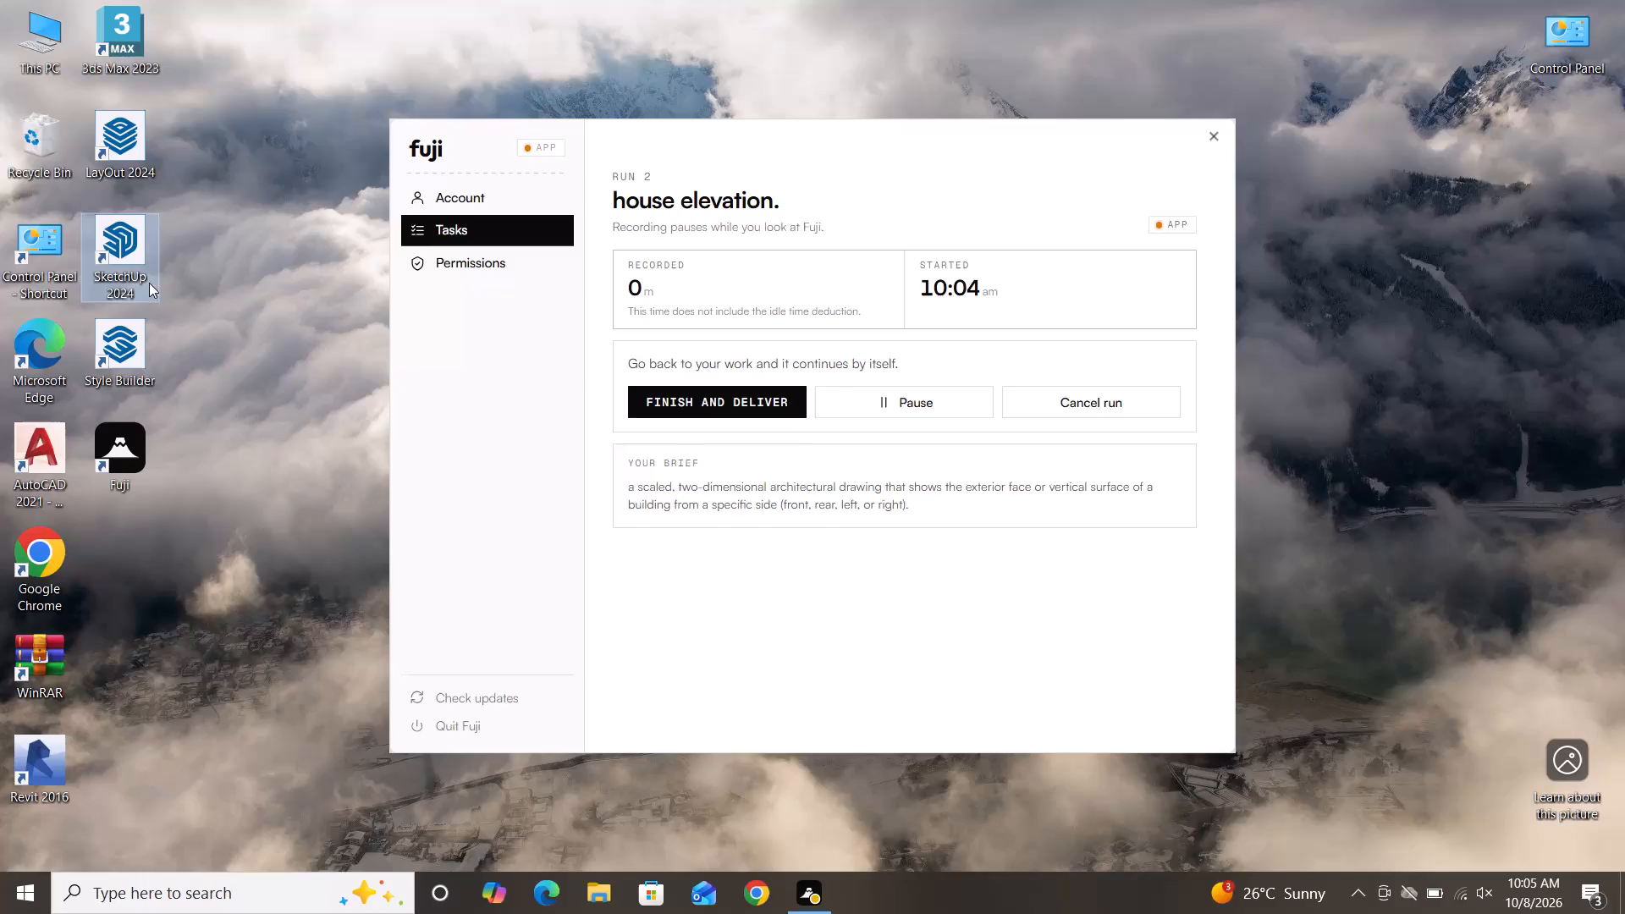
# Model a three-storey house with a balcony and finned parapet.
# Launch SketchUp 2024 from the desktop.
pyautogui.doubleClick(149, 283)
pyautogui.click(140, 283)
pyautogui.click(140, 282)
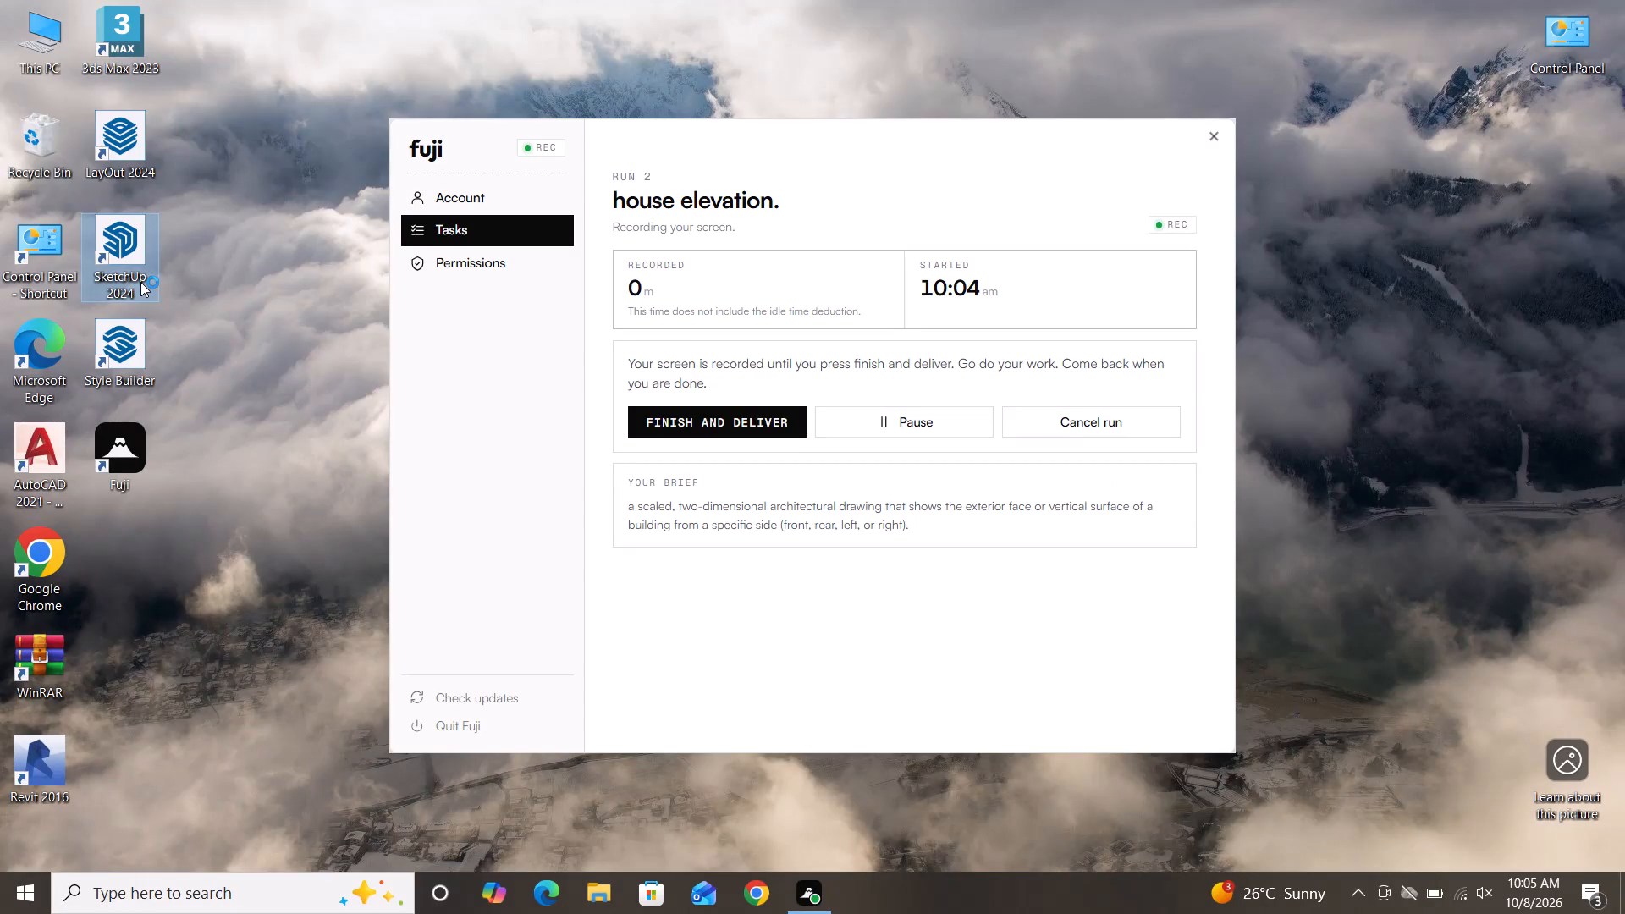
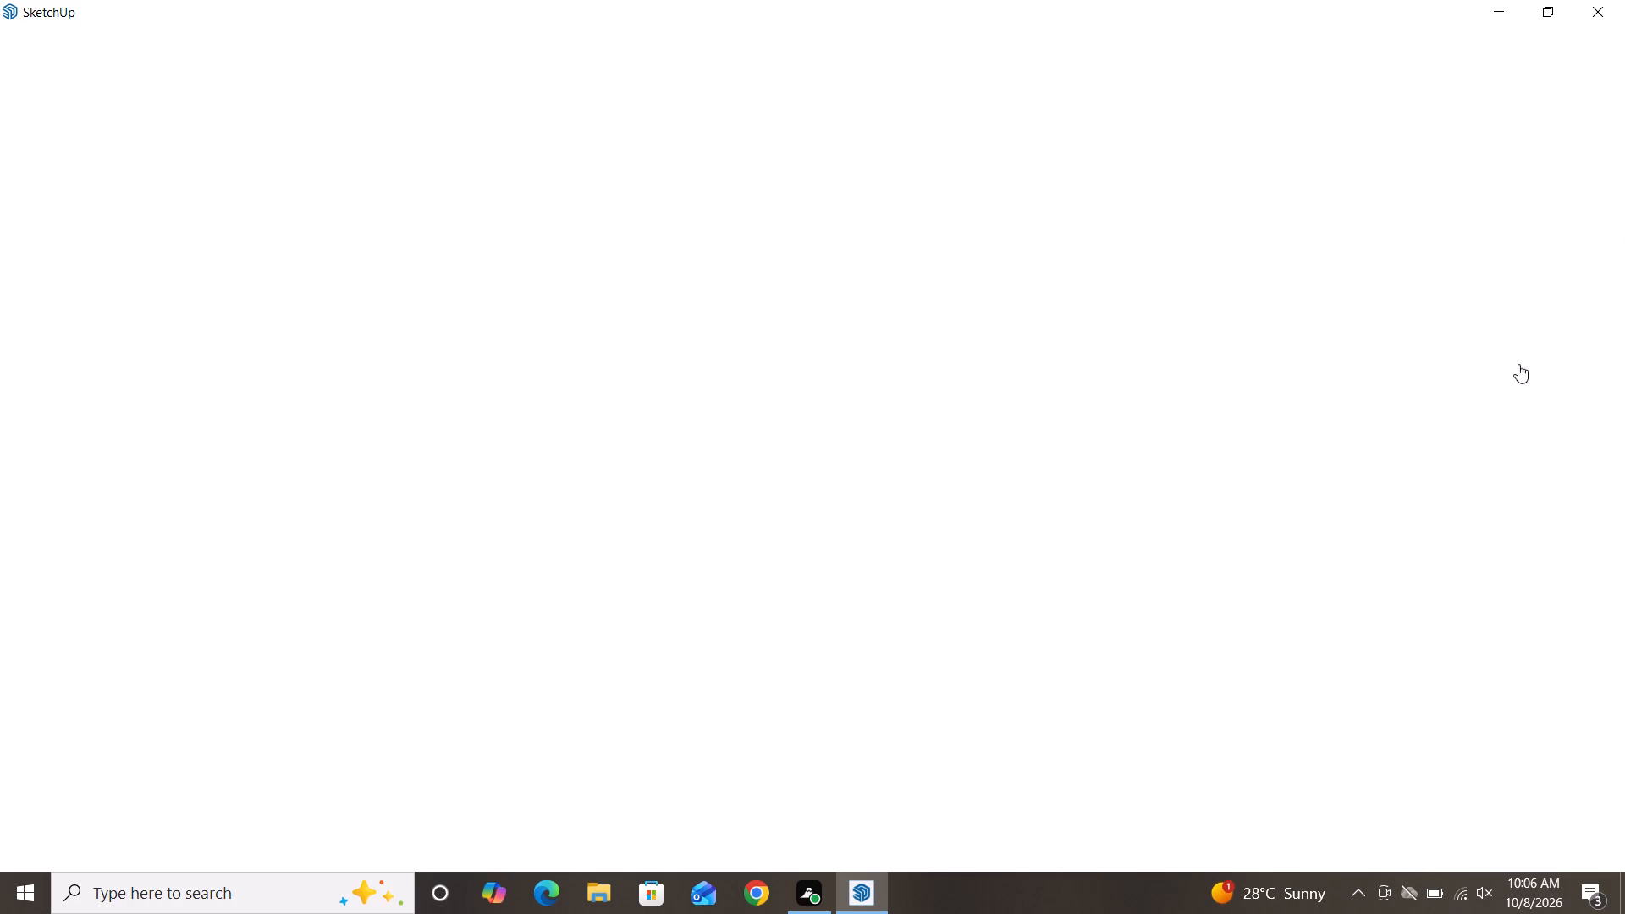
# Force the blank, frozen SketchUp window to close instead of waiting for it.
pyautogui.click(1601, 15)
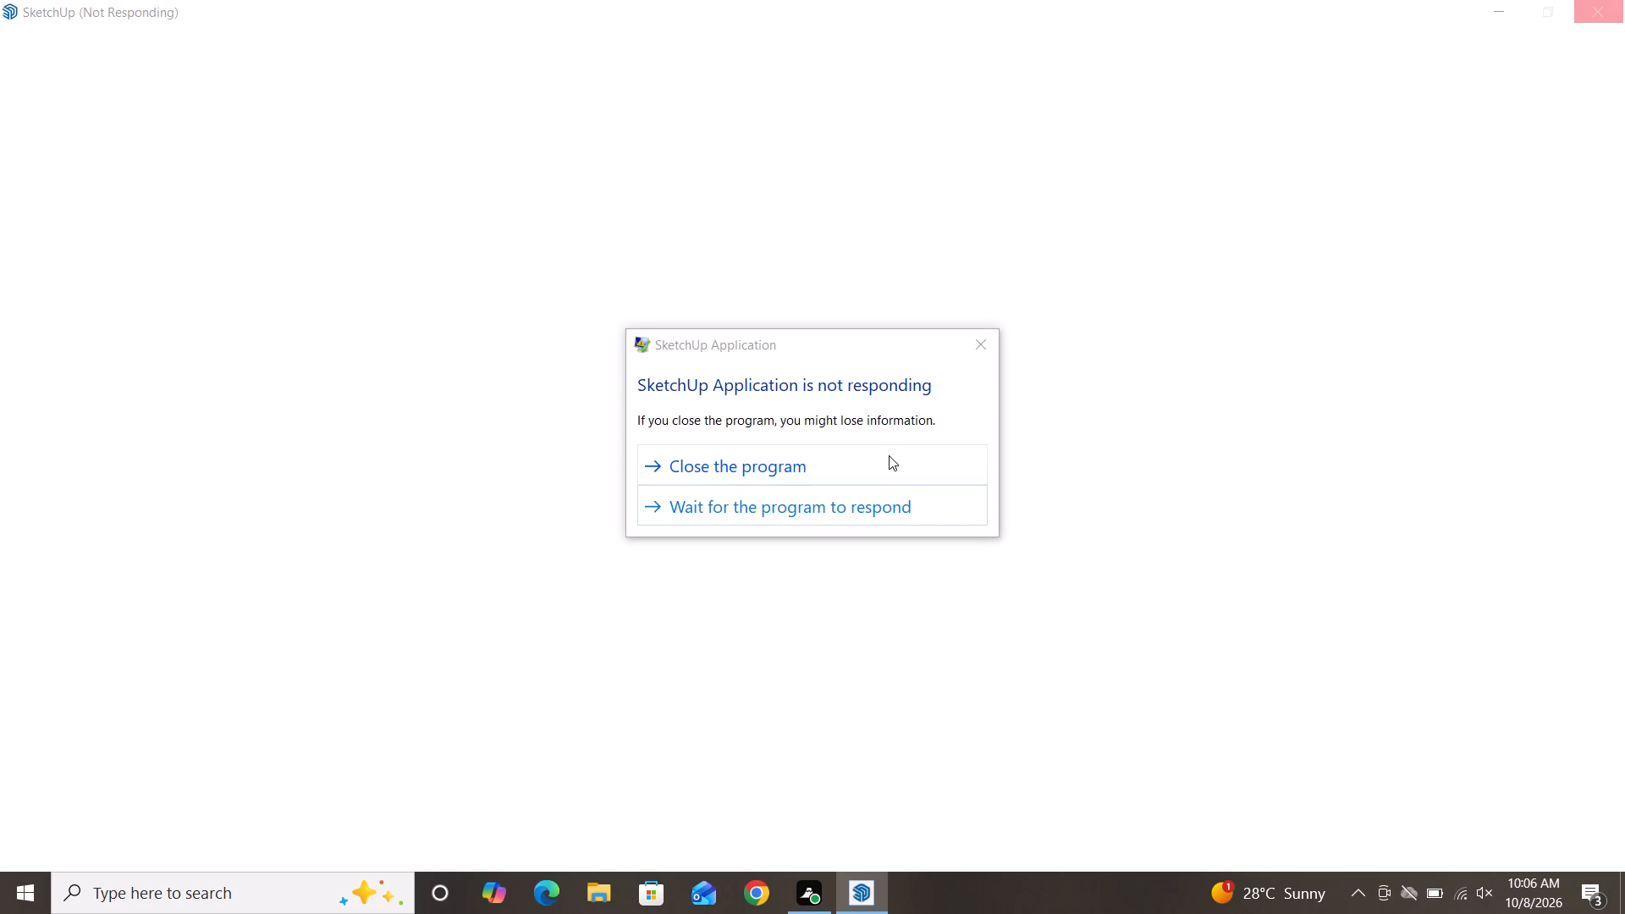
pyautogui.click(873, 476)
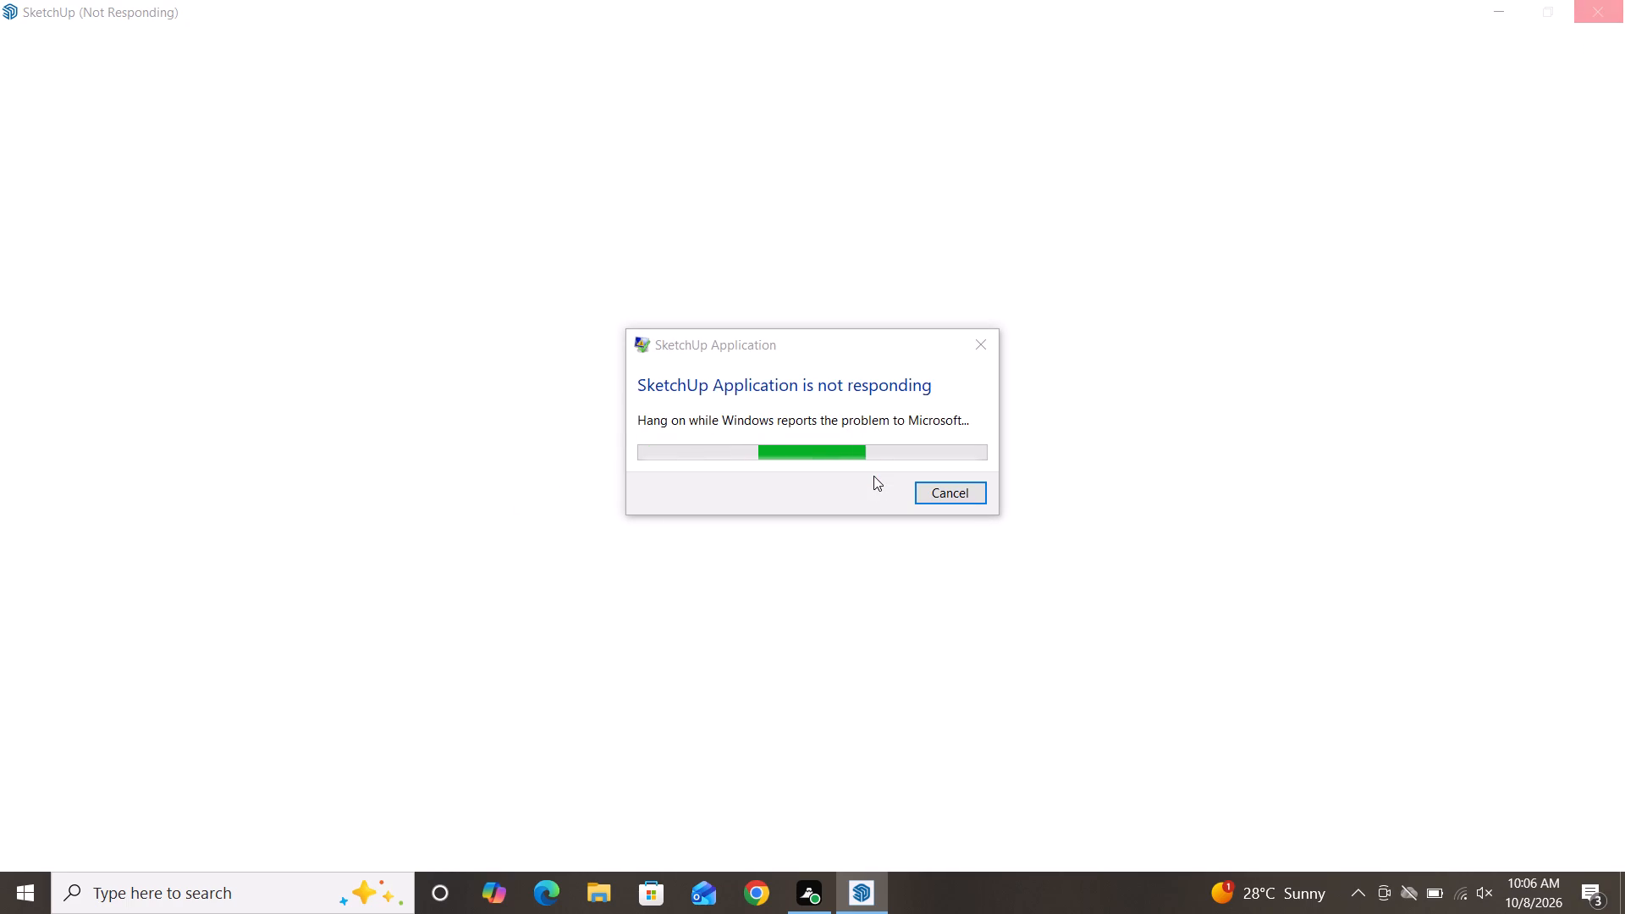
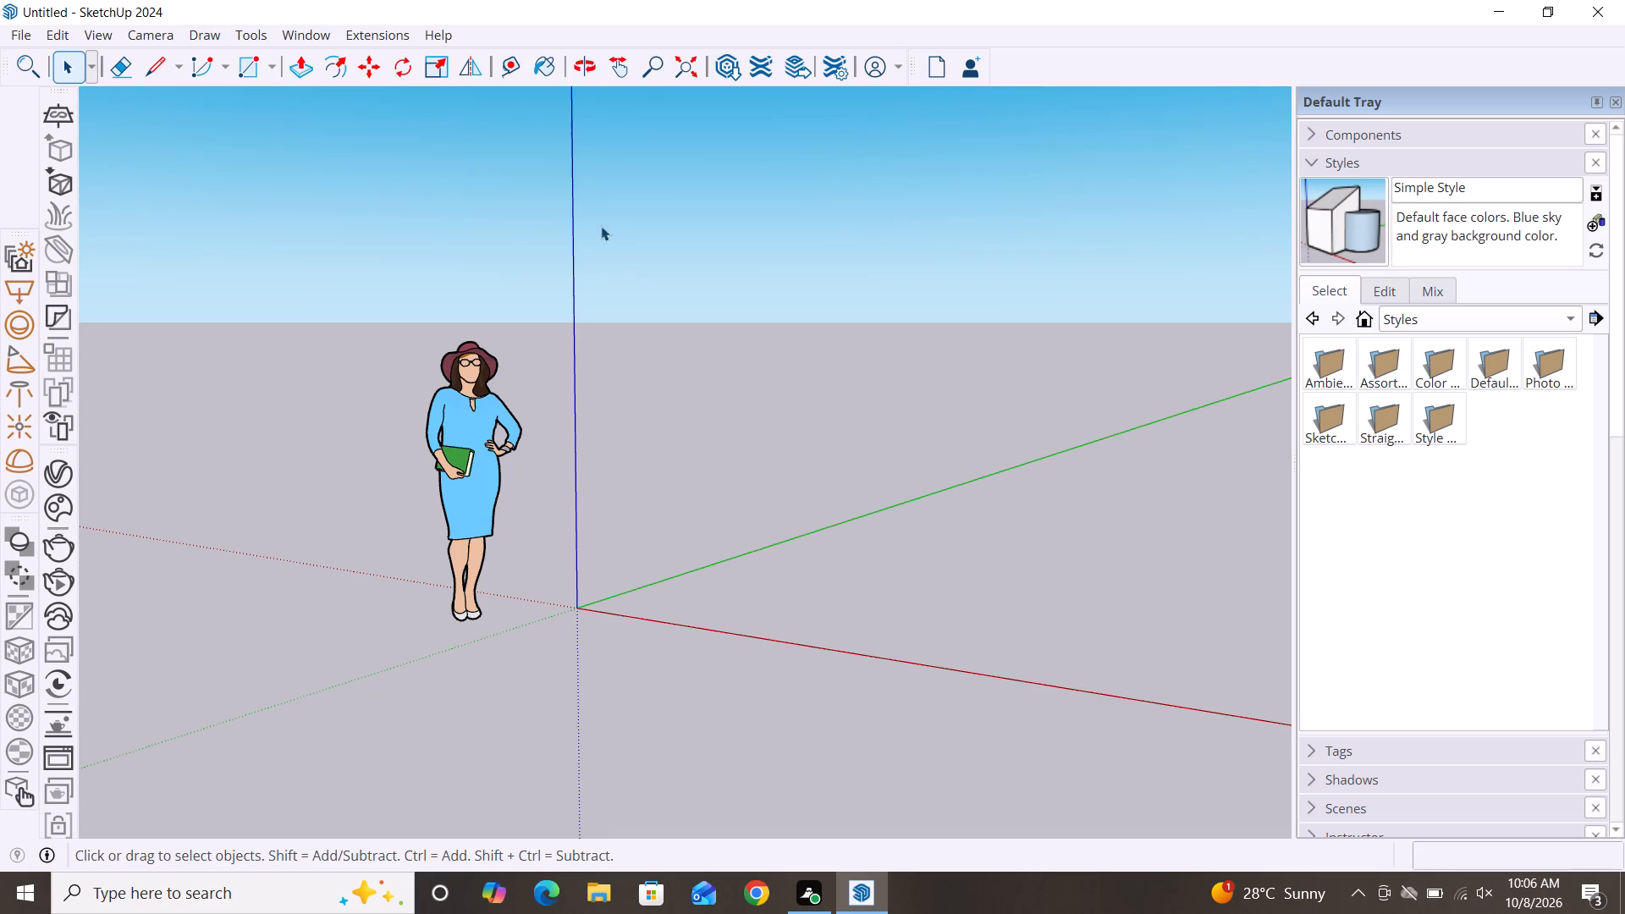
# Draw a 10' by 10' rectangle flat on the ground, between the red and green axes.
pyautogui.scroll(-5, 133, 324)
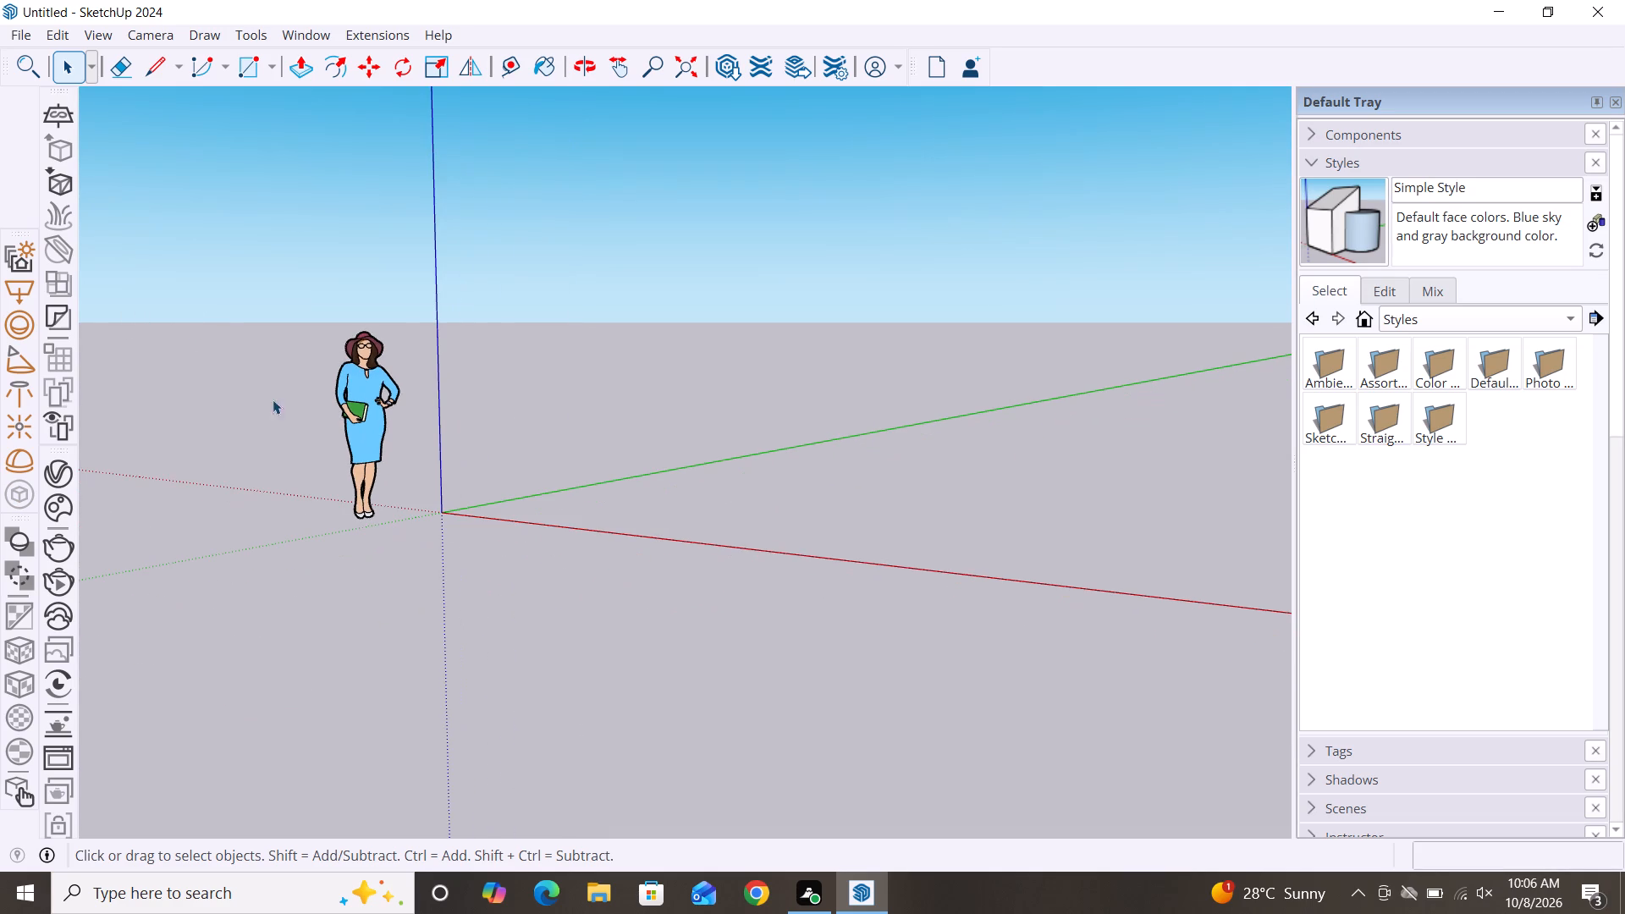
pyautogui.moveTo(592, 535); pyautogui.dragTo(642, 688, button='middle')
pyautogui.scroll(-2, 256, 473)
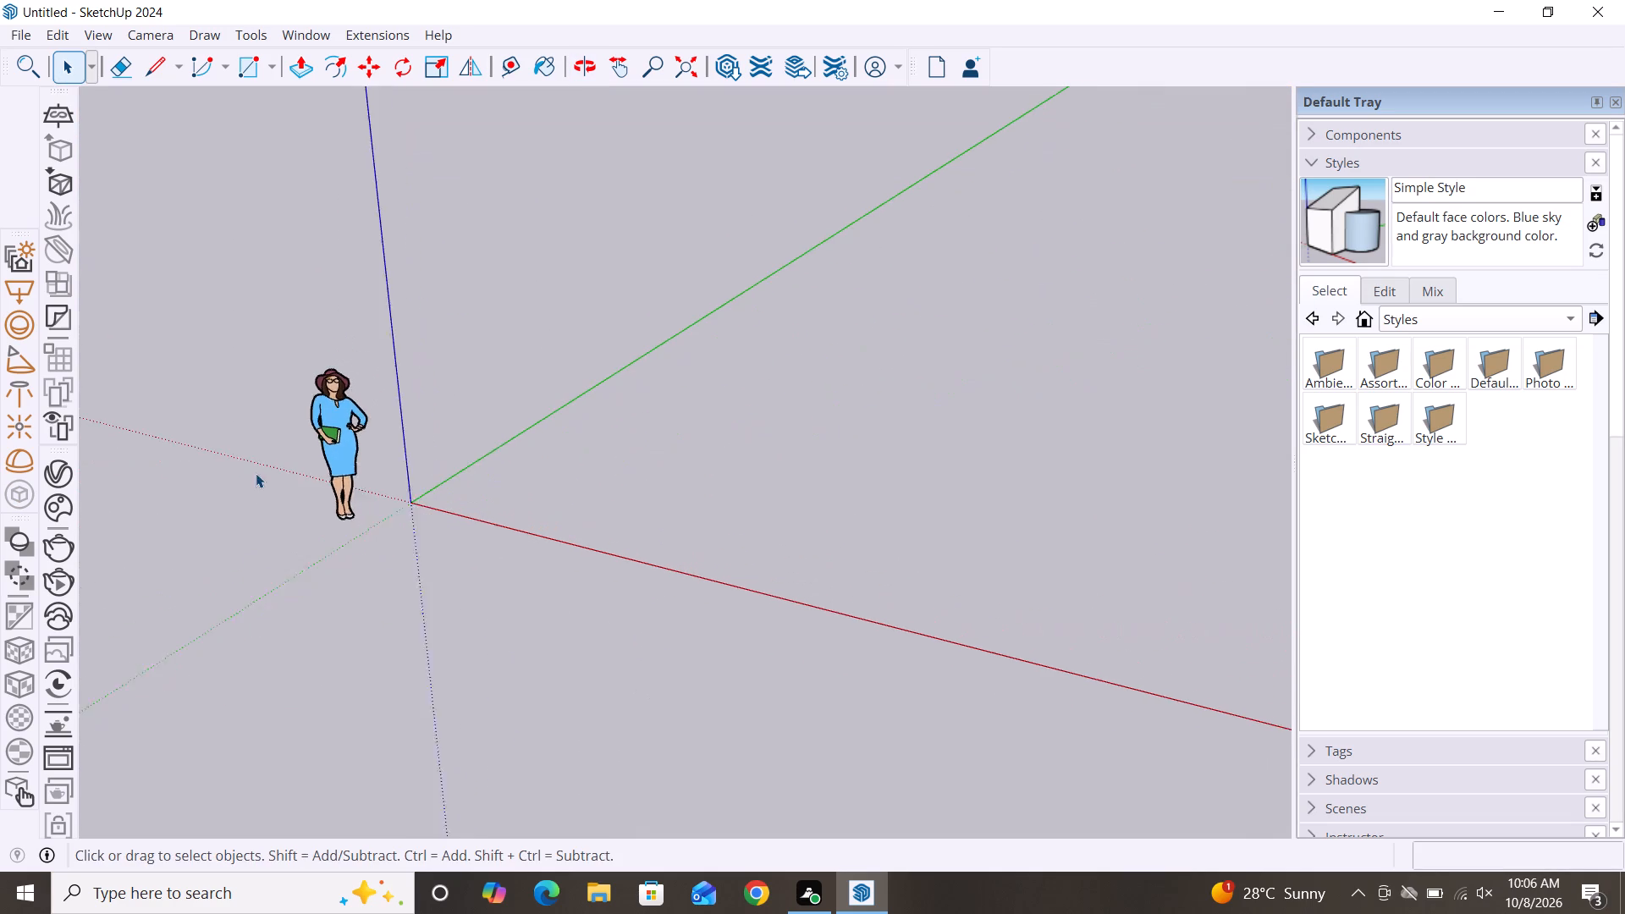
pyautogui.scroll(-6, 256, 473)
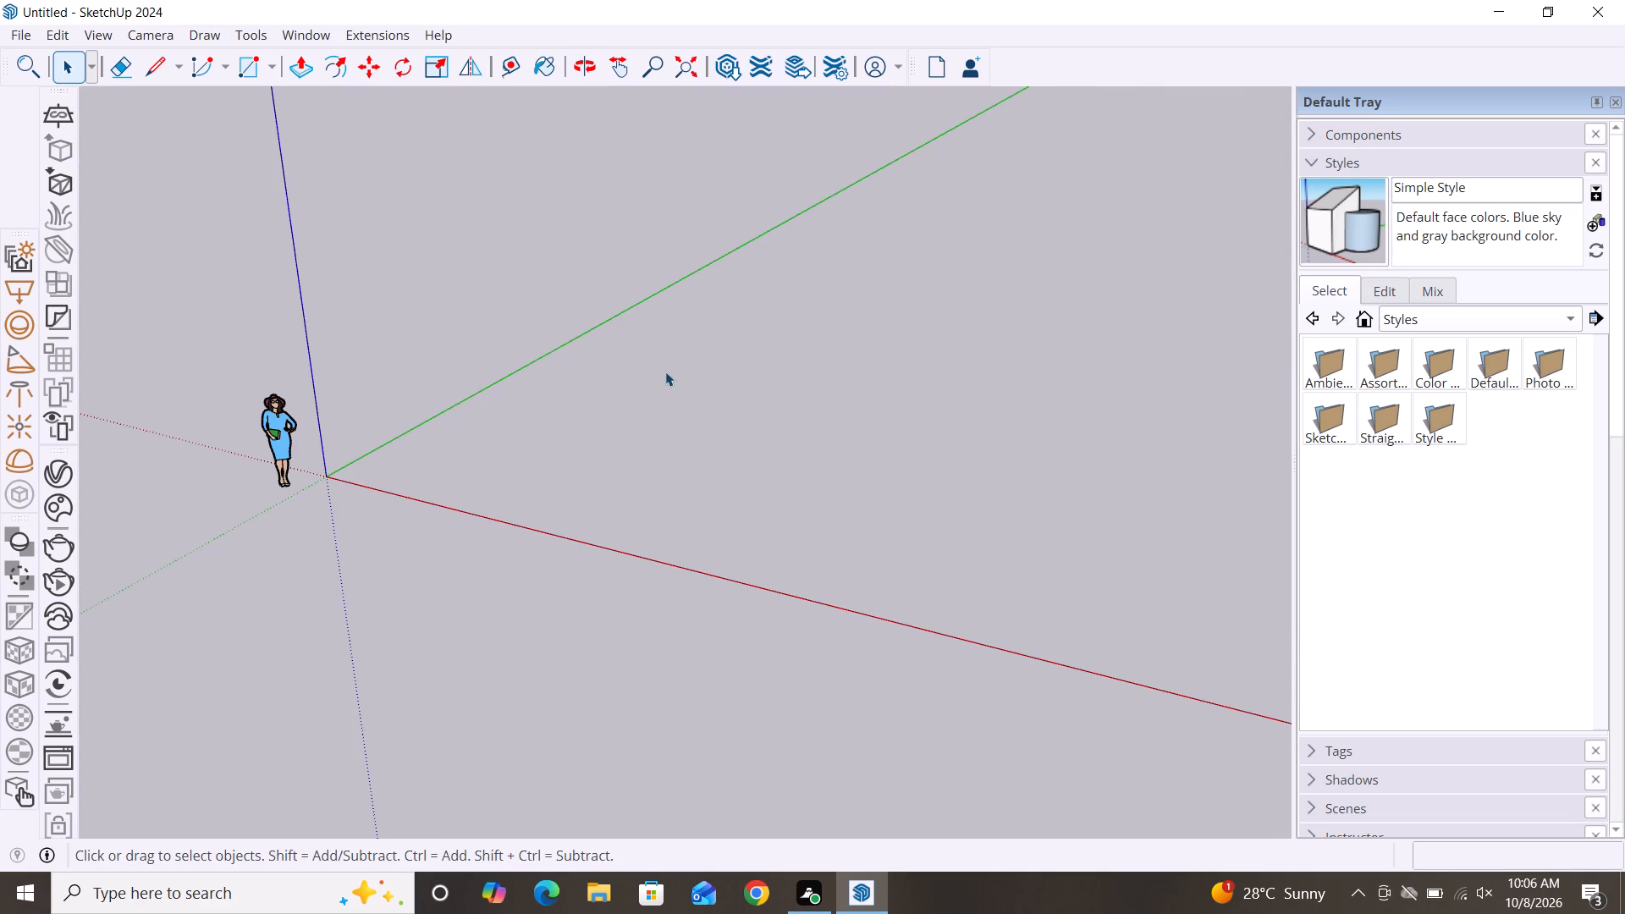
pyautogui.press('r')
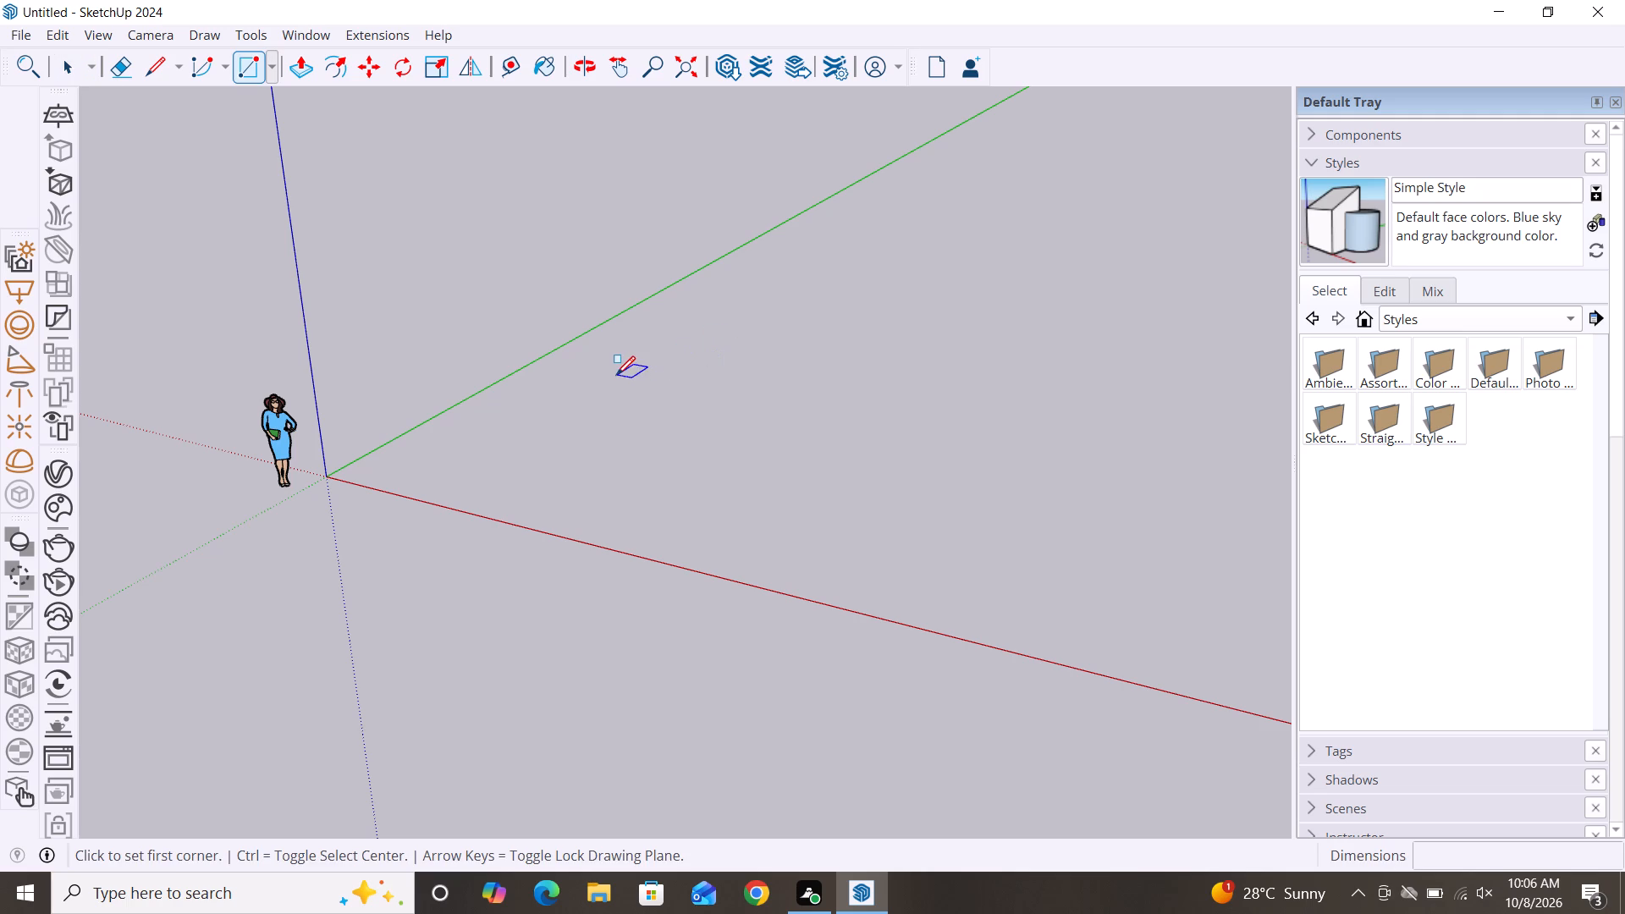
pyautogui.click(622, 375)
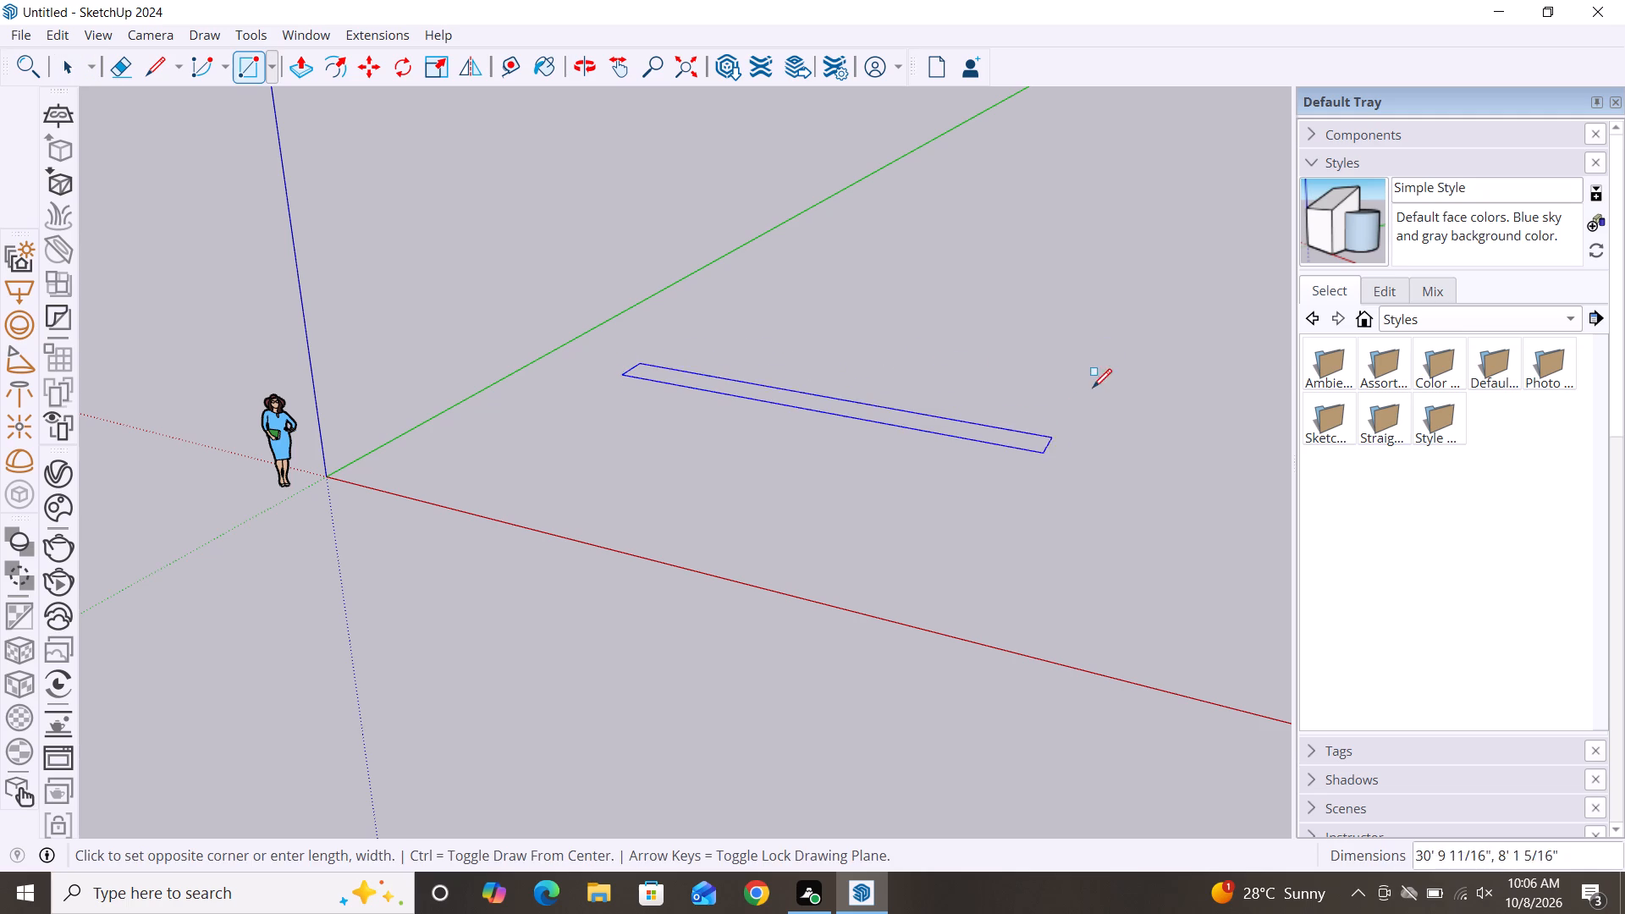
pyautogui.write("10',10'")
pyautogui.press('Return')
pyautogui.press('Escape')
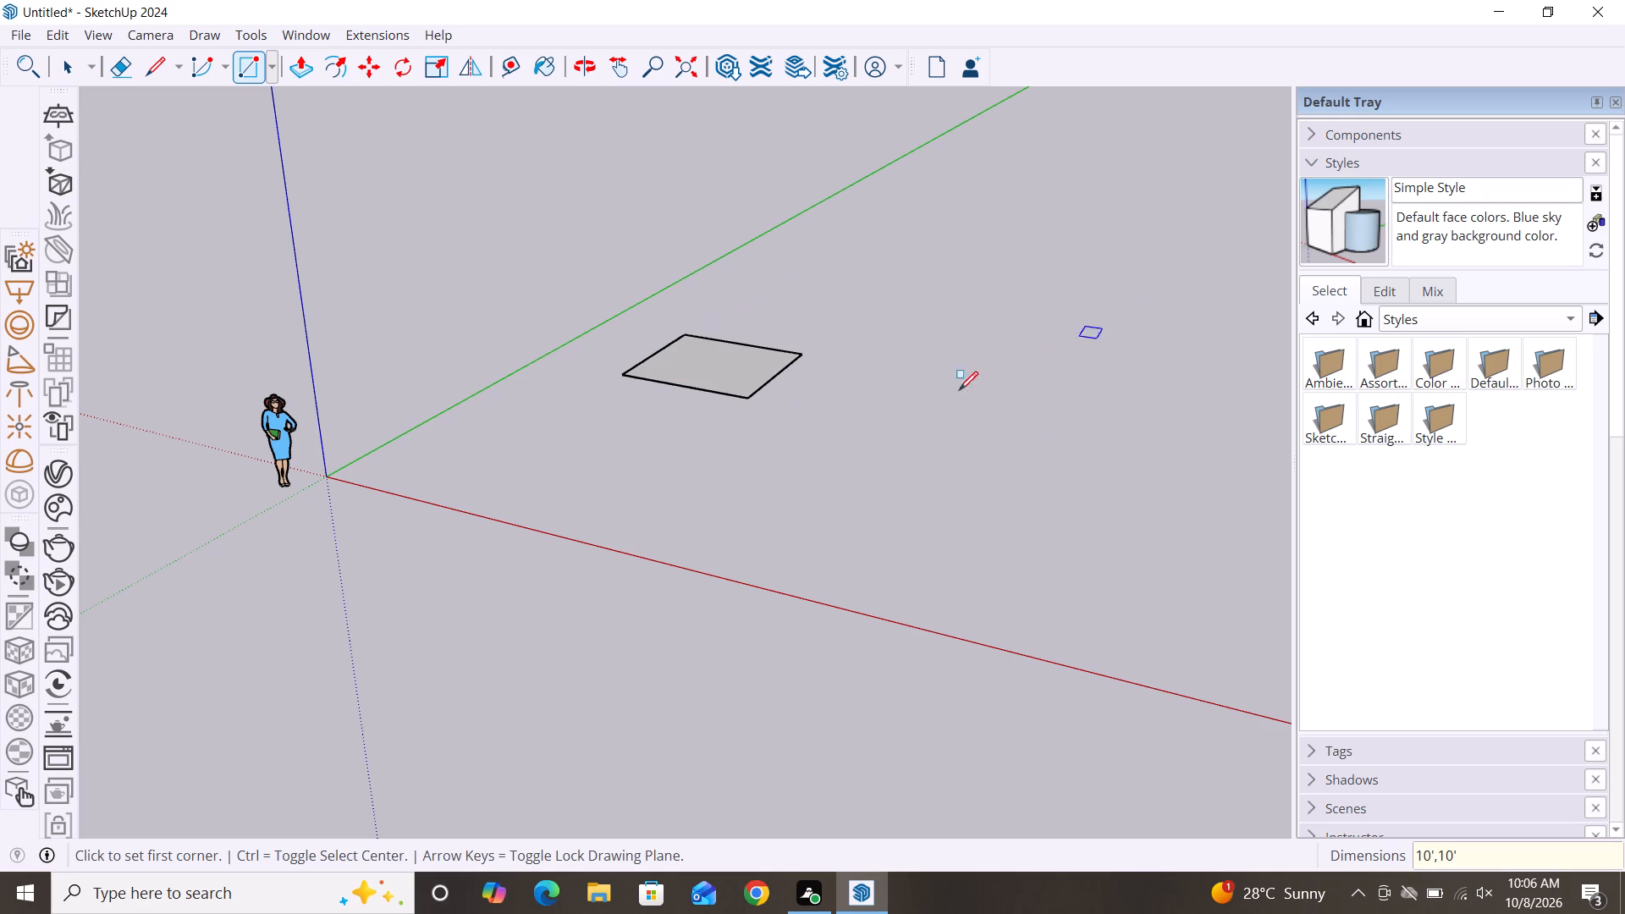
pyautogui.press('space')
# Offset the square's outline inward by 9" to form the wall thickness.
pyautogui.scroll(-4, 631, 496)
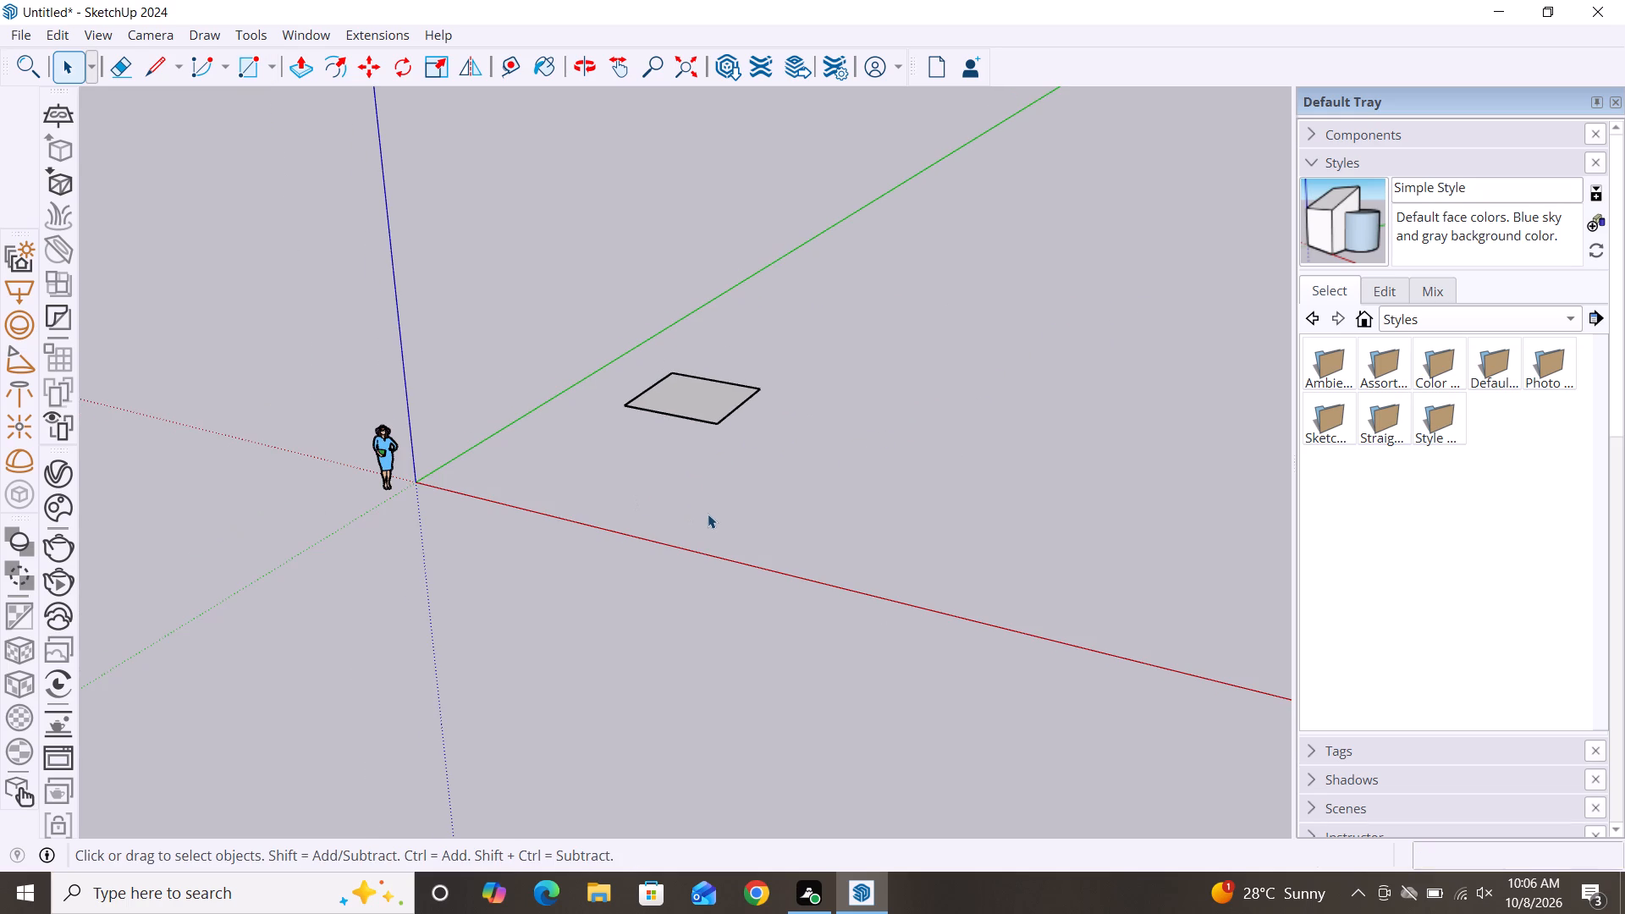
pyautogui.keyDown('alt'); pyautogui.moveTo(708, 514); pyautogui.dragTo(793, 785, button='middle'); pyautogui.keyUp('alt')
pyautogui.scroll(3, 637, 363)
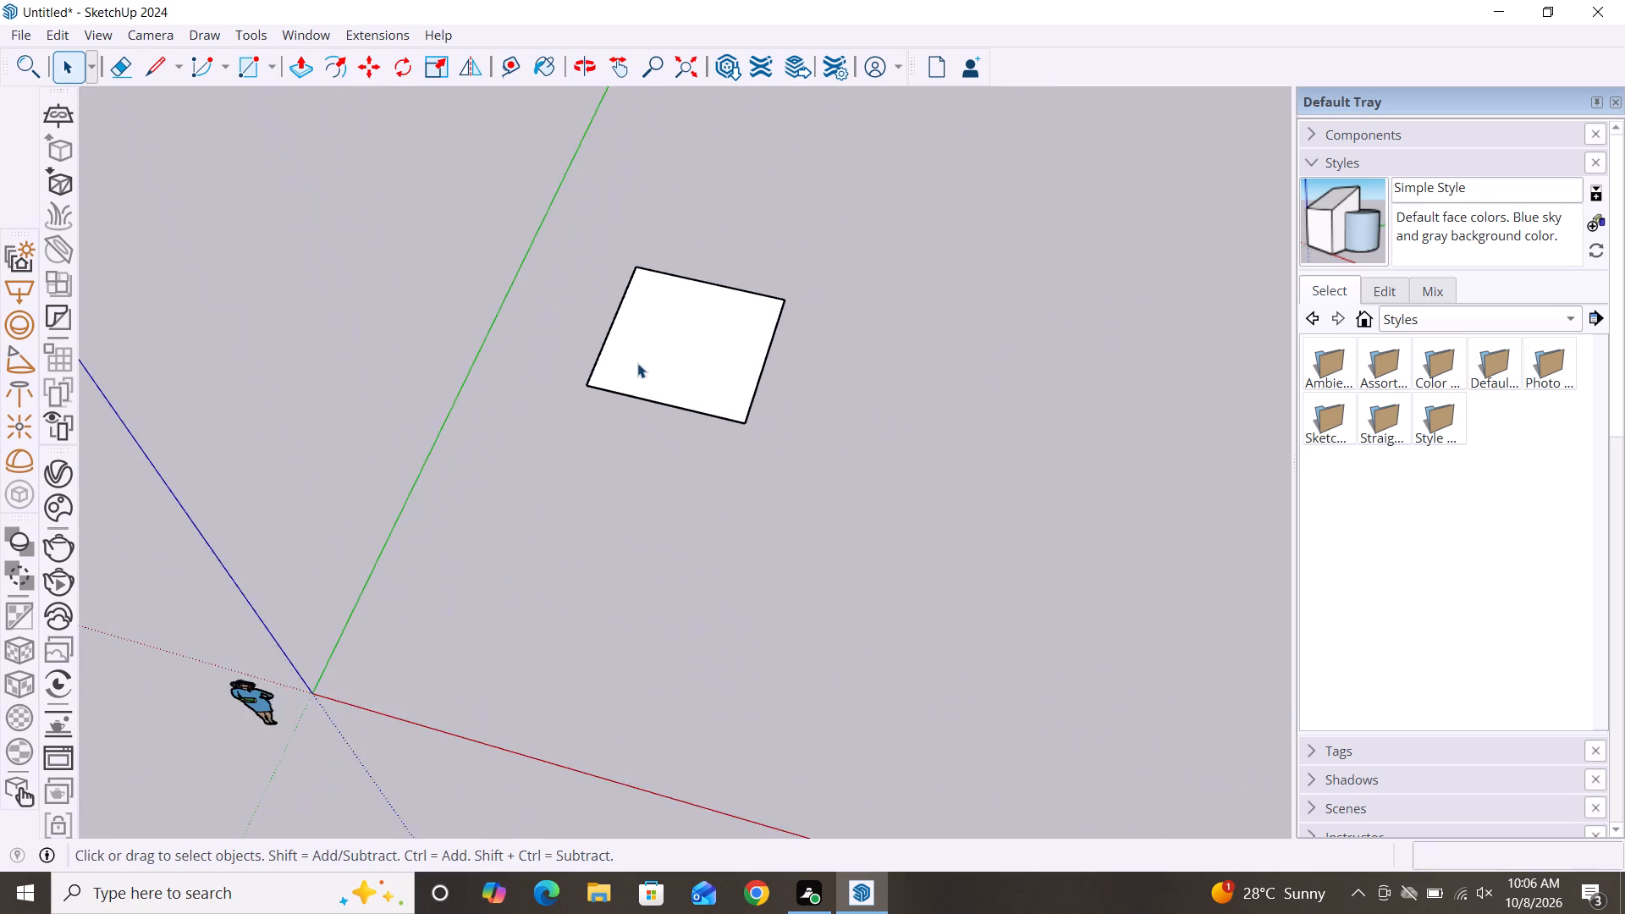
pyautogui.scroll(5, 637, 363)
pyautogui.scroll(-1, 570, 619)
pyautogui.scroll(4, 575, 339)
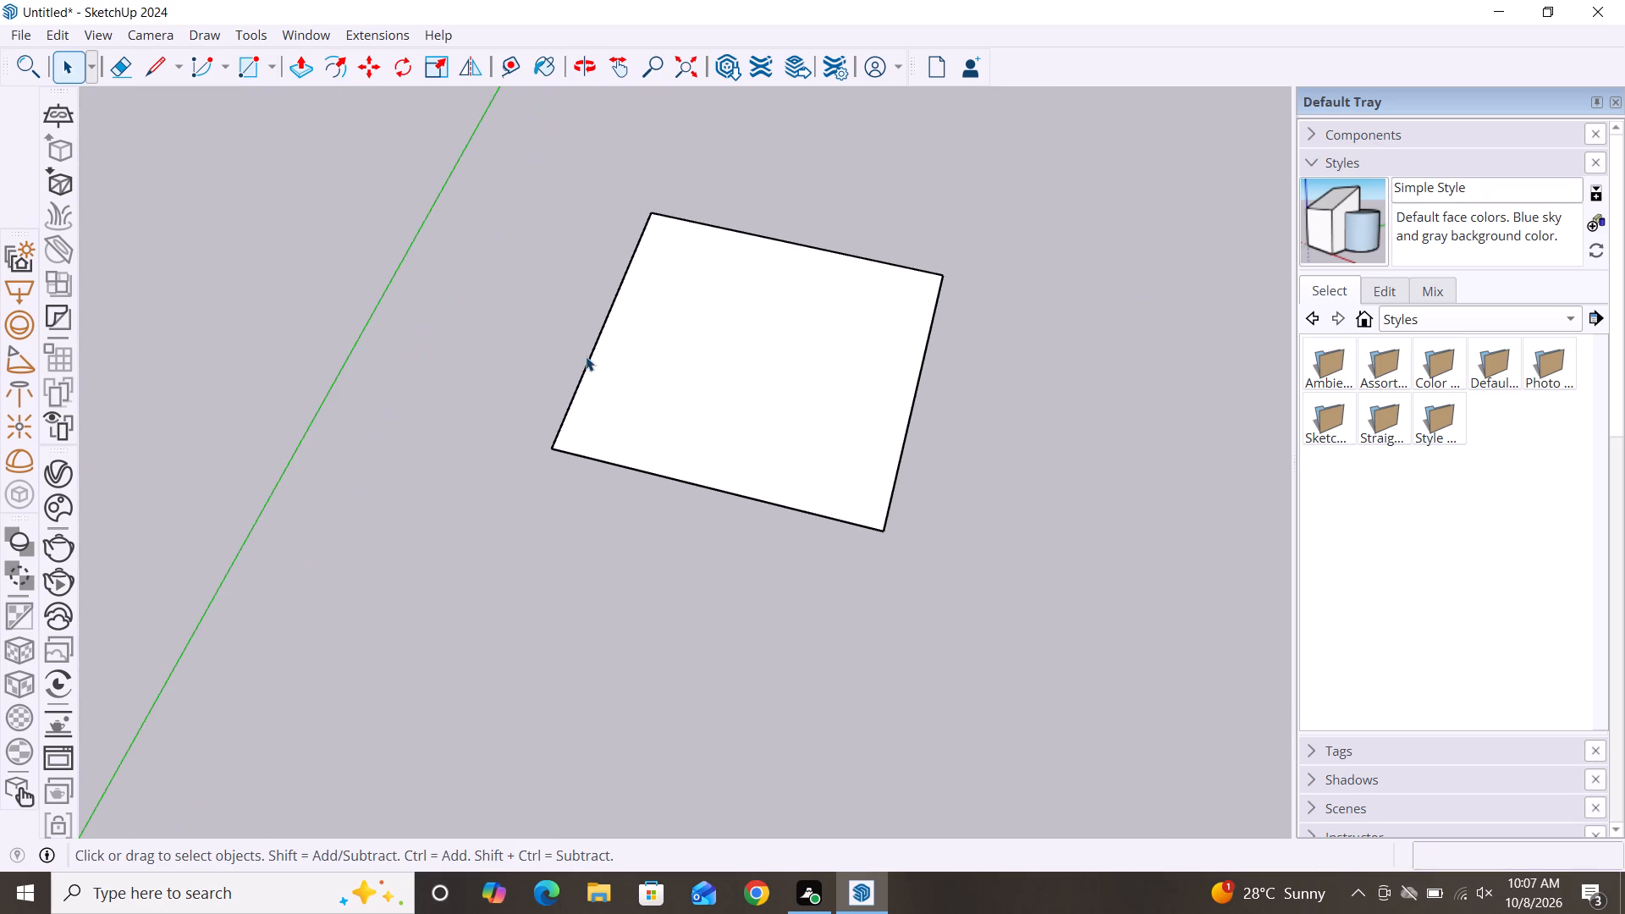
pyautogui.scroll(-1, 587, 361)
pyautogui.scroll(2, 723, 328)
pyautogui.scroll(-3, 723, 339)
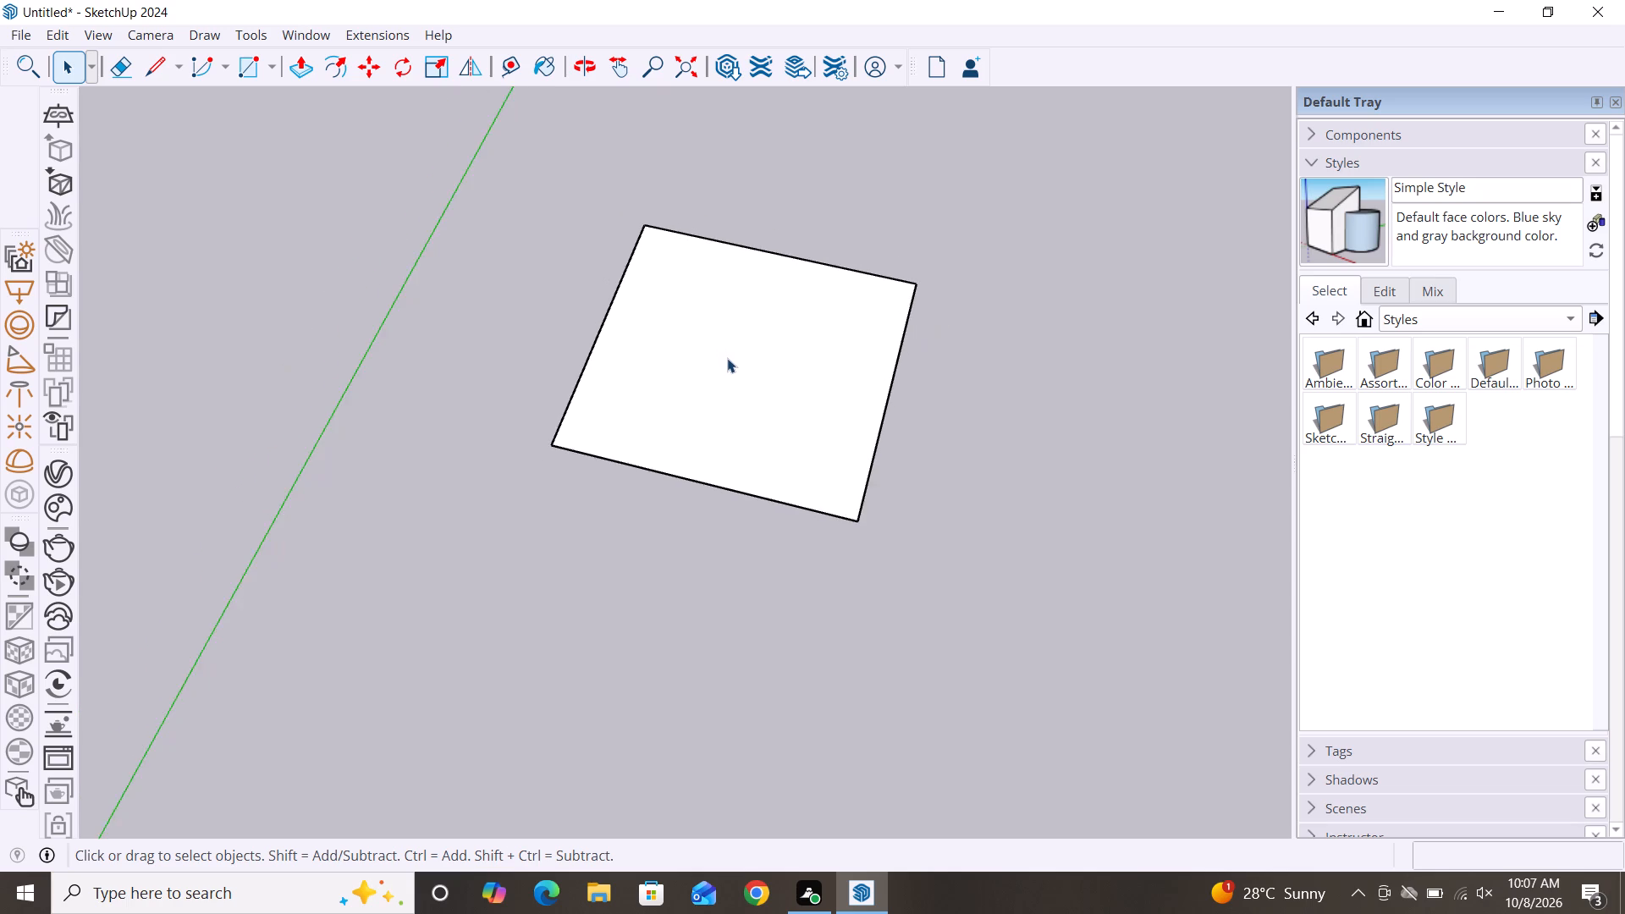
pyautogui.press('f')
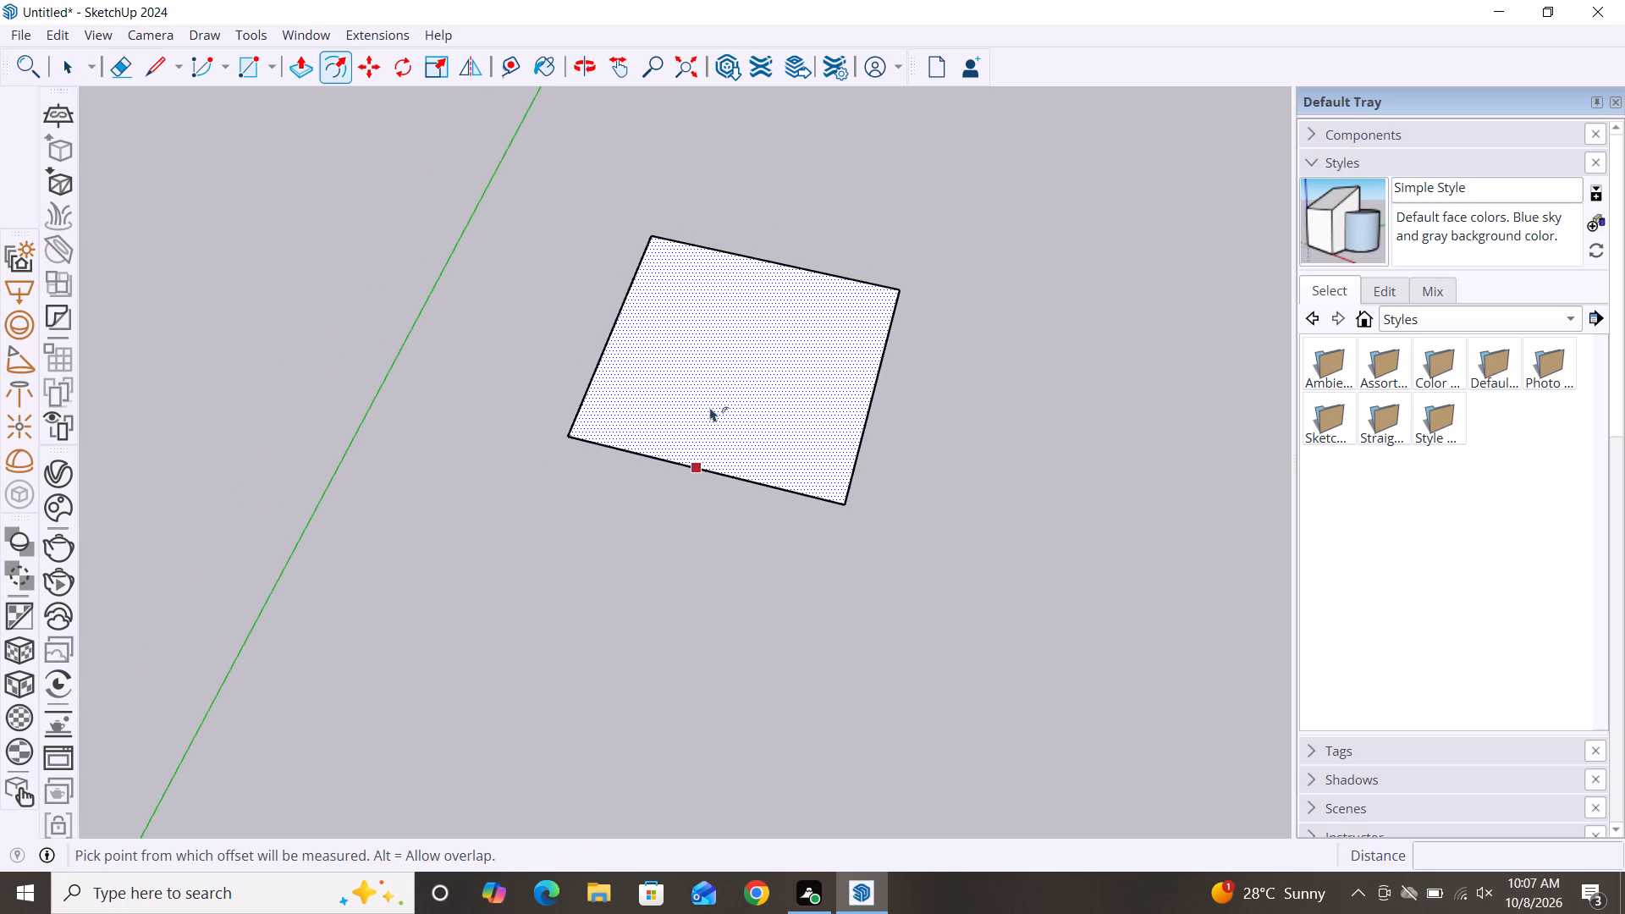
pyautogui.click(722, 470)
pyautogui.press('9')
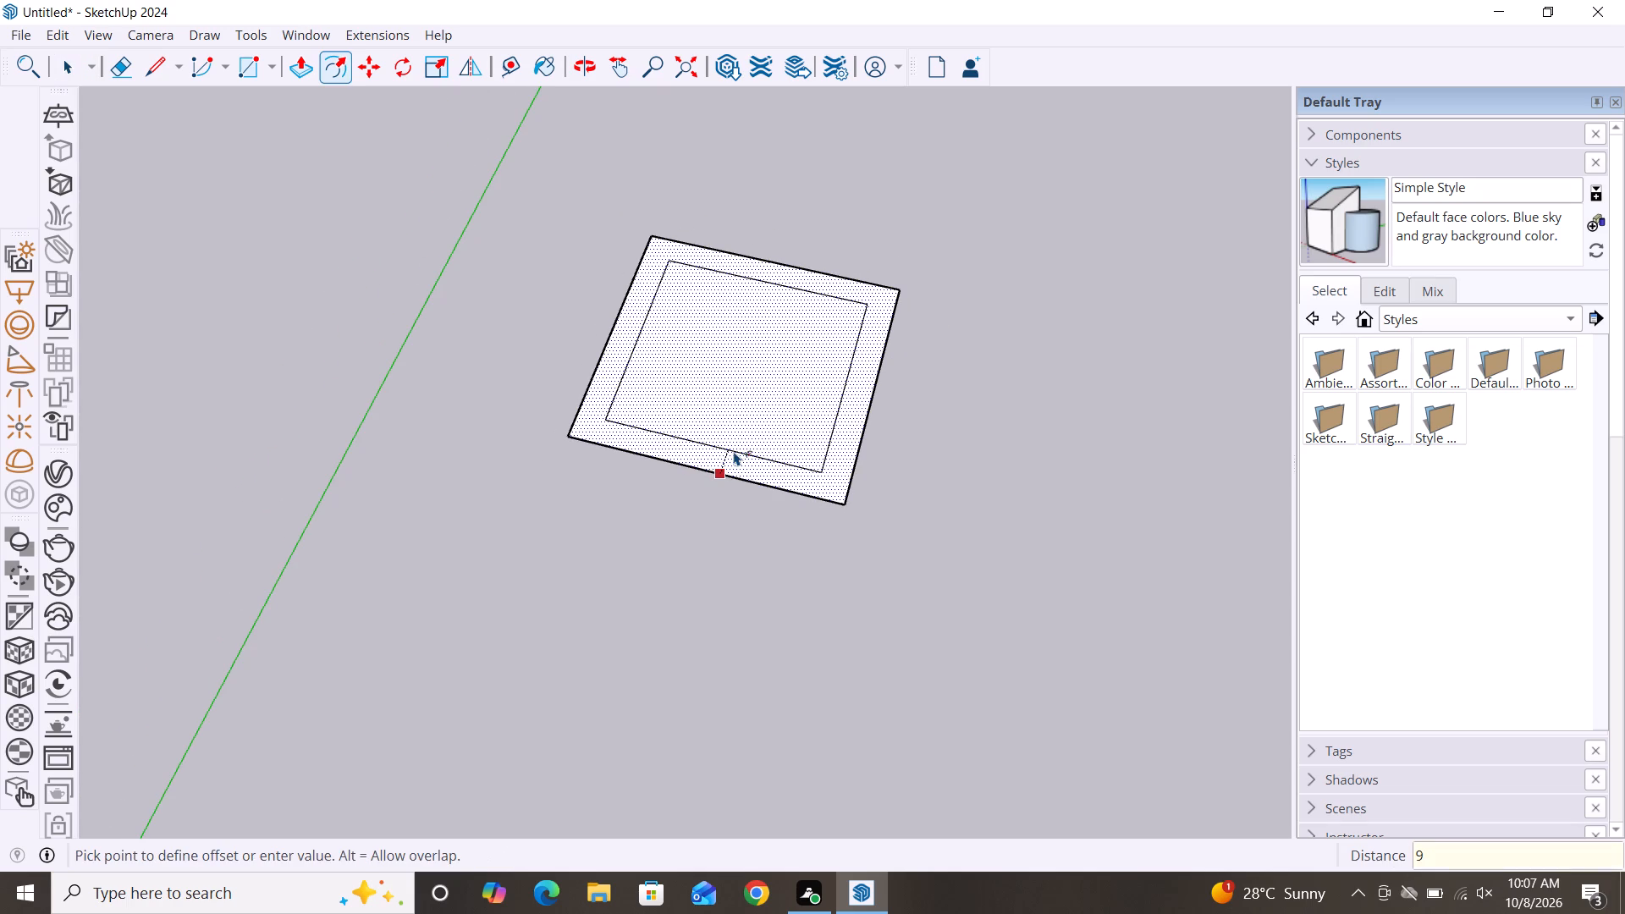
pyautogui.hotkey('shift', '"')
pyautogui.press('Return')
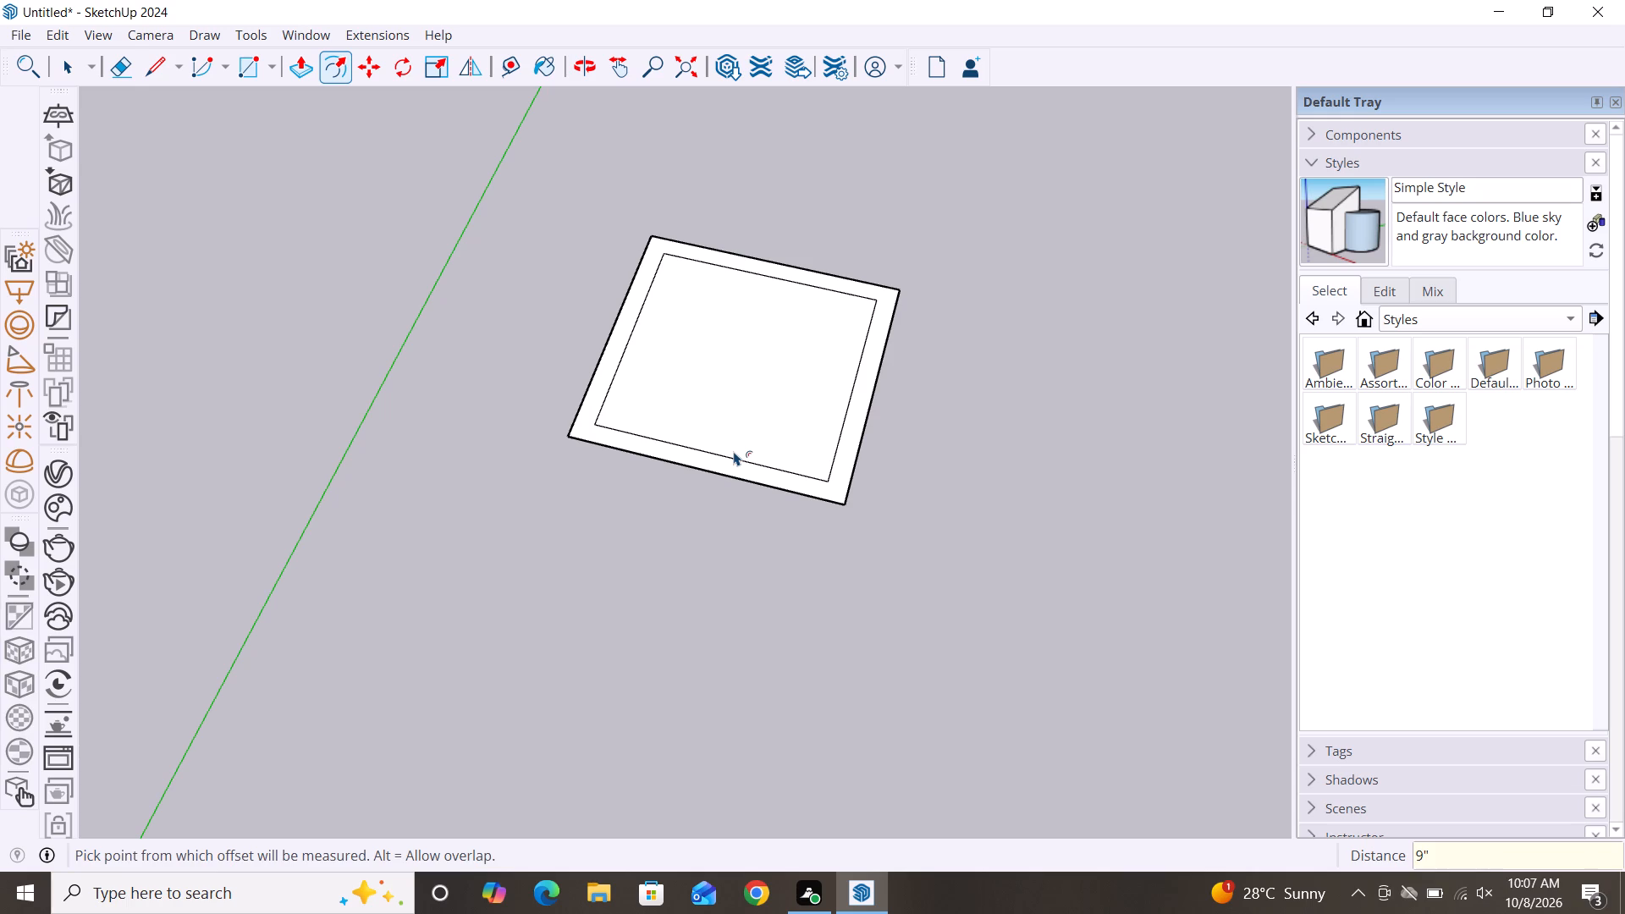
pyautogui.press('e')
pyautogui.press('Escape')
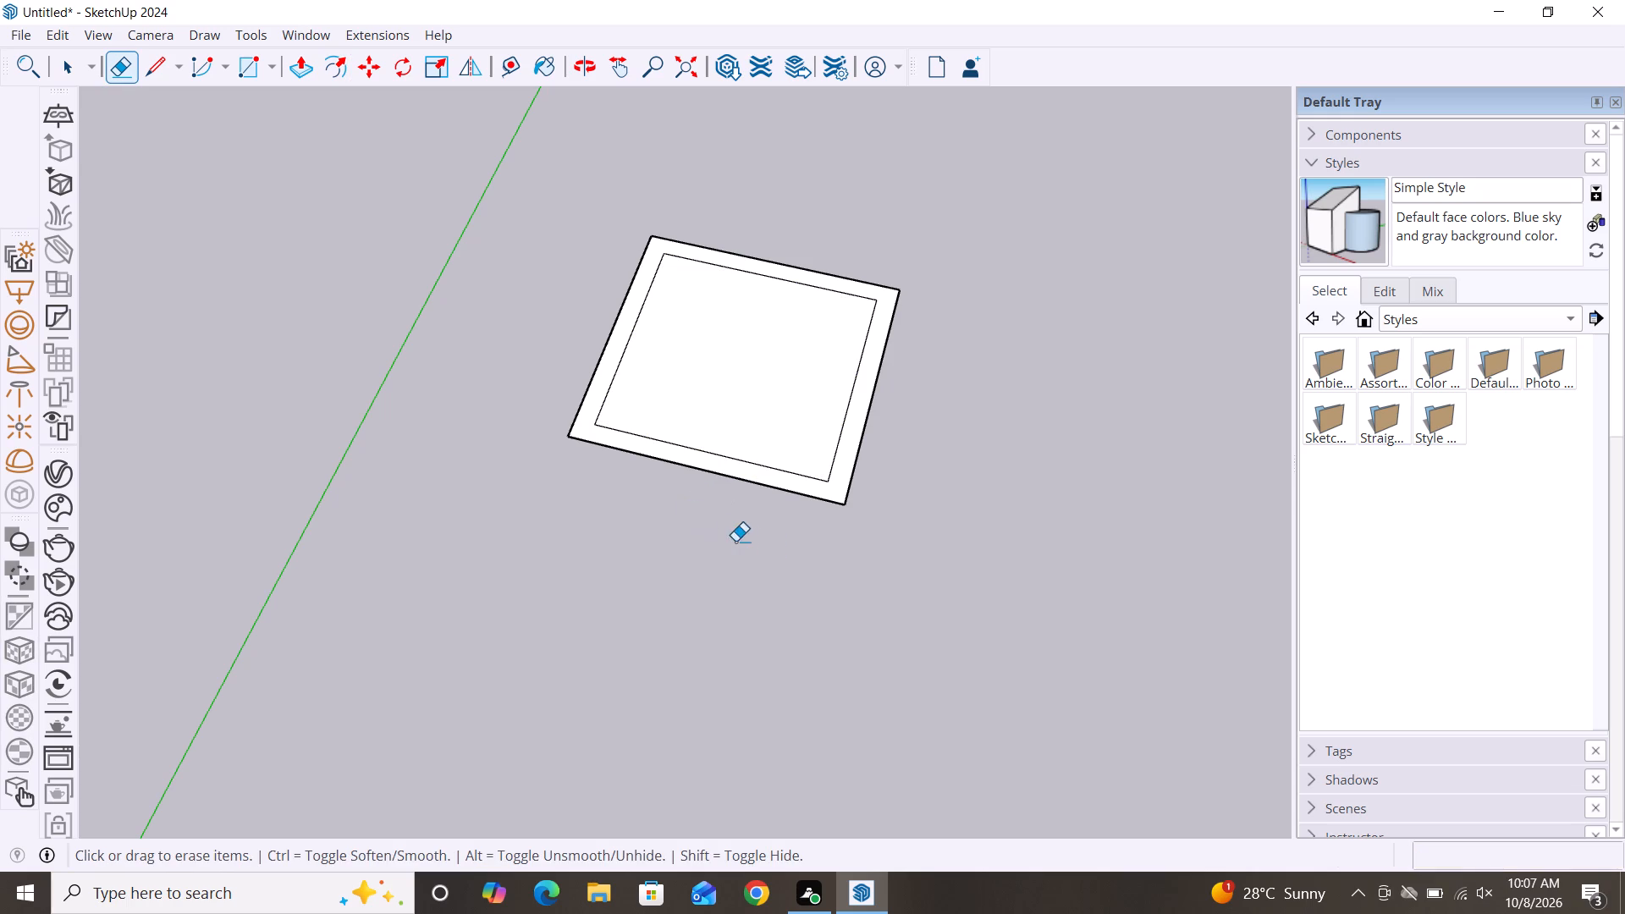
# Open the outline's front side by moving its inner front edge 9" onto the outer edge and erasing the shared segment.
pyautogui.press('space')
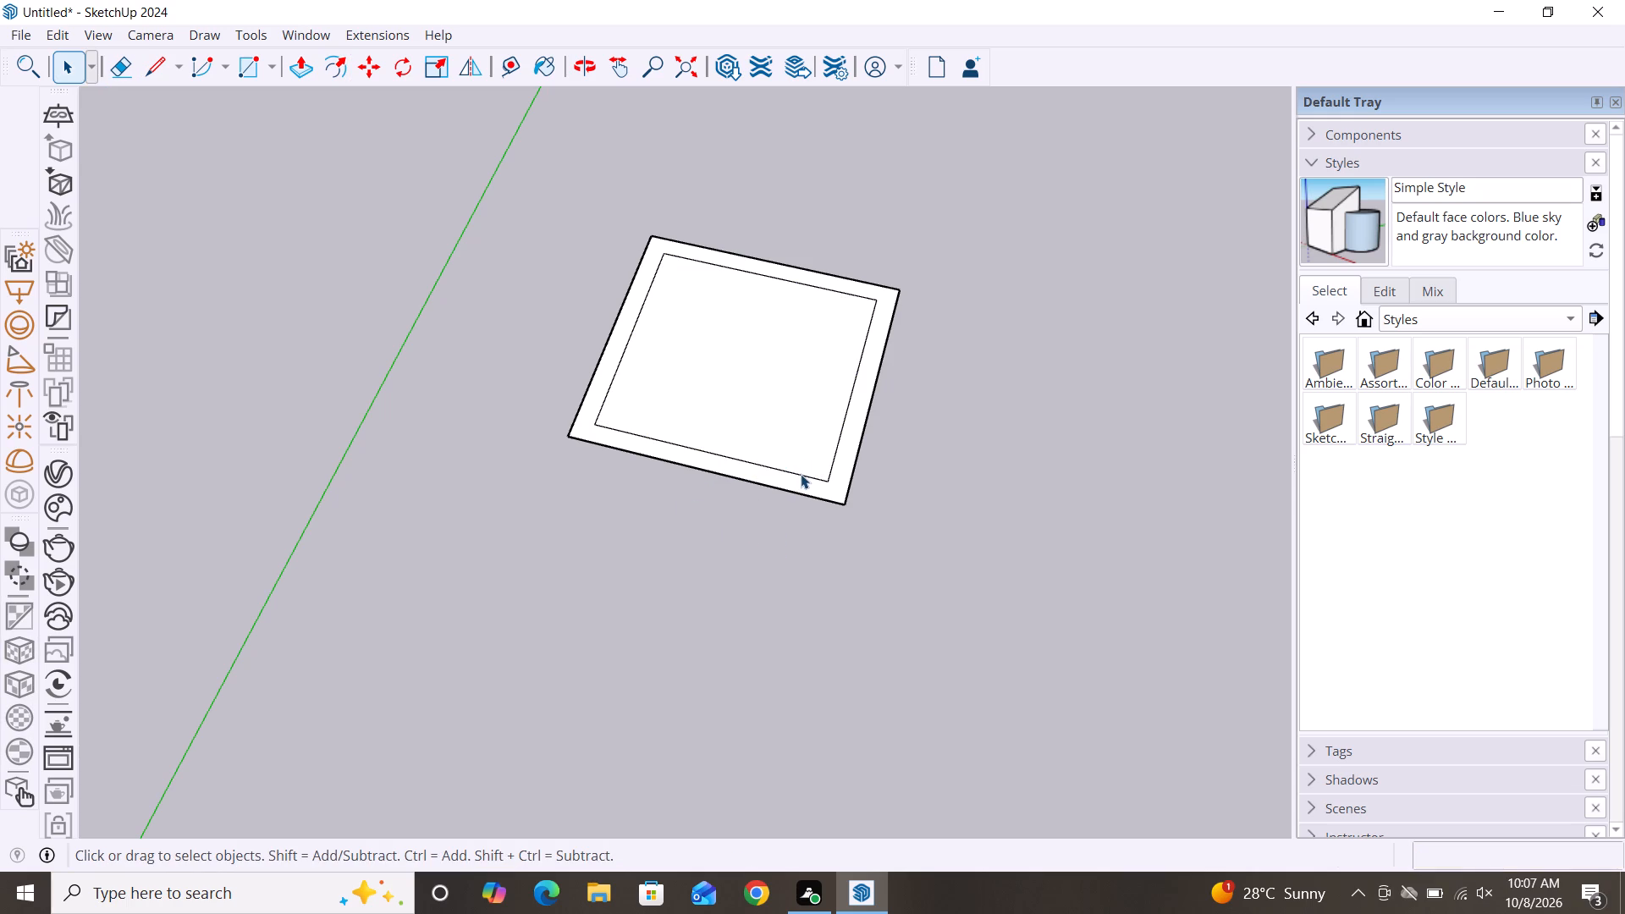
pyautogui.click(801, 474)
pyautogui.press('m')
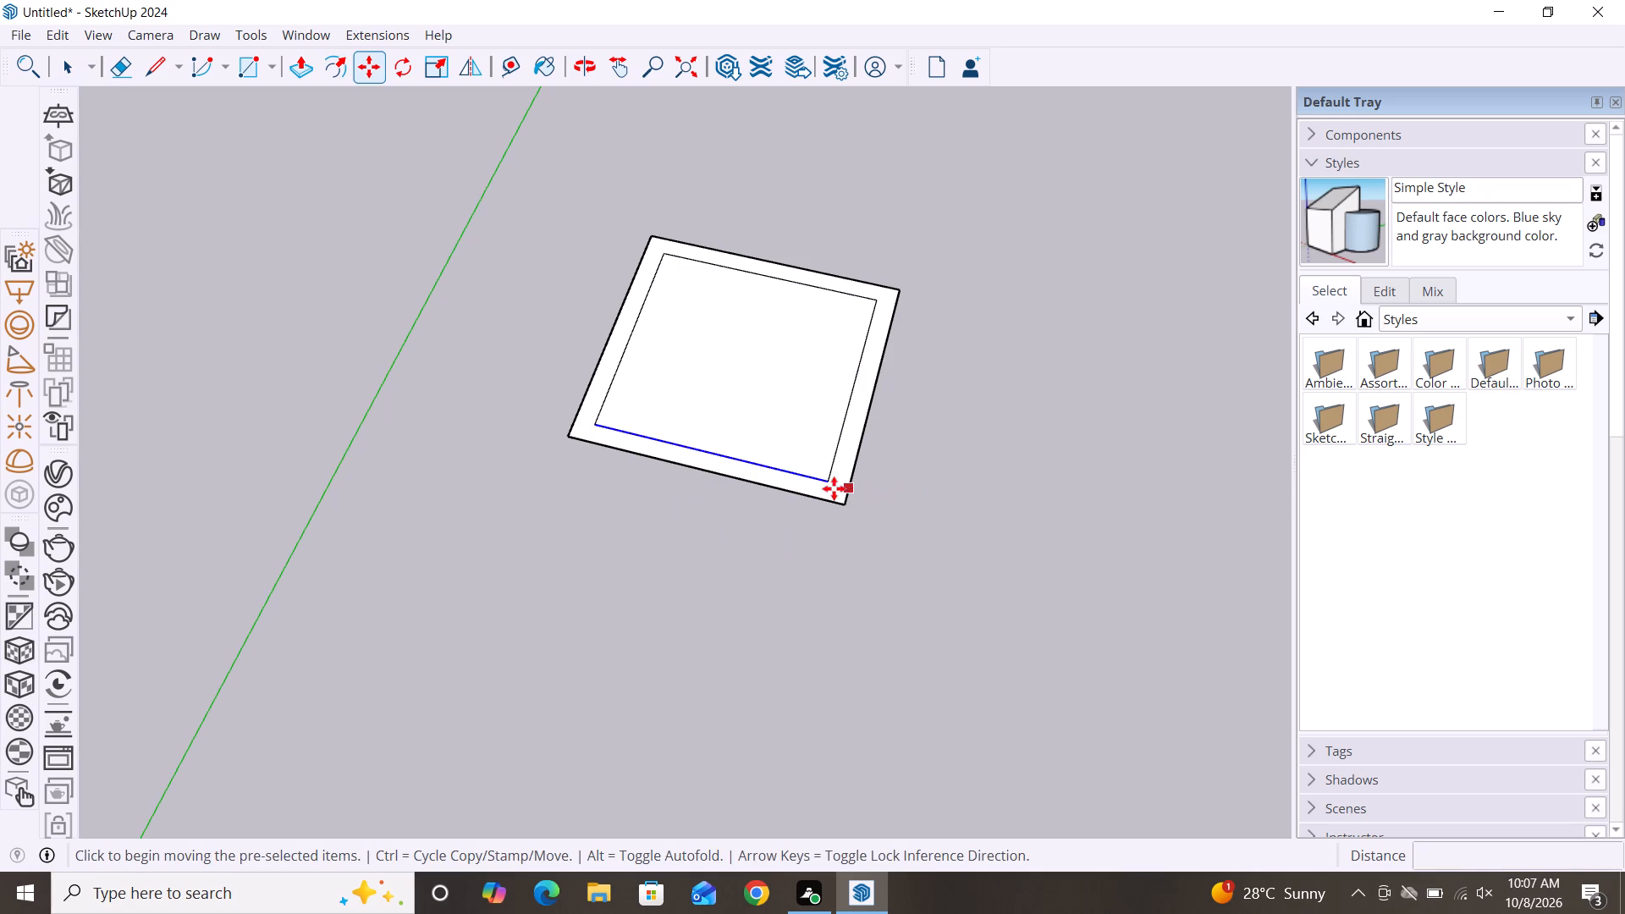
pyautogui.click(829, 482)
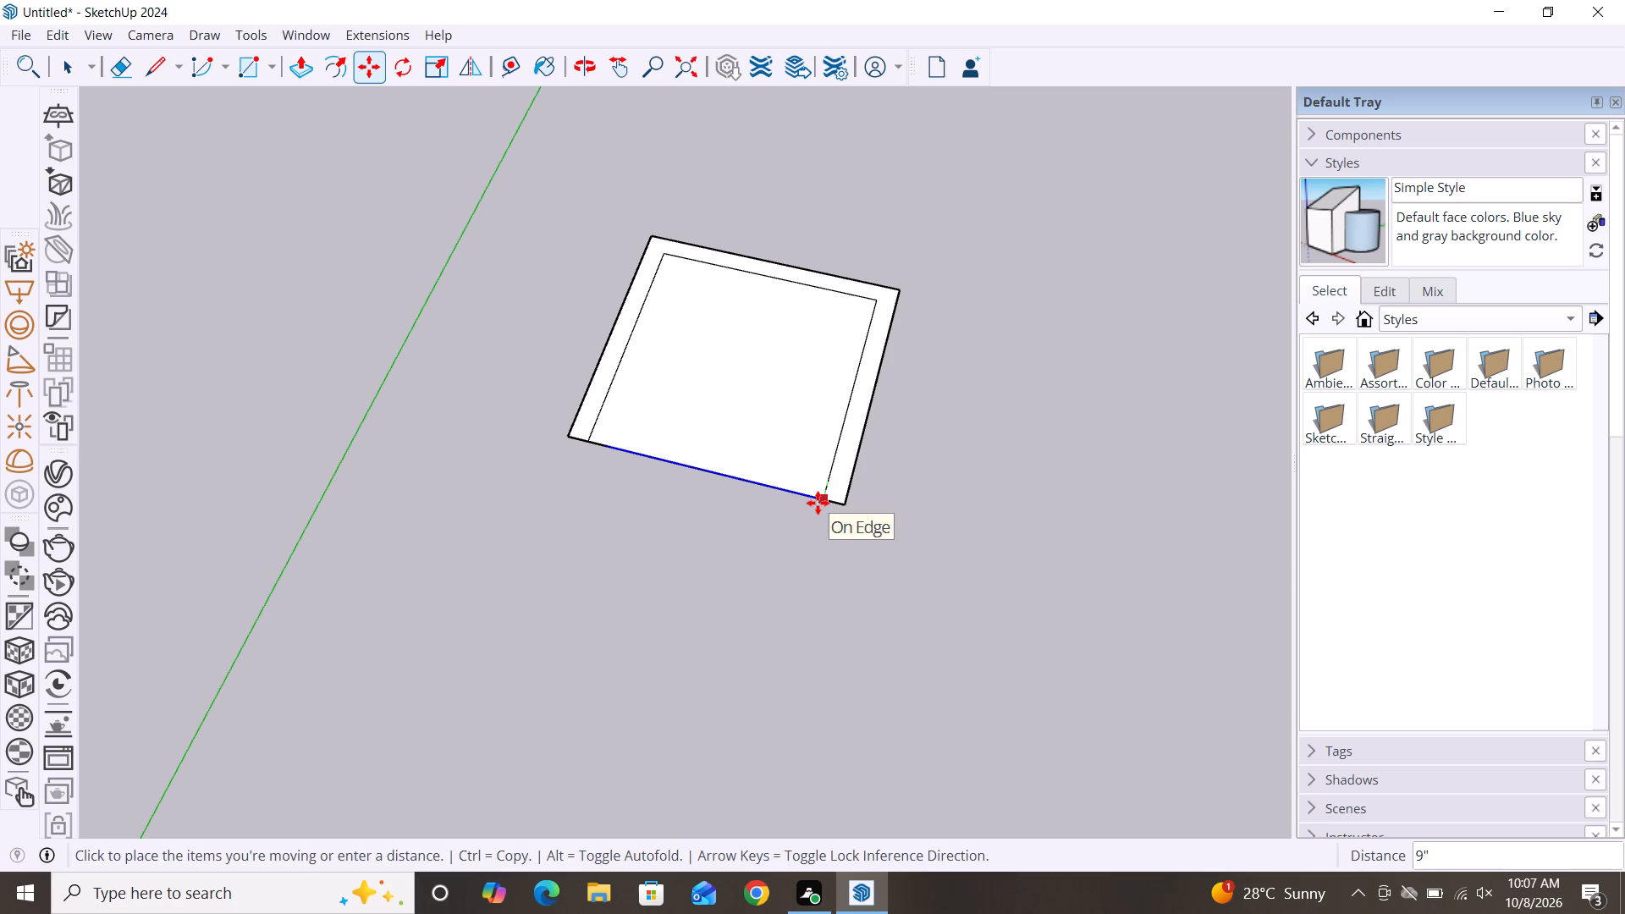
pyautogui.click(818, 503)
pyautogui.press('space')
pyautogui.press('e')
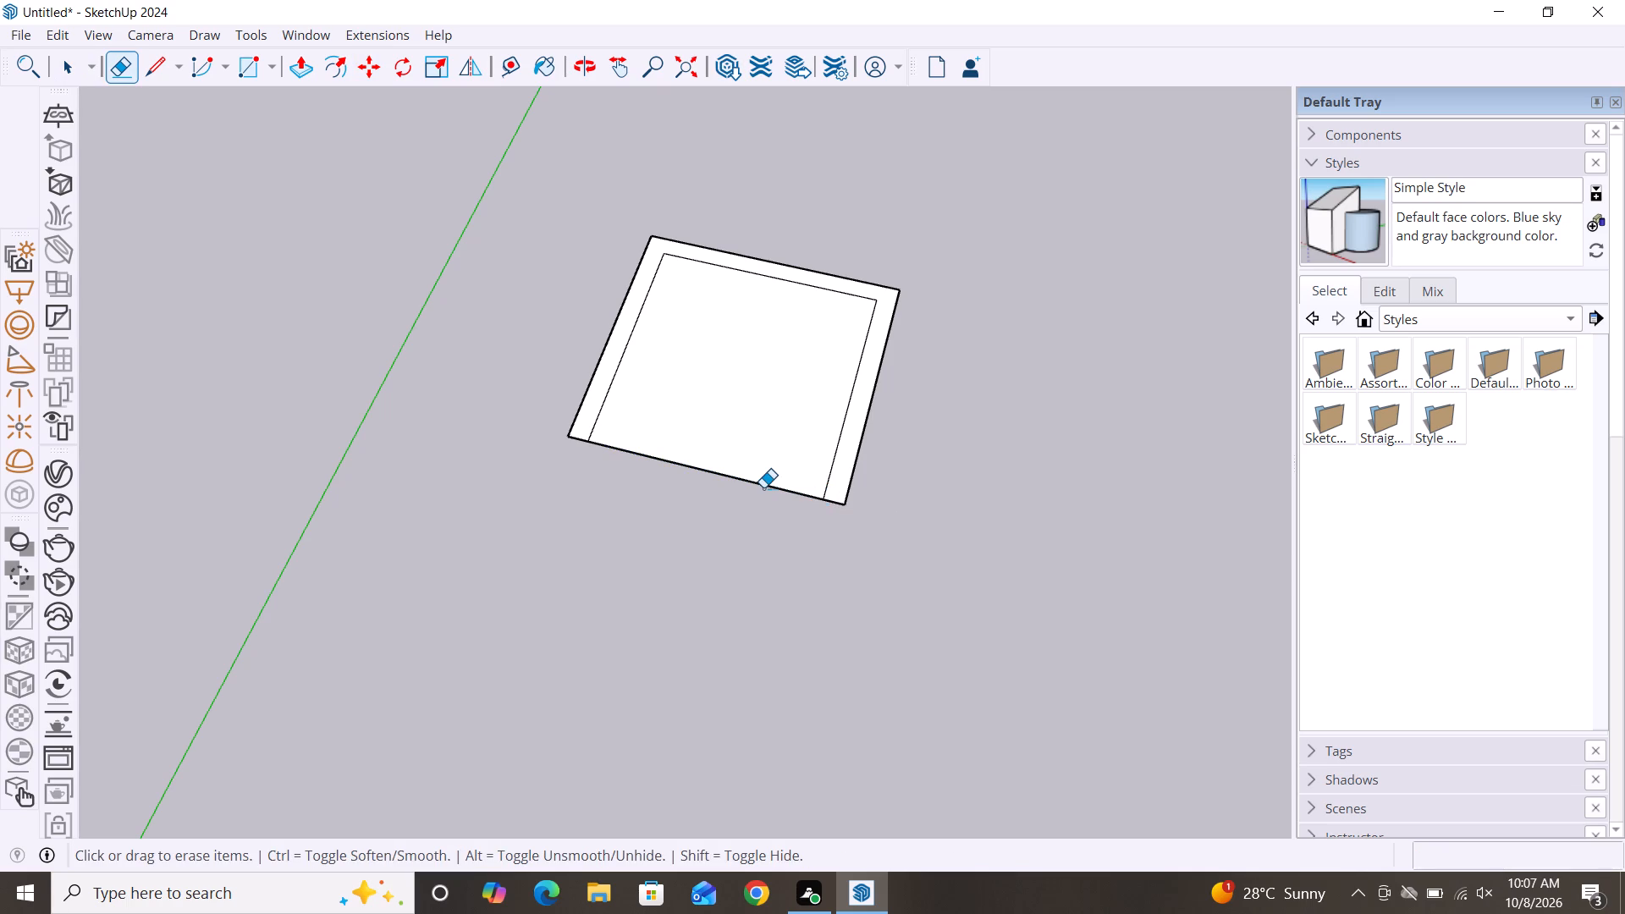
pyautogui.click(763, 482)
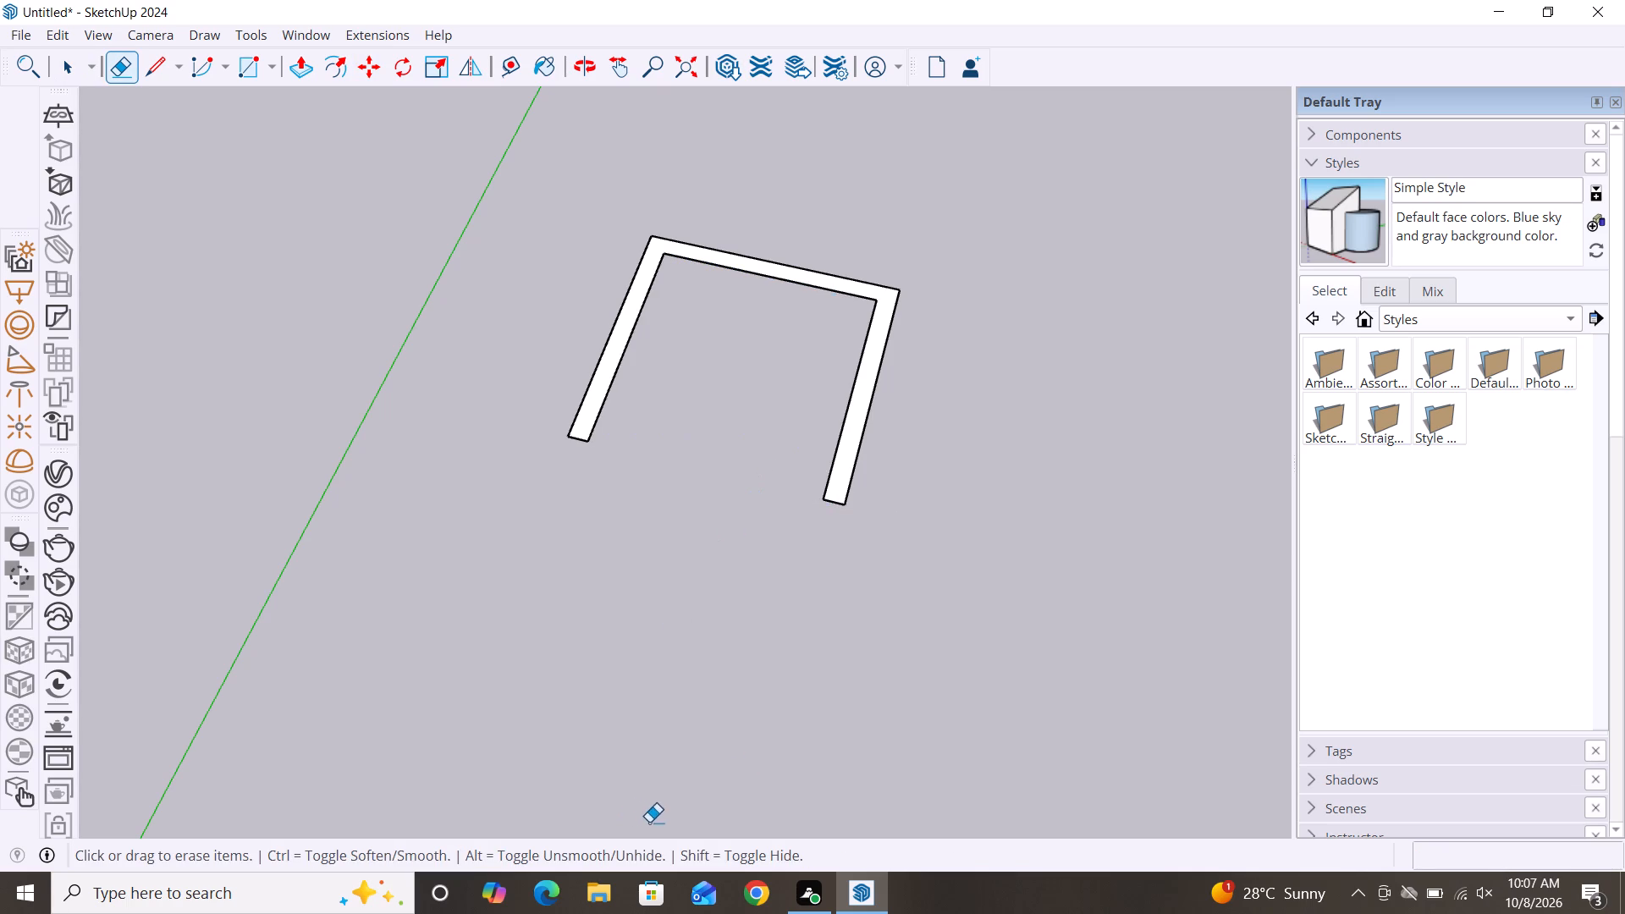
# Push/Pull the U-shaped wall outline up 10'.
pyautogui.scroll(-6, 710, 790)
pyautogui.keyDown('alt'); pyautogui.moveTo(940, 692); pyautogui.dragTo(931, 588, button='middle'); pyautogui.keyUp('alt')
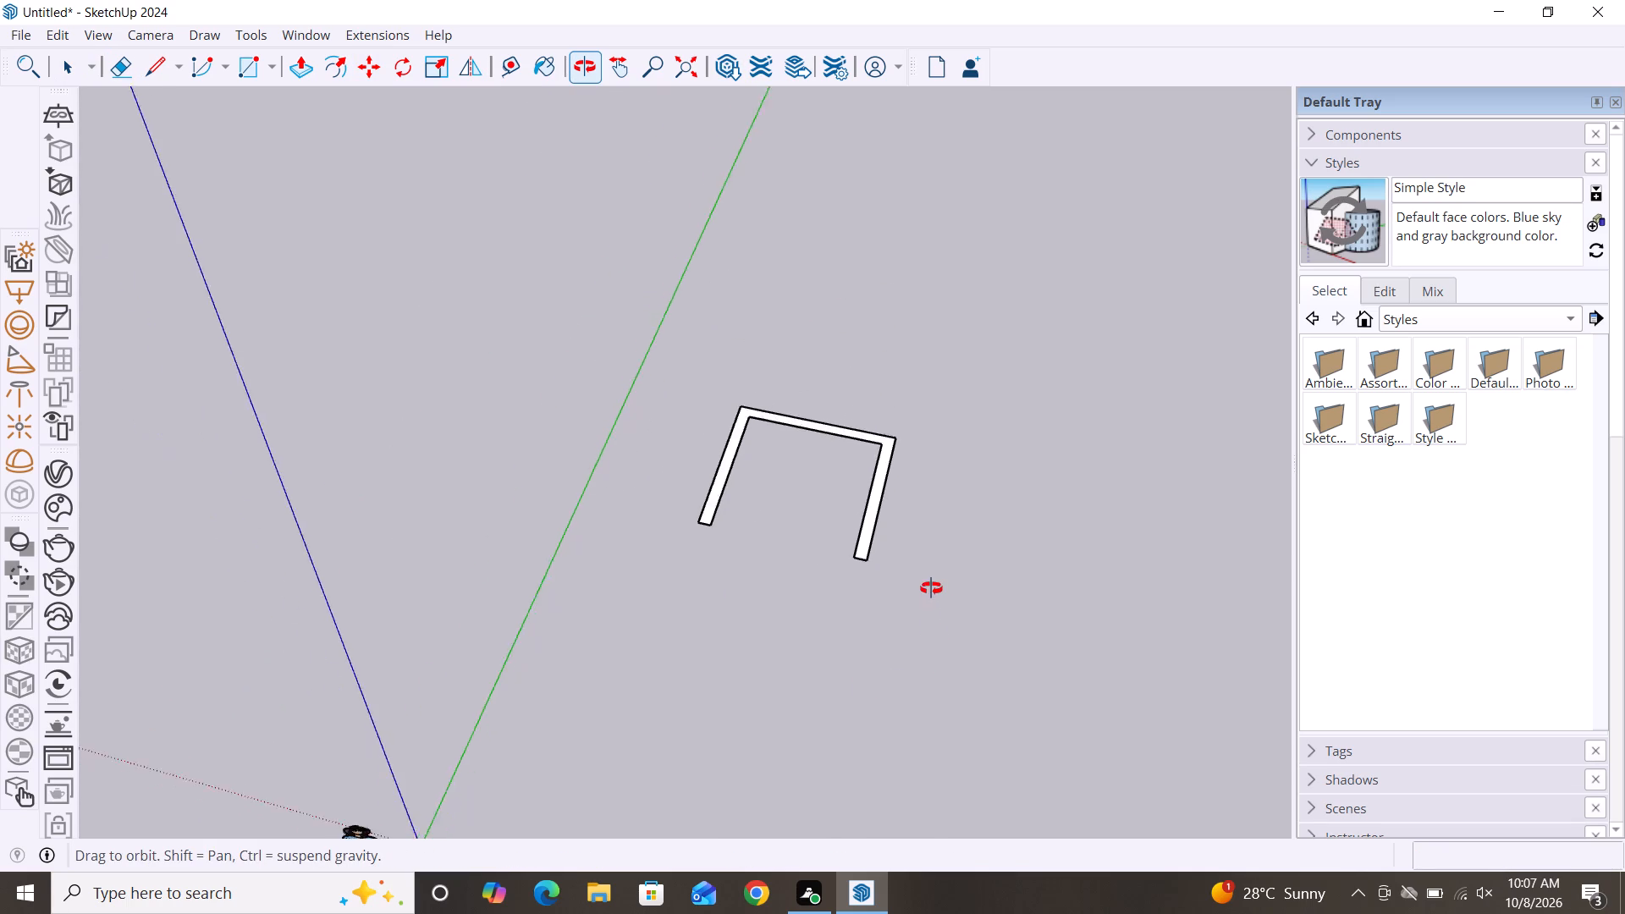
pyautogui.keyDown('alt'); pyautogui.moveTo(931, 588); pyautogui.dragTo(885, 333, button='middle'); pyautogui.keyUp('alt')
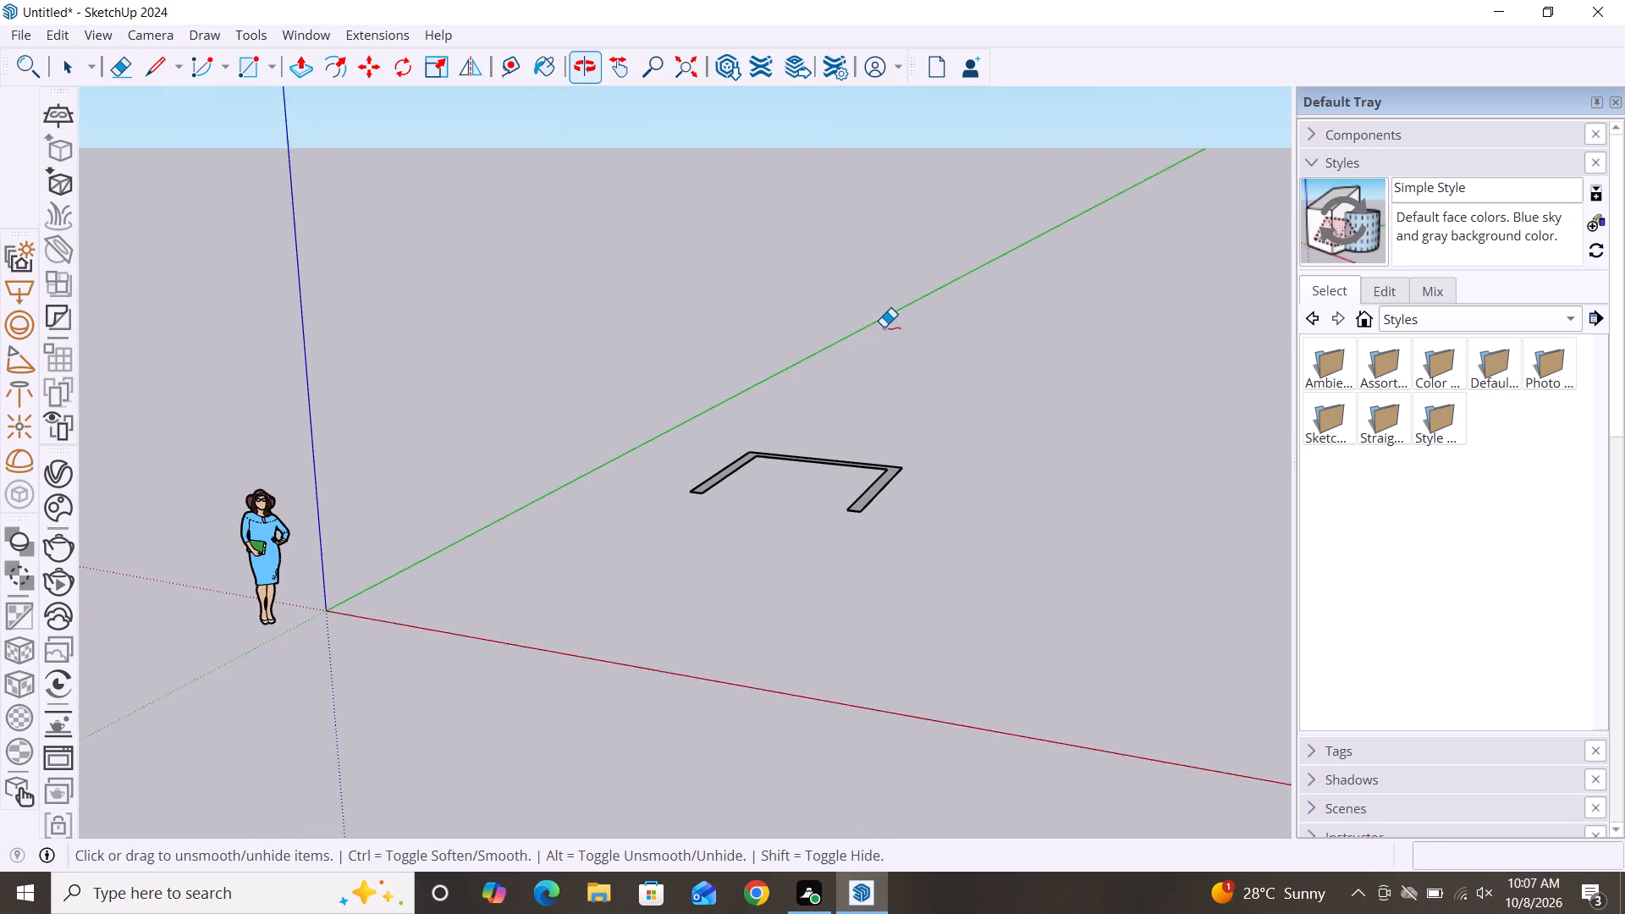
pyautogui.scroll(-2, 397, 450)
pyautogui.moveTo(781, 738); pyautogui.dragTo(969, 718, button='middle')
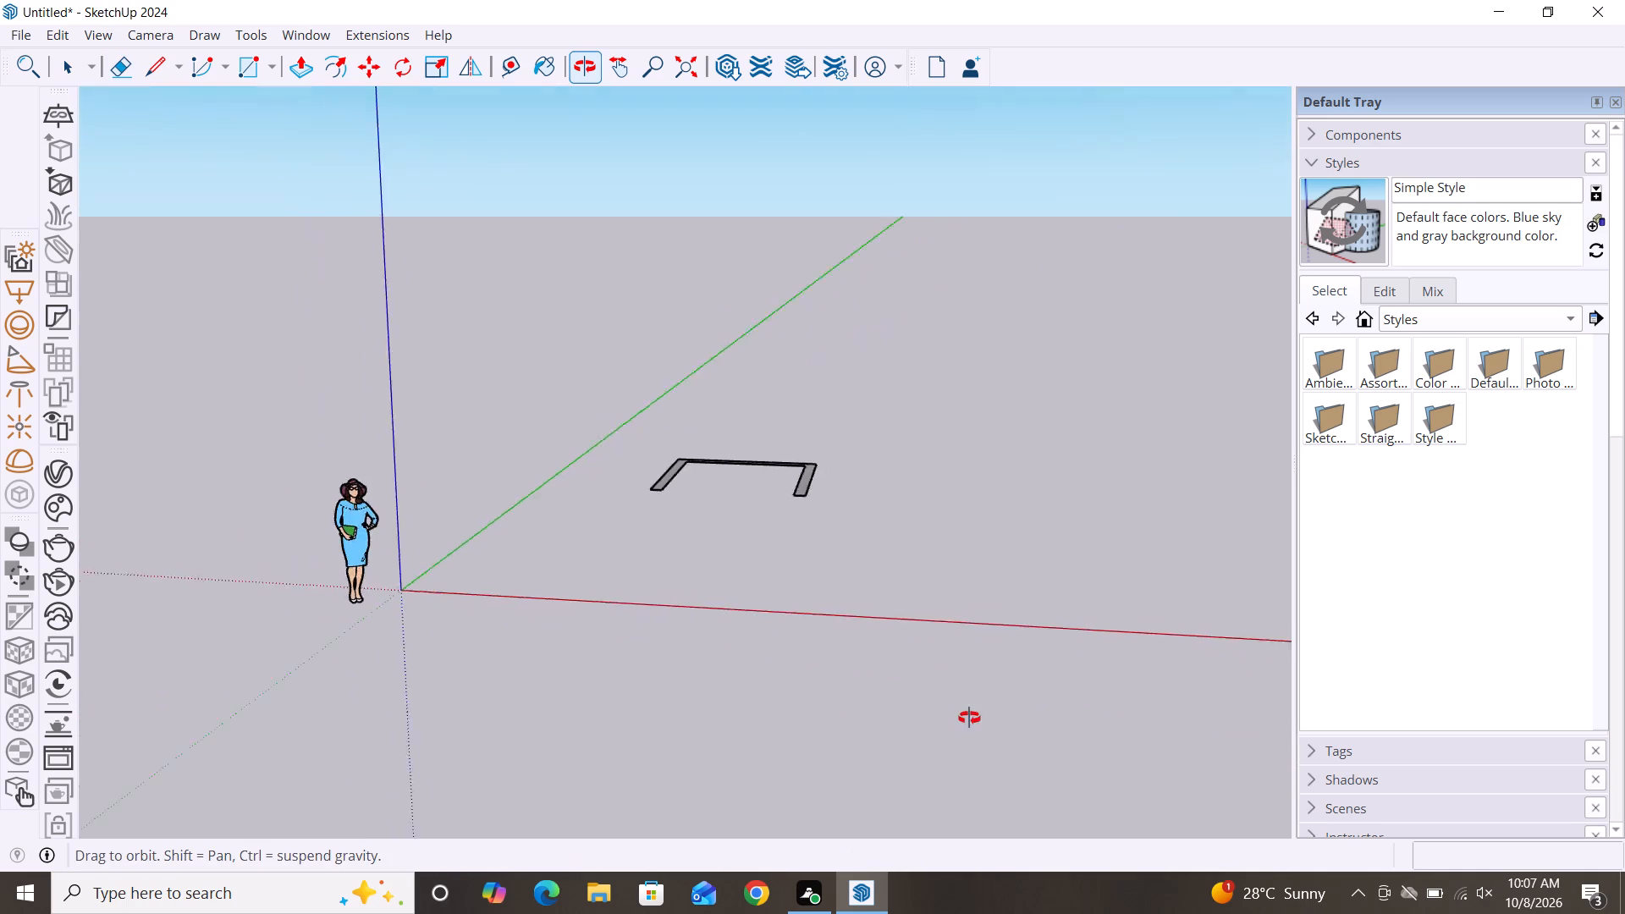
pyautogui.moveTo(969, 718); pyautogui.dragTo(993, 717, button='middle')
pyautogui.moveTo(676, 508); pyautogui.dragTo(704, 743, button='middle')
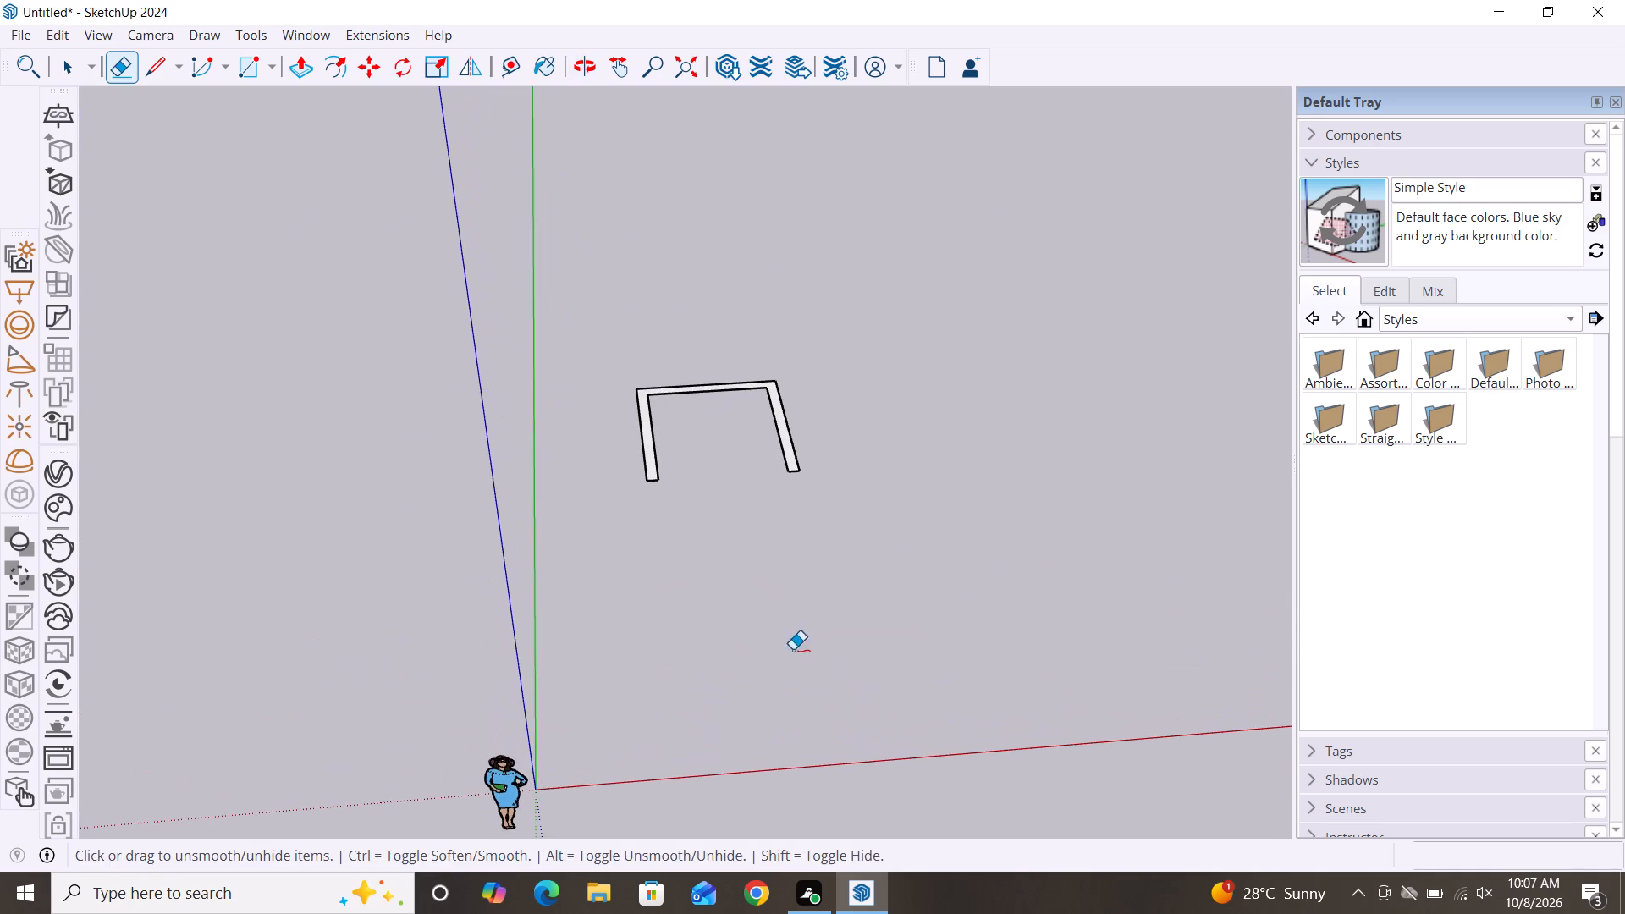
pyautogui.moveTo(826, 708); pyautogui.dragTo(609, 683, button='middle')
pyautogui.scroll(7, 742, 380)
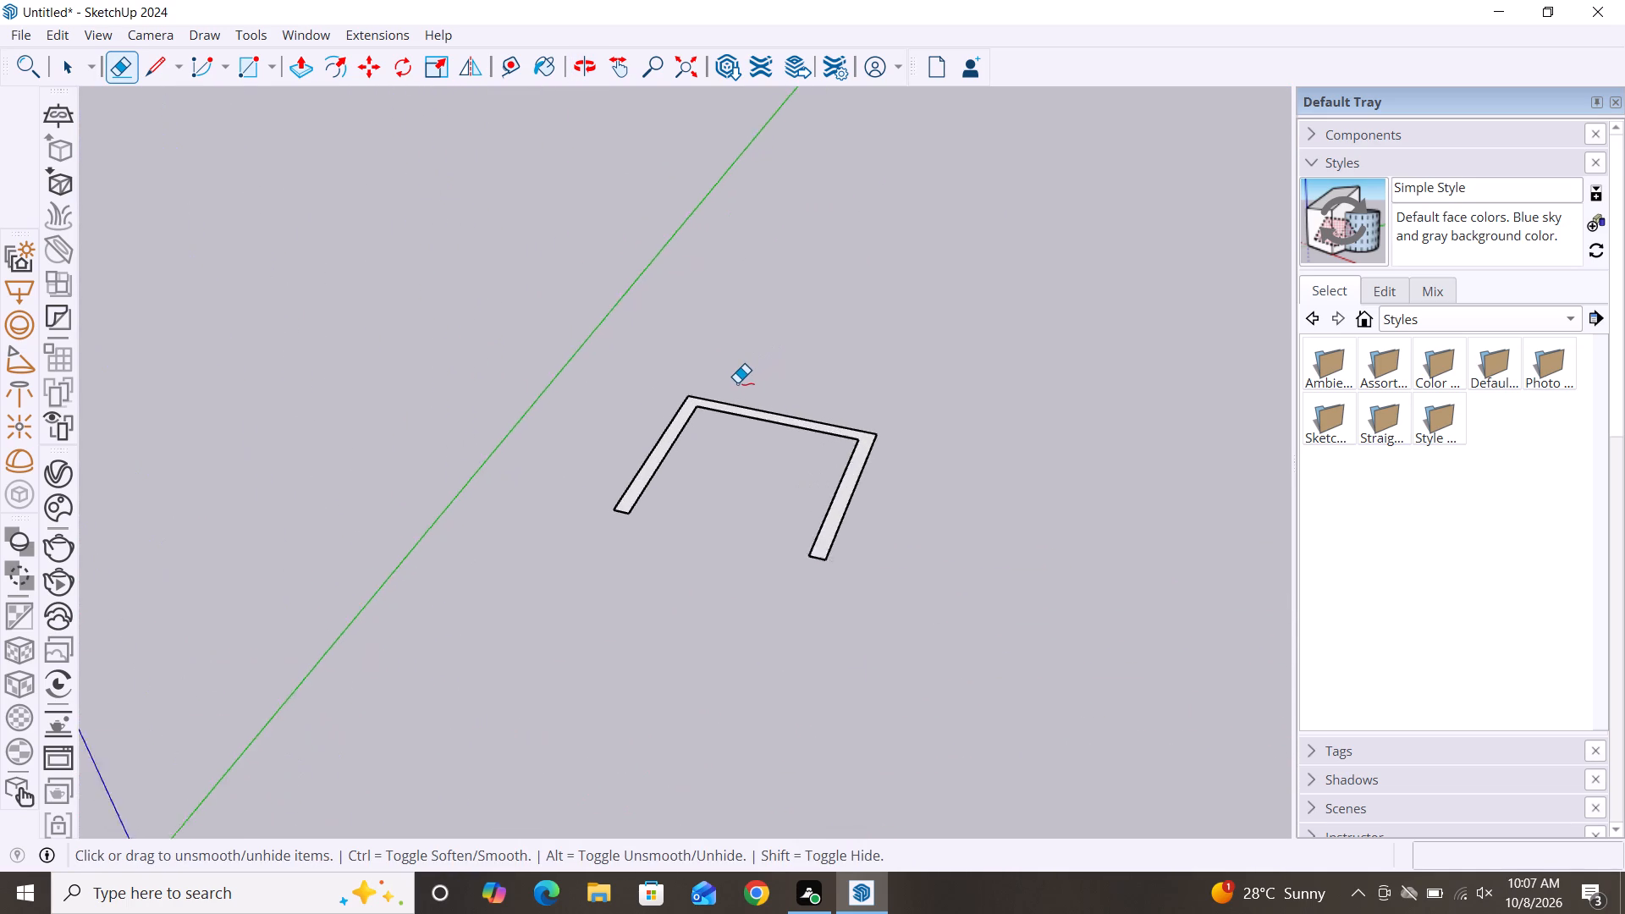
pyautogui.scroll(1, 737, 383)
pyautogui.press('space')
pyautogui.scroll(4, 658, 421)
pyautogui.press('p')
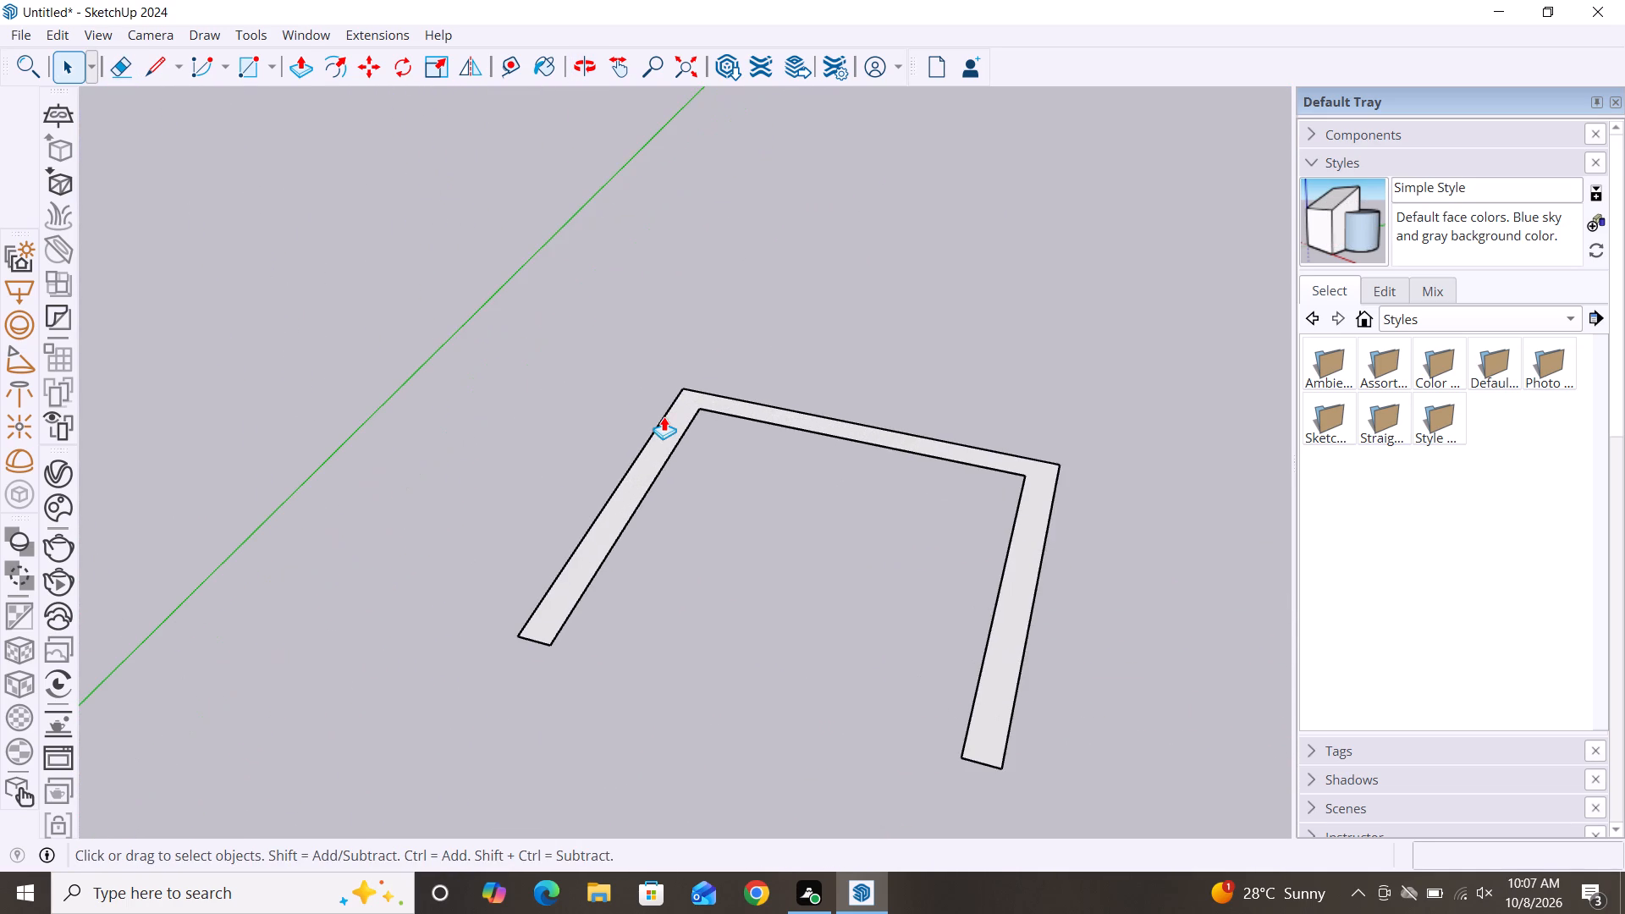
pyautogui.click(659, 443)
pyautogui.write("10'")
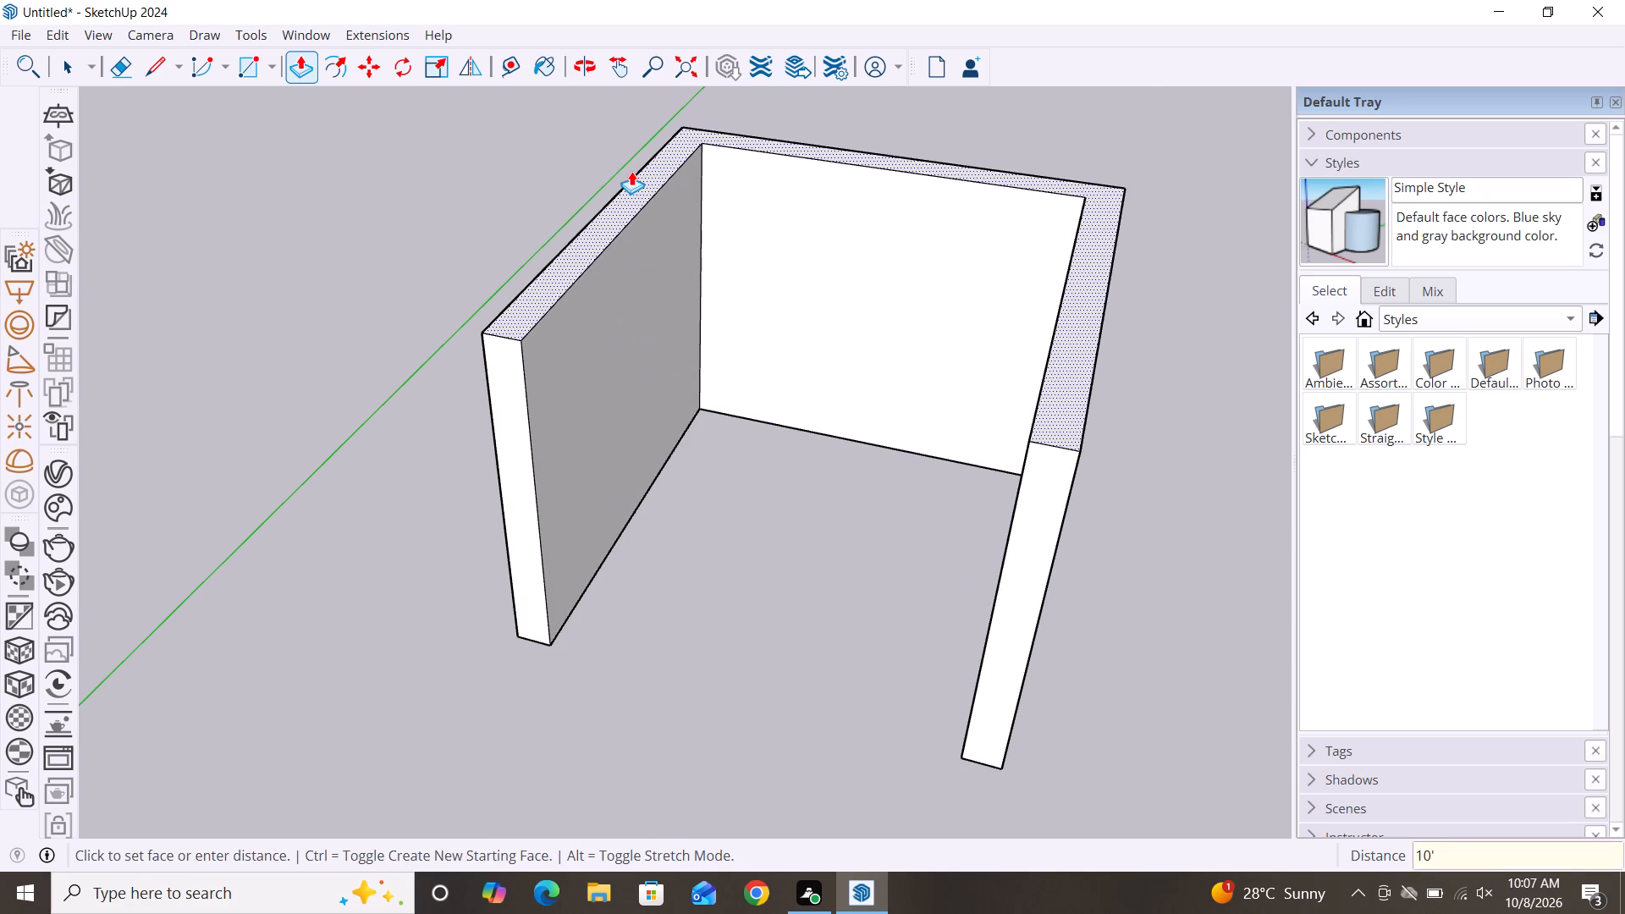
pyautogui.press('Return')
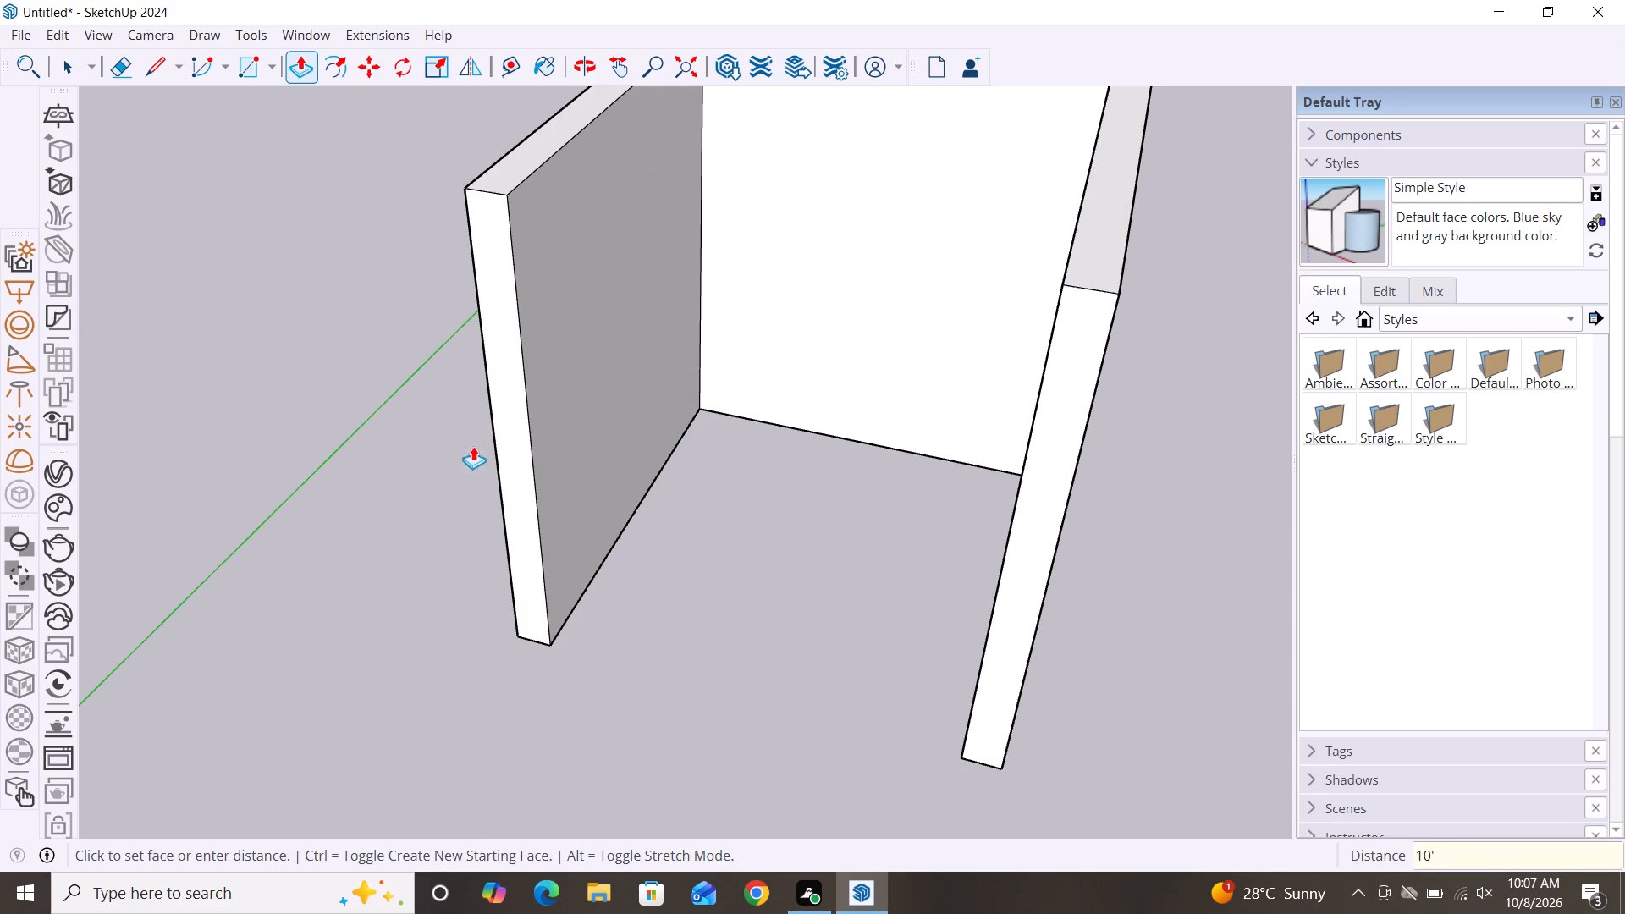
pyautogui.scroll(-4, 495, 432)
pyautogui.scroll(1, 495, 432)
pyautogui.scroll(-5, 495, 432)
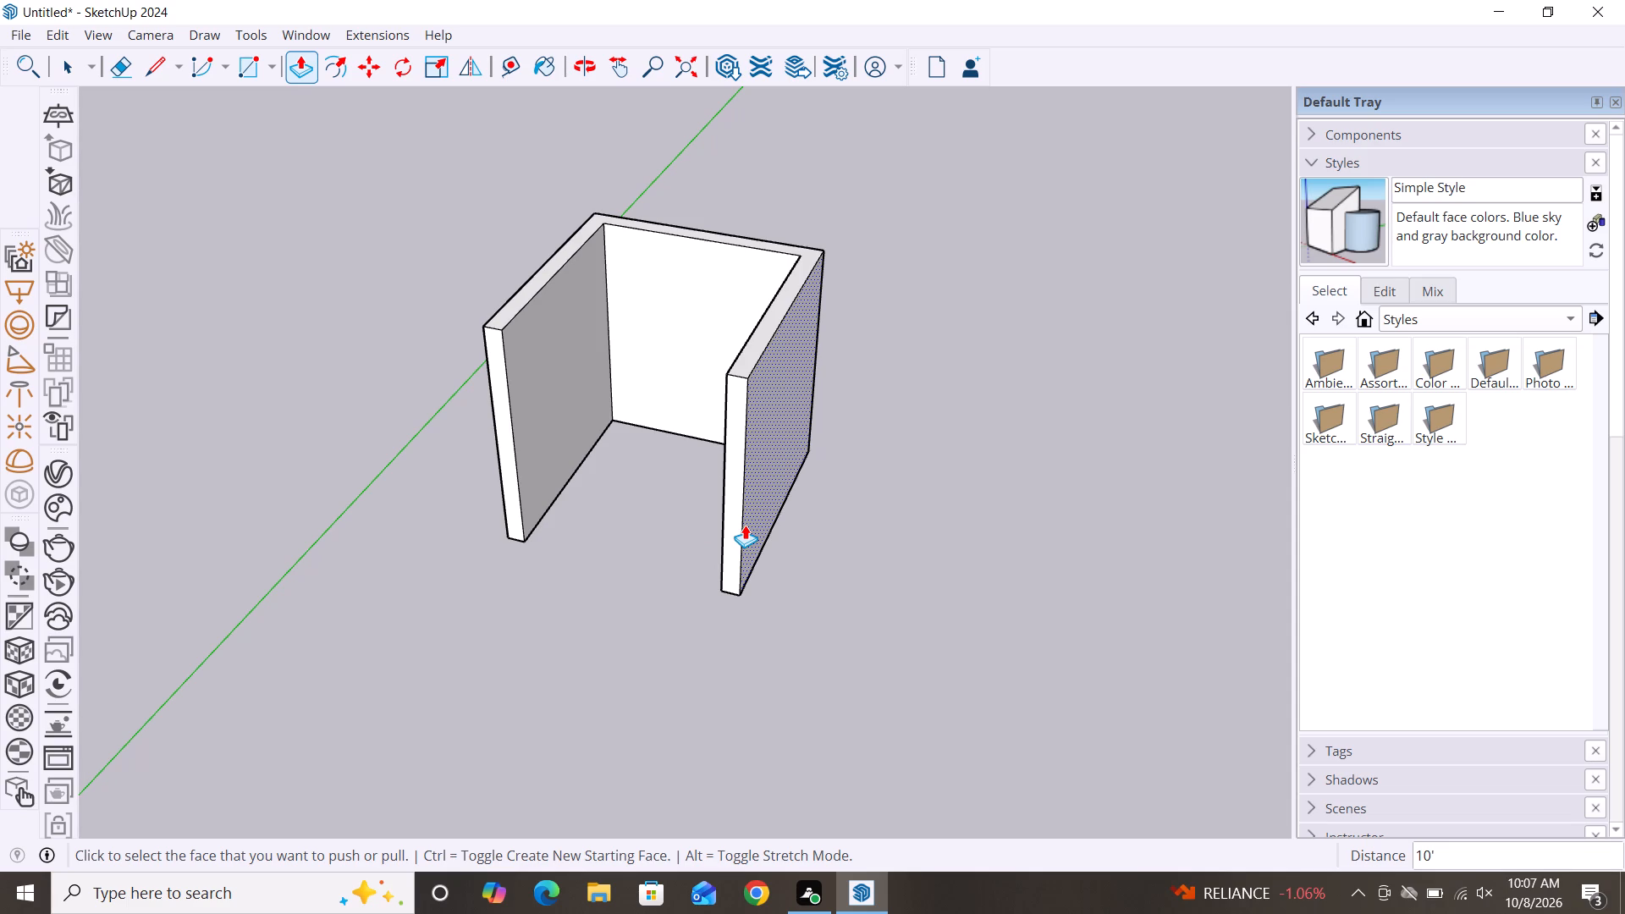
pyautogui.scroll(-2, 691, 555)
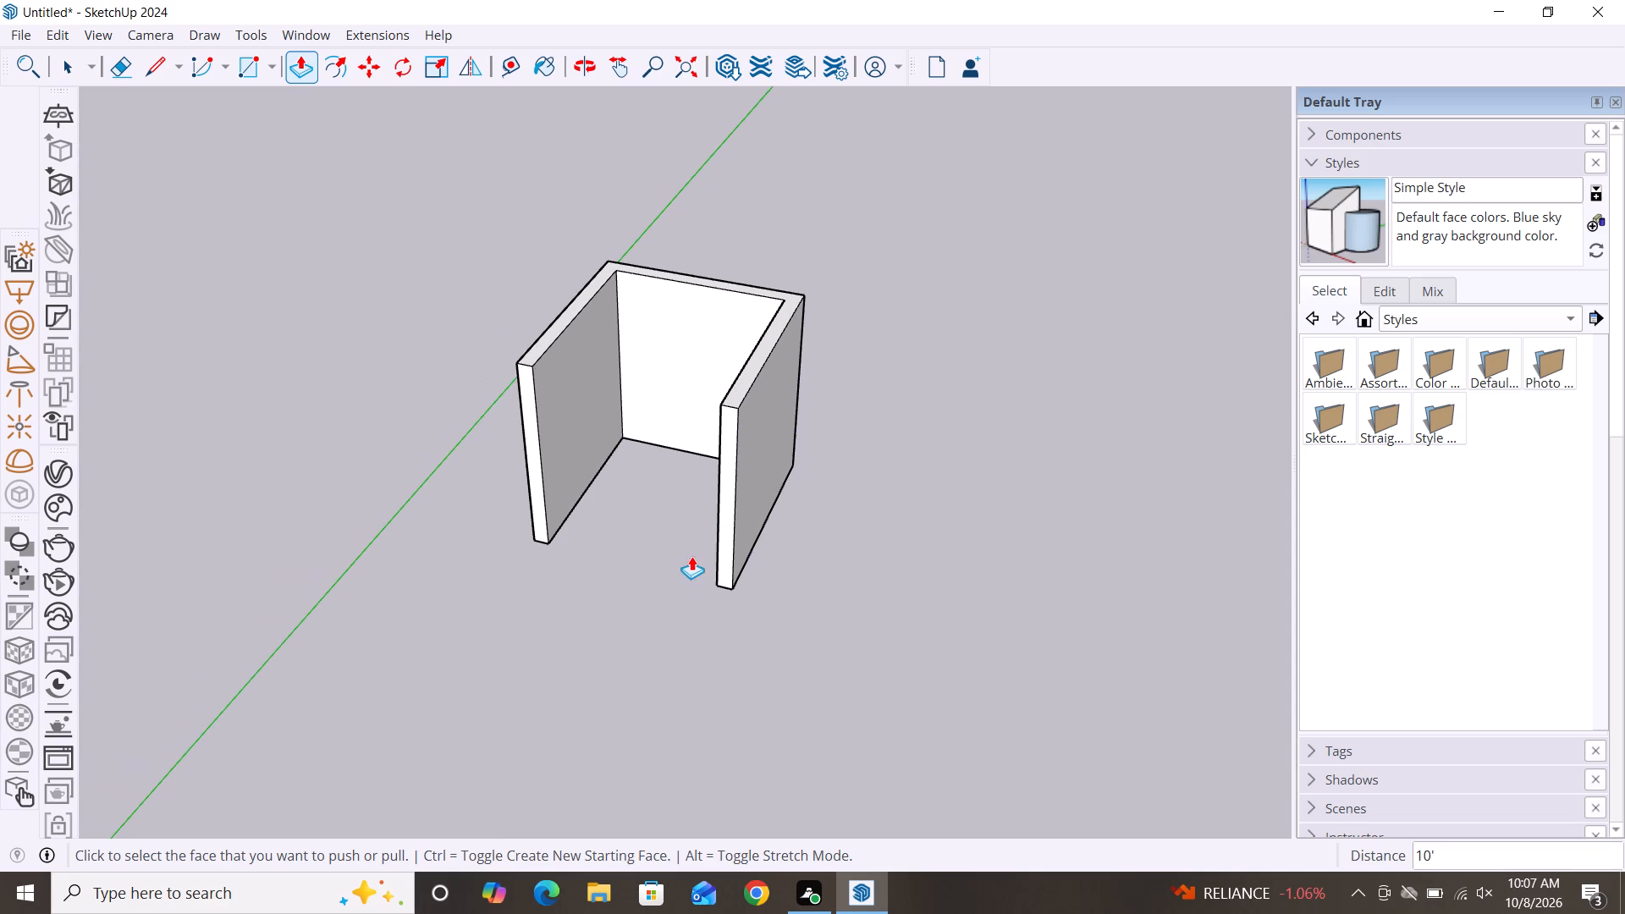
pyautogui.press('space')
# Draw a vertical 10' by 6" rotated rectangle hanging down from the back wall's outer bottom edge.
pyautogui.keyDown('alt'); pyautogui.moveTo(680, 655); pyautogui.dragTo(853, 564, button='middle'); pyautogui.keyUp('alt')
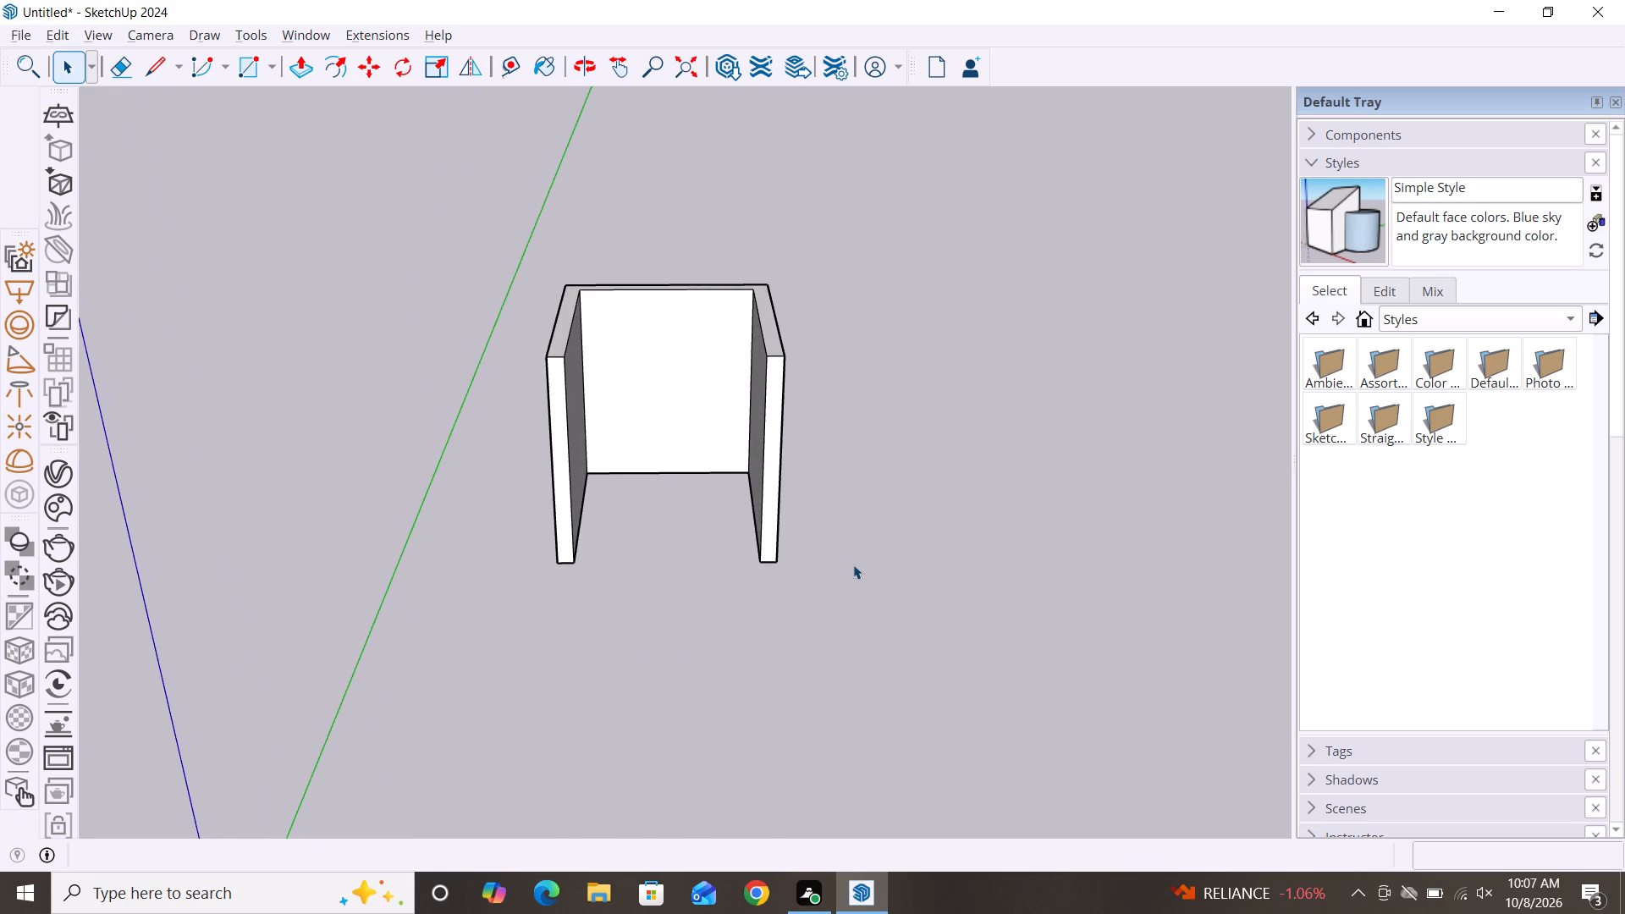
pyautogui.scroll(-2, 958, 647)
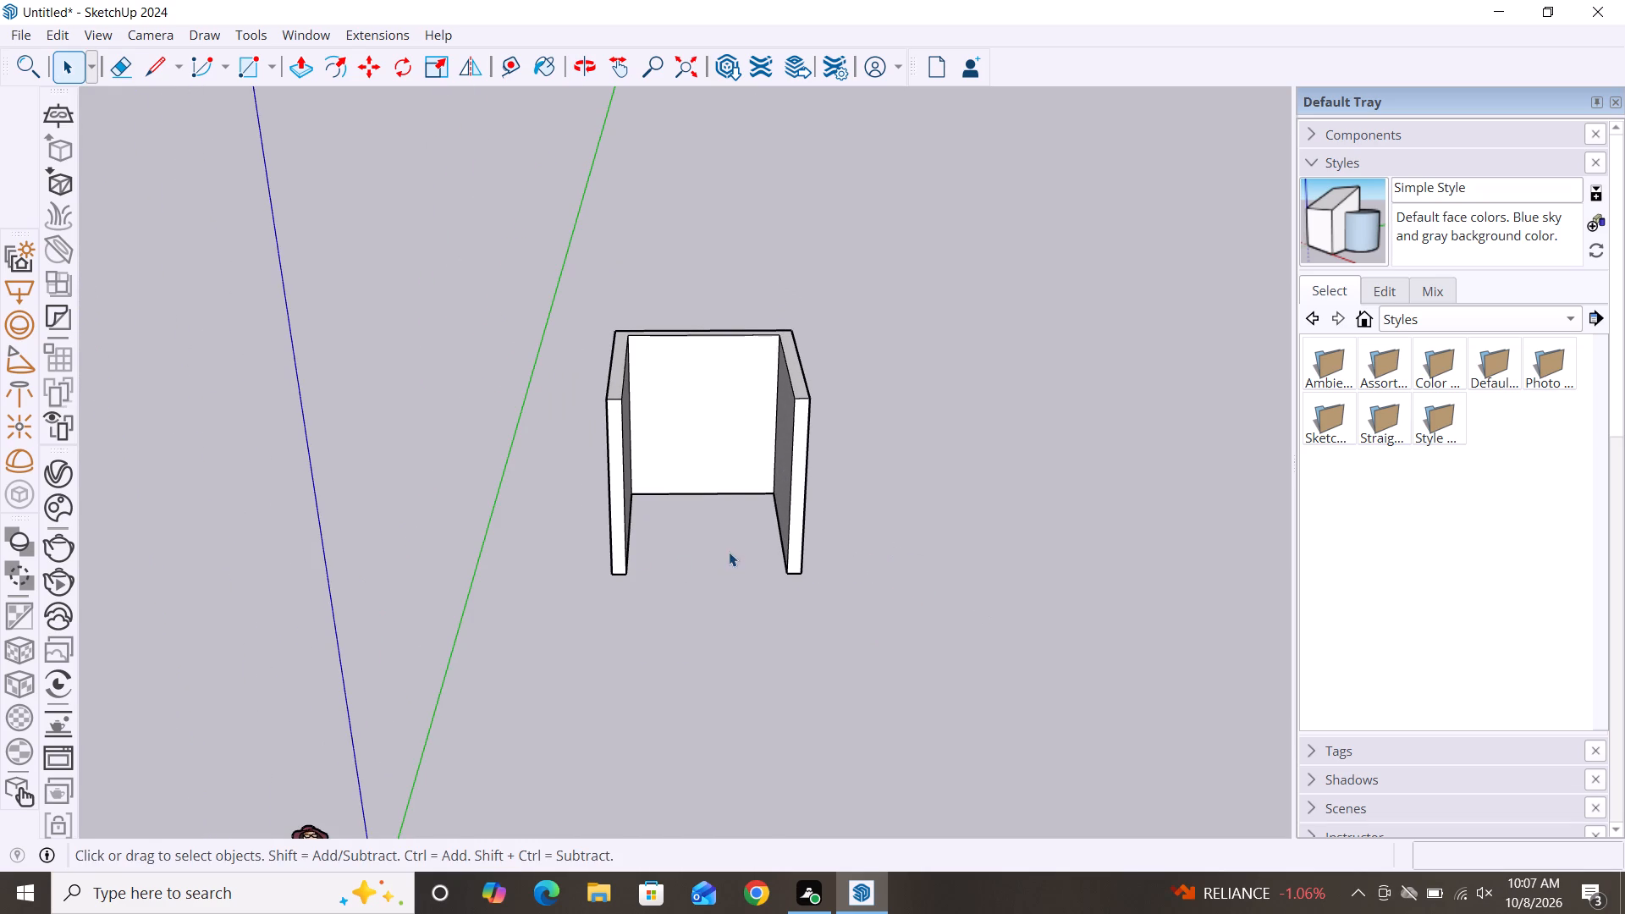
pyautogui.keyDown('alt'); pyautogui.moveTo(692, 679); pyautogui.dragTo(695, 342, button='middle'); pyautogui.keyUp('alt')
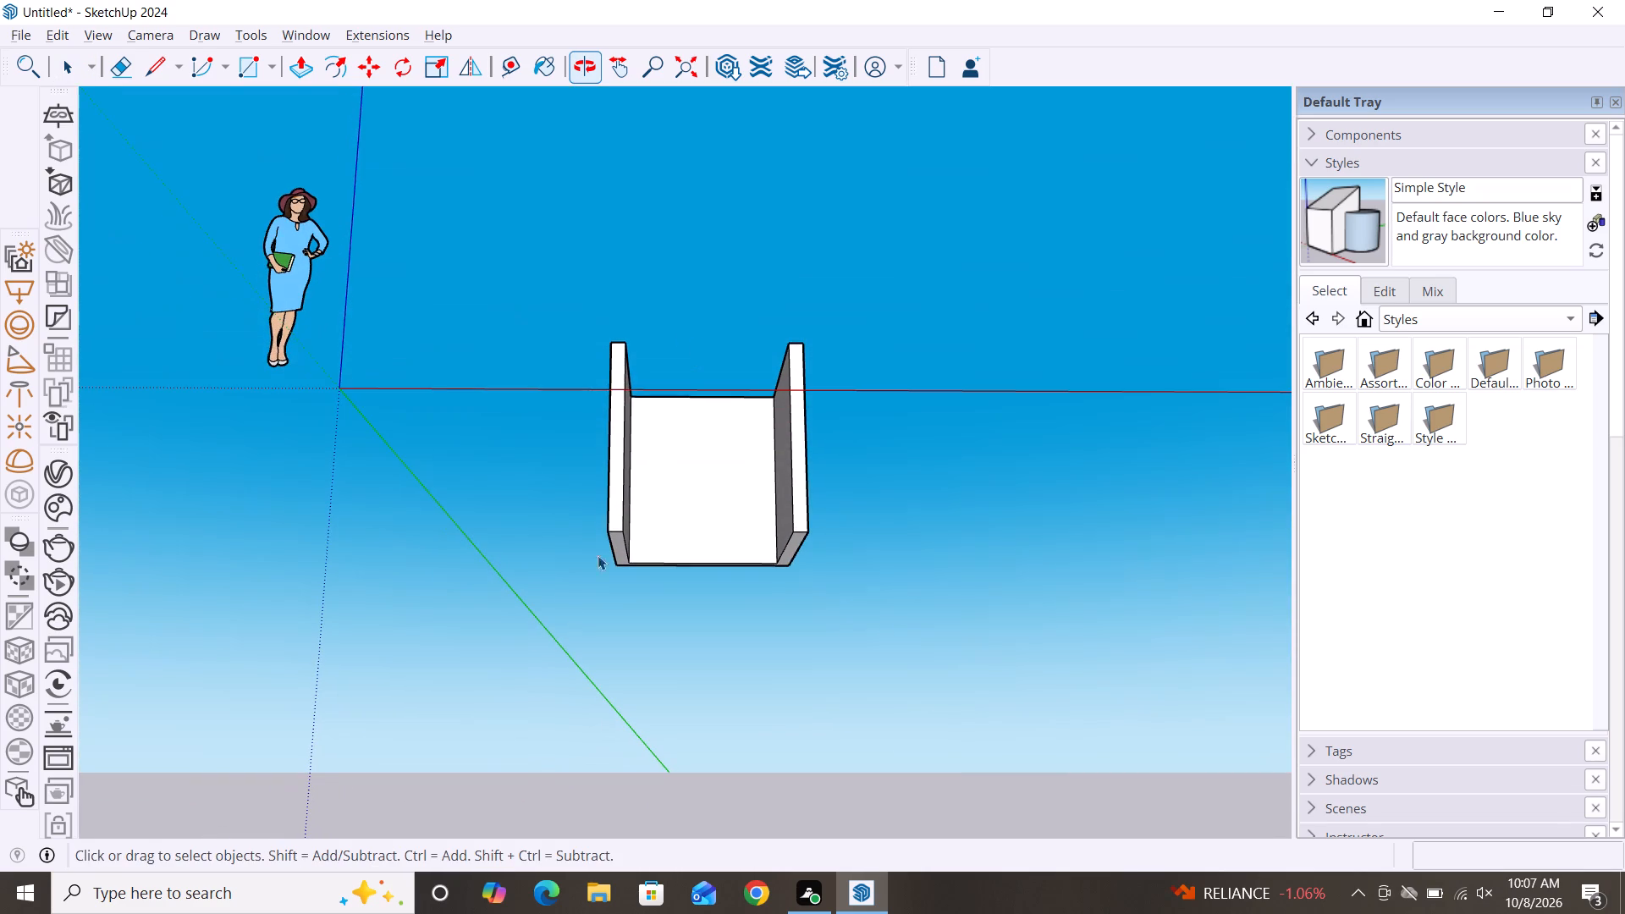
pyautogui.scroll(12, 631, 606)
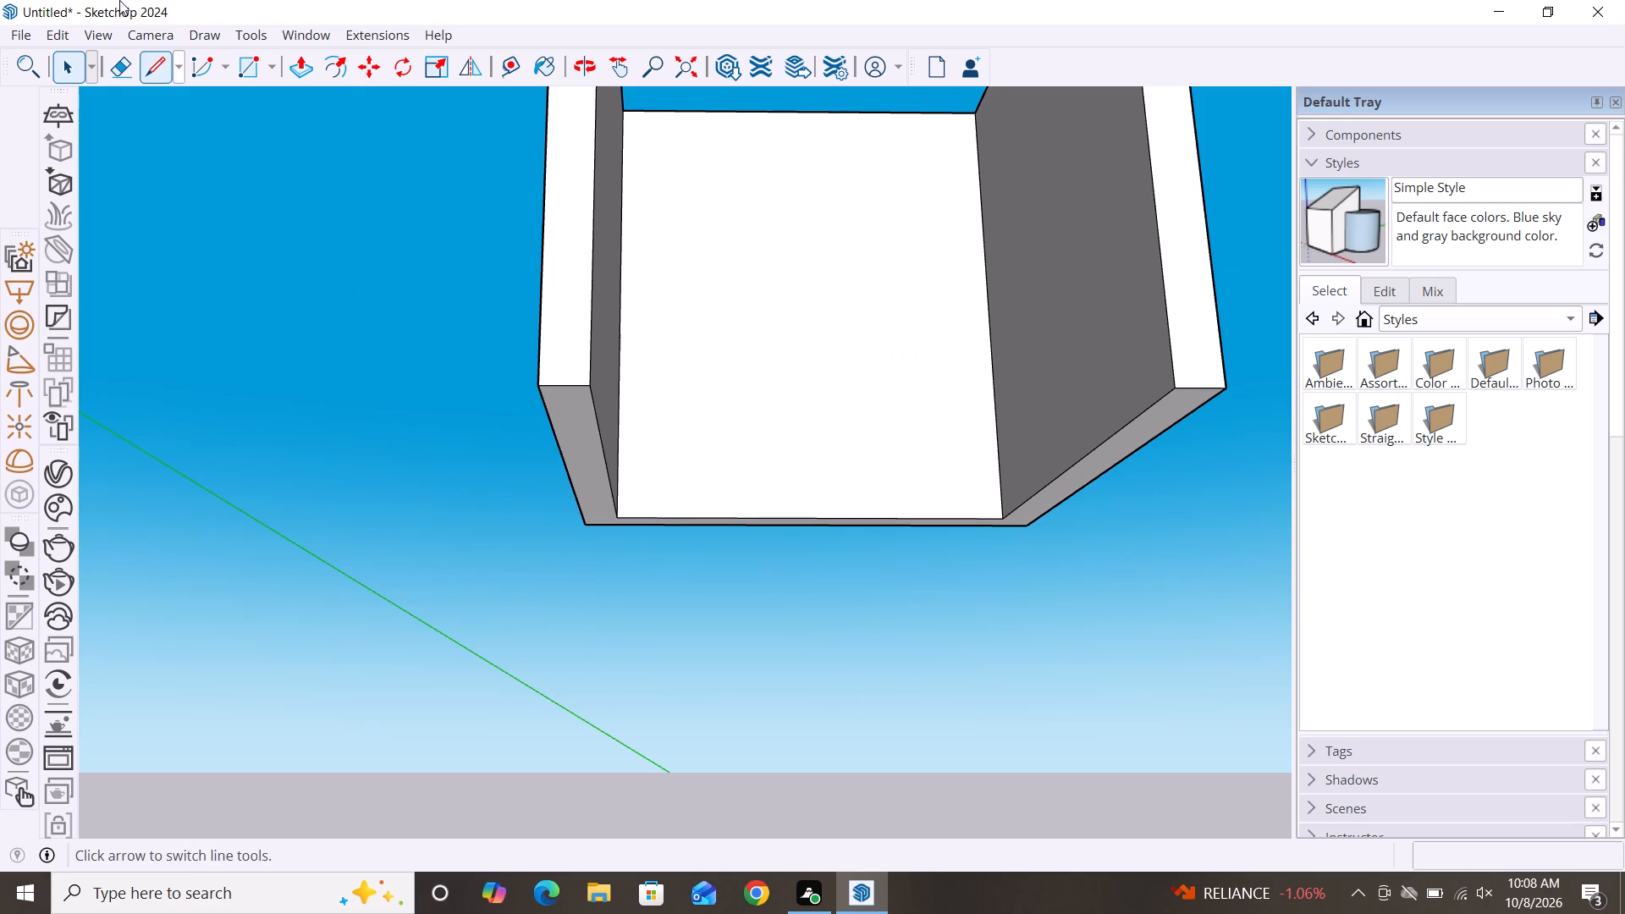
pyautogui.click(273, 74)
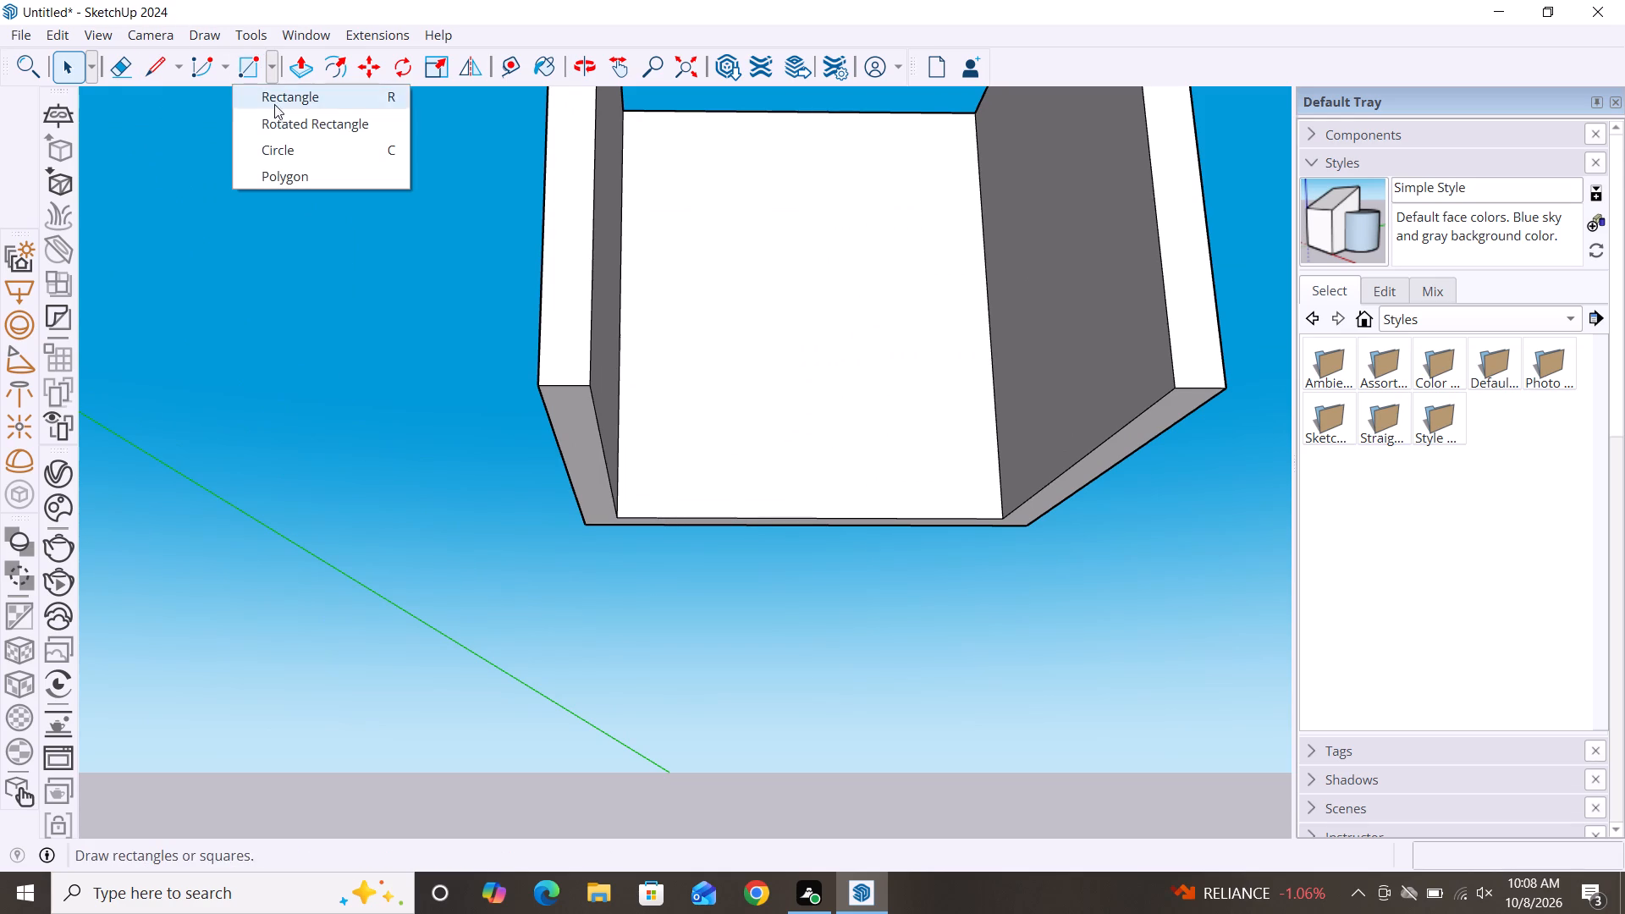
pyautogui.click(276, 122)
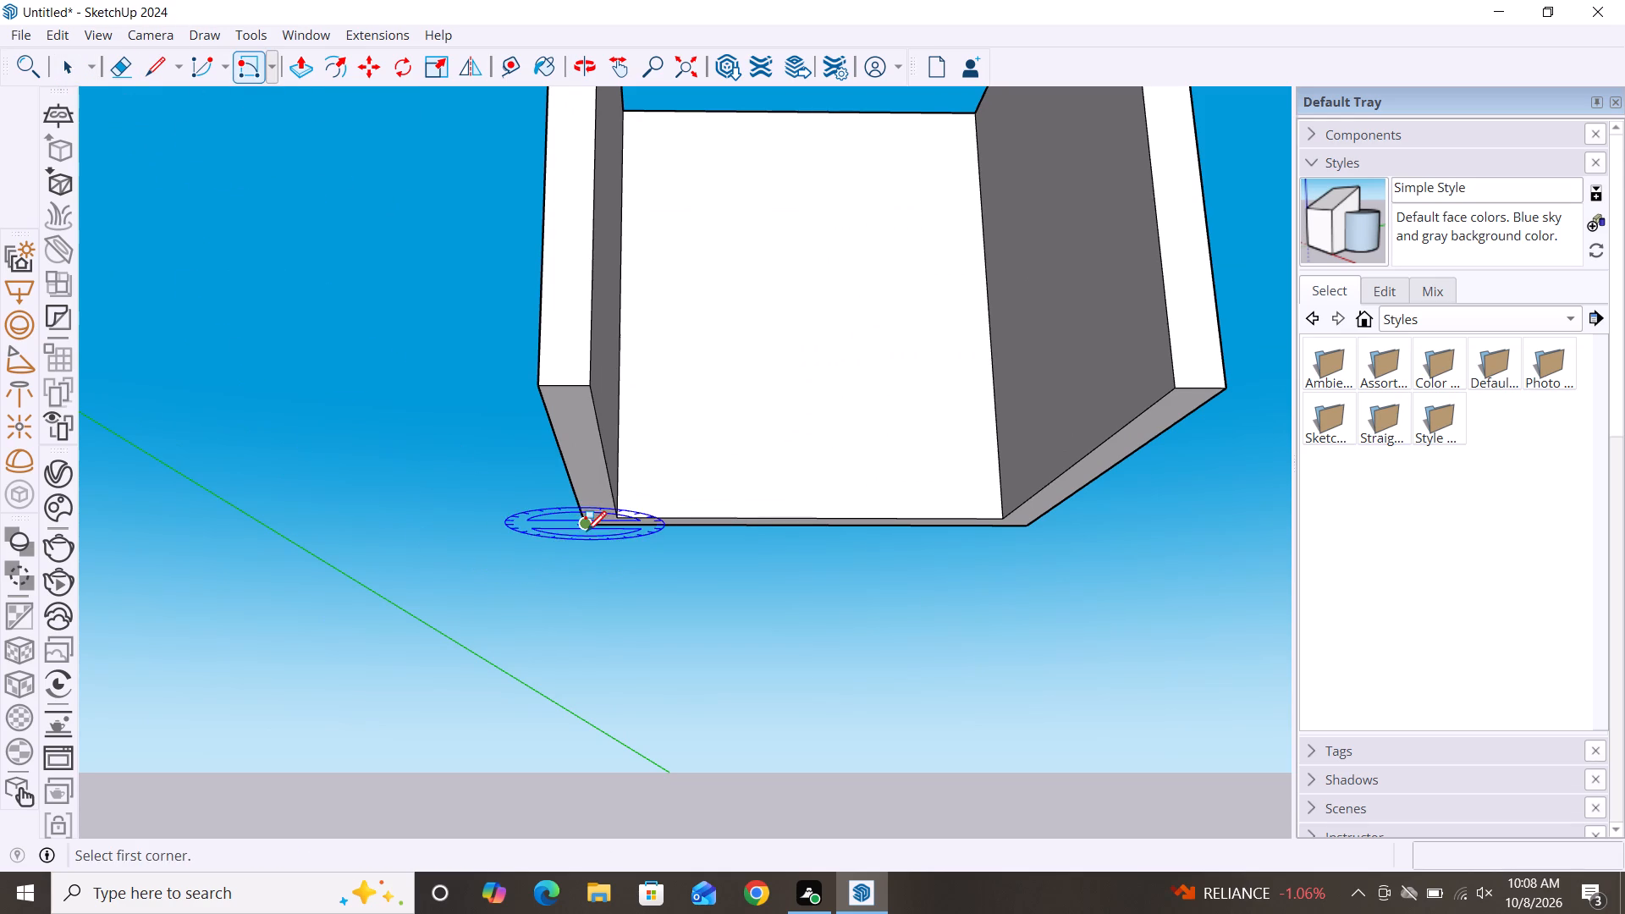
pyautogui.click(586, 531)
pyautogui.click(587, 524)
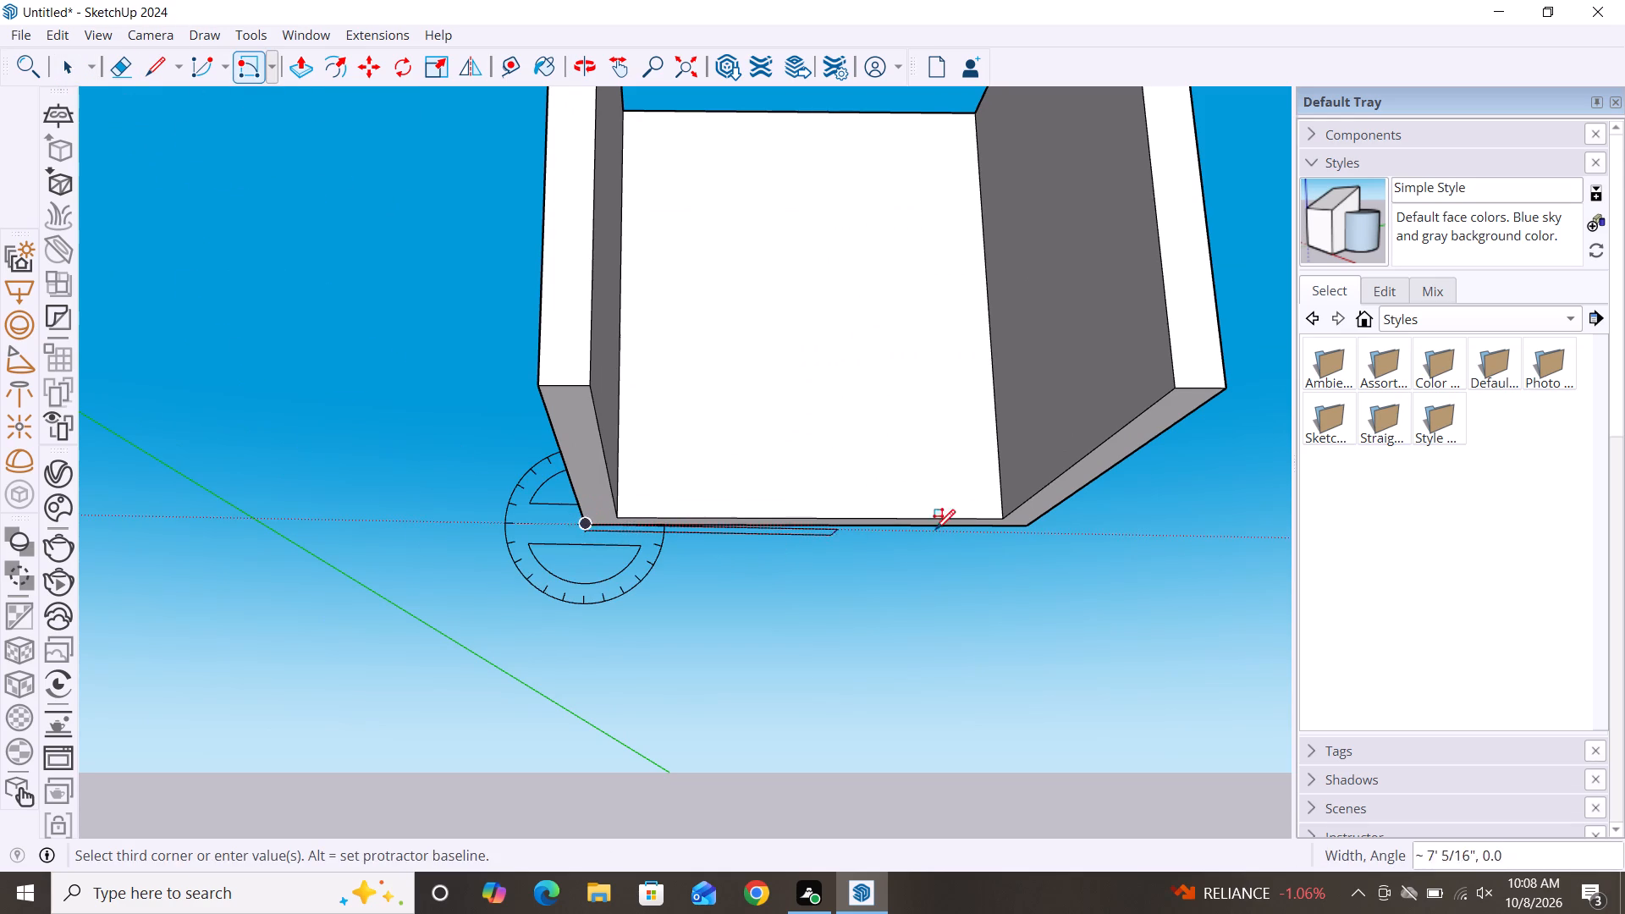
pyautogui.press('Escape')
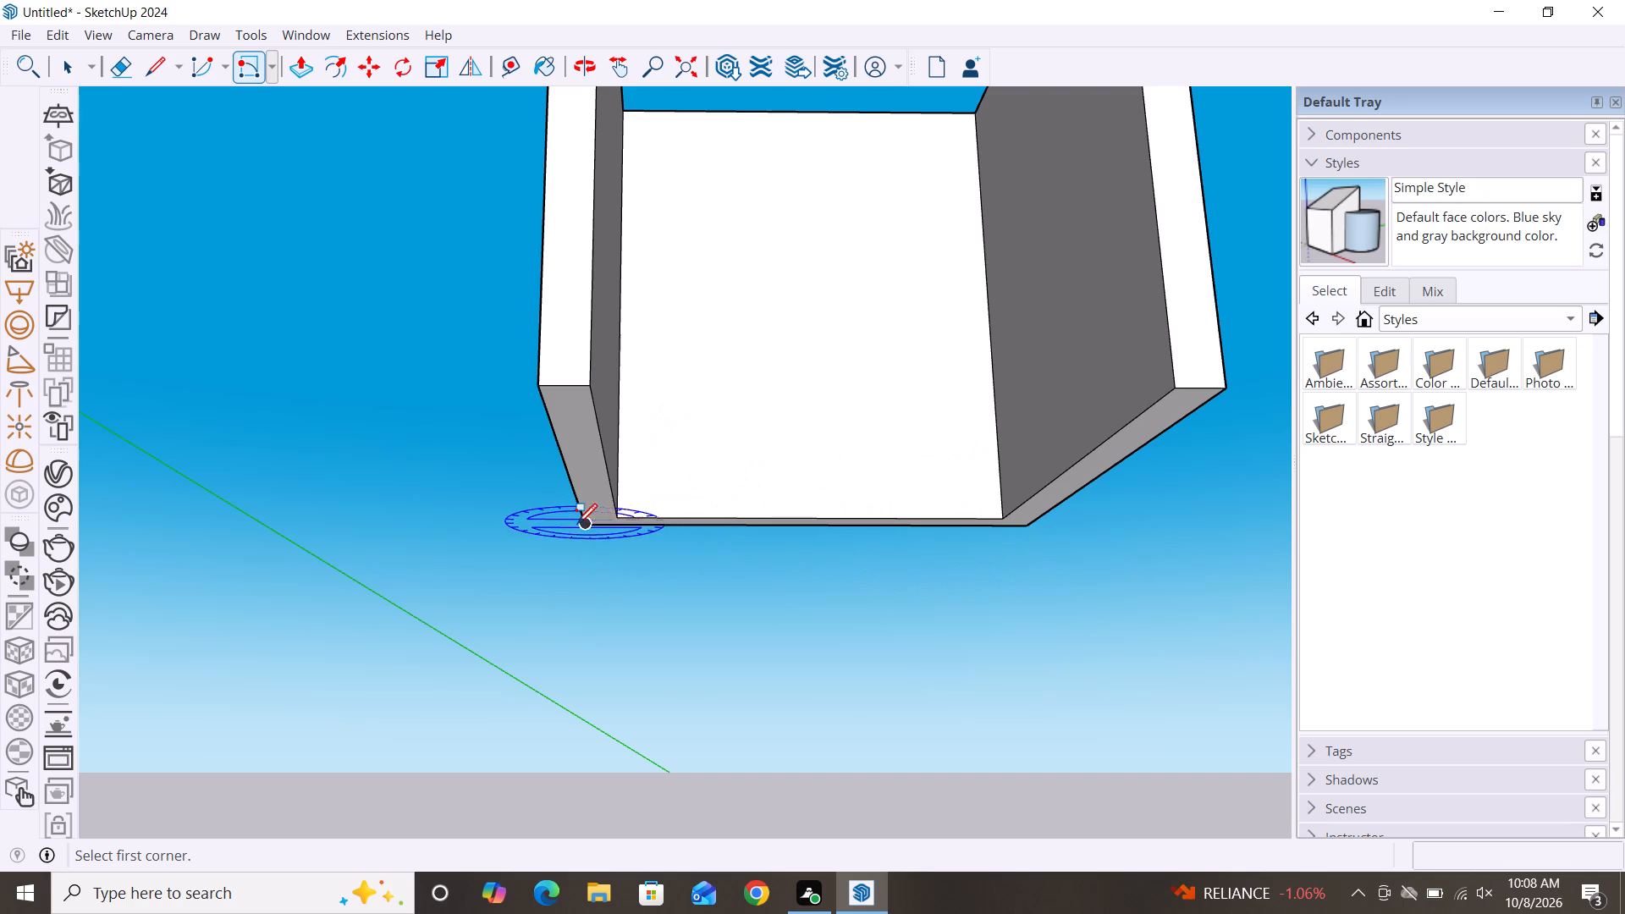
pyautogui.click(585, 523)
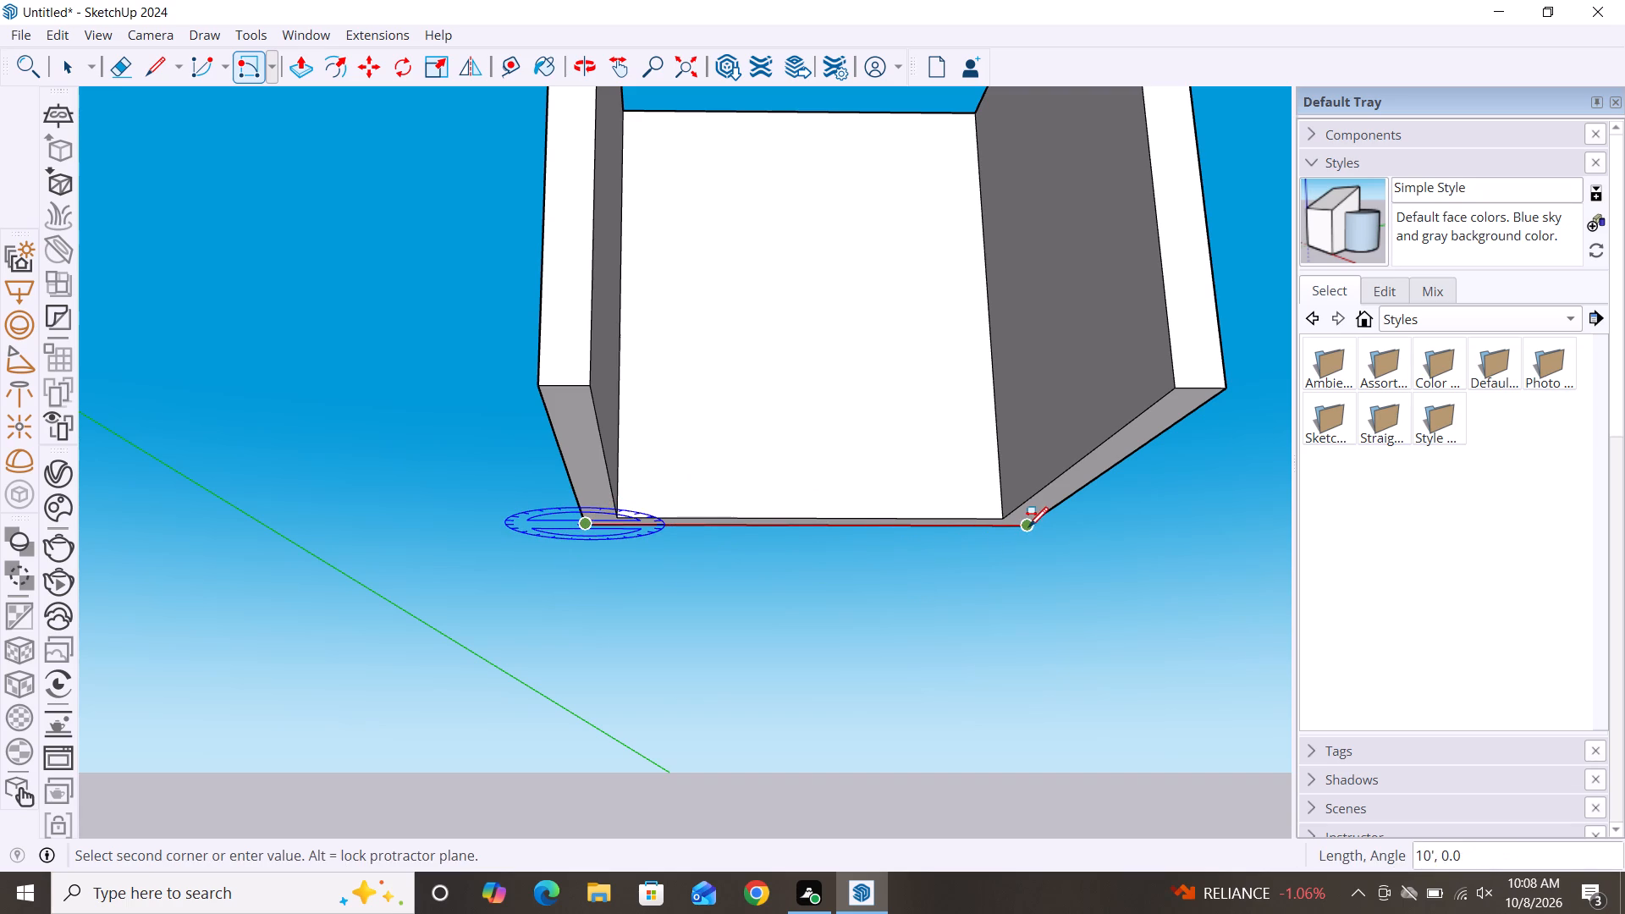
pyautogui.click(1028, 526)
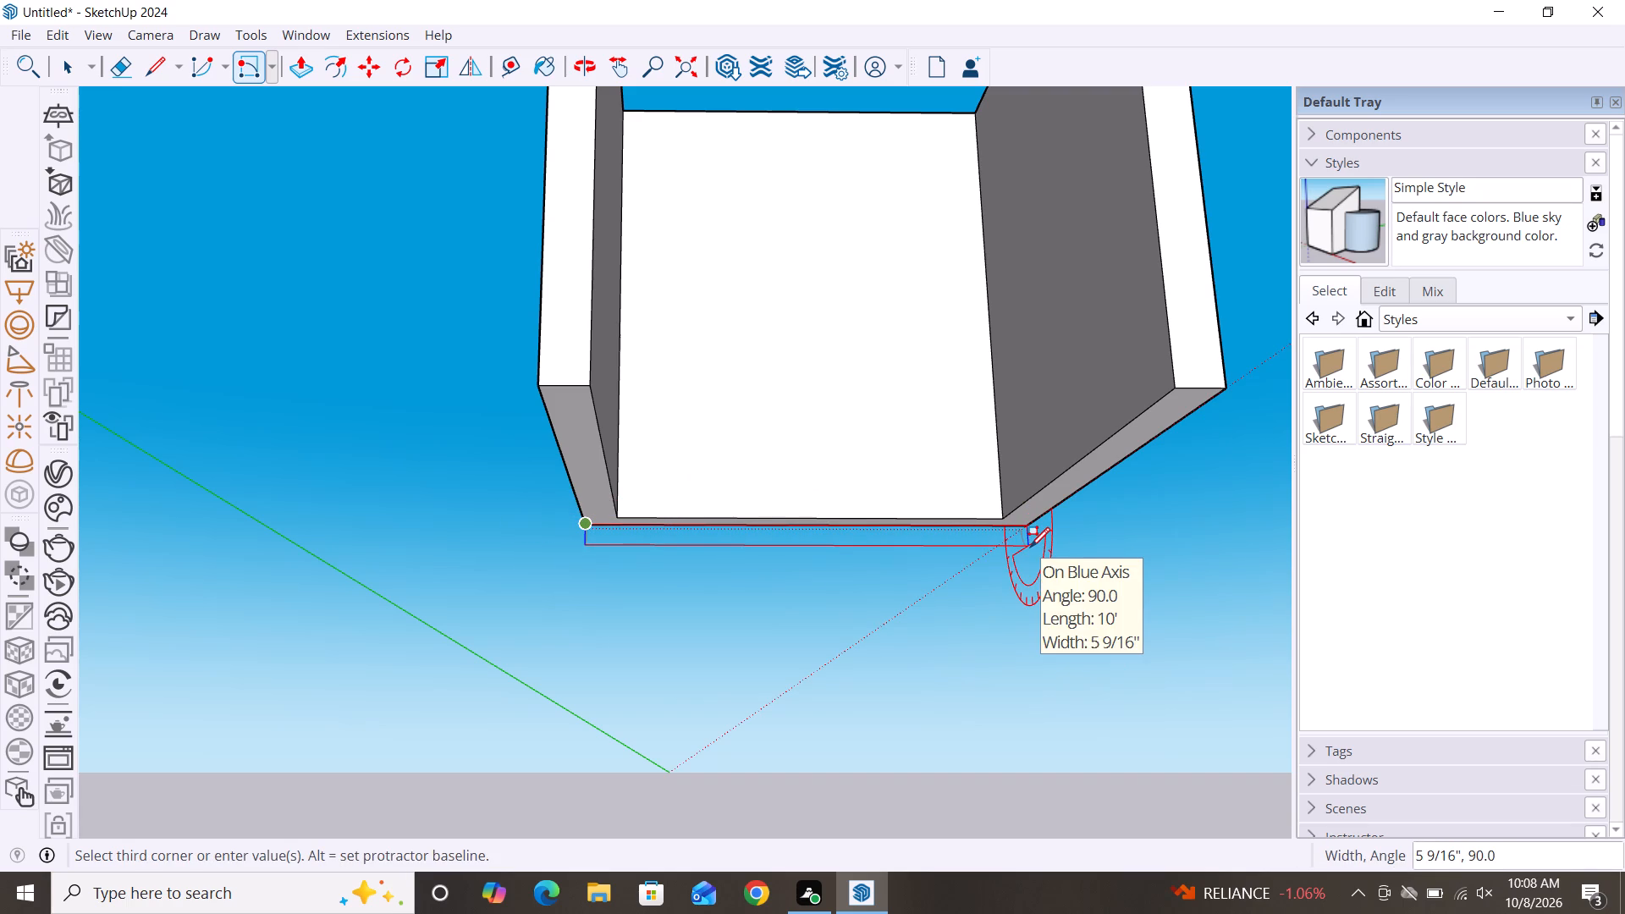
pyautogui.press('6')
pyautogui.press('Return')
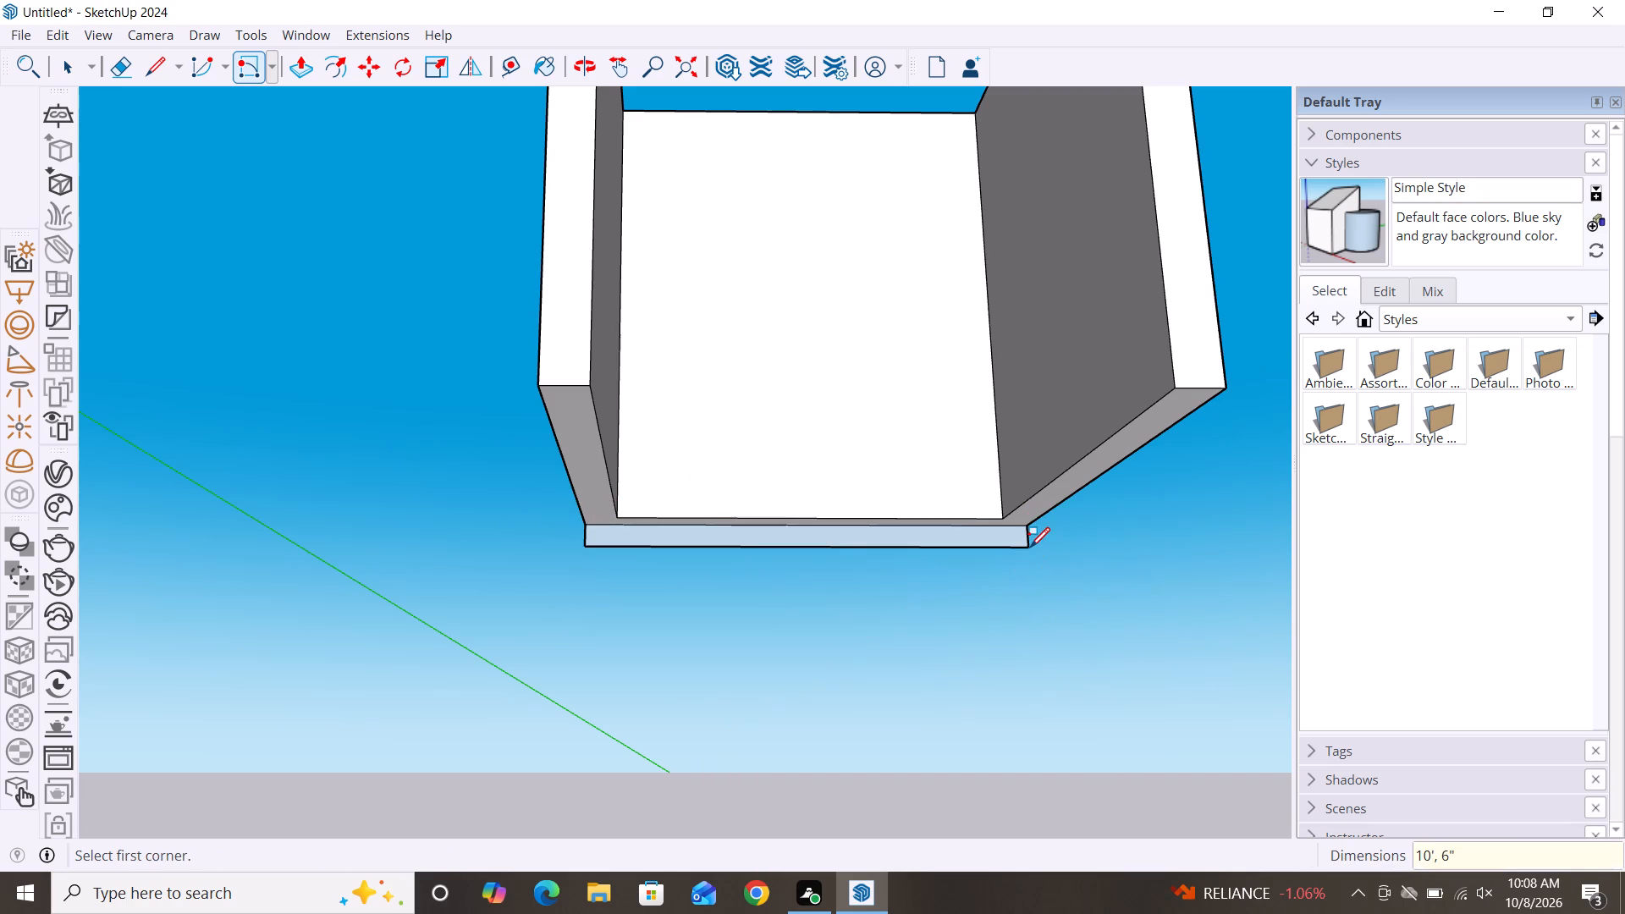
# Push/Pull the strip below the back wall forward 10' to the walls' front faces, forming the floor slab.
pyautogui.press('space')
pyautogui.write('p')
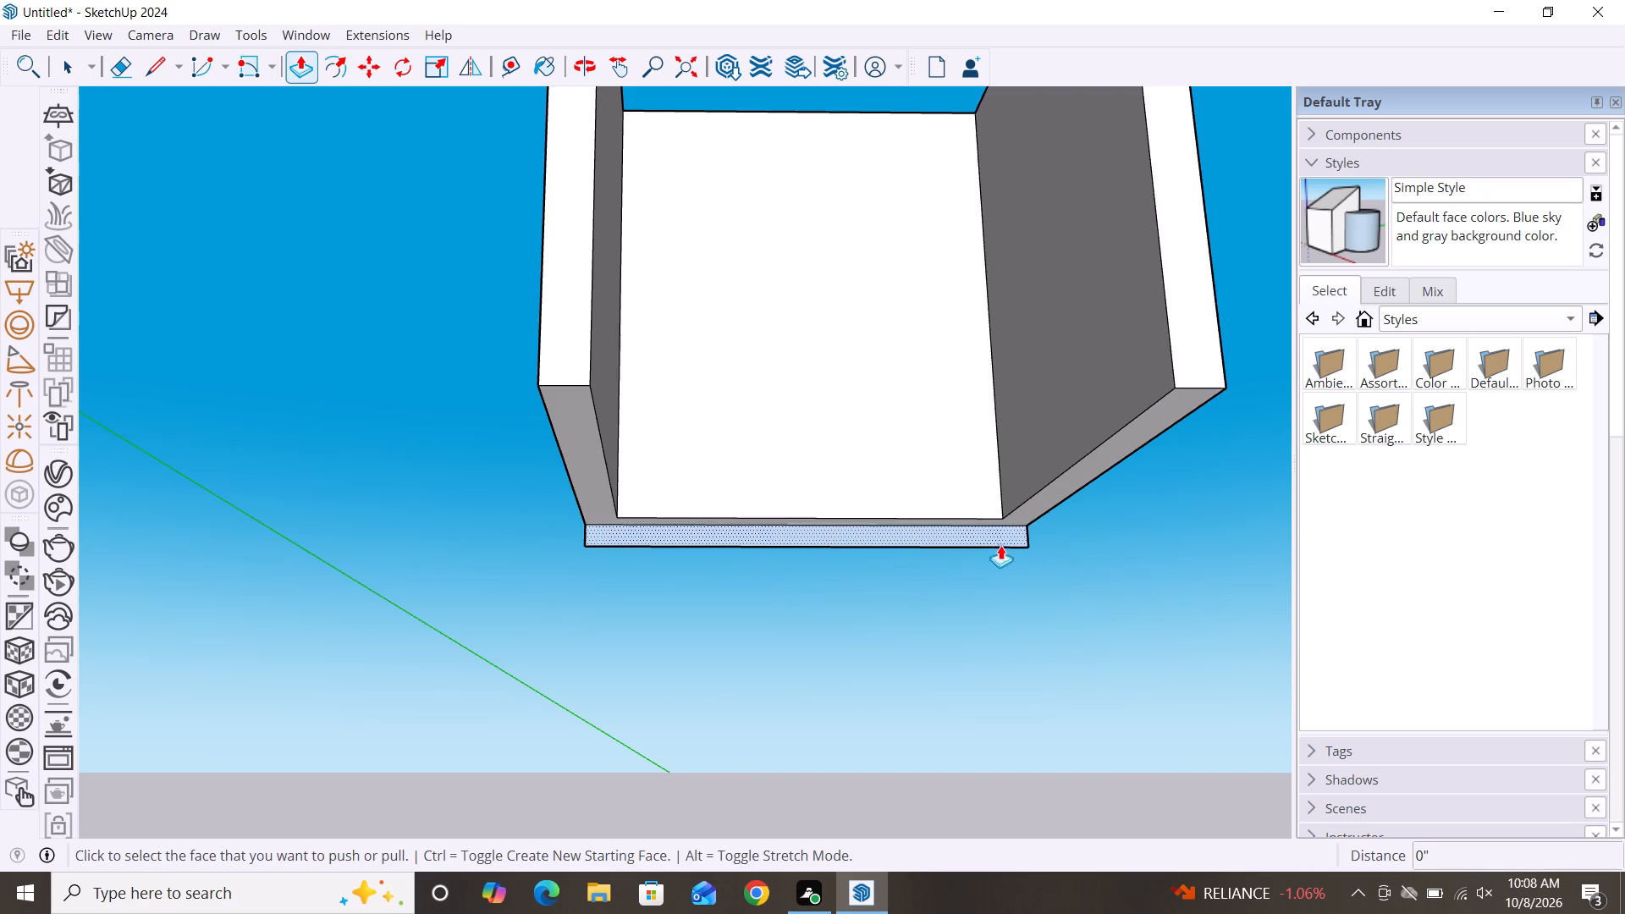
pyautogui.click(1005, 541)
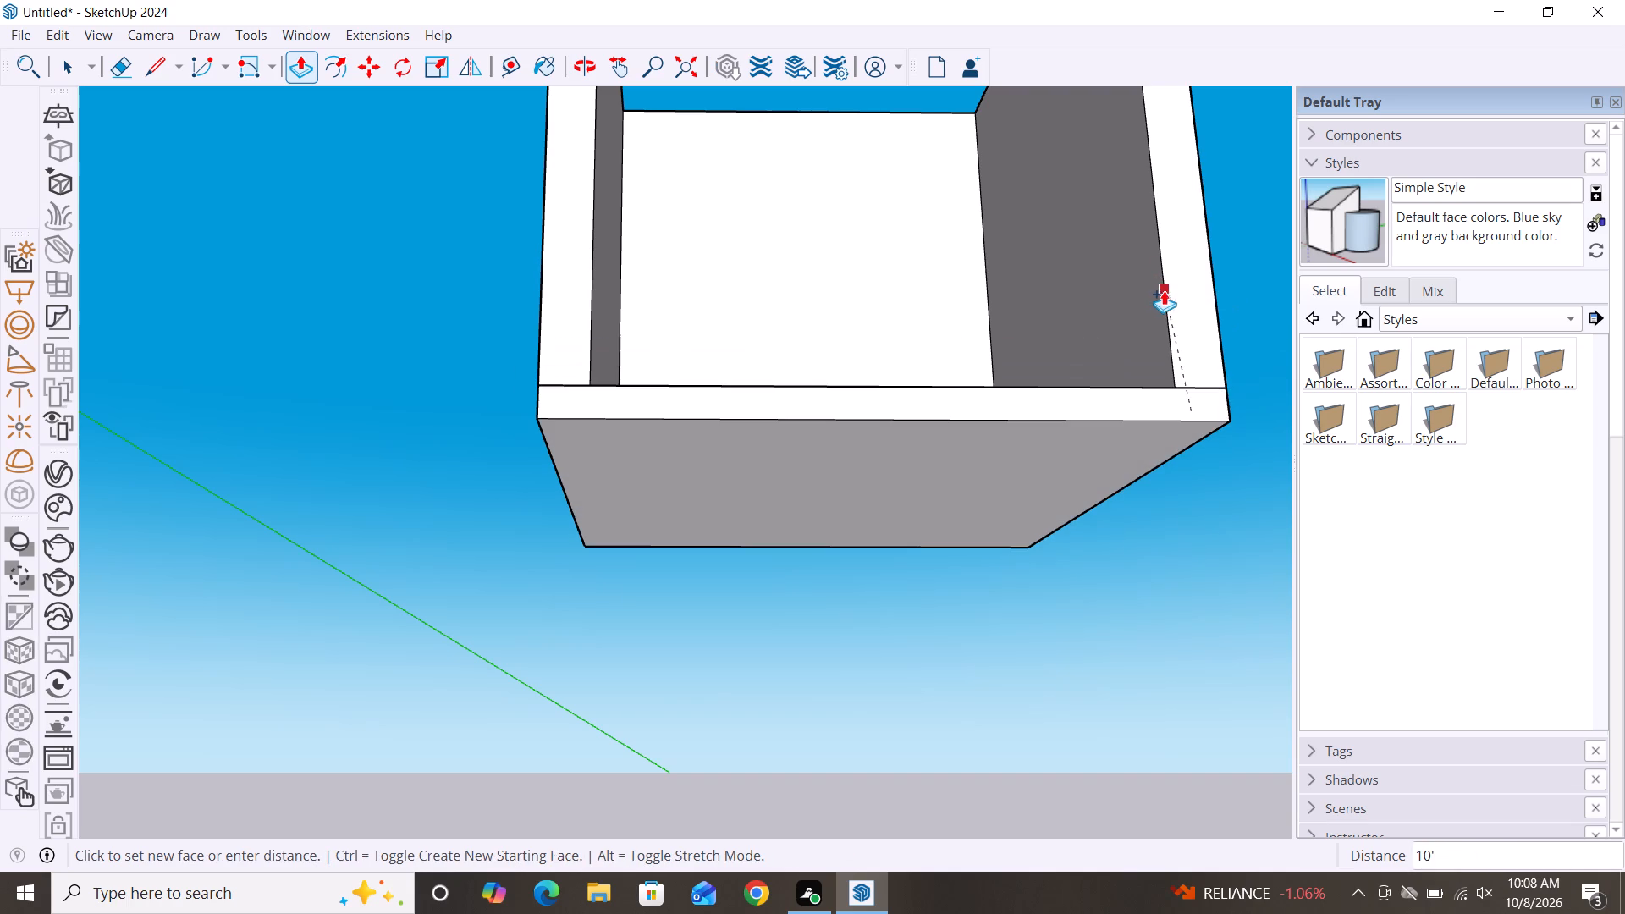
pyautogui.keyDown('alt'); pyautogui.moveTo(1164, 290); pyautogui.dragTo(1170, 644, button='middle'); pyautogui.keyUp('alt')
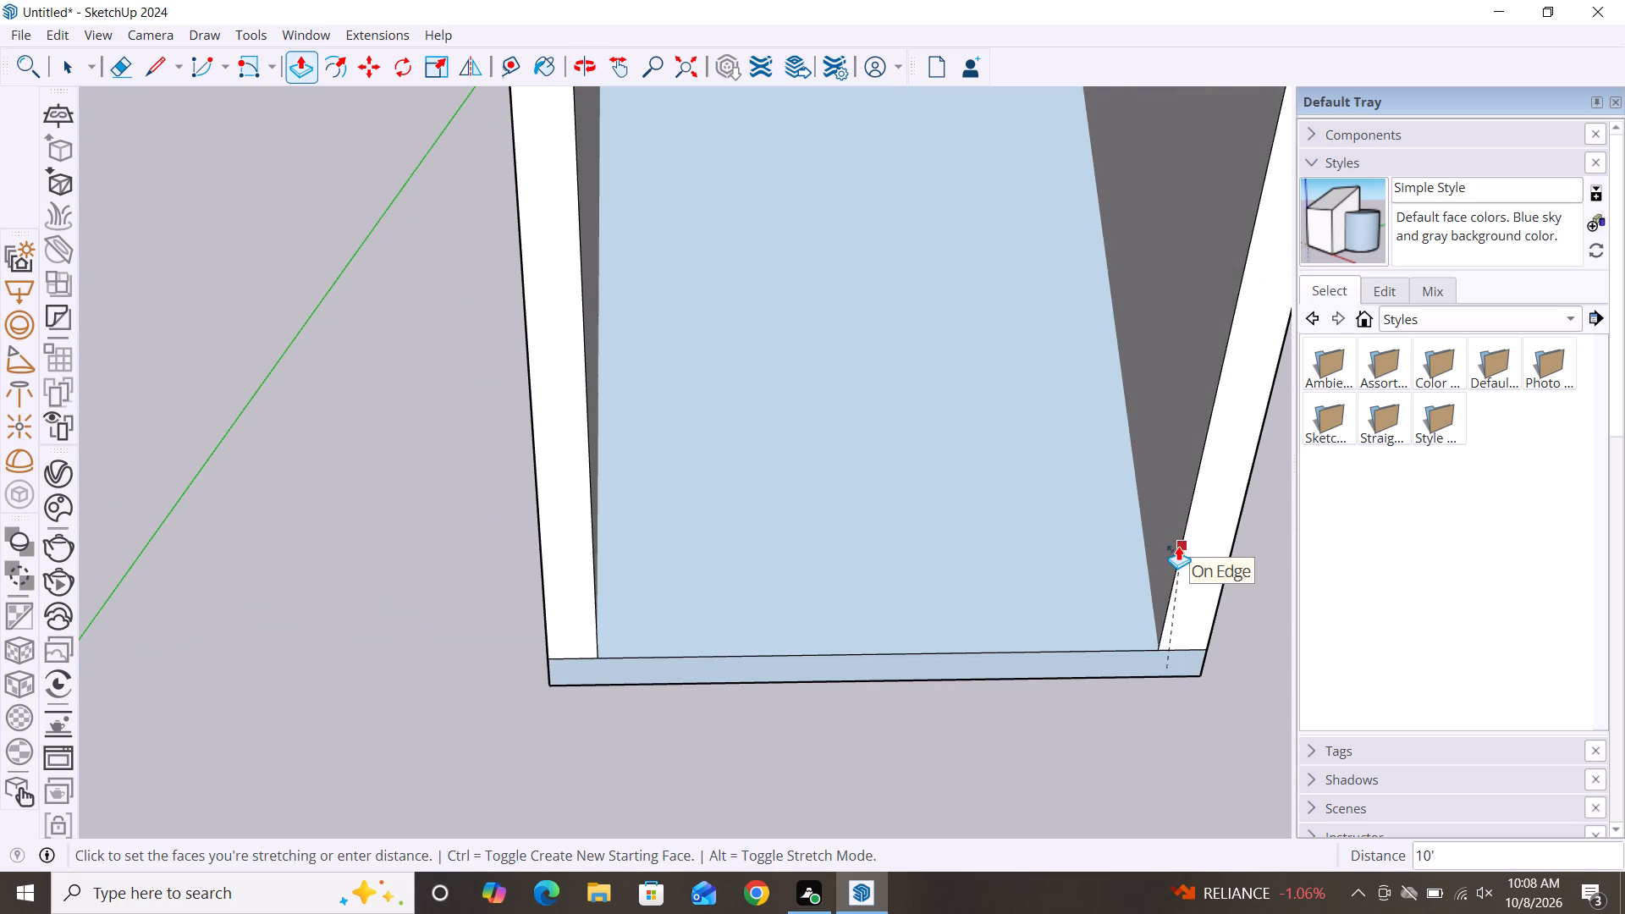
pyautogui.click(1180, 527)
pyautogui.scroll(-4, 601, 755)
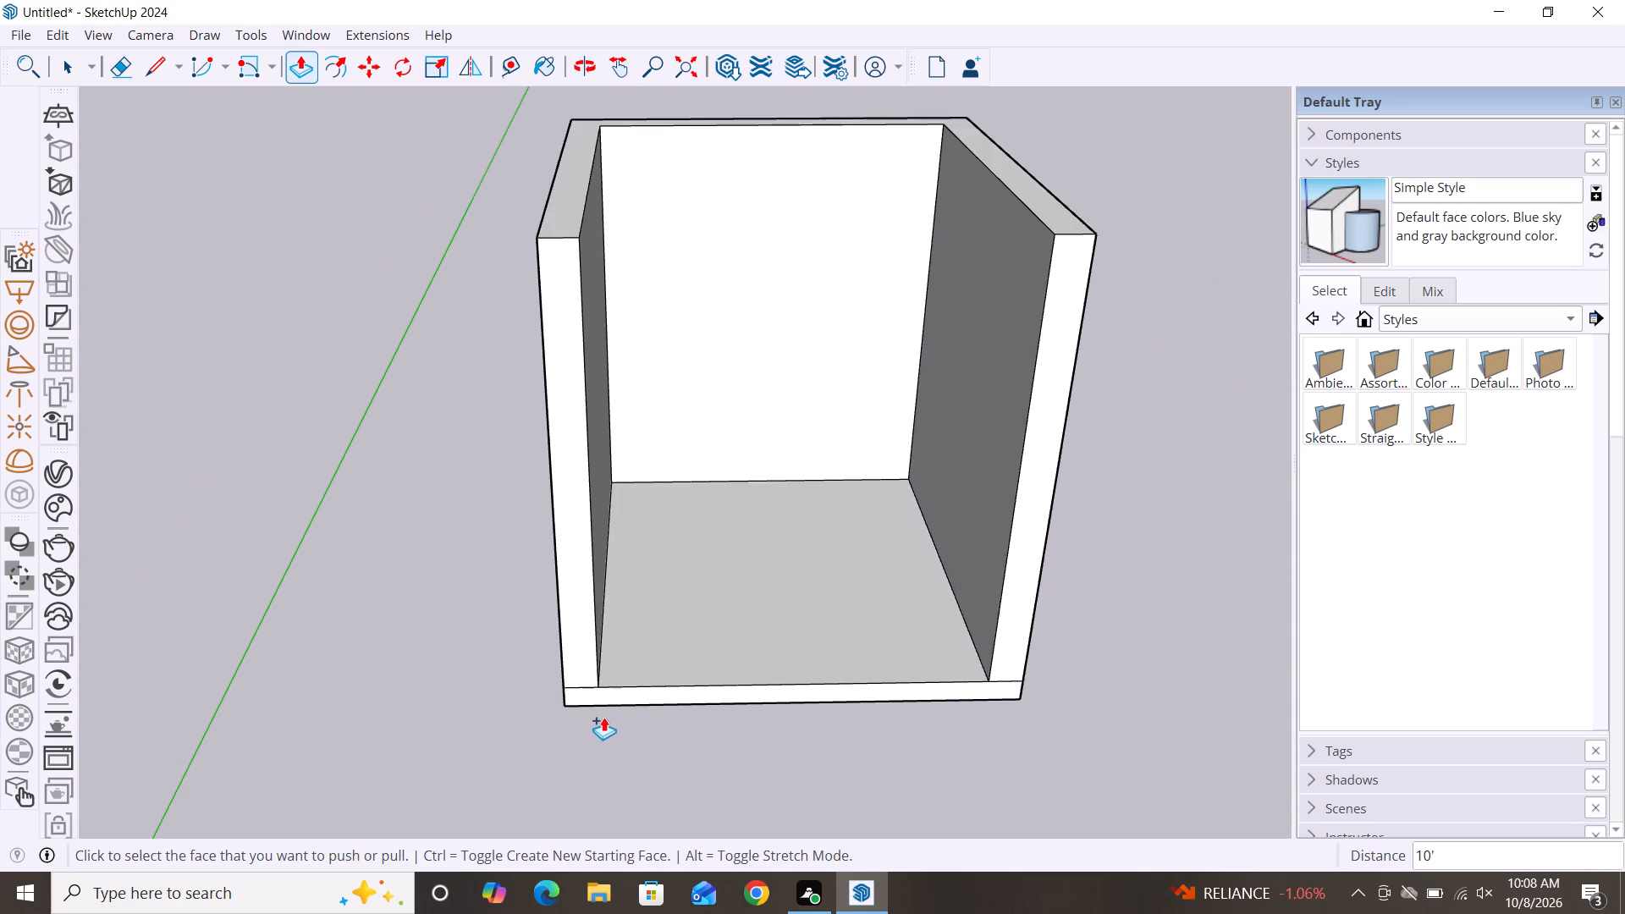
pyautogui.scroll(-4, 603, 717)
pyautogui.scroll(-3, 1097, 554)
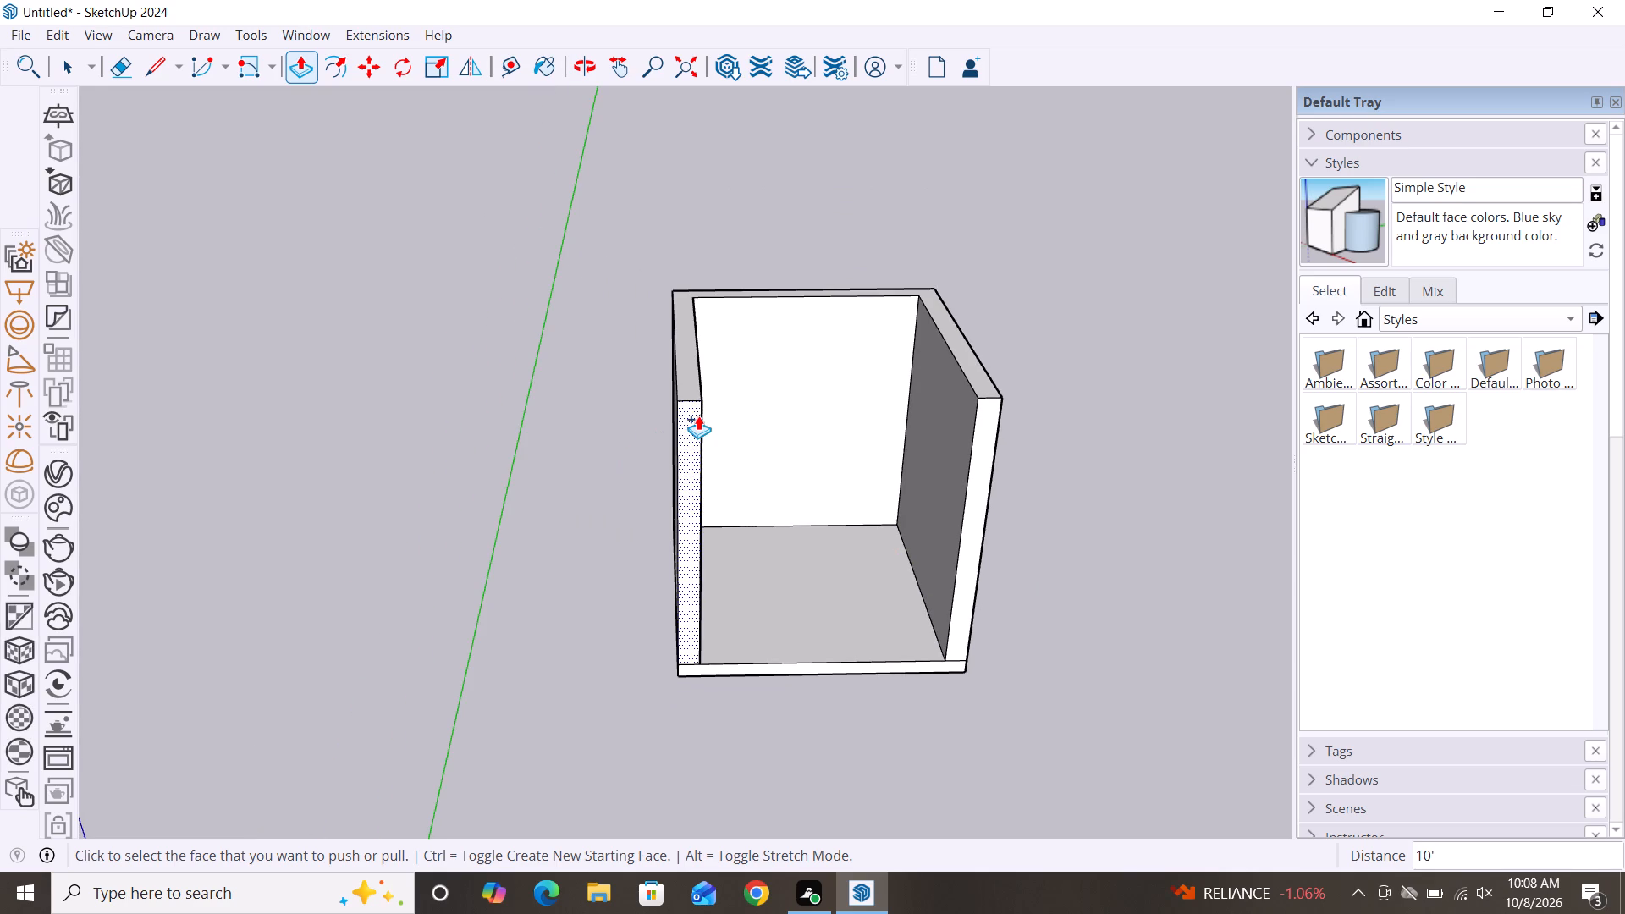
pyautogui.press('space')
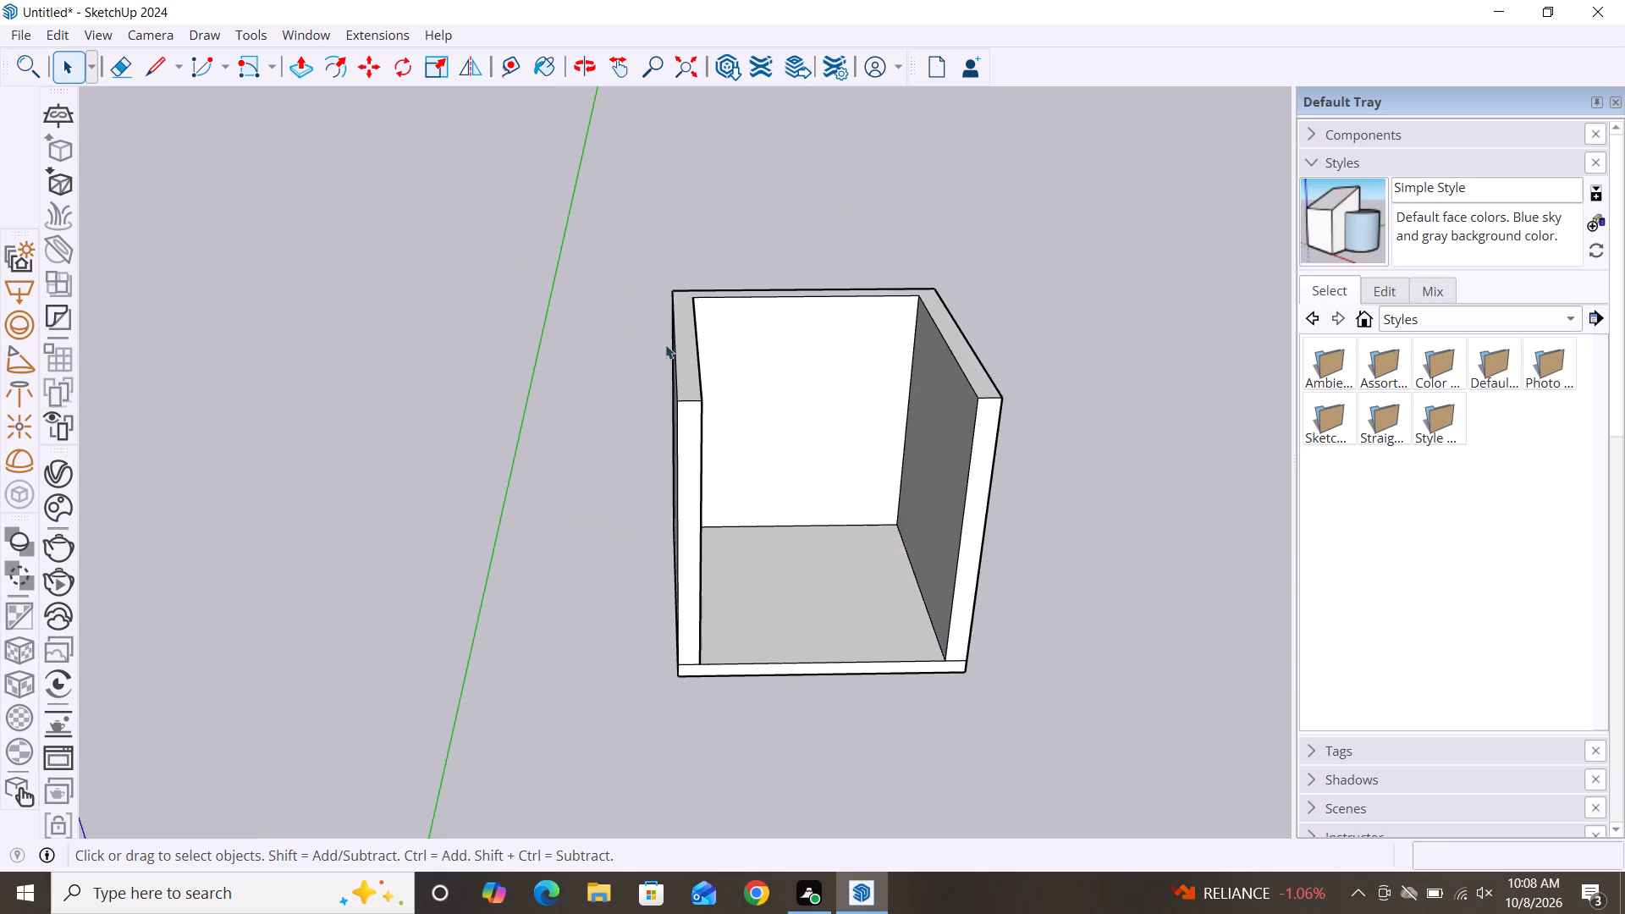
# Draw a vertical 10' by 6" rotated rectangle standing on the back wall's outer top edge.
pyautogui.click(267, 60)
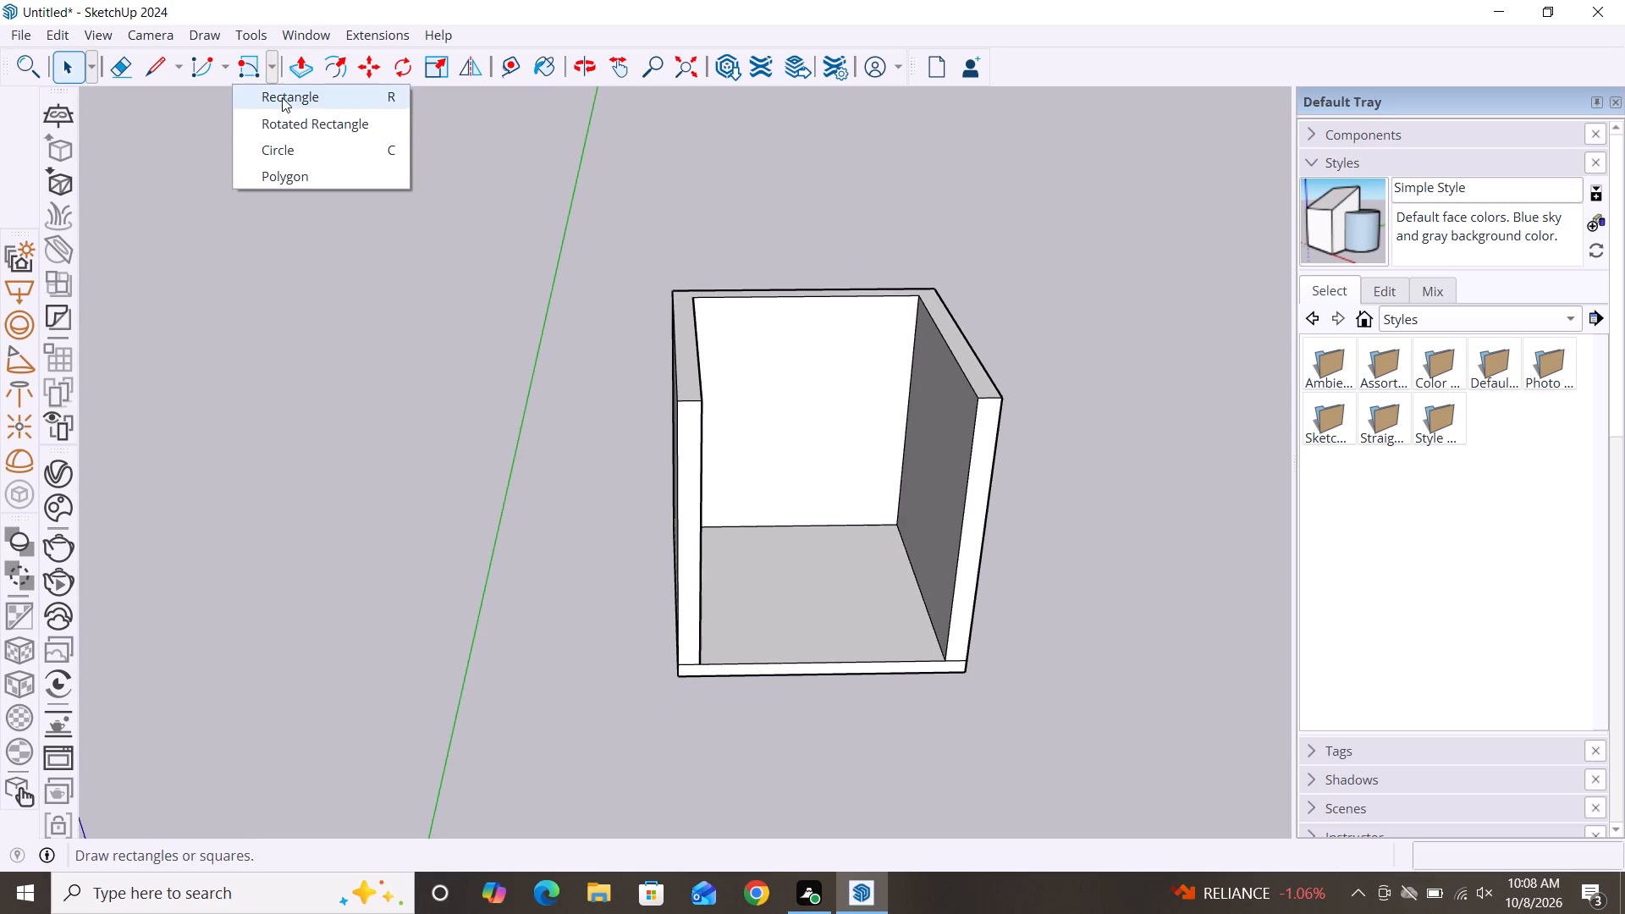
pyautogui.click(289, 126)
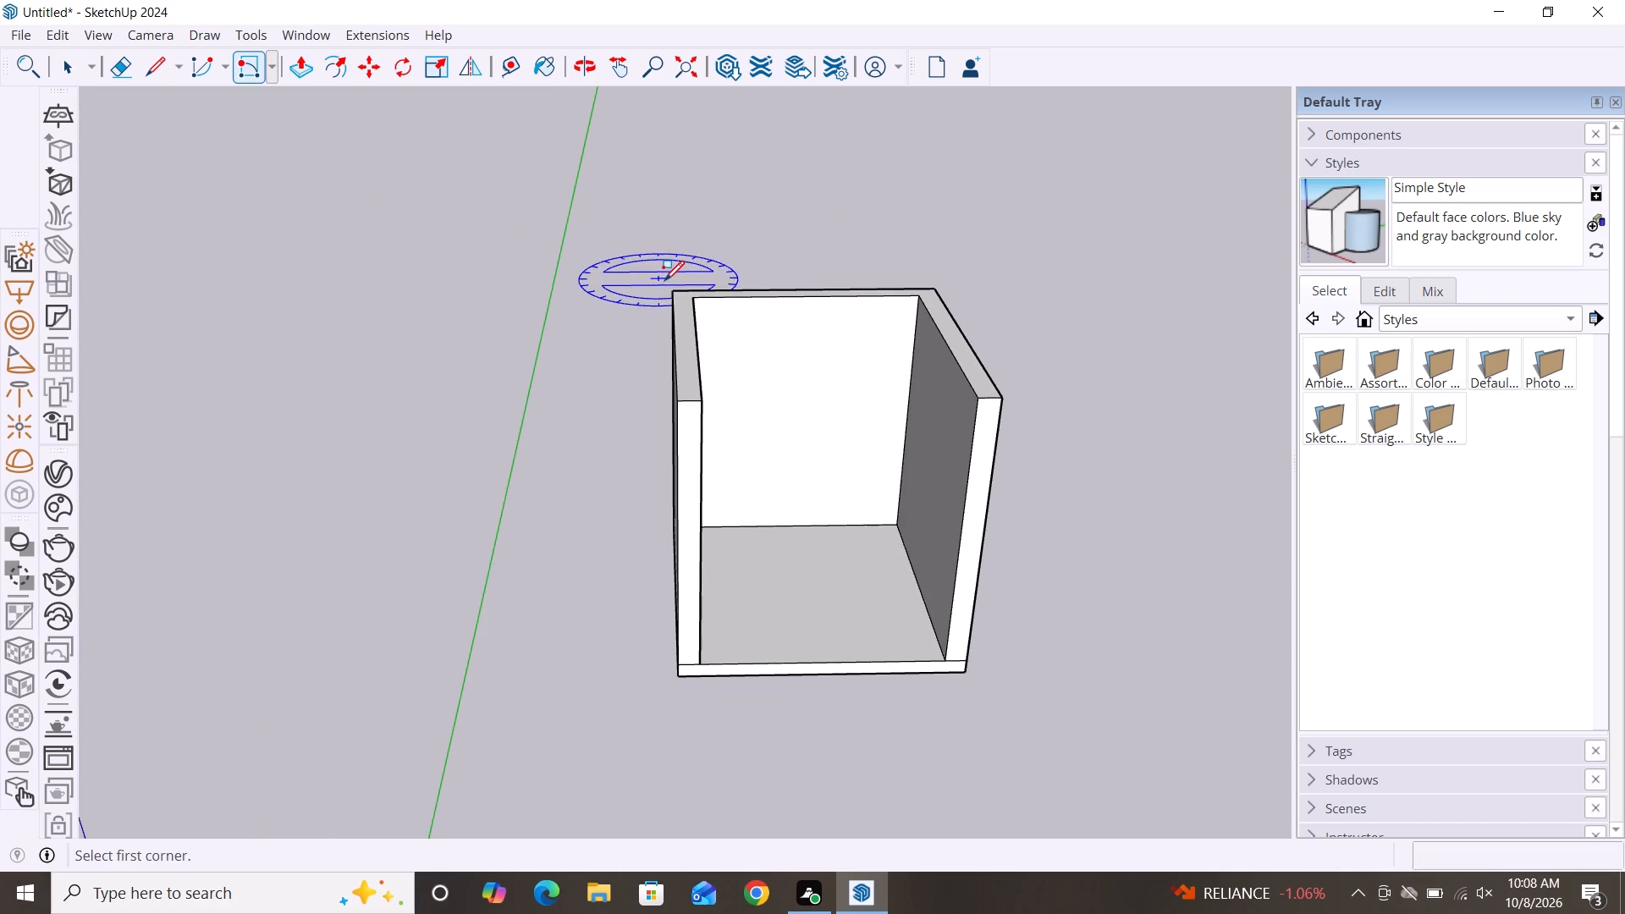
pyautogui.click(675, 293)
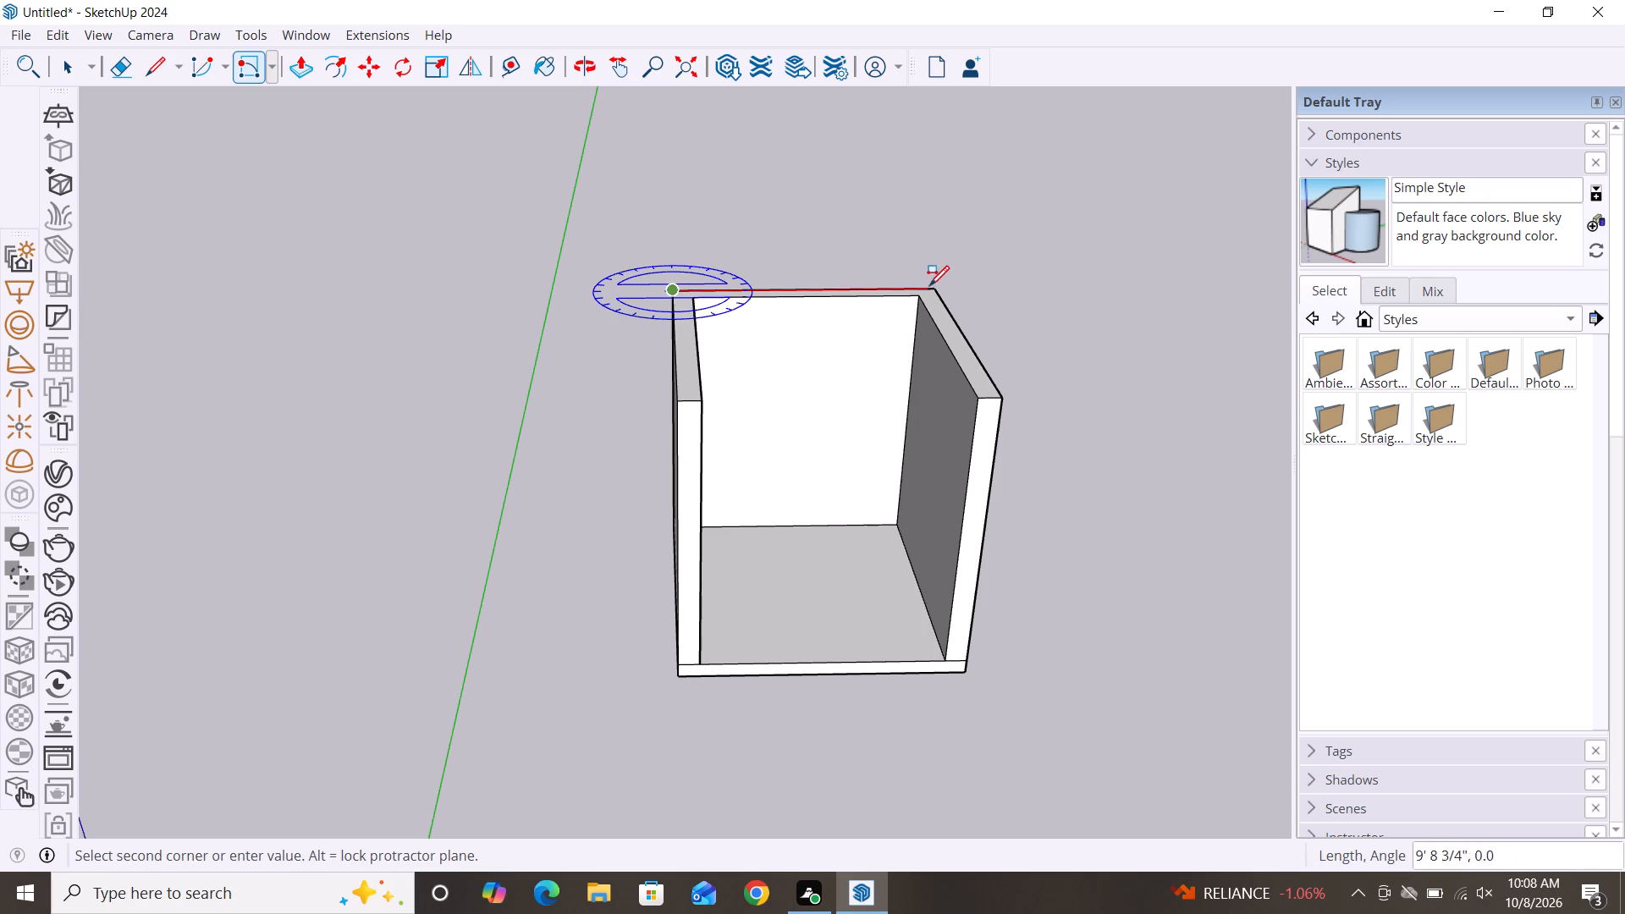
pyautogui.click(933, 289)
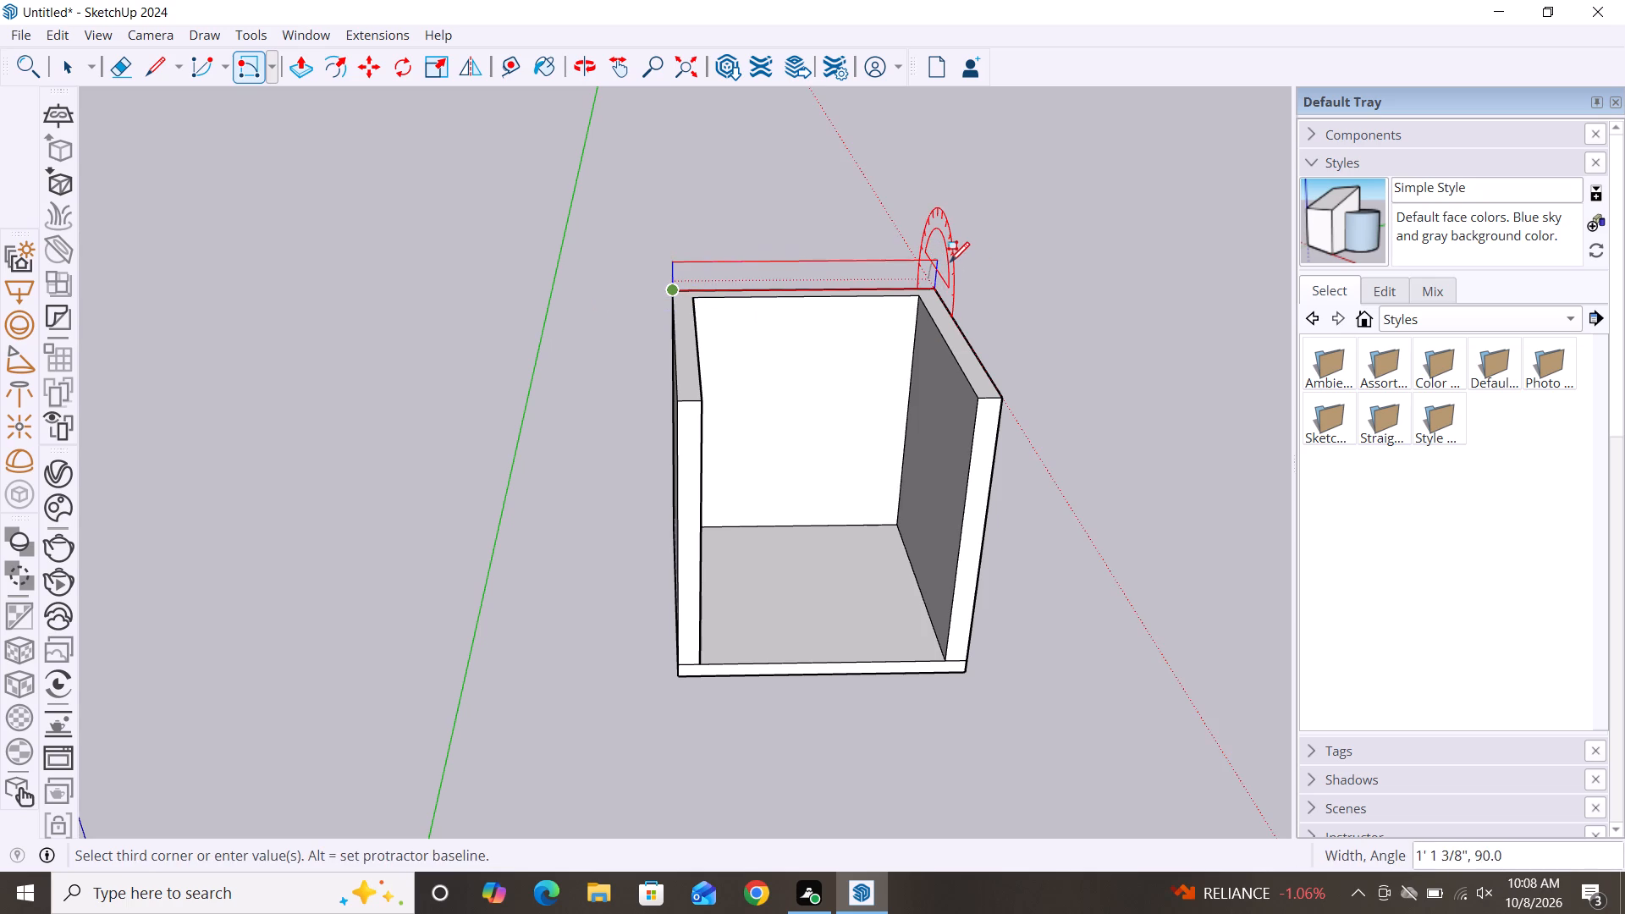
pyautogui.press('6')
pyautogui.press('Return')
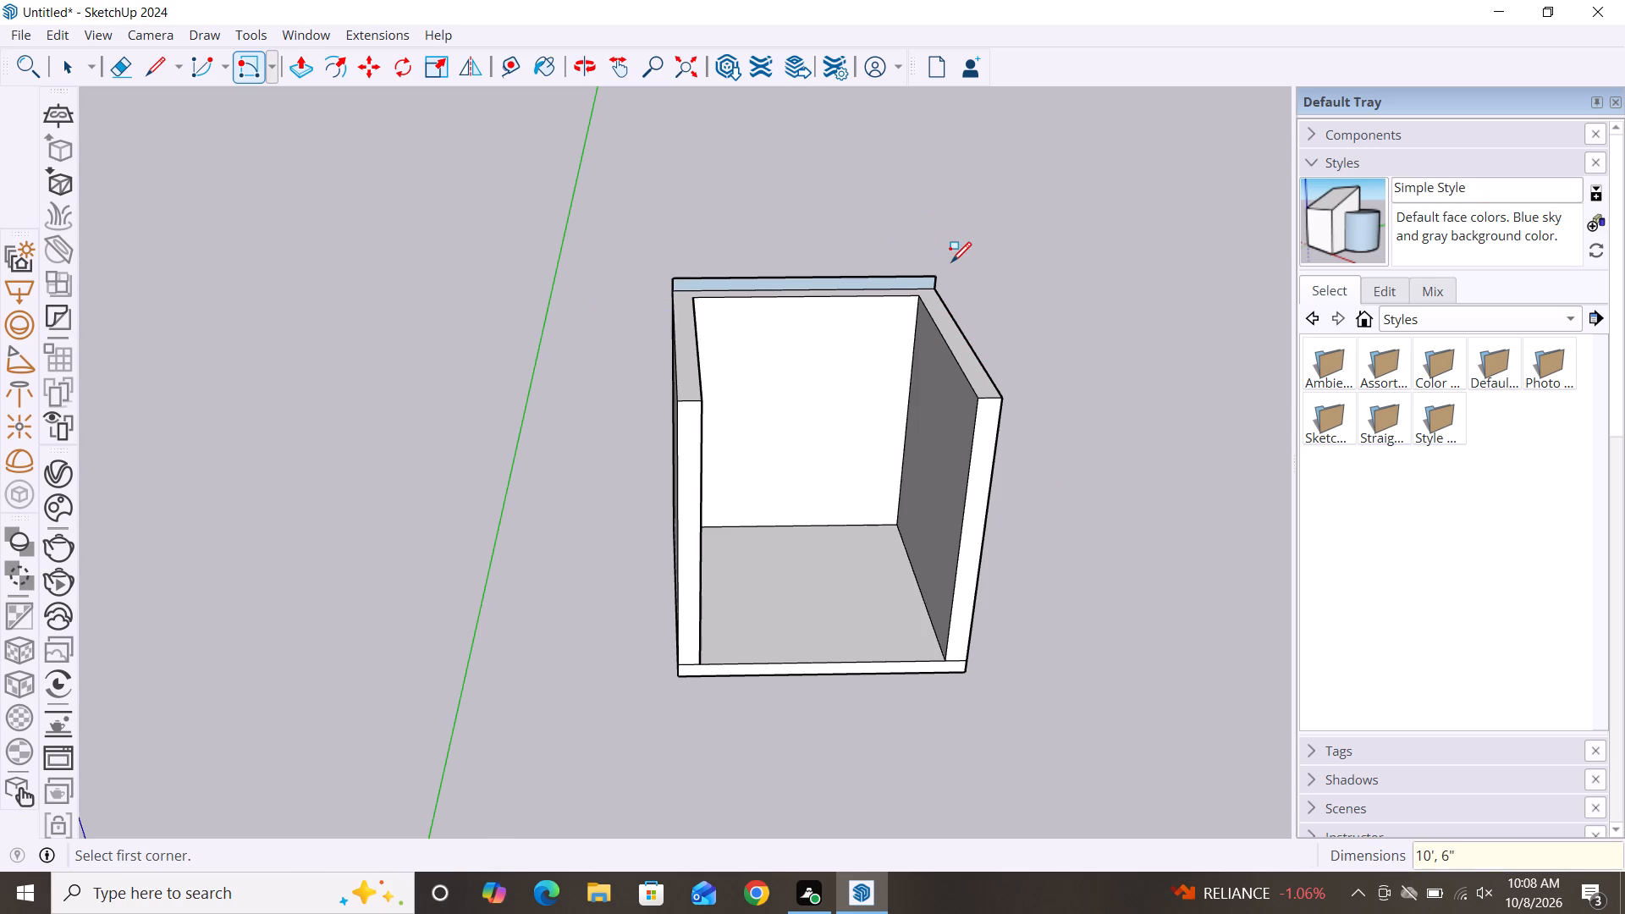
# Push/Pull the strip above the back wall forward 10' to the walls' front faces, forming the roof slab.
pyautogui.press('space')
pyautogui.press('o')
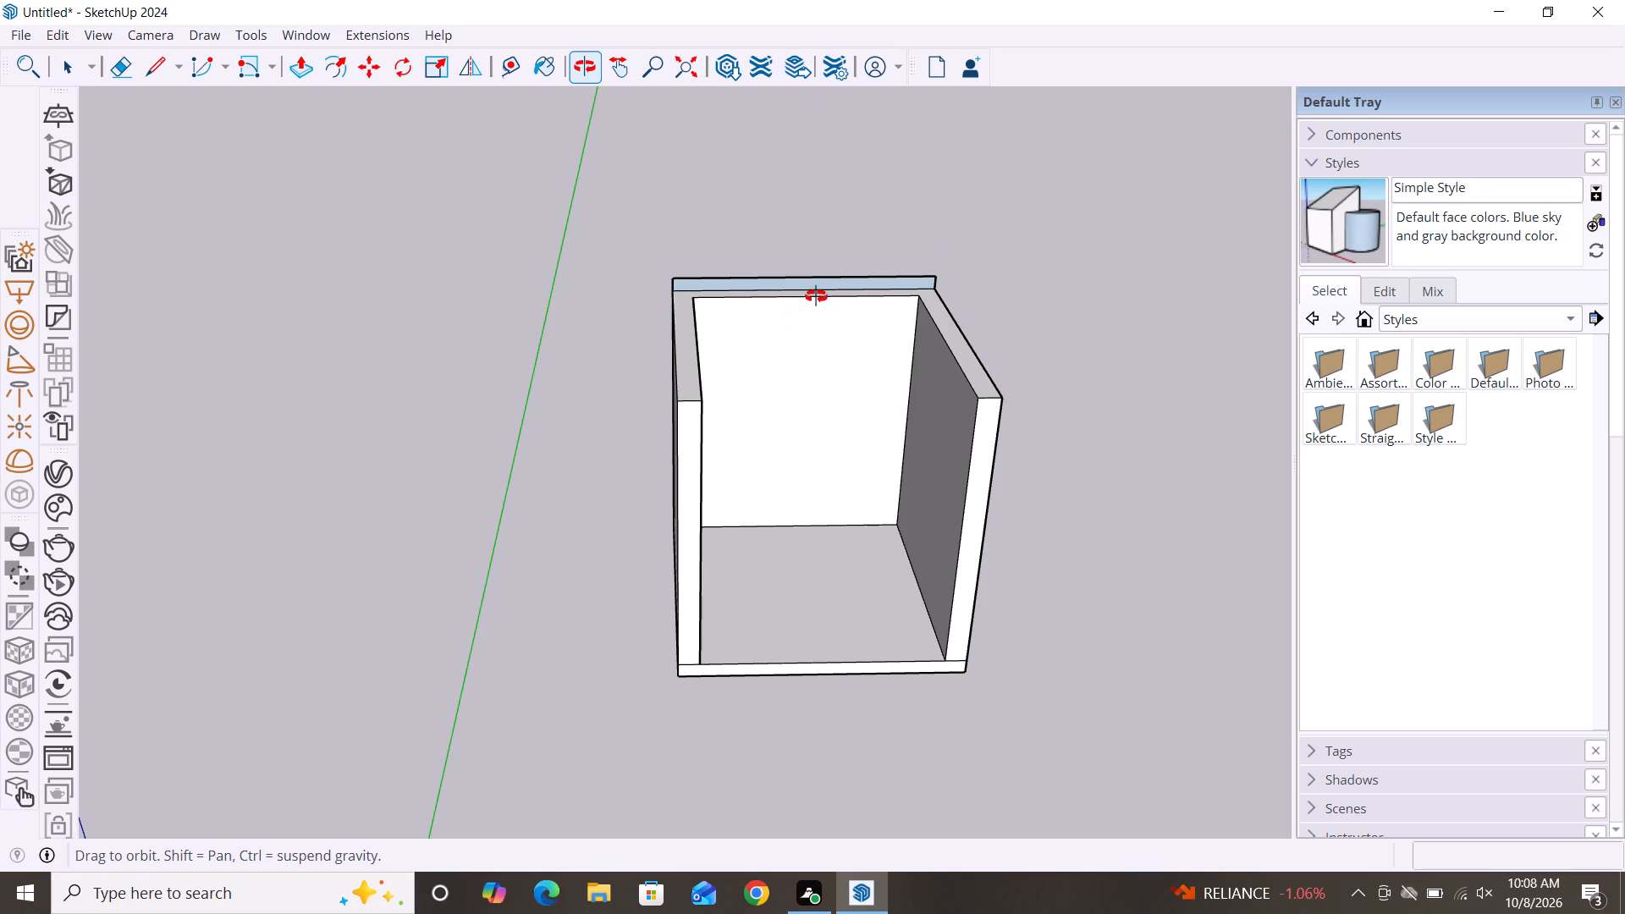
pyautogui.press('space')
pyautogui.write('p')
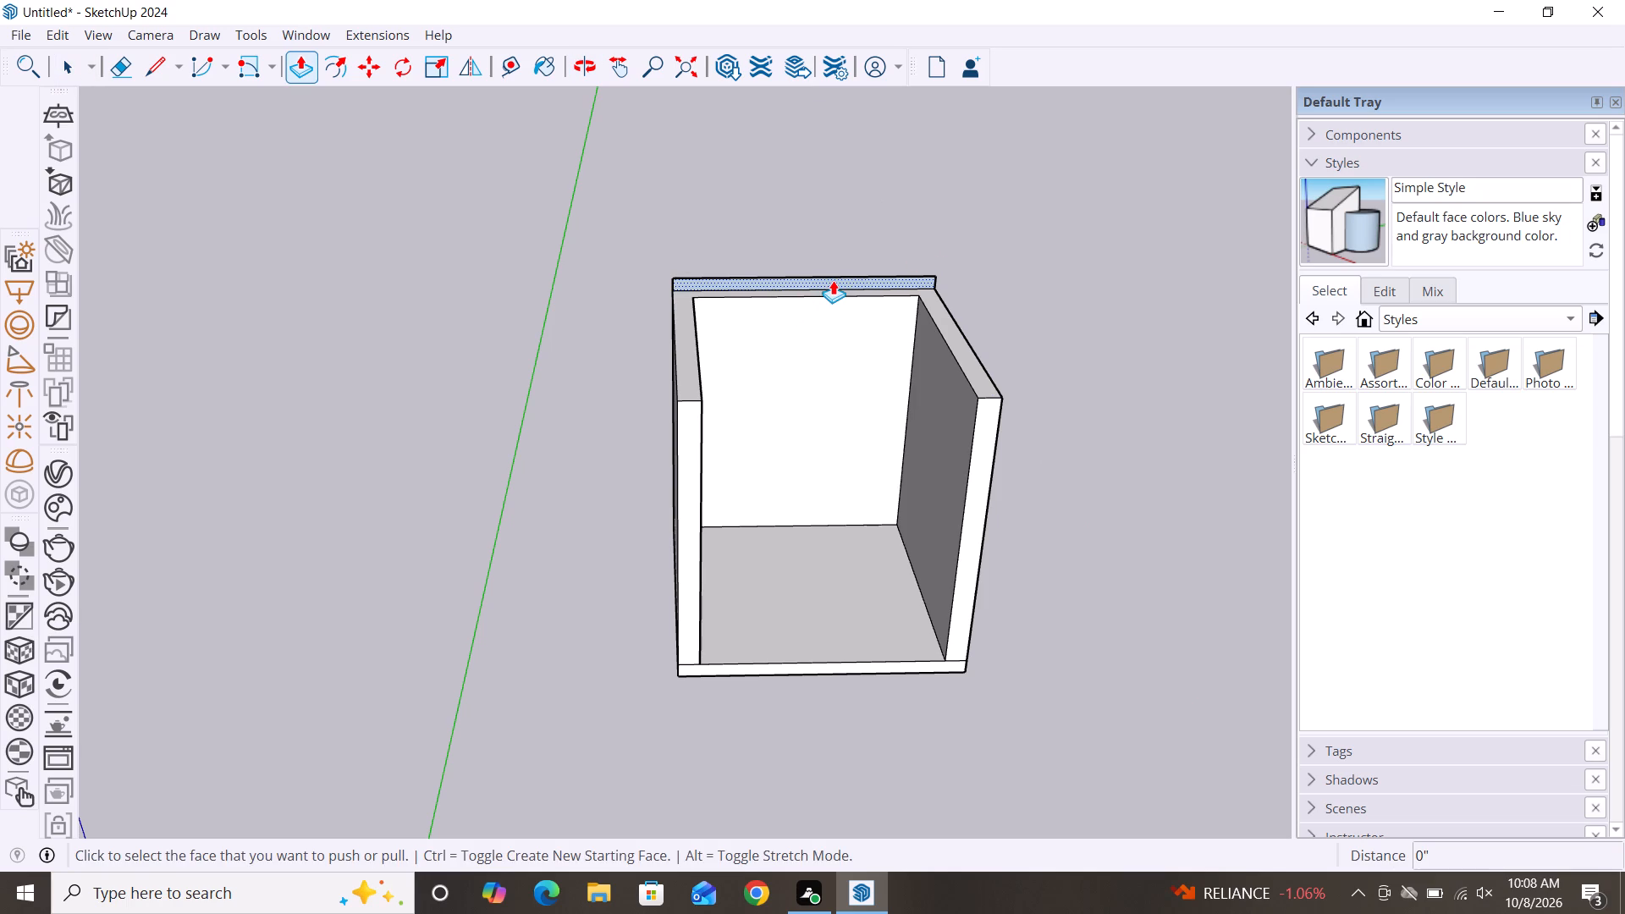
pyautogui.click(833, 280)
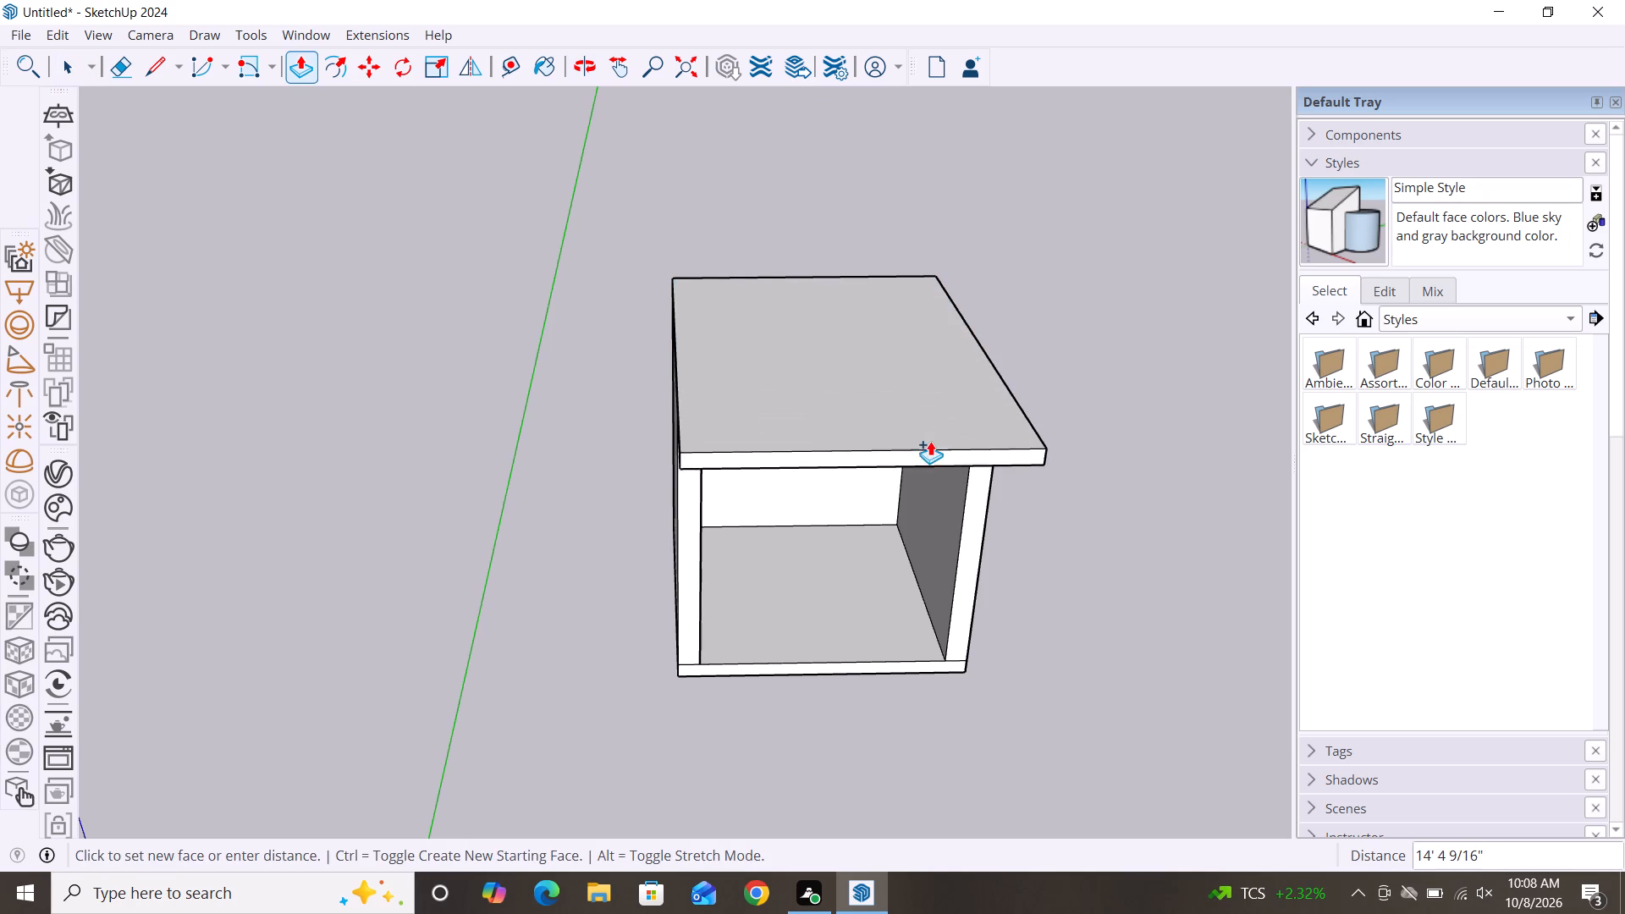
pyautogui.keyDown('alt'); pyautogui.moveTo(927, 476); pyautogui.dragTo(906, 251, button='middle'); pyautogui.keyUp('alt')
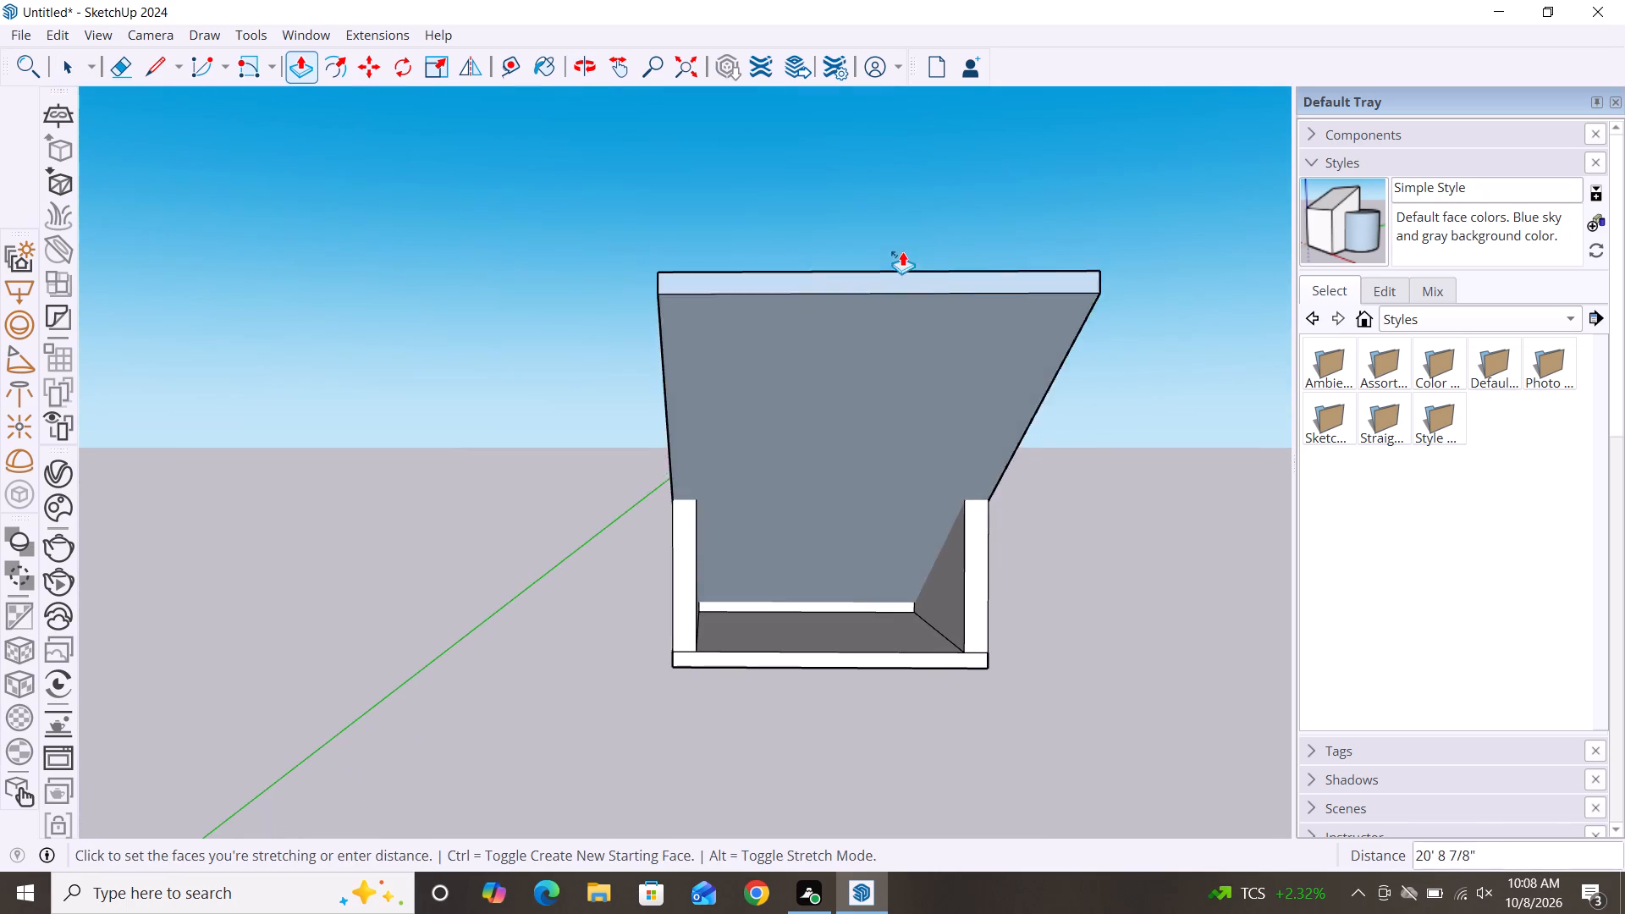
pyautogui.click(967, 533)
pyautogui.scroll(-2, 604, 378)
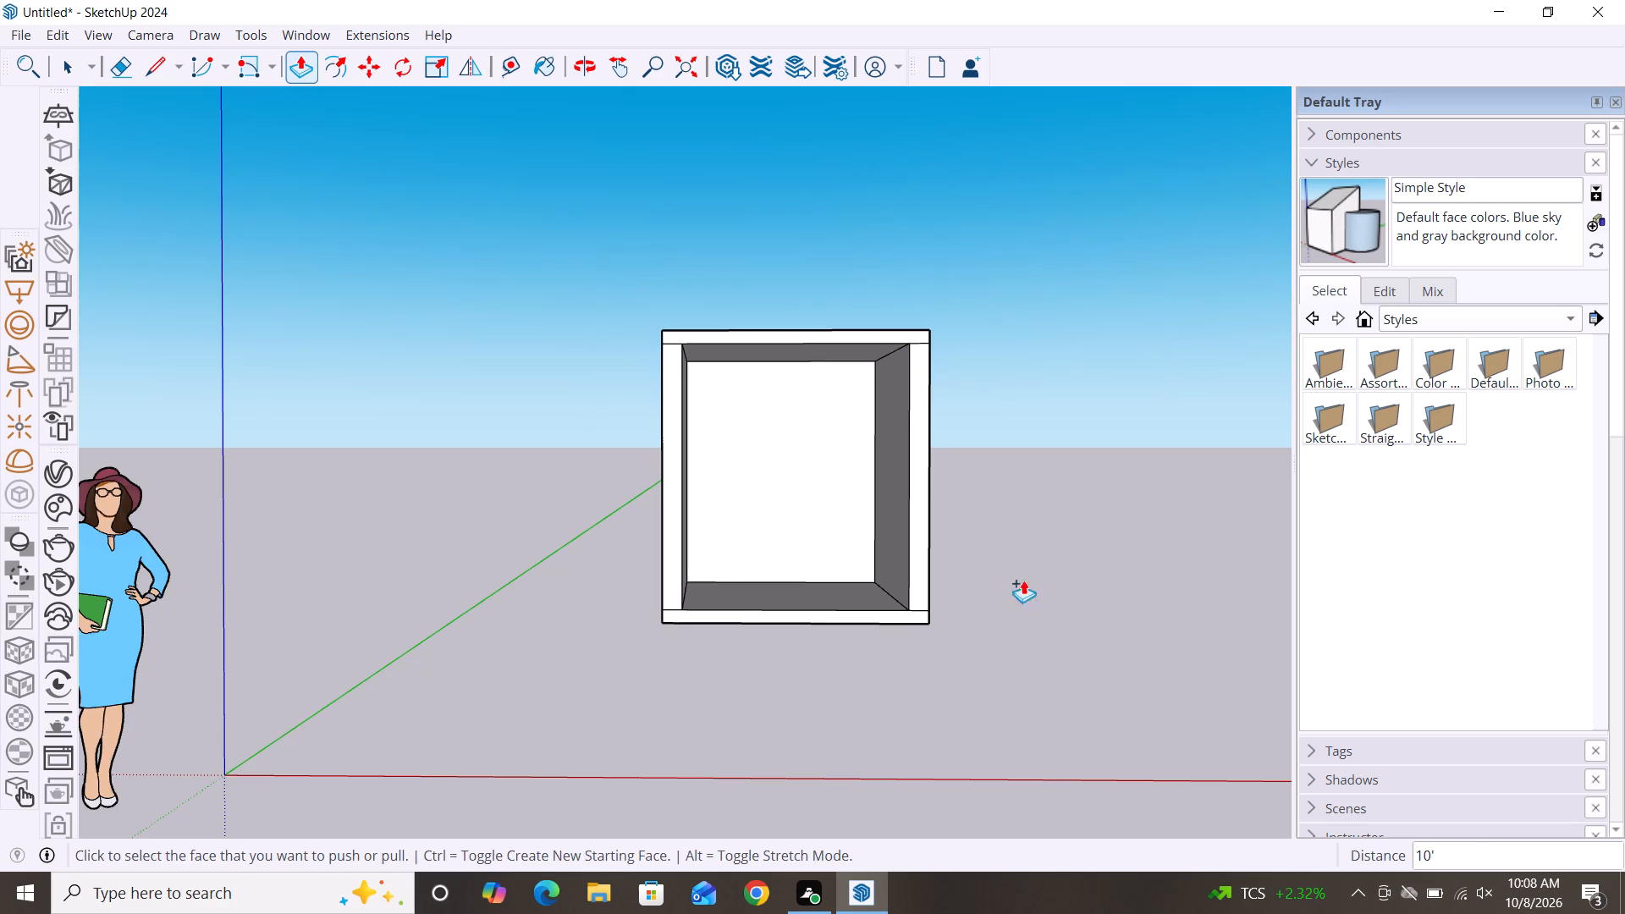
pyautogui.press('space')
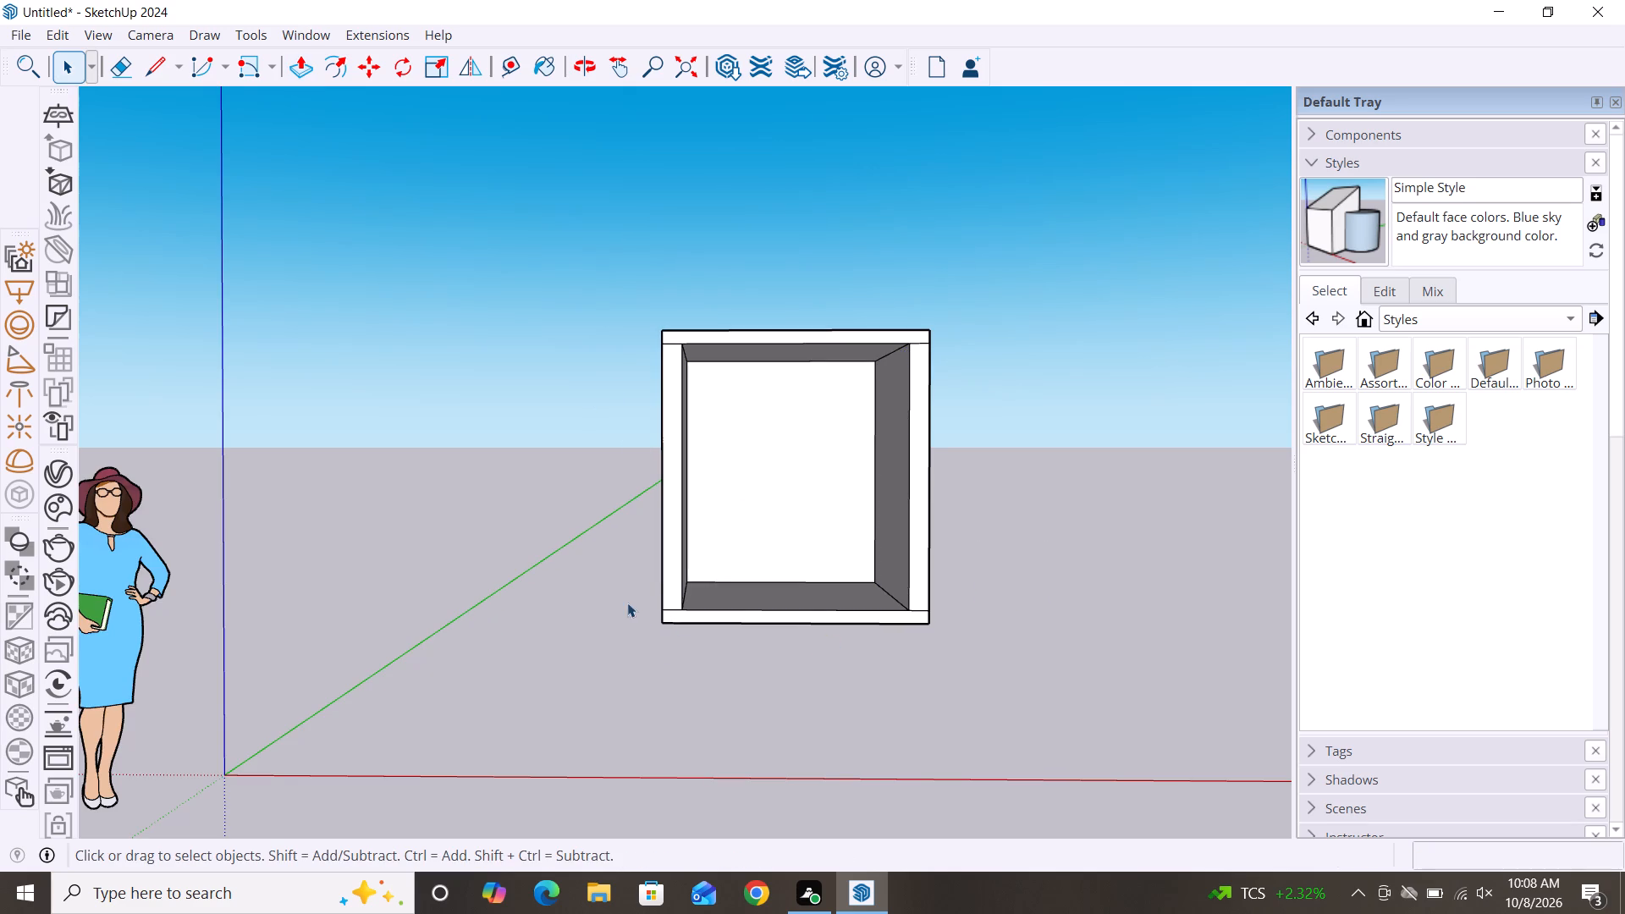
# Select the whole room, including walls, floor and roof slabs, and make it a group.
pyautogui.click(658, 568)
pyautogui.click(674, 576)
pyautogui.click(460, 604)
pyautogui.moveTo(610, 282); pyautogui.dragTo(1007, 651)
pyautogui.rightClick(700, 464)
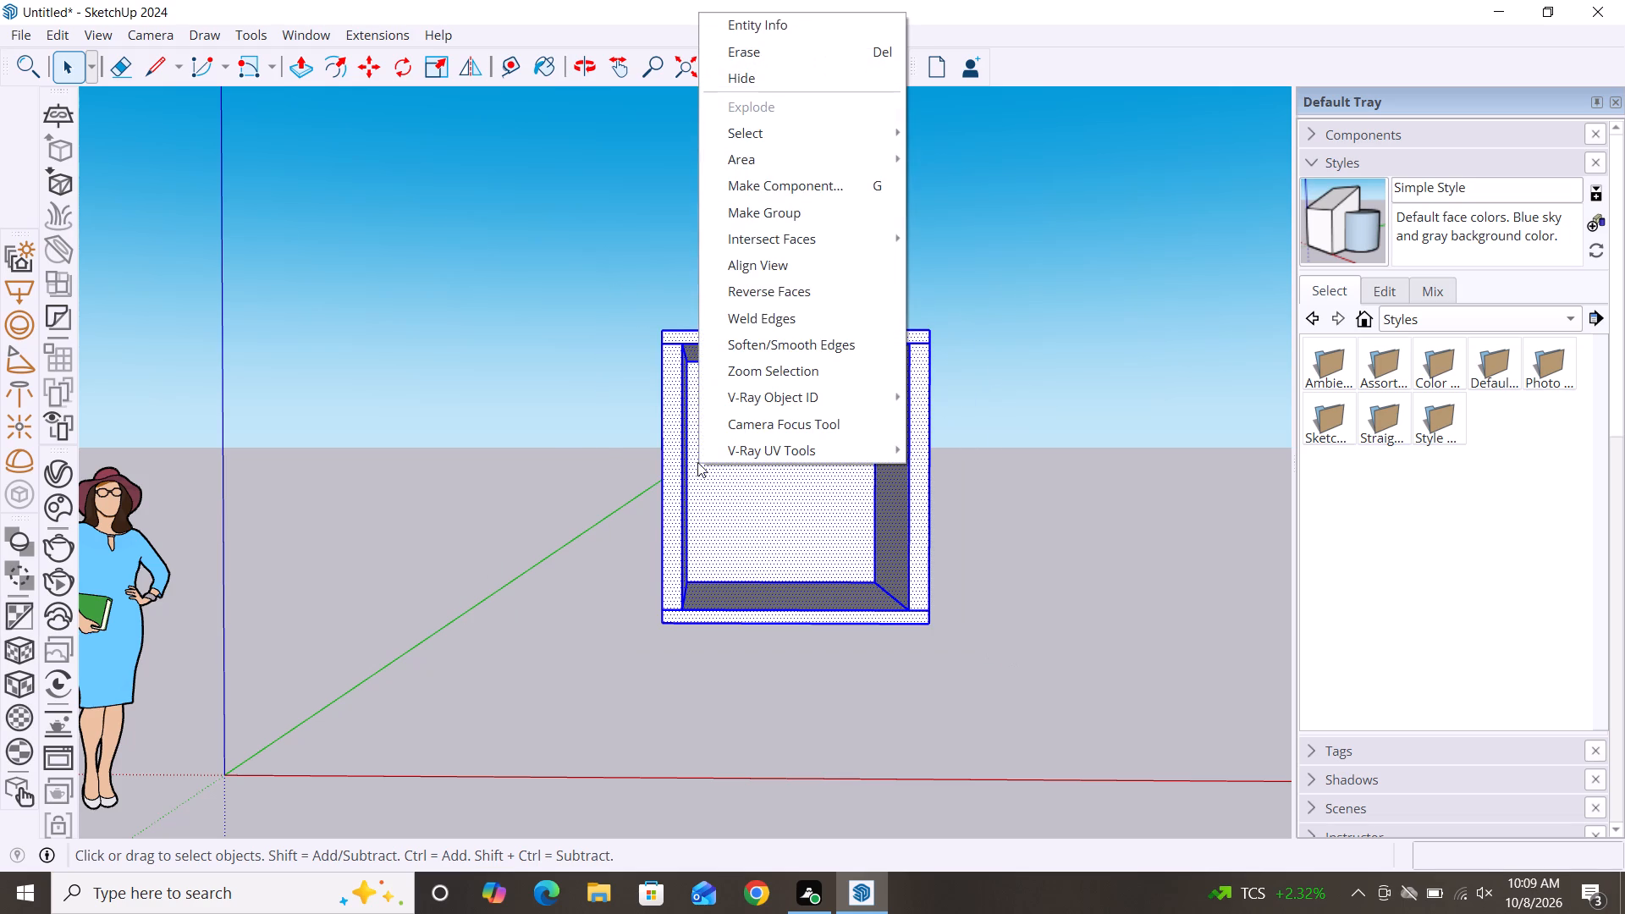
pyautogui.click(764, 214)
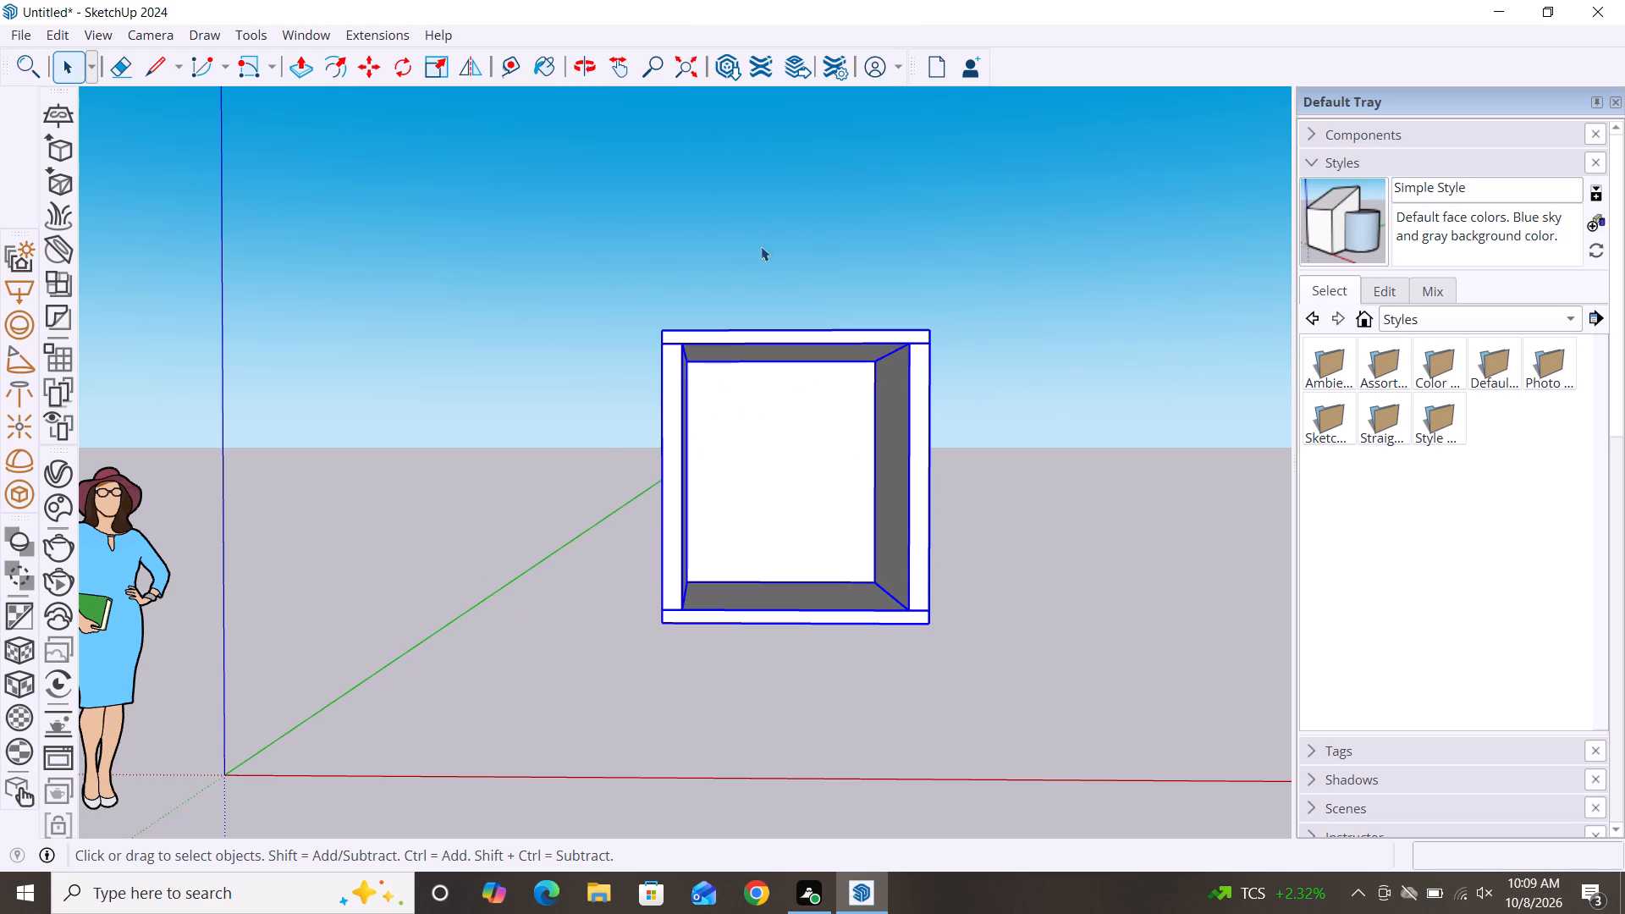
pyautogui.click(989, 316)
pyautogui.moveTo(879, 505); pyautogui.dragTo(887, 504)
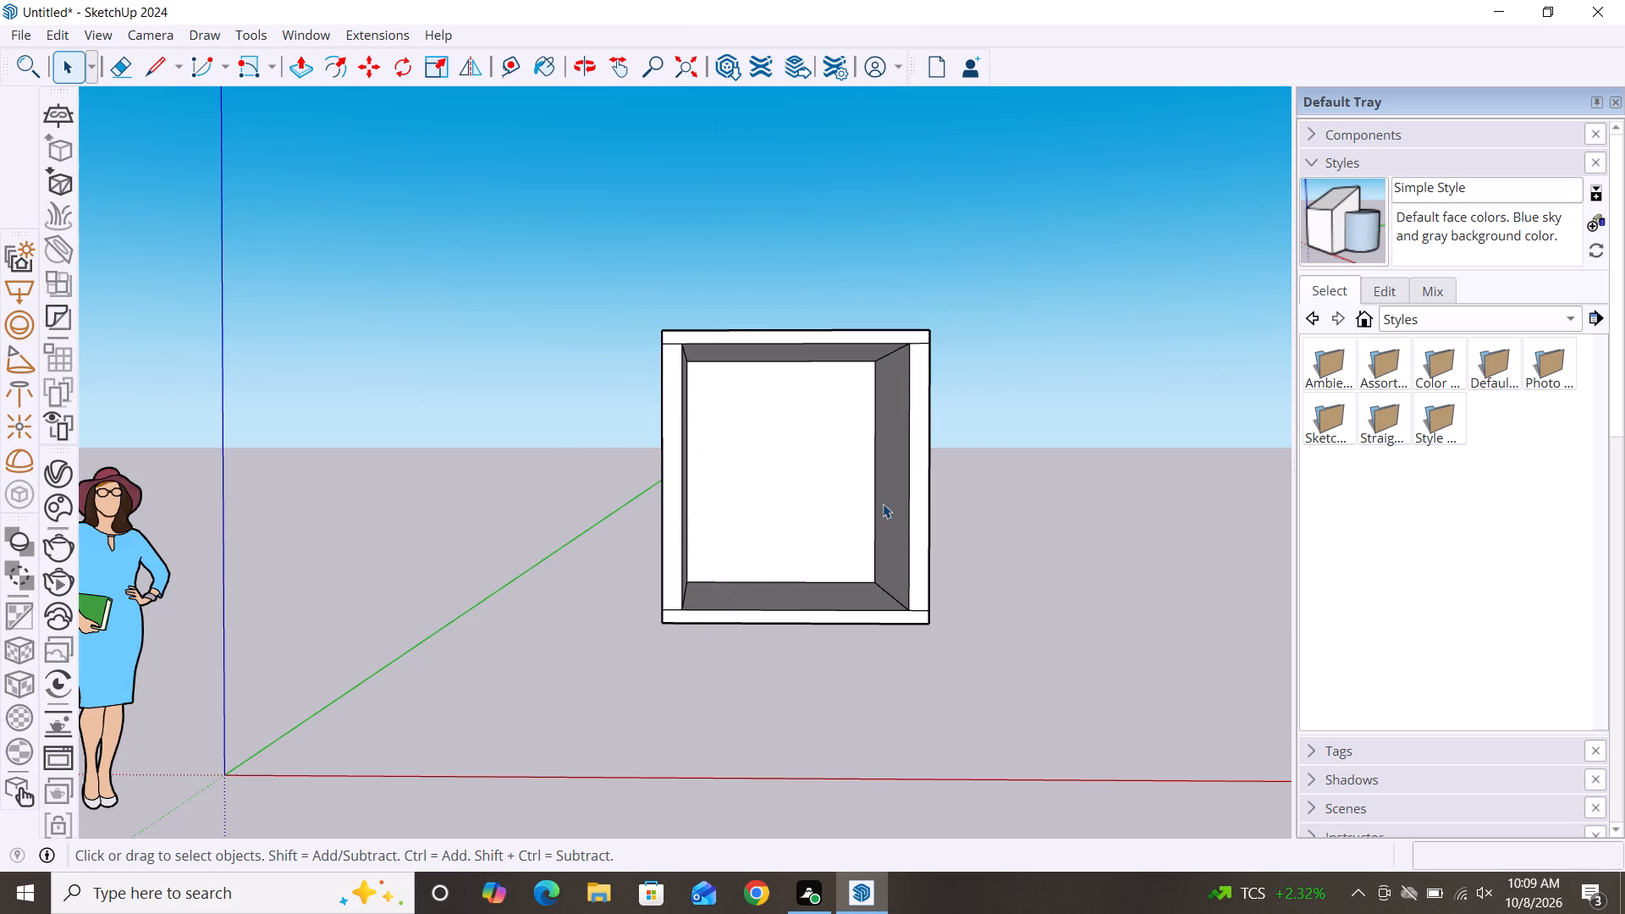
# Copy the room group along the red axis by about 10' 9", placing the copy beside the original.
pyautogui.click(916, 528)
pyautogui.scroll(-1, 529, 395)
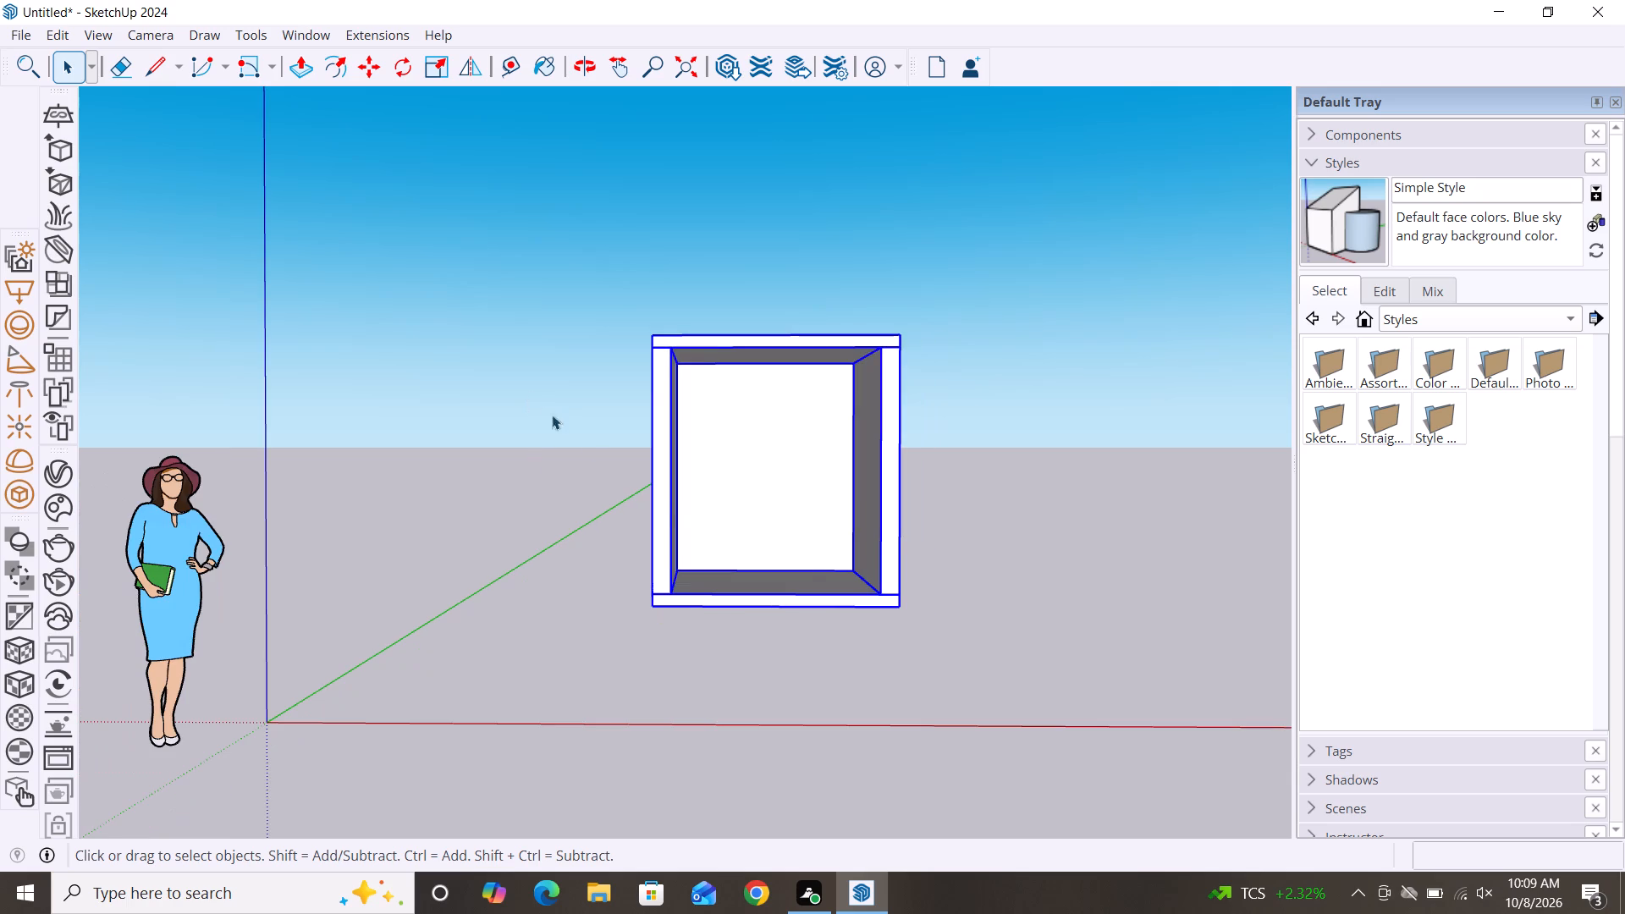
pyautogui.press('m')
pyautogui.click(895, 603)
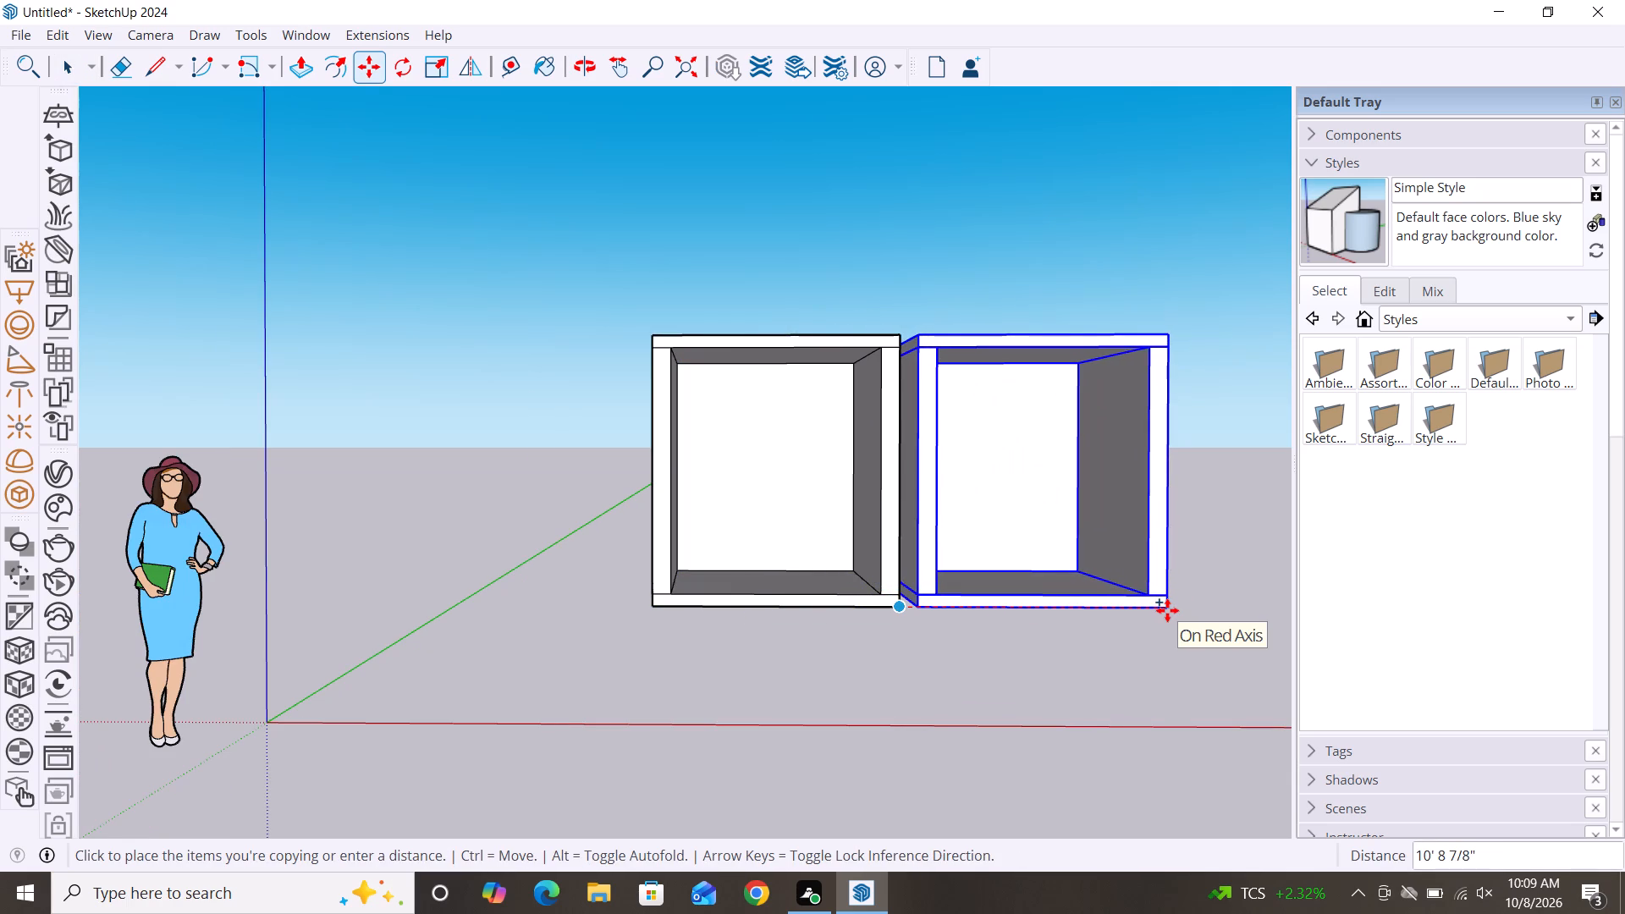
pyautogui.click(1167, 610)
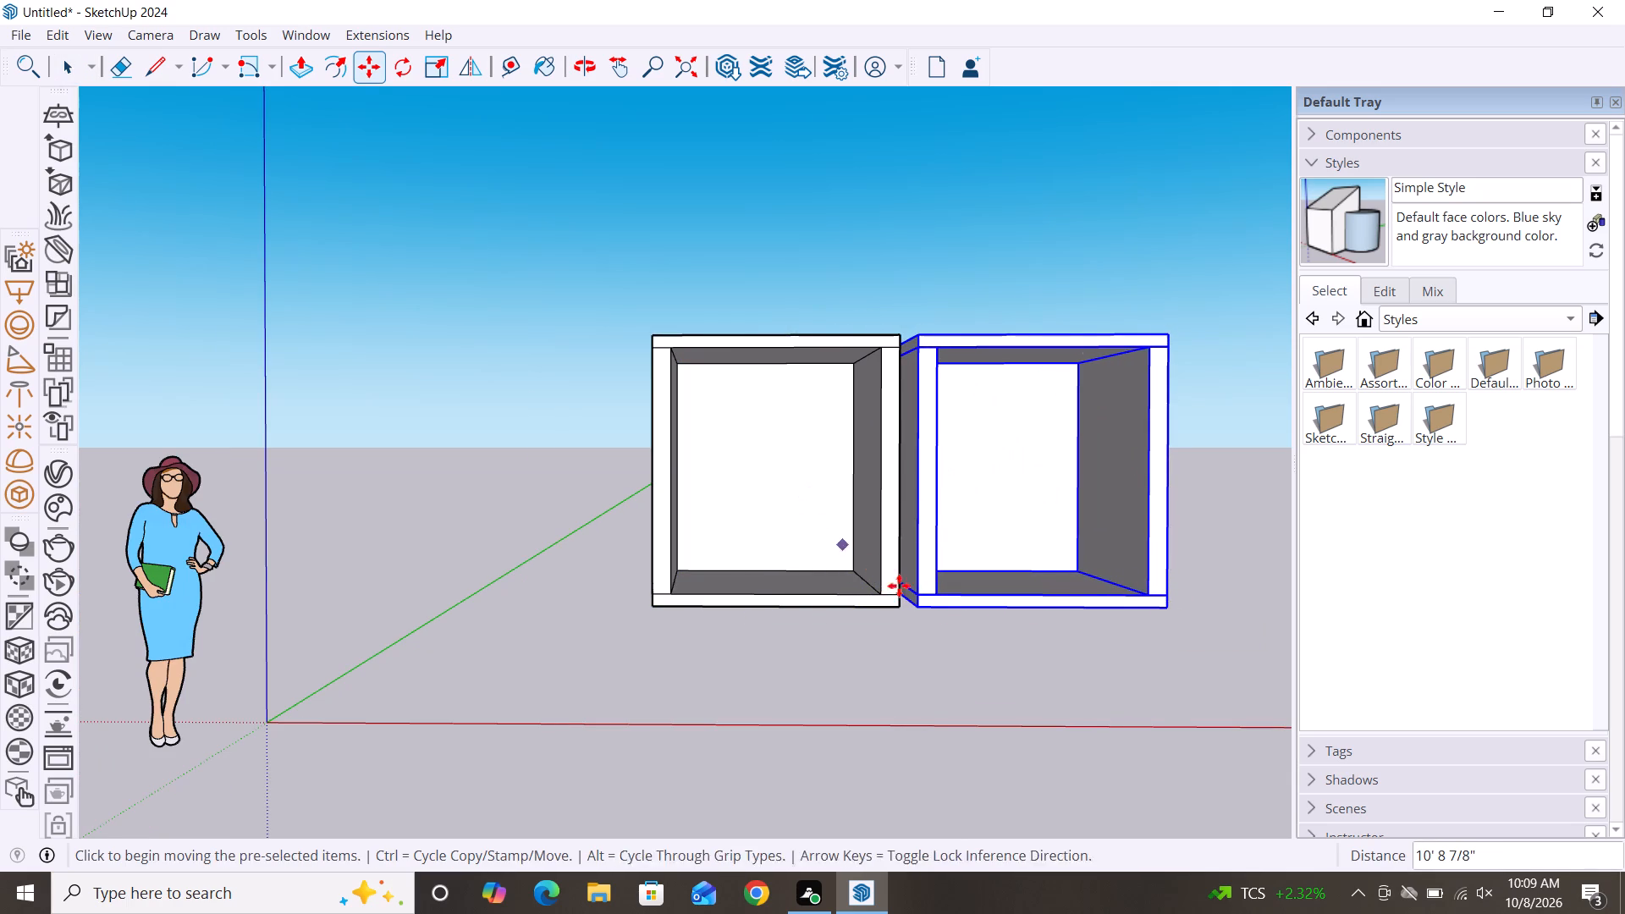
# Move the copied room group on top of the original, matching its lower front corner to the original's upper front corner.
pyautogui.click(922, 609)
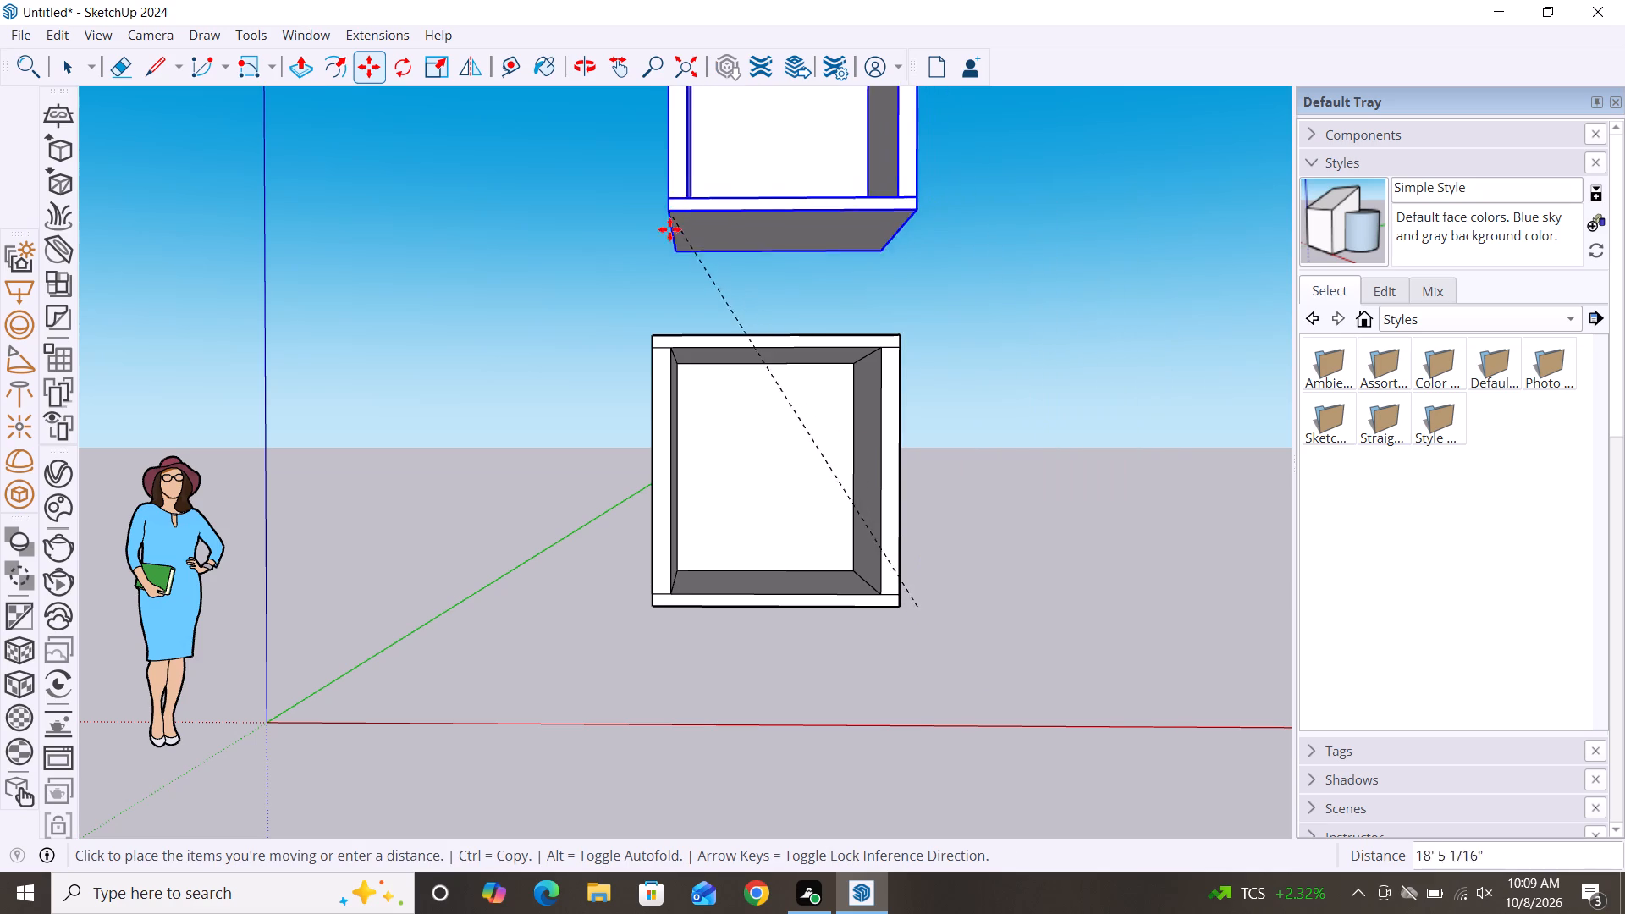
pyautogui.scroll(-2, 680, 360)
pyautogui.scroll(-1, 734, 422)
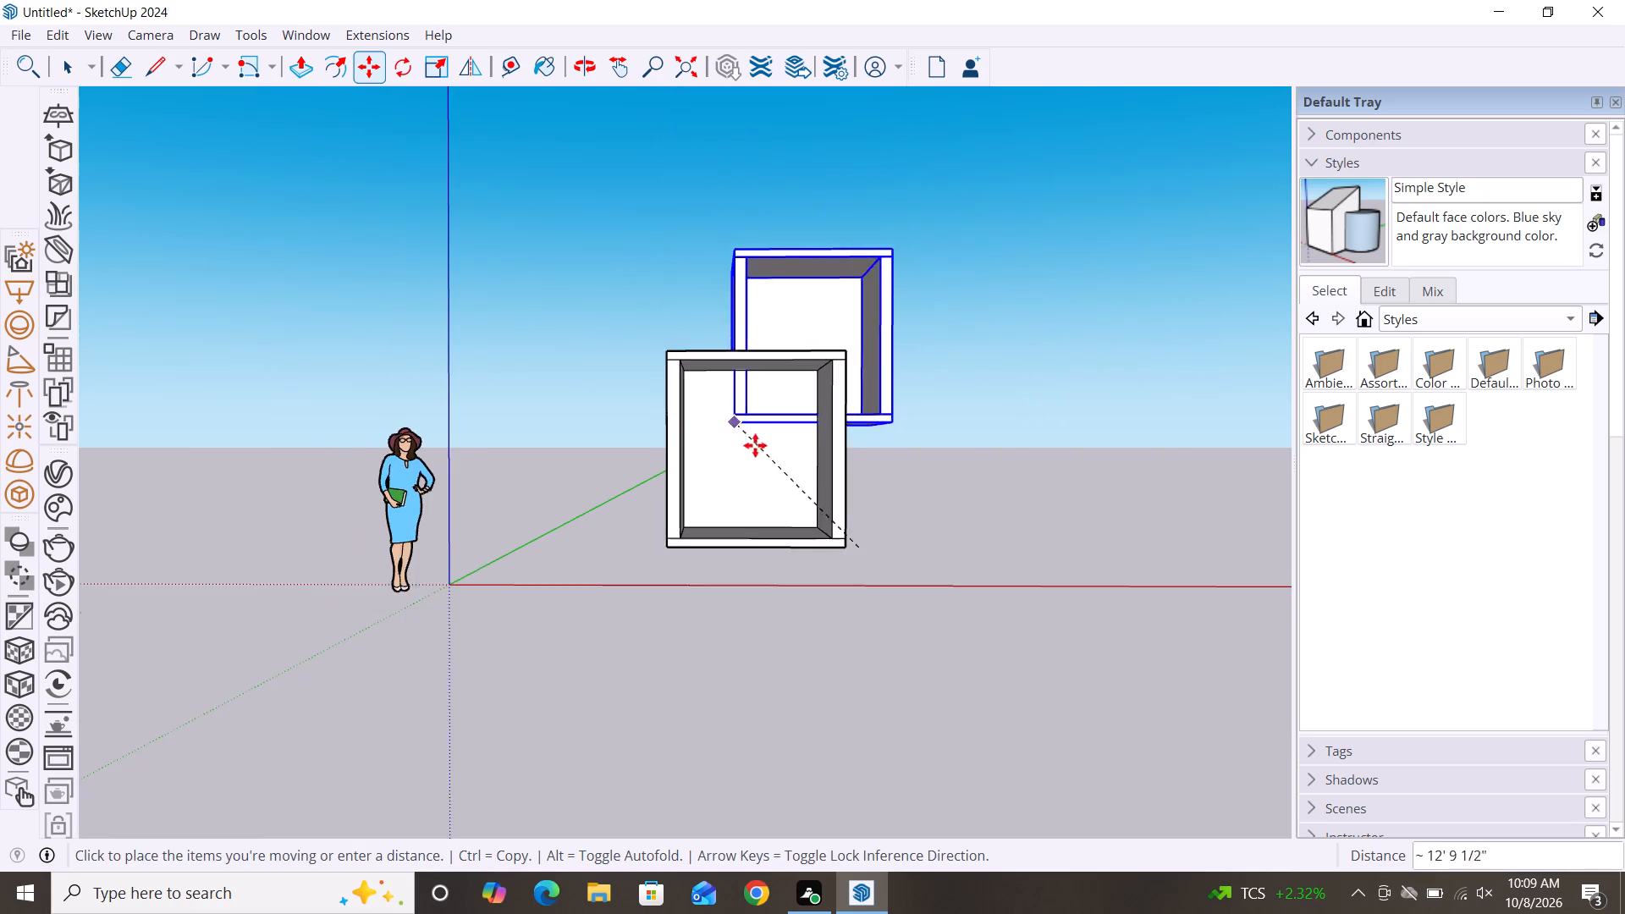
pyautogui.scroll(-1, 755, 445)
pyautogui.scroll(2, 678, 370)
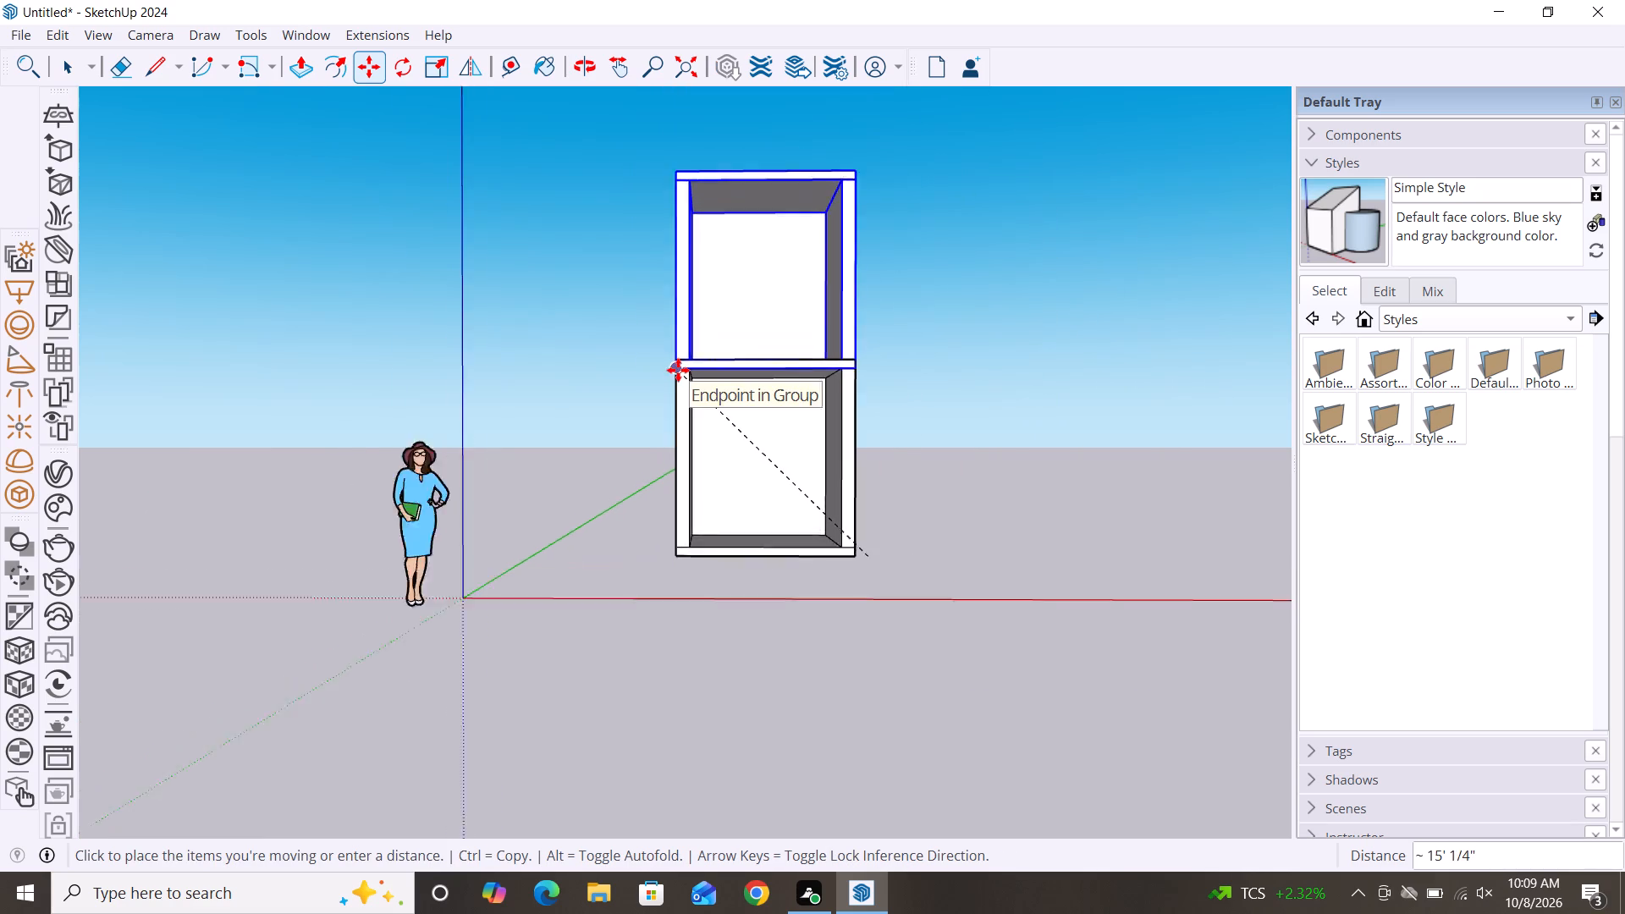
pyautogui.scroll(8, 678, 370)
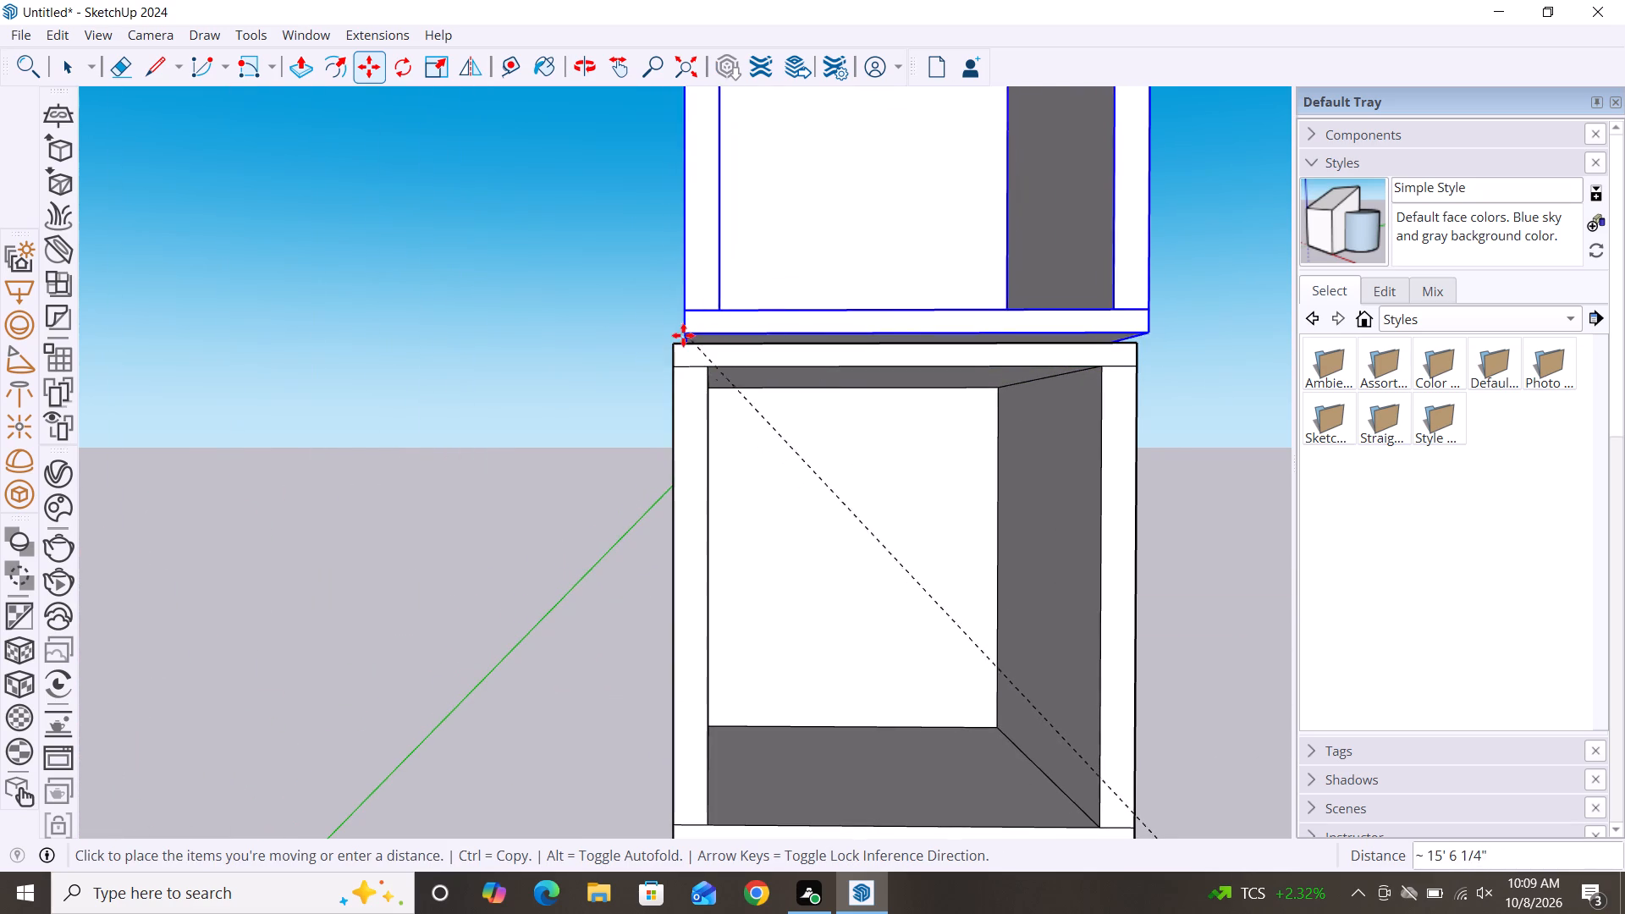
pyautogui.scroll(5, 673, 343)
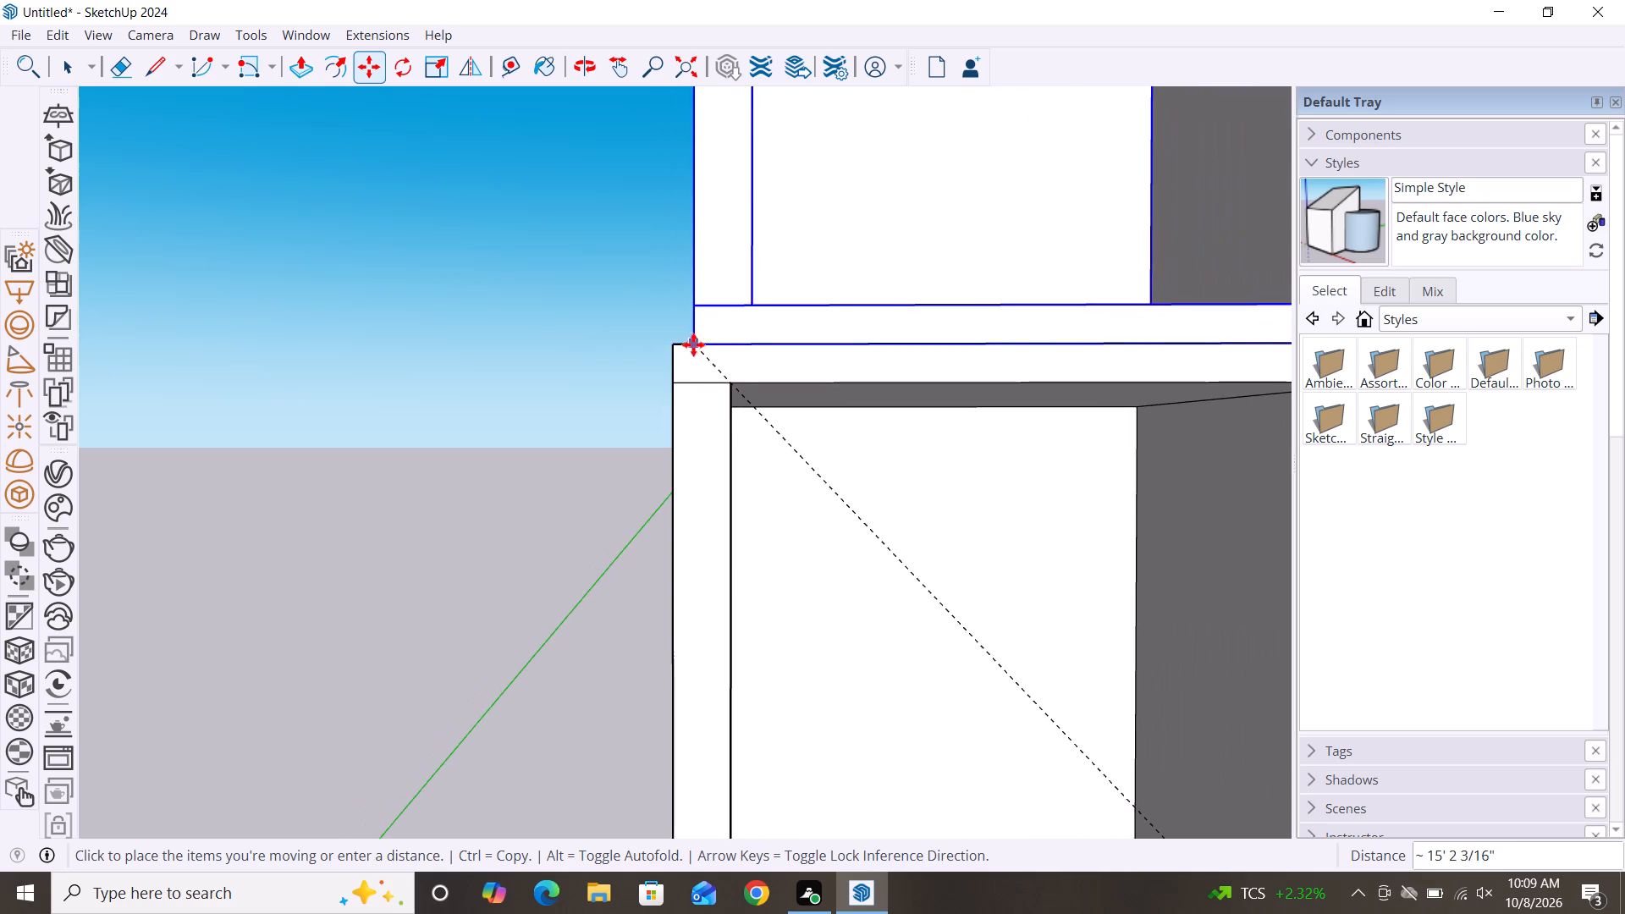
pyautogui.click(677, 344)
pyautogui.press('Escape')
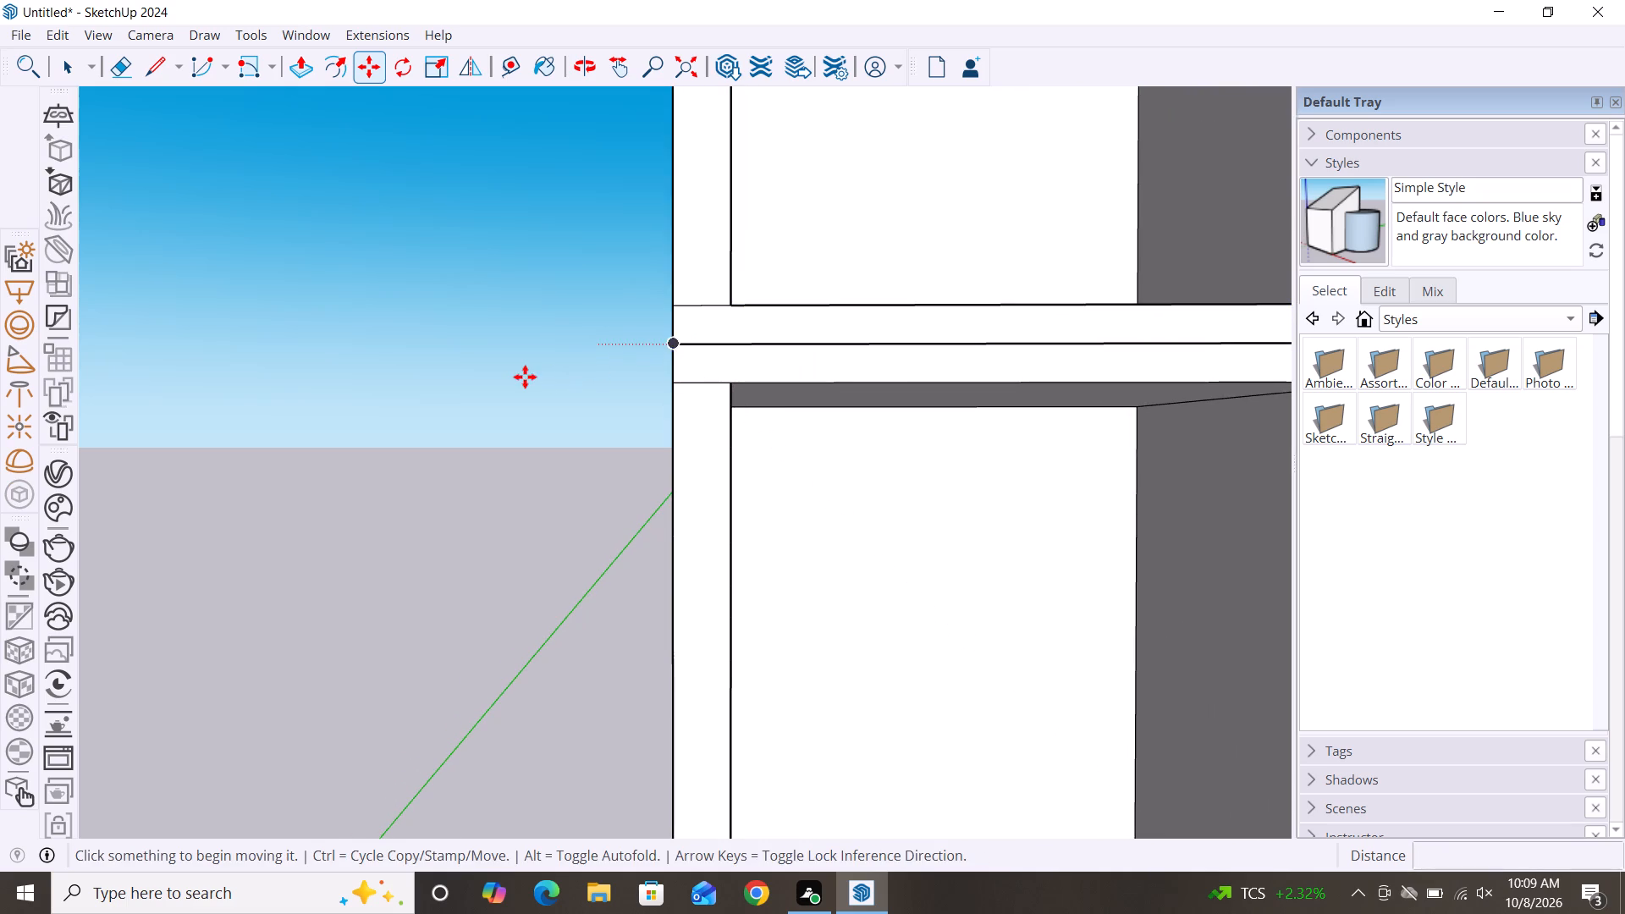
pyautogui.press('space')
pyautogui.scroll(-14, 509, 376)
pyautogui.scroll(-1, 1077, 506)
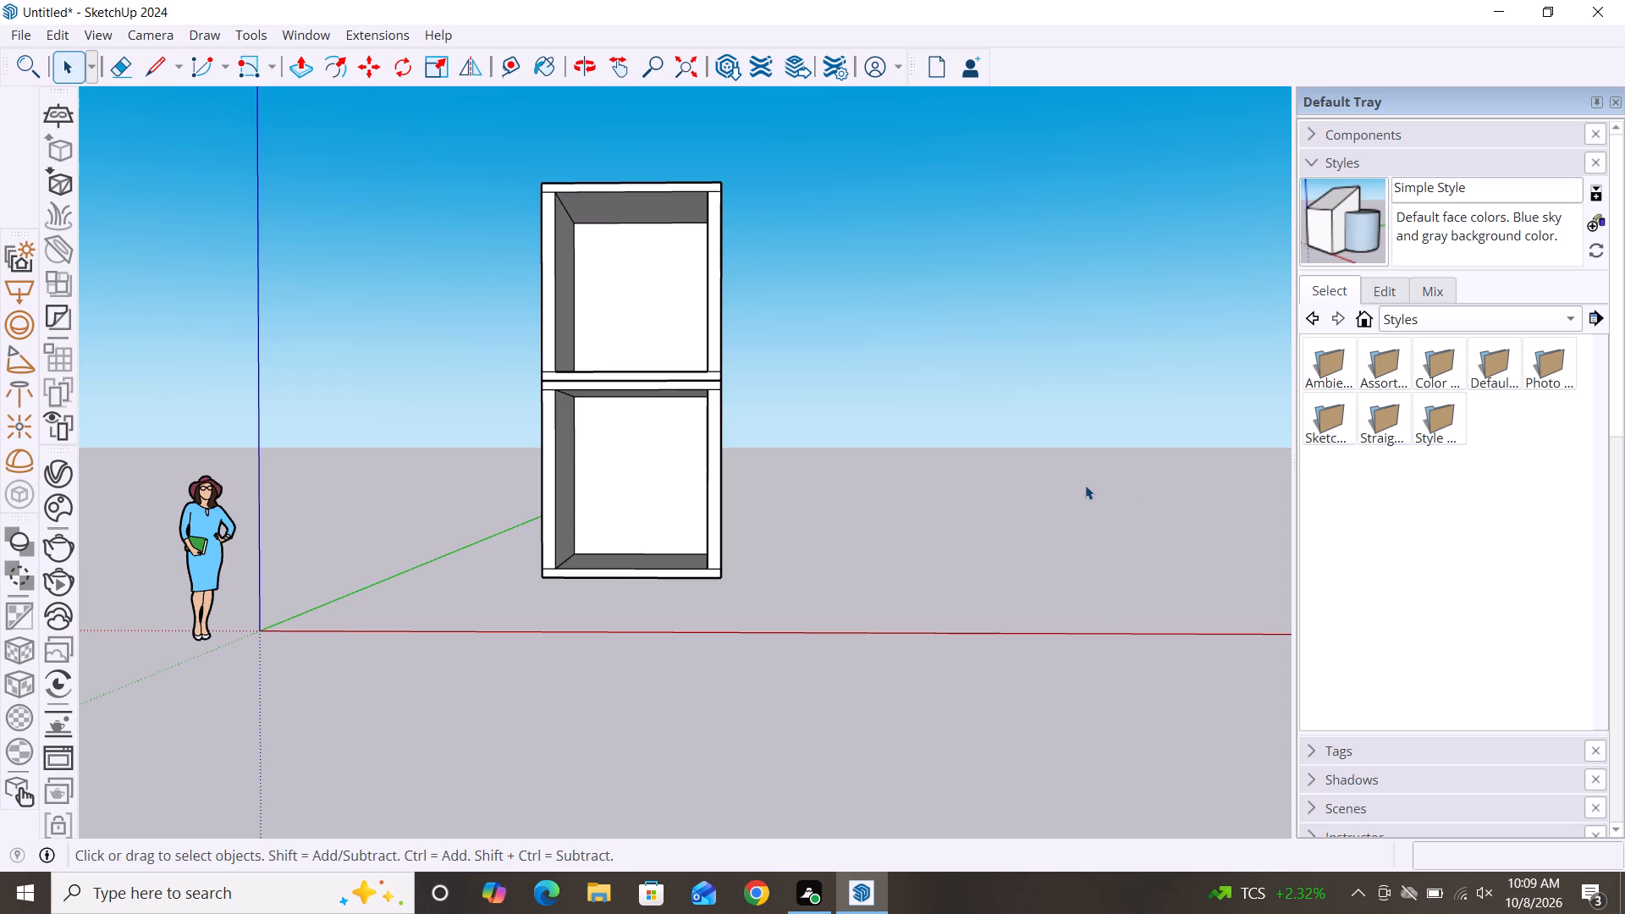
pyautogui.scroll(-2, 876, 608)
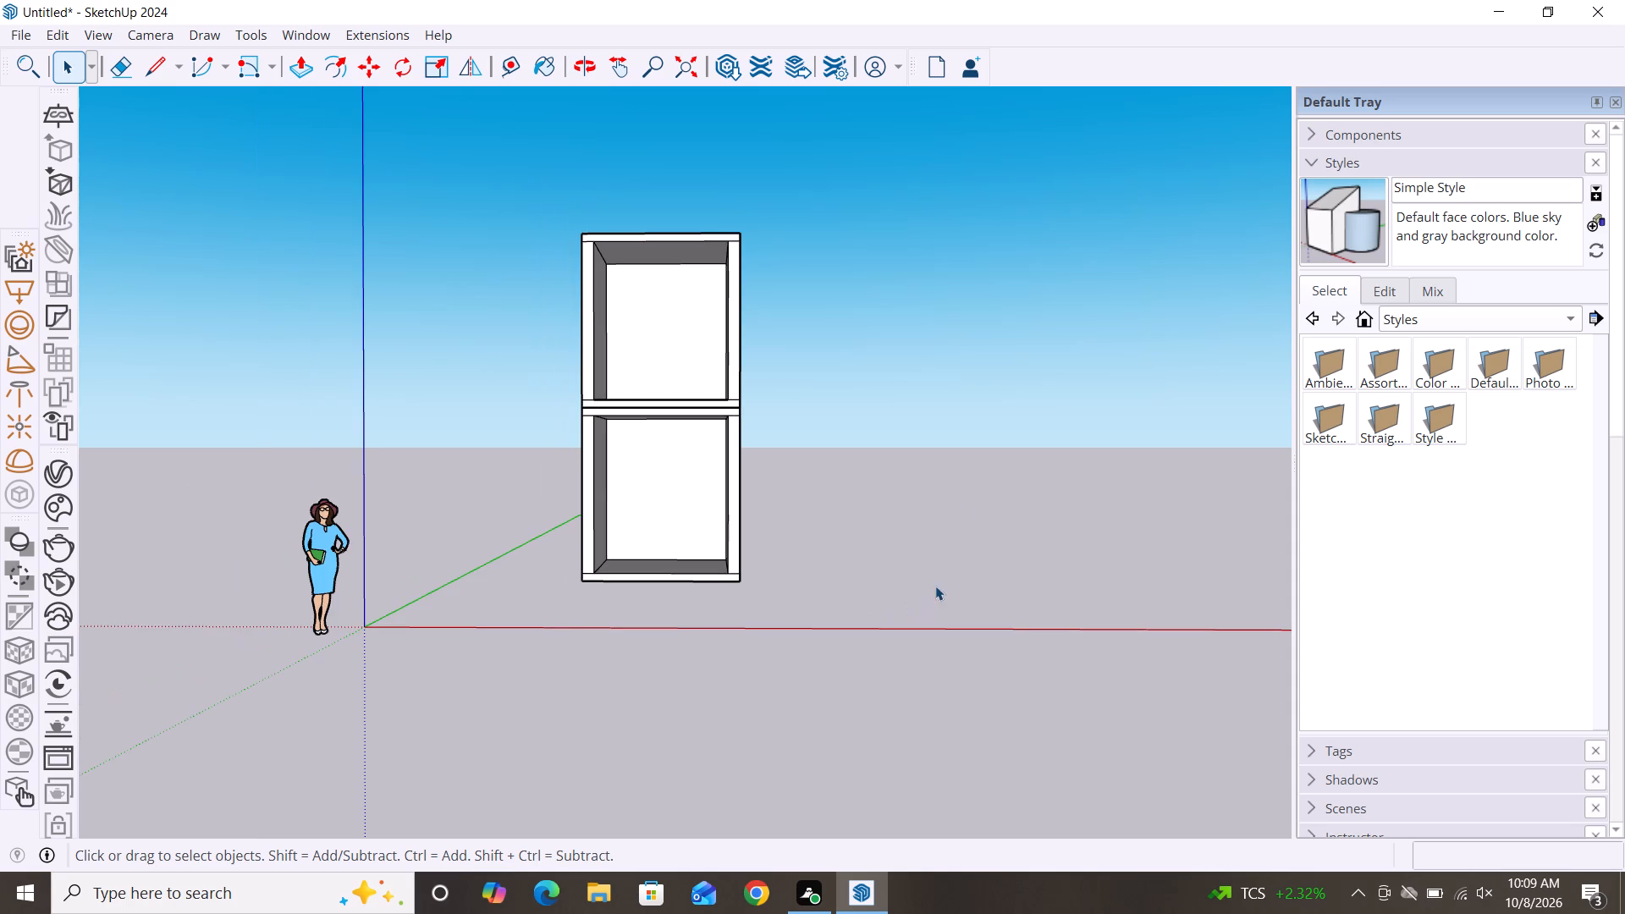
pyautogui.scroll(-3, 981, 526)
# Undo the stacking, copying, grouping, slabs and wall extrusion, back to the flat U-shaped wall outline.
pyautogui.hotkey('ctrl', 'z')
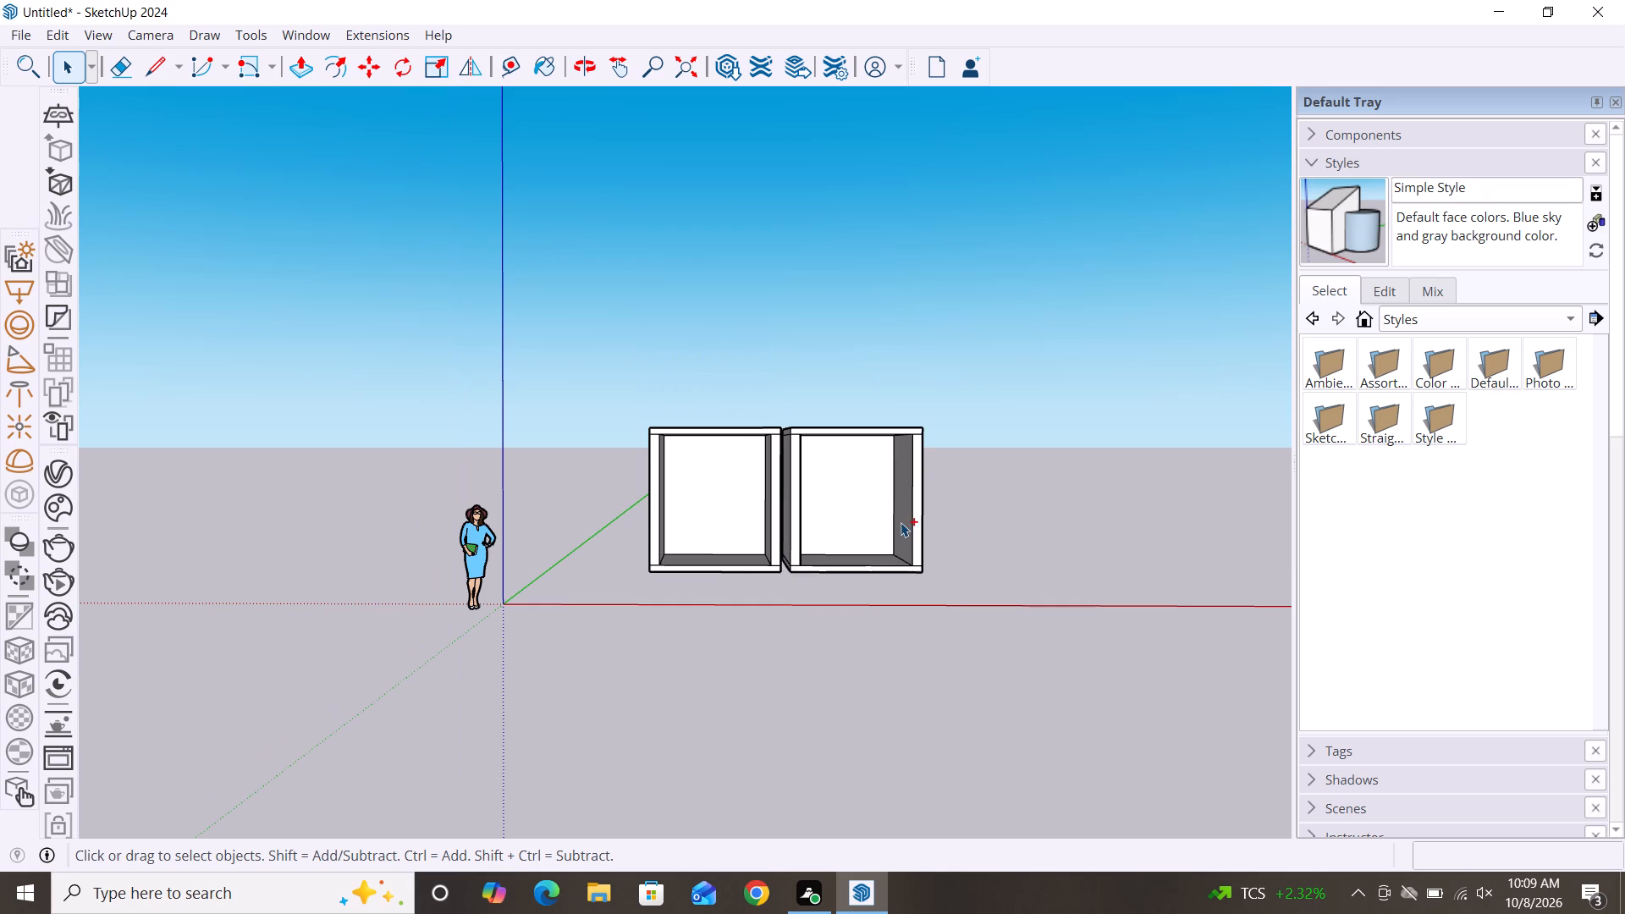
pyautogui.hotkey('ctrl', 'z')
pyautogui.hotkey('ctrl', 'z')
pyautogui.hotkey('ctrl', 'z')
pyautogui.hotkey('ctrl', 'z')
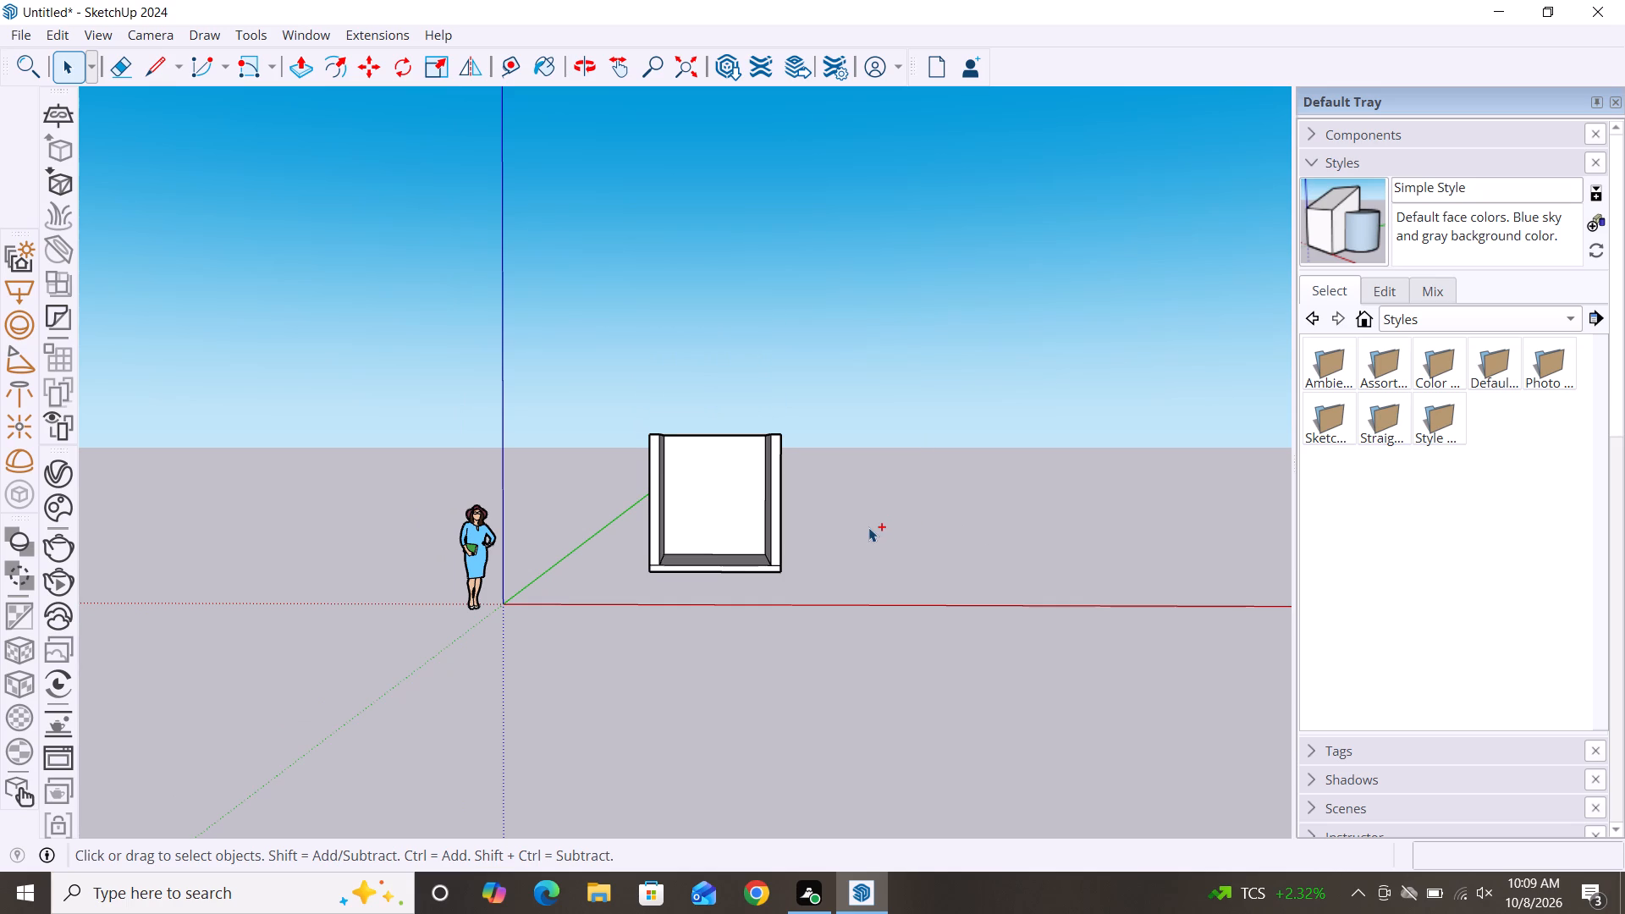
pyautogui.hotkey('ctrl', 'z')
pyautogui.hotkey('ctrl', 'z')
pyautogui.hotkey('ctrl', 'z')
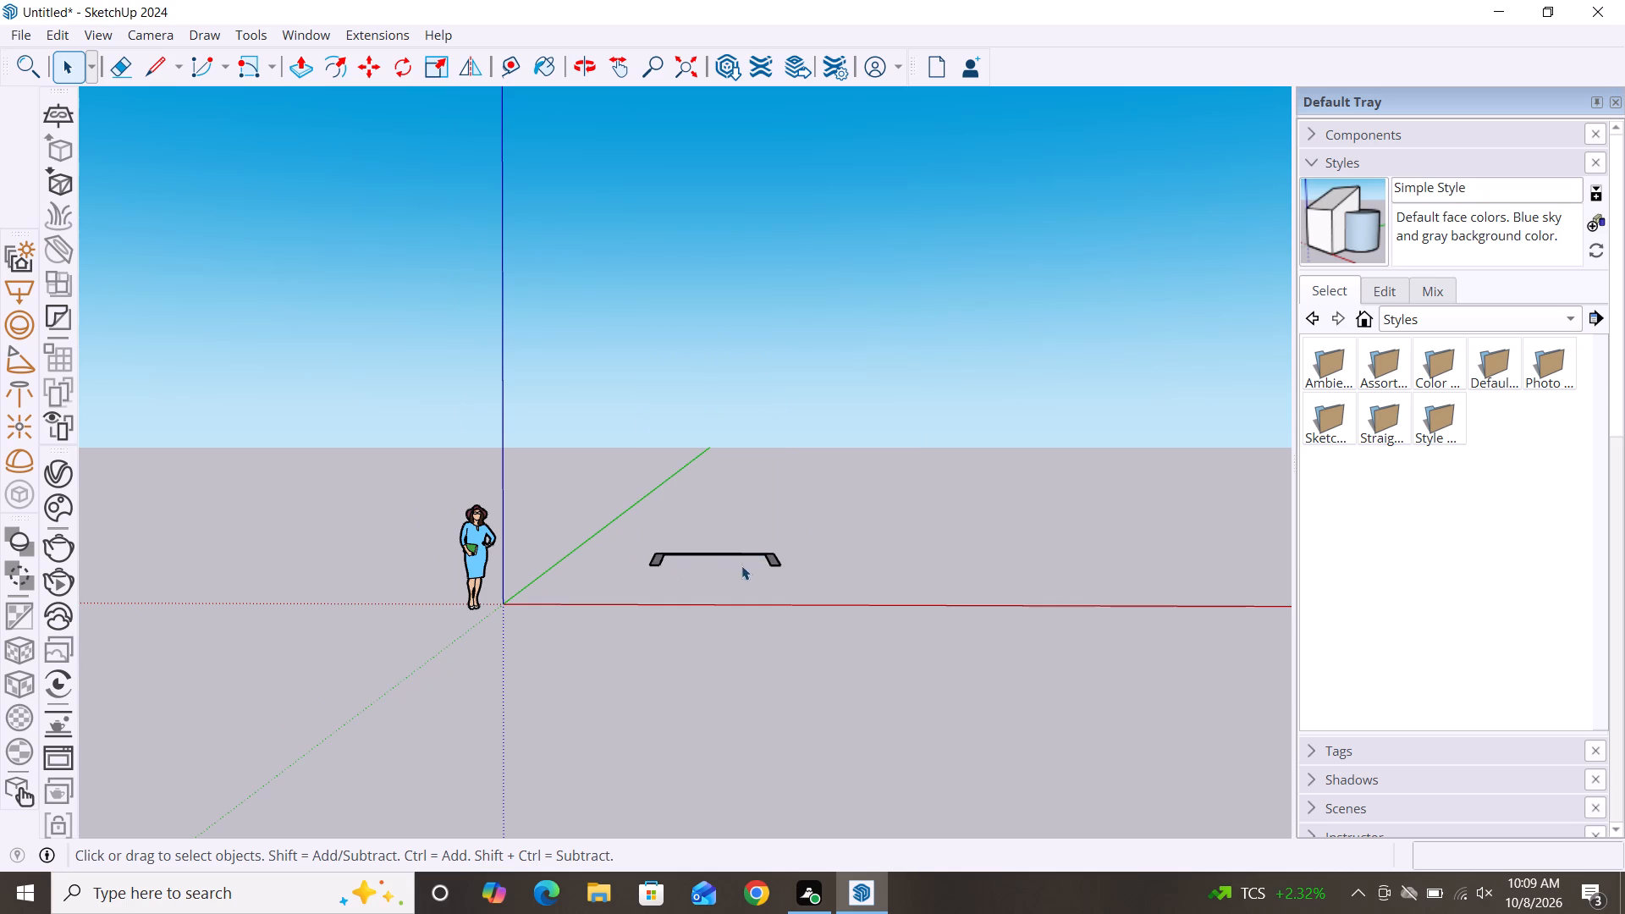
pyautogui.press('space')
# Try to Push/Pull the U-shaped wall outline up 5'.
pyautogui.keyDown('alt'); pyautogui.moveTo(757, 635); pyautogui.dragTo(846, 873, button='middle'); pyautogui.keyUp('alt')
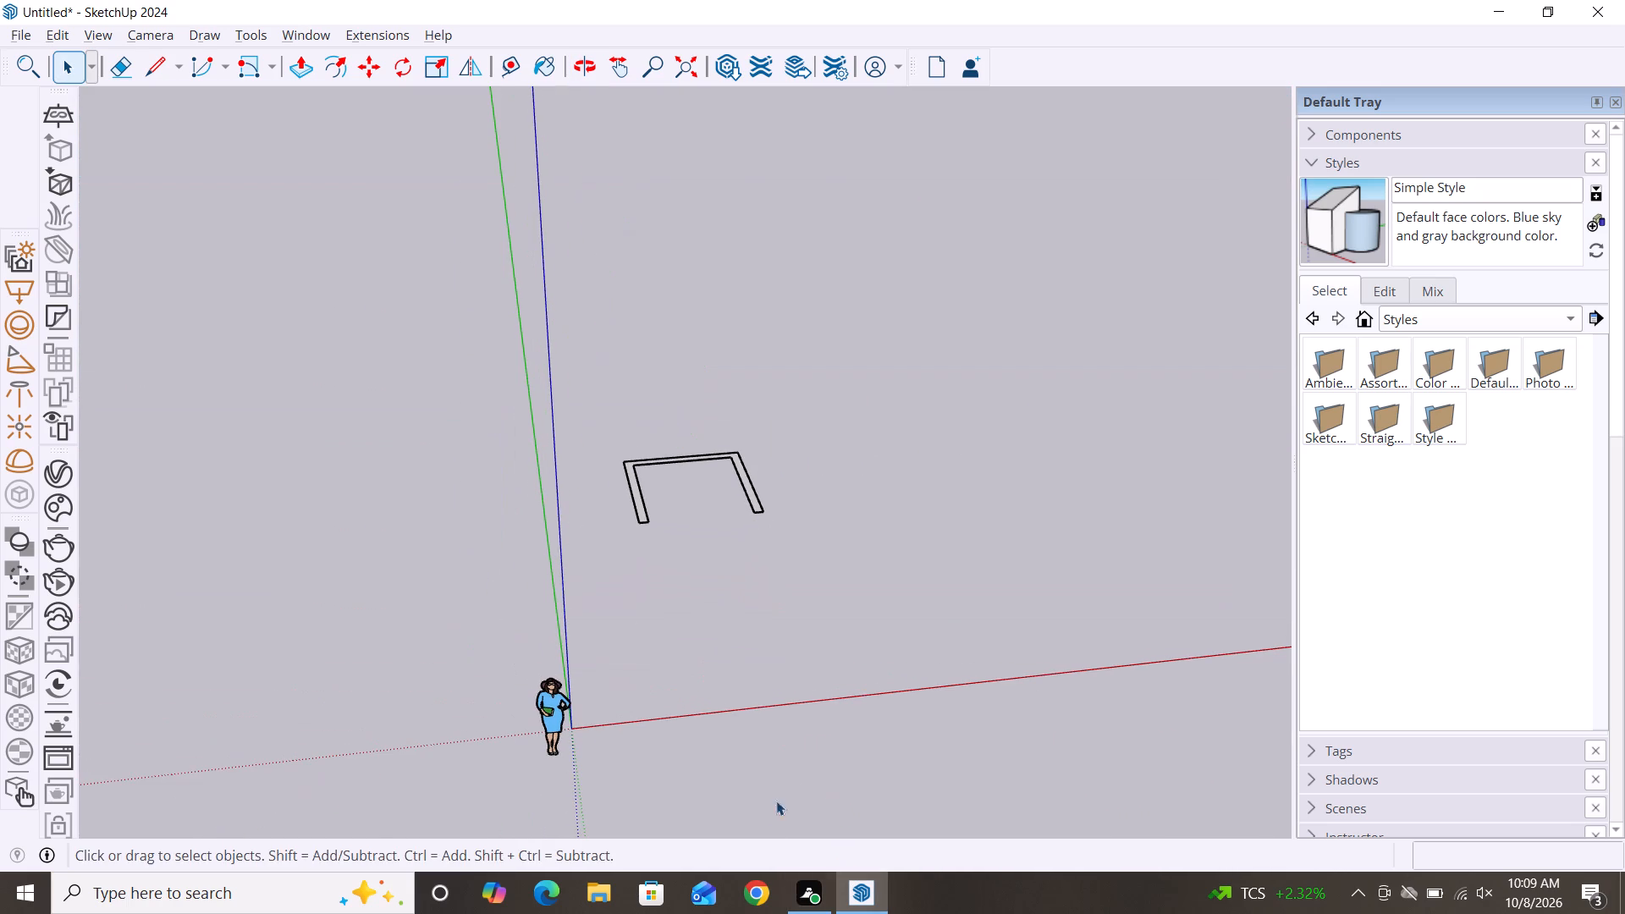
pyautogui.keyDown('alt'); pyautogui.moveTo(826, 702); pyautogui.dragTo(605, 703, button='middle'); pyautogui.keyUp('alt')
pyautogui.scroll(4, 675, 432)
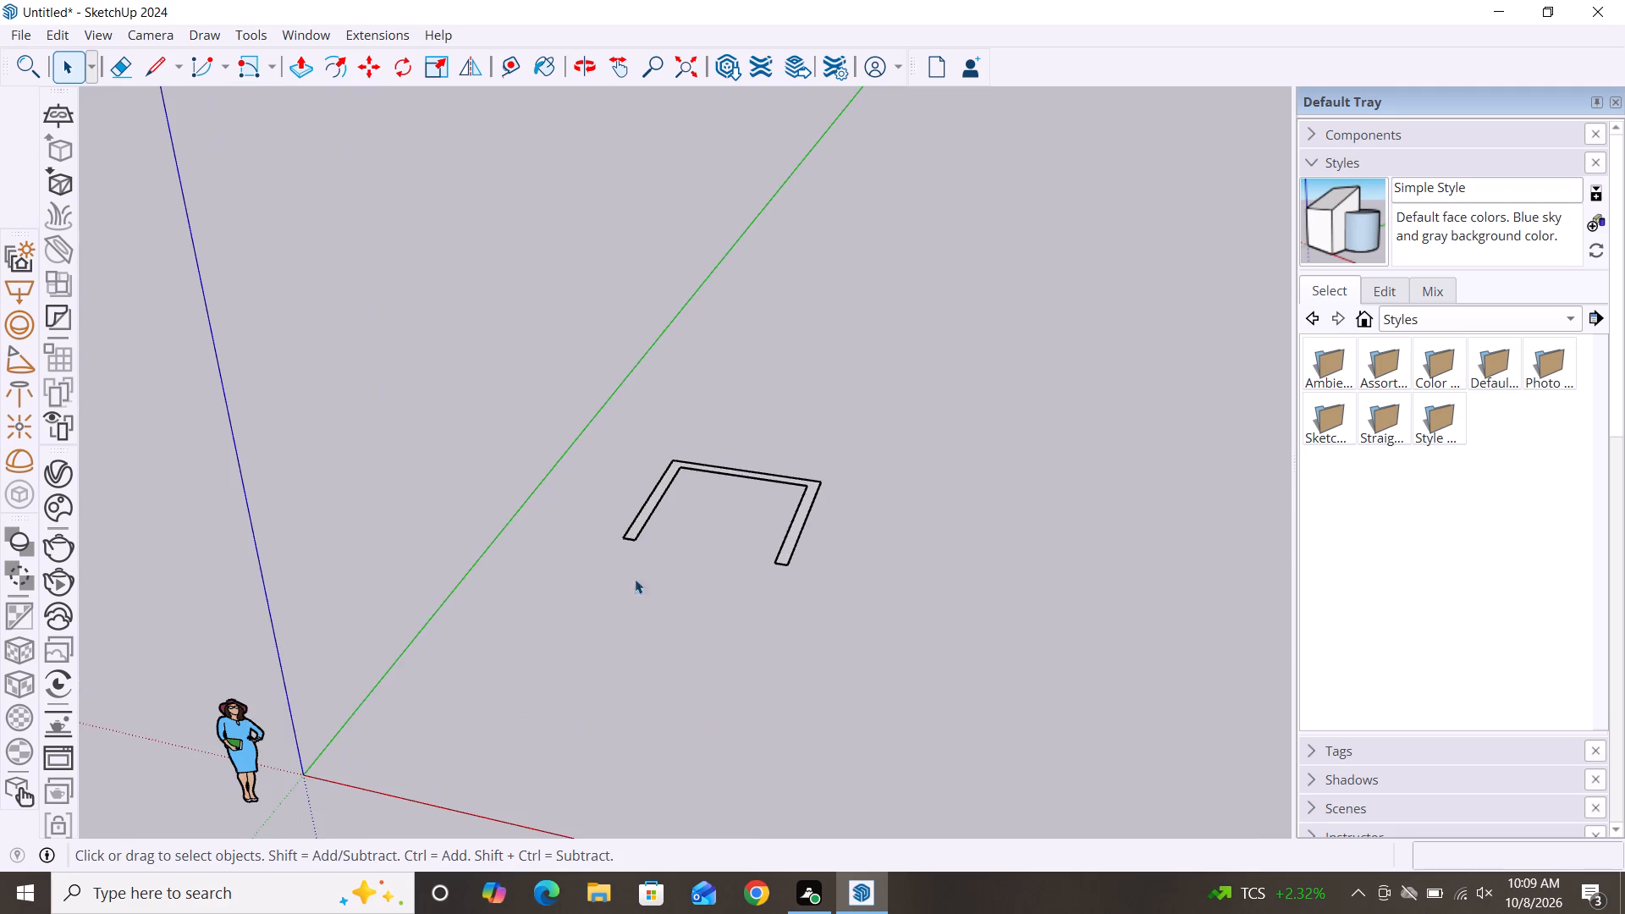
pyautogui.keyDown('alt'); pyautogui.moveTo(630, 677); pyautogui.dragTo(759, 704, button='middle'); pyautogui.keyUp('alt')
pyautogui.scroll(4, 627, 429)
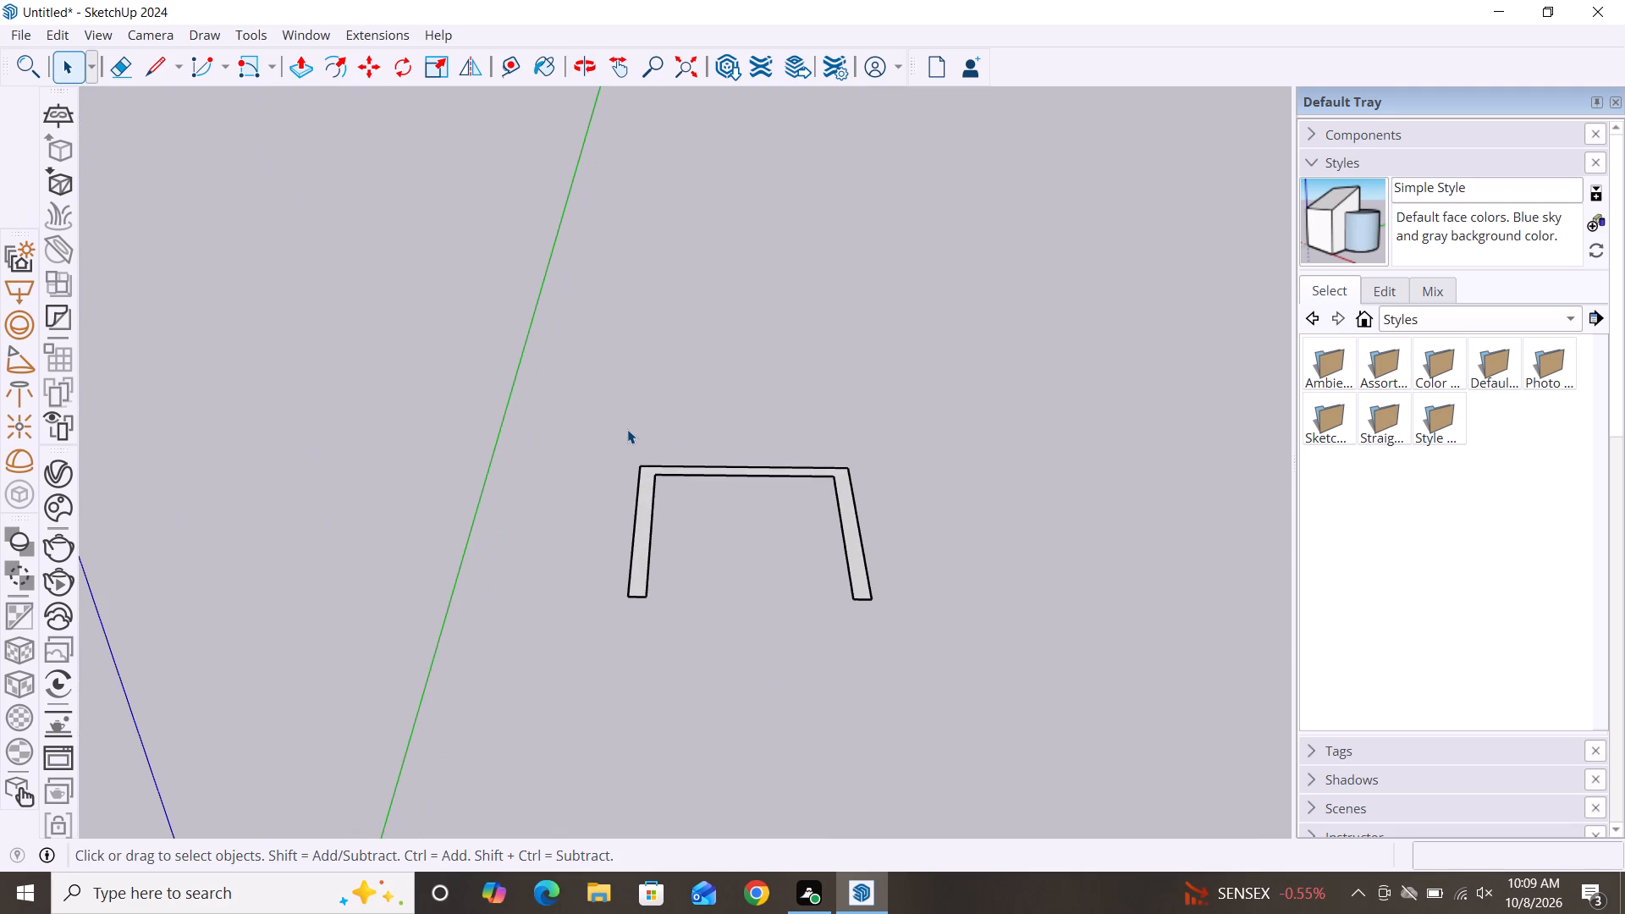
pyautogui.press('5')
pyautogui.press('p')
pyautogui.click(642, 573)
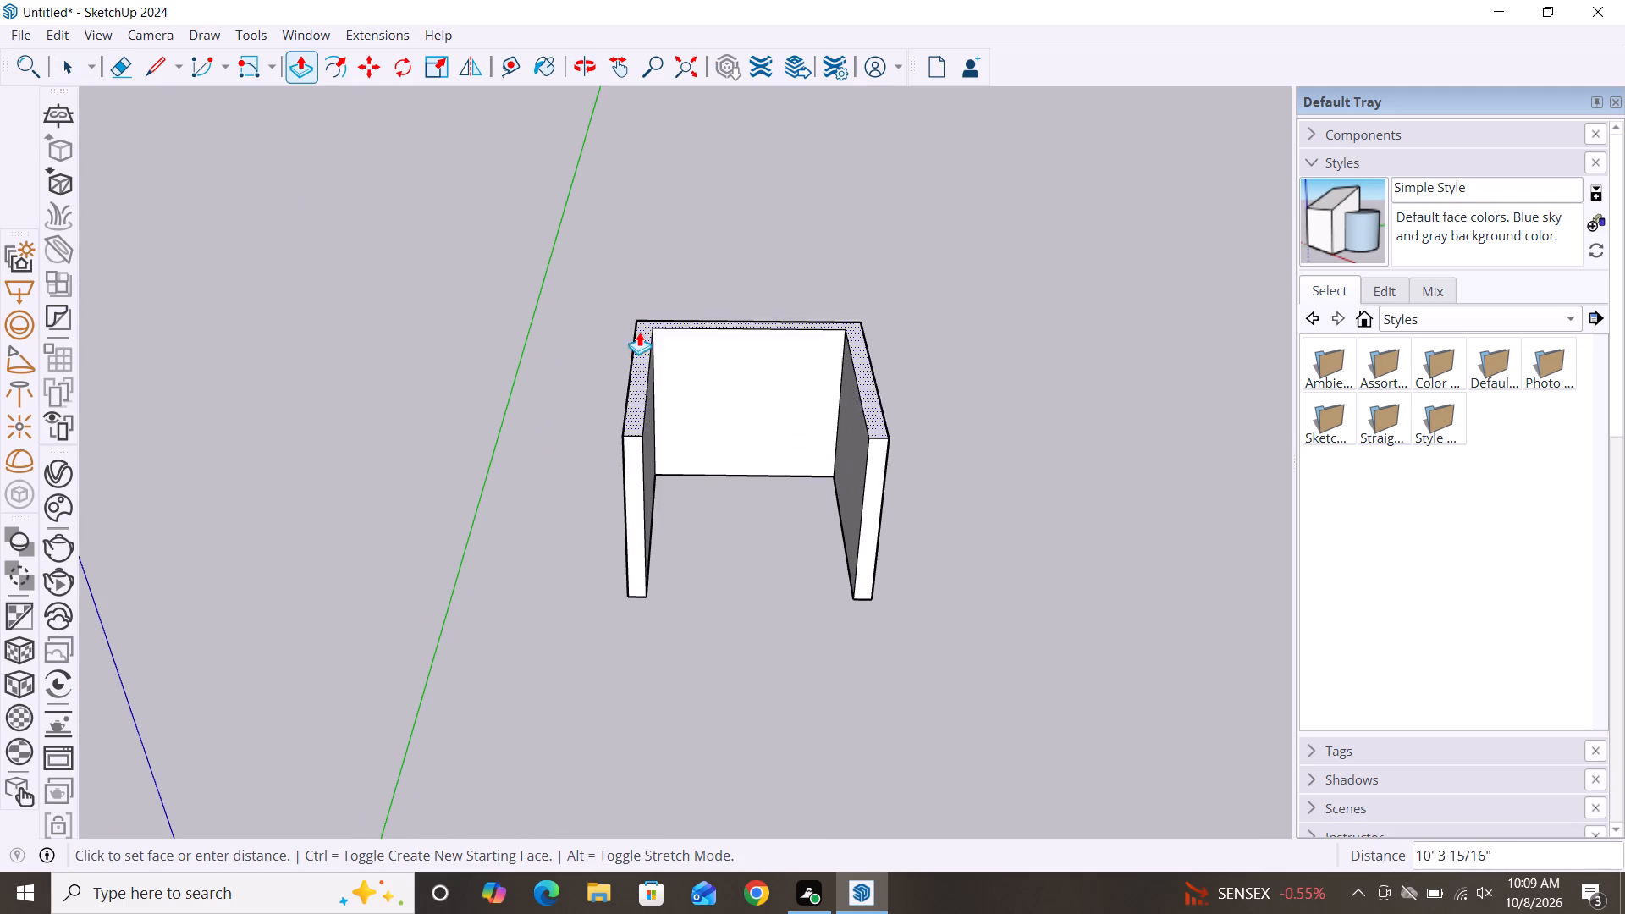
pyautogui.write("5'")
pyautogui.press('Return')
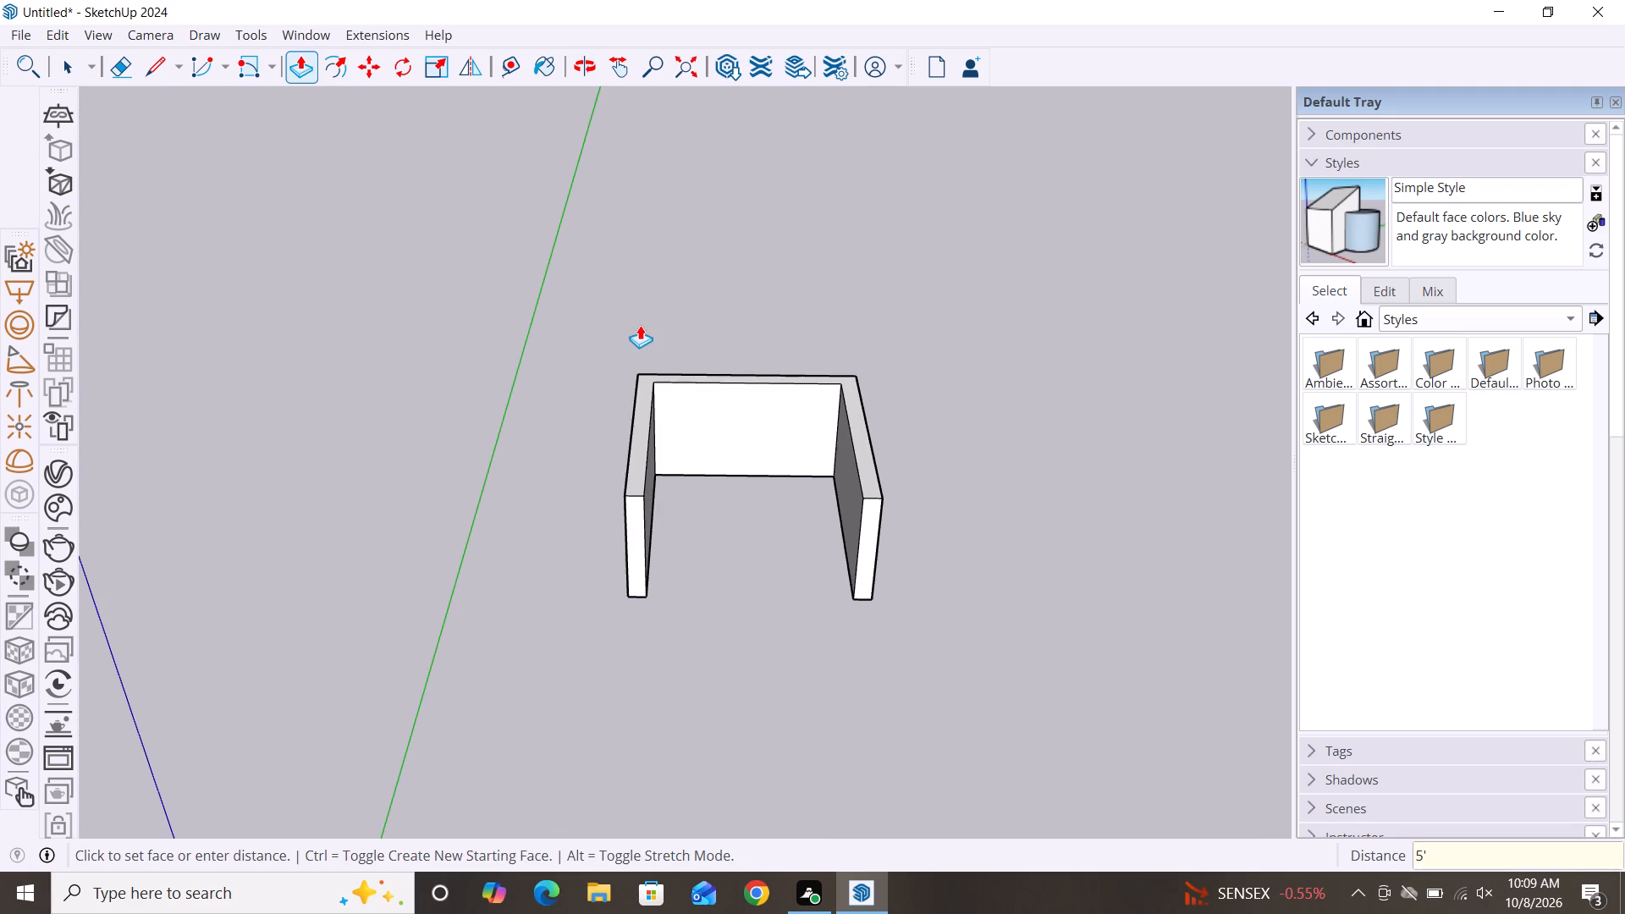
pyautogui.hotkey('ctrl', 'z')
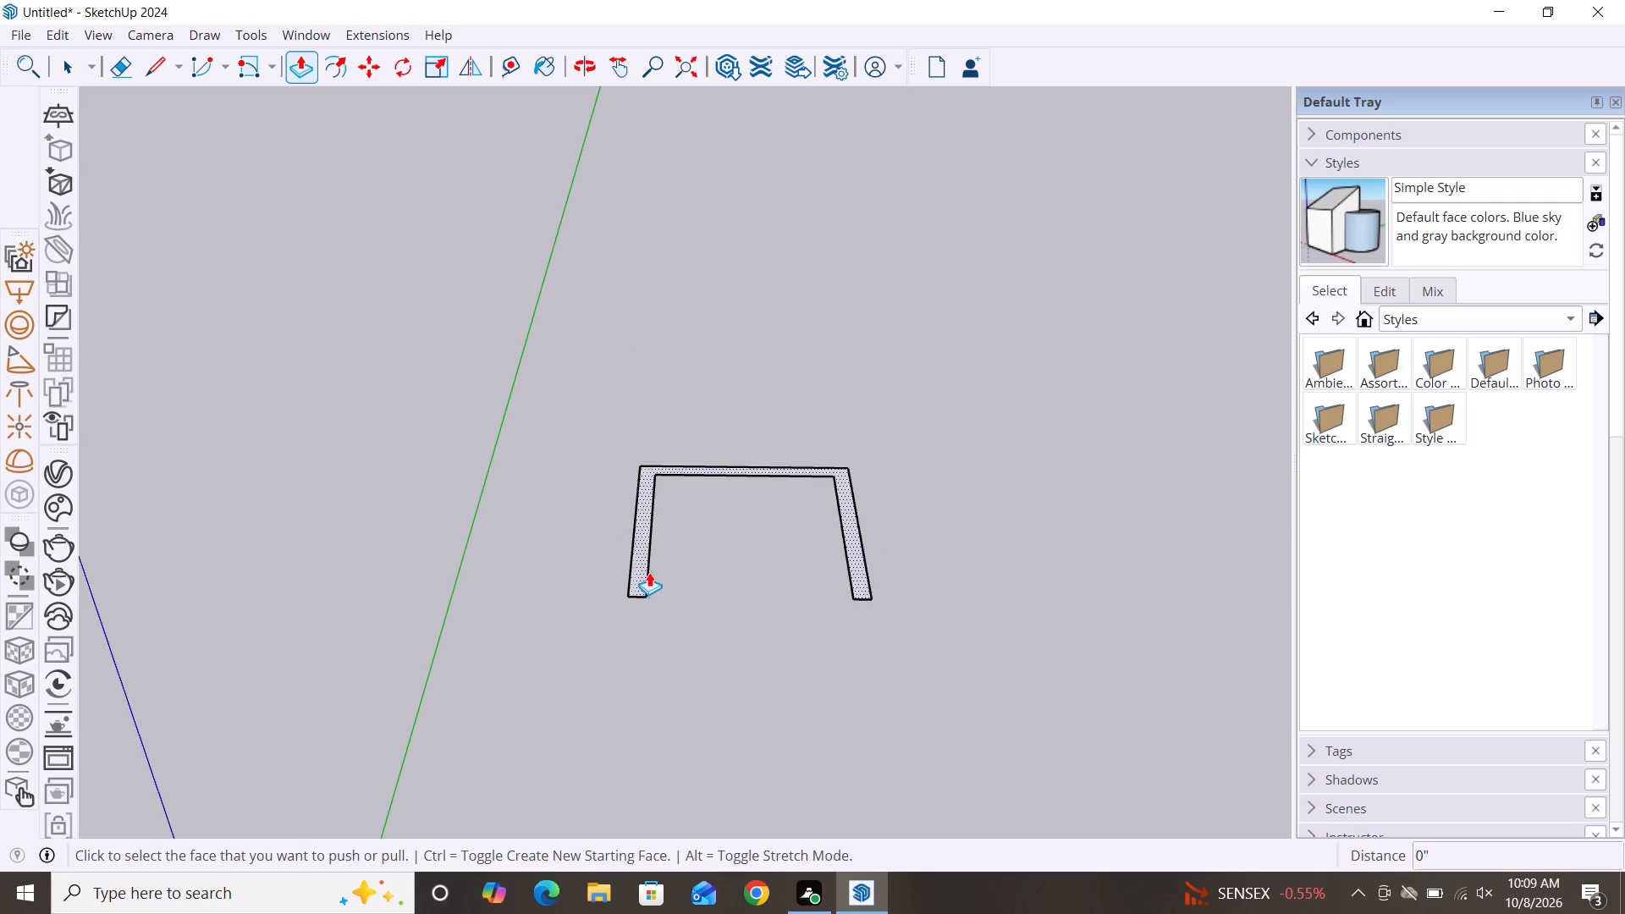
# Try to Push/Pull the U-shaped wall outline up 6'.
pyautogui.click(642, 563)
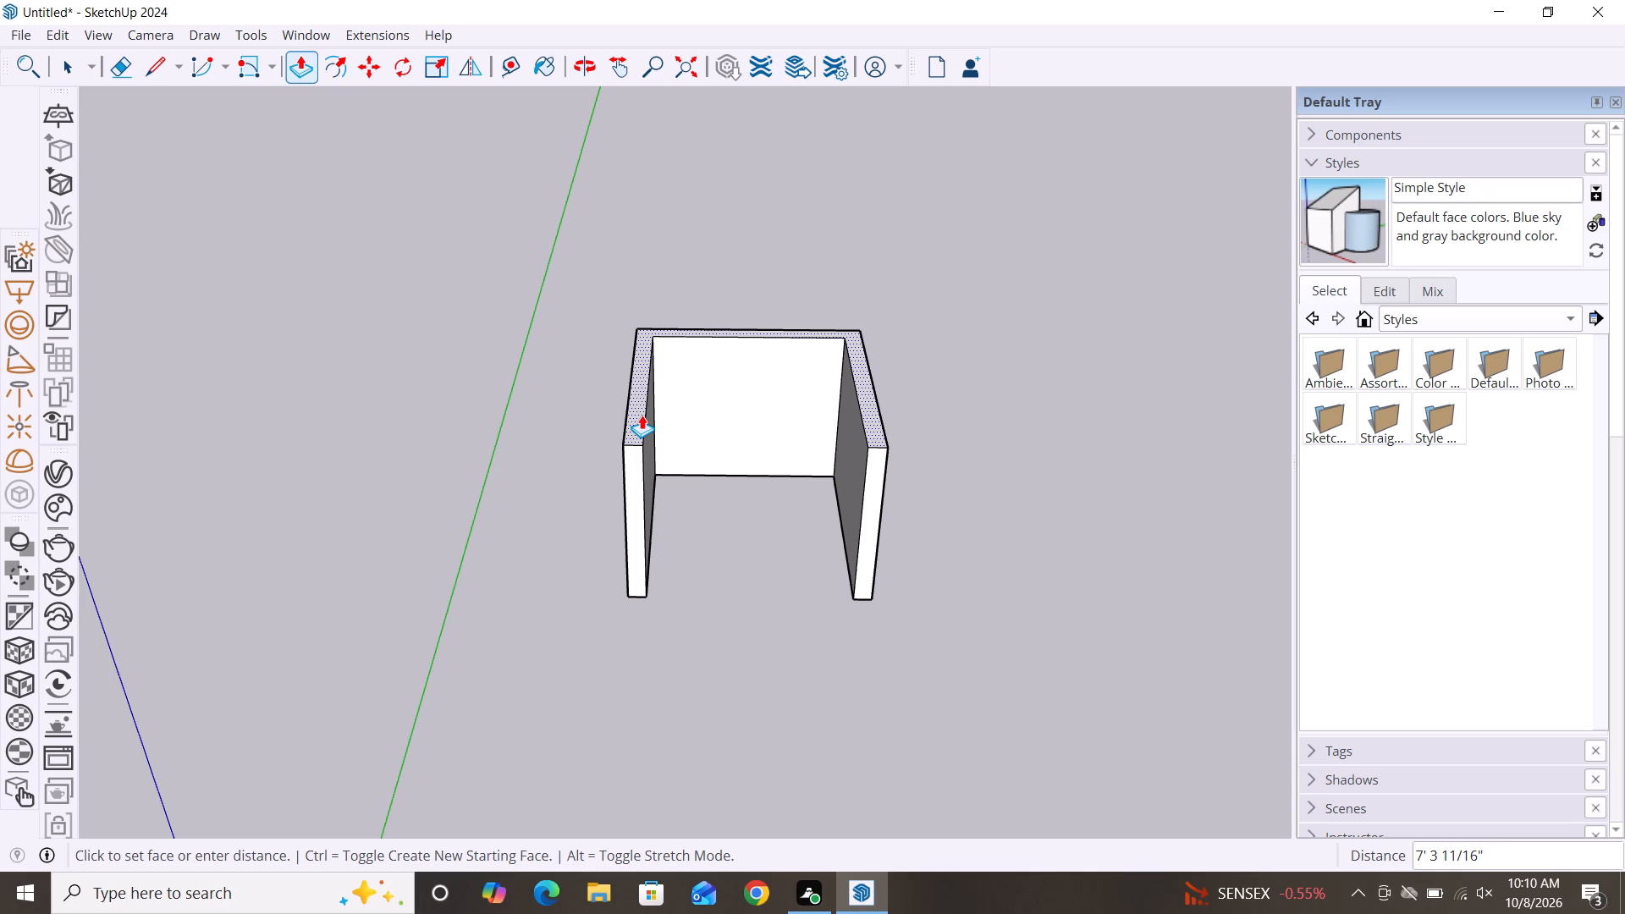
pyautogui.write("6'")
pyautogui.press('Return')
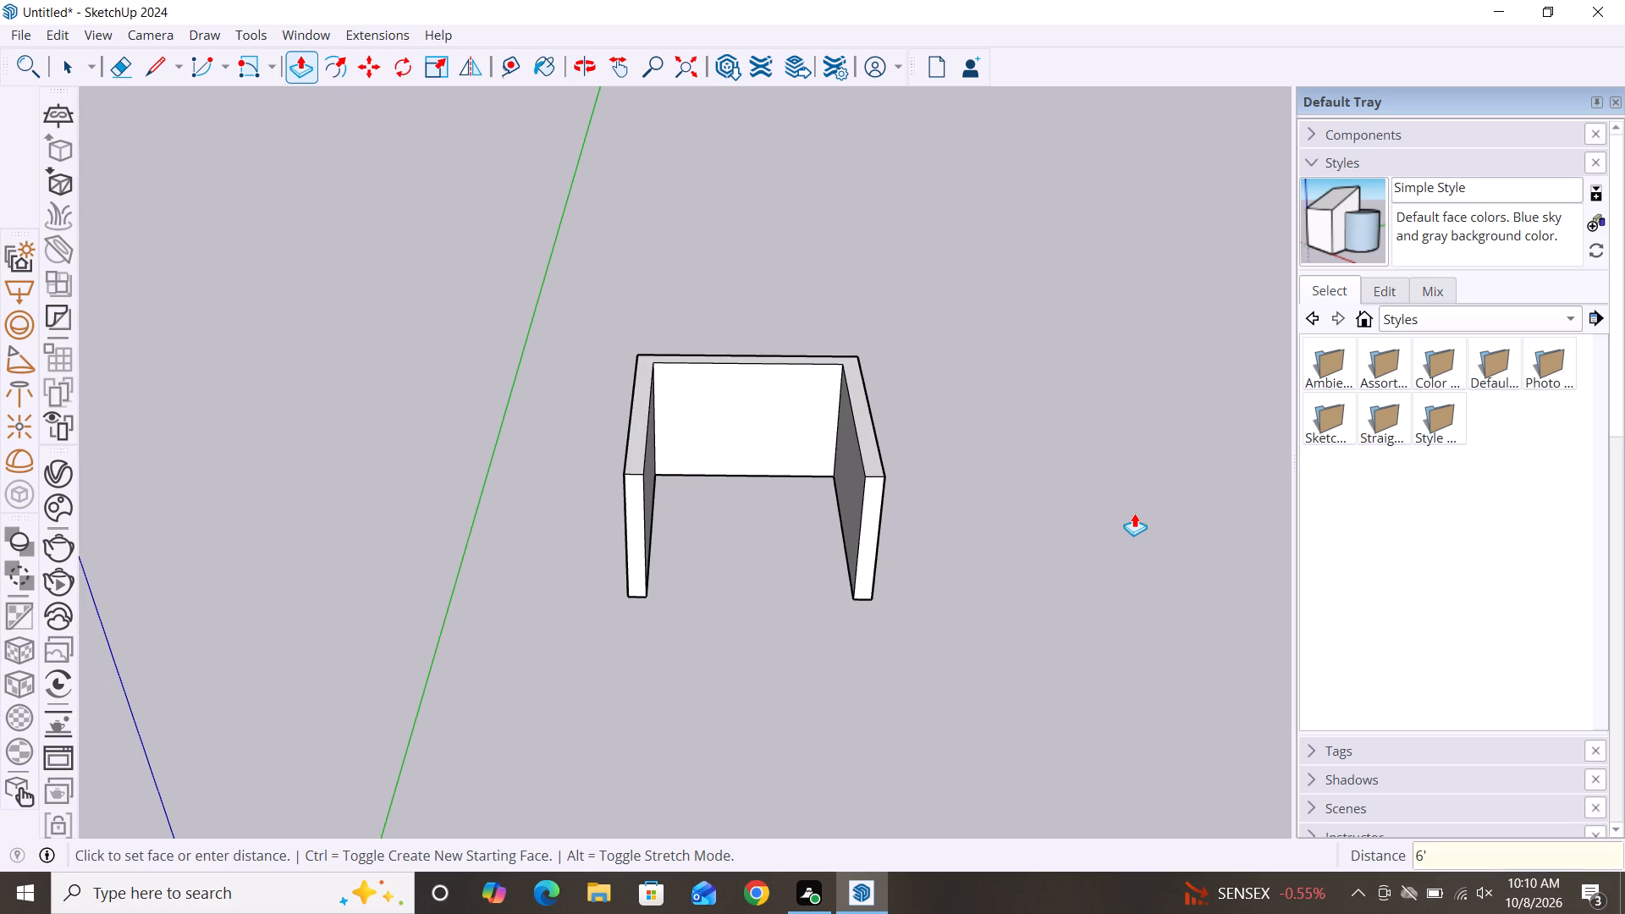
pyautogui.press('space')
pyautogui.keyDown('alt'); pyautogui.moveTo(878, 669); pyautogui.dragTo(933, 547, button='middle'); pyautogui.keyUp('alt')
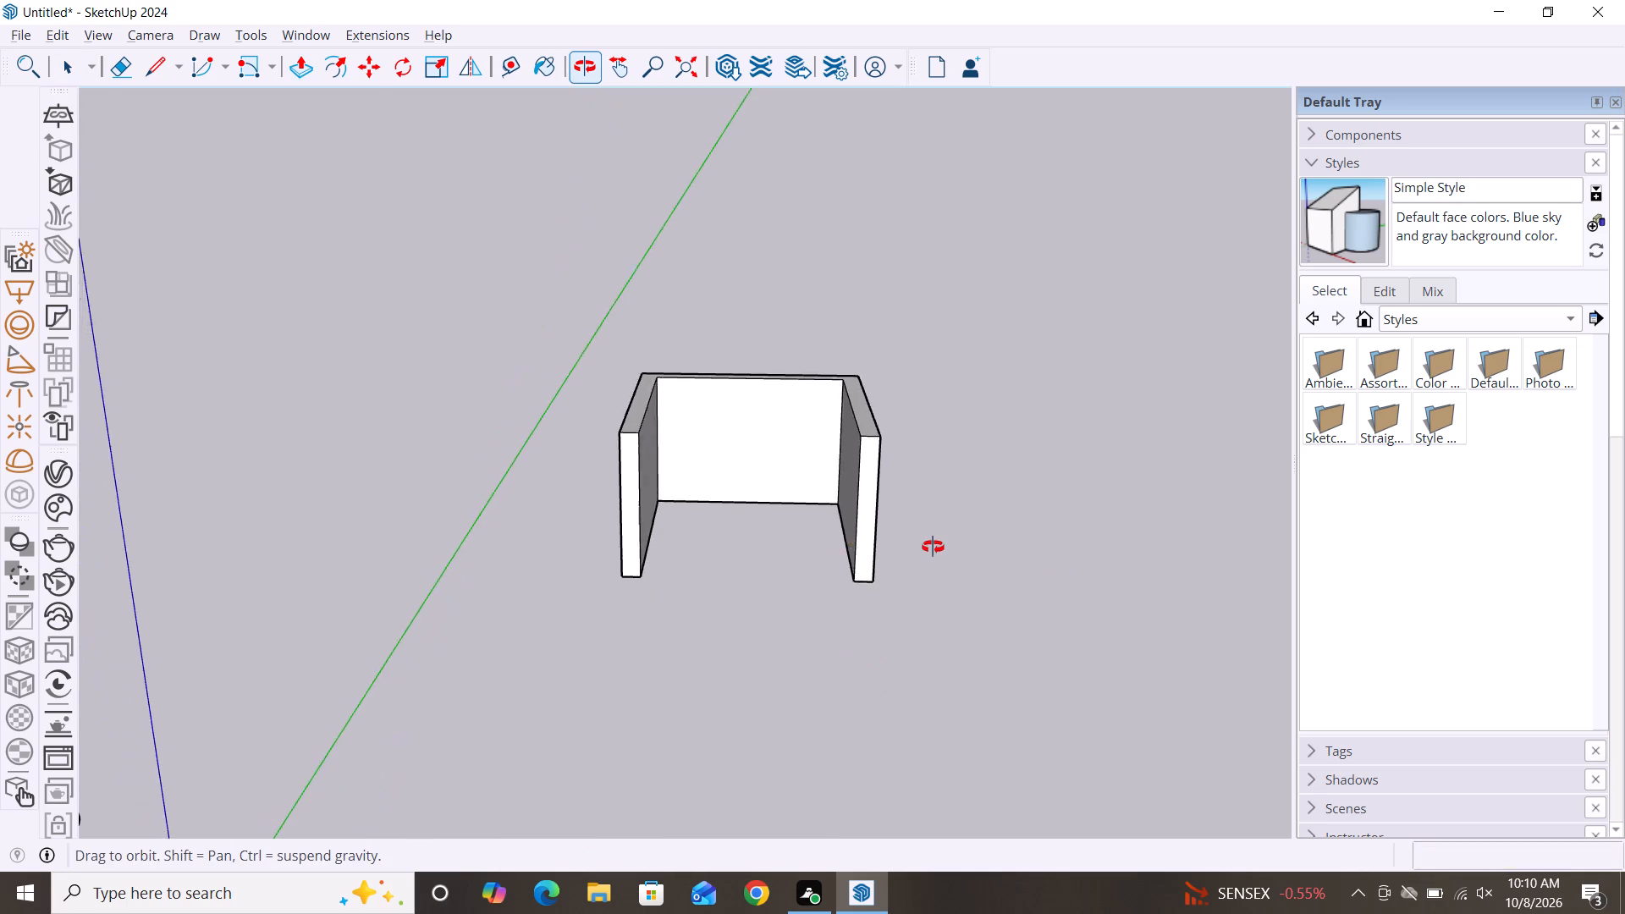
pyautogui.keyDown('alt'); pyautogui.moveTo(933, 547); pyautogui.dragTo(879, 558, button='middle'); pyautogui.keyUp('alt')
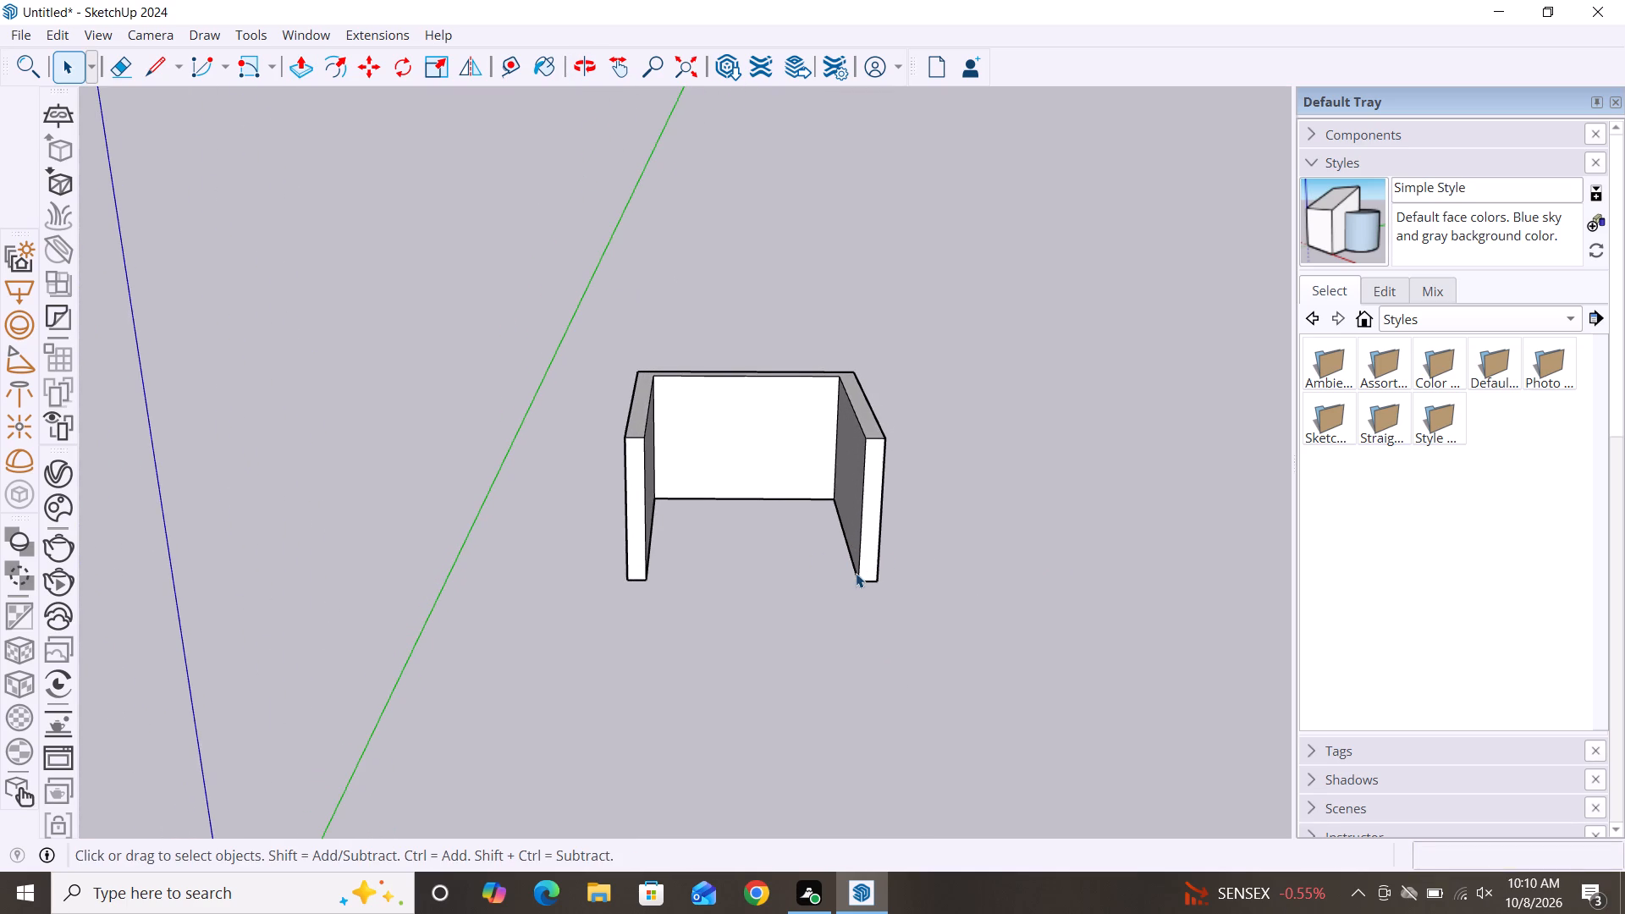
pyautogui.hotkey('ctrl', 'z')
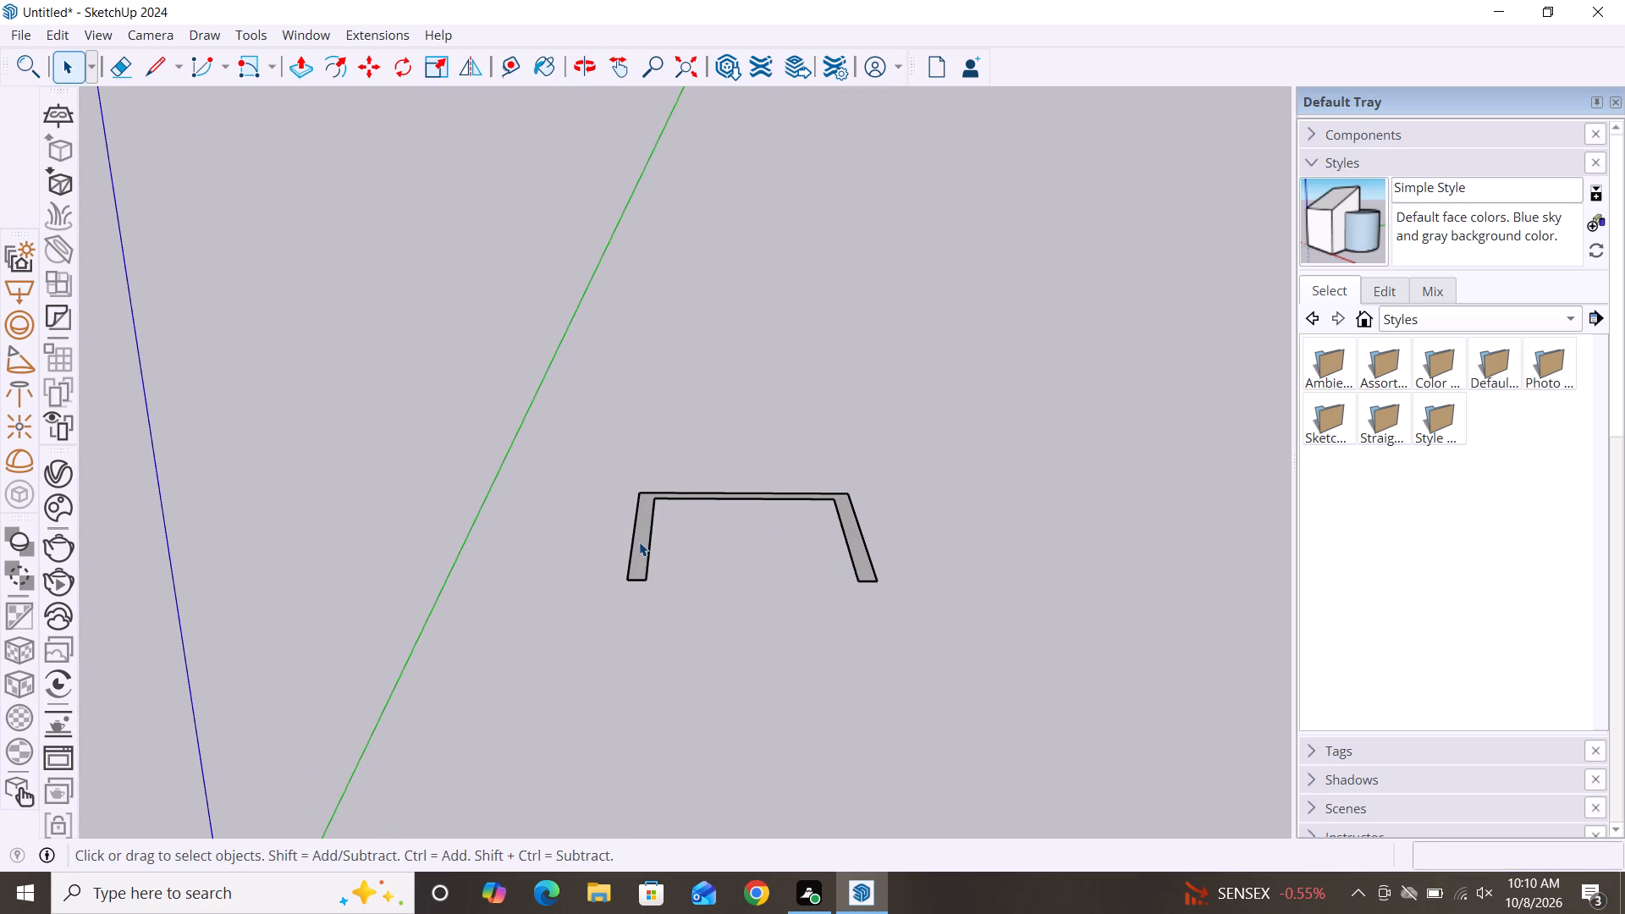
# Push/Pull the U-shaped wall outline up 7' to form the room's three walls.
pyautogui.press('p')
pyautogui.click(646, 554)
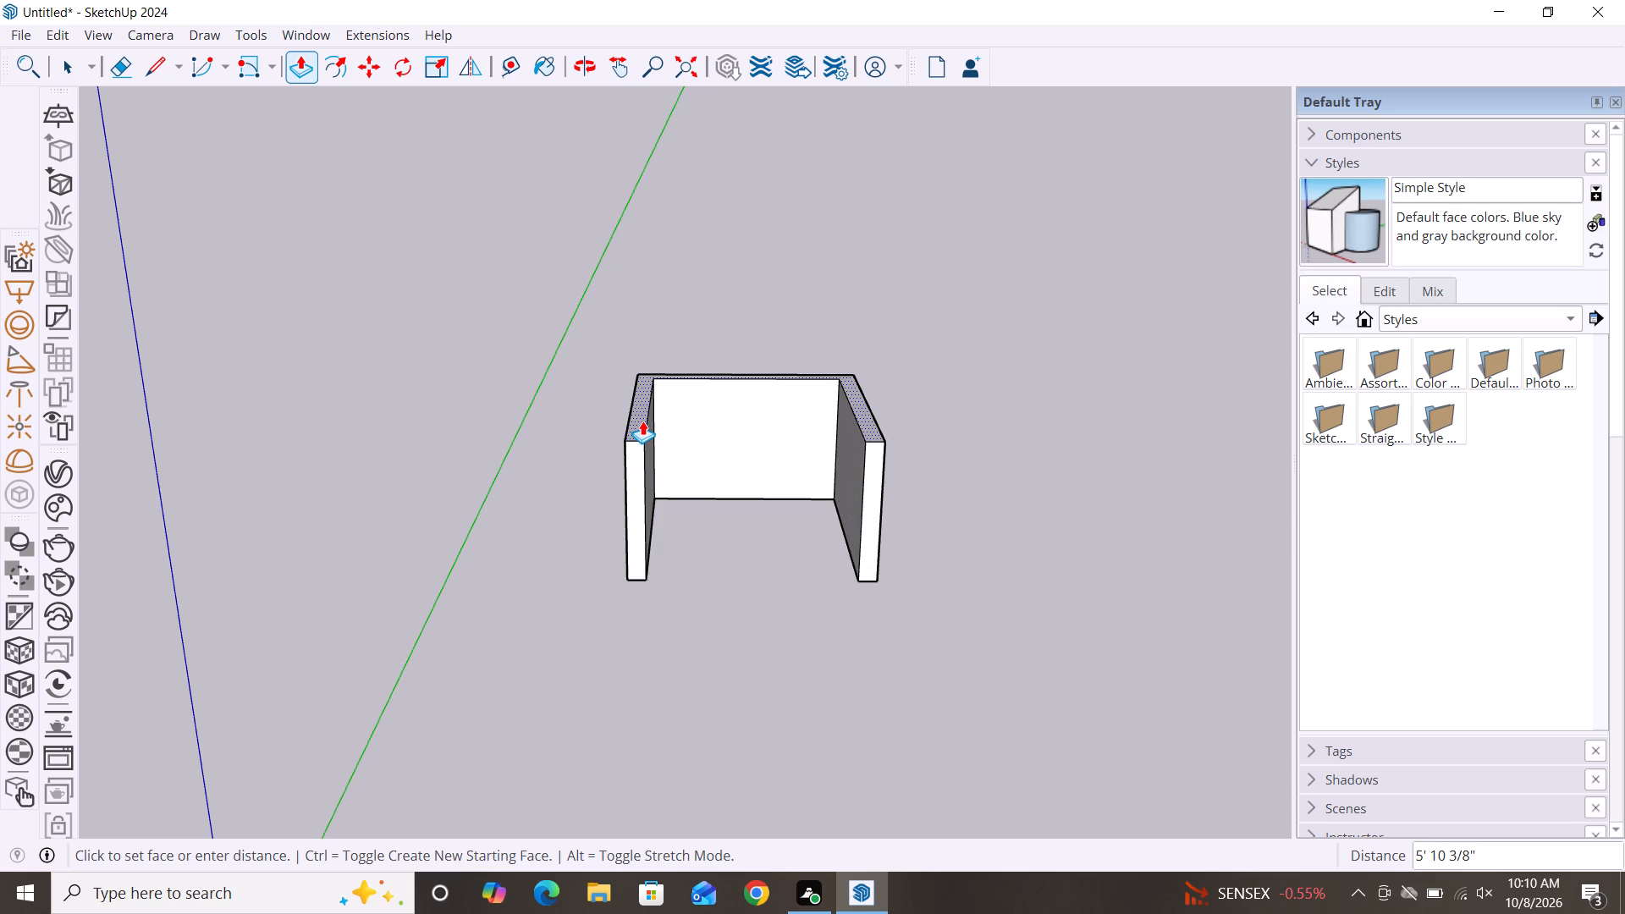
pyautogui.press('7')
pyautogui.press("'")
pyautogui.press('Return')
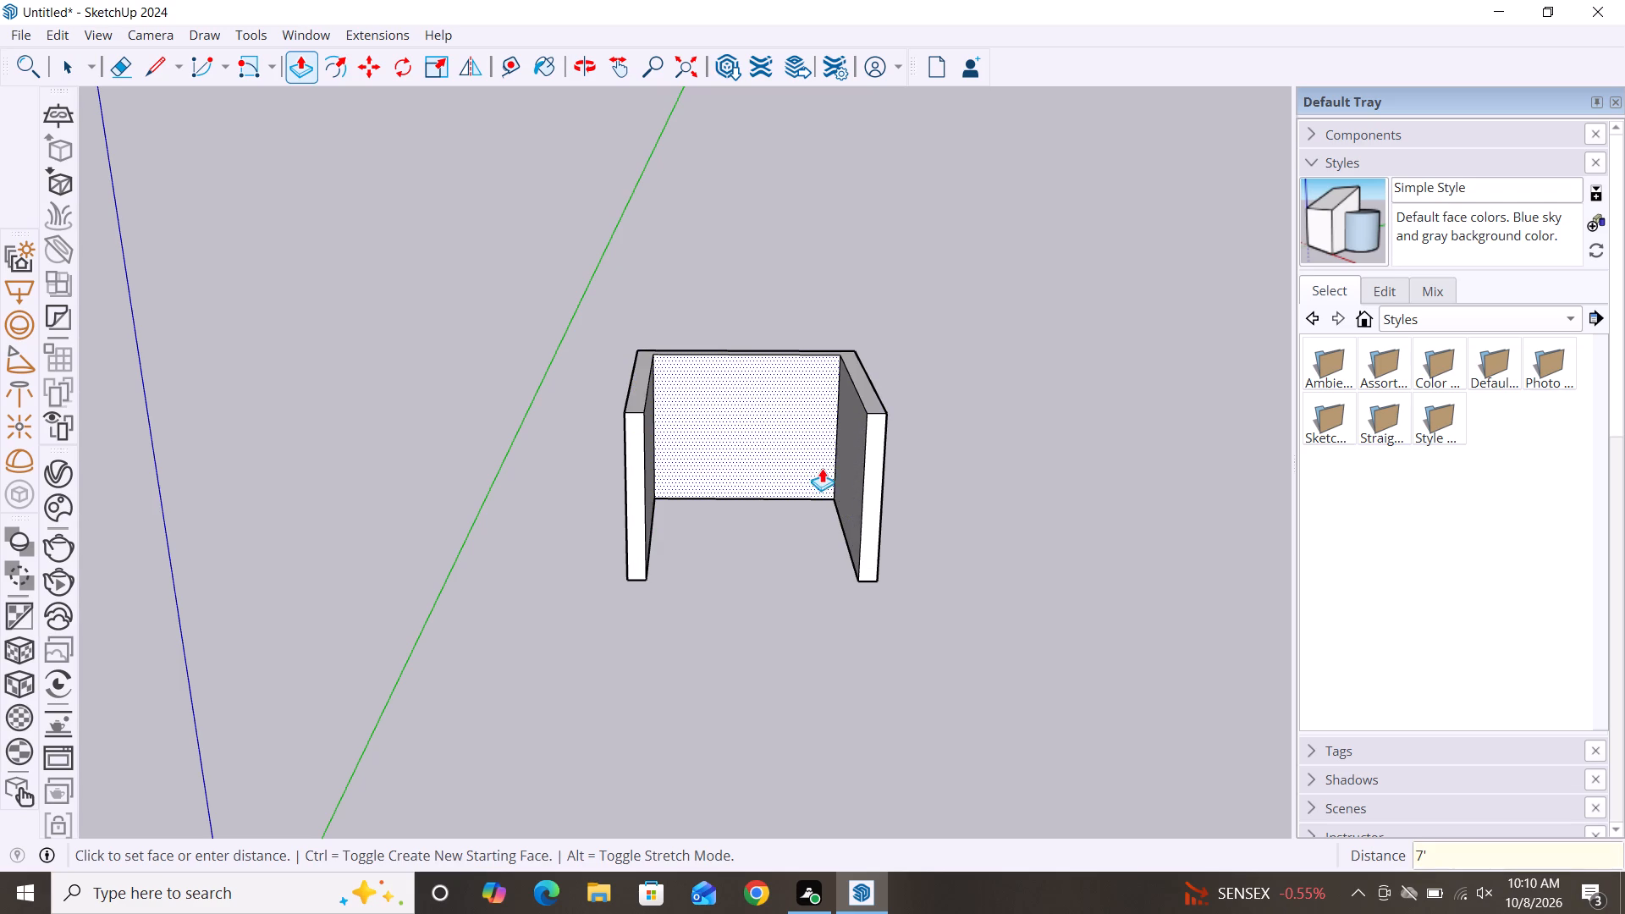
pyautogui.press('space')
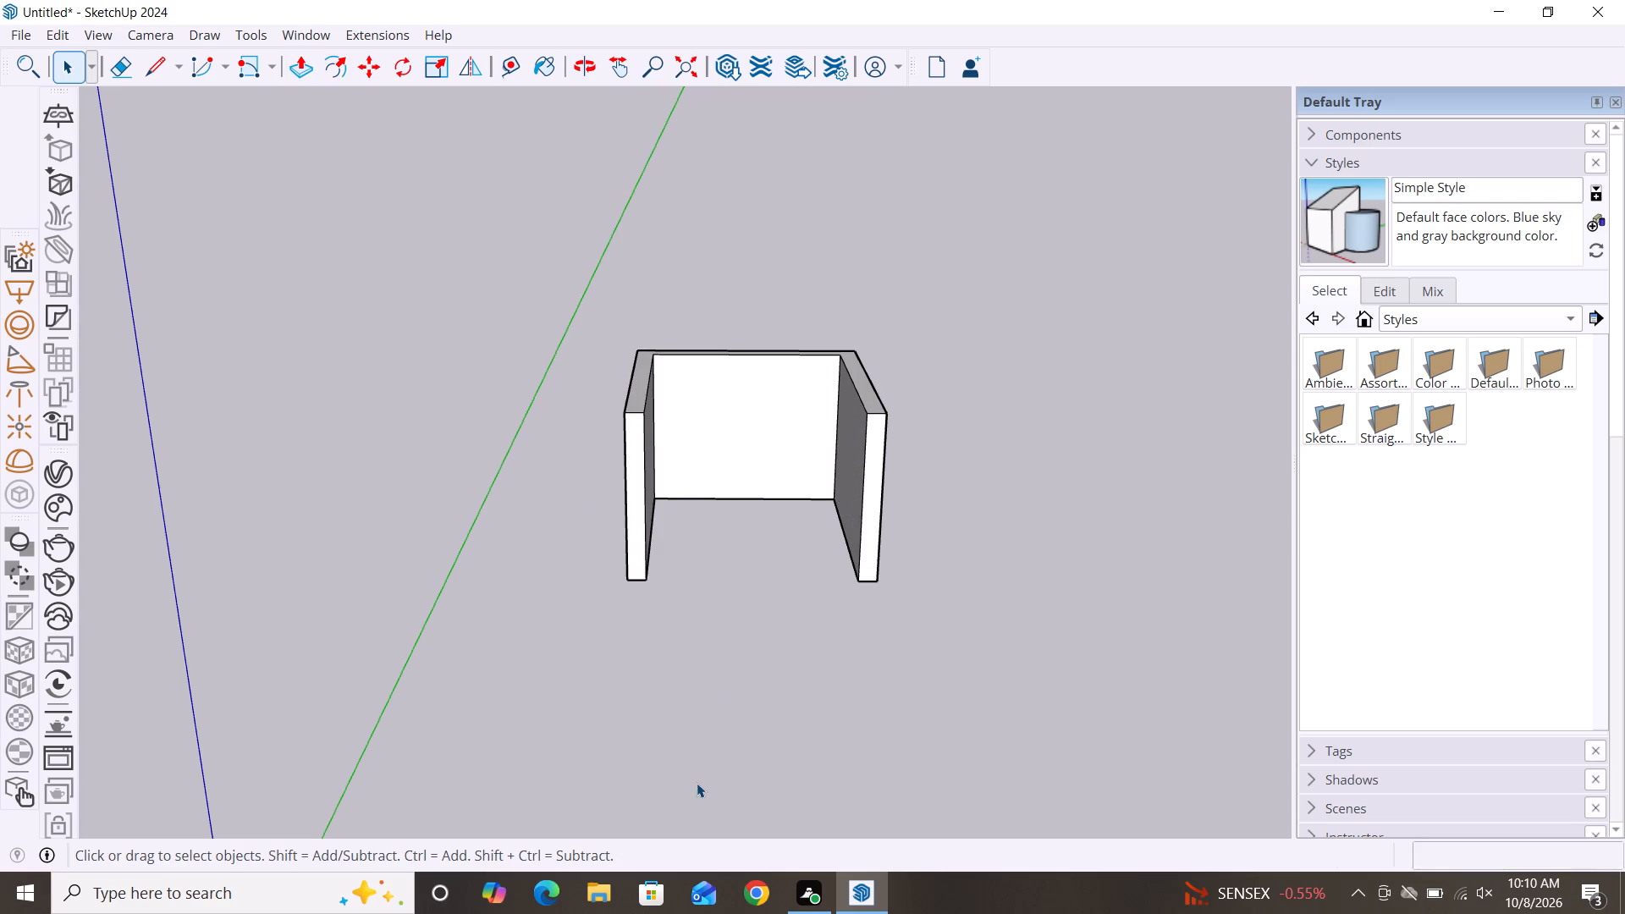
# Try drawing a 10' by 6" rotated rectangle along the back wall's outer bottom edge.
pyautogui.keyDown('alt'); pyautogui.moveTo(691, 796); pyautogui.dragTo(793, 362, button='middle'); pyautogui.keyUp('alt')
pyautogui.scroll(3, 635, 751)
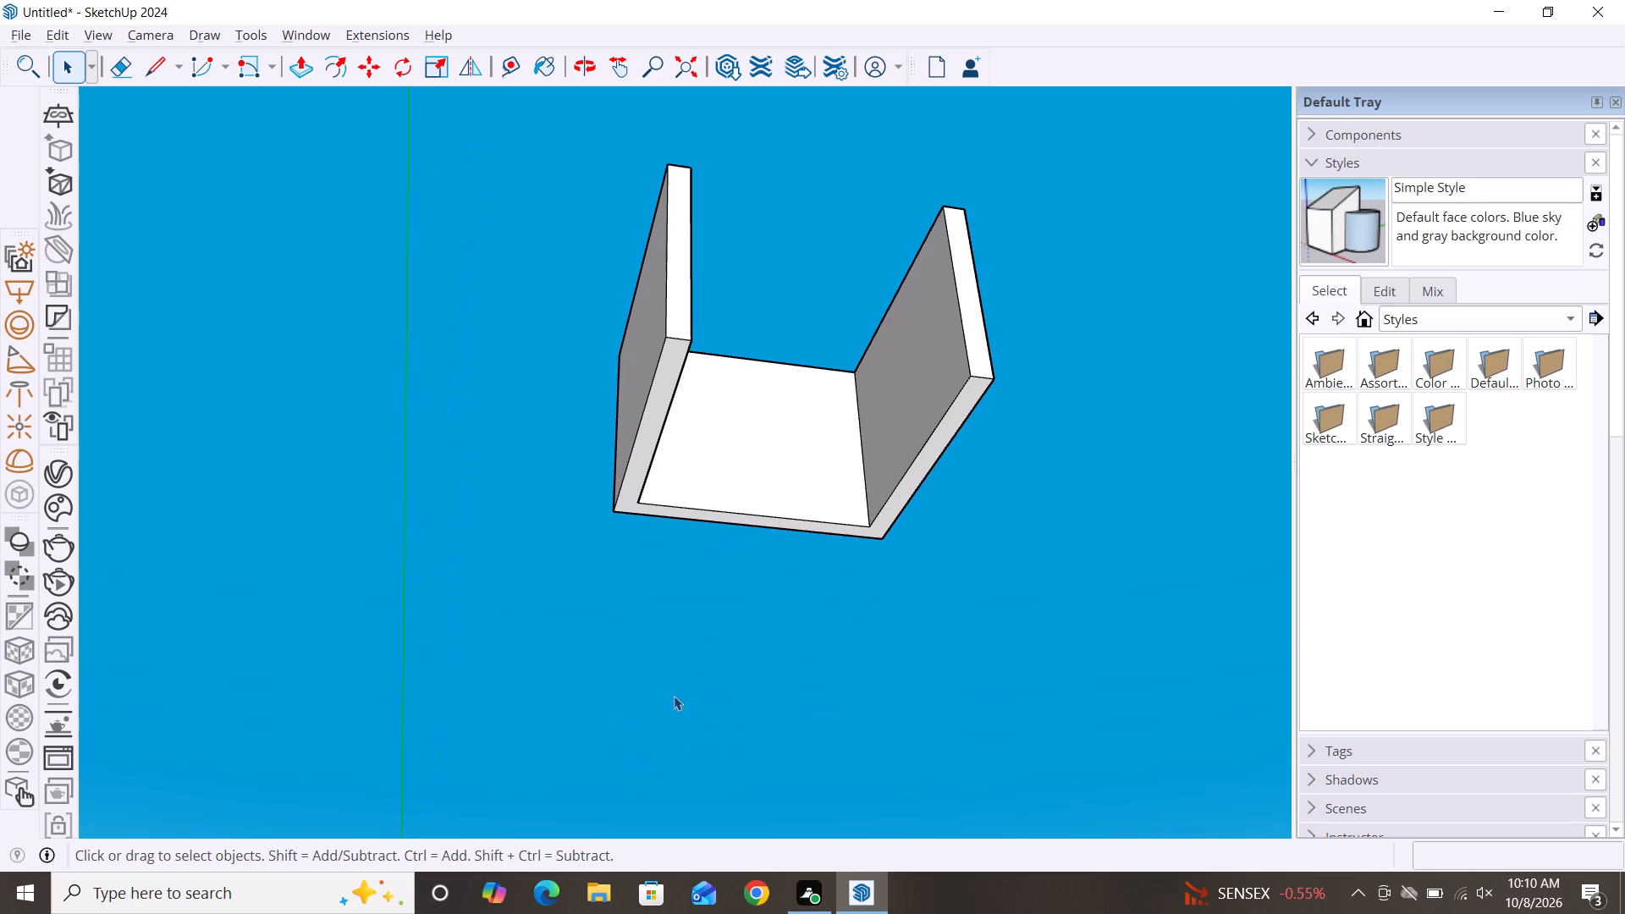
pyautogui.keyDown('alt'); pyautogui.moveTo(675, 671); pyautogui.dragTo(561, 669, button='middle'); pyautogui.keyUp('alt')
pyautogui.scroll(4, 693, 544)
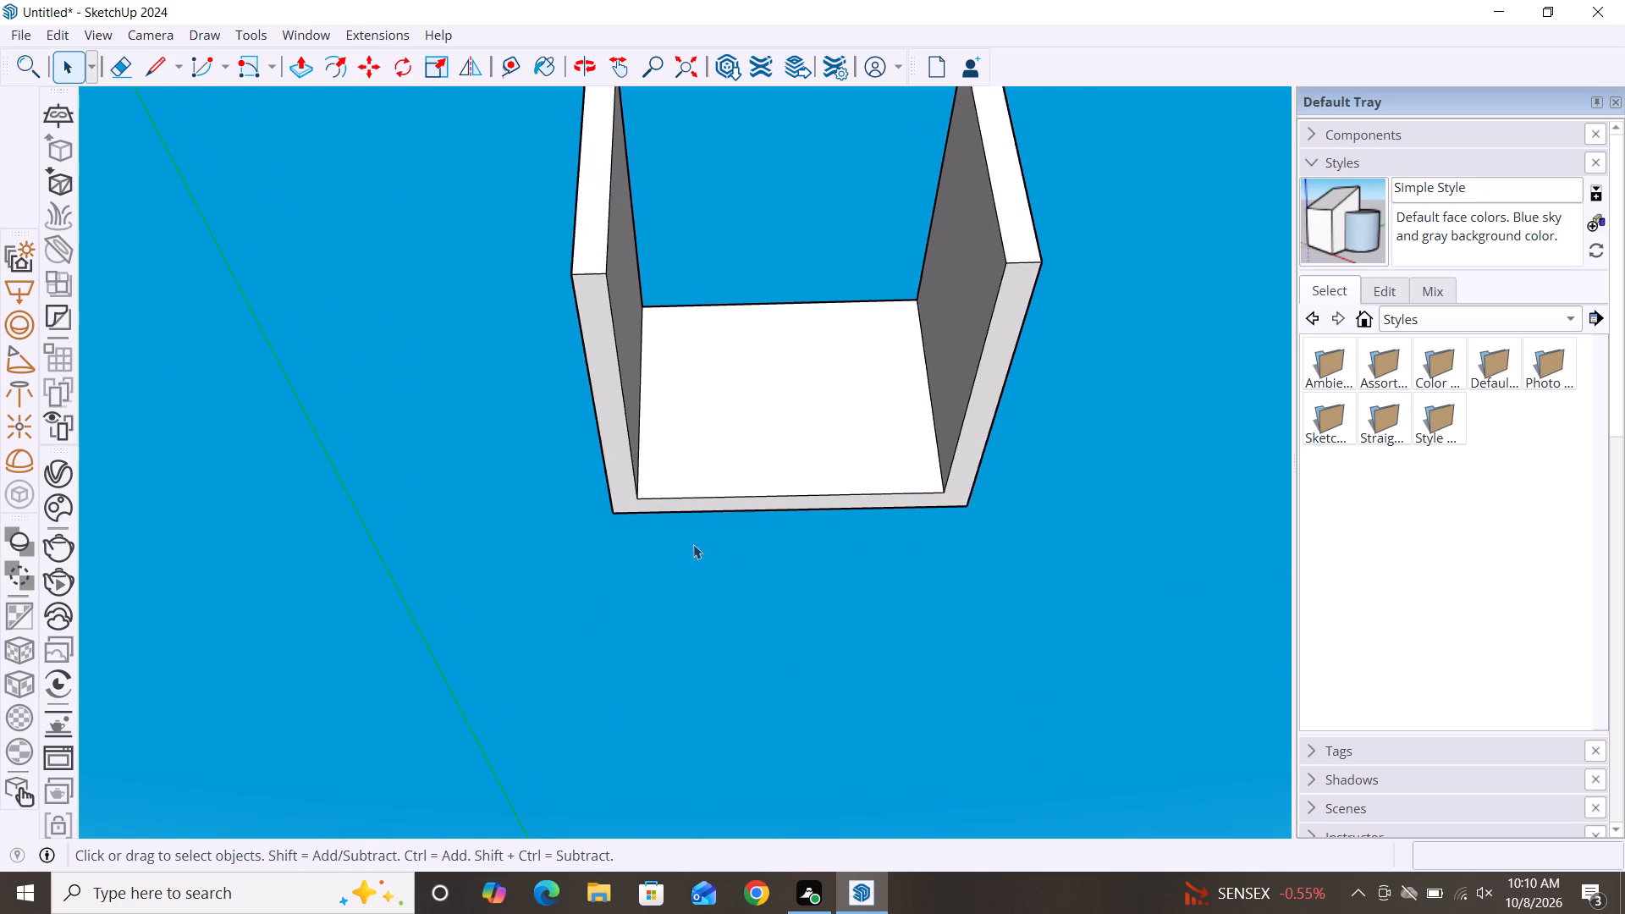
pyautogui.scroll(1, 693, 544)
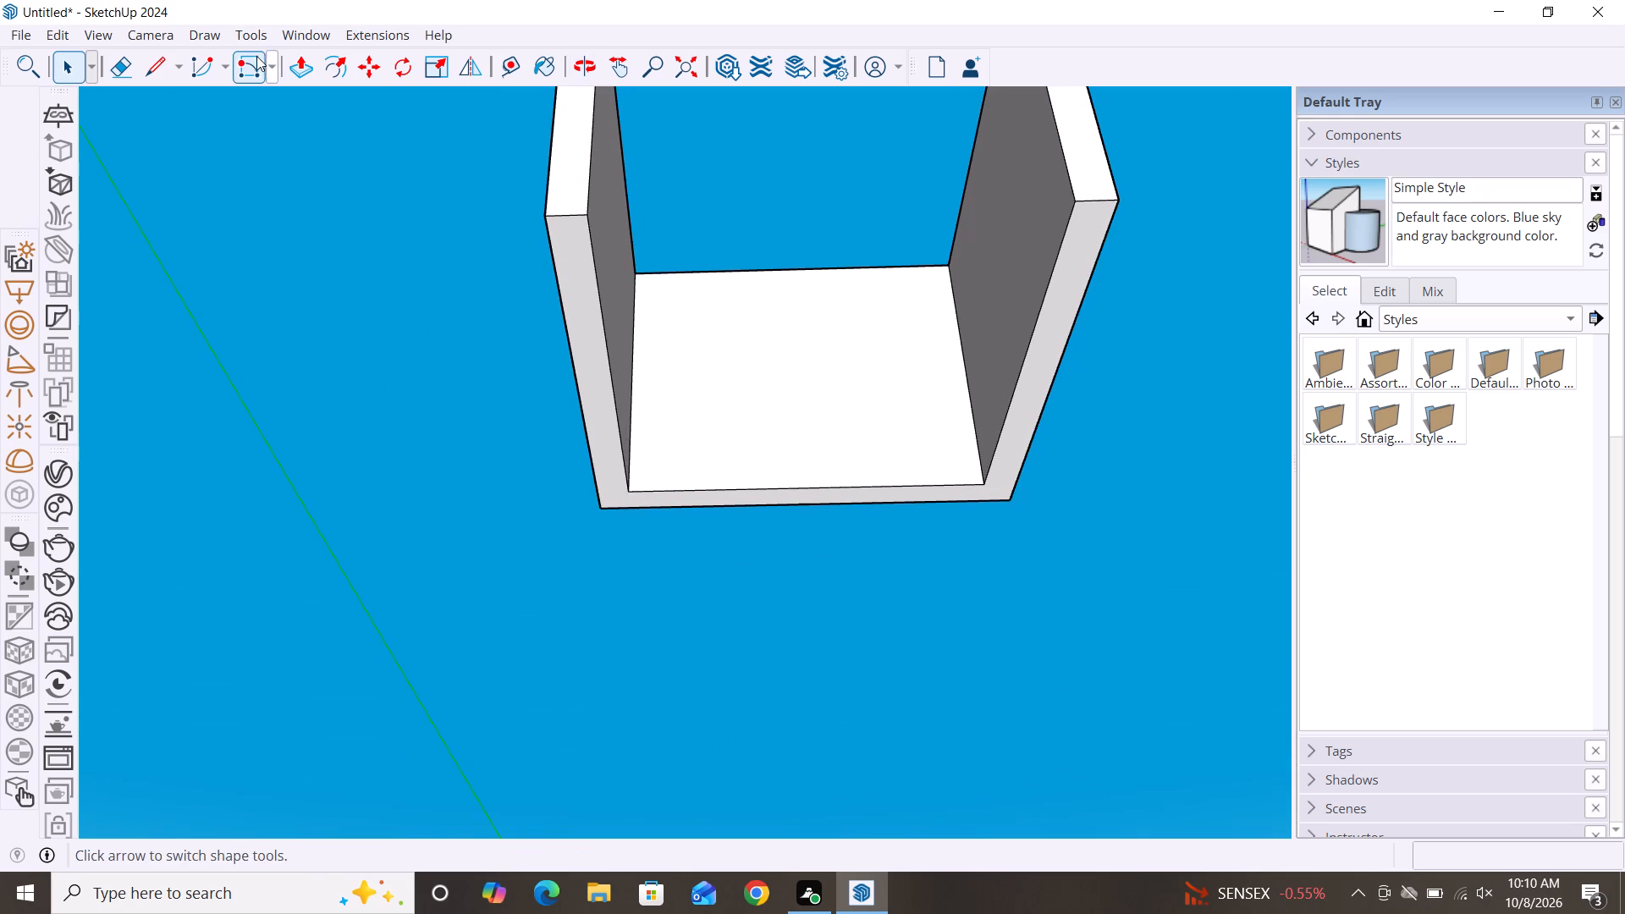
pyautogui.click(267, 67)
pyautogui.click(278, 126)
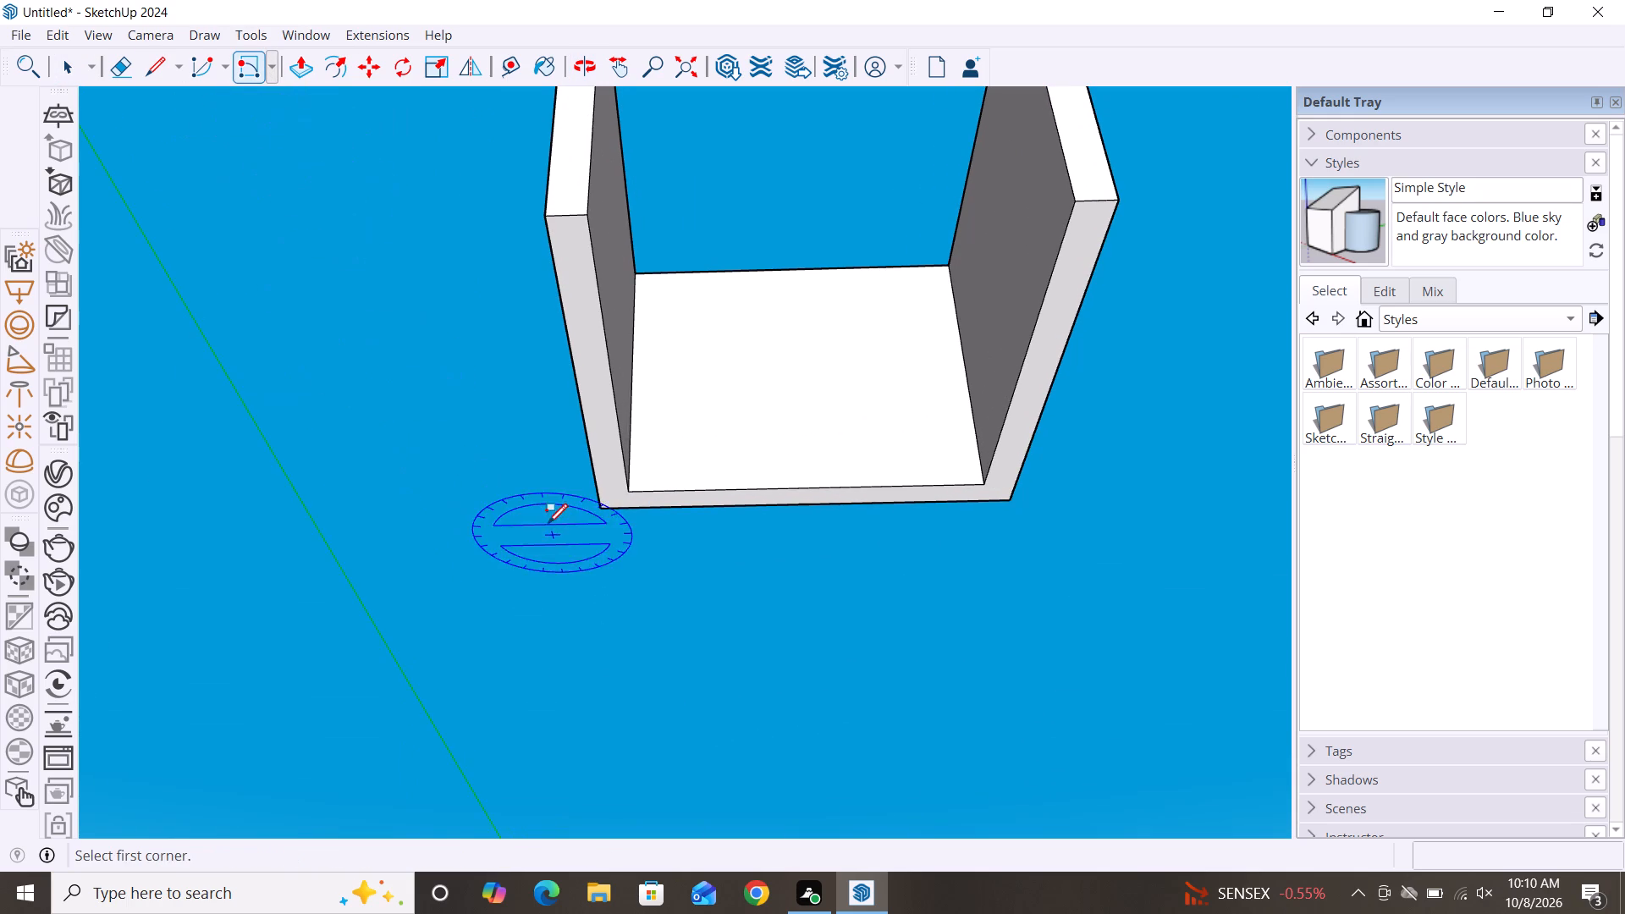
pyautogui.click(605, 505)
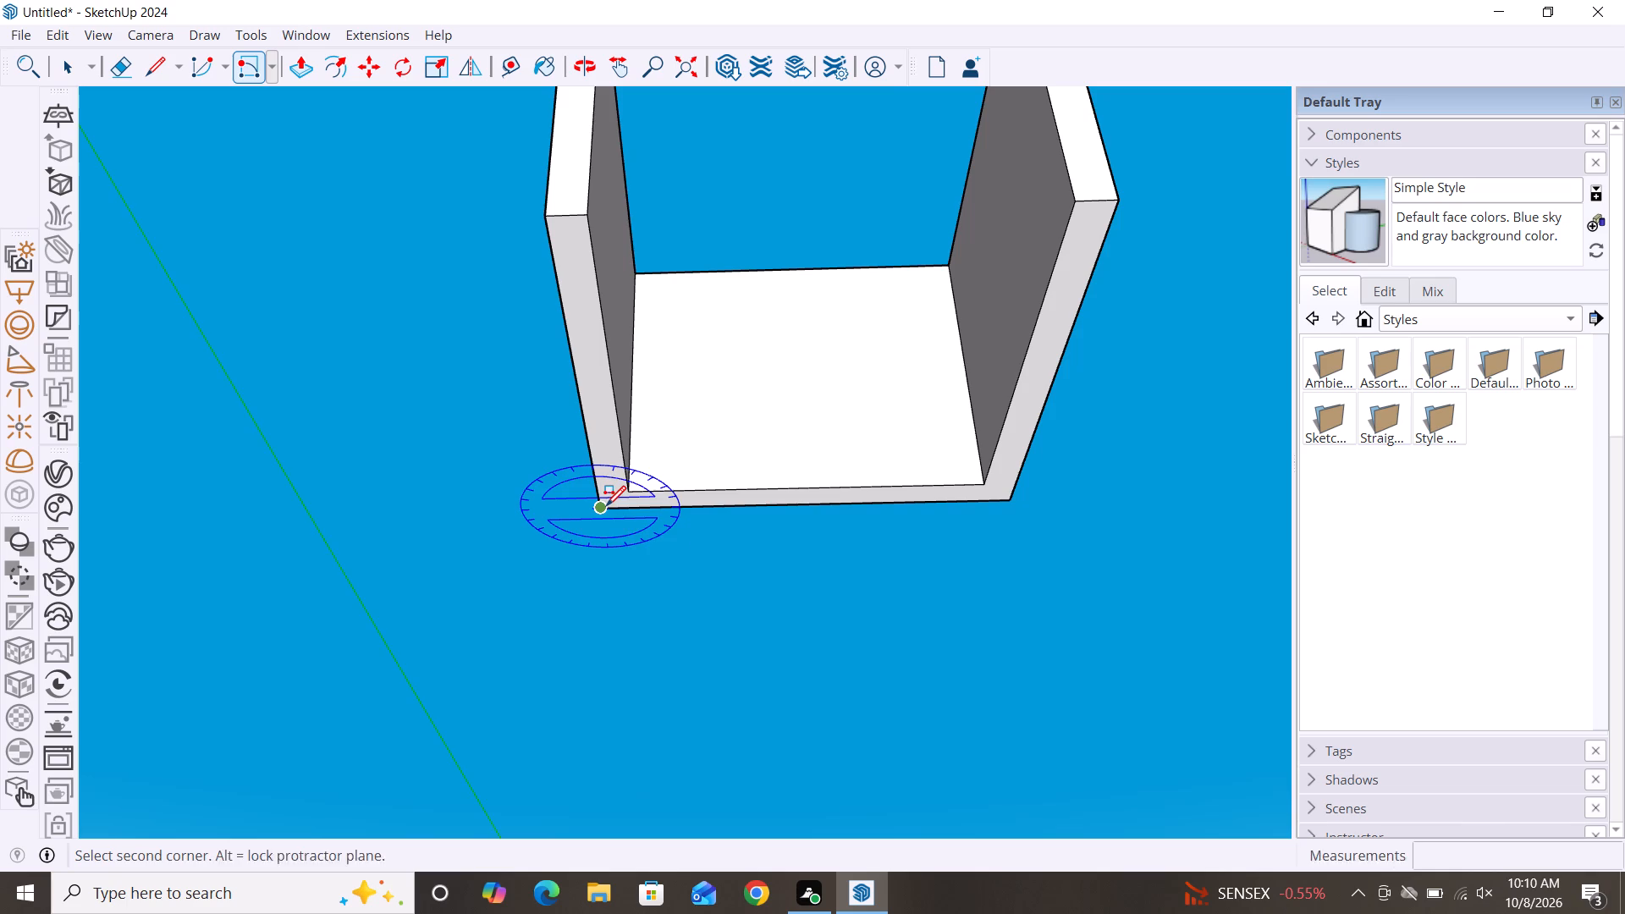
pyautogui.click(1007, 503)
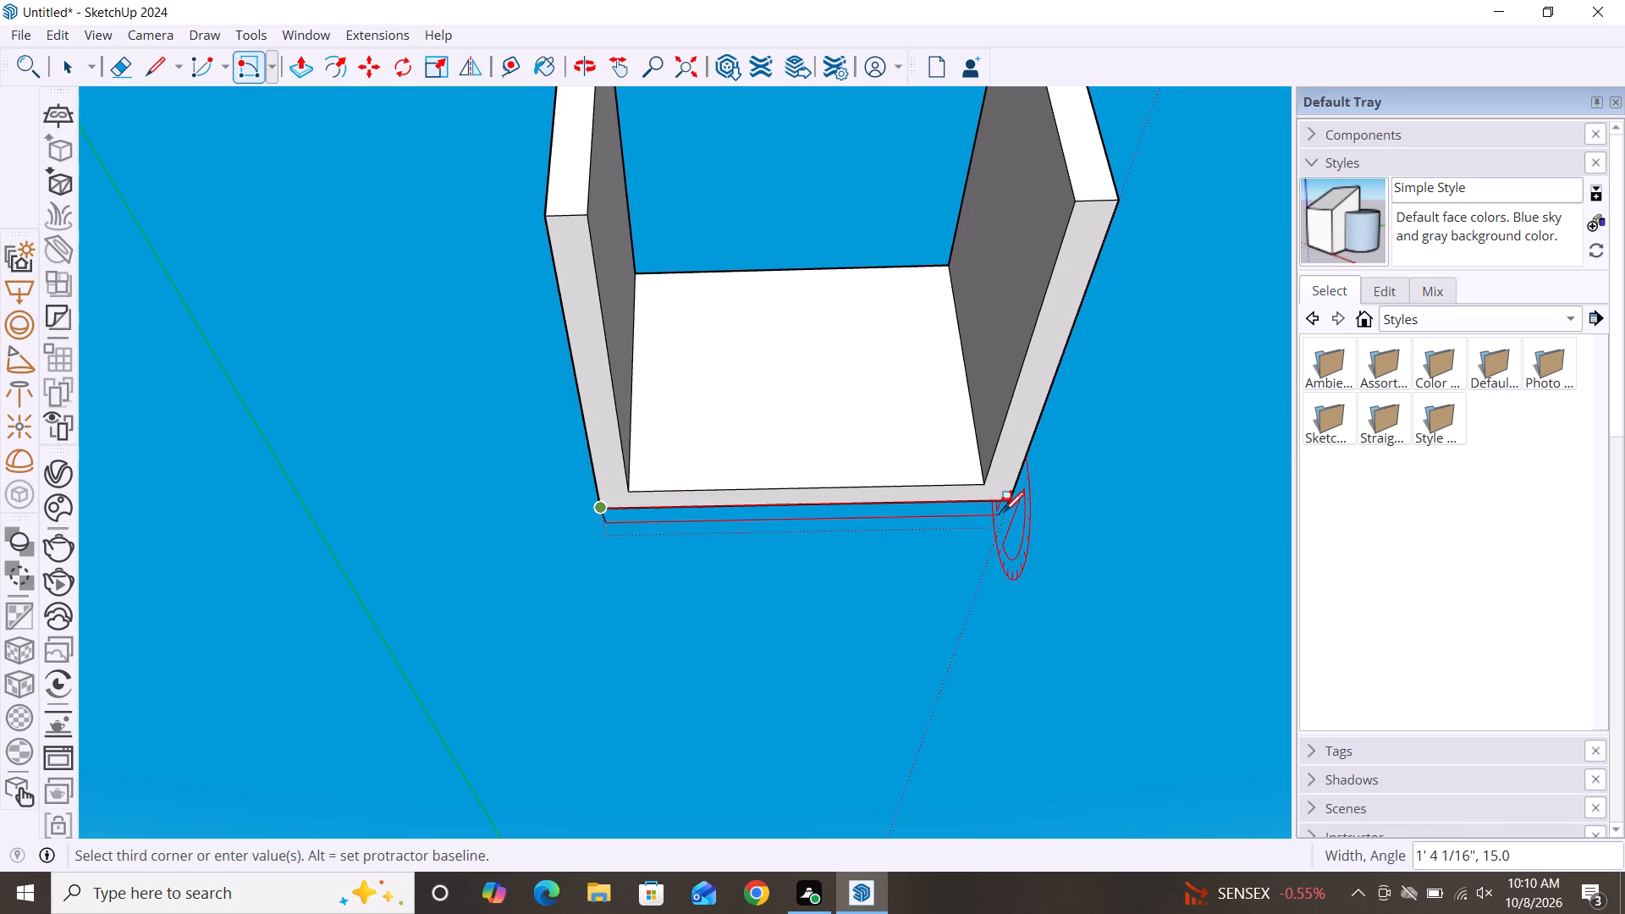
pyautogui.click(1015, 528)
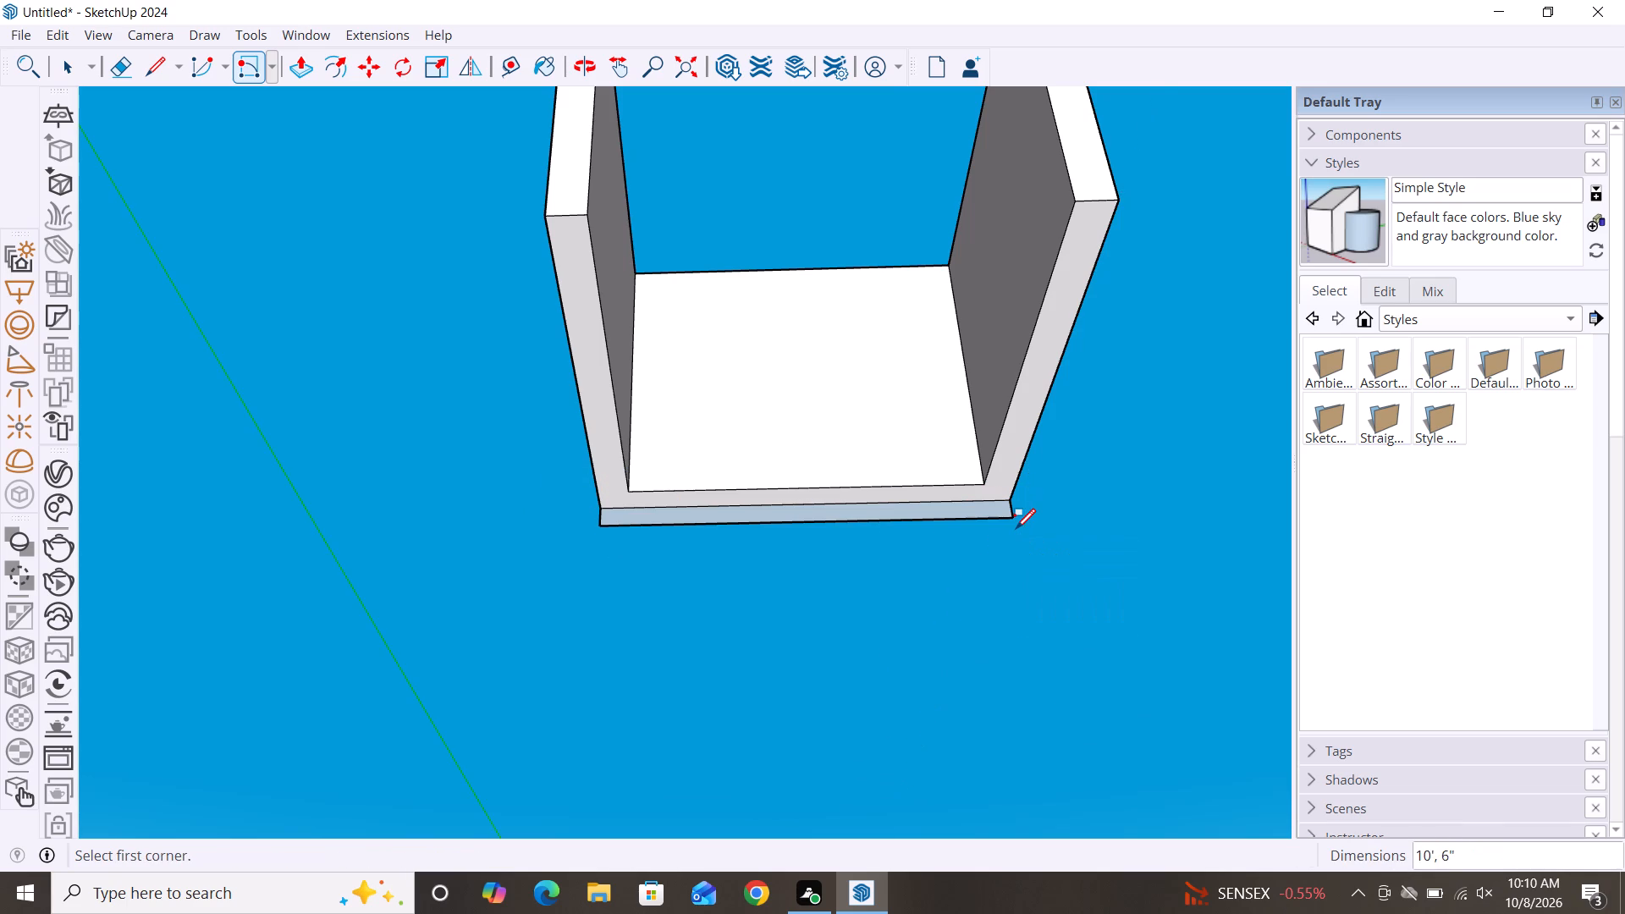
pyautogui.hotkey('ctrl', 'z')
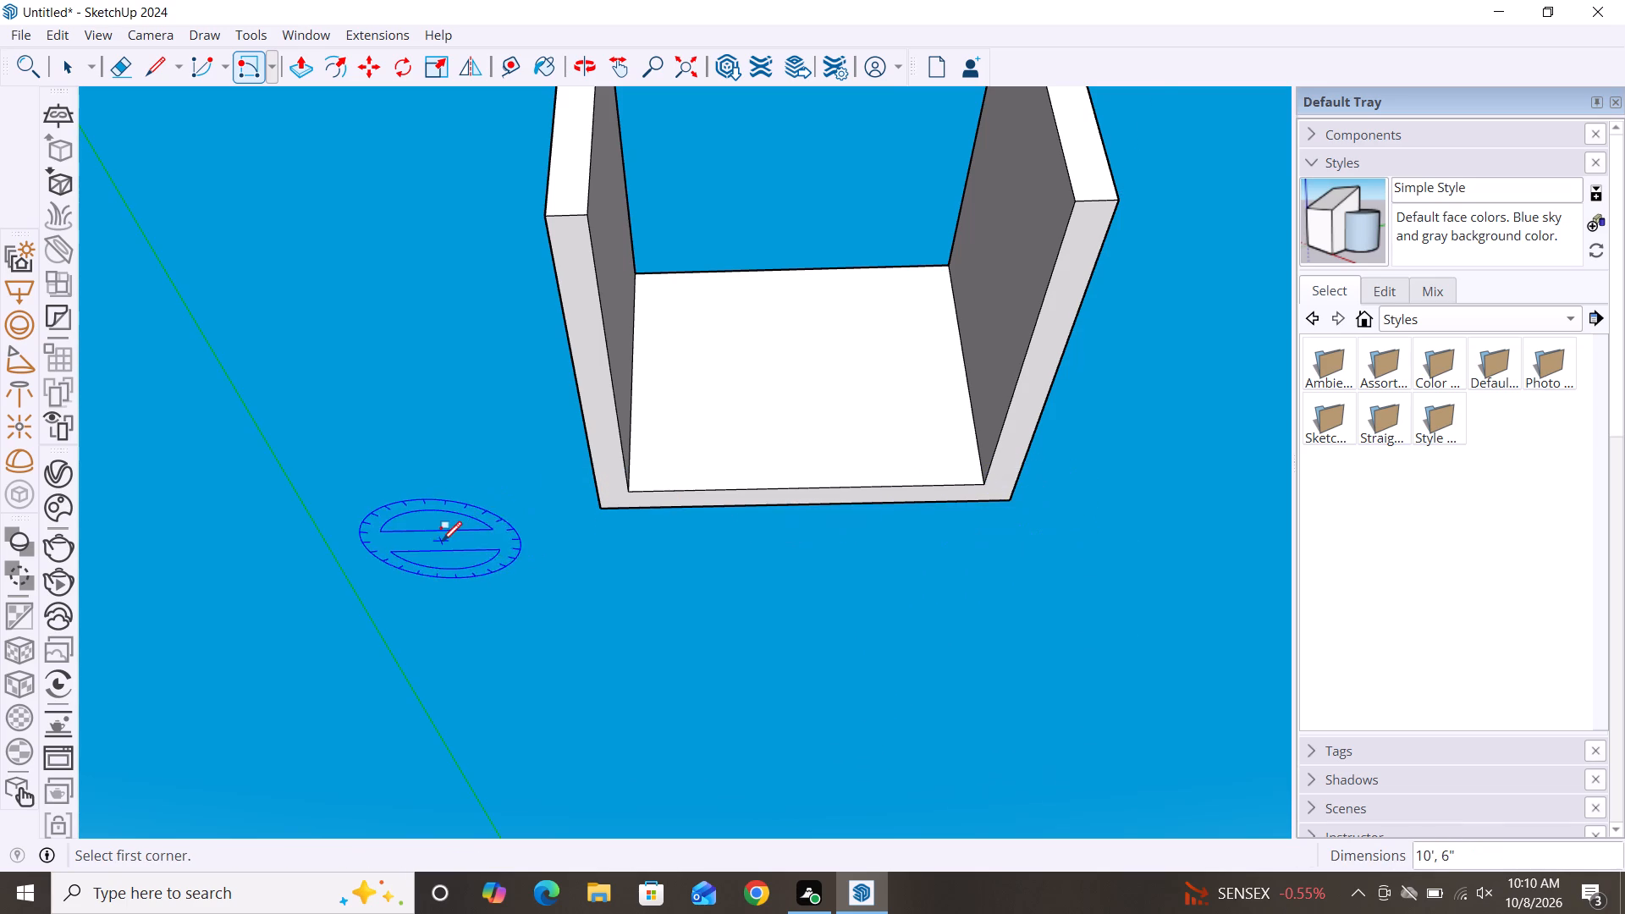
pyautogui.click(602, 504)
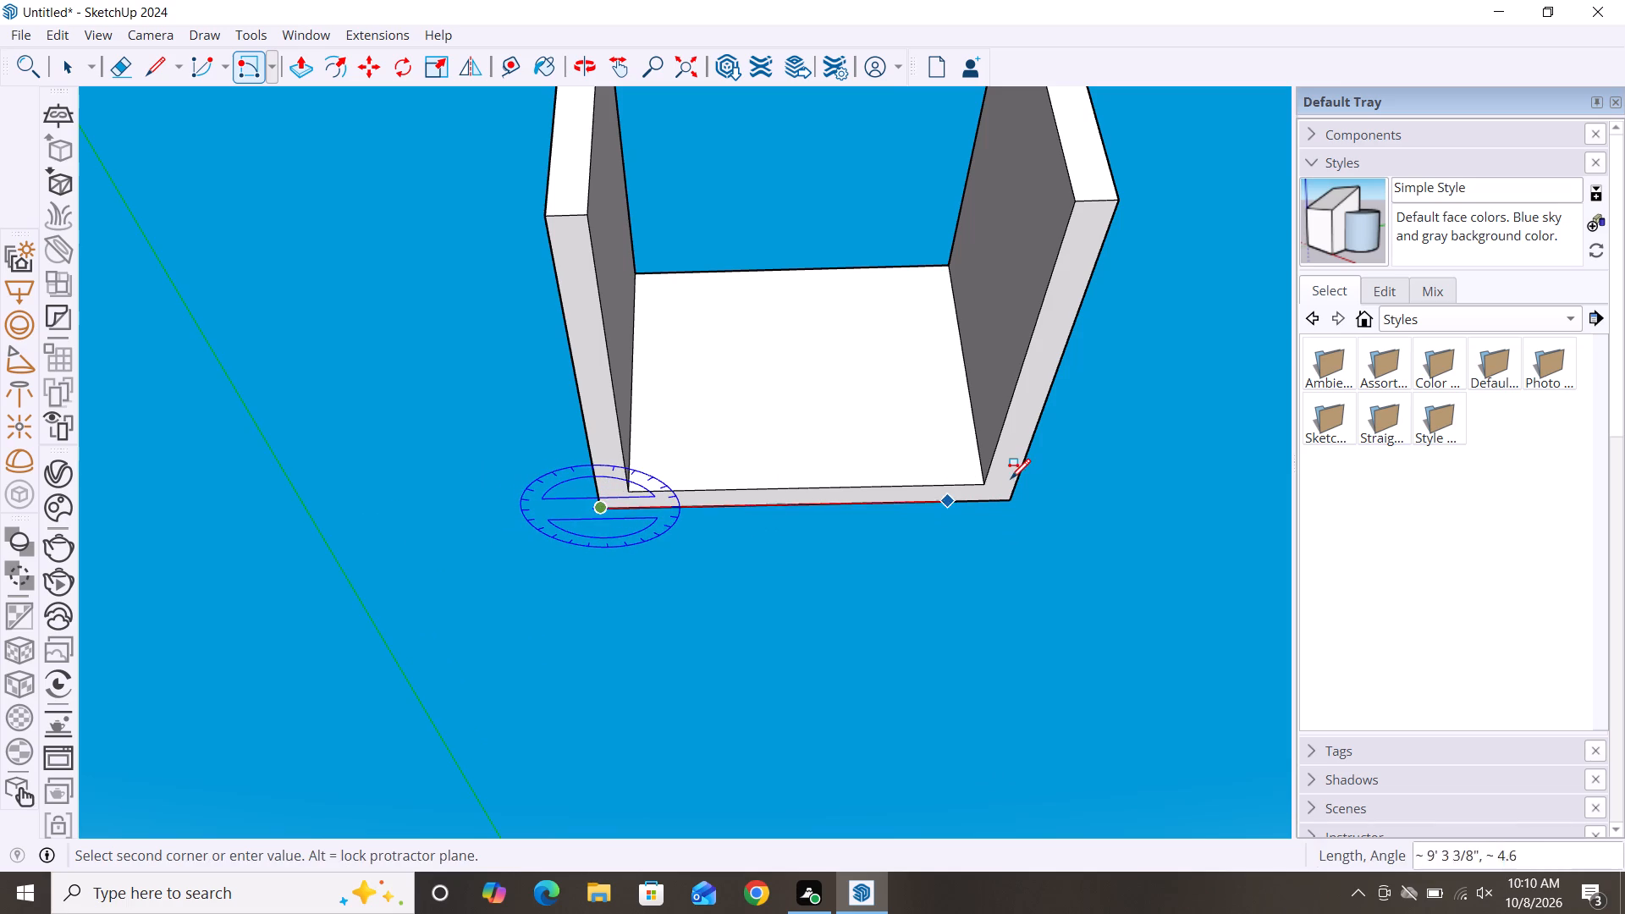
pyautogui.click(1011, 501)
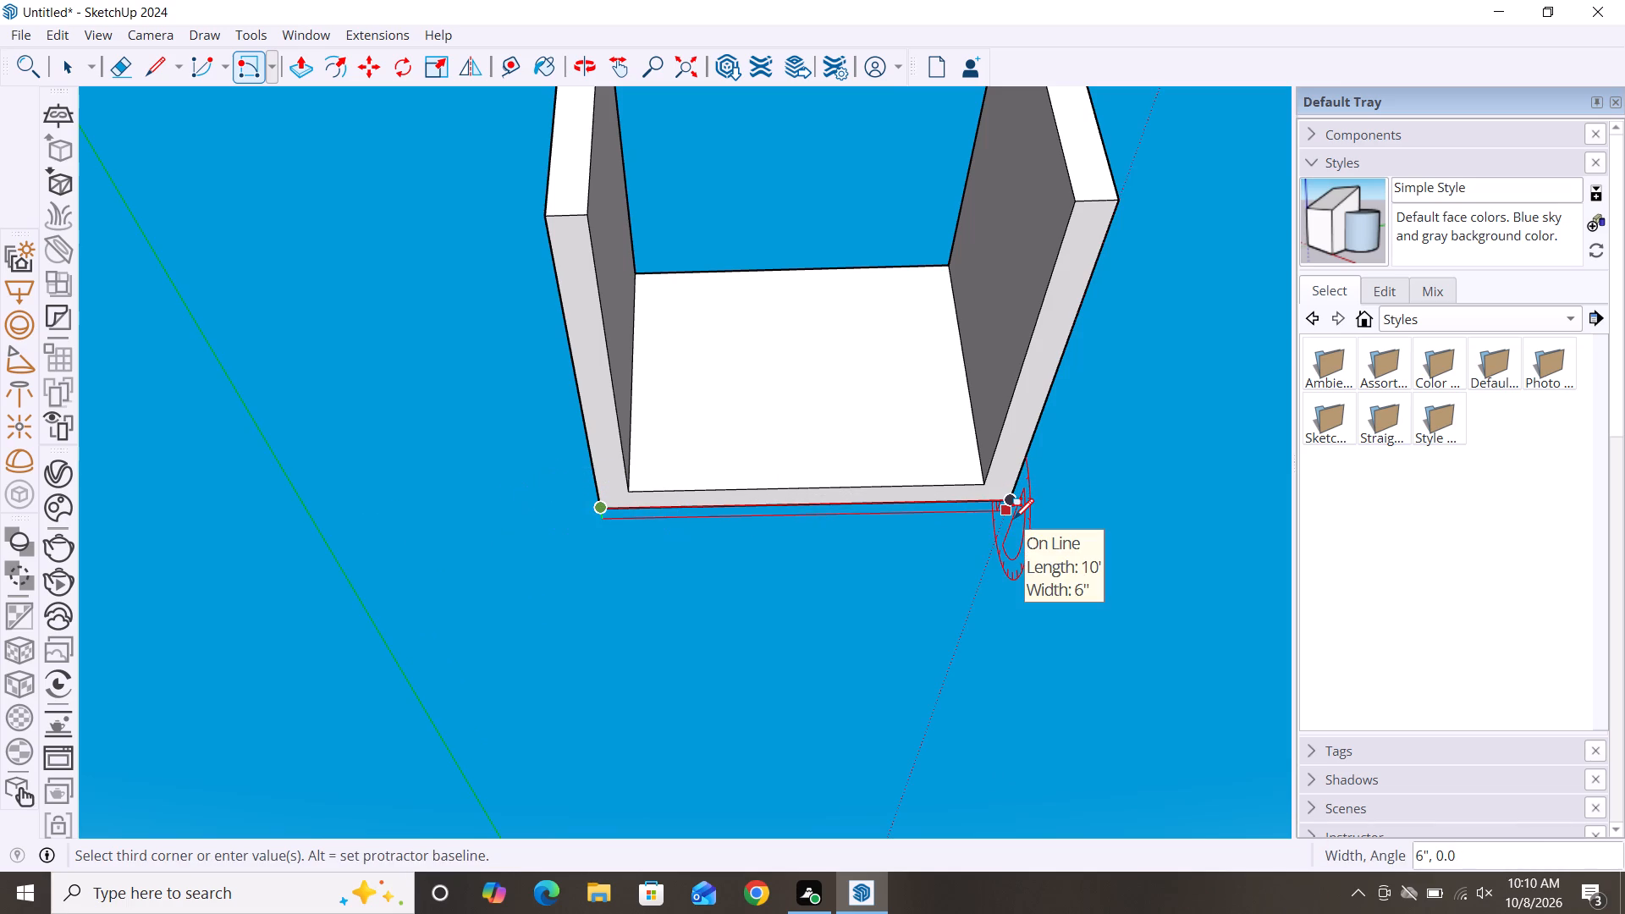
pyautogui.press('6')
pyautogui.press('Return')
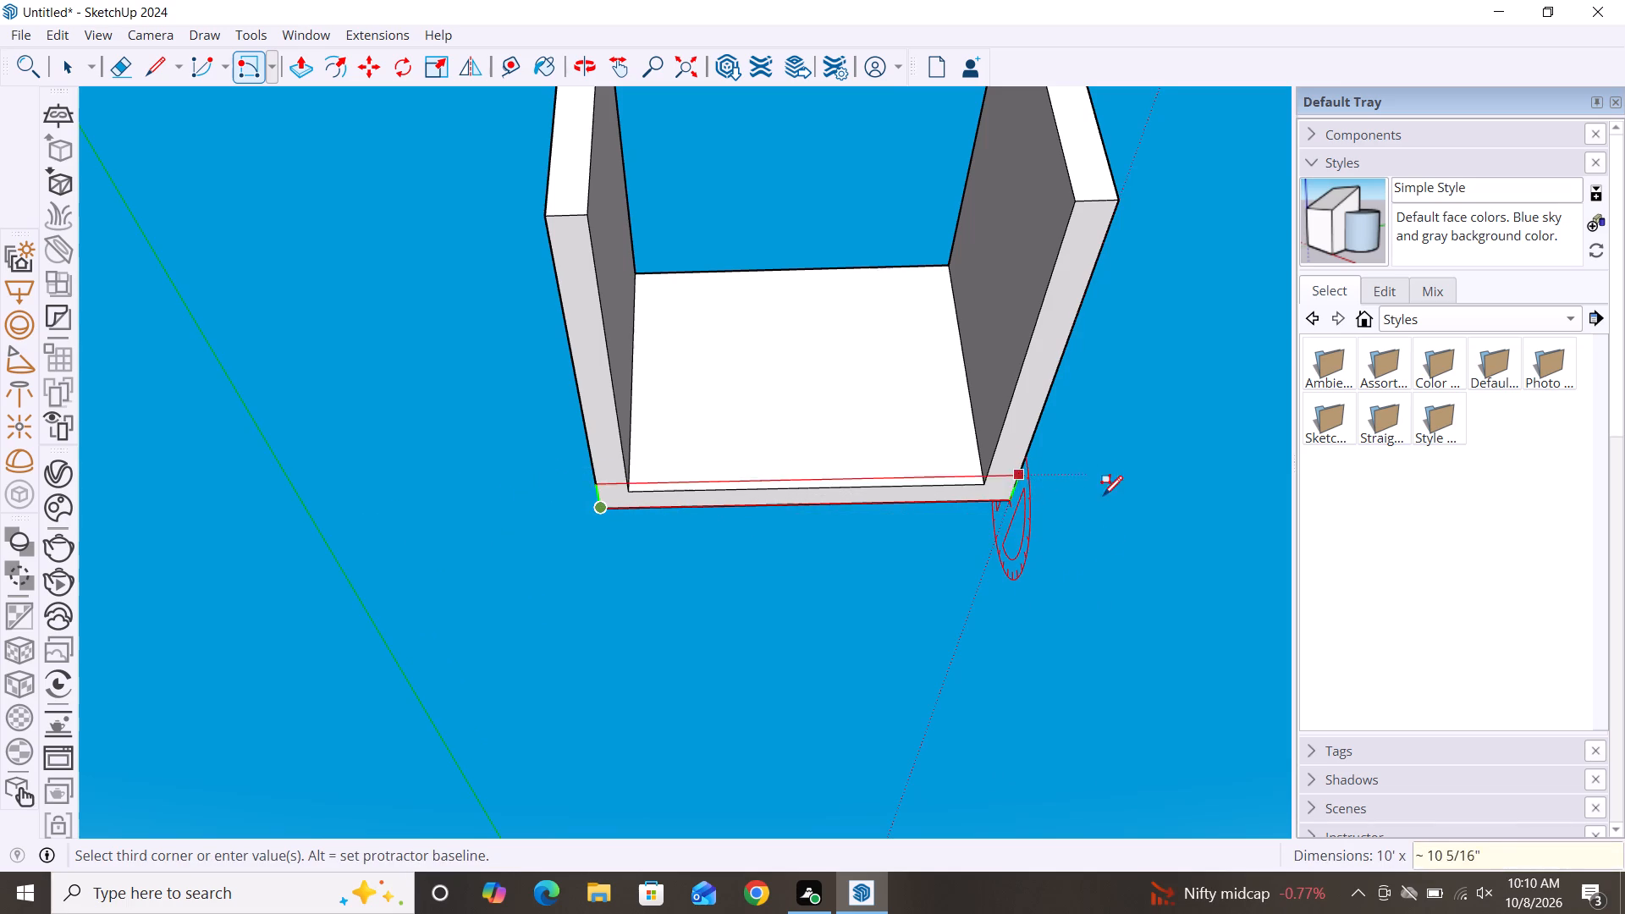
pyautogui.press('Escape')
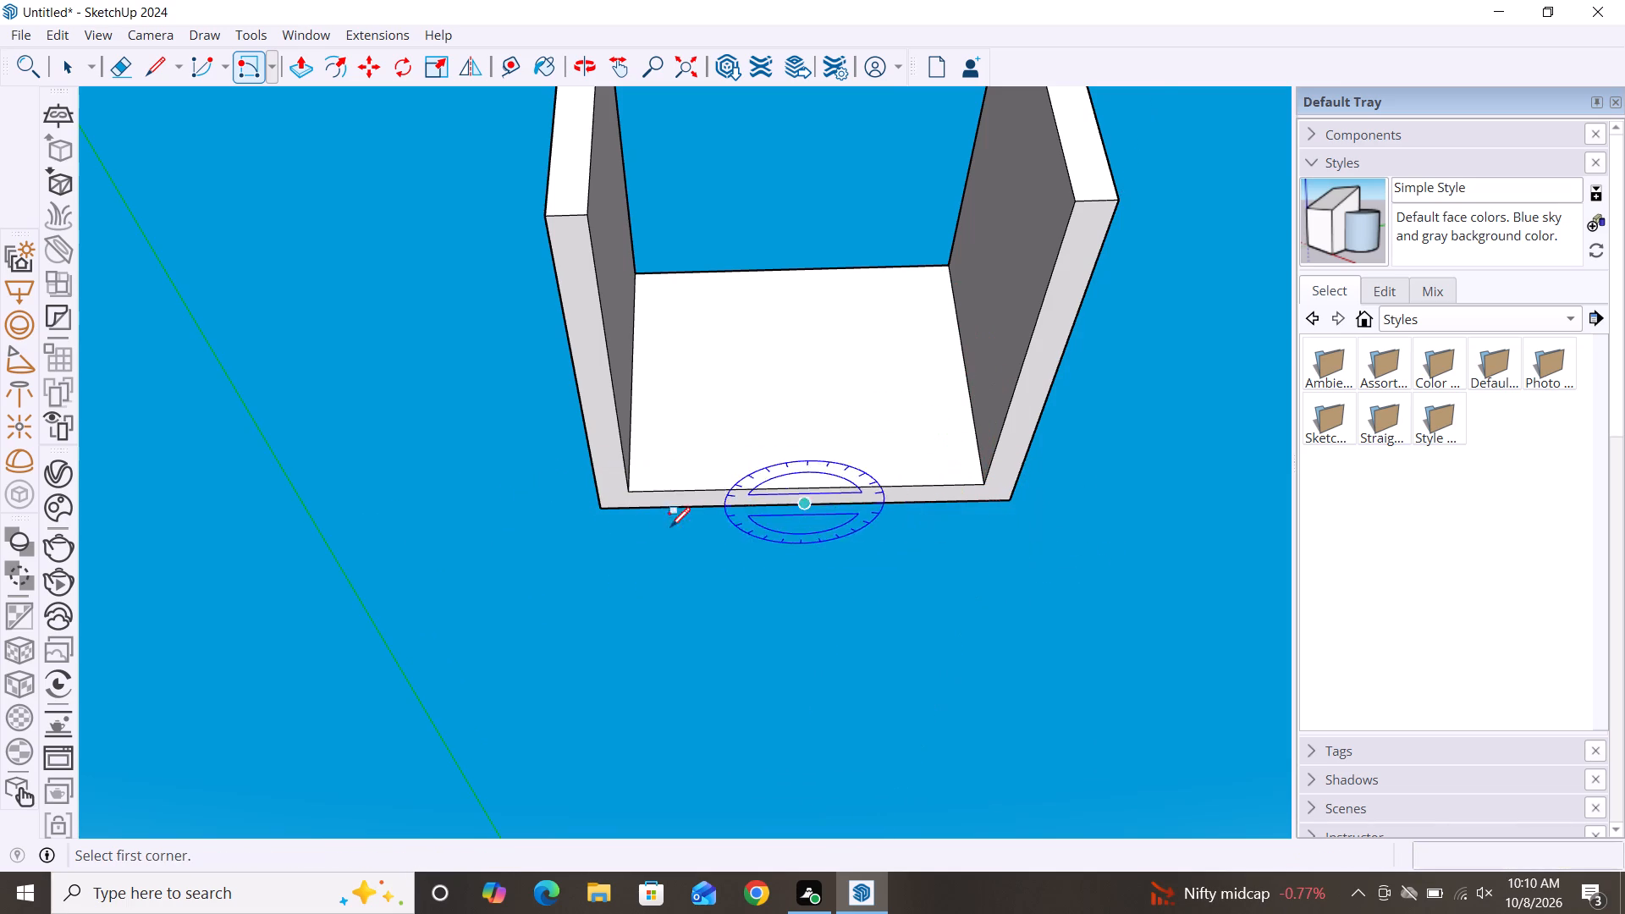
# Draw a vertical 10' by 6" rotated rectangle down from the back wall's outer bottom edge.
pyautogui.click(604, 506)
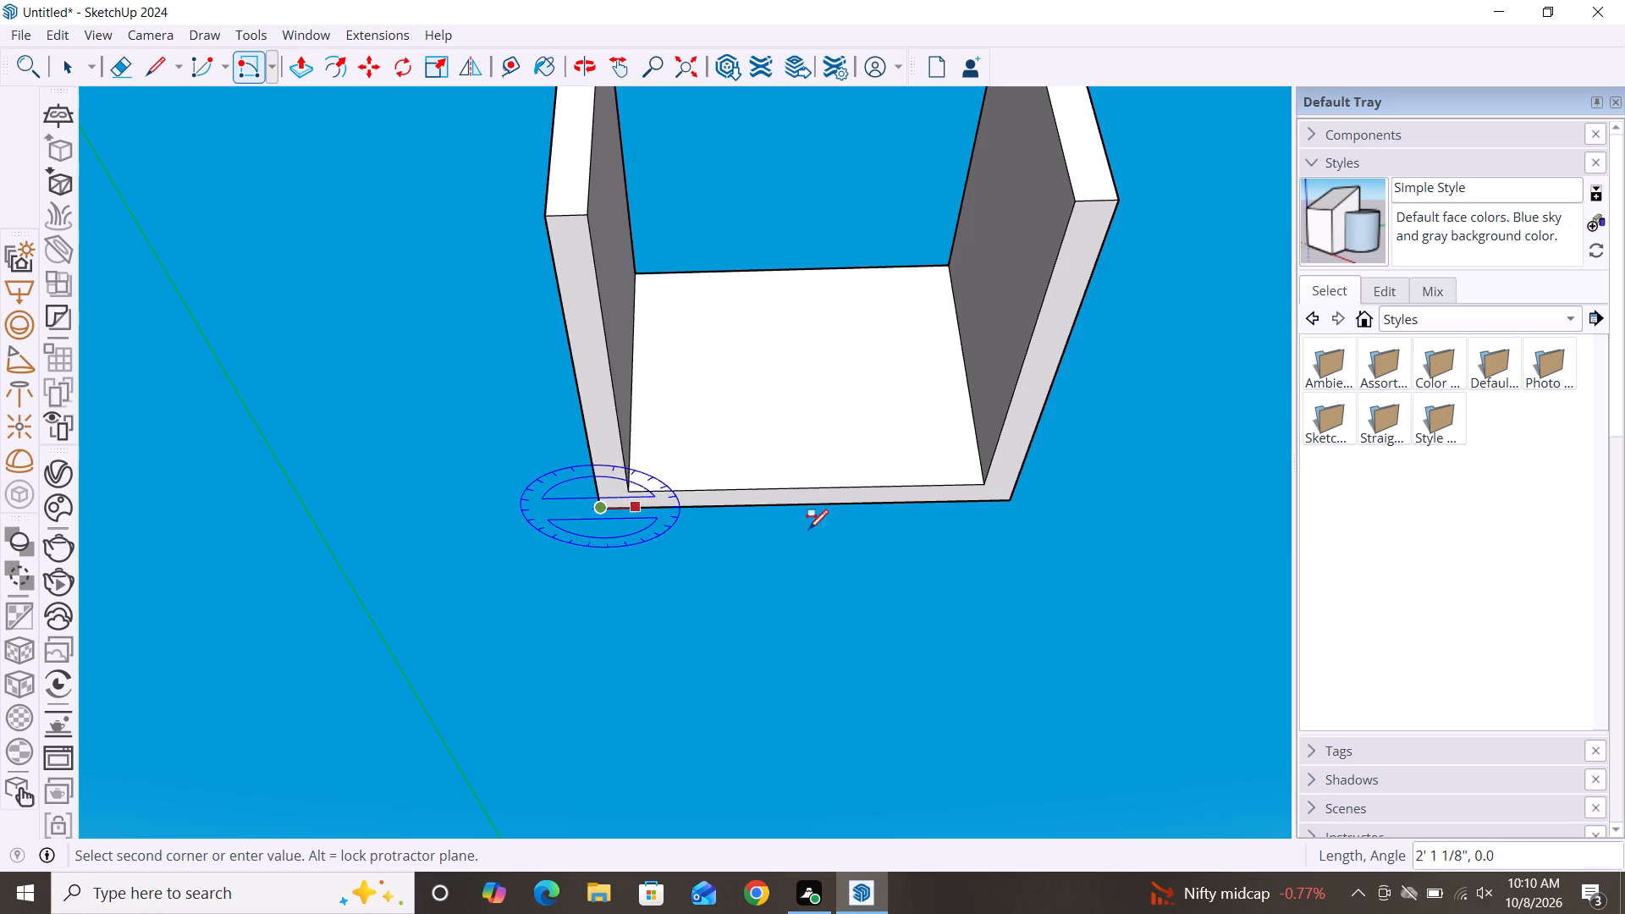
pyautogui.click(1009, 500)
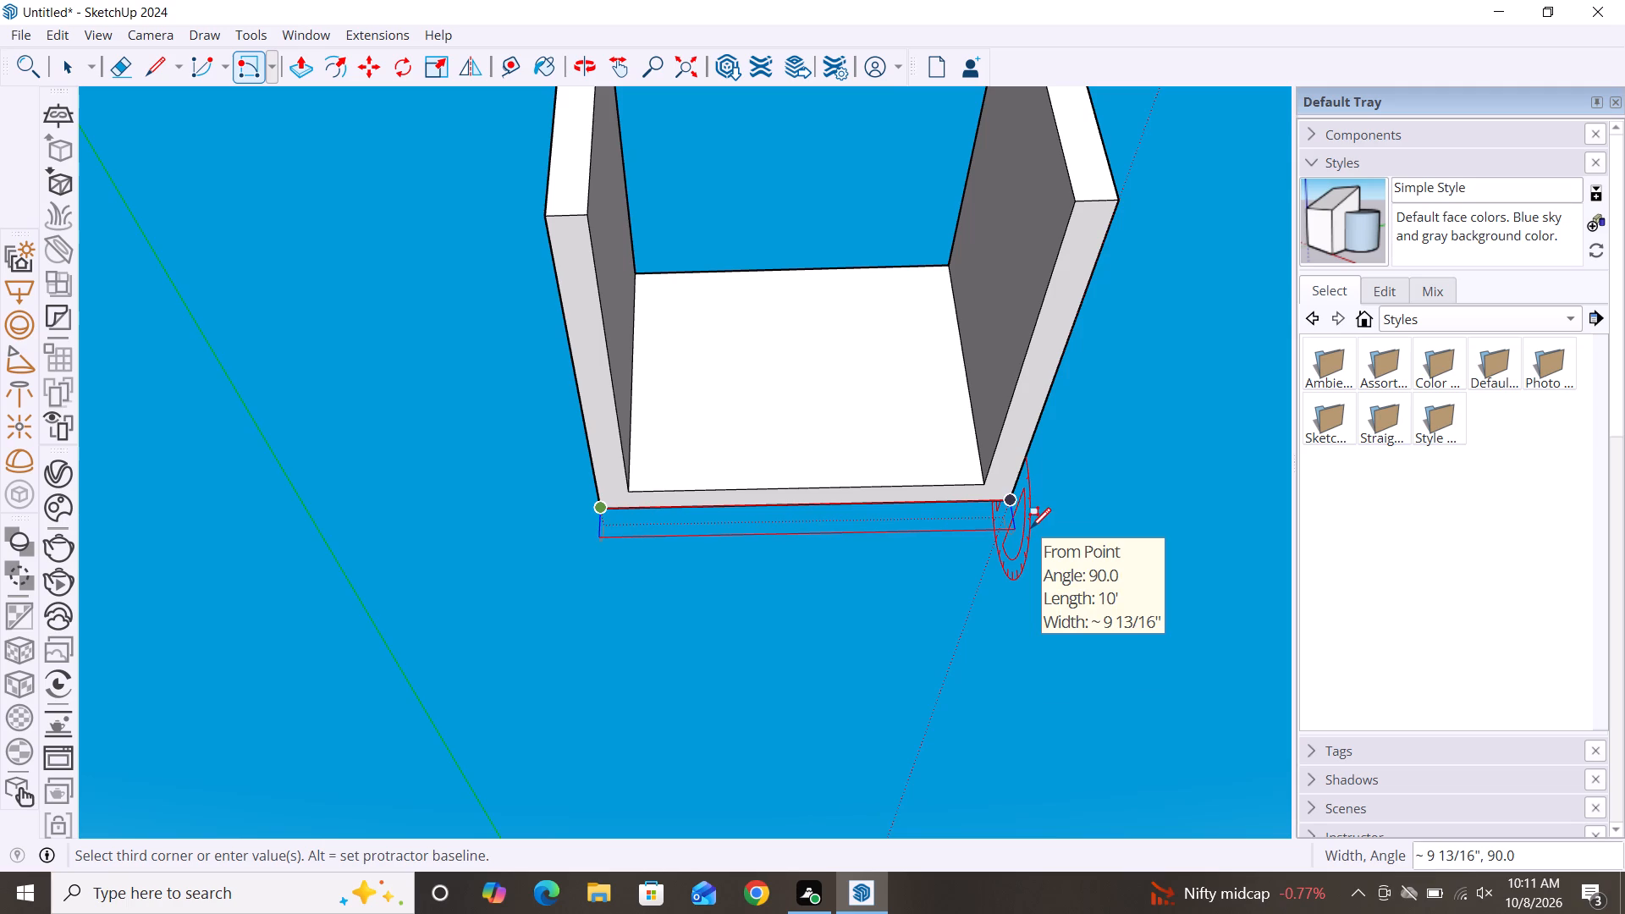
pyautogui.press('6')
pyautogui.press('Return')
pyautogui.press('space')
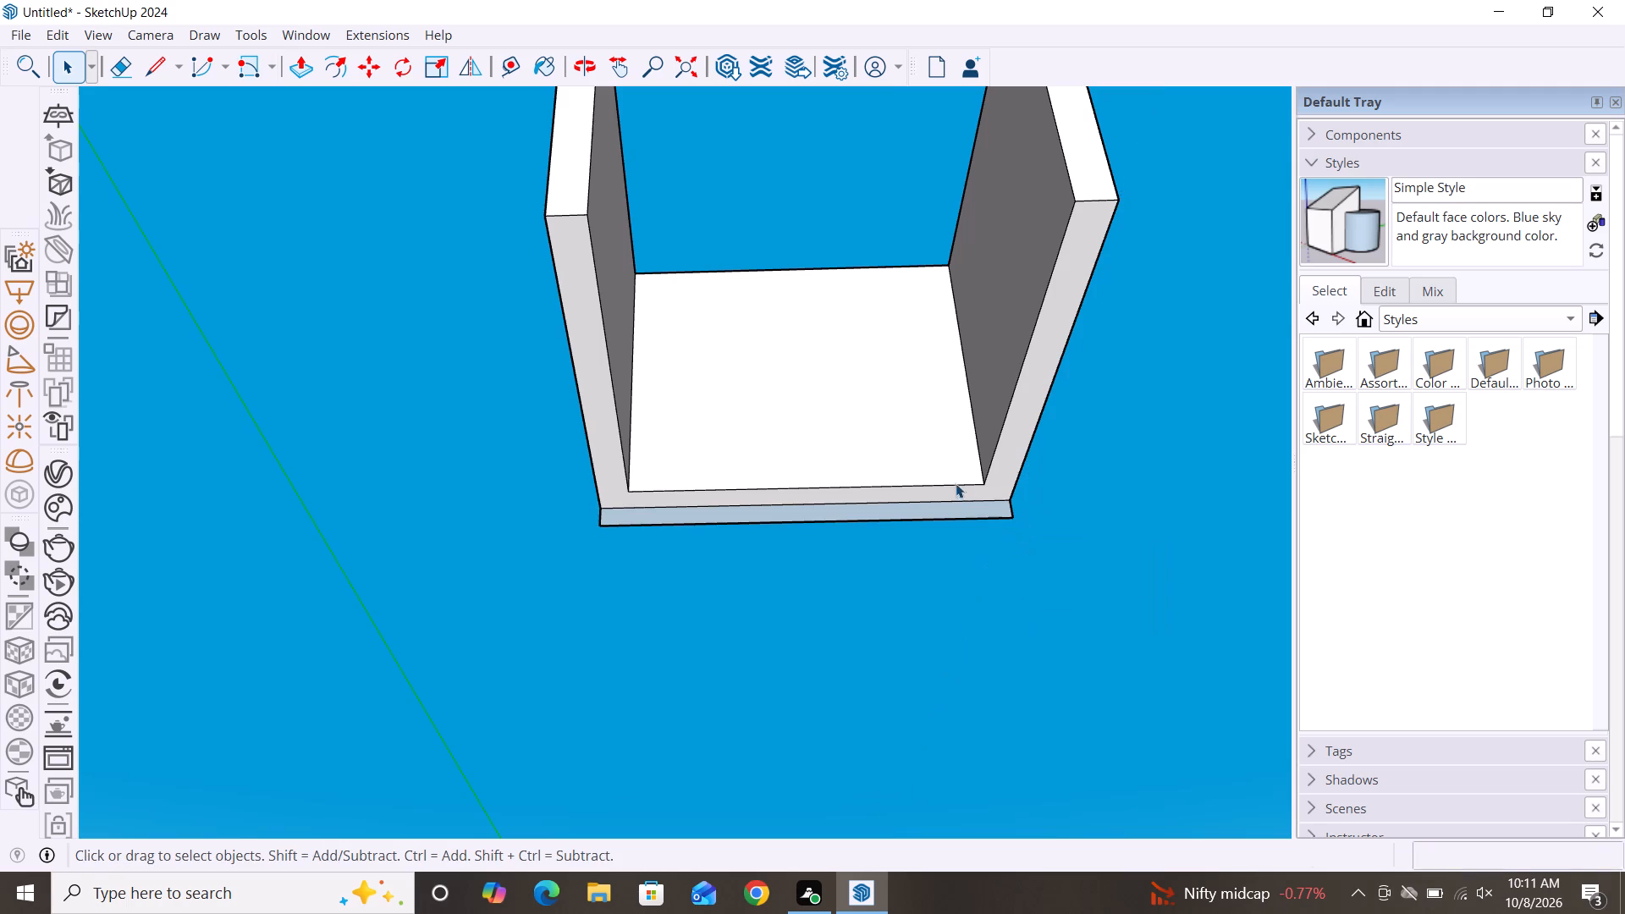
# Push/Pull the lower 6" strip 10' under the walls, flush with their open front ends, to form the floor slab.
pyautogui.press('p')
pyautogui.click(903, 509)
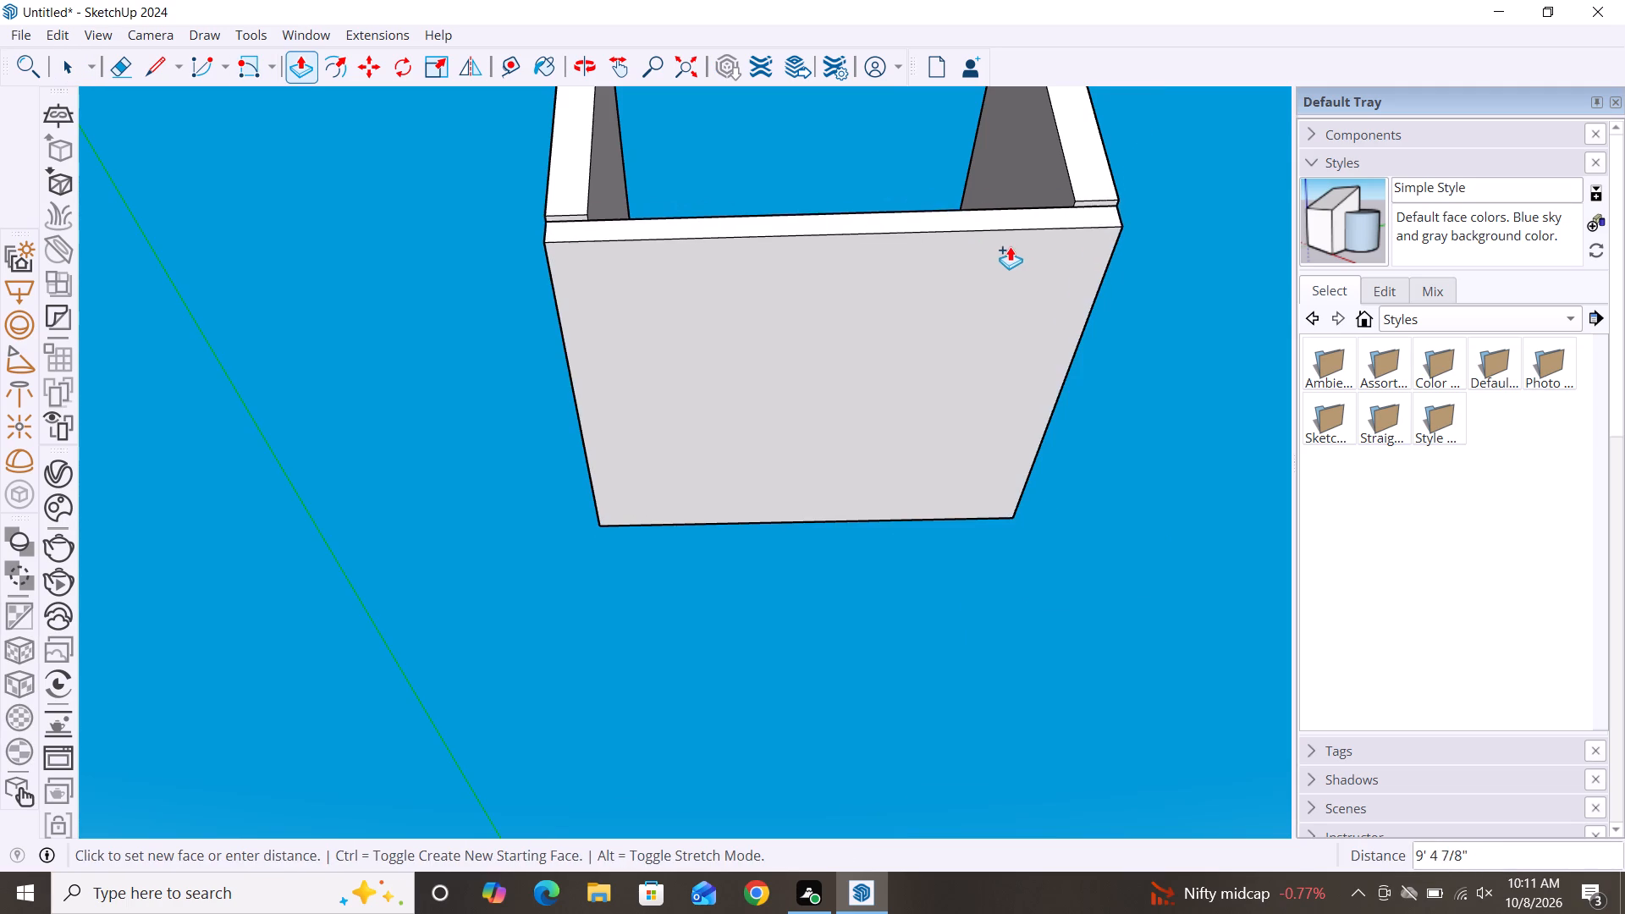
pyautogui.keyDown('alt'); pyautogui.moveTo(1008, 246); pyautogui.dragTo(967, 723, button='middle'); pyautogui.keyUp('alt')
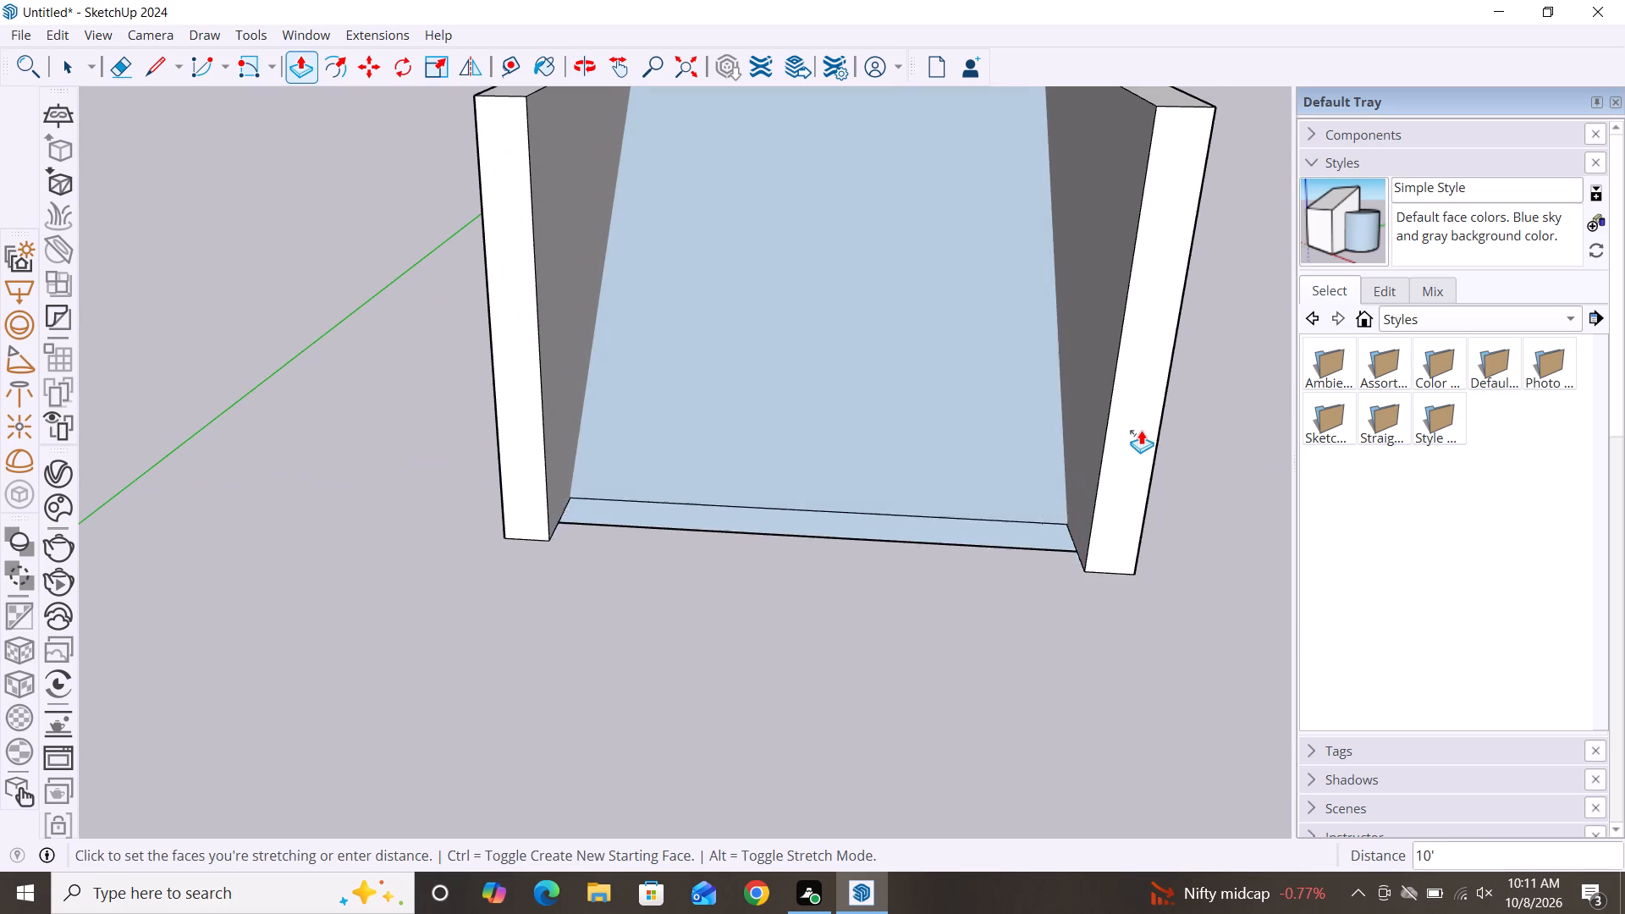
pyautogui.click(1139, 372)
pyautogui.scroll(-3, 927, 421)
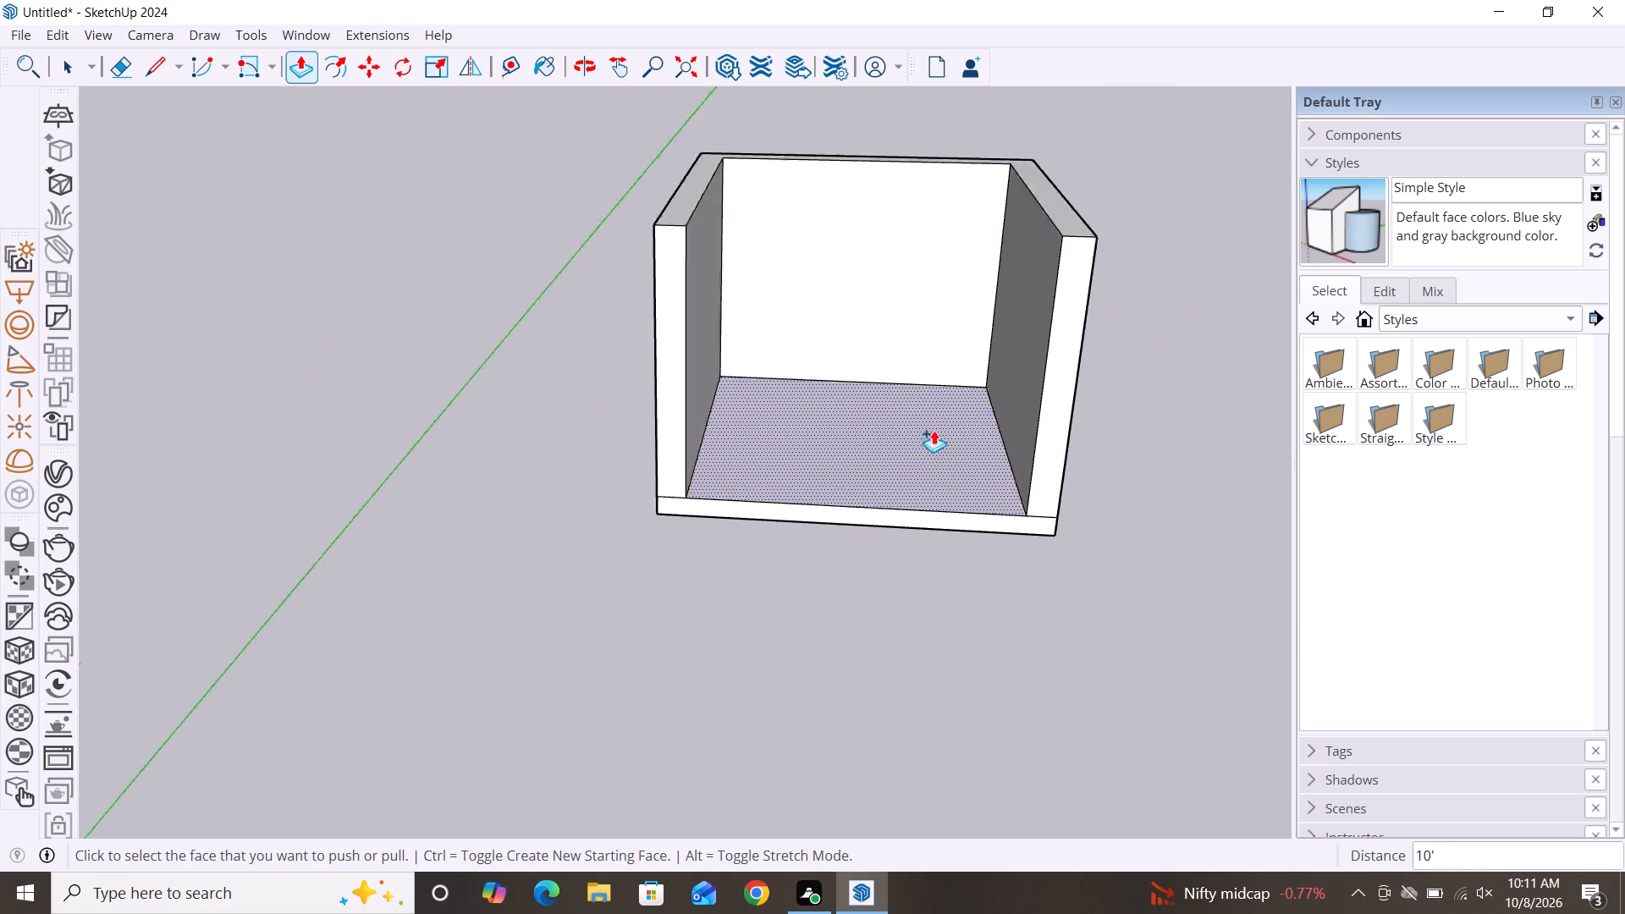
pyautogui.scroll(-7, 934, 430)
pyautogui.scroll(4, 842, 223)
pyautogui.press('space')
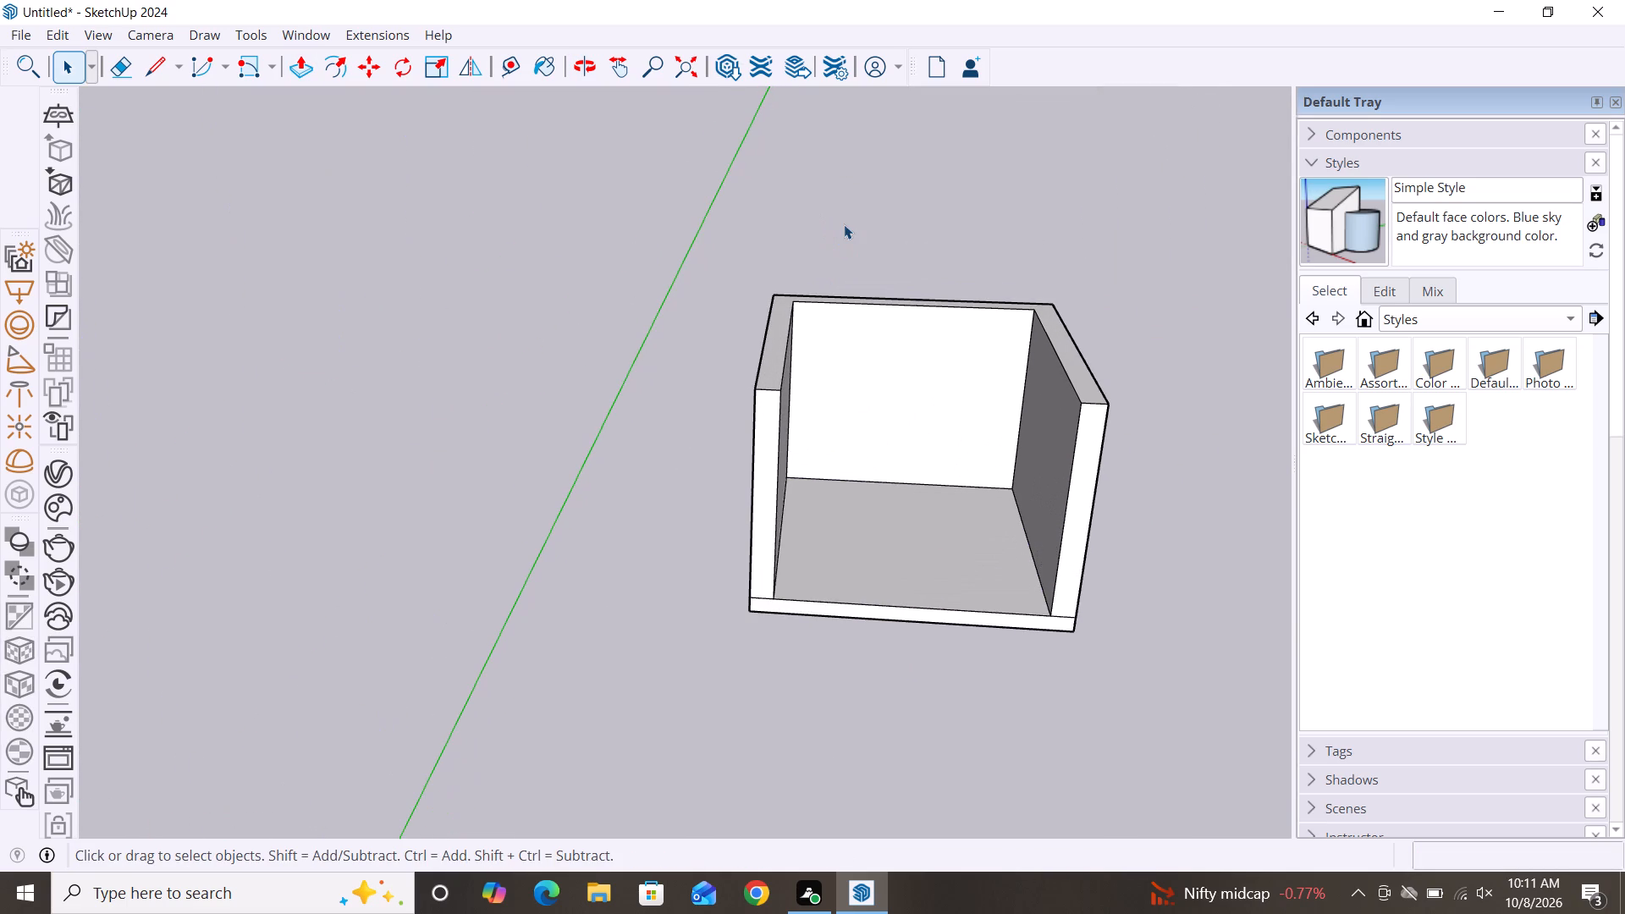
# Draw a vertical 10' by 6" rotated rectangle upward from the back wall's outer top edge.
pyautogui.keyDown('alt'); pyautogui.moveTo(819, 438); pyautogui.dragTo(791, 697, button='middle'); pyautogui.keyUp('alt')
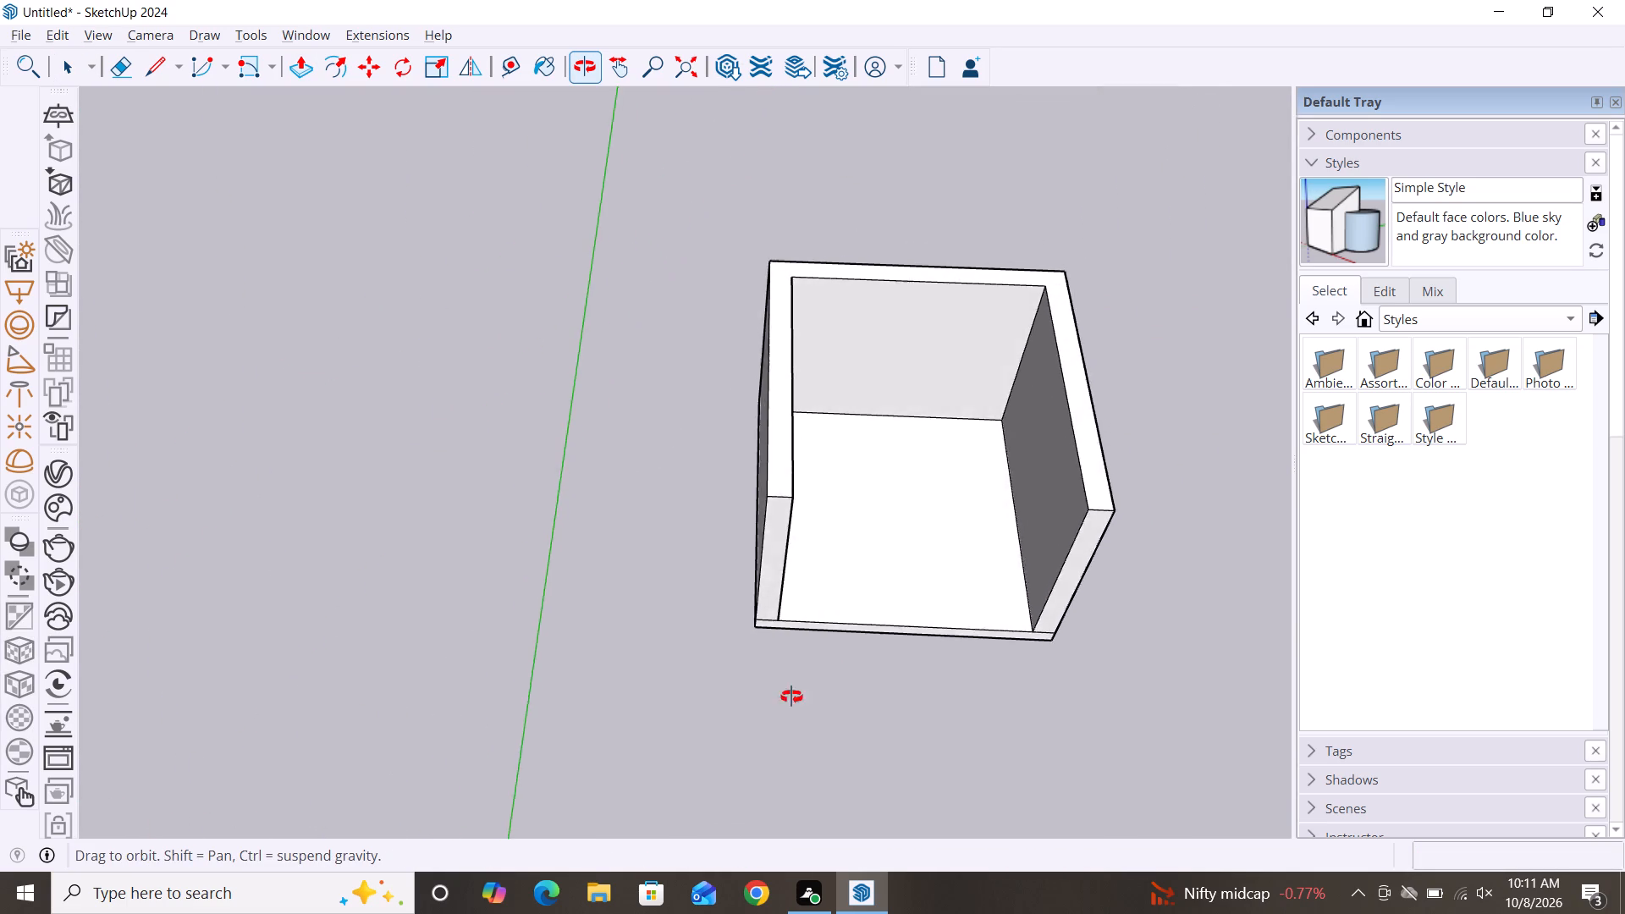
pyautogui.keyDown('alt'); pyautogui.moveTo(791, 697); pyautogui.dragTo(906, 704, button='middle'); pyautogui.keyUp('alt')
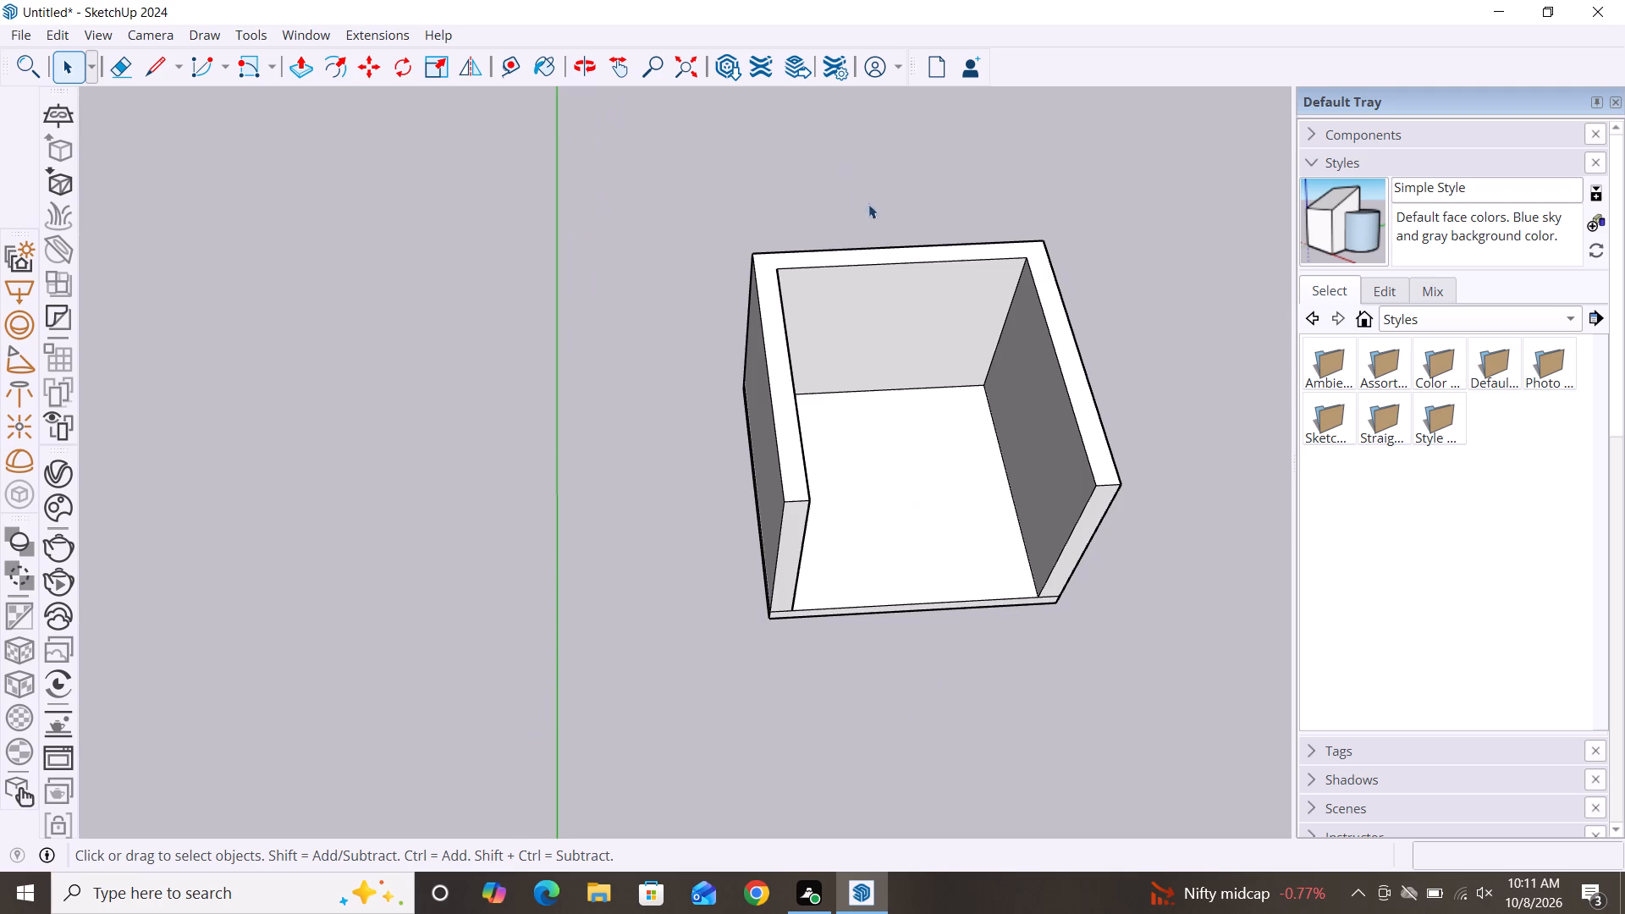
pyautogui.scroll(4, 884, 220)
pyautogui.keyDown('alt'); pyautogui.moveTo(792, 326); pyautogui.dragTo(695, 350, button='middle'); pyautogui.keyUp('alt')
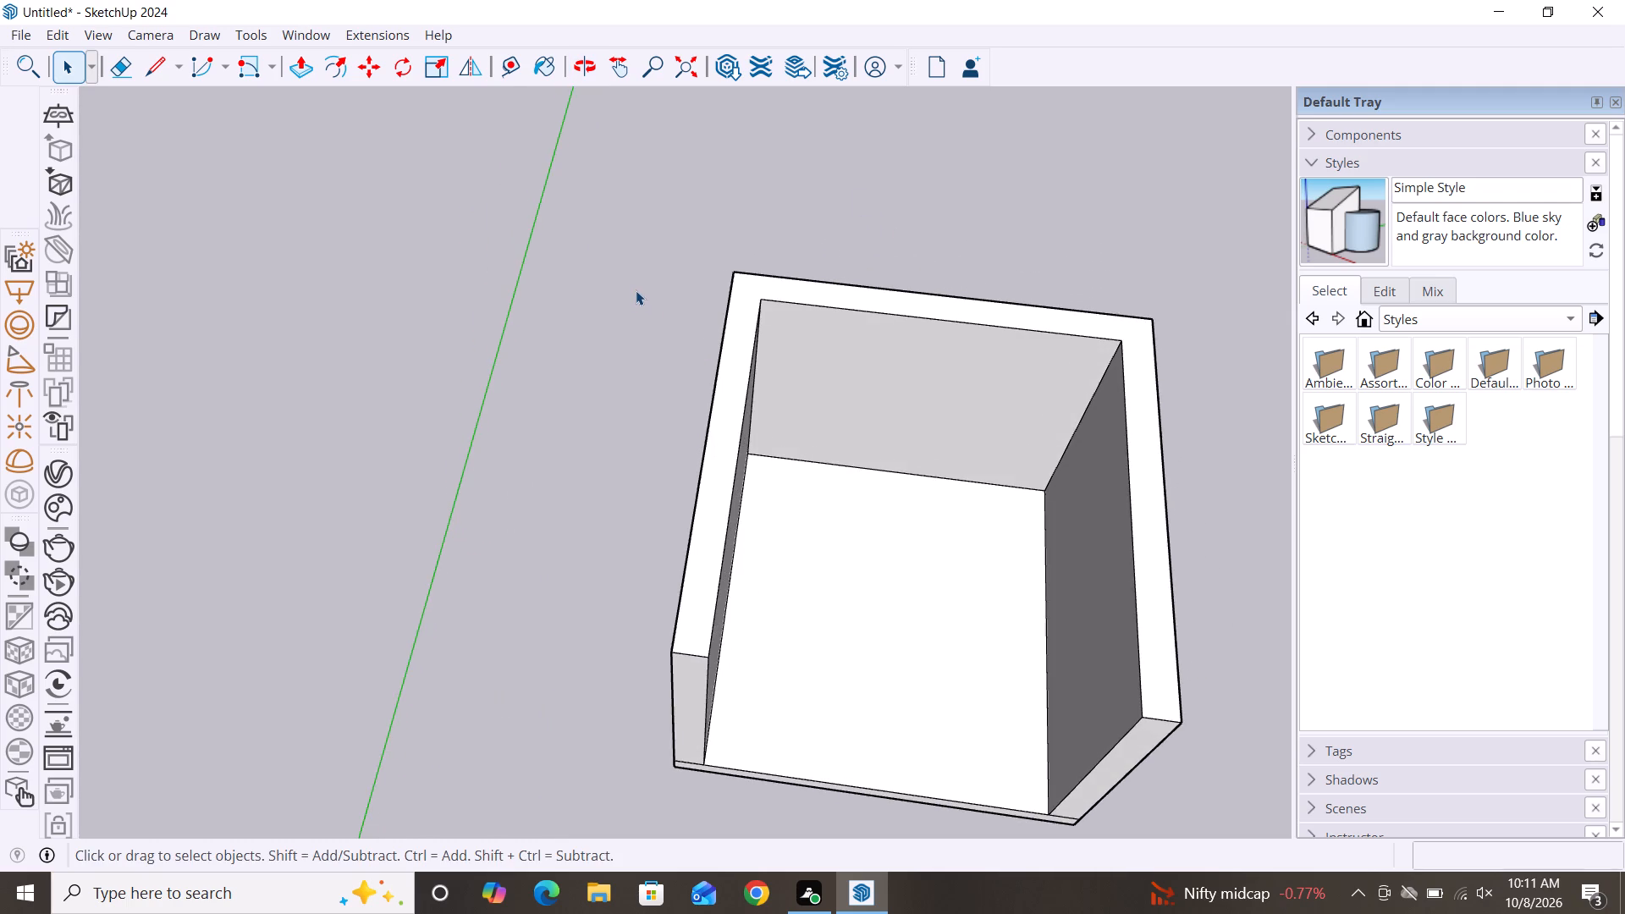
pyautogui.scroll(-3, 636, 290)
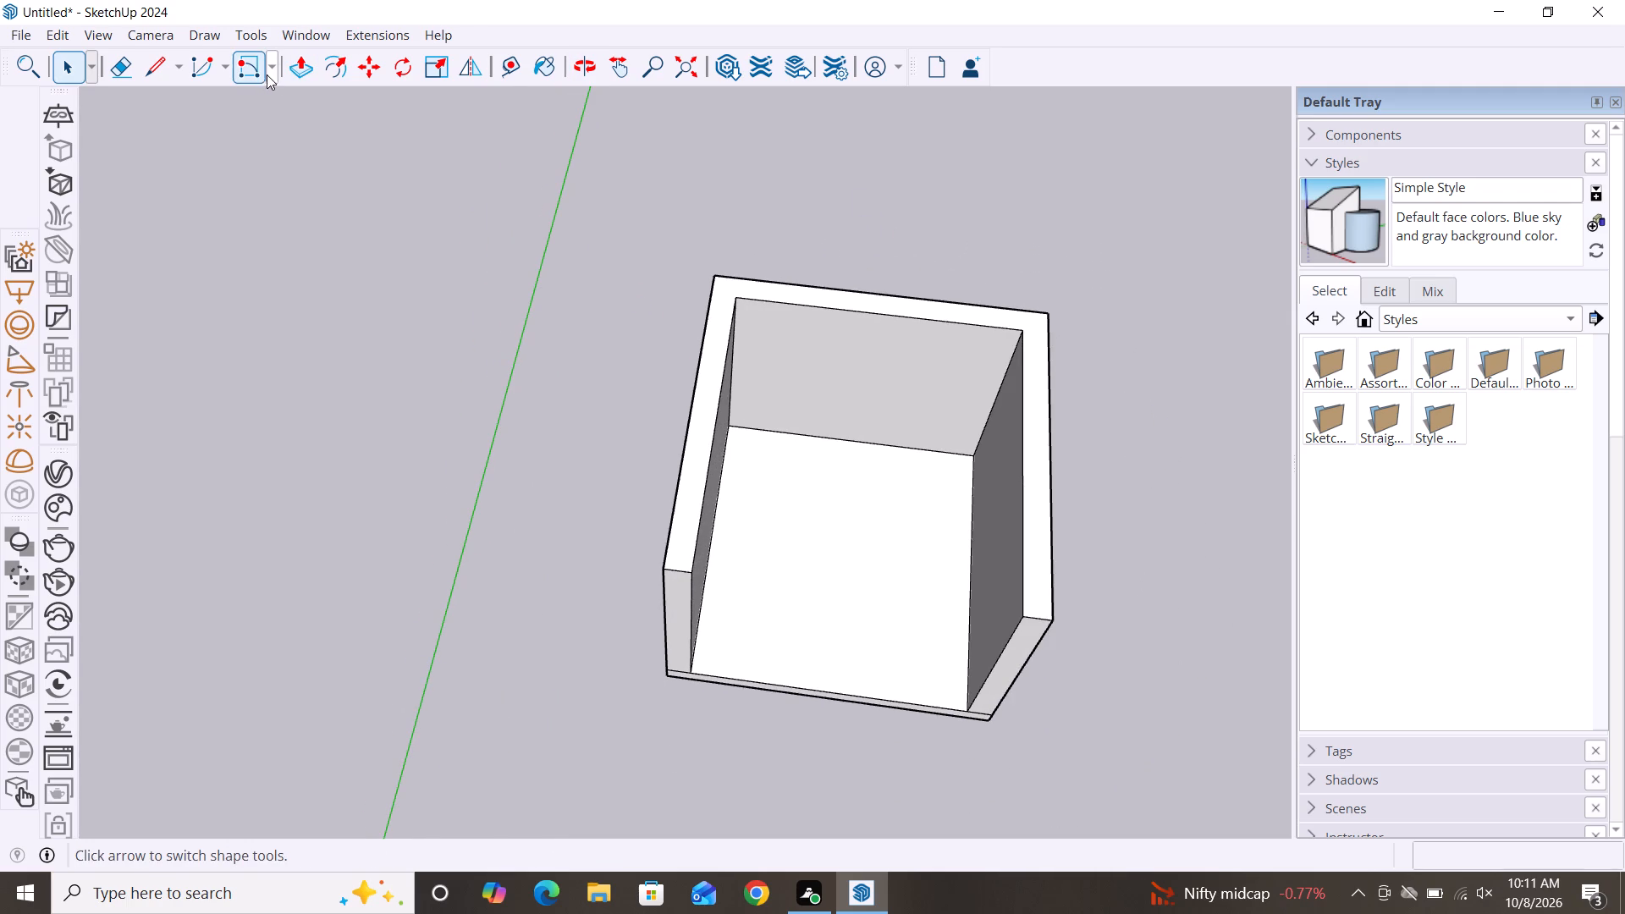
pyautogui.click(273, 76)
pyautogui.click(287, 130)
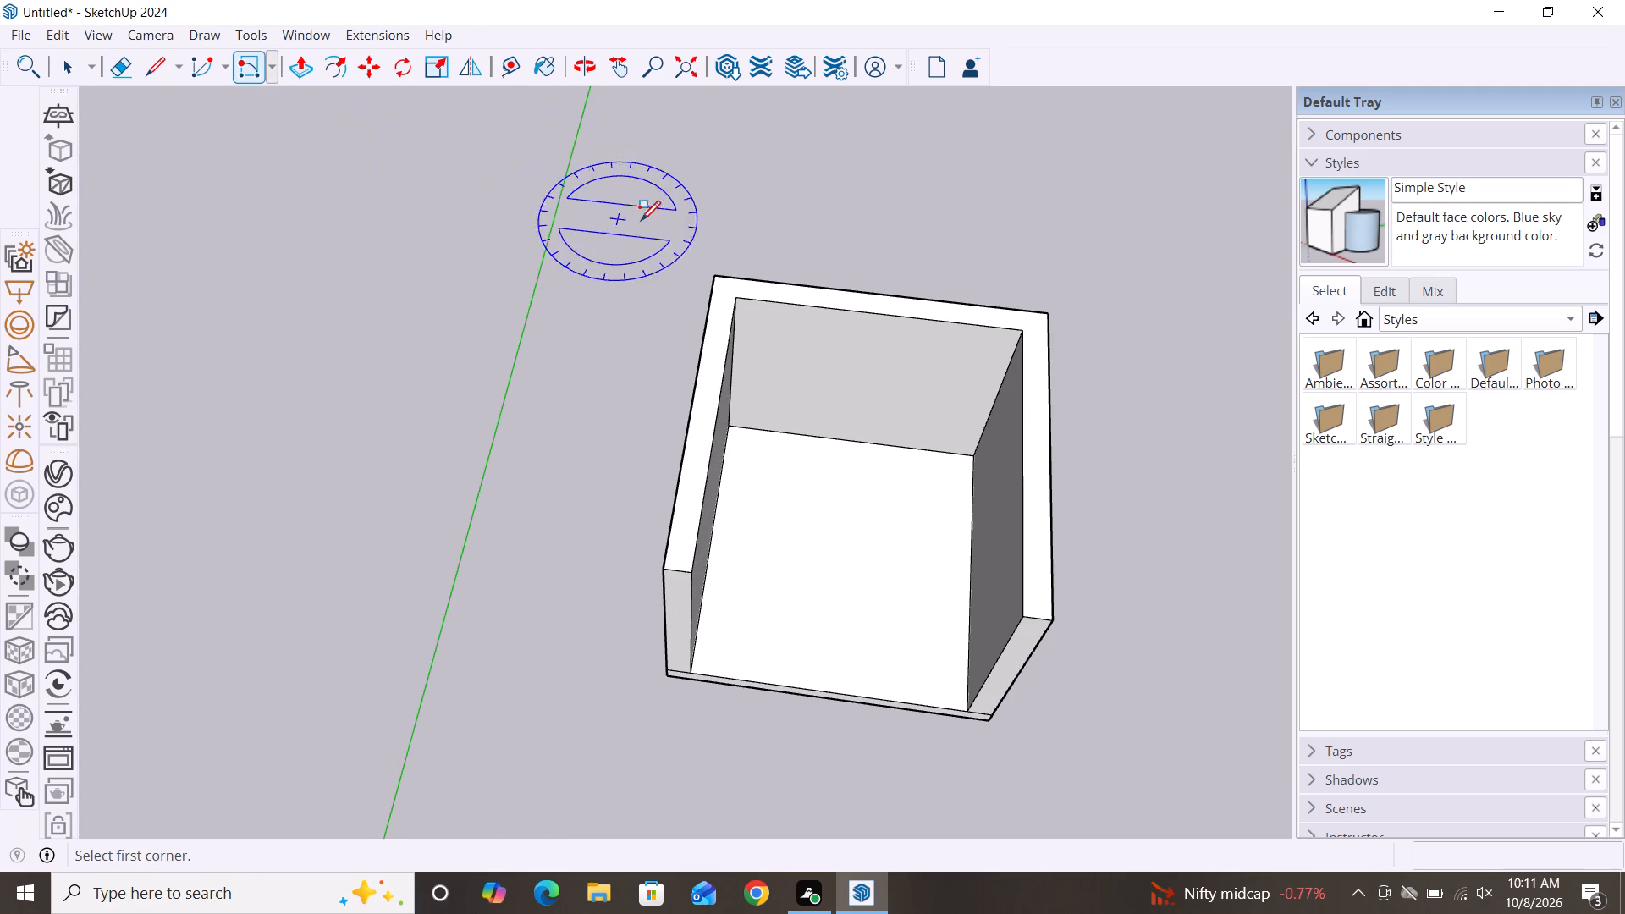
pyautogui.click(712, 277)
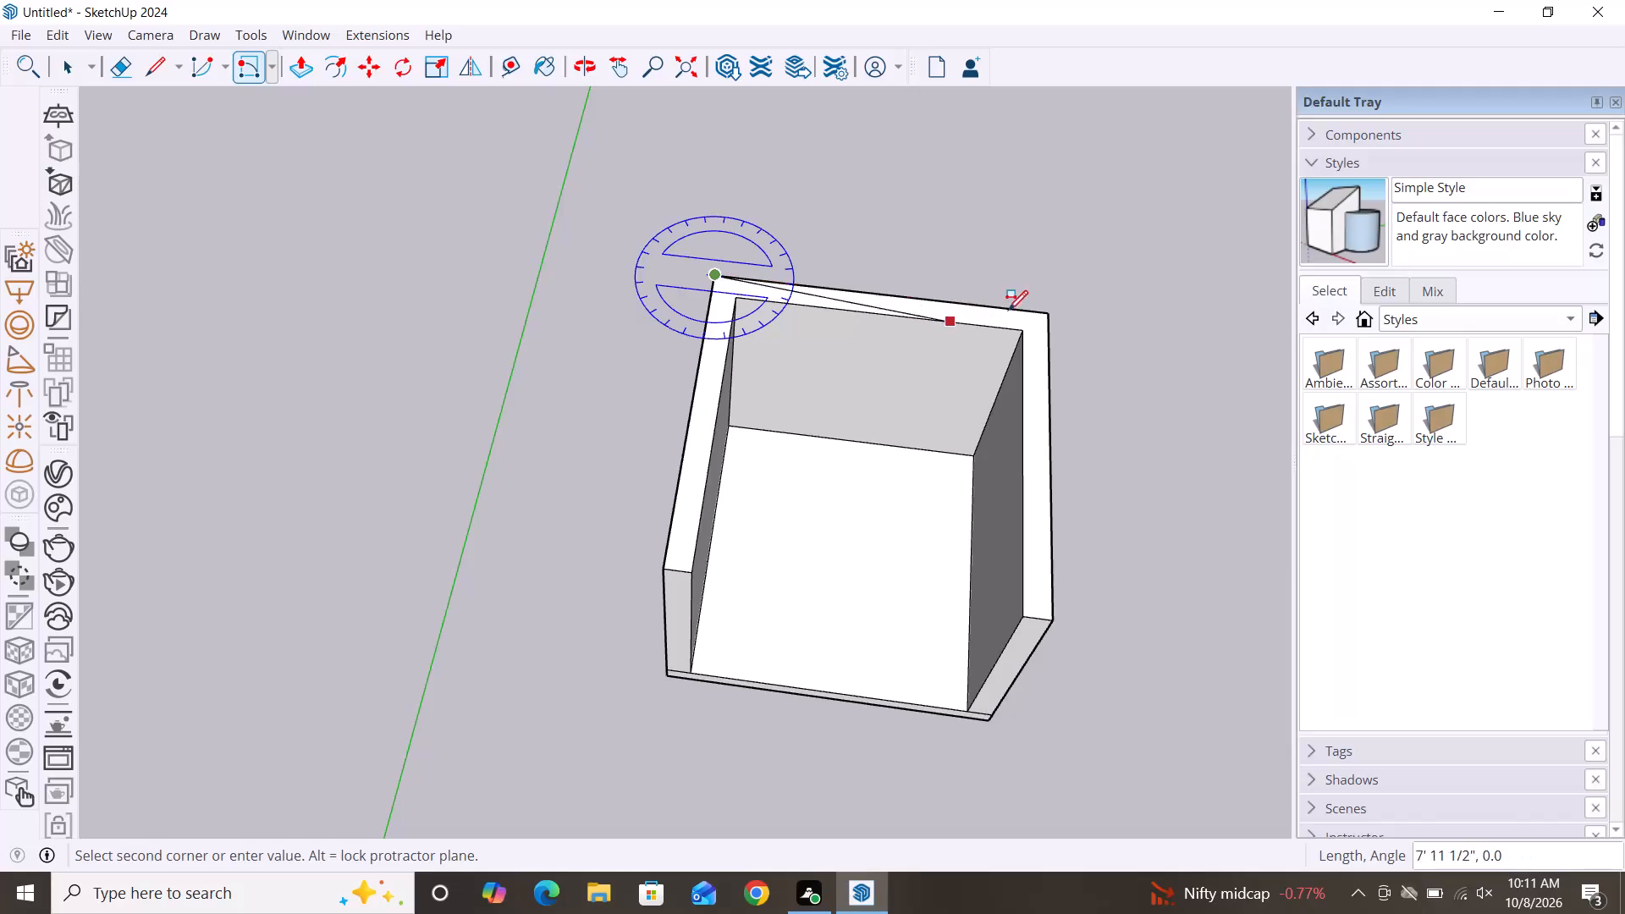
pyautogui.click(1048, 312)
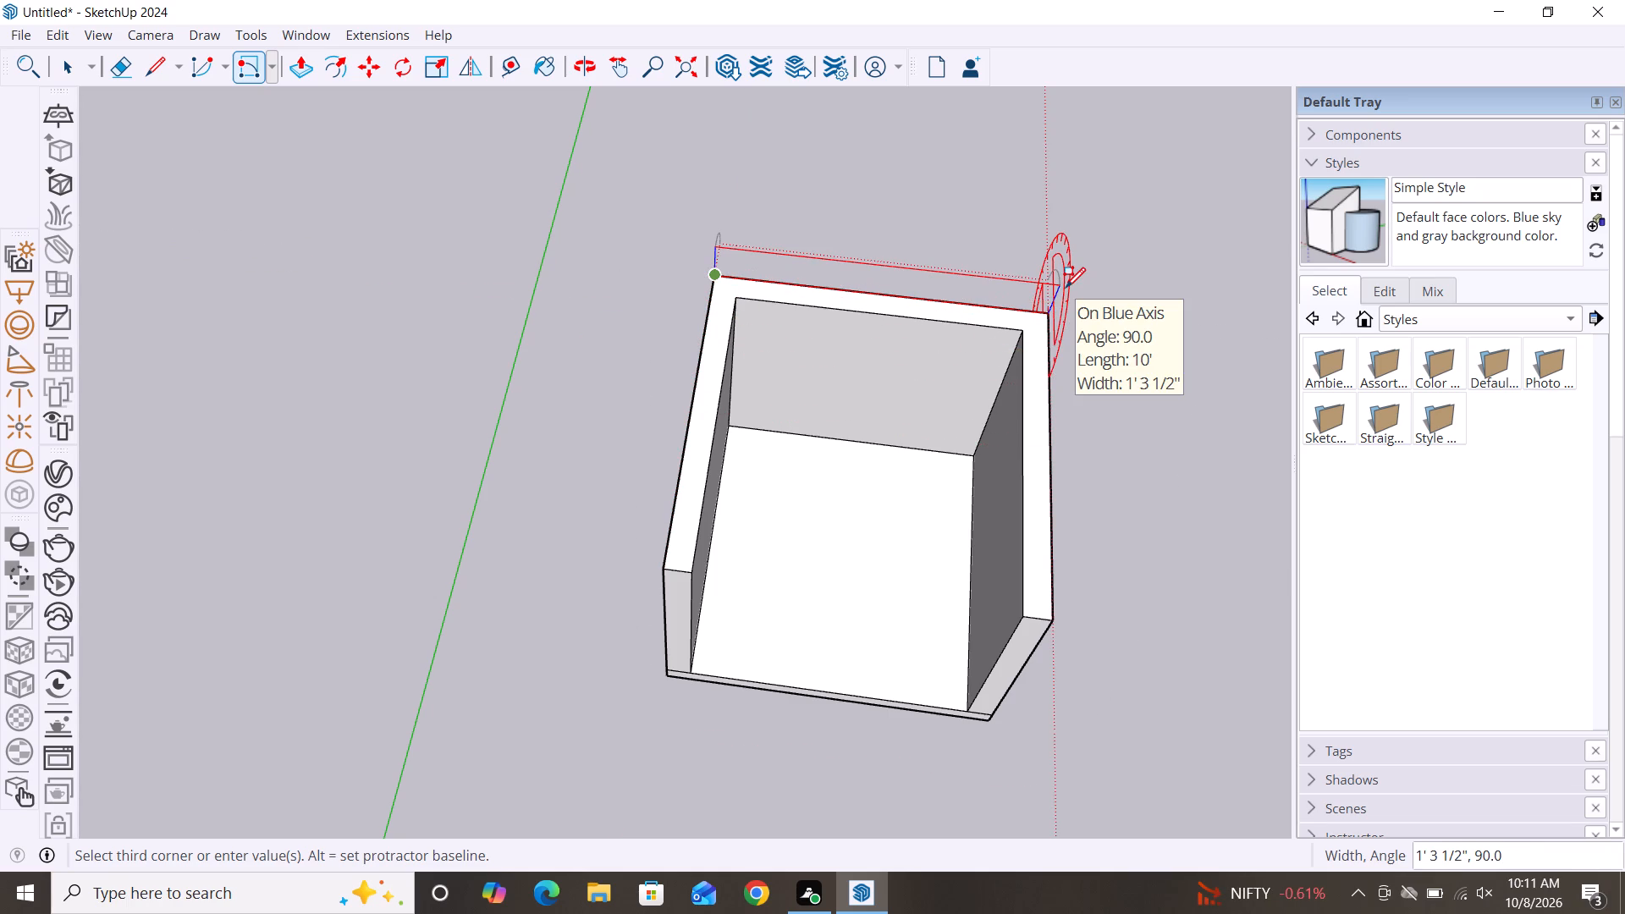
pyautogui.press('6')
pyautogui.press('Return')
pyautogui.press('space')
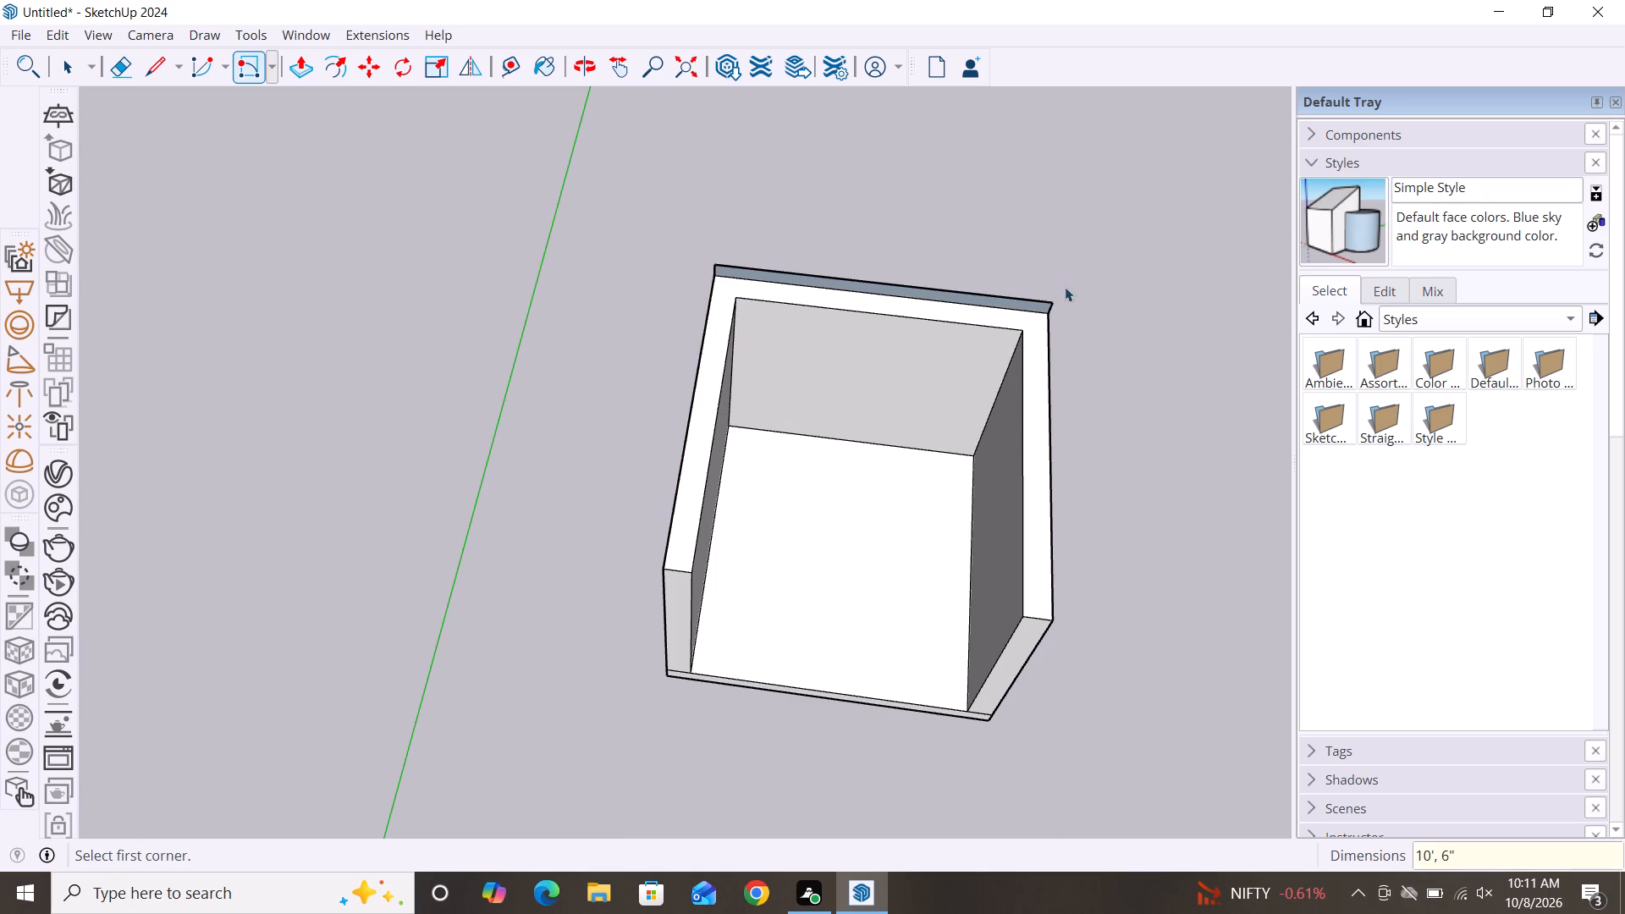
# Push/Pull the upper 6" strip 10' over the walls, flush with the open front, to form the roof slab.
pyautogui.press('p')
pyautogui.click(901, 291)
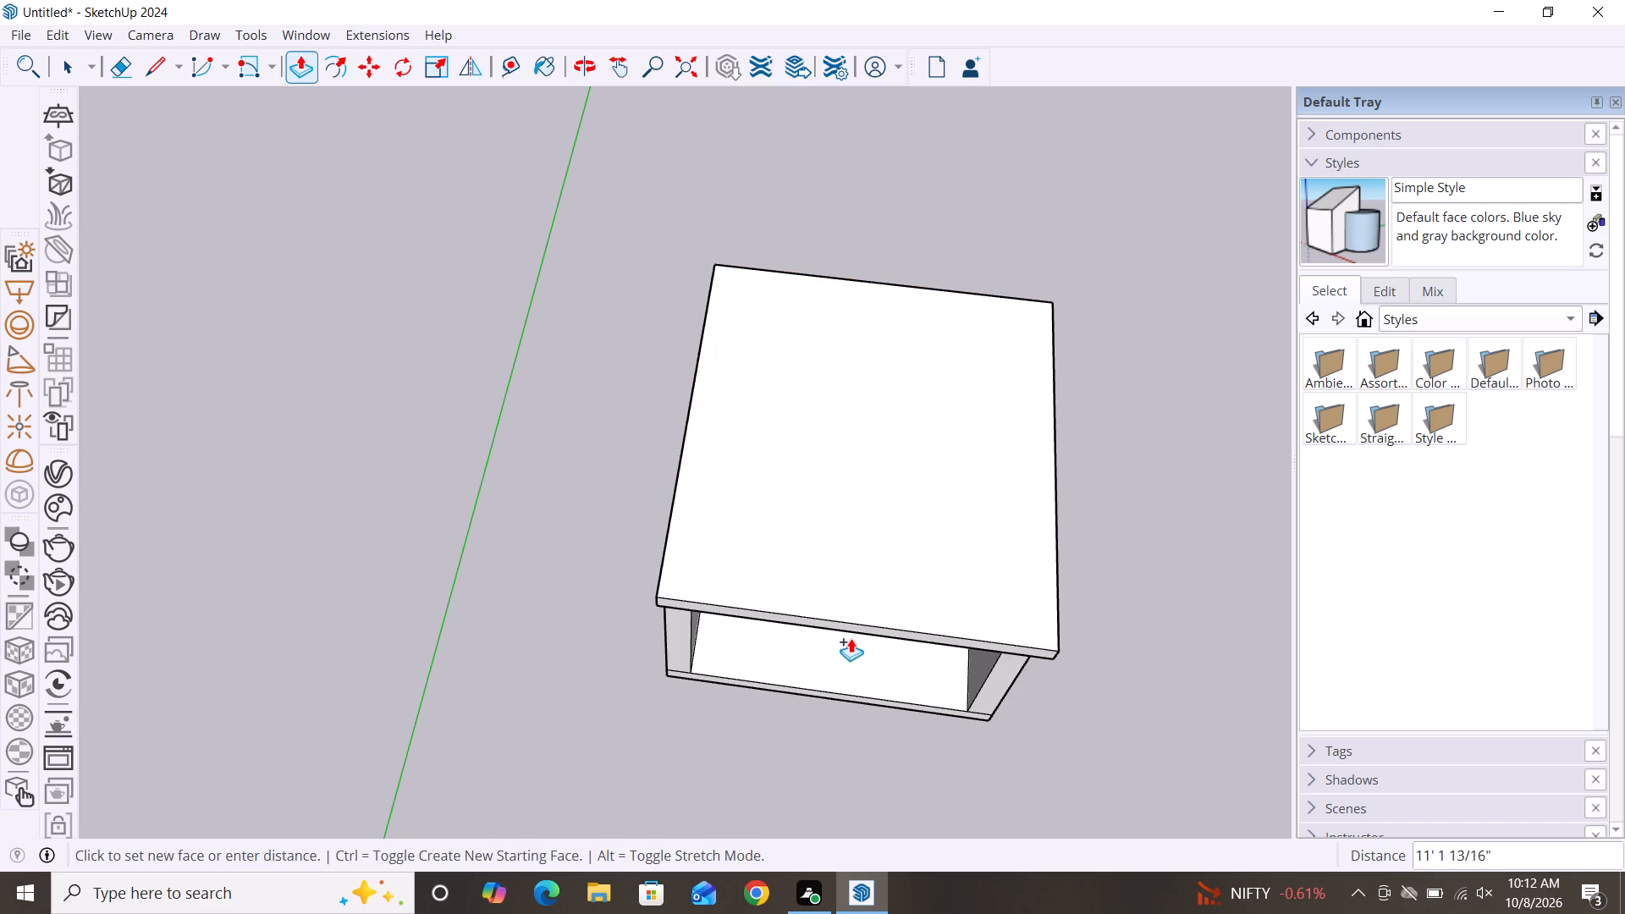
pyautogui.keyDown('alt'); pyautogui.moveTo(842, 650); pyautogui.dragTo(867, 175, button='middle'); pyautogui.keyUp('alt')
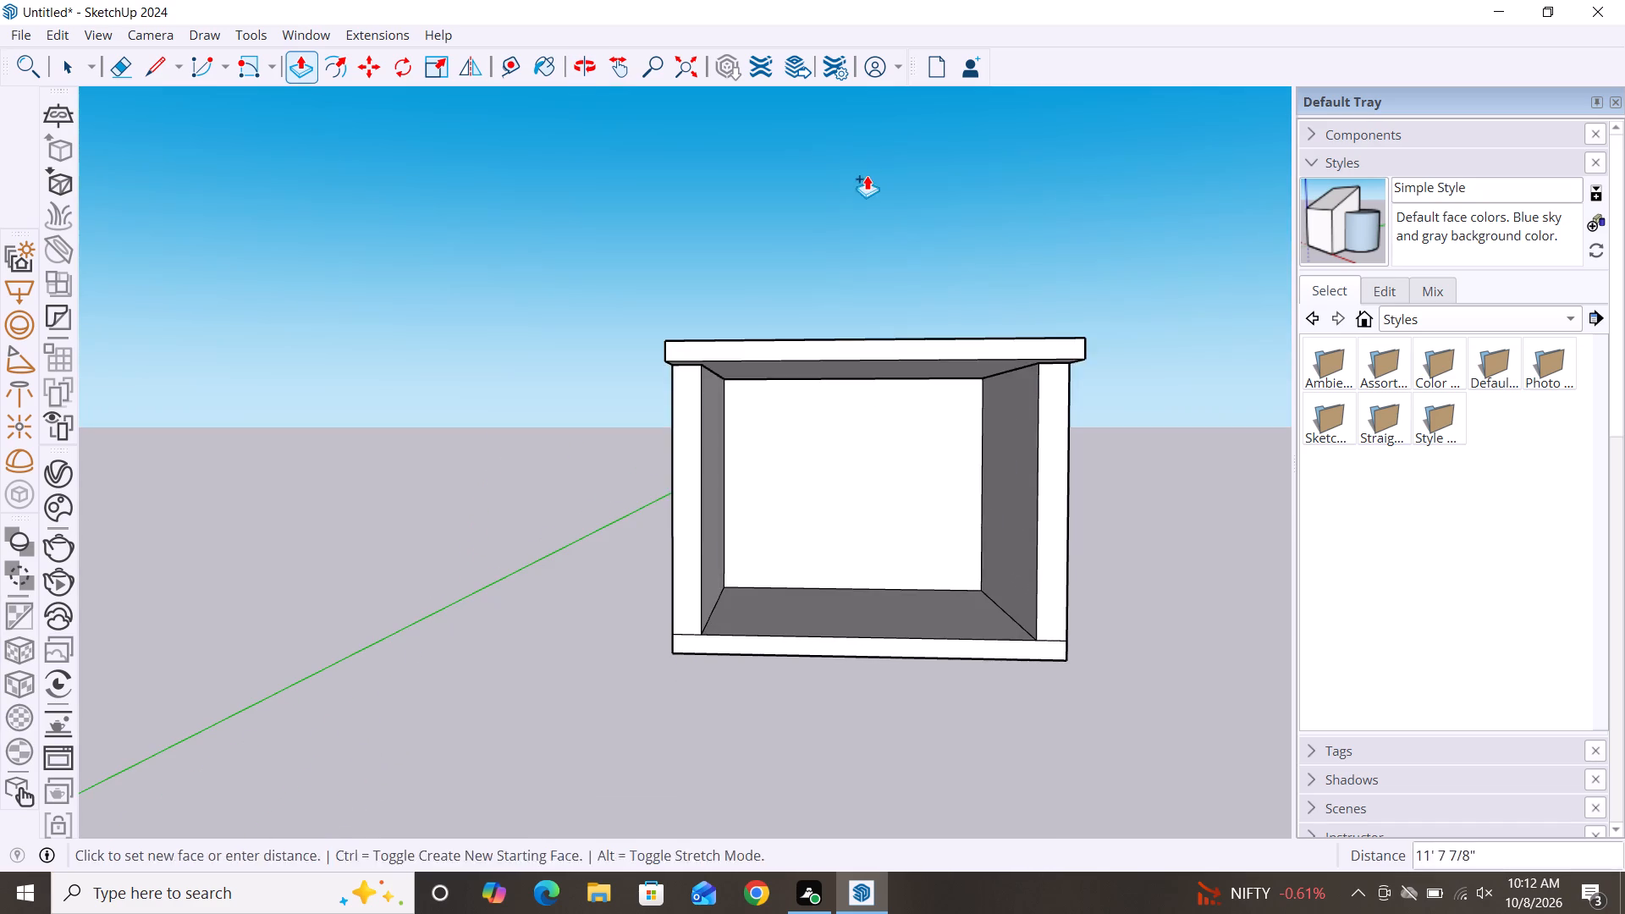
pyautogui.click(1039, 563)
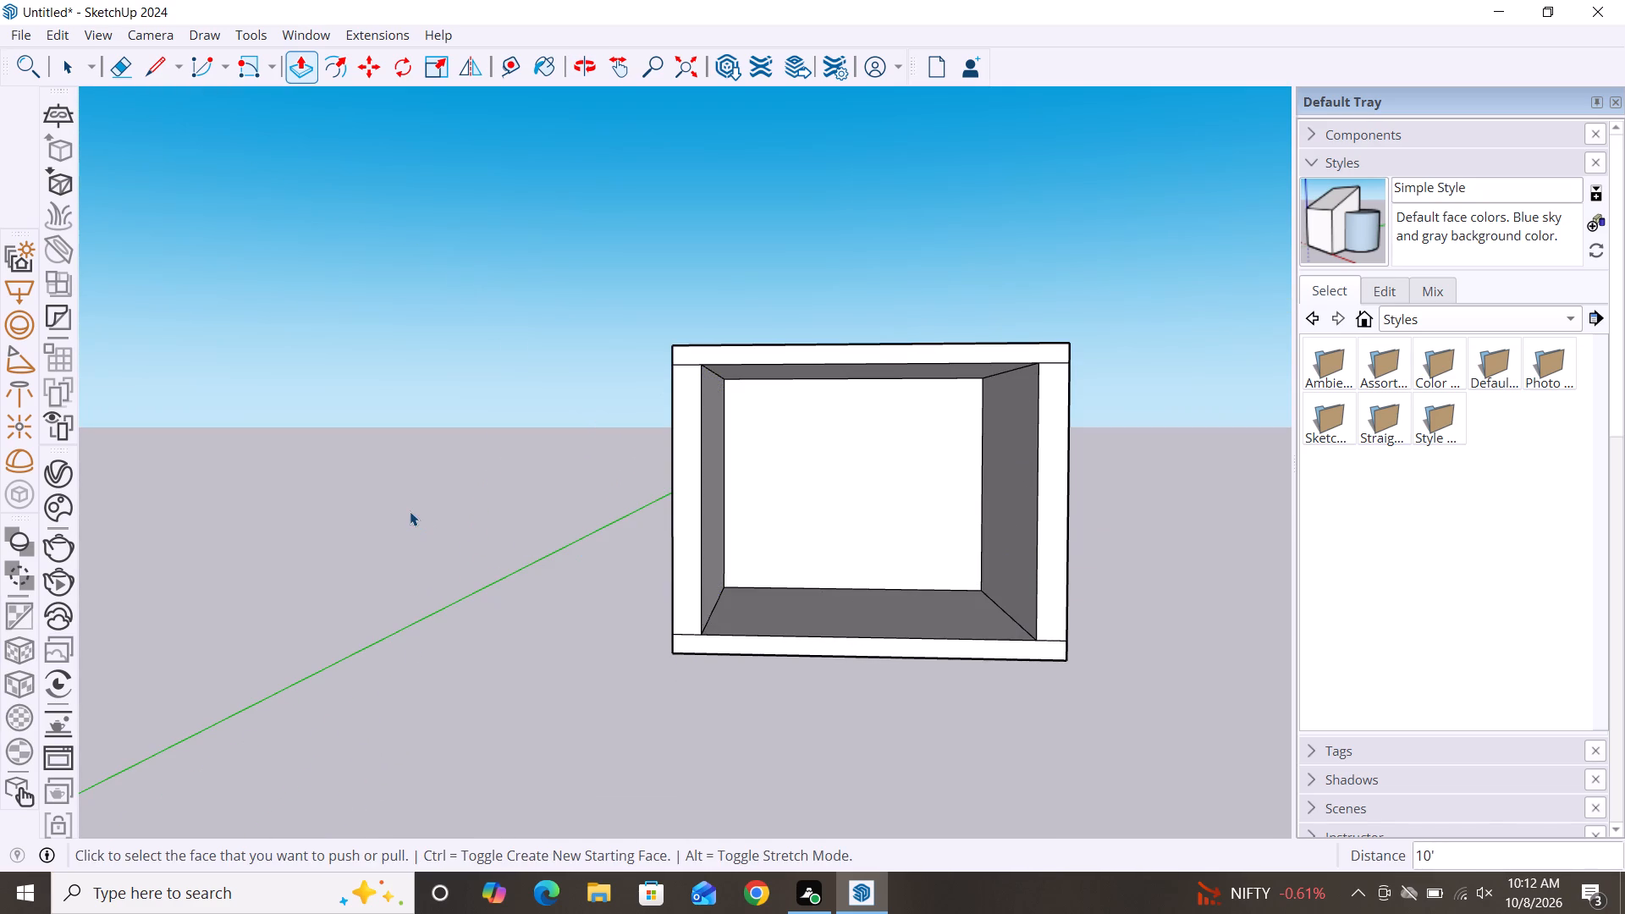
pyautogui.press('space')
# Group all the geometry of the finished room, including its walls, floor slab and roof slab.
pyautogui.scroll(-5, 400, 496)
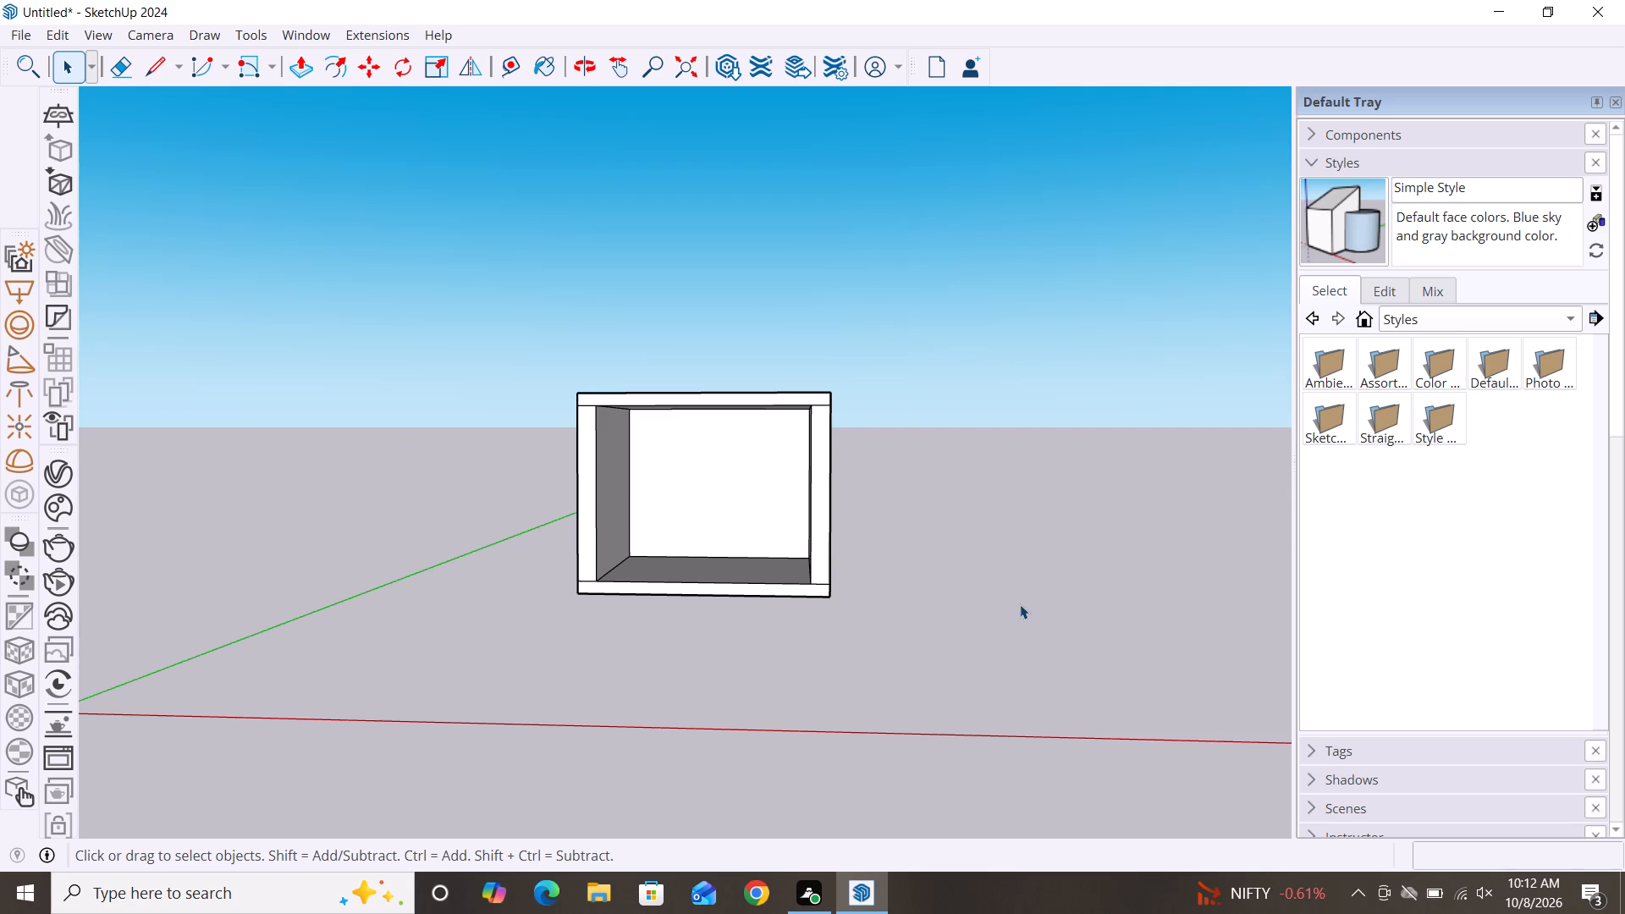
pyautogui.moveTo(1020, 604); pyautogui.dragTo(1059, 596)
pyautogui.keyDown('alt'); pyautogui.moveTo(774, 666); pyautogui.dragTo(847, 649, button='middle'); pyautogui.keyUp('alt')
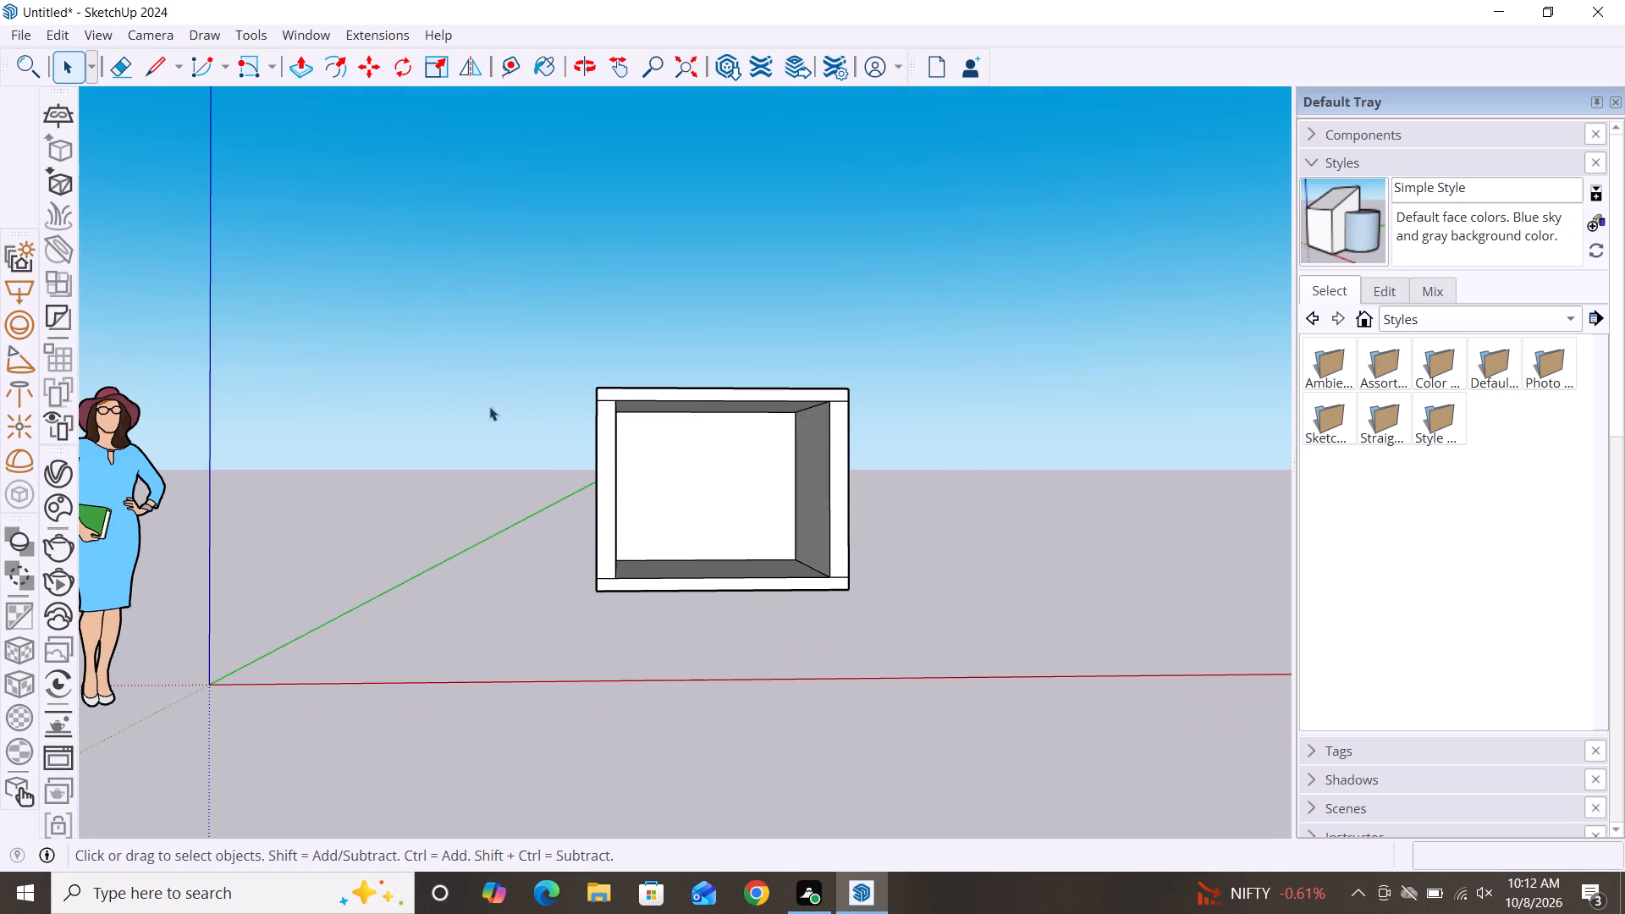
pyautogui.moveTo(495, 319); pyautogui.dragTo(1011, 611)
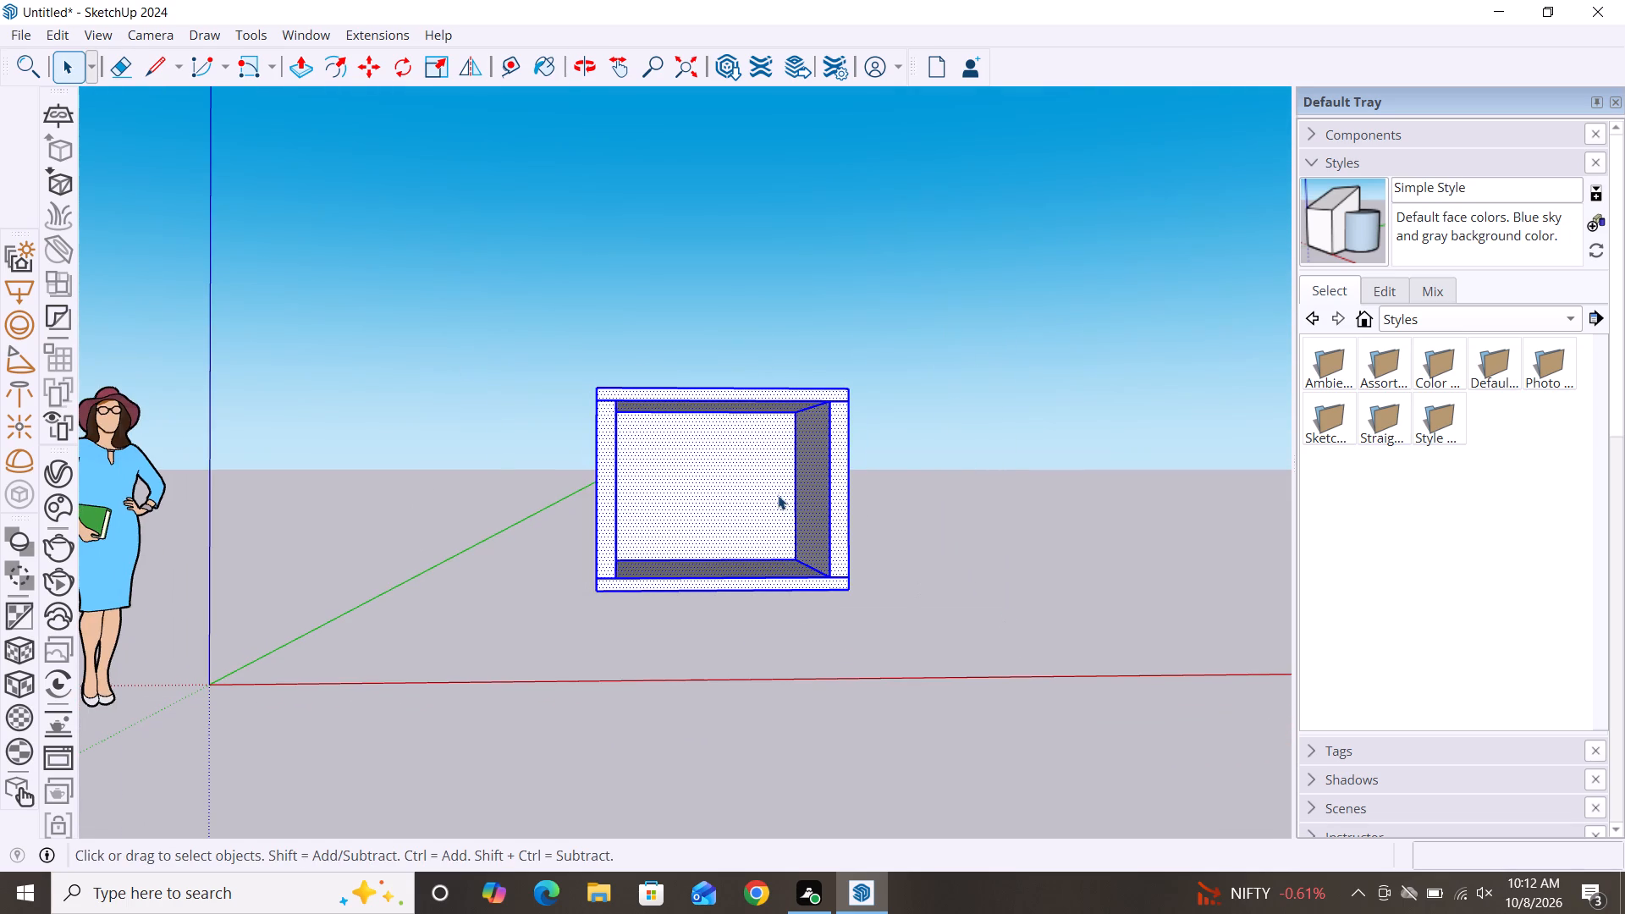
pyautogui.rightClick(776, 492)
pyautogui.click(862, 234)
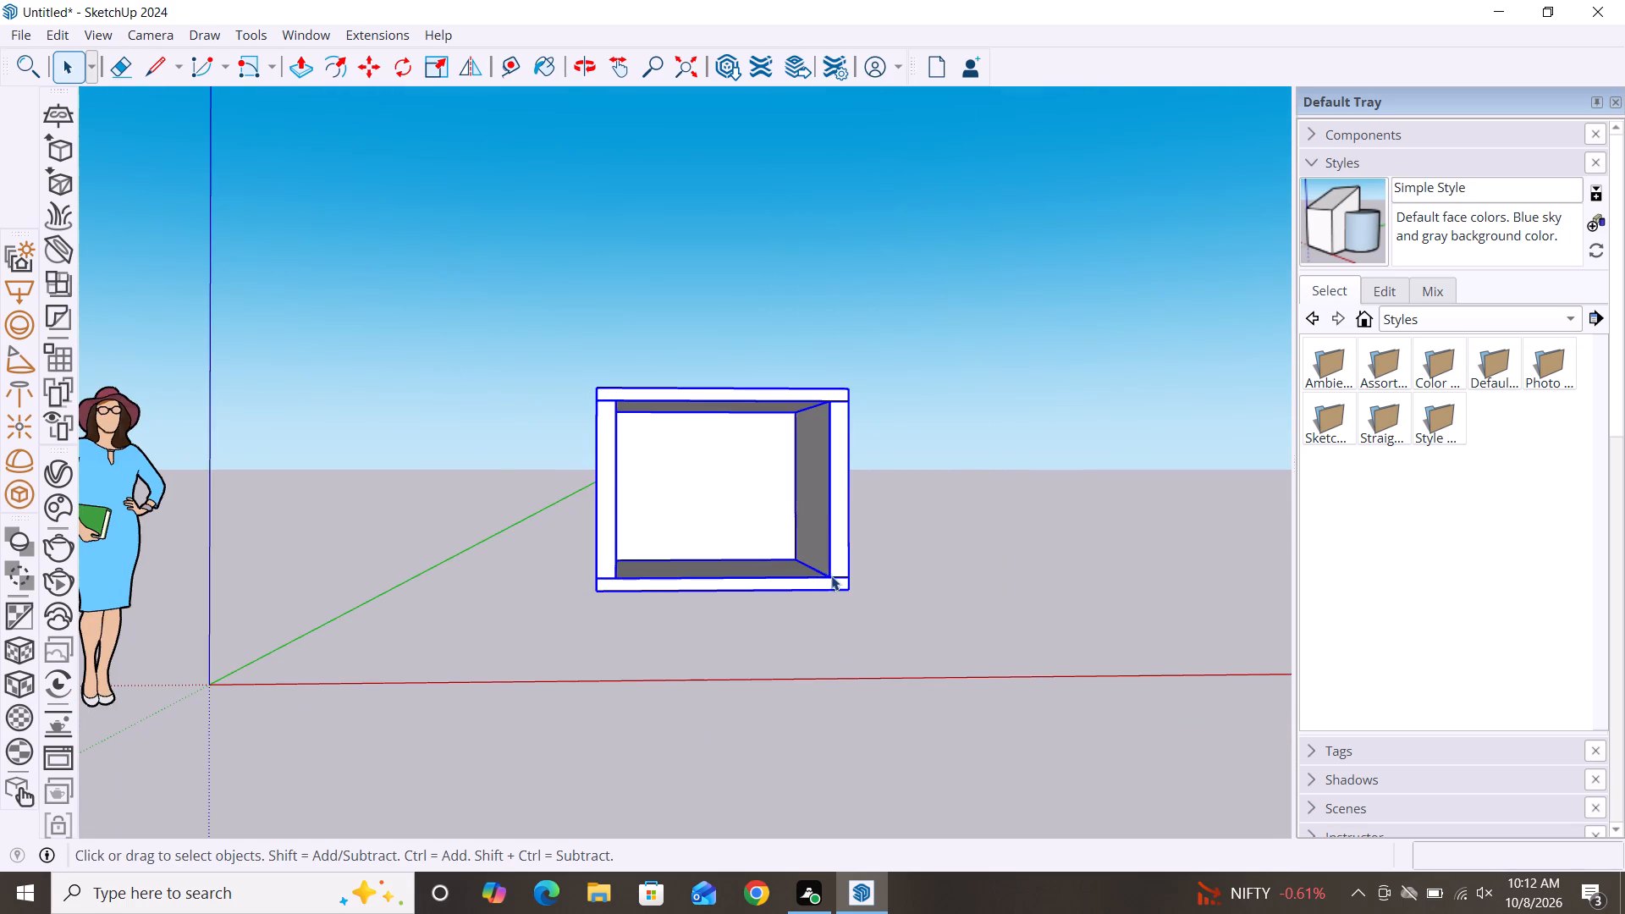
# Copy the grouped room sideways by about 11' 7", placing the copy beside the original.
pyautogui.press('m')
pyautogui.click(857, 586)
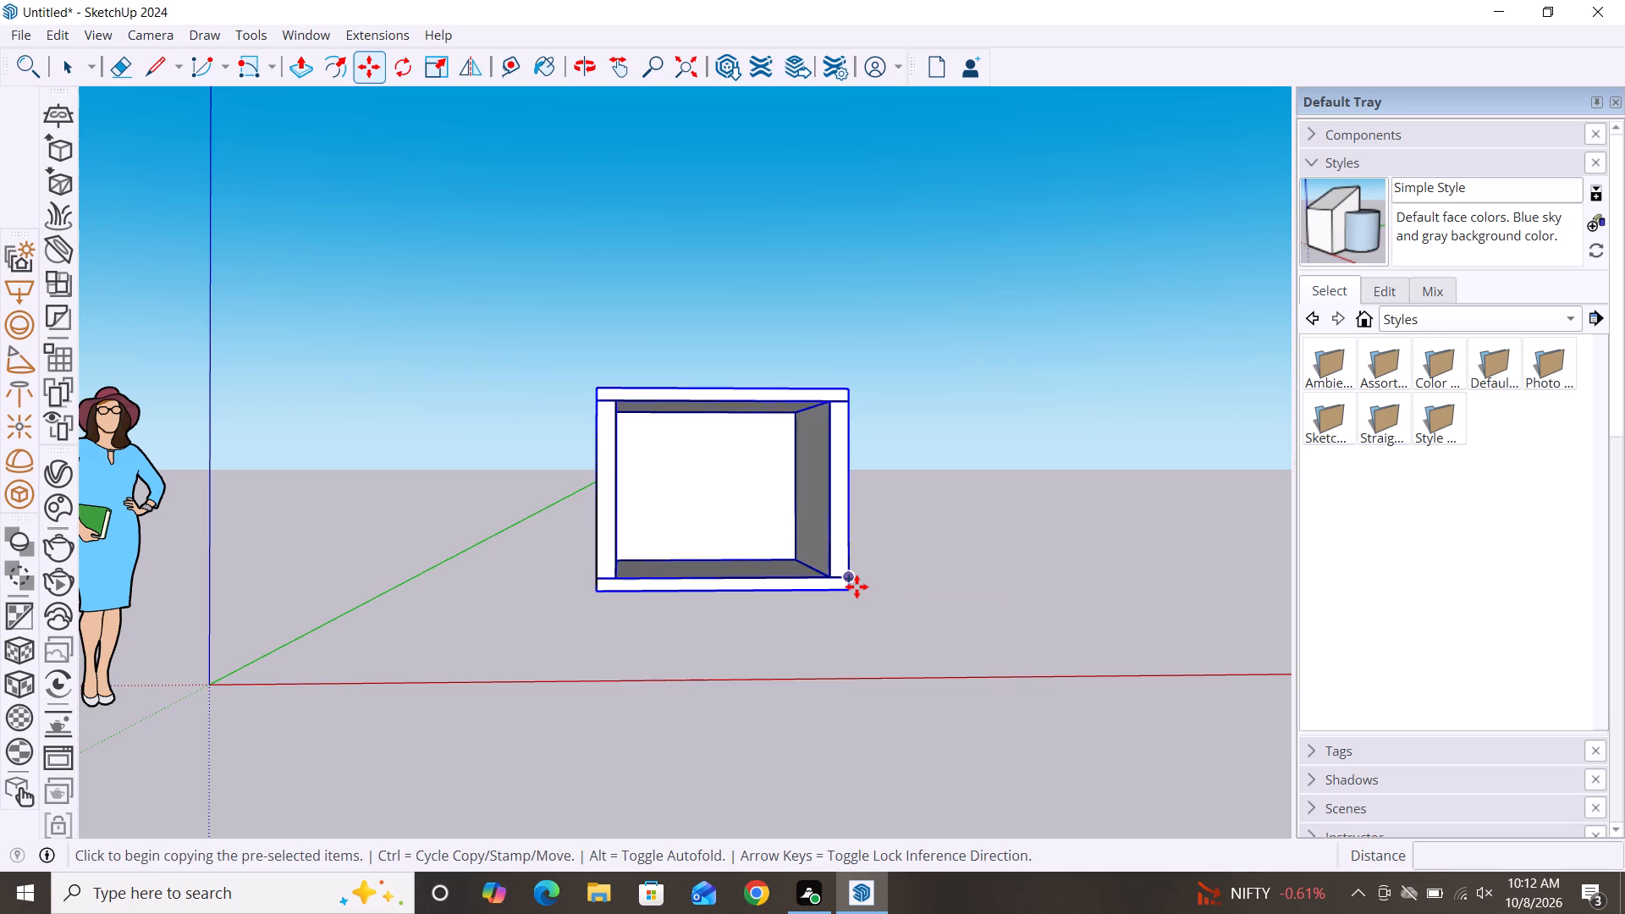
pyautogui.click(1134, 586)
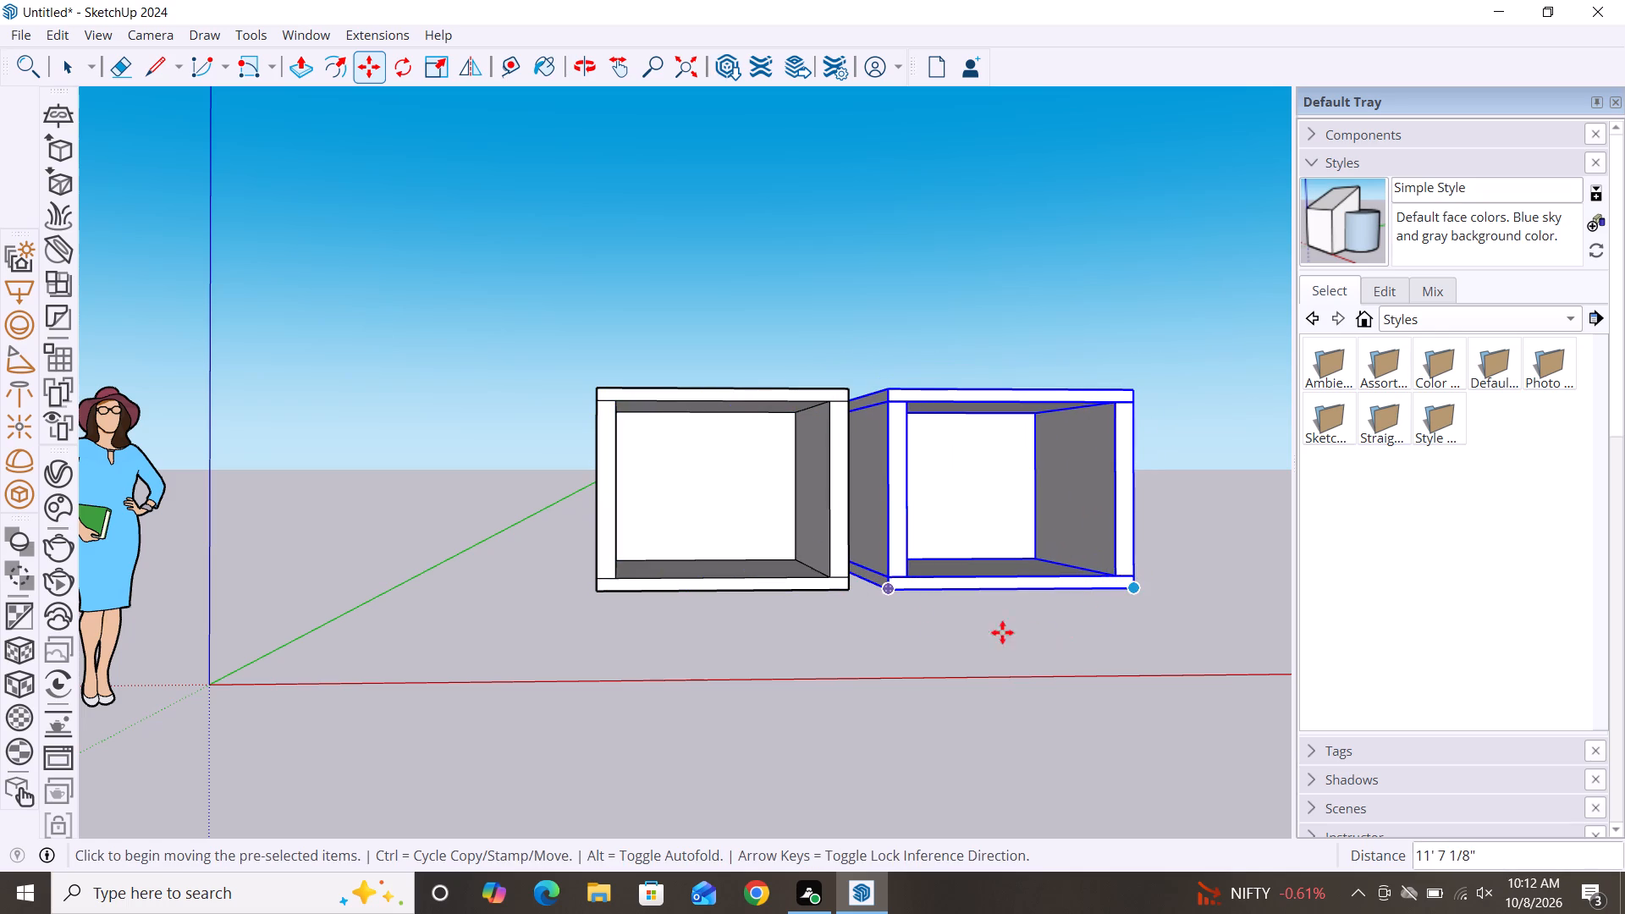
# Move the copied room by its lower front corner onto the original's top front corner, stacking it as the upper storey.
pyautogui.click(893, 594)
pyautogui.scroll(1, 596, 380)
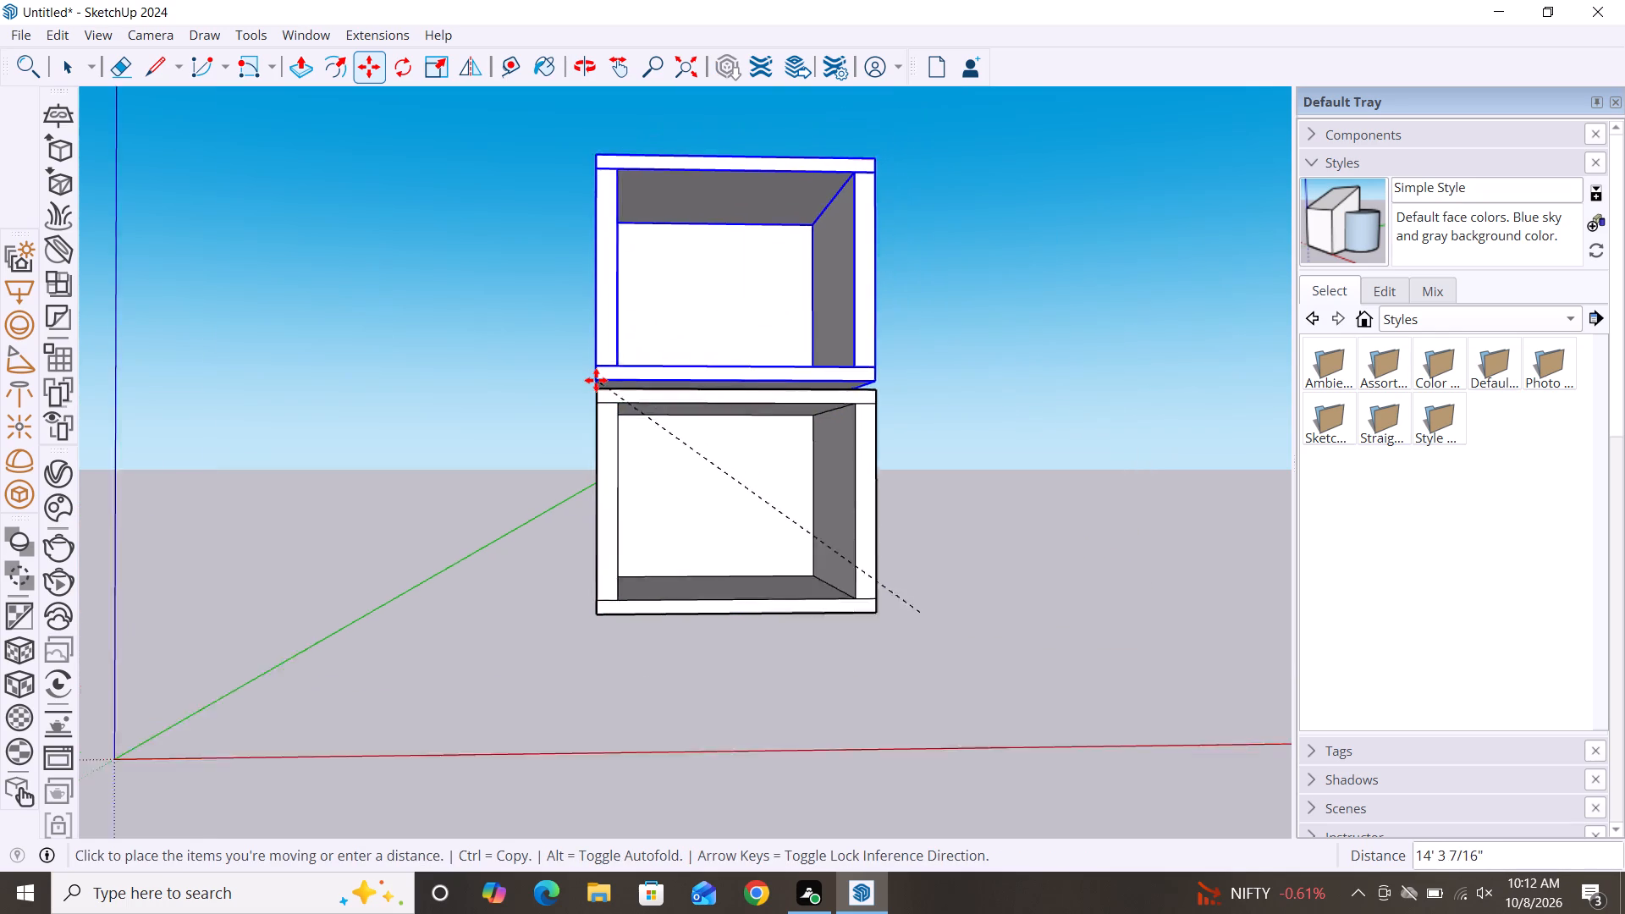
pyautogui.scroll(7, 596, 380)
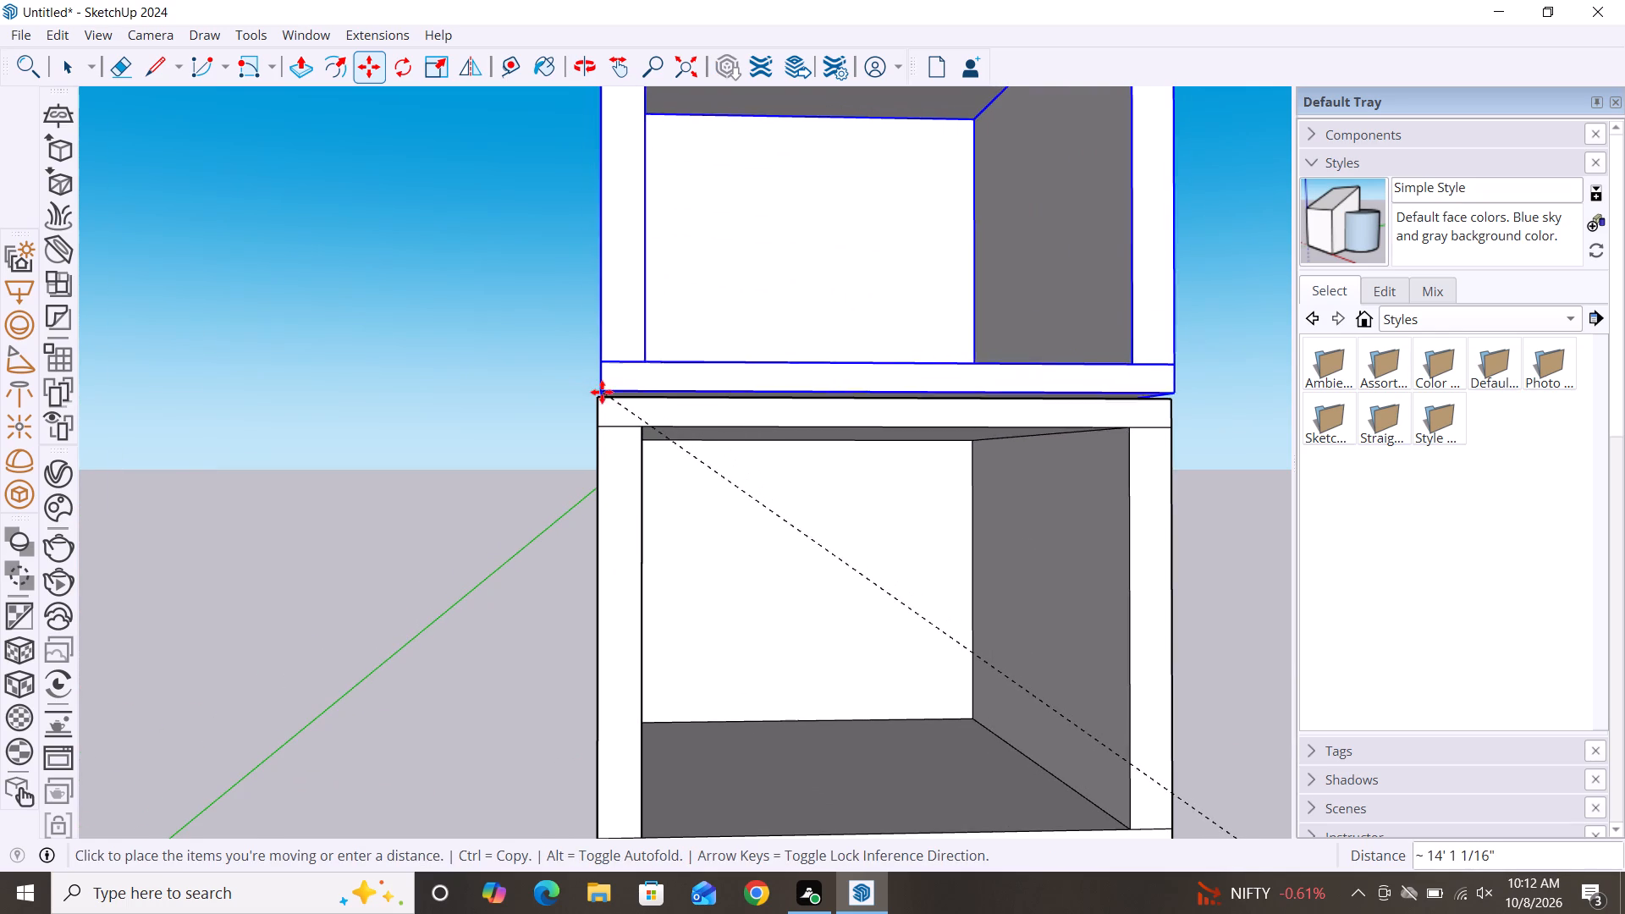
pyautogui.click(603, 393)
pyautogui.scroll(-7, 406, 411)
pyautogui.press('space')
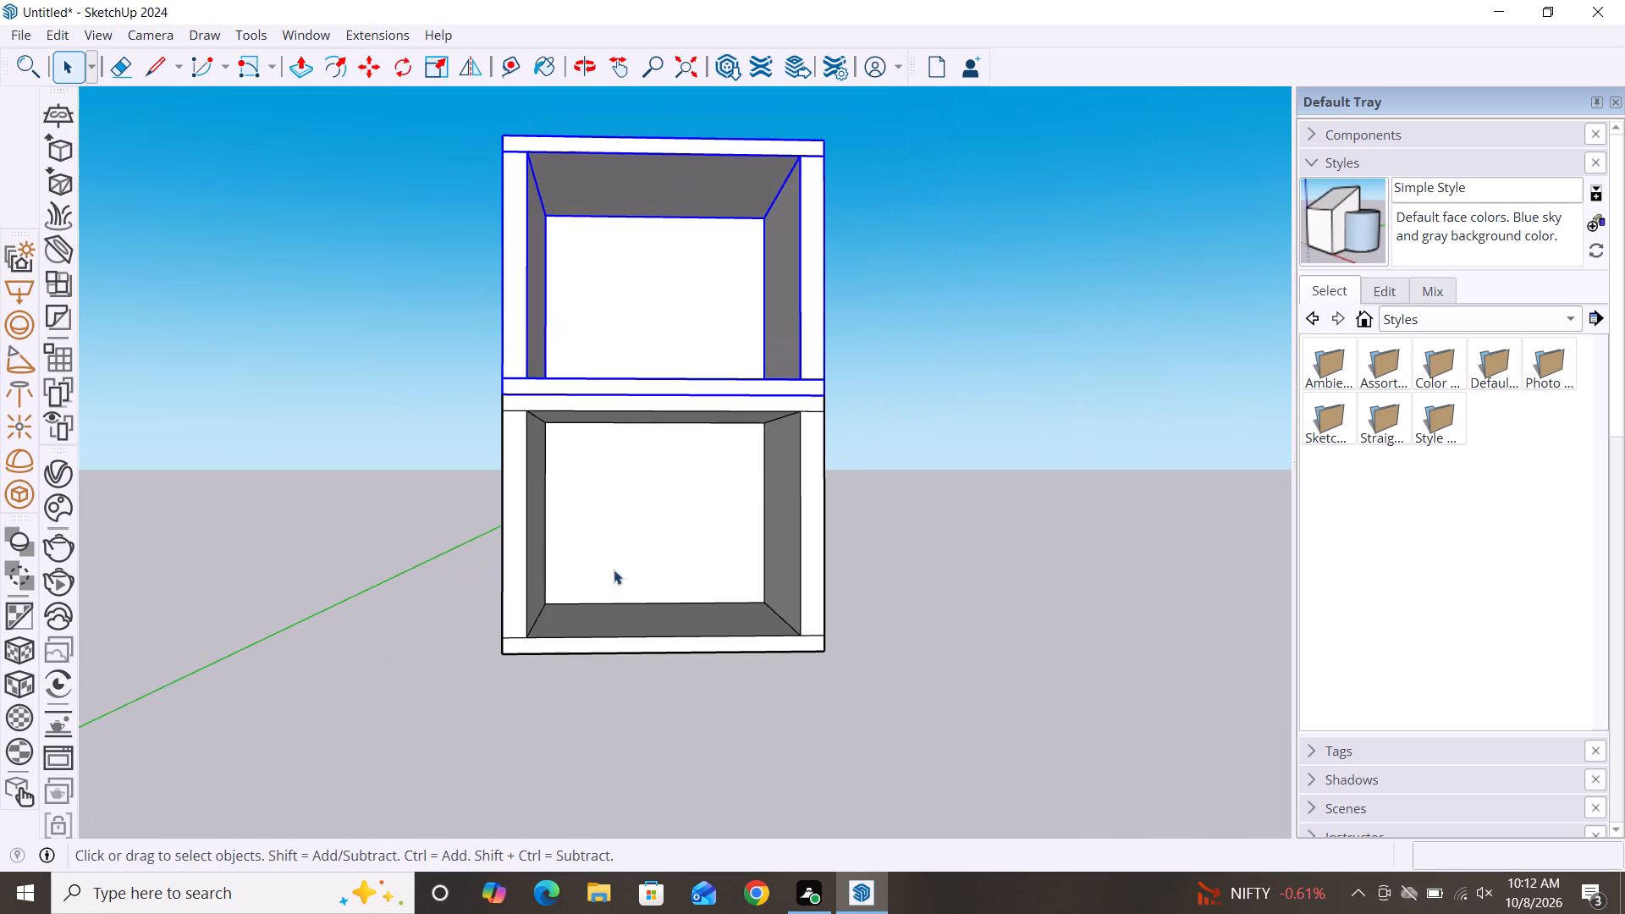
pyautogui.click(1496, 652)
pyautogui.click(1138, 522)
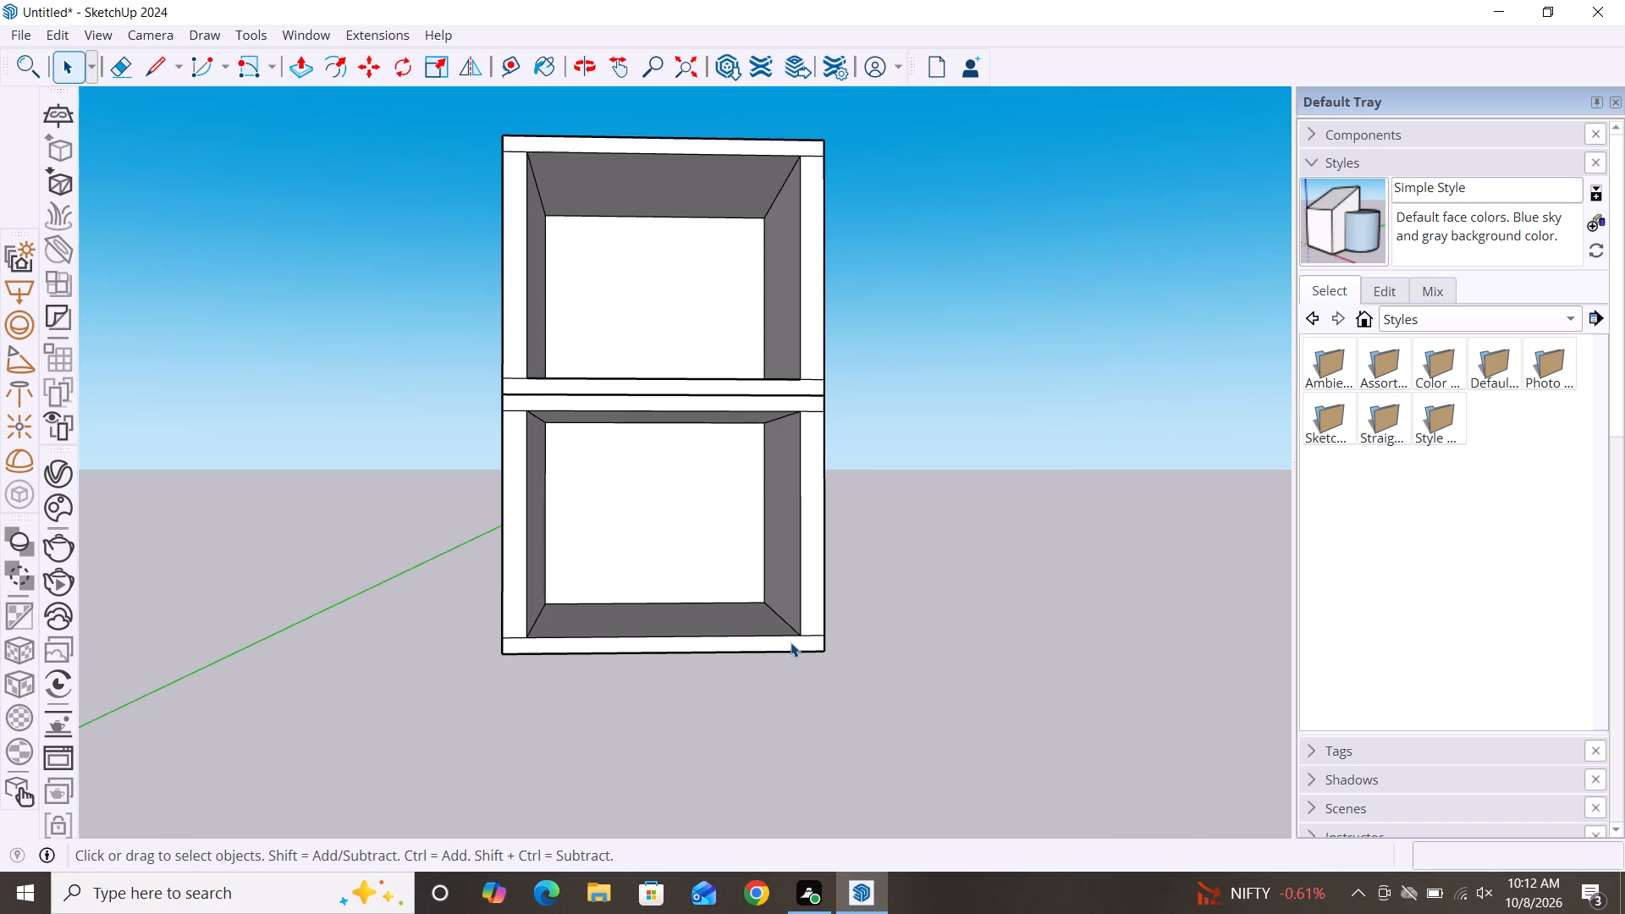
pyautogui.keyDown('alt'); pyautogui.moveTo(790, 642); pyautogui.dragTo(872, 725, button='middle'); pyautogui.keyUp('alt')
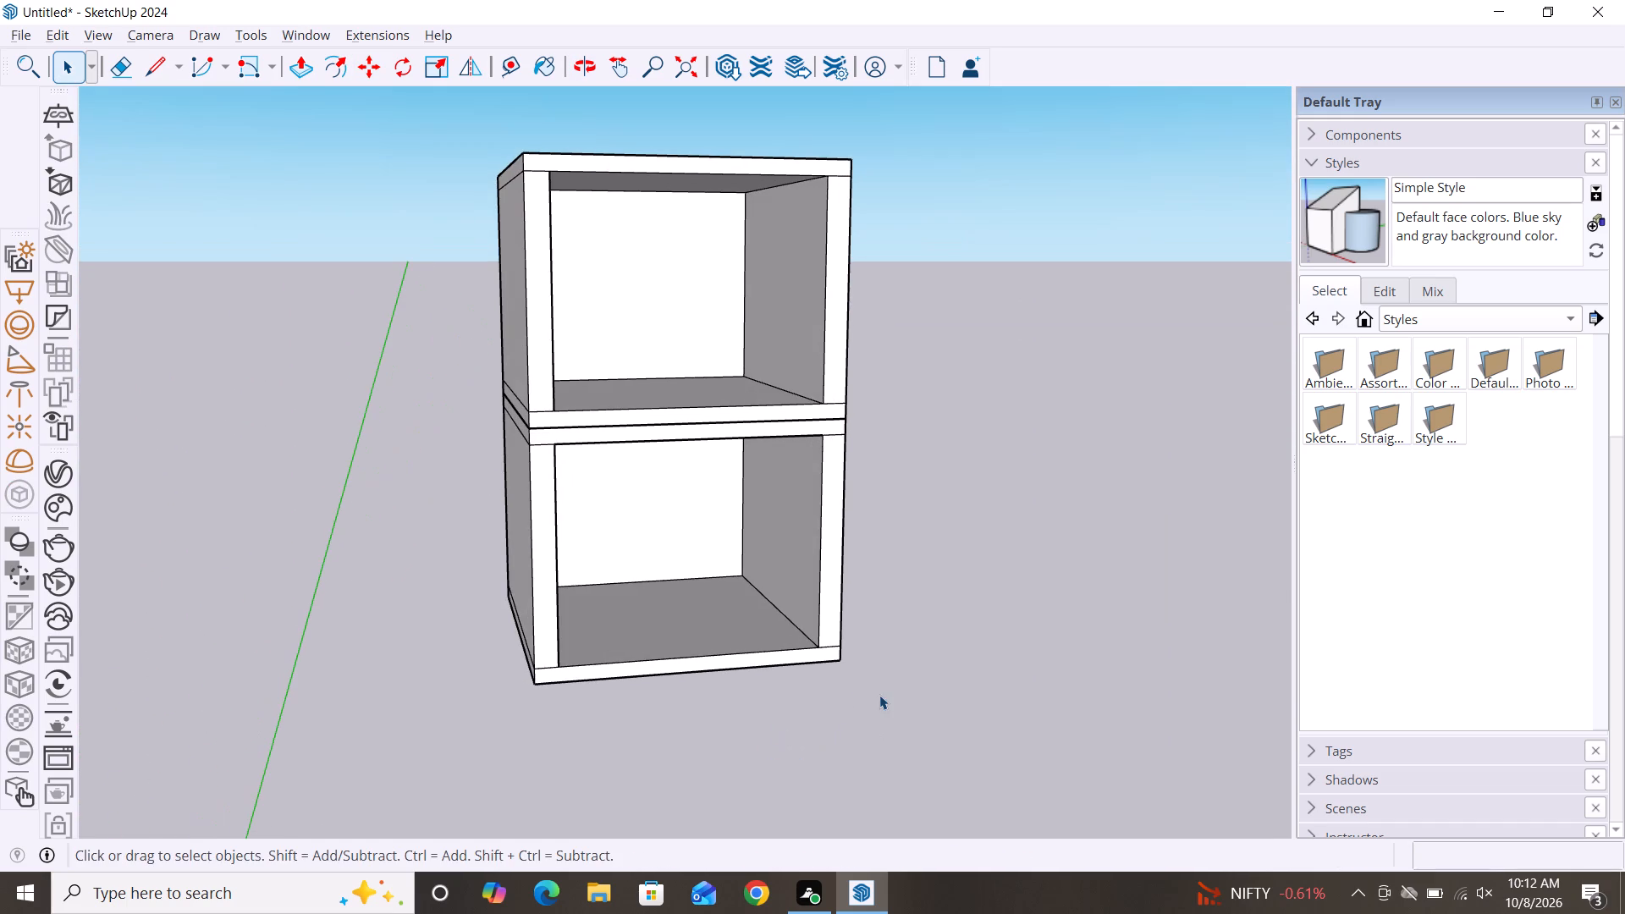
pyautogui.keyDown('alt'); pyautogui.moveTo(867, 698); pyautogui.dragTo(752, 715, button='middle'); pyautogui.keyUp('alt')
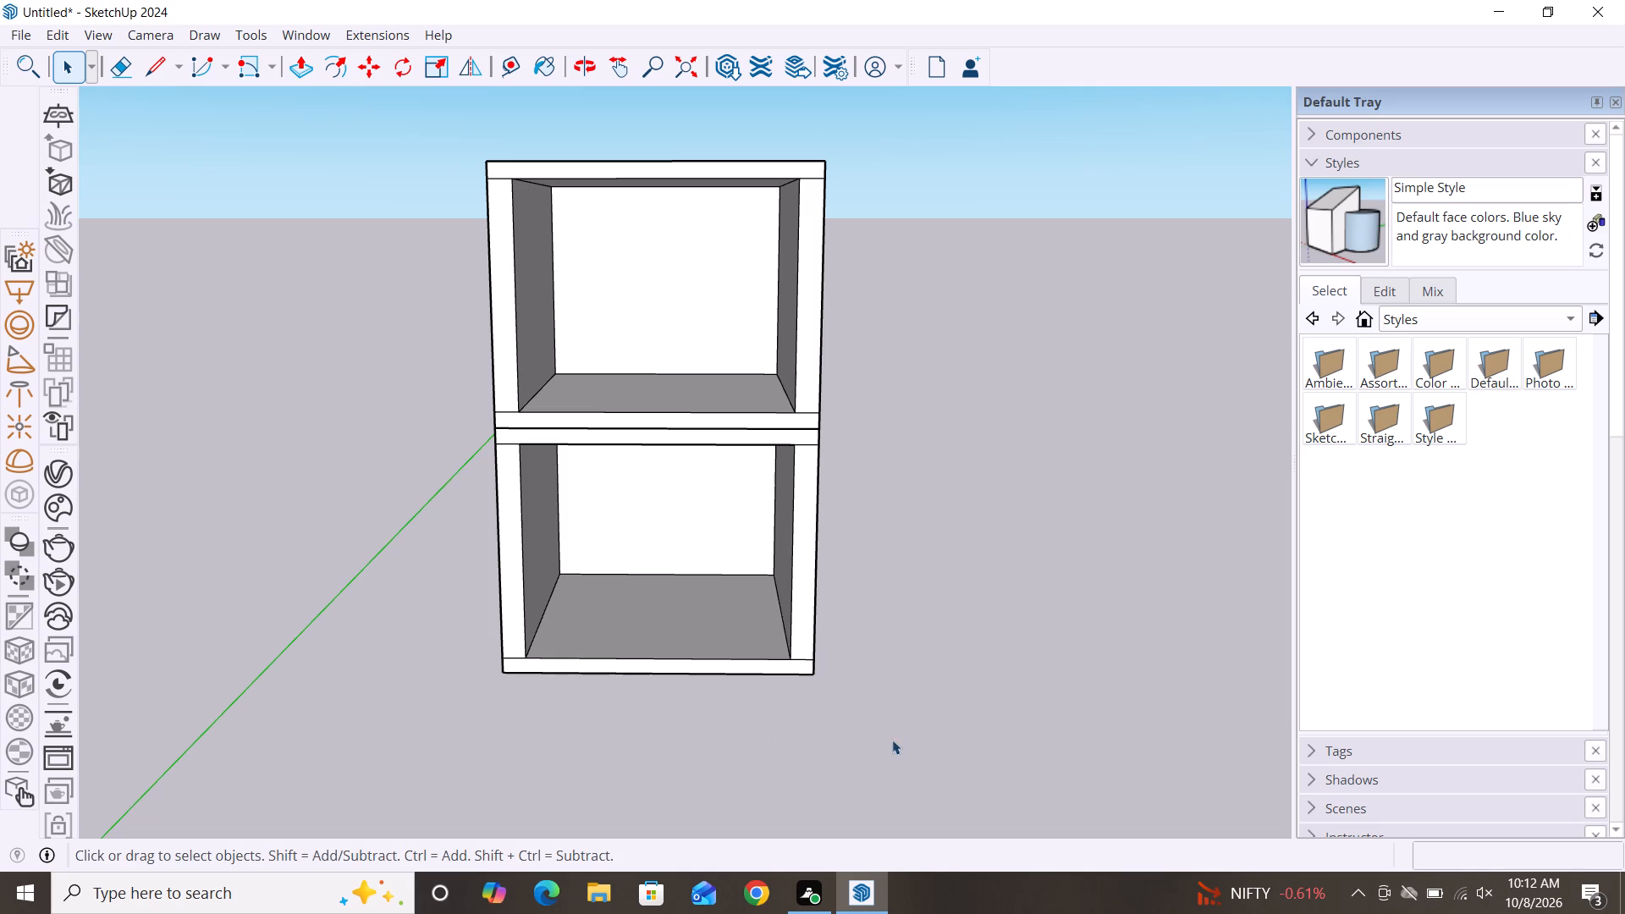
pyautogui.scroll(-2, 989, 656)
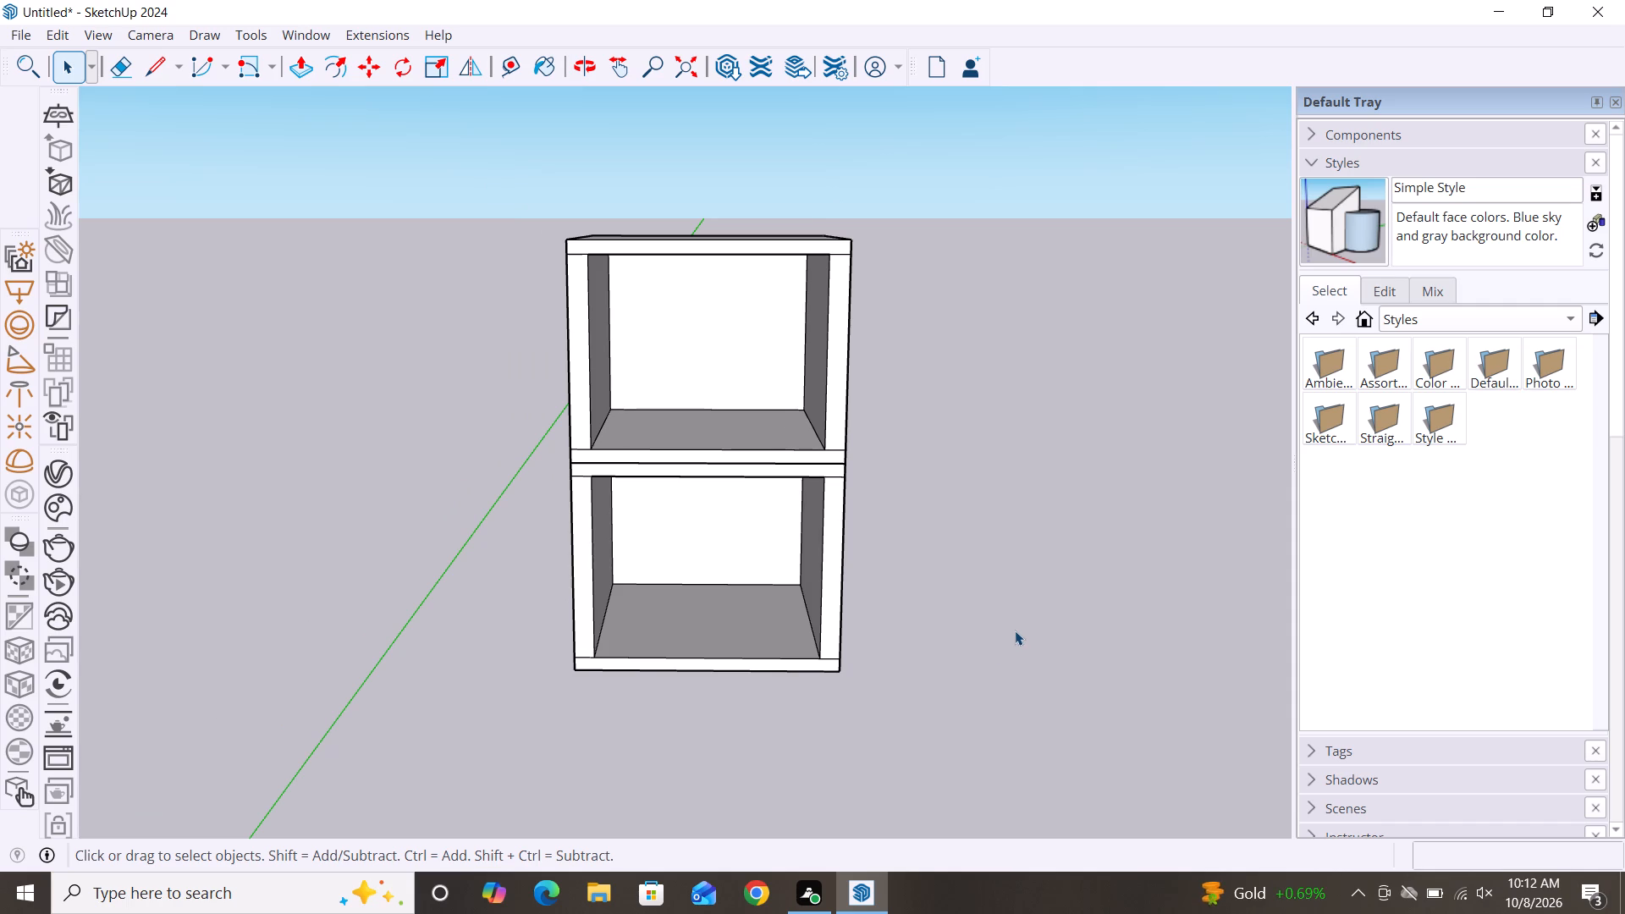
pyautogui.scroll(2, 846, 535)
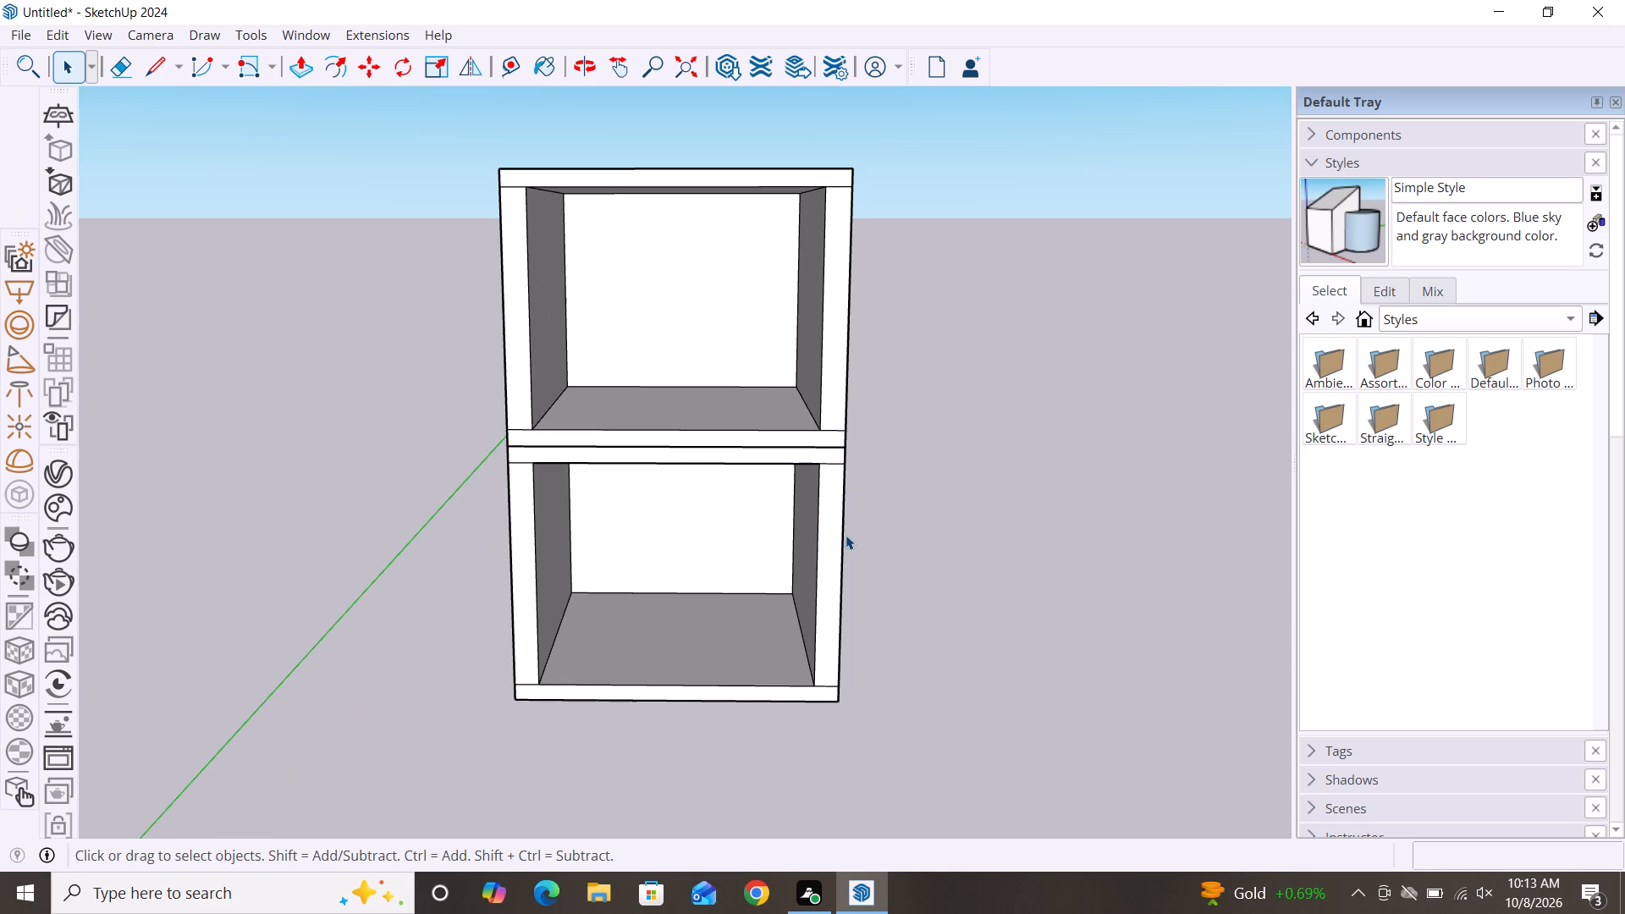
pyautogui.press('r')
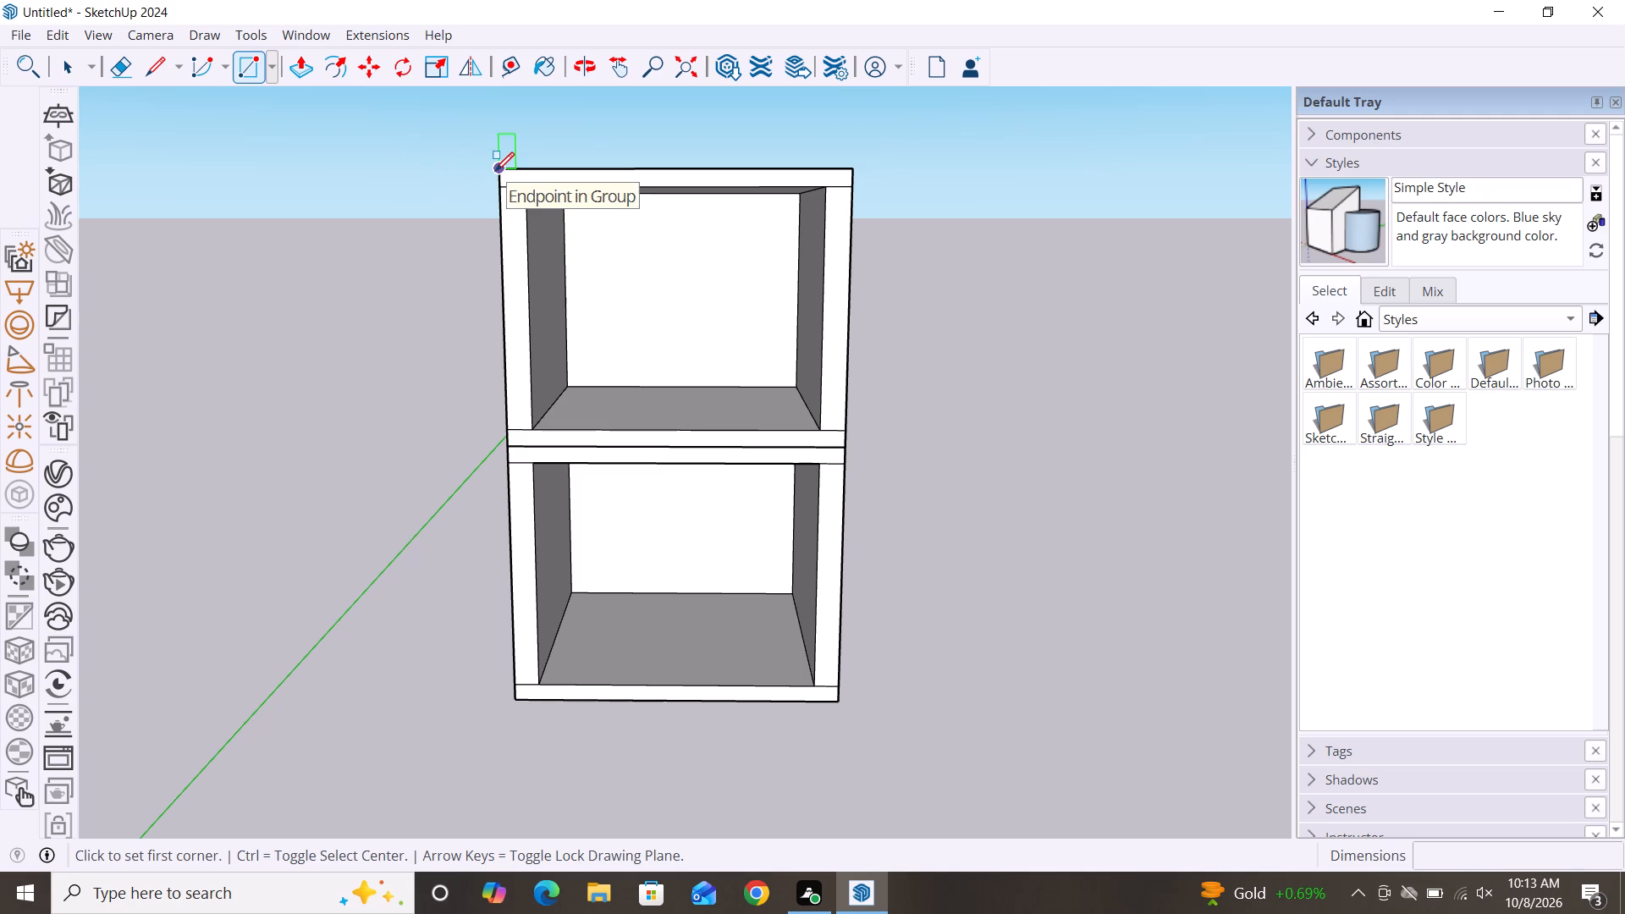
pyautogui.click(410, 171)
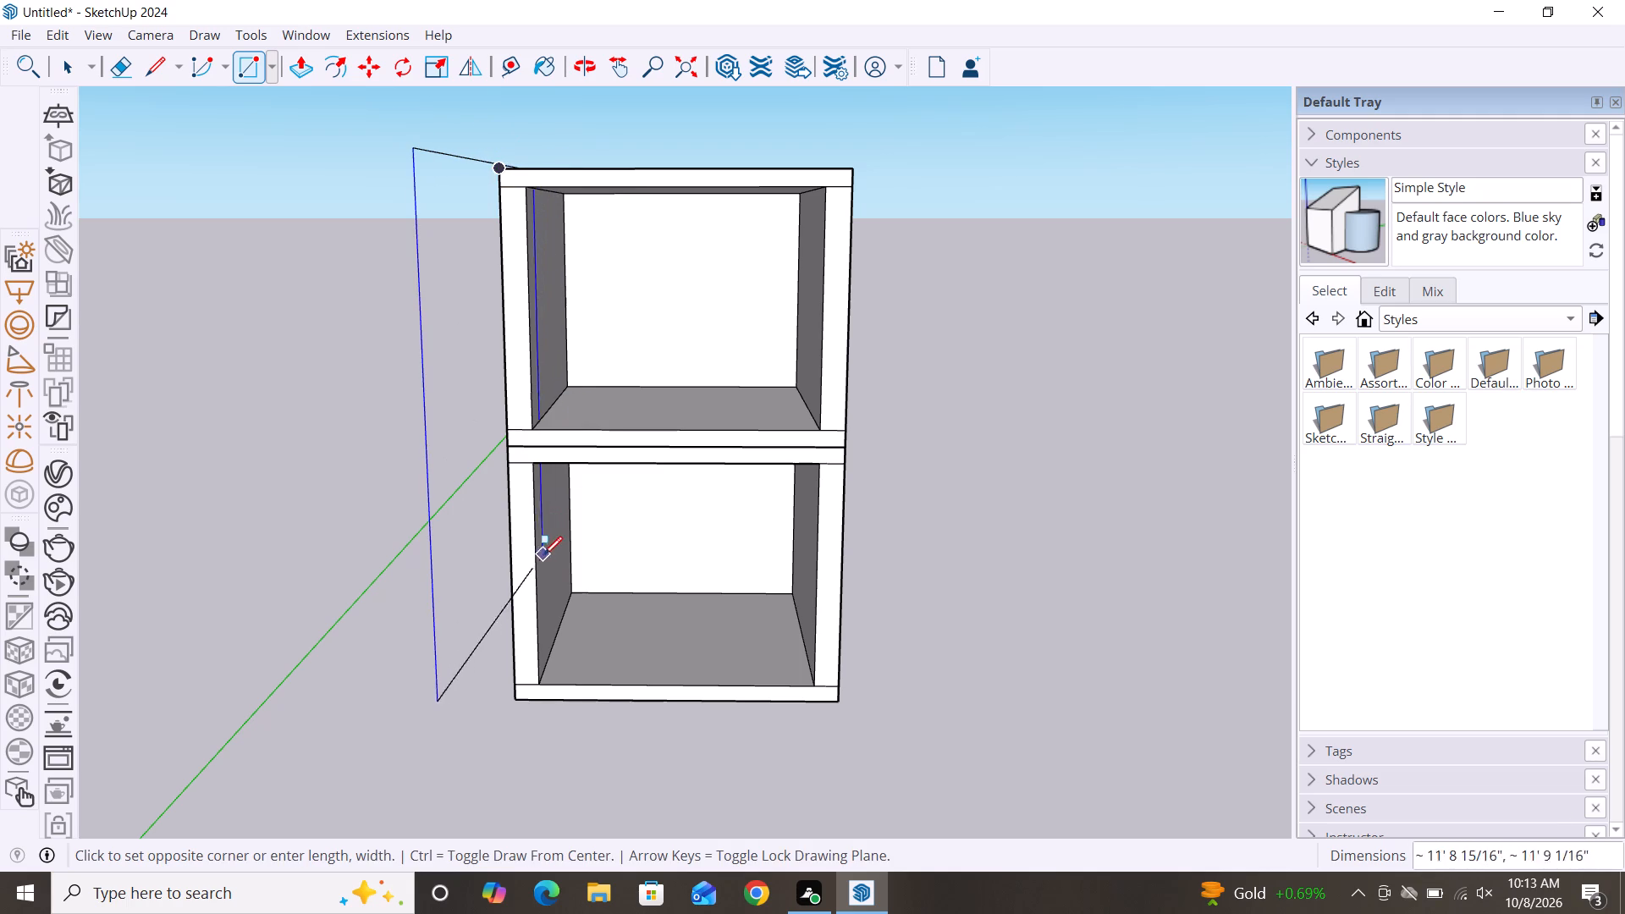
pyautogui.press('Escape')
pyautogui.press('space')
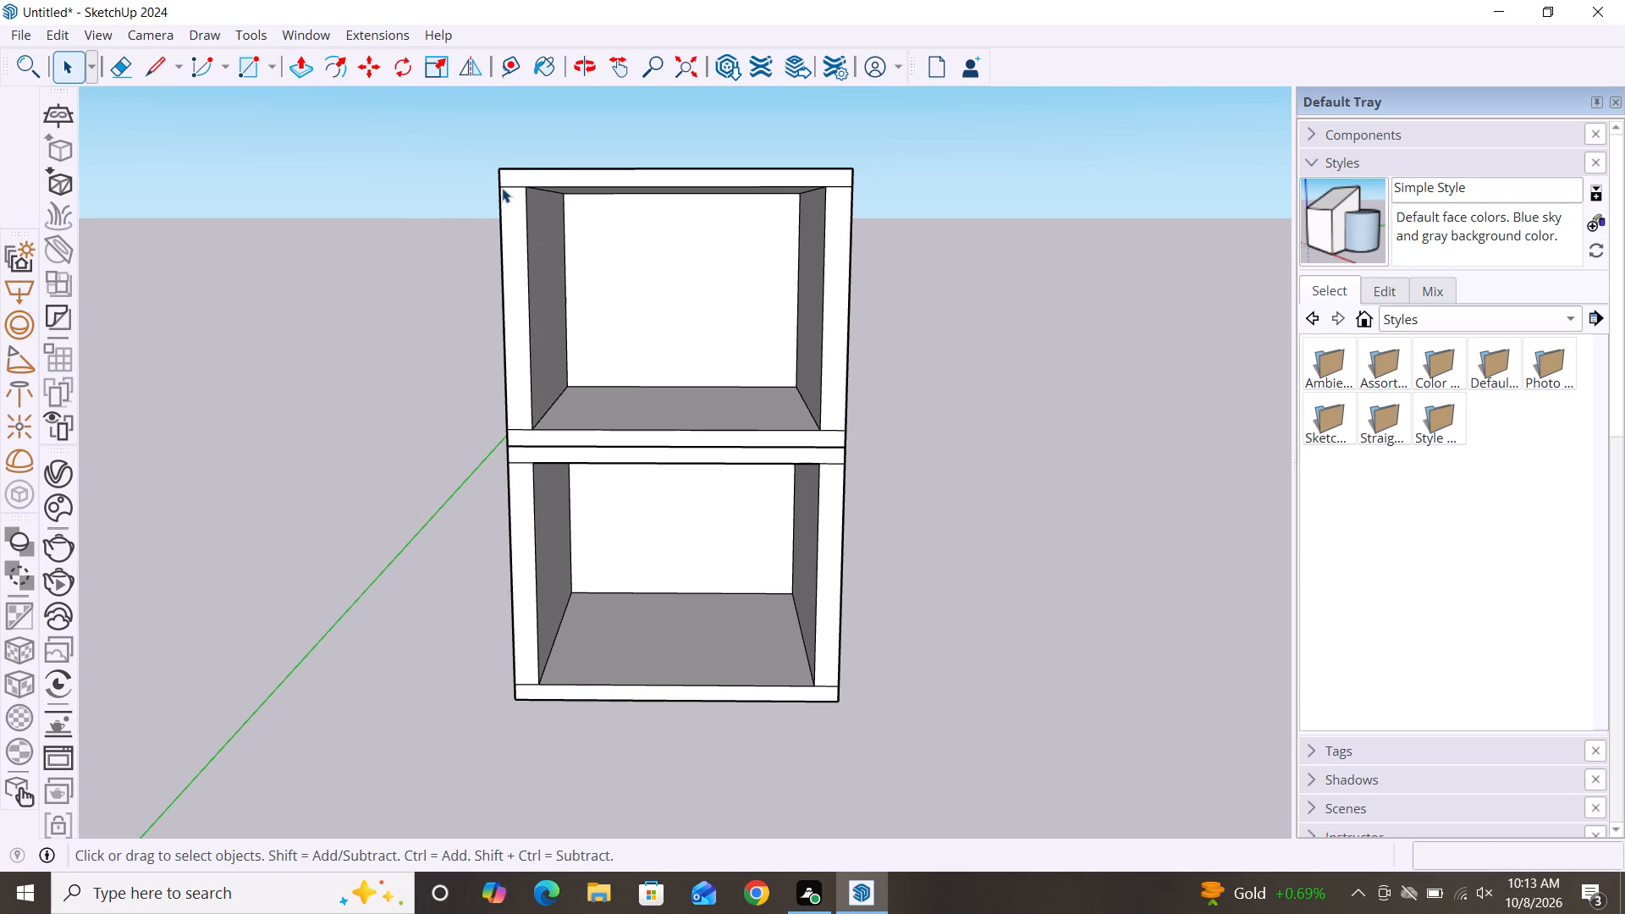
# Draw a vertical rectangle about 4' 4" by 16' 3" beside the stacked rooms, starting at the upper room's top front corner.
pyautogui.press('r')
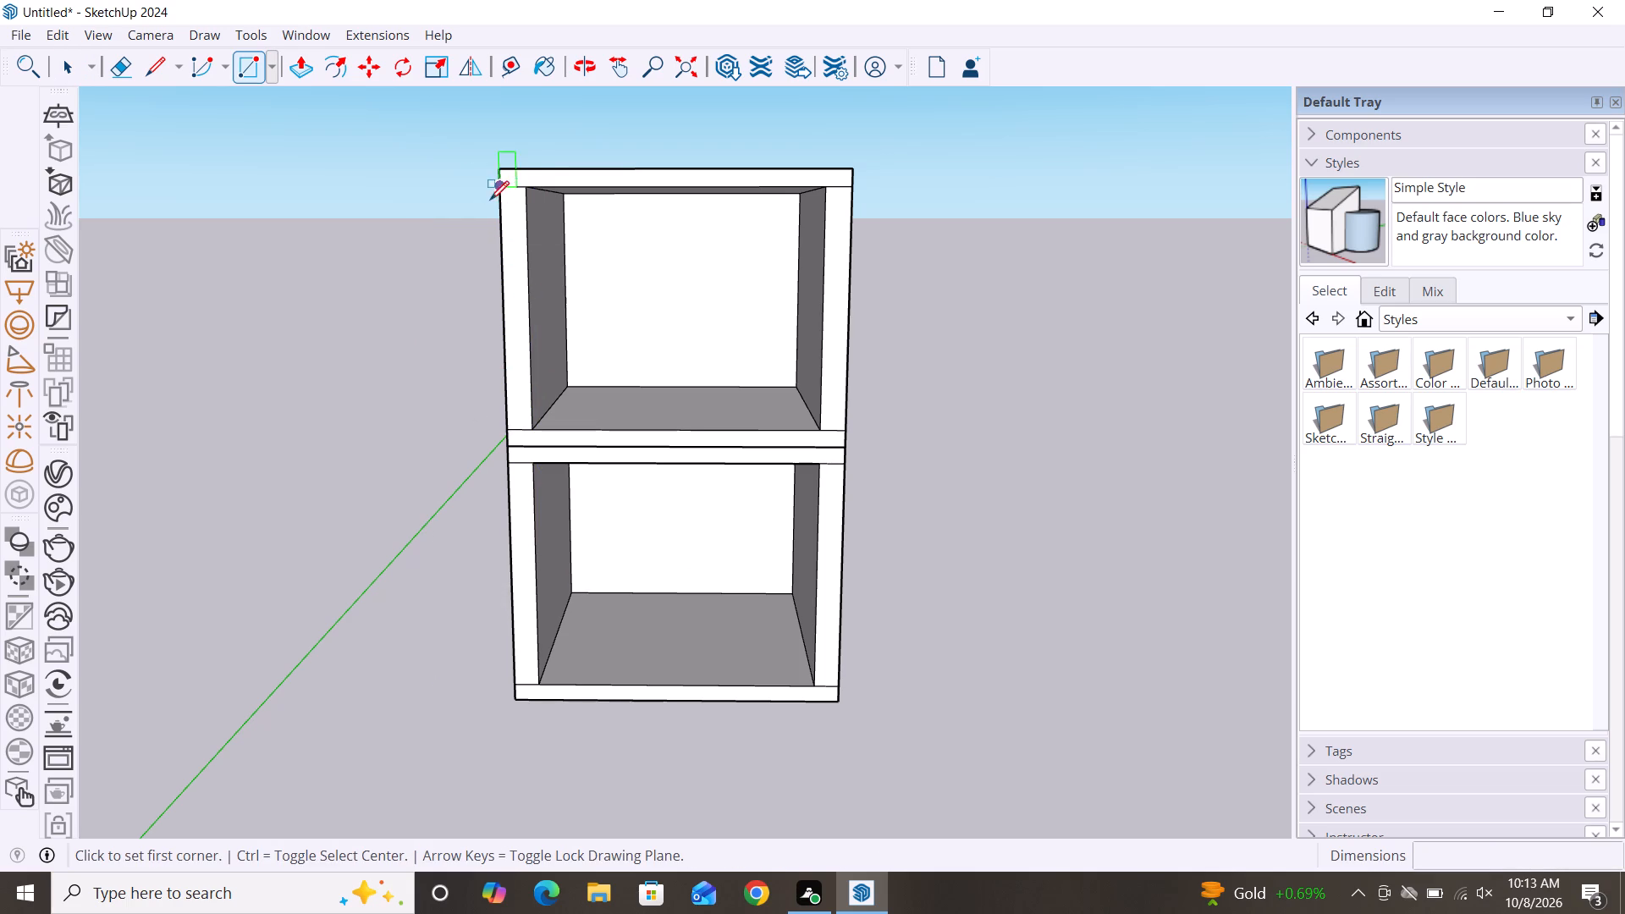
pyautogui.click(496, 170)
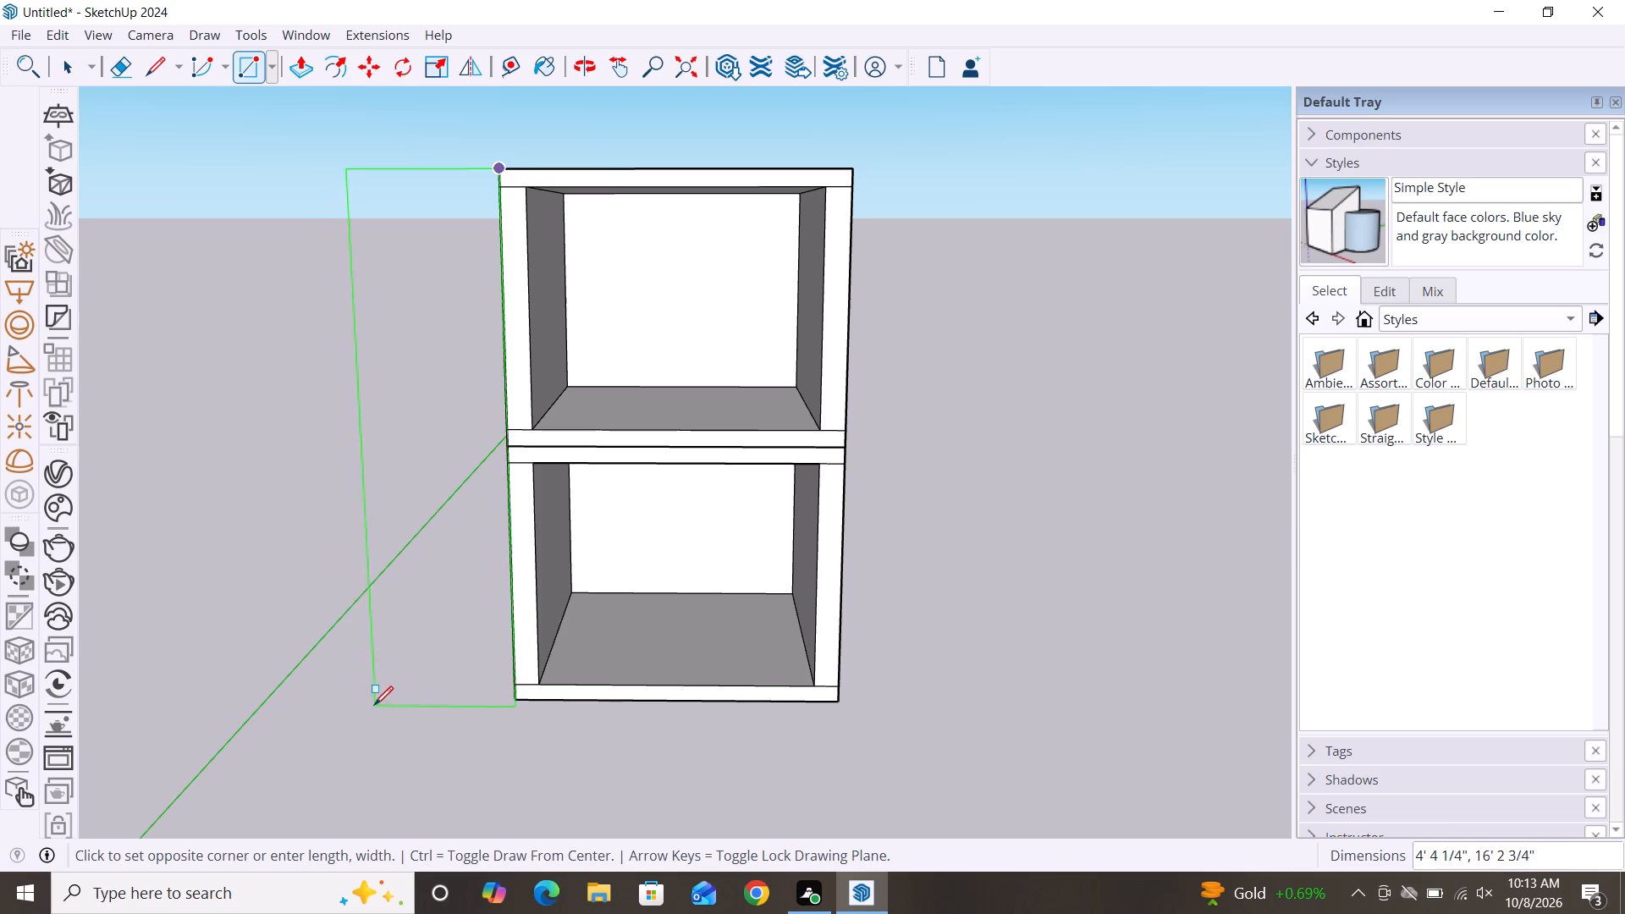
pyautogui.click(378, 708)
pyautogui.press('Escape')
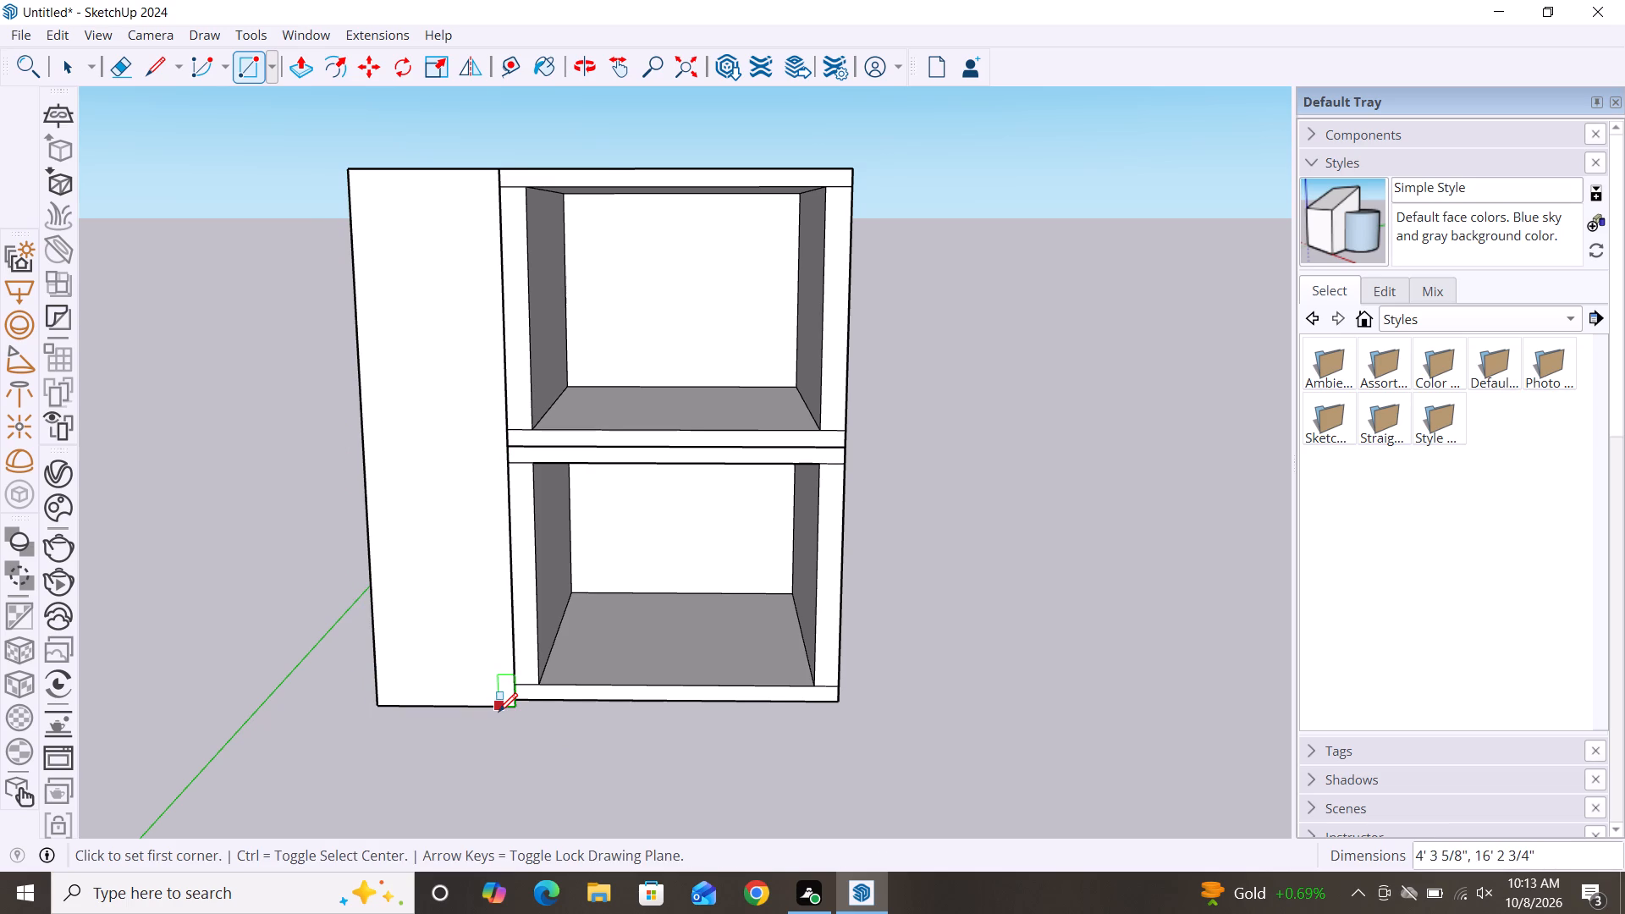
pyautogui.scroll(-2, 661, 413)
pyautogui.press('space')
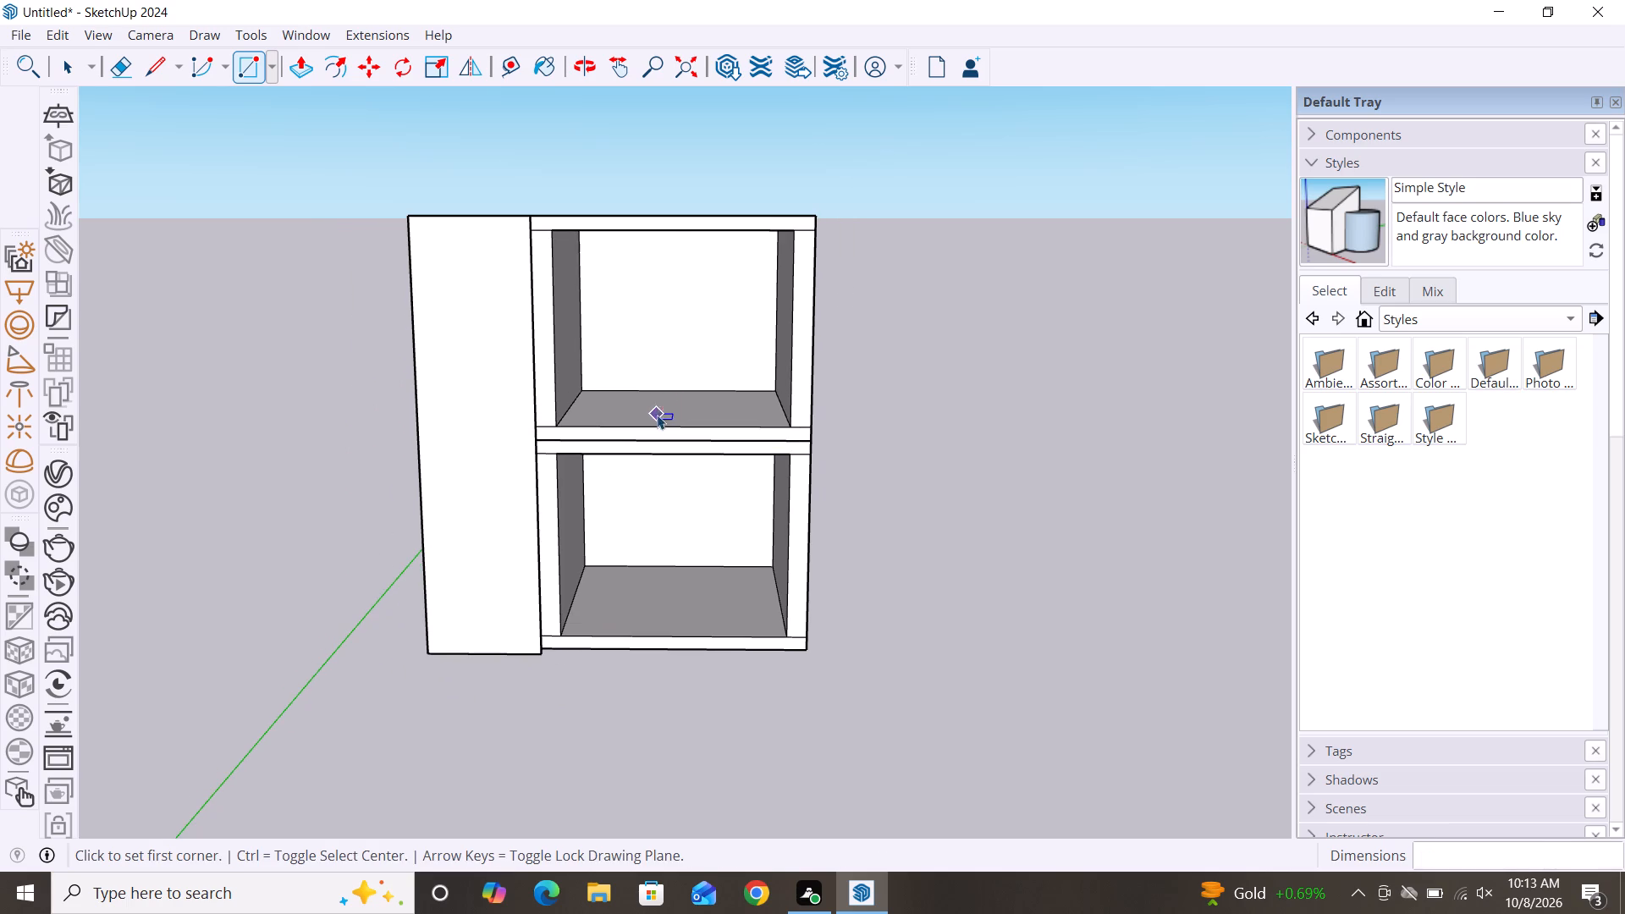
# Move the side rectangle's bottom edge up about 2 3/4" to meet the lower room's bottom front corner.
pyautogui.press('m')
pyautogui.press('space')
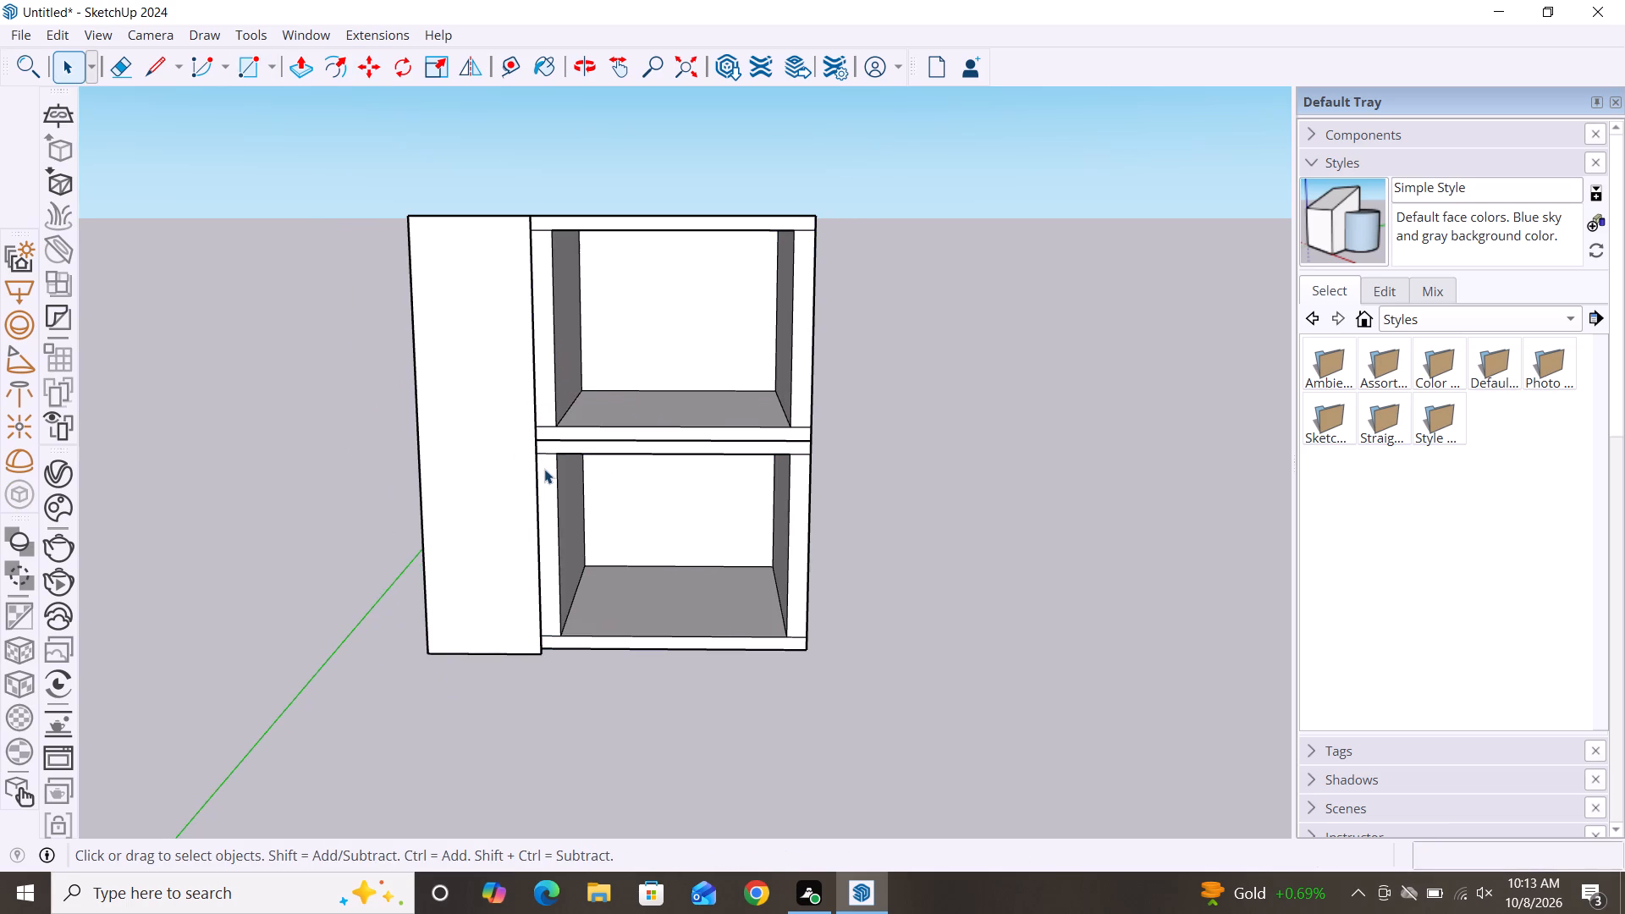
pyautogui.scroll(-1, 594, 492)
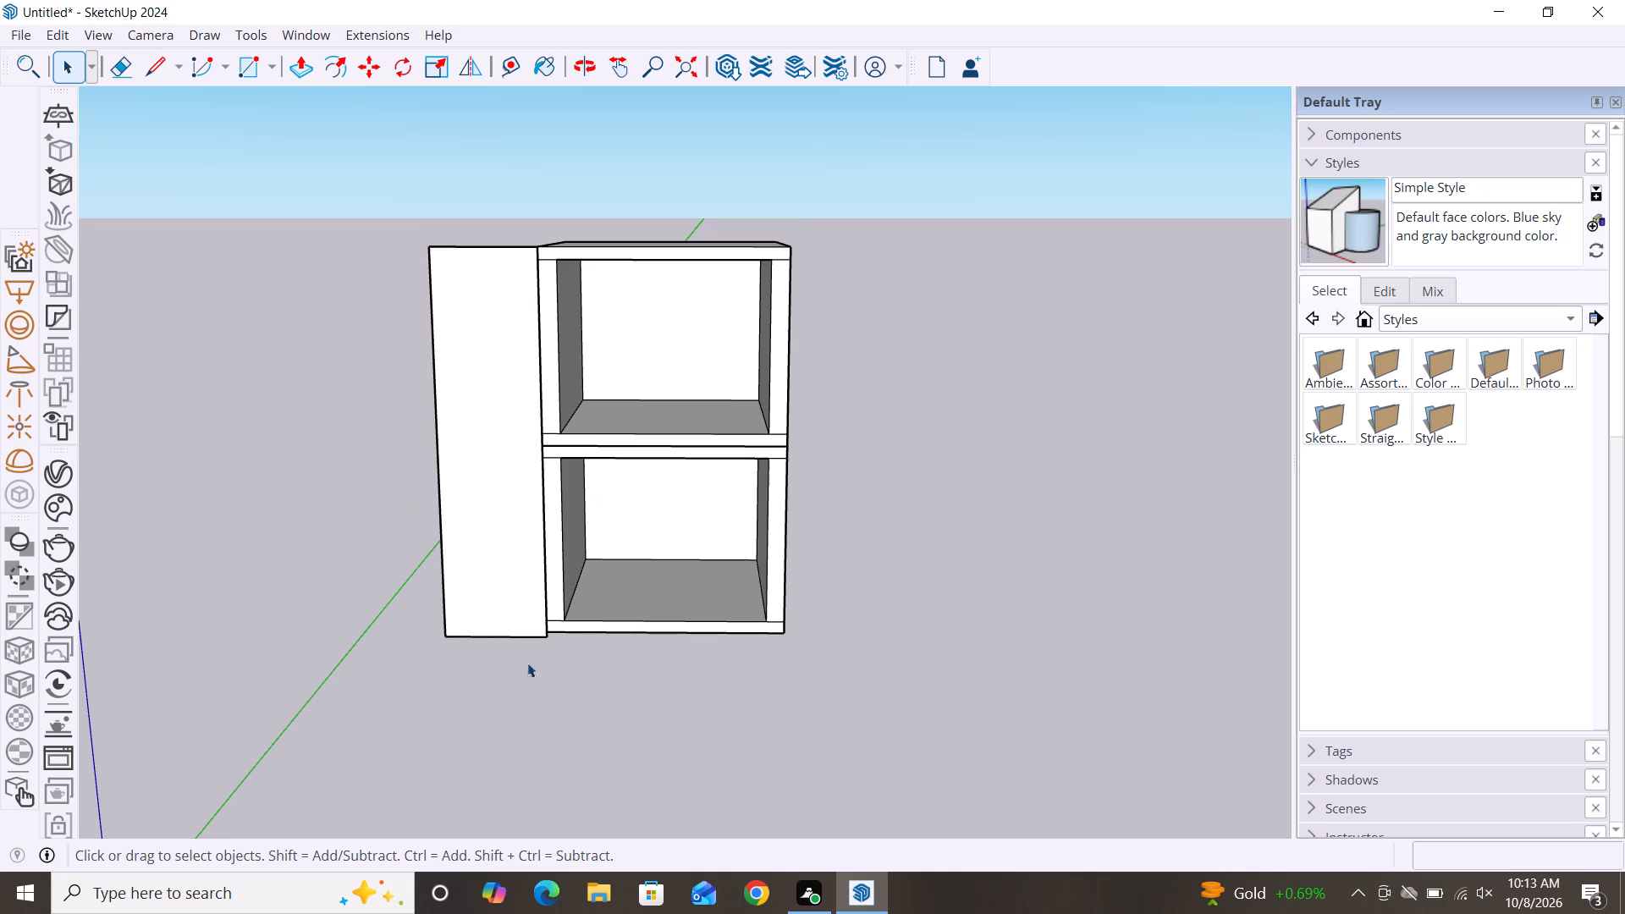
pyautogui.keyDown('alt'); pyautogui.moveTo(526, 702); pyautogui.dragTo(563, 509, button='middle'); pyautogui.keyUp('alt')
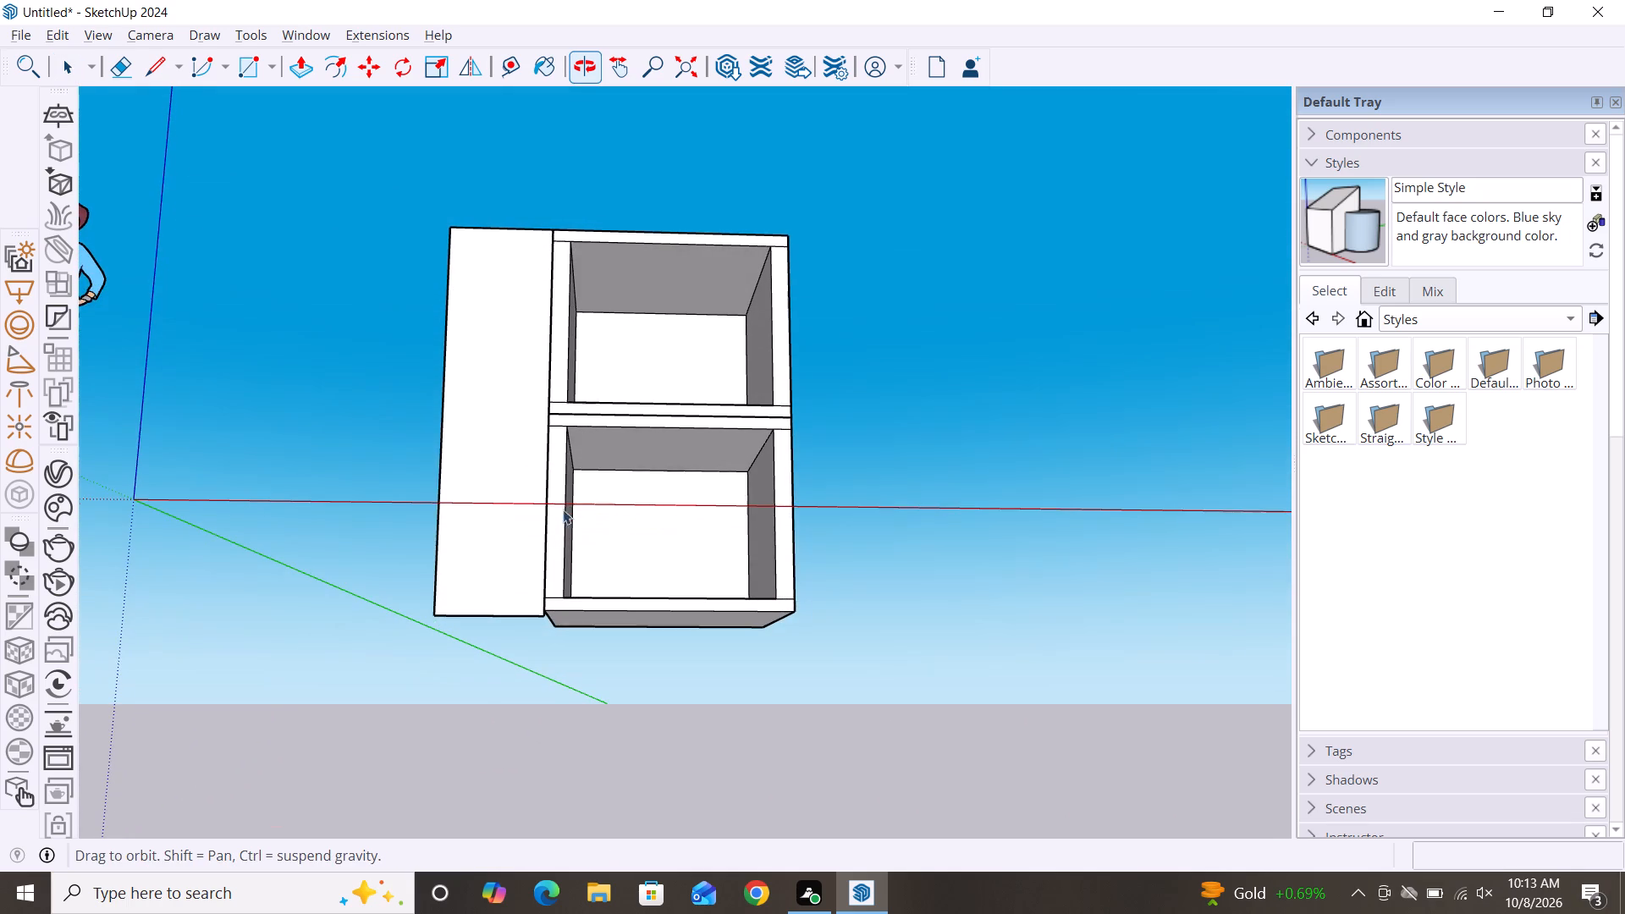
pyautogui.scroll(8, 518, 636)
pyautogui.write('m')
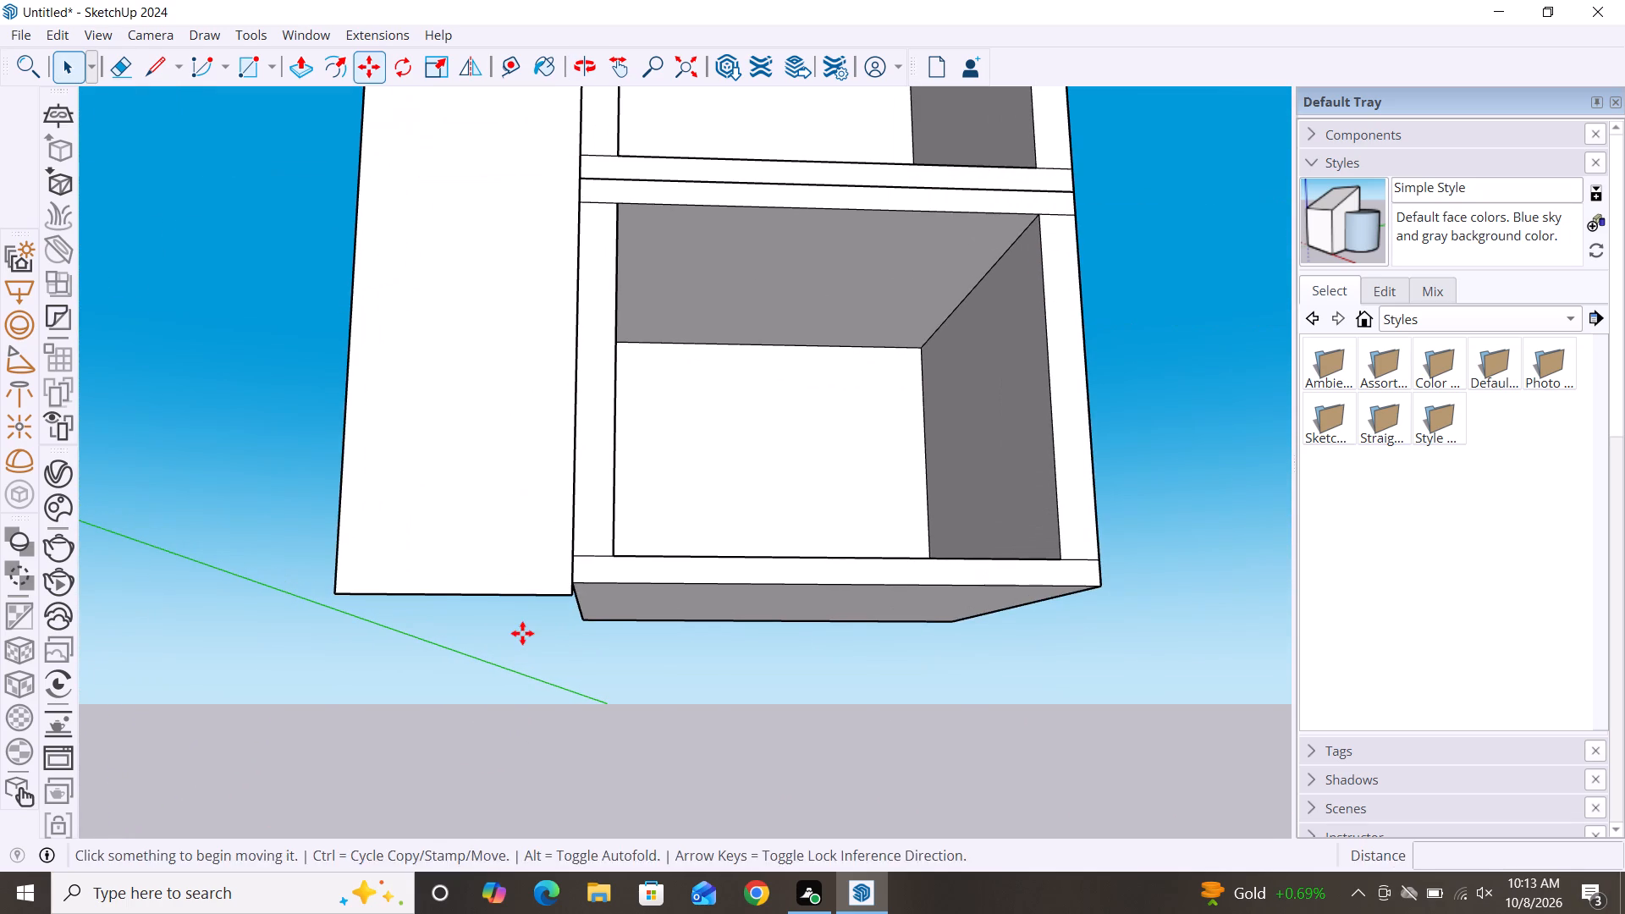
pyautogui.press('space')
pyautogui.click(557, 595)
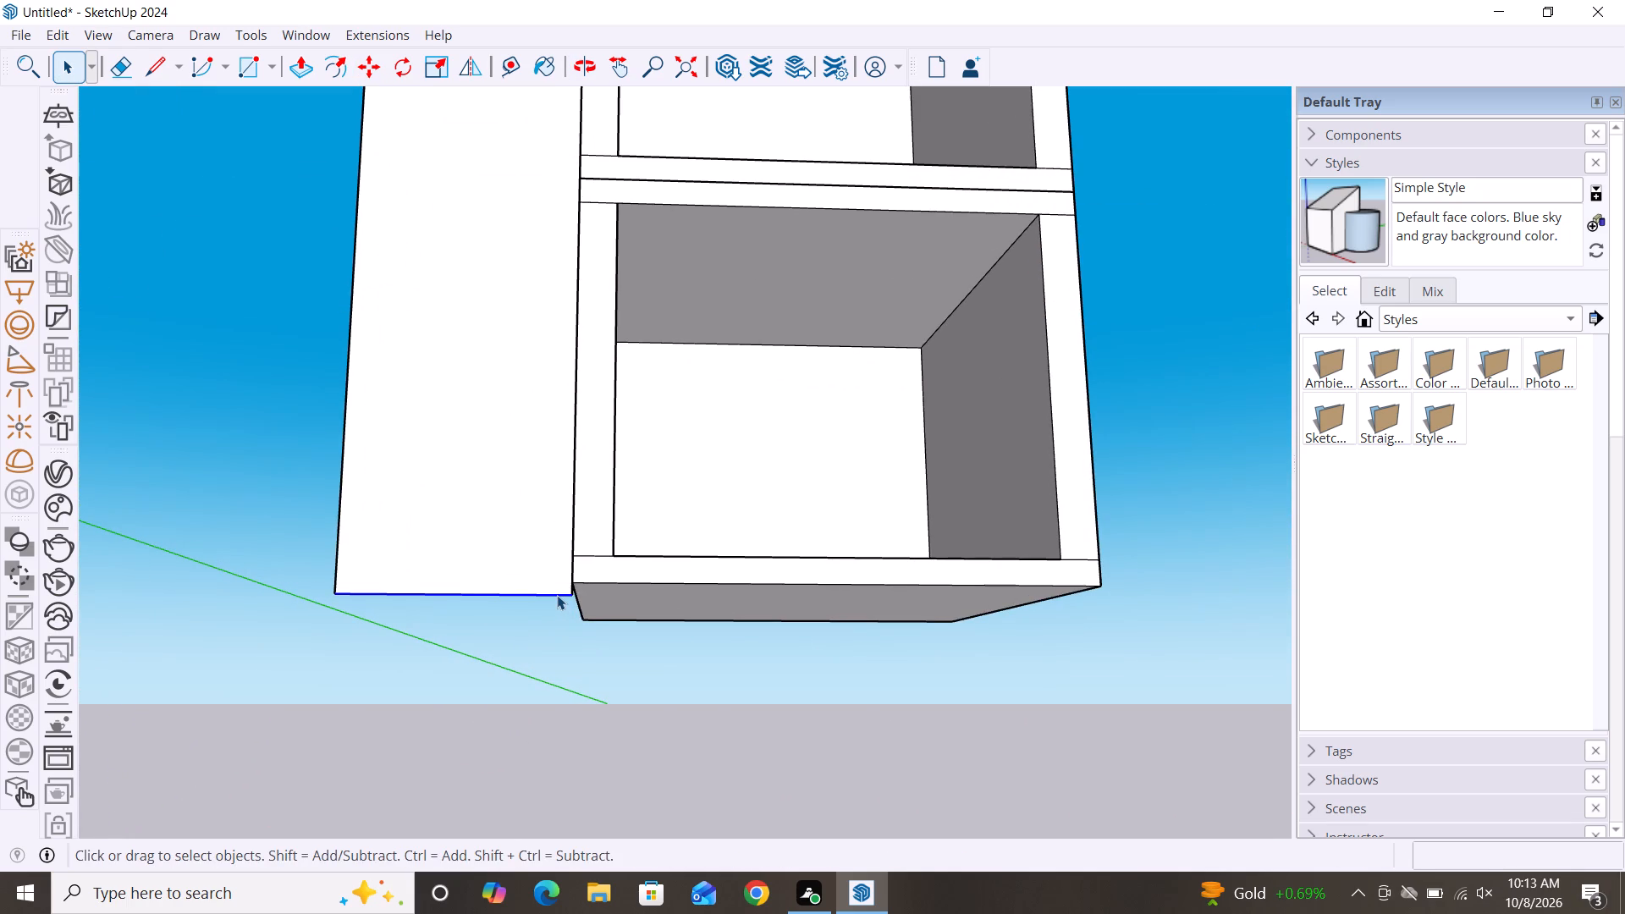
pyautogui.press('m')
pyautogui.click(577, 593)
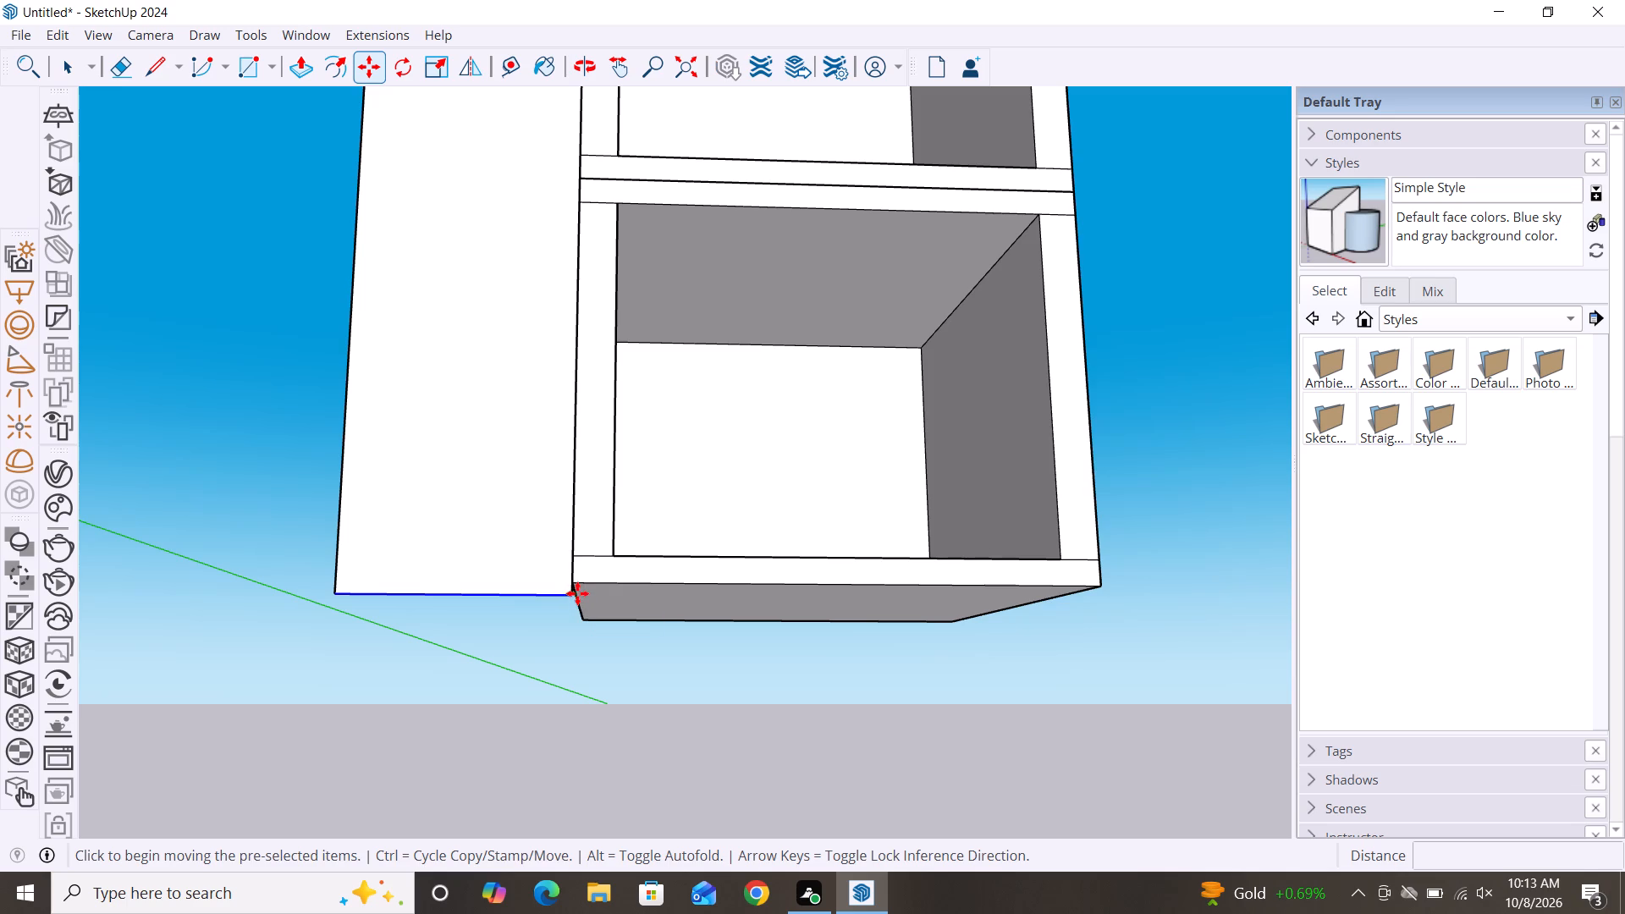
pyautogui.click(576, 575)
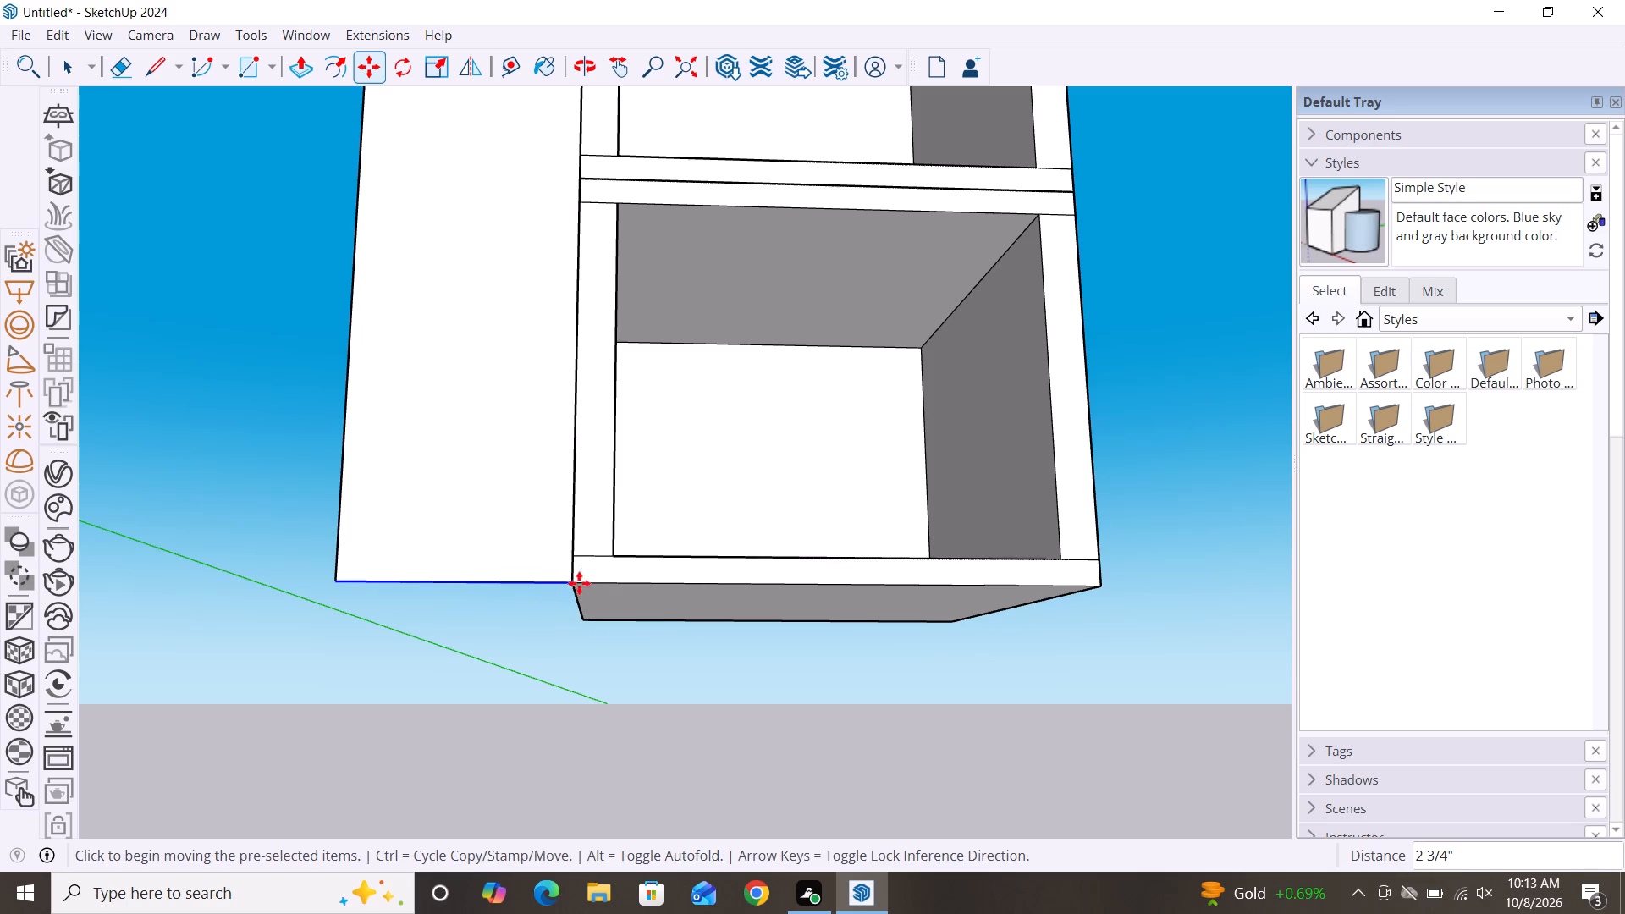
pyautogui.press('Escape')
pyautogui.press('space')
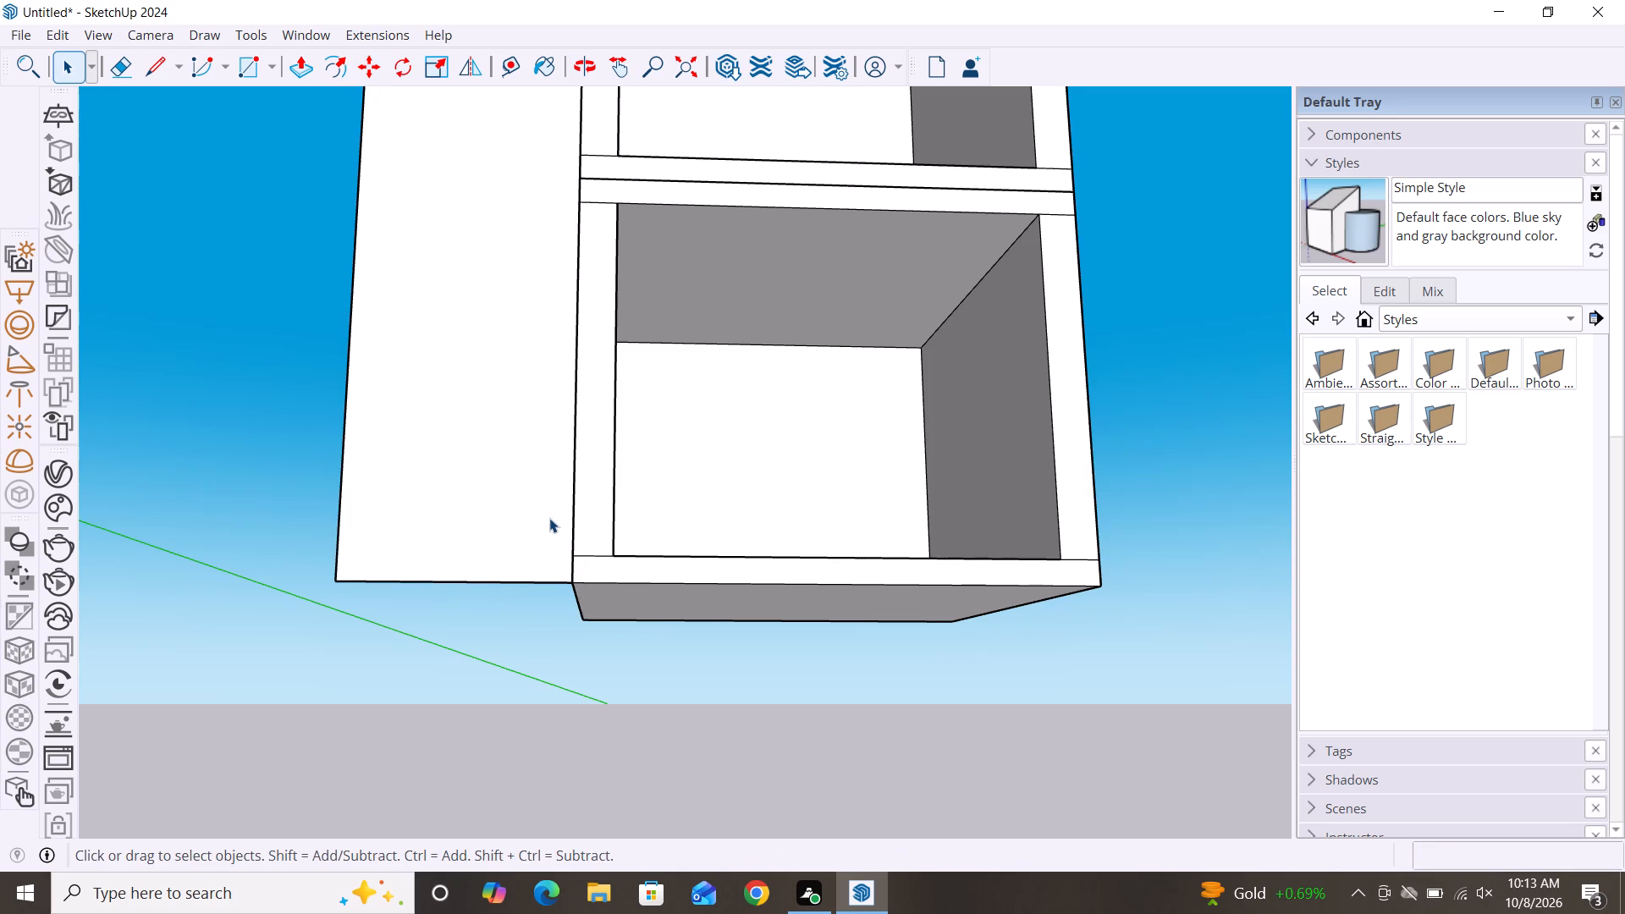
# Examine how the side rectangle lines up with the fronts of the stacked rooms.
pyautogui.keyDown('alt'); pyautogui.moveTo(549, 518); pyautogui.dragTo(594, 691, button='middle'); pyautogui.keyUp('alt')
pyautogui.scroll(-8, 427, 531)
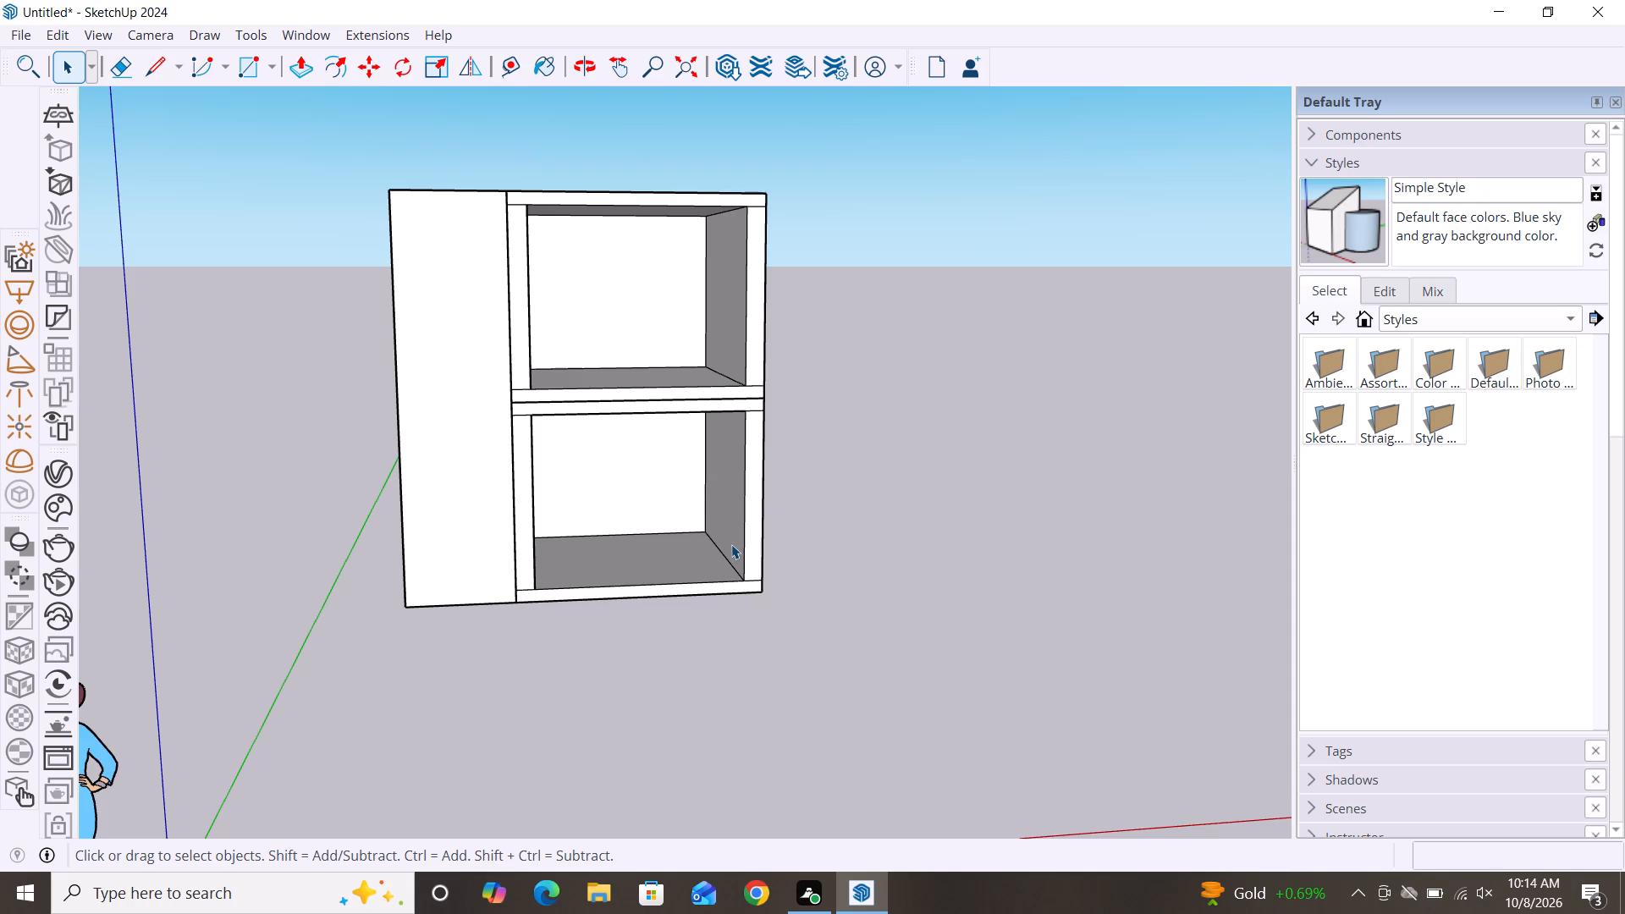
pyautogui.scroll(-3, 1021, 548)
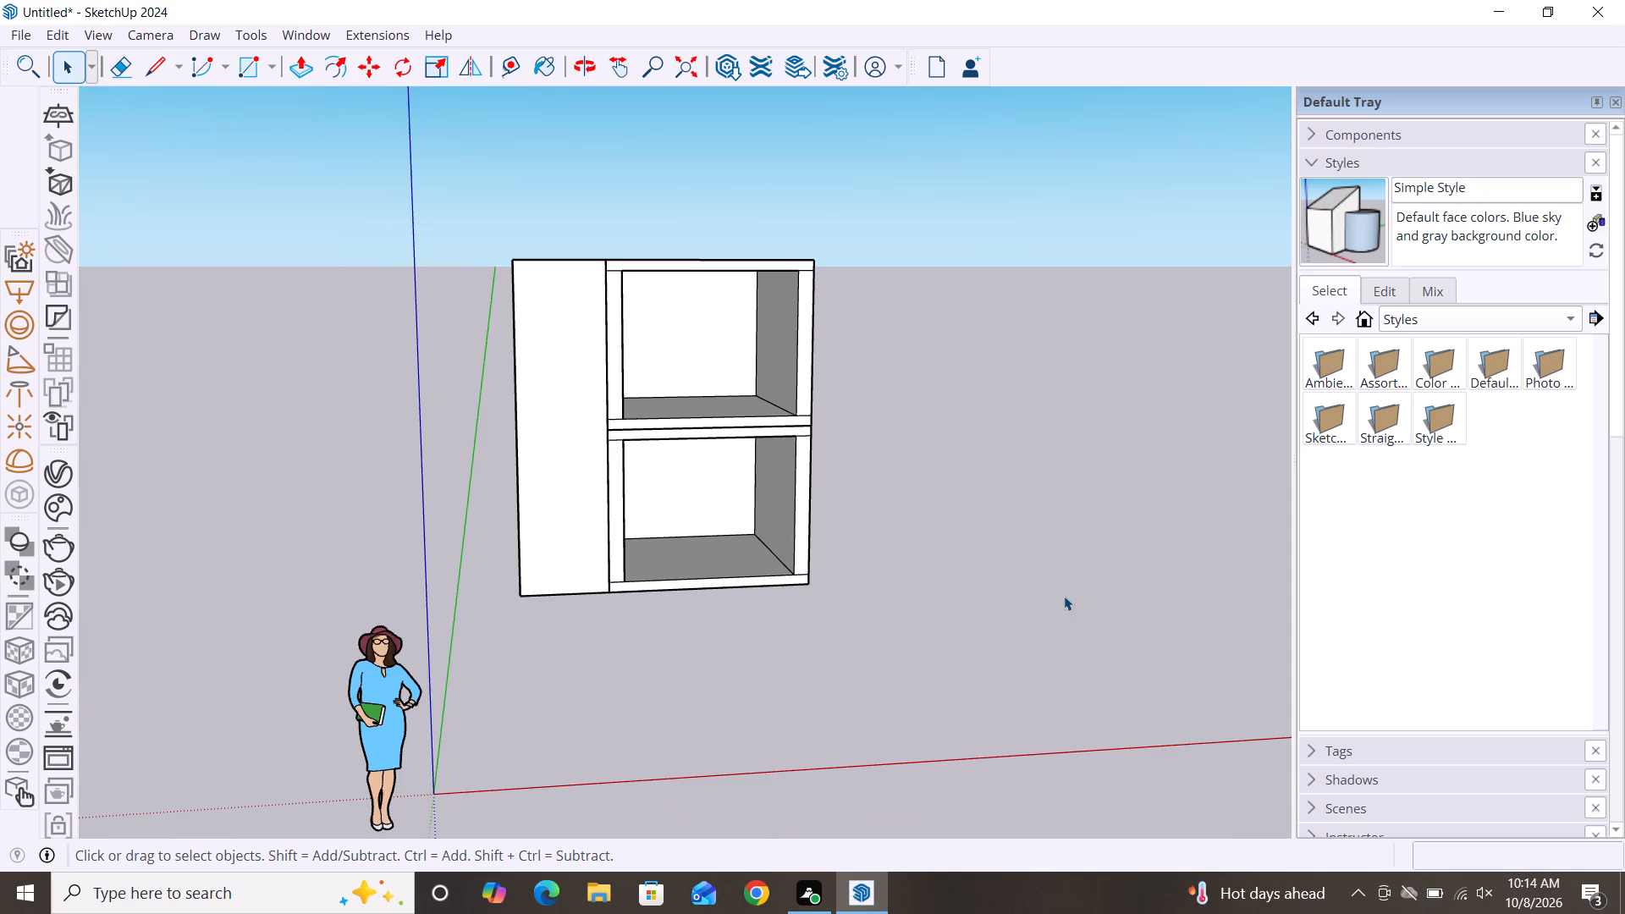
pyautogui.keyDown('alt'); pyautogui.moveTo(983, 624); pyautogui.dragTo(881, 639, button='middle'); pyautogui.keyUp('alt')
pyautogui.scroll(-2, 888, 644)
pyautogui.keyDown('alt'); pyautogui.moveTo(686, 604); pyautogui.dragTo(726, 602, button='middle'); pyautogui.keyUp('alt')
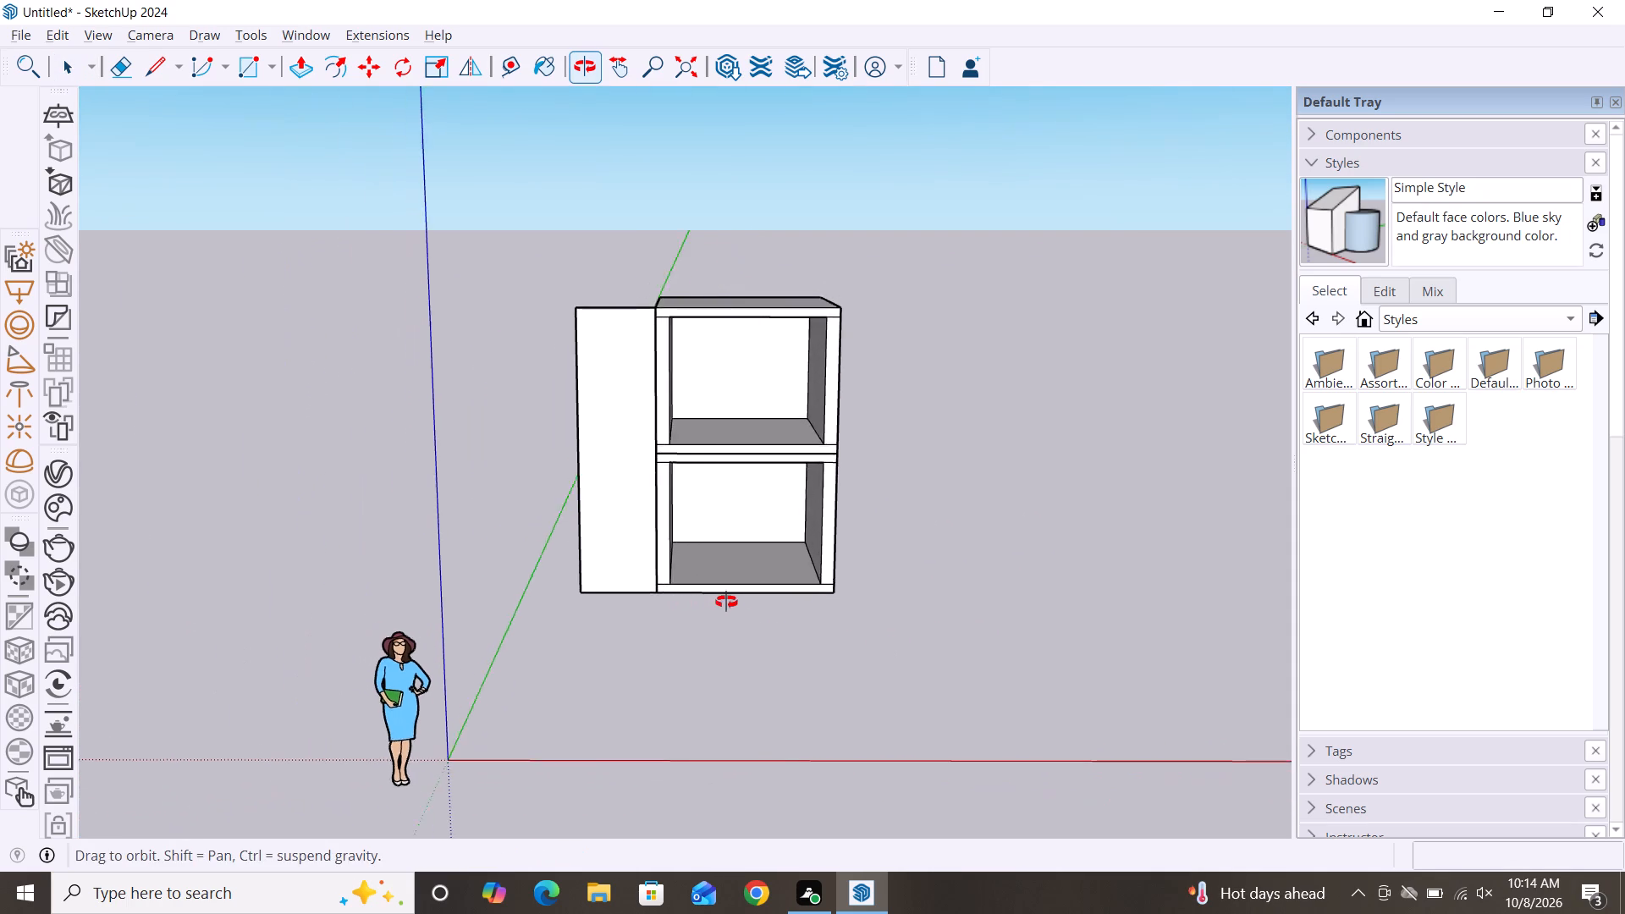
pyautogui.keyDown('alt'); pyautogui.moveTo(726, 602); pyautogui.dragTo(723, 601, button='middle'); pyautogui.keyUp('alt')
pyautogui.scroll(5, 701, 454)
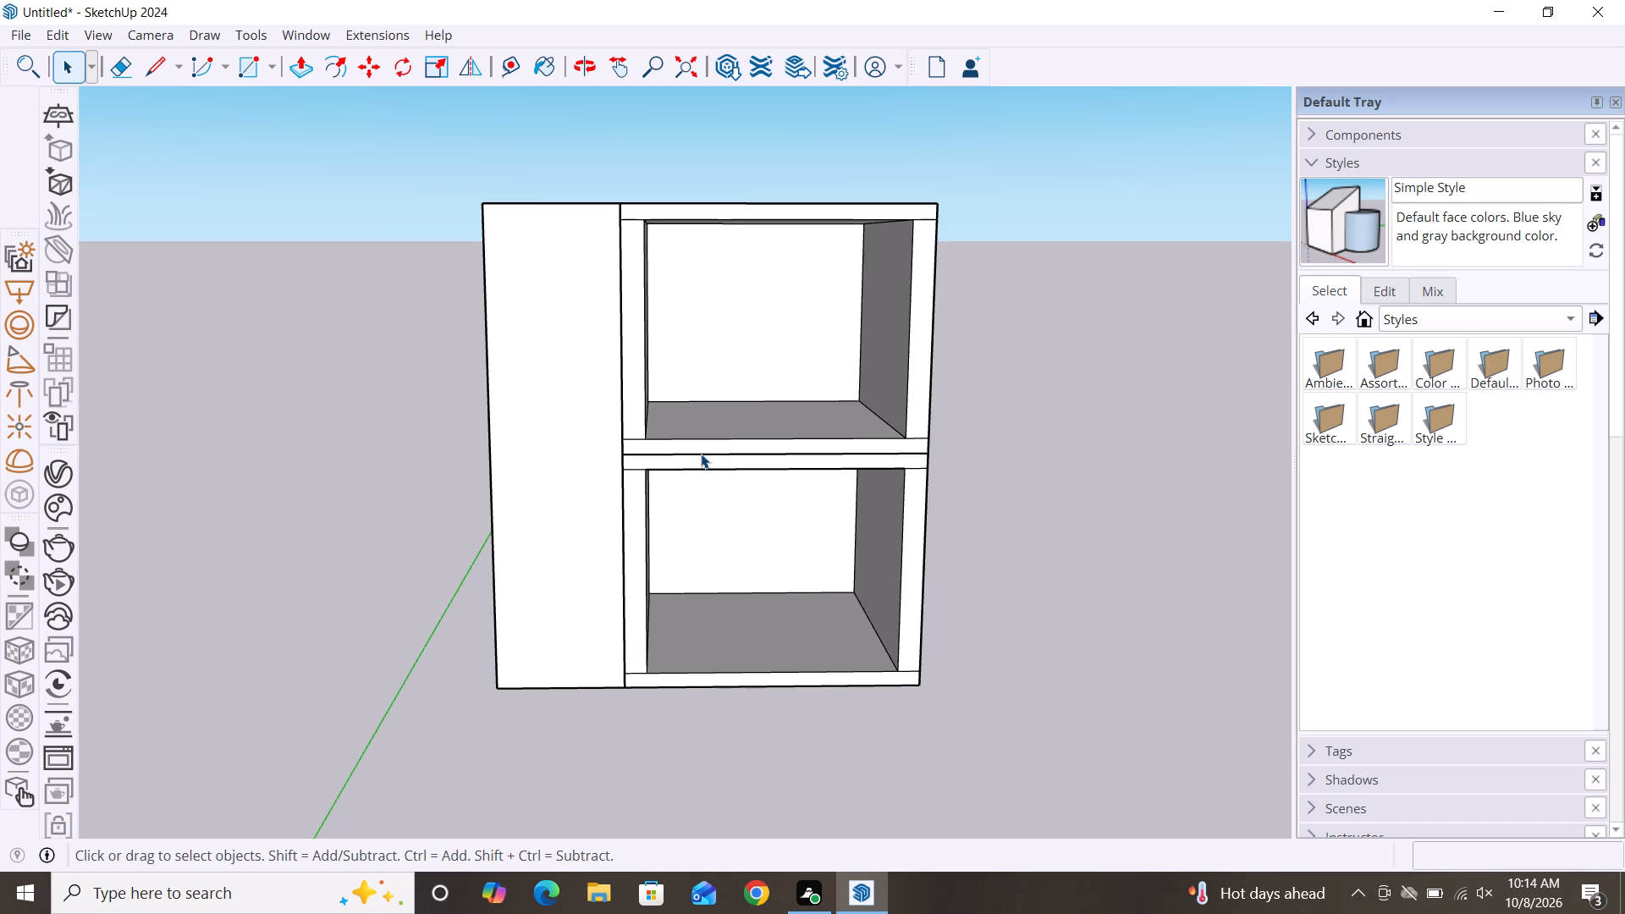
pyautogui.scroll(-1, 528, 338)
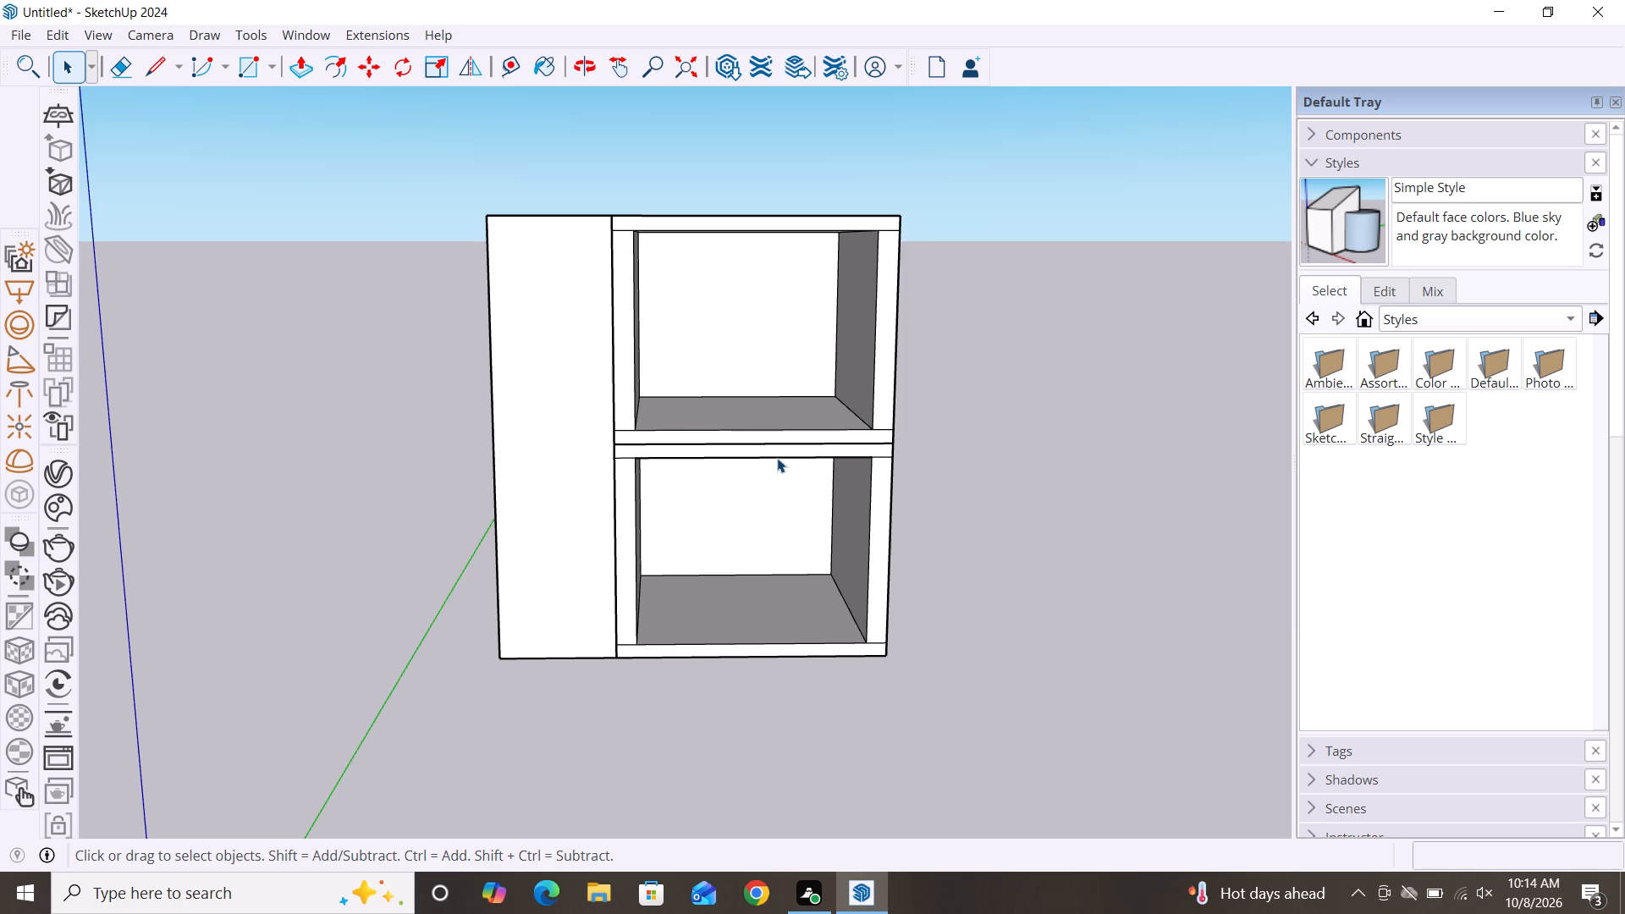
# Explode the upper room's group into loose geometry.
pyautogui.scroll(6, 777, 458)
pyautogui.click(734, 434)
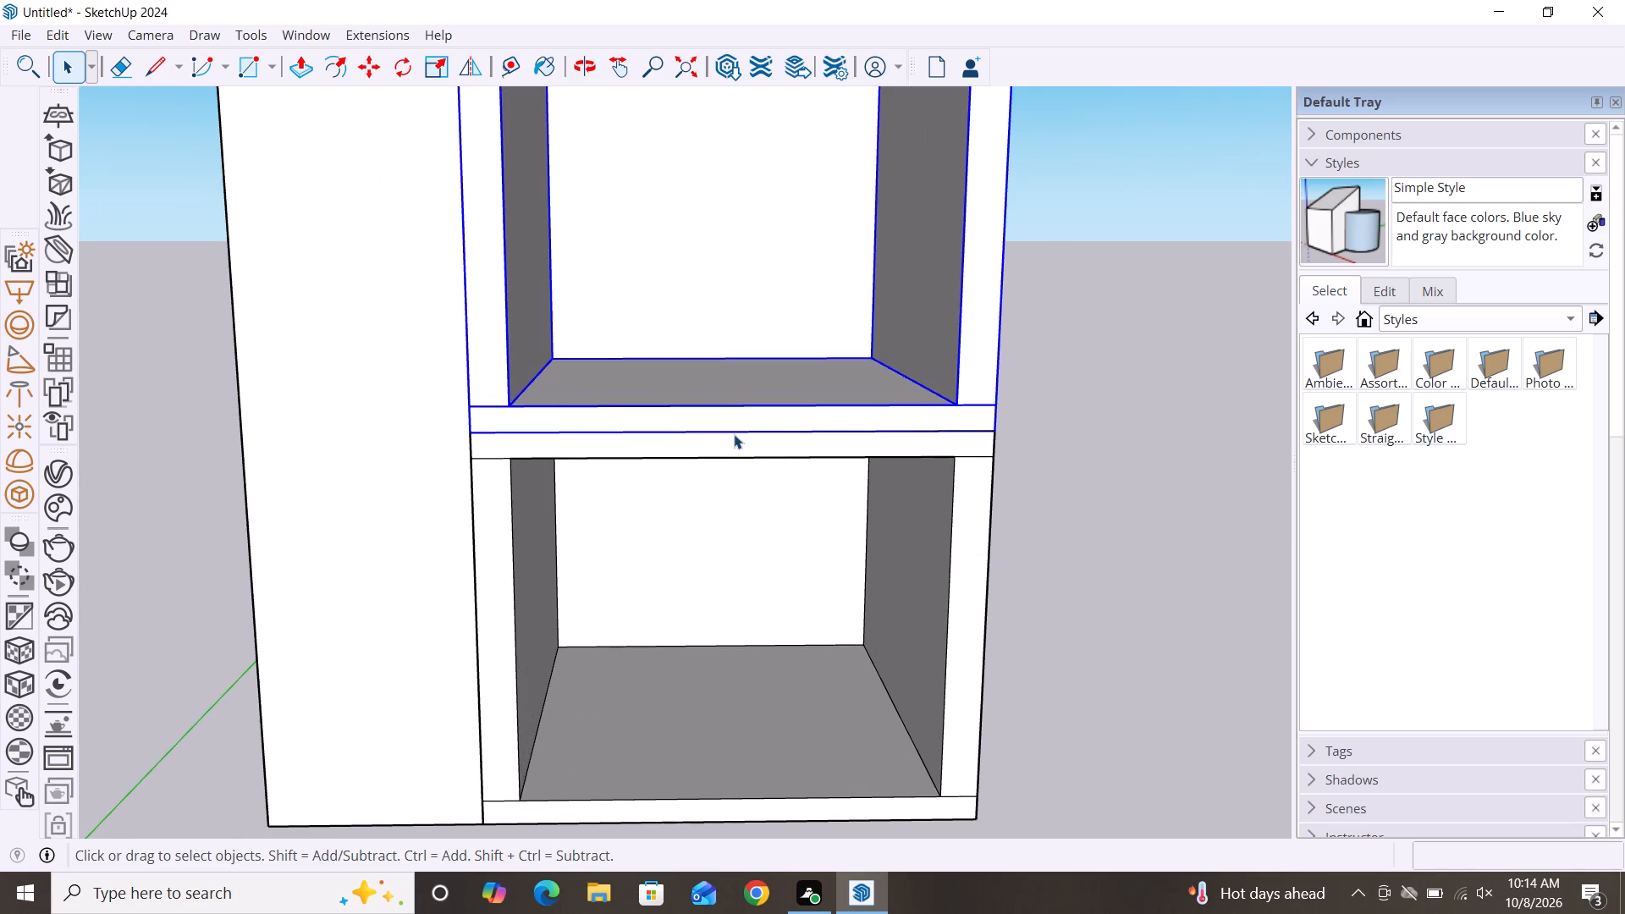
pyautogui.click(1167, 351)
pyautogui.scroll(-5, 702, 413)
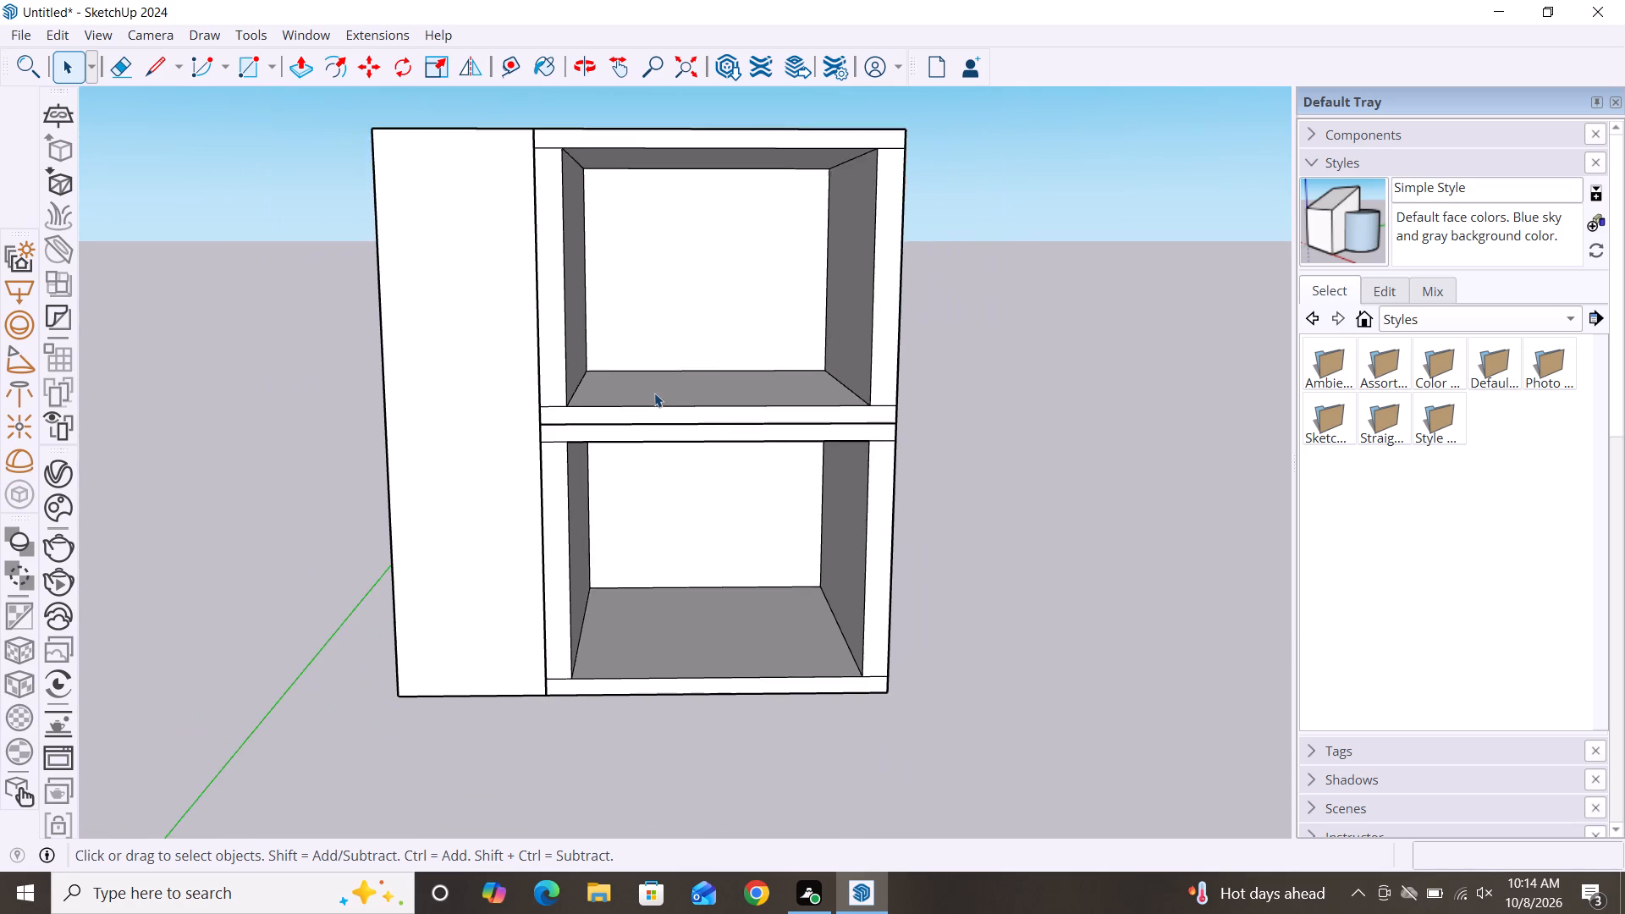
pyautogui.click(620, 257)
pyautogui.rightClick(741, 294)
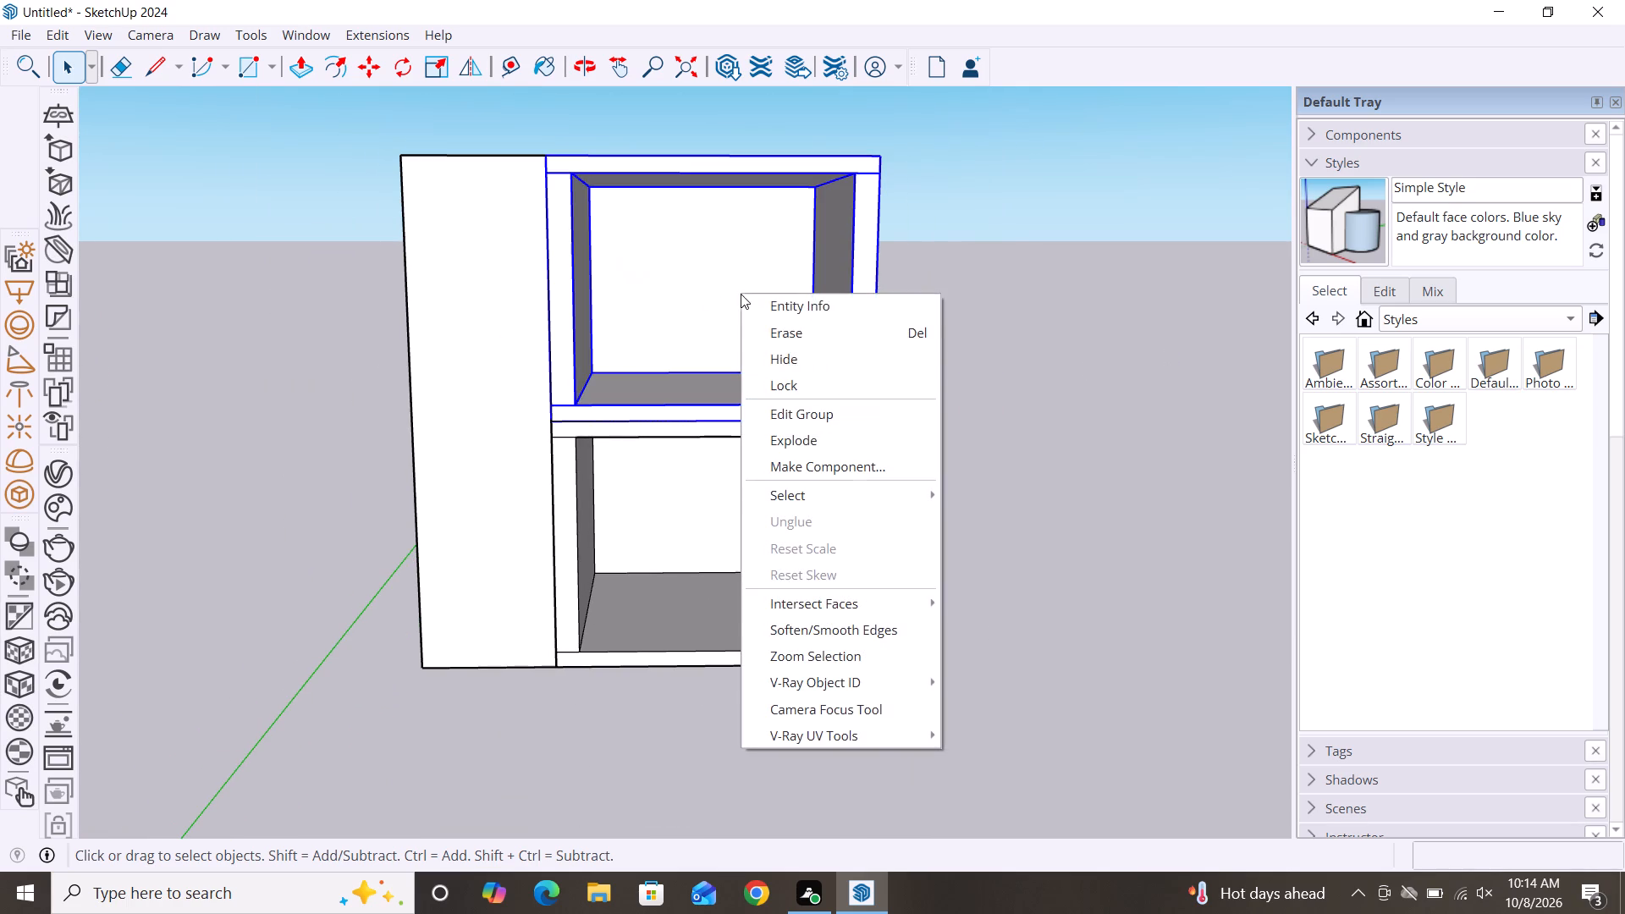
pyautogui.click(802, 440)
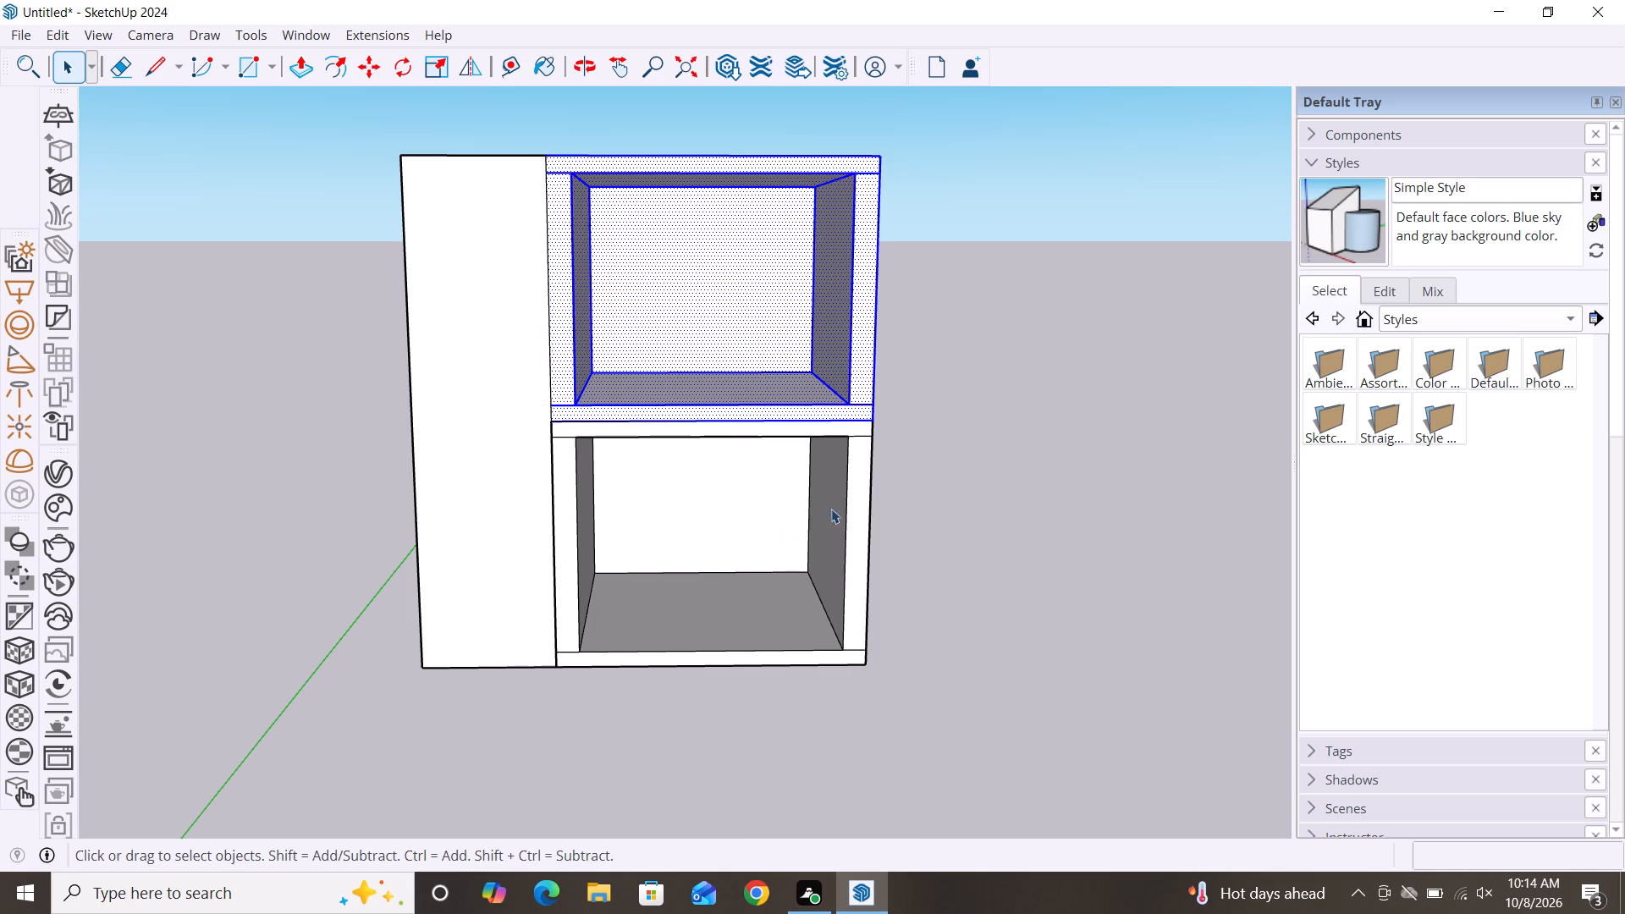
pyautogui.click(1024, 468)
# Explode the lower room's group into loose geometry.
pyautogui.click(687, 559)
pyautogui.rightClick(750, 305)
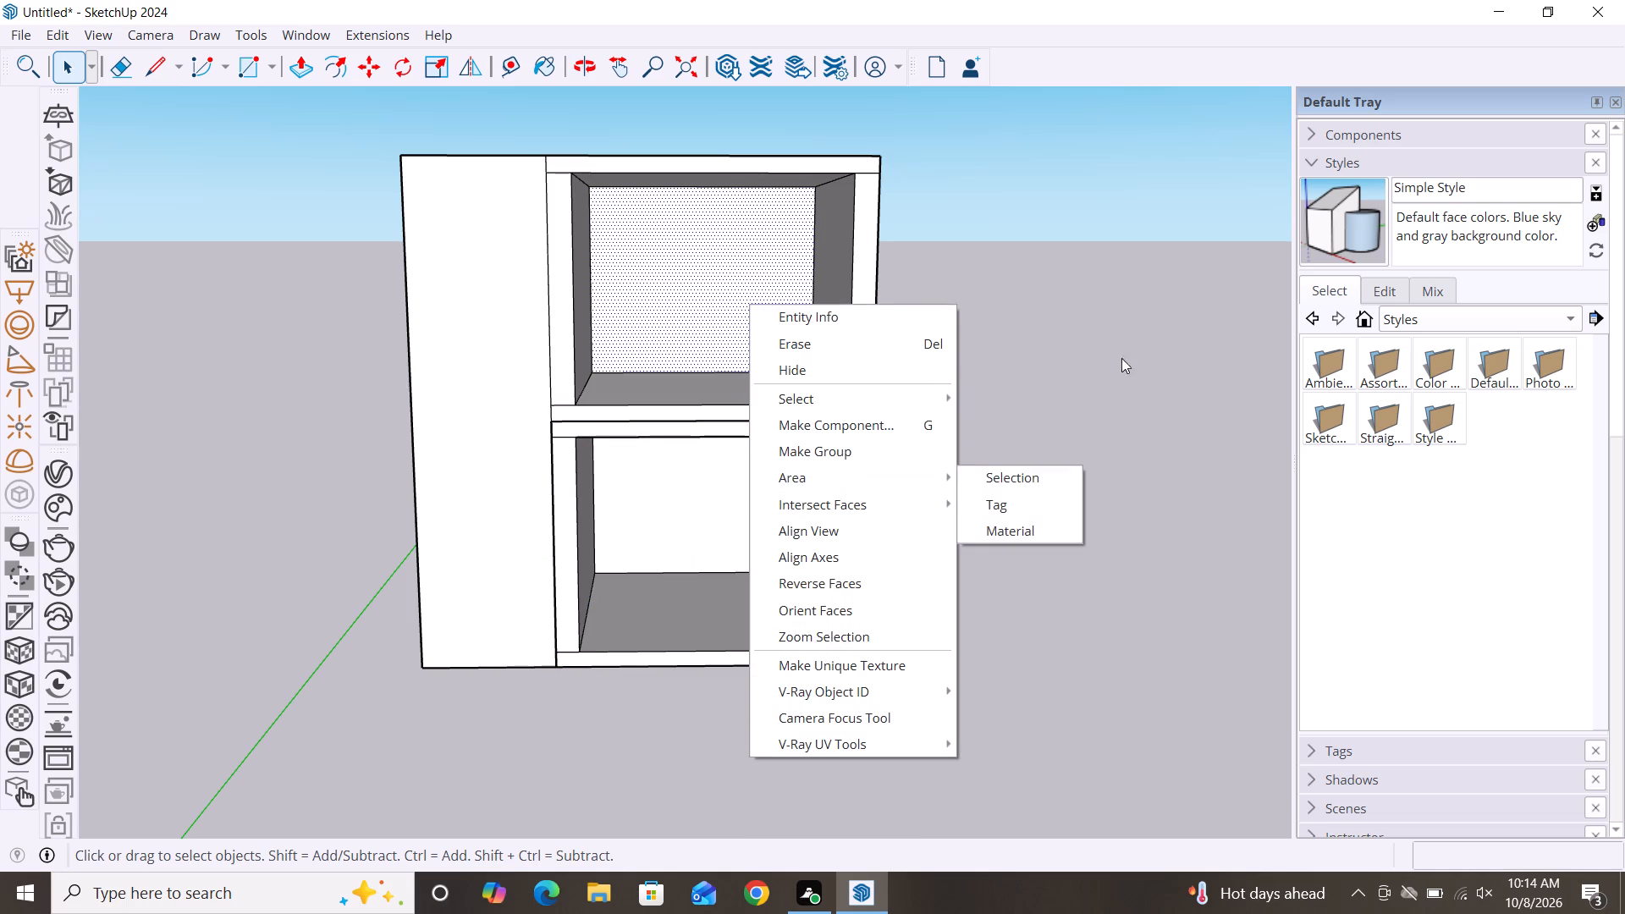
pyautogui.click(1153, 350)
pyautogui.click(705, 548)
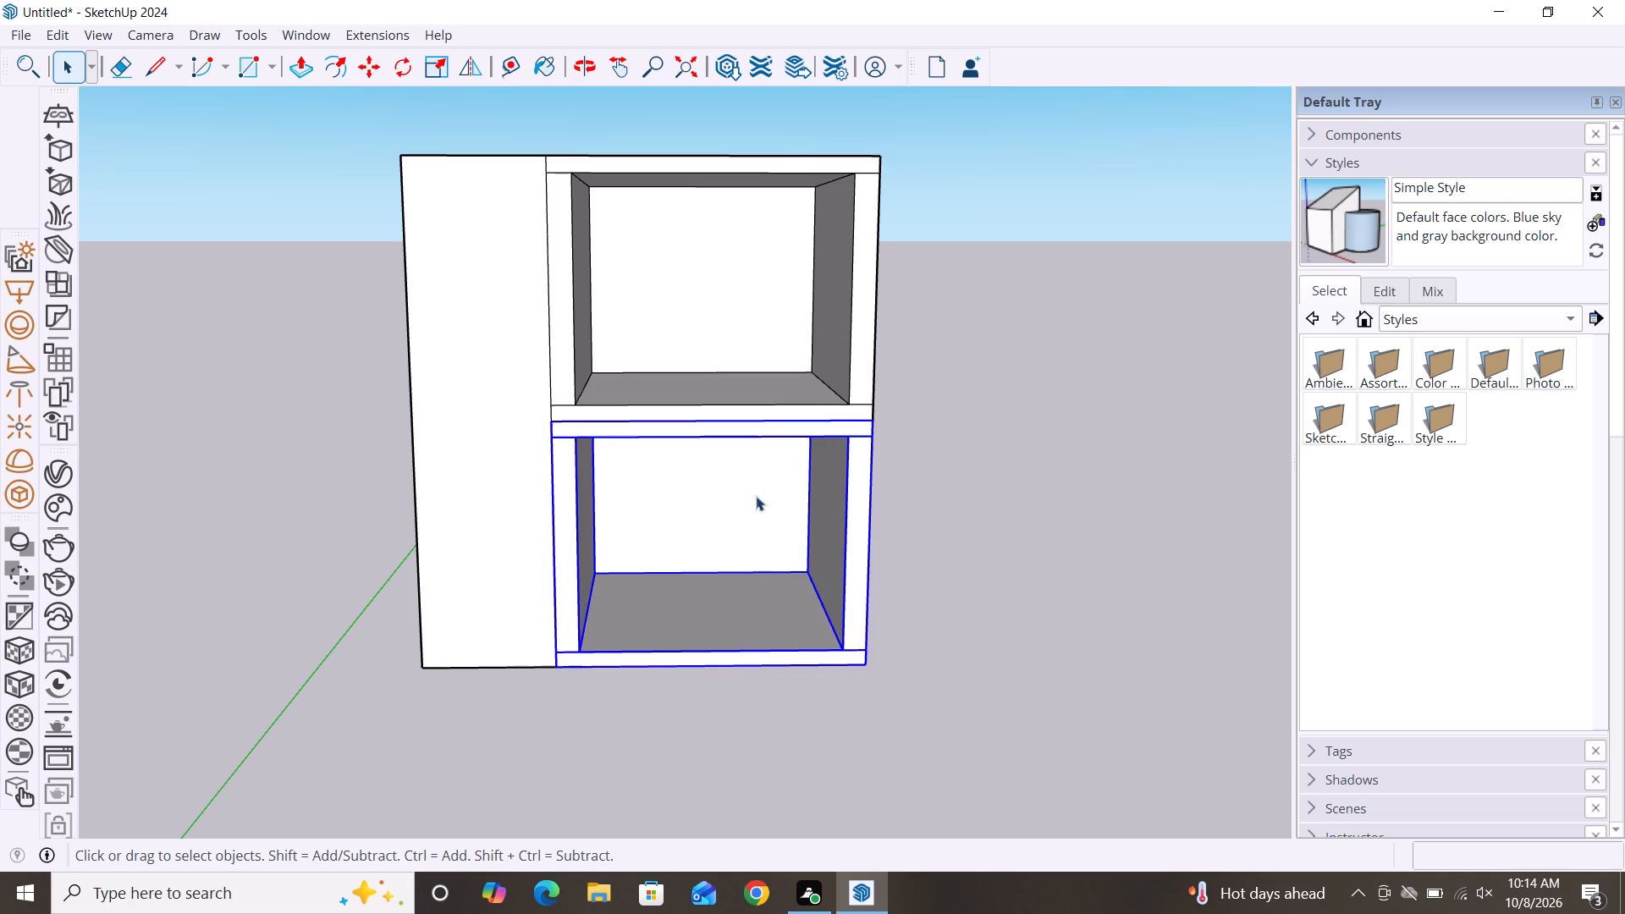
pyautogui.rightClick(753, 484)
pyautogui.click(824, 172)
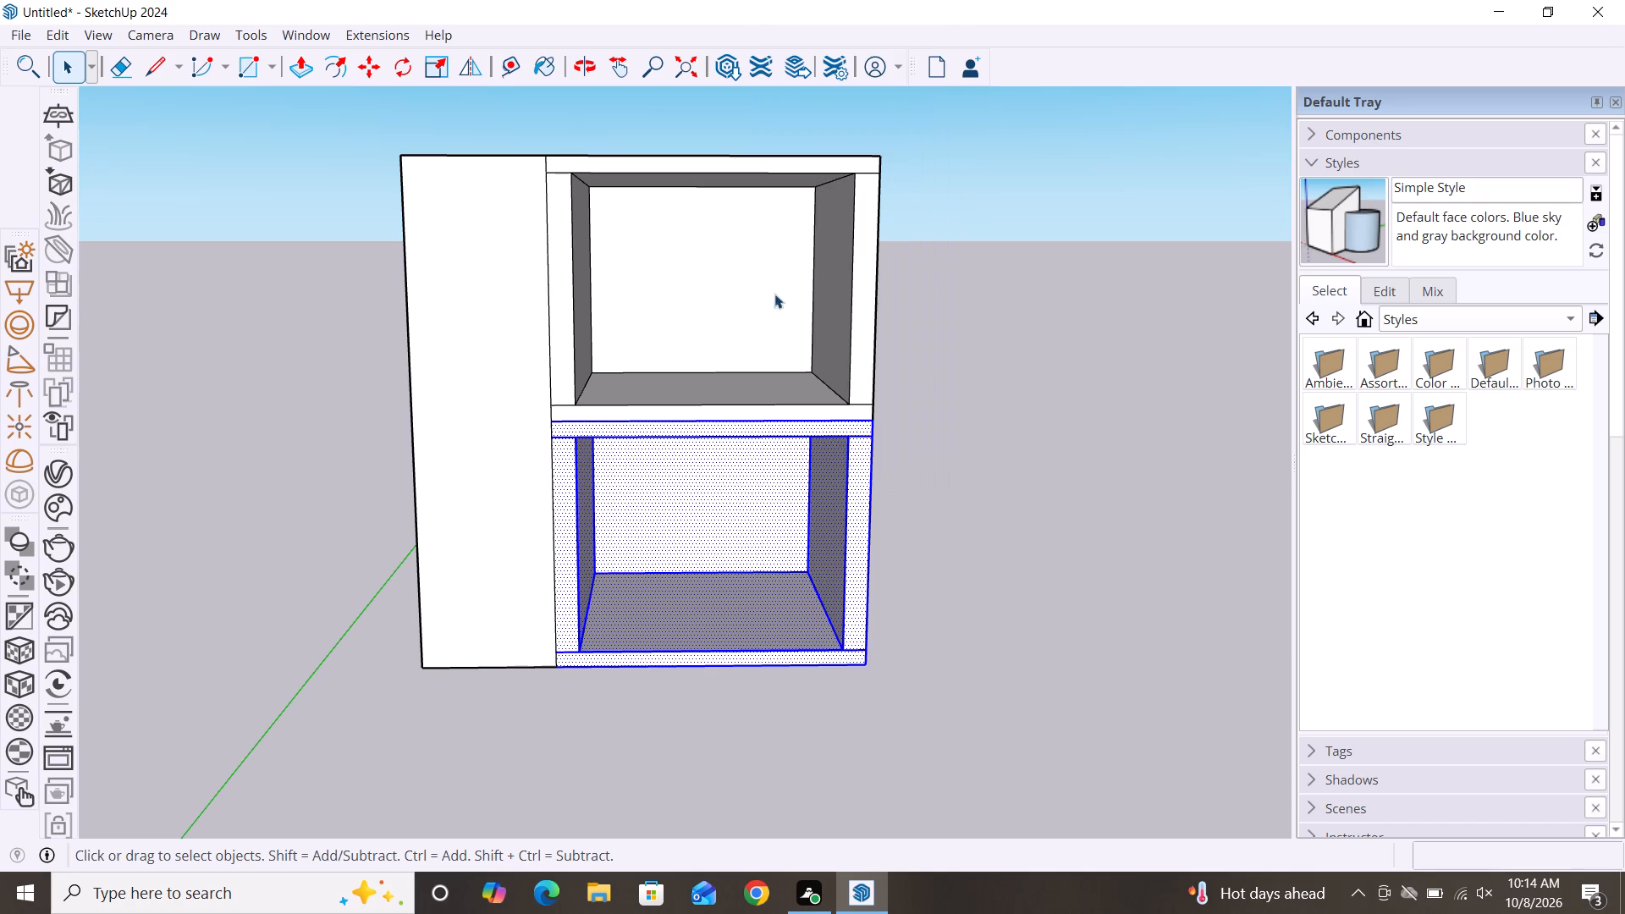
pyautogui.click(988, 374)
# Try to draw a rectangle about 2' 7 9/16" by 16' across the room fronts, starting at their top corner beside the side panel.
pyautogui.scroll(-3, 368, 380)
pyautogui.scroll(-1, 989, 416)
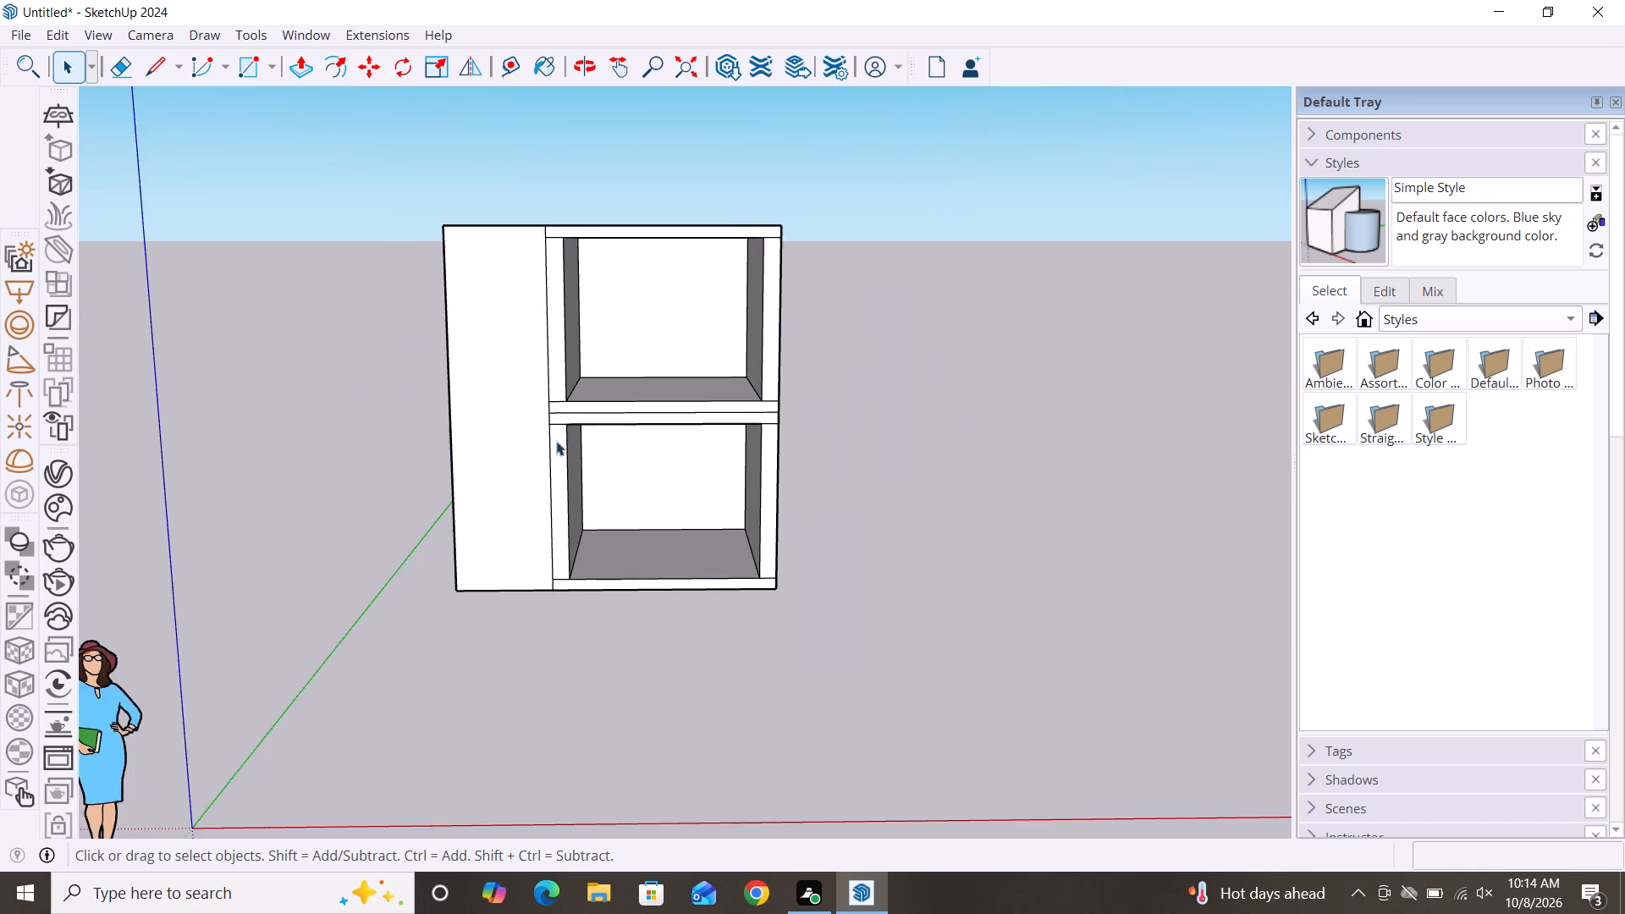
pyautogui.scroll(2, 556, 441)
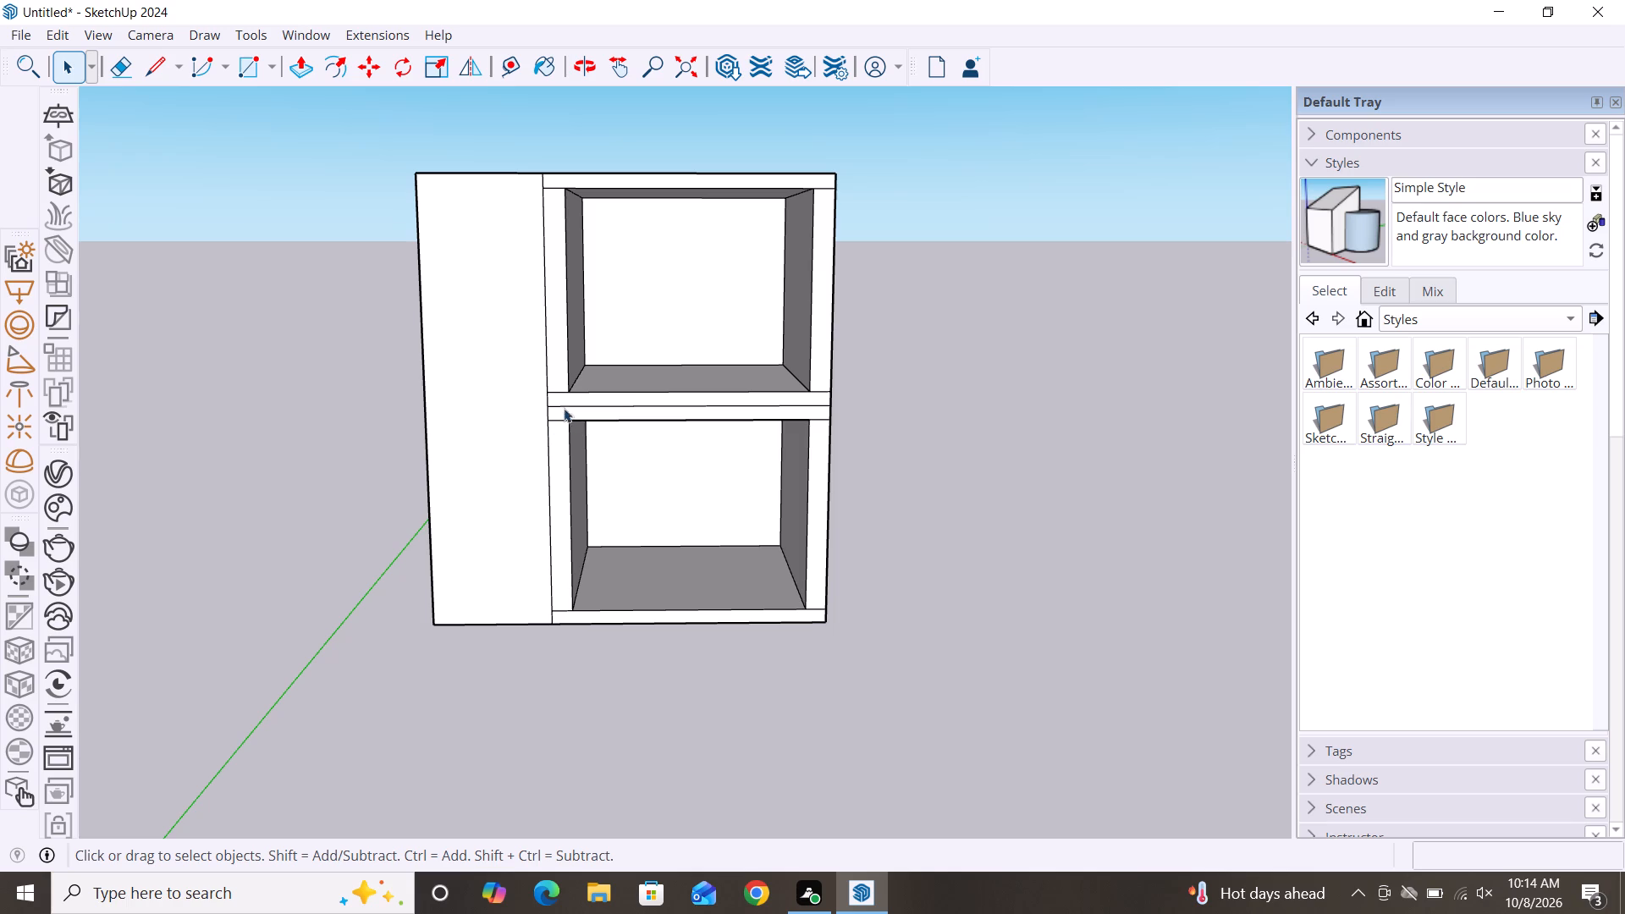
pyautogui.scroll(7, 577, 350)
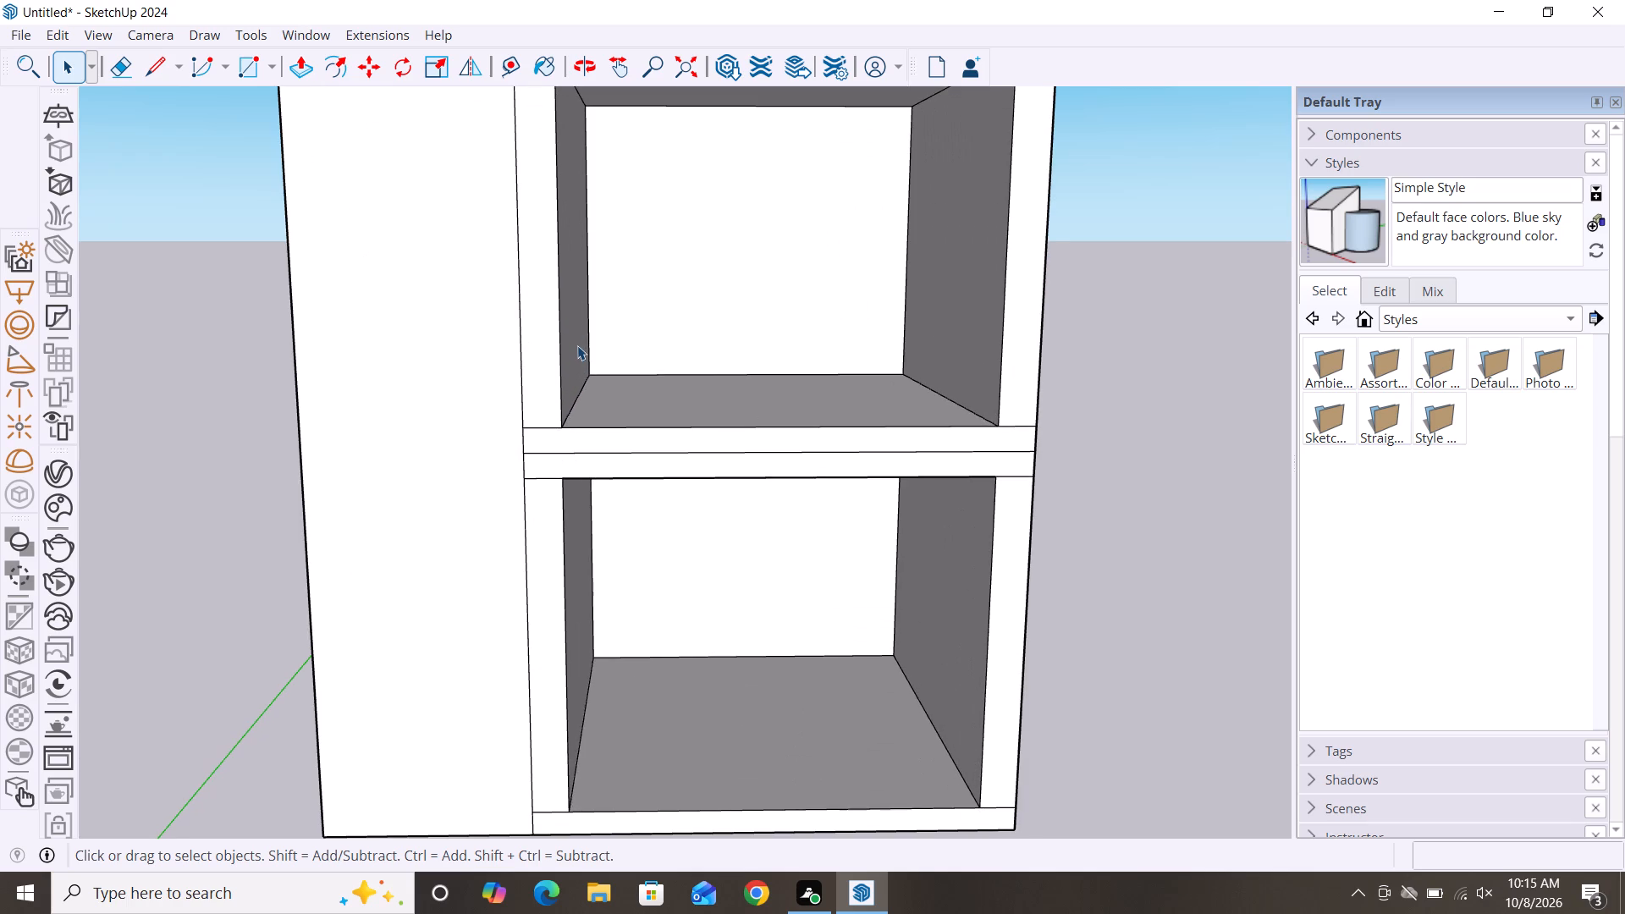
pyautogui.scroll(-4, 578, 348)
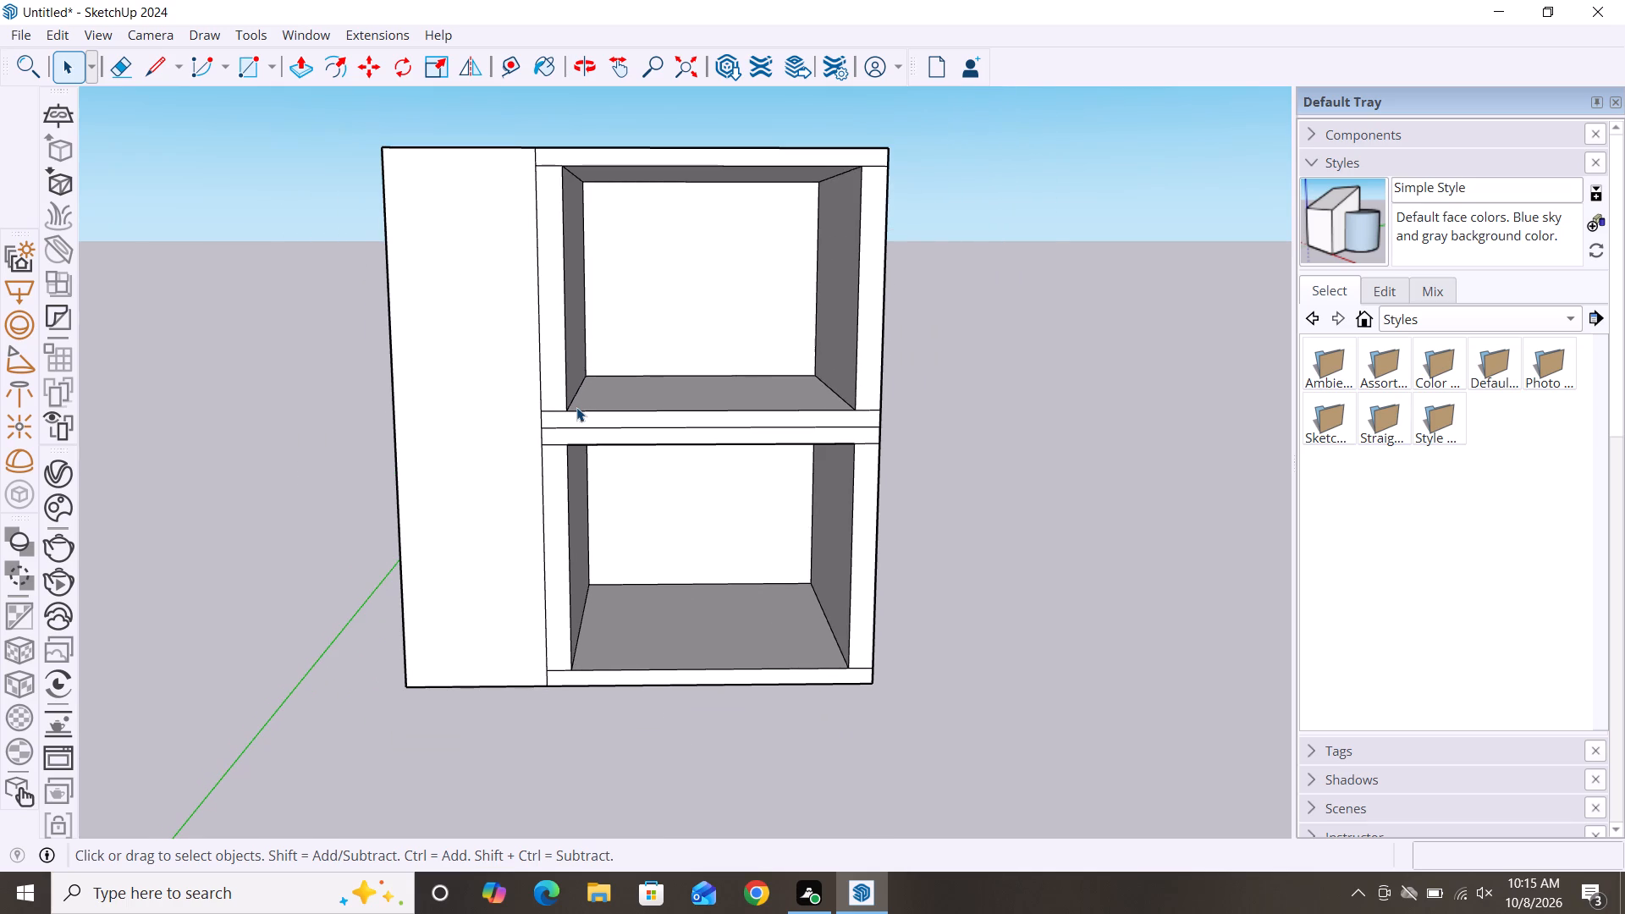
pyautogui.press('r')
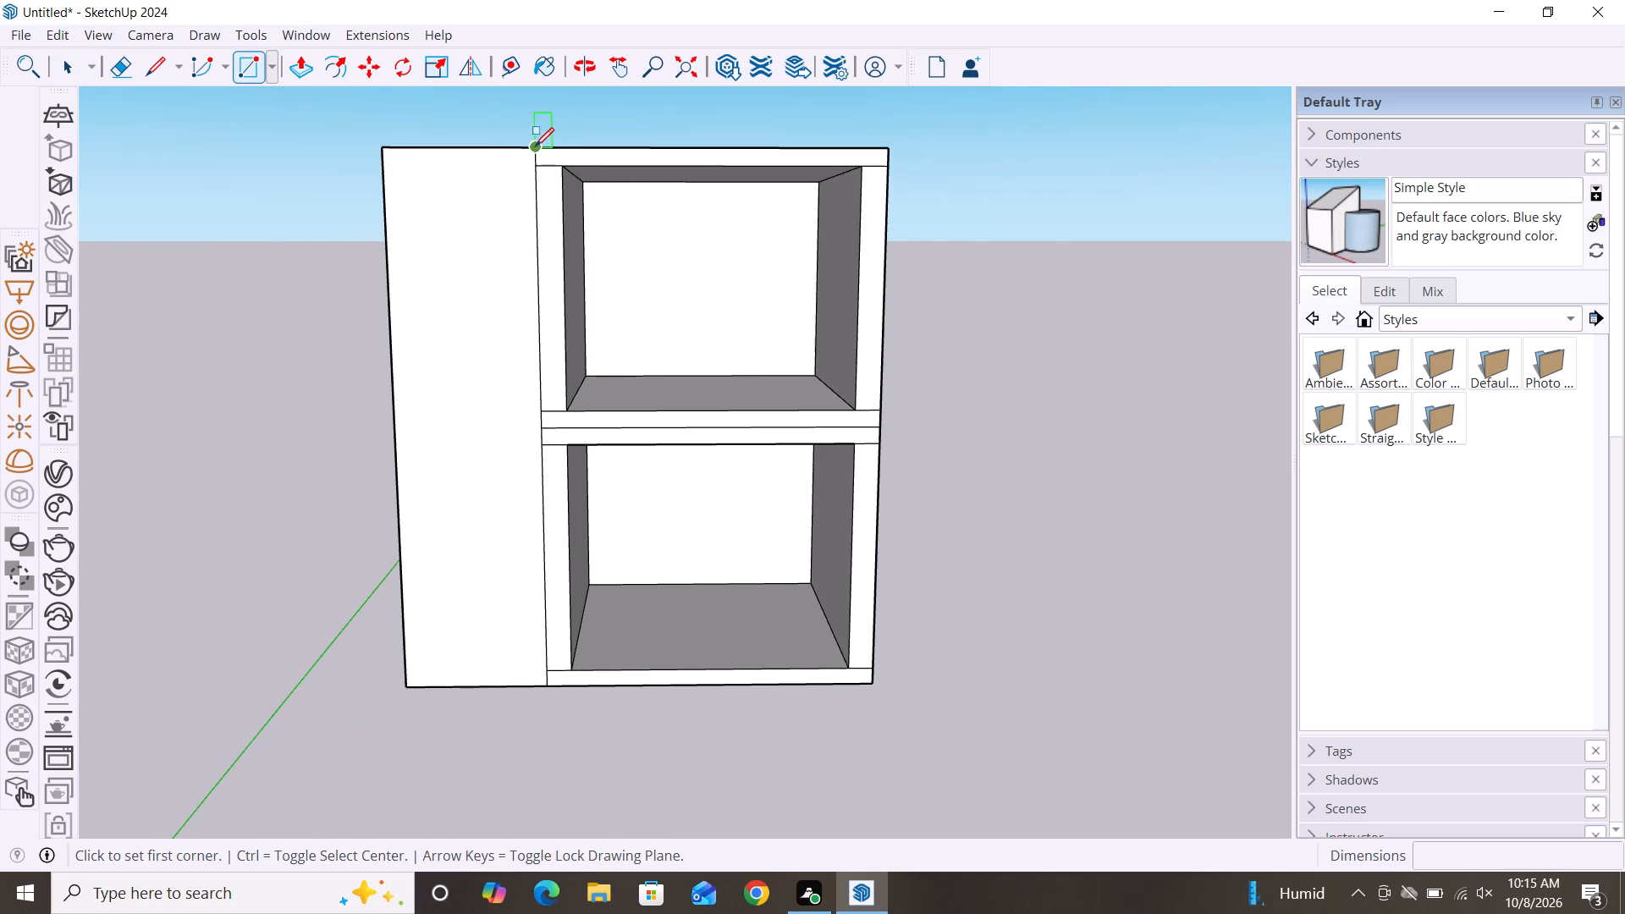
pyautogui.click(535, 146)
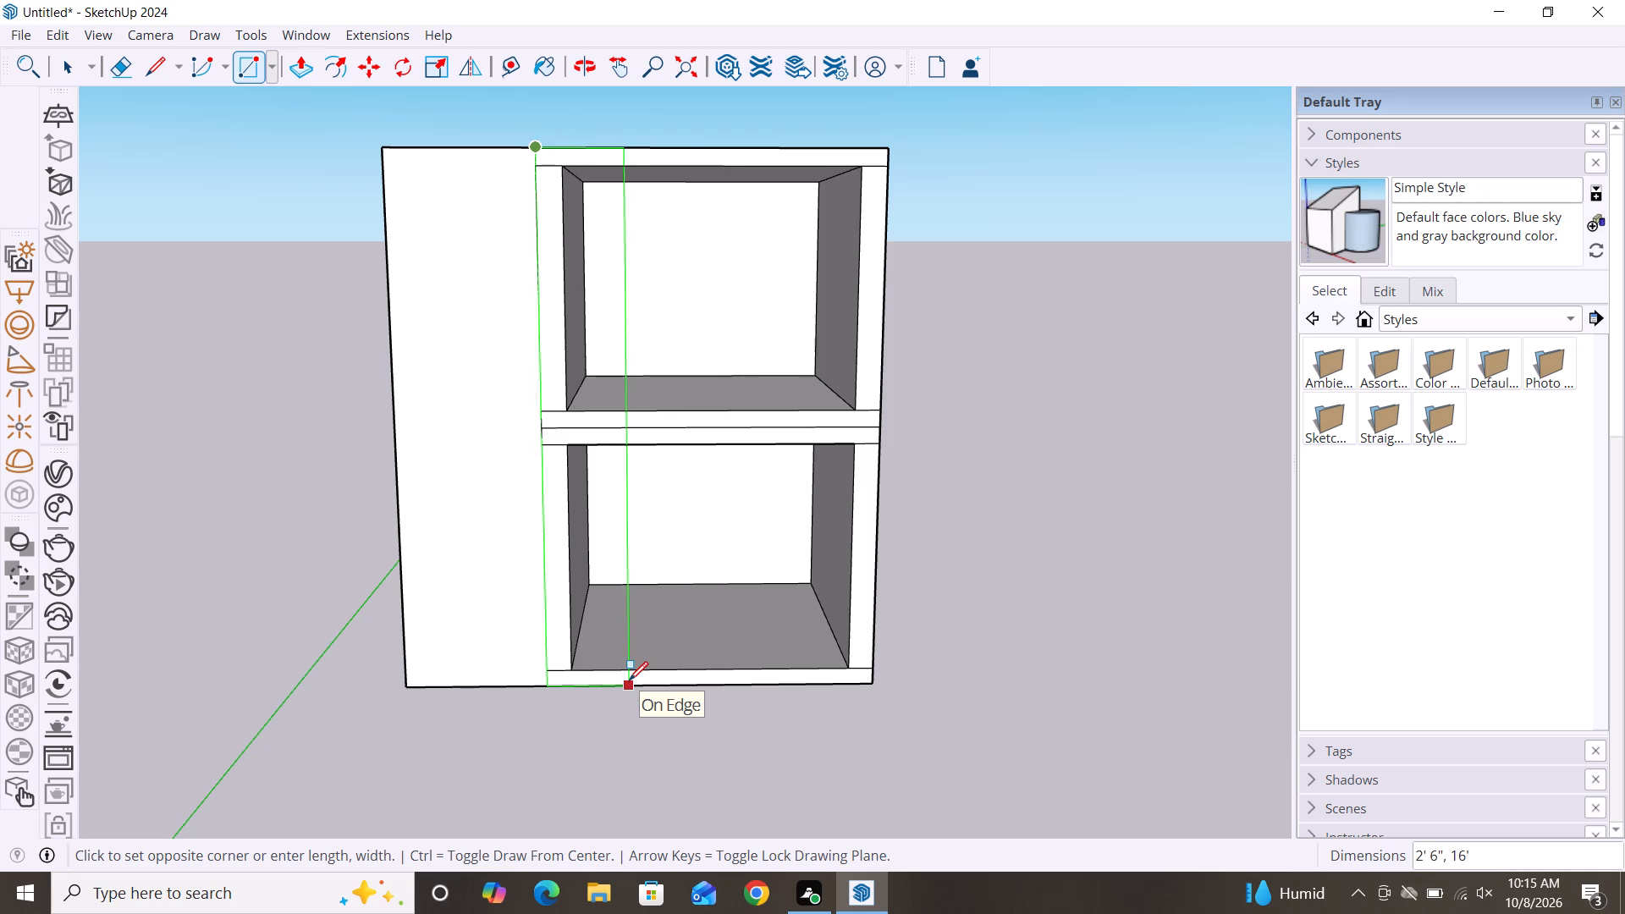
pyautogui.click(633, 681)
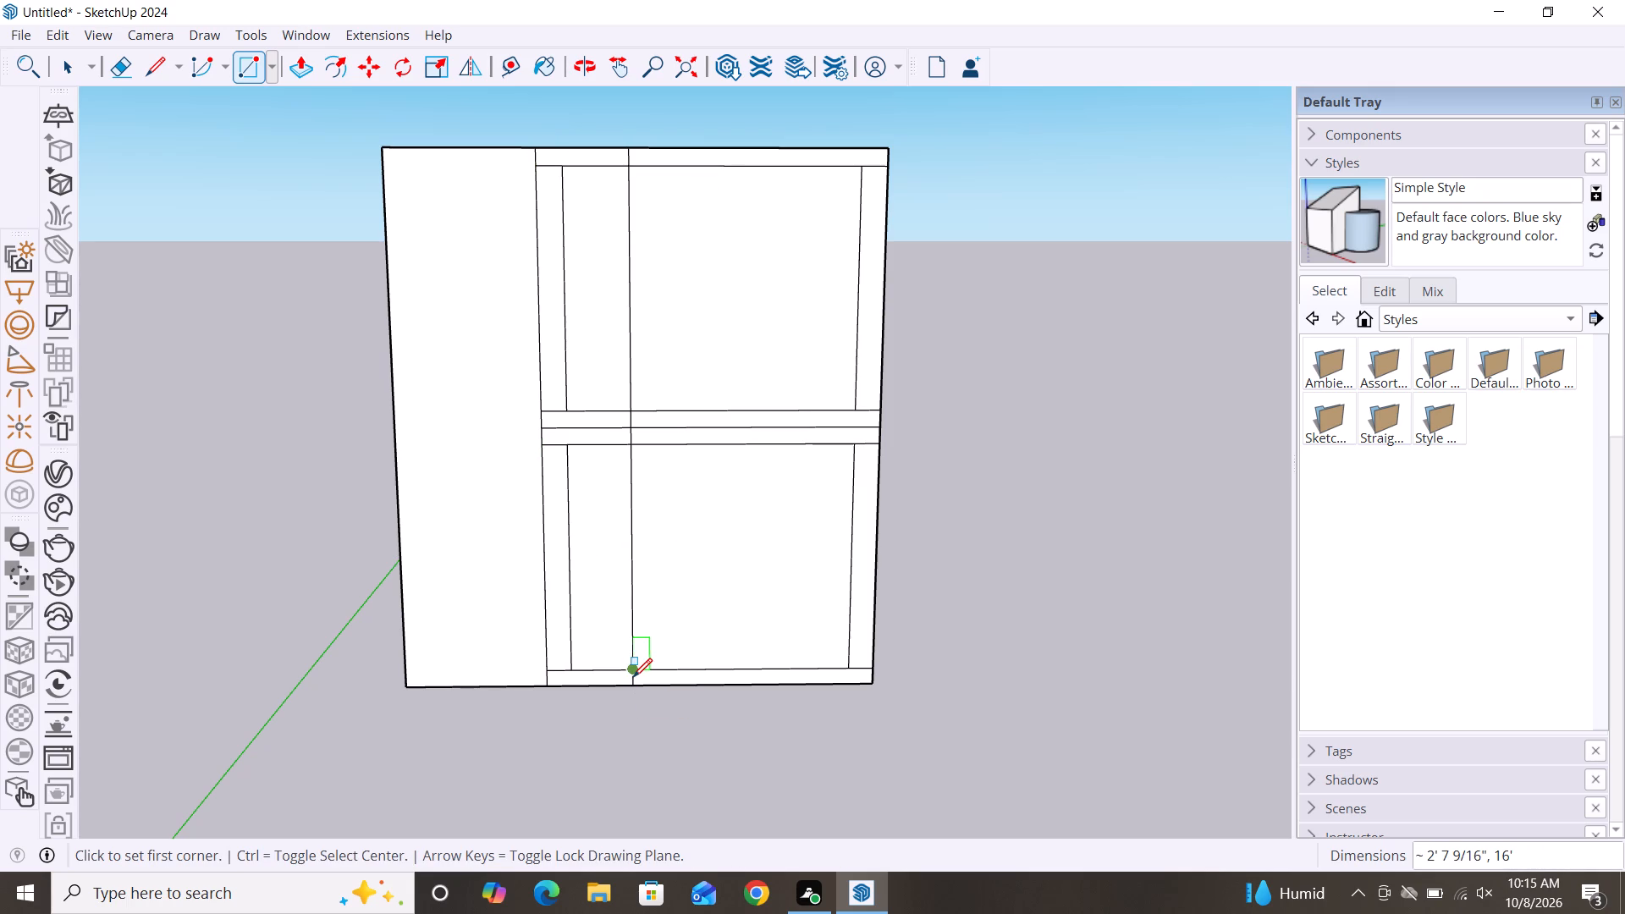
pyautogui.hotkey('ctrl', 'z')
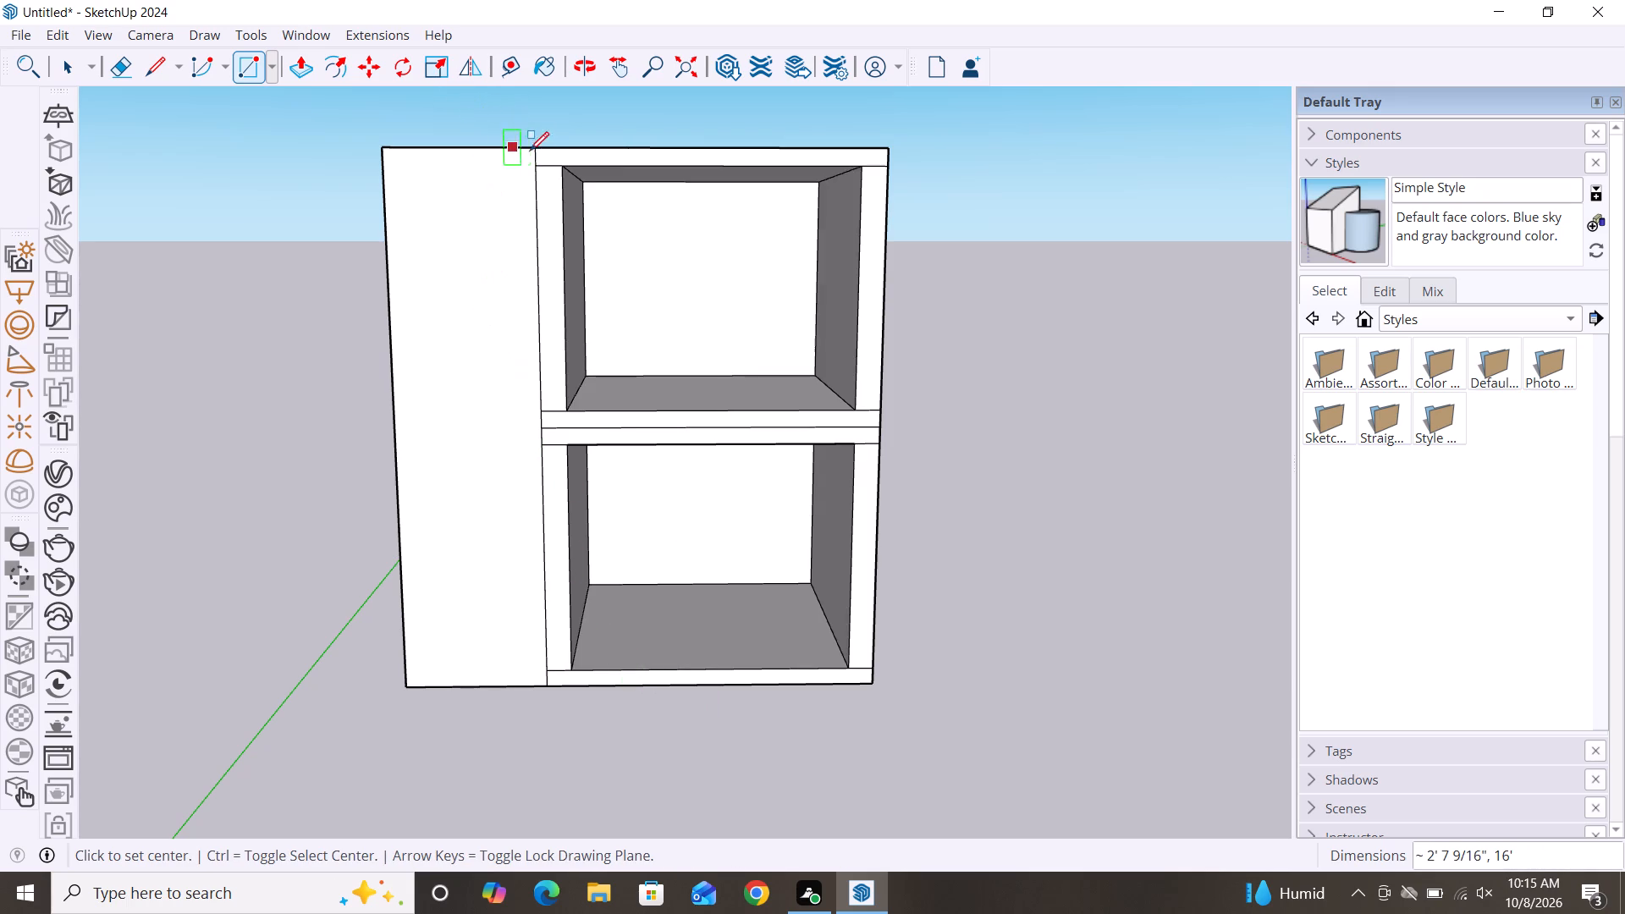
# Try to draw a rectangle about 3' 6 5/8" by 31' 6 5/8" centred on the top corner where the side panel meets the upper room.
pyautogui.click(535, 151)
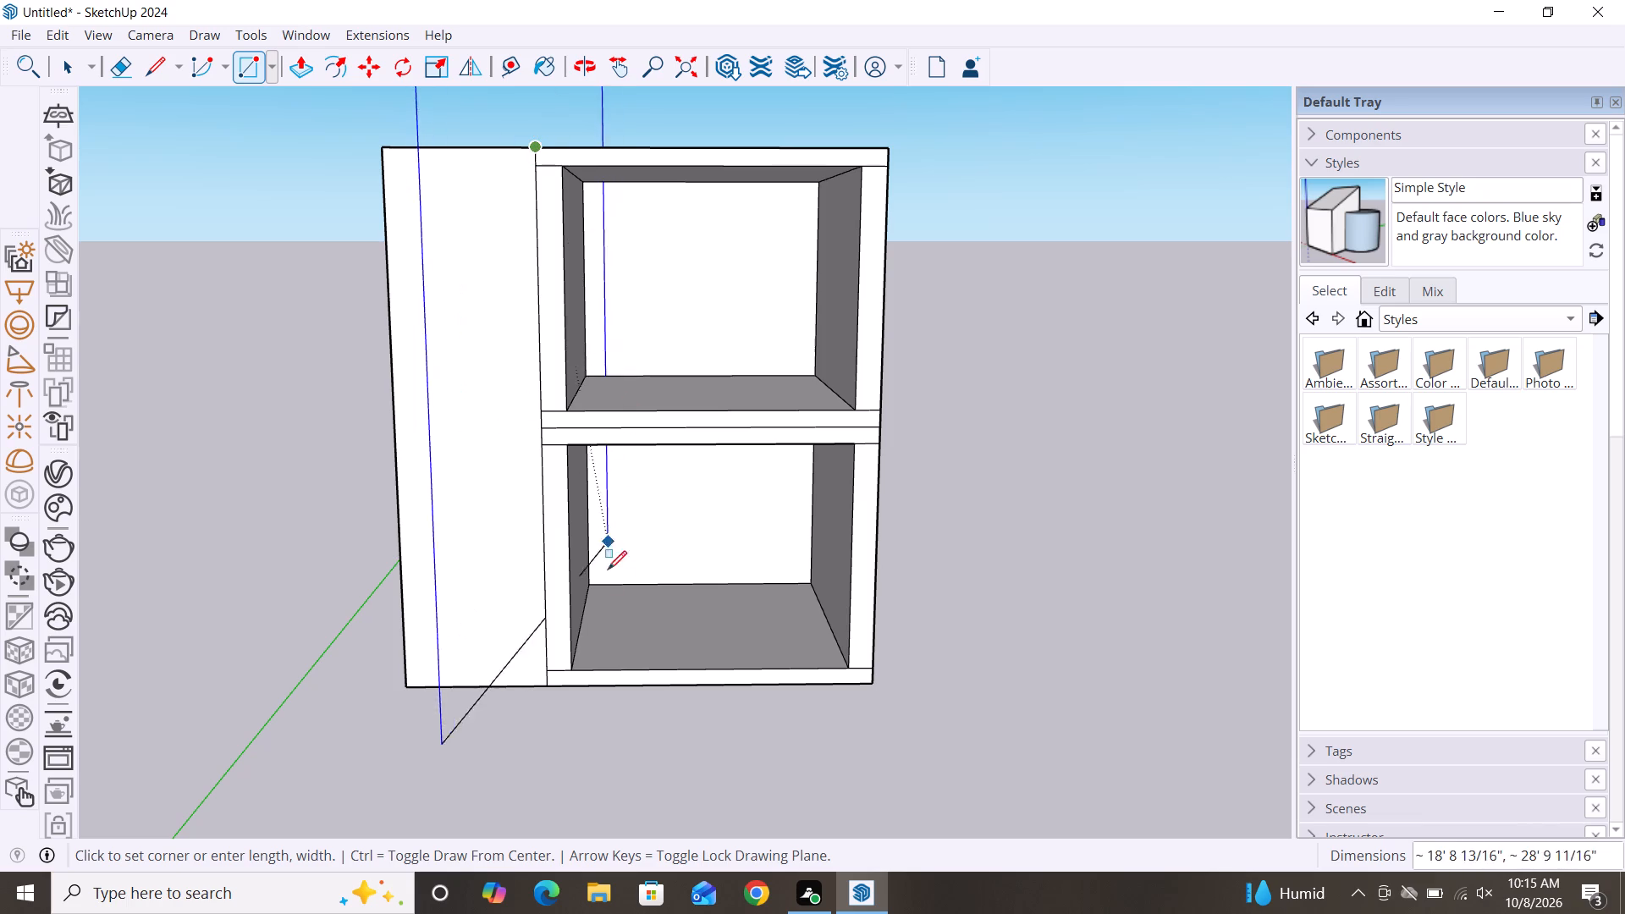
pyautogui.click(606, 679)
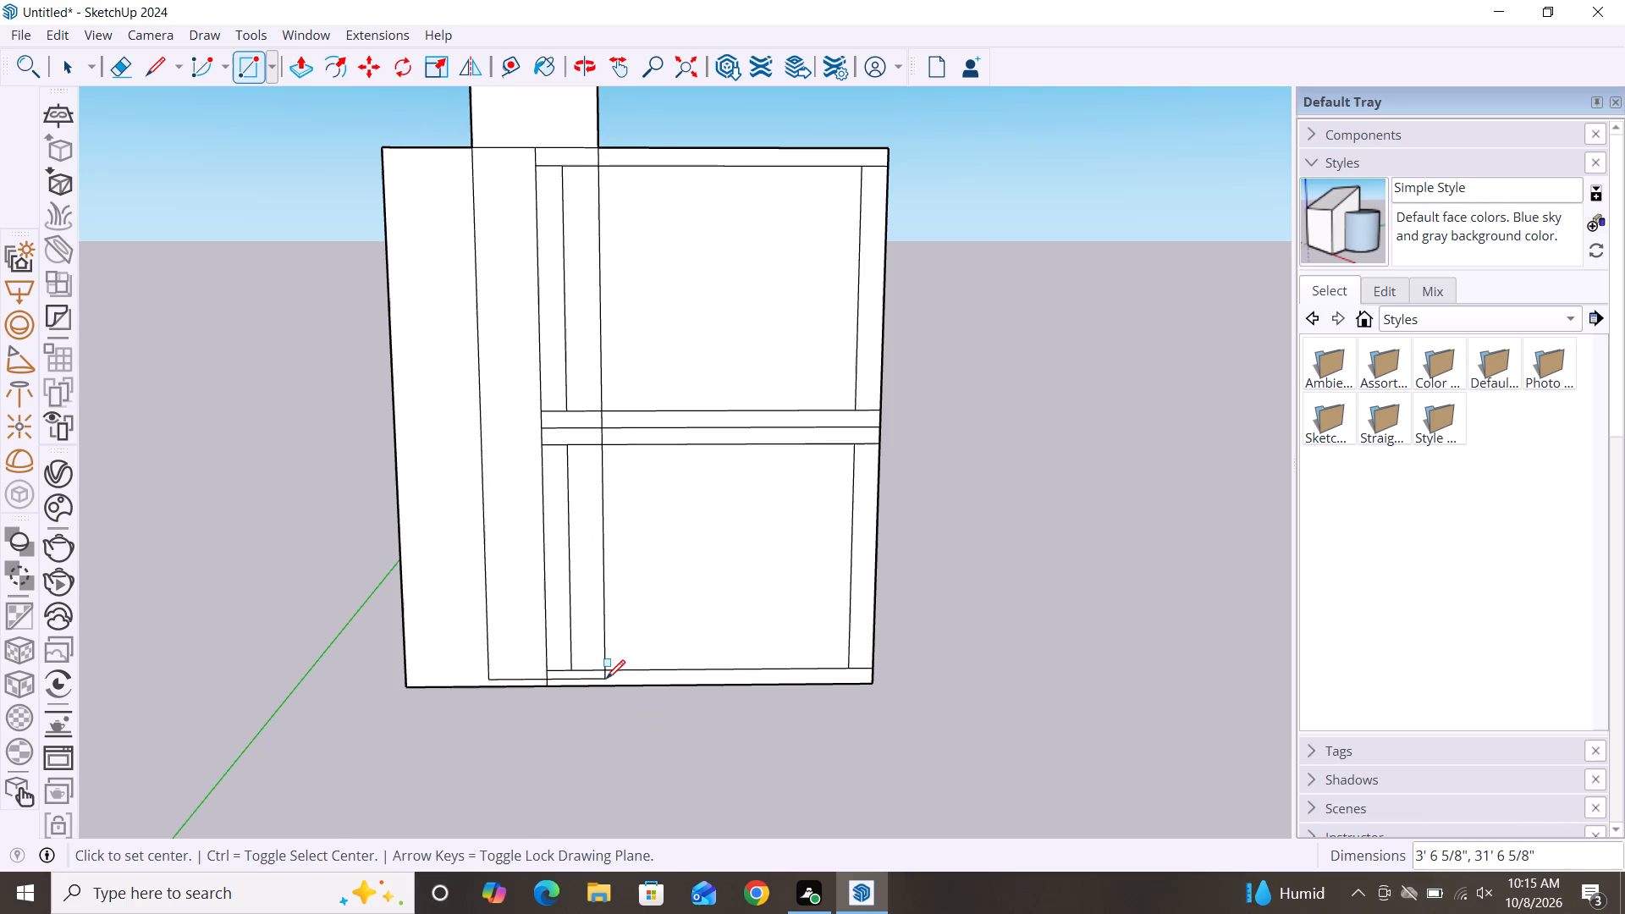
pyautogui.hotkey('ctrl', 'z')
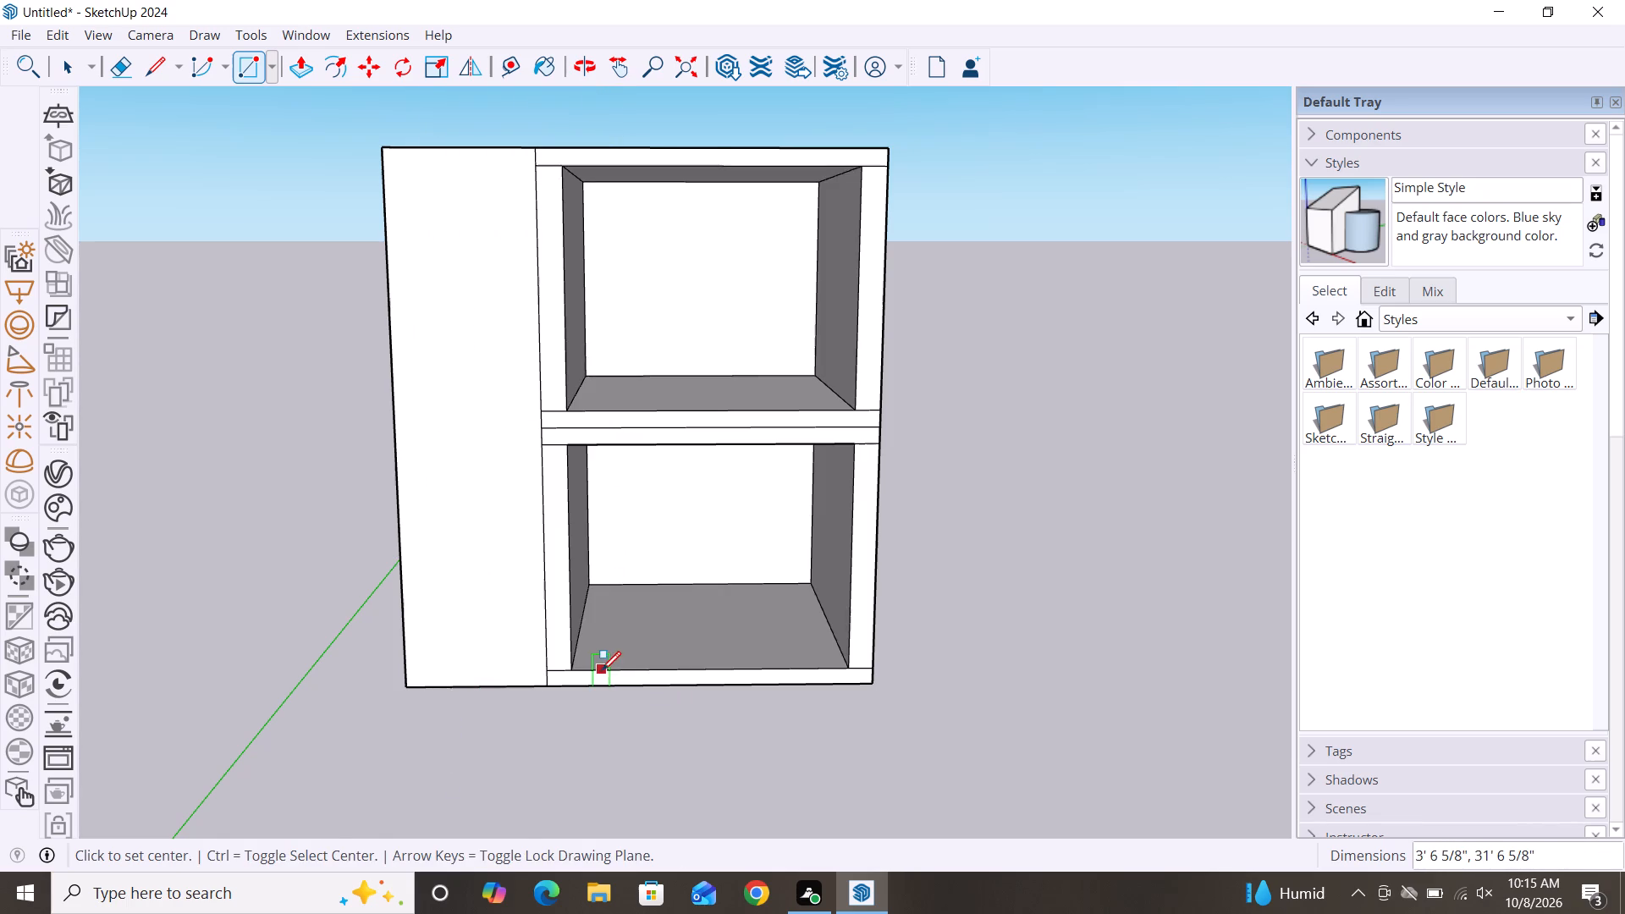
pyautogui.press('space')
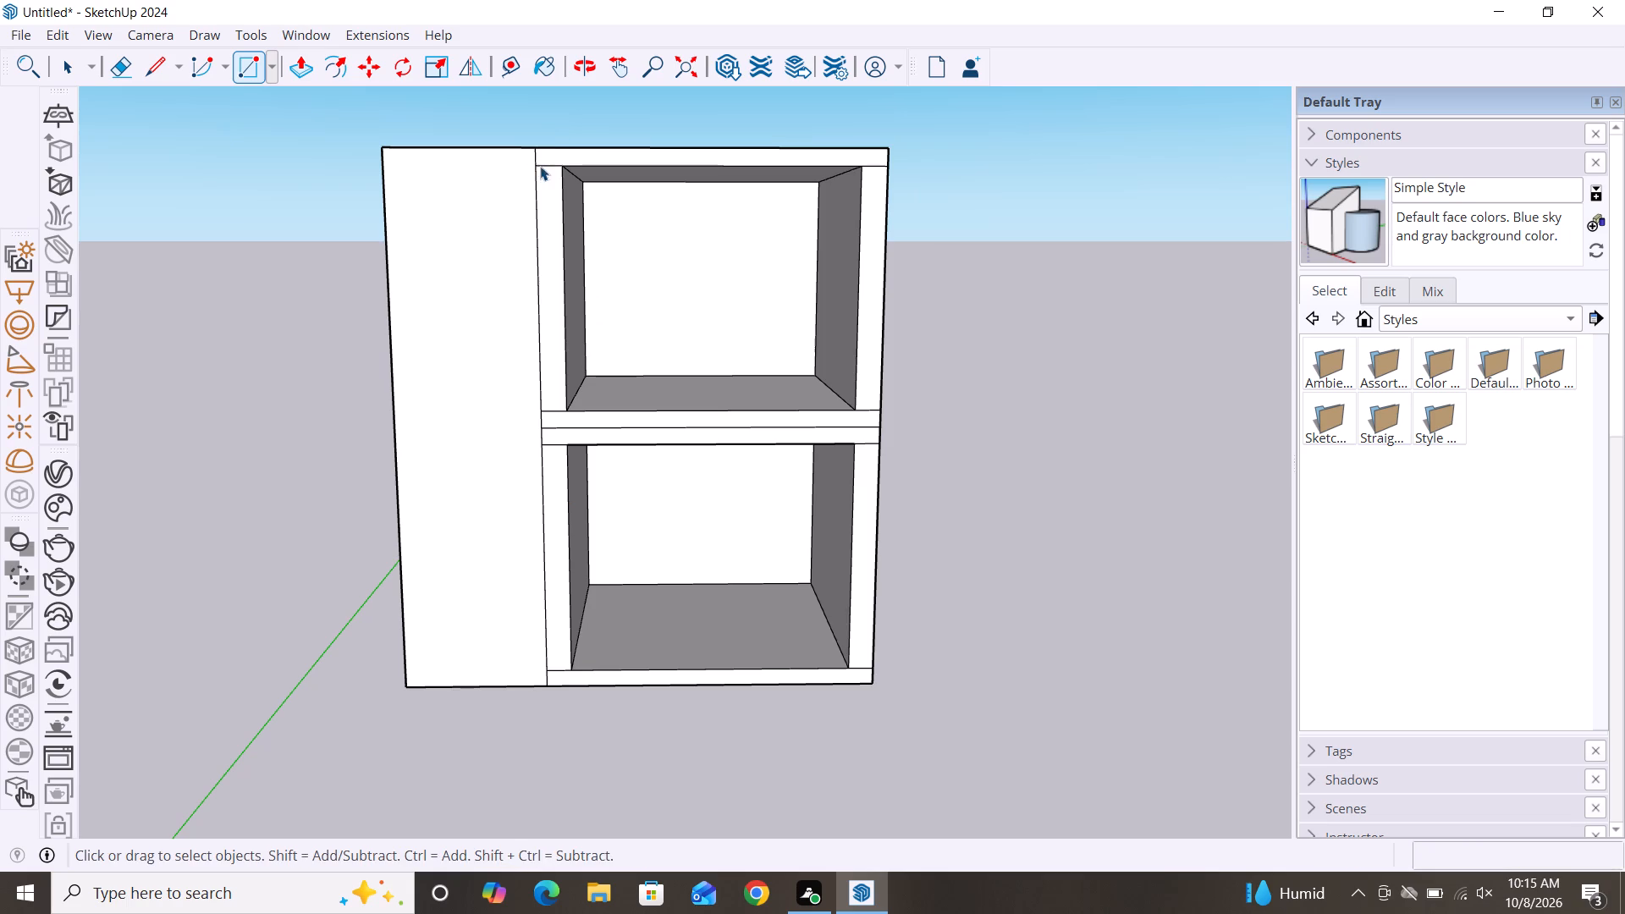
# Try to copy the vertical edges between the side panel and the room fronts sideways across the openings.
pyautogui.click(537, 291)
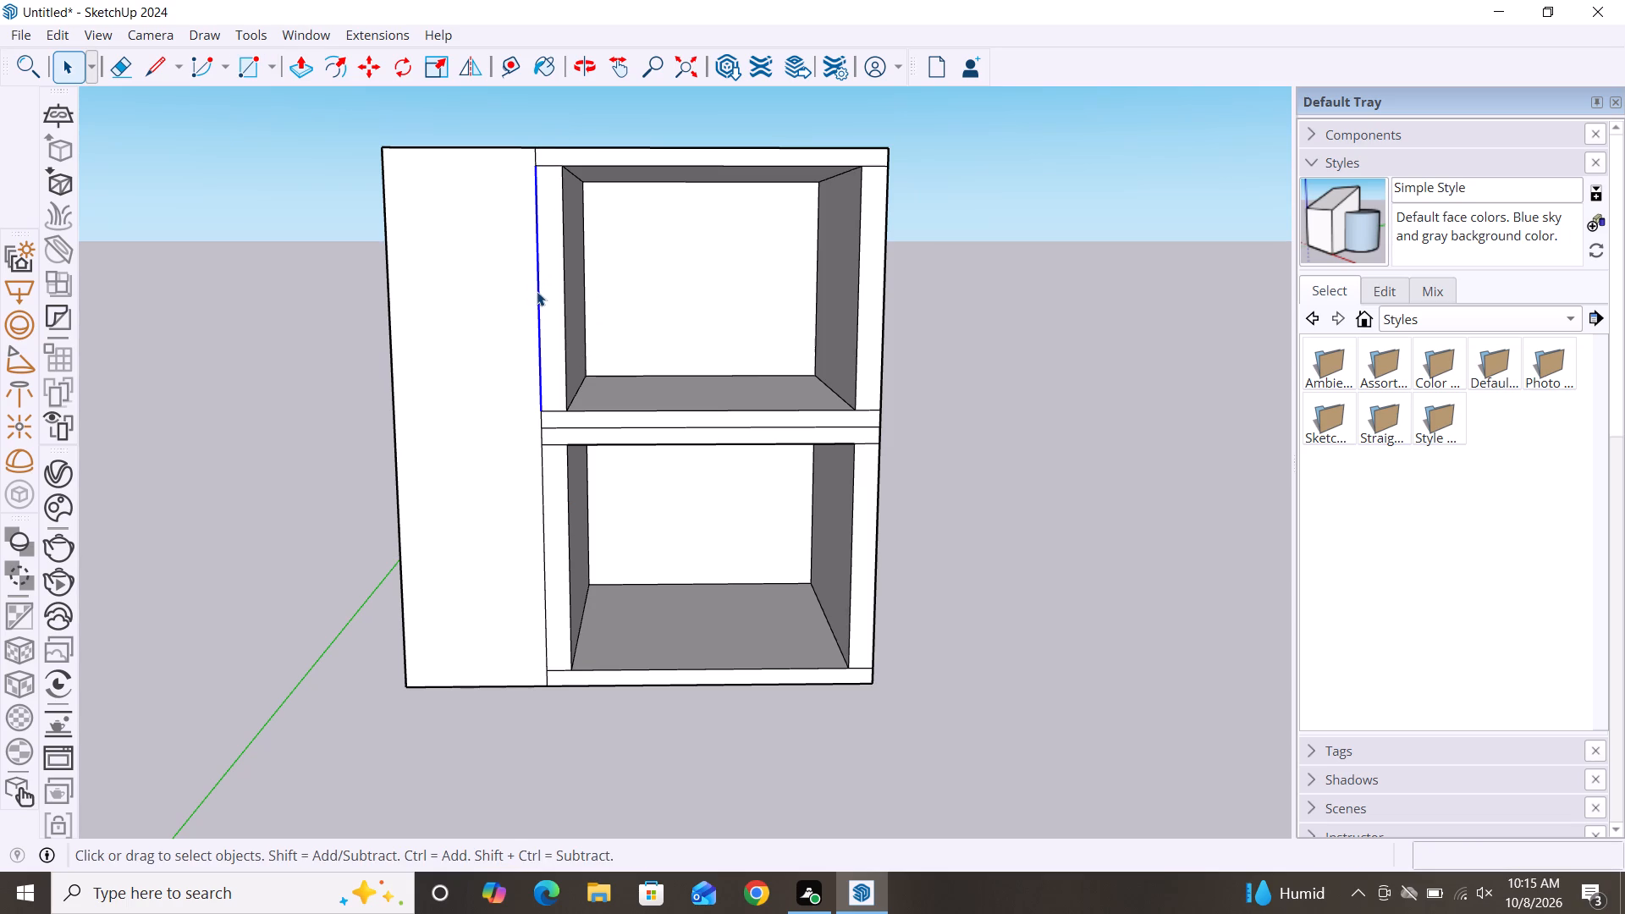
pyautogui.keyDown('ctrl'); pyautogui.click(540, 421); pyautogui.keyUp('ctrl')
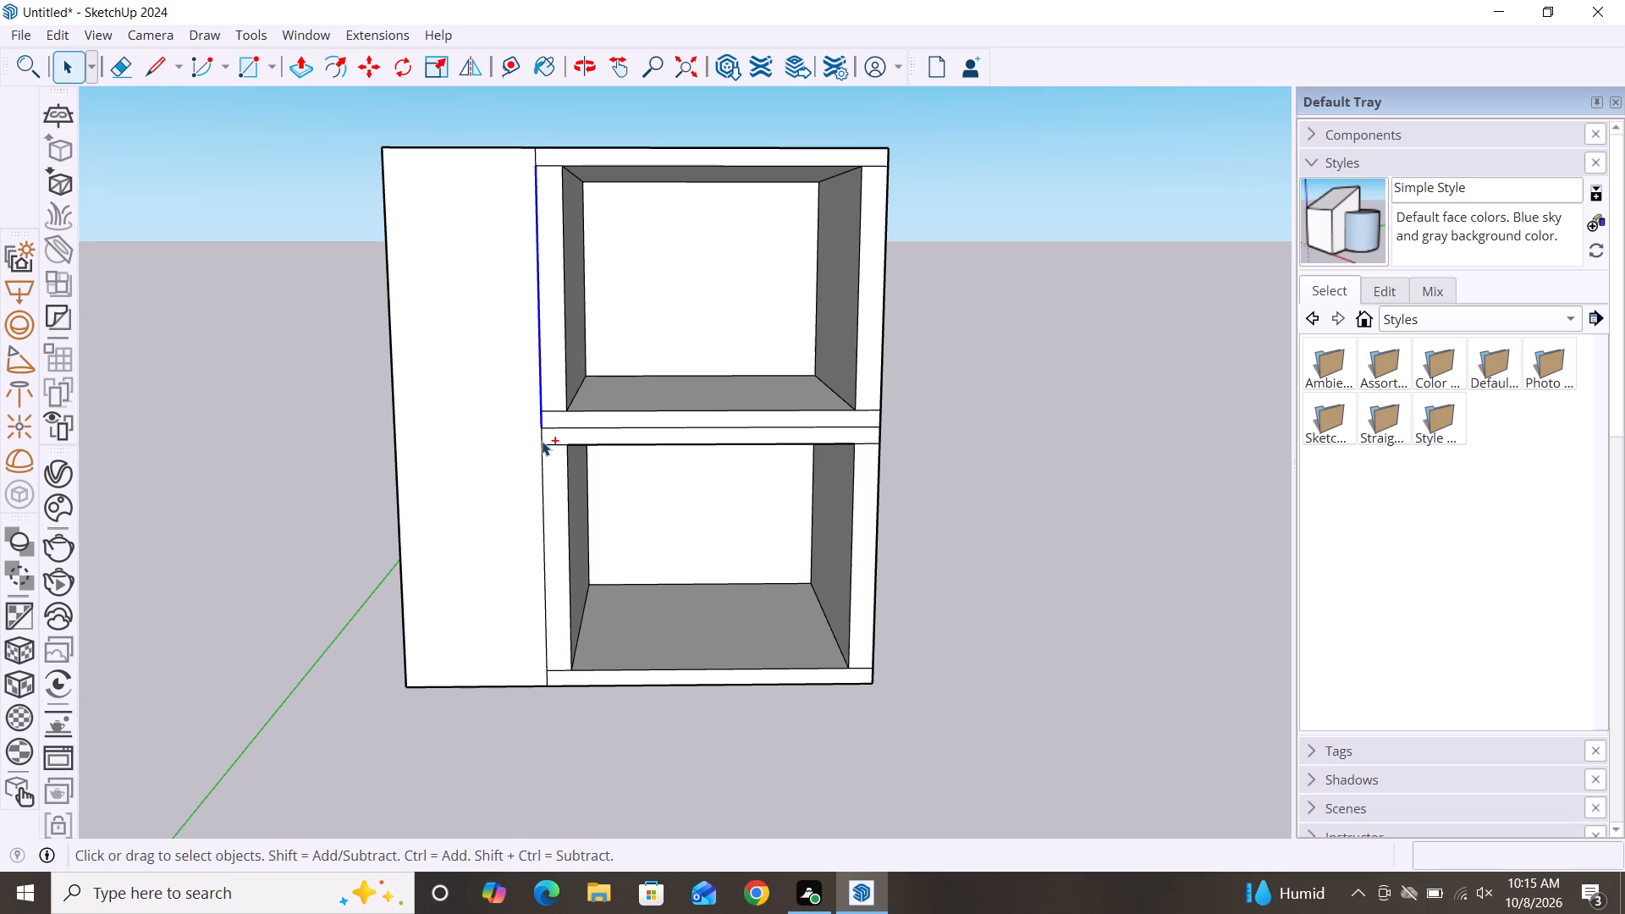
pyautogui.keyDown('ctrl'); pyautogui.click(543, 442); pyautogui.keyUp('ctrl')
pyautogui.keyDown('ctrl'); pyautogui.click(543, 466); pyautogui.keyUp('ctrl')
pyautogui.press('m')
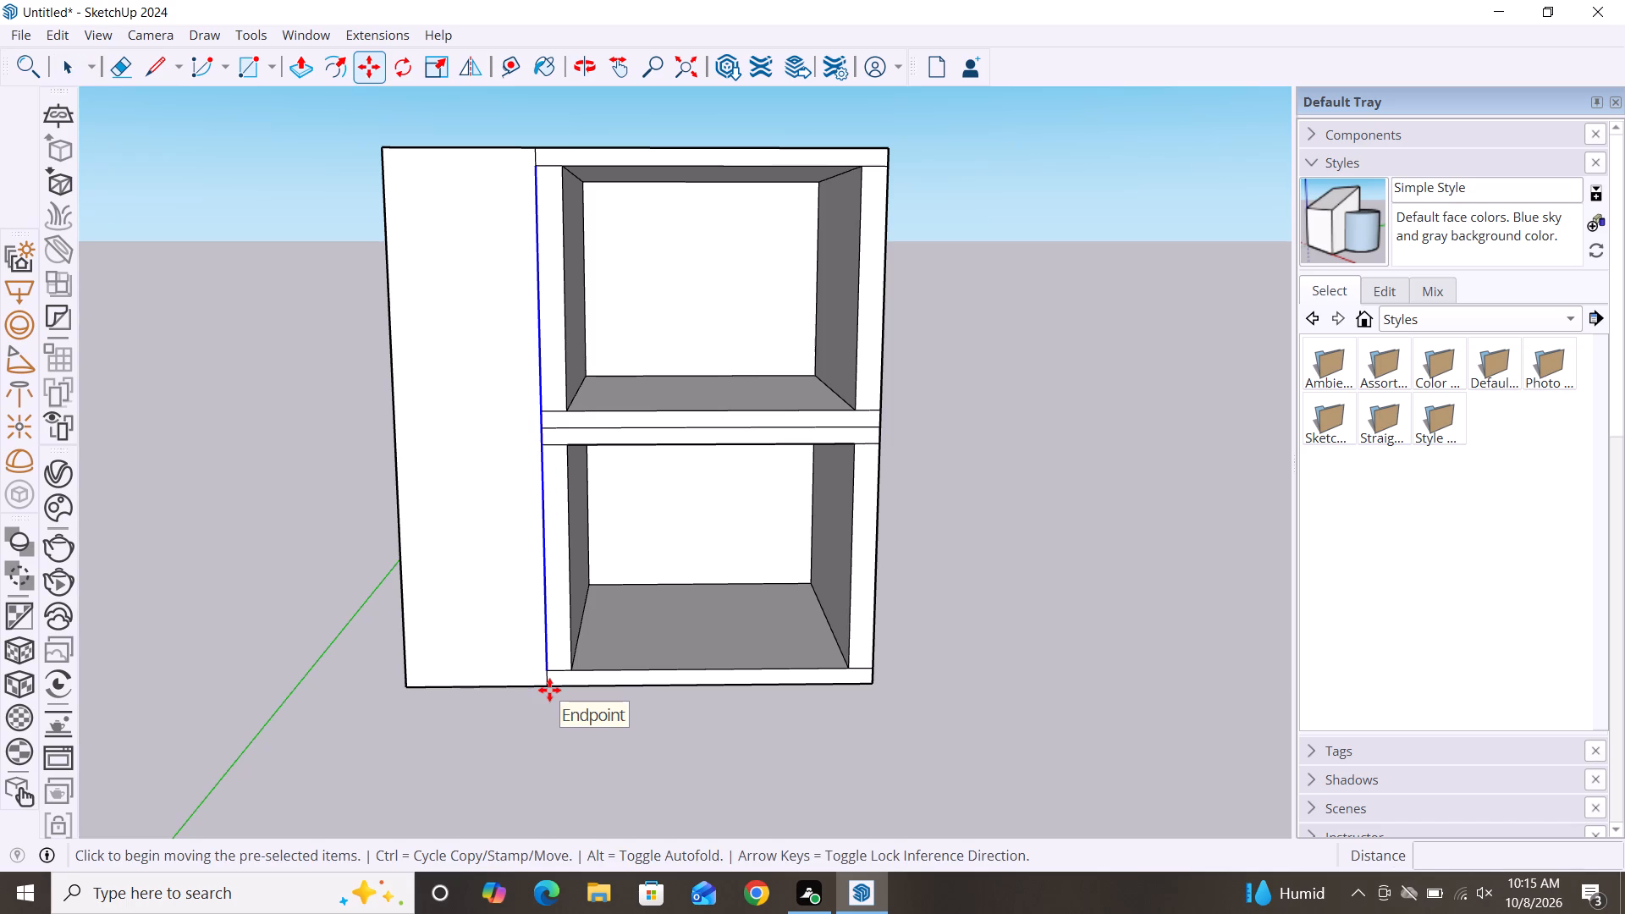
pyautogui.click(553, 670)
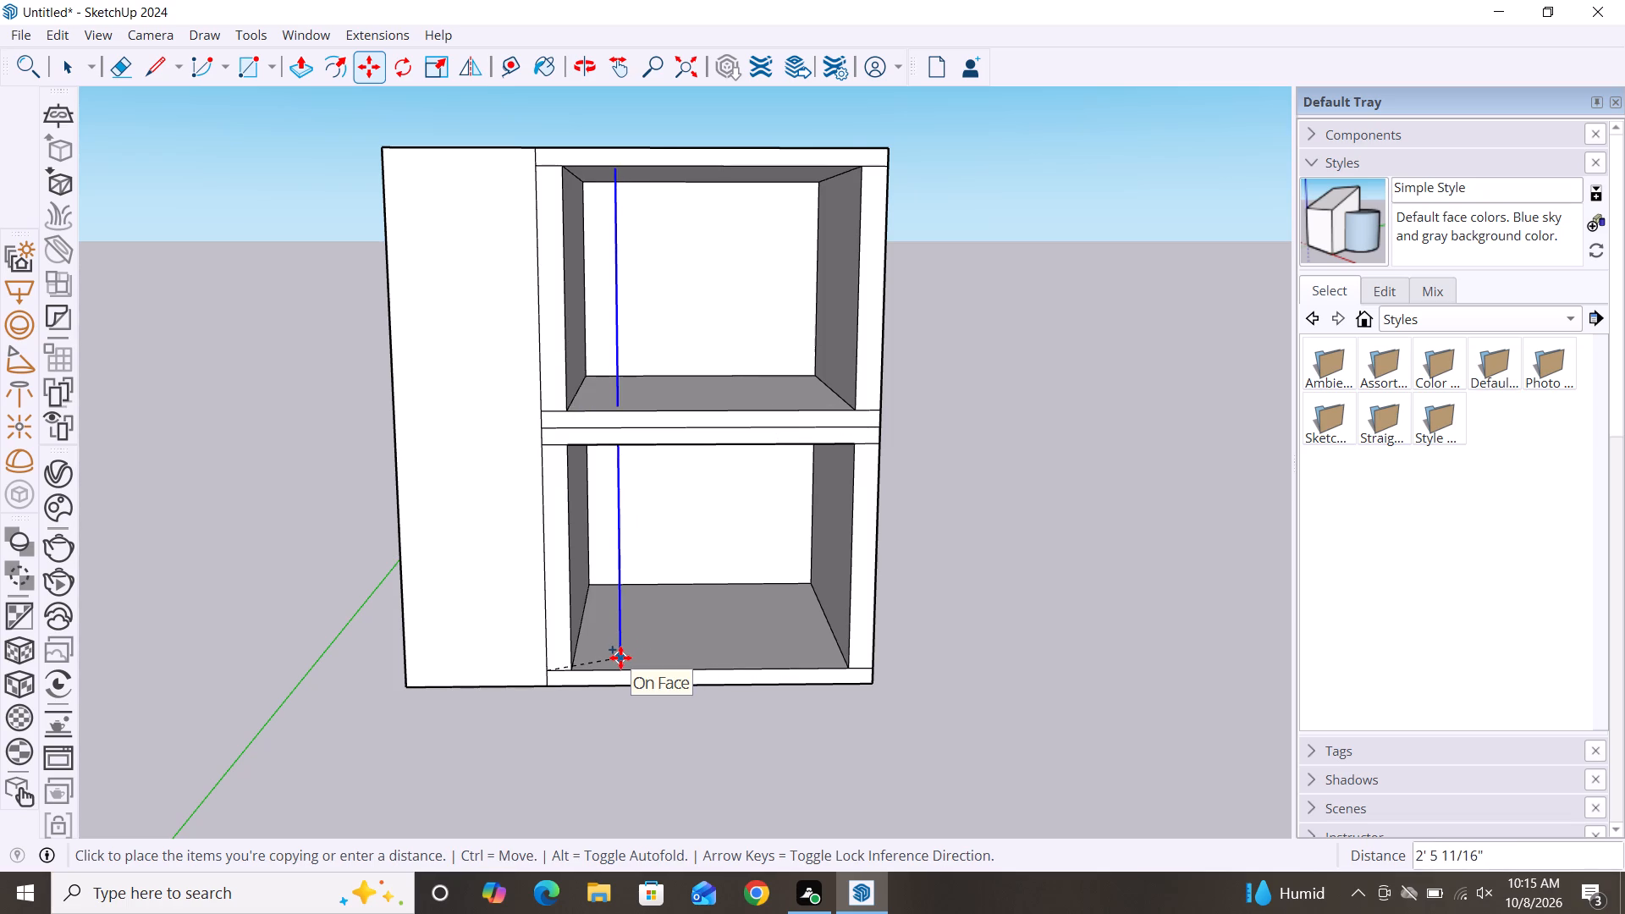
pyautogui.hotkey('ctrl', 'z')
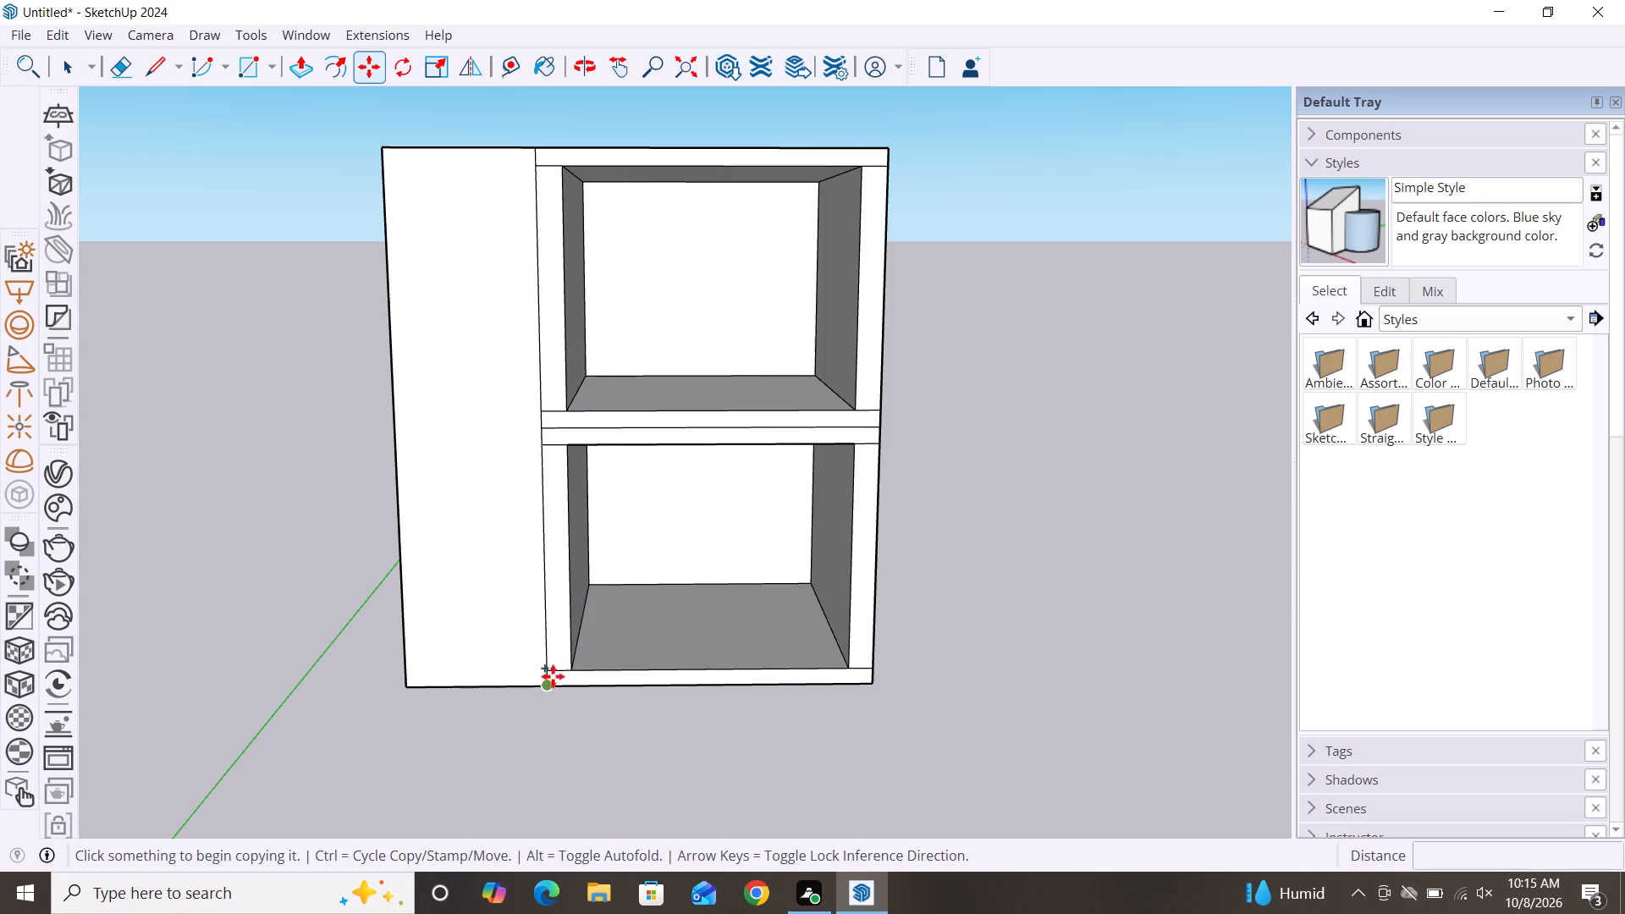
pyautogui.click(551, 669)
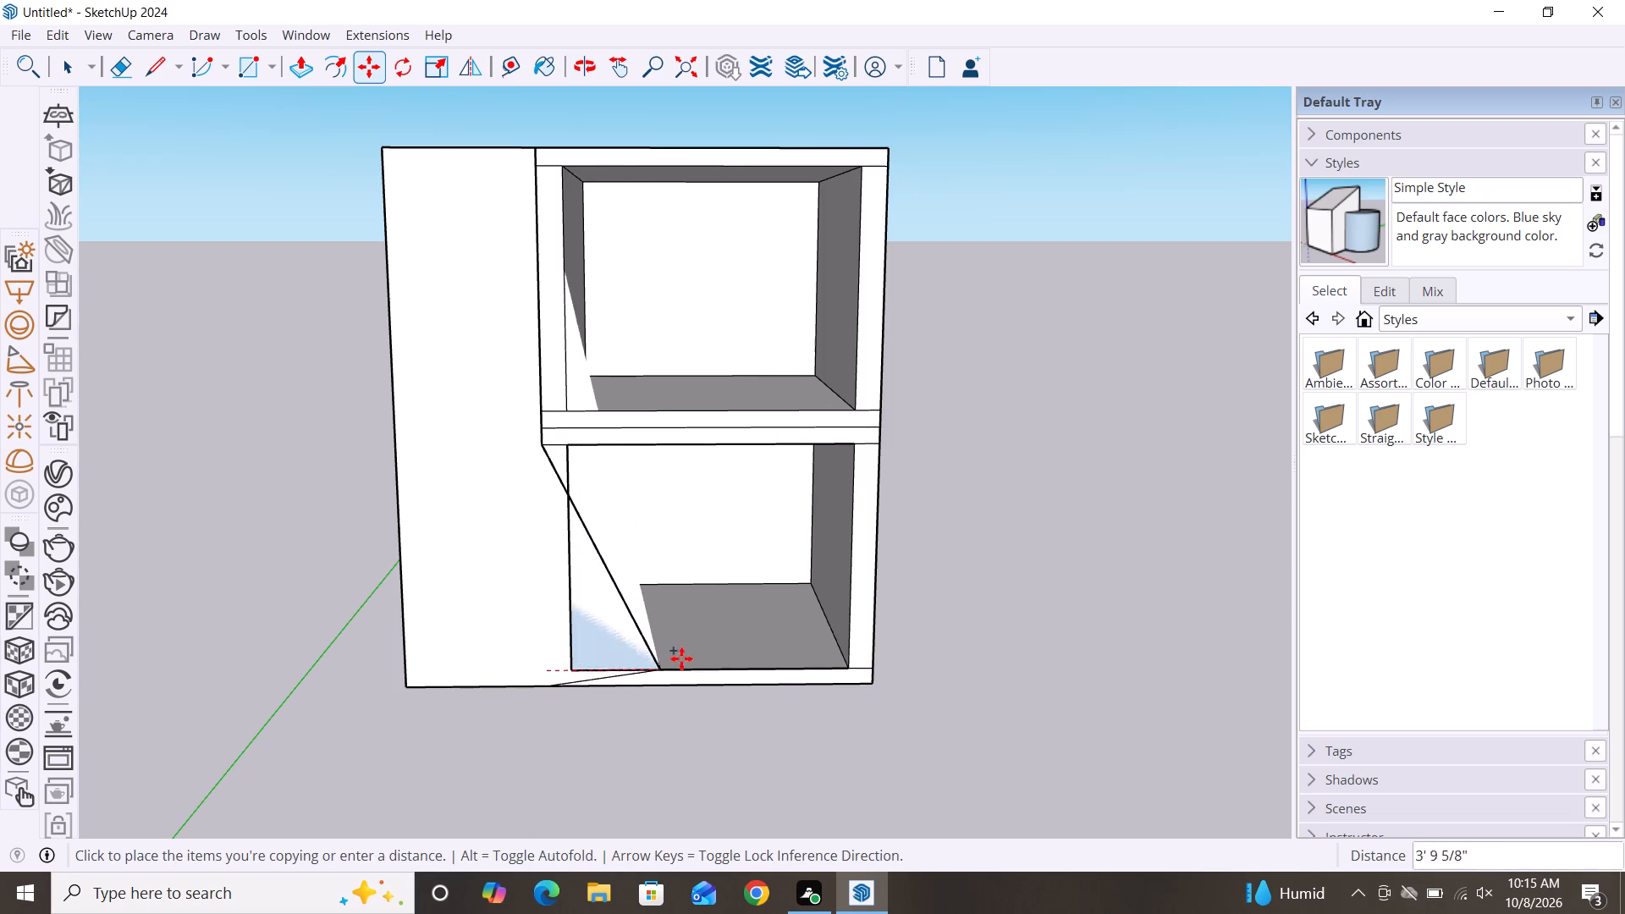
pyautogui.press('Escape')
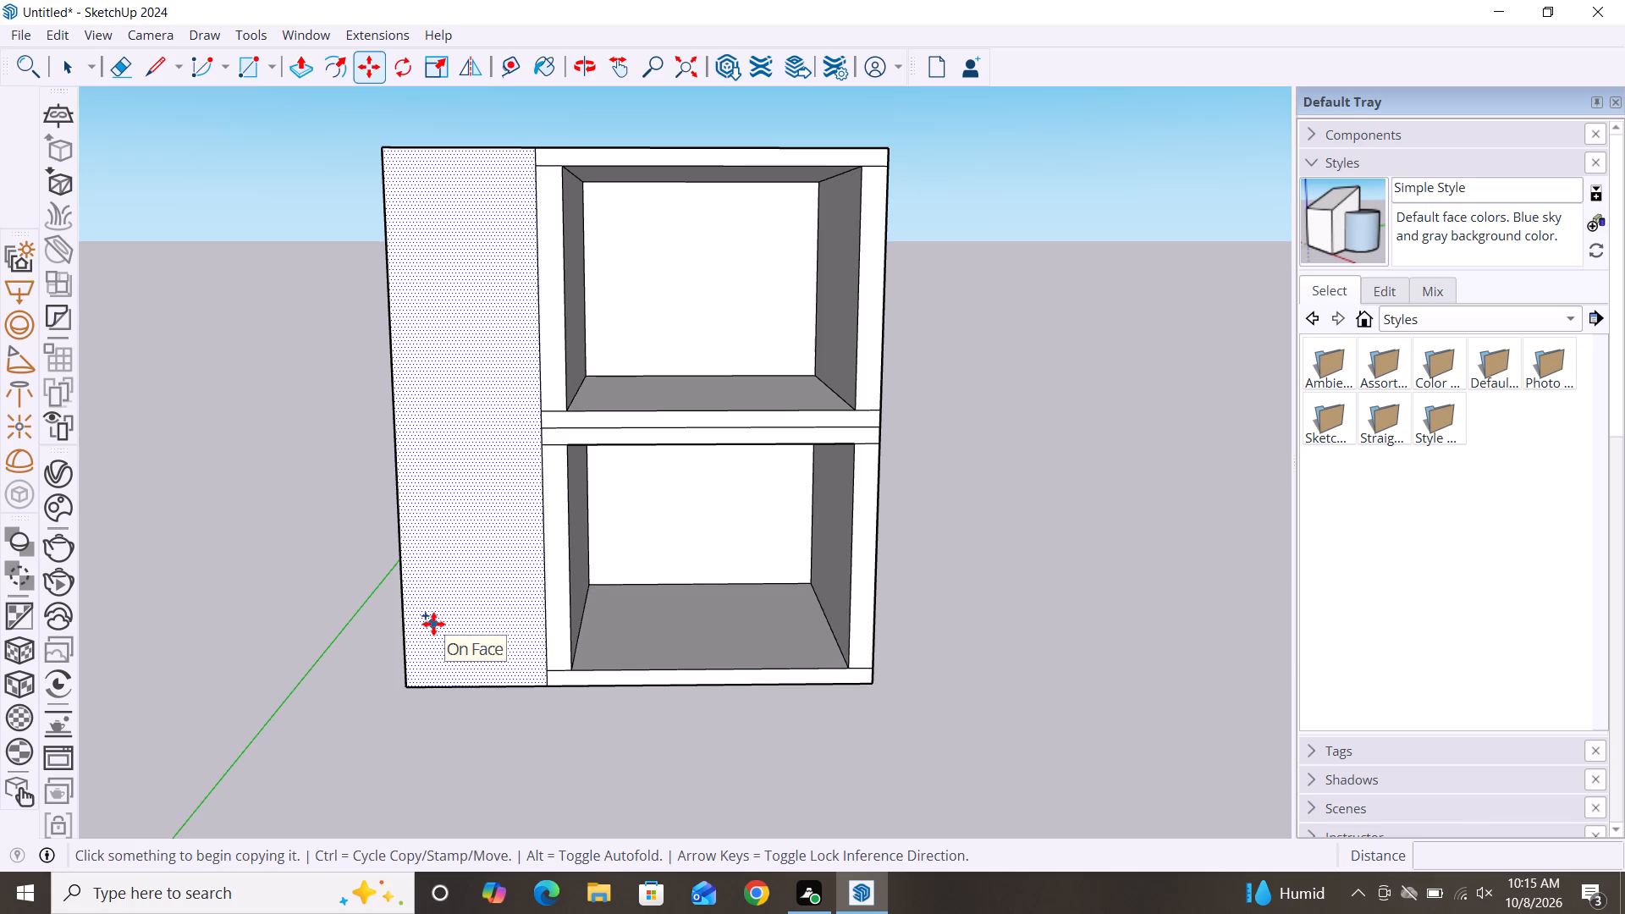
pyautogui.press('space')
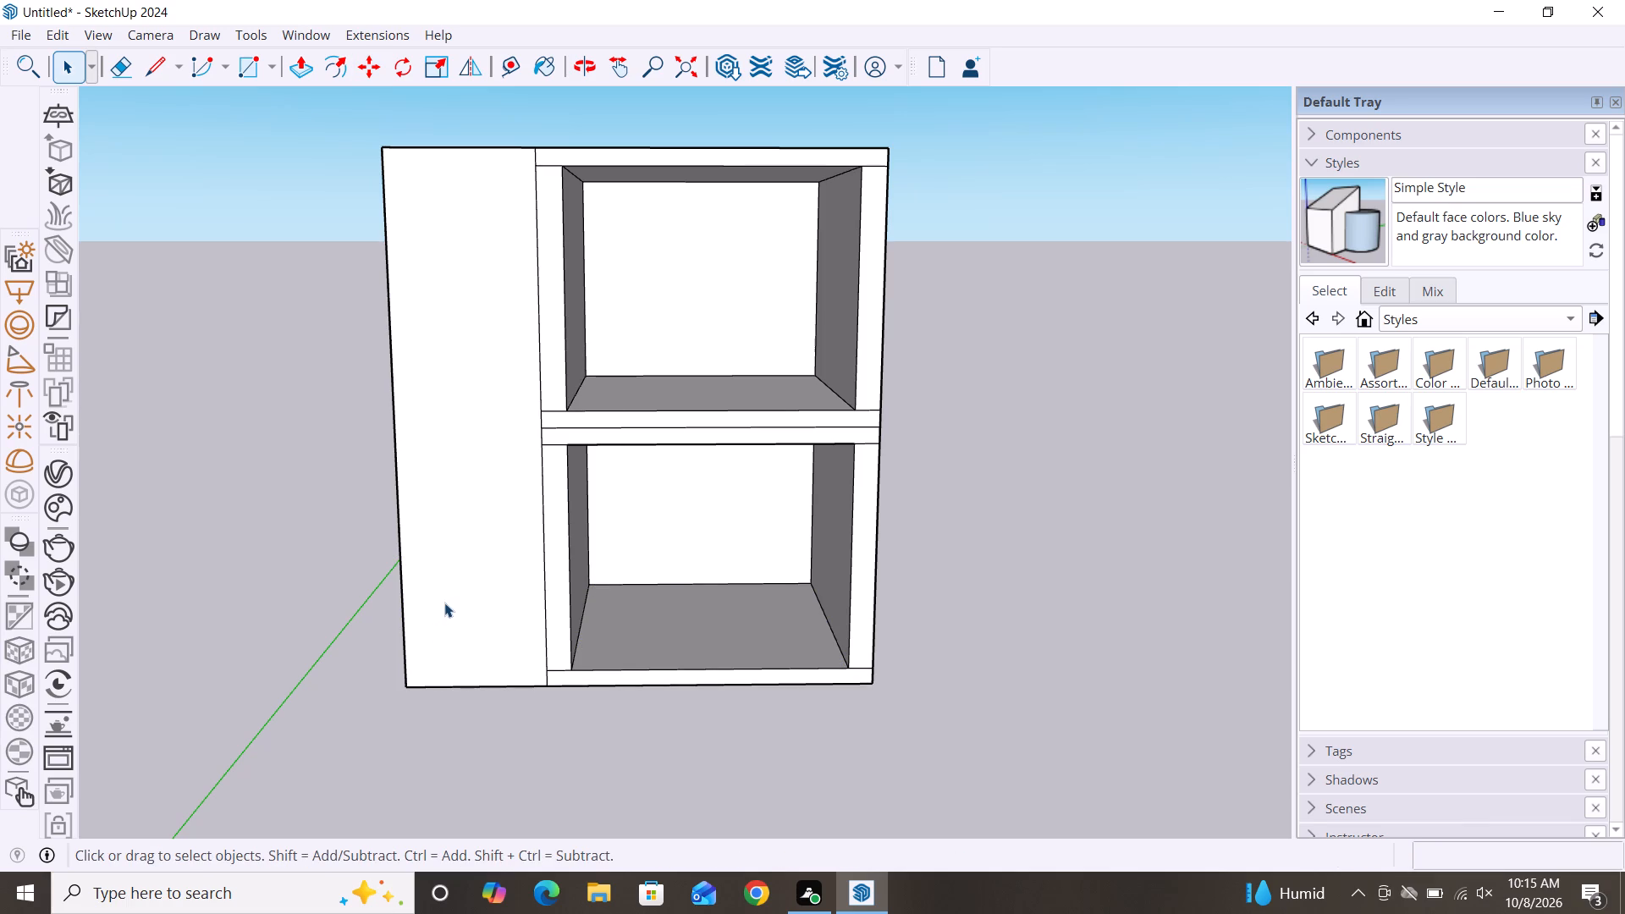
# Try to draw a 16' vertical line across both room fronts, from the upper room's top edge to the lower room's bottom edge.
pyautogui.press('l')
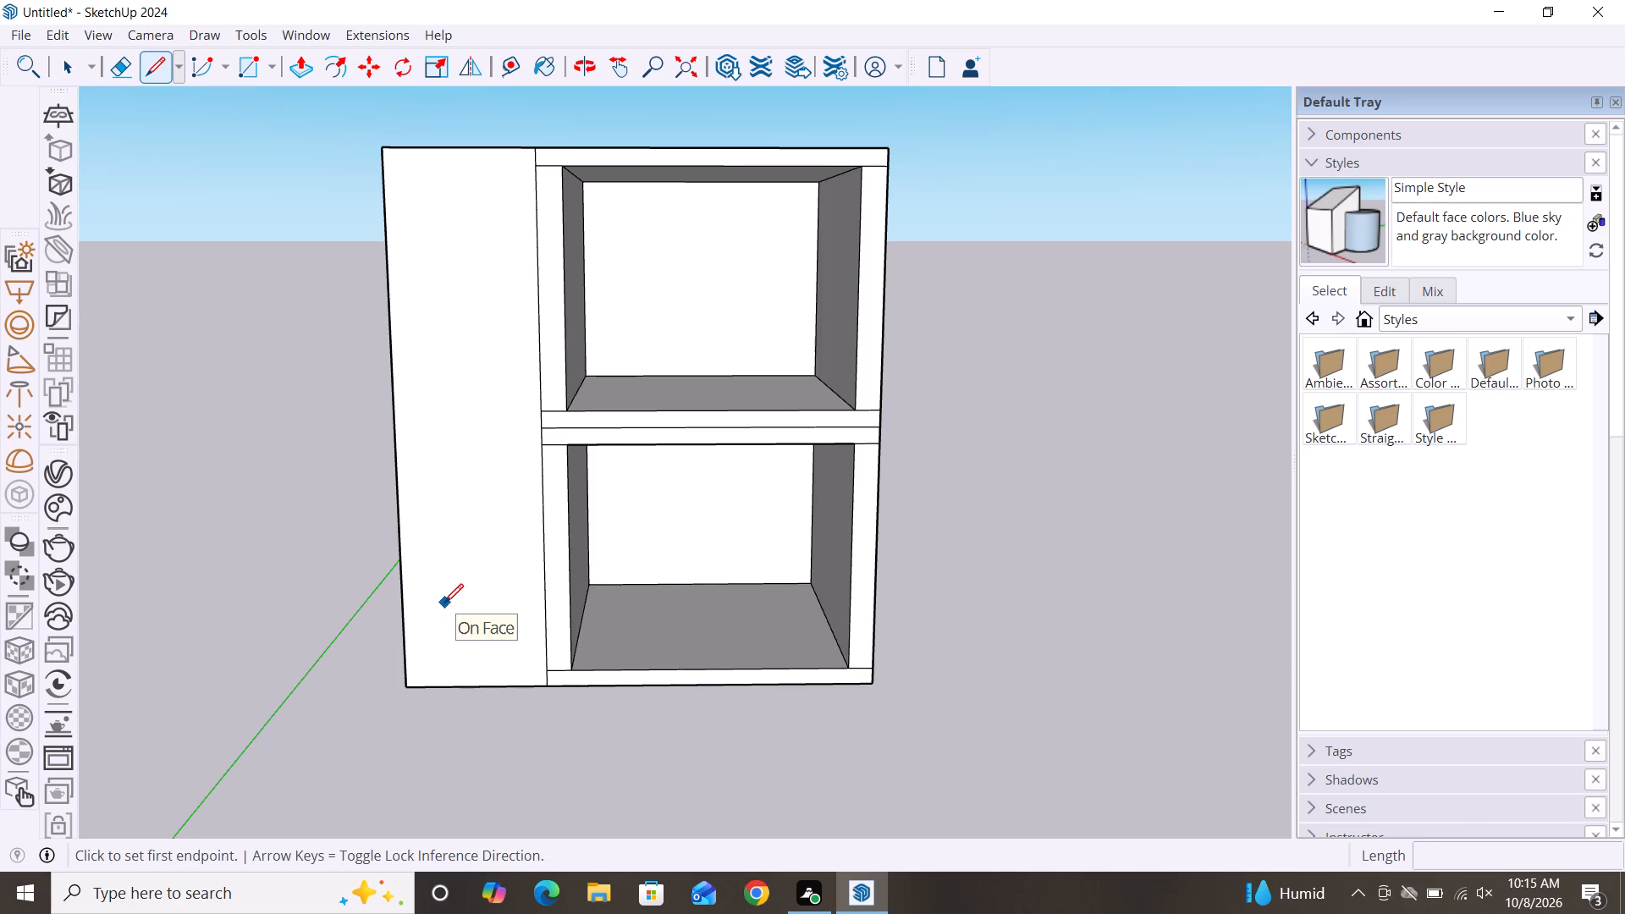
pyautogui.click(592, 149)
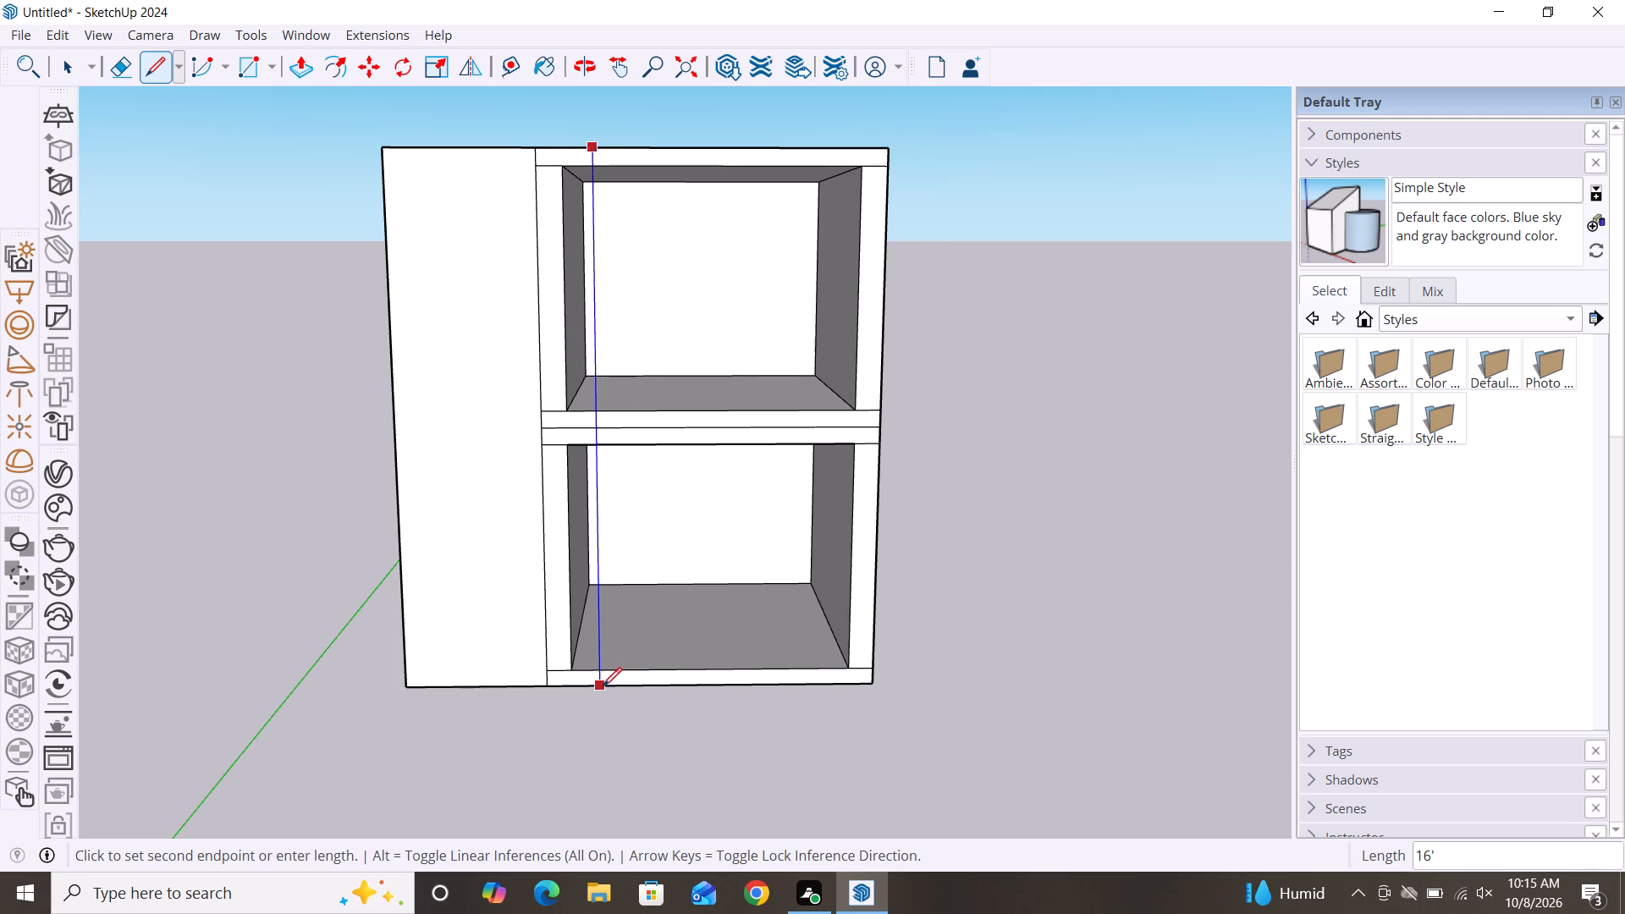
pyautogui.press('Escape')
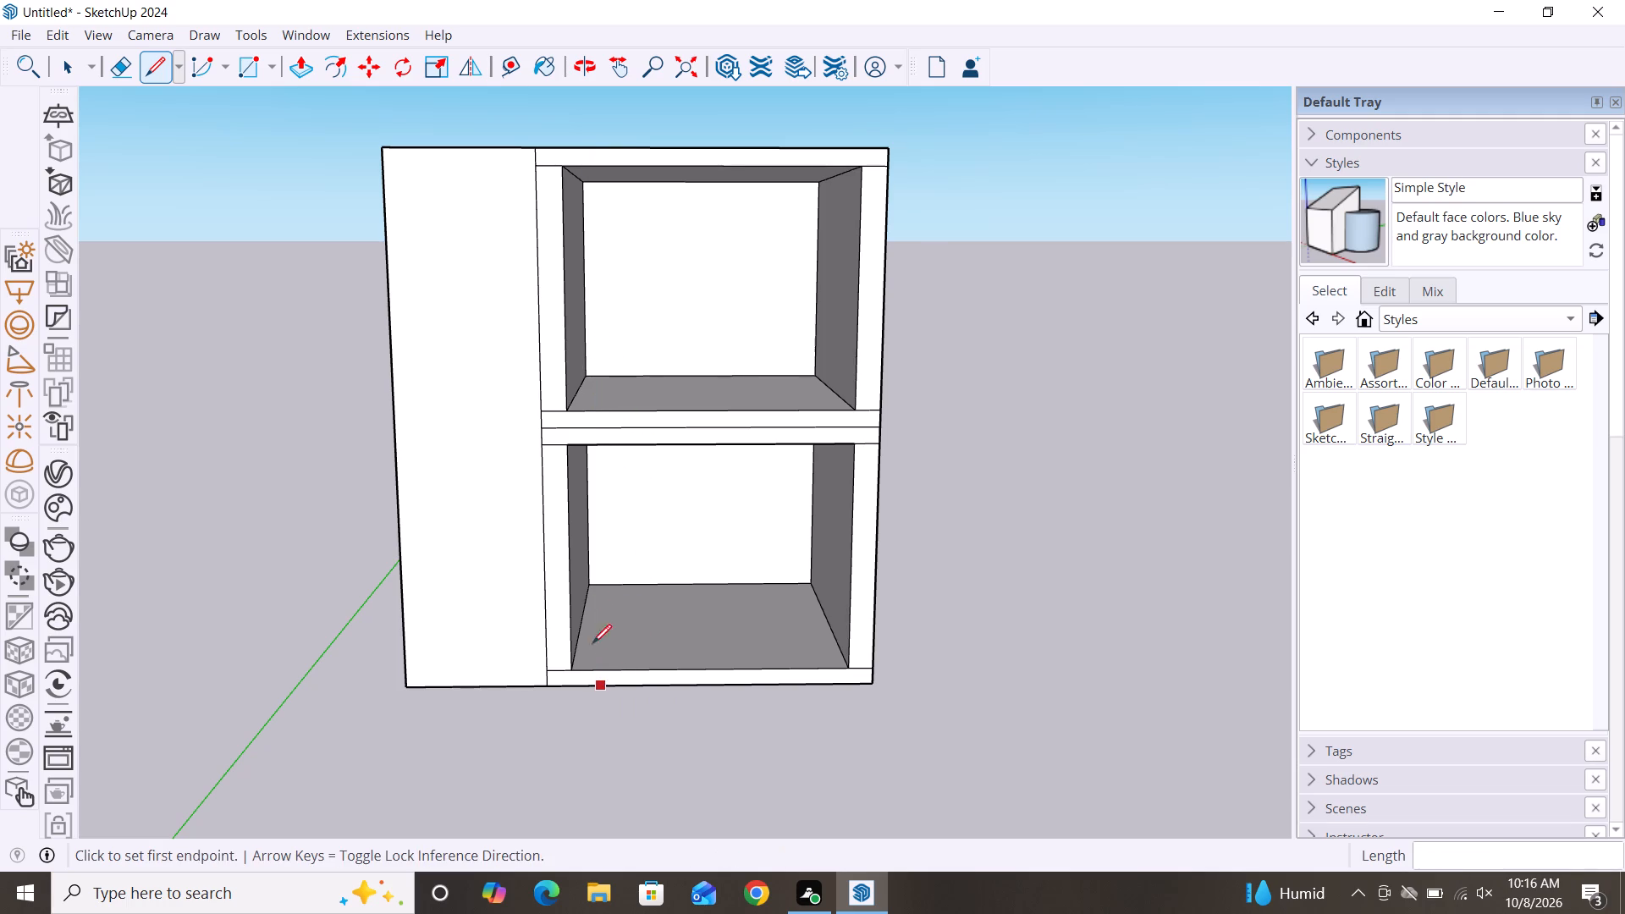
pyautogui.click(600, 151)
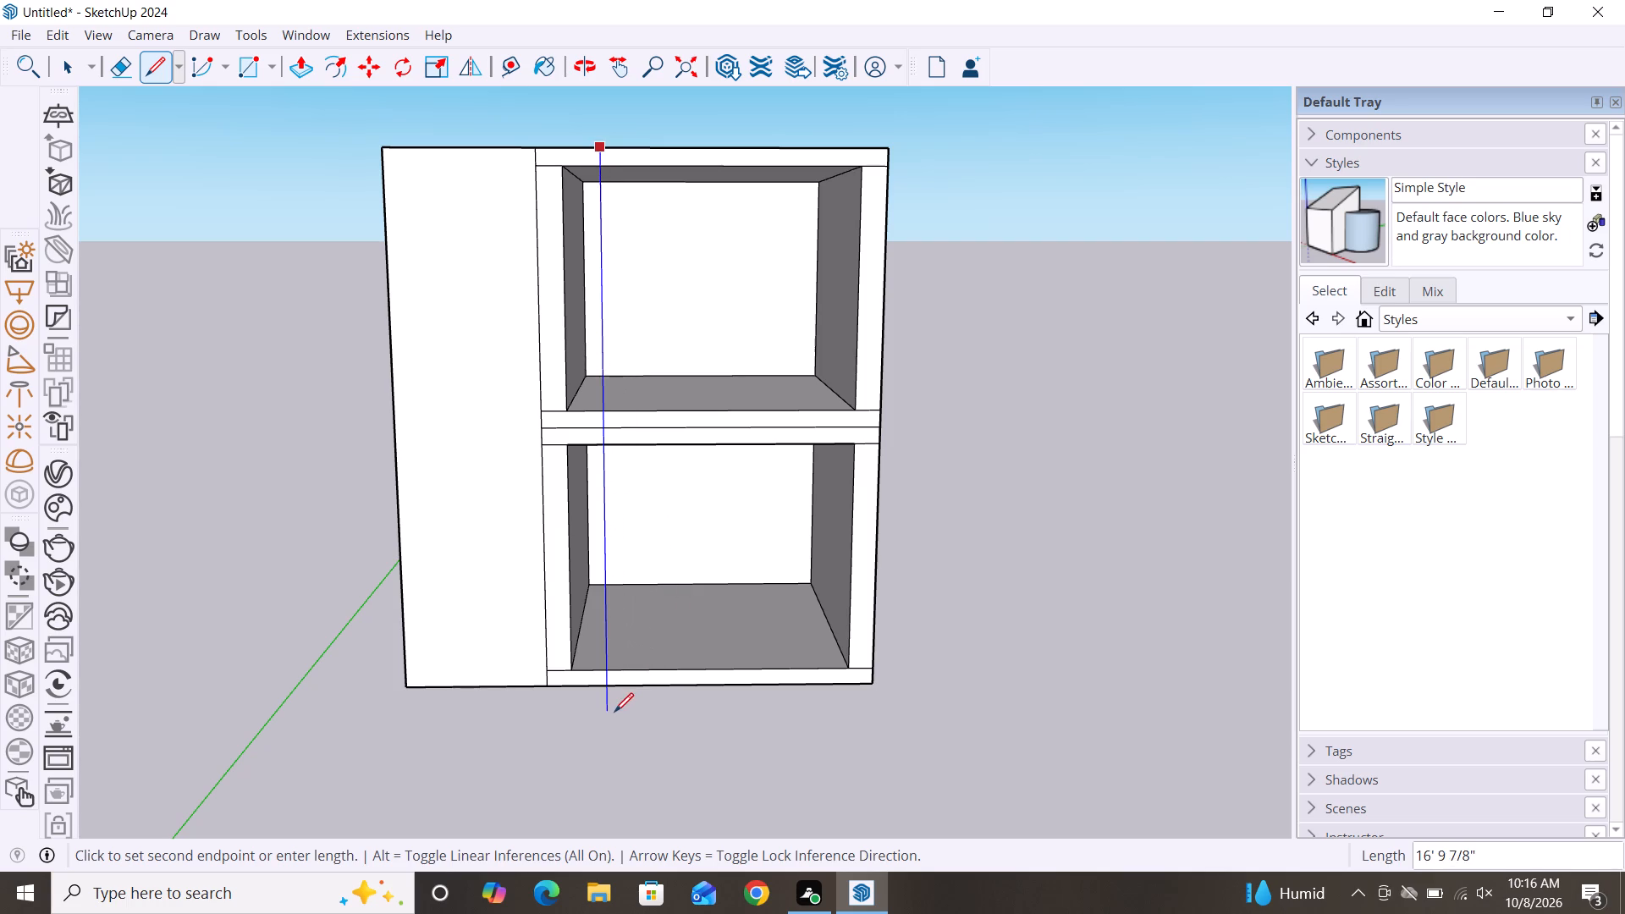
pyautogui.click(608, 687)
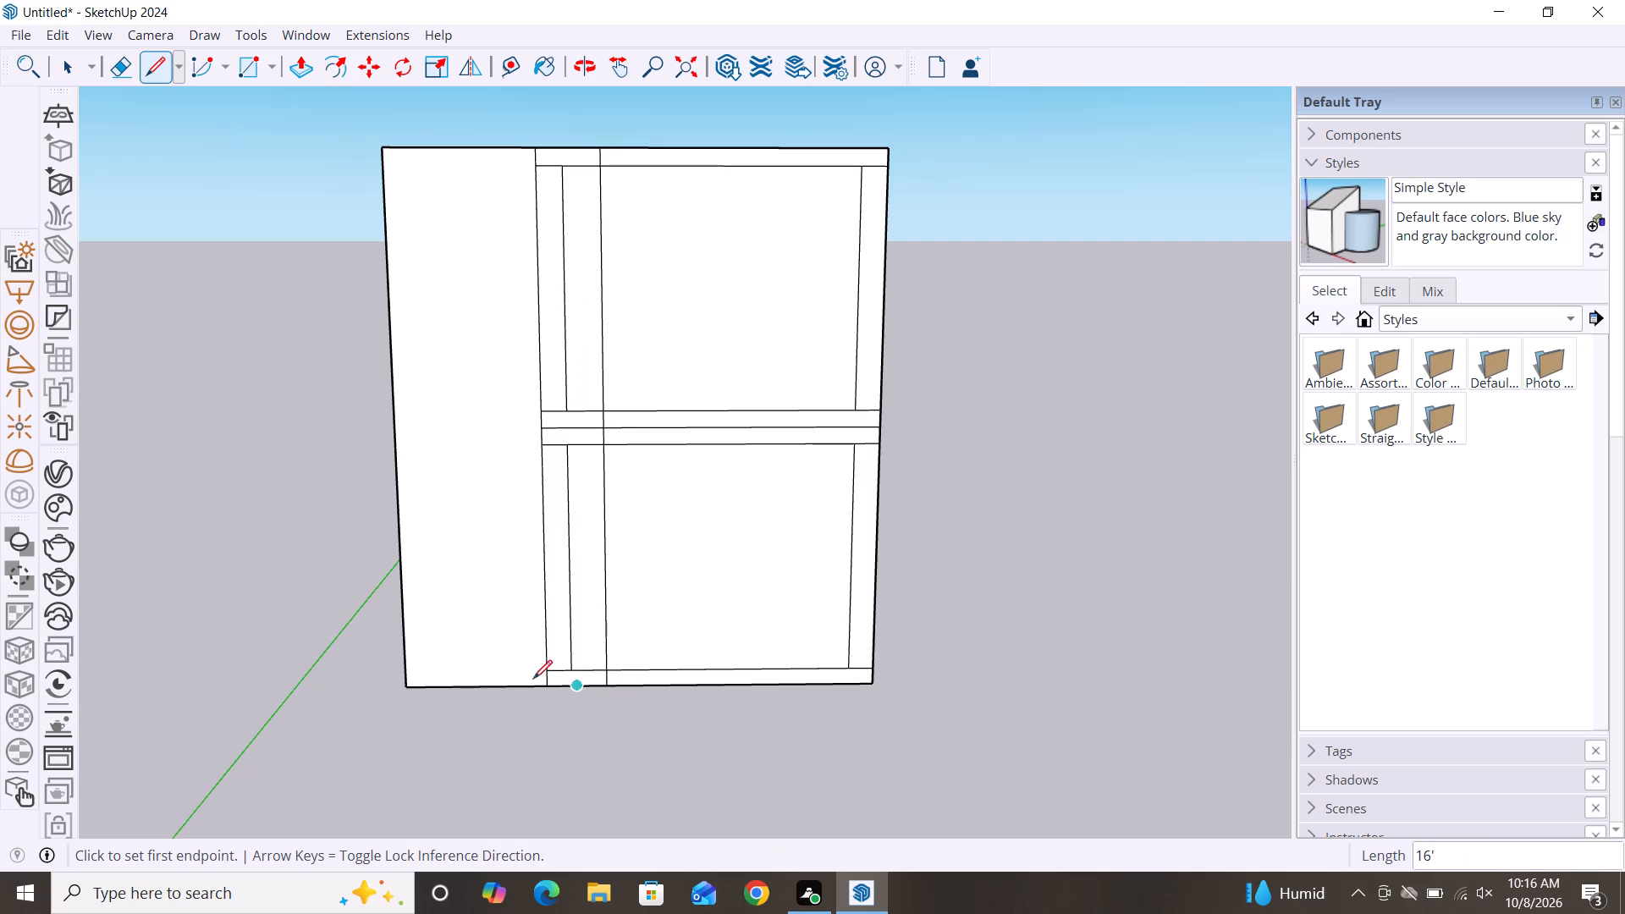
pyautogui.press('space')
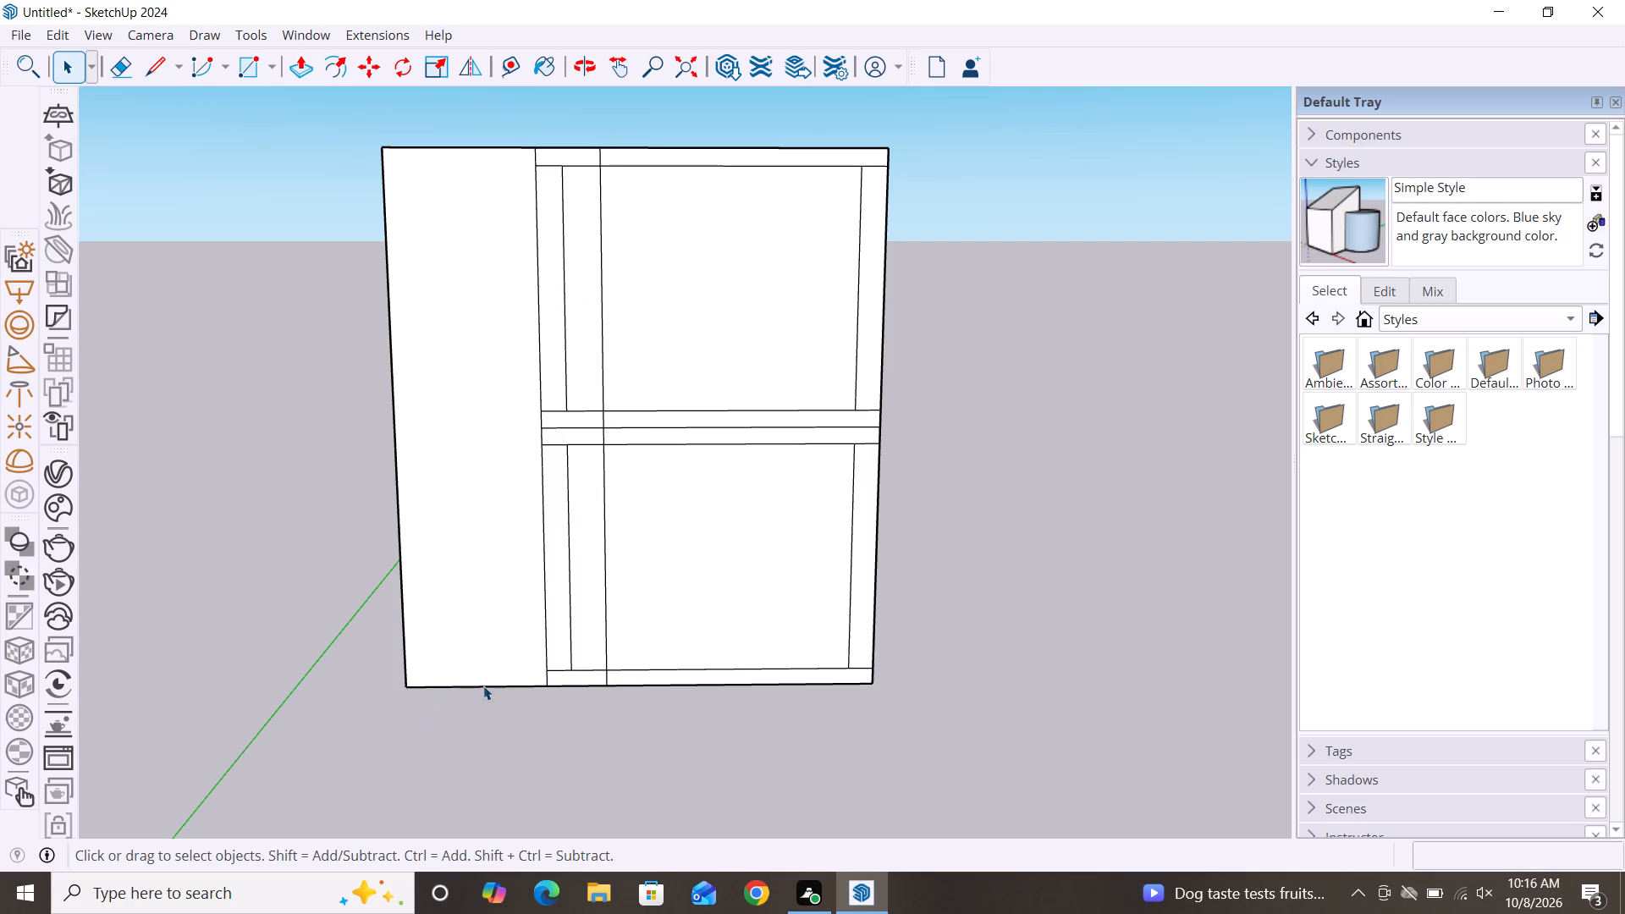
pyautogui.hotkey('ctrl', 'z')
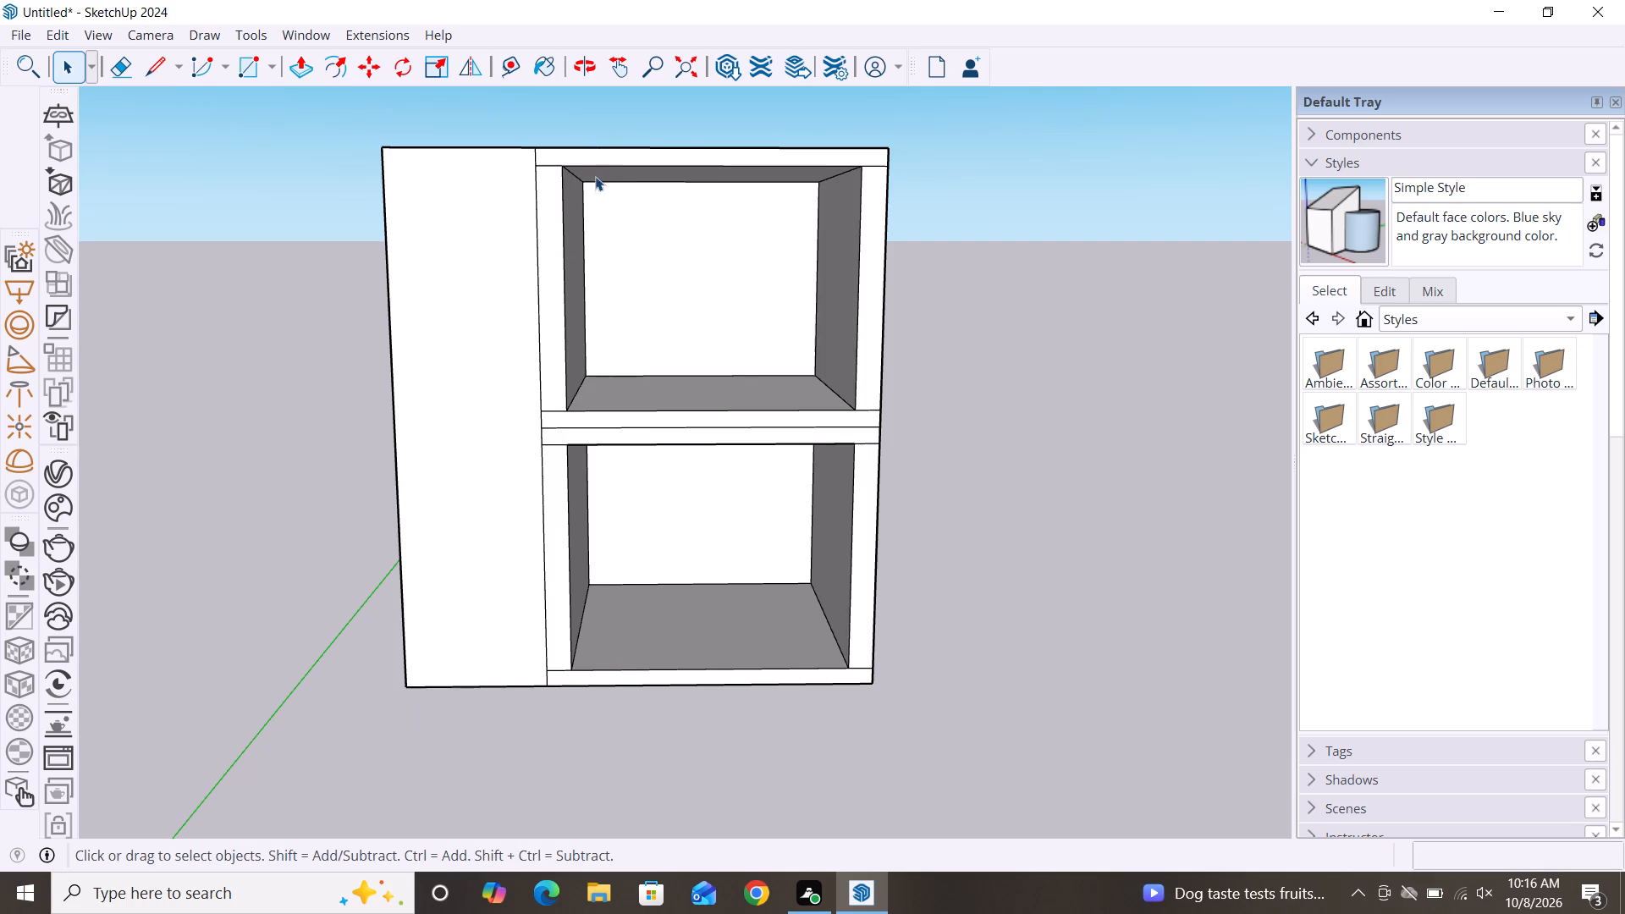
# Draw a 15' vertical line near the side panel, from the upper opening's top edge to the lower opening's bottom edge.
pyautogui.press('l')
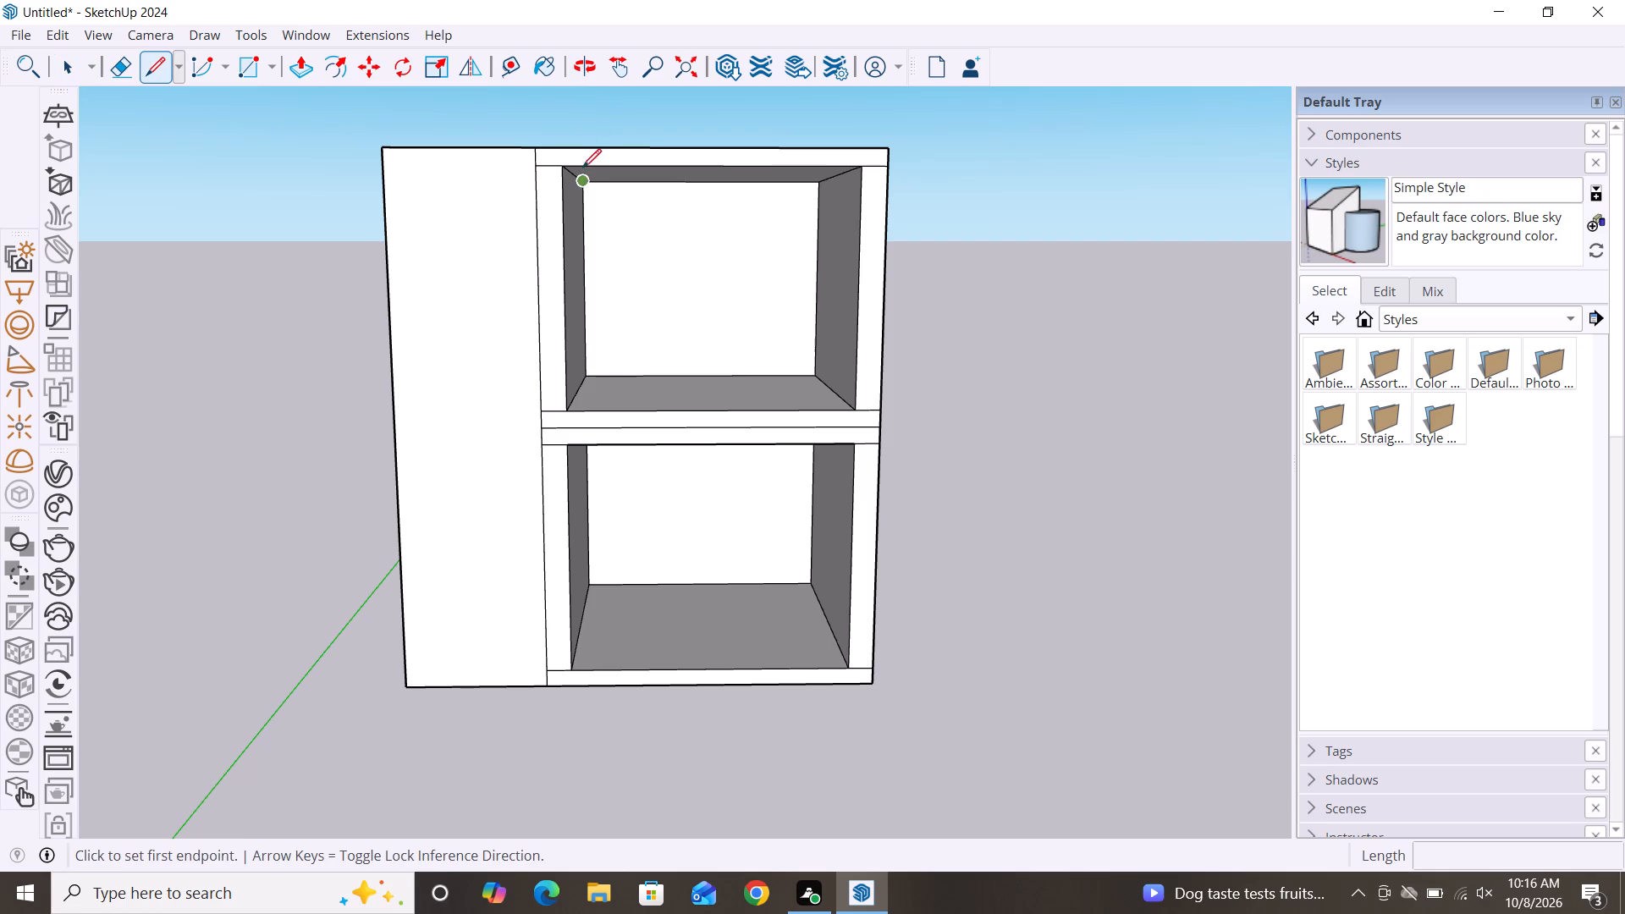
pyautogui.click(582, 170)
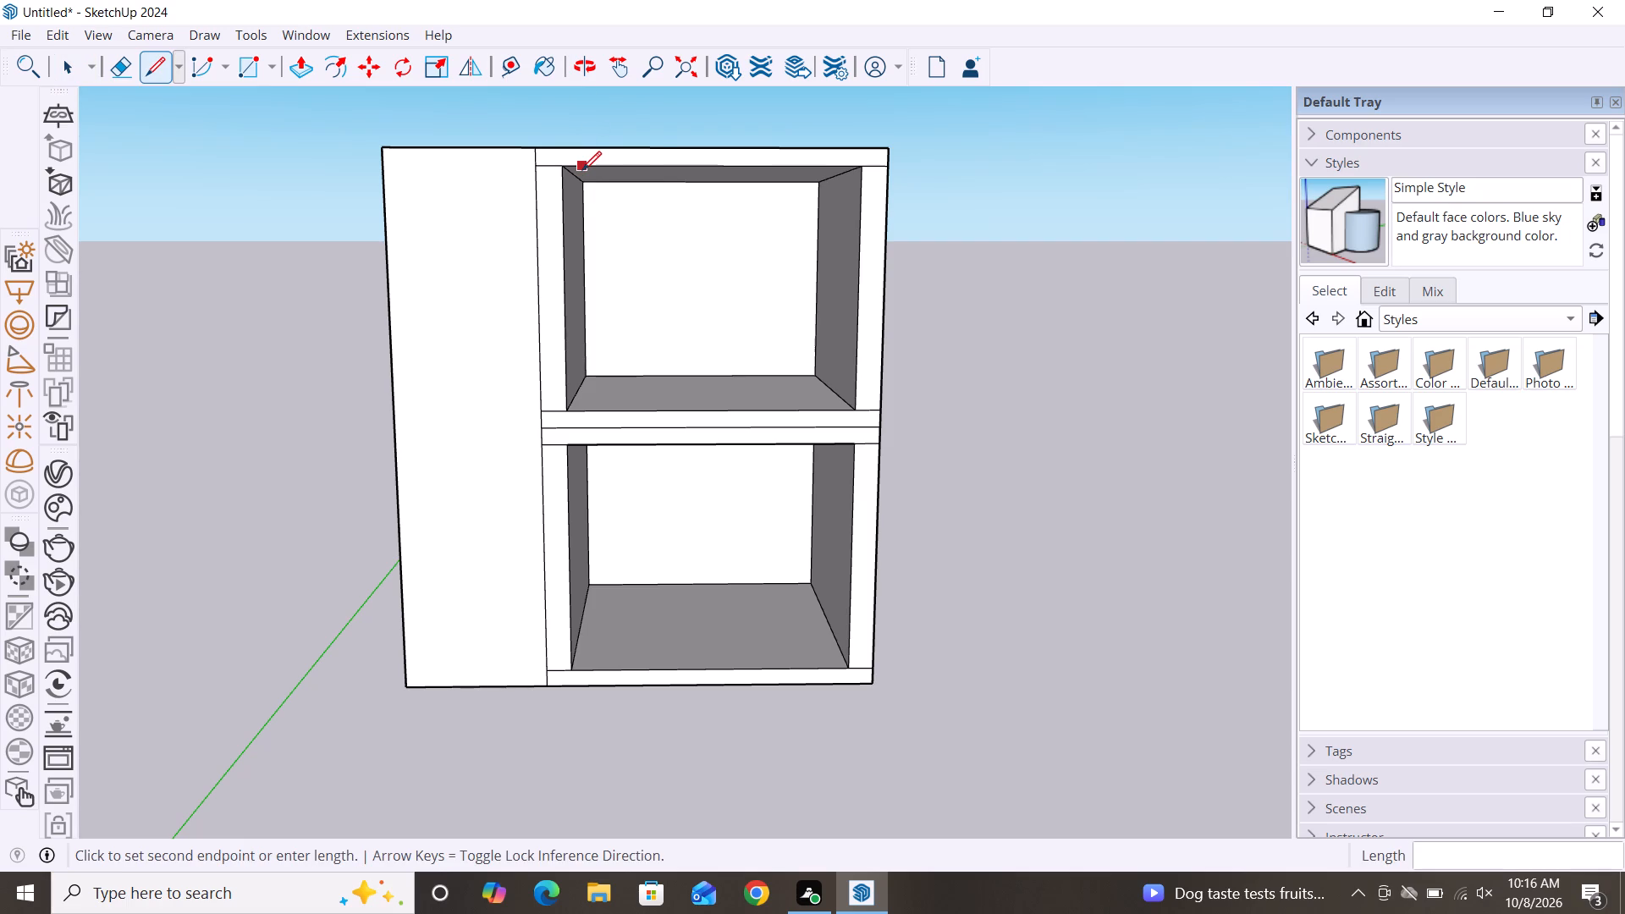
pyautogui.press('Escape')
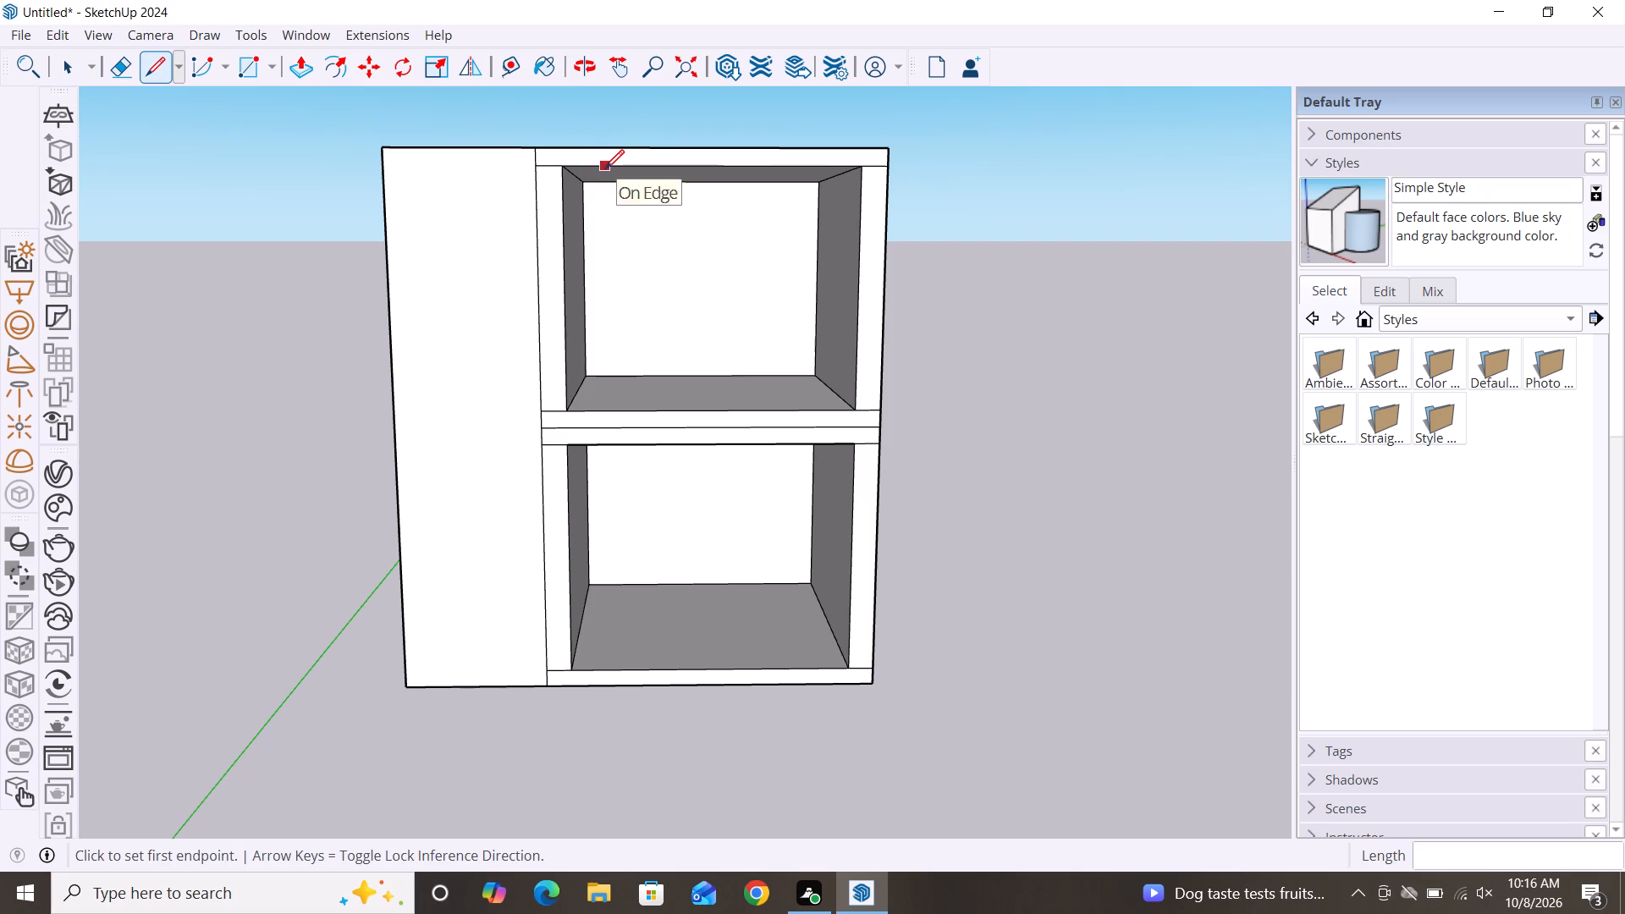
pyautogui.click(605, 168)
pyautogui.click(612, 670)
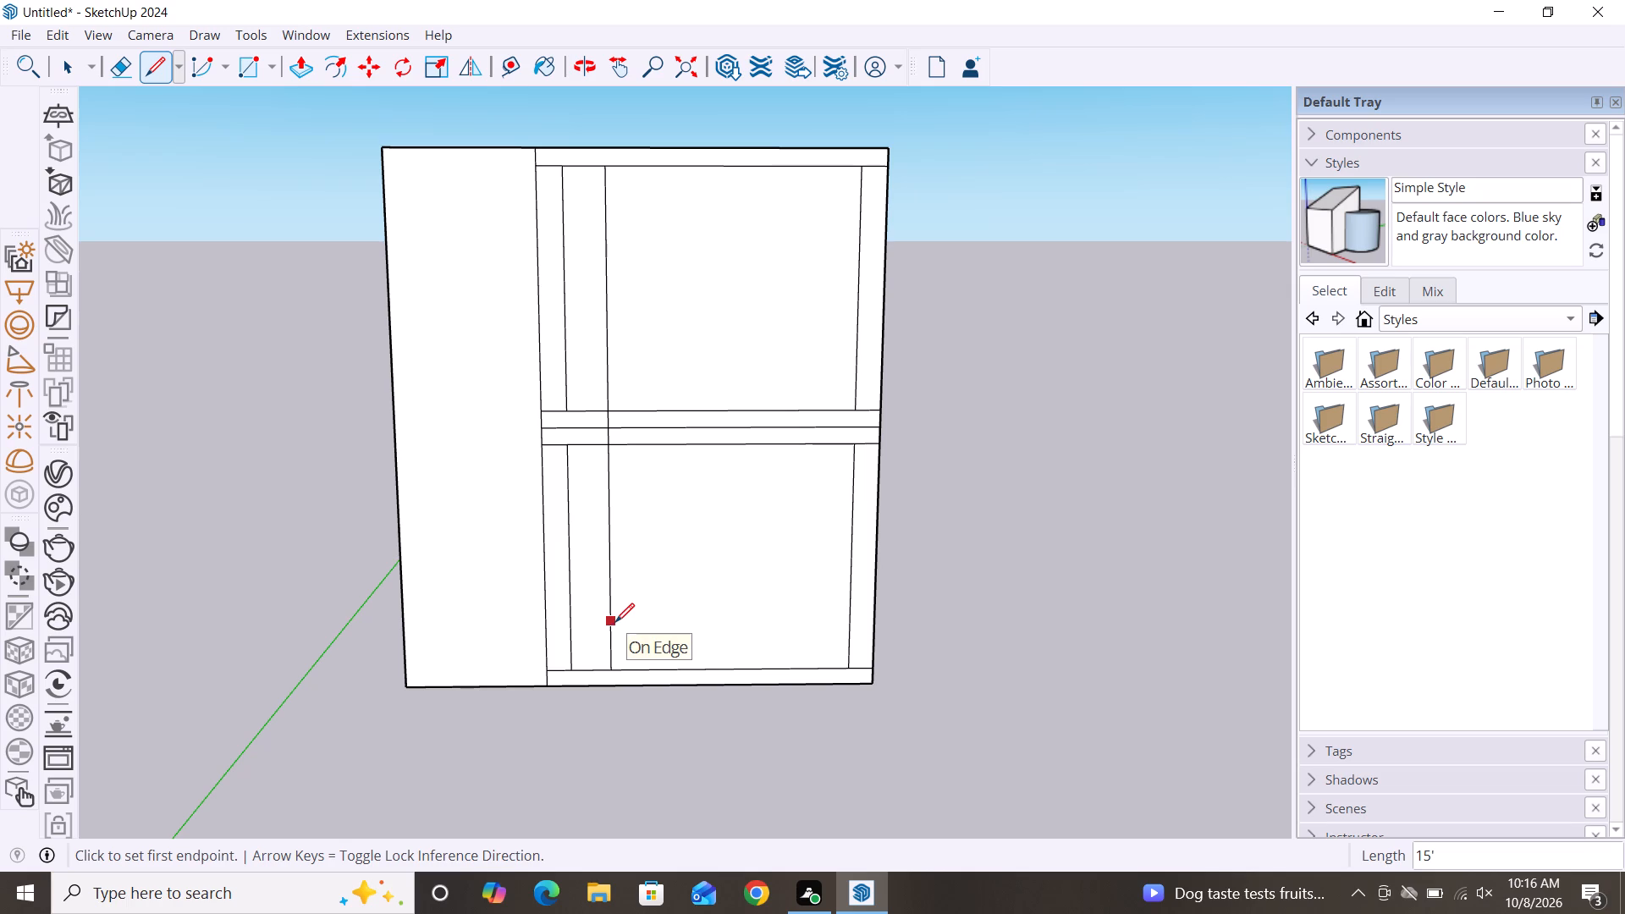
pyautogui.press('space')
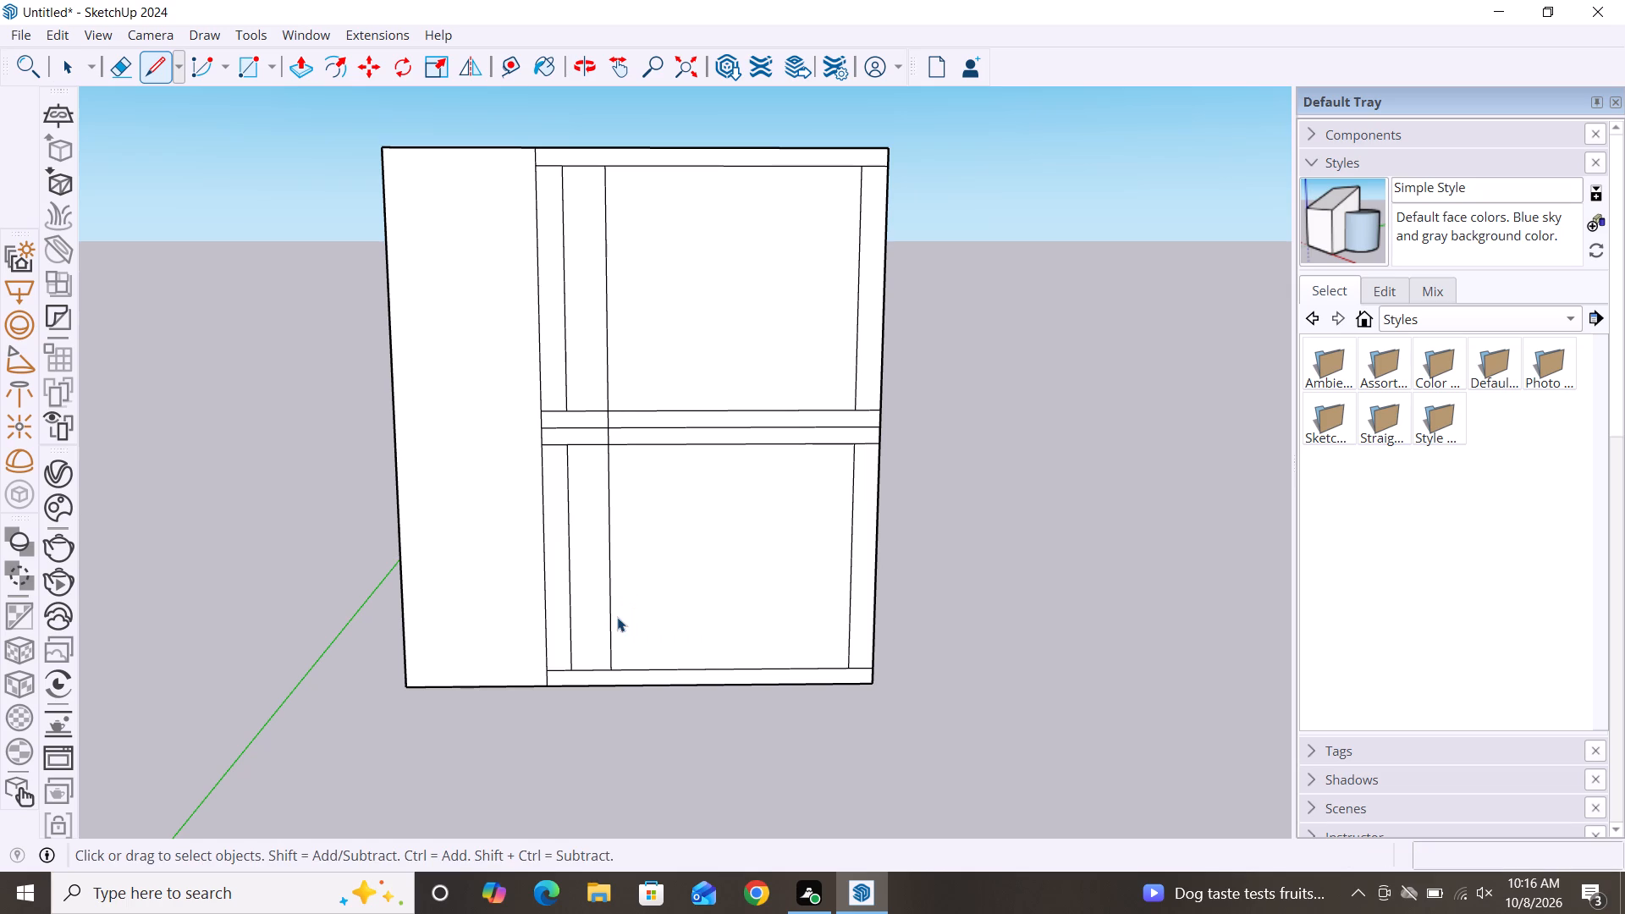
# Push the wider face of the lower opening, beside the new vertical line, inward 9' 3" to the back wall.
pyautogui.press('p')
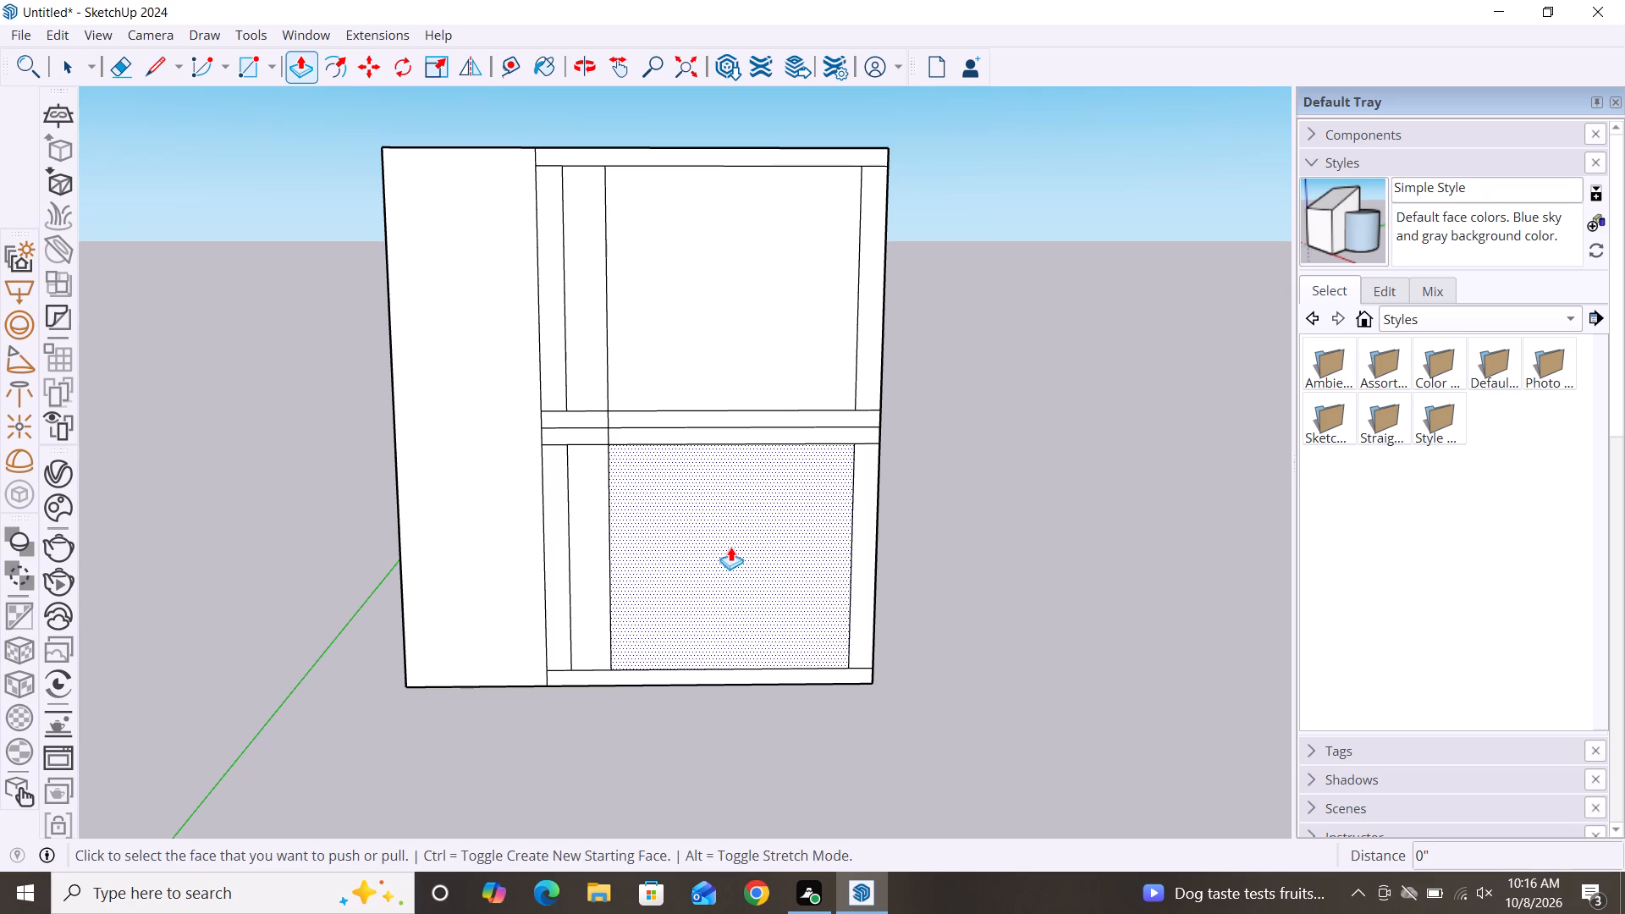
pyautogui.click(730, 547)
pyautogui.click(665, 465)
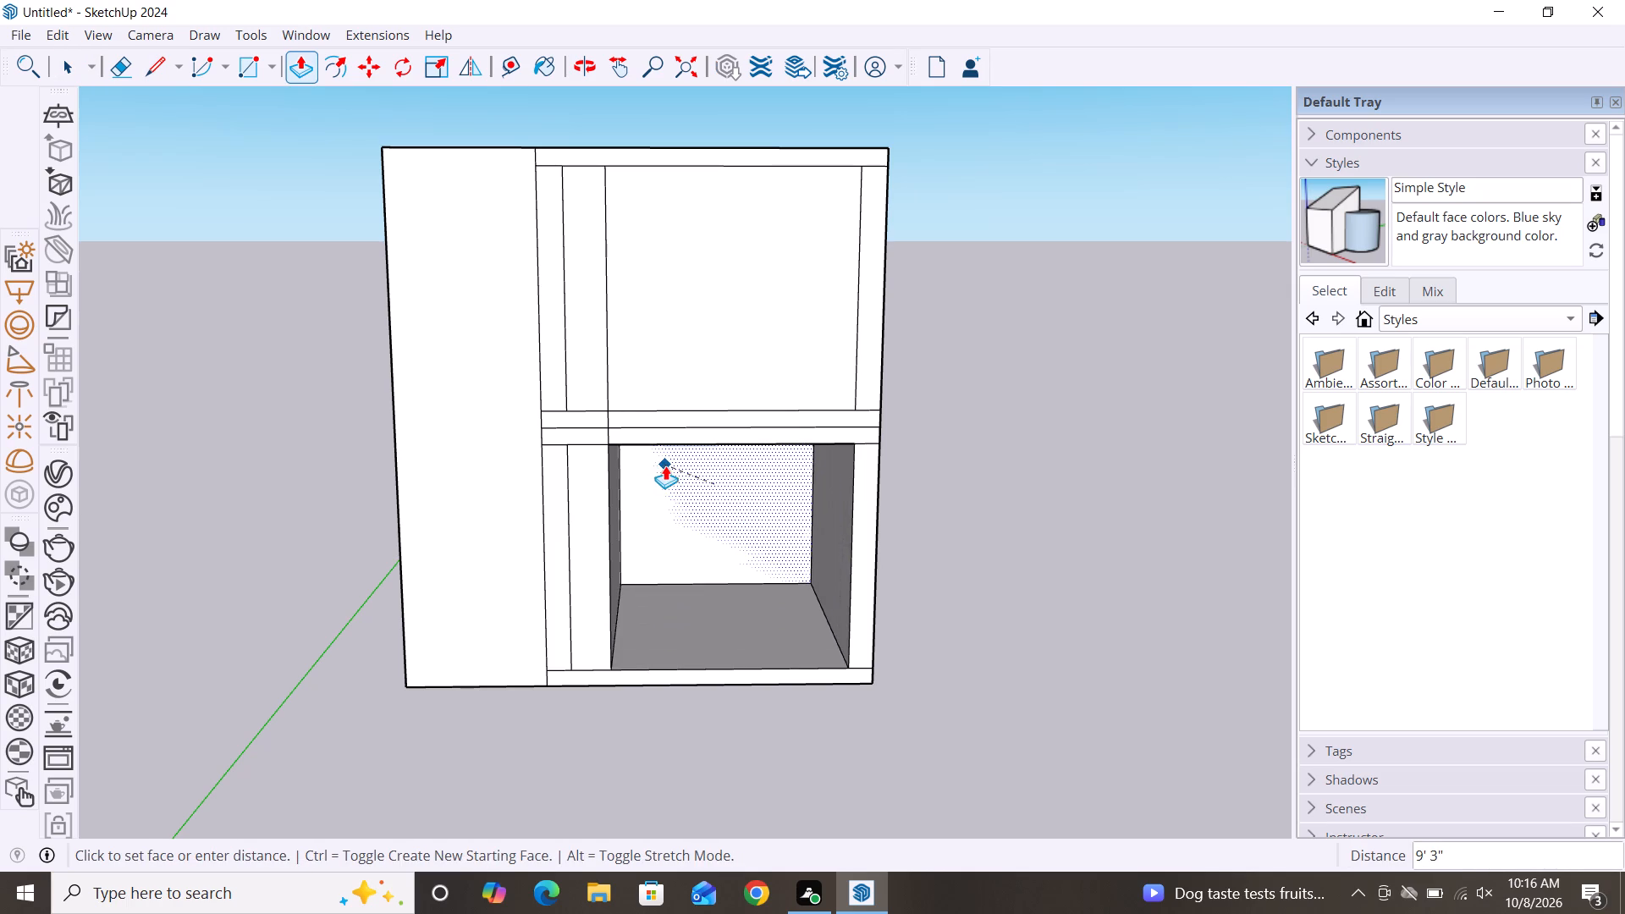
# Undo the last push, and push the wider face of the lower opening inward about 9' 1 13/16".
pyautogui.hotkey('ctrl', 'z')
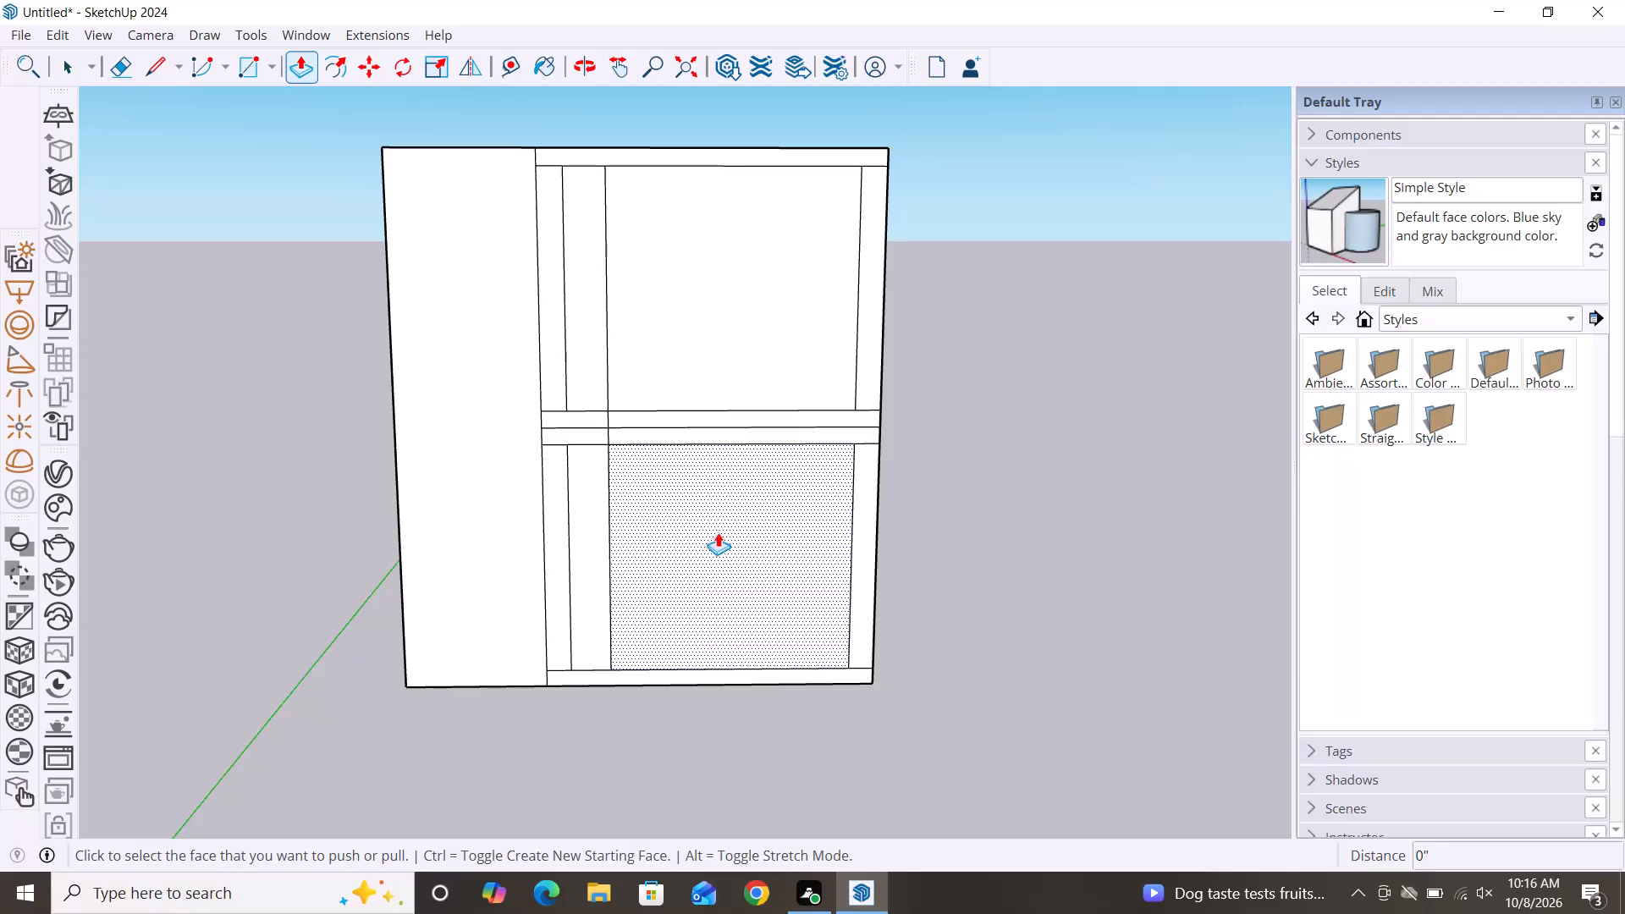
pyautogui.click(722, 550)
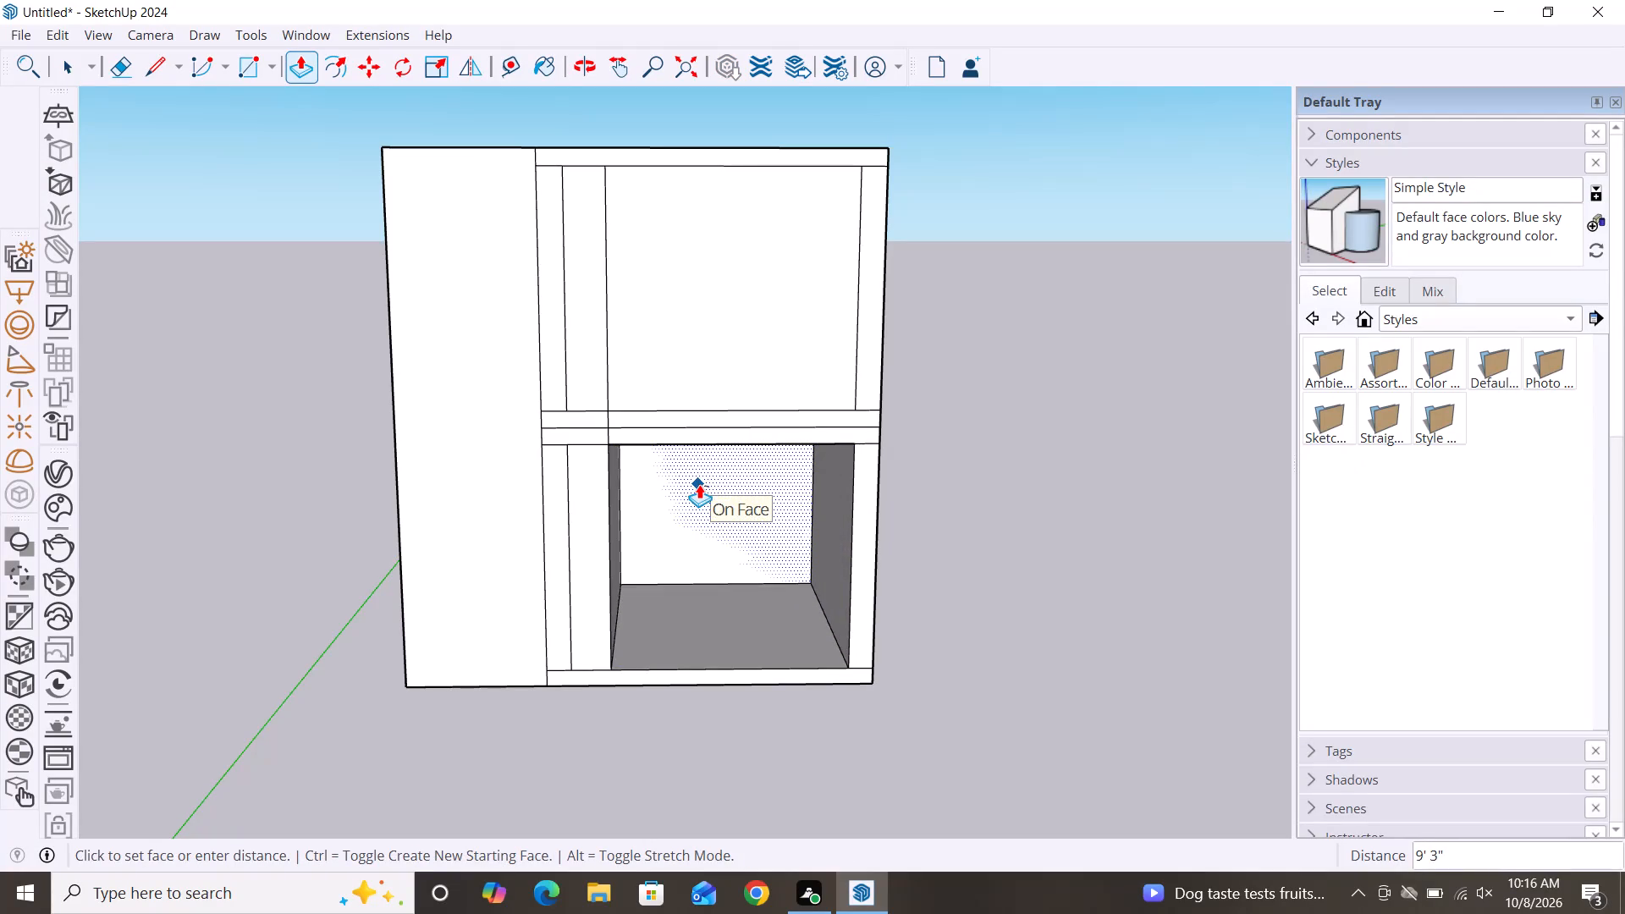
pyautogui.click(705, 488)
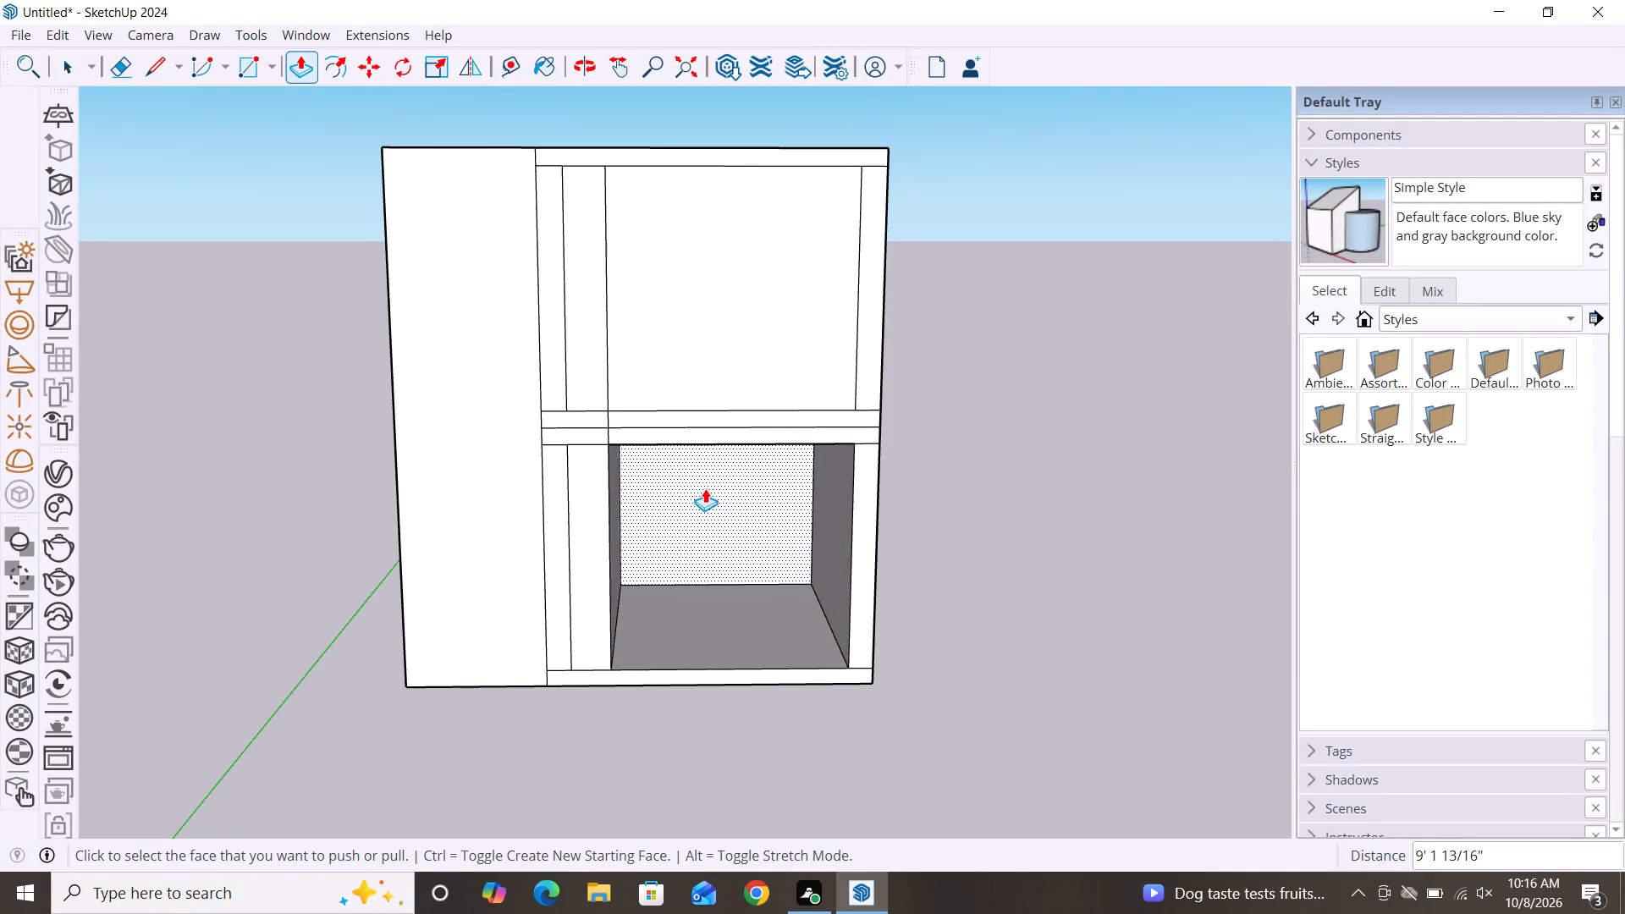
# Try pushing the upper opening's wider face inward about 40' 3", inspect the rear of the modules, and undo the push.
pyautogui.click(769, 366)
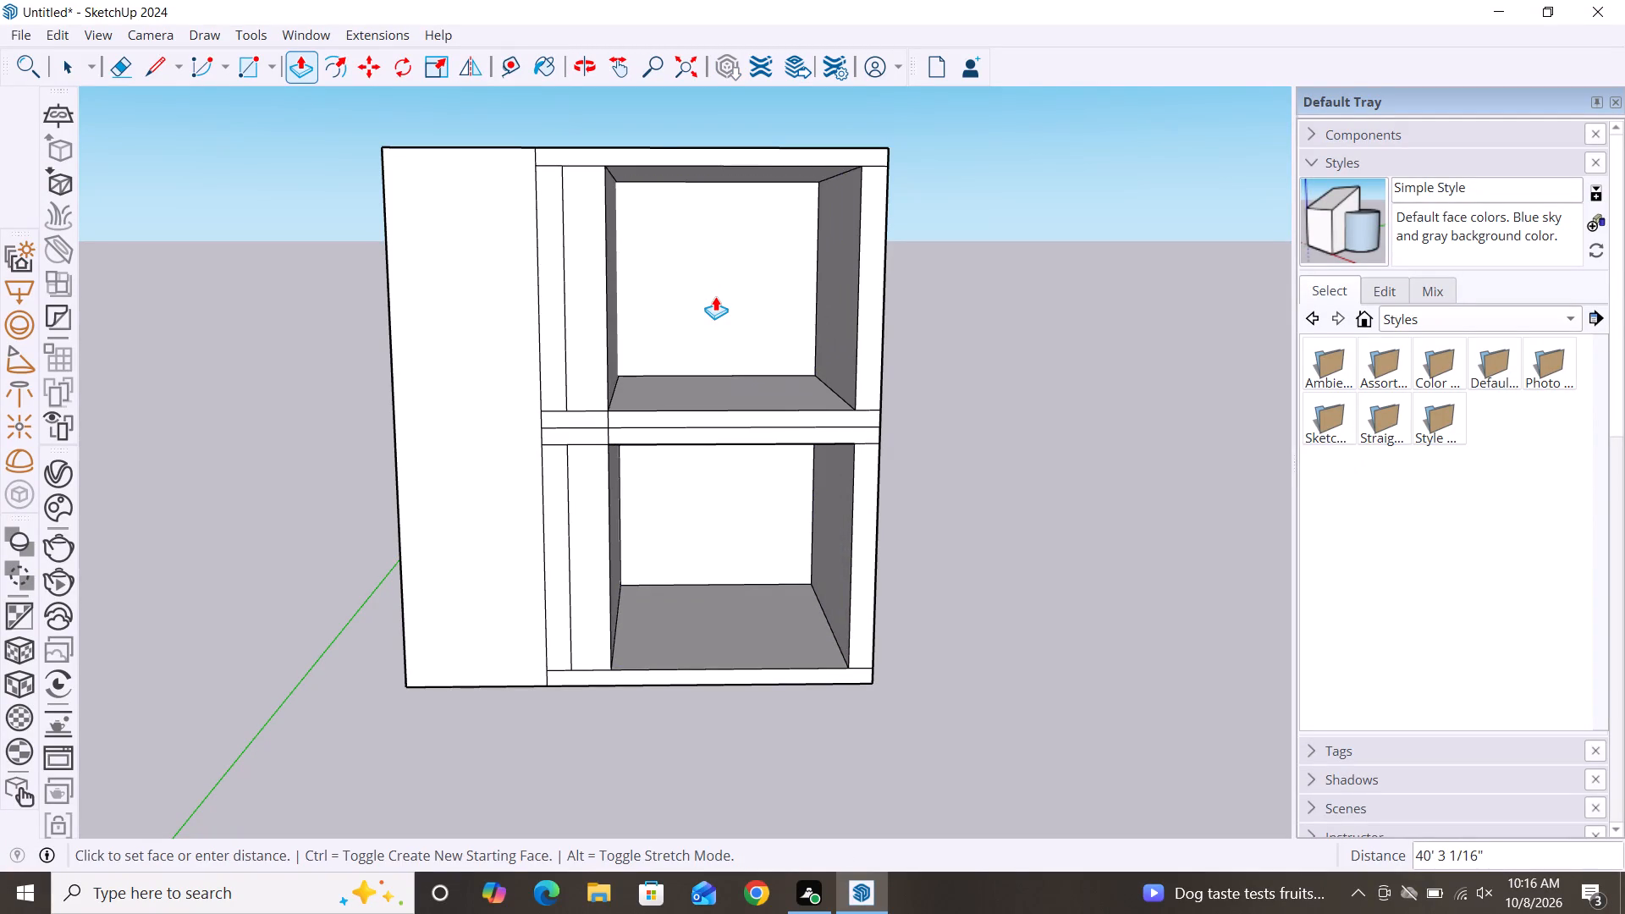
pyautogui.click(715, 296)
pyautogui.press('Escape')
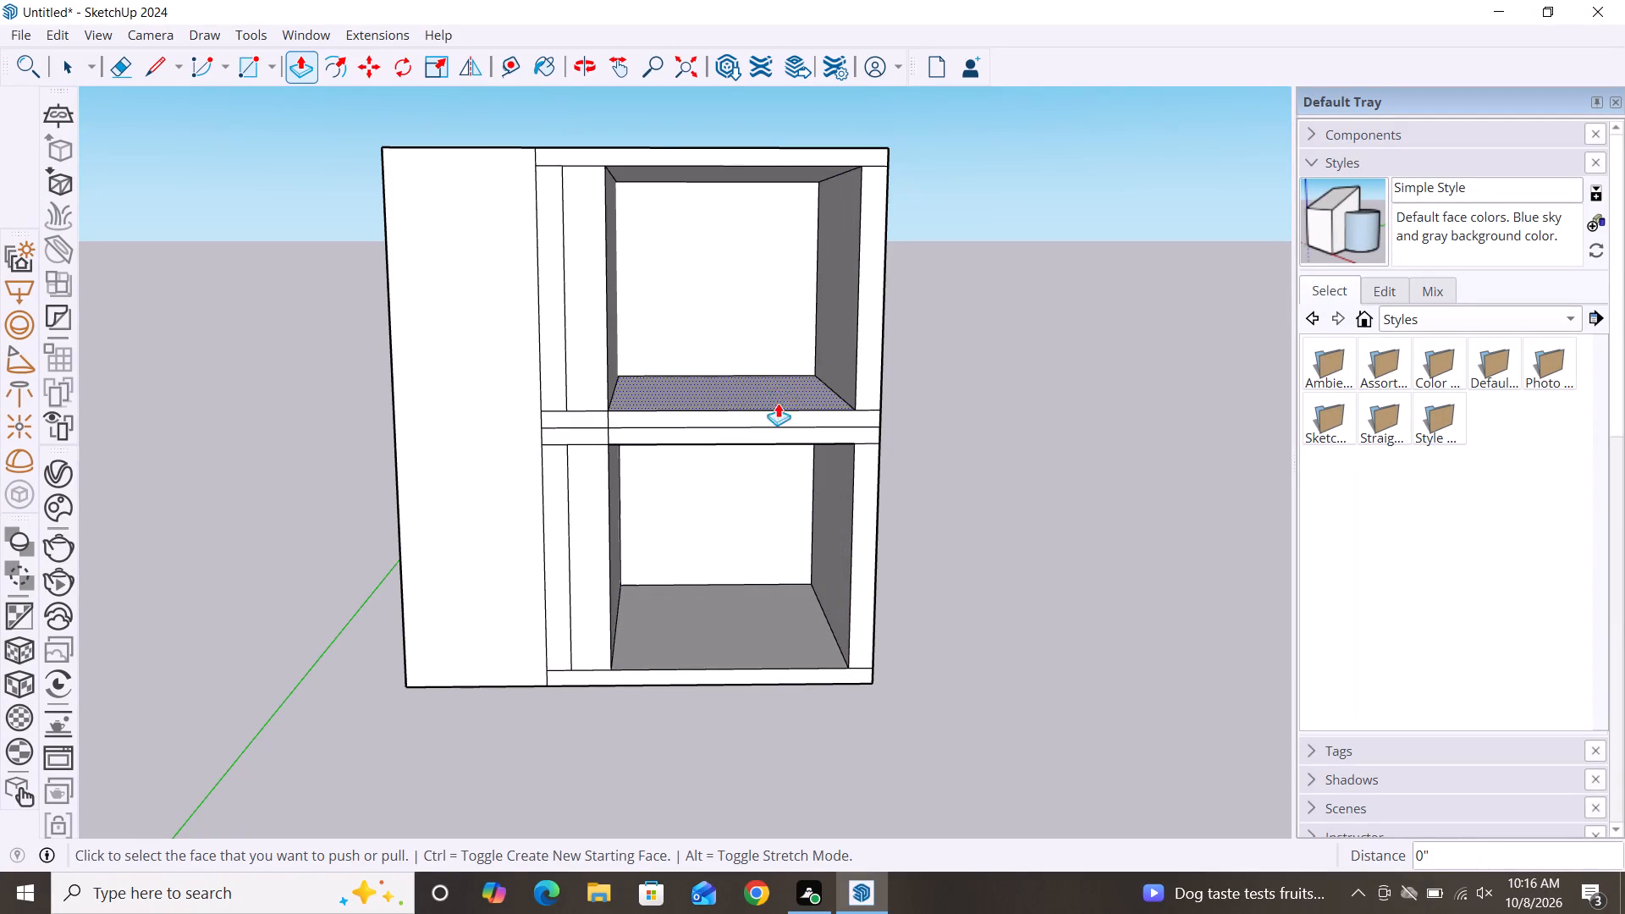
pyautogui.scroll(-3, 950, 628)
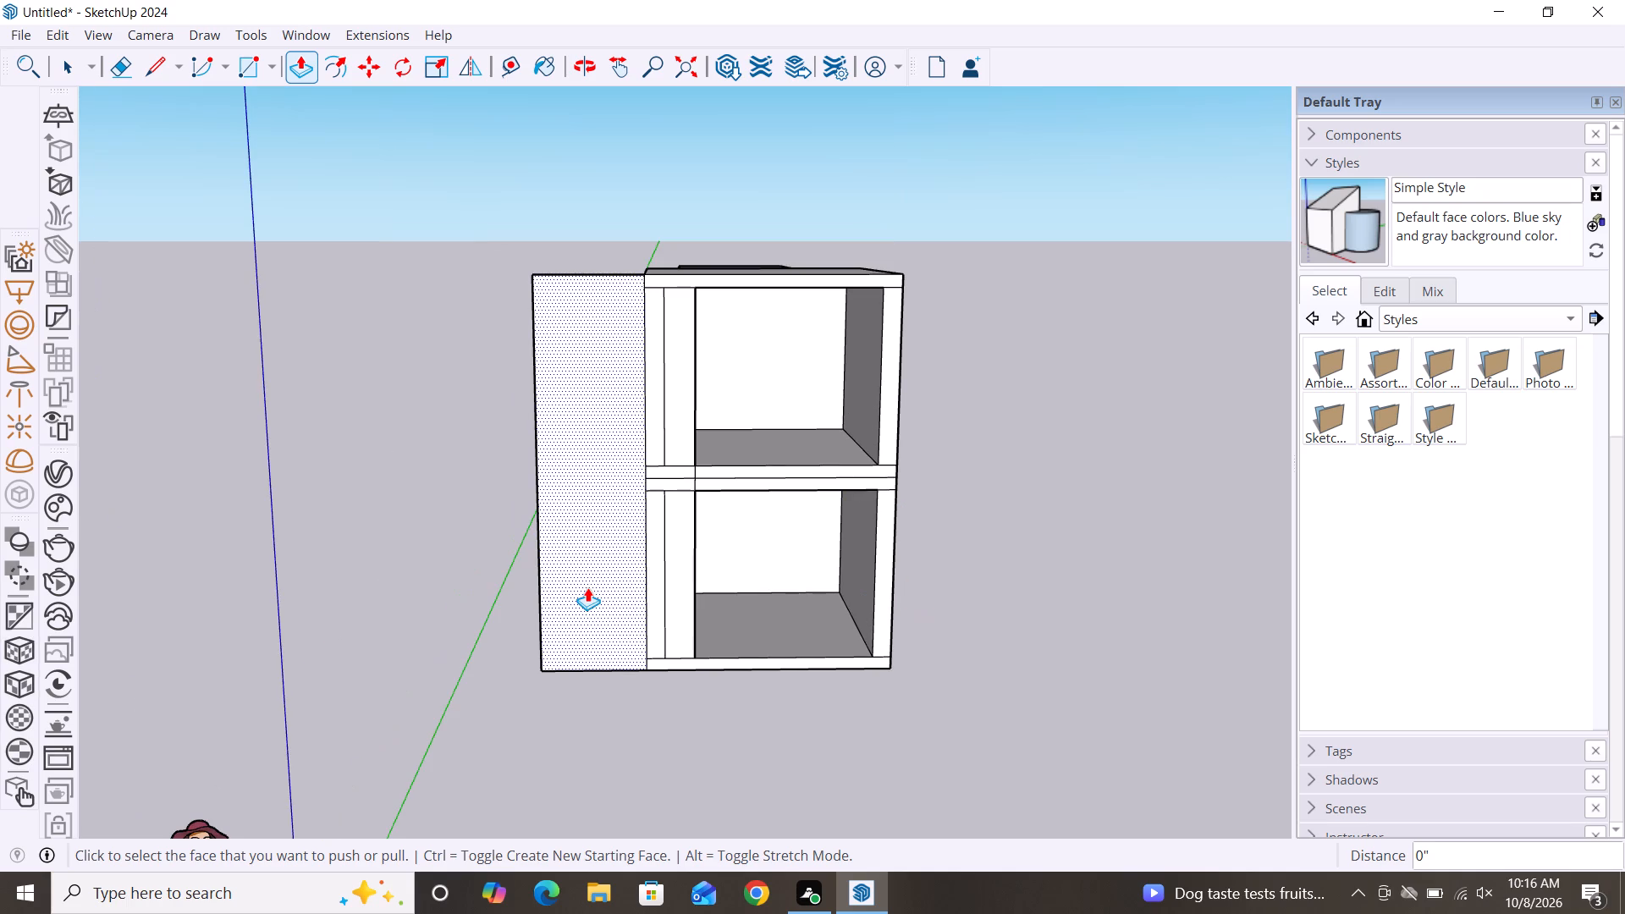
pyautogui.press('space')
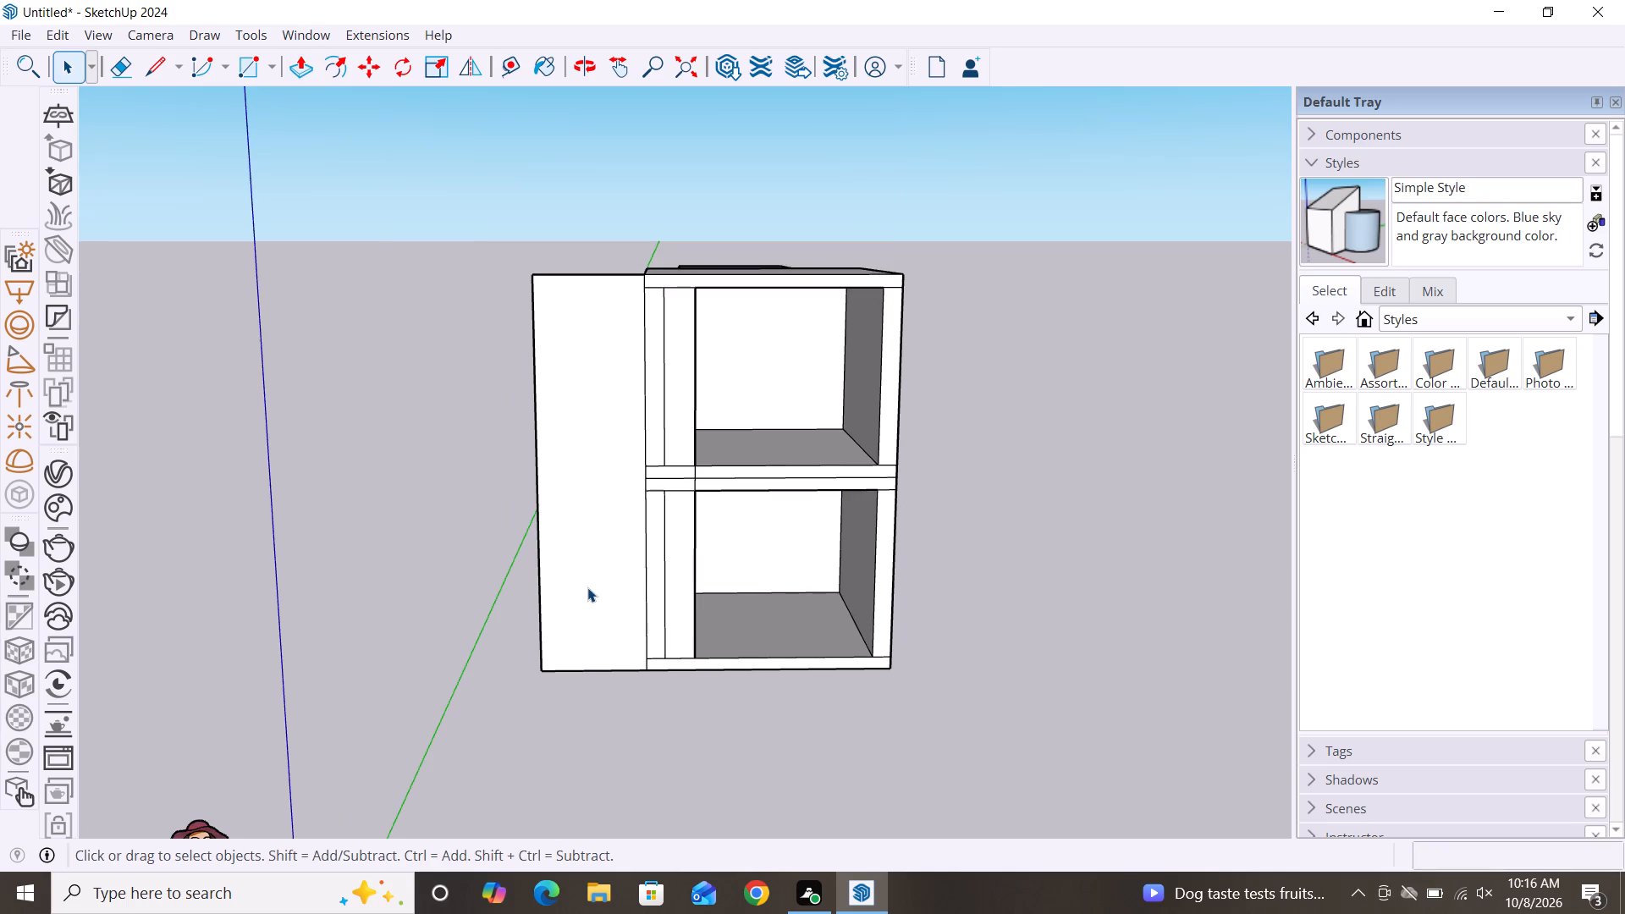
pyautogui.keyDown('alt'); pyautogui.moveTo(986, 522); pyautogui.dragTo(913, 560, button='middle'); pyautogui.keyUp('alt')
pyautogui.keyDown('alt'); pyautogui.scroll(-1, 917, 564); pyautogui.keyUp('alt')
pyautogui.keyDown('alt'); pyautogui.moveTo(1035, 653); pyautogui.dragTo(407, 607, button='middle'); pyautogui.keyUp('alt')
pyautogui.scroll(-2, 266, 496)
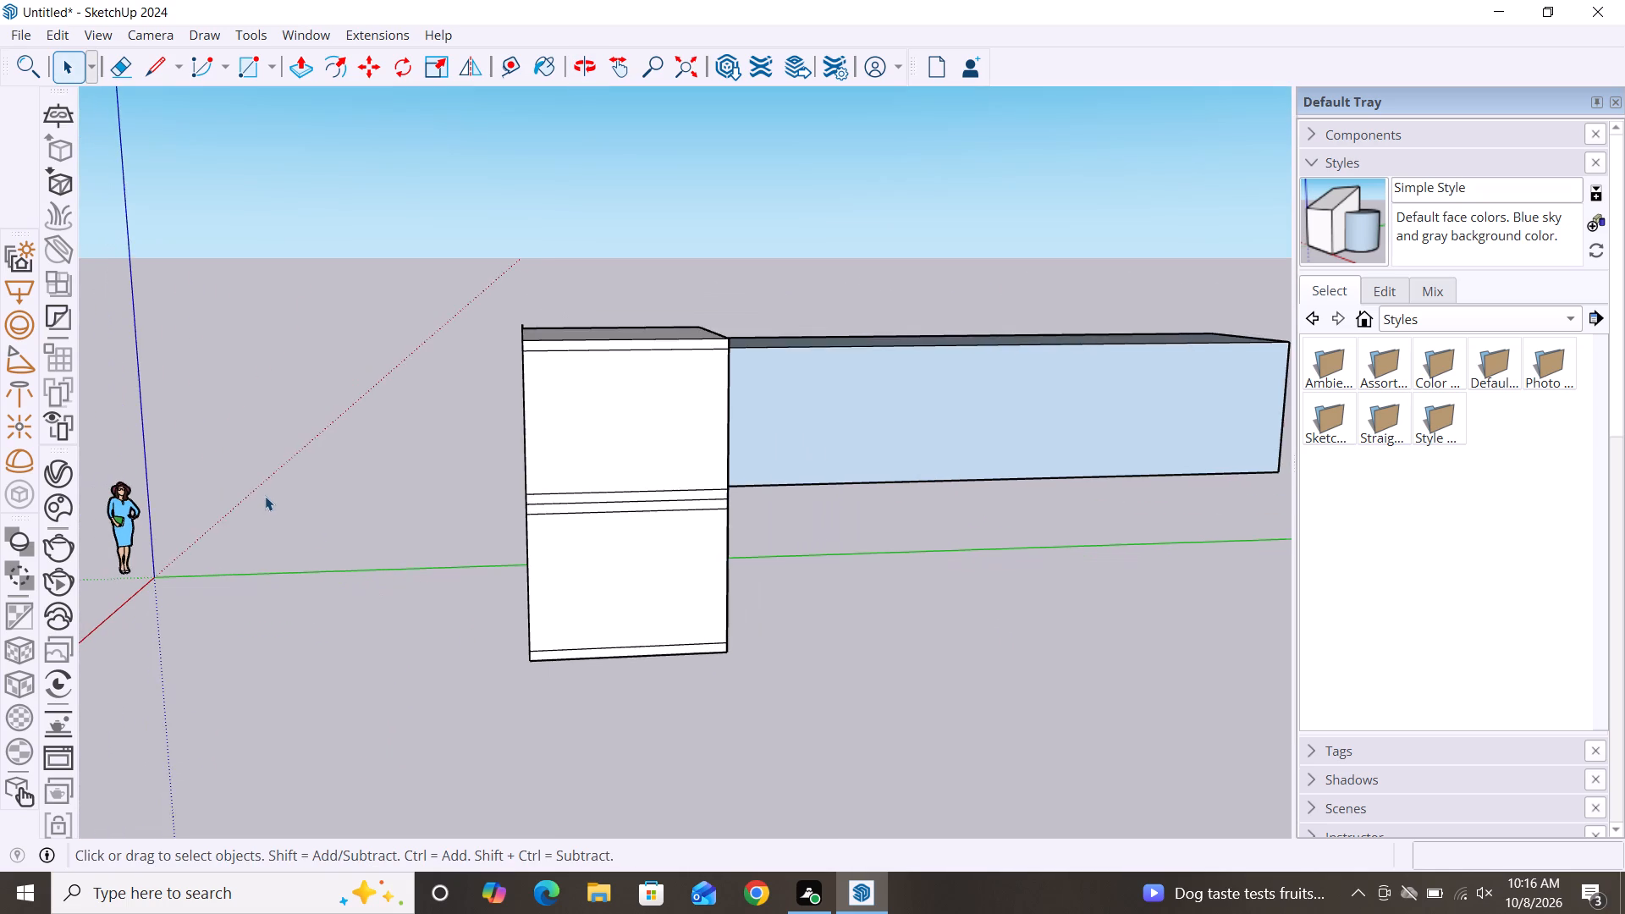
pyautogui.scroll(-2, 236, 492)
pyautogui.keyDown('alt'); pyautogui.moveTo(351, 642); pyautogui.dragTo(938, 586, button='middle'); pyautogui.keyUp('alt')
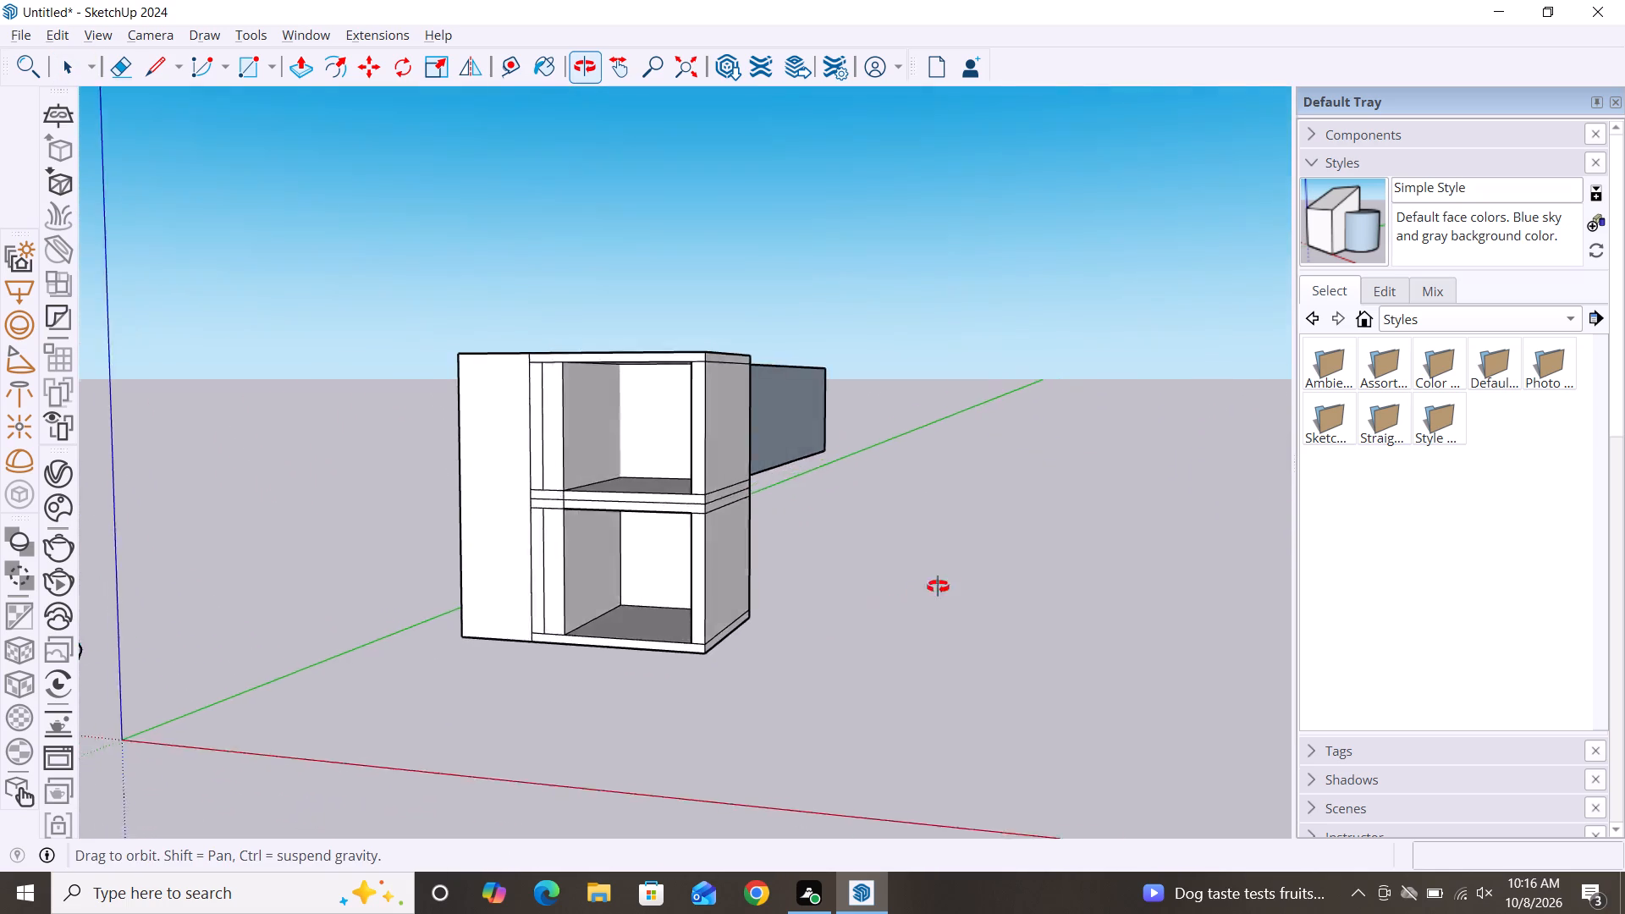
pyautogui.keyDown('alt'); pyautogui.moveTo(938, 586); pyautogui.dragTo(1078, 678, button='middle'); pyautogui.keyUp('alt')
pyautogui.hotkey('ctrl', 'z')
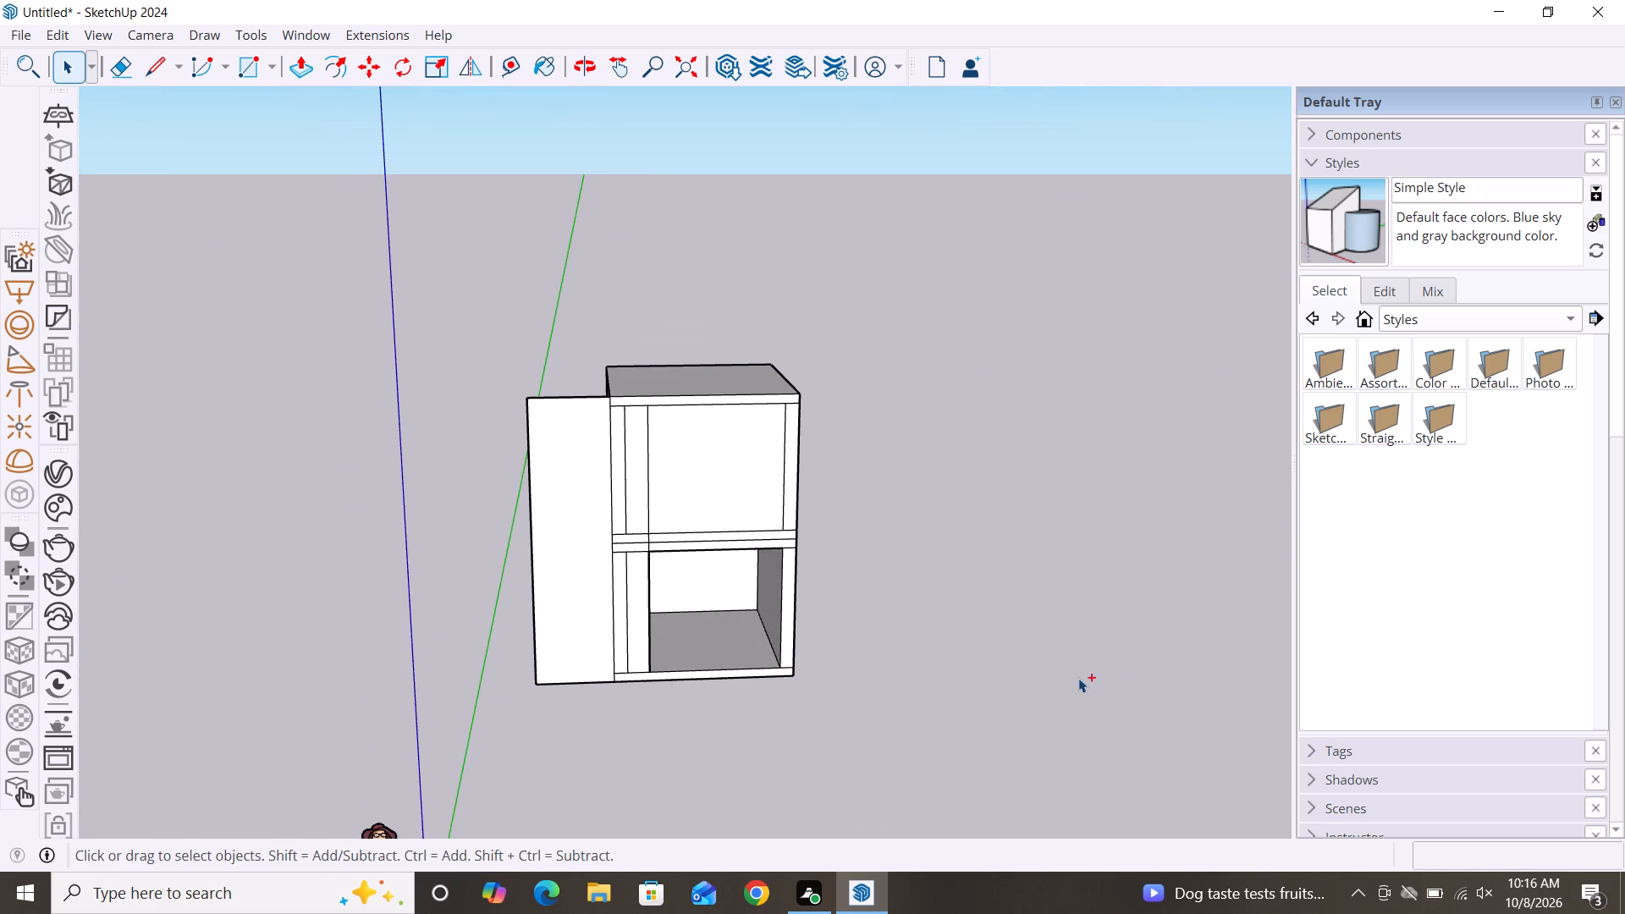
# Push the wider face of the upper opening inward about 9' 1 15/16".
pyautogui.press('p')
pyautogui.click(713, 486)
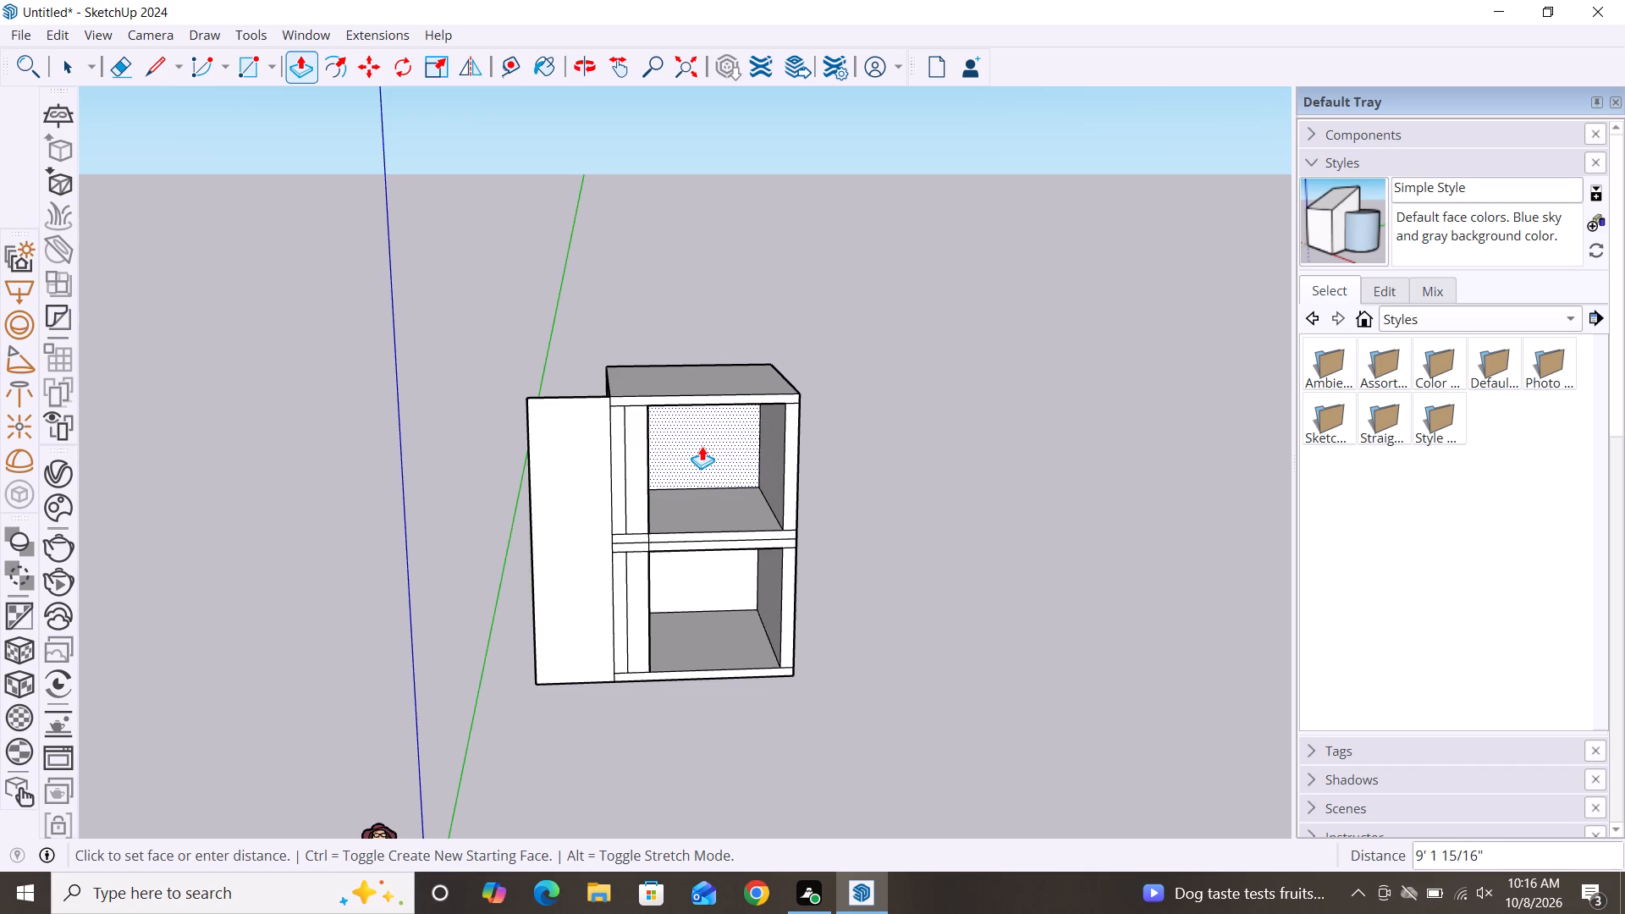
pyautogui.click(702, 446)
pyautogui.press('space')
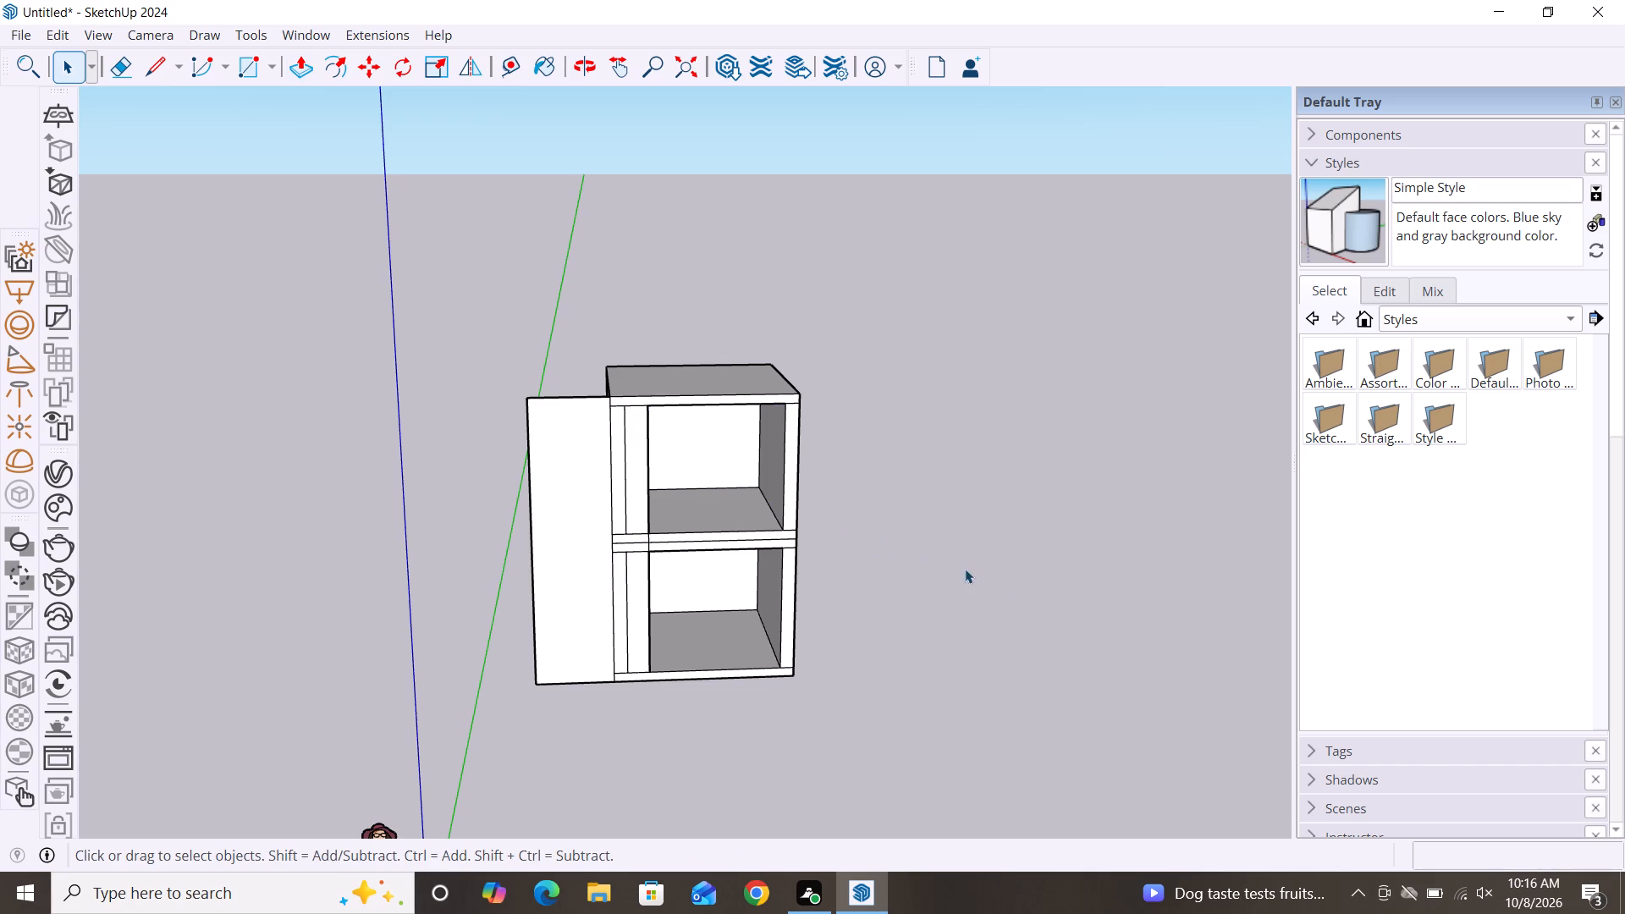
# Examine the two stacked rooms and their recessed openings from the side, above and front.
pyautogui.keyDown('alt'); pyautogui.moveTo(1009, 600); pyautogui.dragTo(221, 678, button='middle'); pyautogui.keyUp('alt')
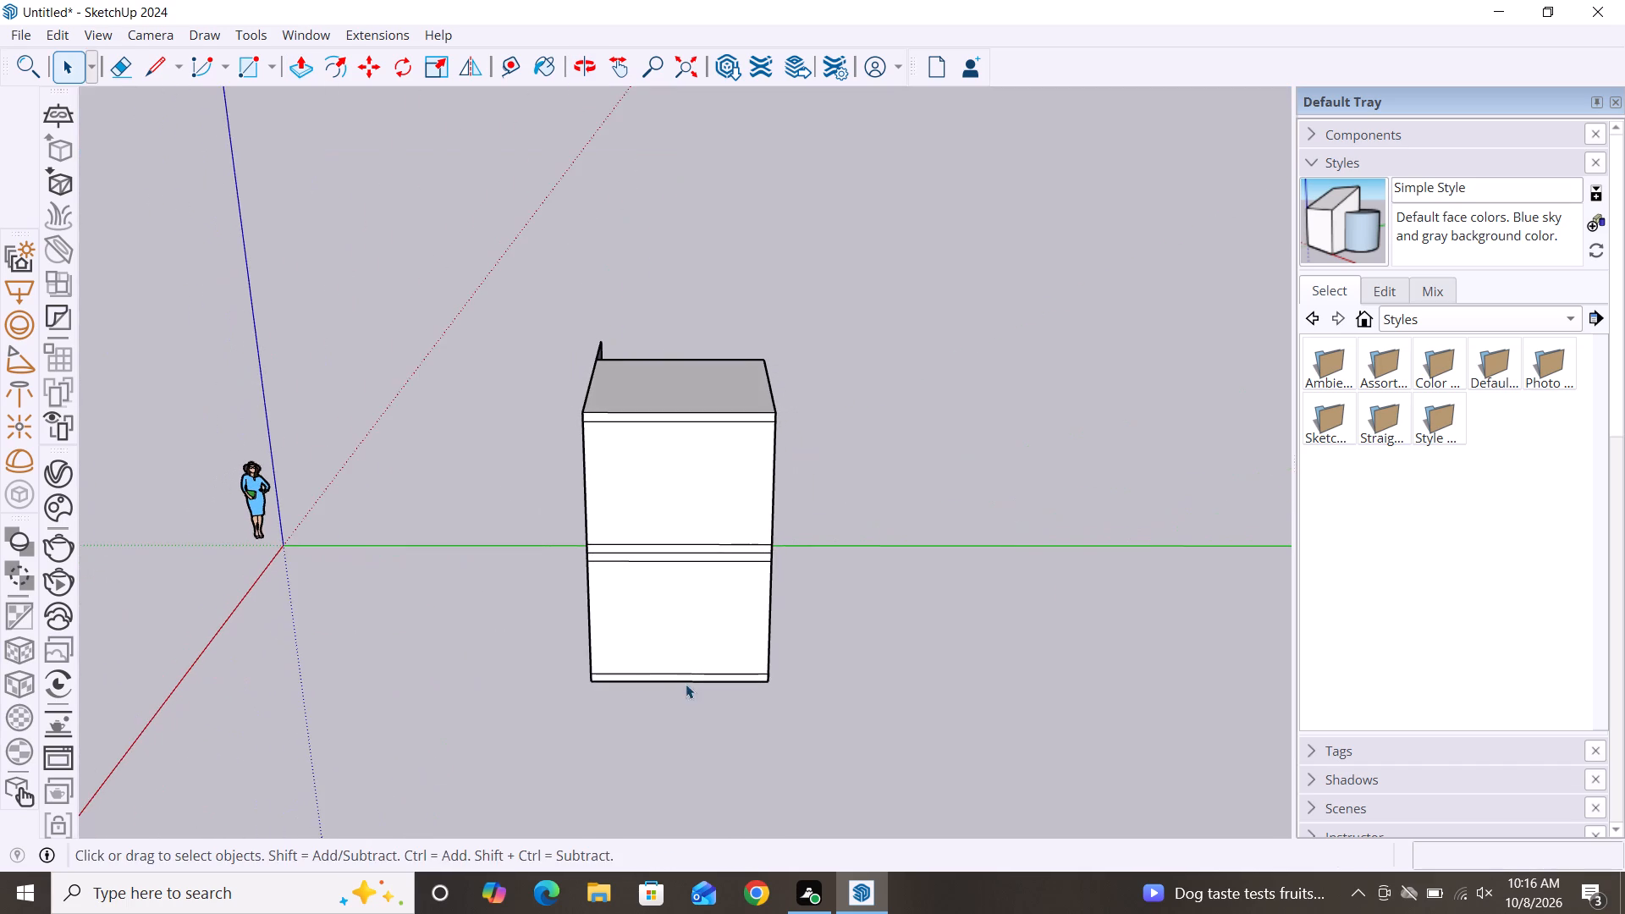
pyautogui.keyDown('alt'); pyautogui.moveTo(686, 684); pyautogui.dragTo(956, 691, button='middle'); pyautogui.keyUp('alt')
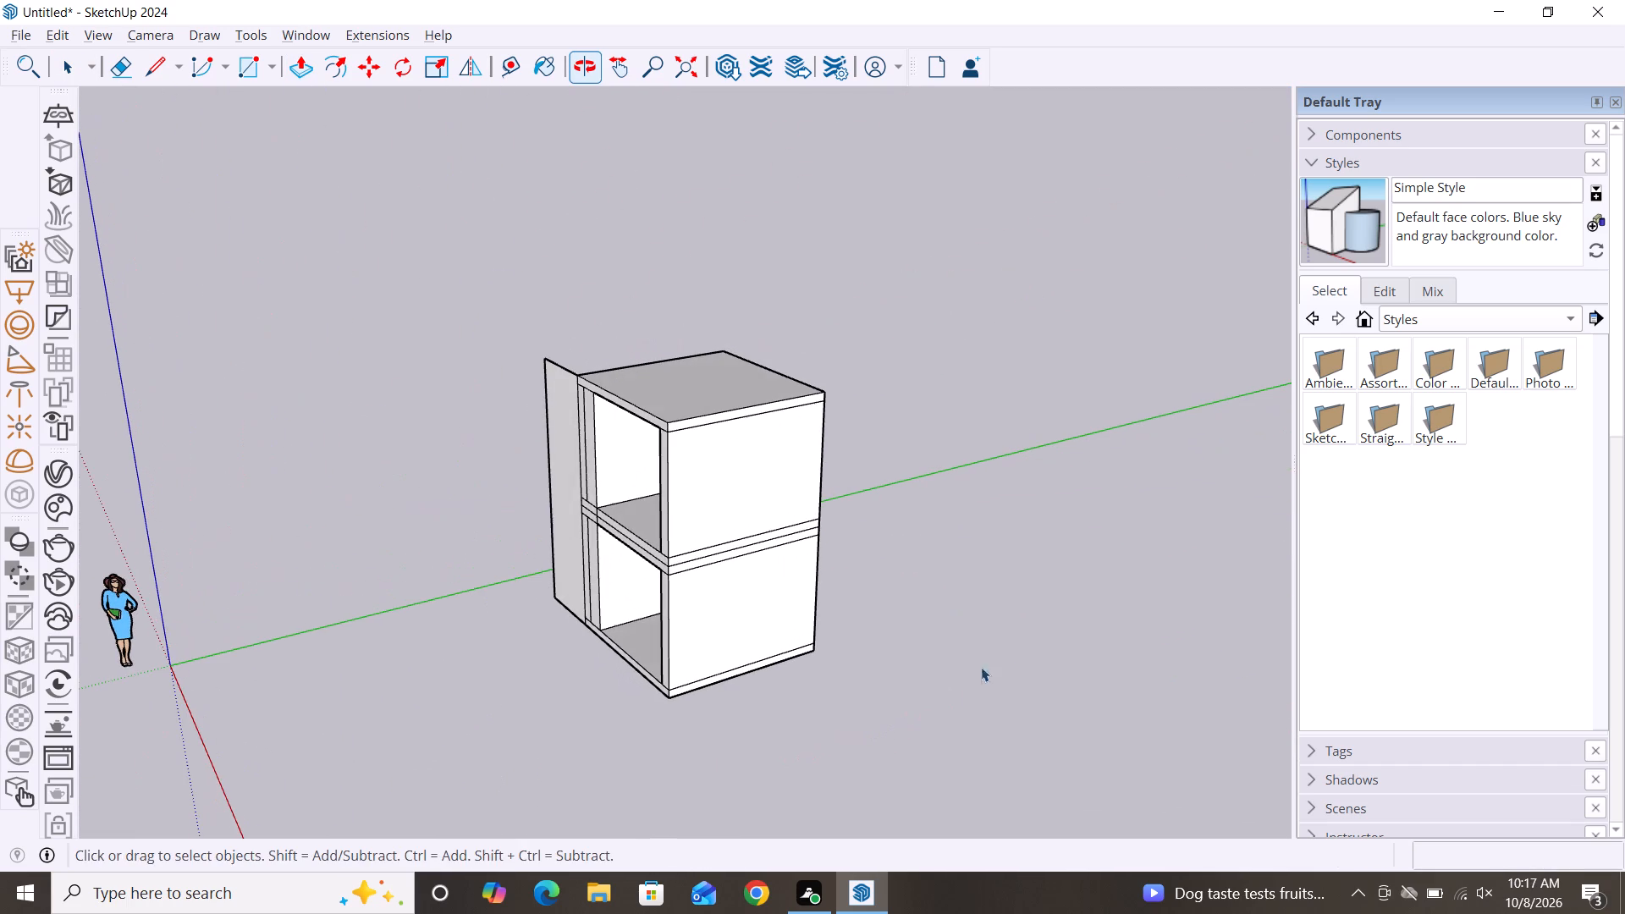
pyautogui.keyDown('alt'); pyautogui.moveTo(360, 722); pyautogui.dragTo(826, 705, button='middle'); pyautogui.keyUp('alt')
pyautogui.scroll(-1, 982, 399)
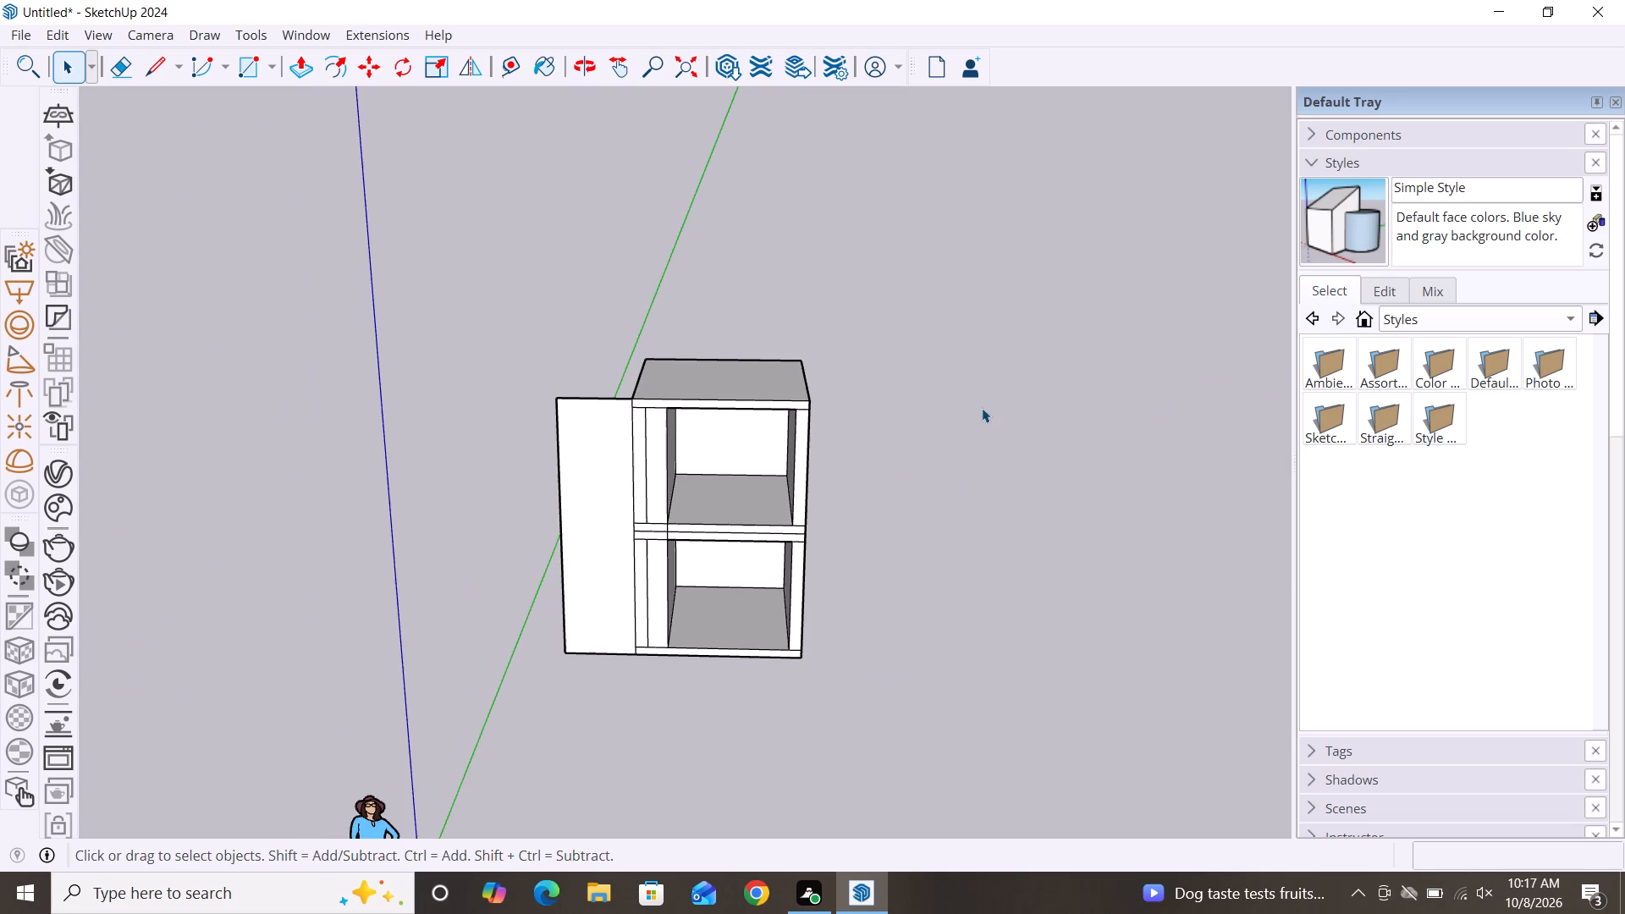
pyautogui.keyDown('alt'); pyautogui.moveTo(785, 740); pyautogui.dragTo(864, 636, button='middle'); pyautogui.keyUp('alt')
pyautogui.keyDown('alt'); pyautogui.moveTo(862, 636); pyautogui.dragTo(835, 654, button='middle'); pyautogui.keyUp('alt')
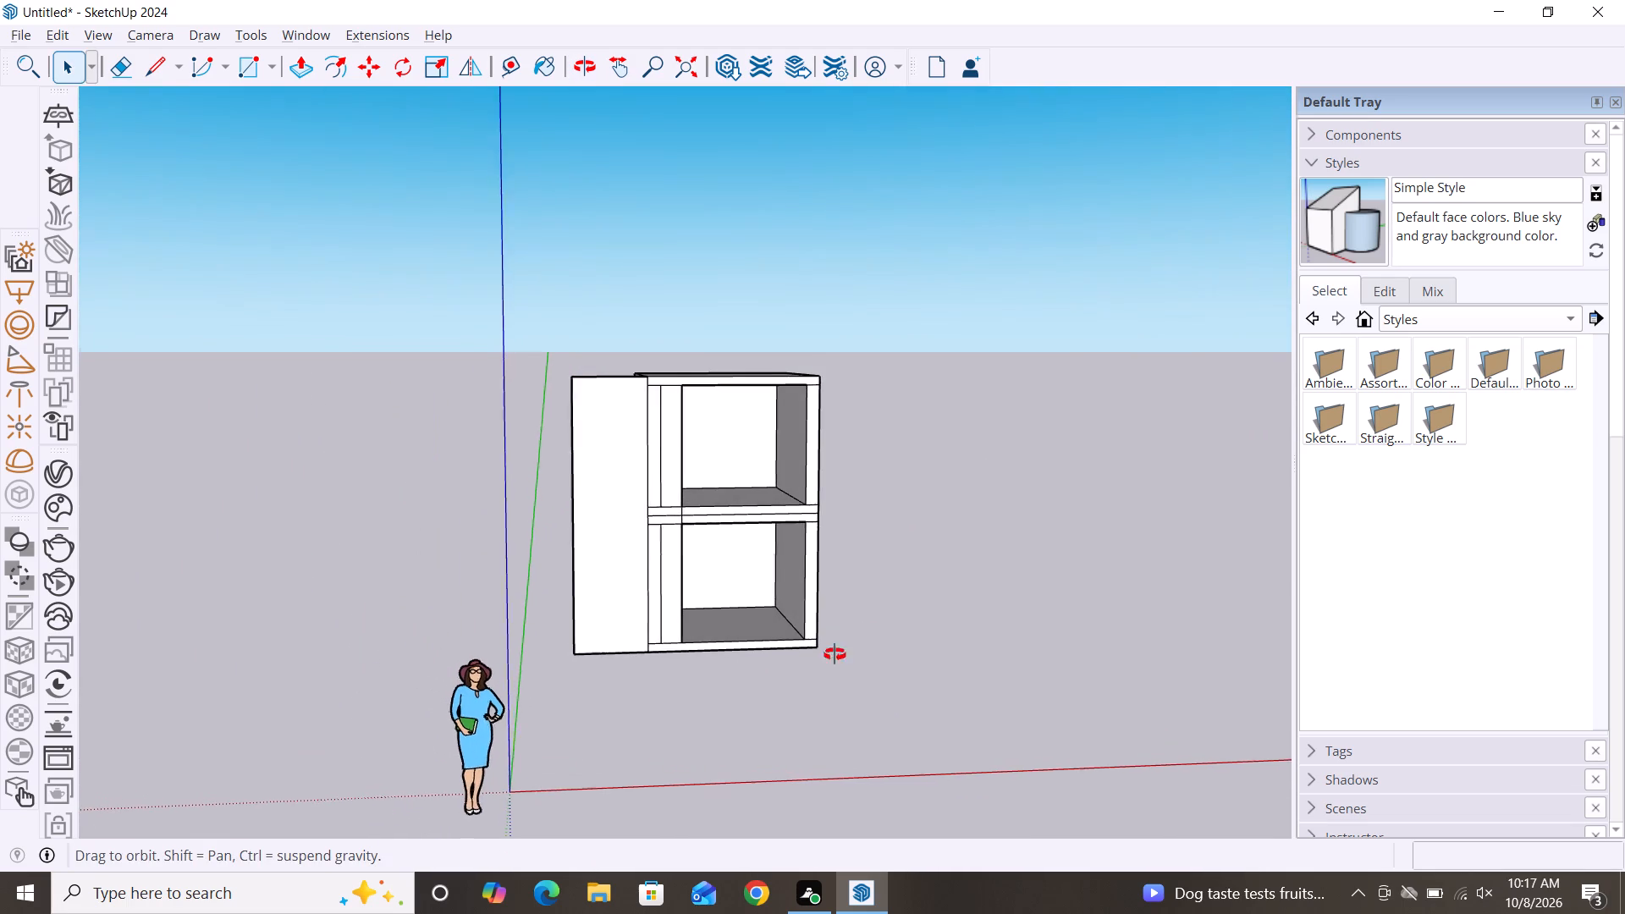
pyautogui.keyDown('alt'); pyautogui.moveTo(835, 654); pyautogui.dragTo(802, 623, button='middle'); pyautogui.keyUp('alt')
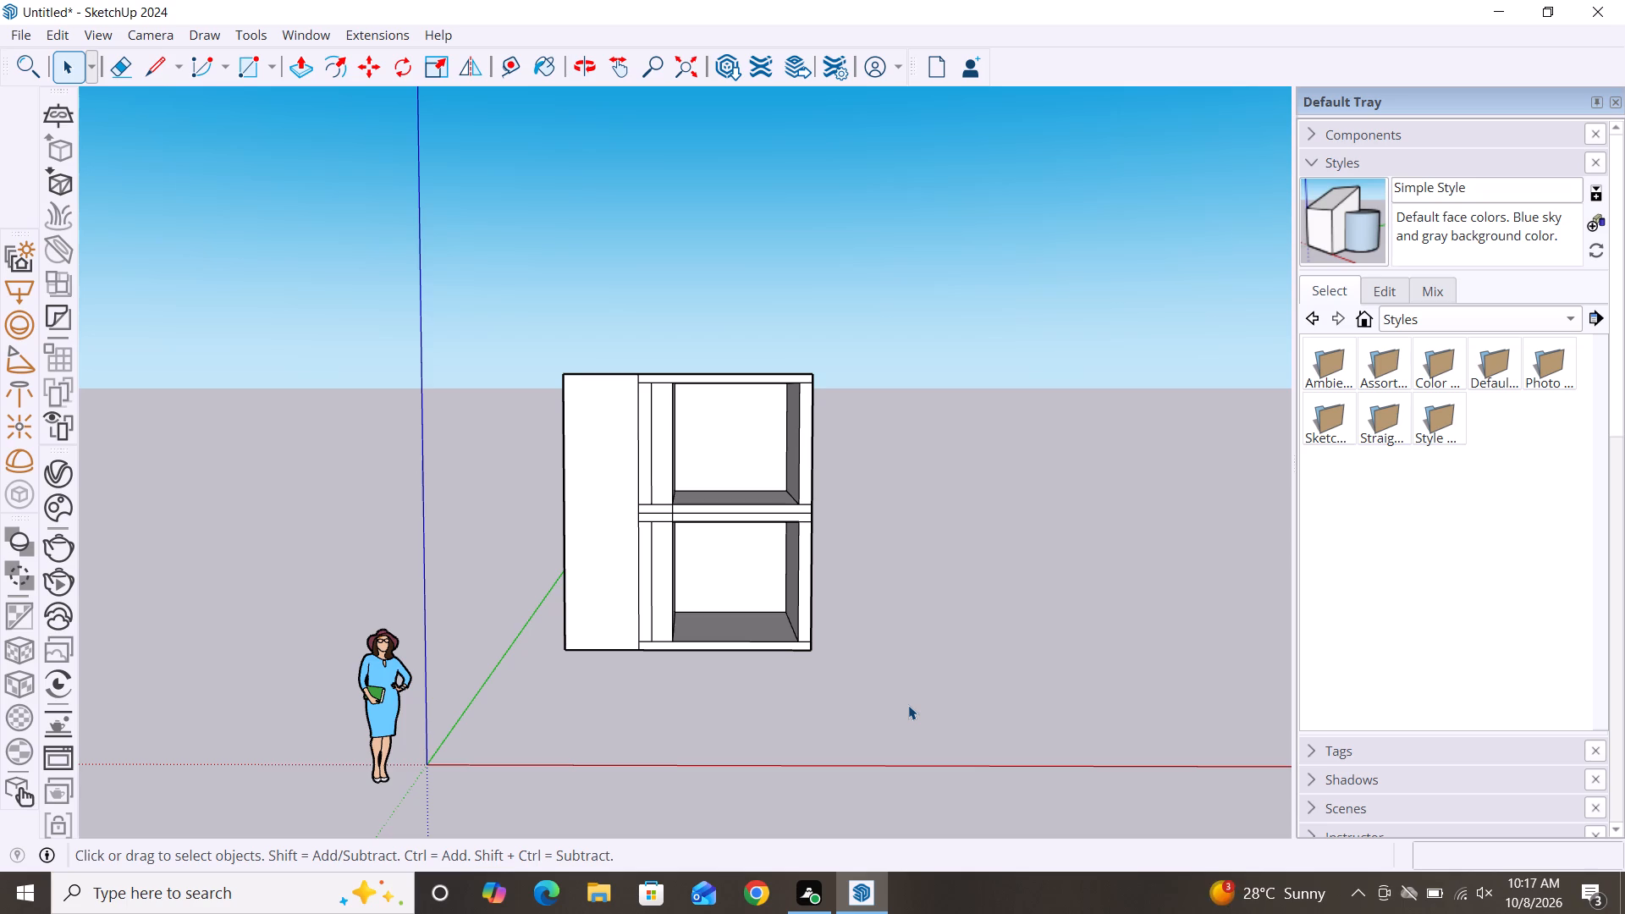
# Delete the lower strip's inner vertical line and the vertical edge separating the side panel from the lower room.
pyautogui.scroll(5, 633, 529)
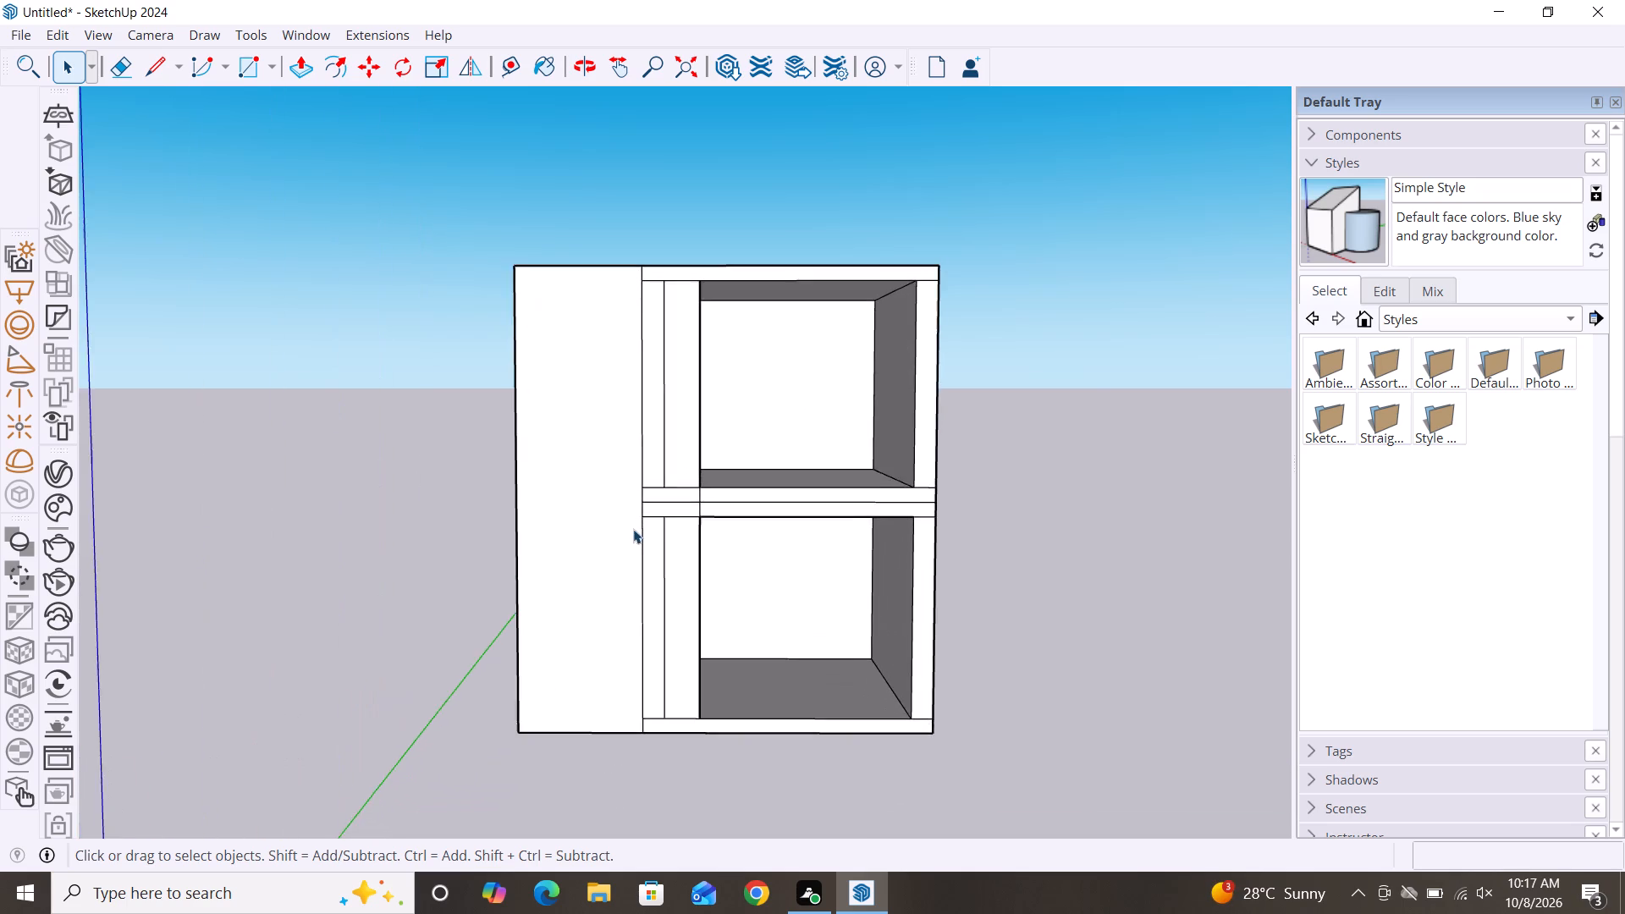
pyautogui.scroll(4, 633, 529)
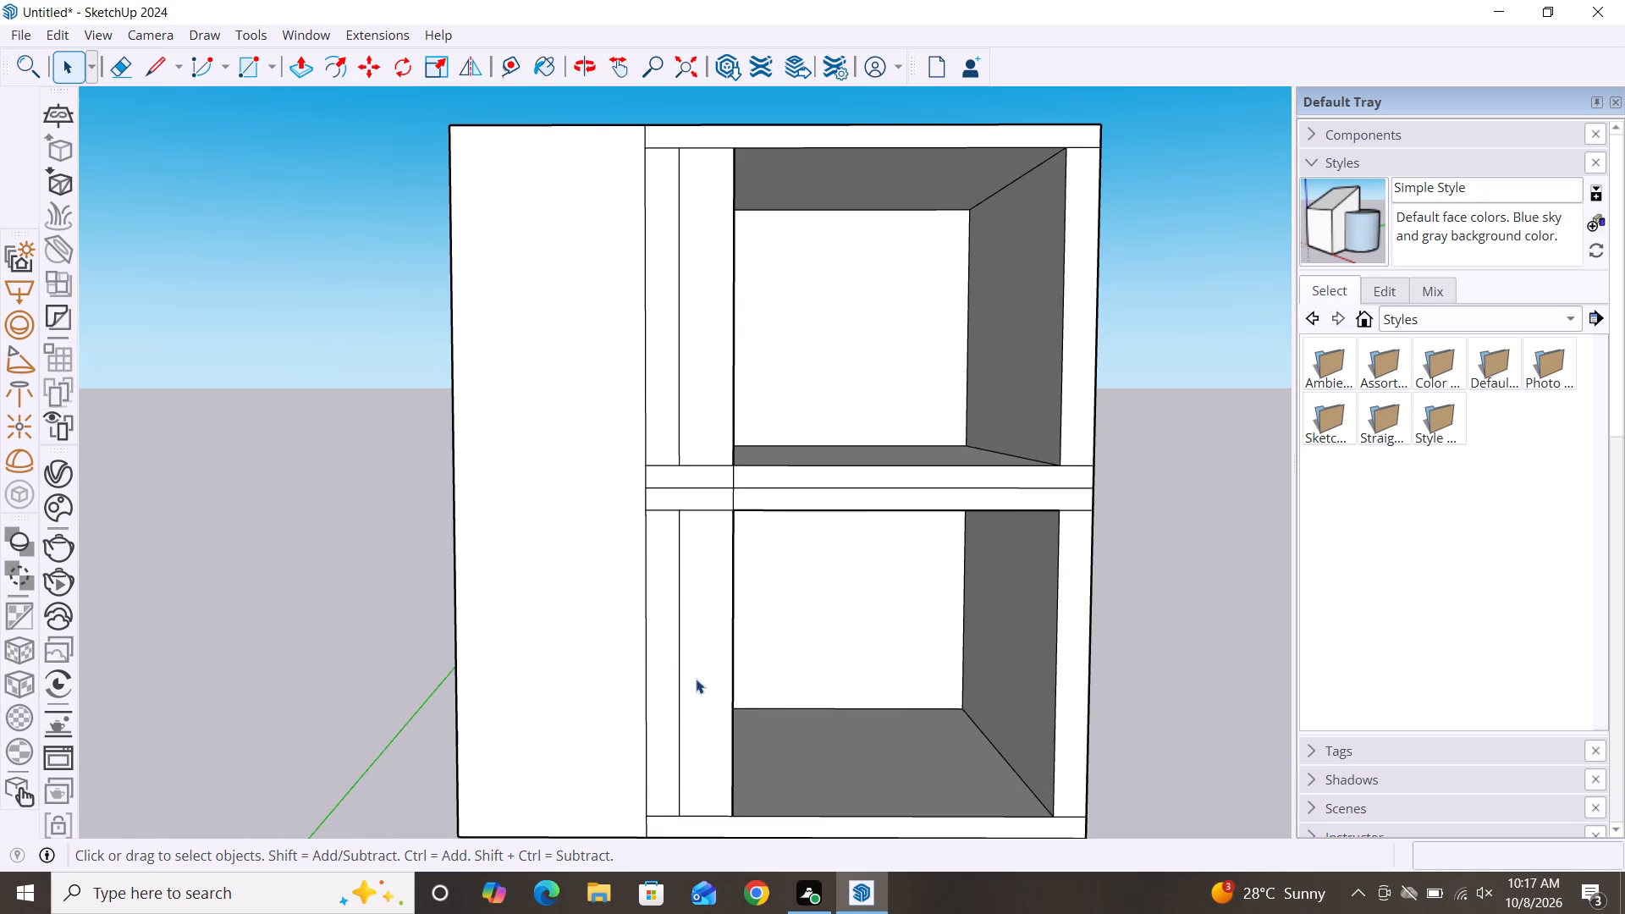
pyautogui.click(678, 735)
pyautogui.press('Delete')
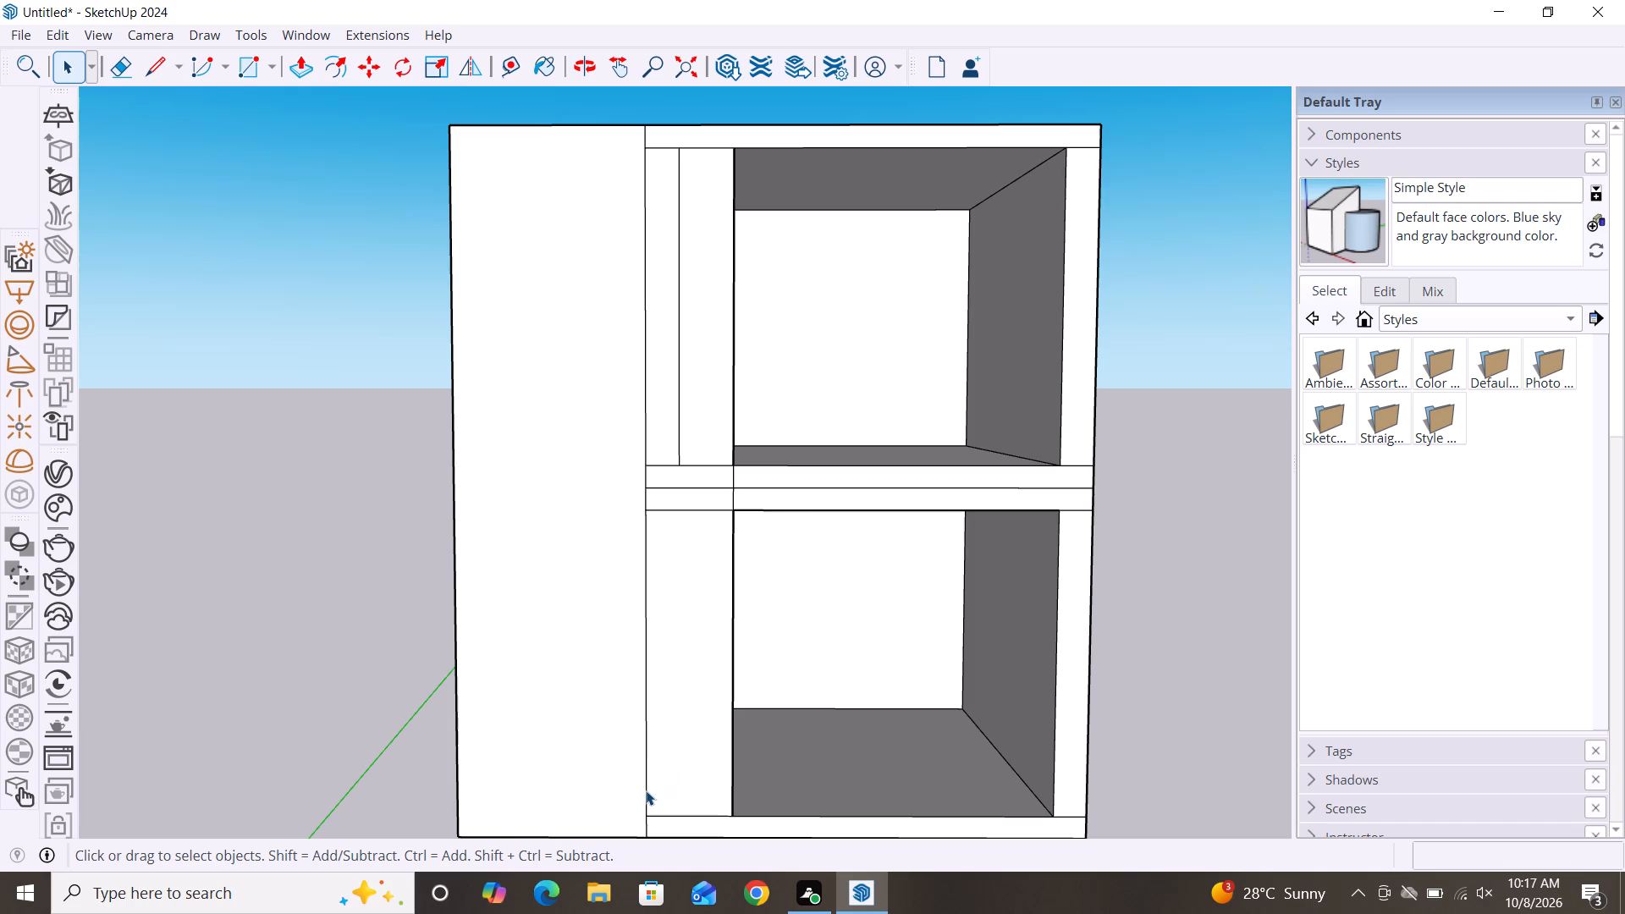
pyautogui.click(646, 790)
pyautogui.press('Delete')
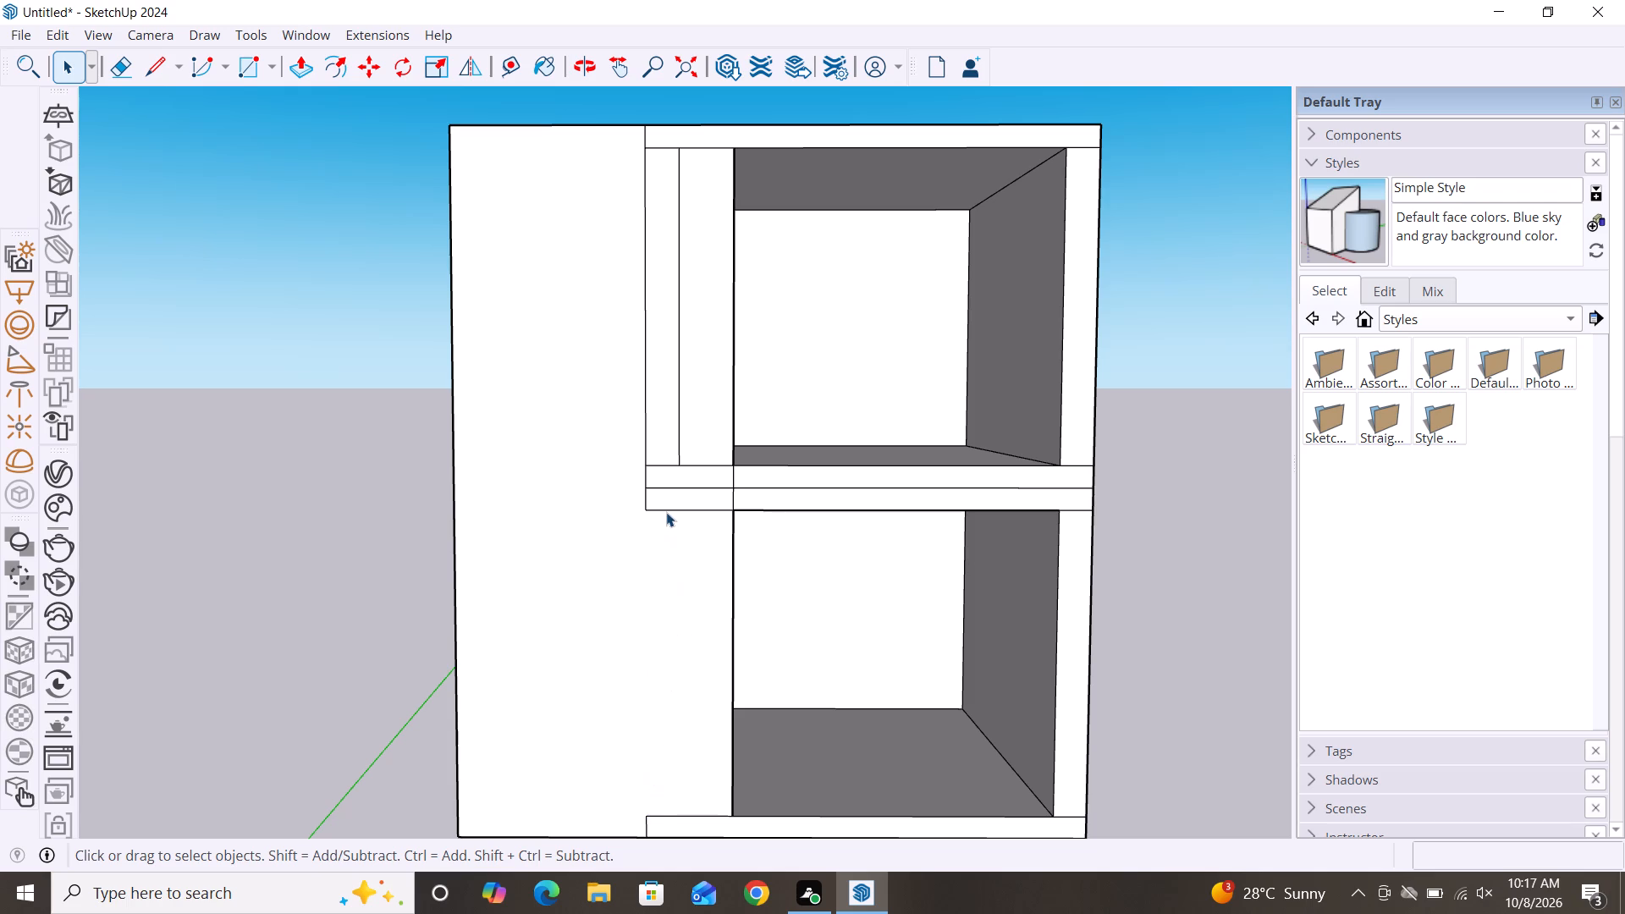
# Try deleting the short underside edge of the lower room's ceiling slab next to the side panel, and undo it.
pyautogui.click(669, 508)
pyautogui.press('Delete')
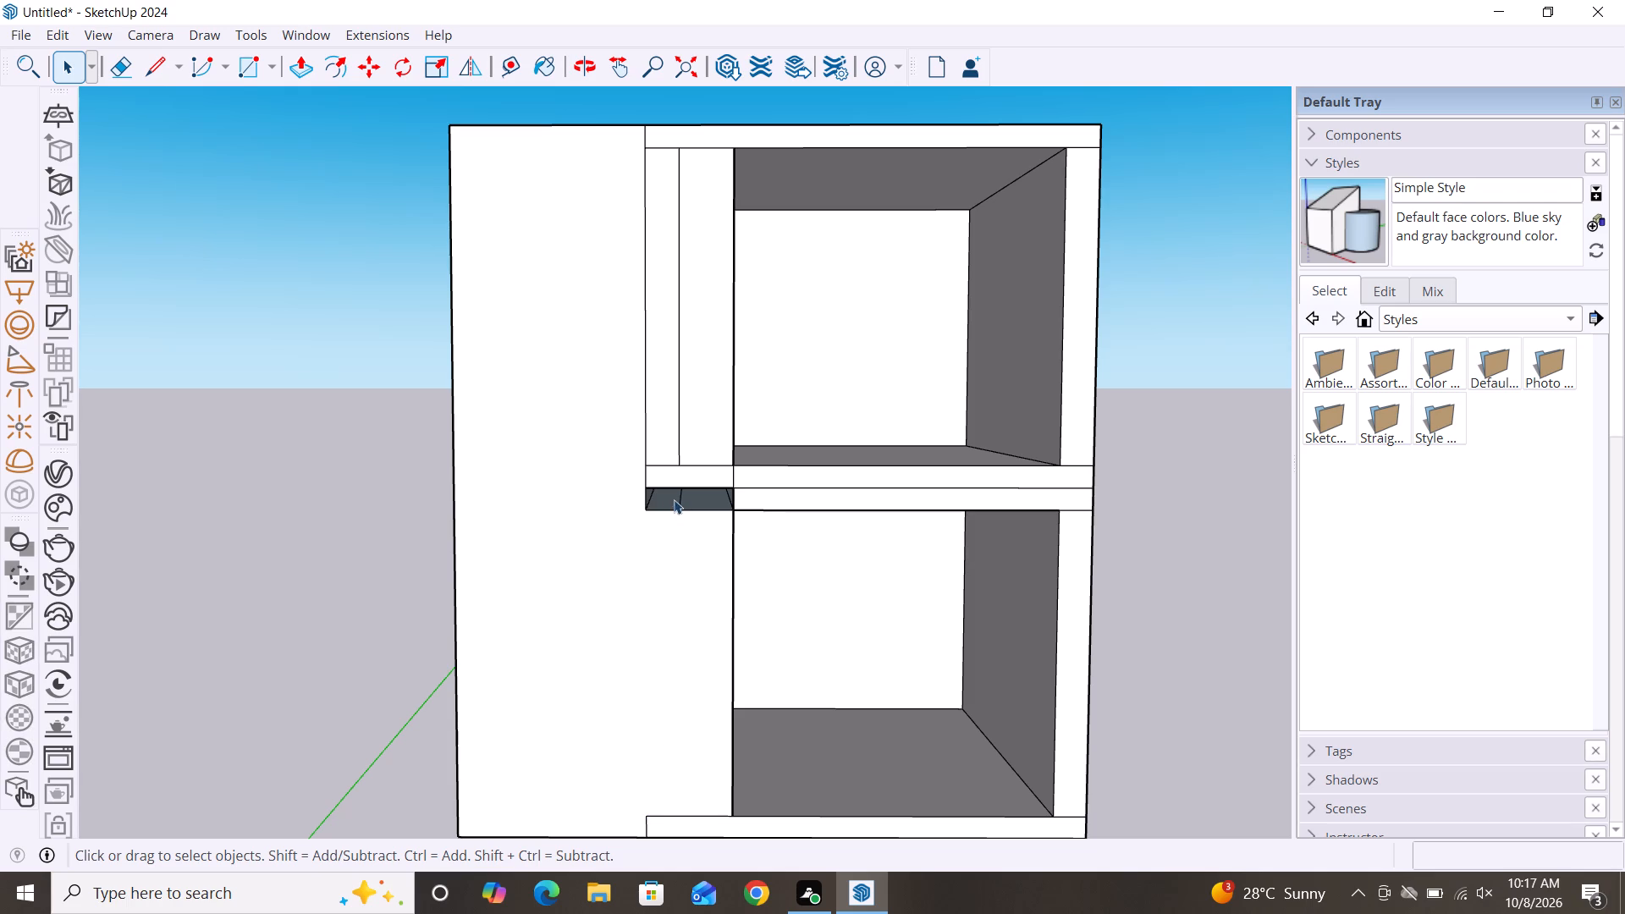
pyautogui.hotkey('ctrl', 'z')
# Delete the ceiling slab's underside edge segment that crosses the strip next to the lower opening.
pyautogui.click(689, 510)
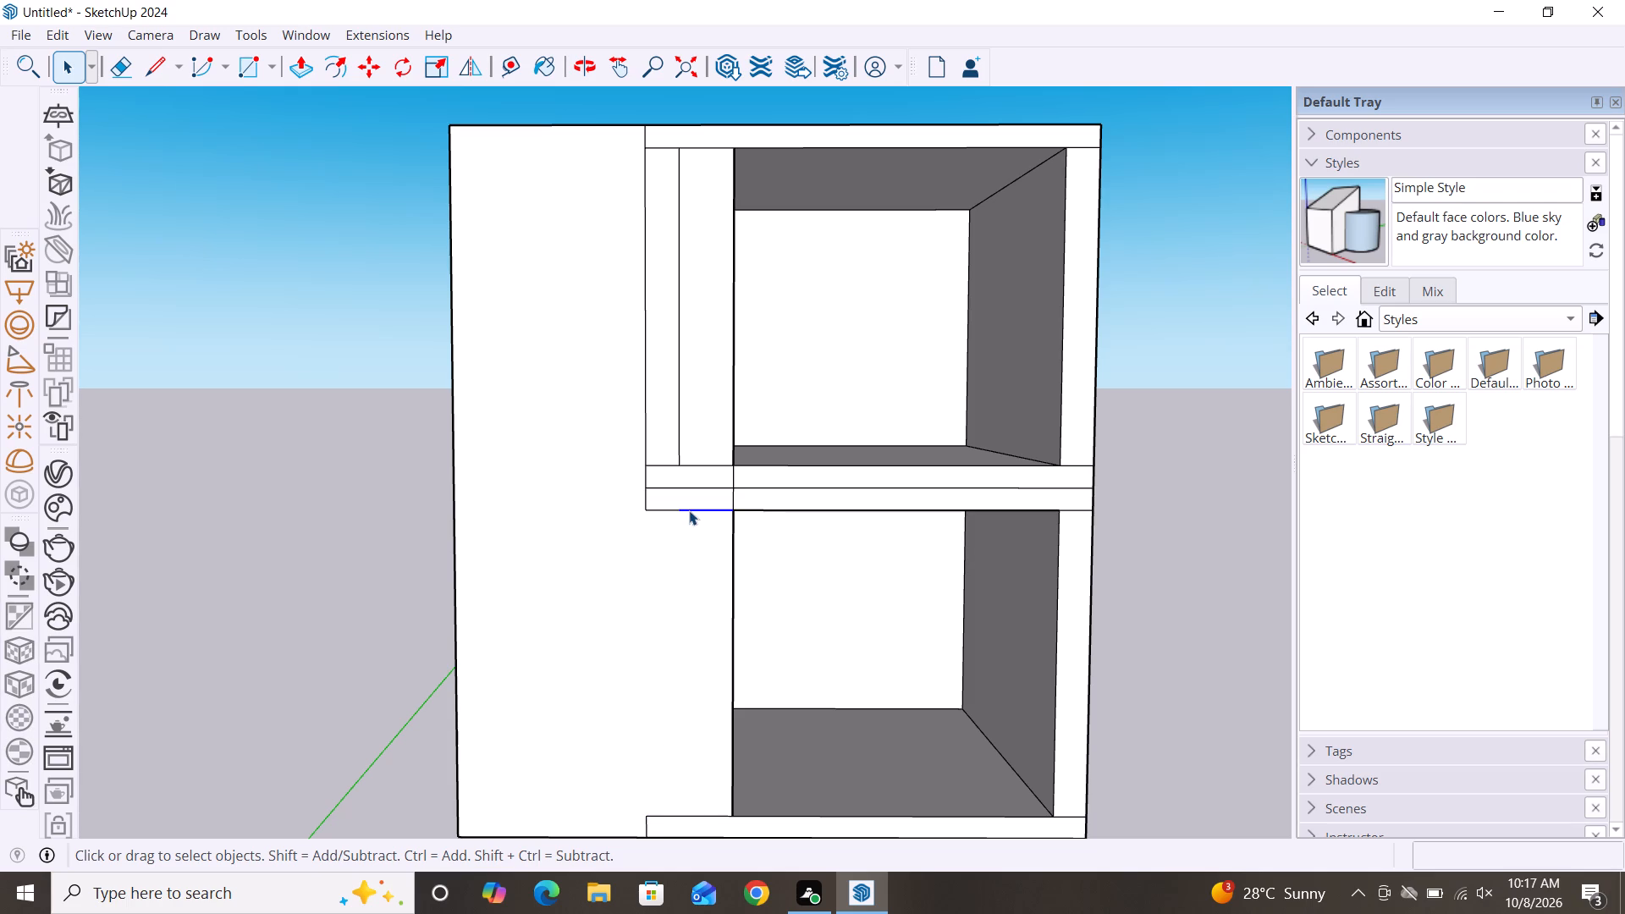
pyautogui.press('BackSpace')
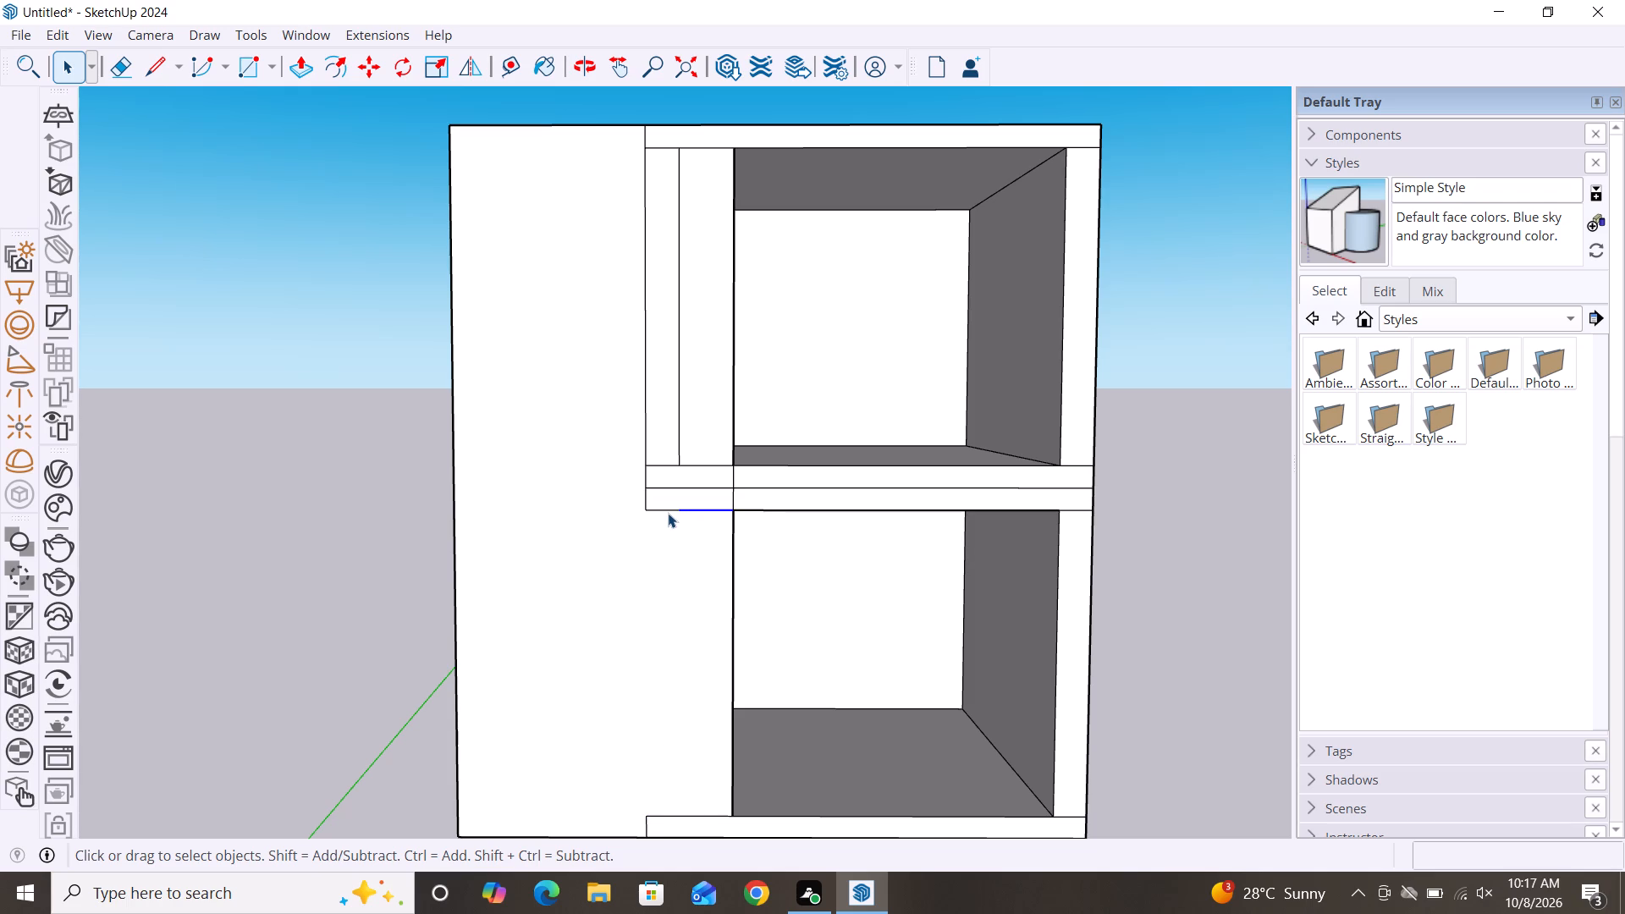
pyautogui.press('Delete')
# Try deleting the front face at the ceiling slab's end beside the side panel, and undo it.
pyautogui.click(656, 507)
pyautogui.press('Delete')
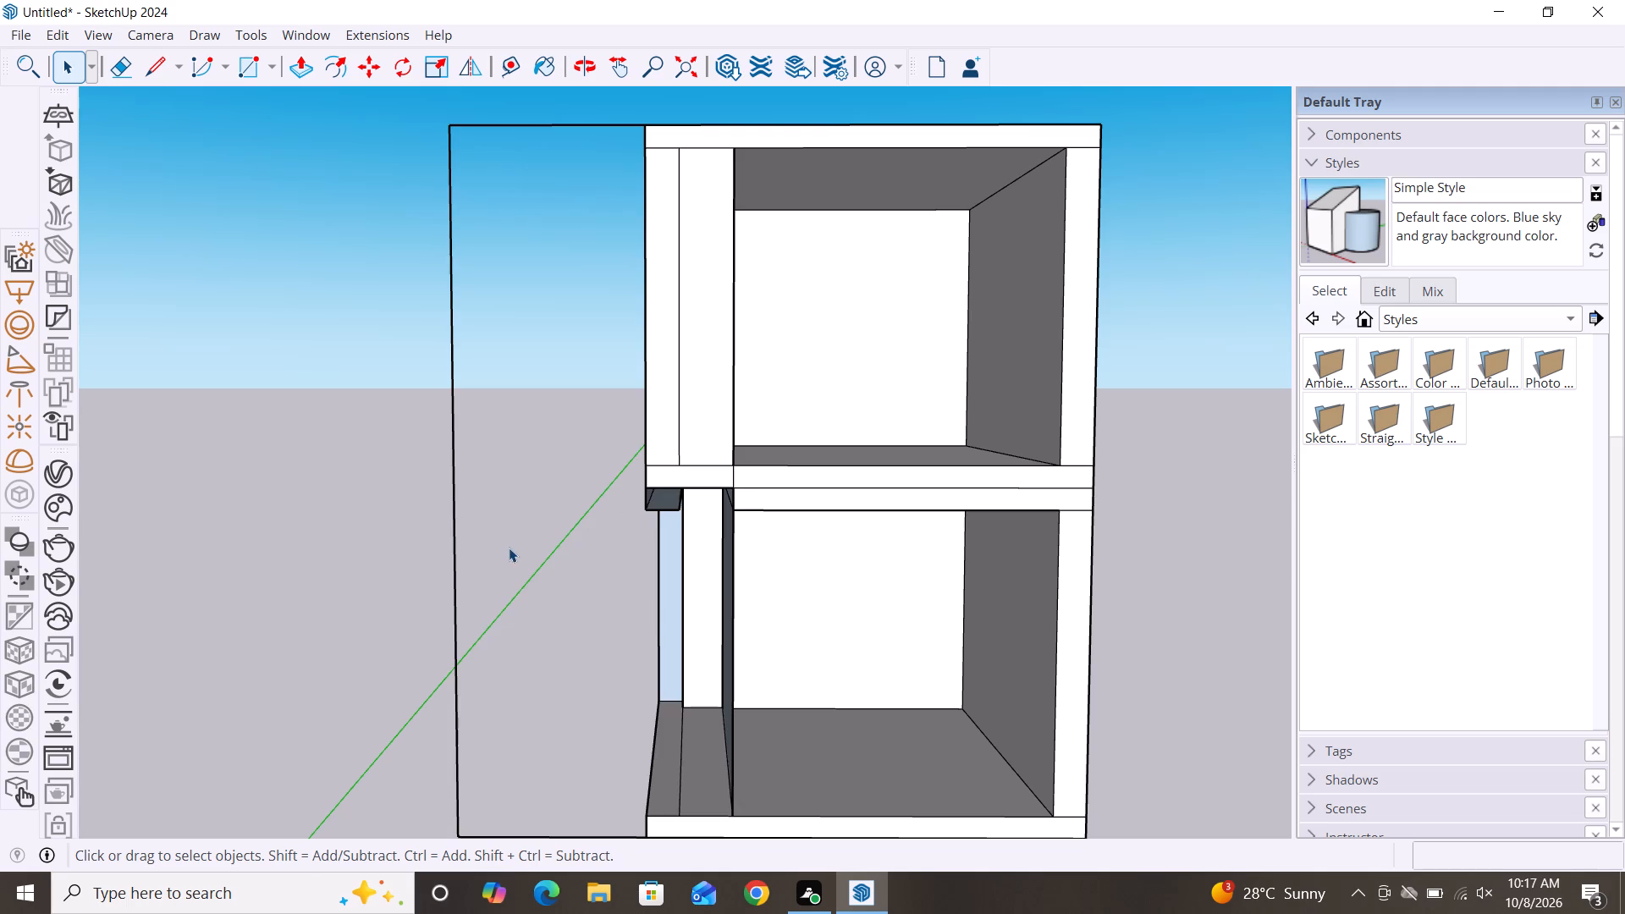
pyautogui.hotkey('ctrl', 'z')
# Delete the remaining underside segment and short vertical end edge of the lower room's ceiling slab beside the side panel.
pyautogui.scroll(5, 680, 475)
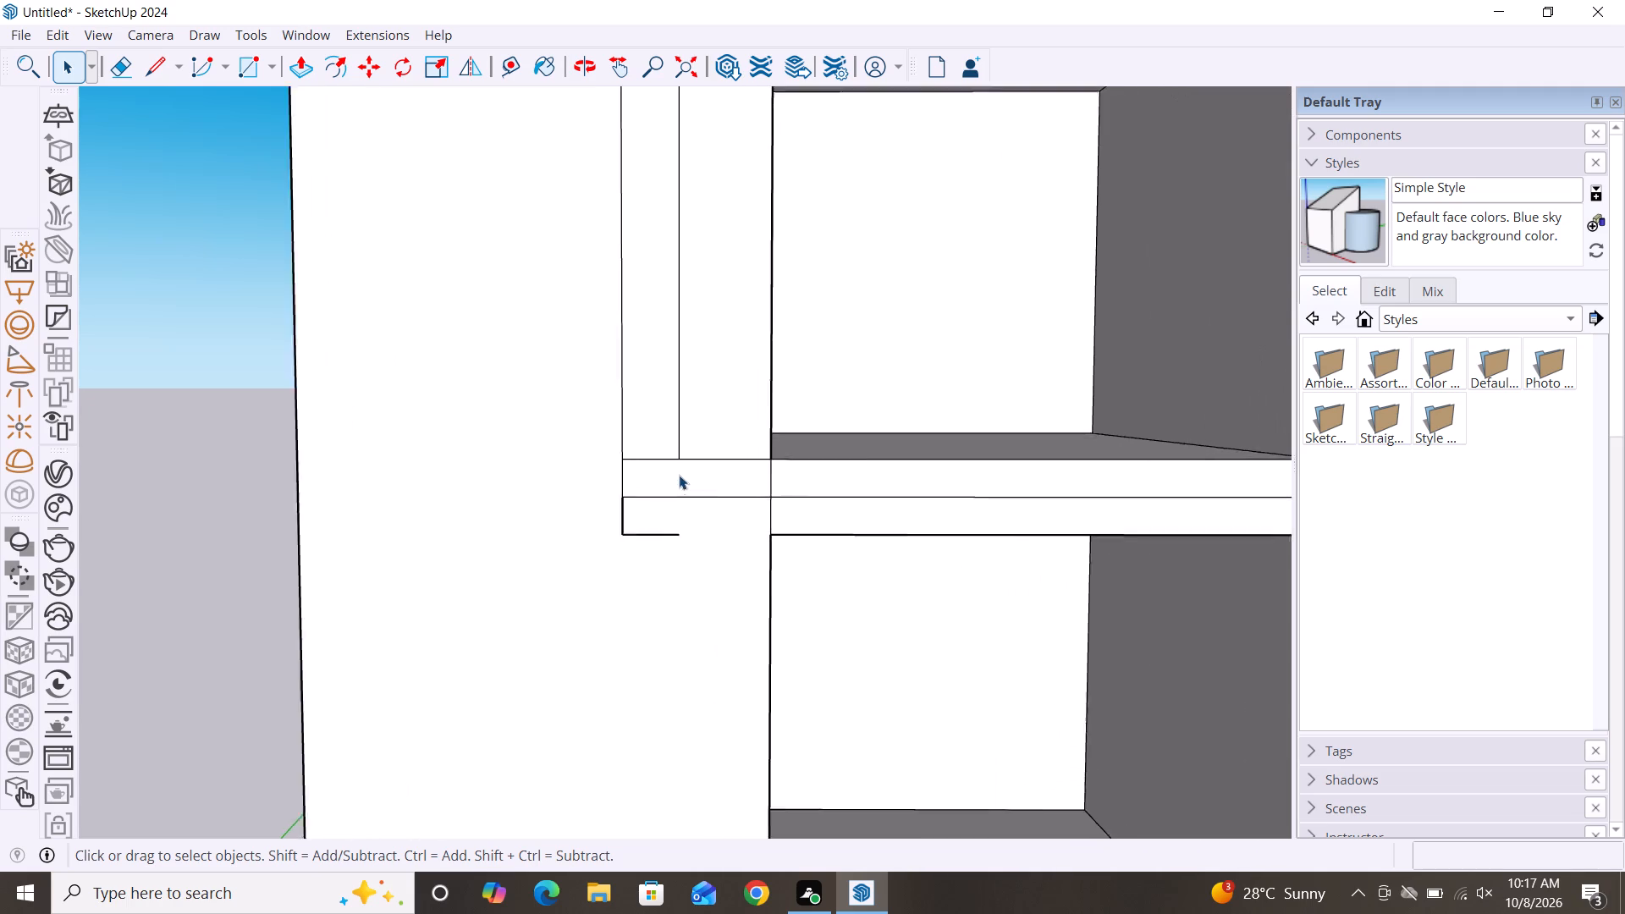
pyautogui.scroll(2, 679, 475)
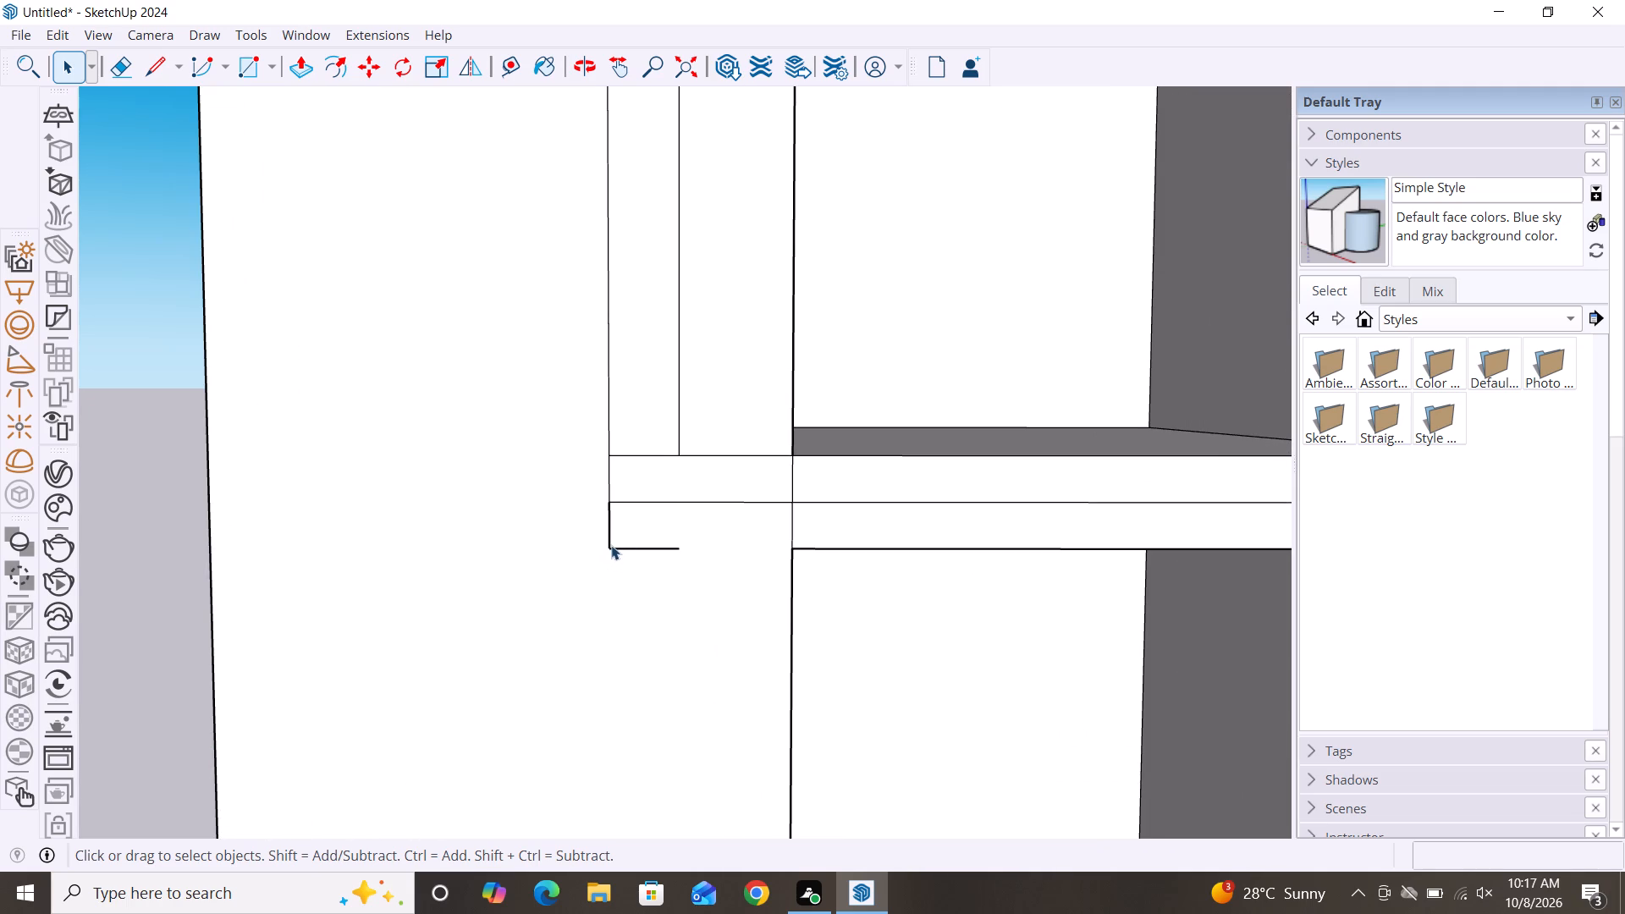
pyautogui.click(613, 550)
pyautogui.press('Delete')
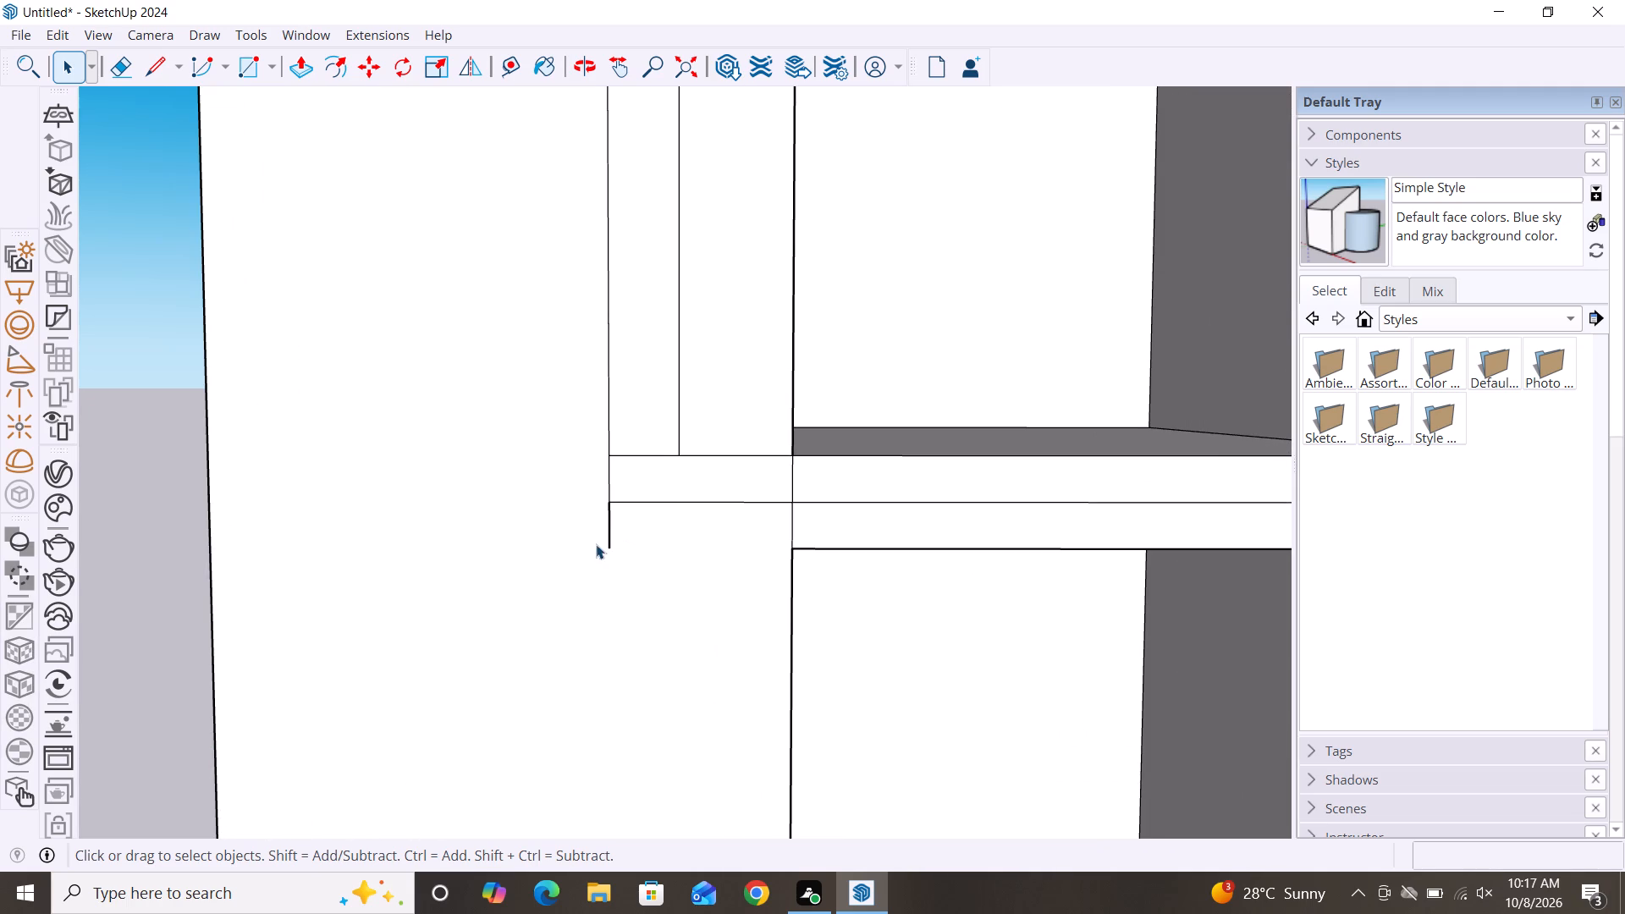
pyautogui.click(609, 537)
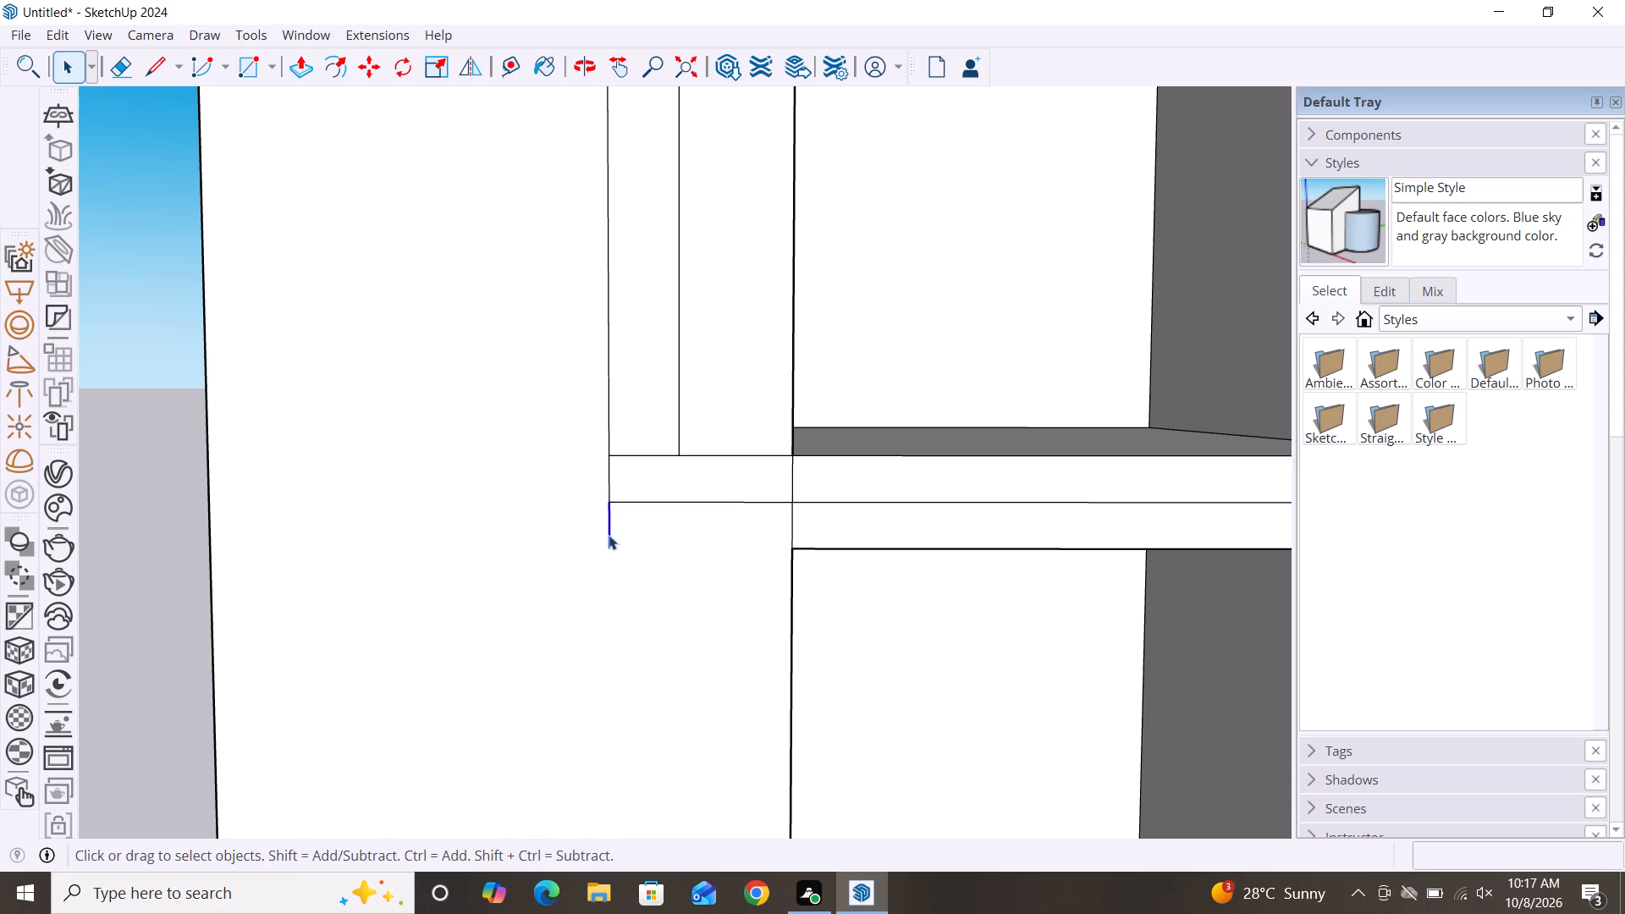
pyautogui.press('Delete')
# Delete the seam edge between the two stacked slabs where it crosses the side panel, plus the short vertical edge above it.
pyautogui.click(639, 504)
pyautogui.press('Delete')
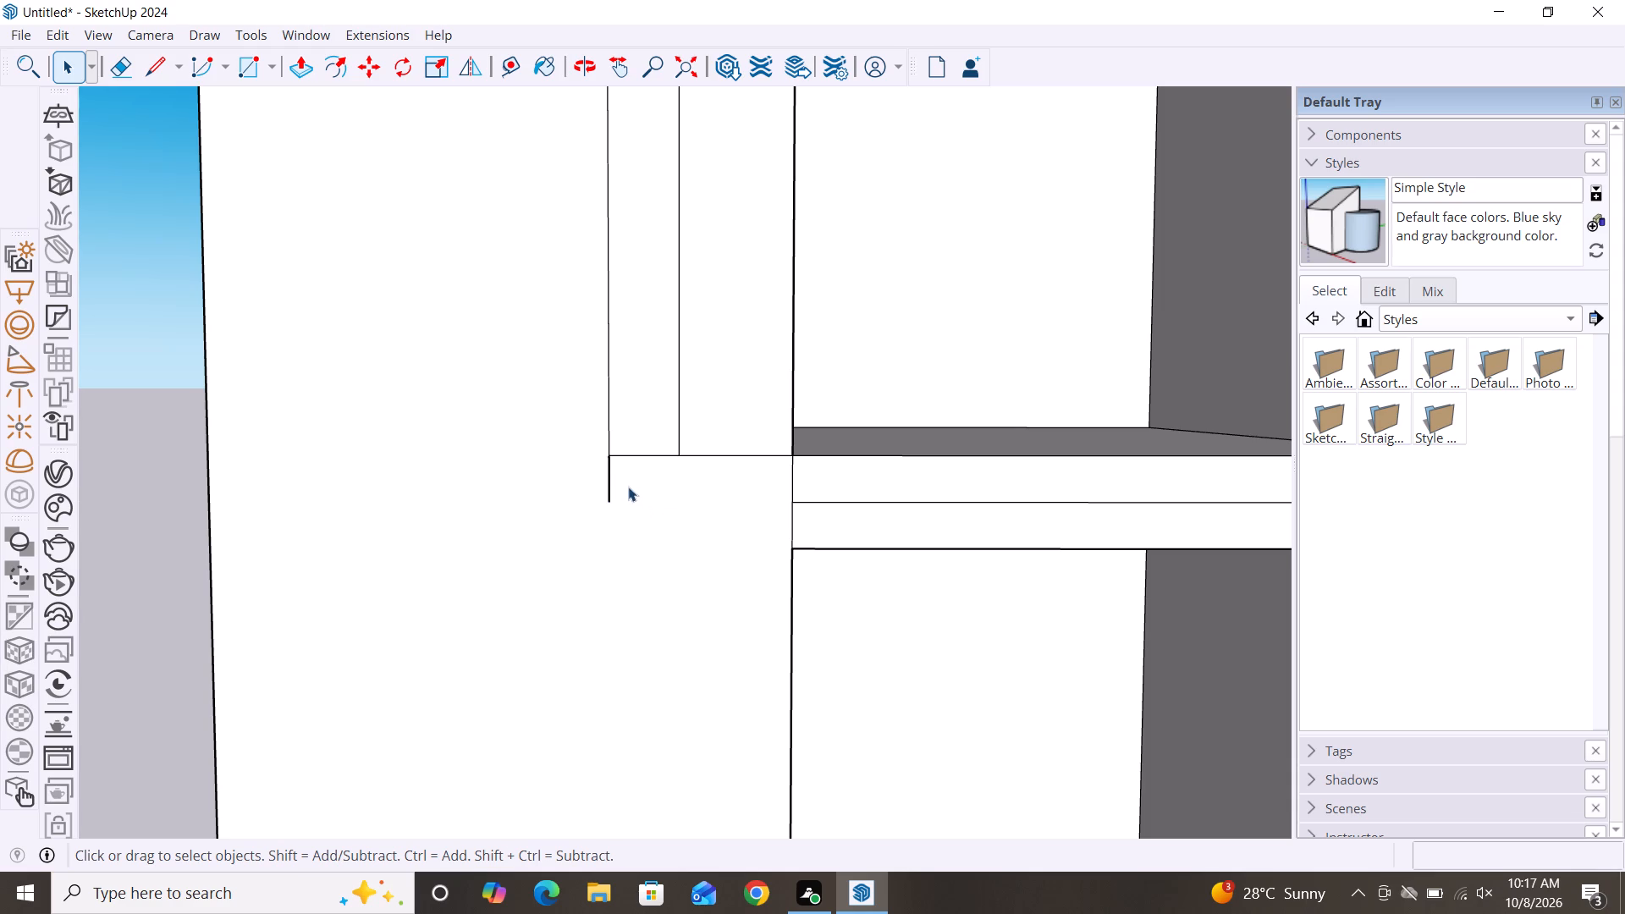
pyautogui.click(605, 492)
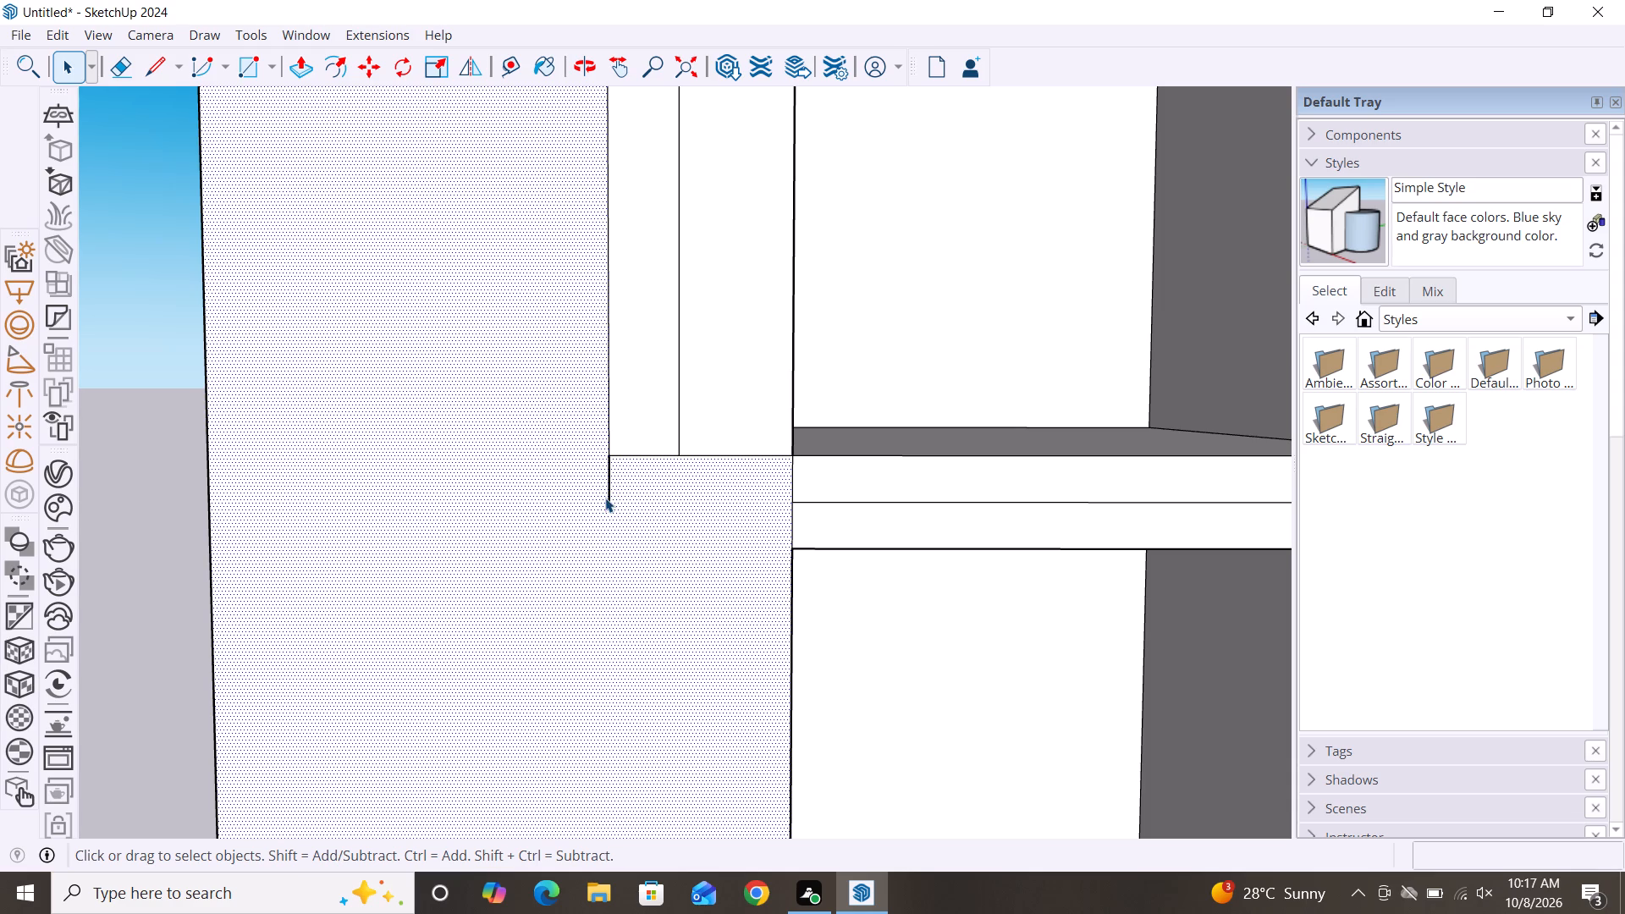
pyautogui.click(609, 502)
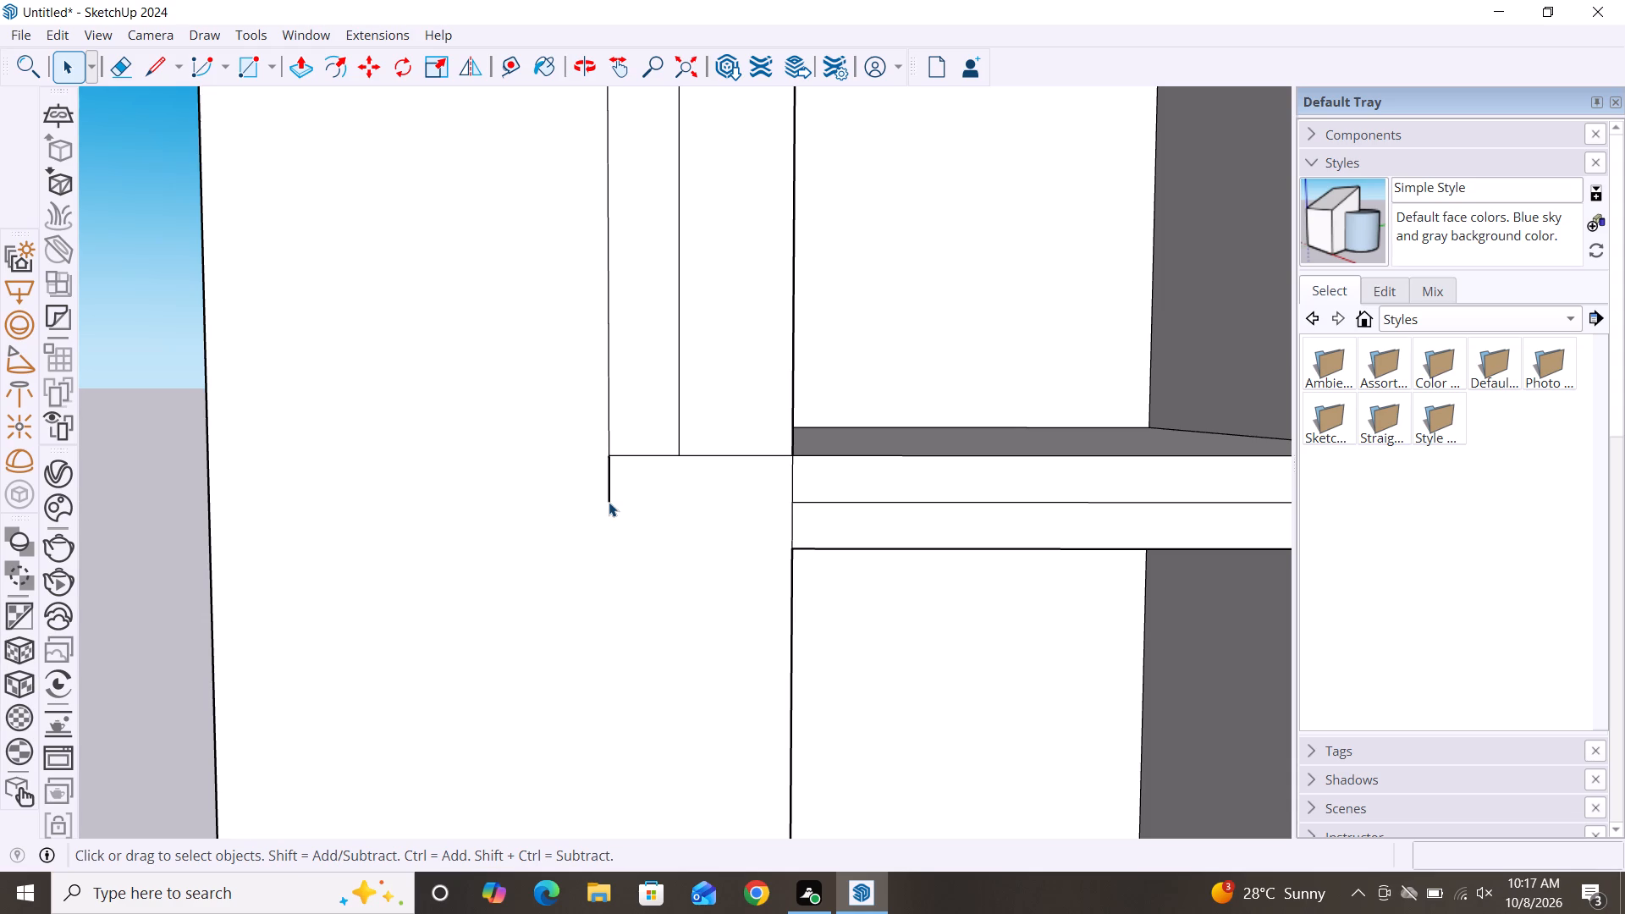
pyautogui.click(609, 494)
pyautogui.press('Delete')
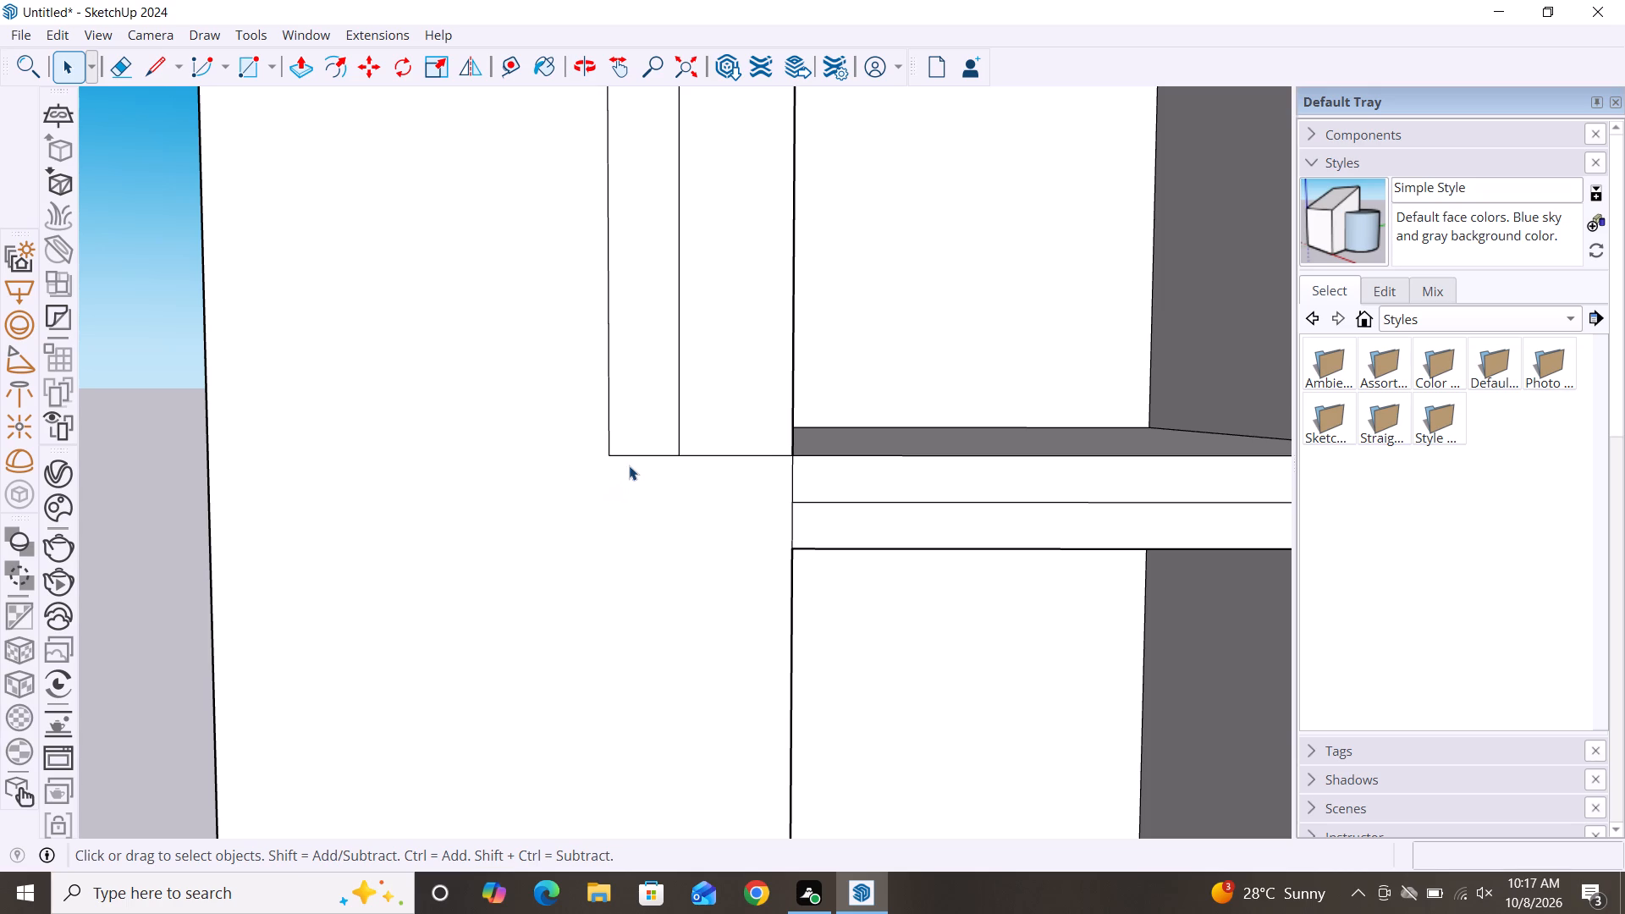
# Delete the upper room's remaining floor-line segments and the two long vertical lines on the side panel beside the upper opening.
pyautogui.click(636, 455)
pyautogui.press('Delete')
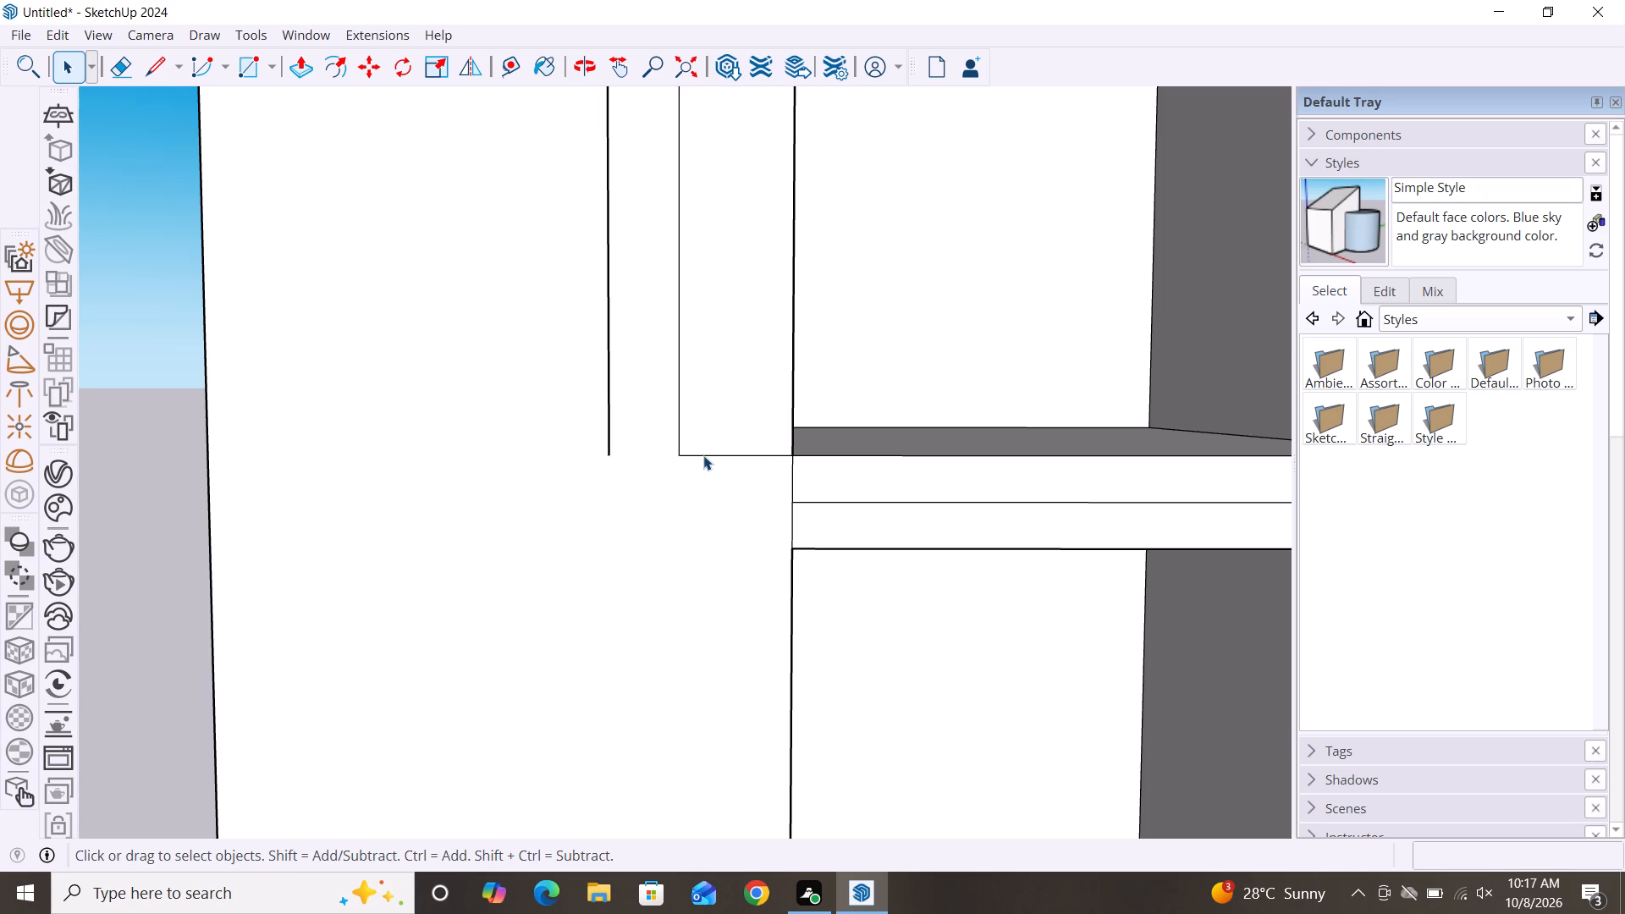
pyautogui.click(703, 455)
pyautogui.press('Delete')
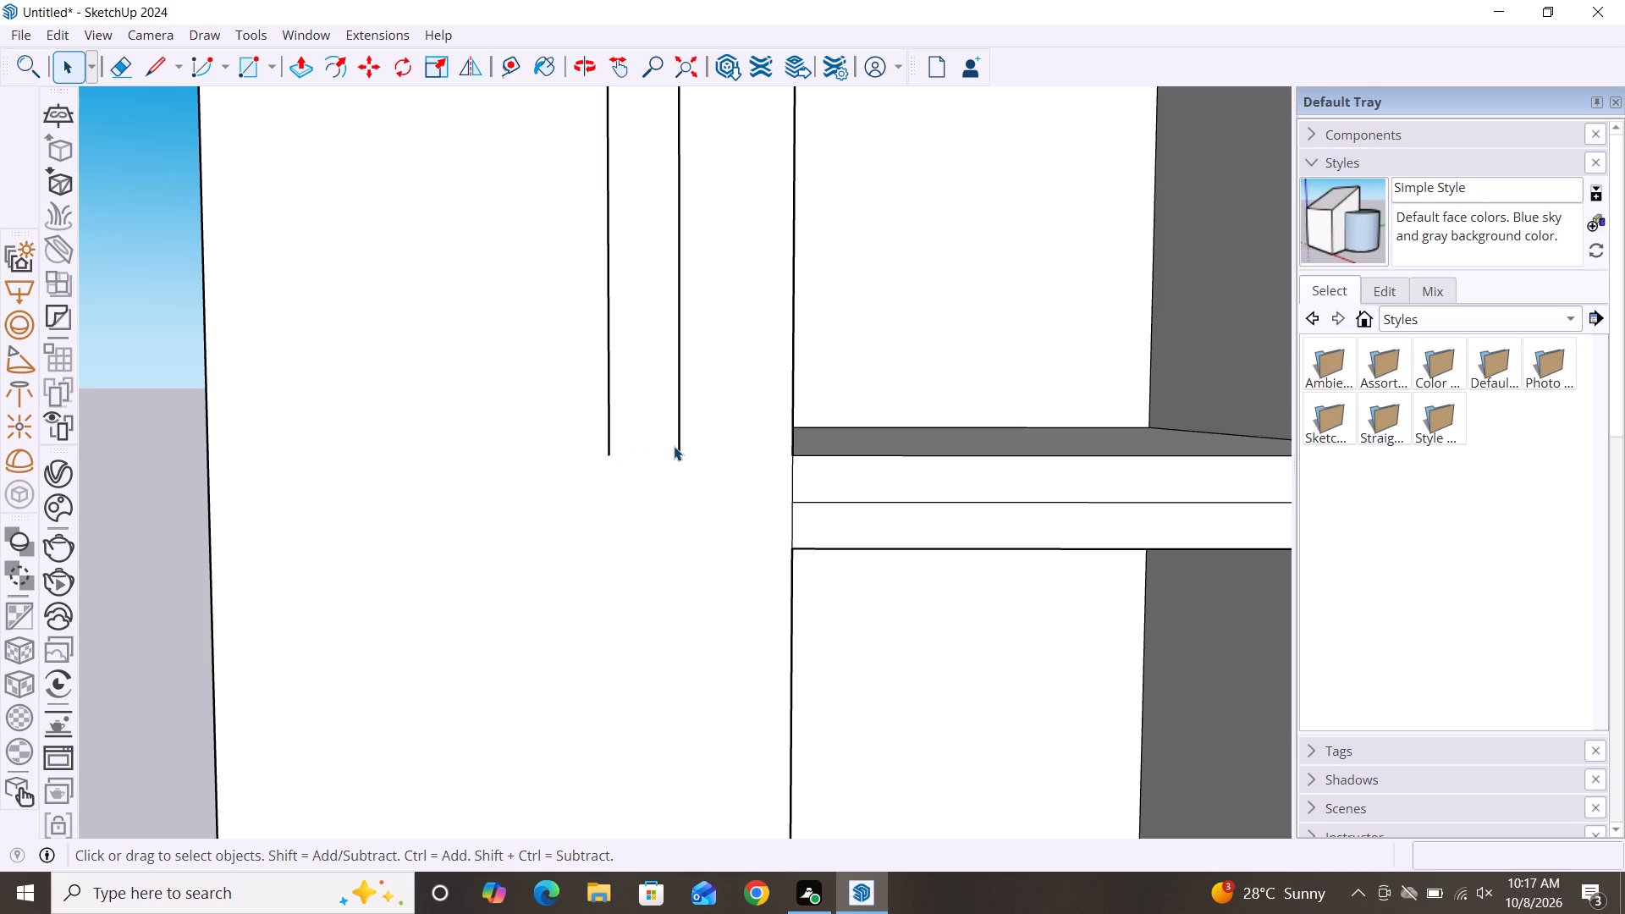
pyautogui.click(679, 447)
pyautogui.press('Delete')
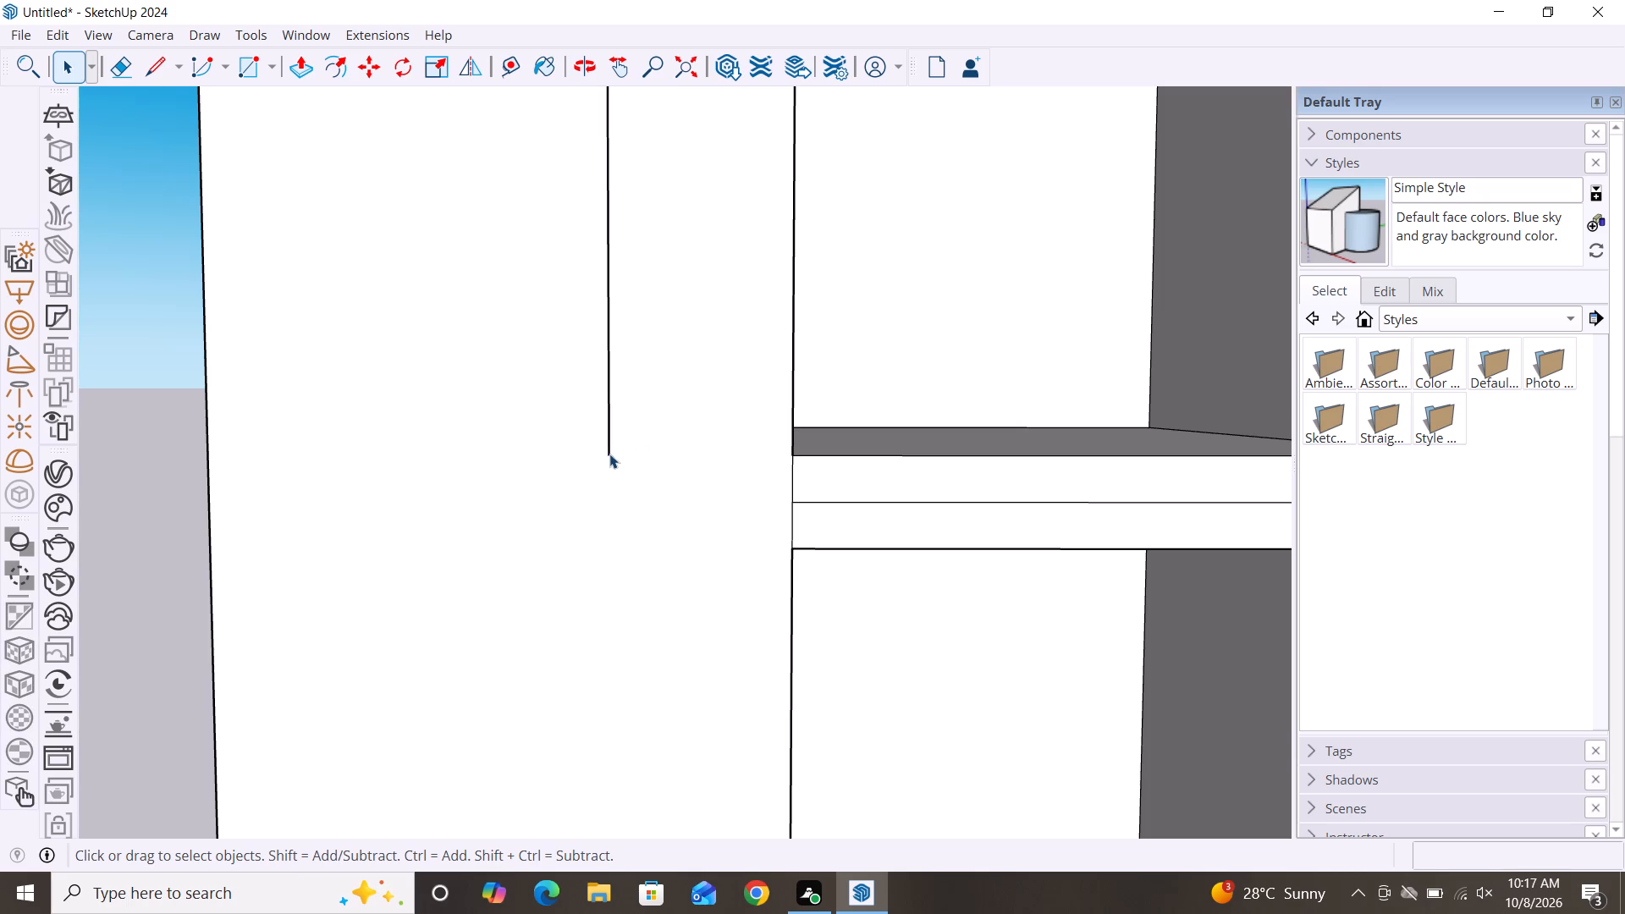
pyautogui.click(609, 454)
pyautogui.press('Delete')
# Delete the lower room's floor slab edge segments and short vertical end edge that cross the side panel's base.
pyautogui.scroll(-12, 602, 527)
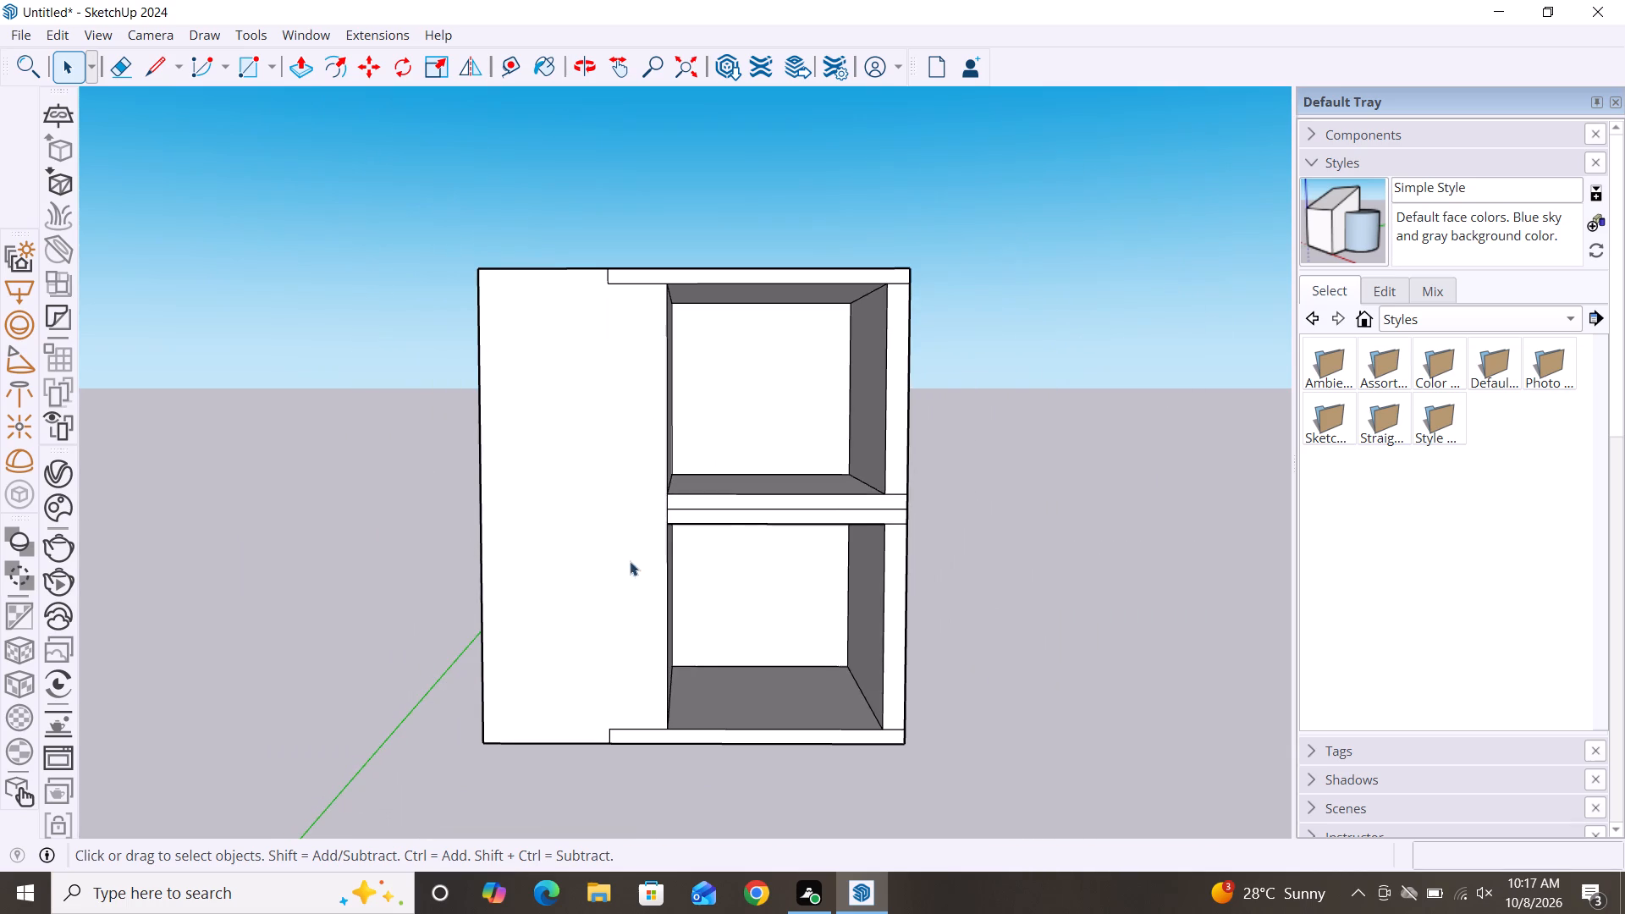
pyautogui.scroll(12, 636, 728)
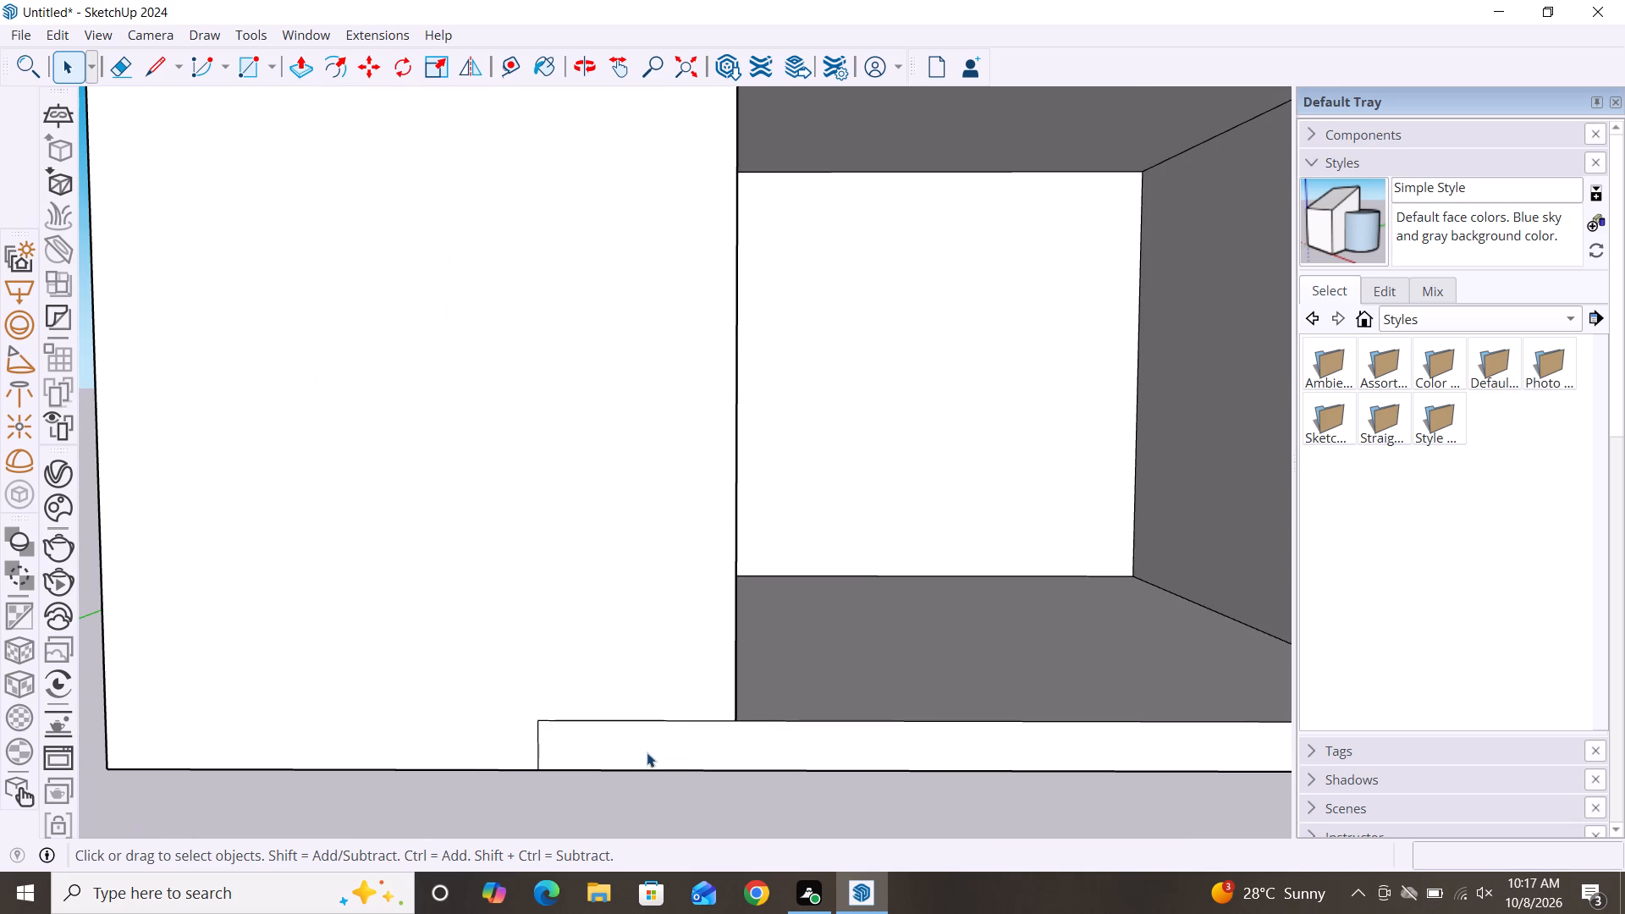
pyautogui.click(640, 719)
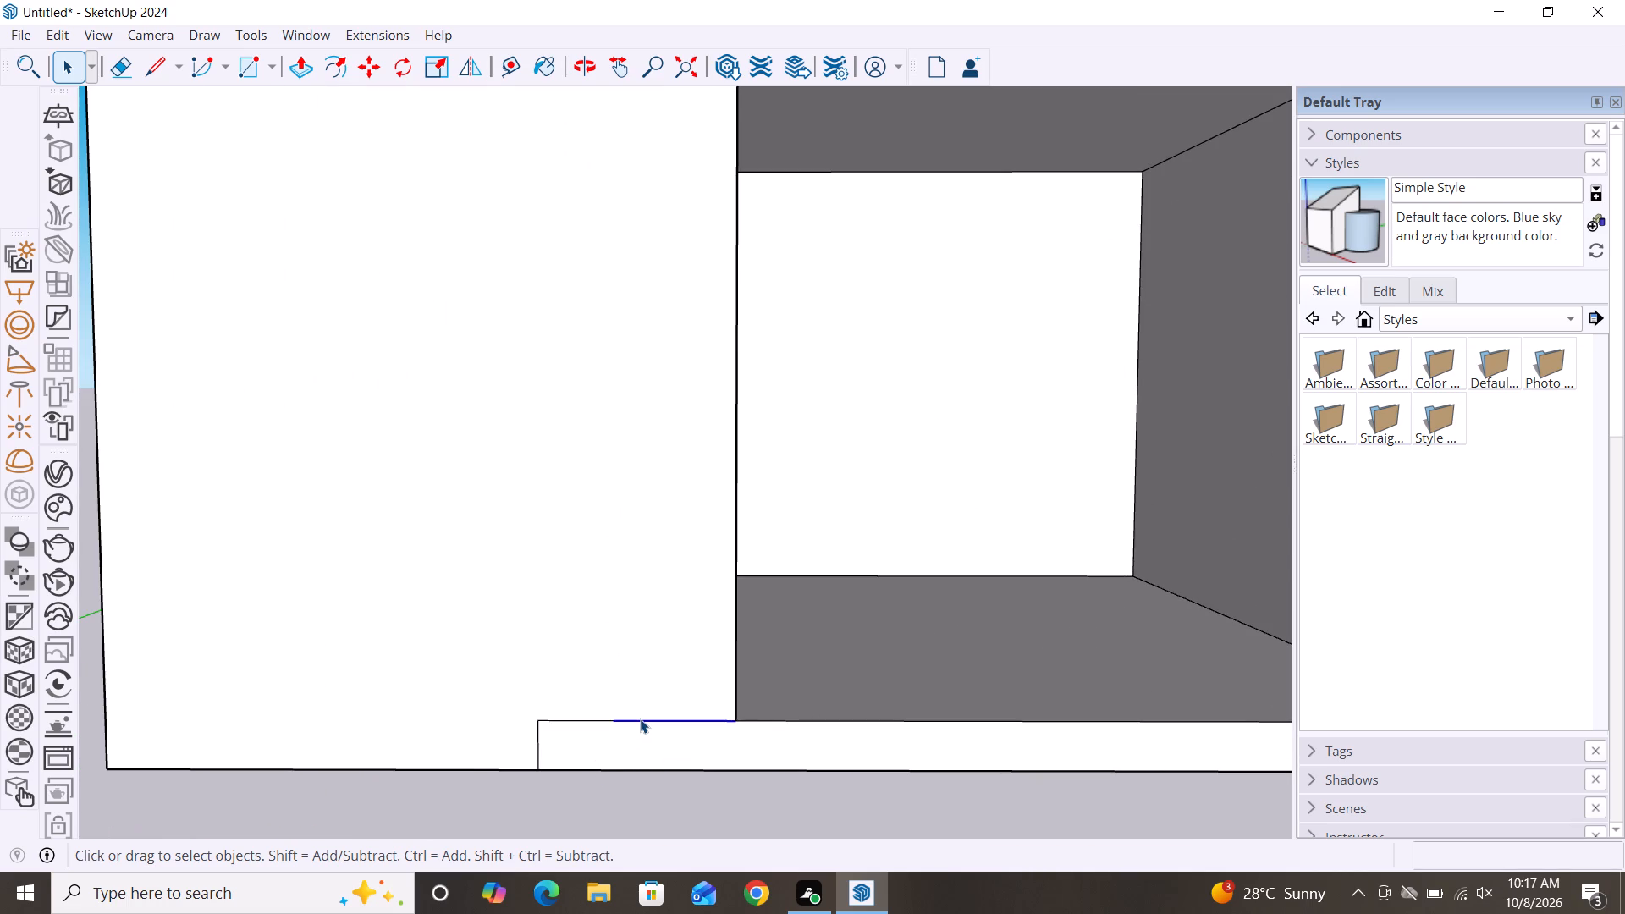
pyautogui.press('Delete')
pyautogui.click(601, 719)
pyautogui.press('Delete')
pyautogui.click(535, 767)
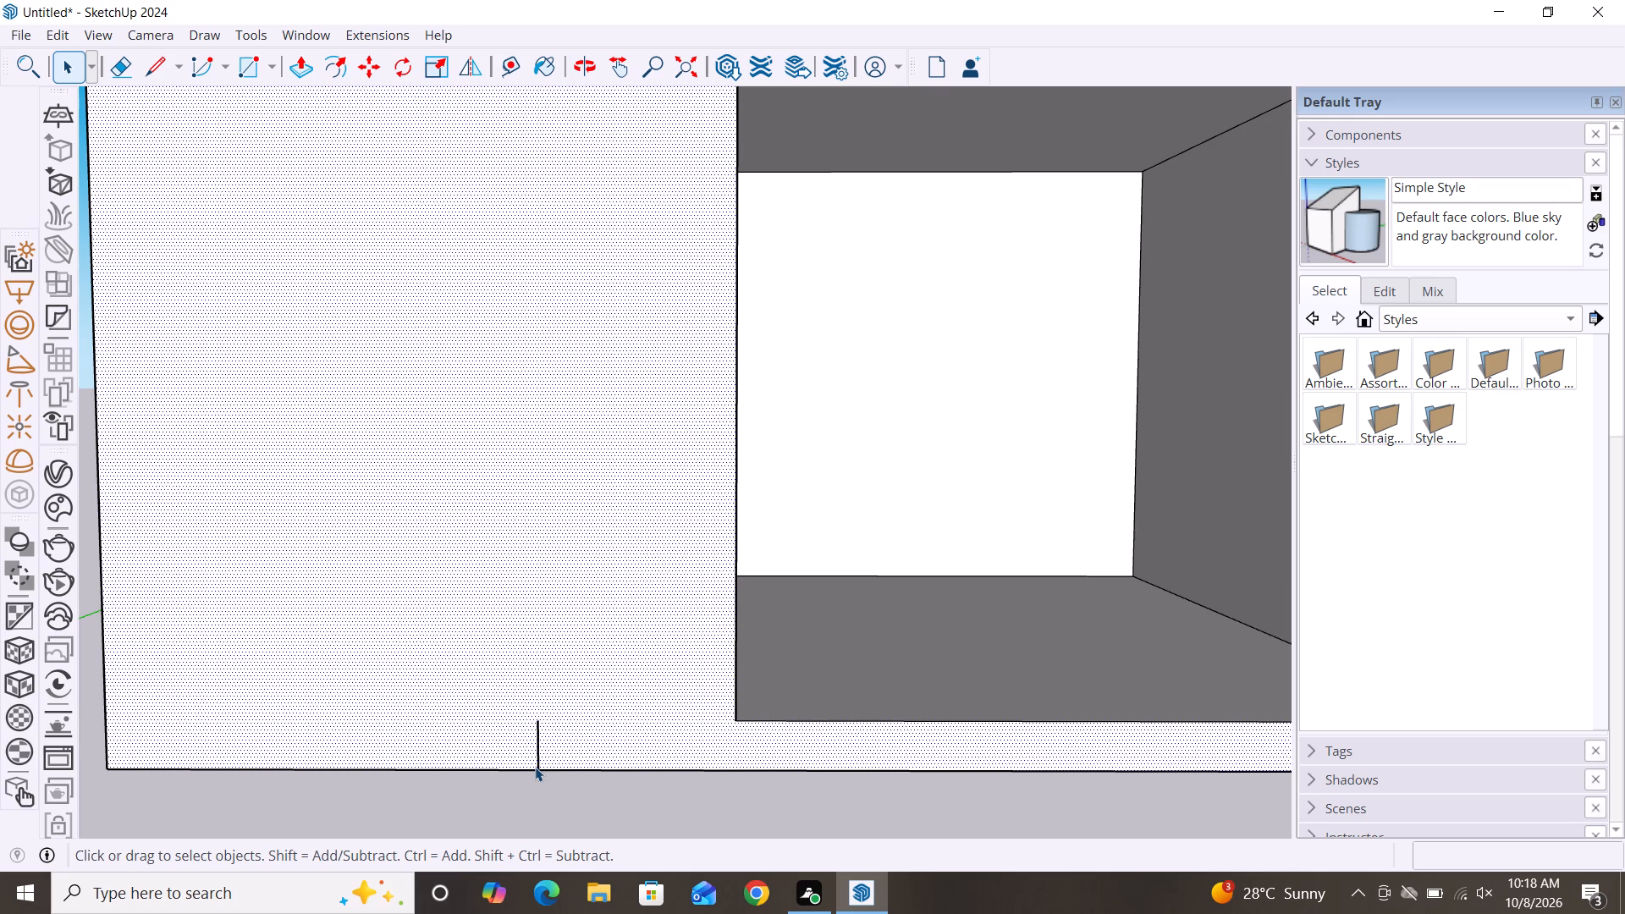
pyautogui.click(560, 782)
pyautogui.click(538, 763)
pyautogui.press('Delete')
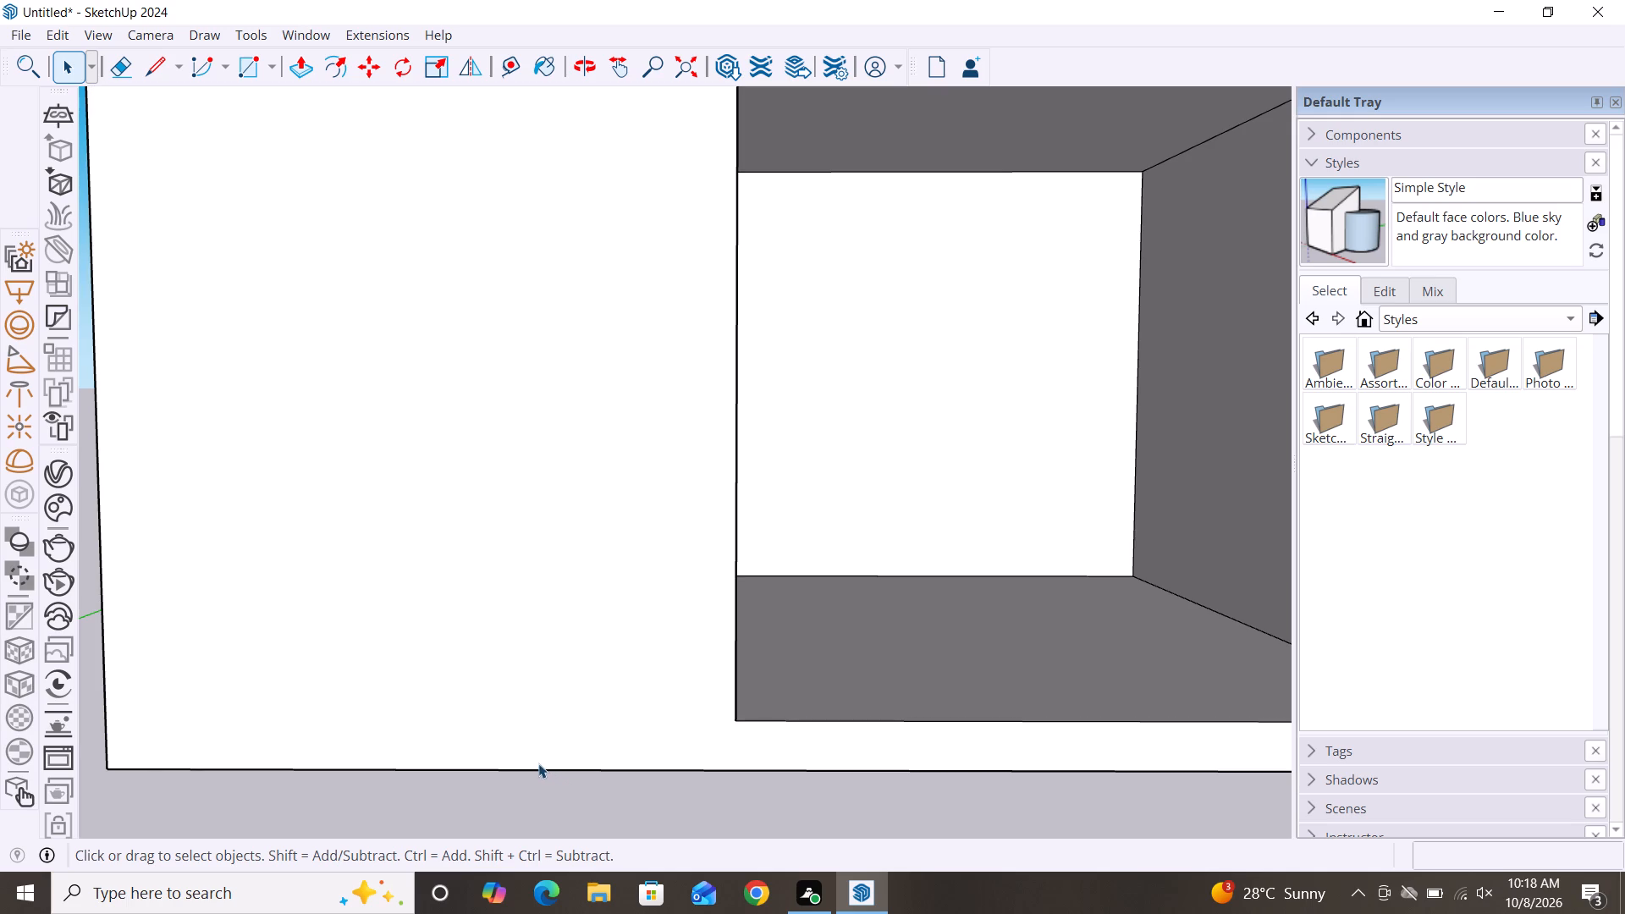
# Delete the roof slab's underside segments and short vertical end edge that cross the top of the side panel.
pyautogui.scroll(-11, 568, 708)
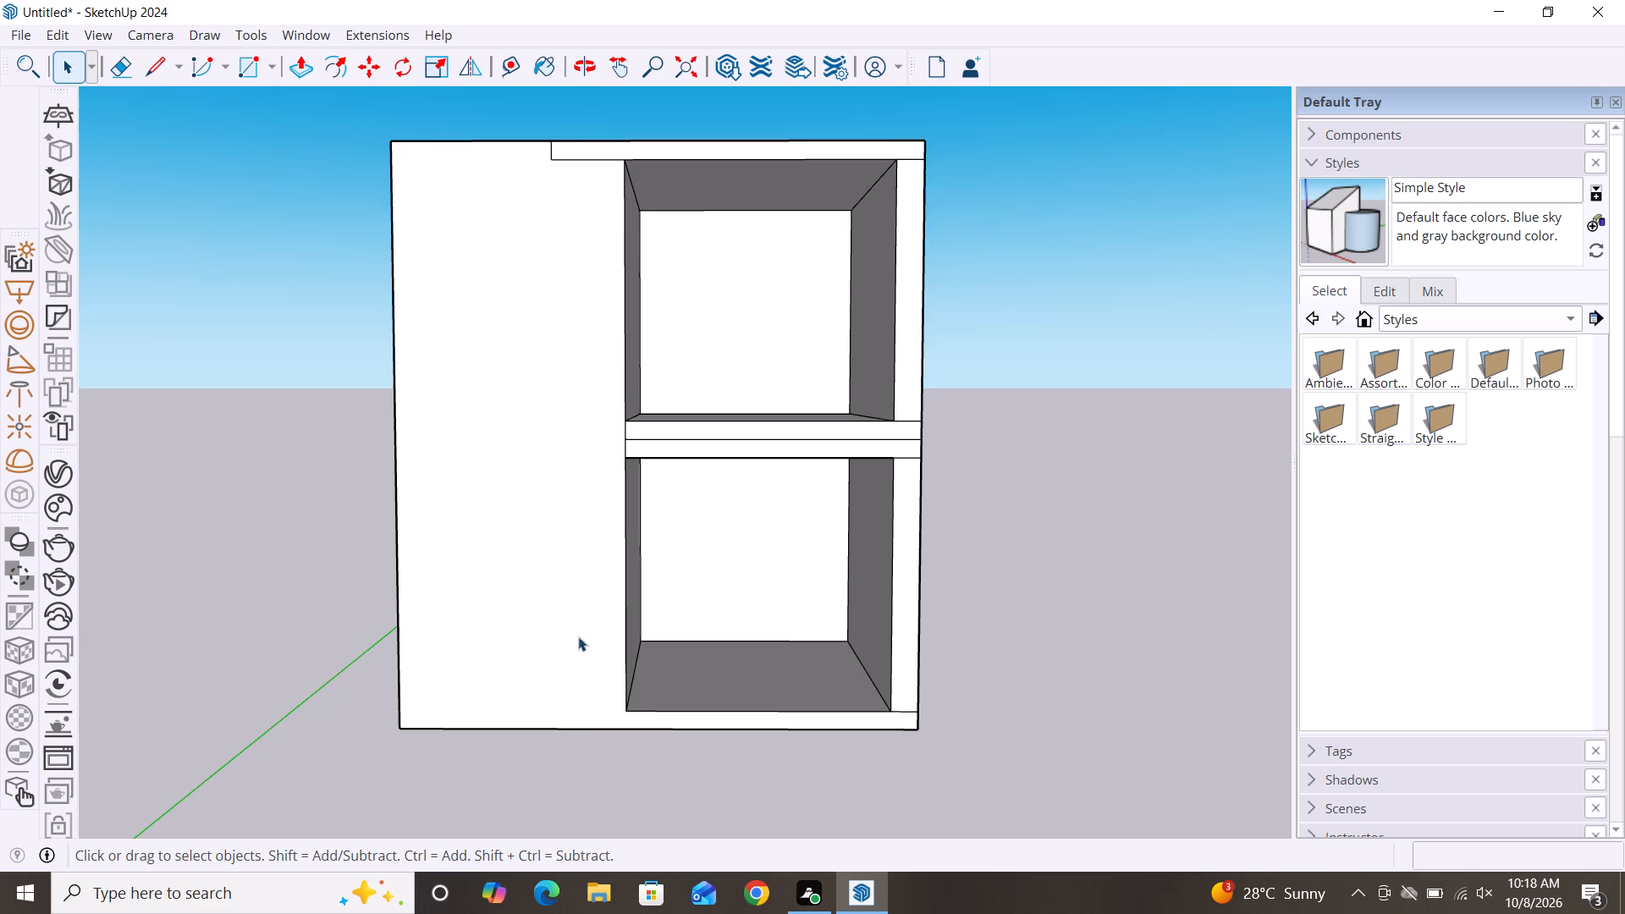
pyautogui.scroll(-3, 595, 502)
pyautogui.scroll(10, 585, 256)
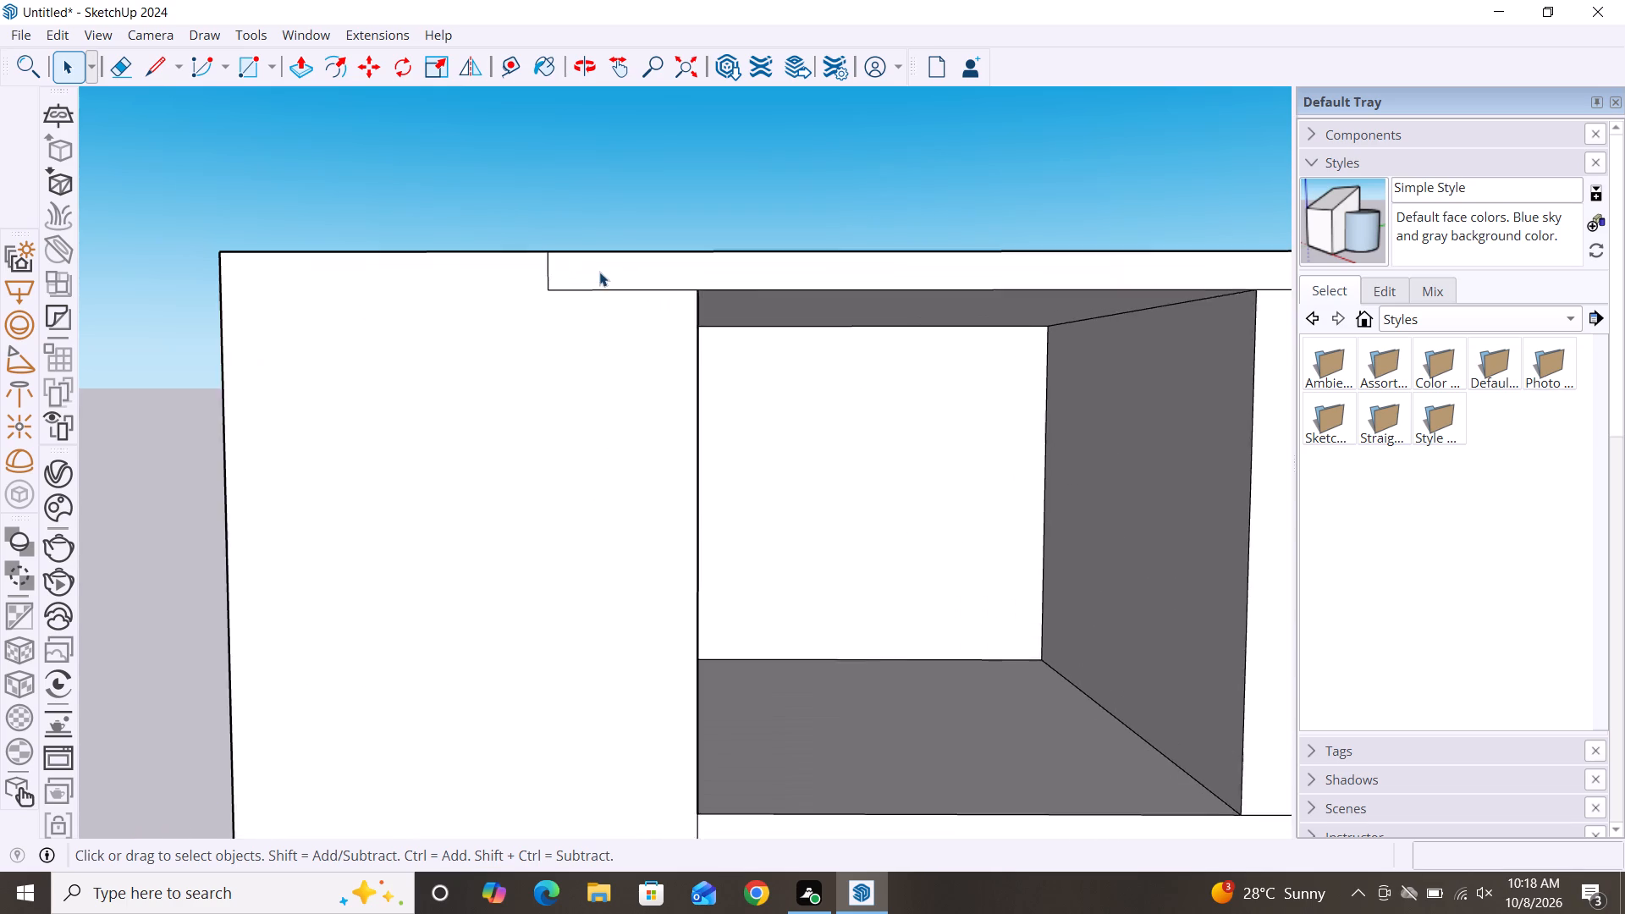
pyautogui.scroll(1, 599, 272)
pyautogui.click(607, 290)
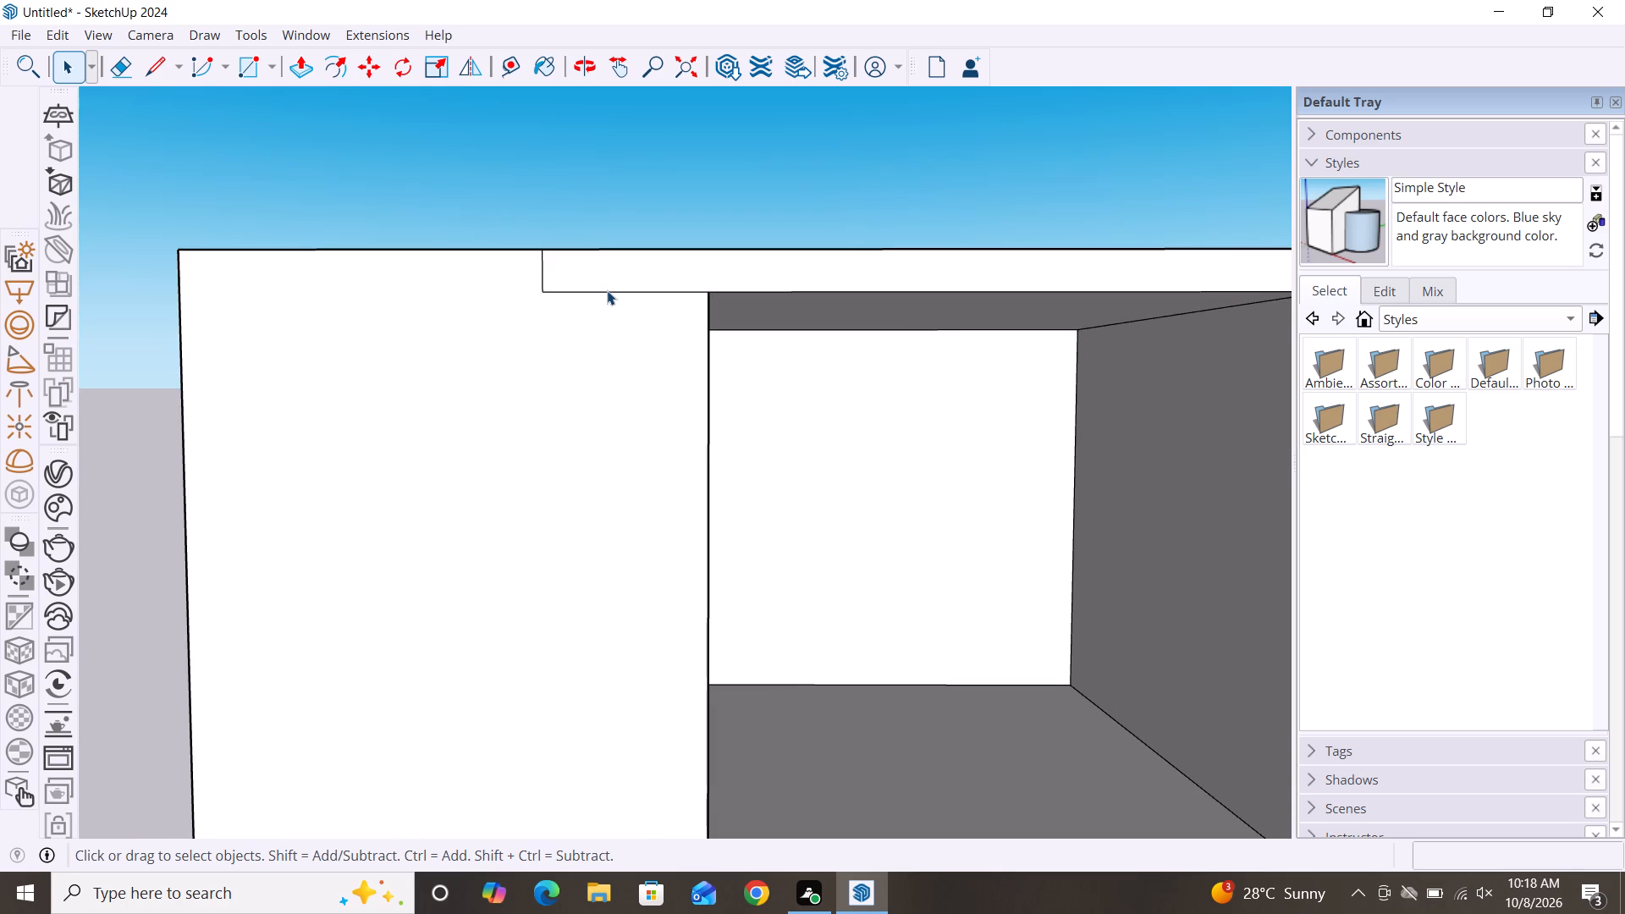
pyautogui.click(607, 290)
pyautogui.click(611, 291)
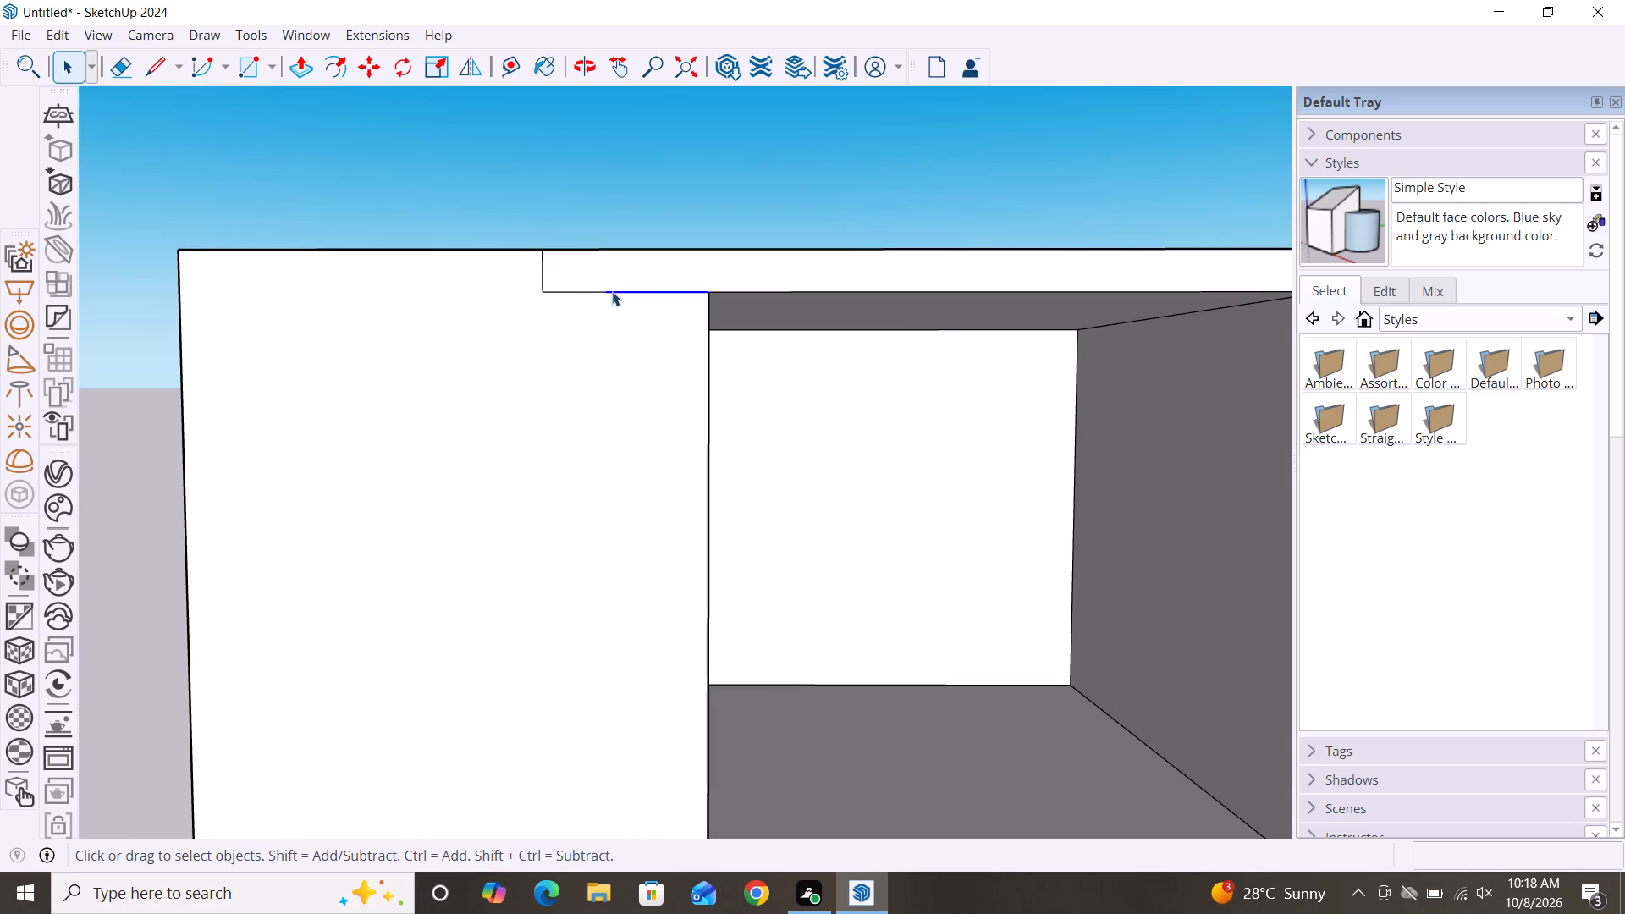
pyautogui.press('Delete')
pyautogui.click(550, 289)
pyautogui.press('Delete')
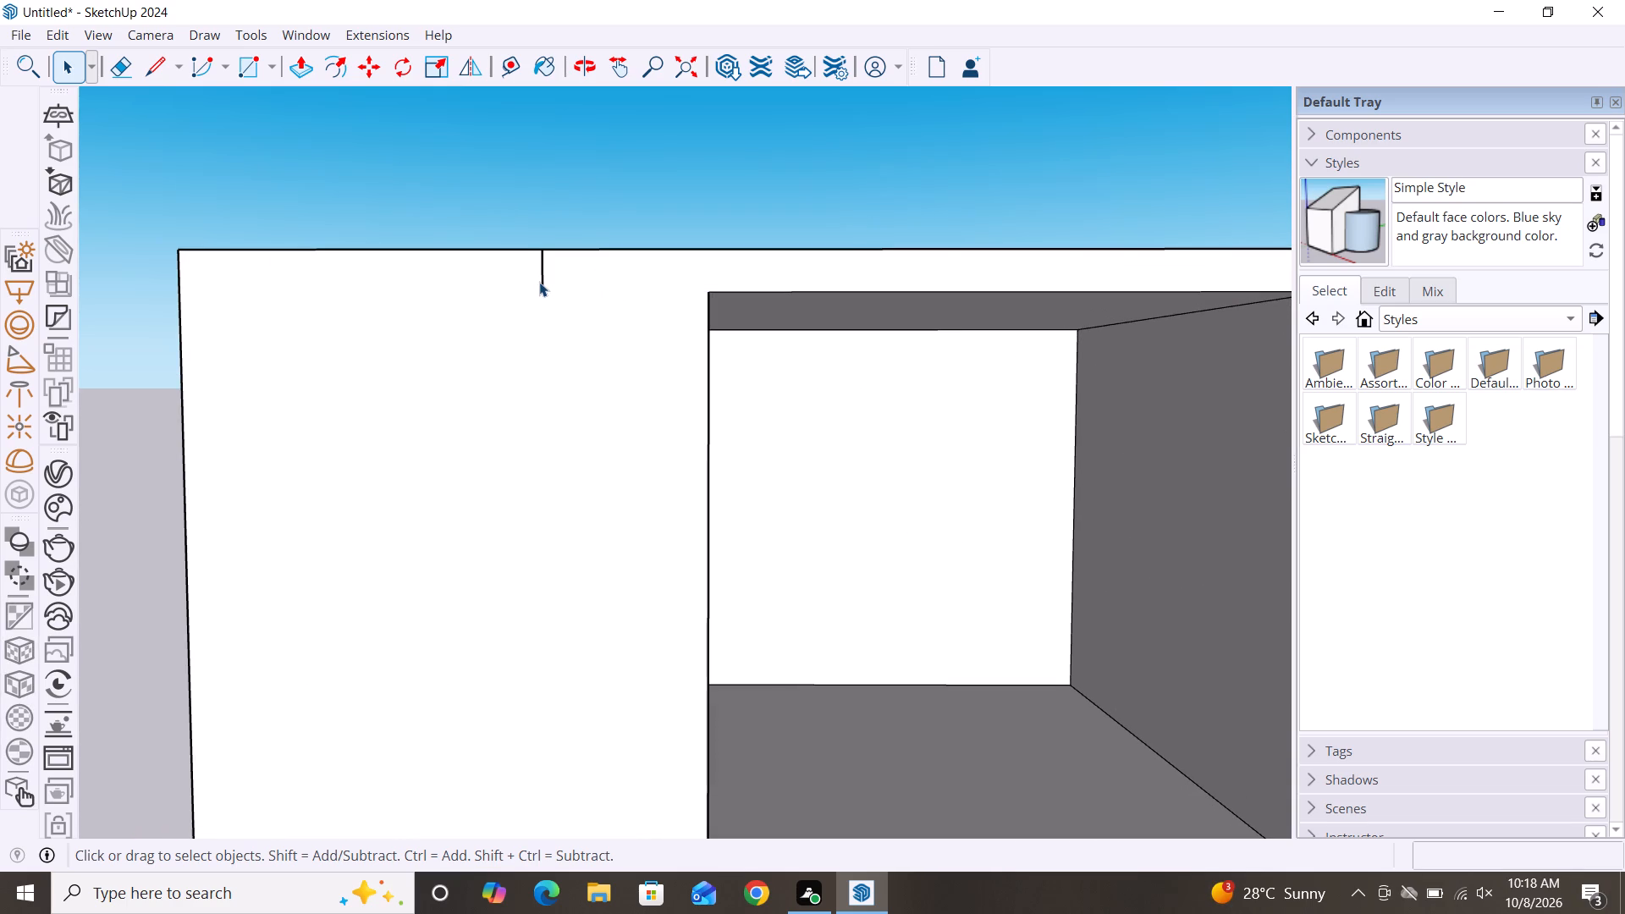
pyautogui.click(542, 283)
pyautogui.press('Delete')
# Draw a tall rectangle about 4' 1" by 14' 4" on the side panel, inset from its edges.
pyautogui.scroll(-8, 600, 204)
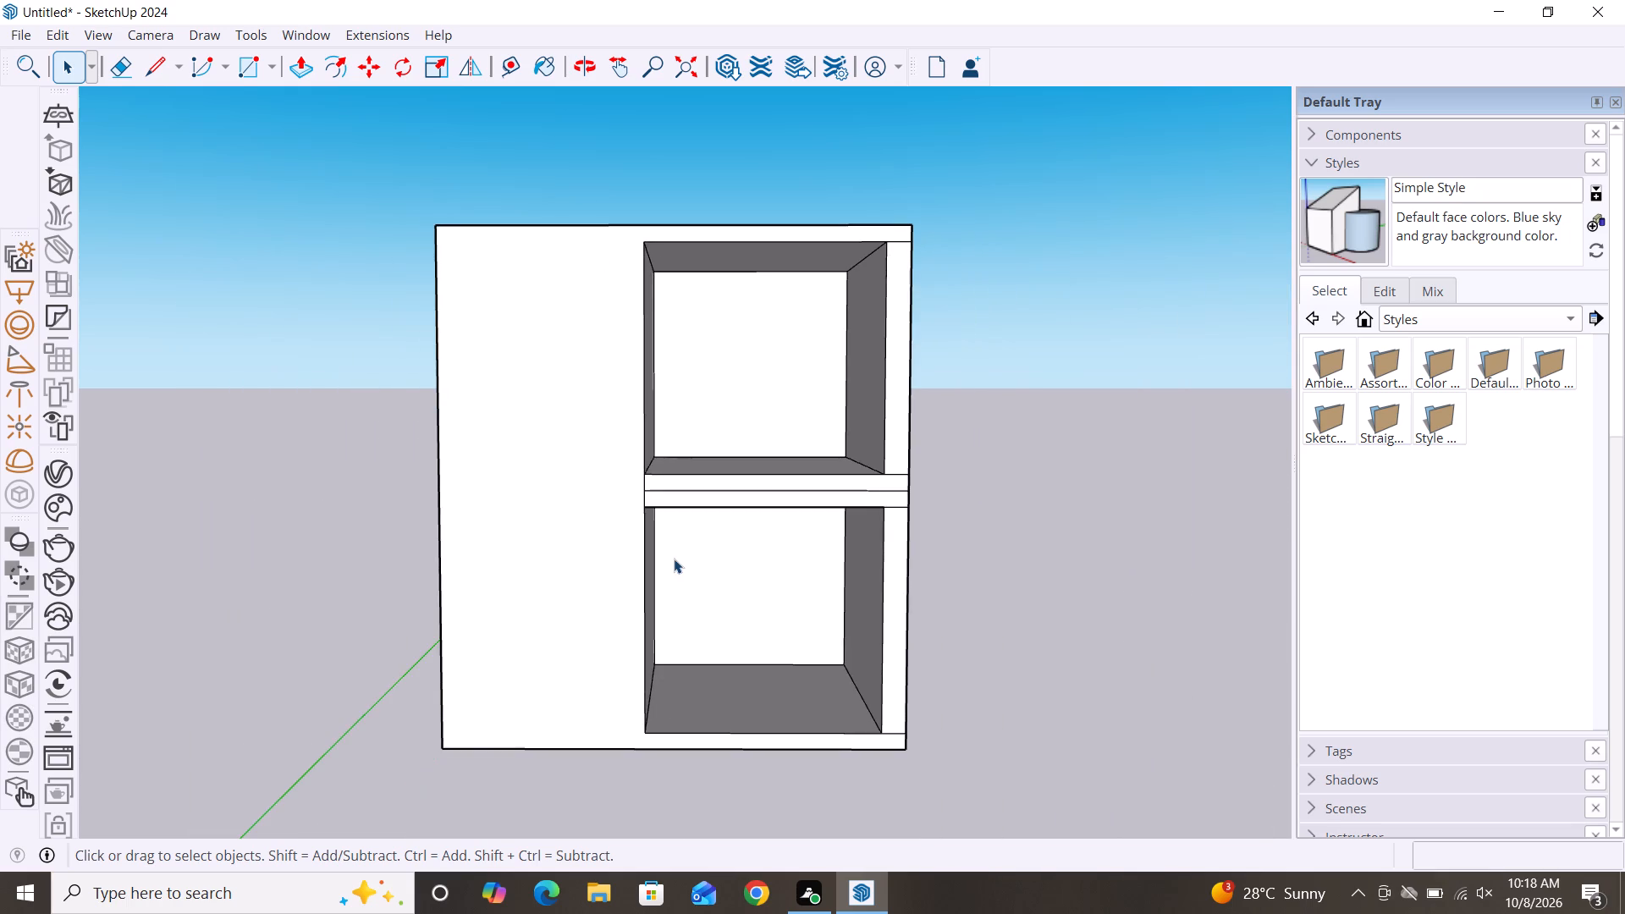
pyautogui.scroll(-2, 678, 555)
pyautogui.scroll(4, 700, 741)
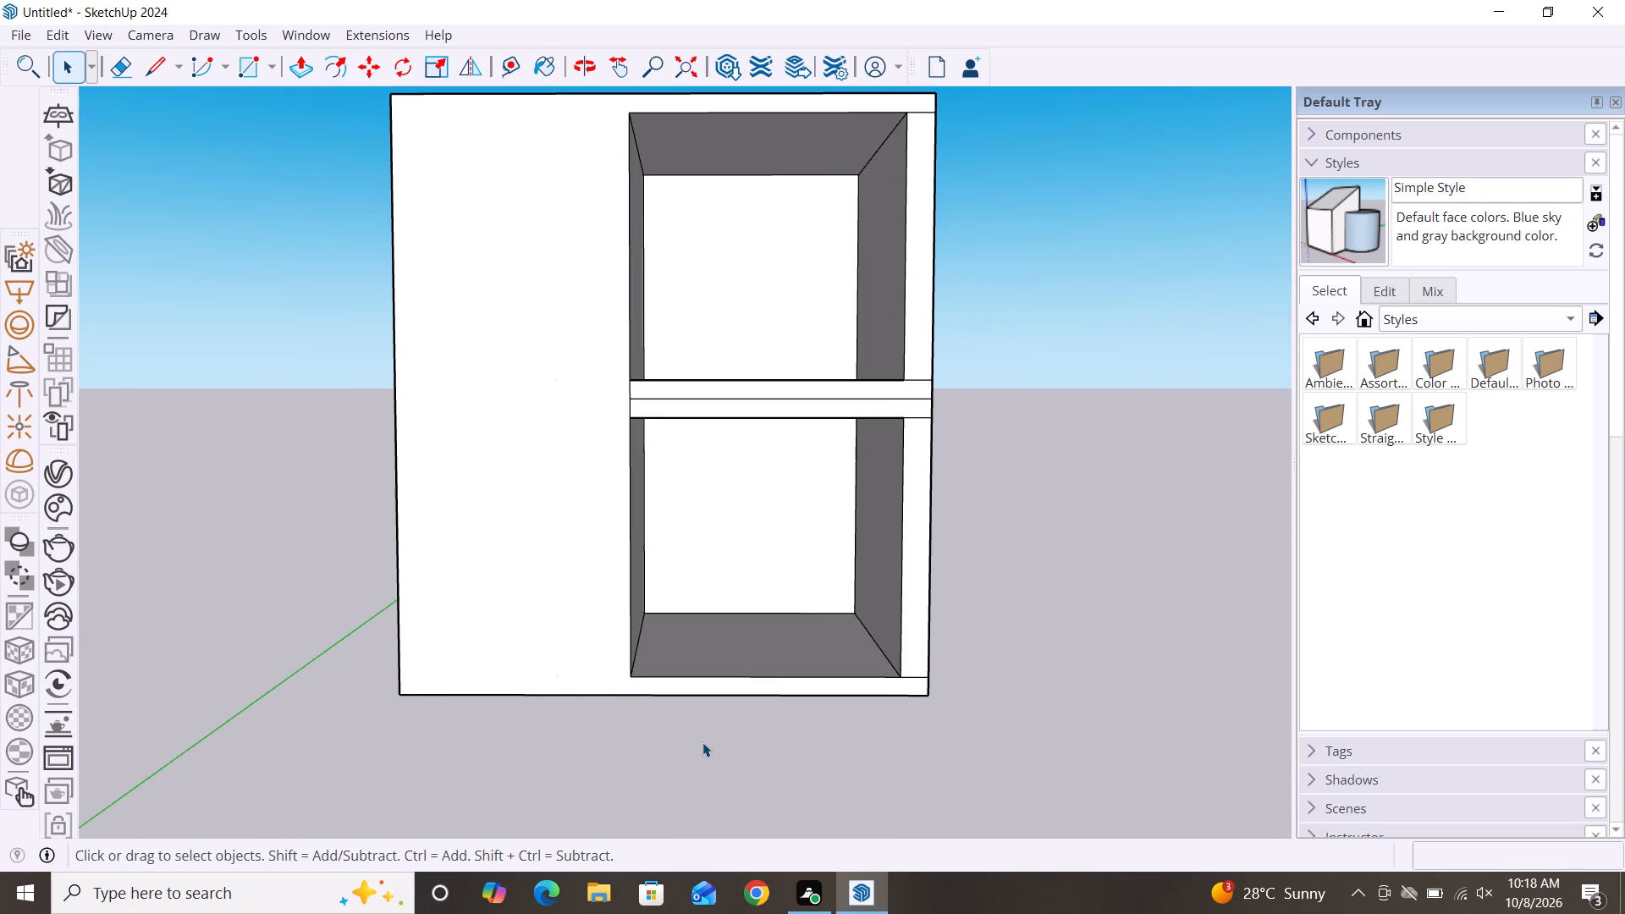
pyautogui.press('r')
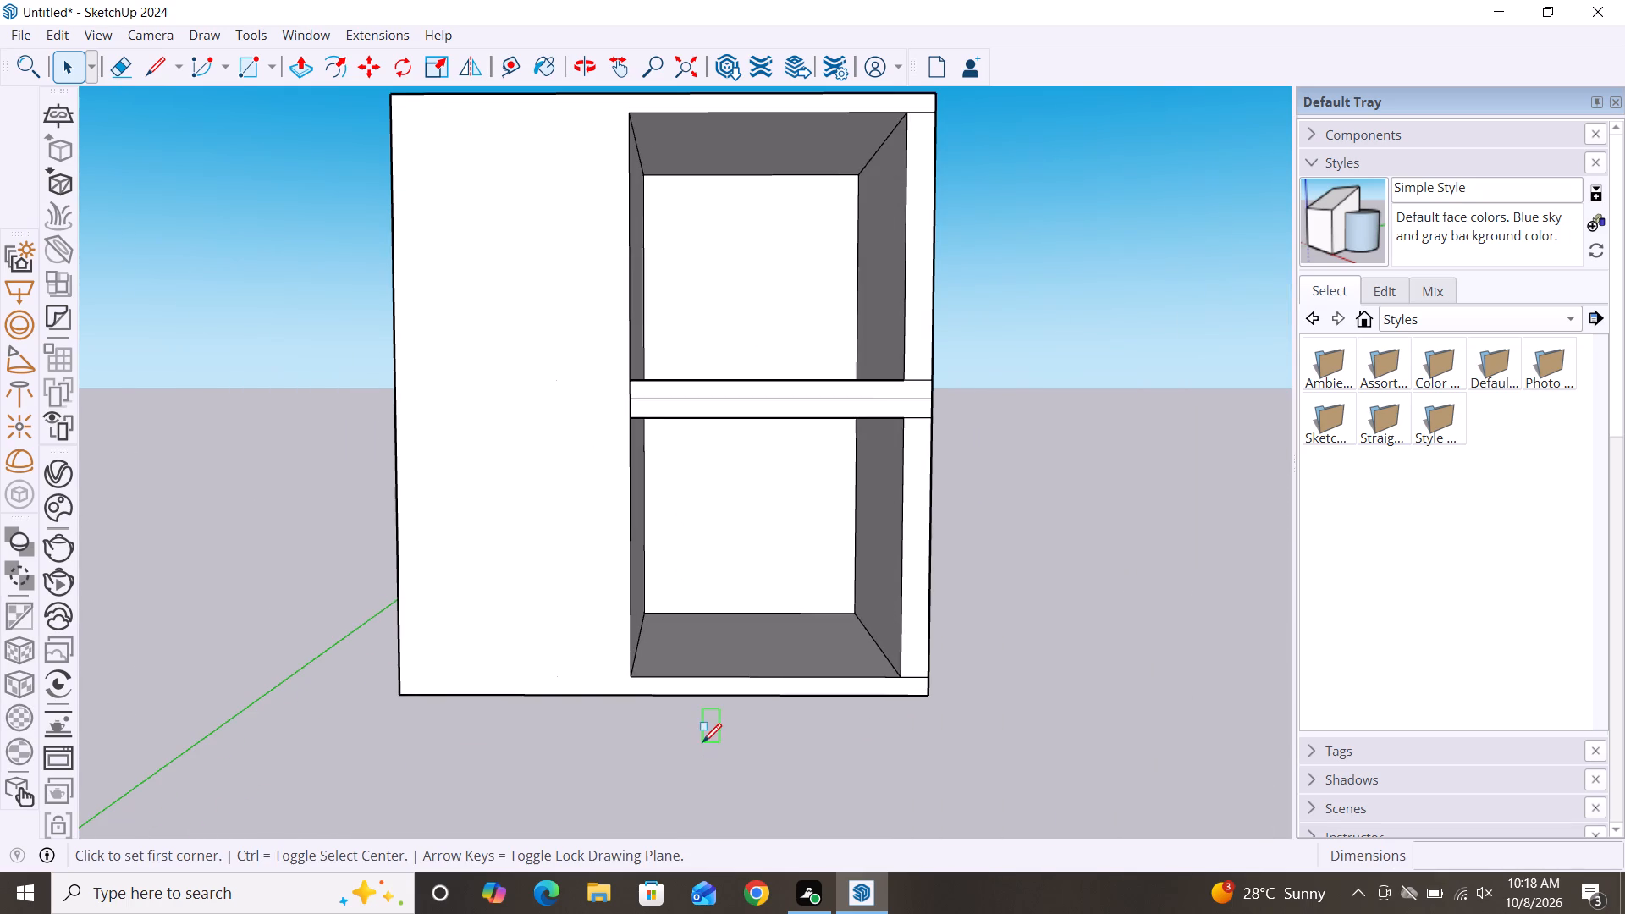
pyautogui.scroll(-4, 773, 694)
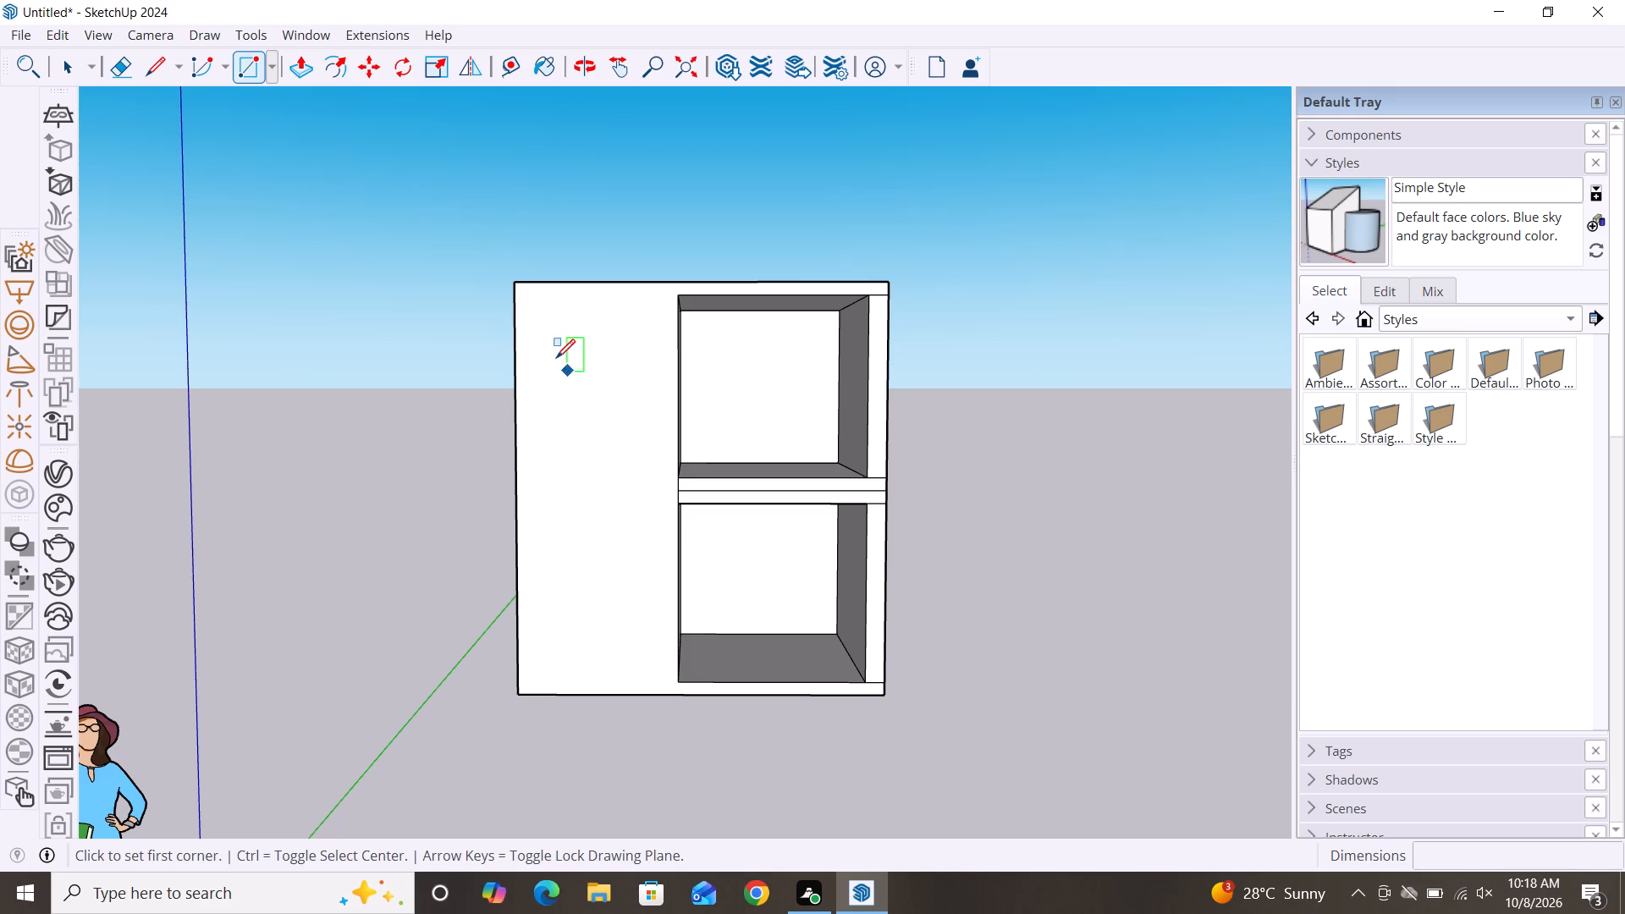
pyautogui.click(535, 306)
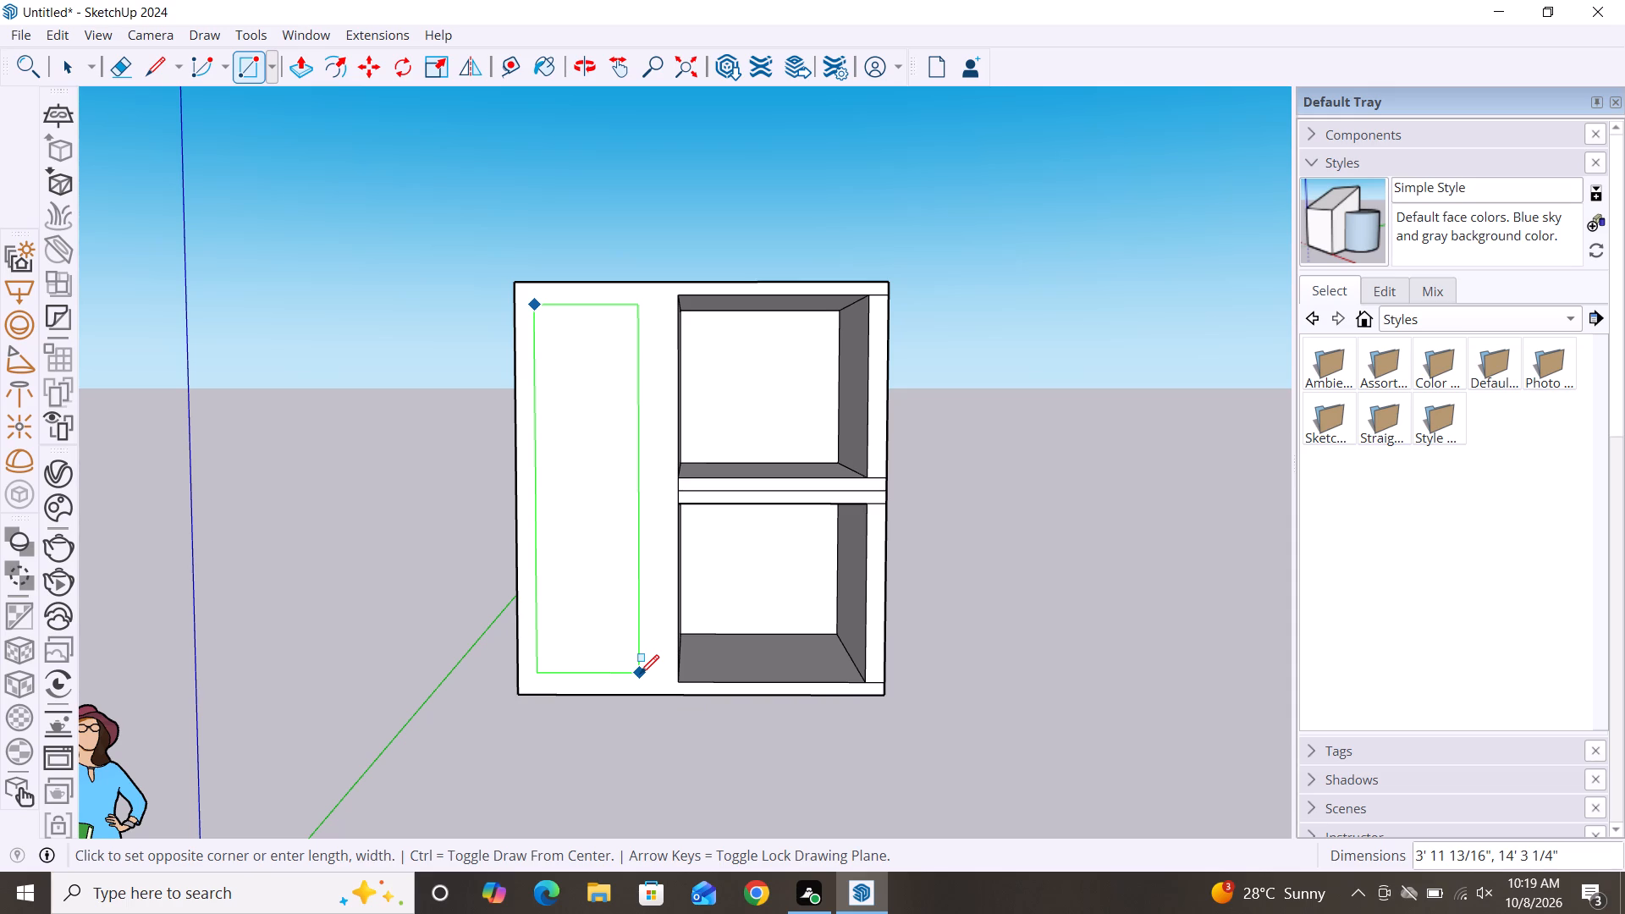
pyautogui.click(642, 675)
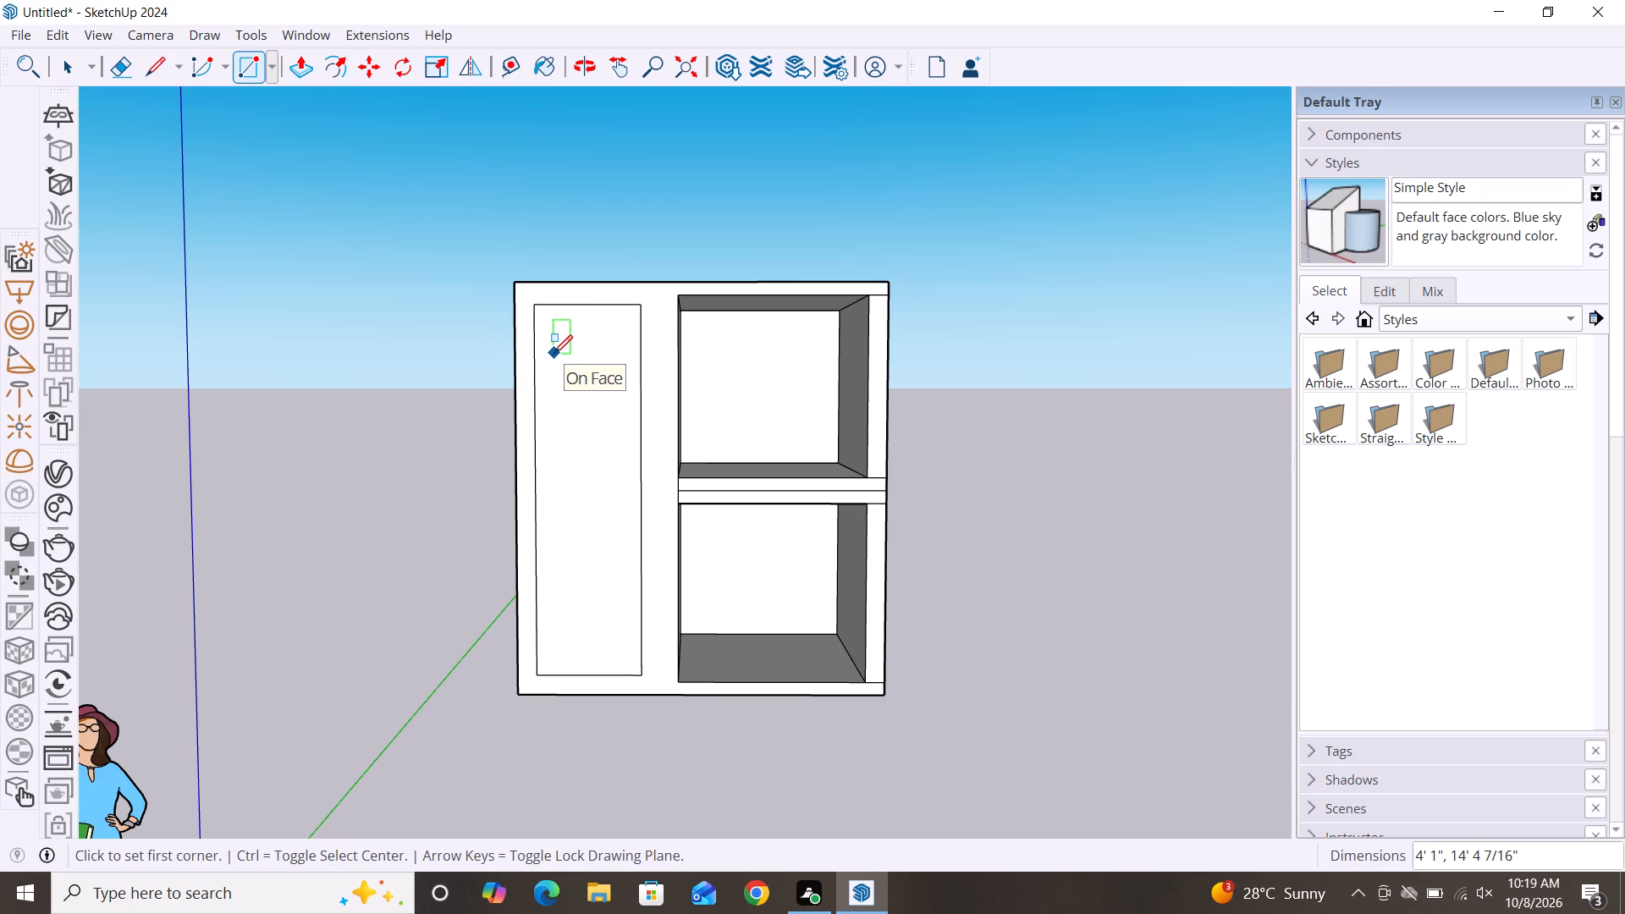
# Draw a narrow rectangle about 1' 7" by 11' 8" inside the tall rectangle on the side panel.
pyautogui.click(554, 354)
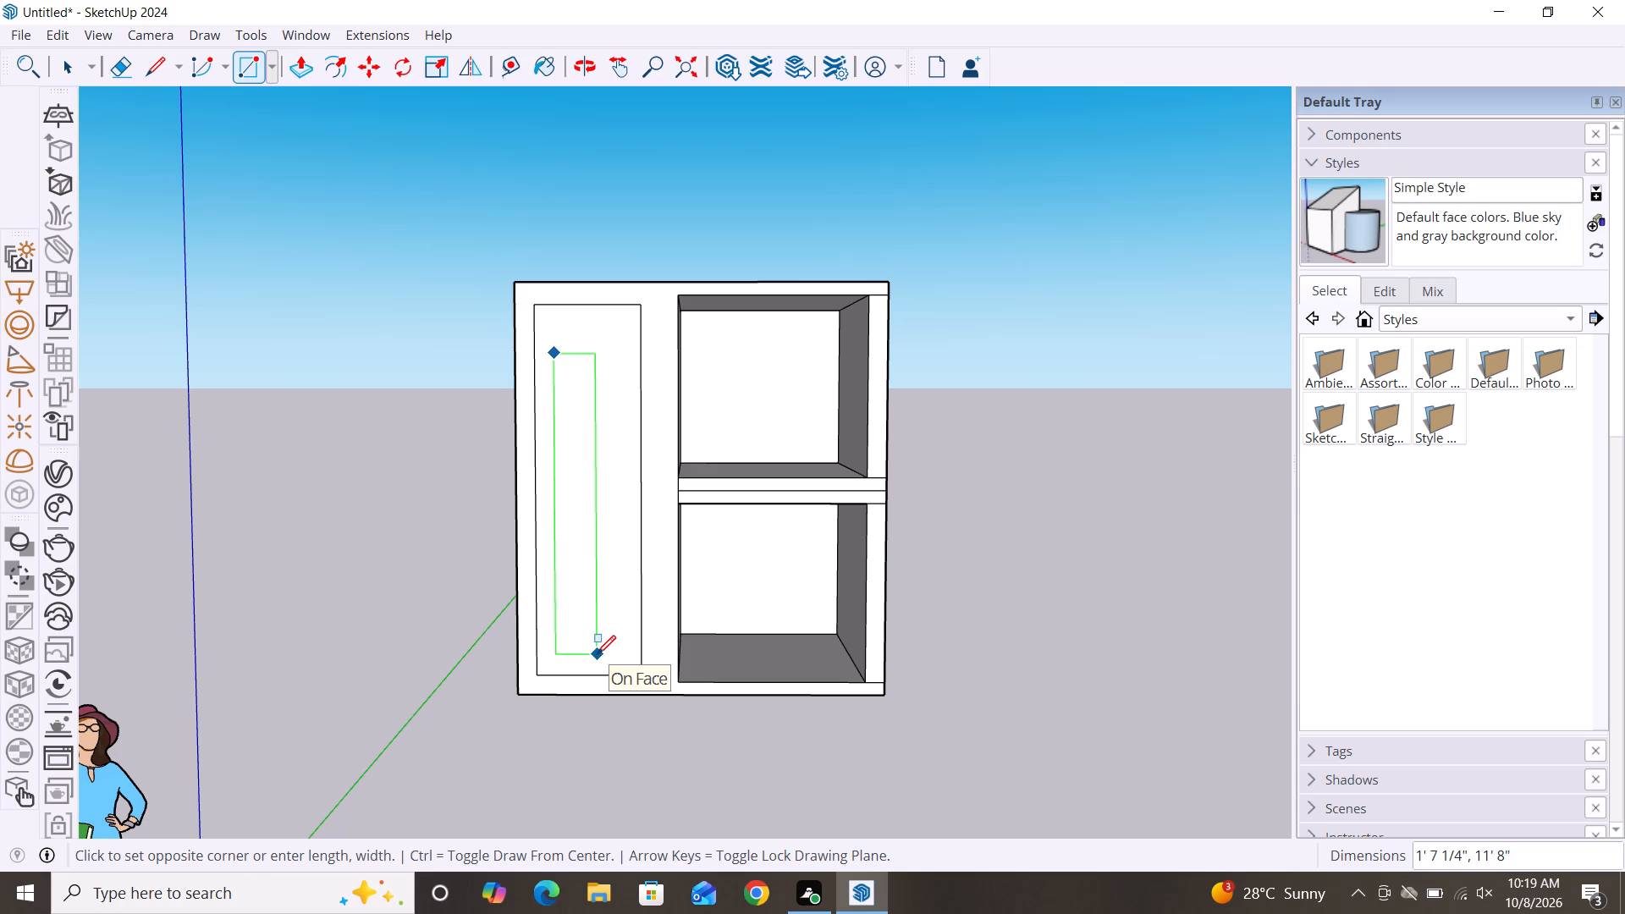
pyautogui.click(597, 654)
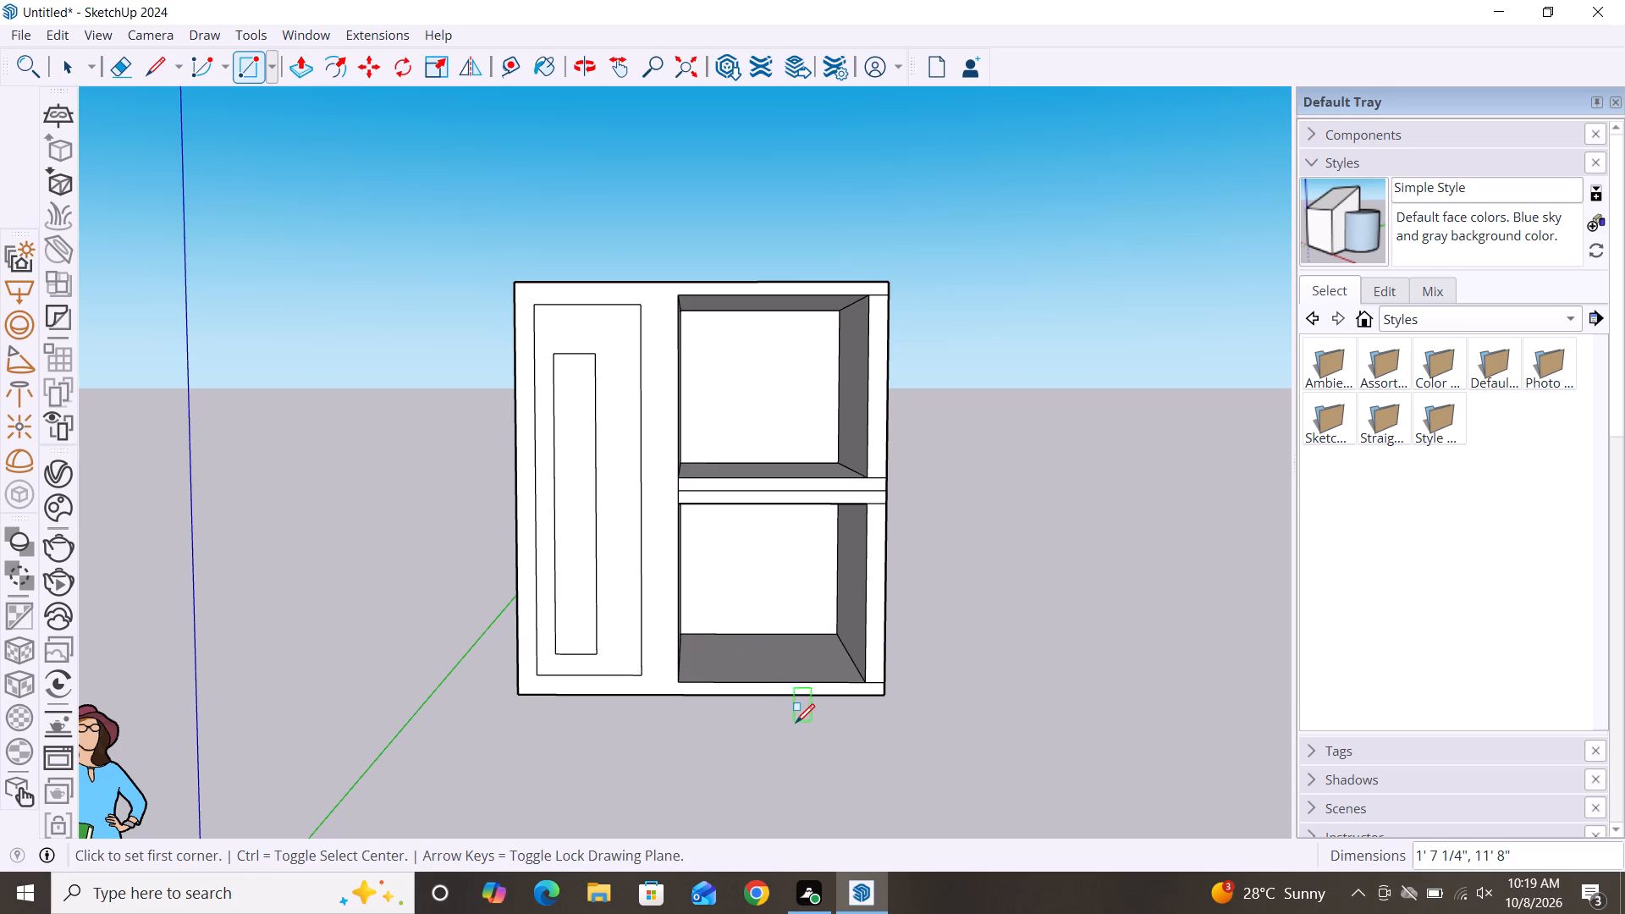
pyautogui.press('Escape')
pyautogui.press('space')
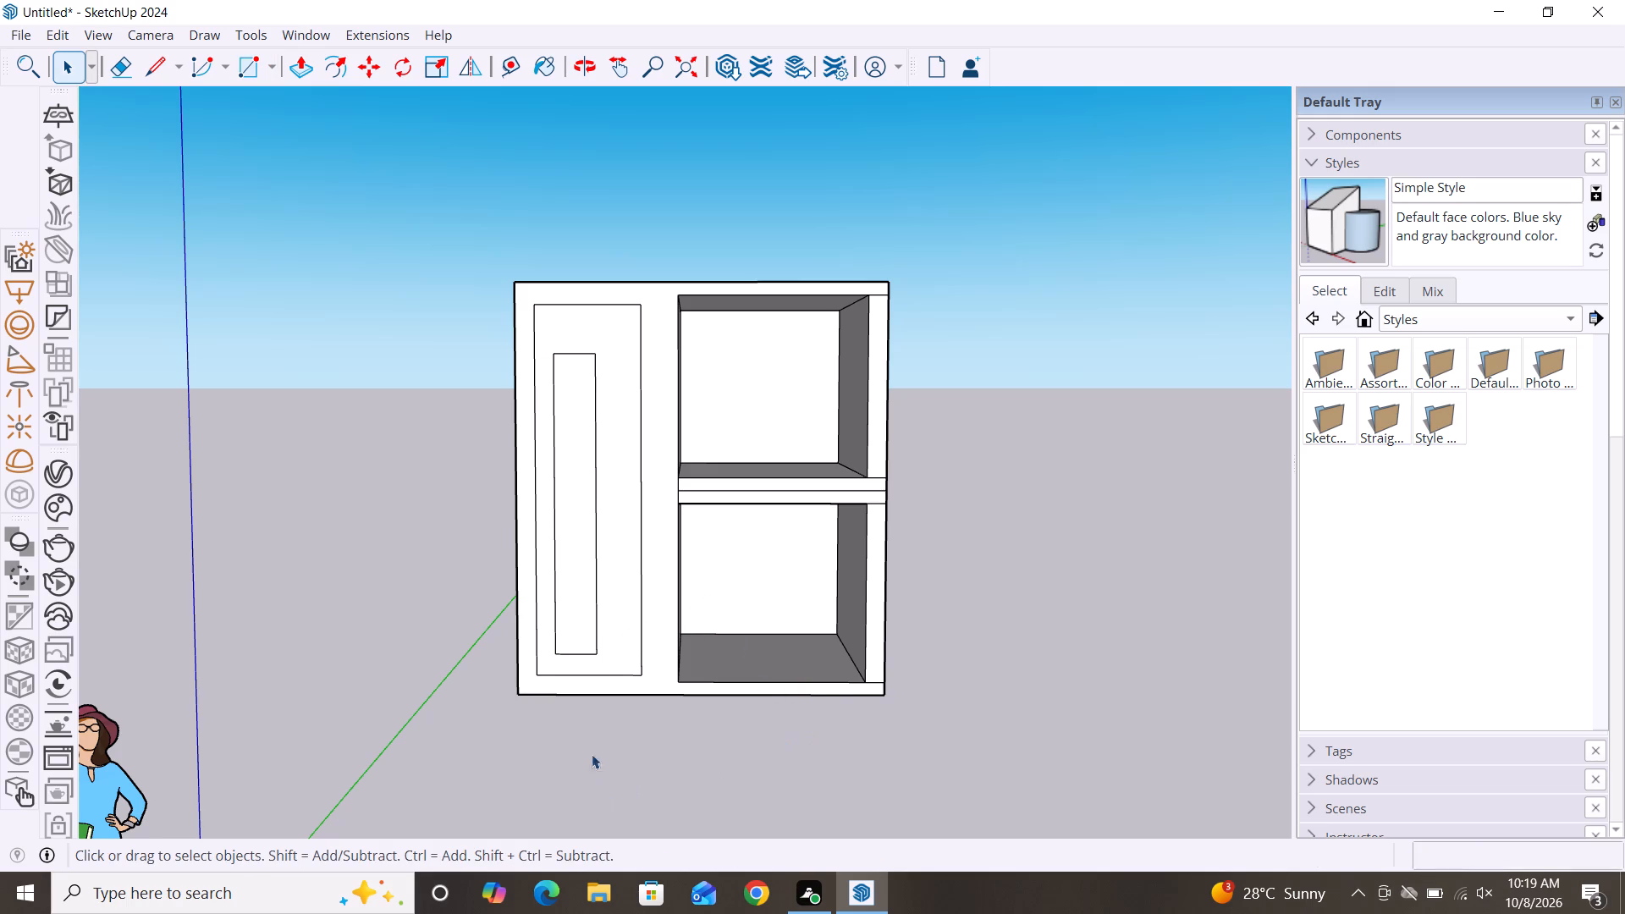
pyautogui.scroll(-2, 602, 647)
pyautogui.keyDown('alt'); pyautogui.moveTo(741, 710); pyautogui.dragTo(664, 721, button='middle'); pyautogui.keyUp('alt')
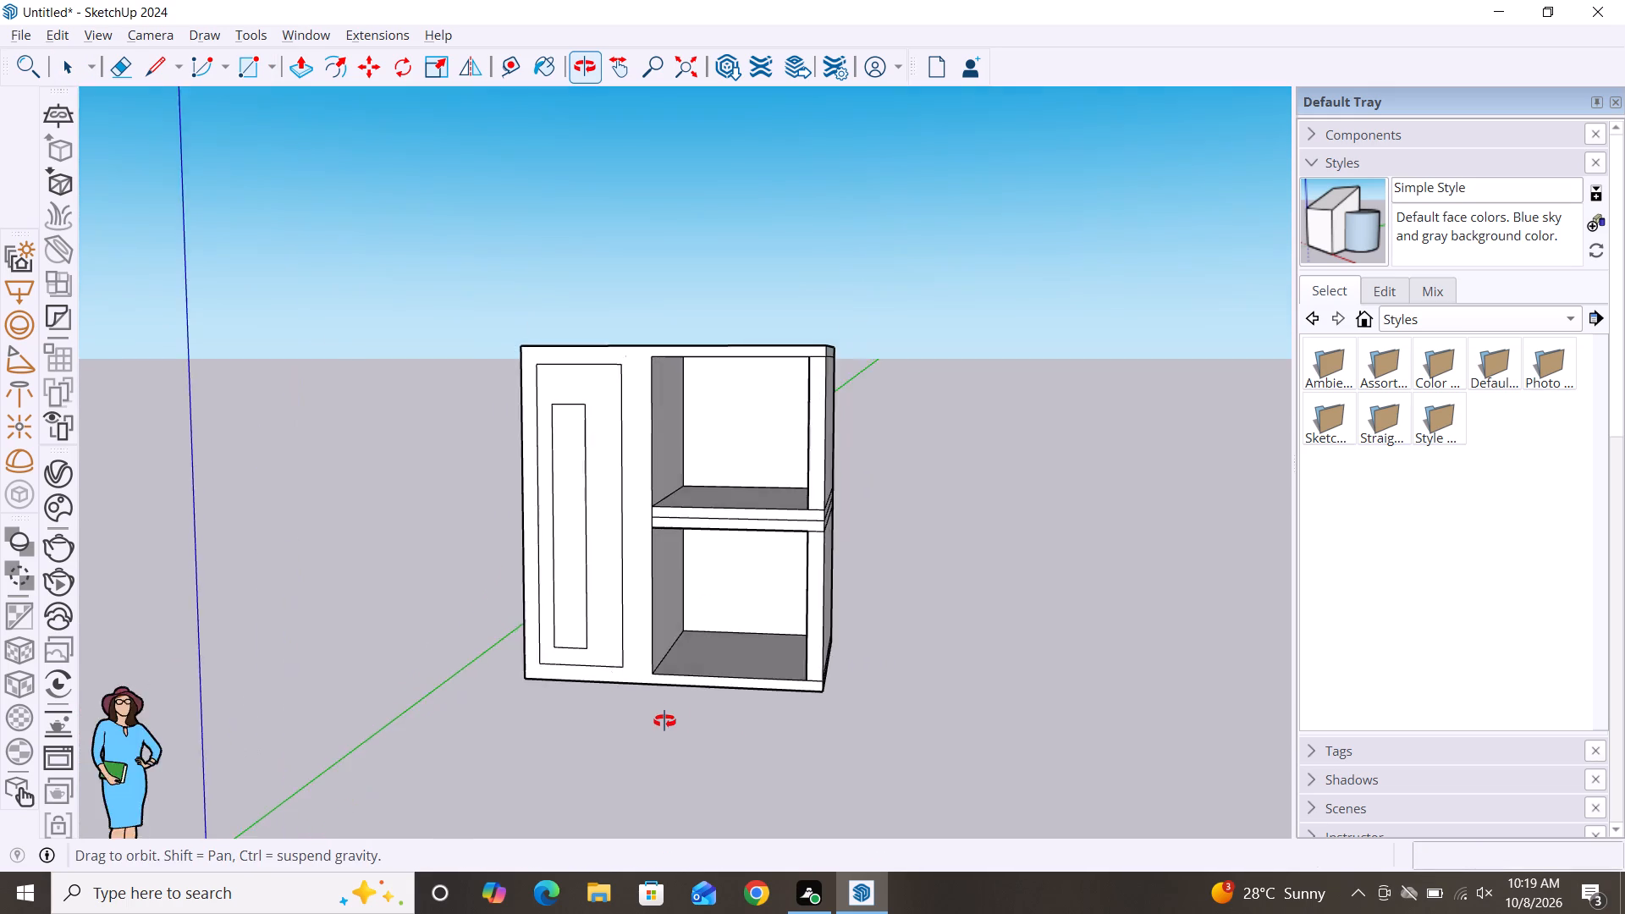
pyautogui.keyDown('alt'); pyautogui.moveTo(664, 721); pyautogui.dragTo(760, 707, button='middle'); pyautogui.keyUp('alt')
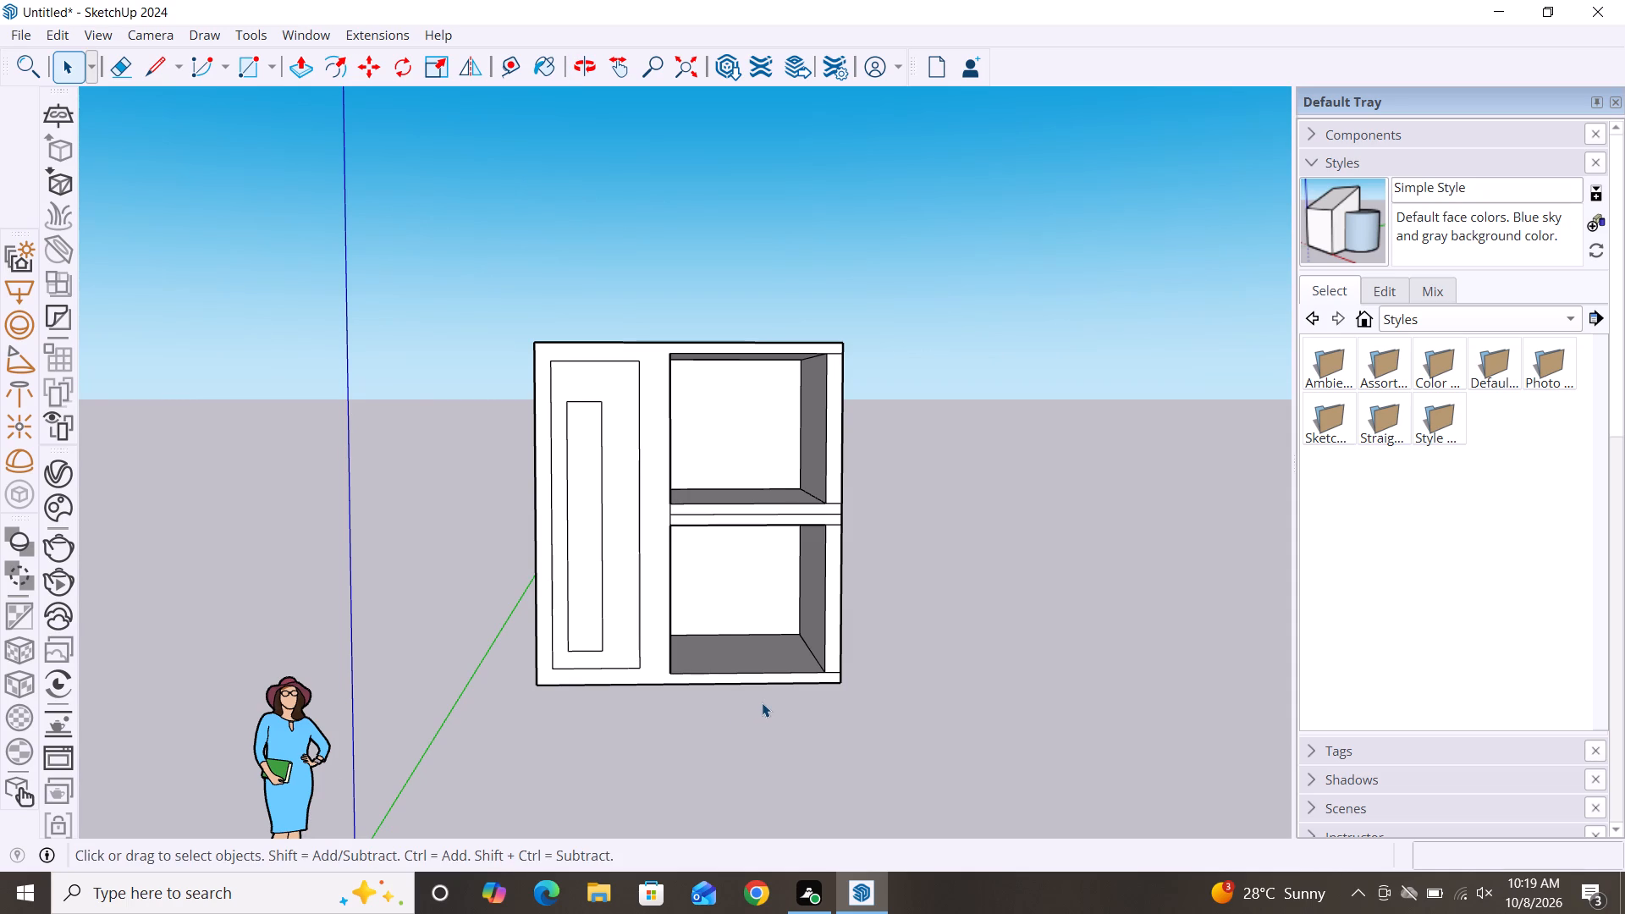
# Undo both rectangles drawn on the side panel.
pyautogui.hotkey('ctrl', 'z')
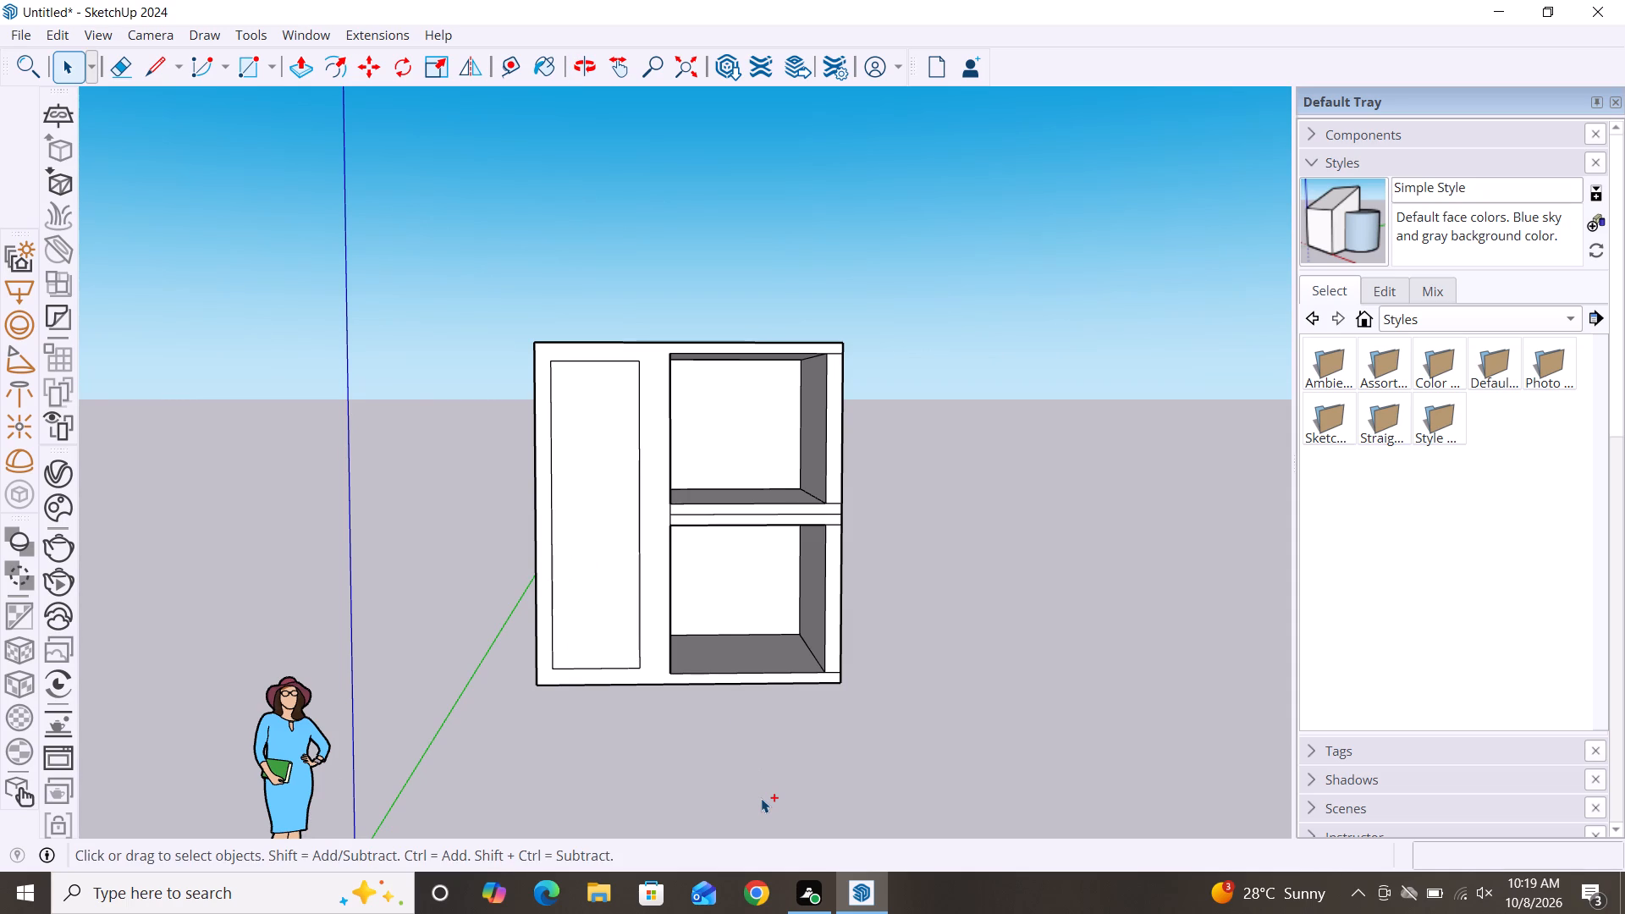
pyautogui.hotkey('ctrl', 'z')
# Move the side panel's outer vertical edge outward about 1' 7" along the red axis to widen the panel.
pyautogui.keyDown('alt'); pyautogui.moveTo(523, 659); pyautogui.dragTo(730, 682, button='middle'); pyautogui.keyUp('alt')
pyautogui.scroll(7, 622, 690)
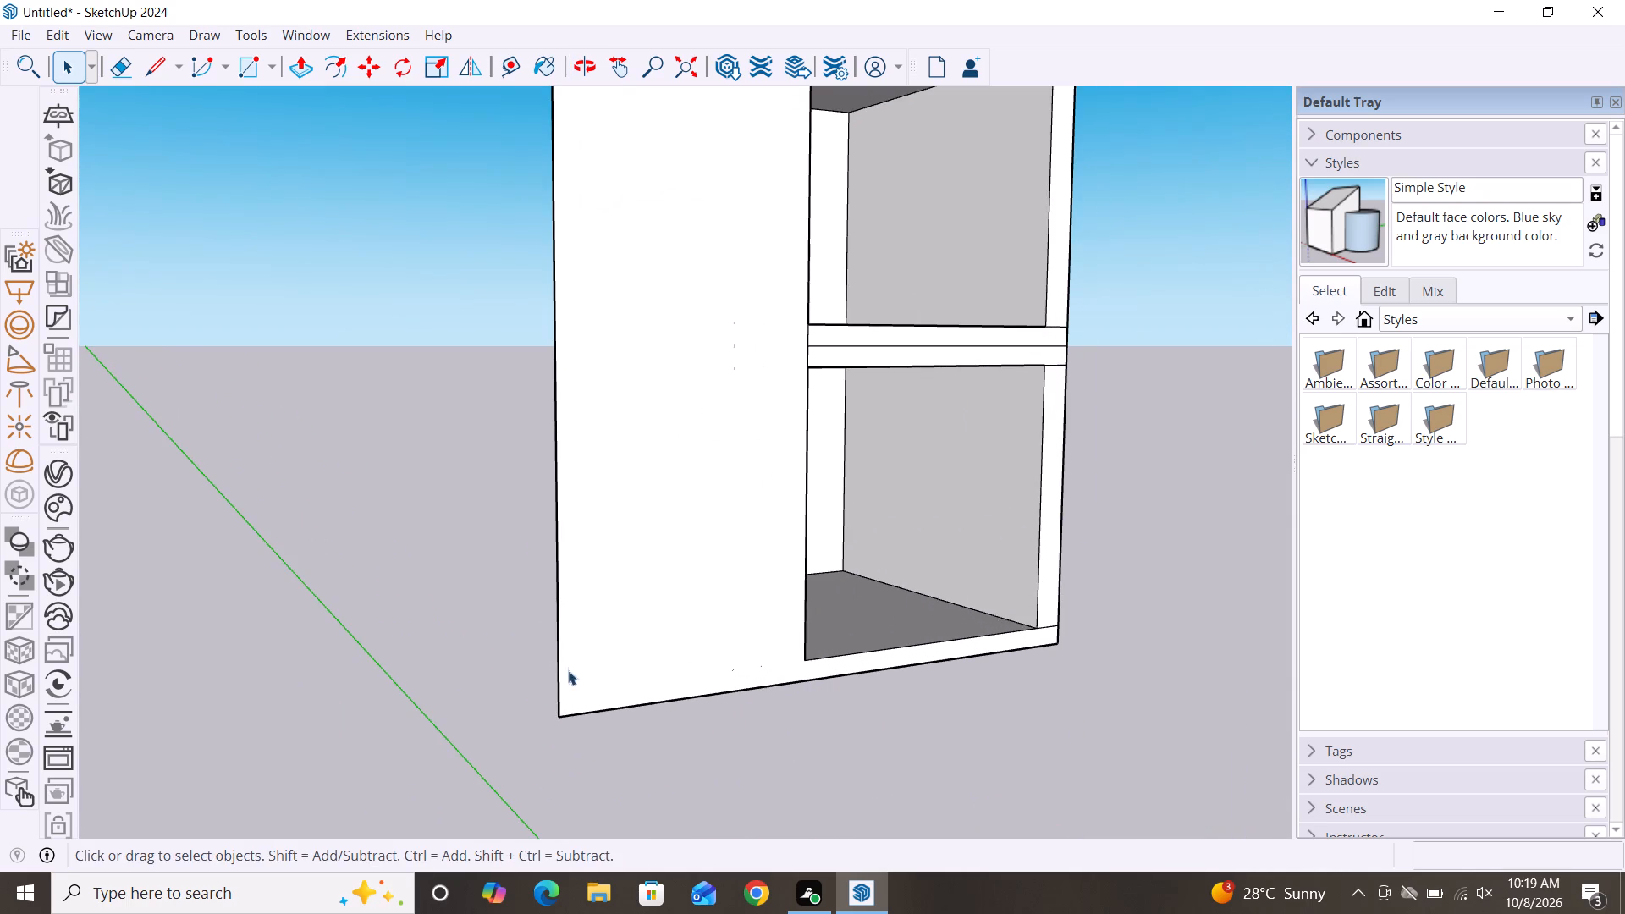
pyautogui.click(558, 700)
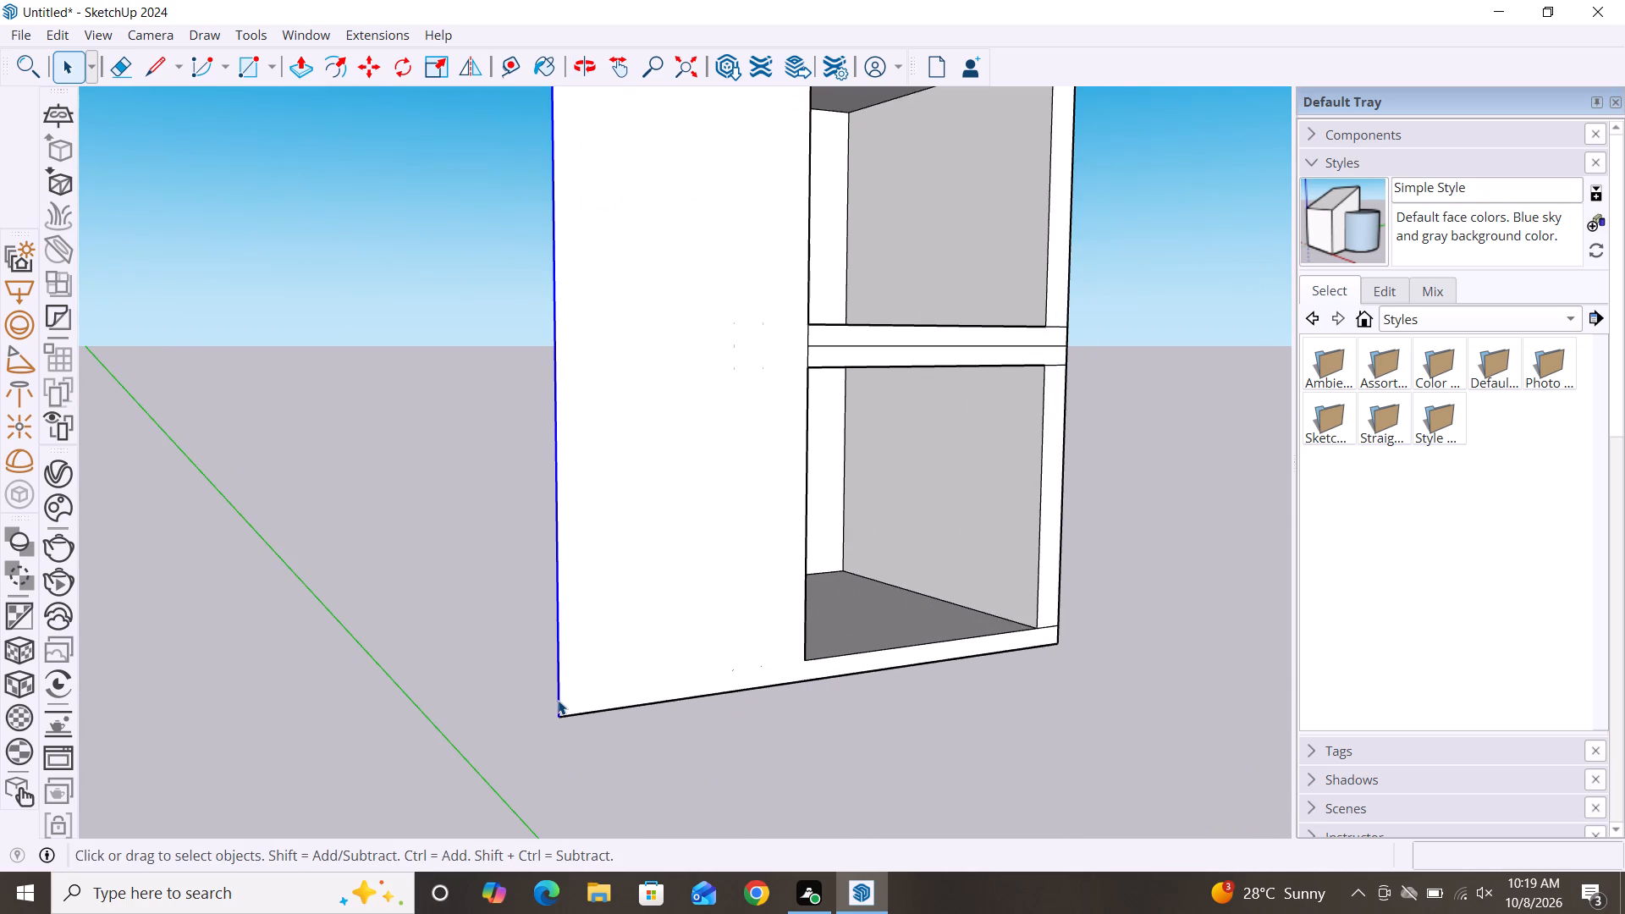
pyautogui.press('m')
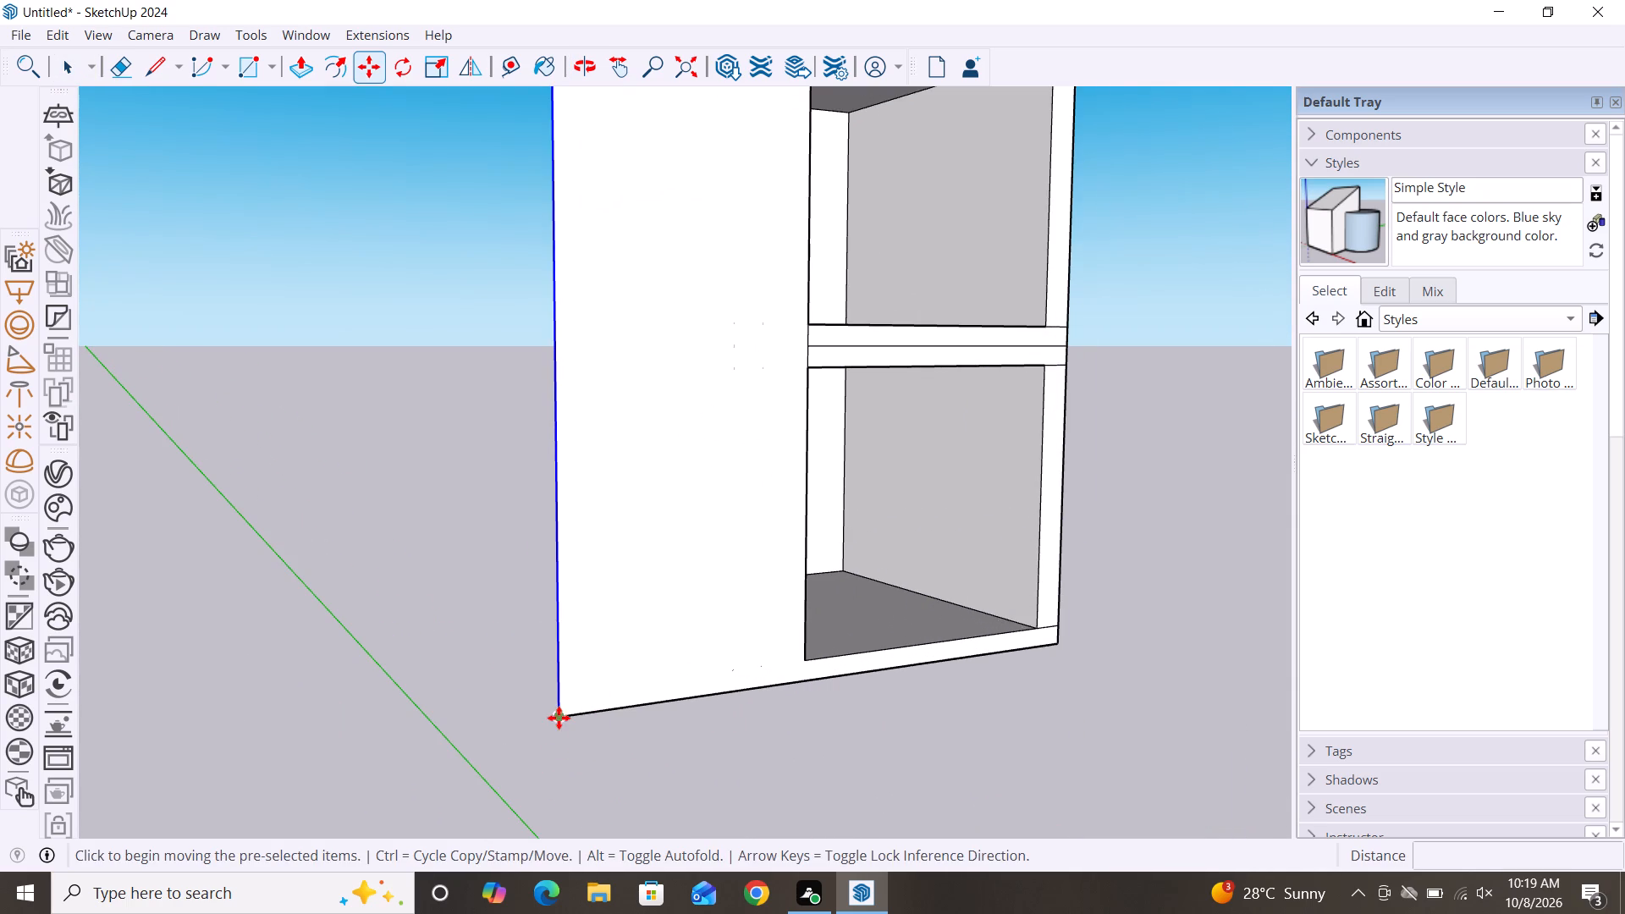
pyautogui.click(559, 718)
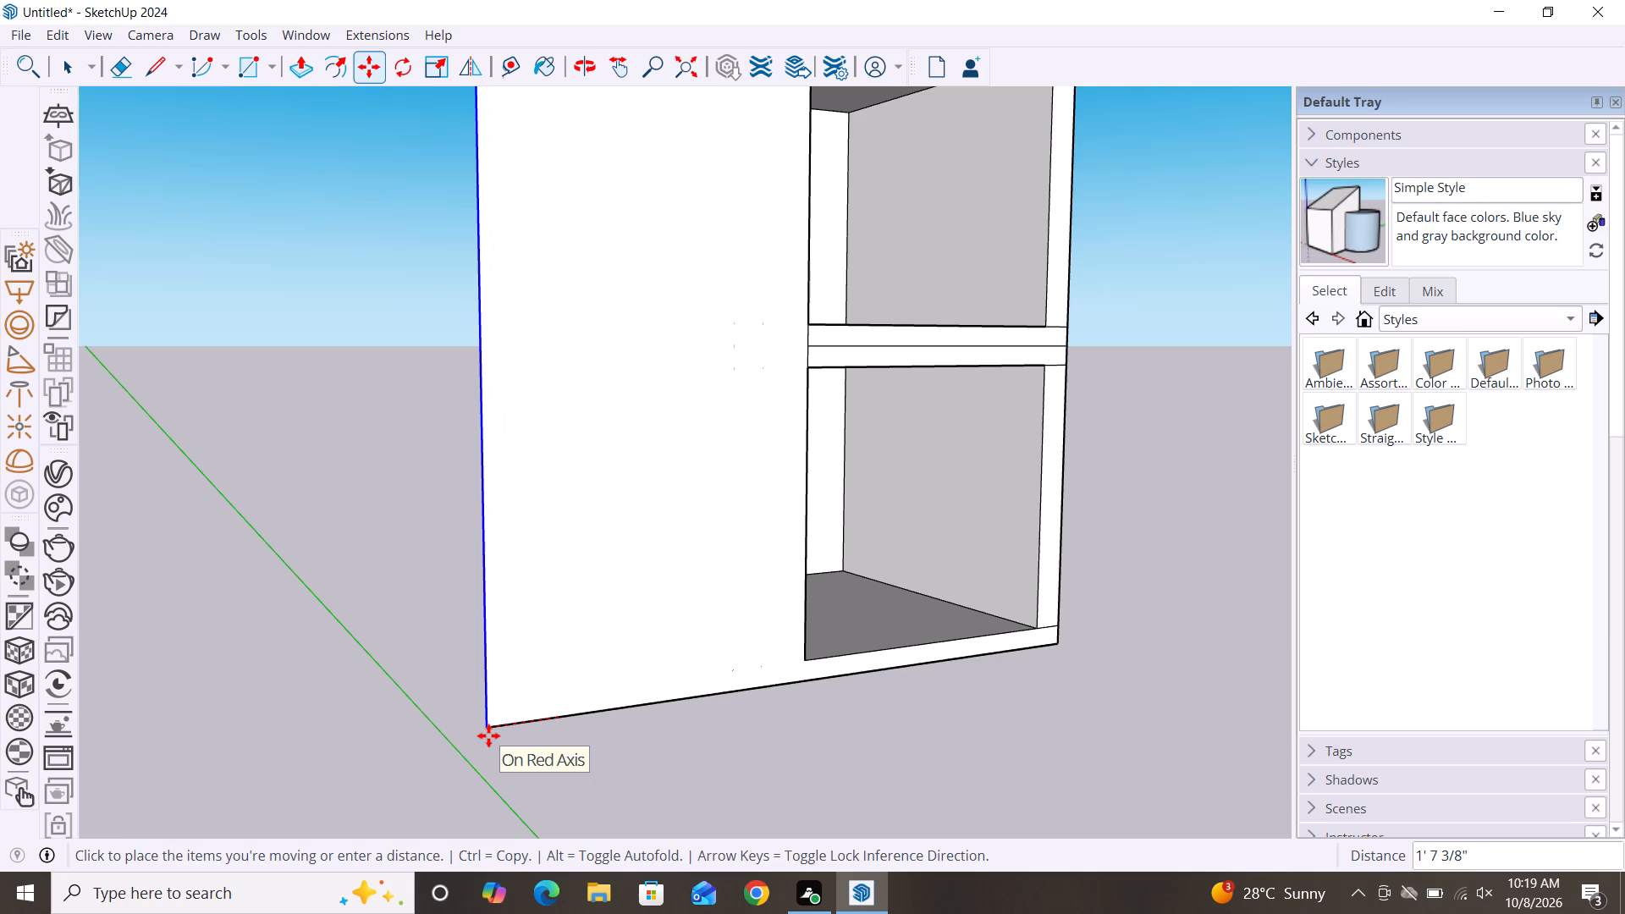
pyautogui.click(488, 735)
pyautogui.press('Escape')
pyautogui.press('space')
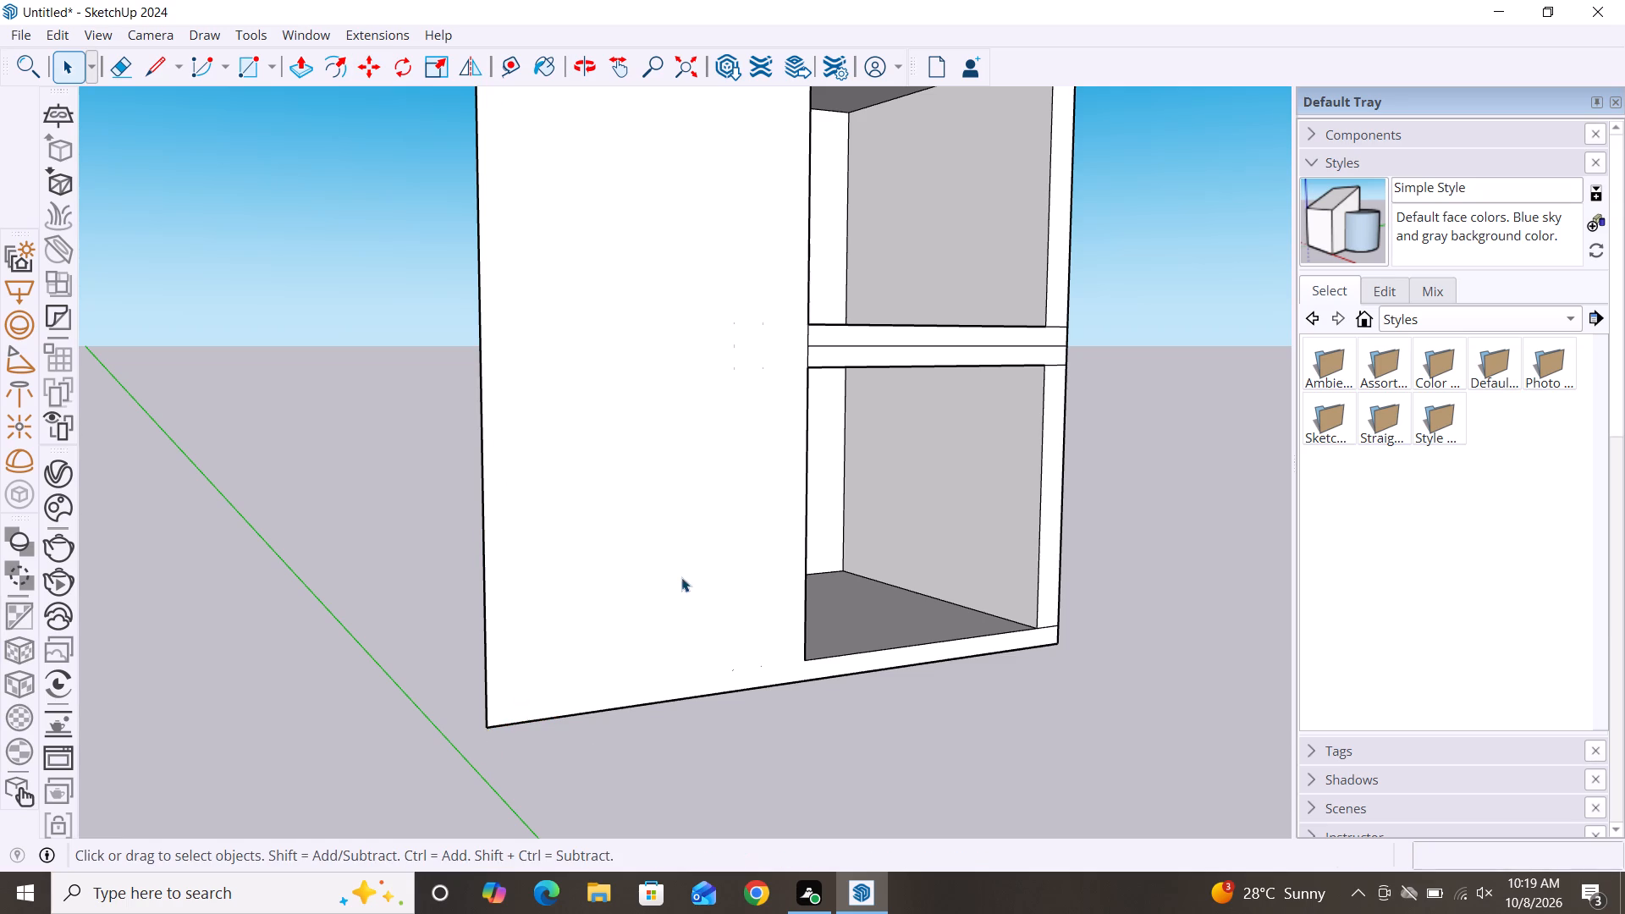
# Draw a tall rectangle about 4' 10" by 13' 10" on the widened side panel, inset from its edges.
pyautogui.scroll(-7, 750, 522)
pyautogui.keyDown('alt'); pyautogui.moveTo(786, 760); pyautogui.dragTo(557, 781, button='middle'); pyautogui.keyUp('alt')
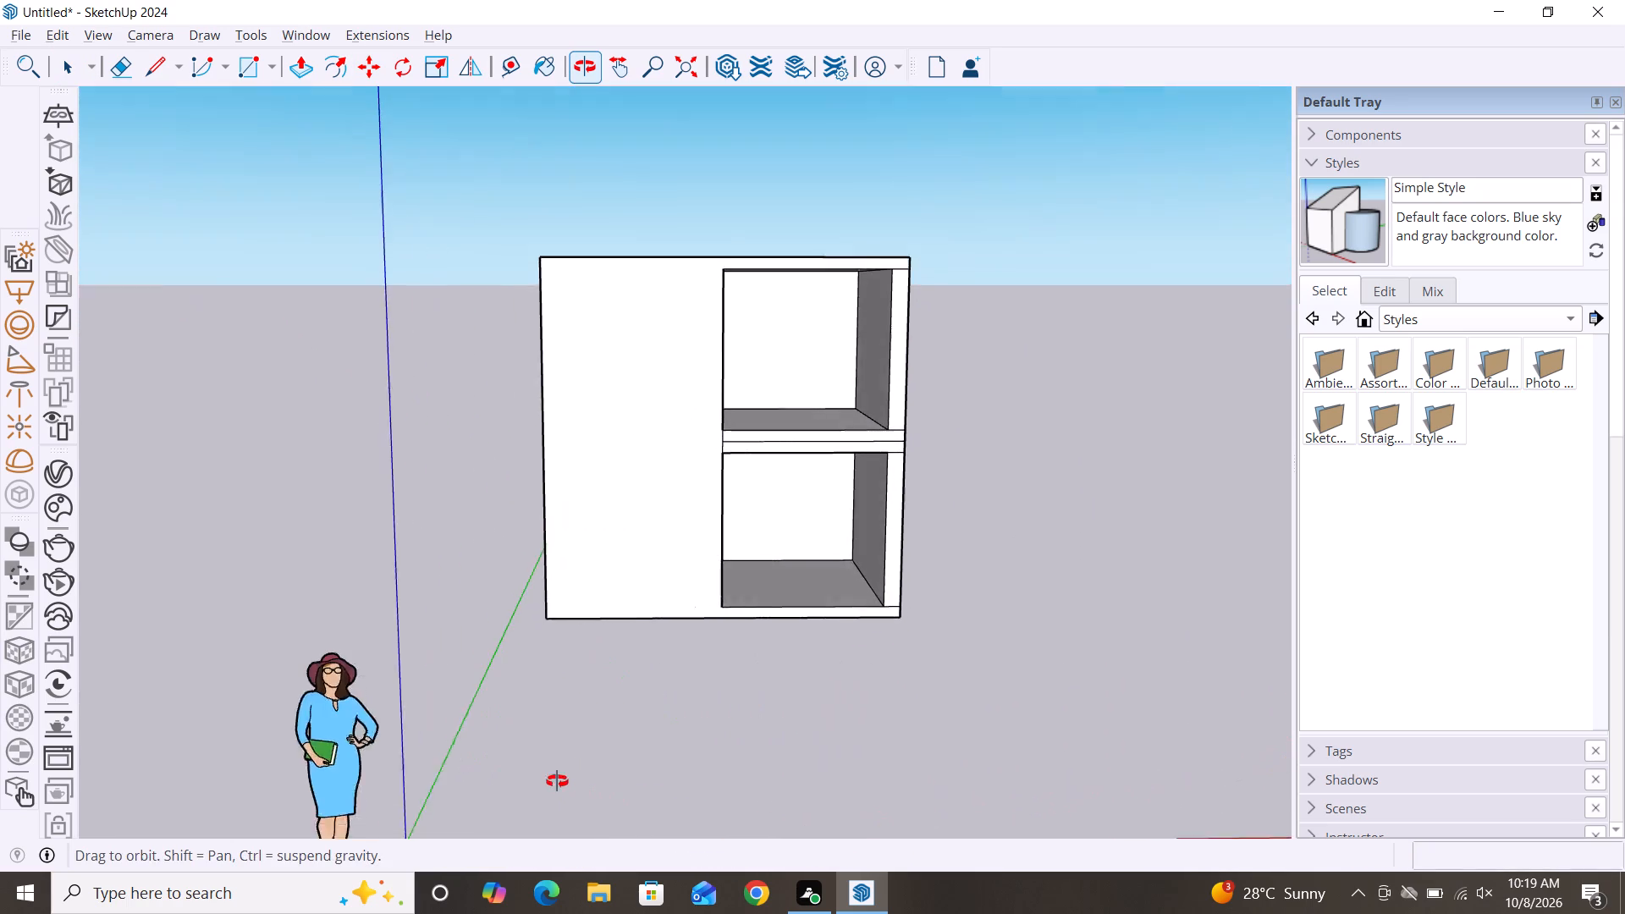
pyautogui.keyDown('alt'); pyautogui.moveTo(557, 781); pyautogui.dragTo(557, 780, button='middle'); pyautogui.keyUp('alt')
pyautogui.scroll(-1, 671, 542)
pyautogui.scroll(3, 671, 542)
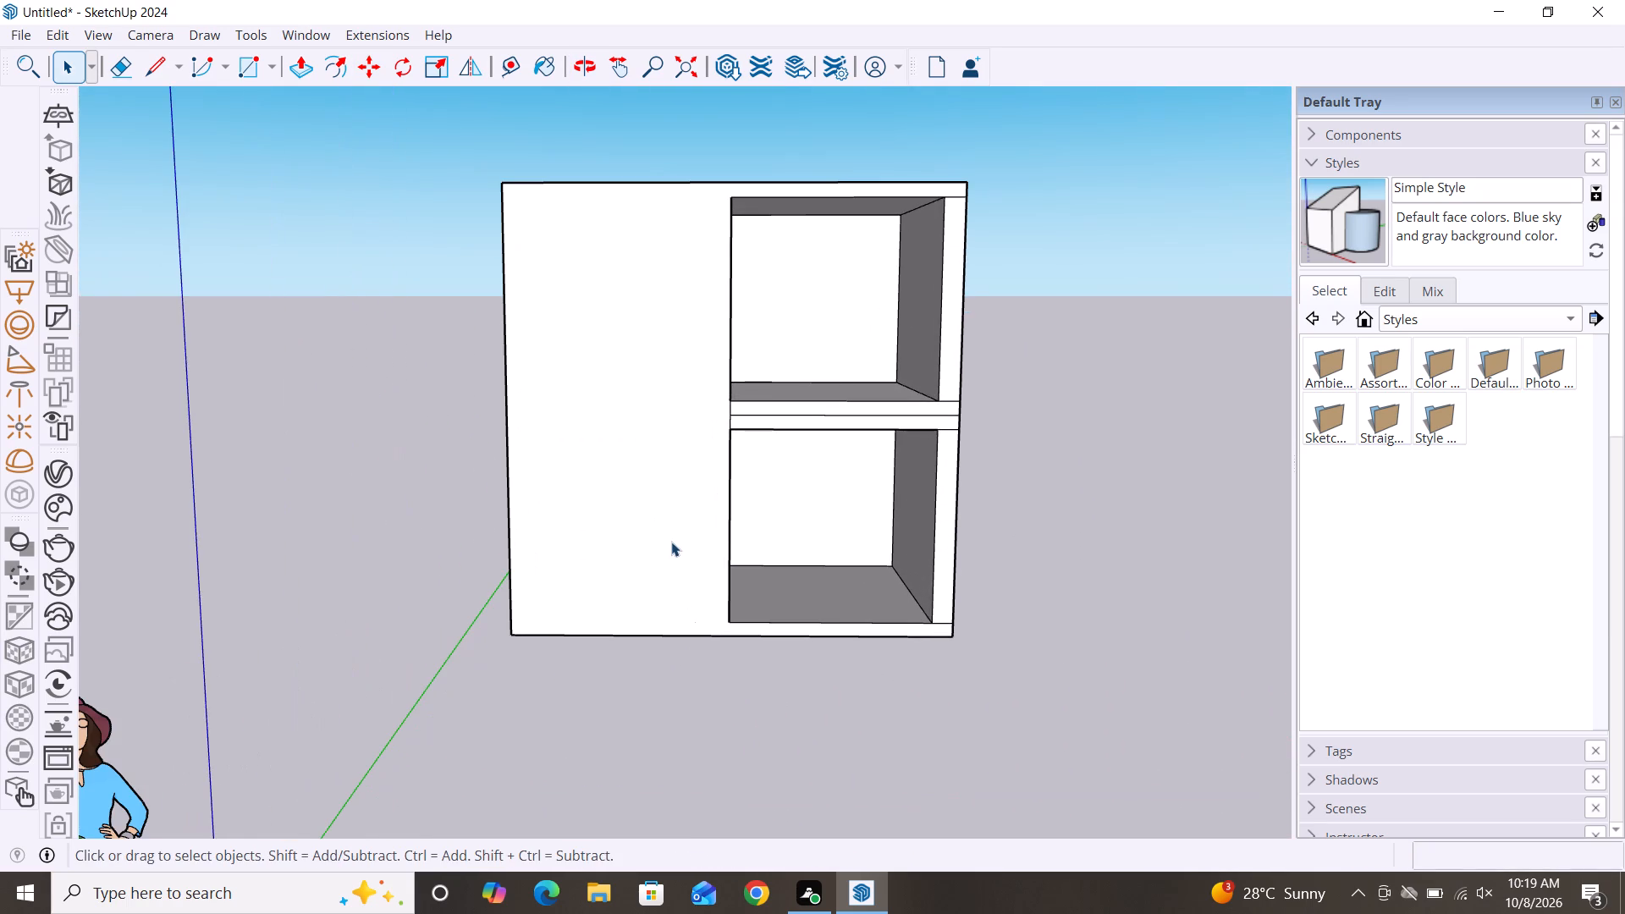
pyautogui.press('r')
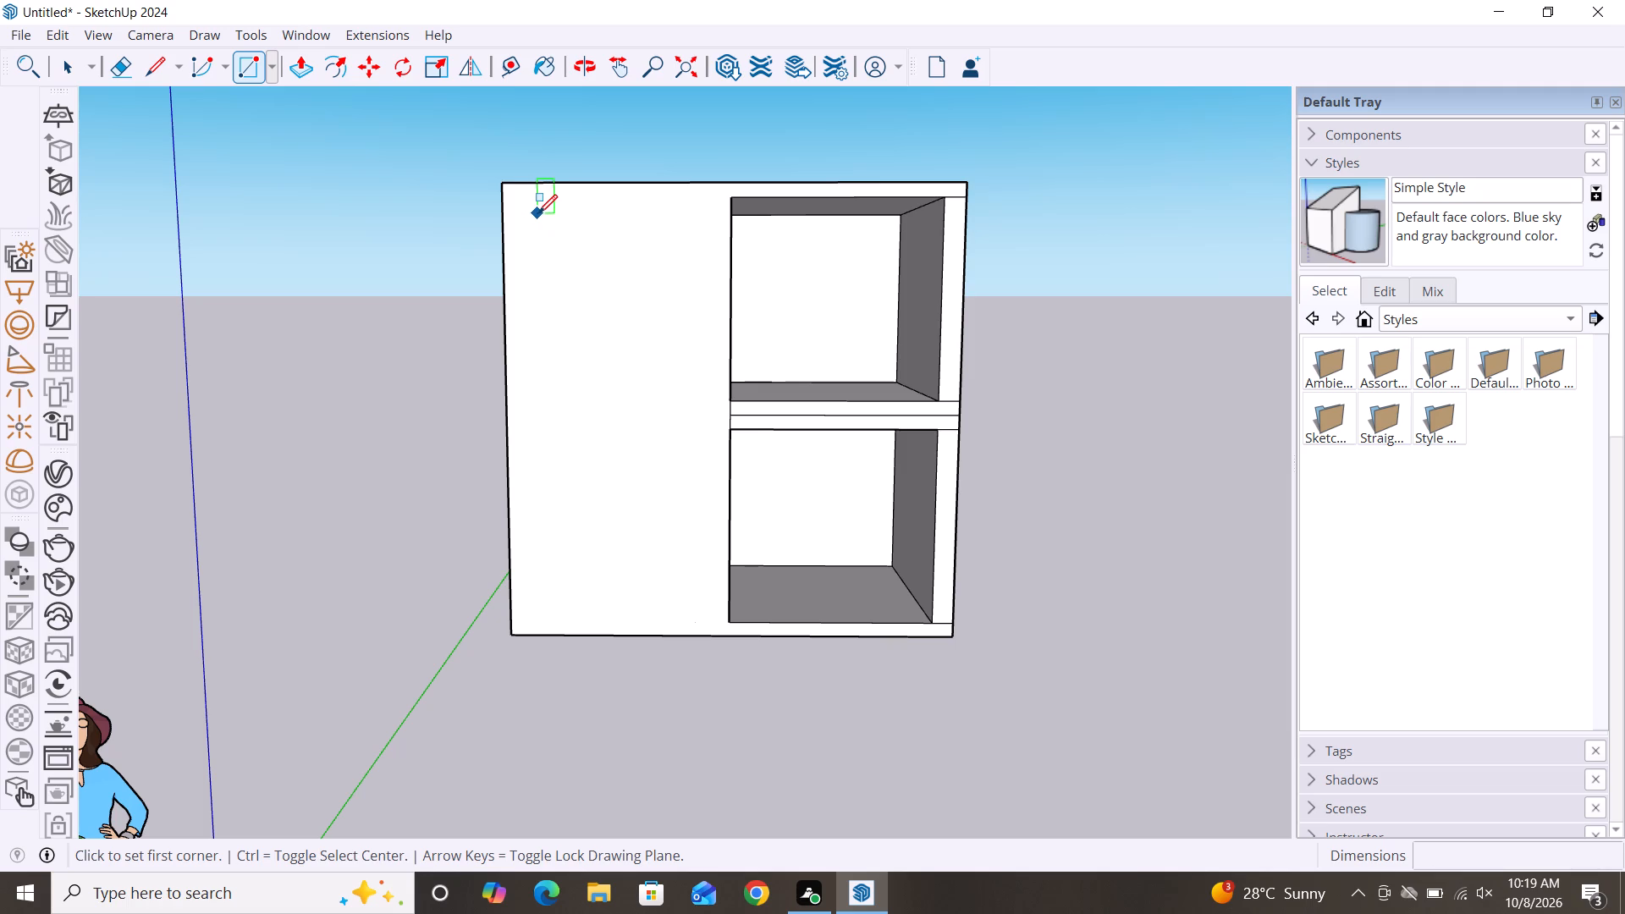
pyautogui.click(534, 215)
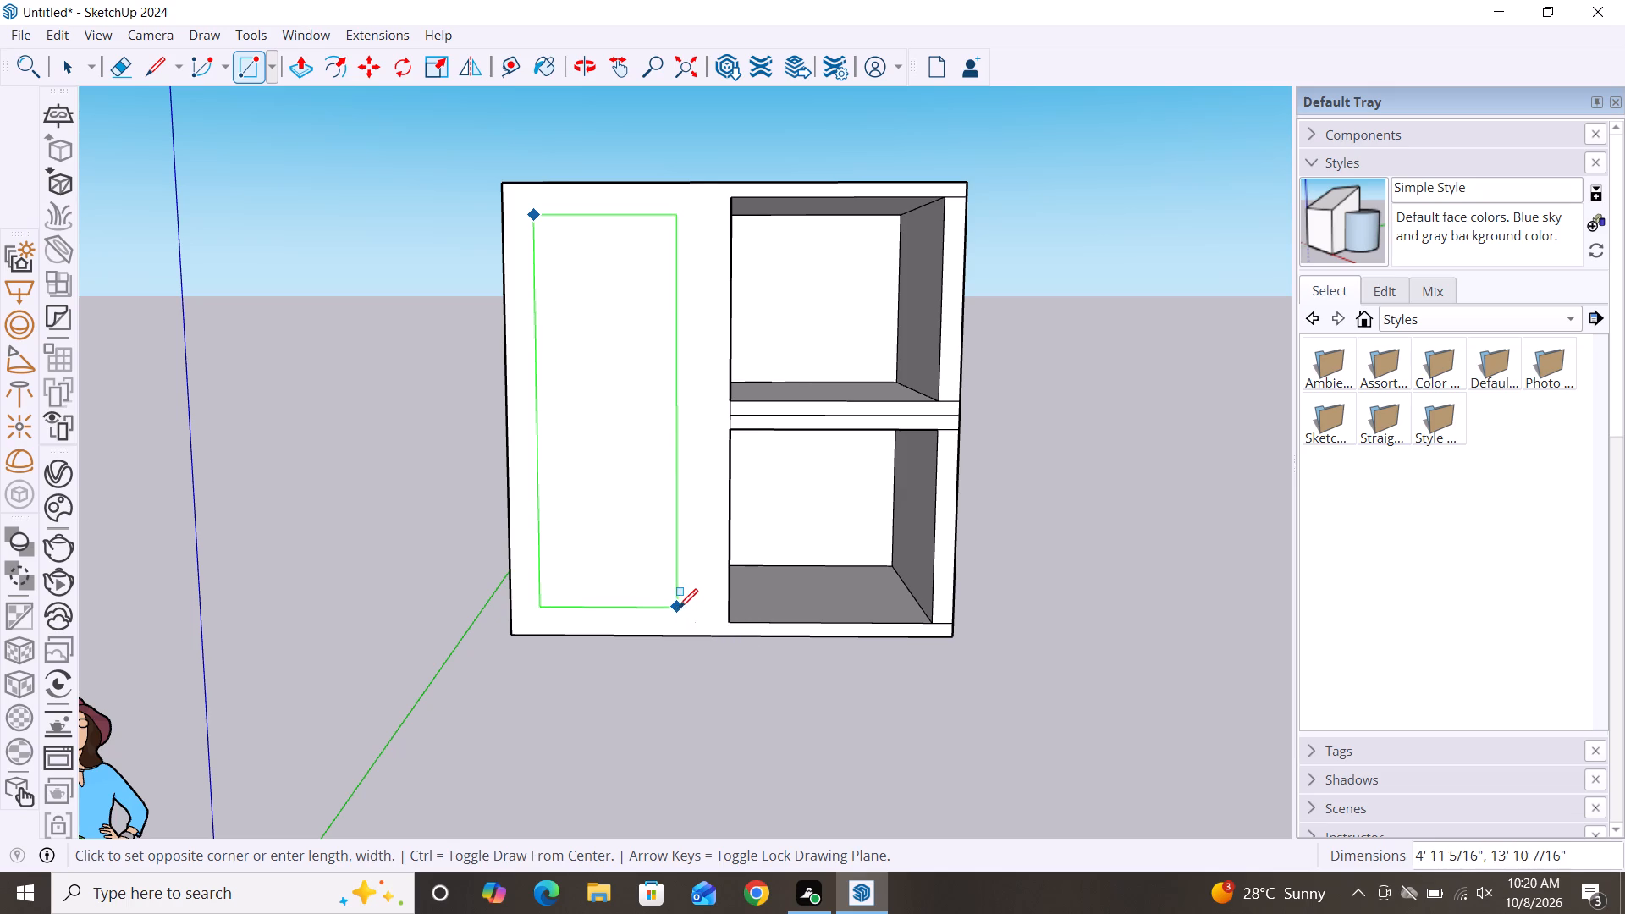
pyautogui.click(675, 608)
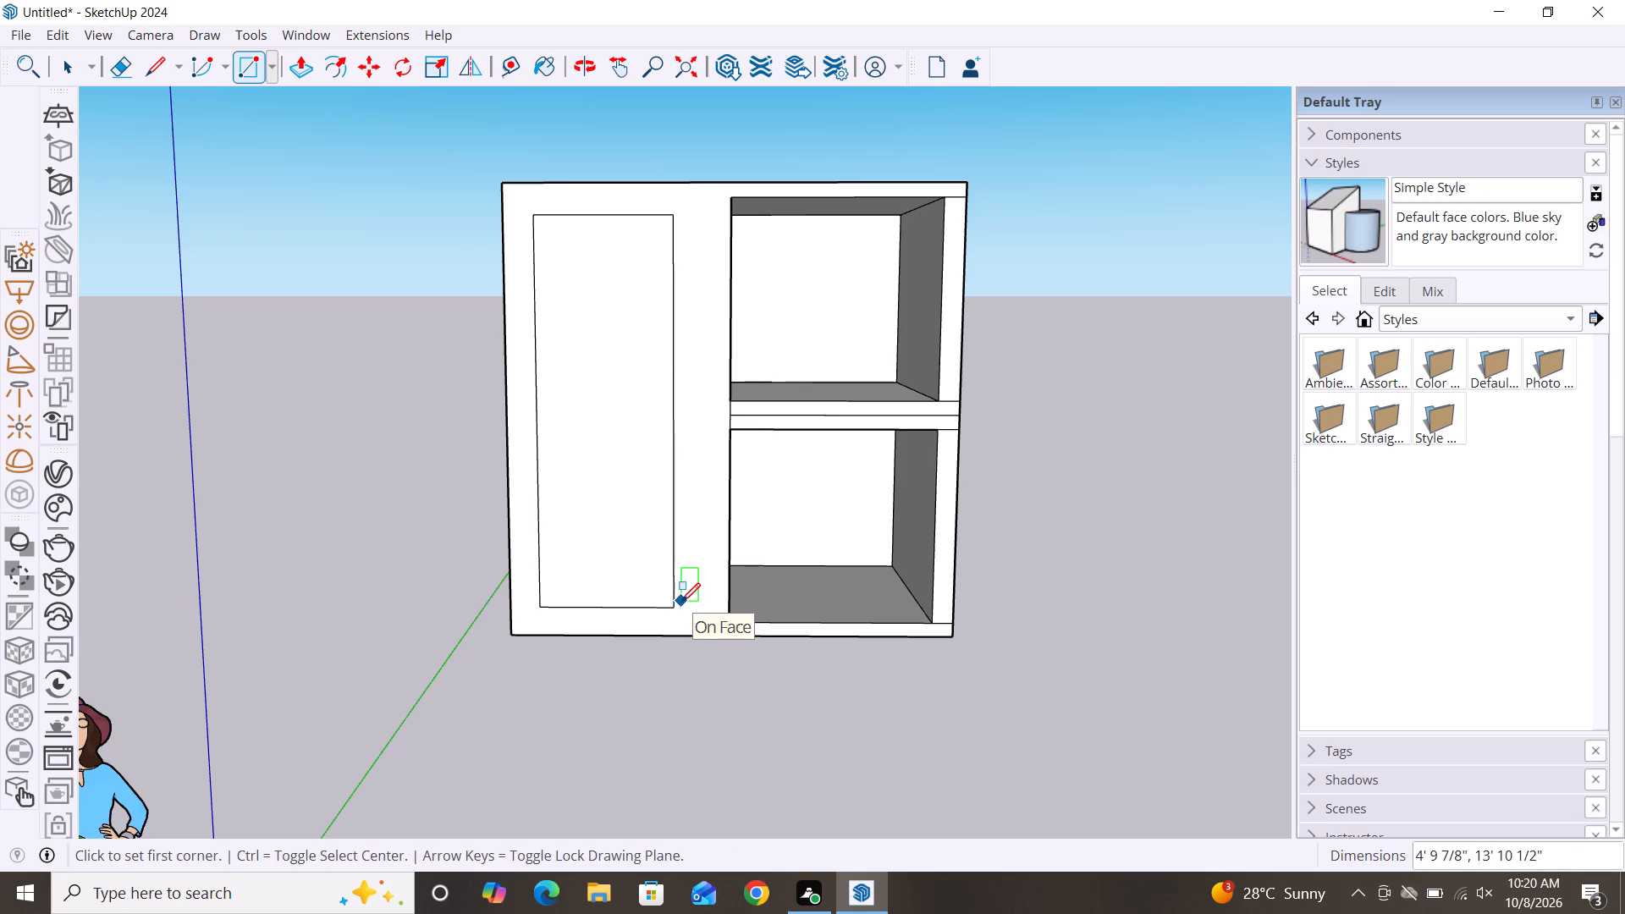
pyautogui.press('space')
pyautogui.press('space')
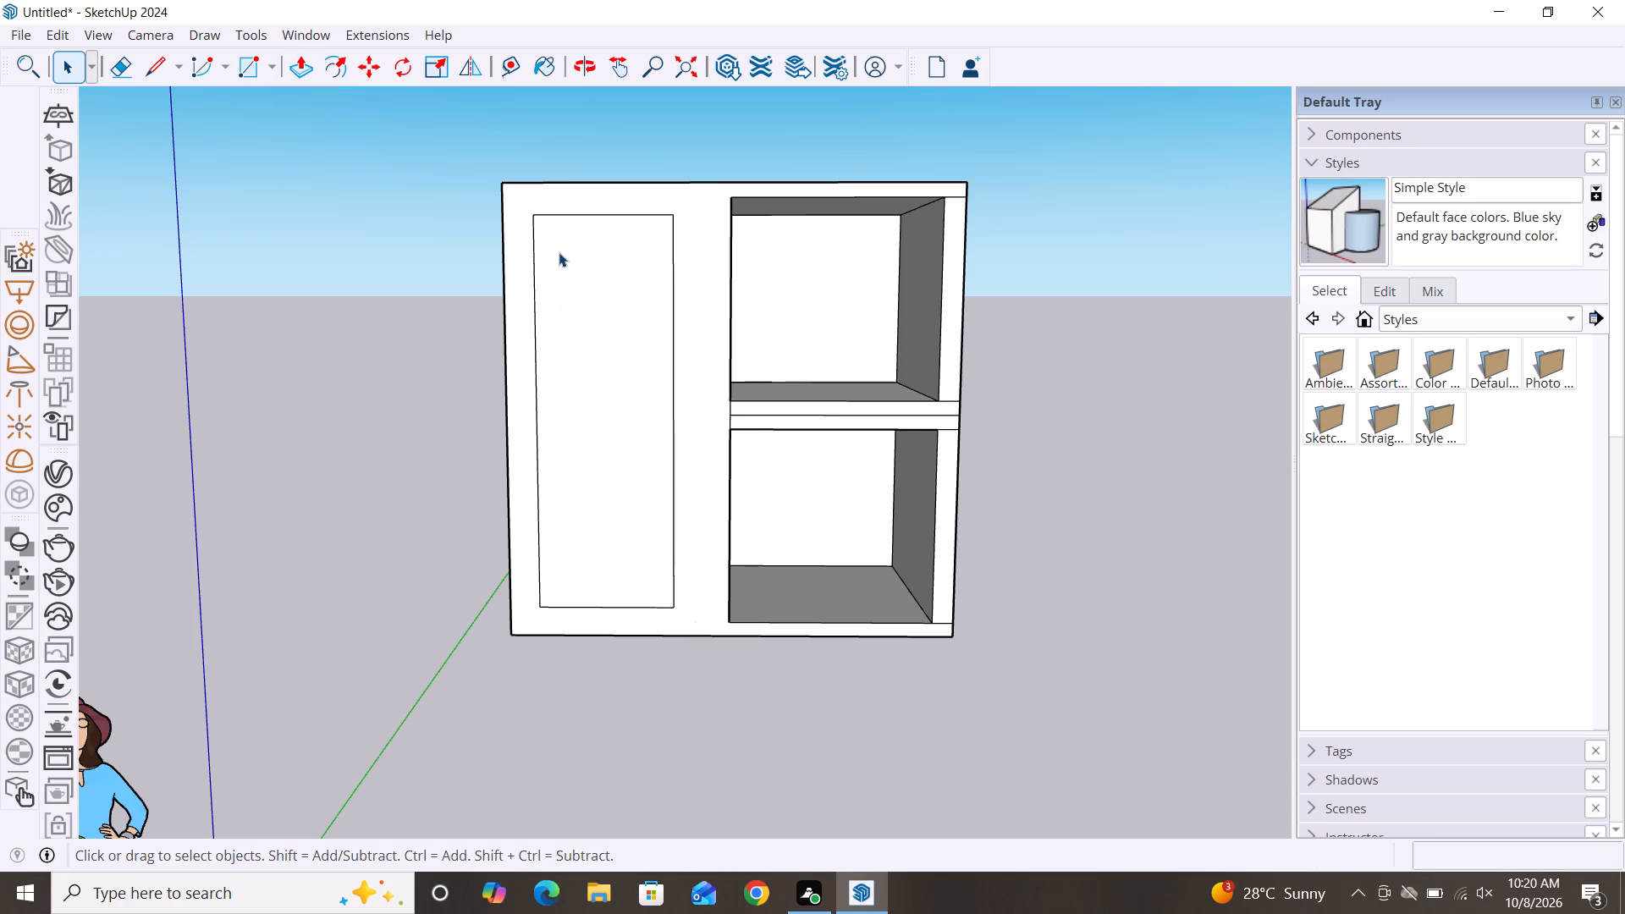
# Draw a narrow rectangle about 2' 2" by 10' 7" inside the tall rectangle on the side panel.
pyautogui.press('r')
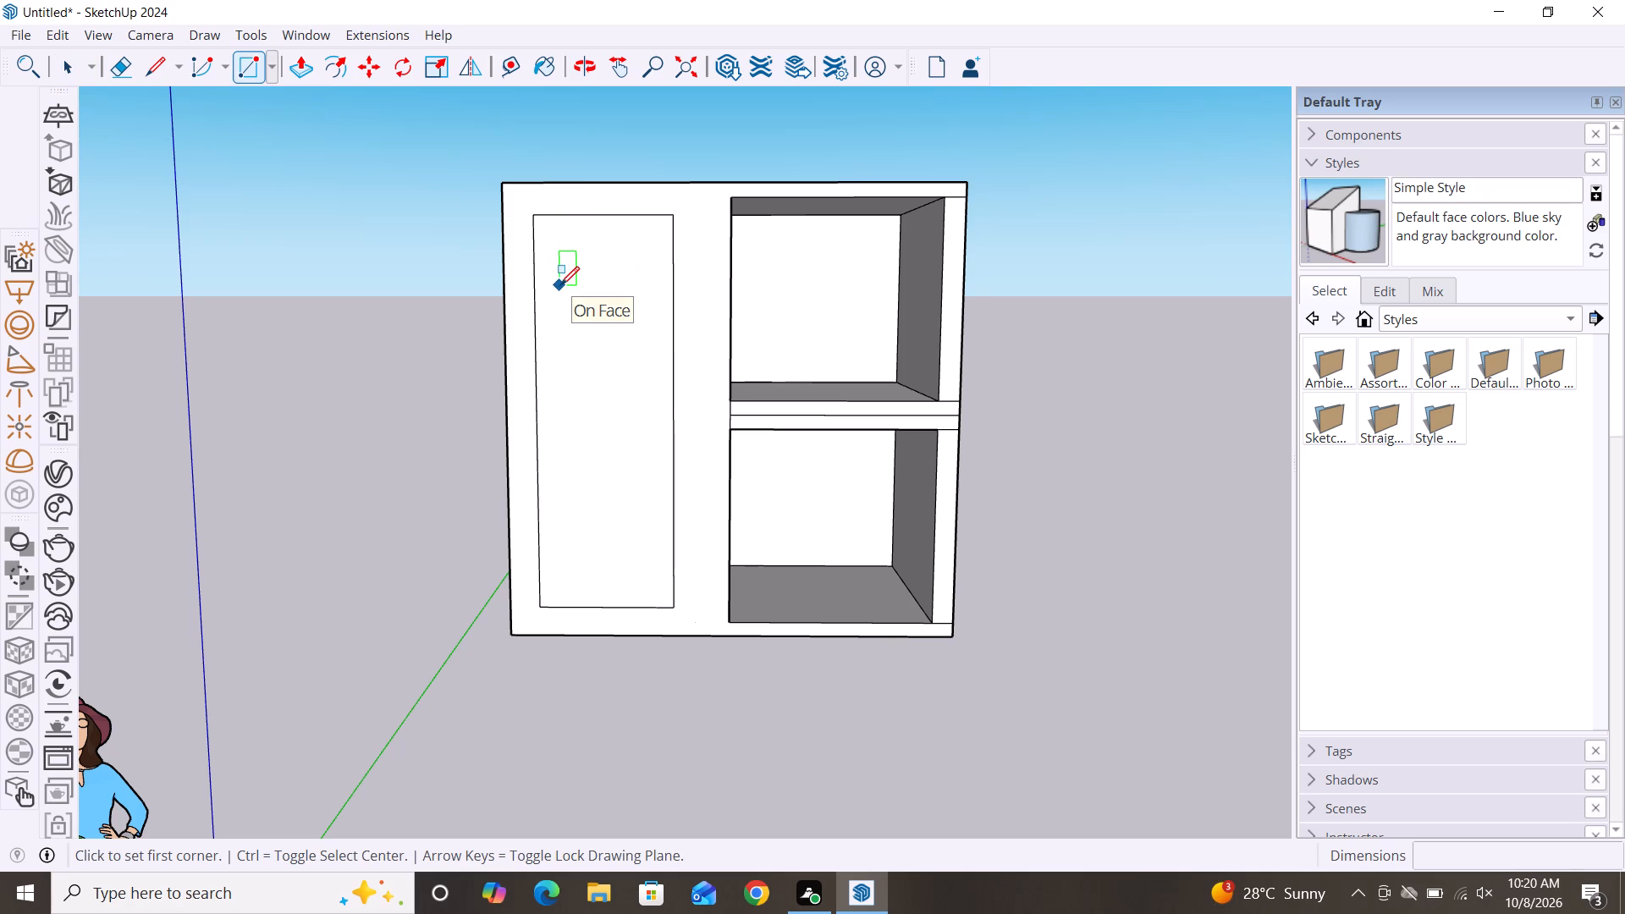
pyautogui.click(560, 285)
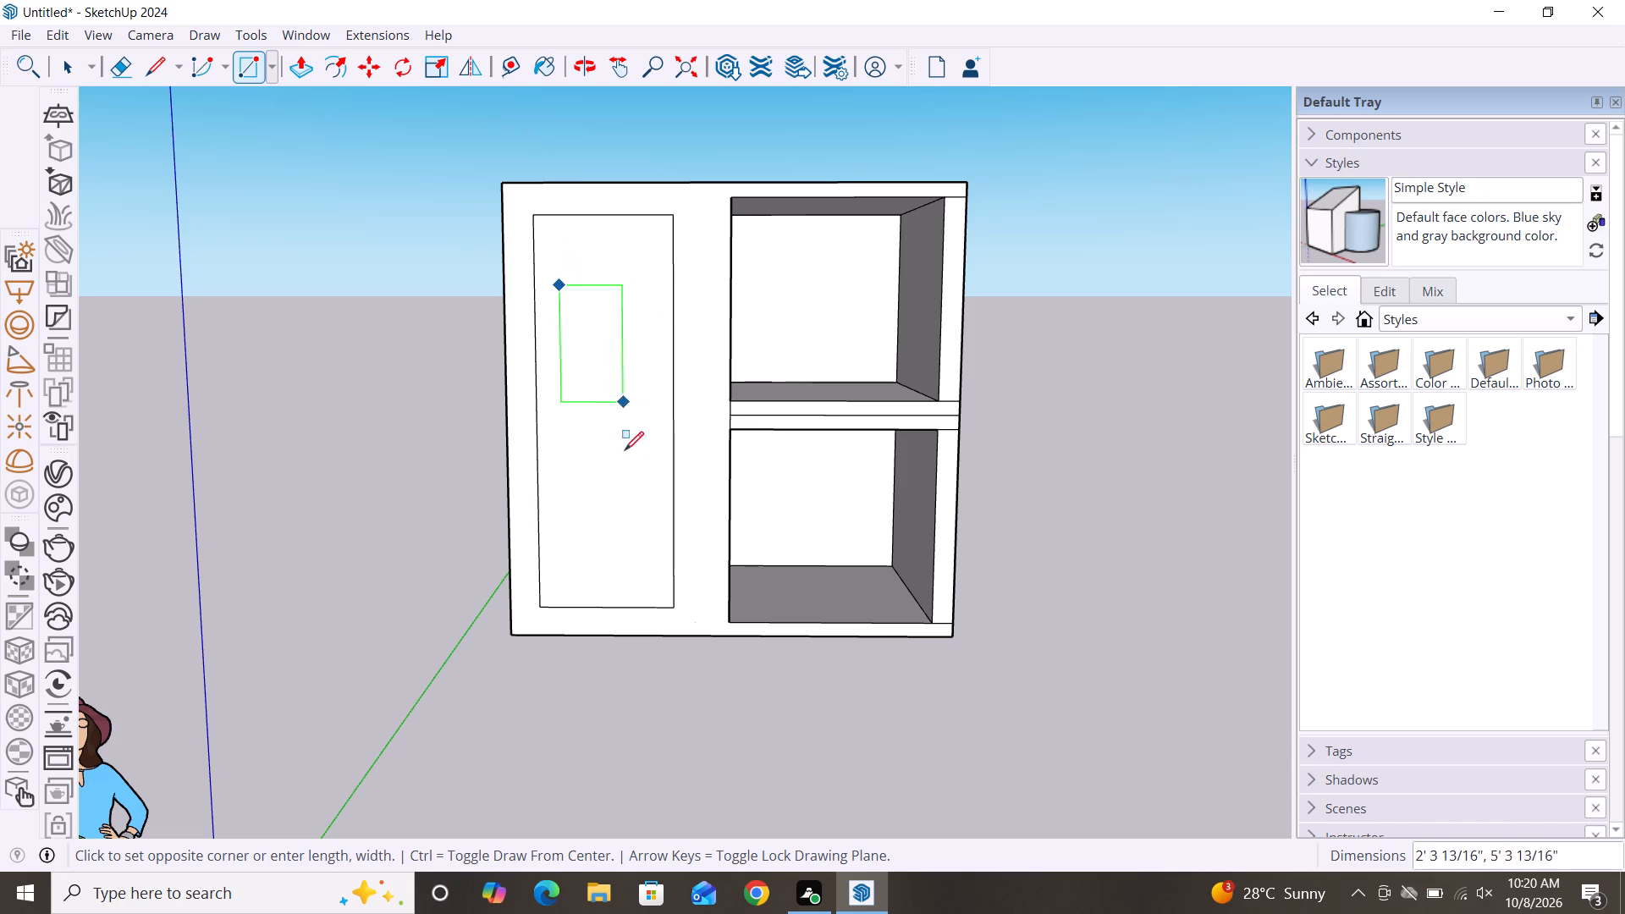
pyautogui.click(624, 583)
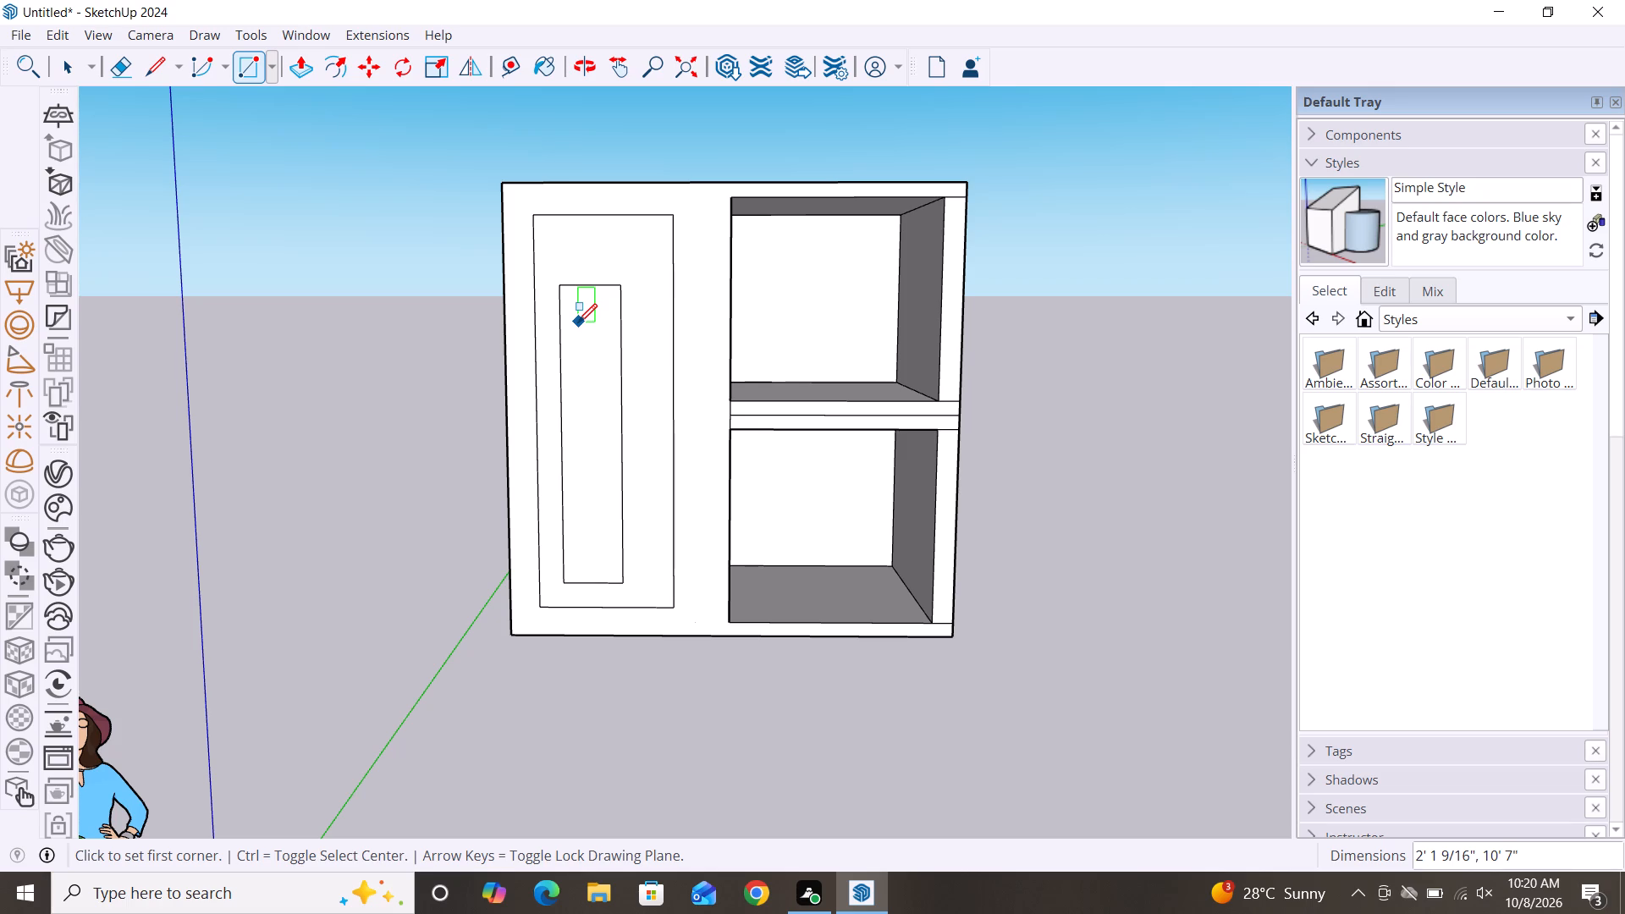
pyautogui.press('space')
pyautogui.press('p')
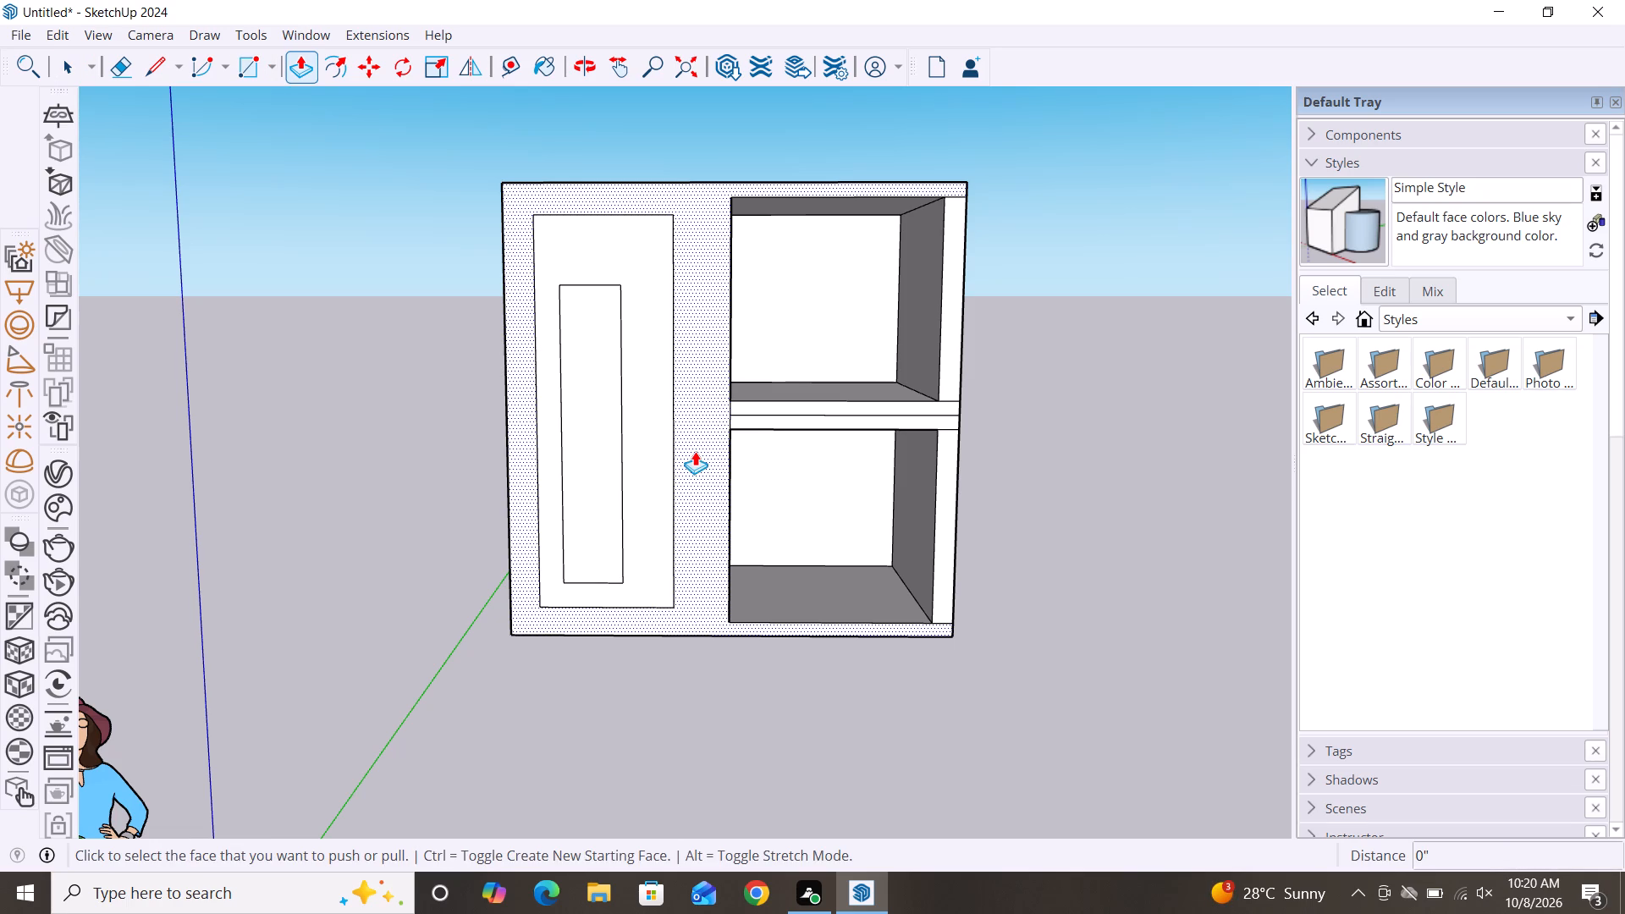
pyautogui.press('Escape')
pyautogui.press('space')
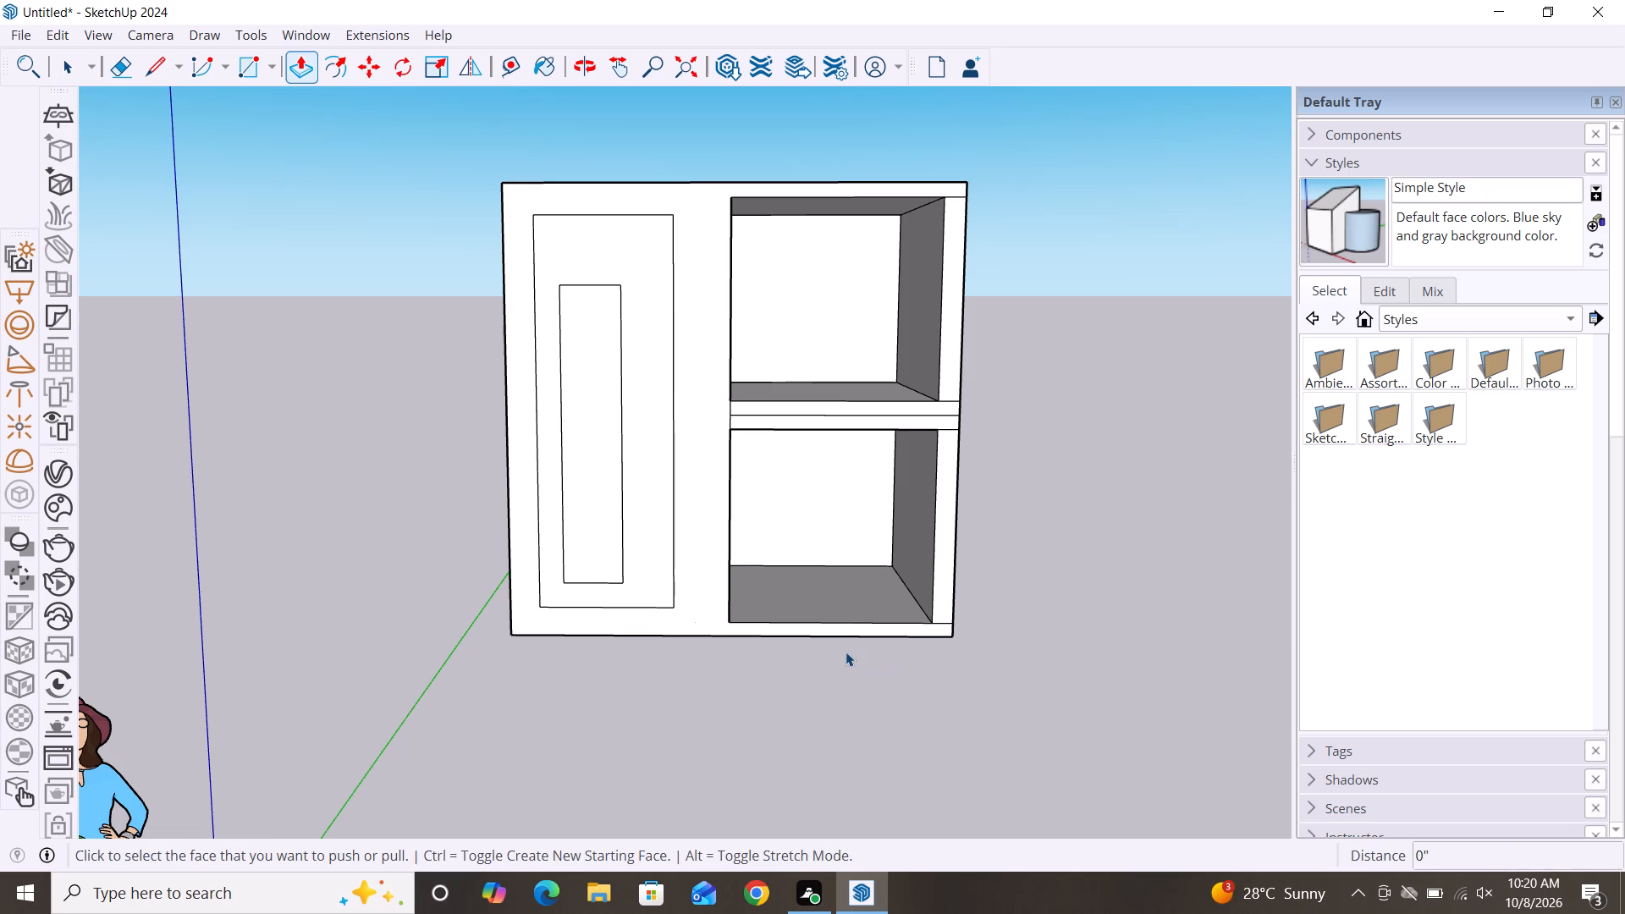
# Draw a 6" vertical line from the lower opening's bottom corner beside the side panel down to the facade's bottom edge.
pyautogui.scroll(7, 767, 636)
pyautogui.press('l')
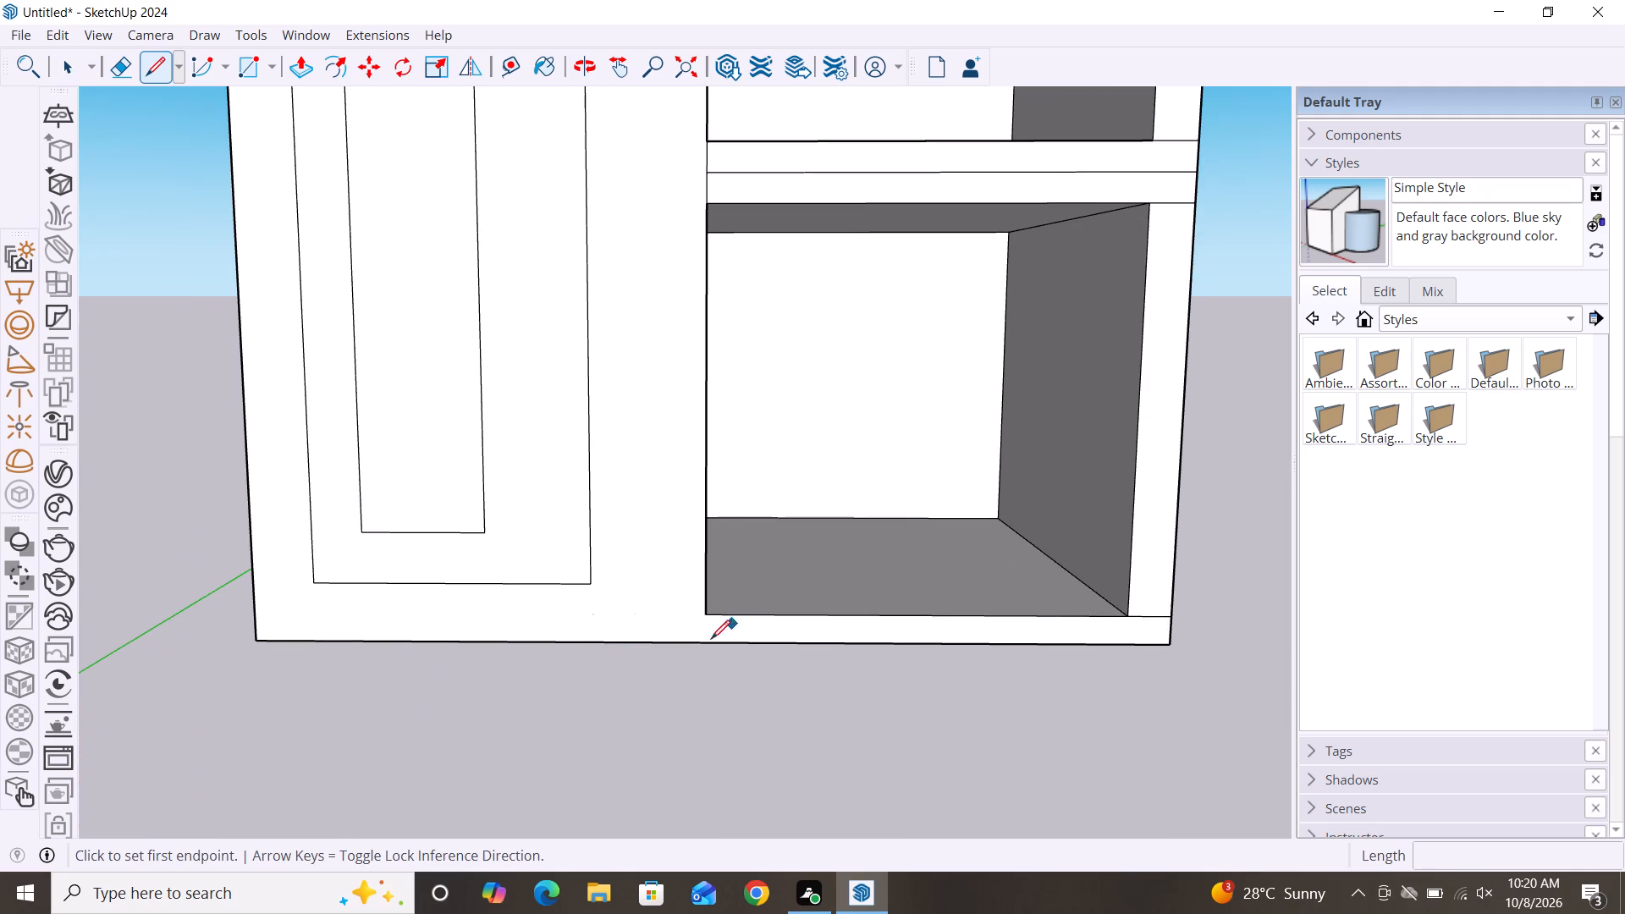
pyautogui.click(705, 614)
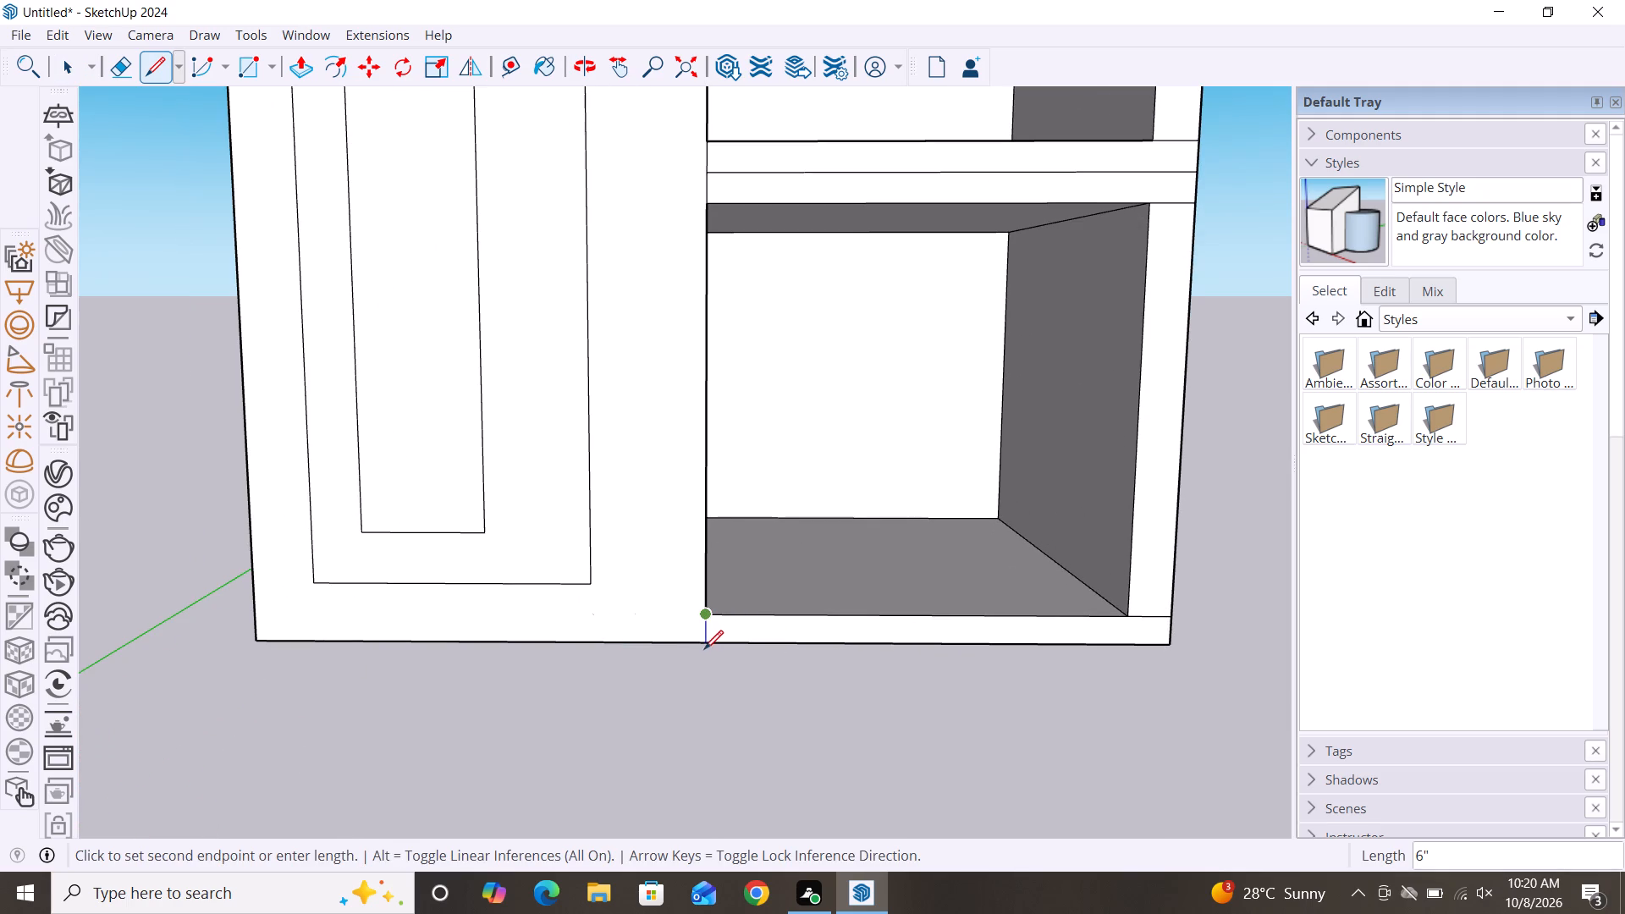
pyautogui.click(707, 642)
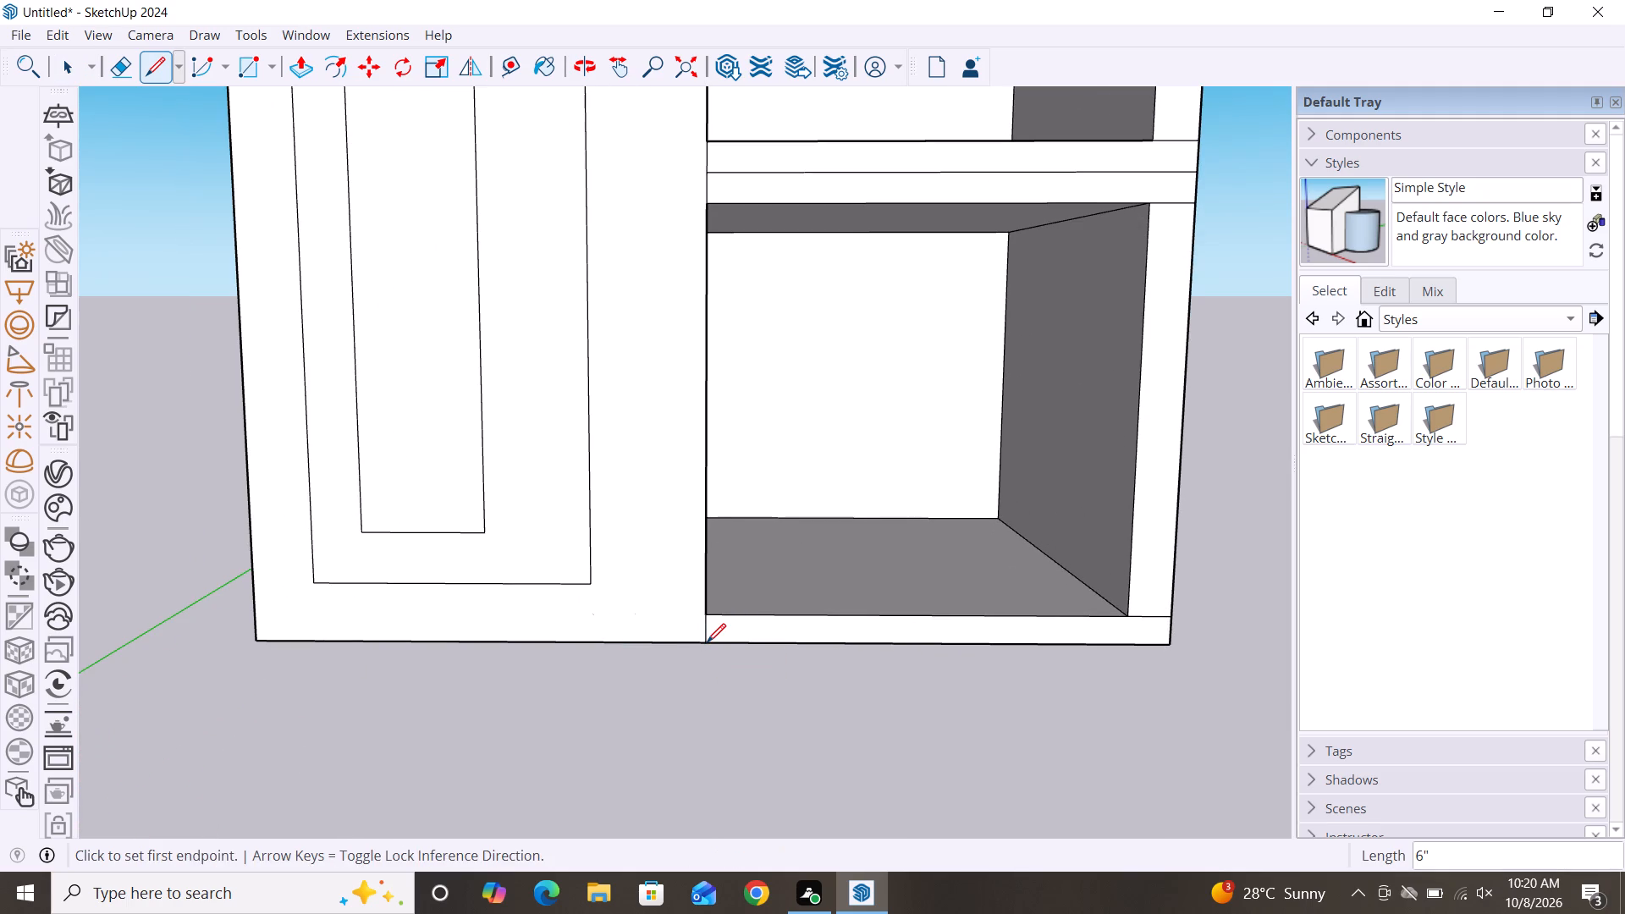
pyautogui.press('space')
pyautogui.scroll(-7, 803, 714)
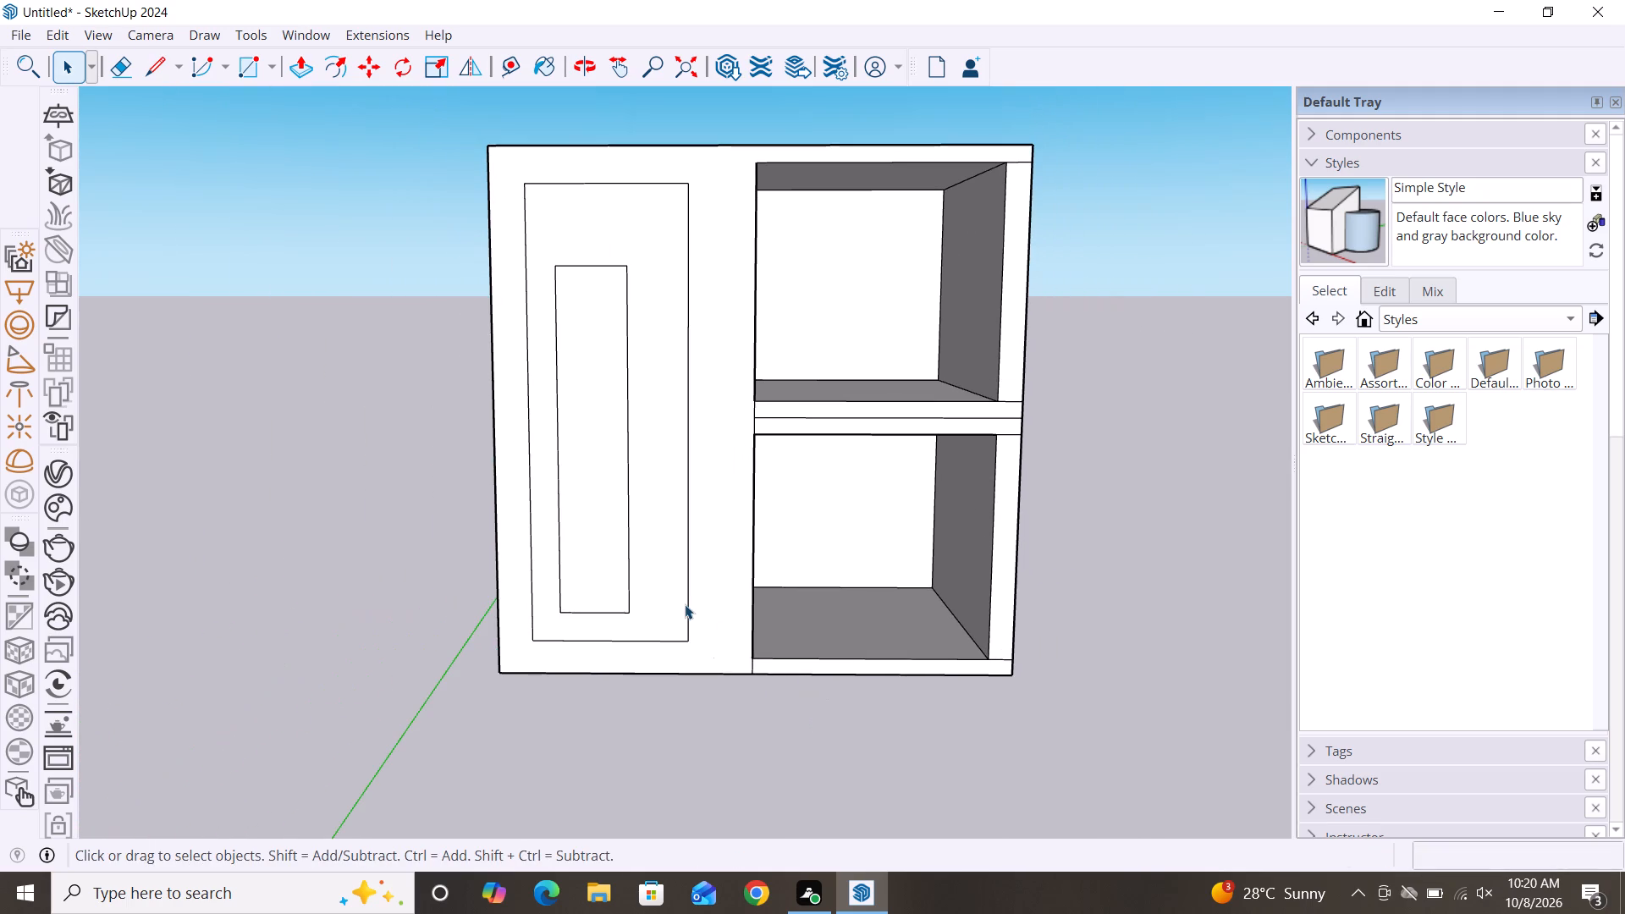
# Push/Pull the side panel's border face around the tall rectangle outward about 9".
pyautogui.scroll(1, 685, 602)
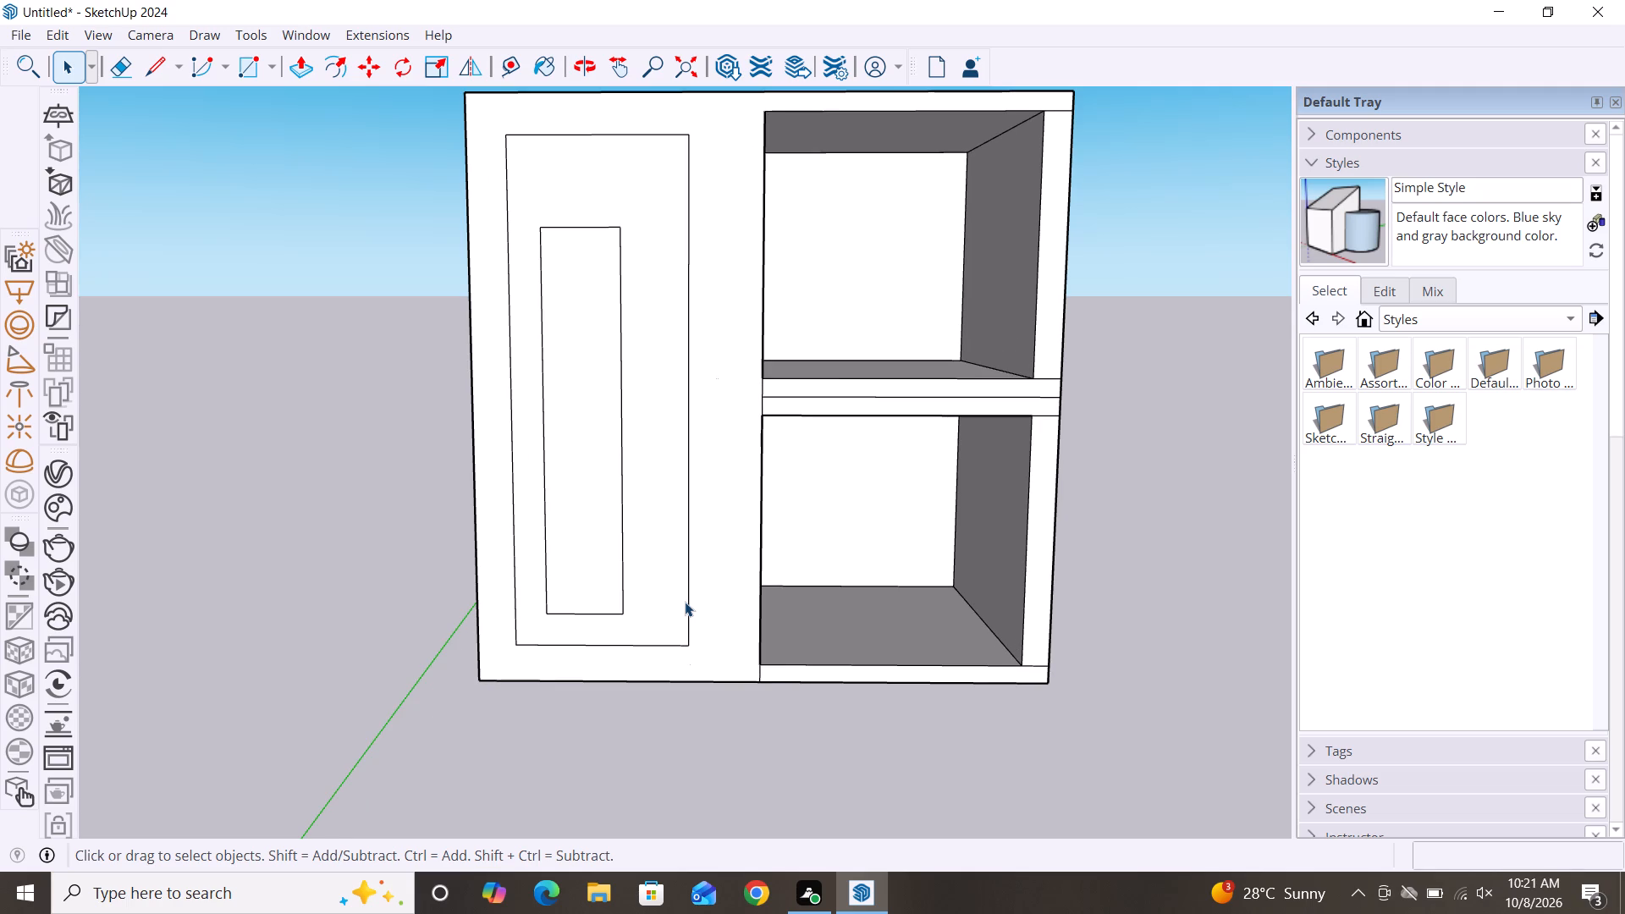
pyautogui.press('p')
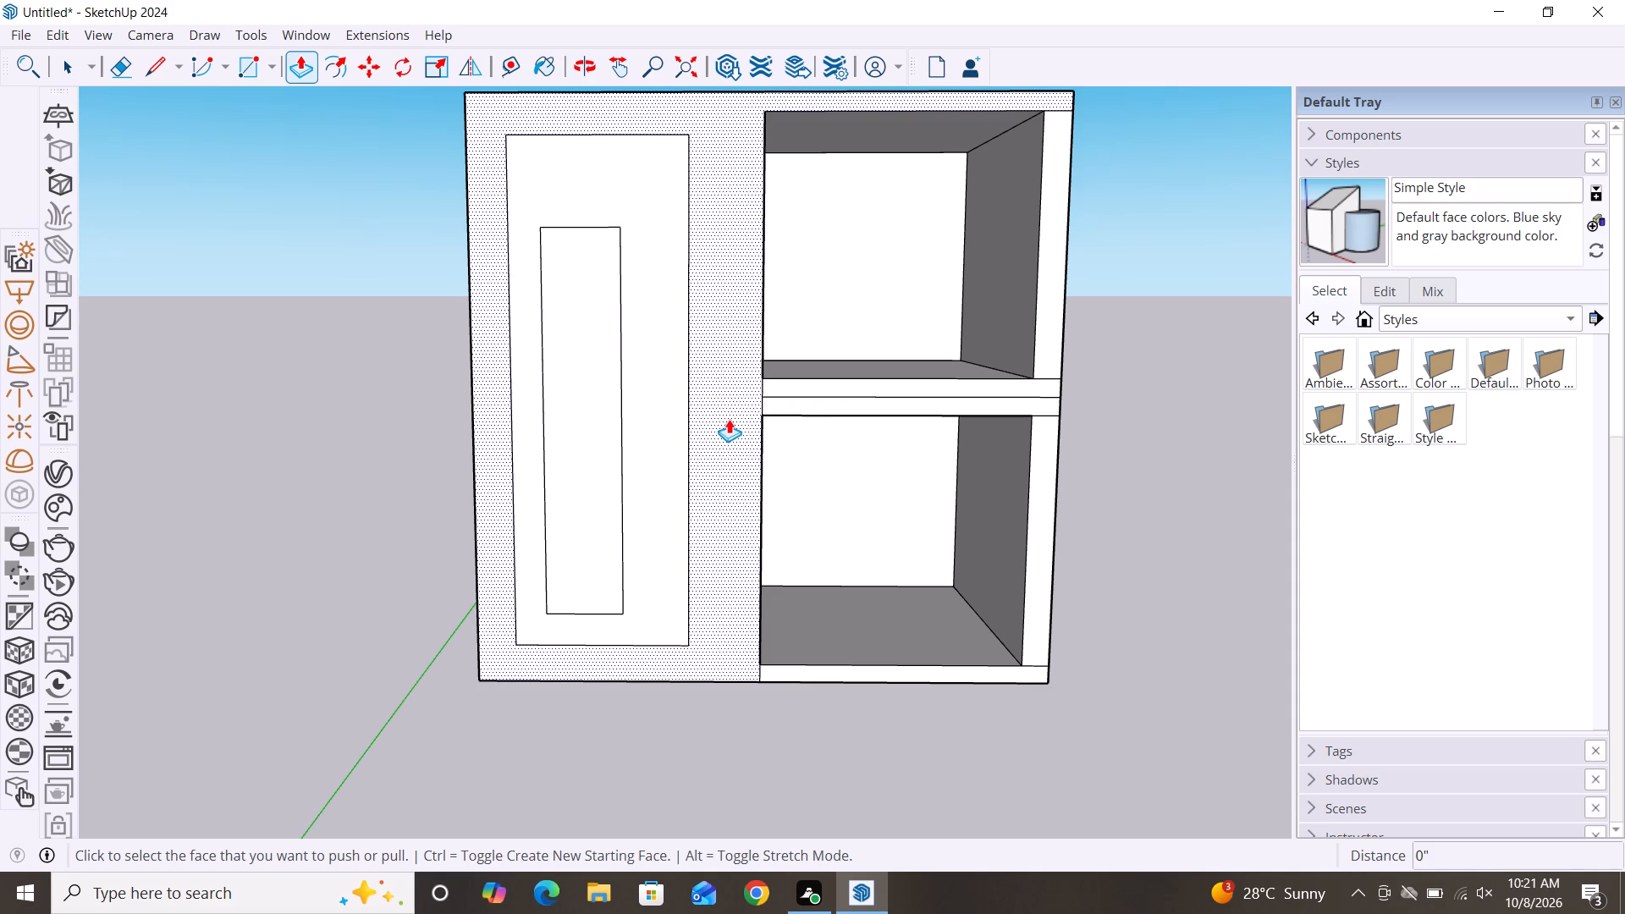
pyautogui.click(729, 419)
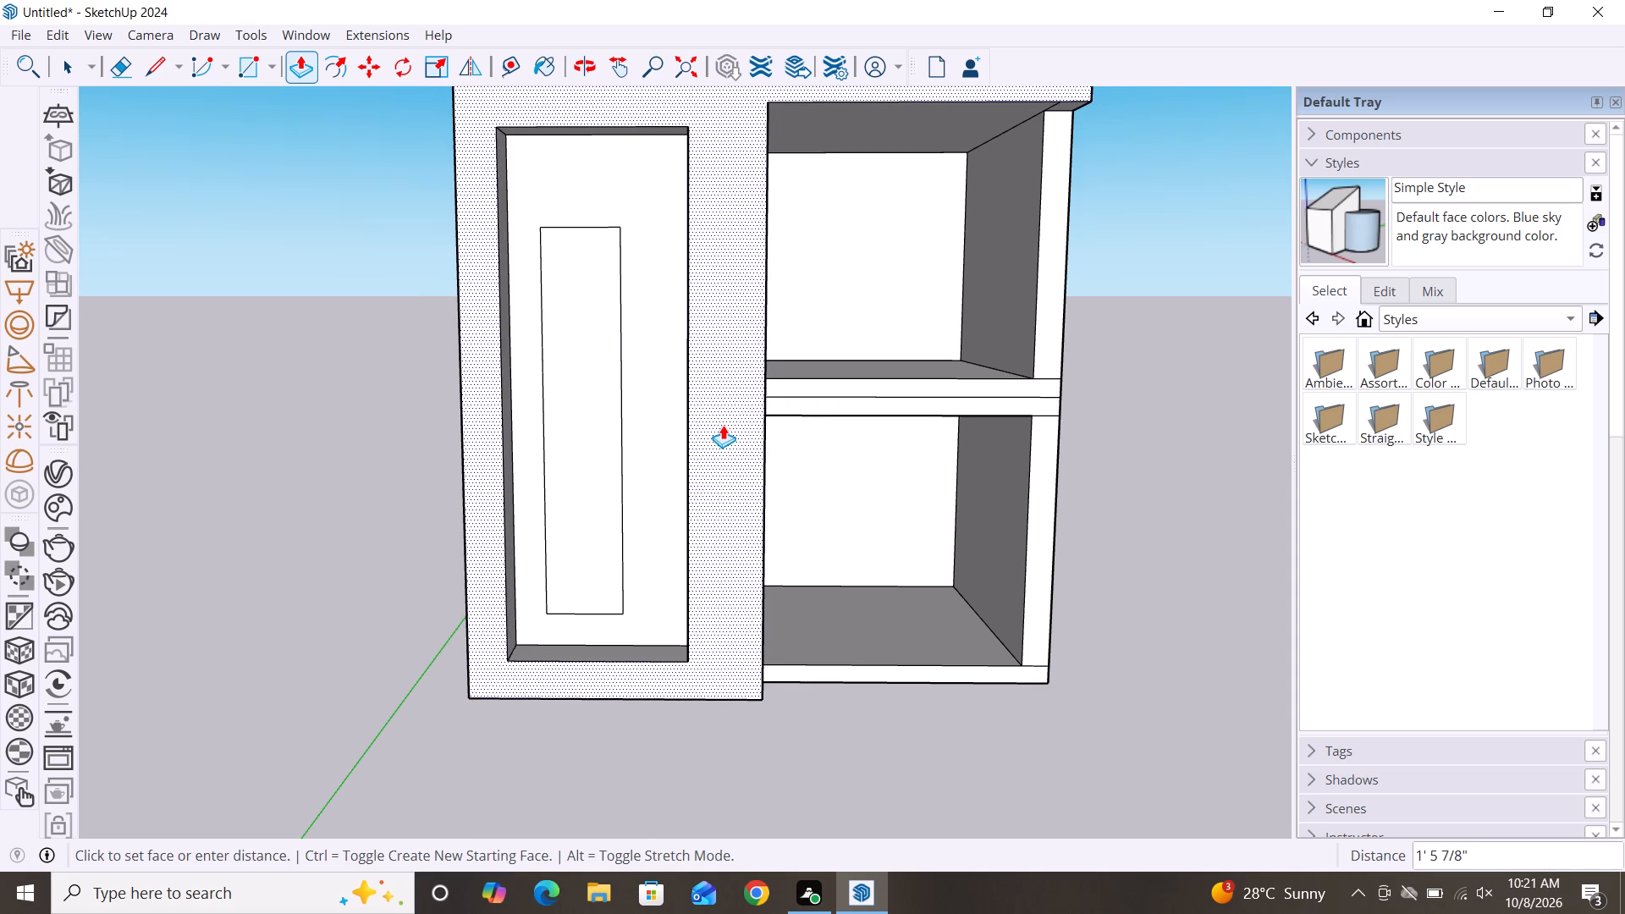
pyautogui.press('Escape')
pyautogui.scroll(-3, 581, 475)
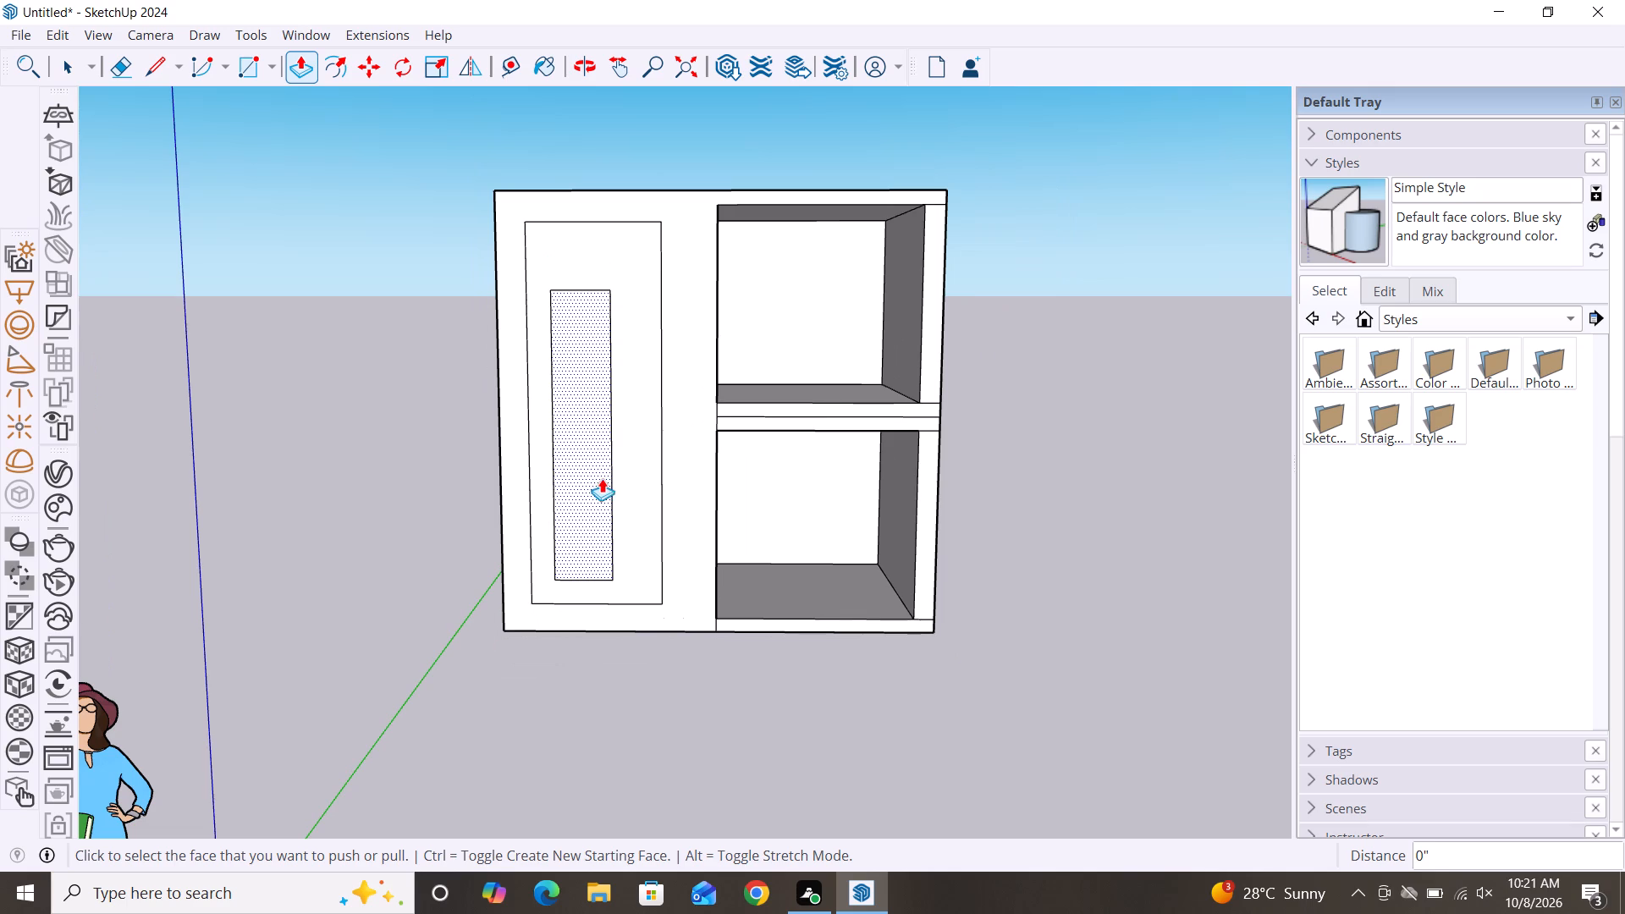
pyautogui.scroll(4, 645, 453)
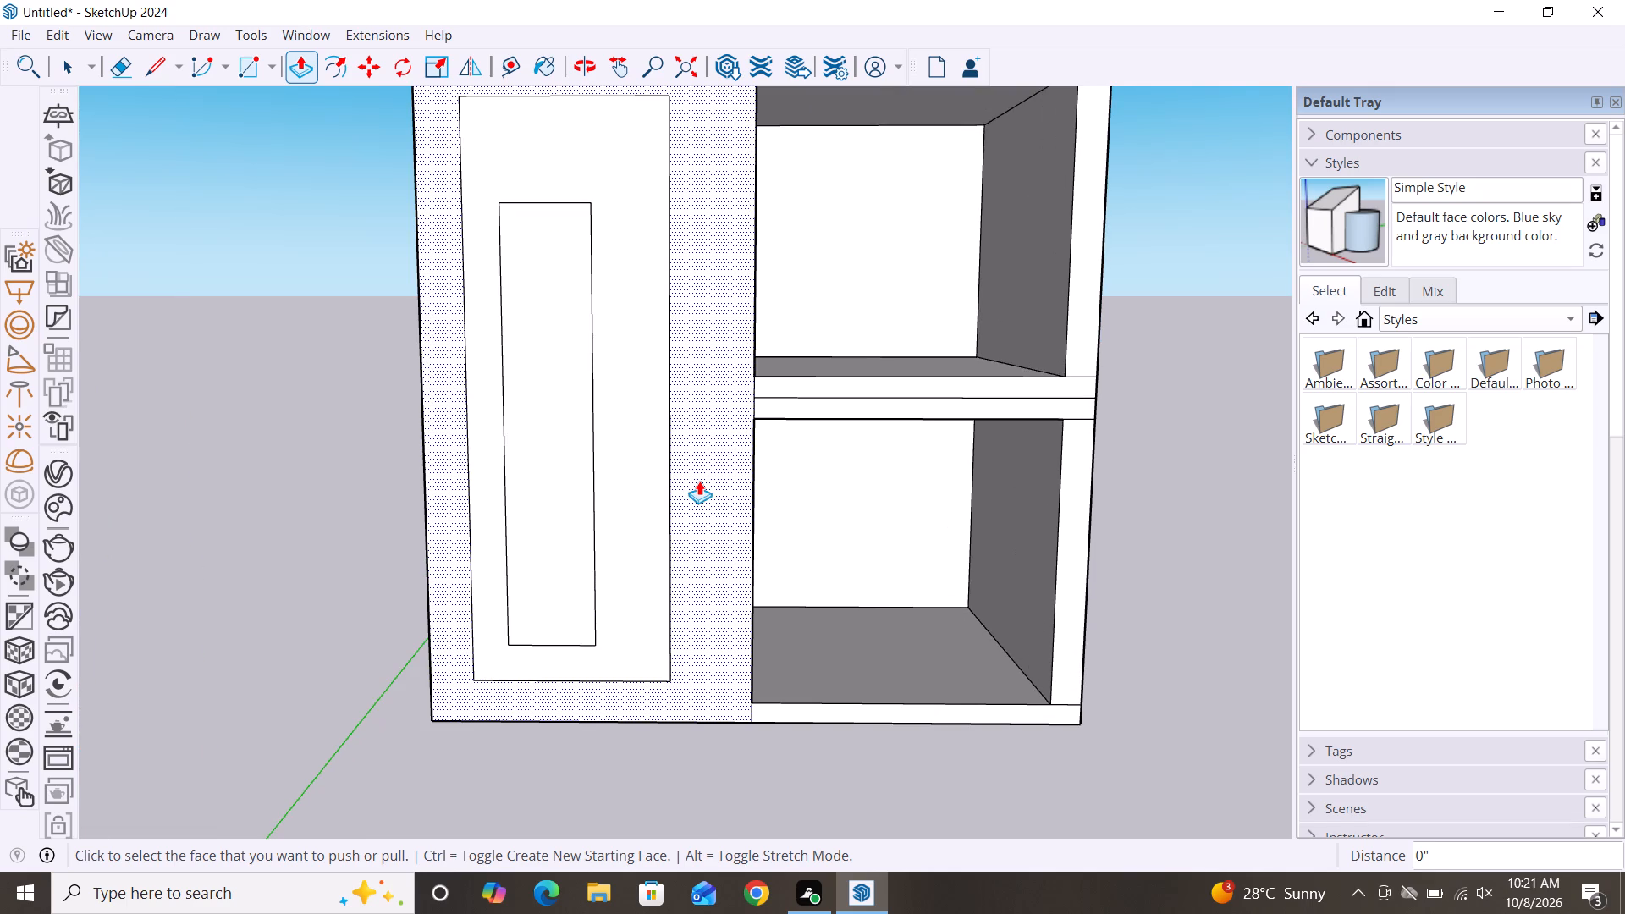
pyautogui.click(699, 481)
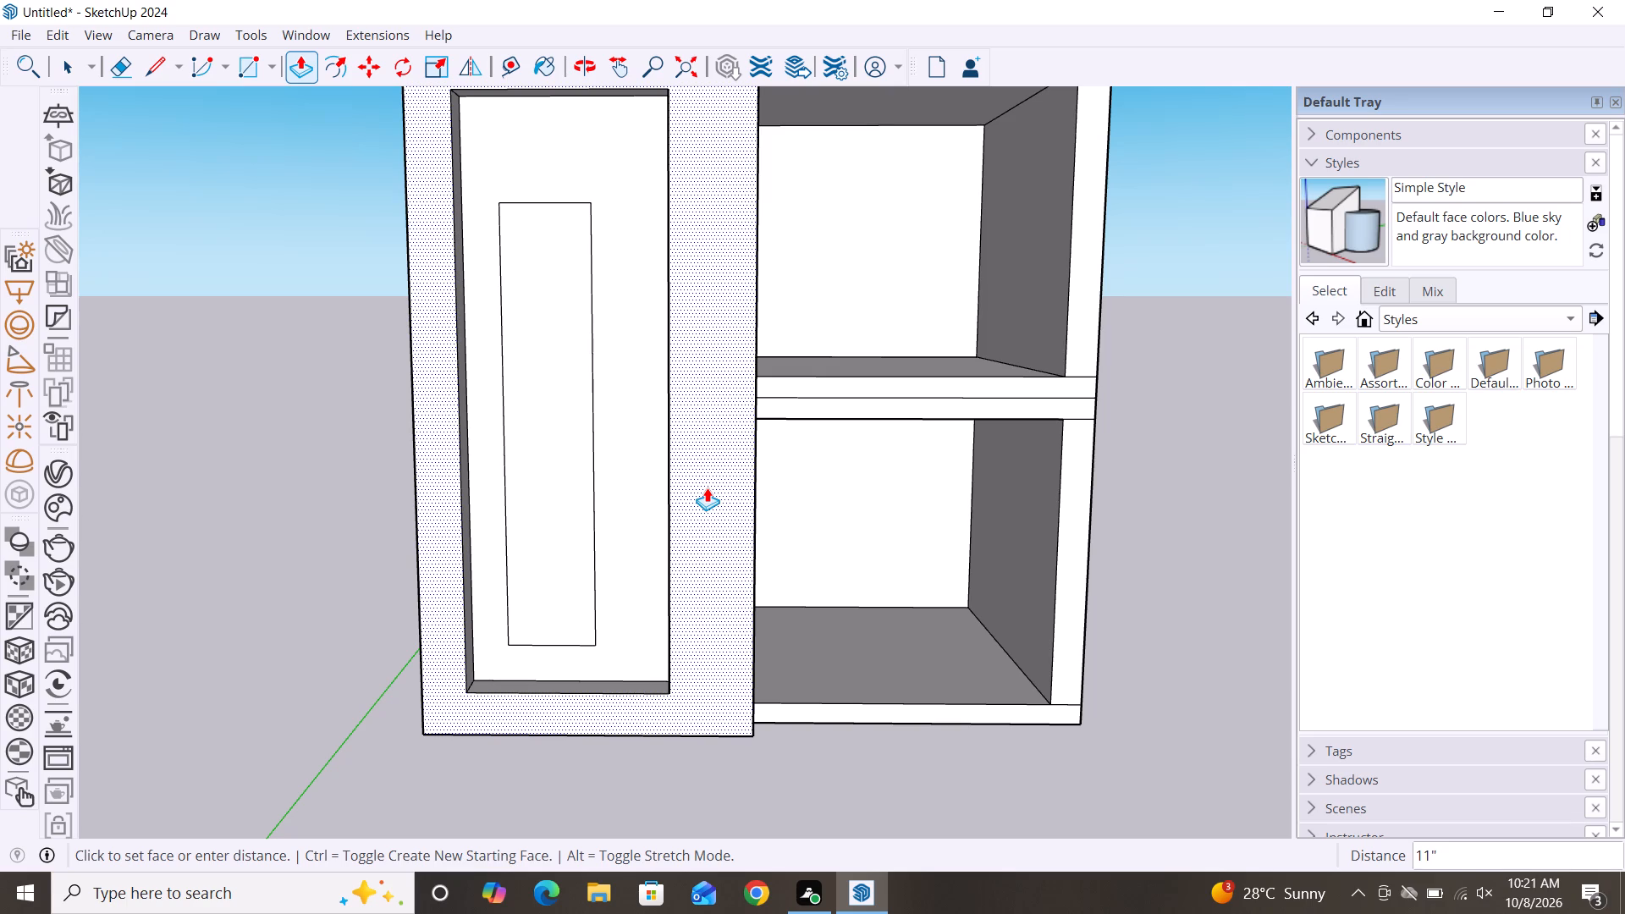
pyautogui.scroll(-2, 707, 487)
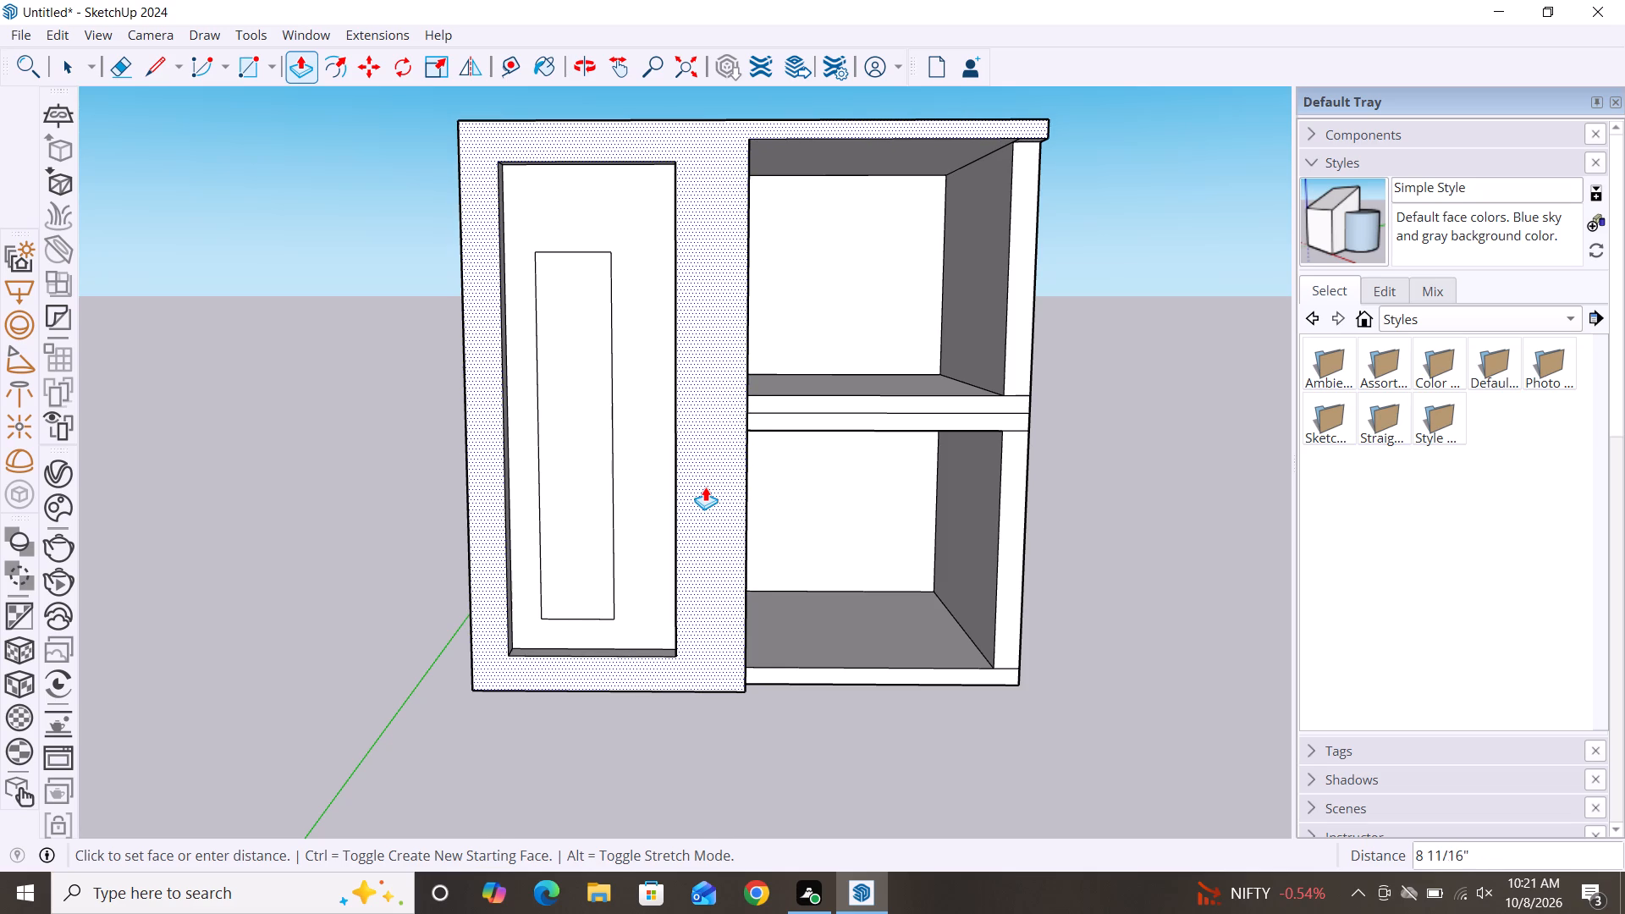
pyautogui.click(705, 487)
pyautogui.press('space')
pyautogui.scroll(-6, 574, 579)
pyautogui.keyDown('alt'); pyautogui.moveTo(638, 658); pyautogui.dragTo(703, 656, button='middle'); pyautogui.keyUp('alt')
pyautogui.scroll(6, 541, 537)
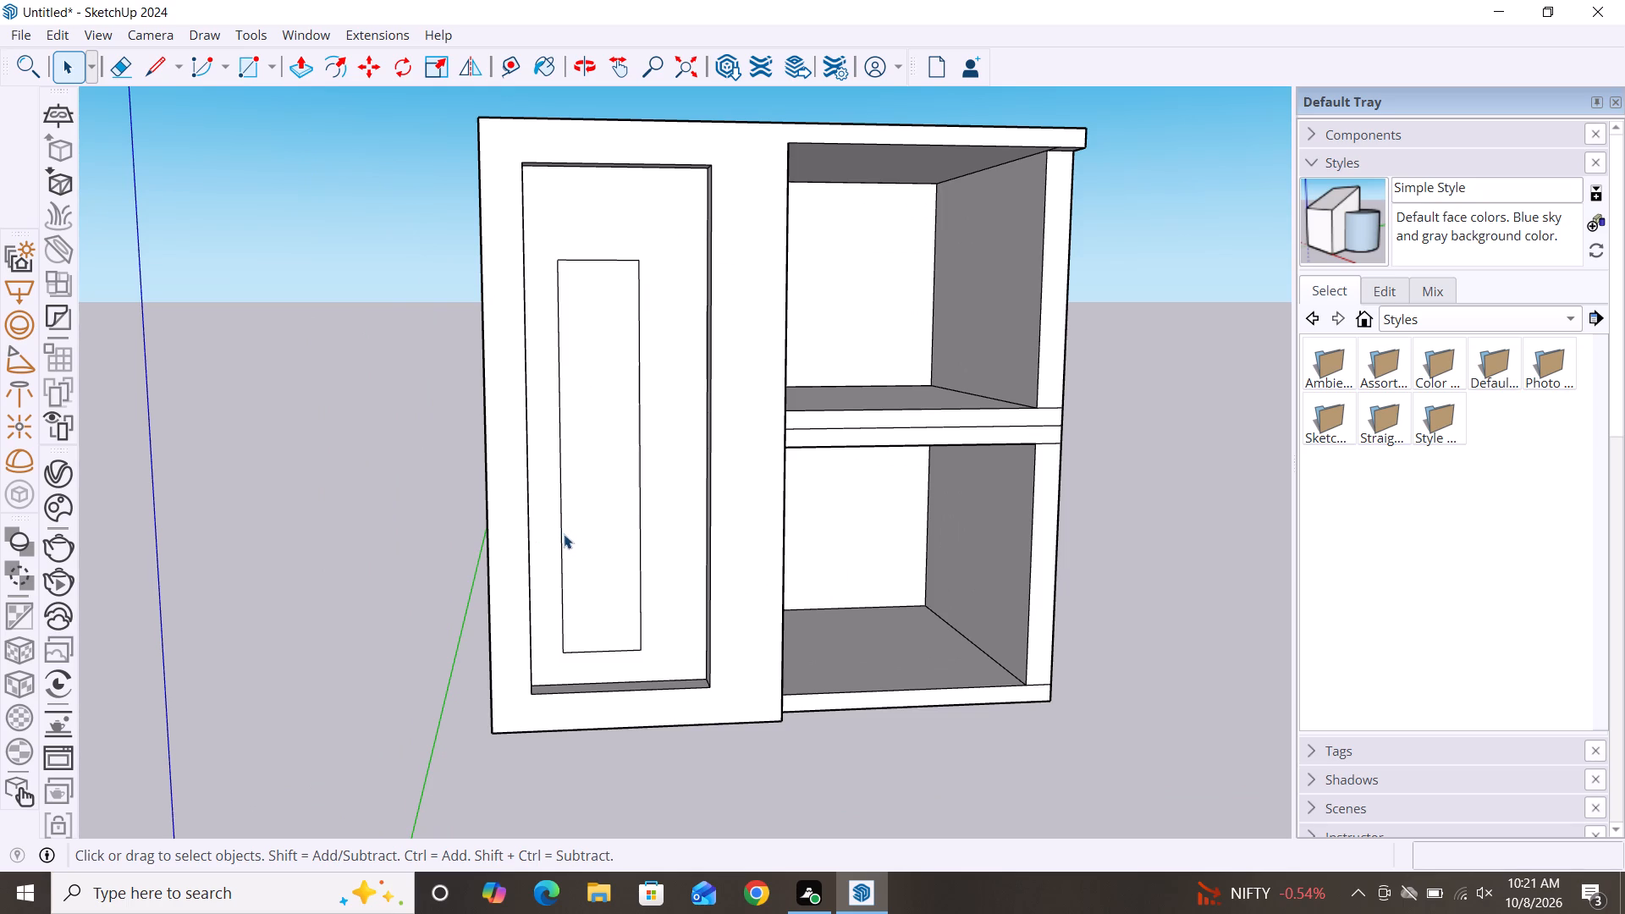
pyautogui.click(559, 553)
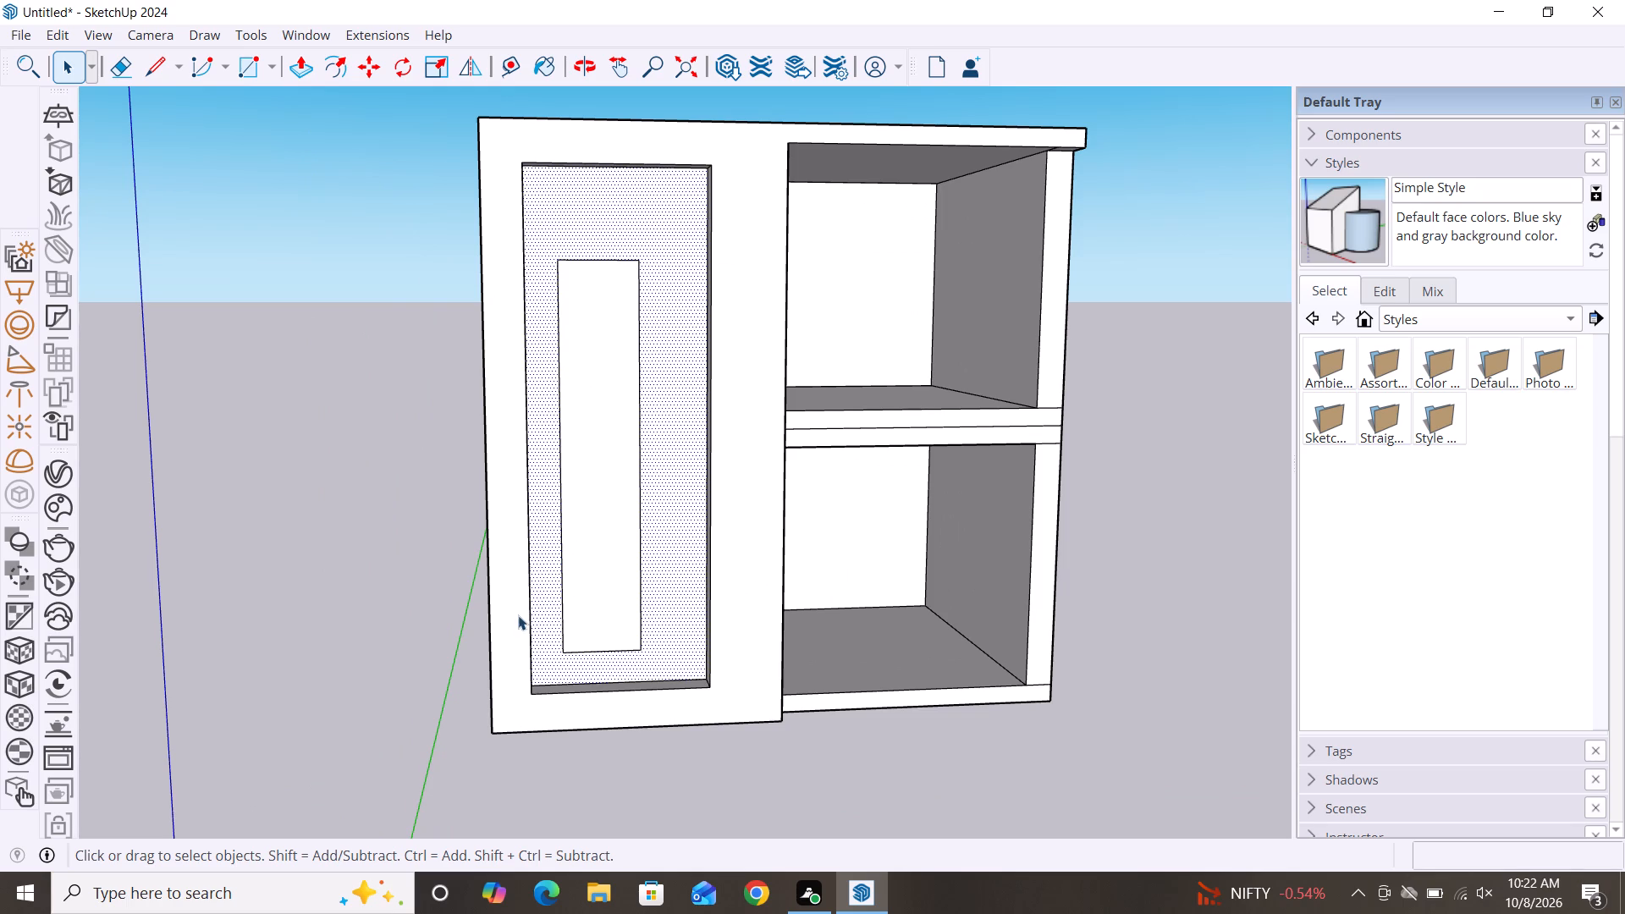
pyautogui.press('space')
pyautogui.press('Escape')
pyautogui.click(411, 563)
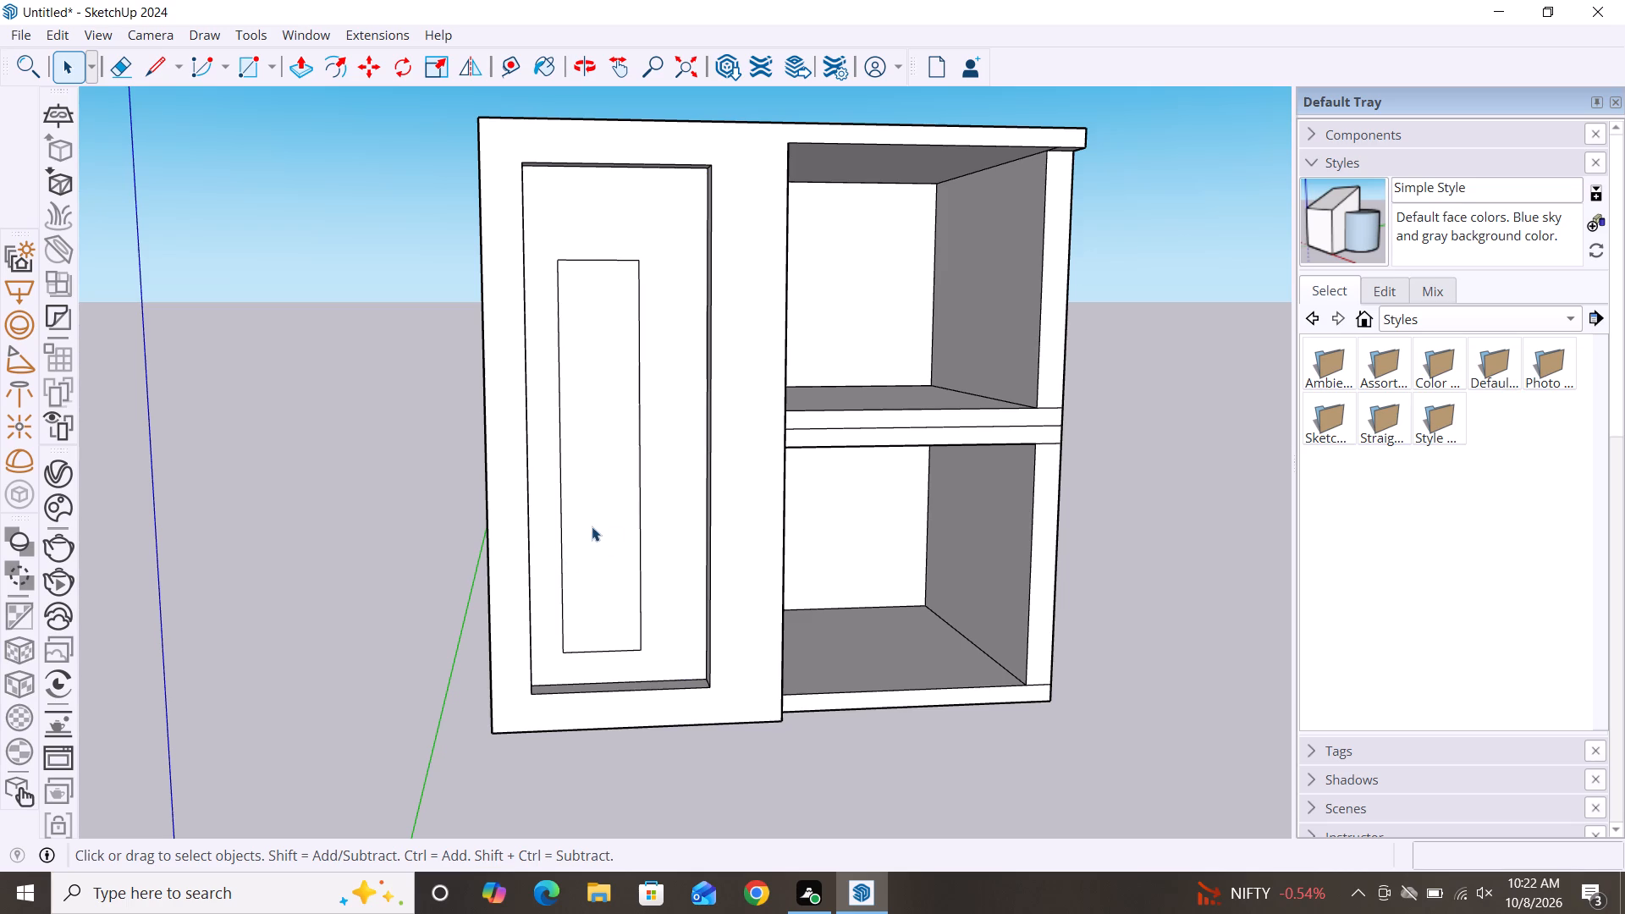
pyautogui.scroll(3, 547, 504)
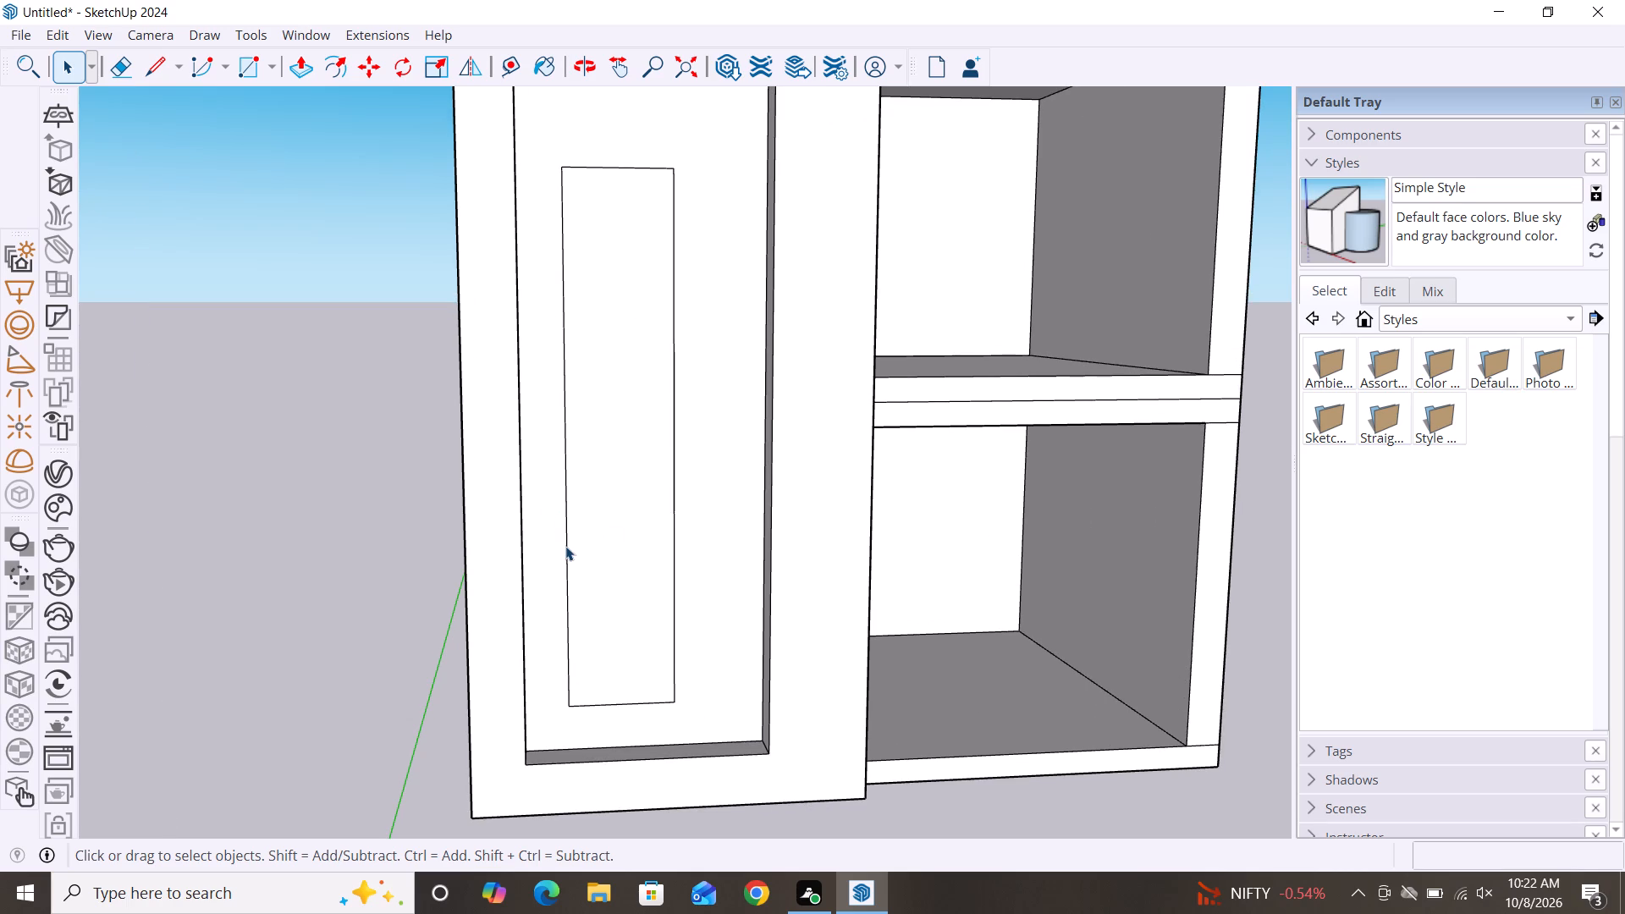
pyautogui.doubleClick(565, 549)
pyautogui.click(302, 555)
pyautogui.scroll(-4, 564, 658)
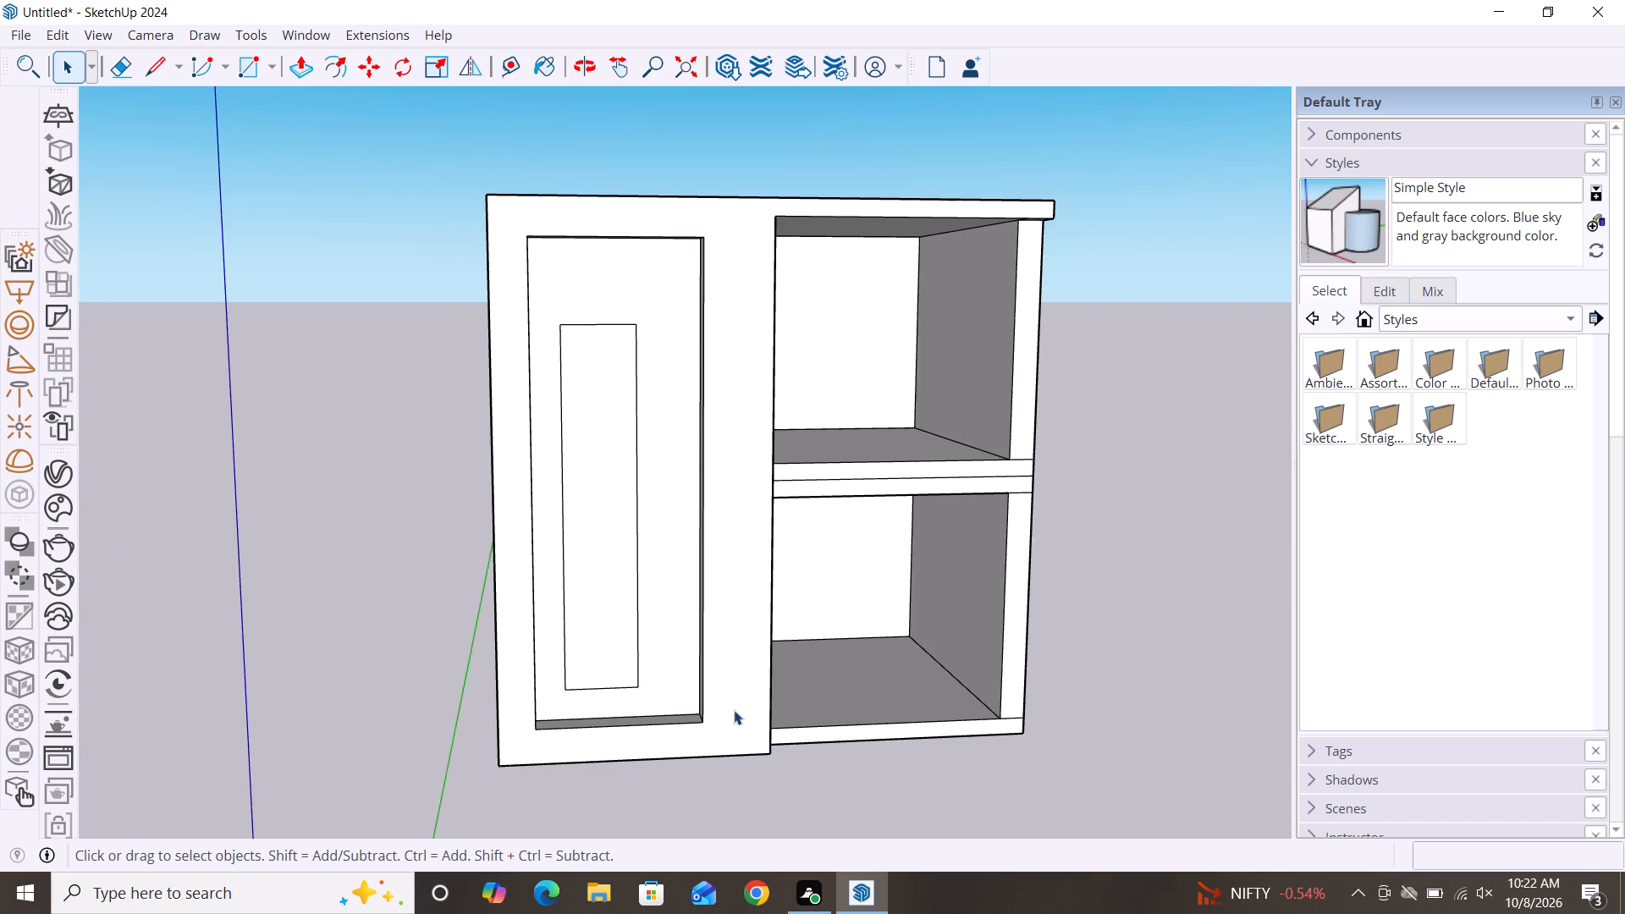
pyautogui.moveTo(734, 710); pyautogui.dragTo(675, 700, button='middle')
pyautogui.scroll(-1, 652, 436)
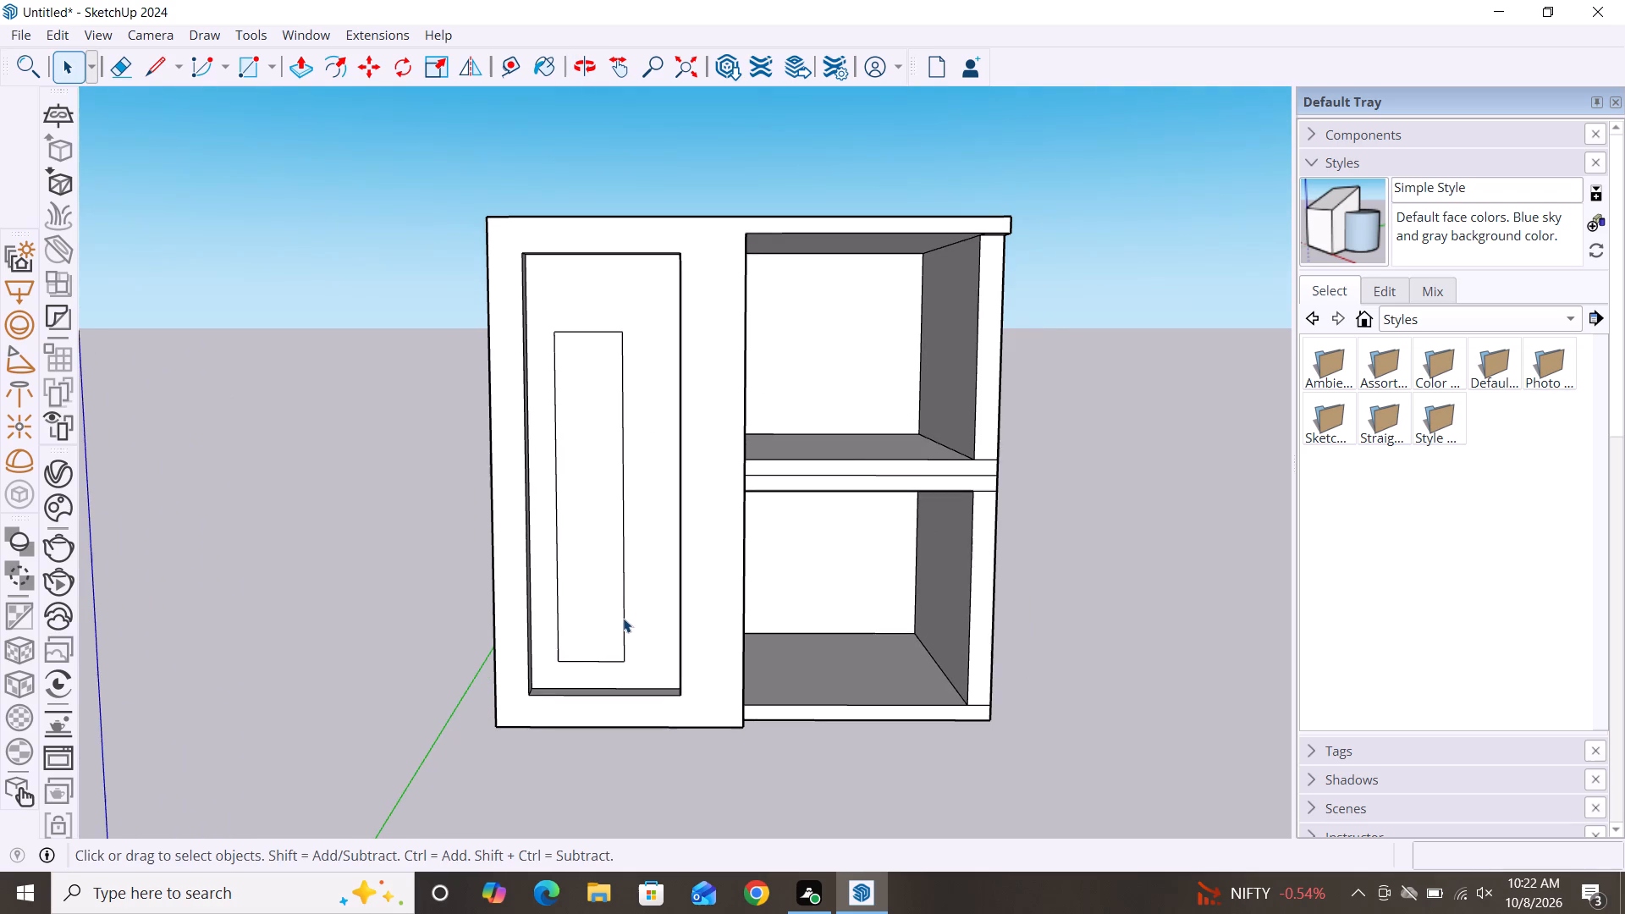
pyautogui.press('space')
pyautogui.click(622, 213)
# Draw a 6" vertical line from the upper opening's top corner beside the side panel up to the facade's top edge.
pyautogui.scroll(8, 751, 230)
pyautogui.press('l')
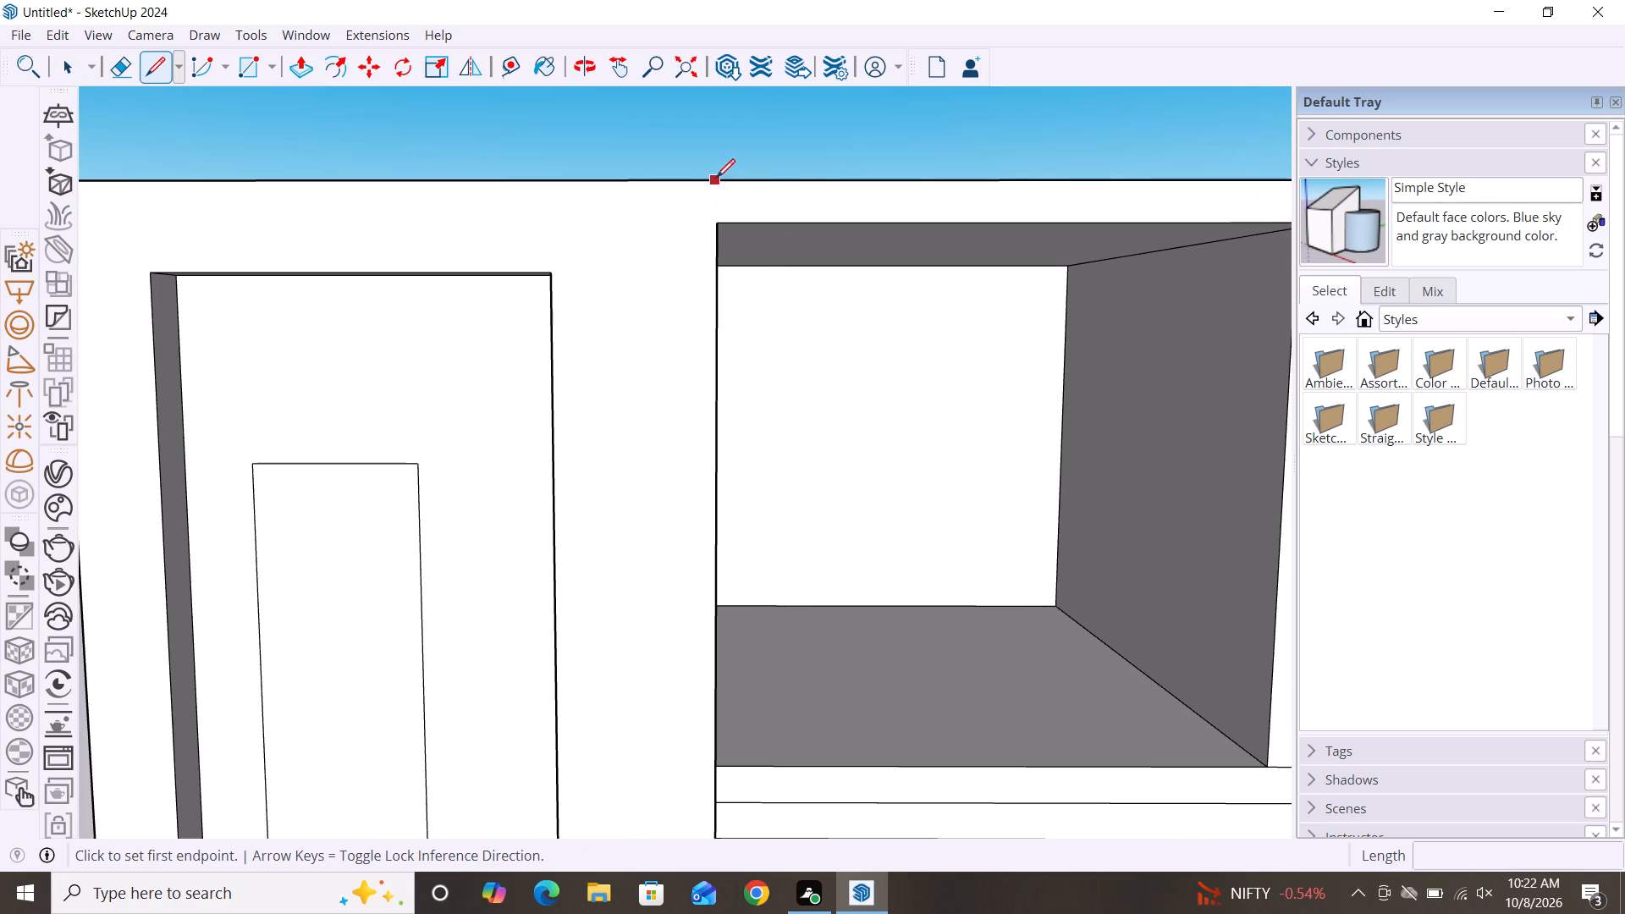
pyautogui.click(719, 225)
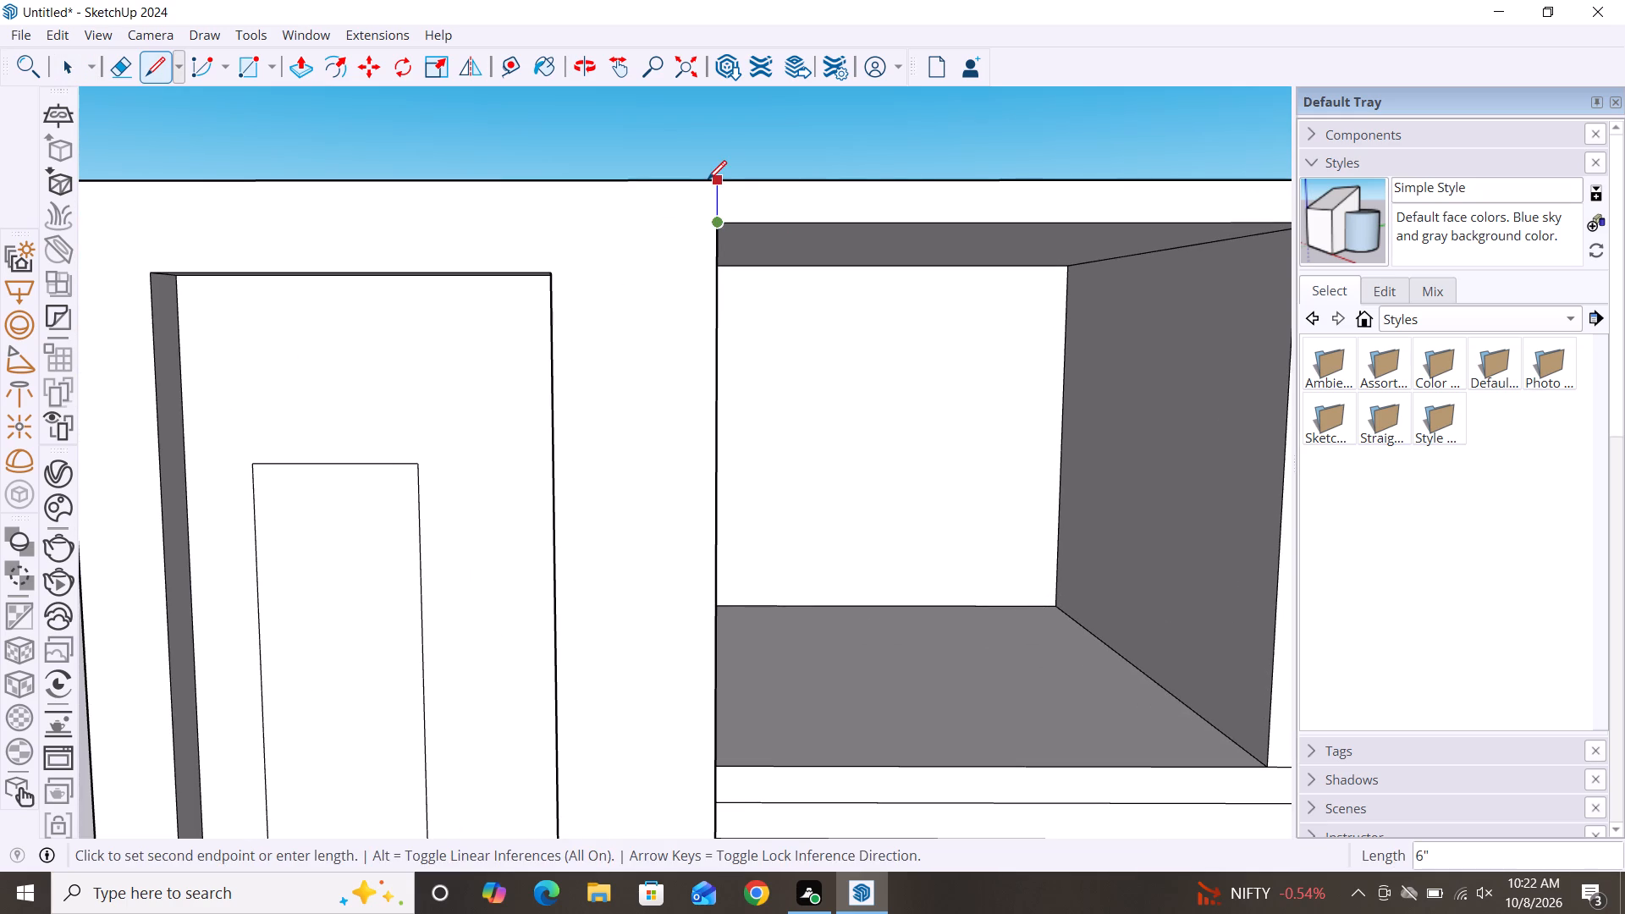
pyautogui.click(715, 181)
pyautogui.press('Escape')
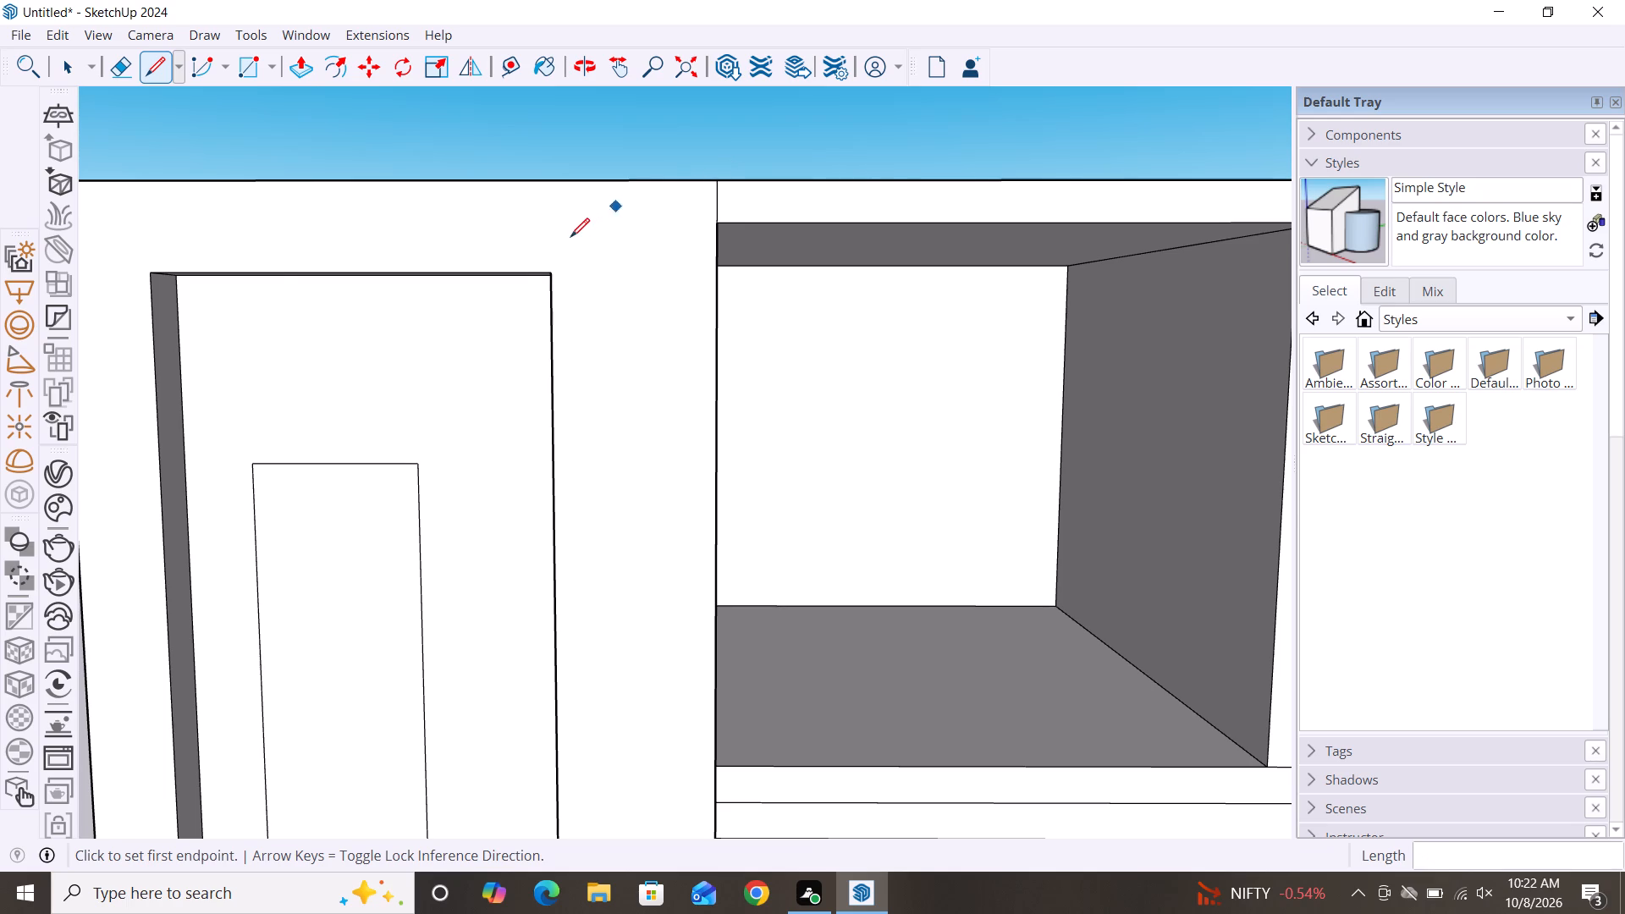
pyautogui.scroll(-4, 570, 237)
pyautogui.press('space')
# Copy the side panel's top edge straight up along the blue axis by about 2' 5 5/8".
pyautogui.scroll(-3, 570, 240)
pyautogui.scroll(-2, 664, 322)
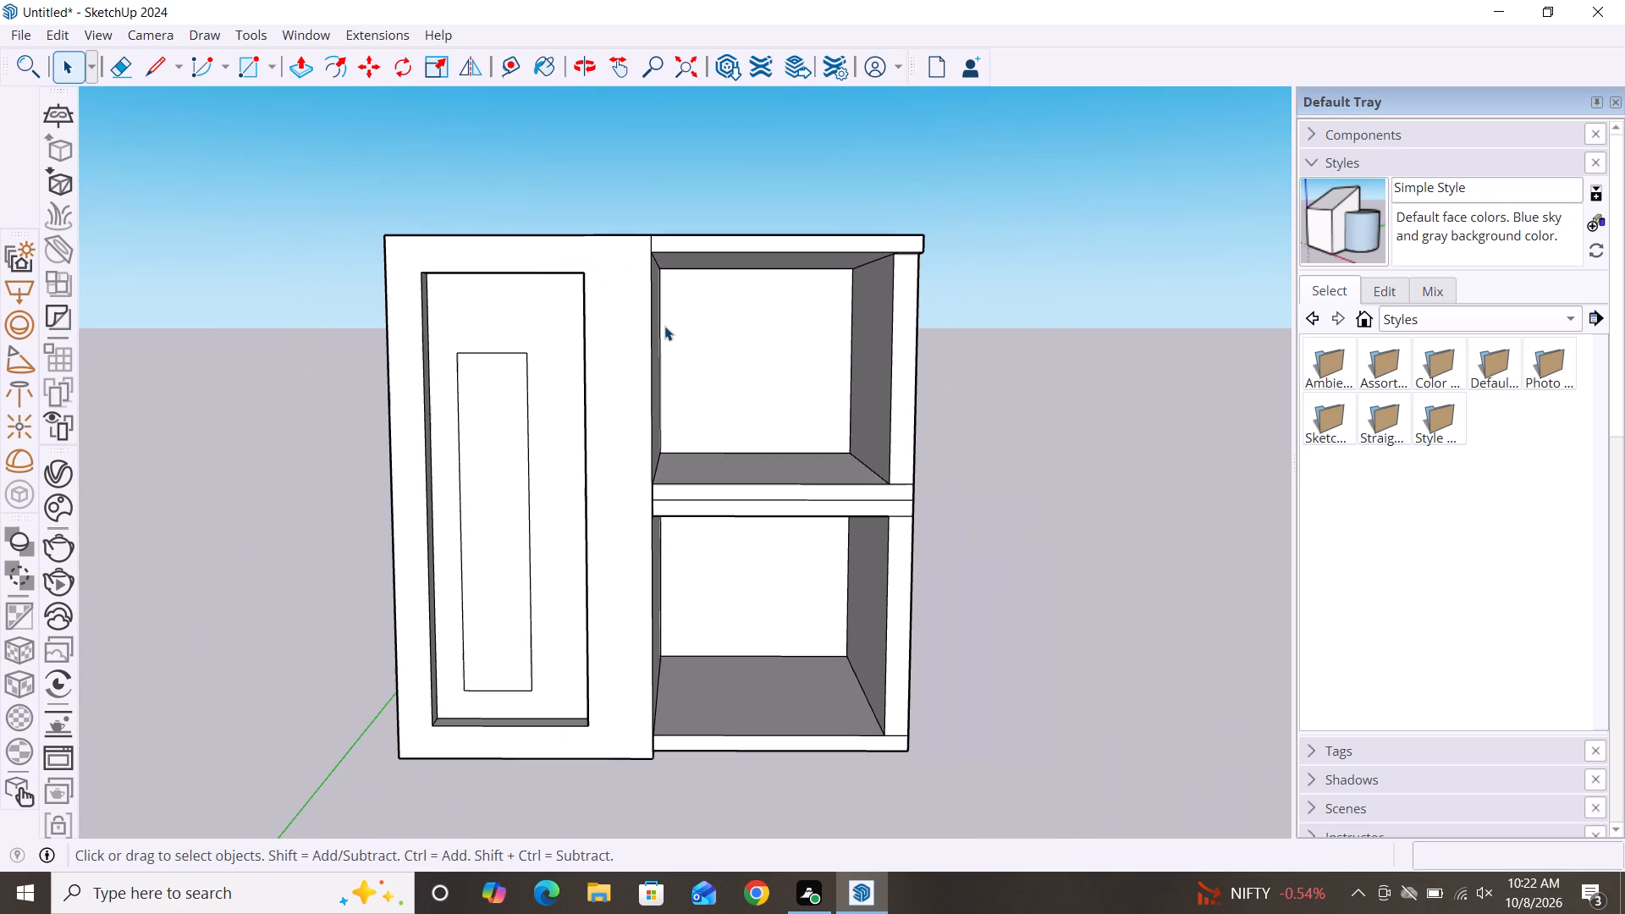
pyautogui.moveTo(551, 286); pyautogui.dragTo(581, 345, button='middle')
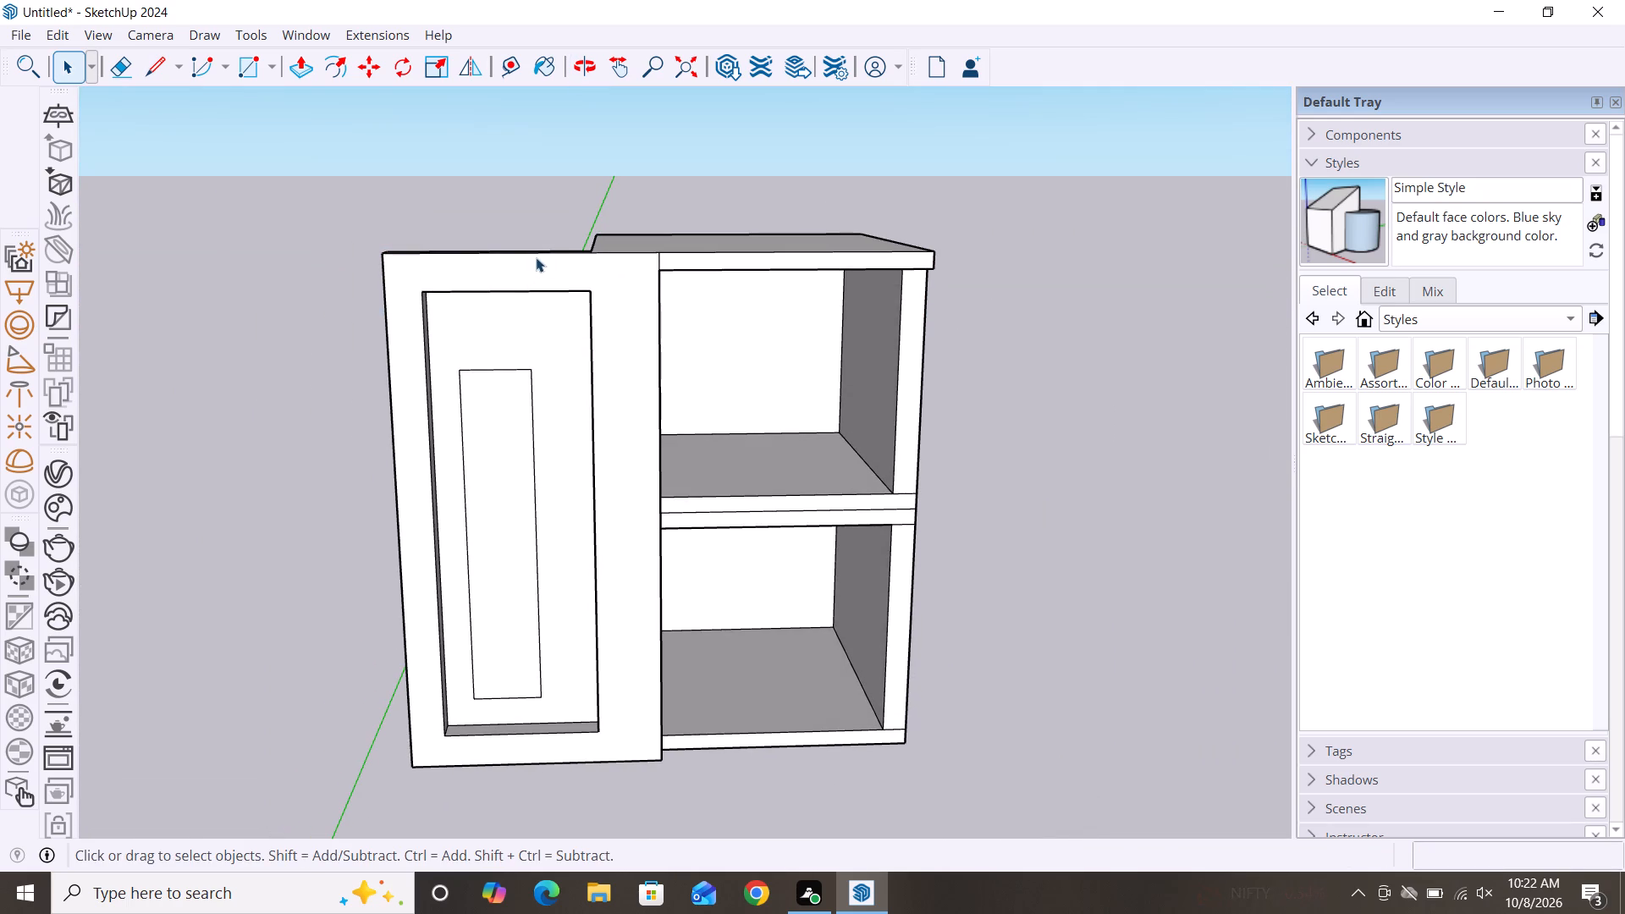
pyautogui.click(553, 251)
pyautogui.press('m')
pyautogui.click(590, 245)
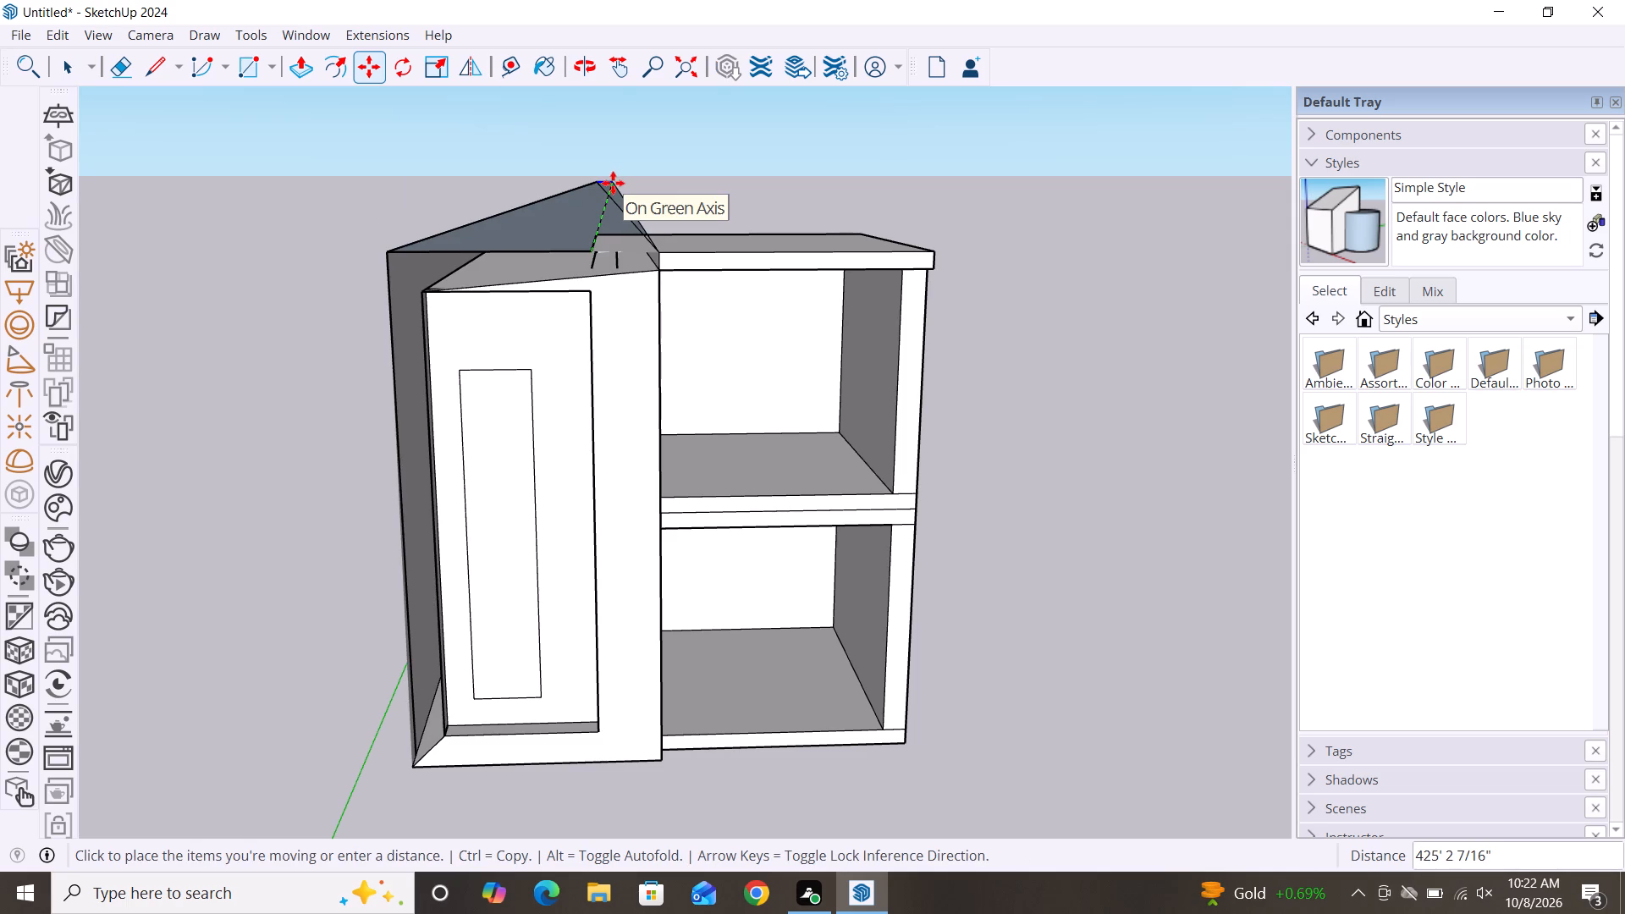
pyautogui.press('Escape')
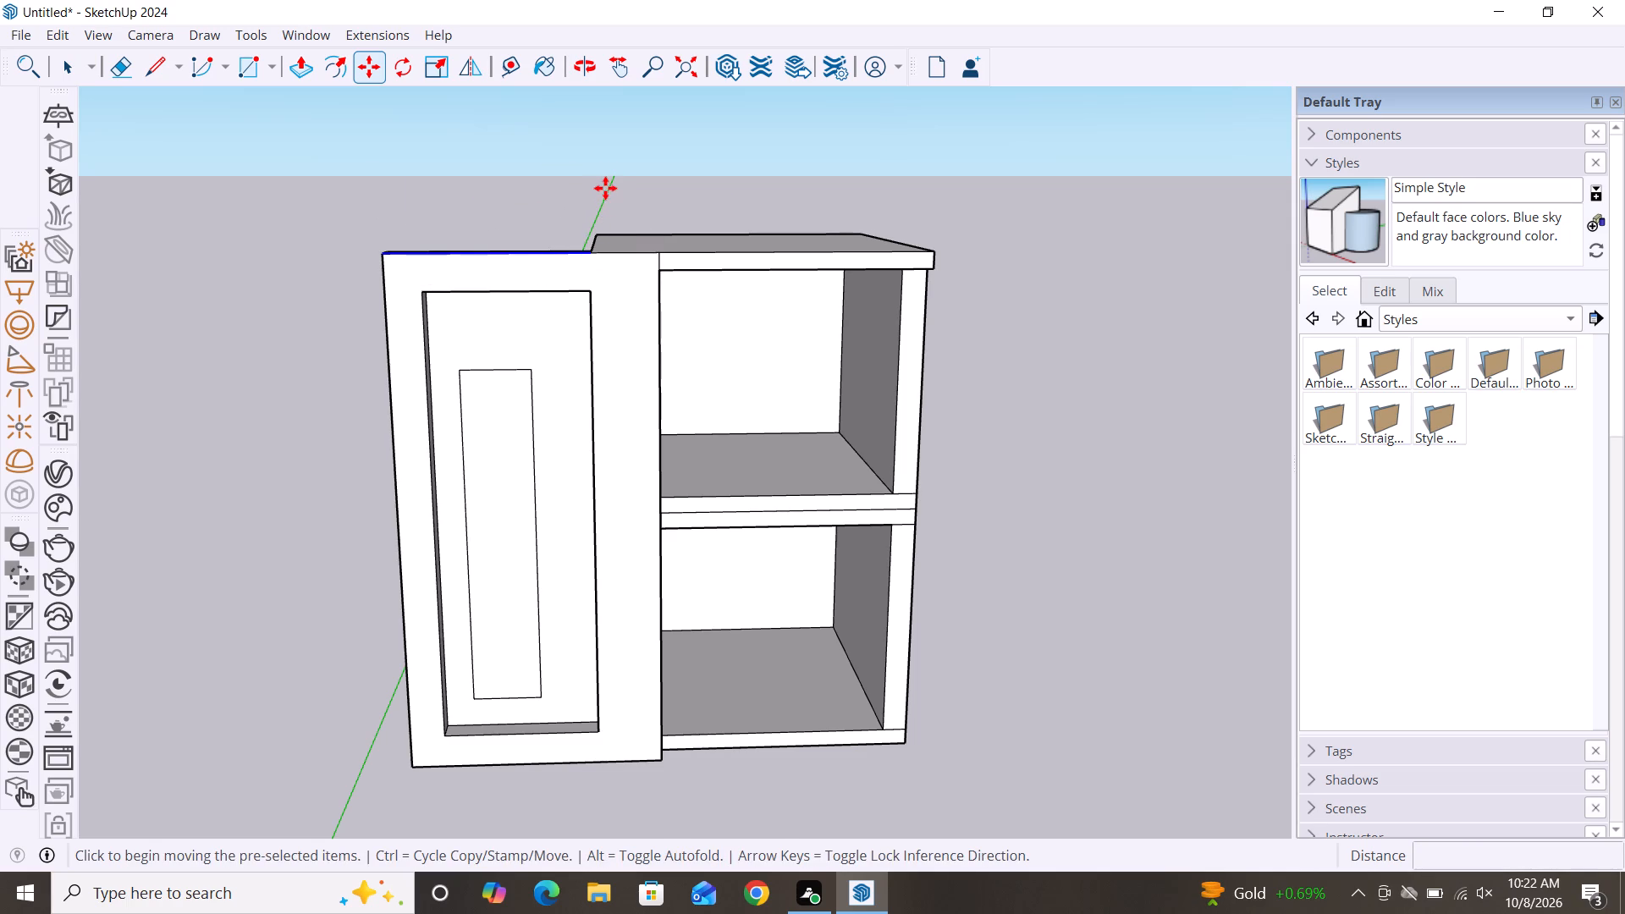
pyautogui.click(596, 250)
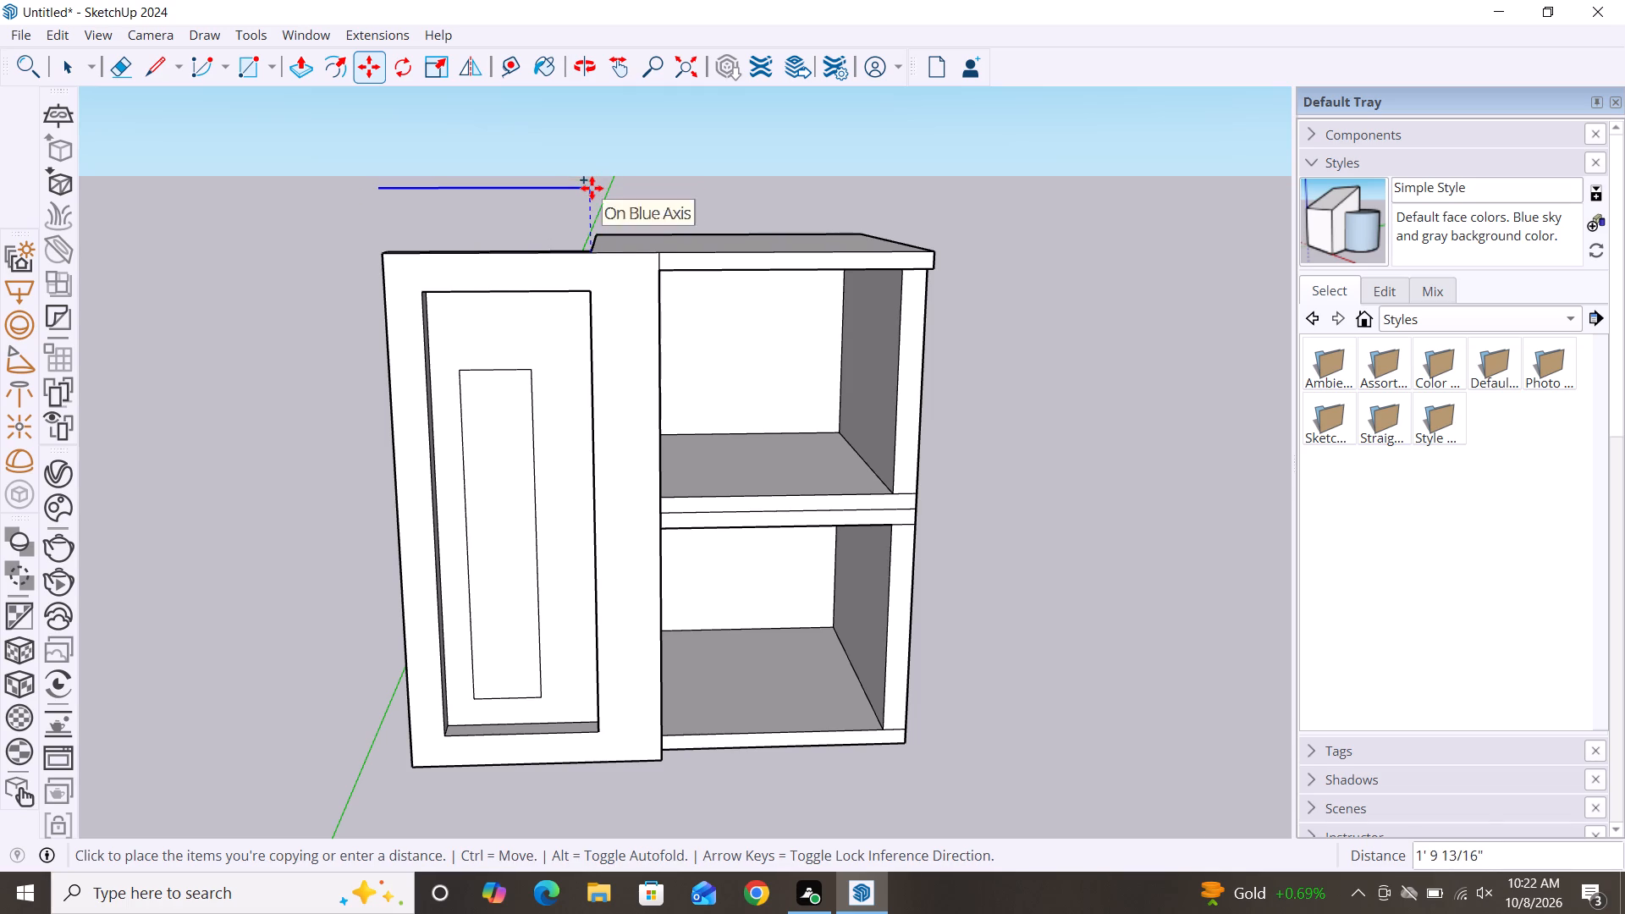
pyautogui.click(597, 165)
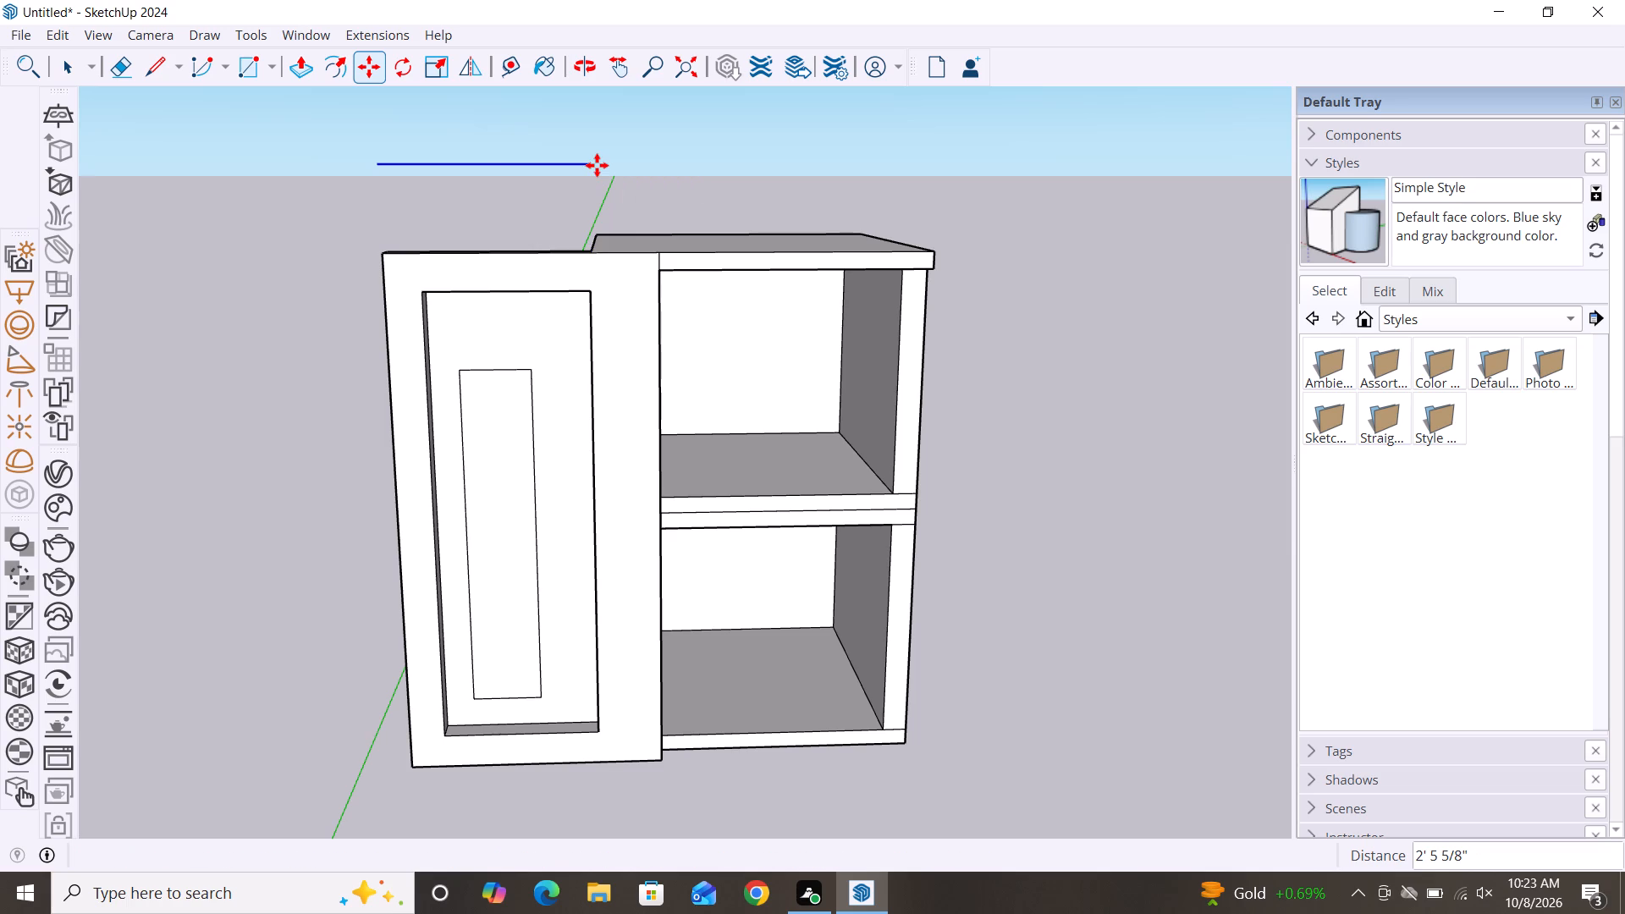
# Draw vertical lines joining both ends of the copied edge to the side panel's top edge, forming a face.
pyautogui.press('l')
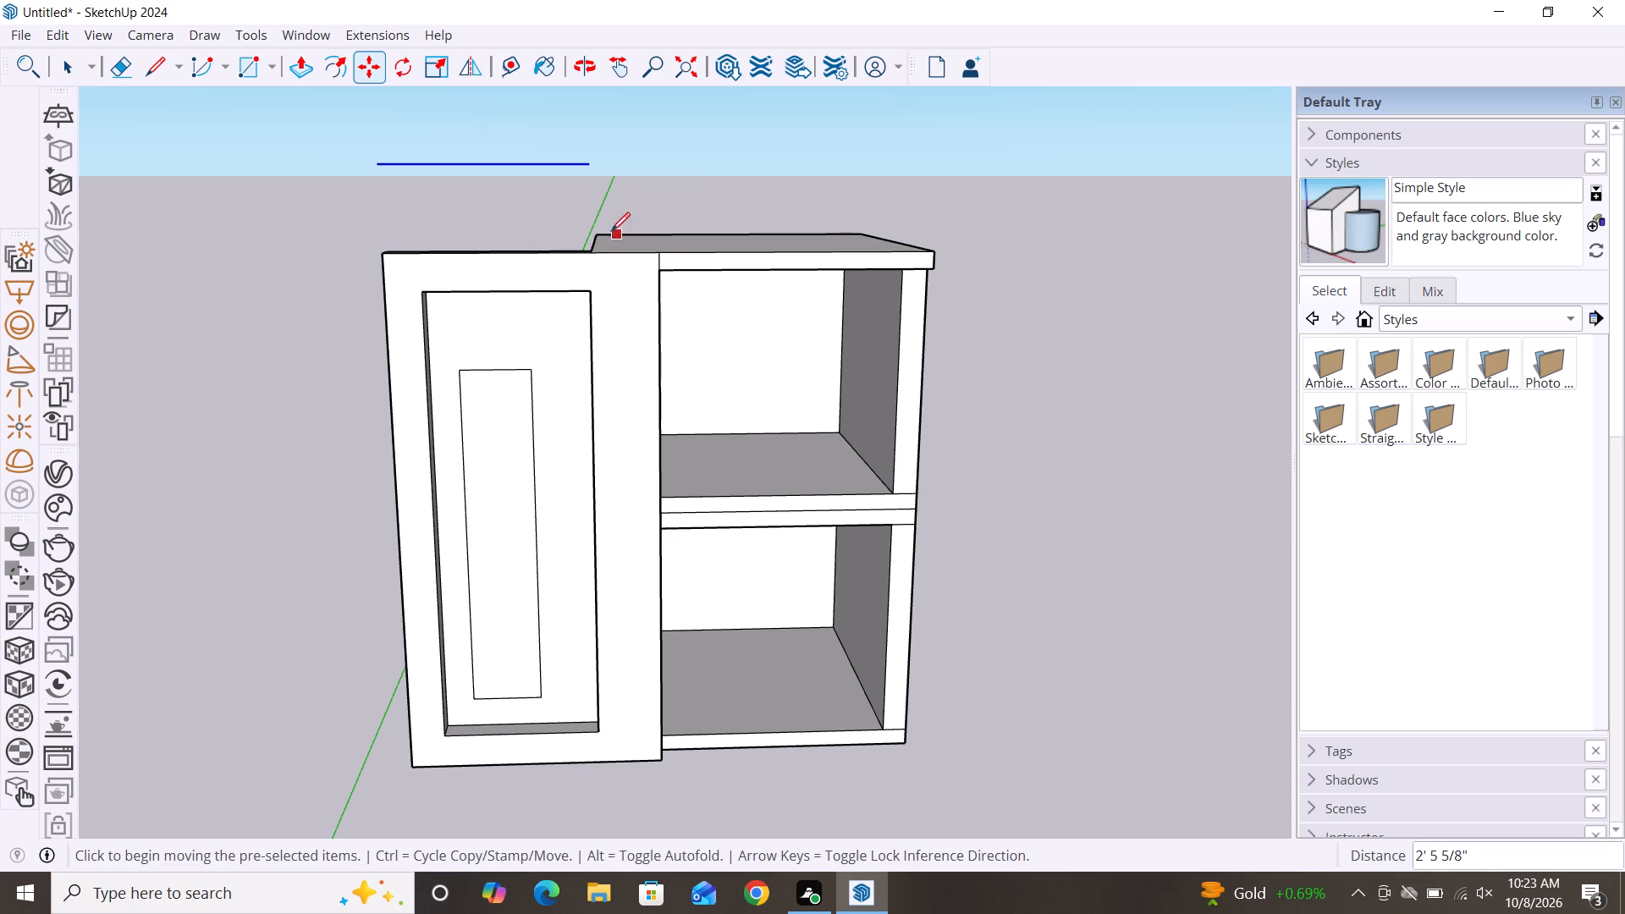
pyautogui.click(585, 165)
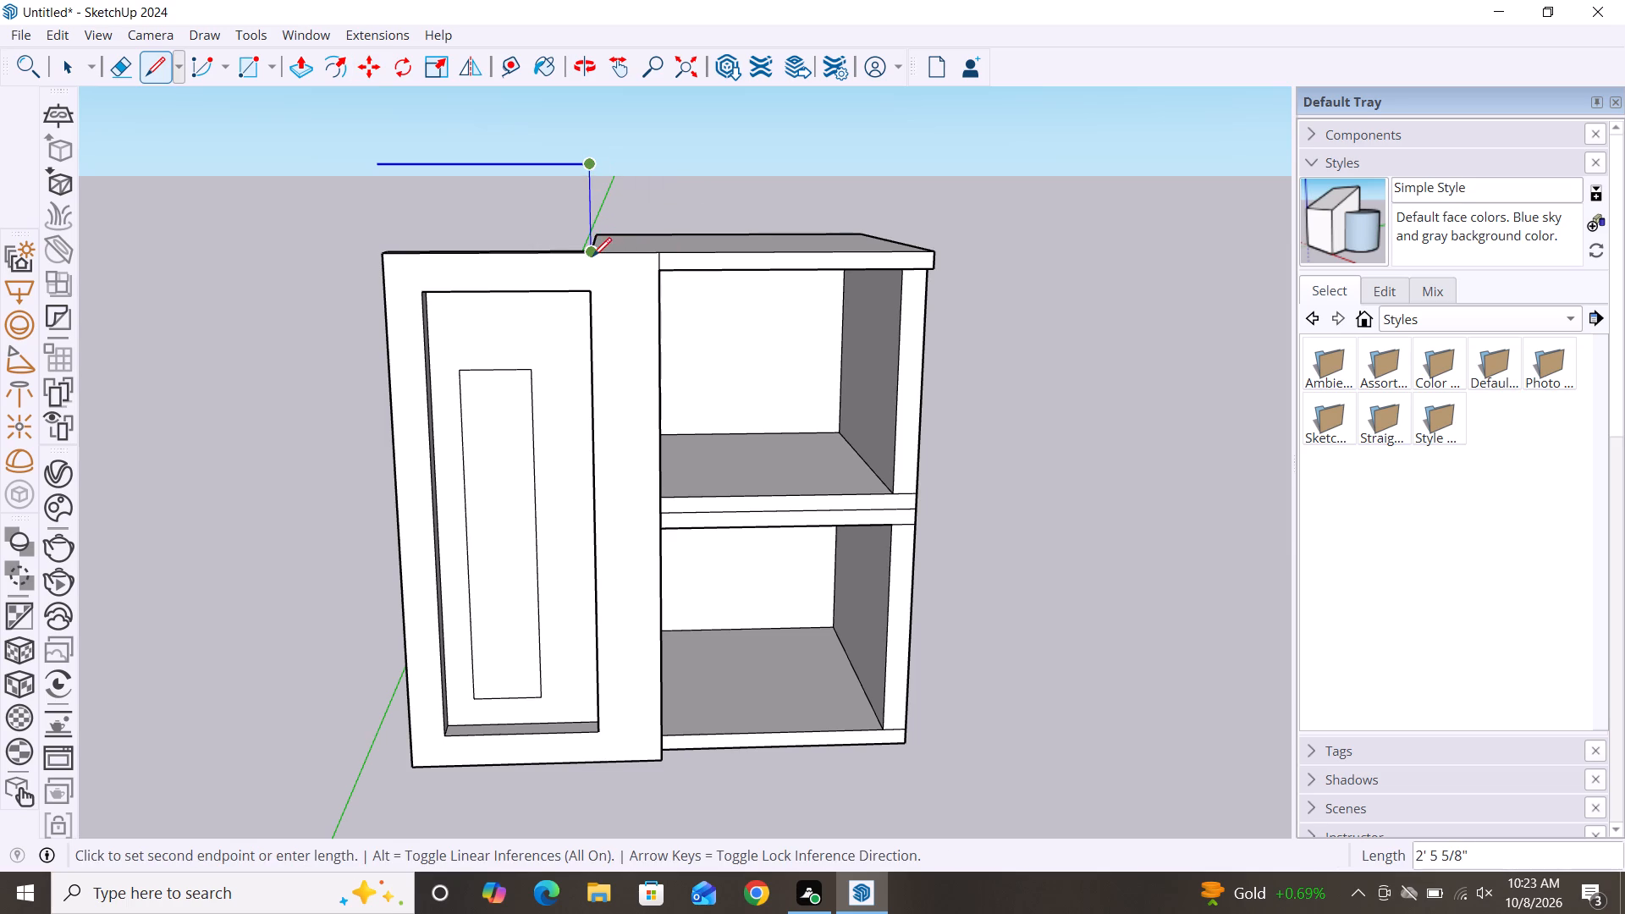
pyautogui.click(592, 258)
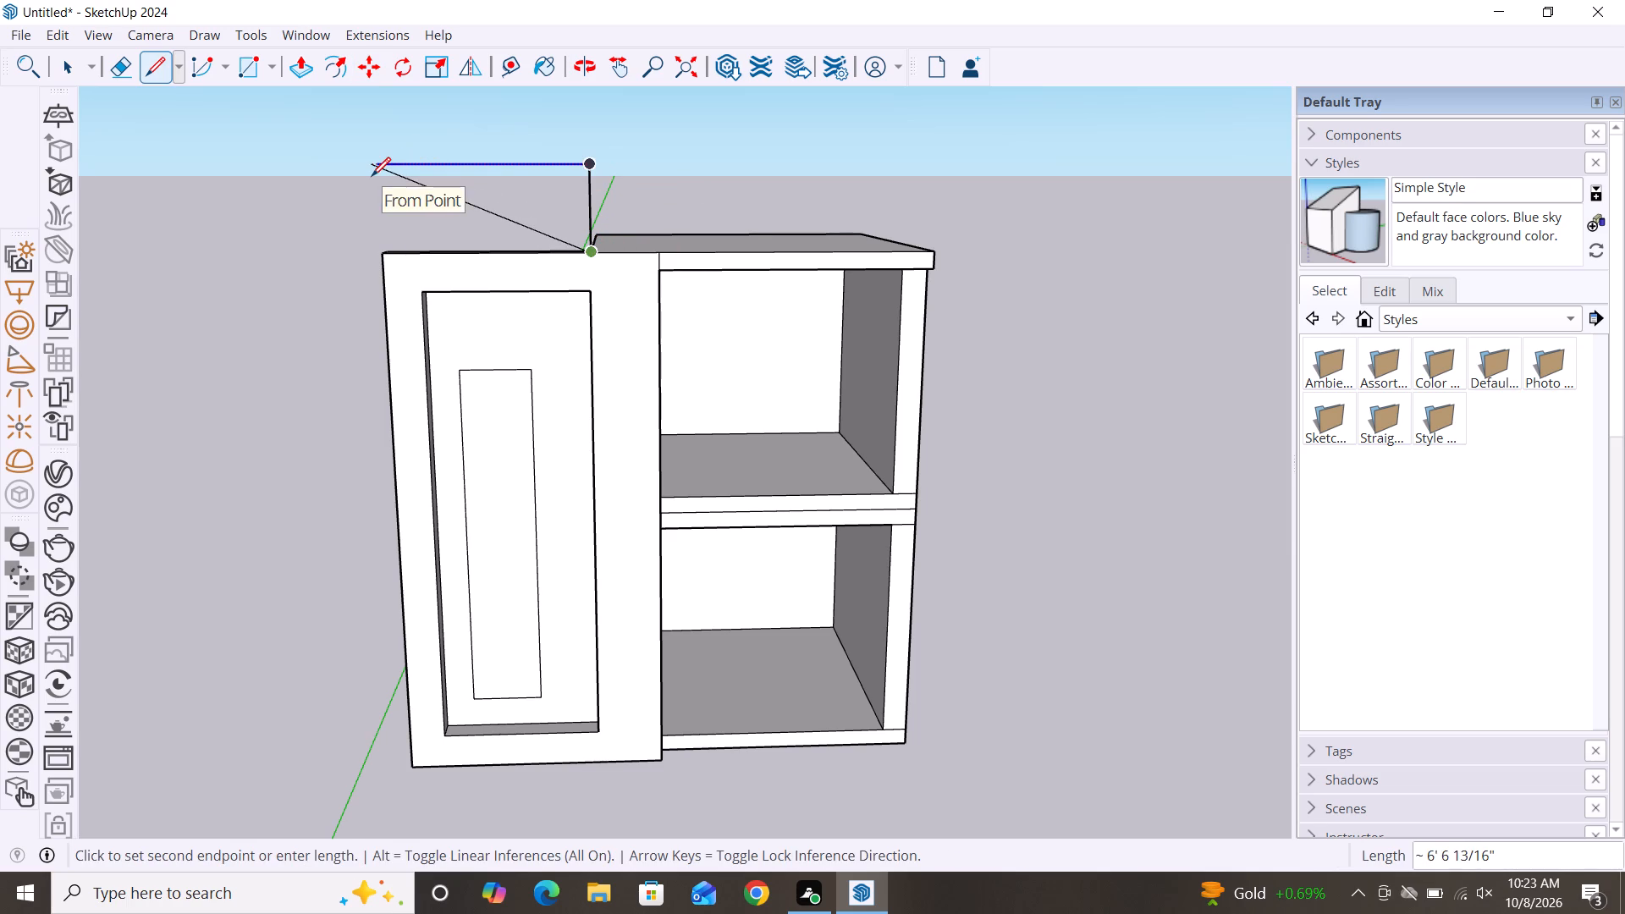
pyautogui.press('Escape')
pyautogui.click(379, 165)
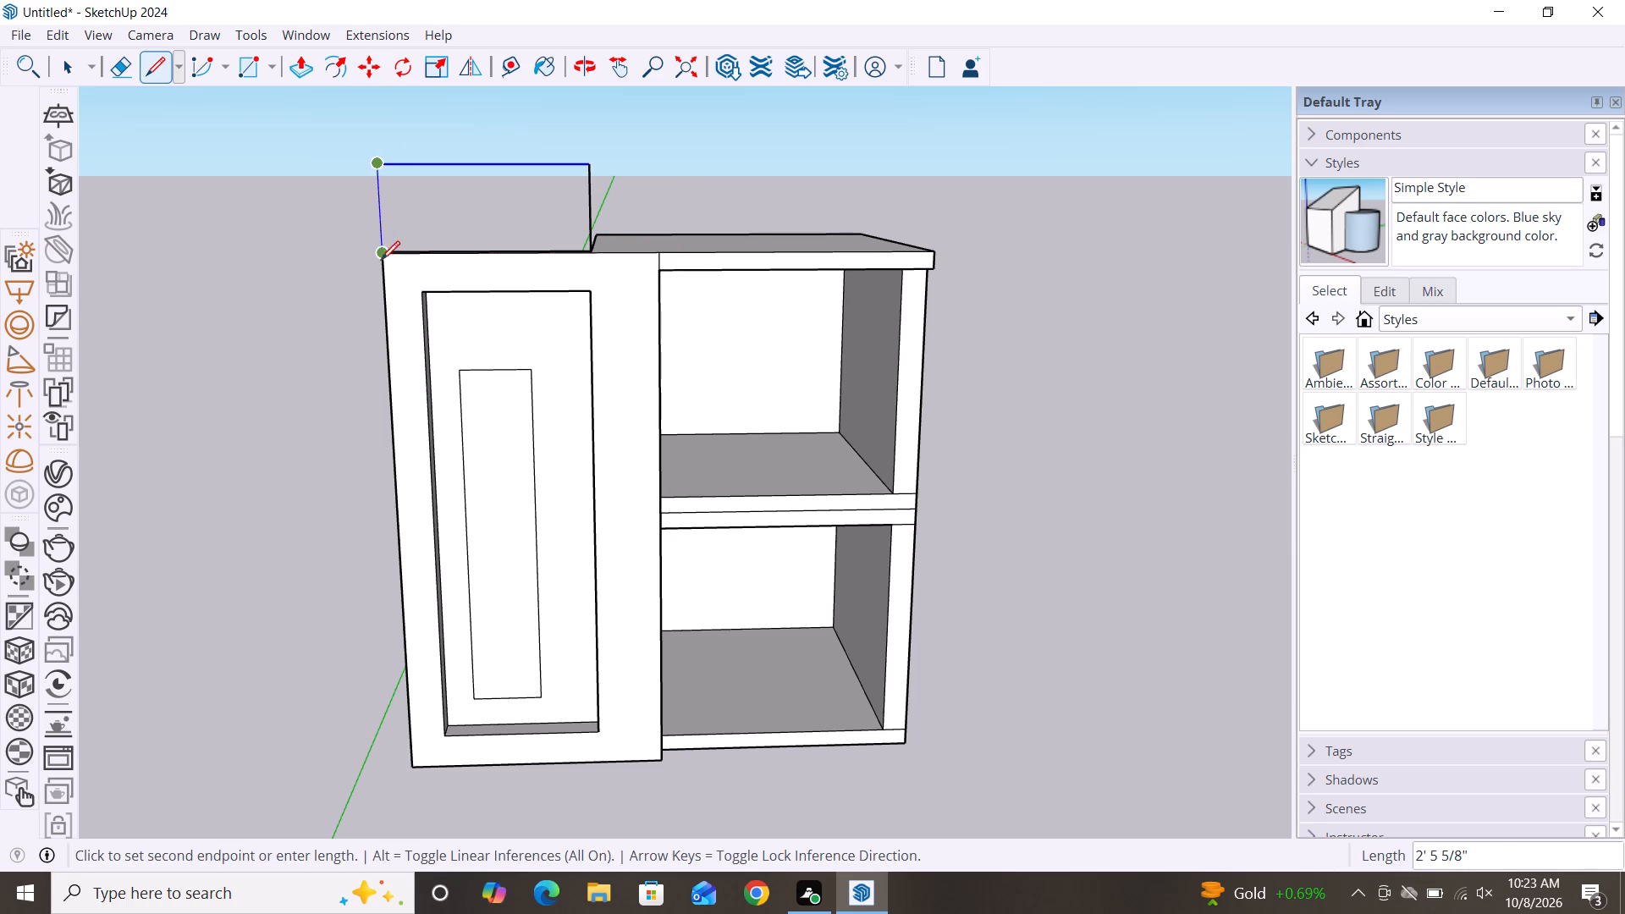
pyautogui.click(383, 263)
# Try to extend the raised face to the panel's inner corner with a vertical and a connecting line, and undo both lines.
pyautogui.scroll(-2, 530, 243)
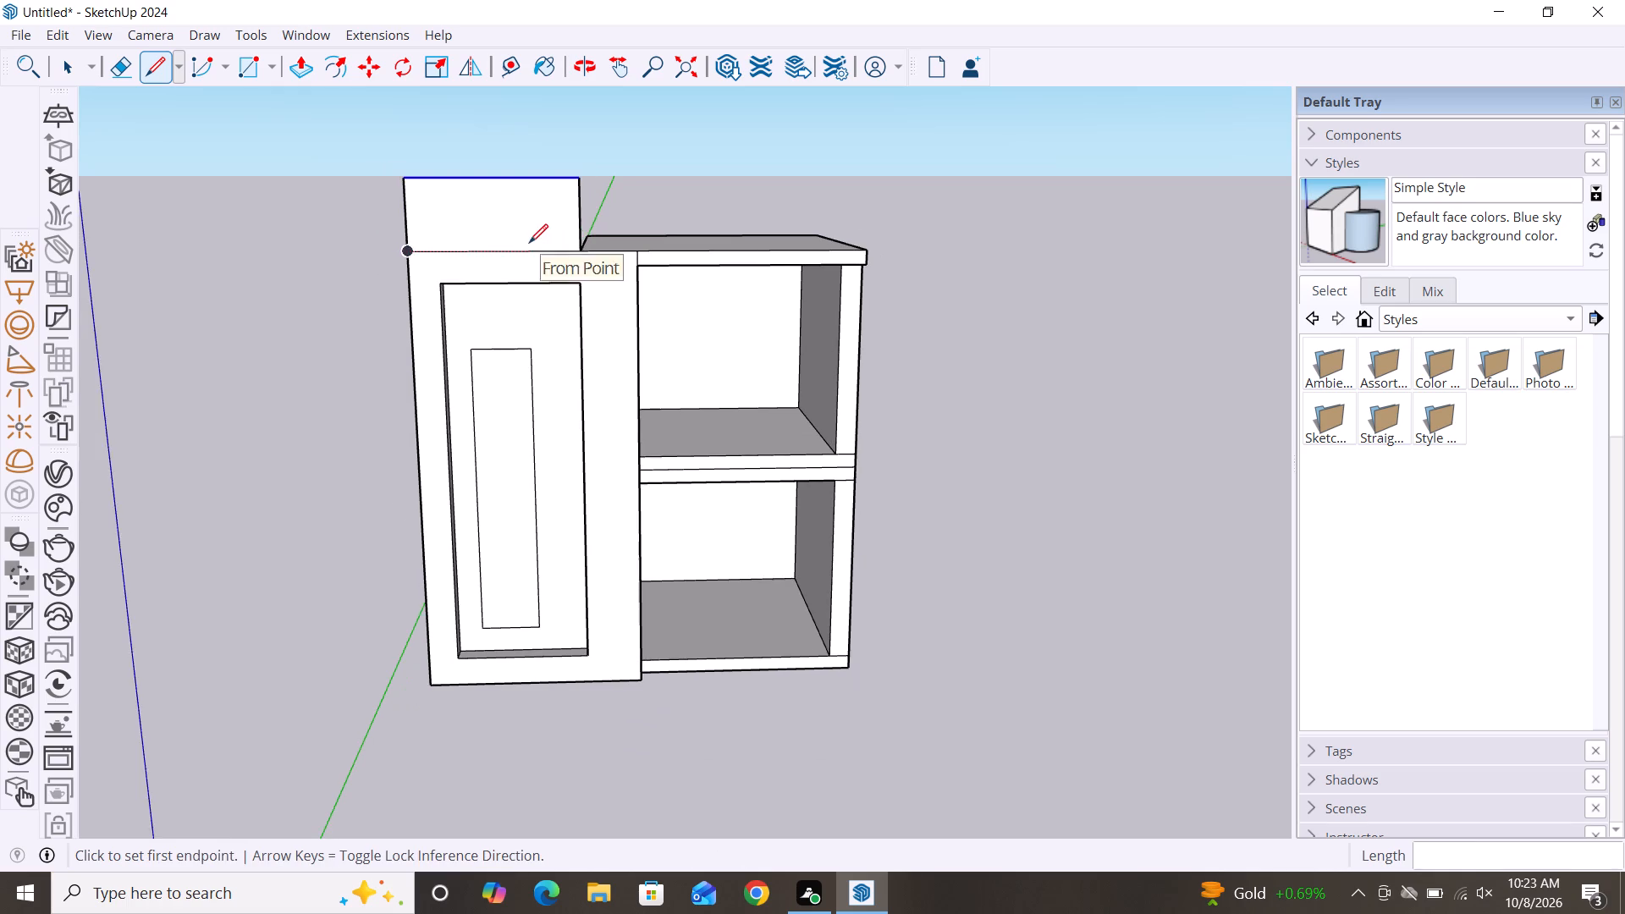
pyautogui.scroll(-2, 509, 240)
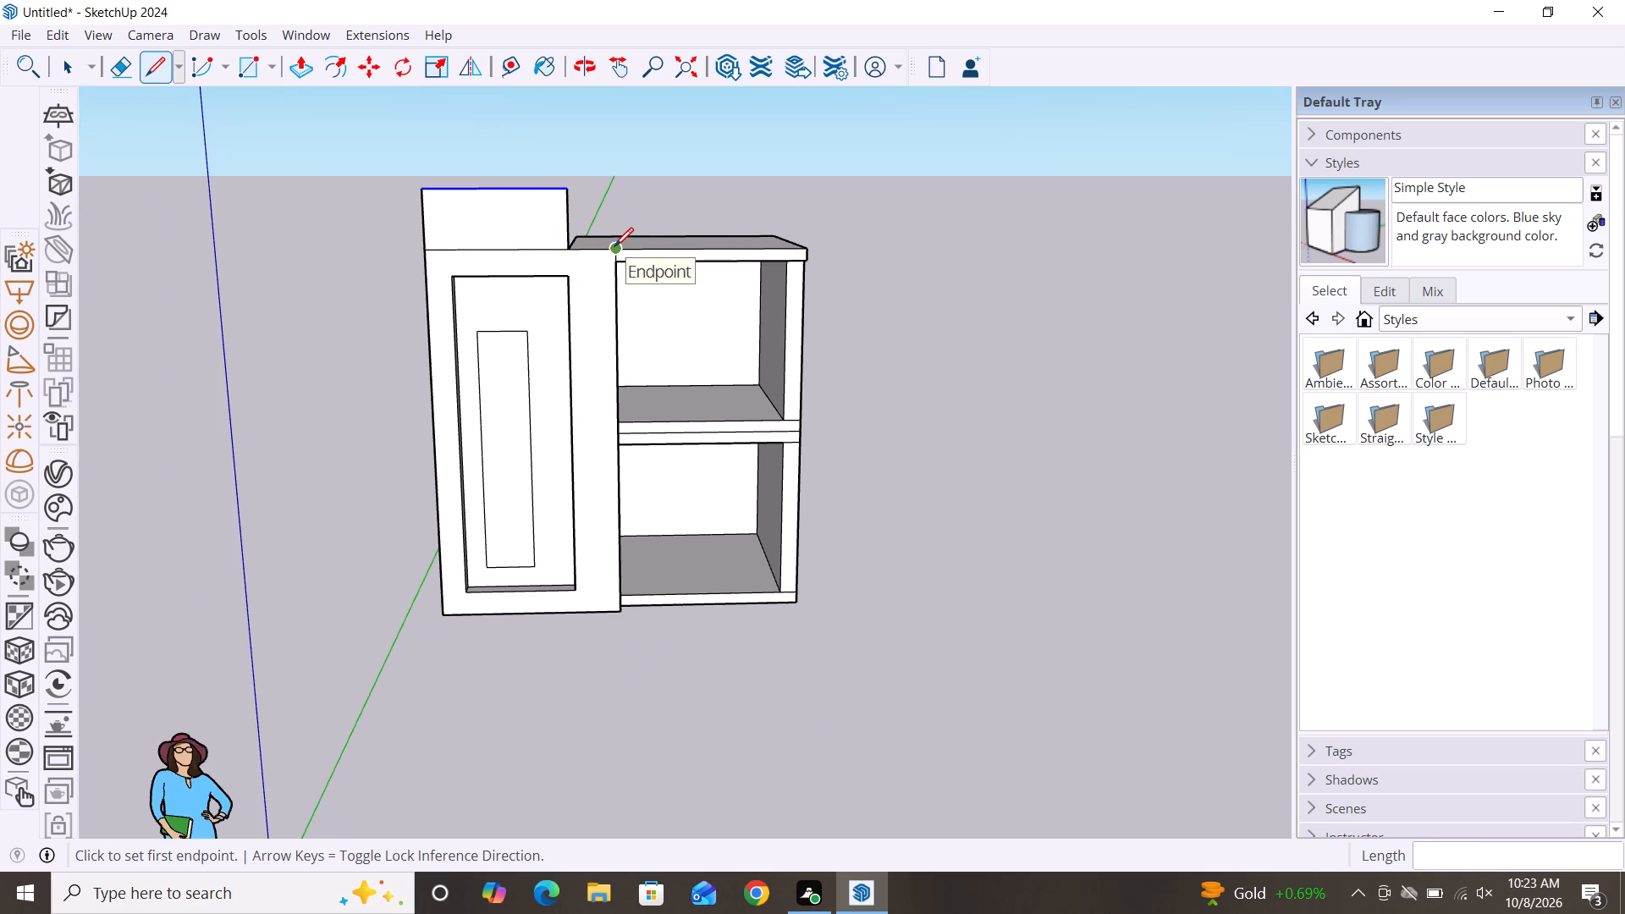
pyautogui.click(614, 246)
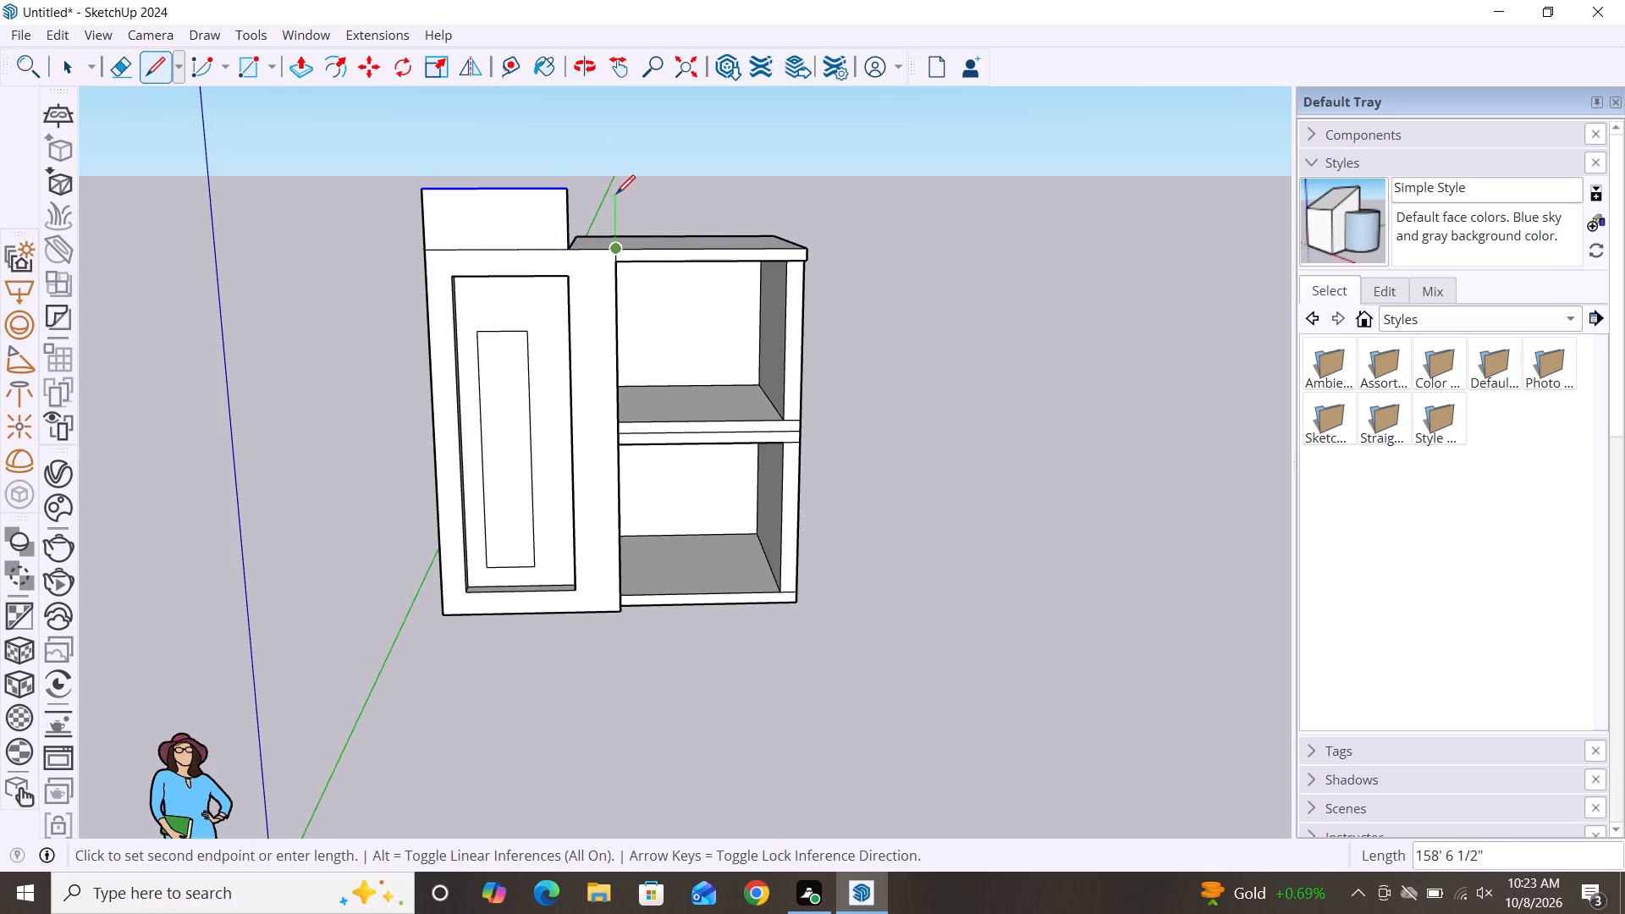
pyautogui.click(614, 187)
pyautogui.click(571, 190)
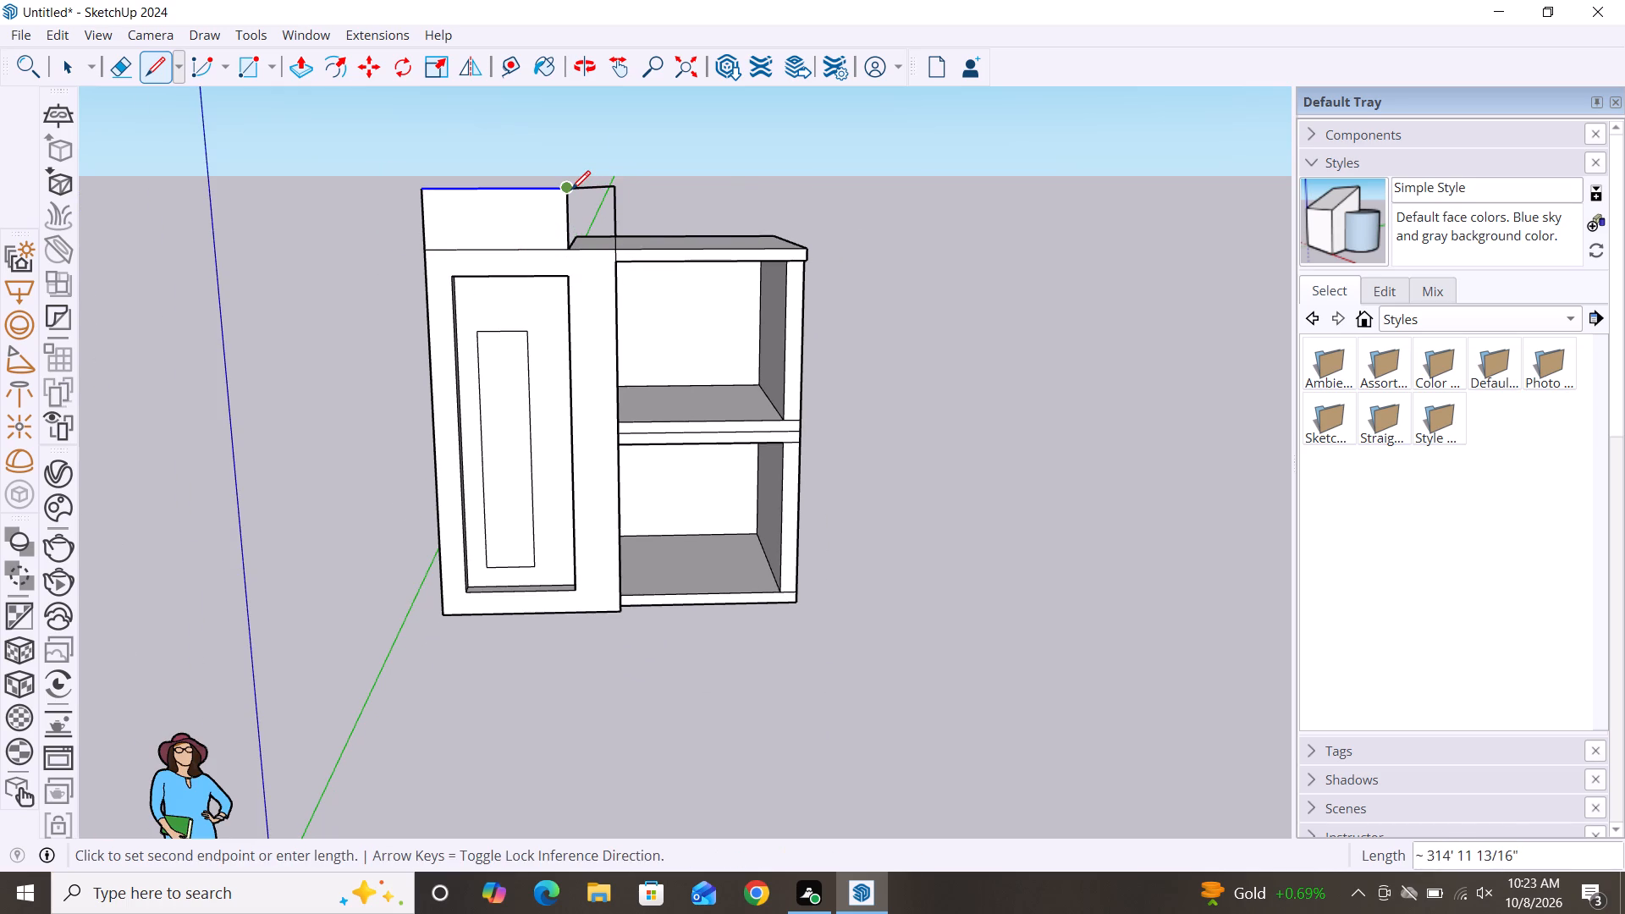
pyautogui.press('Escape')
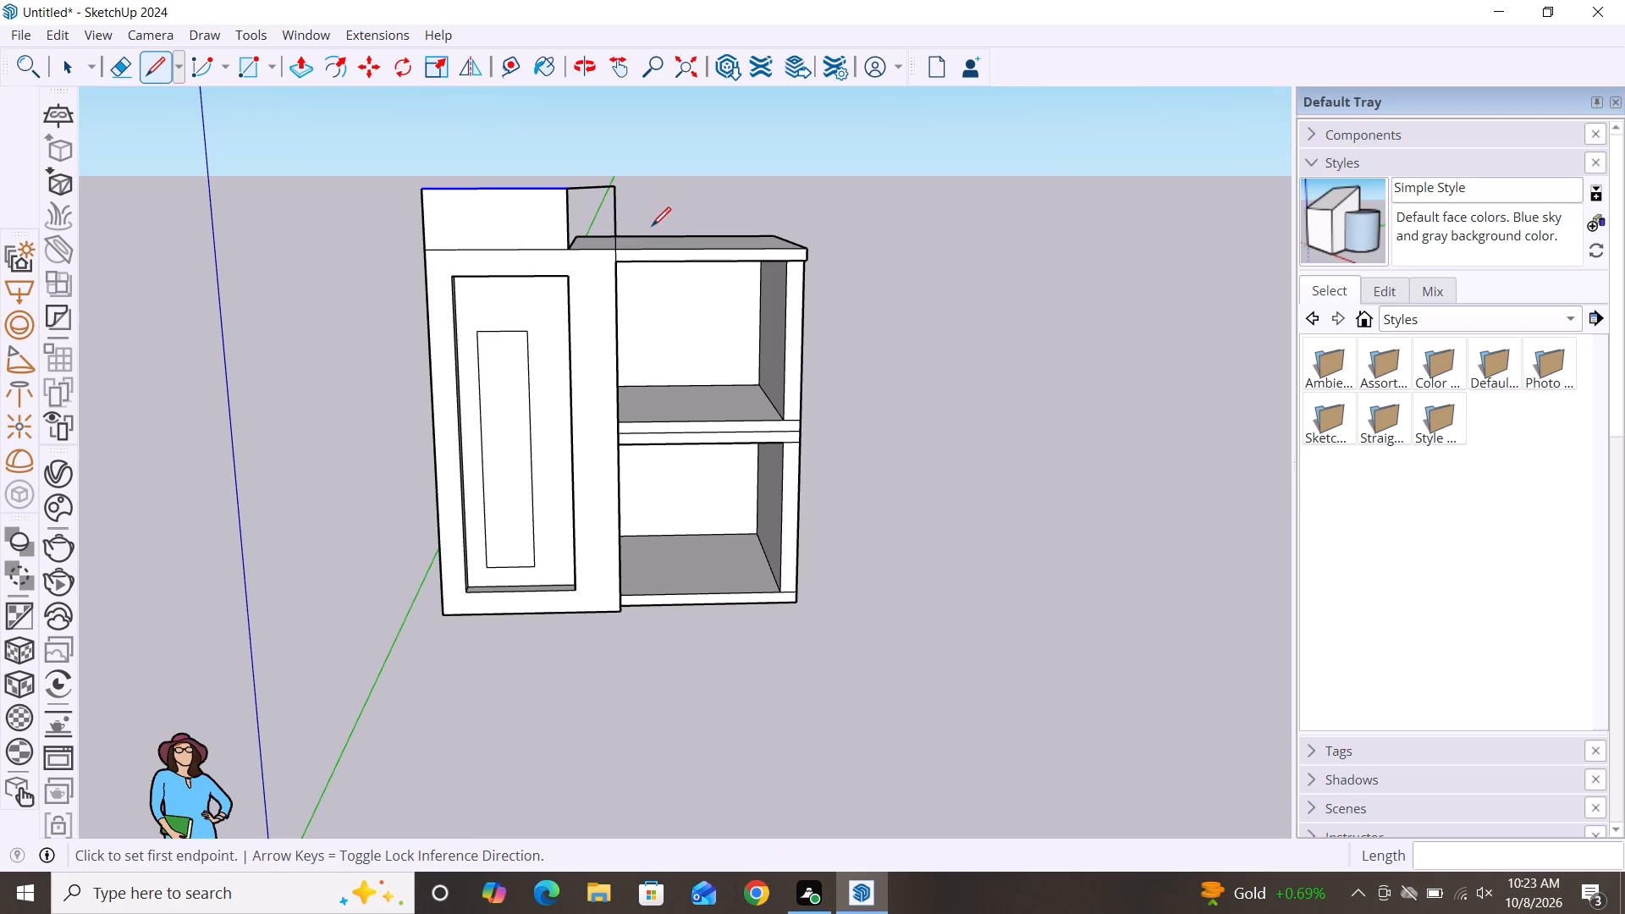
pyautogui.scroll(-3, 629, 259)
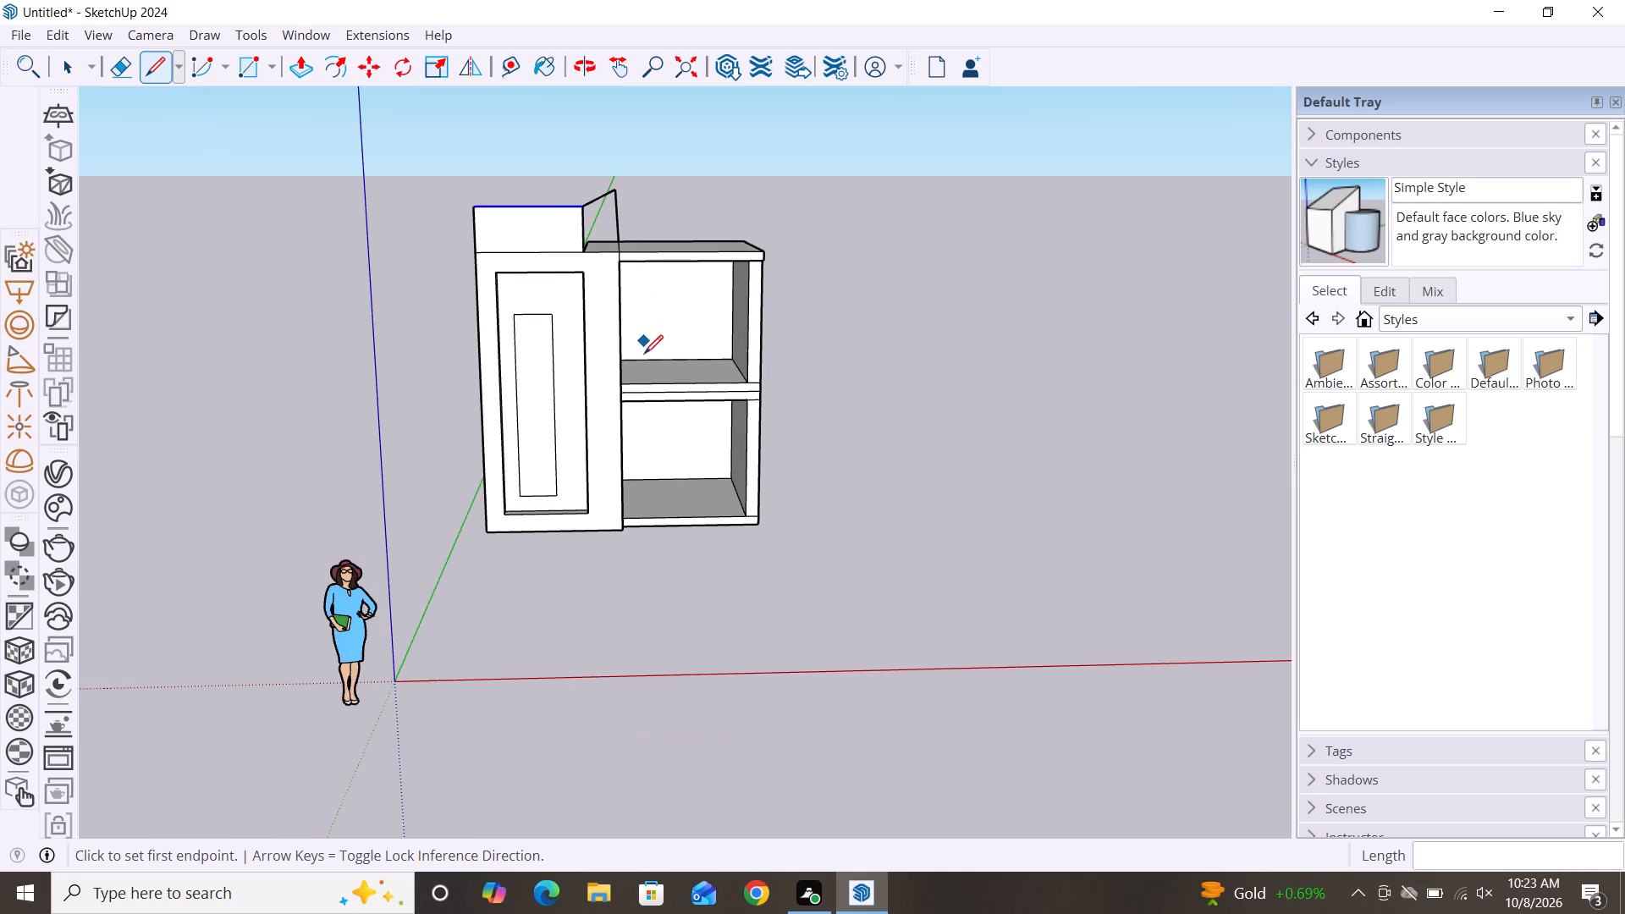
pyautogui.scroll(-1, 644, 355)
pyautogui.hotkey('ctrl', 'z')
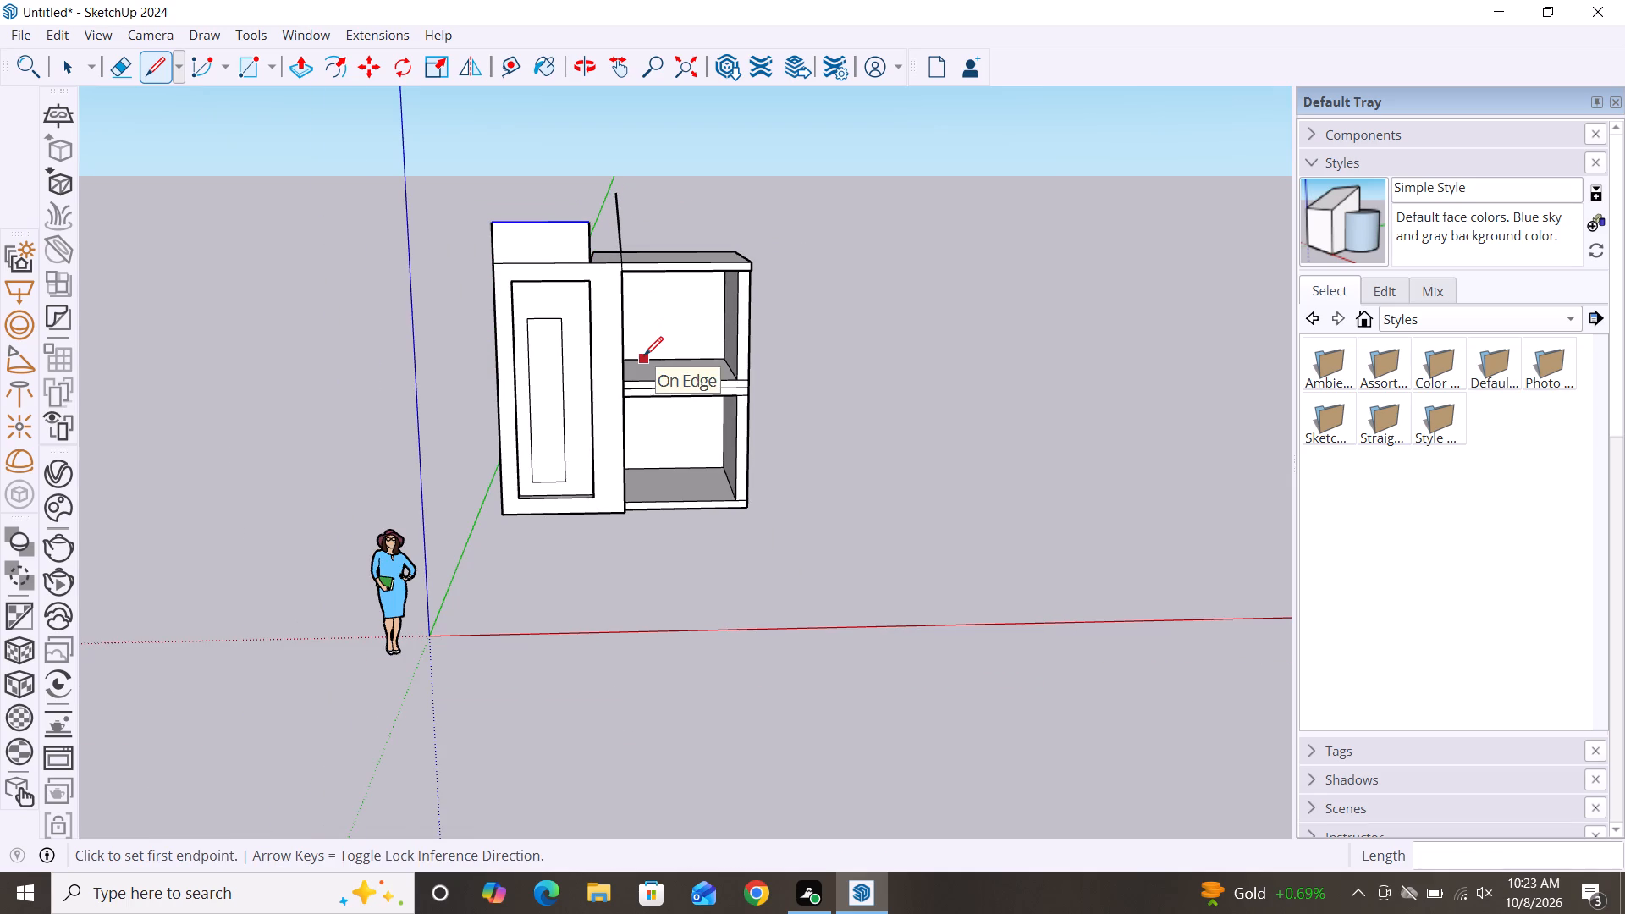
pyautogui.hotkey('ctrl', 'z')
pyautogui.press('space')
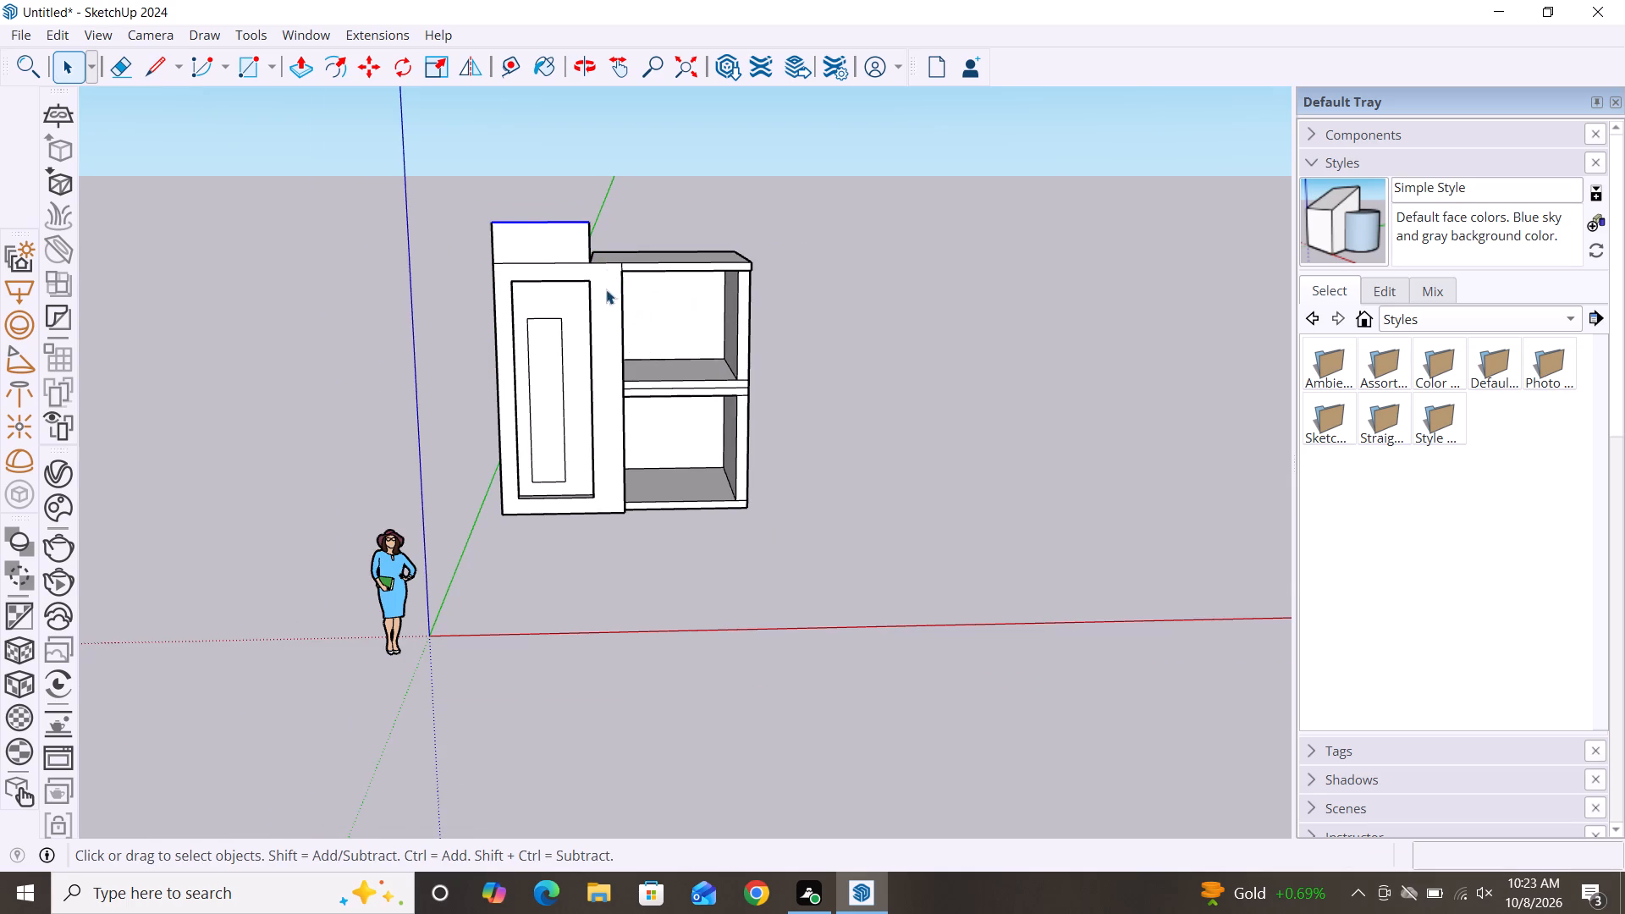
# Draw a rectangle about 2' 5 5/8" by 1' 11 9/16" from the raised face's top corner to the panel's inner top corner.
pyautogui.scroll(-1, 604, 305)
pyautogui.scroll(11, 623, 233)
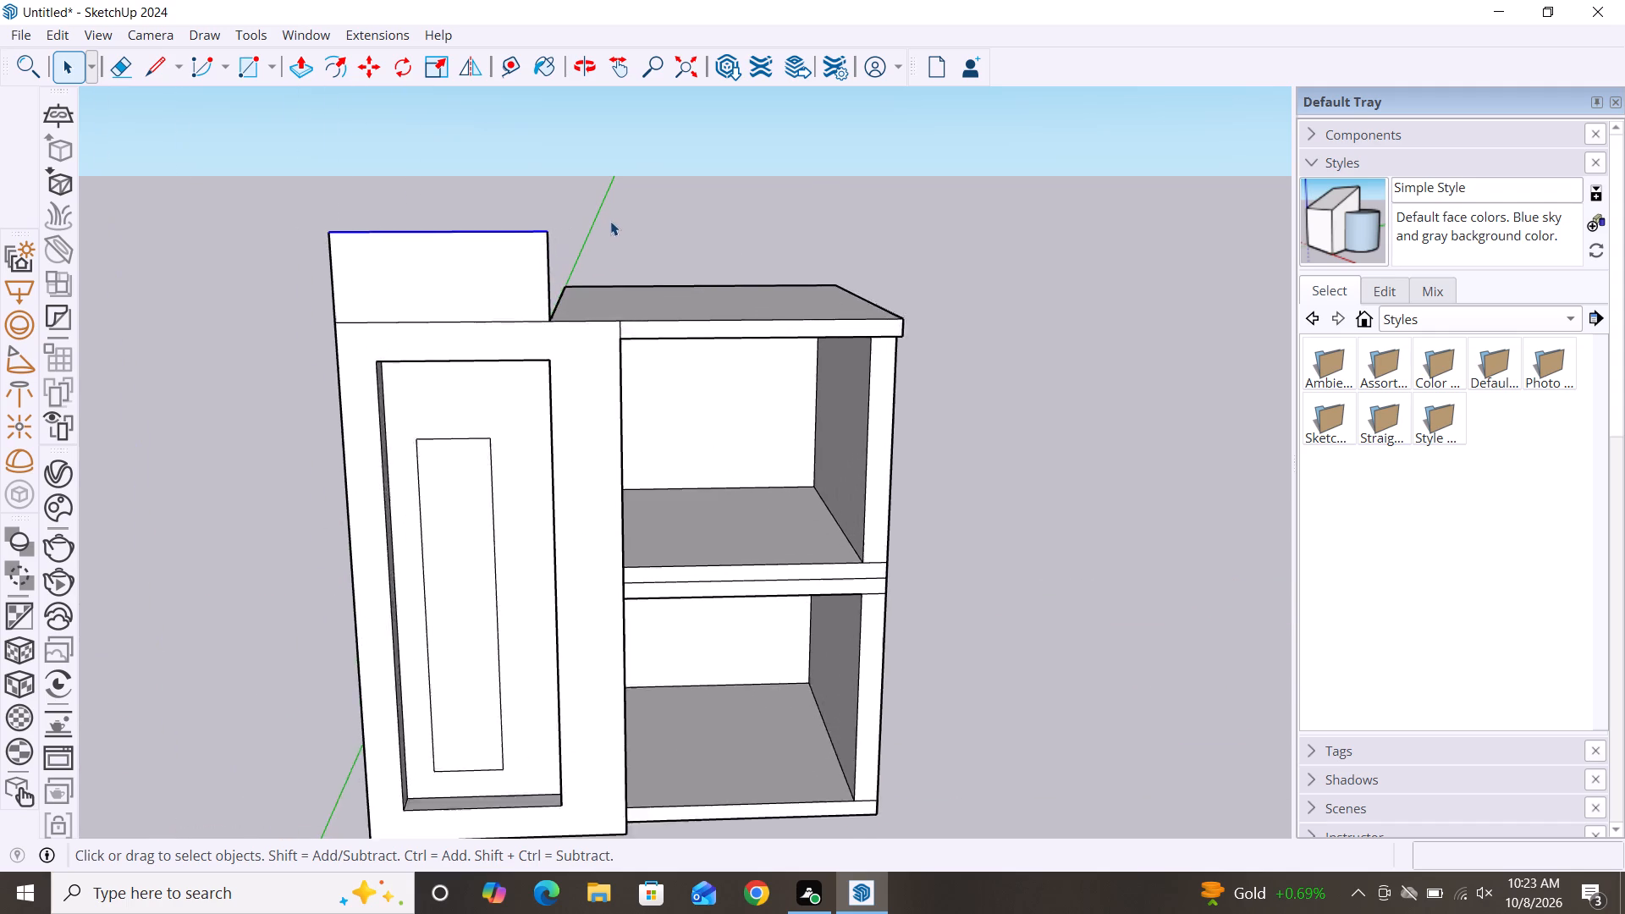
pyautogui.scroll(5, 610, 221)
pyautogui.press('space')
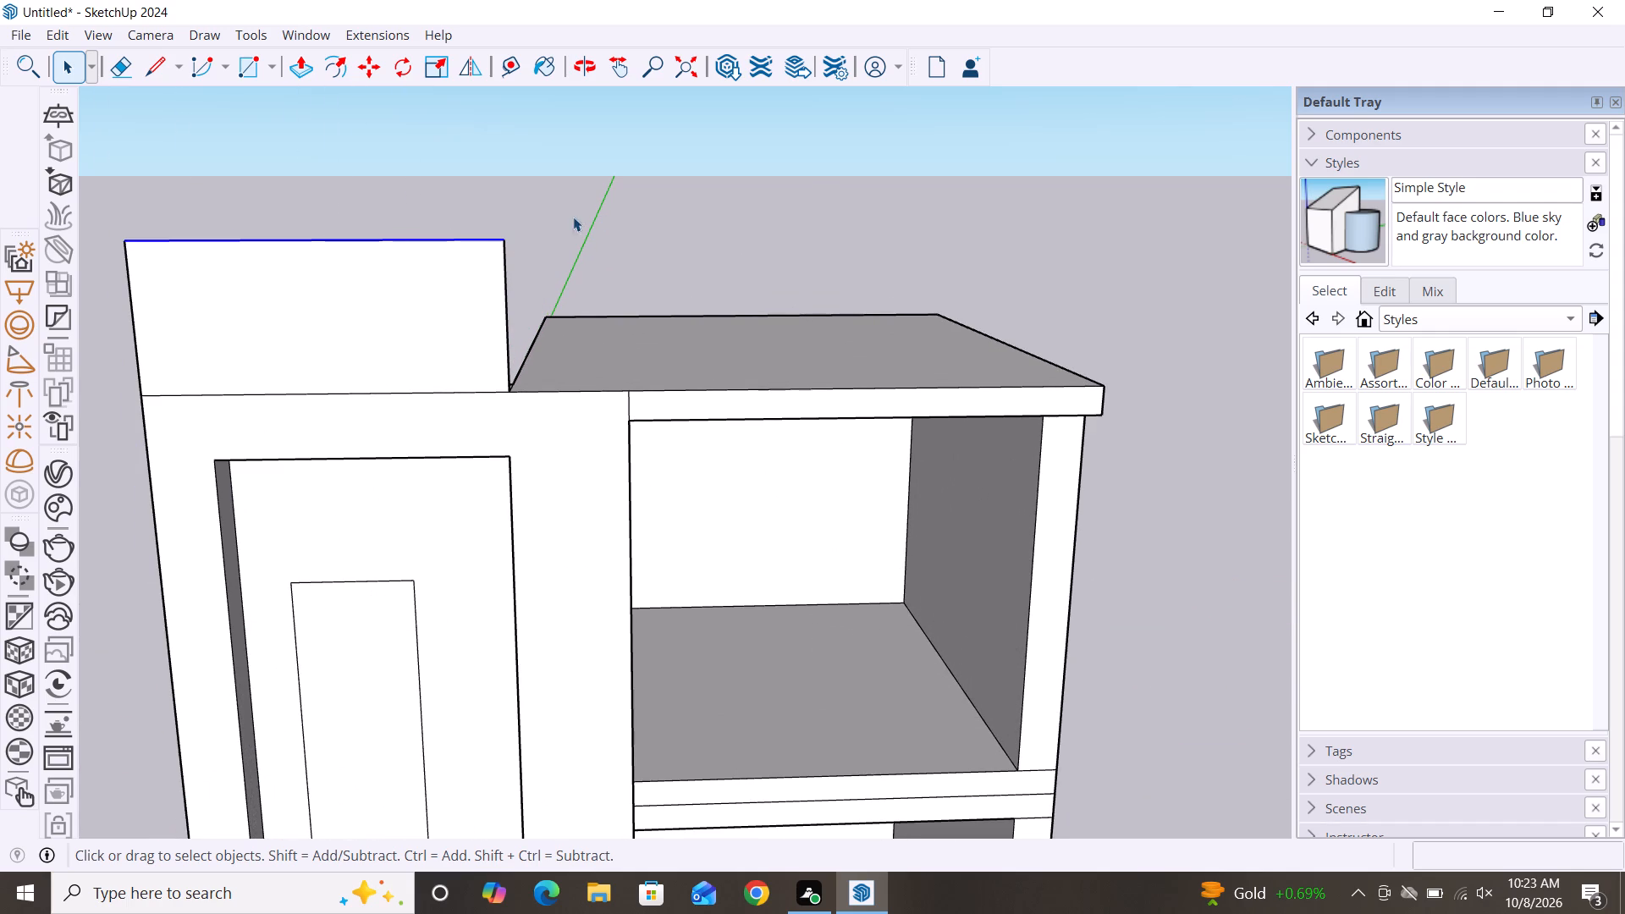
pyautogui.click(653, 251)
pyautogui.press('r')
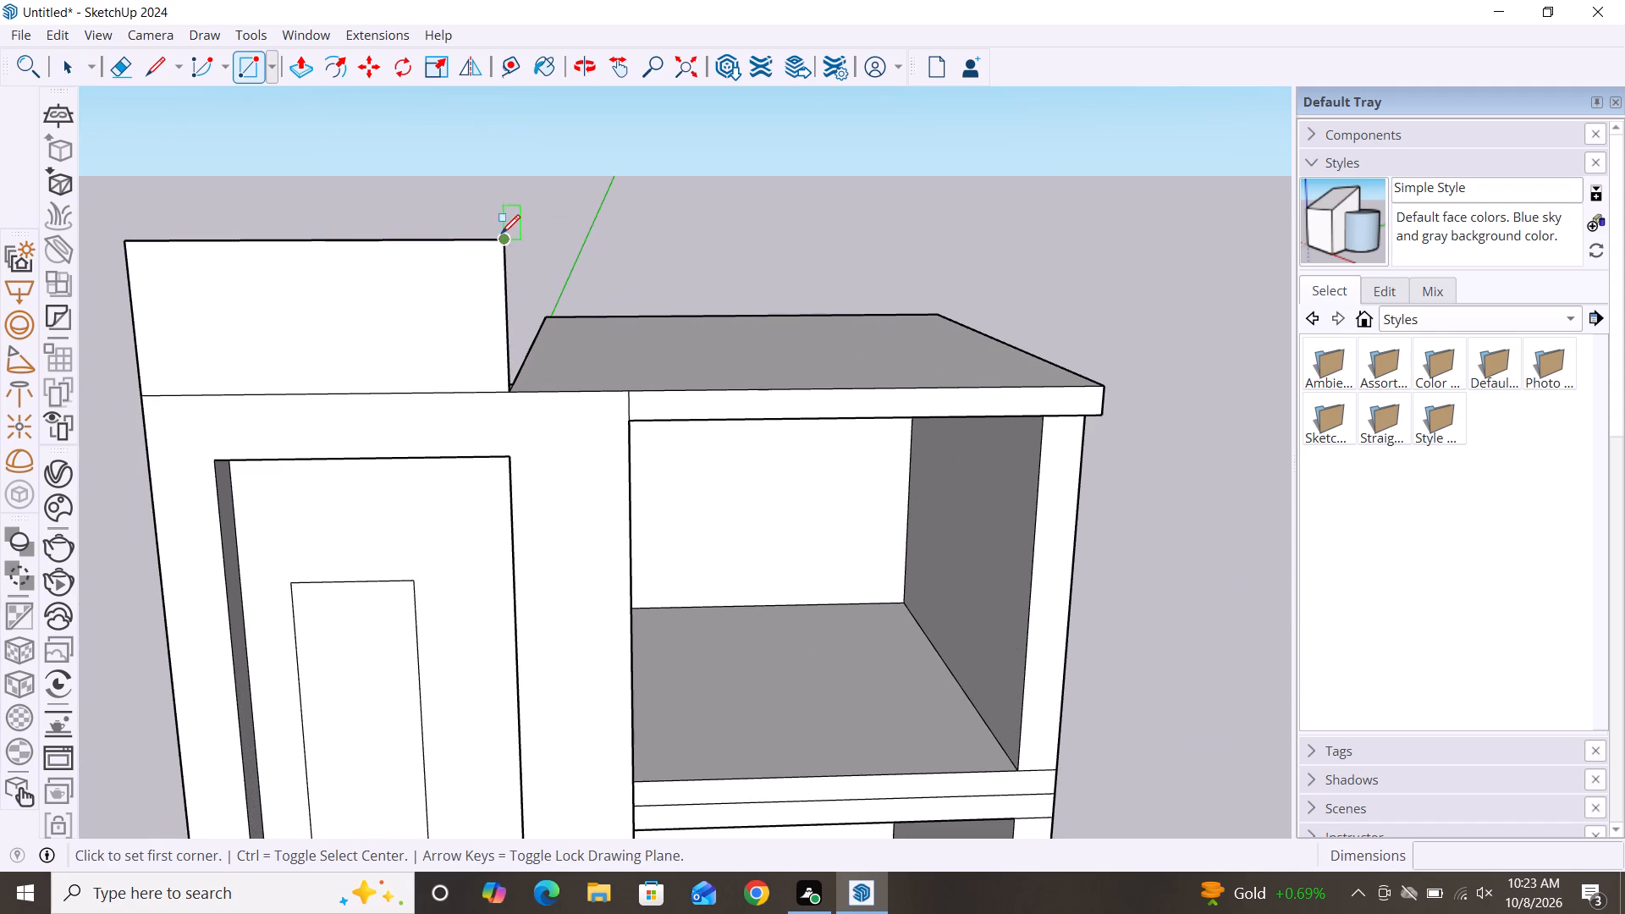
pyautogui.click(504, 237)
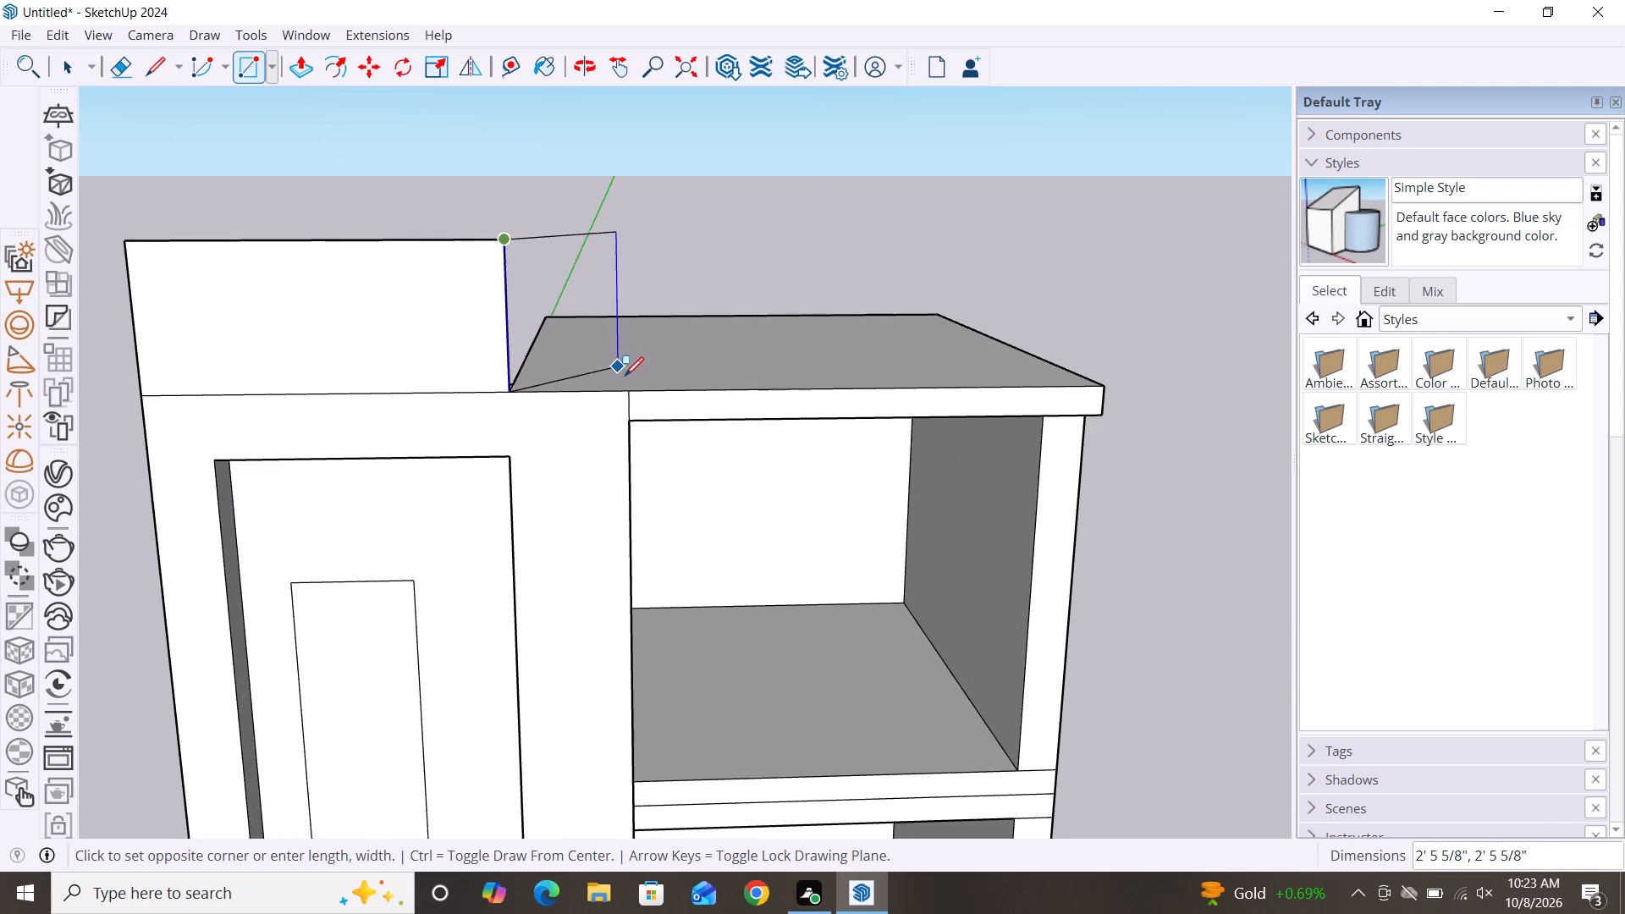
pyautogui.click(628, 385)
pyautogui.press('Escape')
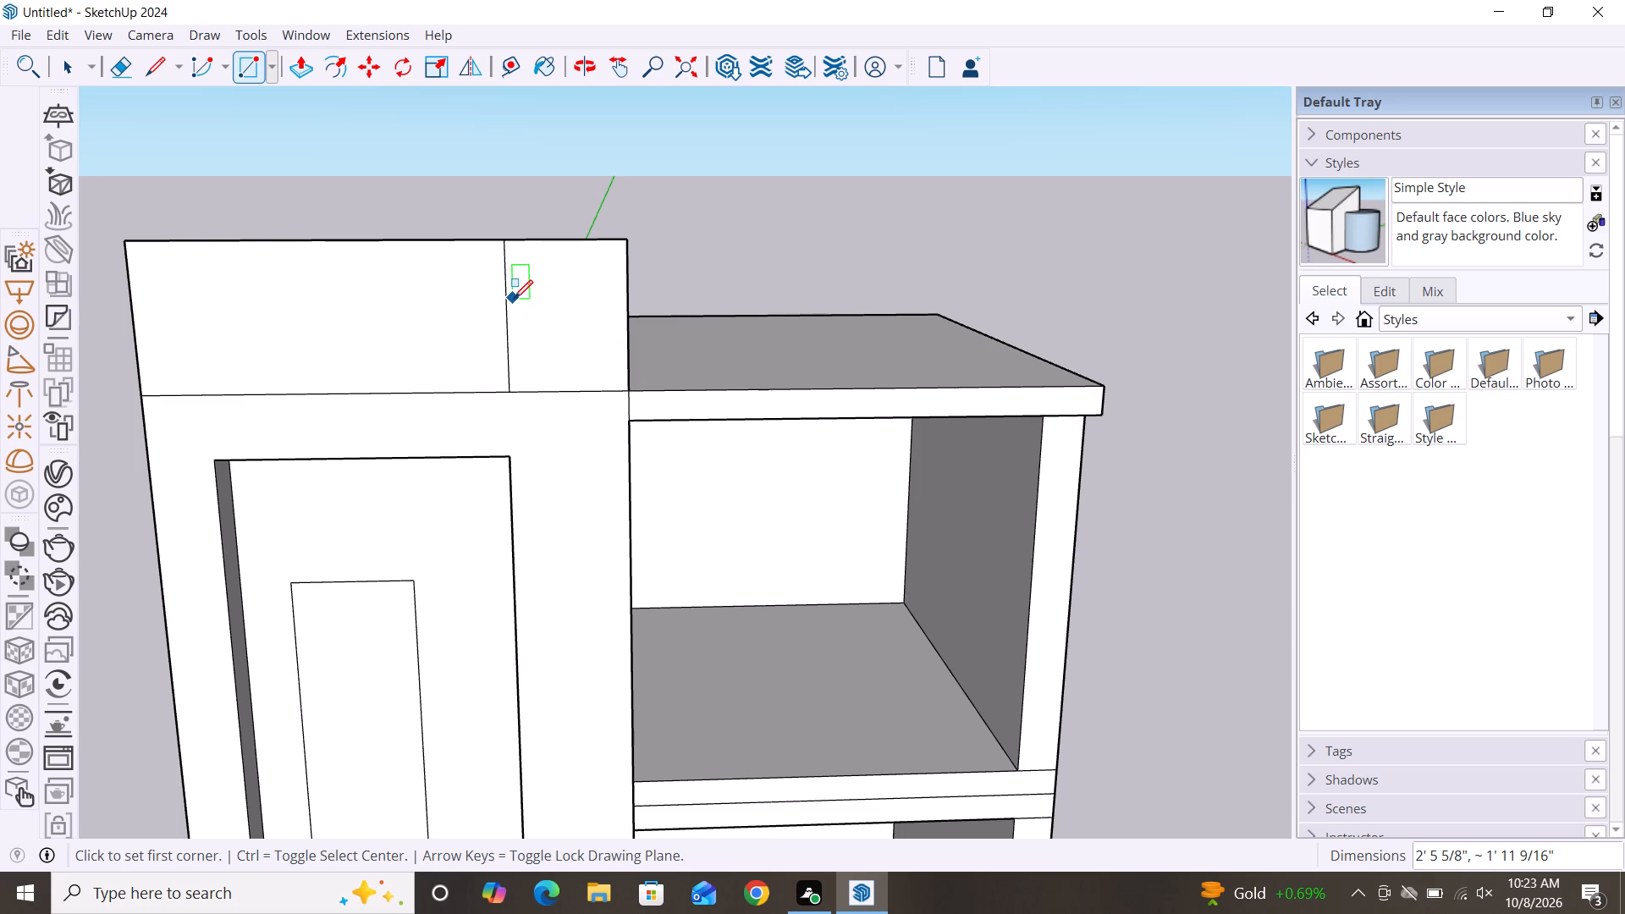
# Delete the vertical edge dividing the raised face from the new rectangle above the side panel.
pyautogui.scroll(-12, 513, 311)
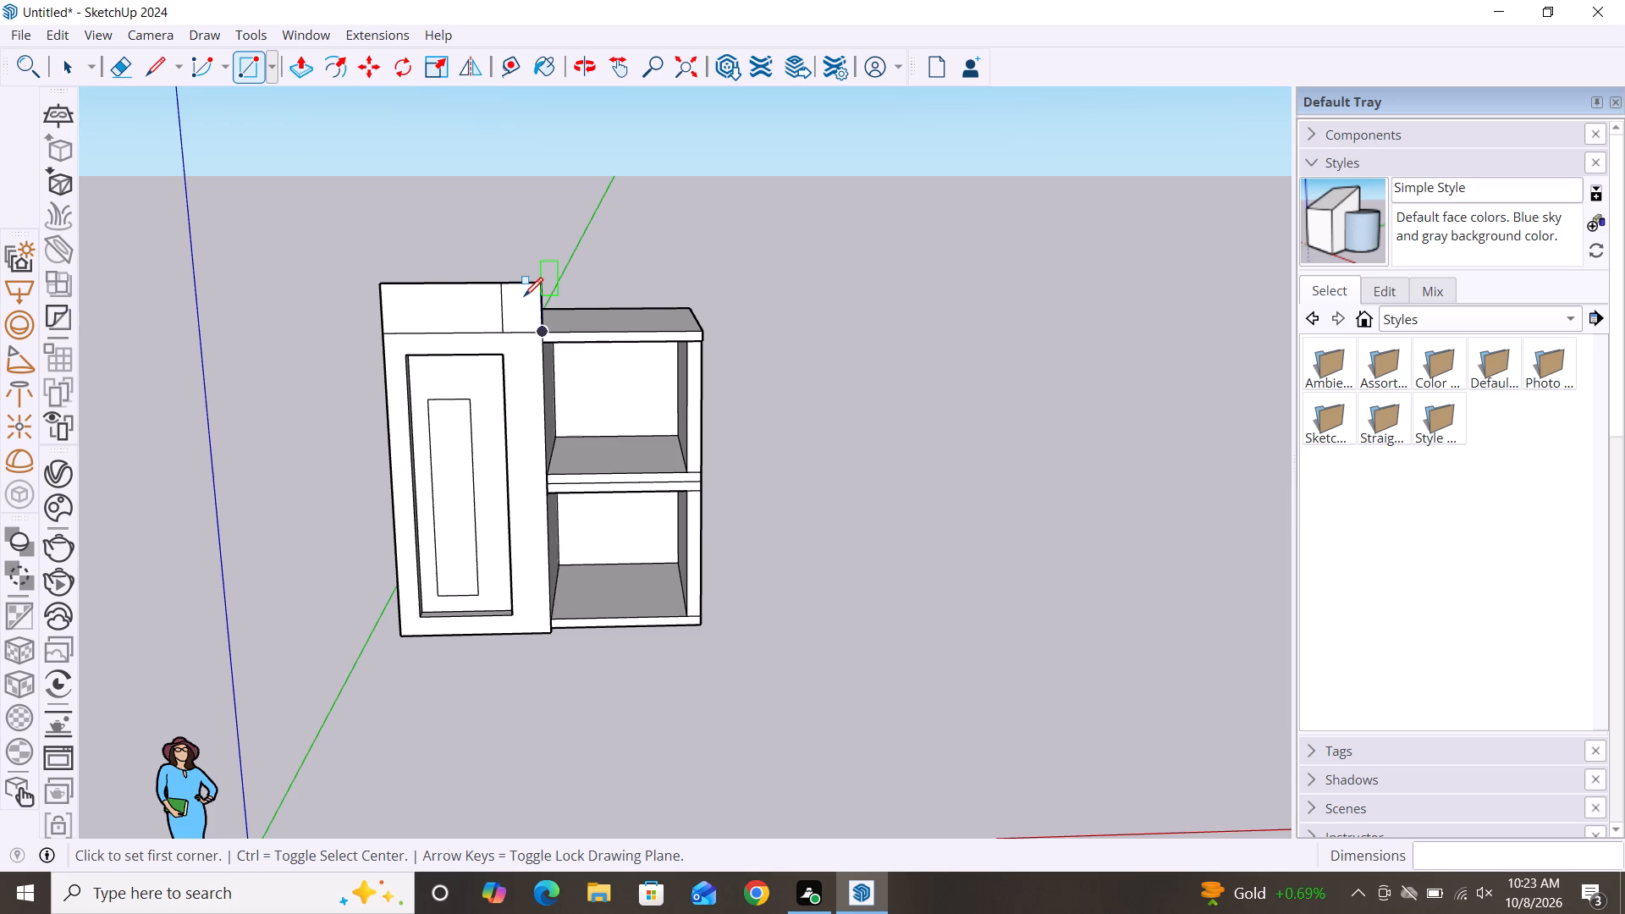
pyautogui.press('space')
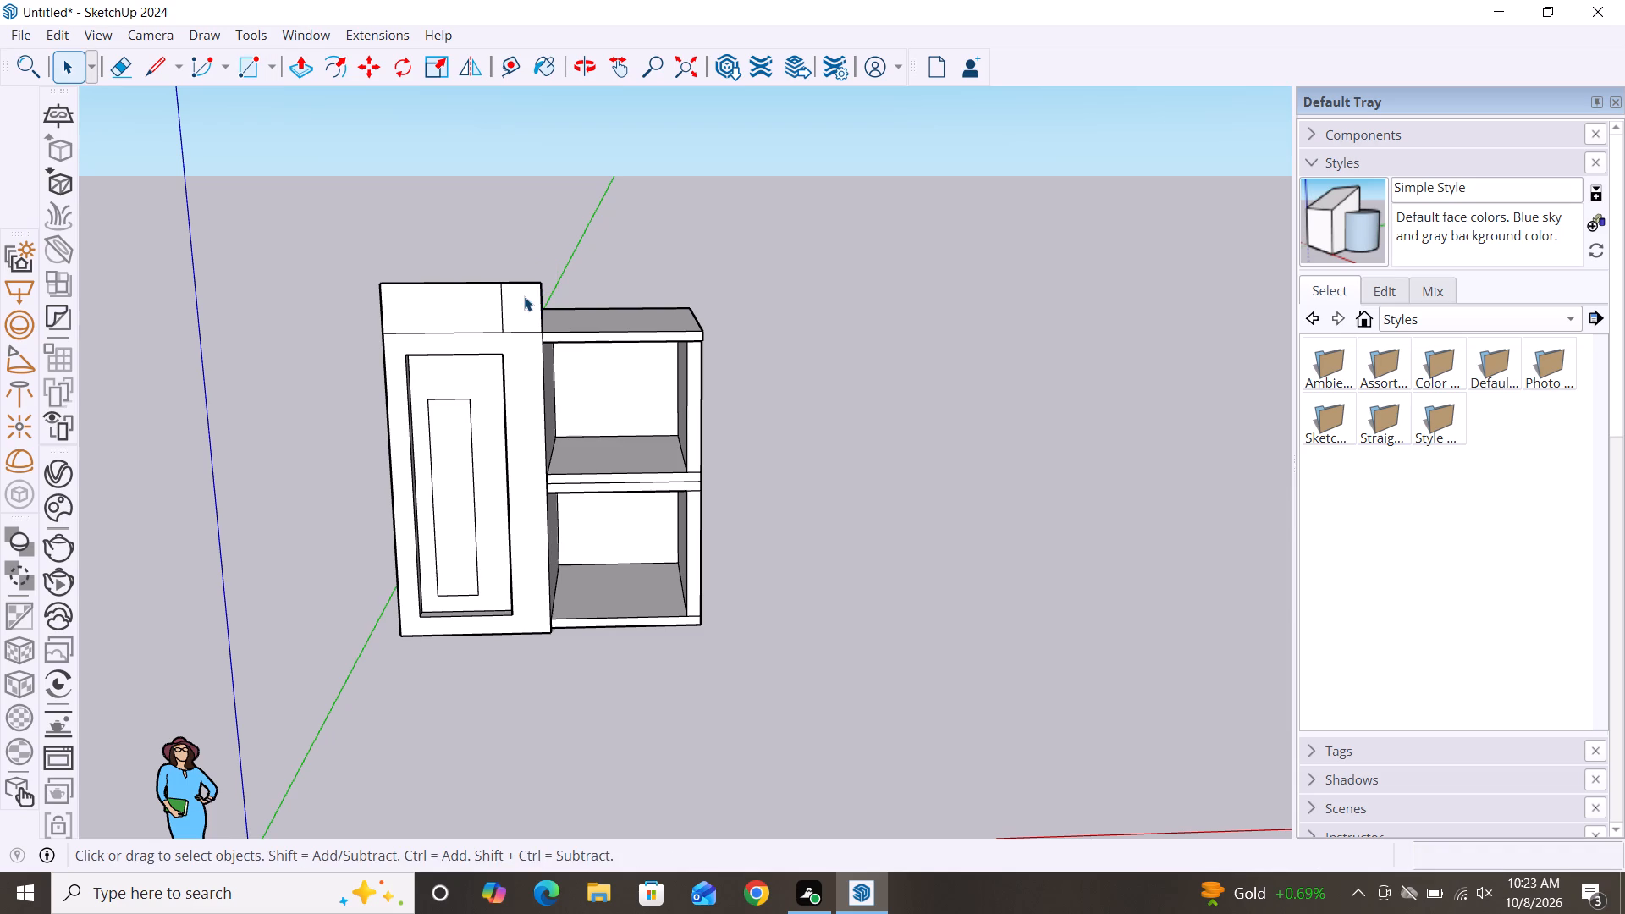
pyautogui.scroll(10, 505, 288)
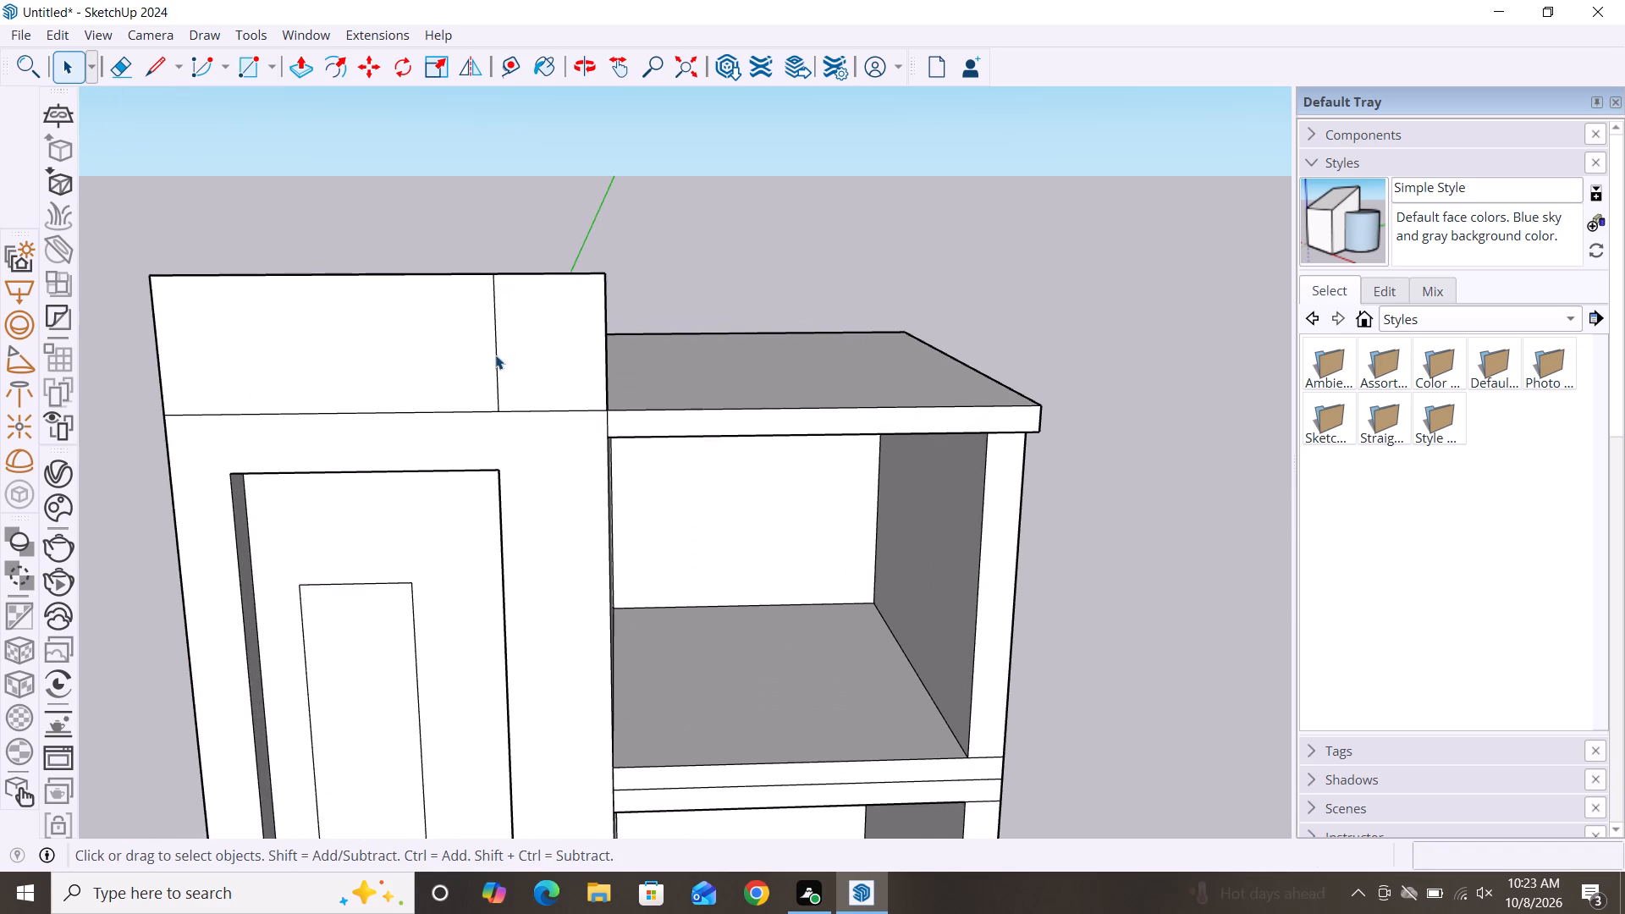
pyautogui.click(494, 355)
pyautogui.press('Delete')
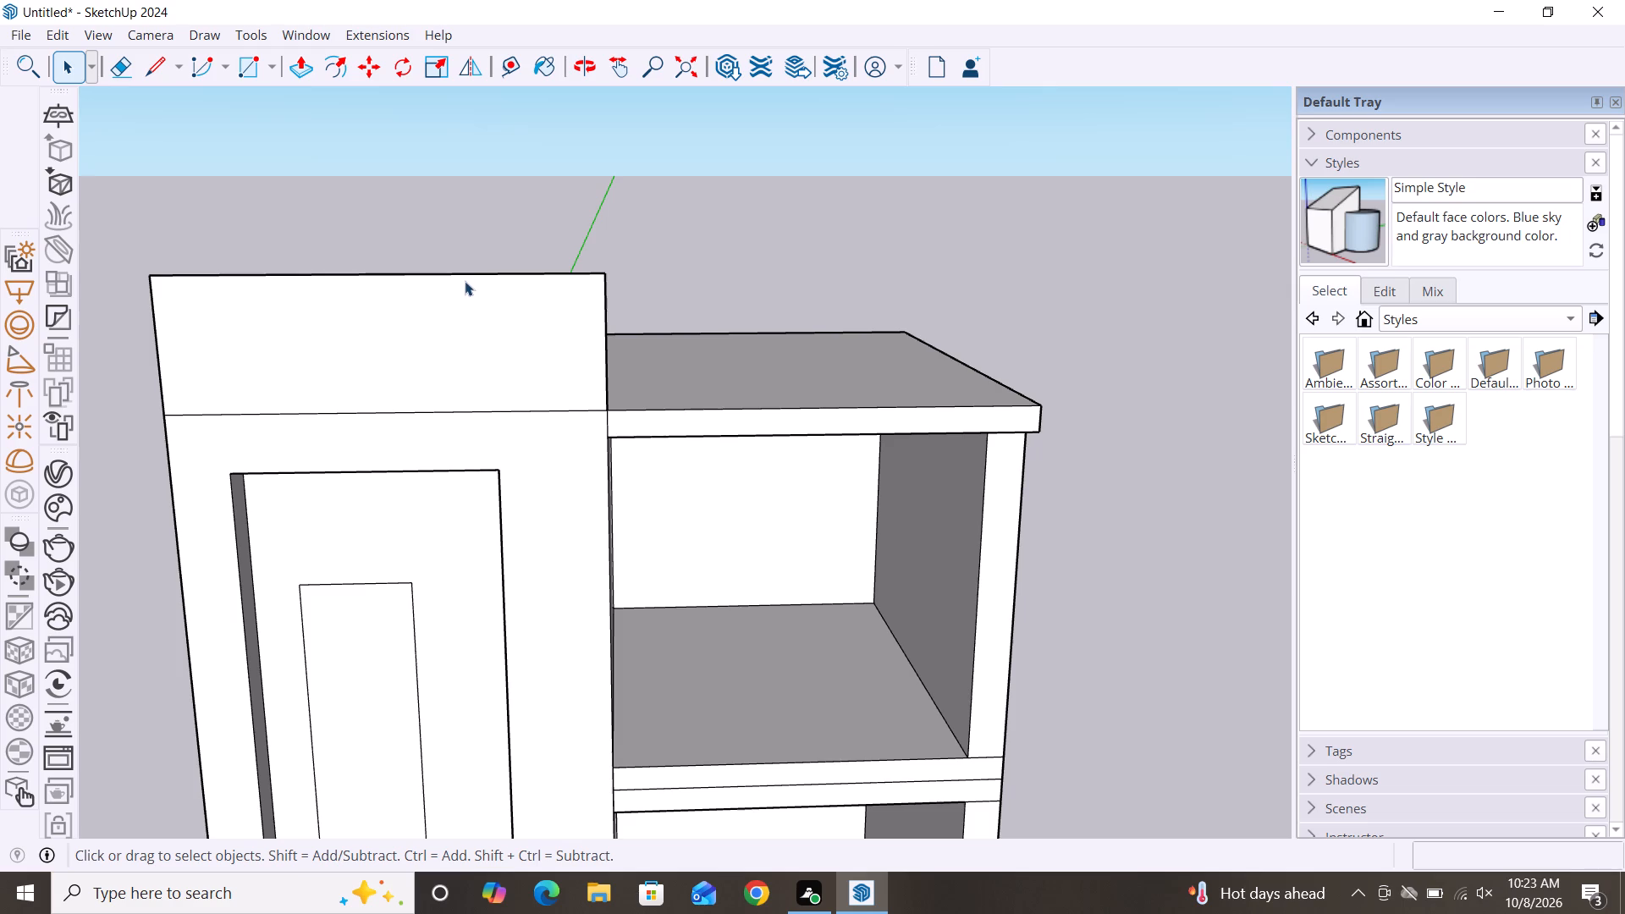
# Move the raised face's top edge up along the blue axis by about 2' 2 3/4".
pyautogui.click(464, 275)
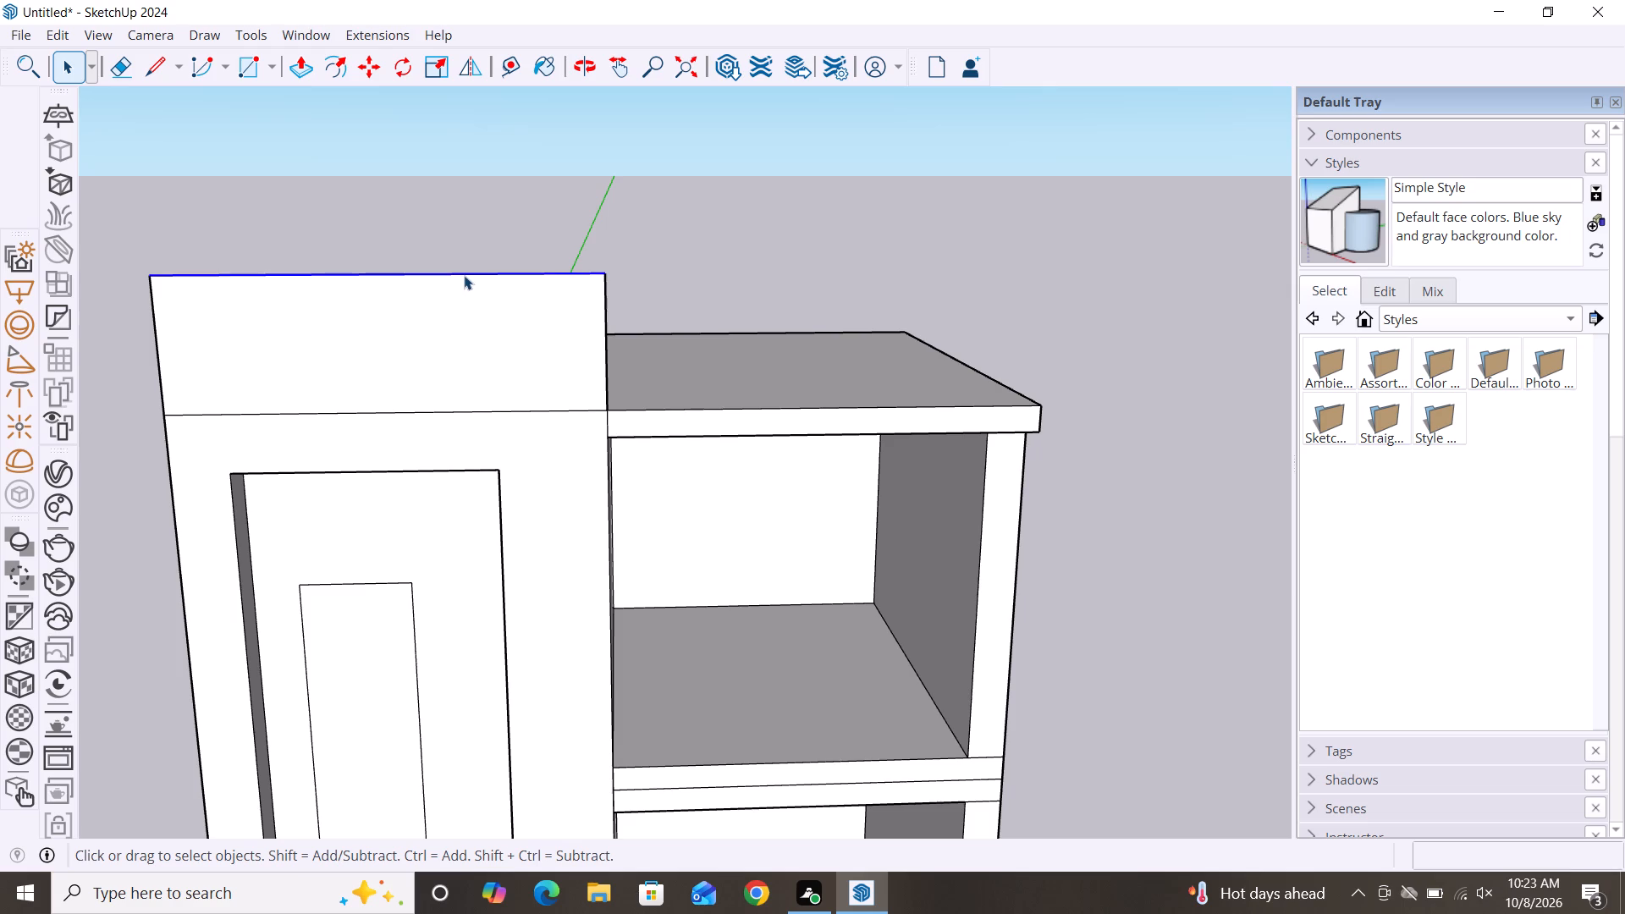
pyautogui.press('m')
pyautogui.click(603, 277)
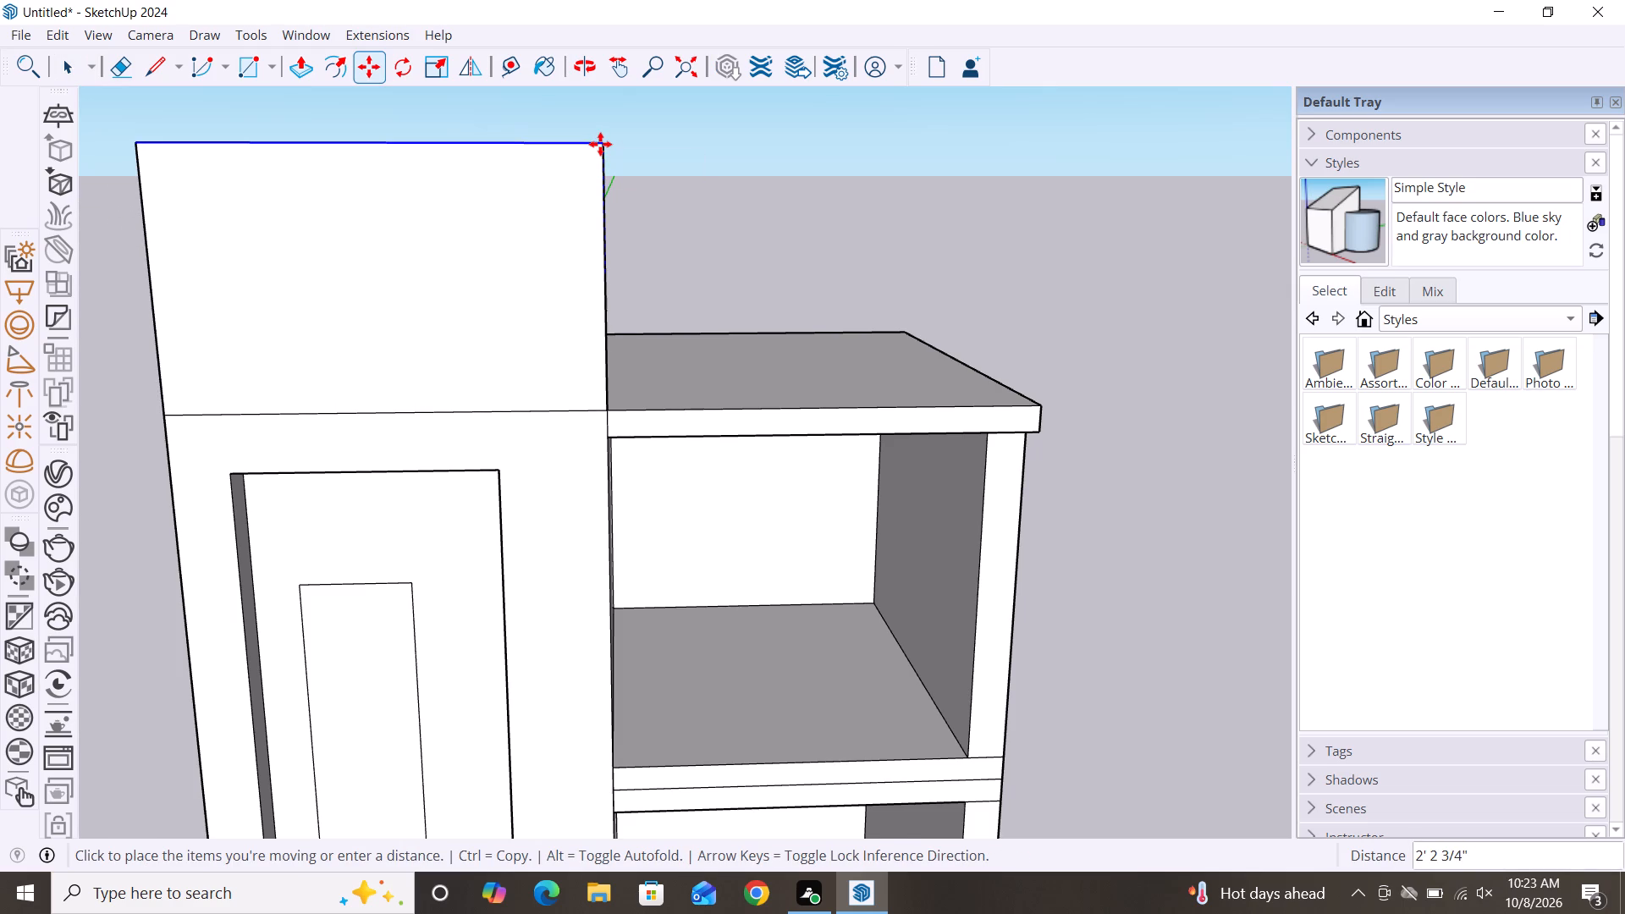
pyautogui.click(600, 144)
pyautogui.press('Escape')
pyautogui.scroll(-7, 587, 249)
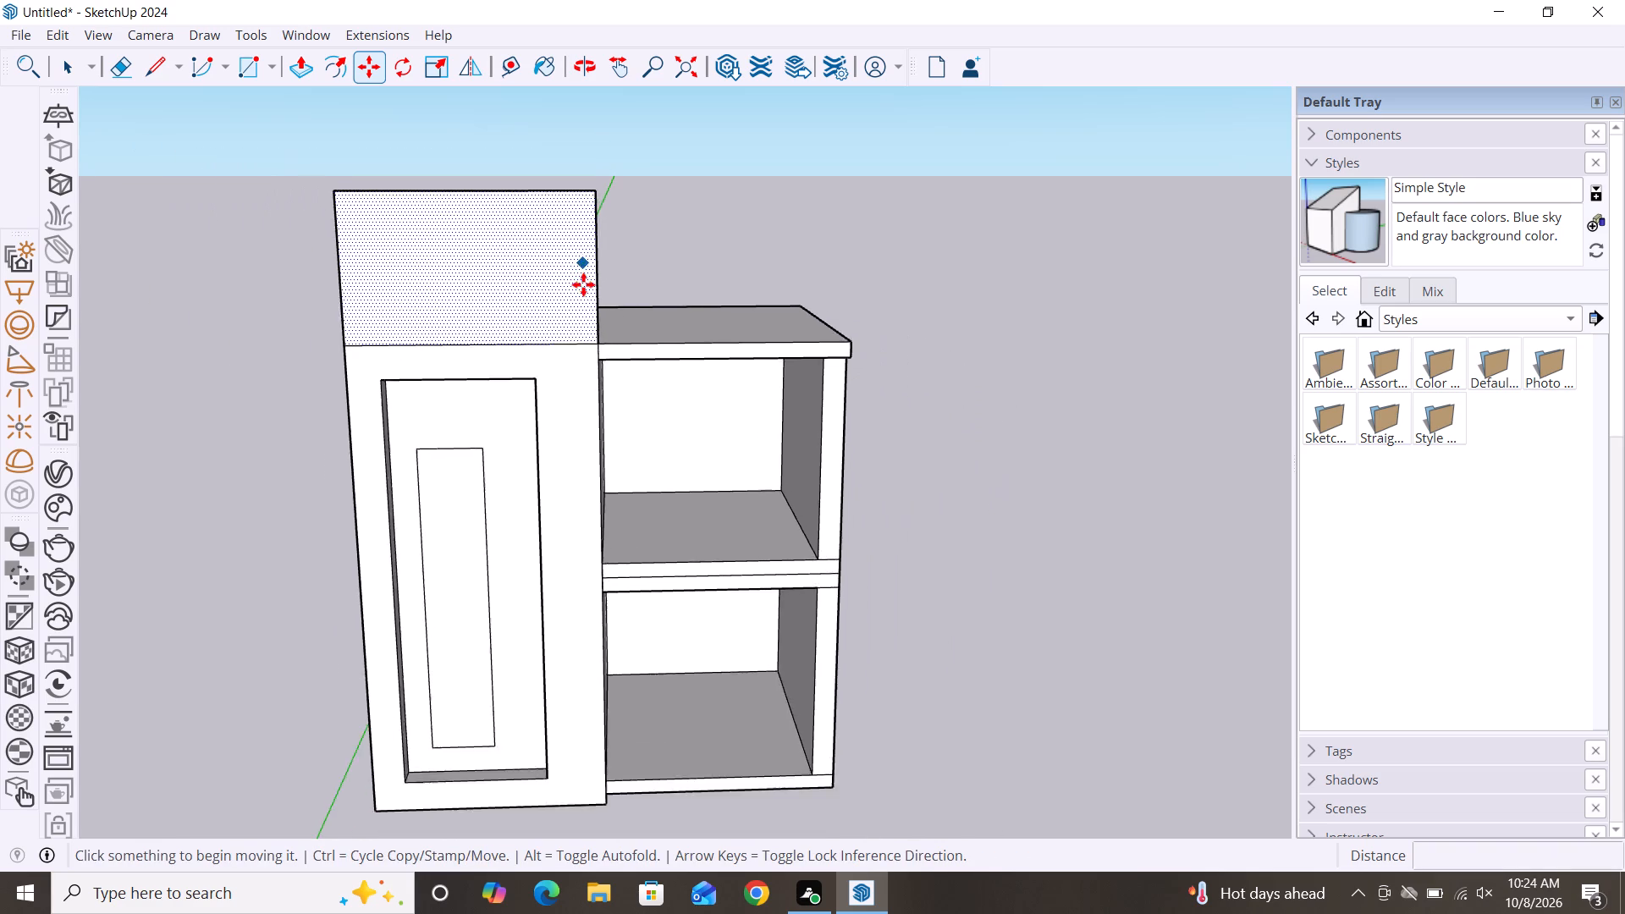
pyautogui.scroll(-5, 583, 284)
pyautogui.press('space')
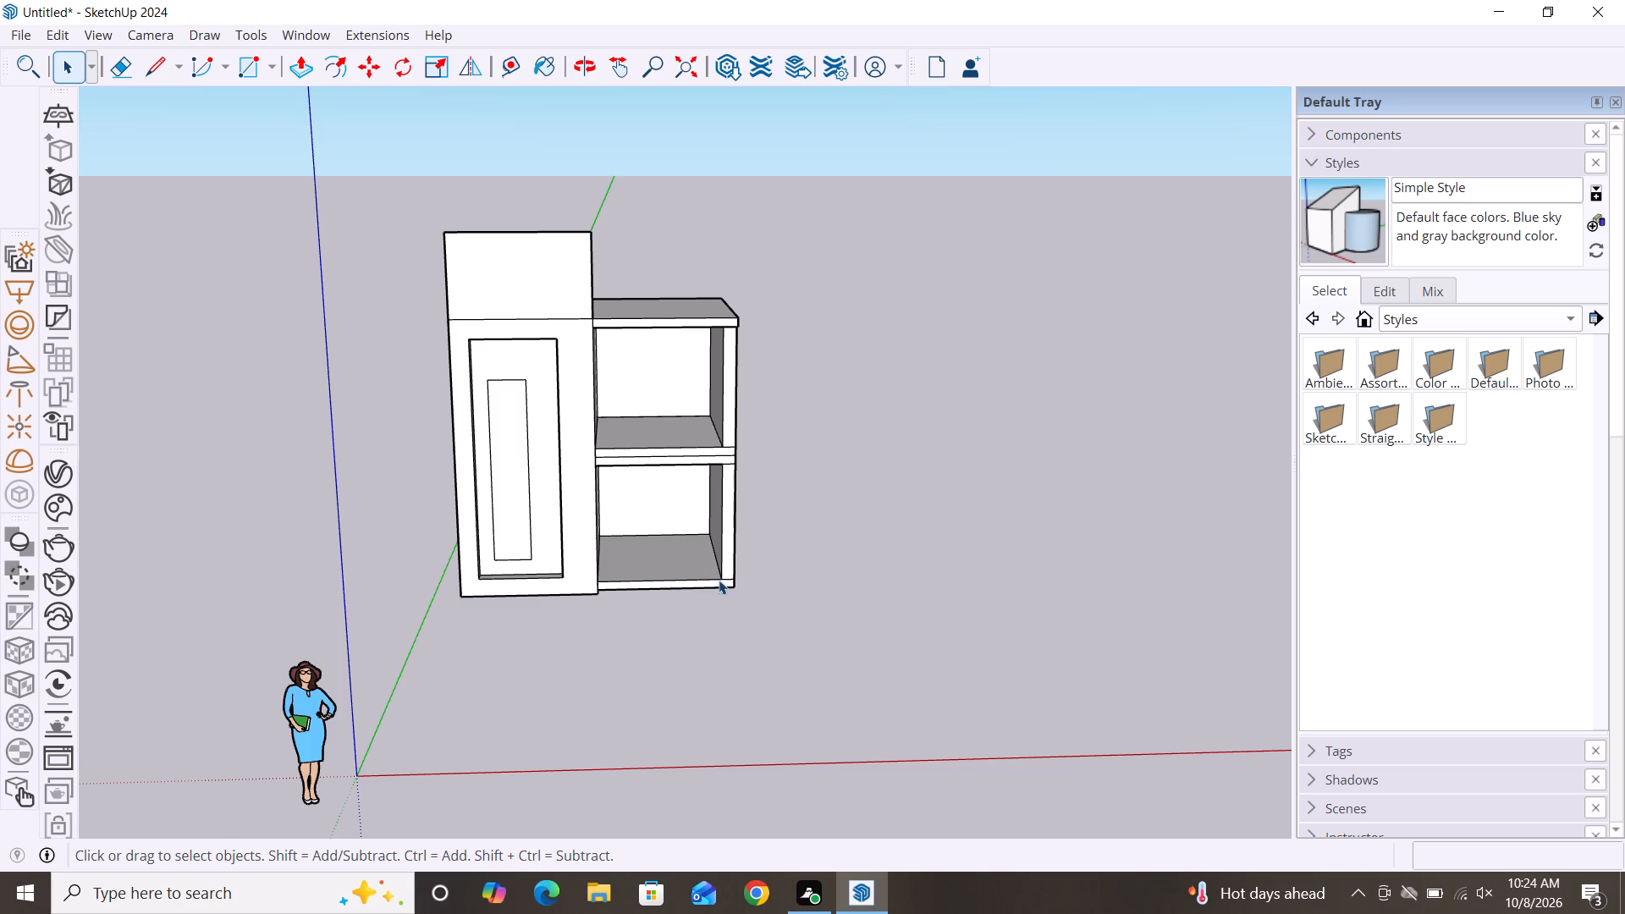
# Delete both segments of the horizontal edge dividing the side panel from the raised face above it.
pyautogui.scroll(5, 719, 580)
pyautogui.scroll(-2, 719, 580)
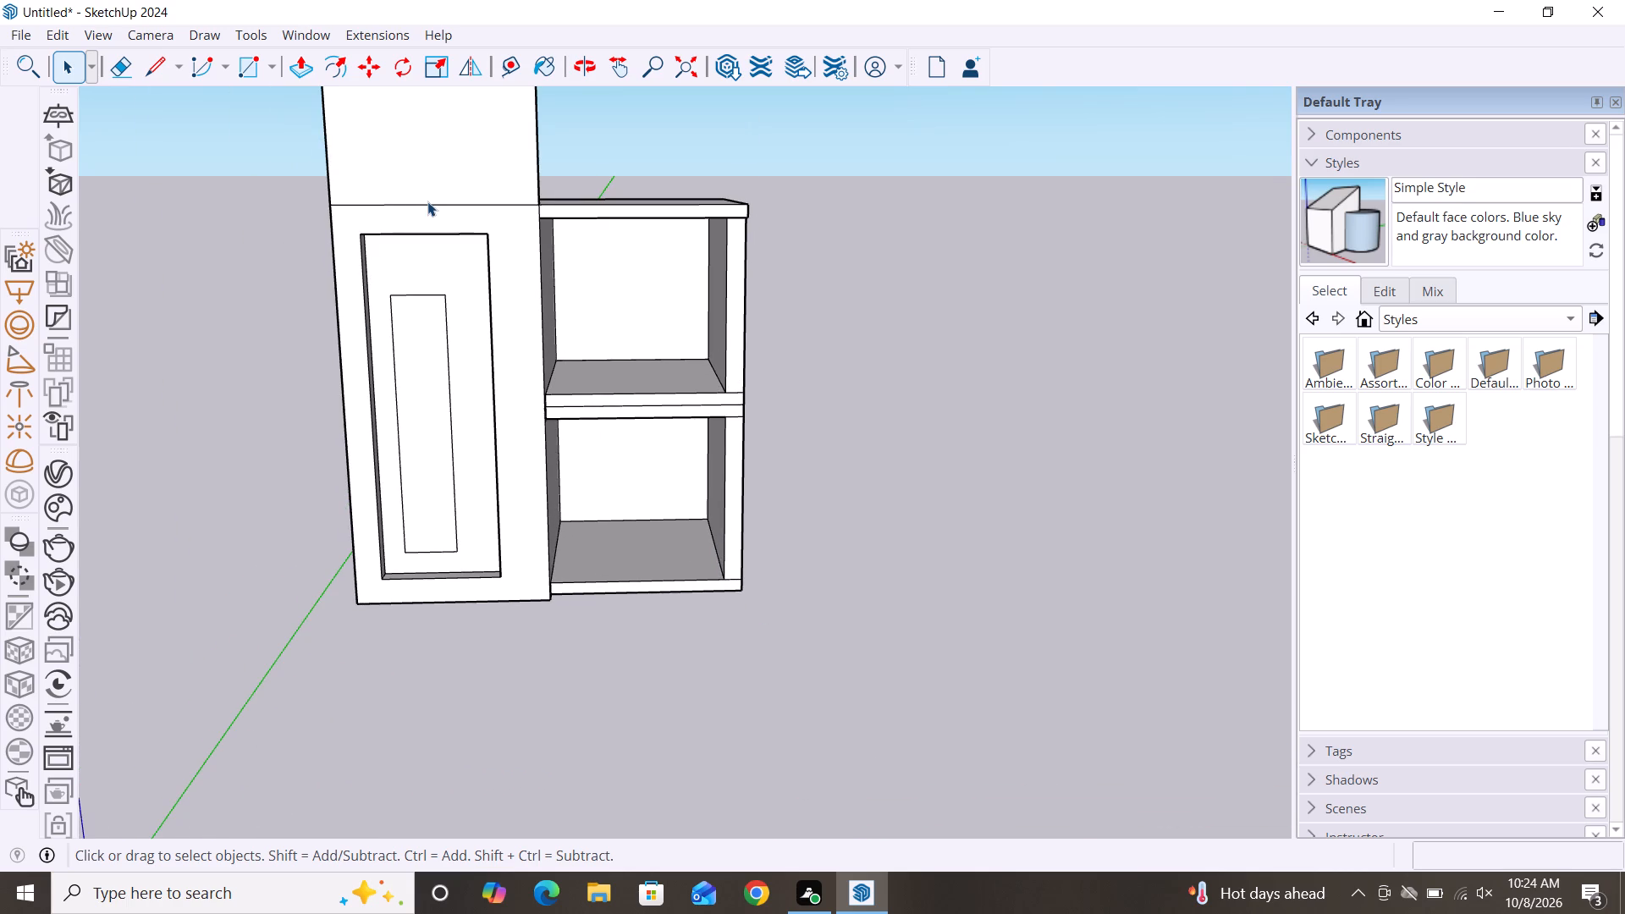
pyautogui.click(427, 201)
pyautogui.scroll(3, 463, 272)
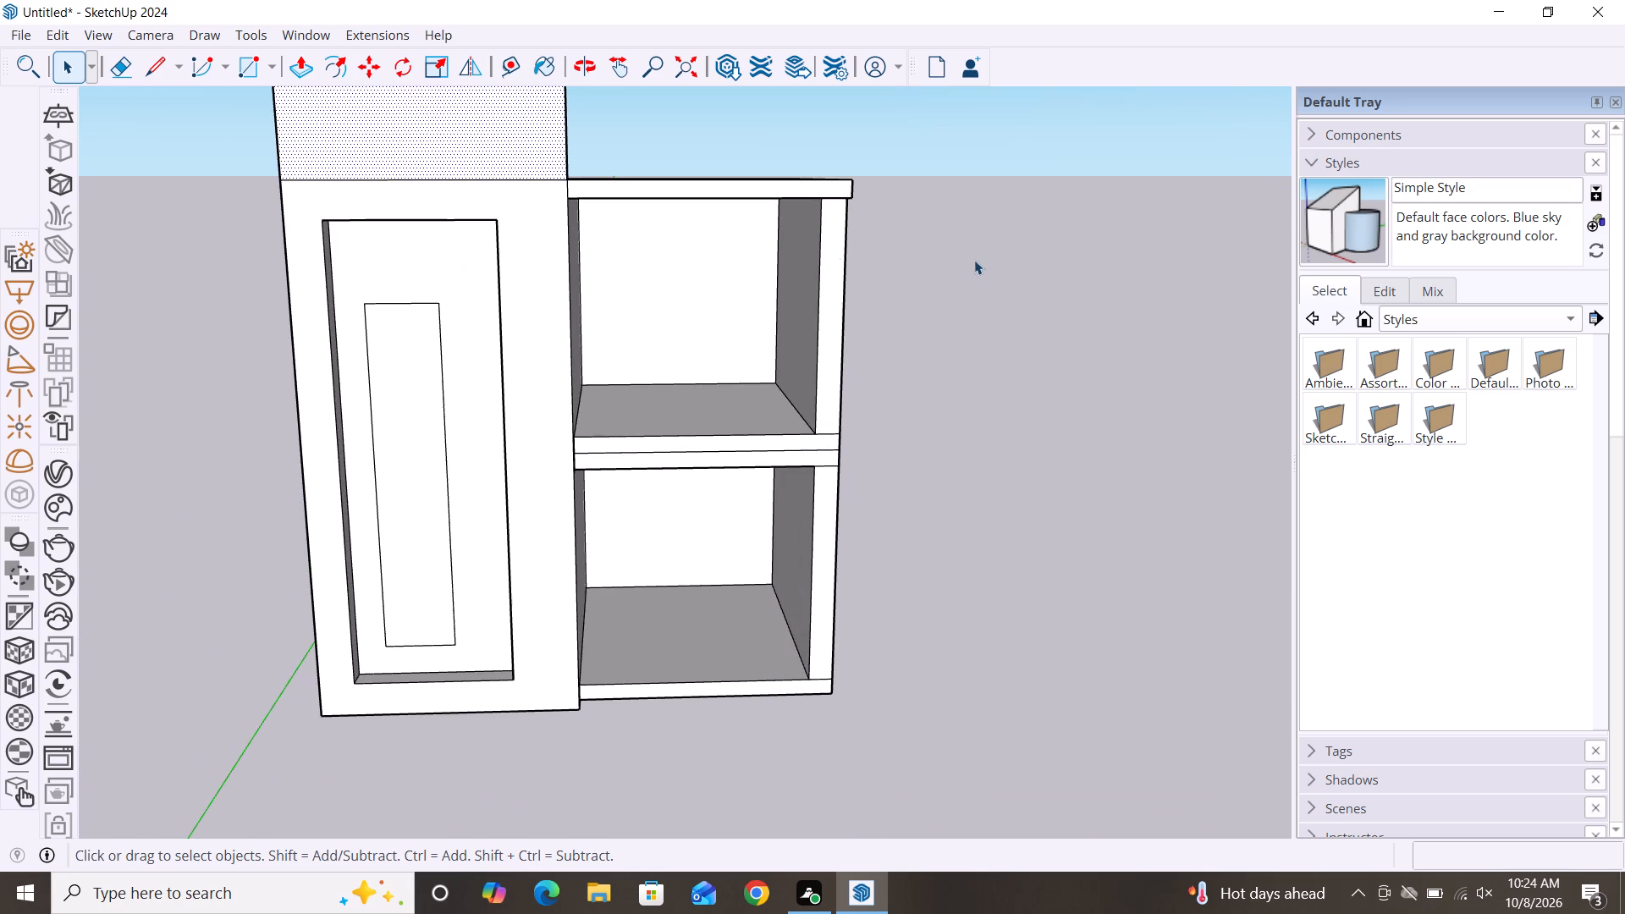
pyautogui.click(989, 271)
pyautogui.click(457, 178)
pyautogui.click(926, 245)
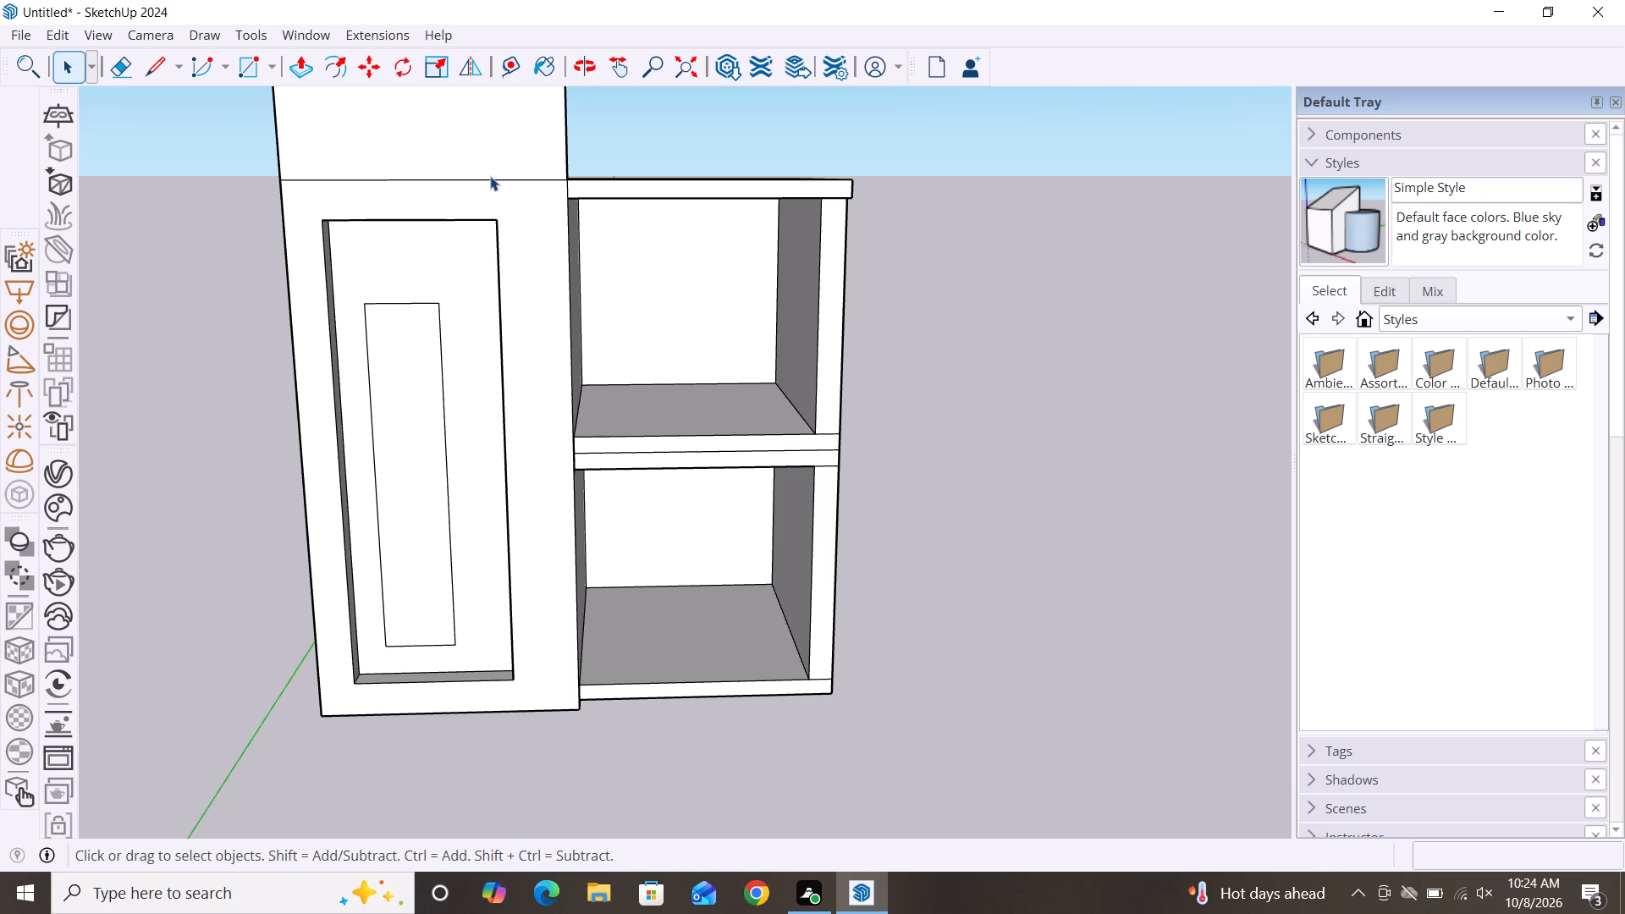
pyautogui.click(490, 178)
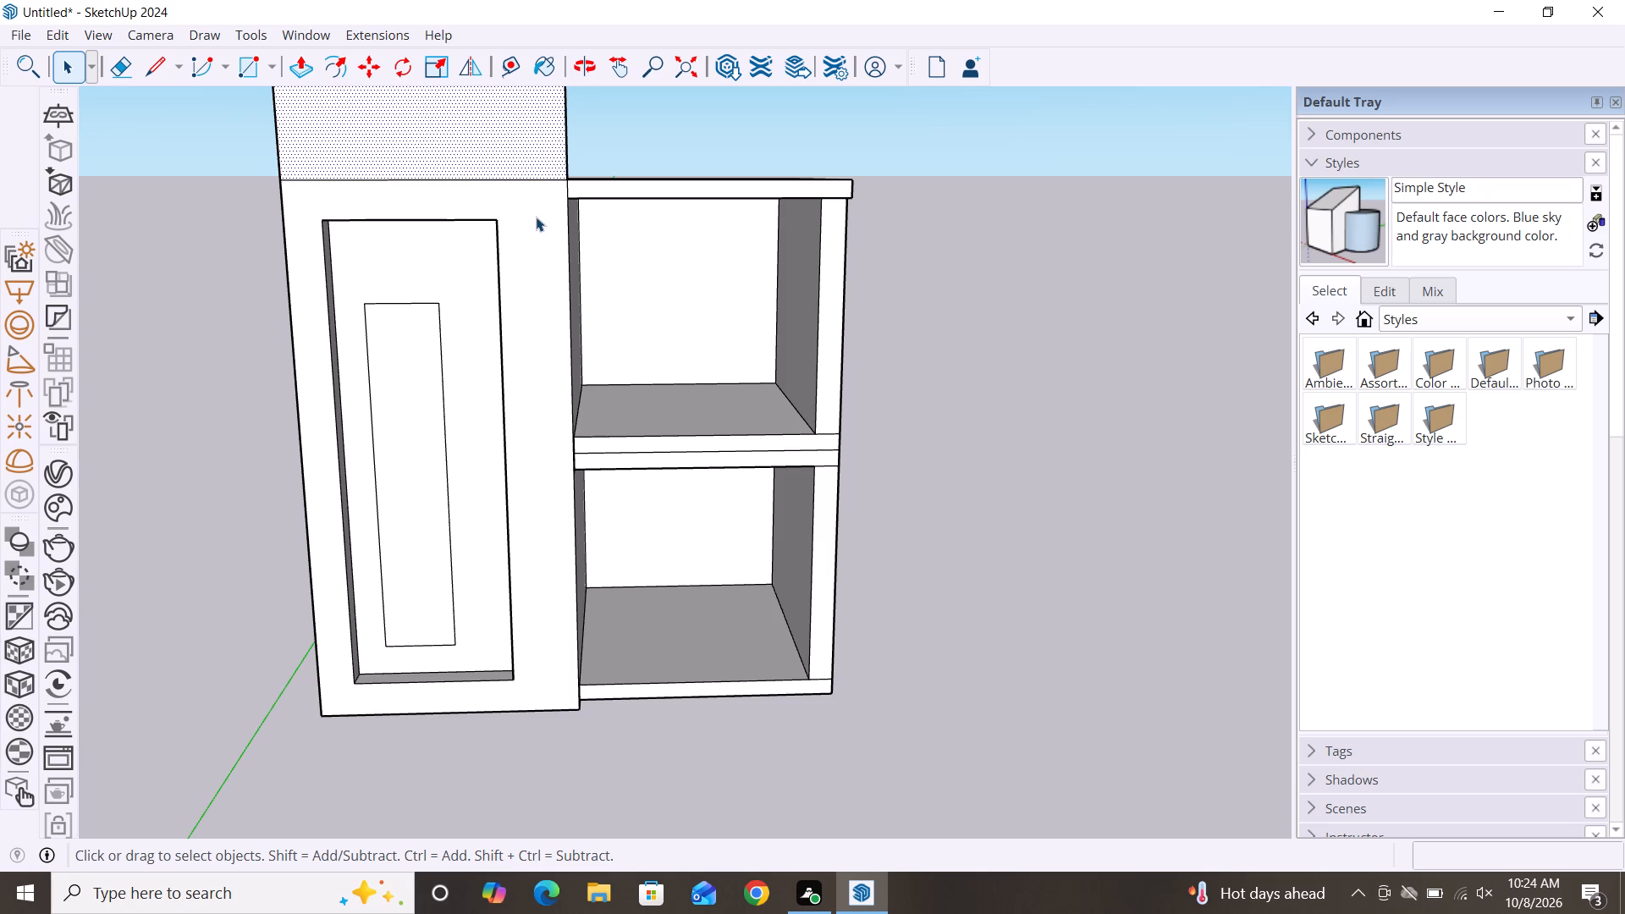
pyautogui.scroll(3, 475, 188)
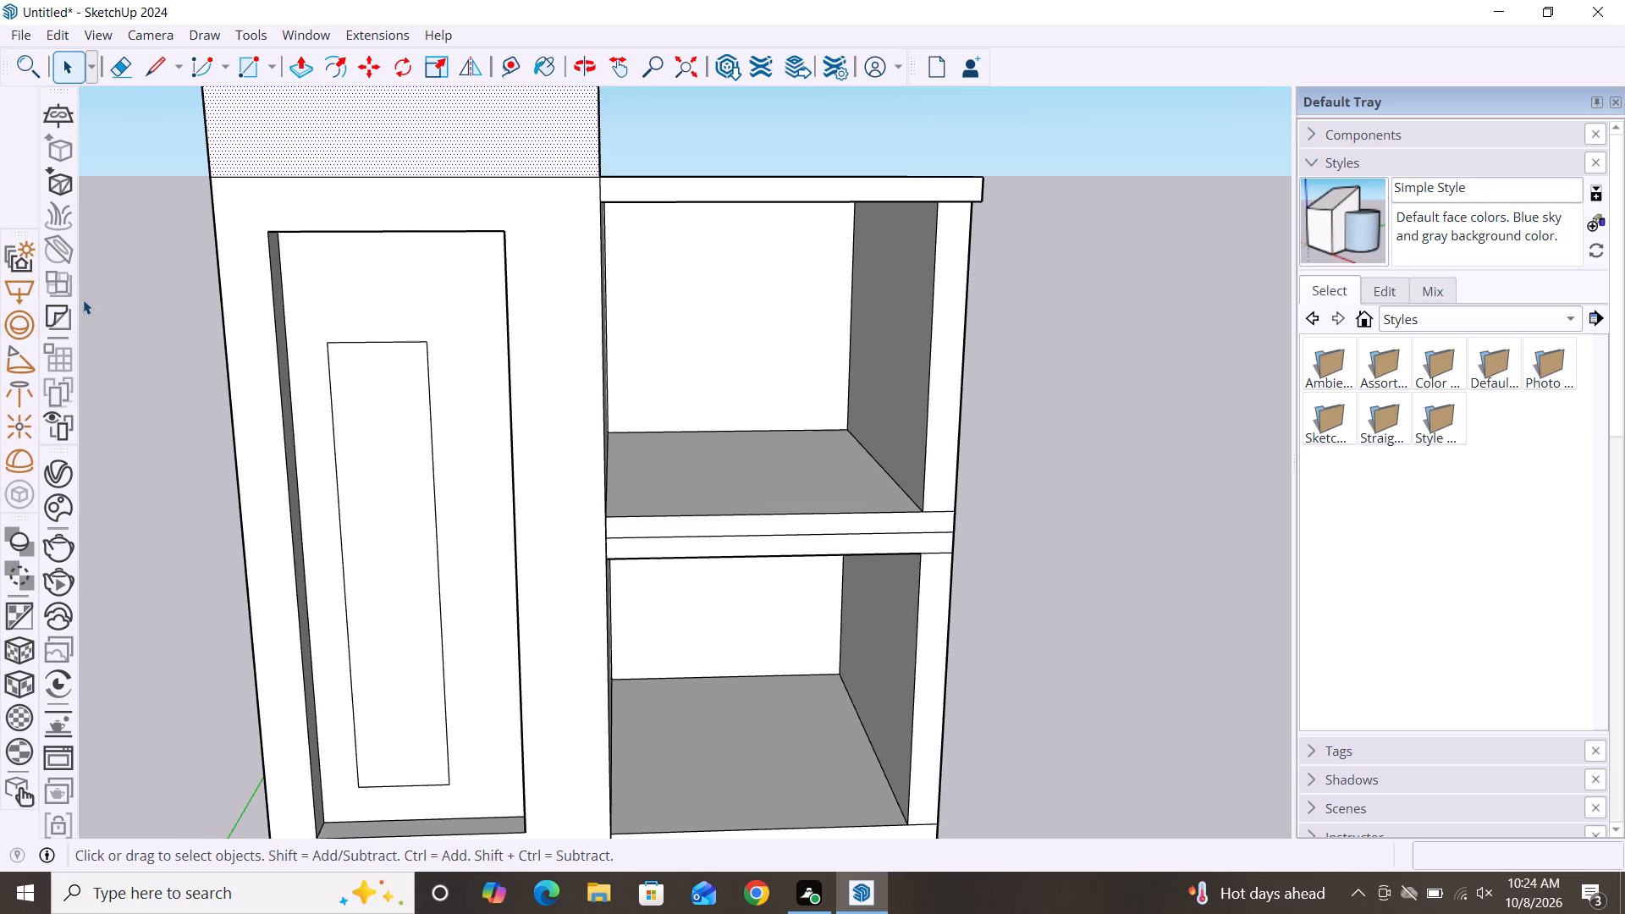
pyautogui.click(96, 299)
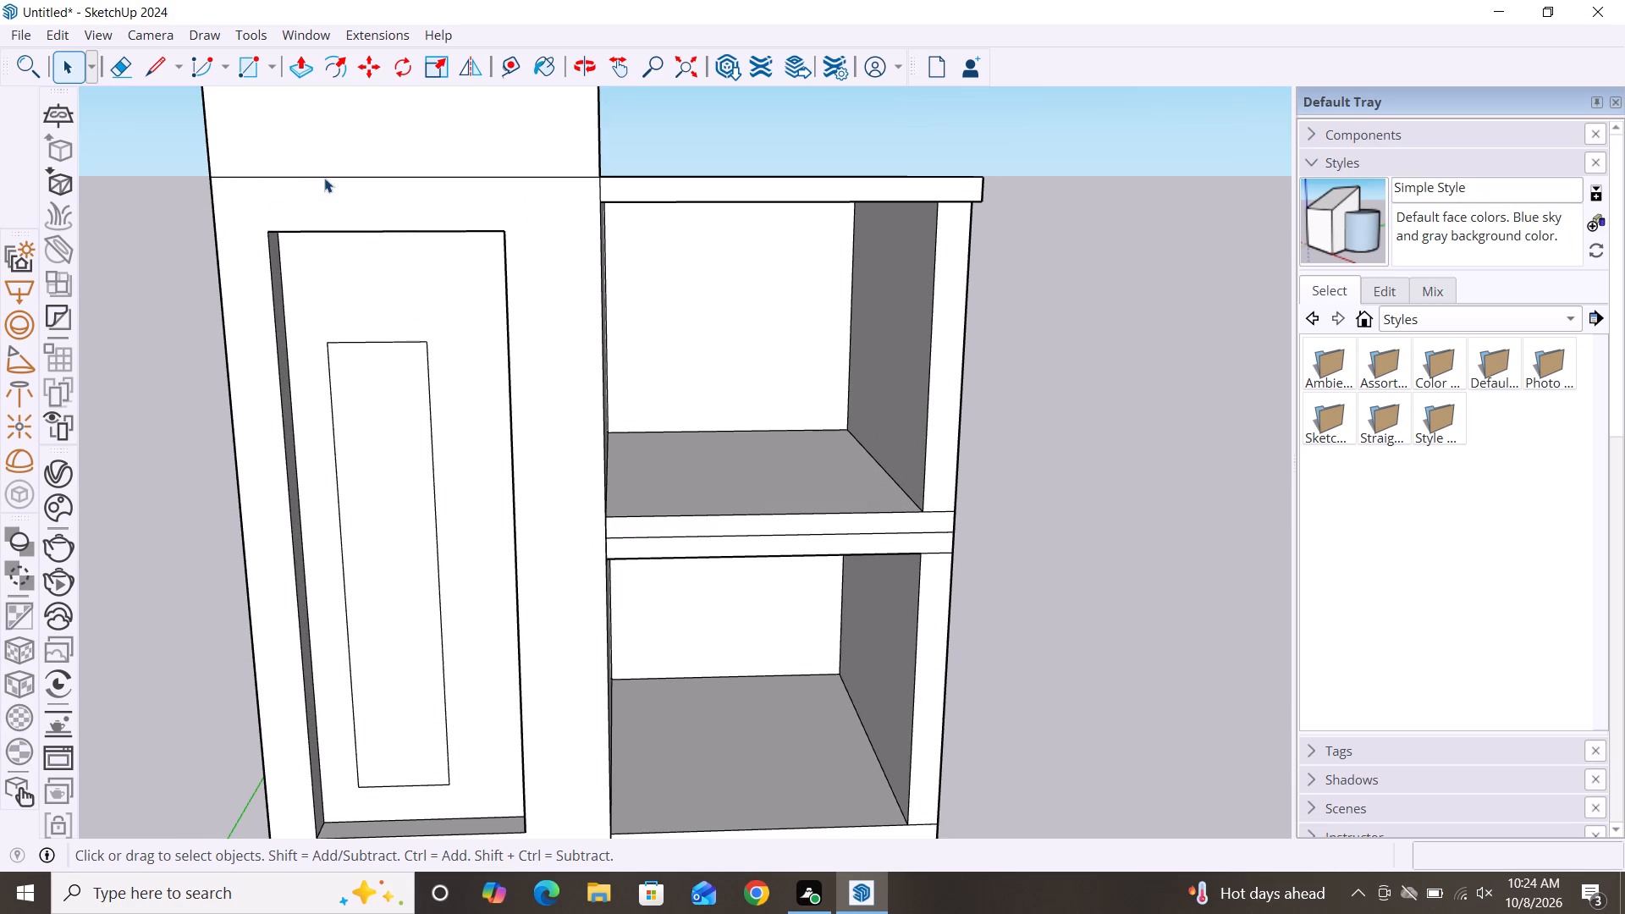
pyautogui.click(324, 177)
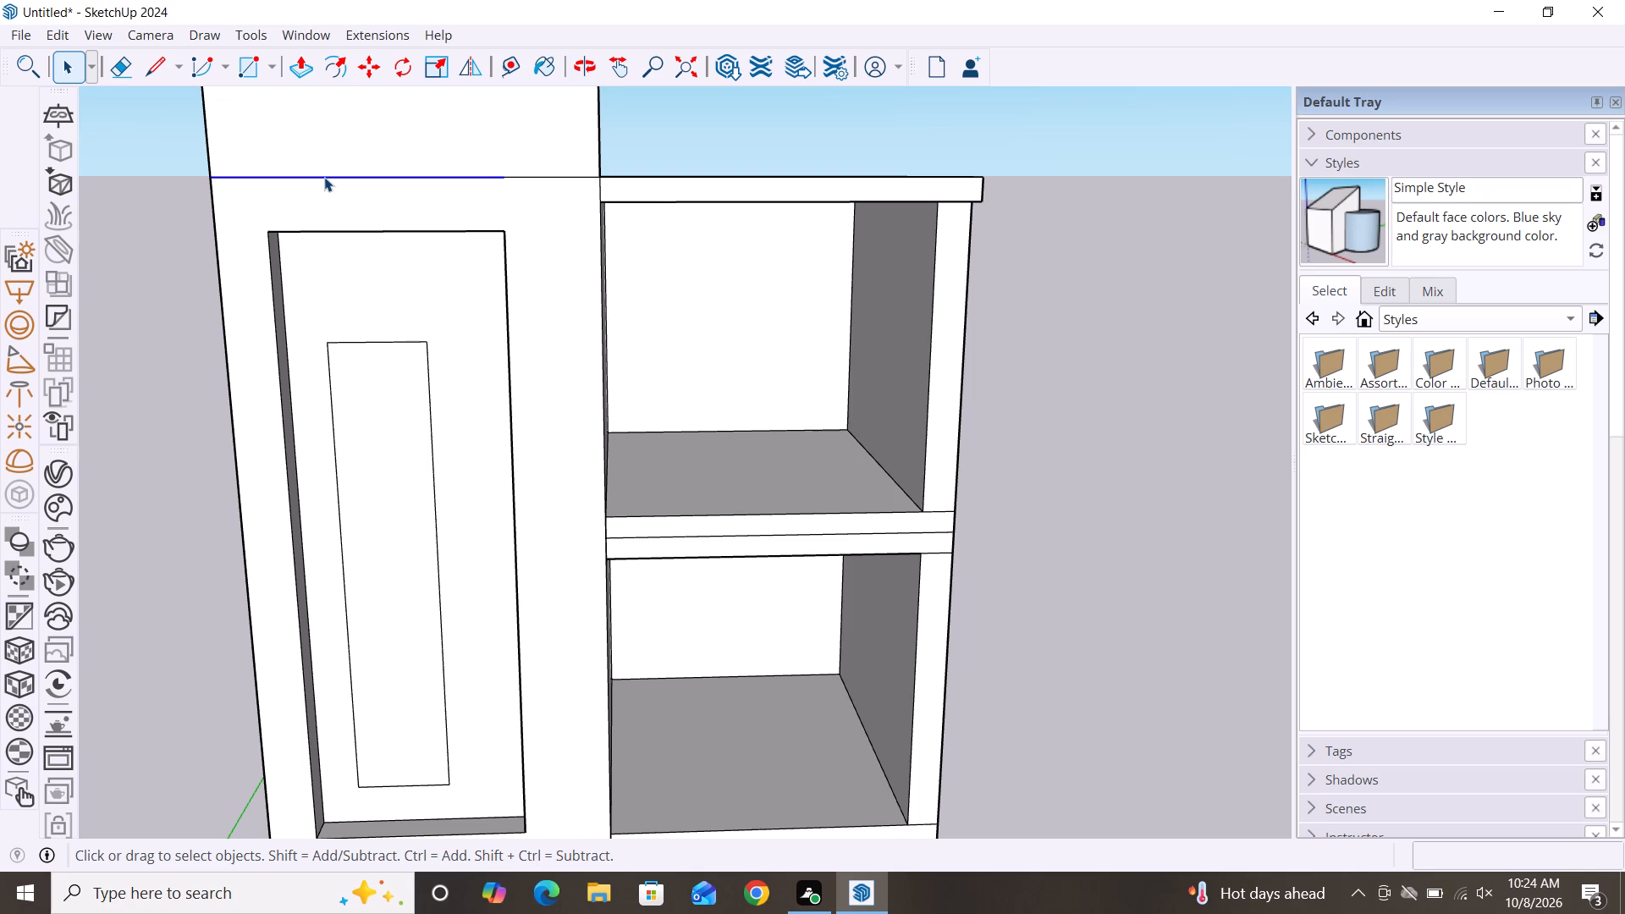
pyautogui.press('Delete')
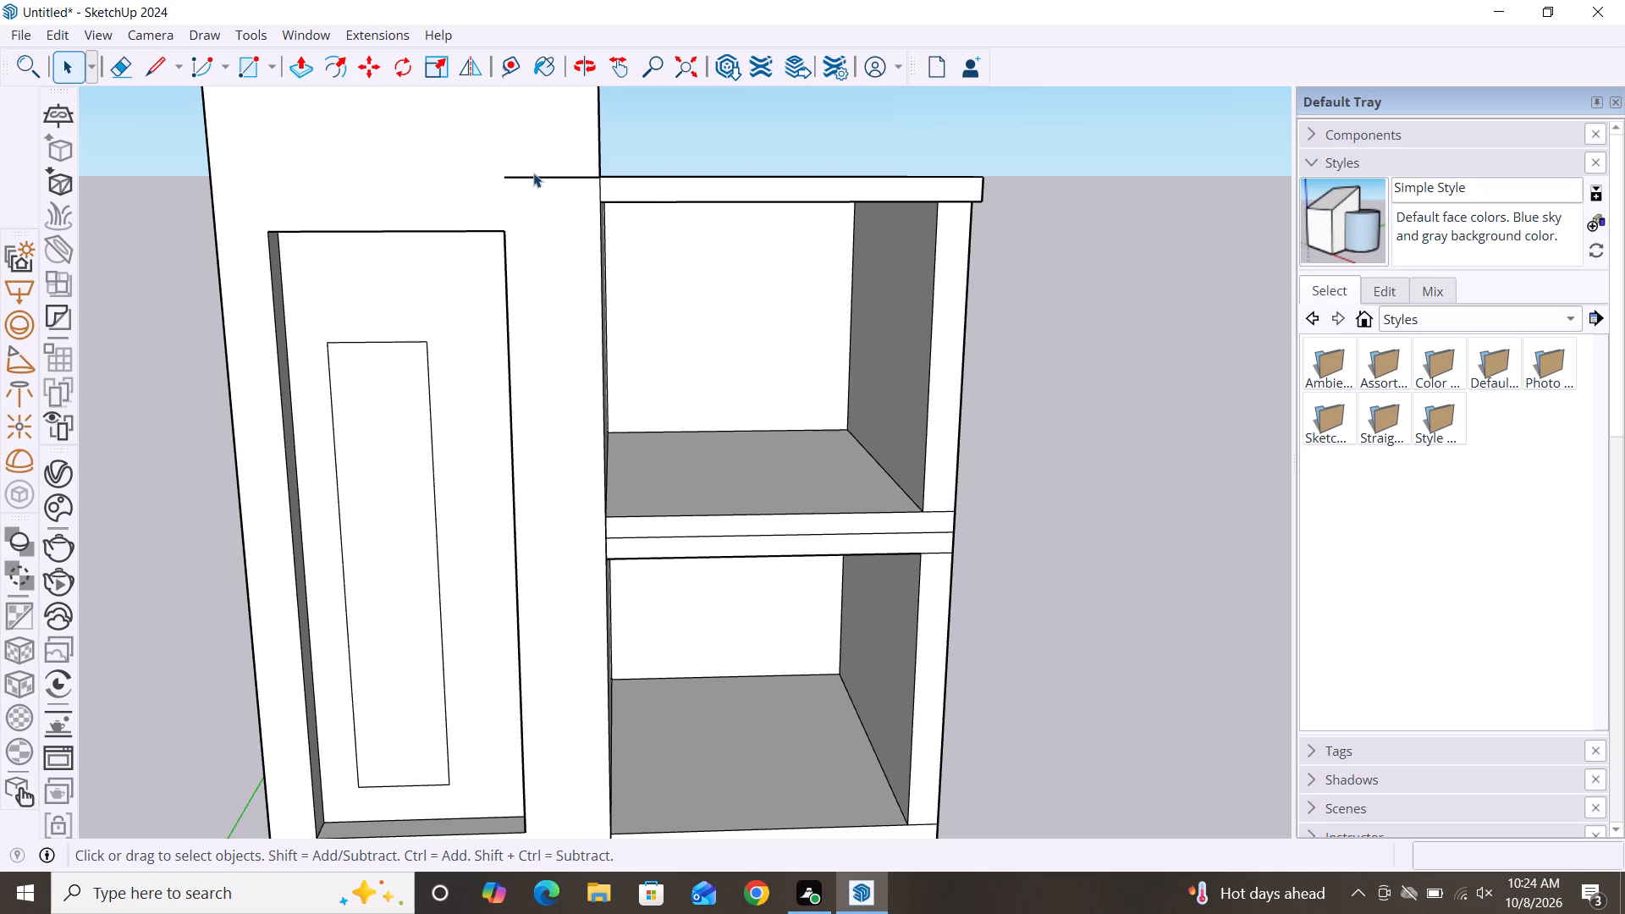
pyautogui.click(535, 178)
pyautogui.press('Delete')
# Delete all four edges of the innermost tall rectangle on the side panel.
pyautogui.scroll(3, 347, 289)
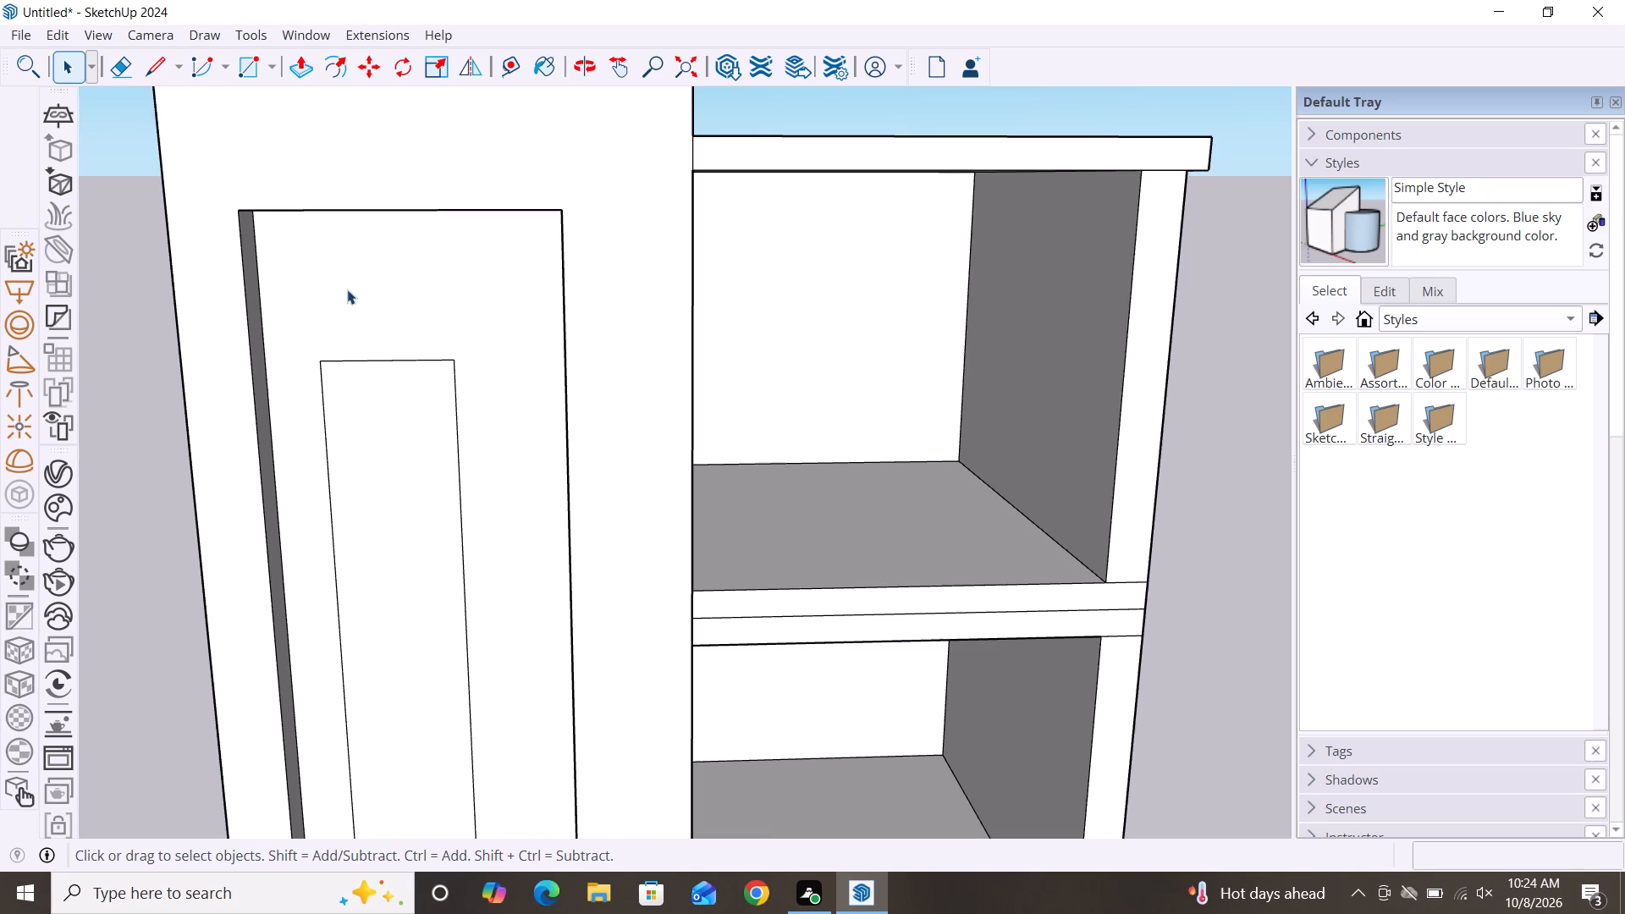
pyautogui.click(363, 359)
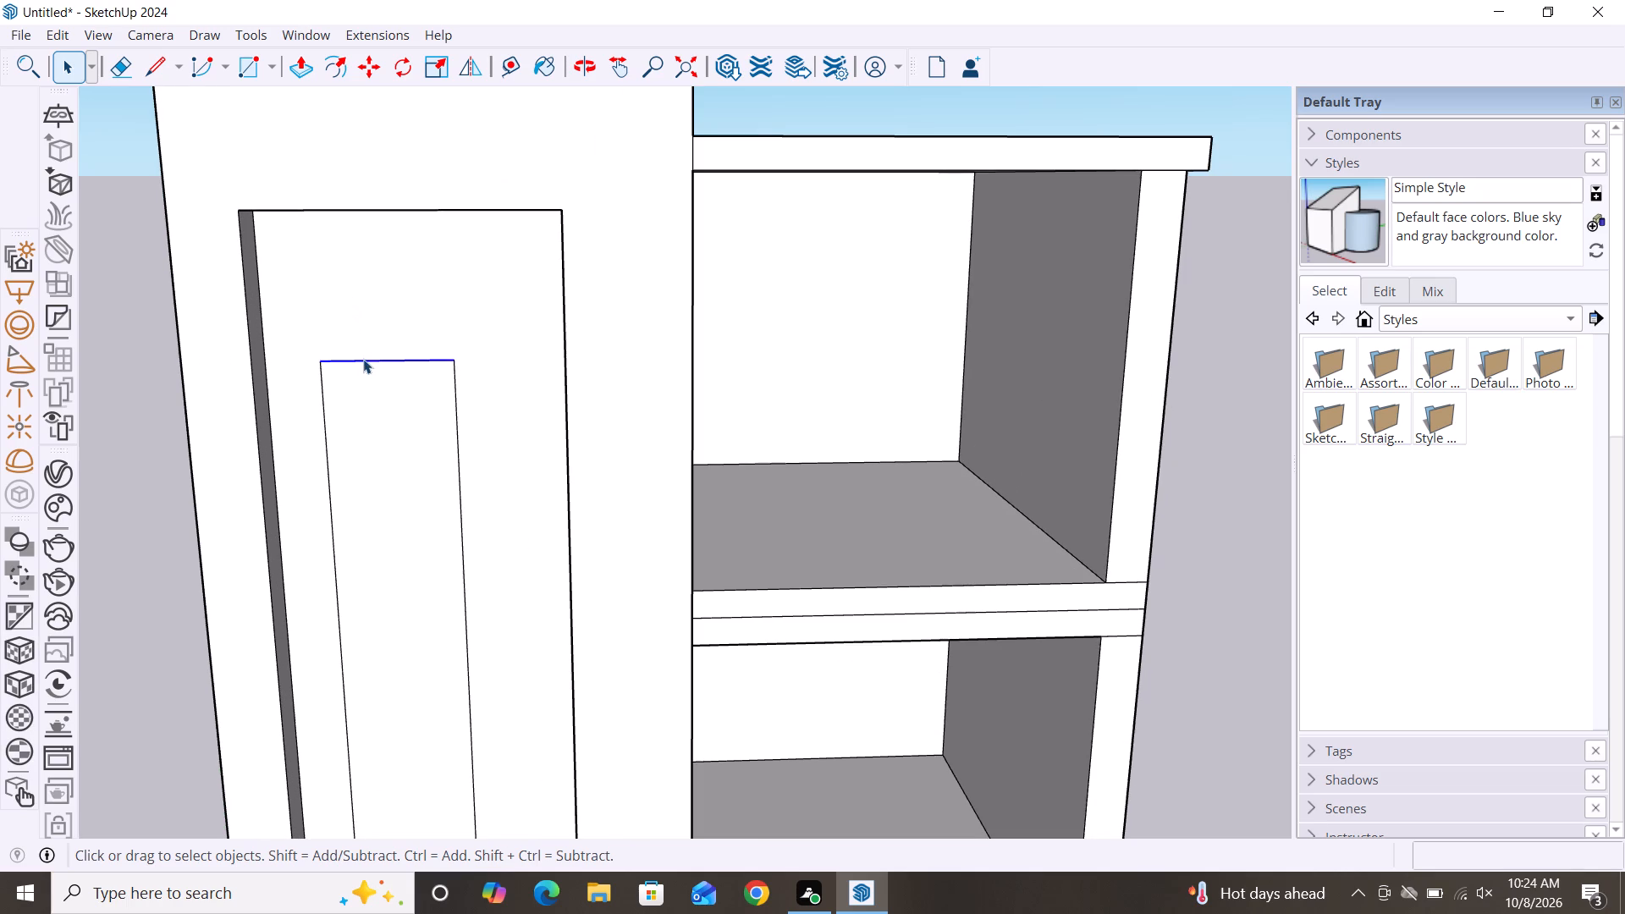
pyautogui.press('Delete')
pyautogui.click(460, 495)
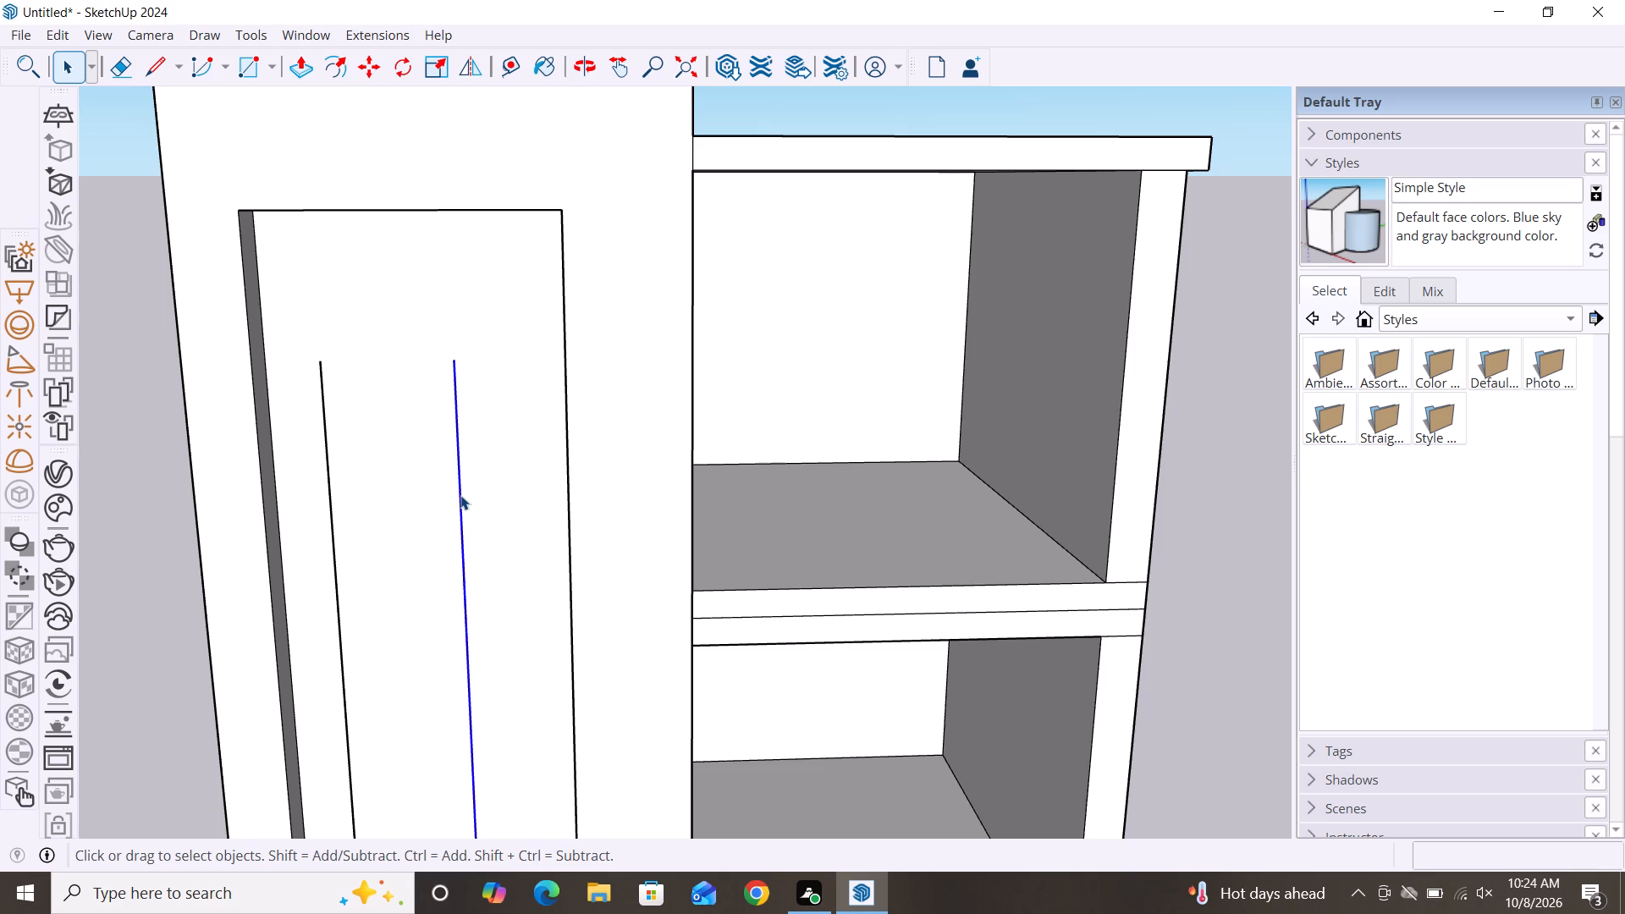
pyautogui.press('Delete')
pyautogui.scroll(-6, 499, 267)
pyautogui.scroll(6, 393, 564)
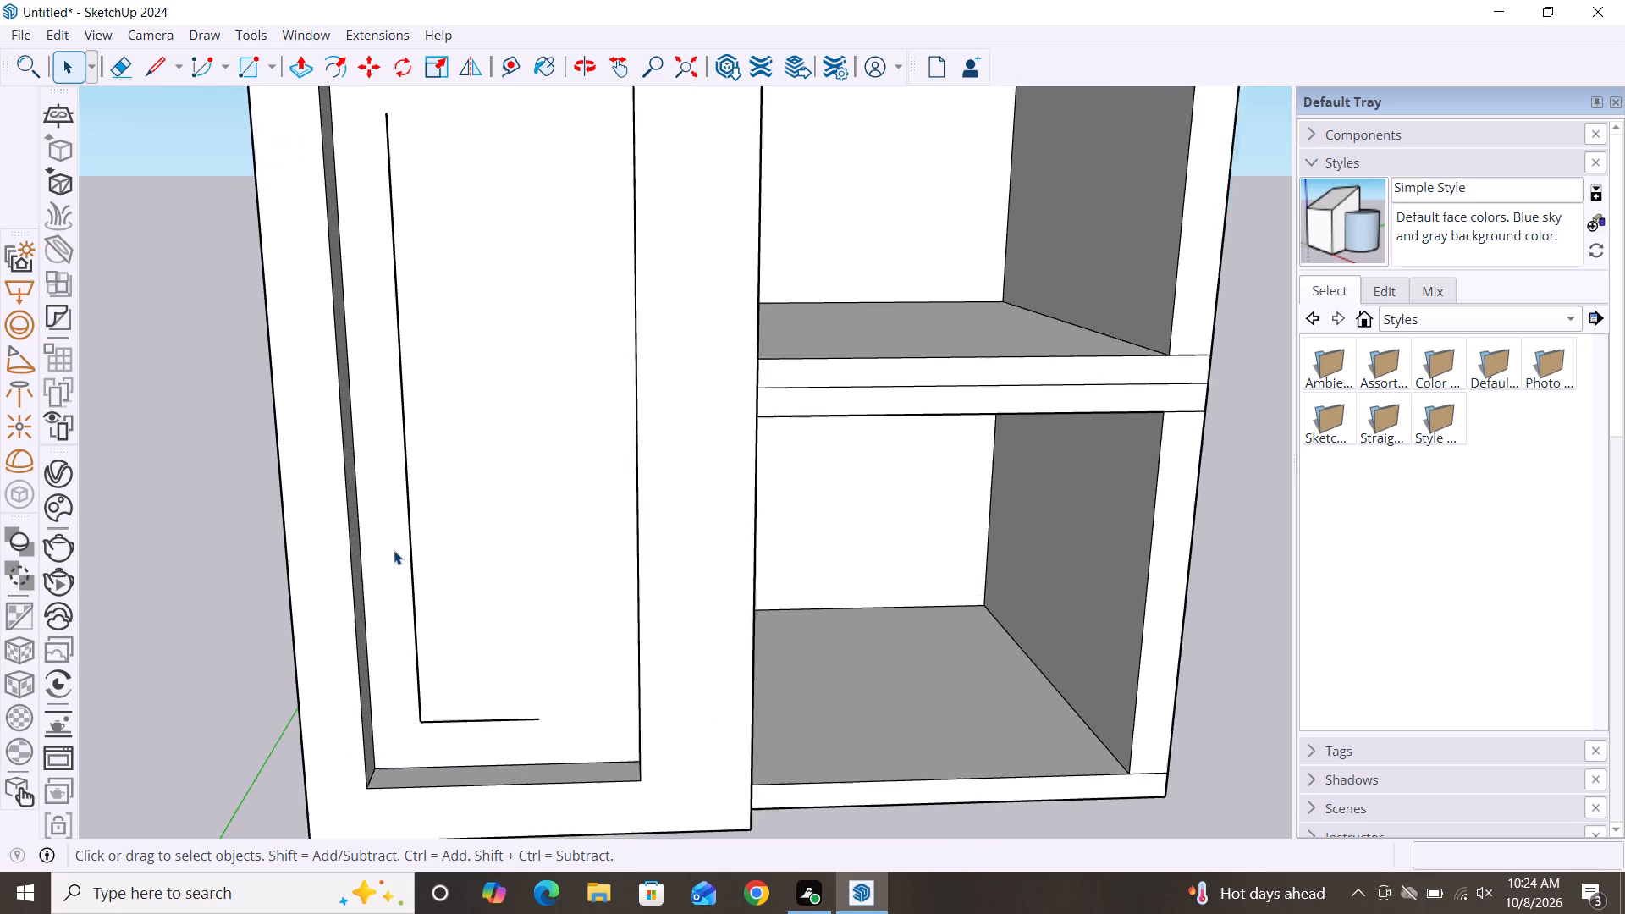
pyautogui.scroll(2, 394, 550)
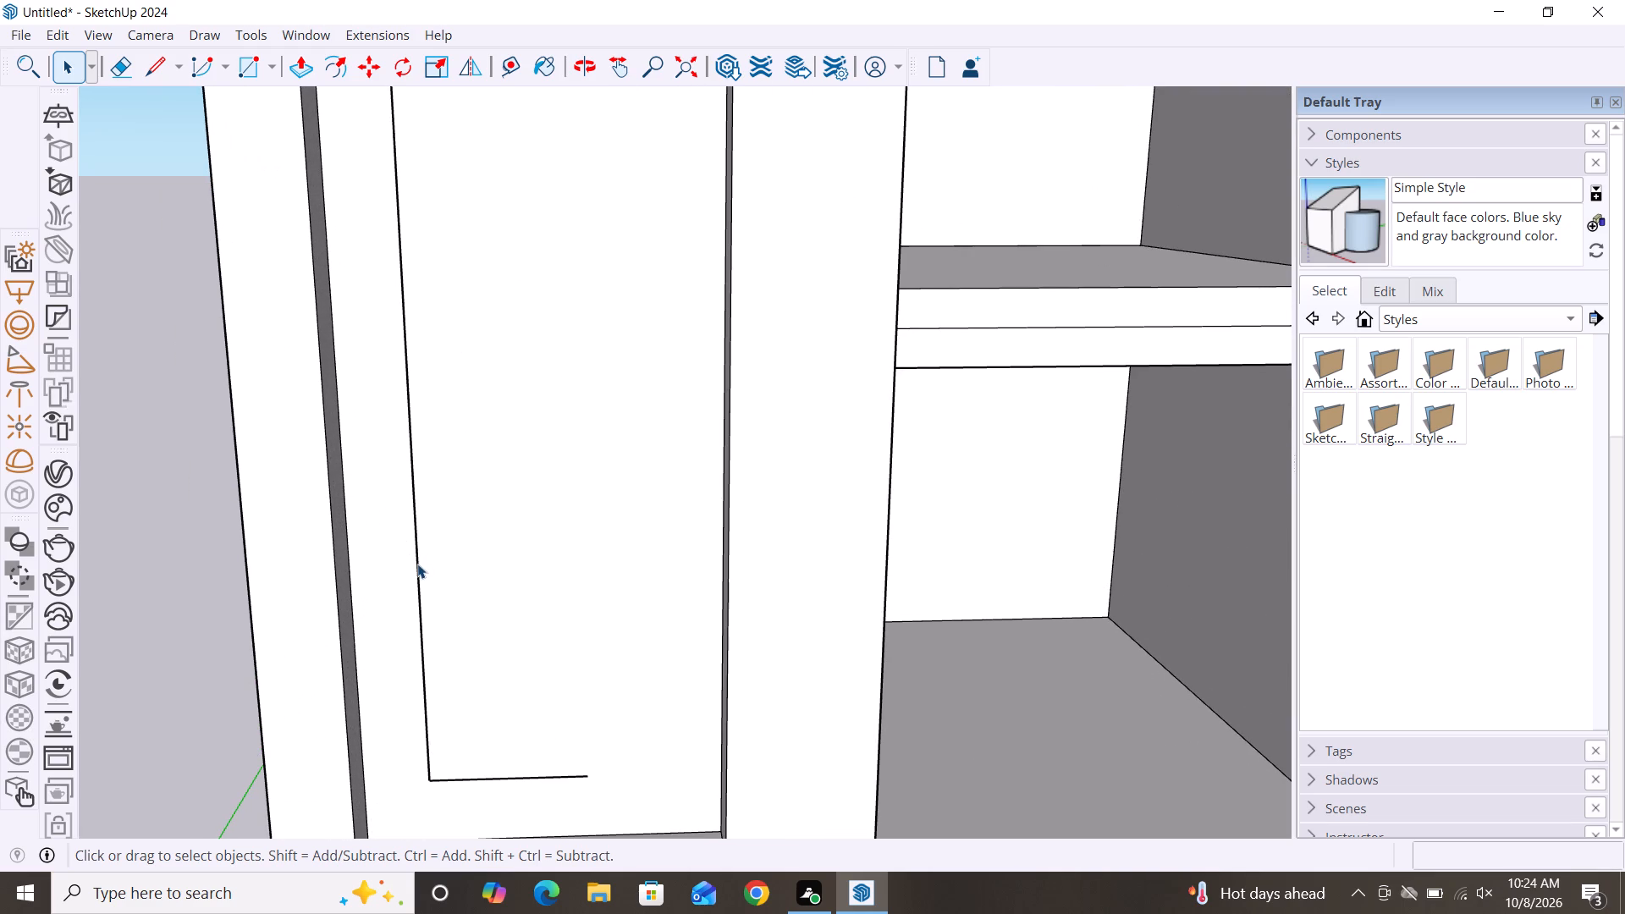
pyautogui.click(416, 575)
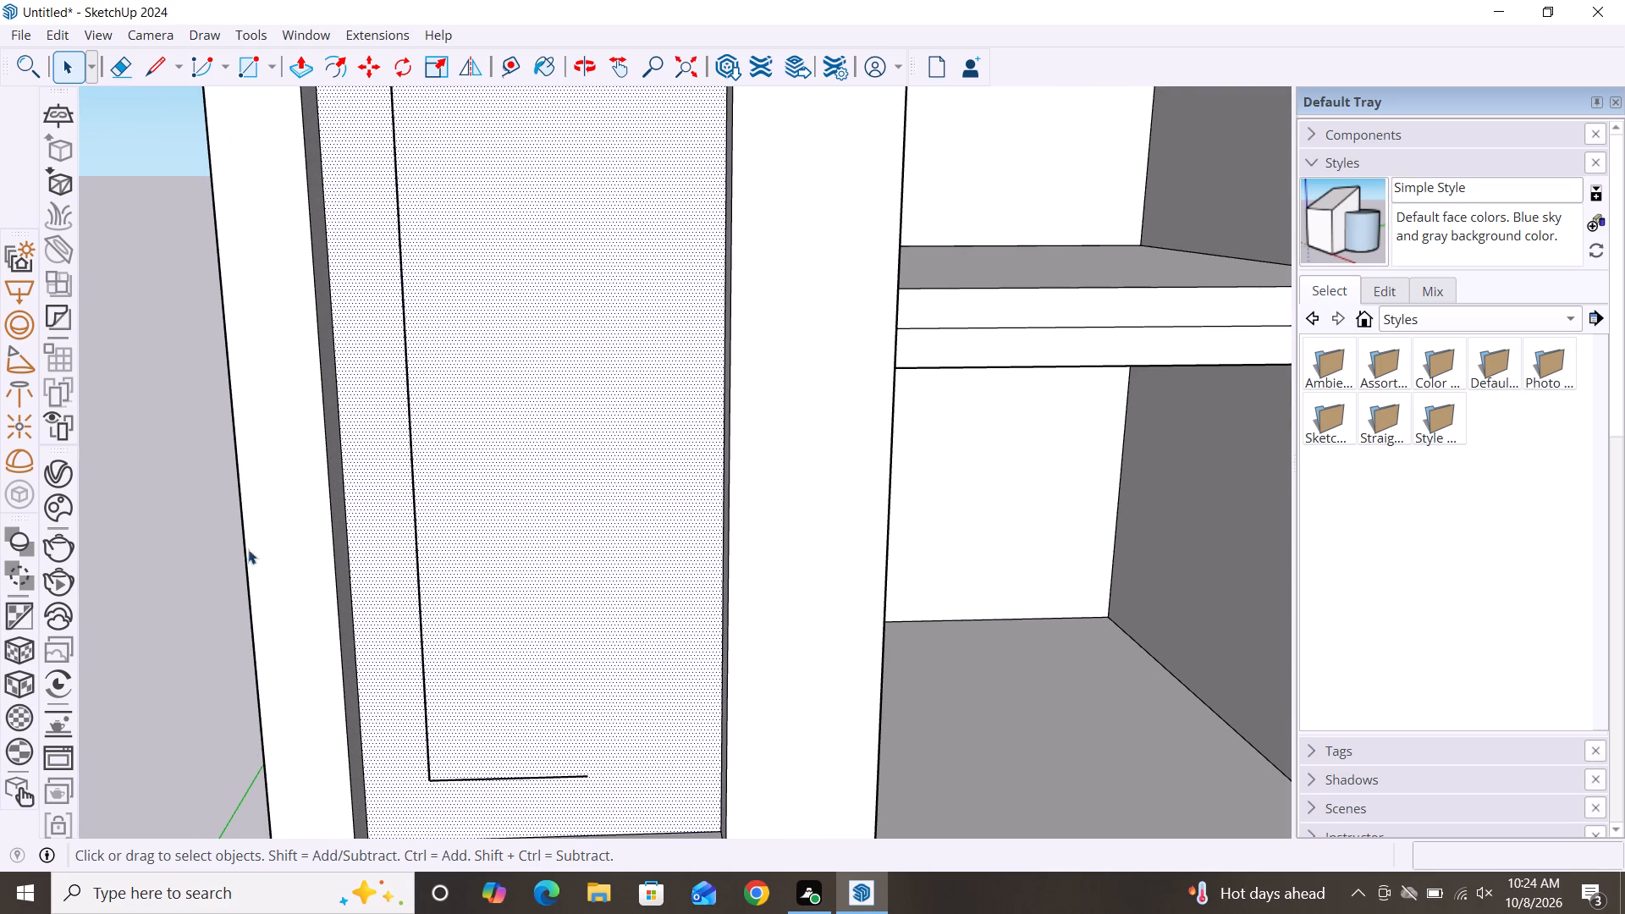
pyautogui.click(189, 547)
pyautogui.click(420, 604)
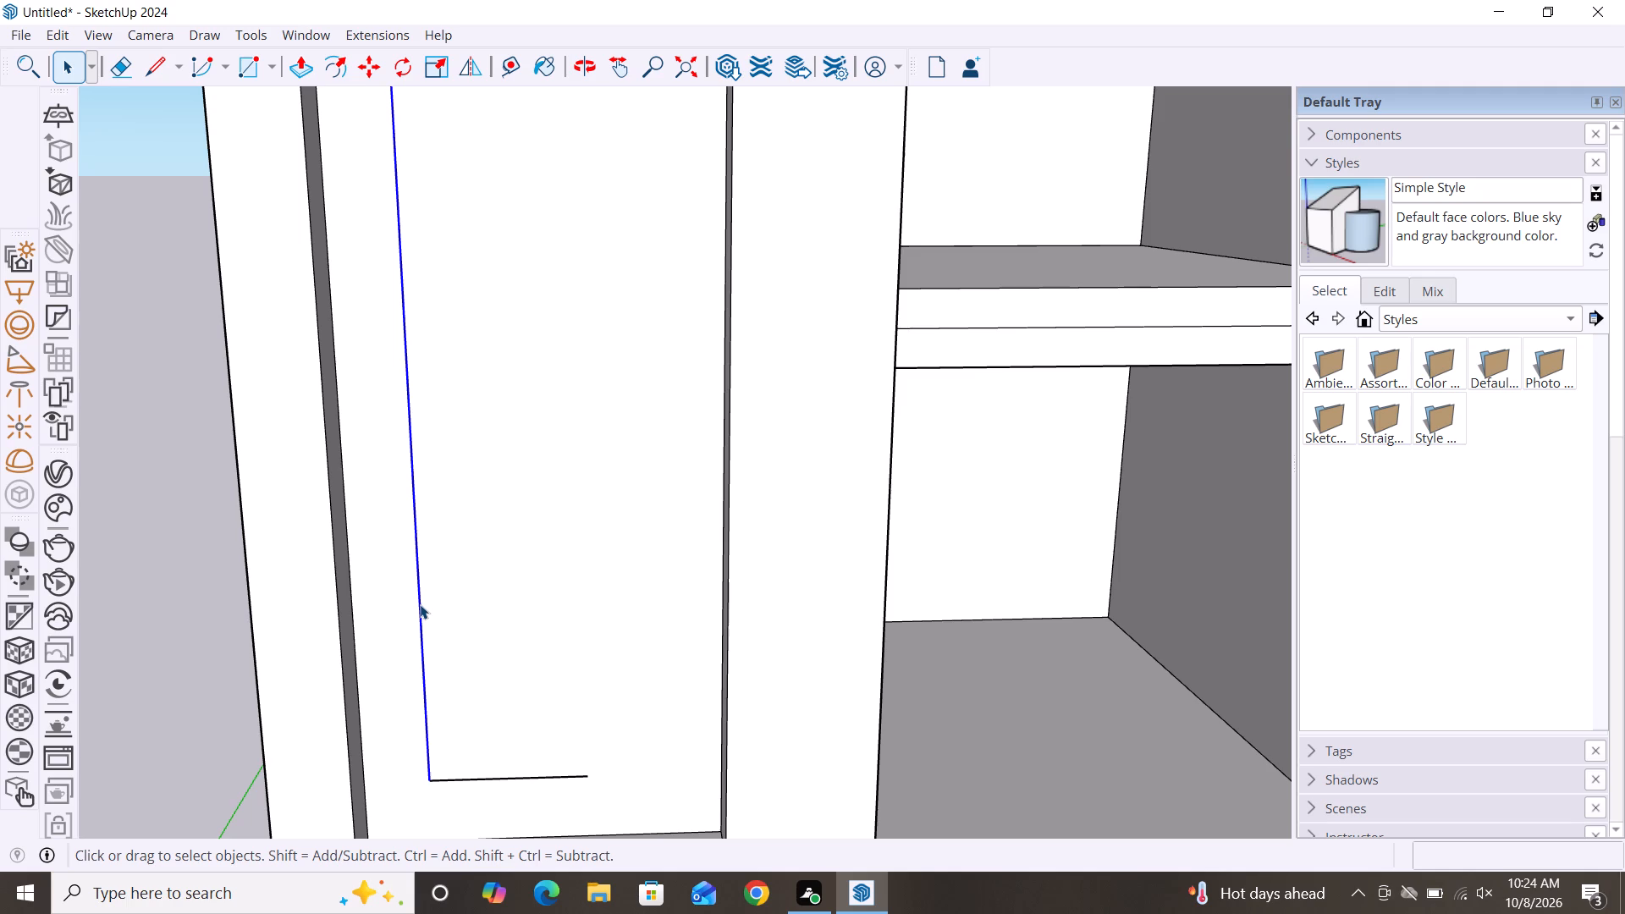
pyautogui.press('Delete')
pyautogui.scroll(-7, 403, 188)
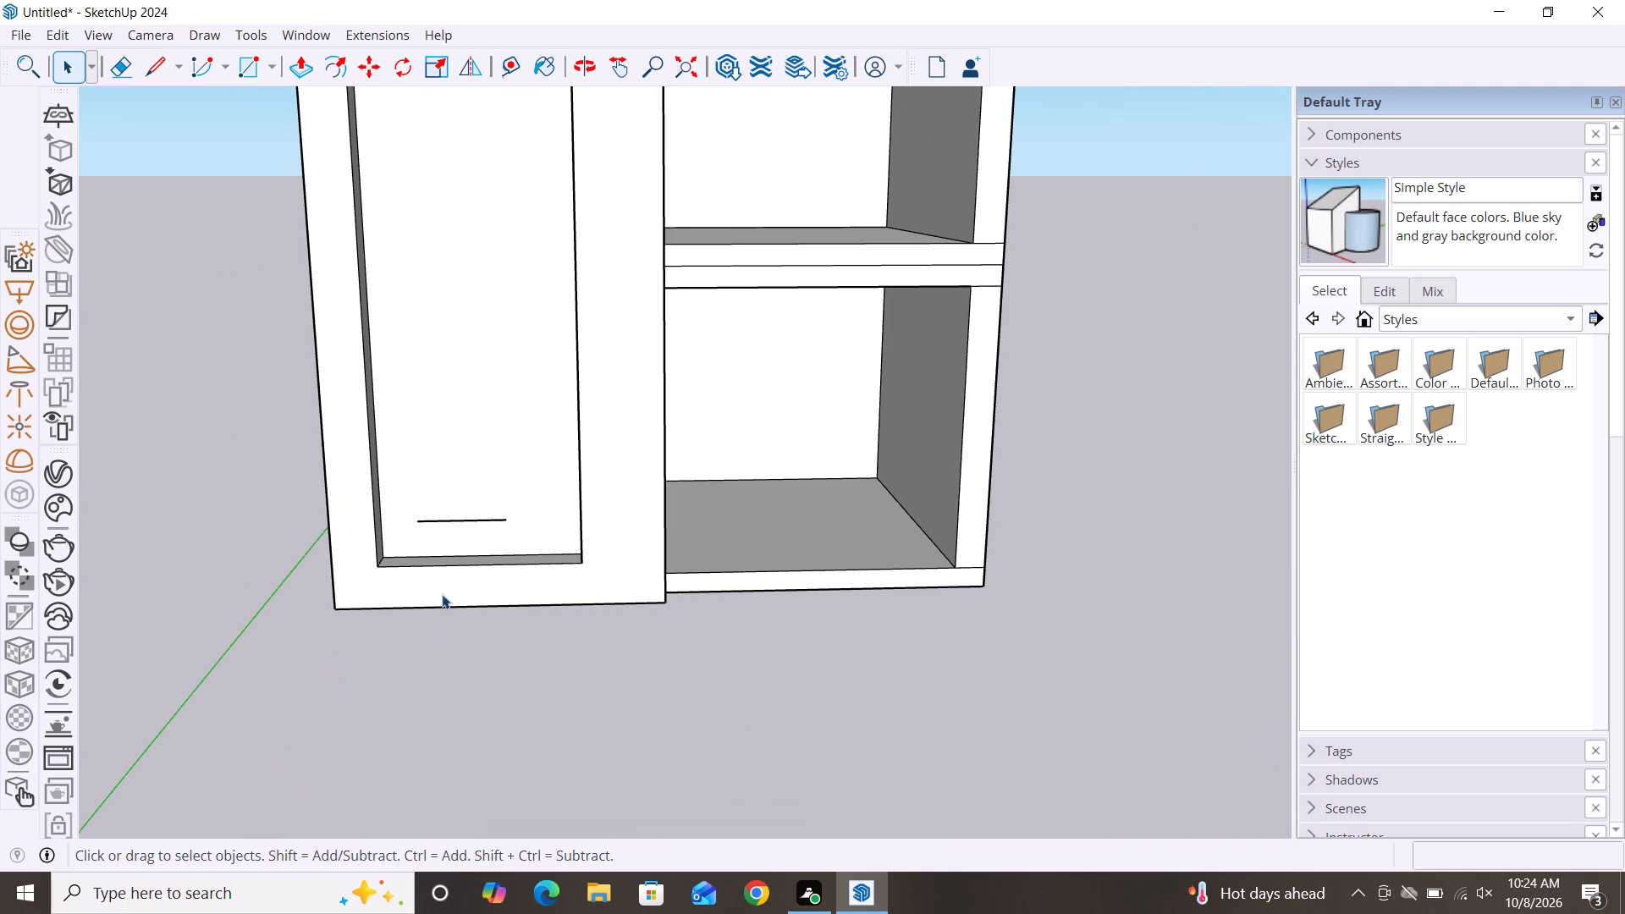
pyautogui.click(463, 520)
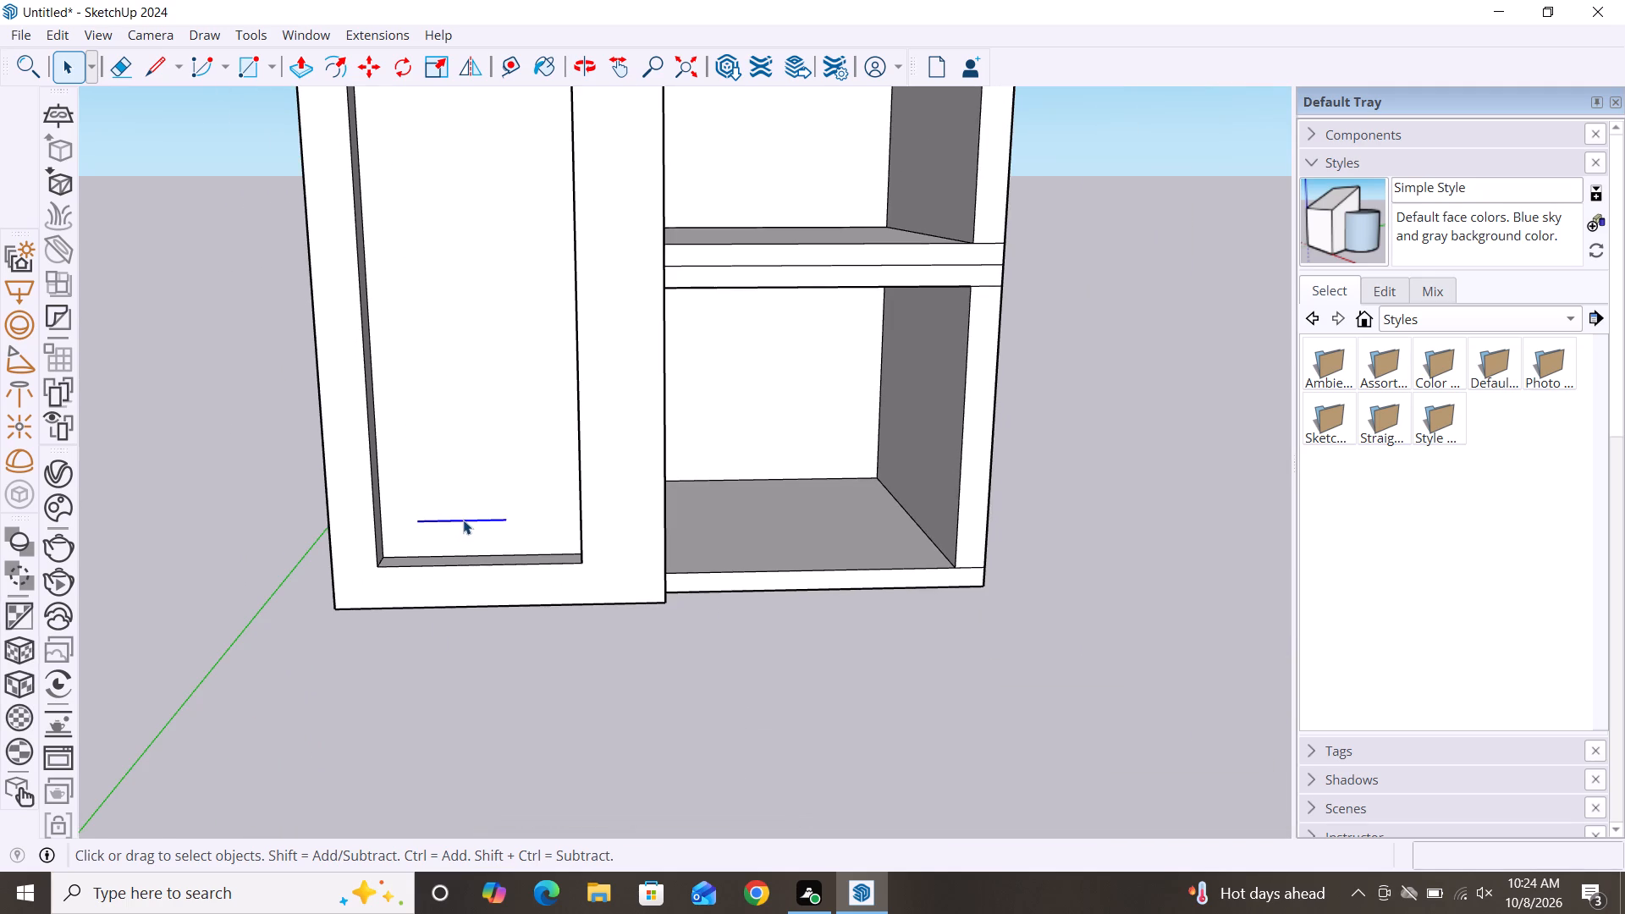
pyautogui.press('Delete')
# Push the side panel's outer frame face back 8 11/16", to the depth of the recessed rectangle.
pyautogui.scroll(-8, 461, 540)
pyautogui.scroll(5, 414, 468)
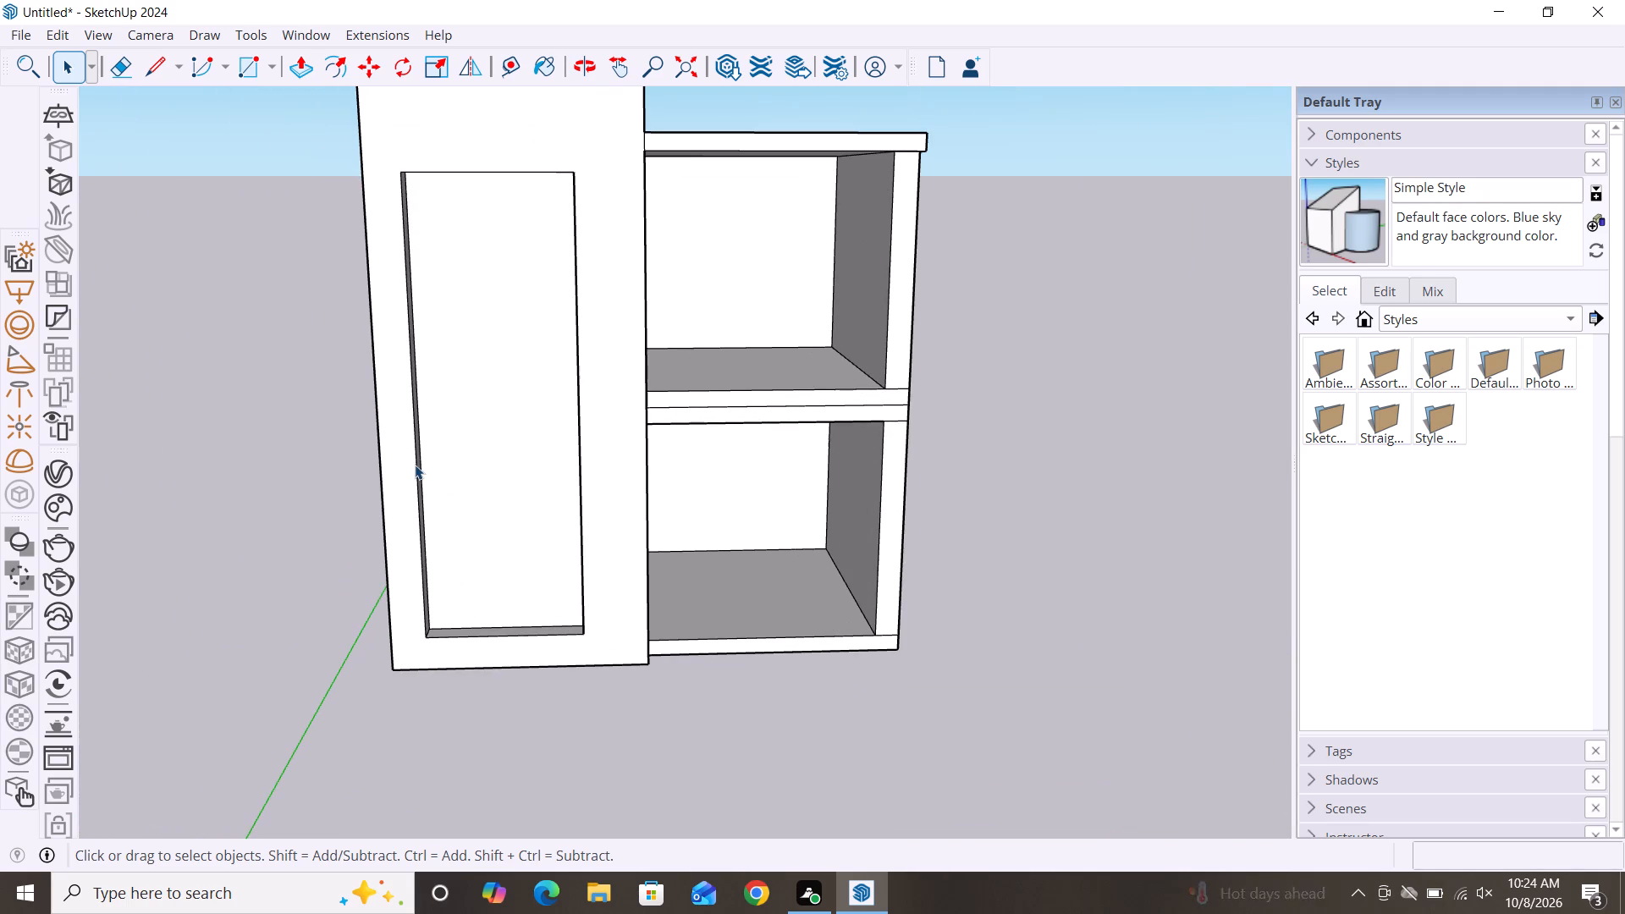
pyautogui.press('p')
pyautogui.click(404, 482)
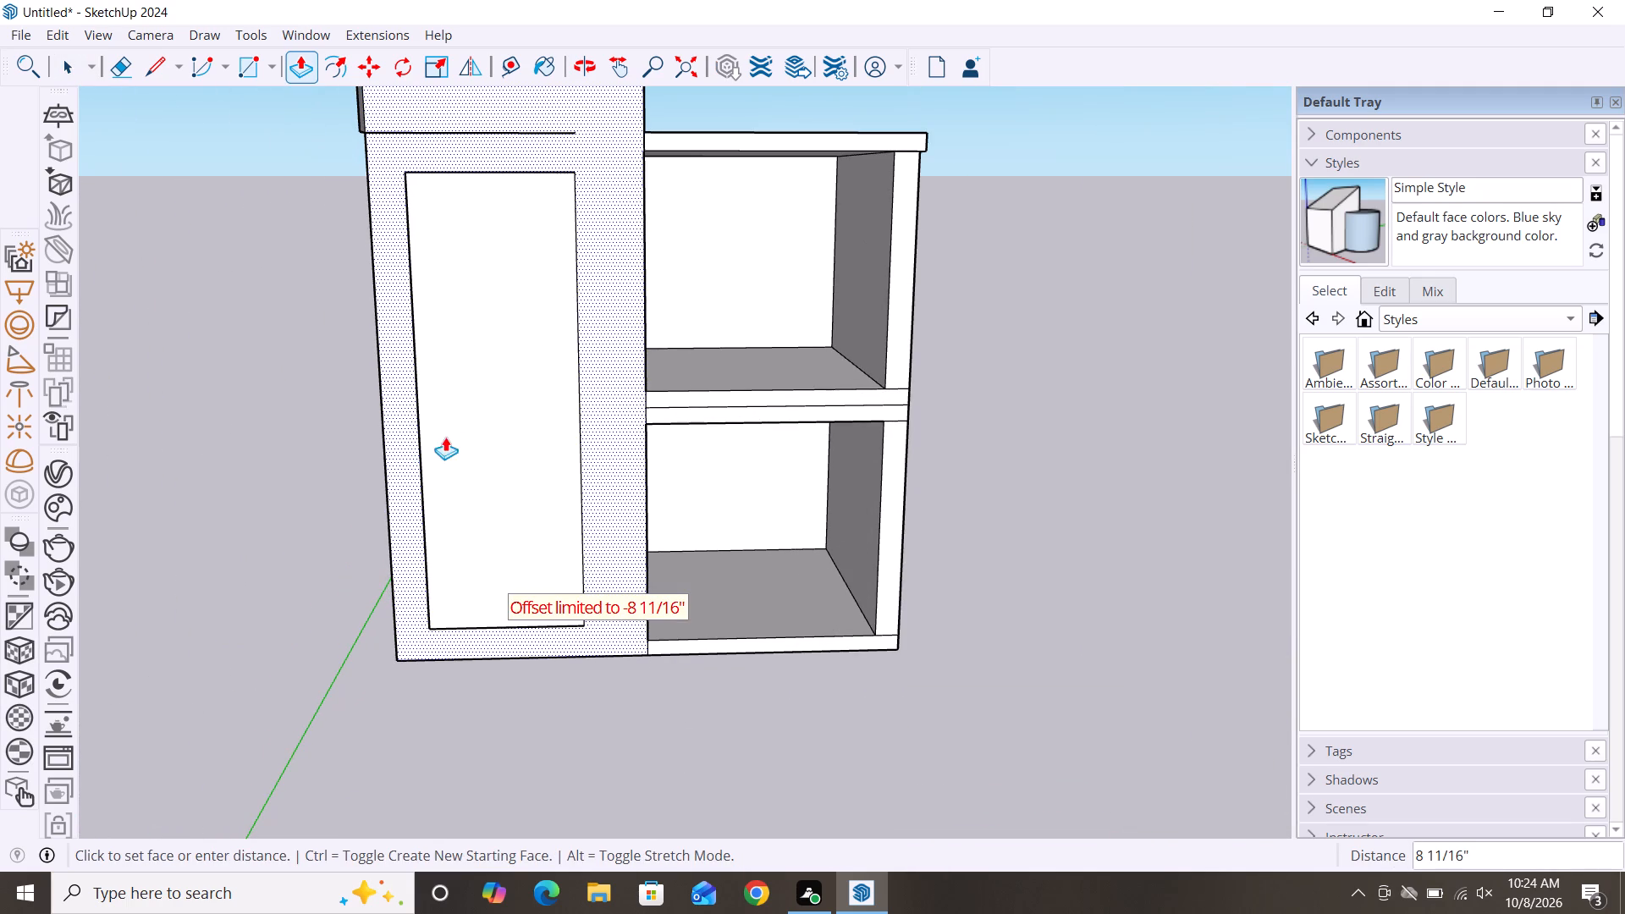
pyautogui.click(498, 397)
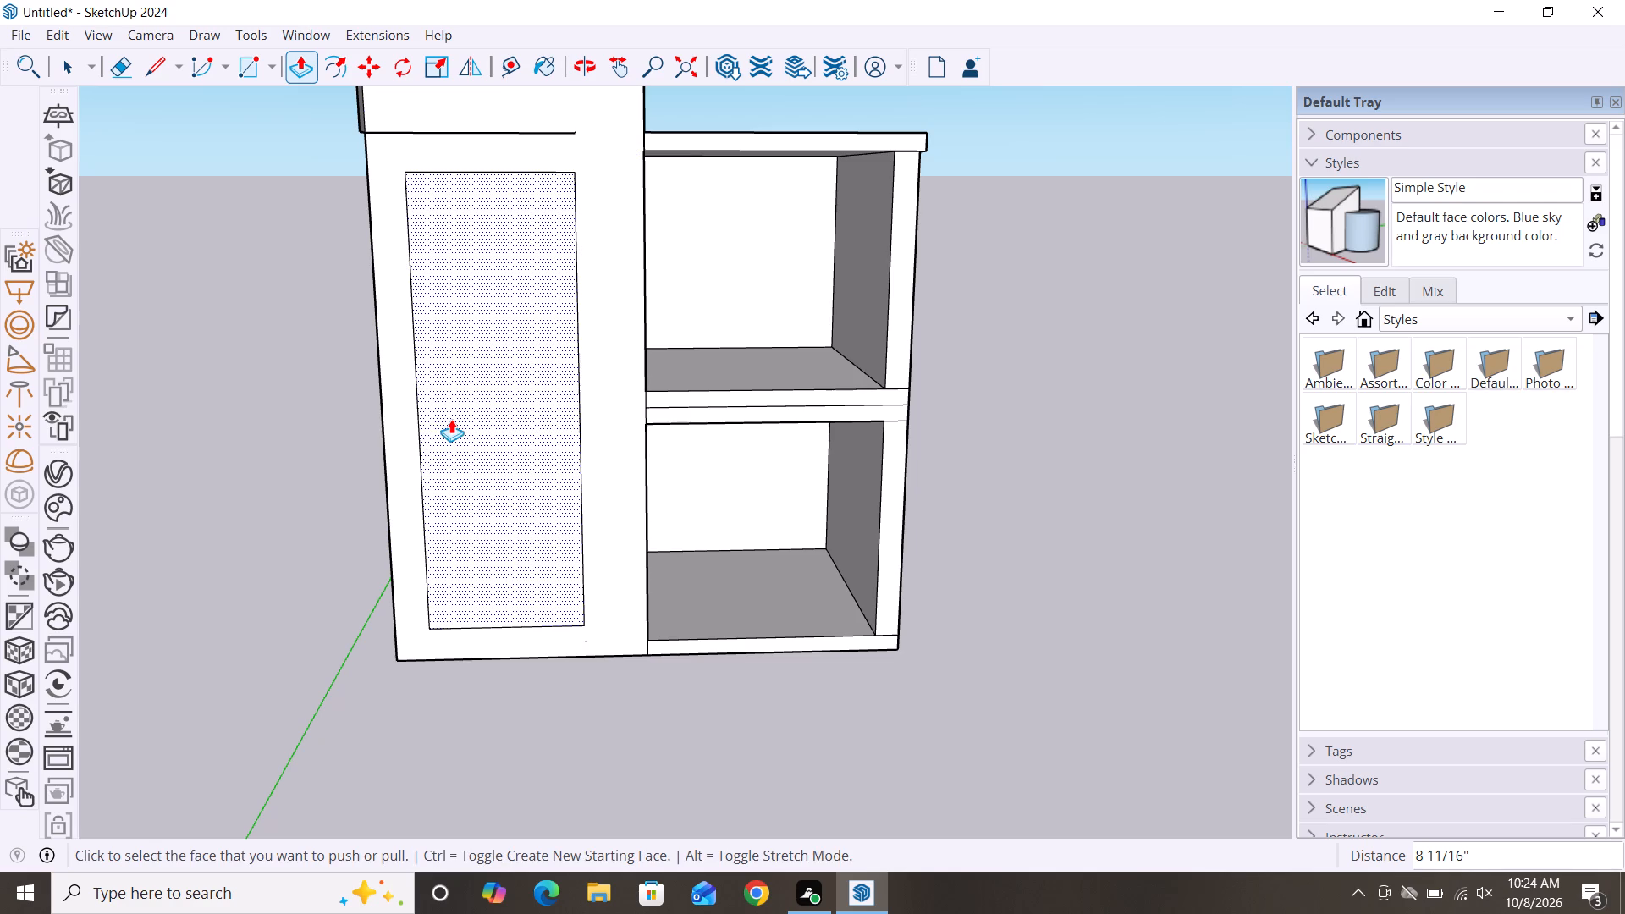
pyautogui.press('Escape')
pyautogui.scroll(-3, 234, 462)
pyautogui.press('space')
pyautogui.click(234, 451)
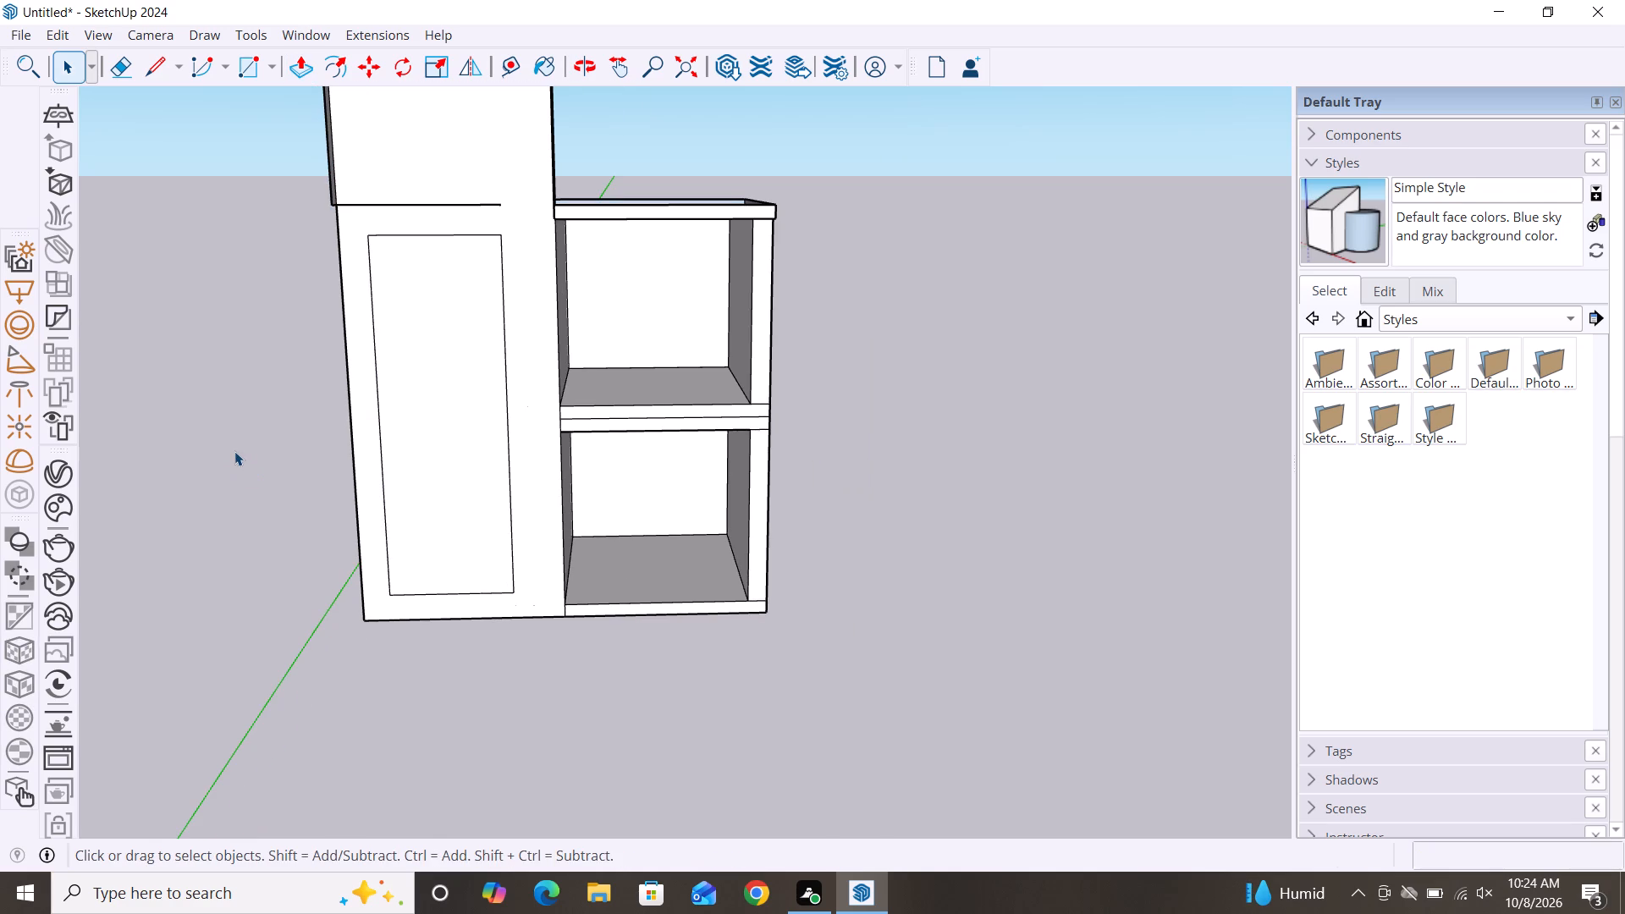
# Delete the leftover horizontal edge across the panel front at roof level.
pyautogui.scroll(-4, 453, 344)
pyautogui.scroll(4, 395, 238)
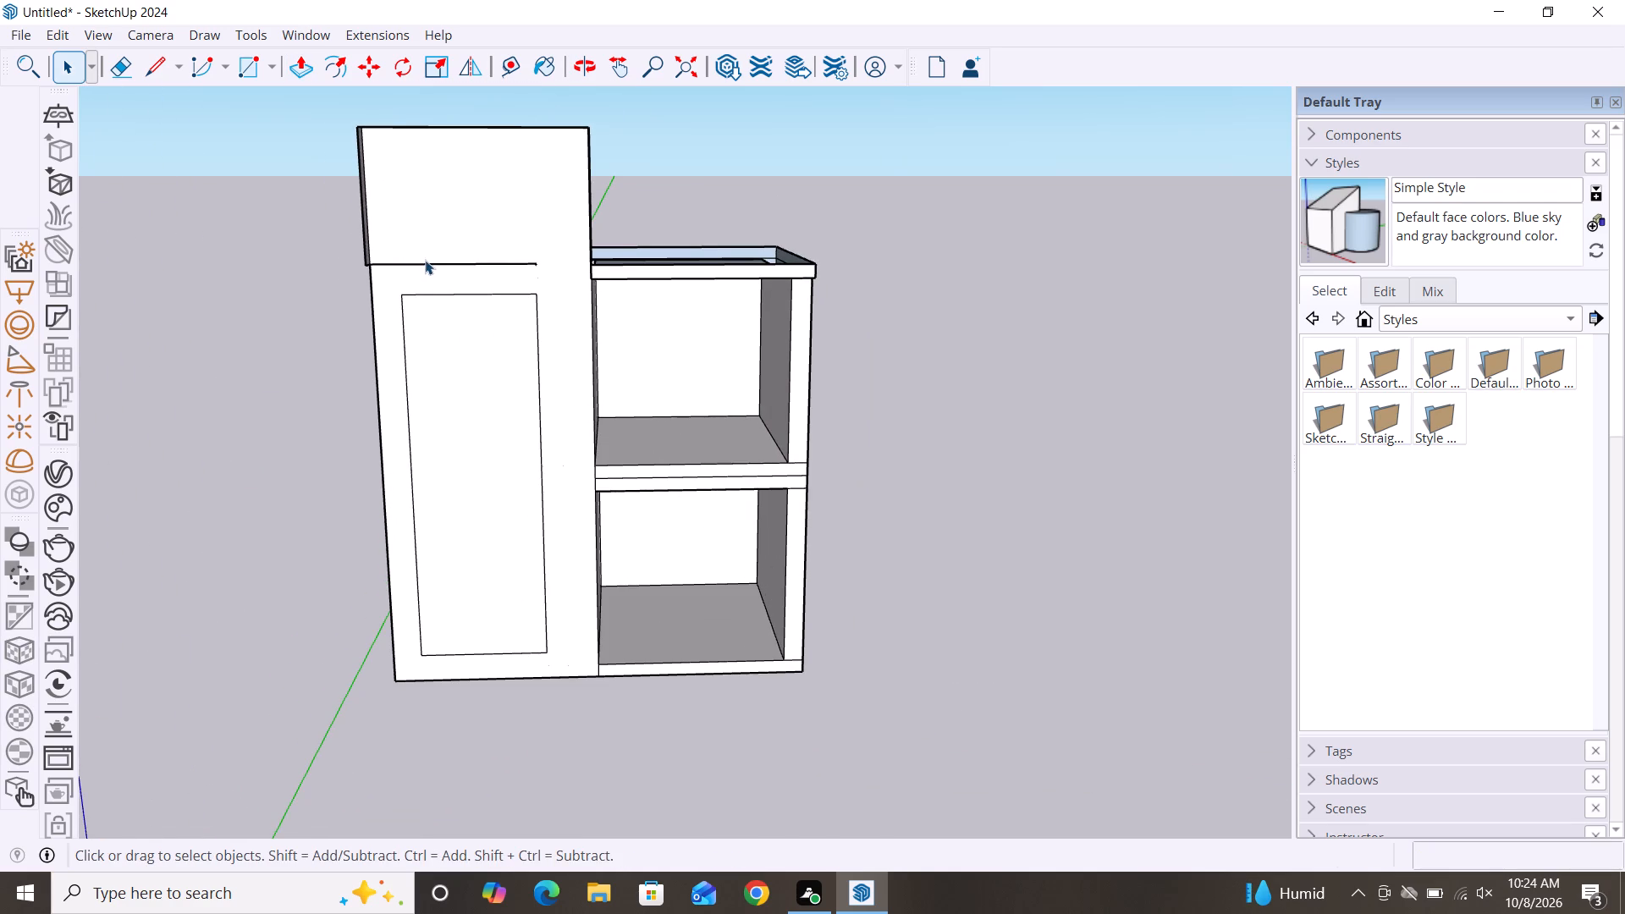
pyautogui.click(428, 262)
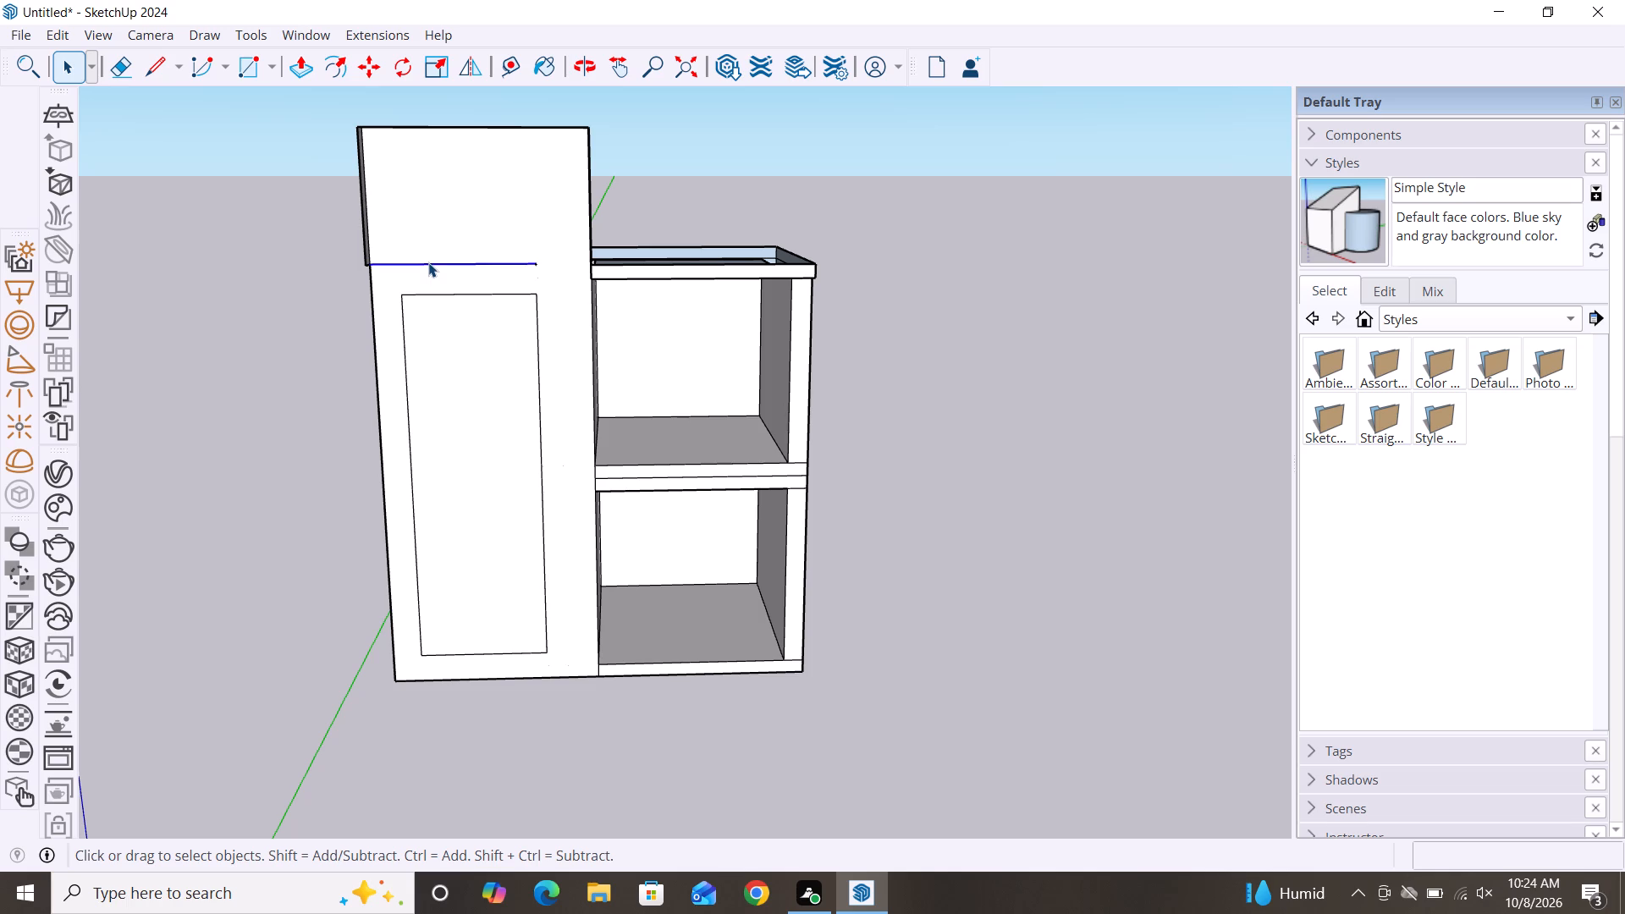
pyautogui.press('Delete')
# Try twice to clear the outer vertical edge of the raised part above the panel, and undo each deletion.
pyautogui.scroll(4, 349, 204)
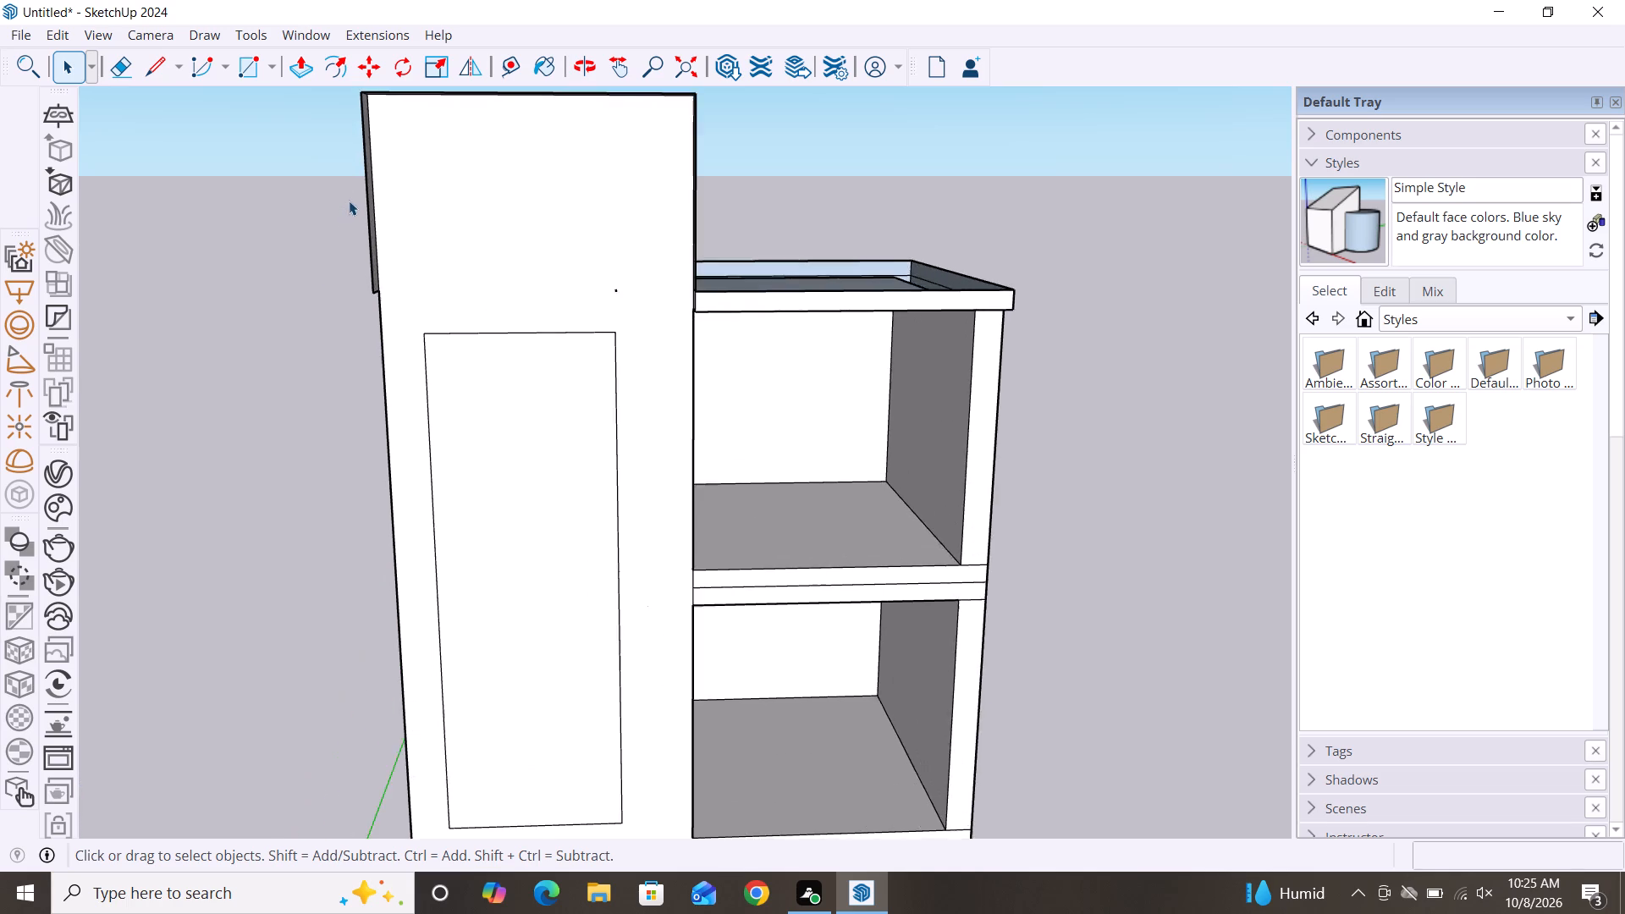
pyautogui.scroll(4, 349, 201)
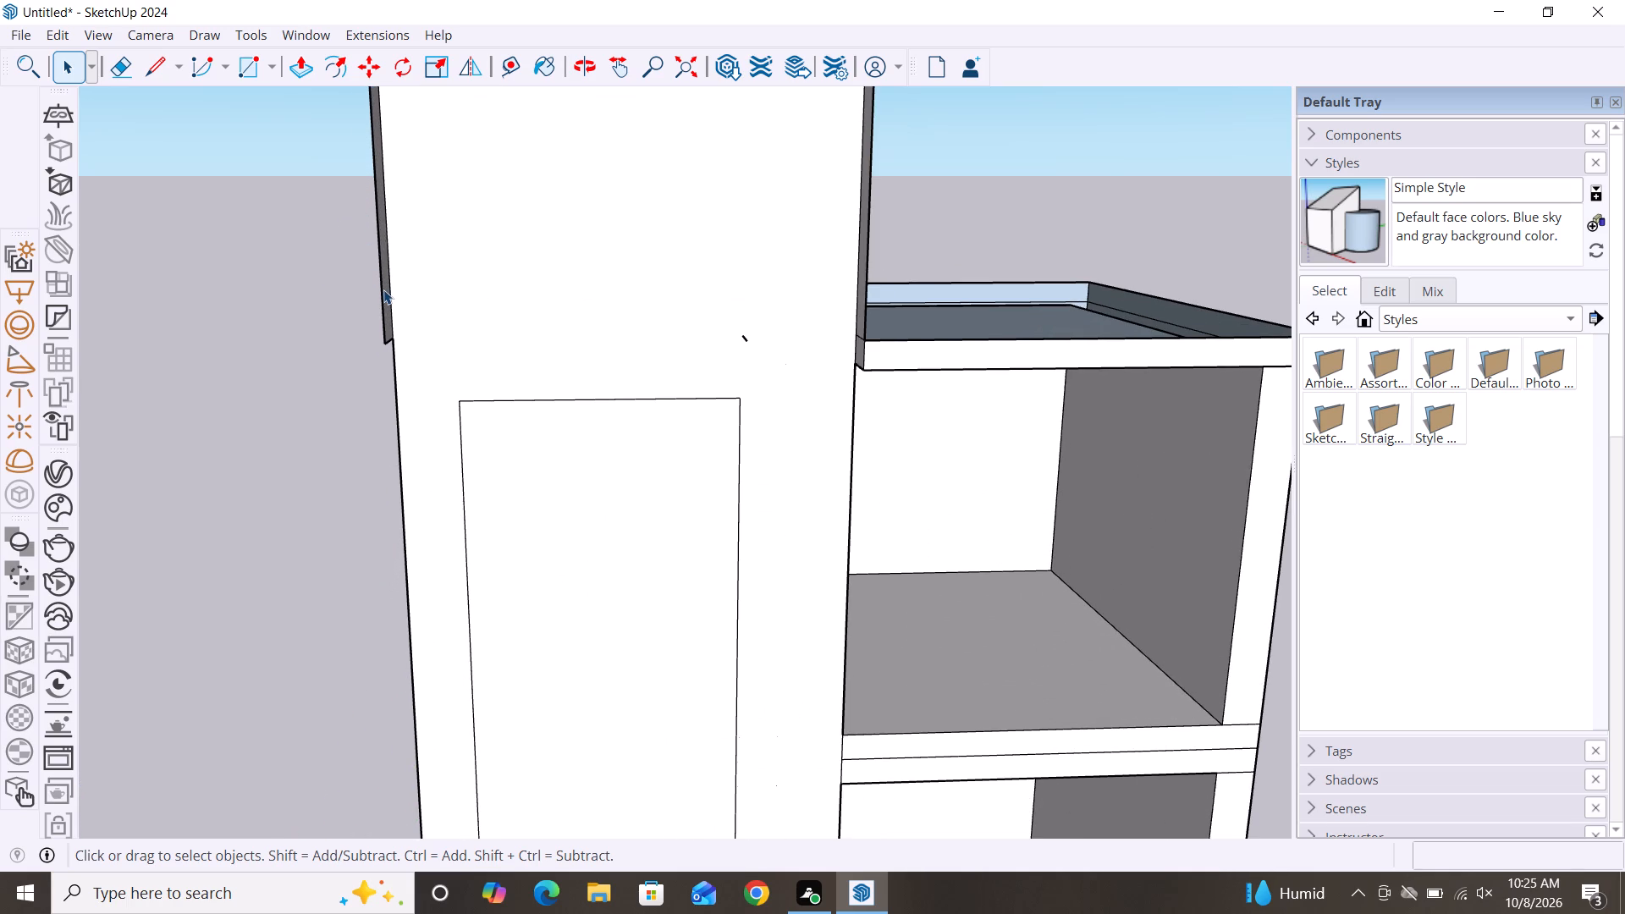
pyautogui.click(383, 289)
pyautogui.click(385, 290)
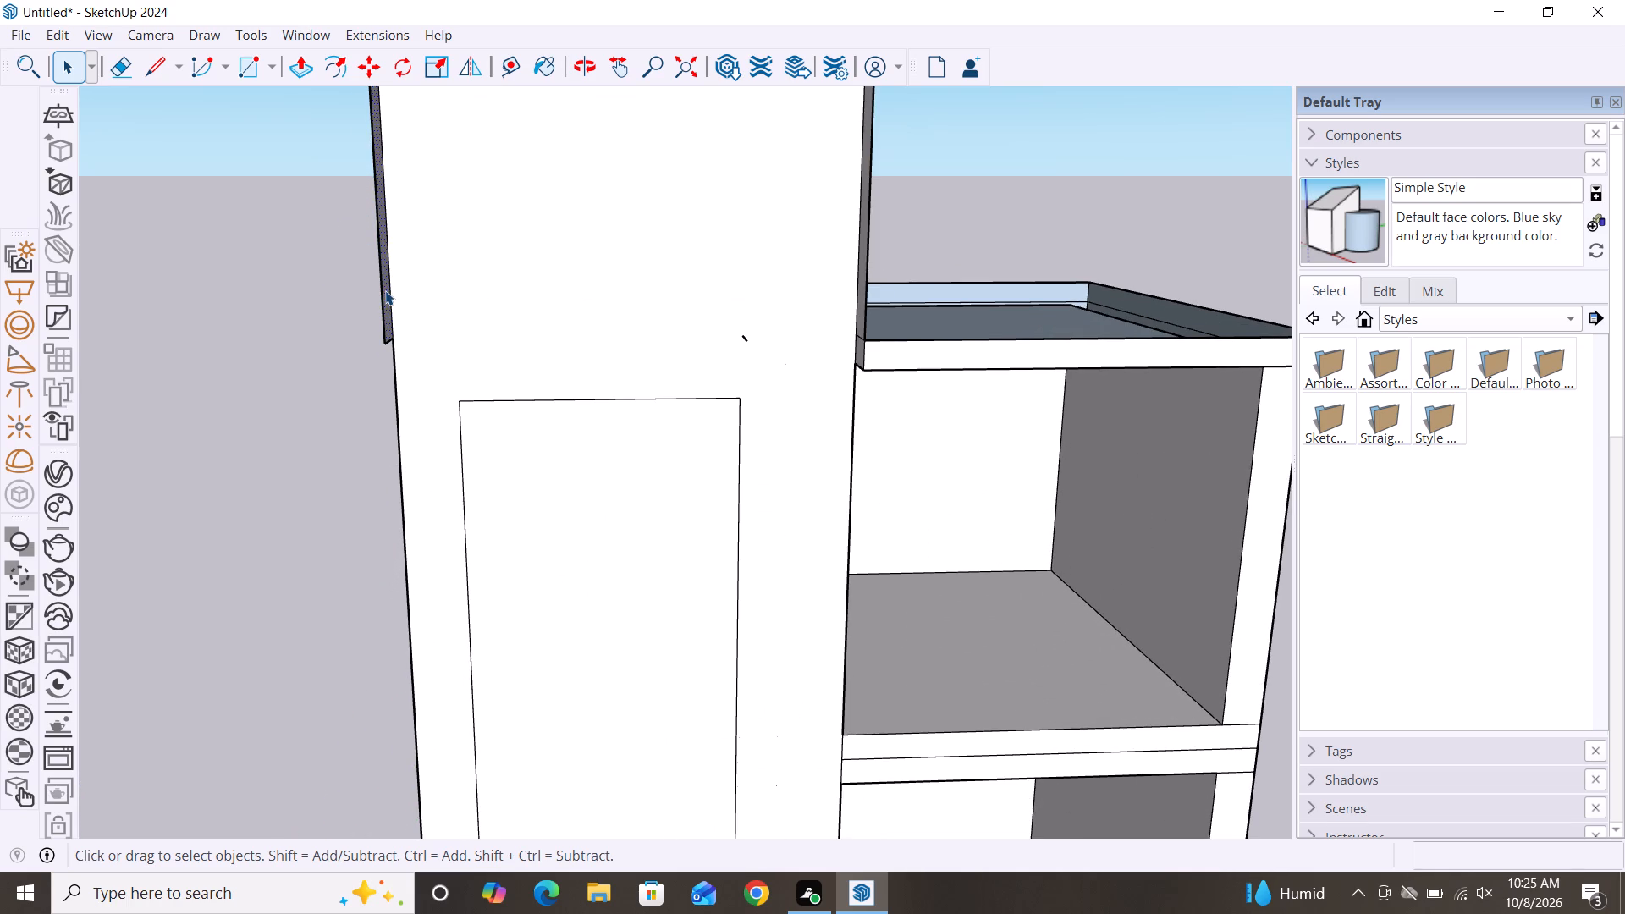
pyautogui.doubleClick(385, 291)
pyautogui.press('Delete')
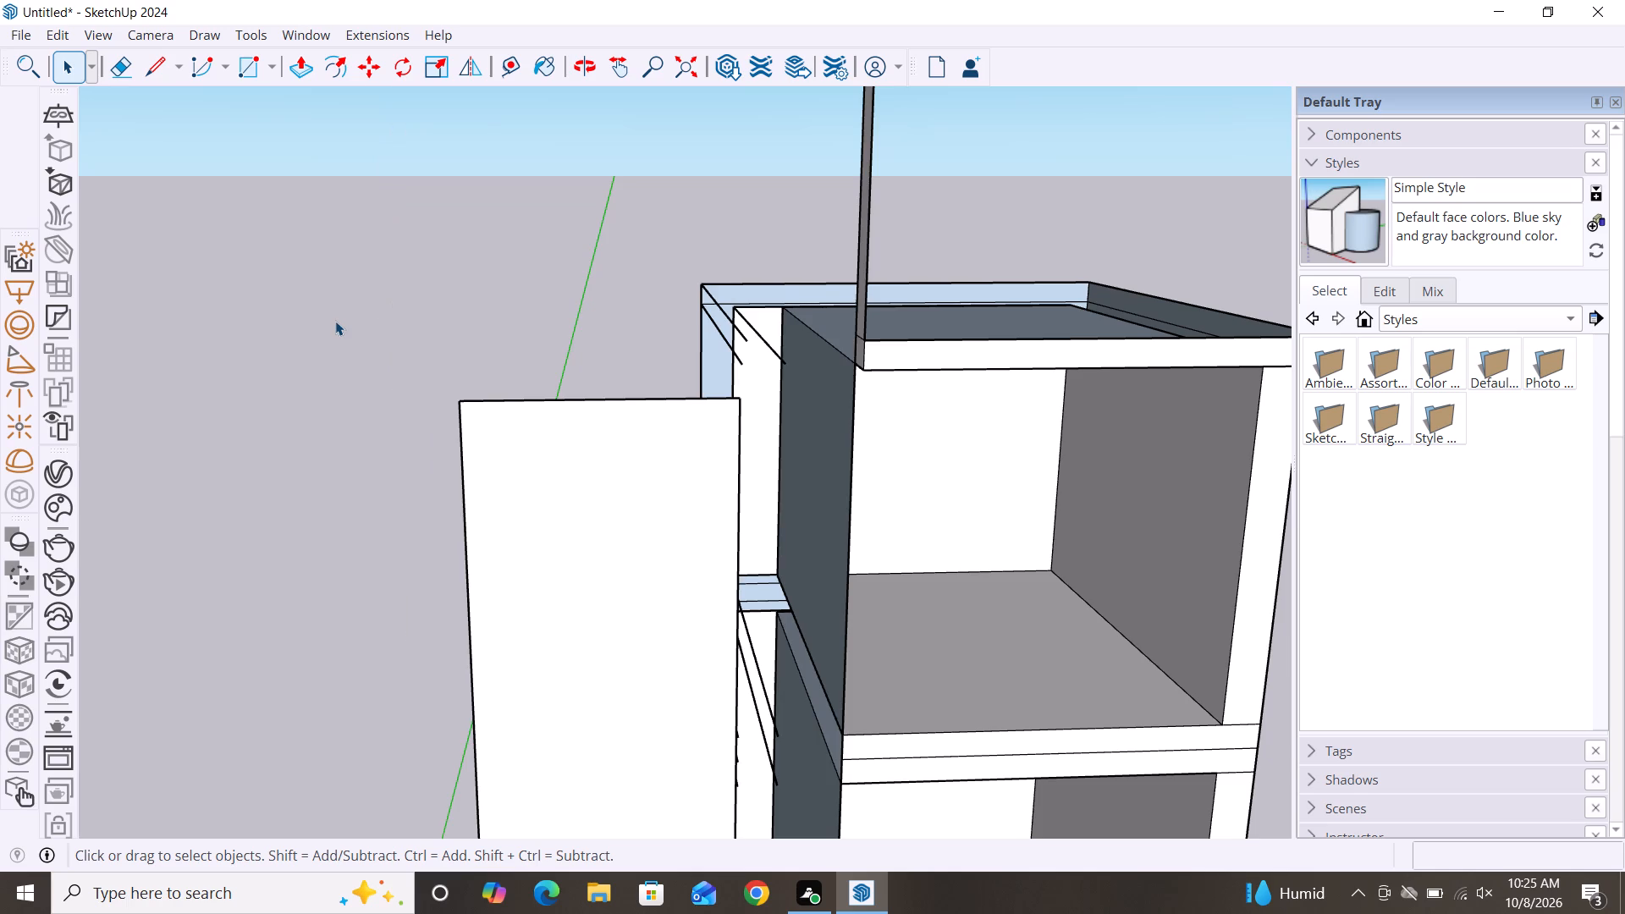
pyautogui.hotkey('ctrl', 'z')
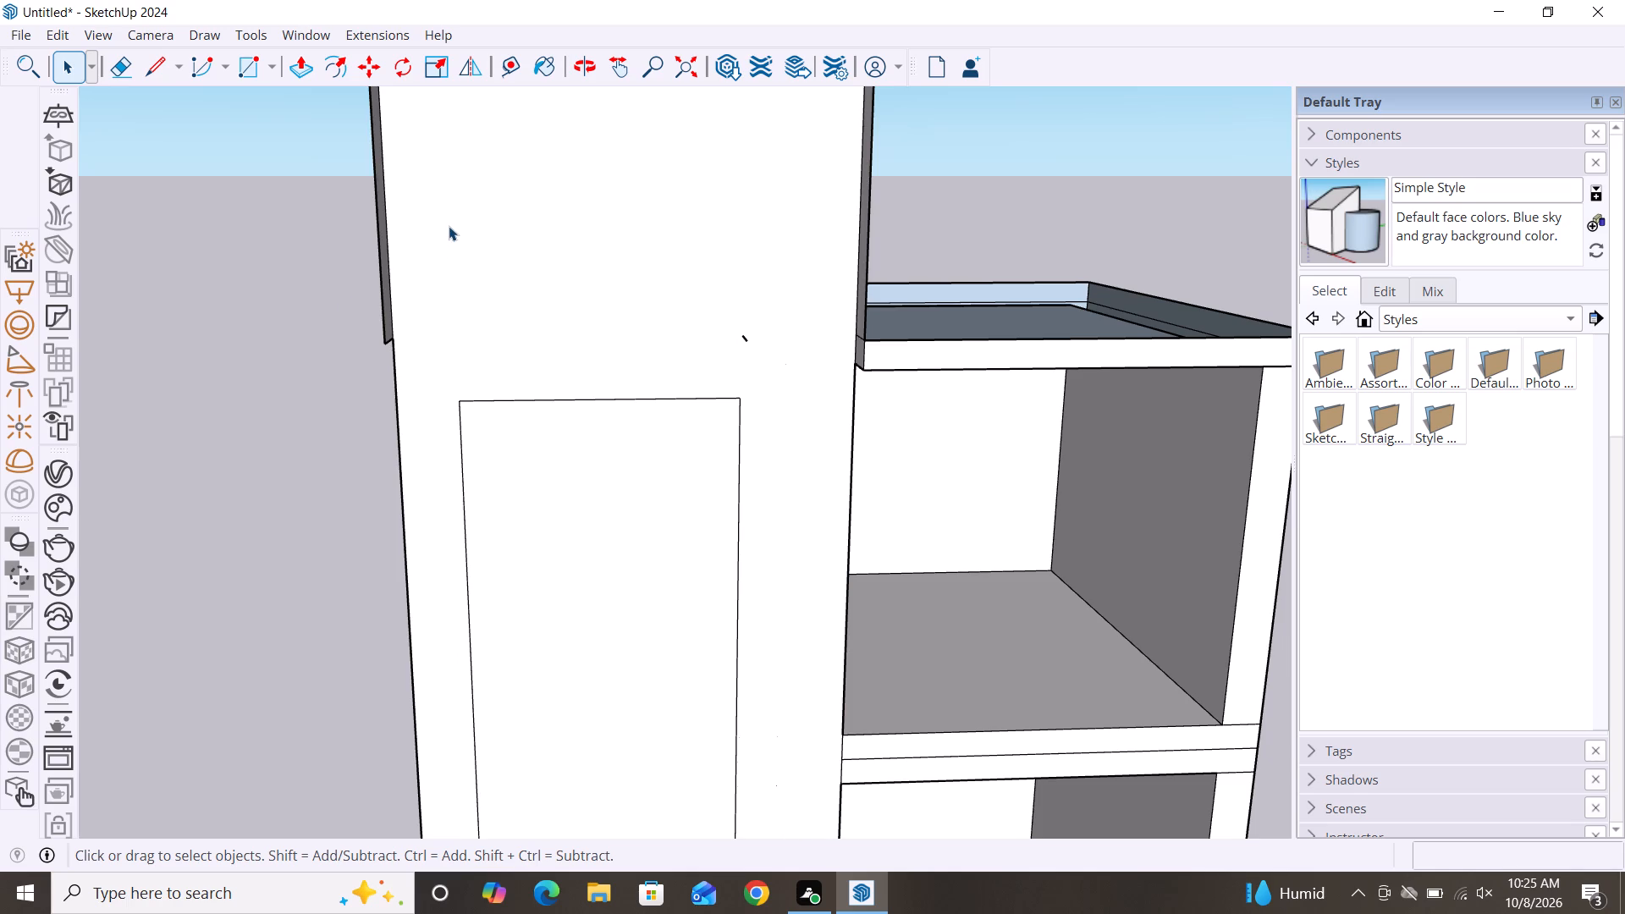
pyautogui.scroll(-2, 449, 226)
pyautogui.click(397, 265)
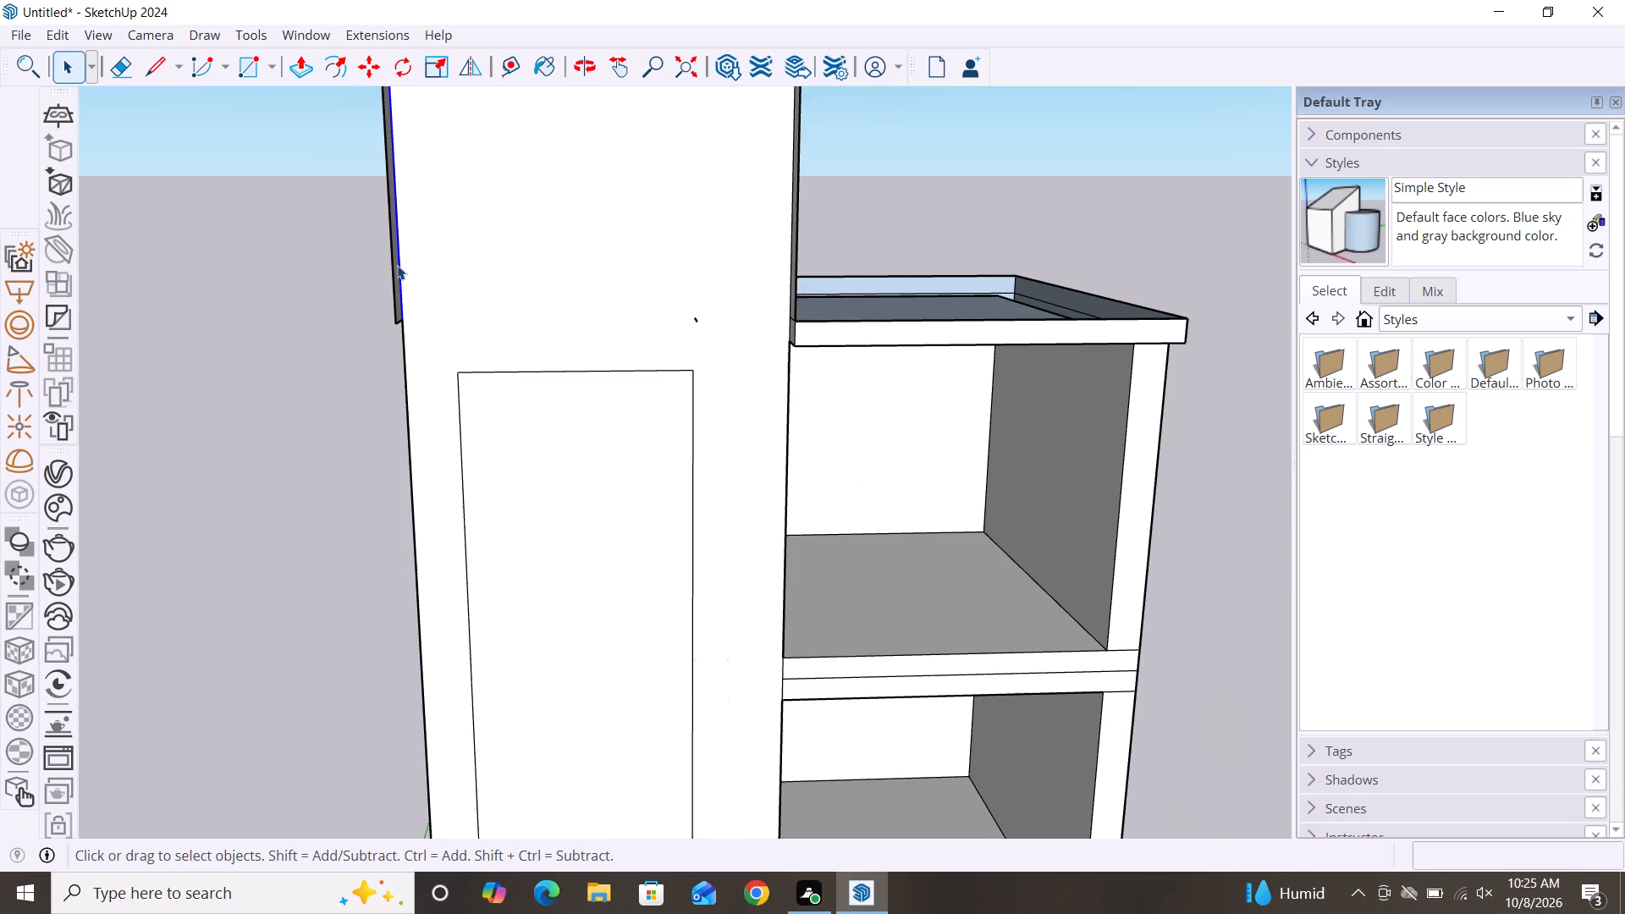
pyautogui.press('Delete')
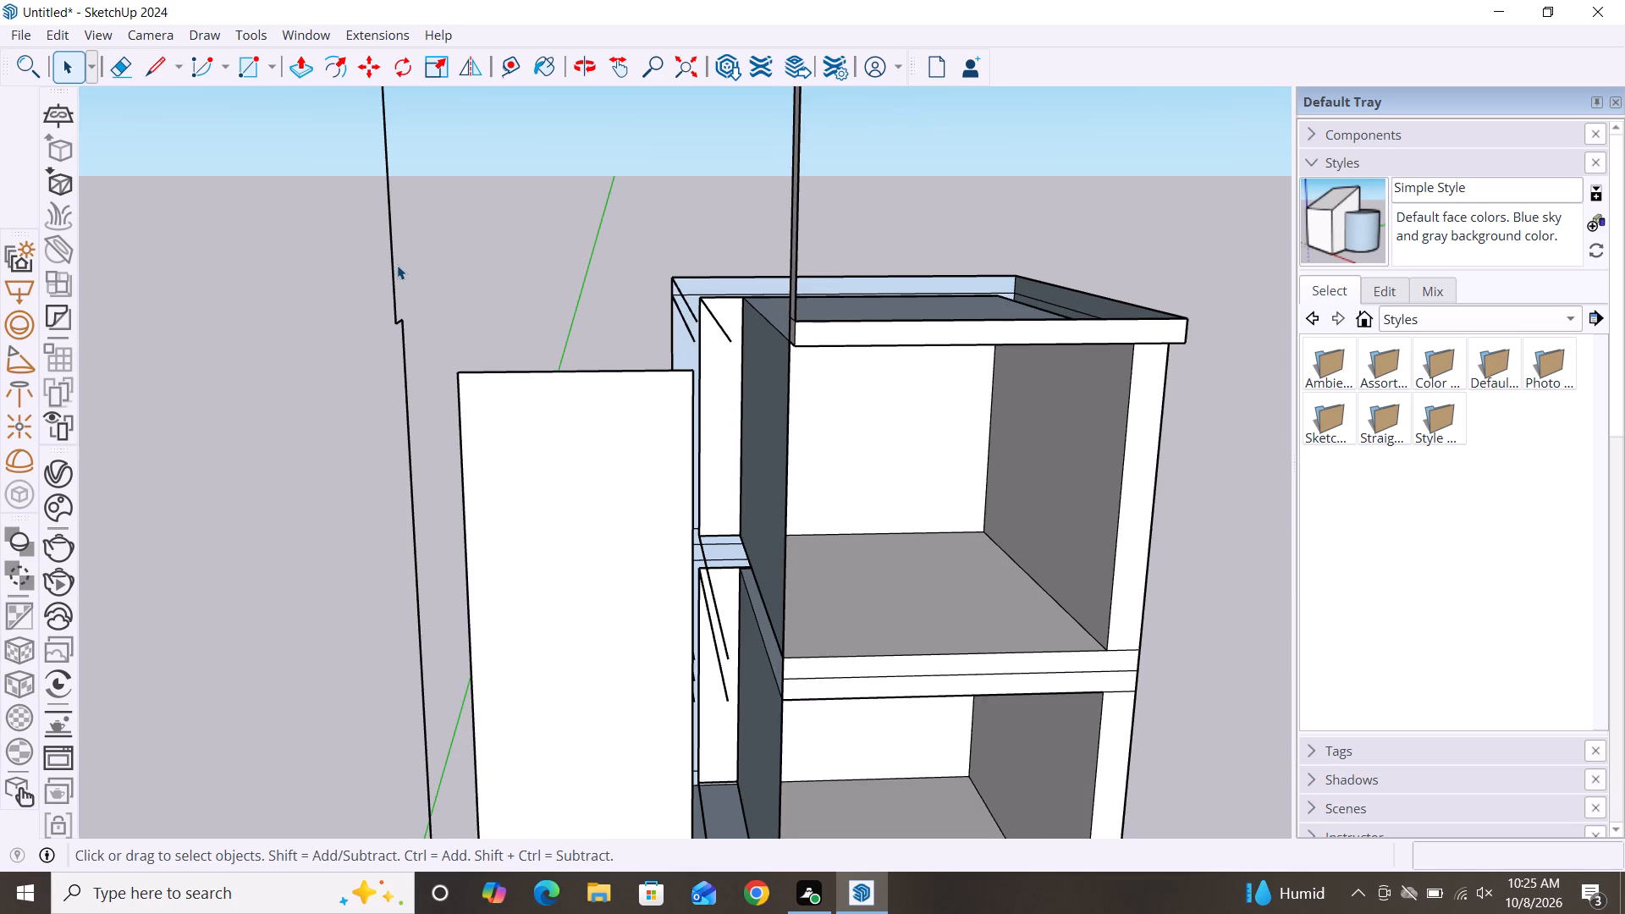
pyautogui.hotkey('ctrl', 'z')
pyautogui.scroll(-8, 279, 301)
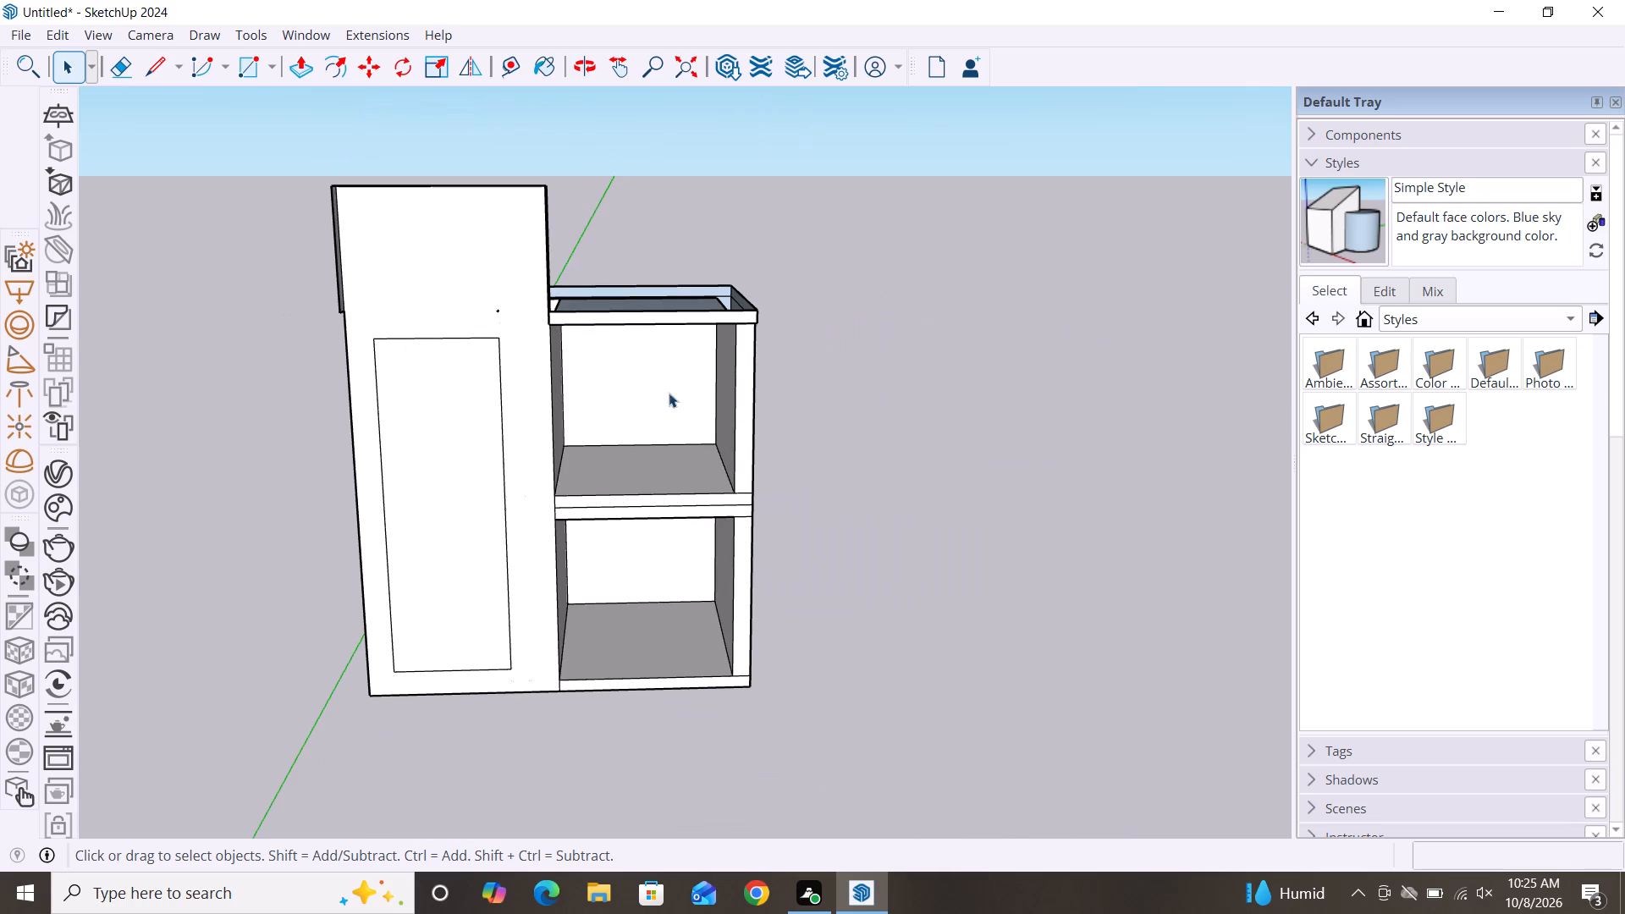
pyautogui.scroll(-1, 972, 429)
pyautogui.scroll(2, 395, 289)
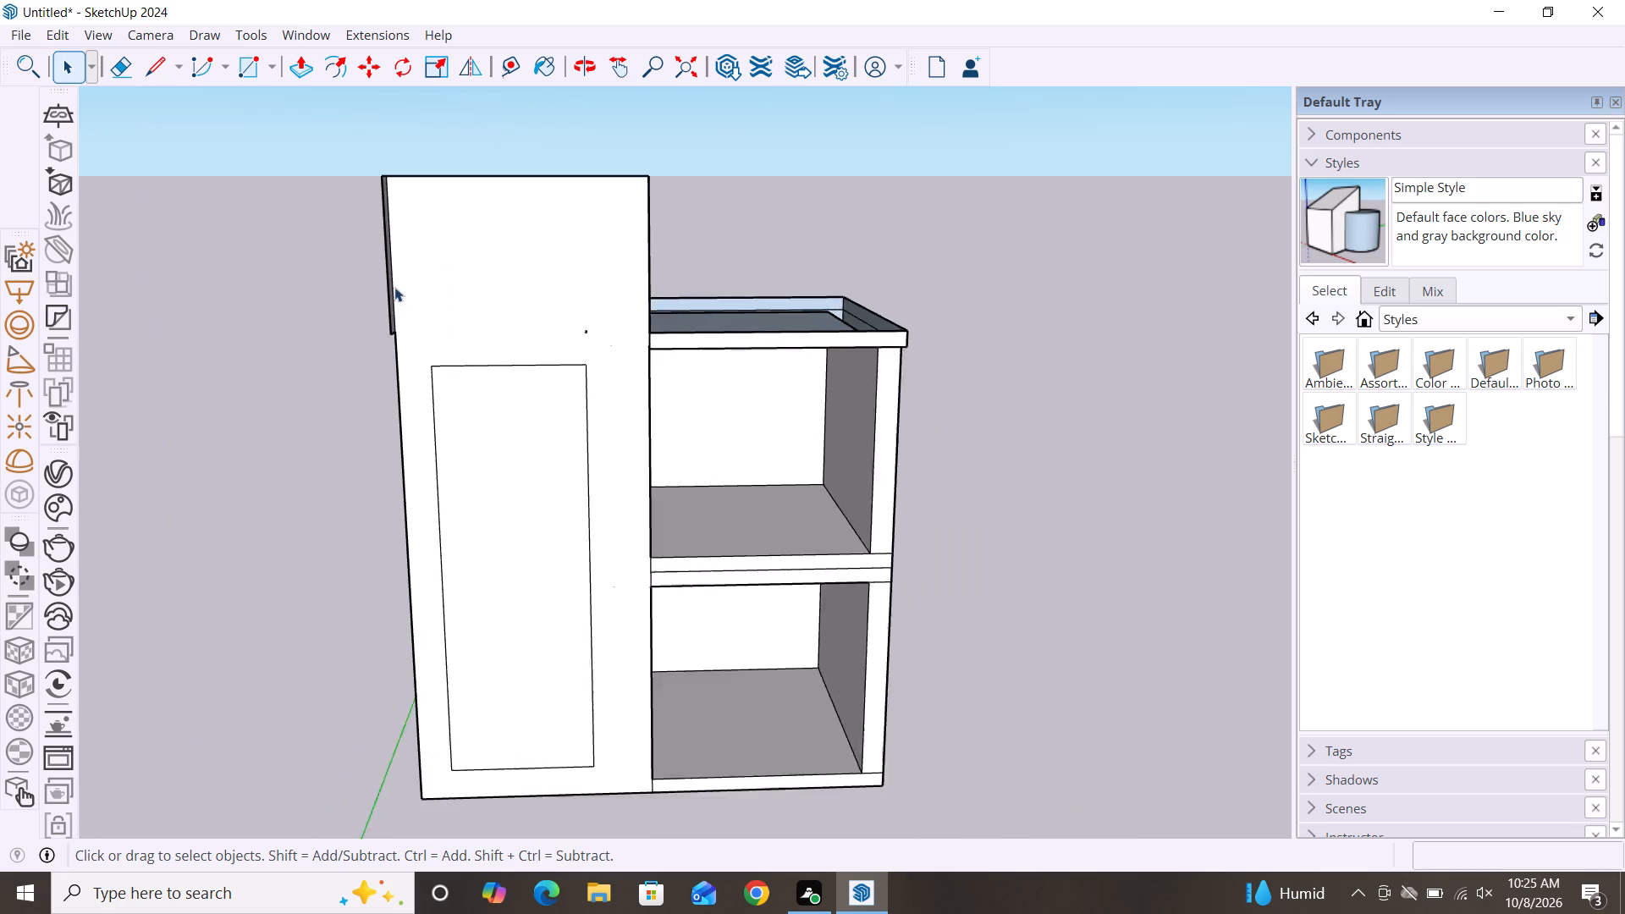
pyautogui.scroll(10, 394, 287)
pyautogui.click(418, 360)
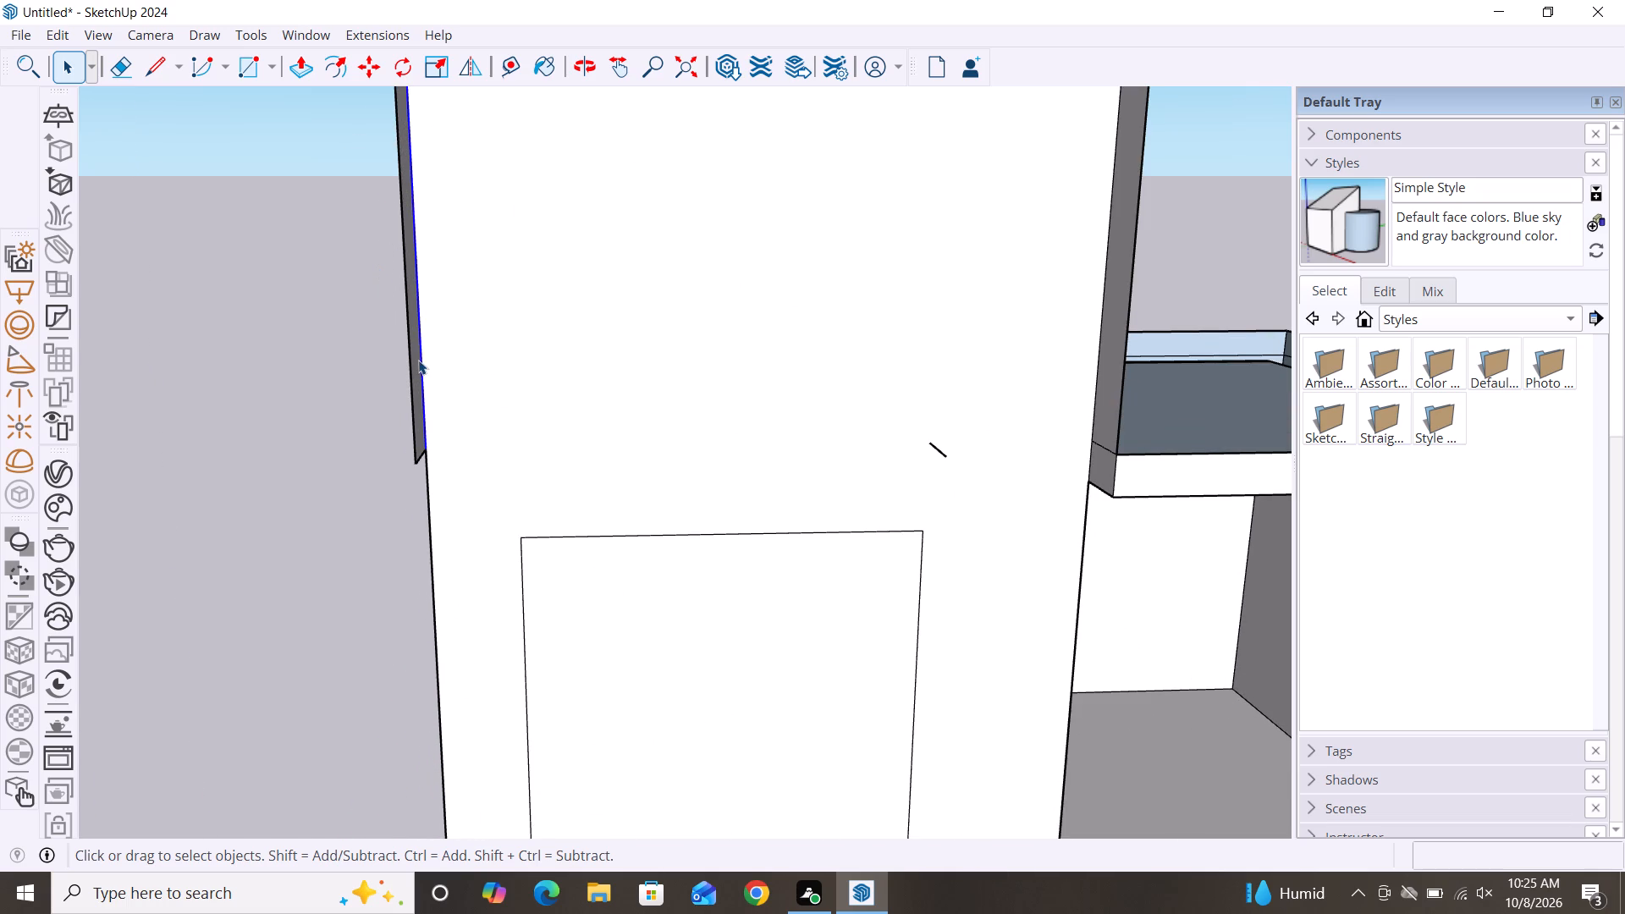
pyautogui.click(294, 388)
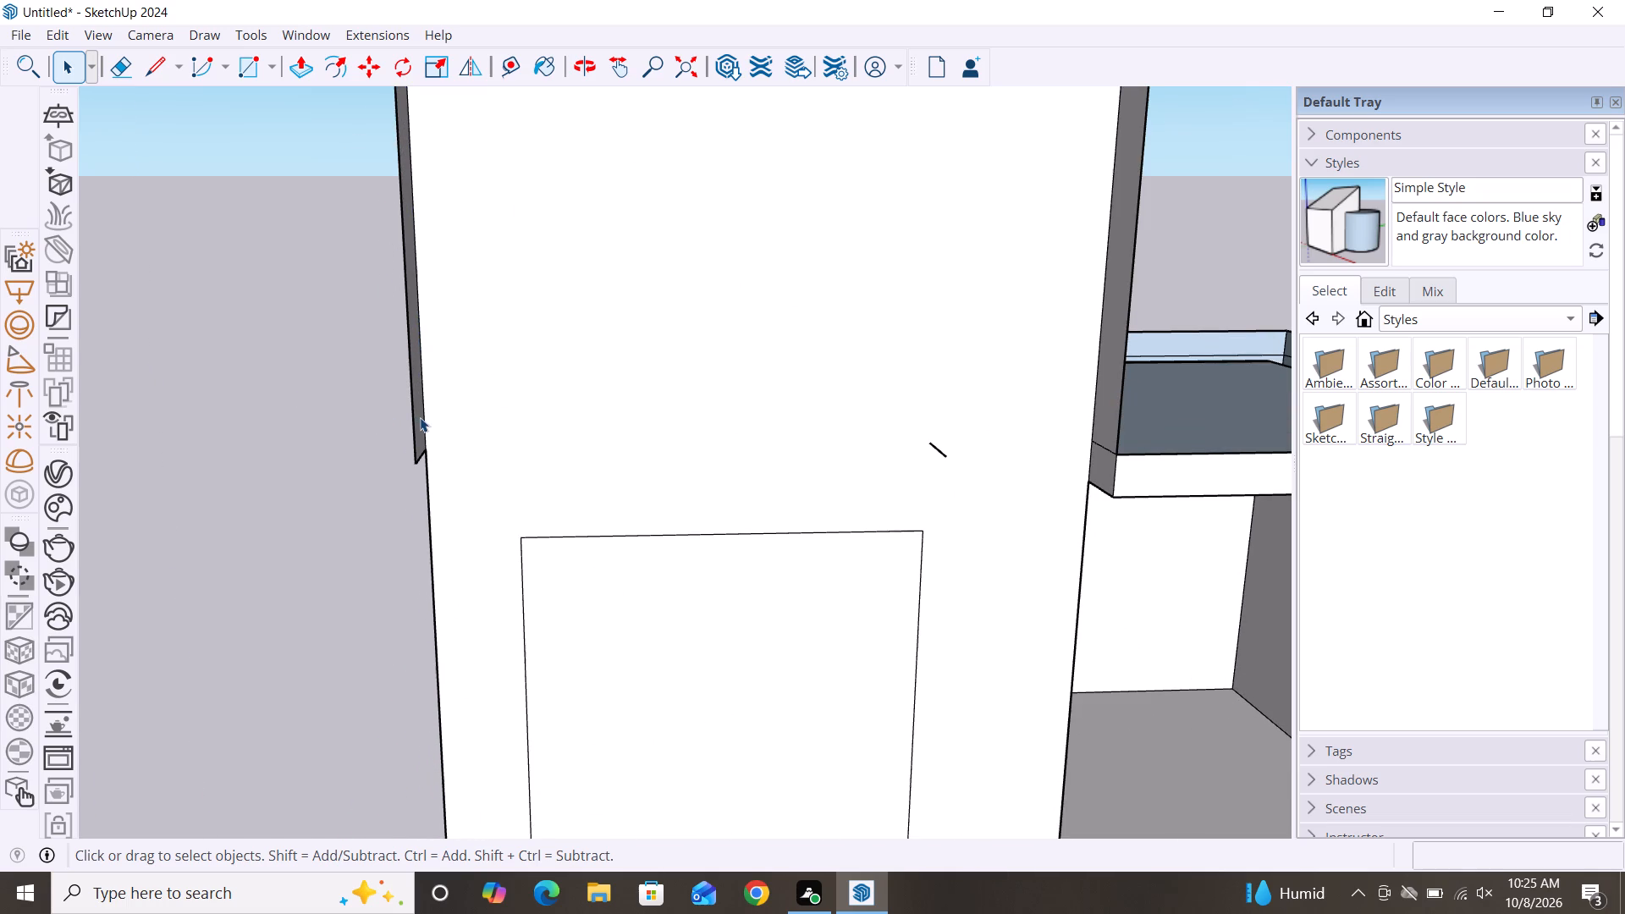
# Delete the outer vertical edge and the leftover short bottom edge of the raised part above the side panel.
pyautogui.click(420, 417)
pyautogui.click(416, 419)
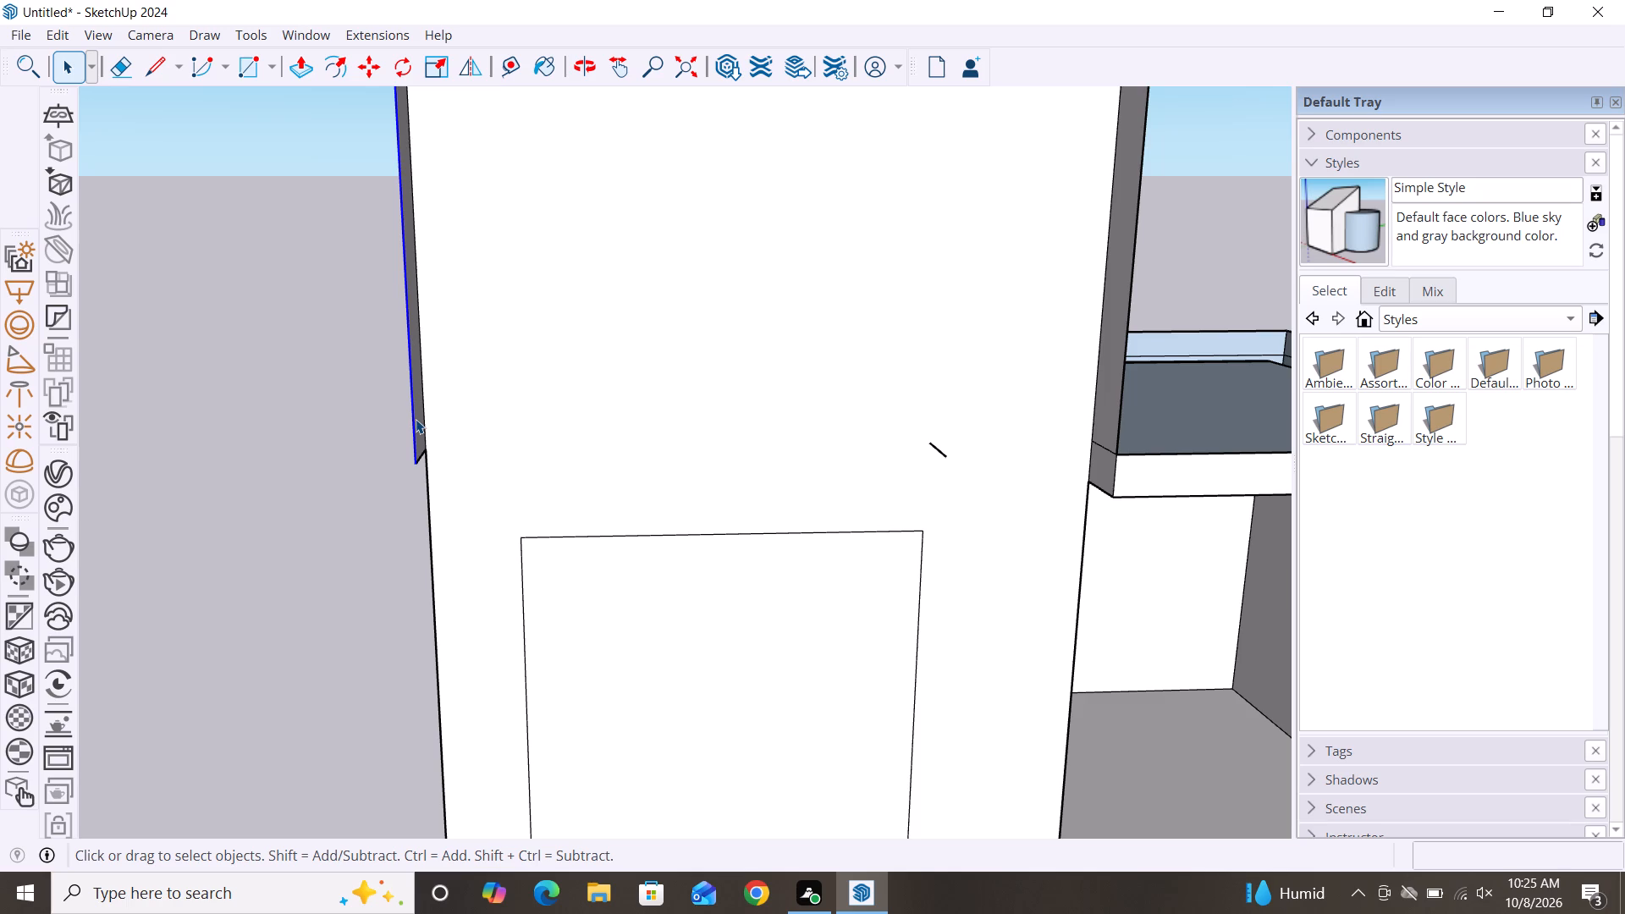
pyautogui.press('Delete')
pyautogui.click(421, 459)
pyautogui.press('Delete')
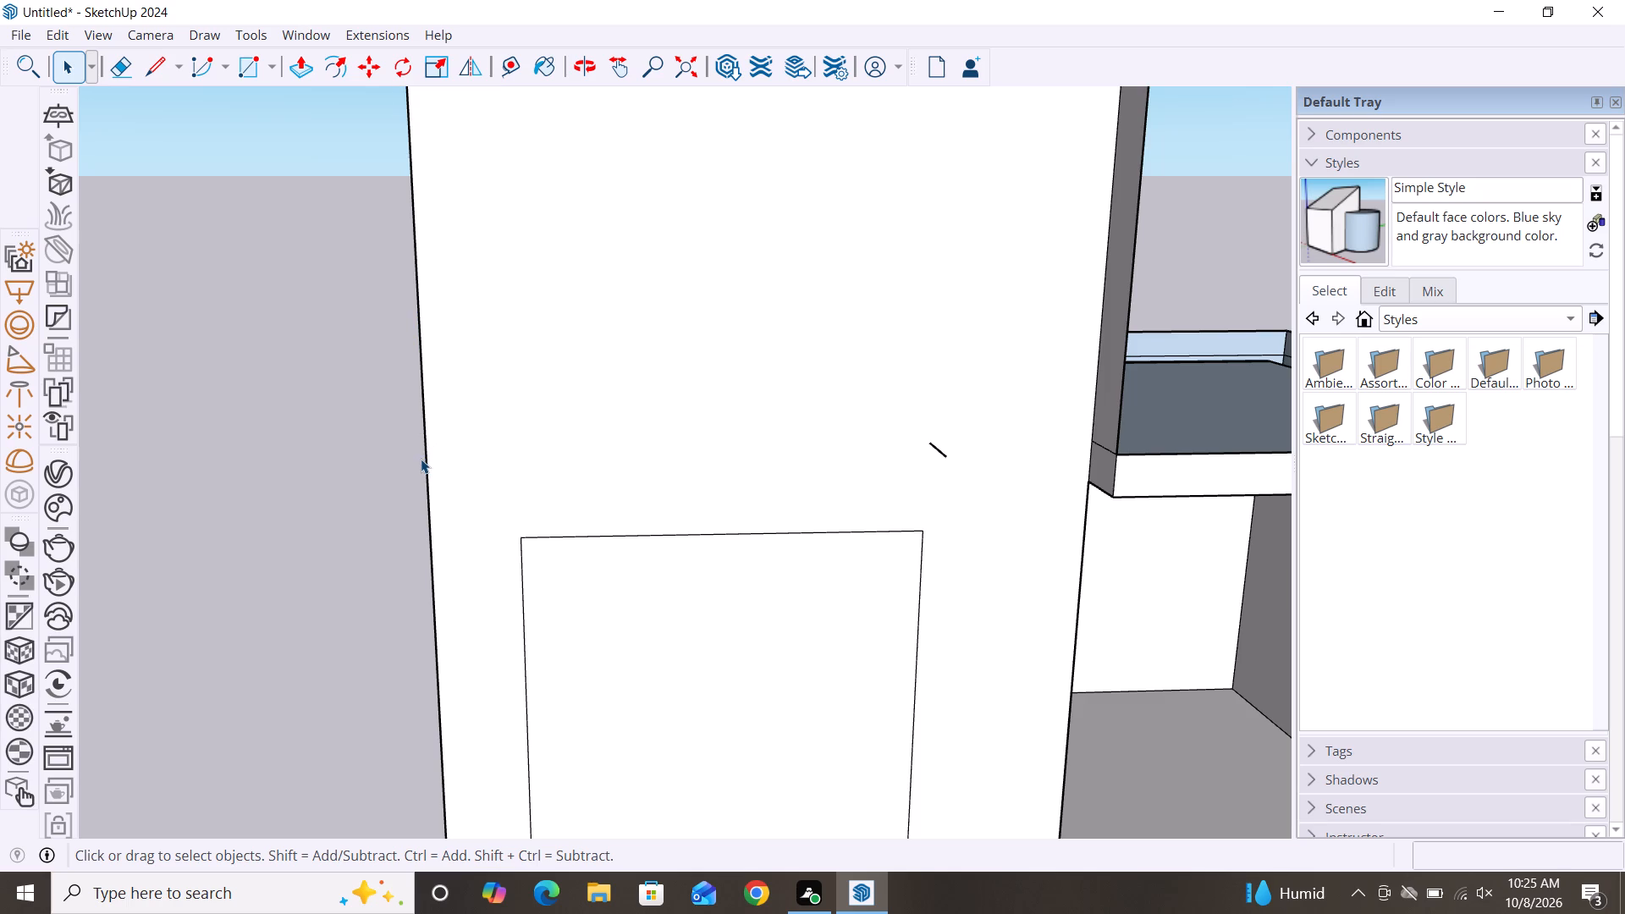
# Delete the raised part's narrow side face facing the roof, along with its rear vertical edge.
pyautogui.scroll(-8, 339, 436)
pyautogui.scroll(9, 347, 261)
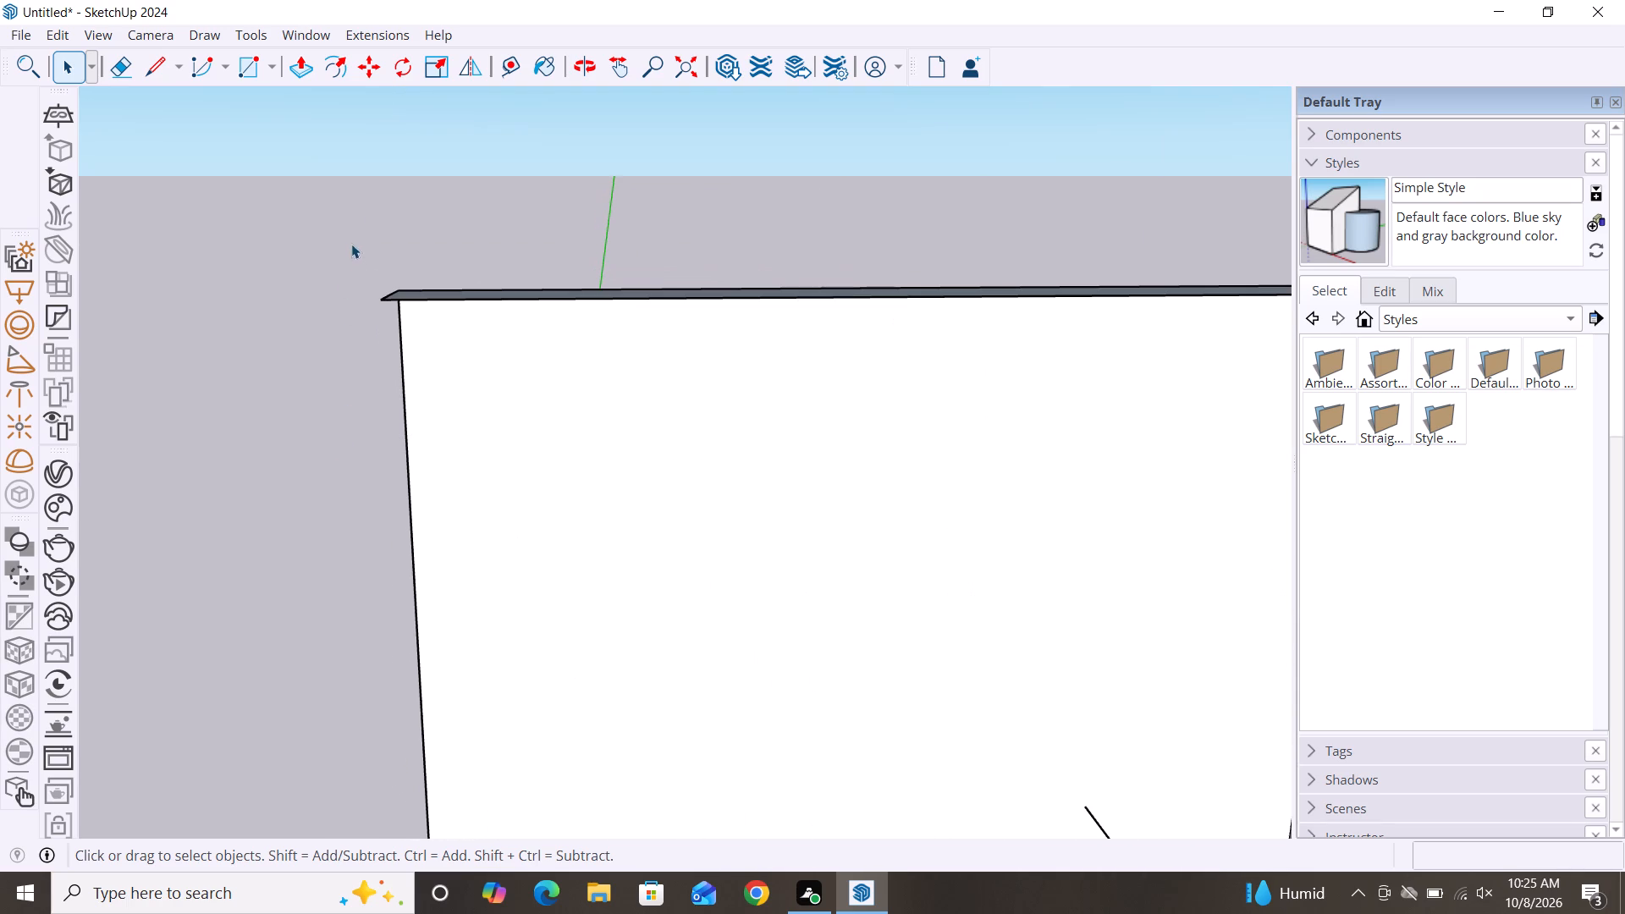
pyautogui.scroll(-3, 327, 278)
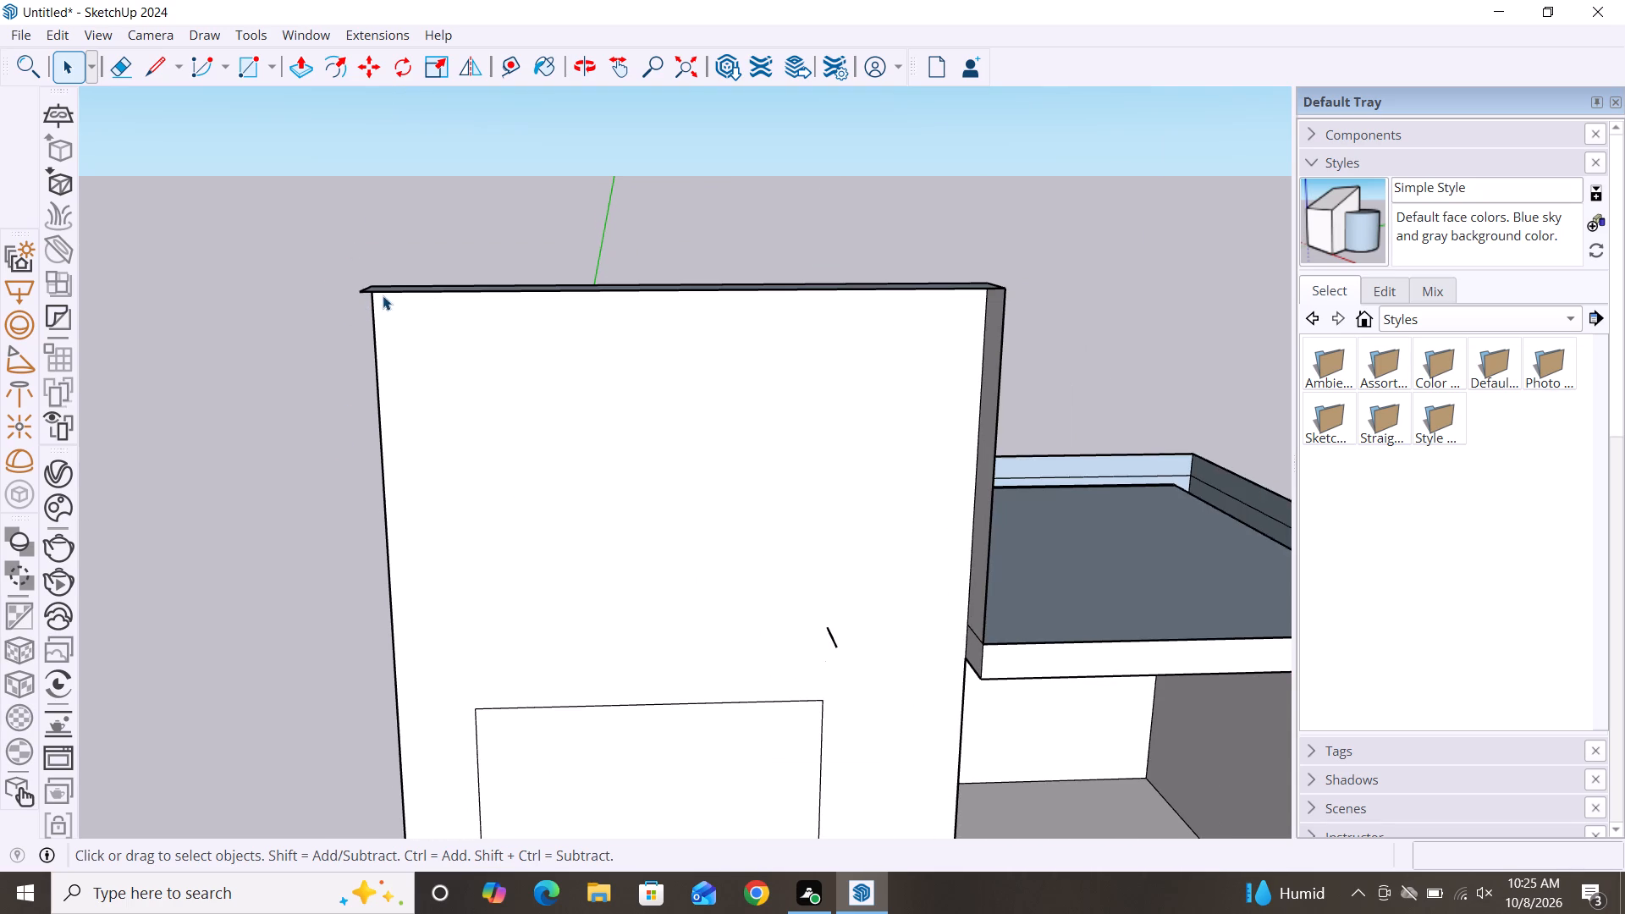
pyautogui.scroll(-7, 354, 284)
pyautogui.moveTo(647, 438); pyautogui.dragTo(675, 438, button='middle')
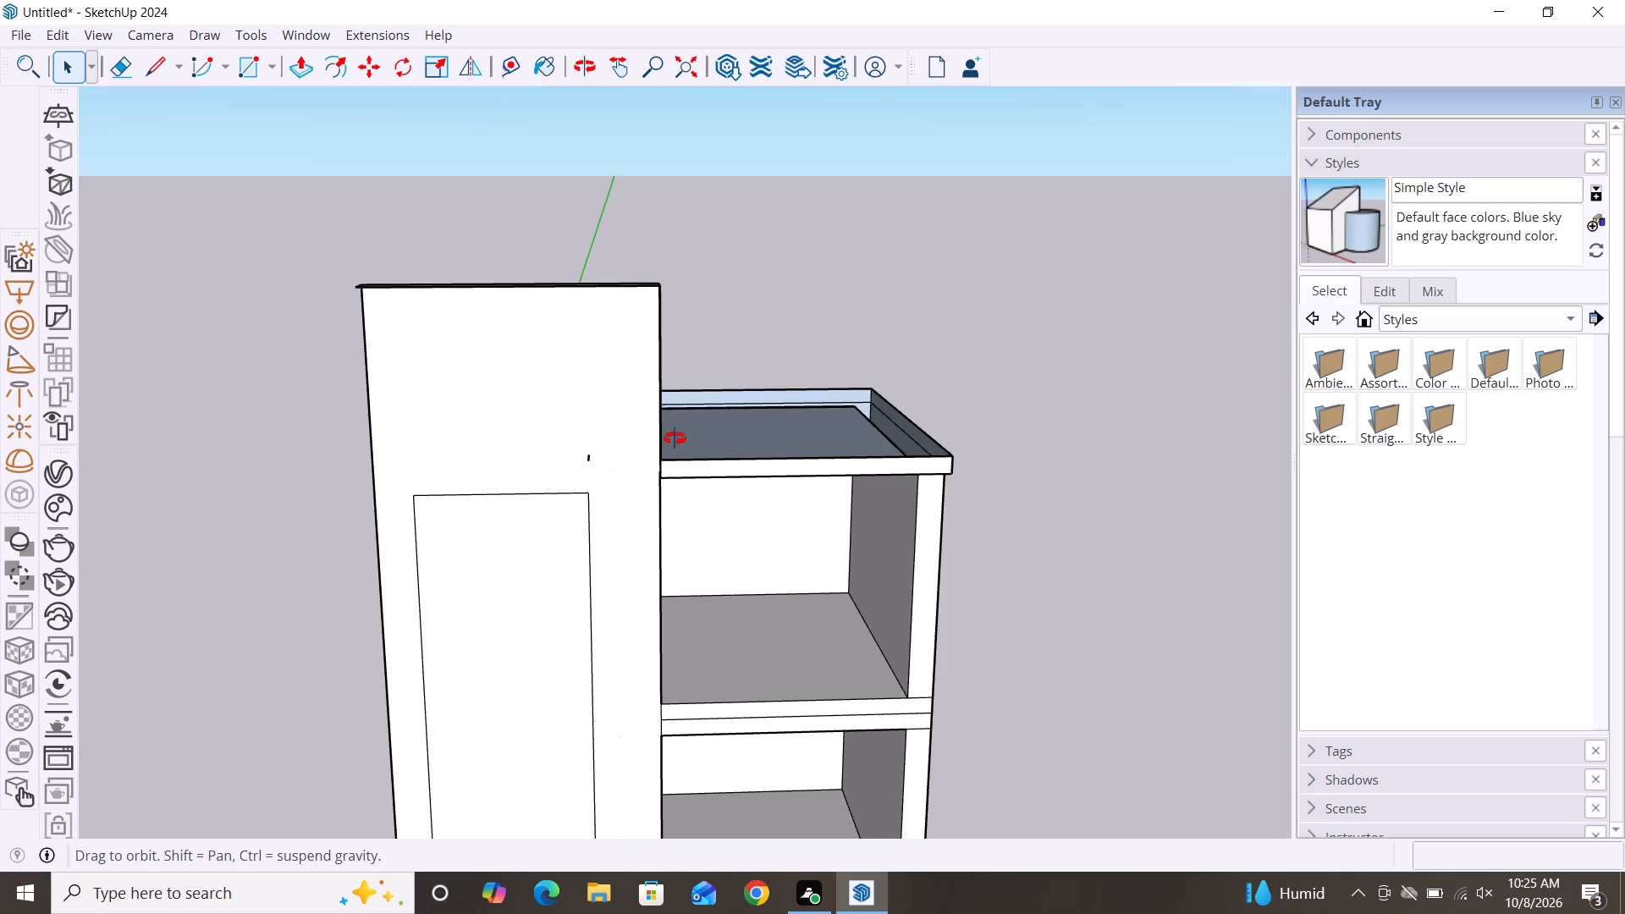
pyautogui.moveTo(675, 438); pyautogui.dragTo(726, 434, button='middle')
pyautogui.moveTo(692, 427); pyautogui.dragTo(806, 453, button='middle')
pyautogui.click(757, 438)
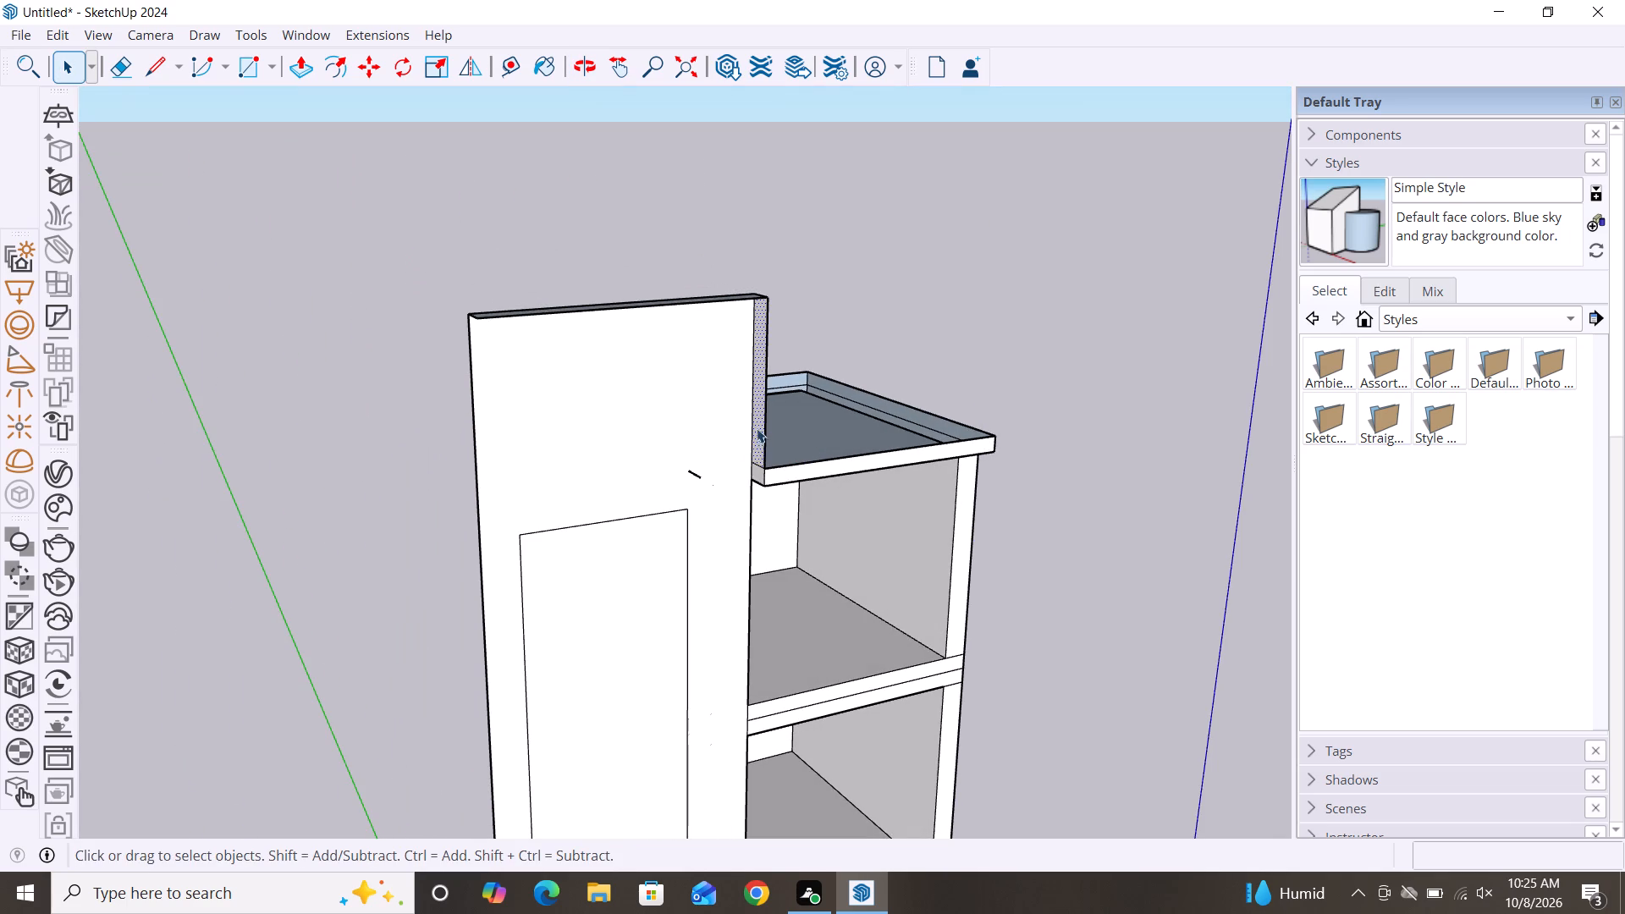
pyautogui.press('Delete')
pyautogui.click(765, 441)
pyautogui.press('Delete')
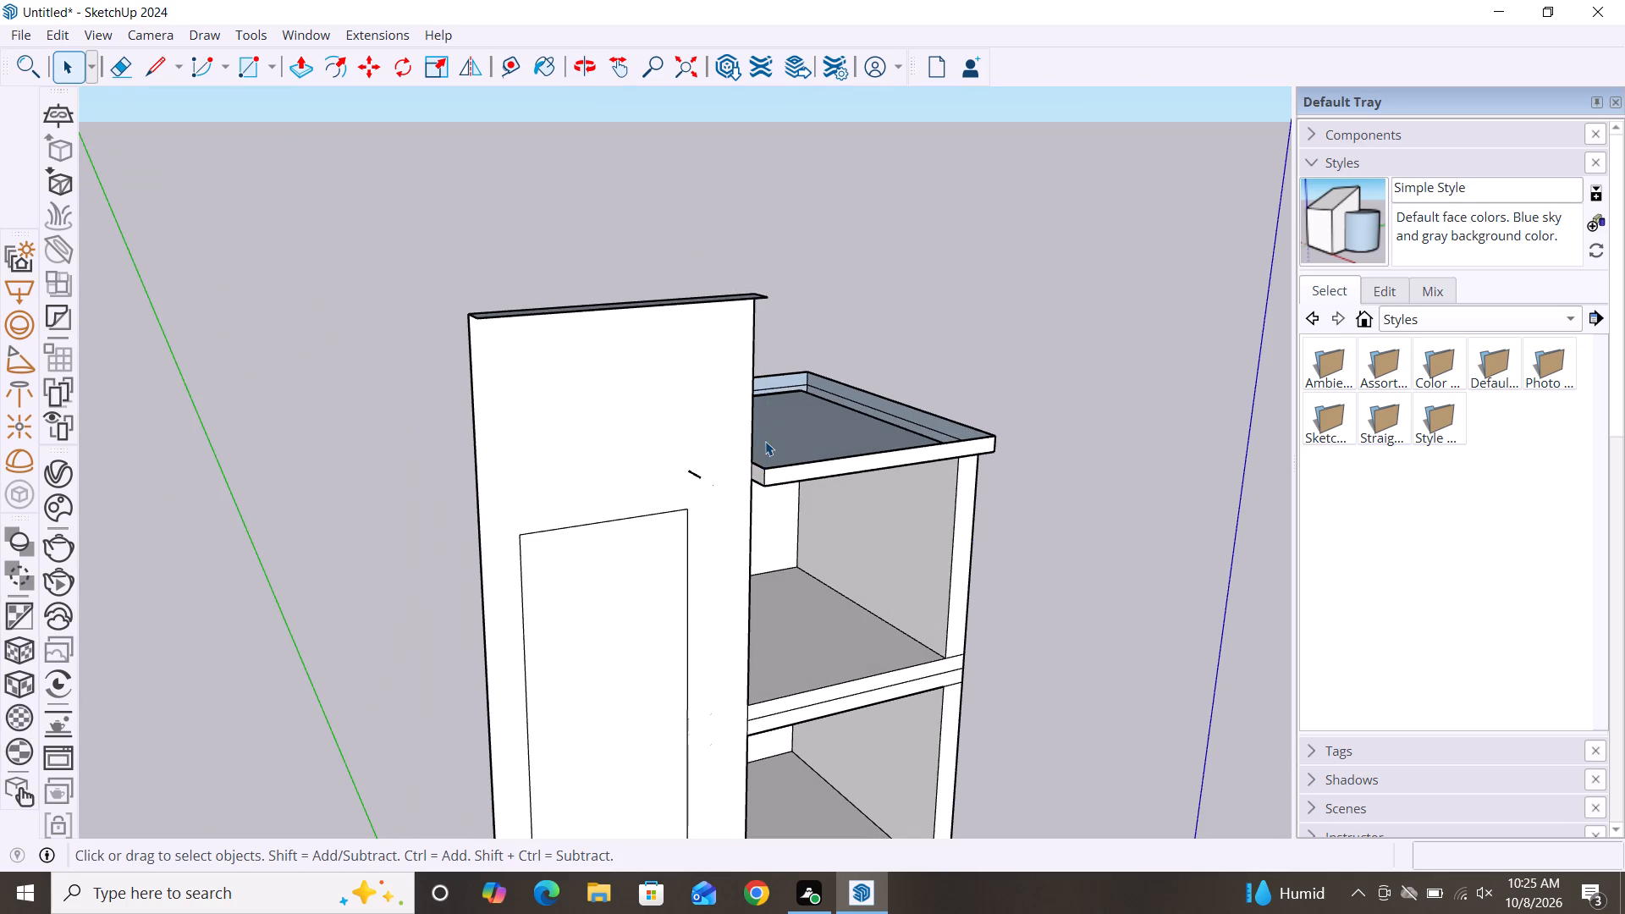
# Delete the stray short line on the panel front above the tall rectangle.
pyautogui.click(699, 479)
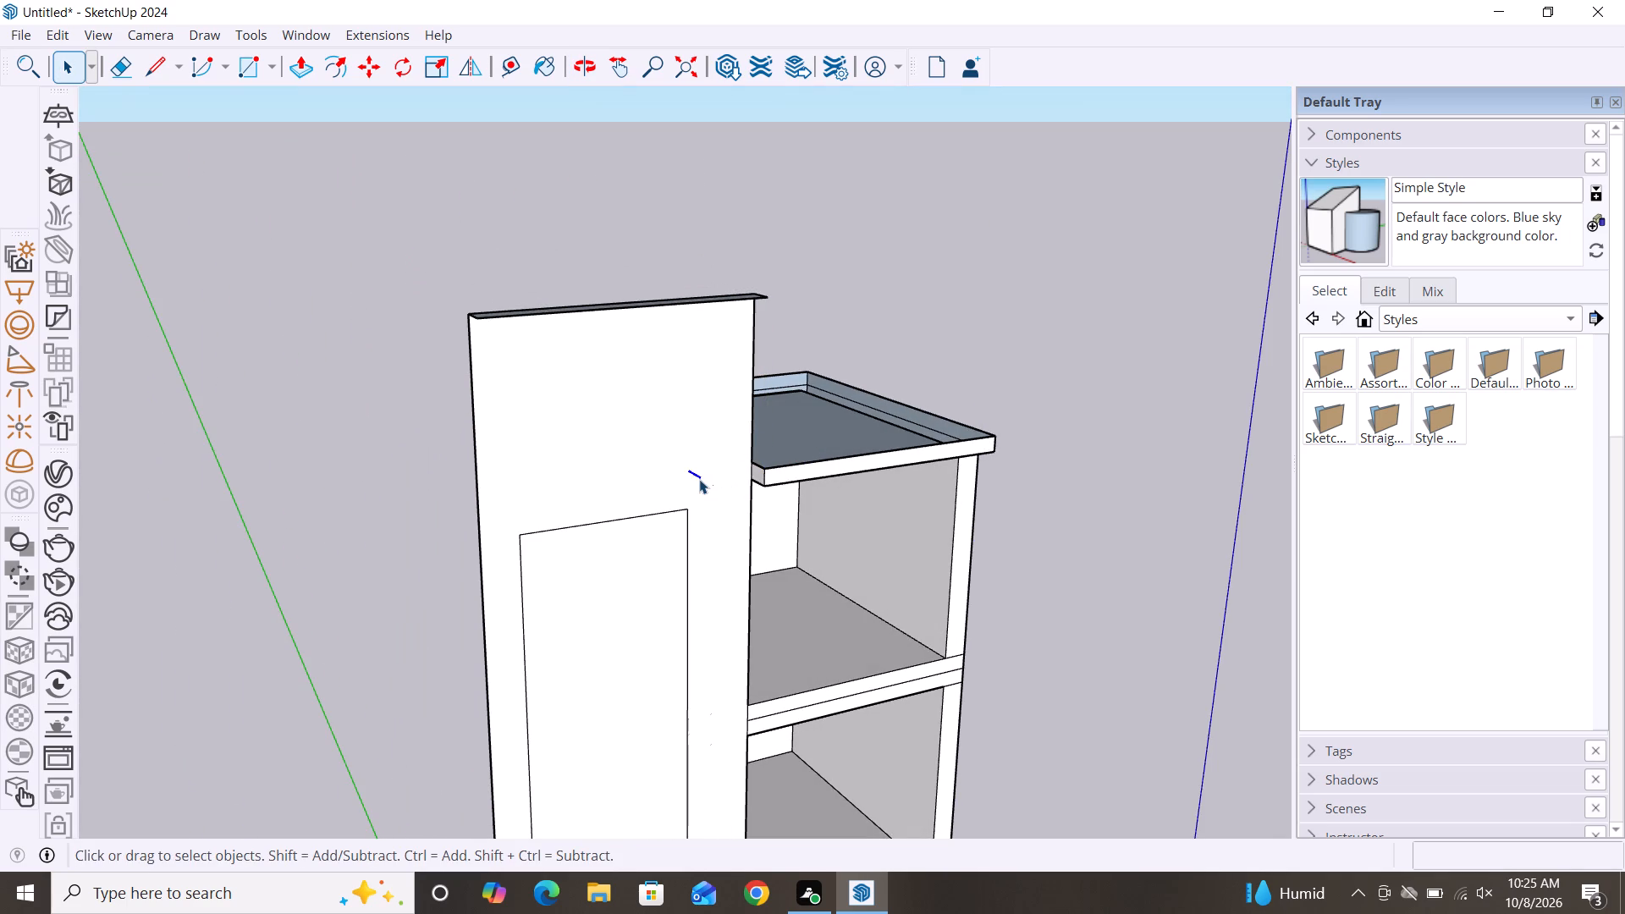
pyautogui.press('Delete')
# Delete the raised part's narrow top face, its rear top edge and the leftover short edges at both corners.
pyautogui.scroll(-4, 564, 435)
pyautogui.moveTo(564, 378); pyautogui.dragTo(596, 478, button='middle')
pyautogui.click(587, 416)
pyautogui.press('Delete')
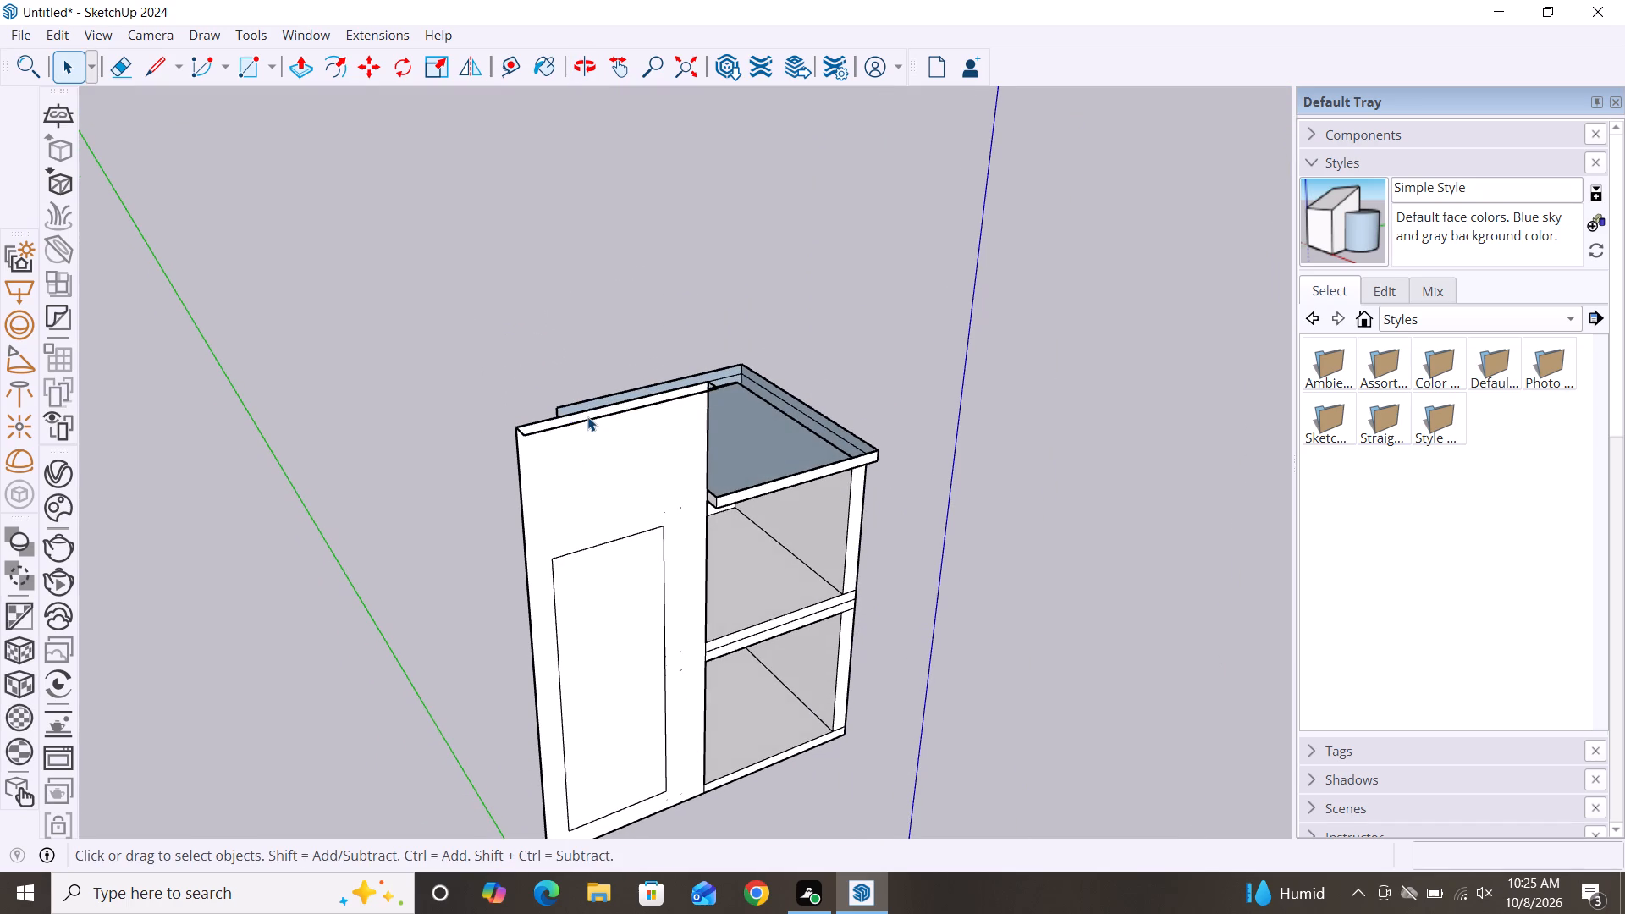
pyautogui.click(587, 420)
pyautogui.press('Delete')
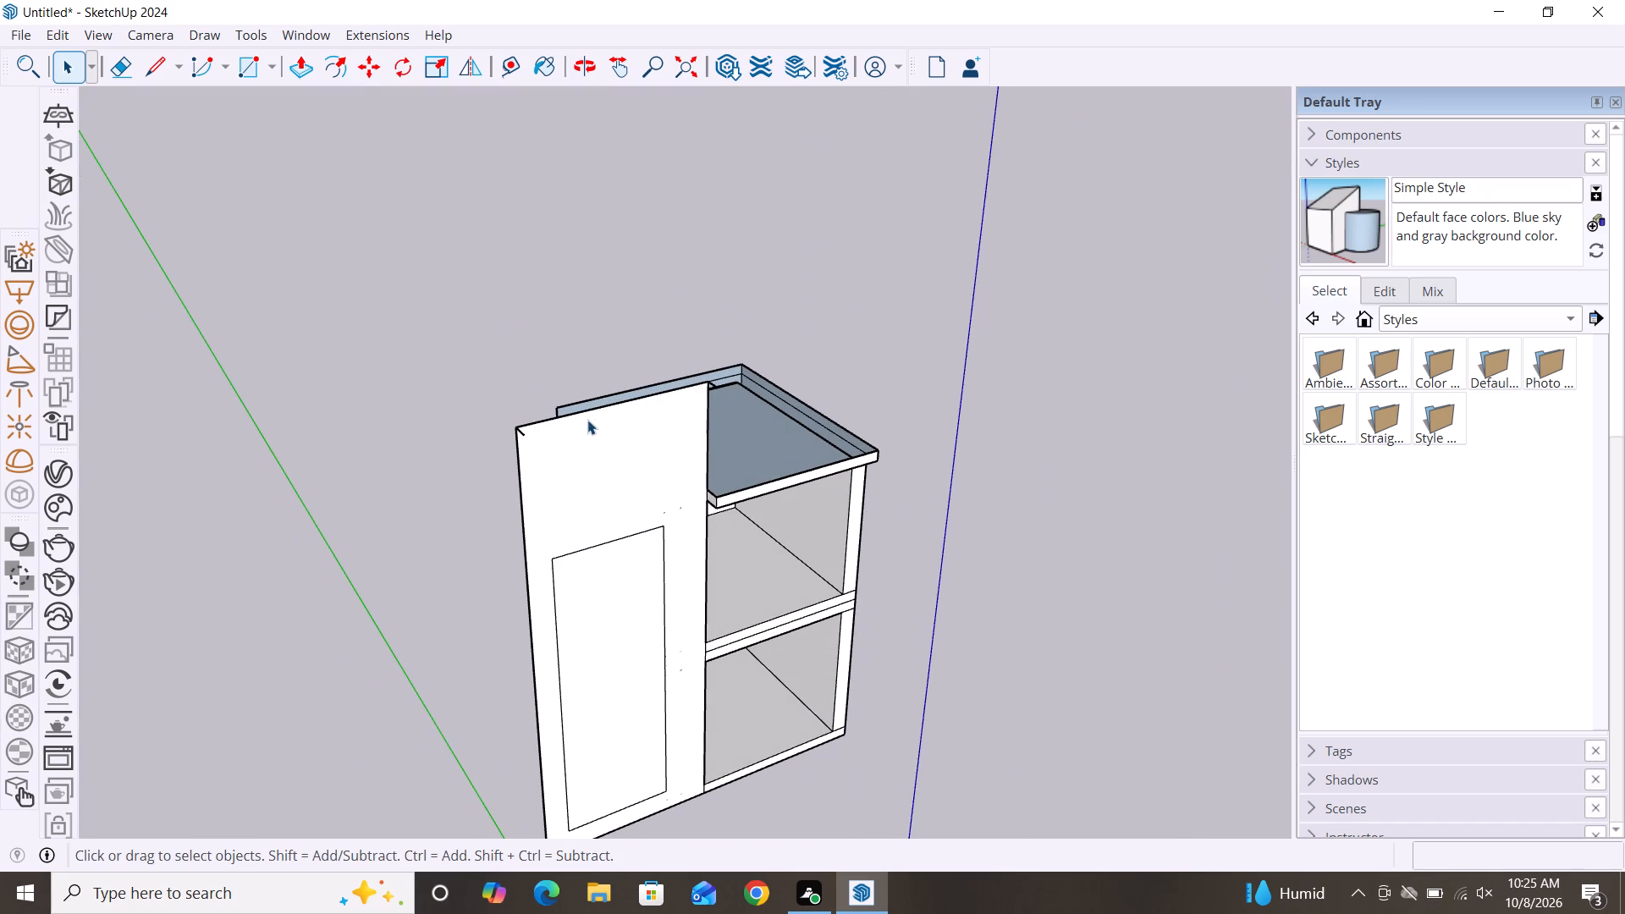
pyautogui.click(521, 433)
pyautogui.press('Delete')
pyautogui.click(713, 385)
pyautogui.press('Delete')
# Examine the roof and the exposed side of the two modules behind the thin front panel.
pyautogui.scroll(-3, 593, 347)
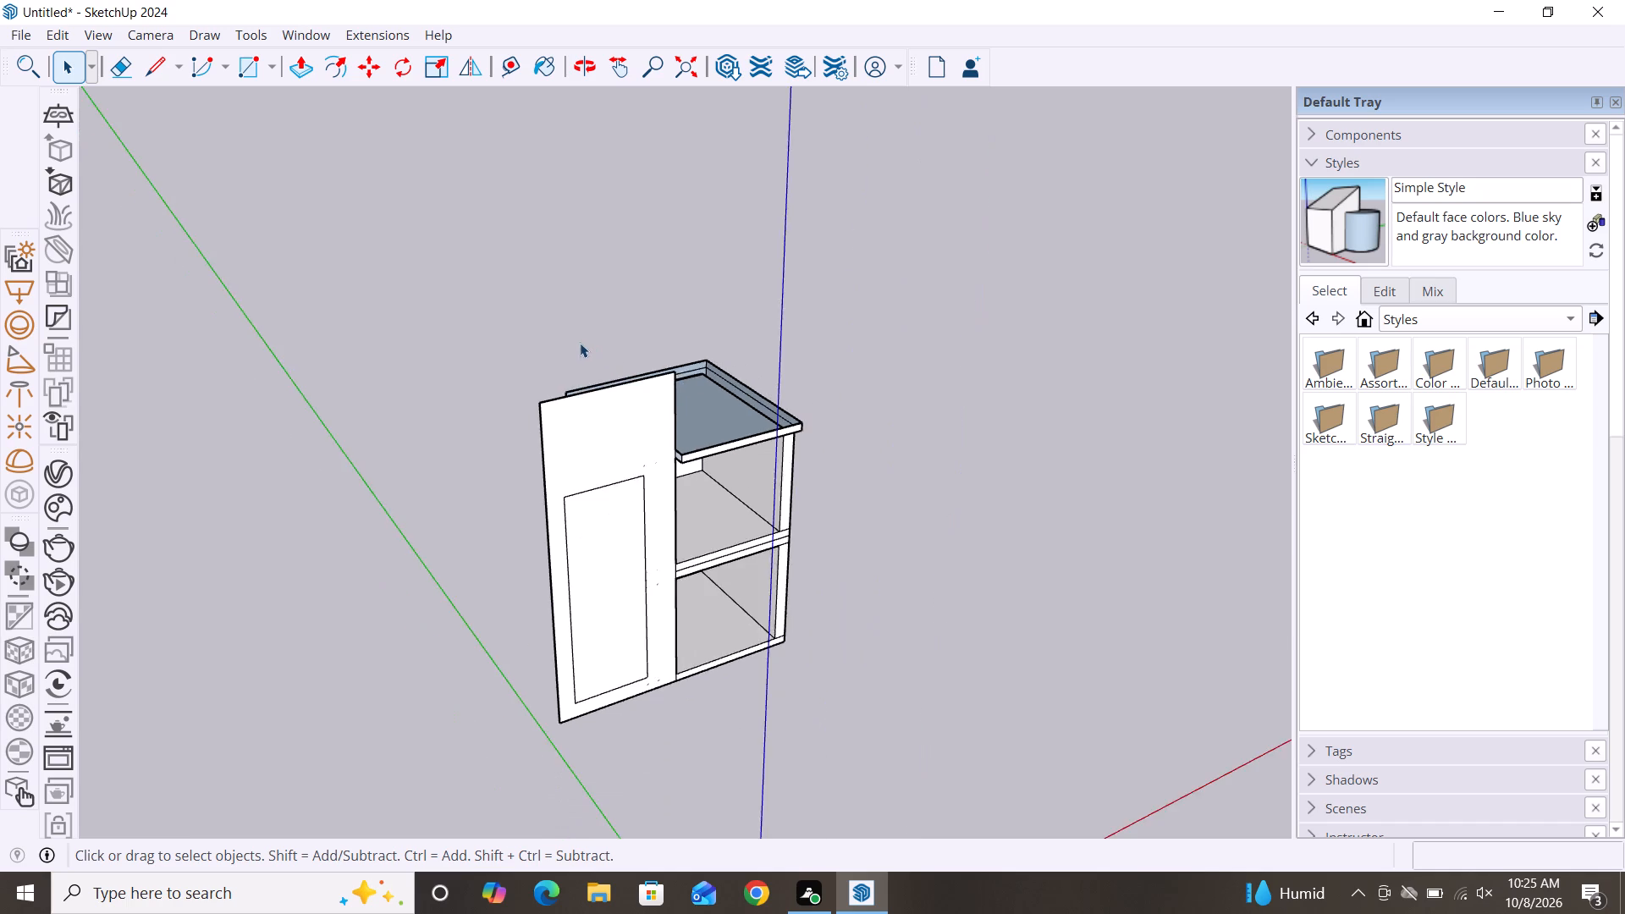
pyautogui.scroll(-3, 580, 343)
pyautogui.scroll(13, 680, 394)
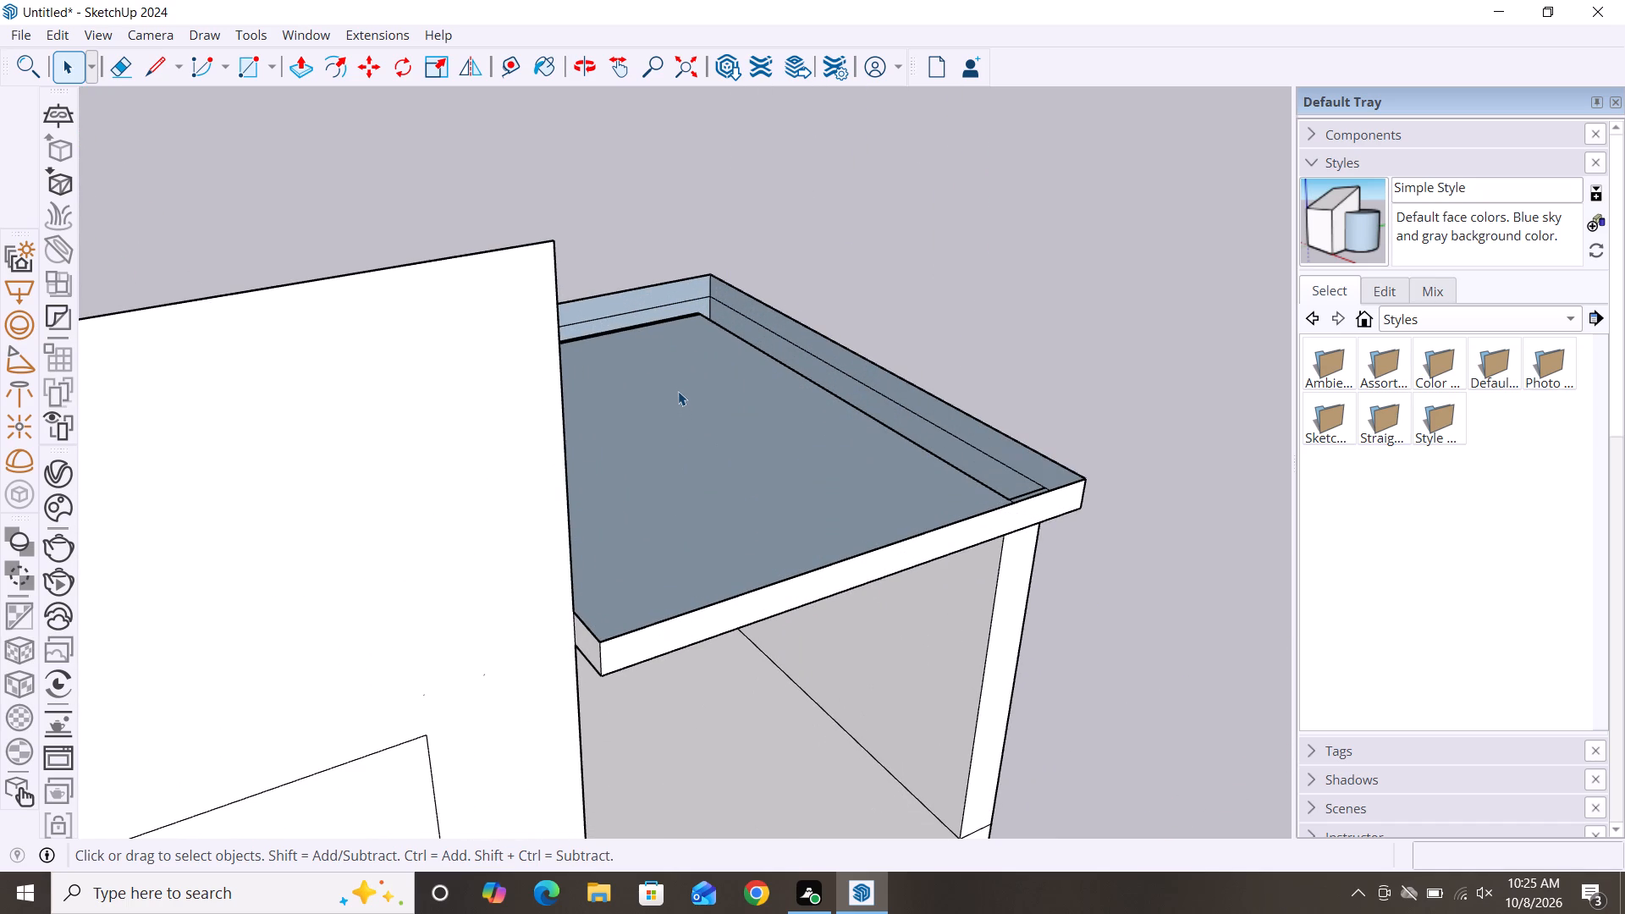
pyautogui.scroll(-4, 678, 391)
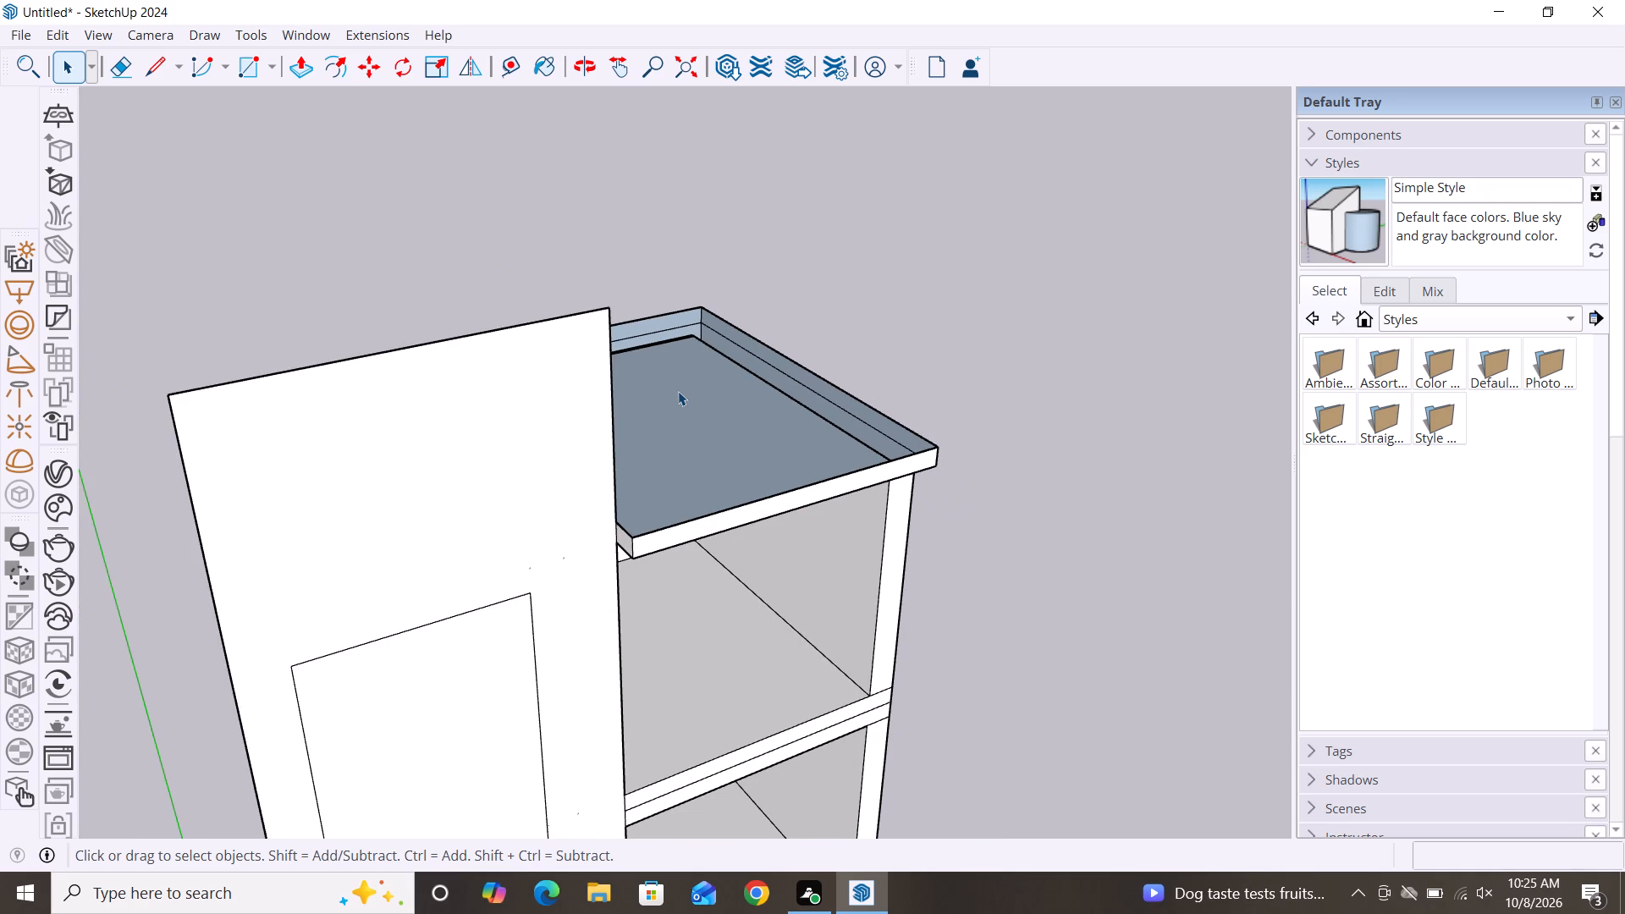
pyautogui.click(749, 492)
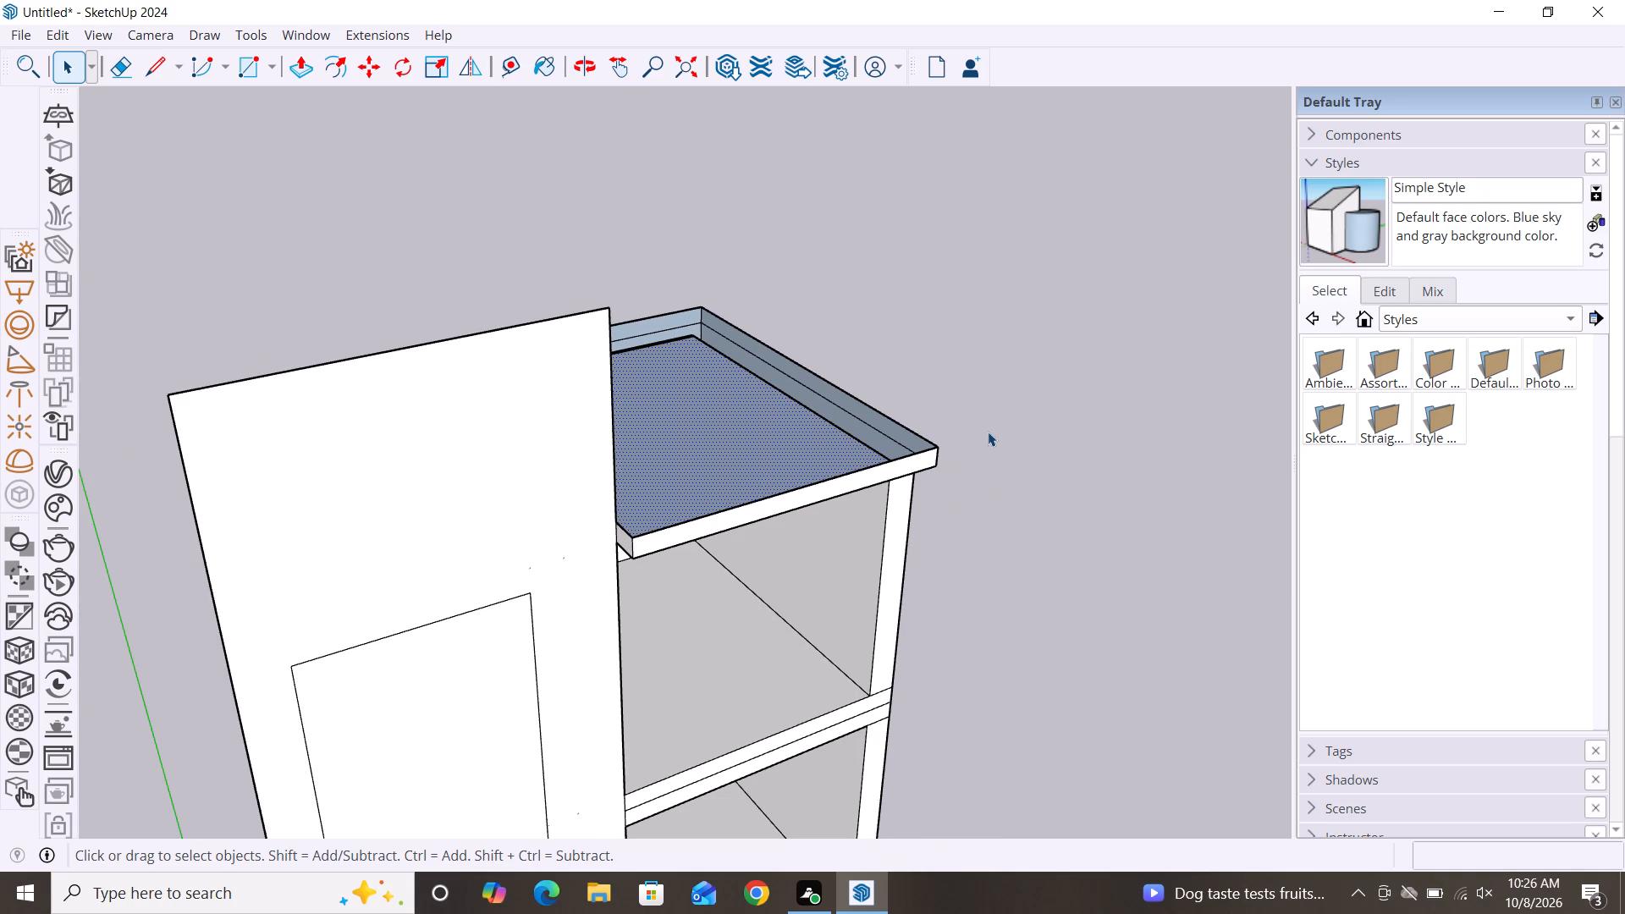
pyautogui.click(990, 432)
pyautogui.scroll(-3, 780, 350)
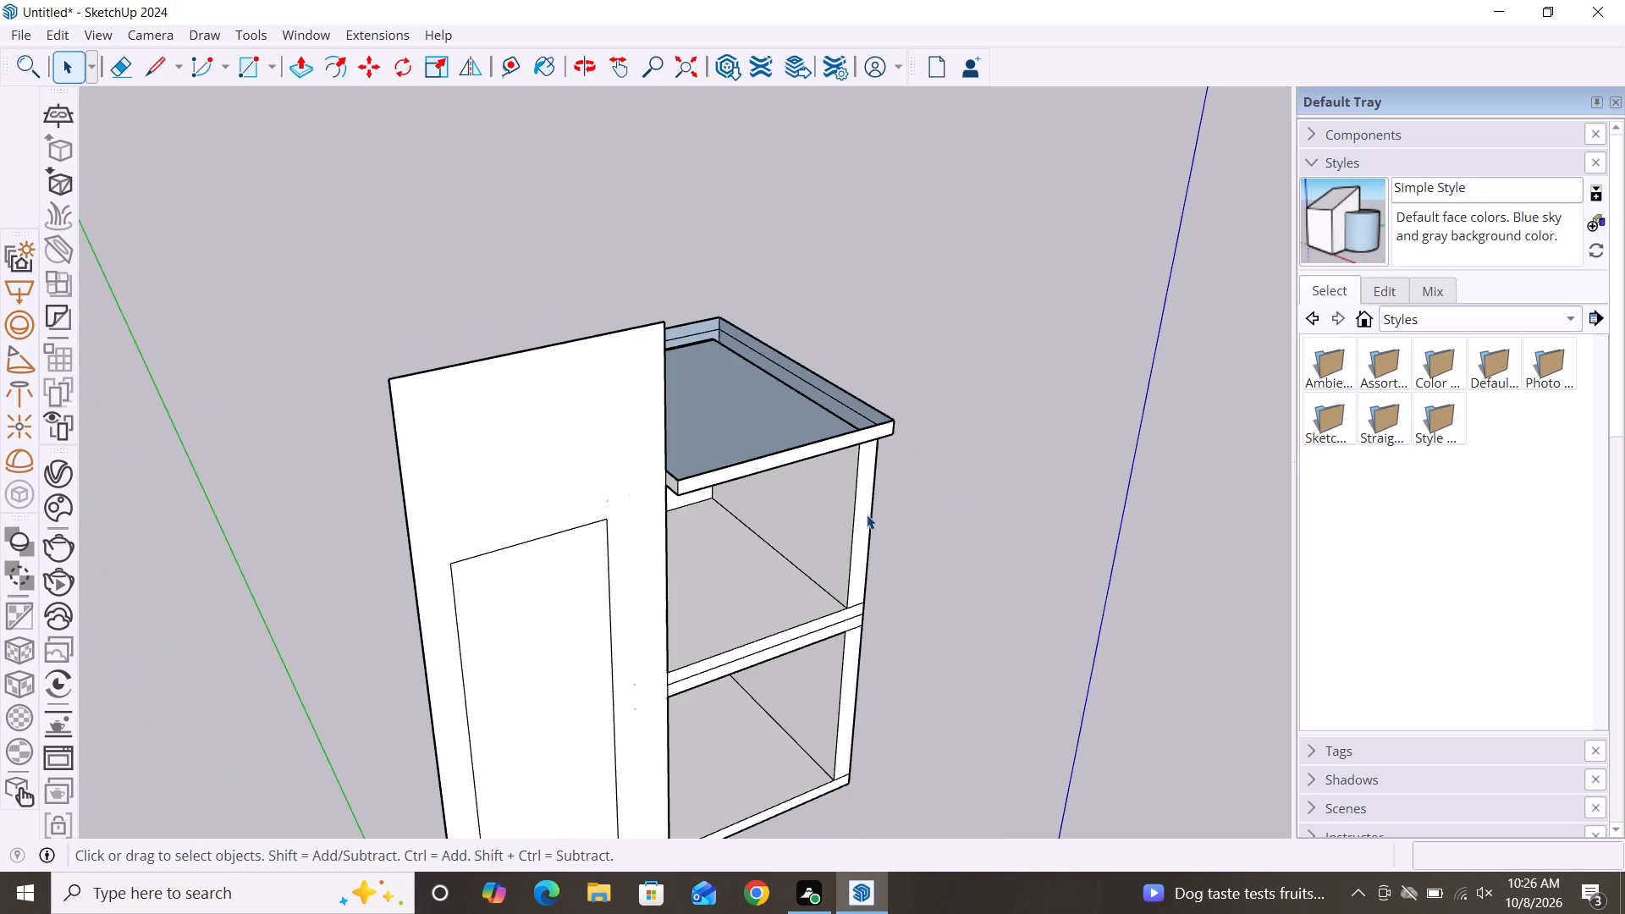
pyautogui.keyDown('alt'); pyautogui.moveTo(938, 553); pyautogui.dragTo(692, 548, button='middle'); pyautogui.keyUp('alt')
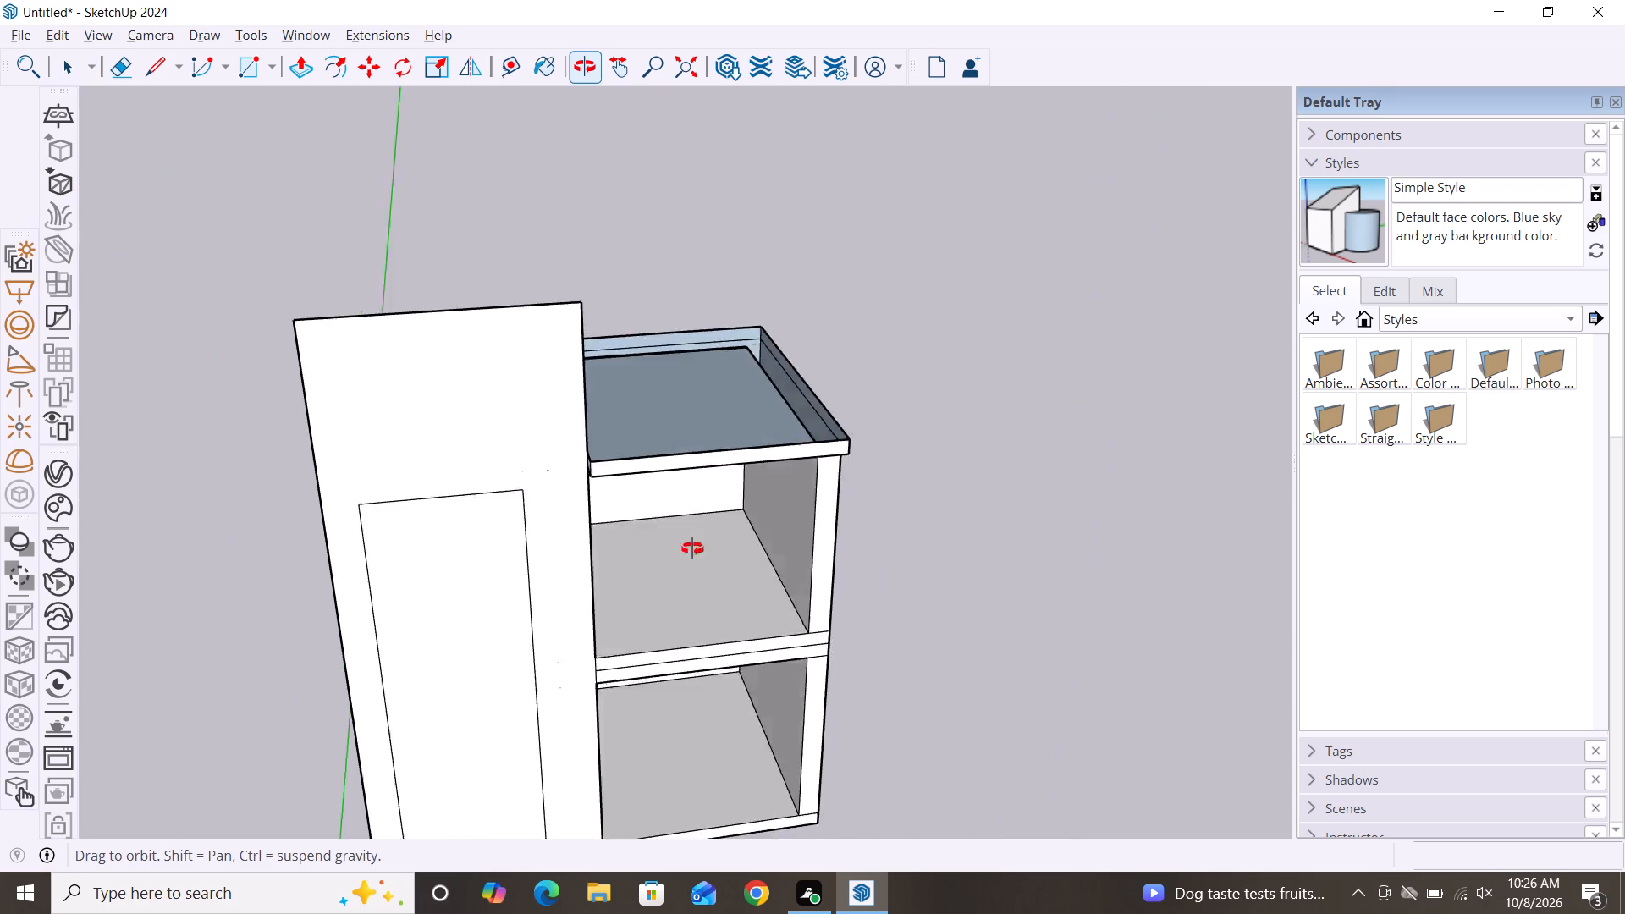
pyautogui.keyDown('alt'); pyautogui.moveTo(692, 548); pyautogui.dragTo(731, 698, button='middle'); pyautogui.keyUp('alt')
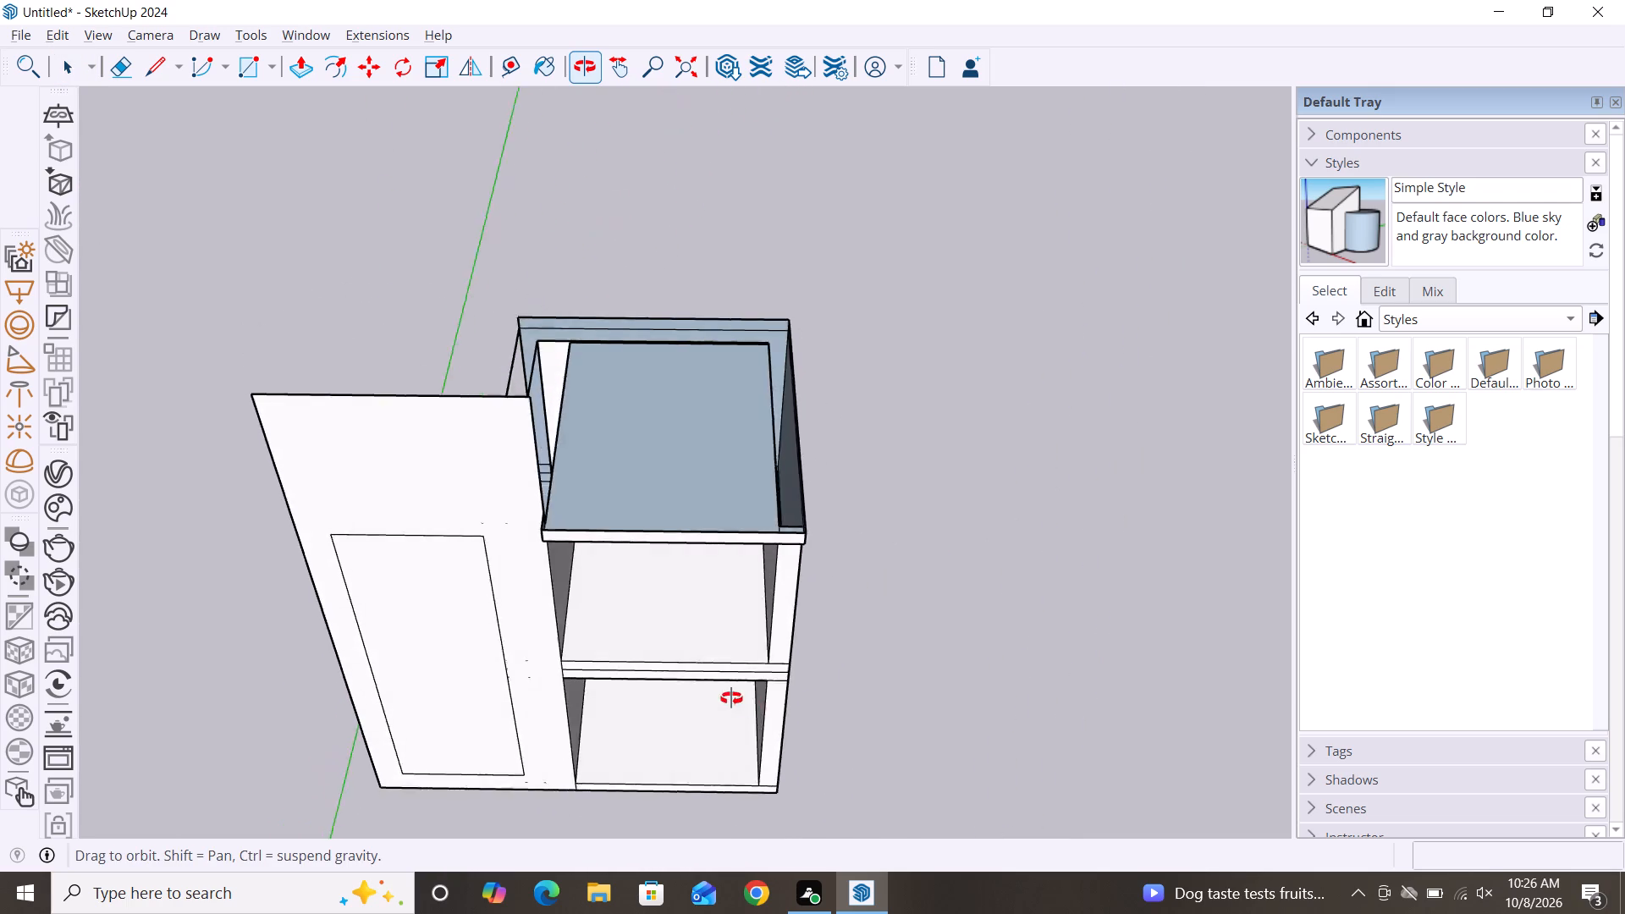
pyautogui.keyDown('alt'); pyautogui.moveTo(731, 698); pyautogui.dragTo(1095, 645, button='middle'); pyautogui.keyUp('alt')
pyautogui.keyDown('alt'); pyautogui.moveTo(413, 626); pyautogui.dragTo(649, 656, button='middle'); pyautogui.keyUp('alt')
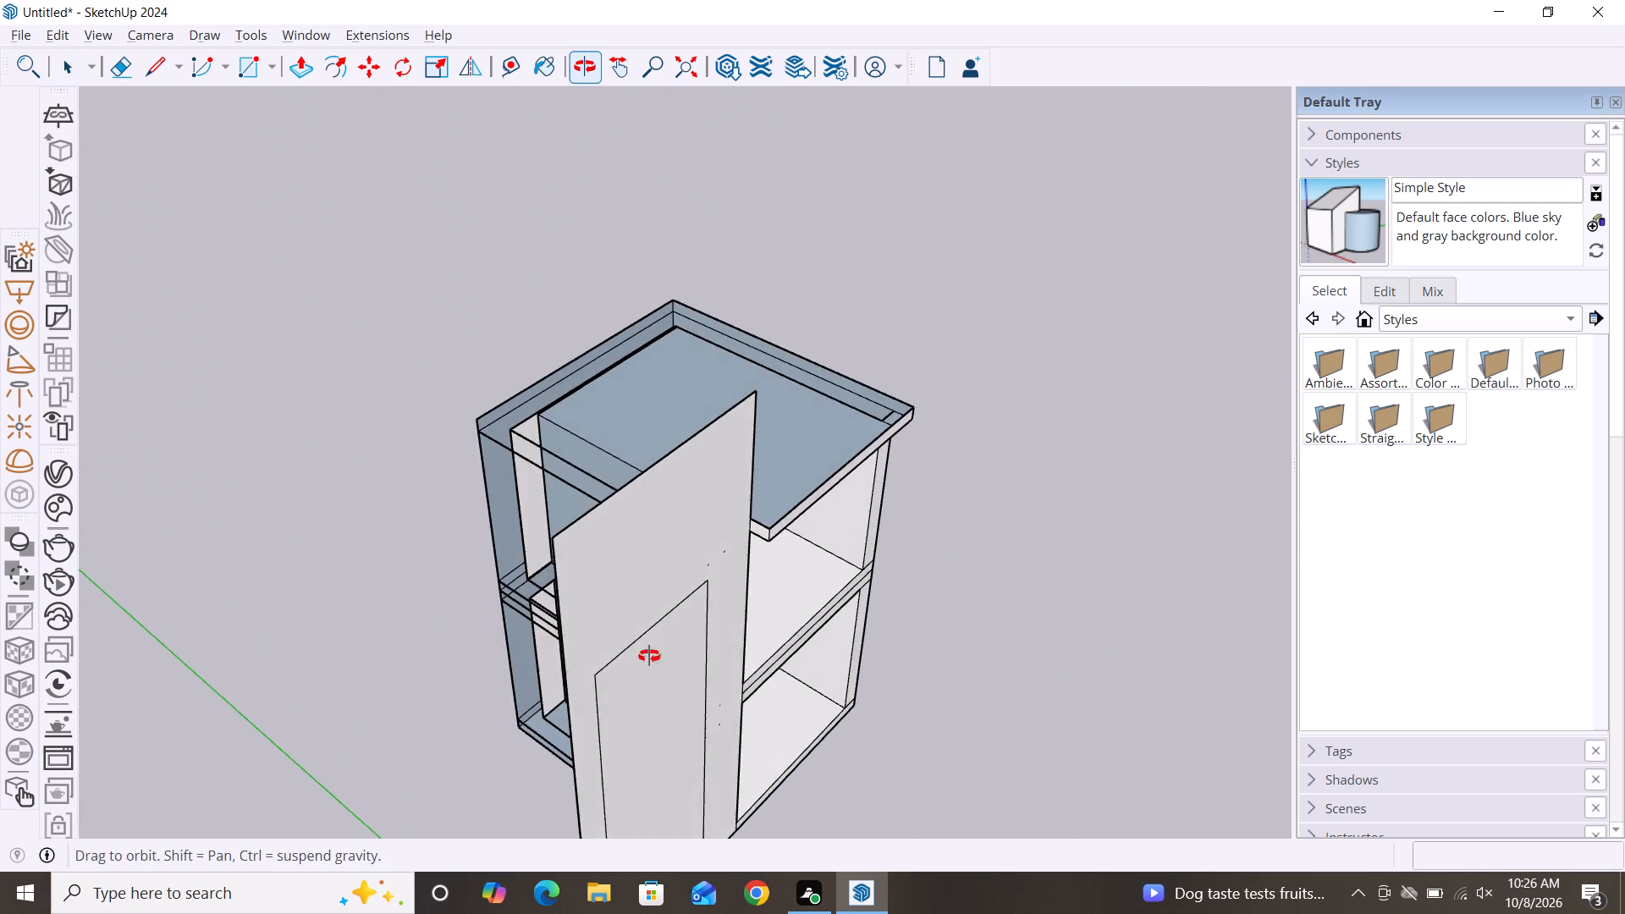
pyautogui.keyDown('alt'); pyautogui.moveTo(649, 656); pyautogui.dragTo(534, 529, button='middle'); pyautogui.keyUp('alt')
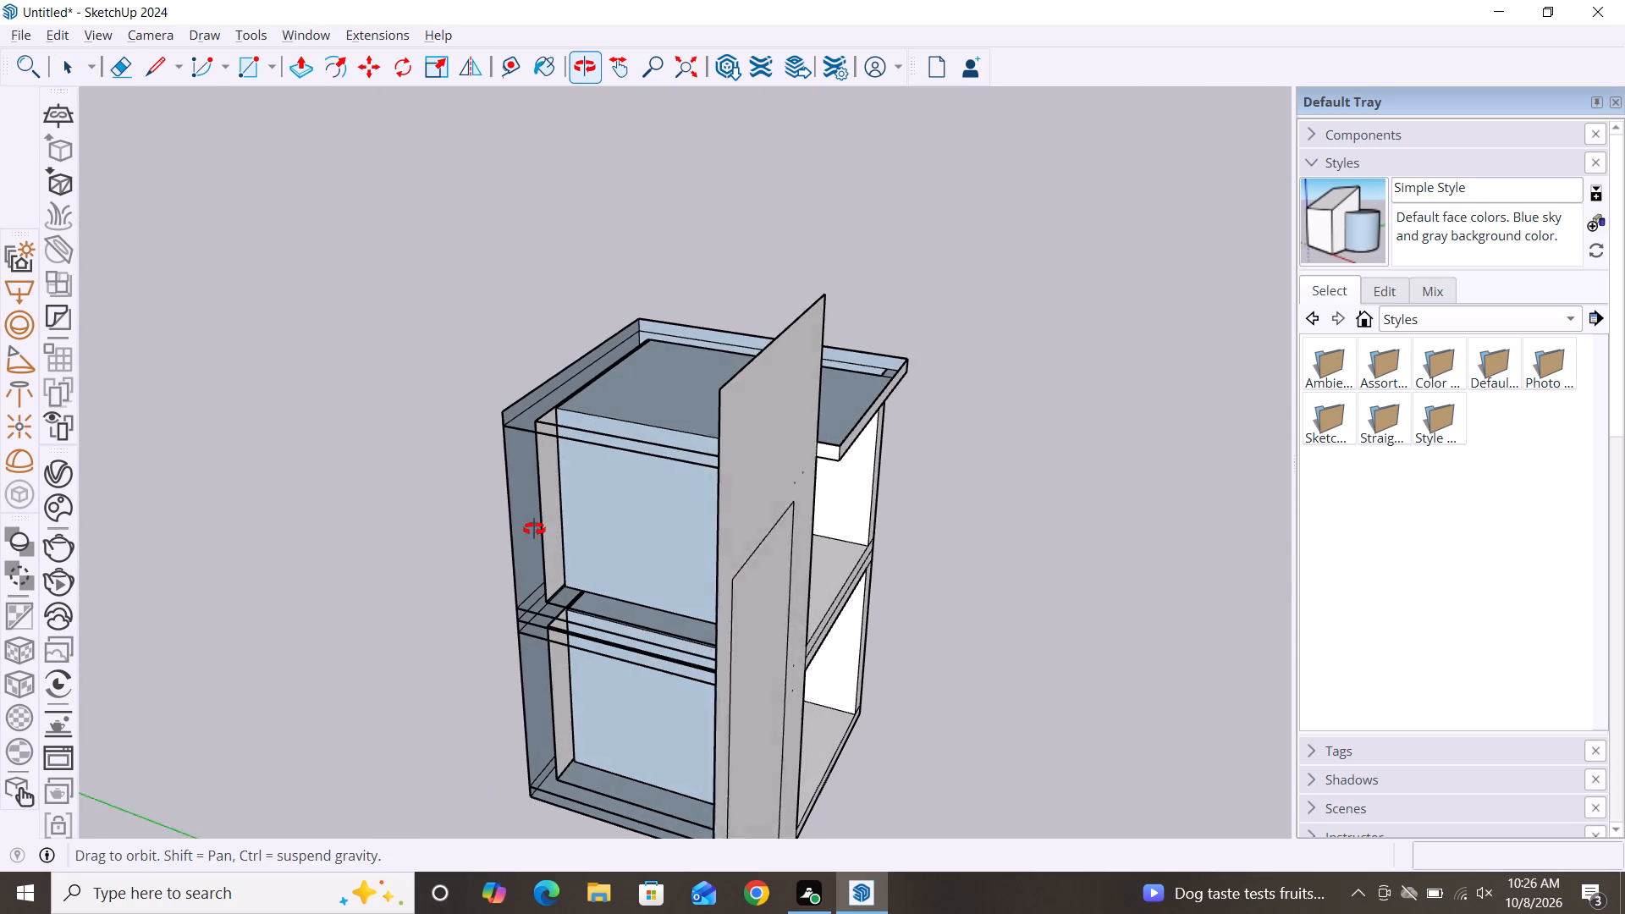
pyautogui.keyDown('alt'); pyautogui.moveTo(534, 529); pyautogui.dragTo(533, 528, button='middle'); pyautogui.keyUp('alt')
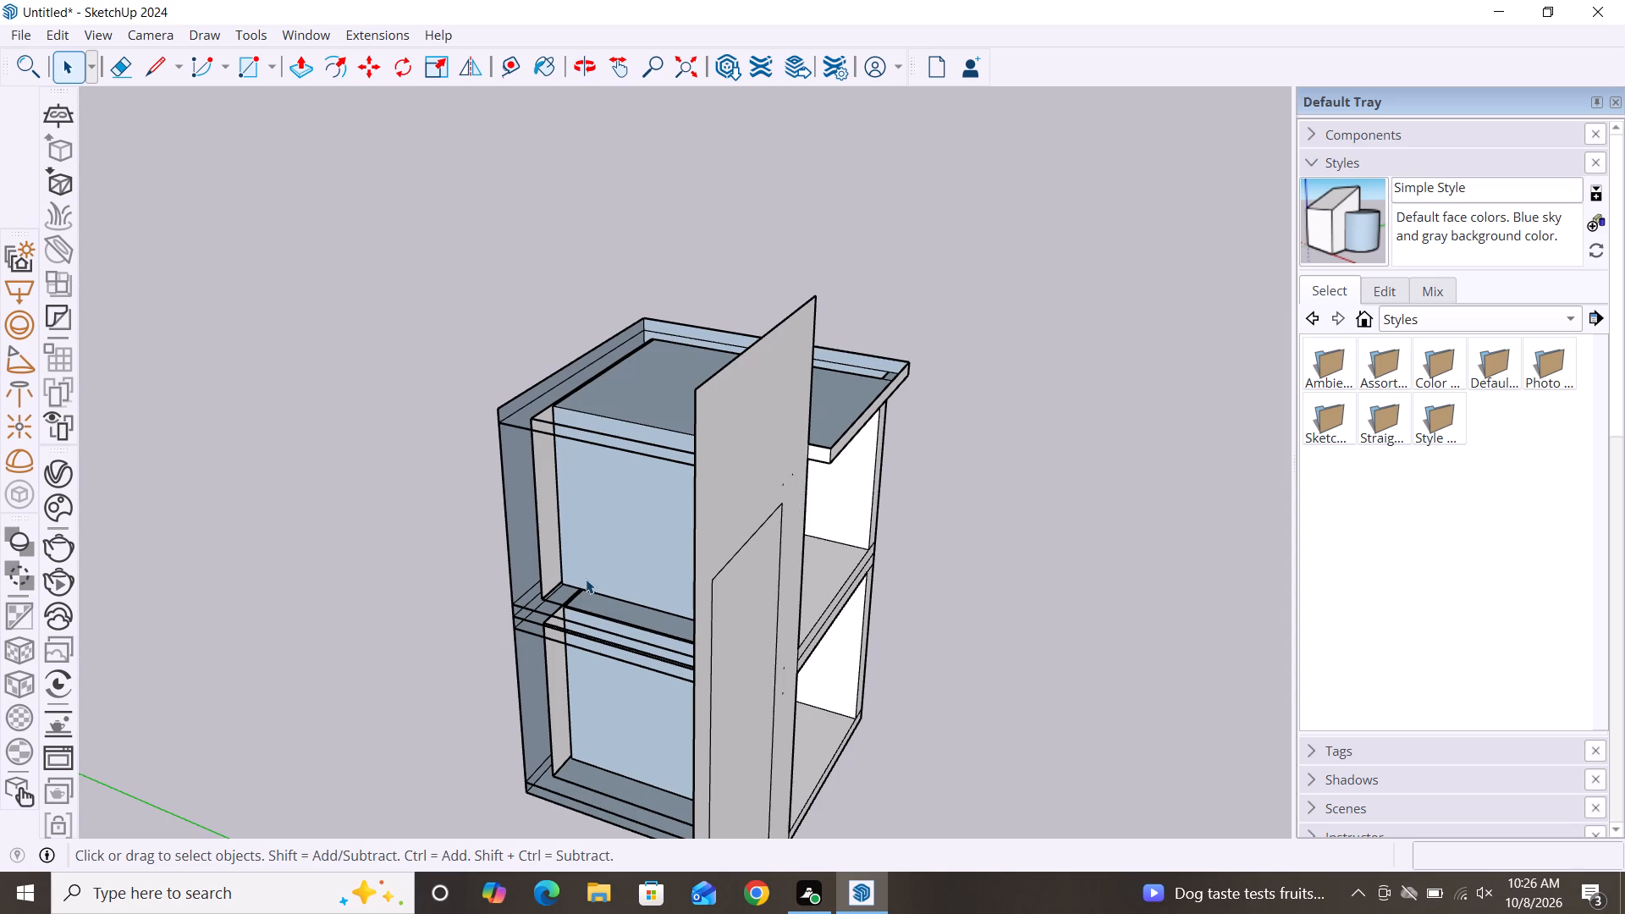
# Pull the upper module's side wall face outward about 1' 11 9/16" behind the front panel.
pyautogui.press('p')
pyautogui.click(654, 520)
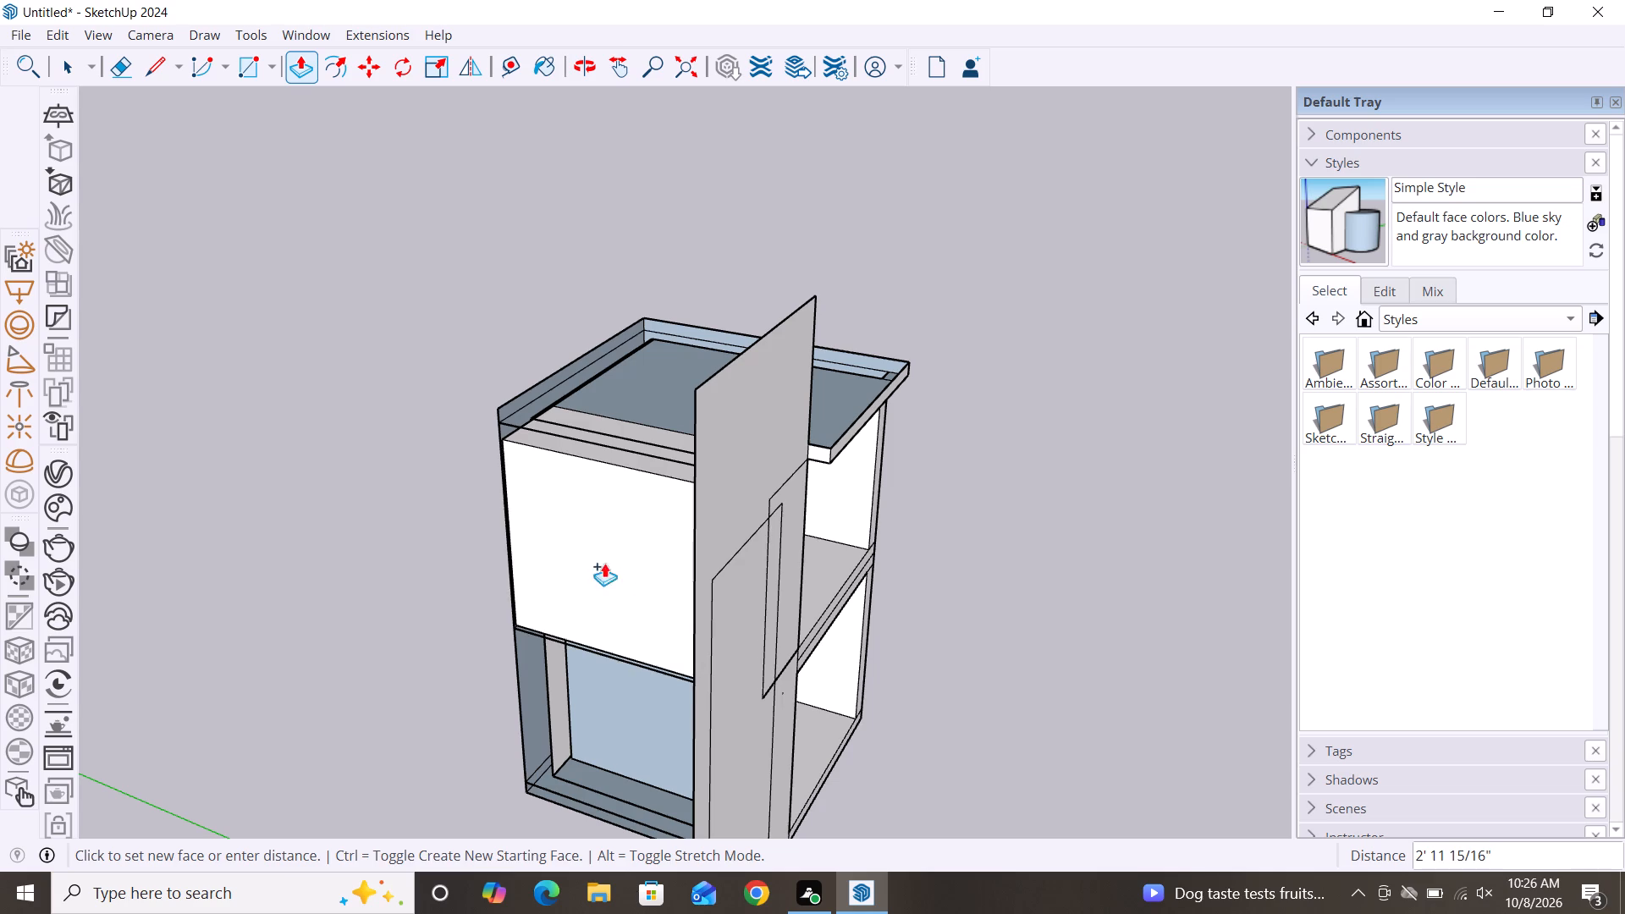
pyautogui.click(500, 403)
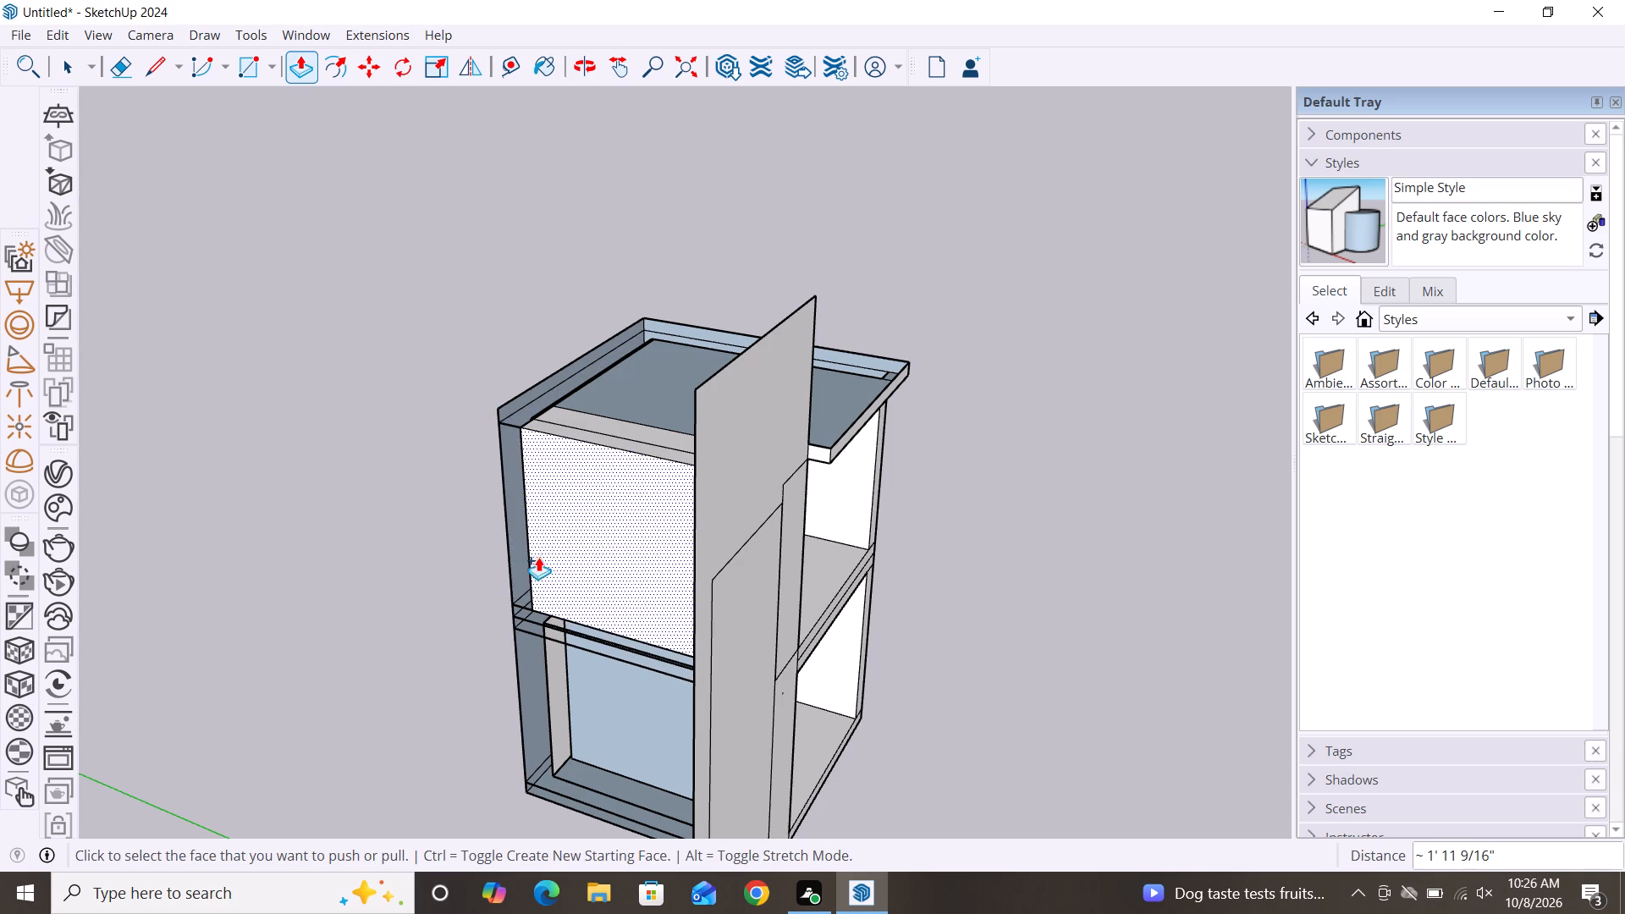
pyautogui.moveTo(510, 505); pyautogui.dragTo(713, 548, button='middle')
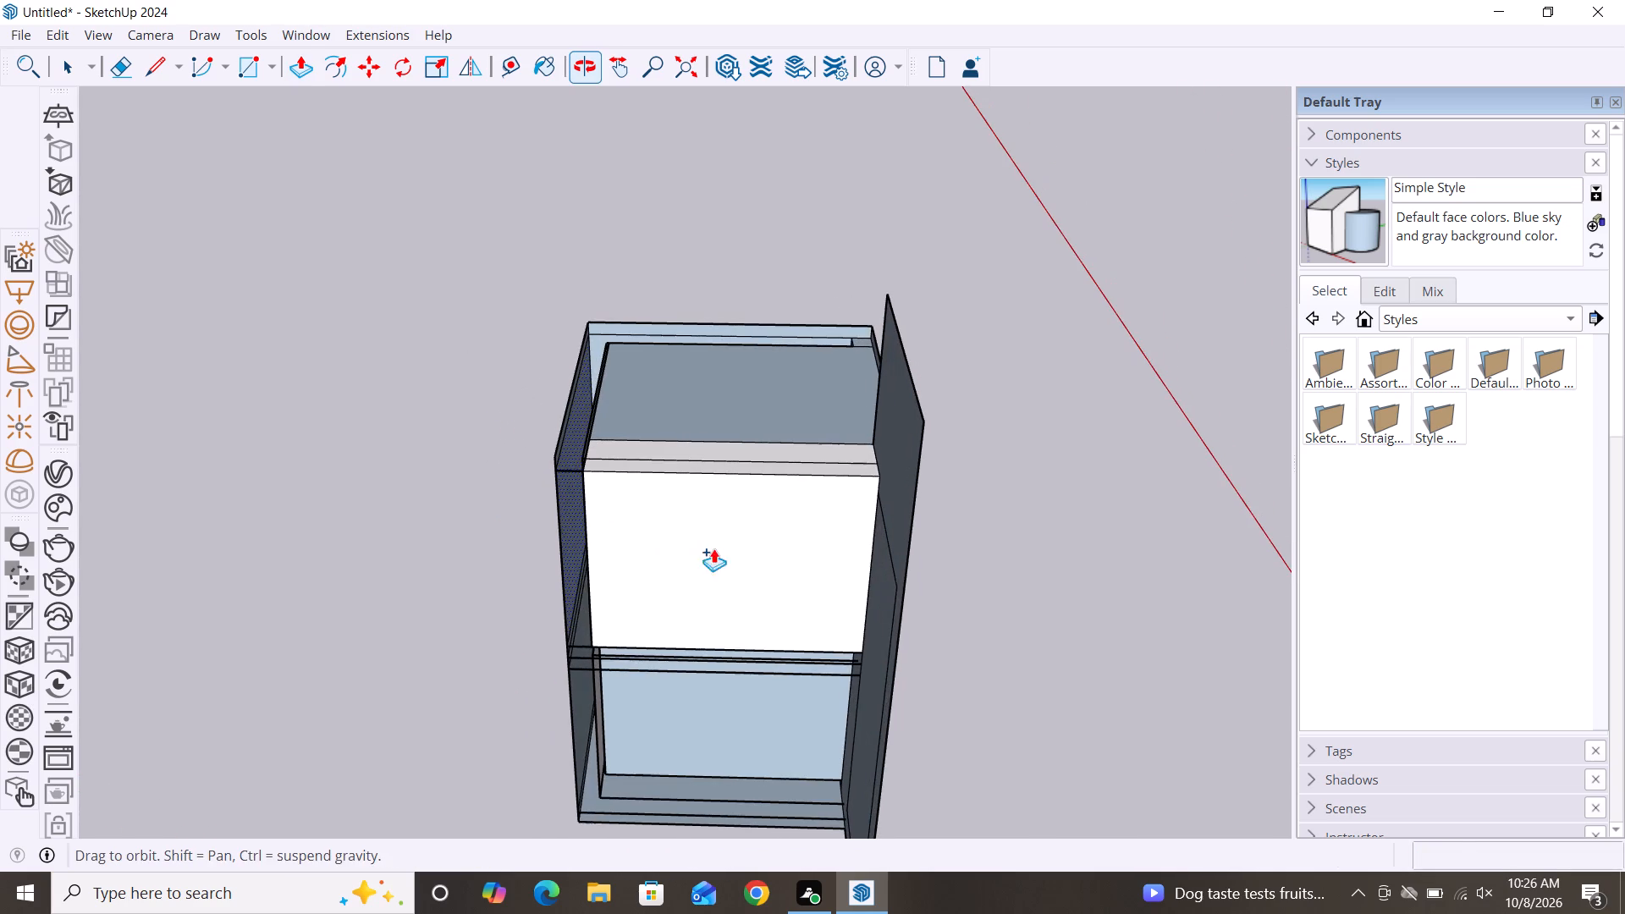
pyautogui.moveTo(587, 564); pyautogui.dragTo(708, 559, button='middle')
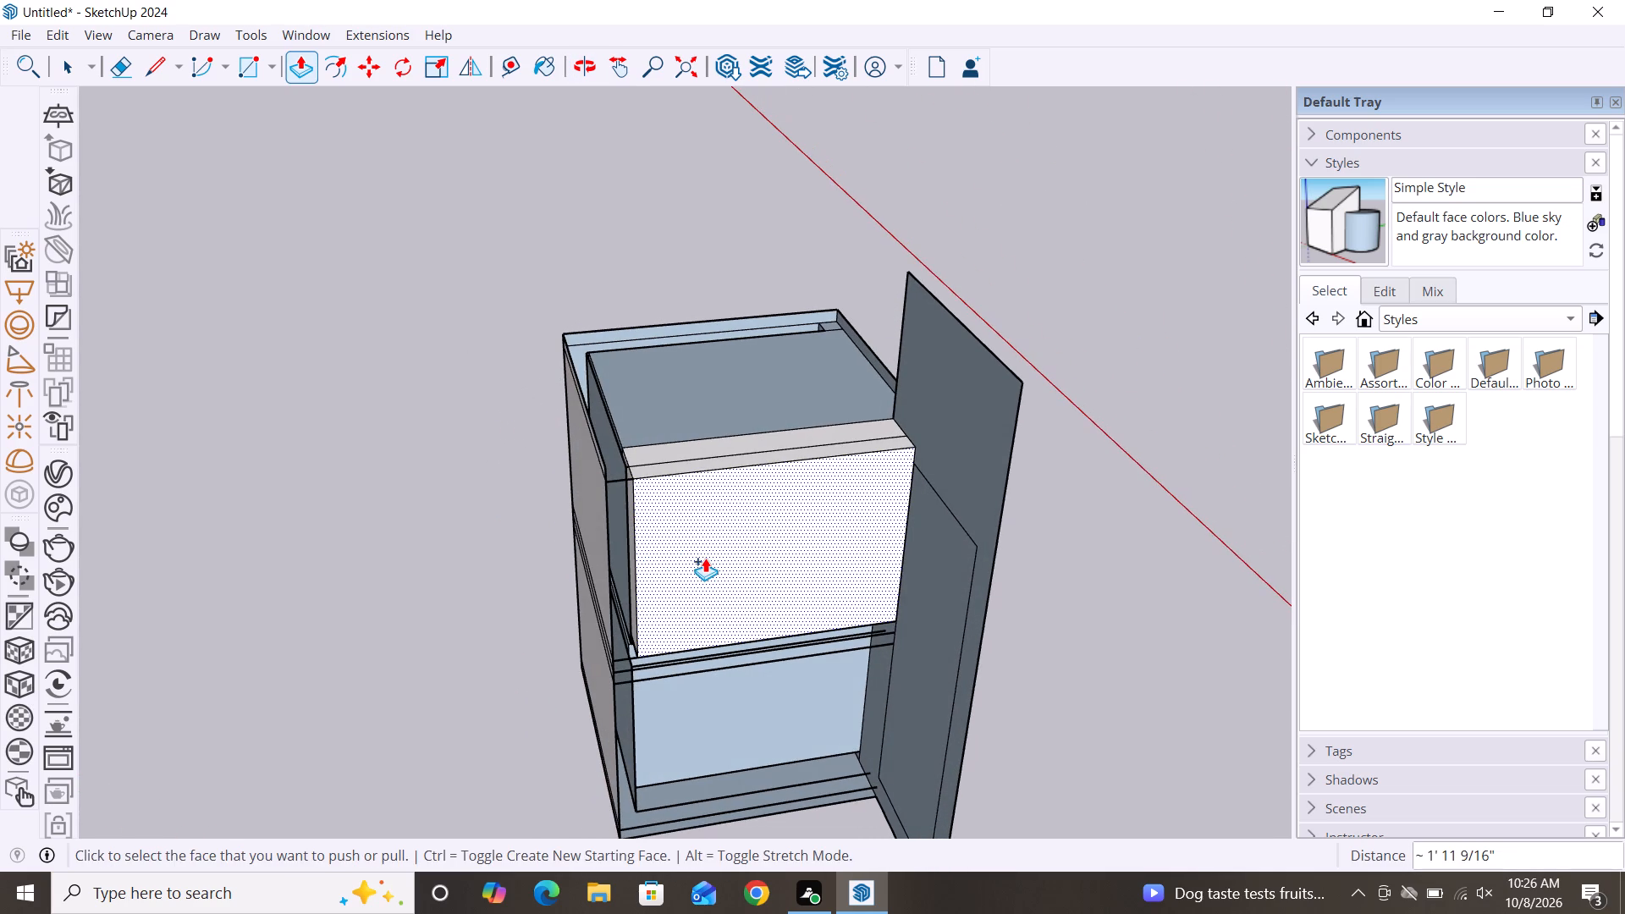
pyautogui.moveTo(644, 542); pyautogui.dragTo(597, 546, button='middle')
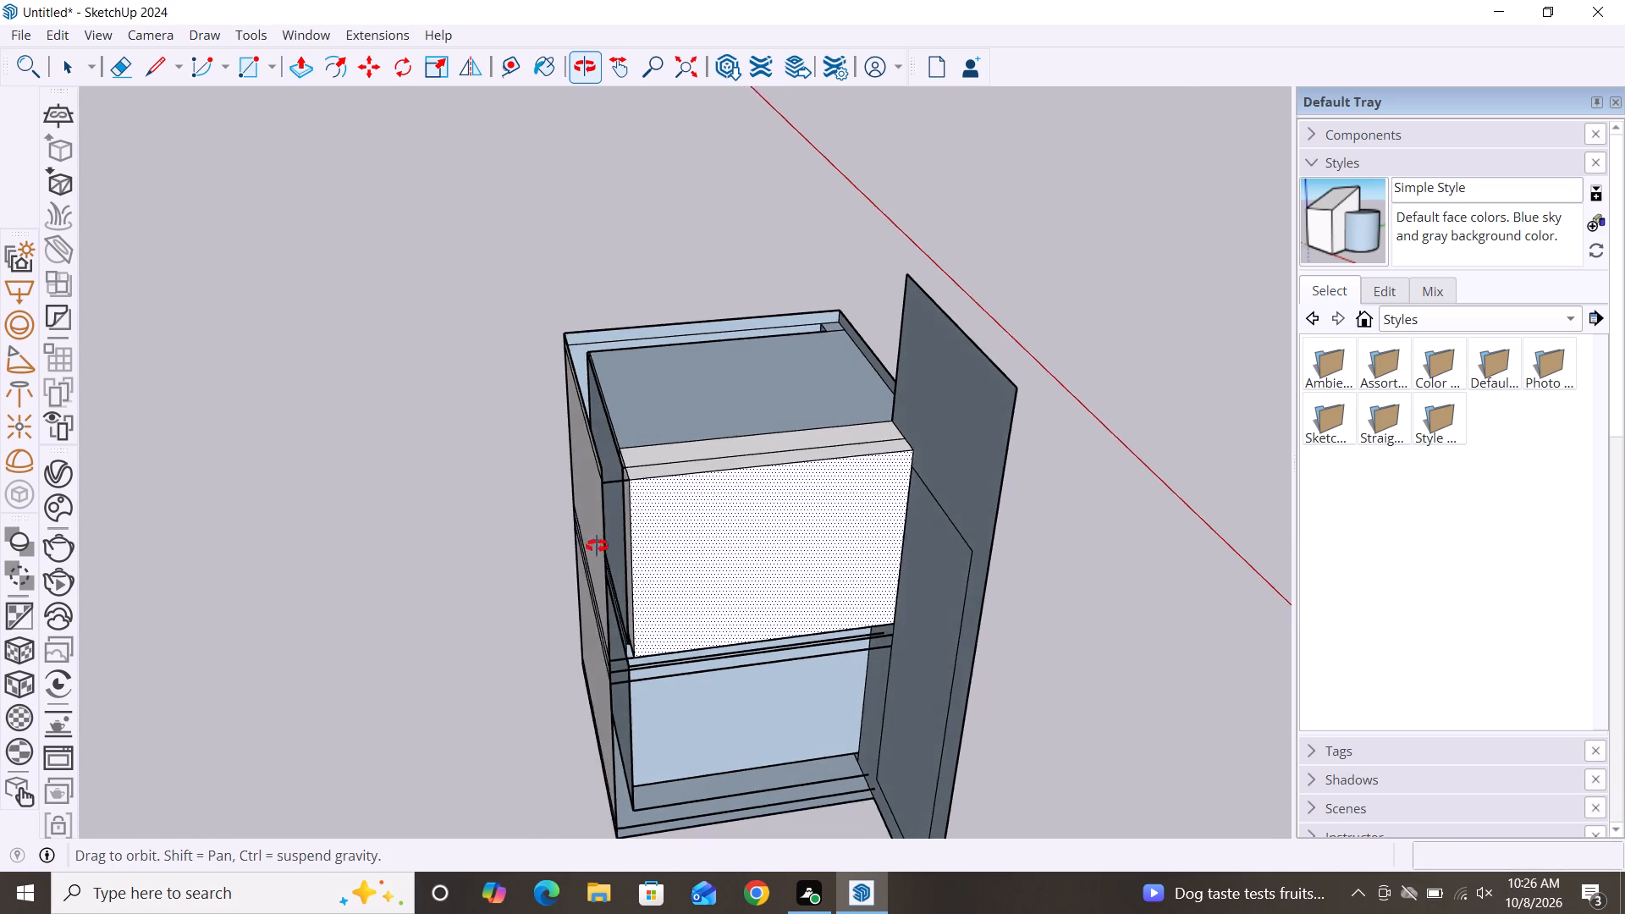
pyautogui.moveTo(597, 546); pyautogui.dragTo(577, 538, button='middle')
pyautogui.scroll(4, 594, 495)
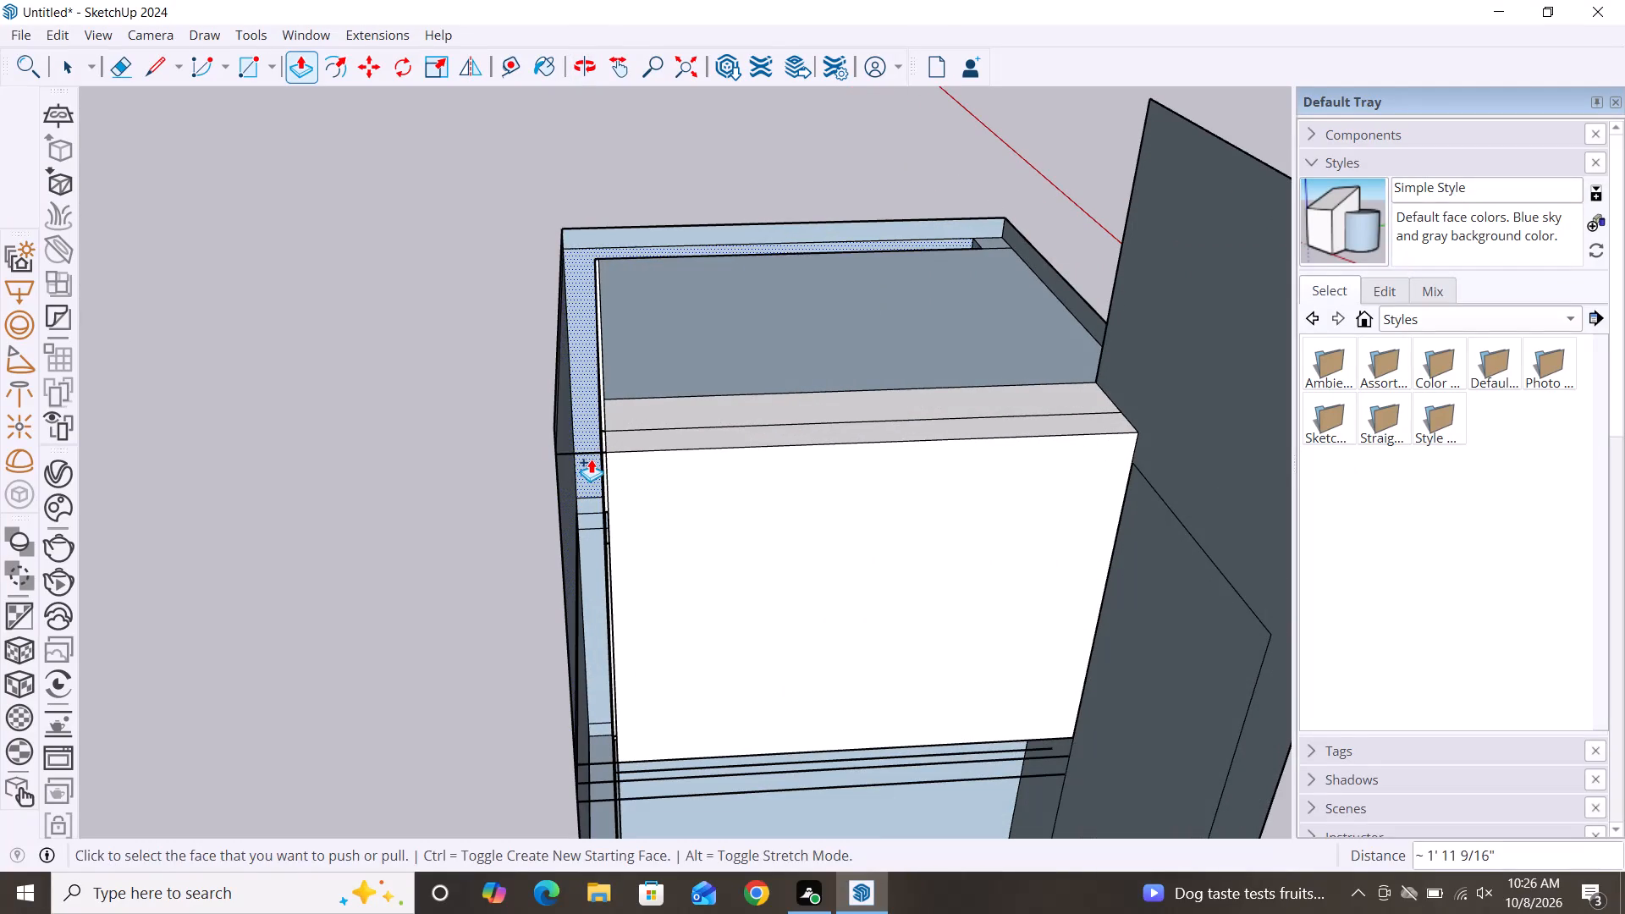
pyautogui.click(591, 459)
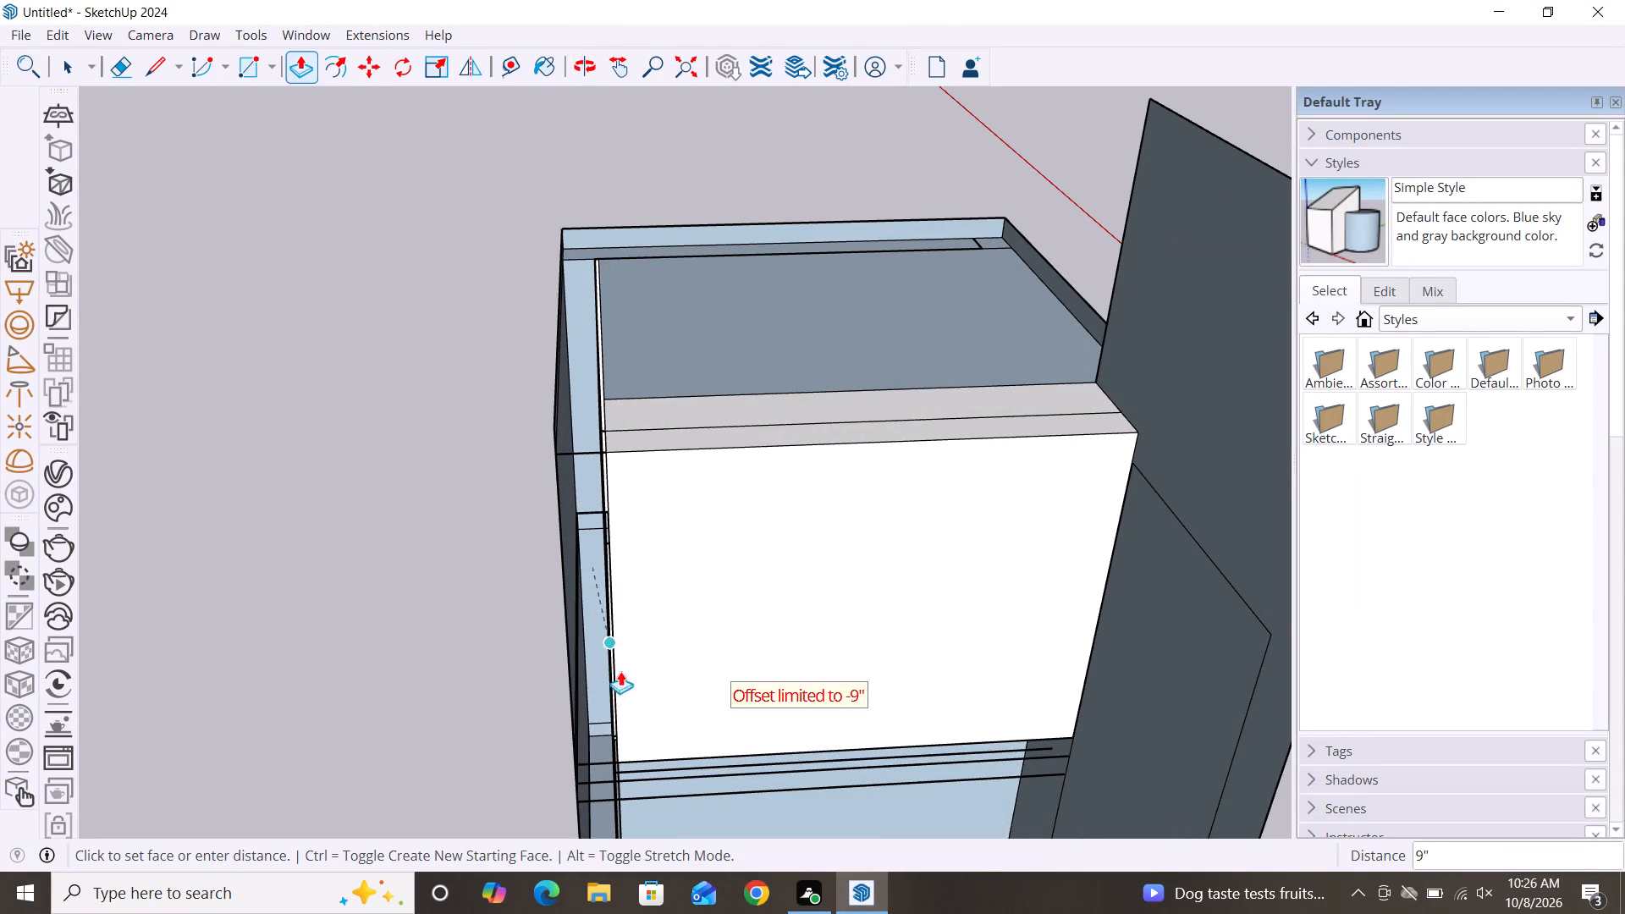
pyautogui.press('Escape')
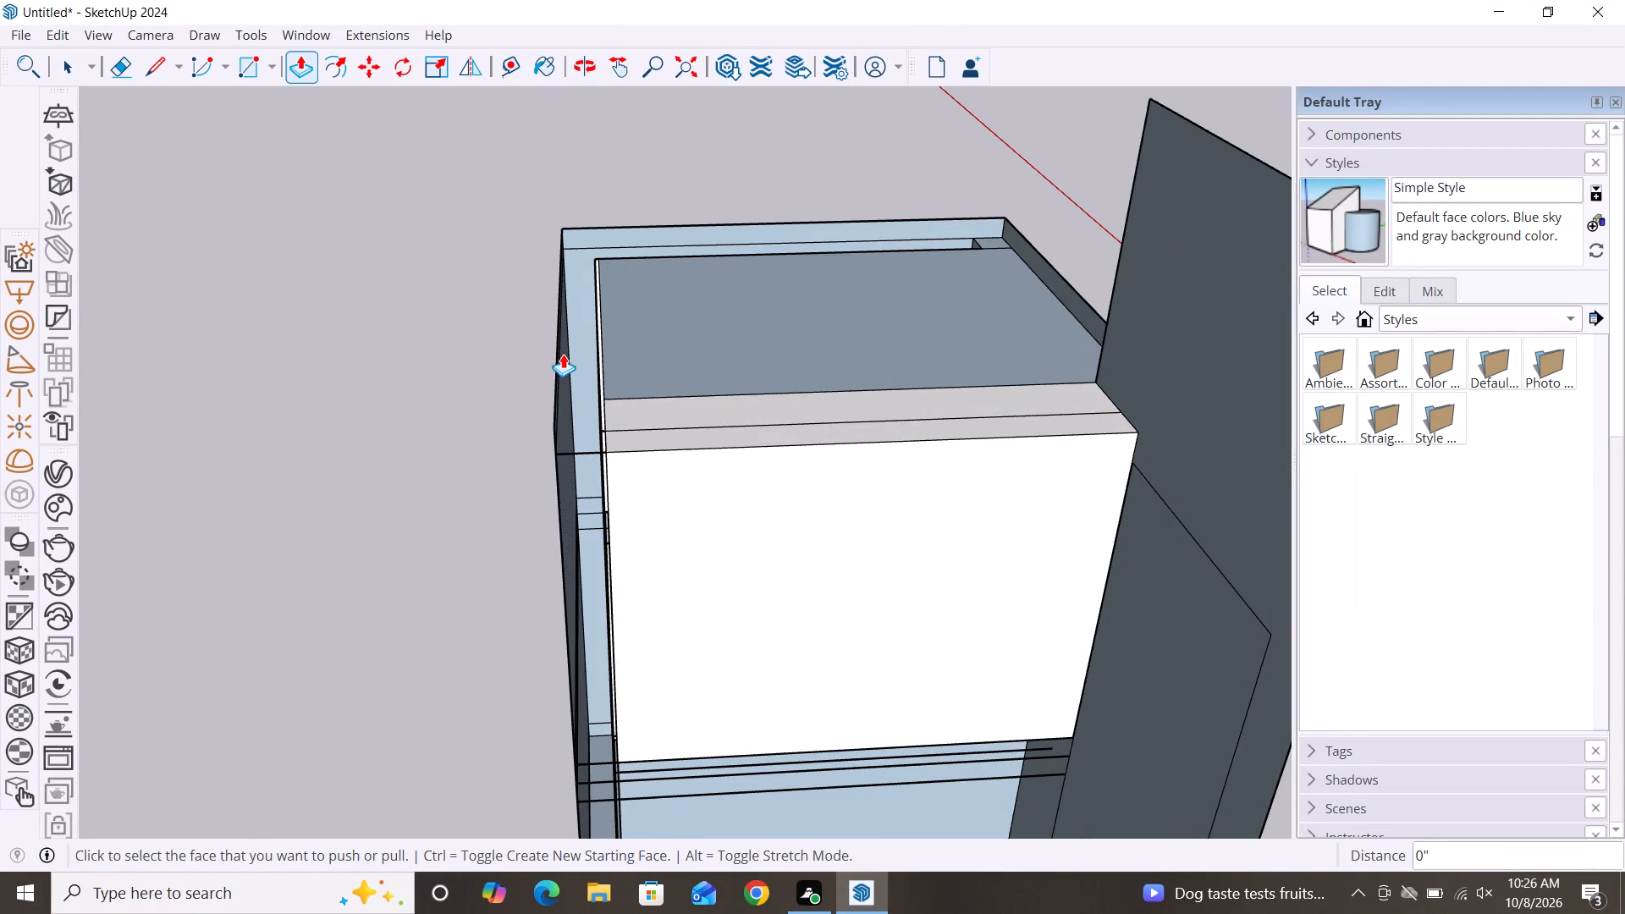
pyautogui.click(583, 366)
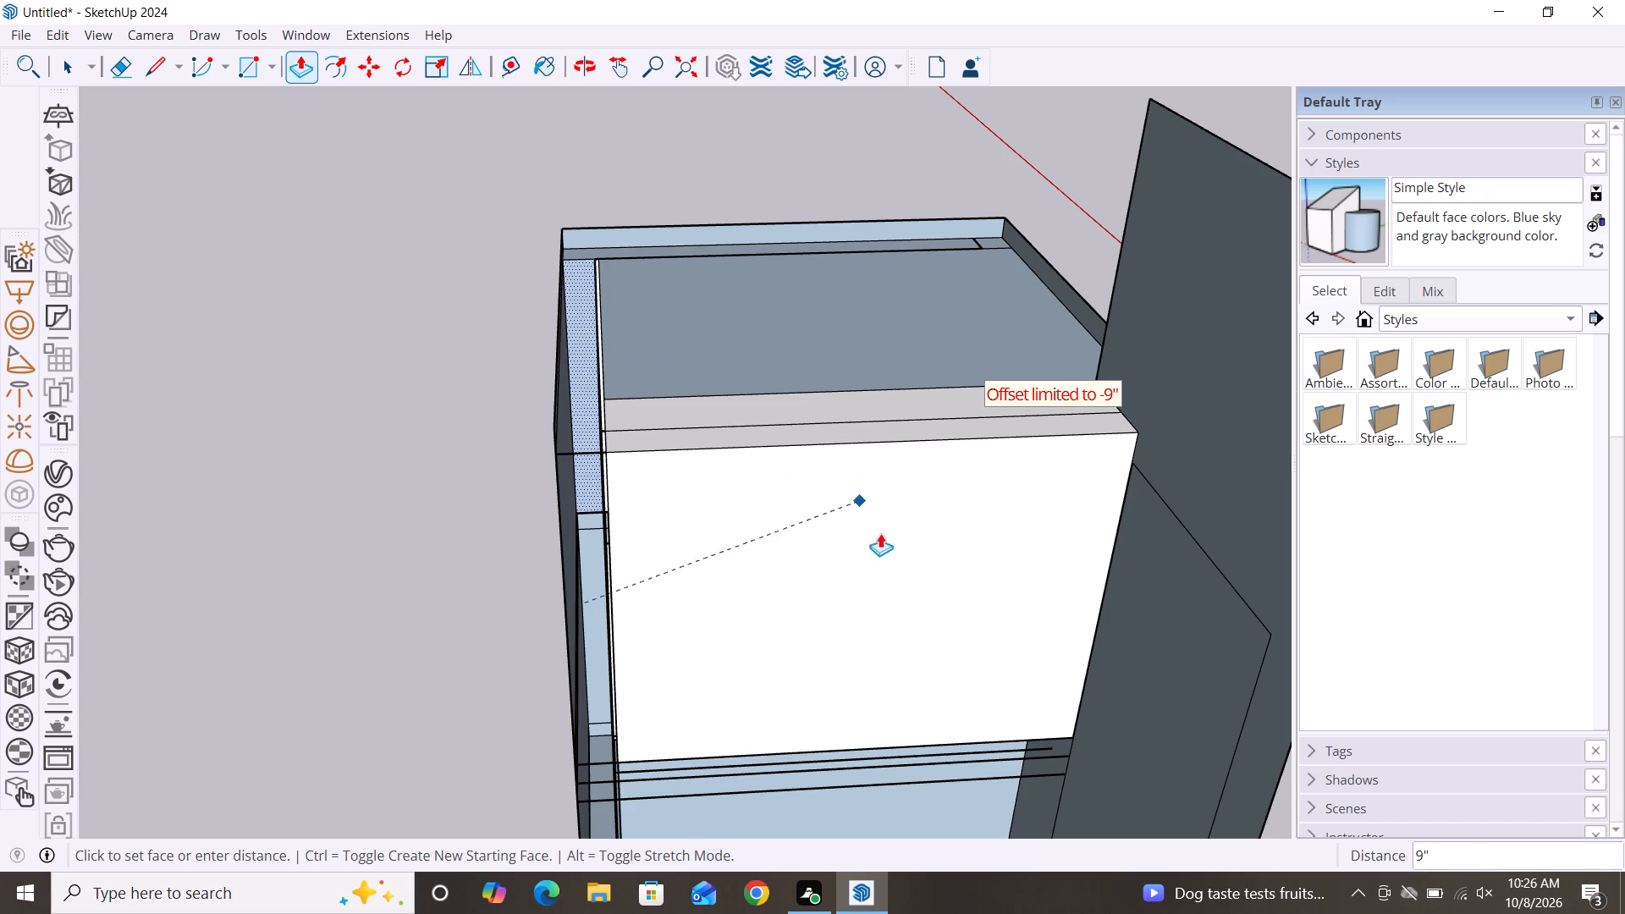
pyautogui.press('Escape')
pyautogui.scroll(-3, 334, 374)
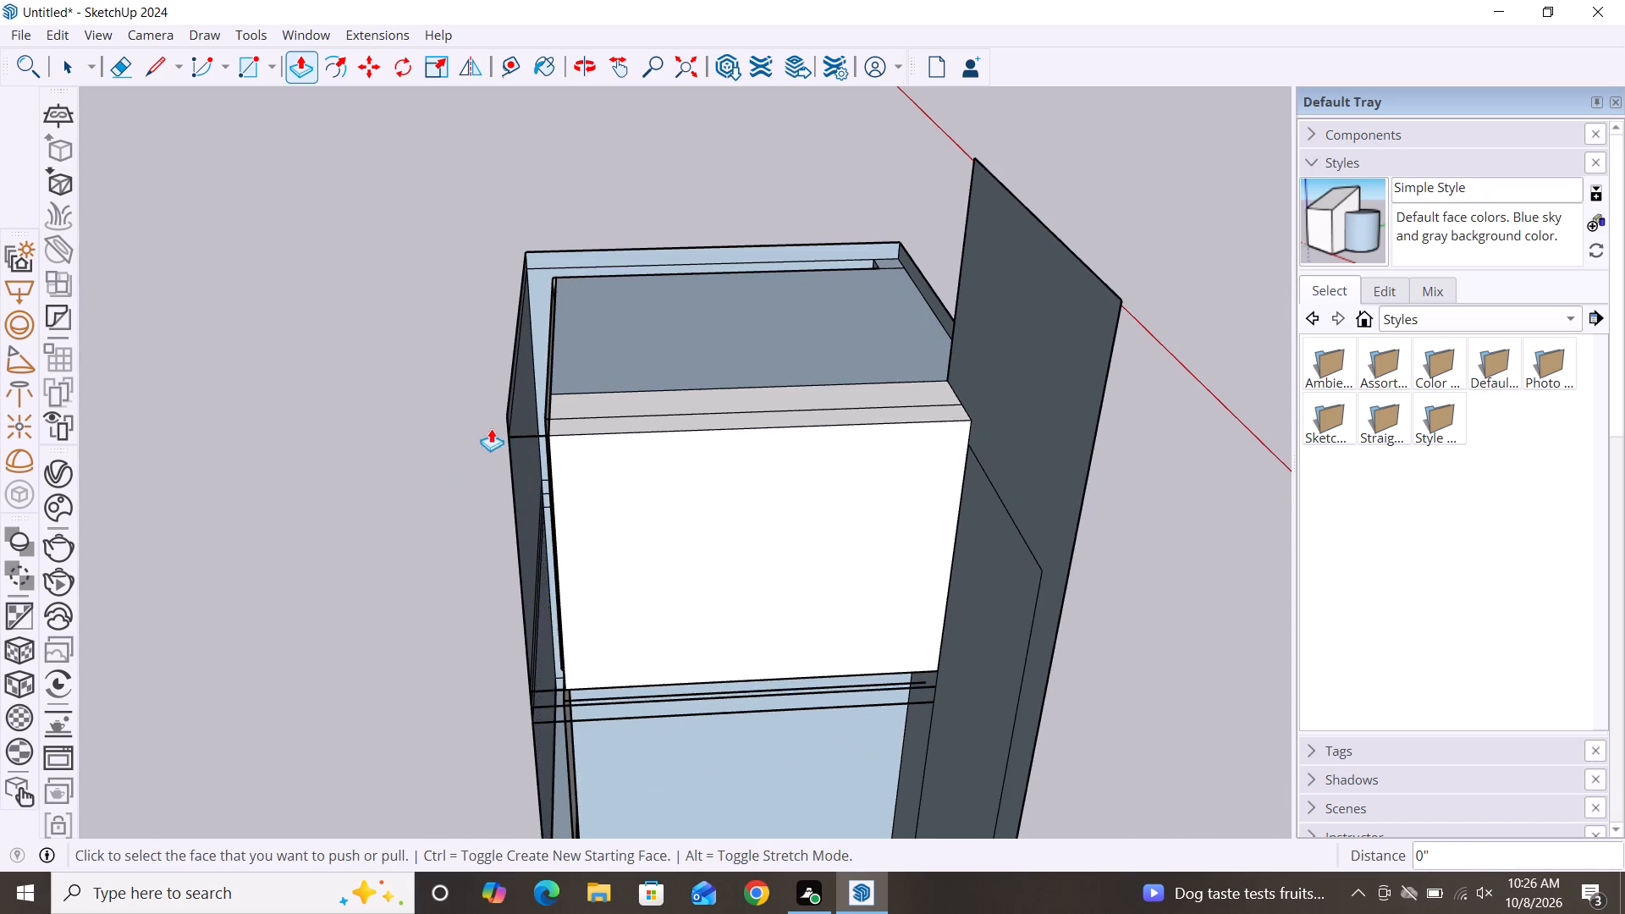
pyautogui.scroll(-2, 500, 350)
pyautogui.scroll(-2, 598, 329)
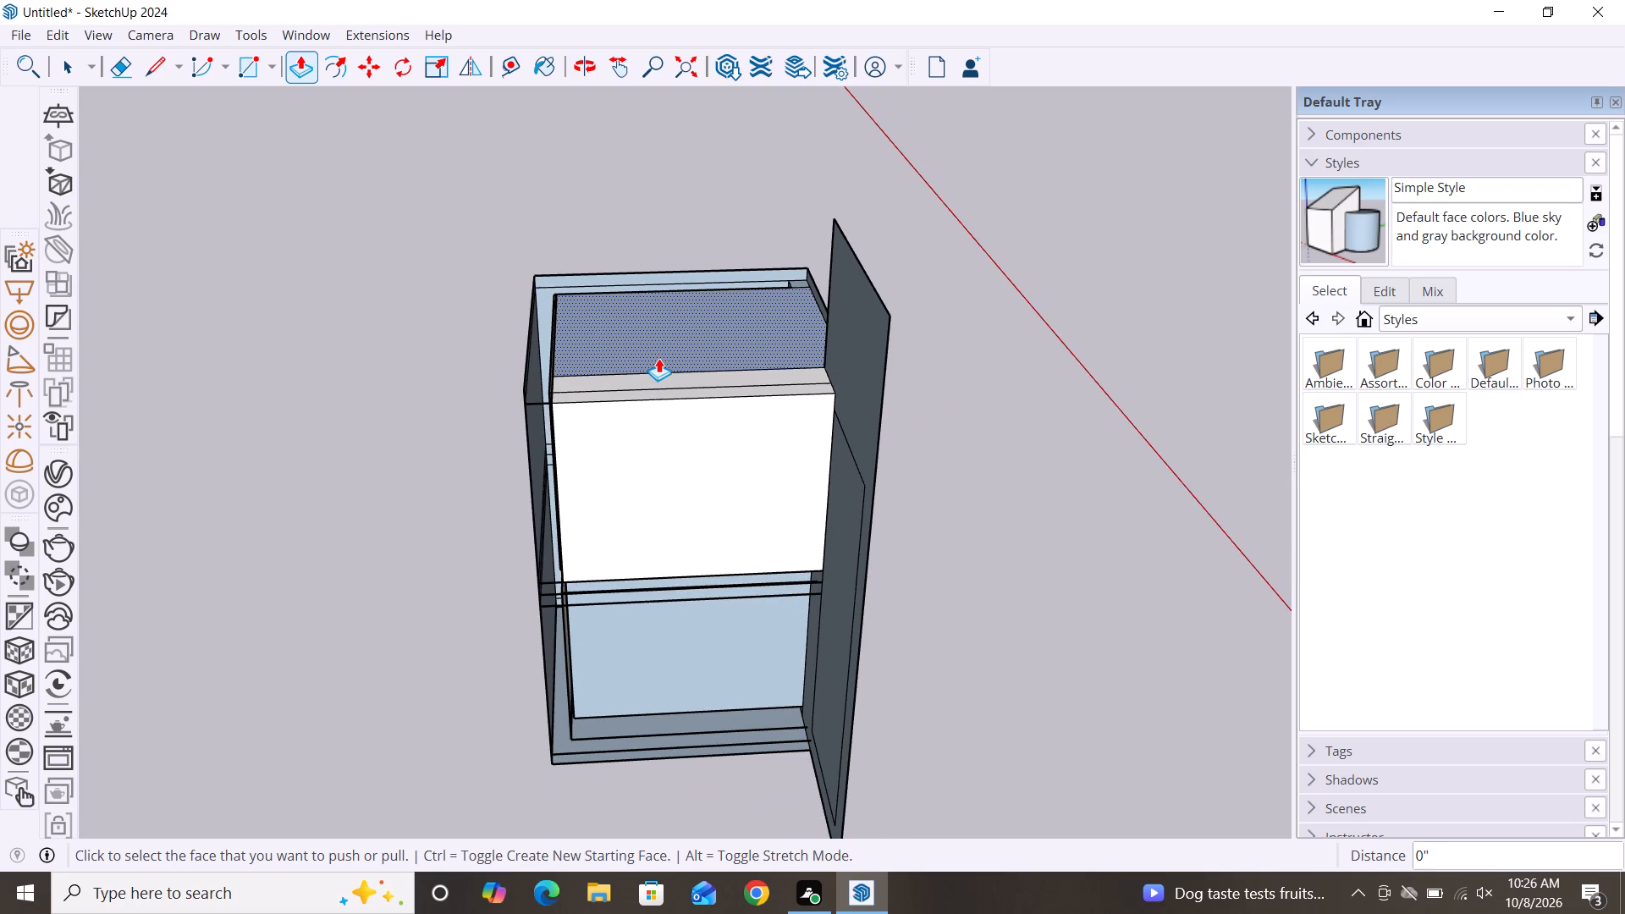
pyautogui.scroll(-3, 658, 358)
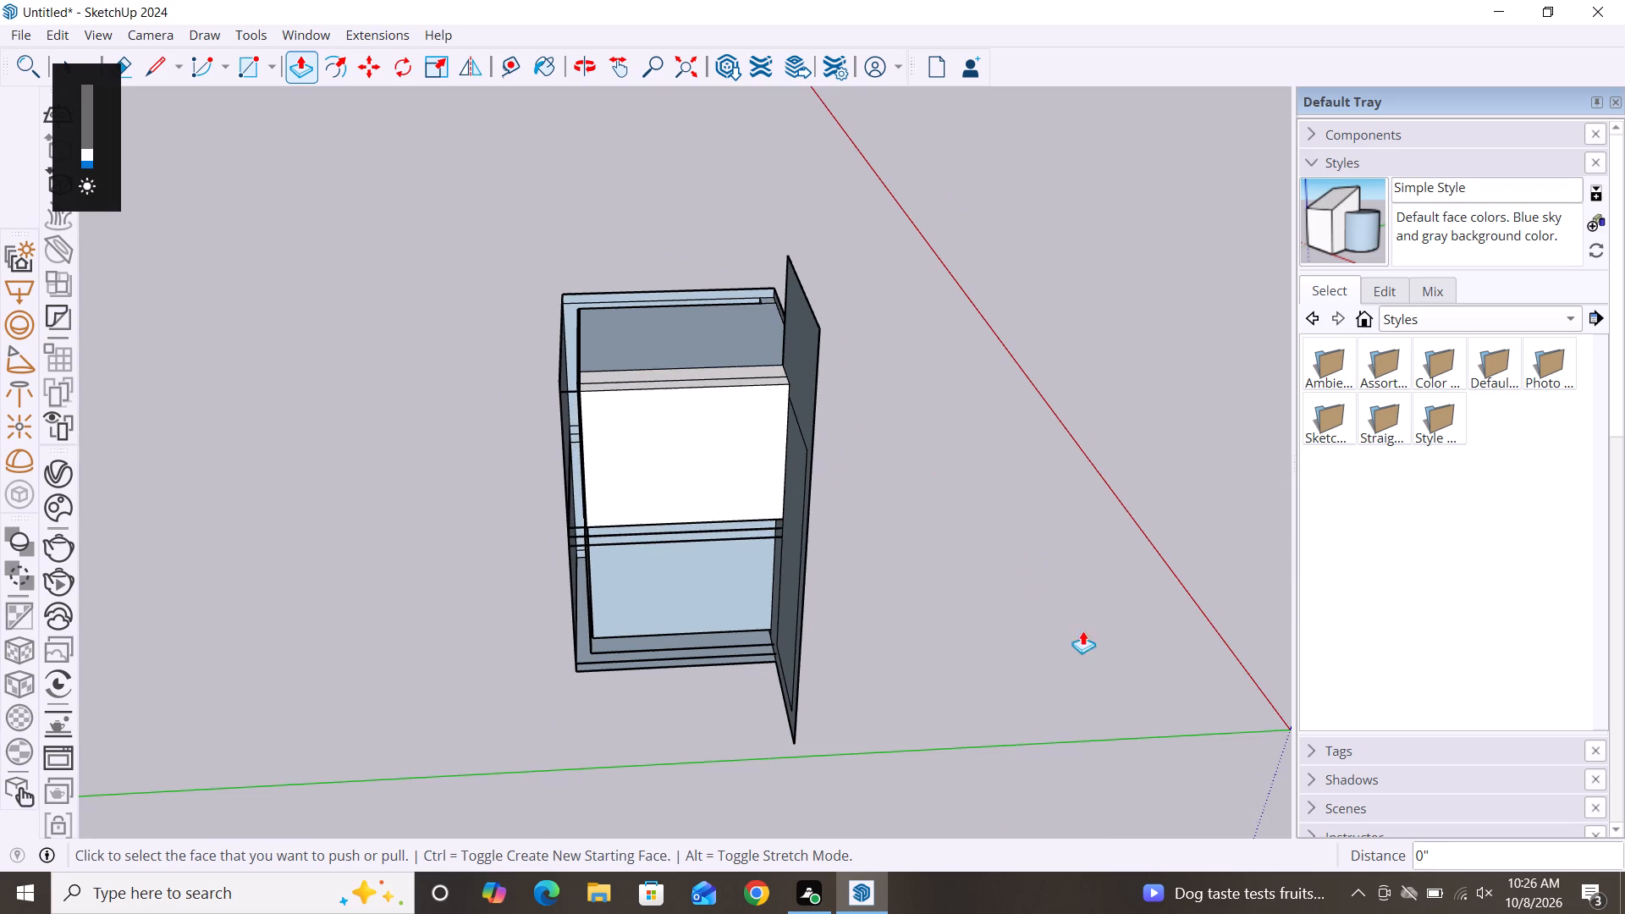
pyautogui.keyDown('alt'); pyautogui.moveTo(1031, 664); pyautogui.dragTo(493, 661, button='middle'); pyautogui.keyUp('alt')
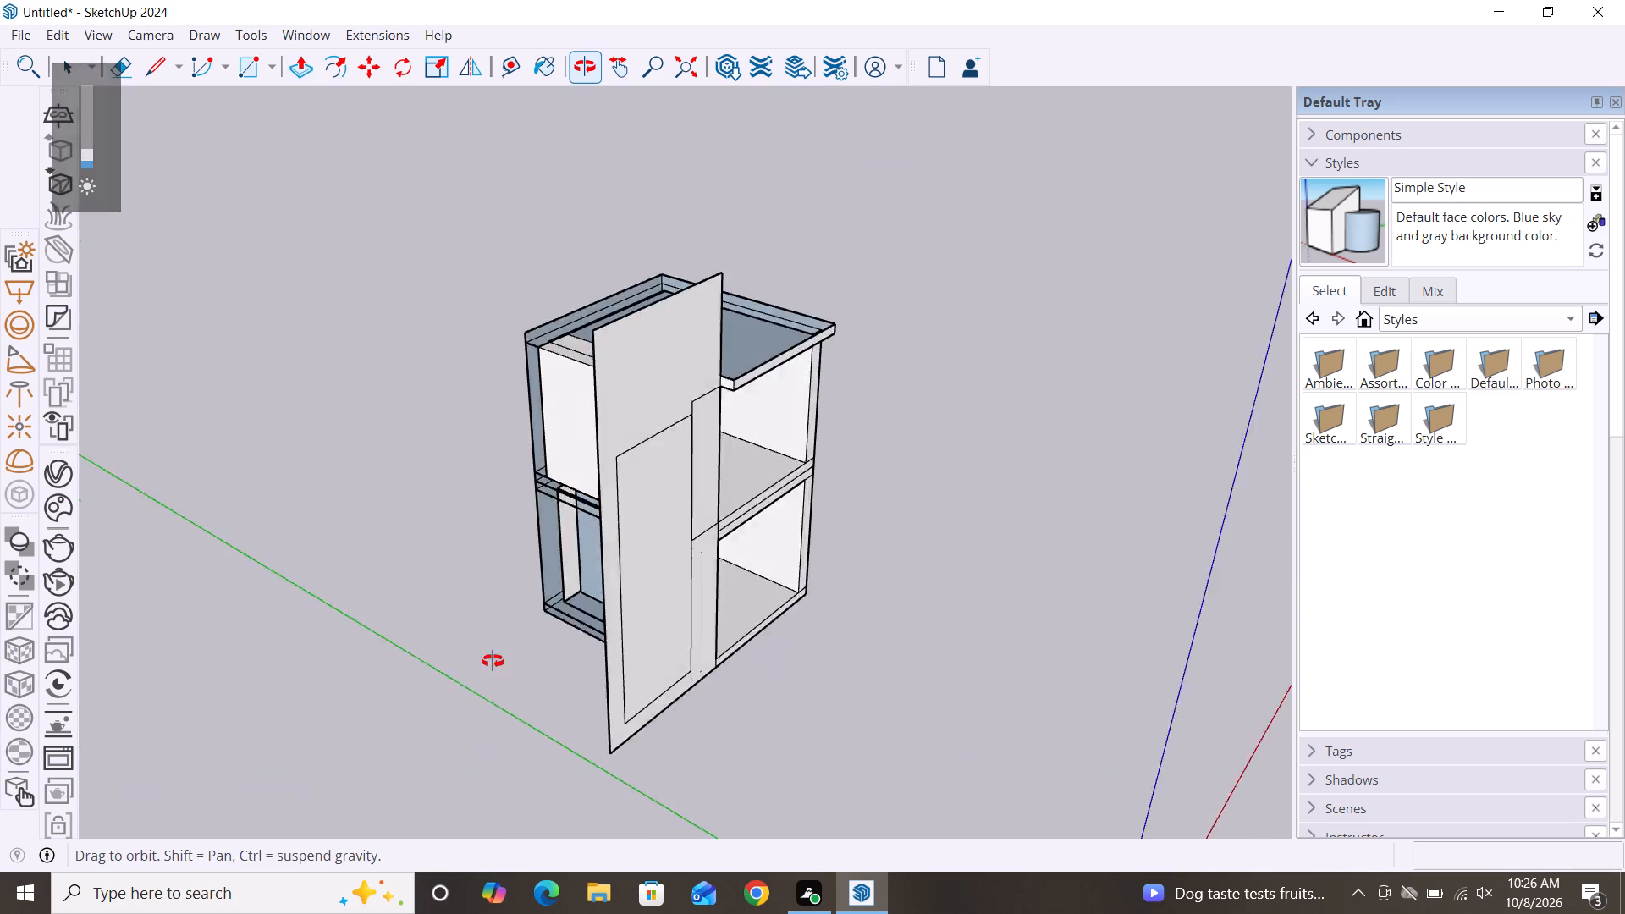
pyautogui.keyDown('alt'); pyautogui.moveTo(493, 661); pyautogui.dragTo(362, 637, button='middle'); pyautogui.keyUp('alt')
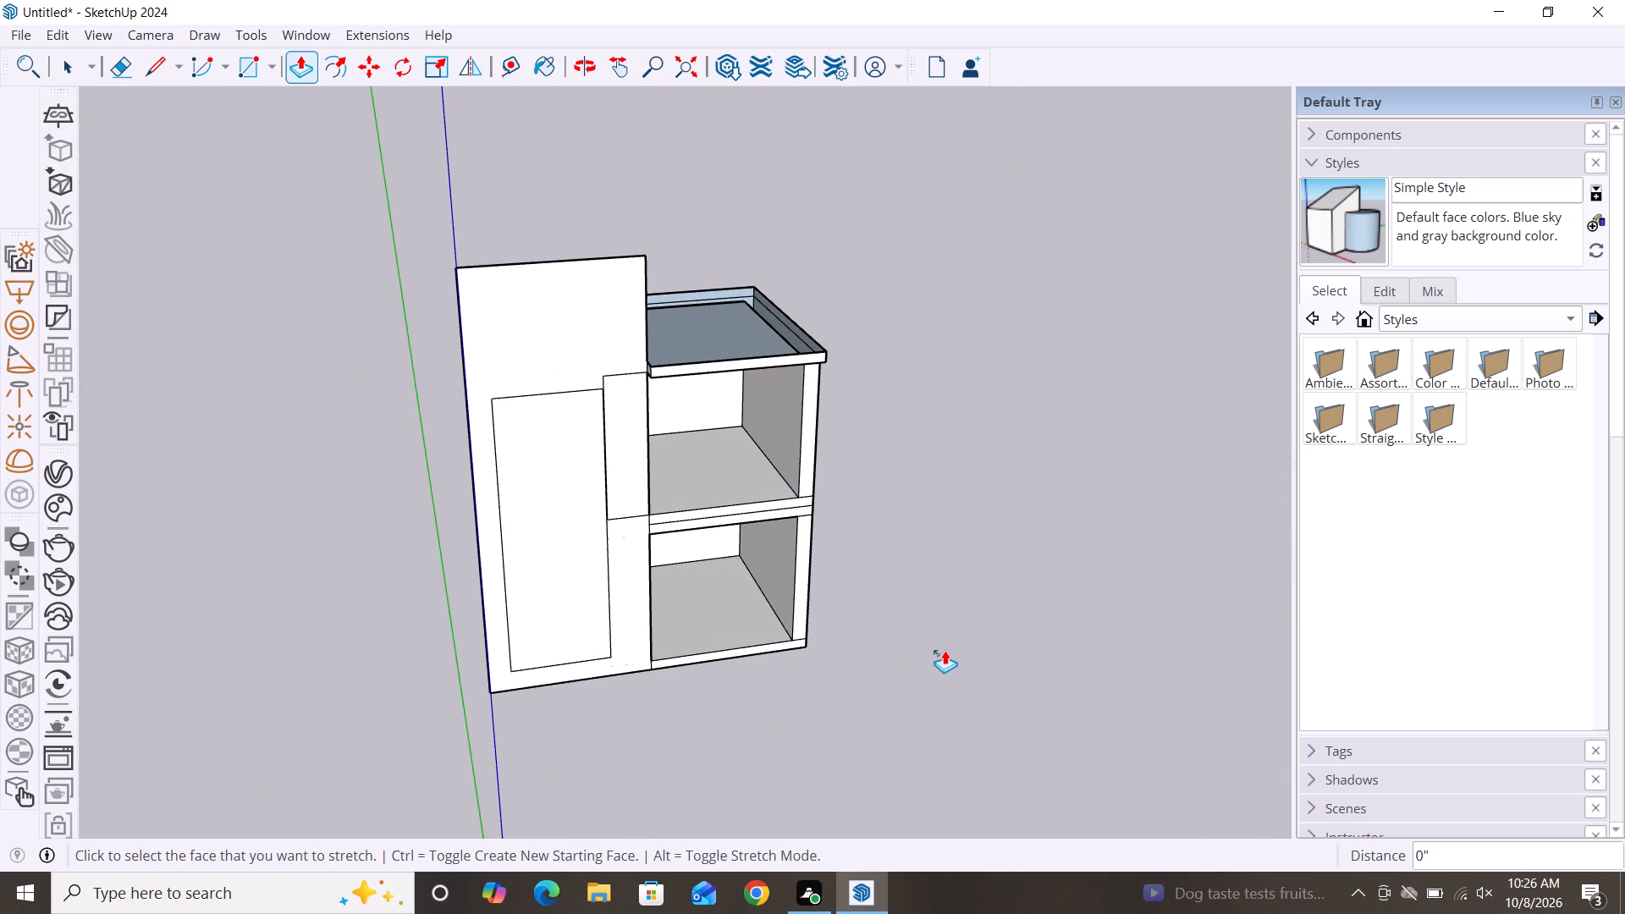
# Delete all four edges of the tall rectangle on the front of the side panel.
pyautogui.keyDown('alt'); pyautogui.moveTo(920, 648); pyautogui.dragTo(762, 641, button='middle'); pyautogui.keyUp('alt')
pyautogui.scroll(-3, 1007, 573)
pyautogui.scroll(3, 559, 457)
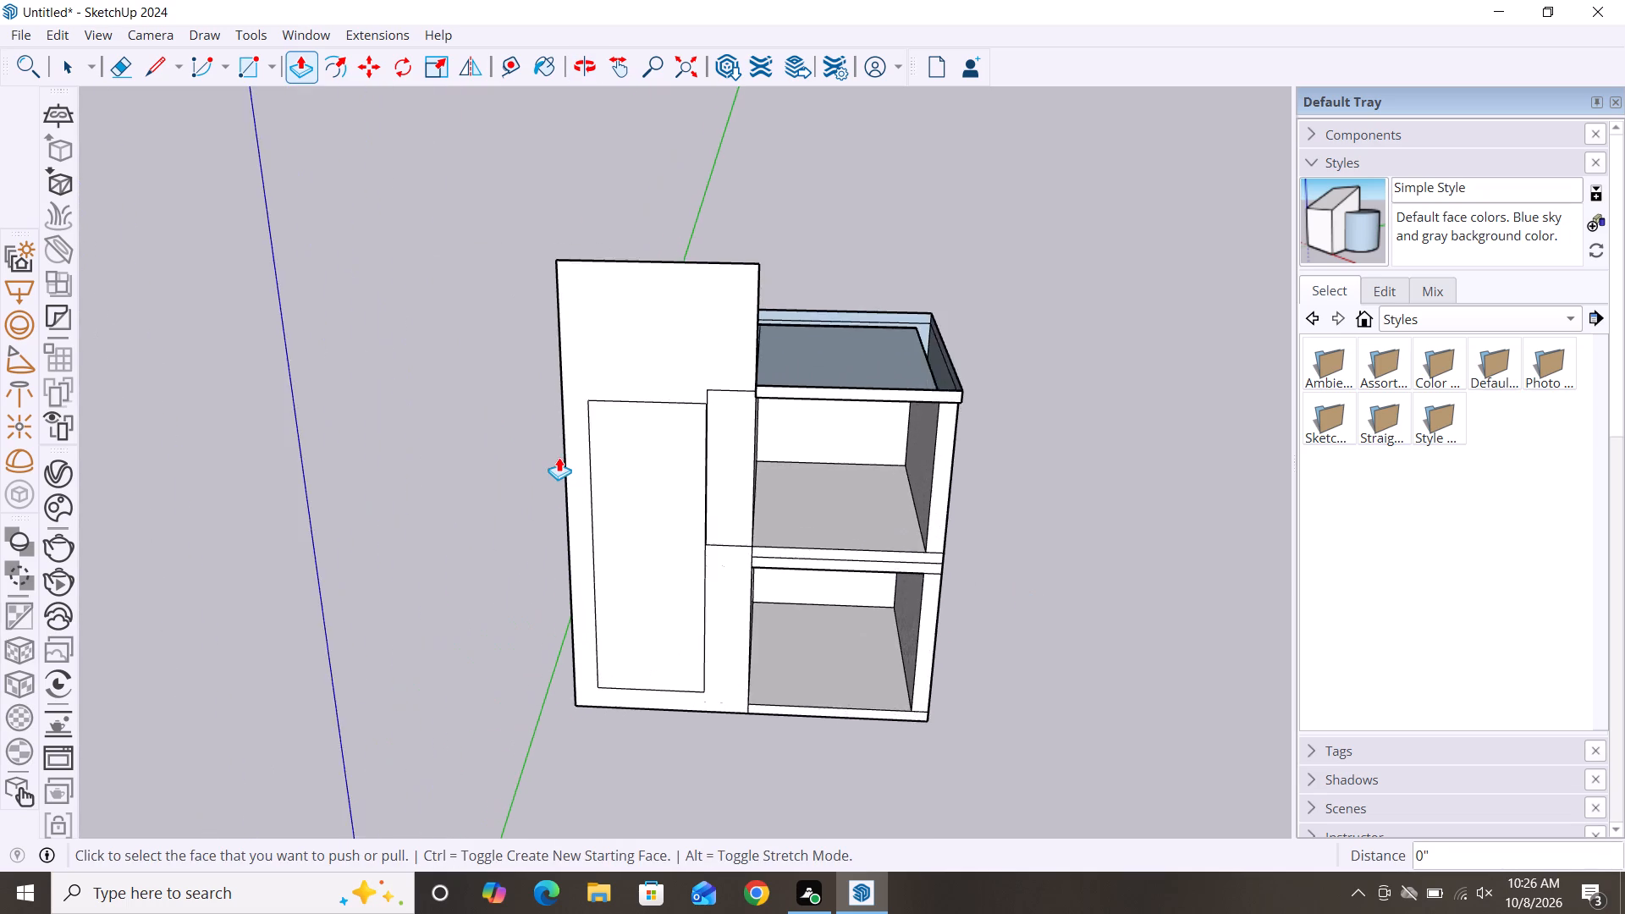
pyautogui.scroll(5, 559, 457)
pyautogui.keyDown('alt'); pyautogui.moveTo(772, 597); pyautogui.dragTo(760, 454, button='middle'); pyautogui.keyUp('alt')
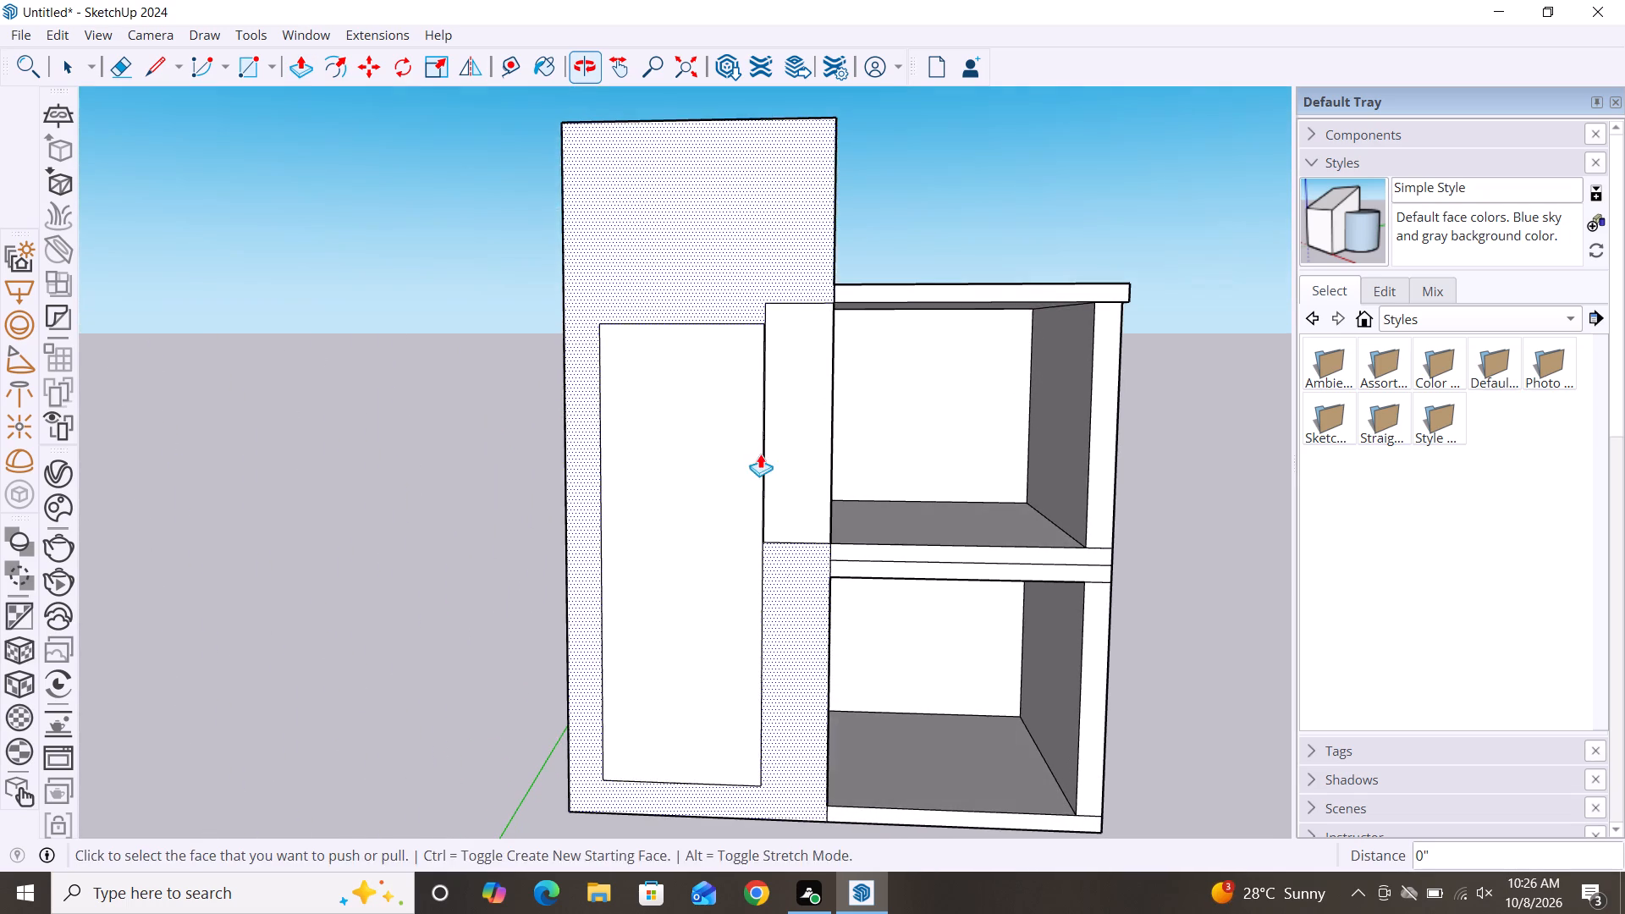
pyautogui.scroll(-1, 702, 368)
pyautogui.press('space')
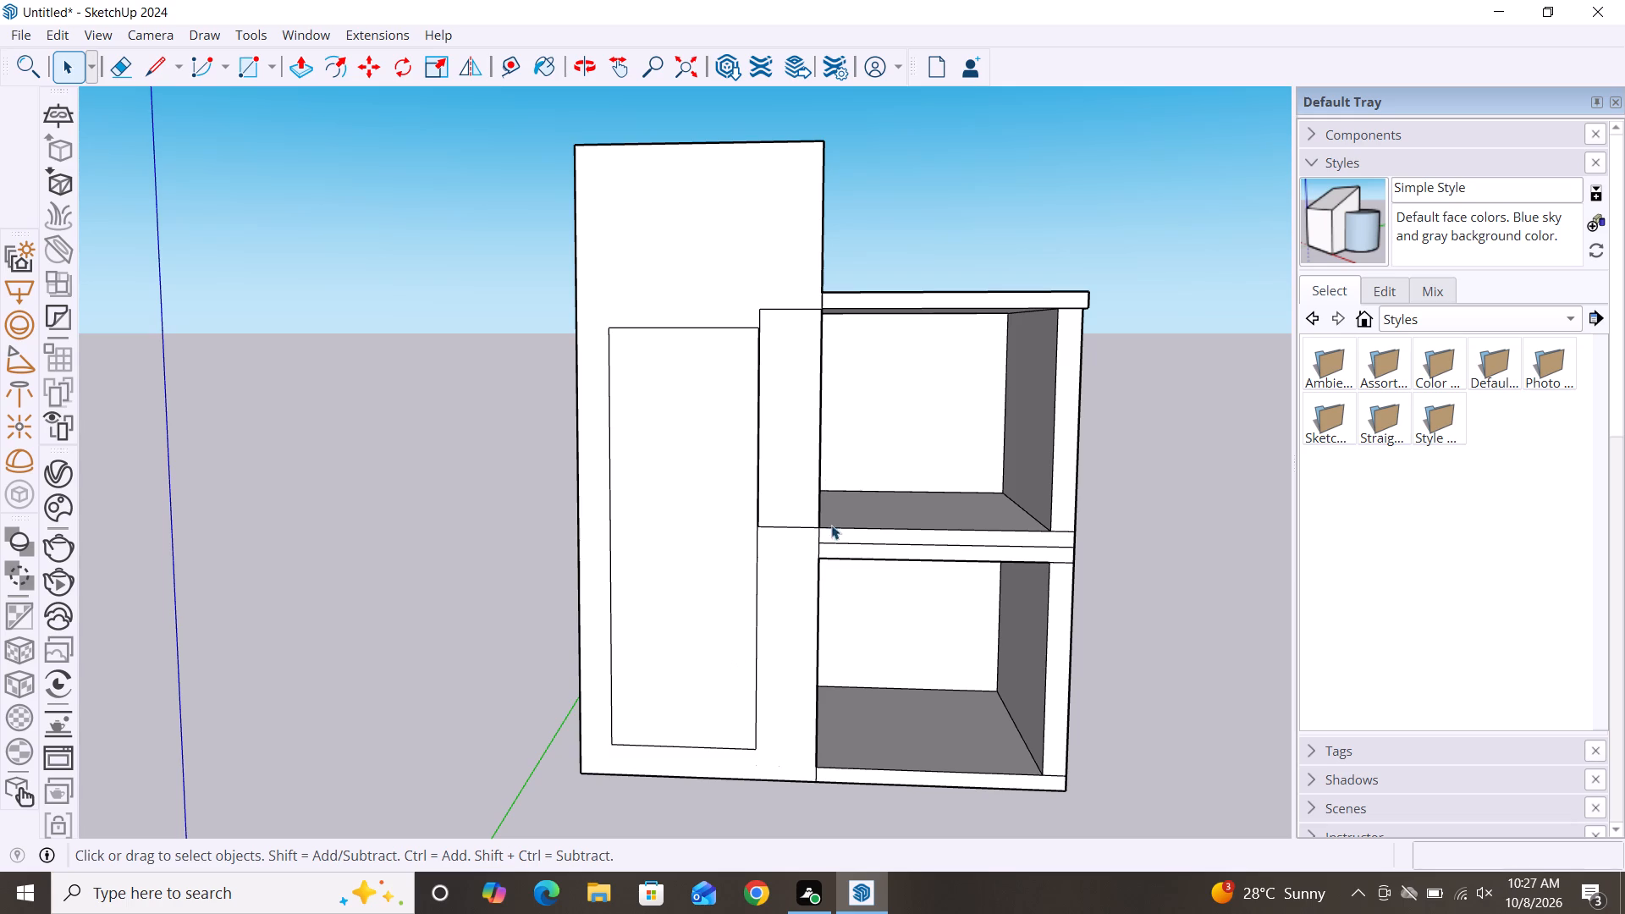
pyautogui.scroll(4, 753, 663)
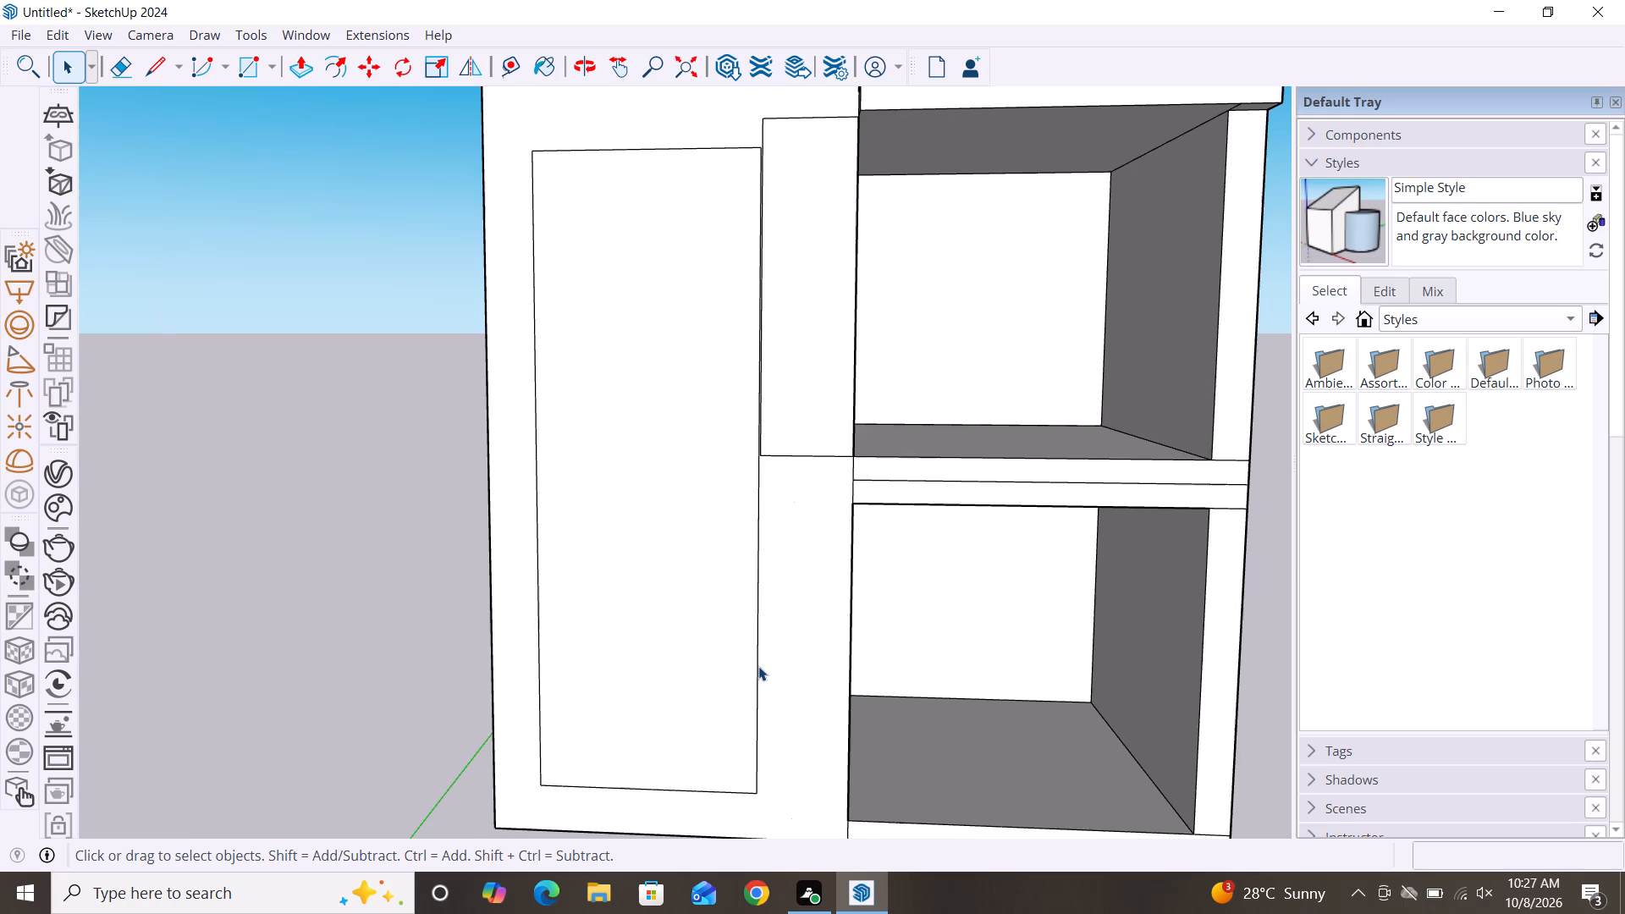
pyautogui.click(758, 666)
pyautogui.press('Delete')
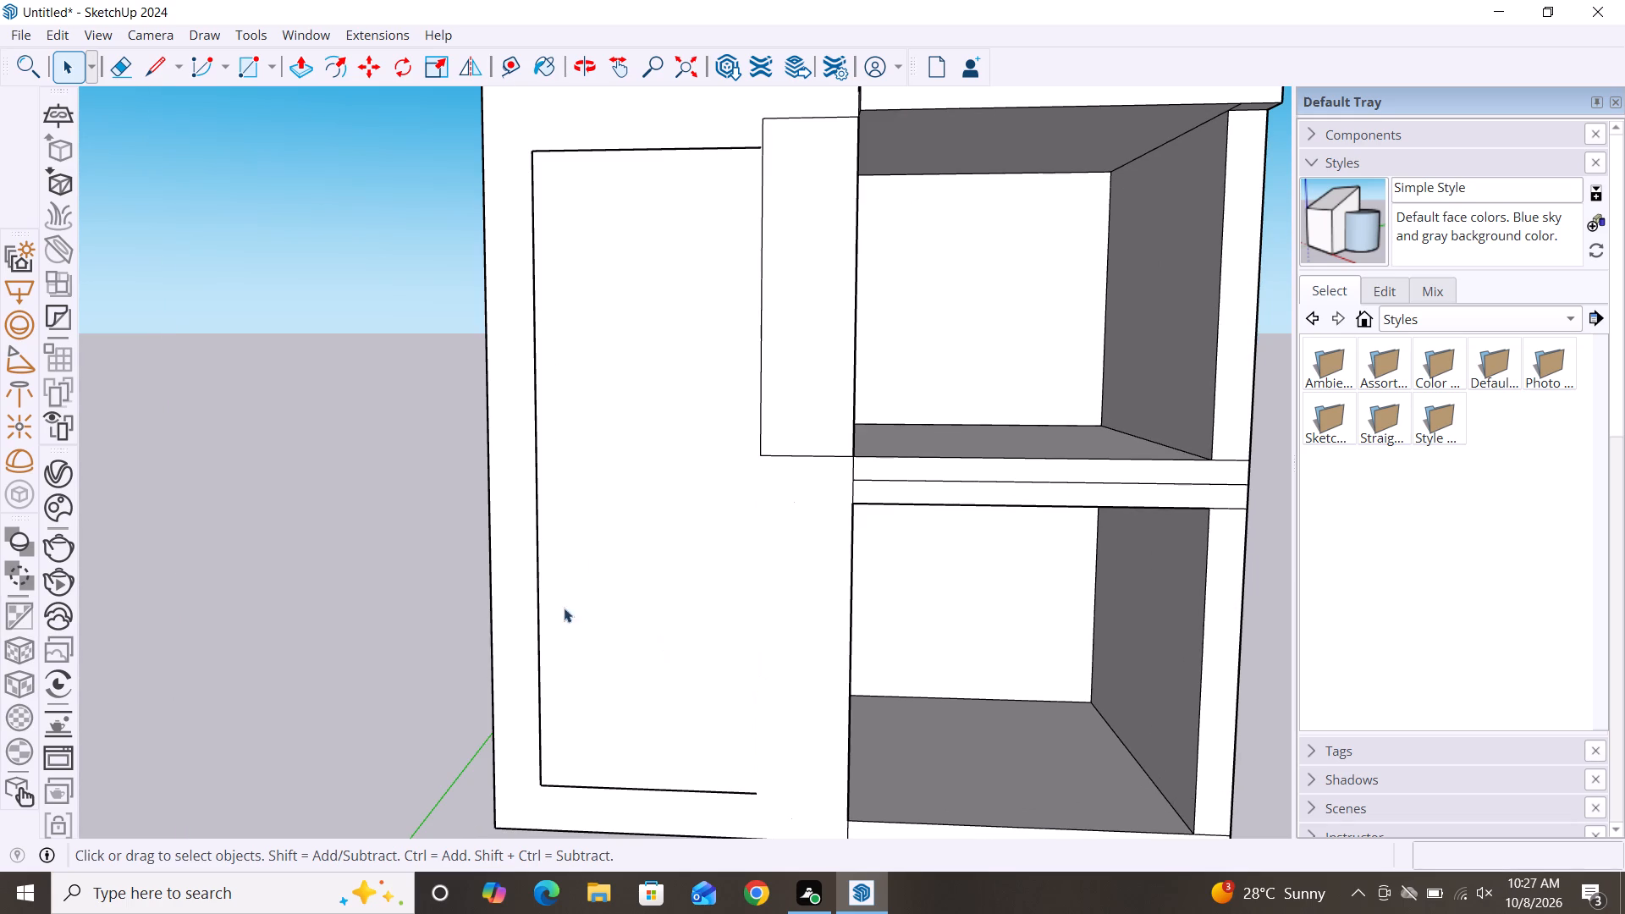
pyautogui.click(540, 662)
pyautogui.press('Delete')
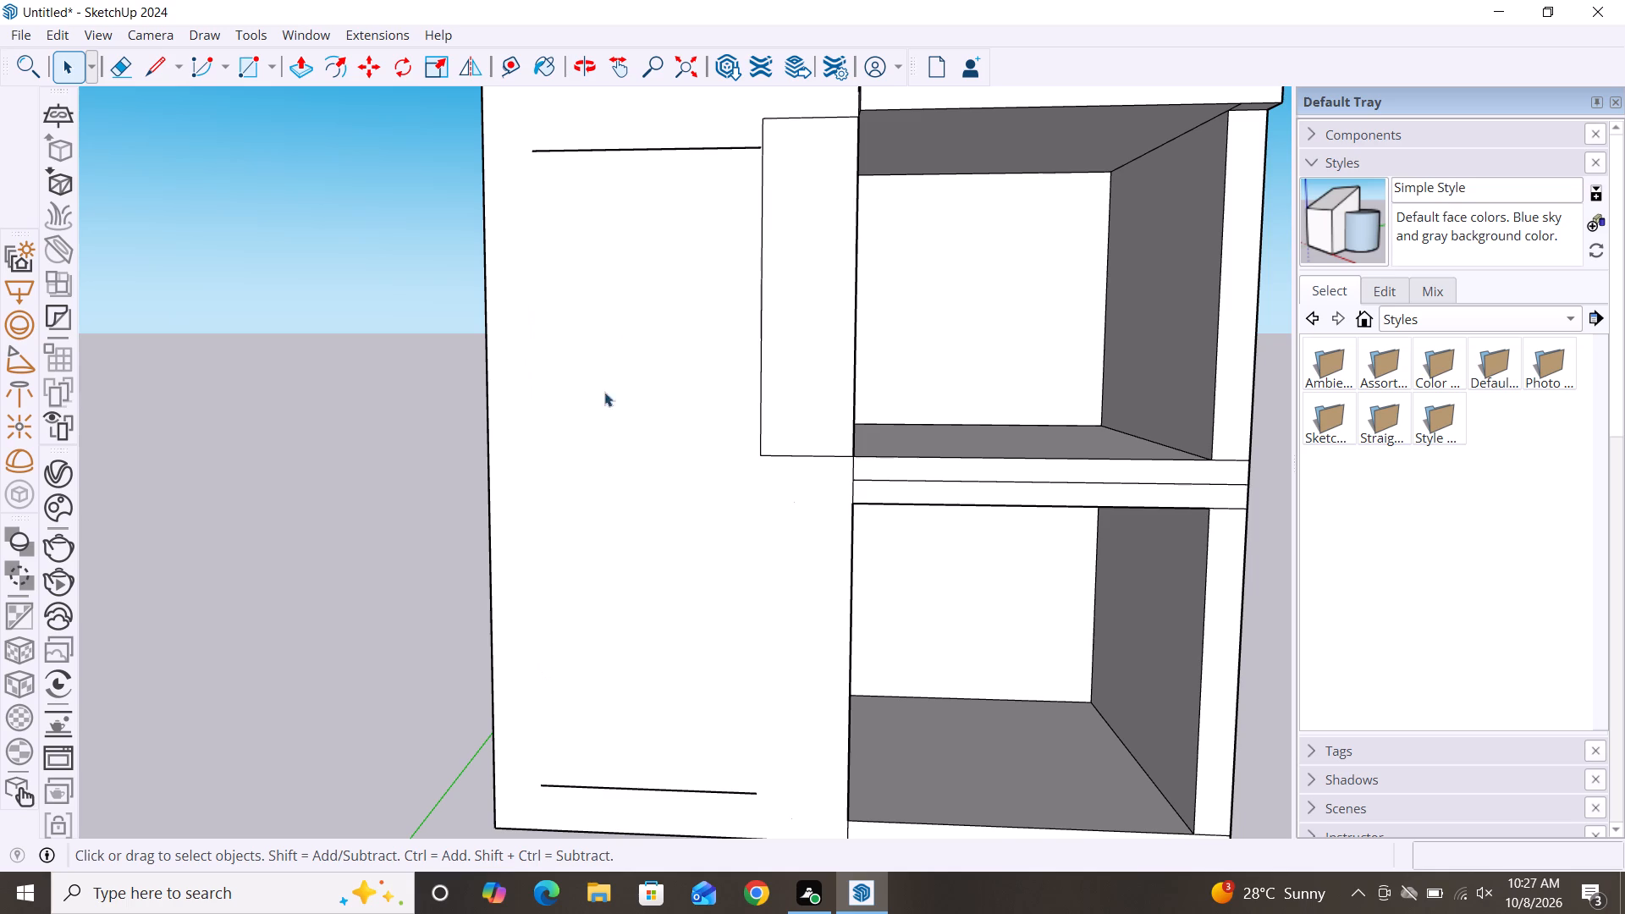
pyautogui.click(658, 147)
pyautogui.press('Delete')
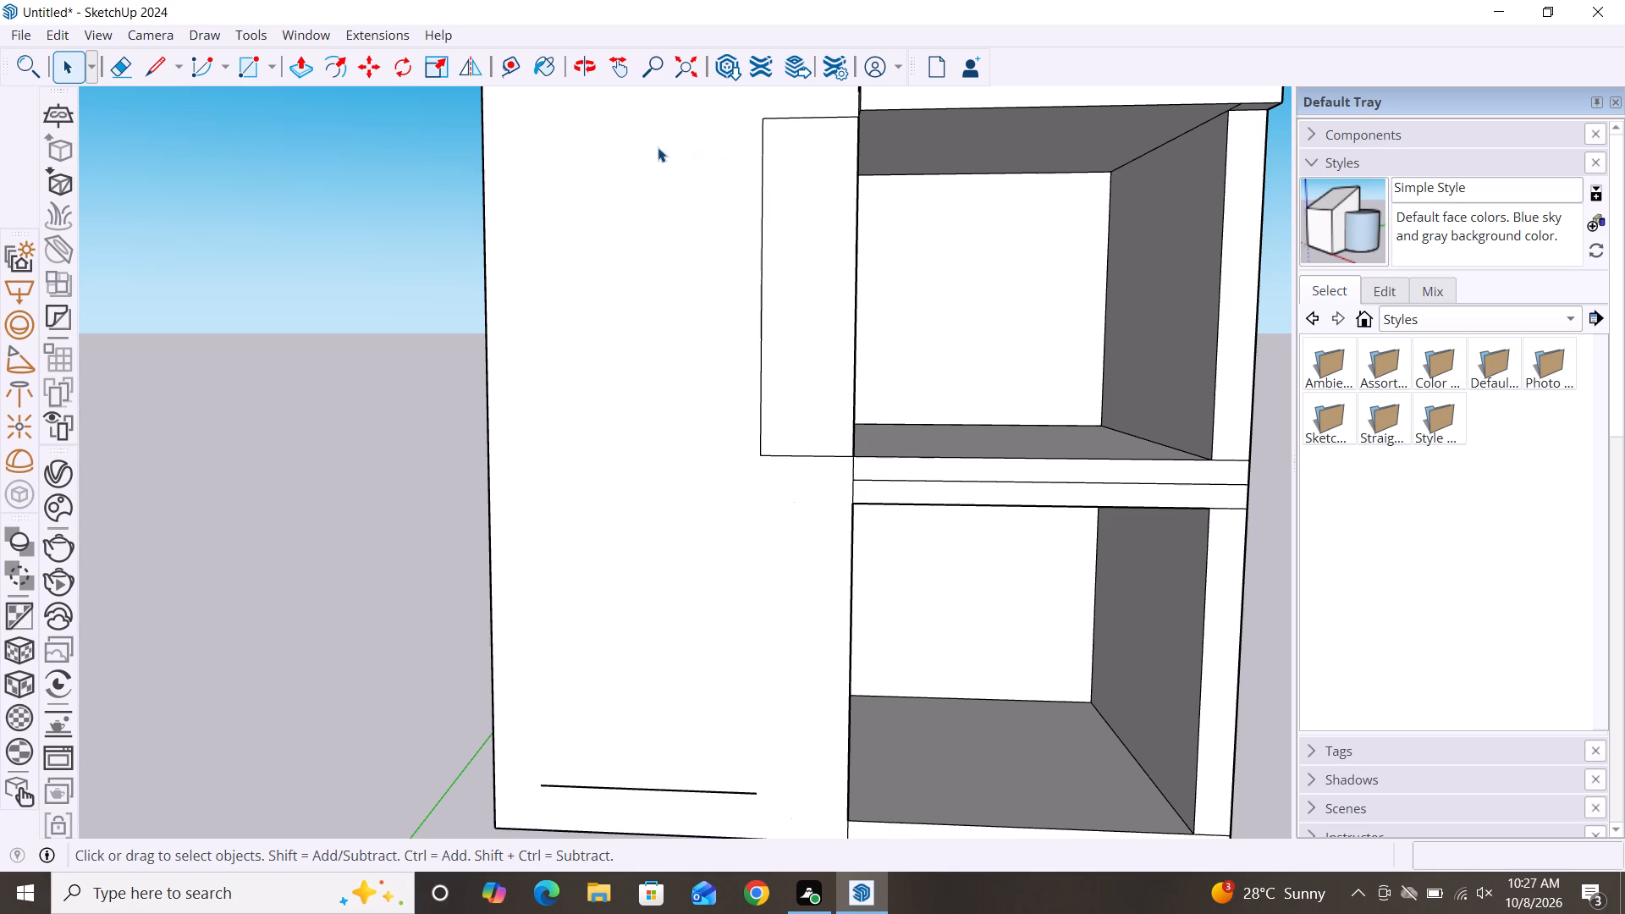
pyautogui.scroll(-3, 620, 195)
pyautogui.scroll(8, 611, 659)
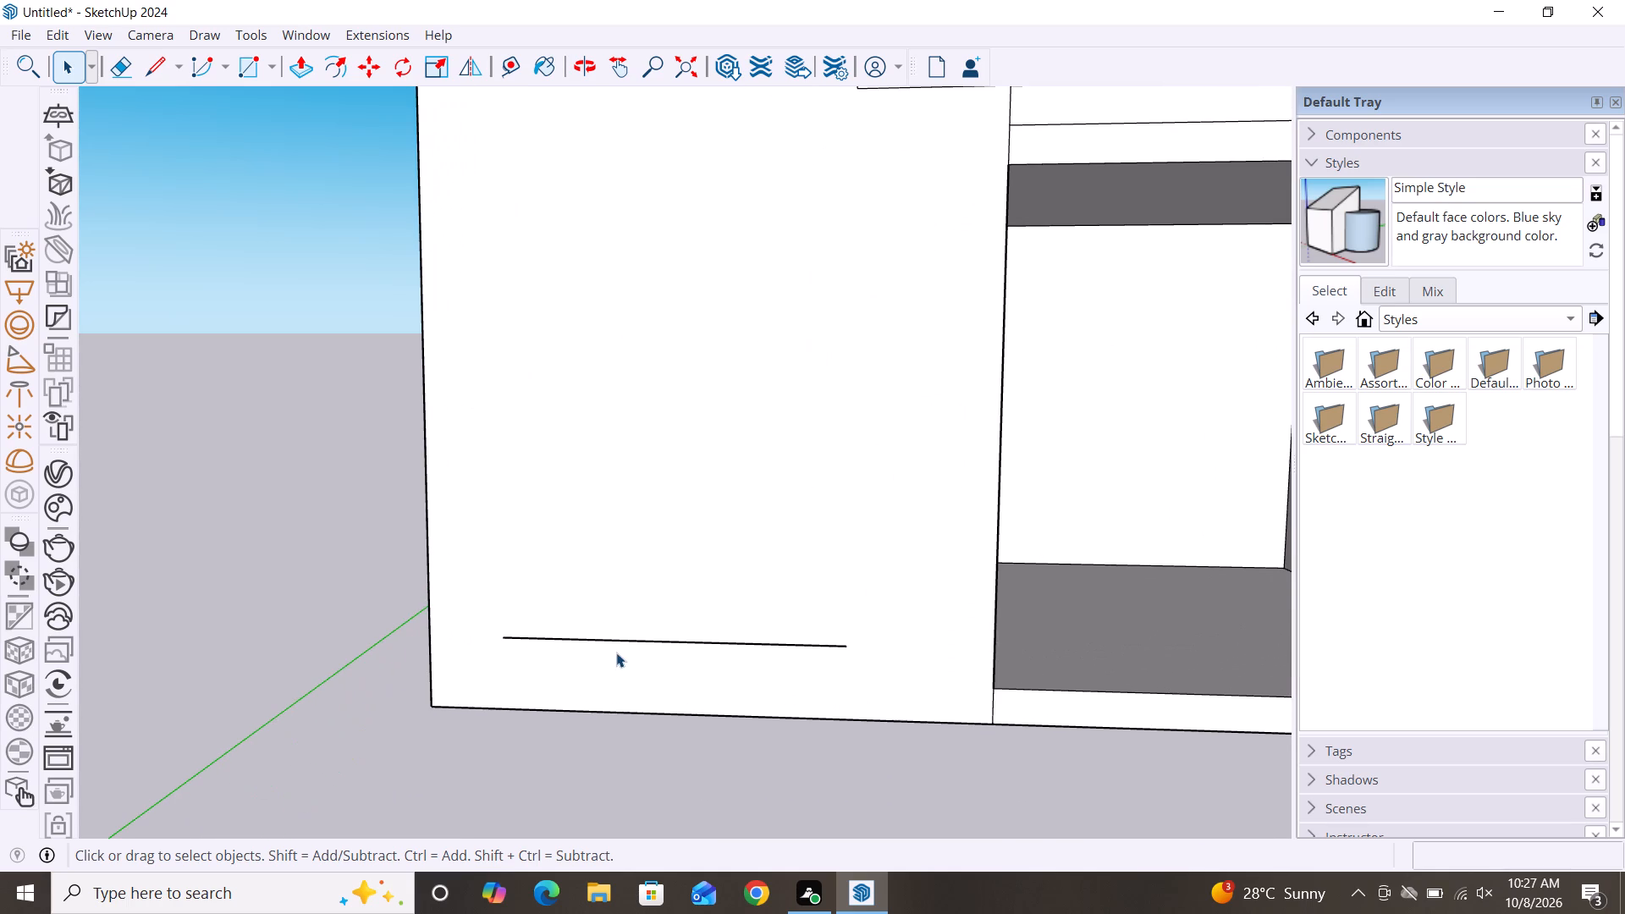
pyautogui.click(639, 638)
pyautogui.press('Delete')
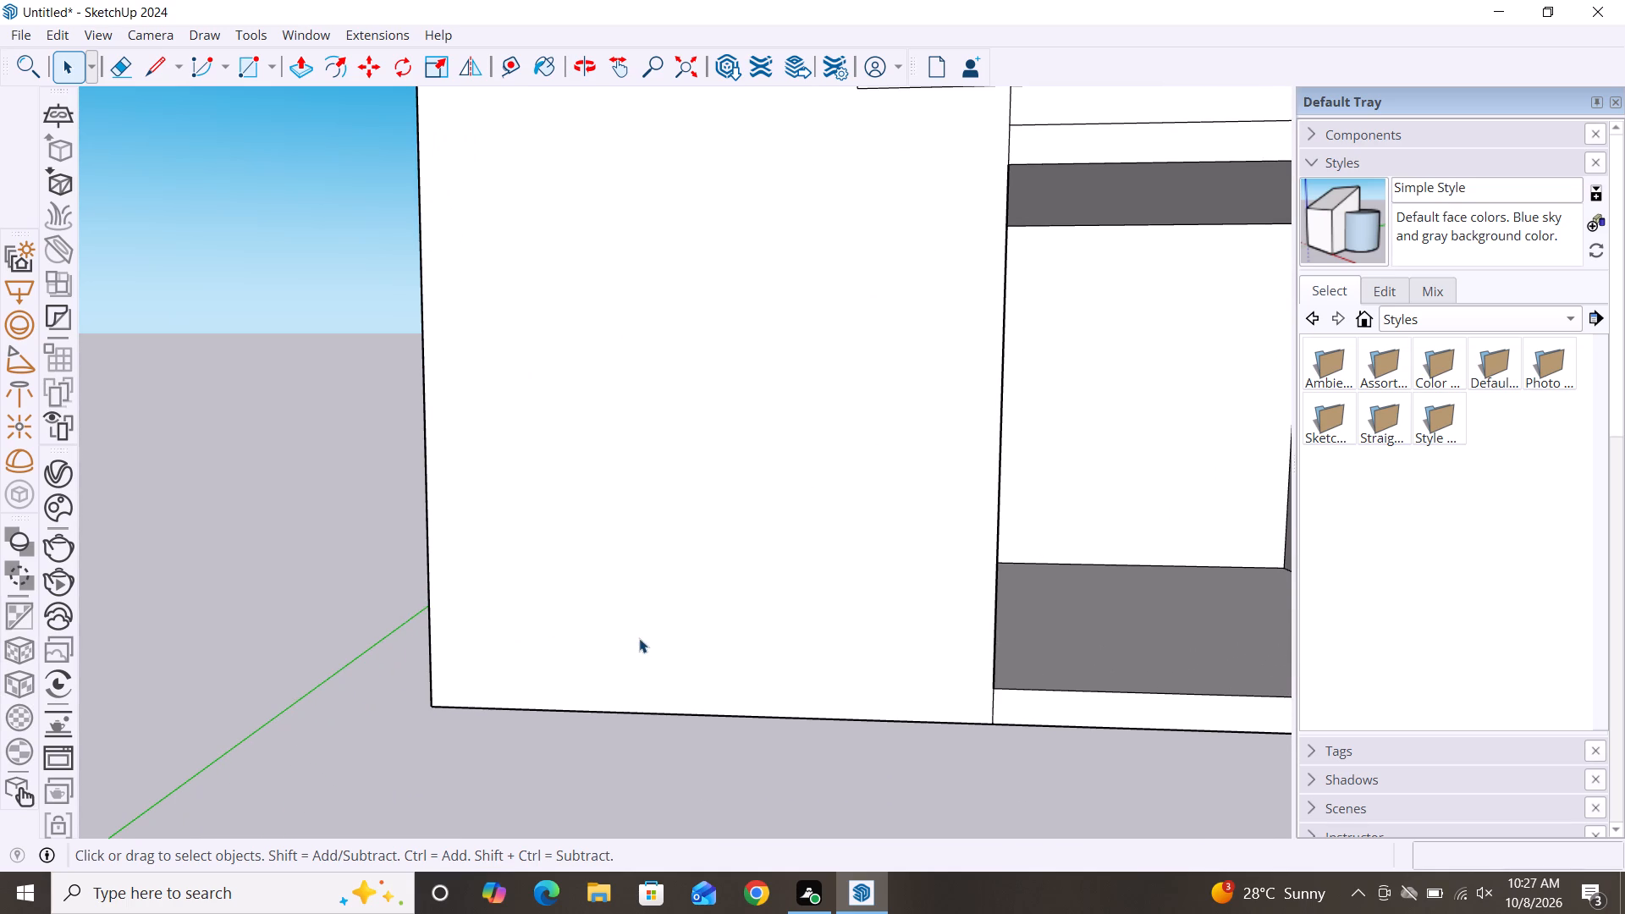
# Delete the smaller rectangle's outline on the panel front beside the upper module, including its leftover short edge segments.
pyautogui.scroll(-5, 639, 638)
pyautogui.scroll(-7, 763, 380)
pyautogui.scroll(6, 789, 161)
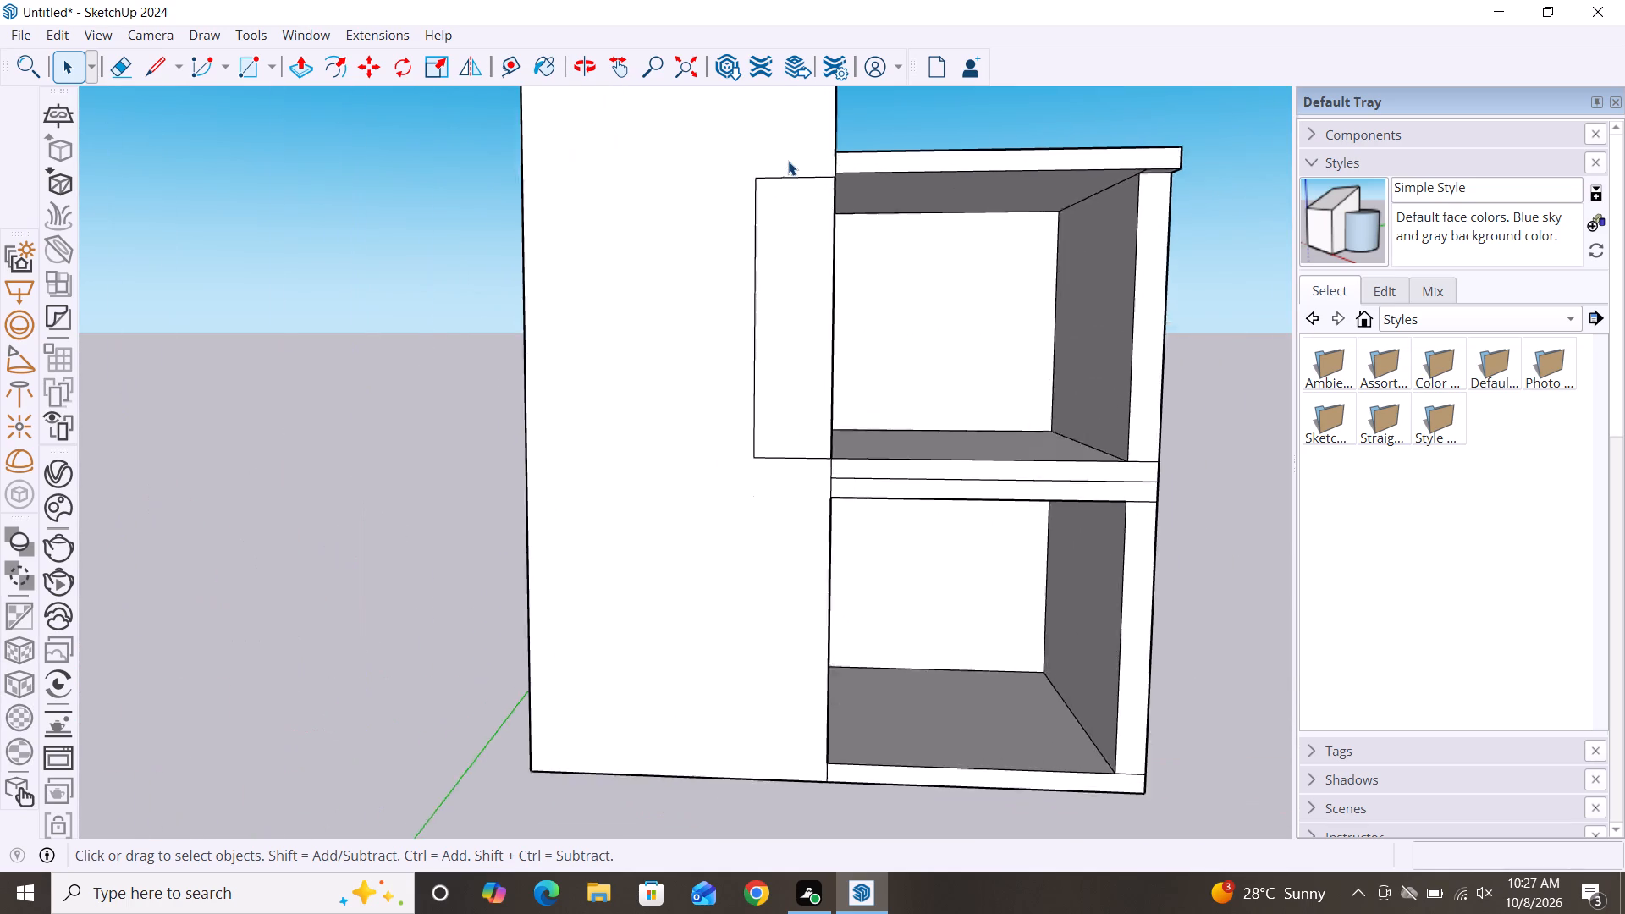
pyautogui.scroll(2, 788, 161)
pyautogui.click(795, 180)
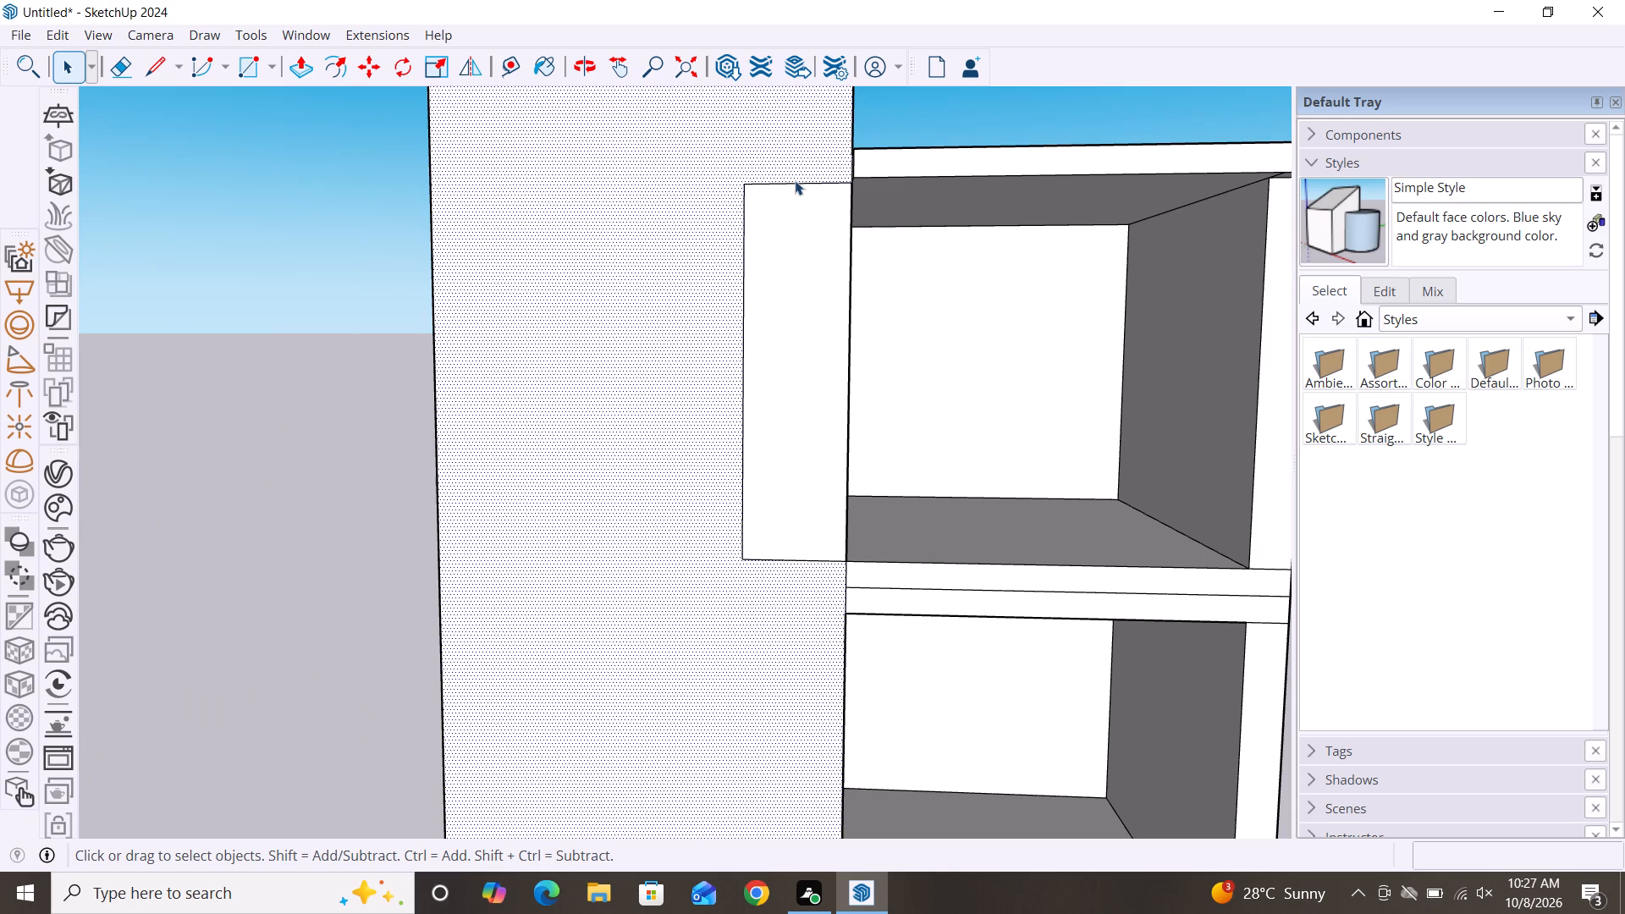
pyautogui.click(273, 465)
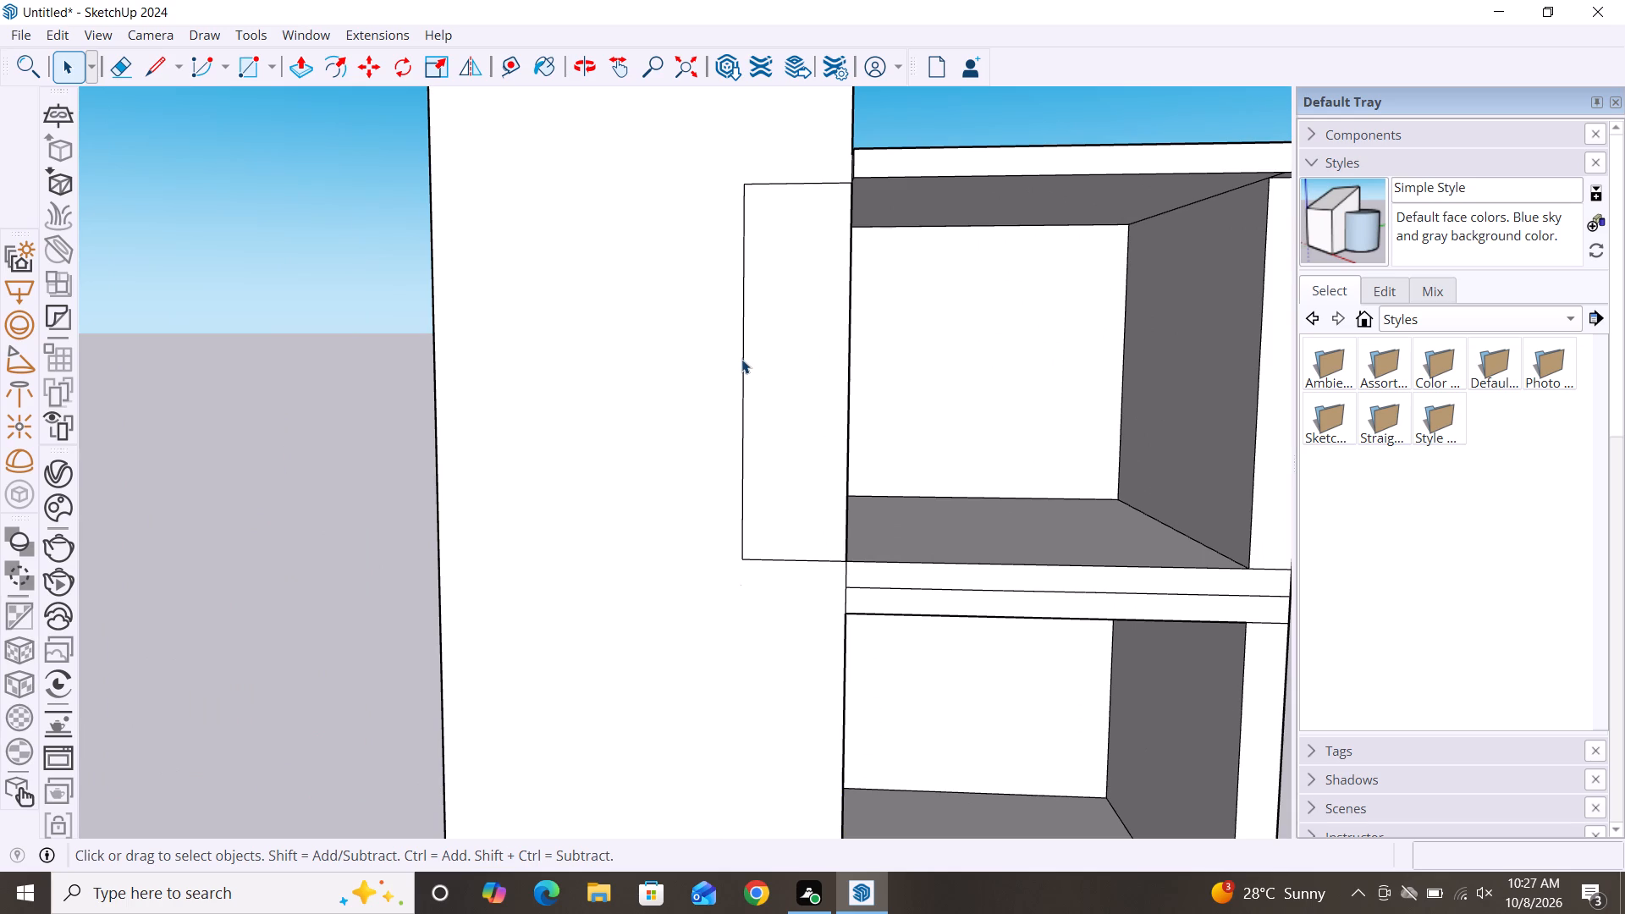
pyautogui.click(741, 359)
pyautogui.press('Delete')
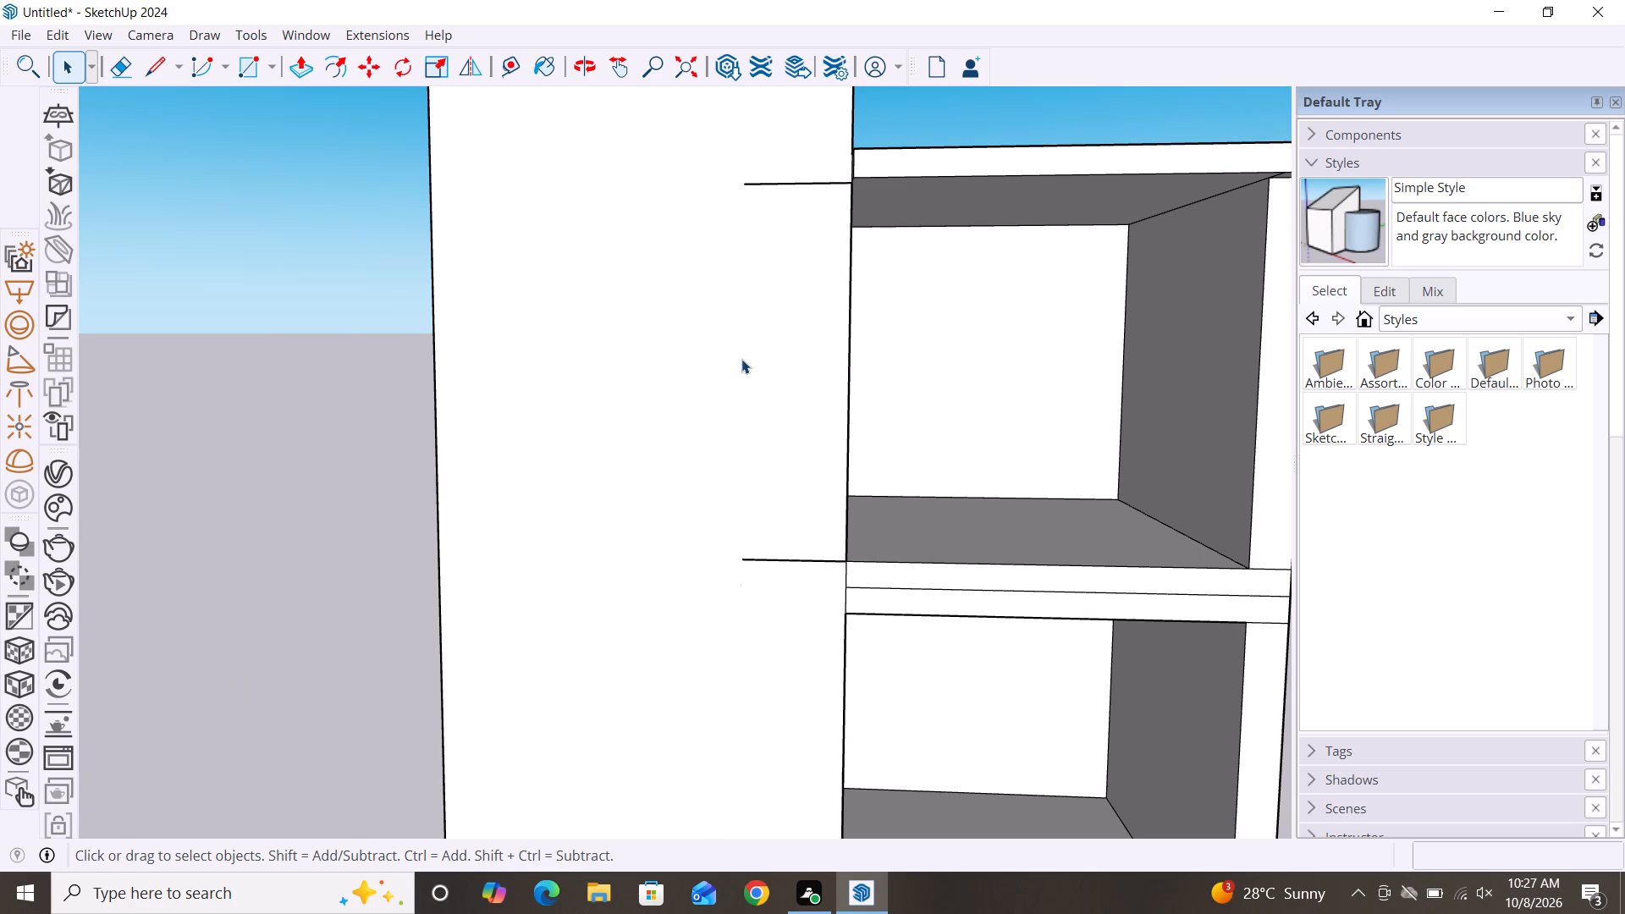
pyautogui.click(819, 561)
pyautogui.press('Delete')
pyautogui.click(802, 181)
pyautogui.press('Delete')
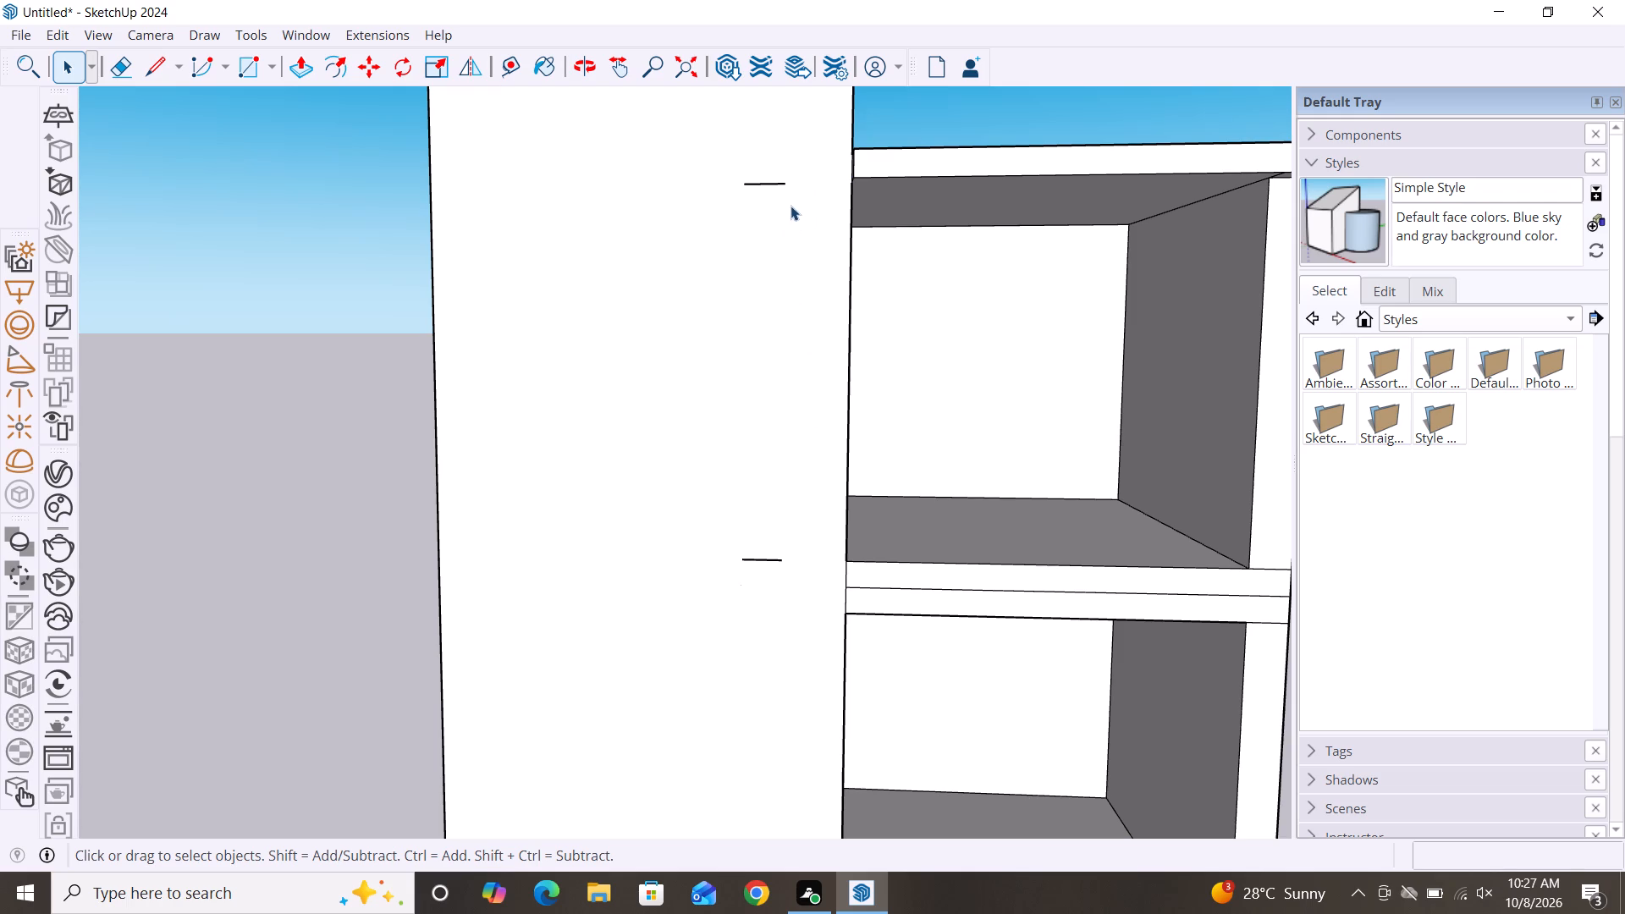
pyautogui.click(779, 184)
pyautogui.press('Delete')
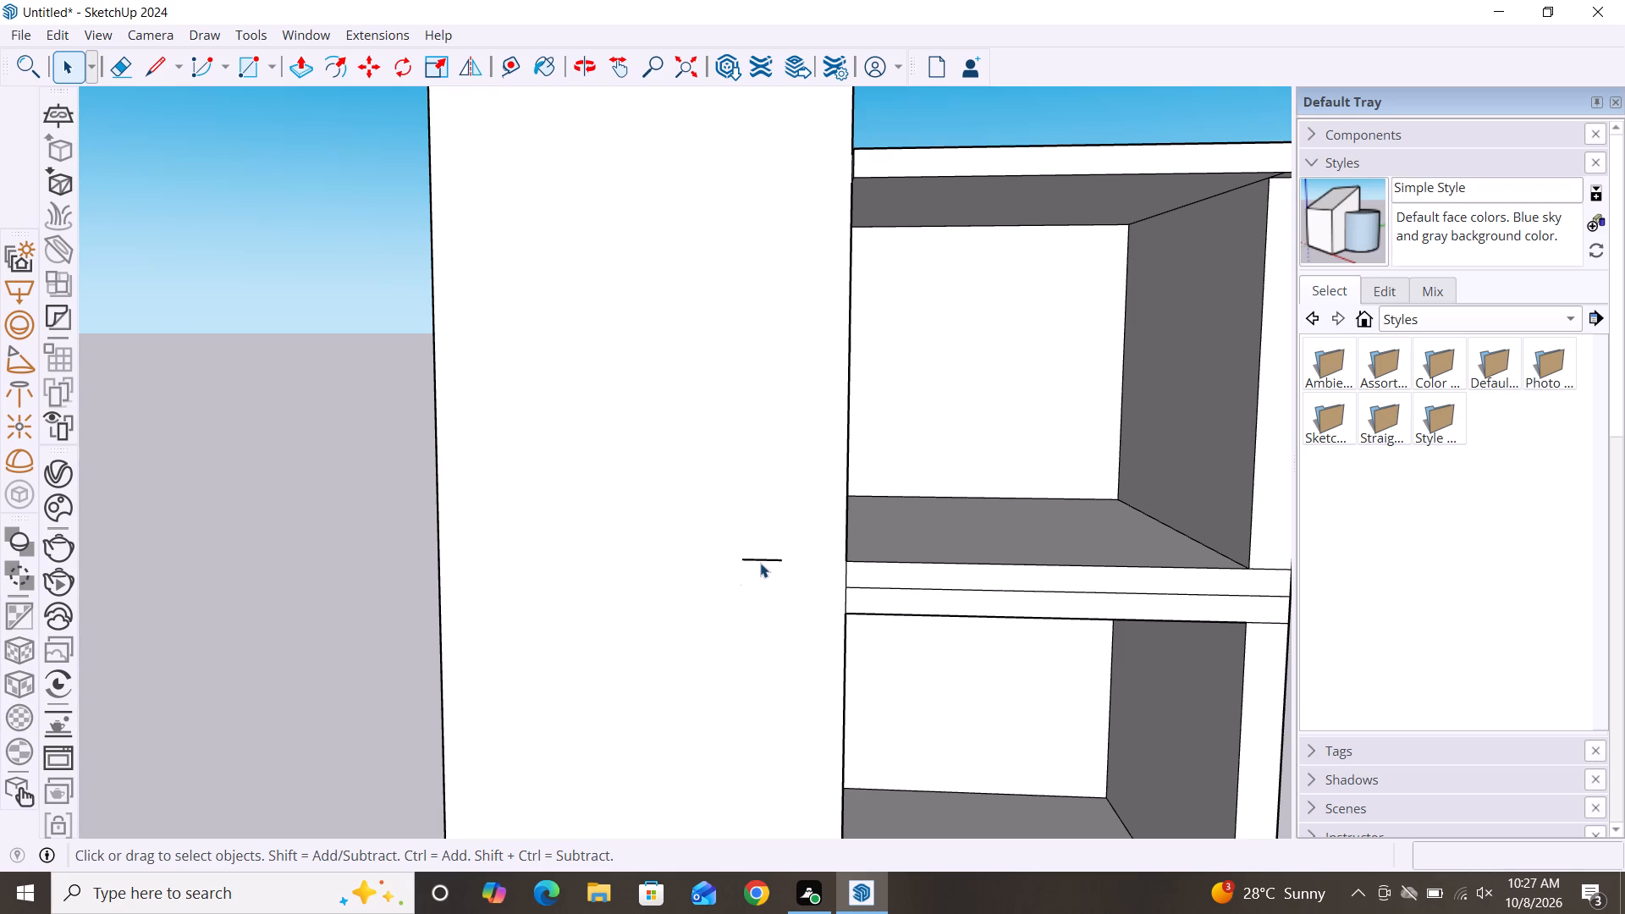
pyautogui.click(760, 563)
pyautogui.press('Delete')
# Draw a tall rectangle about 5' 1 1/8" by 17' 9 1/2" on the blank front face of the side panel.
pyautogui.scroll(-12, 454, 504)
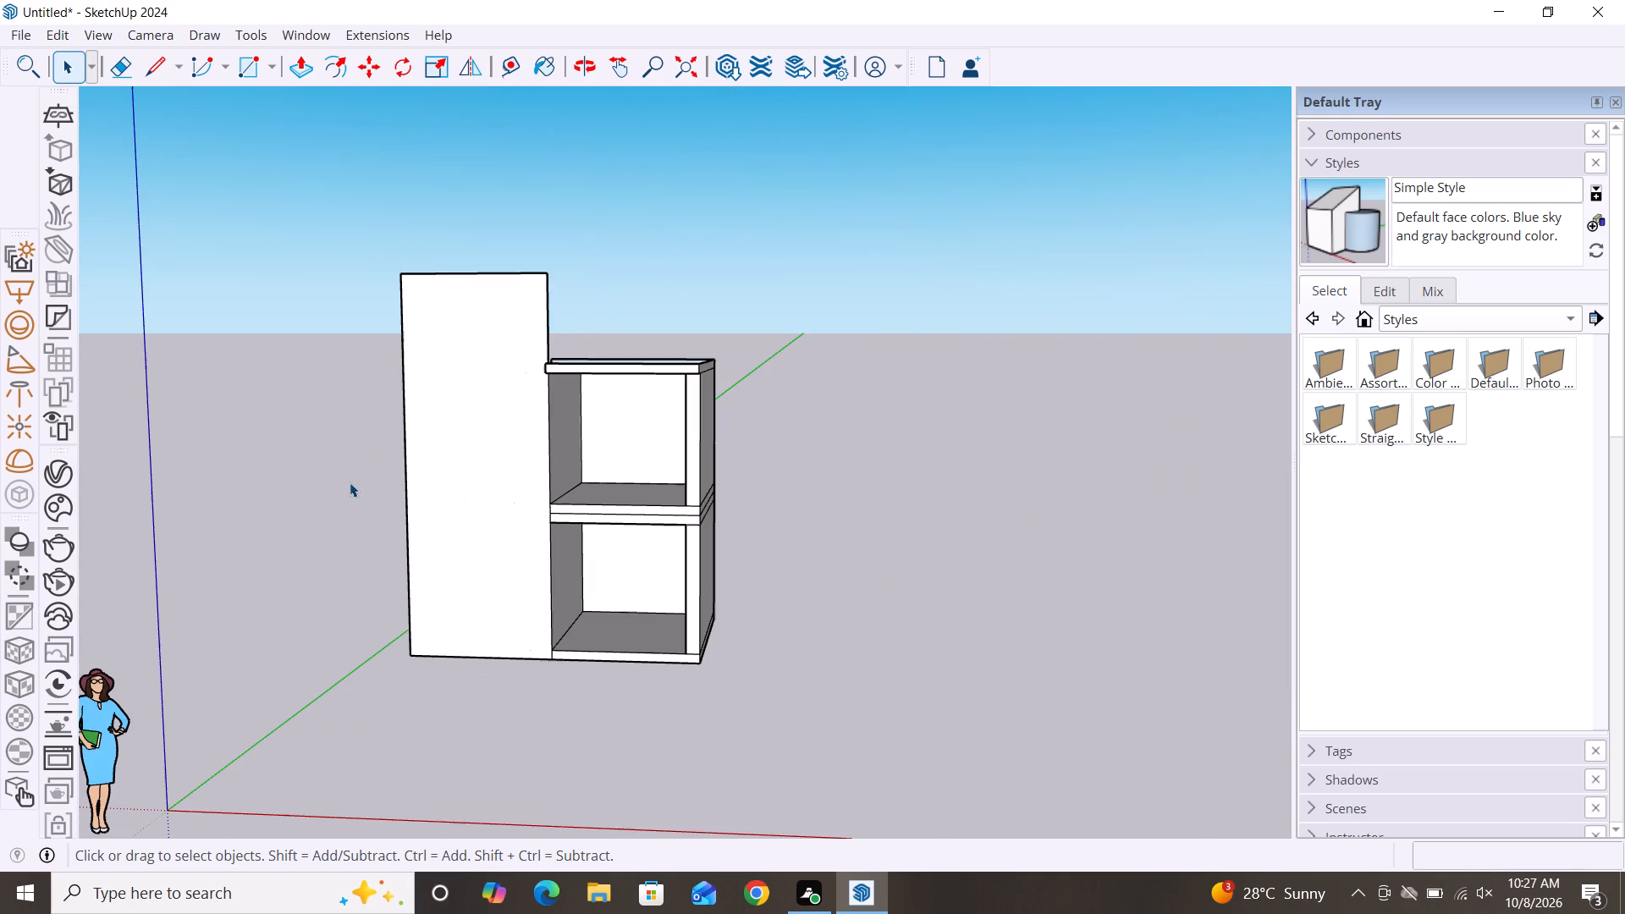
pyautogui.scroll(5, 515, 481)
pyautogui.scroll(-2, 515, 481)
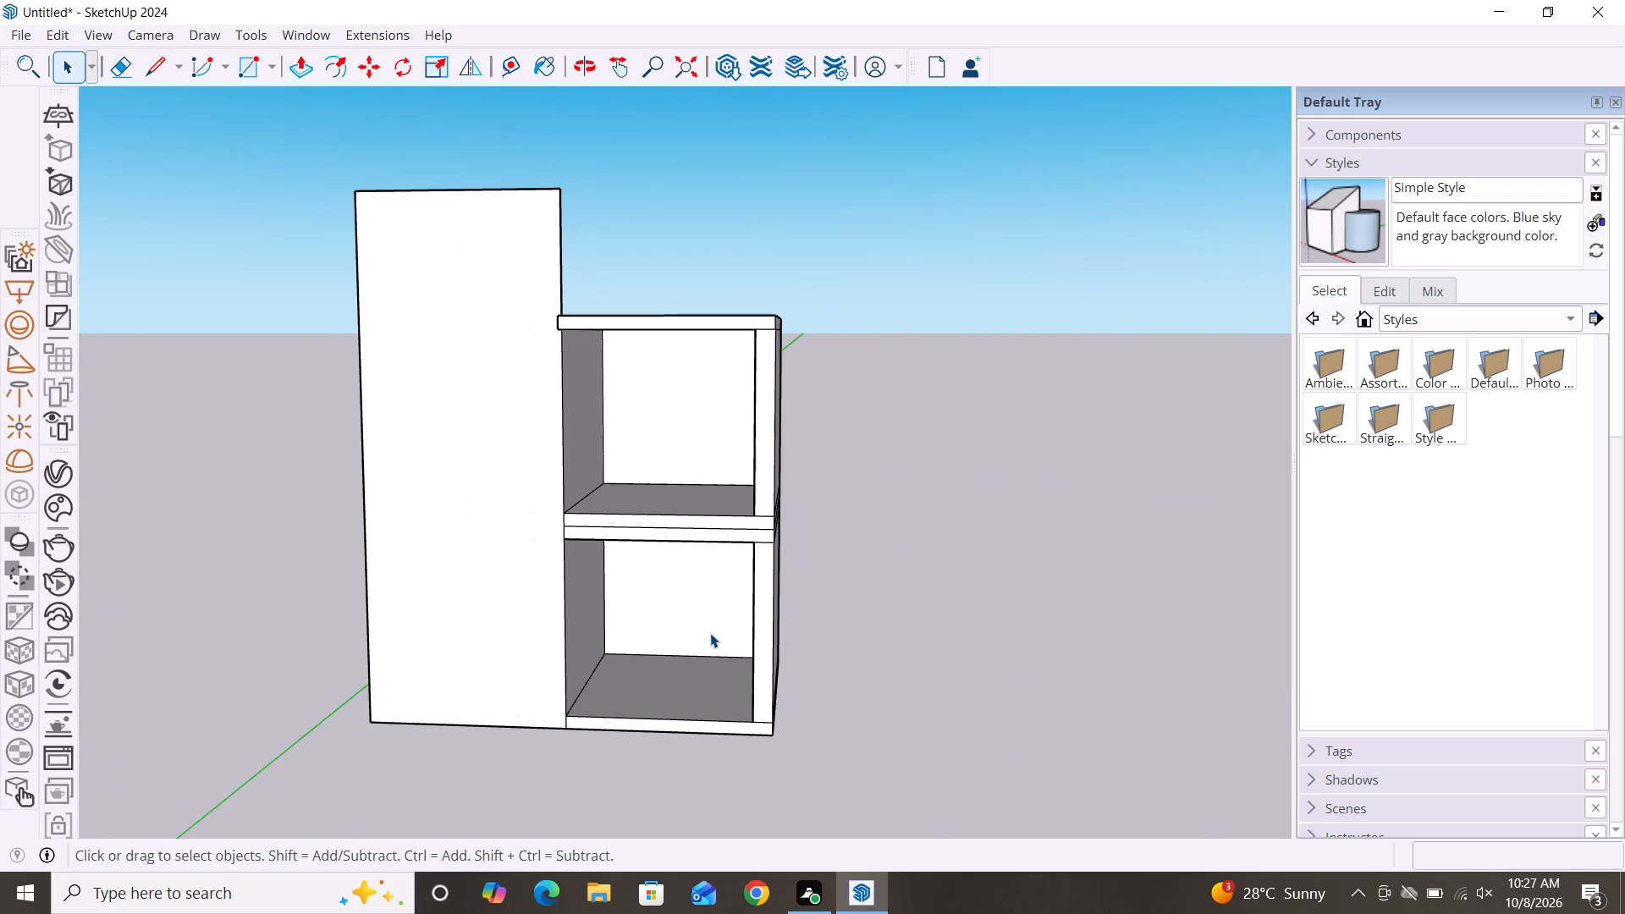
pyautogui.moveTo(770, 672); pyautogui.dragTo(872, 668, button='middle')
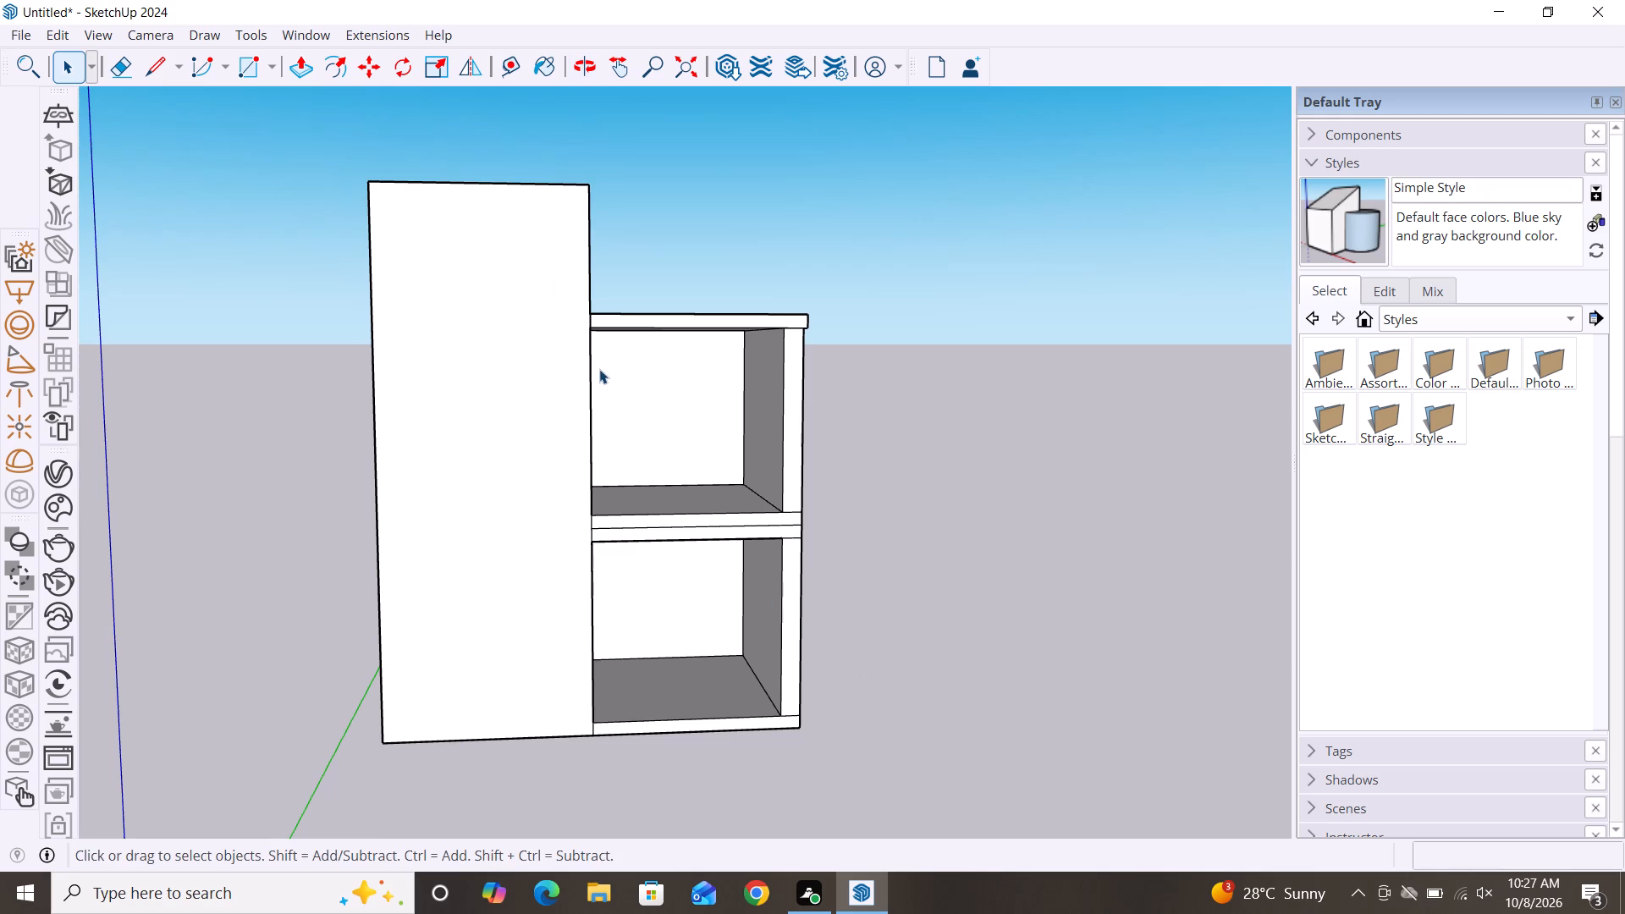
pyautogui.scroll(4, 599, 356)
pyautogui.scroll(-3, 613, 333)
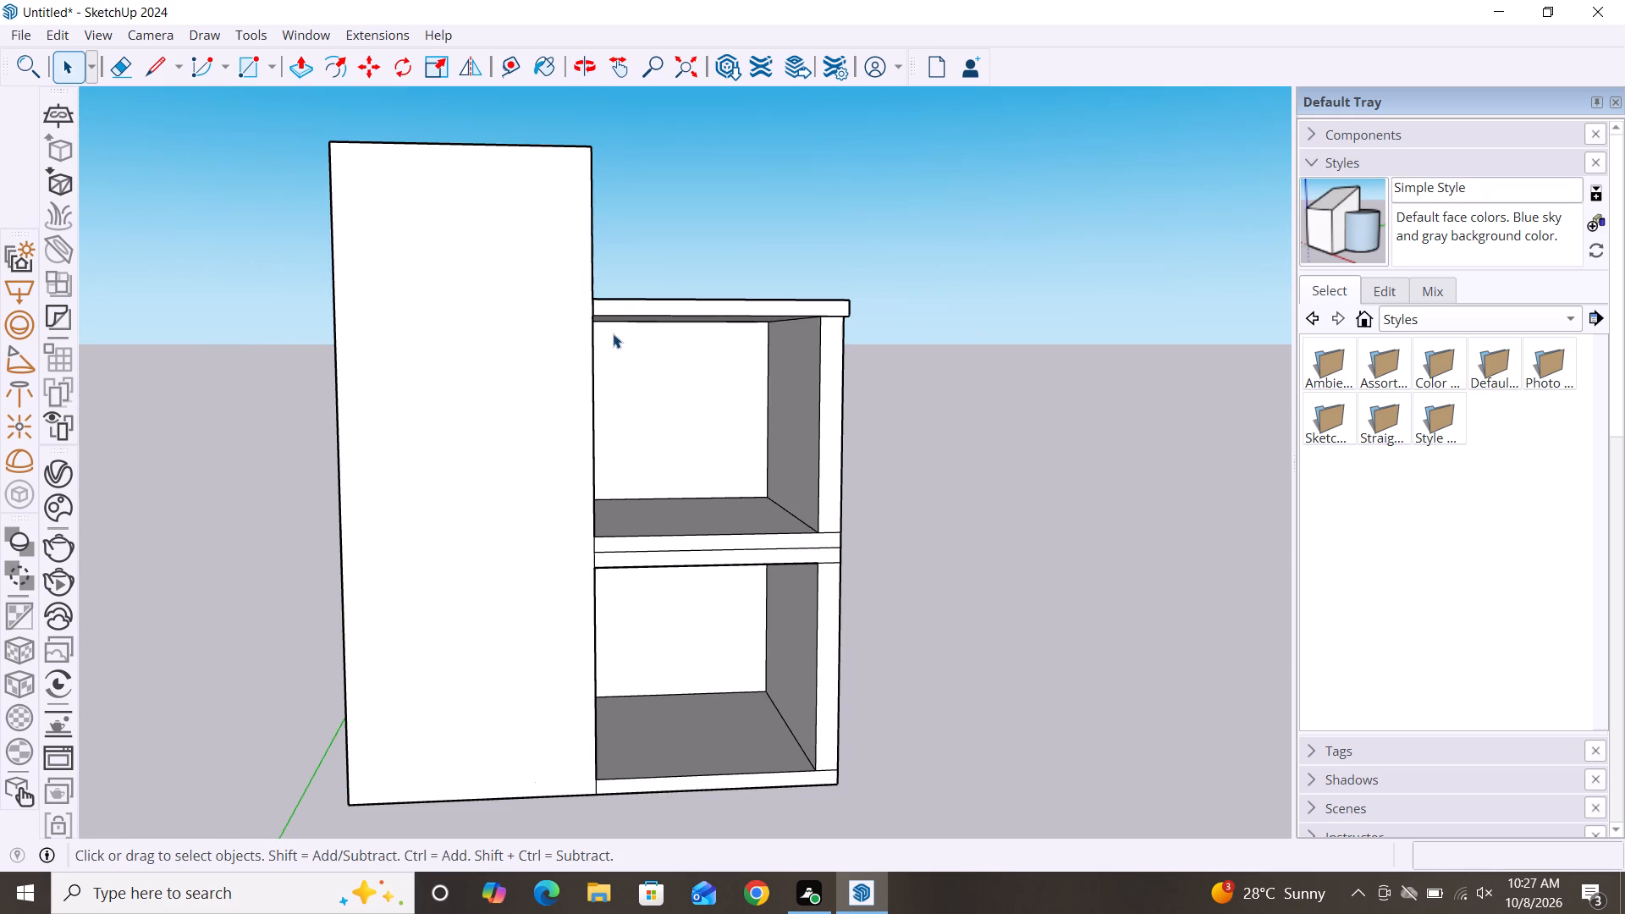
pyautogui.scroll(-4, 894, 241)
pyautogui.moveTo(847, 564); pyautogui.dragTo(790, 608, button='middle')
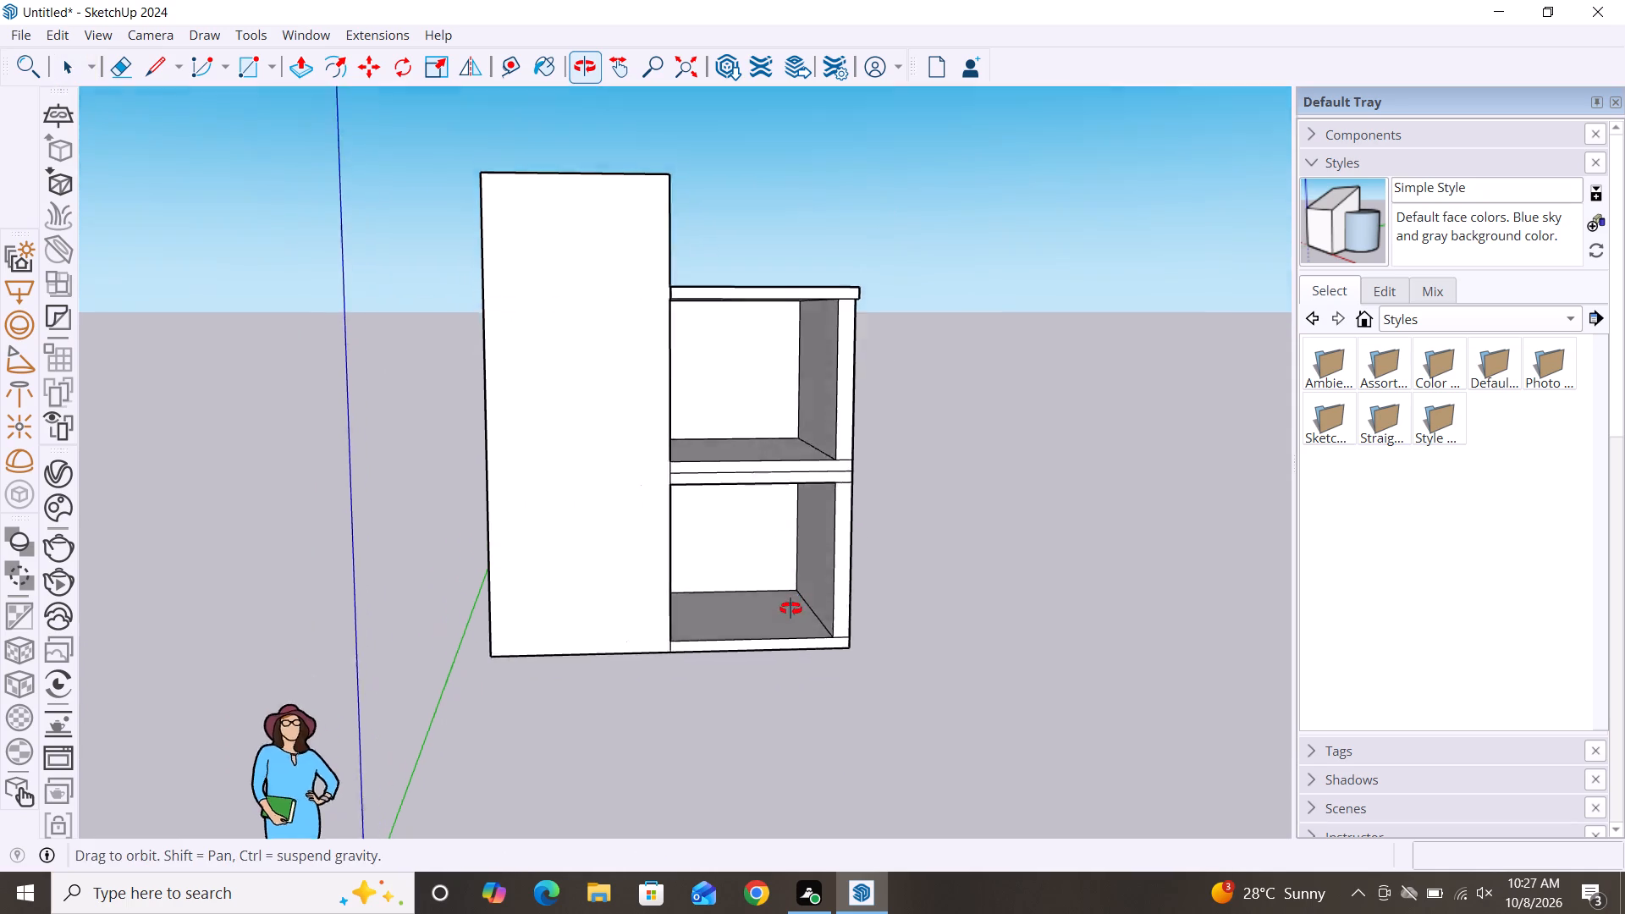
pyautogui.moveTo(790, 608); pyautogui.dragTo(779, 608, button='middle')
pyautogui.press('r')
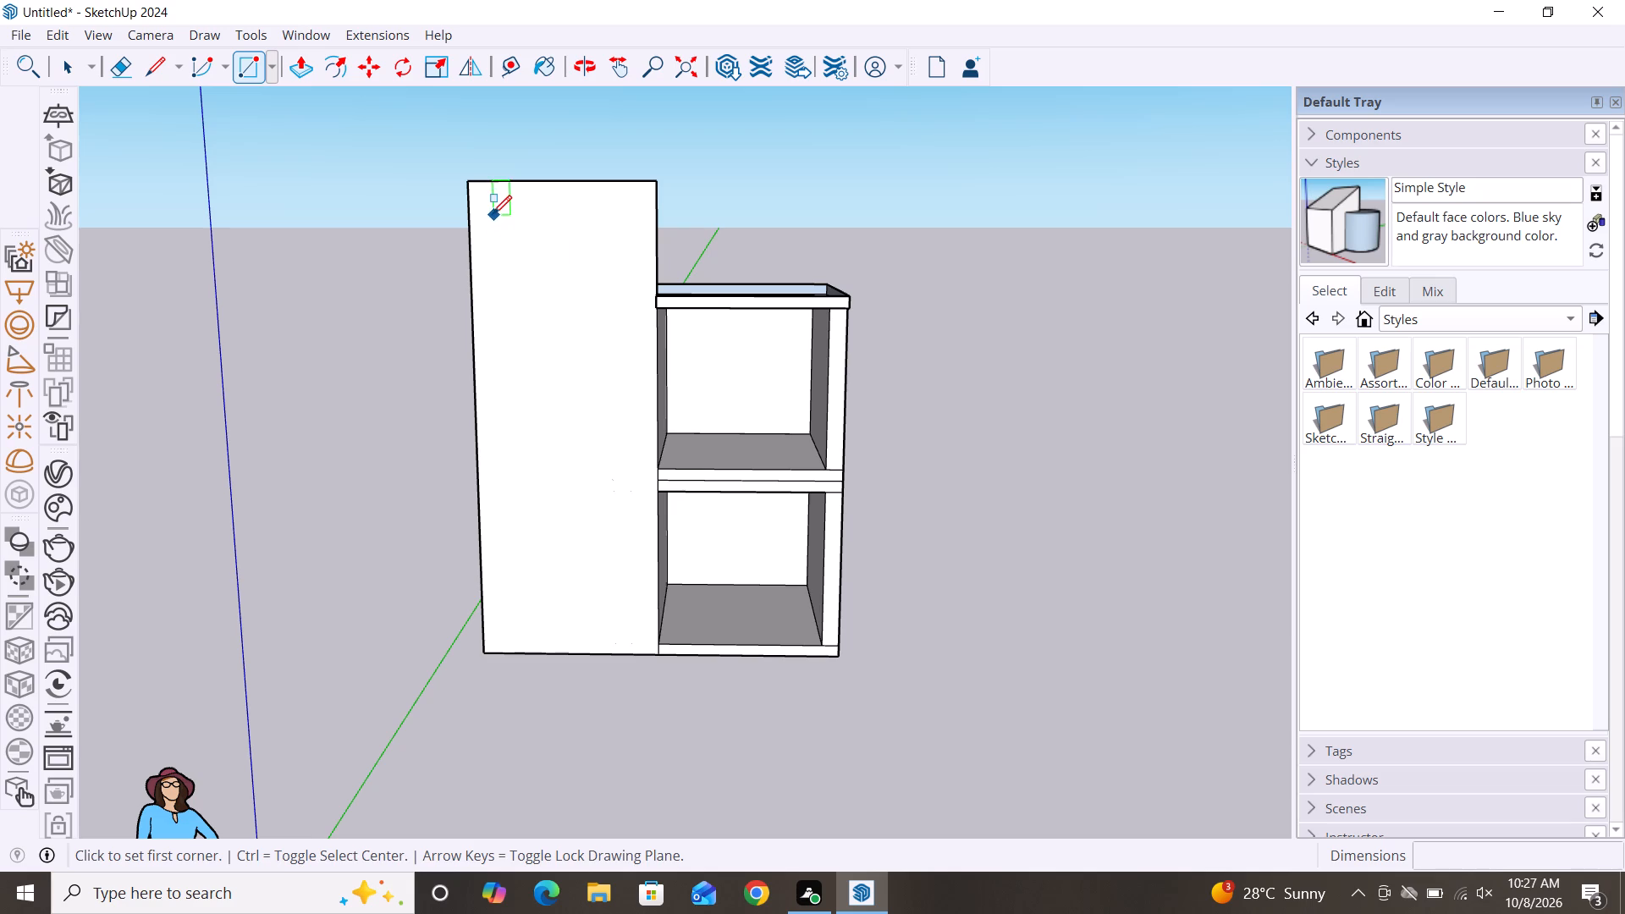
pyautogui.click(493, 214)
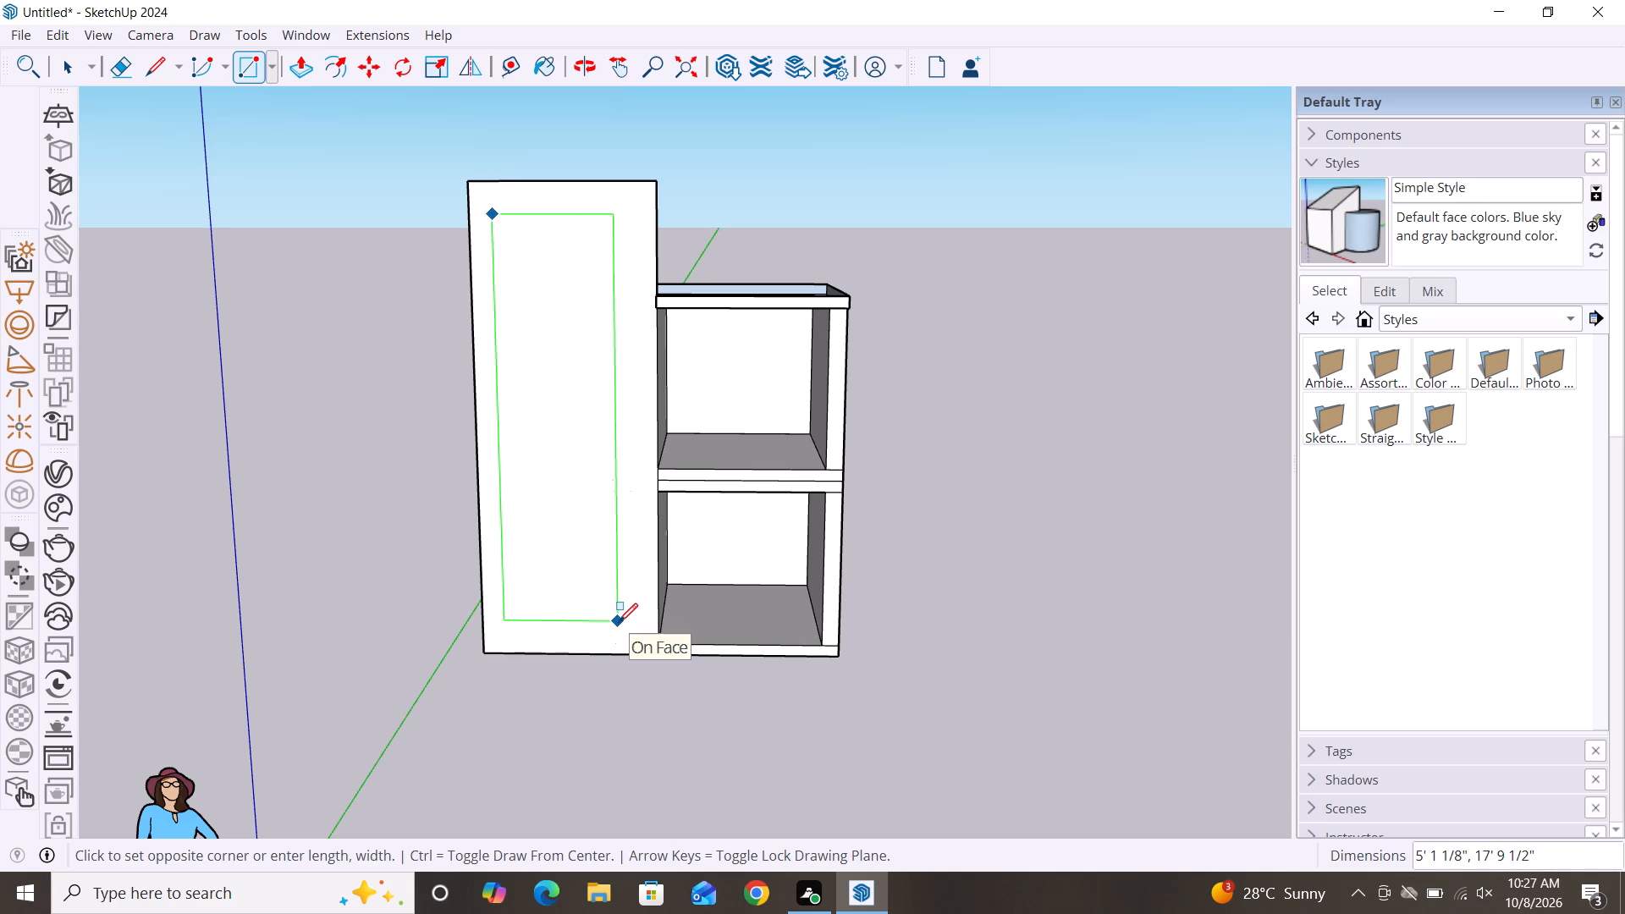
pyautogui.click(619, 622)
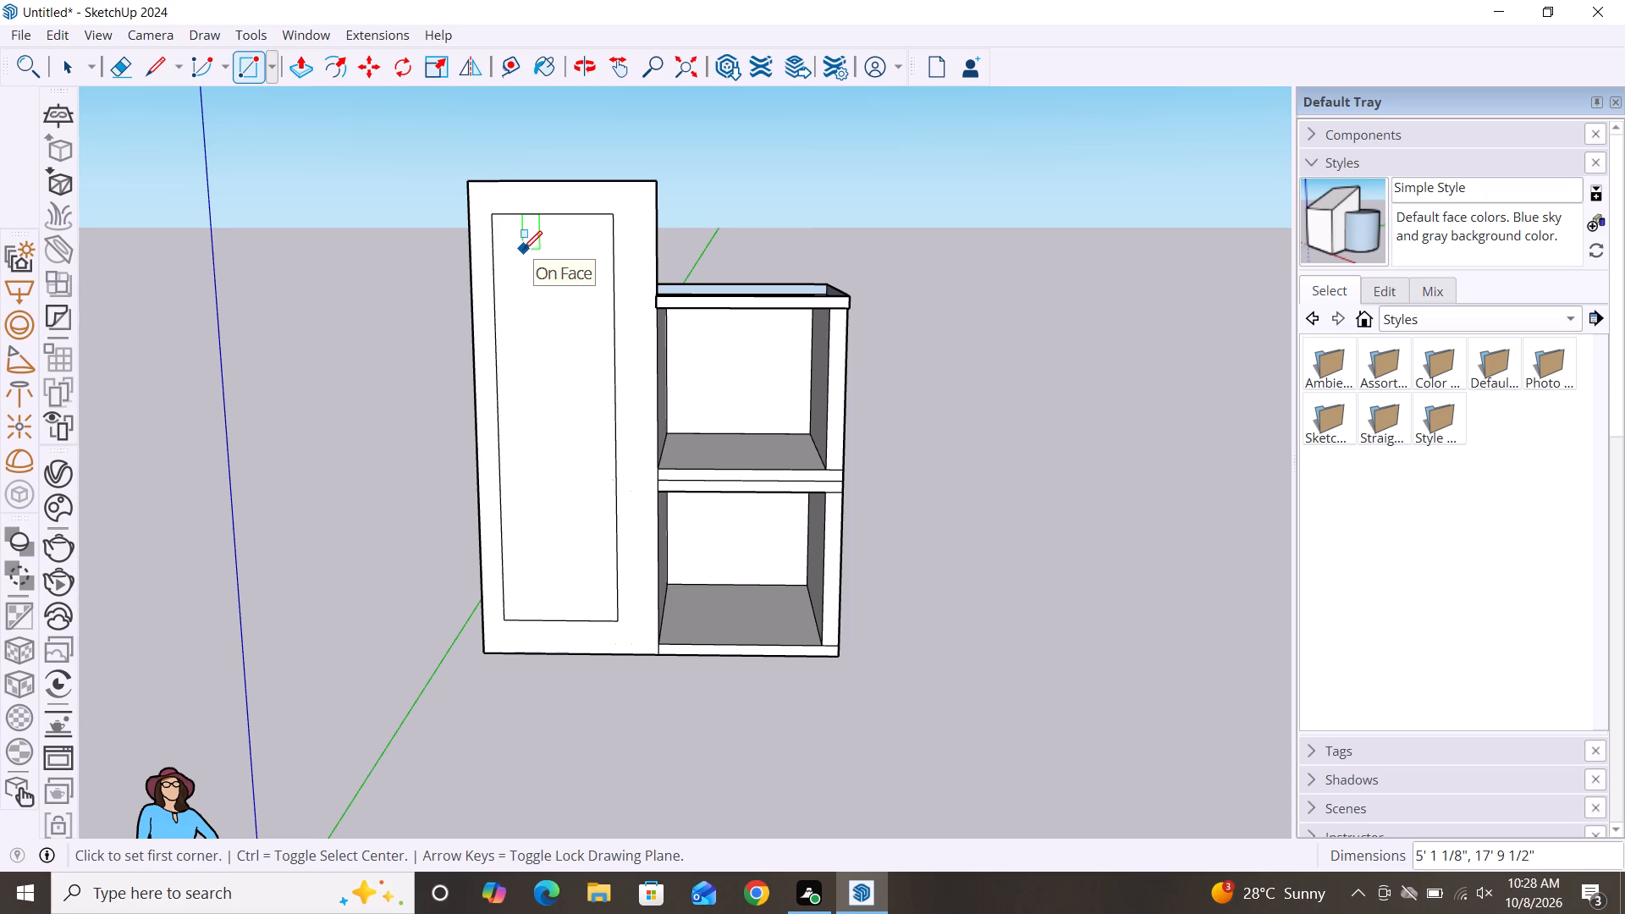
# Draw a narrower rectangle about 2' 3 7/8" by 15' 6 5/8" inside the tall rectangle on the panel front.
pyautogui.click(523, 250)
pyautogui.press('Escape')
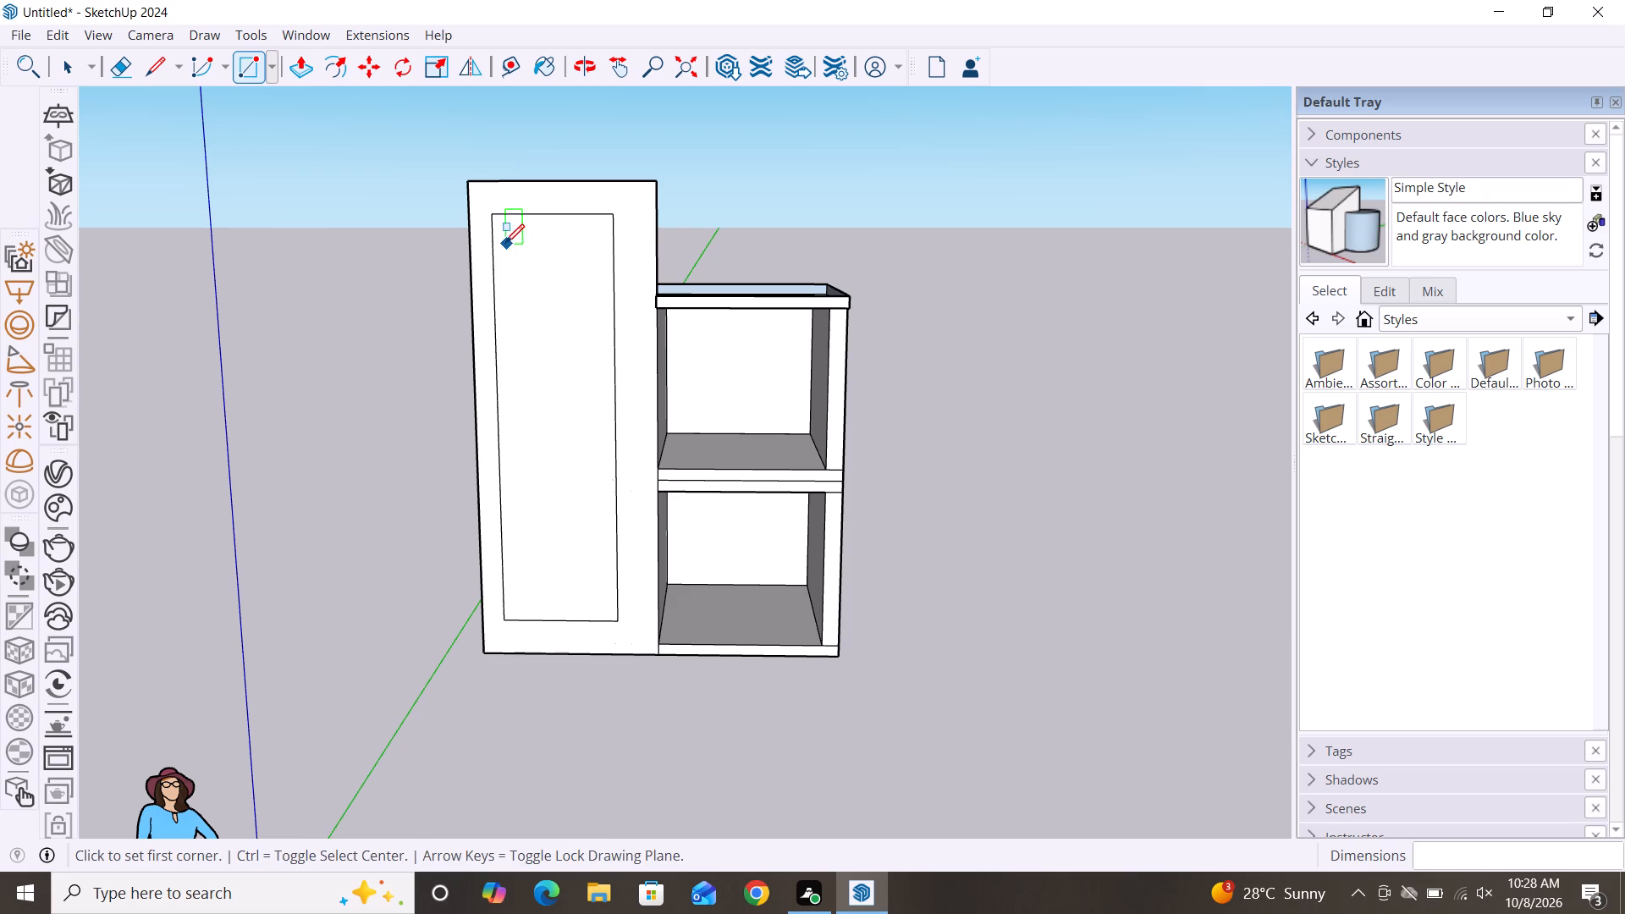
pyautogui.click(513, 242)
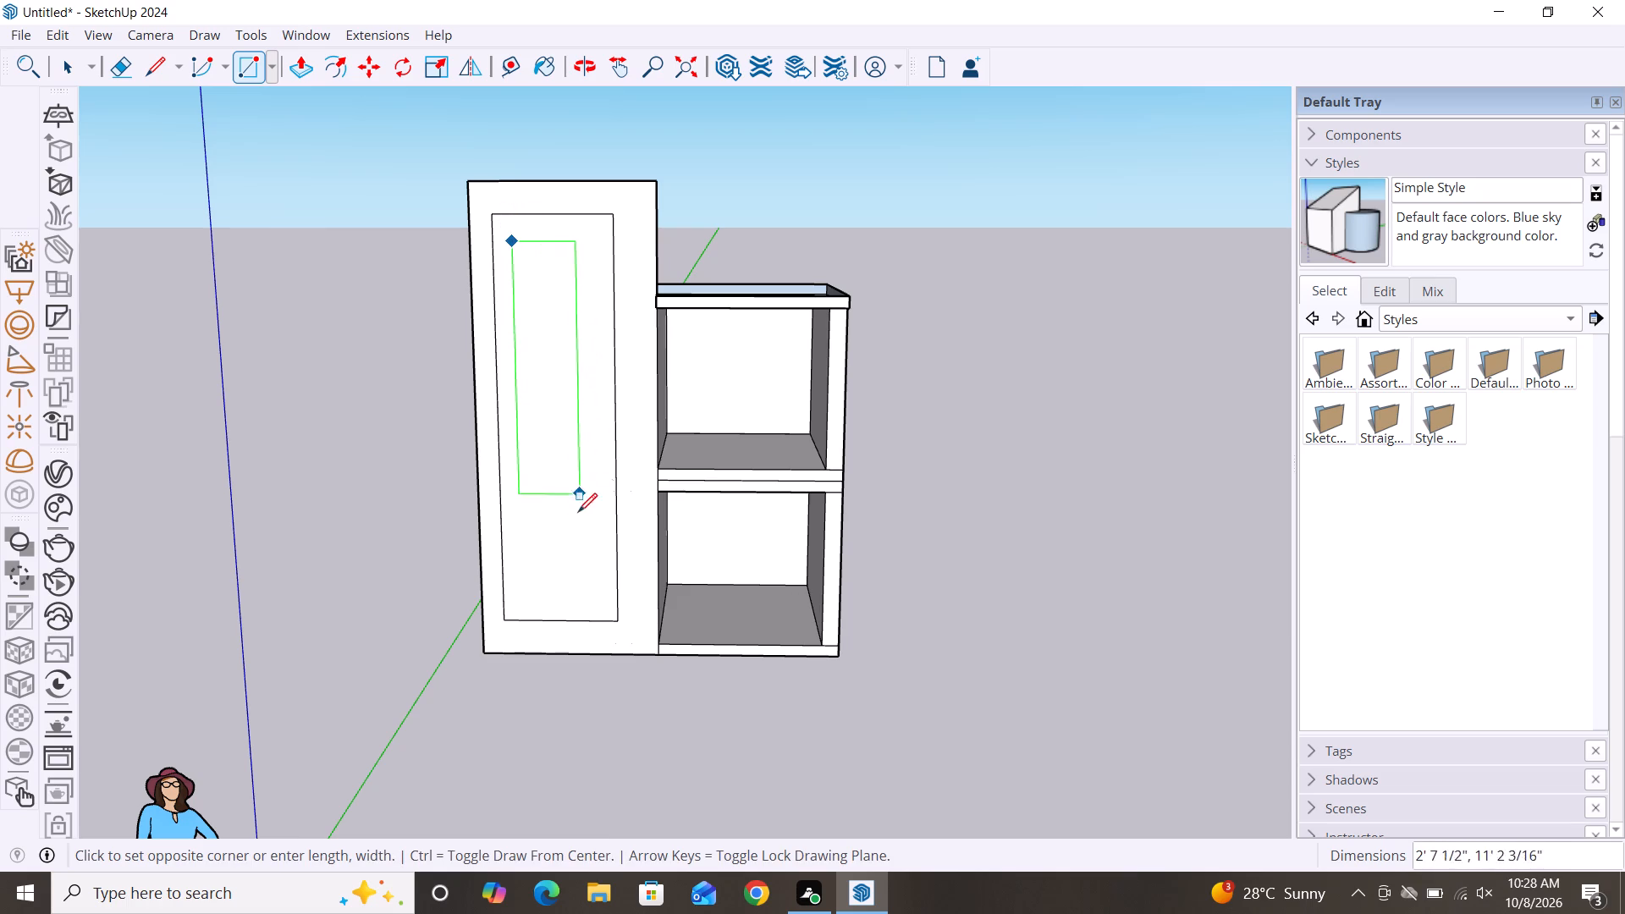
pyautogui.click(574, 597)
pyautogui.press('space')
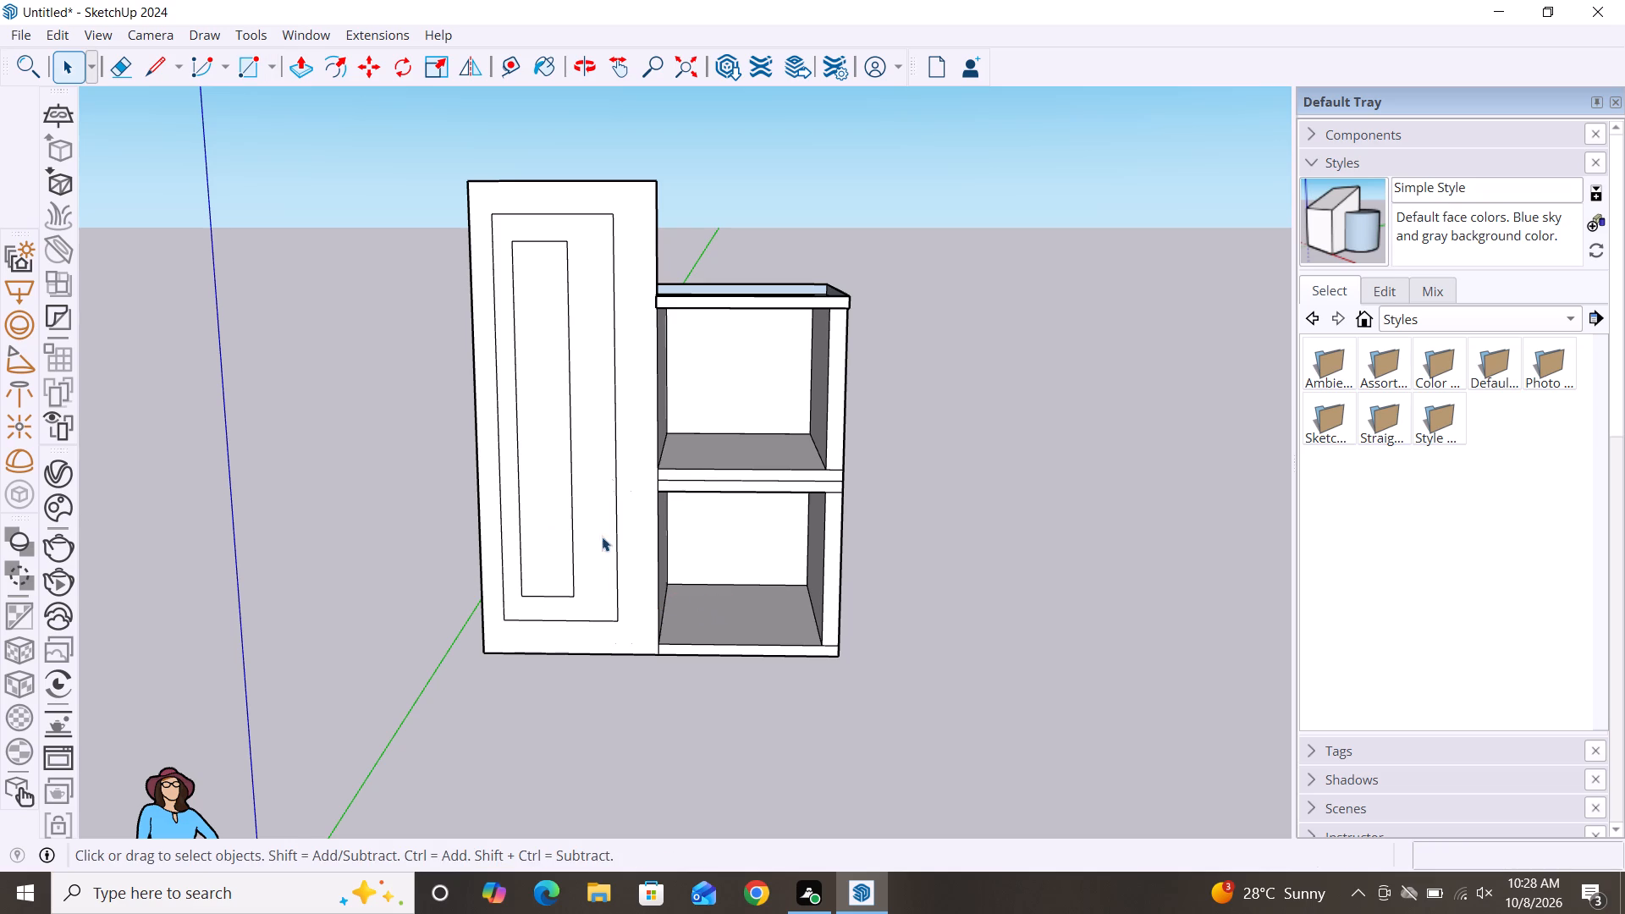
# Examine the panel with its nested rectangles and the two modules from the front, both sides and behind the panel.
pyautogui.scroll(-2, 495, 469)
pyautogui.moveTo(614, 589); pyautogui.dragTo(679, 600, button='middle')
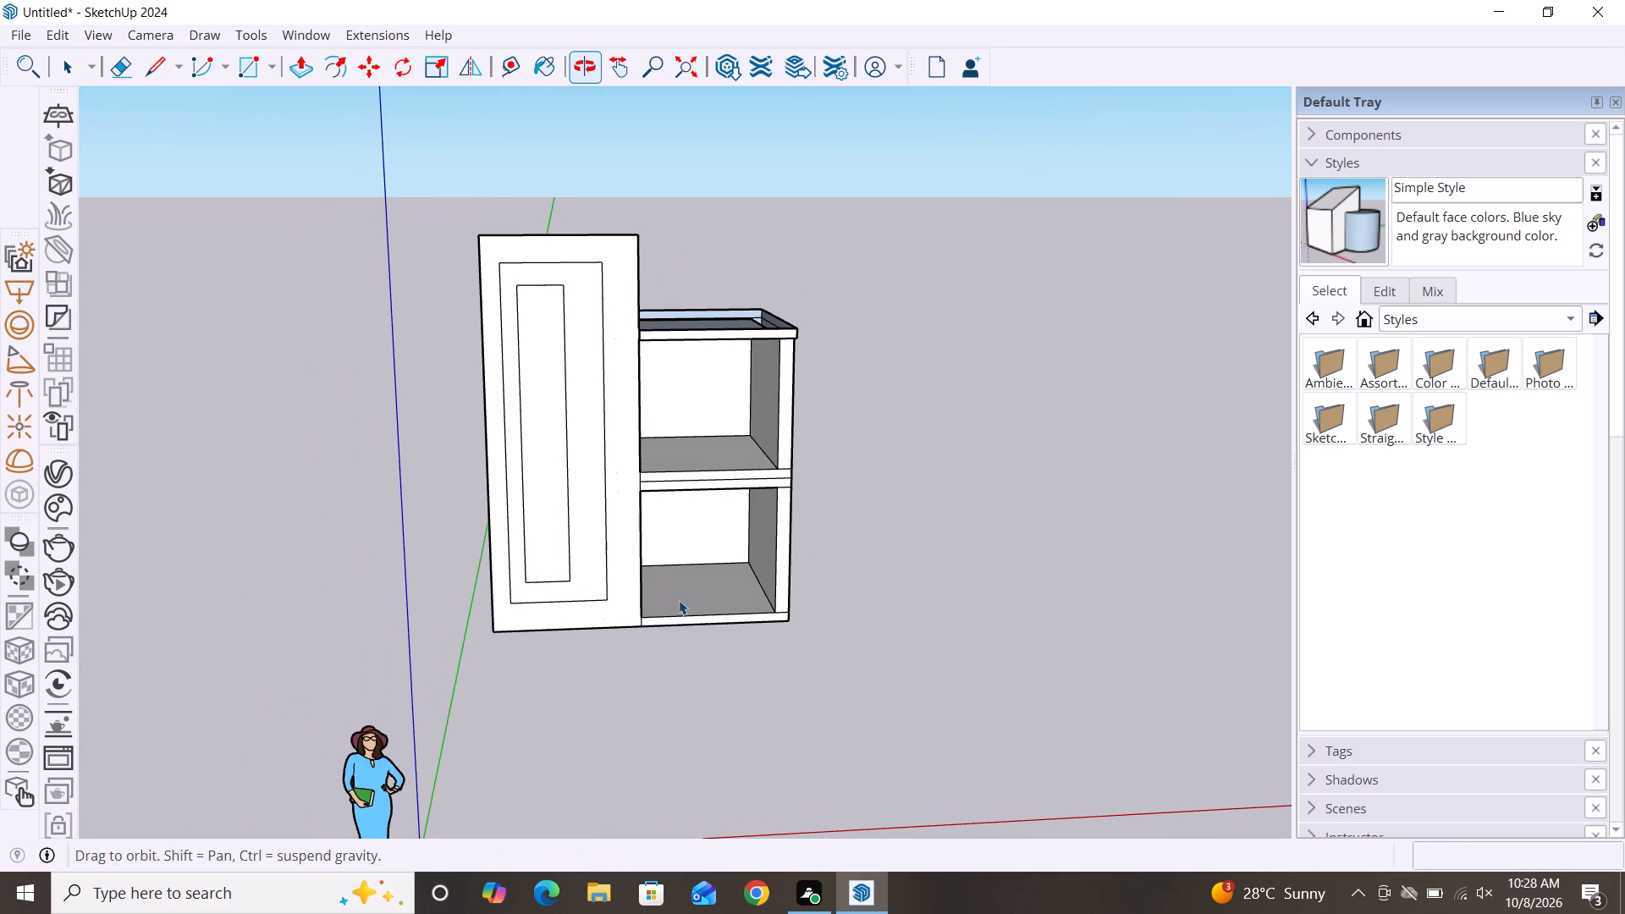
pyautogui.scroll(6, 464, 416)
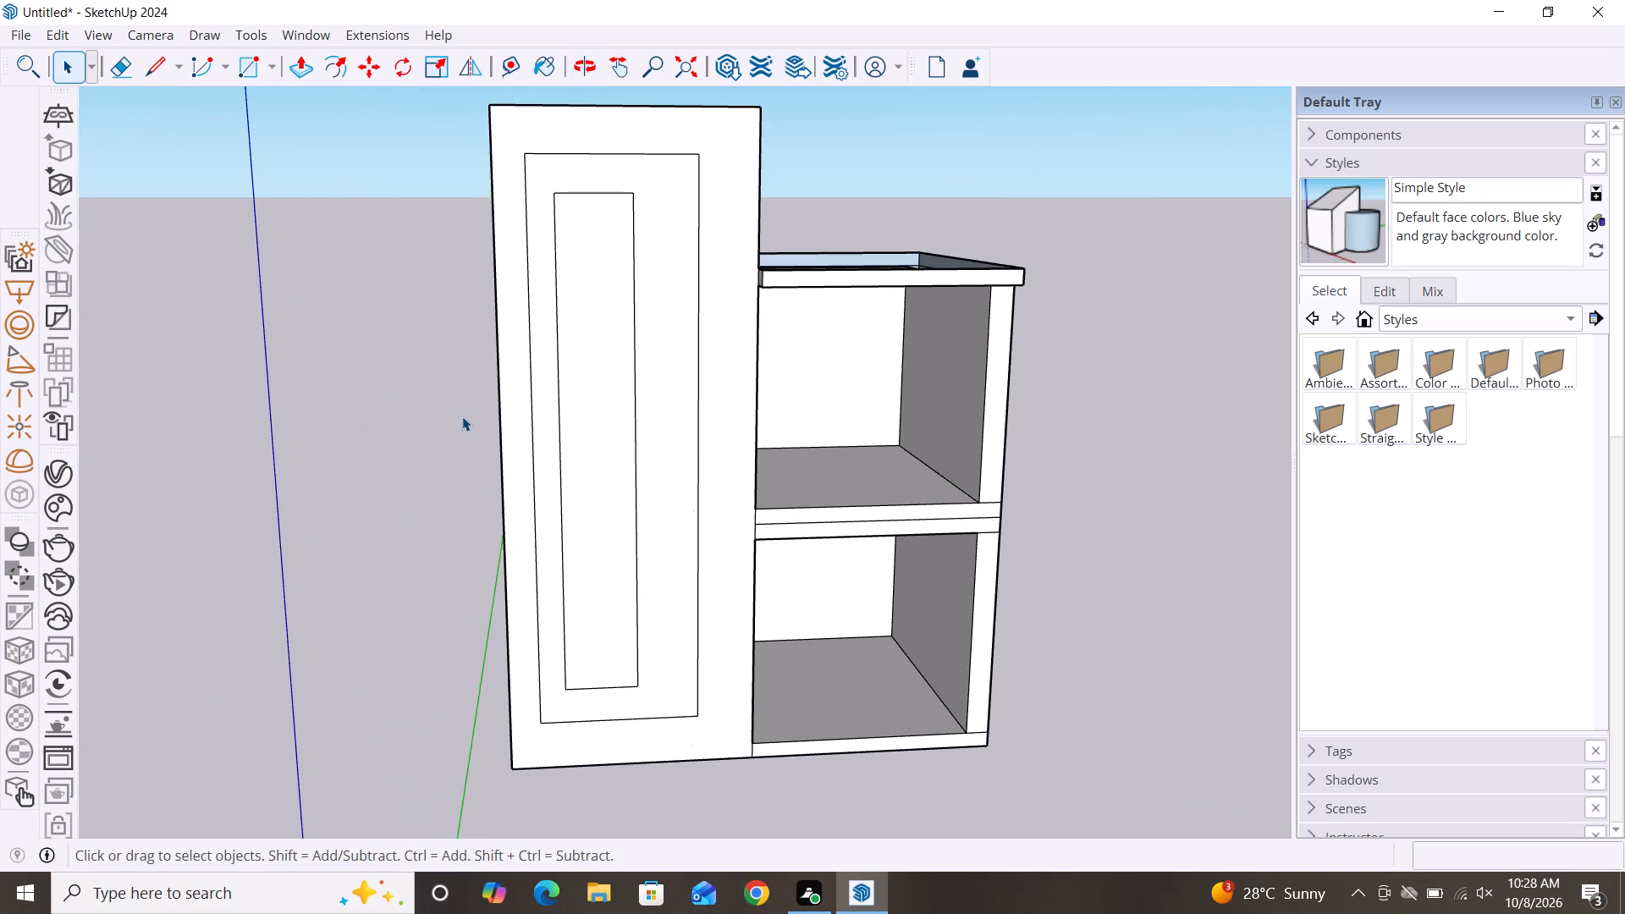
pyautogui.scroll(-2, 446, 407)
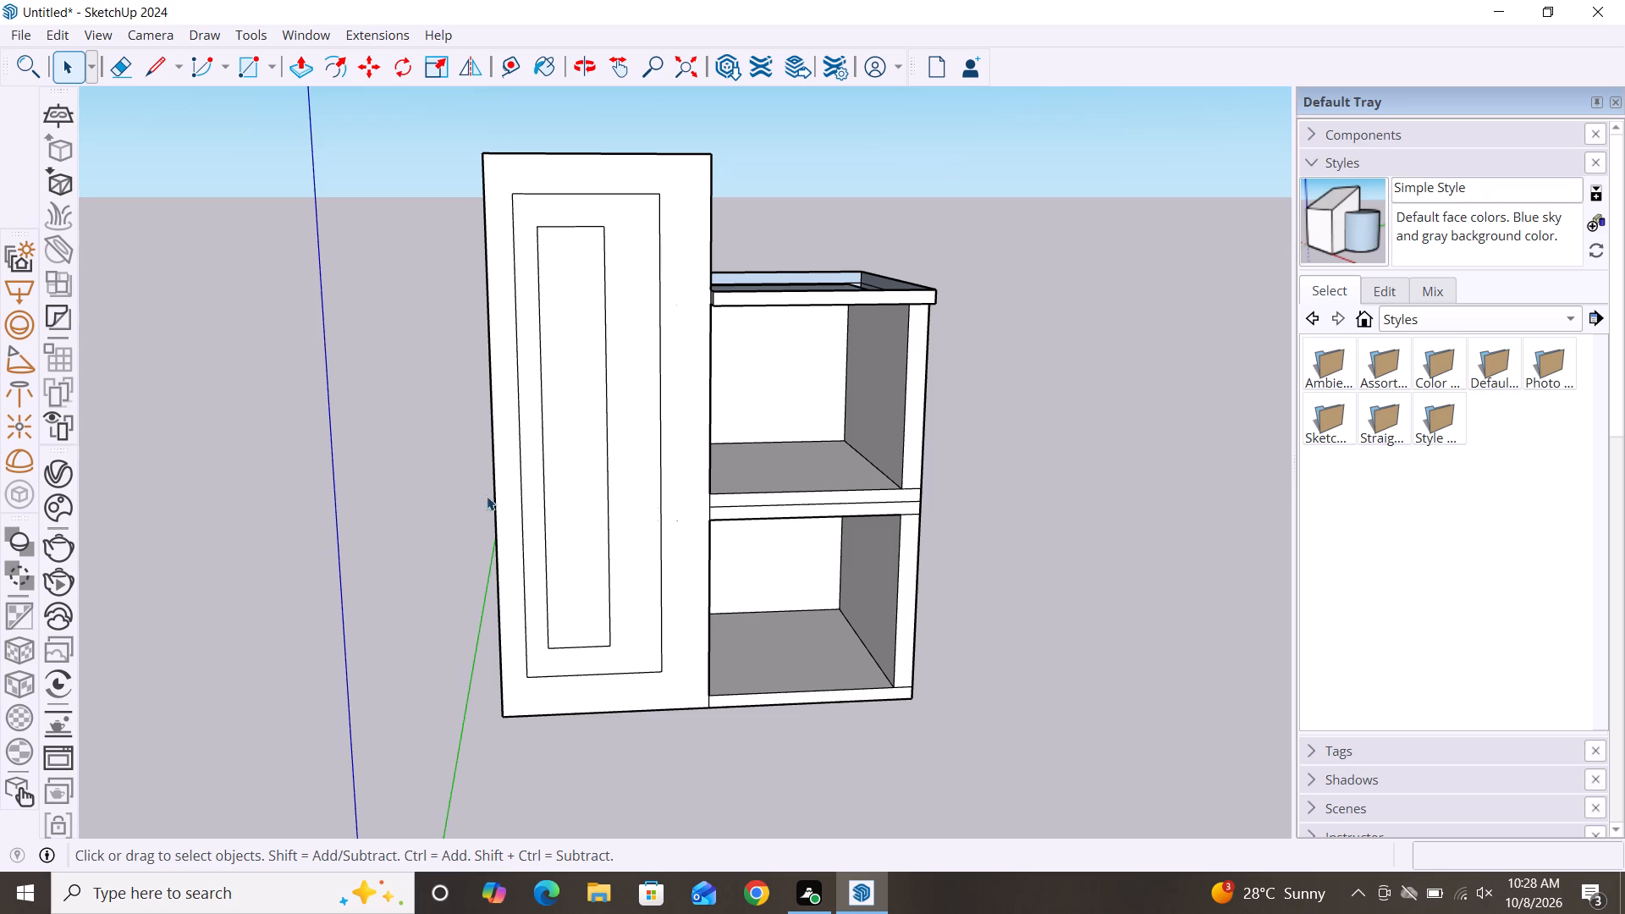
pyautogui.scroll(-2, 418, 419)
pyautogui.scroll(-1, 493, 362)
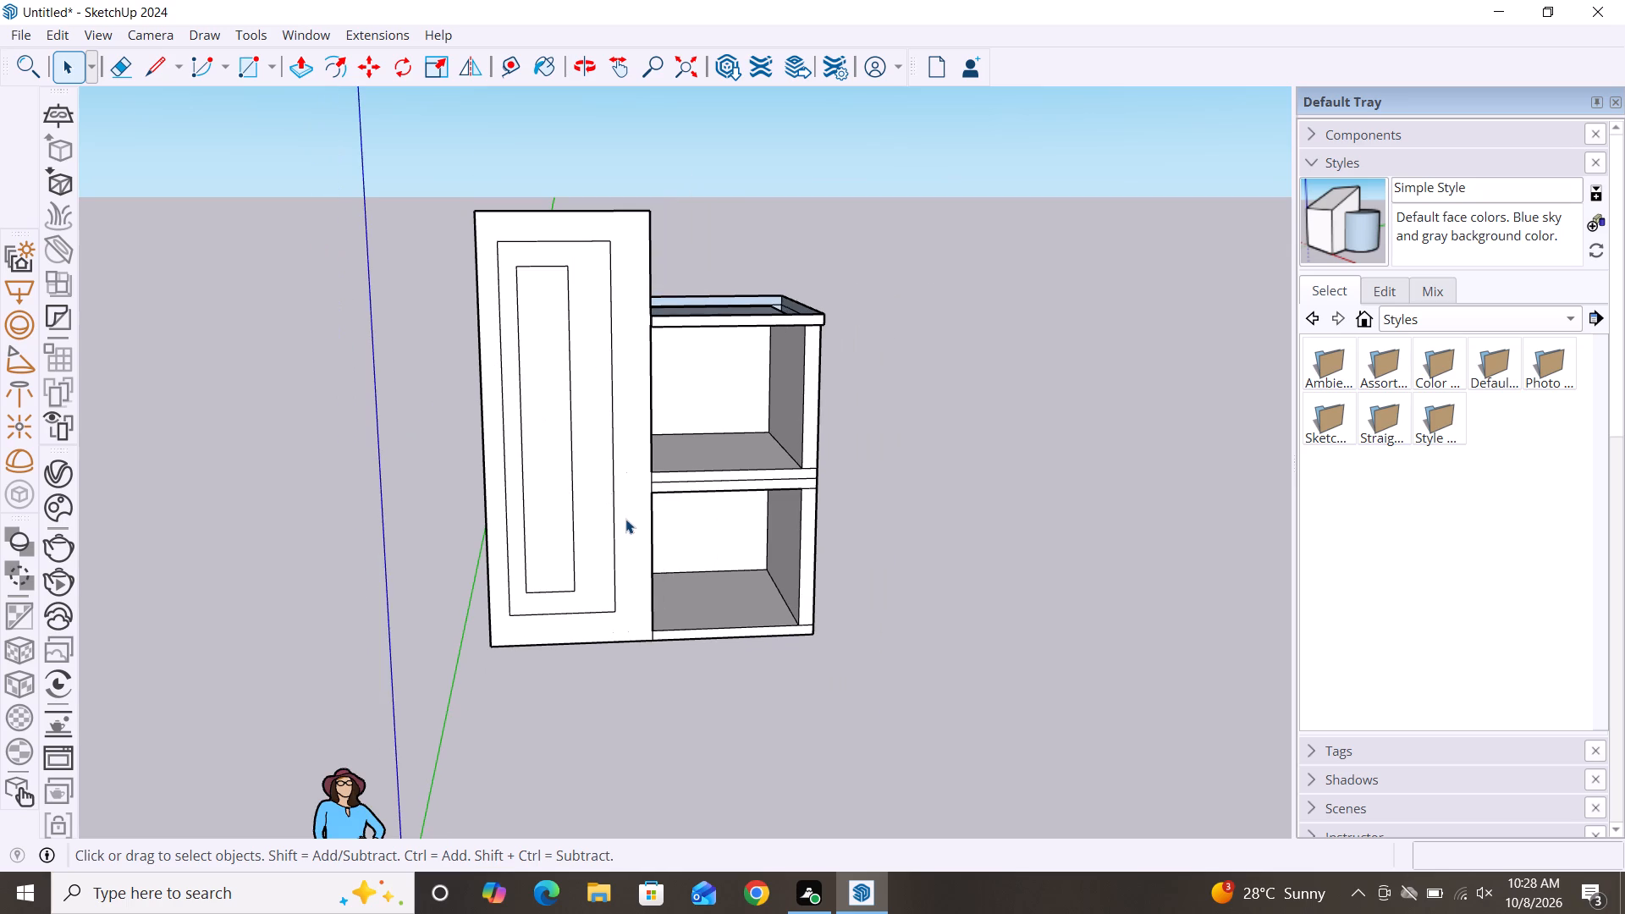
pyautogui.moveTo(614, 526); pyautogui.dragTo(556, 518, button='middle')
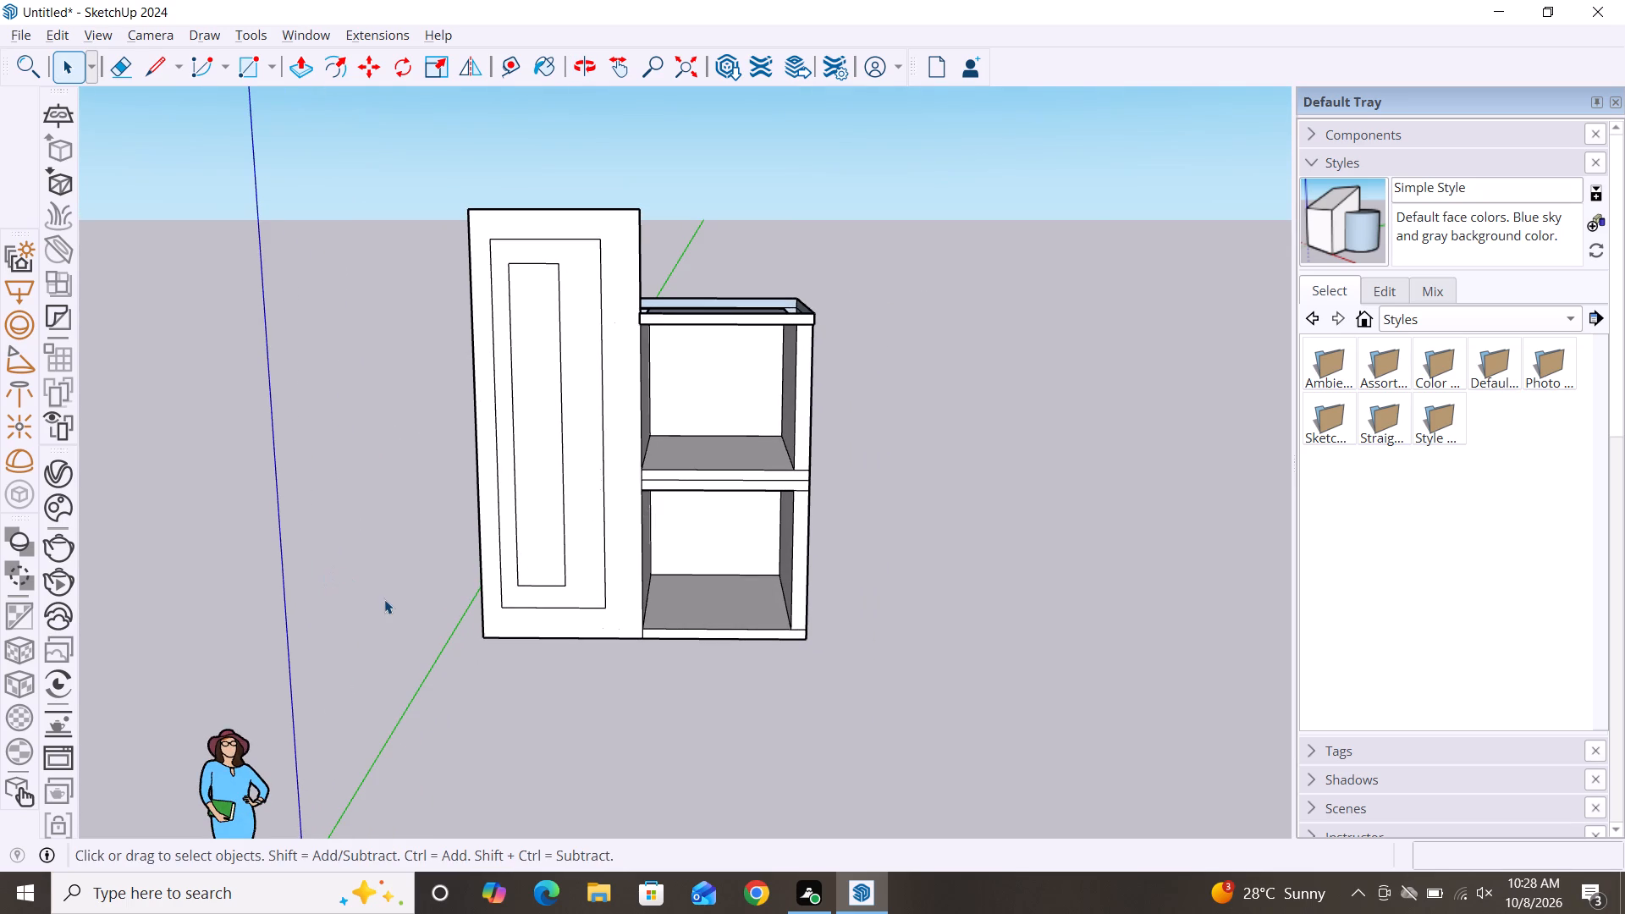
pyautogui.keyDown('alt'); pyautogui.moveTo(384, 599); pyautogui.dragTo(856, 618, button='middle'); pyautogui.keyUp('alt')
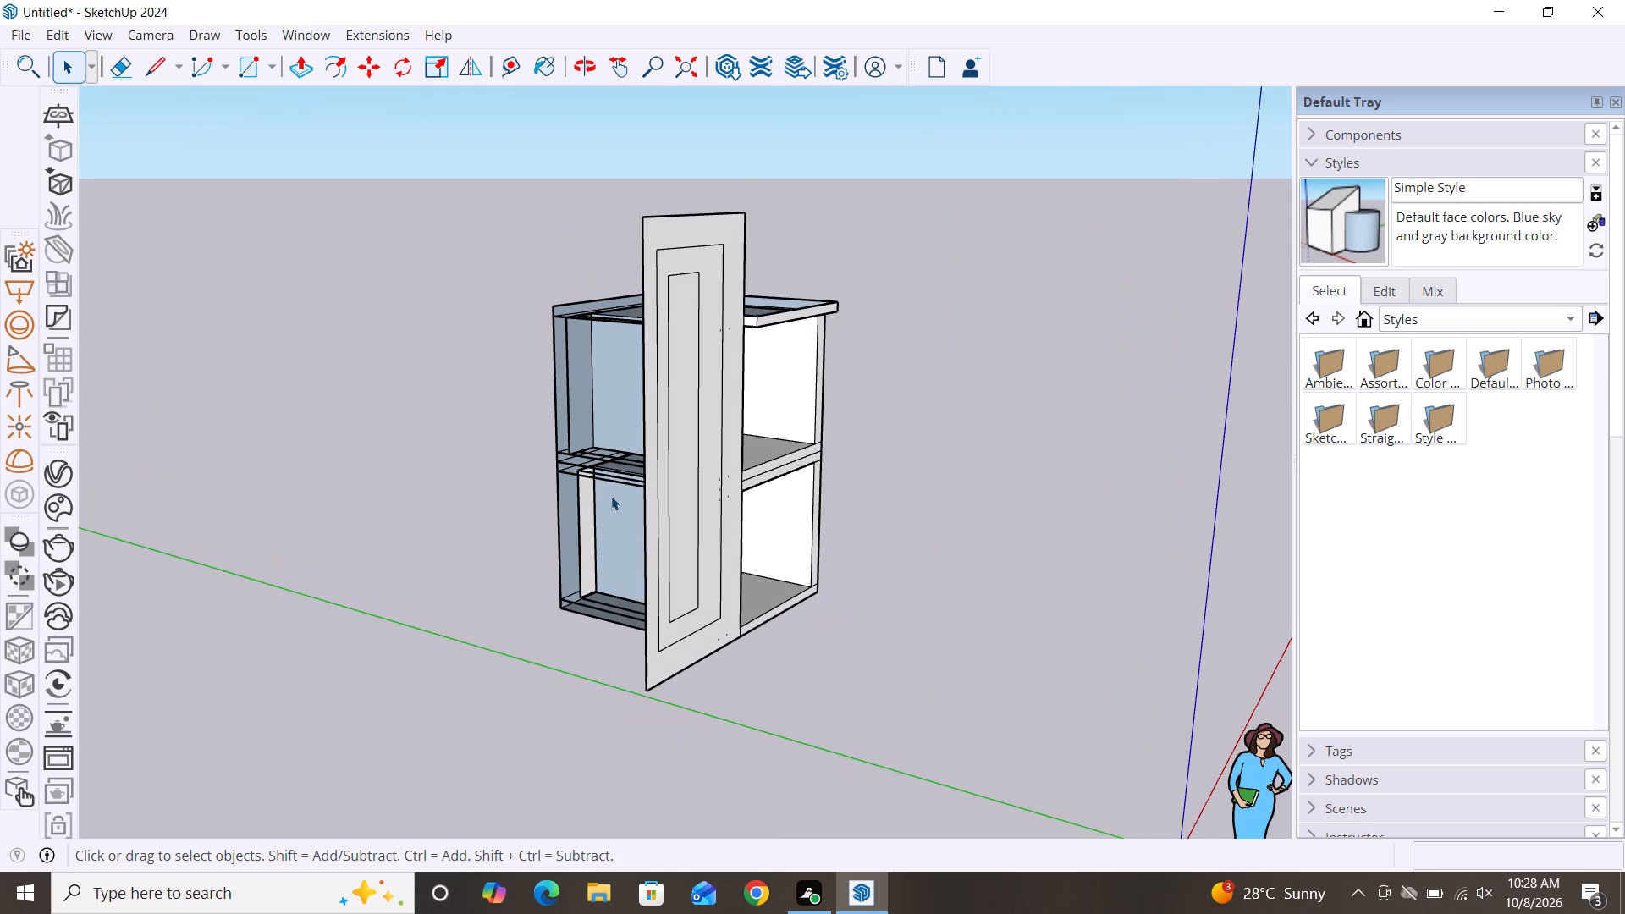
pyautogui.scroll(3, 611, 496)
pyautogui.scroll(-1, 612, 497)
pyautogui.keyDown('alt'); pyautogui.moveTo(602, 521); pyautogui.dragTo(721, 553, button='middle'); pyautogui.keyUp('alt')
pyautogui.keyDown('alt'); pyautogui.moveTo(747, 597); pyautogui.dragTo(190, 516, button='middle'); pyautogui.keyUp('alt')
pyautogui.keyDown('alt'); pyautogui.moveTo(757, 665); pyautogui.dragTo(417, 591, button='middle'); pyautogui.keyUp('alt')
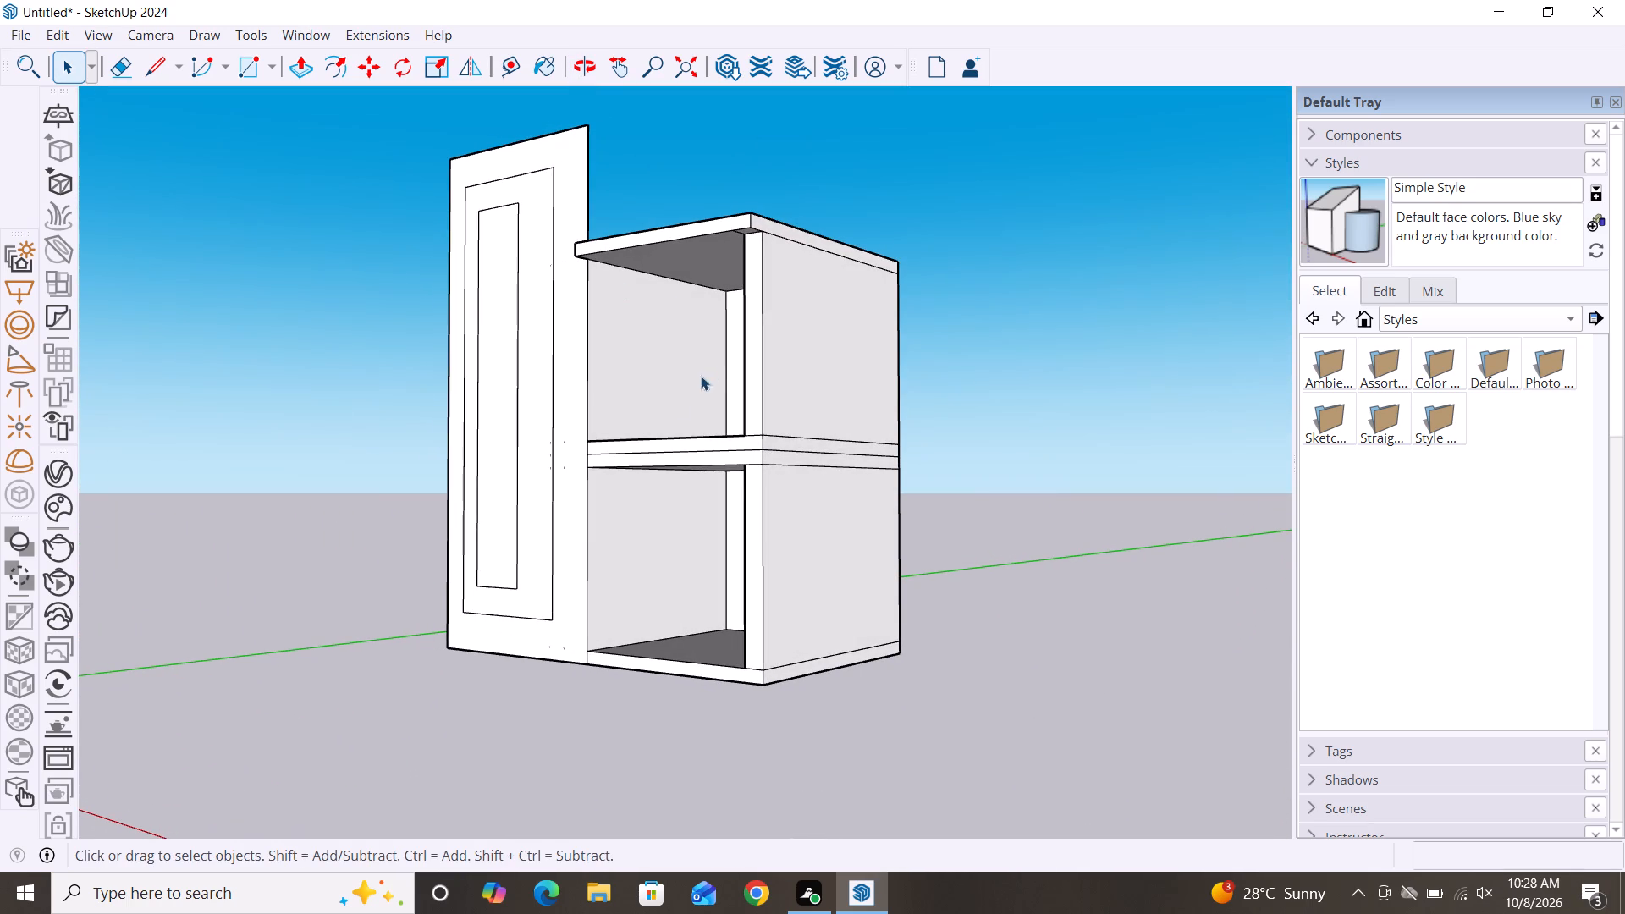
pyautogui.keyDown('alt'); pyautogui.moveTo(385, 573); pyautogui.dragTo(1026, 692, button='middle'); pyautogui.keyUp('alt')
pyautogui.keyDown('alt'); pyautogui.moveTo(405, 581); pyautogui.dragTo(404, 581, button='middle'); pyautogui.keyUp('alt')
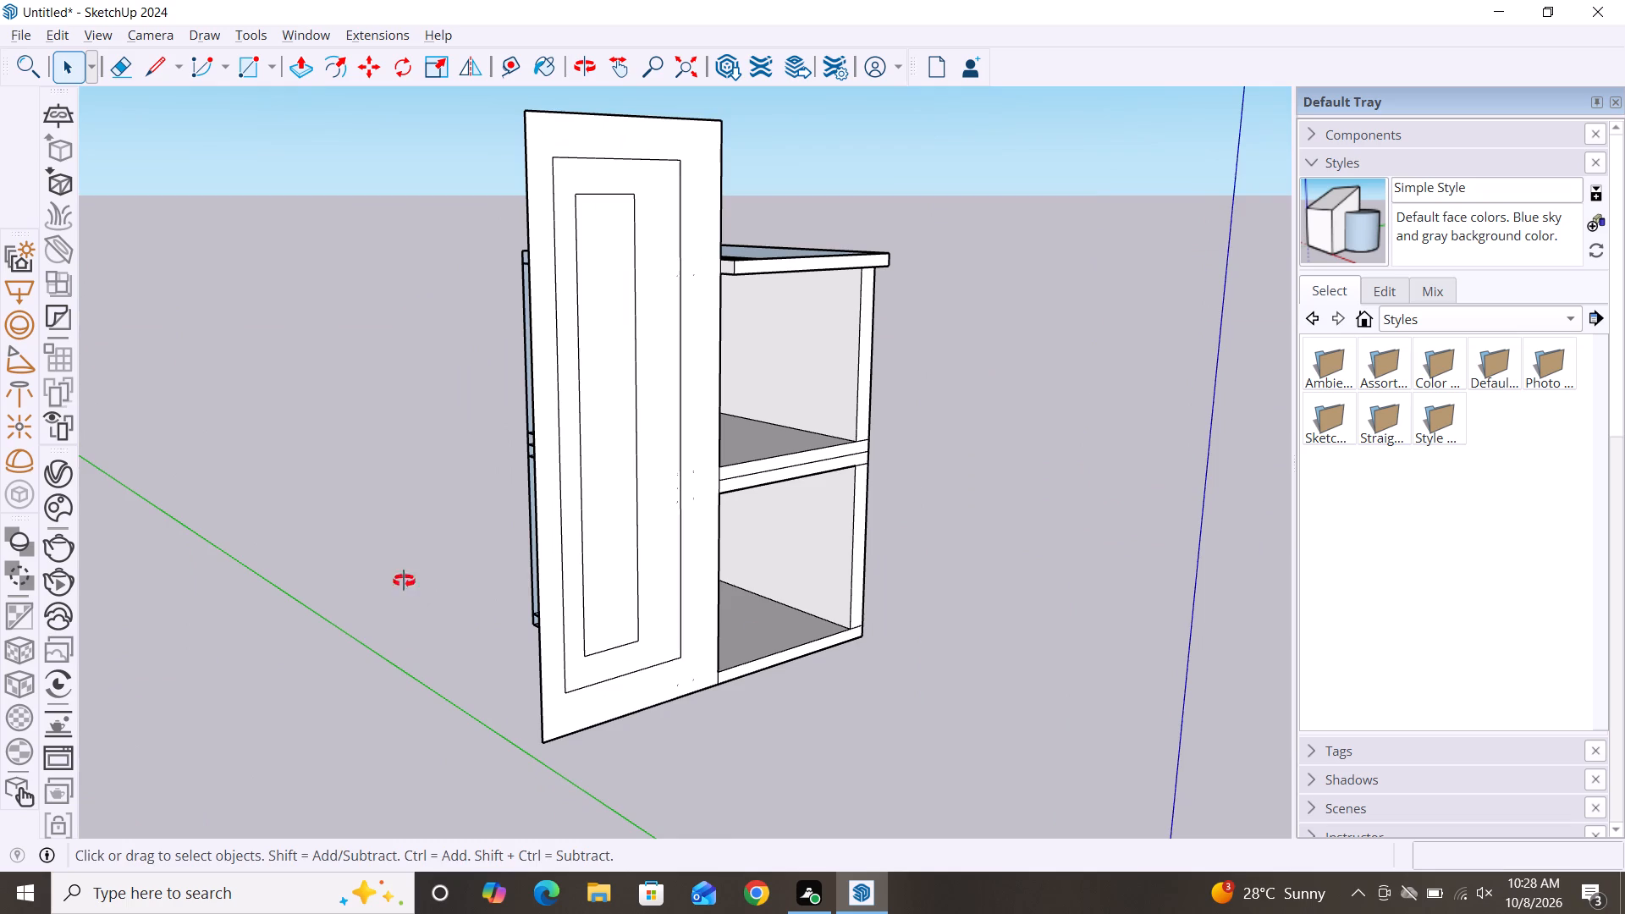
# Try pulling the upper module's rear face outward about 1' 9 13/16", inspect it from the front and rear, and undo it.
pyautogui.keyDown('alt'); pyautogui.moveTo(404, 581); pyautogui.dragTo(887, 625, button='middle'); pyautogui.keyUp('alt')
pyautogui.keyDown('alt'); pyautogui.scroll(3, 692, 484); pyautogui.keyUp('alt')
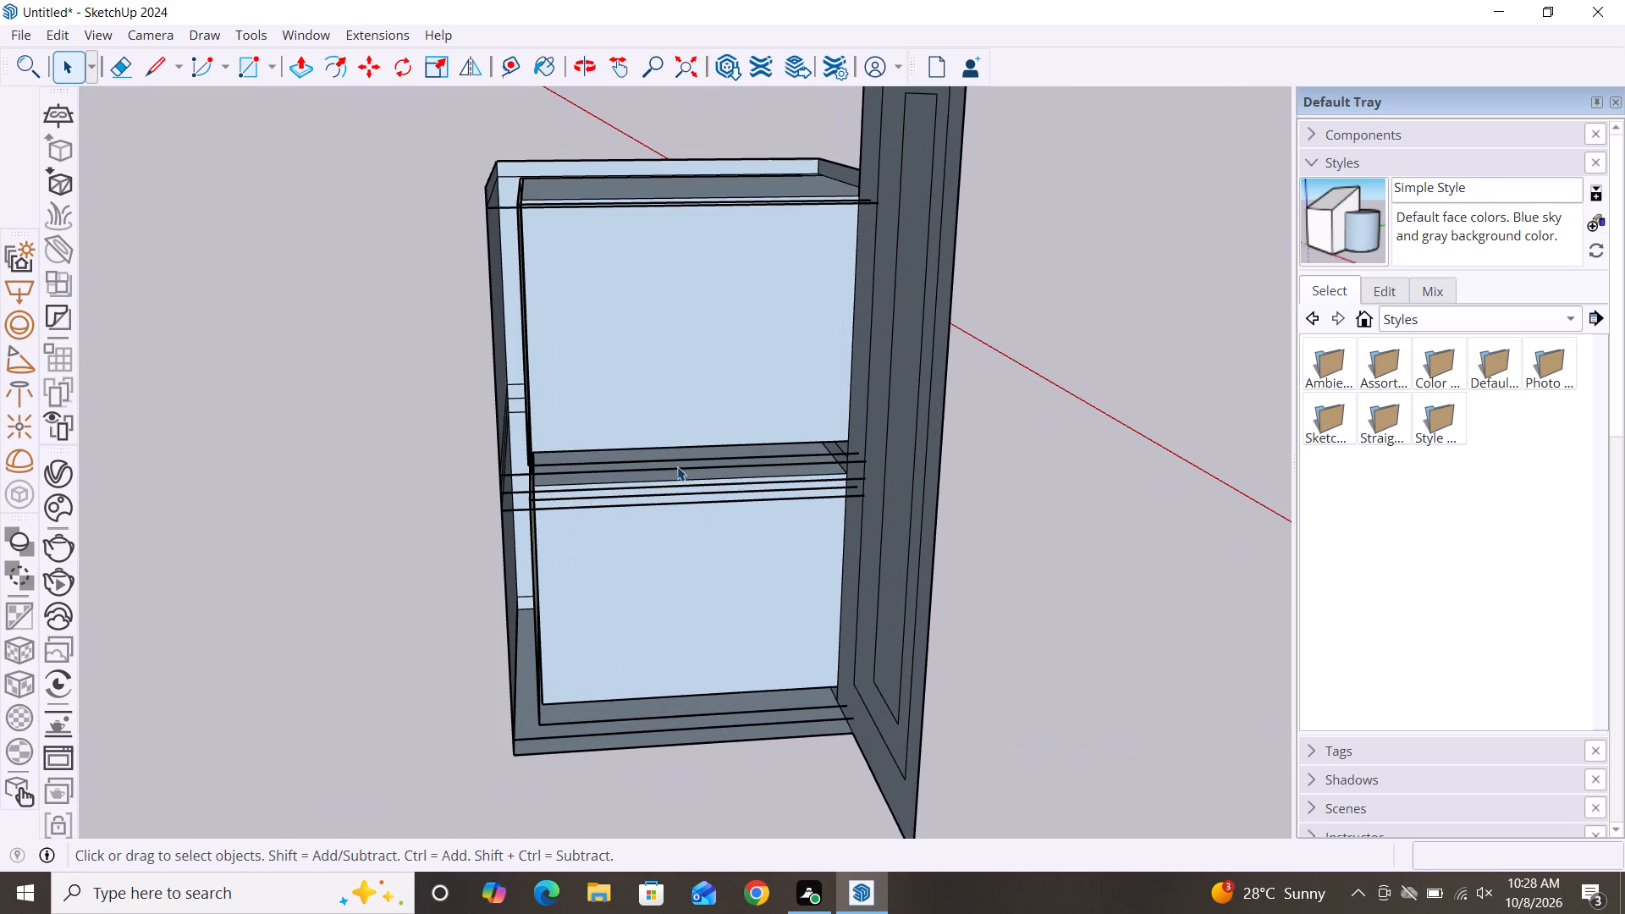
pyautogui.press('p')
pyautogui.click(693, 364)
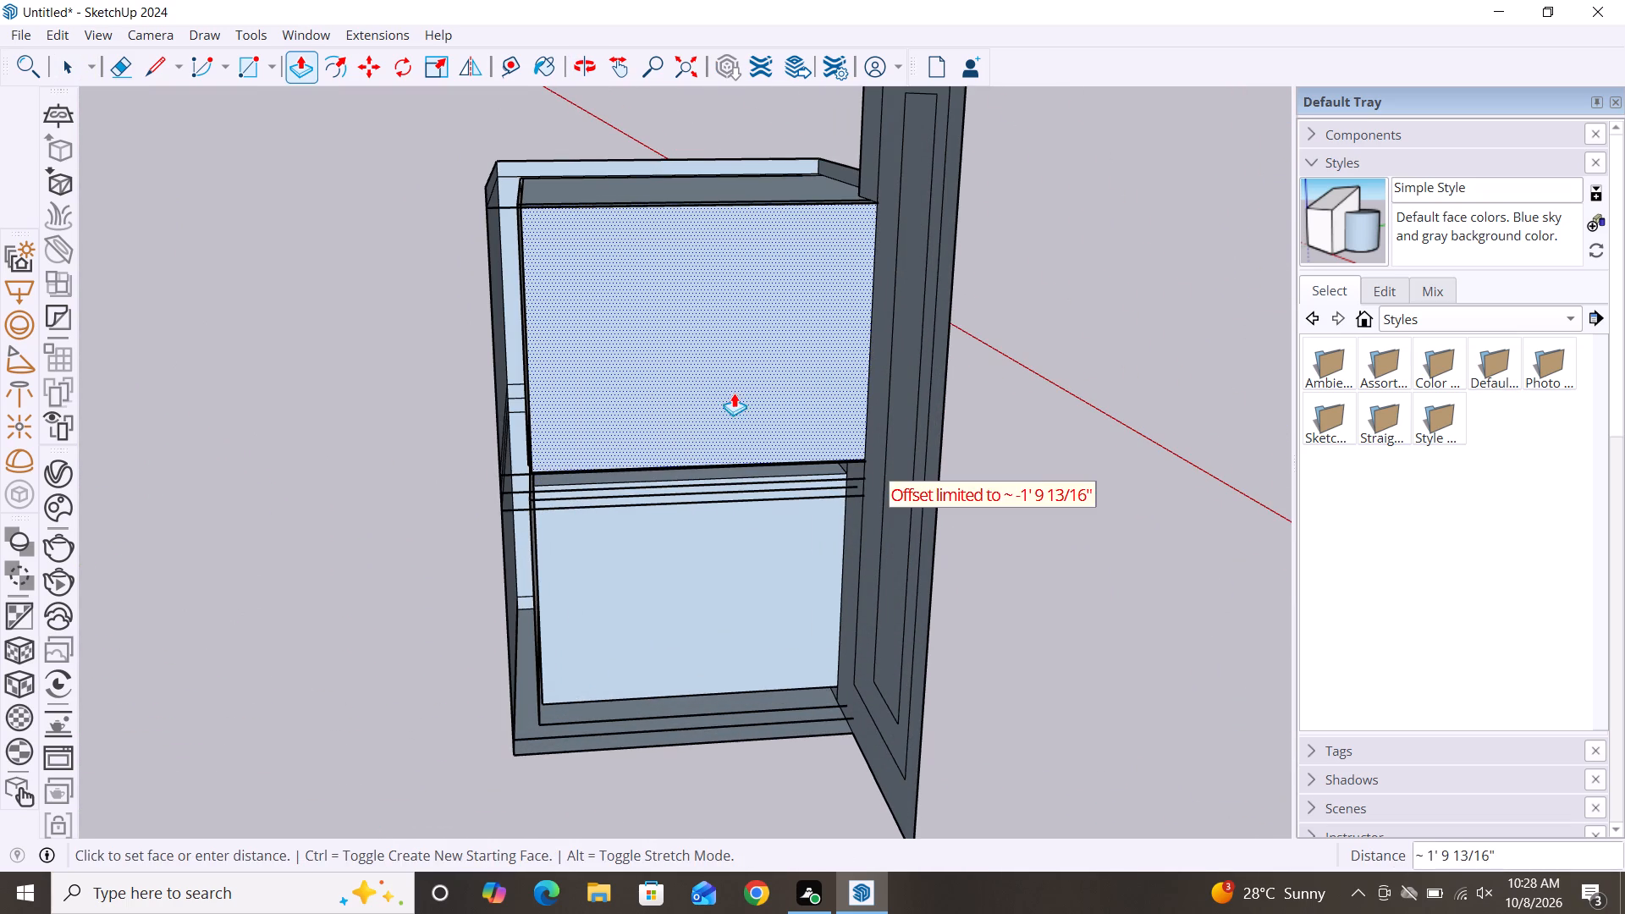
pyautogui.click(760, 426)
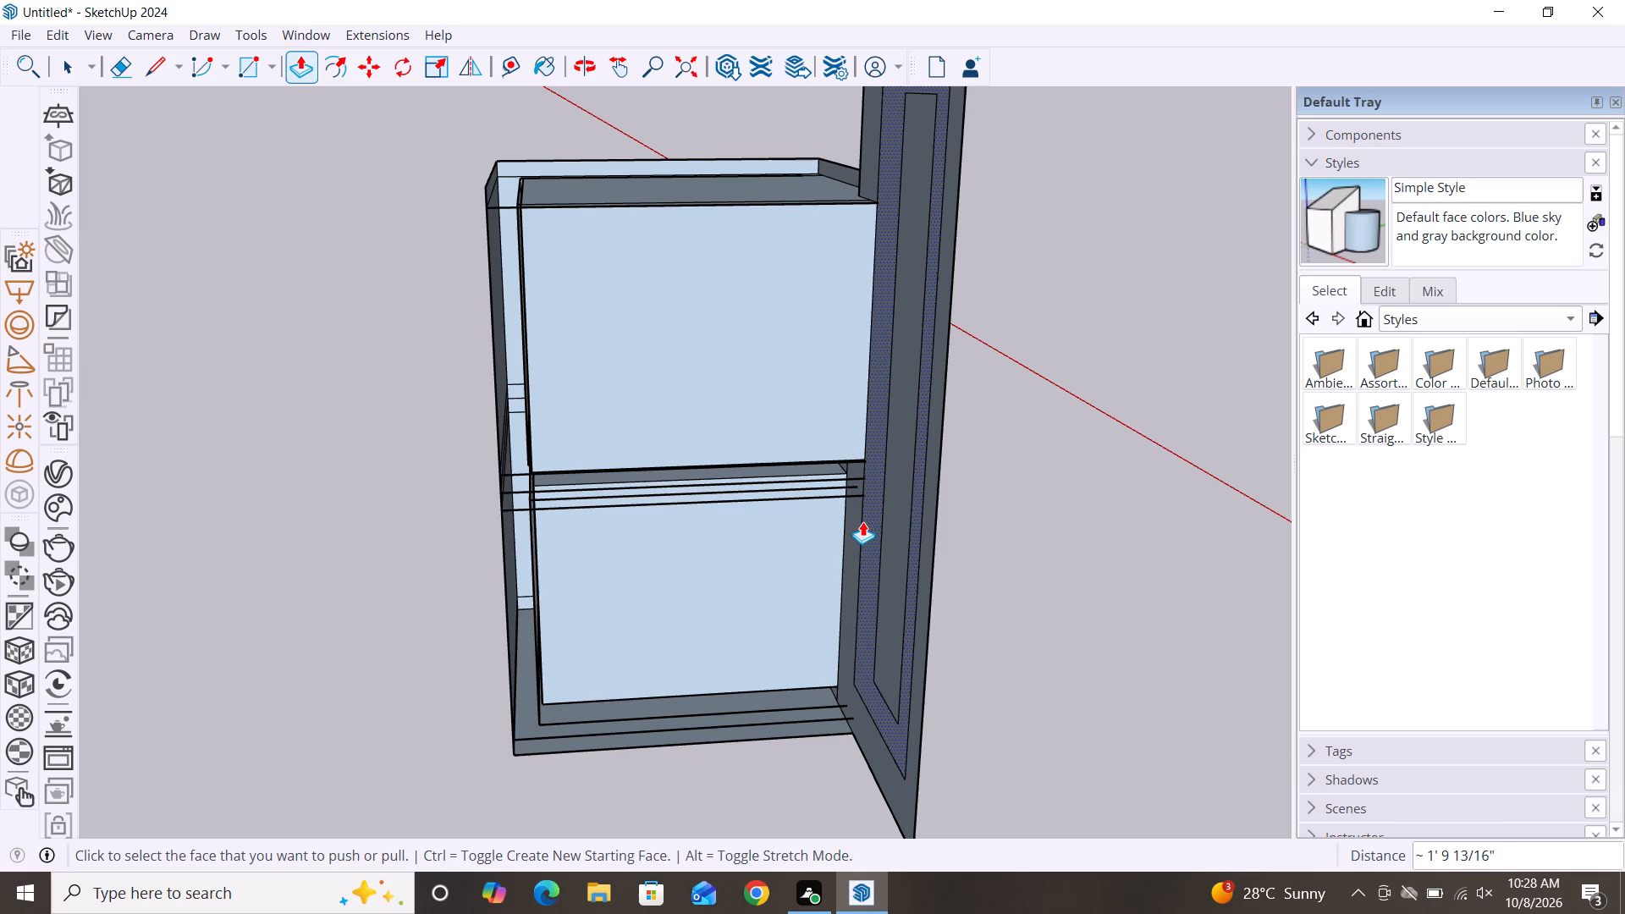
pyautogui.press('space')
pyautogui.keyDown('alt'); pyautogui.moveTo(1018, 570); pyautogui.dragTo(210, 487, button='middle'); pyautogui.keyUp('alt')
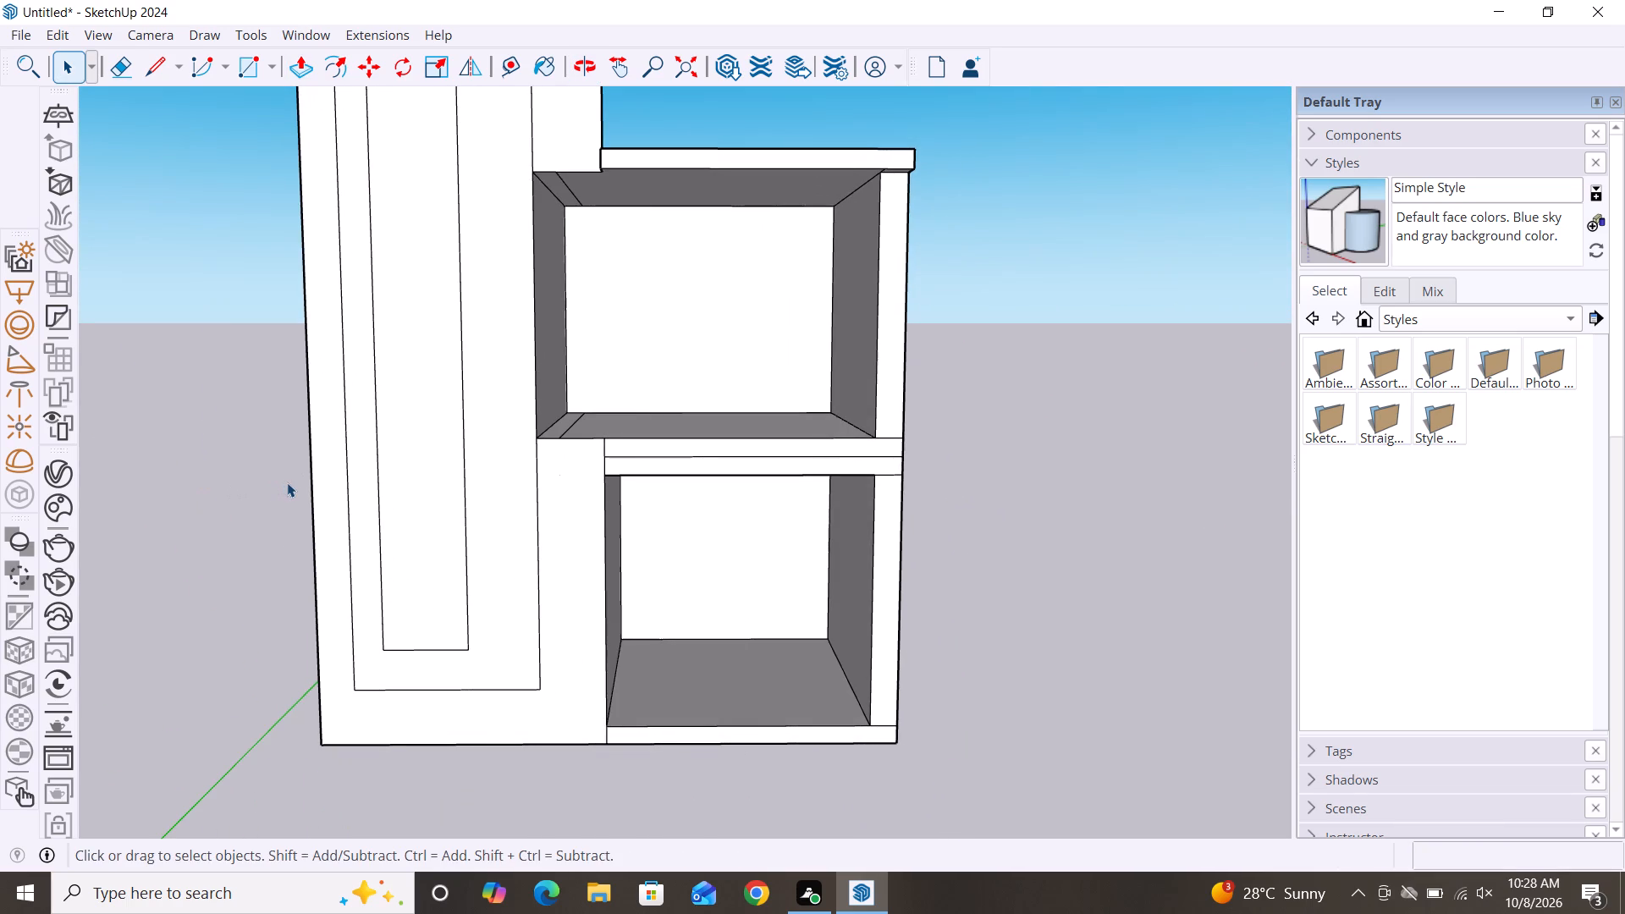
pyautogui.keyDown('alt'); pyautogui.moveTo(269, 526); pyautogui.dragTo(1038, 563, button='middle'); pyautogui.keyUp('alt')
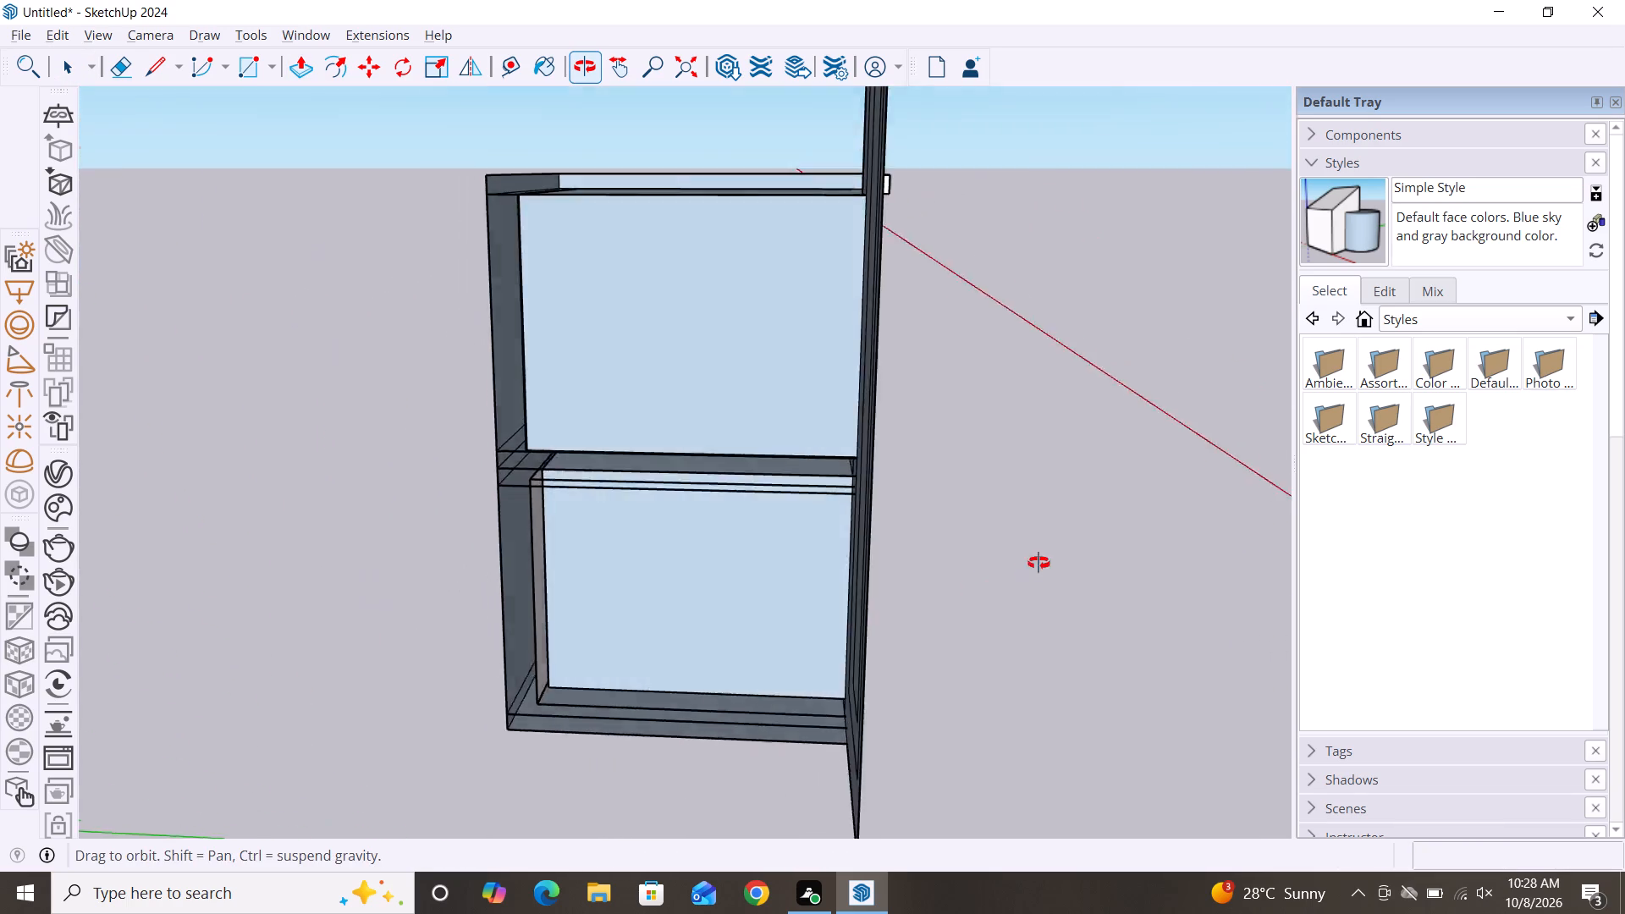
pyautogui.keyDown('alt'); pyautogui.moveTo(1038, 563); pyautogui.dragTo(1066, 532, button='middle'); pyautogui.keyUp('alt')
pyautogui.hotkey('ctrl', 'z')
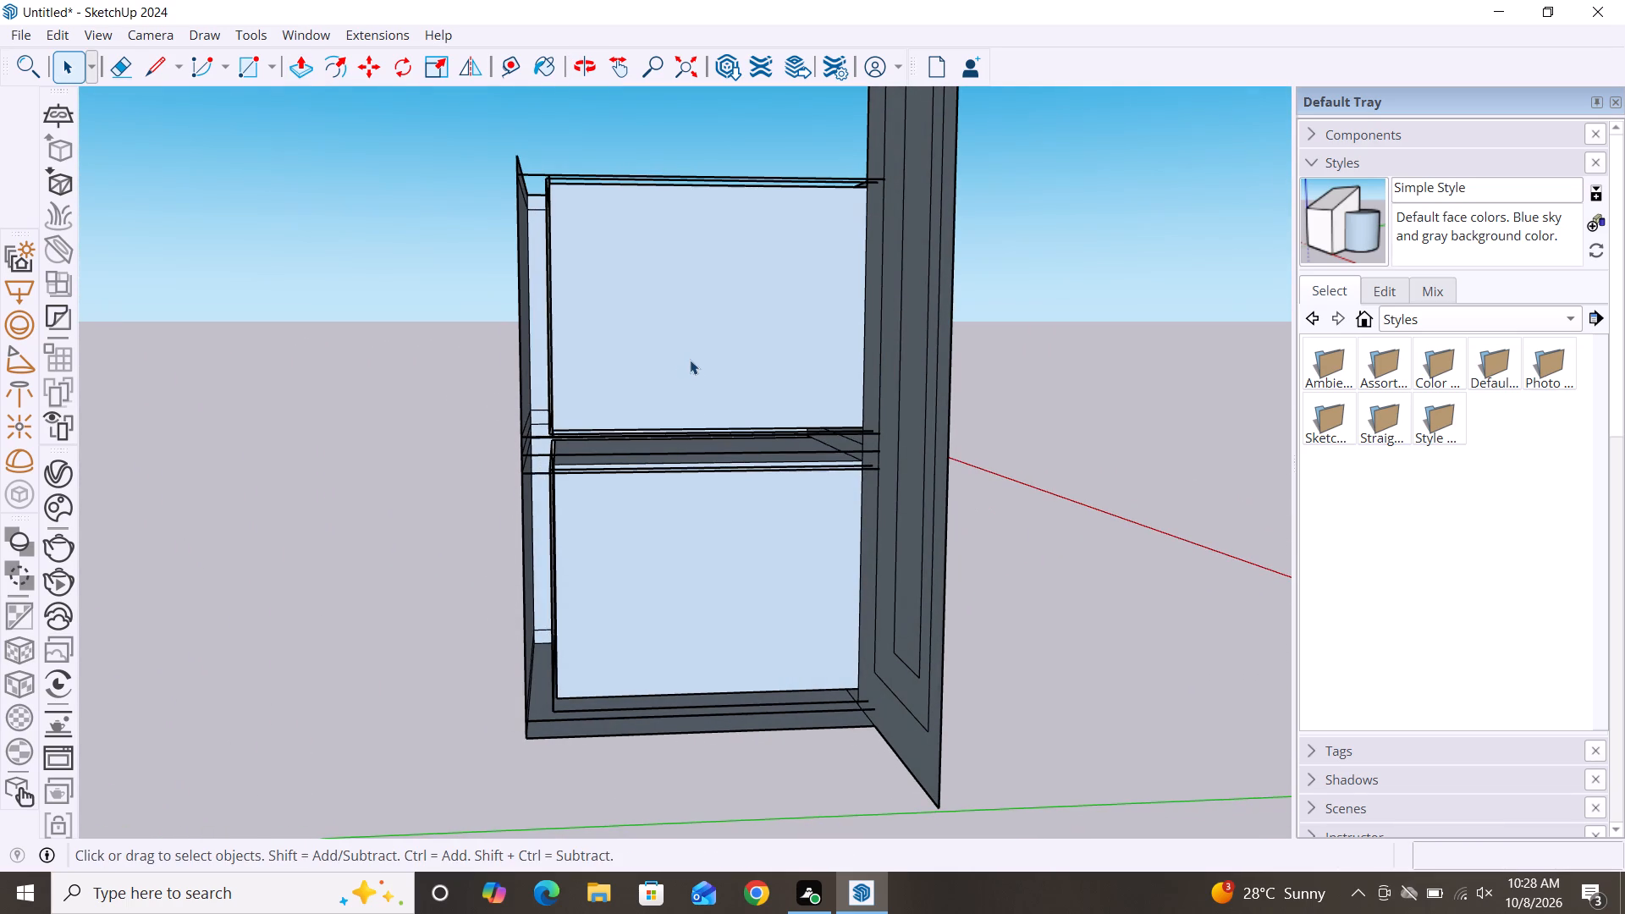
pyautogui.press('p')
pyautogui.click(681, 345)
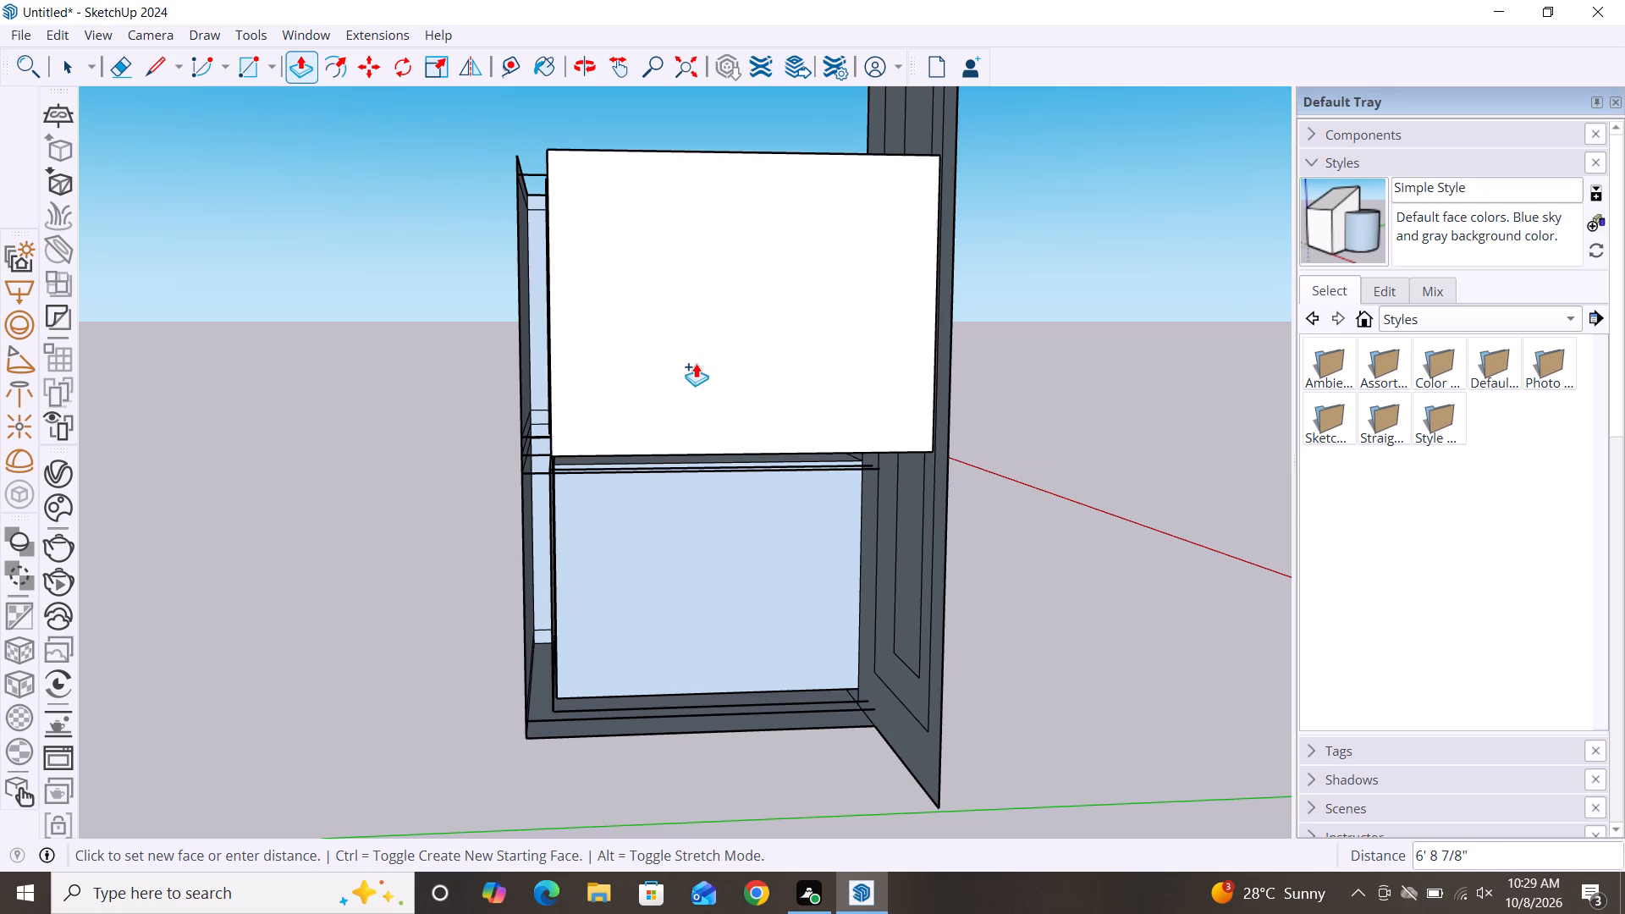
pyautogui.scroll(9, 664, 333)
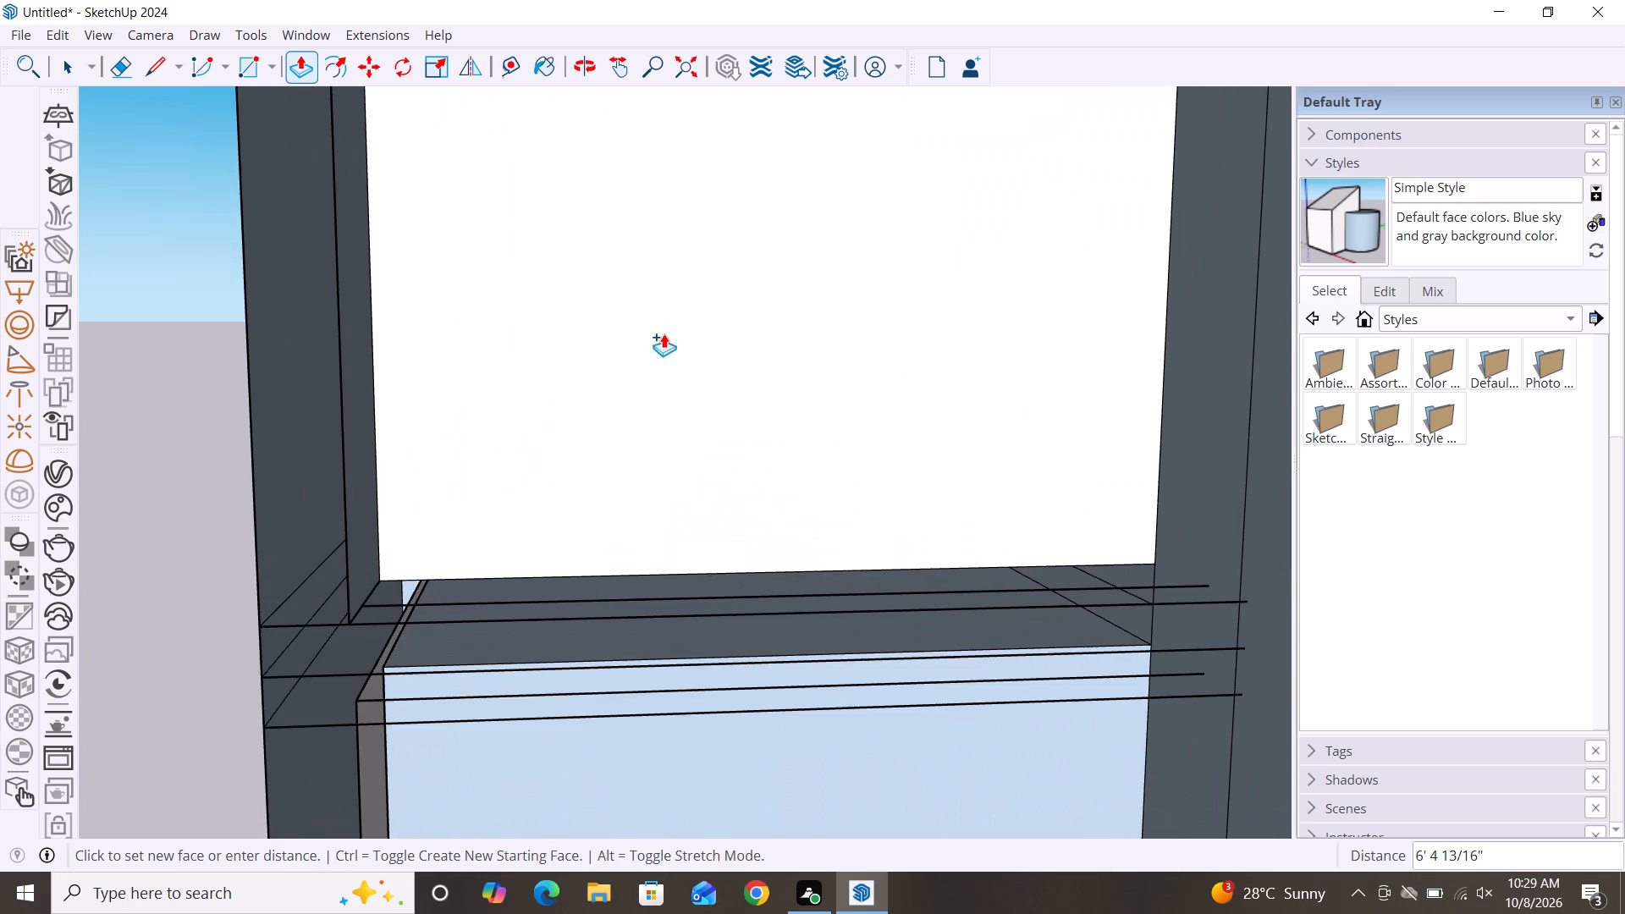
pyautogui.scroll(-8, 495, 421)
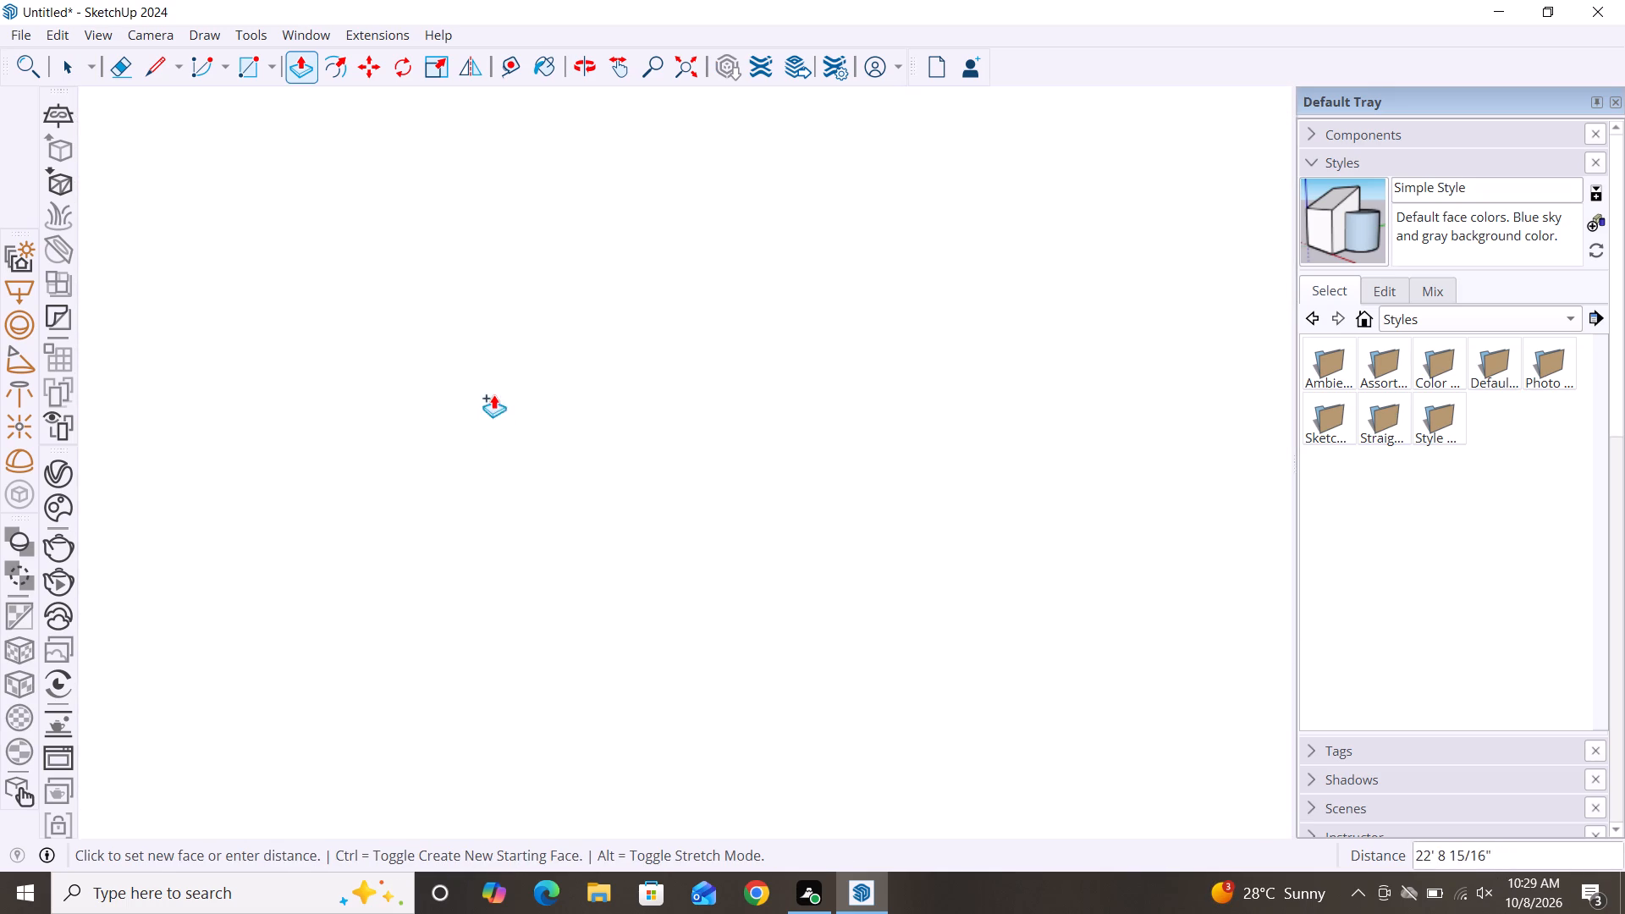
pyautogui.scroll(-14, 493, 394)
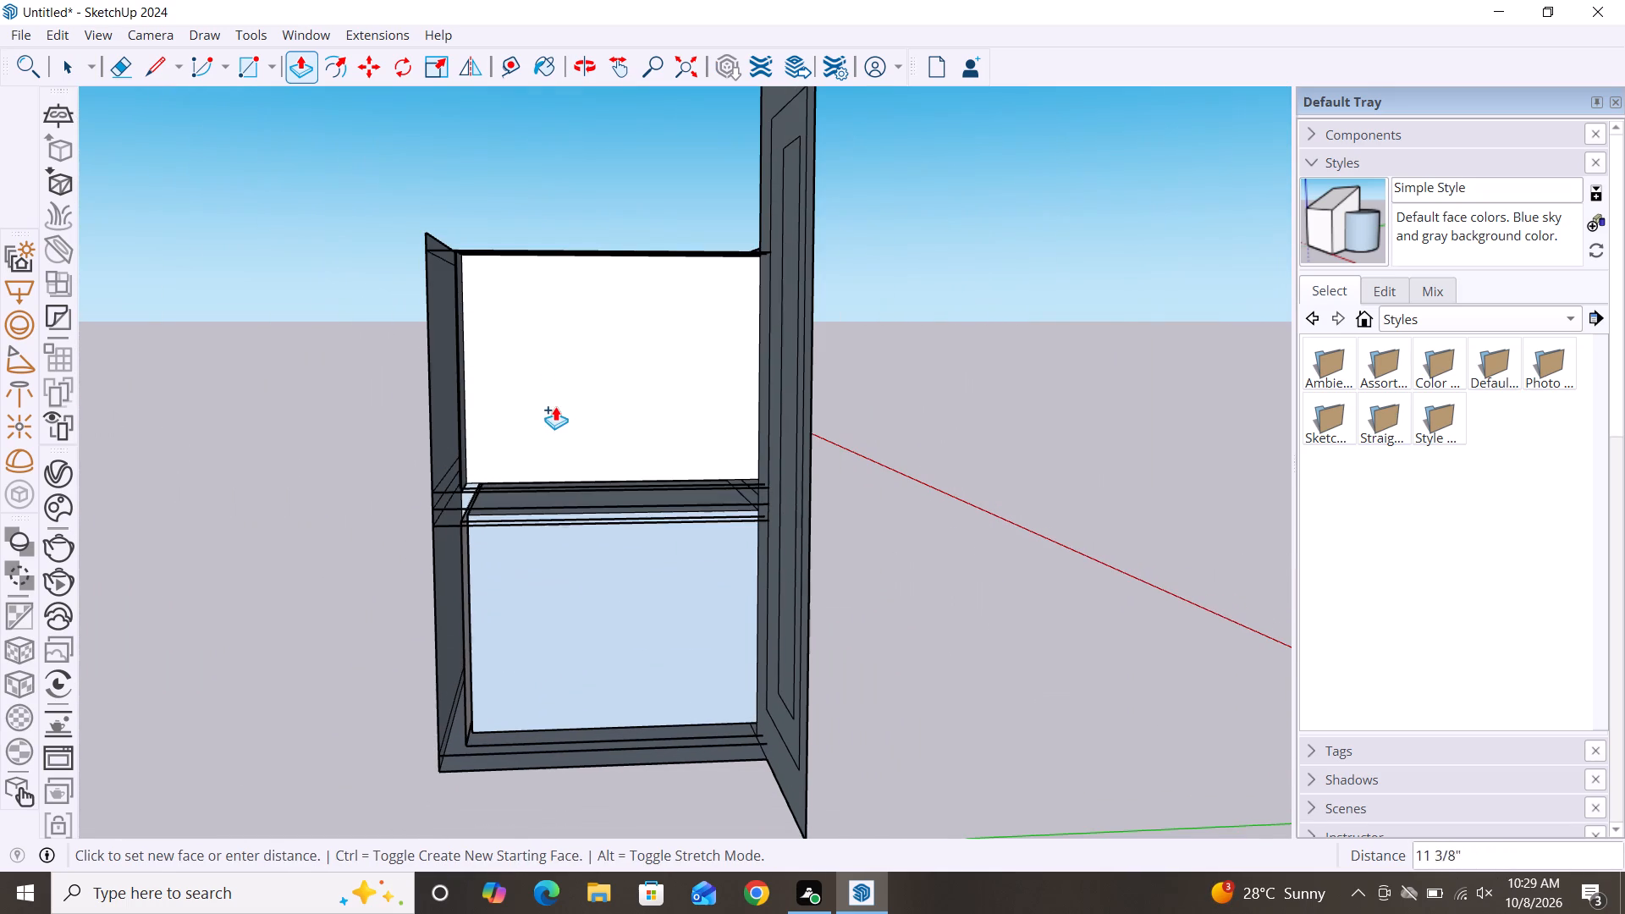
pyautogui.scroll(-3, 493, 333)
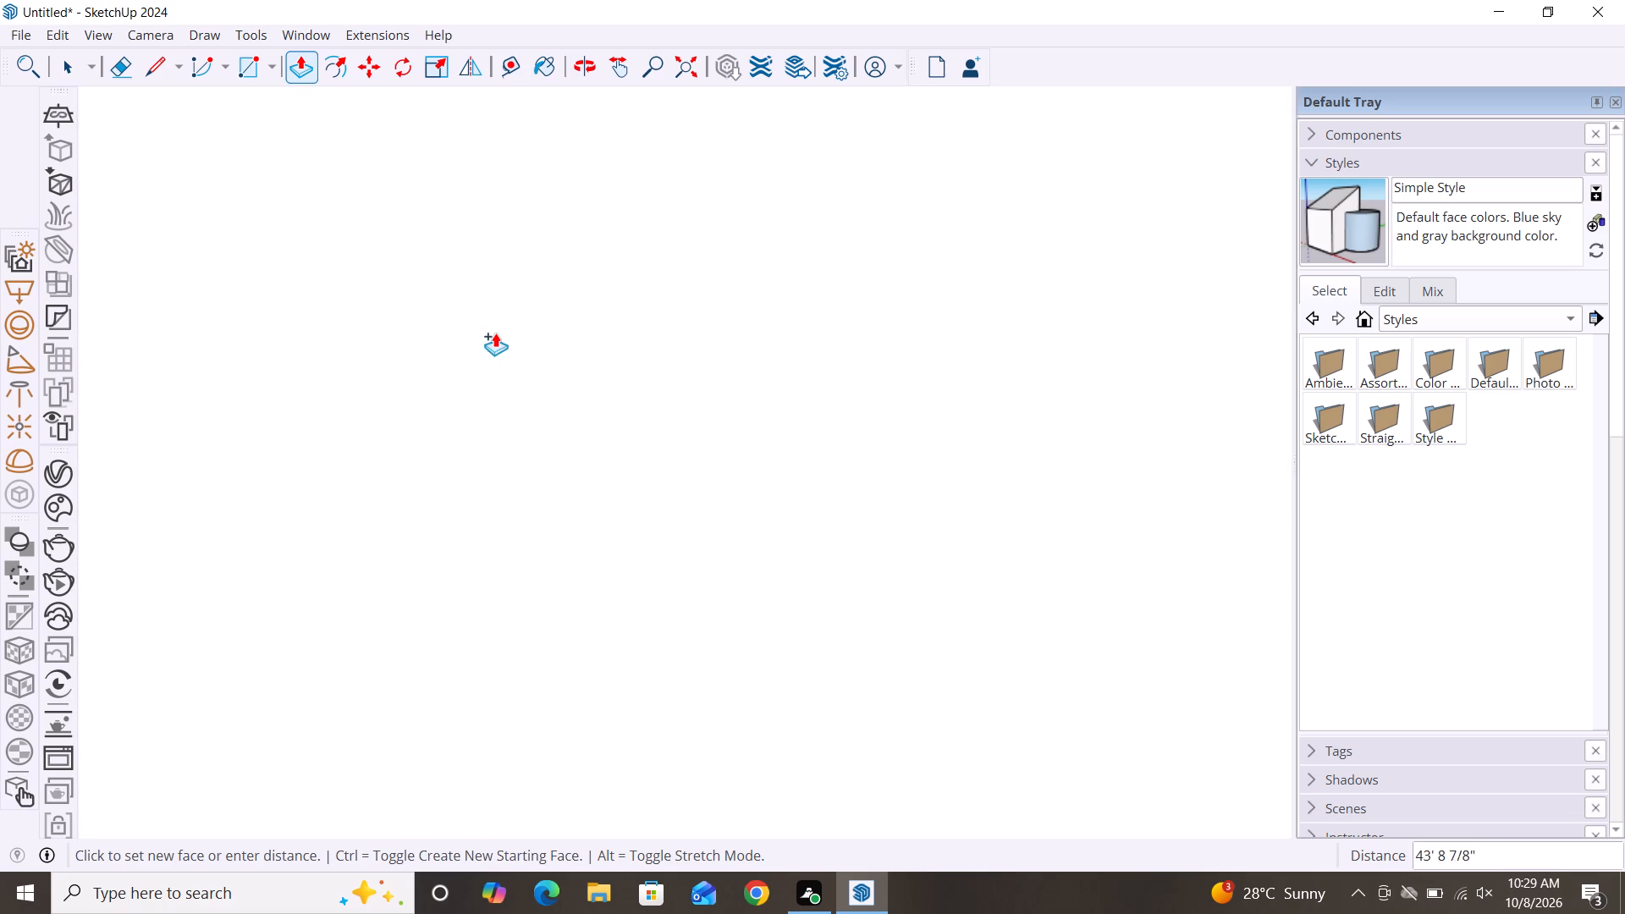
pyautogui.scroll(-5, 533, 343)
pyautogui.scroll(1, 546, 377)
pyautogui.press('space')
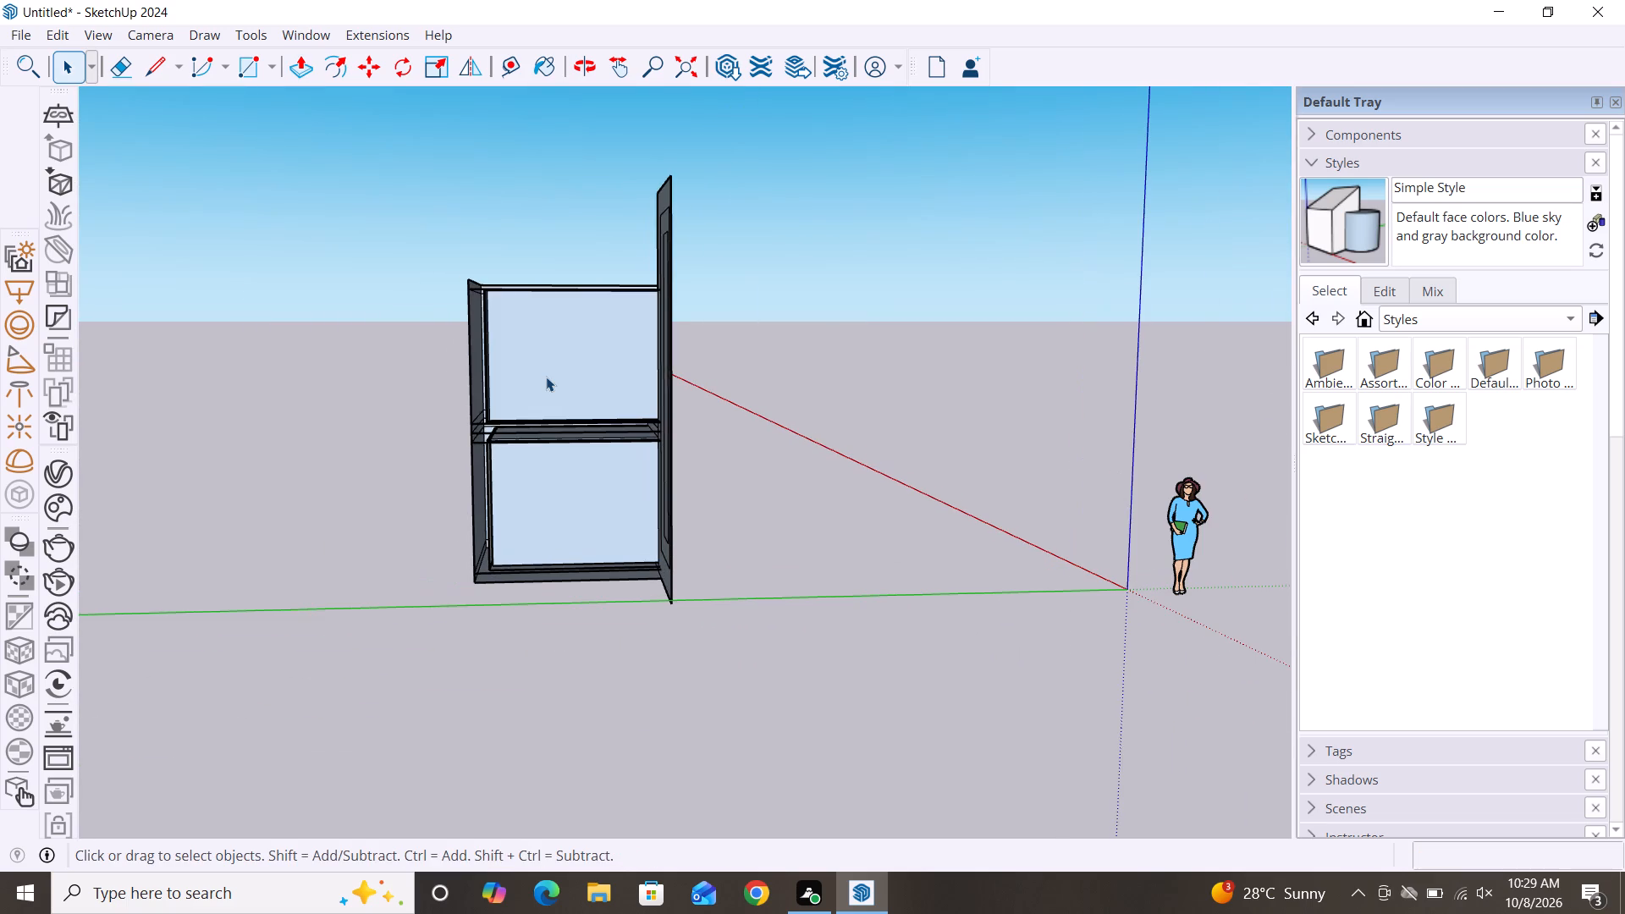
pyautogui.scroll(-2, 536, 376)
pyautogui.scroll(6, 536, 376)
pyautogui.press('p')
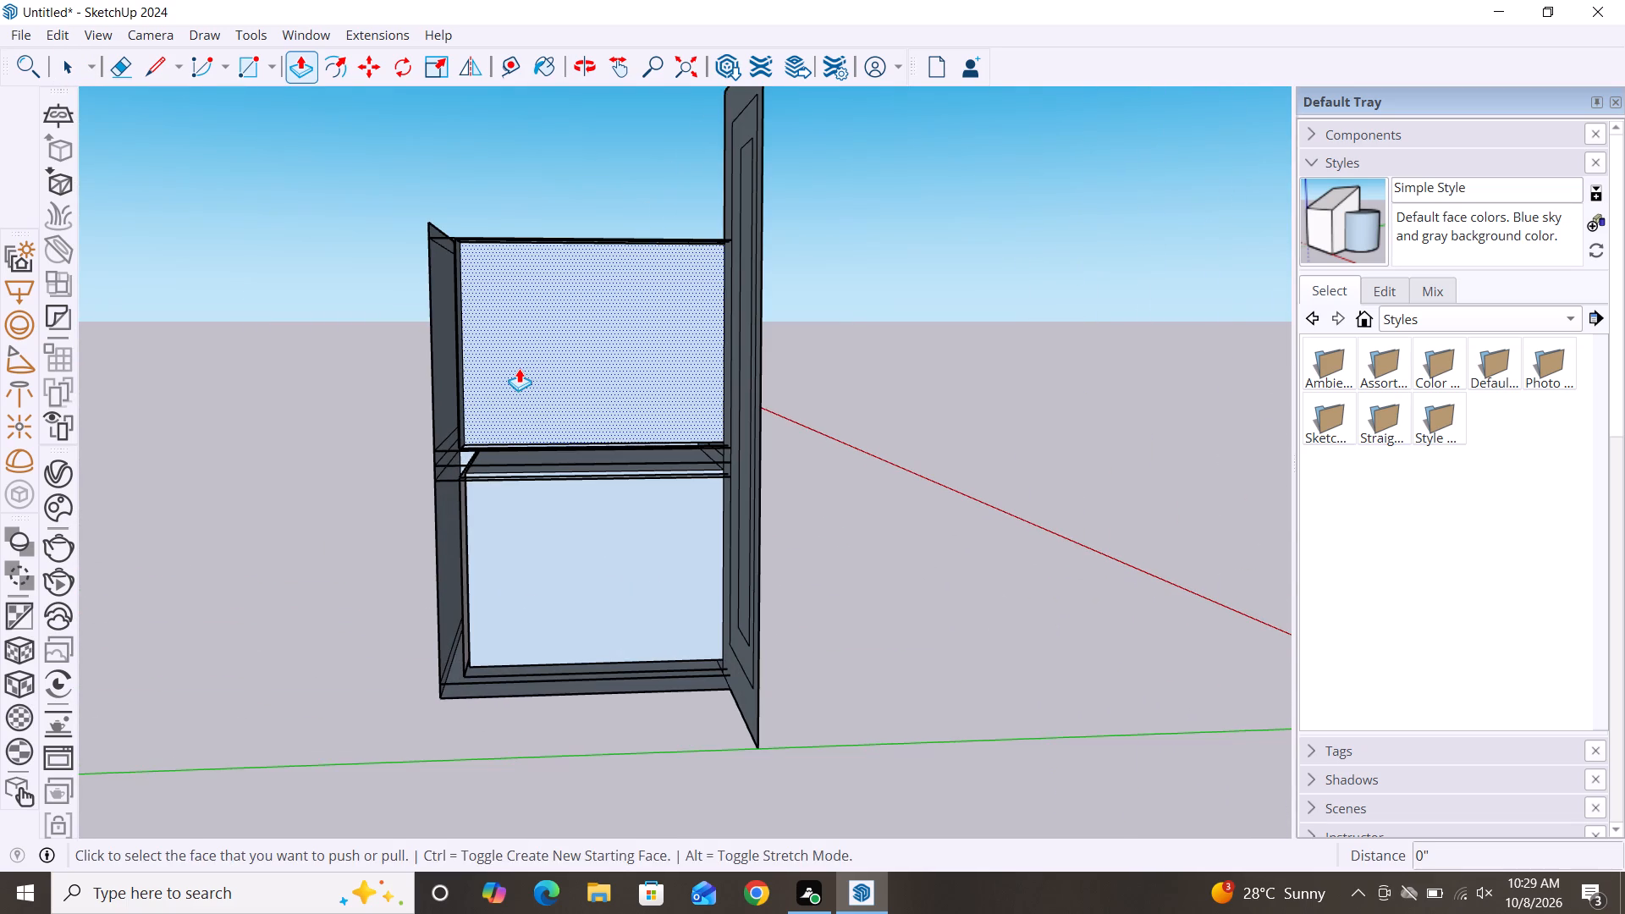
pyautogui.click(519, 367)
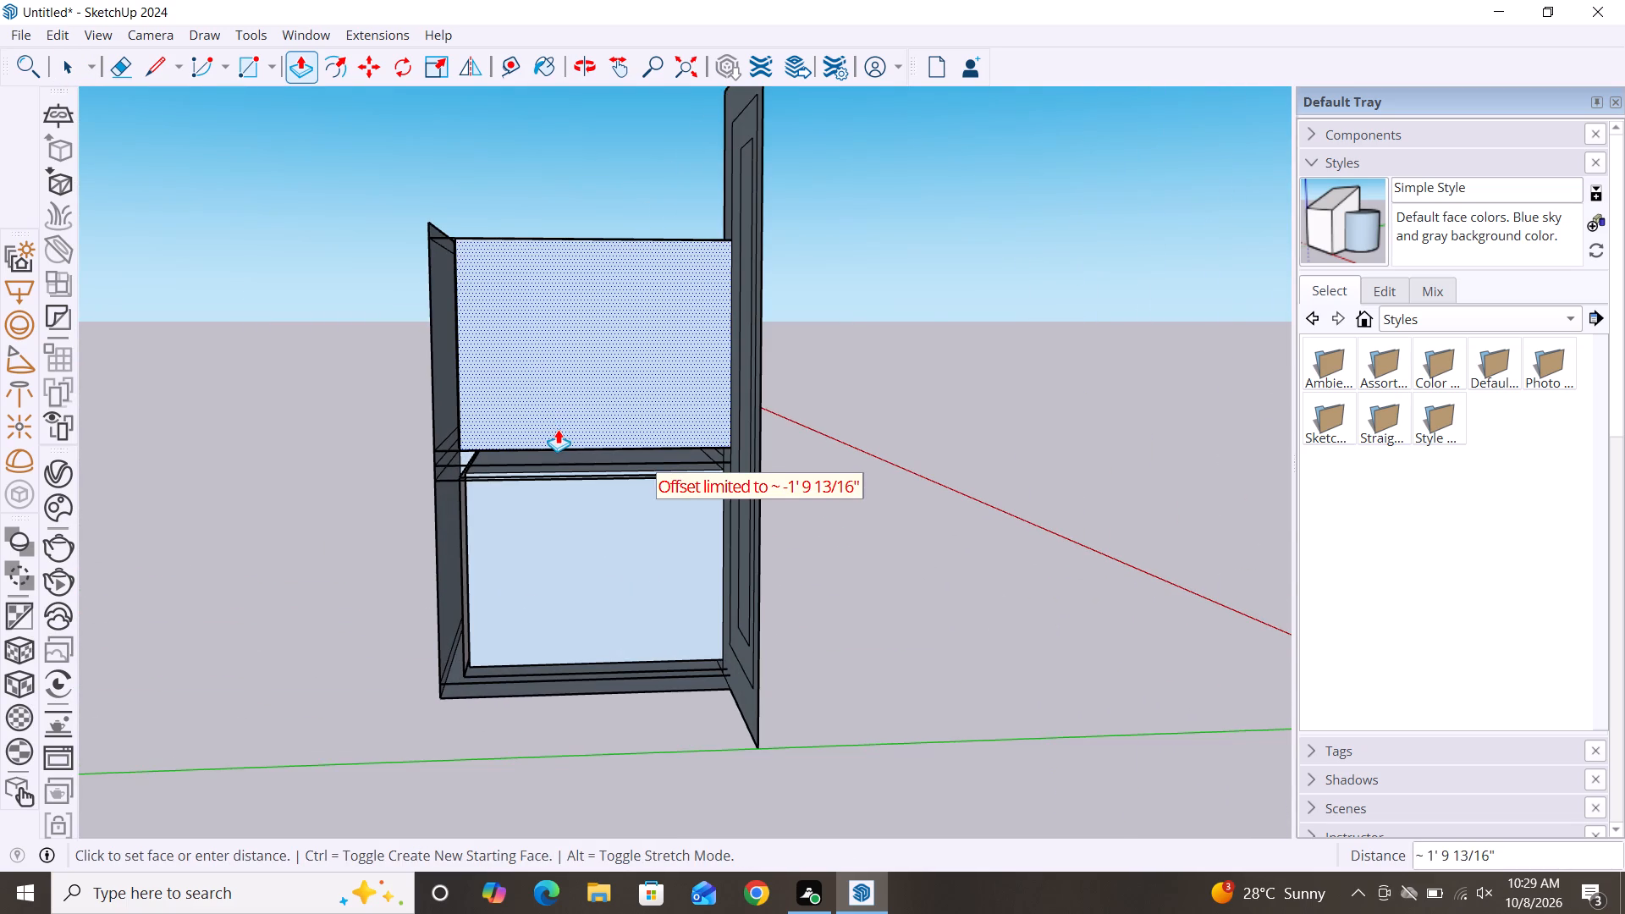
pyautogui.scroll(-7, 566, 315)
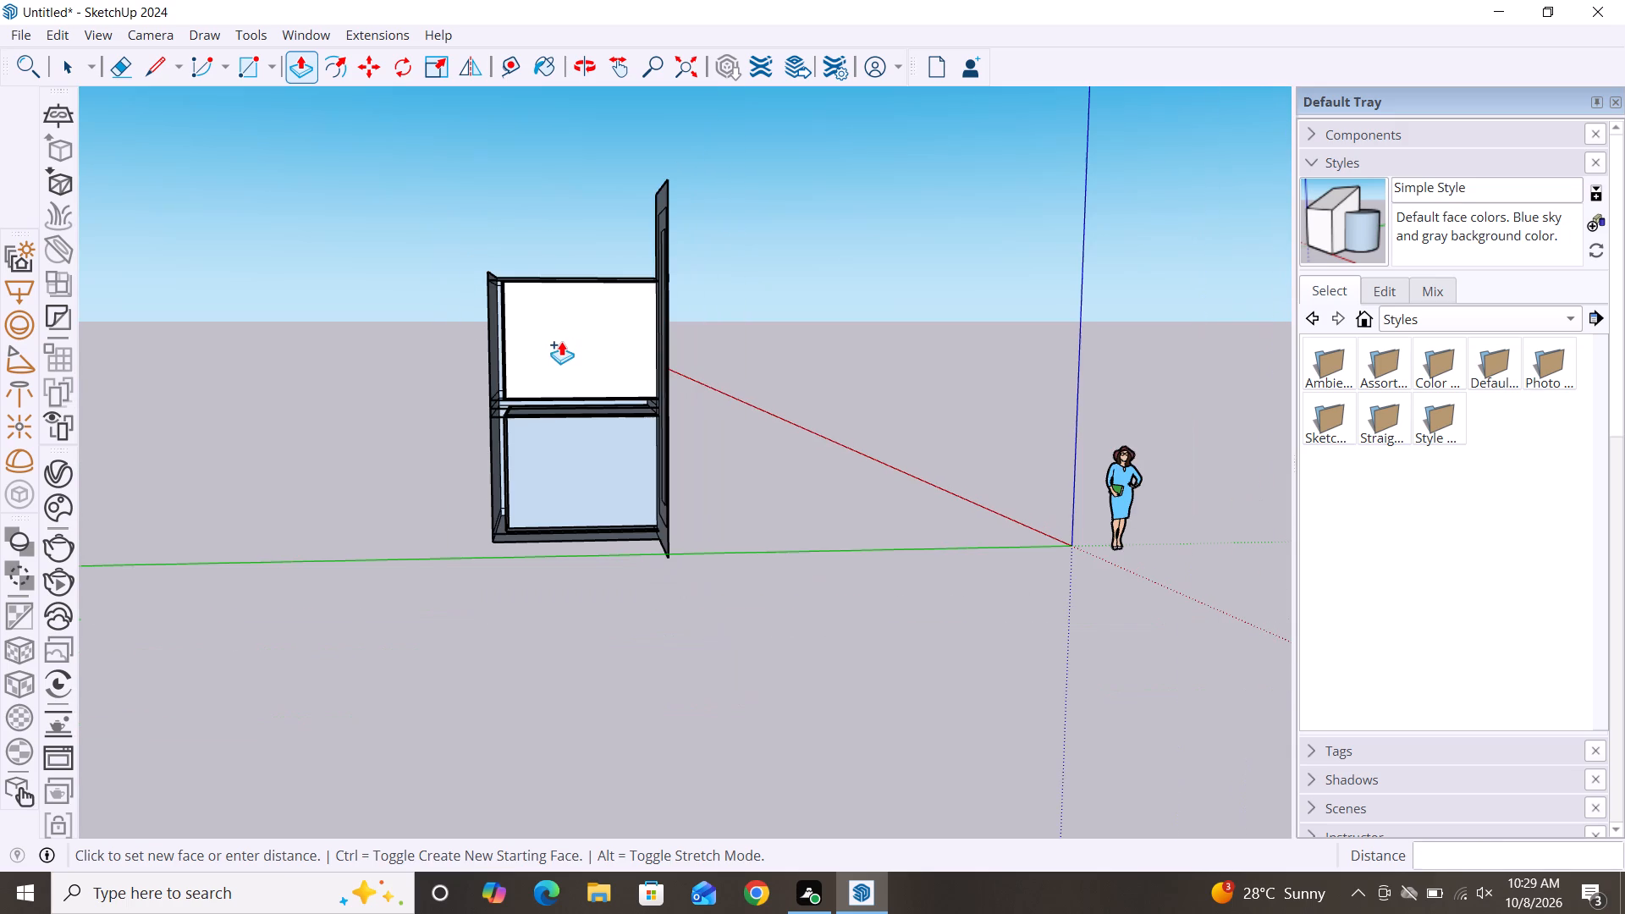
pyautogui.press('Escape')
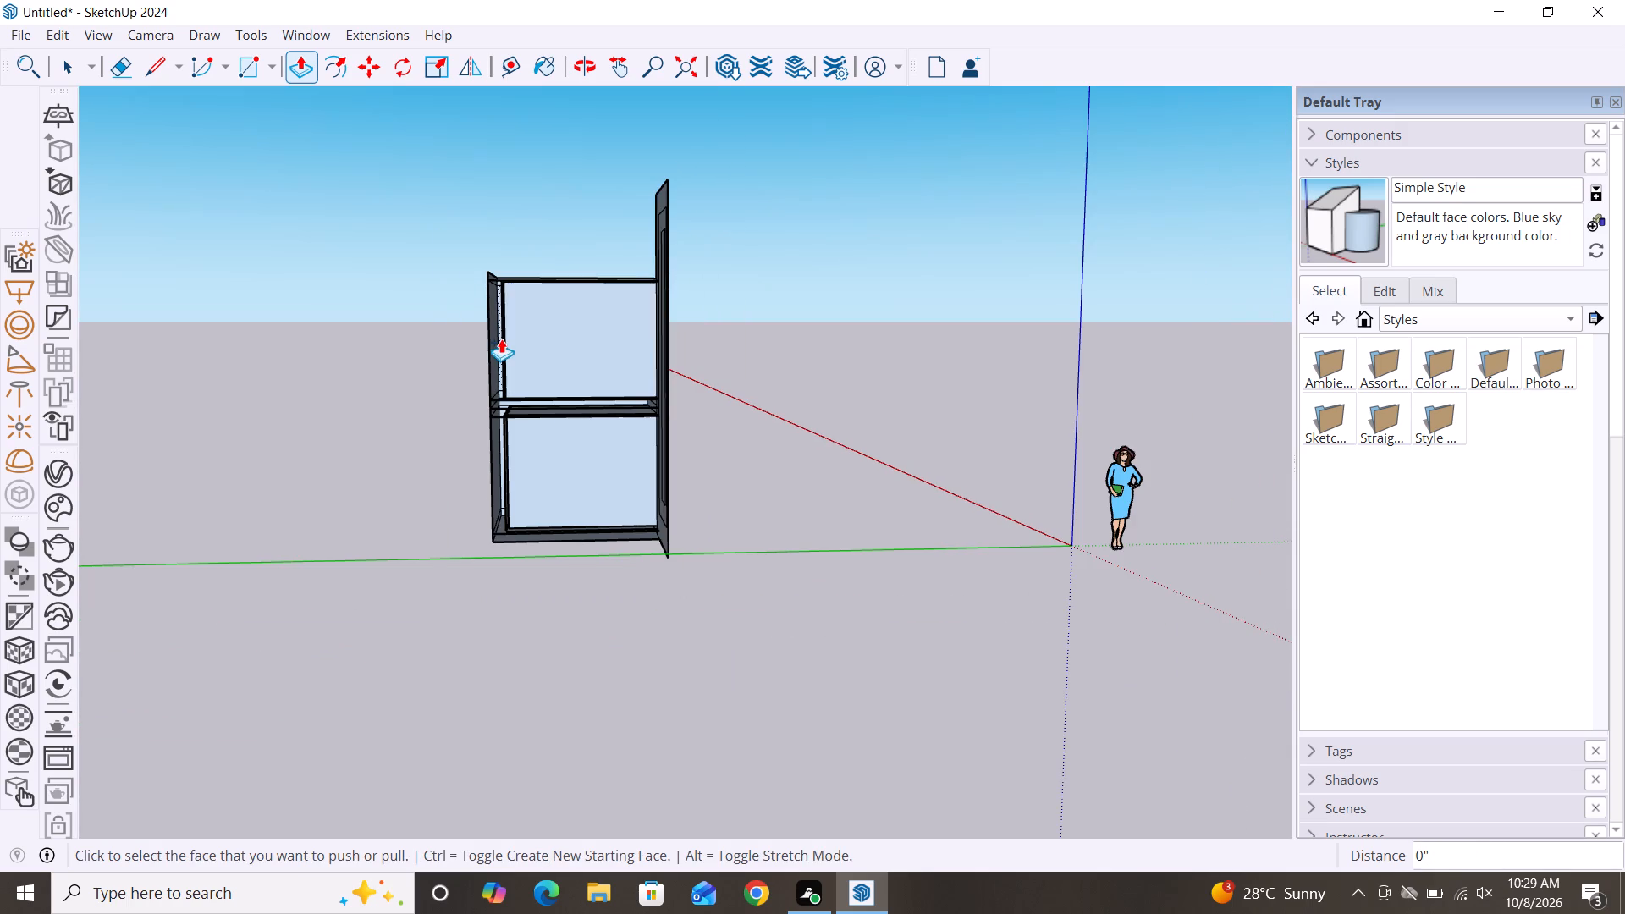
# Pull the upper module's rear face outward about 1' 11 9/16" with Push/Pull.
pyautogui.scroll(15, 501, 338)
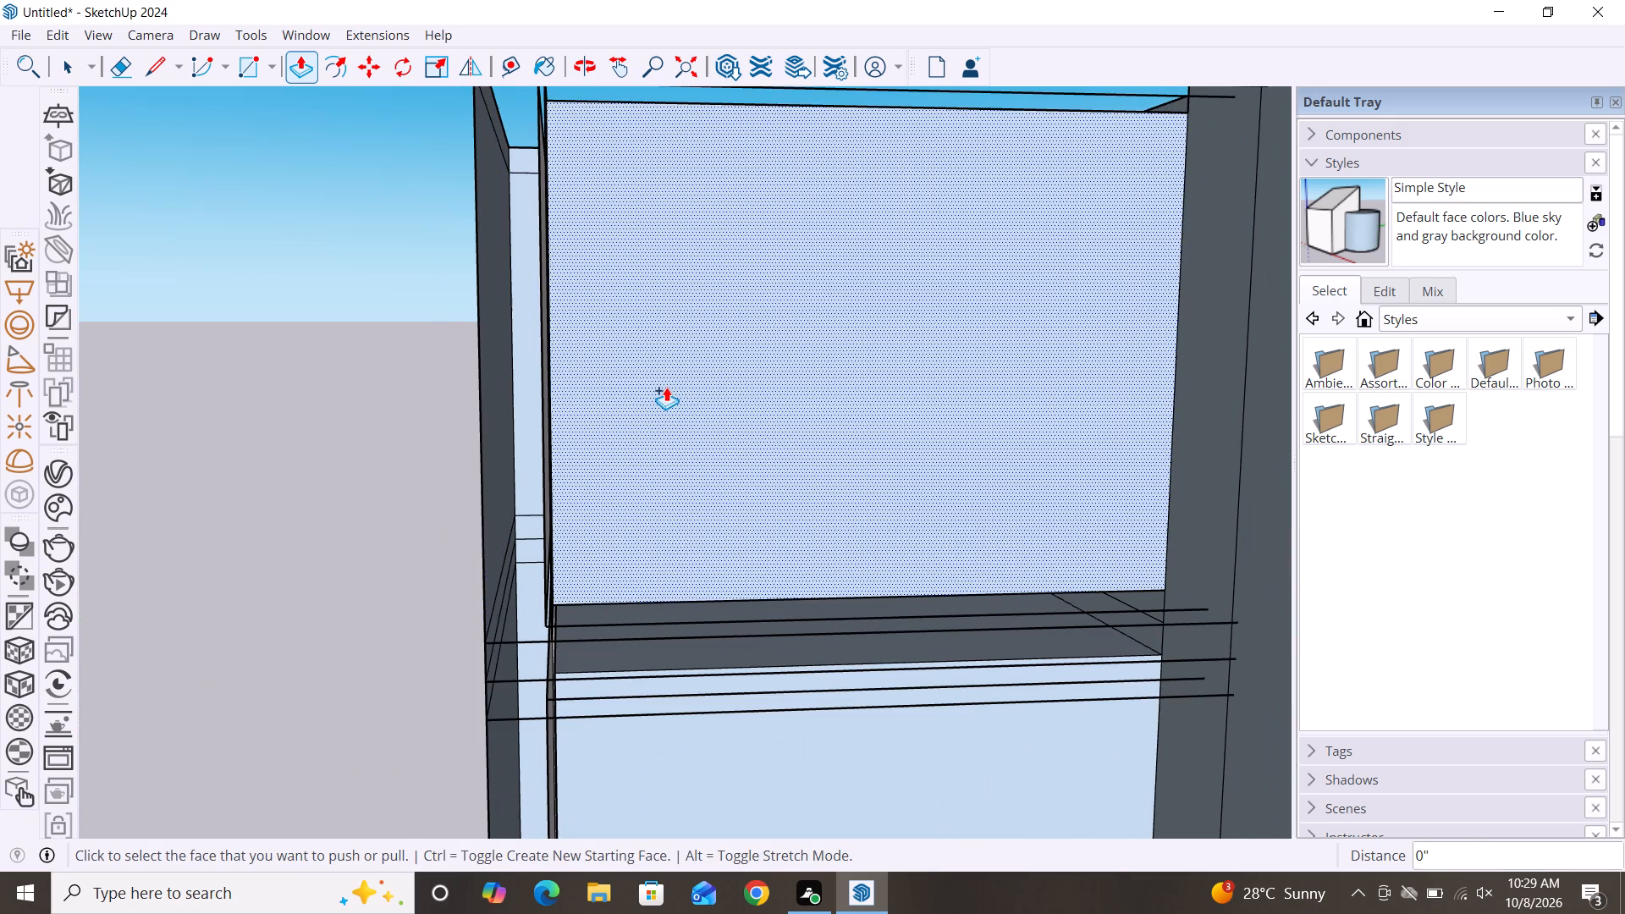
pyautogui.click(666, 388)
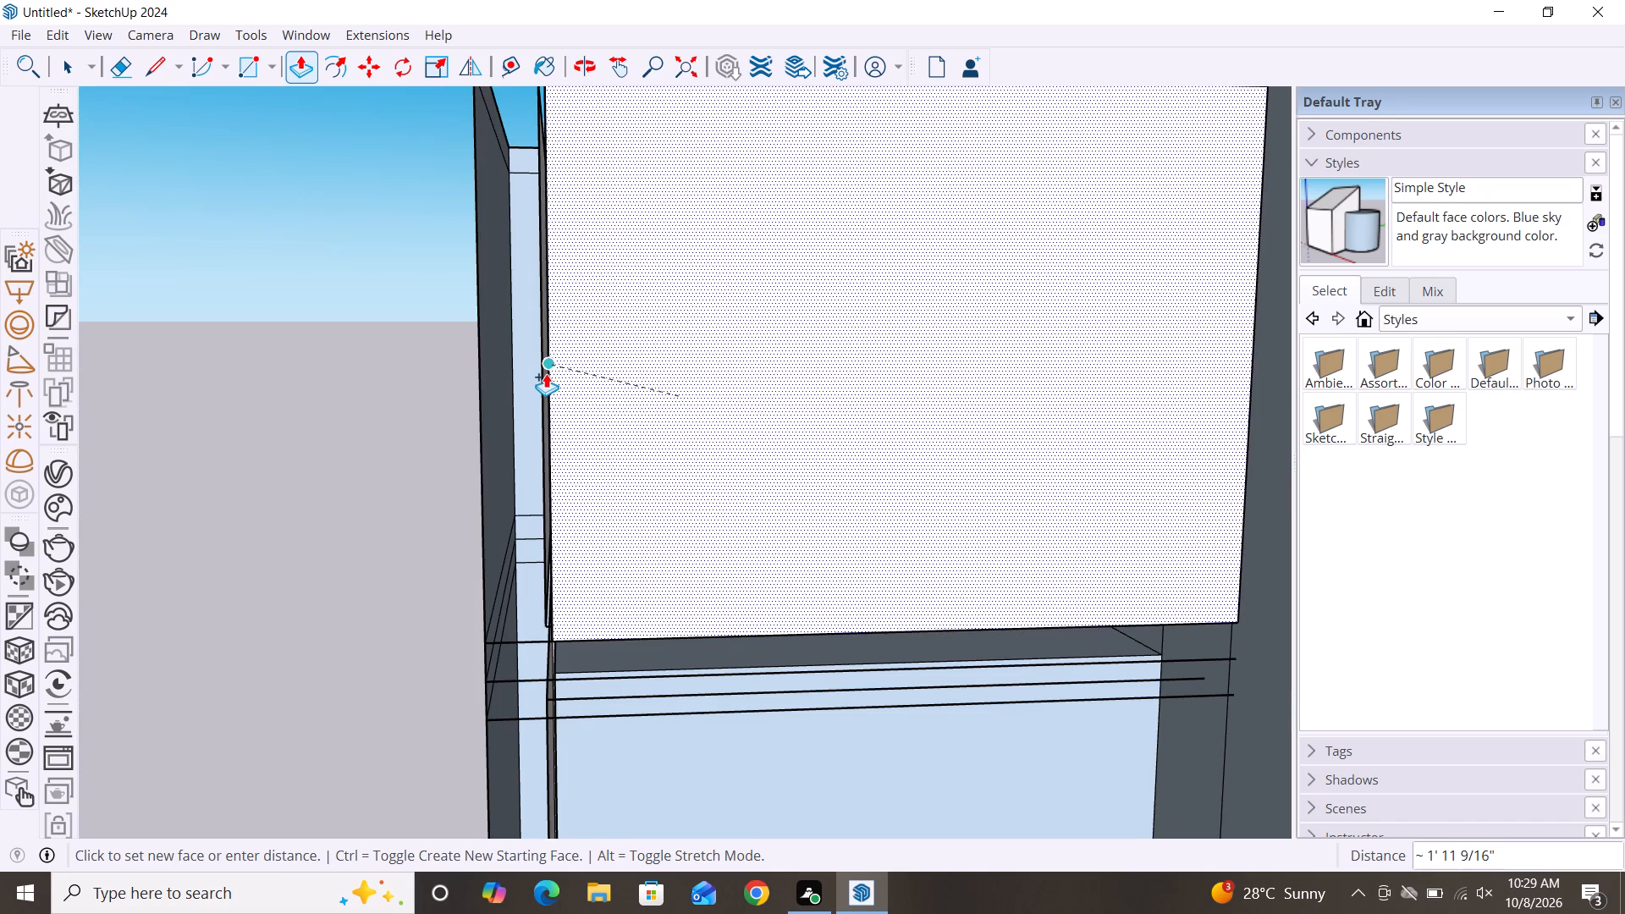
pyautogui.click(546, 373)
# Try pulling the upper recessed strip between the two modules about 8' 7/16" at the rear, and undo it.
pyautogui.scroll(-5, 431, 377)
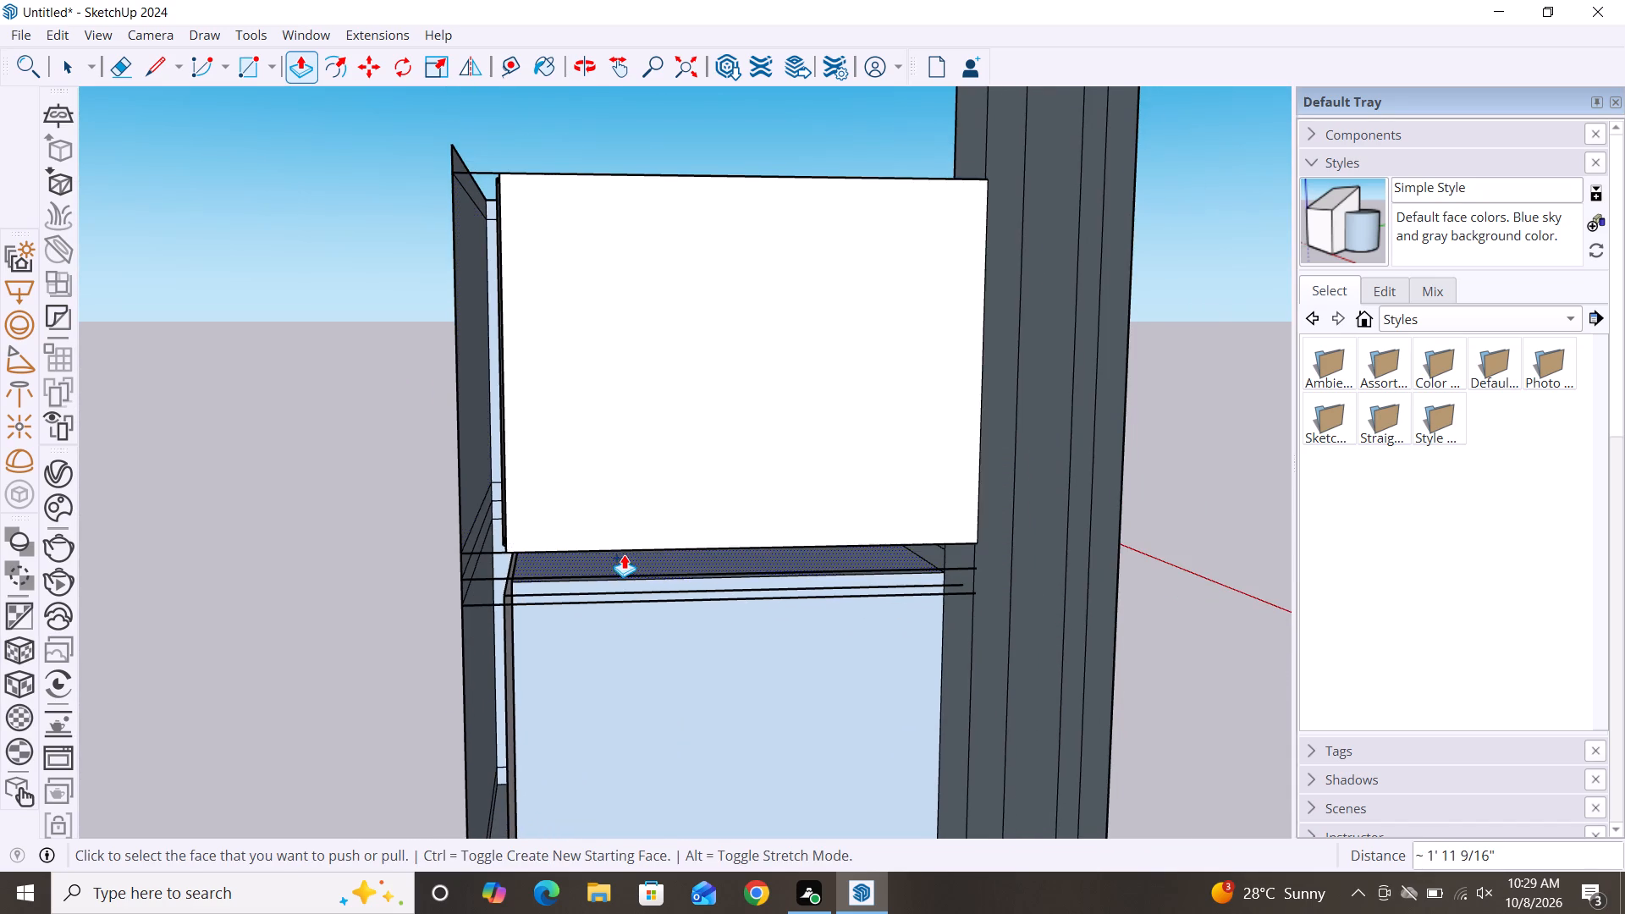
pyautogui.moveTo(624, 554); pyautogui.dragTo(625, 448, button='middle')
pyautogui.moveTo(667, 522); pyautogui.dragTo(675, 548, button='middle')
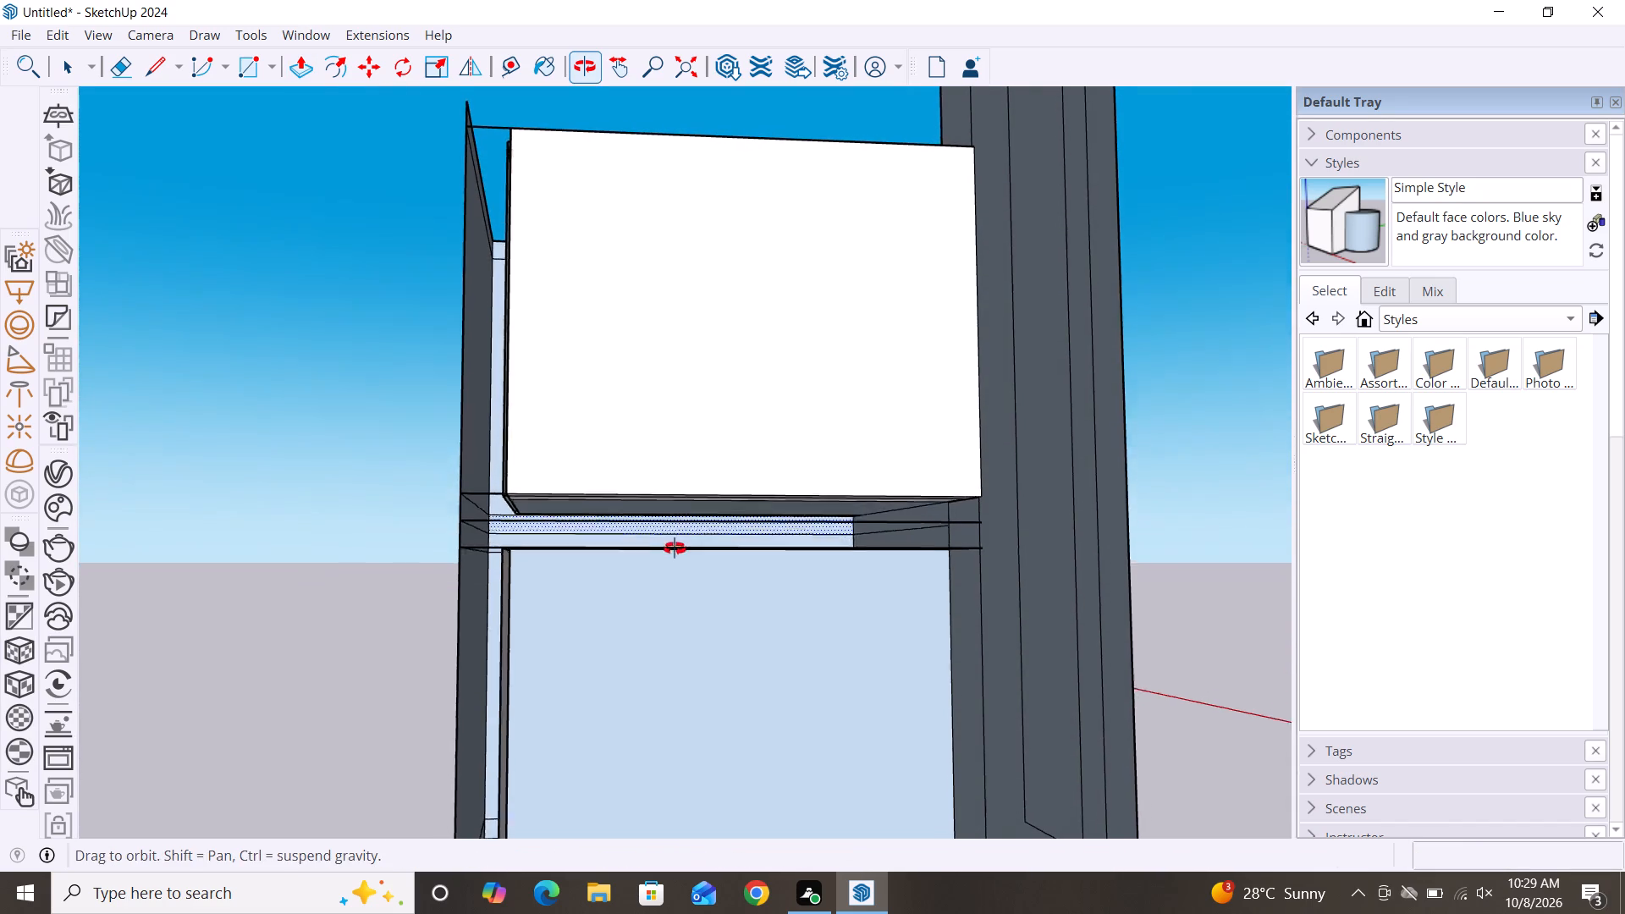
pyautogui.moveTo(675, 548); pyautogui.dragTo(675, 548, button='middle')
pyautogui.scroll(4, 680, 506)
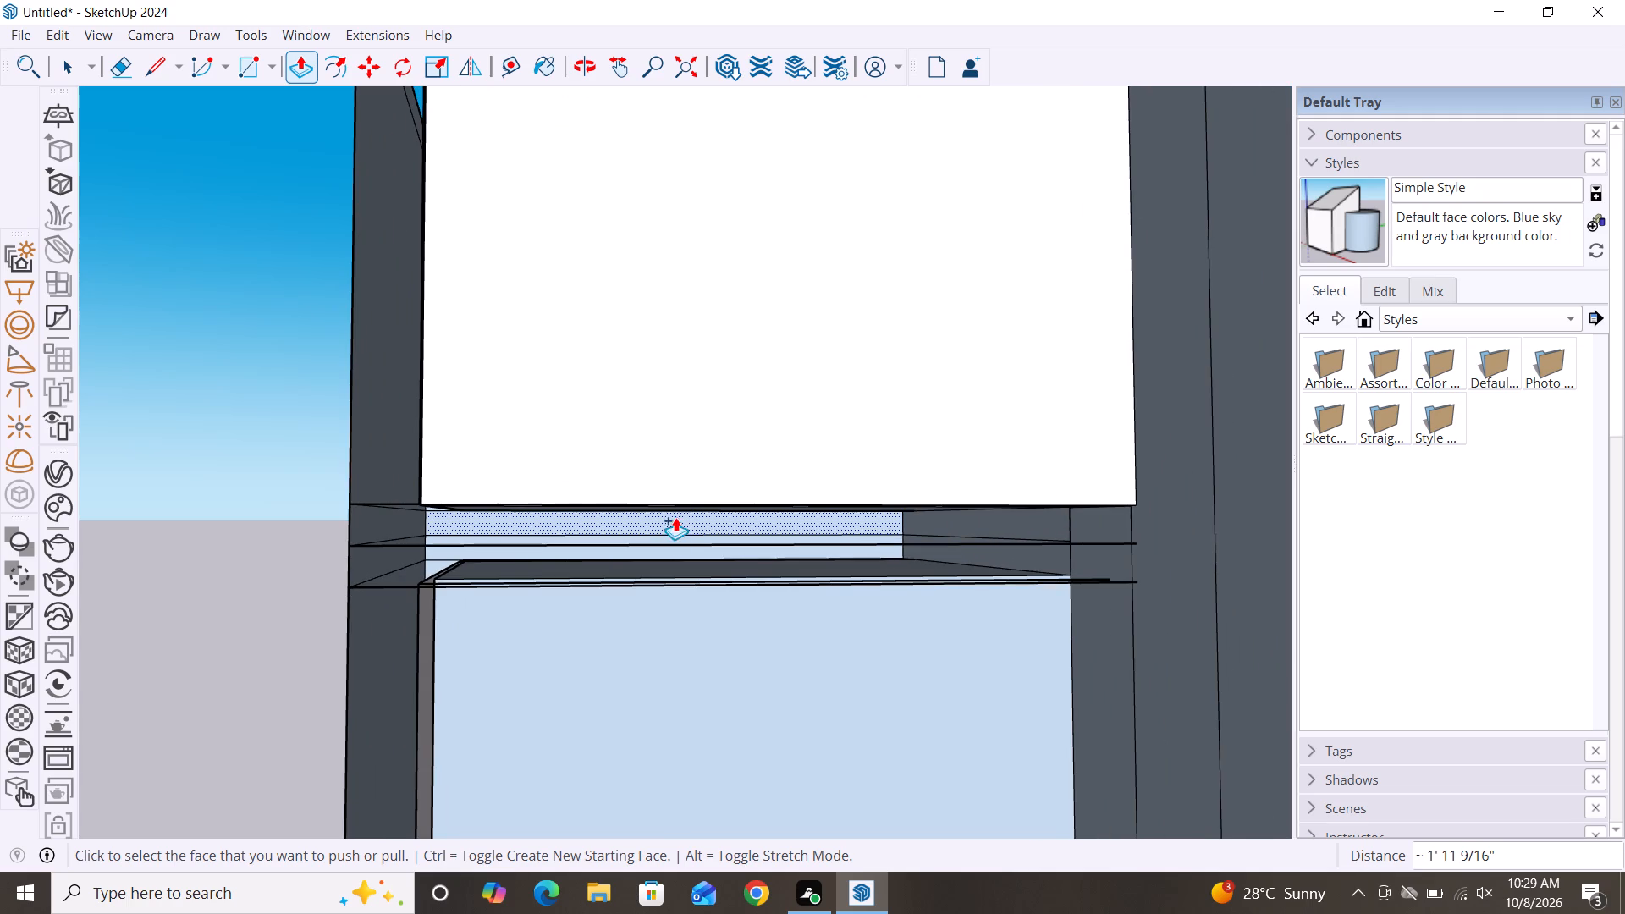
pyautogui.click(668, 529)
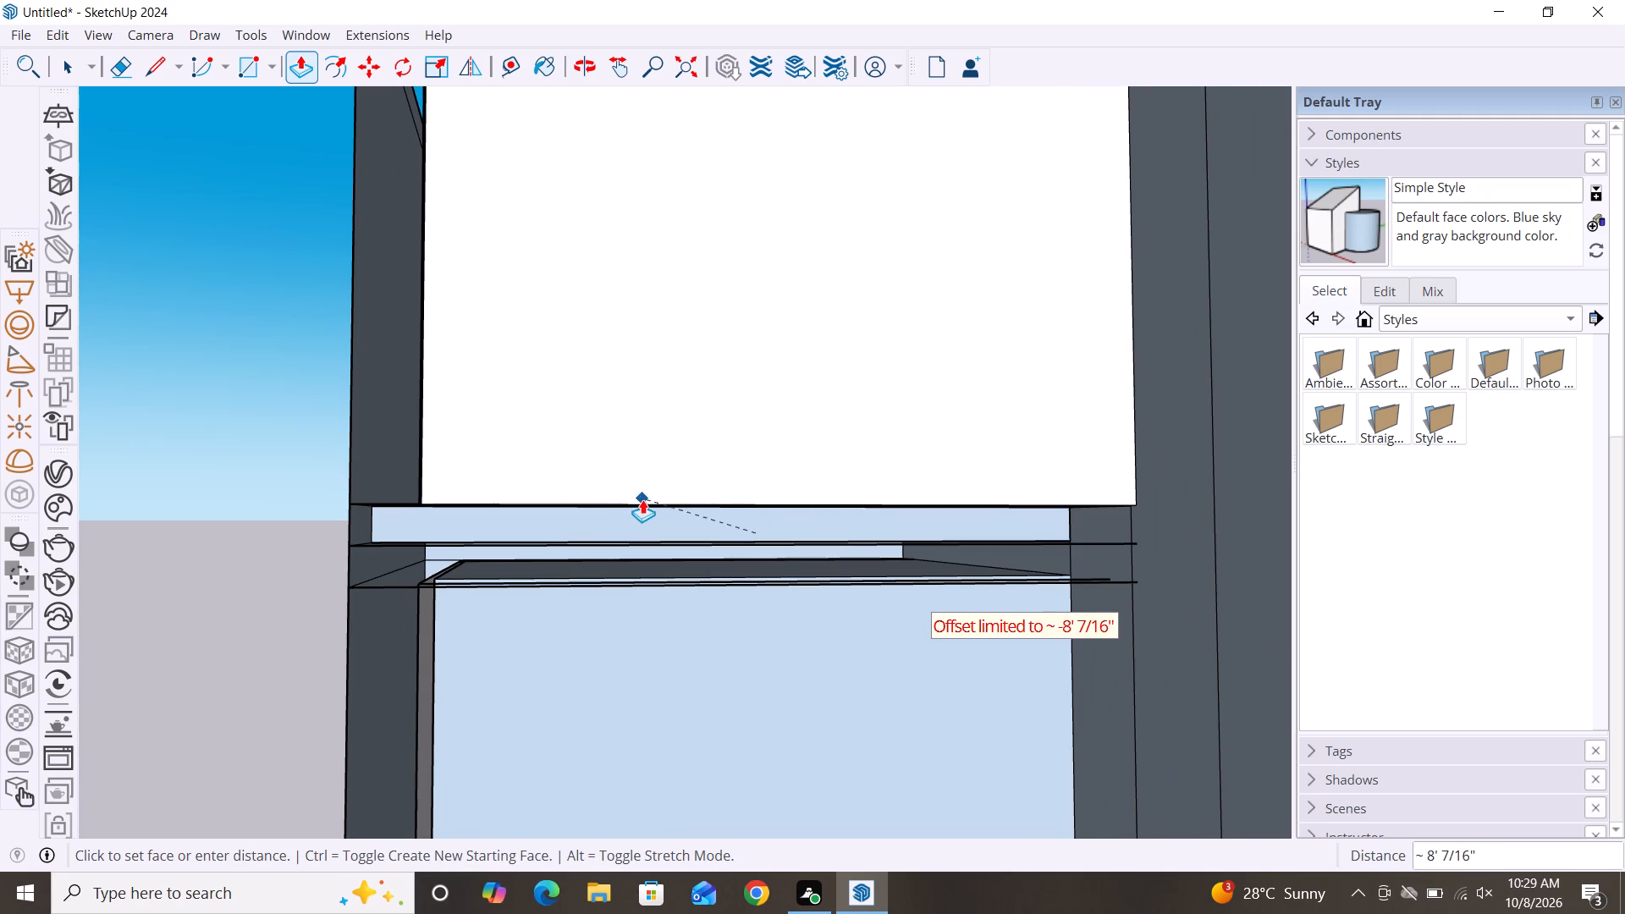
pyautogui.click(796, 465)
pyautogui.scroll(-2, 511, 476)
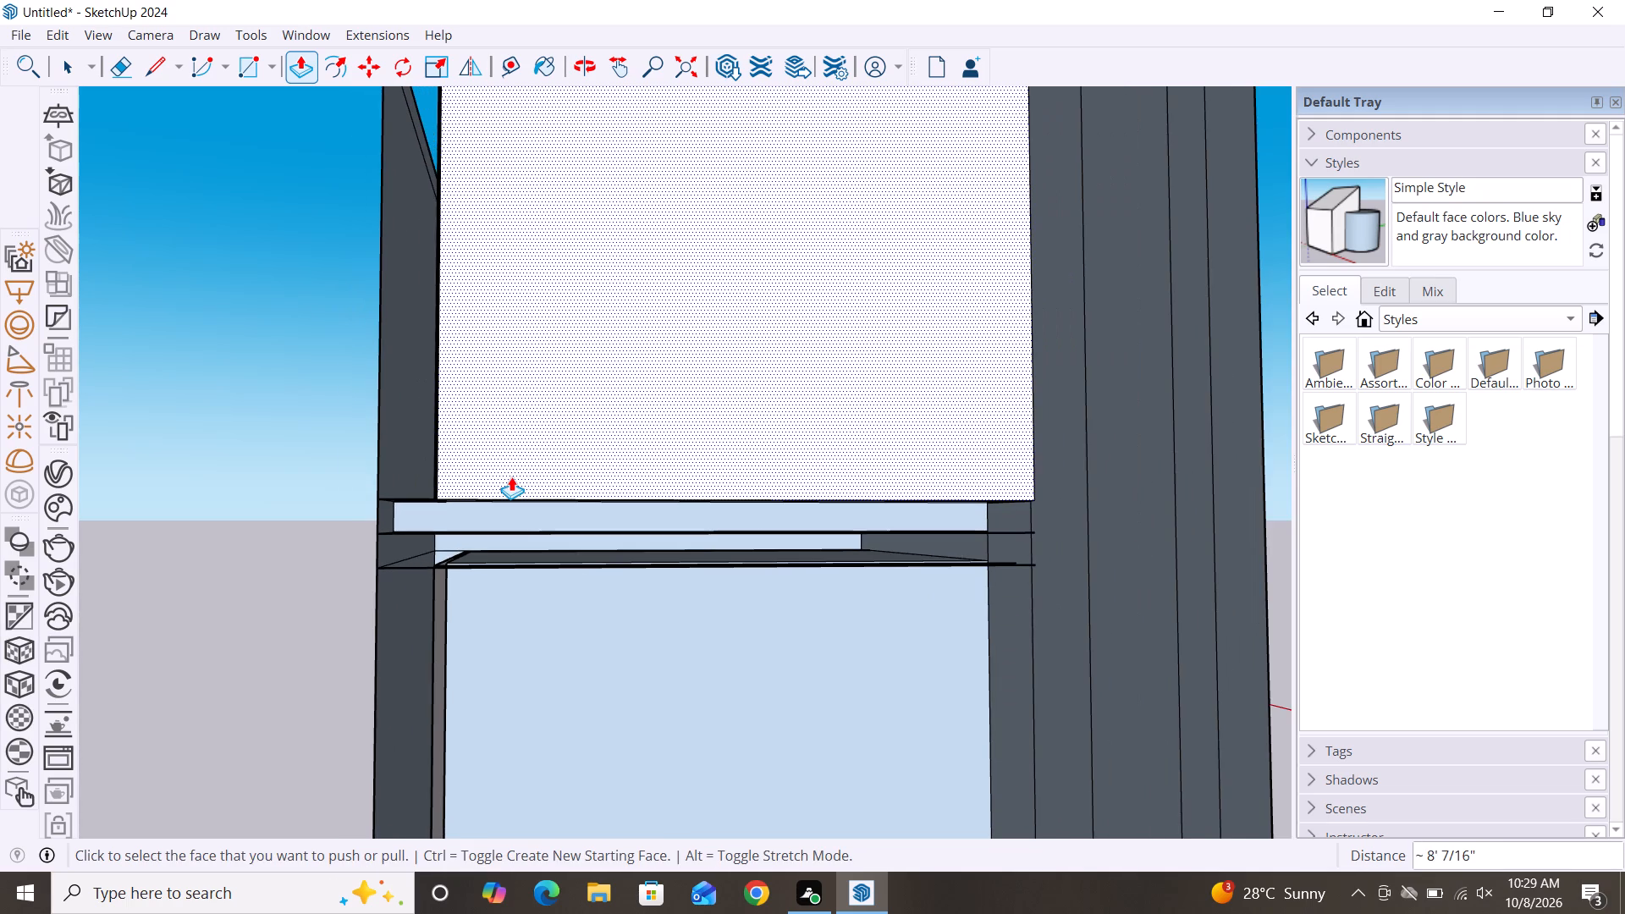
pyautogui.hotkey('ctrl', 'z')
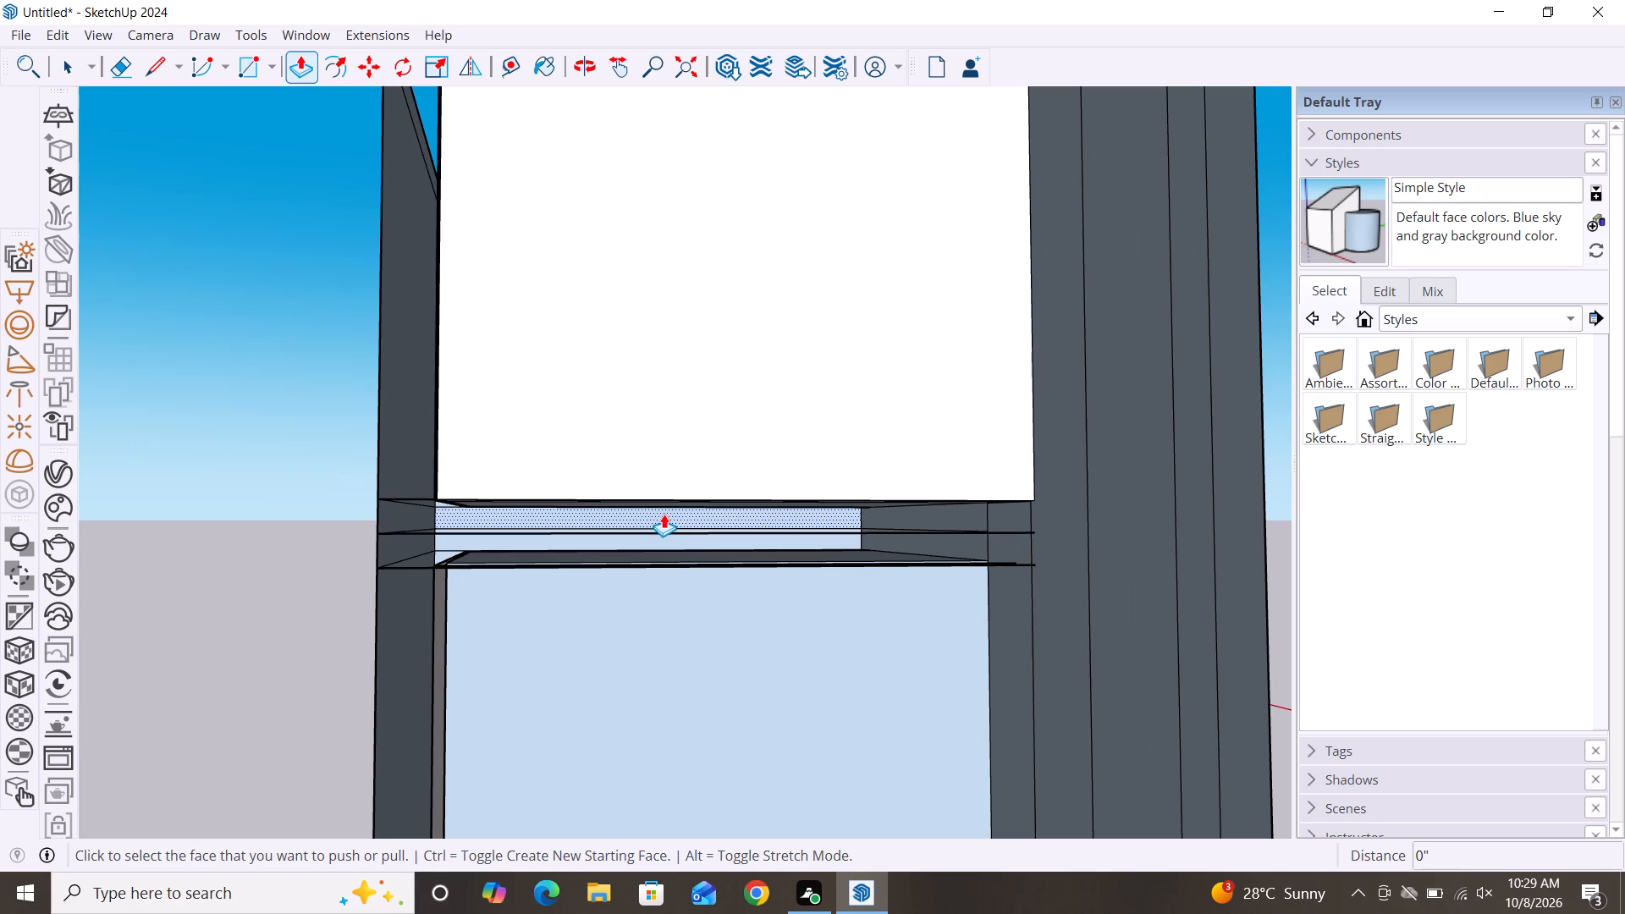
# Pull the upper recessed strip between the two modules 10' outward, flush with the upper module's rear face.
pyautogui.click(664, 514)
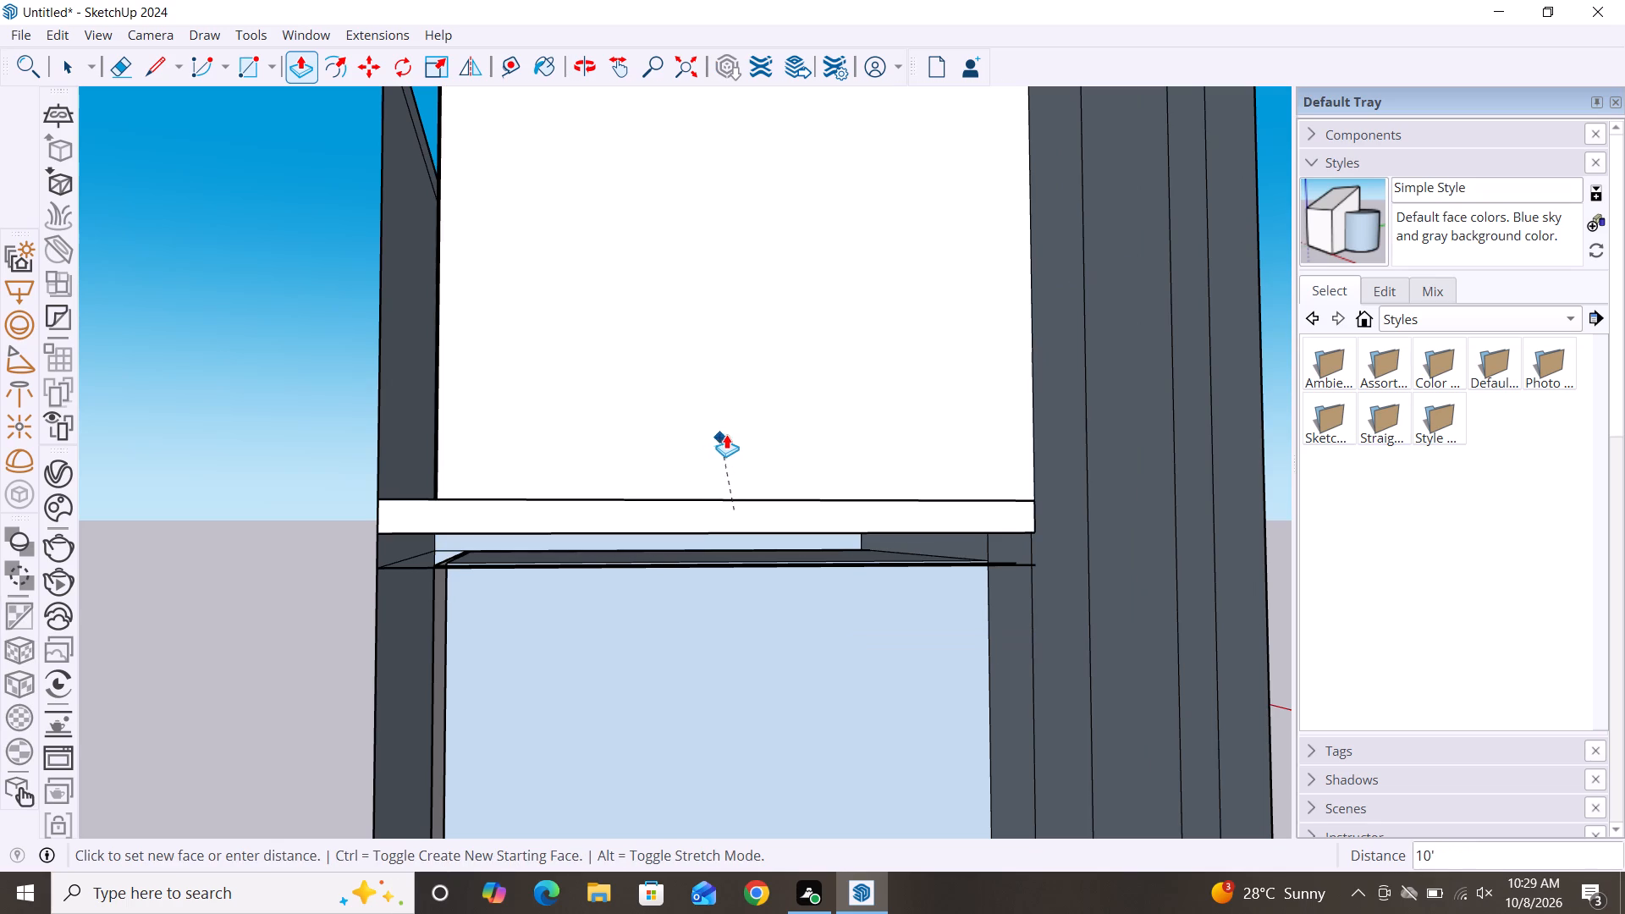
pyautogui.click(729, 432)
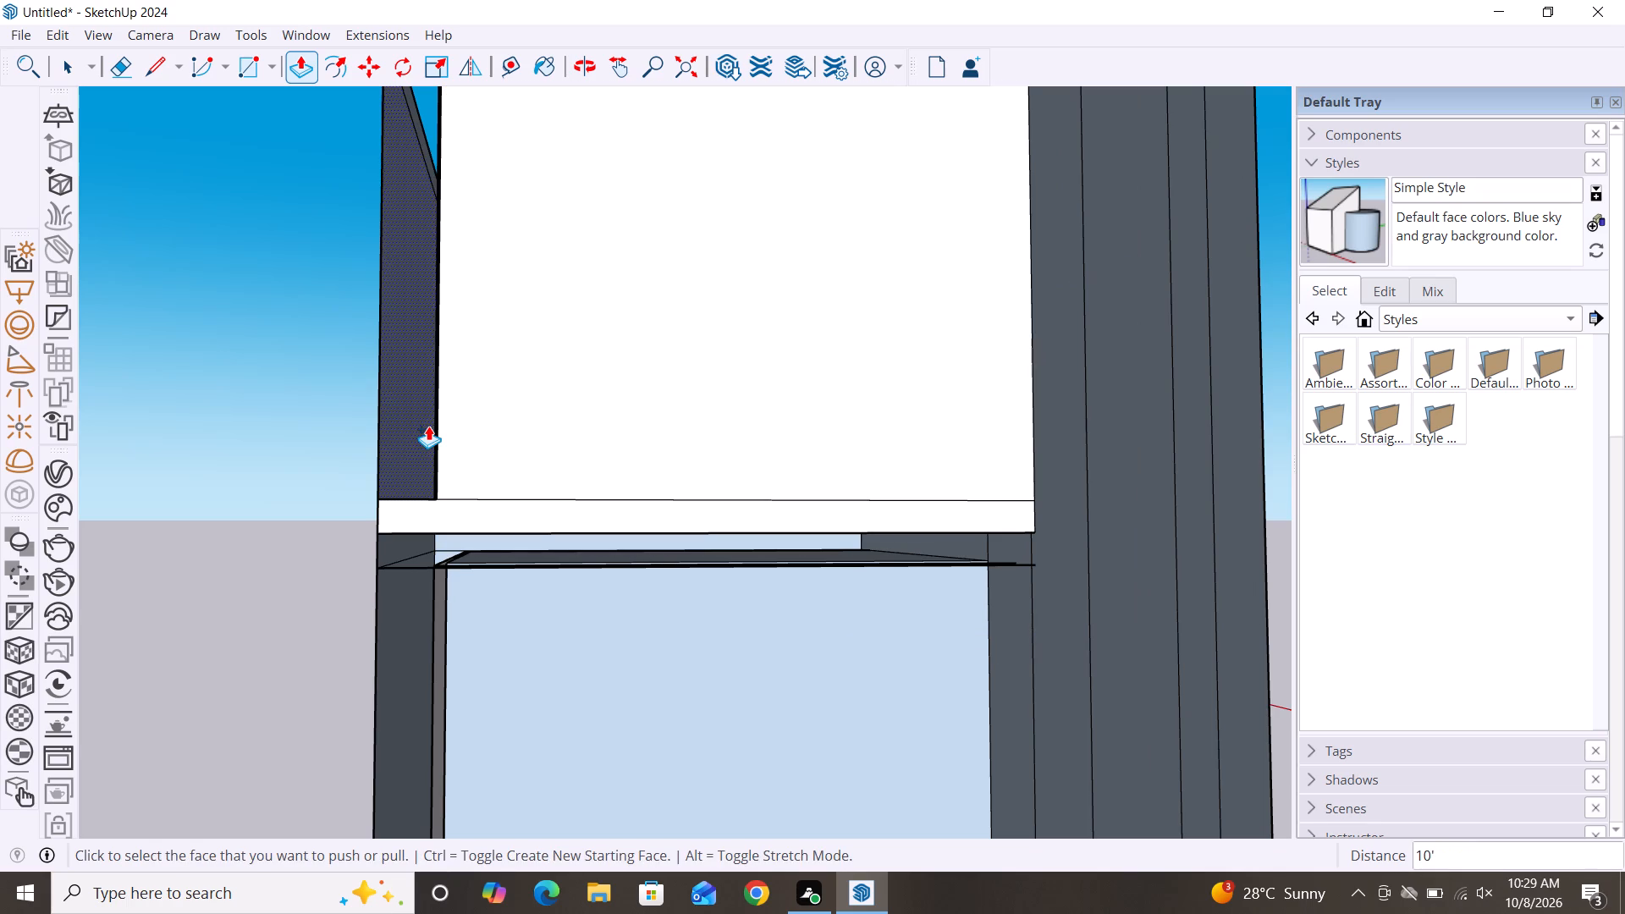
# Pull the narrow recessed vertical face beside the upper module's rear panel 9" to the outer side edge.
pyautogui.moveTo(428, 427); pyautogui.dragTo(544, 448, button='middle')
pyautogui.scroll(1, 502, 414)
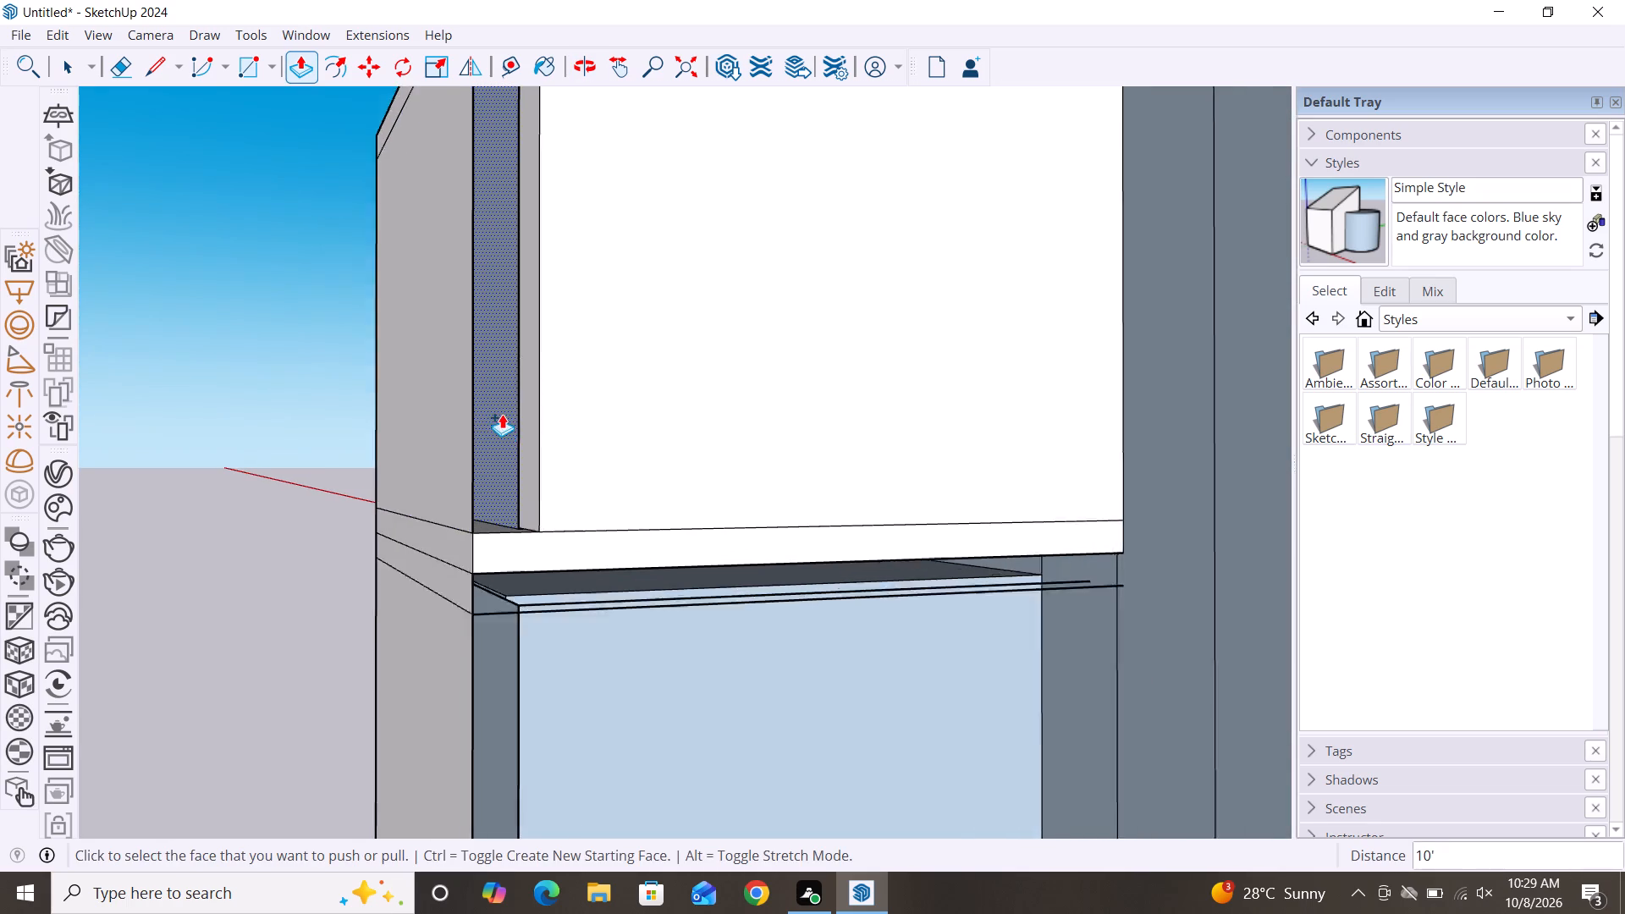
pyautogui.scroll(2, 502, 414)
pyautogui.moveTo(496, 430); pyautogui.dragTo(442, 441, button='middle')
pyautogui.click(448, 440)
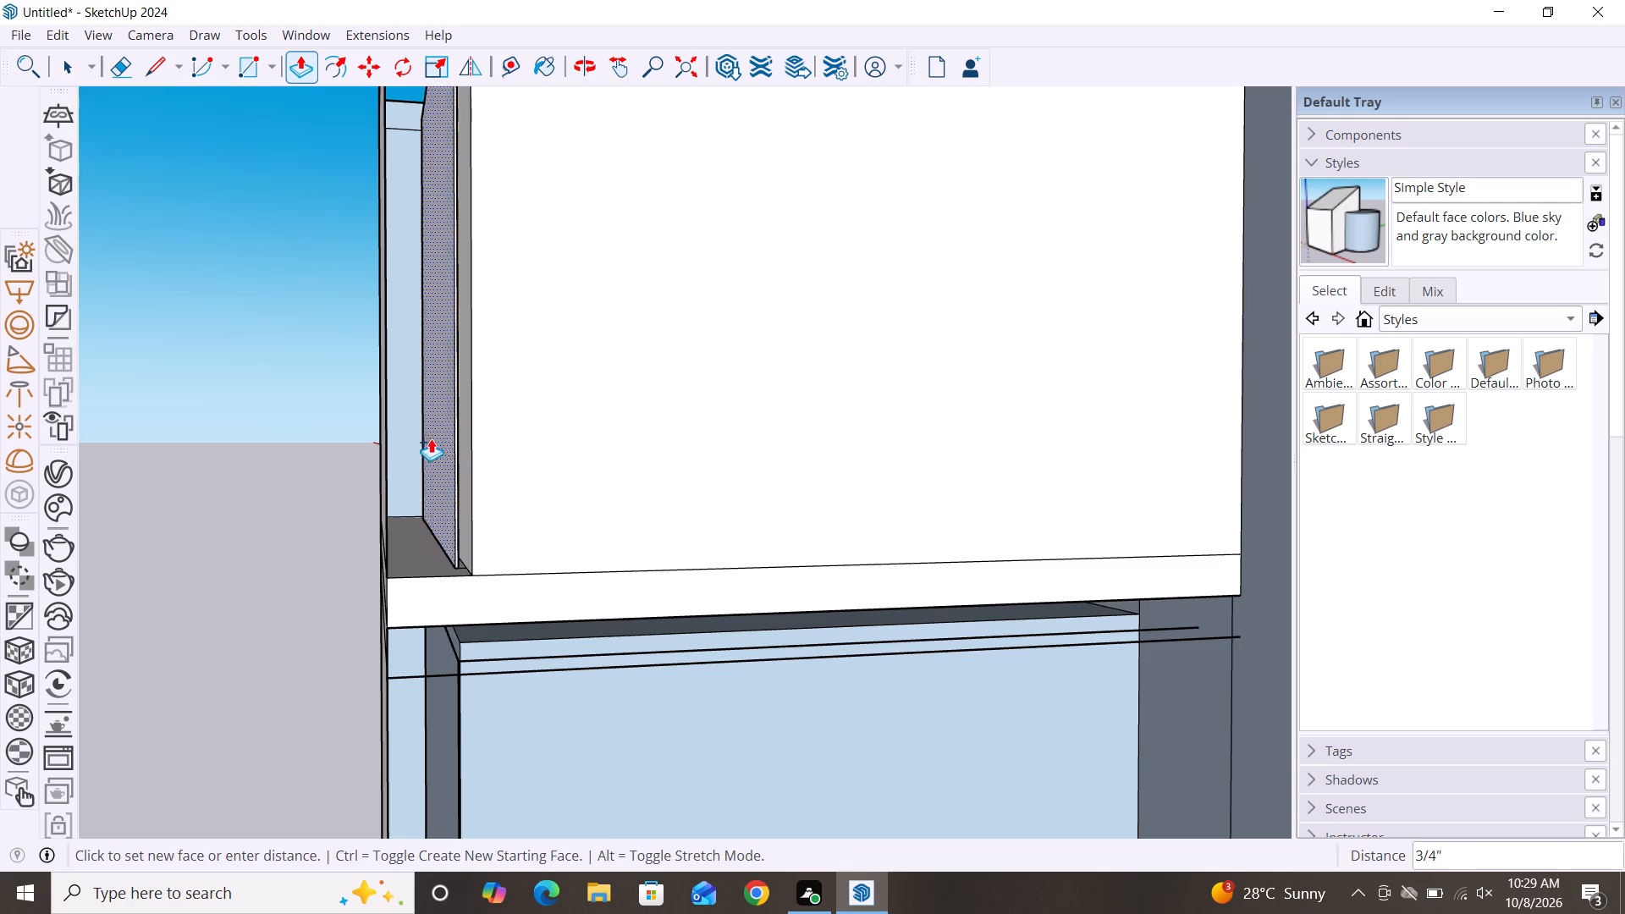
pyautogui.click(385, 453)
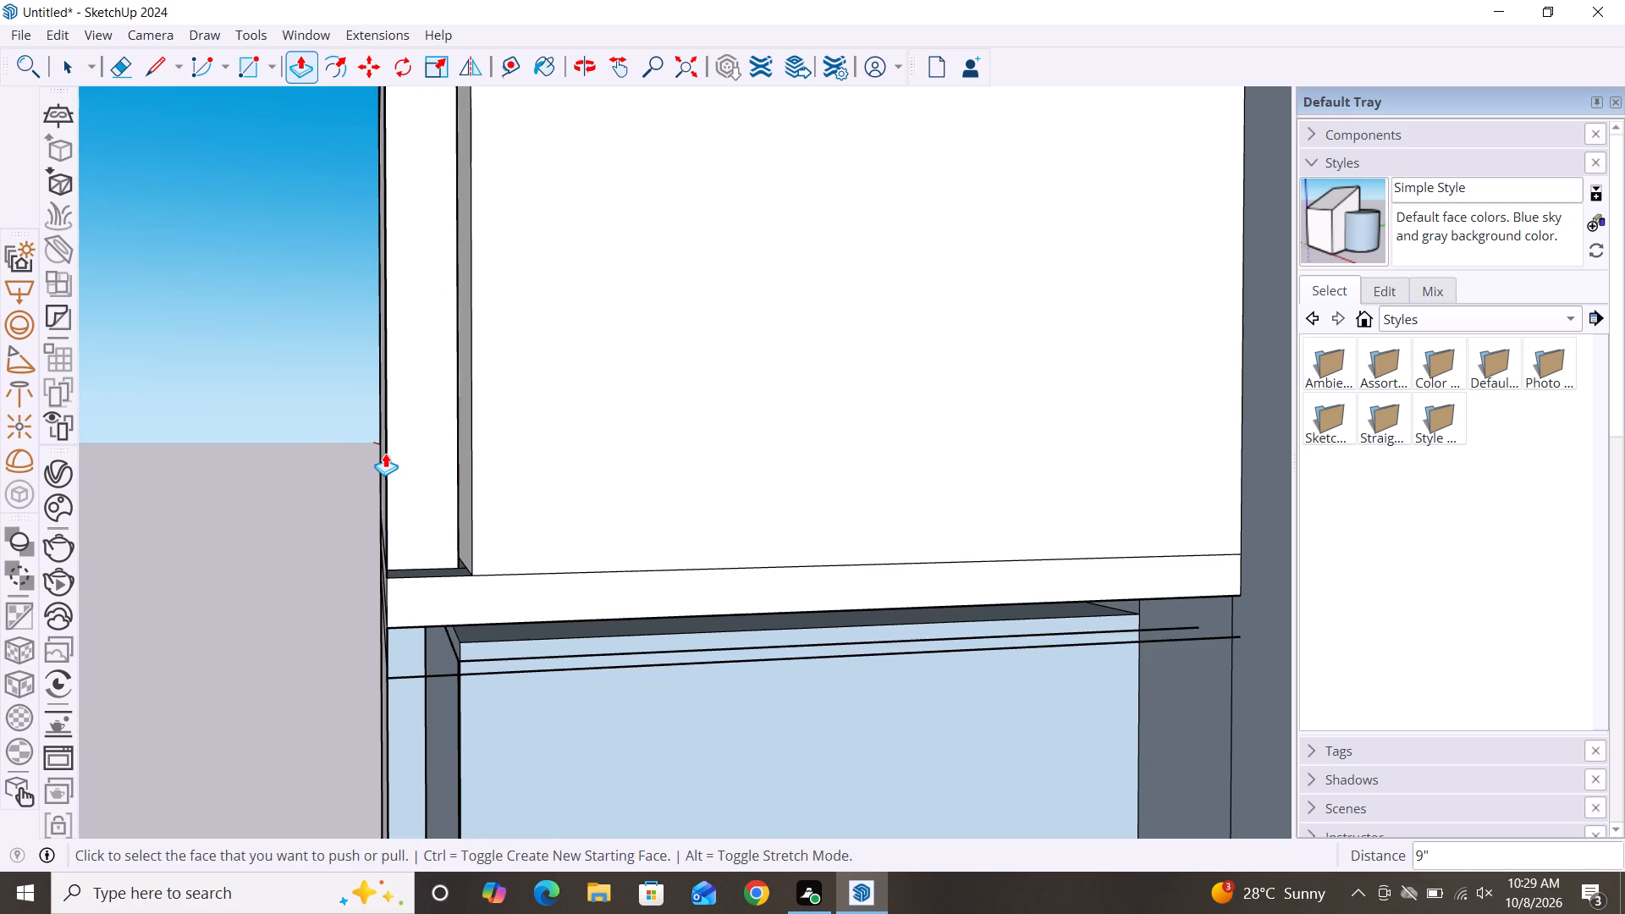
# Raise the small ledge at the bottom of the narrow side gap 7' to fill it up to the upper module's top.
pyautogui.click(443, 570)
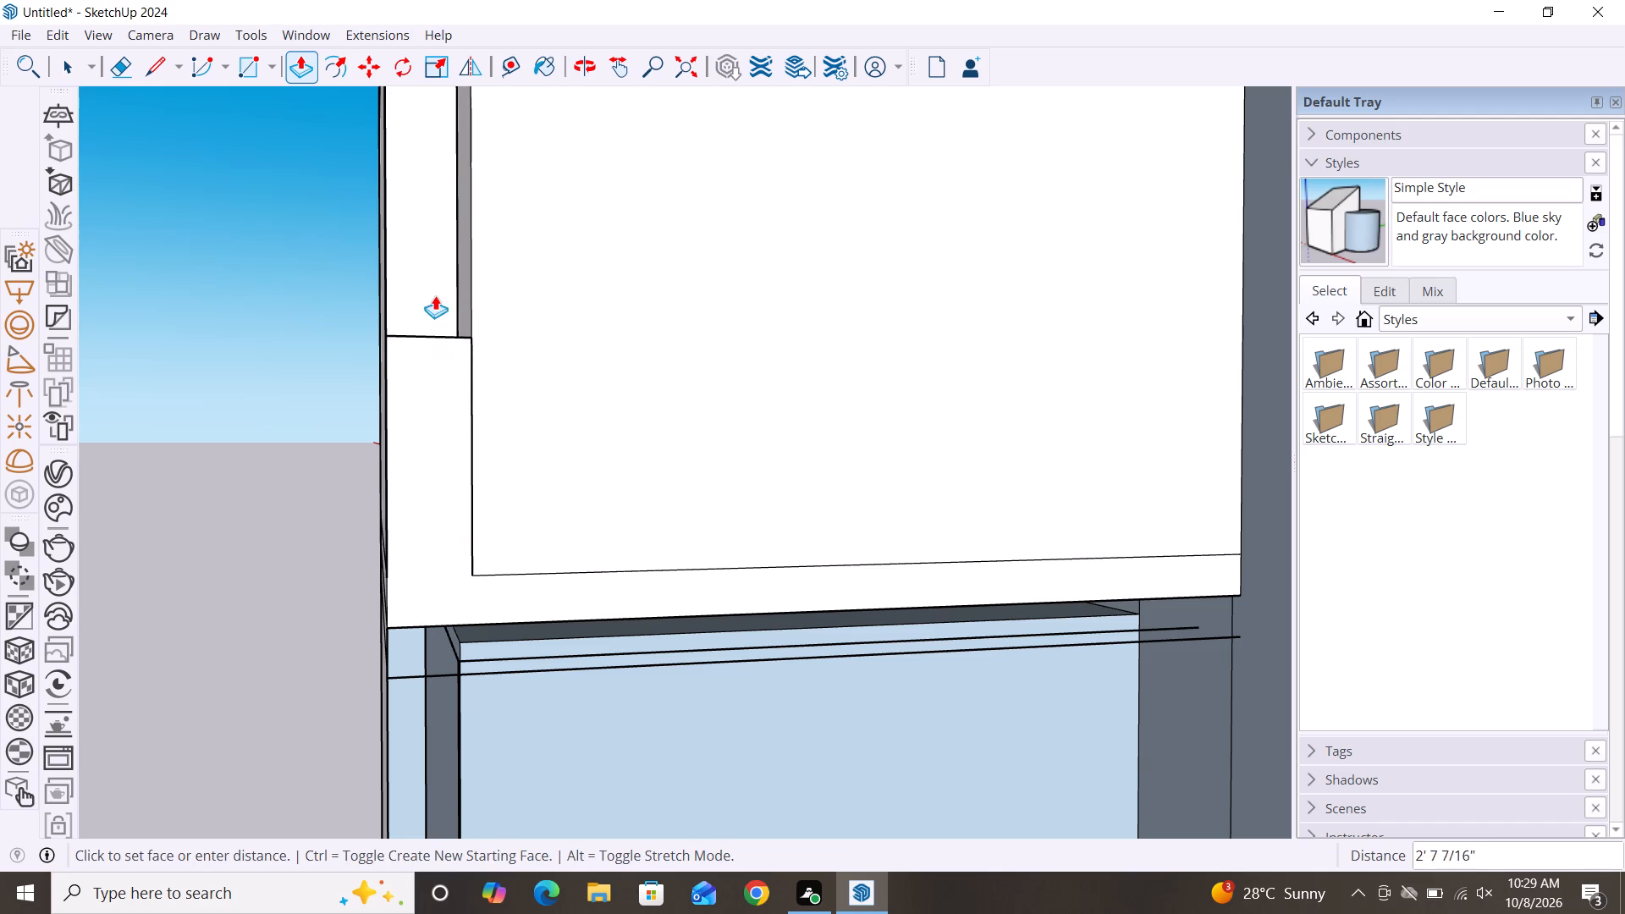
pyautogui.scroll(-5, 415, 269)
pyautogui.scroll(-4, 433, 421)
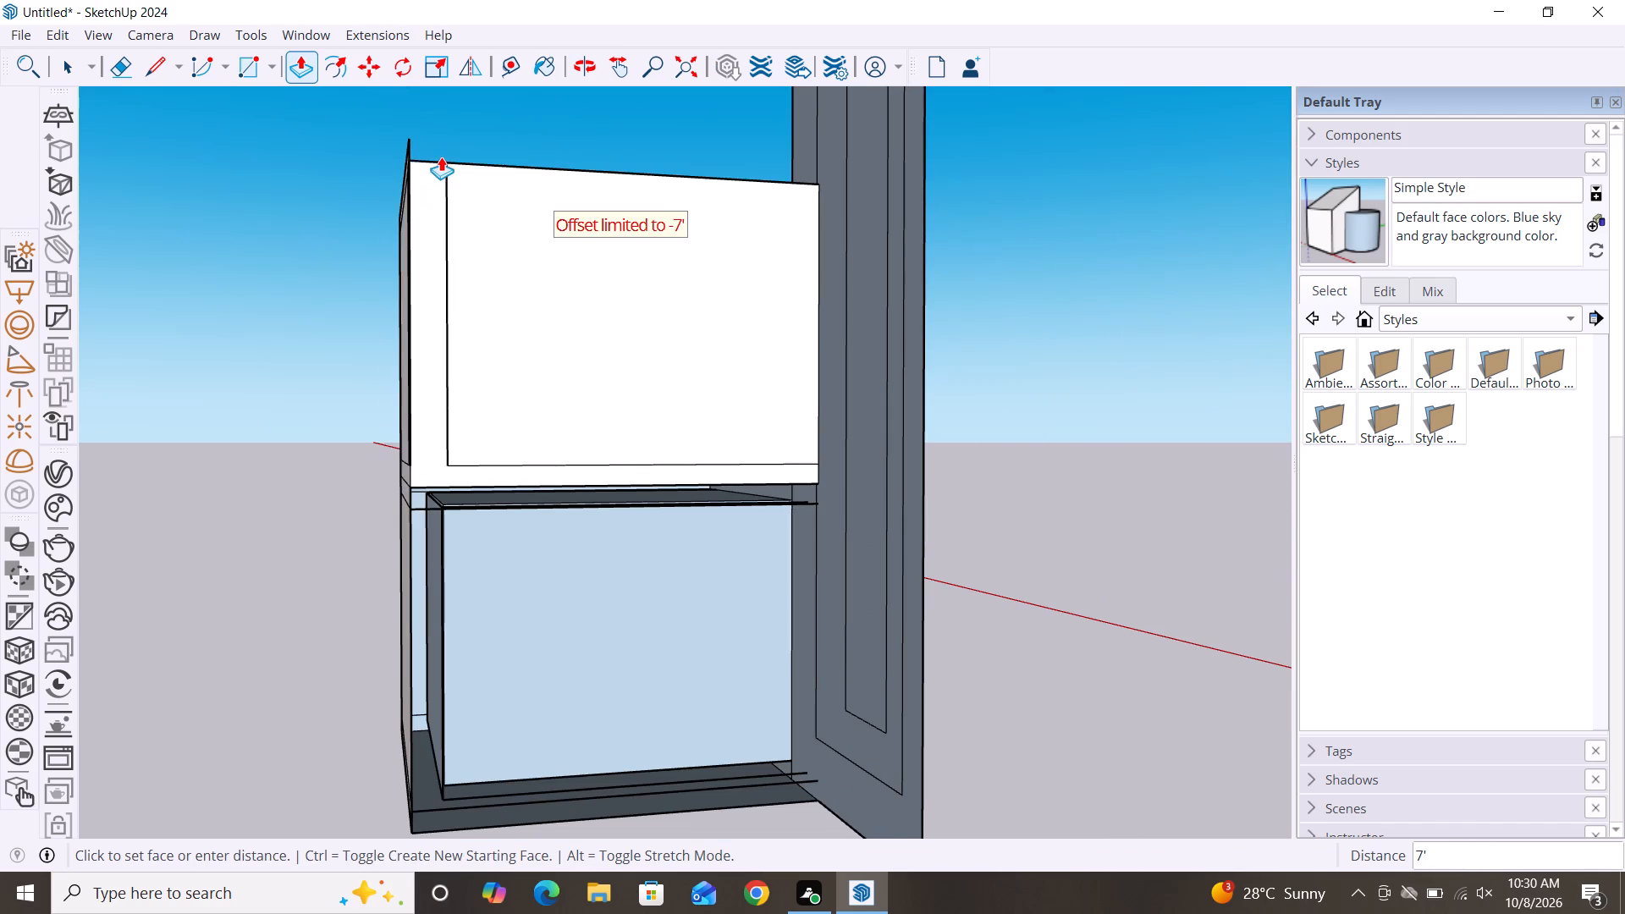
pyautogui.click(441, 157)
pyautogui.press('Escape')
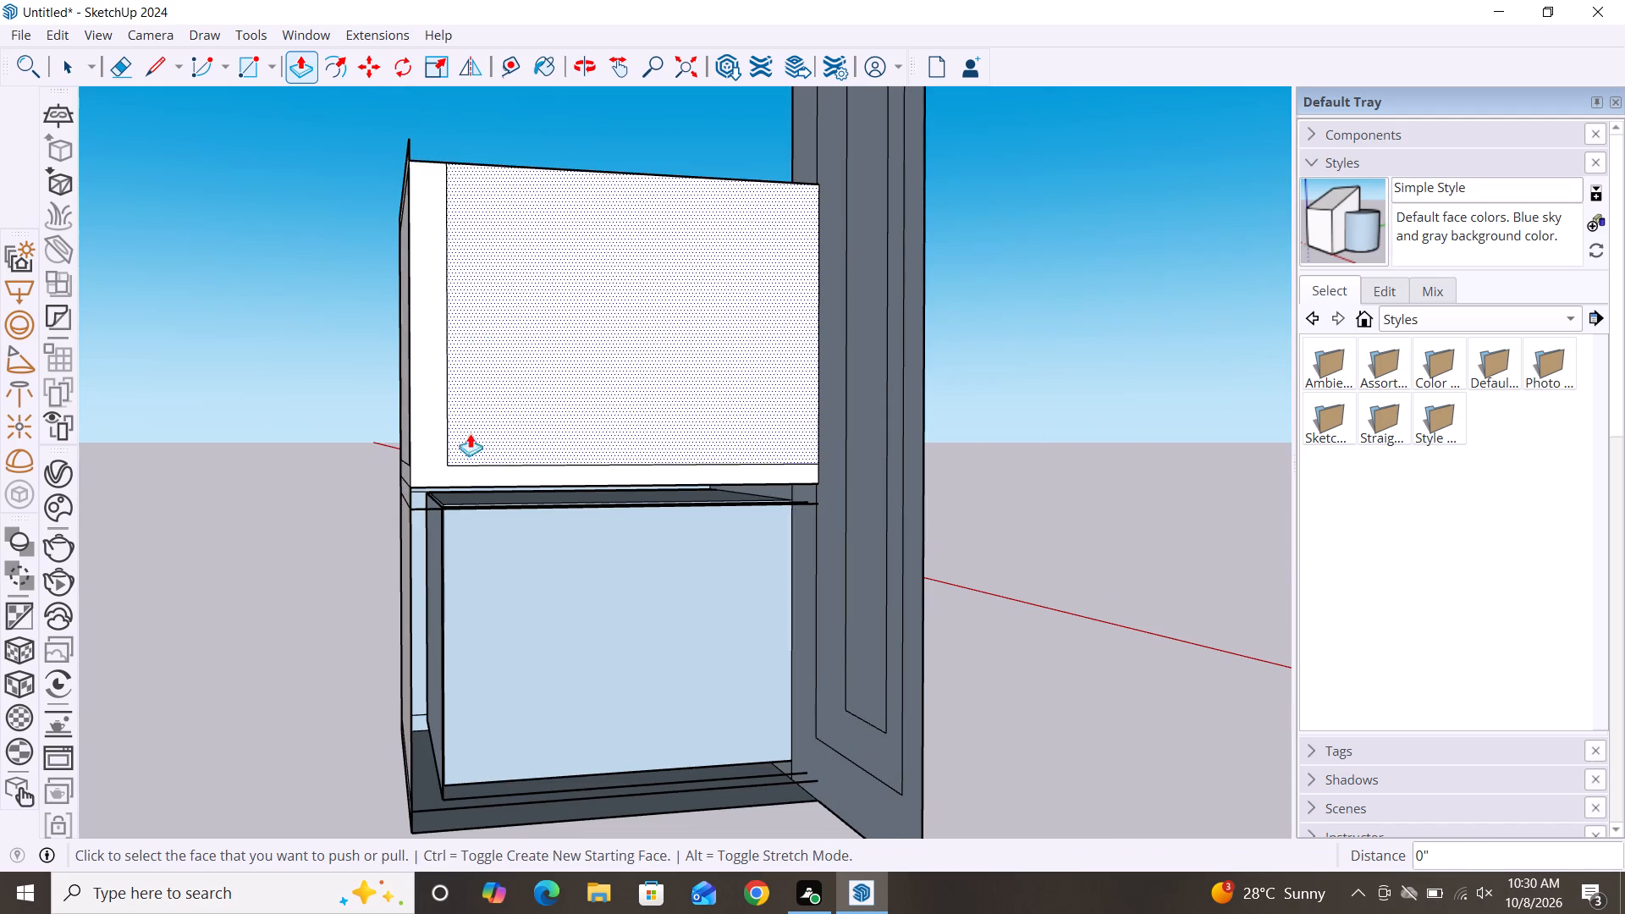
# Pull the remaining lower strip between the two modules outward, flush with the upper module's rear face.
pyautogui.scroll(-6, 364, 415)
pyautogui.scroll(4, 499, 454)
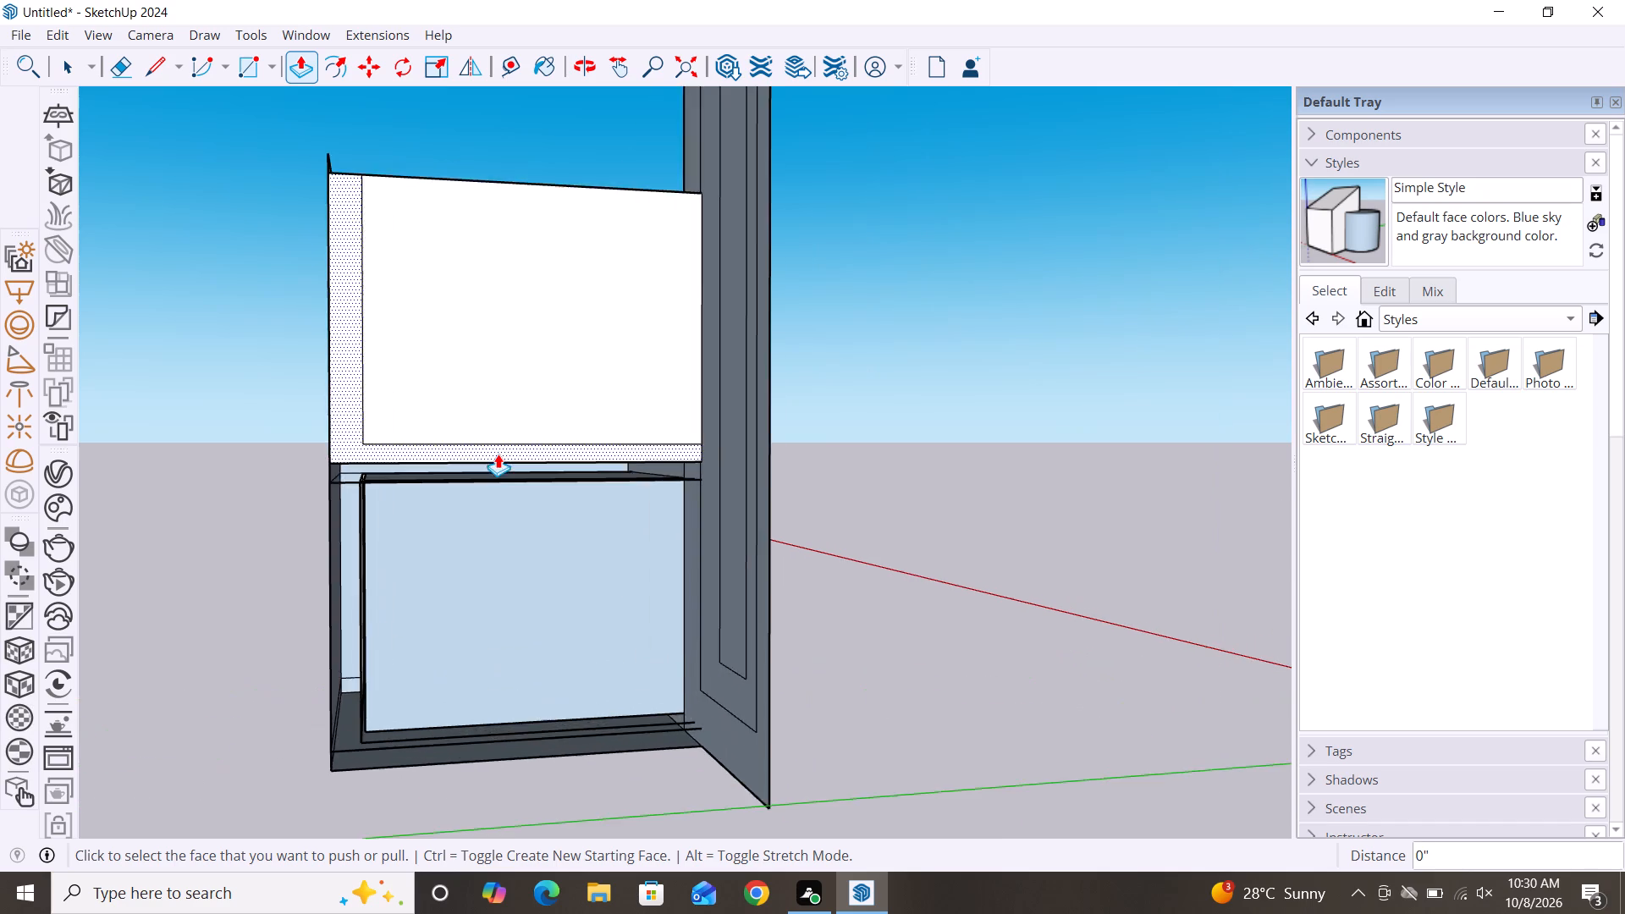
pyautogui.scroll(4, 498, 454)
pyautogui.click(510, 473)
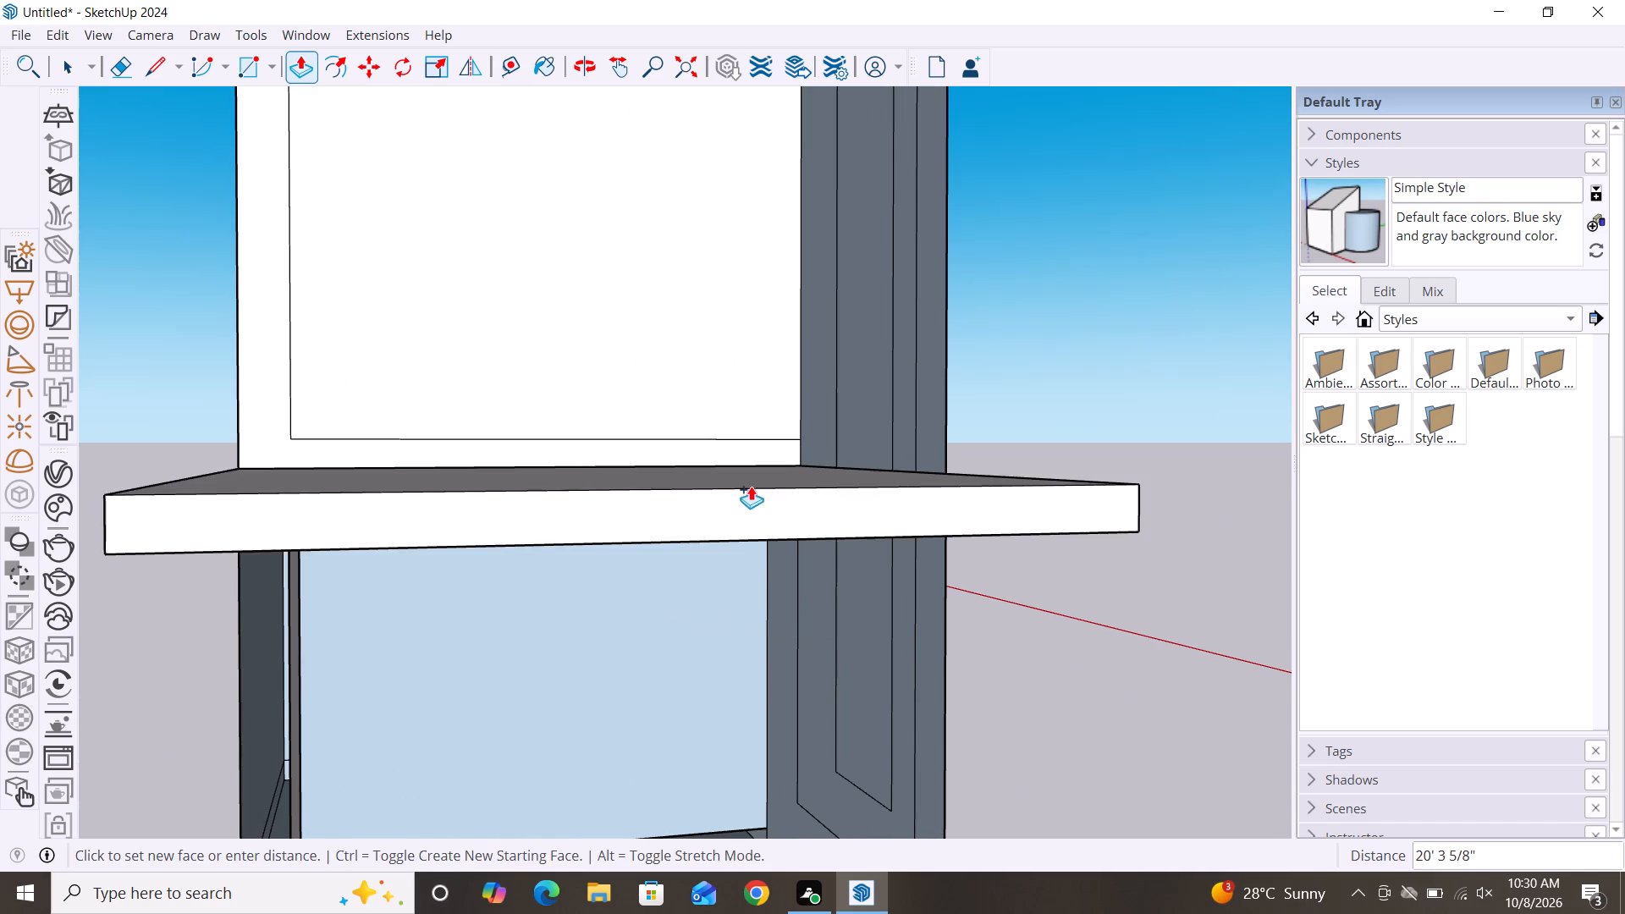
pyautogui.click(752, 427)
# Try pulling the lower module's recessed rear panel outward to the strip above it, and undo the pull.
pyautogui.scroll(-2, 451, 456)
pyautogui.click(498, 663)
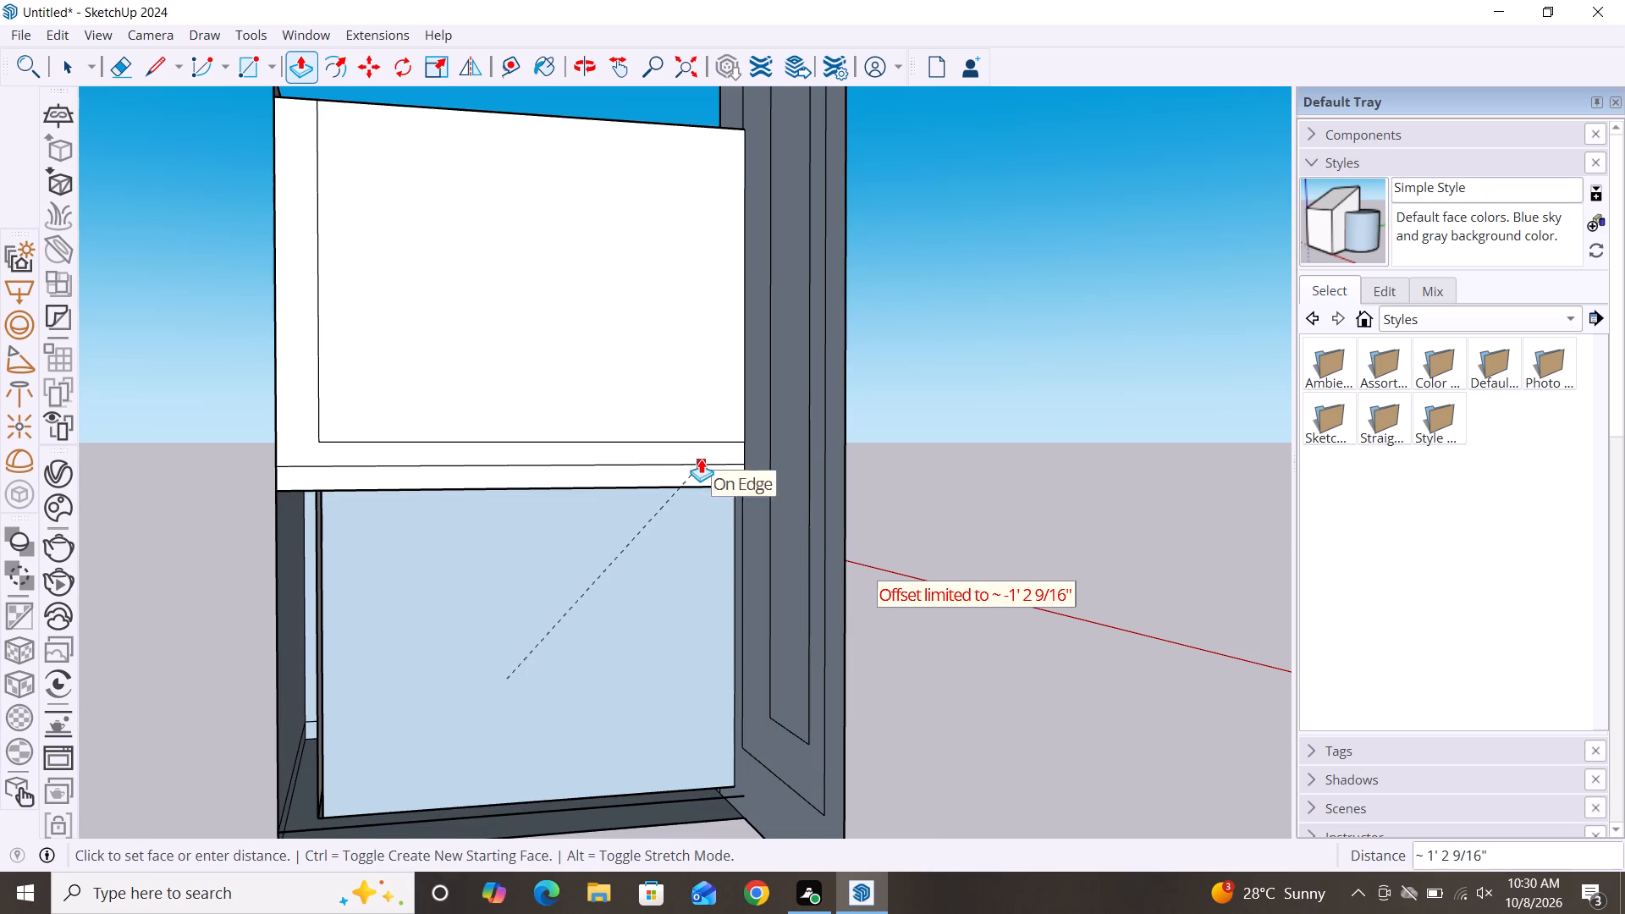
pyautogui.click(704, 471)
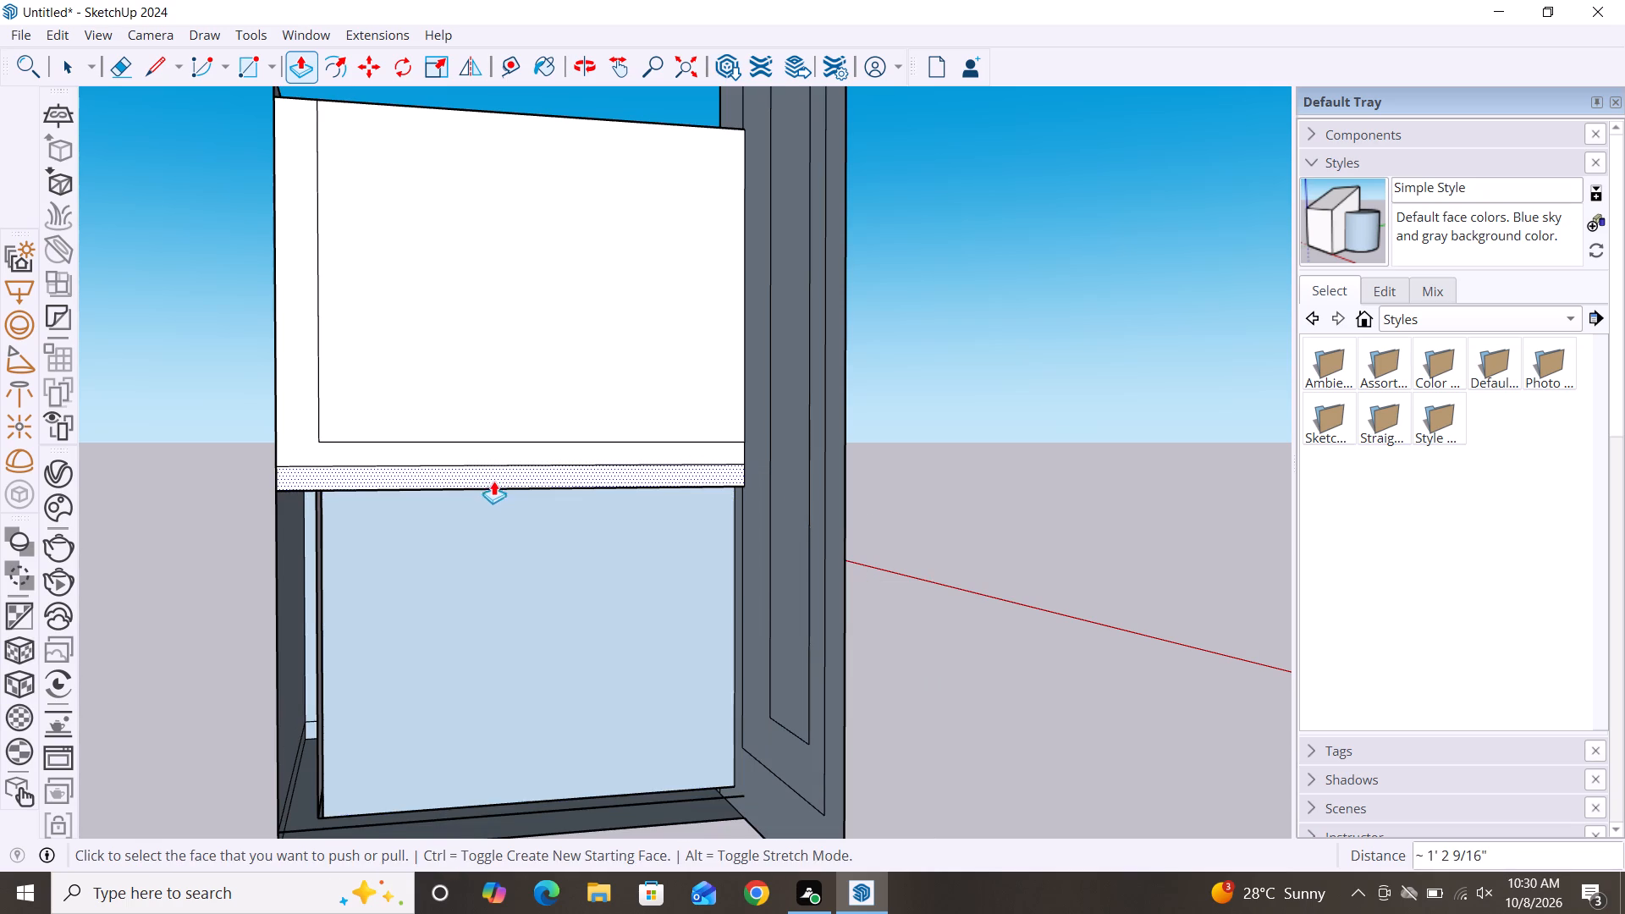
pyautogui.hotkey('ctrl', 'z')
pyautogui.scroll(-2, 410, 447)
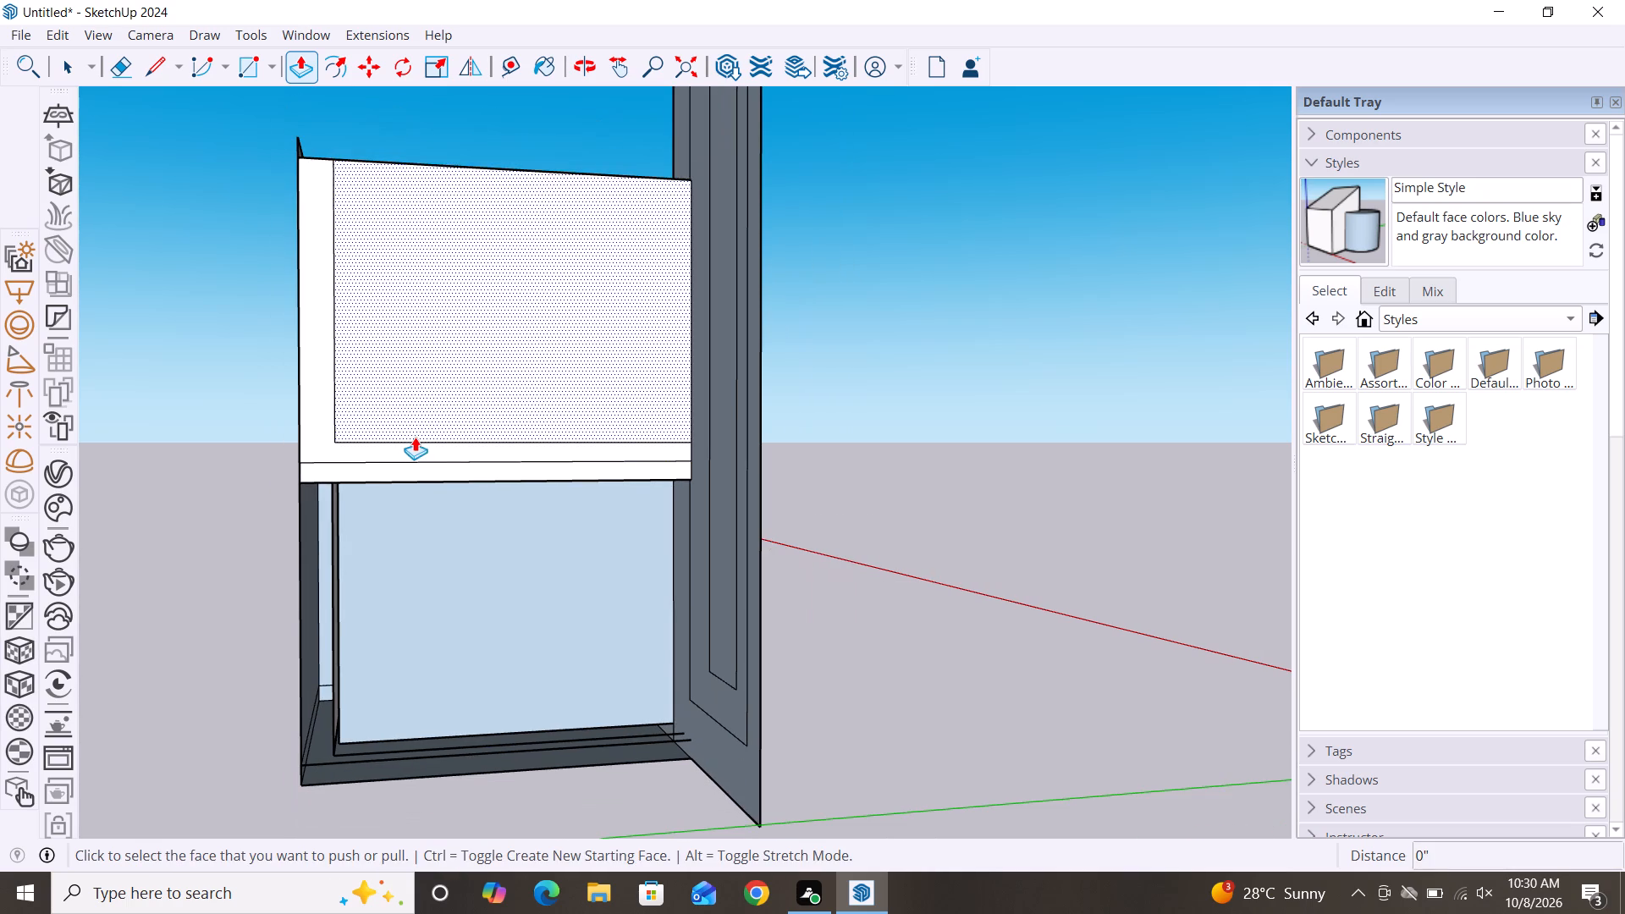
# Pull the lower module's recessed rear panel about 1' 11 9/16" outward, flush with the rear face above it.
pyautogui.click(454, 628)
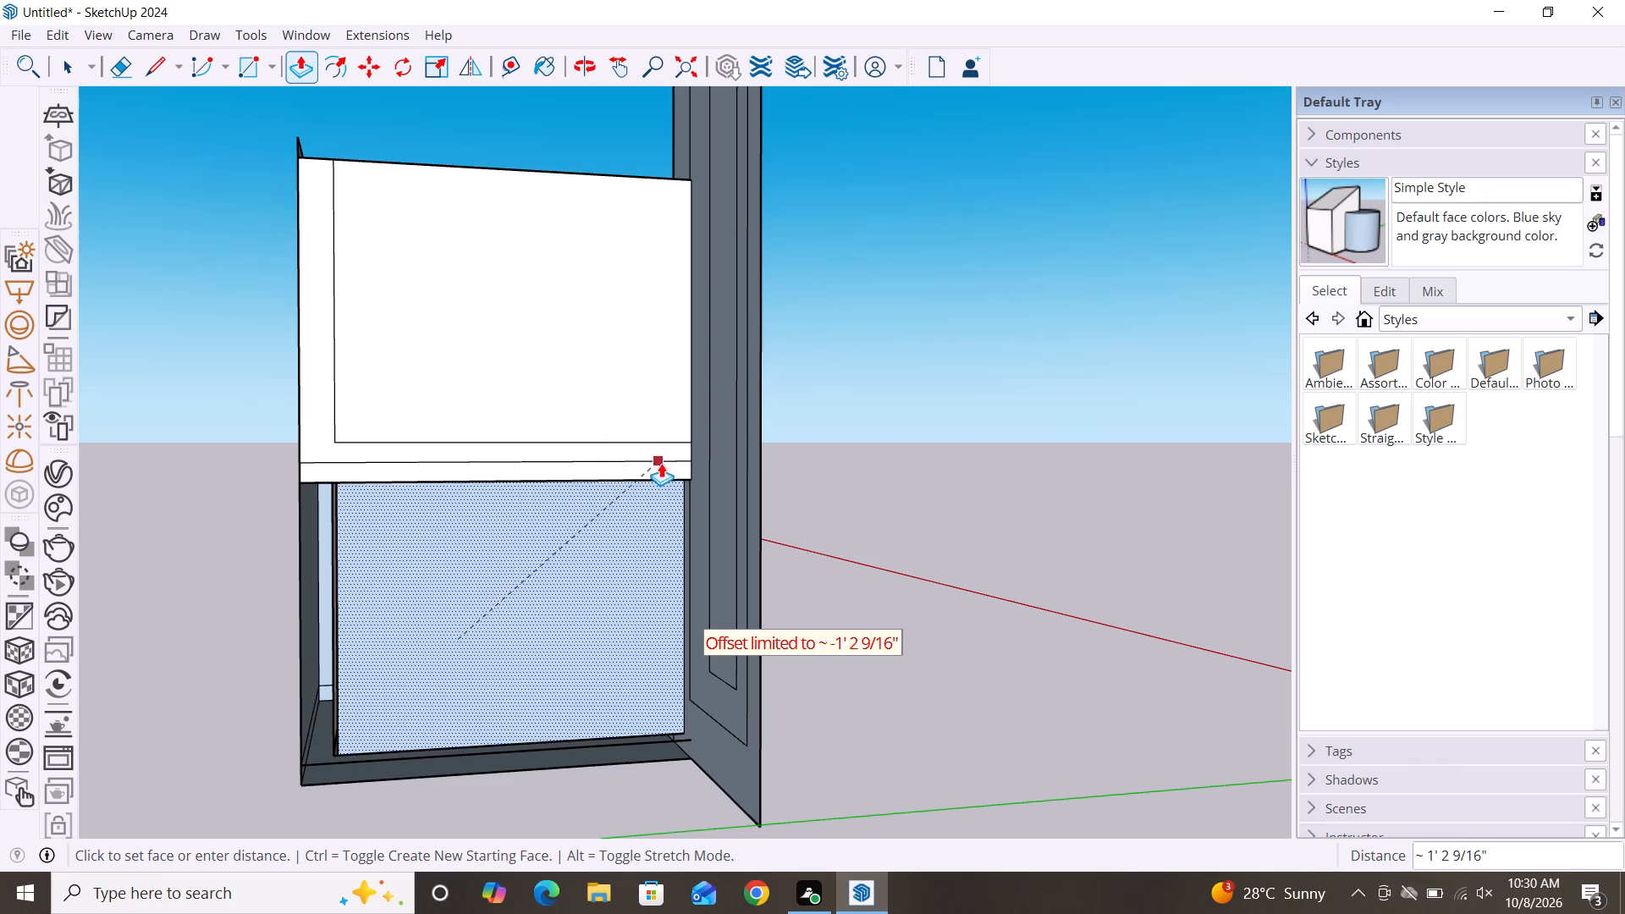
pyautogui.click(667, 450)
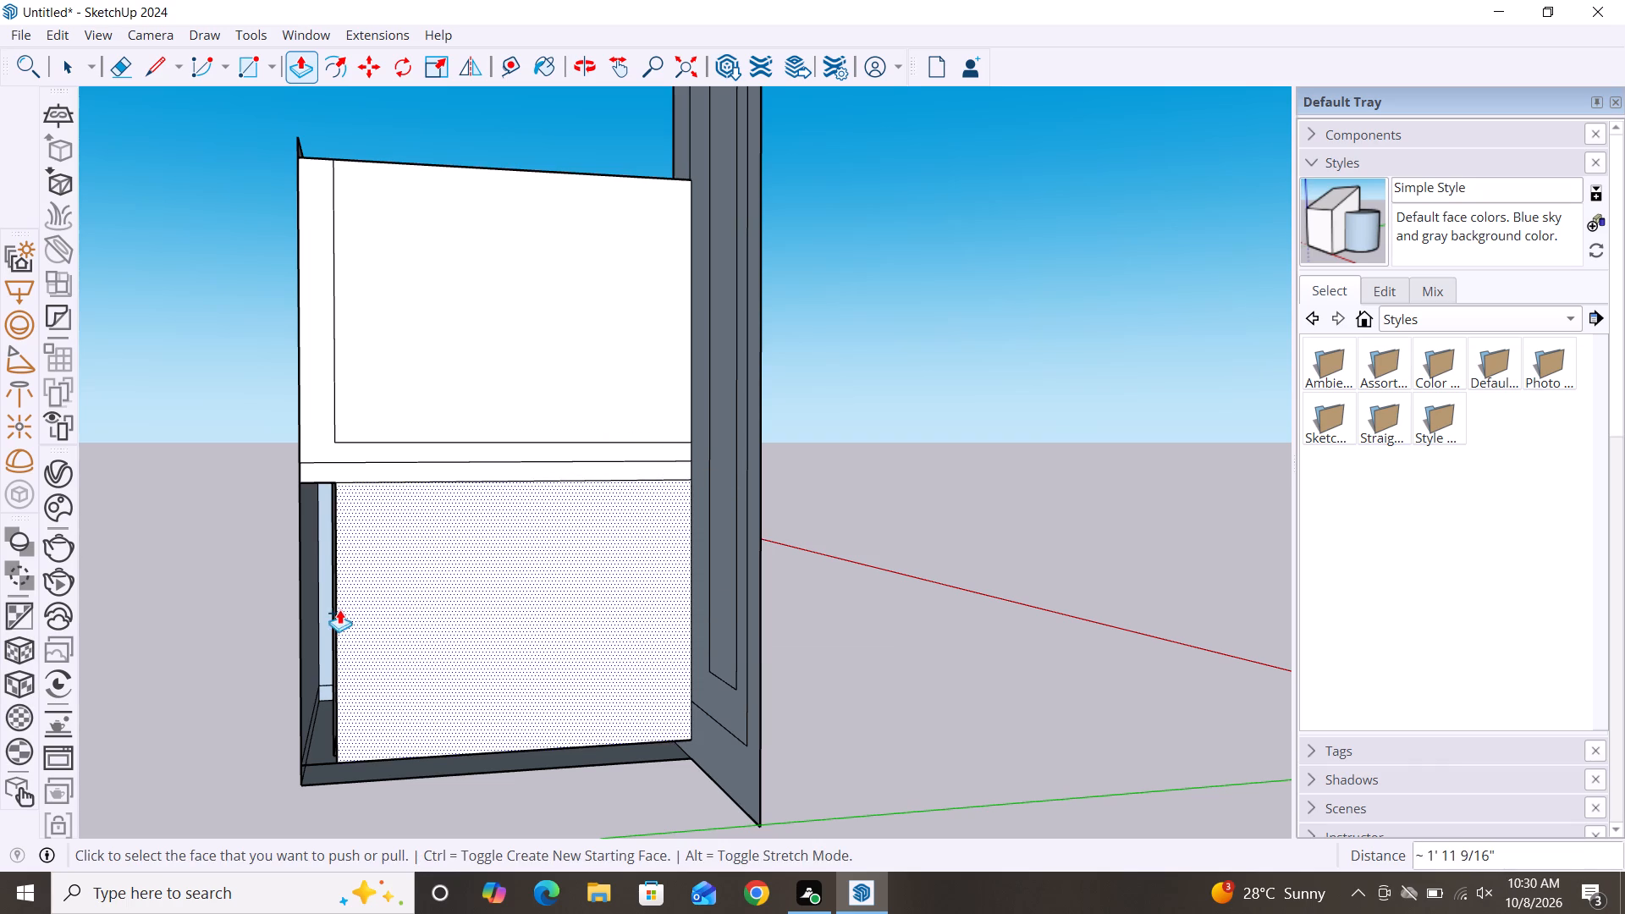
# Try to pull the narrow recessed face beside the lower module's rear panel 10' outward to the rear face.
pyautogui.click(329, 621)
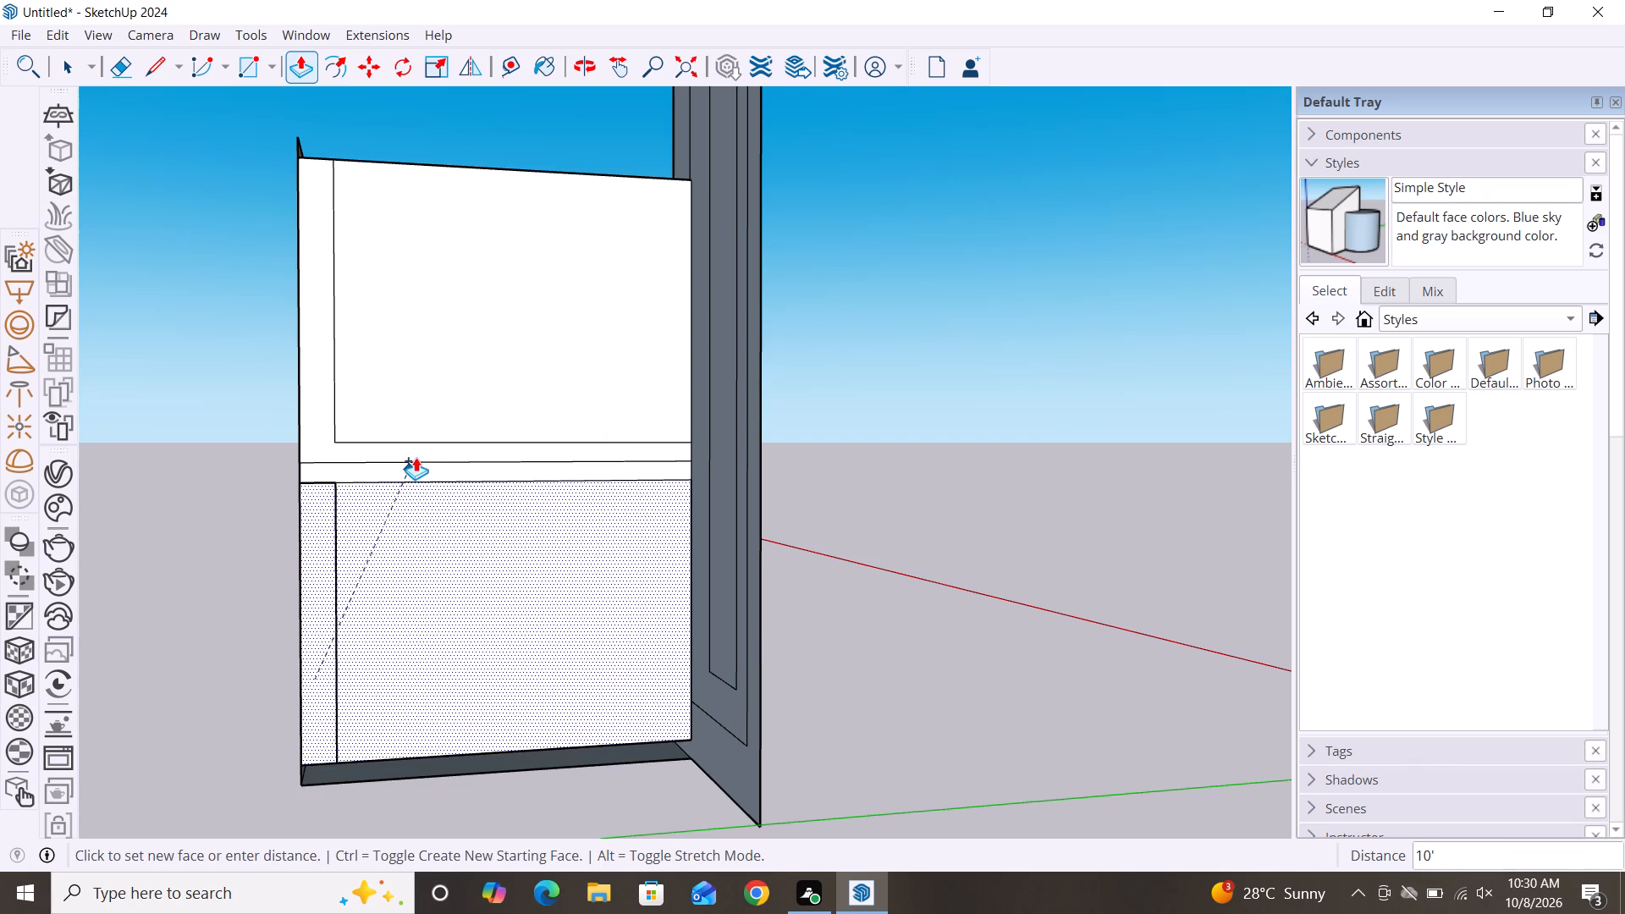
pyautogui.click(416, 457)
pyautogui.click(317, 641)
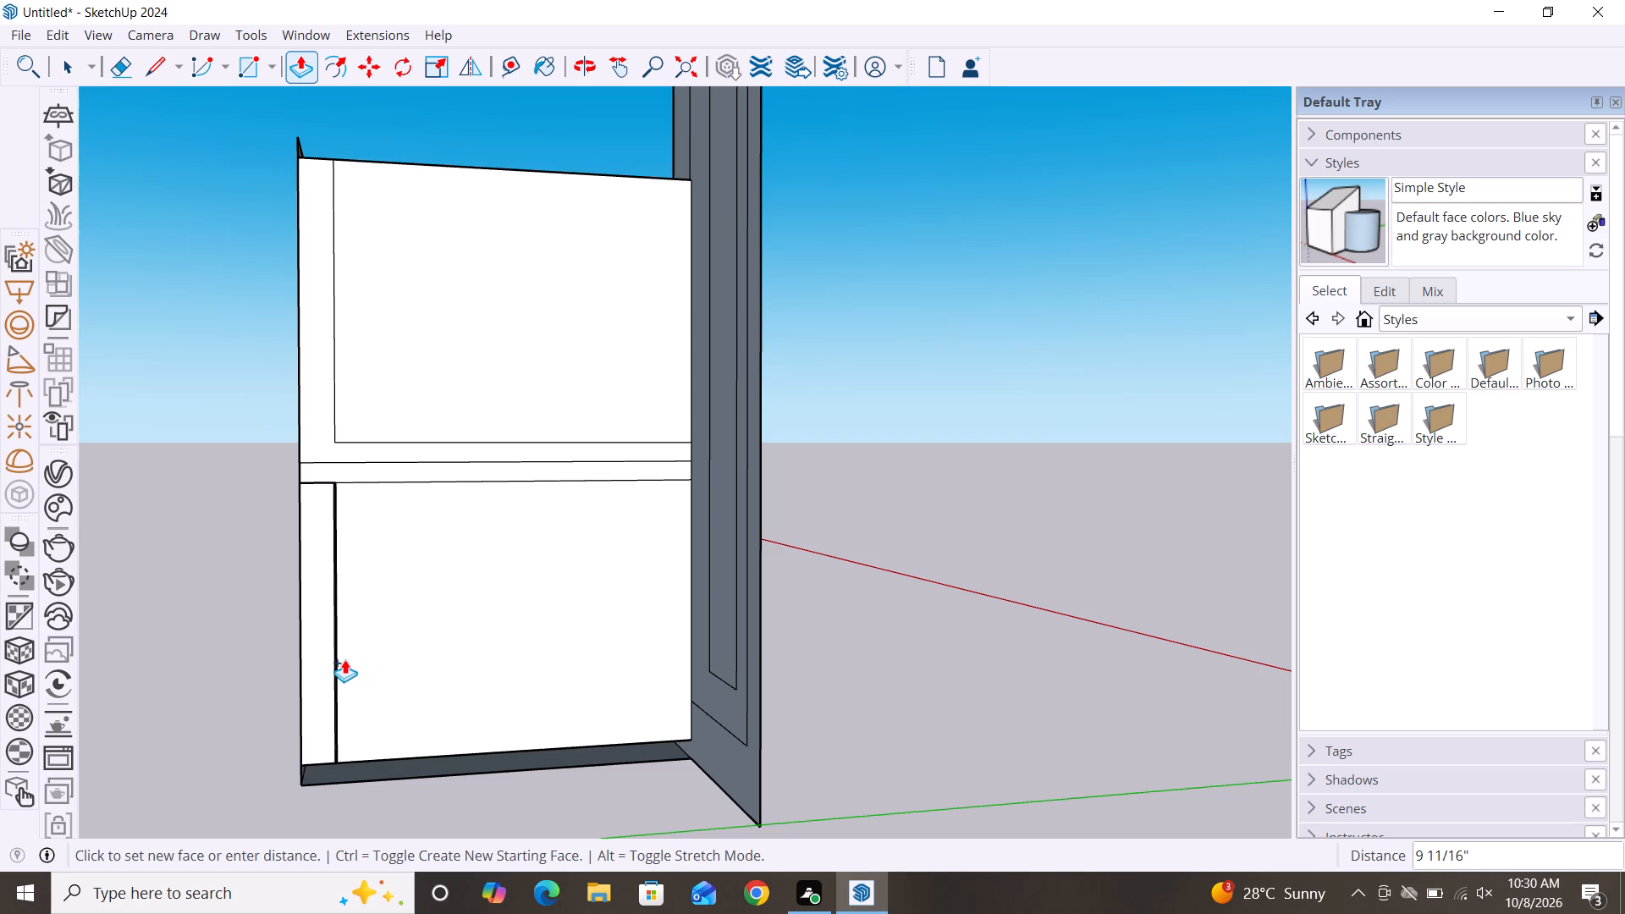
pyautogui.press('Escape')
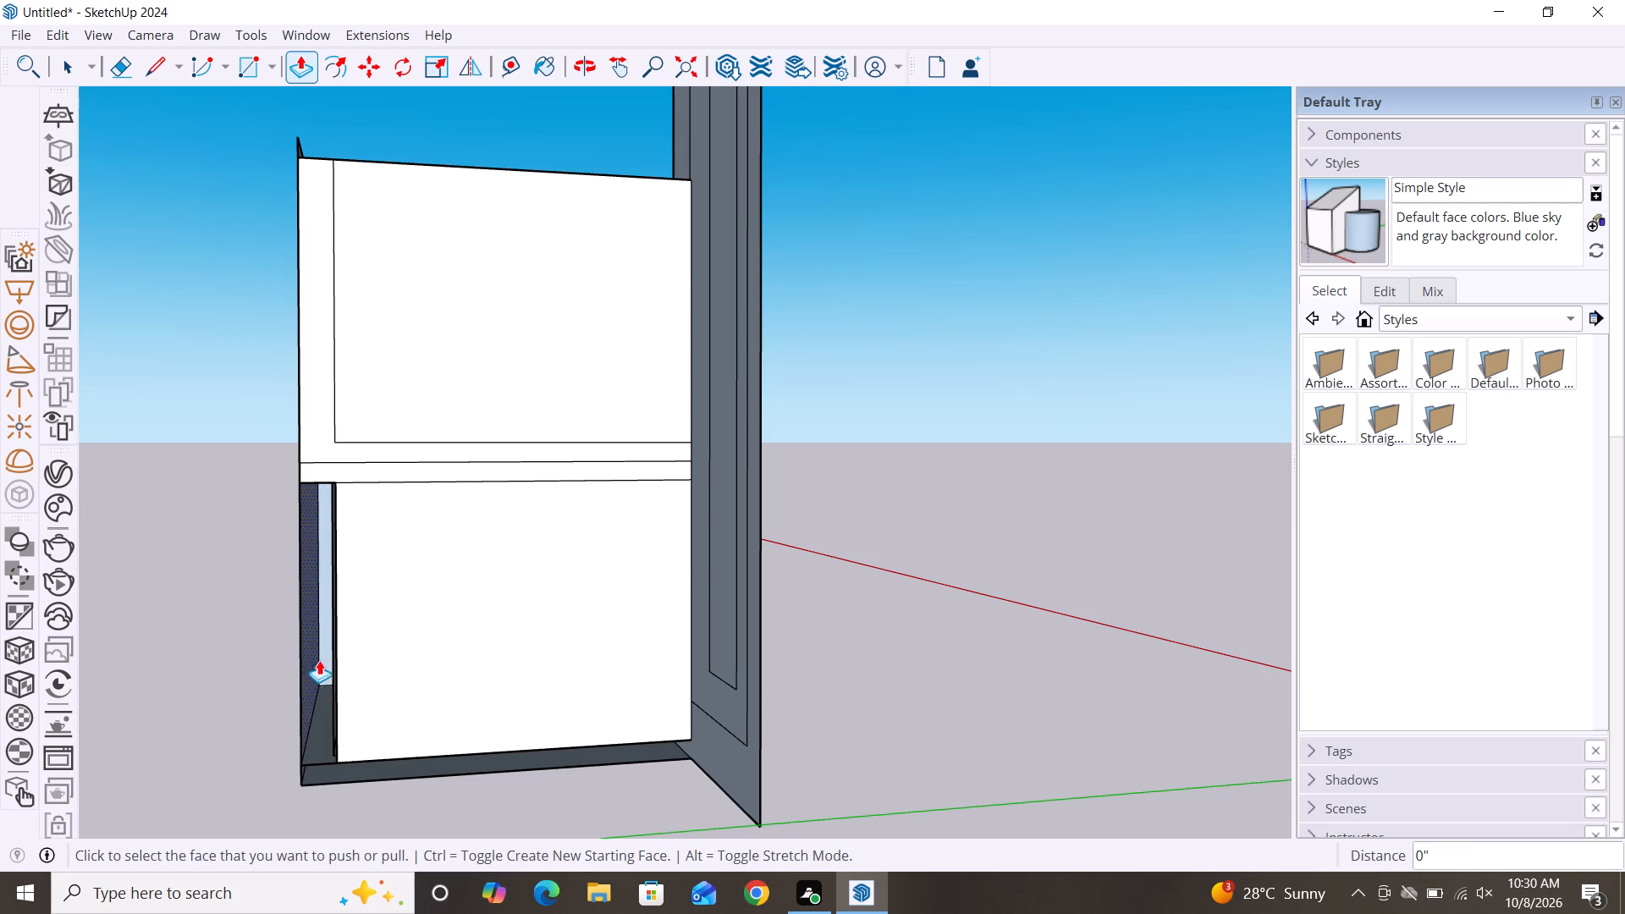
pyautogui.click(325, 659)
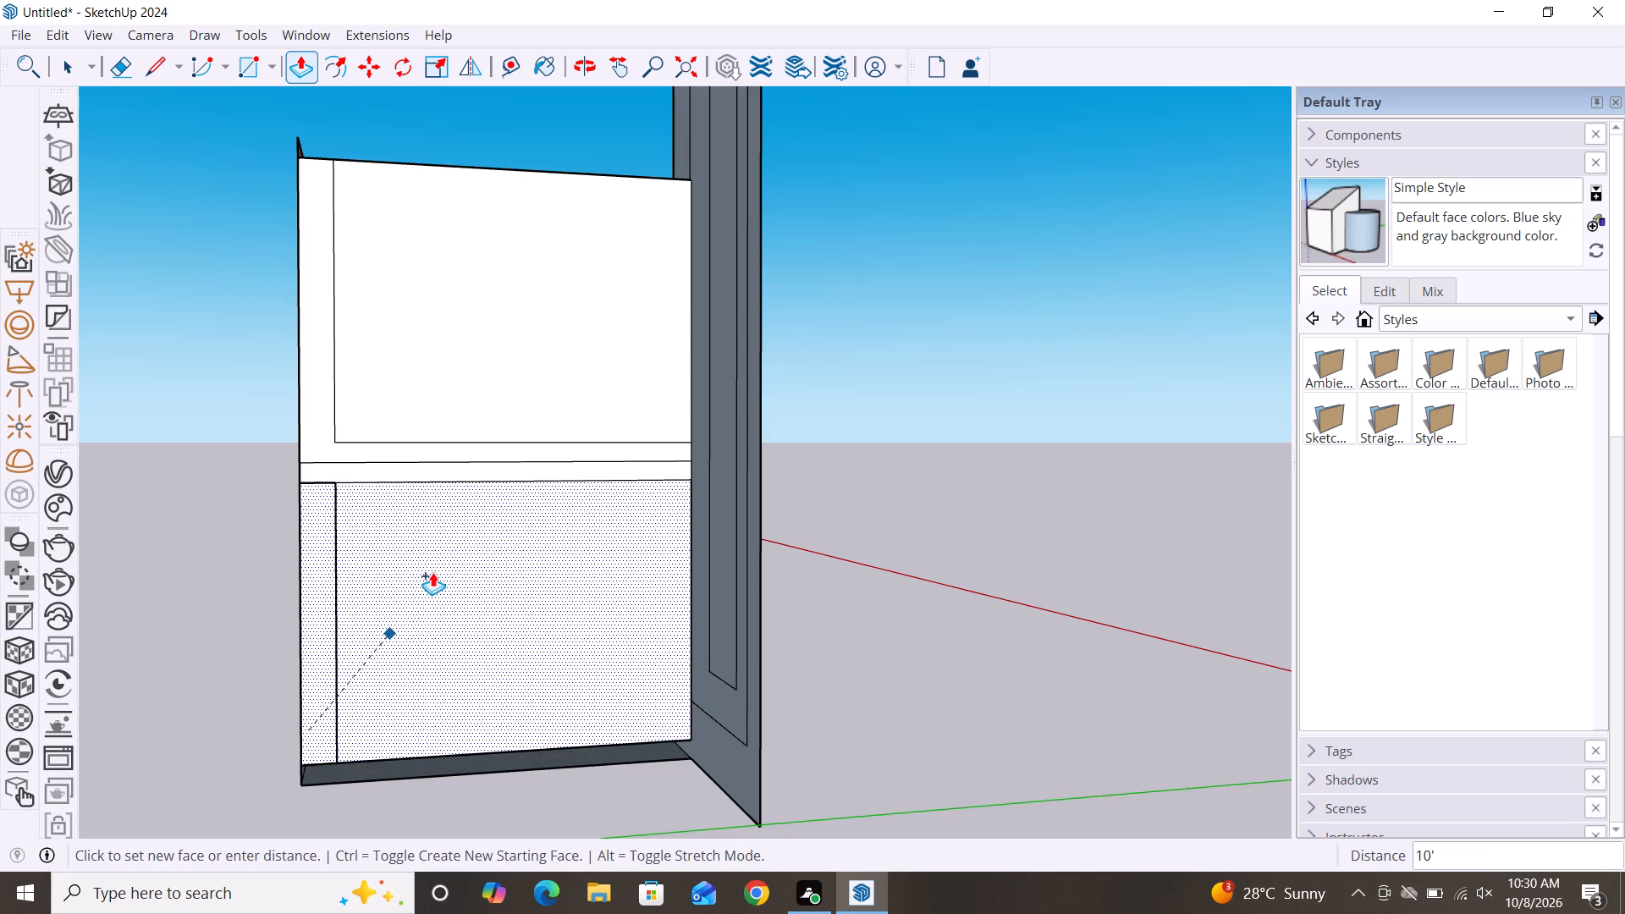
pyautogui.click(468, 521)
# Pull the inner side face of the narrow gap beside the lower rear panel 9" across to the outer side wall.
pyautogui.scroll(2, 327, 668)
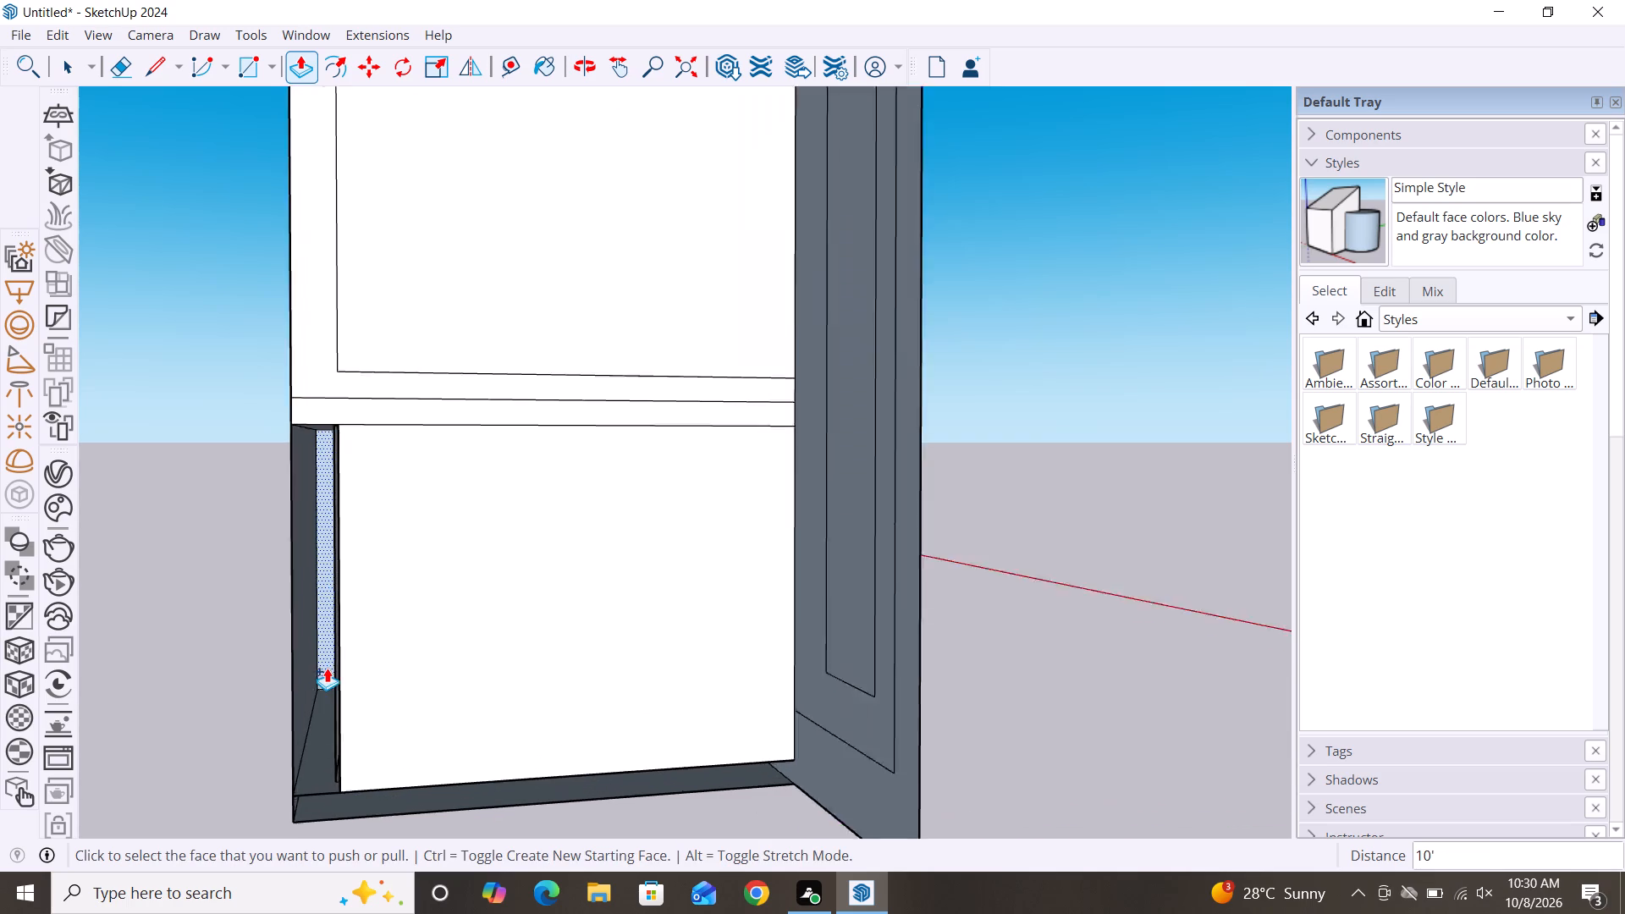
pyautogui.scroll(6, 327, 668)
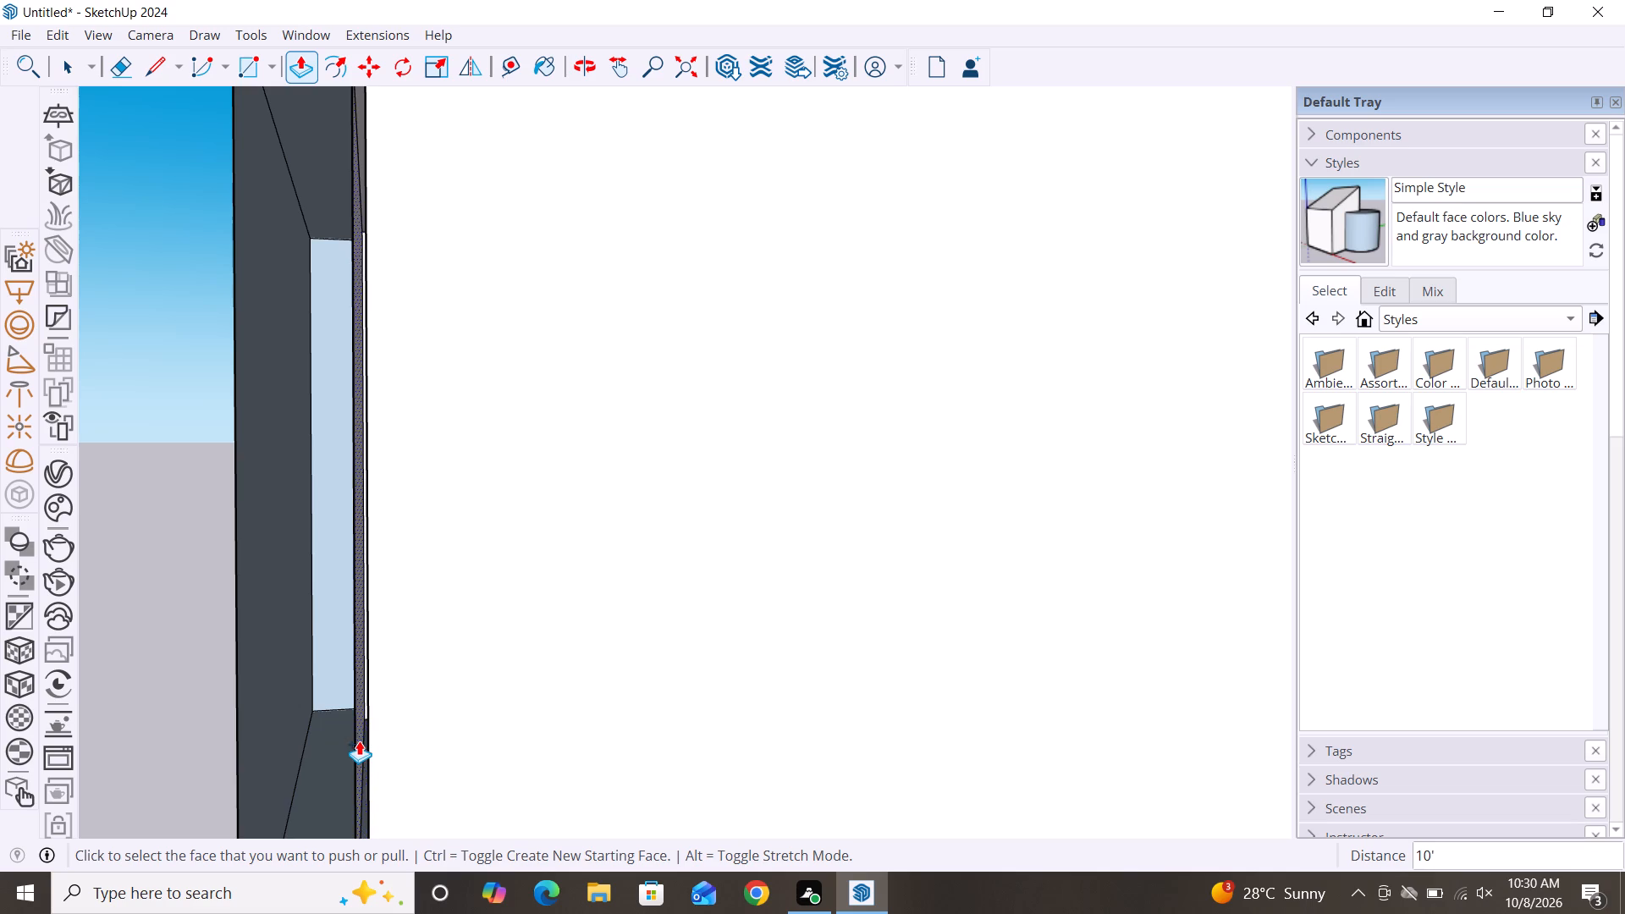
pyautogui.scroll(3, 354, 555)
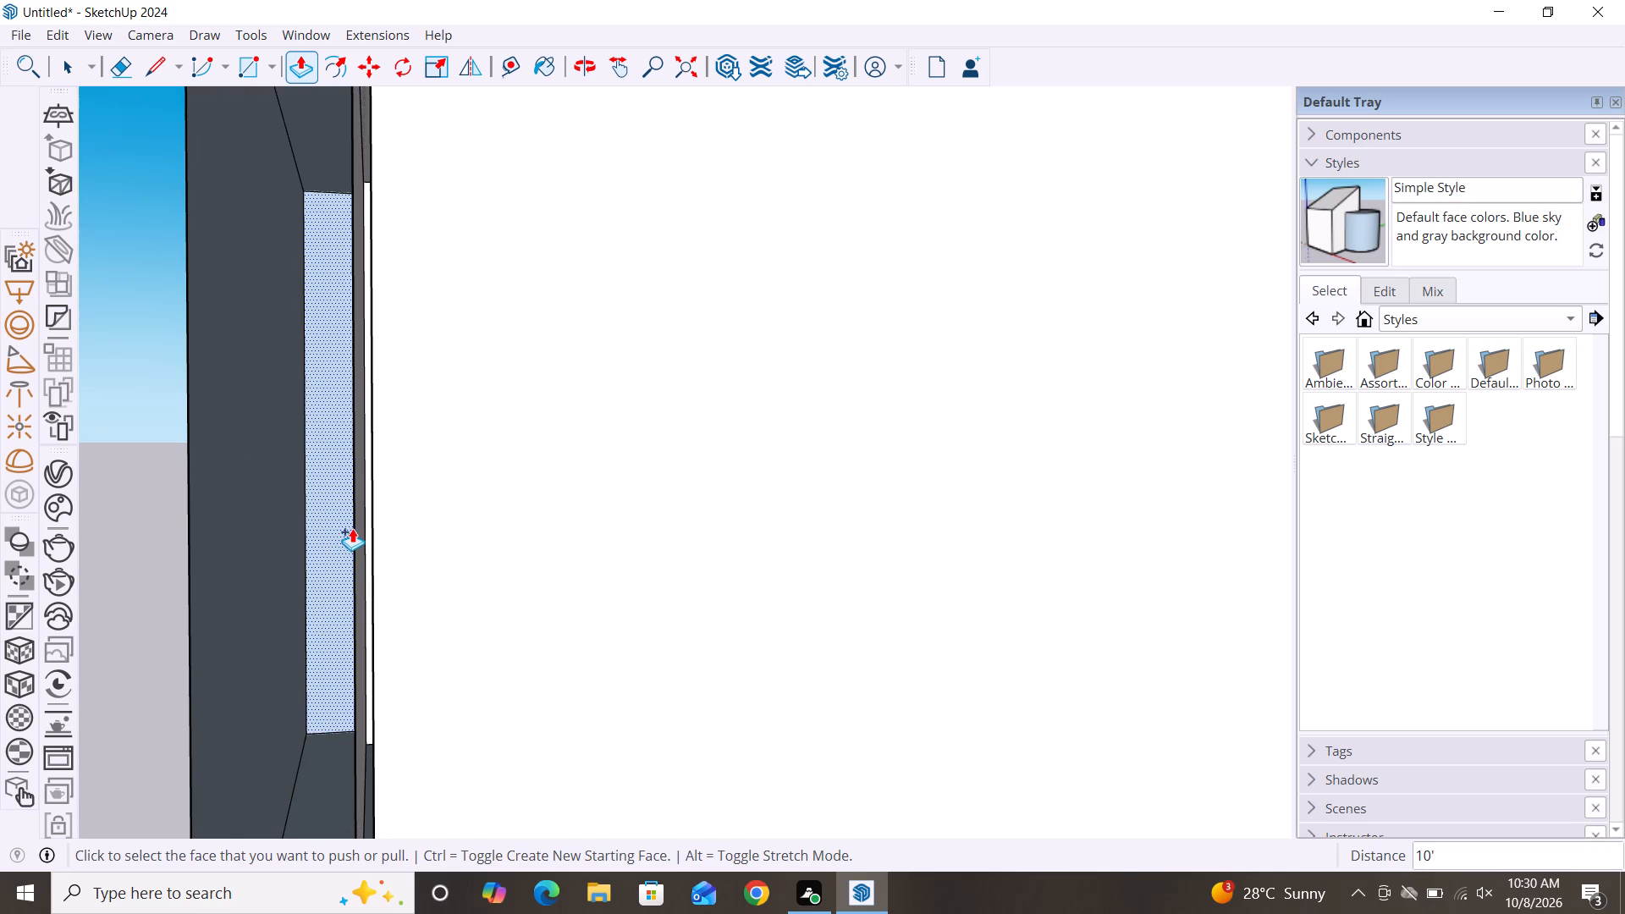
pyautogui.moveTo(287, 607); pyautogui.dragTo(316, 635, button='middle')
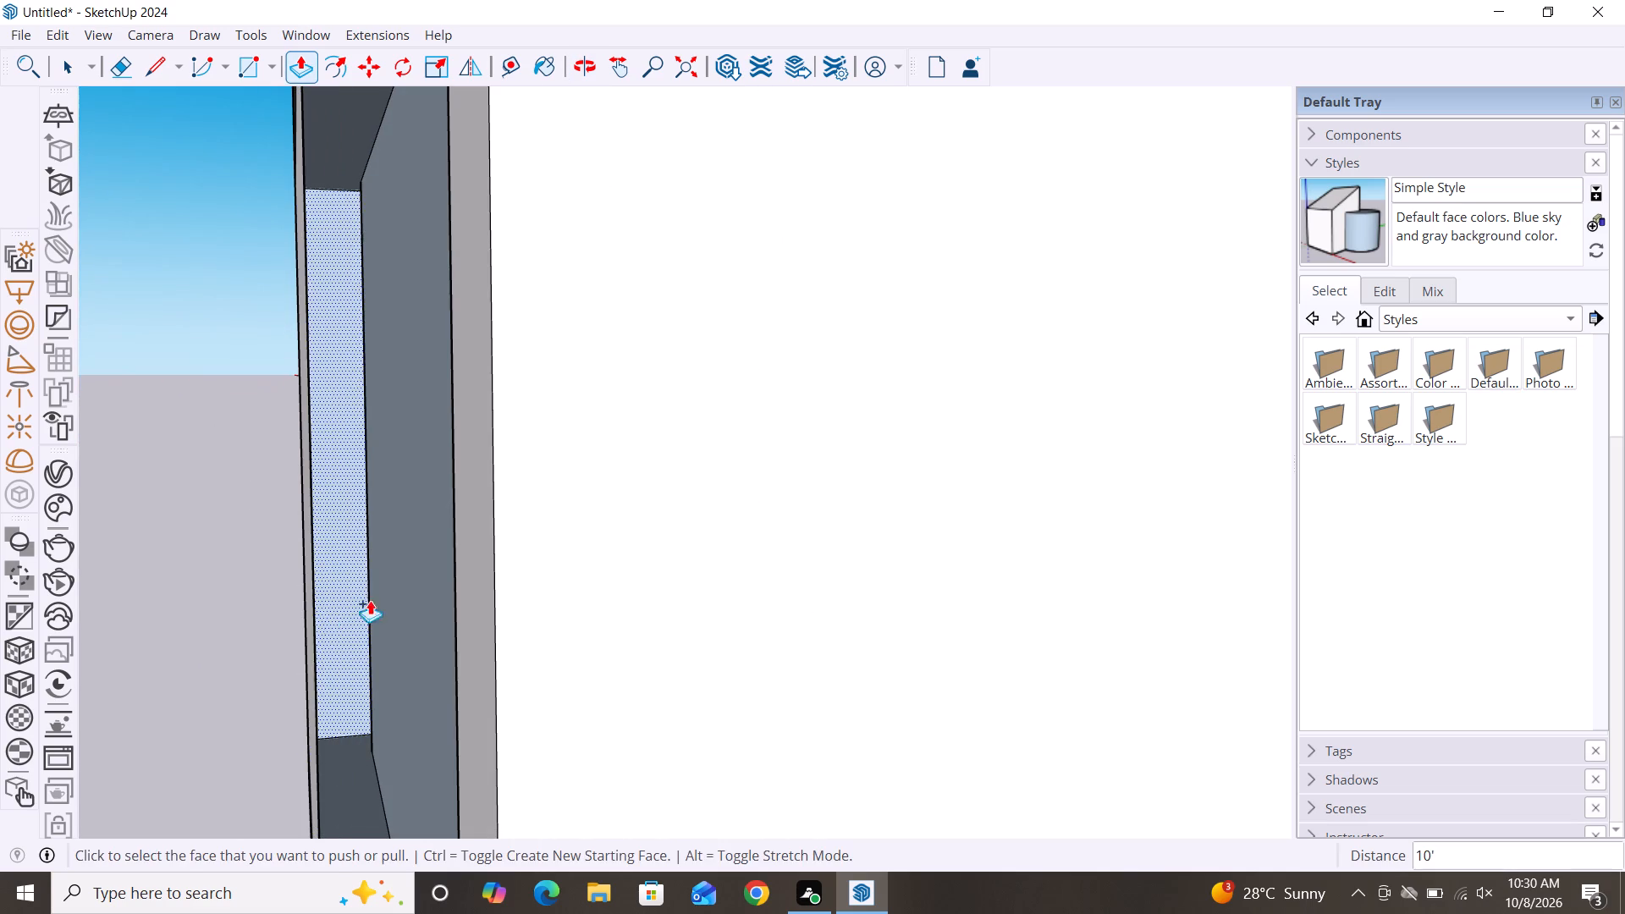
pyautogui.moveTo(405, 595); pyautogui.dragTo(398, 597)
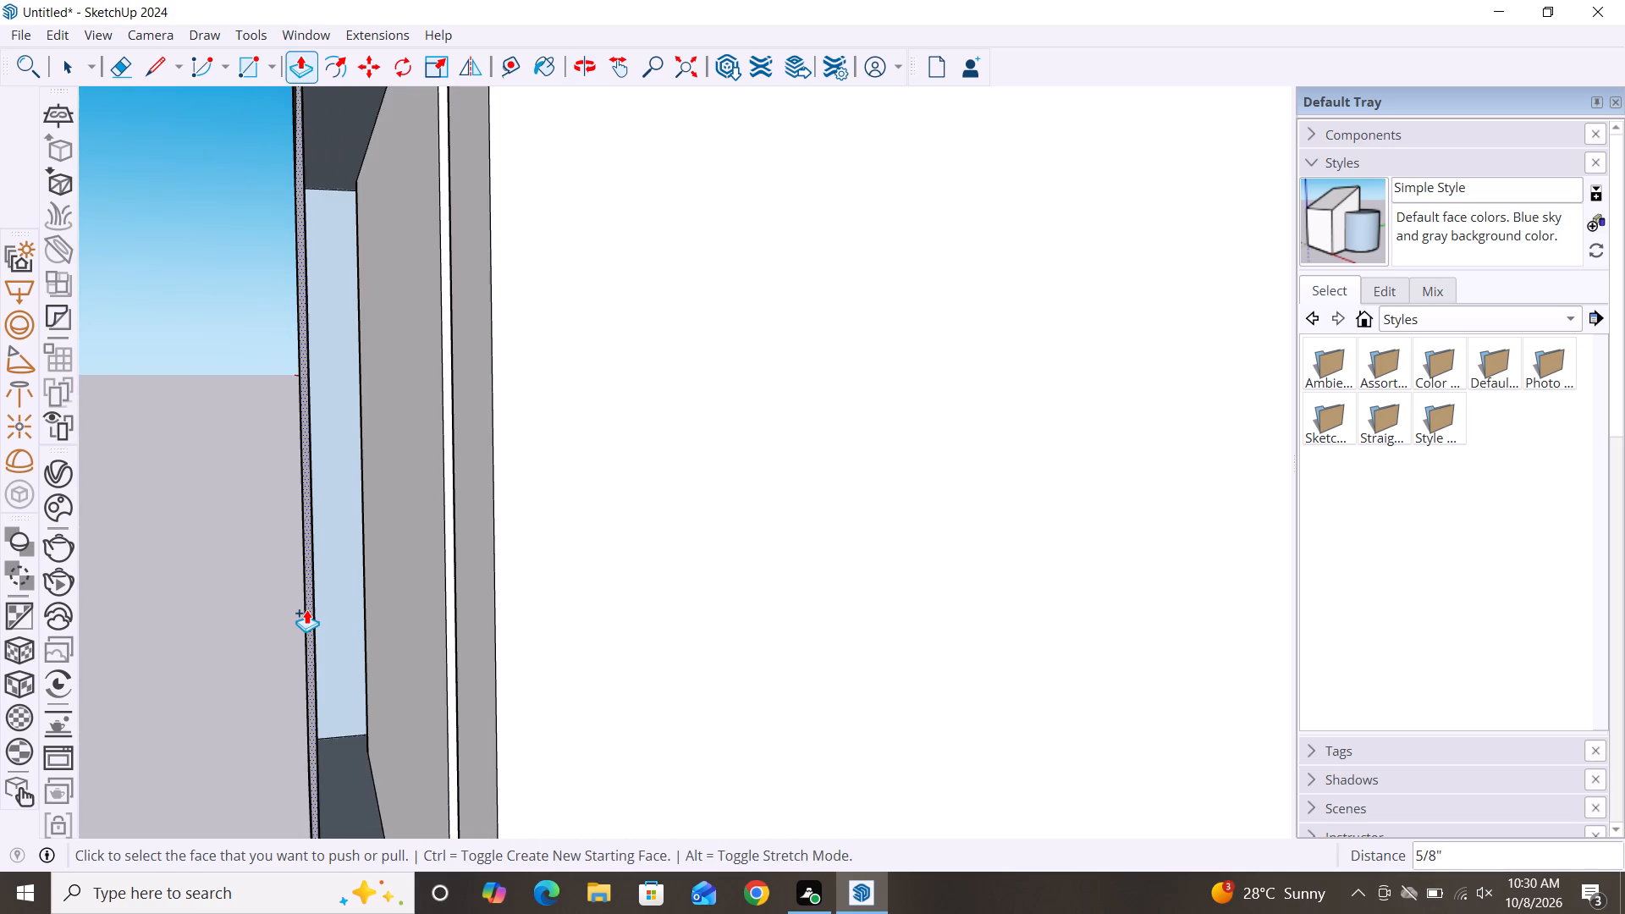
pyautogui.hotkey('ctrl', 'z')
pyautogui.click(421, 636)
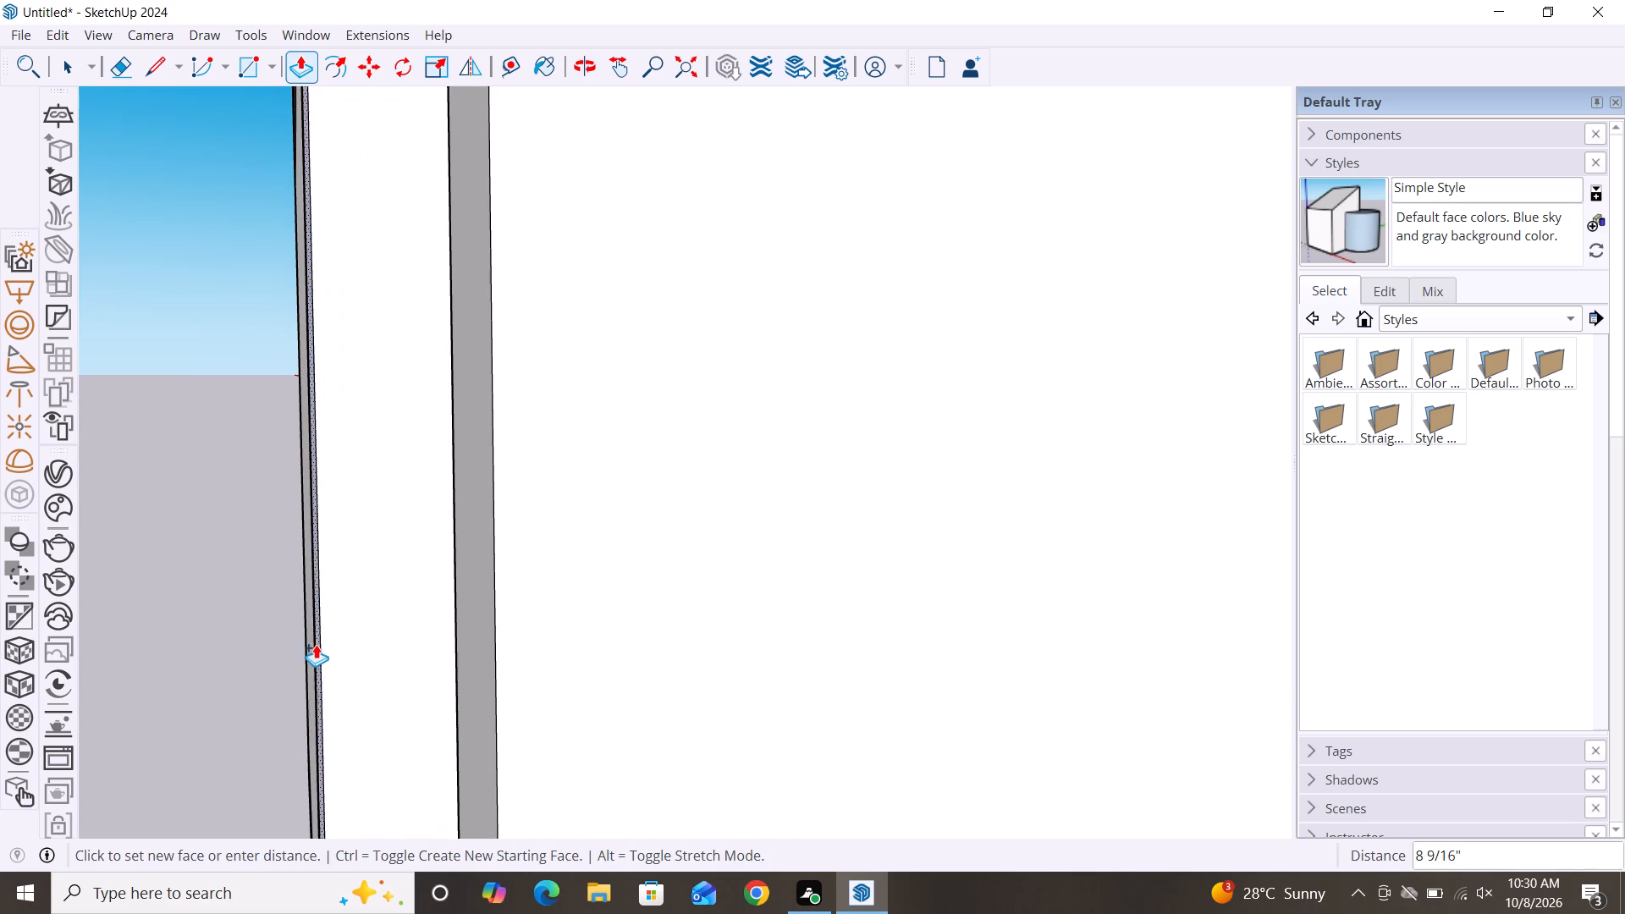
pyautogui.scroll(3, 309, 645)
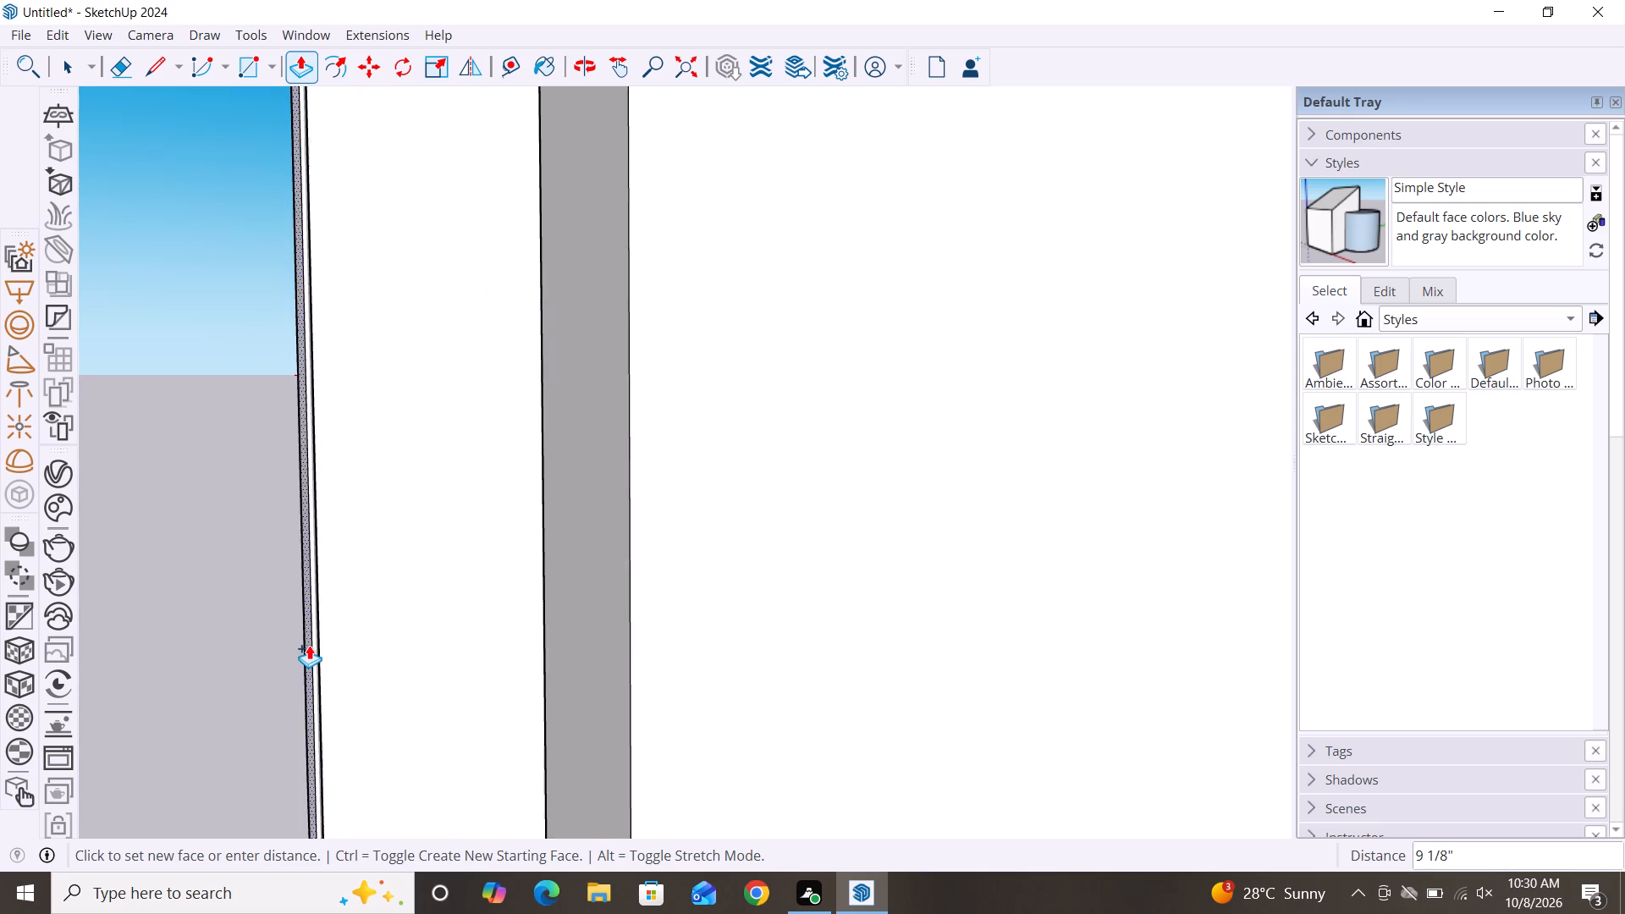
pyautogui.scroll(7, 309, 645)
pyautogui.click(328, 652)
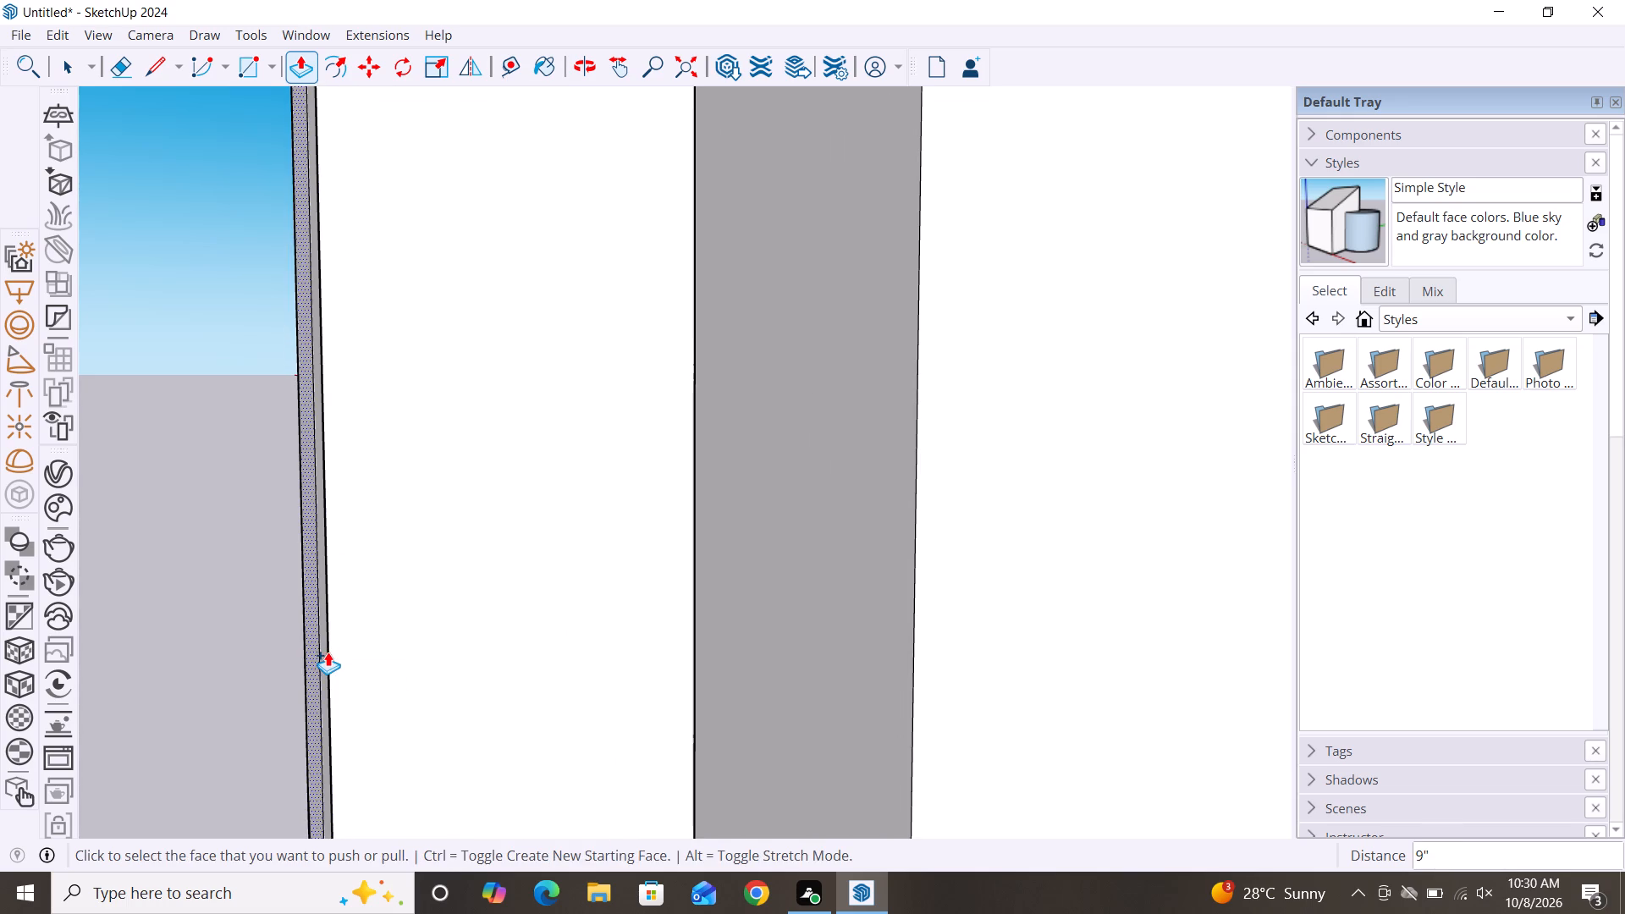
# Pull the remaining thin side face of the lower rear panel 10 3/16" to the outer edge, closing the narrow gap.
pyautogui.scroll(-8, 154, 503)
pyautogui.scroll(-6, 434, 338)
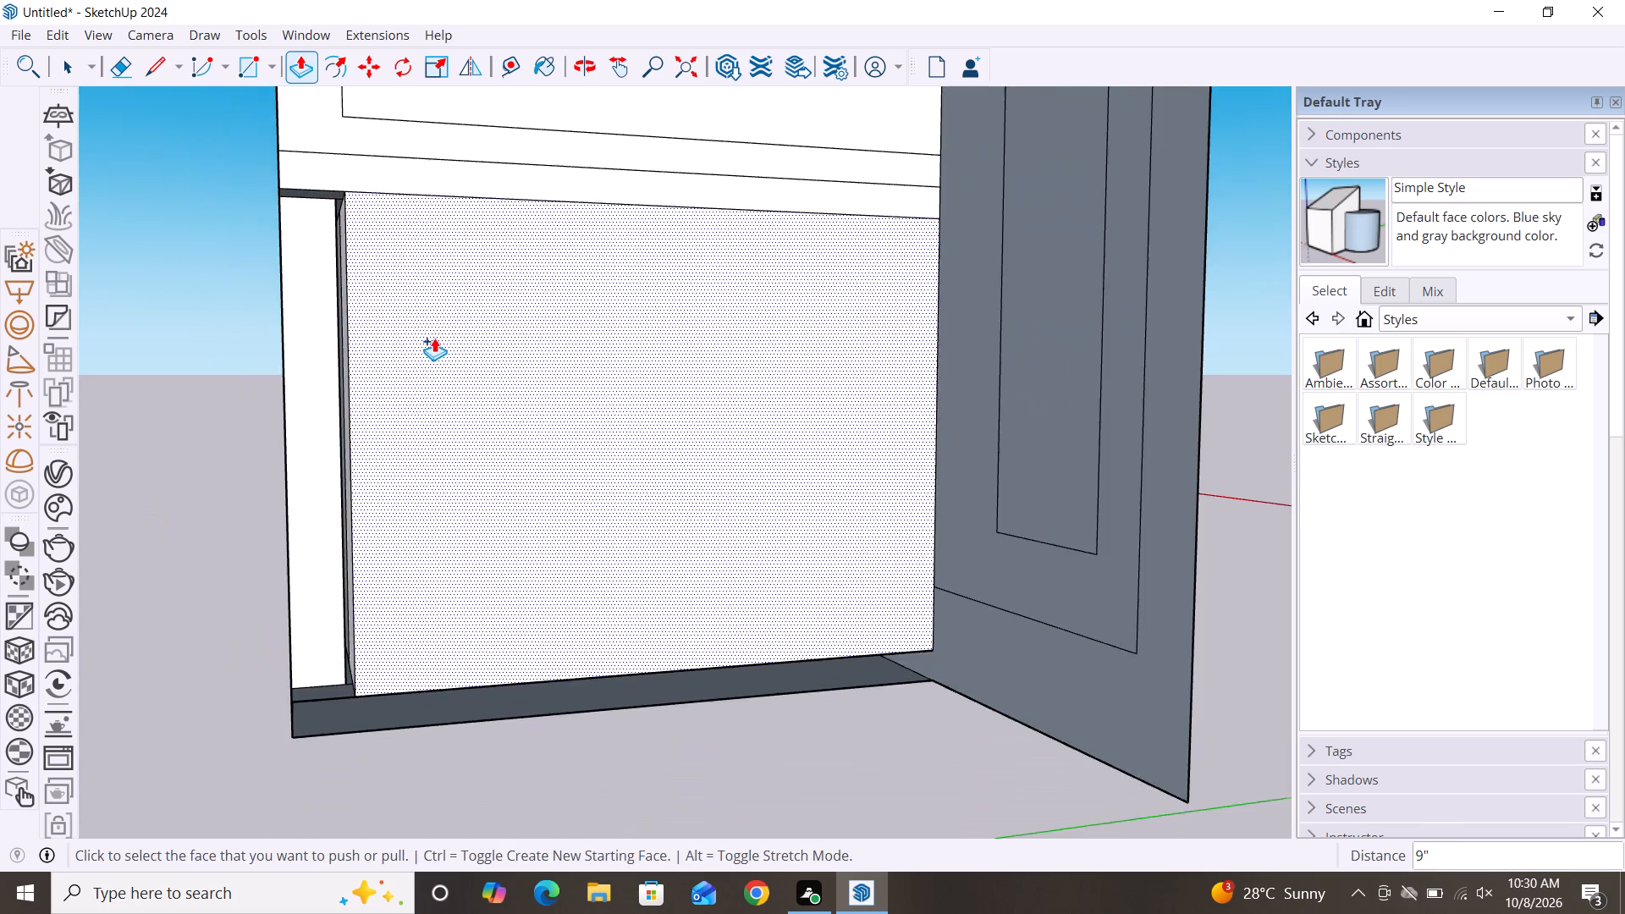
pyautogui.scroll(-3, 434, 338)
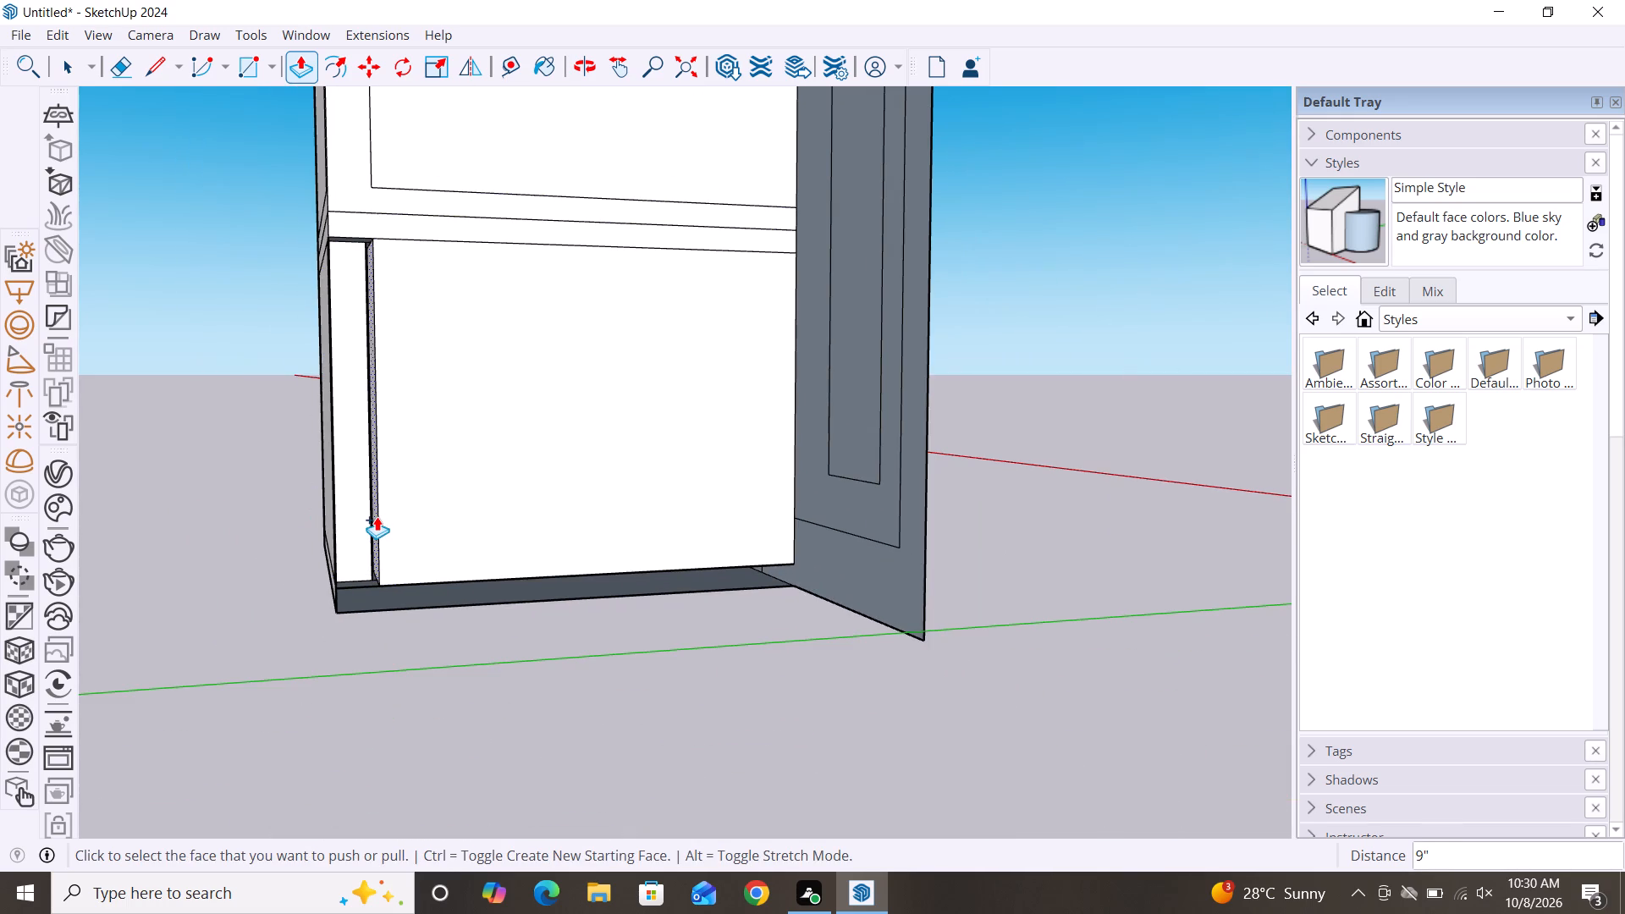
pyautogui.click(377, 516)
pyautogui.click(337, 505)
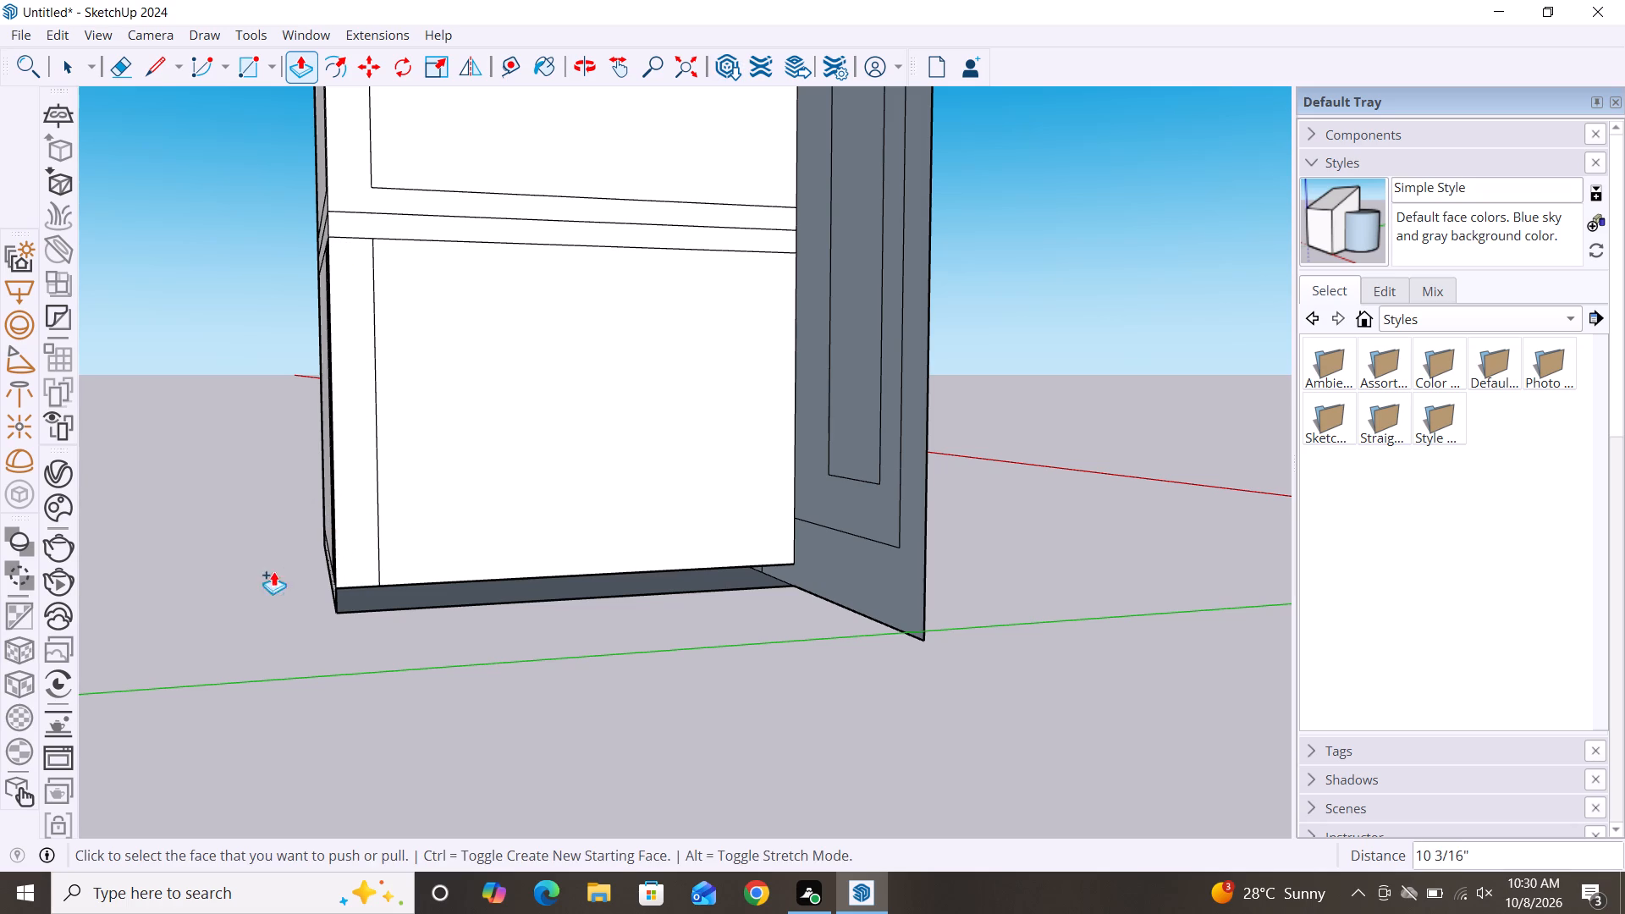
# Pull the recessed face beneath the lower module's rear panel 10' outward, flush with the rear face.
pyautogui.scroll(-3, 220, 510)
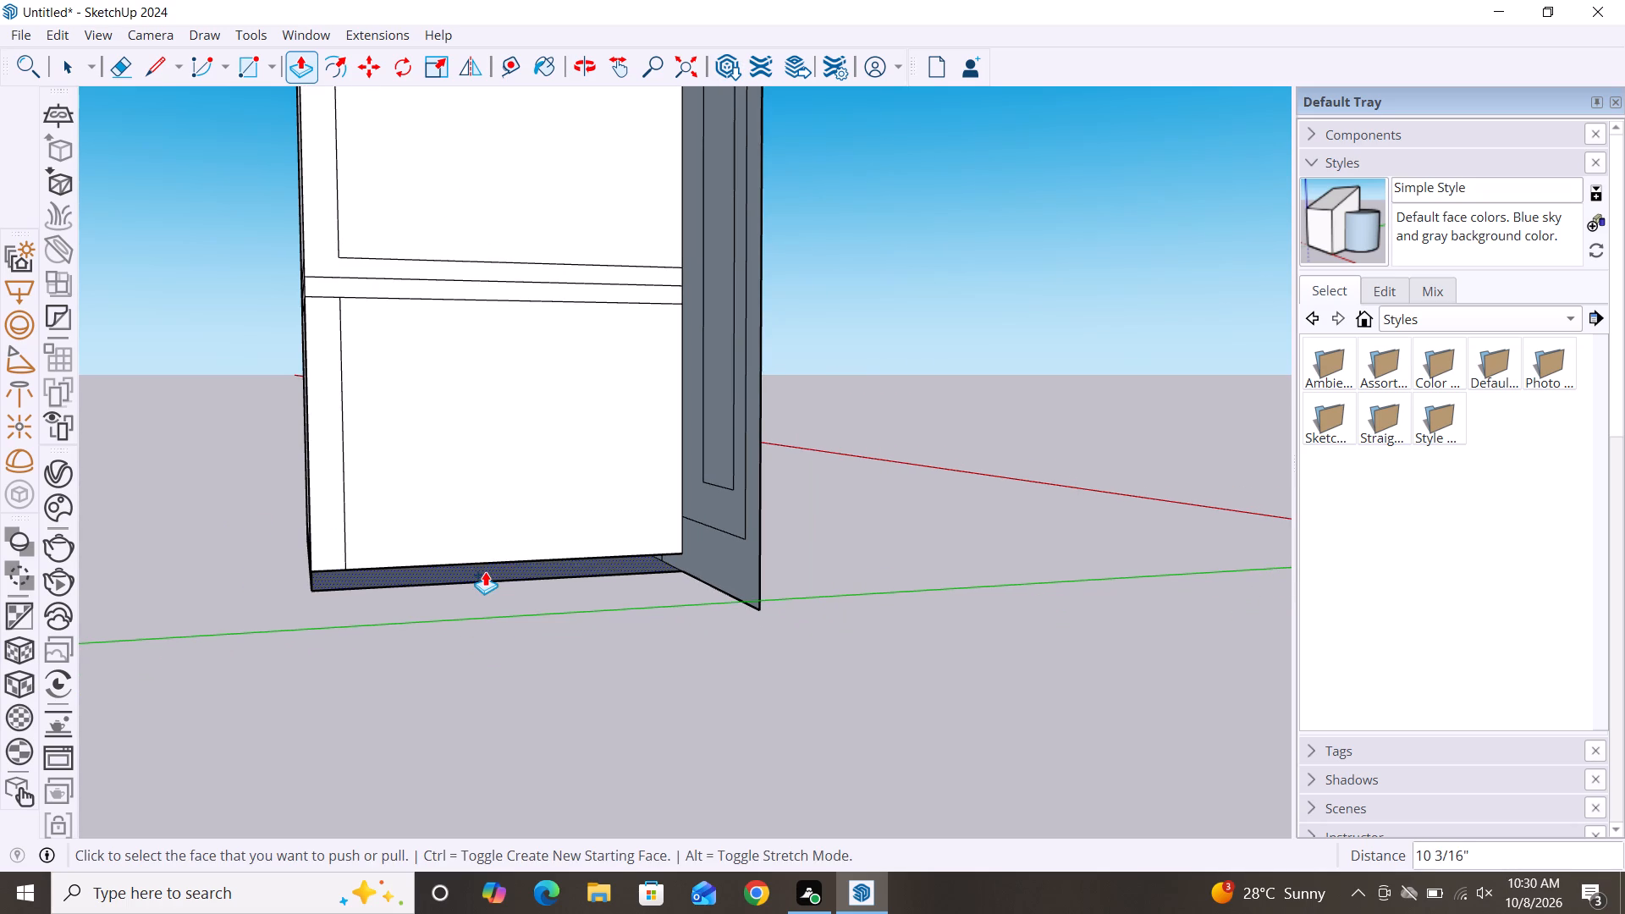
pyautogui.scroll(-3, 414, 586)
pyautogui.moveTo(449, 617); pyautogui.dragTo(448, 665, button='middle')
pyautogui.moveTo(477, 583); pyautogui.dragTo(467, 510, button='middle')
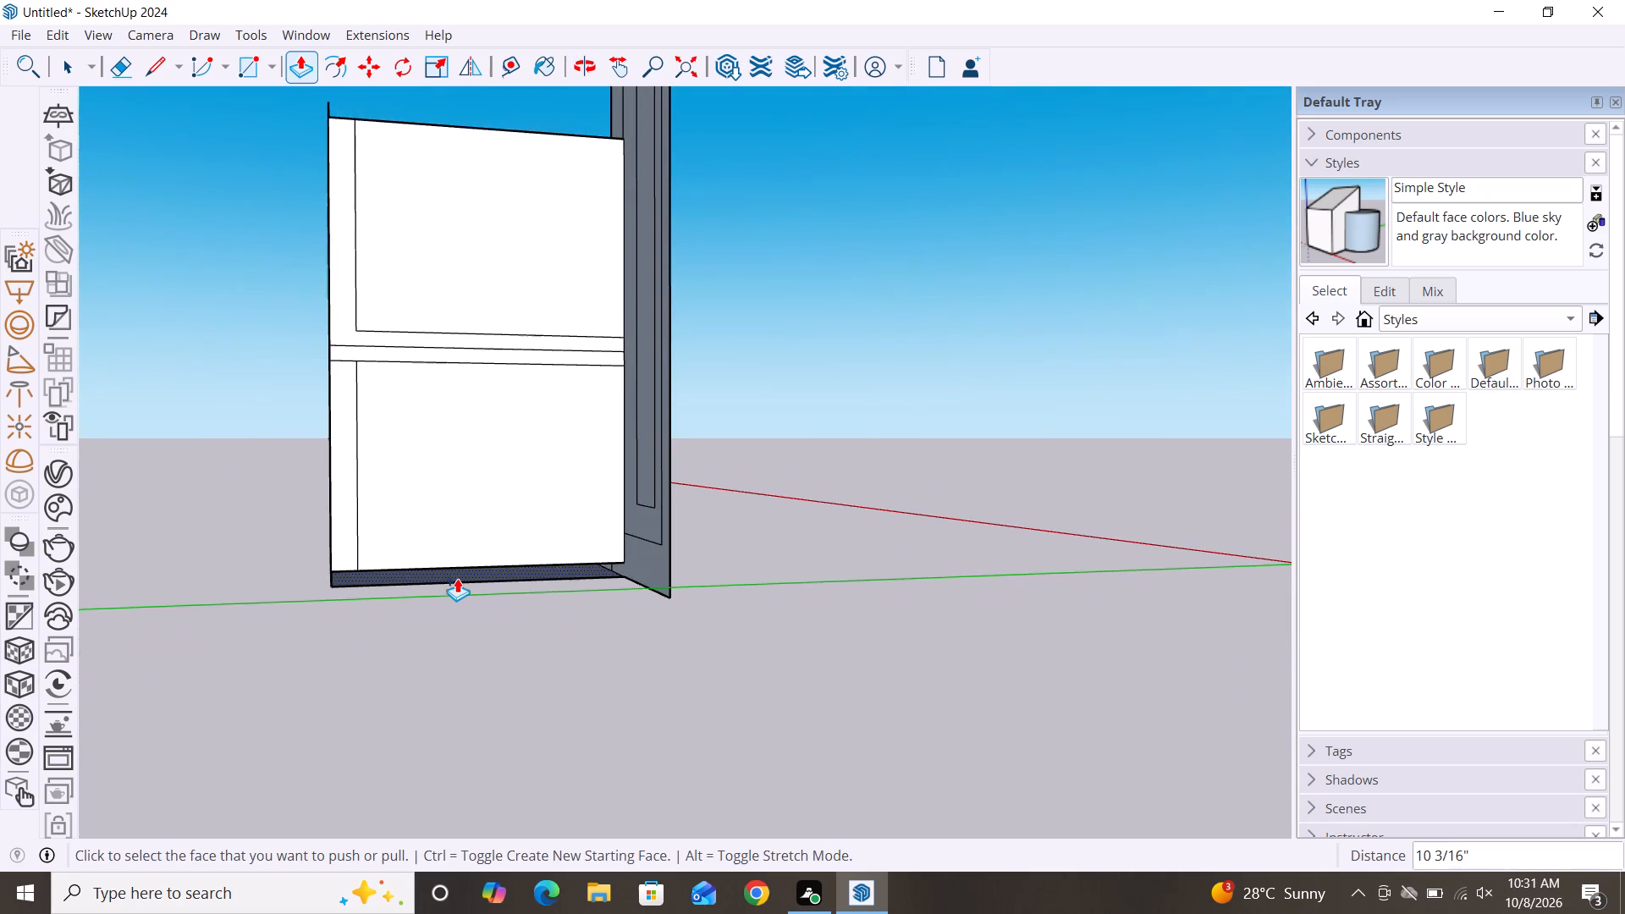
pyautogui.scroll(10, 458, 577)
pyautogui.moveTo(459, 572); pyautogui.dragTo(450, 532, button='middle')
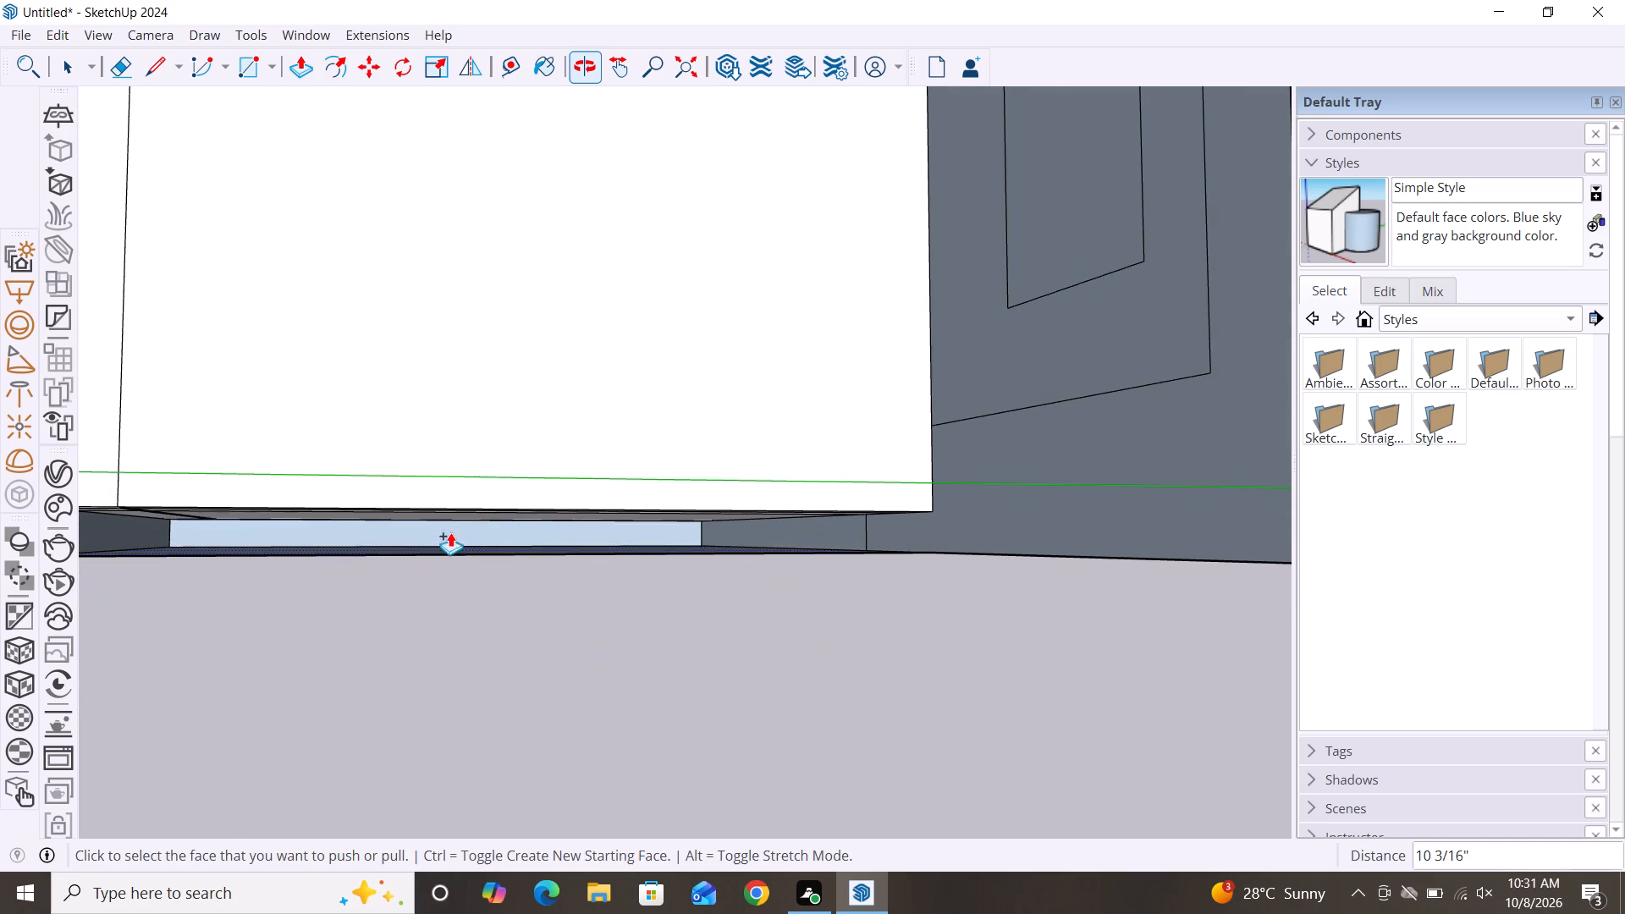
pyautogui.click(496, 532)
pyautogui.click(789, 433)
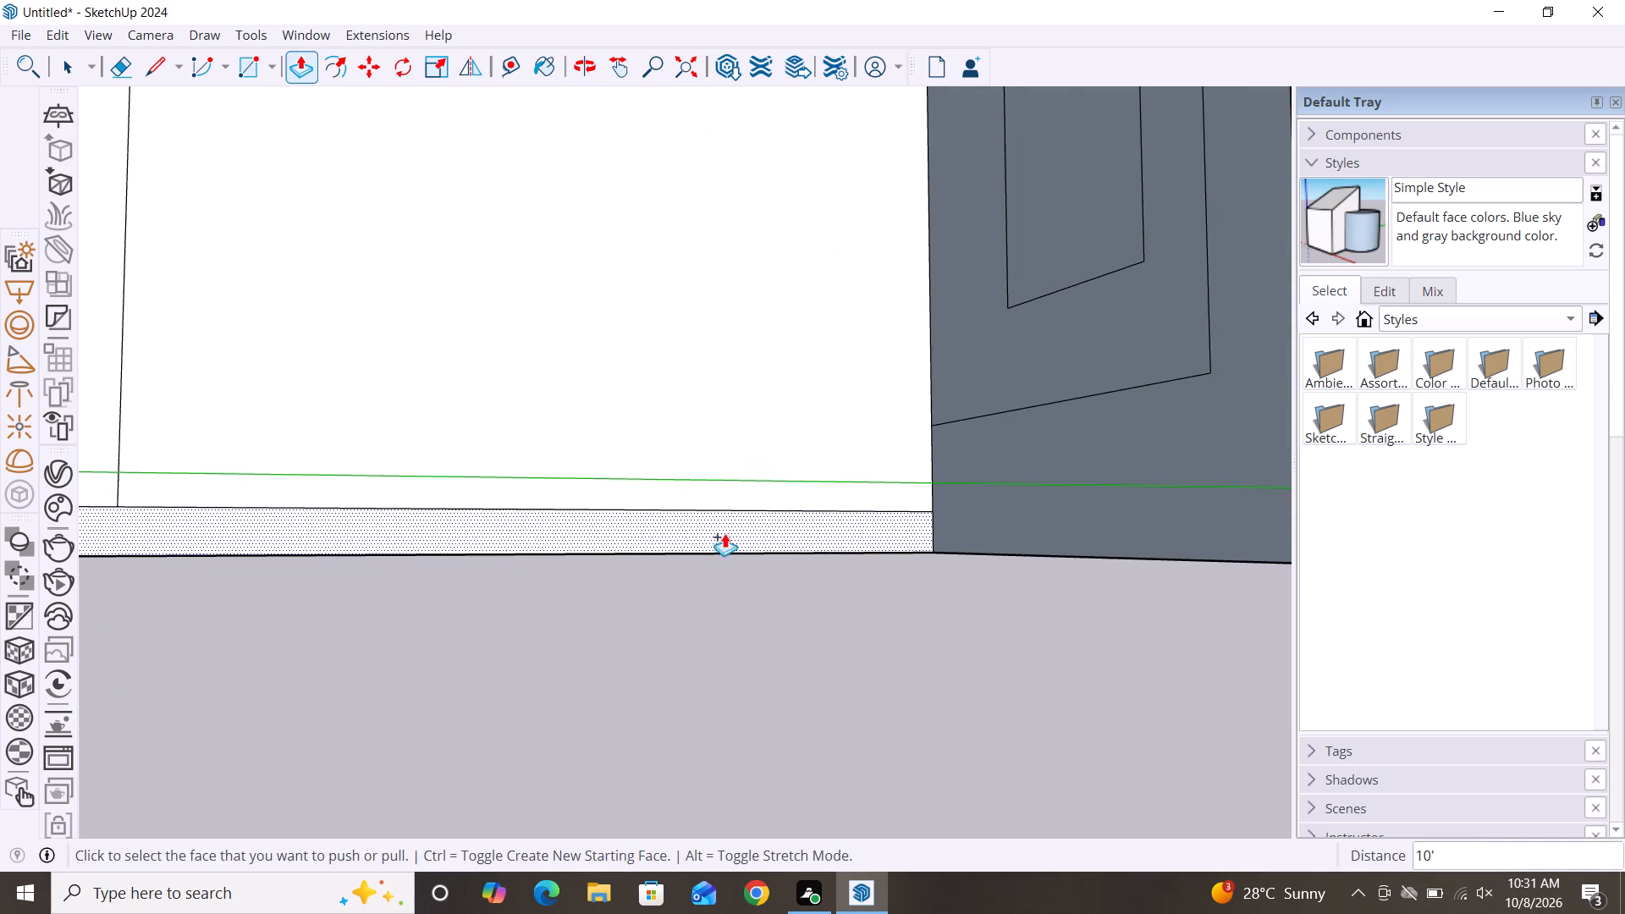
pyautogui.scroll(-17, 527, 637)
pyautogui.press('space')
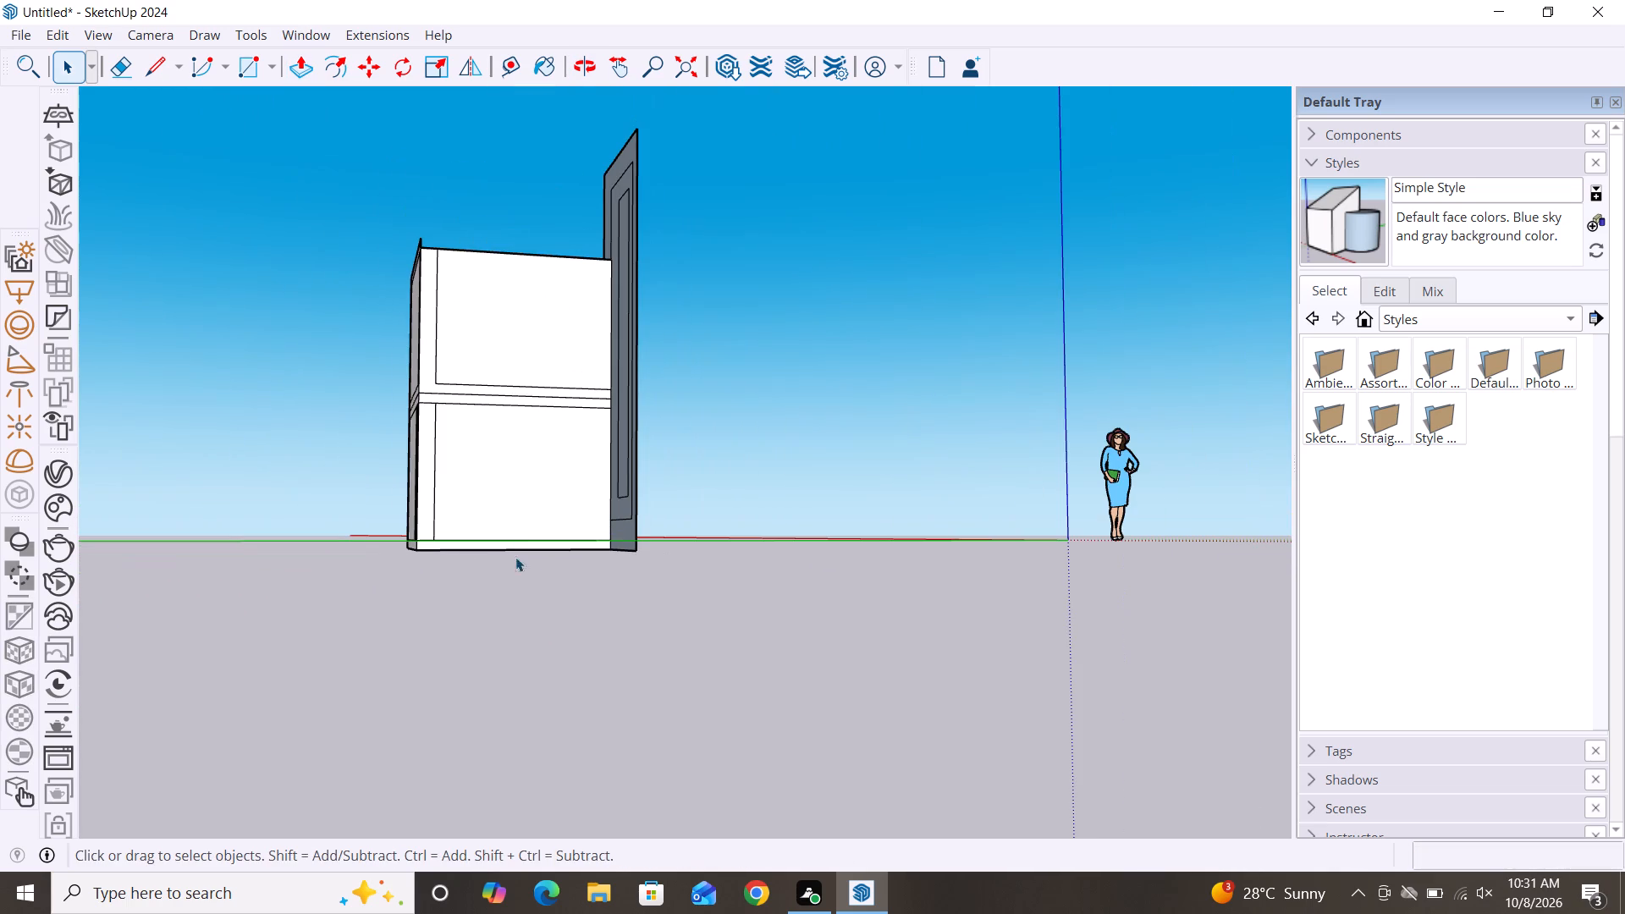
# Examine the elevation from the front, checking the tall side panel, the open upper module and the closed lower module.
pyautogui.scroll(-3, 837, 618)
pyautogui.keyDown('alt'); pyautogui.moveTo(870, 662); pyautogui.dragTo(297, 697, button='middle'); pyautogui.keyUp('alt')
pyautogui.keyDown('alt'); pyautogui.moveTo(850, 711); pyautogui.dragTo(432, 728, button='middle'); pyautogui.keyUp('alt')
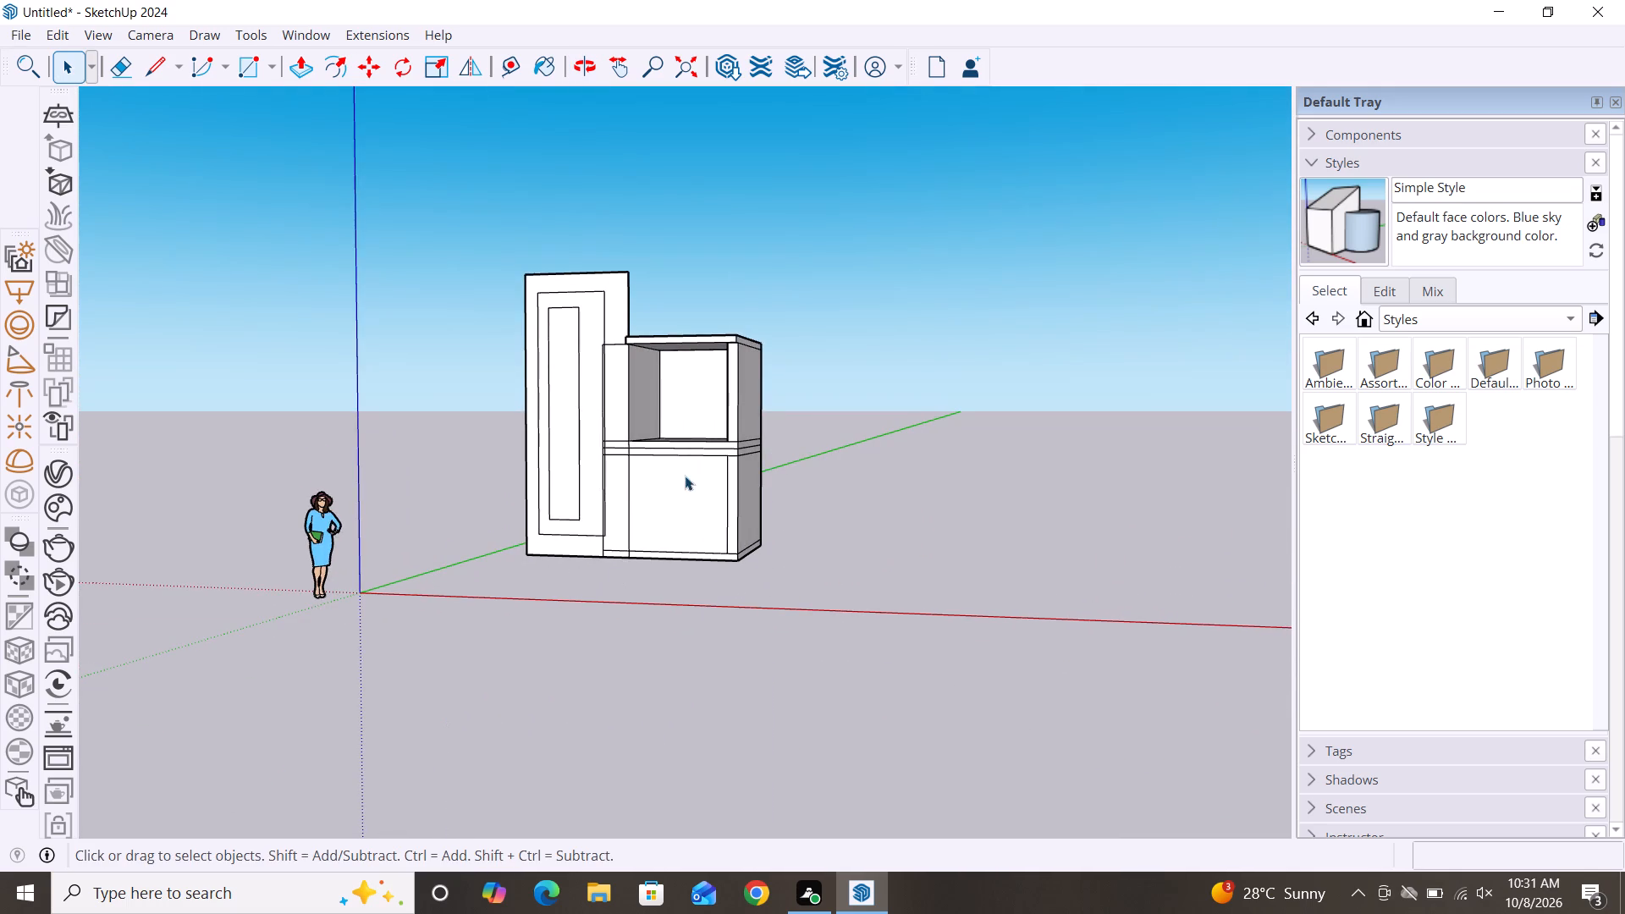
pyautogui.scroll(6, 658, 480)
pyautogui.keyDown('alt'); pyautogui.moveTo(594, 622); pyautogui.dragTo(689, 642, button='middle'); pyautogui.keyUp('alt')
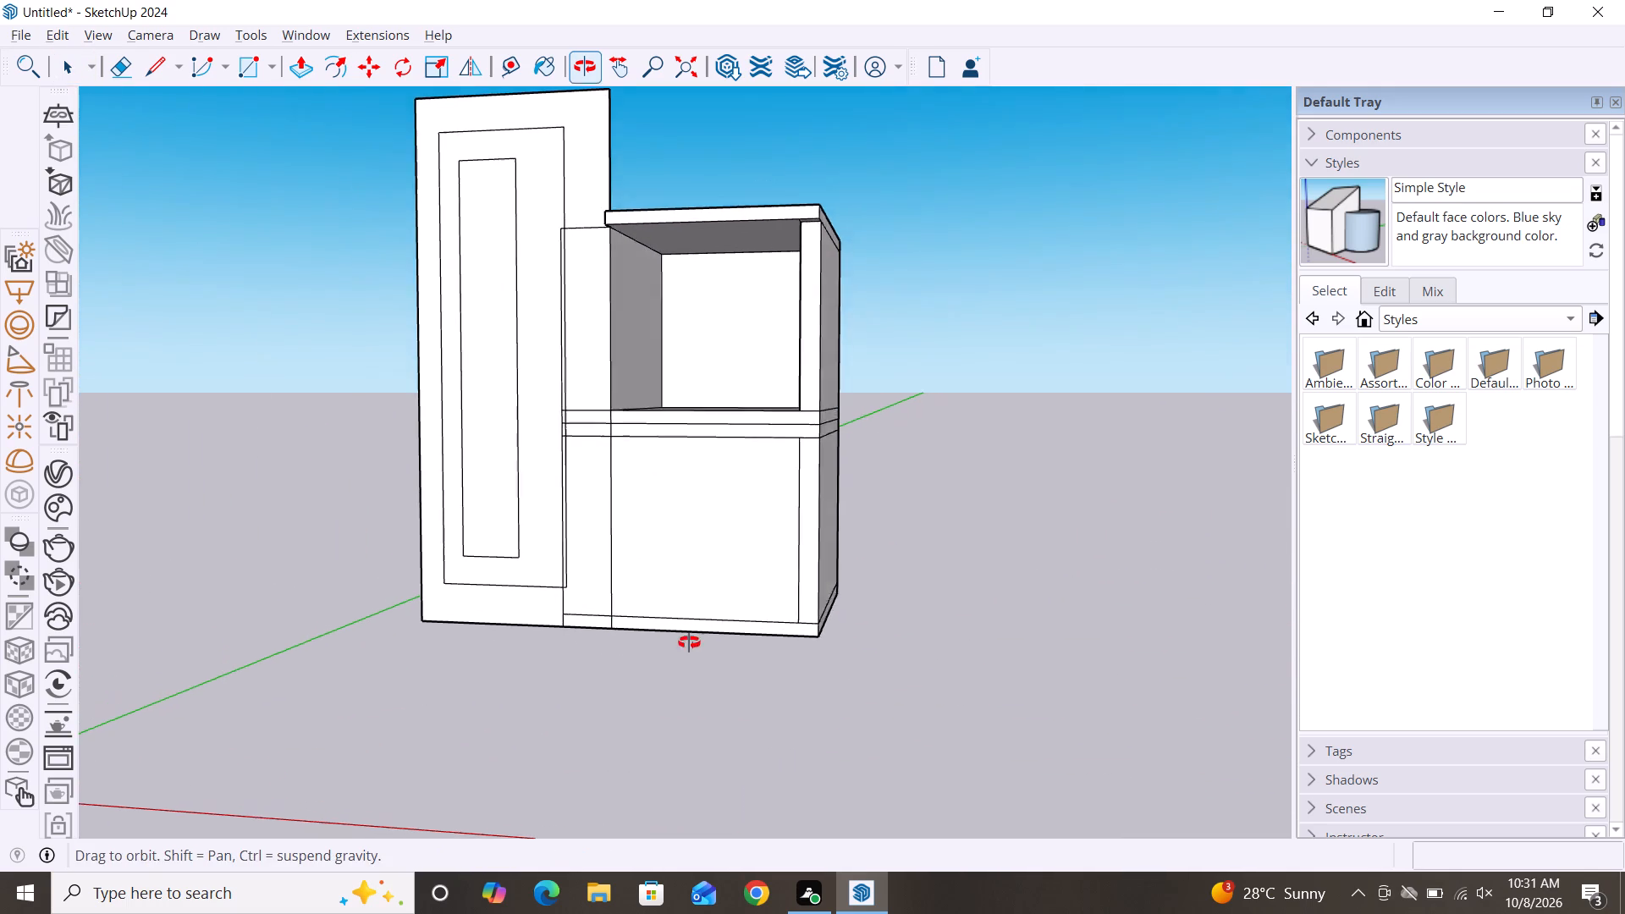
pyautogui.keyDown('alt'); pyautogui.moveTo(689, 642); pyautogui.dragTo(780, 629, button='middle'); pyautogui.keyUp('alt')
pyautogui.scroll(1, 688, 503)
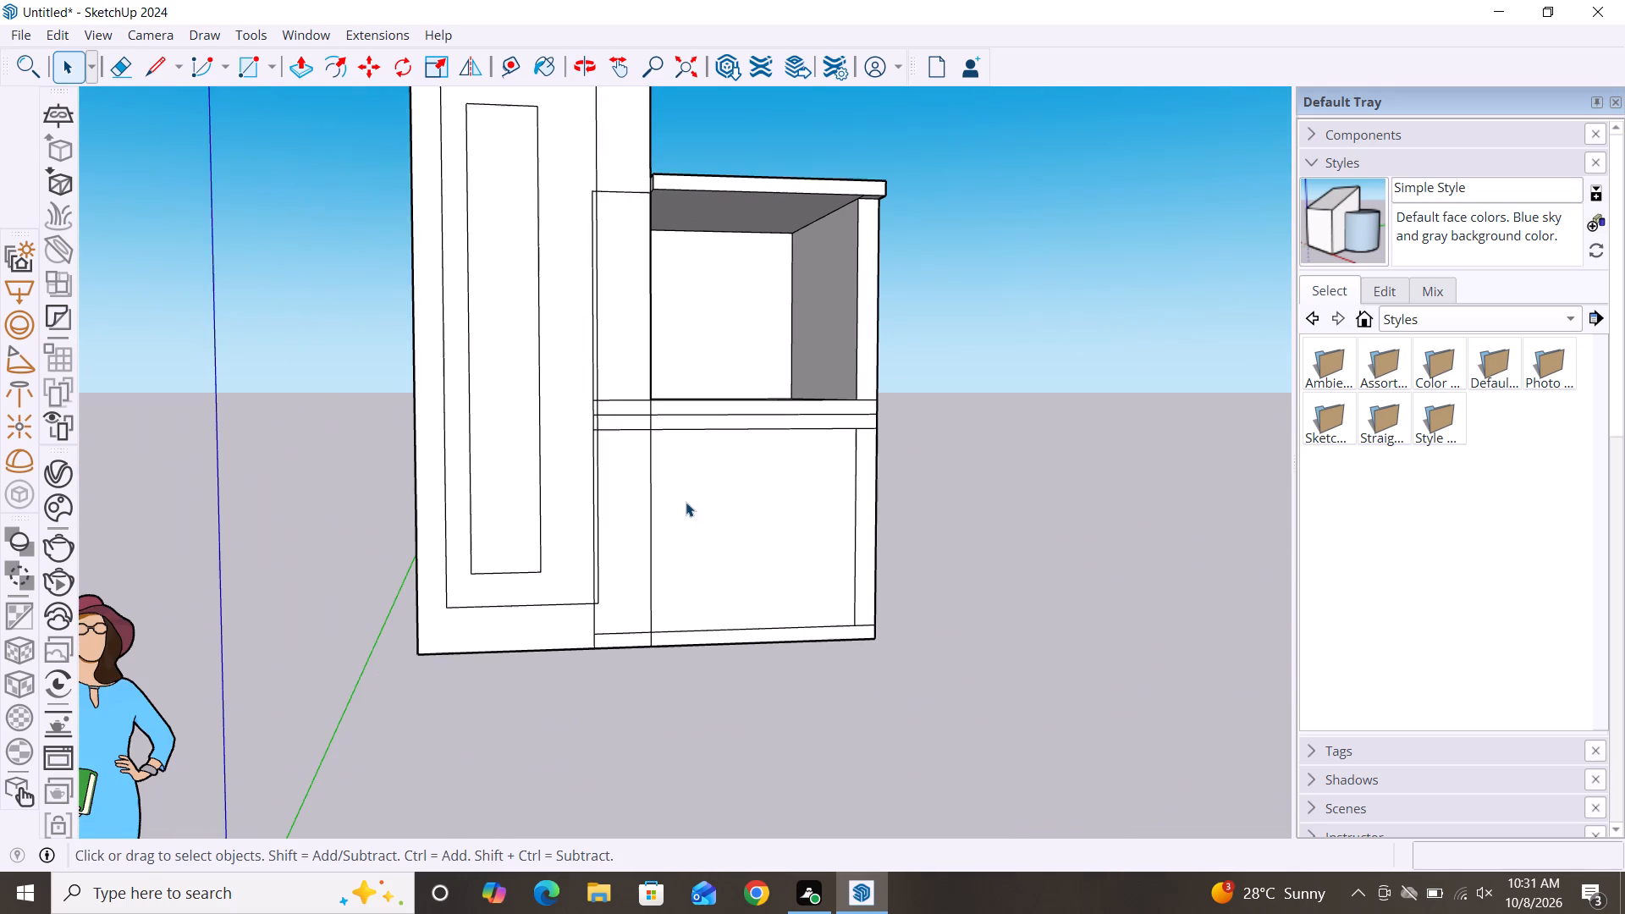
pyautogui.scroll(-4, 691, 520)
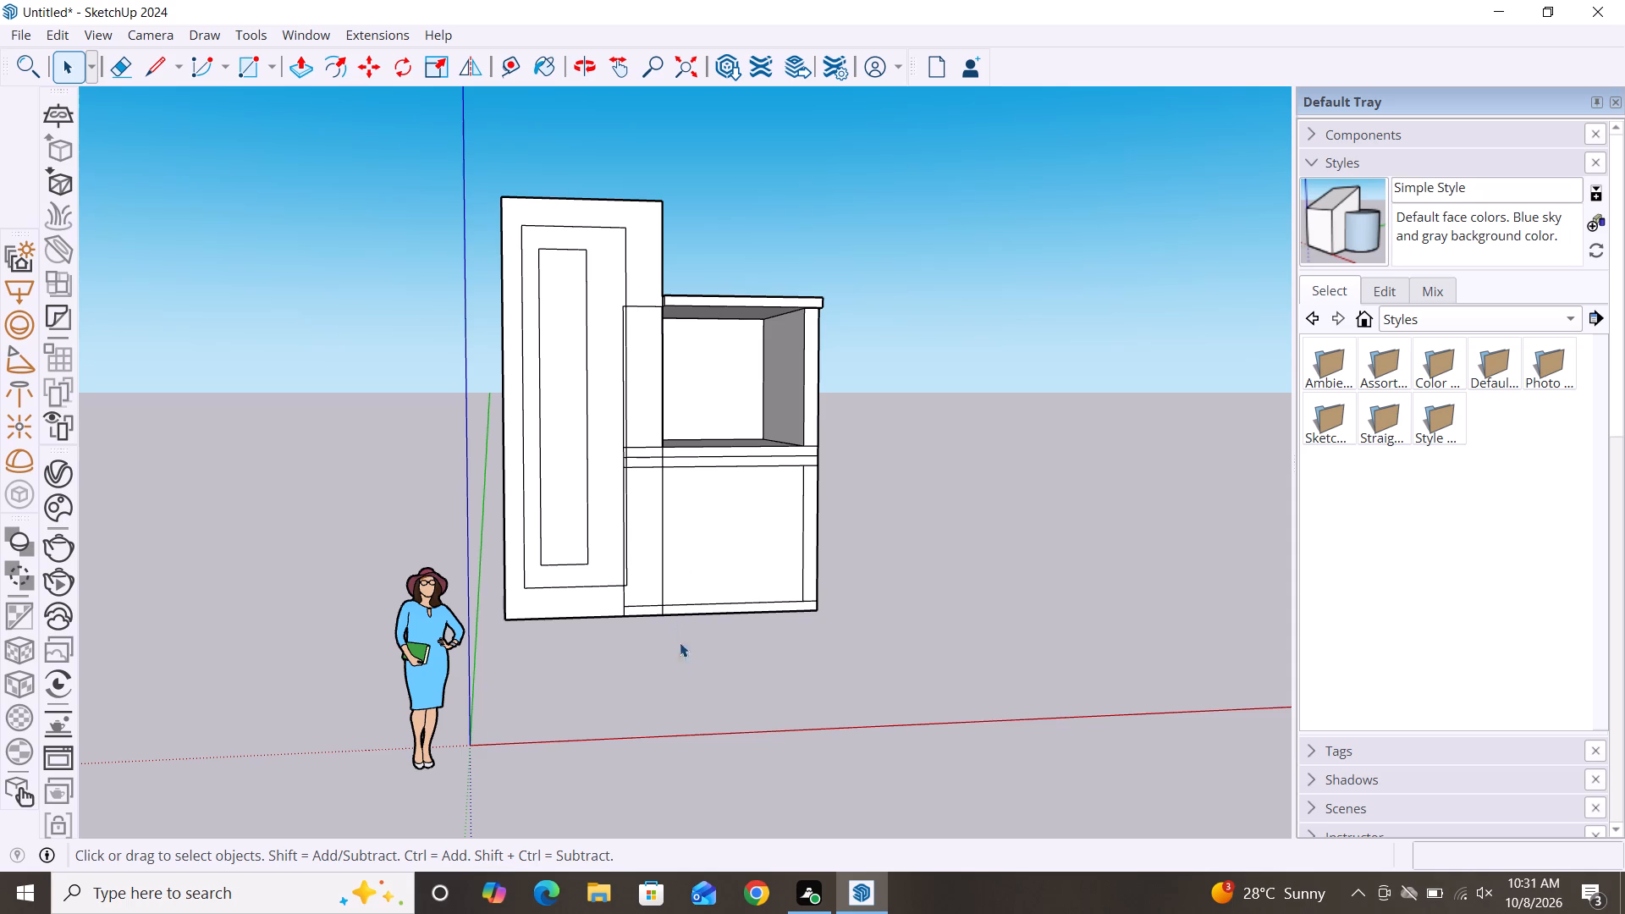
pyautogui.moveTo(711, 688); pyautogui.dragTo(641, 676, button='middle')
pyautogui.moveTo(614, 571); pyautogui.dragTo(621, 638, button='middle')
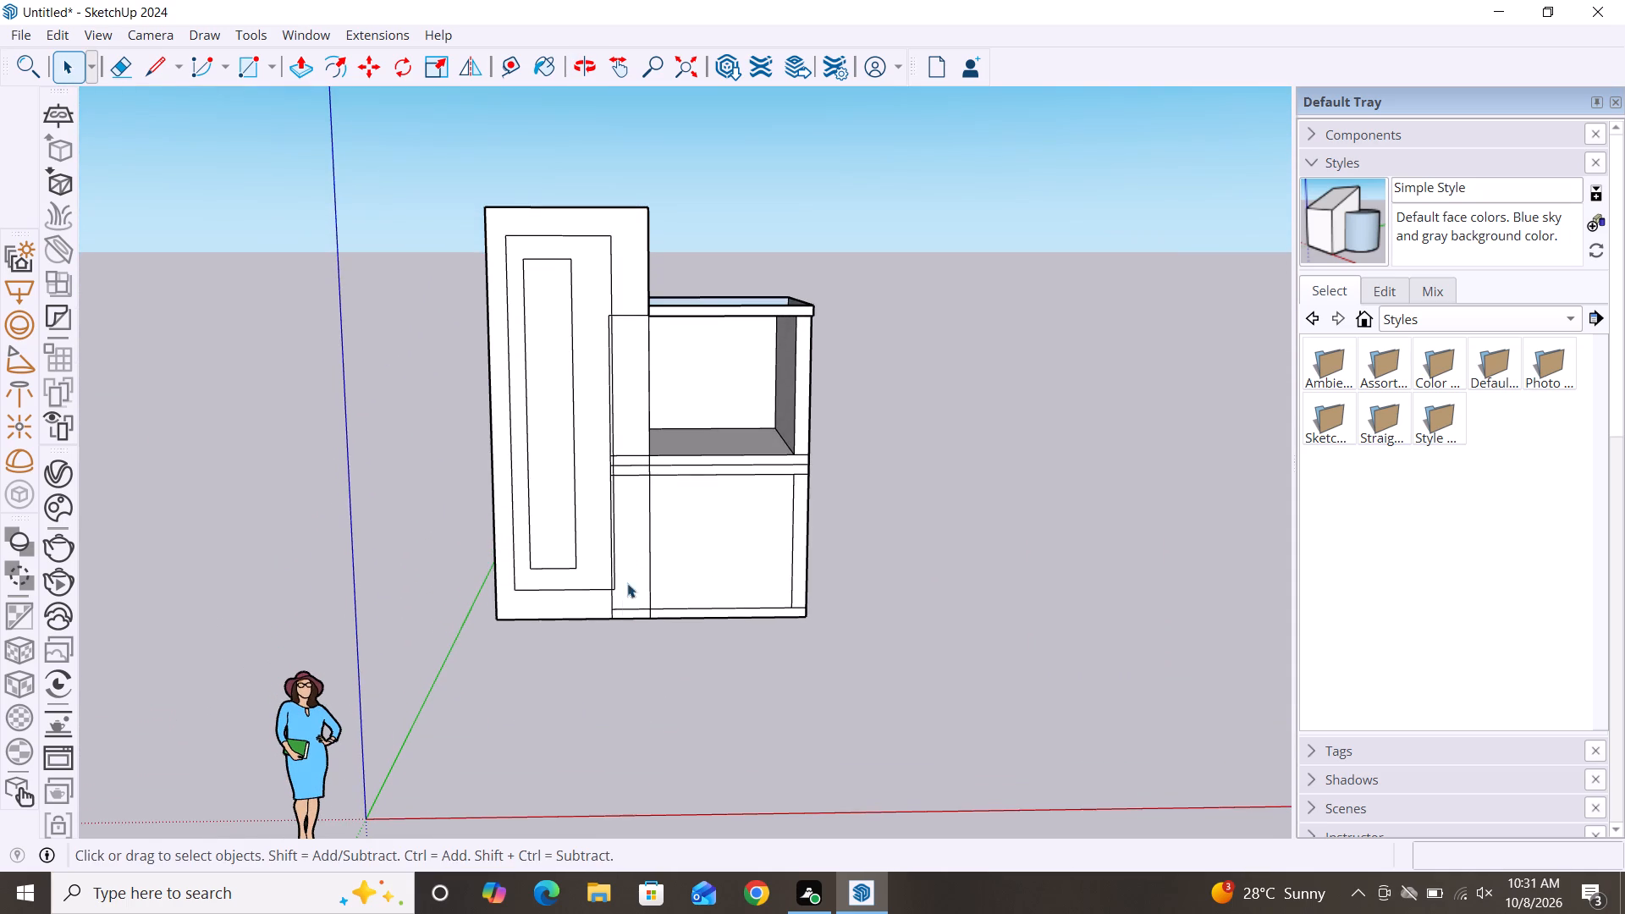
pyautogui.scroll(6, 621, 362)
pyautogui.scroll(-3, 620, 362)
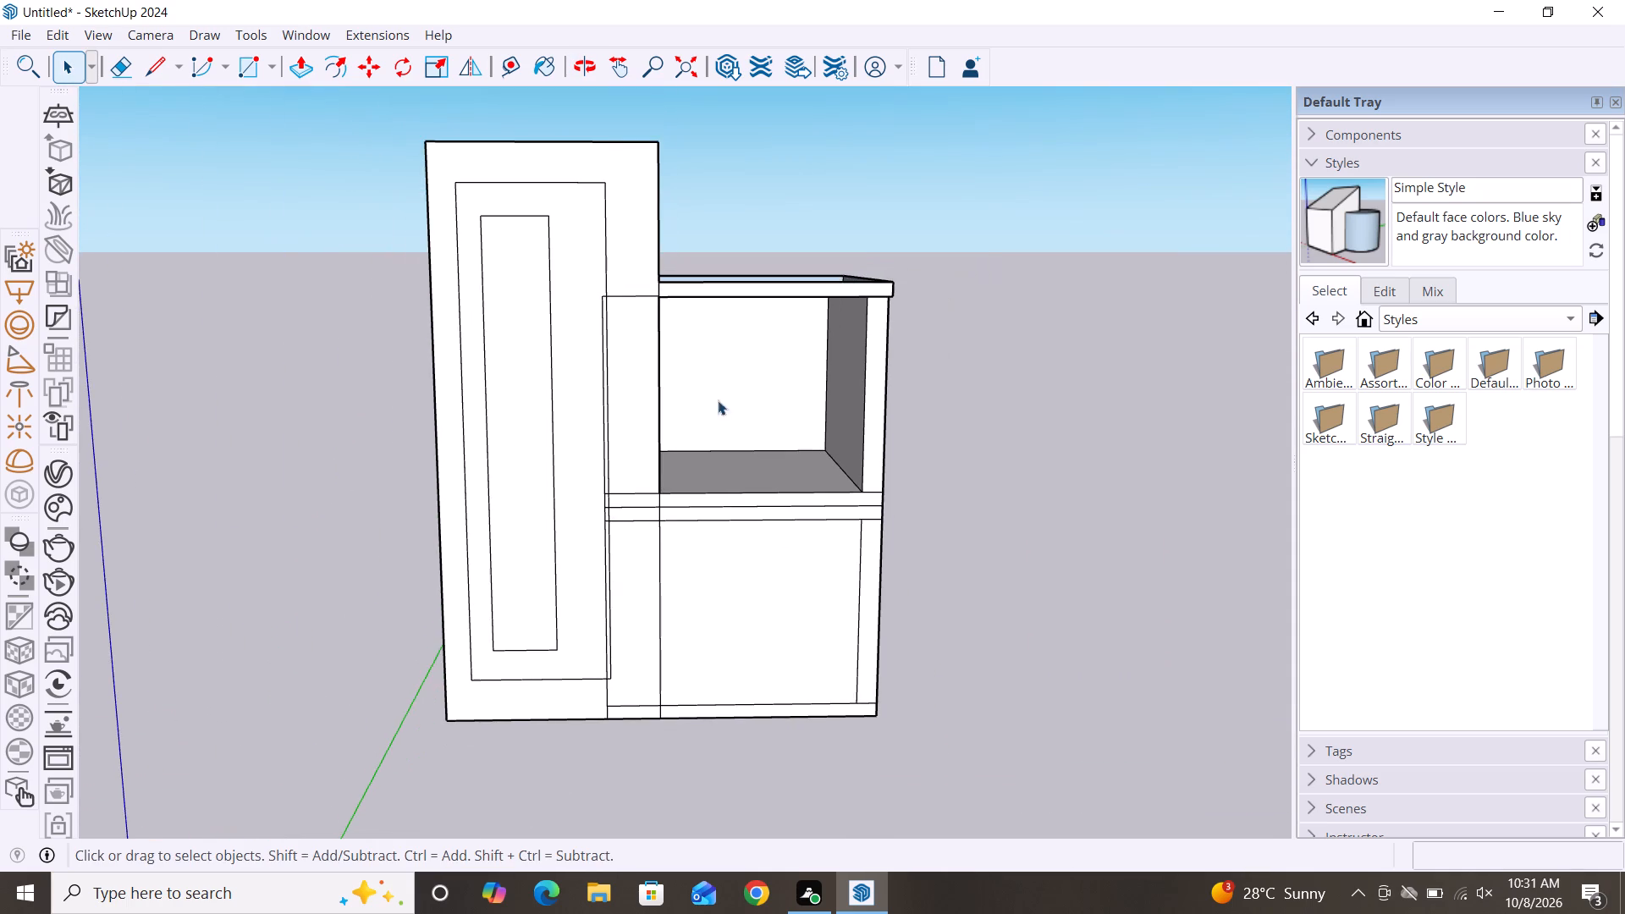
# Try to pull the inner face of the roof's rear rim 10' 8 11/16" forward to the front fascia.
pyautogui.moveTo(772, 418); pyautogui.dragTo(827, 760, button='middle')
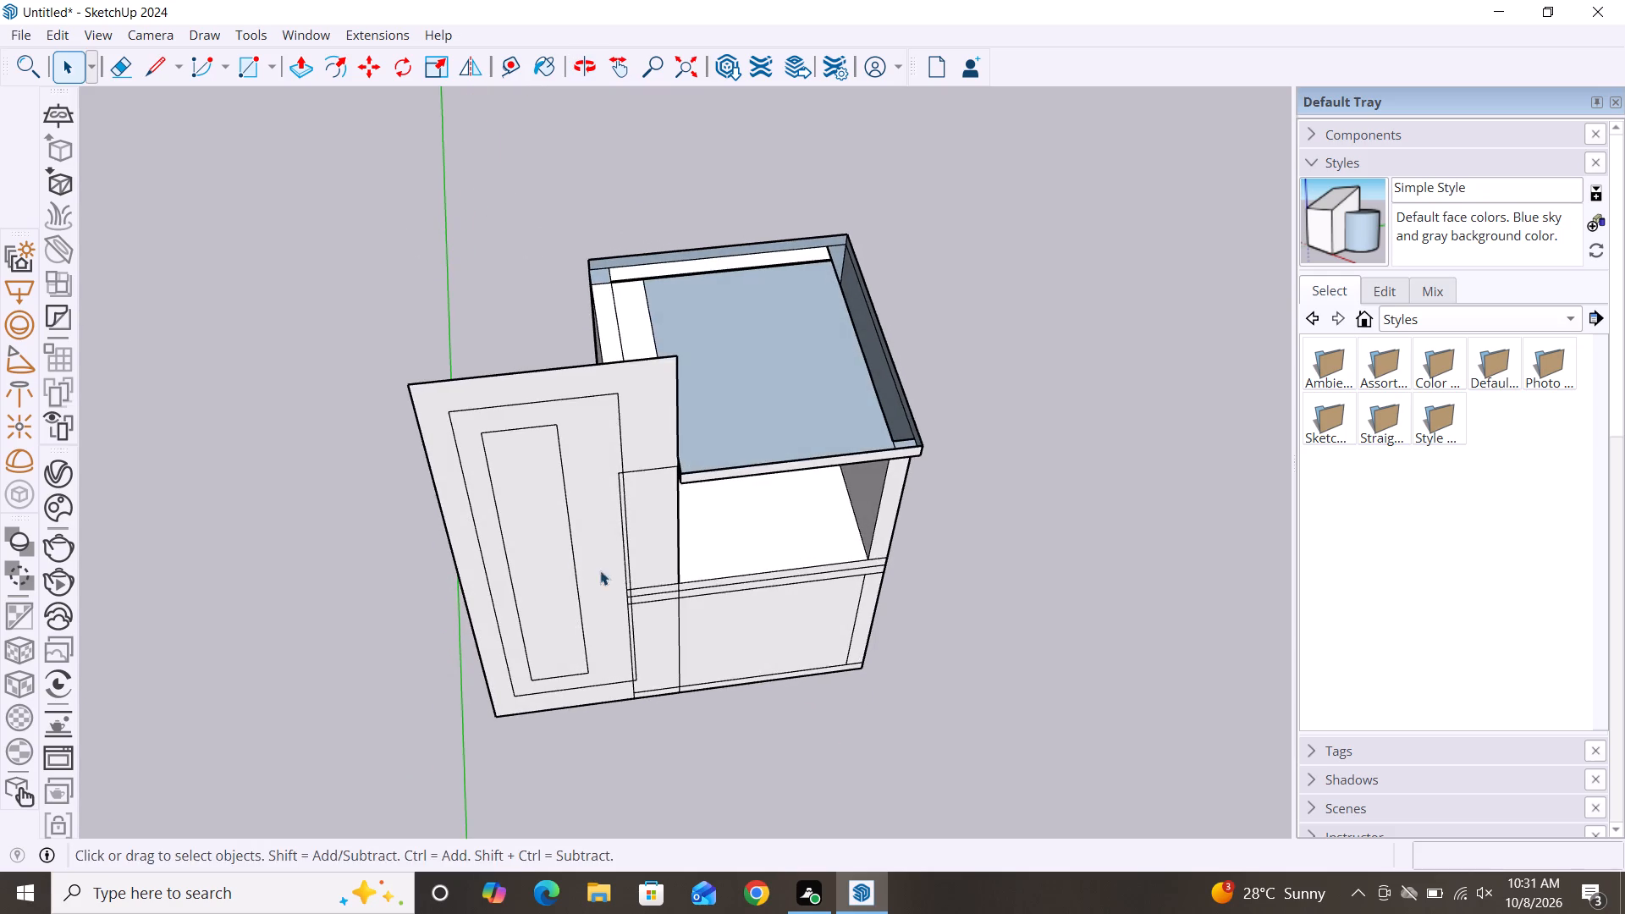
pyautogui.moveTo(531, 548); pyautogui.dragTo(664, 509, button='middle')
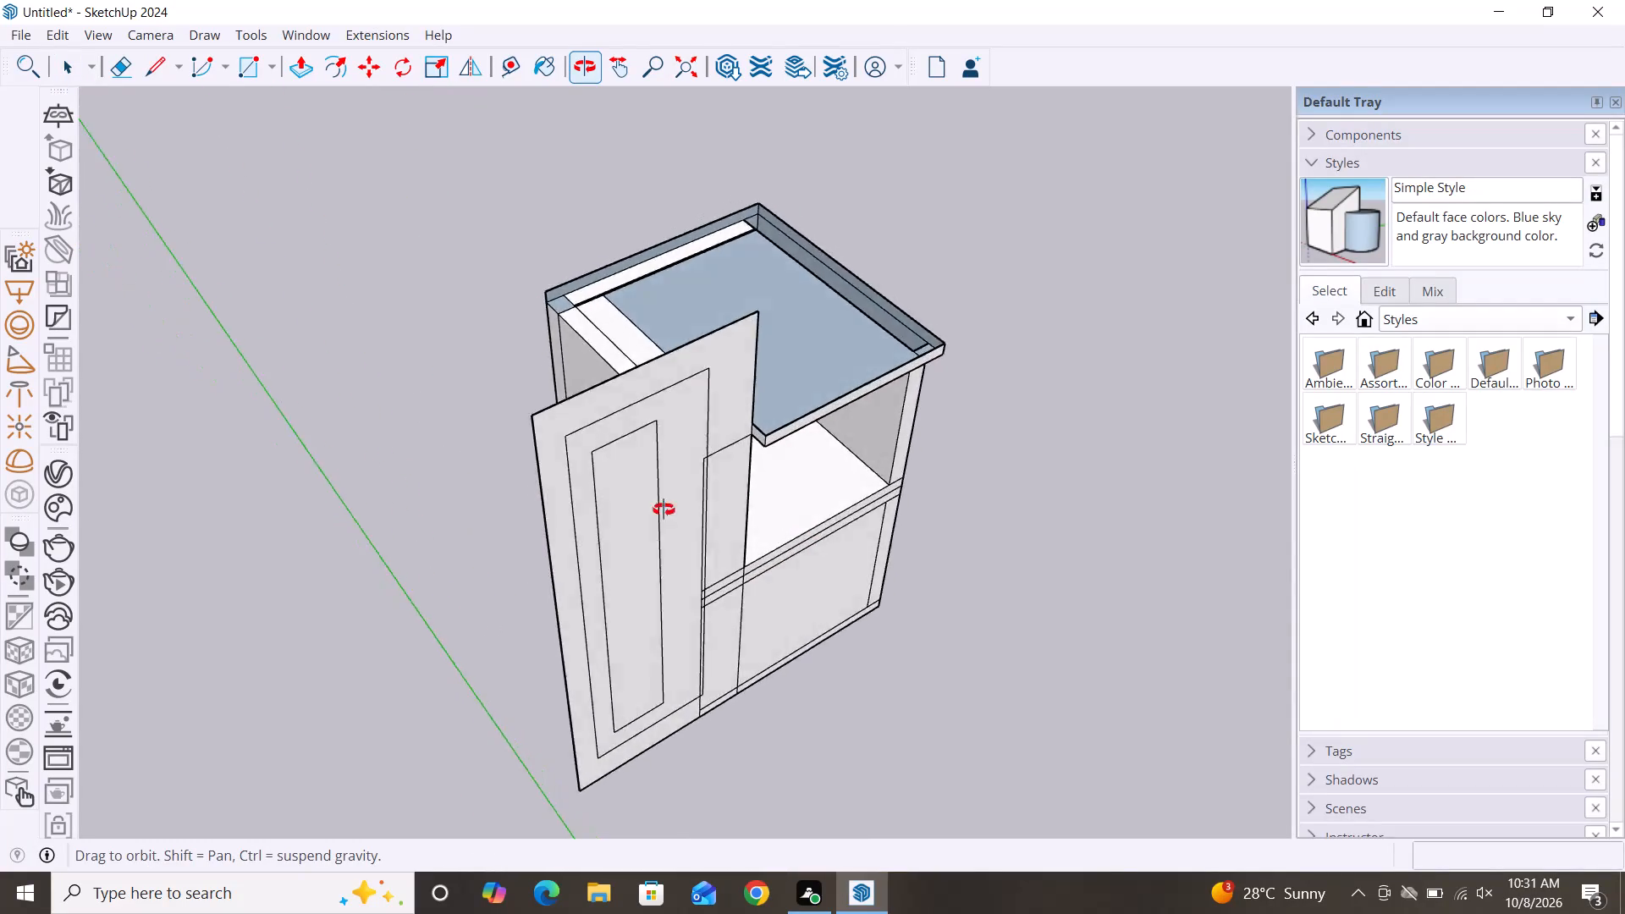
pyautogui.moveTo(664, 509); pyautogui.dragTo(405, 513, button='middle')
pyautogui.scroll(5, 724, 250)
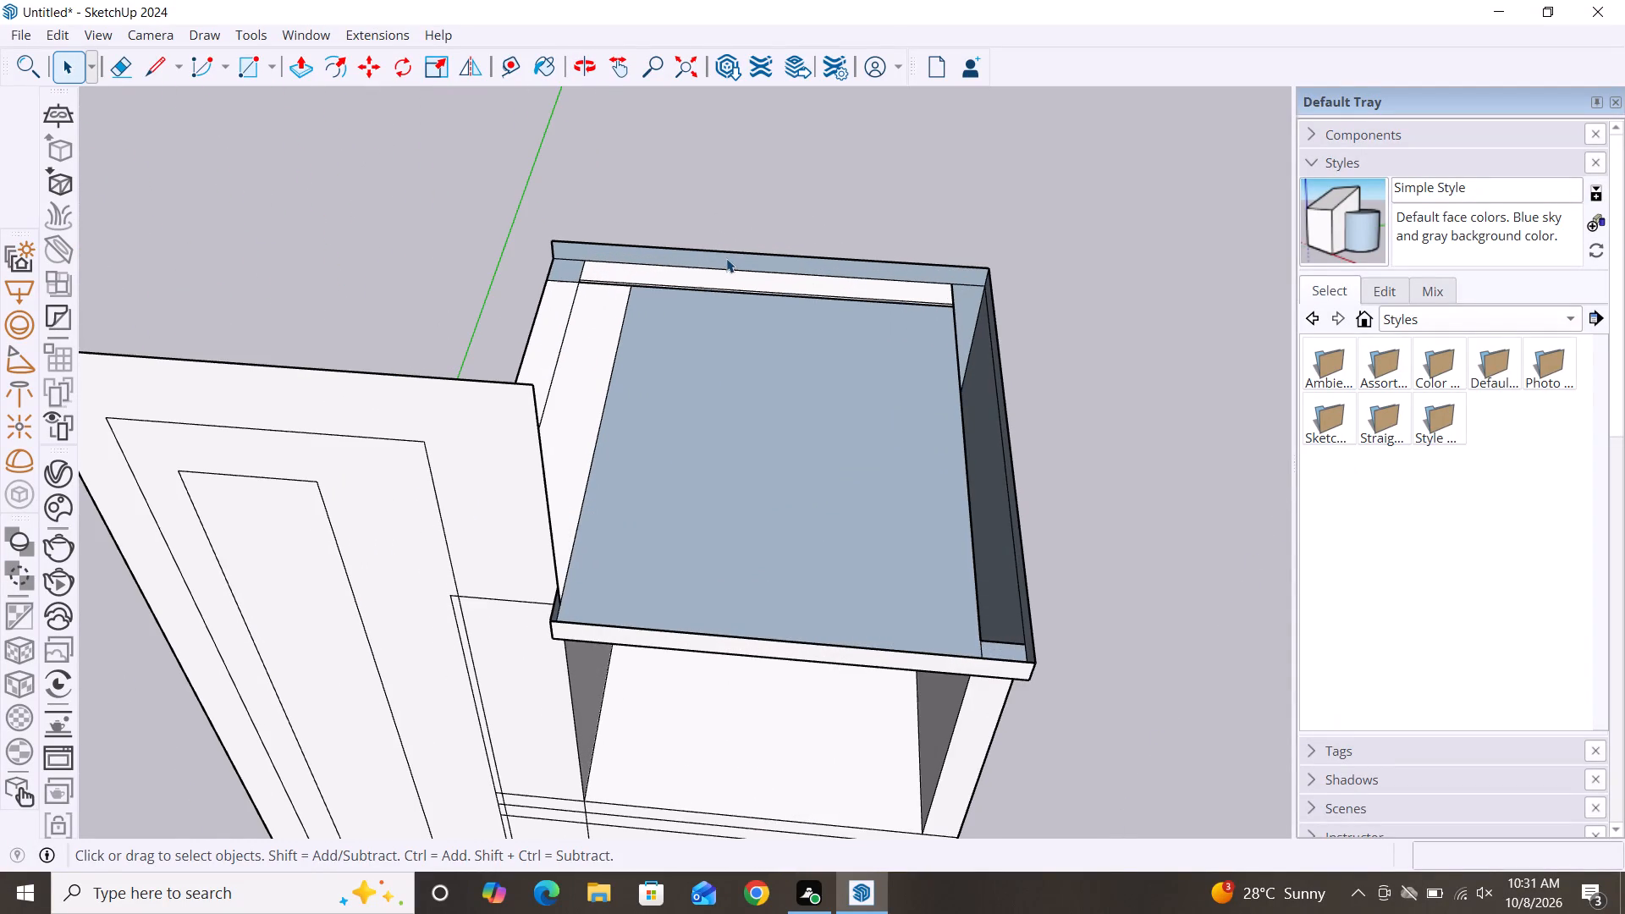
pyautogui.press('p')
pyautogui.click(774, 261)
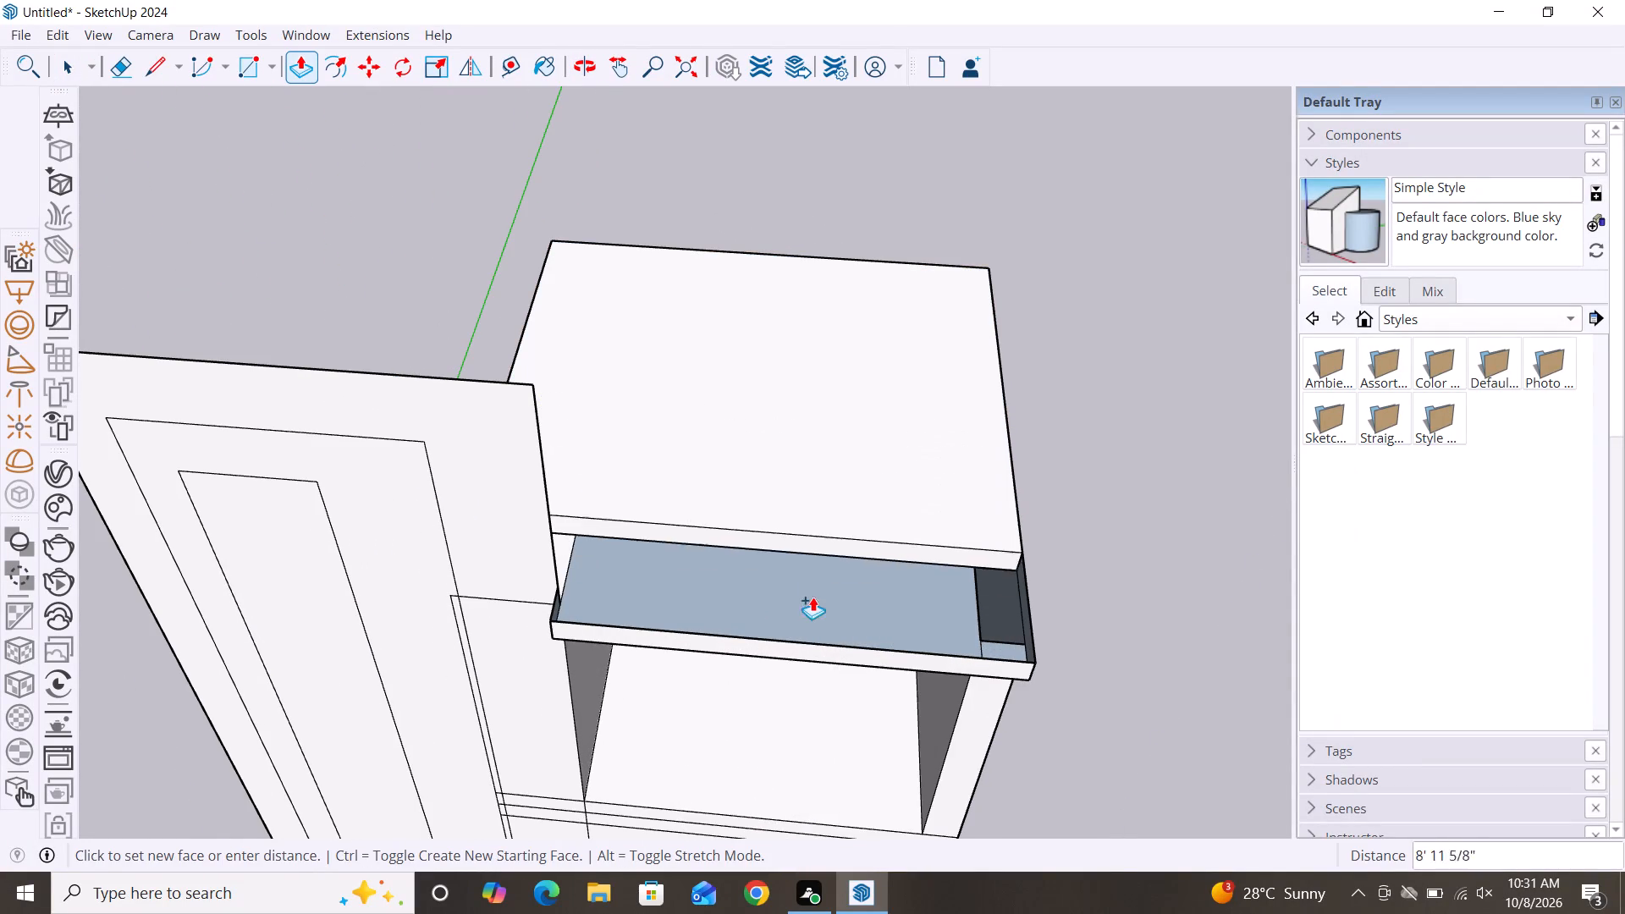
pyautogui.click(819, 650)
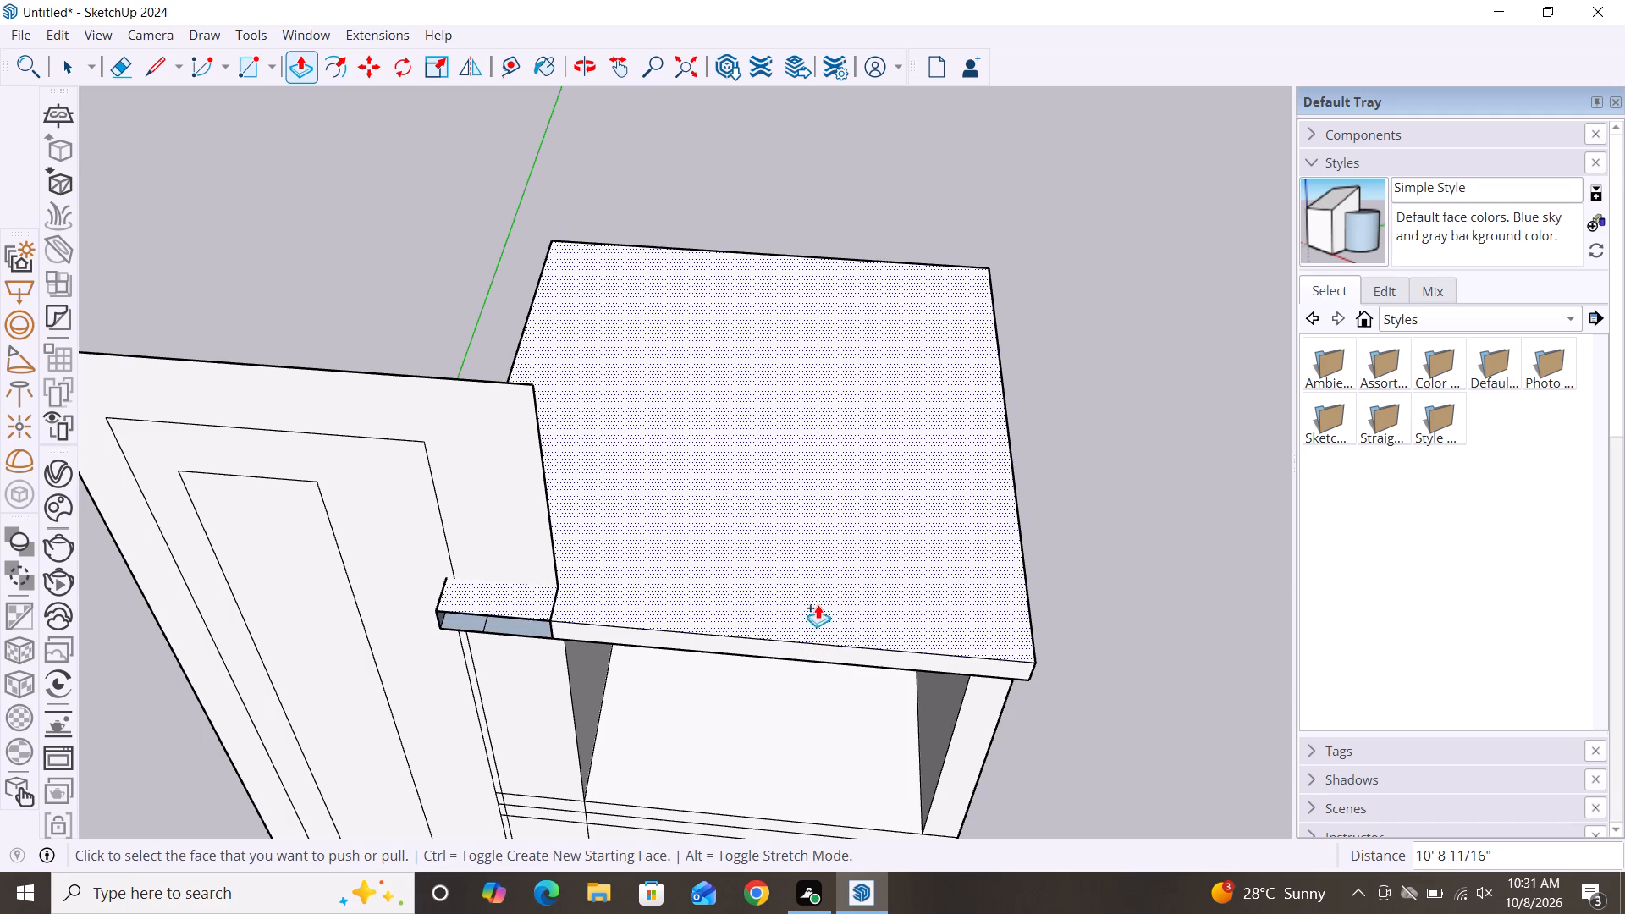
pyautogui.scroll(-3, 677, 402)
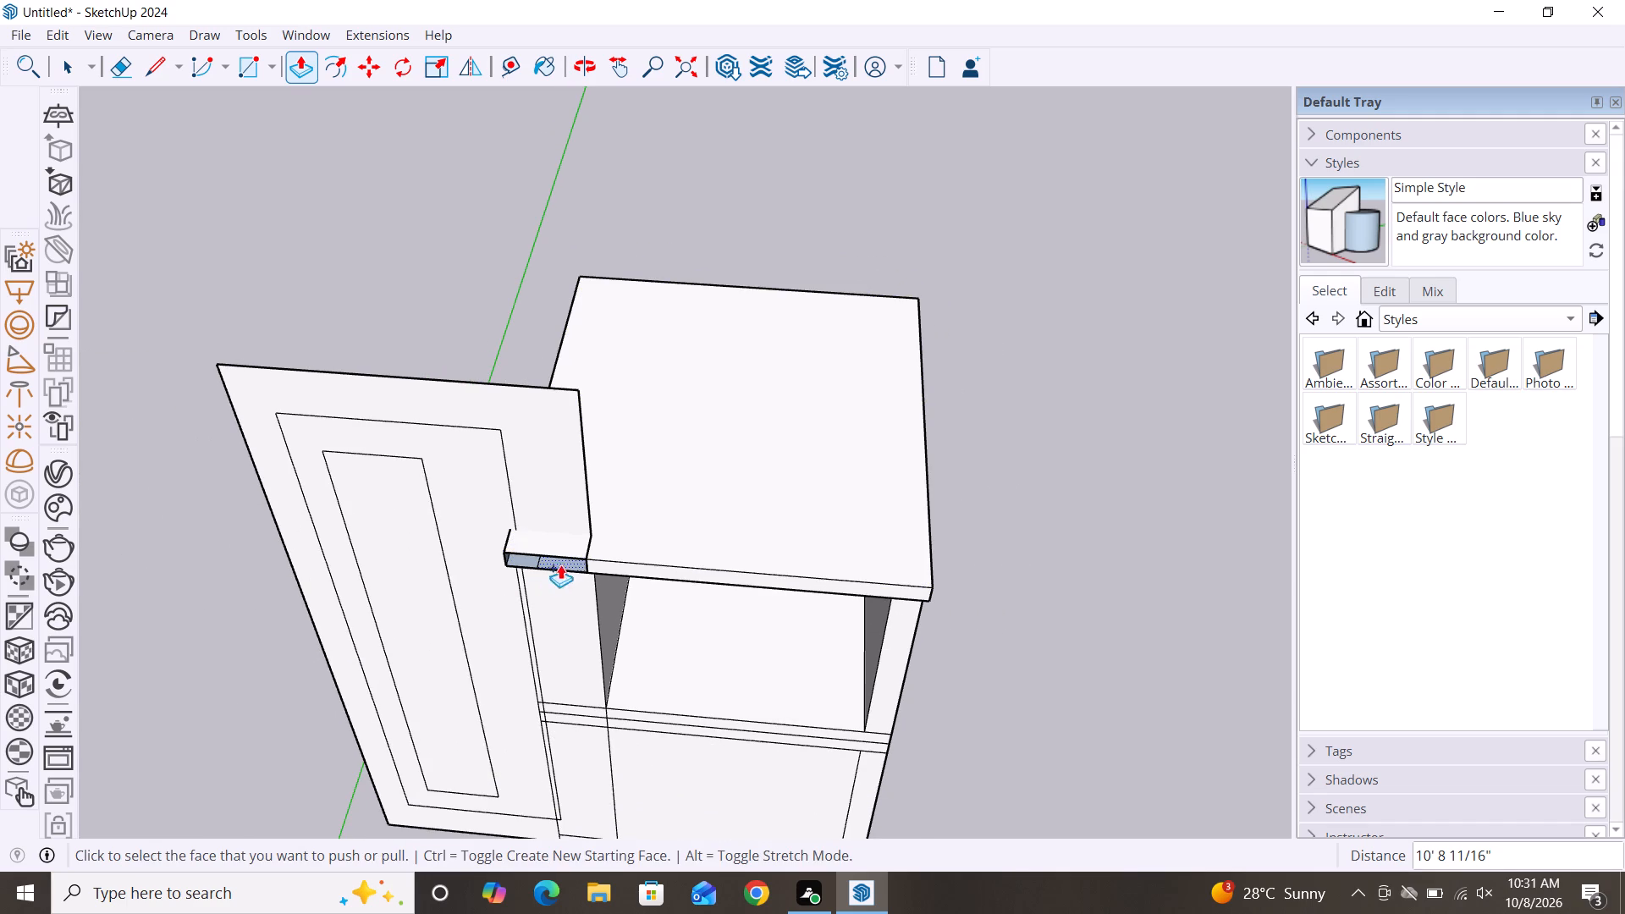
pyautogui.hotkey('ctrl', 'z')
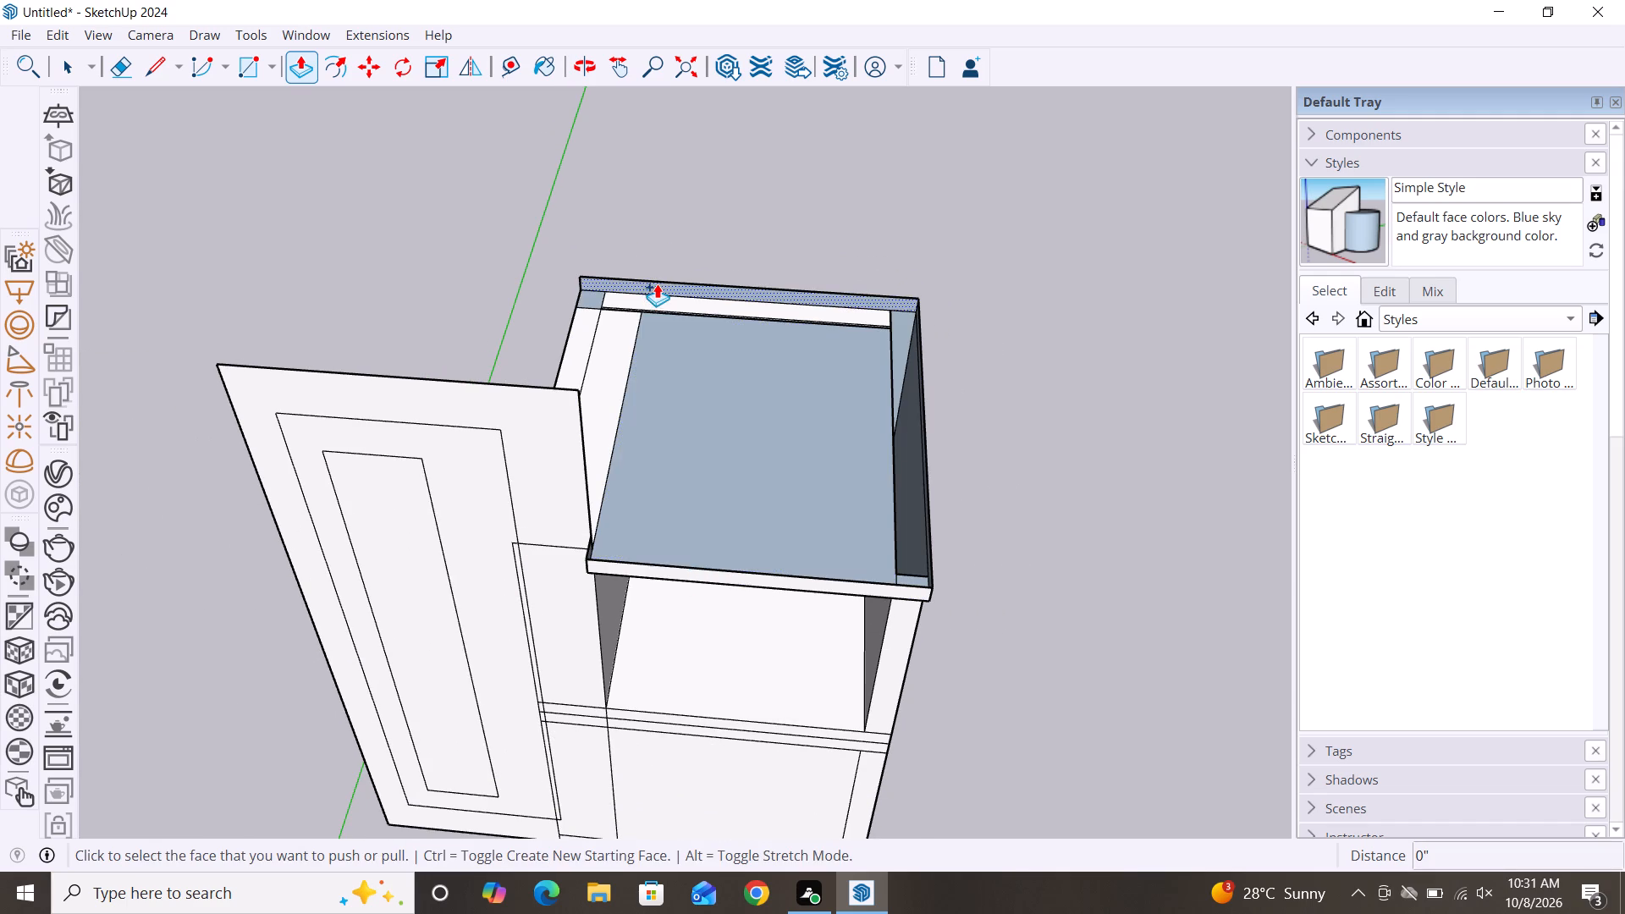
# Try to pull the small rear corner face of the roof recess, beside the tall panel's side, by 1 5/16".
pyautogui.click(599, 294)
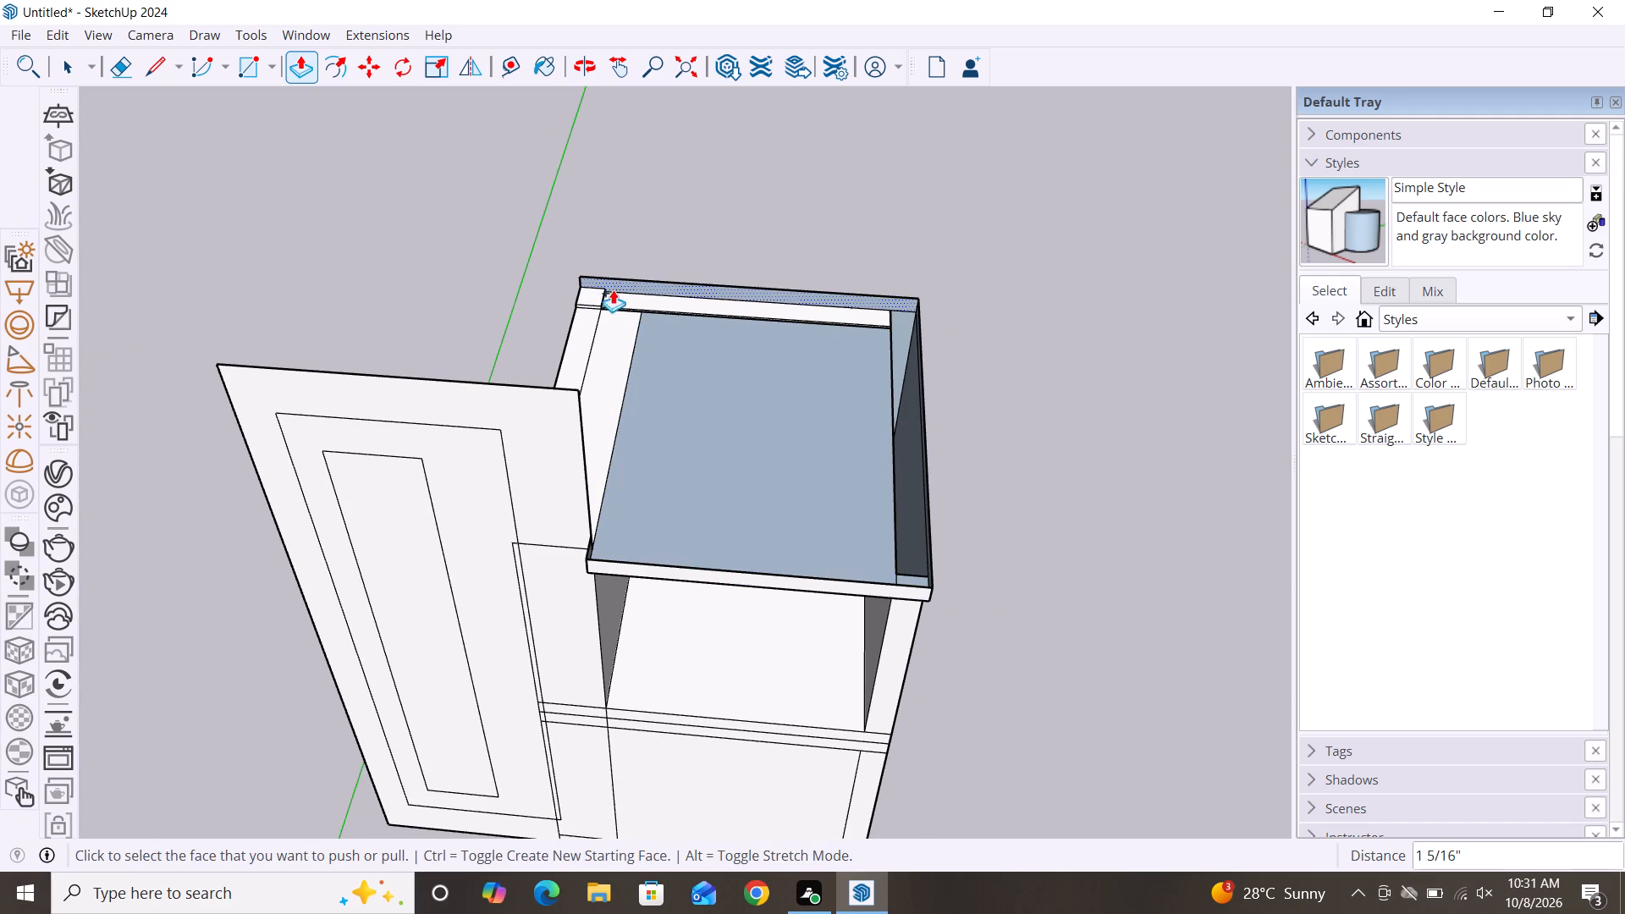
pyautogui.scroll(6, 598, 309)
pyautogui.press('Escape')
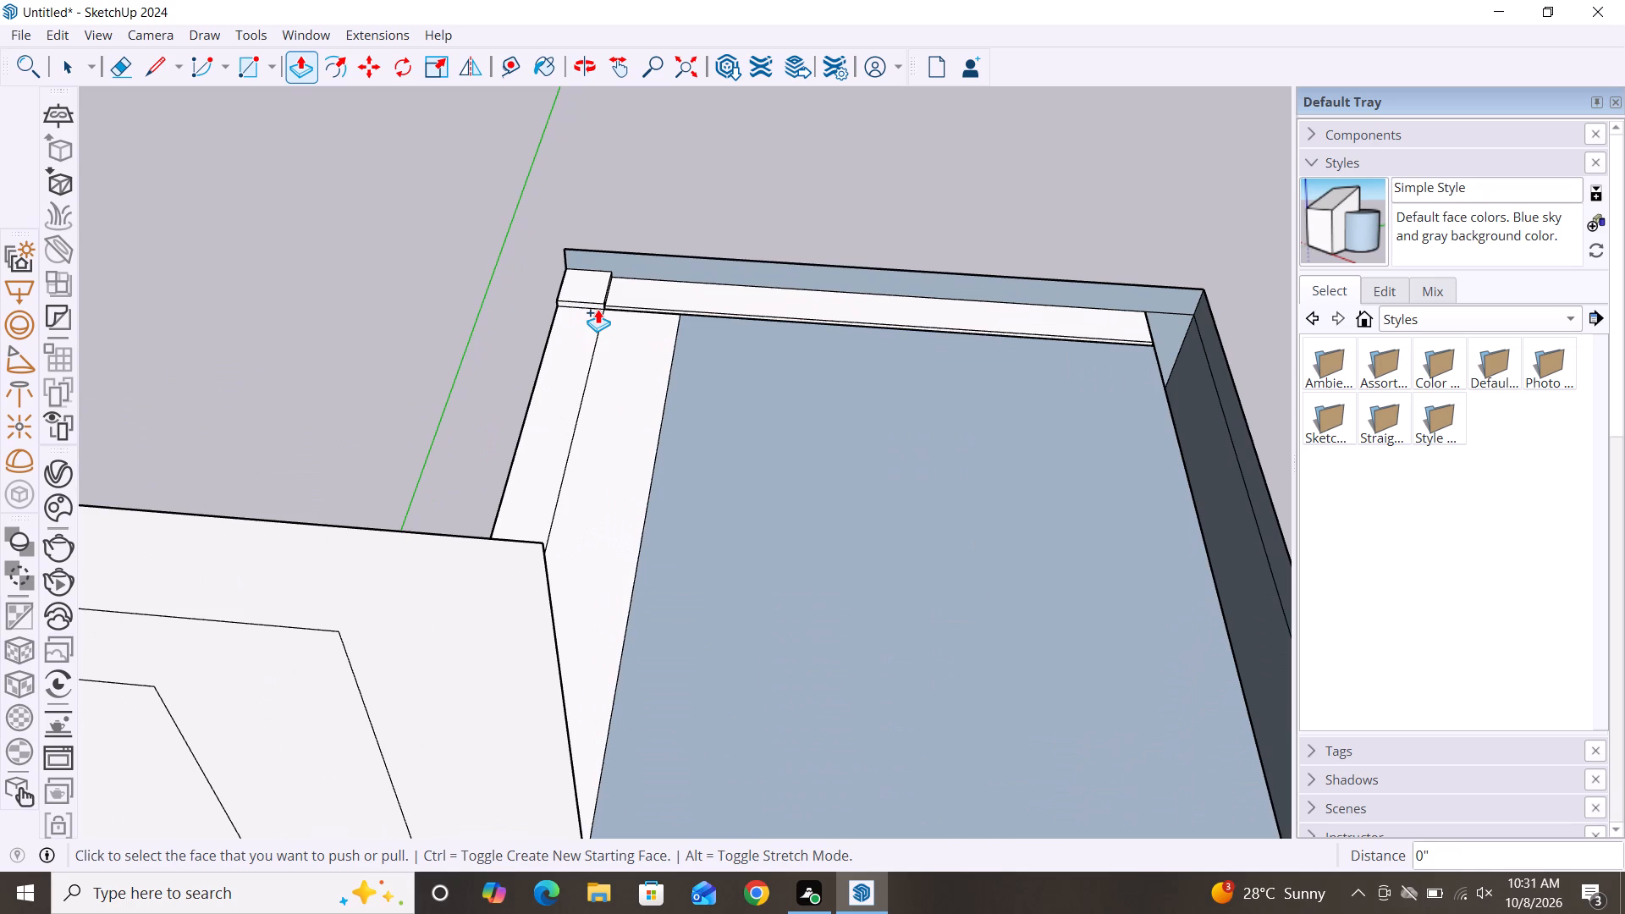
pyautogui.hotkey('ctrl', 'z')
# Pull the small rear corner face of the roof recess 2", flush with the adjoining rear strip.
pyautogui.click(593, 294)
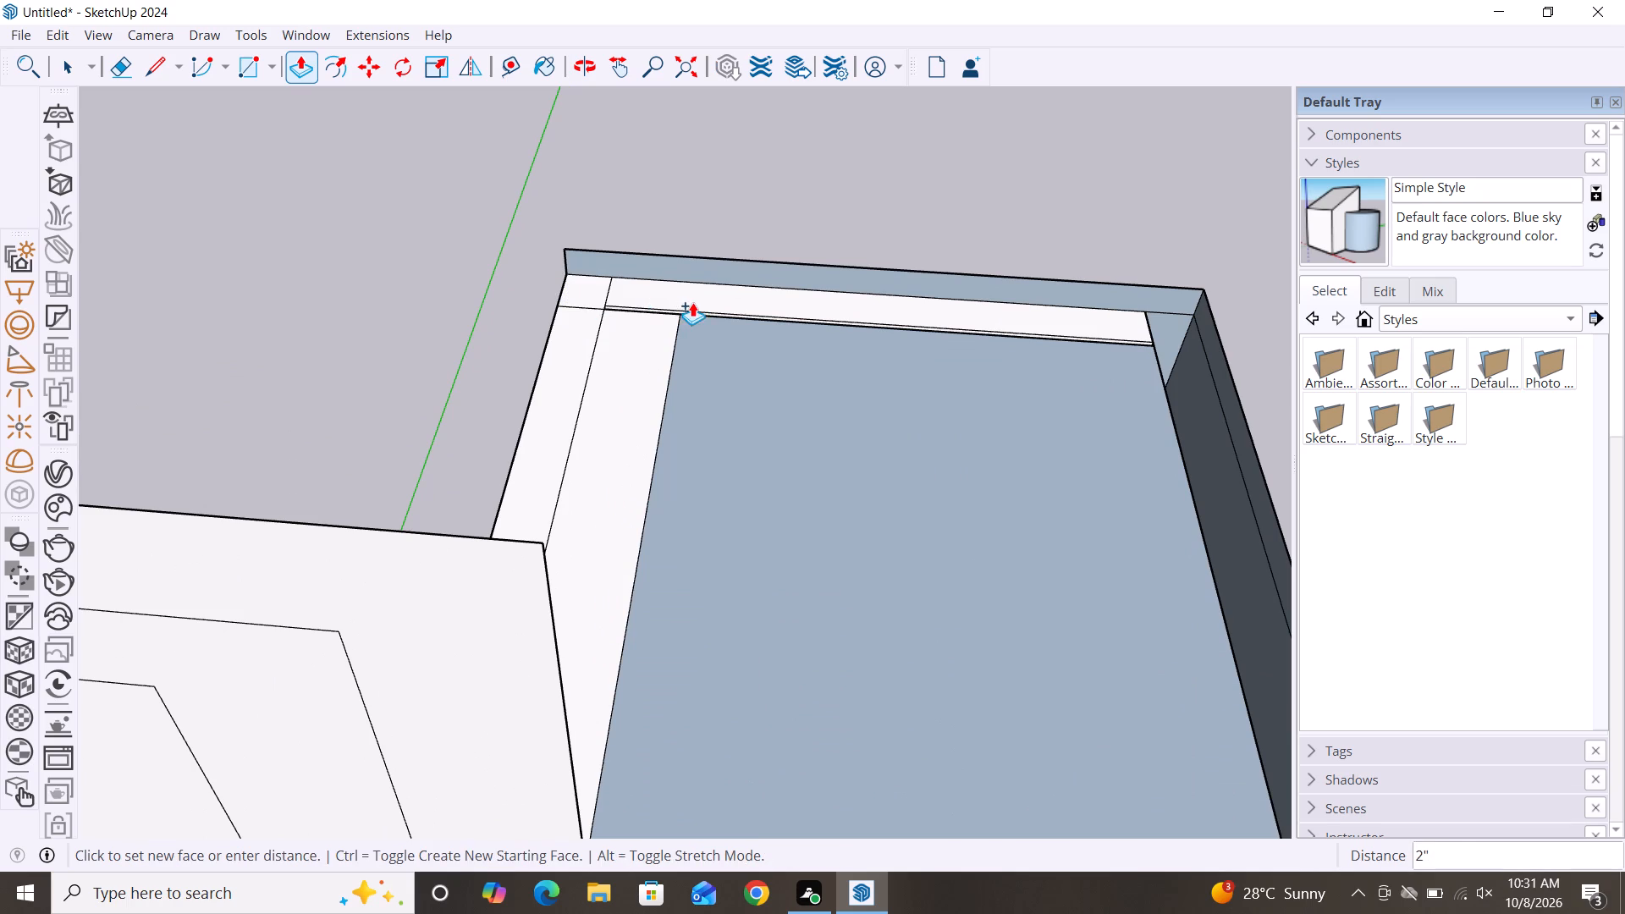
pyautogui.click(702, 301)
# Pull the large central roof face 5 5/16" downward to give the roof panel thickness.
pyautogui.click(797, 478)
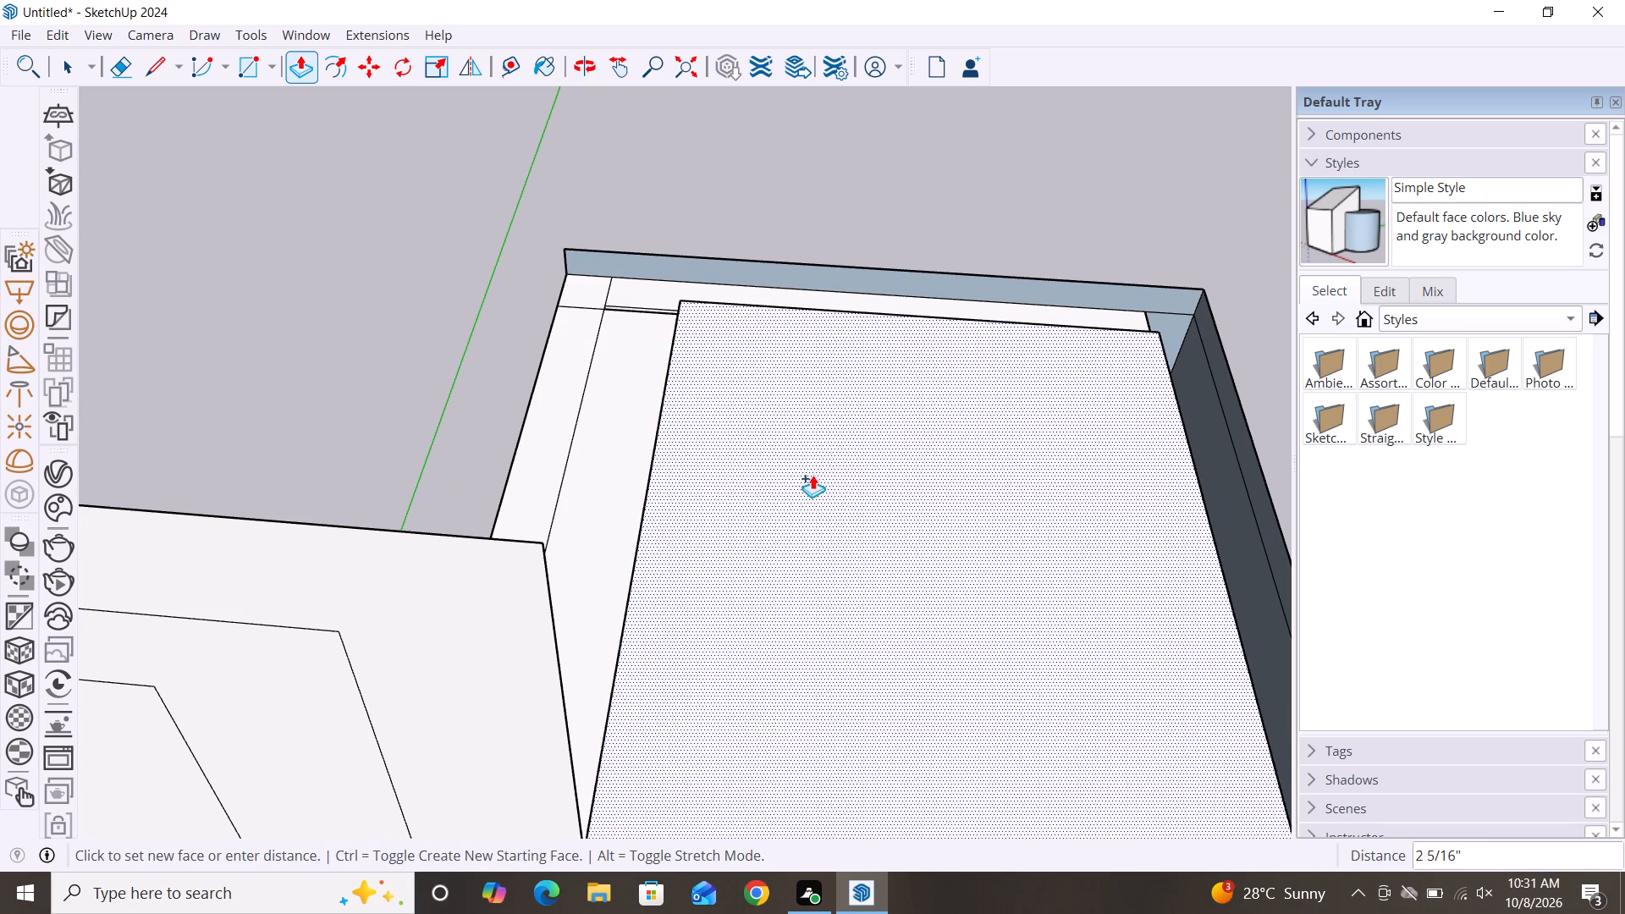
pyautogui.click(824, 504)
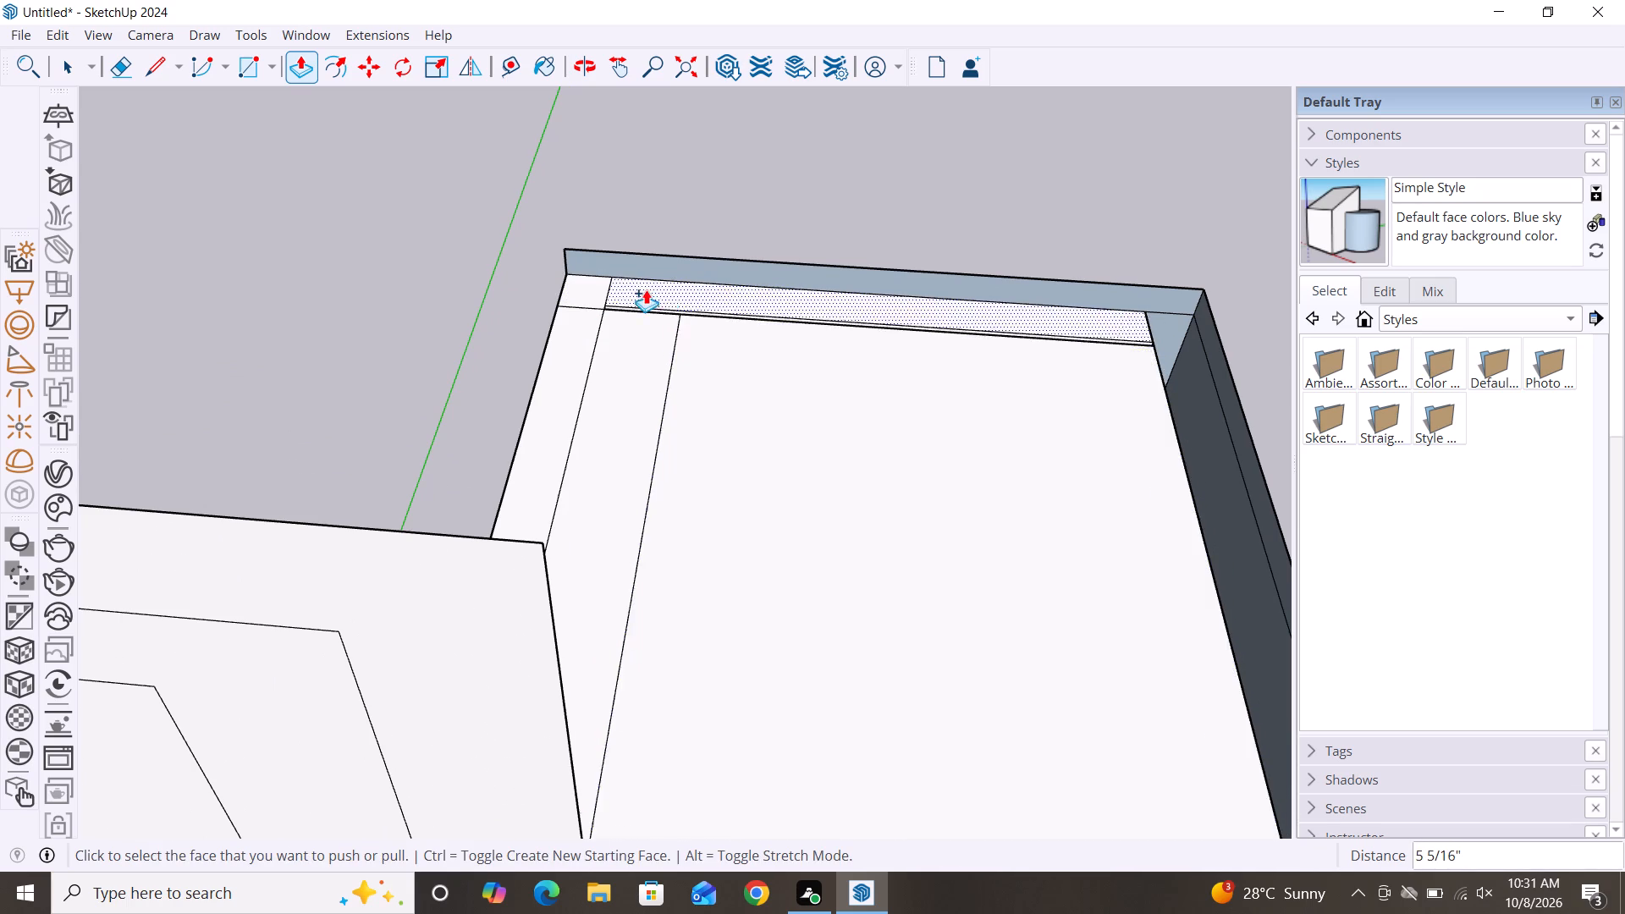
# Pull the bottom face of the deep narrow slot along the outer side wall up 7', level with the roof panel.
pyautogui.scroll(-6, 646, 289)
pyautogui.moveTo(818, 617); pyautogui.dragTo(833, 472, button='middle')
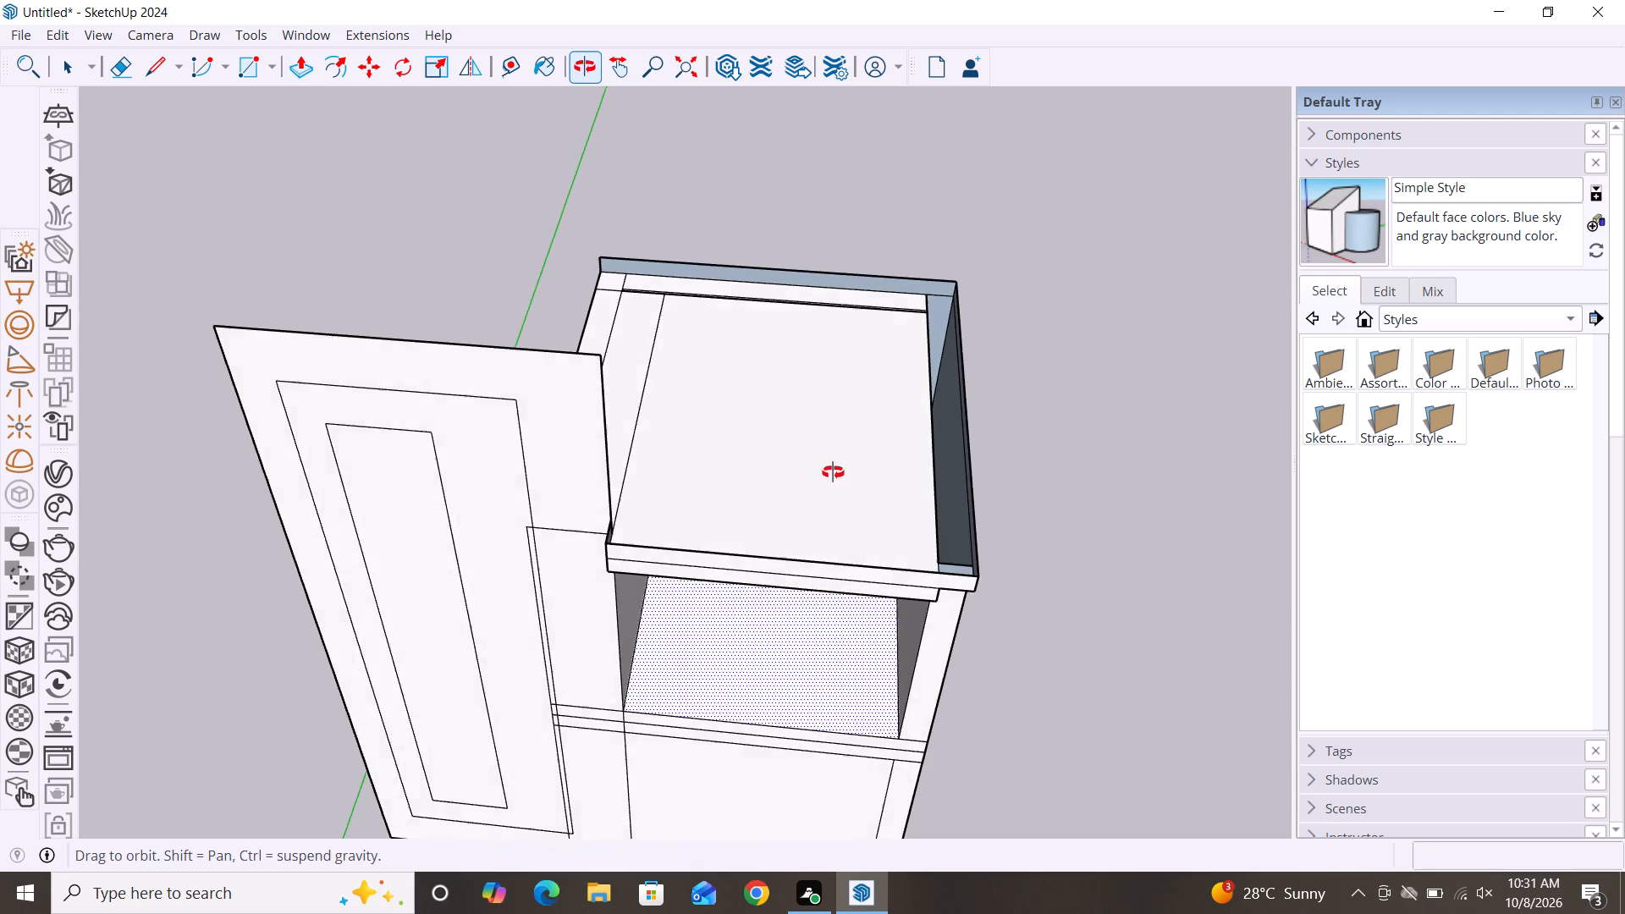
pyautogui.moveTo(833, 472); pyautogui.dragTo(833, 256, button='middle')
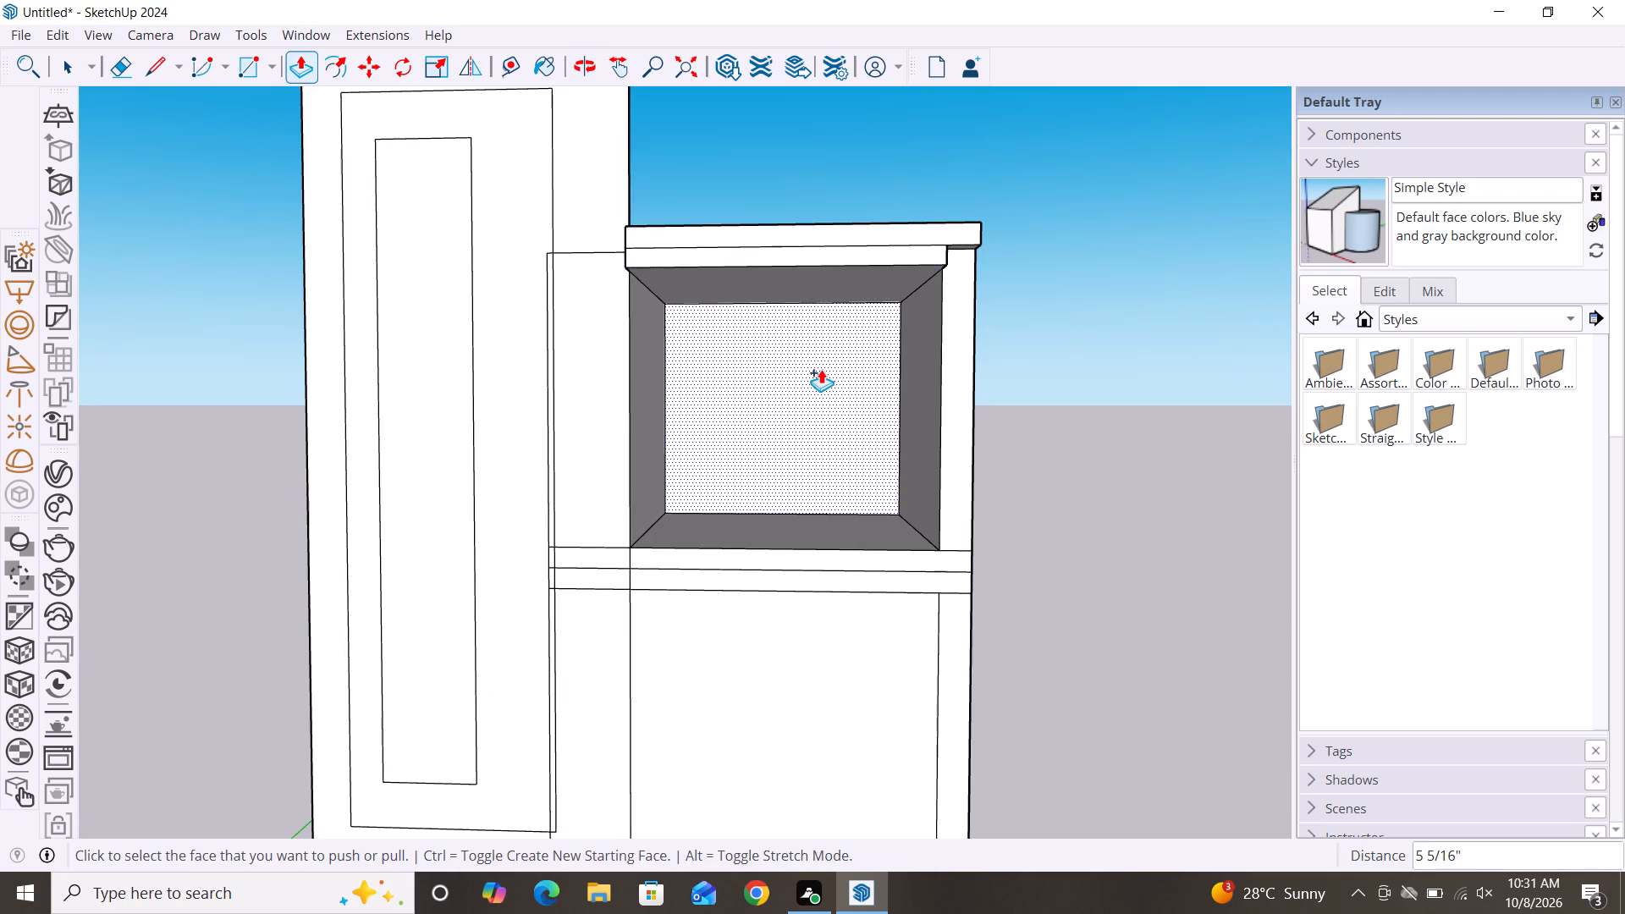
pyautogui.moveTo(821, 369); pyautogui.dragTo(875, 625, button='middle')
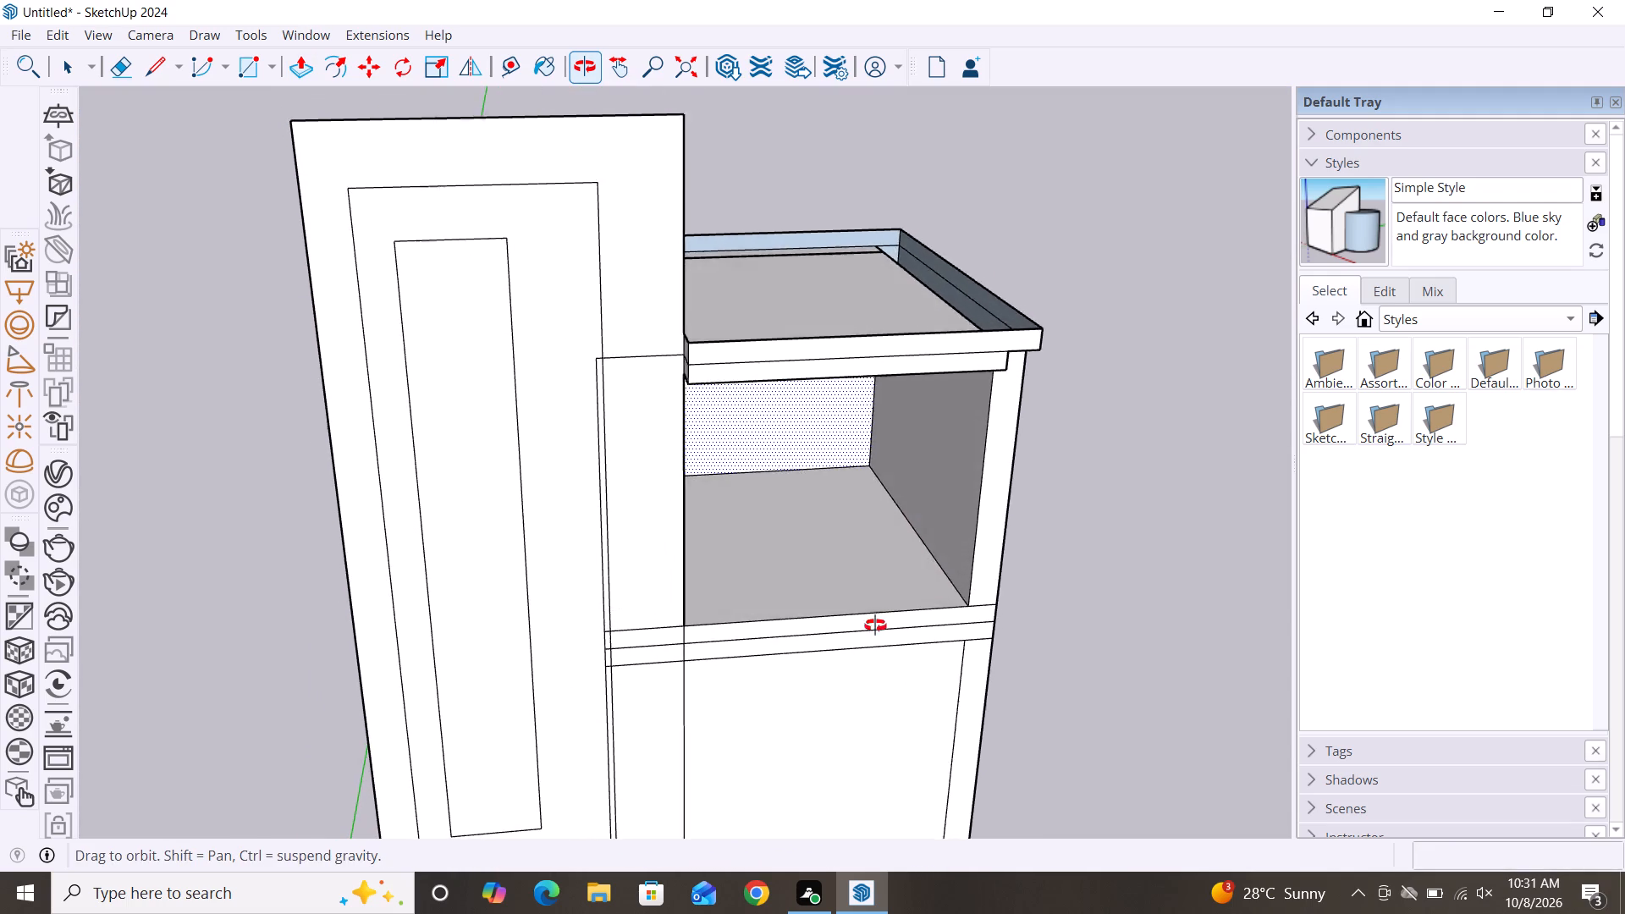
pyautogui.moveTo(875, 625); pyautogui.dragTo(857, 660, button='middle')
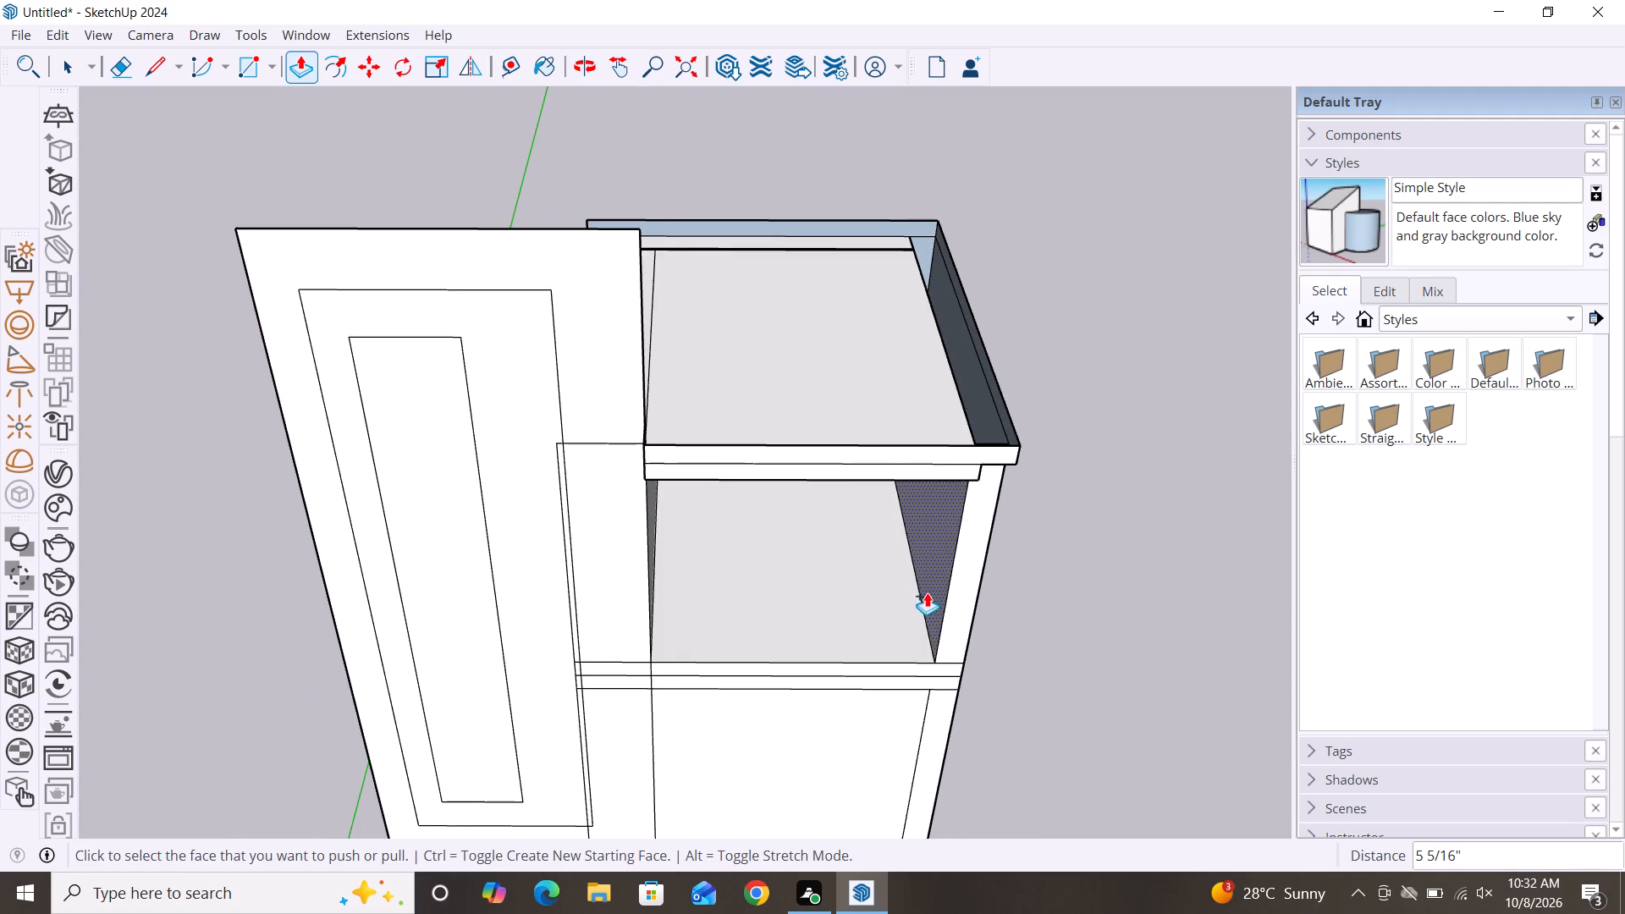
pyautogui.moveTo(927, 593); pyautogui.dragTo(887, 616, button='middle')
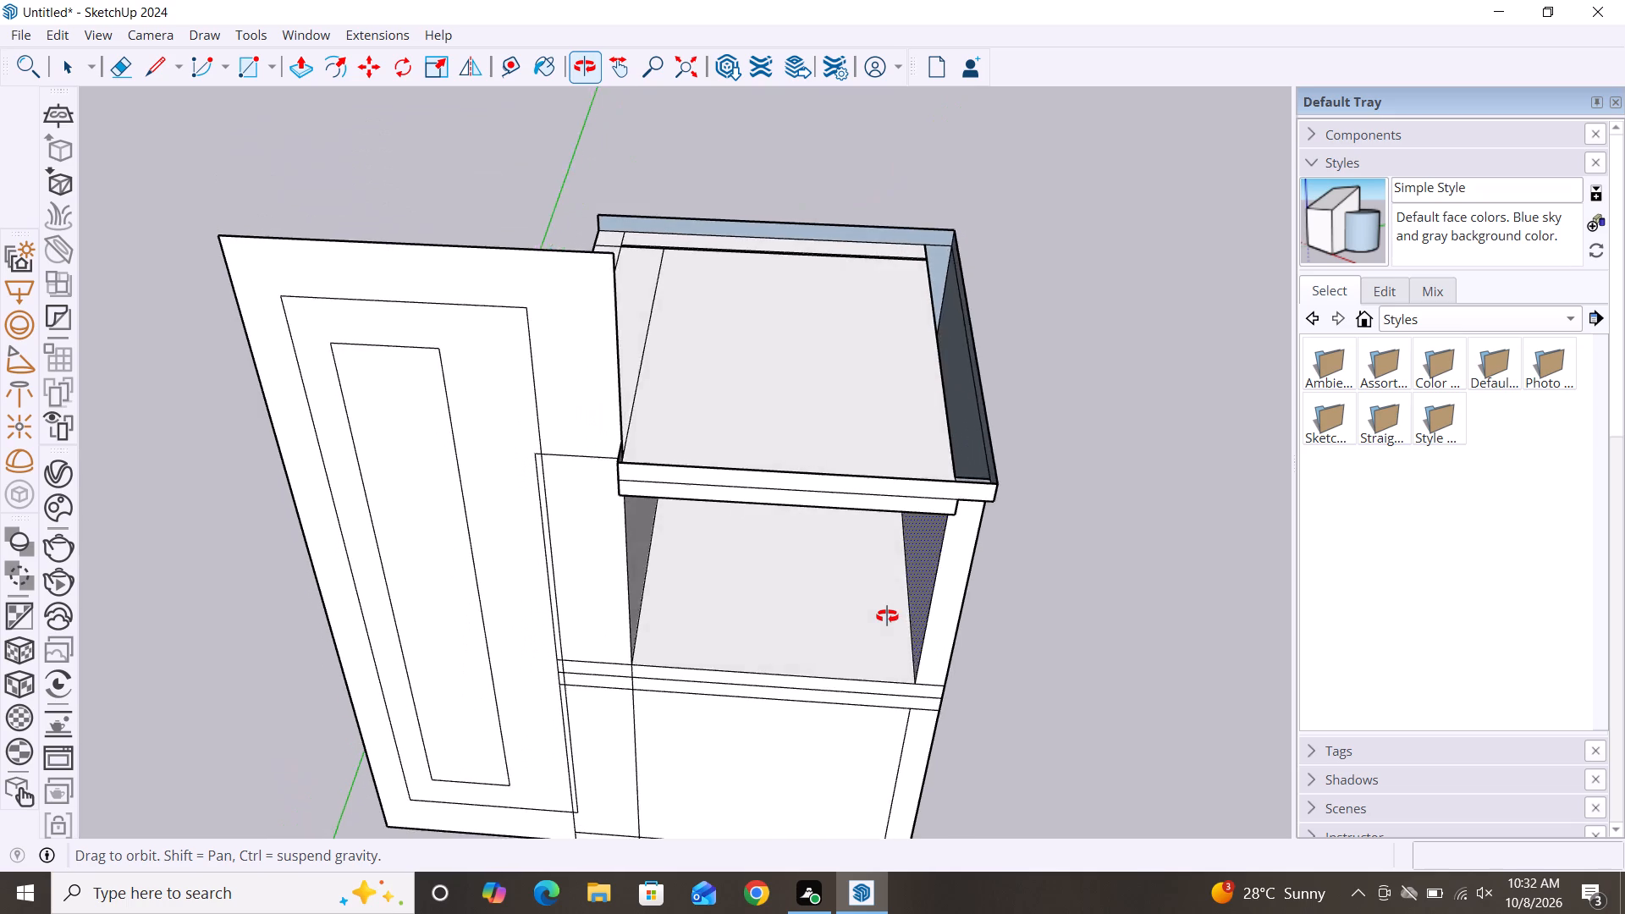
pyautogui.moveTo(887, 616); pyautogui.dragTo(790, 677, button='middle')
pyautogui.moveTo(801, 677); pyautogui.dragTo(890, 677, button='middle')
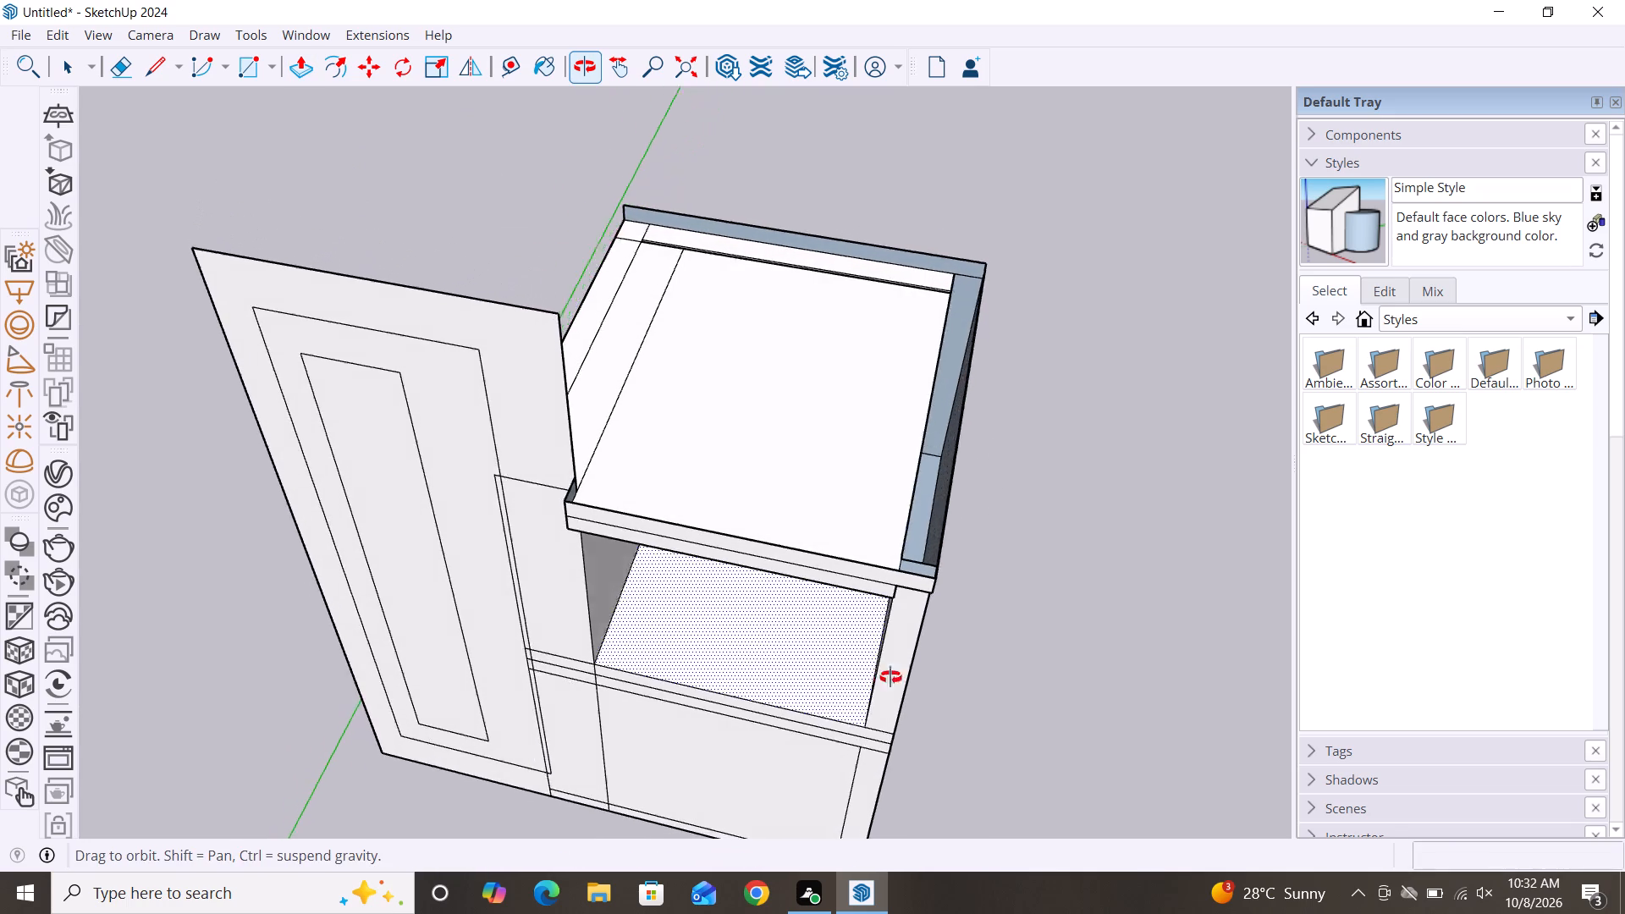
pyautogui.moveTo(890, 677); pyautogui.dragTo(915, 783, button='middle')
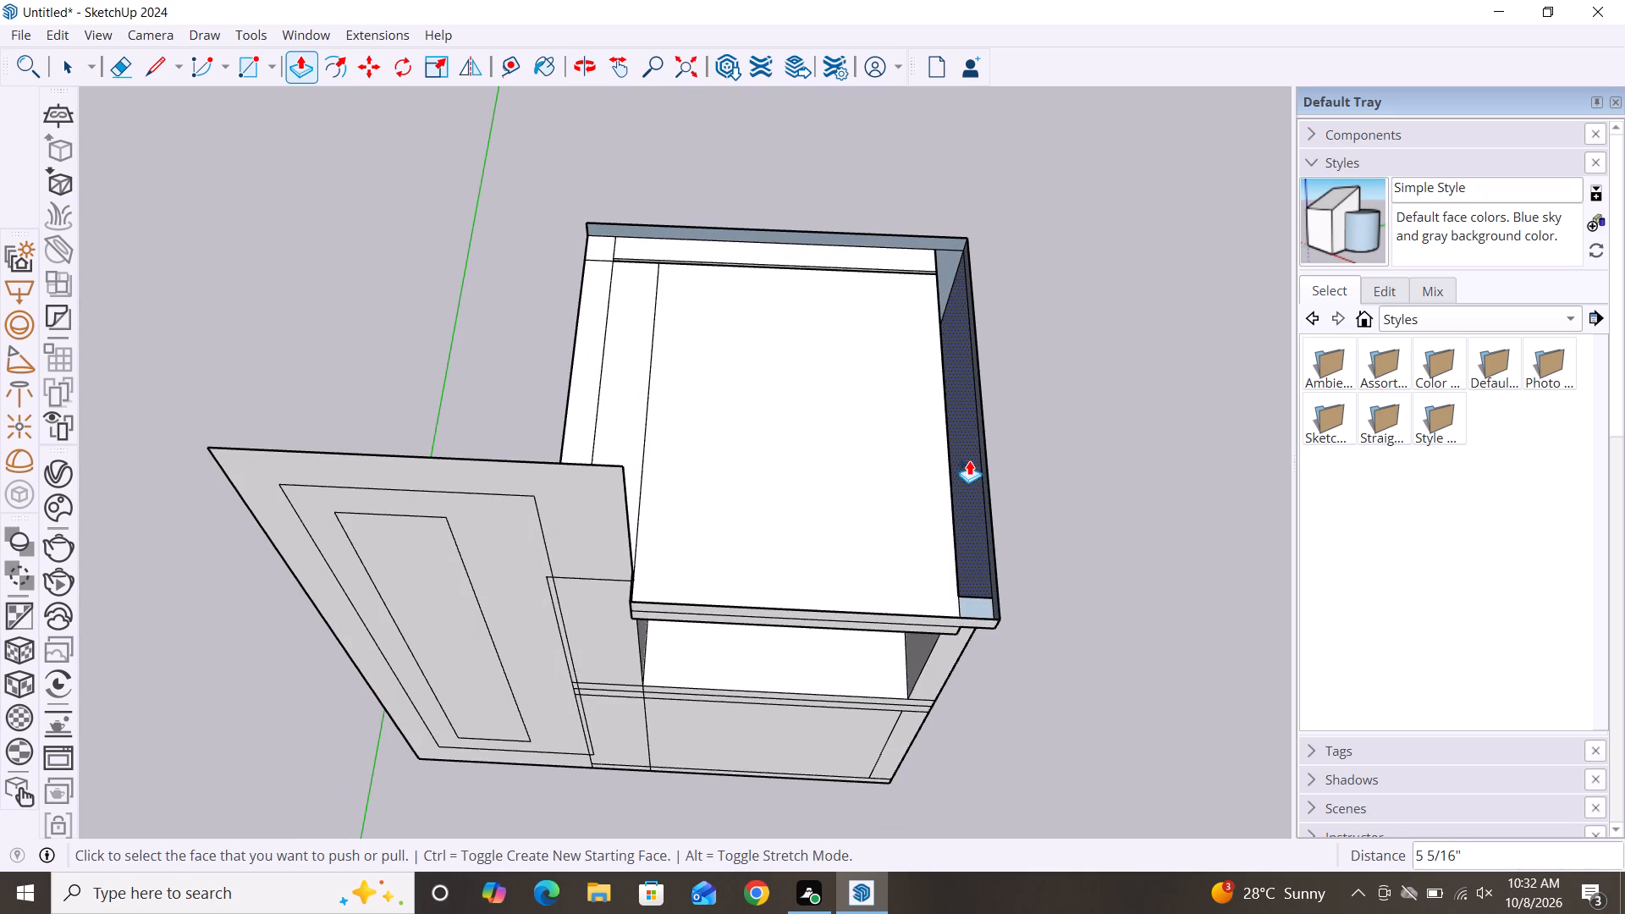
pyautogui.moveTo(969, 460); pyautogui.dragTo(879, 479, button='middle')
pyautogui.scroll(-2, 1025, 435)
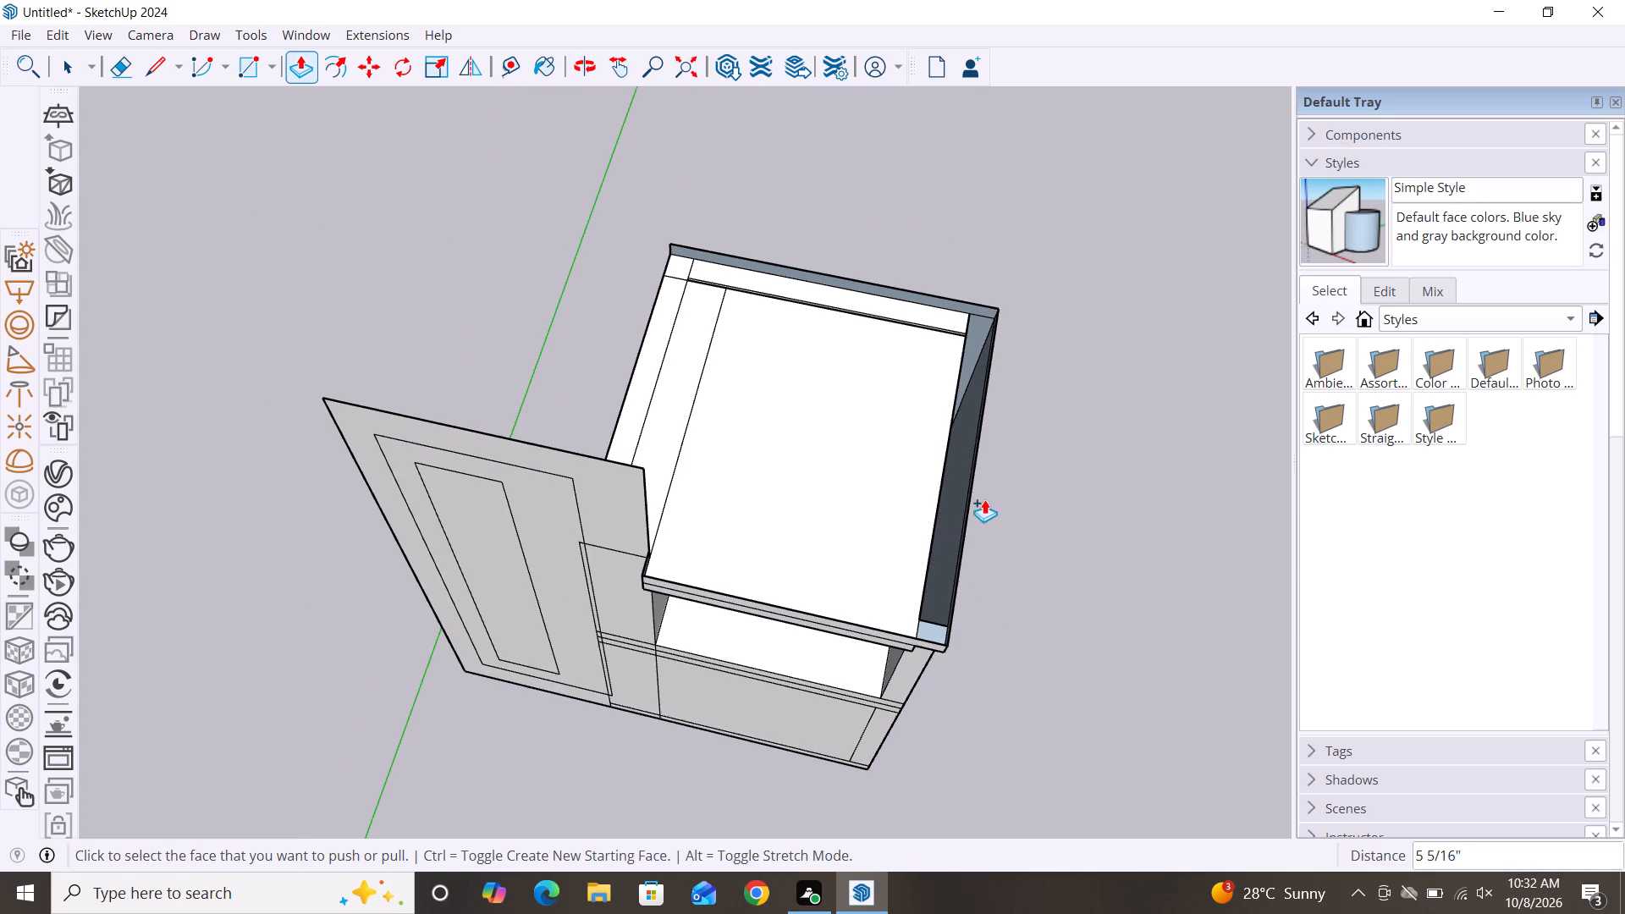
pyautogui.scroll(7, 961, 494)
pyautogui.moveTo(908, 526); pyautogui.dragTo(770, 444, button='middle')
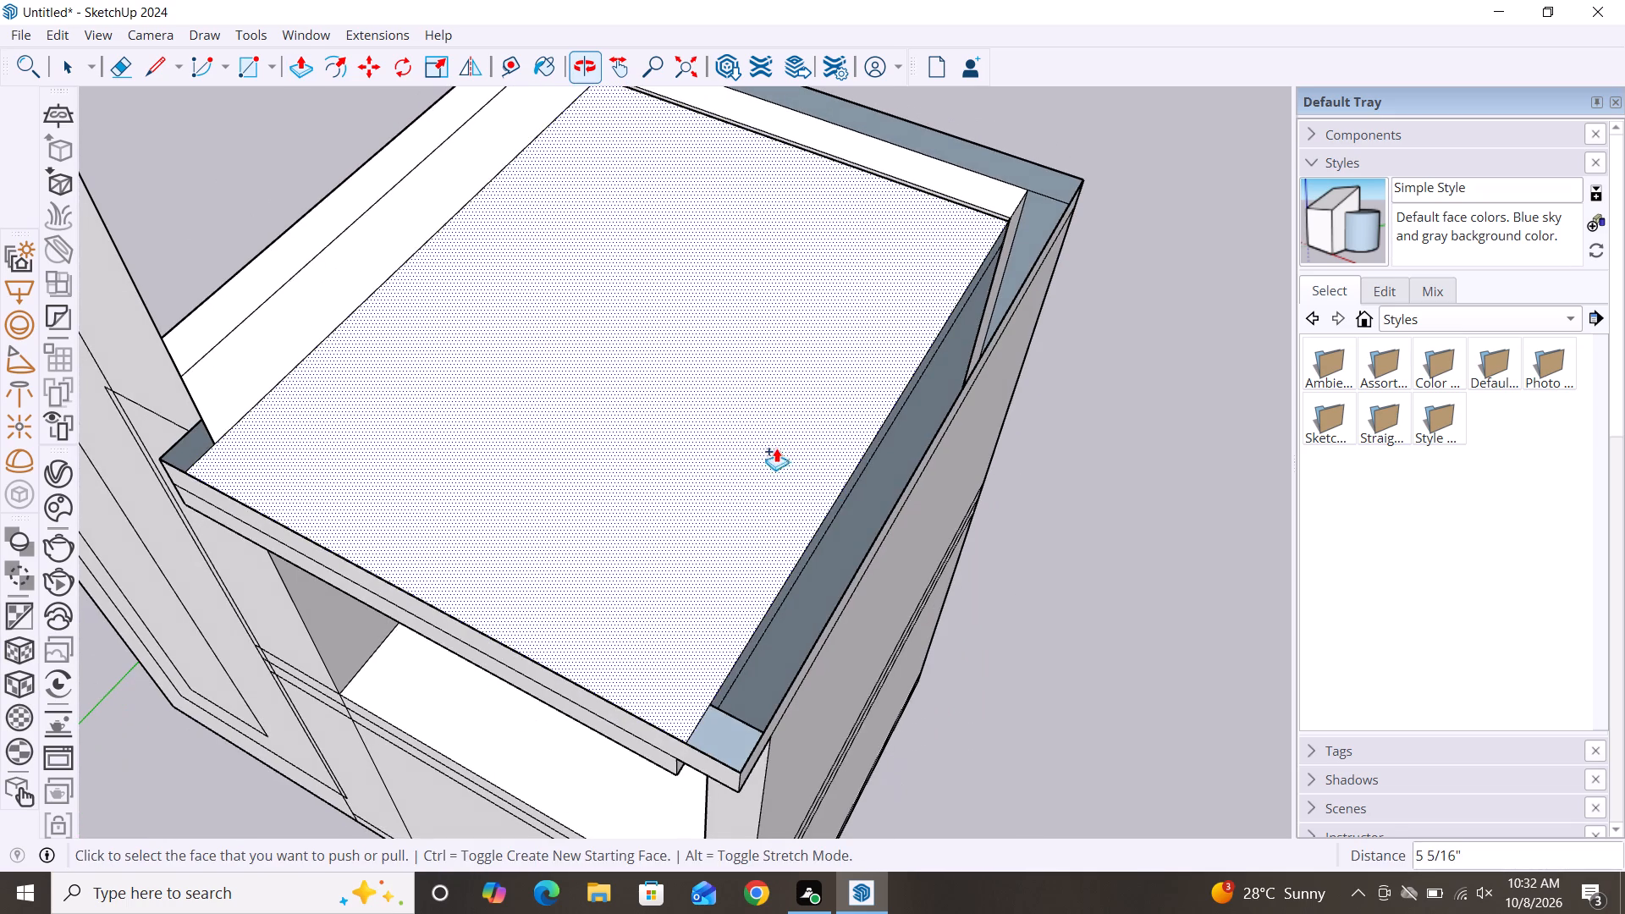
pyautogui.moveTo(846, 550); pyautogui.dragTo(934, 543, button='middle')
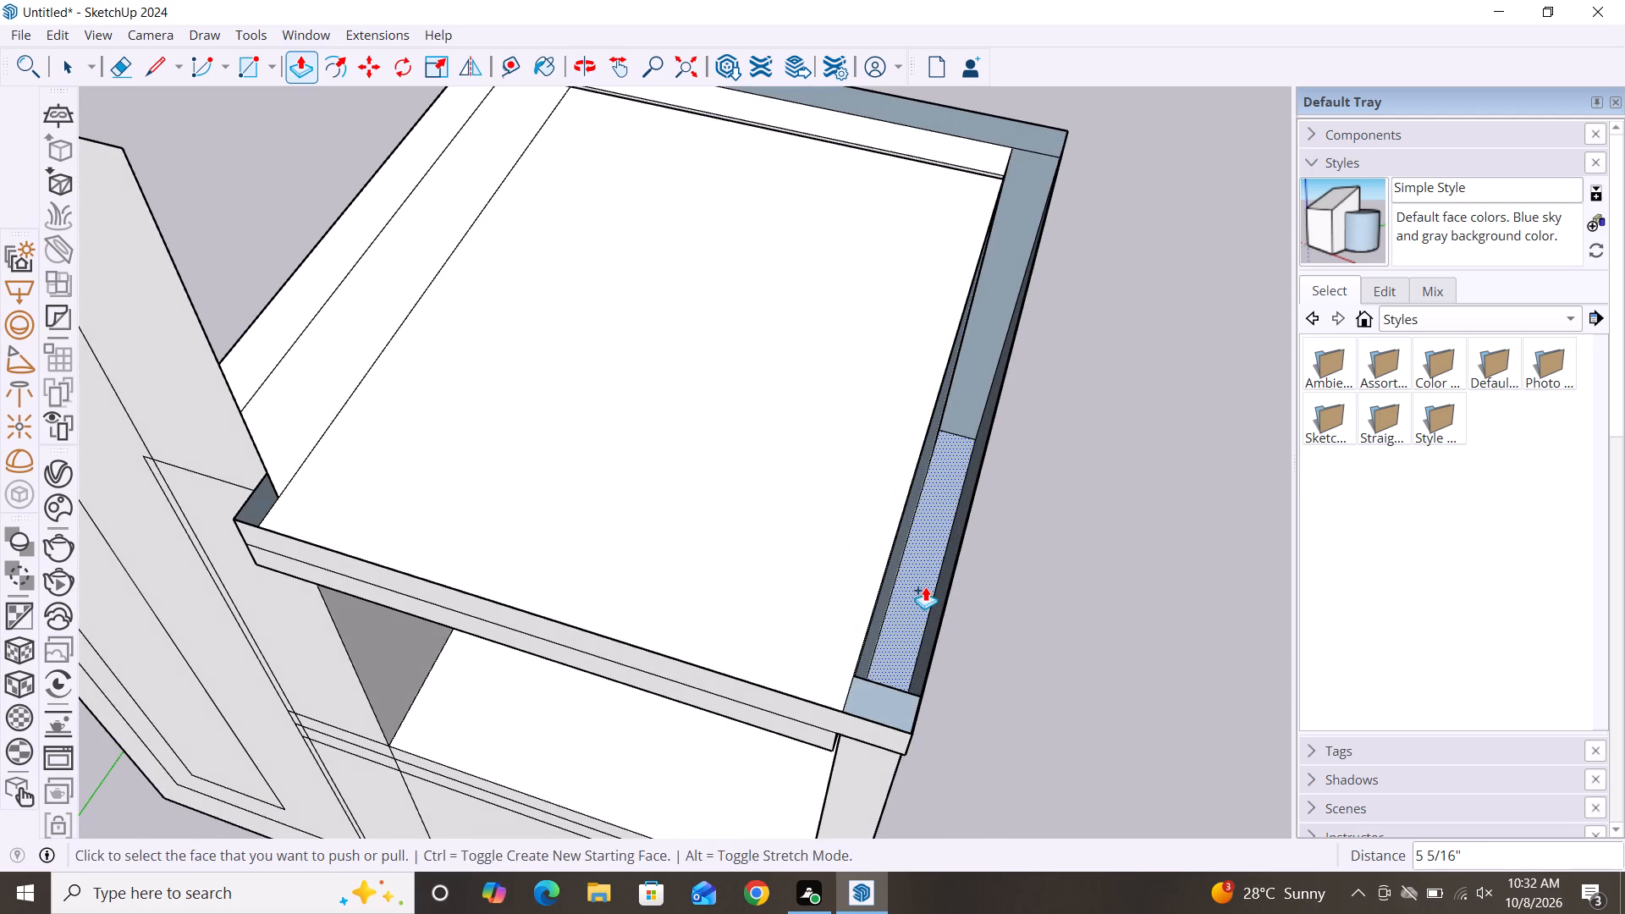
pyautogui.click(925, 586)
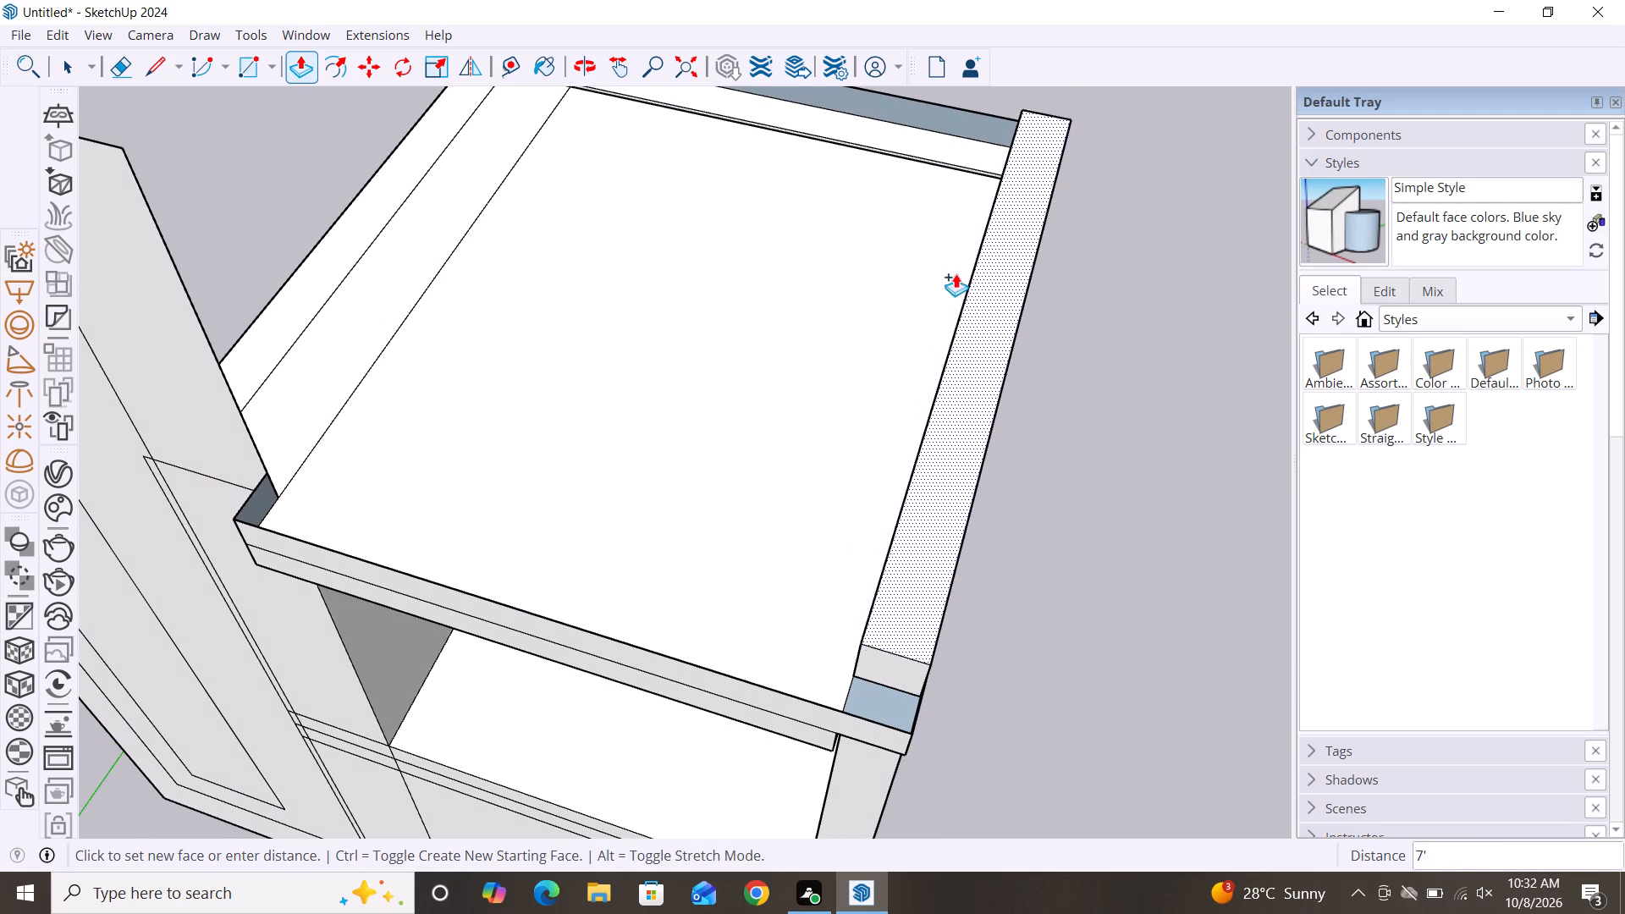
pyautogui.click(898, 291)
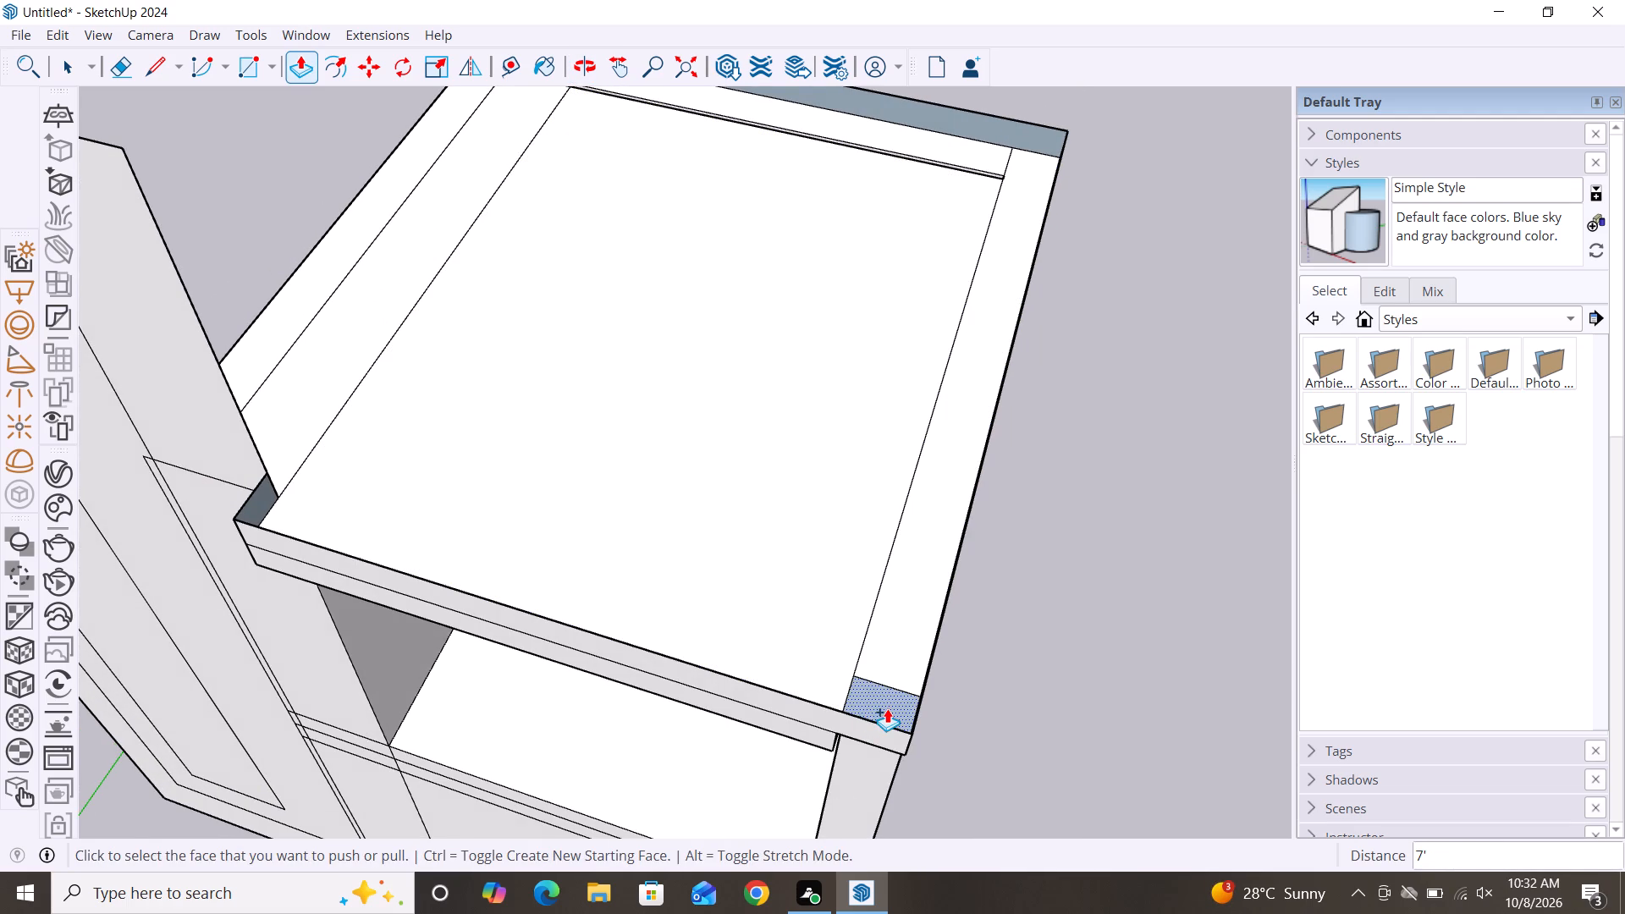
# Thicken the small front corner face beside the filled slot by 5 5/16", matching the roof panel.
pyautogui.click(887, 708)
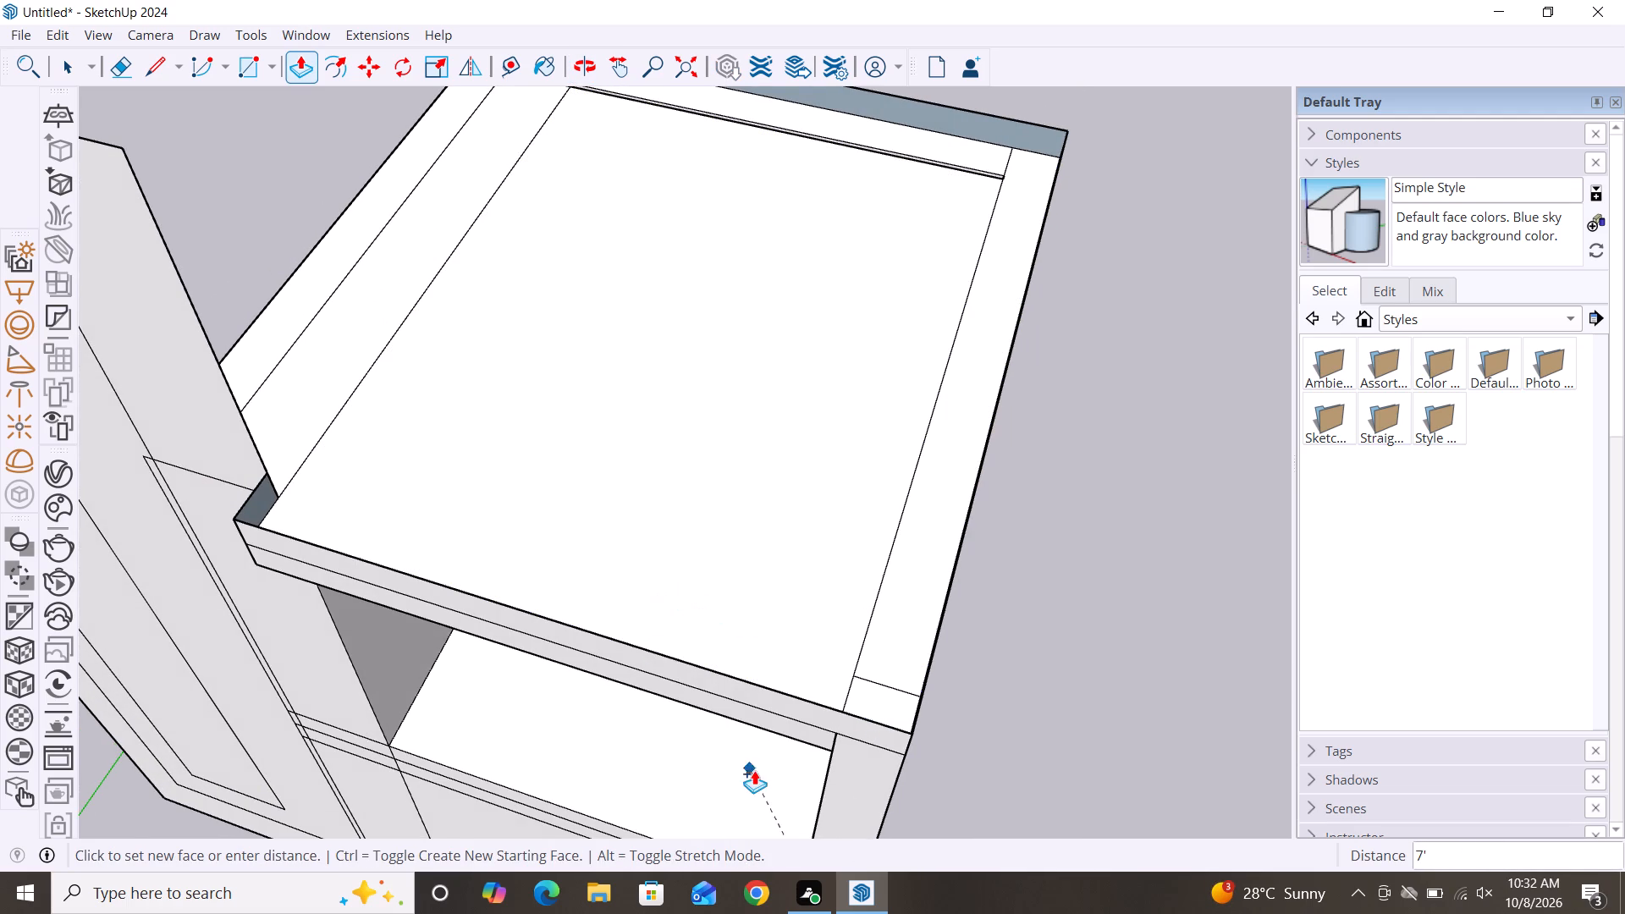
pyautogui.click(708, 708)
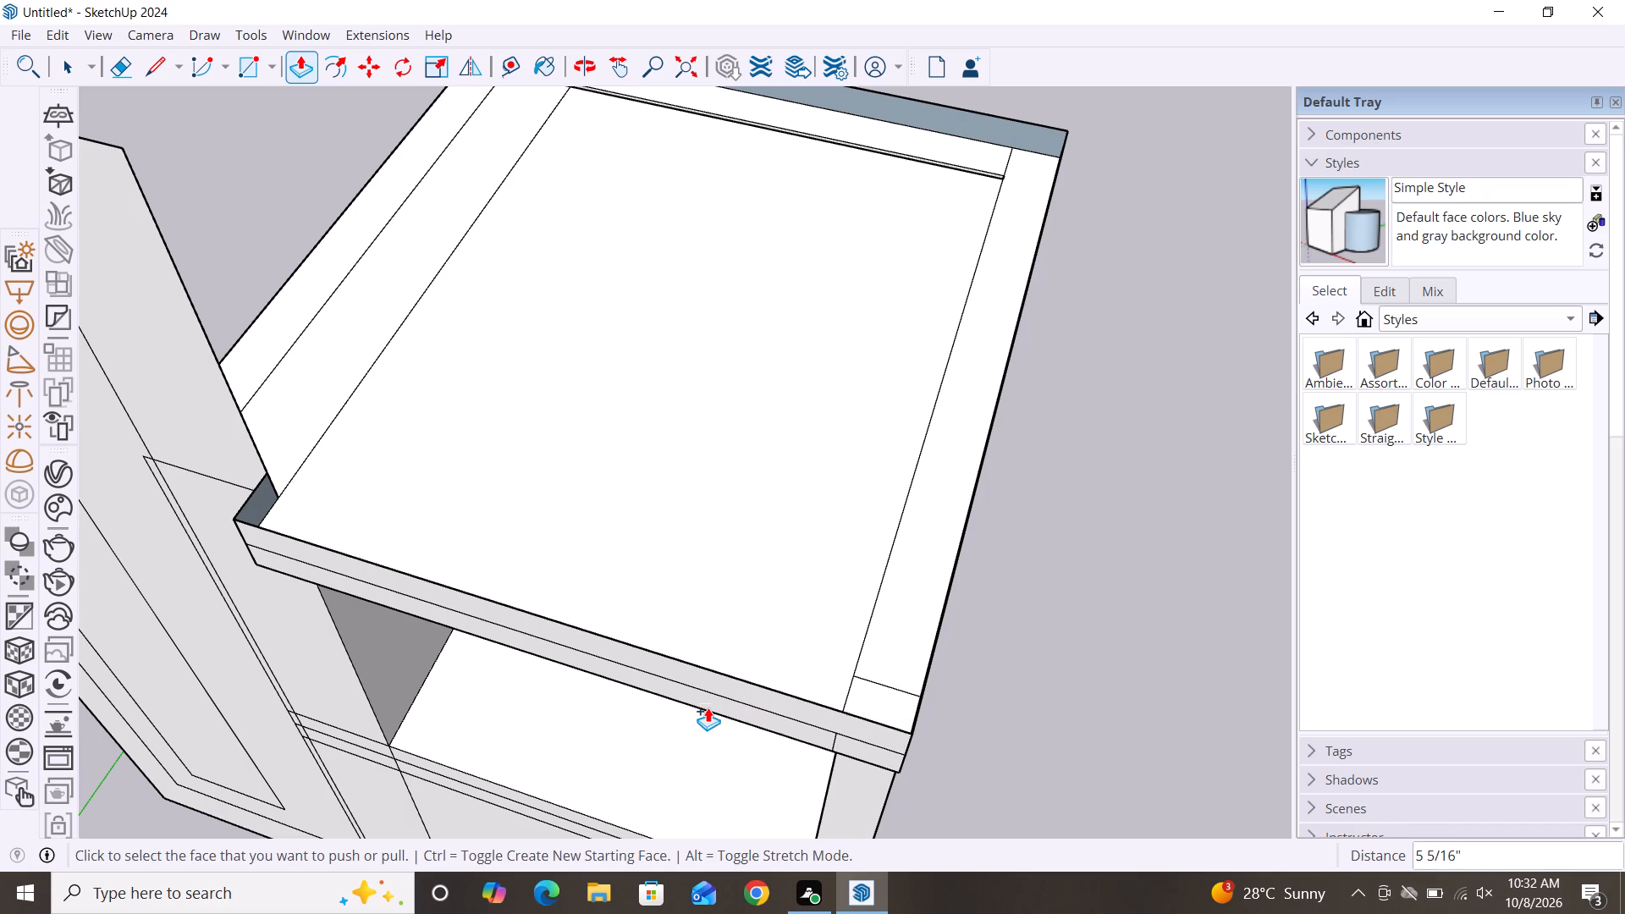
# Pull the inner face of the roof's rear rim 10' 8 11/16" forward to the front fascia, covering the roof recess.
pyautogui.scroll(-5, 576, 507)
pyautogui.moveTo(821, 761); pyautogui.dragTo(959, 735, button='middle')
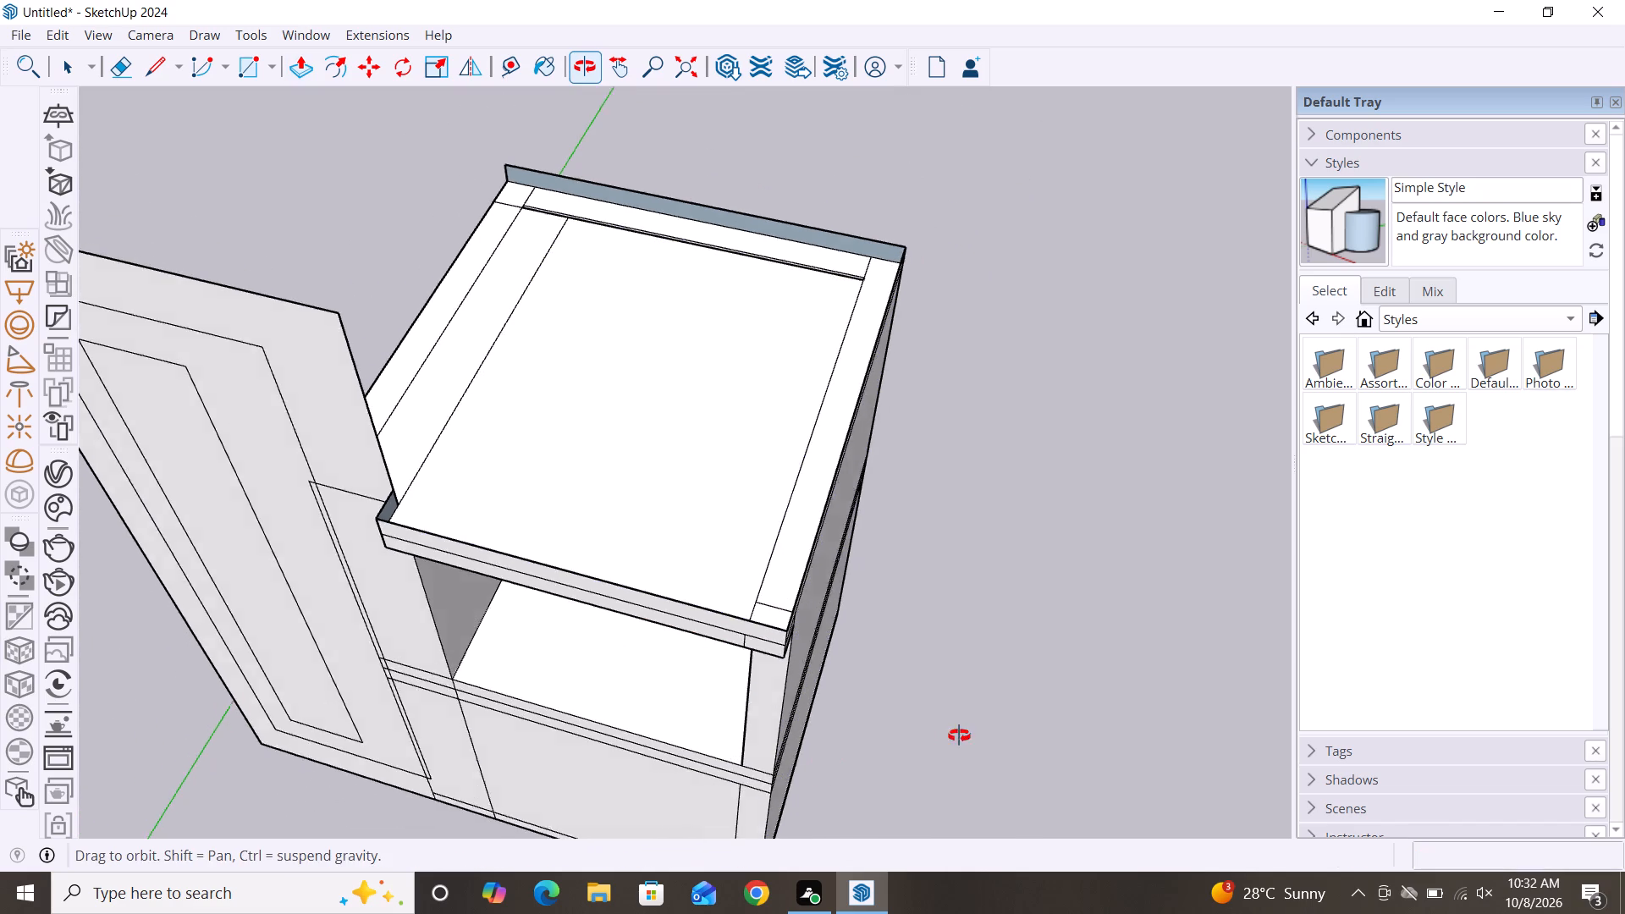
pyautogui.moveTo(959, 735); pyautogui.dragTo(1077, 752, button='middle')
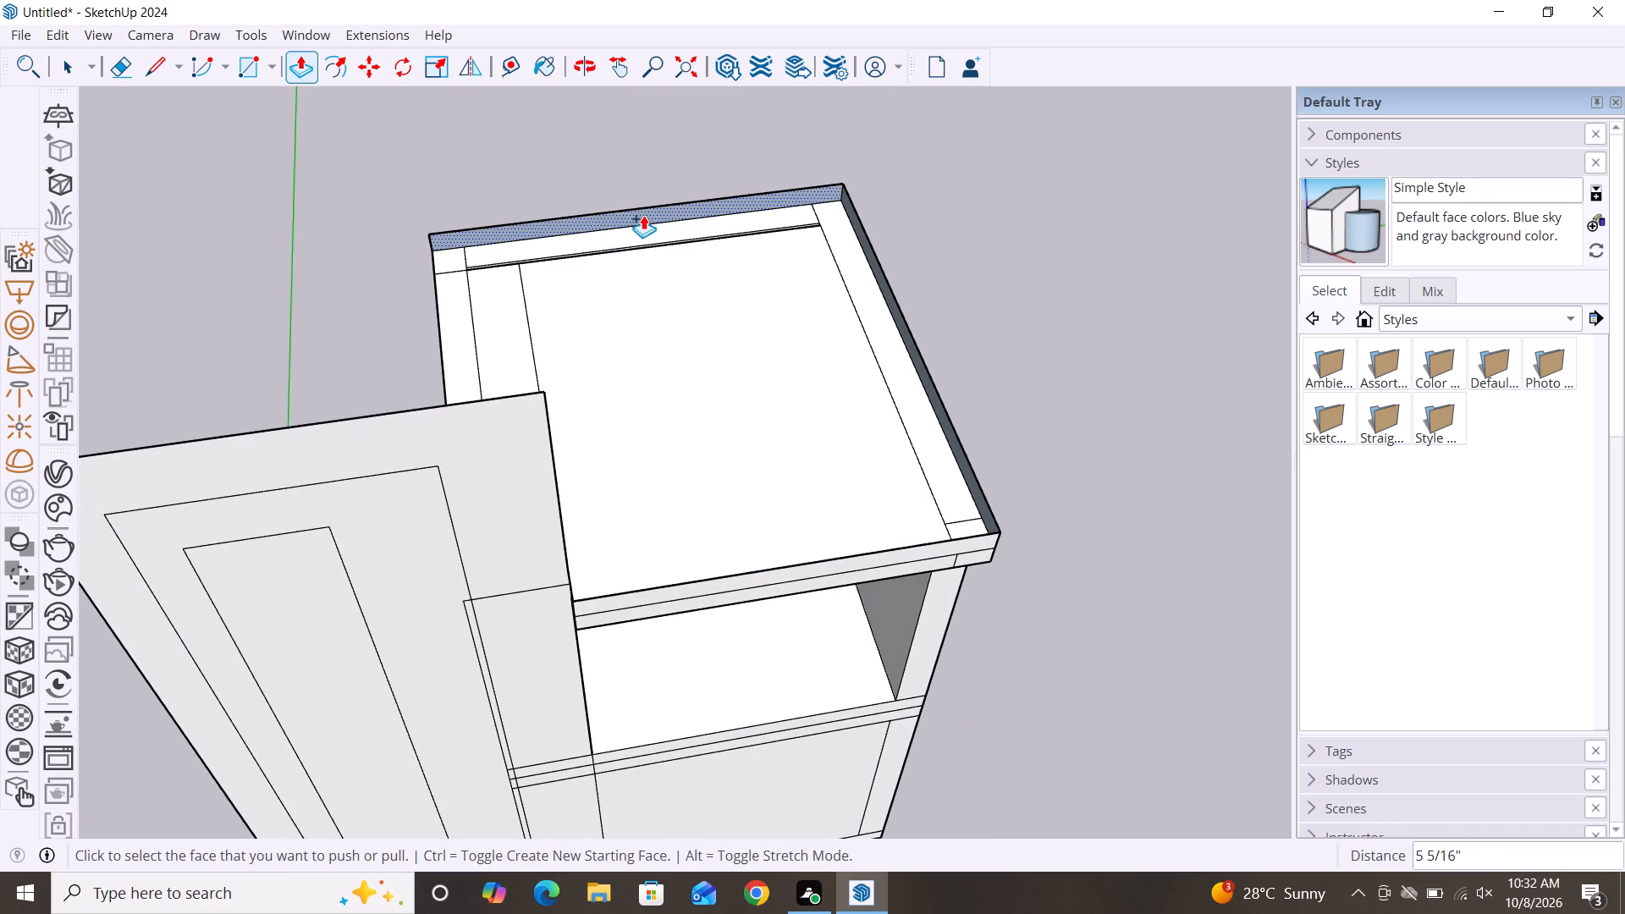
pyautogui.click(643, 215)
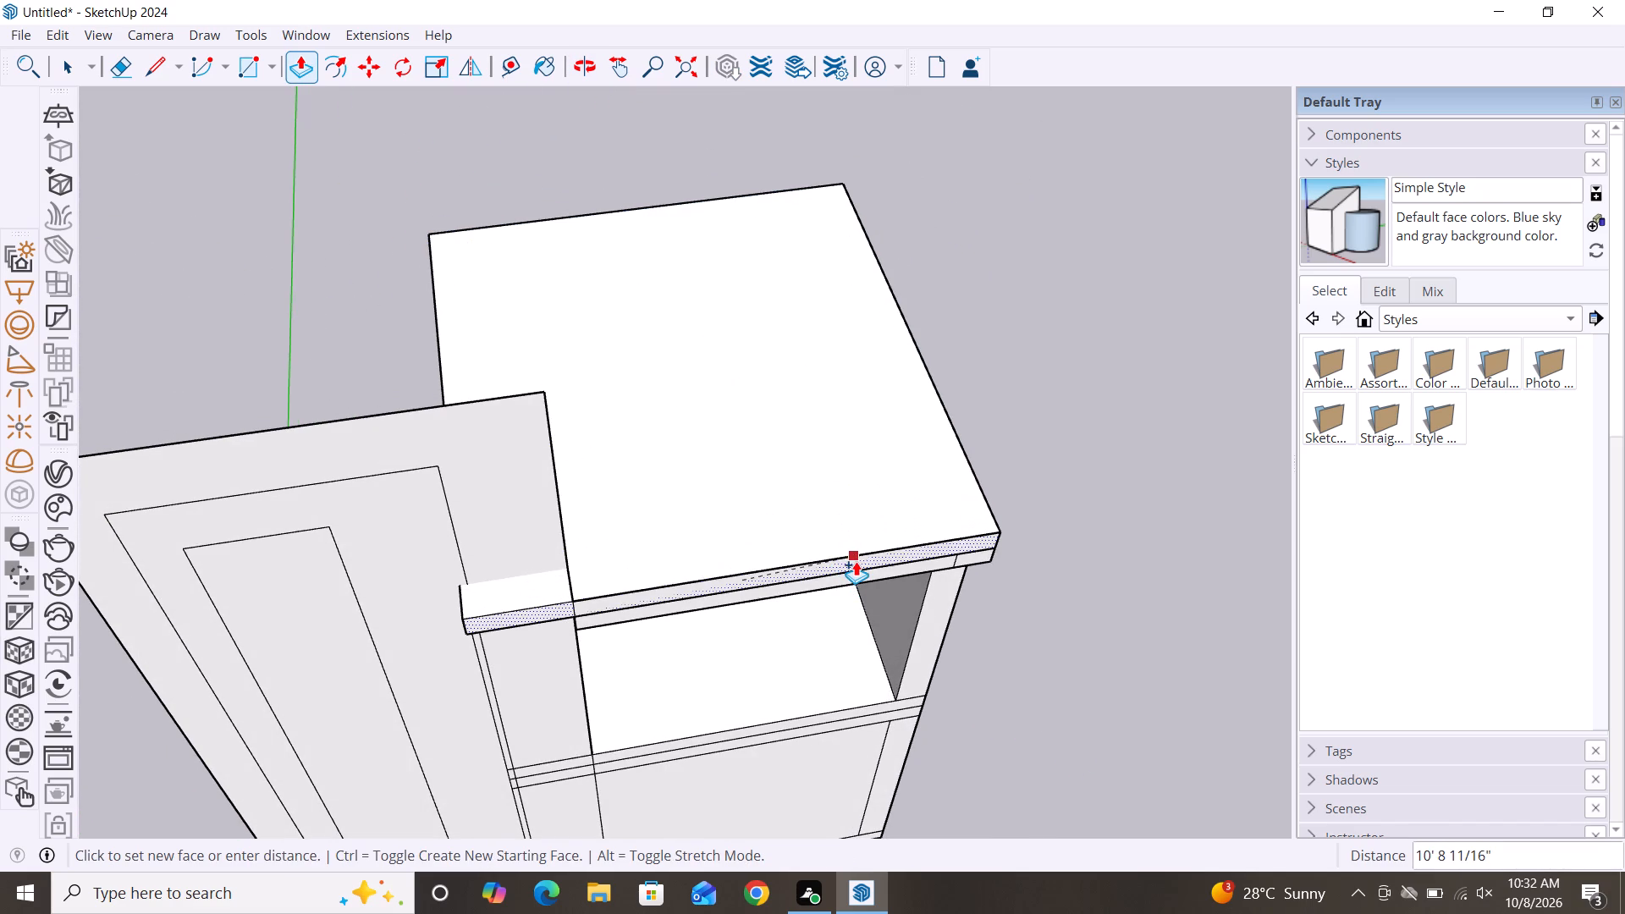
pyautogui.click(856, 561)
# Delete the underside and end faces of the thin roof strip projecting across the front of the side panel.
pyautogui.scroll(-3, 774, 301)
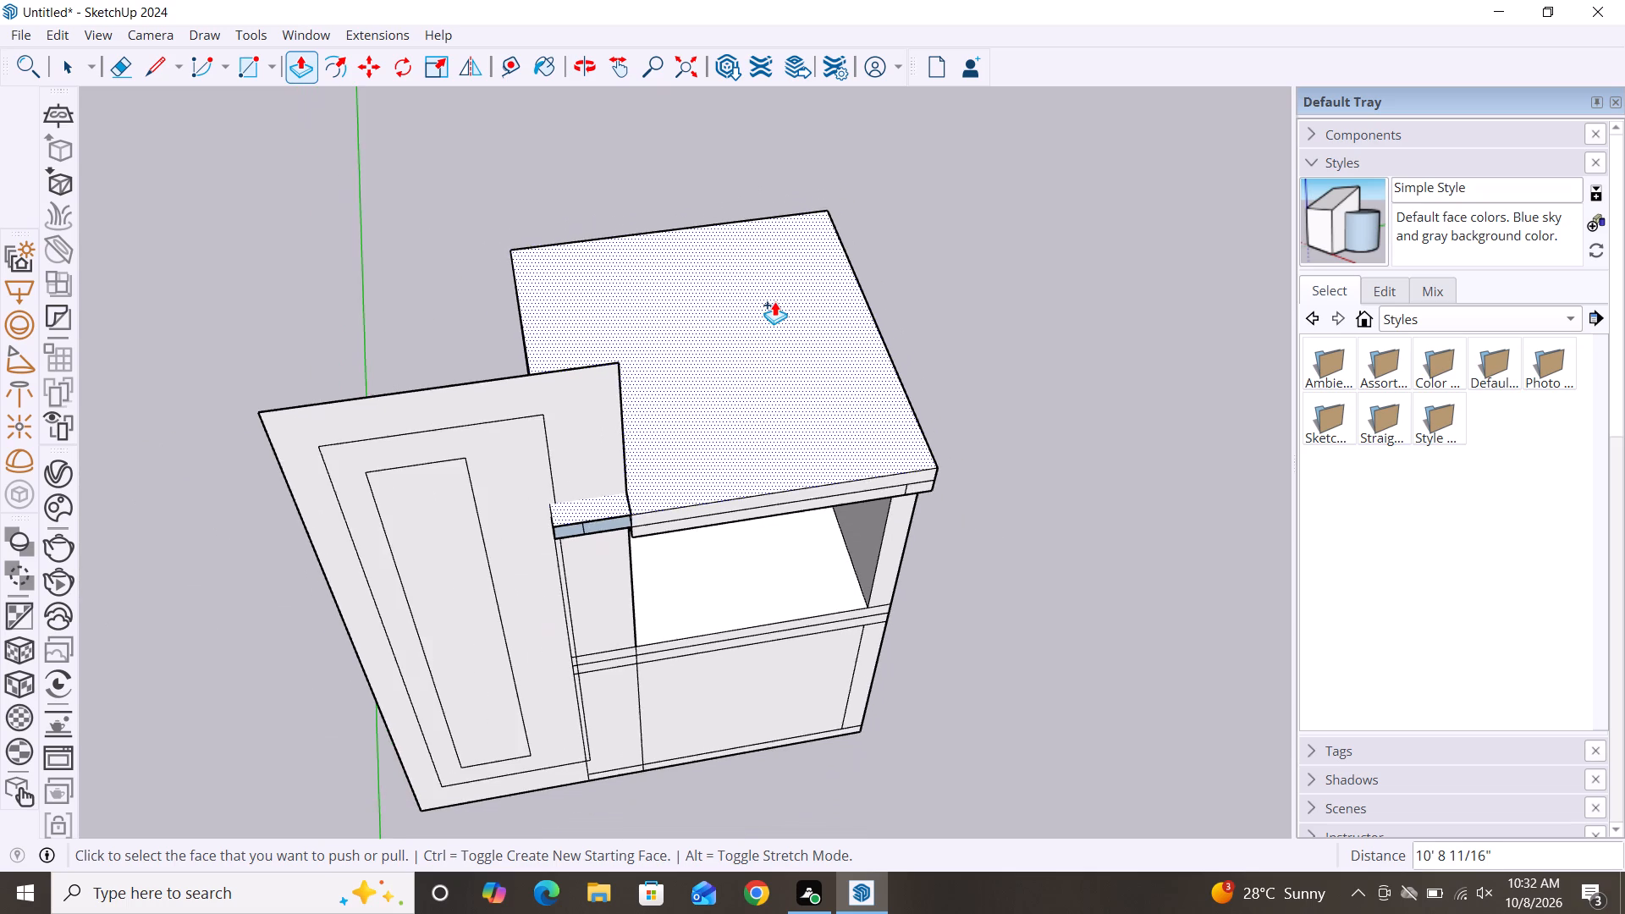
pyautogui.scroll(-3, 774, 301)
pyautogui.moveTo(897, 702); pyautogui.dragTo(825, 440, button='middle')
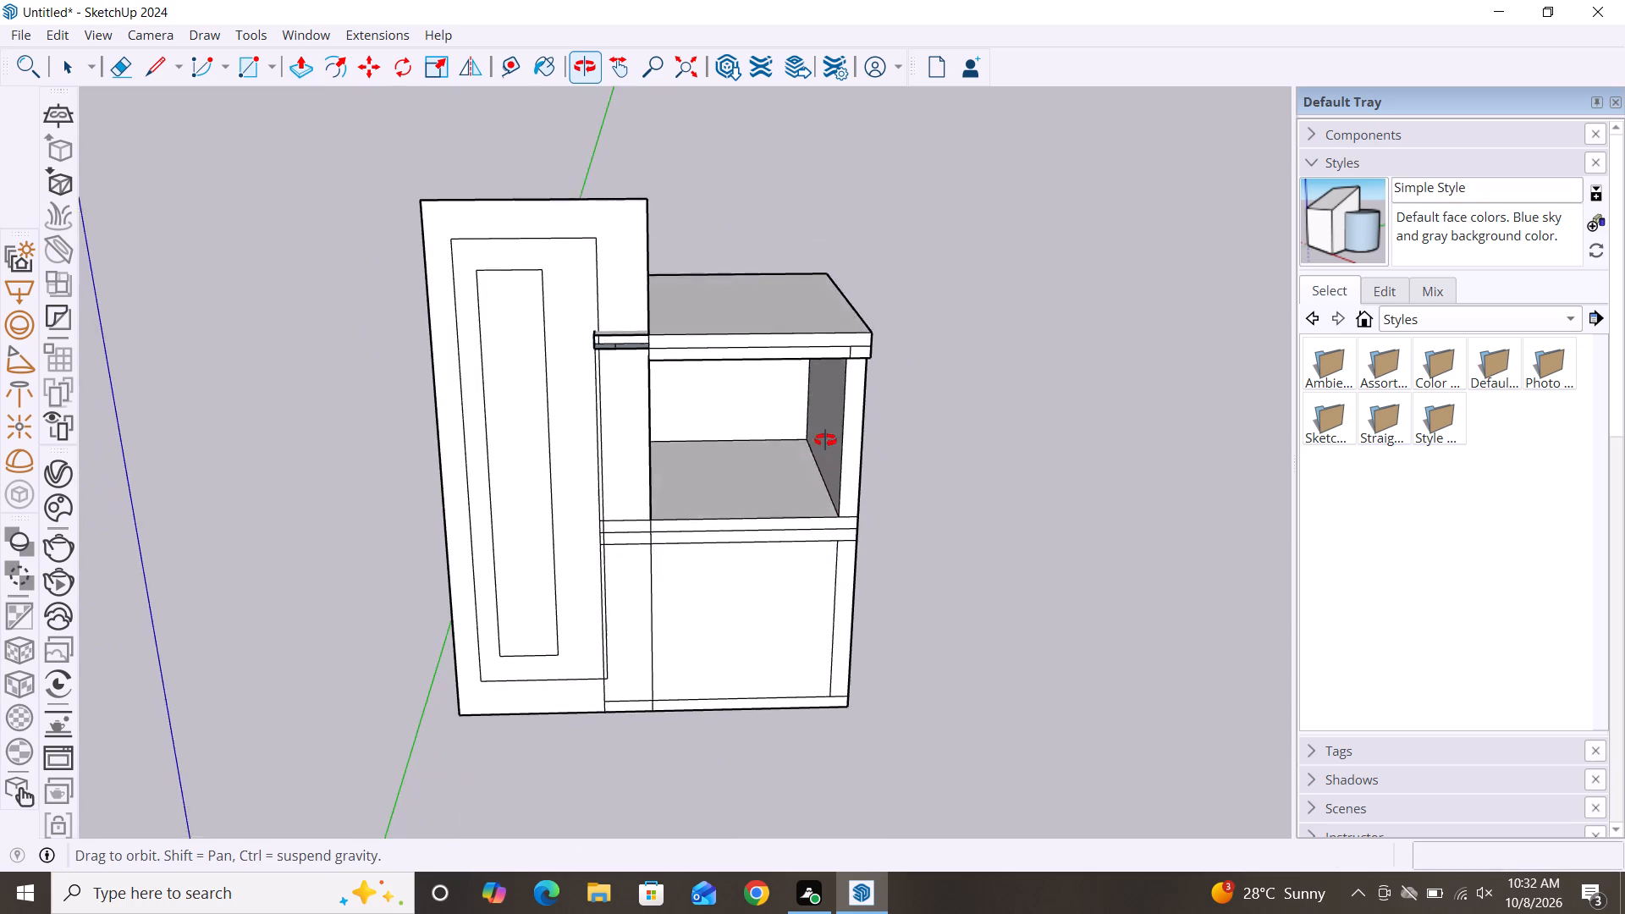
pyautogui.moveTo(825, 440); pyautogui.dragTo(895, 414, button='middle')
pyautogui.moveTo(991, 564); pyautogui.dragTo(856, 542, button='middle')
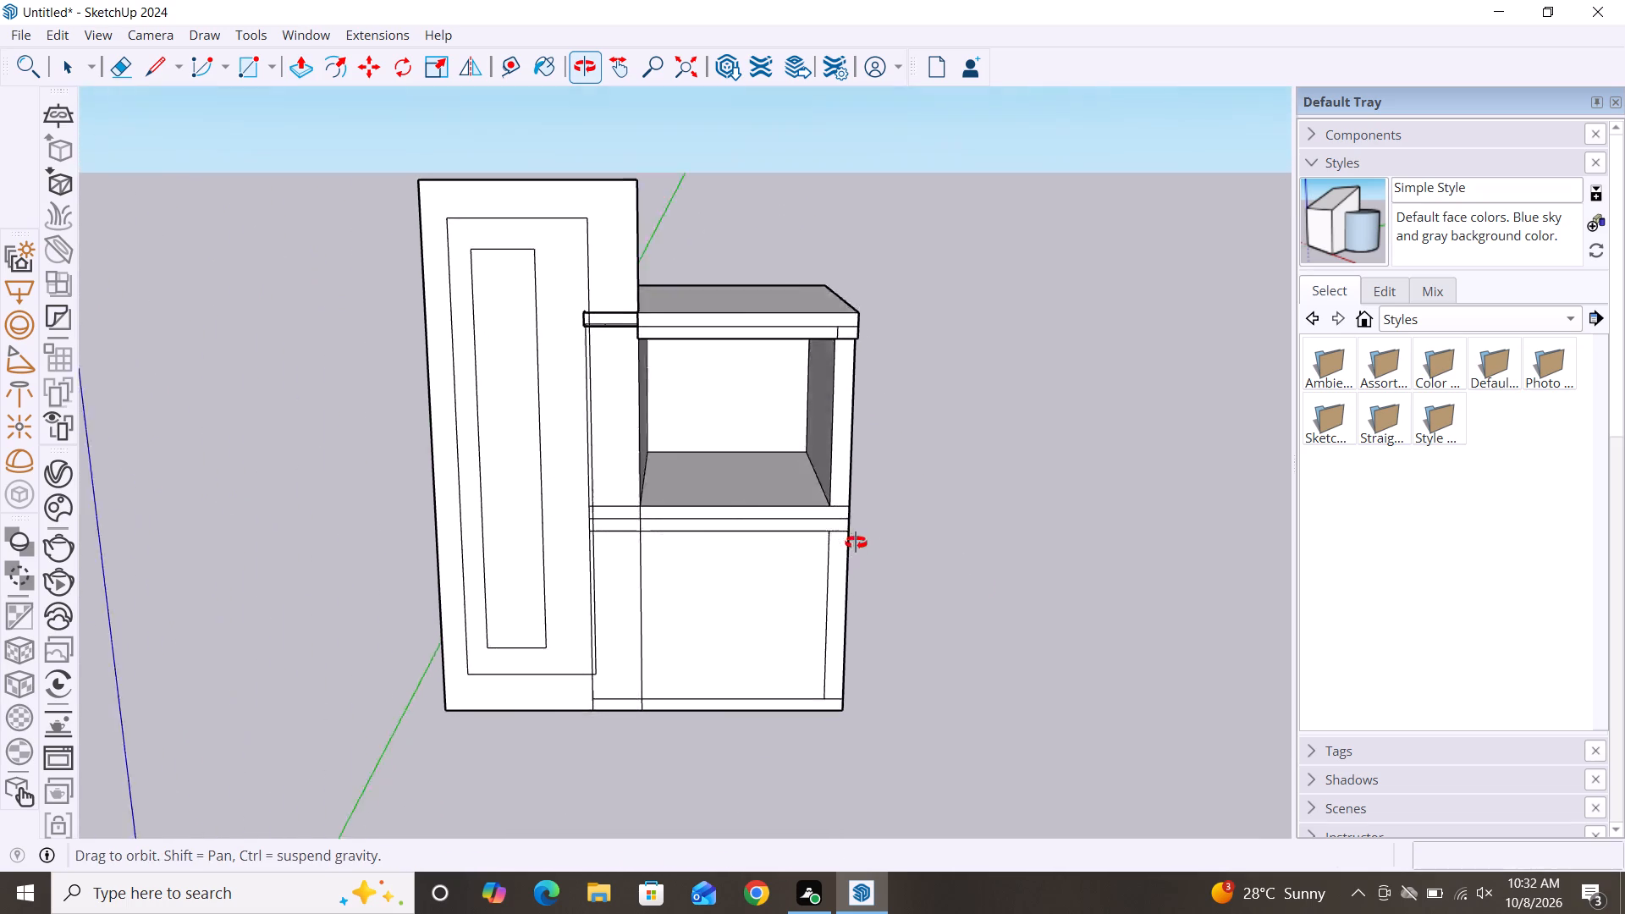
pyautogui.moveTo(856, 542); pyautogui.dragTo(824, 537, button='middle')
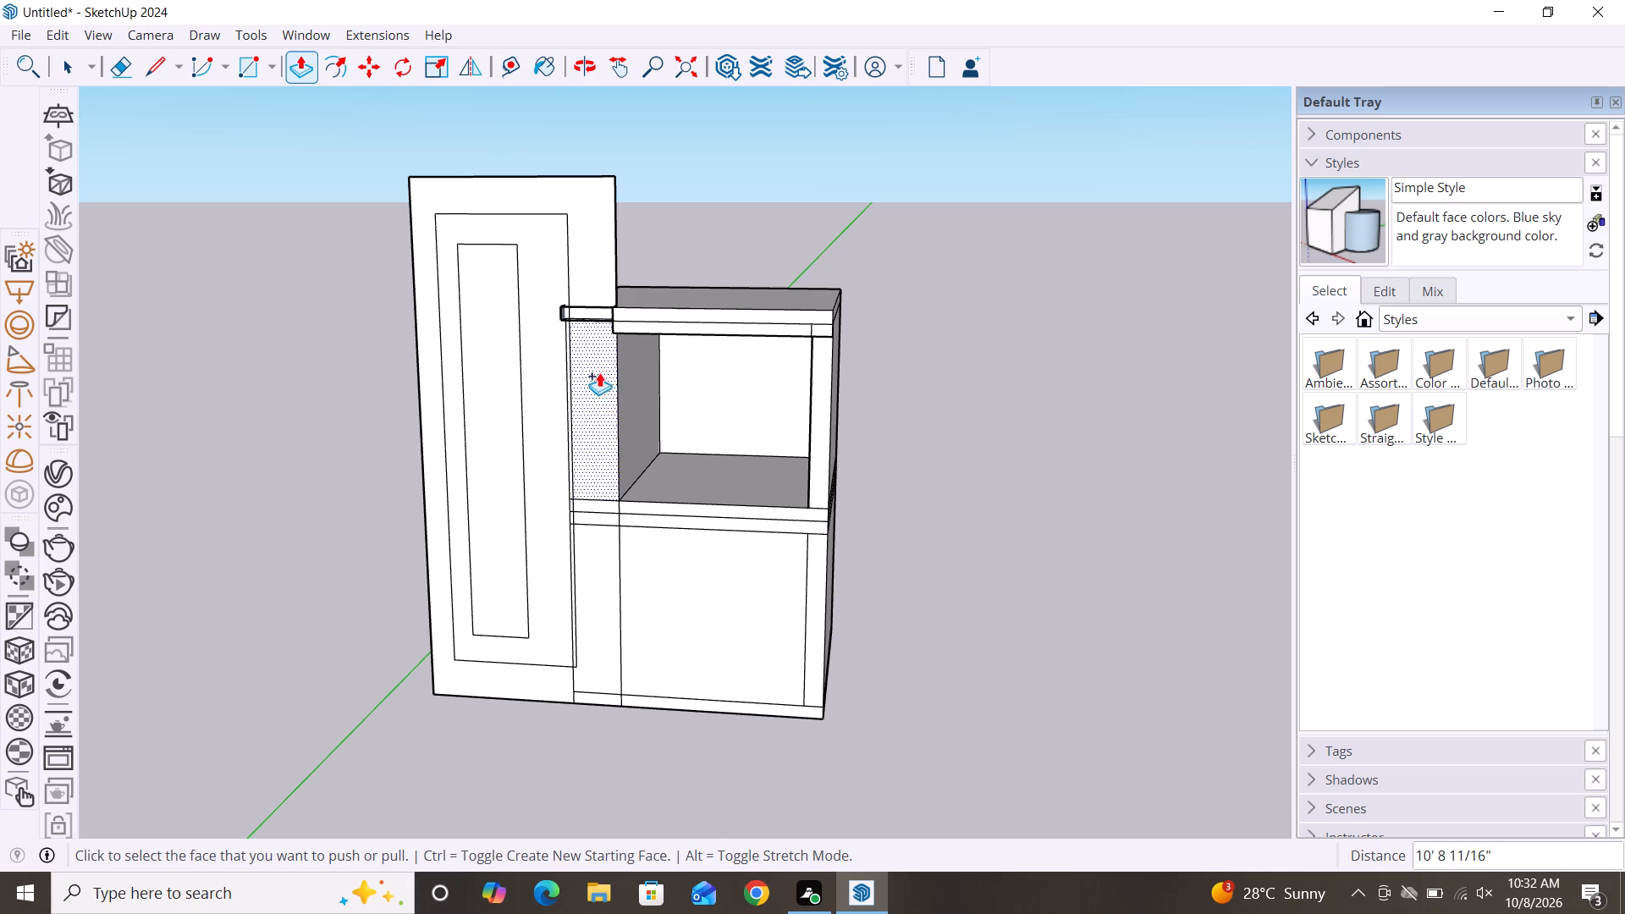
pyautogui.press('Escape')
pyautogui.press('space')
pyautogui.scroll(12, 583, 311)
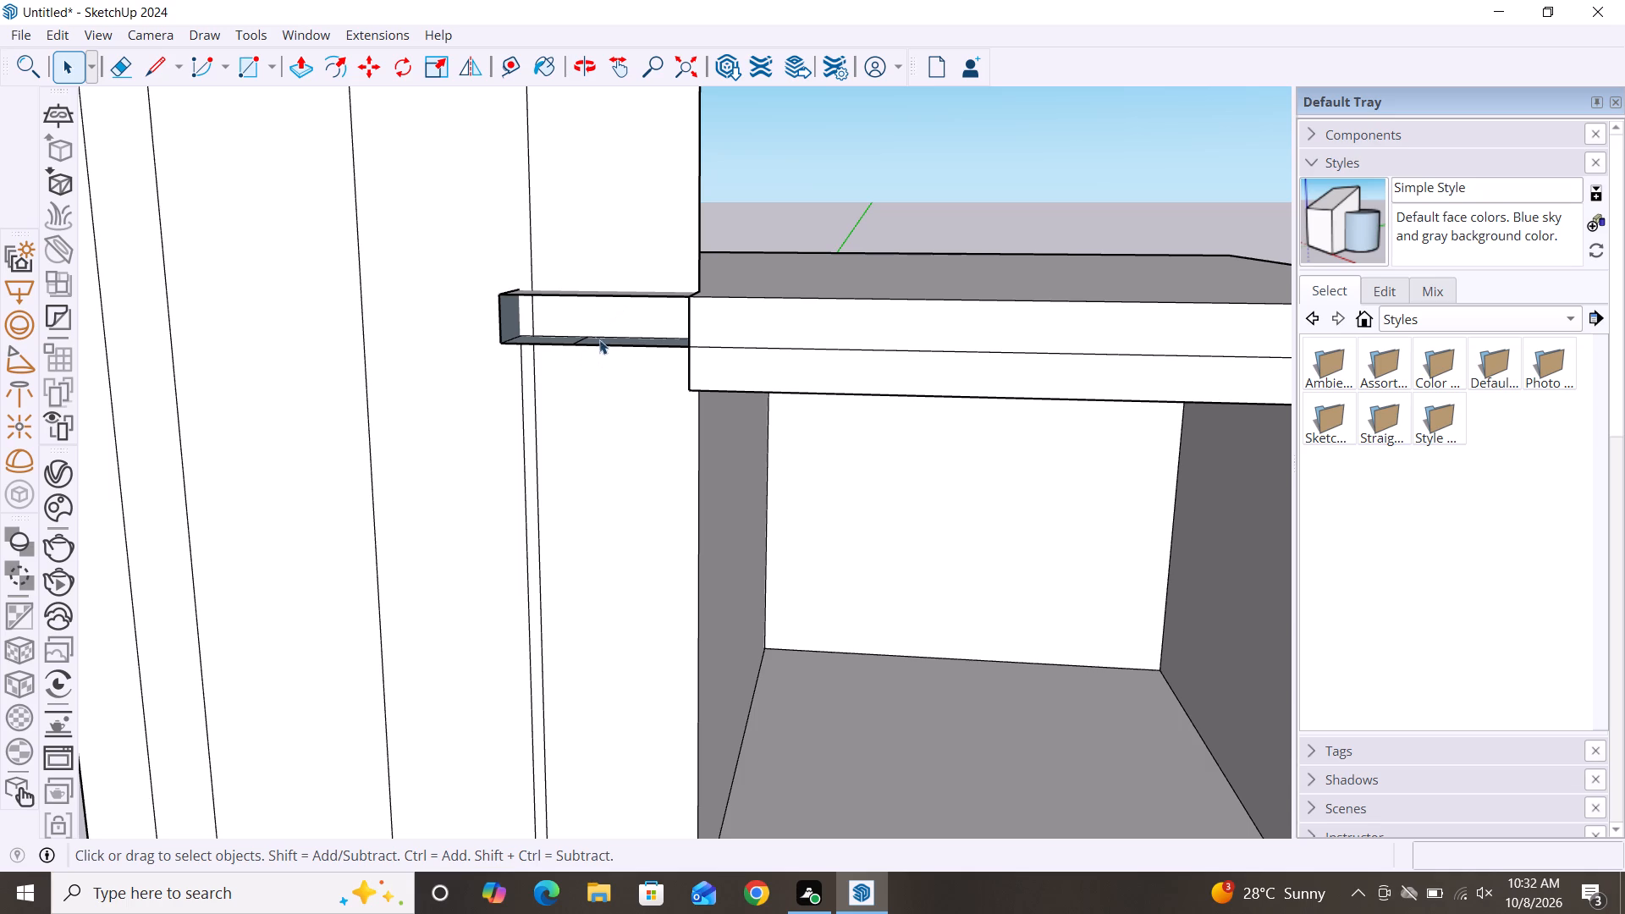
pyautogui.press('p')
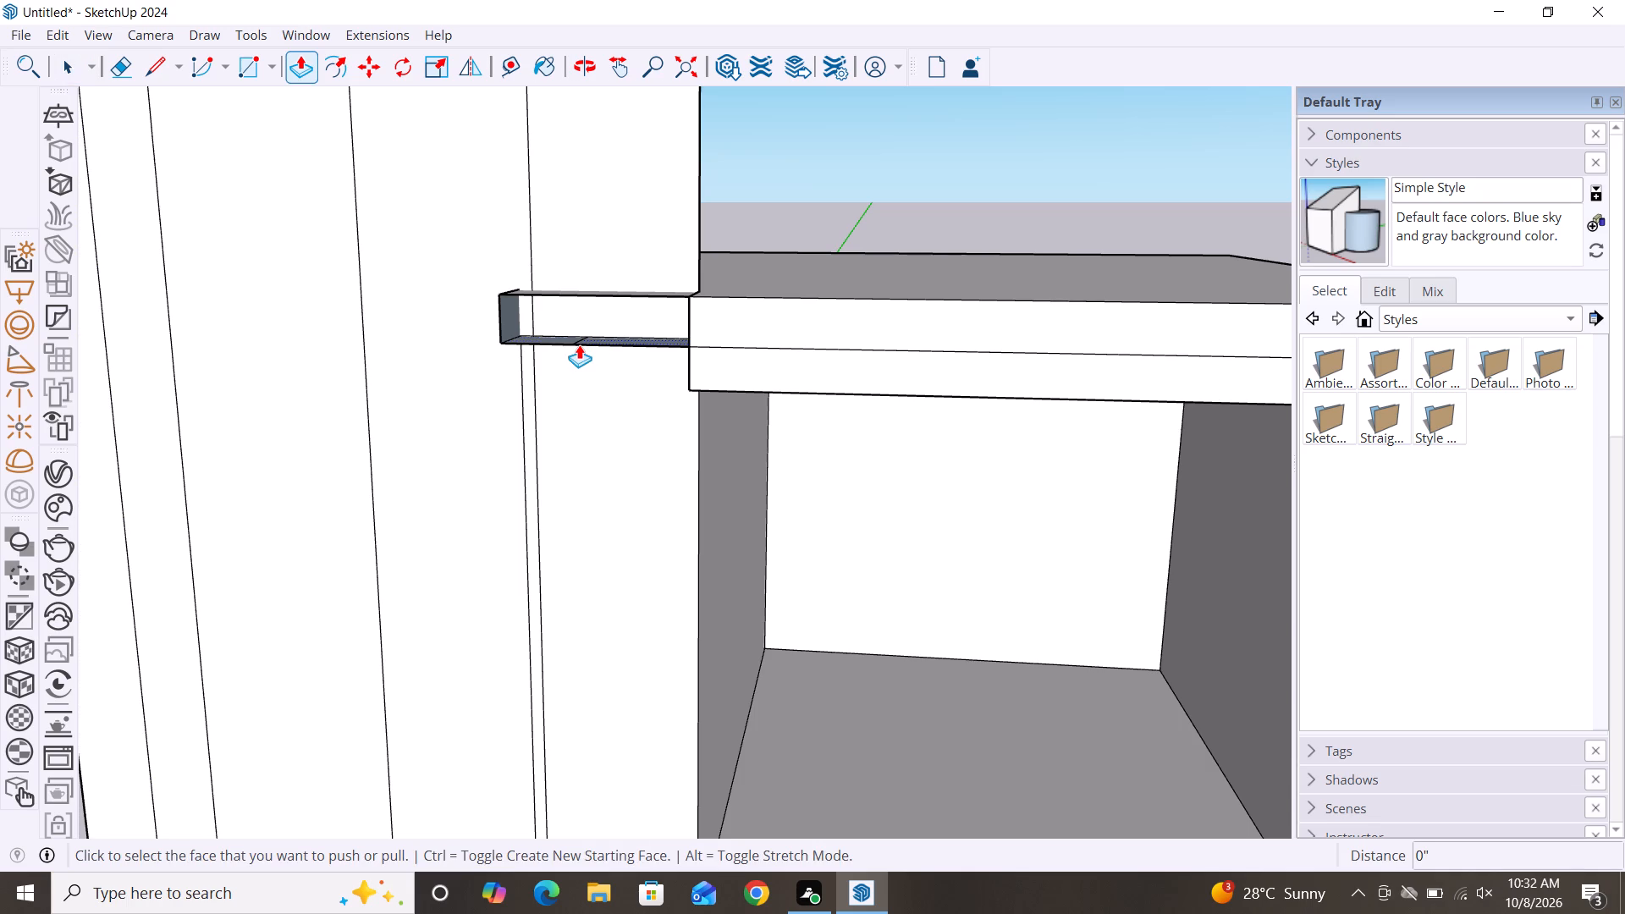
pyautogui.press('Escape')
pyautogui.press('space')
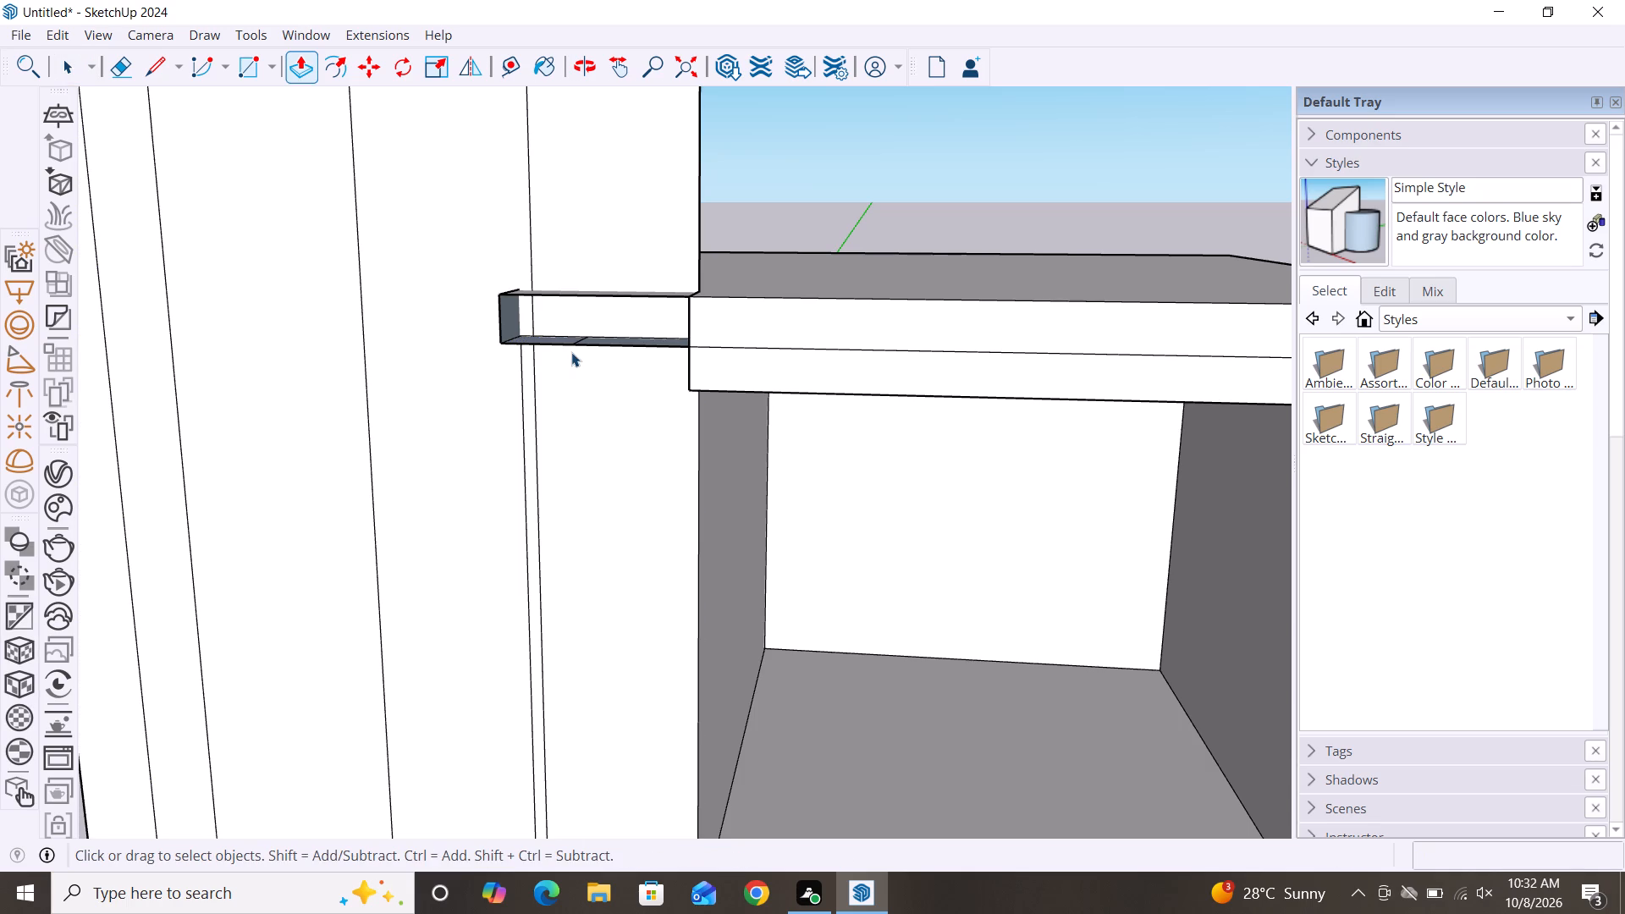
pyautogui.click(578, 343)
pyautogui.press('Delete')
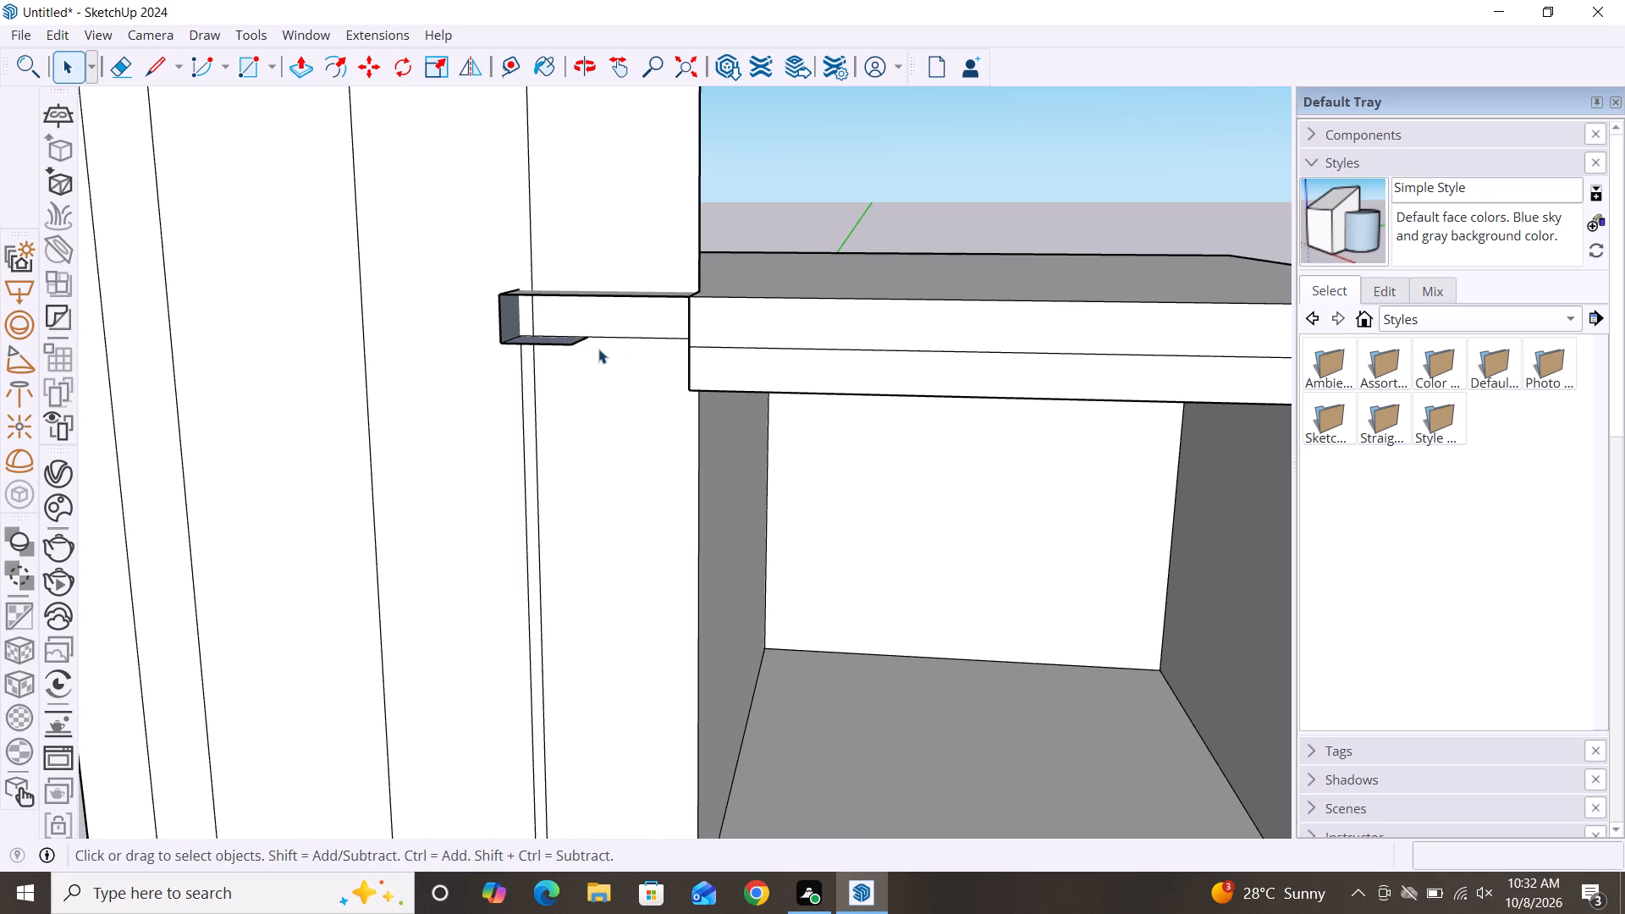
pyautogui.click(565, 341)
pyautogui.press('Delete')
pyautogui.click(505, 329)
pyautogui.press('Delete')
# Delete the loose lower and end edges left around the thin roof strip on the side panel.
pyautogui.click(545, 344)
pyautogui.press('Delete')
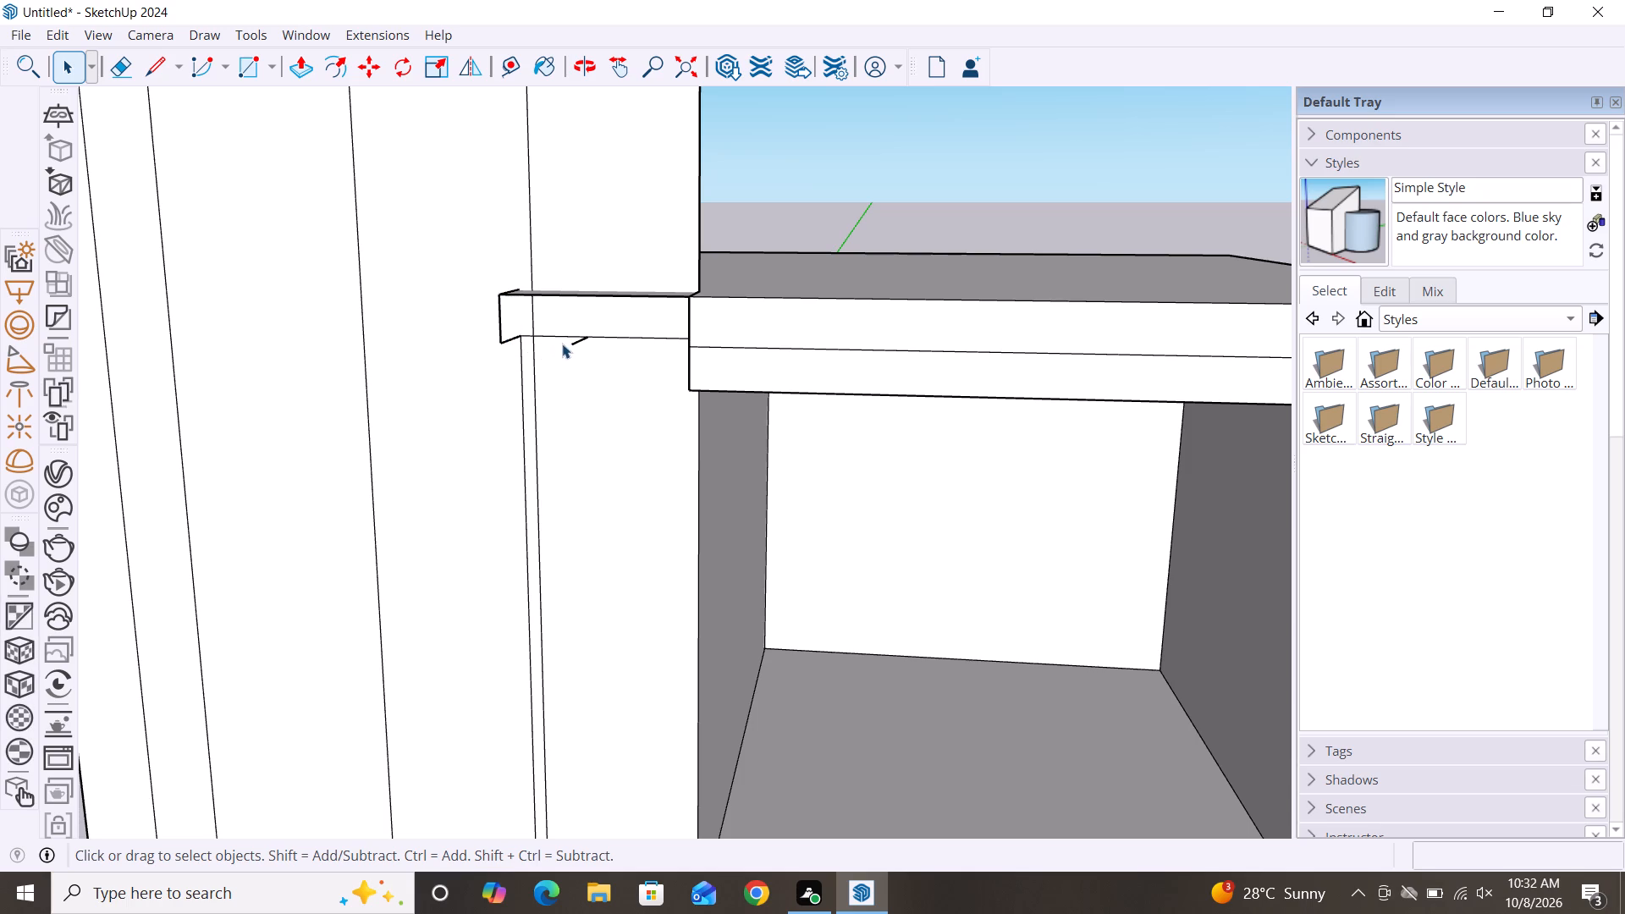
pyautogui.click(580, 338)
pyautogui.press('Delete')
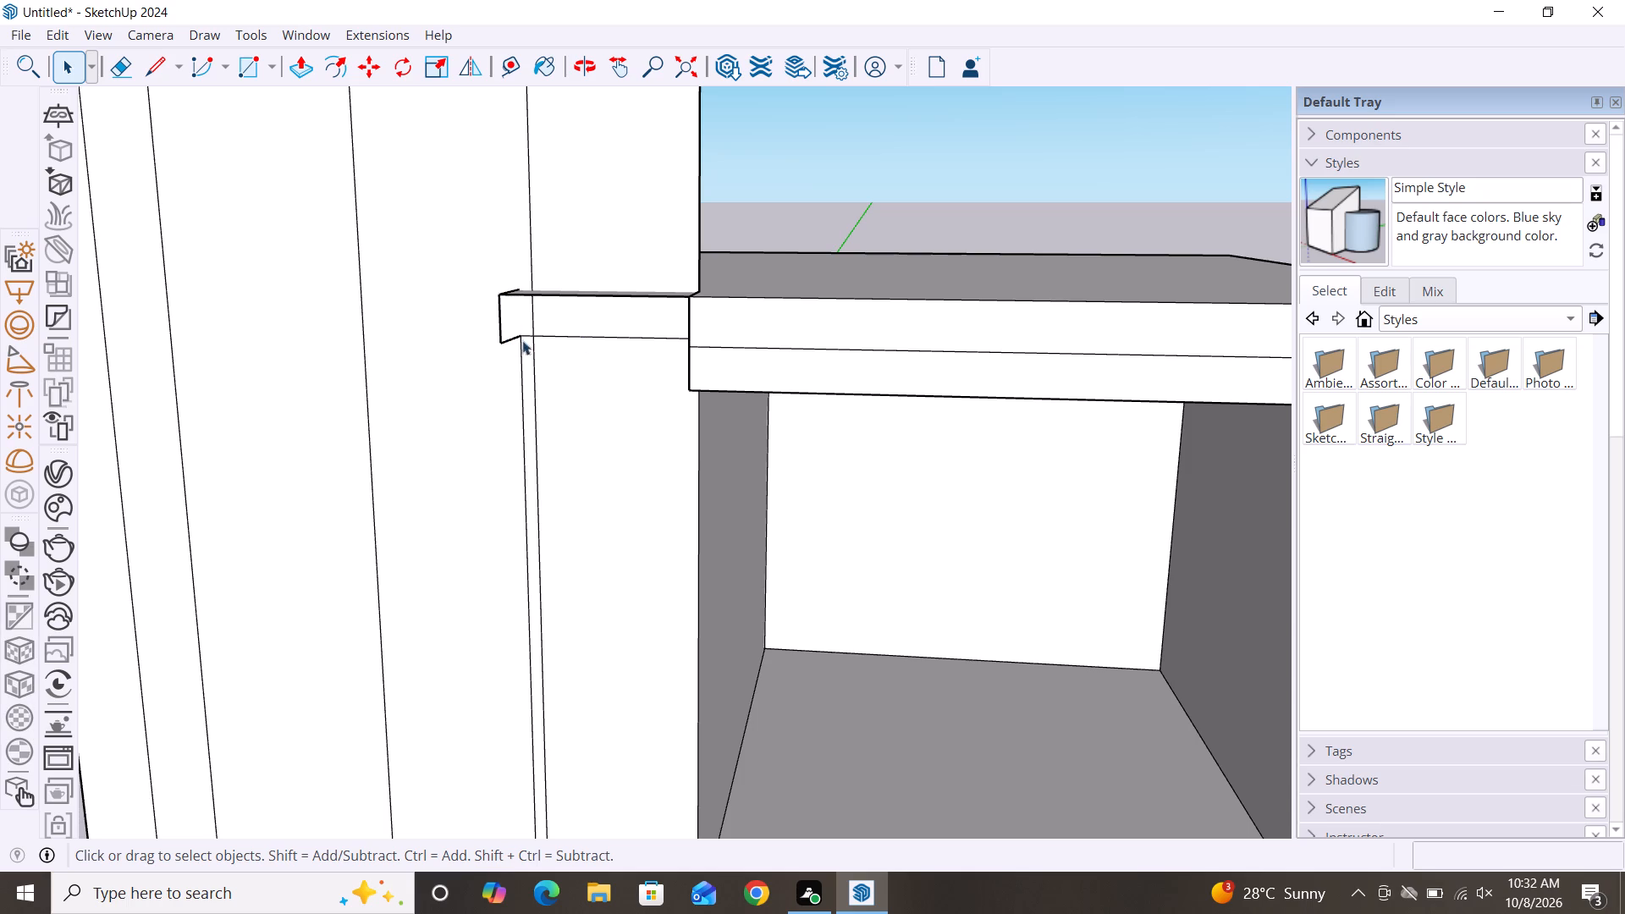
pyautogui.click(515, 336)
pyautogui.press('Delete')
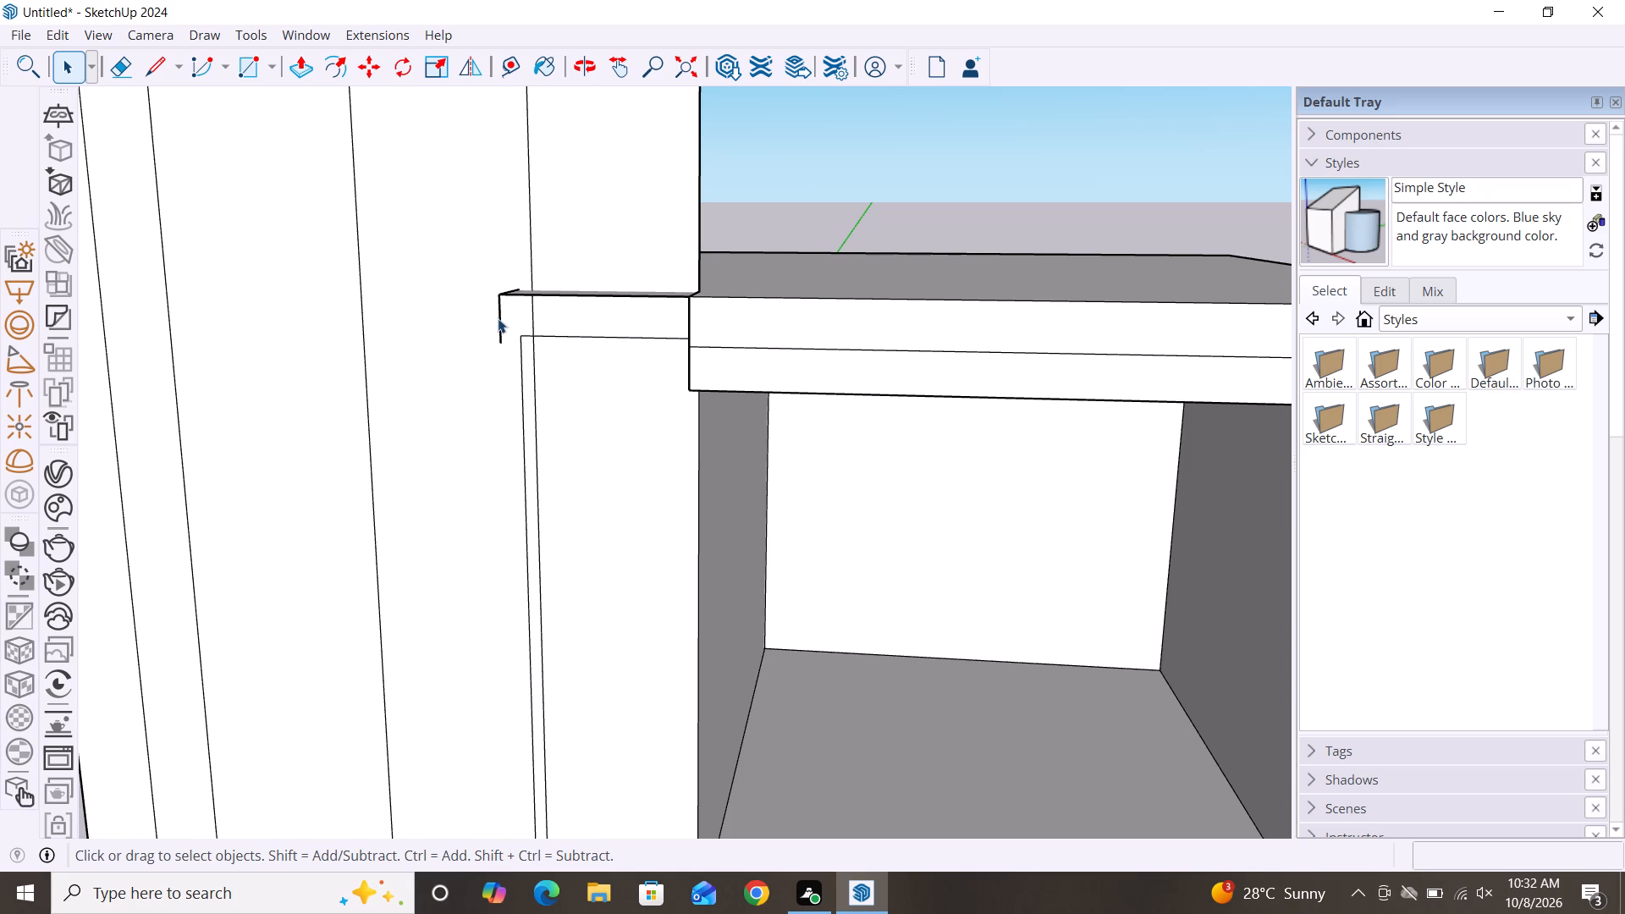
pyautogui.click(498, 318)
pyautogui.press('Delete')
# Delete the roof's top face together with its bounding edges.
pyautogui.doubleClick(529, 292)
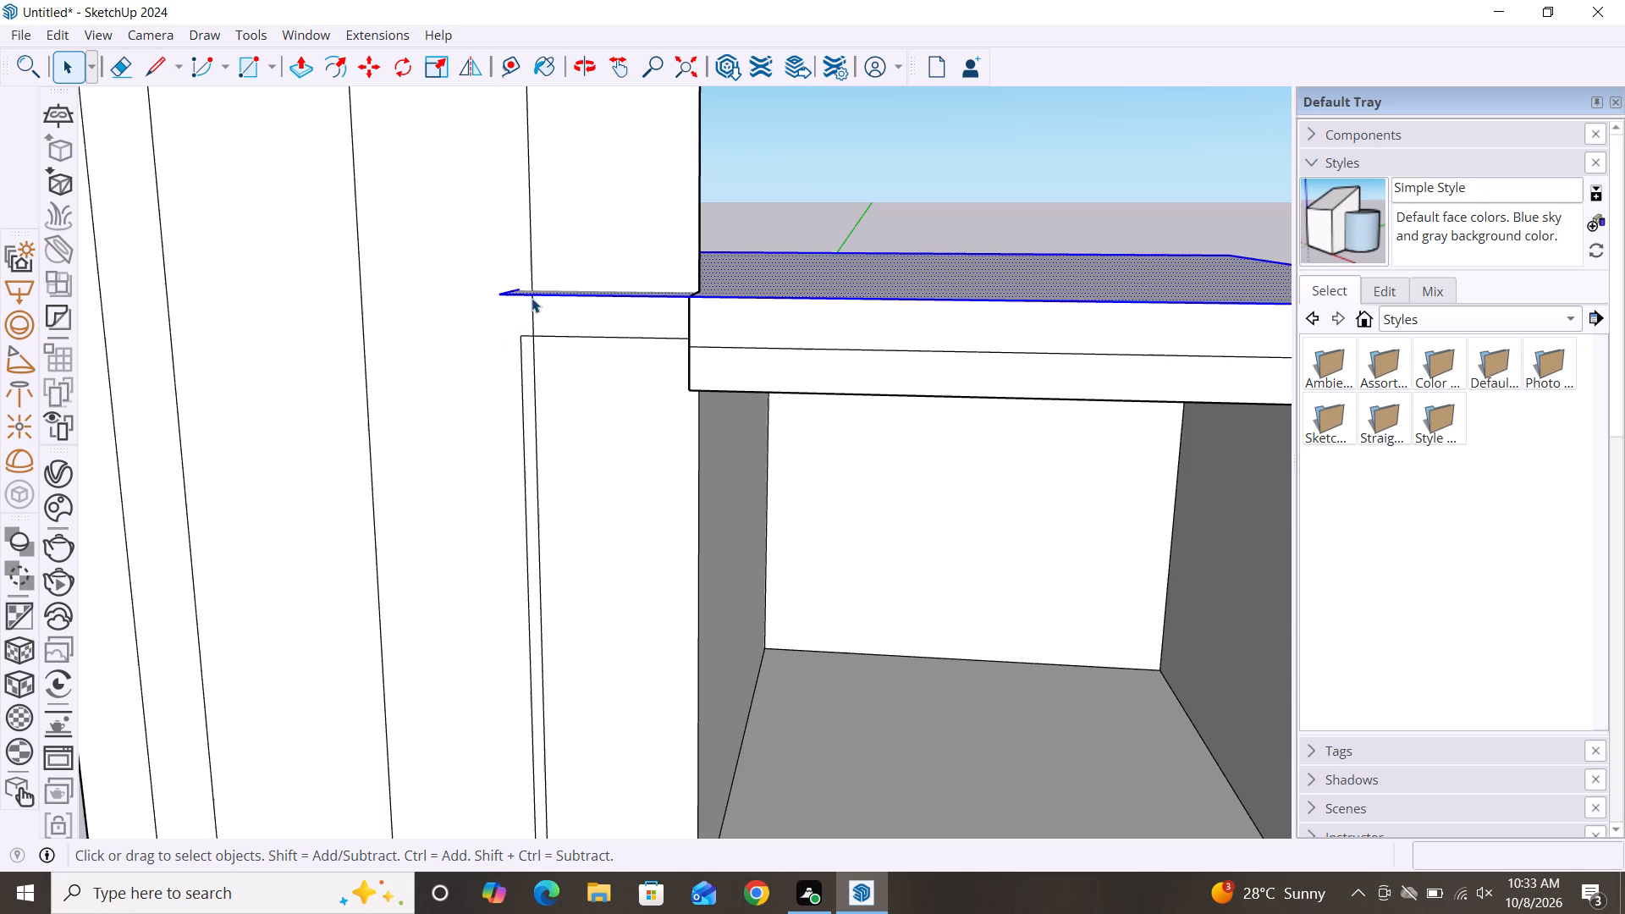
pyautogui.press('Delete')
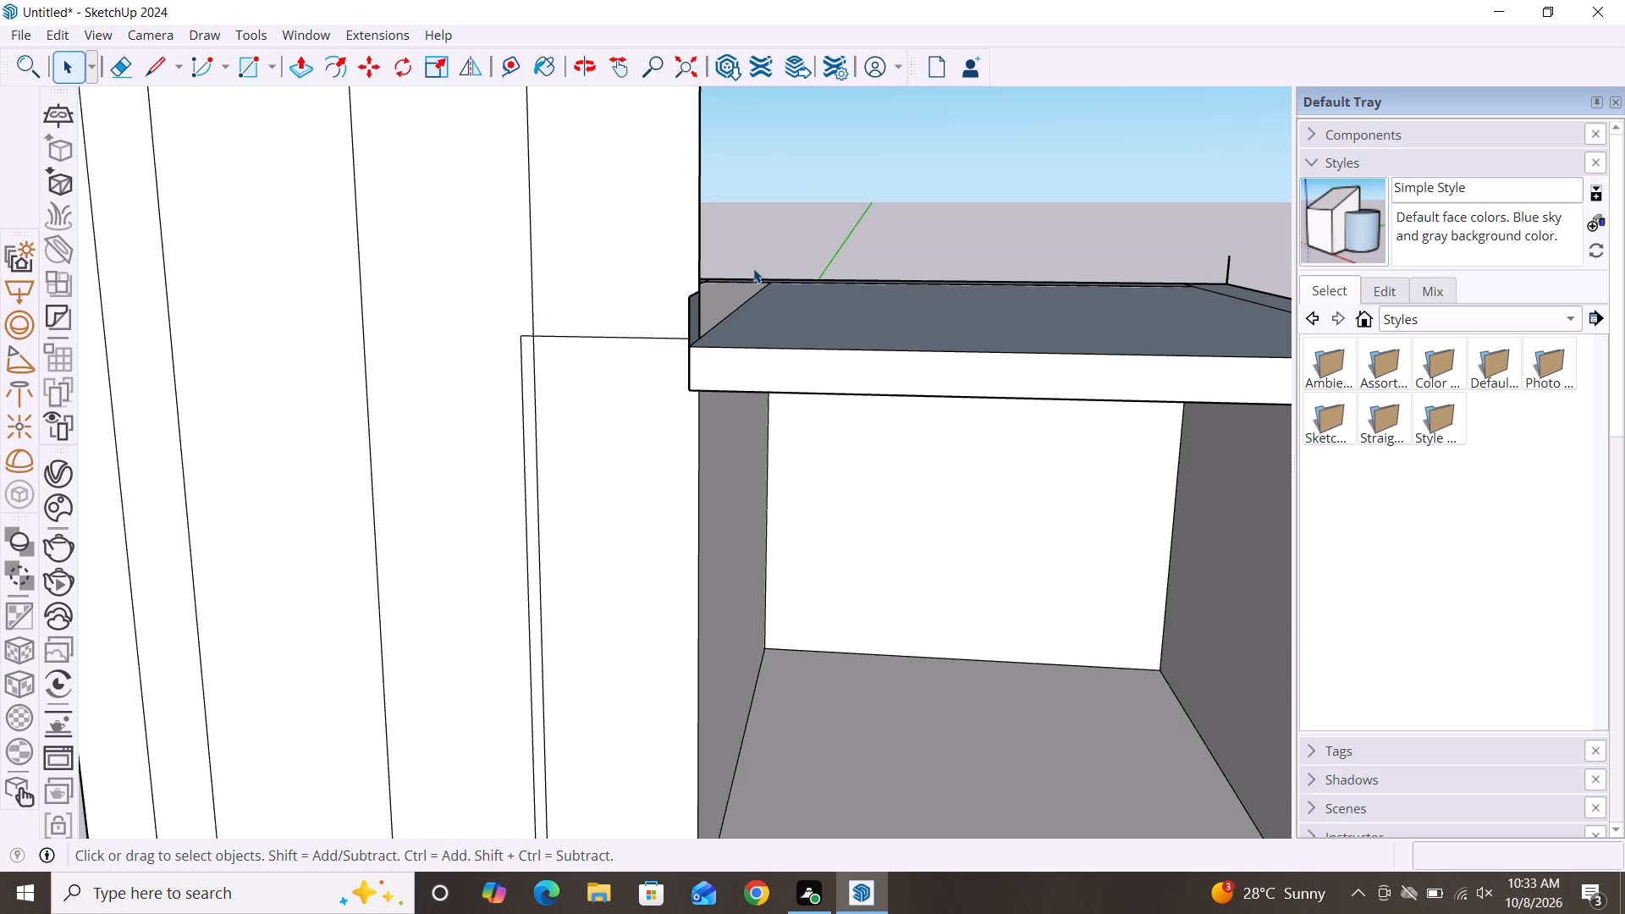
# Delete the leftover lines running along the rear and outer side of the exposed roof face.
pyautogui.scroll(-7, 673, 267)
pyautogui.scroll(-2, 576, 283)
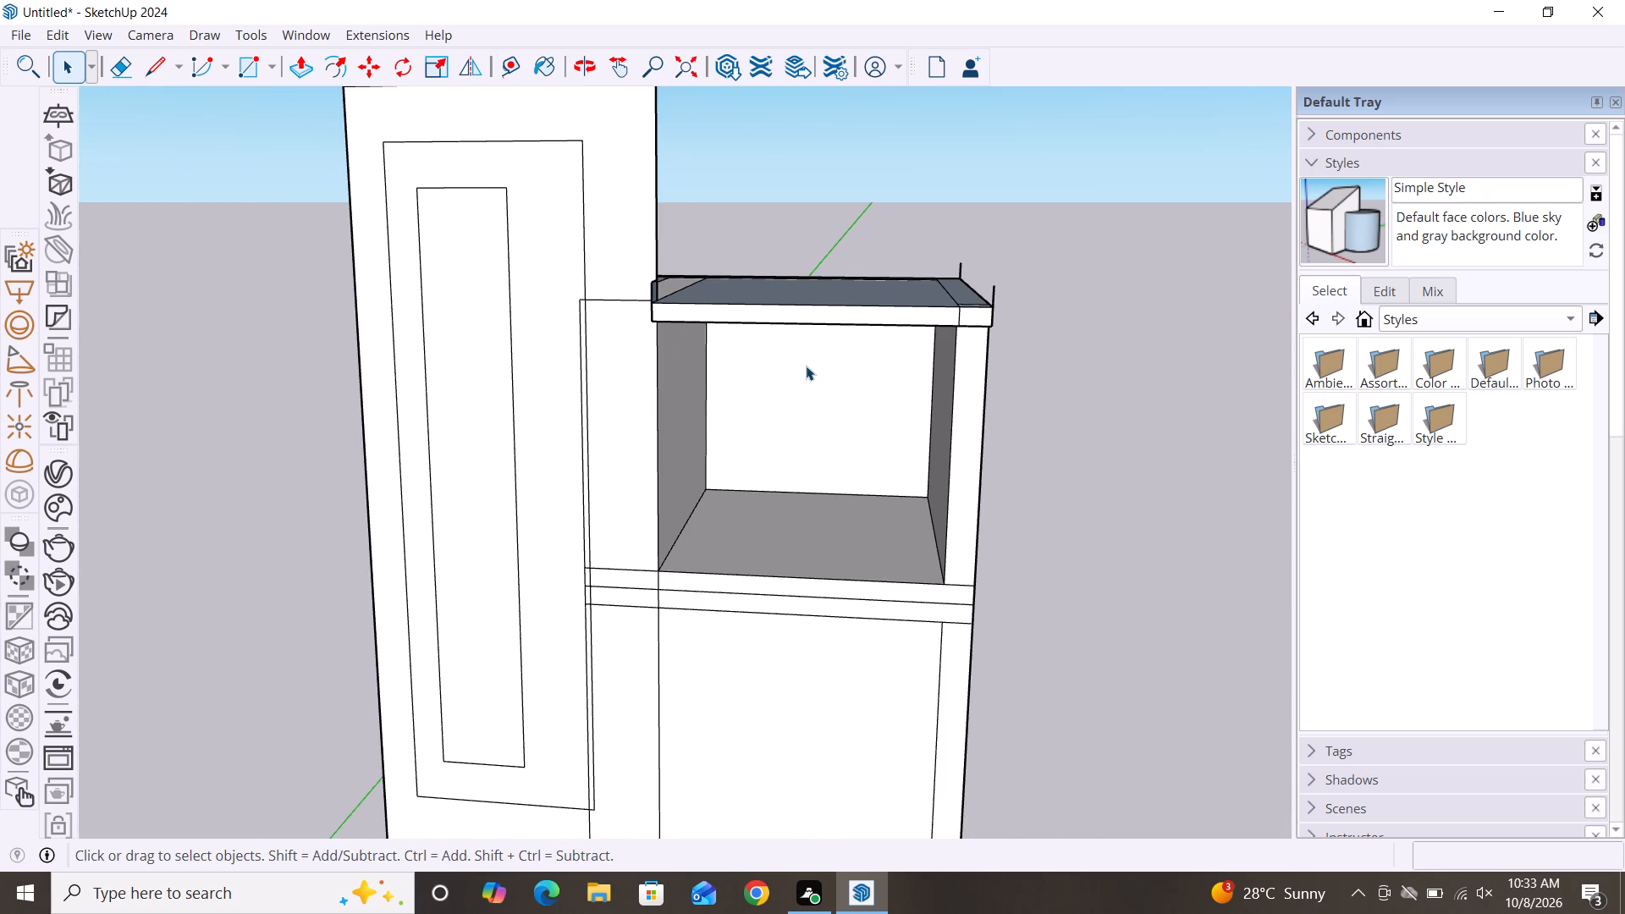
pyautogui.scroll(-2, 808, 370)
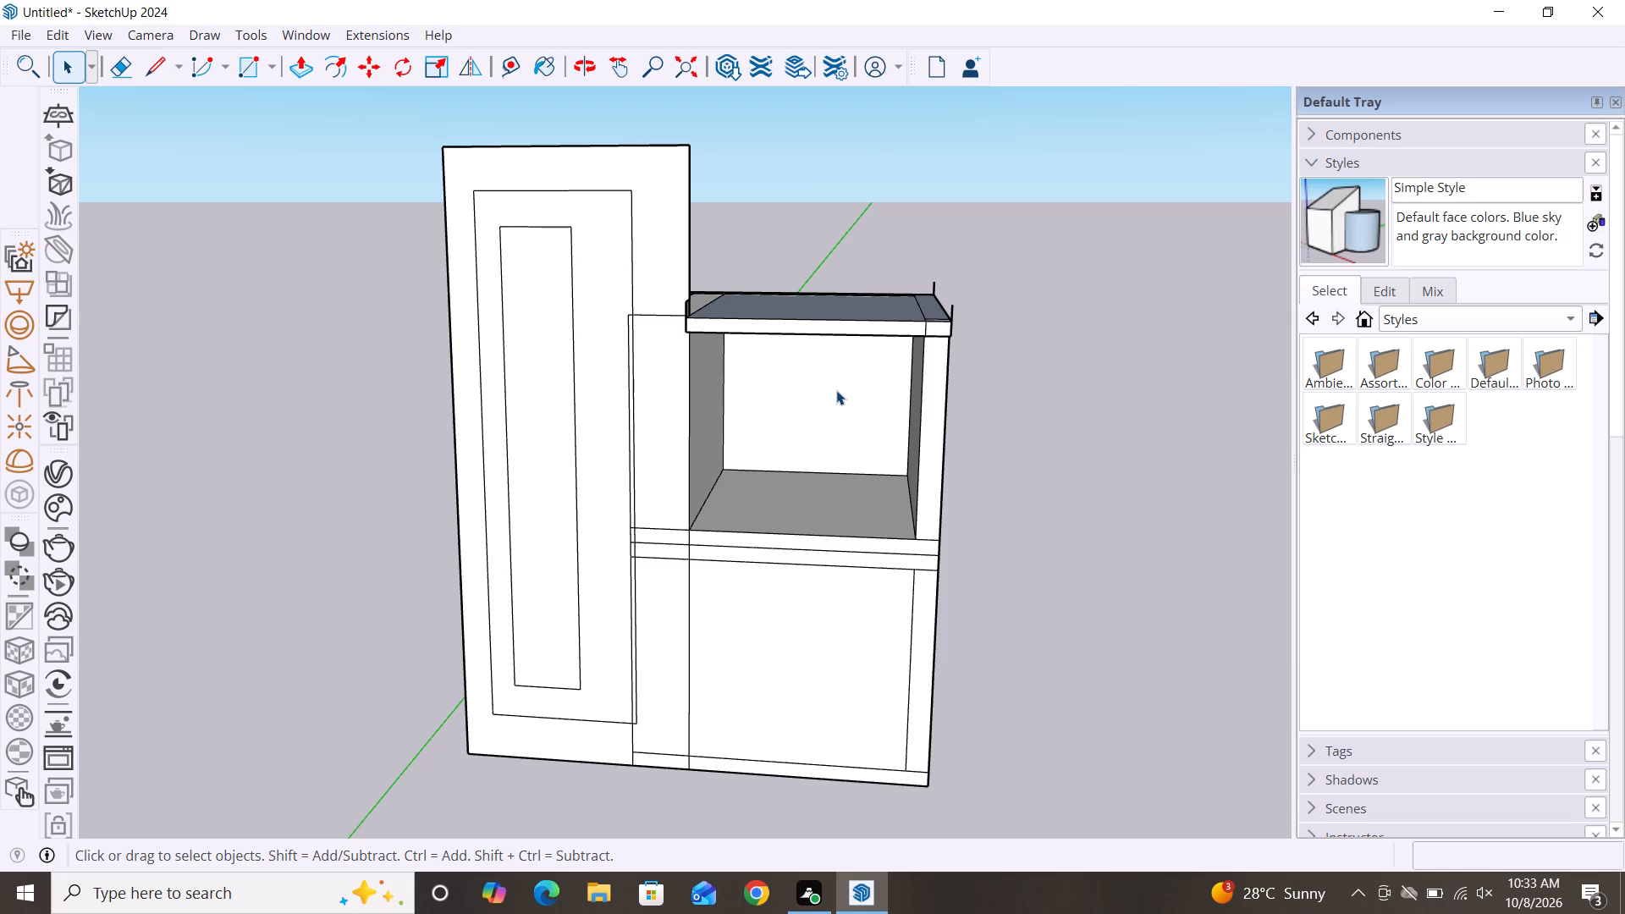
pyautogui.scroll(-2, 697, 382)
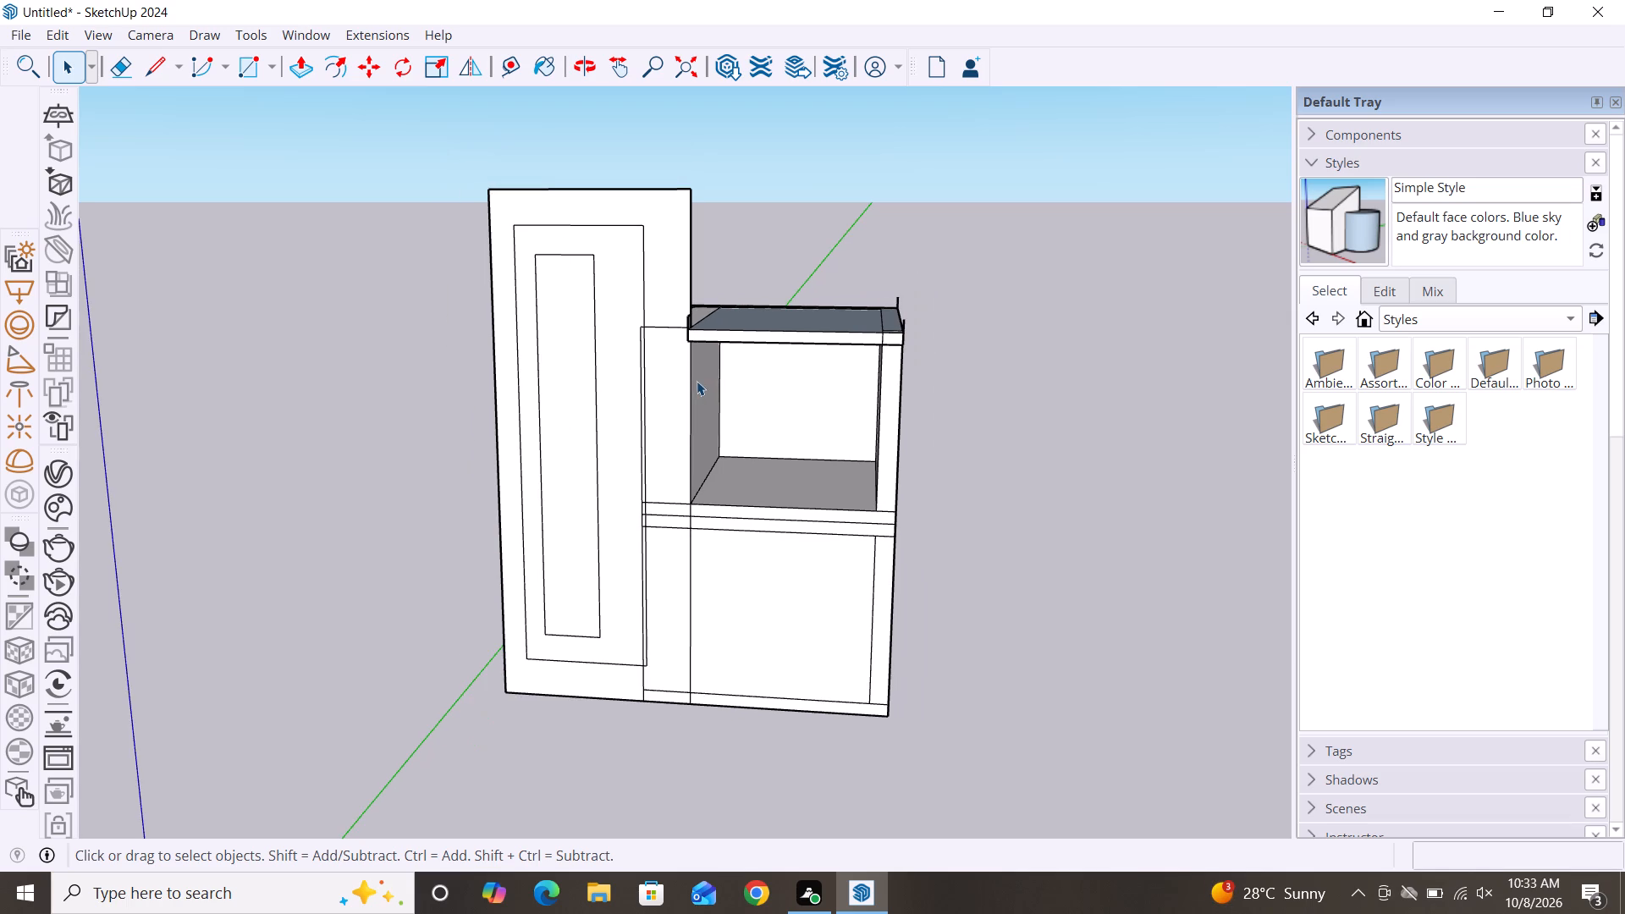
pyautogui.moveTo(708, 389); pyautogui.dragTo(793, 312, button='middle')
pyautogui.moveTo(790, 310); pyautogui.dragTo(779, 306, button='middle')
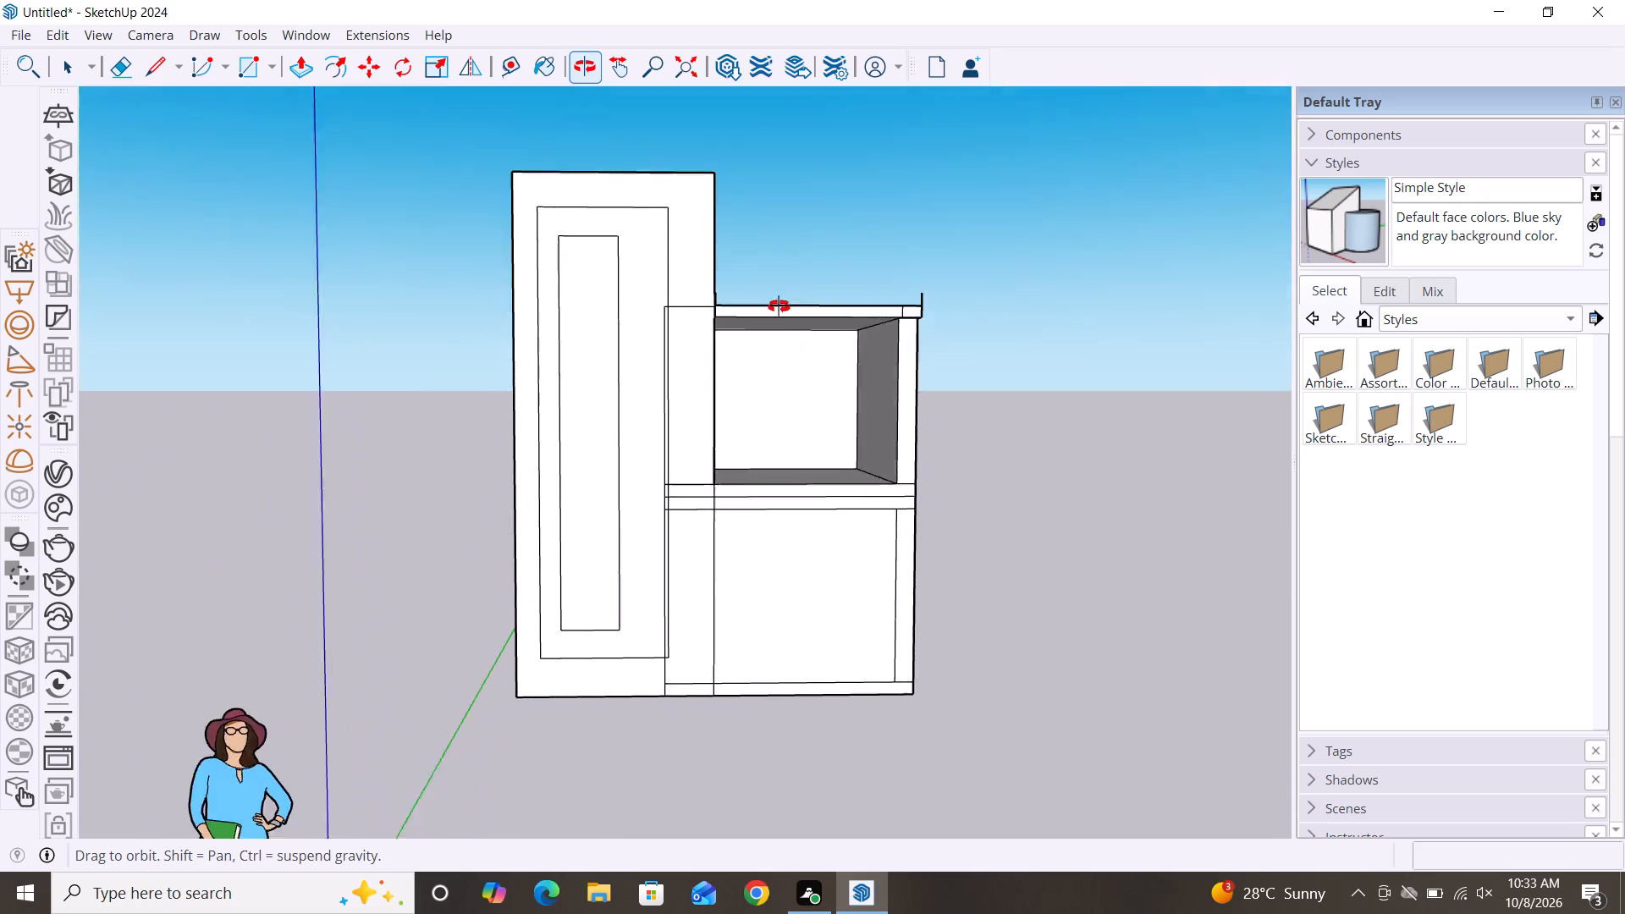
pyautogui.moveTo(779, 306); pyautogui.dragTo(708, 564, button='middle')
pyautogui.scroll(6, 777, 336)
pyautogui.scroll(-2, 729, 326)
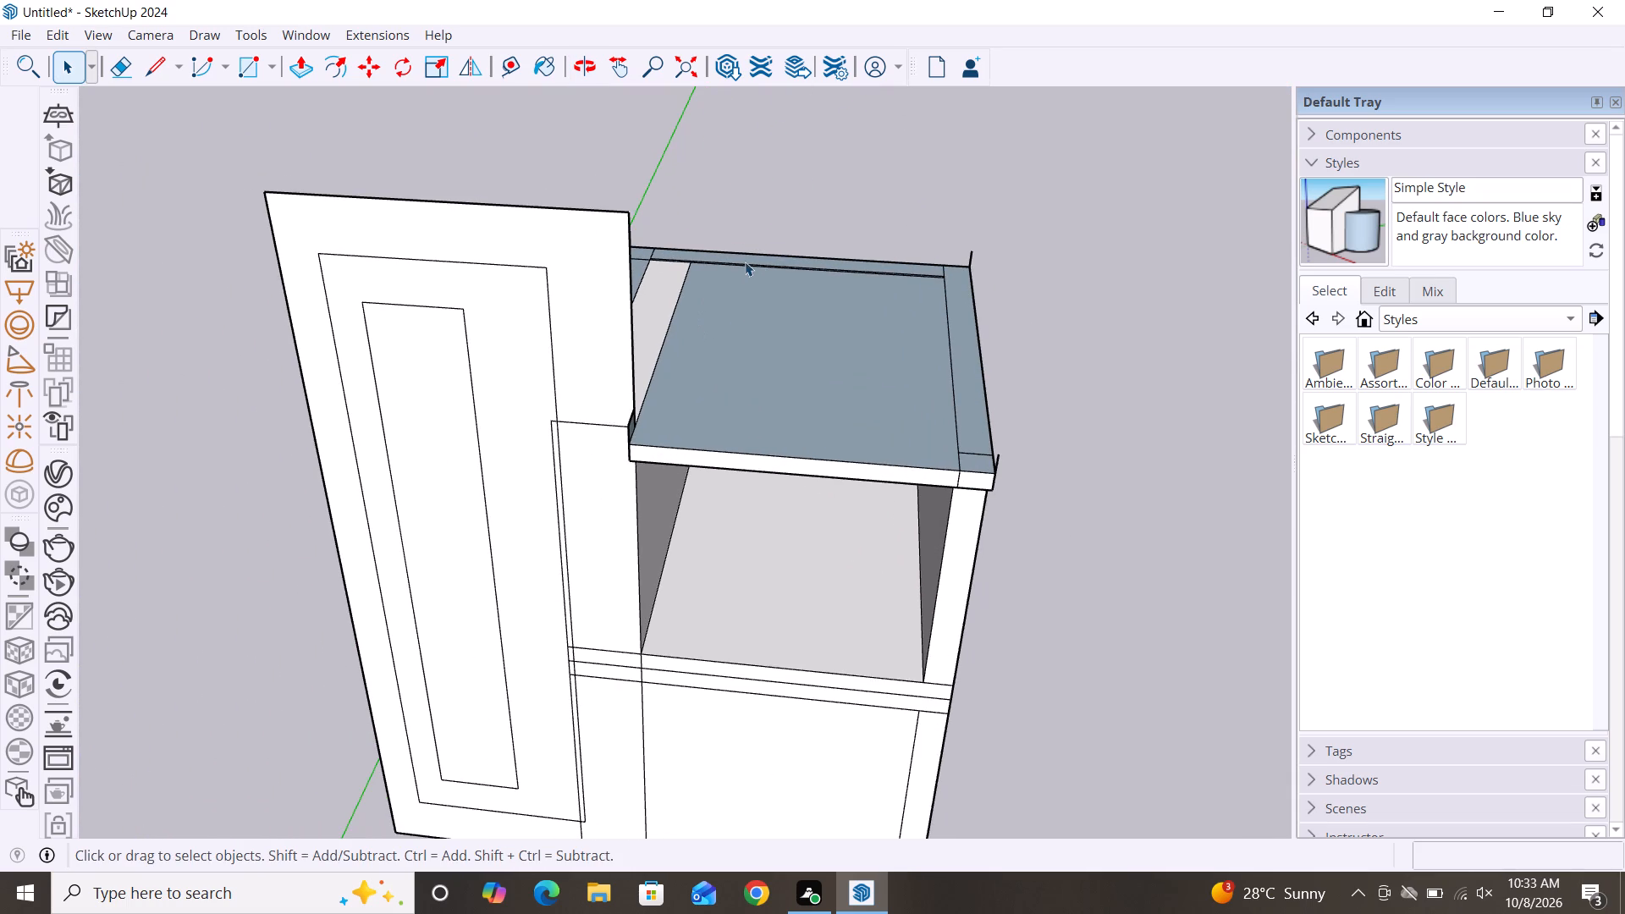
pyautogui.click(748, 268)
pyautogui.press('Delete')
pyautogui.click(911, 276)
pyautogui.press('Delete')
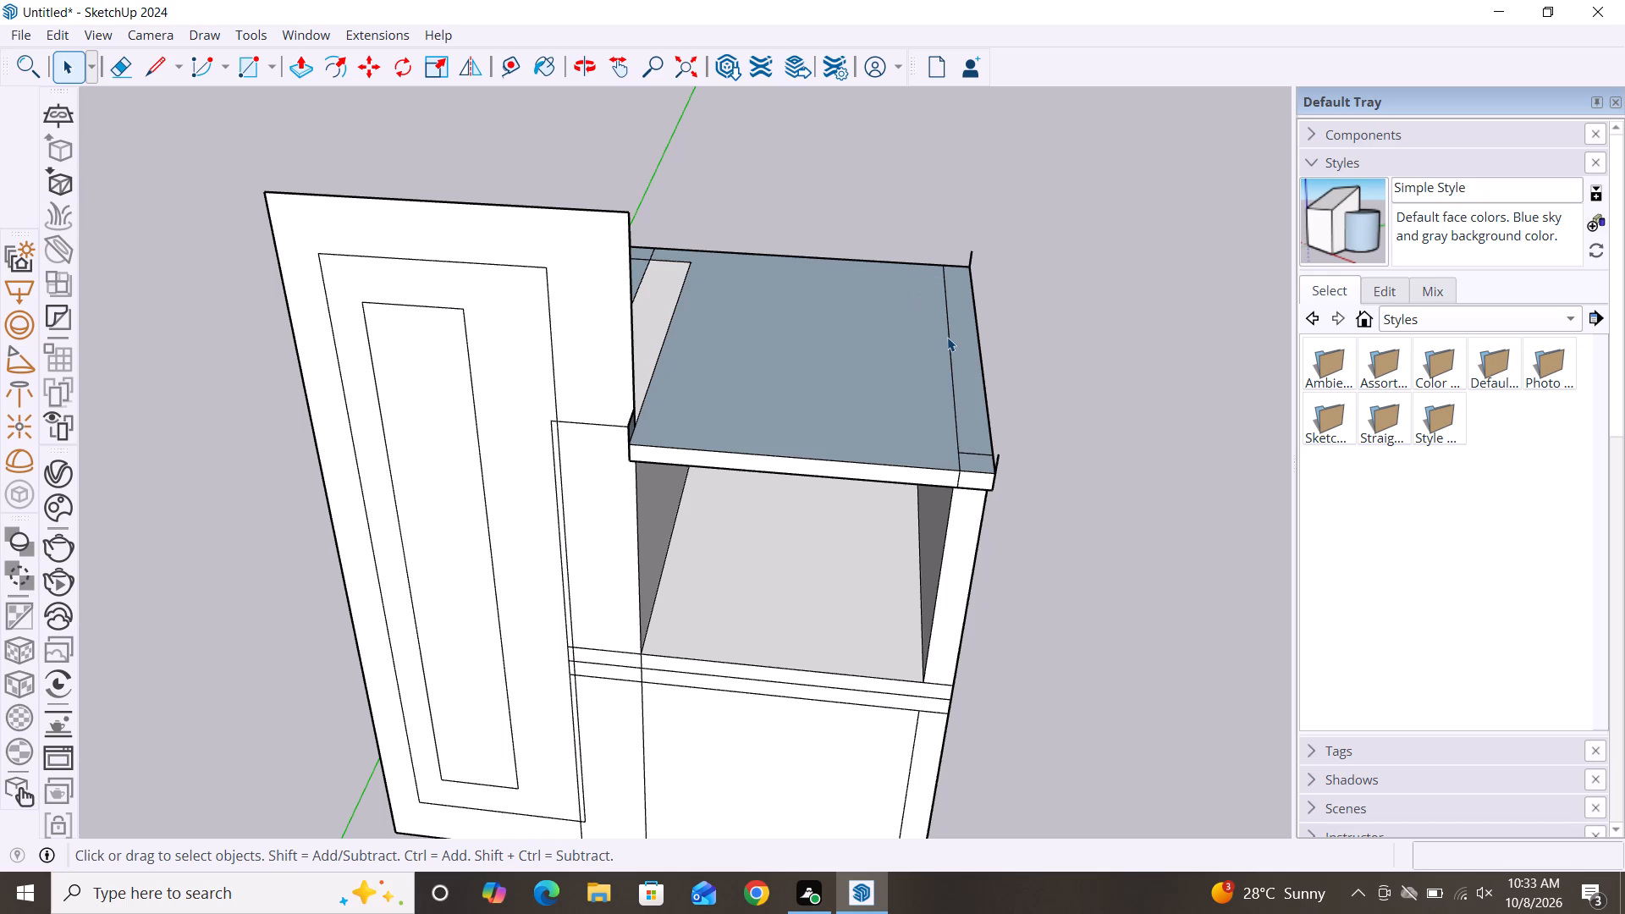
pyautogui.click(948, 337)
pyautogui.press('Delete')
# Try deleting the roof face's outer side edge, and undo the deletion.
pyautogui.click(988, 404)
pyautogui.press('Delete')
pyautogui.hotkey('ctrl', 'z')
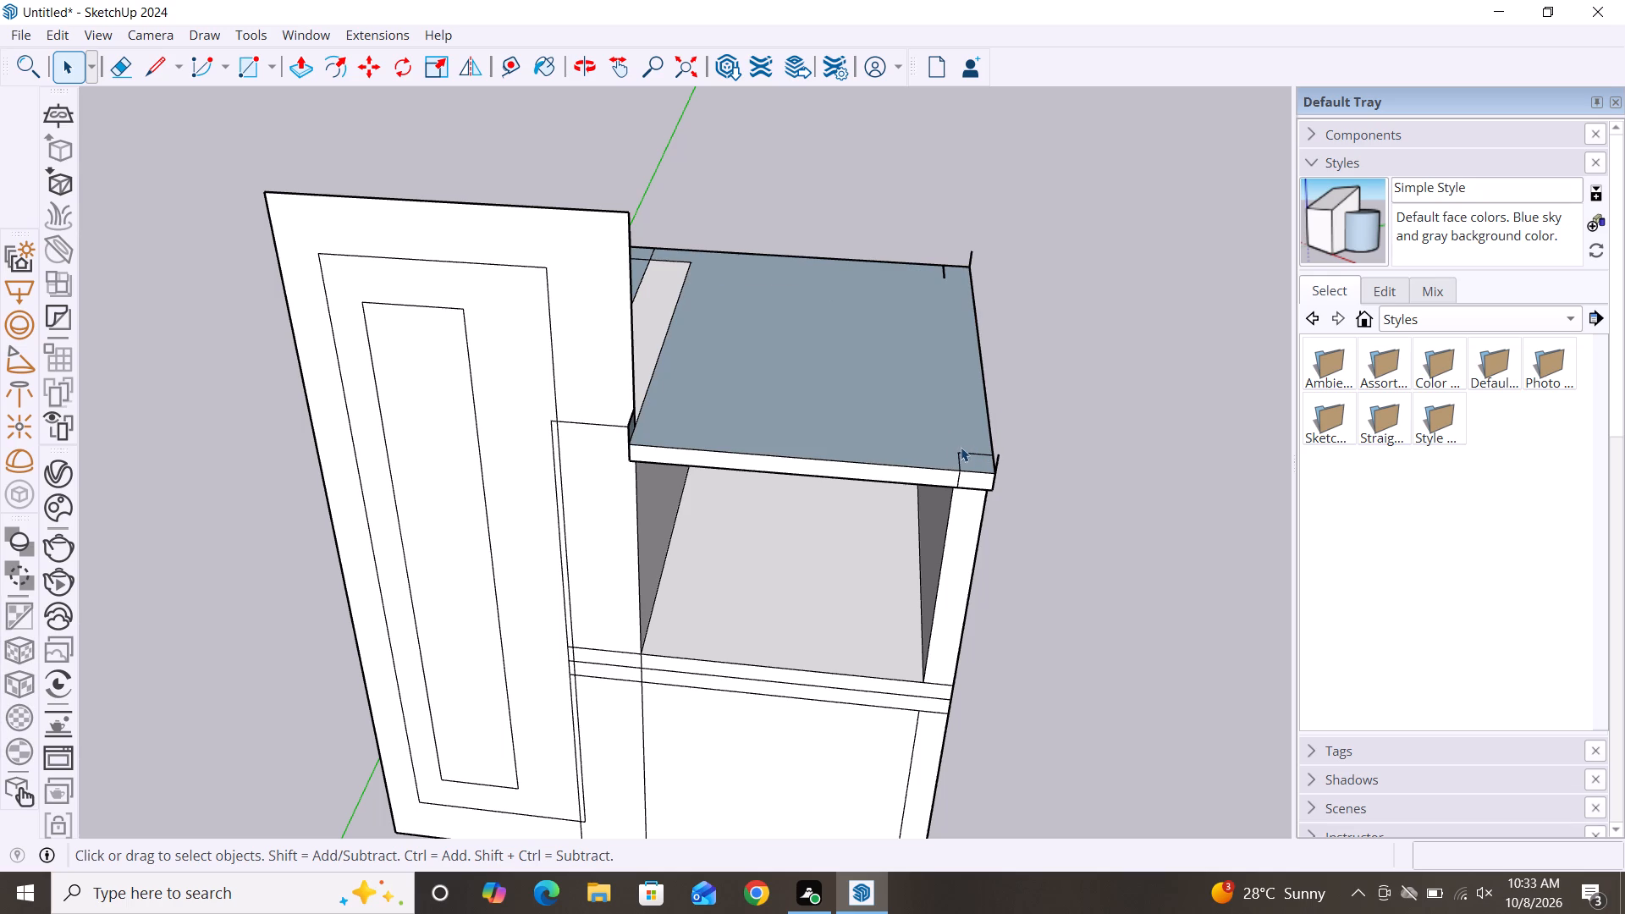
# Delete the two short lines framing the small square at the roof's front outer corner.
pyautogui.click(972, 455)
pyautogui.press('Delete')
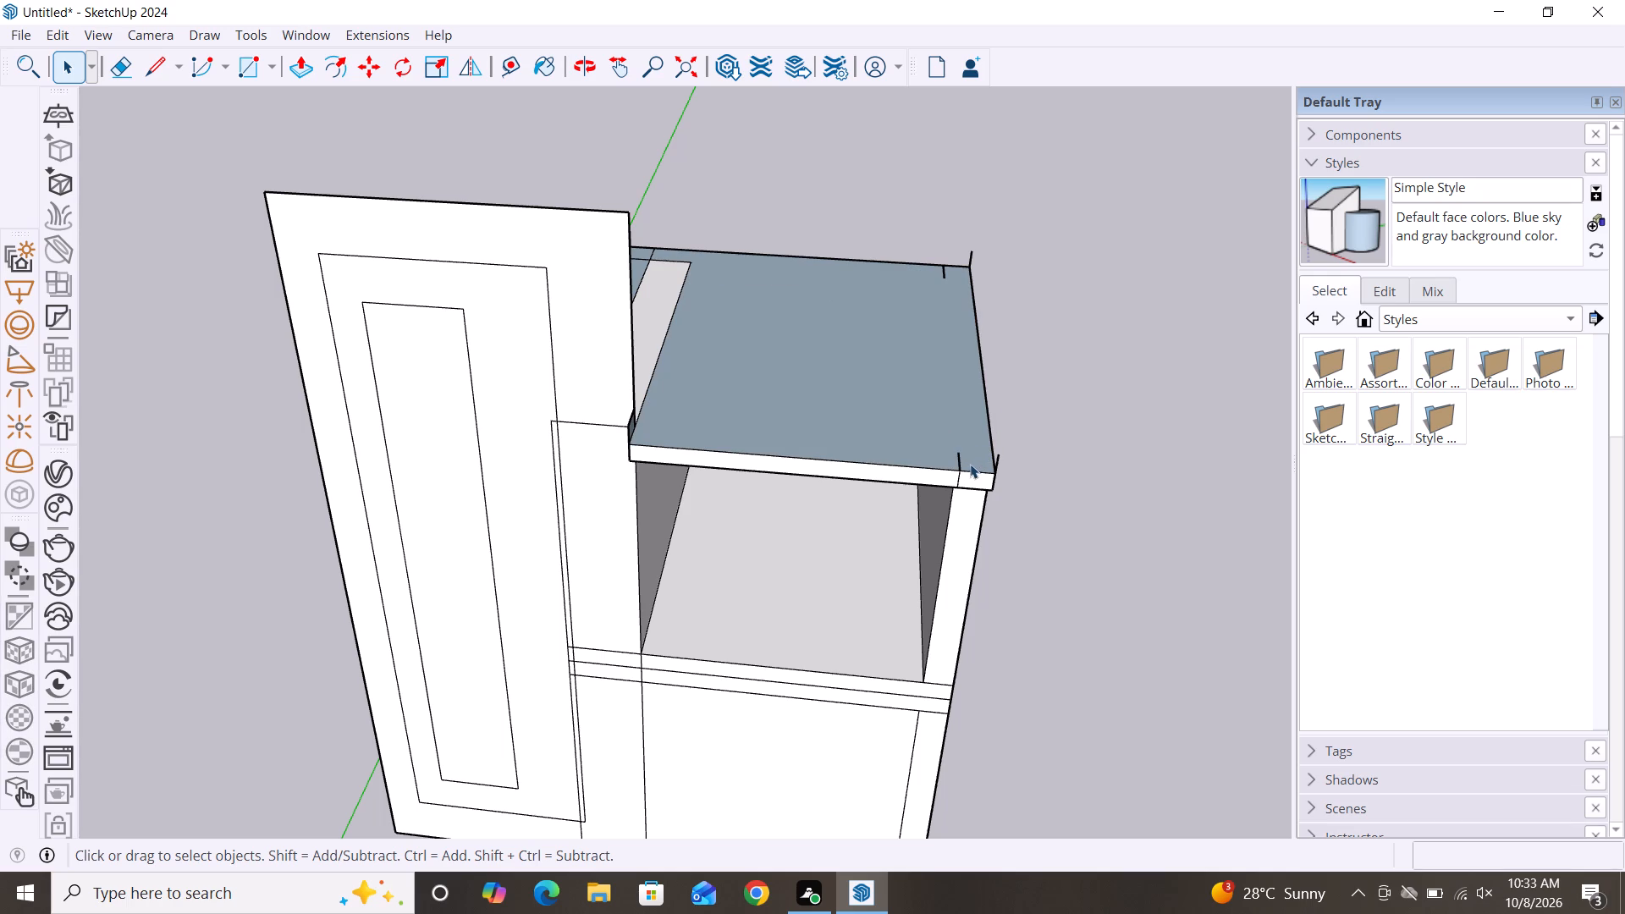
pyautogui.click(961, 464)
pyautogui.press('Delete')
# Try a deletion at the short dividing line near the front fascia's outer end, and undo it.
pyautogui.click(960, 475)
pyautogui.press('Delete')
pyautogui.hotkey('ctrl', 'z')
# Delete the short dividing line on the front fascia and the loose upright edge at its outer corner.
pyautogui.scroll(7, 972, 487)
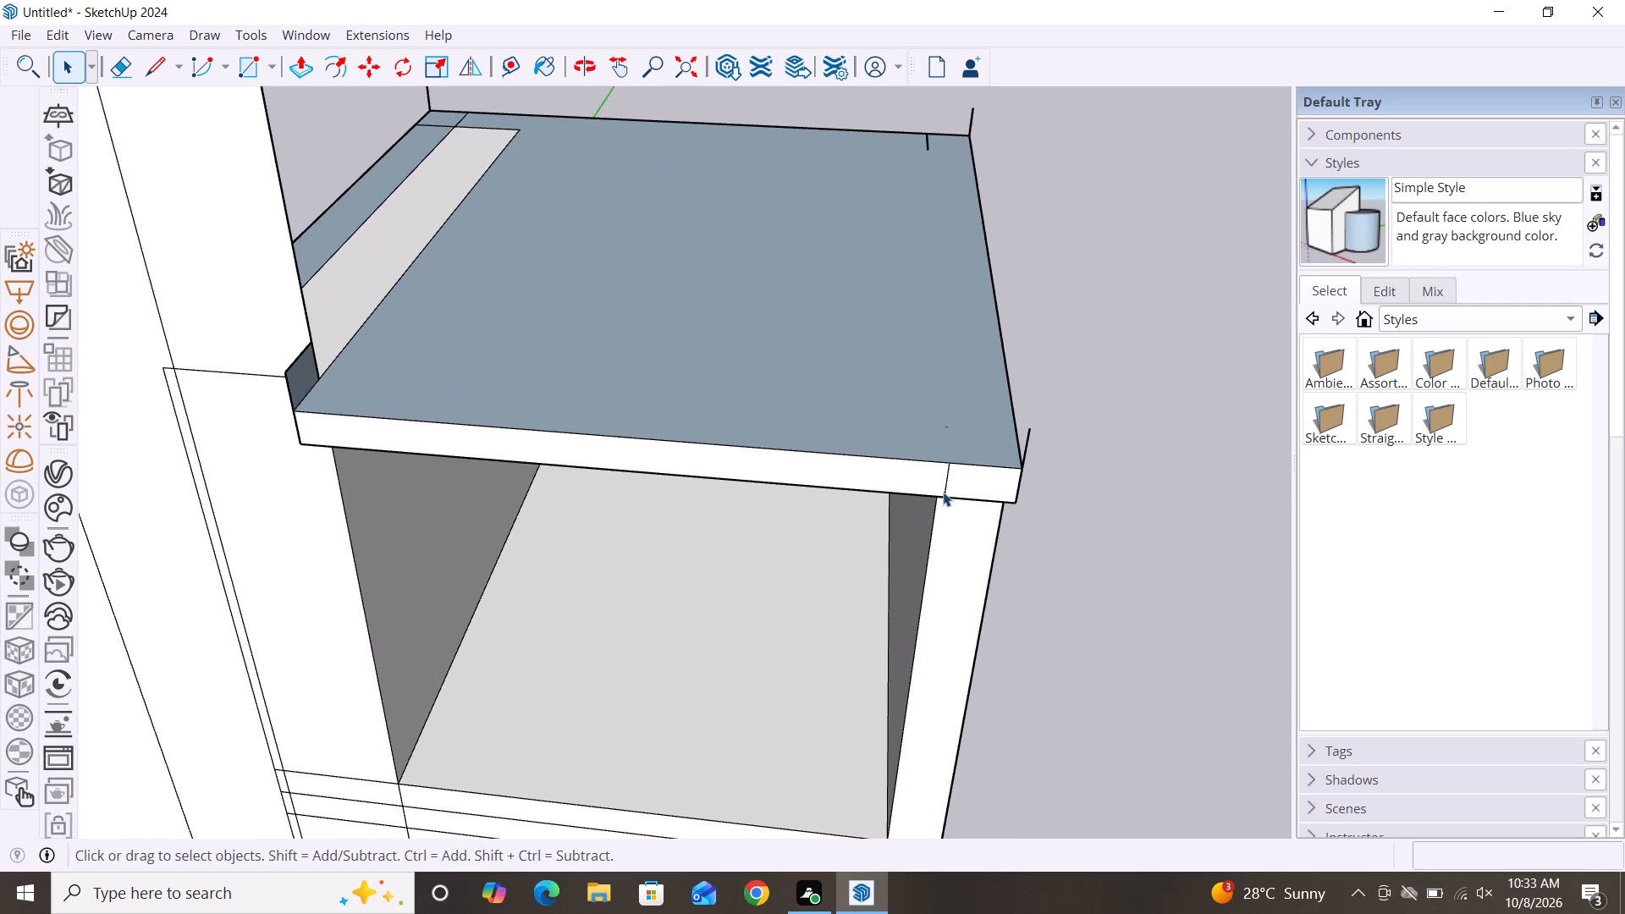
pyautogui.click(943, 492)
pyautogui.press('Delete')
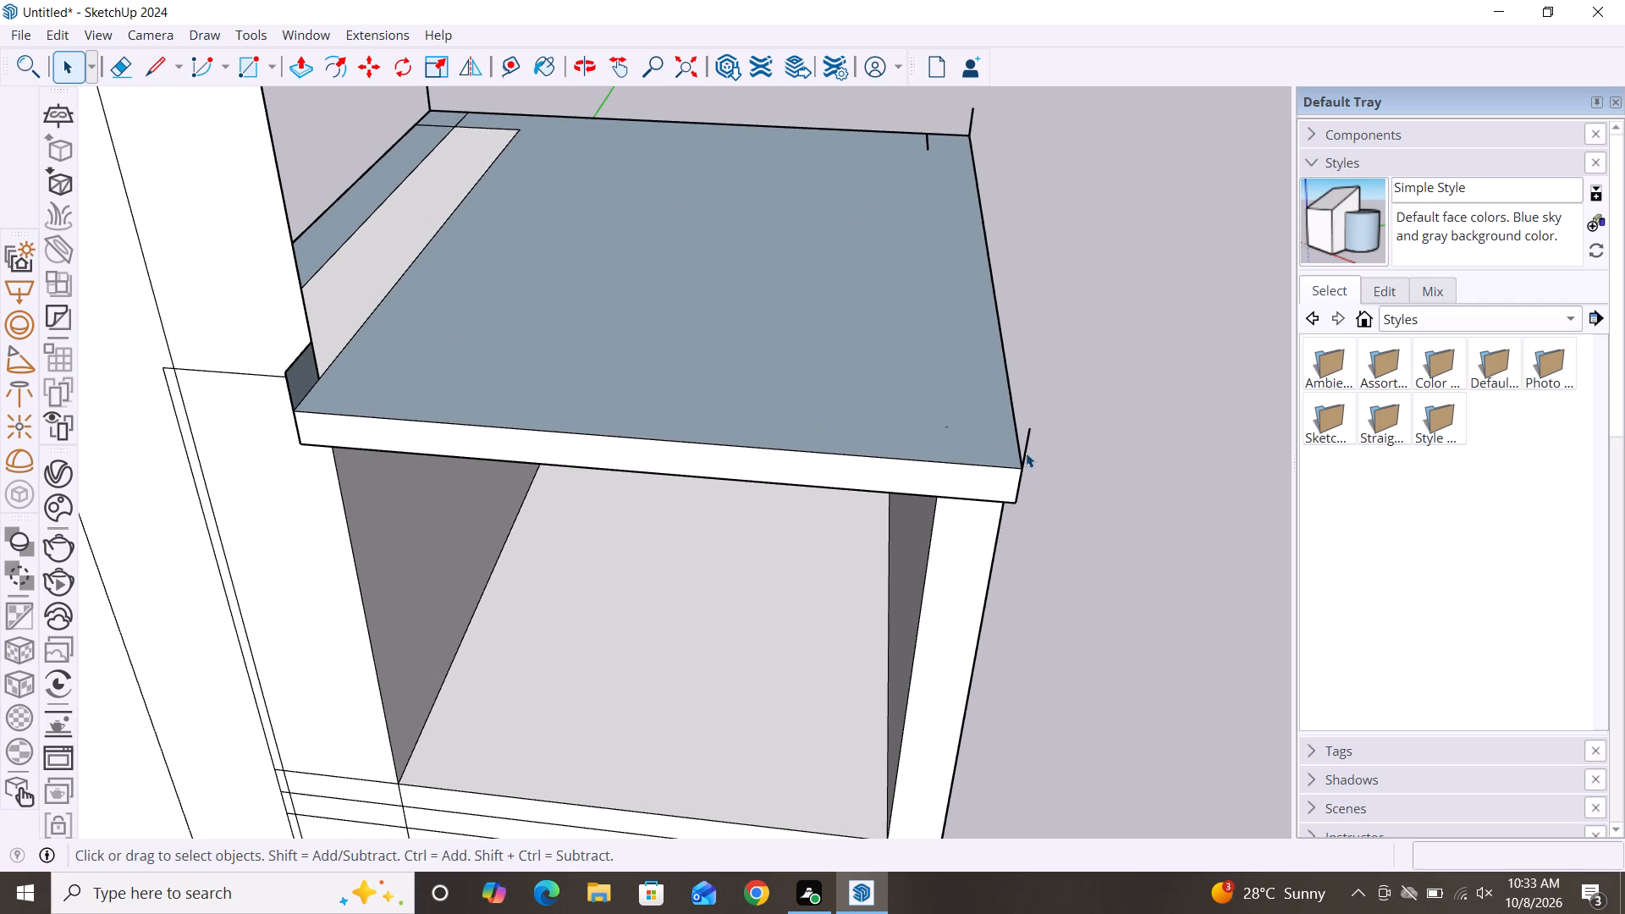
pyautogui.click(1026, 453)
pyautogui.press('Delete')
# Delete the short stray line on the roof face beside the rear outer corner.
pyautogui.scroll(-7, 1048, 492)
pyautogui.scroll(8, 979, 251)
pyautogui.click(967, 308)
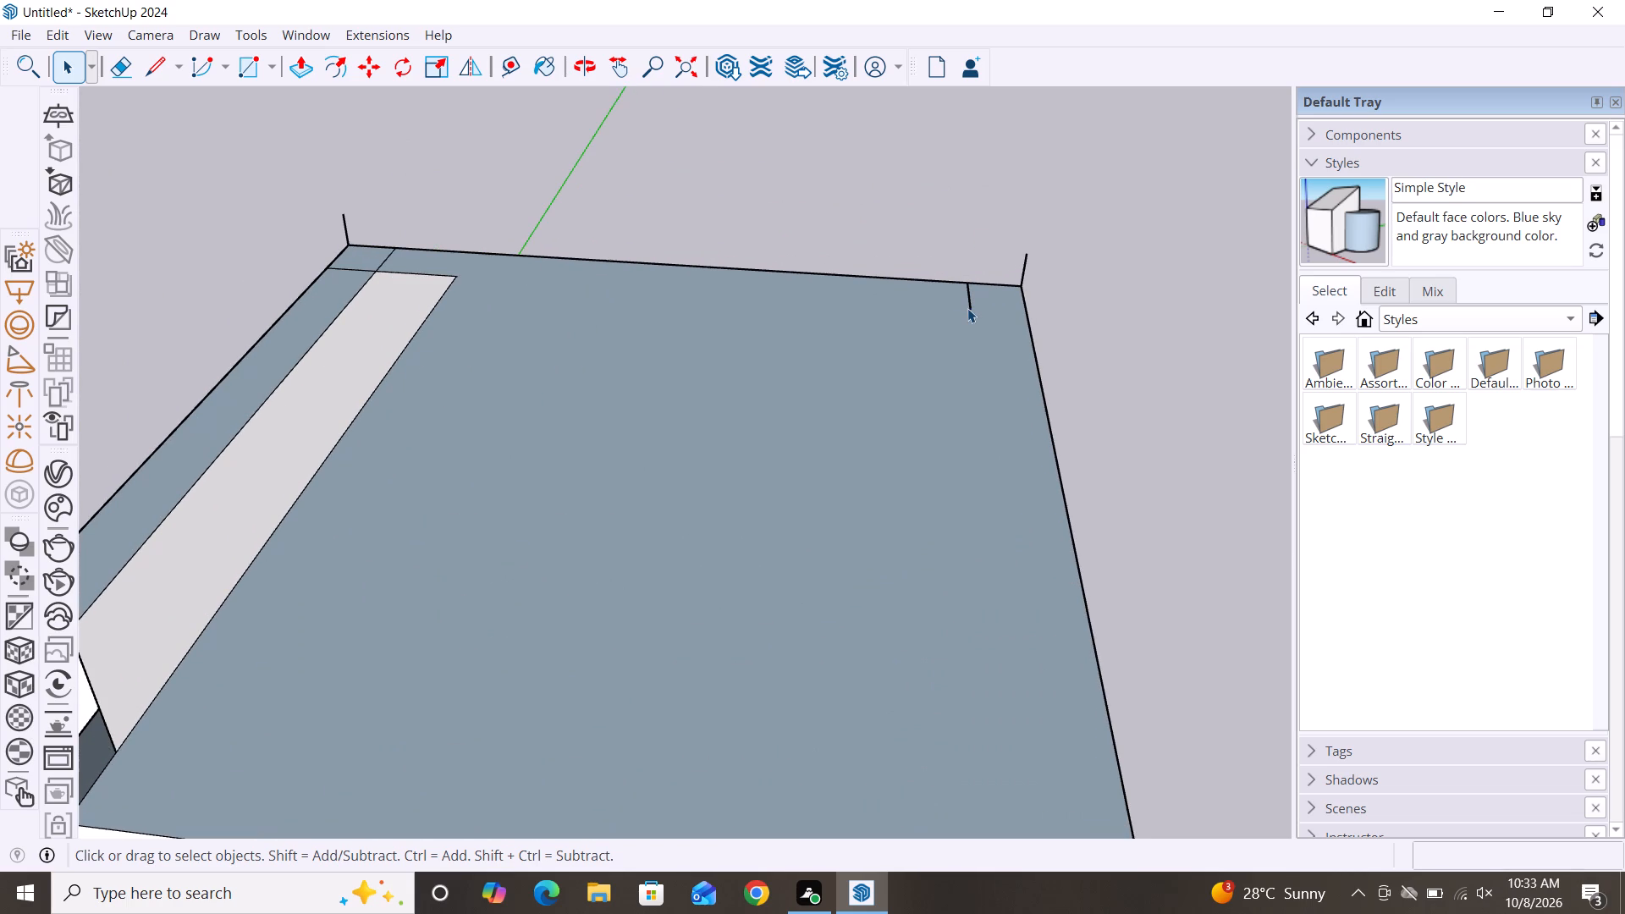
pyautogui.click(967, 304)
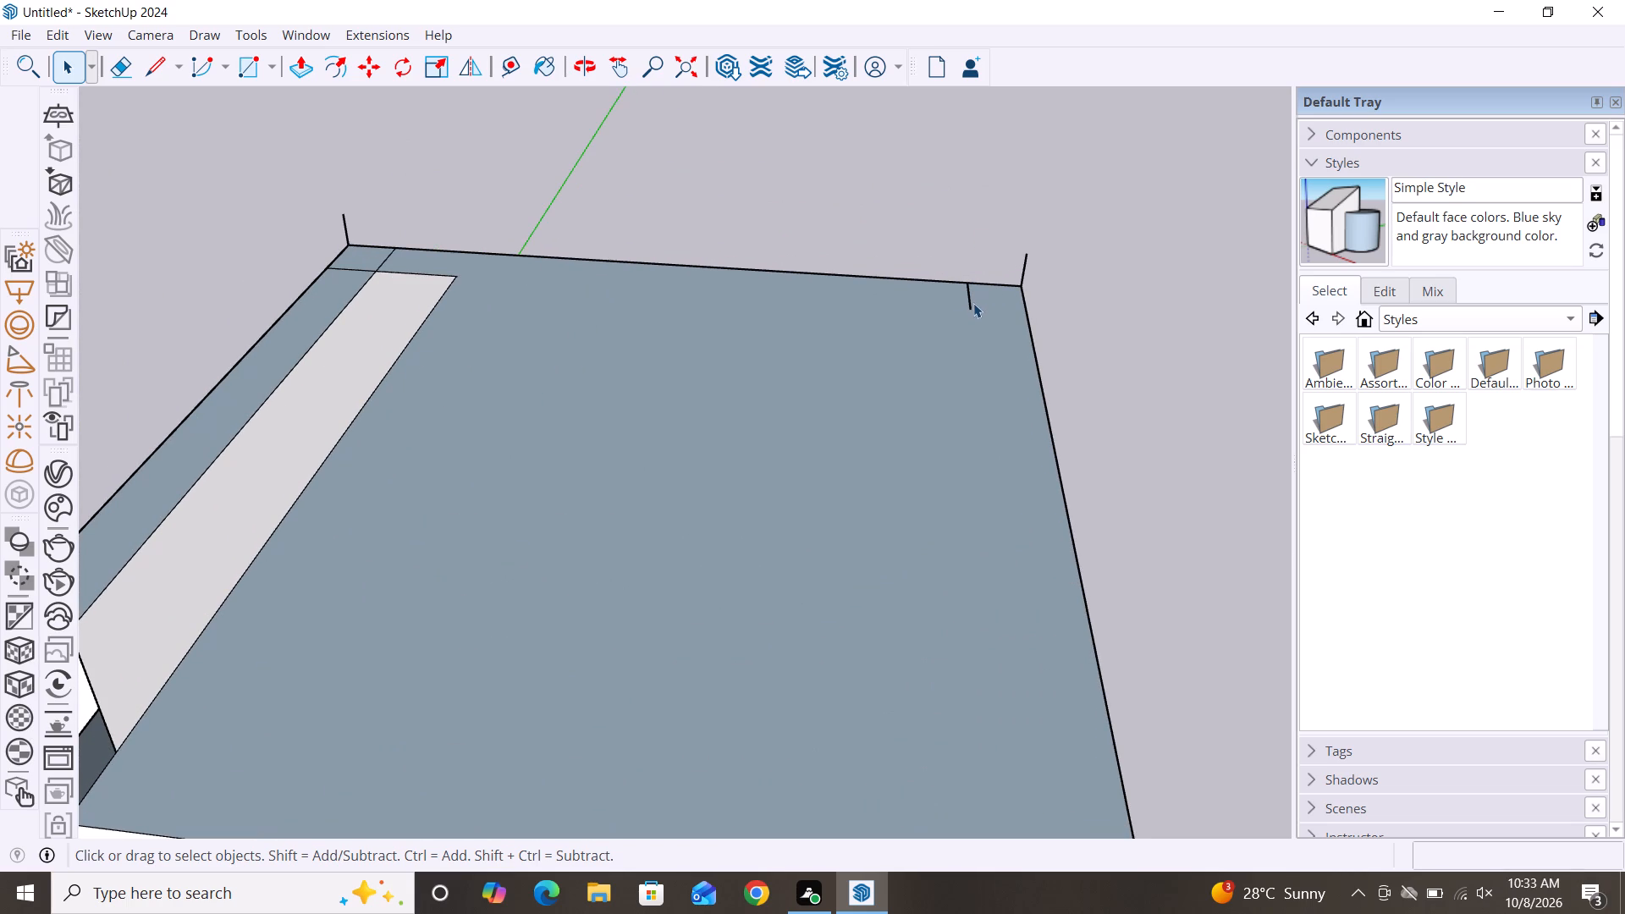
pyautogui.click(969, 311)
pyautogui.press('Delete')
pyautogui.scroll(8, 952, 238)
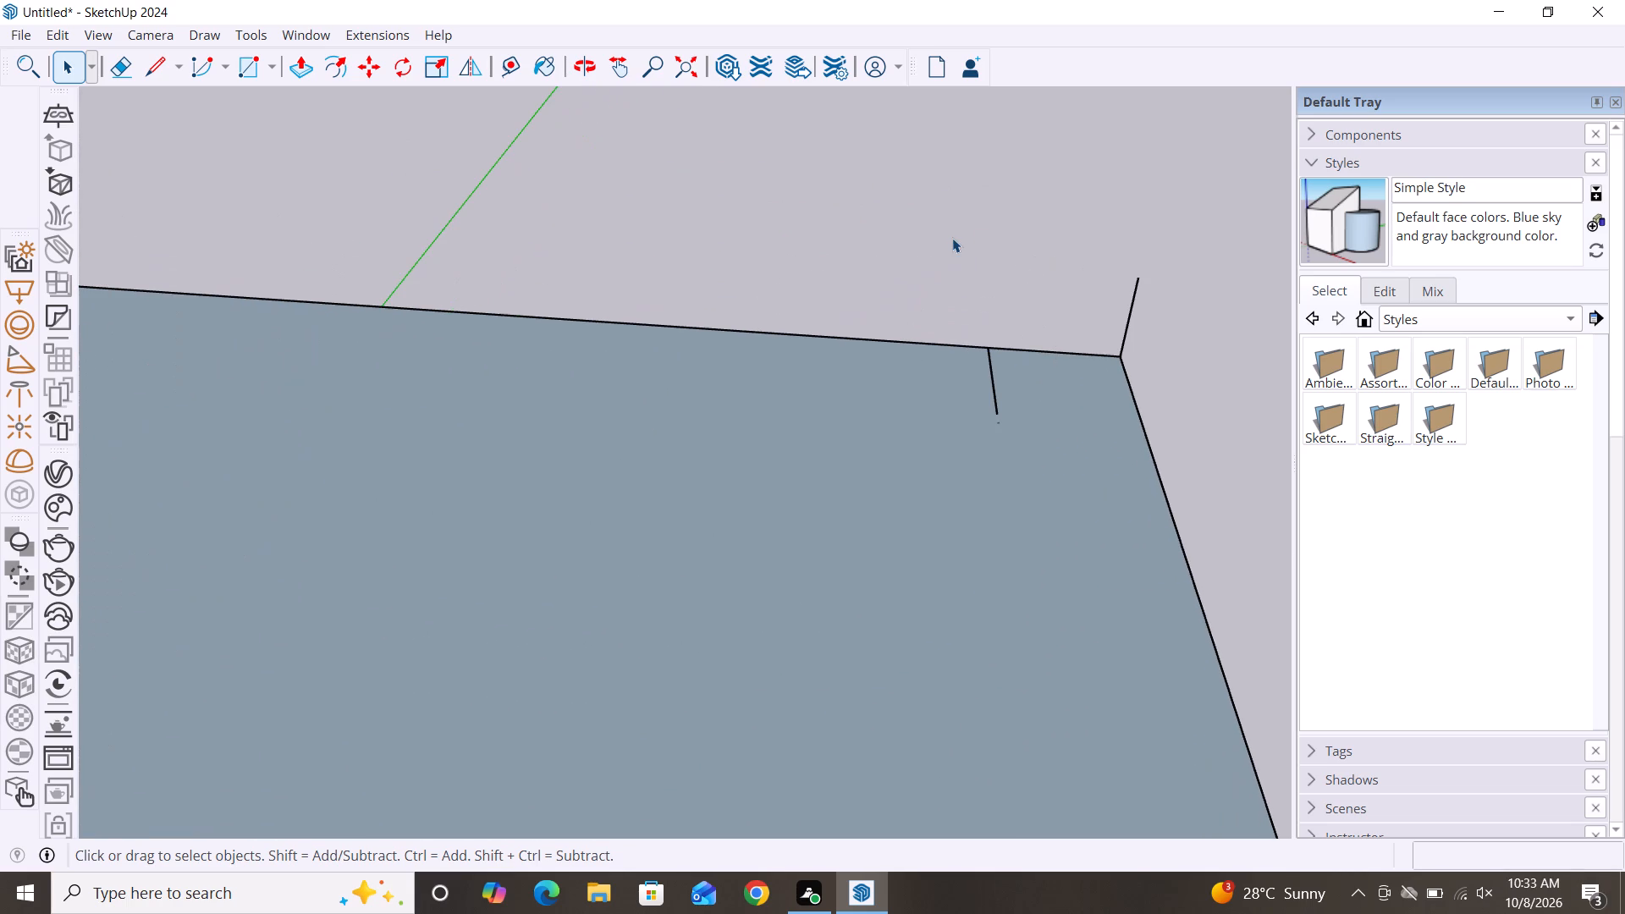
pyautogui.doubleClick(993, 385)
pyautogui.press('Delete')
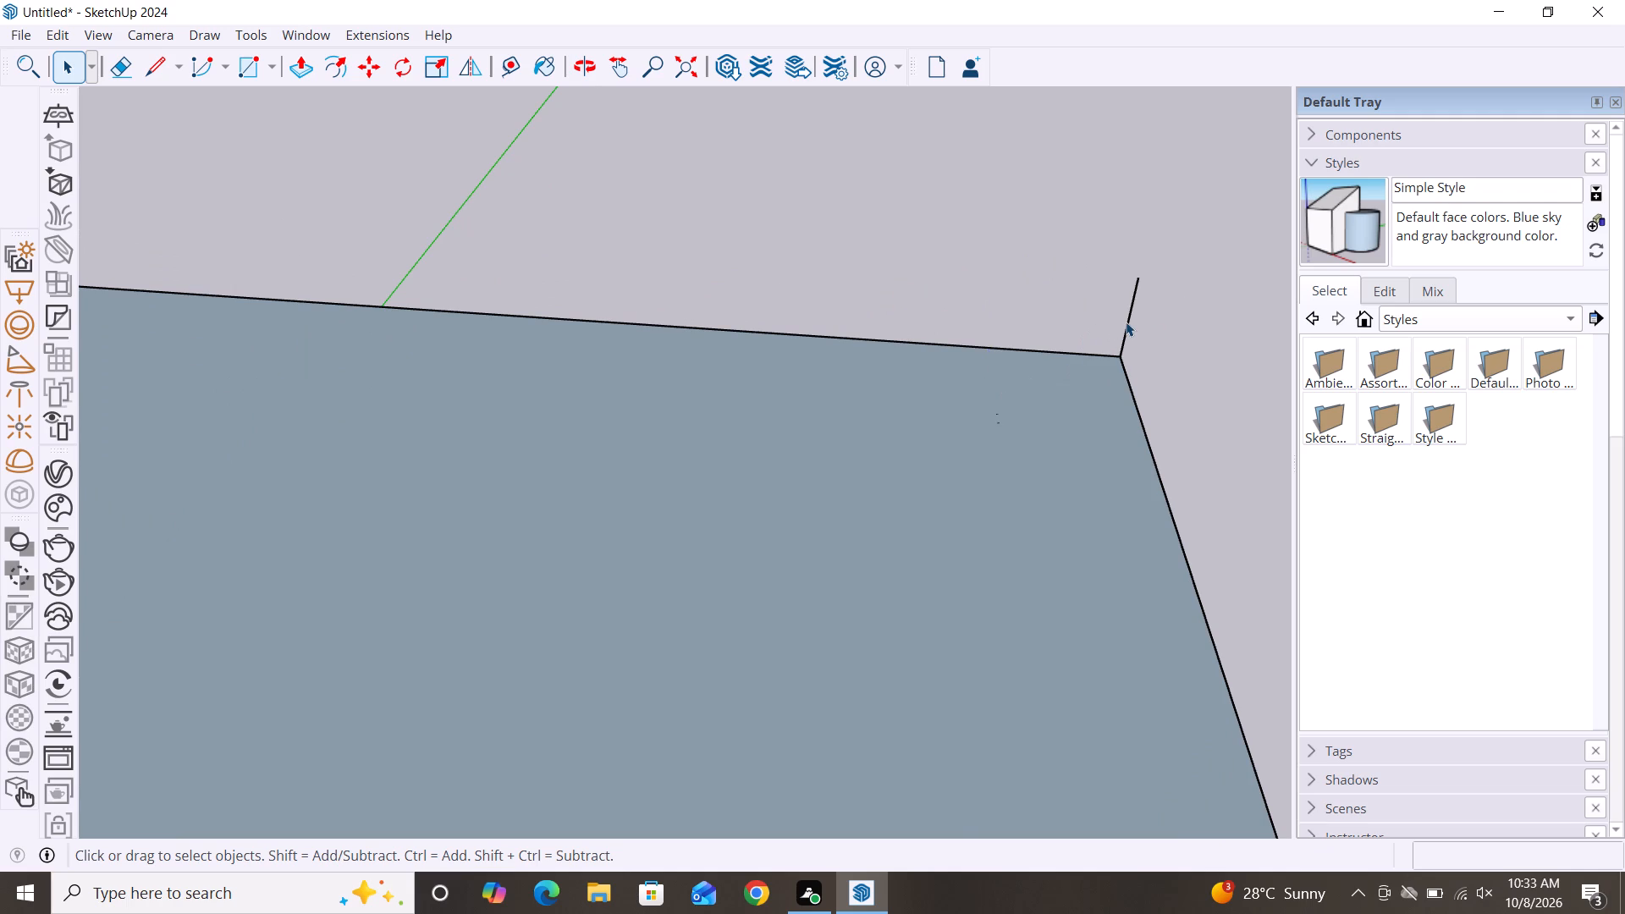
# Delete the loose upright edge at the roof's rear outer corner.
pyautogui.click(1126, 322)
pyautogui.press('Delete')
# Delete the lines framing the small square at the roof's rear inner corner, plus the loose upright edge and leftover stub there.
pyautogui.scroll(-15, 1122, 297)
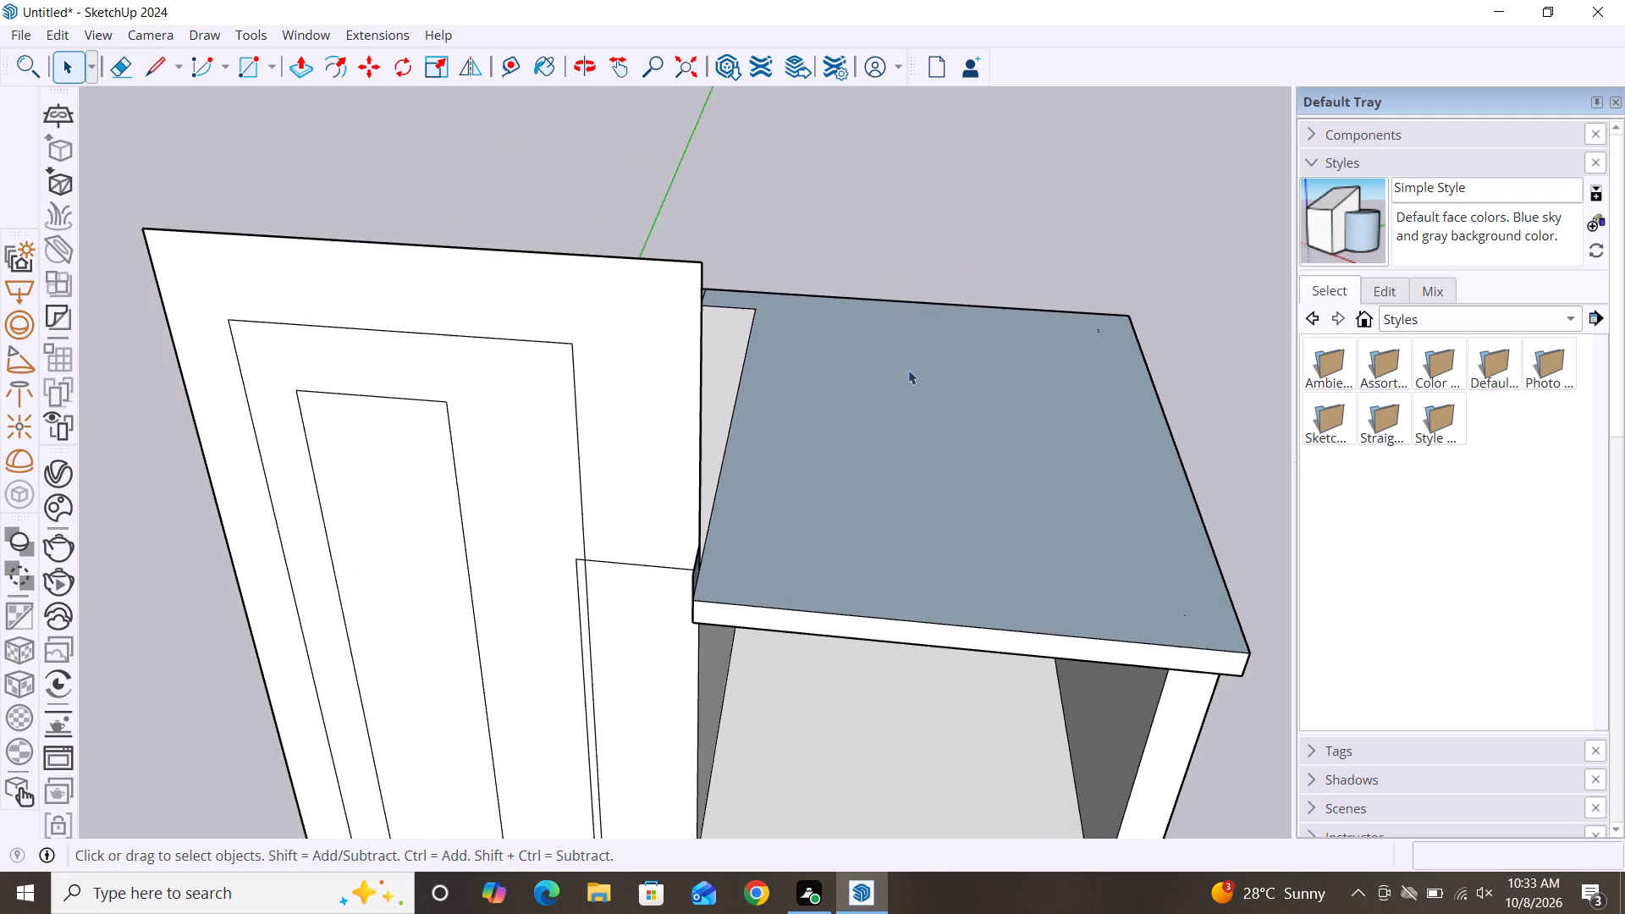
pyautogui.moveTo(724, 394); pyautogui.dragTo(640, 668, button='middle')
pyautogui.scroll(7, 702, 321)
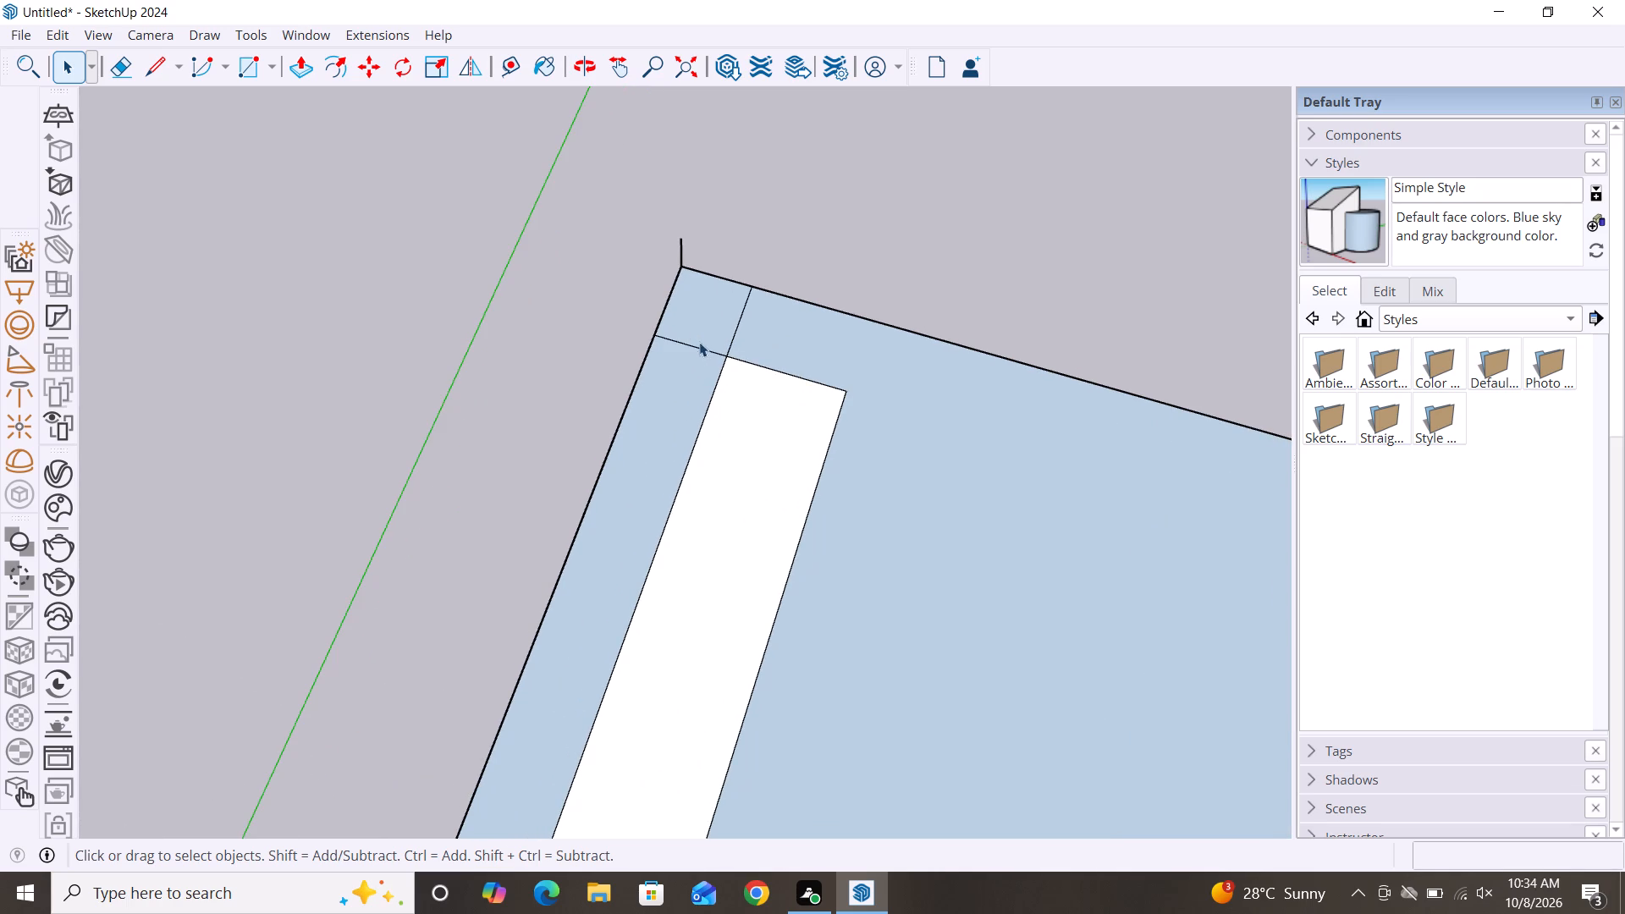
pyautogui.click(709, 353)
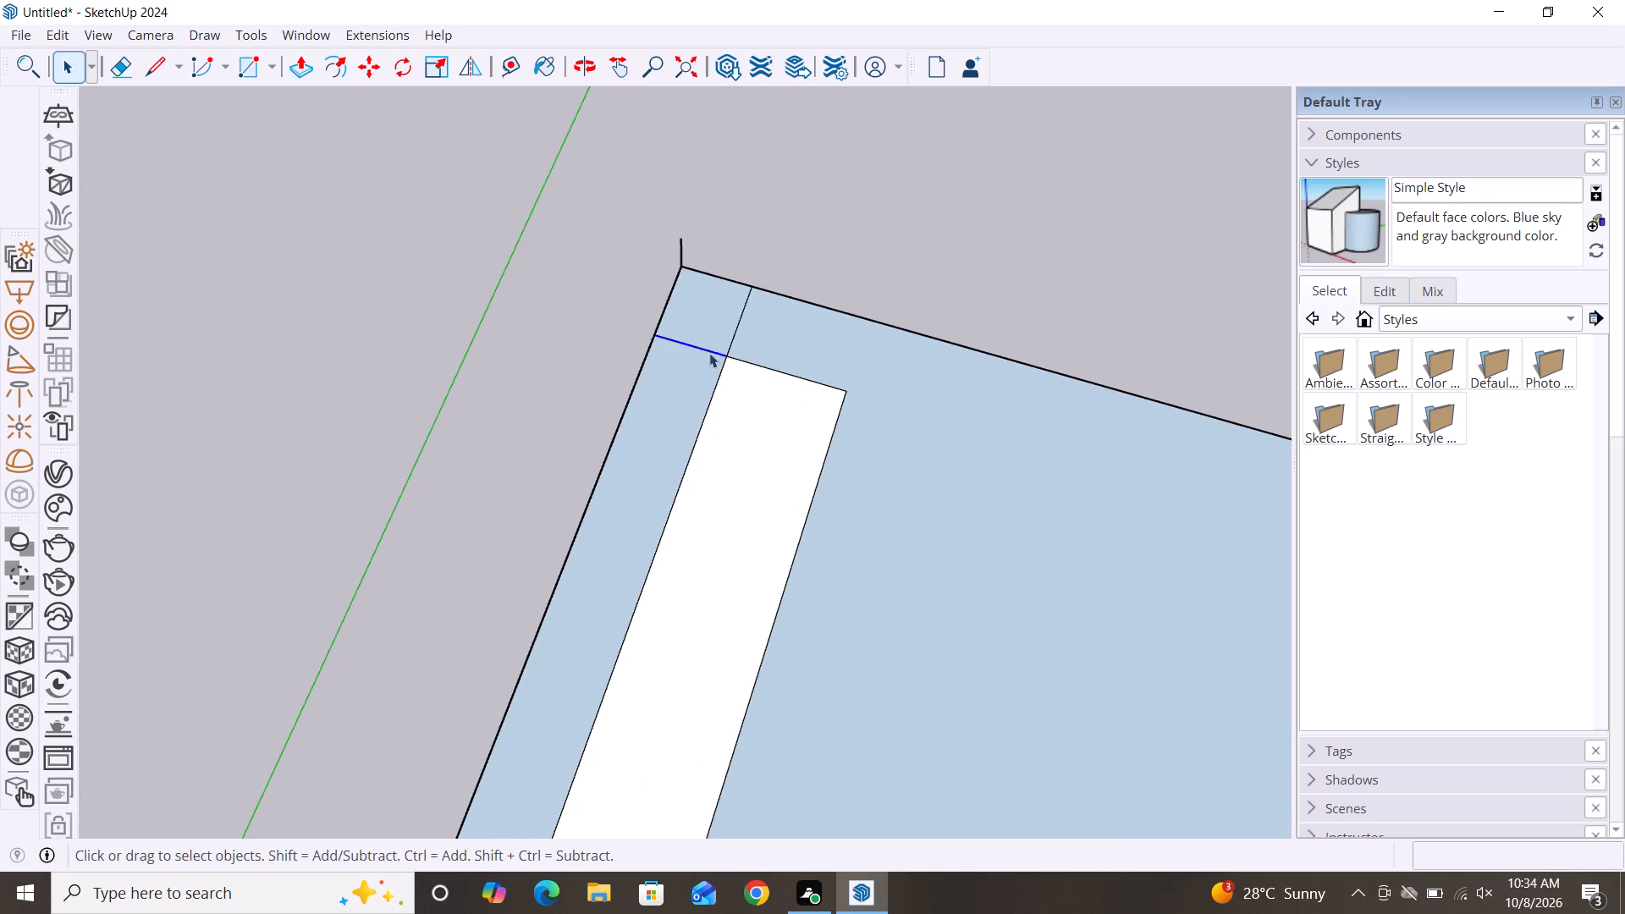
pyautogui.press('Delete')
pyautogui.click(741, 316)
pyautogui.press('Delete')
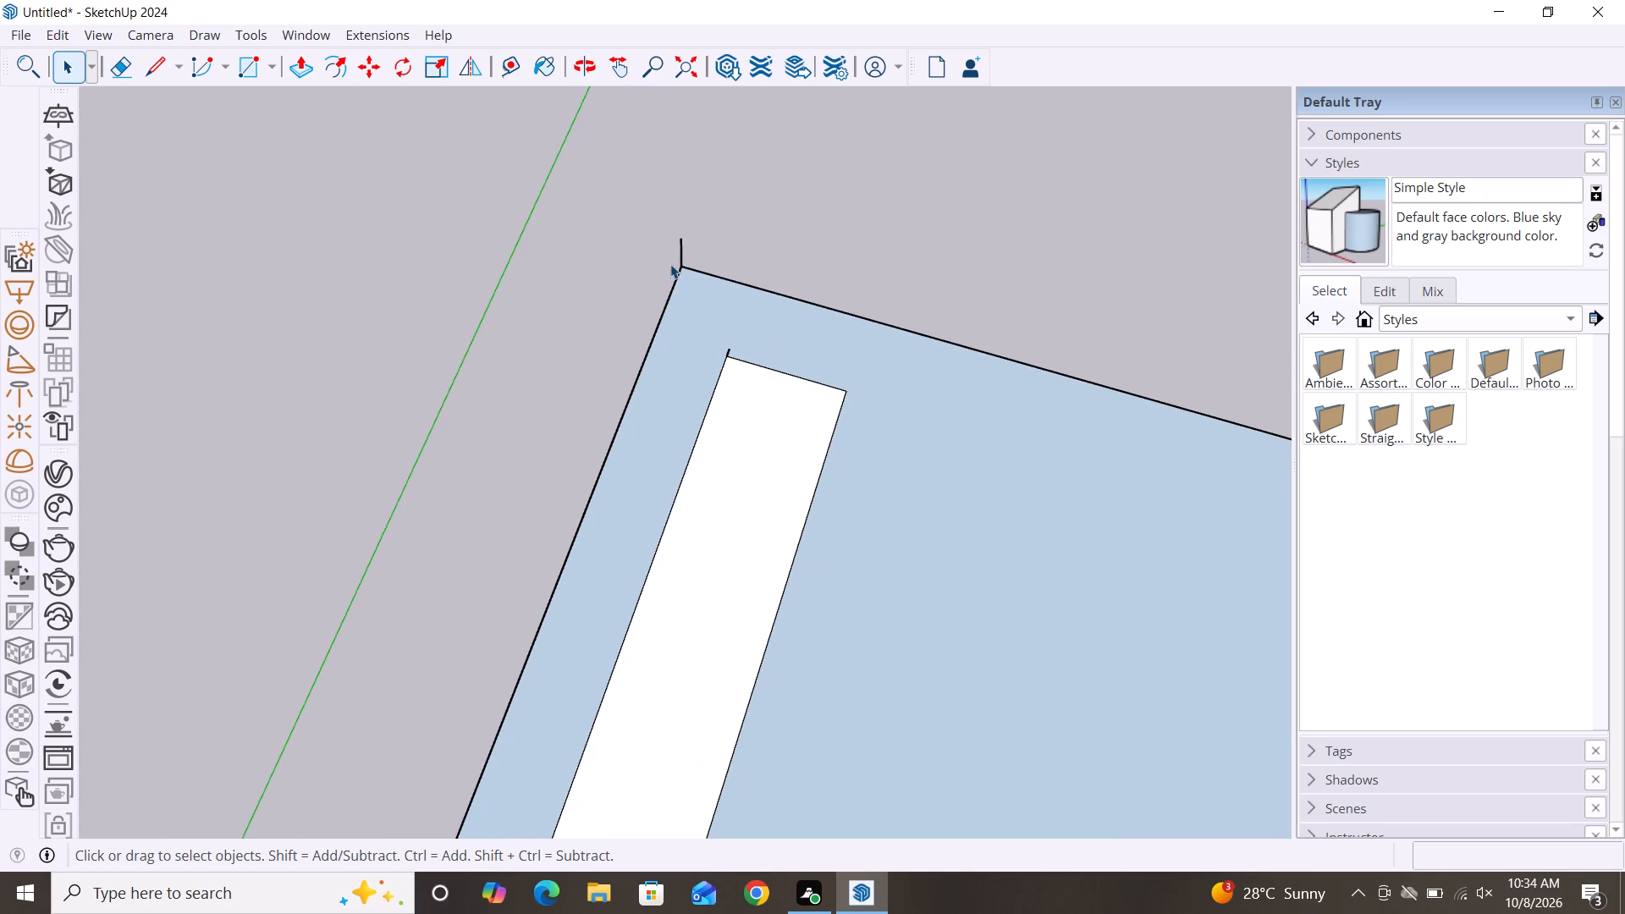
pyautogui.click(684, 258)
pyautogui.press('Delete')
pyautogui.scroll(-4, 746, 194)
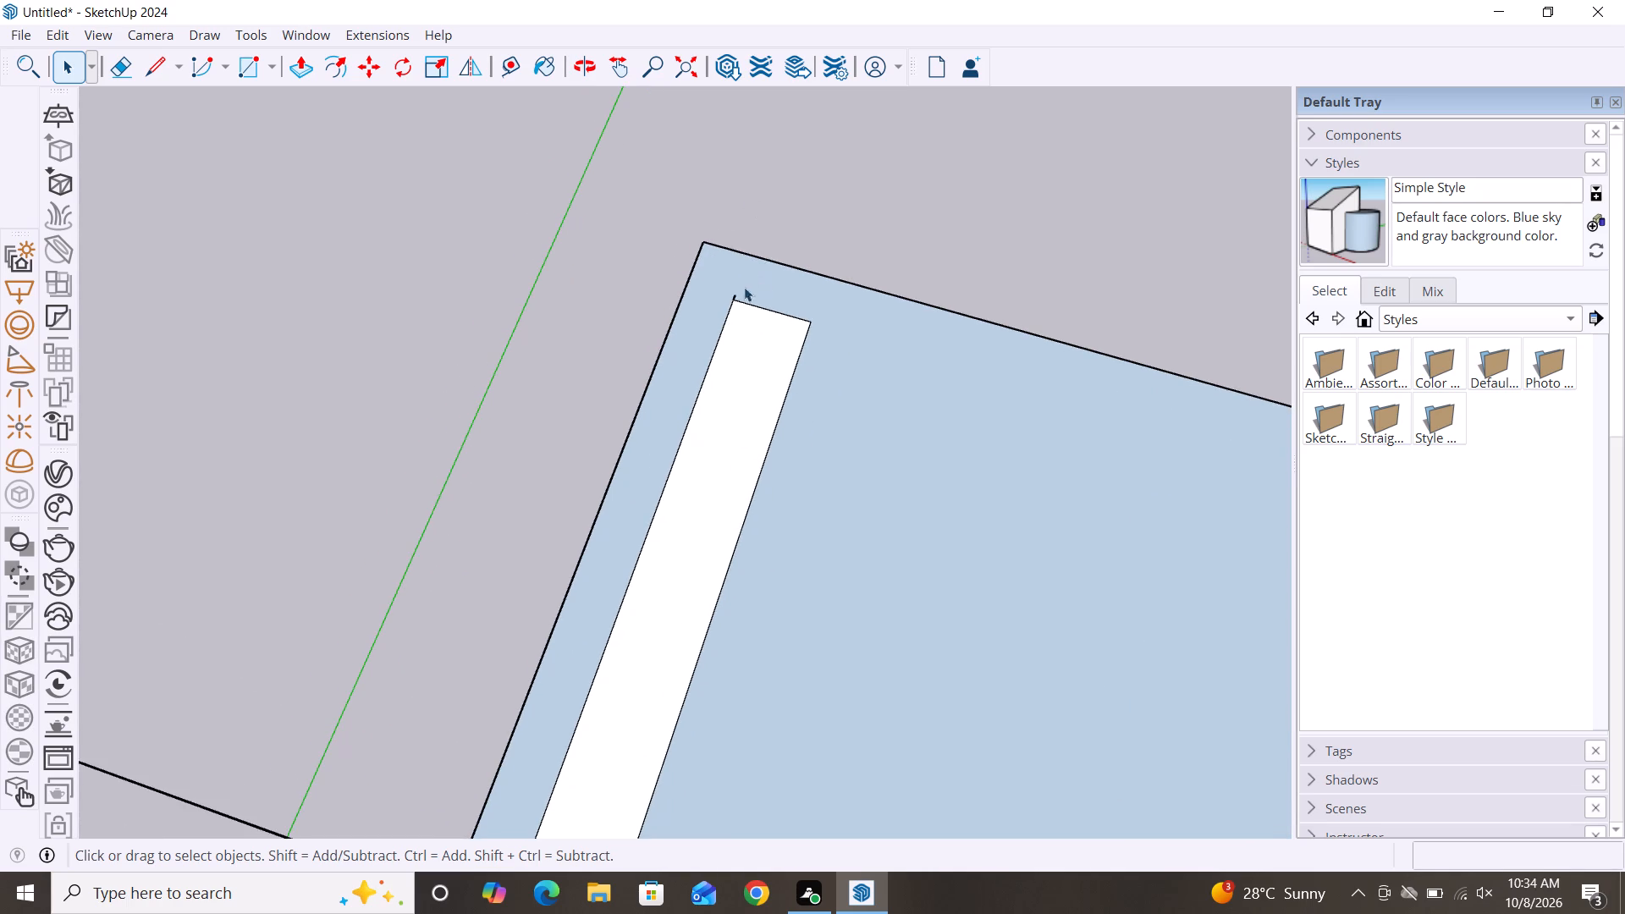
pyautogui.scroll(8, 727, 303)
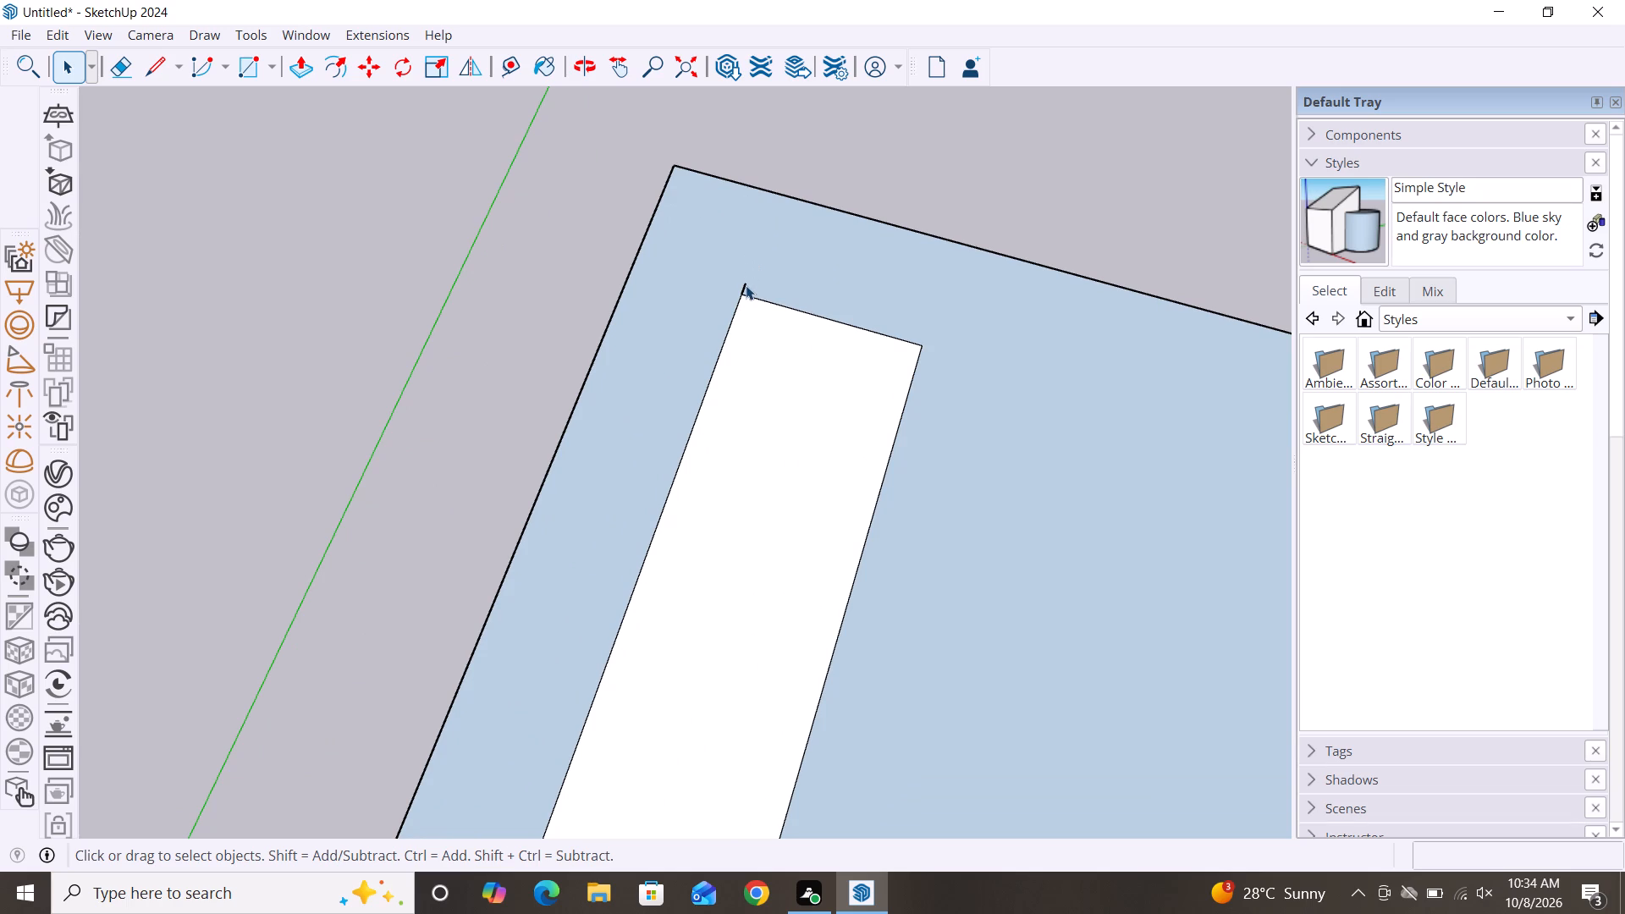
pyautogui.click(746, 285)
pyautogui.press('Delete')
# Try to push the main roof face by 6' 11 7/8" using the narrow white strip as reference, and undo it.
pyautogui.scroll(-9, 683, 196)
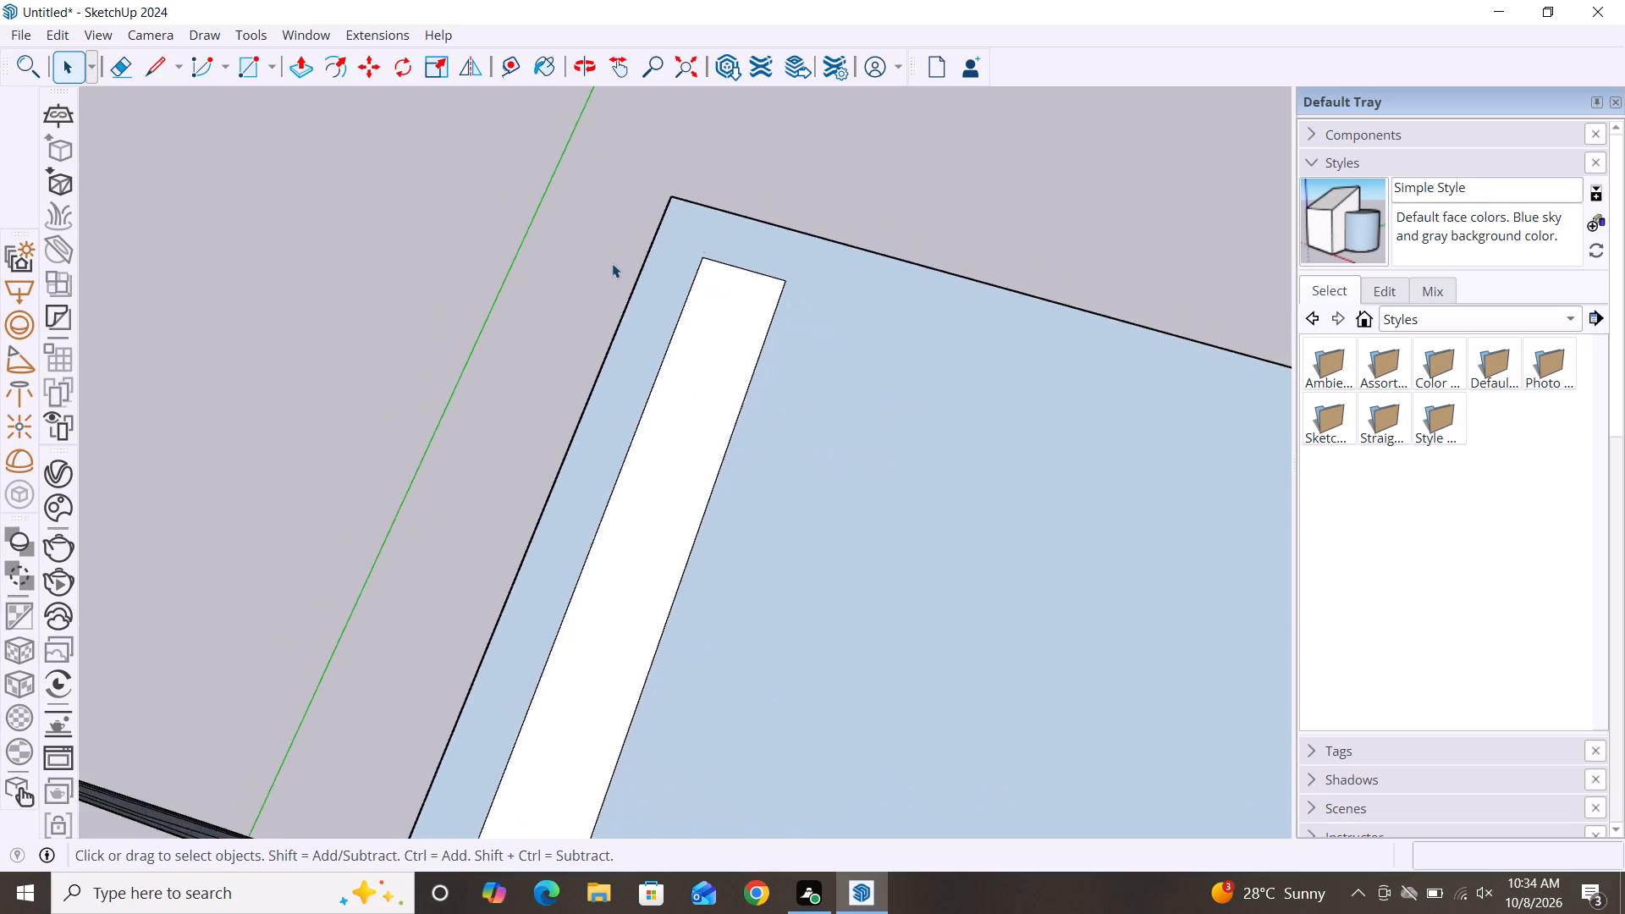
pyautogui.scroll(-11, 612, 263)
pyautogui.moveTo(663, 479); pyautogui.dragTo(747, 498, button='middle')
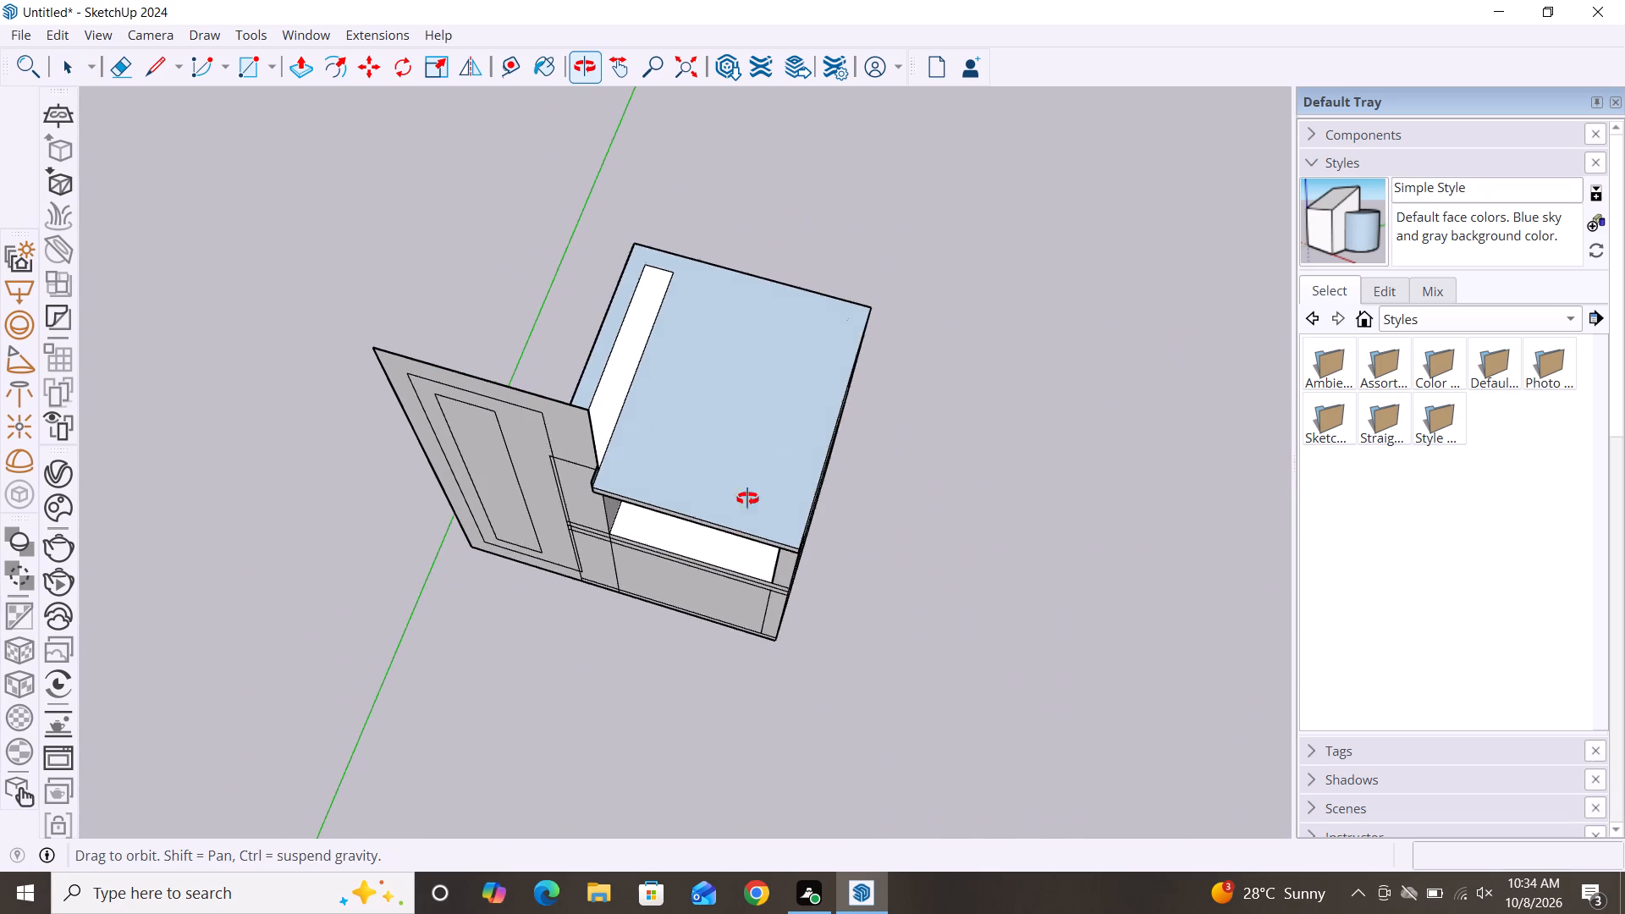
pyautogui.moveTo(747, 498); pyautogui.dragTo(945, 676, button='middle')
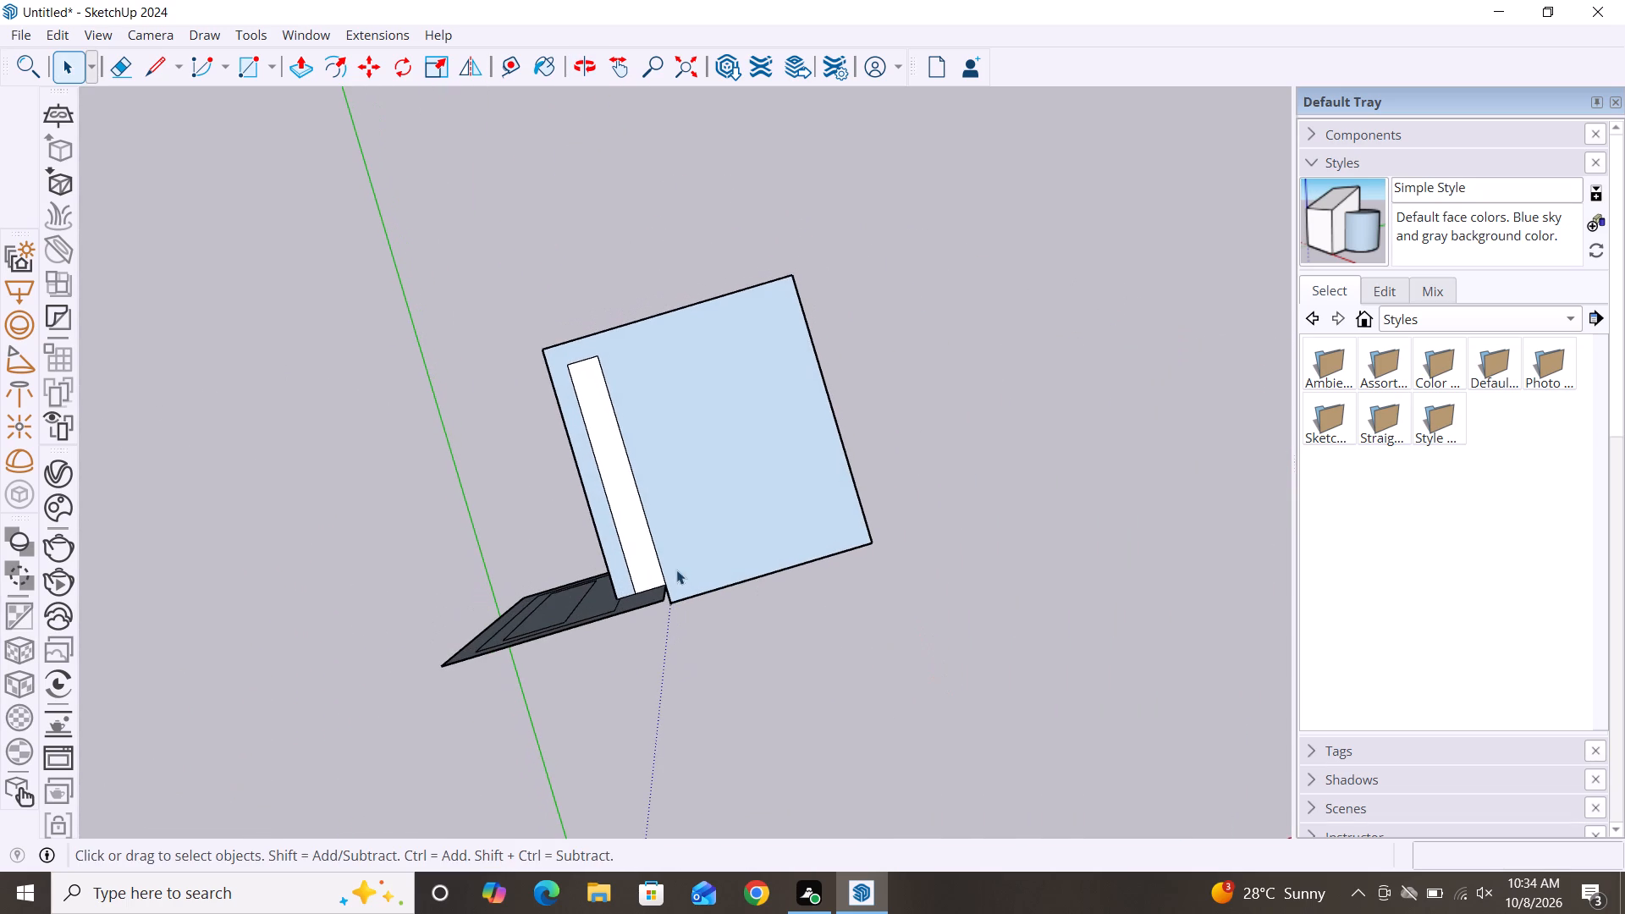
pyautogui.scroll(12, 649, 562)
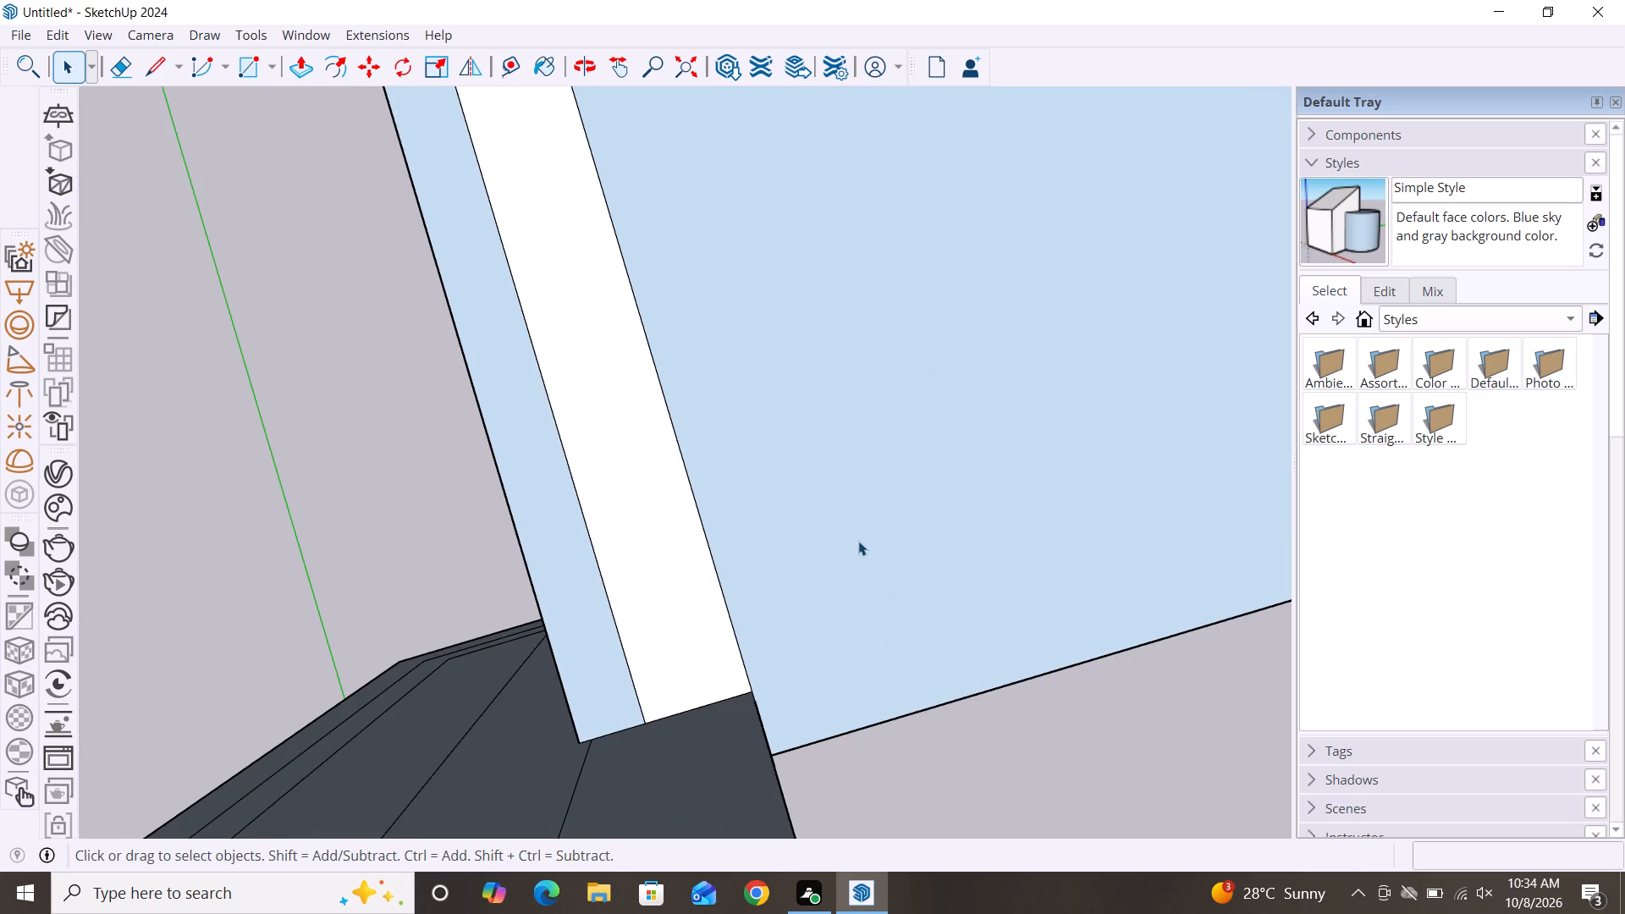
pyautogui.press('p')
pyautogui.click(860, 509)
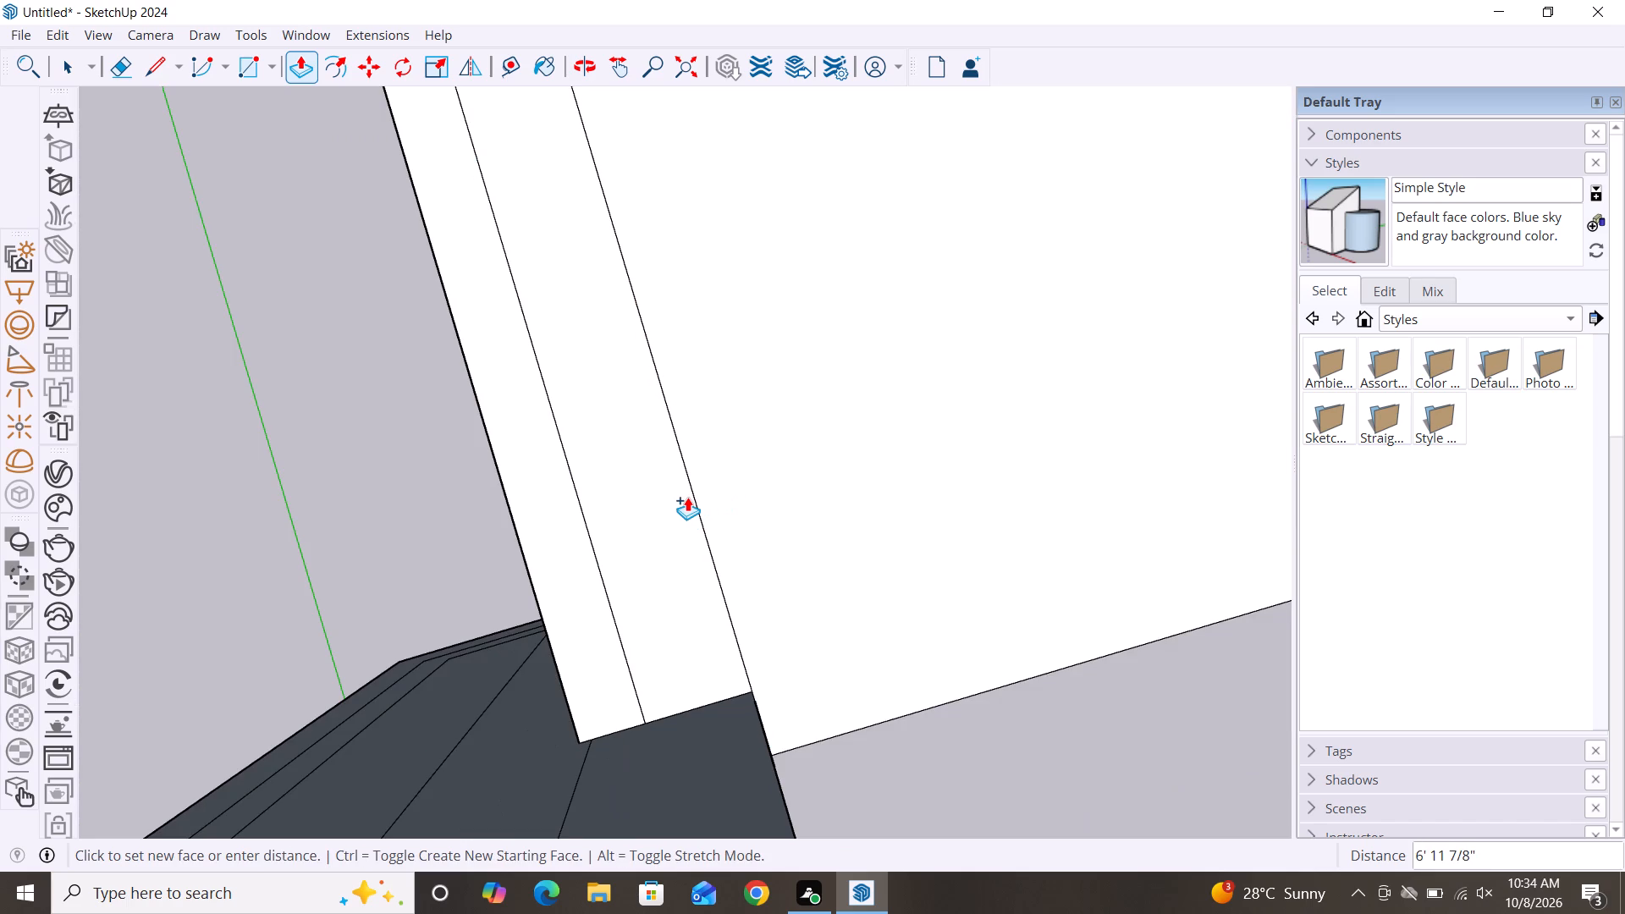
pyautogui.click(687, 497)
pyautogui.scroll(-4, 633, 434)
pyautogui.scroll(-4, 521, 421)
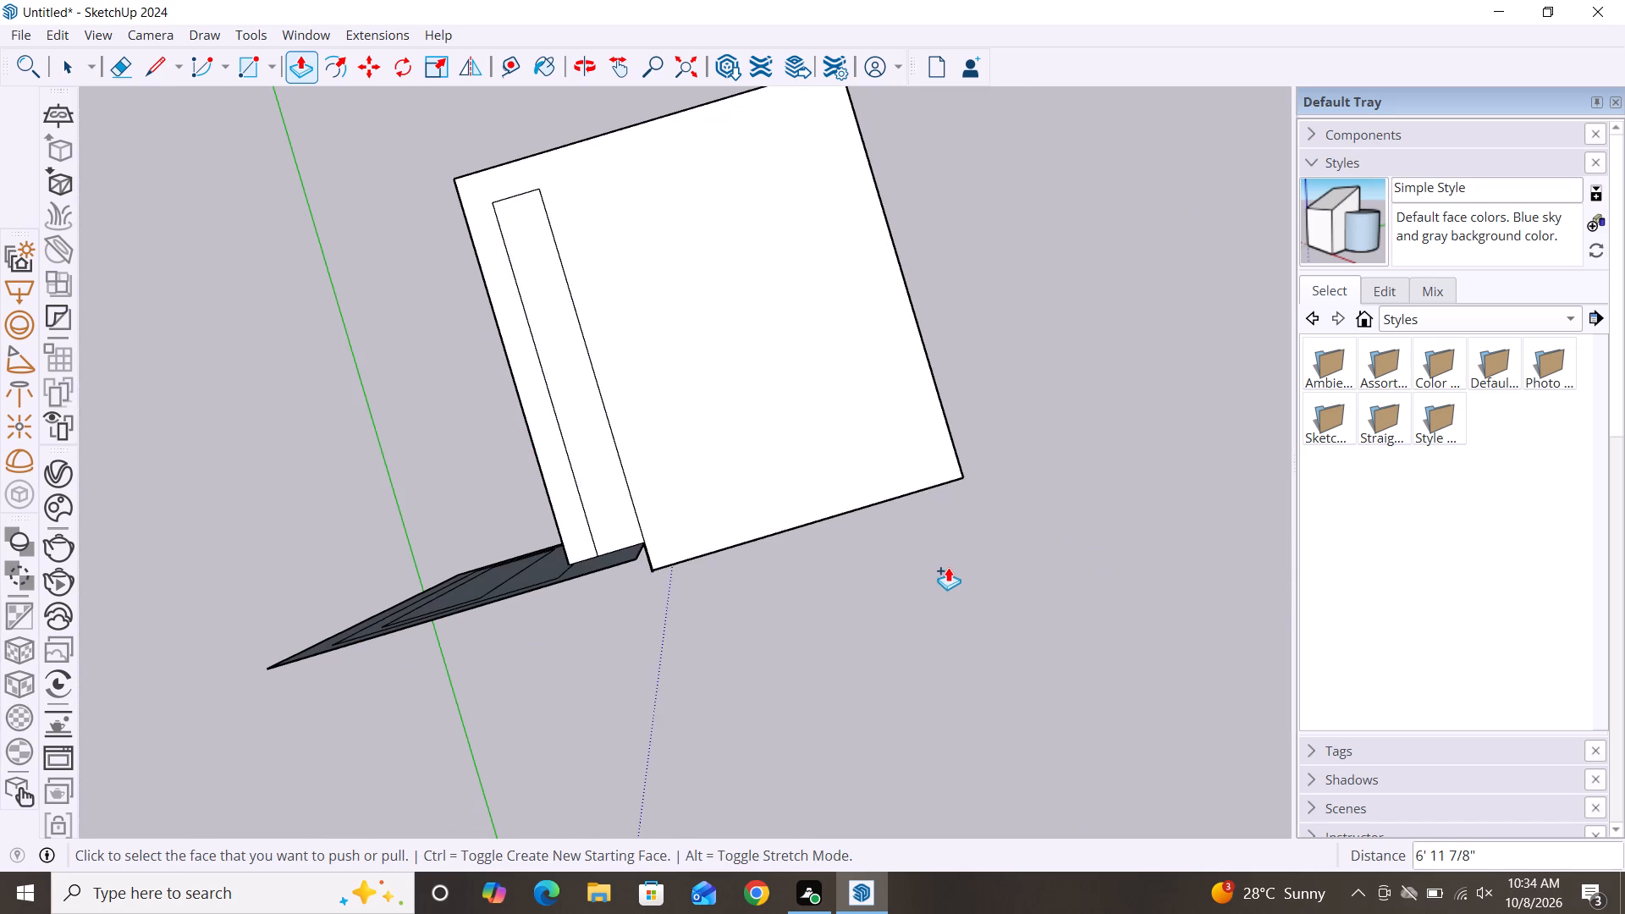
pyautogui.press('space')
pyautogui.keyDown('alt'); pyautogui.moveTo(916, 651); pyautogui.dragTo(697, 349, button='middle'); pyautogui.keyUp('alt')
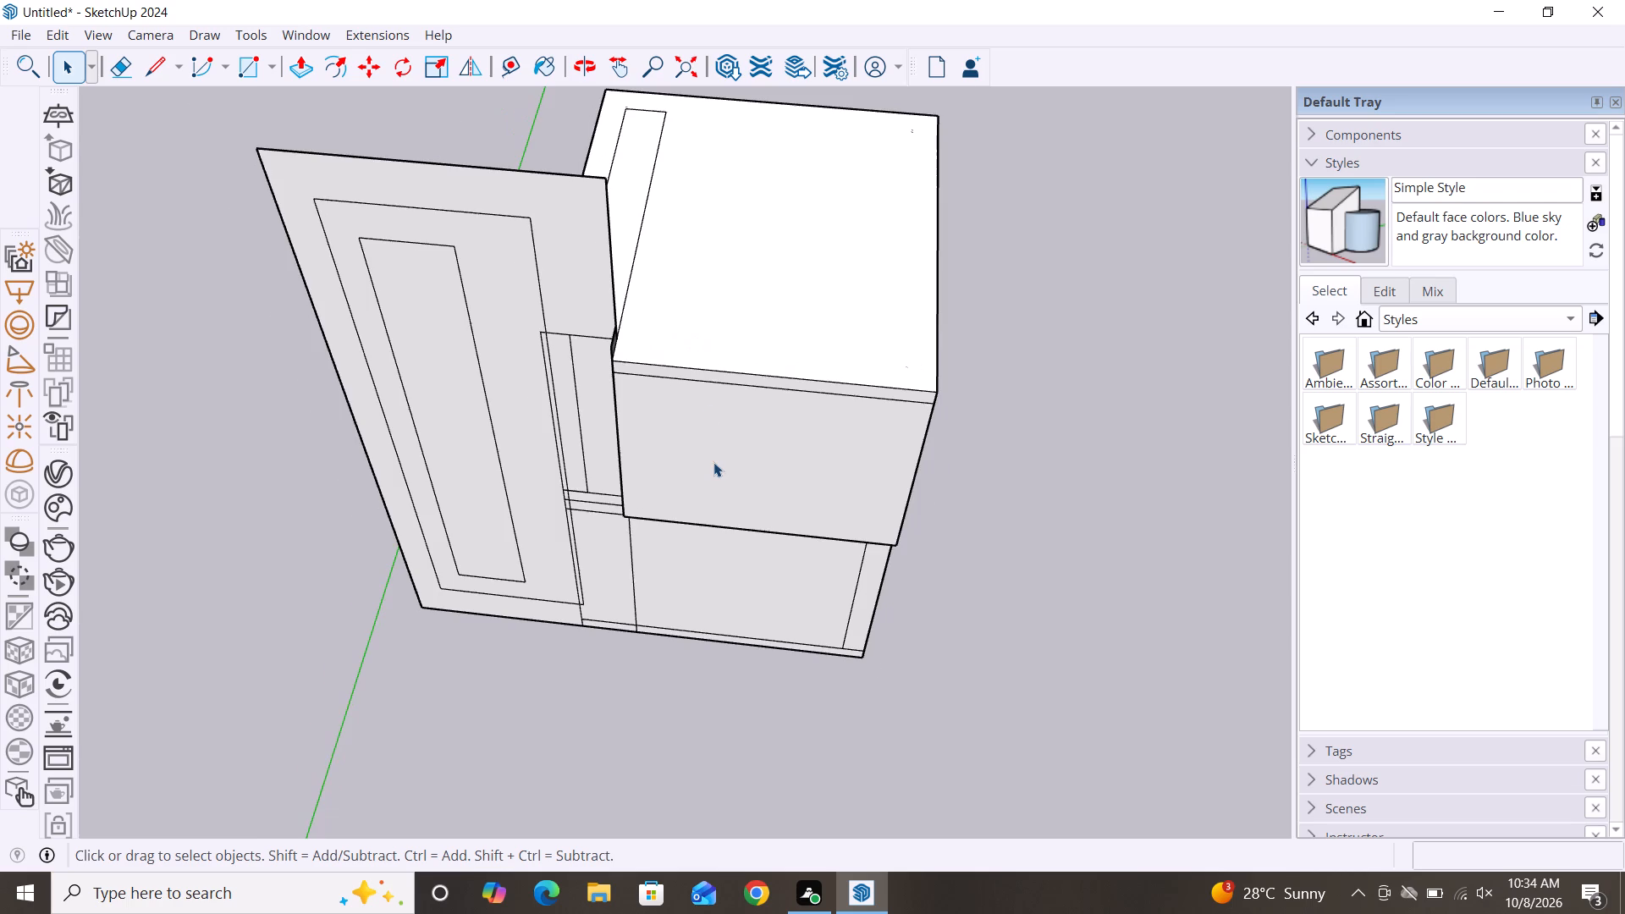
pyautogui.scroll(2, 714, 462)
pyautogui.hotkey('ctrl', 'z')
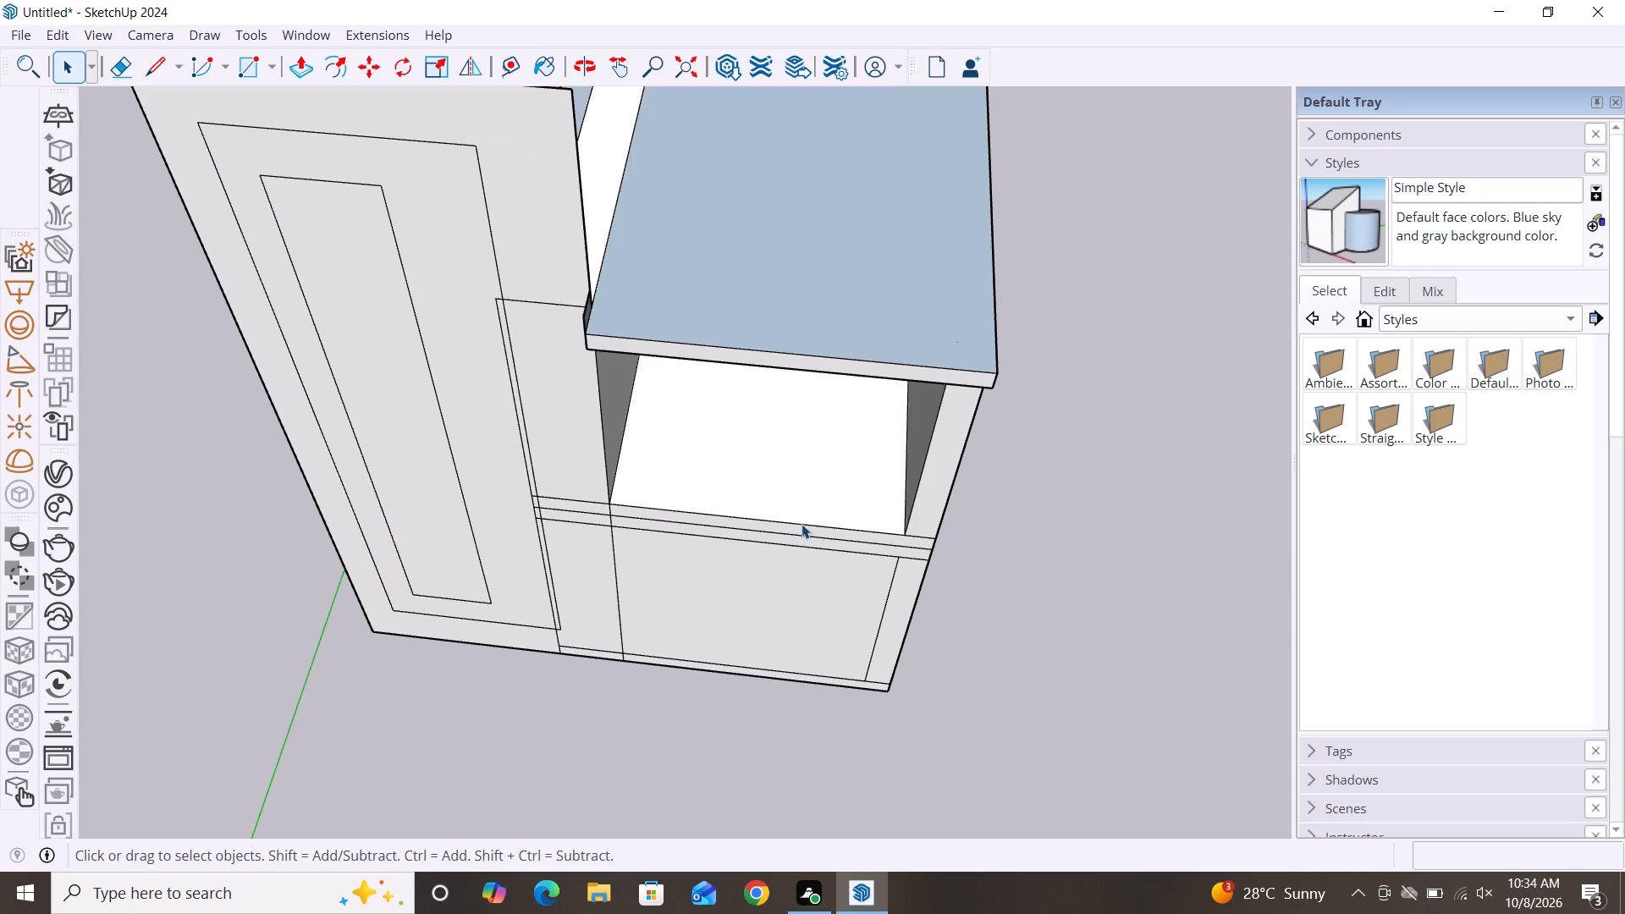
# Delete the two long edges and the short rear edge outlining the narrow white strip on the roof.
pyautogui.scroll(-2, 790, 520)
pyautogui.moveTo(768, 587); pyautogui.dragTo(913, 606, button='middle')
pyautogui.moveTo(789, 528); pyautogui.dragTo(816, 681, button='middle')
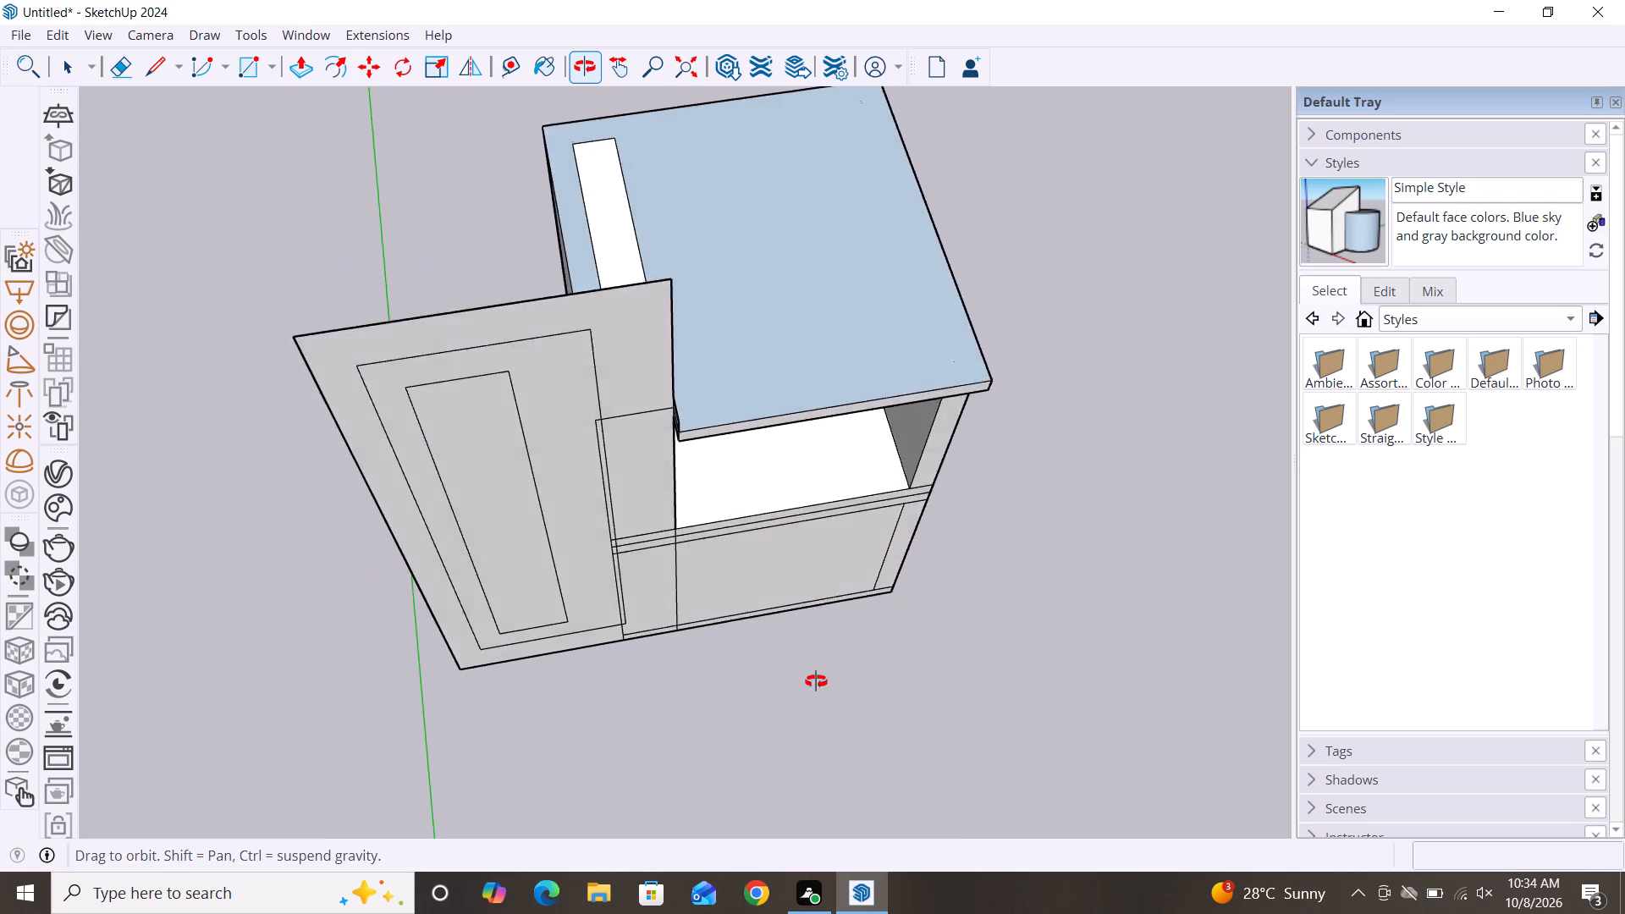
pyautogui.moveTo(816, 681); pyautogui.dragTo(818, 712, button='middle')
pyautogui.scroll(3, 629, 426)
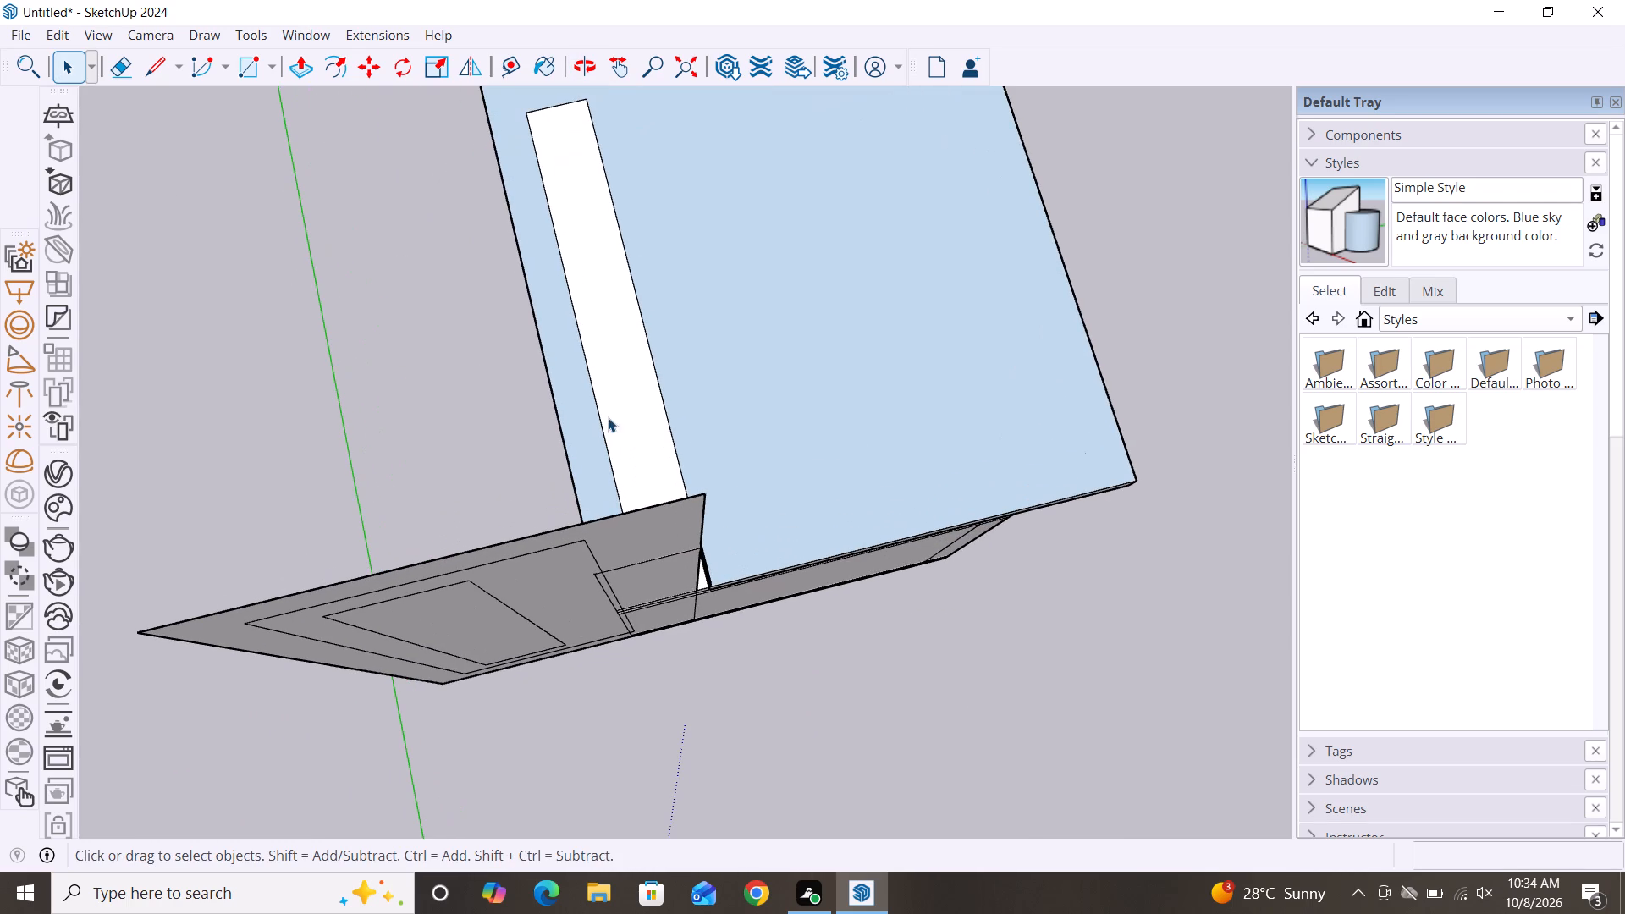
pyautogui.click(614, 473)
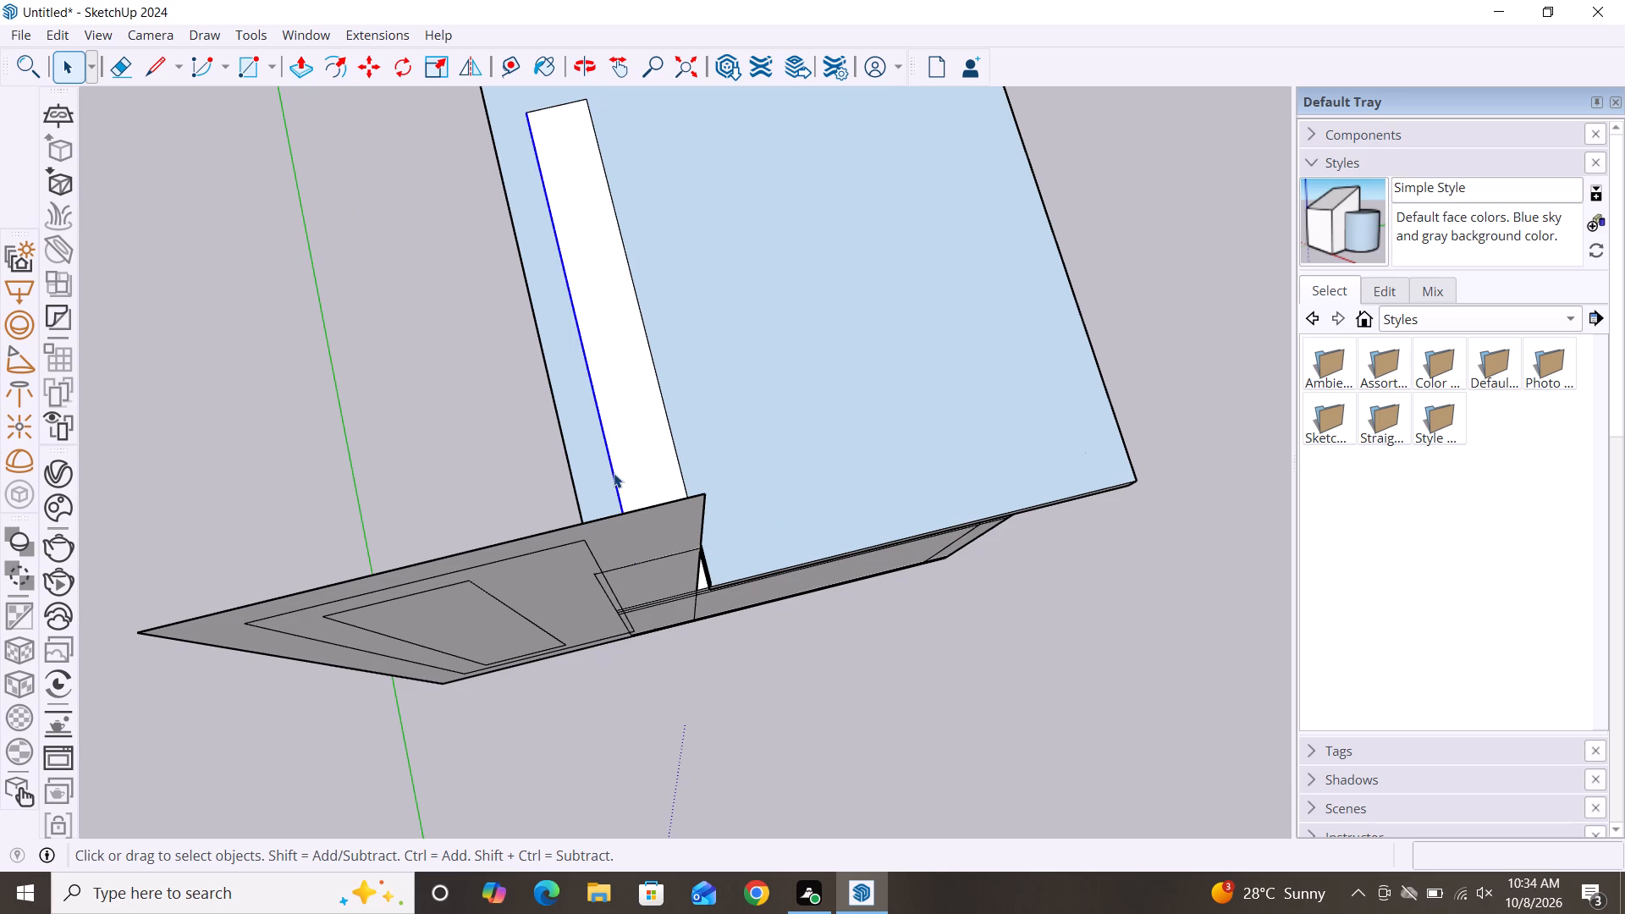
pyautogui.press('Delete')
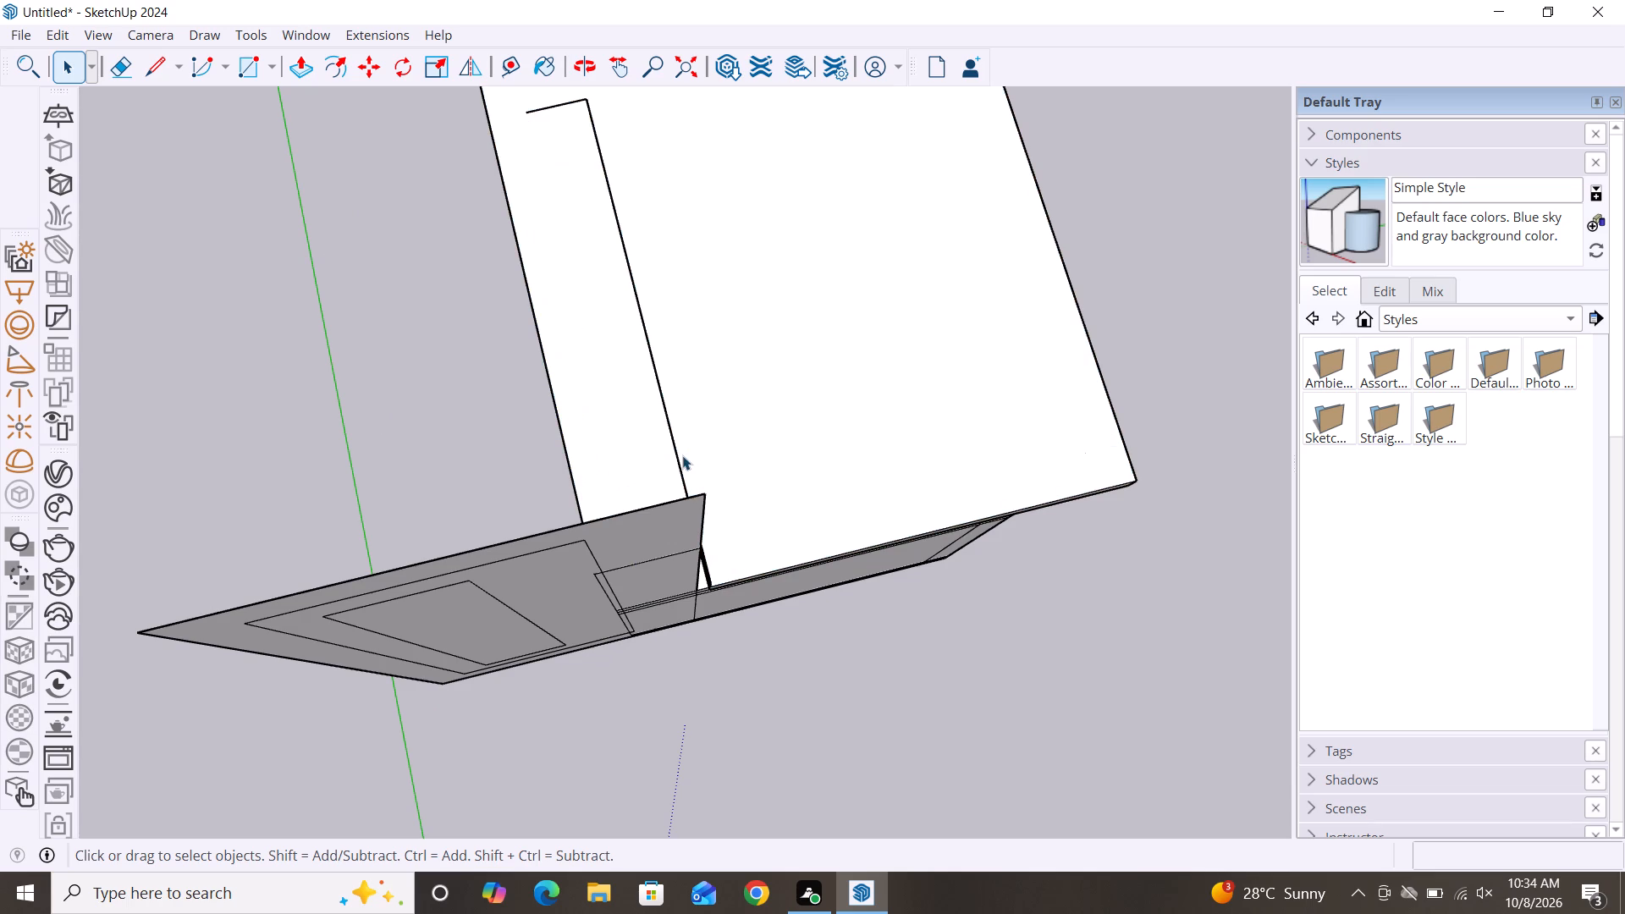
pyautogui.click(678, 460)
pyautogui.press('Delete')
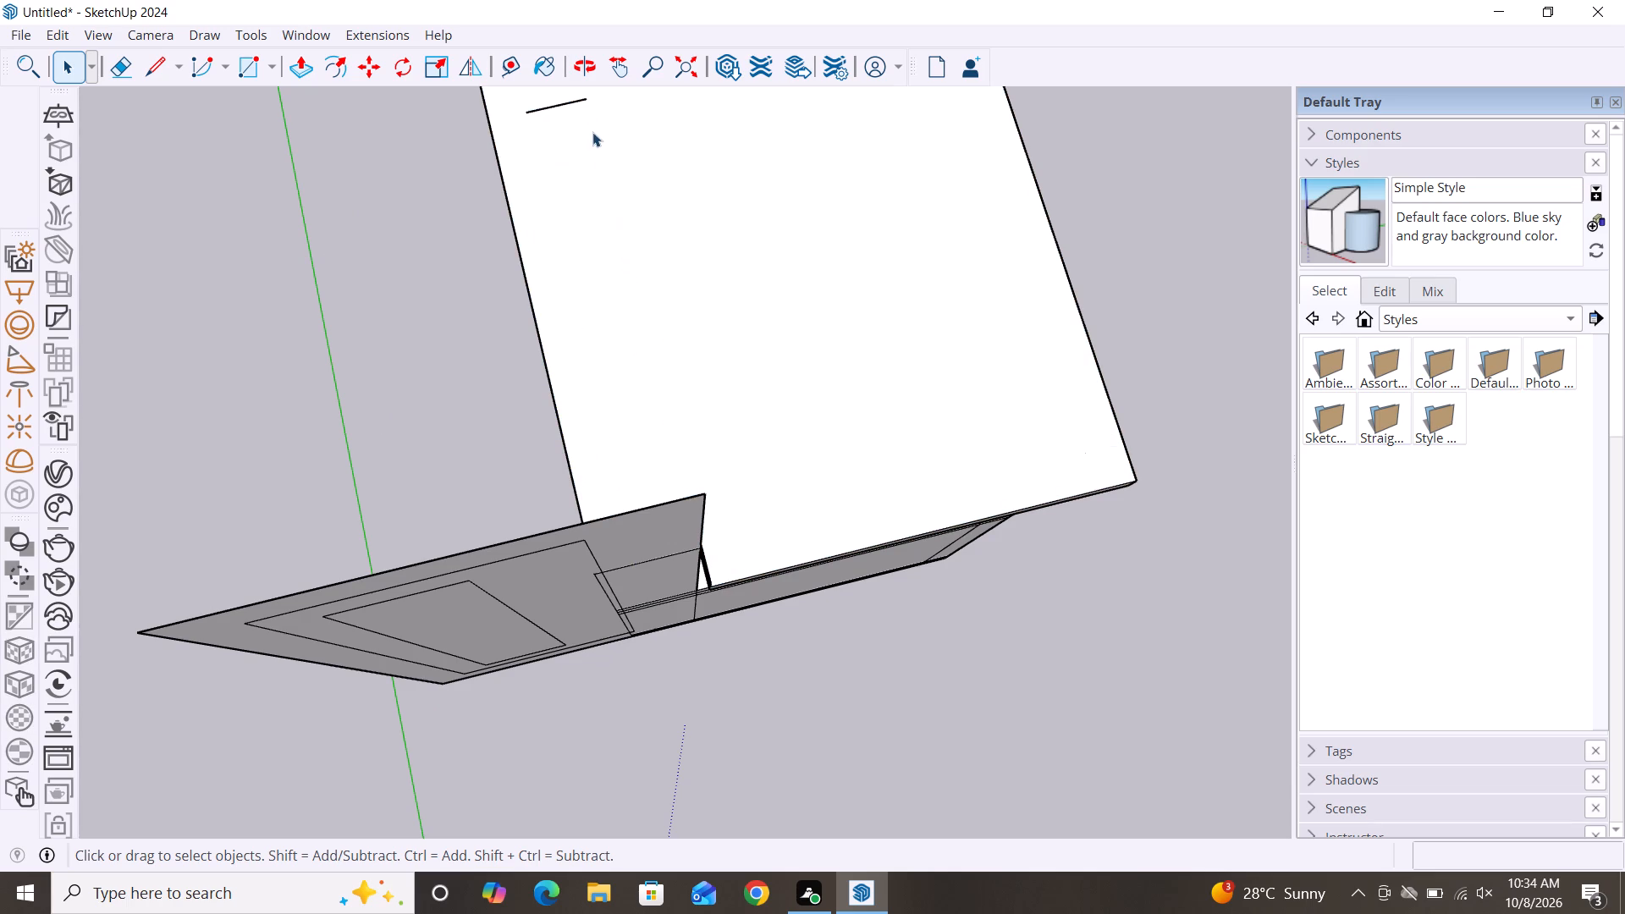
pyautogui.click(564, 106)
pyautogui.press('Delete')
# Delete the extra upright line beside the nested rectangle's inner edge on the front face, above the floor bands between the modules.
pyautogui.scroll(-2, 548, 247)
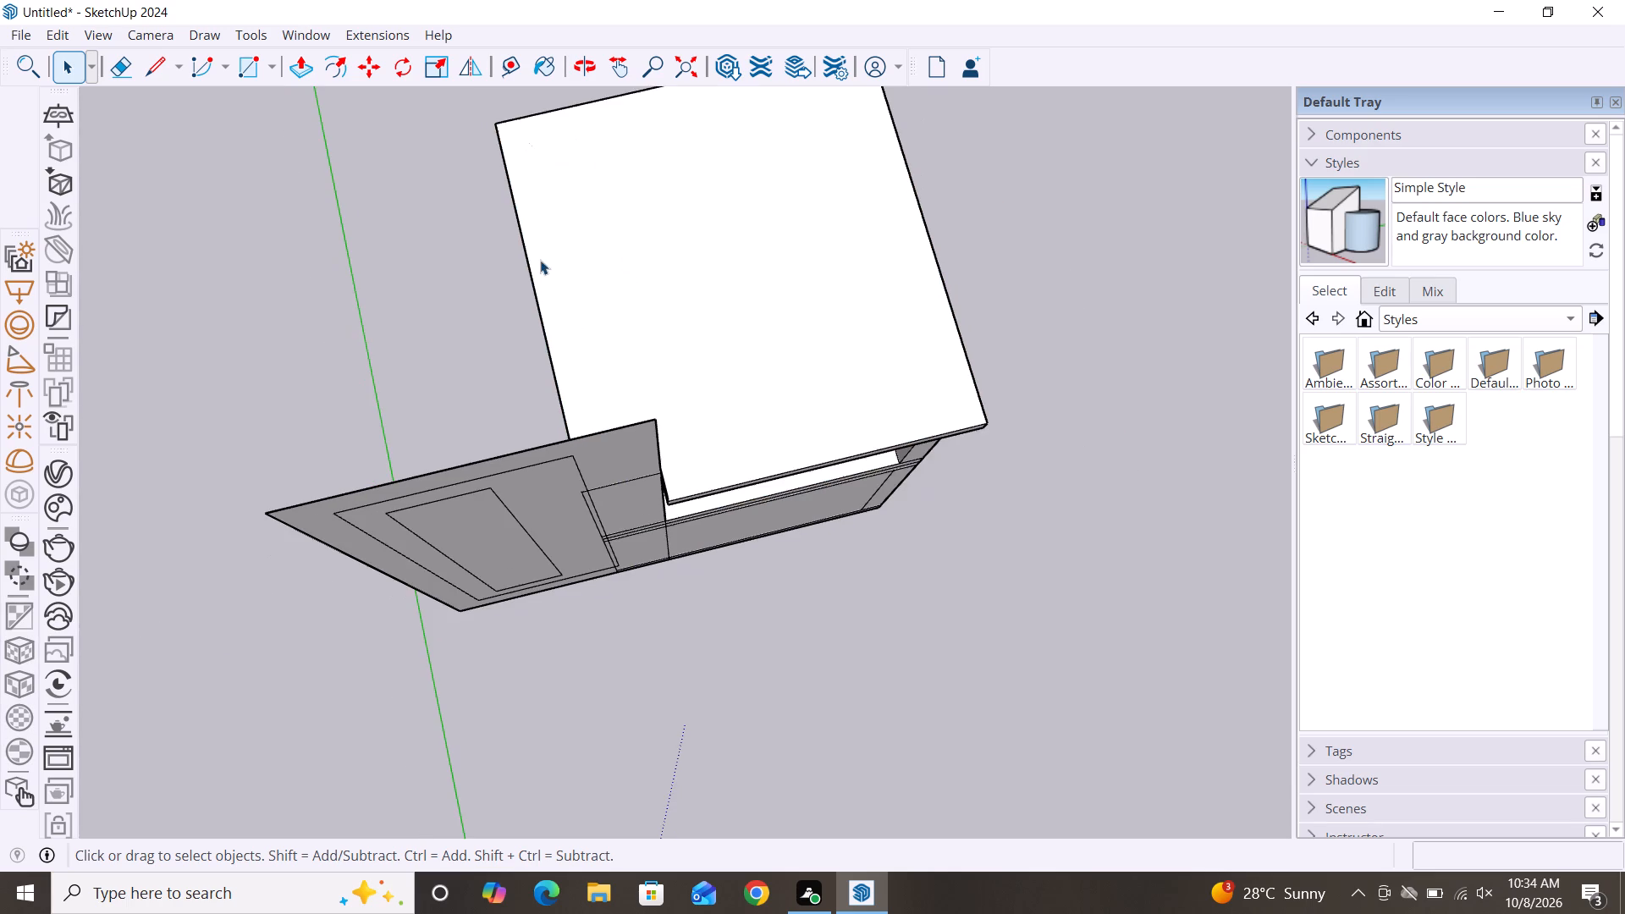
pyautogui.scroll(-2, 540, 260)
pyautogui.moveTo(647, 468); pyautogui.dragTo(460, 520, button='middle')
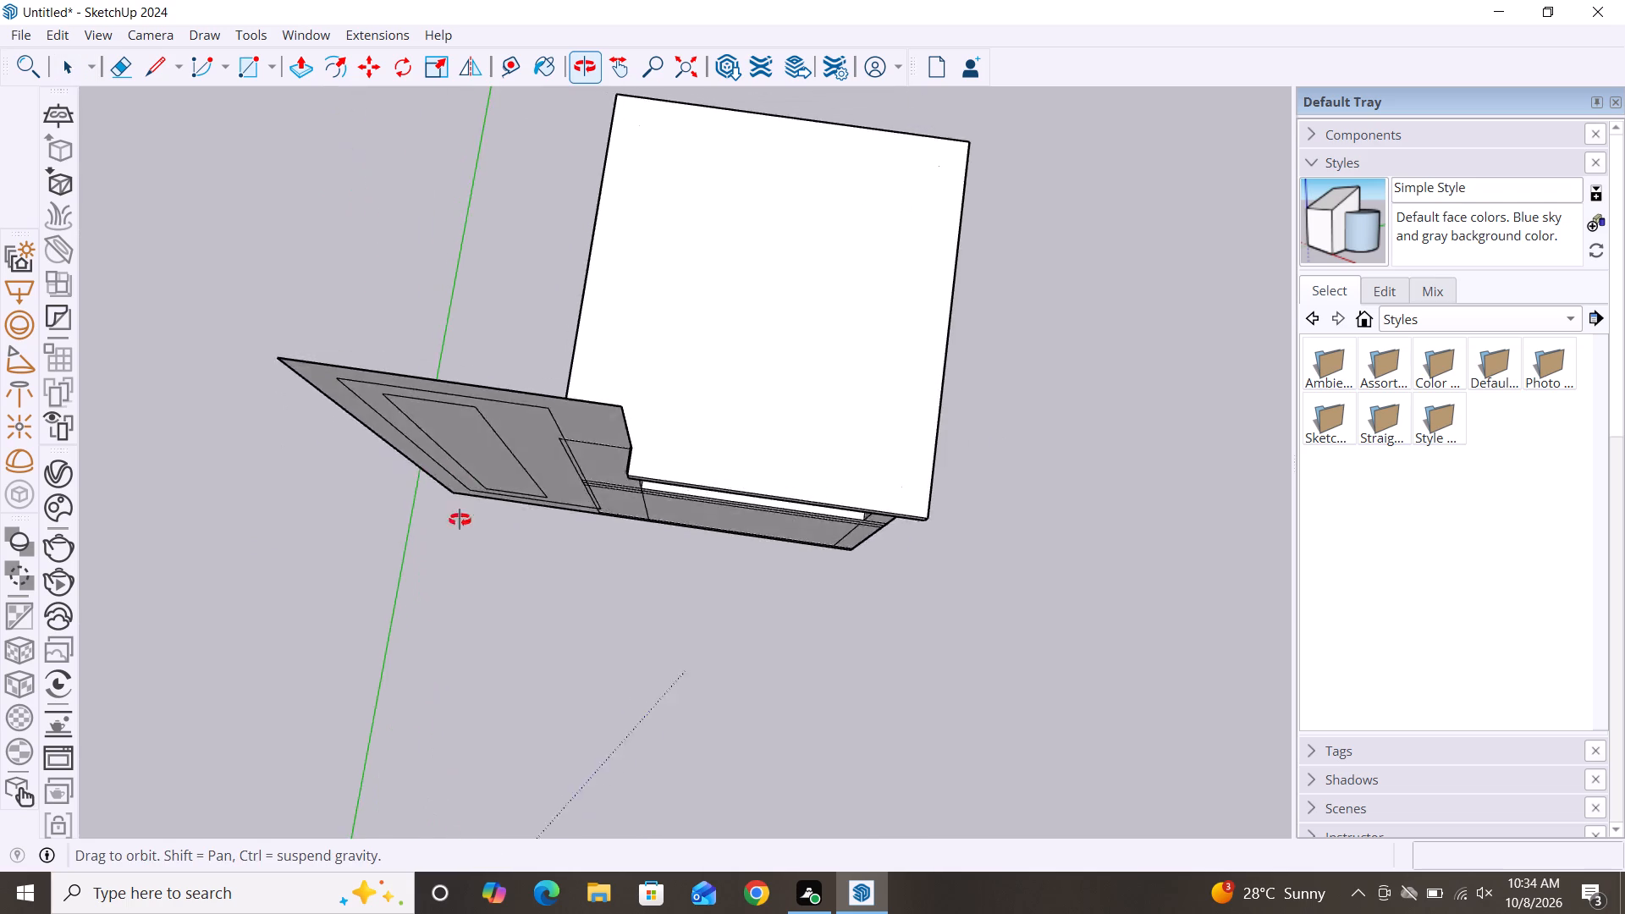
pyautogui.moveTo(460, 520); pyautogui.dragTo(686, 568, button='middle')
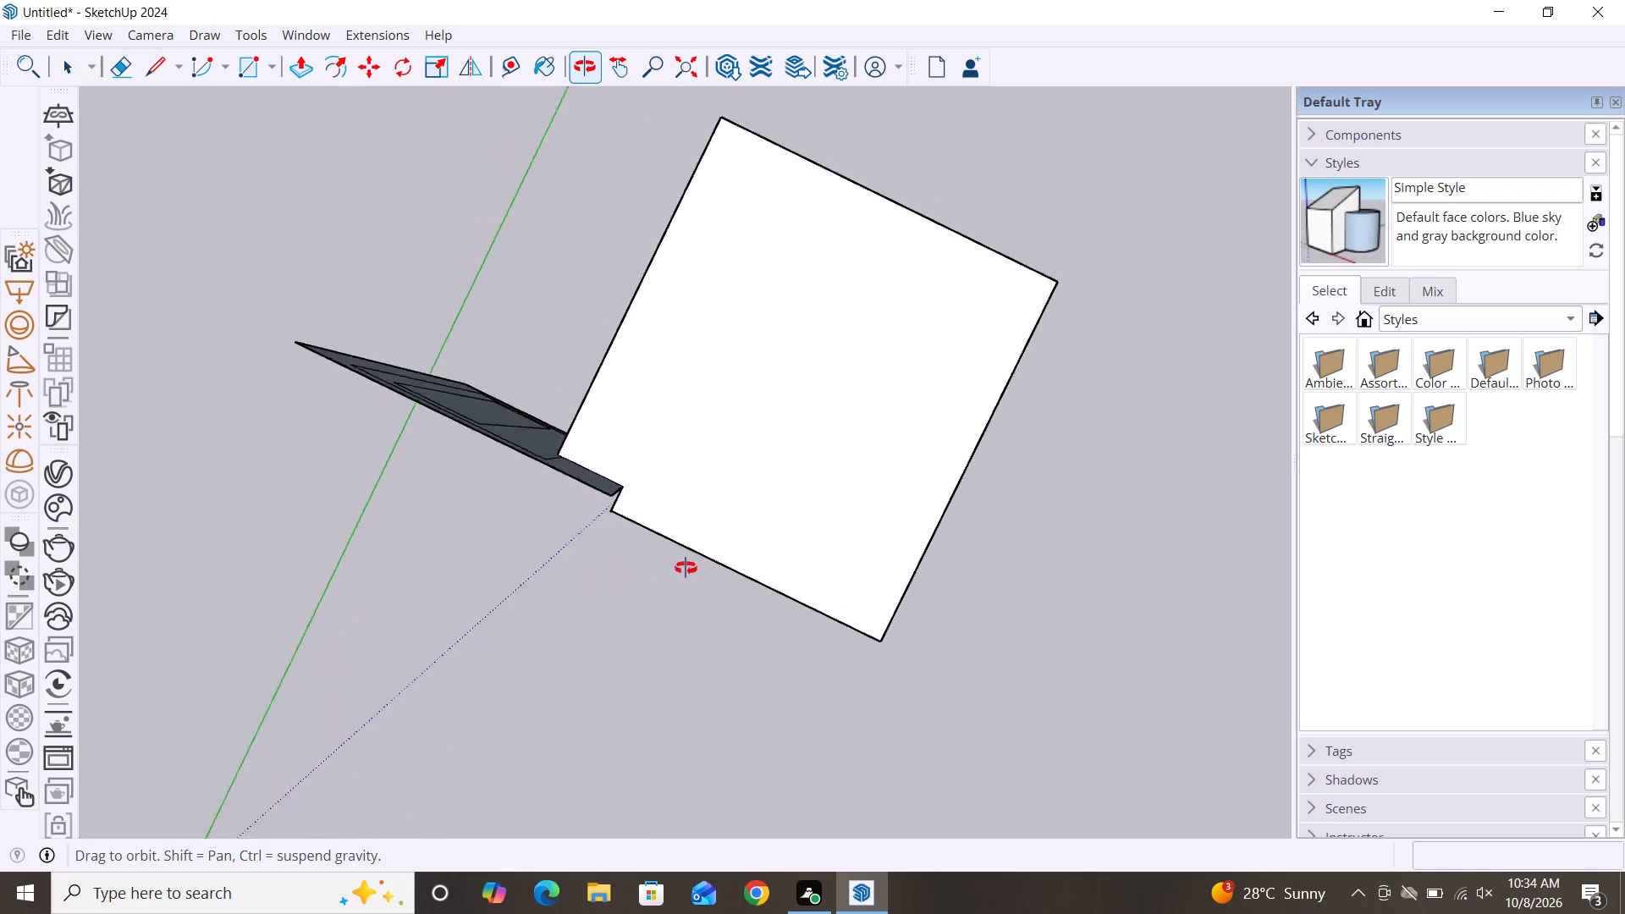
pyautogui.moveTo(686, 568); pyautogui.dragTo(703, 553, button='middle')
pyautogui.scroll(-1, 702, 551)
pyautogui.moveTo(639, 657); pyautogui.dragTo(923, 473, button='middle')
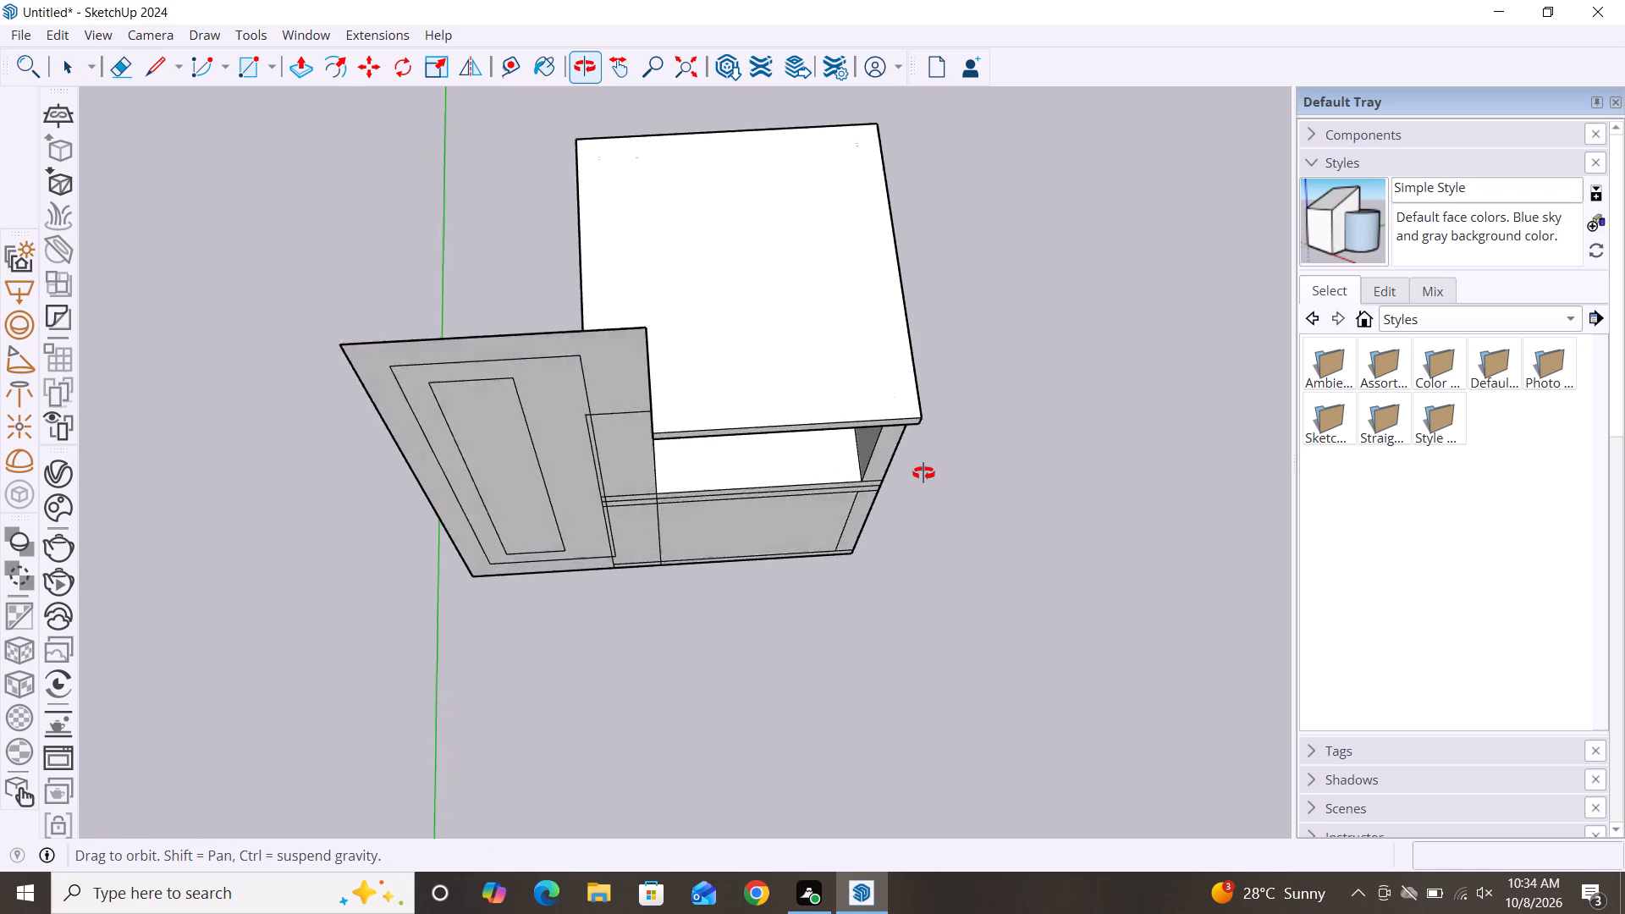
pyautogui.moveTo(923, 473); pyautogui.dragTo(909, 416, button='middle')
pyautogui.moveTo(722, 603); pyautogui.dragTo(720, 366, button='middle')
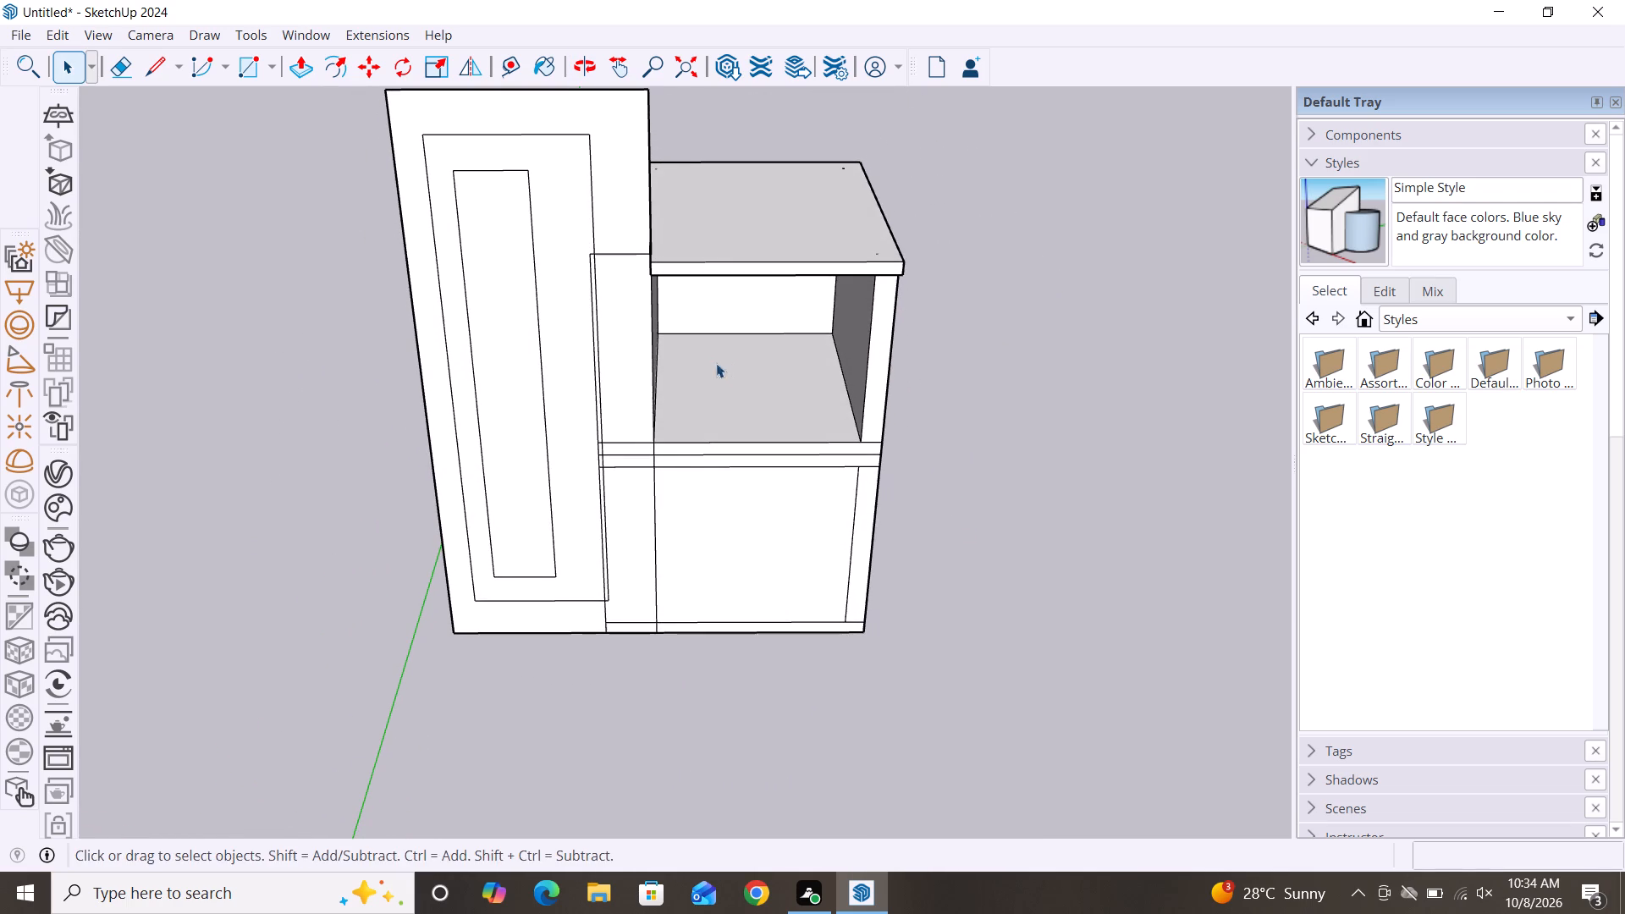
pyautogui.moveTo(689, 562); pyautogui.dragTo(725, 404, button='middle')
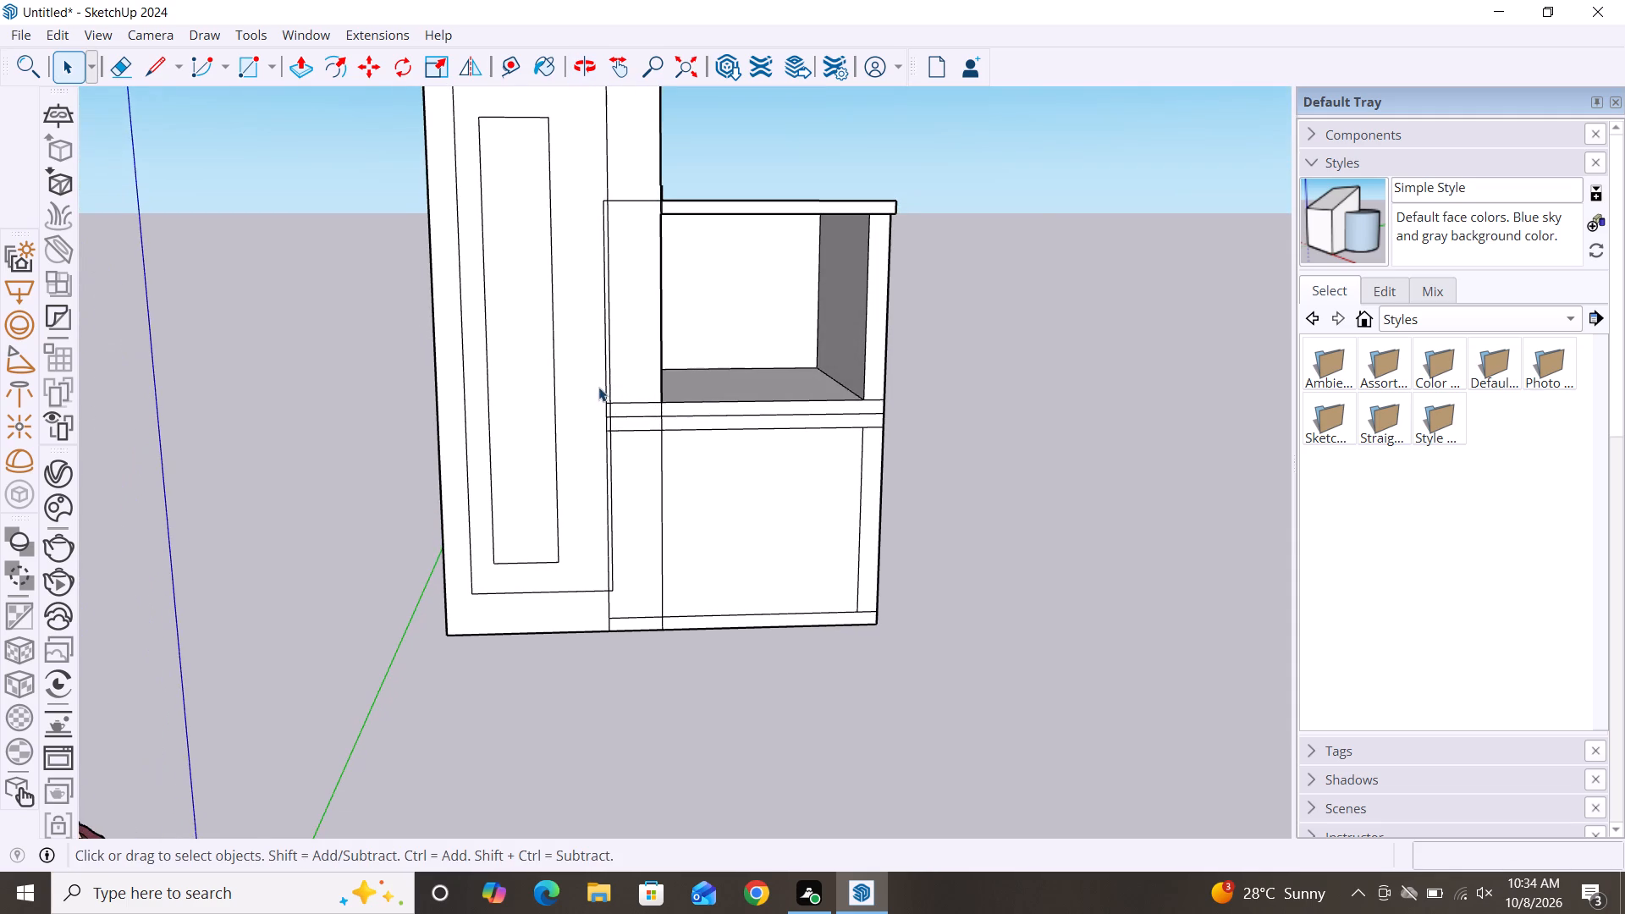
pyautogui.scroll(8, 598, 386)
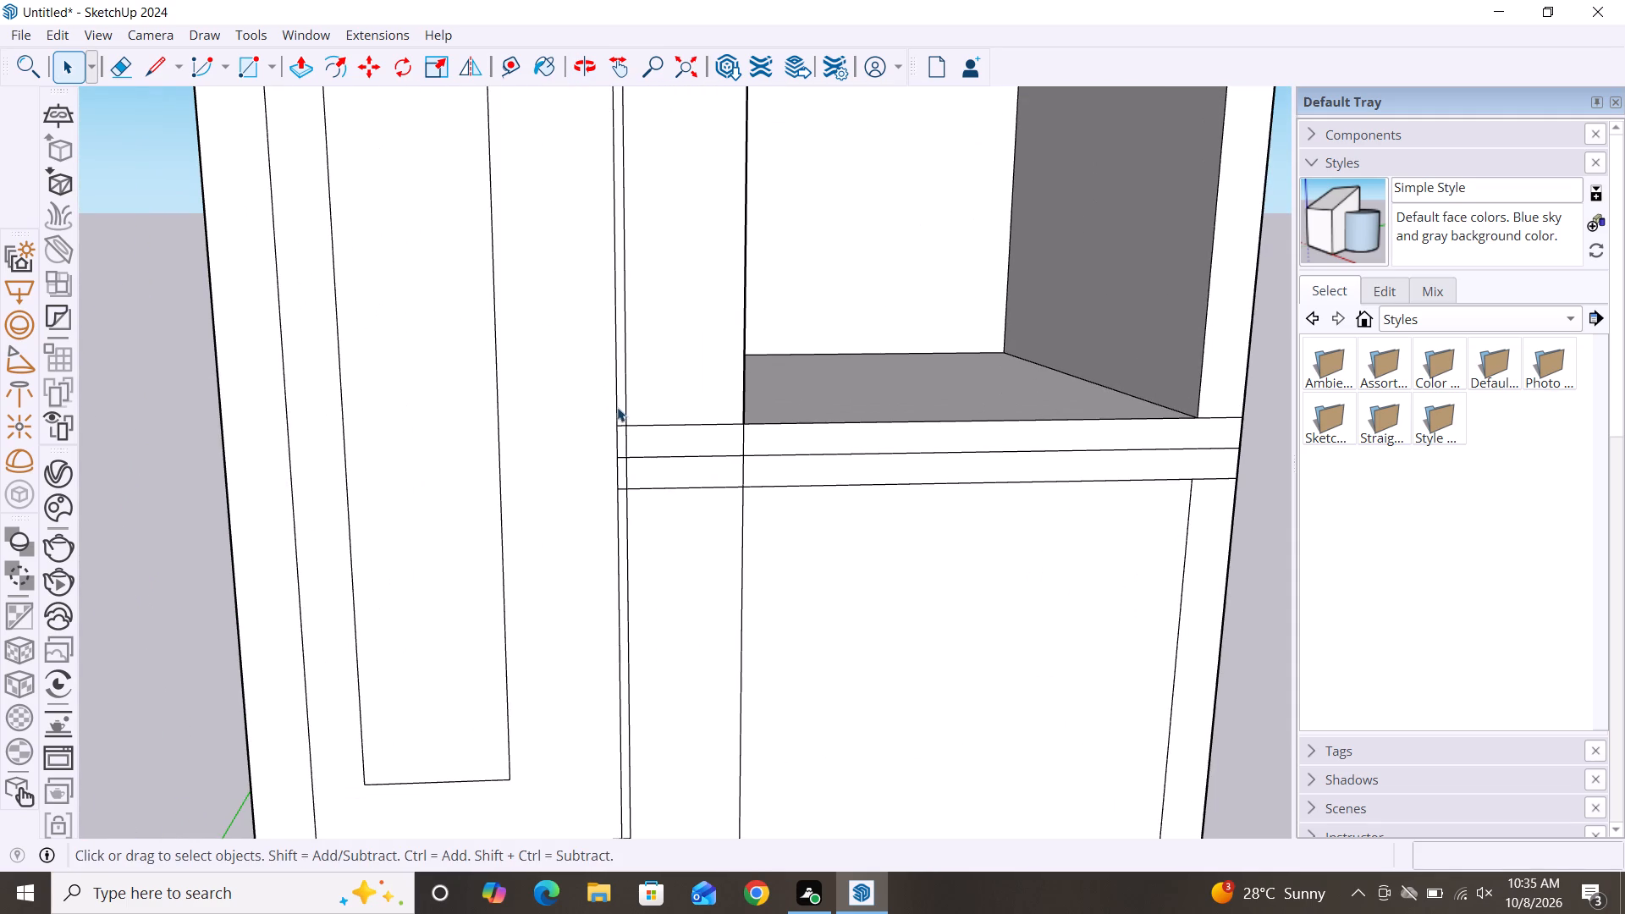
pyautogui.click(616, 410)
pyautogui.press('Delete')
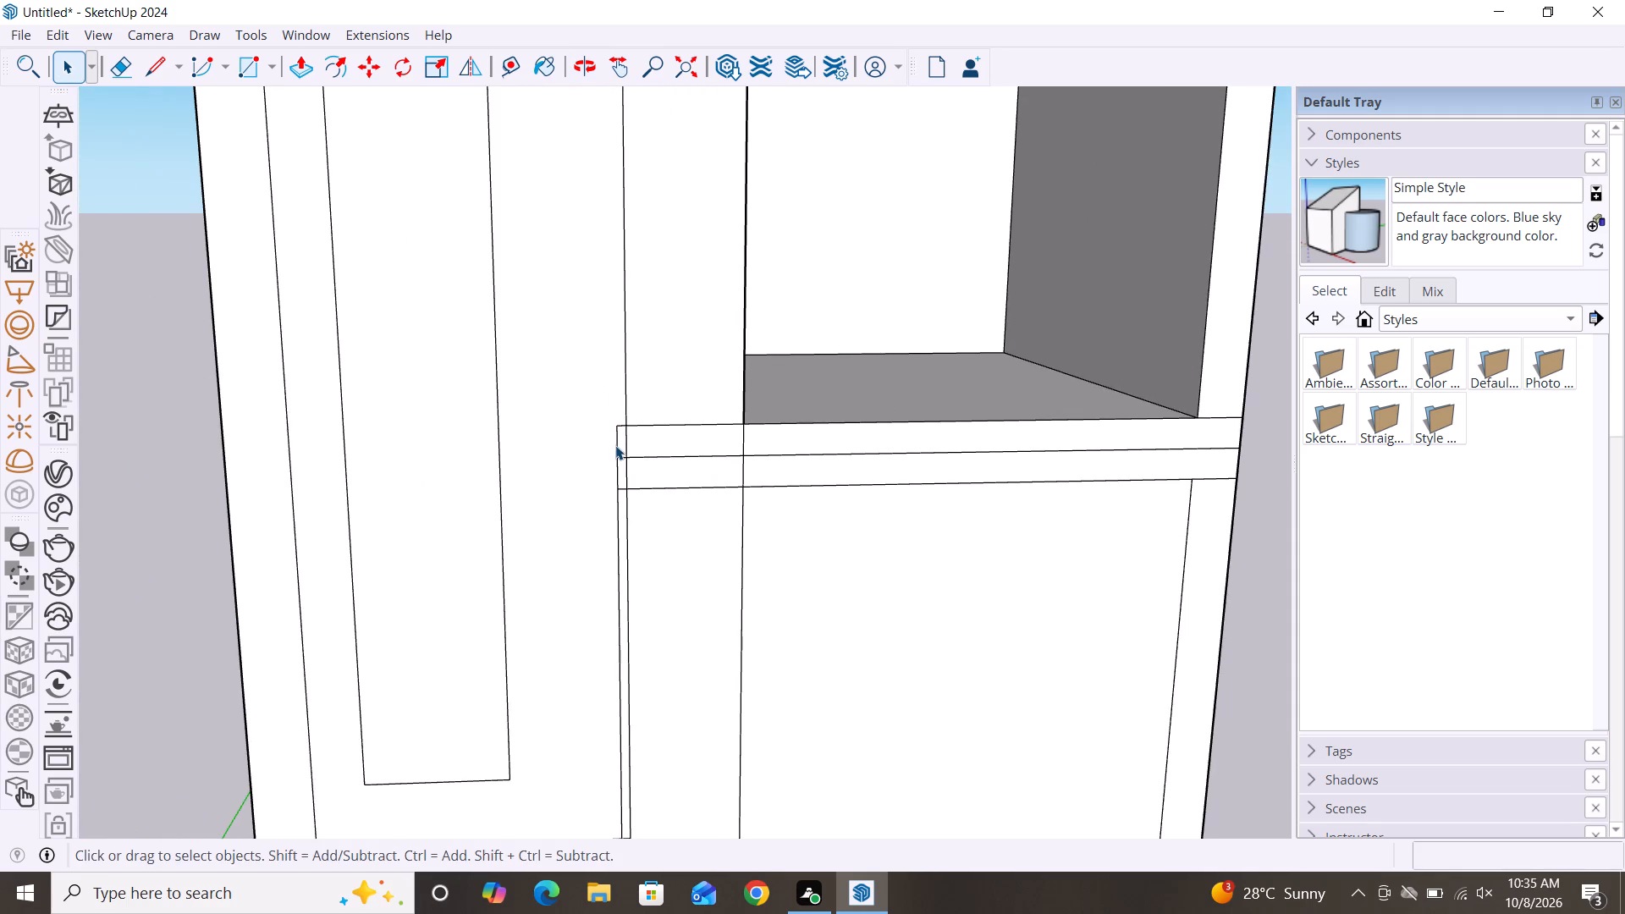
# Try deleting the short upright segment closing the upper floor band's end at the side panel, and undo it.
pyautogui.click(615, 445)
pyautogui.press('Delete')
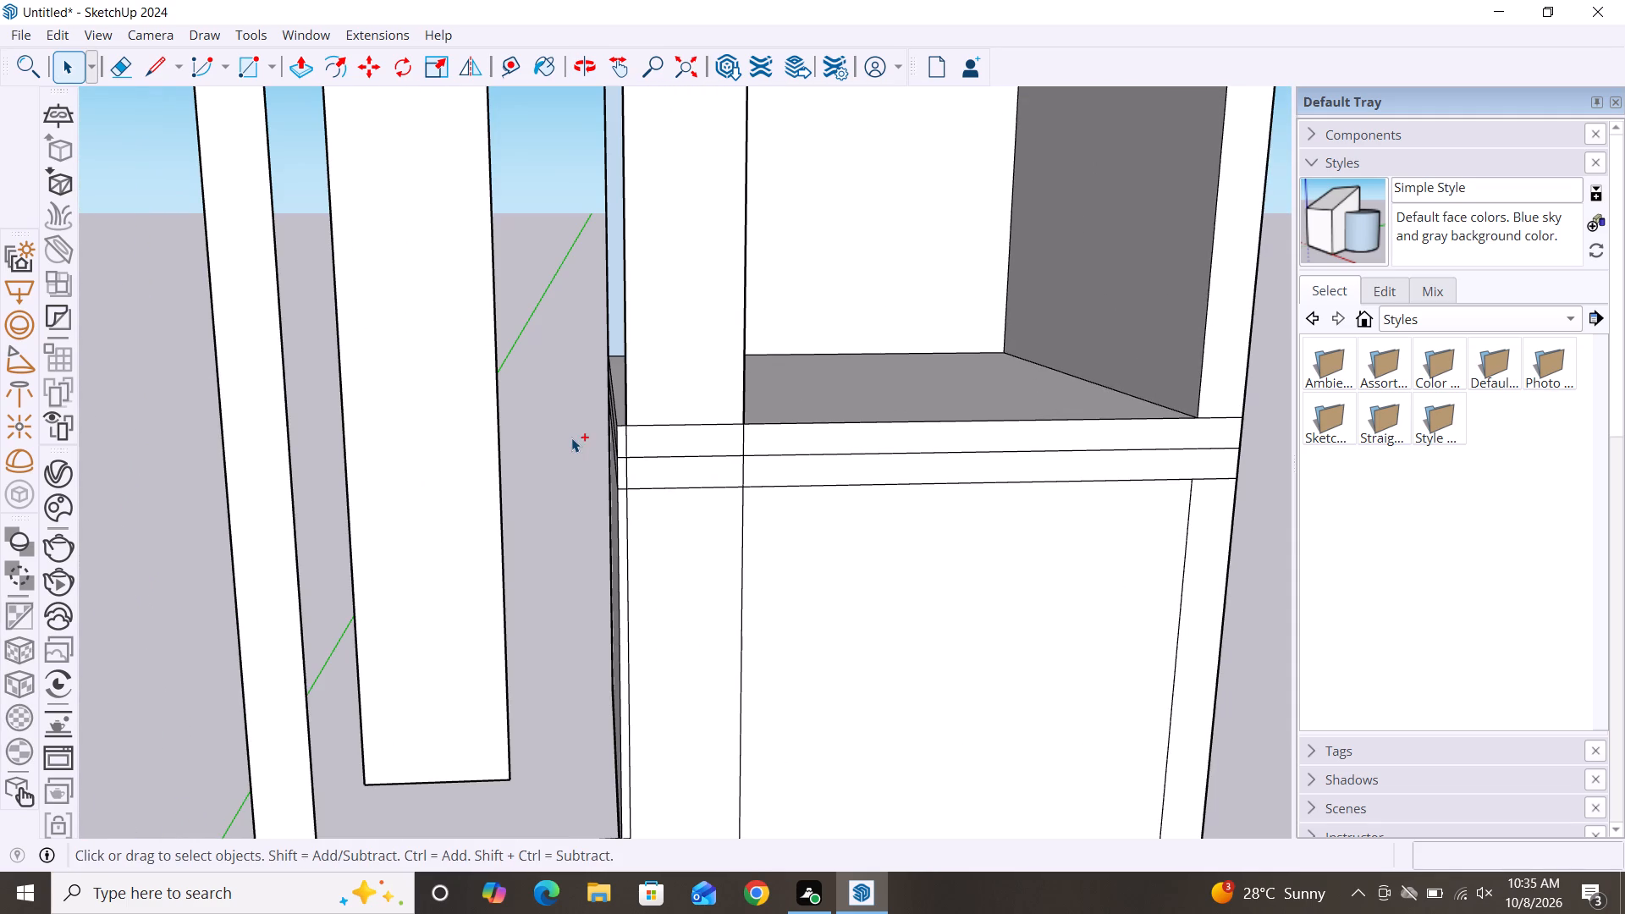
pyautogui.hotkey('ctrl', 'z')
# Delete the upper floor band's top line beside the room opening and the short upright and horizontal pieces at its panel end.
pyautogui.scroll(7, 657, 433)
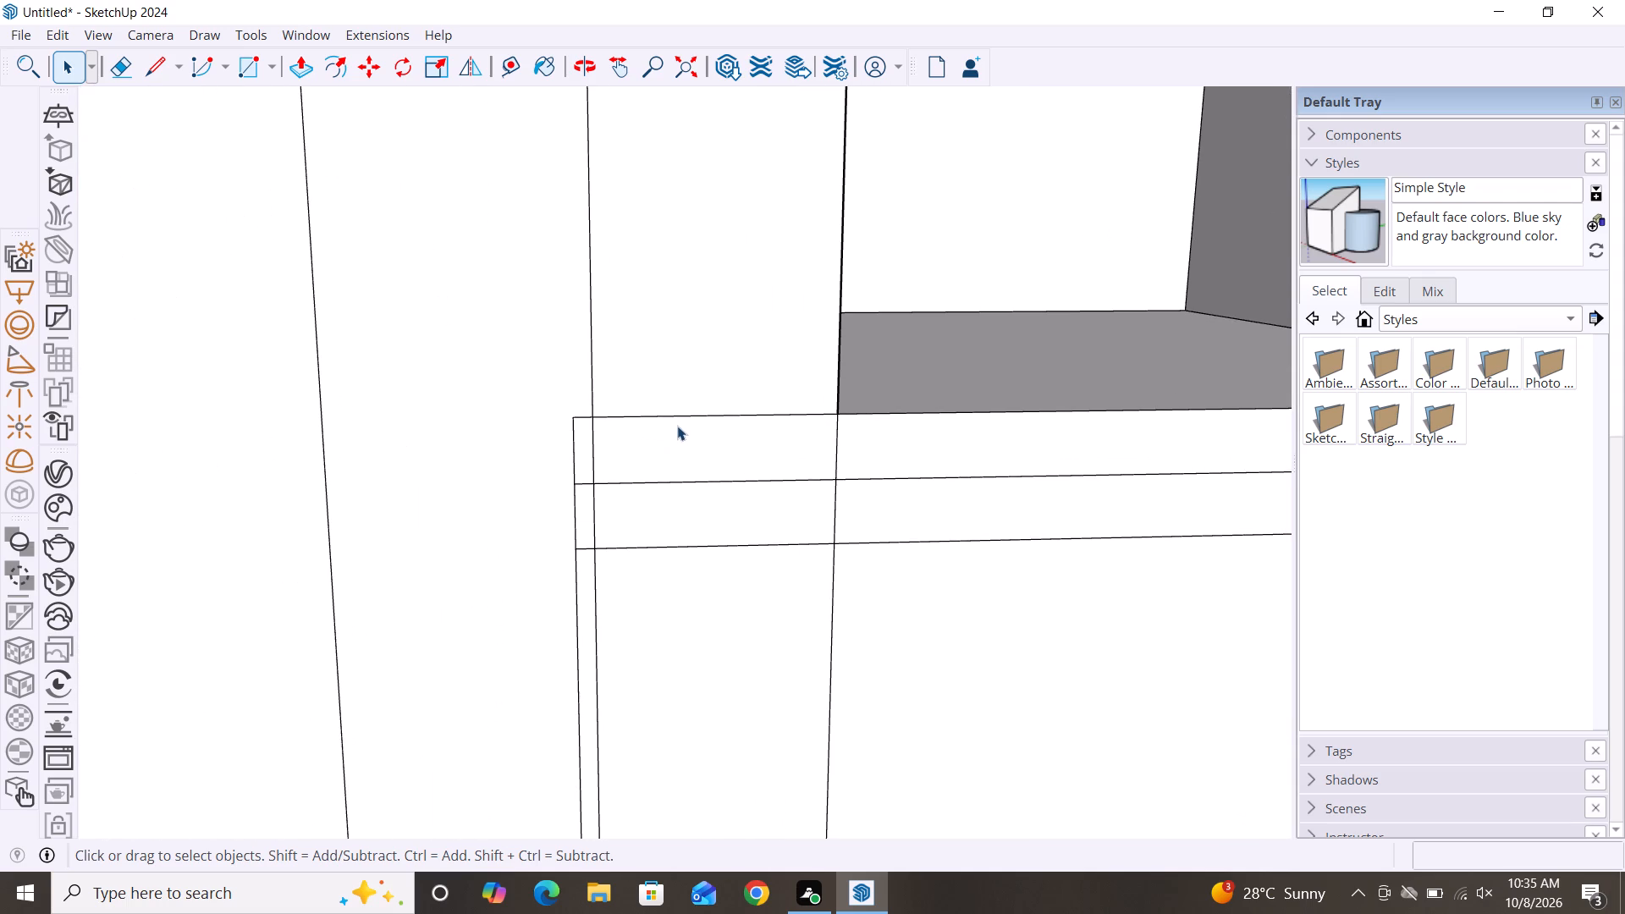
pyautogui.click(702, 415)
pyautogui.press('Delete')
pyautogui.click(653, 416)
pyautogui.press('Delete')
pyautogui.click(576, 448)
pyautogui.press('Delete')
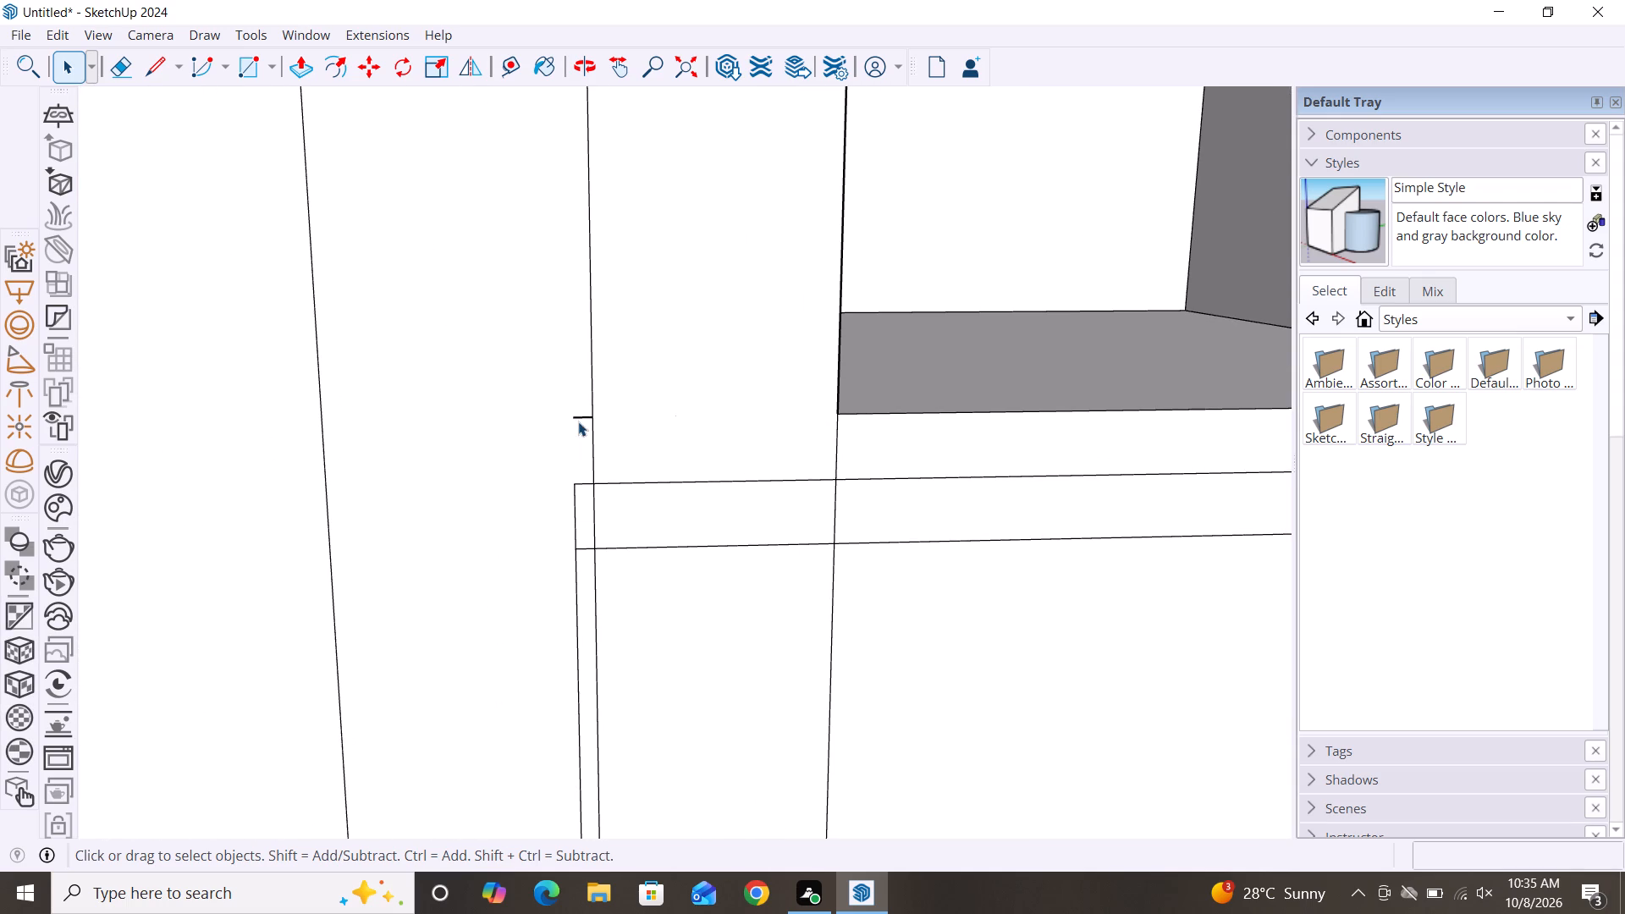
pyautogui.click(578, 416)
pyautogui.press('Delete')
# Erase the lower floor band's top line across the side panel, its short end pieces and the upright line beside the nested rectangle.
pyautogui.scroll(-9, 582, 370)
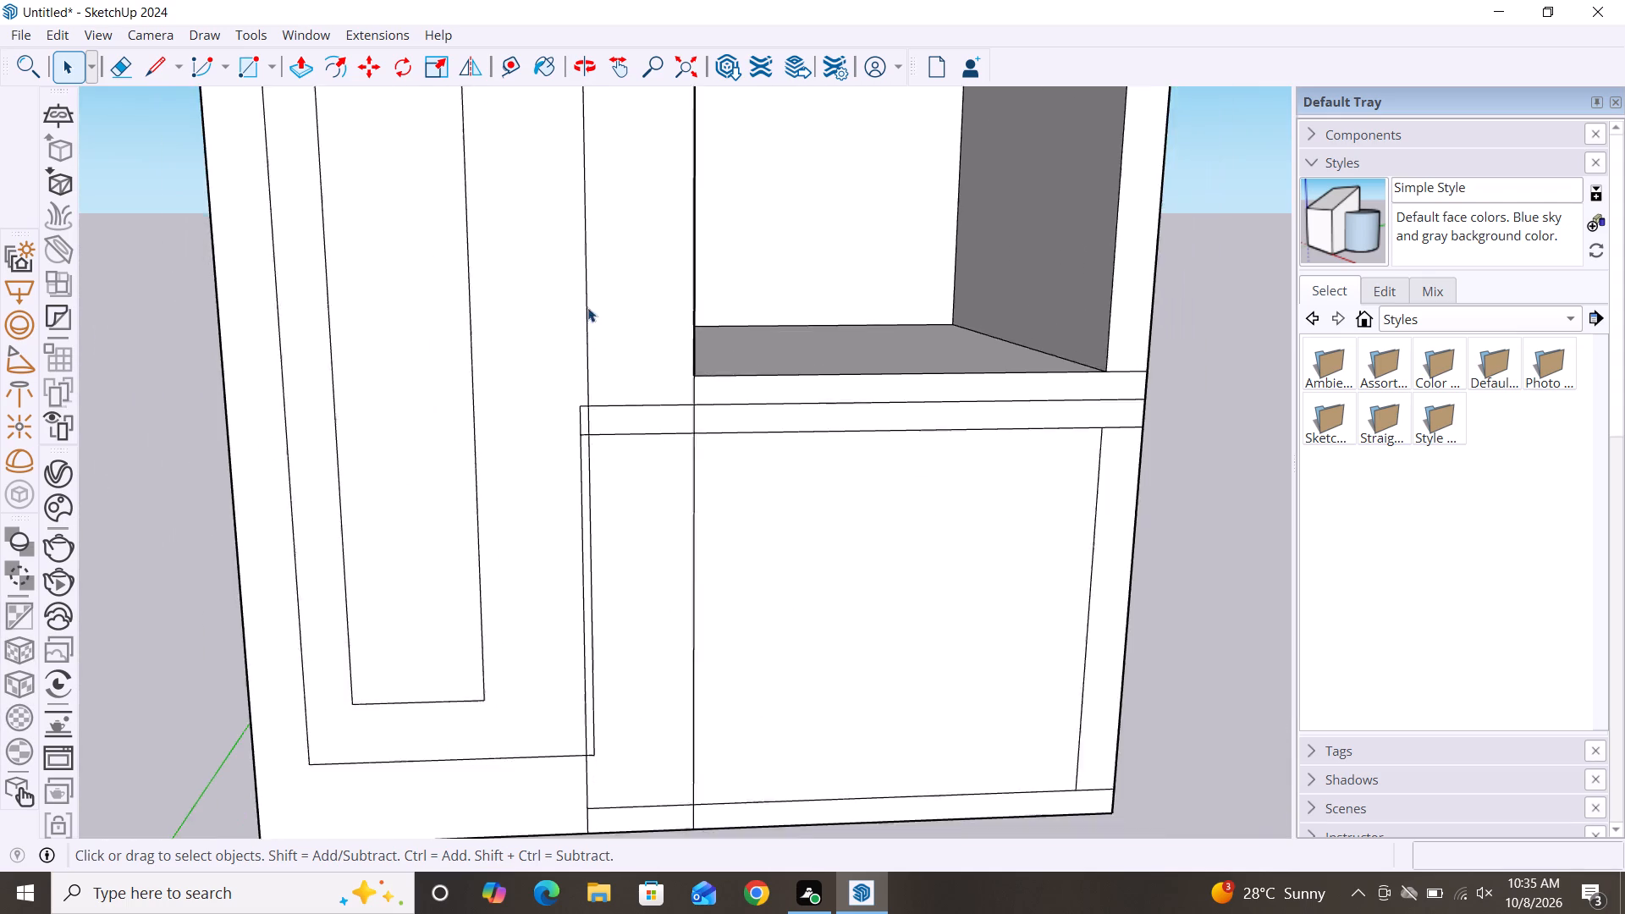
pyautogui.scroll(-6, 587, 307)
pyautogui.scroll(2, 591, 376)
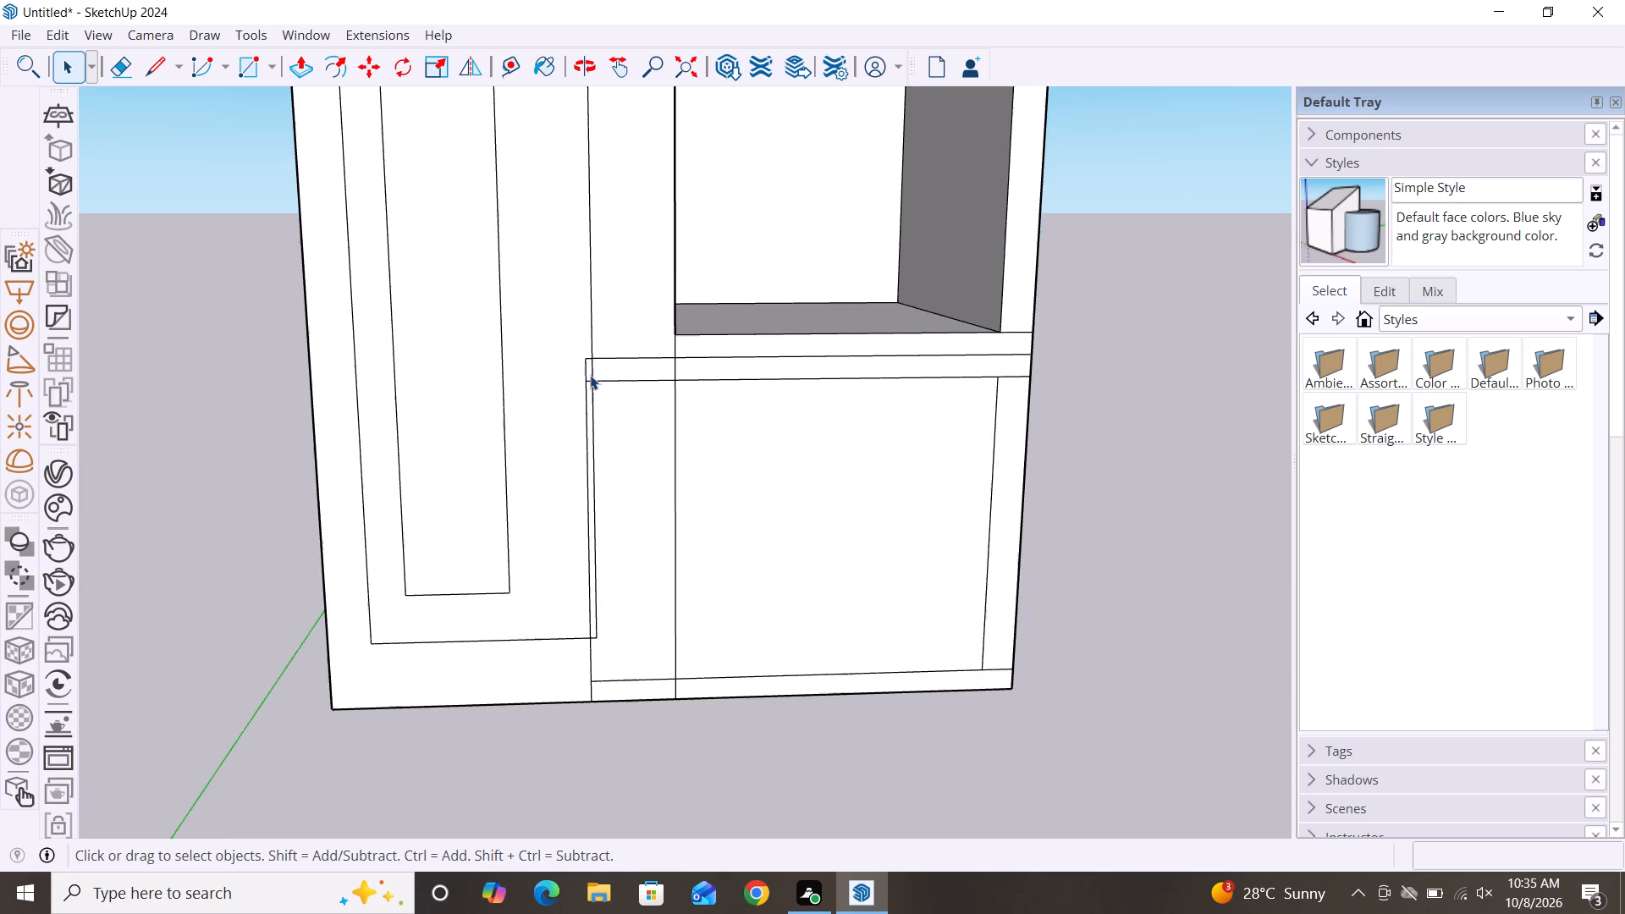
pyautogui.scroll(12, 590, 375)
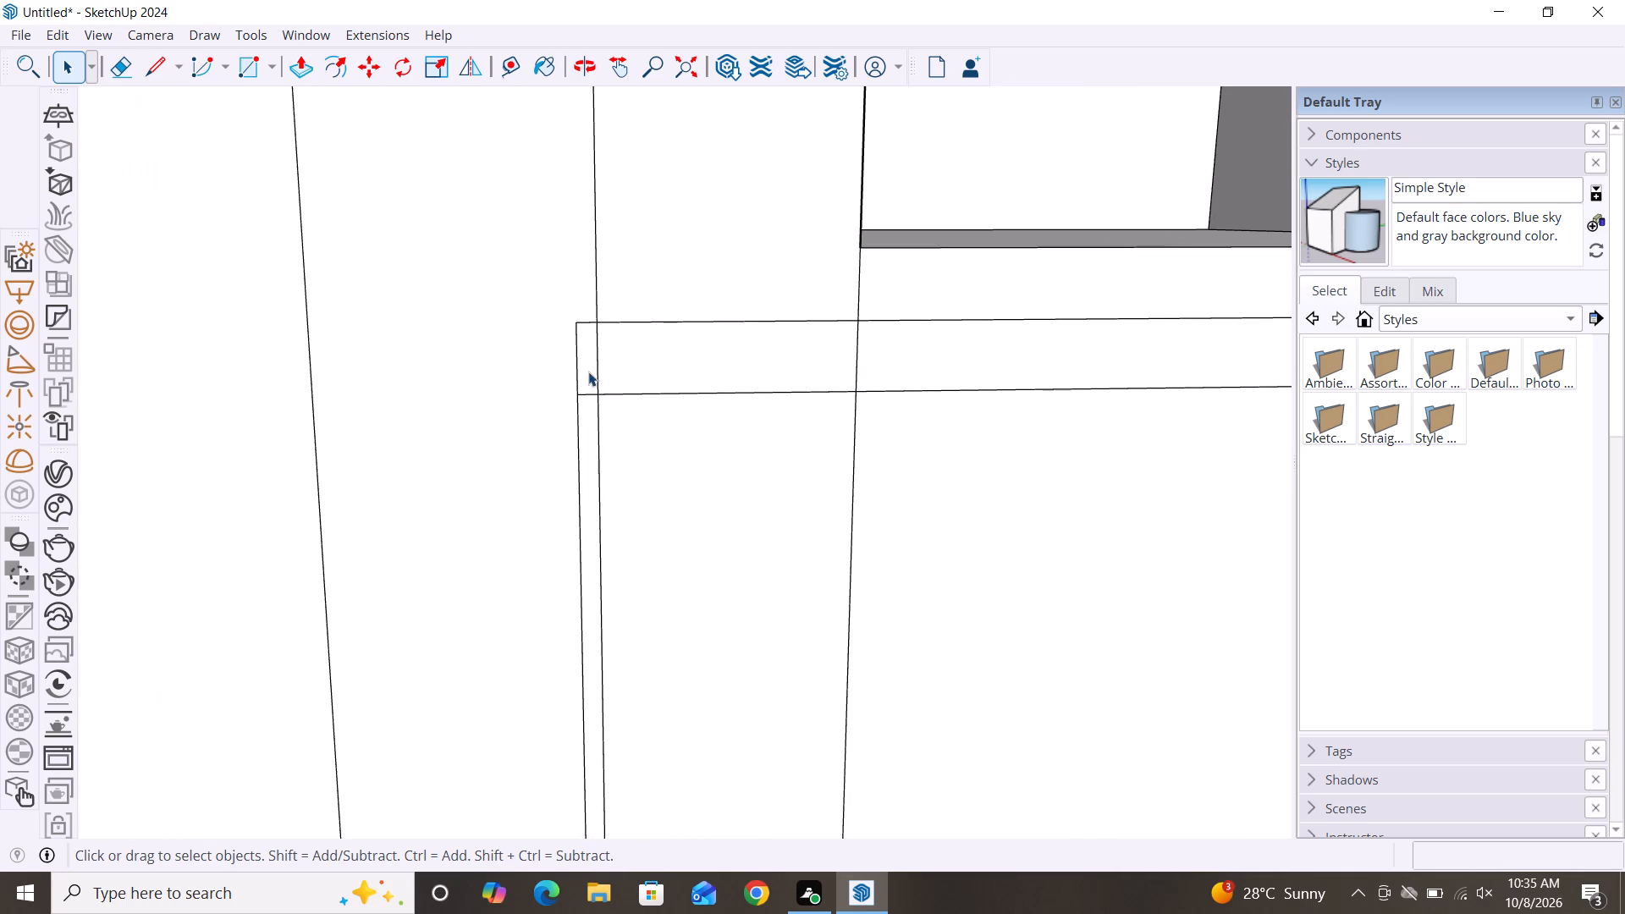
pyautogui.press('e')
pyautogui.click(642, 322)
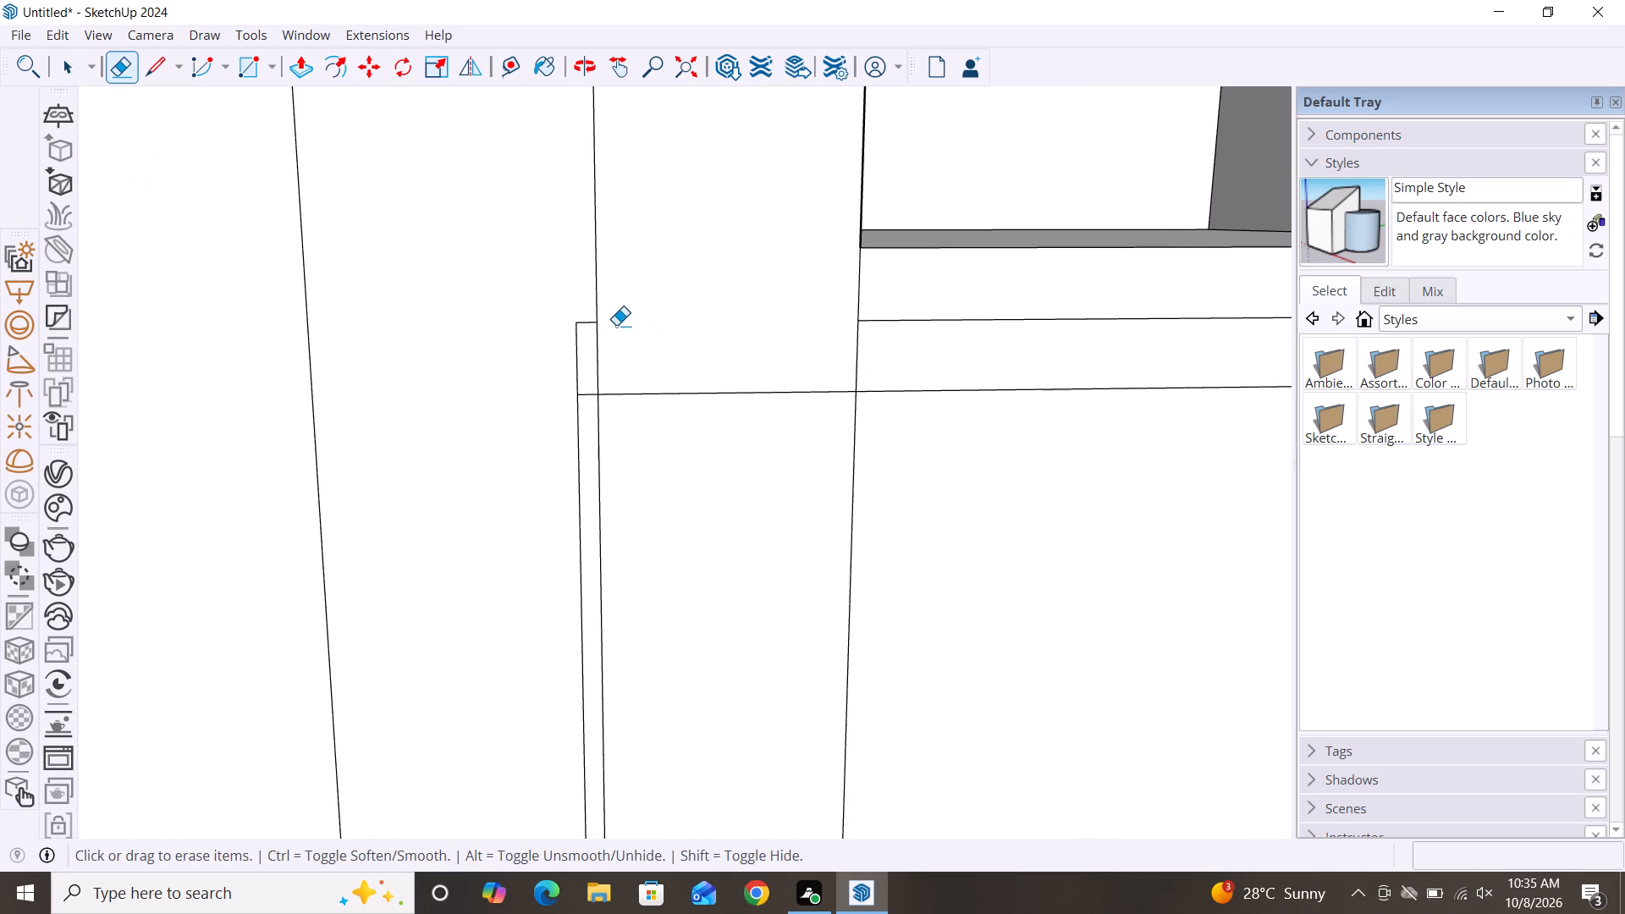
pyautogui.click(583, 322)
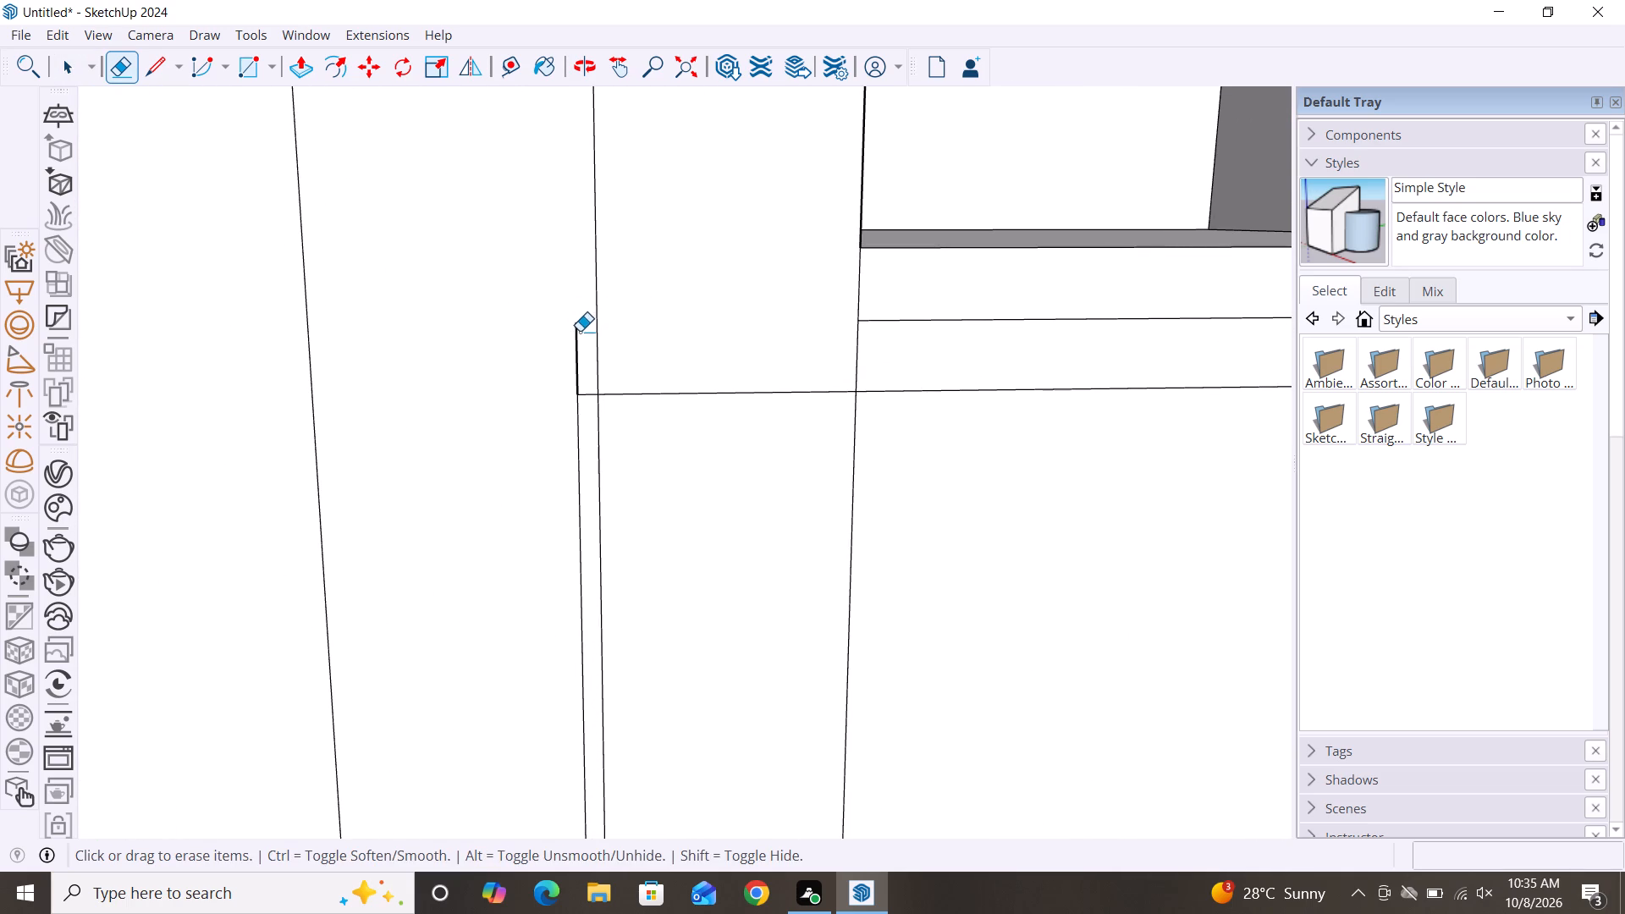
pyautogui.click(576, 340)
pyautogui.click(587, 392)
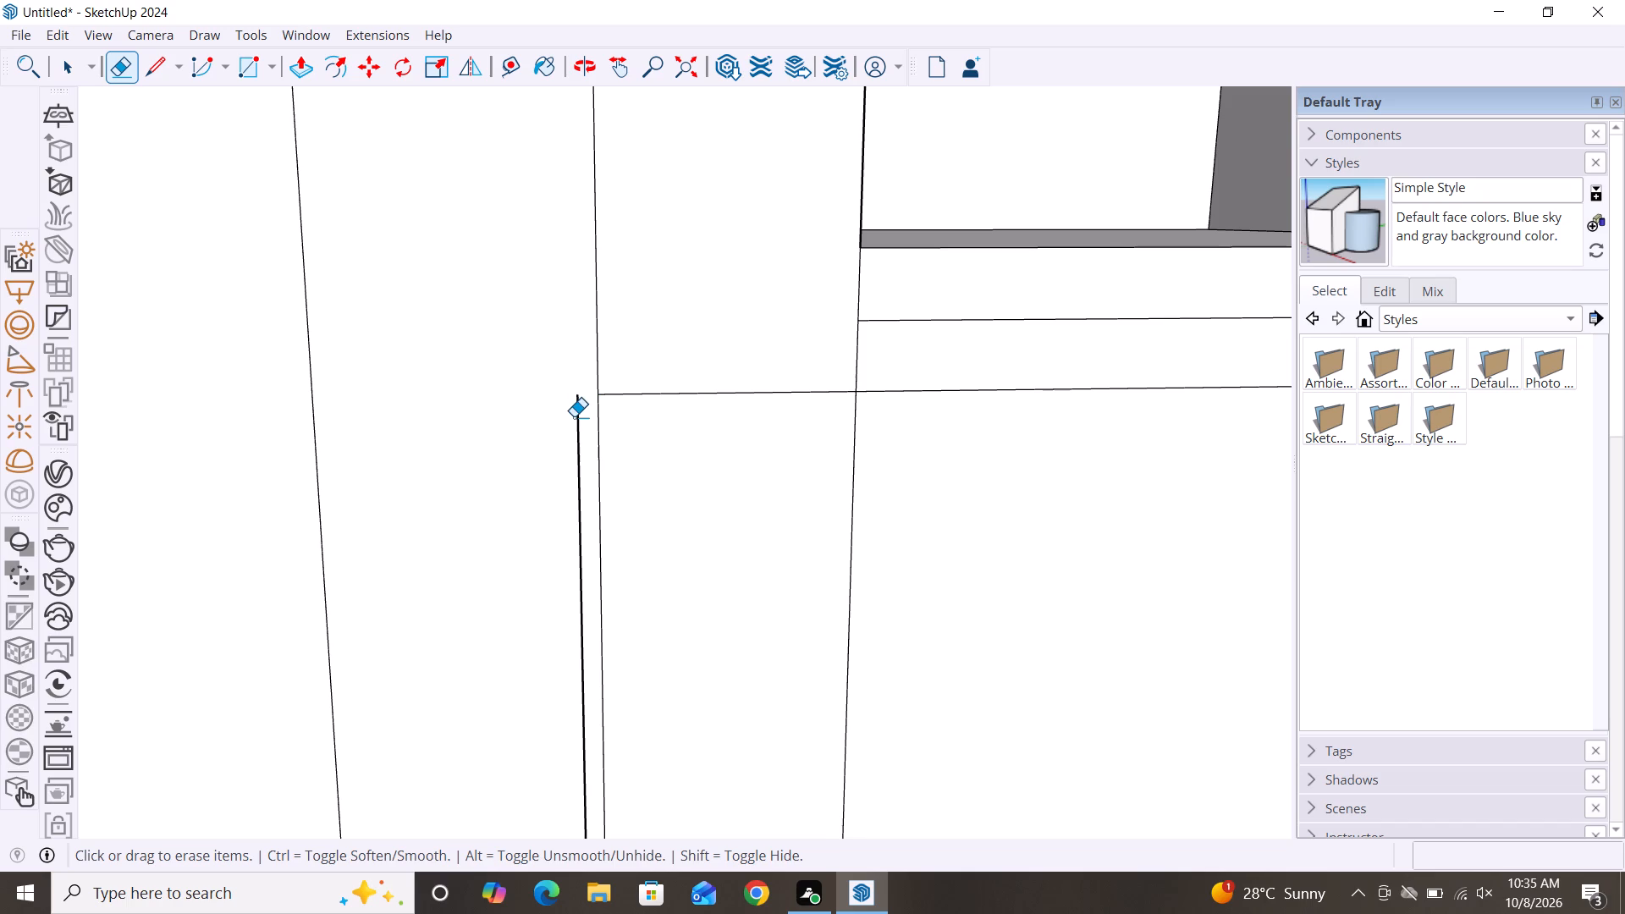
pyautogui.click(576, 419)
# Erase the lower floor band's remaining bottom line between the nested rectangle's inner edge and the lower room's edge.
pyautogui.scroll(-9, 501, 334)
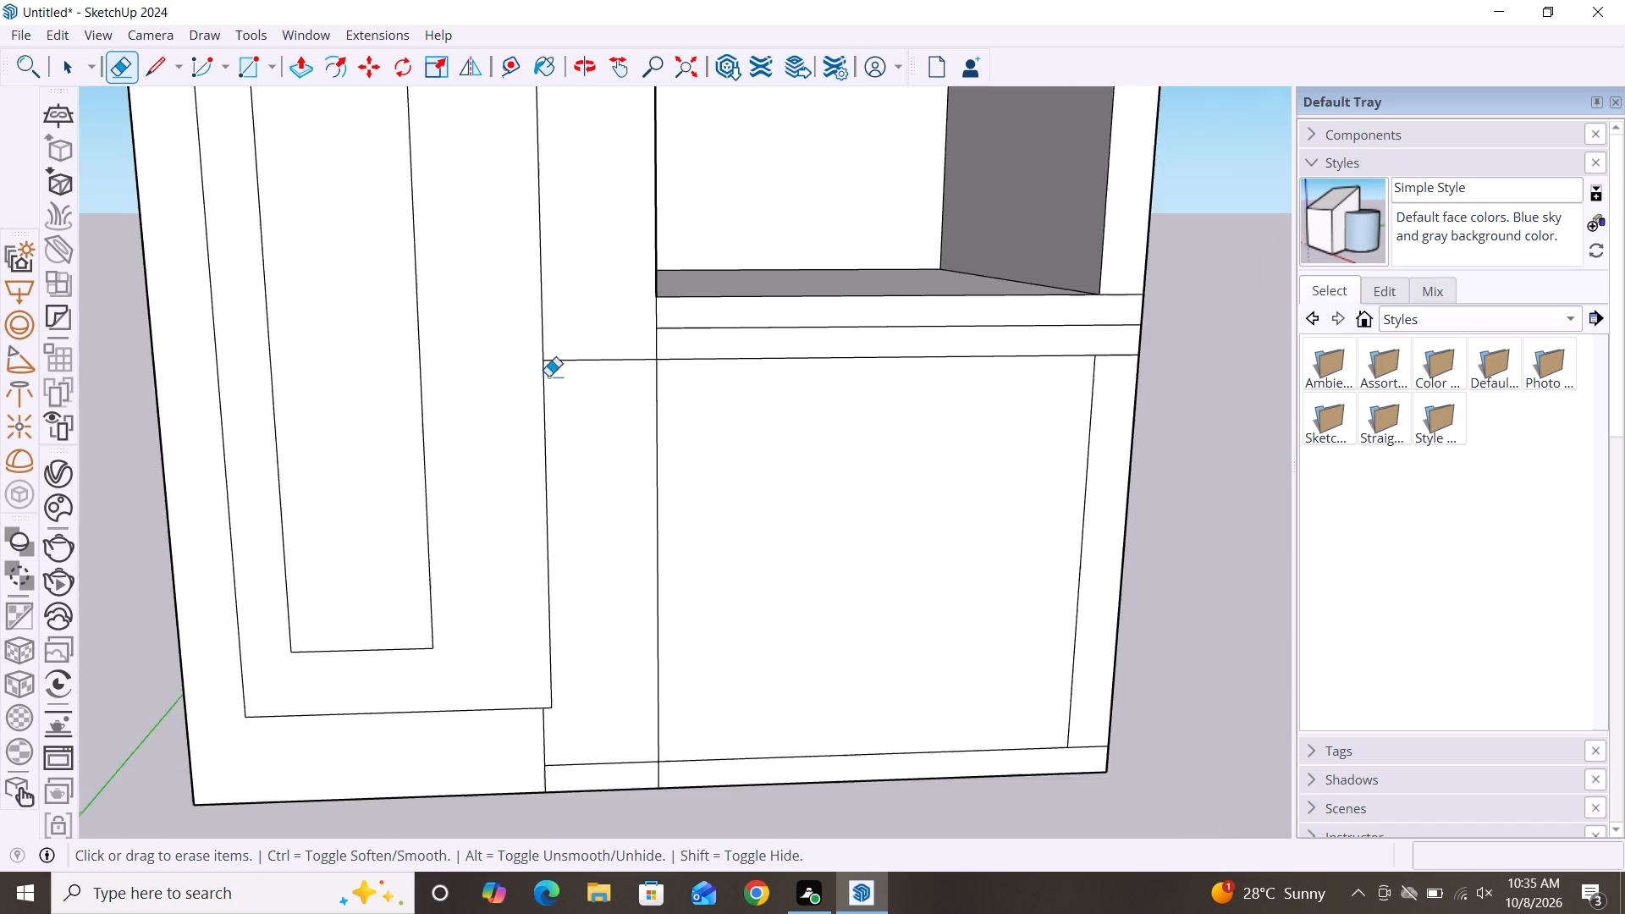
pyautogui.scroll(-5, 577, 369)
pyautogui.scroll(-2, 646, 439)
pyautogui.scroll(6, 613, 409)
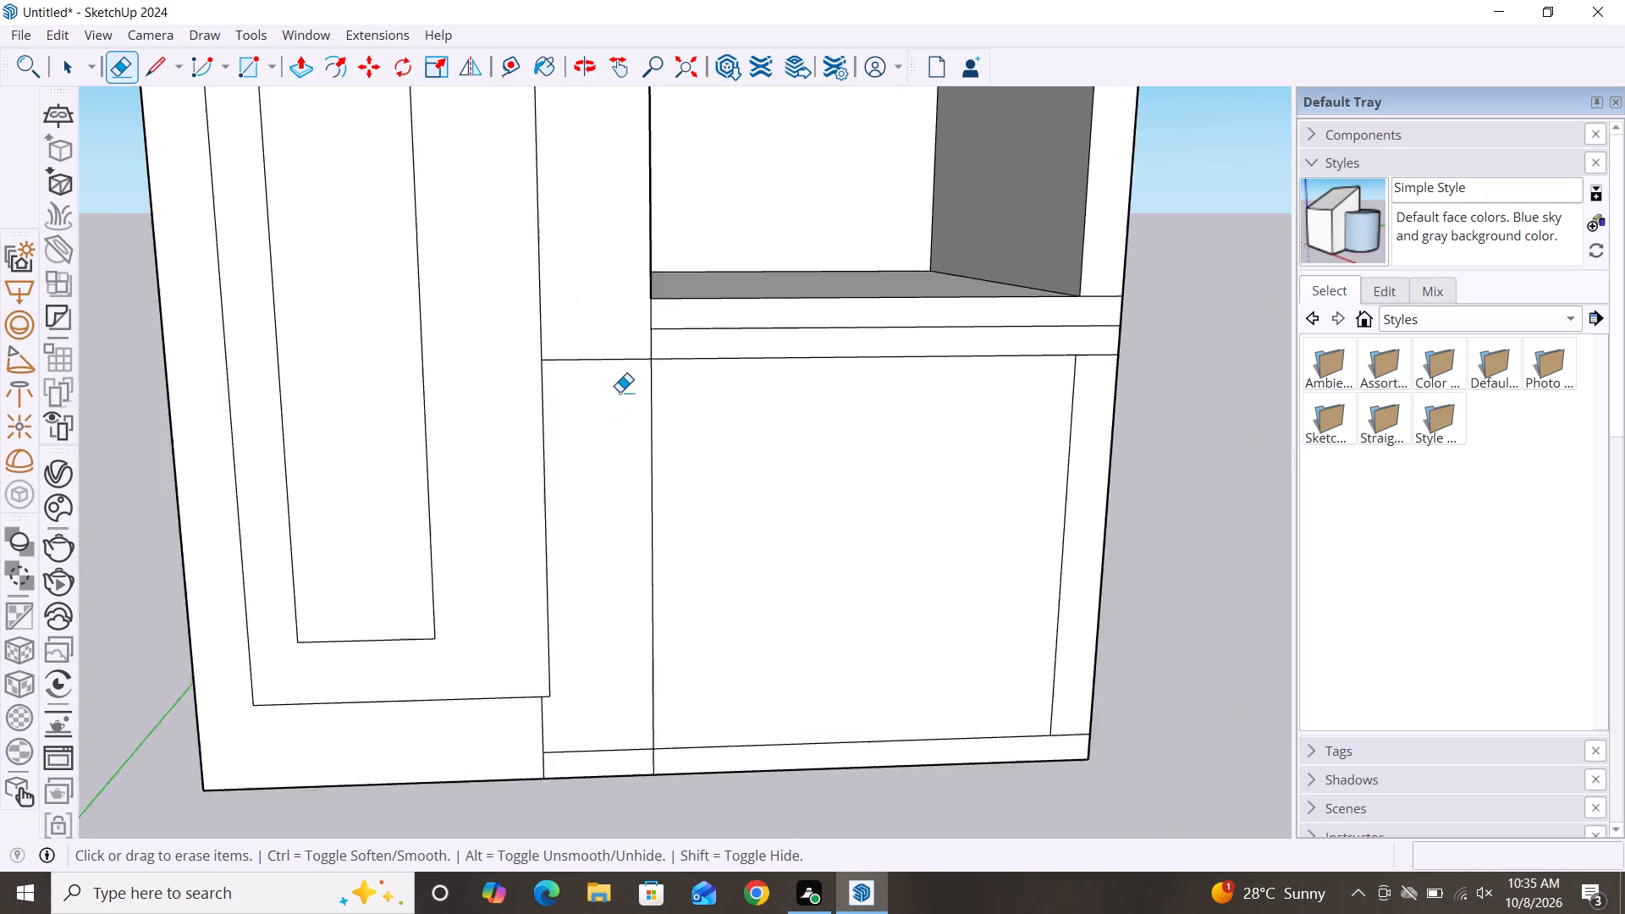
pyautogui.scroll(2, 620, 392)
pyautogui.click(618, 352)
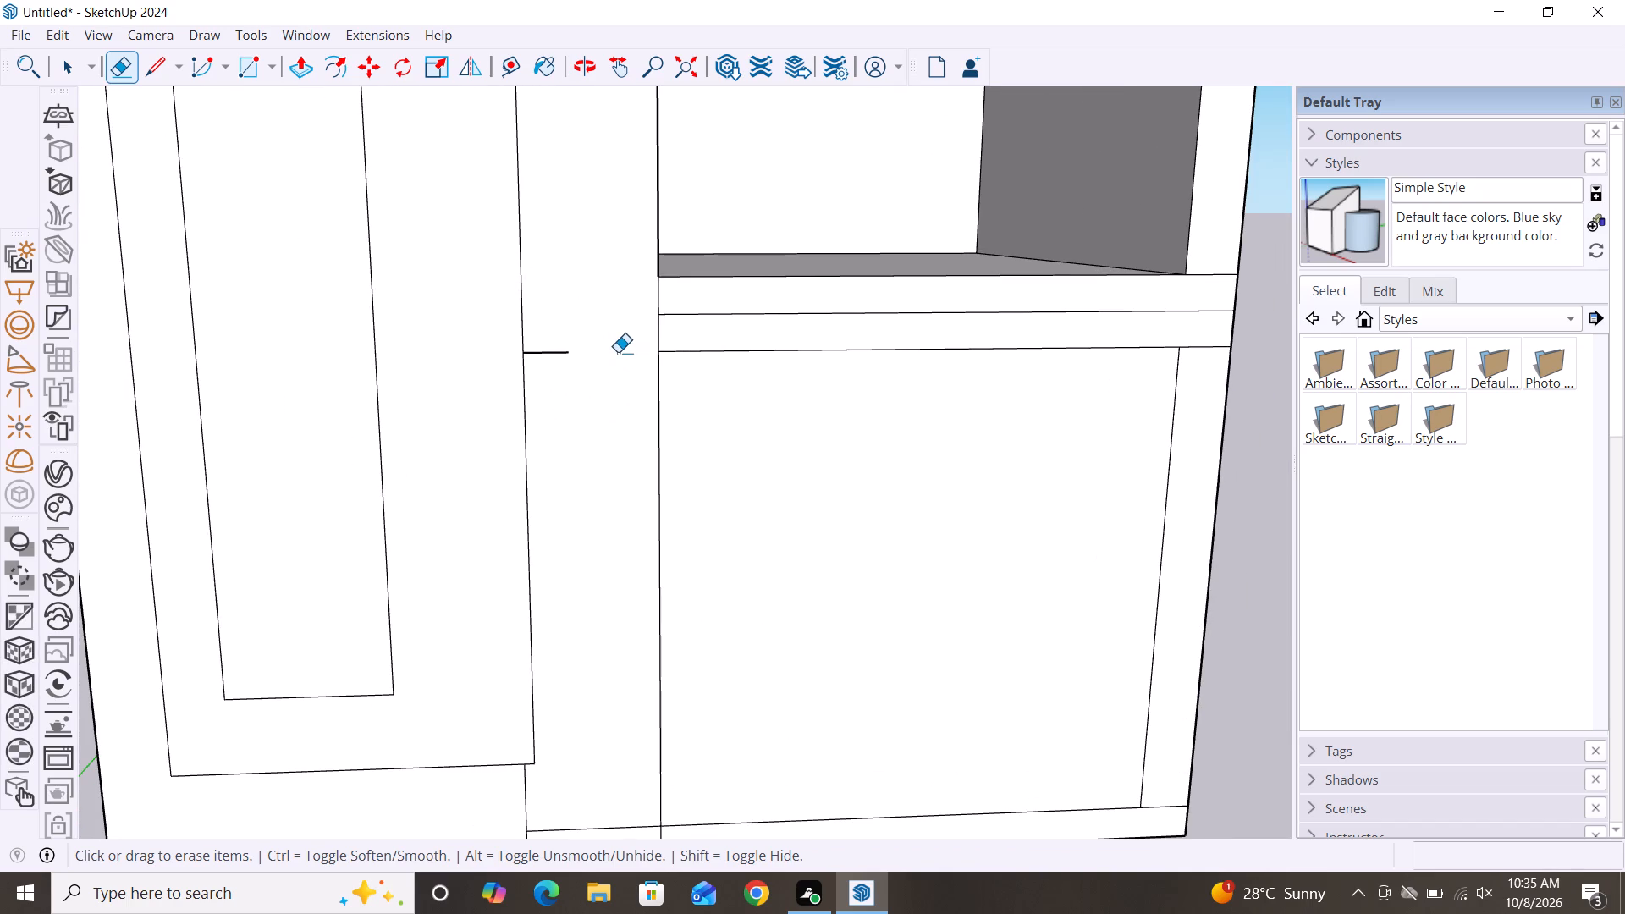
pyautogui.click(553, 350)
# Erase the short upright below the nested rectangle's corner and the base band's top and end lines extending onto the side panel.
pyautogui.scroll(-2, 562, 337)
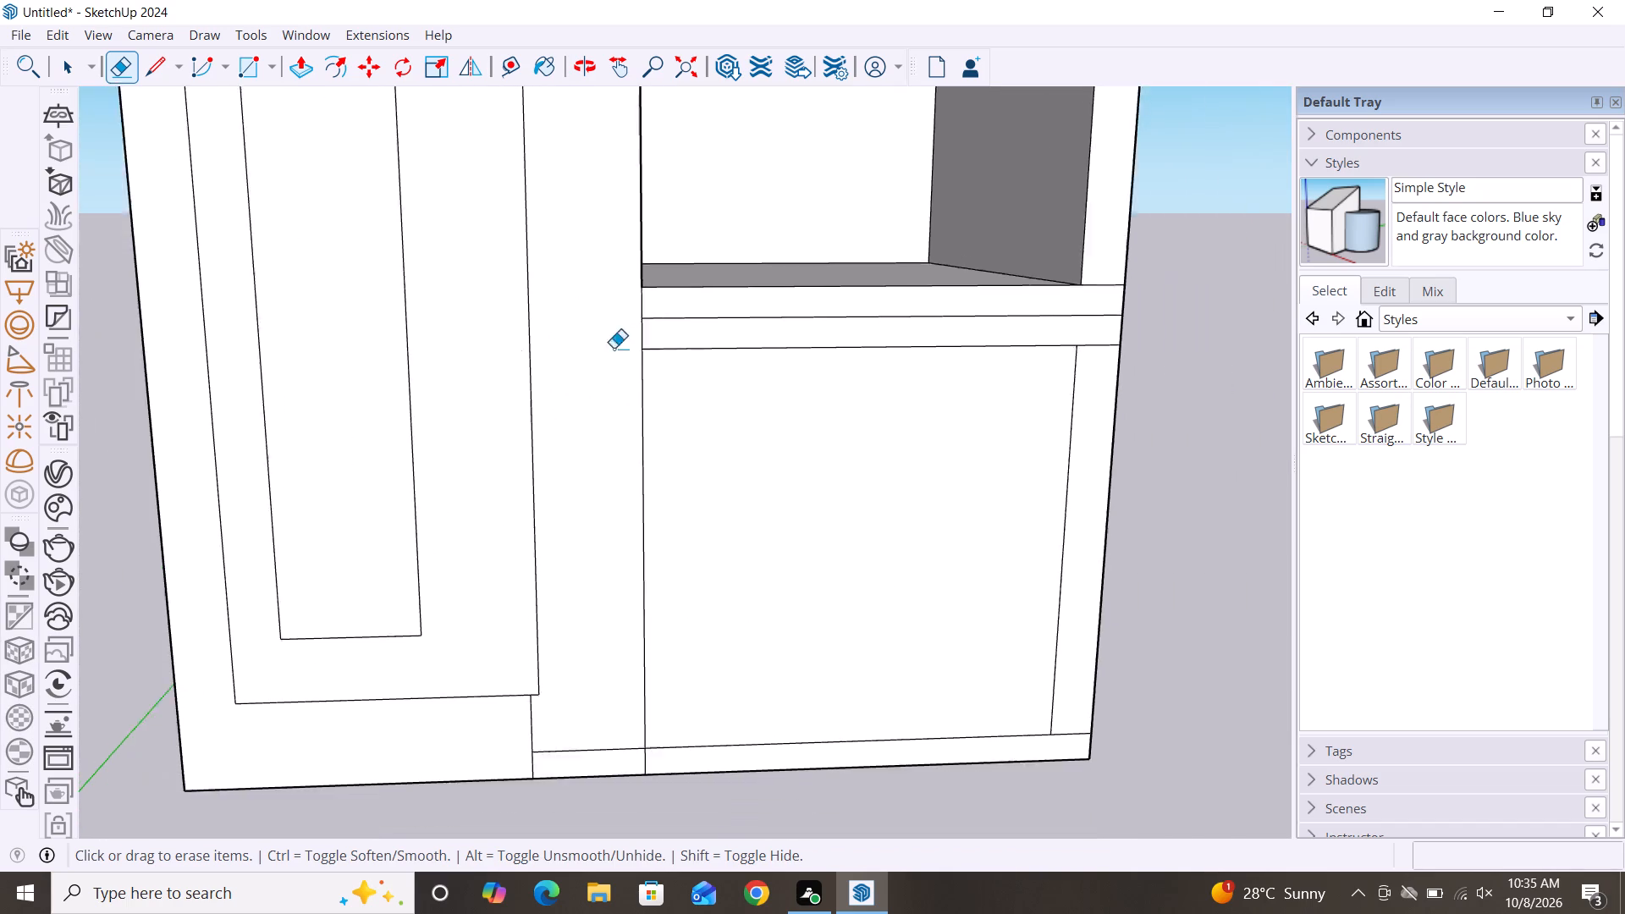
pyautogui.scroll(-9, 614, 348)
pyautogui.scroll(3, 590, 516)
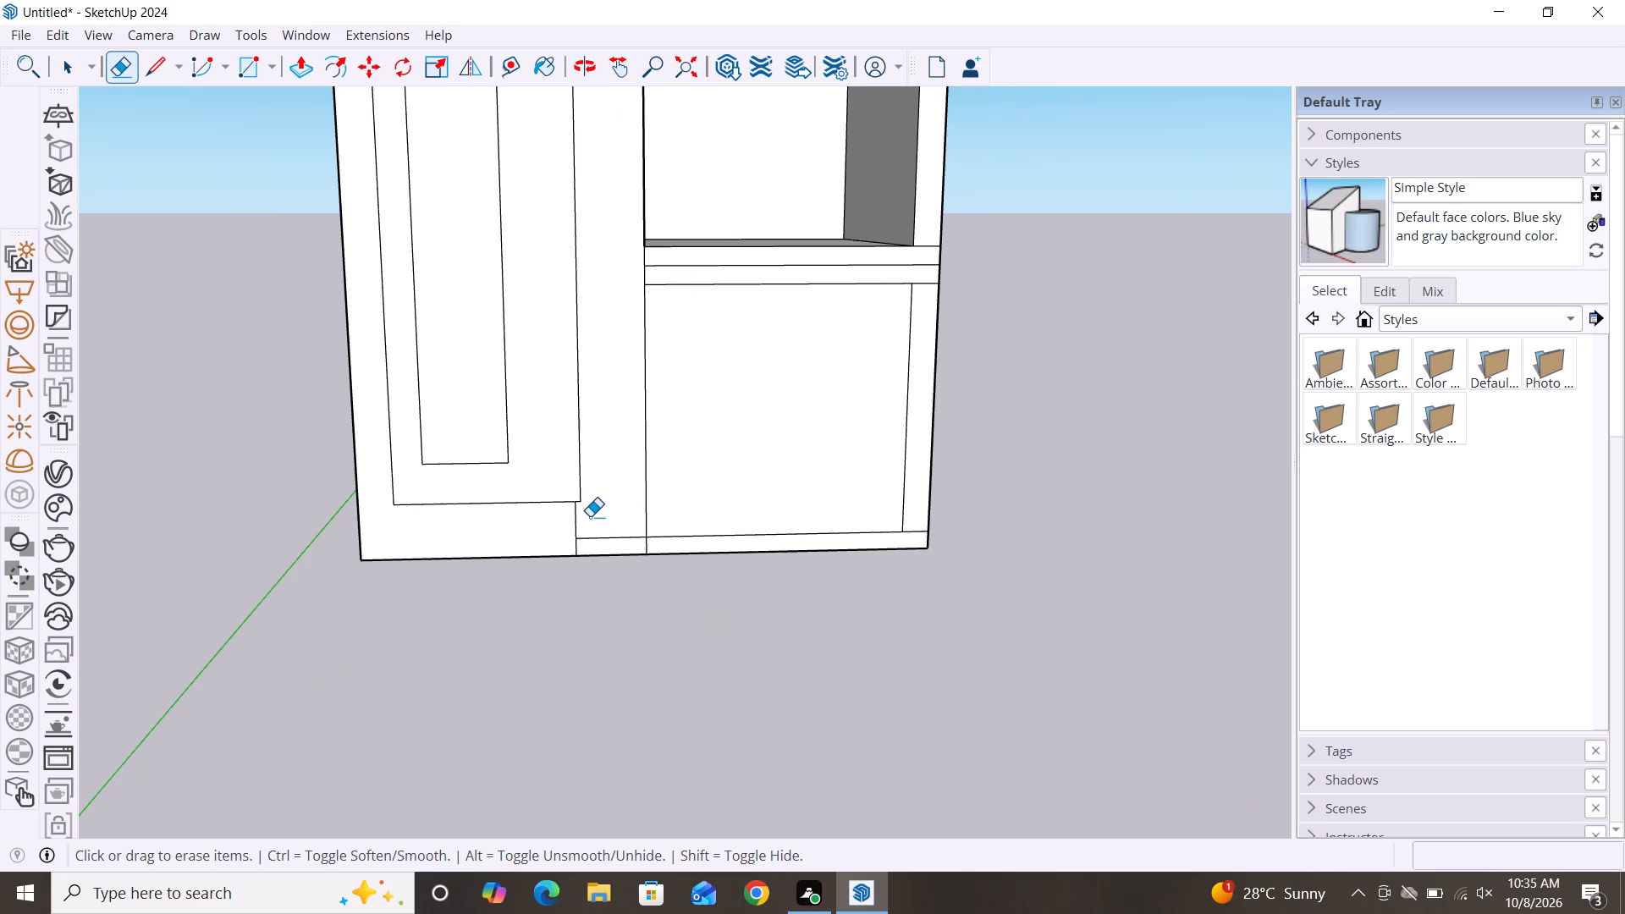
pyautogui.click(575, 520)
pyautogui.scroll(-3, 604, 468)
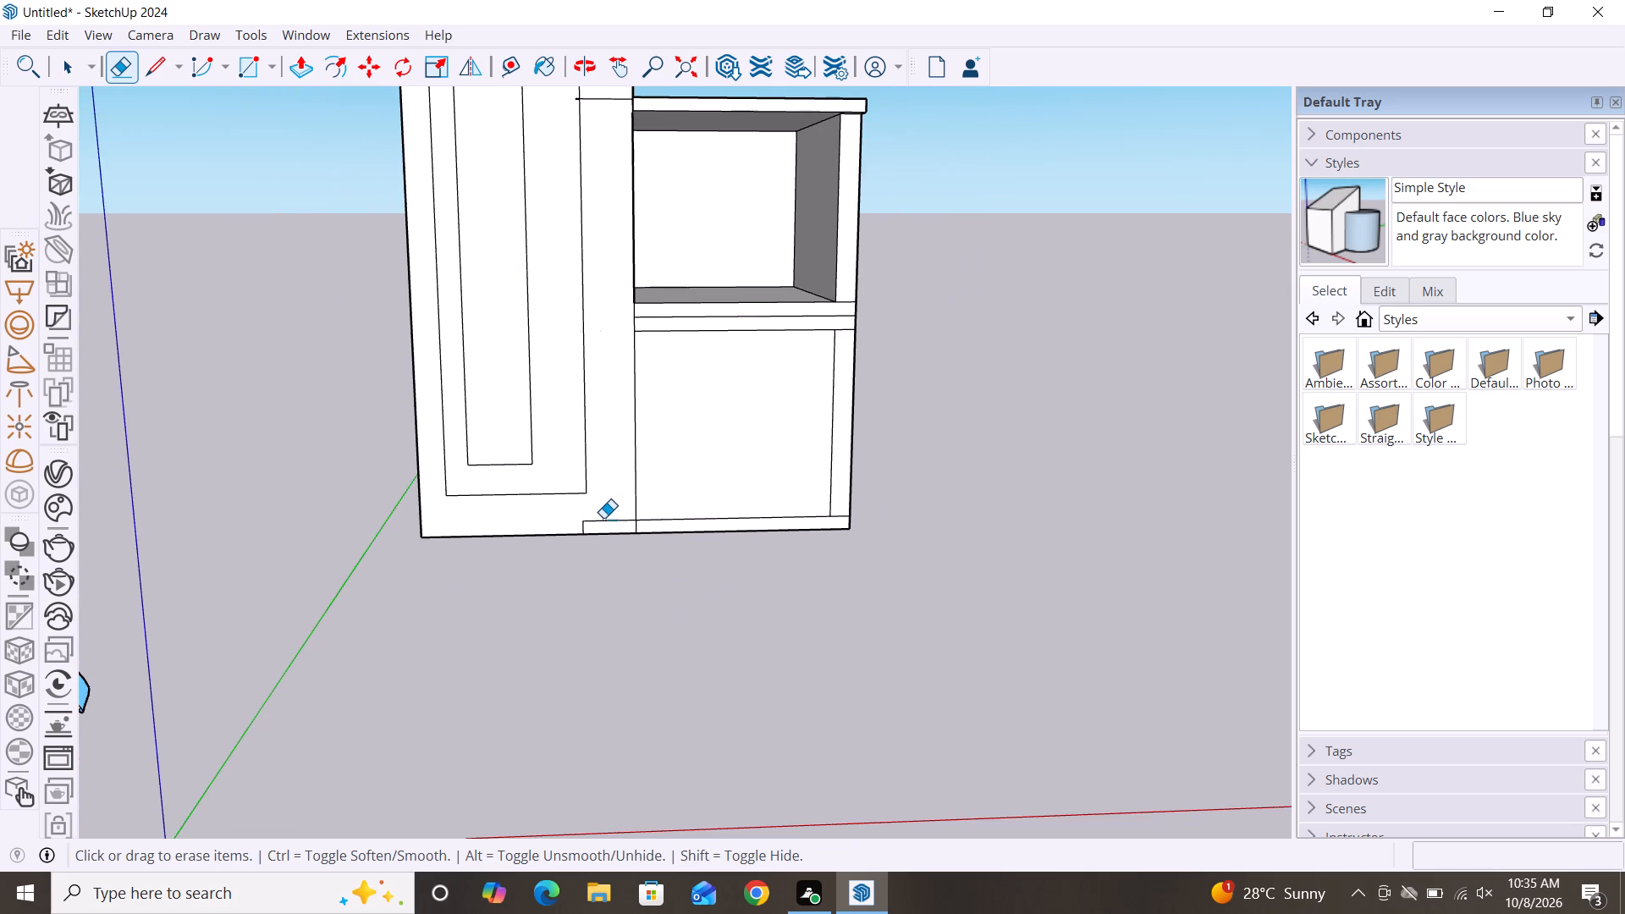
pyautogui.click(603, 519)
pyautogui.doubleClick(581, 526)
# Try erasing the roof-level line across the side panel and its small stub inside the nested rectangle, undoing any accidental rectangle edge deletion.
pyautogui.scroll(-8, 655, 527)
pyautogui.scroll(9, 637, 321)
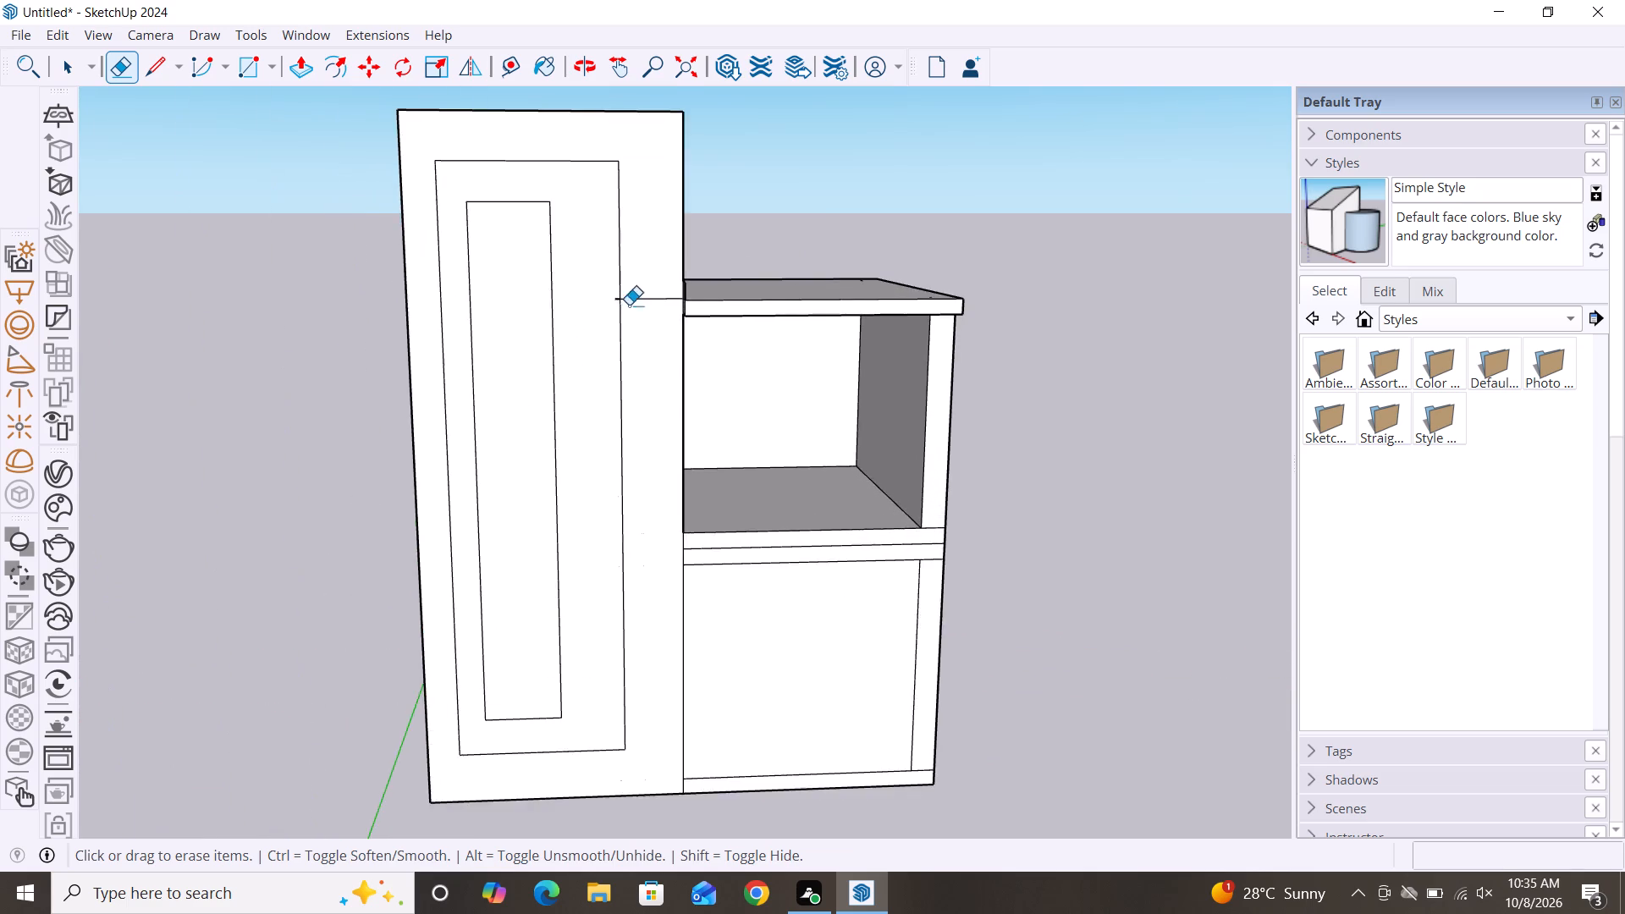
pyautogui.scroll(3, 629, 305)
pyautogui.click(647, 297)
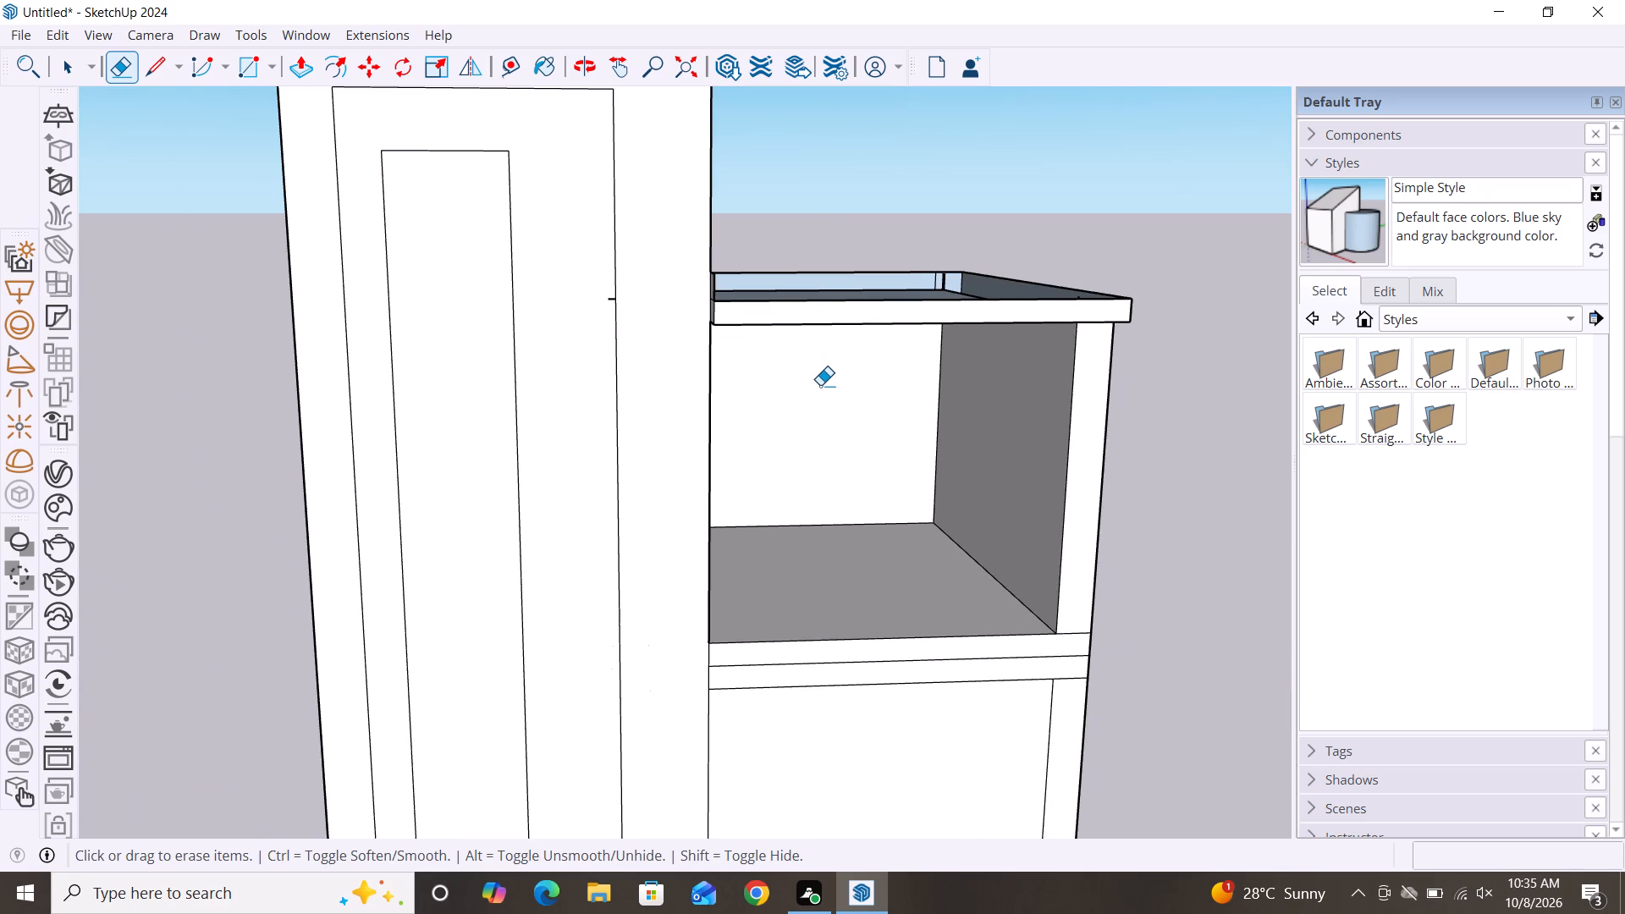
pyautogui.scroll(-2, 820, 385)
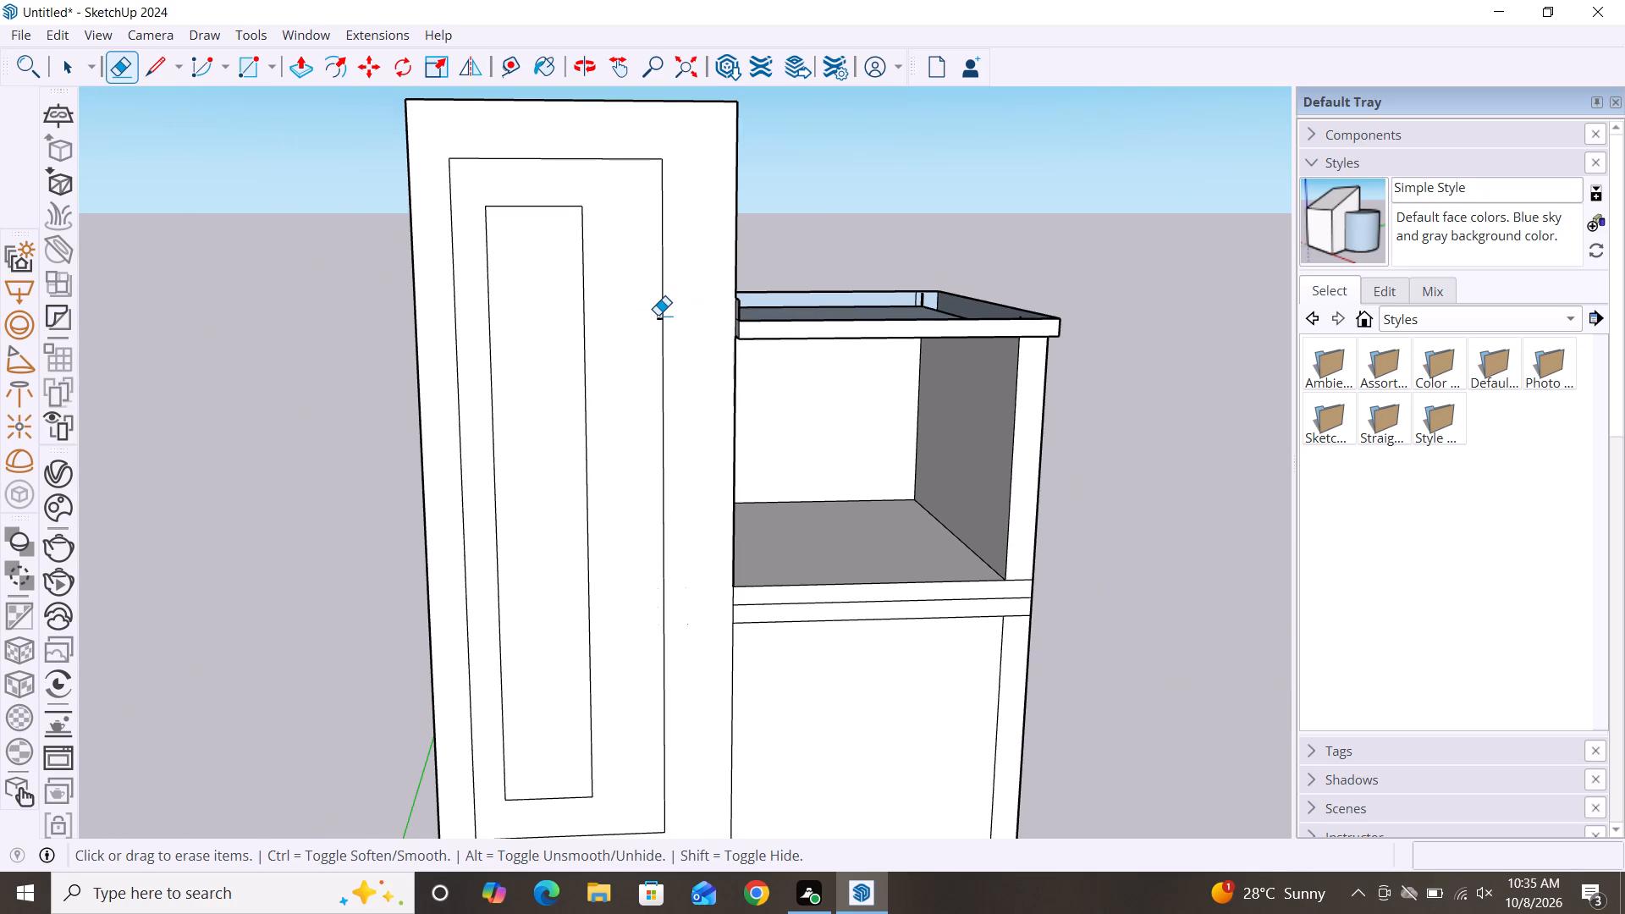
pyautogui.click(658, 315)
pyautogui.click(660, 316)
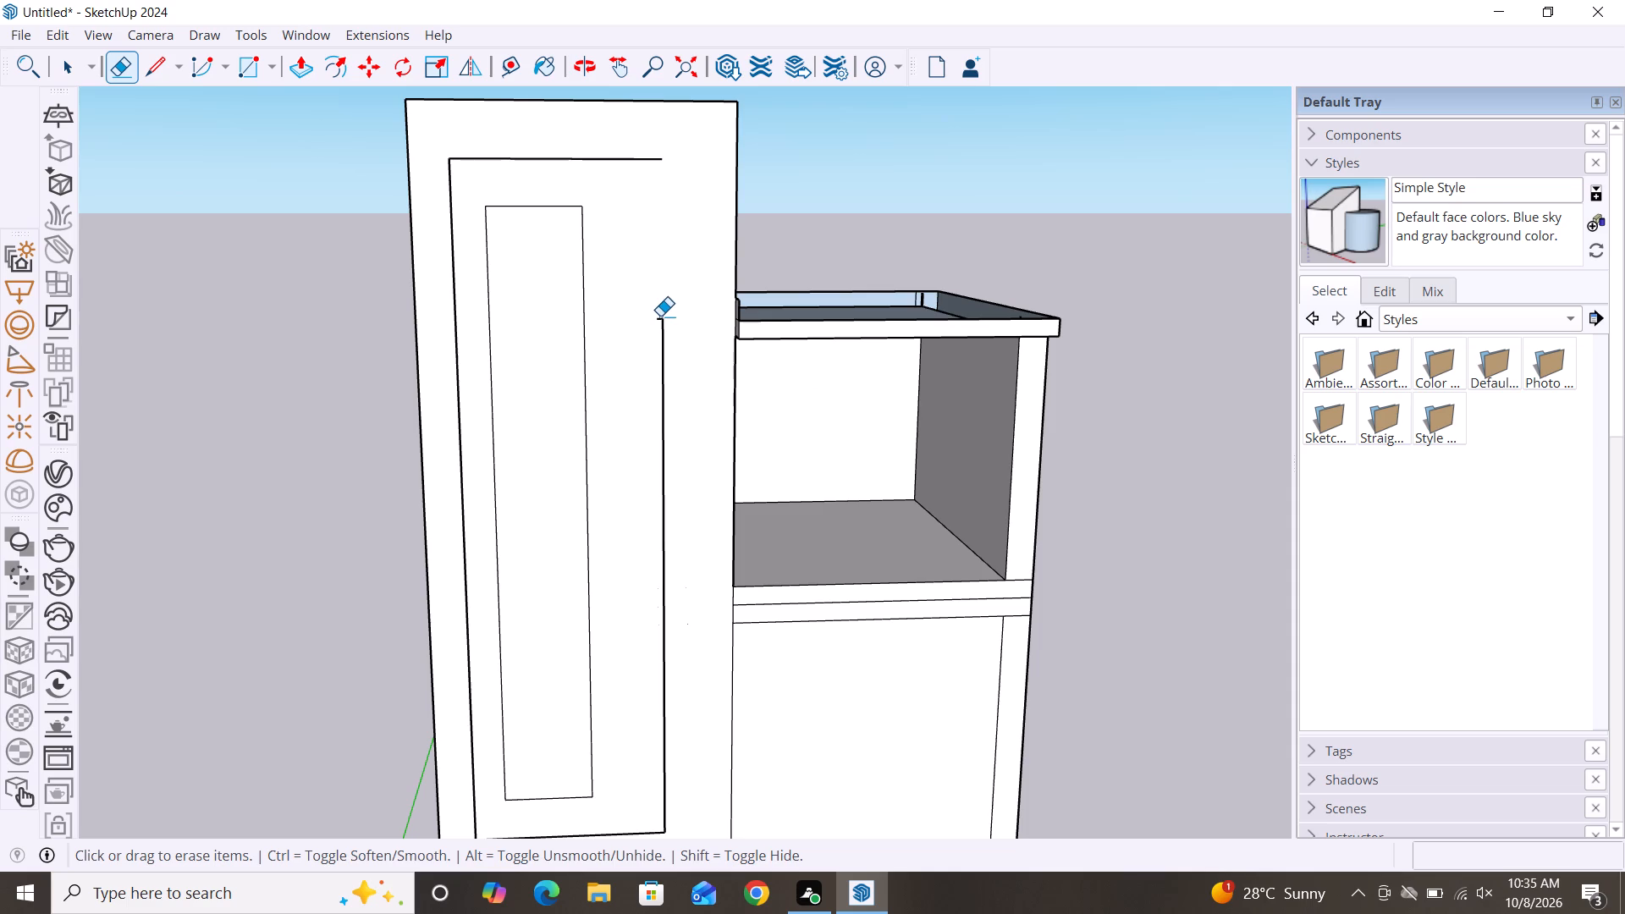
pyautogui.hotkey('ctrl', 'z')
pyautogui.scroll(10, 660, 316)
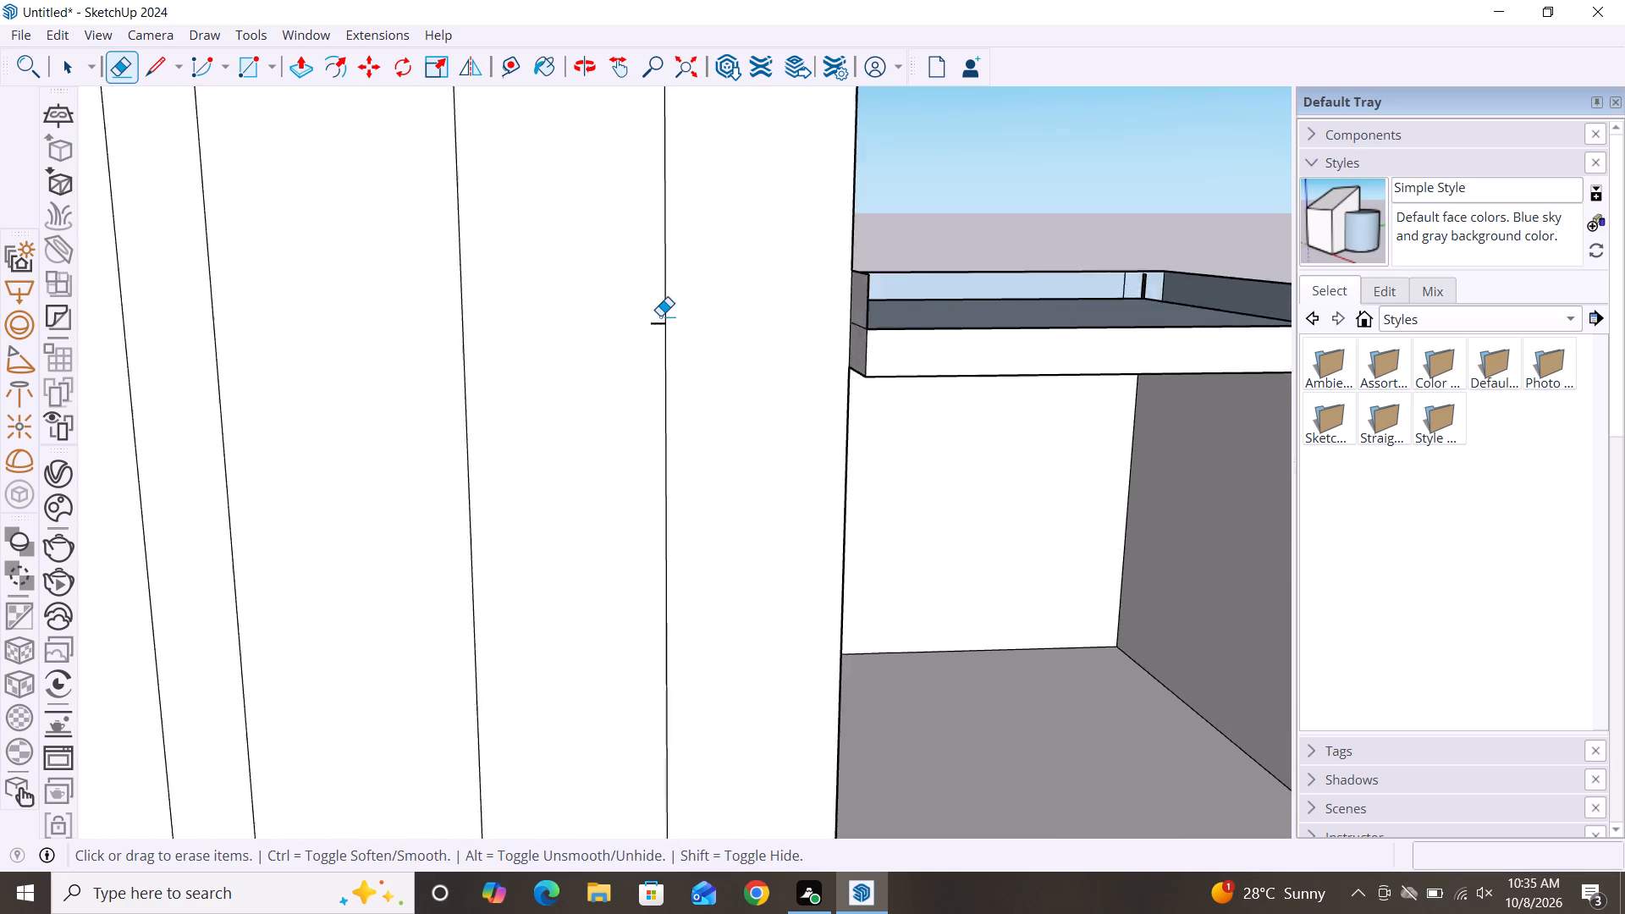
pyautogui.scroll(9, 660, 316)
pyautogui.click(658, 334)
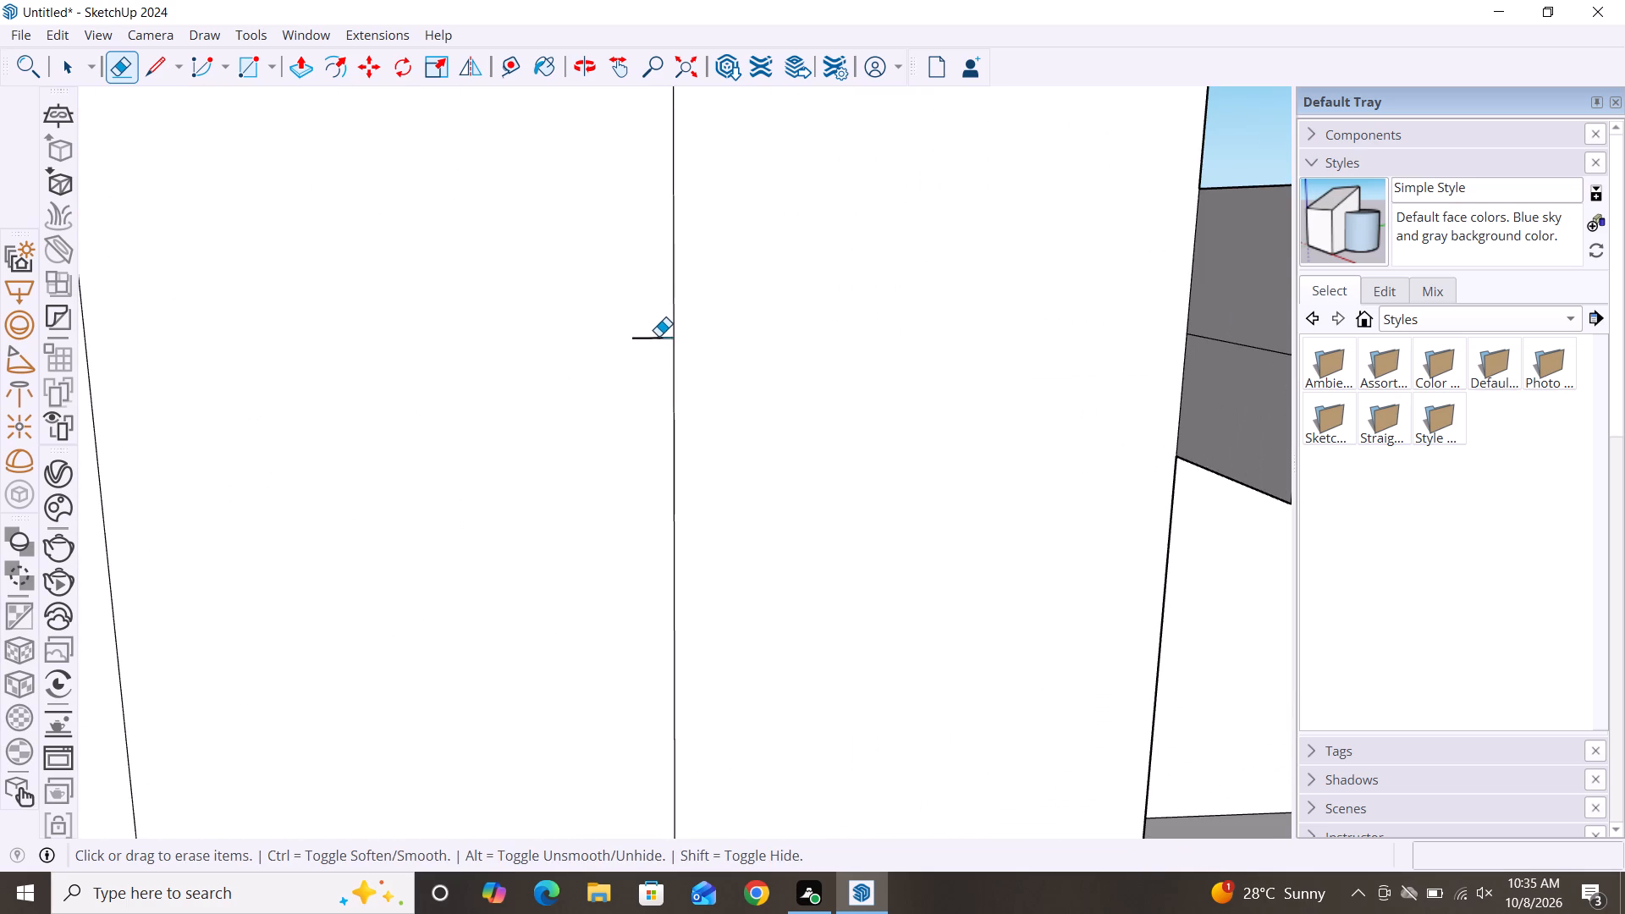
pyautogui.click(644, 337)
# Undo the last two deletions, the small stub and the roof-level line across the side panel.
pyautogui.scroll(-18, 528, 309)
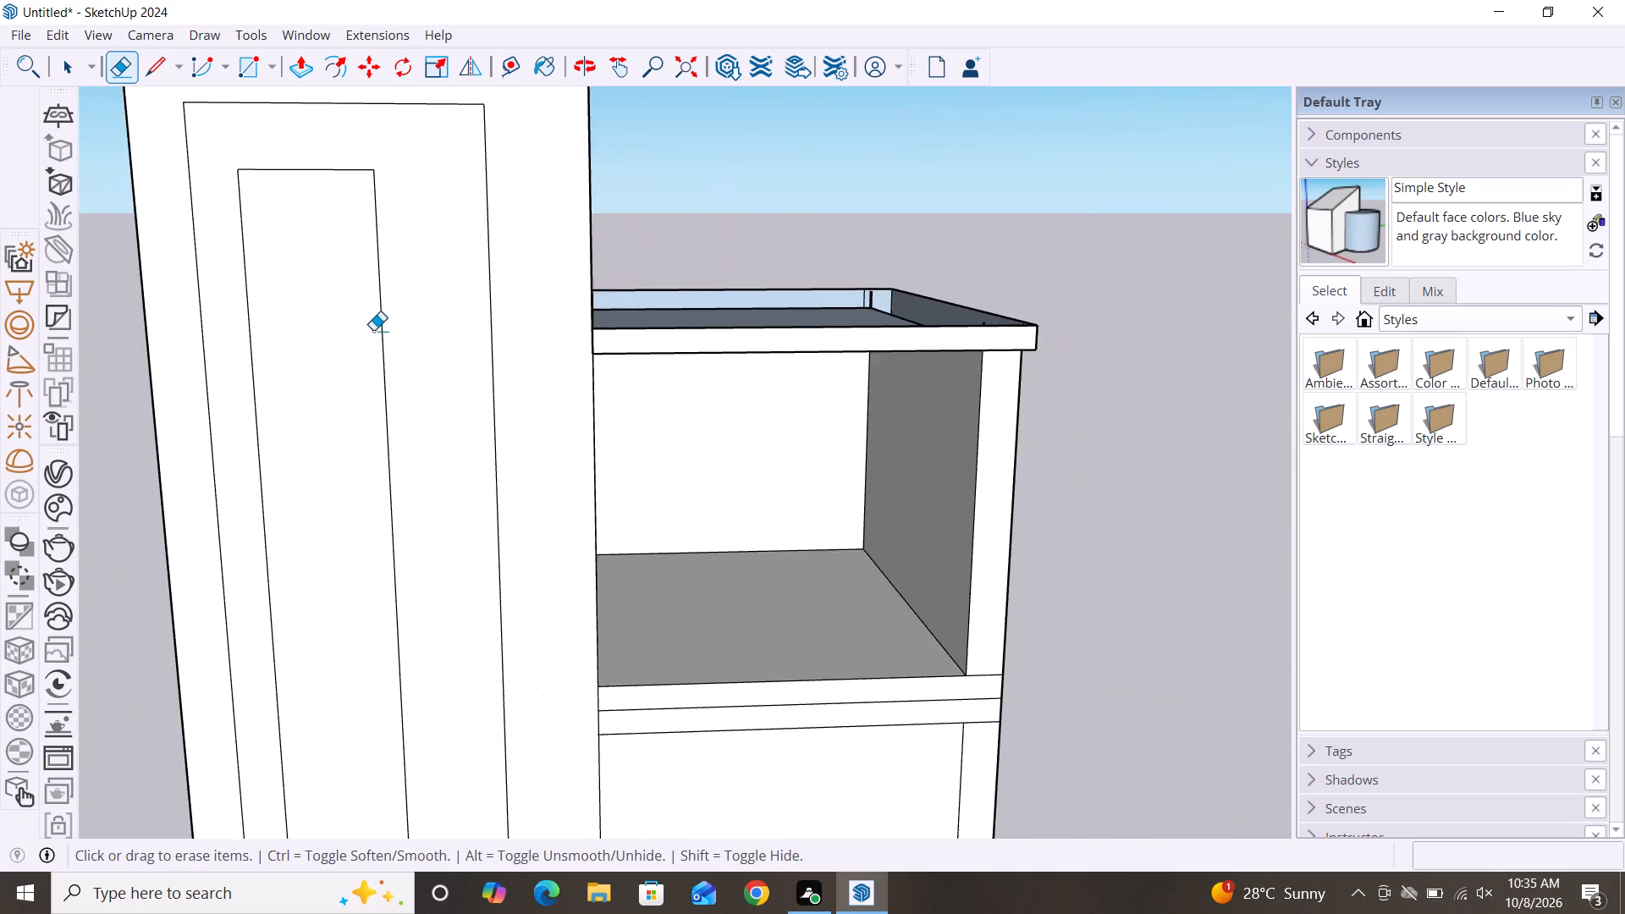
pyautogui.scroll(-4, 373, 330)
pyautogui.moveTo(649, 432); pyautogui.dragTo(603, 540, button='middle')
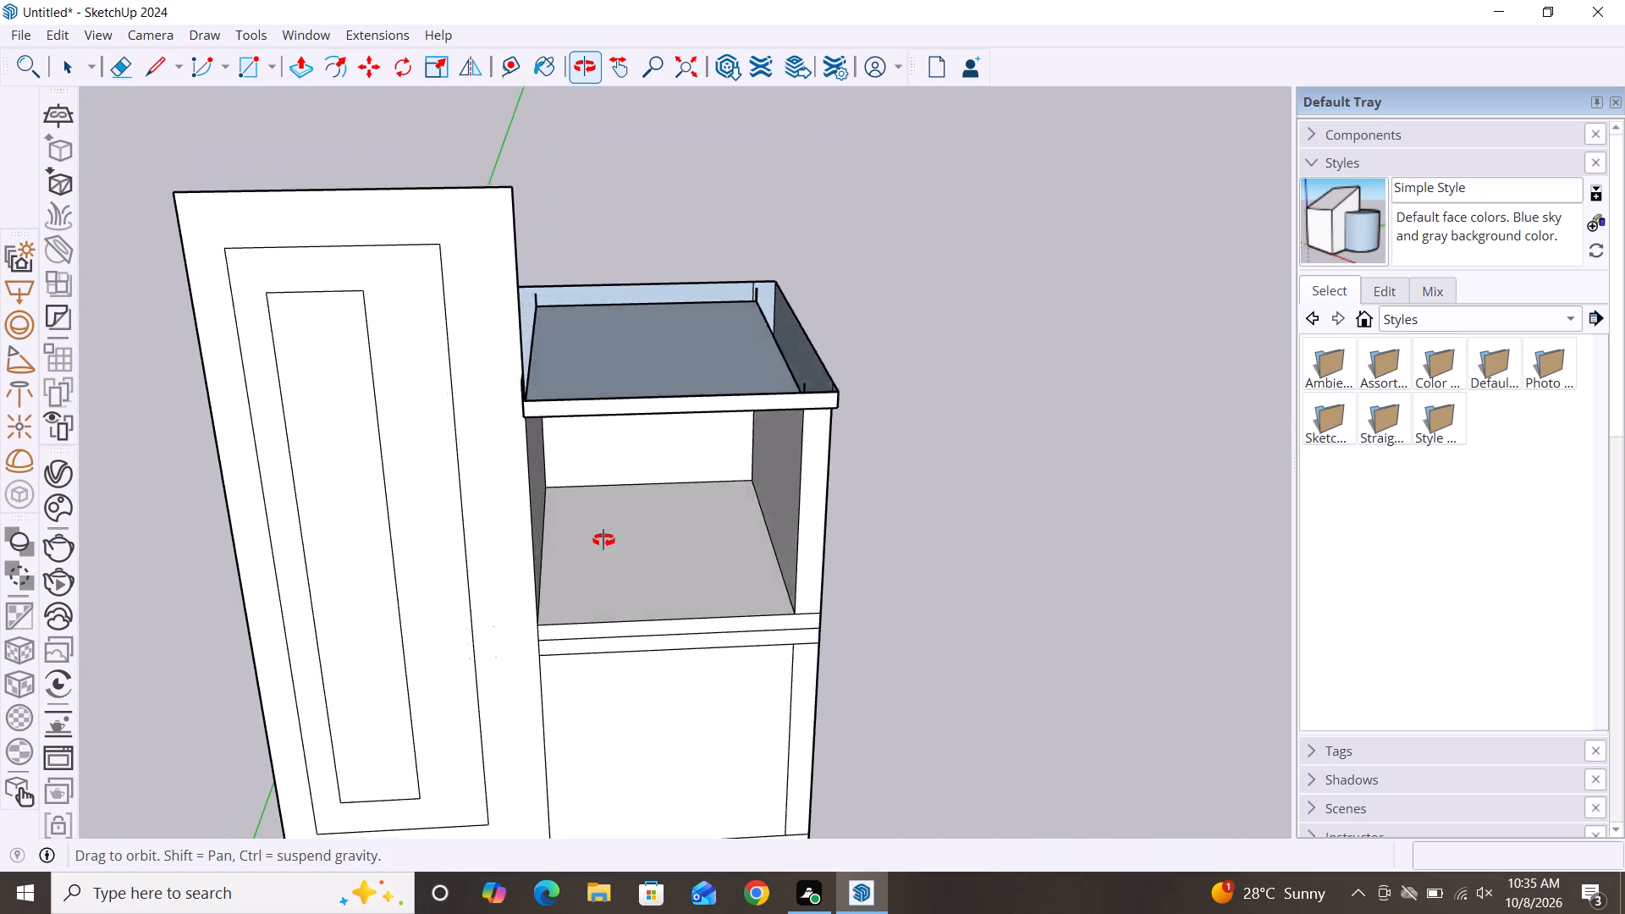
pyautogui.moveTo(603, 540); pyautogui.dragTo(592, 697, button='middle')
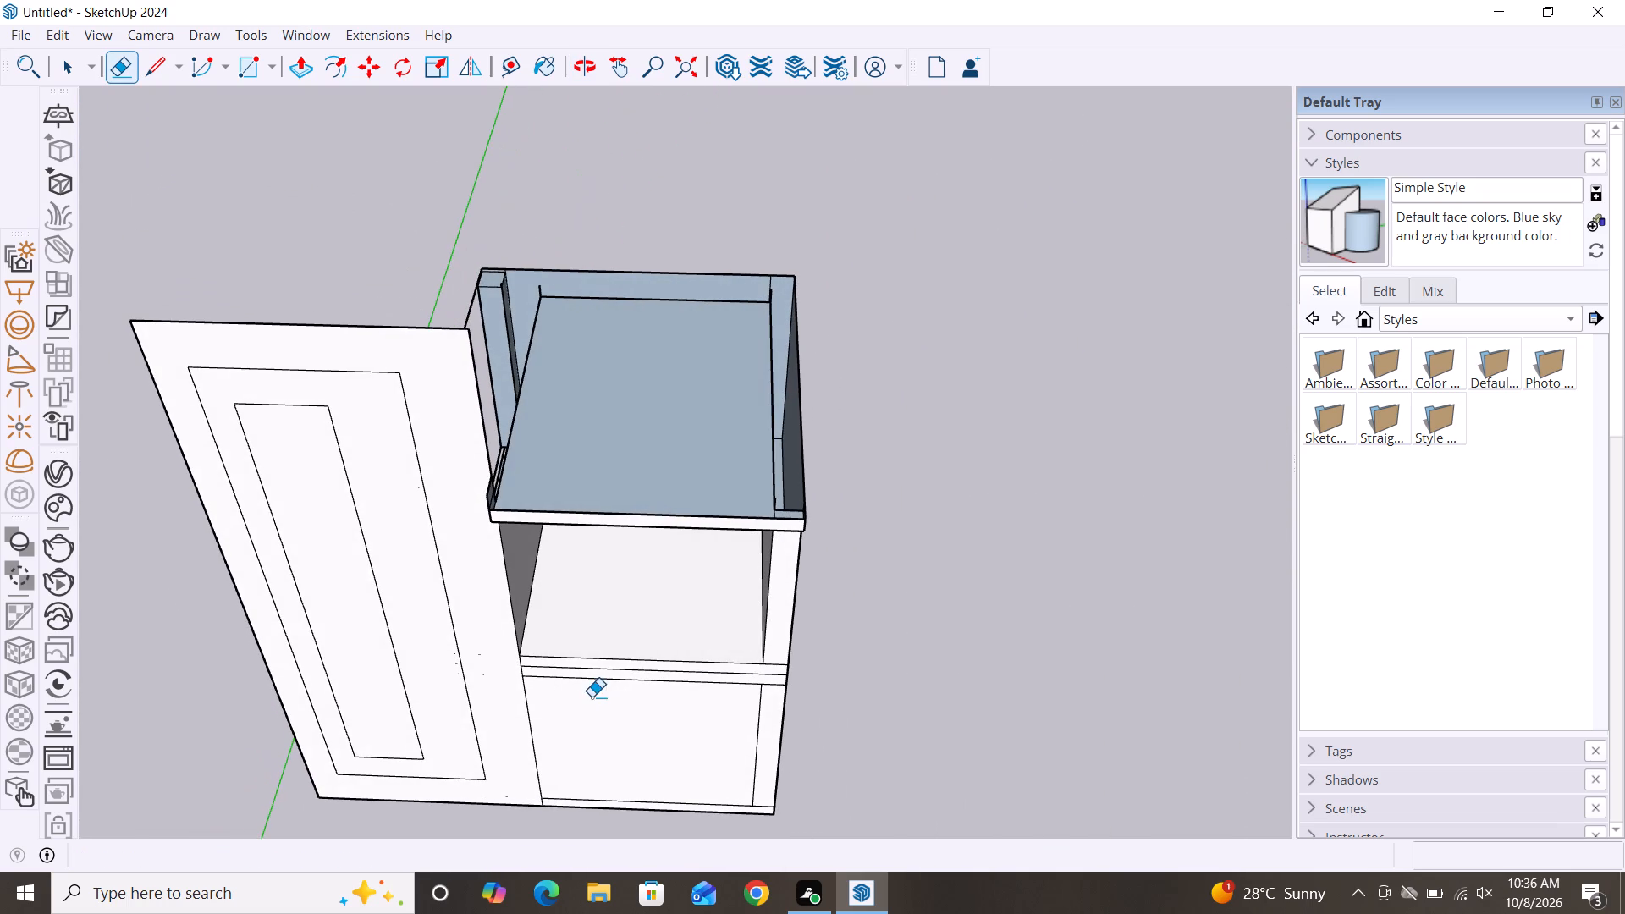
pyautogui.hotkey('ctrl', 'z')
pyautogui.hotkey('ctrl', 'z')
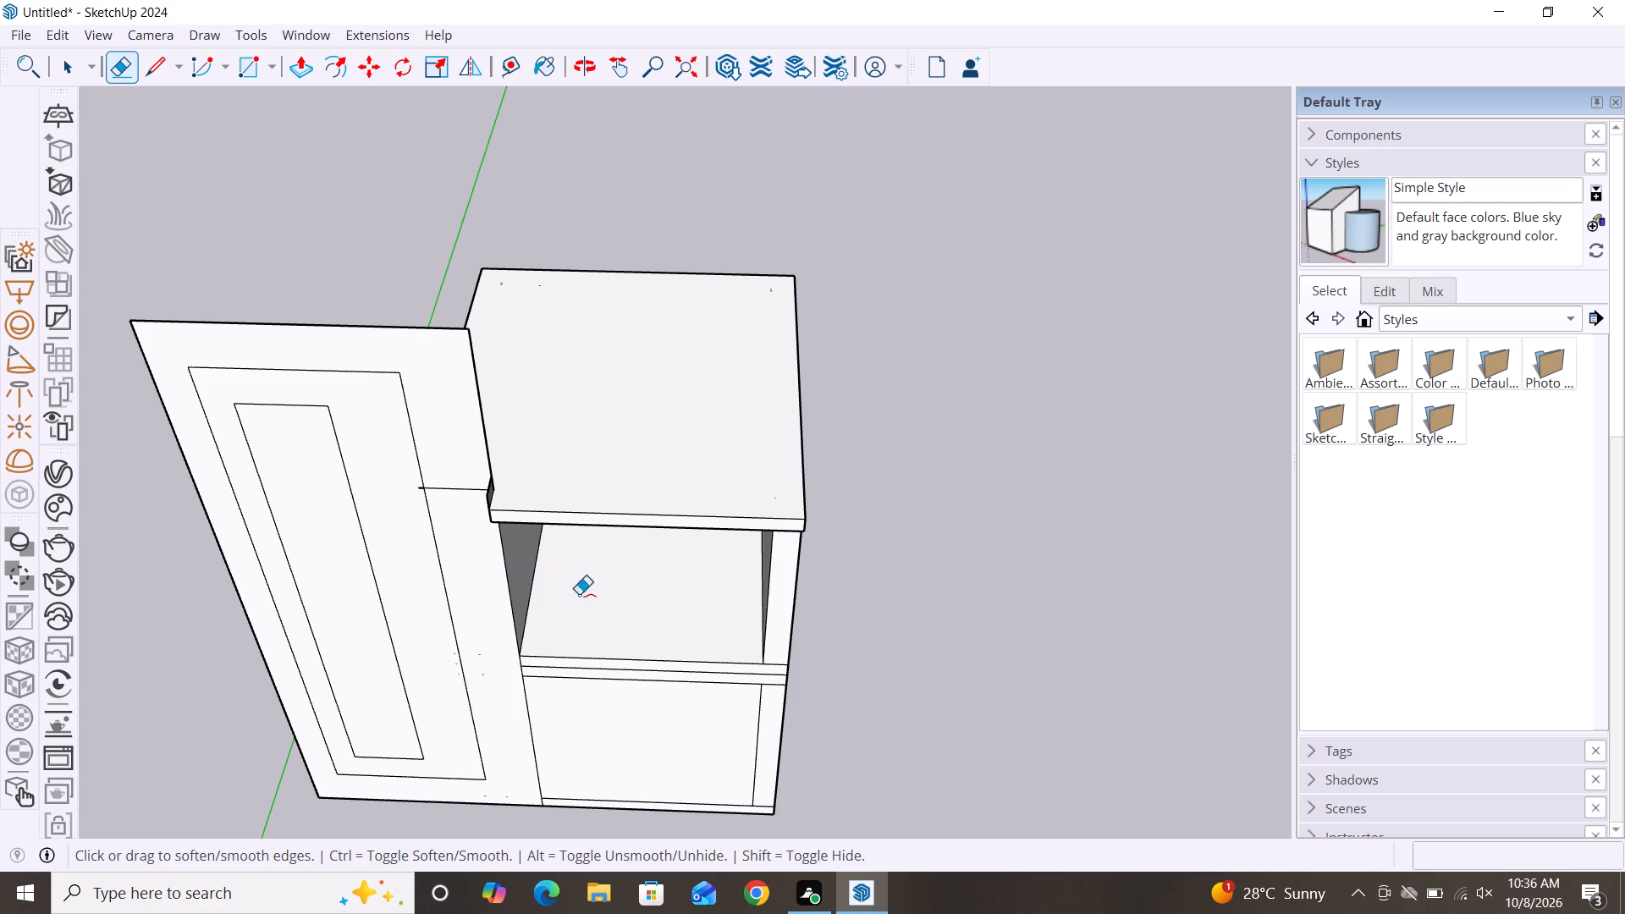
# Draw a short vertical tick about 7/16" long across the roof-level line, just before it meets the side panel's edge.
pyautogui.press('space')
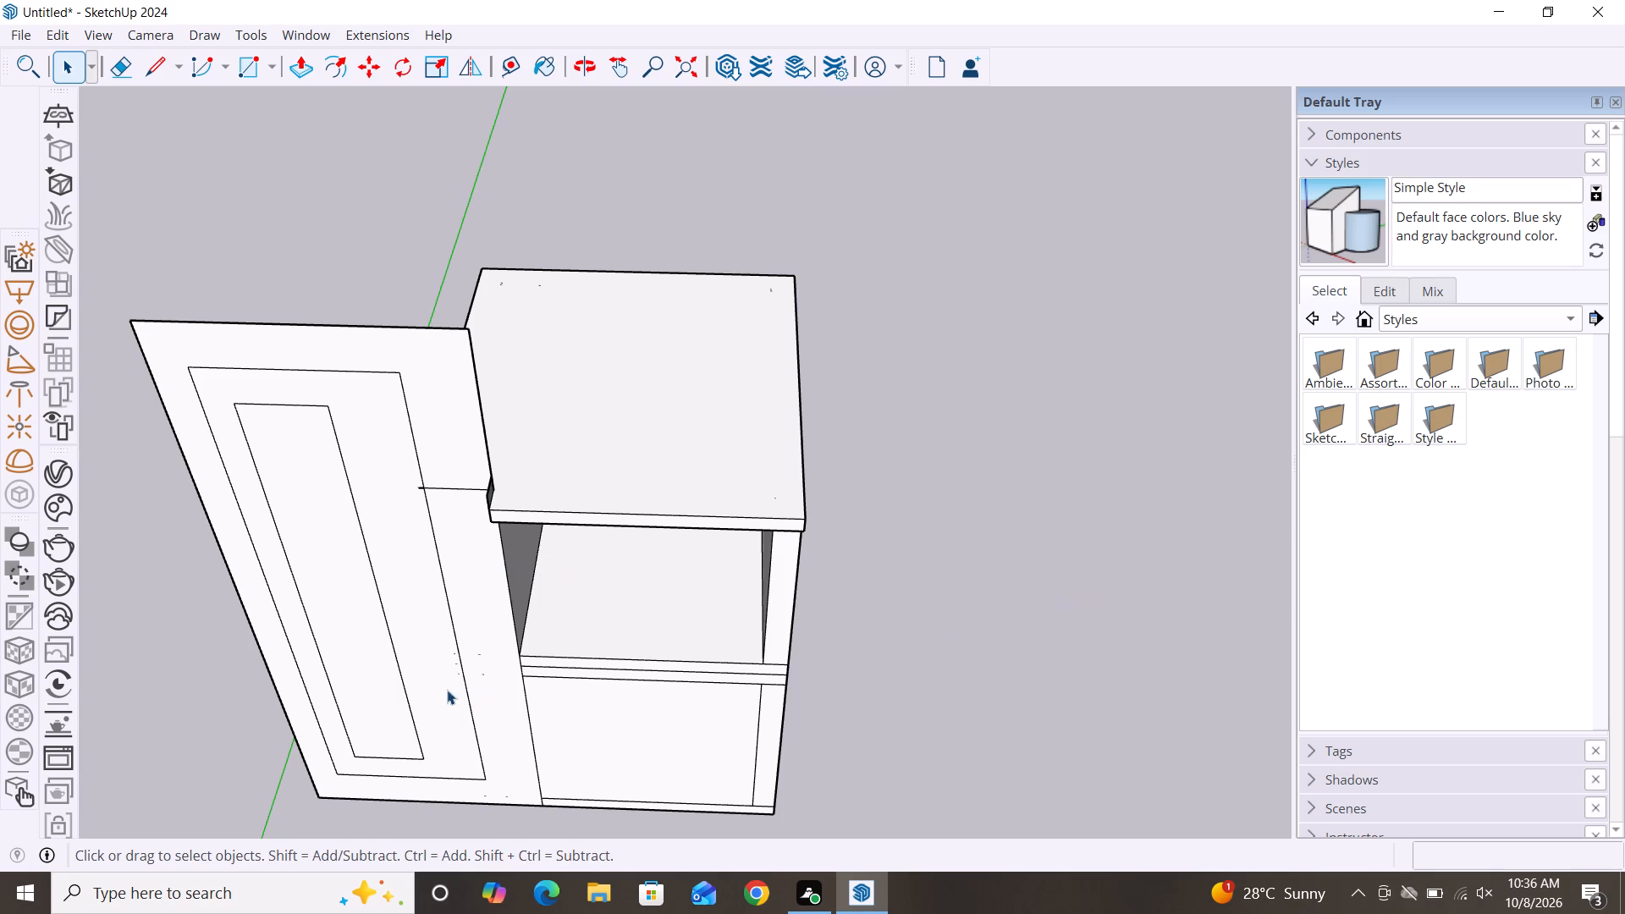
pyautogui.keyDown('alt'); pyautogui.moveTo(426, 685); pyautogui.dragTo(592, 511, button='middle'); pyautogui.keyUp('alt')
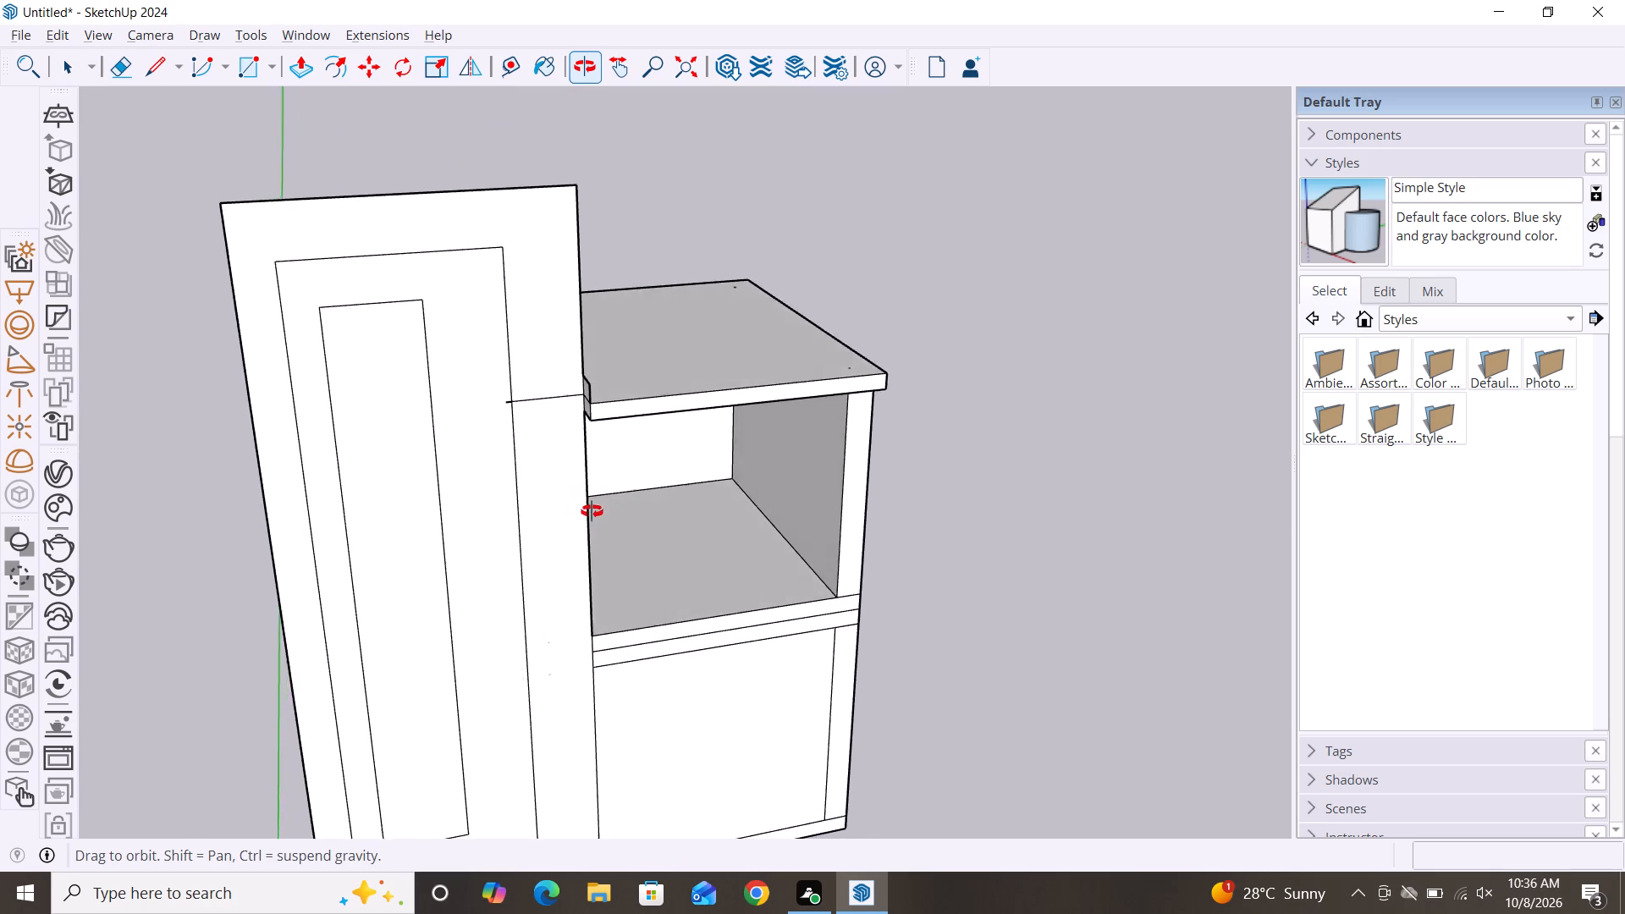
pyautogui.keyDown('alt'); pyautogui.moveTo(592, 511); pyautogui.dragTo(673, 521, button='middle'); pyautogui.keyUp('alt')
pyautogui.scroll(9, 650, 415)
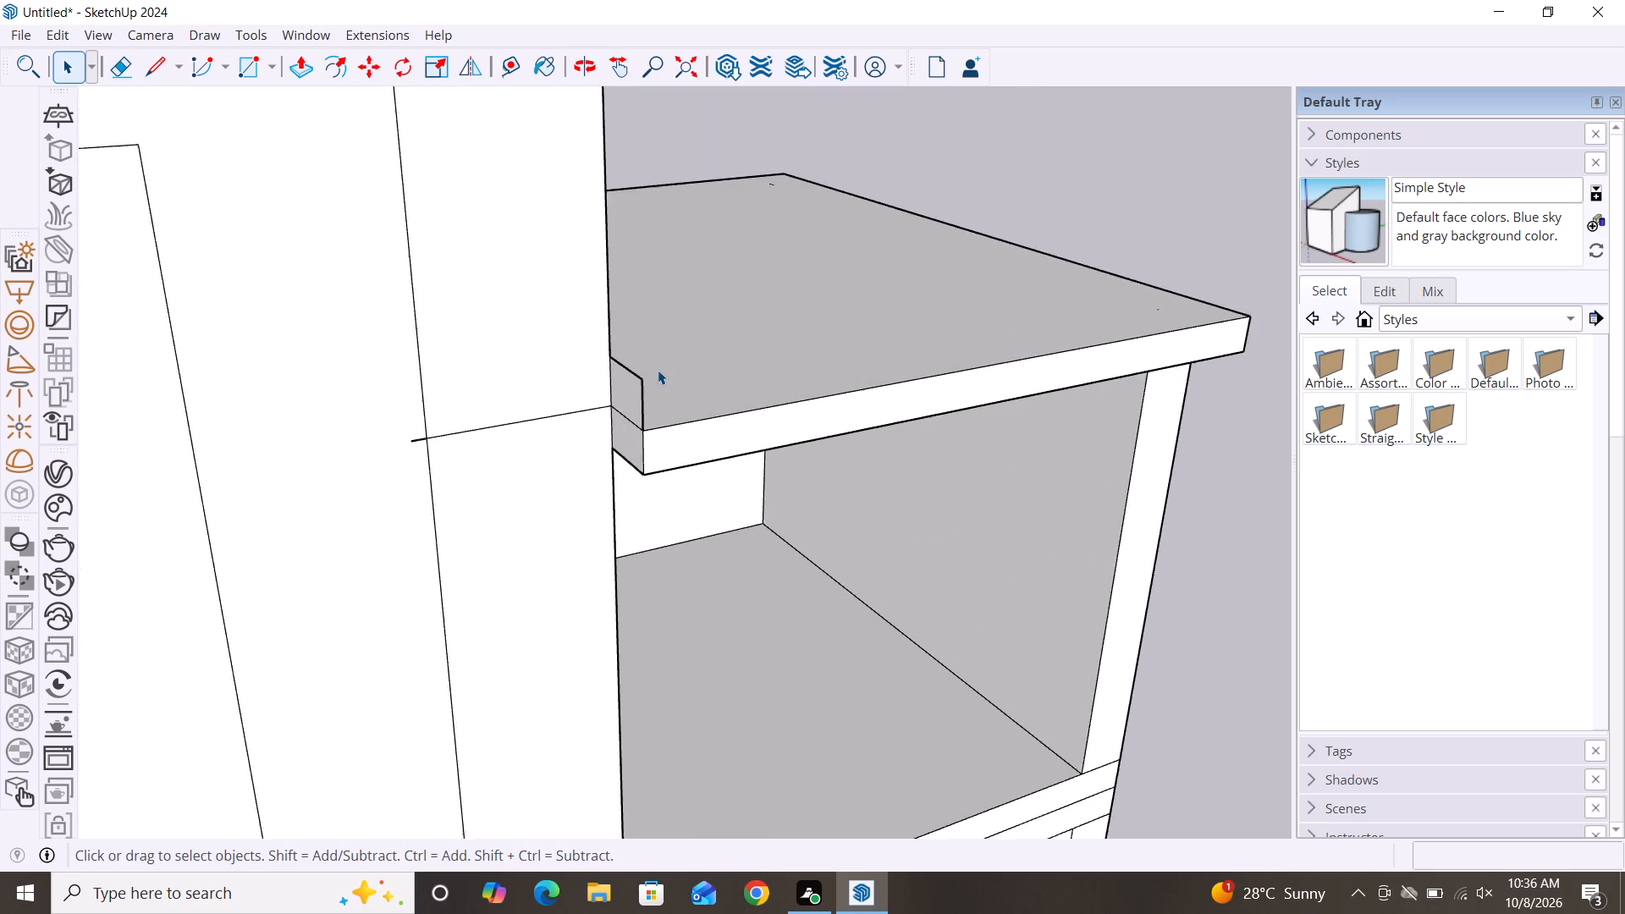
pyautogui.scroll(9, 658, 370)
pyautogui.moveTo(658, 370); pyautogui.dragTo(438, 419)
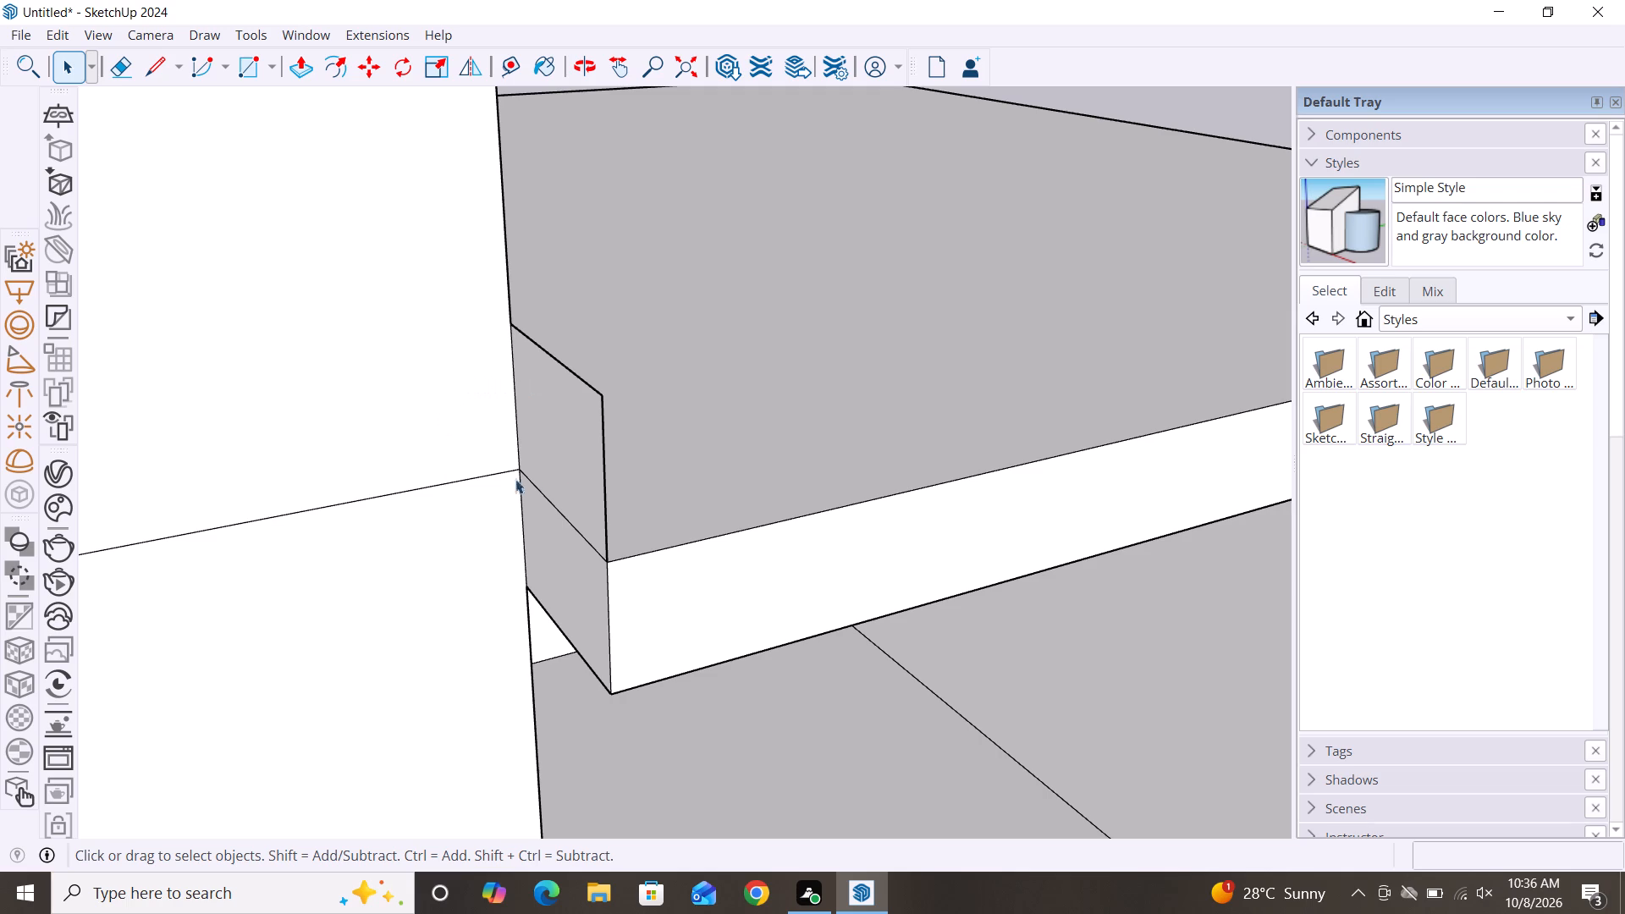
pyautogui.click(559, 482)
pyautogui.press('l')
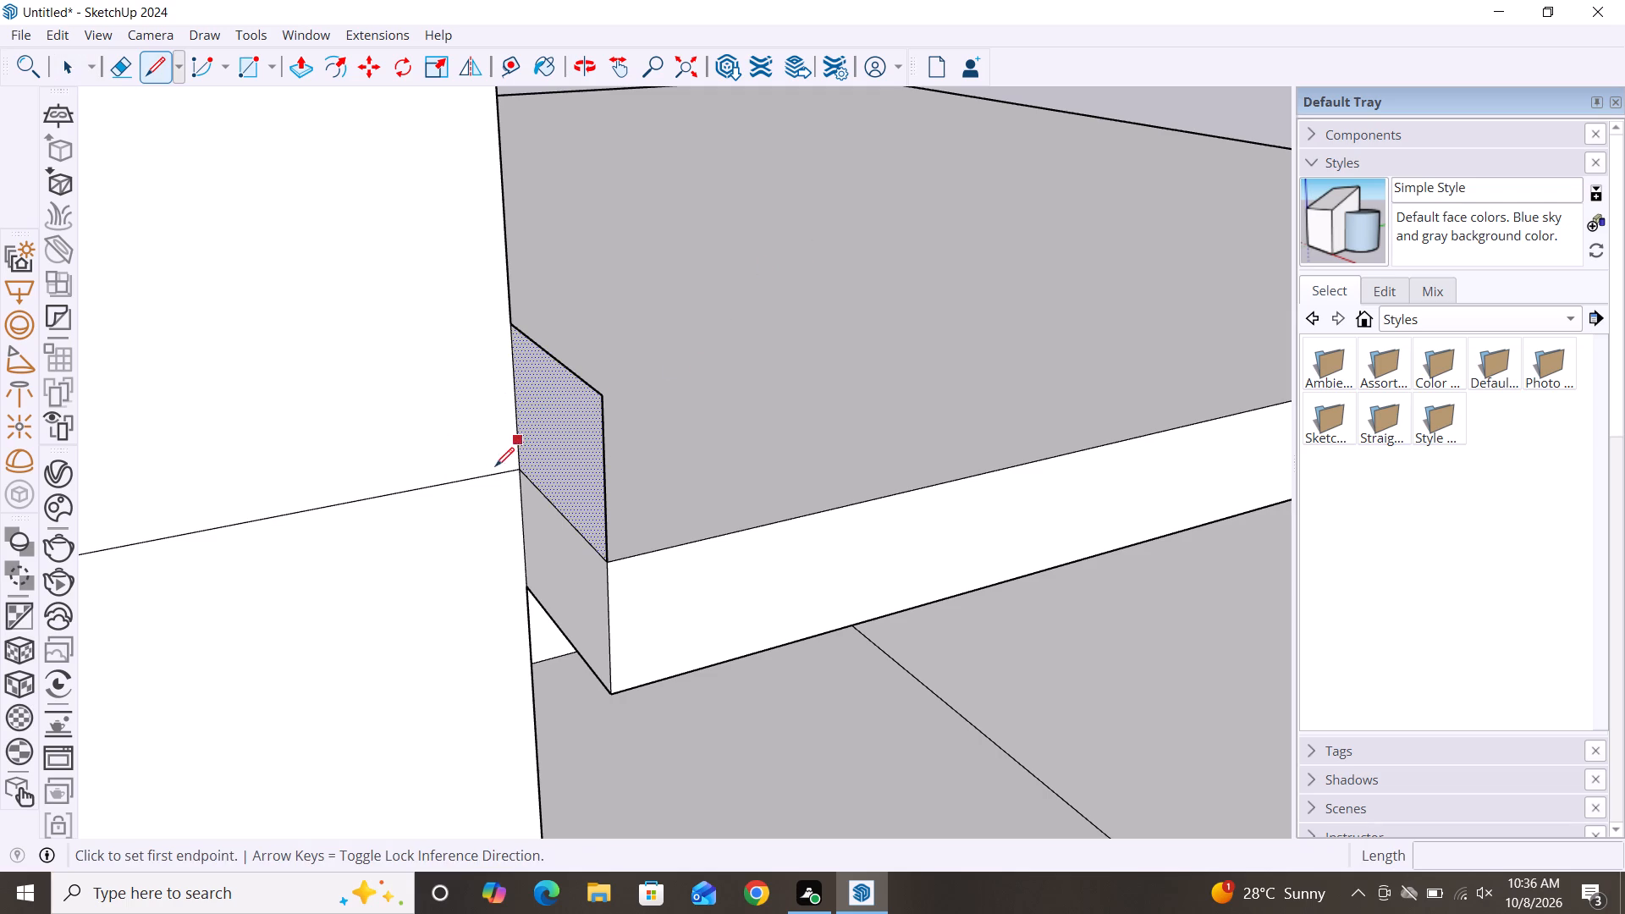
pyautogui.click(506, 467)
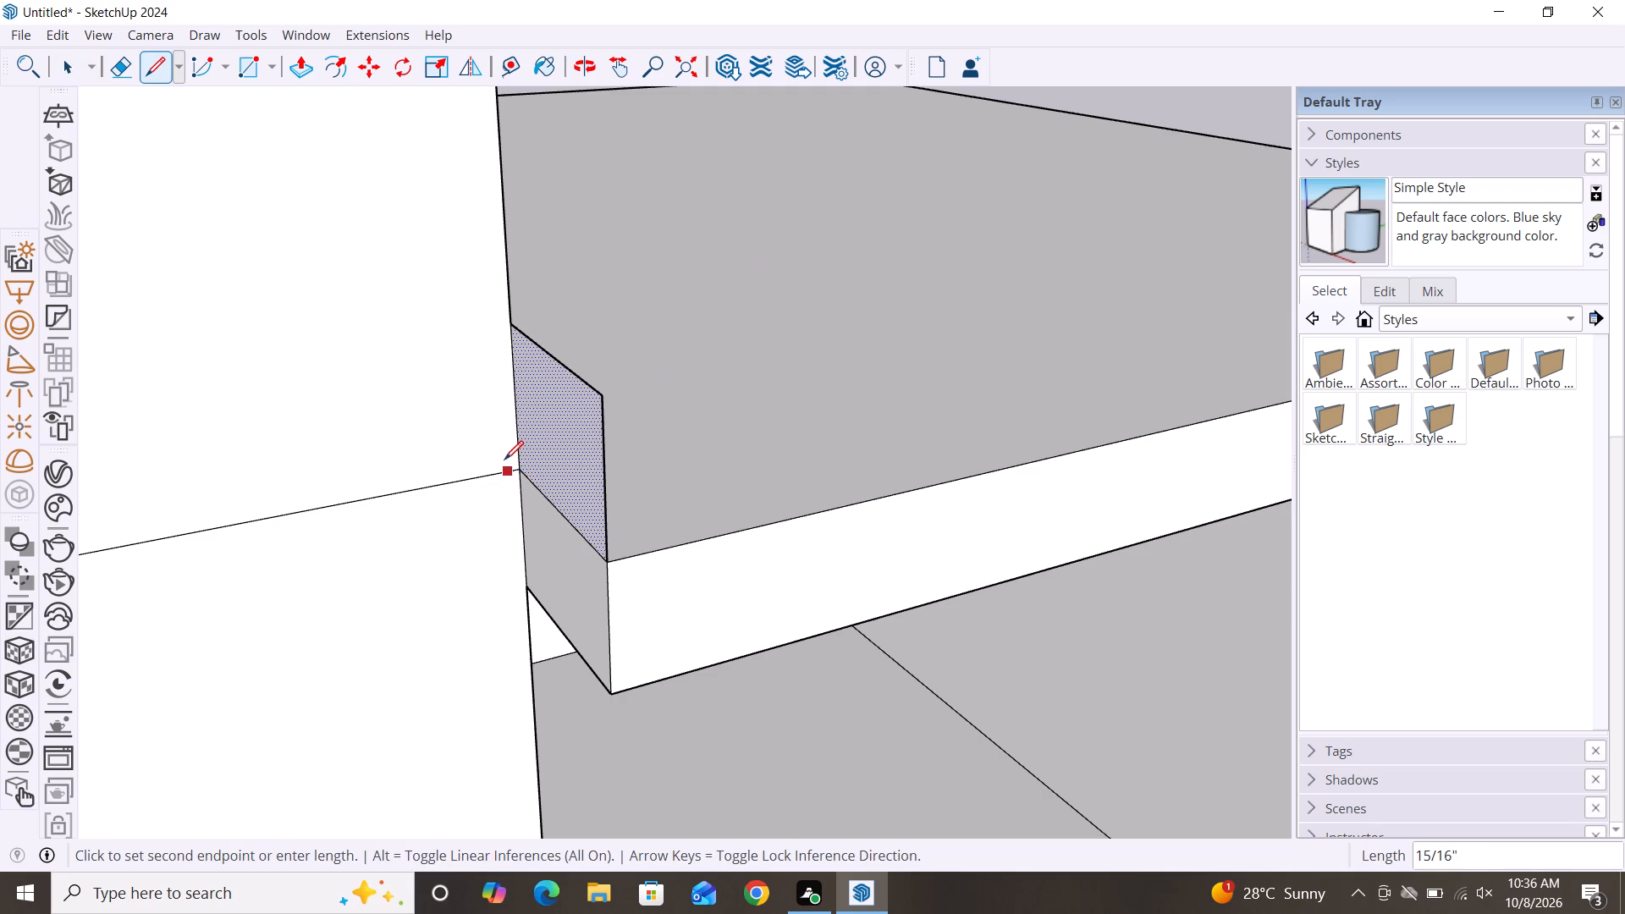
pyautogui.press('Escape')
pyautogui.press('l')
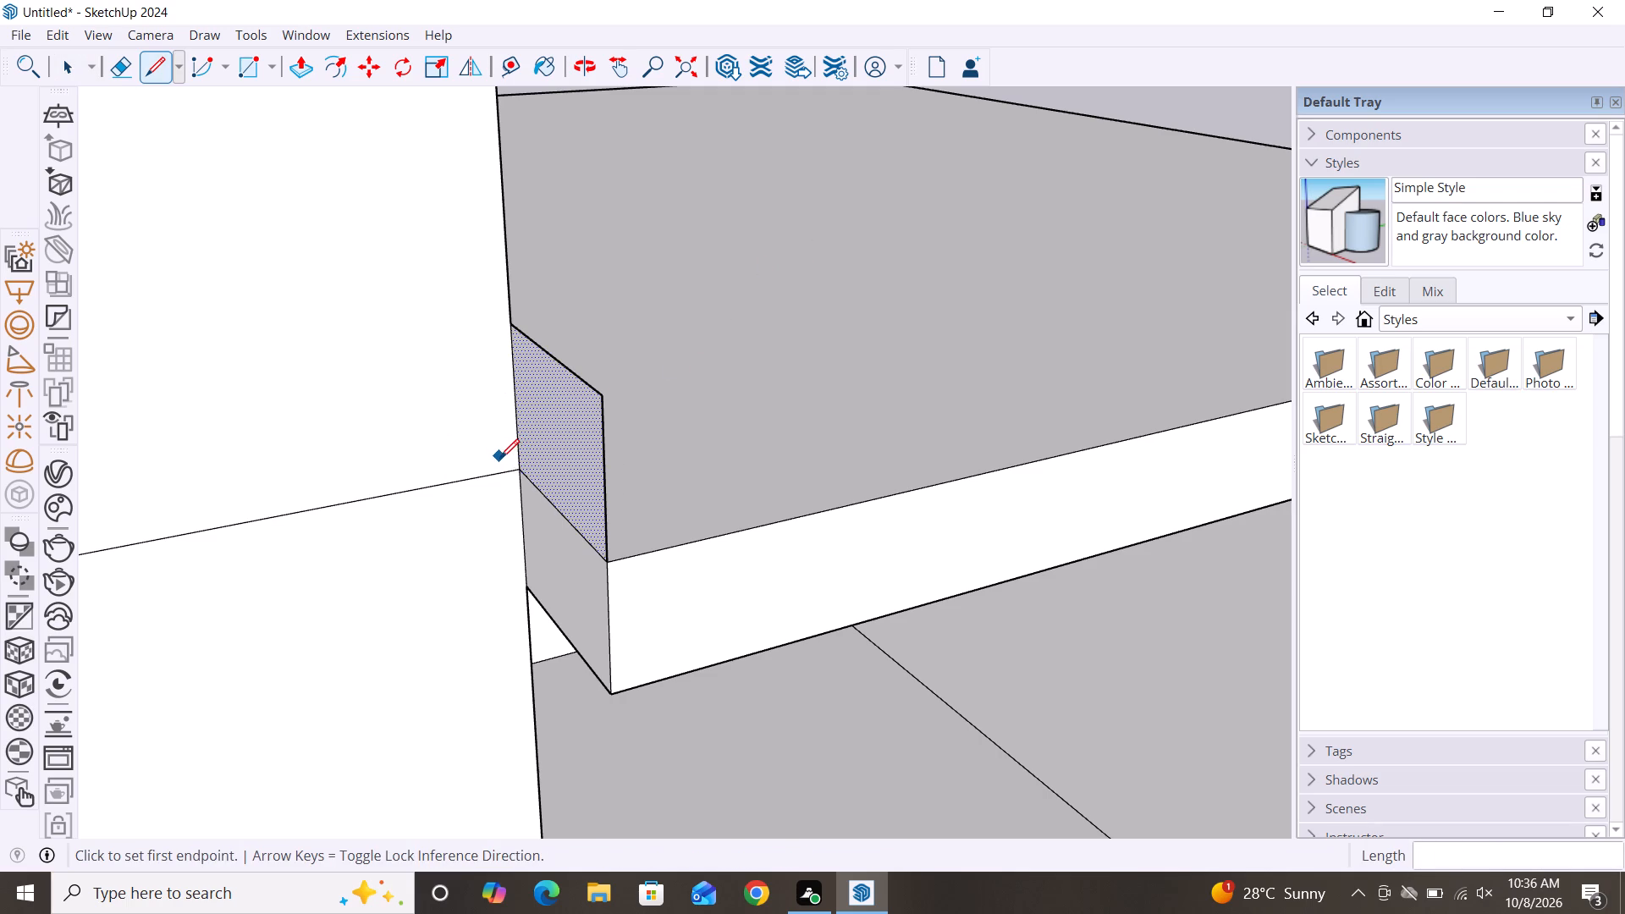
pyautogui.click(501, 477)
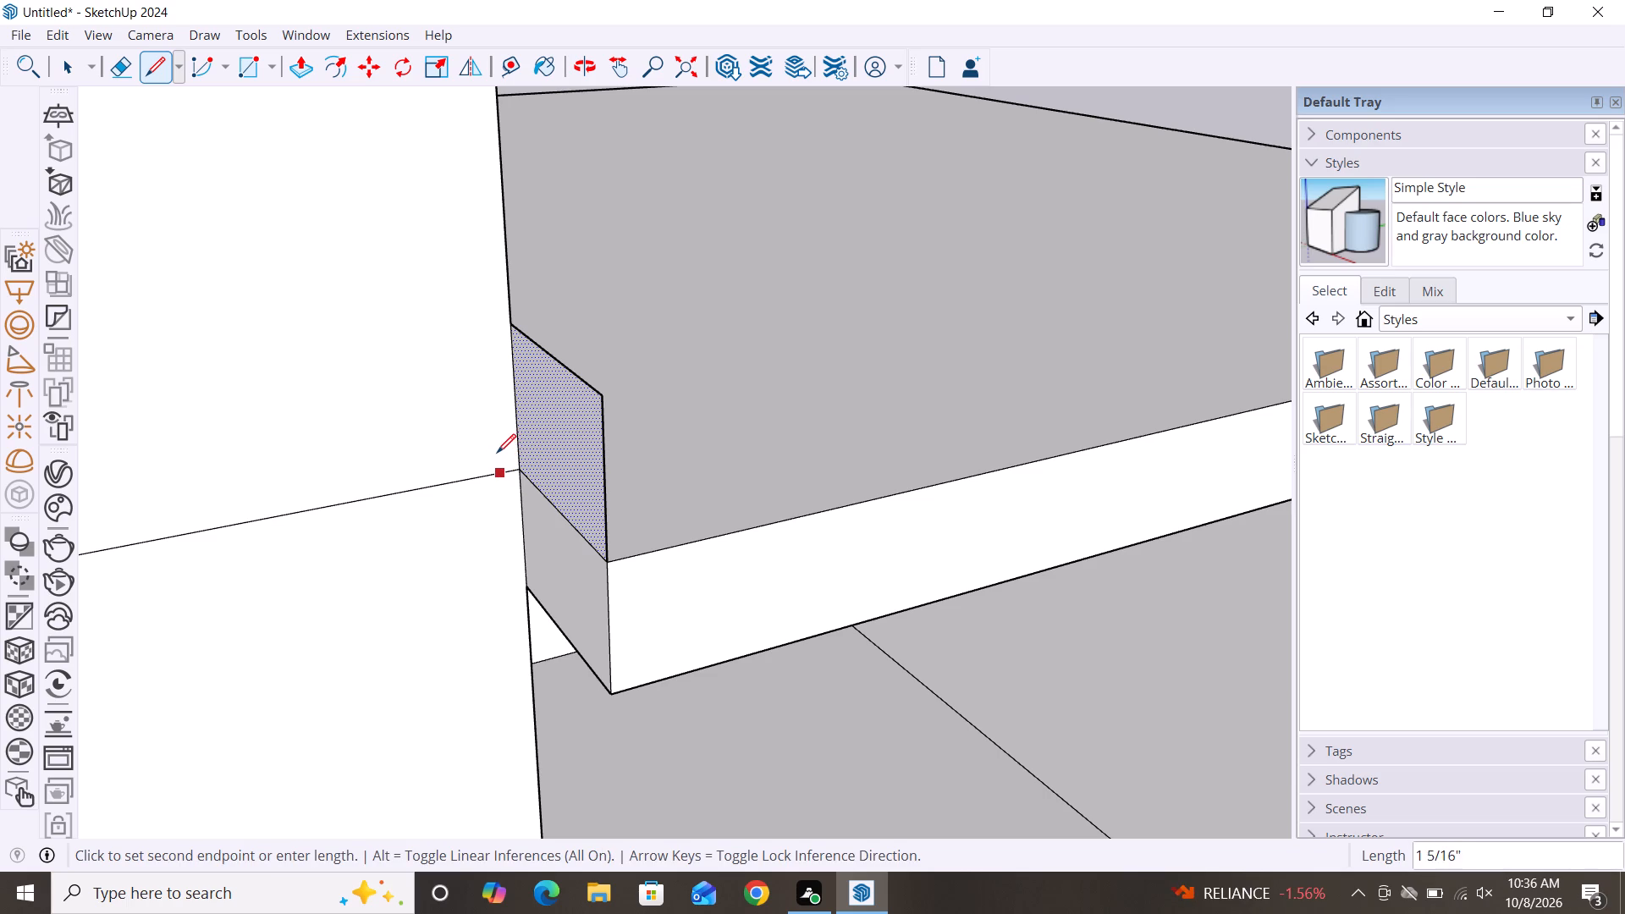
pyautogui.scroll(17, 499, 425)
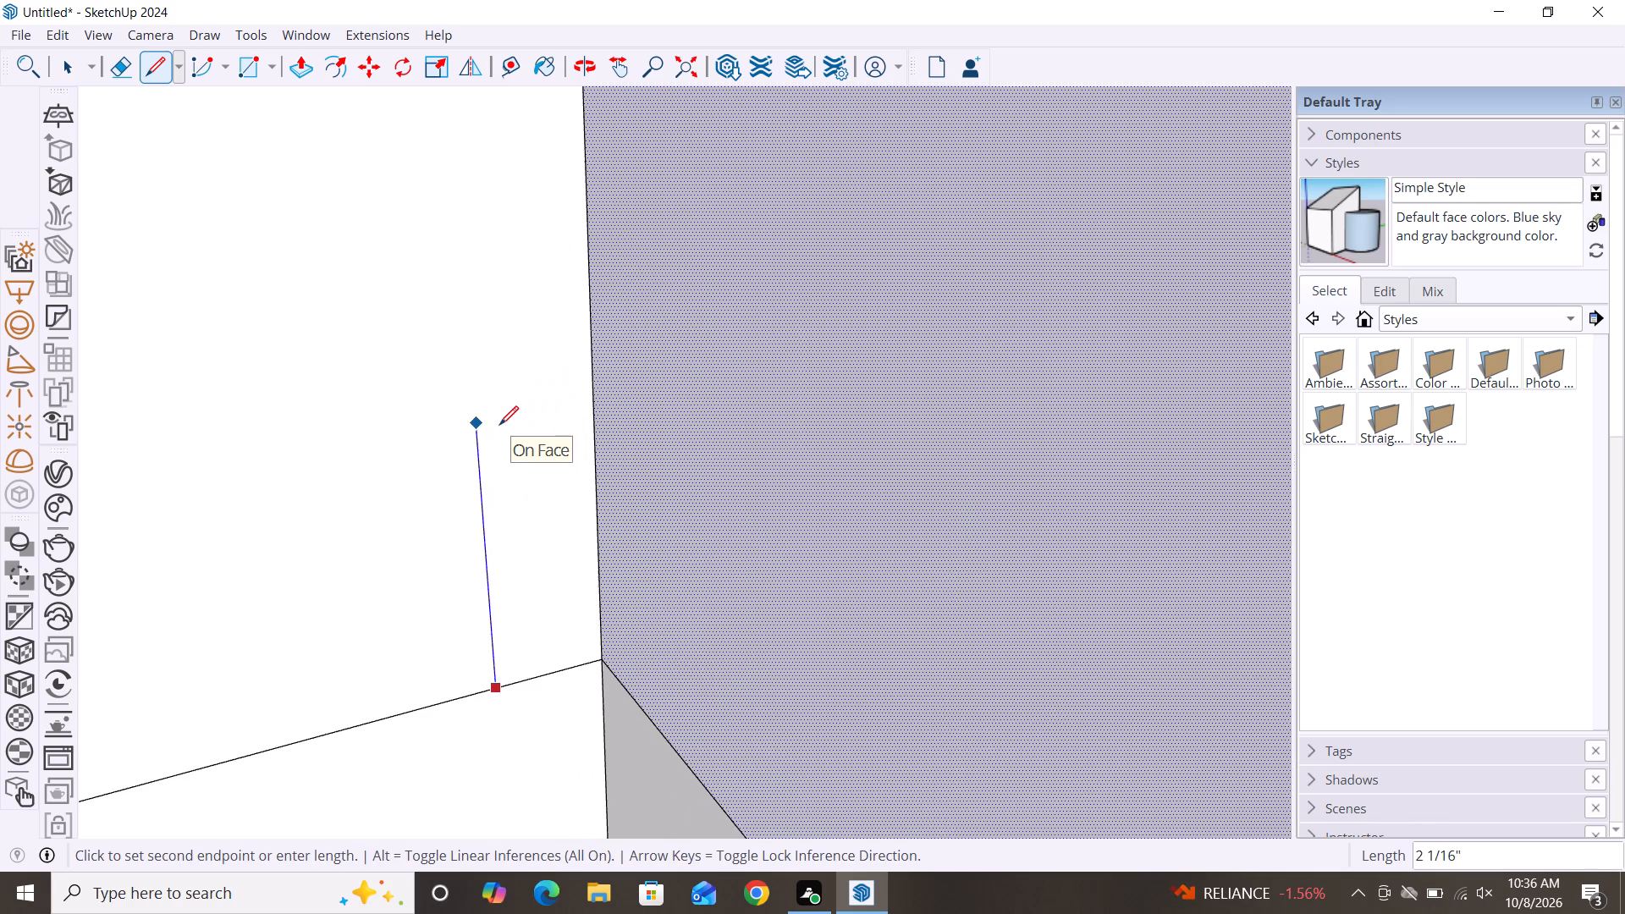
pyautogui.click(498, 662)
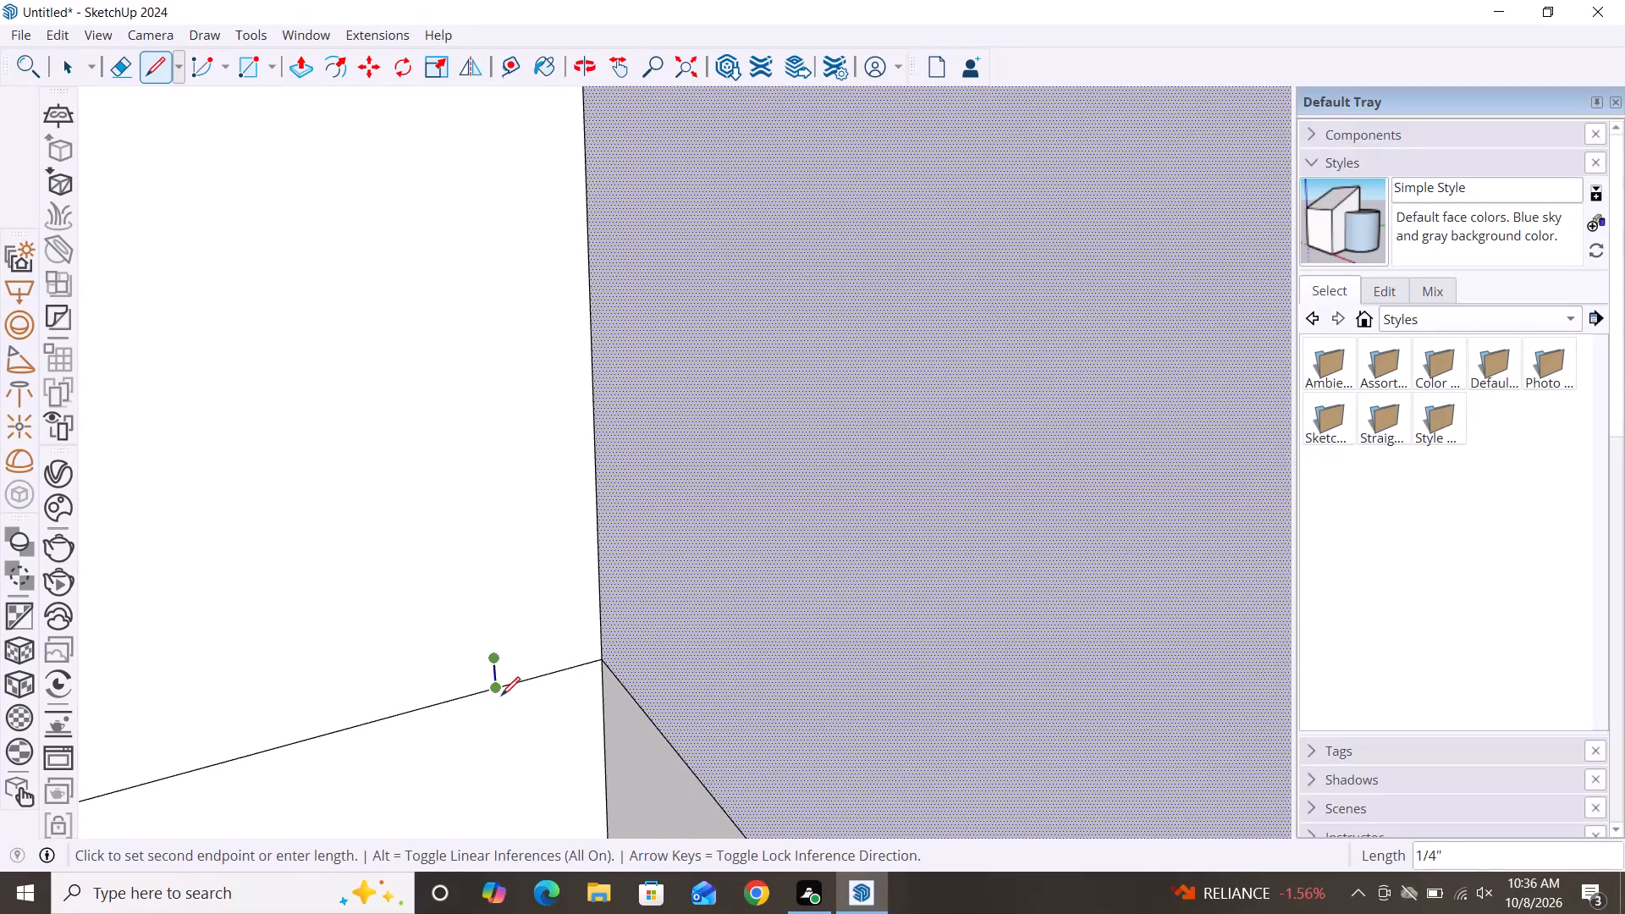
pyautogui.click(502, 708)
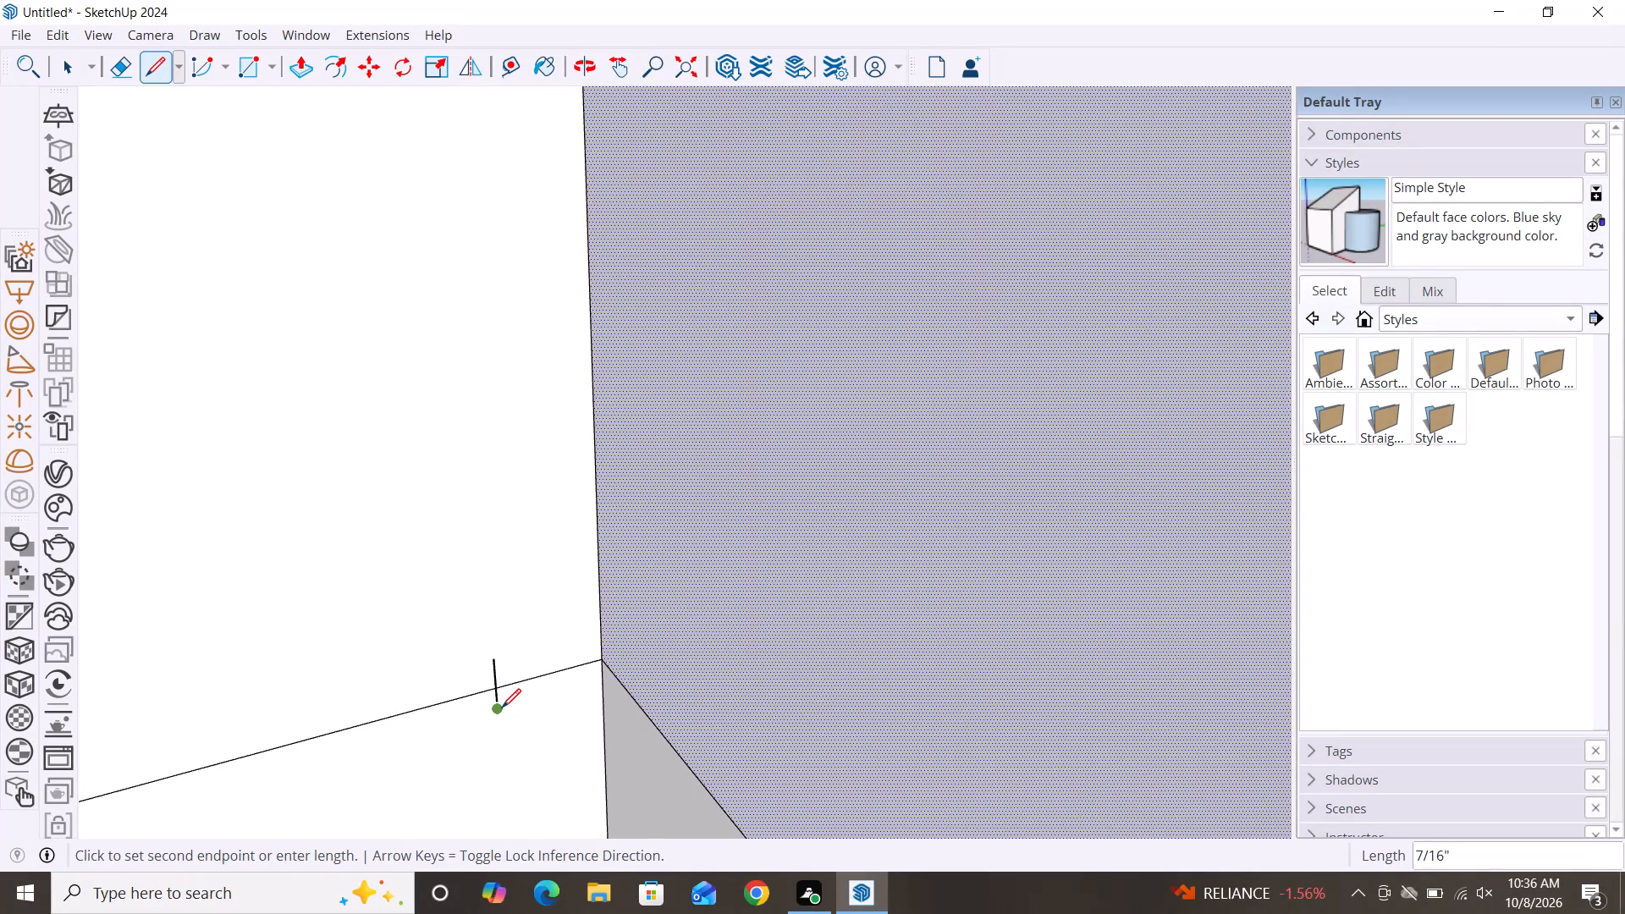
pyautogui.press('Escape')
pyautogui.scroll(-14, 471, 459)
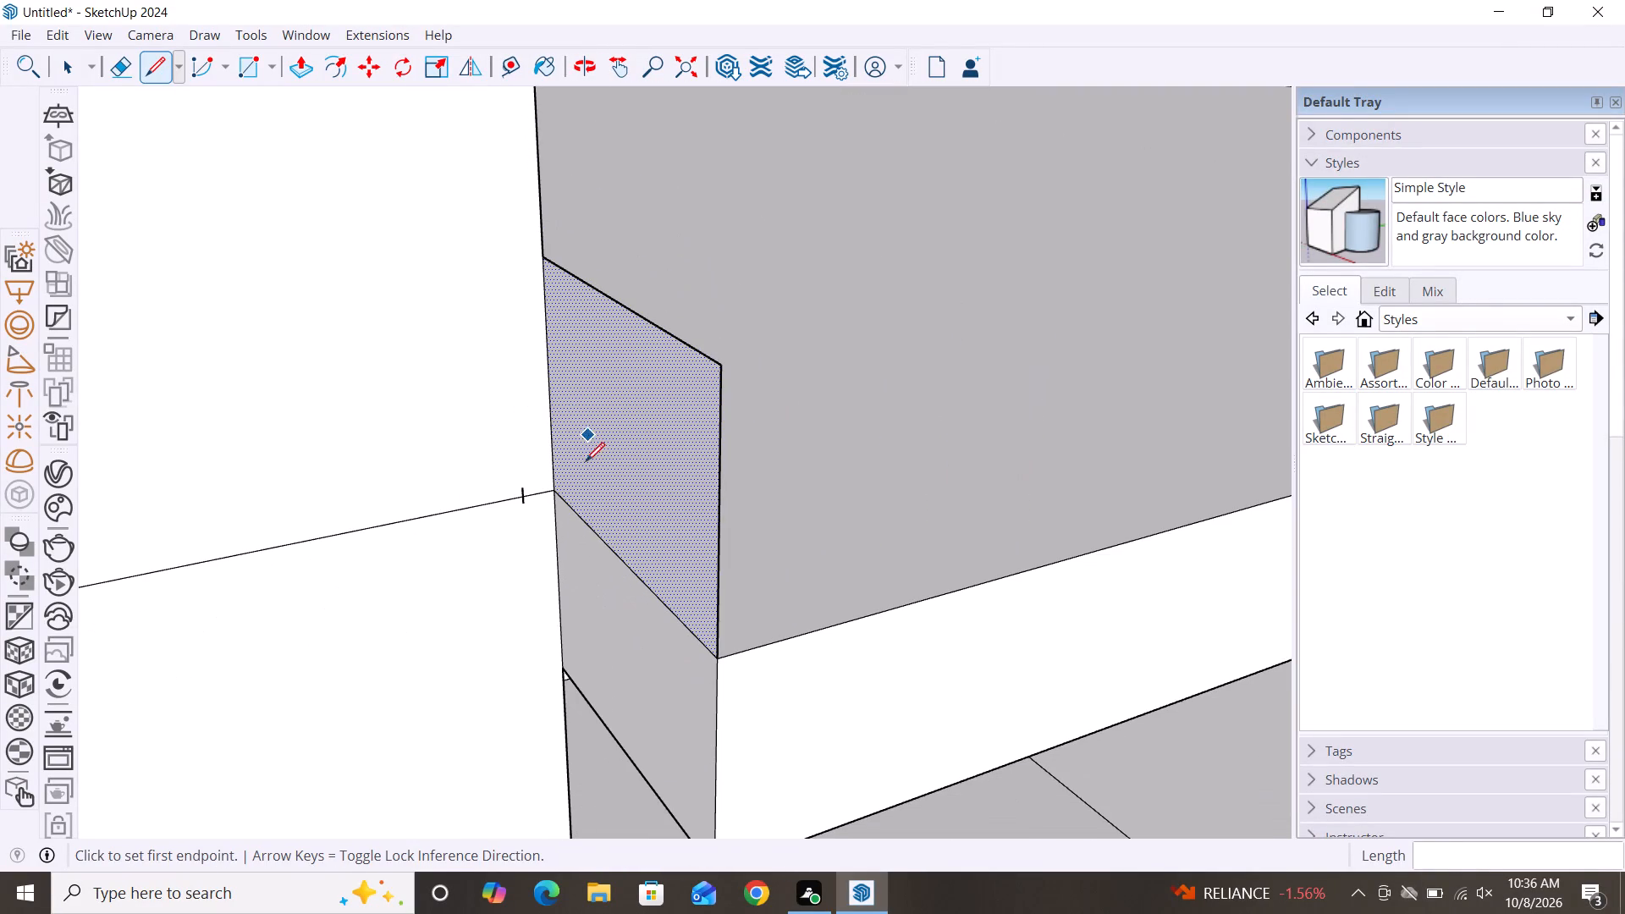
pyautogui.press('space')
pyautogui.scroll(-12, 754, 366)
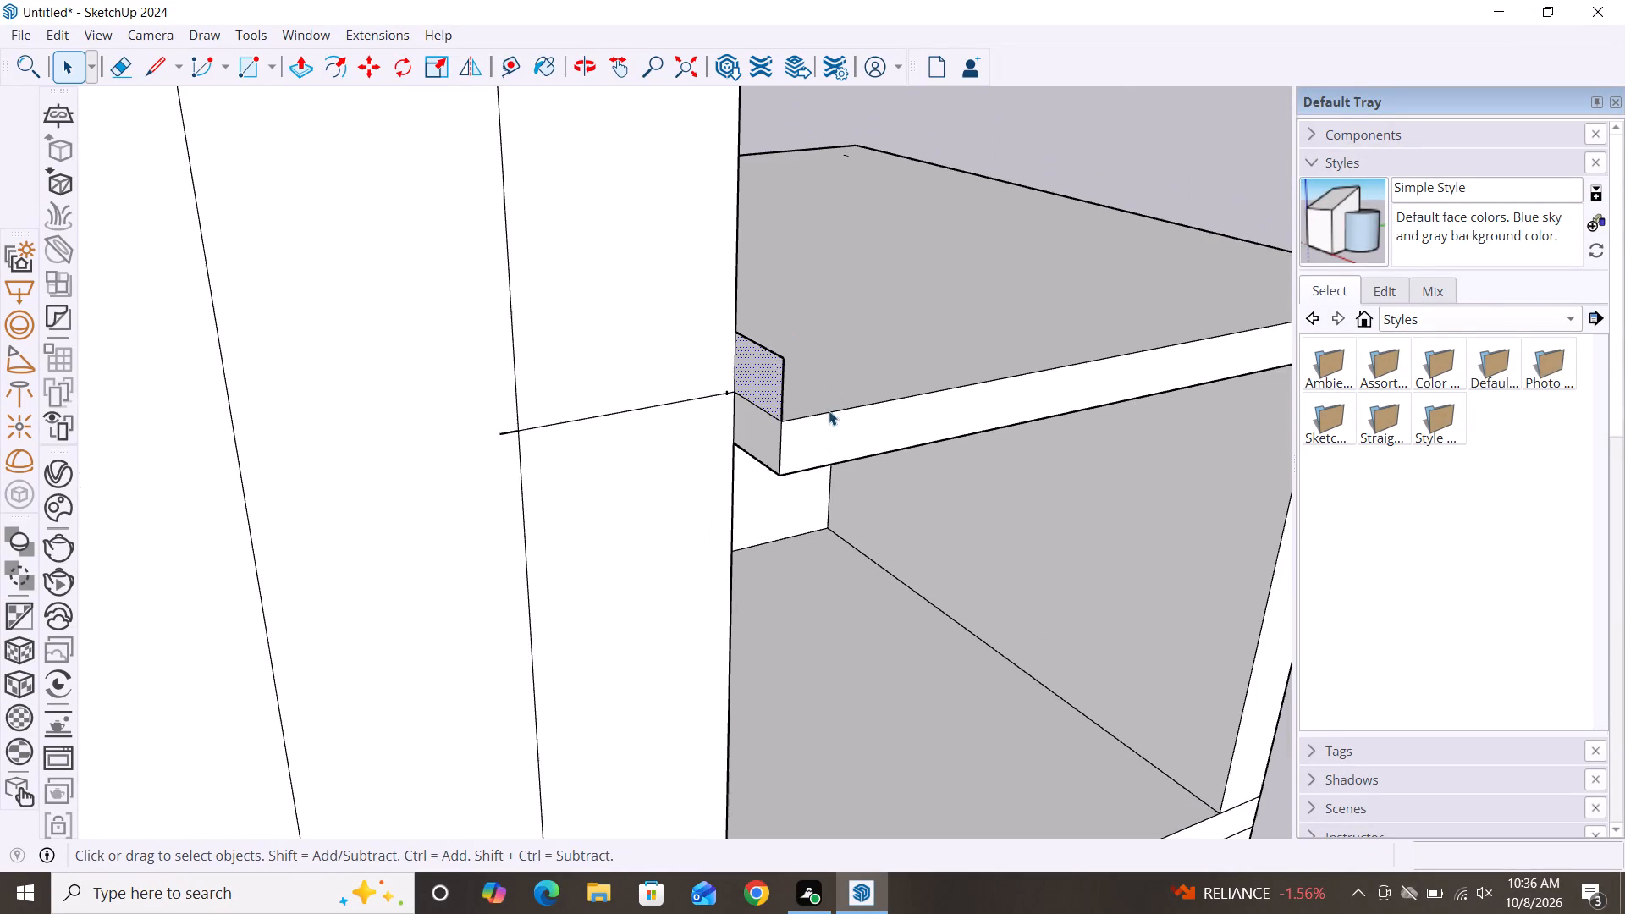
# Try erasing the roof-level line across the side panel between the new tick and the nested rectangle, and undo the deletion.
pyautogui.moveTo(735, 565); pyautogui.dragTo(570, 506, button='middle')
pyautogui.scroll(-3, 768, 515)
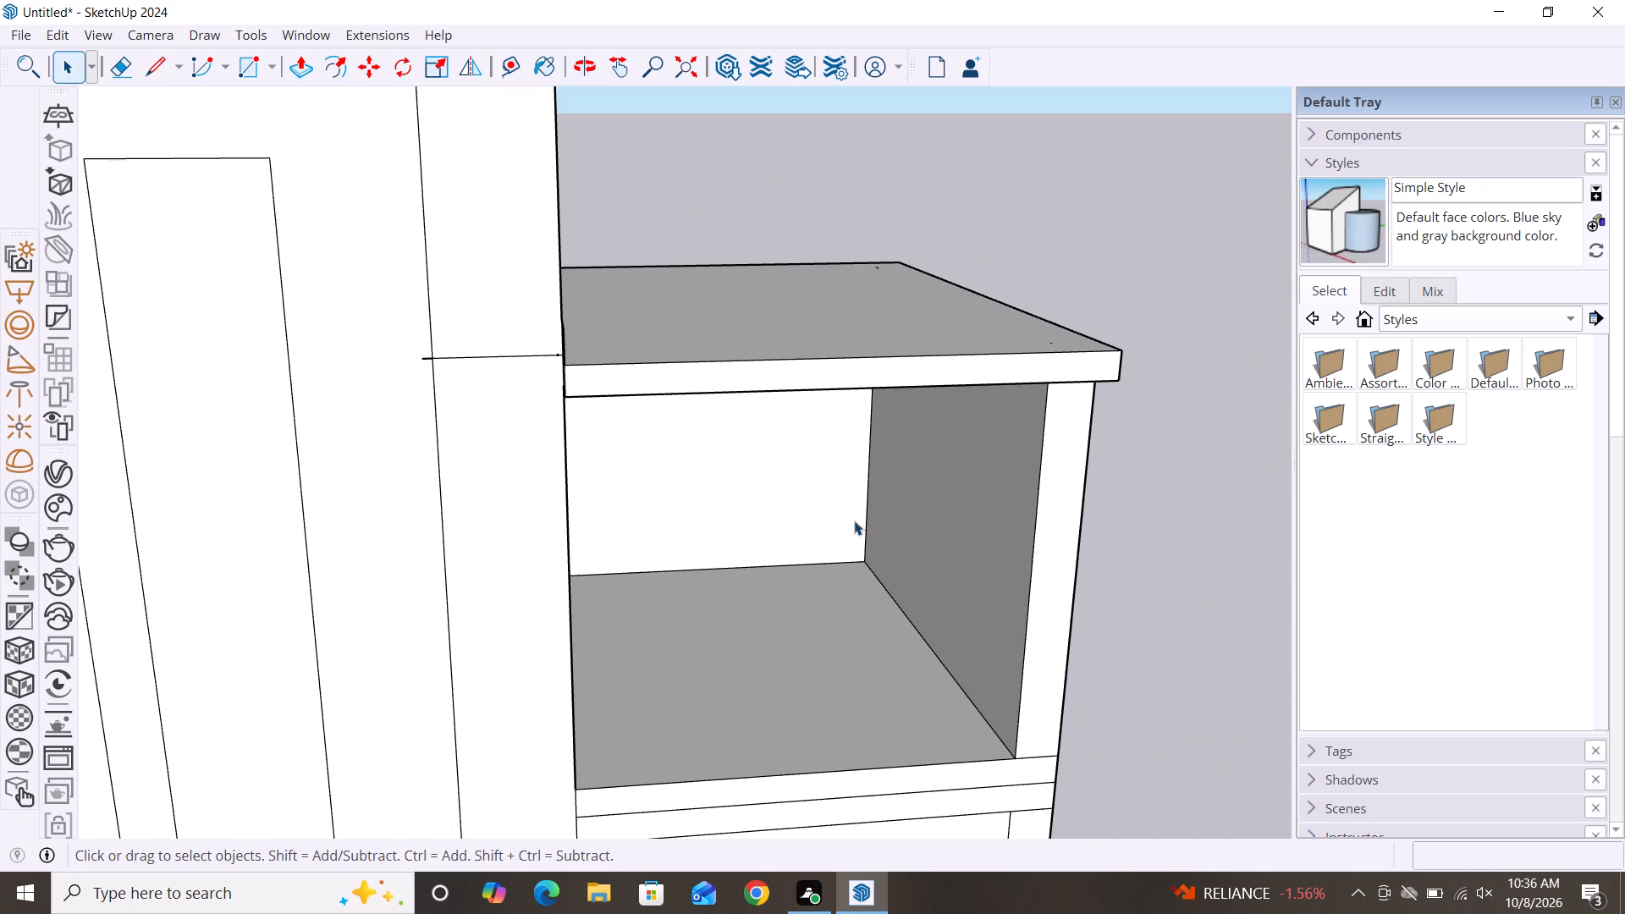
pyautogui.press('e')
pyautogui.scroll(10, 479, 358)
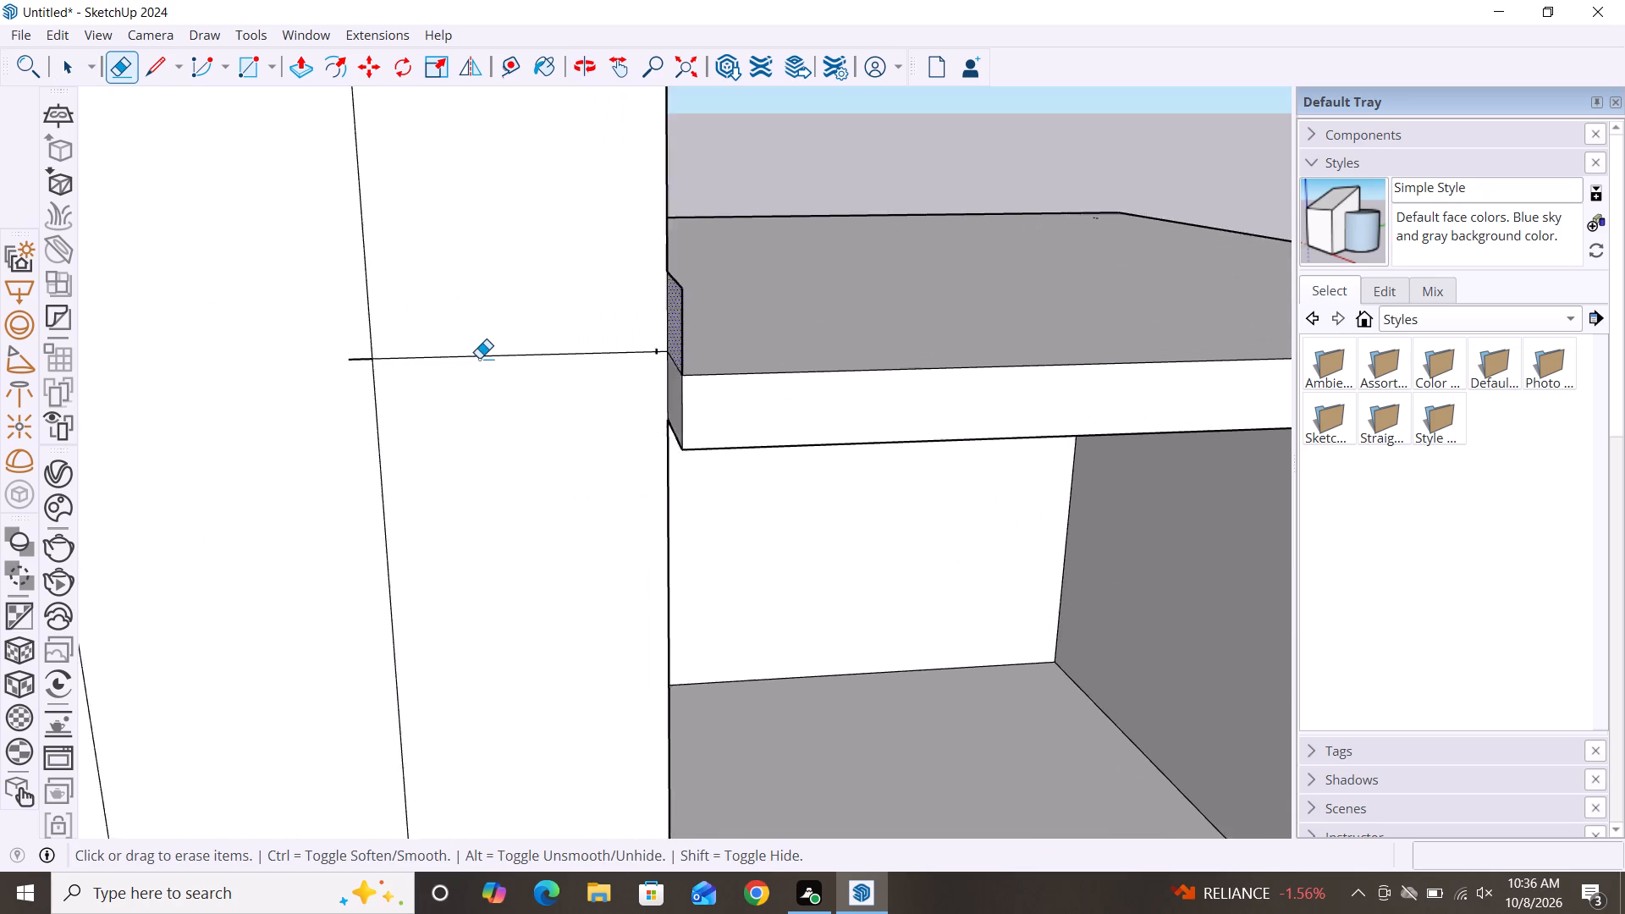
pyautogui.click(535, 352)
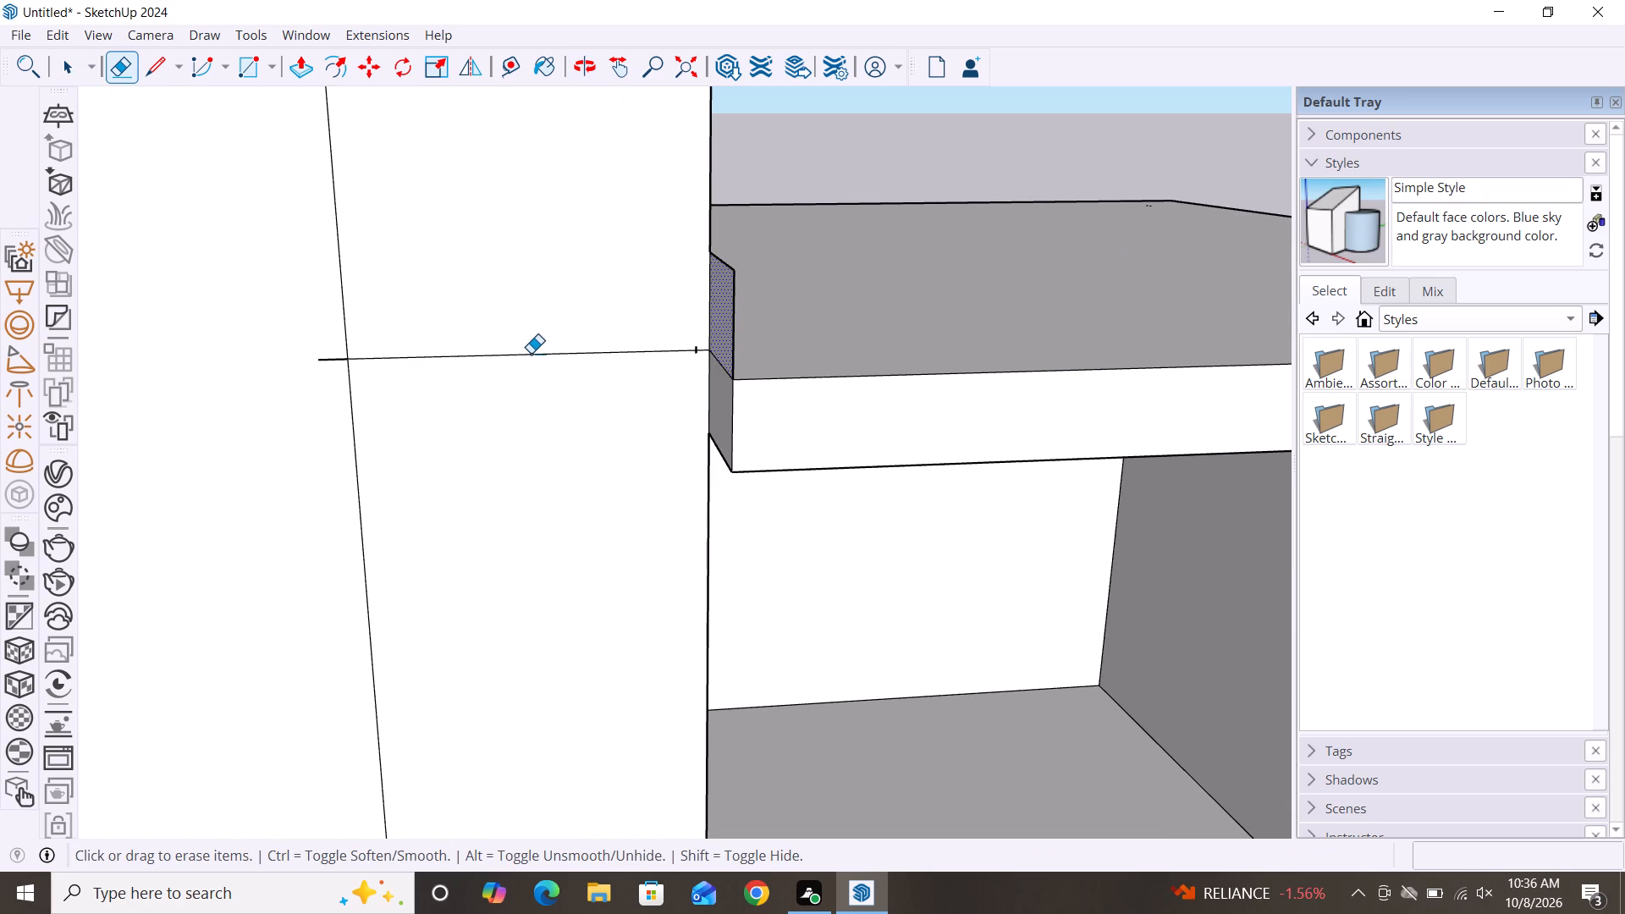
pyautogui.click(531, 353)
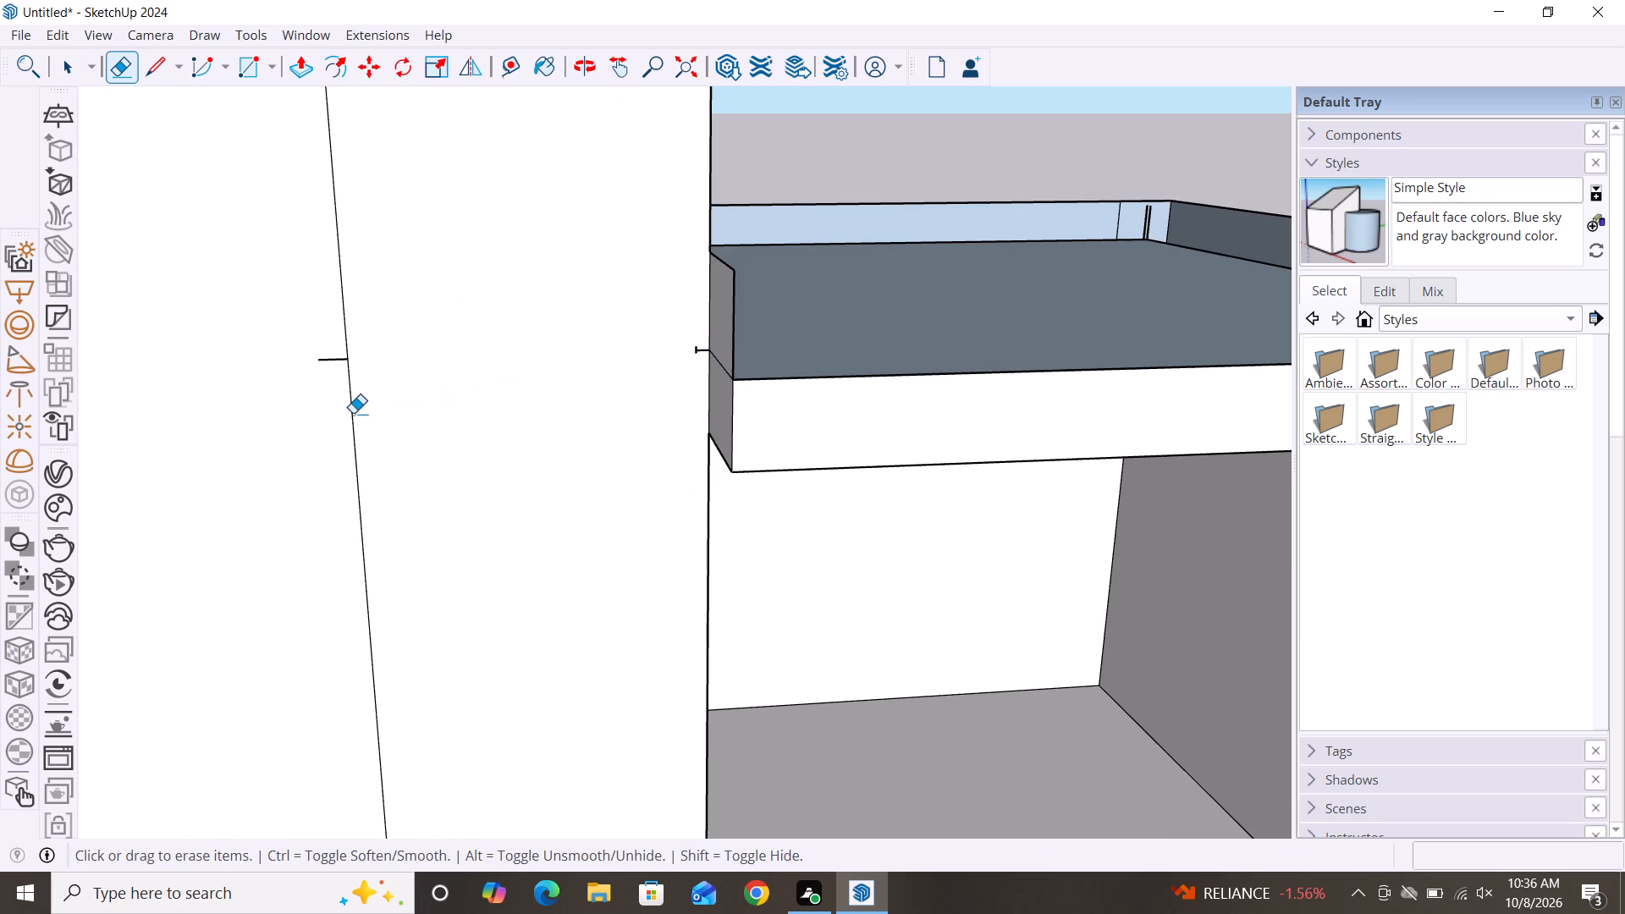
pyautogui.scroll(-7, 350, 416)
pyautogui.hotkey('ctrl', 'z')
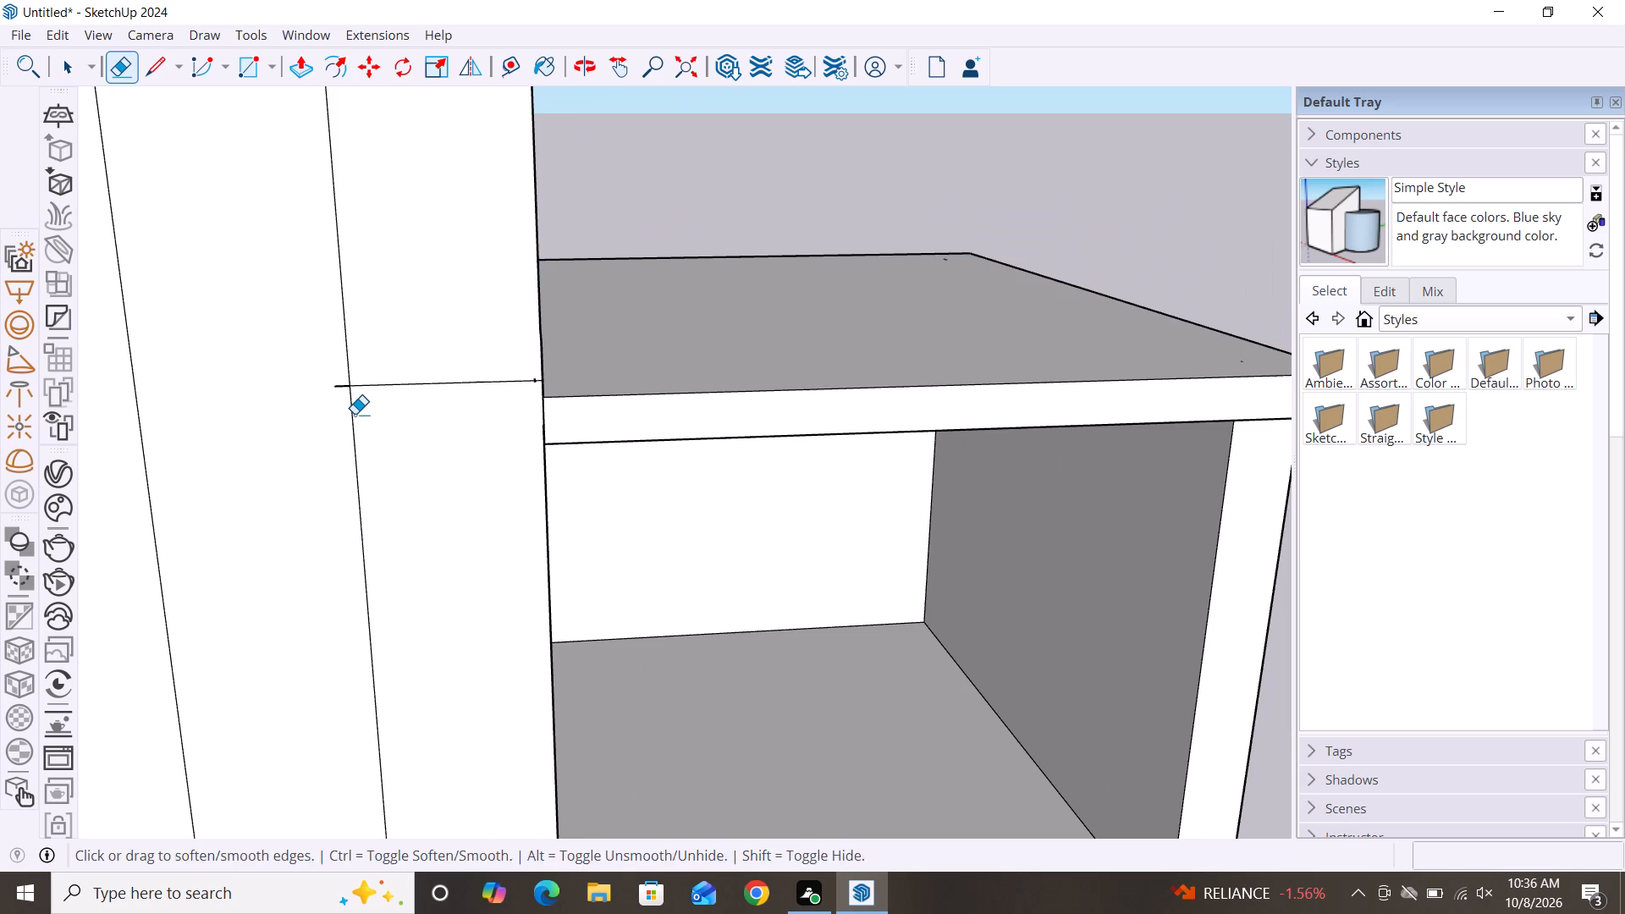
# Examine the back of the stacked rooms and side panel, especially where the roof and floor lines meet the panel.
pyautogui.keyDown('ctrl'); pyautogui.moveTo(310, 542); pyautogui.dragTo(1125, 458, button='middle'); pyautogui.keyUp('ctrl')
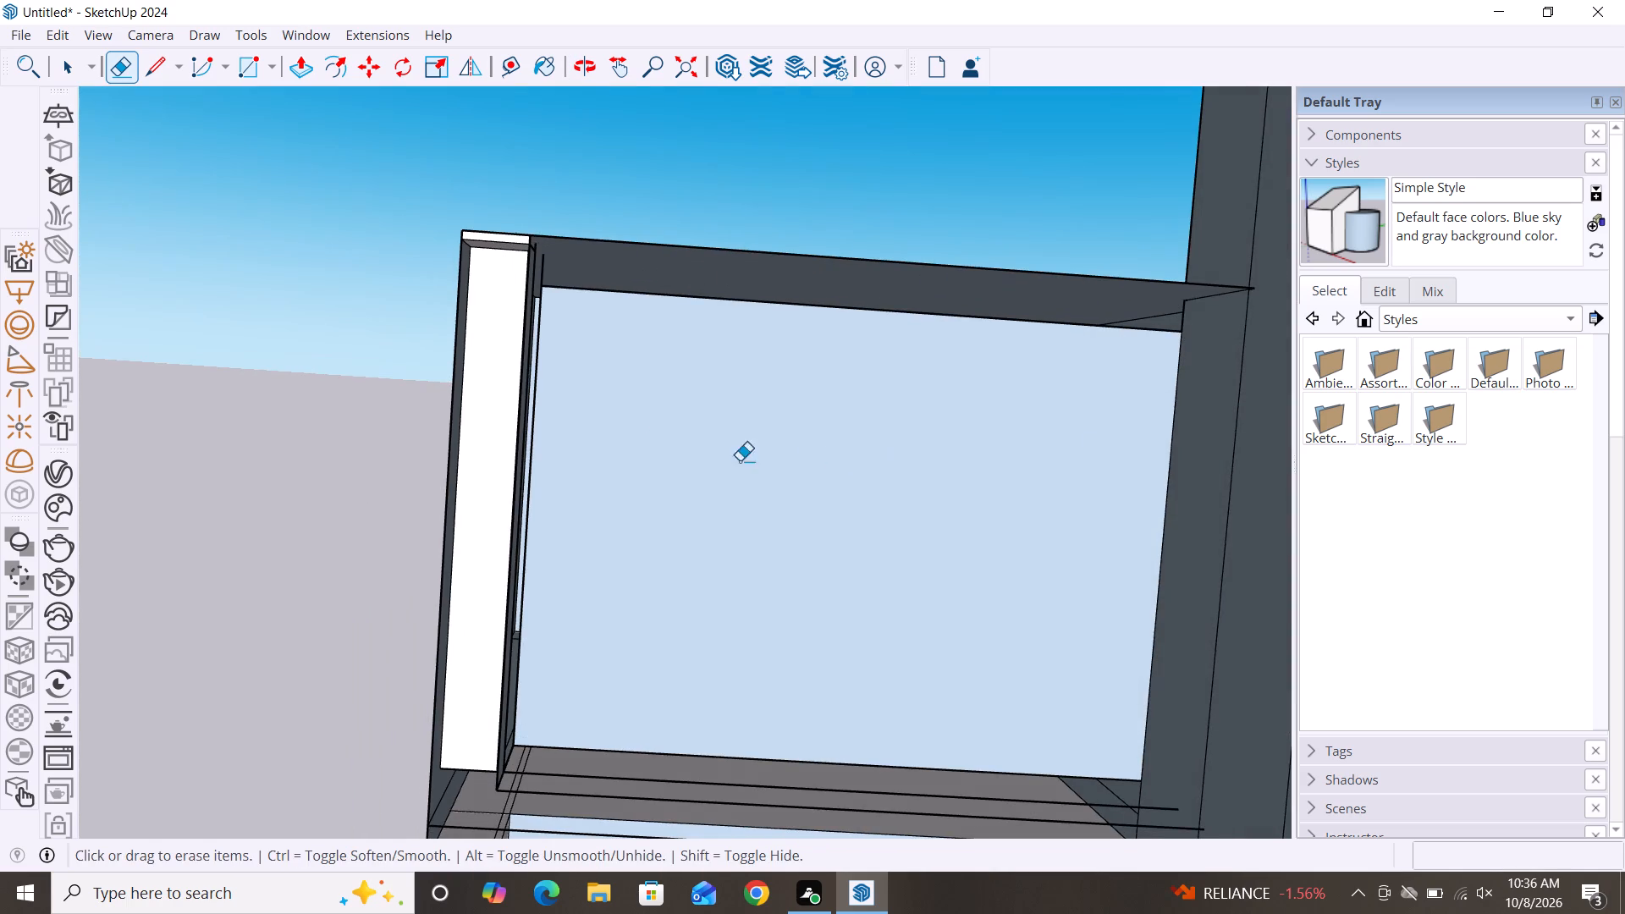
pyautogui.scroll(-8, 434, 399)
pyautogui.scroll(-7, 291, 370)
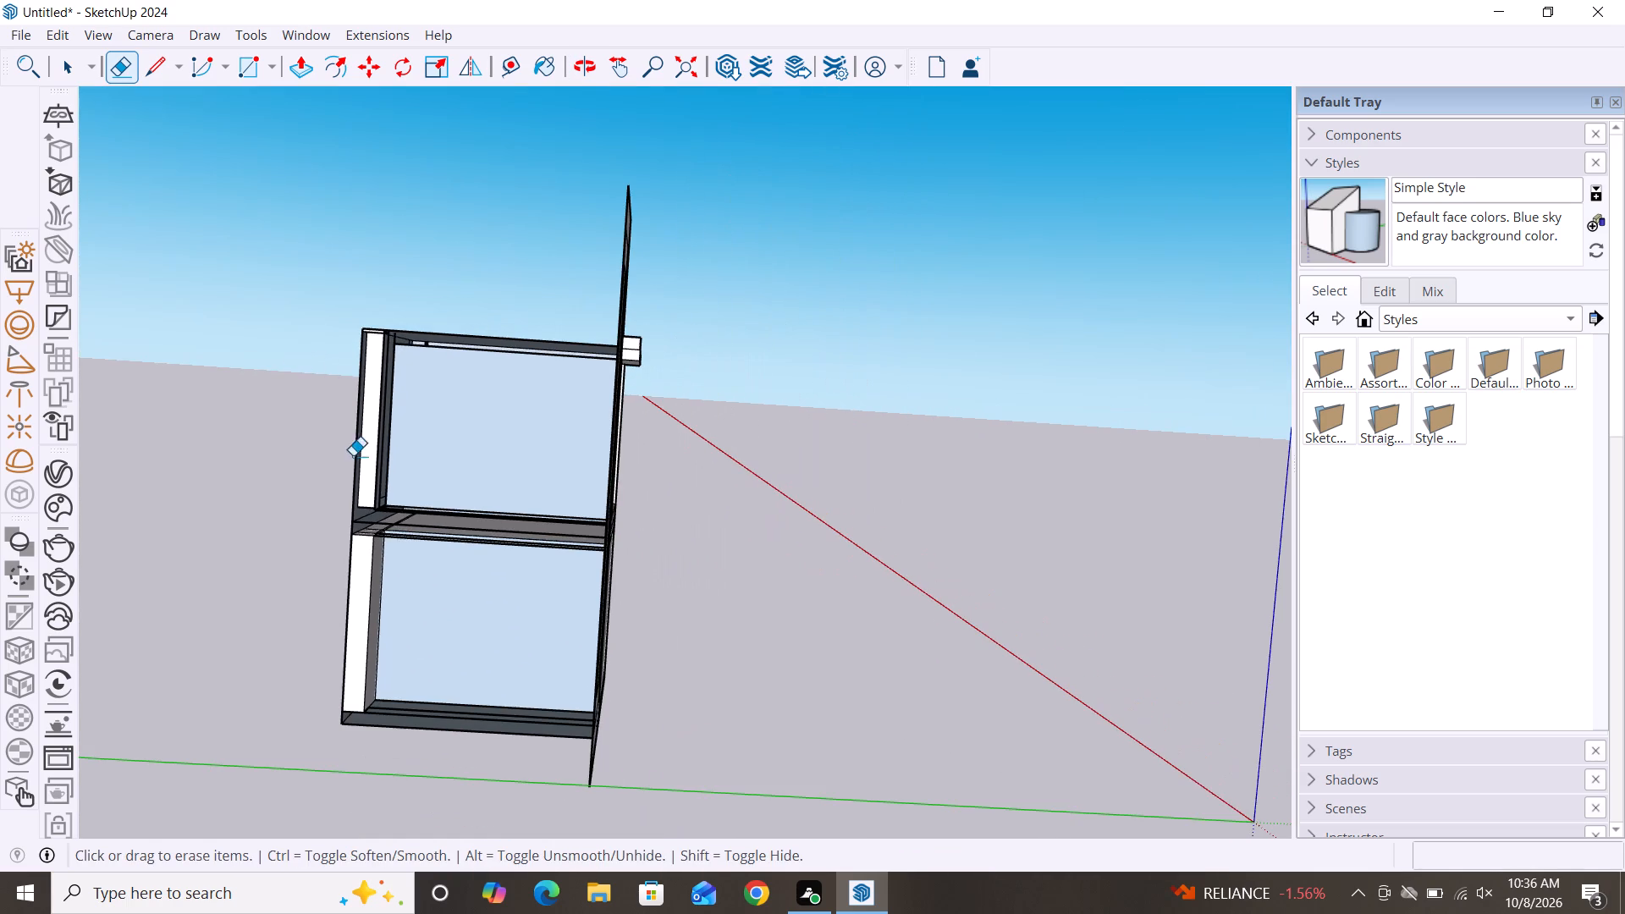
pyautogui.keyDown('ctrl'); pyautogui.moveTo(386, 551); pyautogui.dragTo(520, 559, button='middle'); pyautogui.keyUp('ctrl')
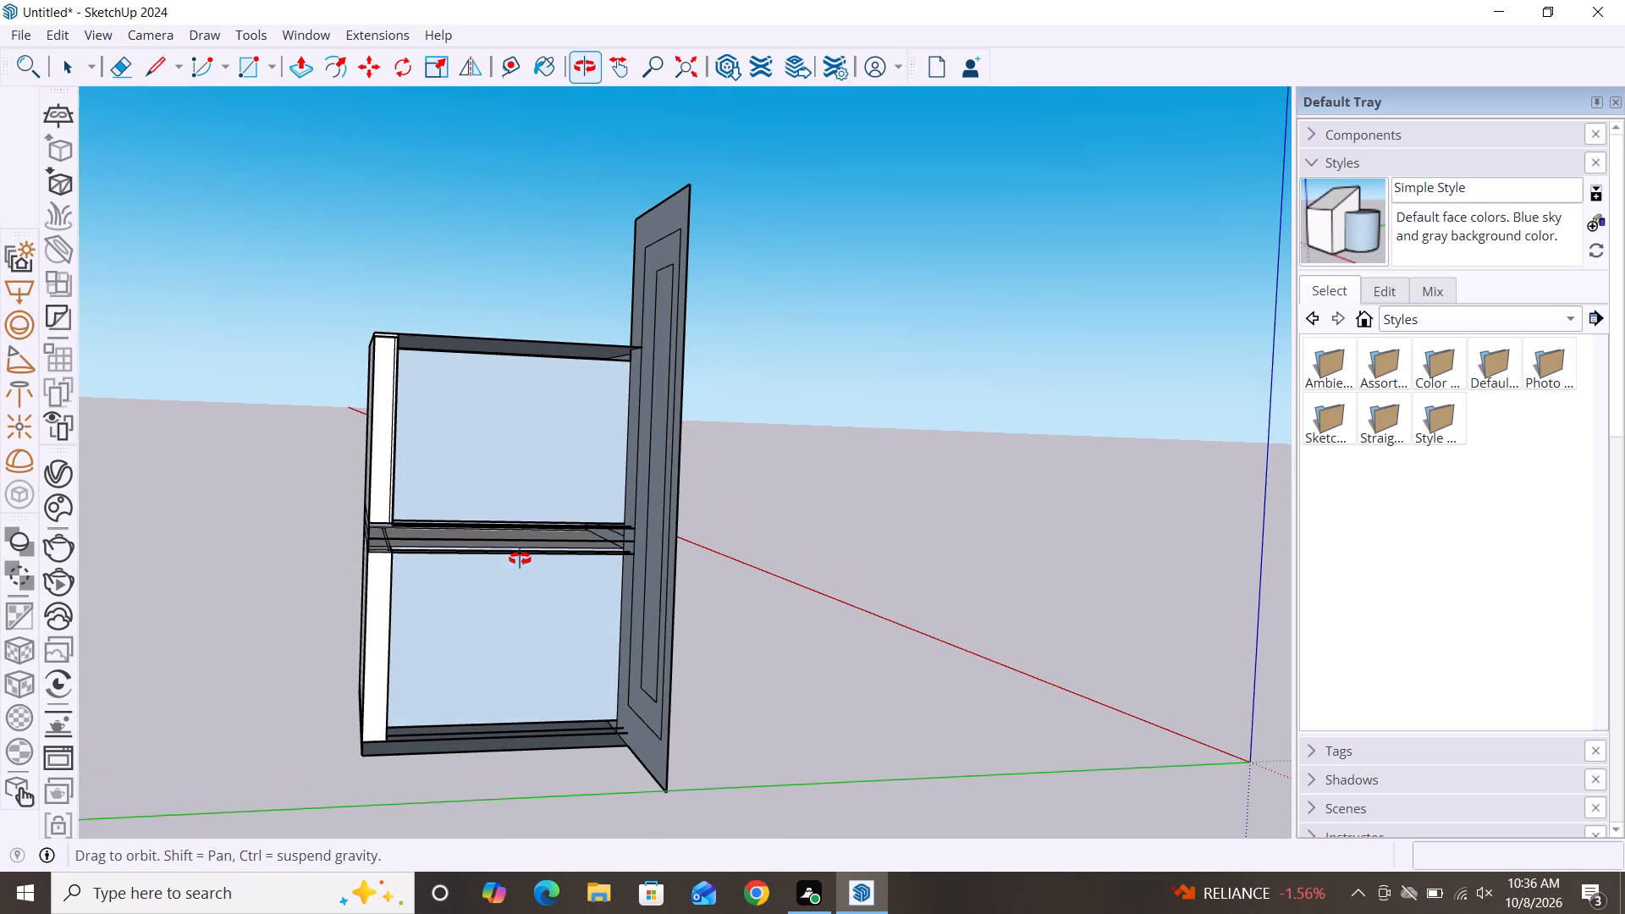
pyautogui.keyDown('ctrl'); pyautogui.moveTo(520, 559); pyautogui.dragTo(344, 540, button='middle'); pyautogui.keyUp('ctrl')
pyautogui.scroll(-1, 765, 502)
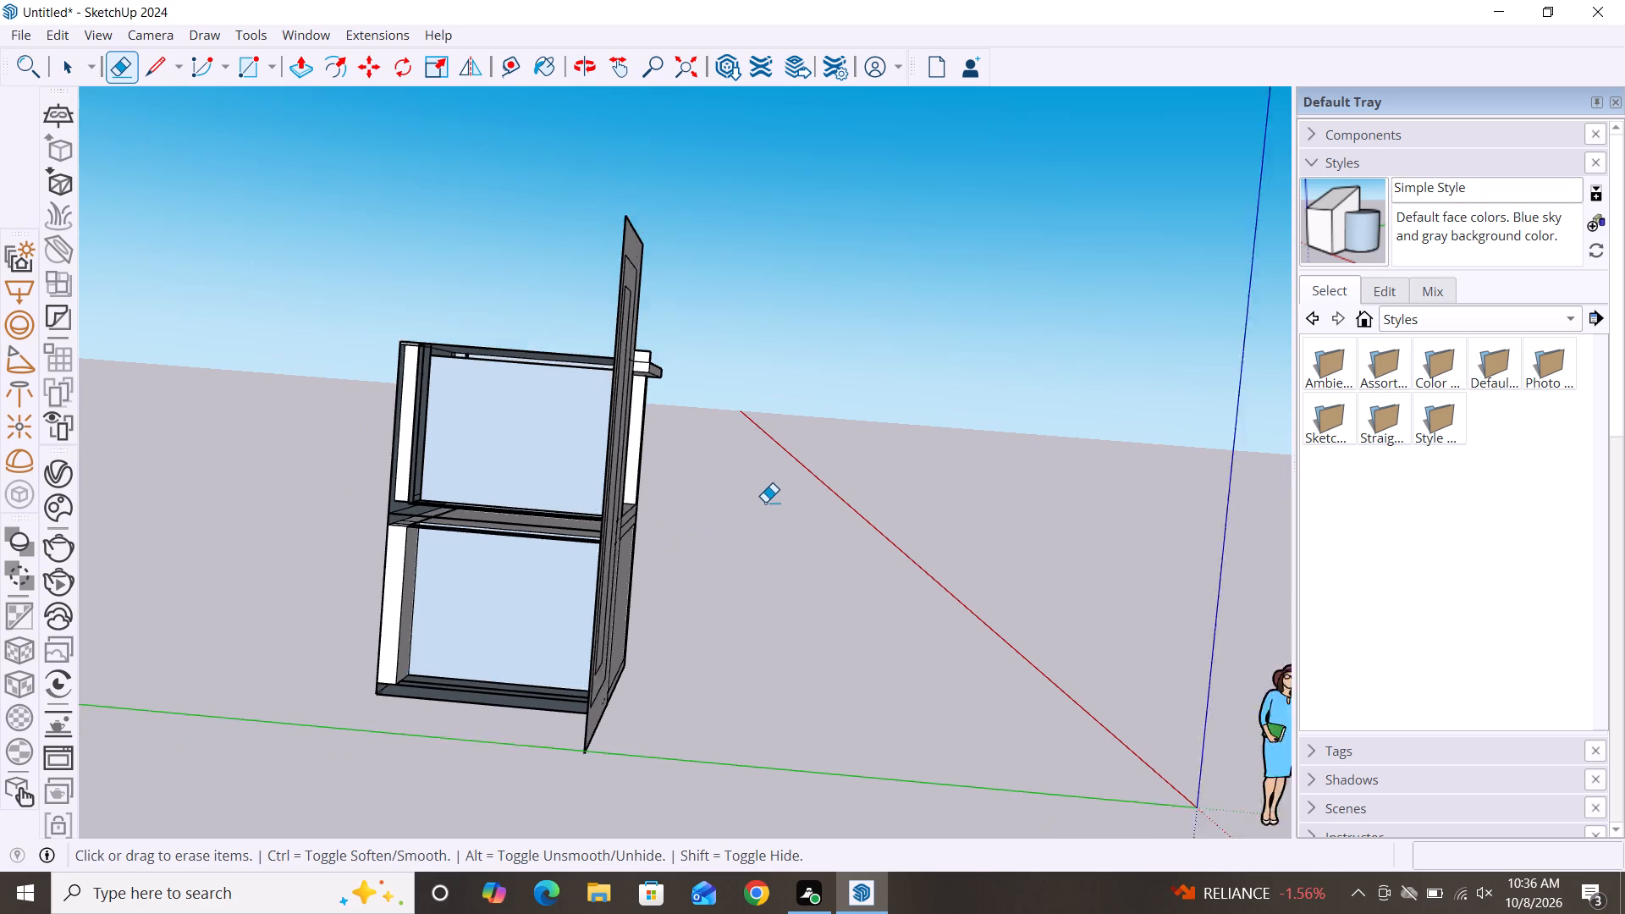
pyautogui.scroll(-2, 765, 502)
pyautogui.keyDown('ctrl'); pyautogui.moveTo(482, 688); pyautogui.dragTo(680, 706, button='middle'); pyautogui.keyUp('ctrl')
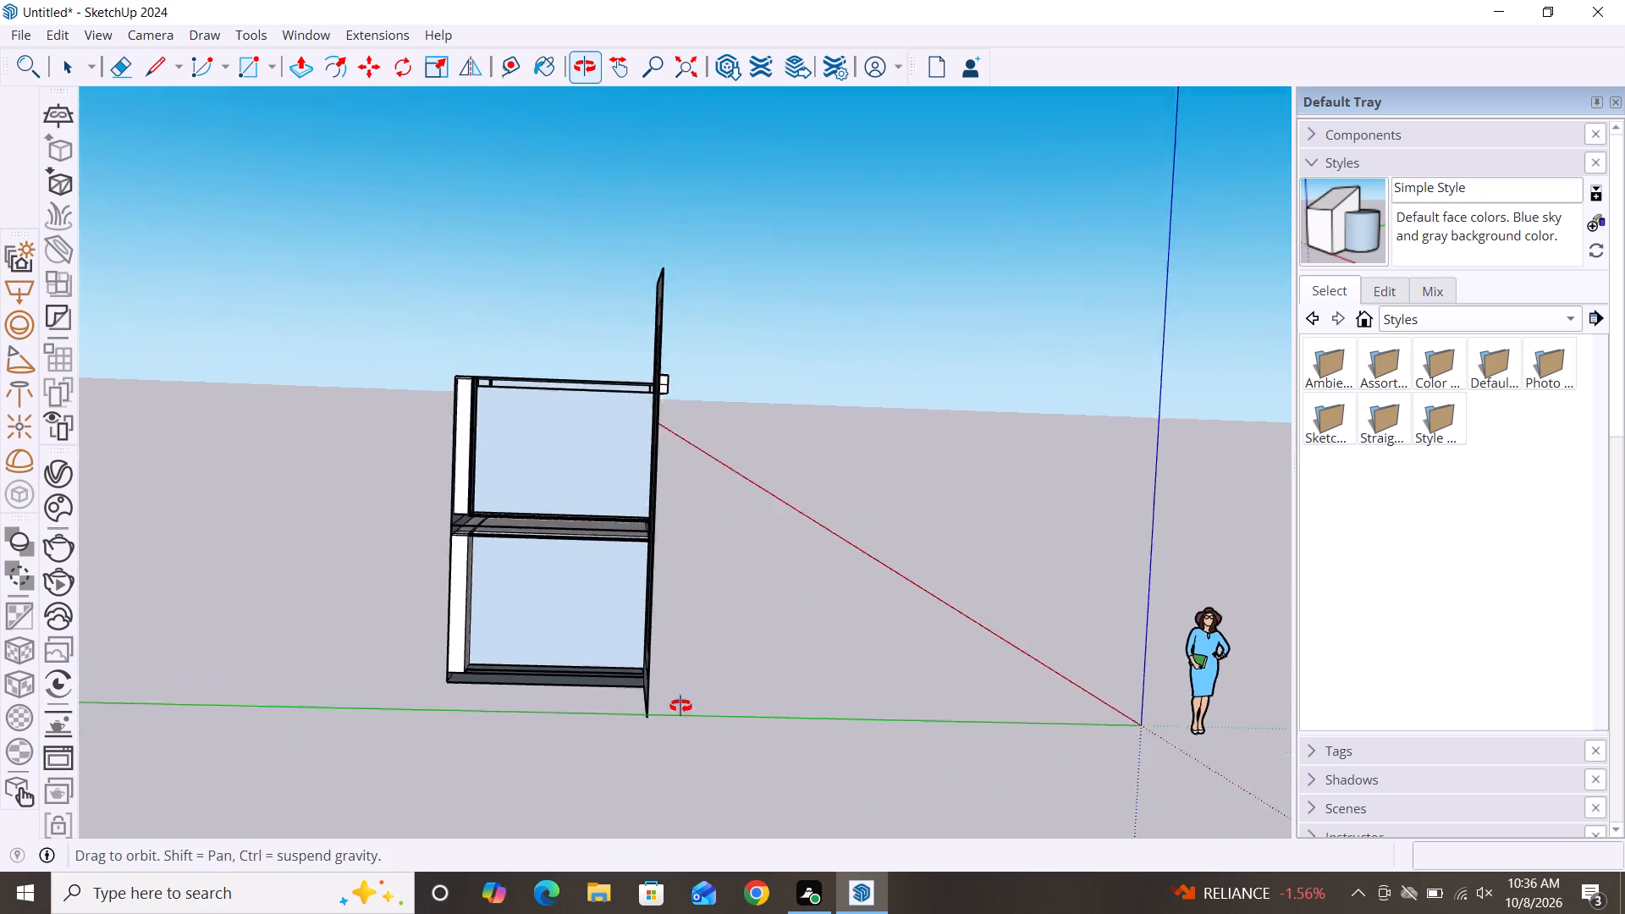
pyautogui.keyDown('ctrl'); pyautogui.moveTo(680, 706); pyautogui.dragTo(724, 735, button='middle'); pyautogui.keyUp('ctrl')
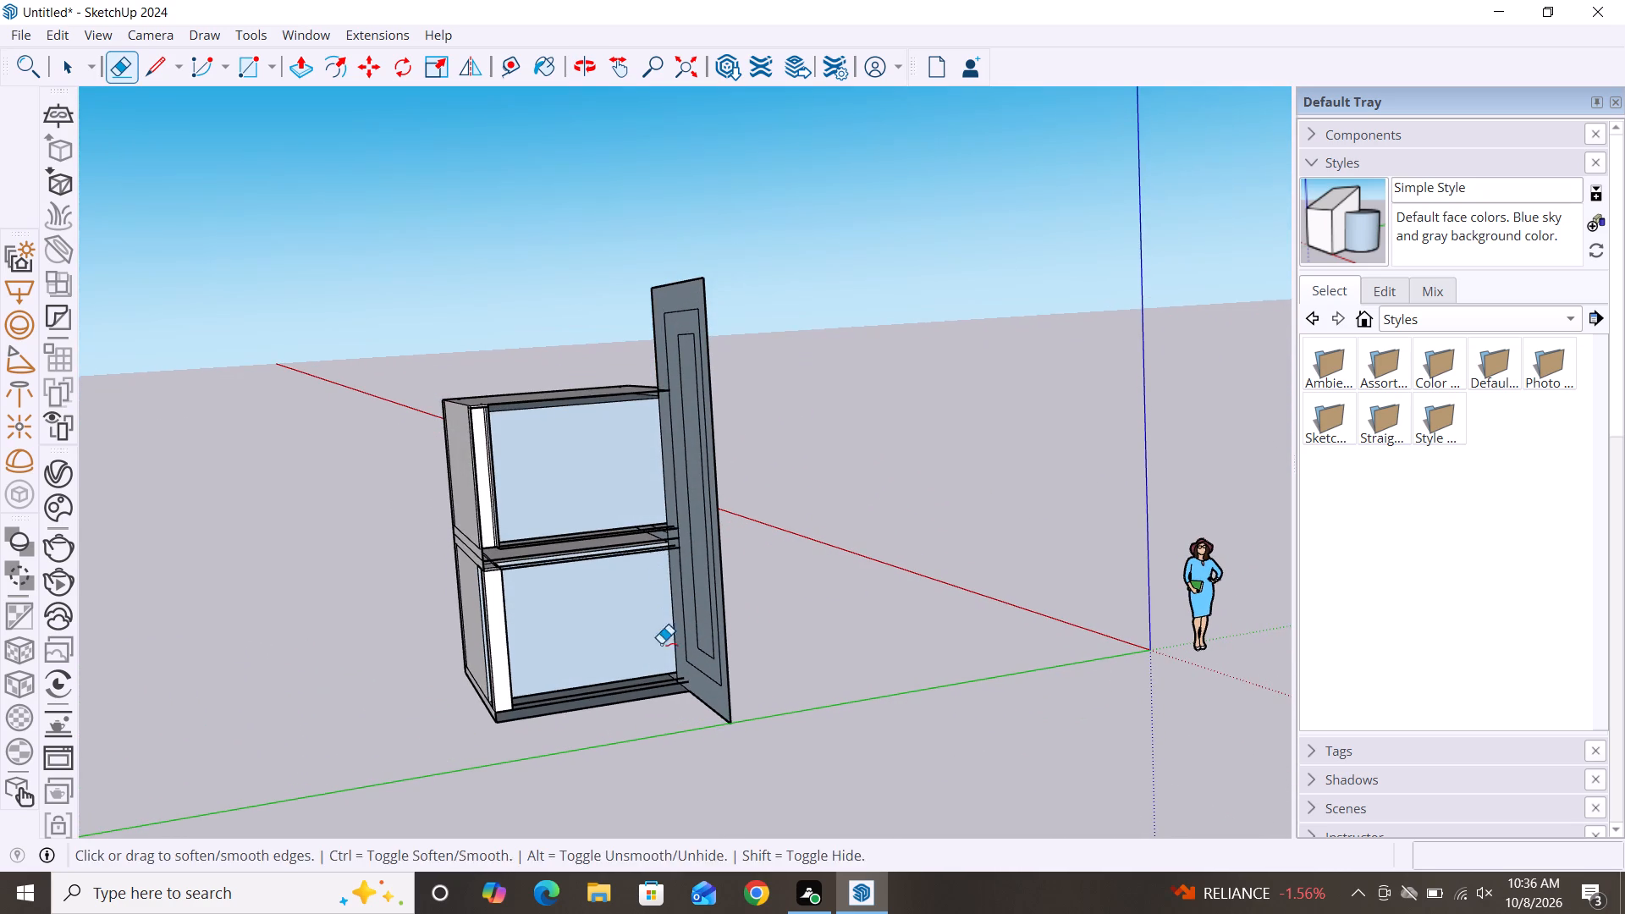
pyautogui.keyDown('ctrl'); pyautogui.moveTo(663, 650); pyautogui.dragTo(672, 706, button='middle'); pyautogui.keyUp('ctrl')
pyautogui.scroll(2, 589, 427)
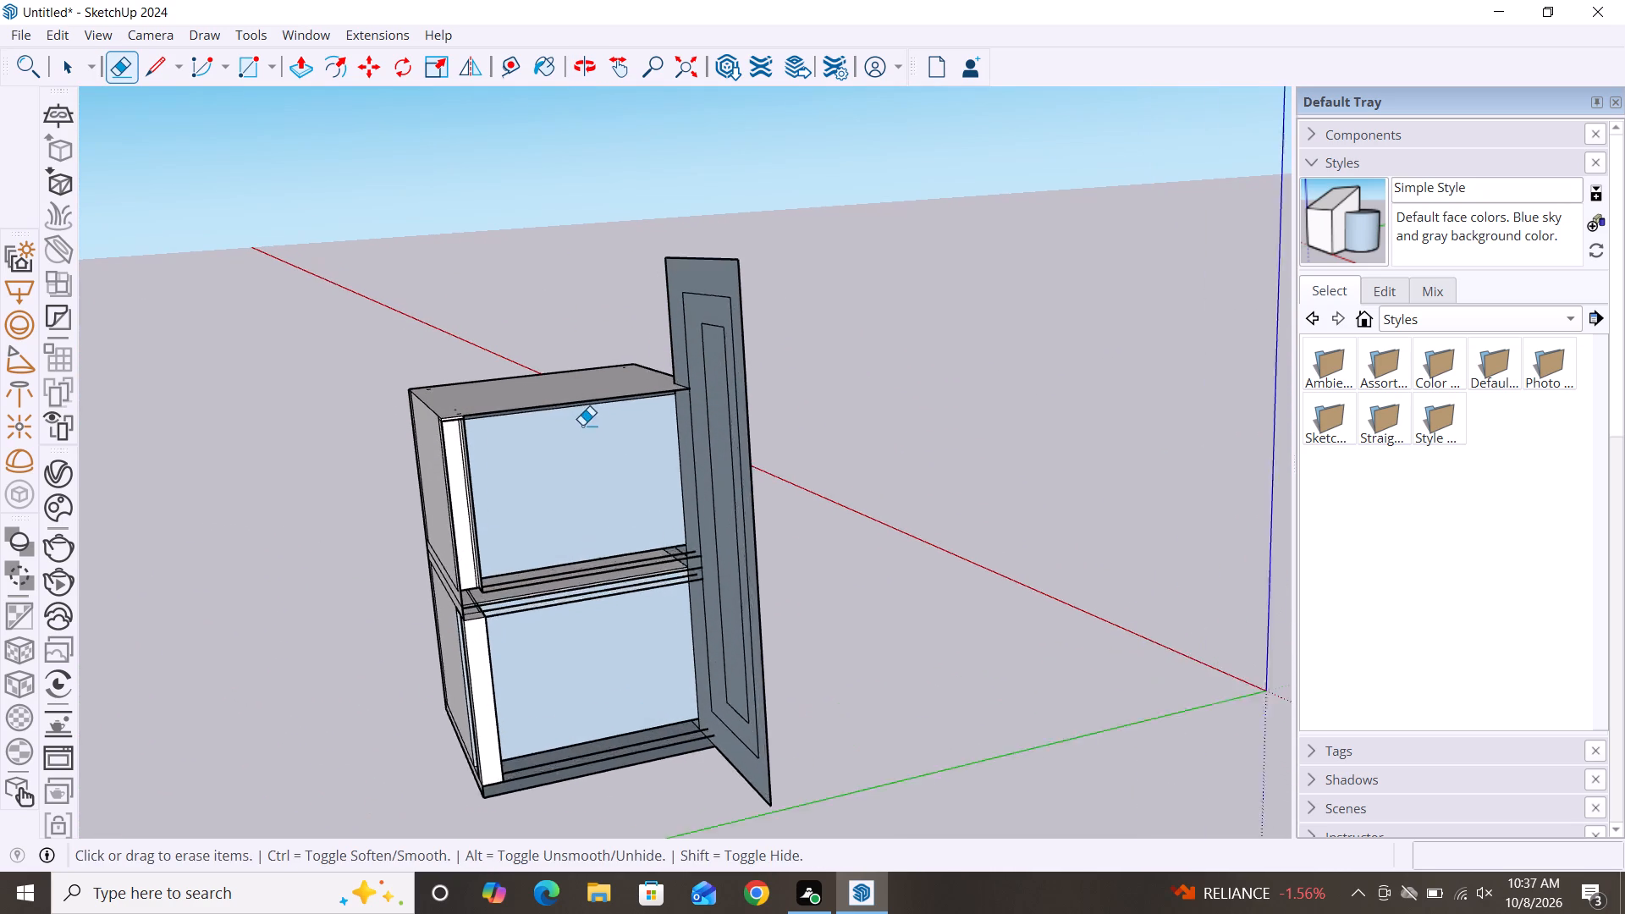
pyautogui.scroll(2, 582, 425)
pyautogui.scroll(2, 571, 358)
pyautogui.scroll(-3, 559, 372)
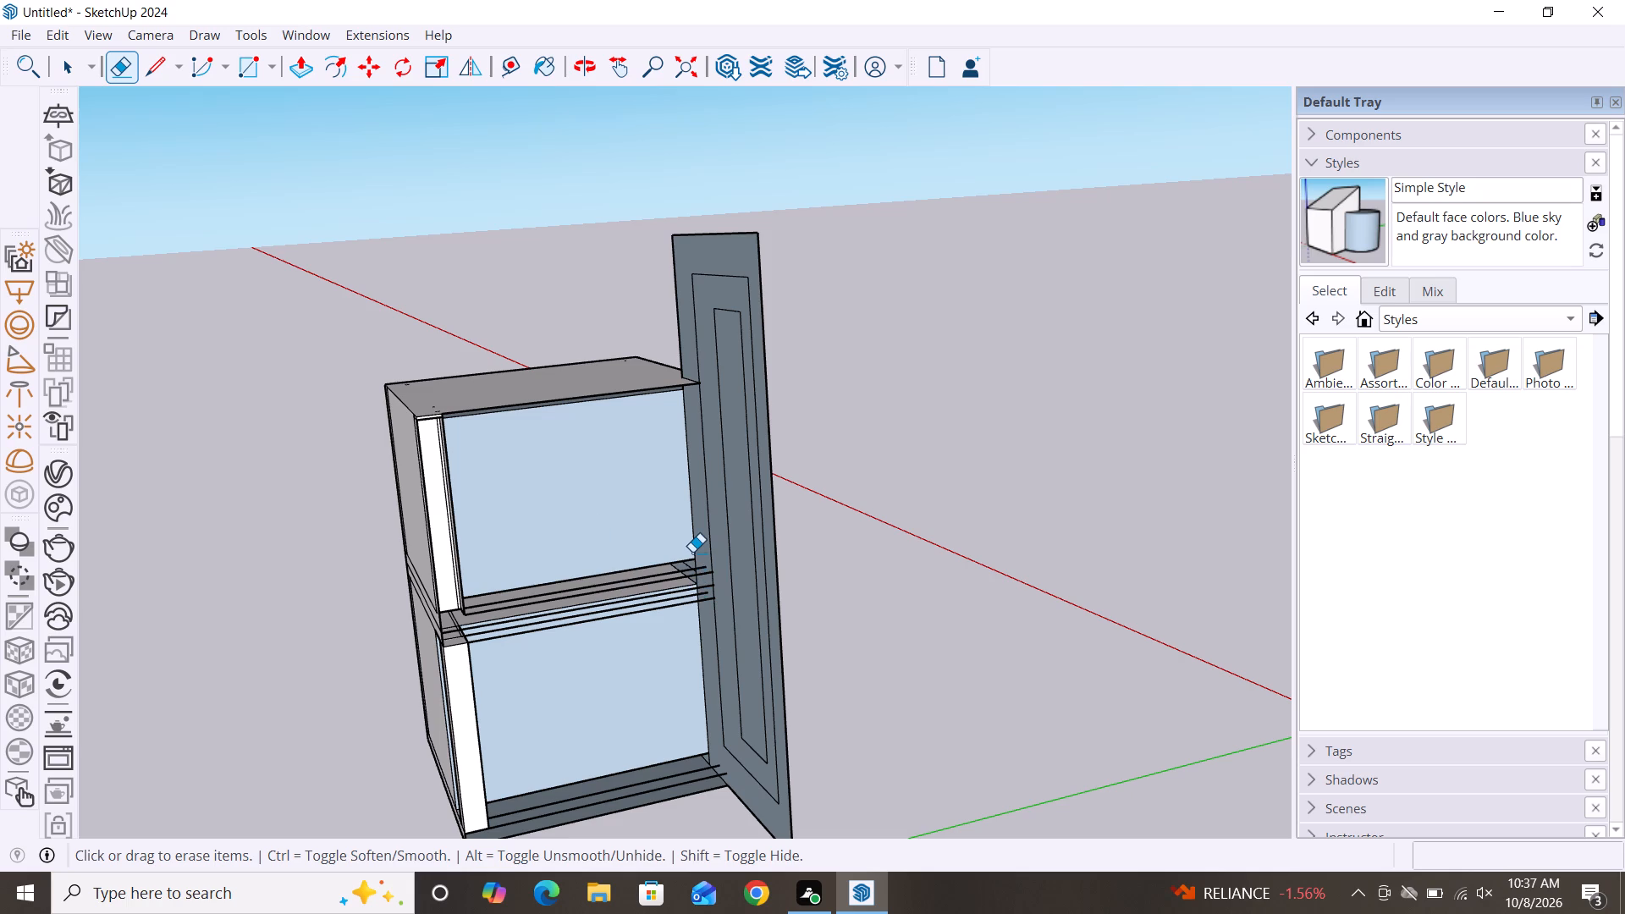
pyautogui.scroll(9, 692, 552)
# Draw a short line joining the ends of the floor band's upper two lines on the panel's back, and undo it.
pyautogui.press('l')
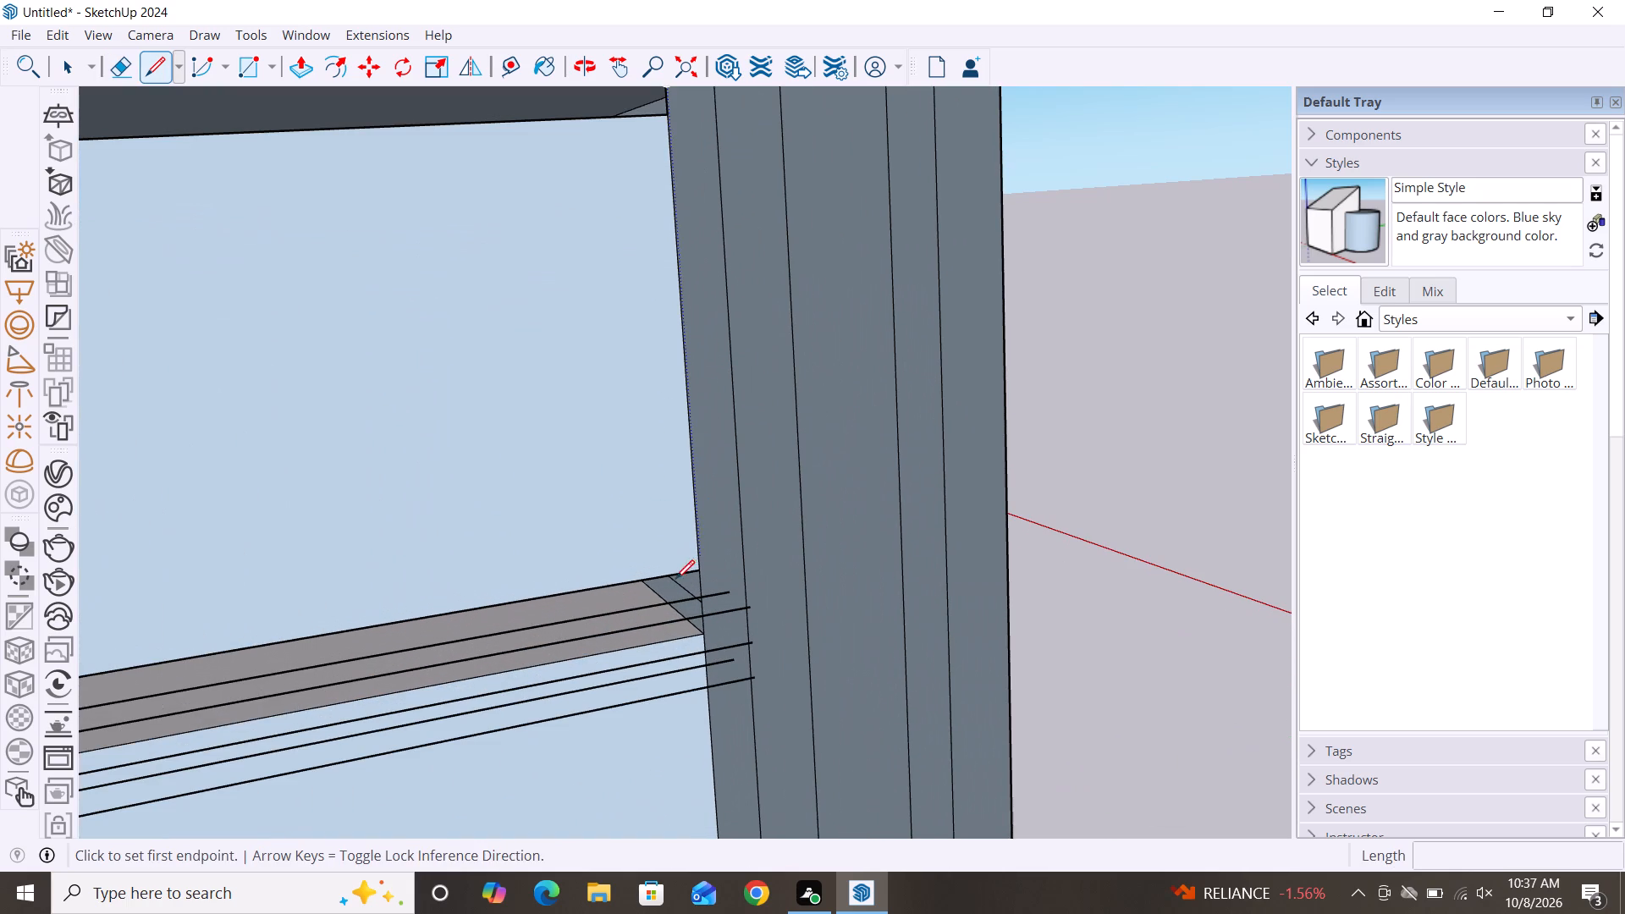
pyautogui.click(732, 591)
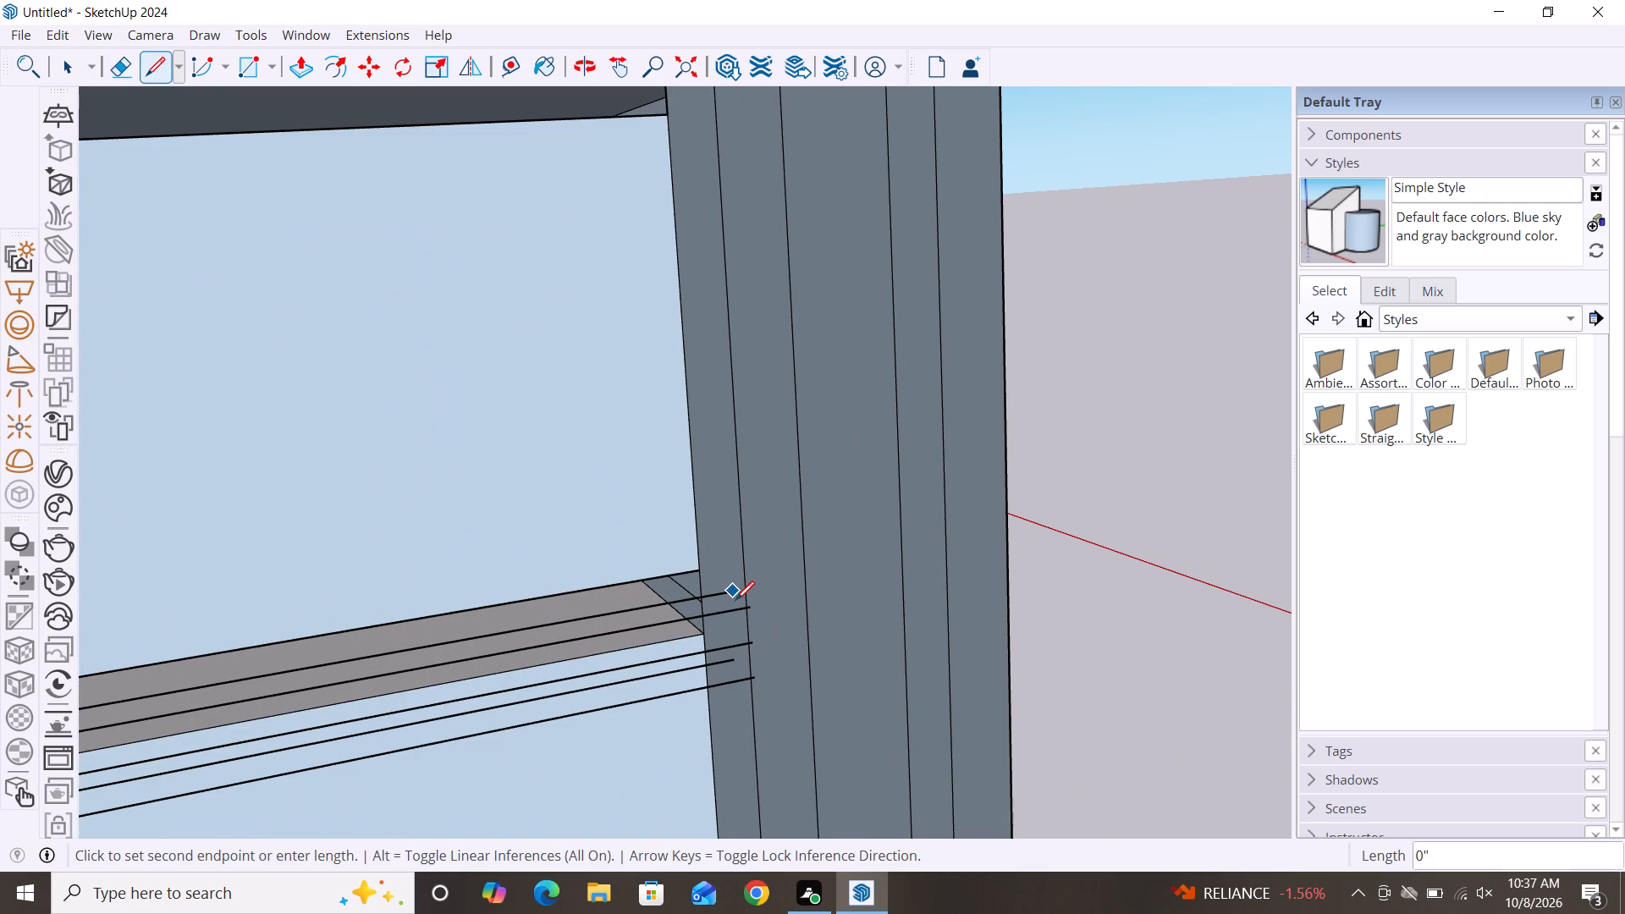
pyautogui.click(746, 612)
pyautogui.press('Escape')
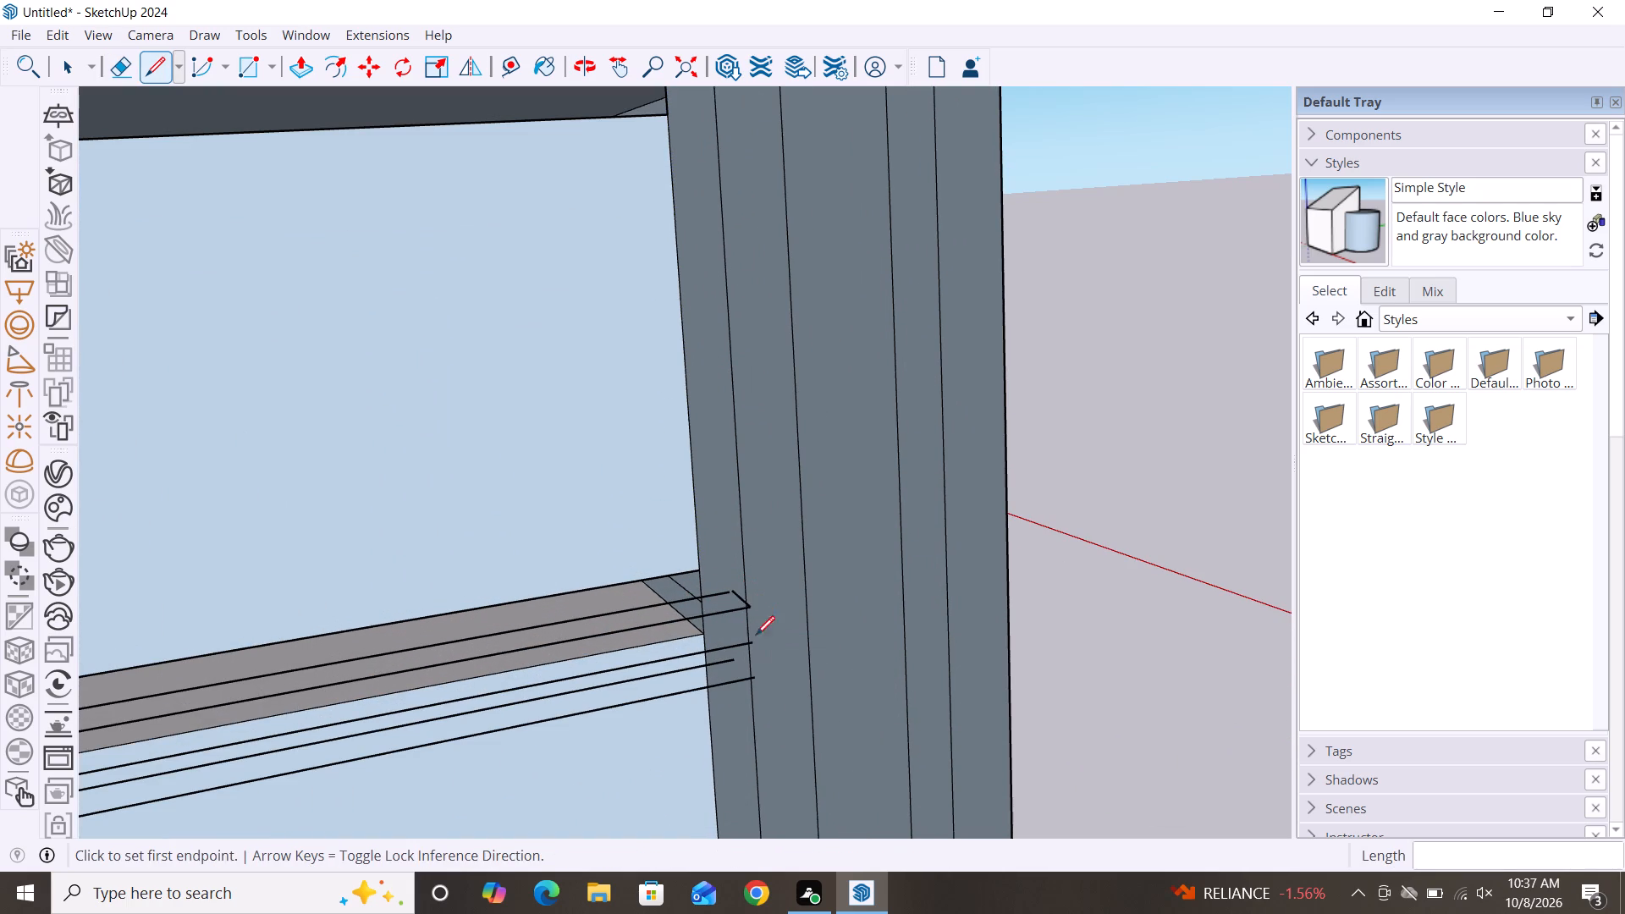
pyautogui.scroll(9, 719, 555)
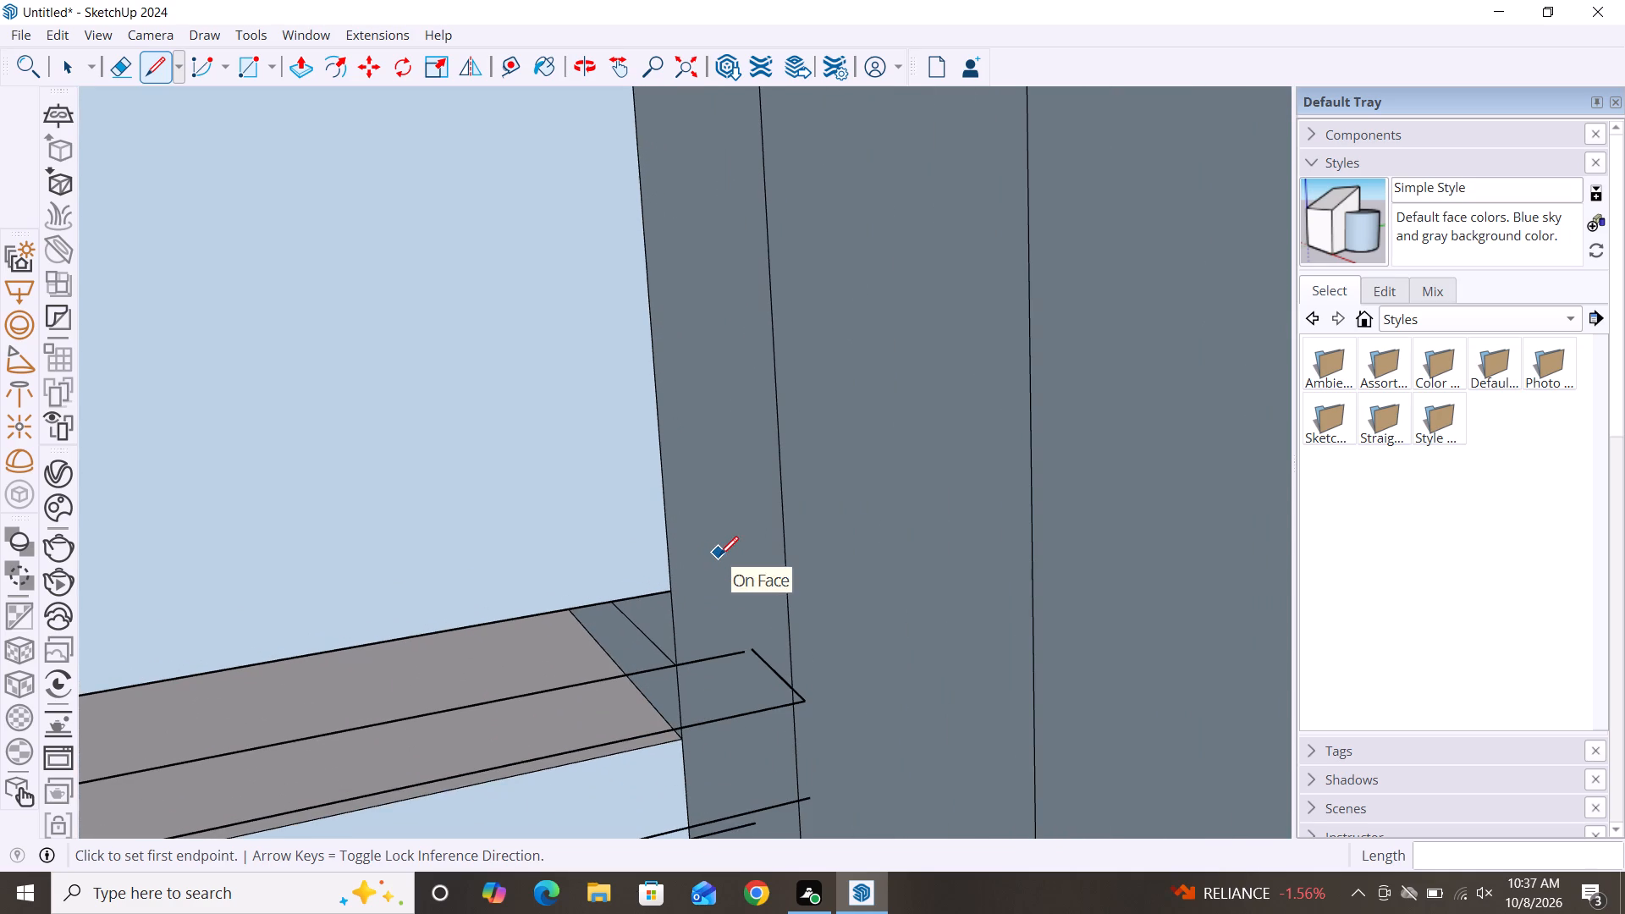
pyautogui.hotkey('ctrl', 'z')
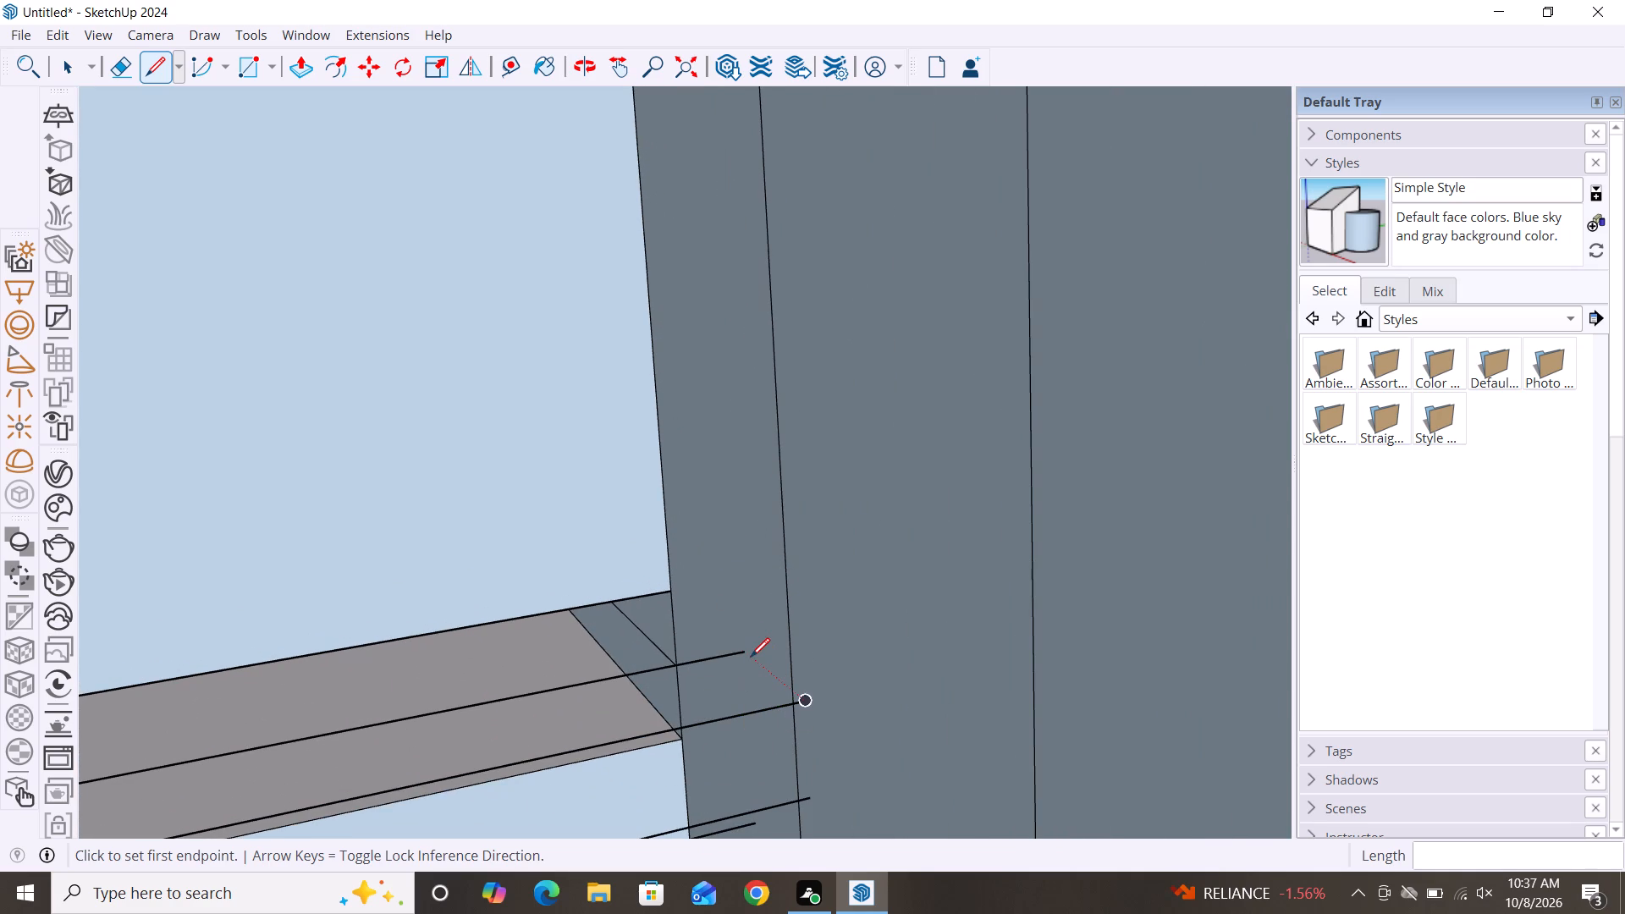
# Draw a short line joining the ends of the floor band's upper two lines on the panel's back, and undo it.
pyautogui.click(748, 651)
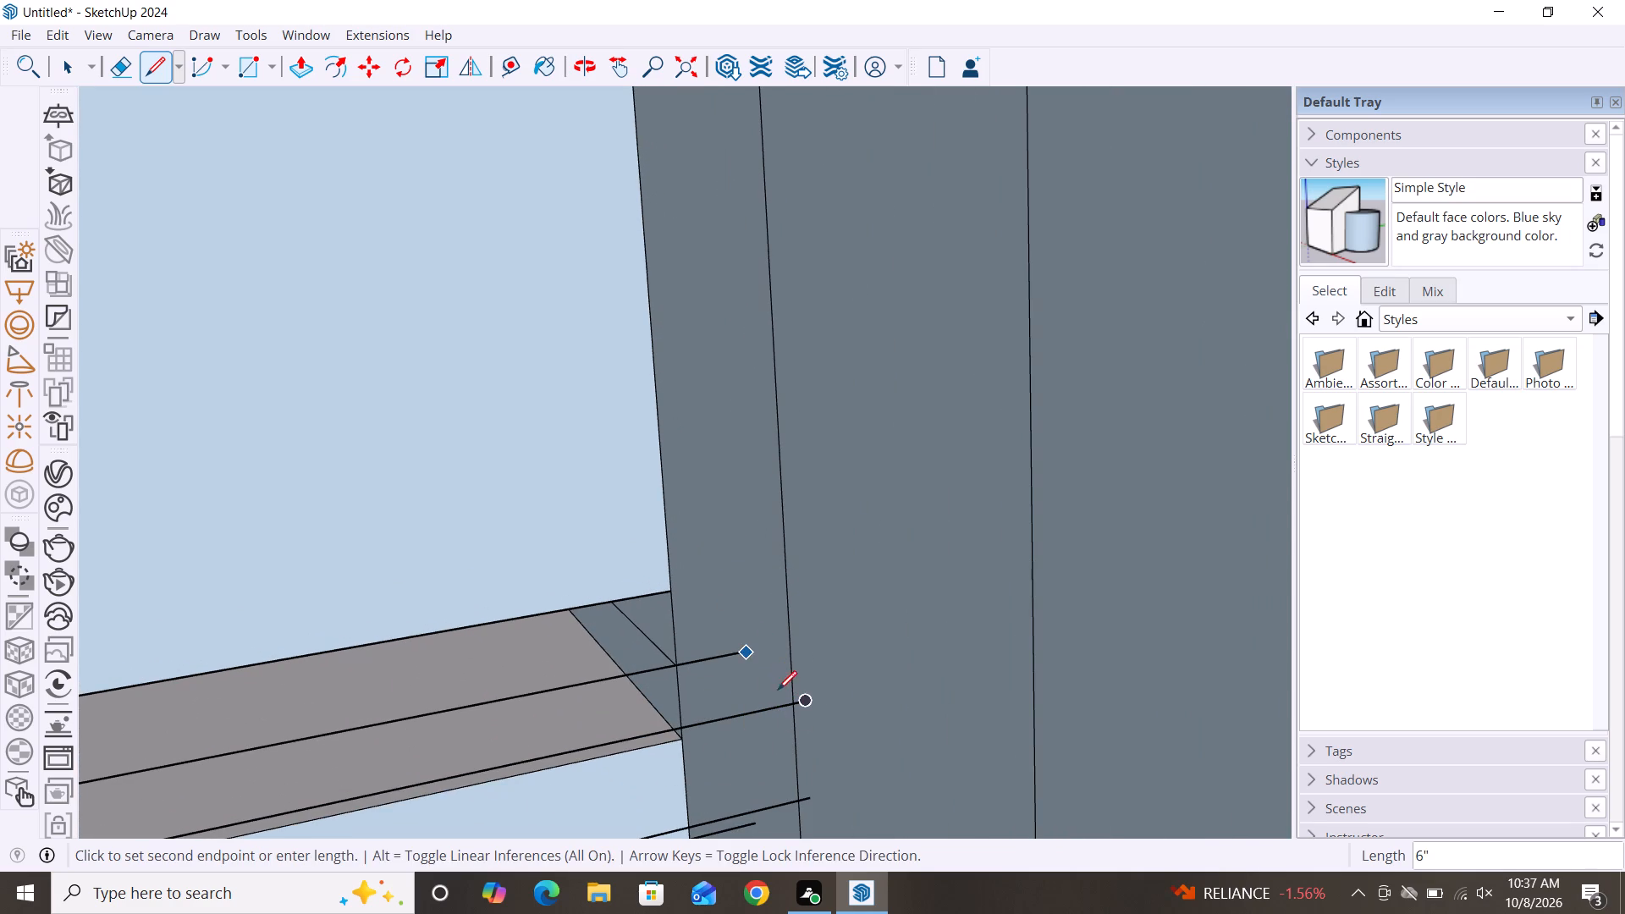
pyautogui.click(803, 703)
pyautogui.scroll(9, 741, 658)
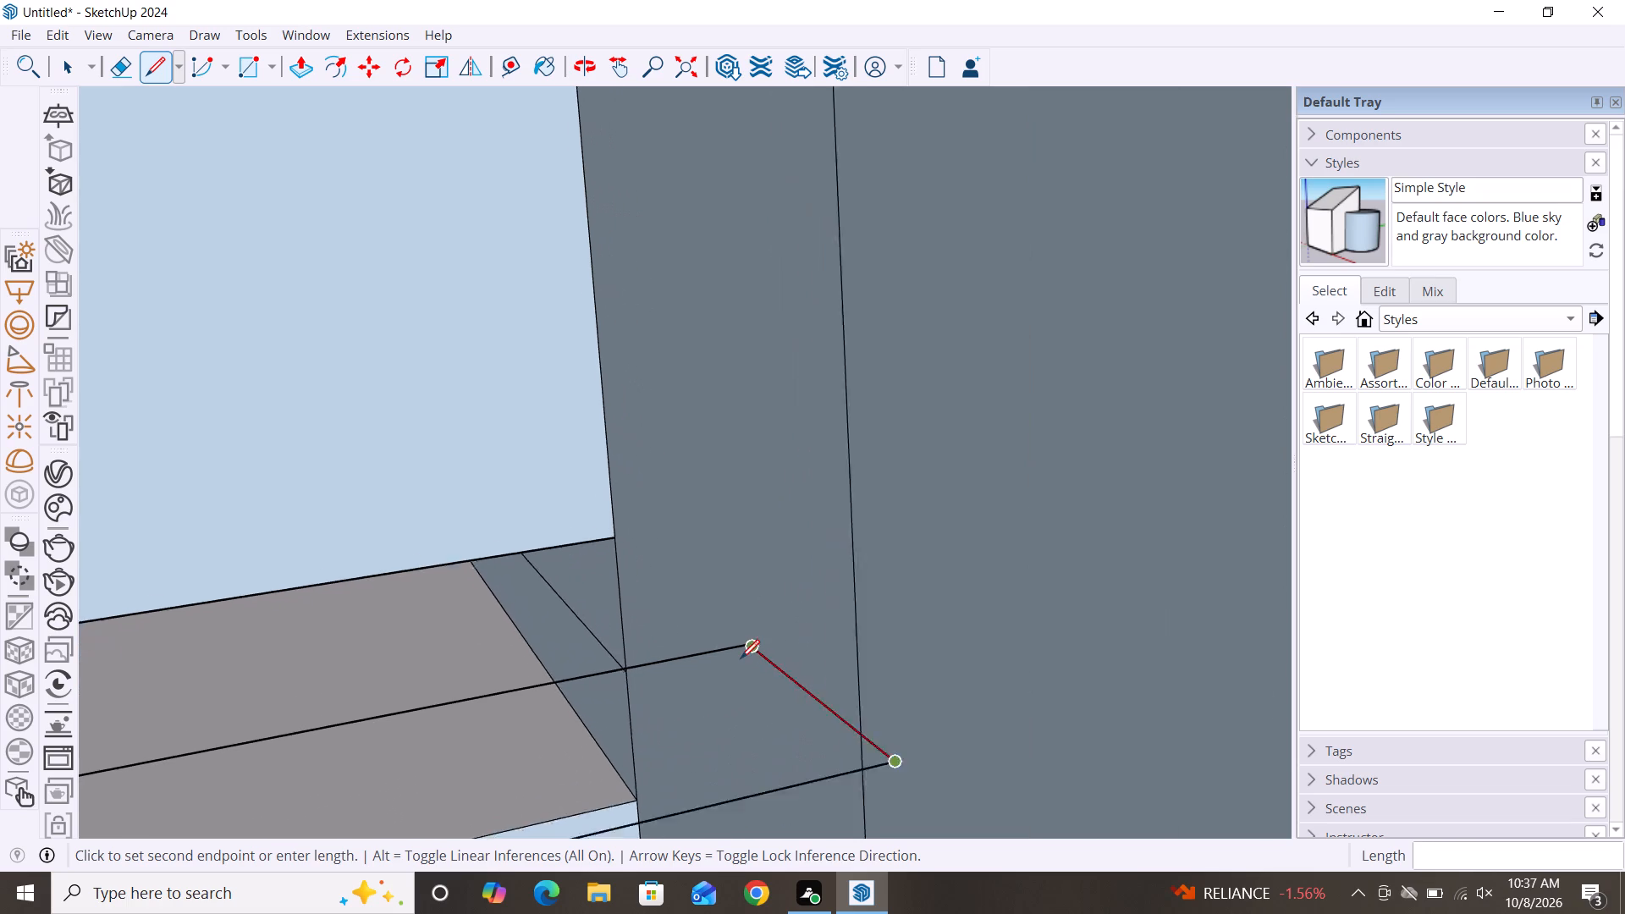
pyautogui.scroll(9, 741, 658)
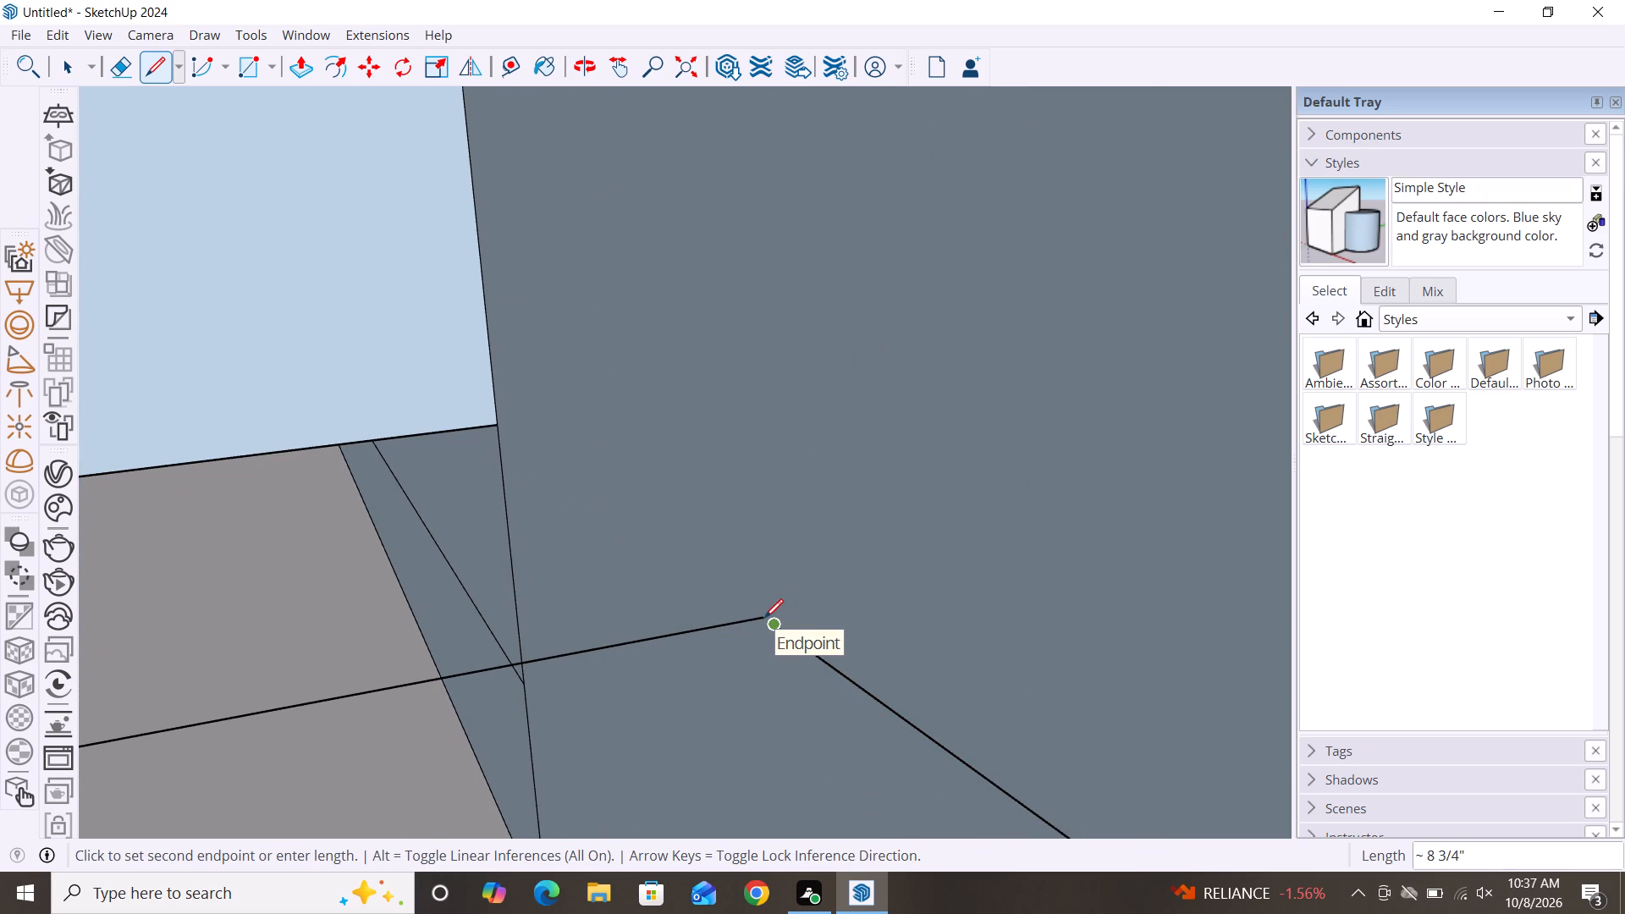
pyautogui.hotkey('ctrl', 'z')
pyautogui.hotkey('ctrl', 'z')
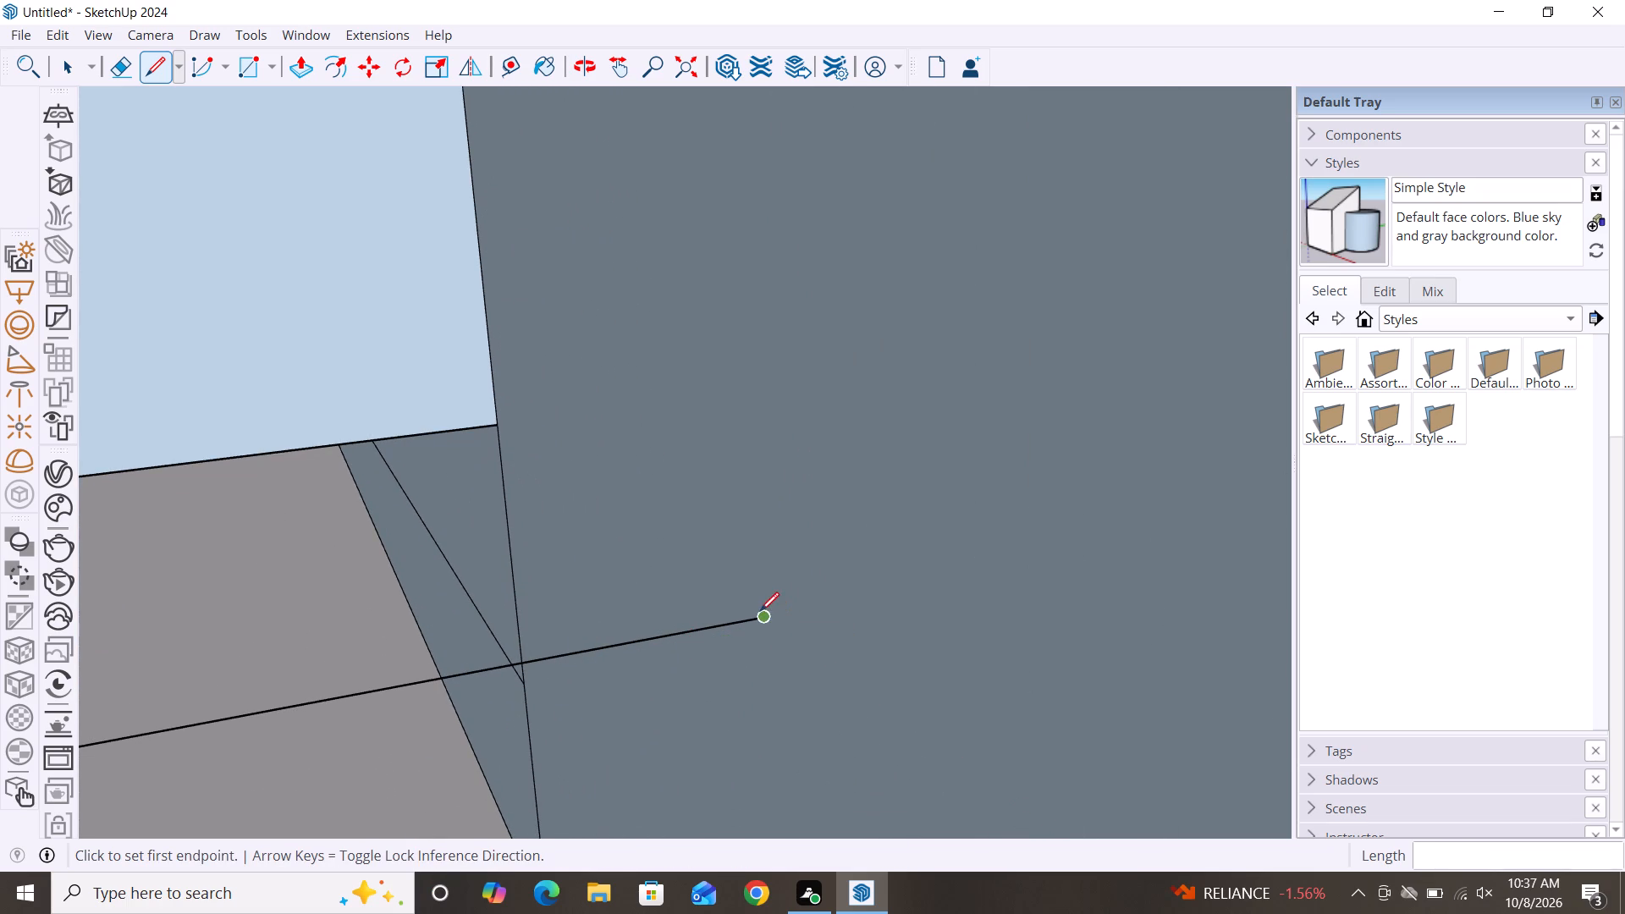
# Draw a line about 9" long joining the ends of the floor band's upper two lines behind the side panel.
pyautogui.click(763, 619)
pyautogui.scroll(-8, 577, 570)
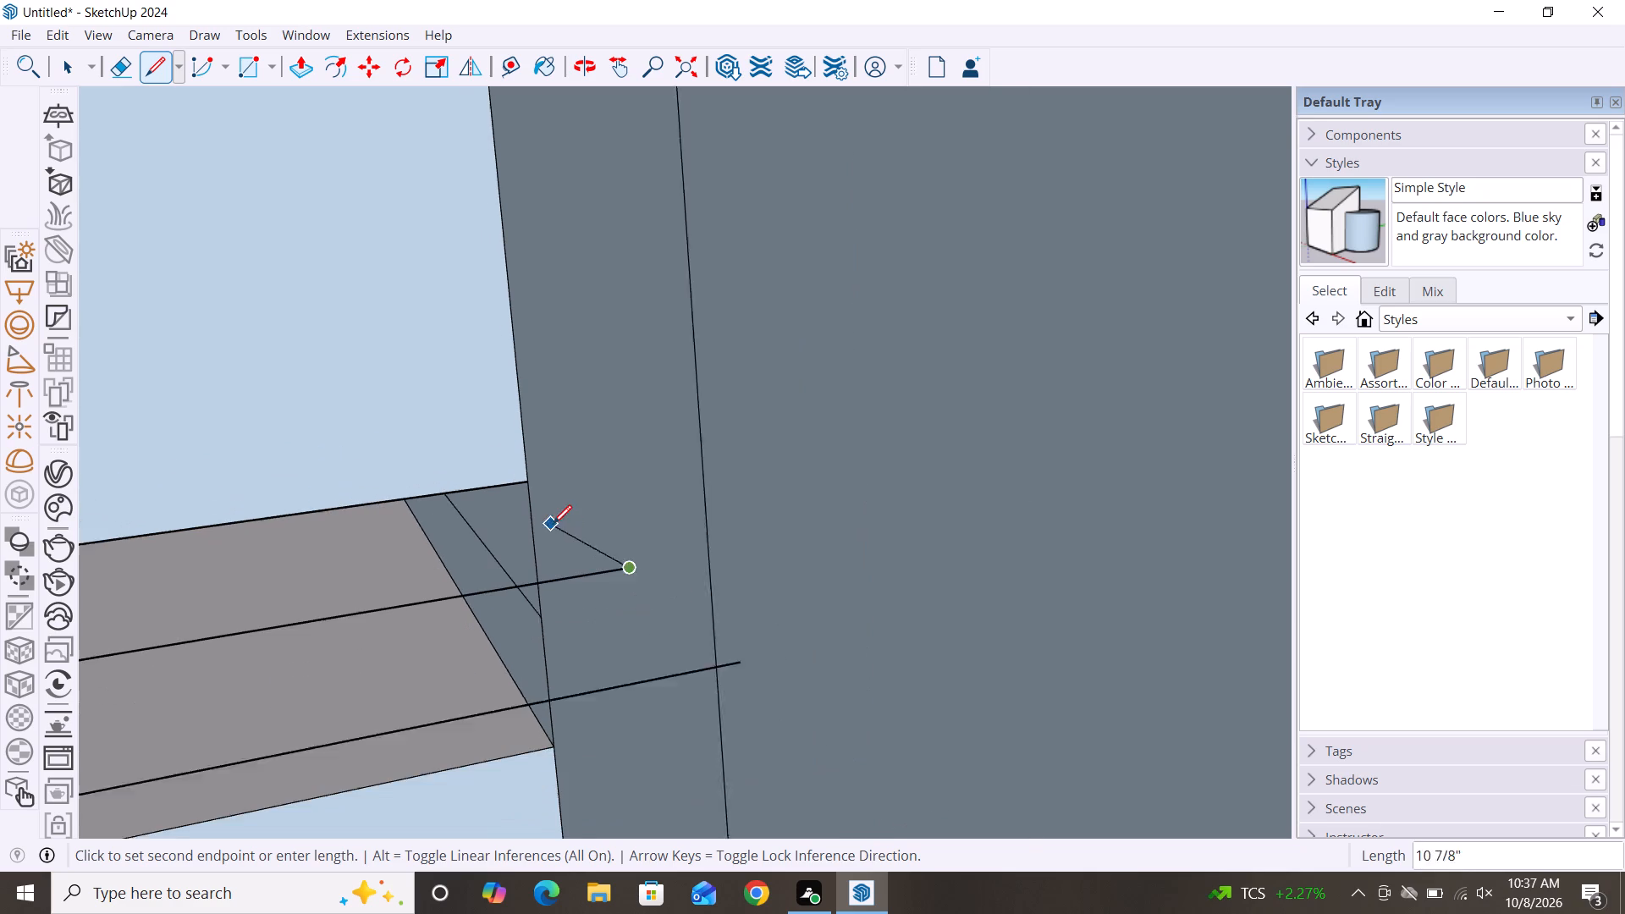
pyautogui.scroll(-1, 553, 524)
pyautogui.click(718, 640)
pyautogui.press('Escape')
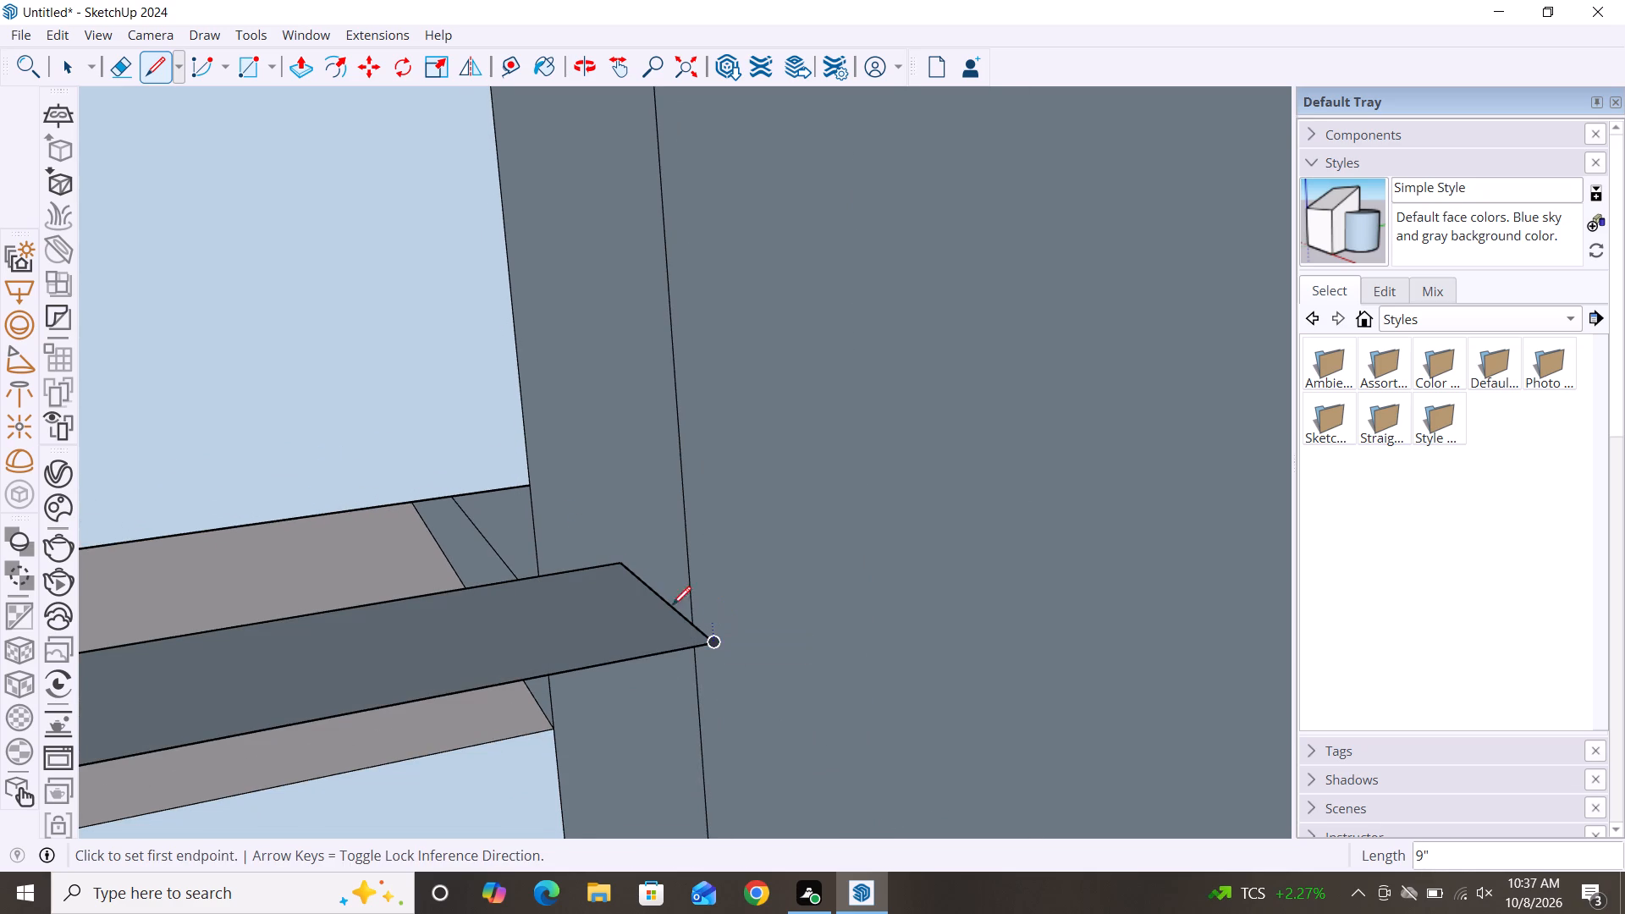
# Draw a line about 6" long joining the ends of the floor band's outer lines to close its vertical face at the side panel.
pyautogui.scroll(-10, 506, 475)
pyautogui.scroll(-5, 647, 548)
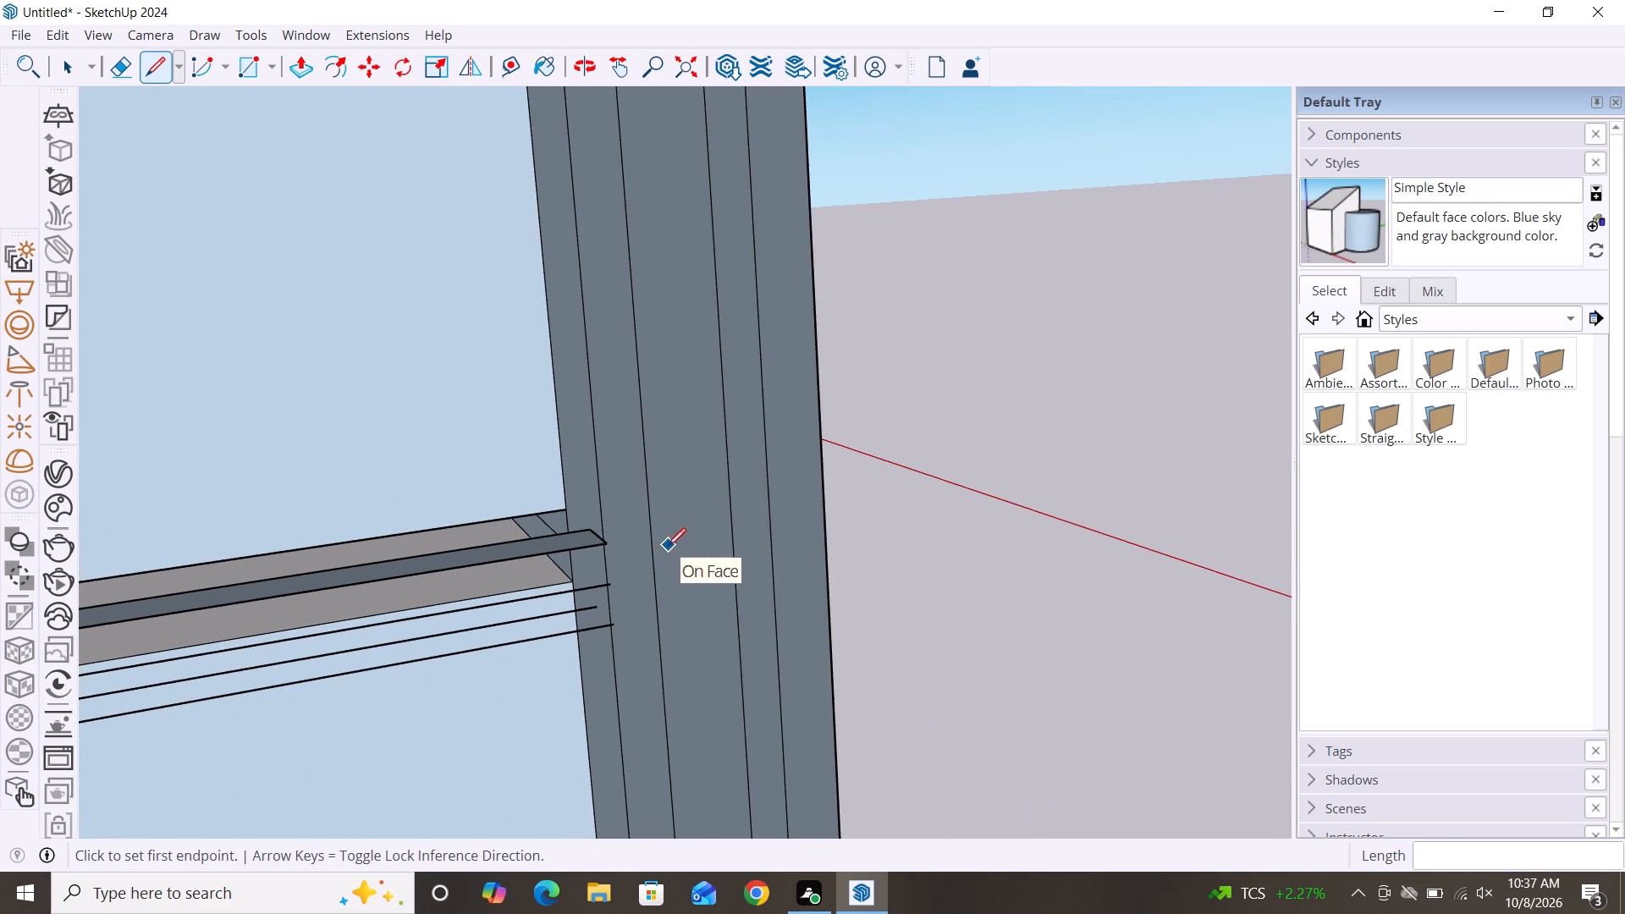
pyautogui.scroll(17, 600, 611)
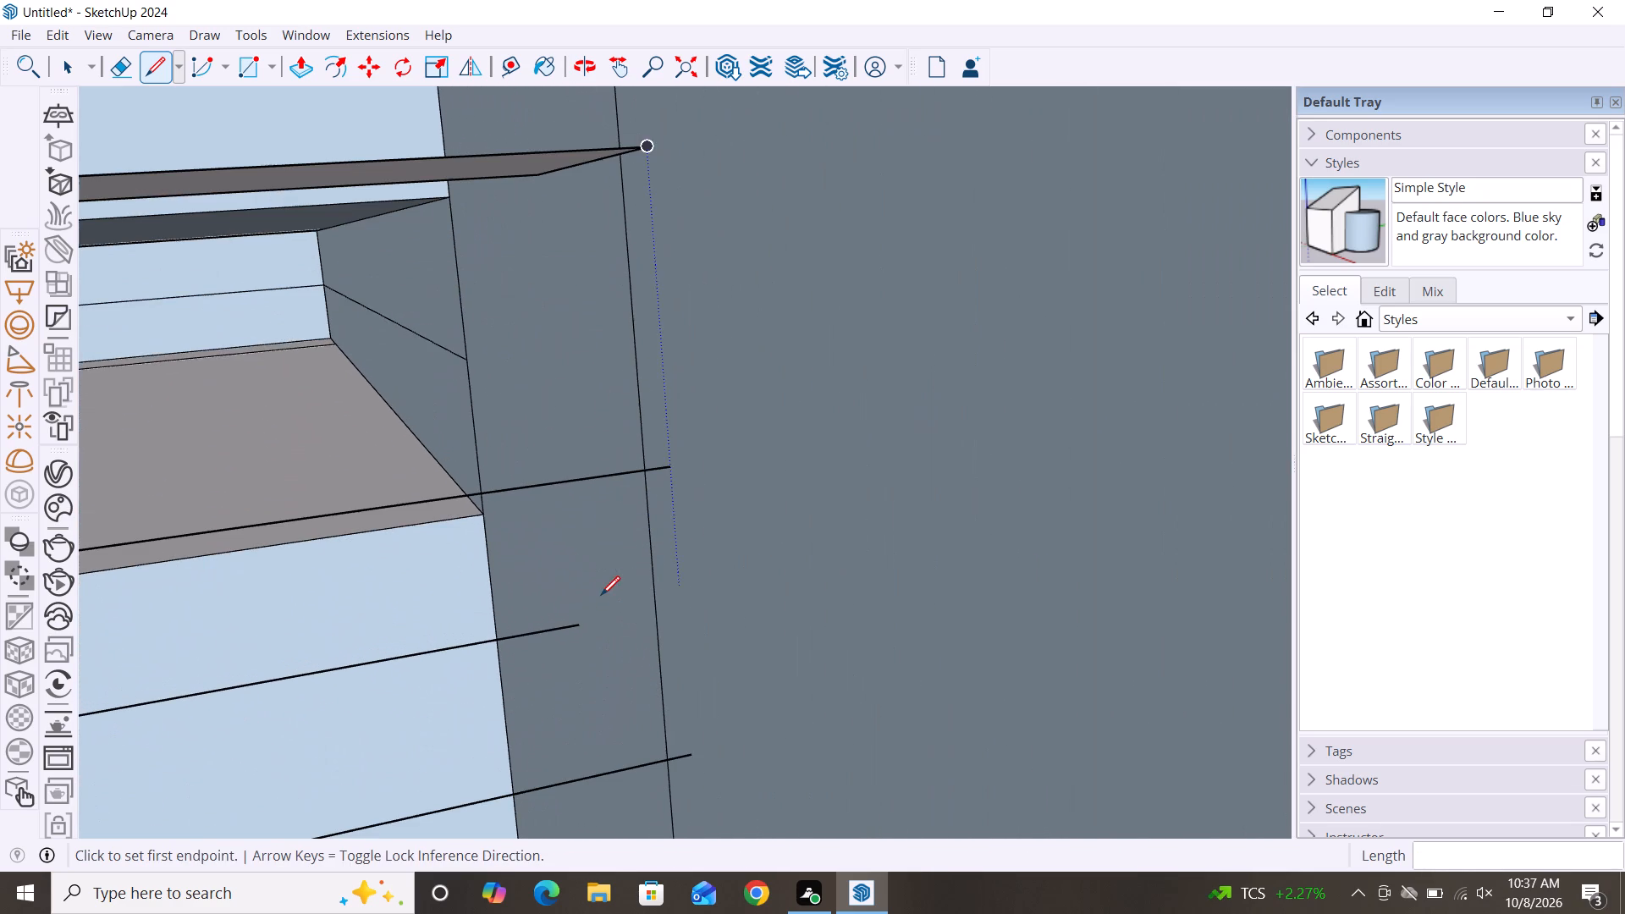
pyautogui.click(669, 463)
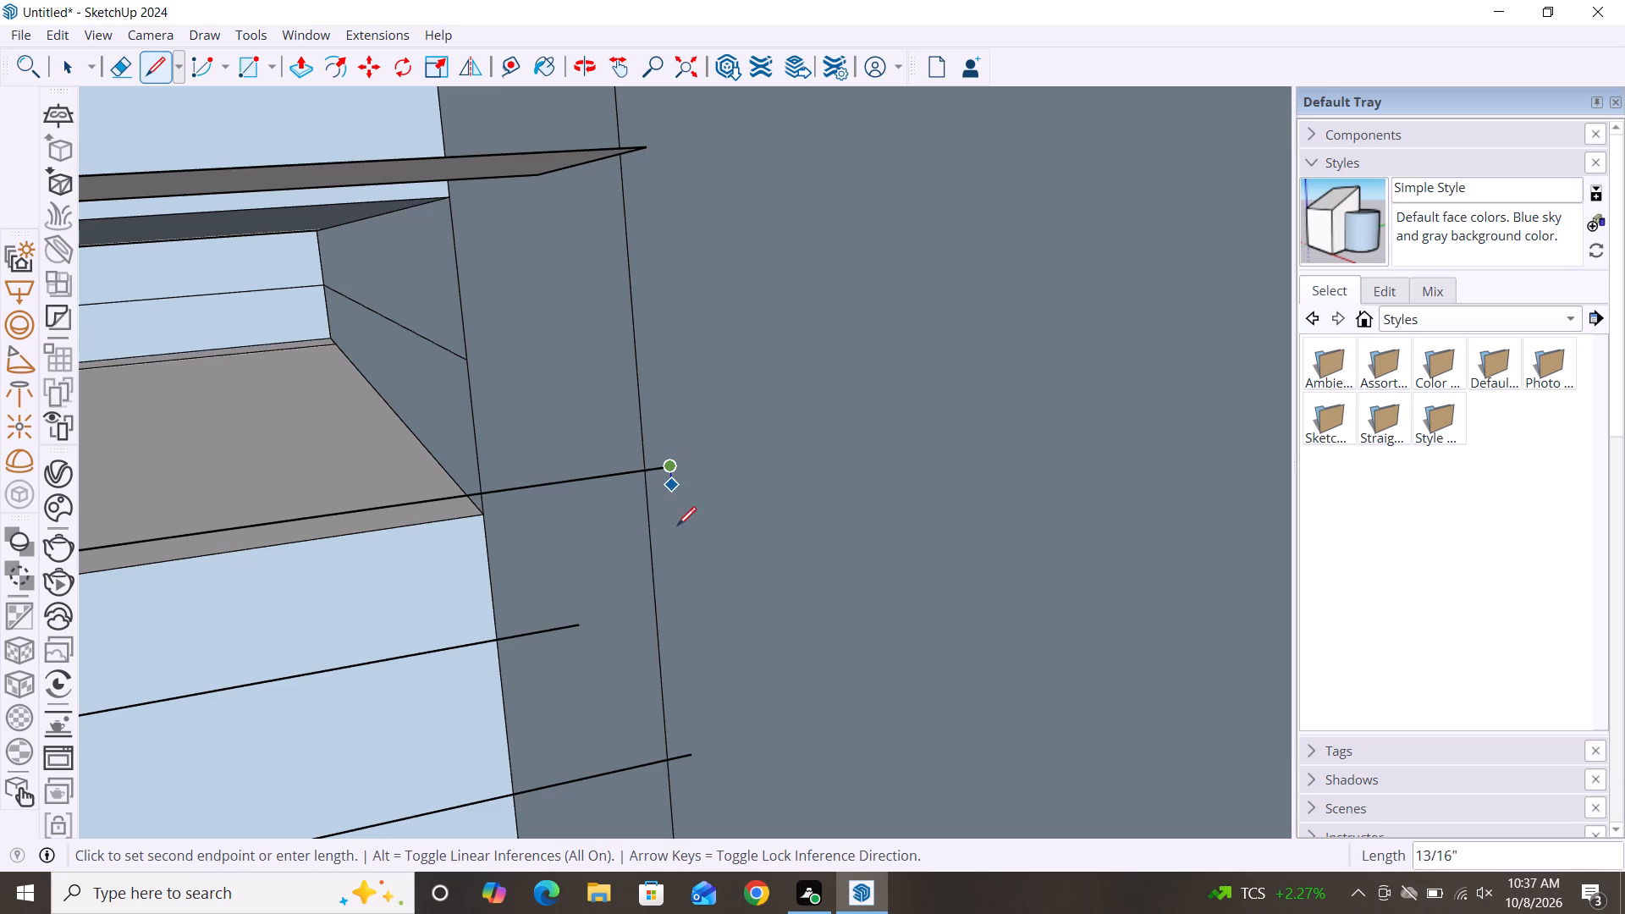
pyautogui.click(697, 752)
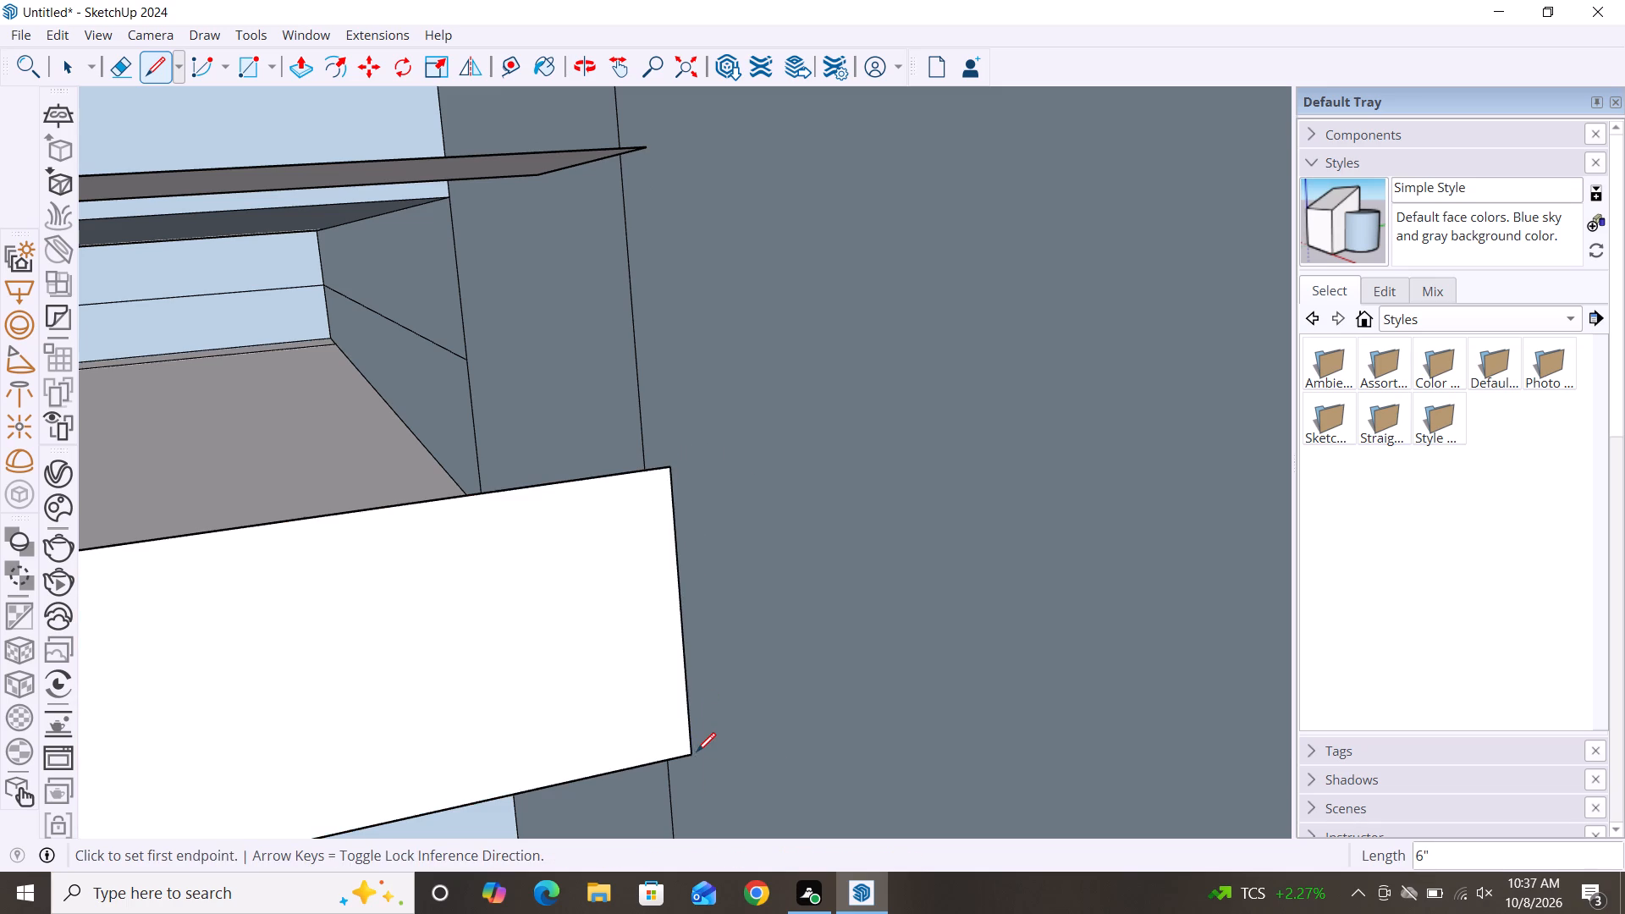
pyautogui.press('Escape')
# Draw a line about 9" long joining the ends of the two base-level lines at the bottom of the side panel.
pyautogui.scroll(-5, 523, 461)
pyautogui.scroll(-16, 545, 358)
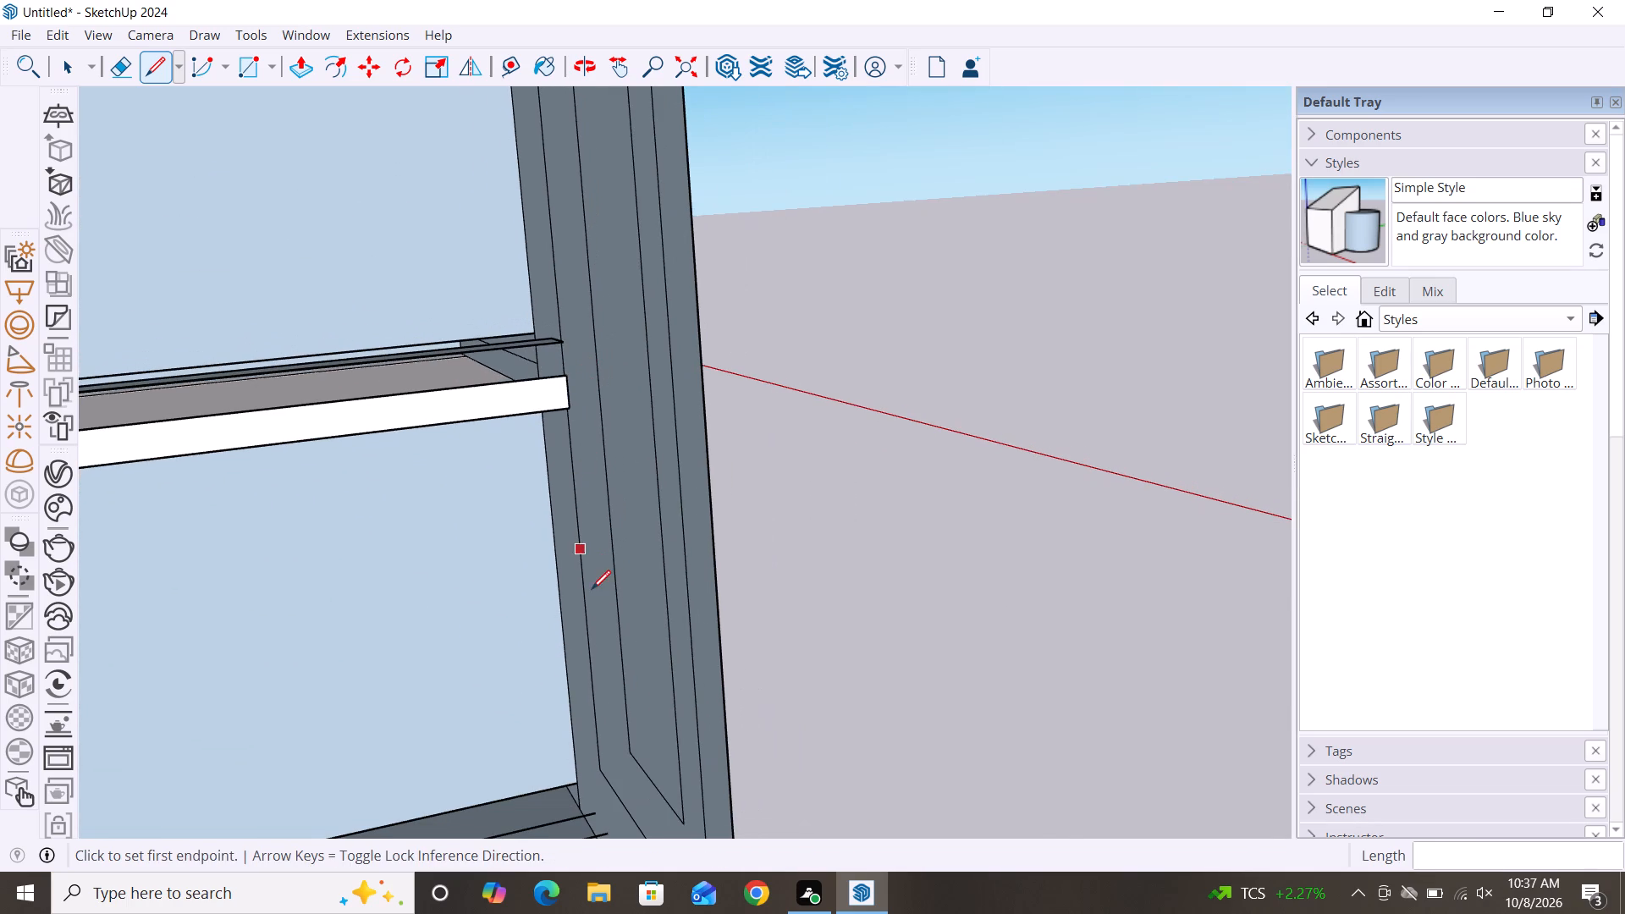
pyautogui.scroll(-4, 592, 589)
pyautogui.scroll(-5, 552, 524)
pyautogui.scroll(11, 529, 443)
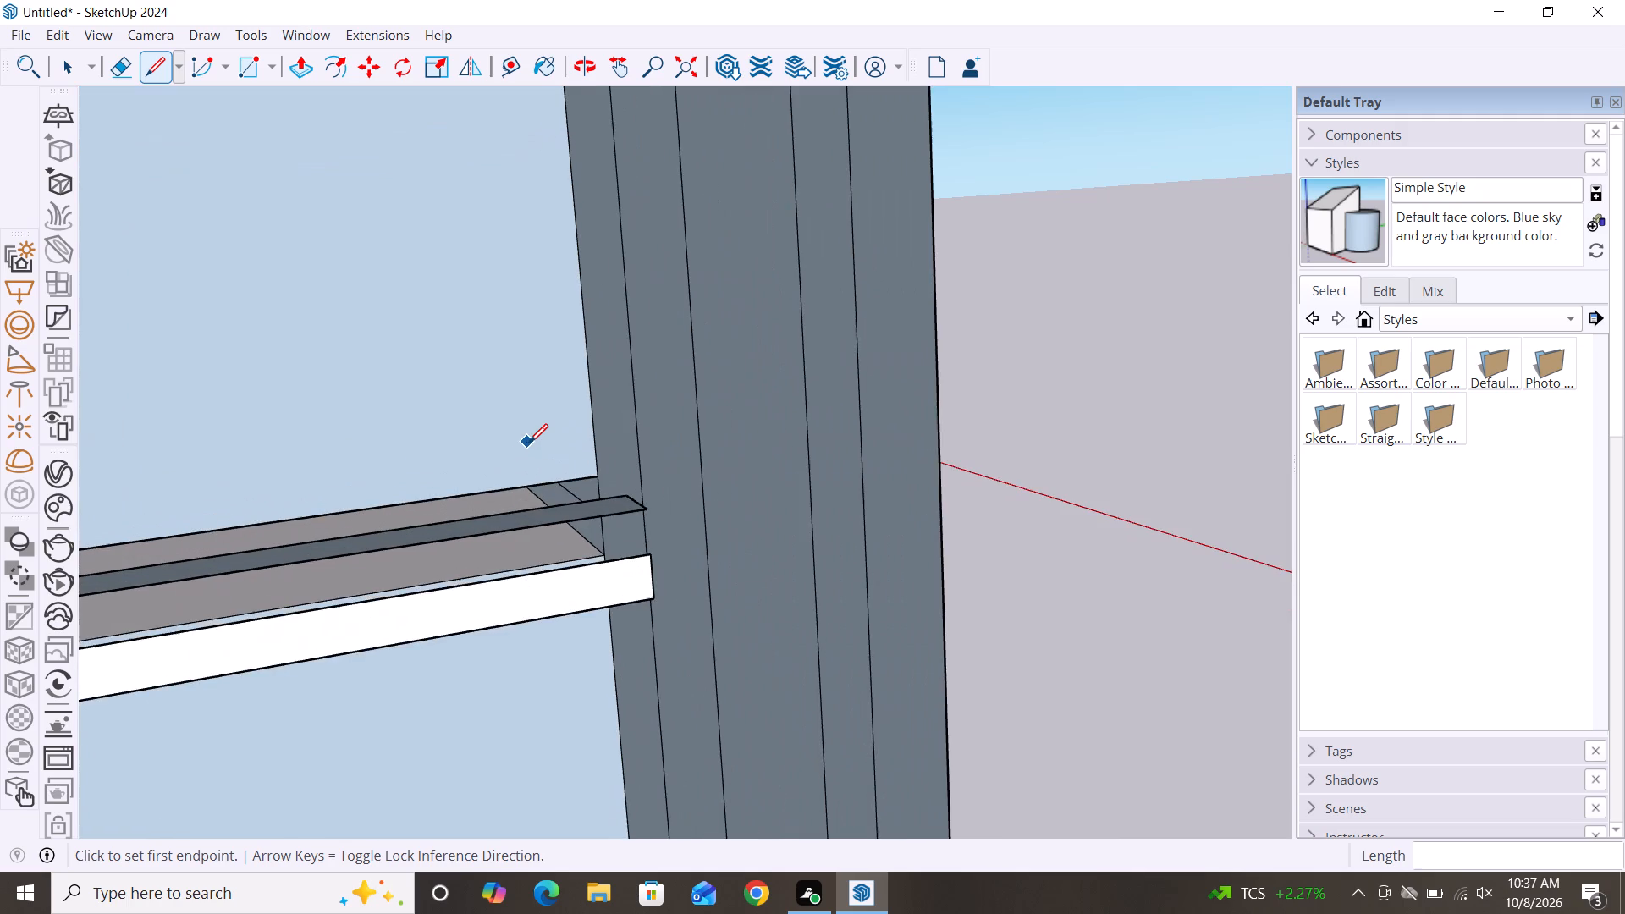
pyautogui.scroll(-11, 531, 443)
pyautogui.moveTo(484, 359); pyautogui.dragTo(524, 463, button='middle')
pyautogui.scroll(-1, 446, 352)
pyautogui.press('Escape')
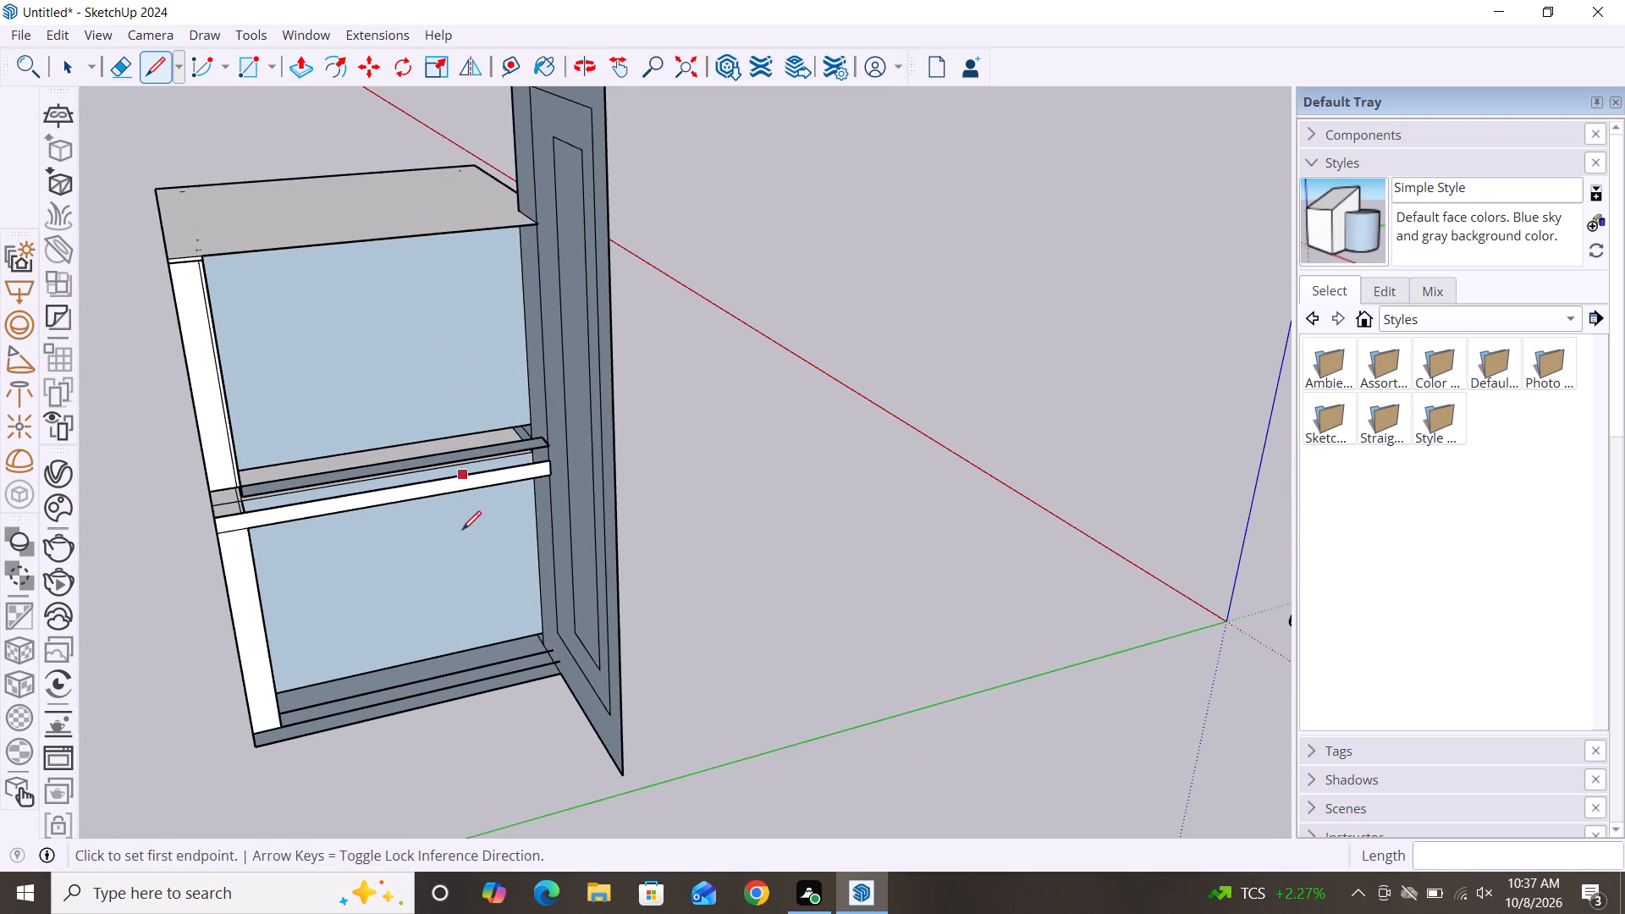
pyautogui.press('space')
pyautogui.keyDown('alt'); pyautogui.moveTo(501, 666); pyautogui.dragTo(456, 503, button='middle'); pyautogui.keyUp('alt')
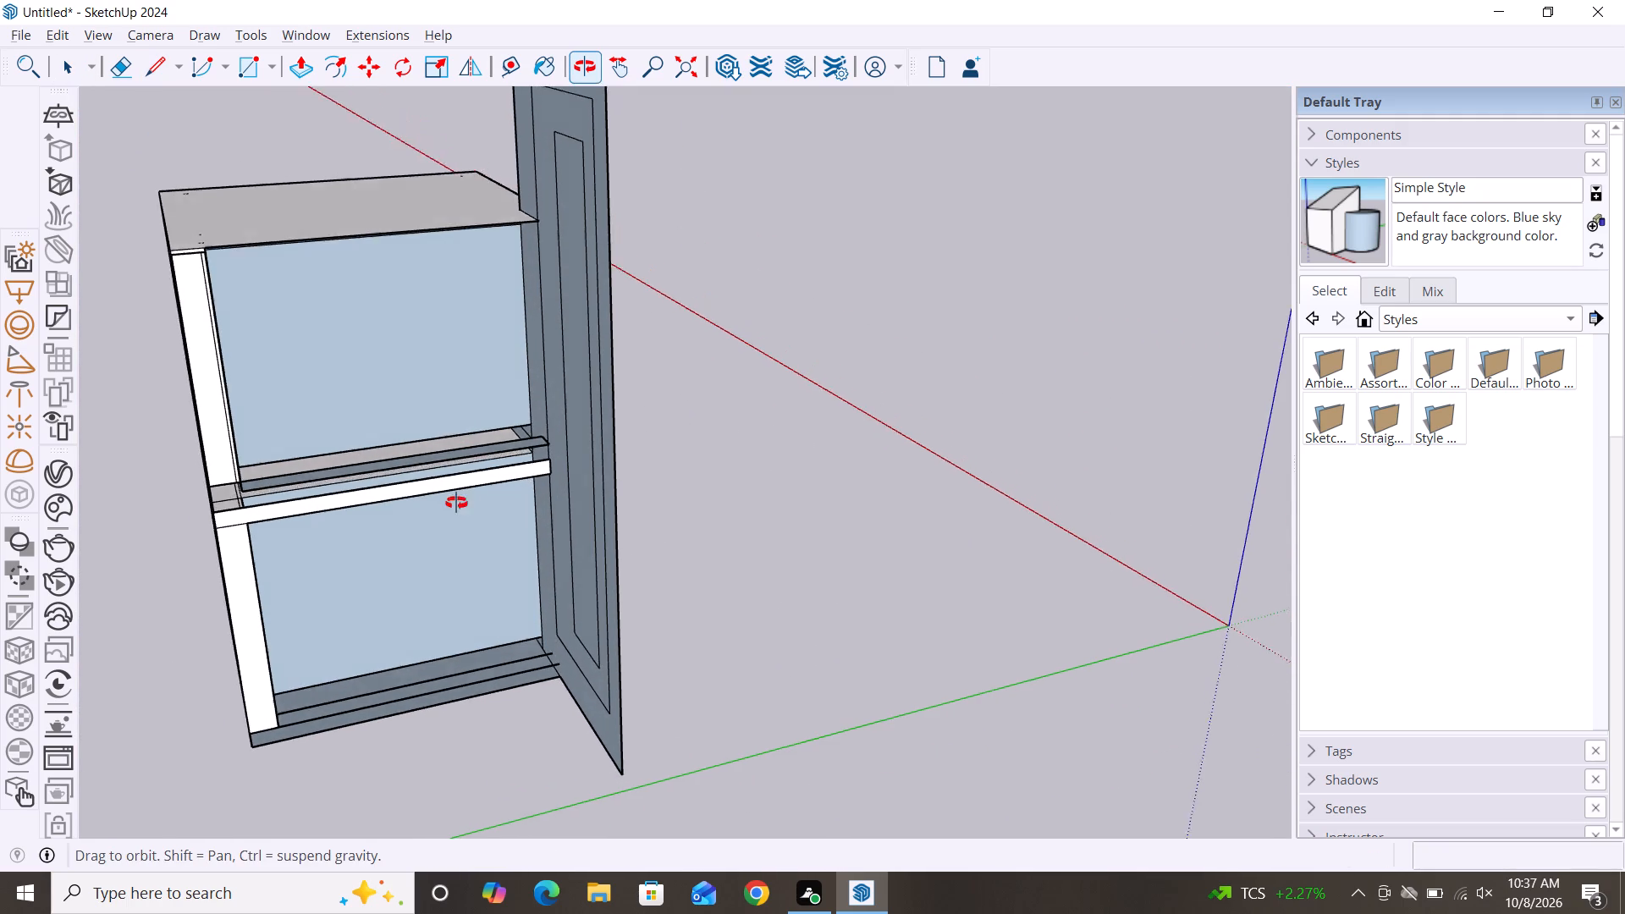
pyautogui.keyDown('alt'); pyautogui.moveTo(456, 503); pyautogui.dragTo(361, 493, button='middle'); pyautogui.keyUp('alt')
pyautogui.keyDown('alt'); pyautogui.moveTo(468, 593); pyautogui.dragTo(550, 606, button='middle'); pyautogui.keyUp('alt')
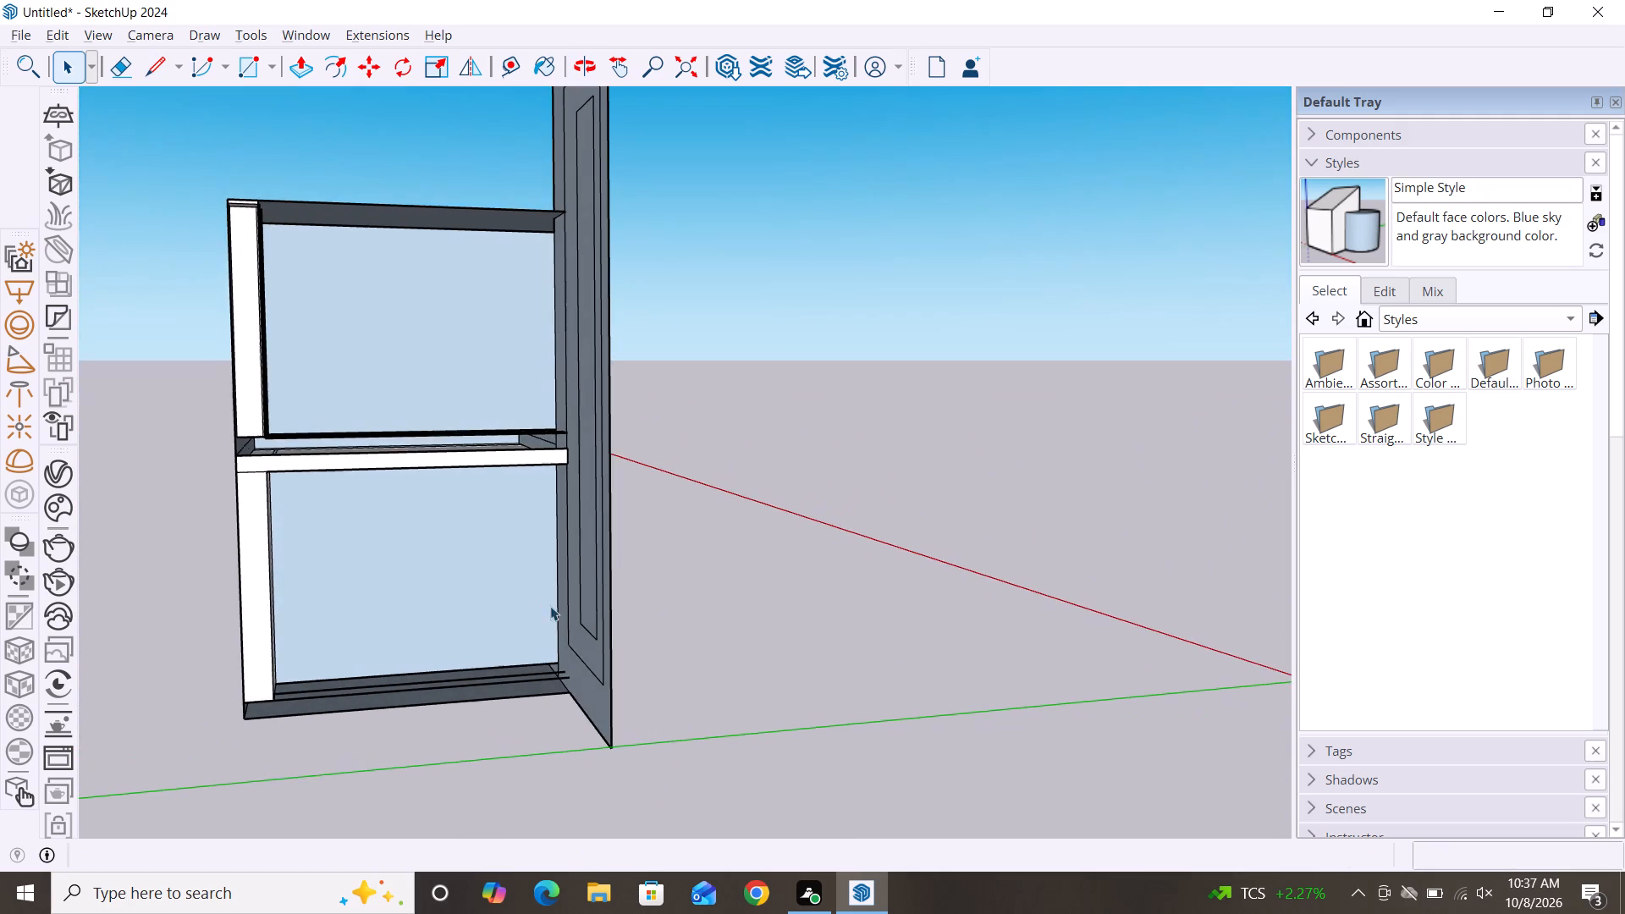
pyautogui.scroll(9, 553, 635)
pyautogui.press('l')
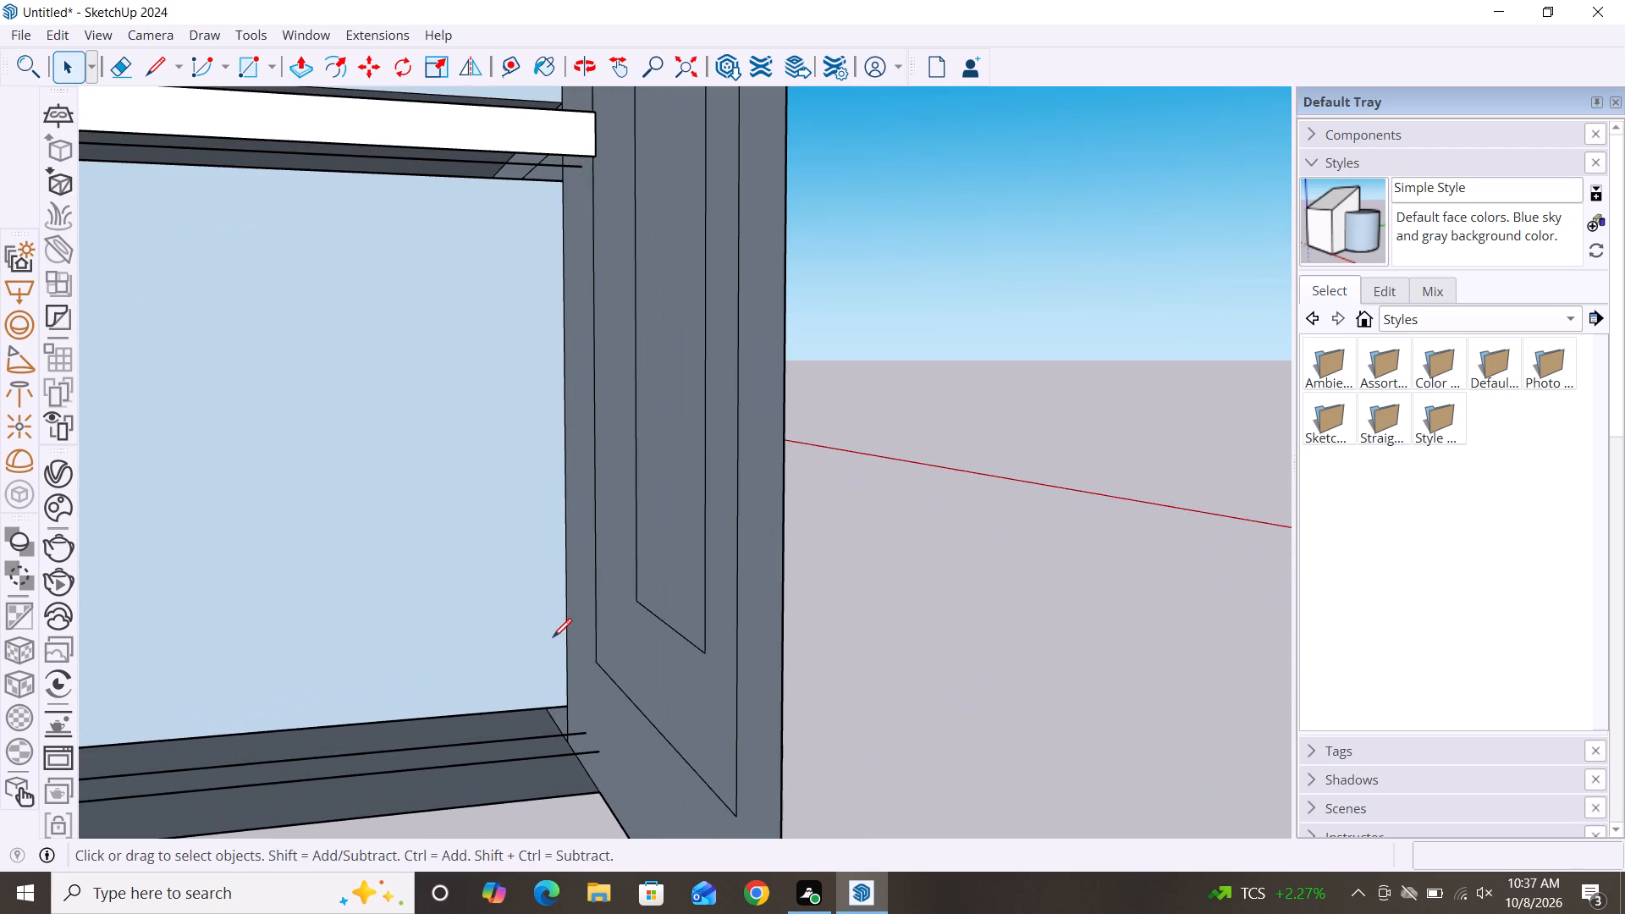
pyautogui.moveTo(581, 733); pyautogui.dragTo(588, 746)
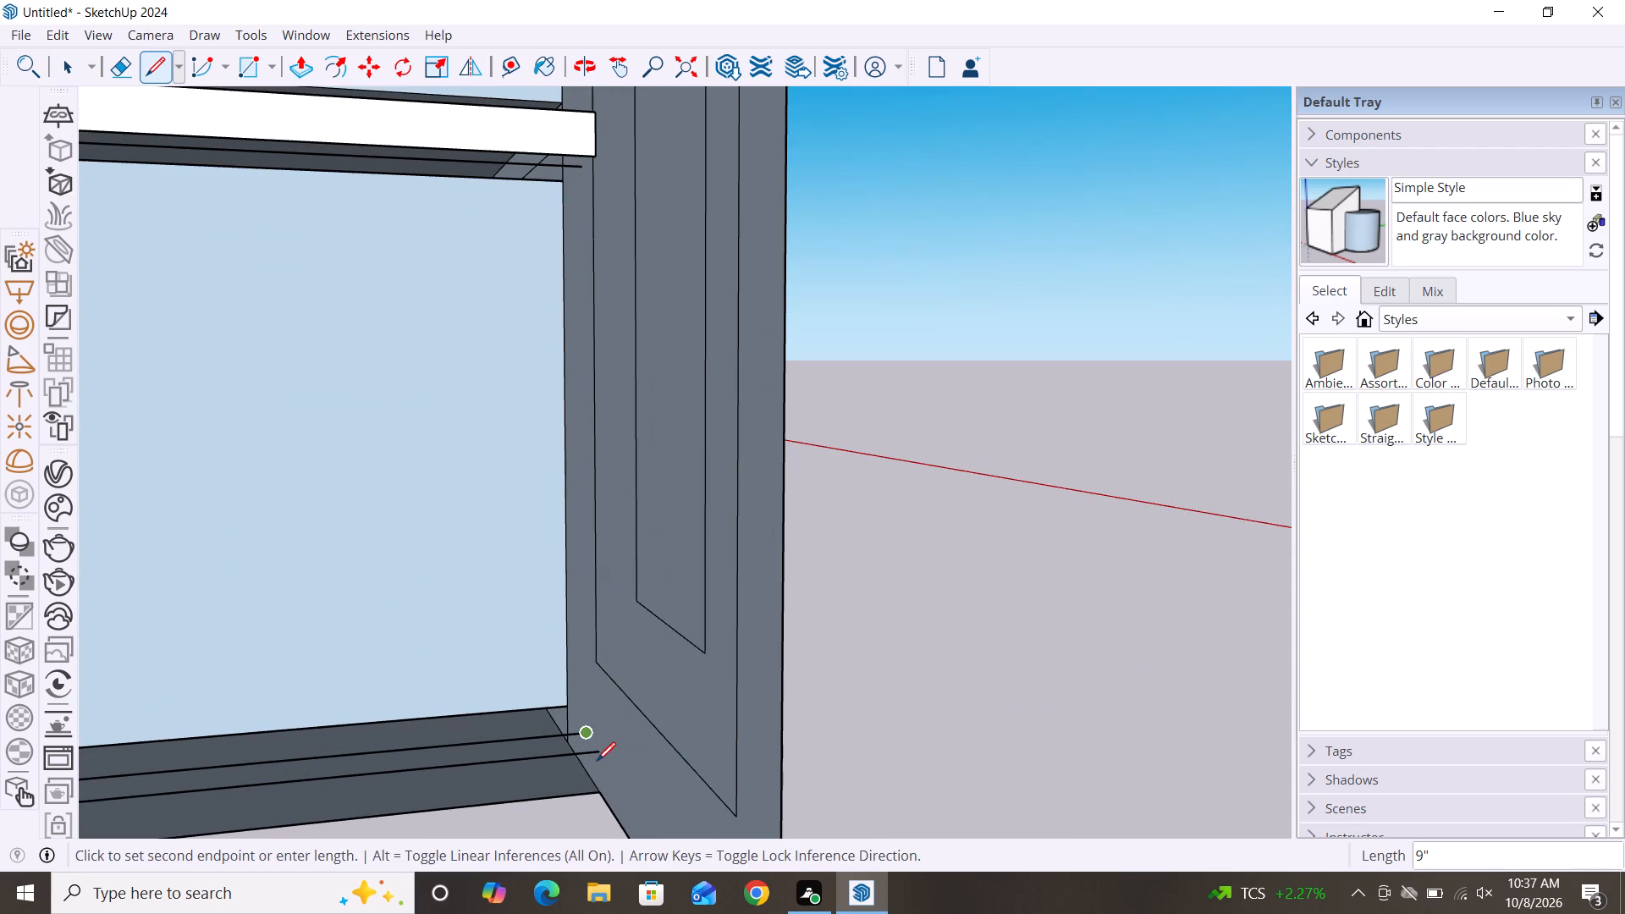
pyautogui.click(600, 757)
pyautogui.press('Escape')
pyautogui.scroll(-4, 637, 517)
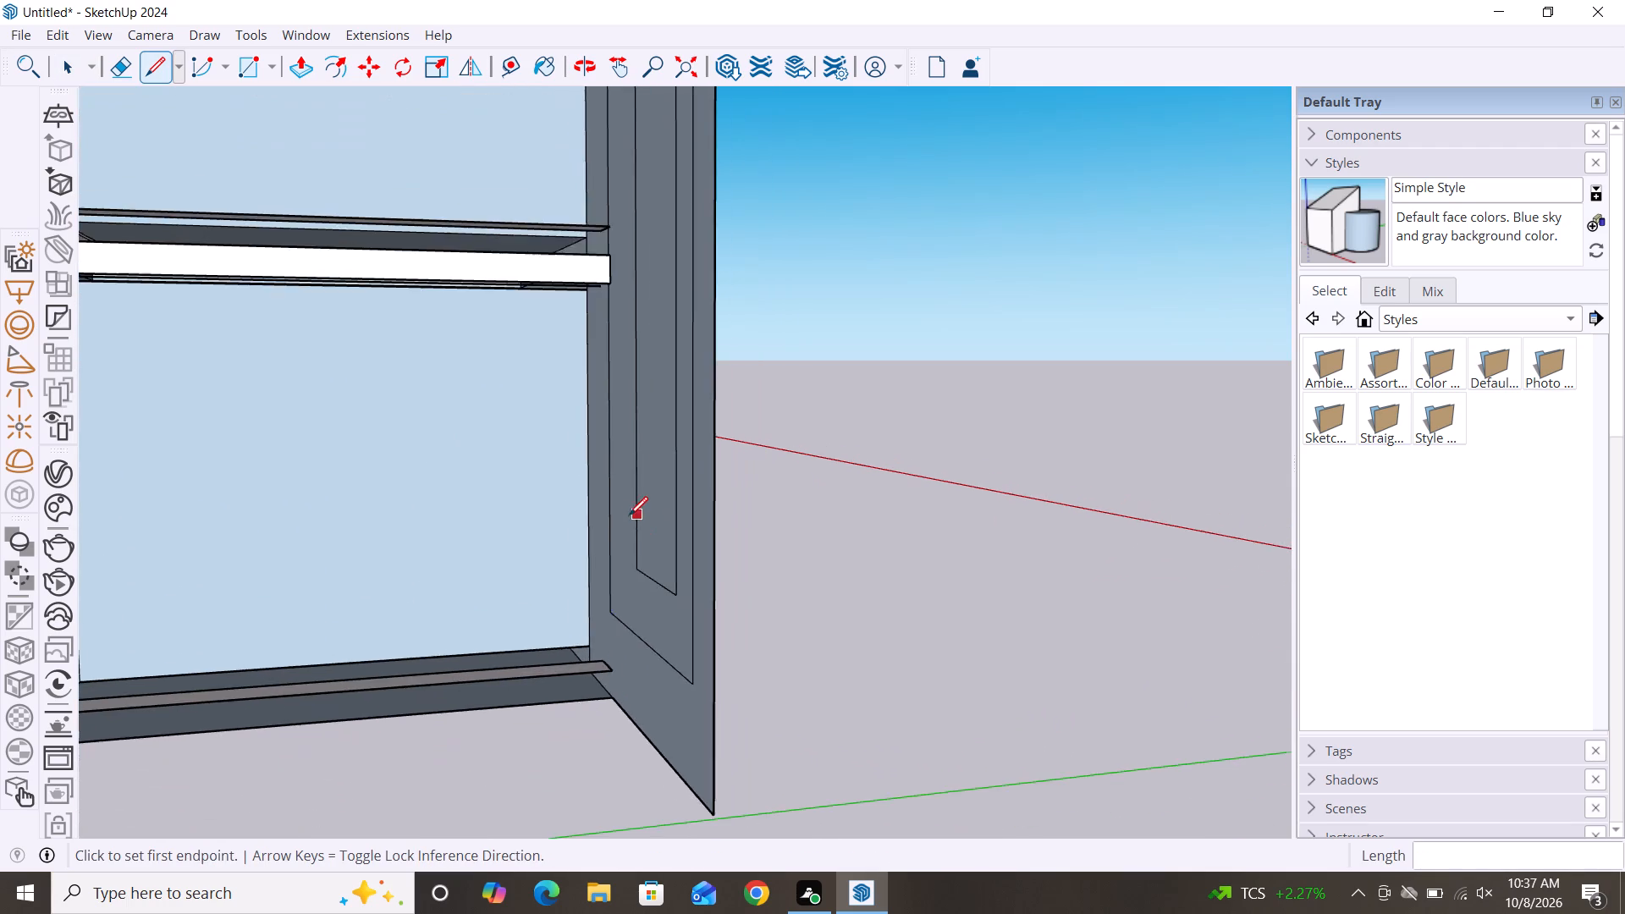
# Undo the closing lines at the floor and base bands, along with the preceding line edits around the side panel.
pyautogui.scroll(-5, 629, 515)
pyautogui.keyDown('alt'); pyautogui.moveTo(816, 680); pyautogui.dragTo(328, 753, button='middle'); pyautogui.keyUp('alt')
pyautogui.scroll(-4, 347, 586)
pyautogui.scroll(-3, 426, 606)
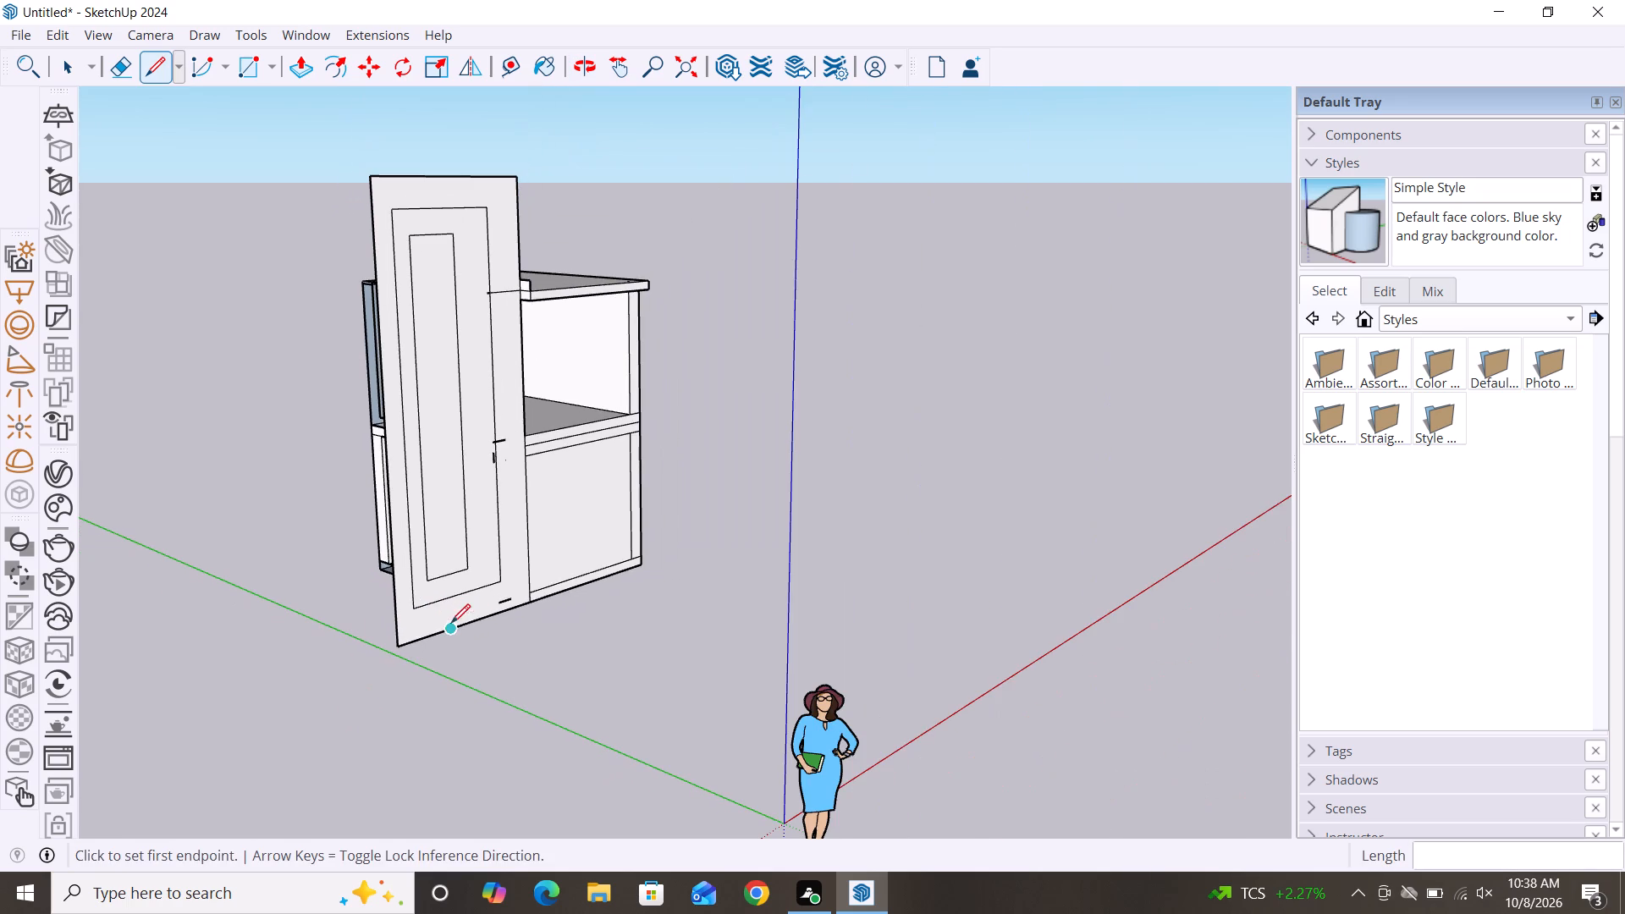
pyautogui.hotkey('ctrl', 'z')
pyautogui.hotkey('ctrl', 'z')
pyautogui.hotkey('ctrl', 'z')
pyautogui.hotkey('ctrl', 'z')
pyautogui.hotkey('ctrl', 'z')
pyautogui.hotkey('ctrl', 'z')
pyautogui.hotkey('ctrl', 'z')
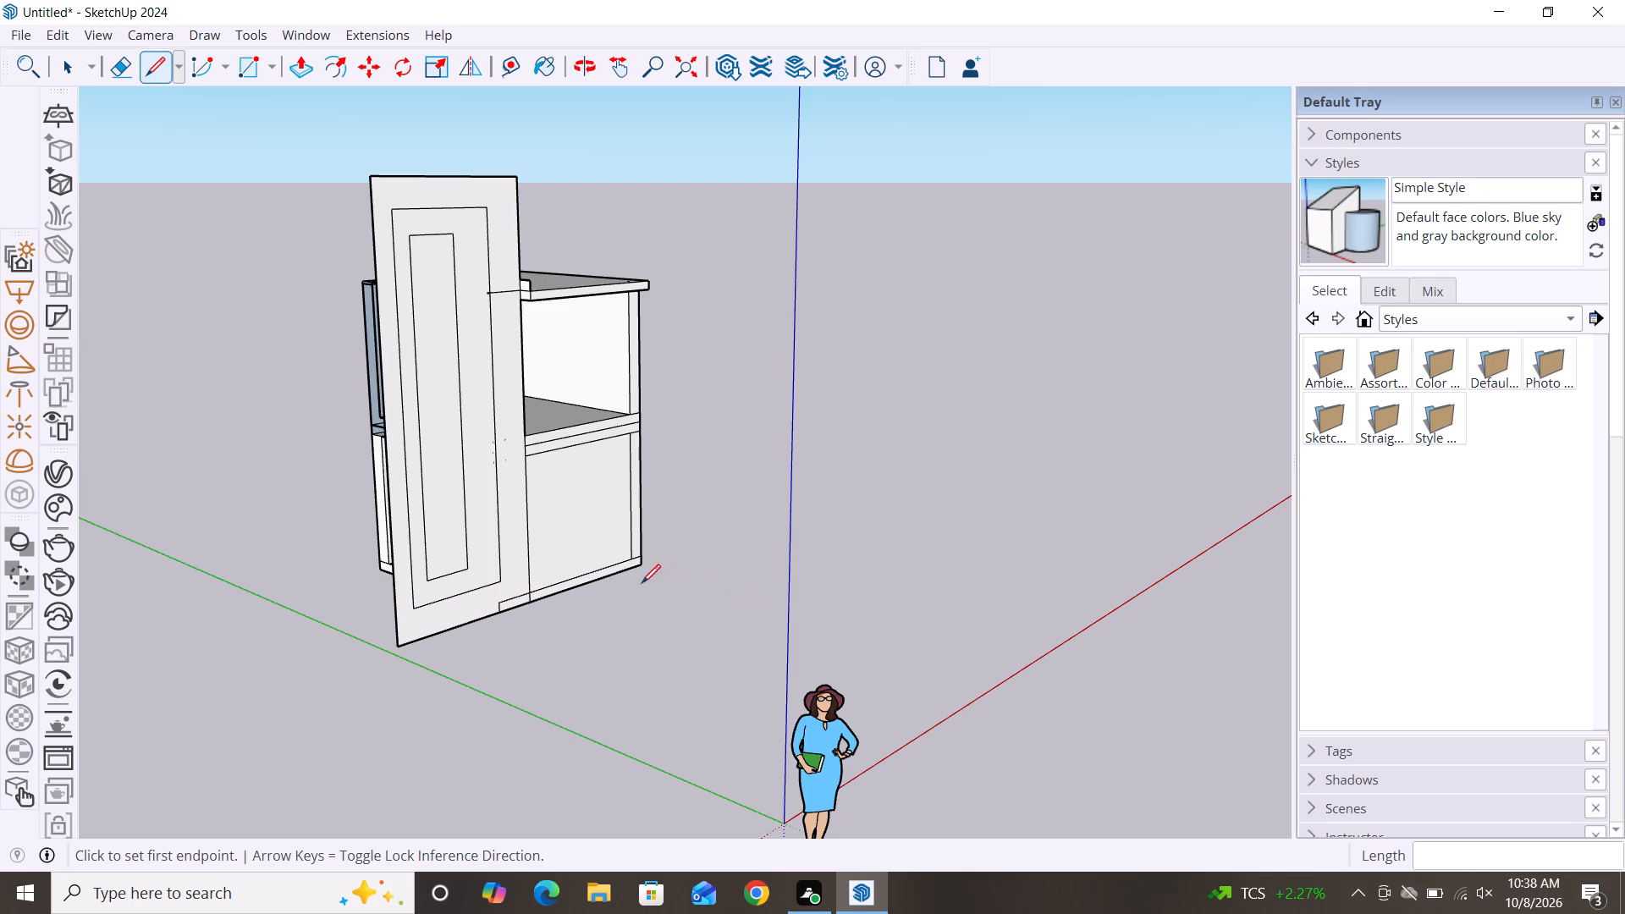
pyautogui.press('Escape')
pyautogui.press('space')
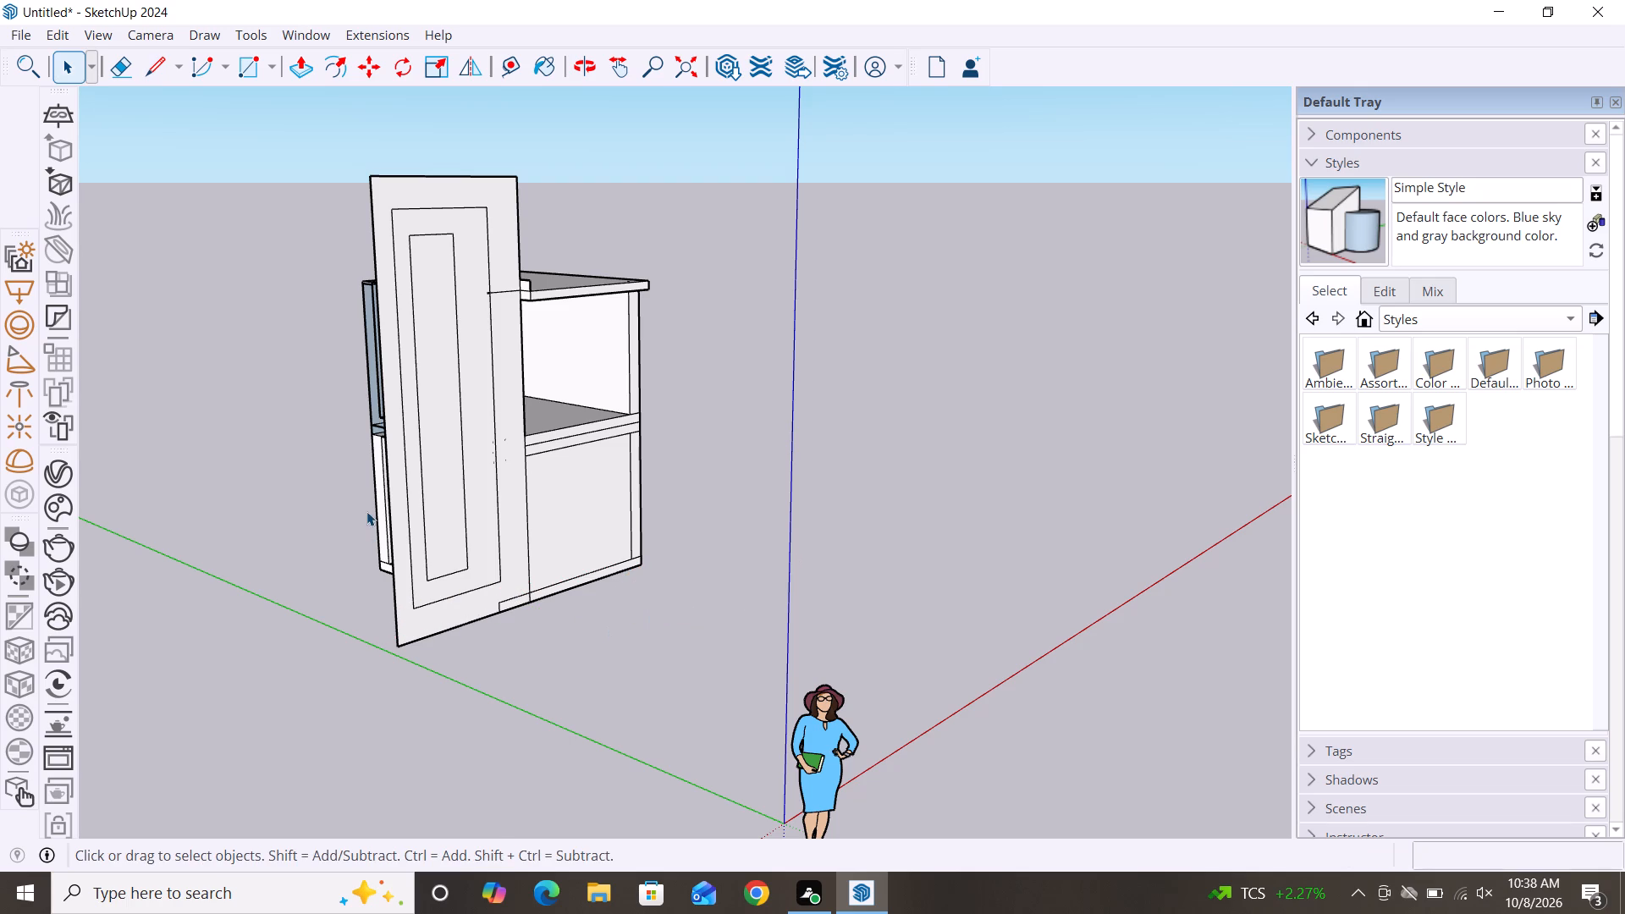
# Push/Pull the outer border face on the side panel's back outward by about 4 7/8", leaving the nested rectangles recessed.
pyautogui.scroll(-3, 366, 511)
pyautogui.keyDown('alt'); pyautogui.moveTo(362, 614); pyautogui.dragTo(789, 605, button='middle'); pyautogui.keyUp('alt')
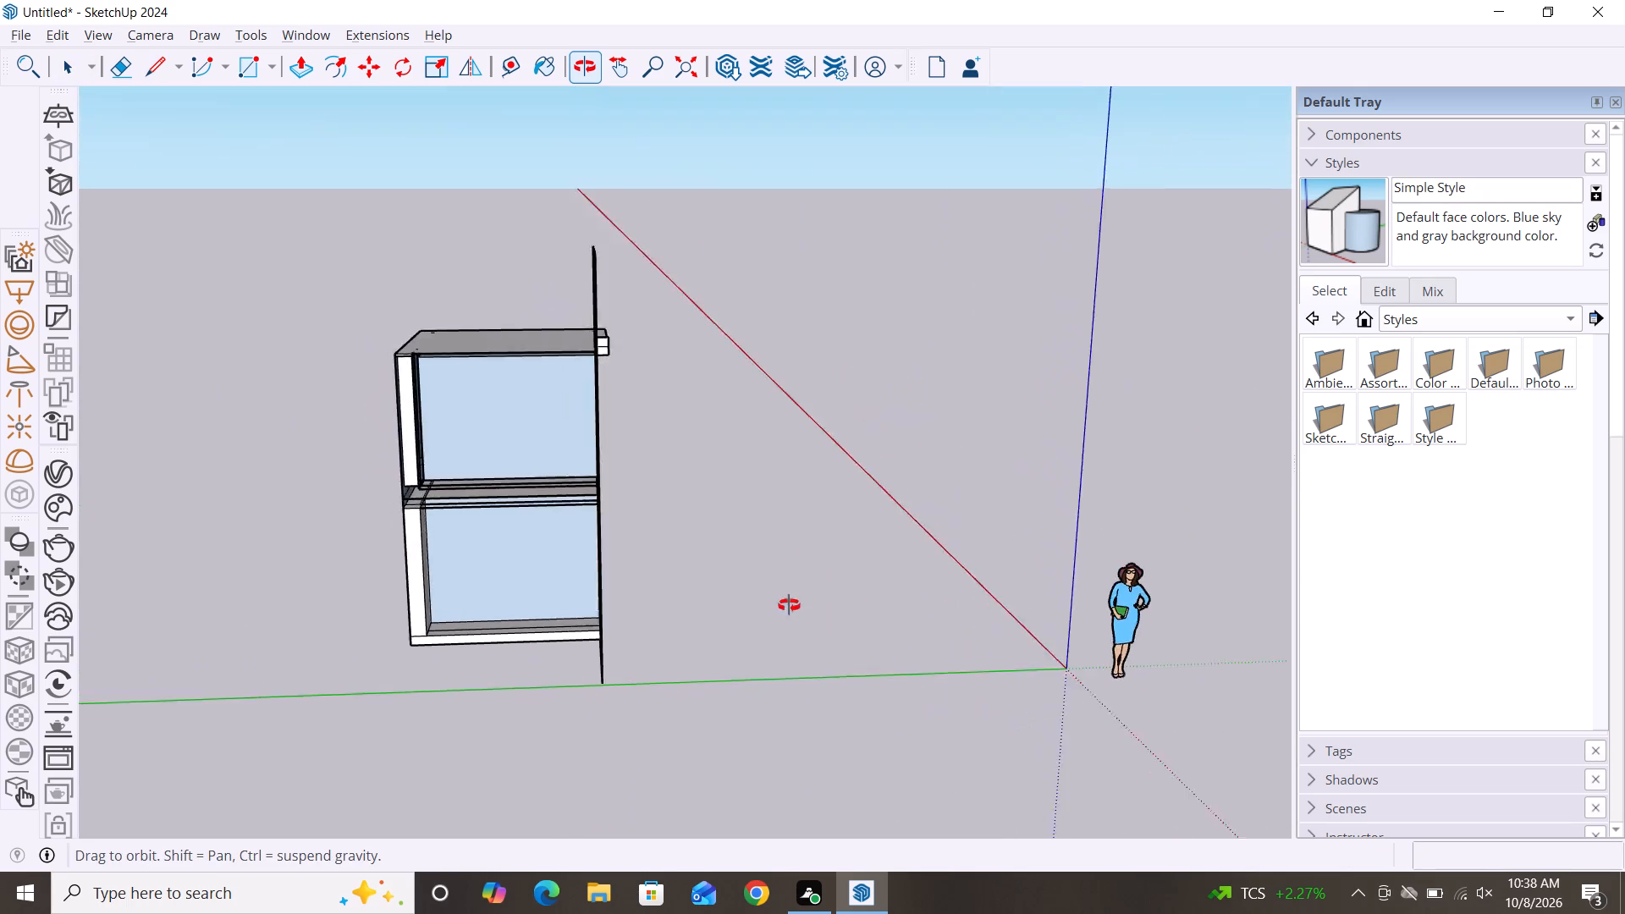
pyautogui.keyDown('alt'); pyautogui.moveTo(789, 605); pyautogui.dragTo(860, 585, button='middle'); pyautogui.keyUp('alt')
pyautogui.scroll(6, 613, 437)
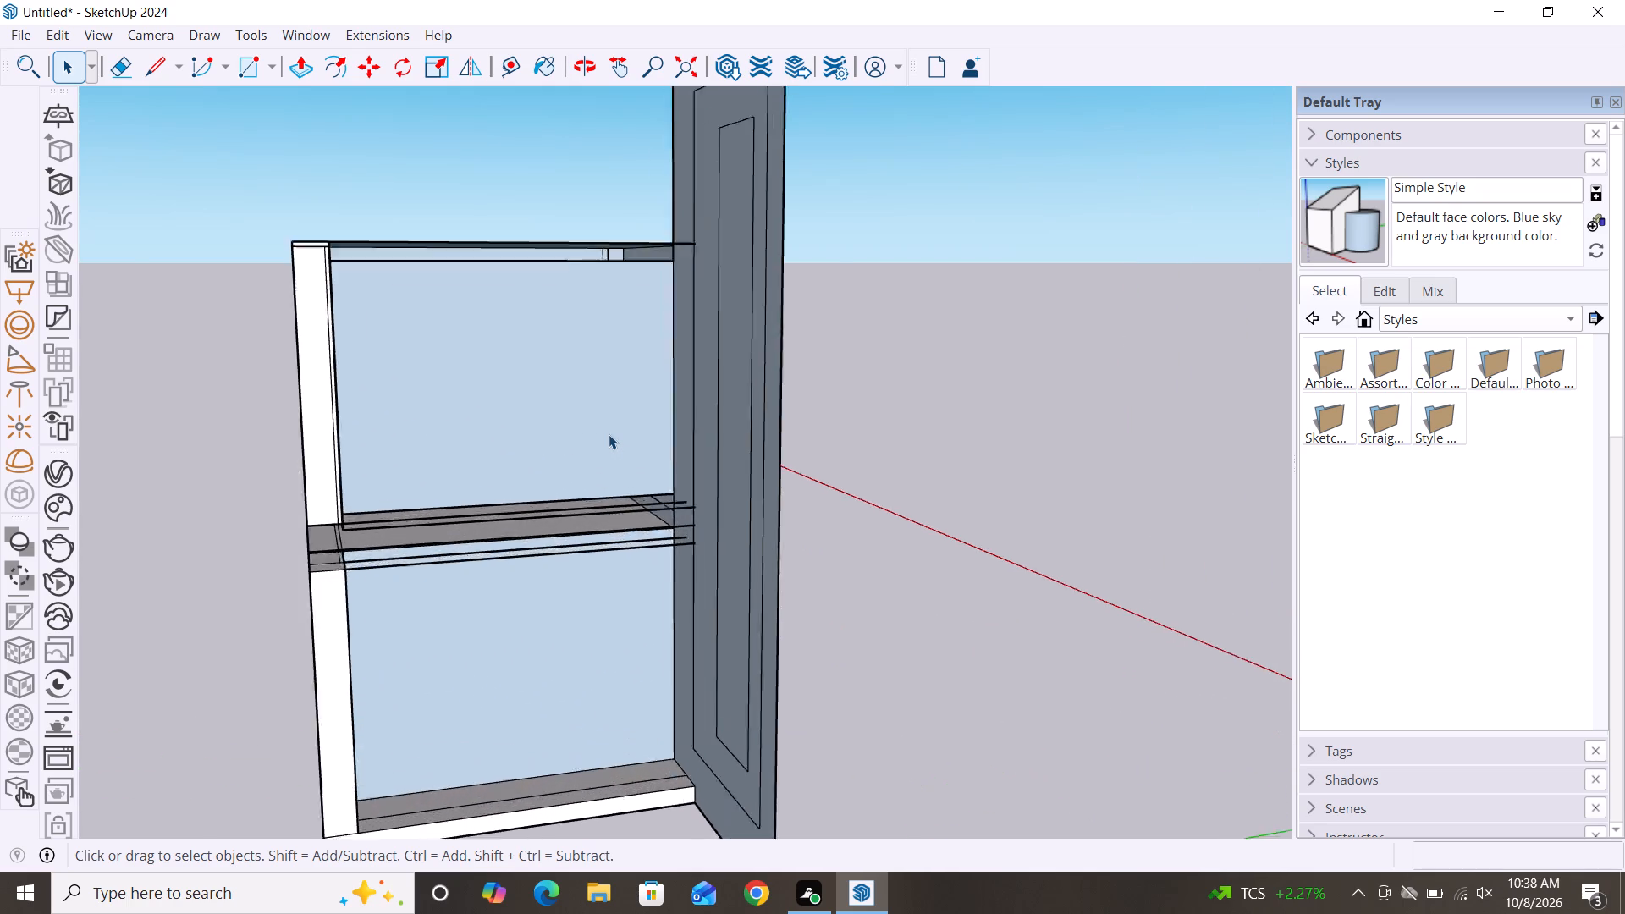
pyautogui.scroll(3, 609, 434)
pyautogui.scroll(-2, 576, 427)
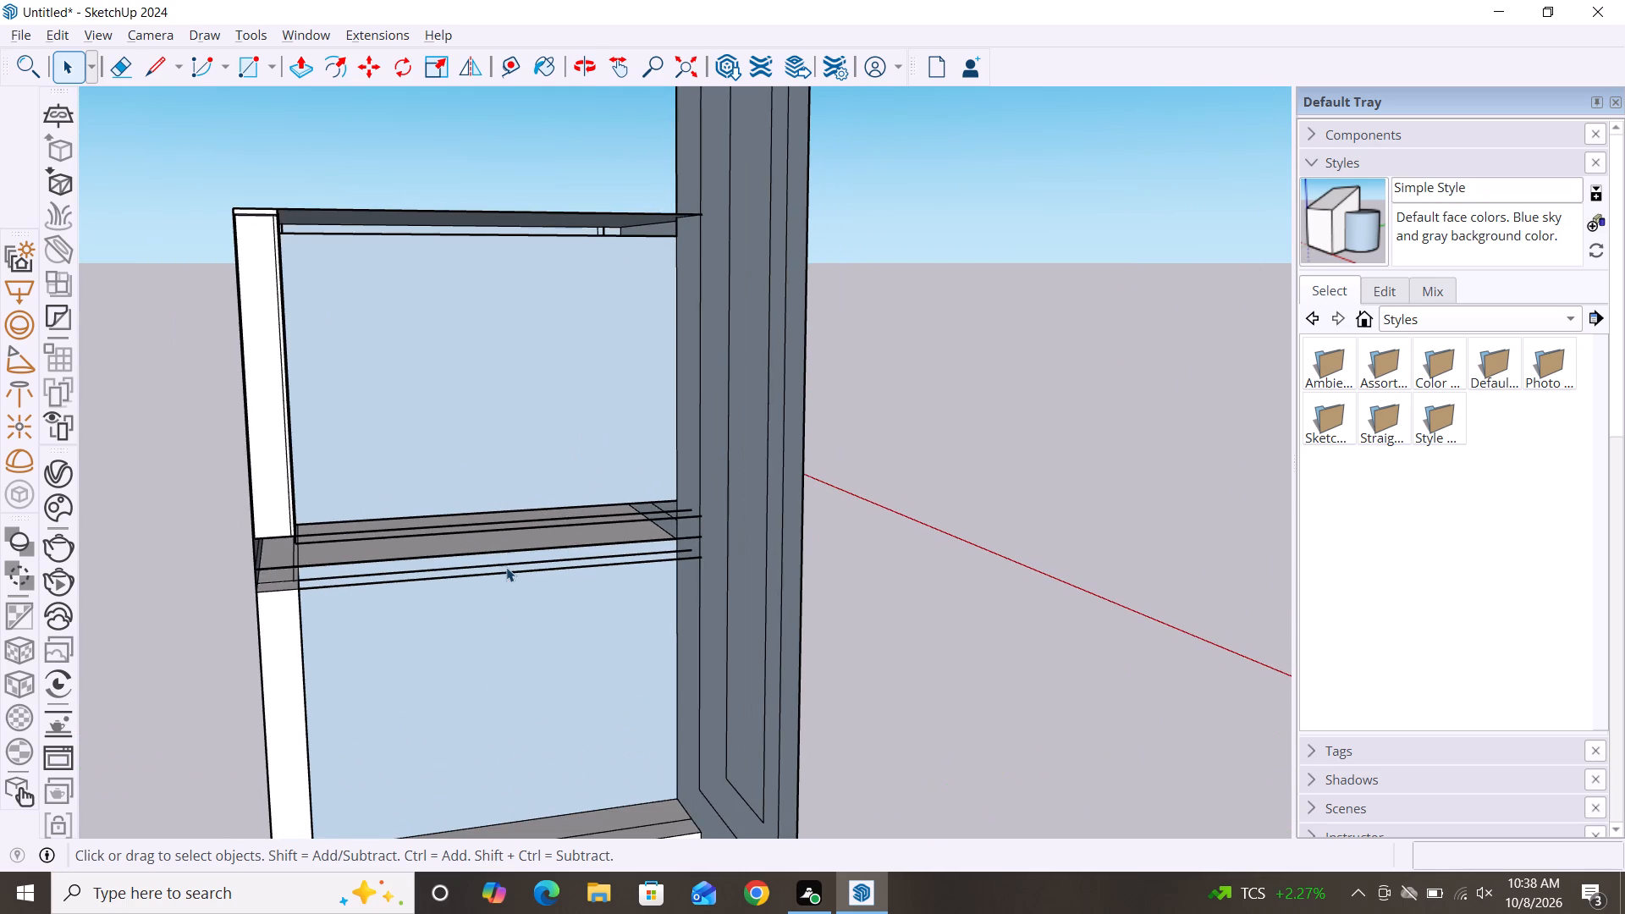
pyautogui.keyDown('alt'); pyautogui.moveTo(506, 567); pyautogui.dragTo(638, 578, button='middle'); pyautogui.keyUp('alt')
pyautogui.scroll(-2, 476, 463)
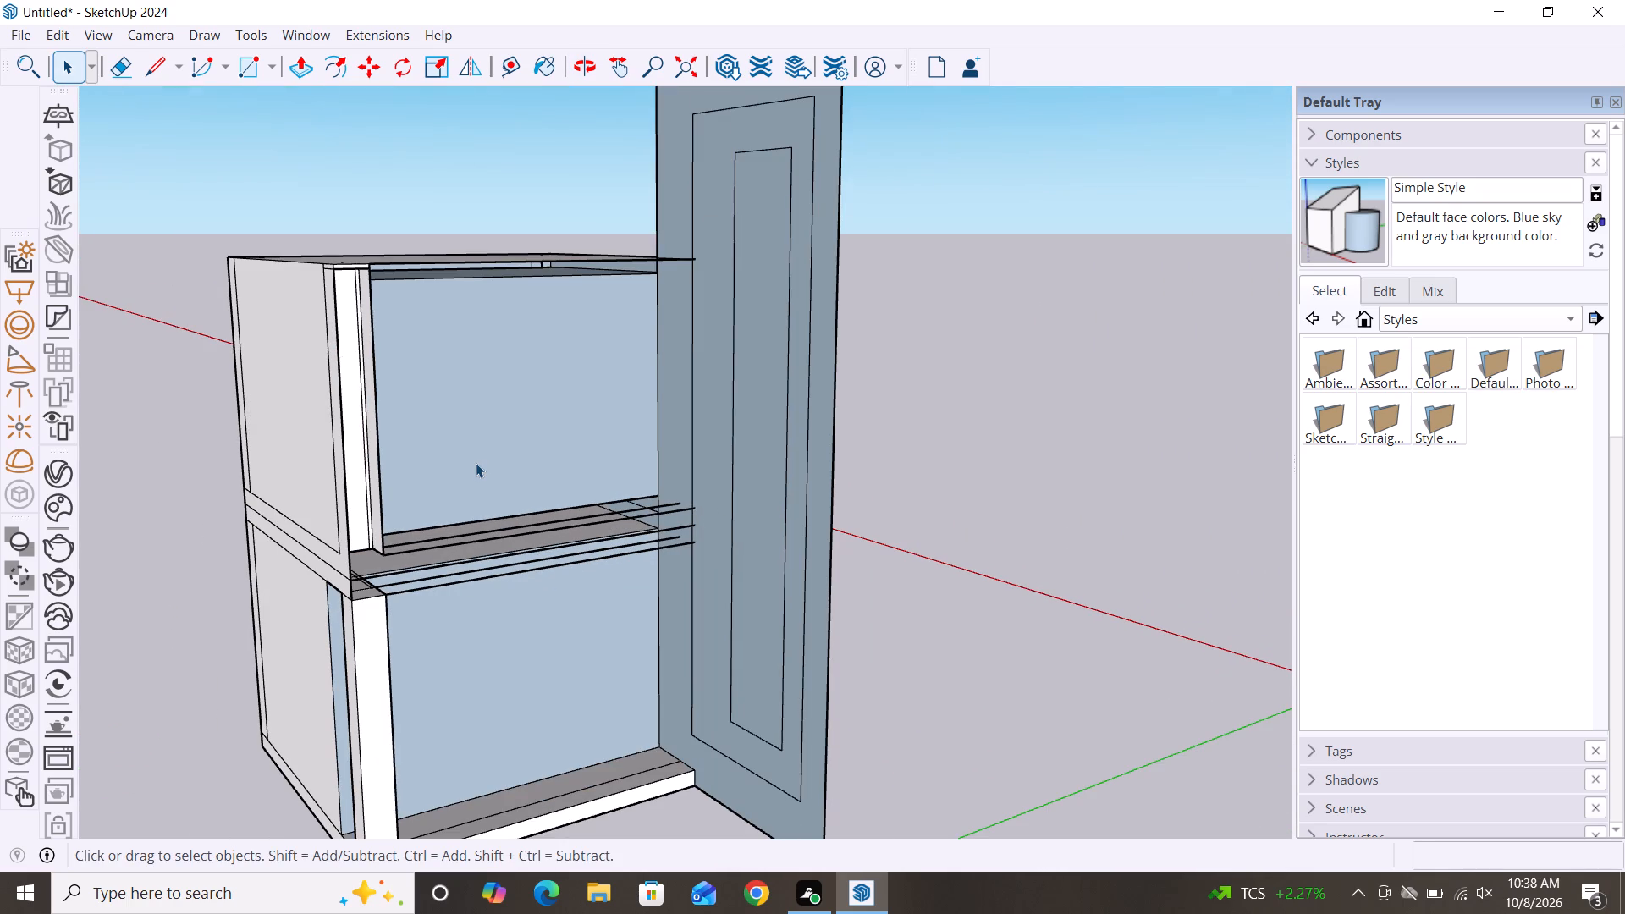
pyautogui.press('p')
pyautogui.click(669, 450)
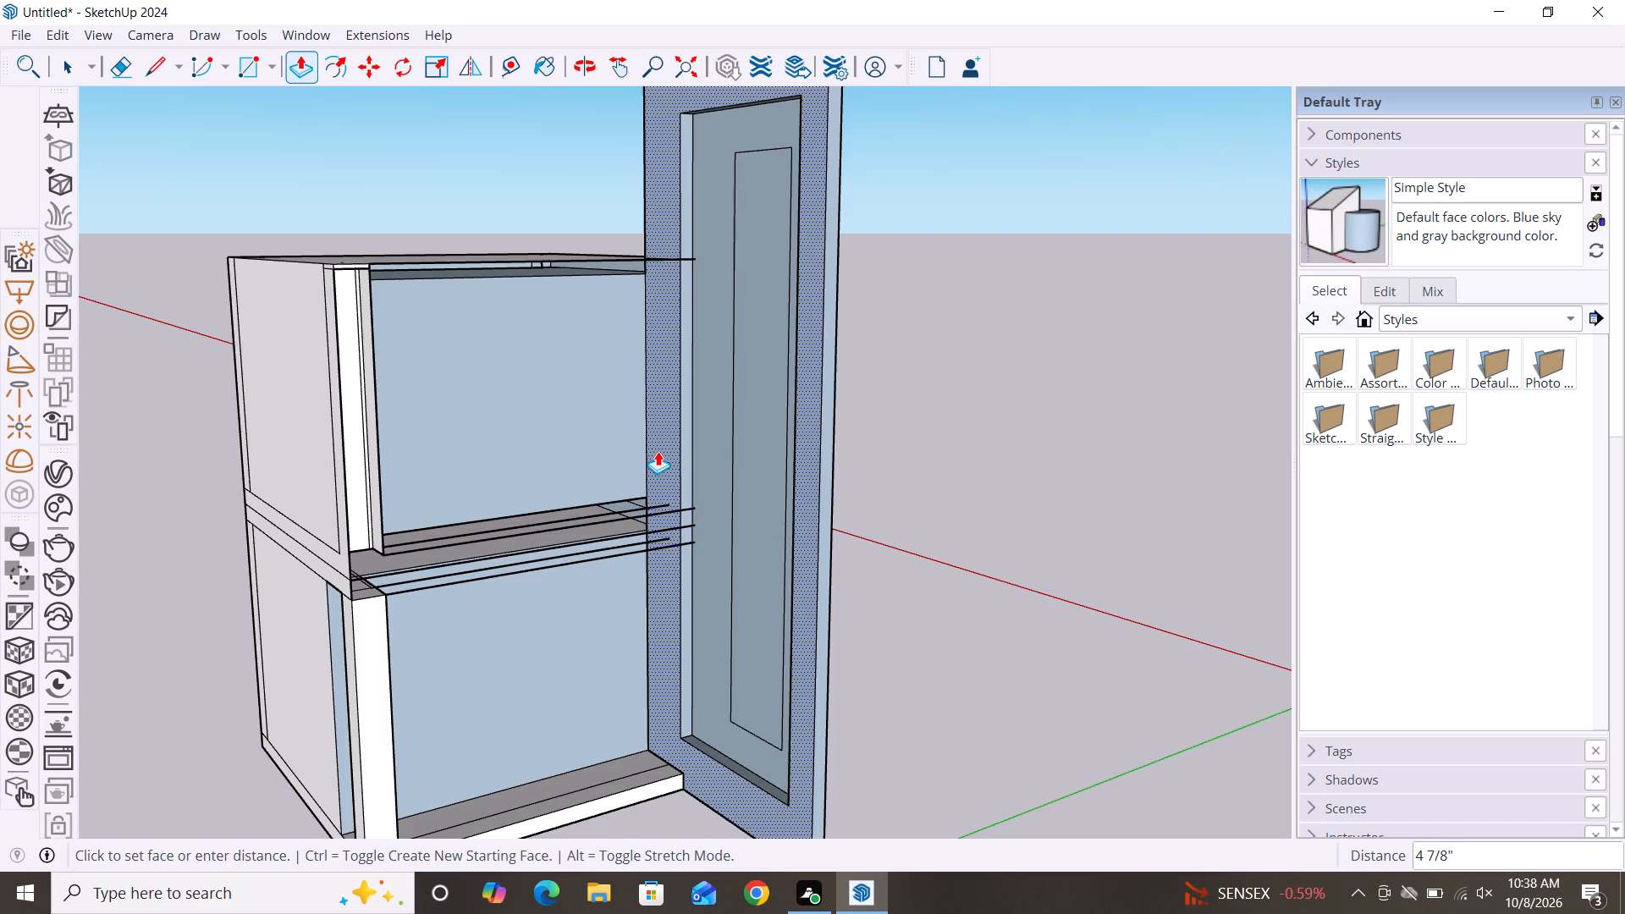
pyautogui.click(658, 451)
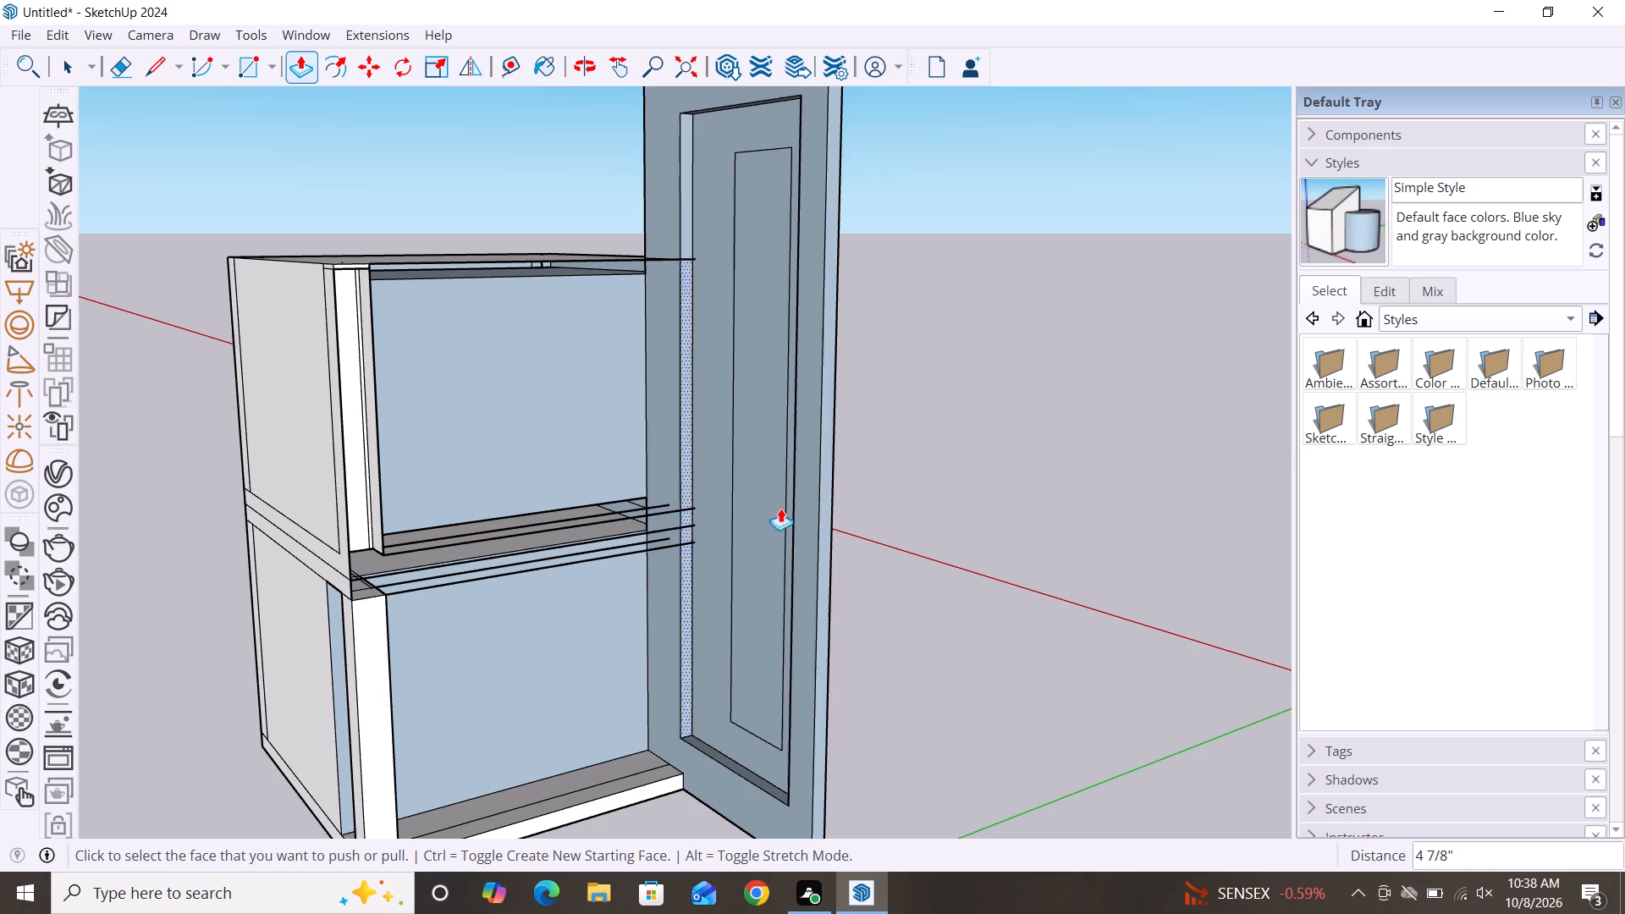
pyautogui.press('space')
pyautogui.scroll(-3, 938, 535)
pyautogui.scroll(-2, 923, 454)
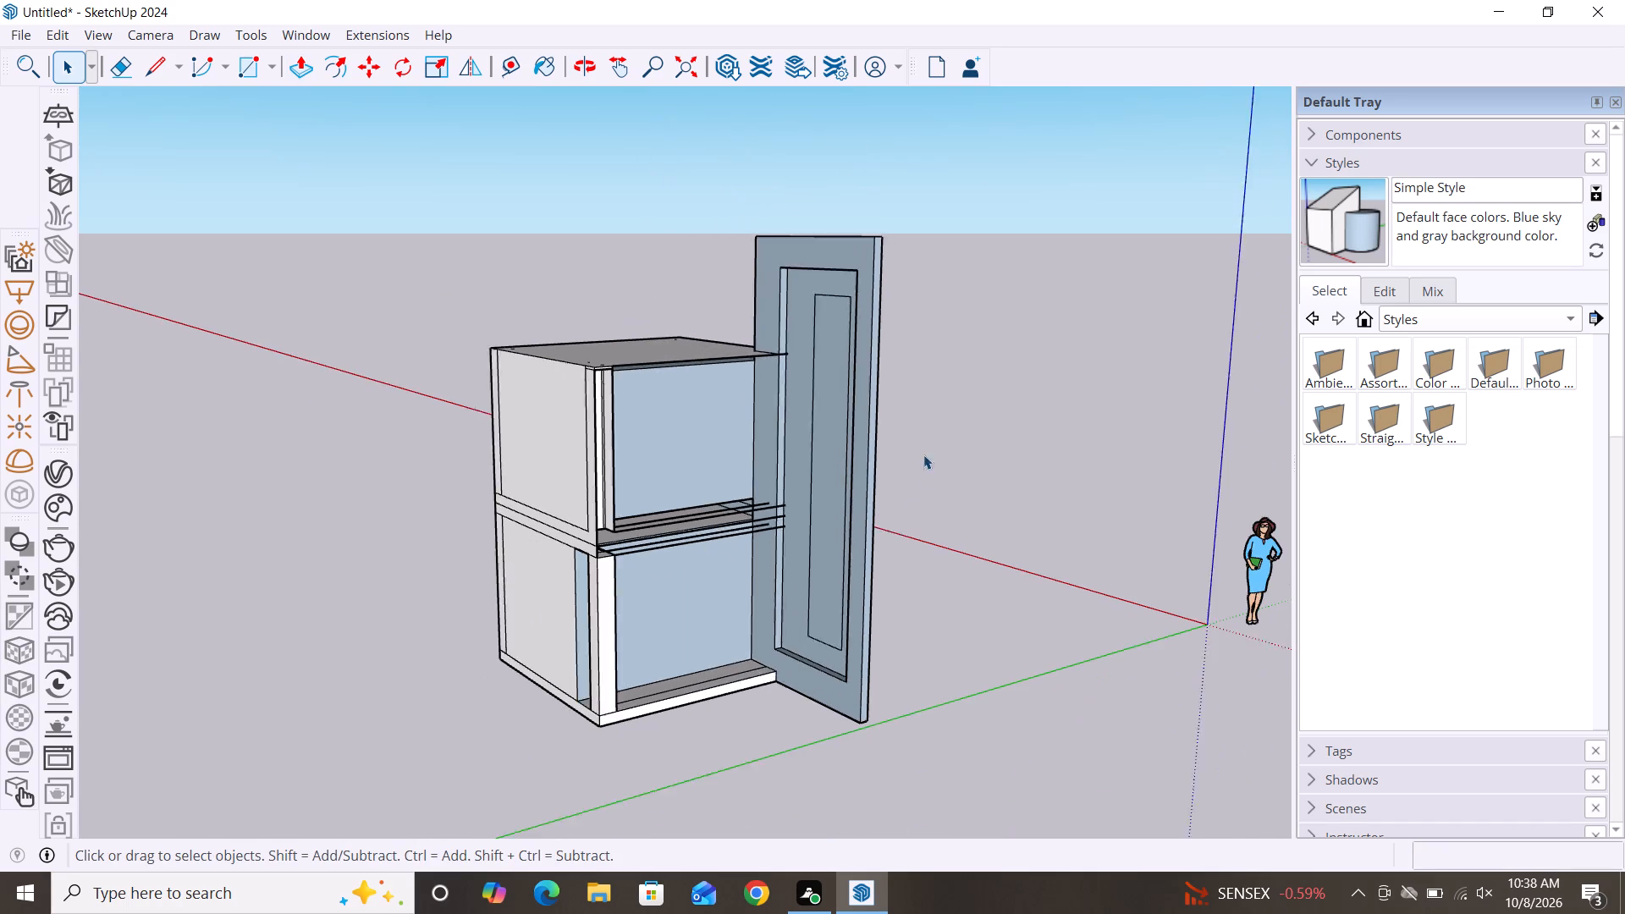
pyautogui.scroll(-1, 923, 454)
pyautogui.keyDown('alt'); pyautogui.moveTo(941, 669); pyautogui.dragTo(529, 666, button='middle'); pyautogui.keyUp('alt')
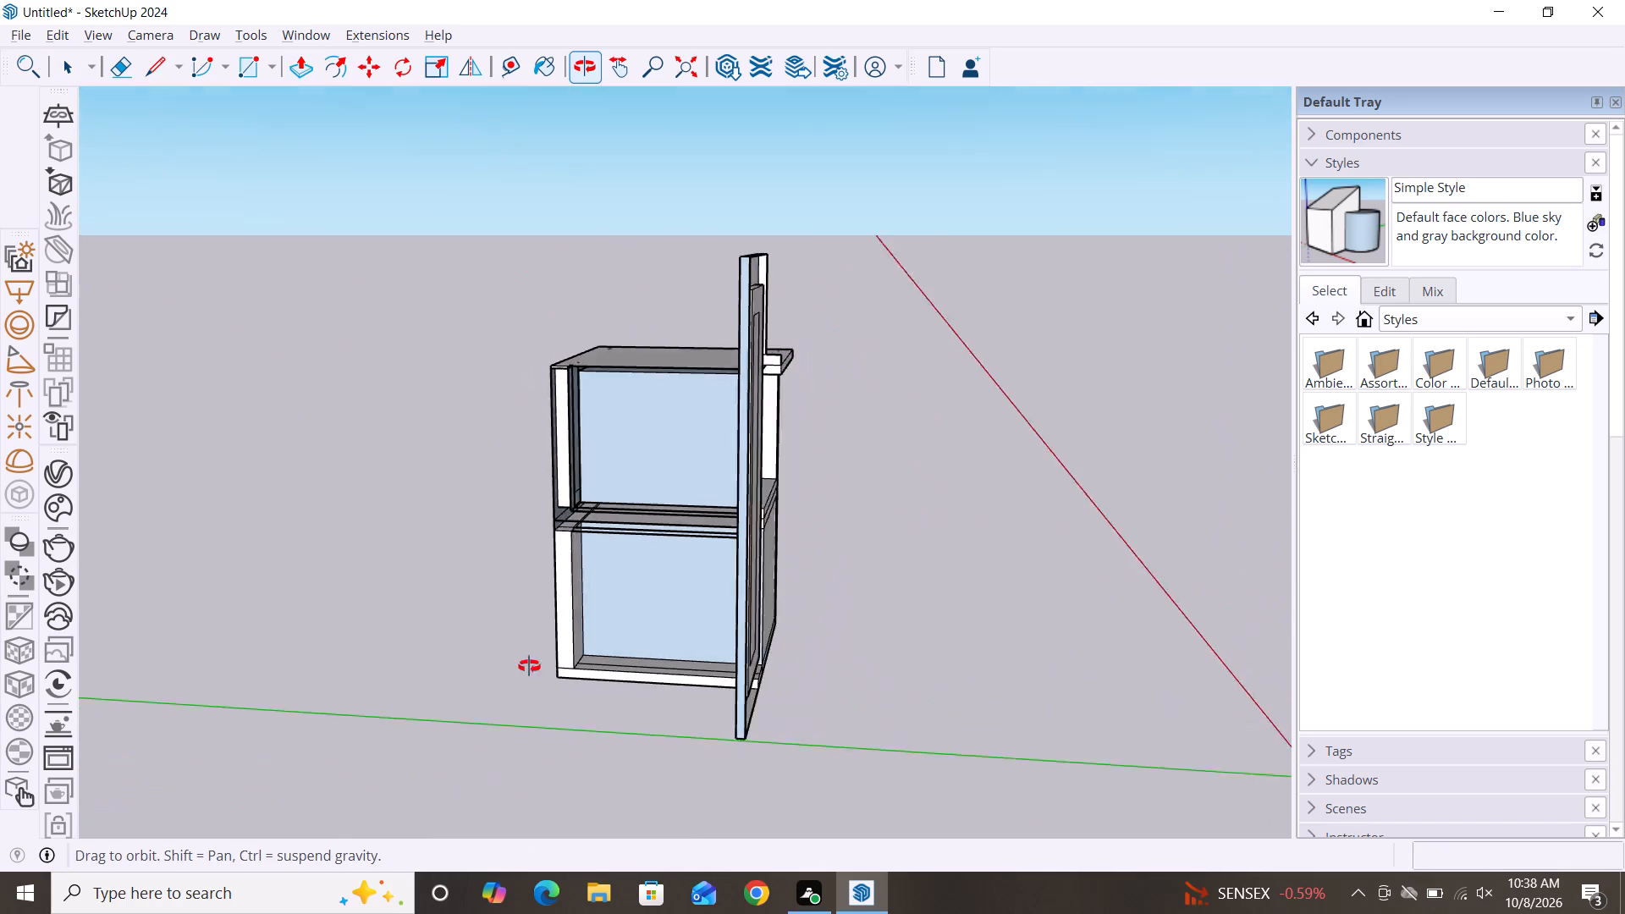
pyautogui.keyDown('alt'); pyautogui.moveTo(529, 666); pyautogui.dragTo(272, 608, button='middle'); pyautogui.keyUp('alt')
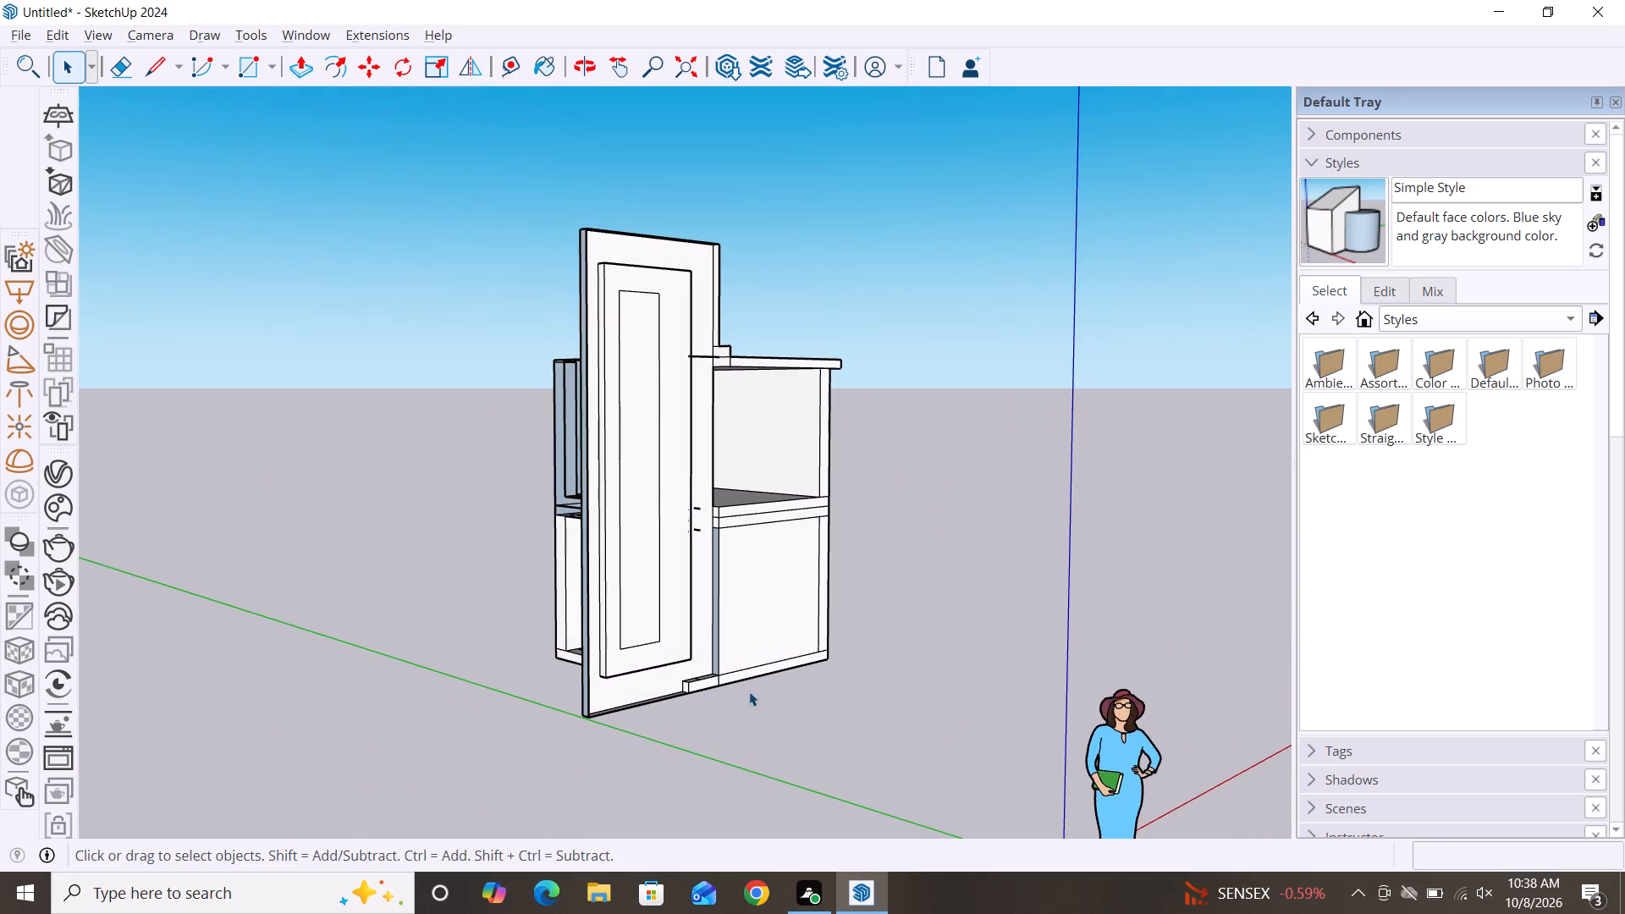
# Undo the side panel's thickness and the preceding run of edits, back through the opening-up of both rooms' side walls.
pyautogui.keyDown('alt'); pyautogui.moveTo(749, 691); pyautogui.dragTo(1054, 670, button='middle'); pyautogui.keyUp('alt')
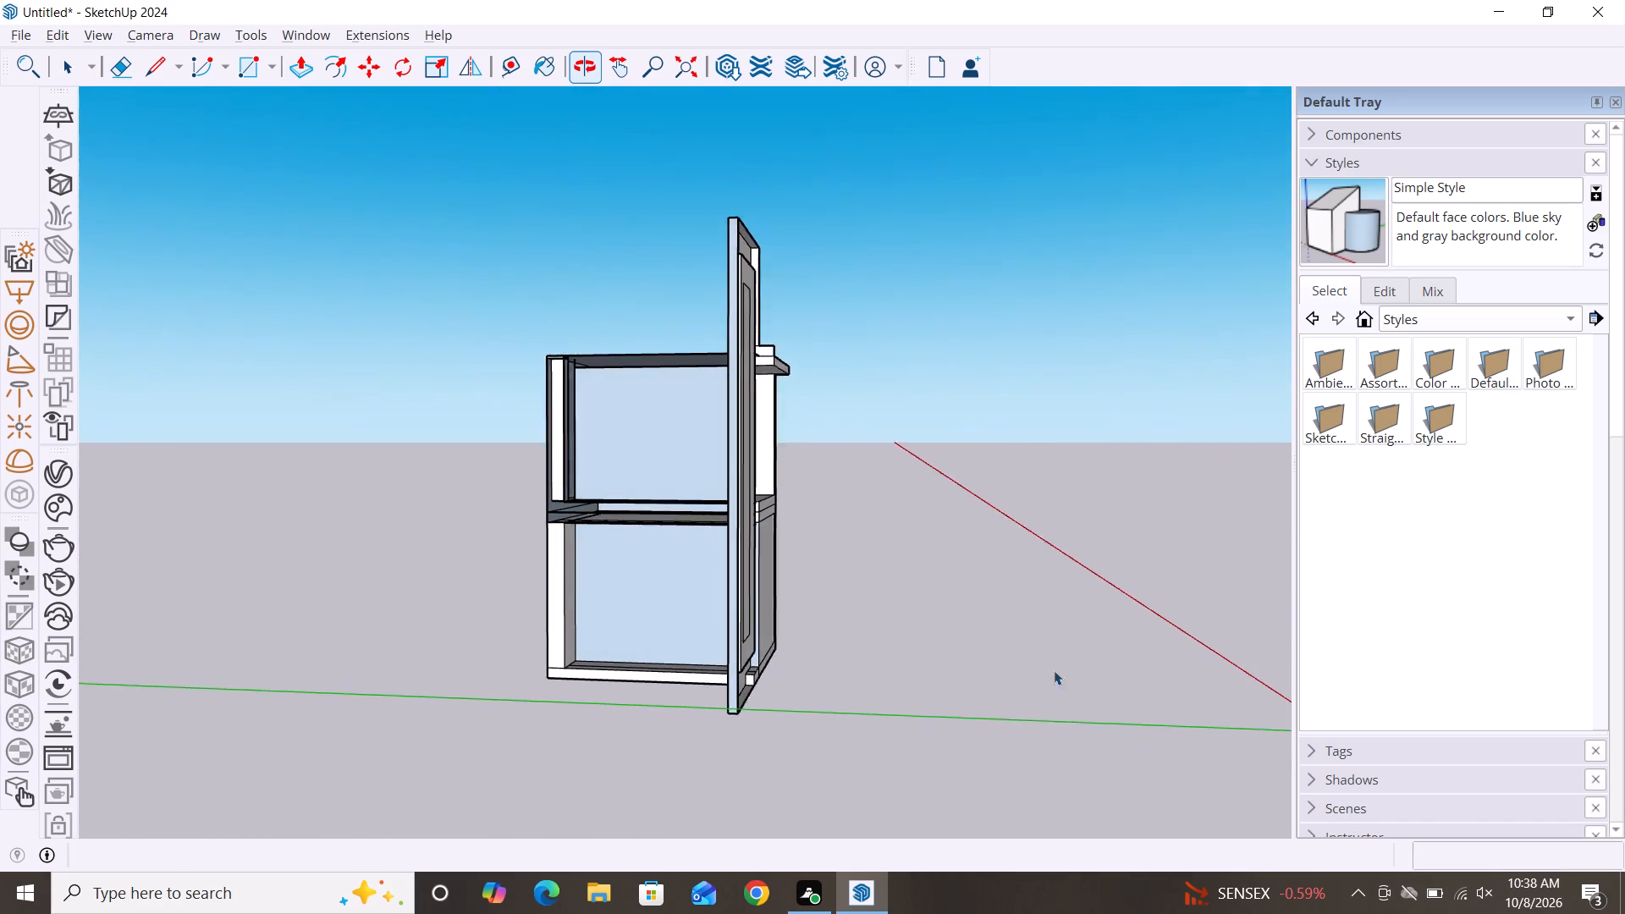
pyautogui.keyDown('alt'); pyautogui.moveTo(576, 681); pyautogui.dragTo(1014, 752, button='middle'); pyautogui.keyUp('alt')
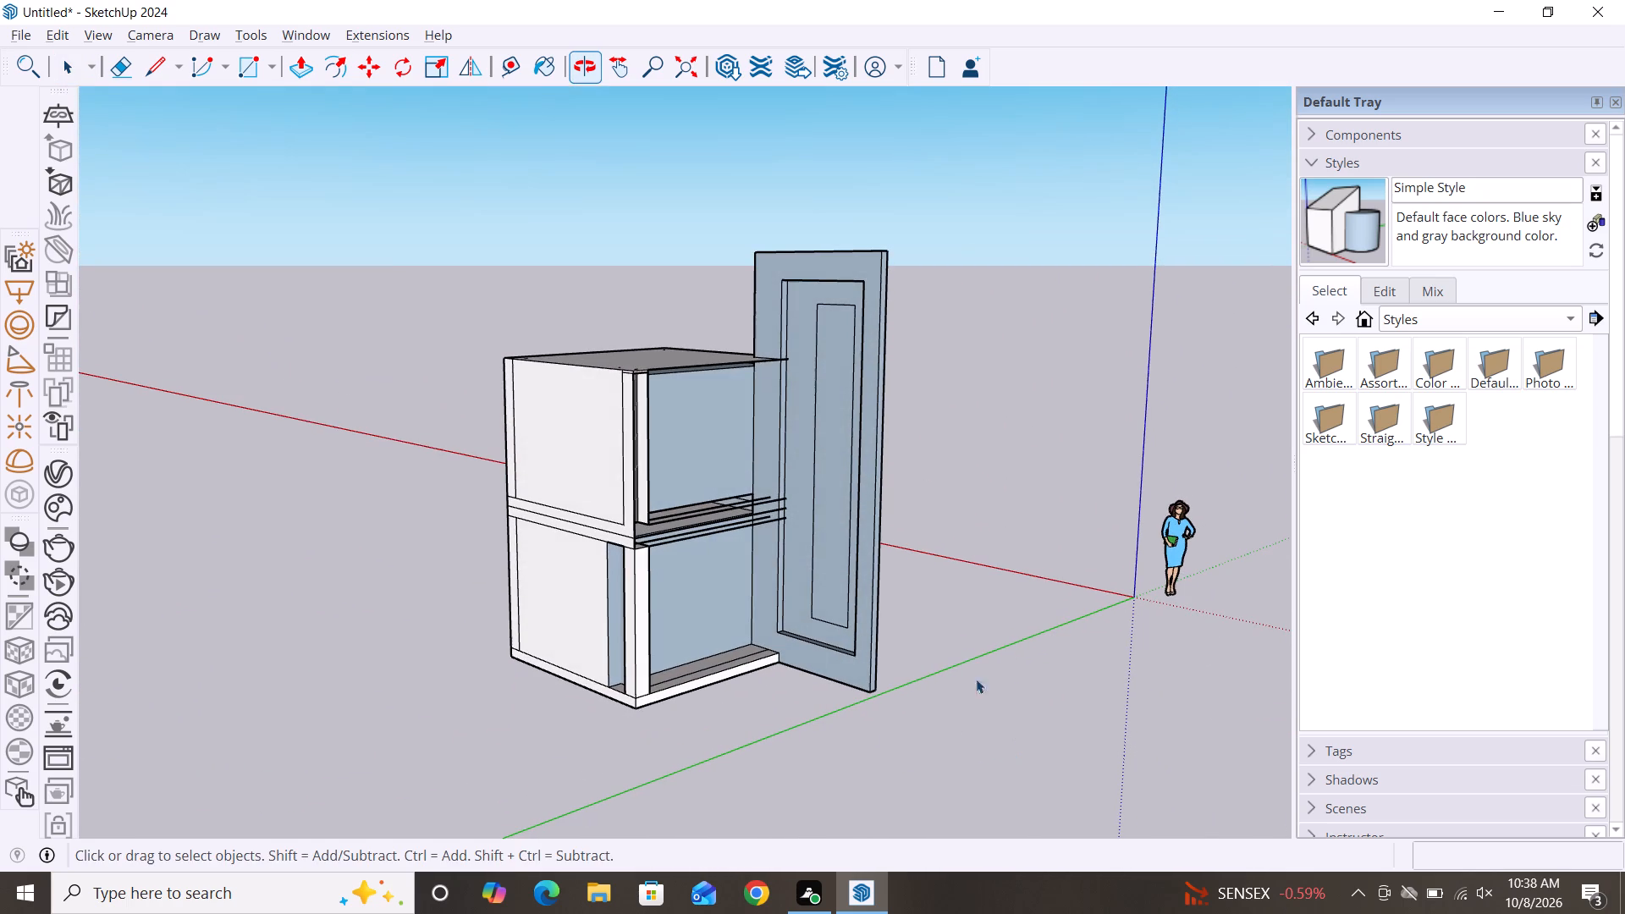
pyautogui.hotkey('ctrl', 'z')
pyautogui.hotkey('ctrl', 'z')
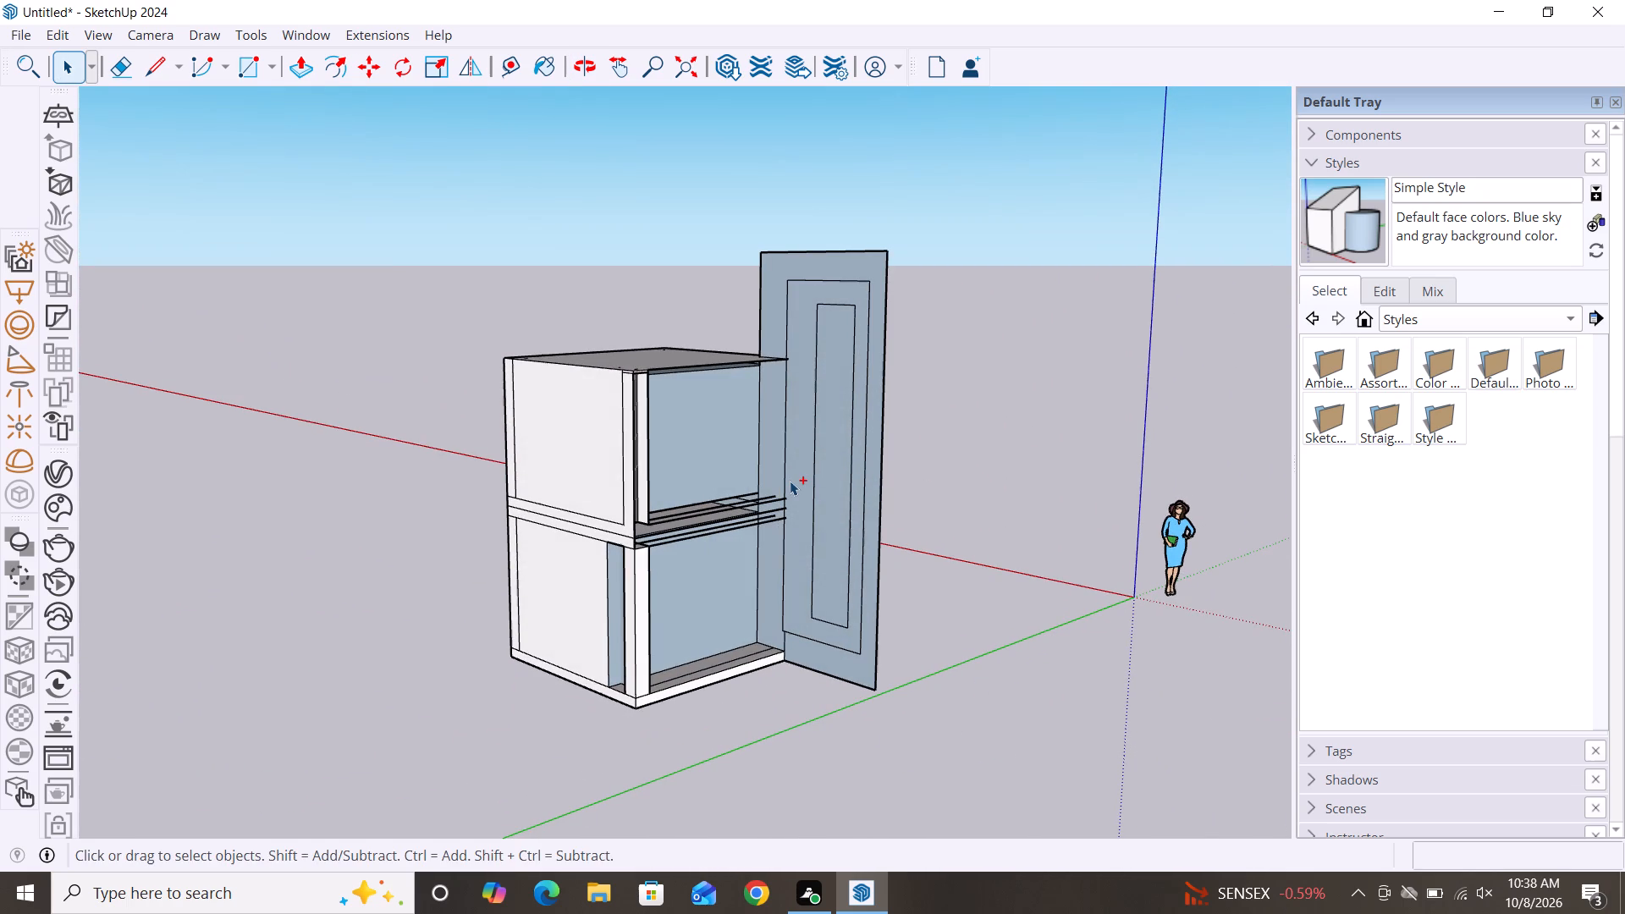
pyautogui.hotkey('ctrl', 'z')
pyautogui.hotkey('ctrl', 'z')
pyautogui.hotkey('ctrl', 'z')
pyautogui.hotkey('ctrl', 'z')
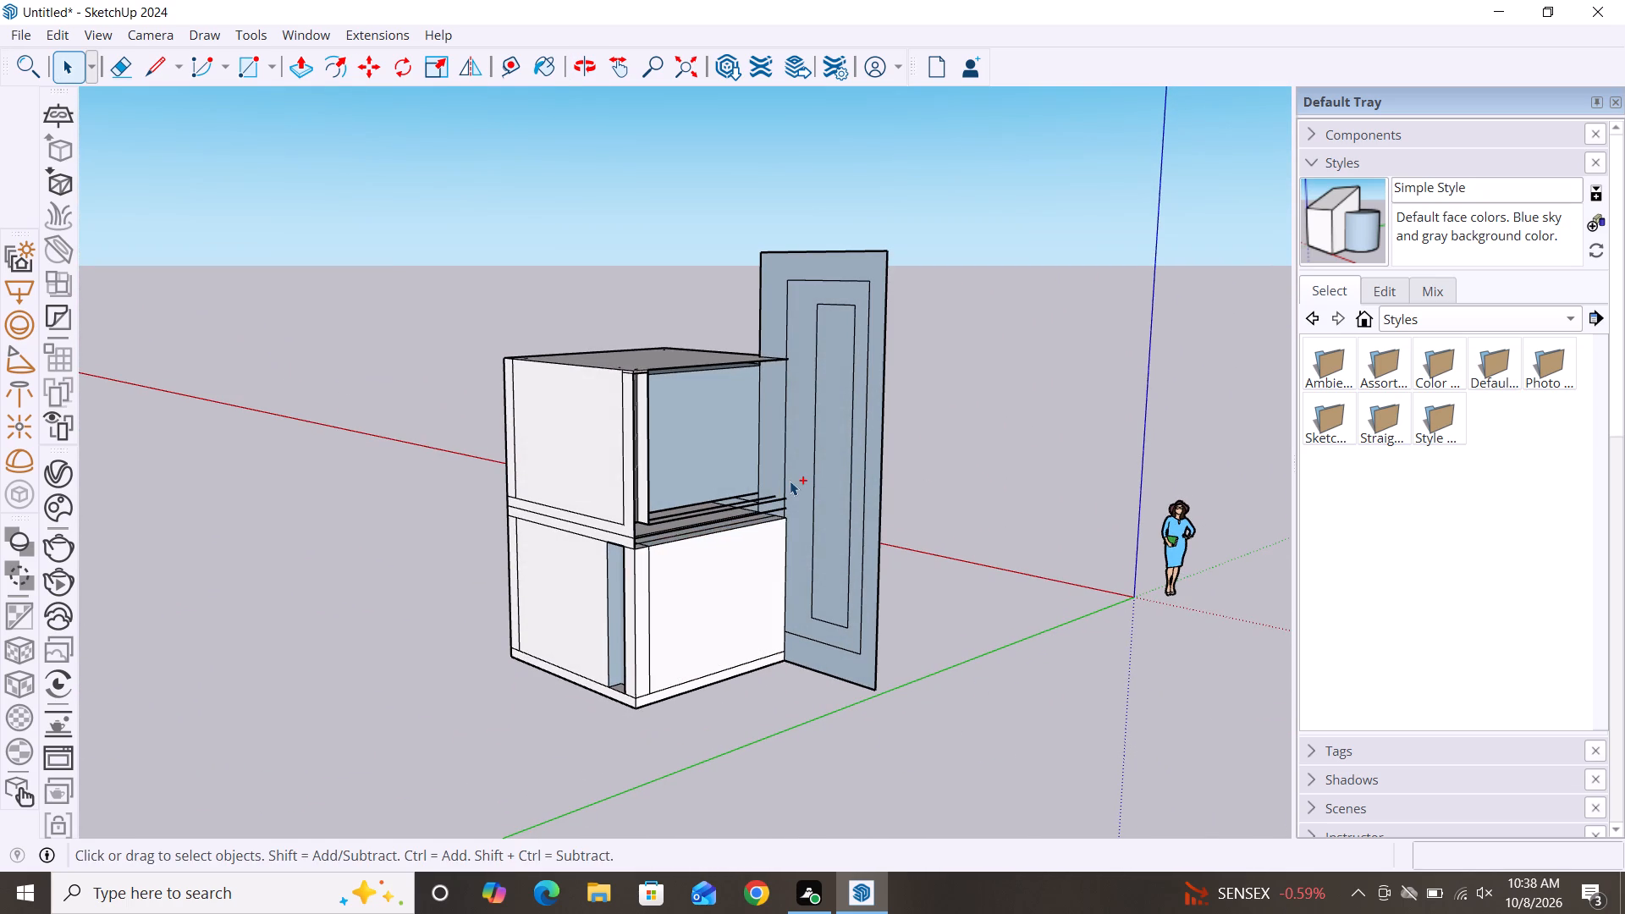
pyautogui.hotkey('ctrl', 'z')
pyautogui.hotkey('ctrl', 'z')
pyautogui.hotkey('ctrl', 'z')
pyautogui.hotkey('ctrl', 'z')
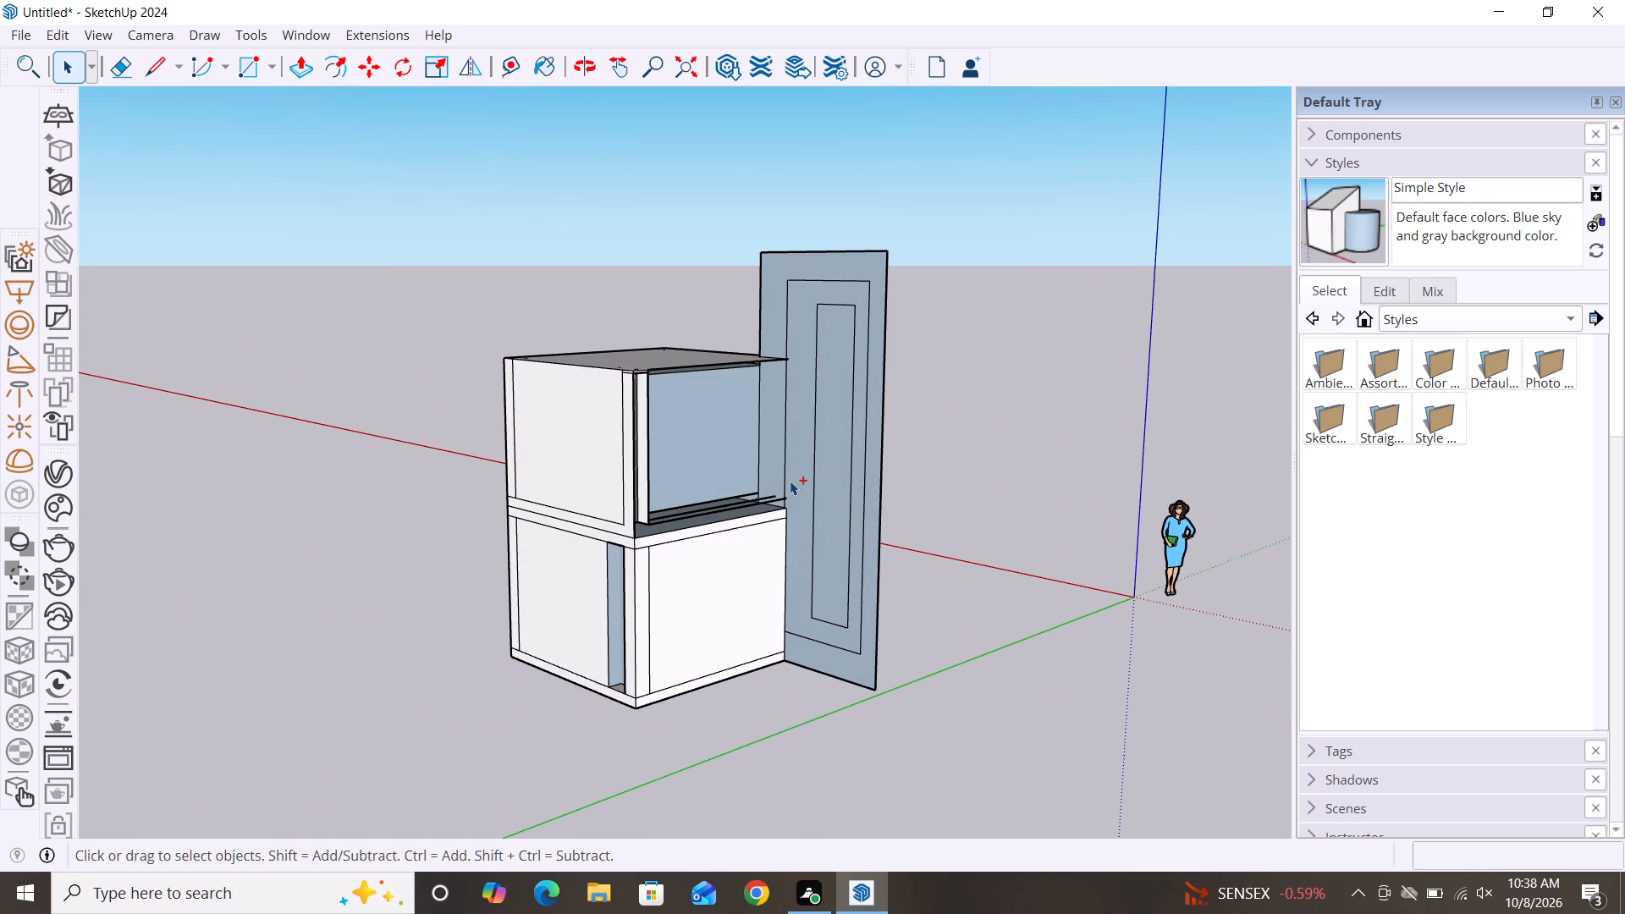
pyautogui.hotkey('ctrl', 'z')
pyautogui.hotkey('ctrl', 'z')
pyautogui.hotkey('ctrl', 'z')
pyautogui.hotkey('ctrl', 'z')
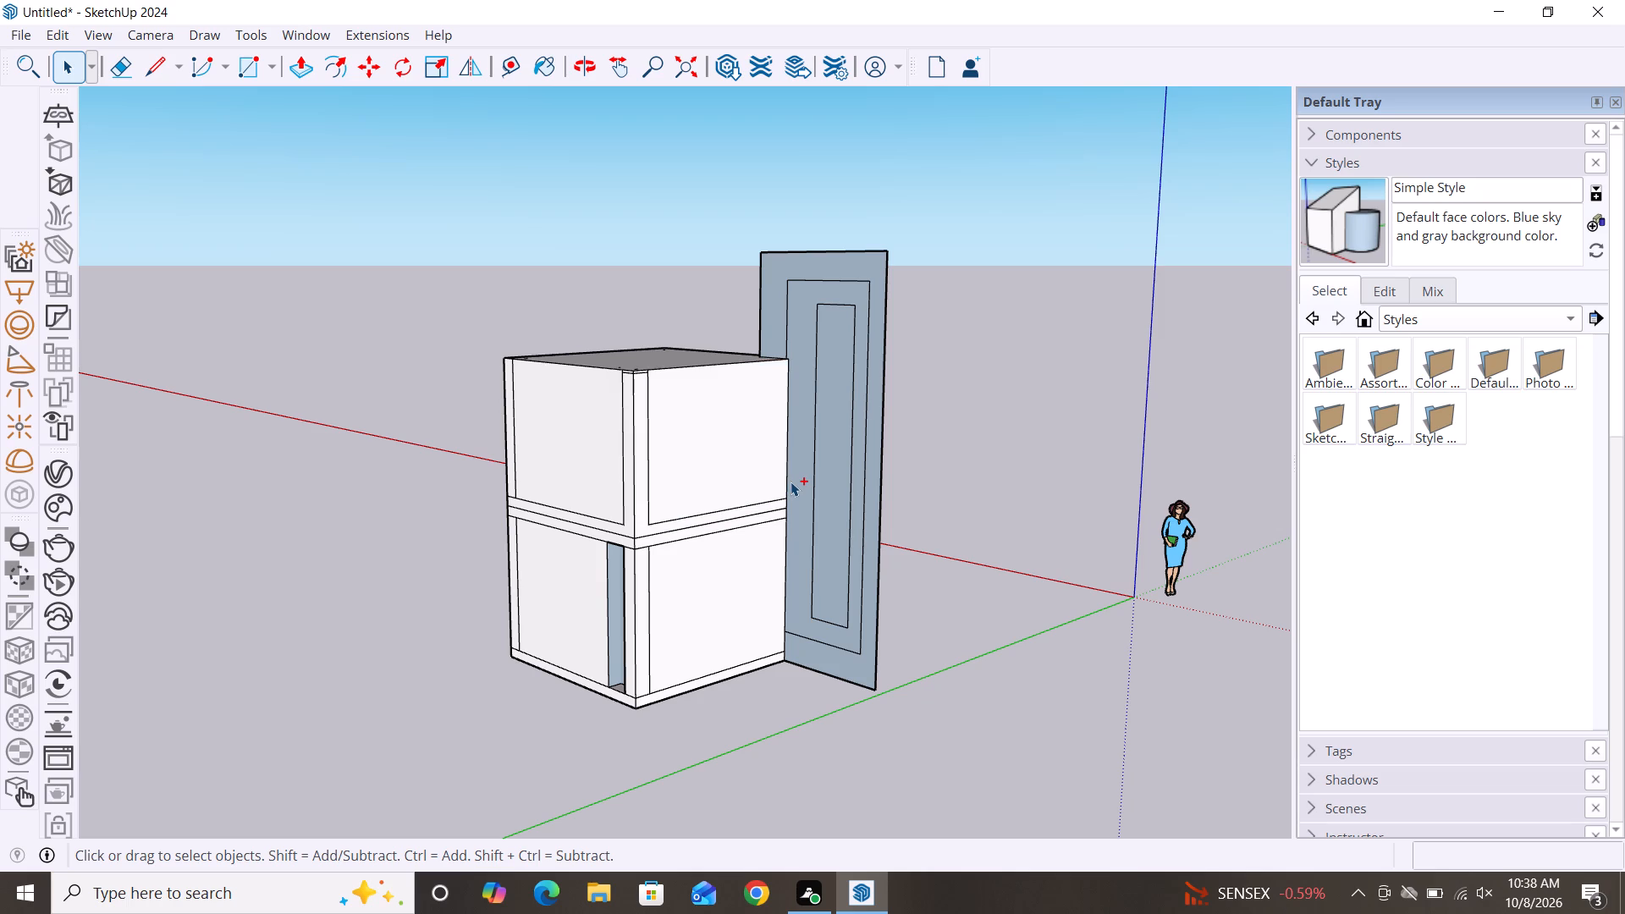
pyautogui.hotkey('ctrl', 'z')
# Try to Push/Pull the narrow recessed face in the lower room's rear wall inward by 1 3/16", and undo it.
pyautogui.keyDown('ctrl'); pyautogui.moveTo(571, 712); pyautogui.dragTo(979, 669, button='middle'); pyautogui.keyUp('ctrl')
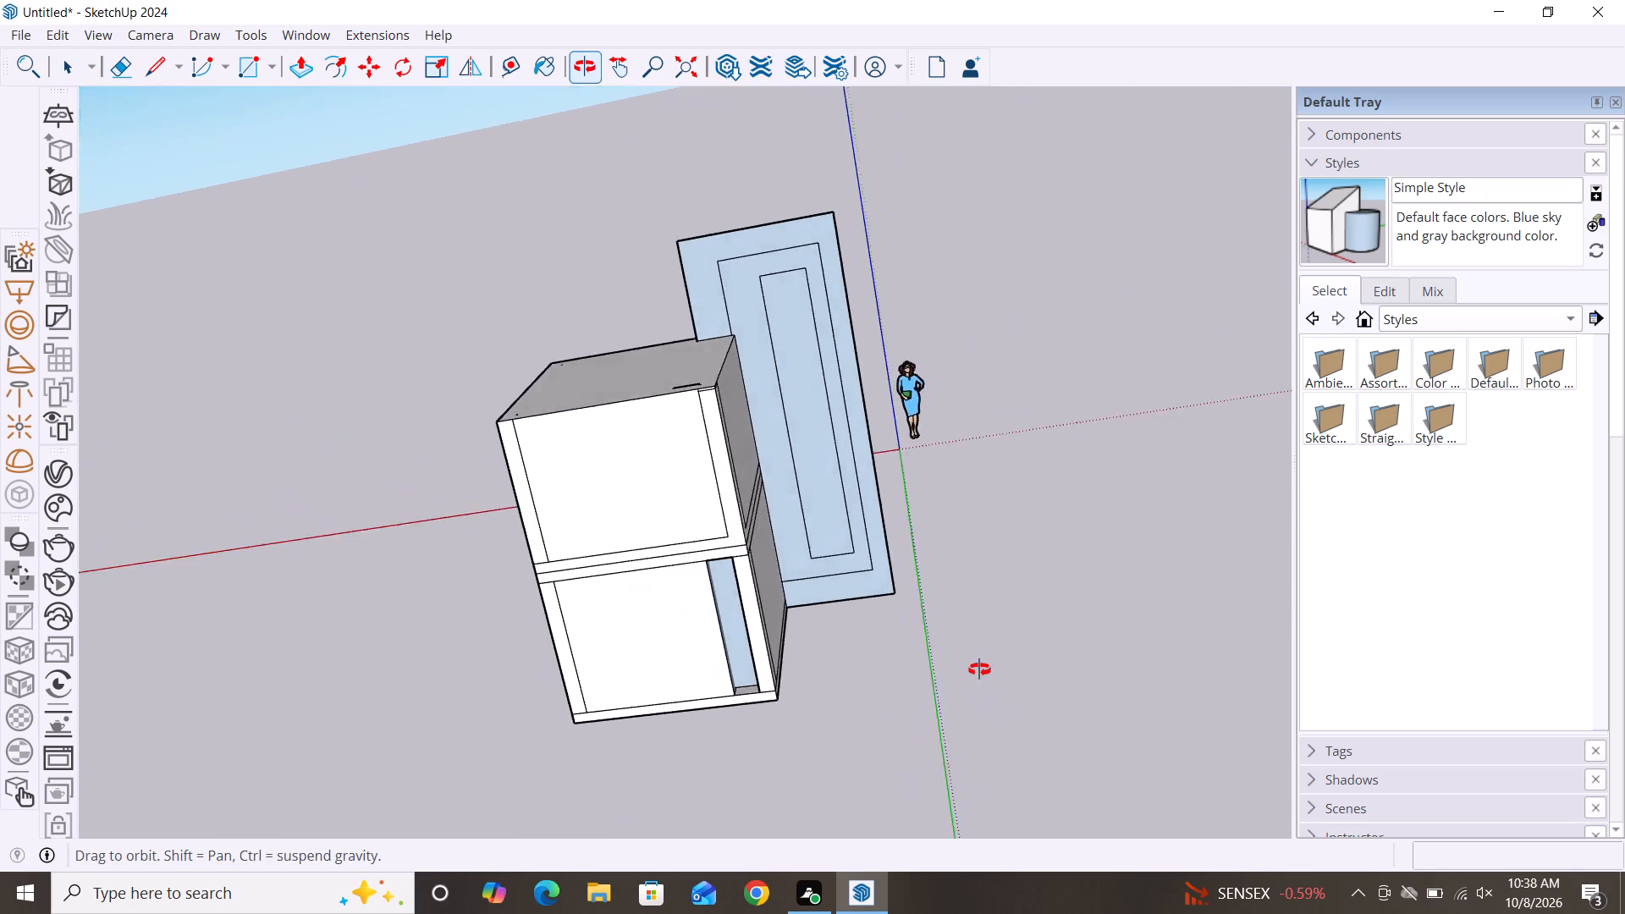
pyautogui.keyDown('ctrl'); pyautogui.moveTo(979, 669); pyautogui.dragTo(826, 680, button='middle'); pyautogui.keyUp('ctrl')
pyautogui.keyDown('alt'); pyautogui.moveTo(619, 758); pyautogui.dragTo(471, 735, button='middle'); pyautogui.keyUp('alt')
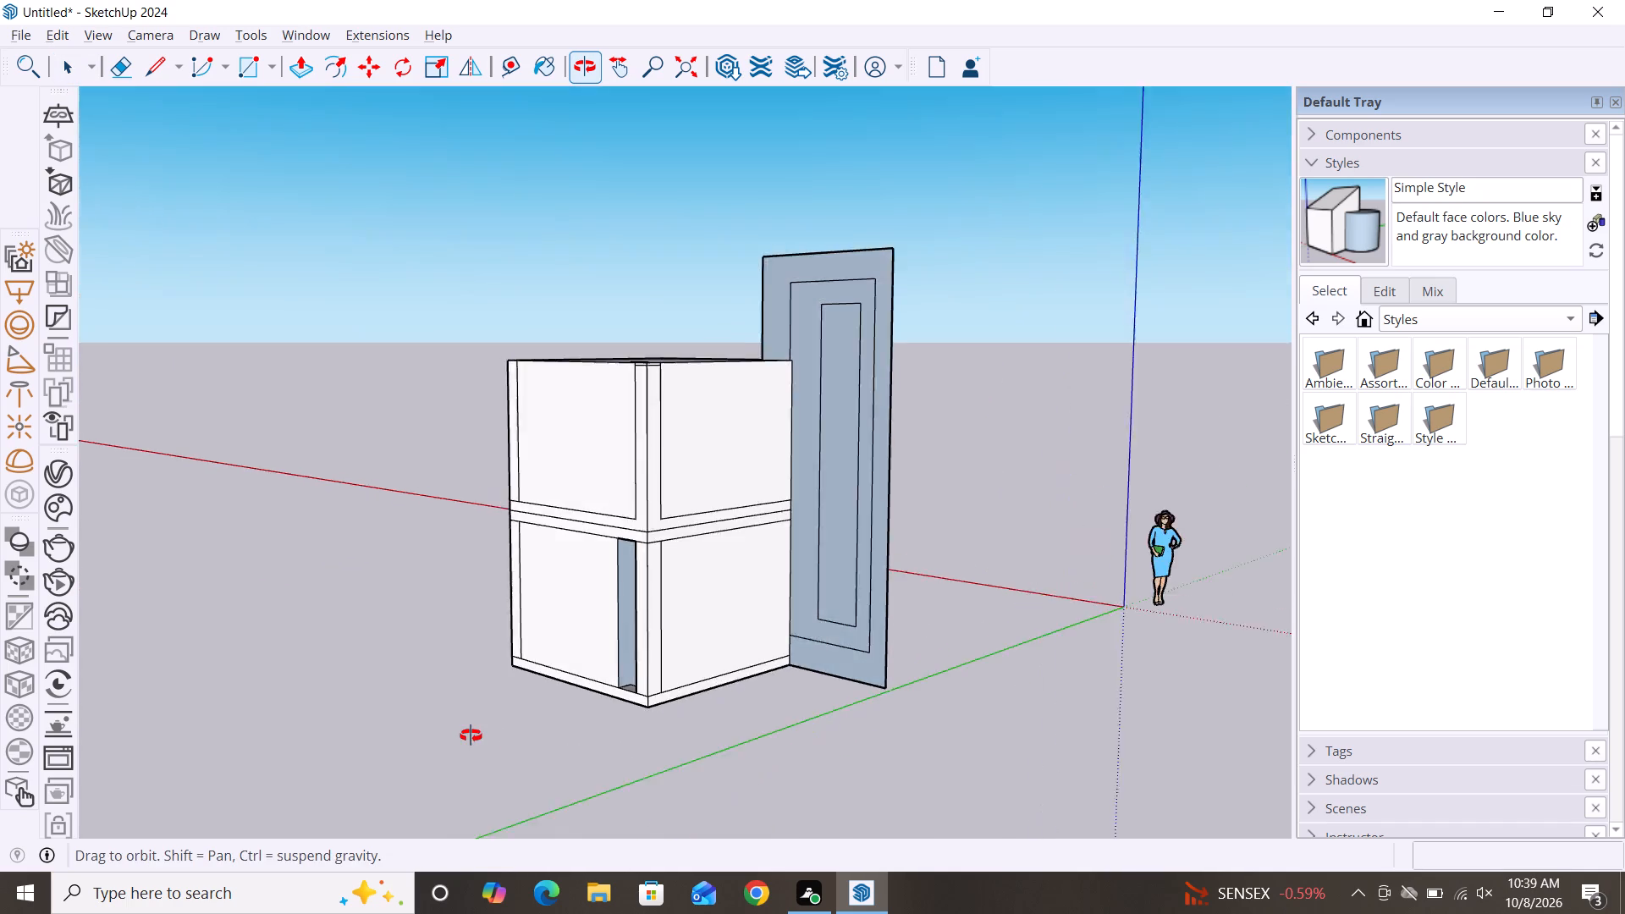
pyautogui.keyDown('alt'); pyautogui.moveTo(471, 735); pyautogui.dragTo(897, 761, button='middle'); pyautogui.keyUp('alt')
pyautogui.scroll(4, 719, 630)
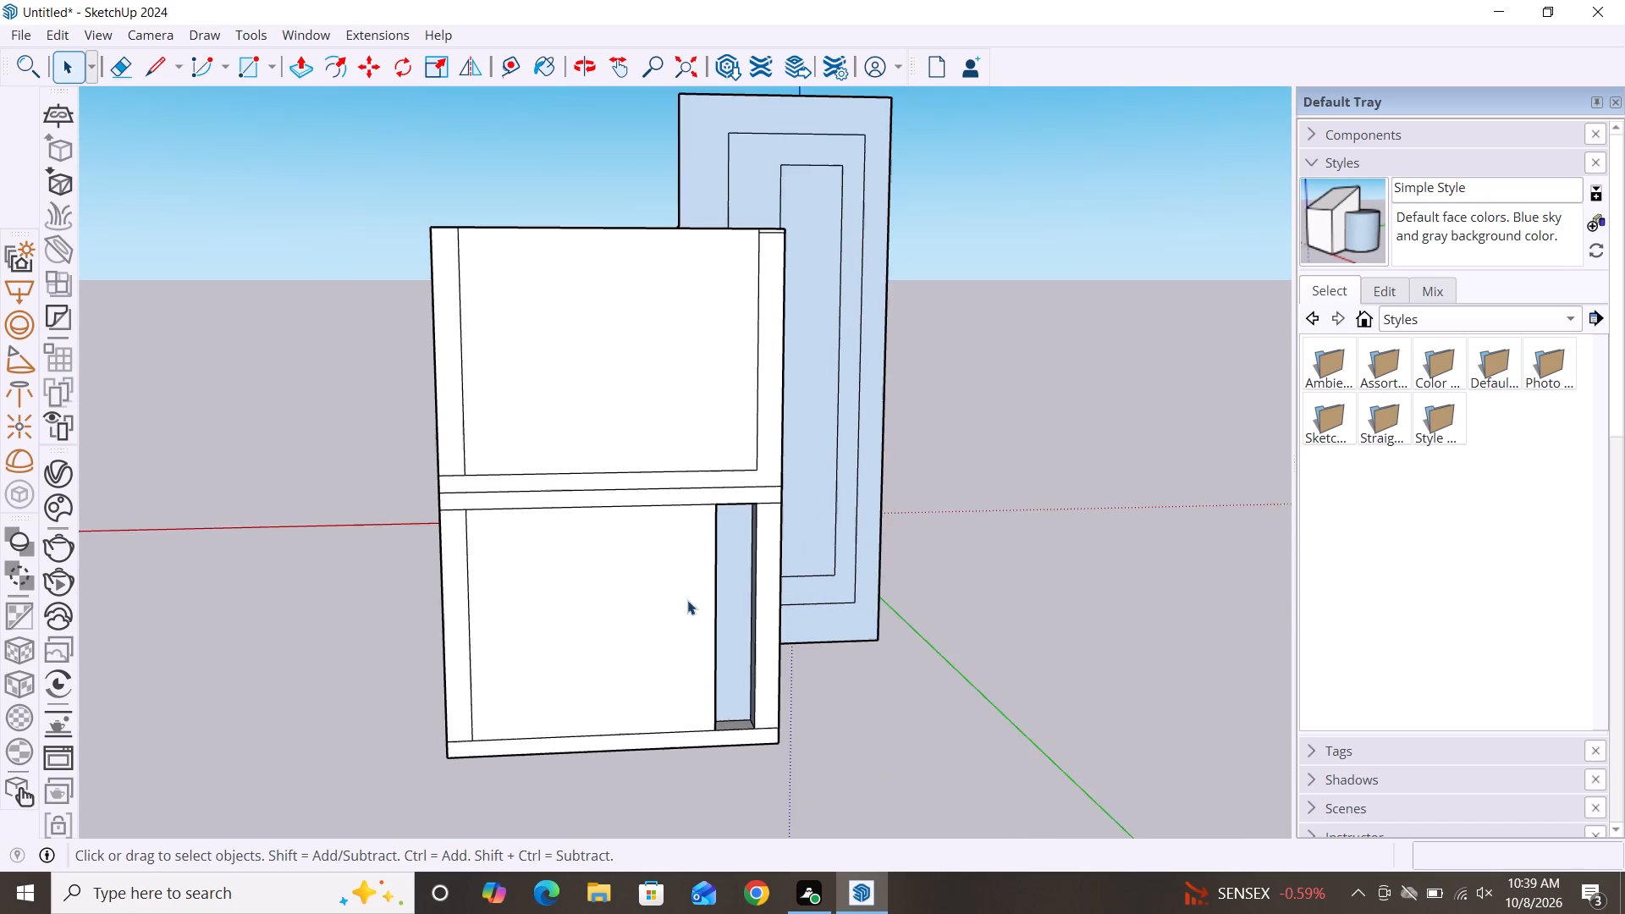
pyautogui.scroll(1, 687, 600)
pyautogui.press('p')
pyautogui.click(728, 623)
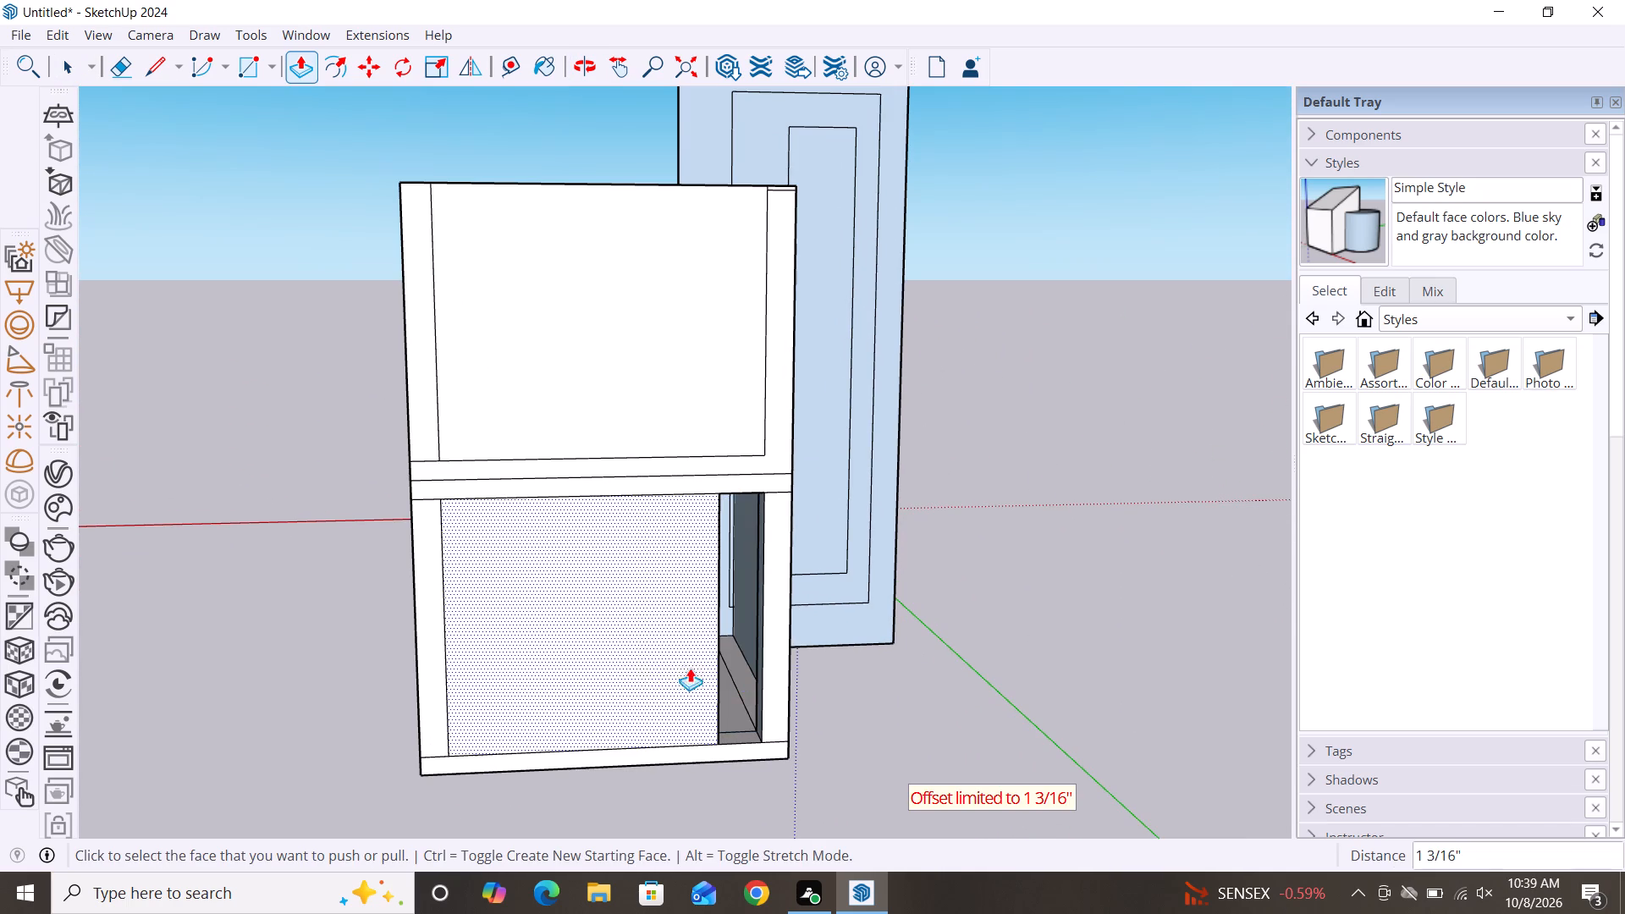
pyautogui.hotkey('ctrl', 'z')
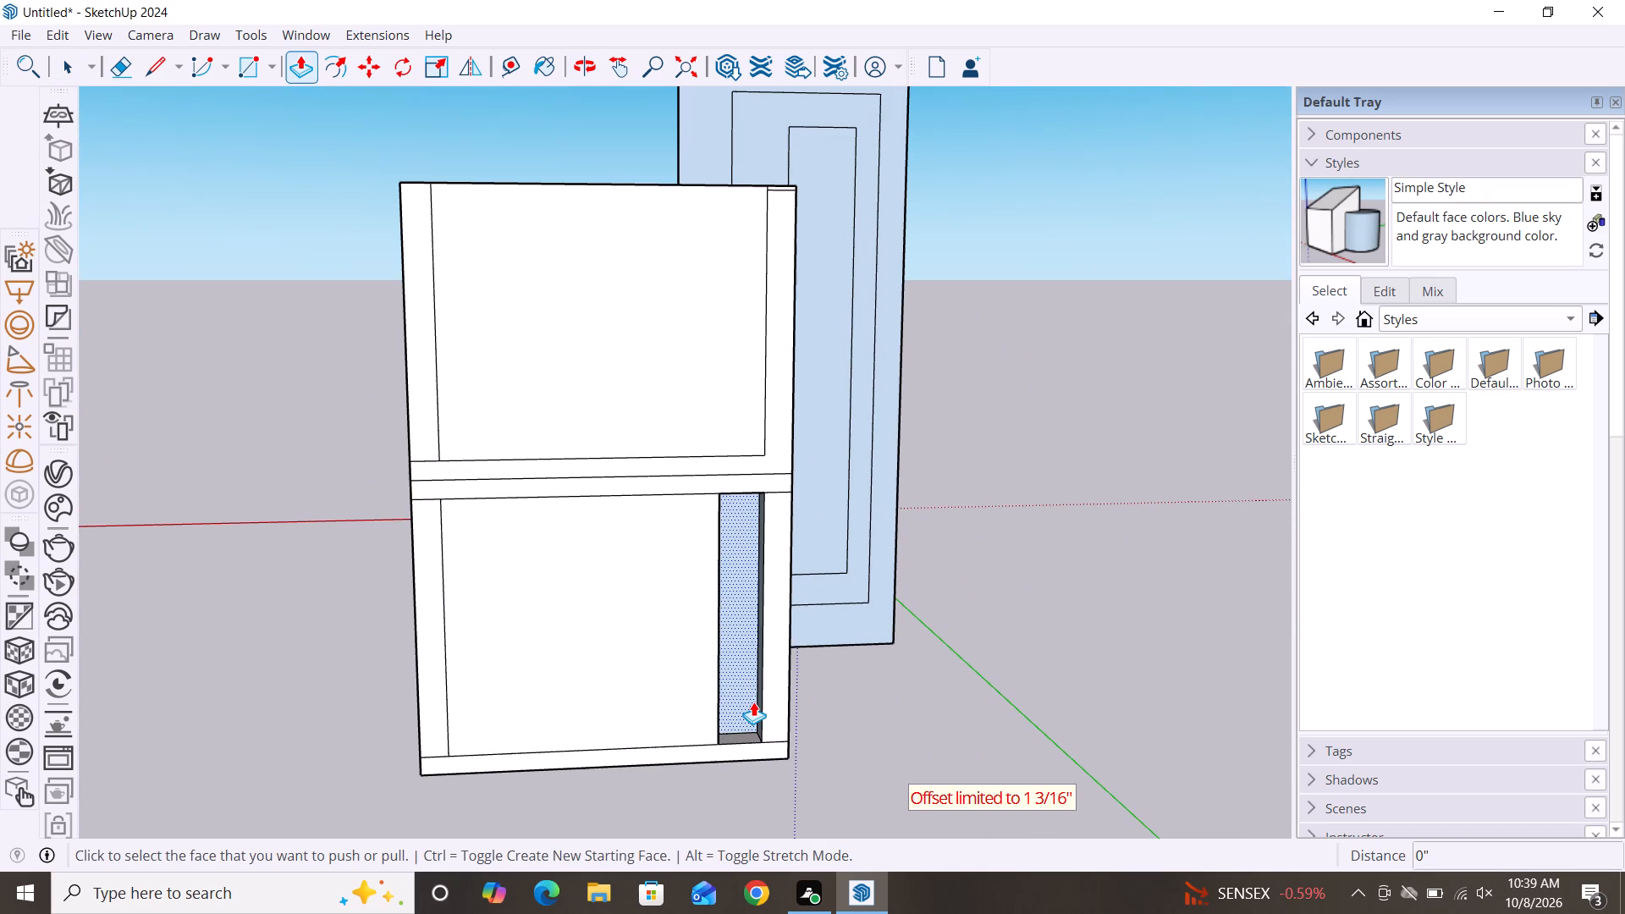
# Push/Pull the narrow recessed face in the lower room's rear wall inward by 1 3/16" to open it through.
pyautogui.click(740, 706)
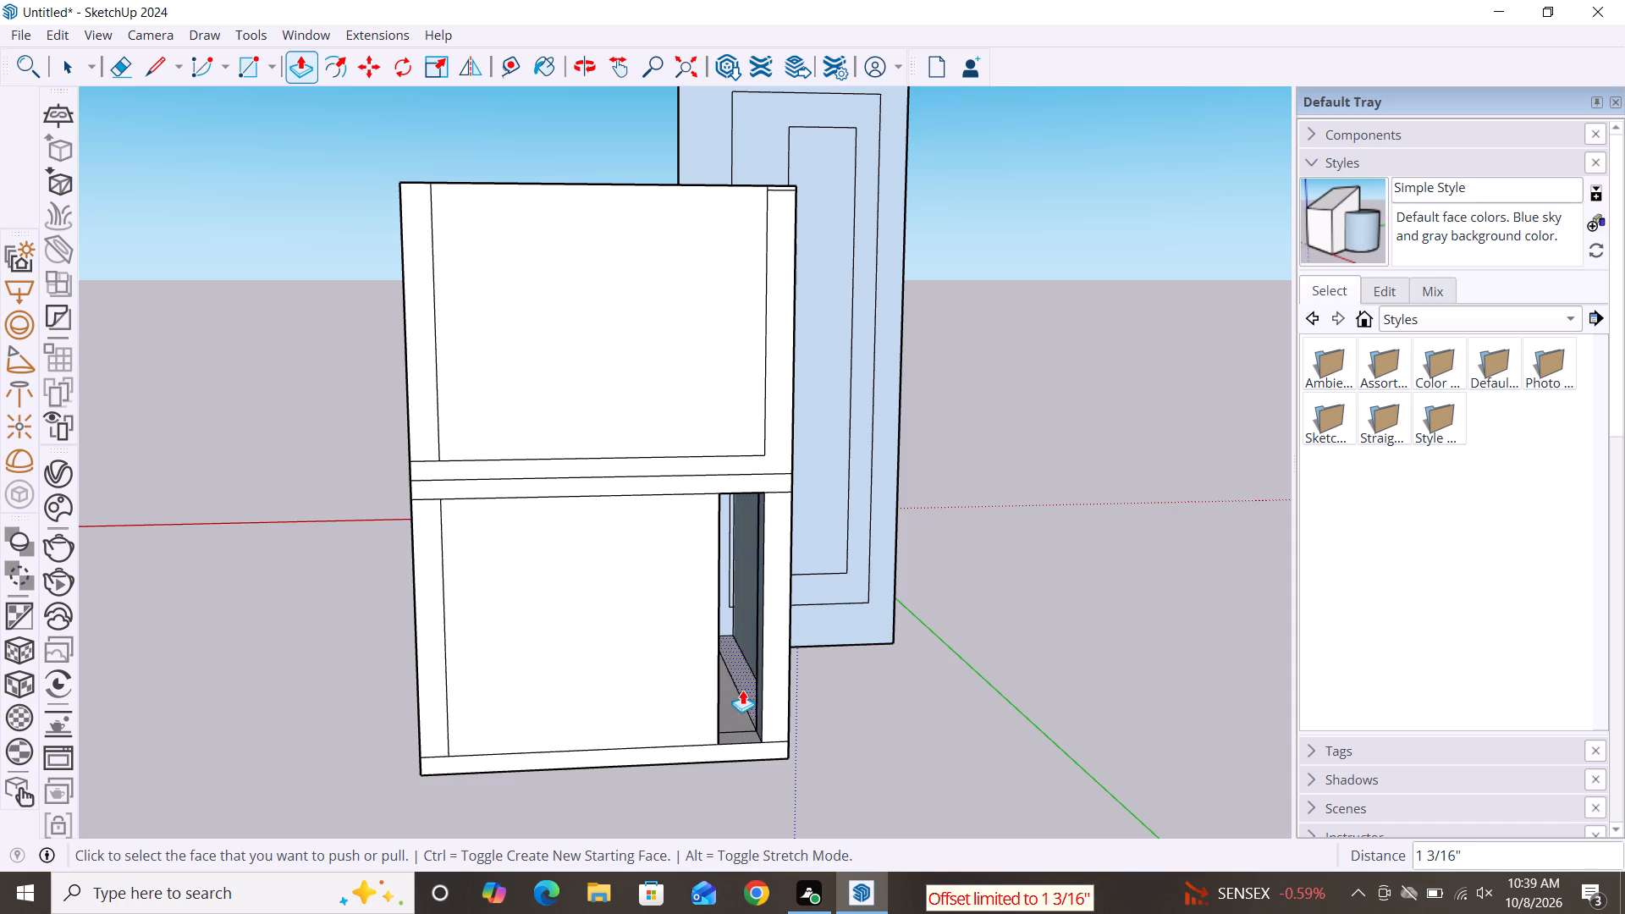
# Push/Pull the inner face of the narrow rear opening about 1' 11 9/16" across to the lower room's outer side edge.
pyautogui.scroll(4, 735, 694)
pyautogui.moveTo(724, 704); pyautogui.dragTo(611, 698, button='middle')
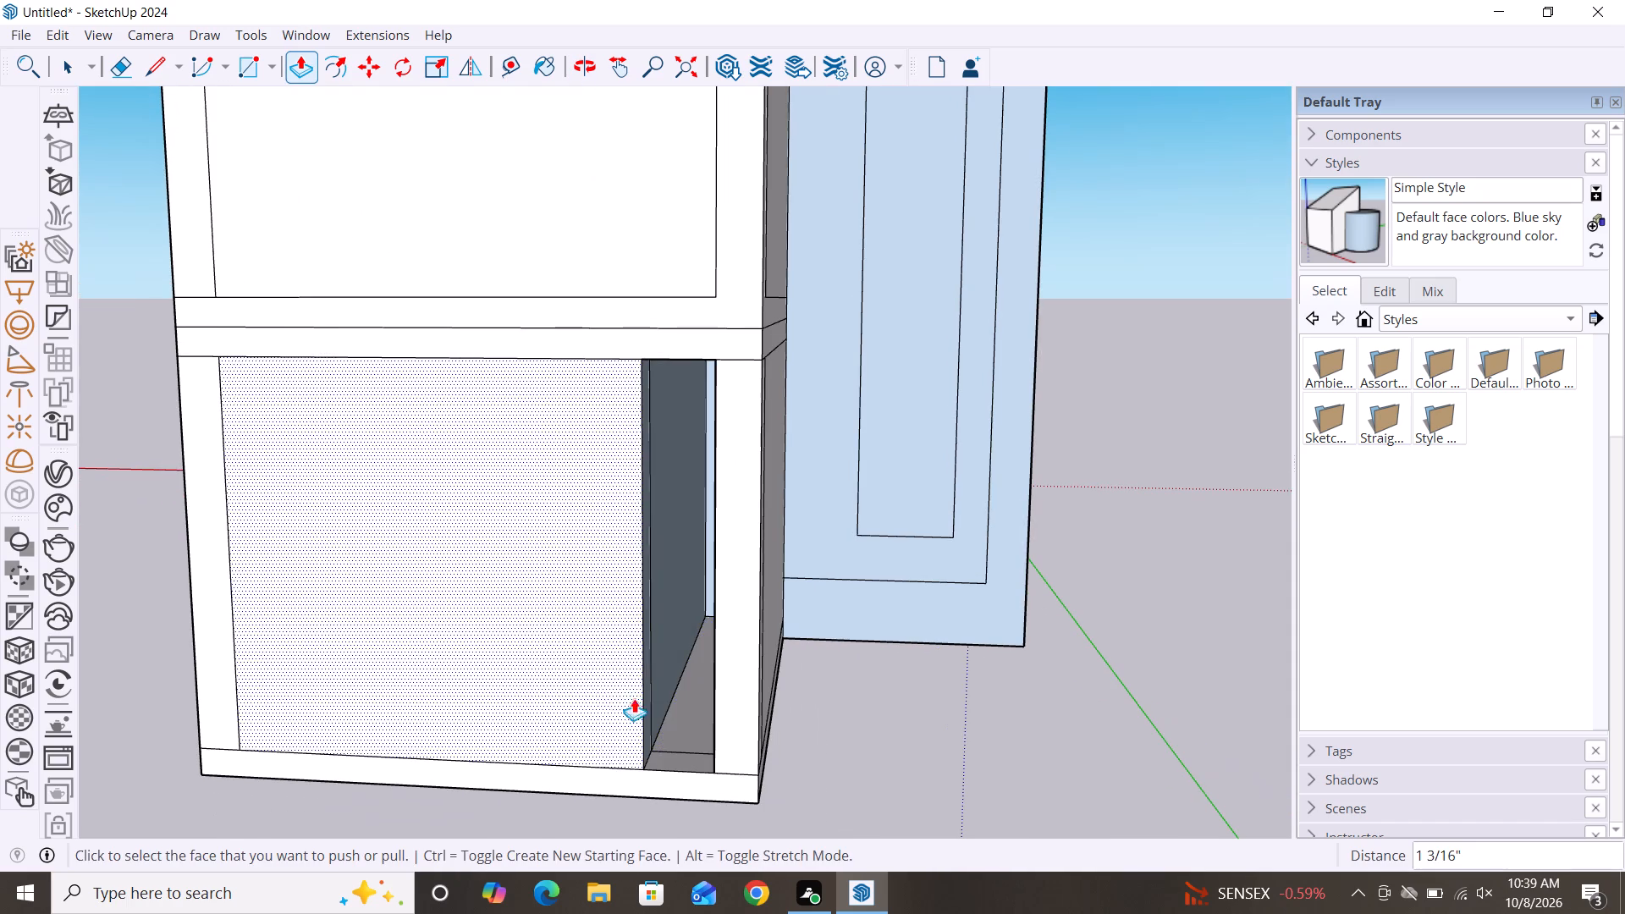
pyautogui.moveTo(708, 688); pyautogui.dragTo(749, 683, button='middle')
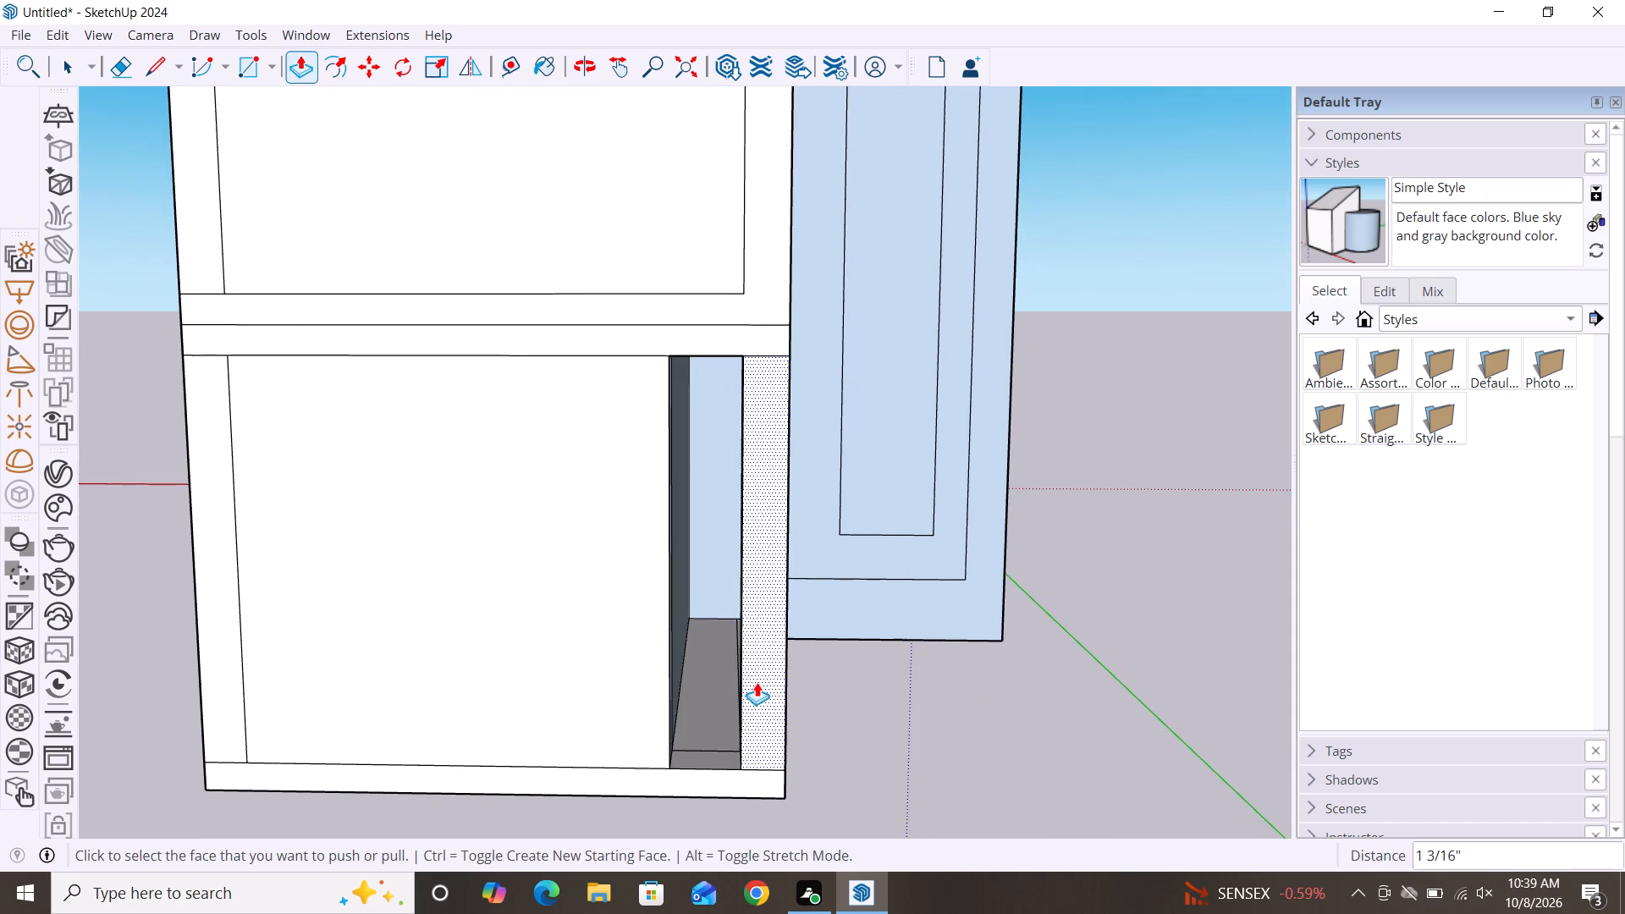
pyautogui.moveTo(679, 726); pyautogui.dragTo(680, 719, button='middle')
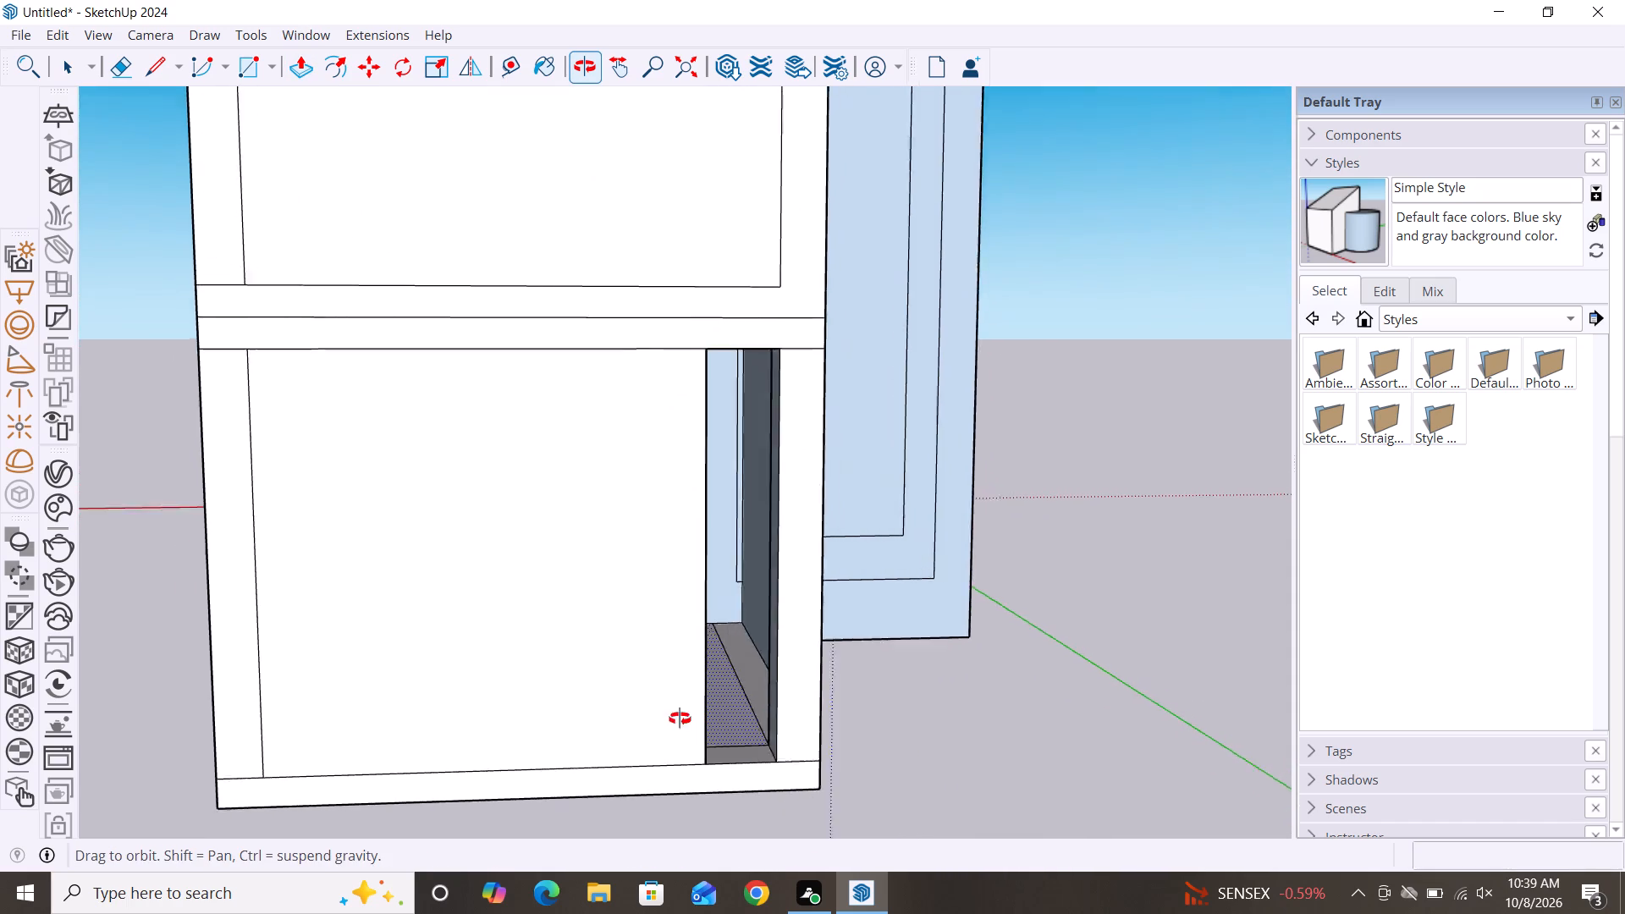
pyautogui.moveTo(680, 719); pyautogui.dragTo(630, 718, button='middle')
pyautogui.click(657, 684)
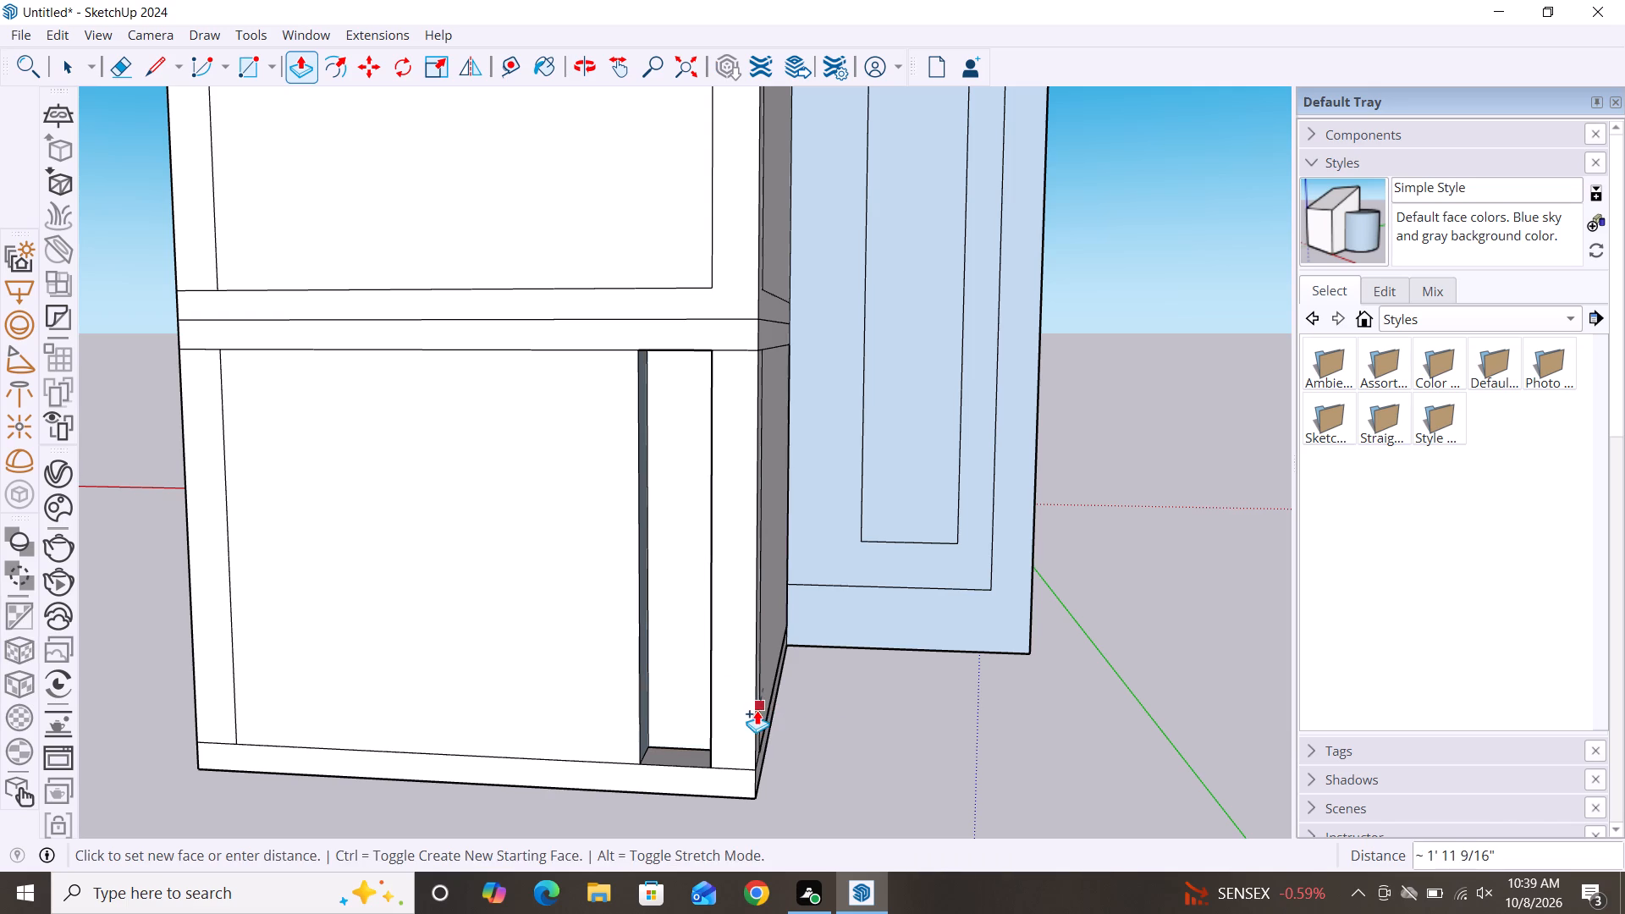
pyautogui.click(757, 711)
# Push/Pull the narrow recessed strip on the lower room's rear wall outward about 10 3/16", flush with the adjoining wall face.
pyautogui.click(658, 702)
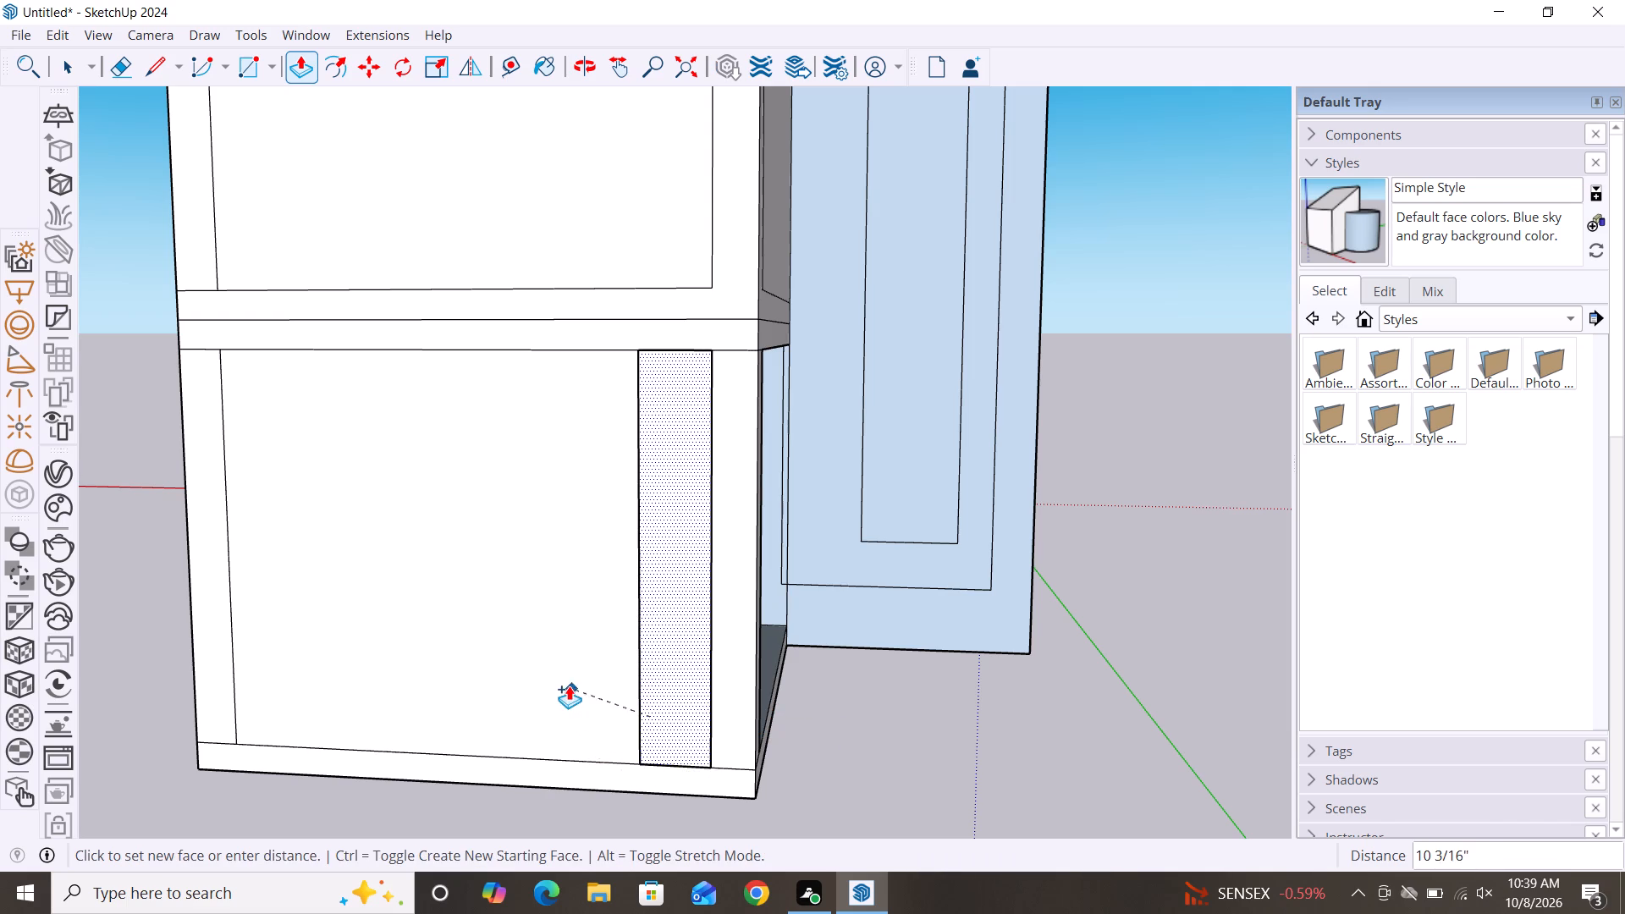
pyautogui.click(566, 685)
pyautogui.press('space')
# Push/Pull the recessed face in the lower room's side opening outward about 1' 11 9/16", flush with the corner post.
pyautogui.scroll(-5, 726, 558)
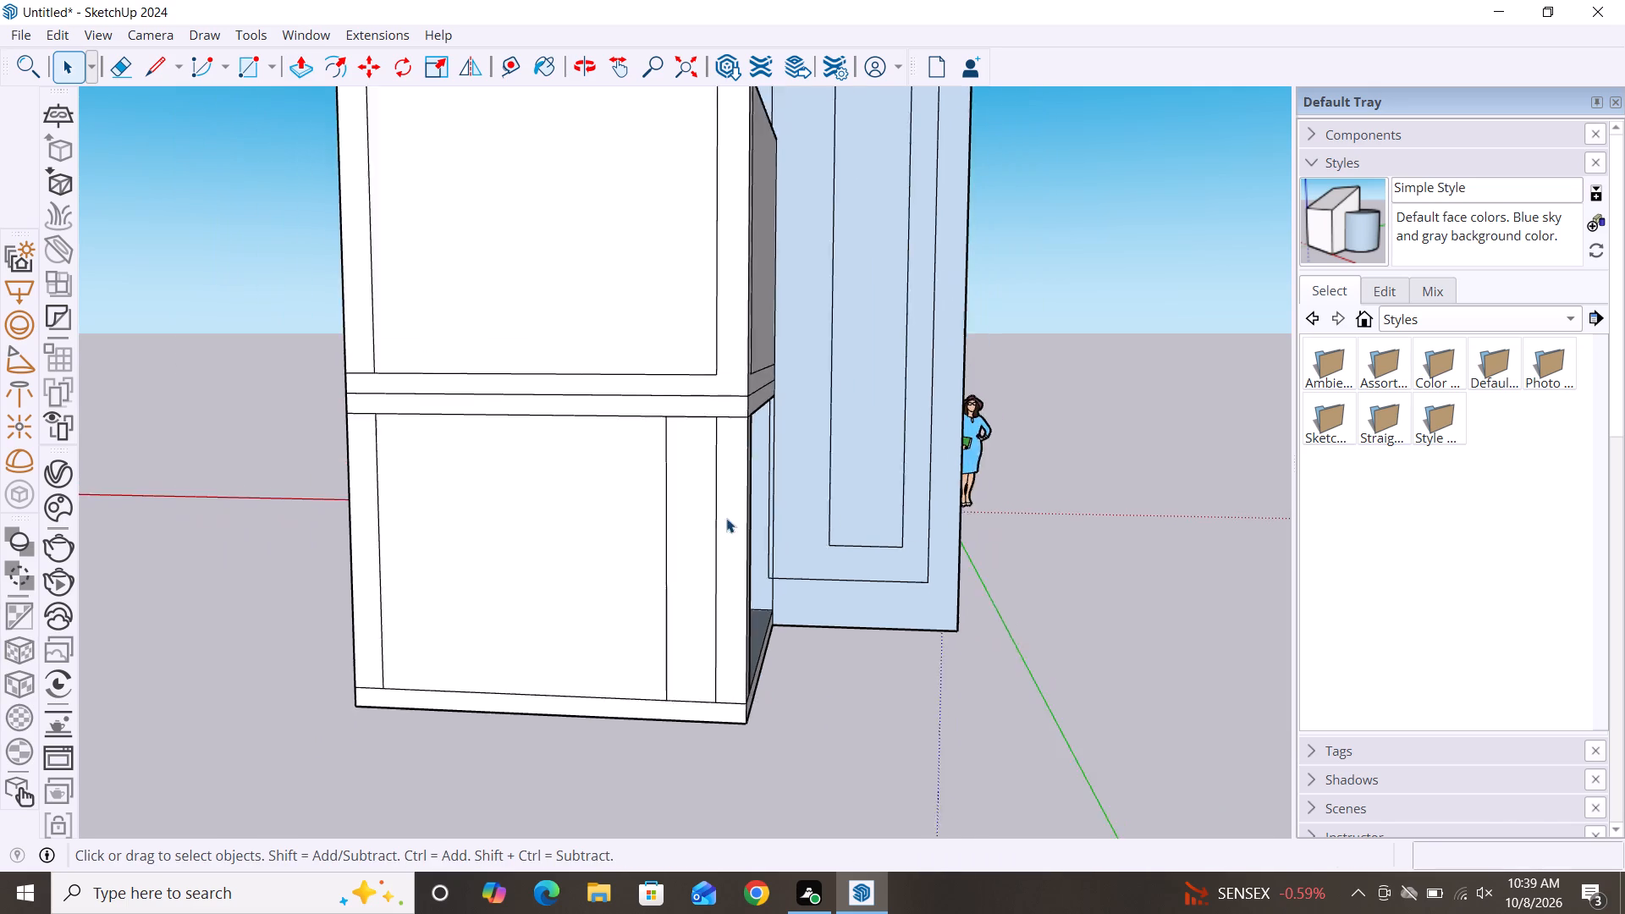
pyautogui.scroll(-9, 730, 515)
pyautogui.keyDown('alt'); pyautogui.moveTo(901, 680); pyautogui.dragTo(664, 726, button='middle'); pyautogui.keyUp('alt')
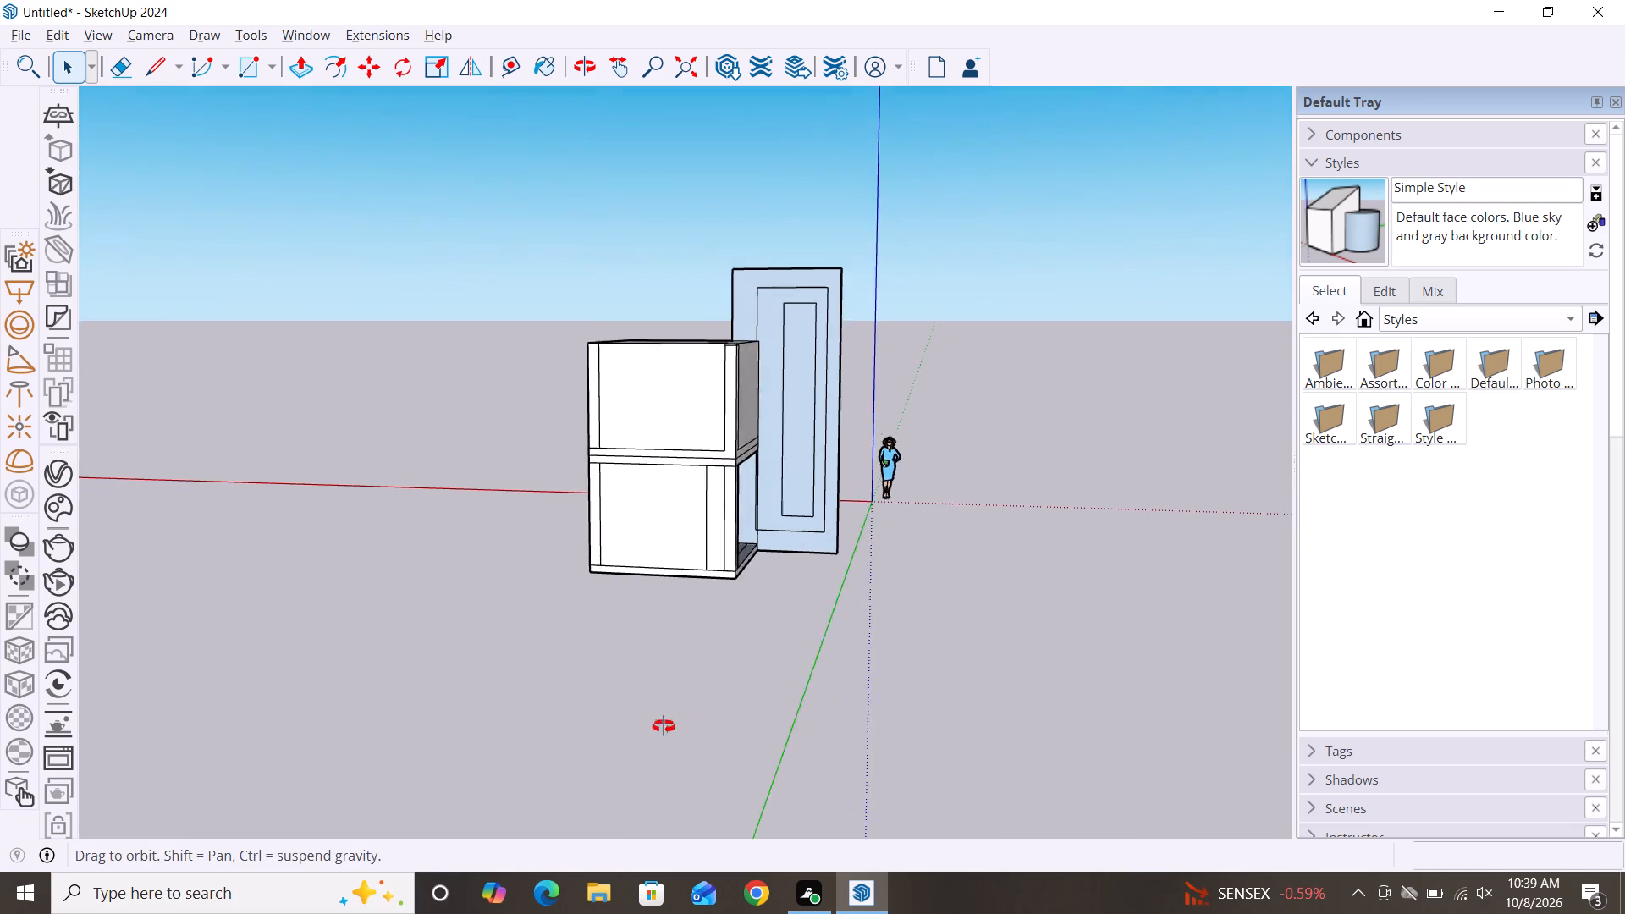
pyautogui.keyDown('alt'); pyautogui.moveTo(664, 726); pyautogui.dragTo(267, 713, button='middle'); pyautogui.keyUp('alt')
pyautogui.keyDown('alt'); pyautogui.moveTo(873, 627); pyautogui.dragTo(517, 711, button='middle'); pyautogui.keyUp('alt')
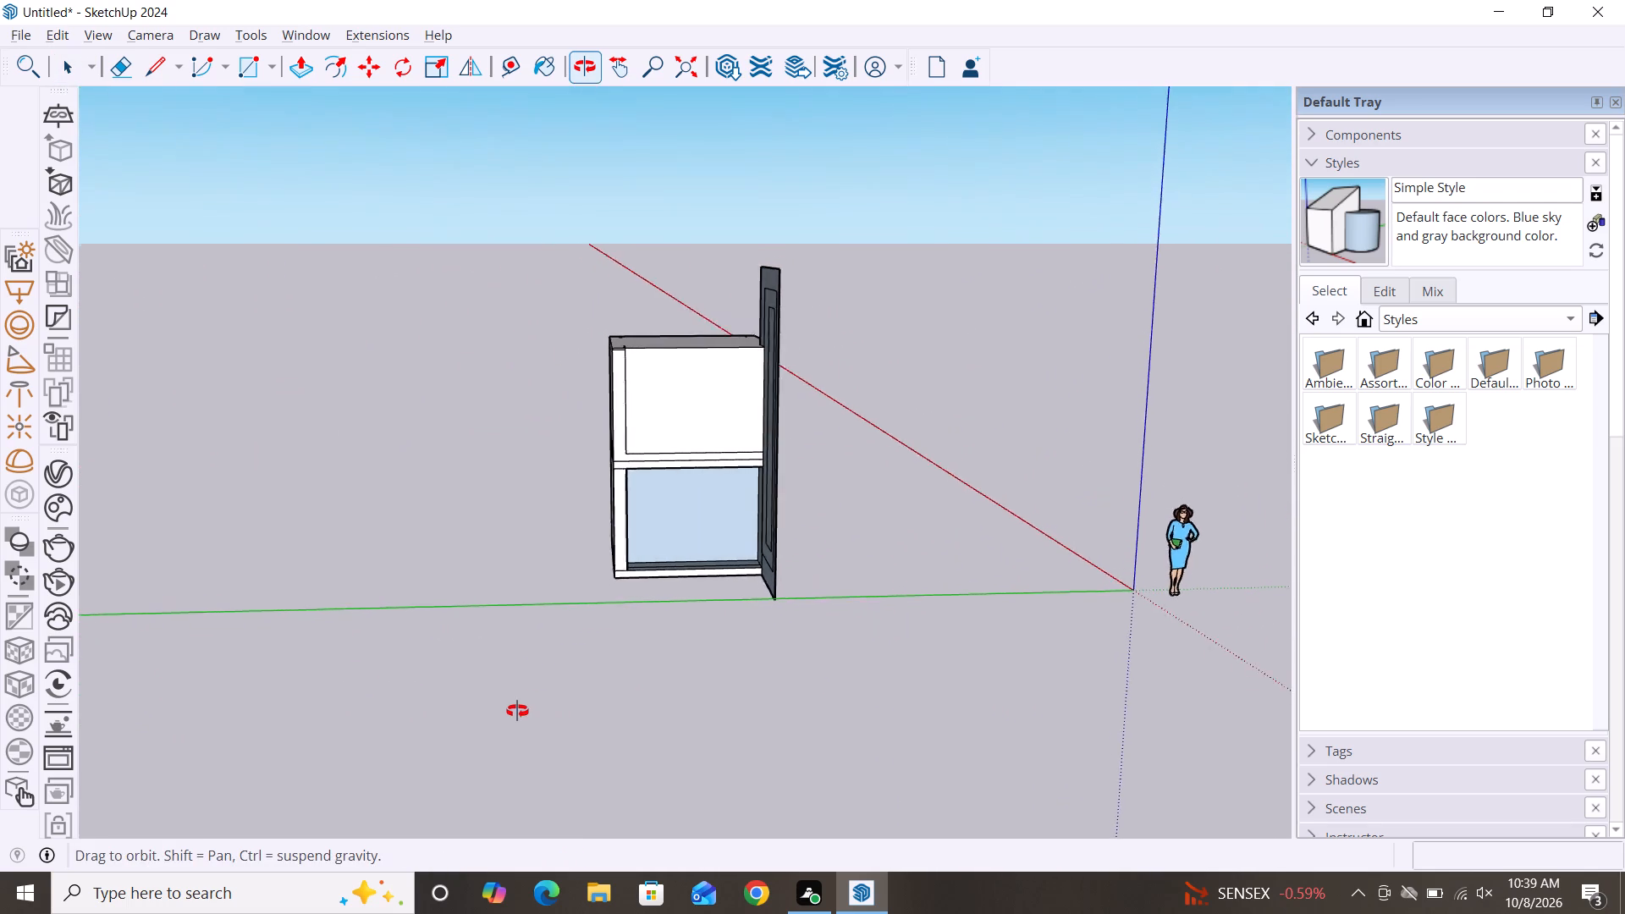
pyautogui.keyDown('alt'); pyautogui.moveTo(517, 711); pyautogui.dragTo(495, 702, button='middle'); pyautogui.keyUp('alt')
pyautogui.keyDown('alt'); pyautogui.moveTo(573, 636); pyautogui.dragTo(744, 628, button='middle'); pyautogui.keyUp('alt')
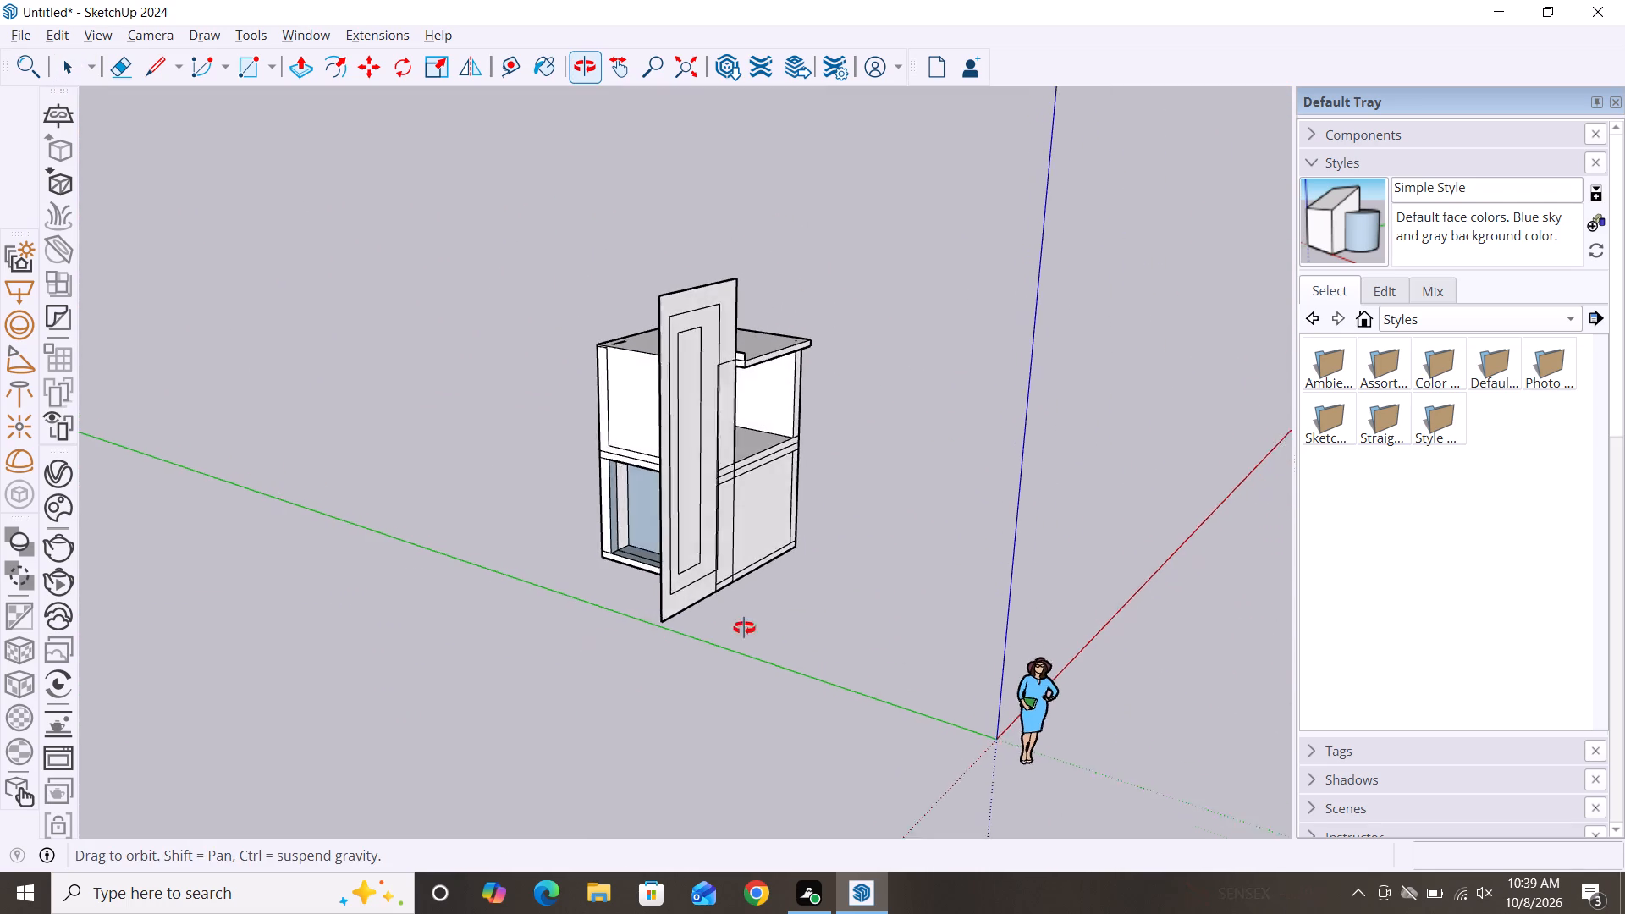
pyautogui.keyDown('alt'); pyautogui.moveTo(744, 628); pyautogui.dragTo(890, 639, button='middle'); pyautogui.keyUp('alt')
pyautogui.scroll(3, 658, 510)
pyautogui.keyDown('alt'); pyautogui.moveTo(661, 580); pyautogui.dragTo(647, 410, button='middle'); pyautogui.keyUp('alt')
pyautogui.keyDown('alt'); pyautogui.moveTo(713, 547); pyautogui.dragTo(884, 569, button='middle'); pyautogui.keyUp('alt')
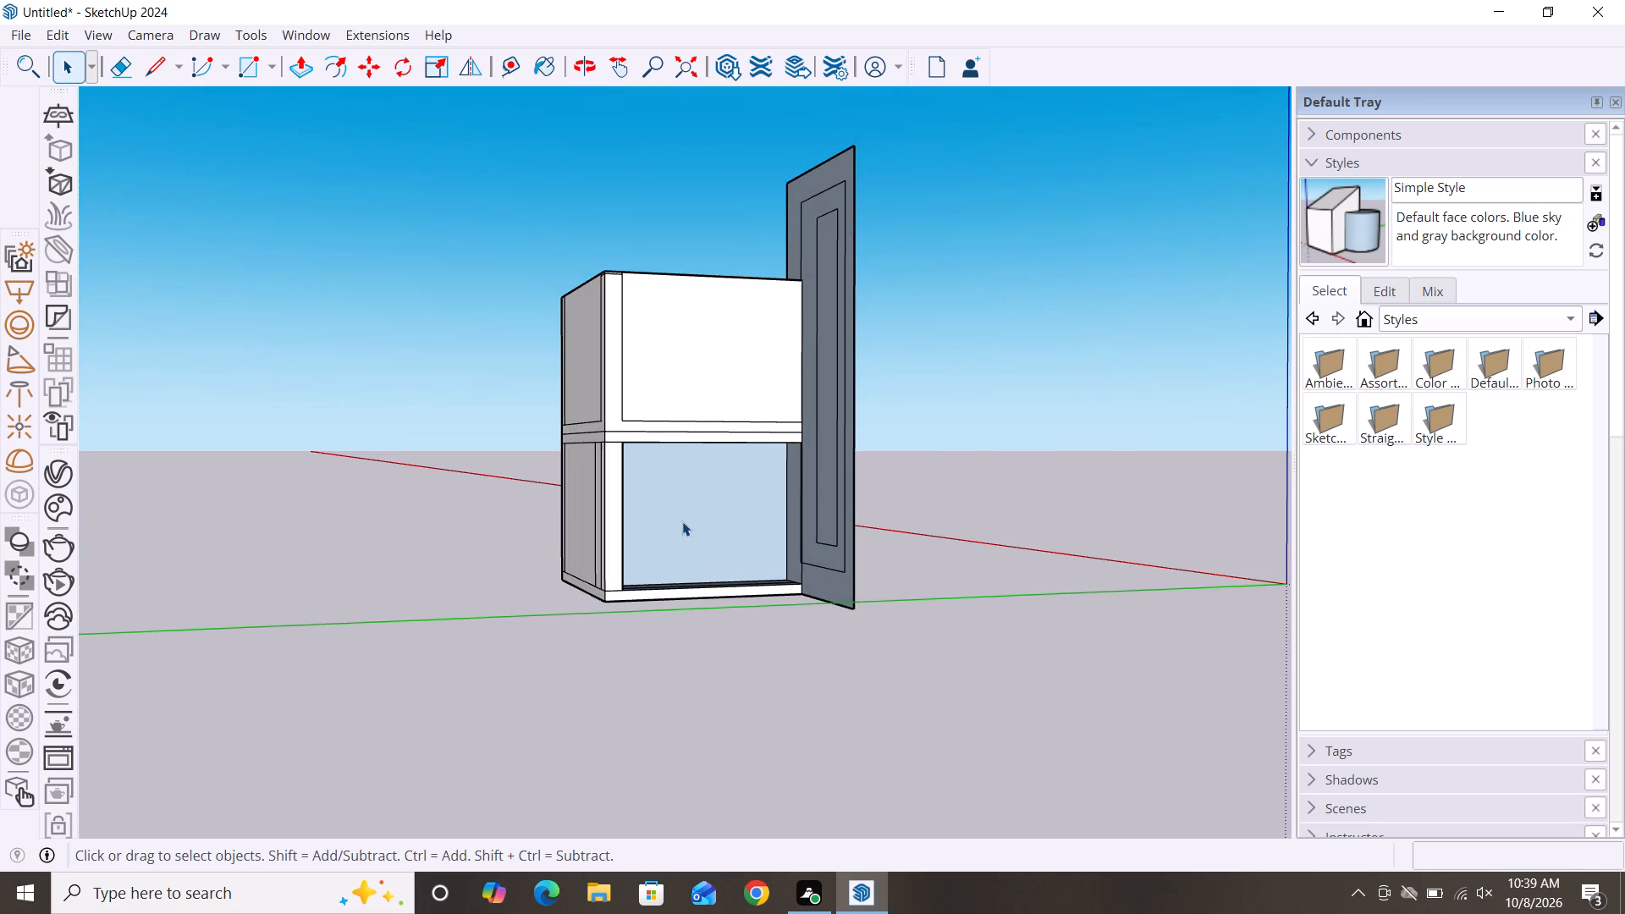
pyautogui.scroll(3, 682, 517)
pyautogui.press('p')
pyautogui.click(695, 515)
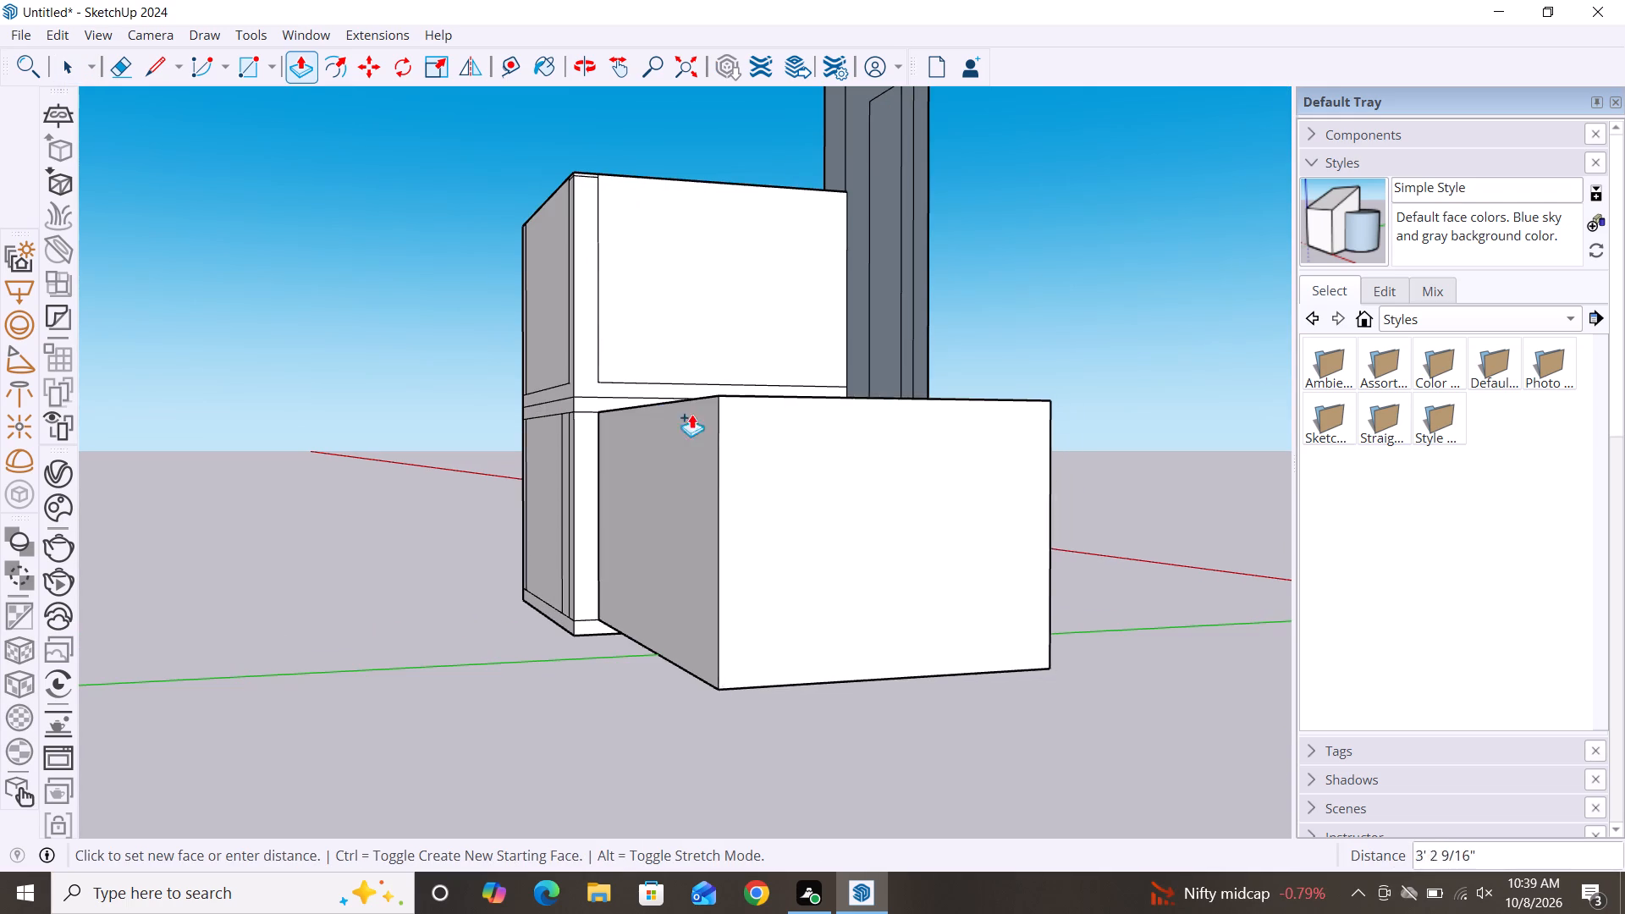
pyautogui.click(578, 421)
pyautogui.scroll(-8, 700, 491)
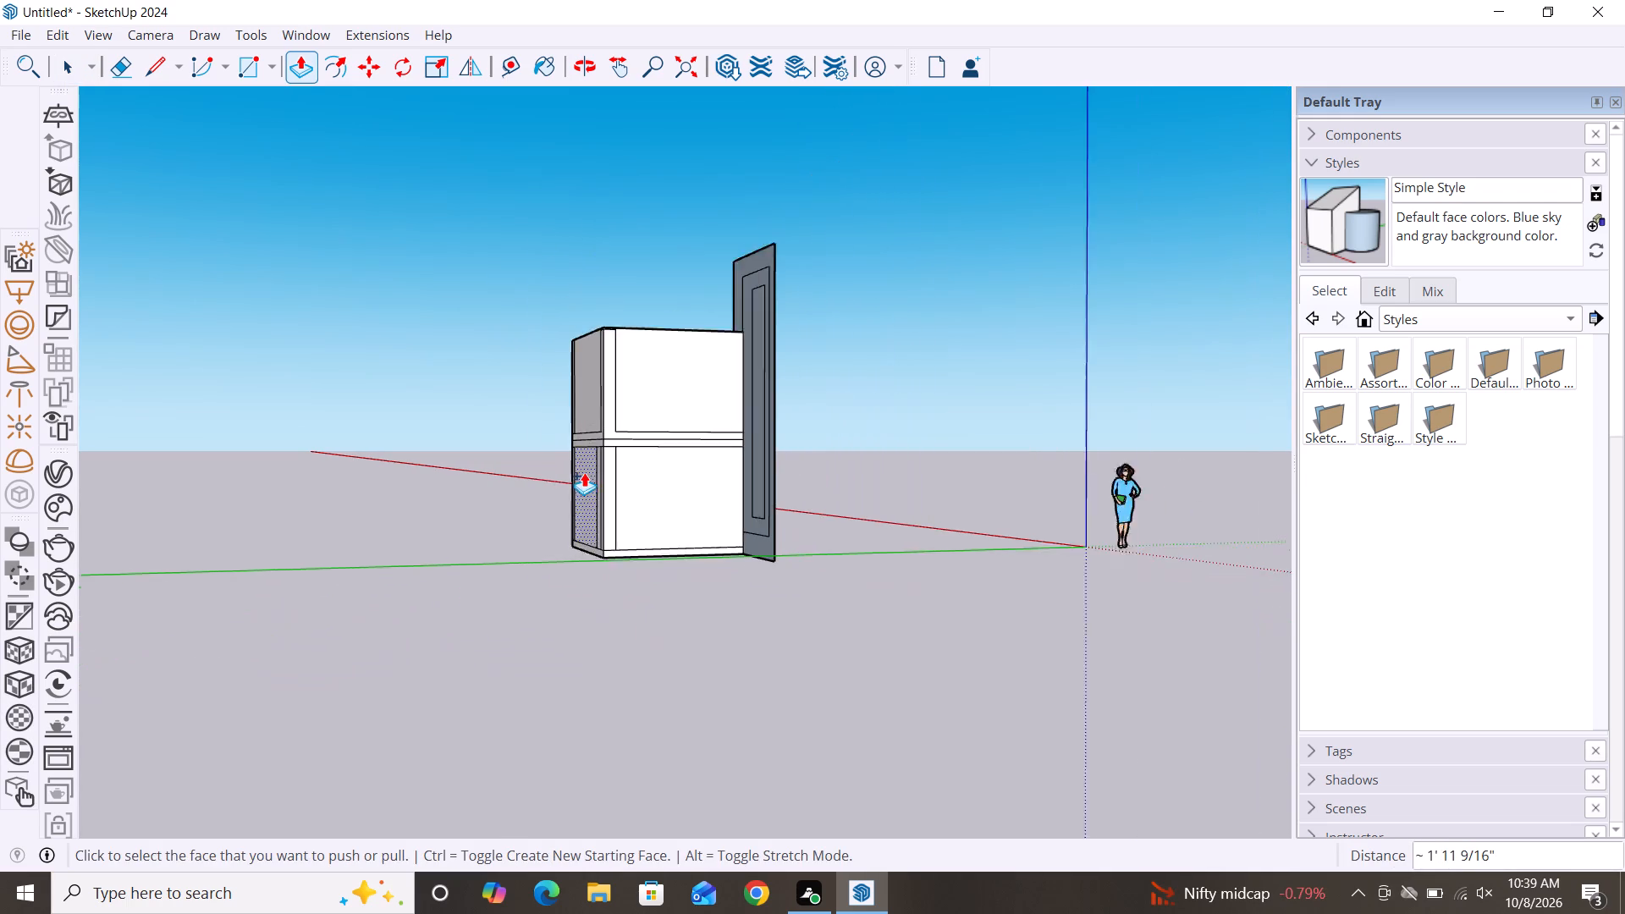
pyautogui.press('space')
# Select the vertical line segments where the stacked rooms overlap the side panel's front, along the upper room, floor band and lower room.
pyautogui.scroll(-1, 939, 598)
pyautogui.keyDown('alt'); pyautogui.moveTo(890, 610); pyautogui.dragTo(233, 620, button='middle'); pyautogui.keyUp('alt')
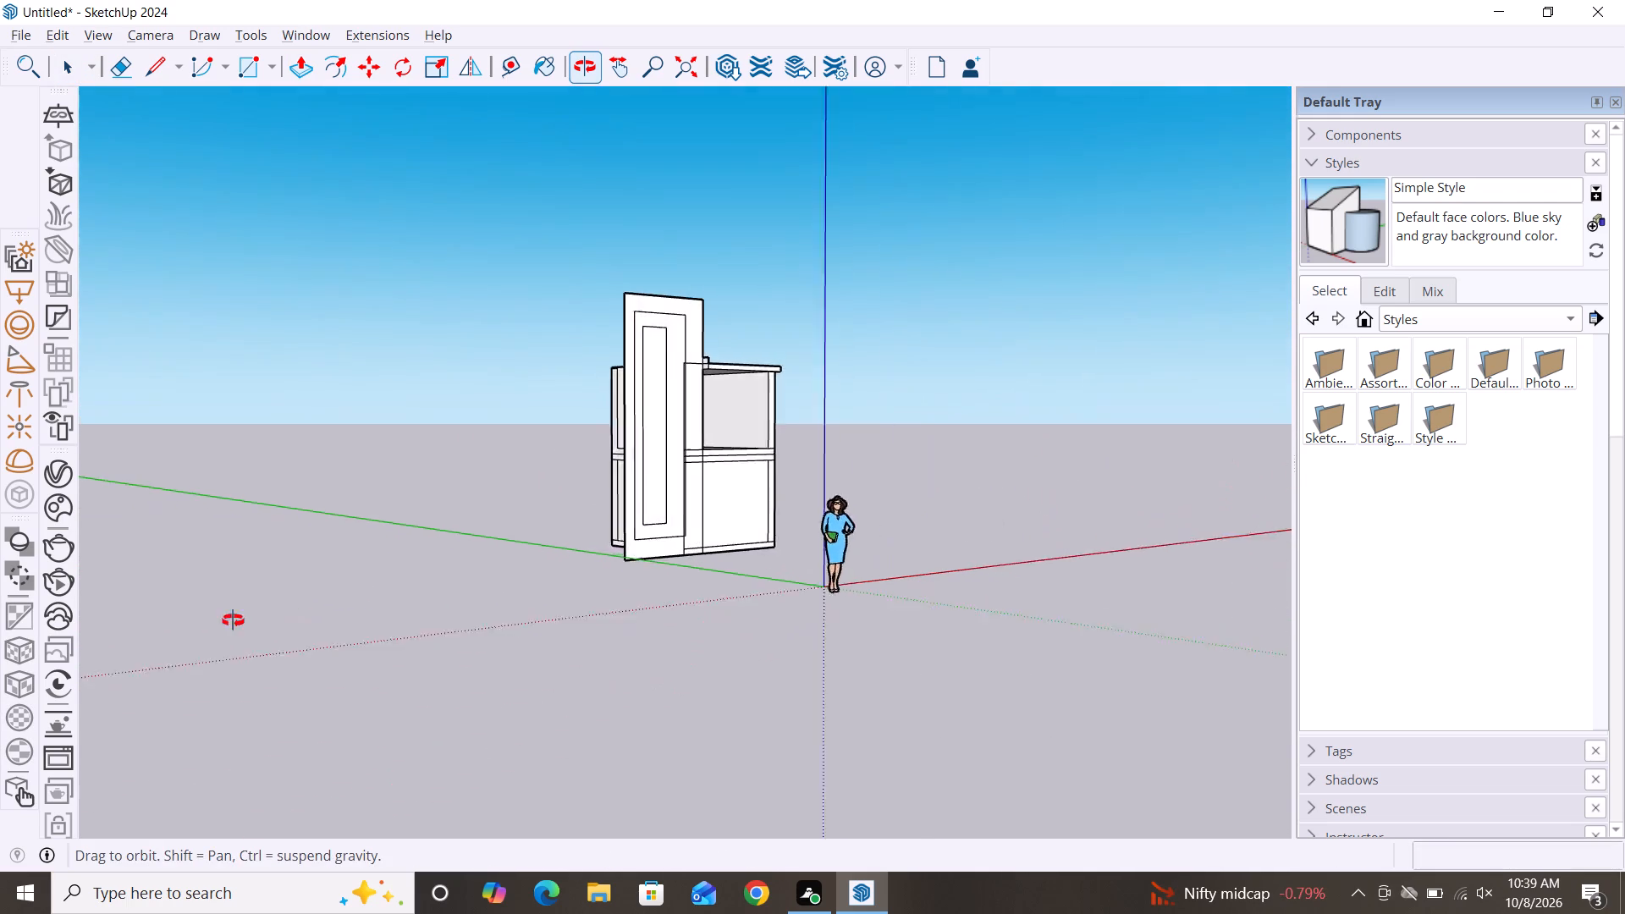
pyautogui.keyDown('alt'); pyautogui.moveTo(233, 620); pyautogui.dragTo(227, 619, button='middle'); pyautogui.keyUp('alt')
pyautogui.keyDown('alt'); pyautogui.moveTo(902, 690); pyautogui.dragTo(514, 689, button='middle'); pyautogui.keyUp('alt')
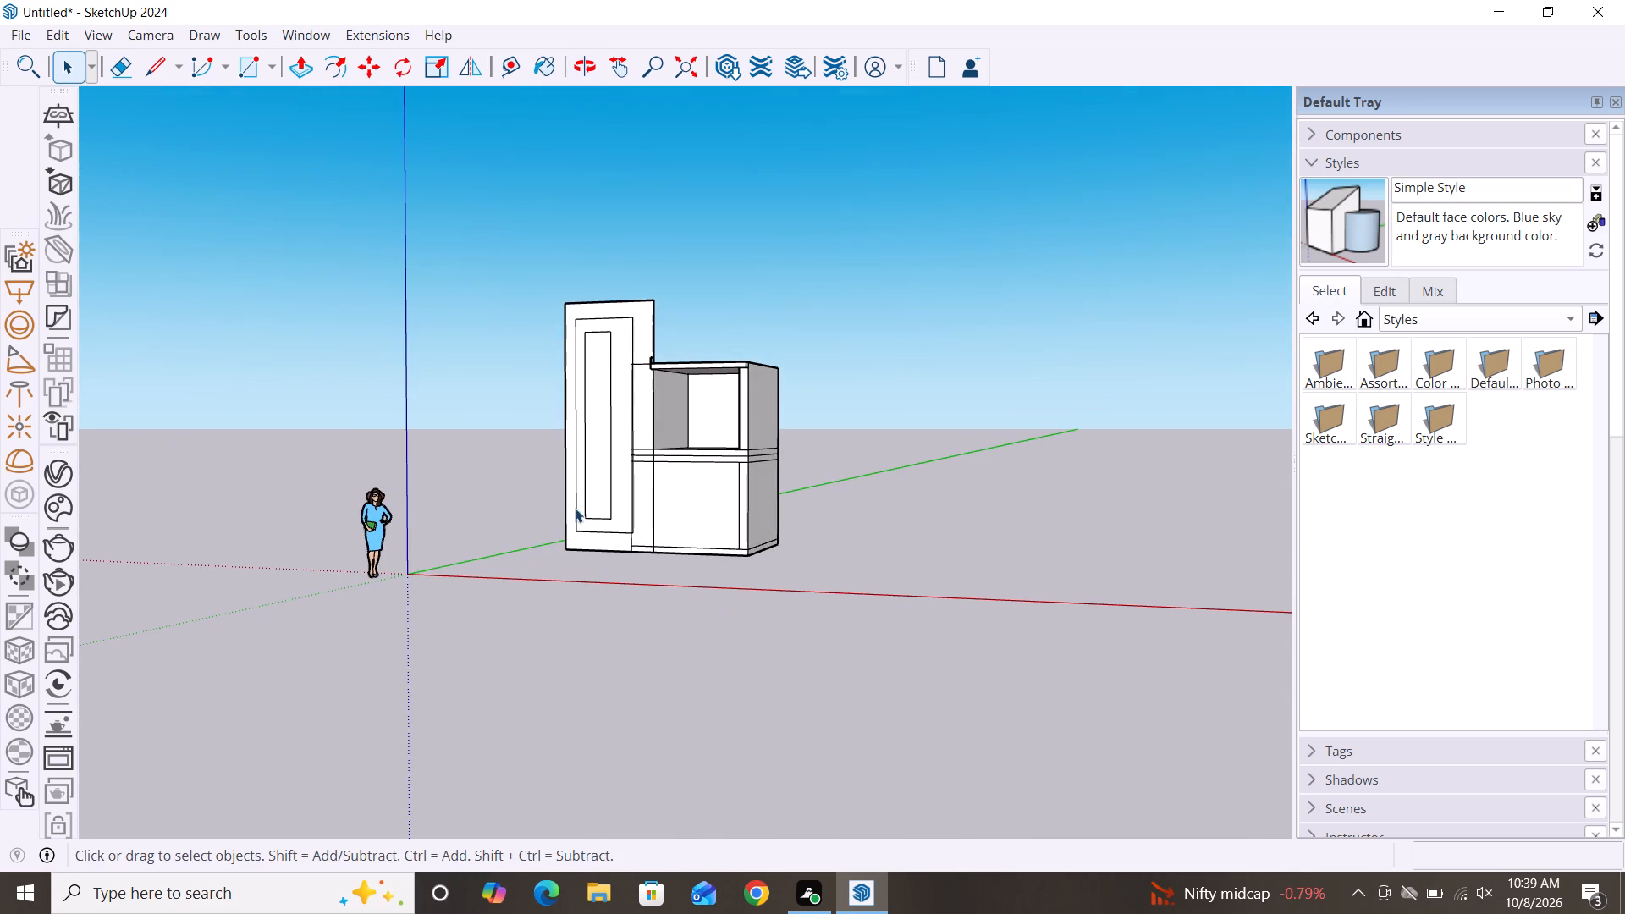
pyautogui.scroll(-2, 586, 520)
pyautogui.keyDown('alt'); pyautogui.moveTo(673, 587); pyautogui.dragTo(927, 611, button='middle'); pyautogui.keyUp('alt')
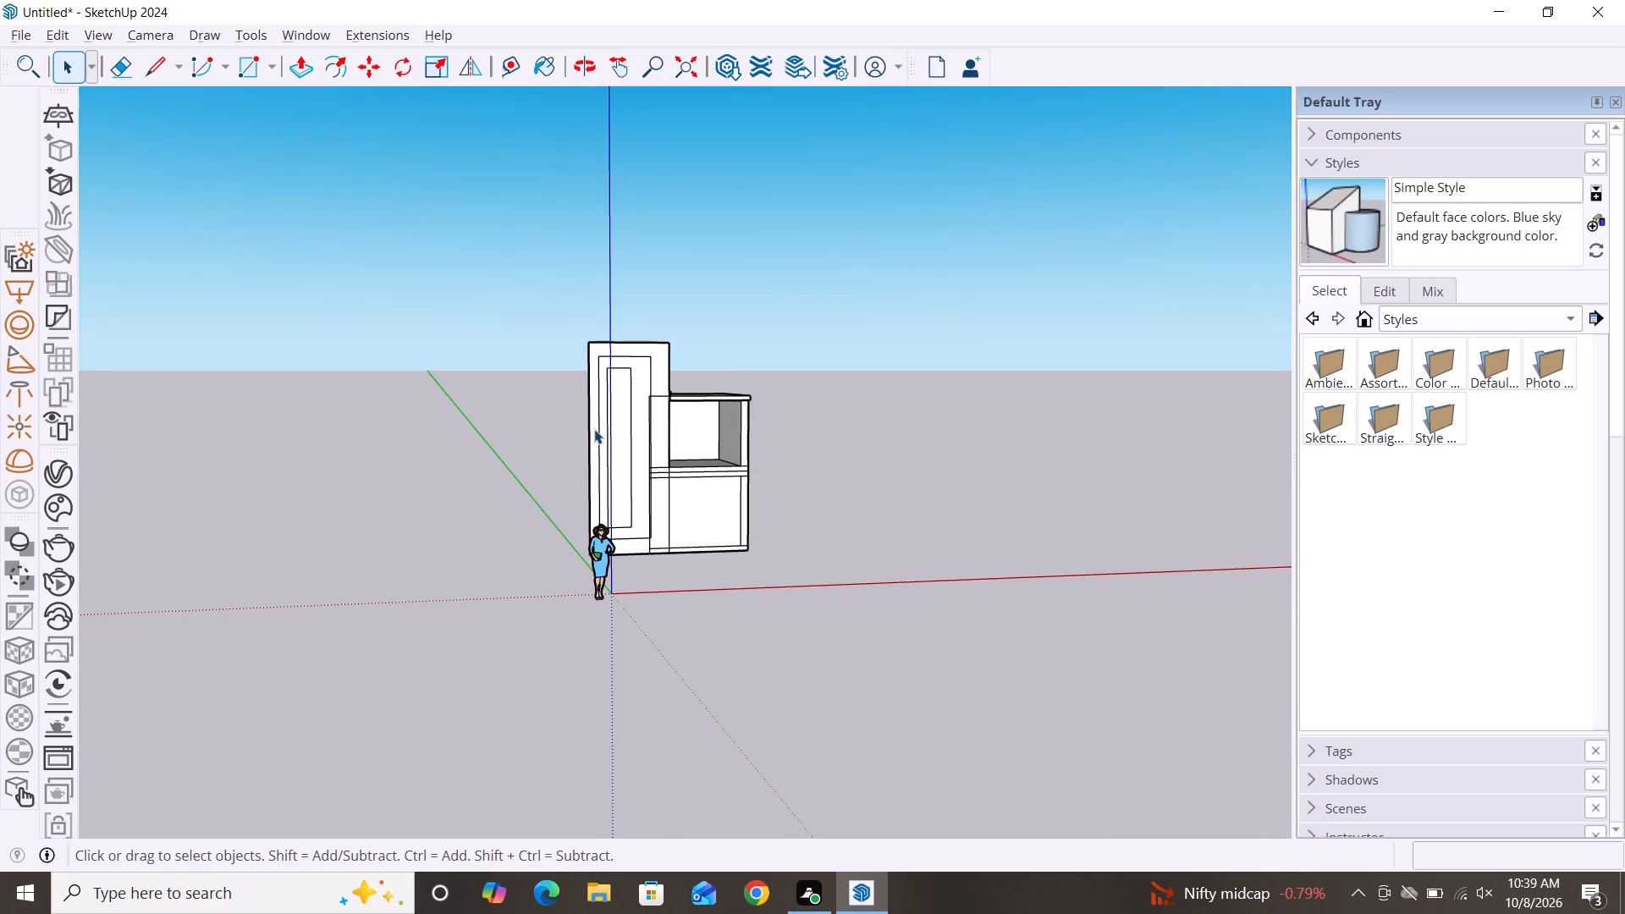
pyautogui.keyDown('alt'); pyautogui.scroll(11, 642, 457); pyautogui.keyUp('alt')
pyautogui.scroll(3, 642, 457)
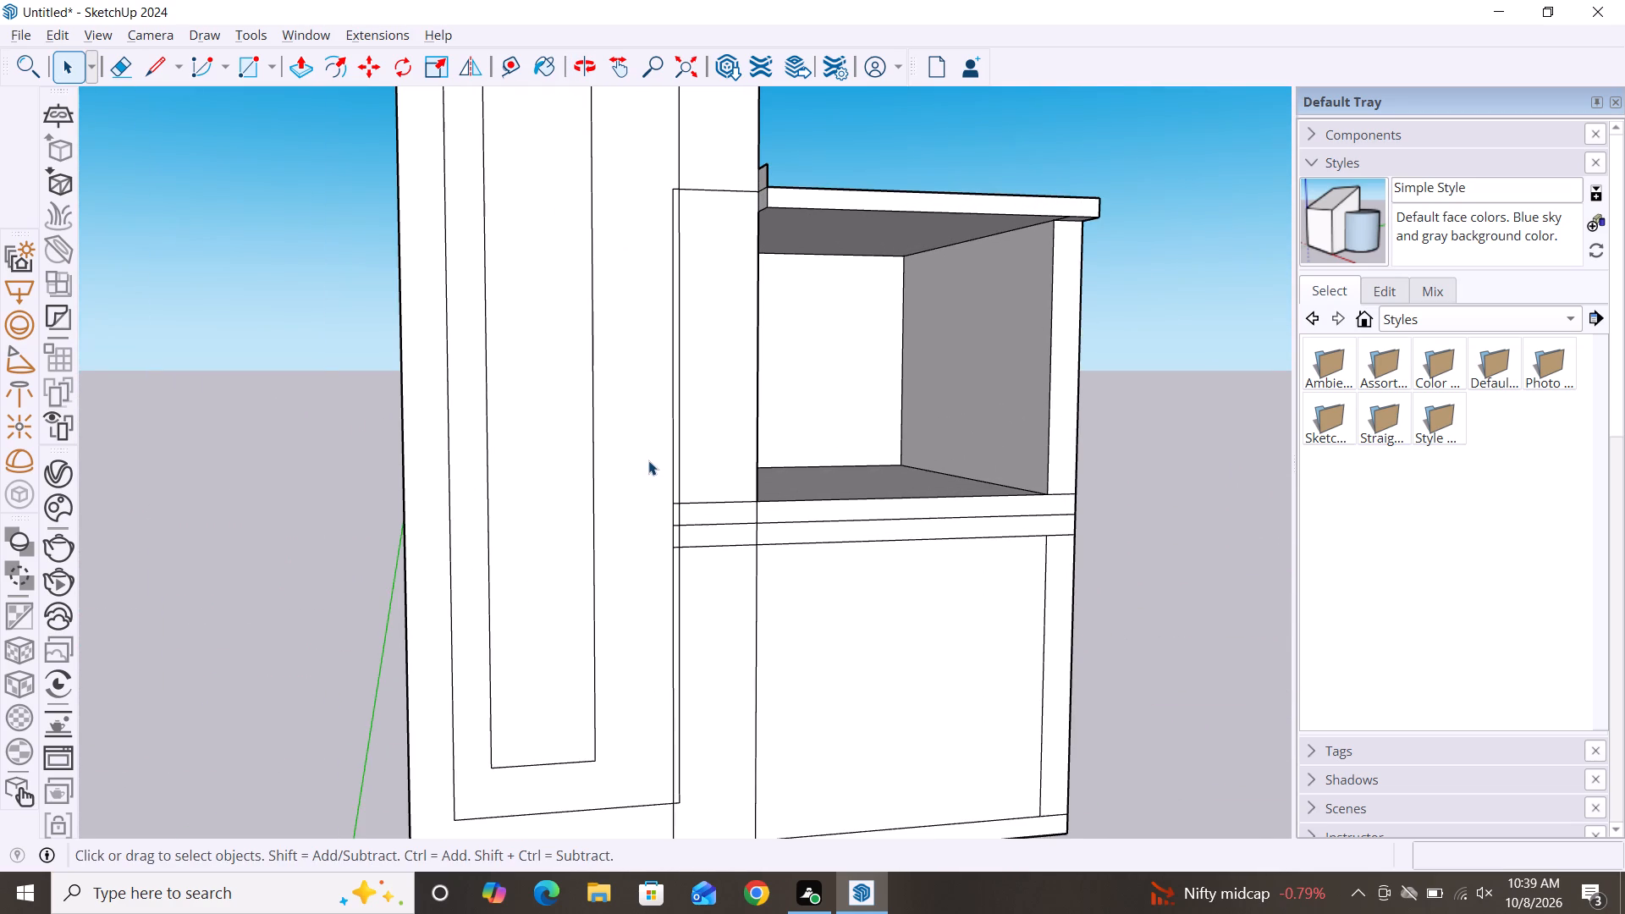
pyautogui.press('m')
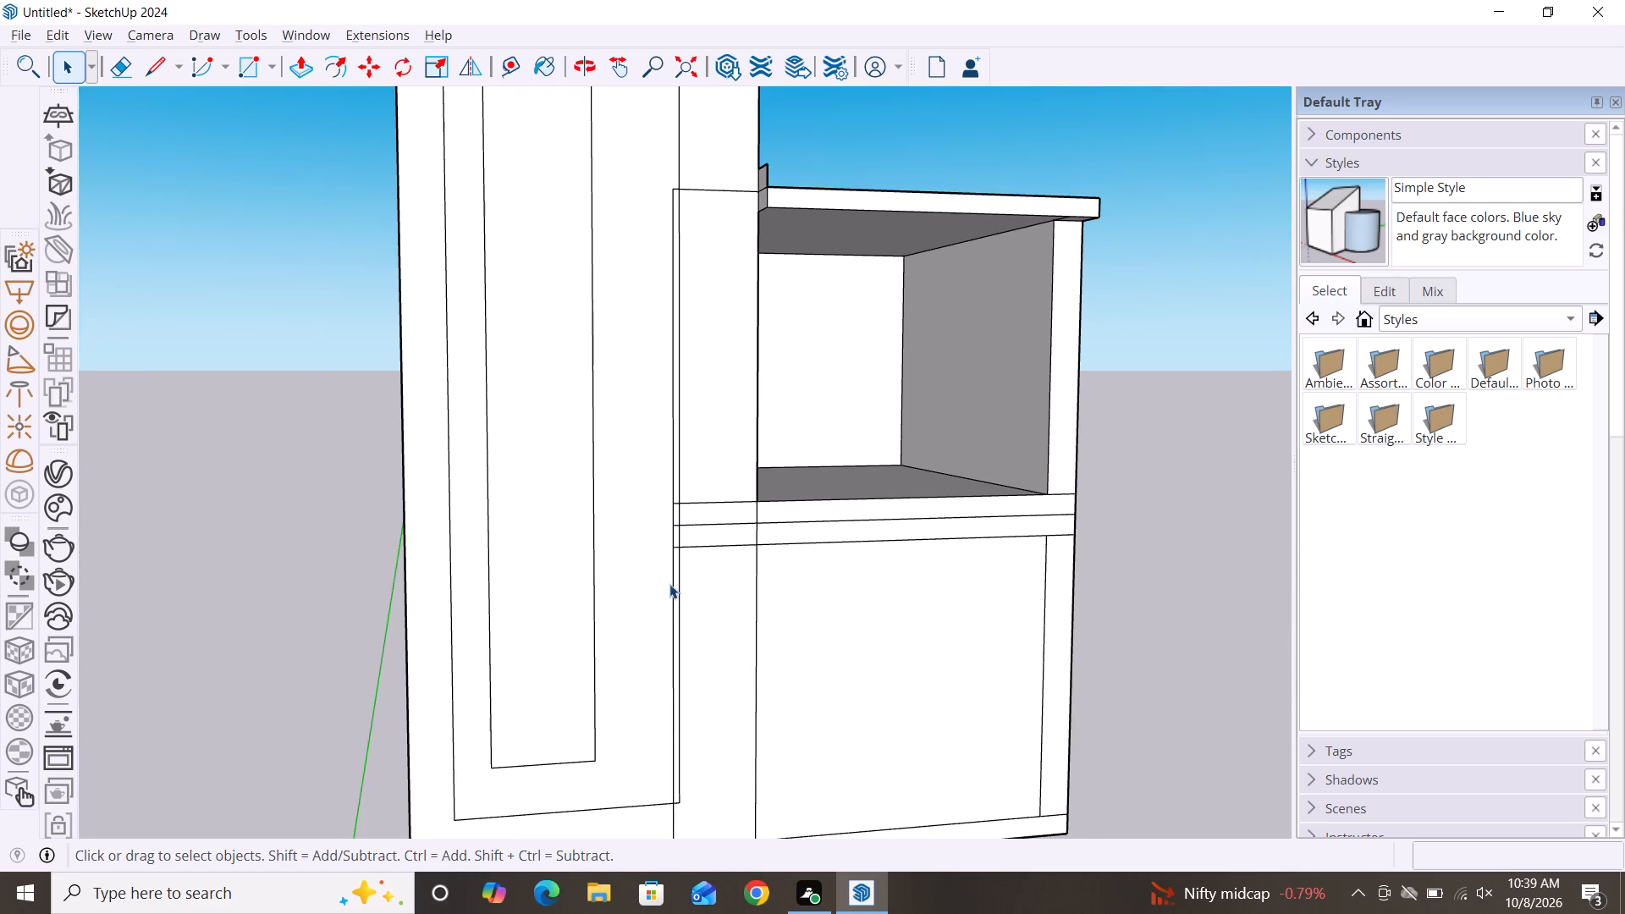
pyautogui.click(673, 589)
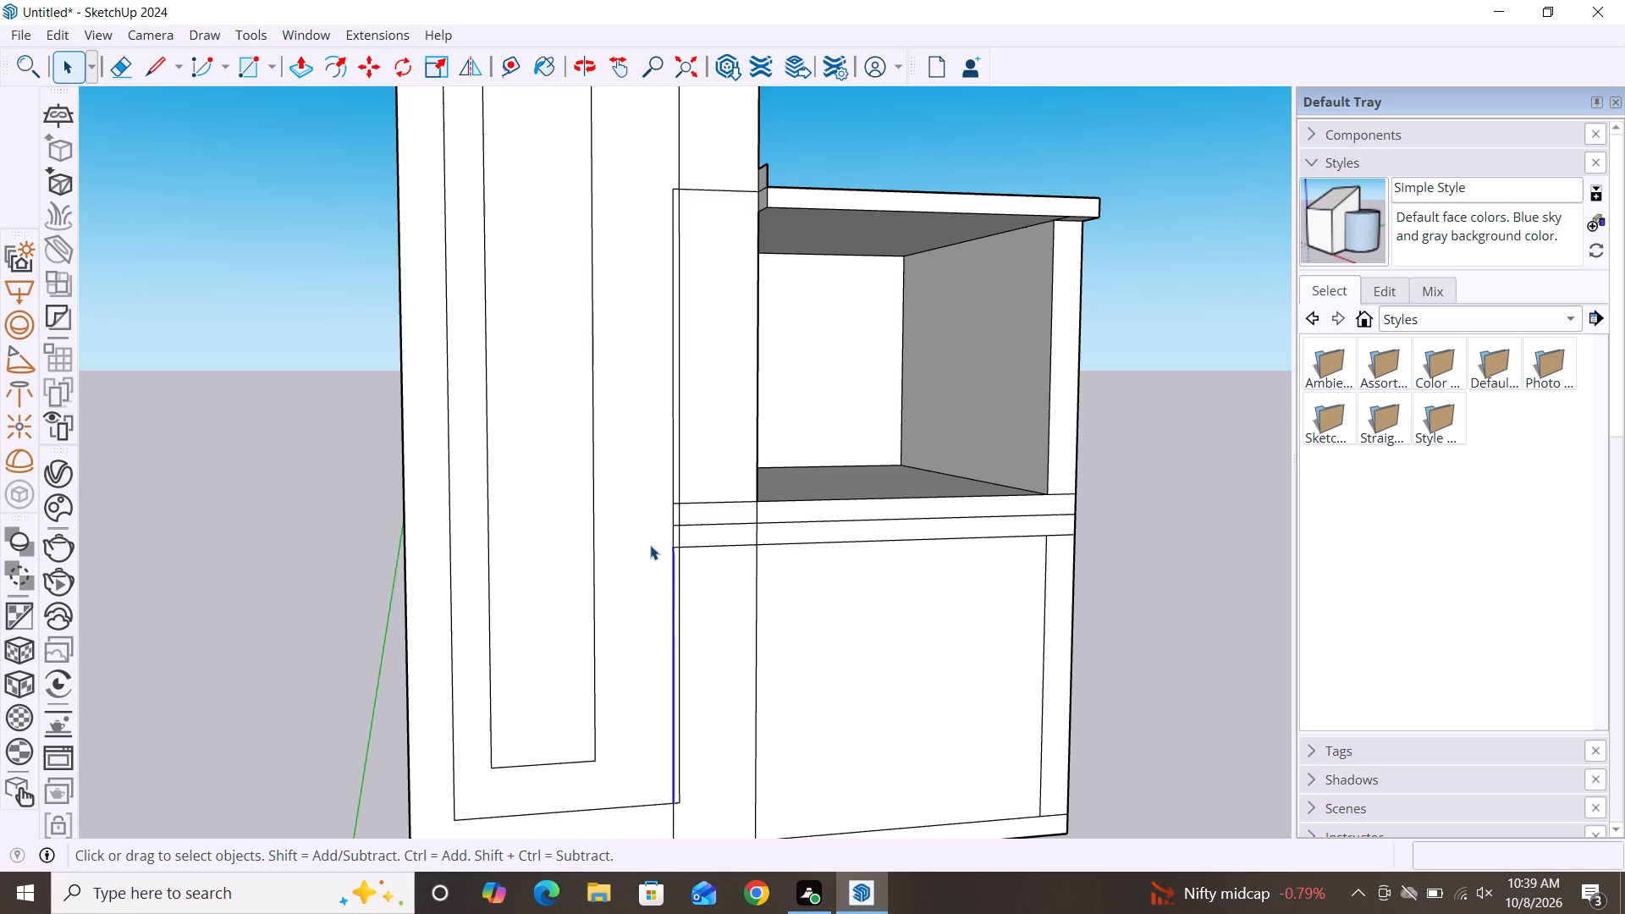
pyautogui.scroll(3, 679, 499)
pyautogui.scroll(-3, 667, 448)
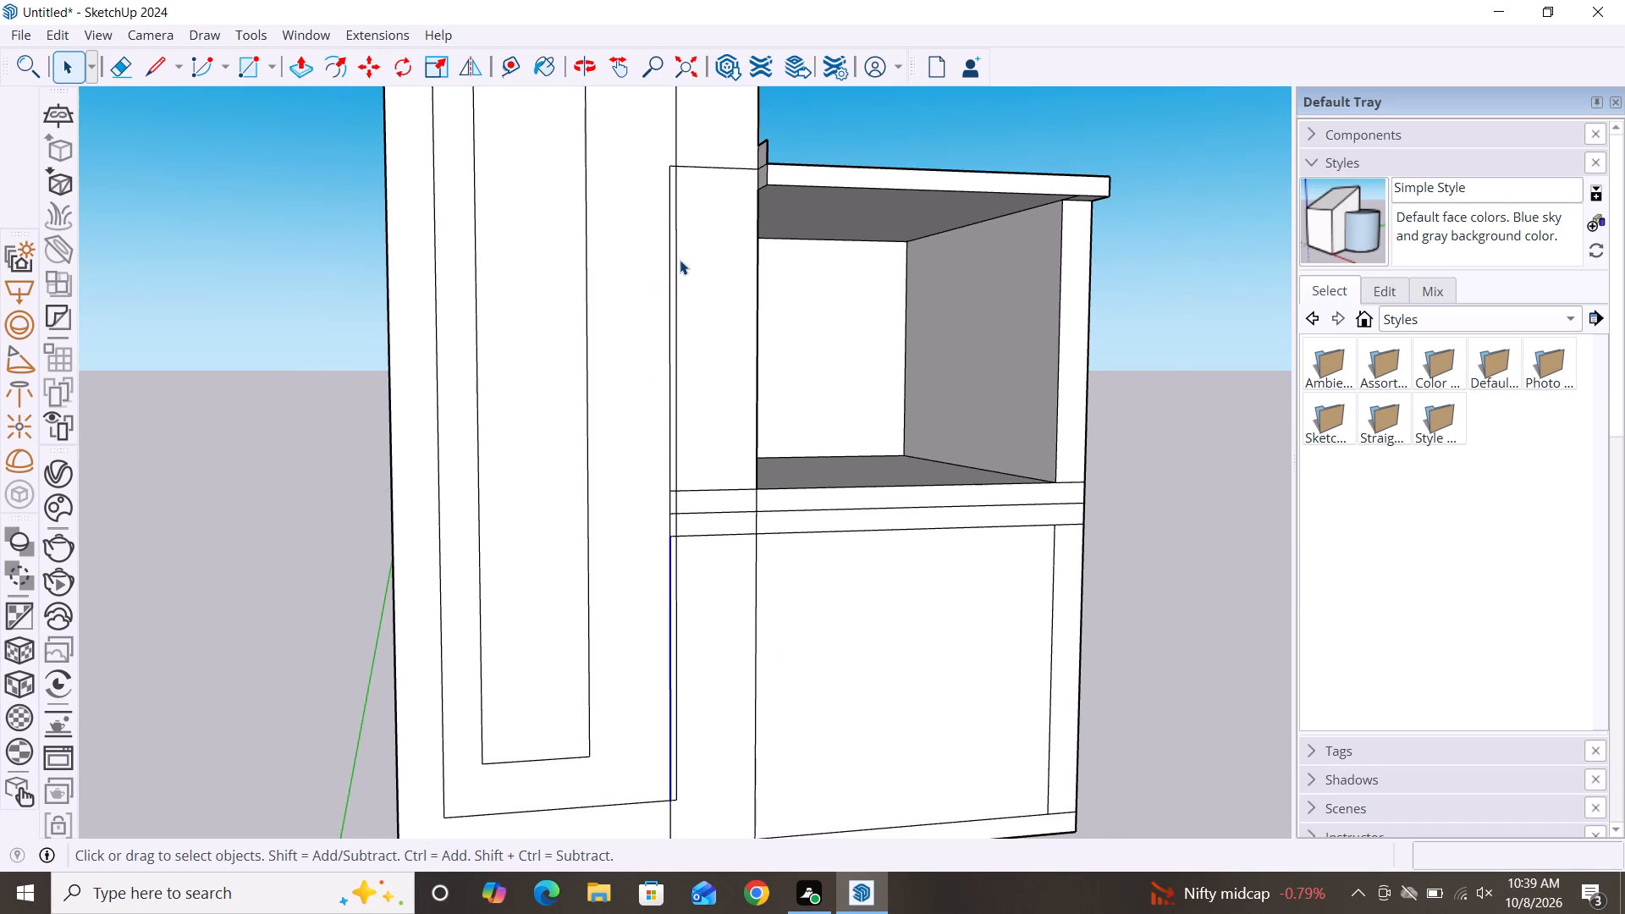
pyautogui.scroll(6, 675, 236)
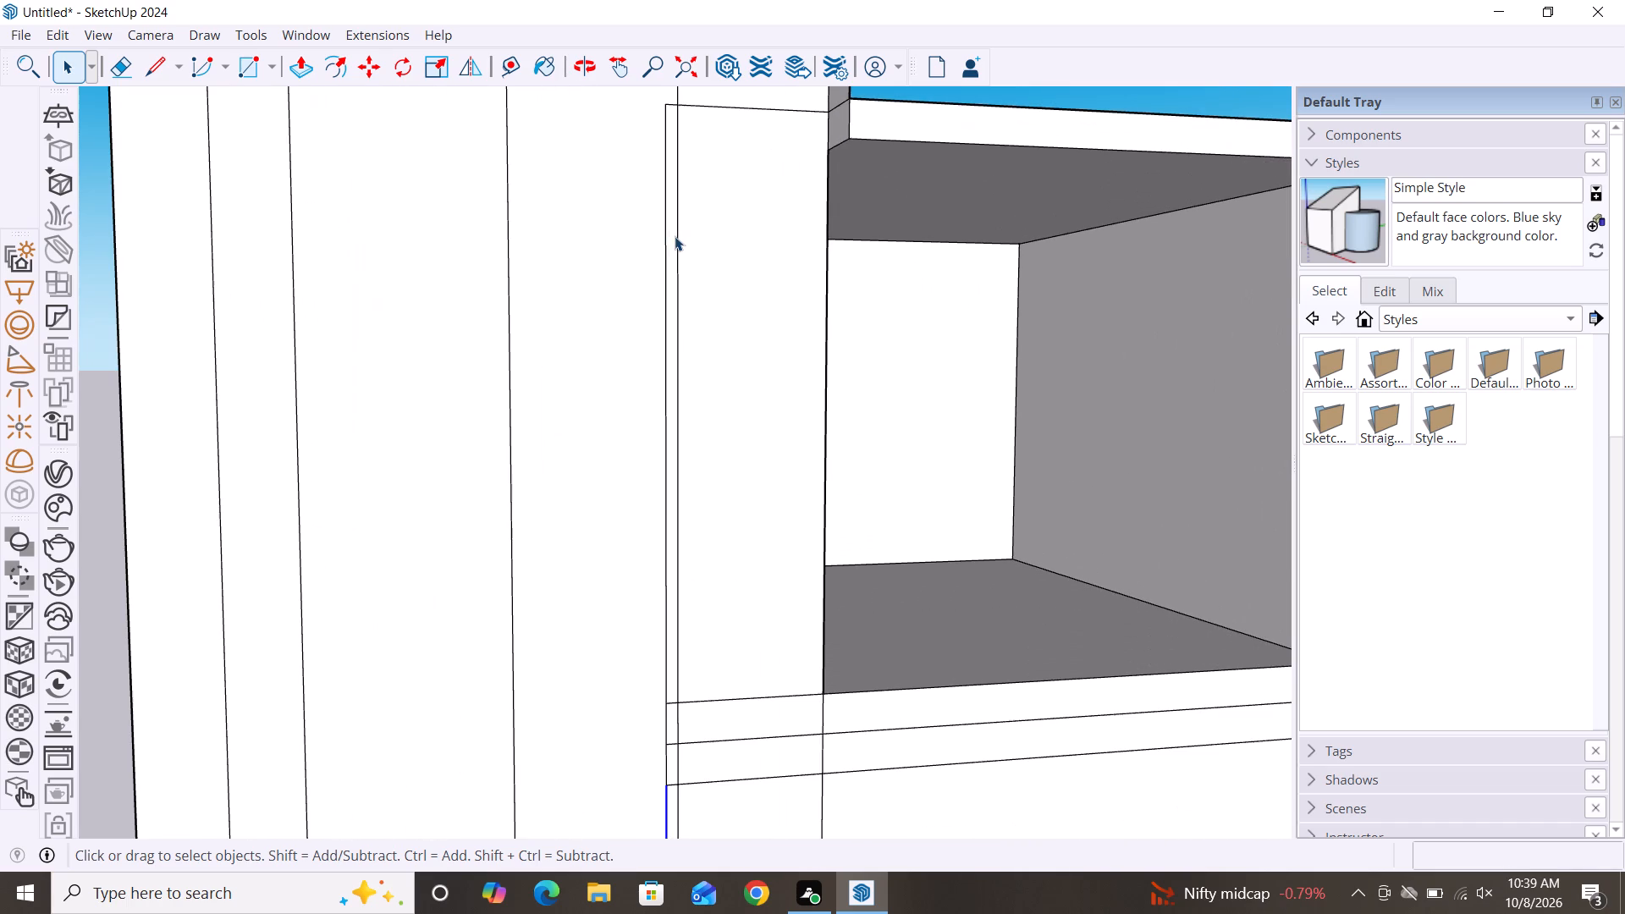
pyautogui.click(664, 536)
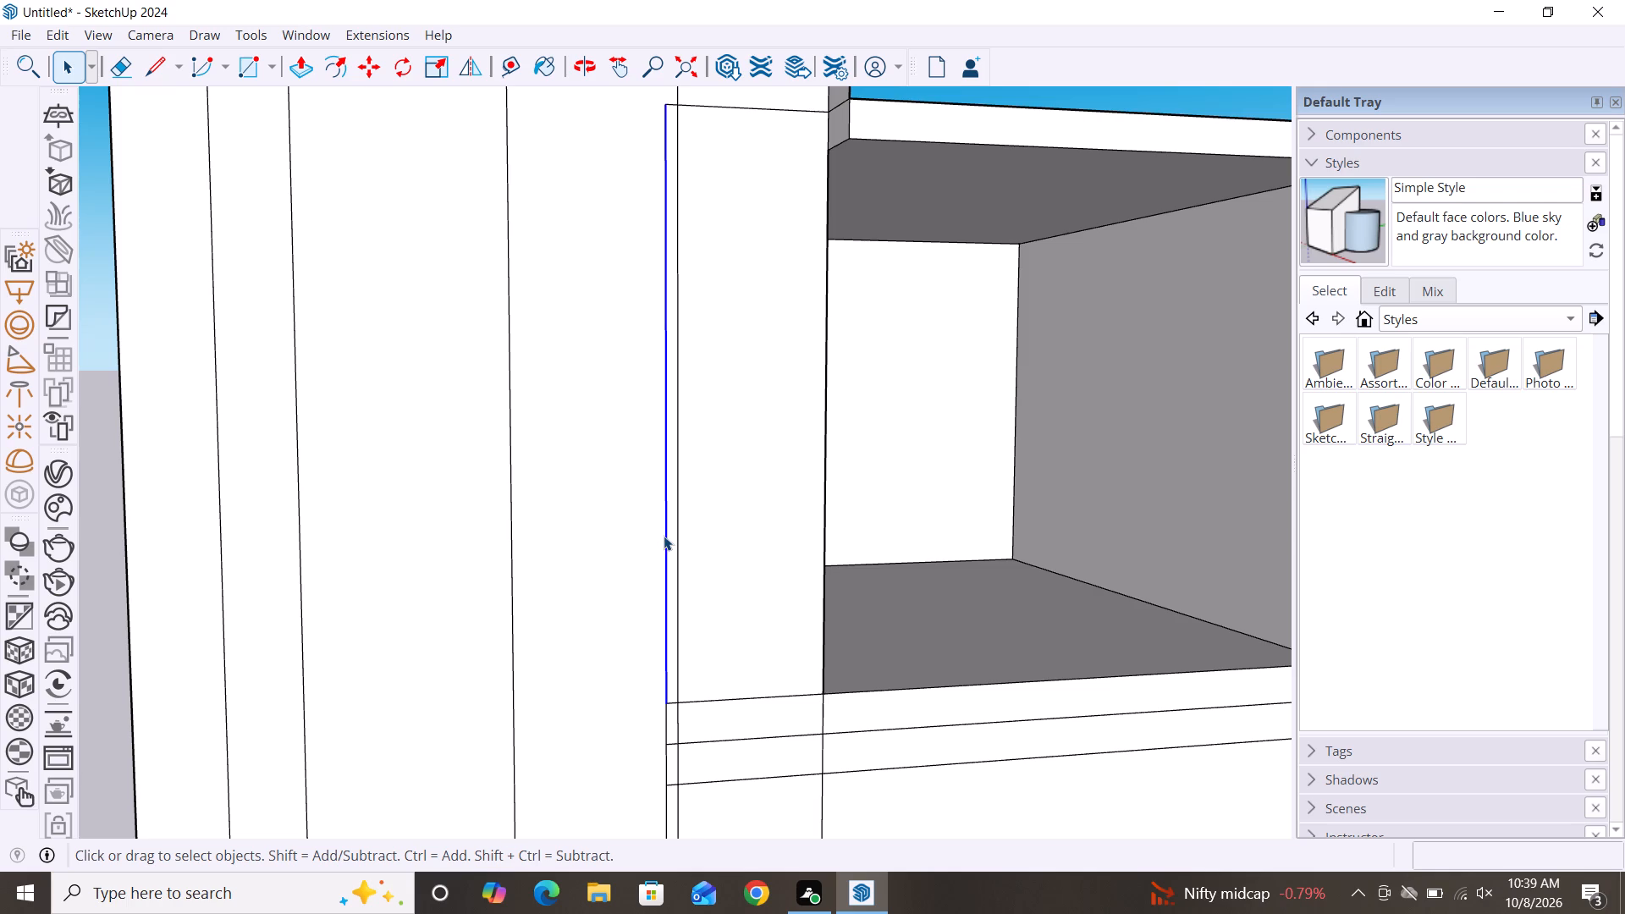
pyautogui.keyDown('ctrl'); pyautogui.click(667, 723); pyautogui.keyUp('ctrl')
pyautogui.keyDown('ctrl'); pyautogui.scroll(-6, 606, 399); pyautogui.keyUp('ctrl')
pyautogui.keyDown('ctrl'); pyautogui.scroll(1, 651, 601); pyautogui.keyUp('ctrl')
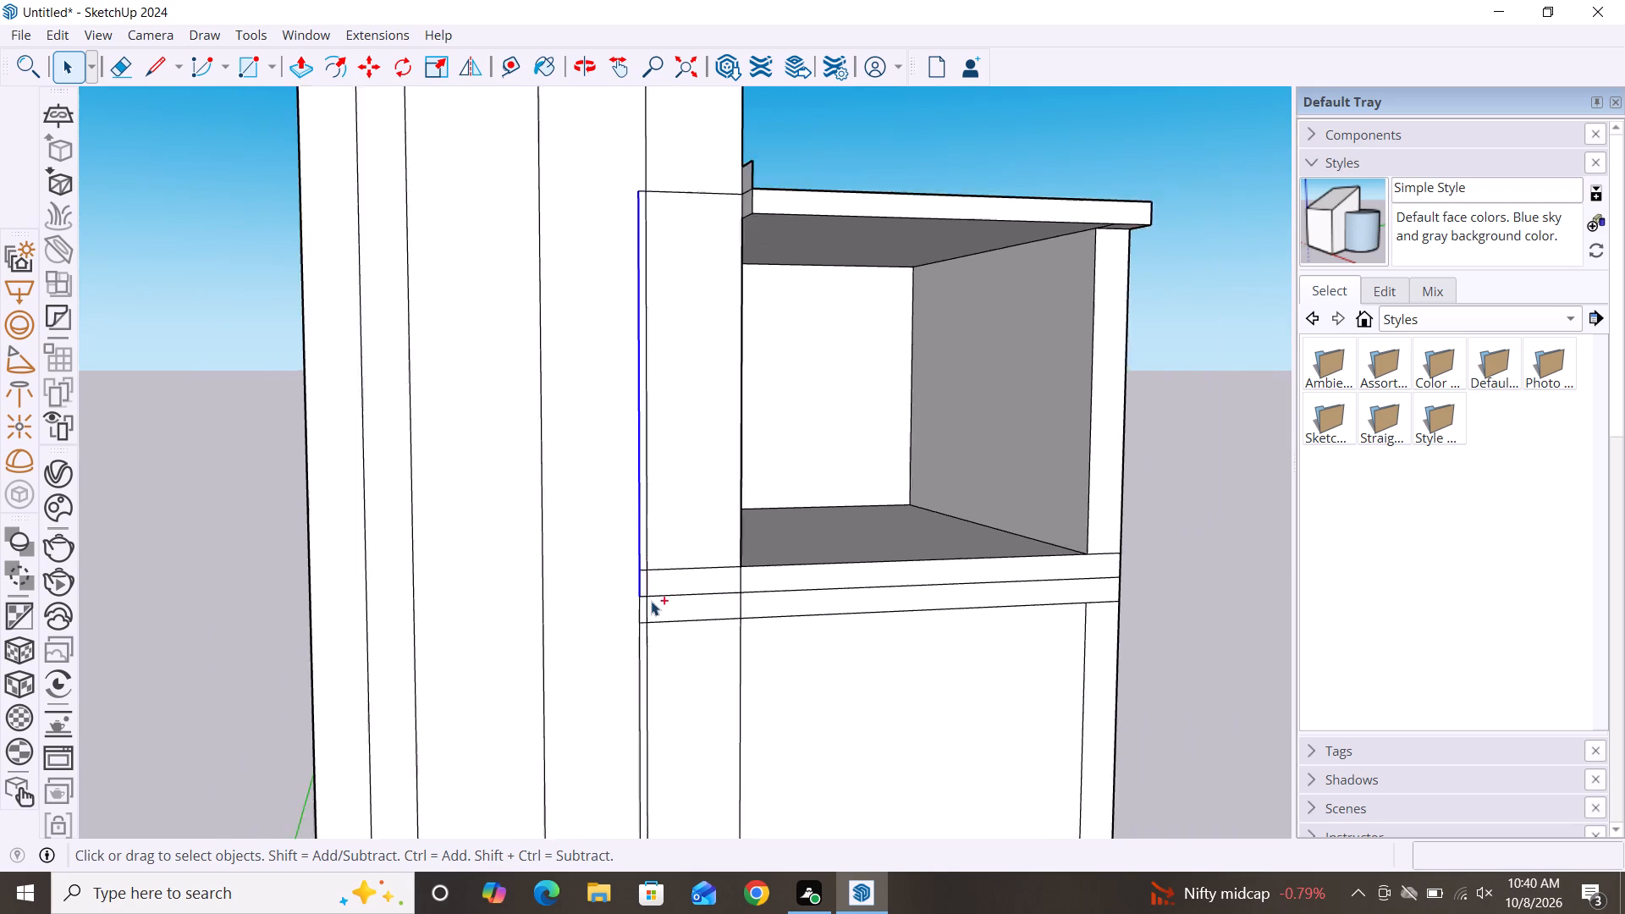
pyautogui.keyDown('ctrl'); pyautogui.scroll(2, 651, 601); pyautogui.keyUp('ctrl')
pyautogui.keyDown('ctrl'); pyautogui.click(637, 626); pyautogui.keyUp('ctrl')
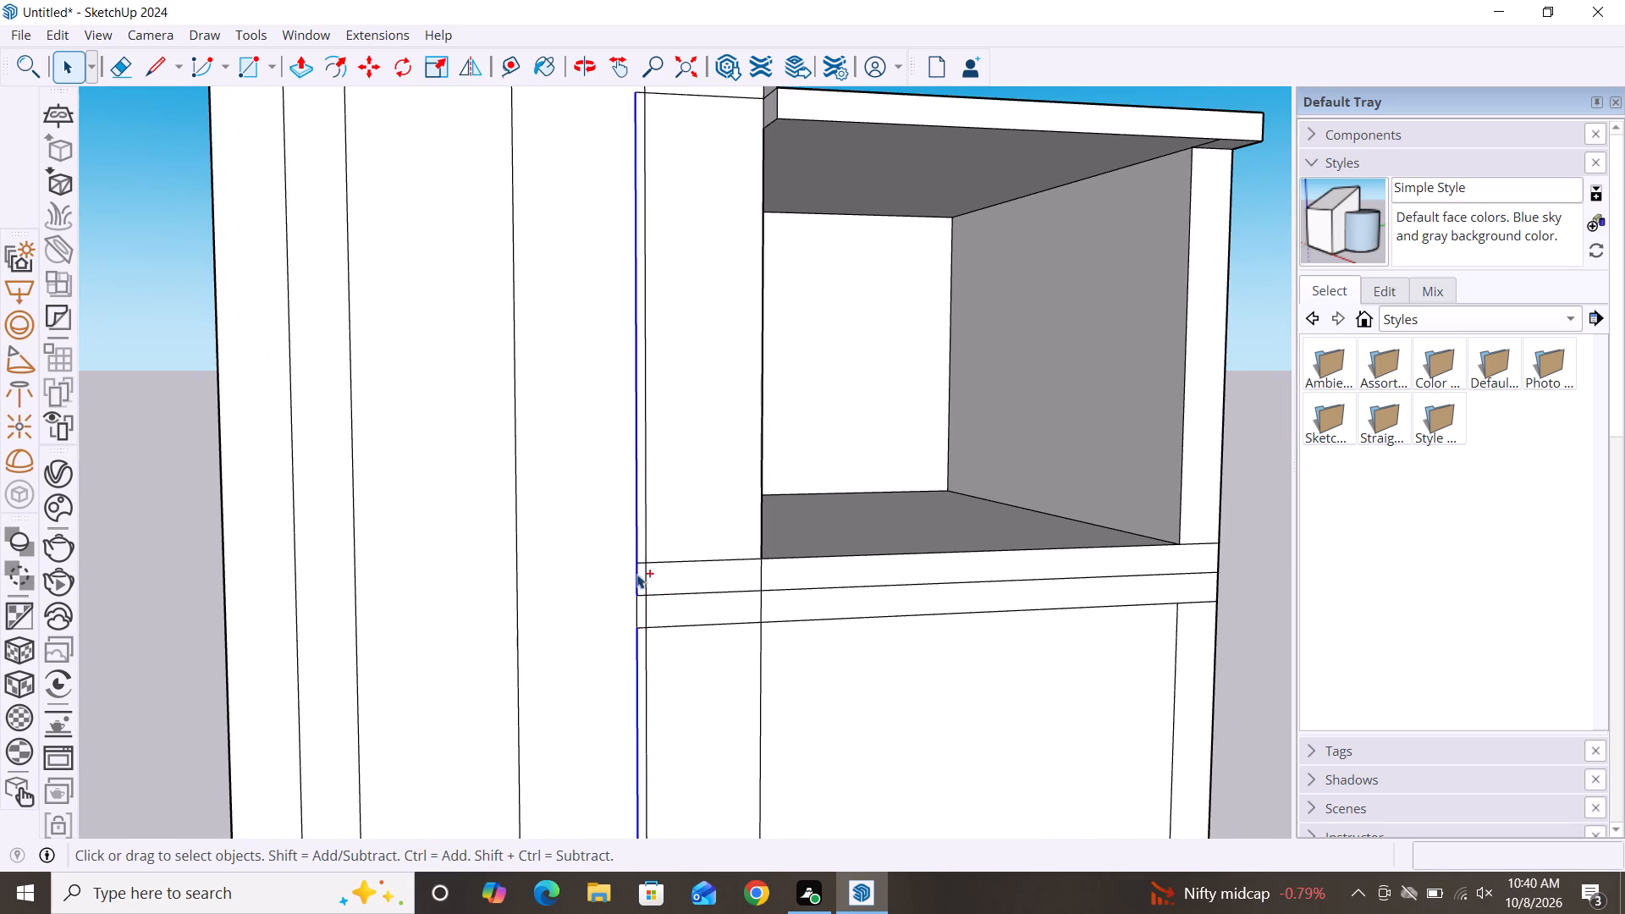
pyautogui.keyDown('ctrl'); pyautogui.scroll(-3, 625, 493); pyautogui.keyUp('ctrl')
pyautogui.keyDown('ctrl'); pyautogui.scroll(9, 636, 595); pyautogui.keyUp('ctrl')
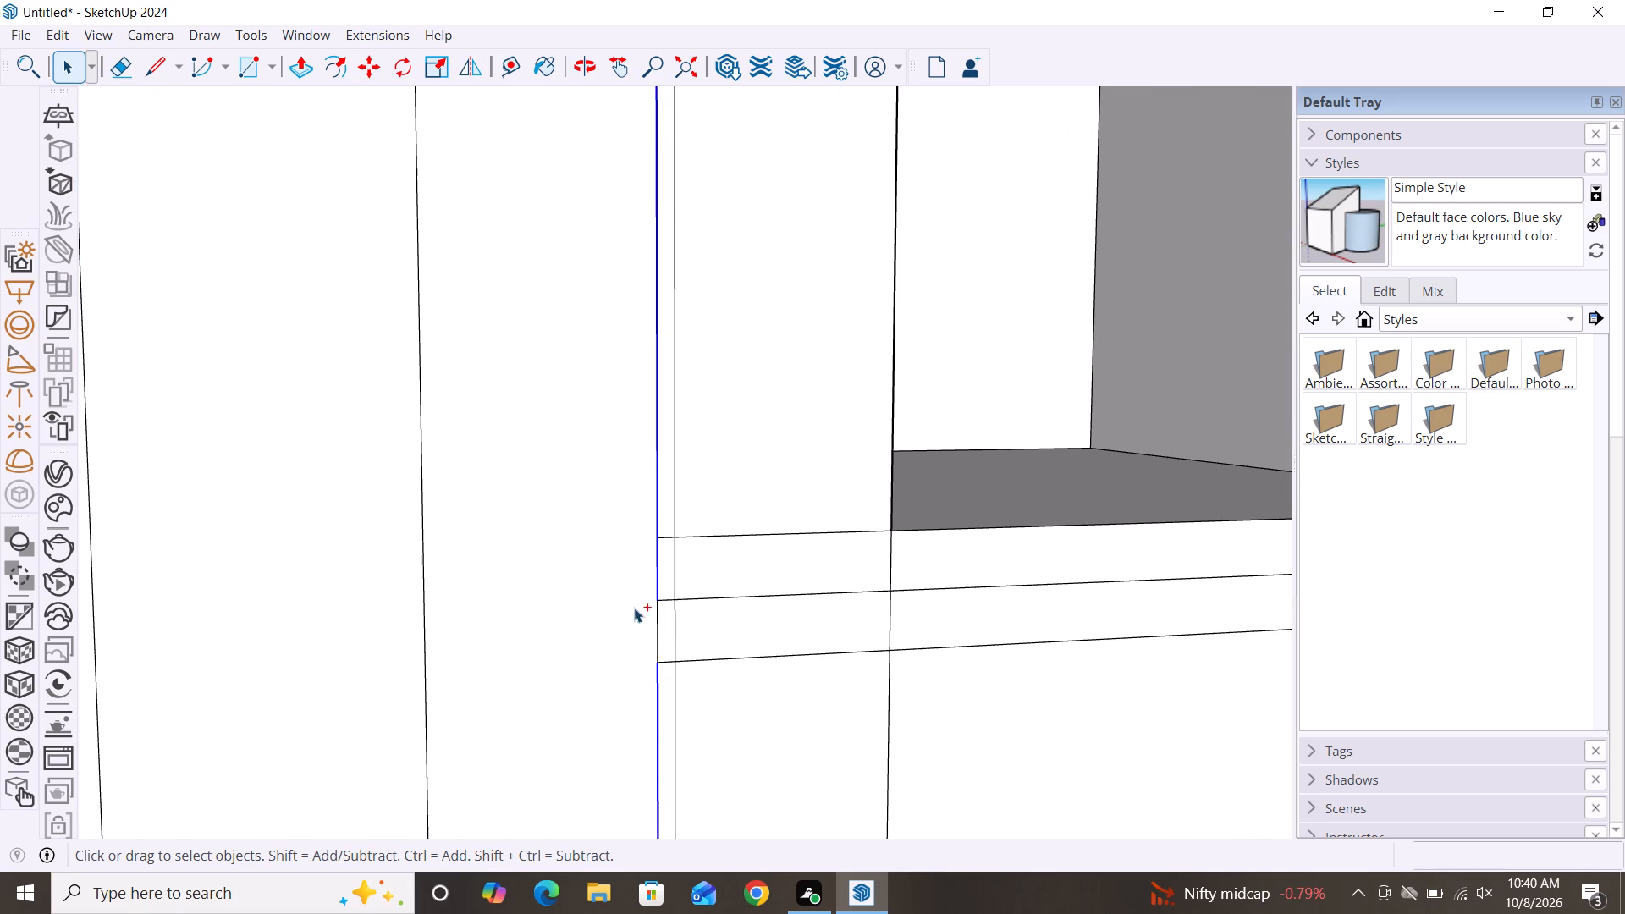
pyautogui.keyDown('ctrl'); pyautogui.click(656, 634); pyautogui.keyUp('ctrl')
pyautogui.keyDown('ctrl'); pyautogui.scroll(-9, 583, 387); pyautogui.keyUp('ctrl')
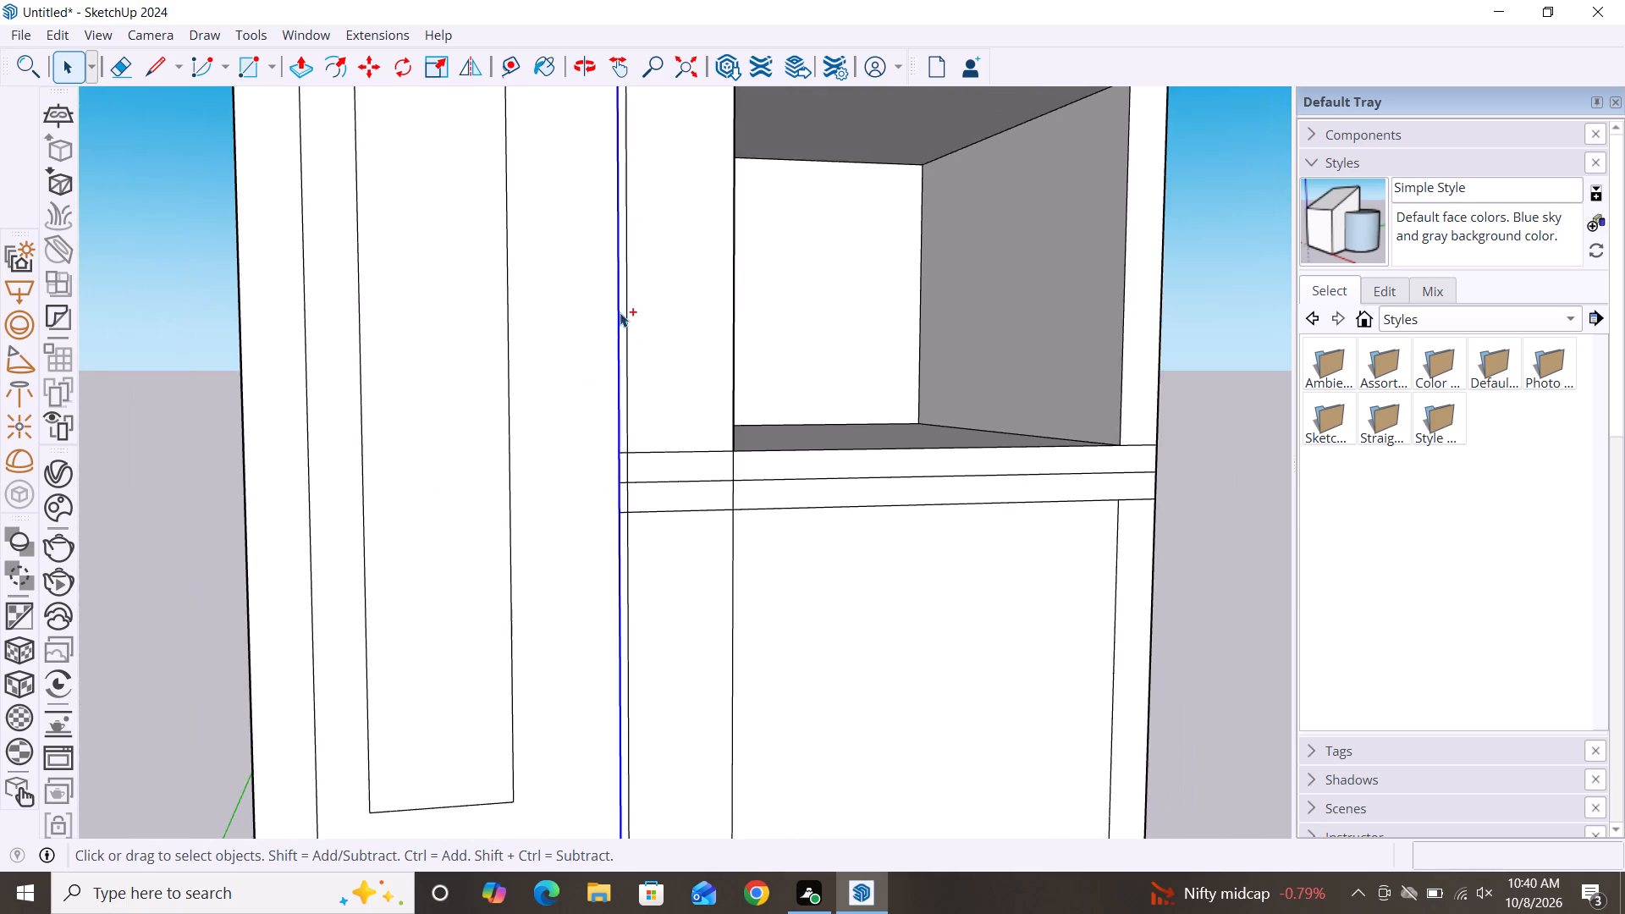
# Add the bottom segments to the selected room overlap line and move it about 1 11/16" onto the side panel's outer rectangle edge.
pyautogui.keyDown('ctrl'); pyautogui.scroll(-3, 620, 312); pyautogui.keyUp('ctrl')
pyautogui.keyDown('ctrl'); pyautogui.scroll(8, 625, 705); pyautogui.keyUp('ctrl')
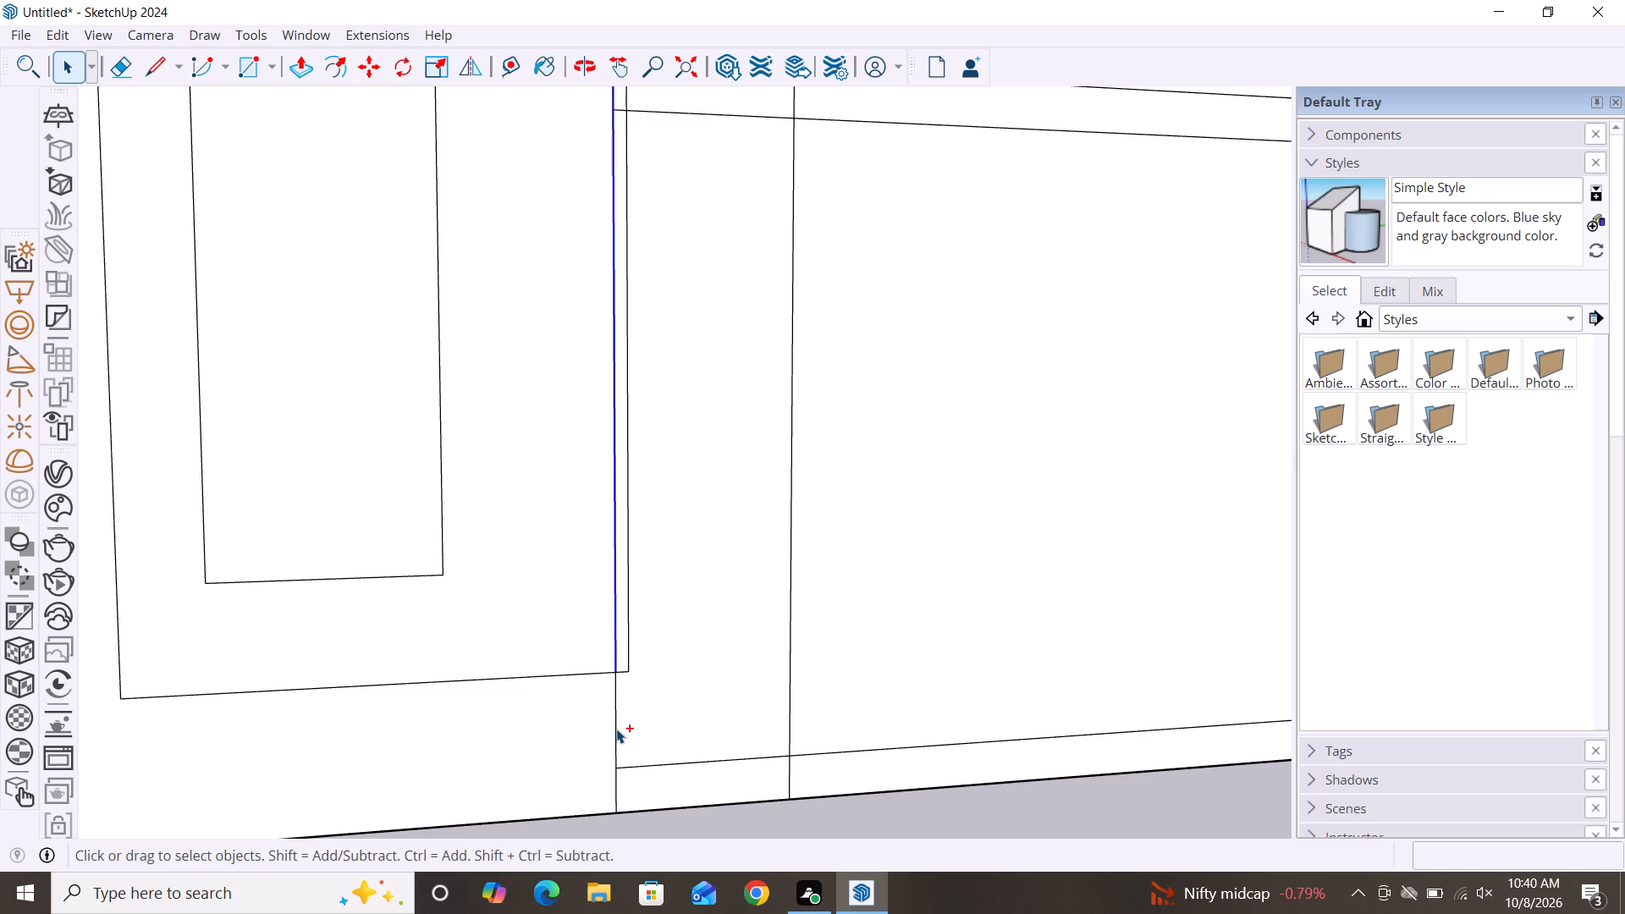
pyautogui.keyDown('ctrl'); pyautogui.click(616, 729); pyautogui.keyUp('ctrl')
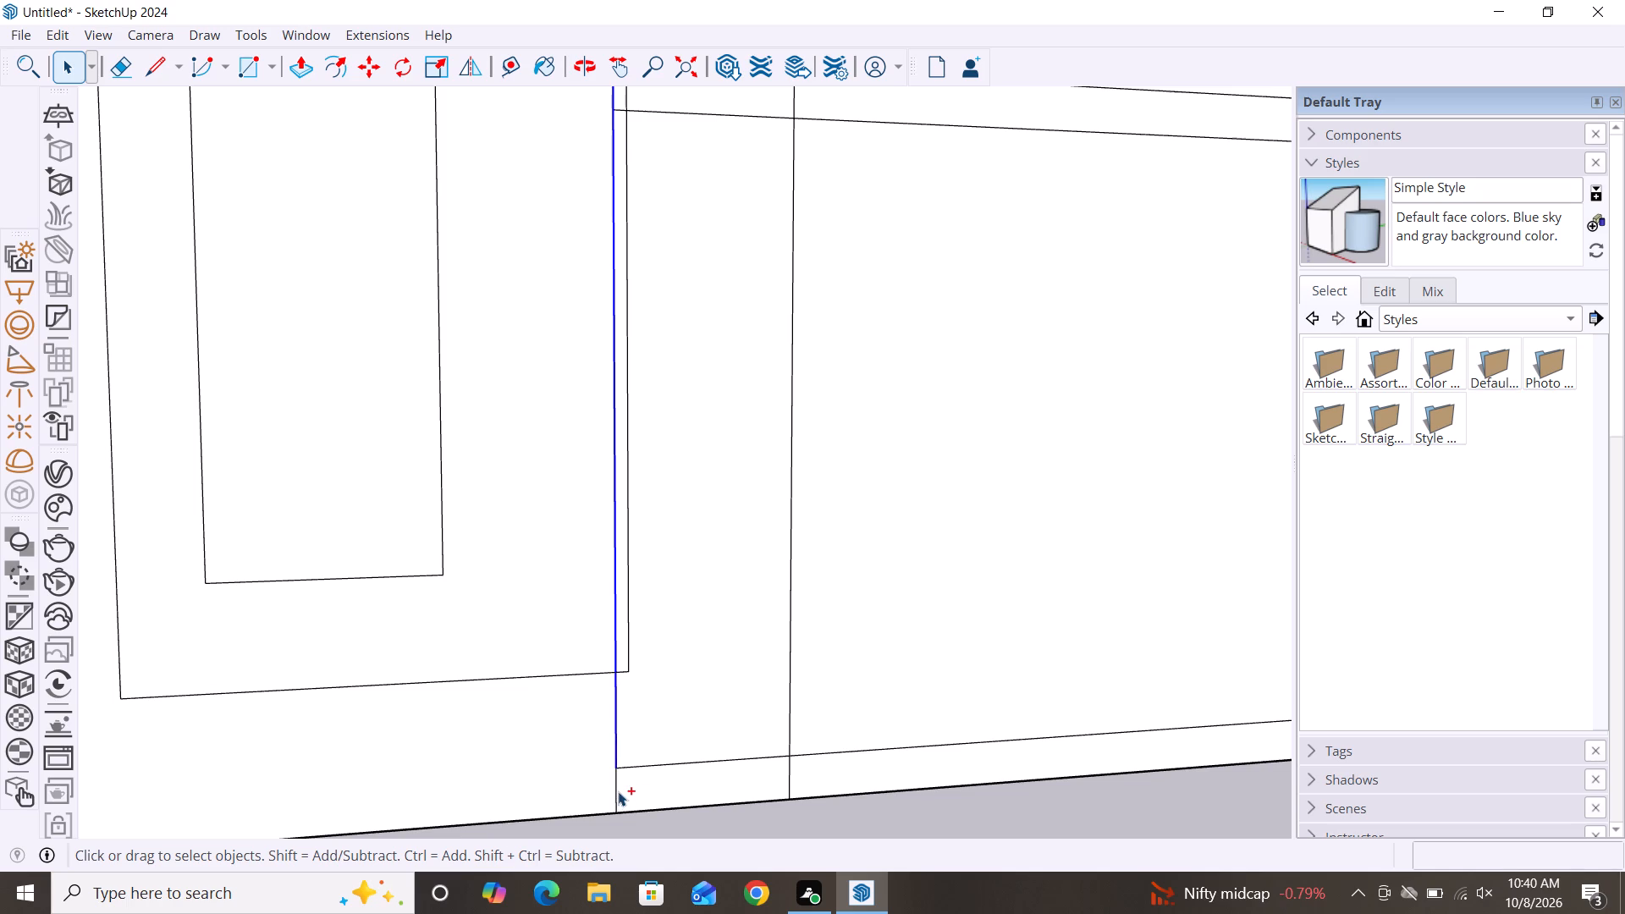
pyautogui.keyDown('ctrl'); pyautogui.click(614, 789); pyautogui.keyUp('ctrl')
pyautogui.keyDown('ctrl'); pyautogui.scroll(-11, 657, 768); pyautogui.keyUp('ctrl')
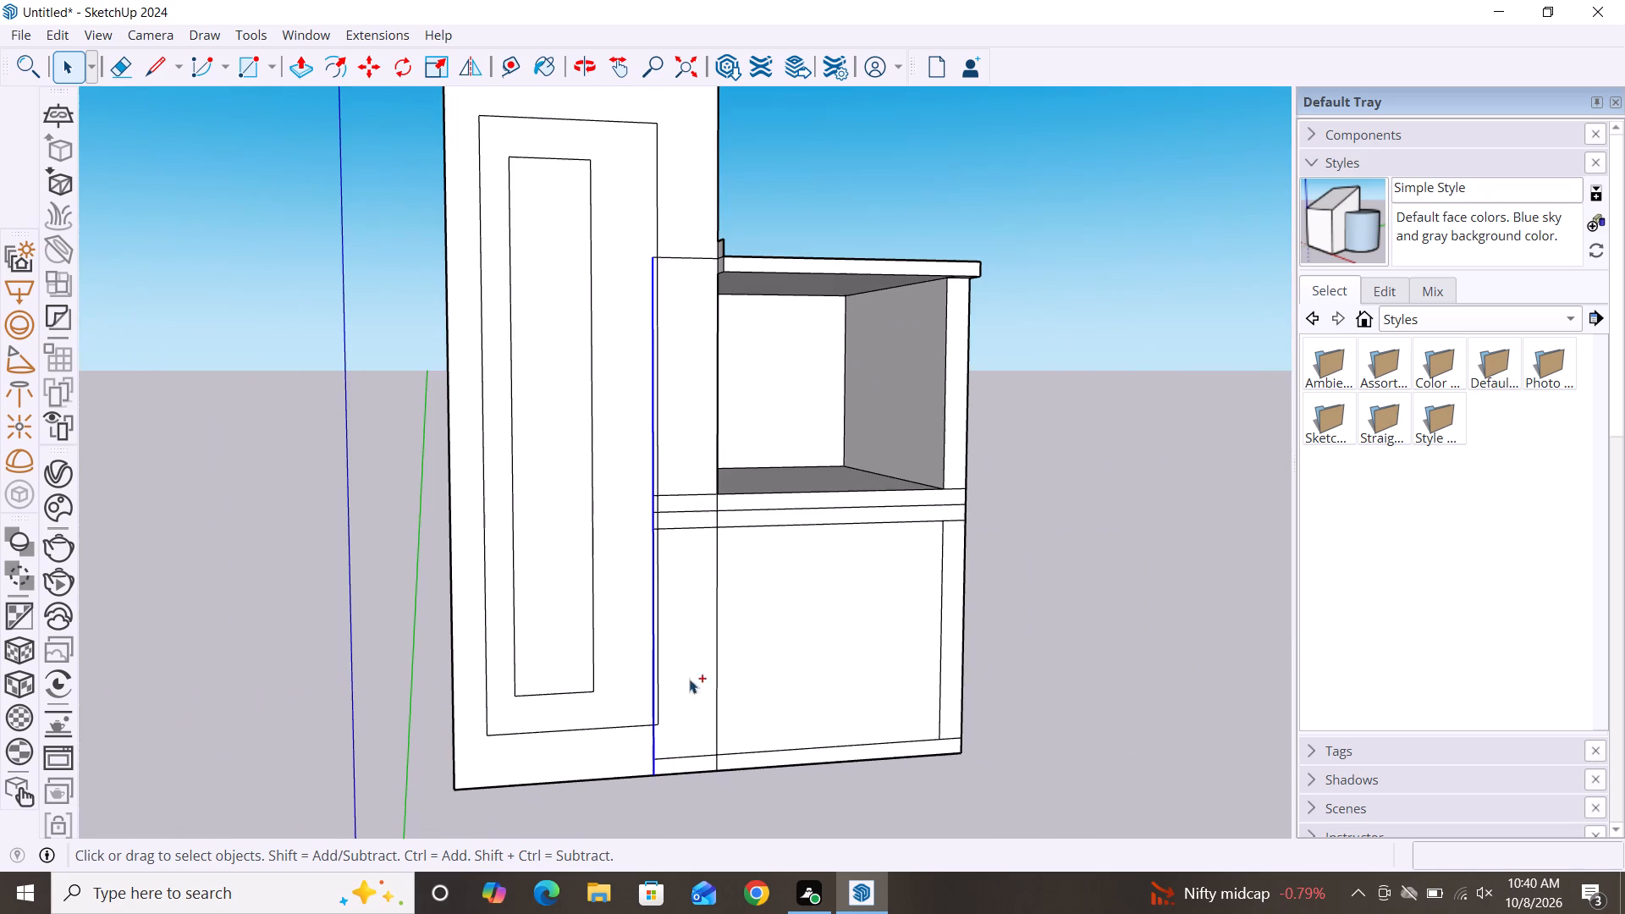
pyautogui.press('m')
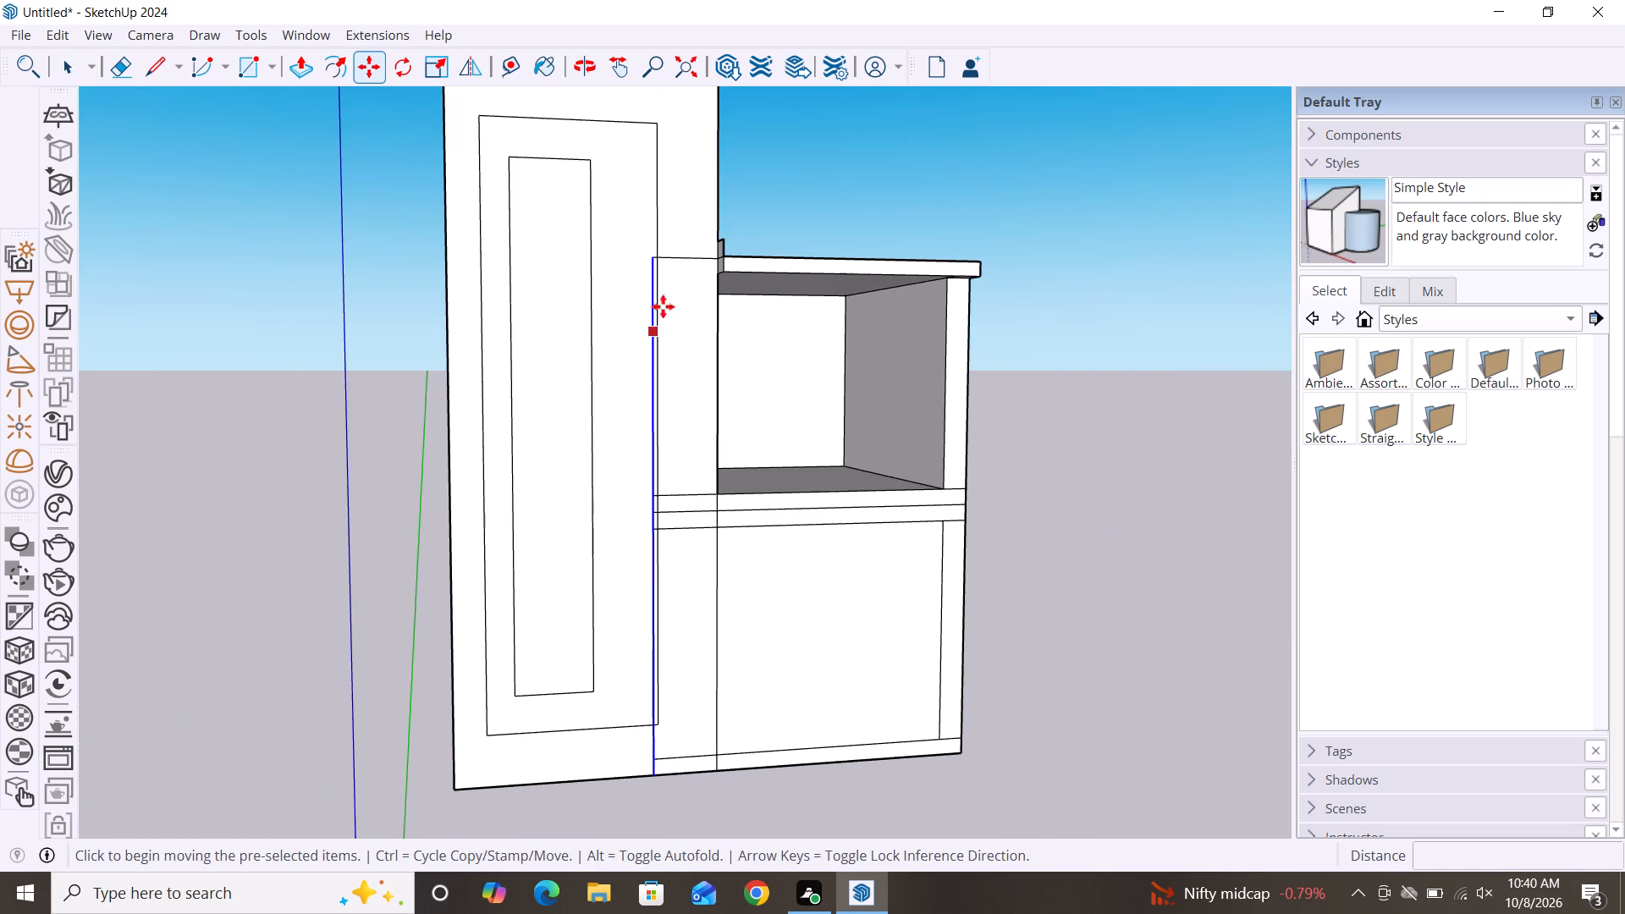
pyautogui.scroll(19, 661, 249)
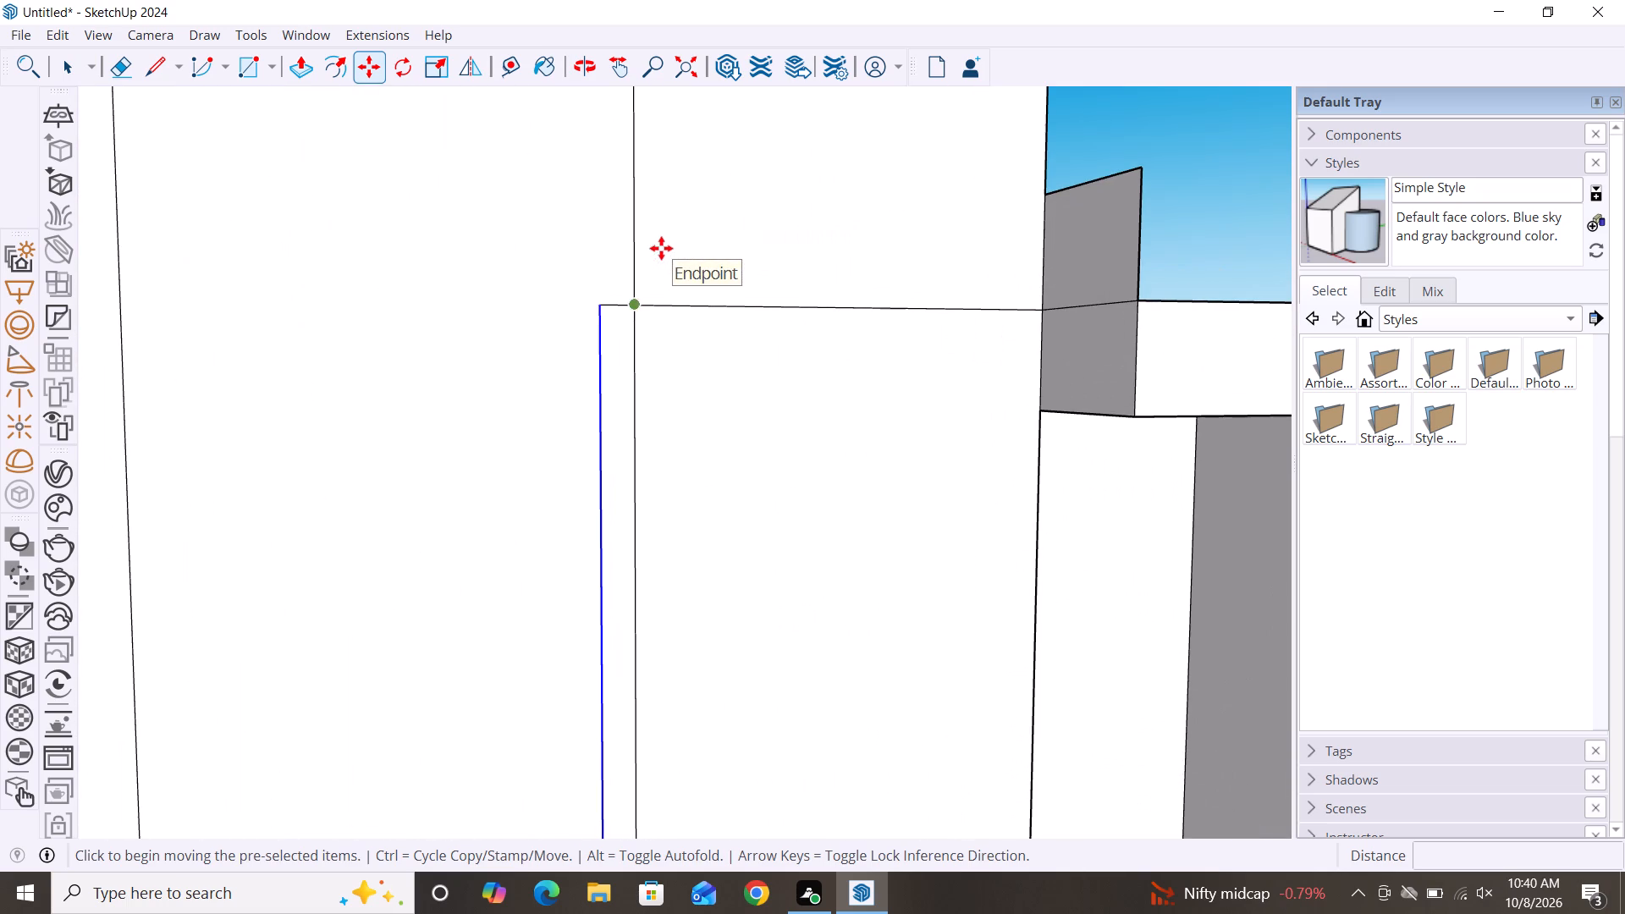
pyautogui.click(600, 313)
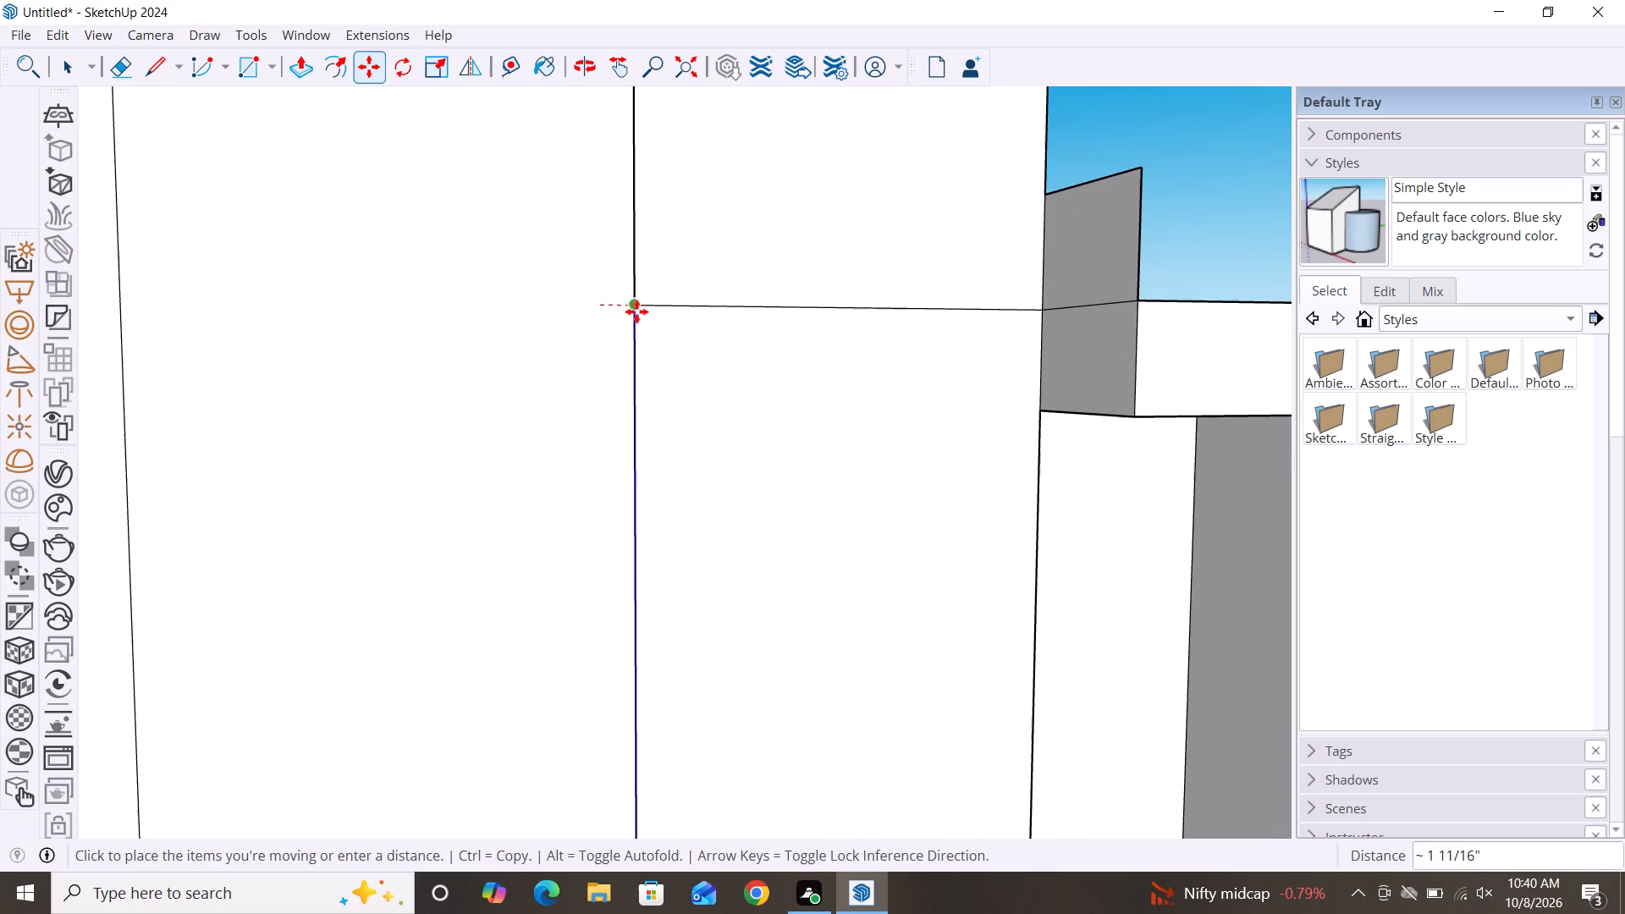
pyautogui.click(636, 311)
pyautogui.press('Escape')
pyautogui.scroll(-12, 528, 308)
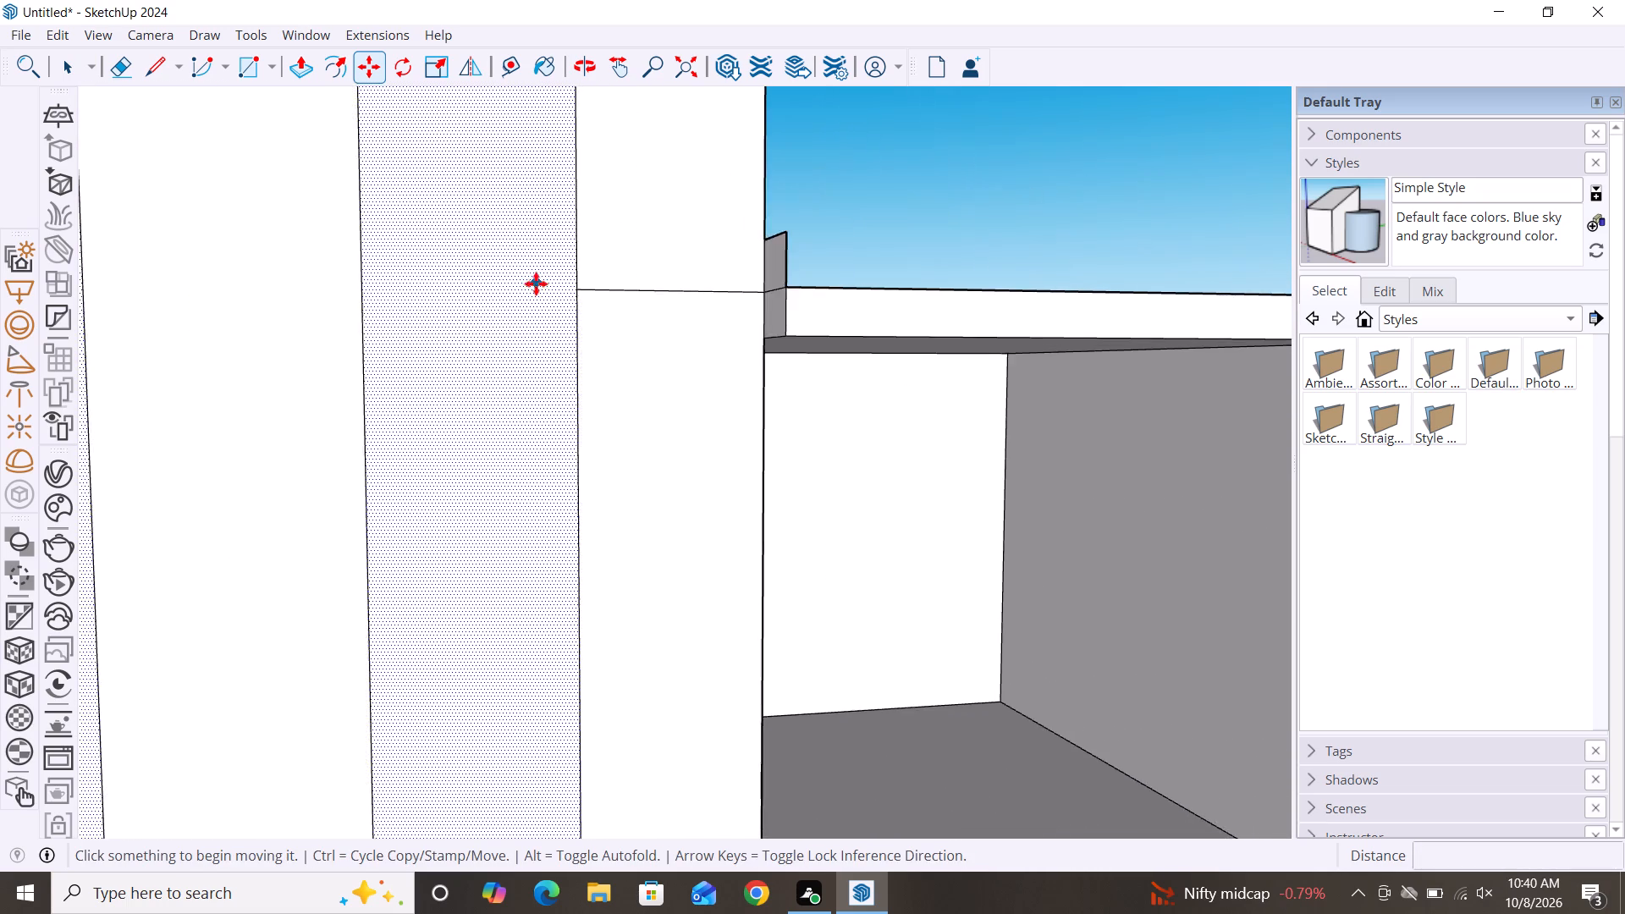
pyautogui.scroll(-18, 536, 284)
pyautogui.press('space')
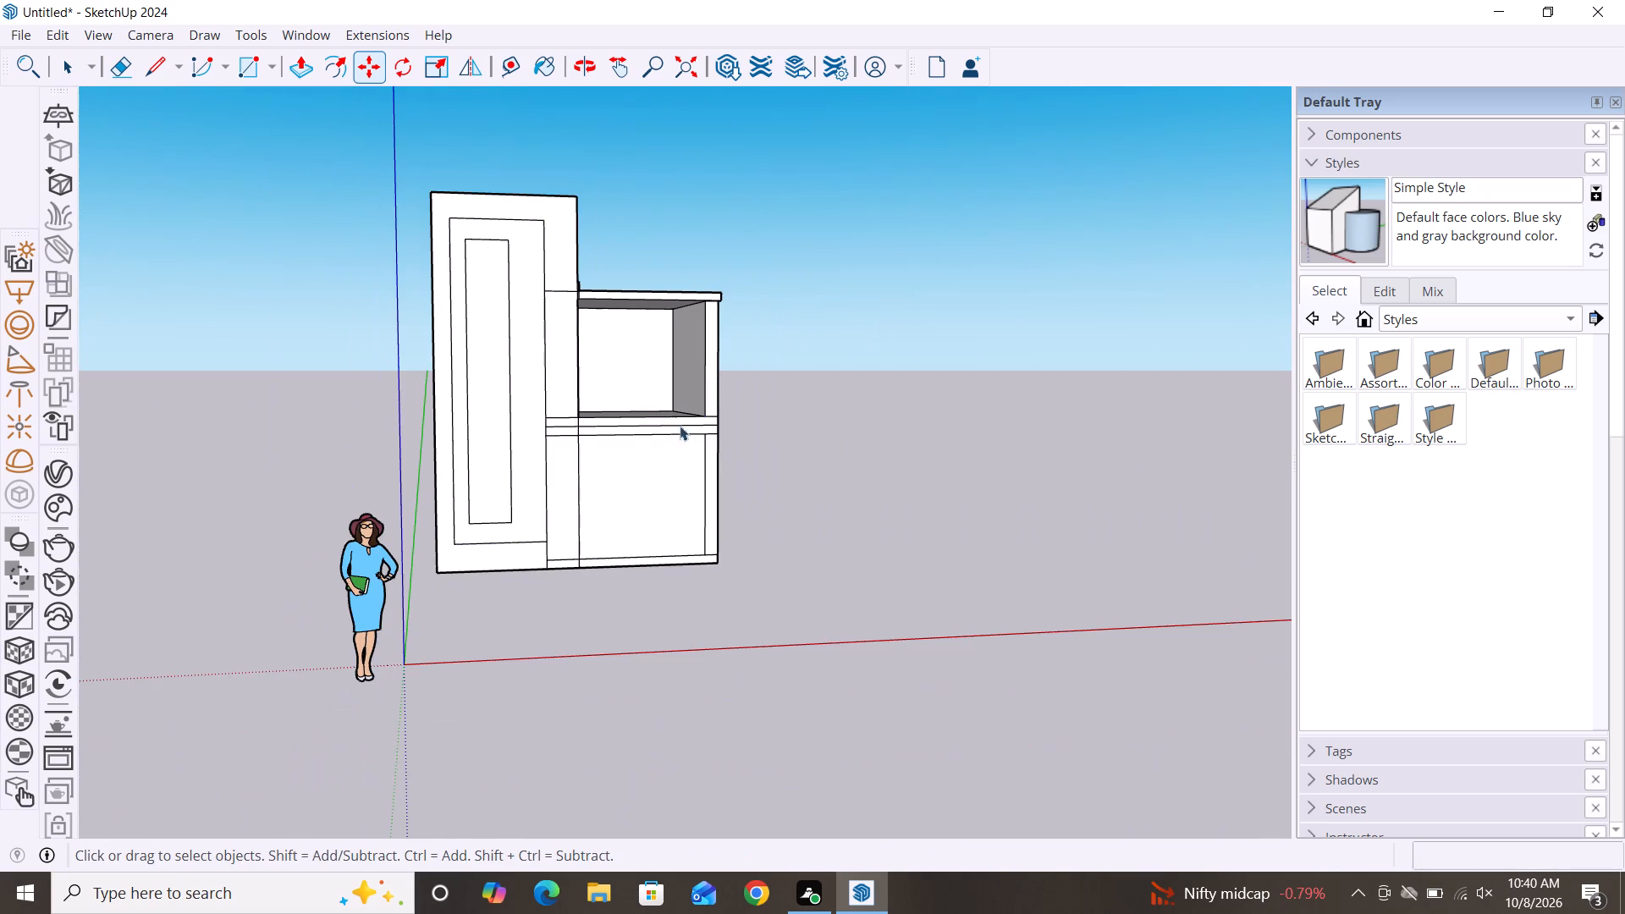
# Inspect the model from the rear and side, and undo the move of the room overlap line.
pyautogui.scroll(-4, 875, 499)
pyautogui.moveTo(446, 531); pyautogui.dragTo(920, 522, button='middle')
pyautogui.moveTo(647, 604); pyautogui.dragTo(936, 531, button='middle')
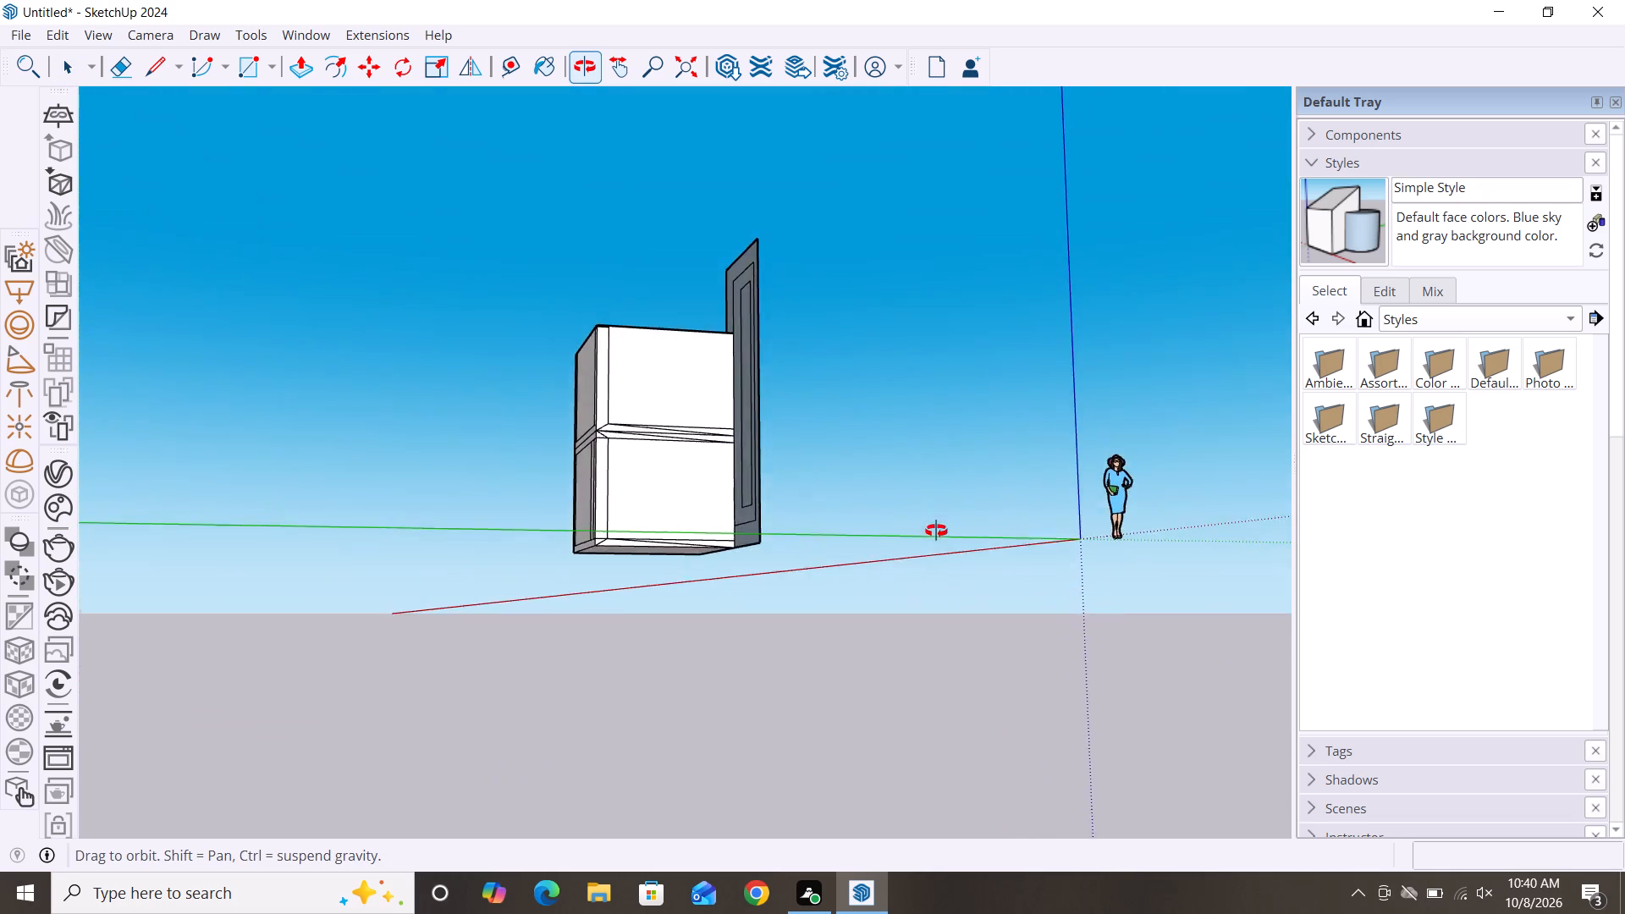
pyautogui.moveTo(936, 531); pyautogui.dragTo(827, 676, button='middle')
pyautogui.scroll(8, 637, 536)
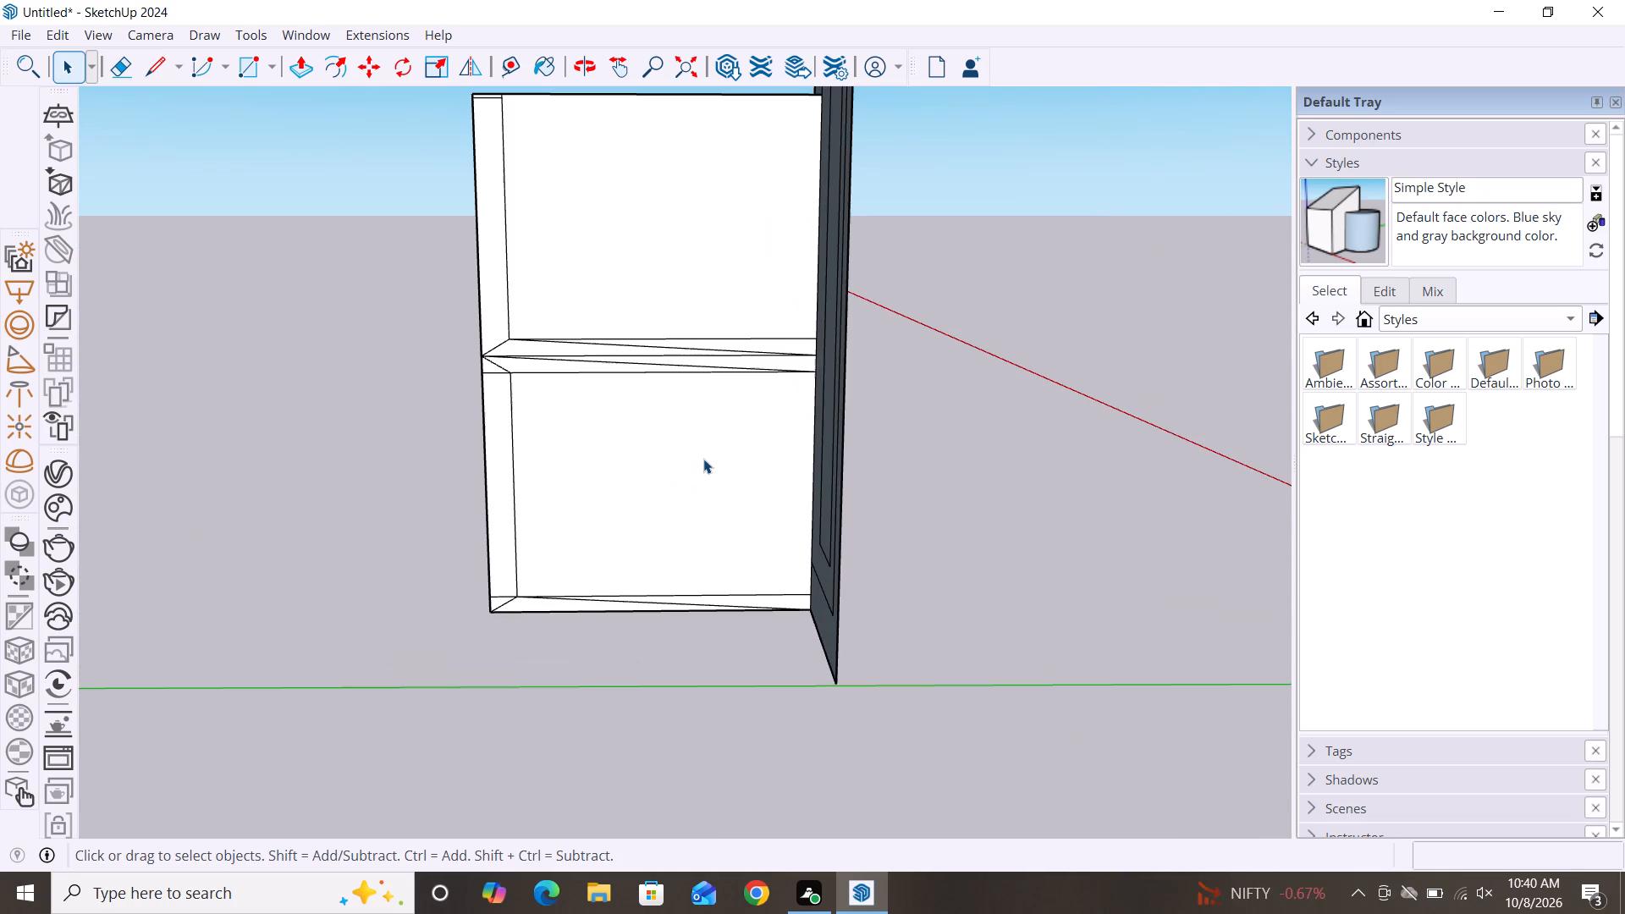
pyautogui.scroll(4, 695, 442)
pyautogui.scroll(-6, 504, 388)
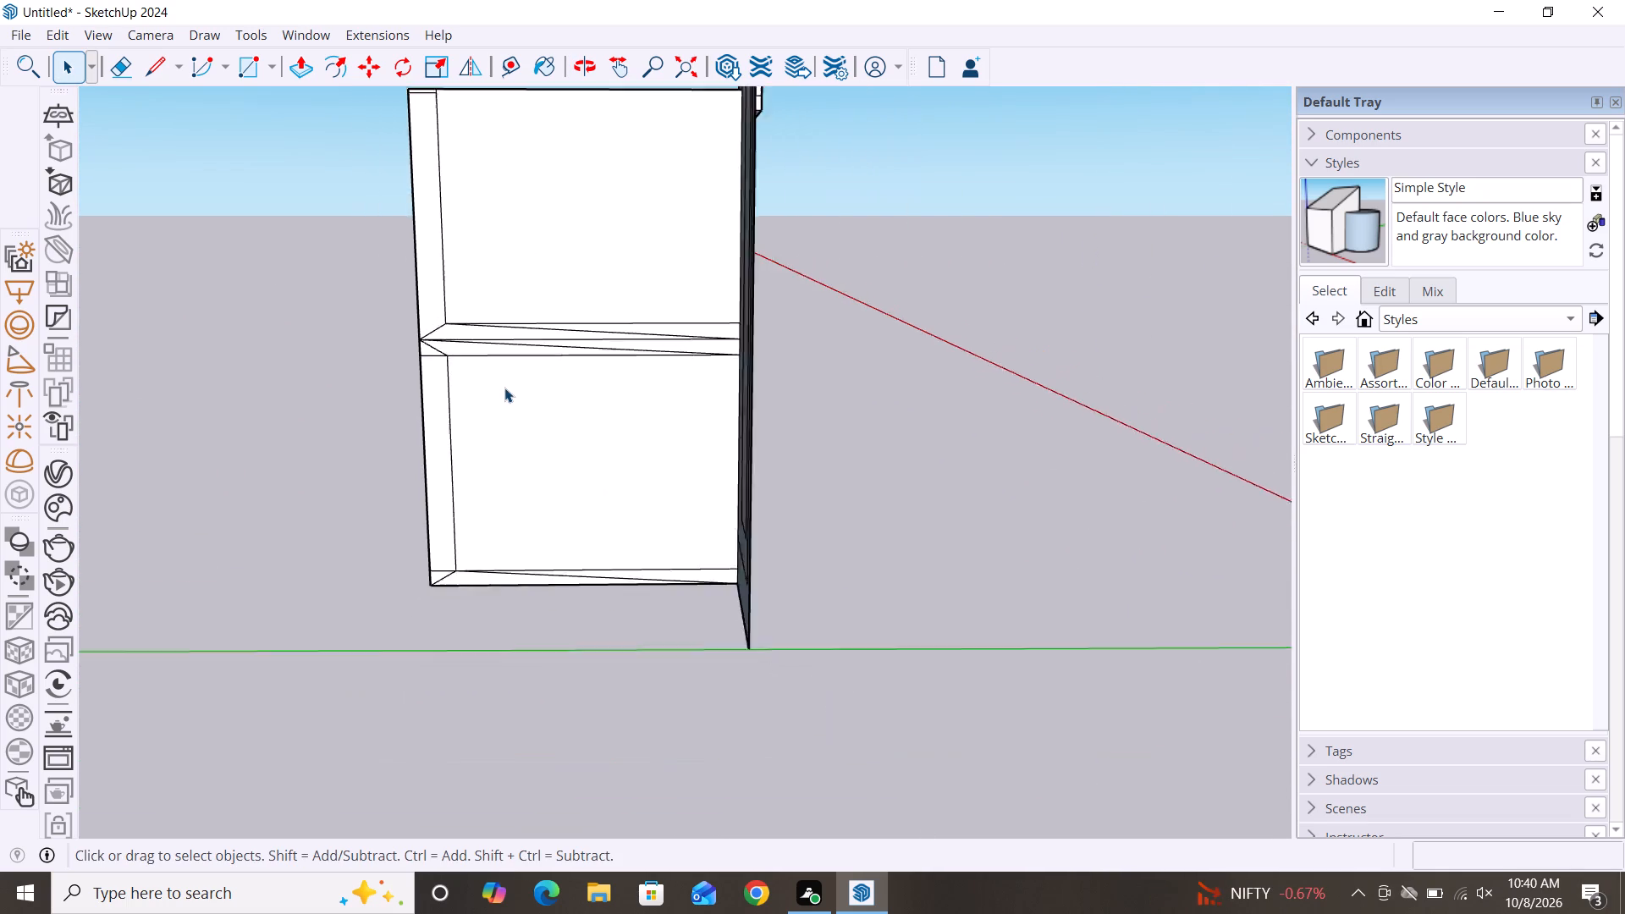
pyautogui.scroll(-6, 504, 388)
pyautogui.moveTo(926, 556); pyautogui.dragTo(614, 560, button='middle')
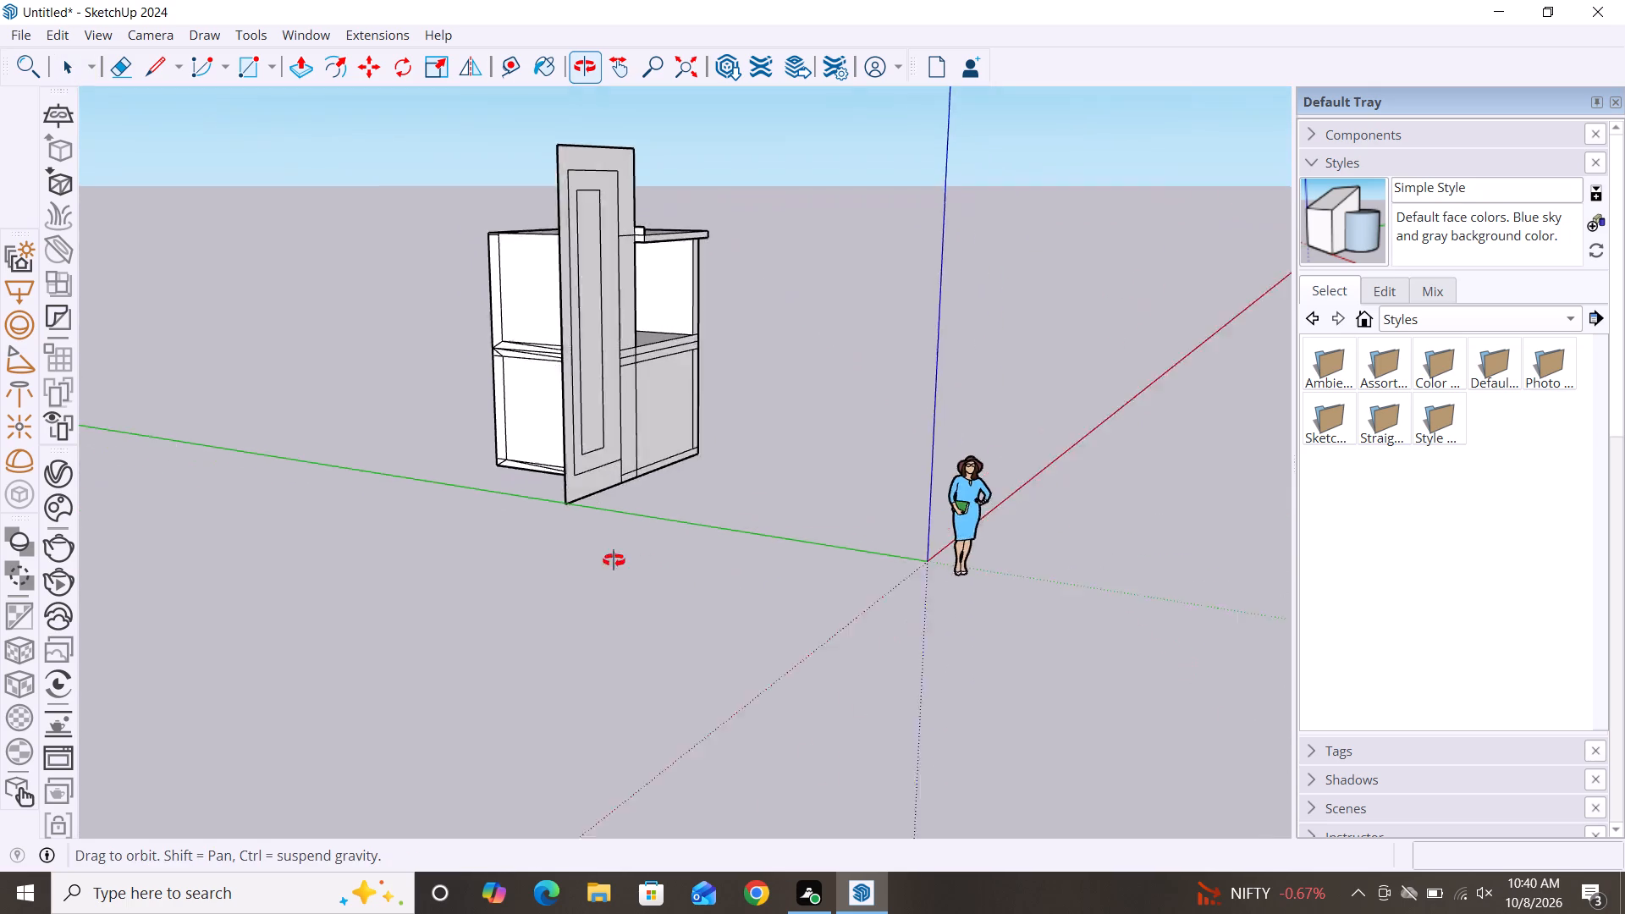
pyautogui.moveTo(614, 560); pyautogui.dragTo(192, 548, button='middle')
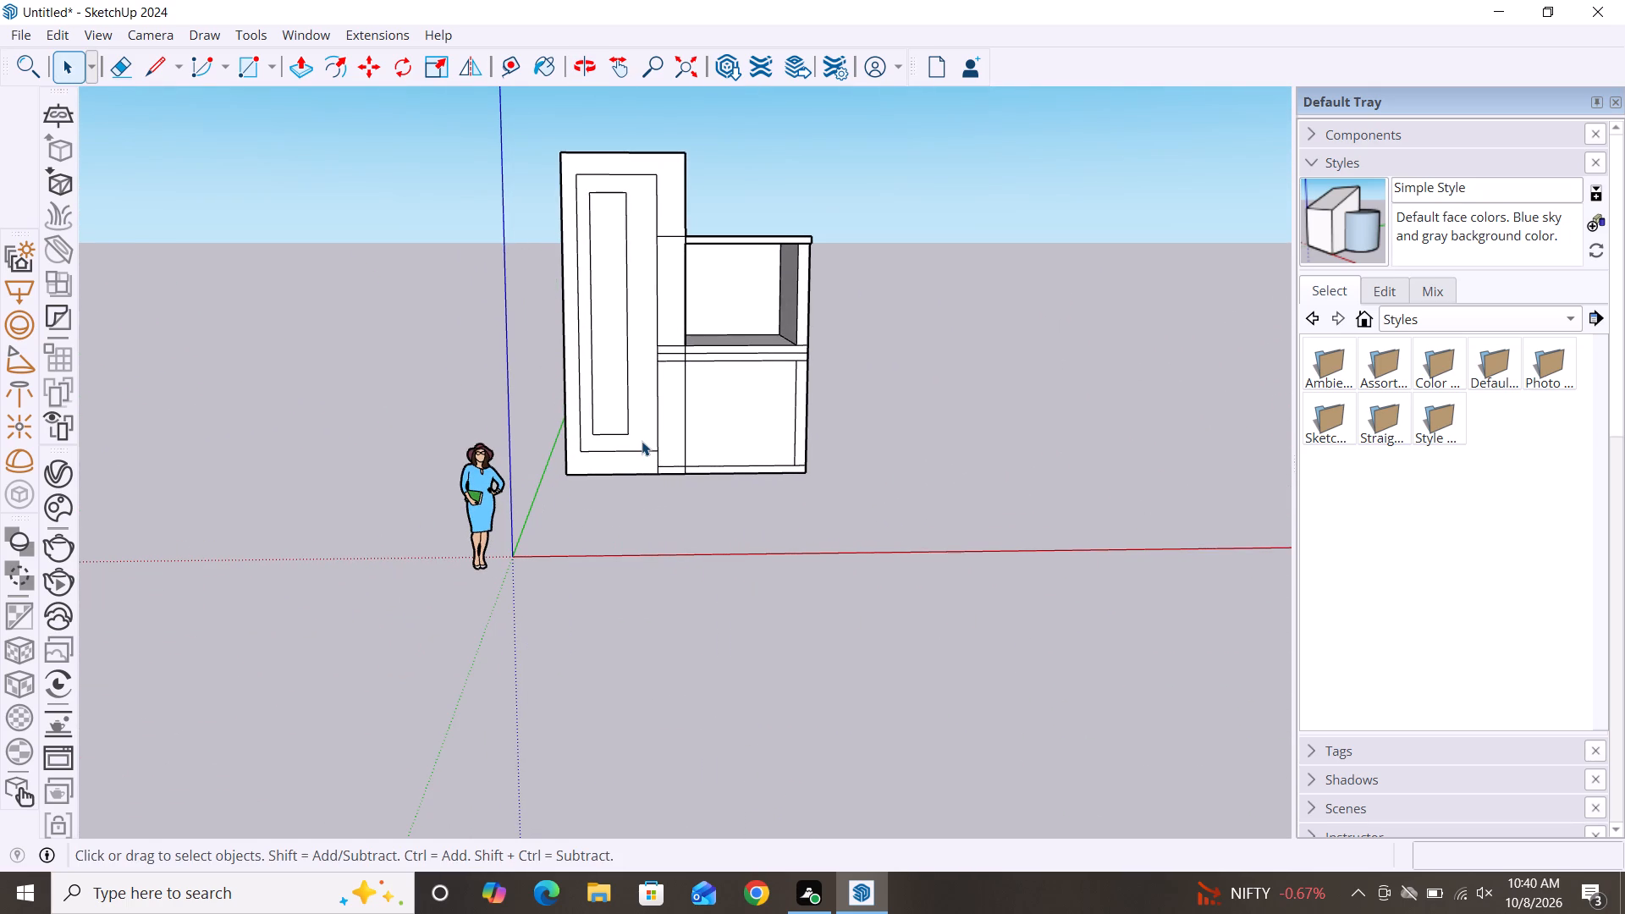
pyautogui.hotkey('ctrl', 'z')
# Select all vertical segments of the outer rectangle's edge nearest the rooms and move them about 1 11/16" onto the room overlap line.
pyautogui.scroll(4, 679, 381)
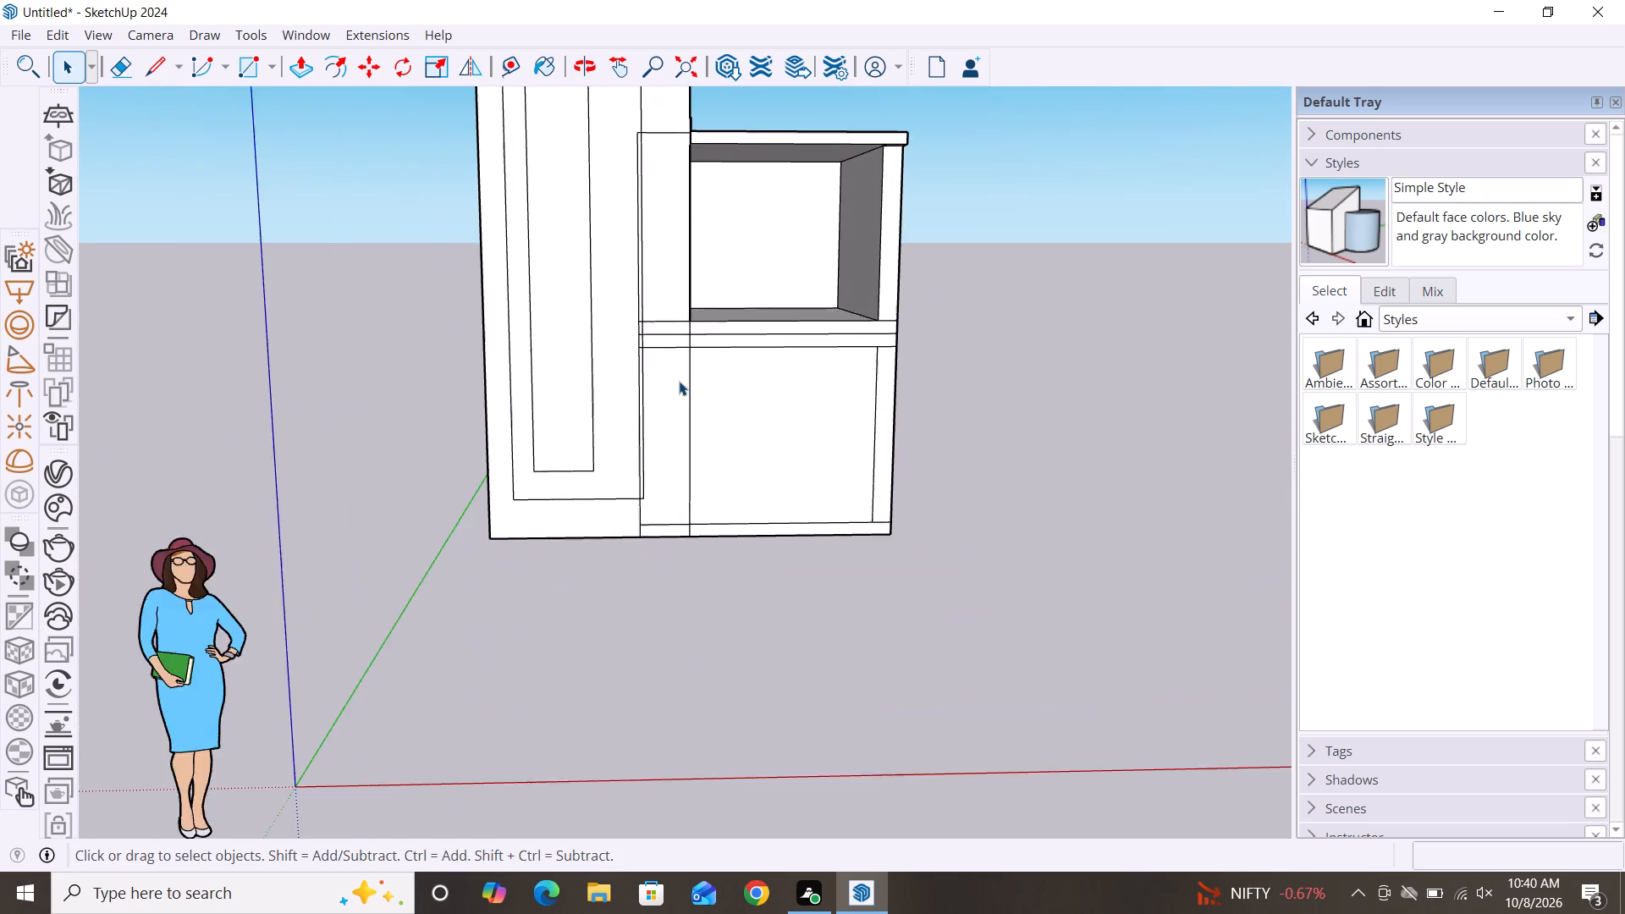
pyautogui.scroll(4, 679, 381)
pyautogui.scroll(-4, 702, 492)
pyautogui.scroll(5, 669, 208)
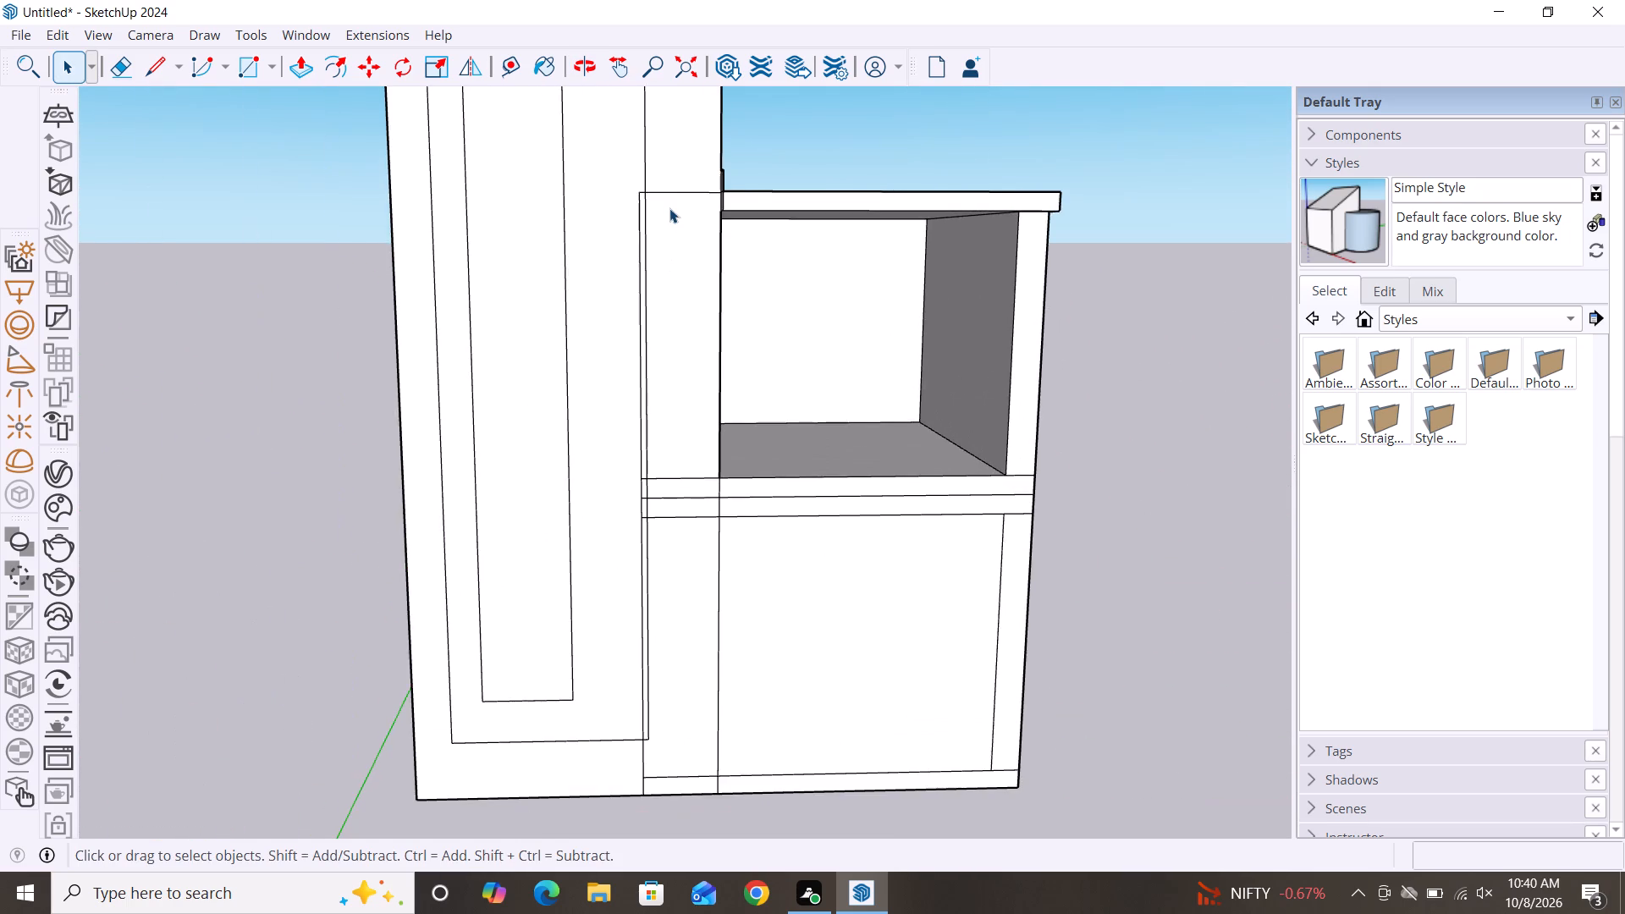
pyautogui.scroll(4, 669, 208)
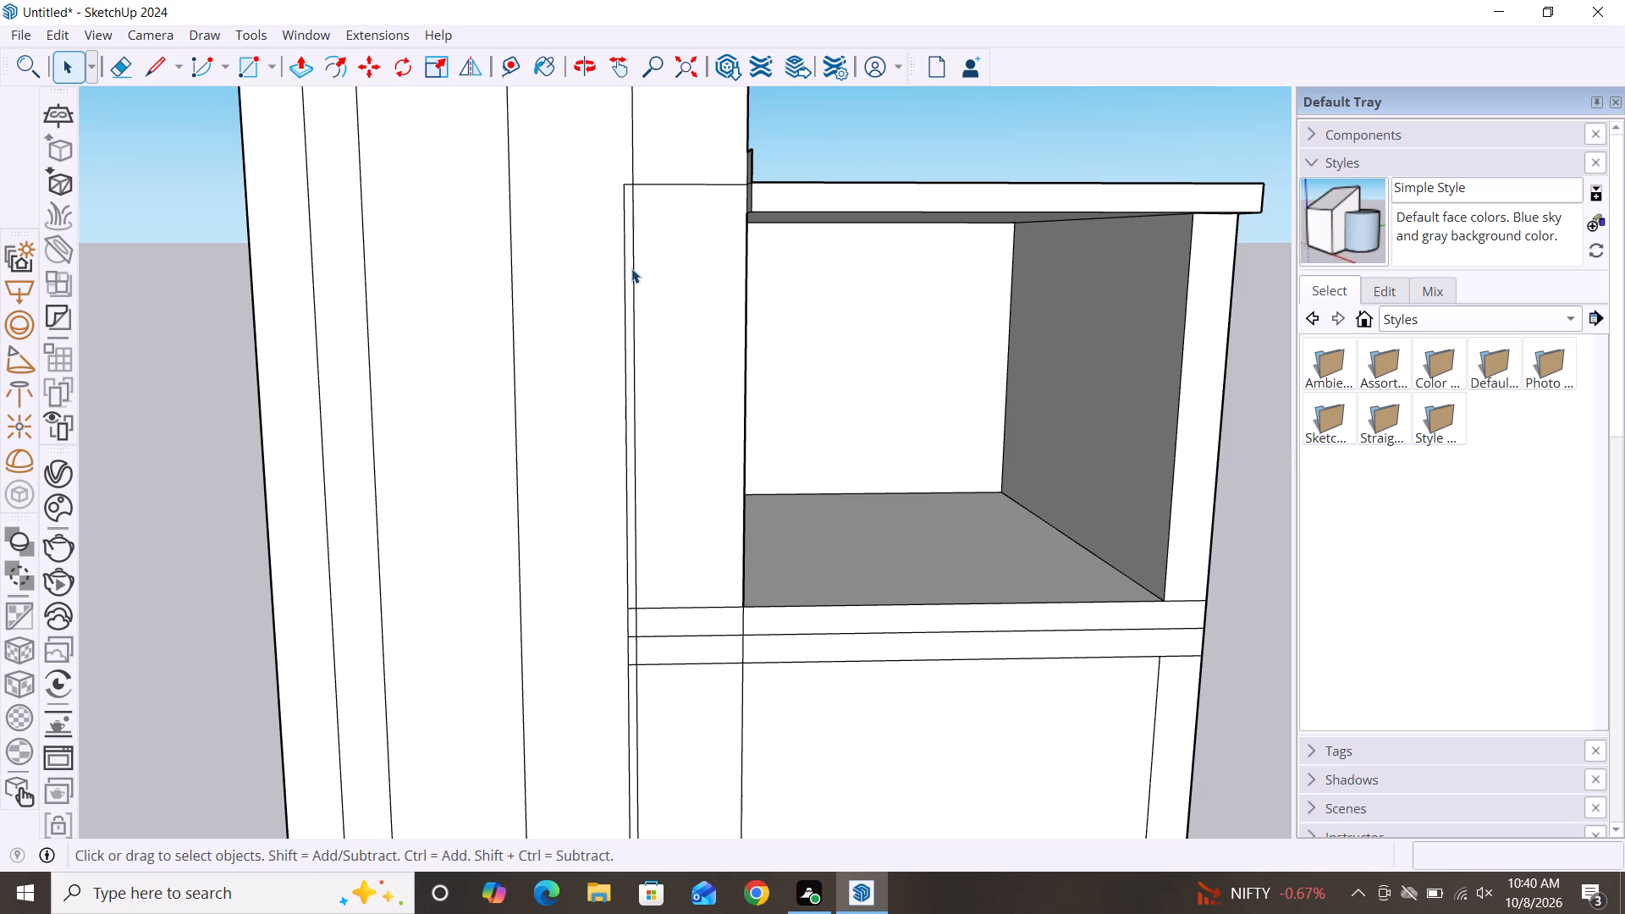
pyautogui.click(634, 270)
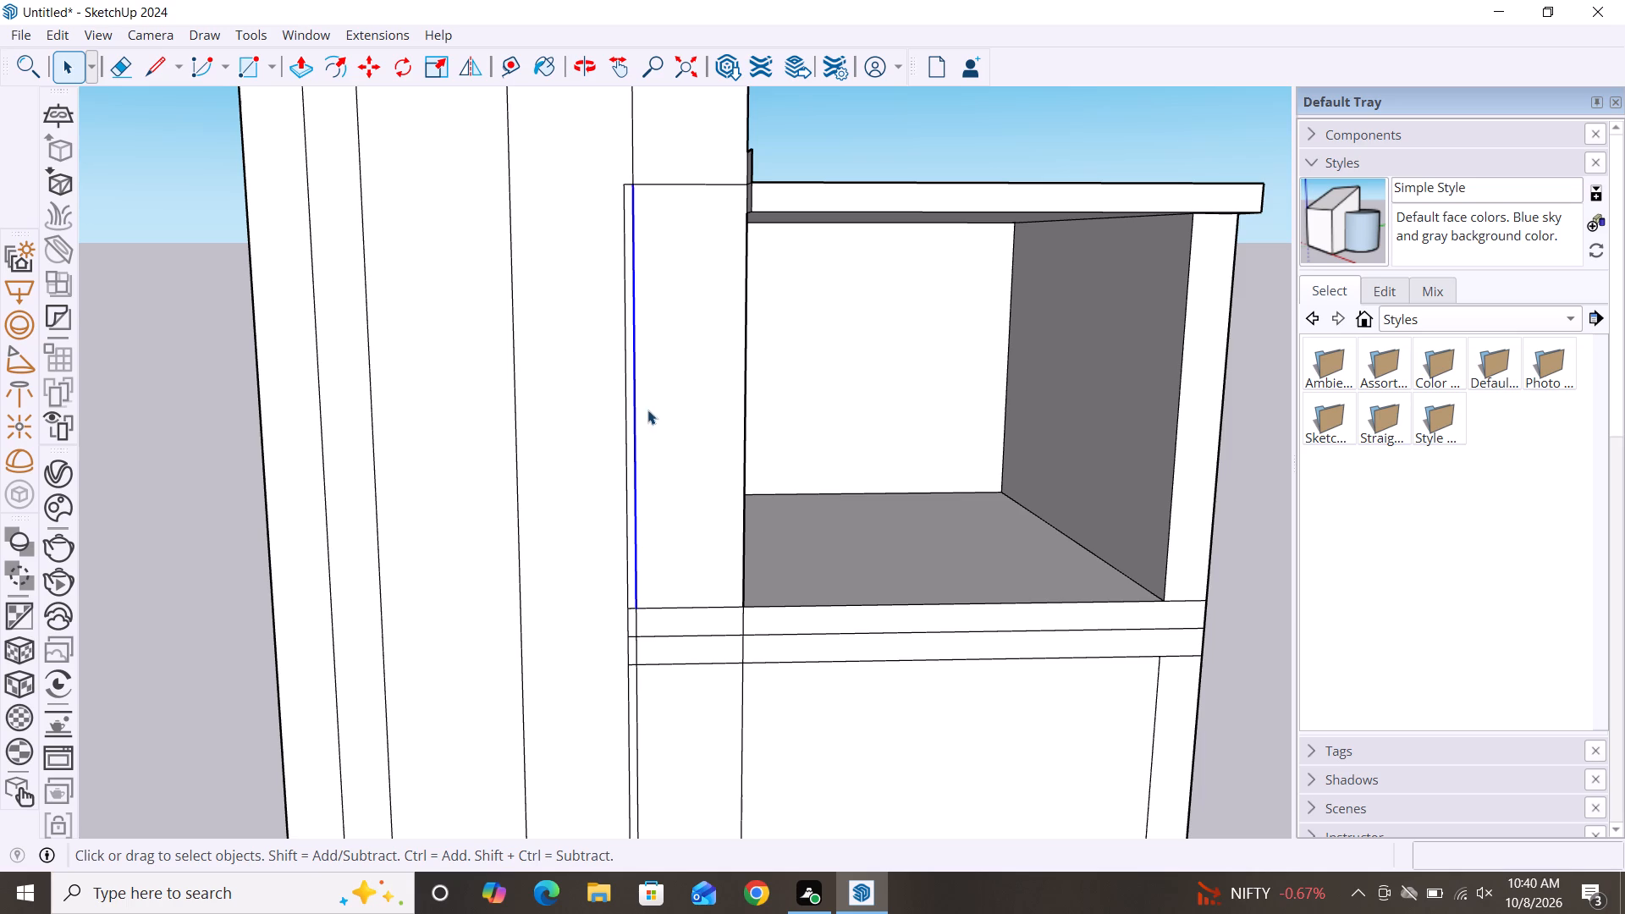
pyautogui.scroll(3, 666, 212)
pyautogui.scroll(-9, 665, 212)
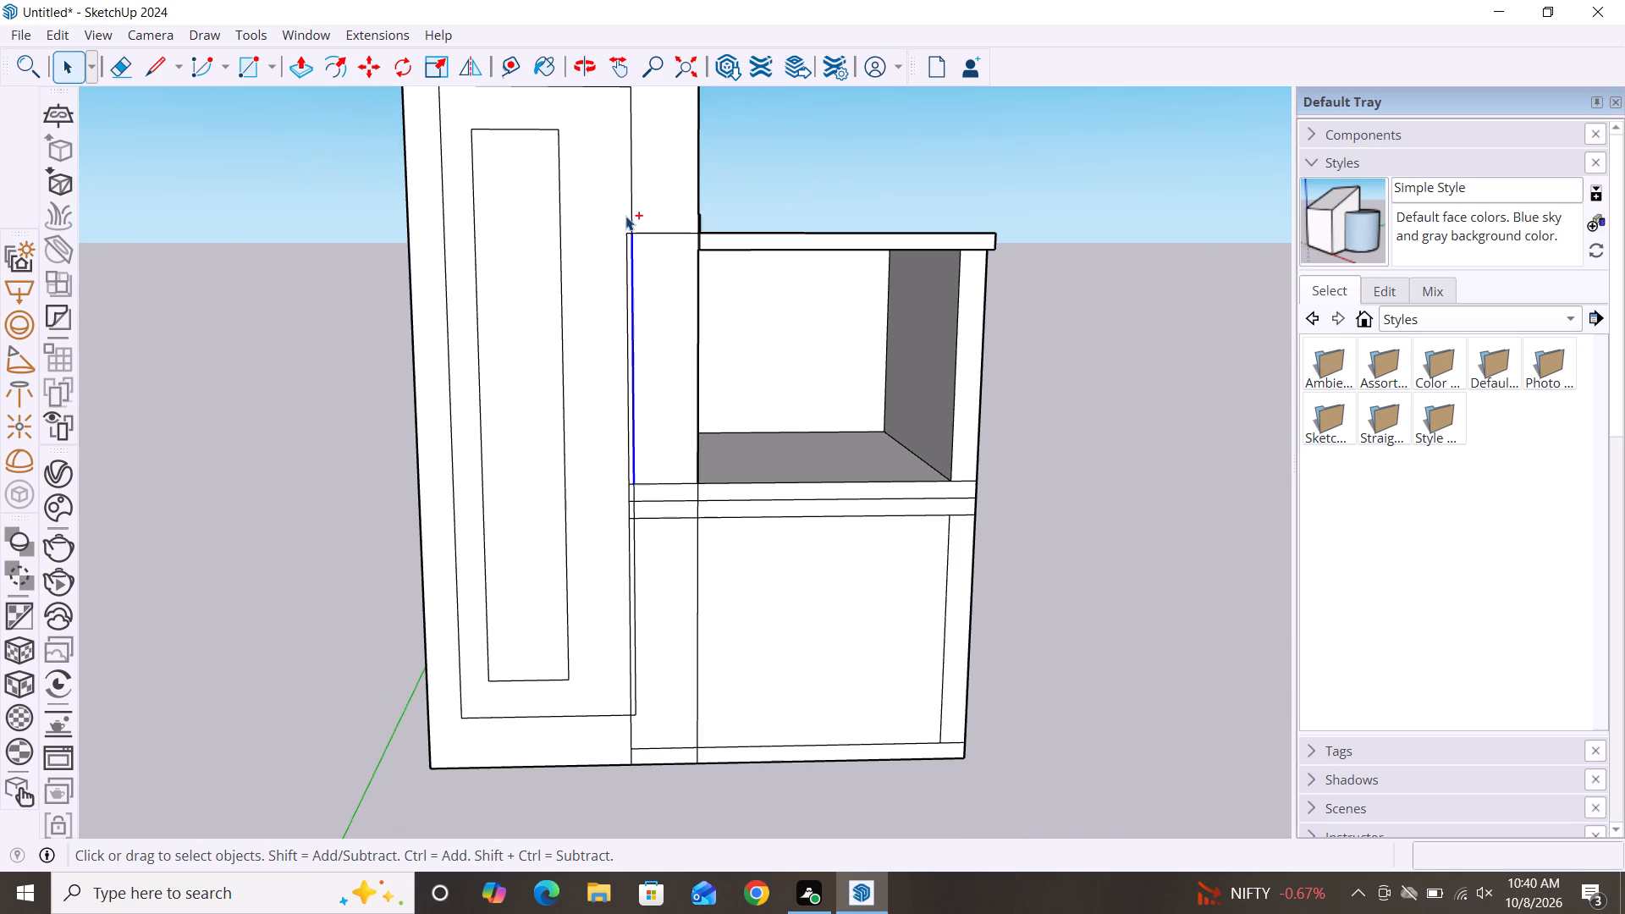
pyautogui.keyDown('ctrl'); pyautogui.click(631, 220); pyautogui.keyUp('ctrl')
pyautogui.keyDown('ctrl'); pyautogui.scroll(-3, 658, 275); pyautogui.keyUp('ctrl')
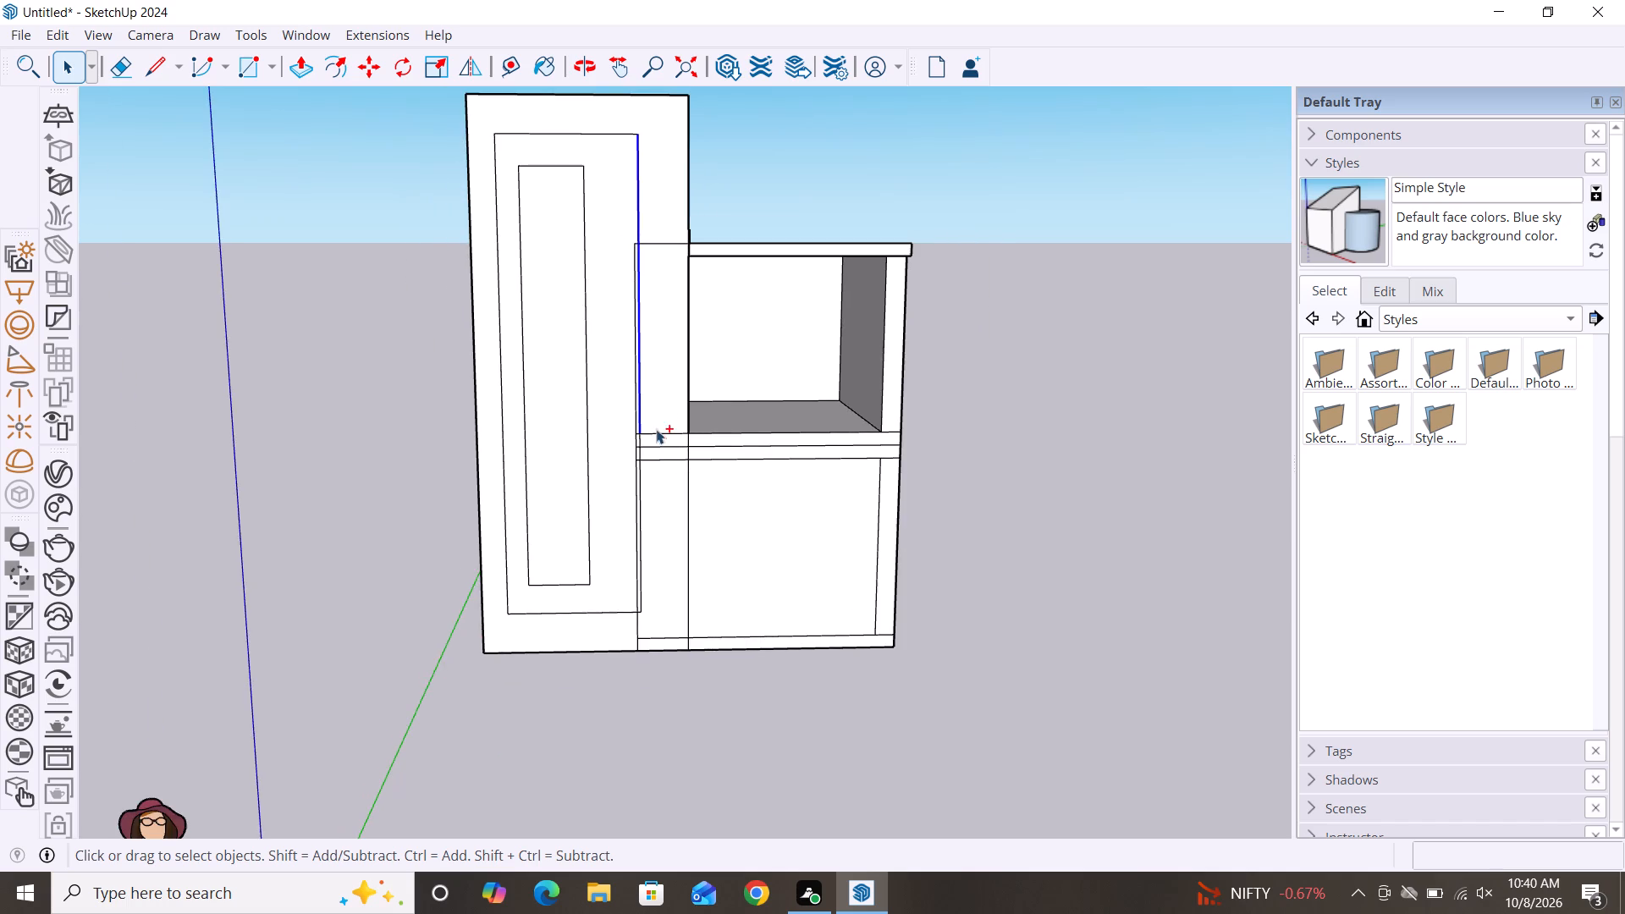
pyautogui.keyDown('ctrl'); pyautogui.scroll(8, 640, 460); pyautogui.keyUp('ctrl')
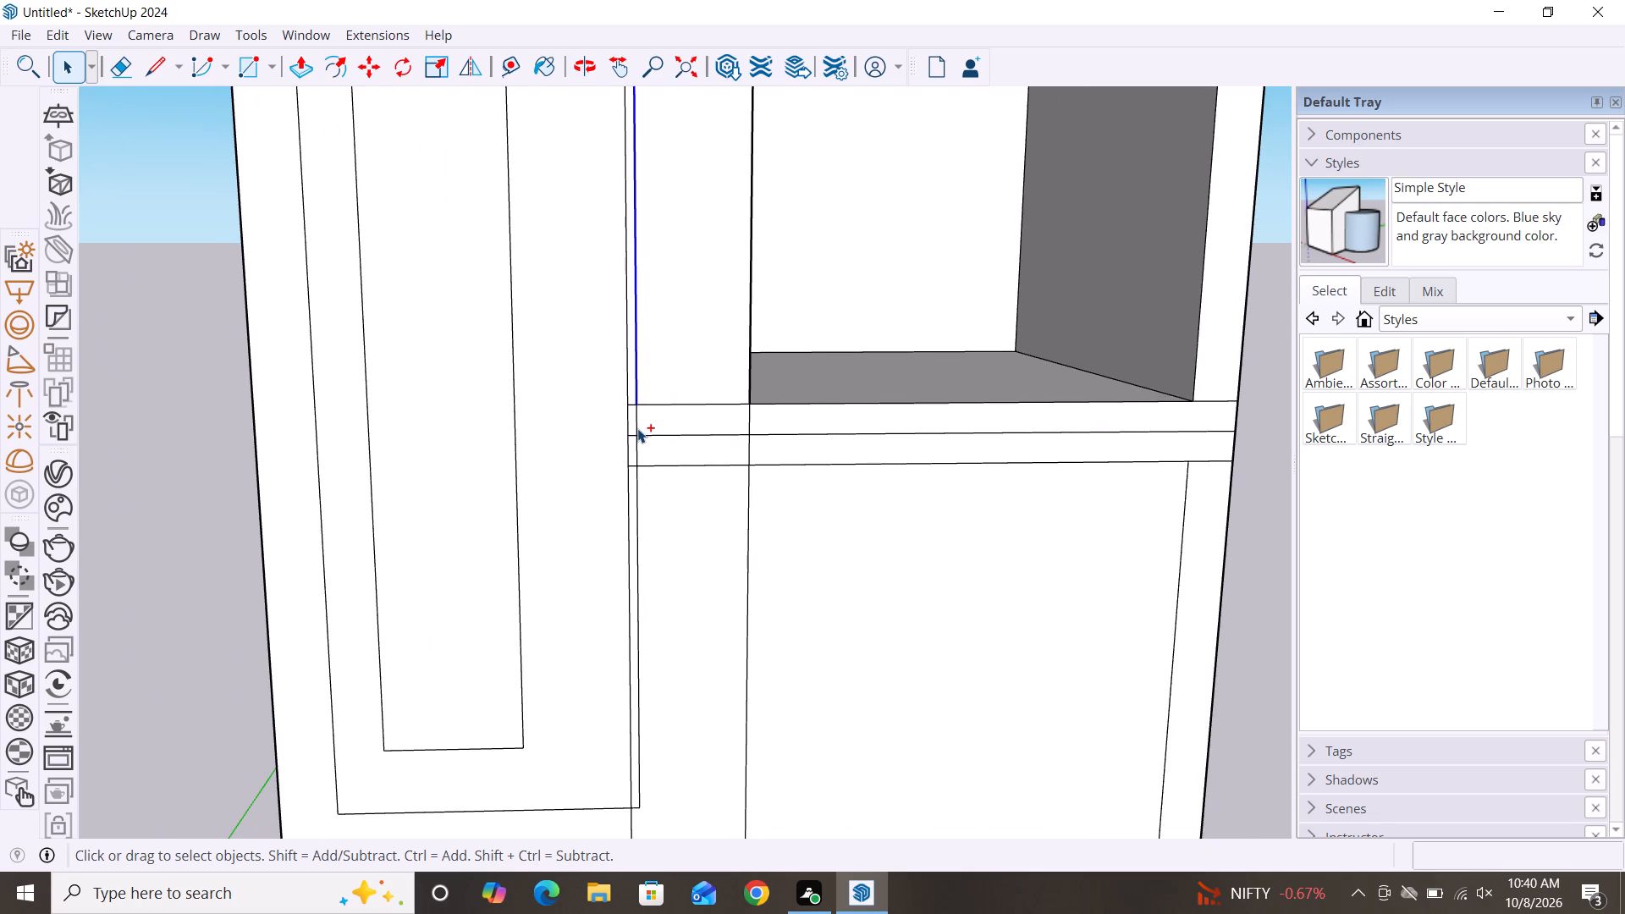
pyautogui.keyDown('ctrl'); pyautogui.click(637, 428); pyautogui.keyUp('ctrl')
pyautogui.keyDown('ctrl'); pyautogui.click(636, 461); pyautogui.keyUp('ctrl')
pyautogui.keyDown('ctrl'); pyautogui.scroll(-8, 683, 315); pyautogui.keyUp('ctrl')
pyautogui.keyDown('ctrl'); pyautogui.scroll(7, 668, 514); pyautogui.keyUp('ctrl')
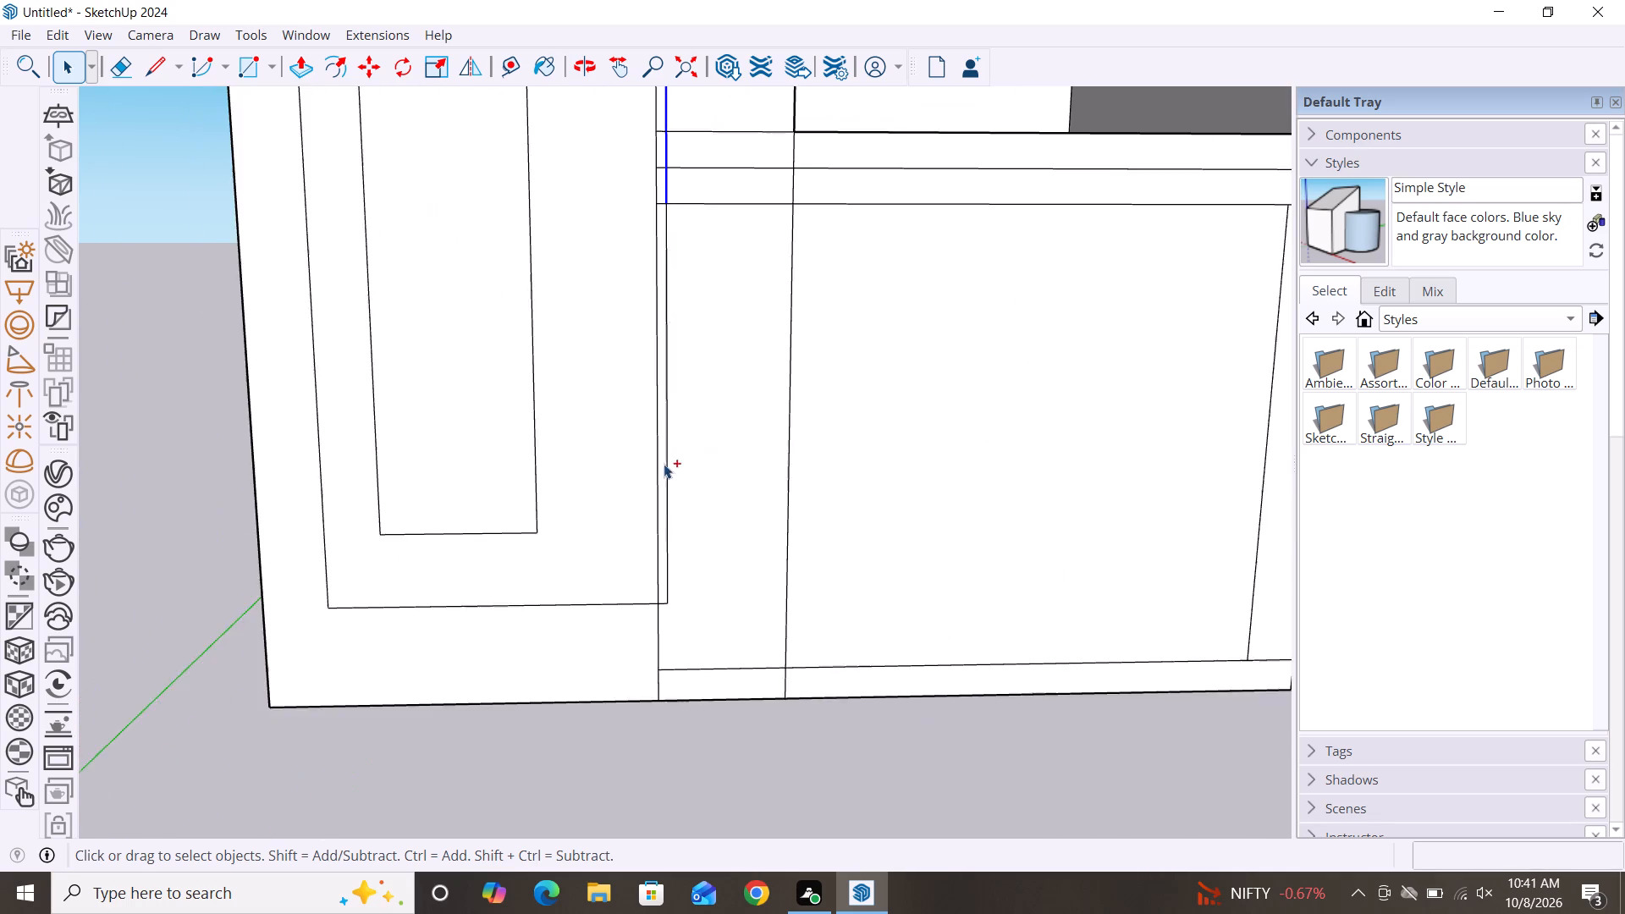
pyautogui.keyDown('ctrl'); pyautogui.scroll(4, 664, 464); pyautogui.keyUp('ctrl')
pyautogui.keyDown('ctrl'); pyautogui.click(666, 492); pyautogui.keyUp('ctrl')
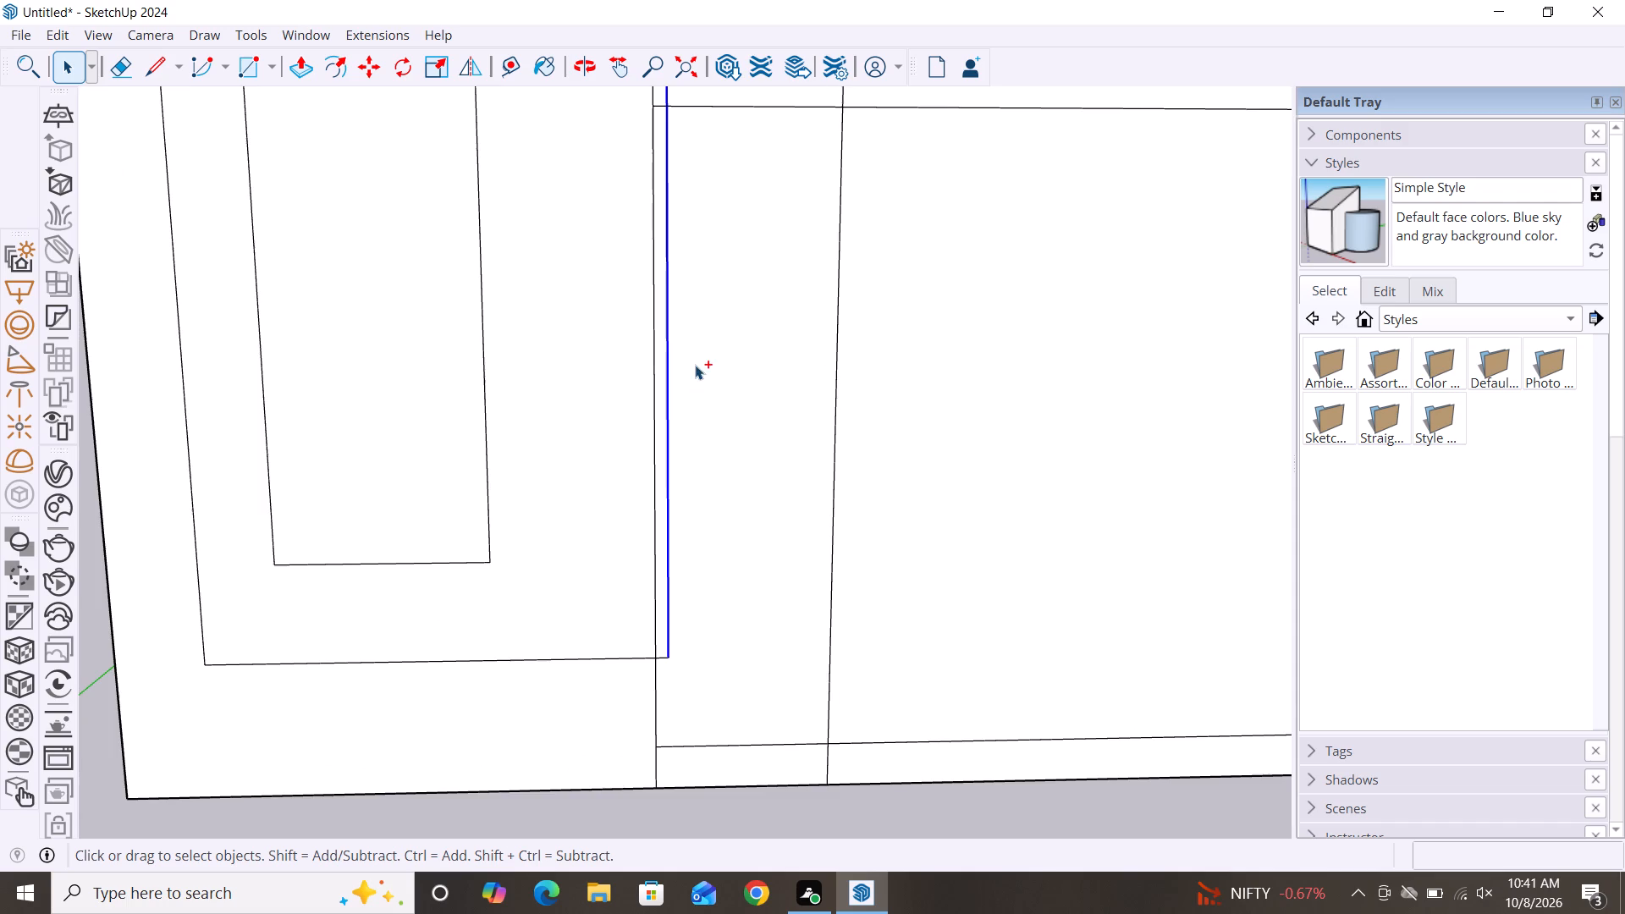
pyautogui.keyDown('ctrl'); pyautogui.scroll(-4, 695, 365); pyautogui.keyUp('ctrl')
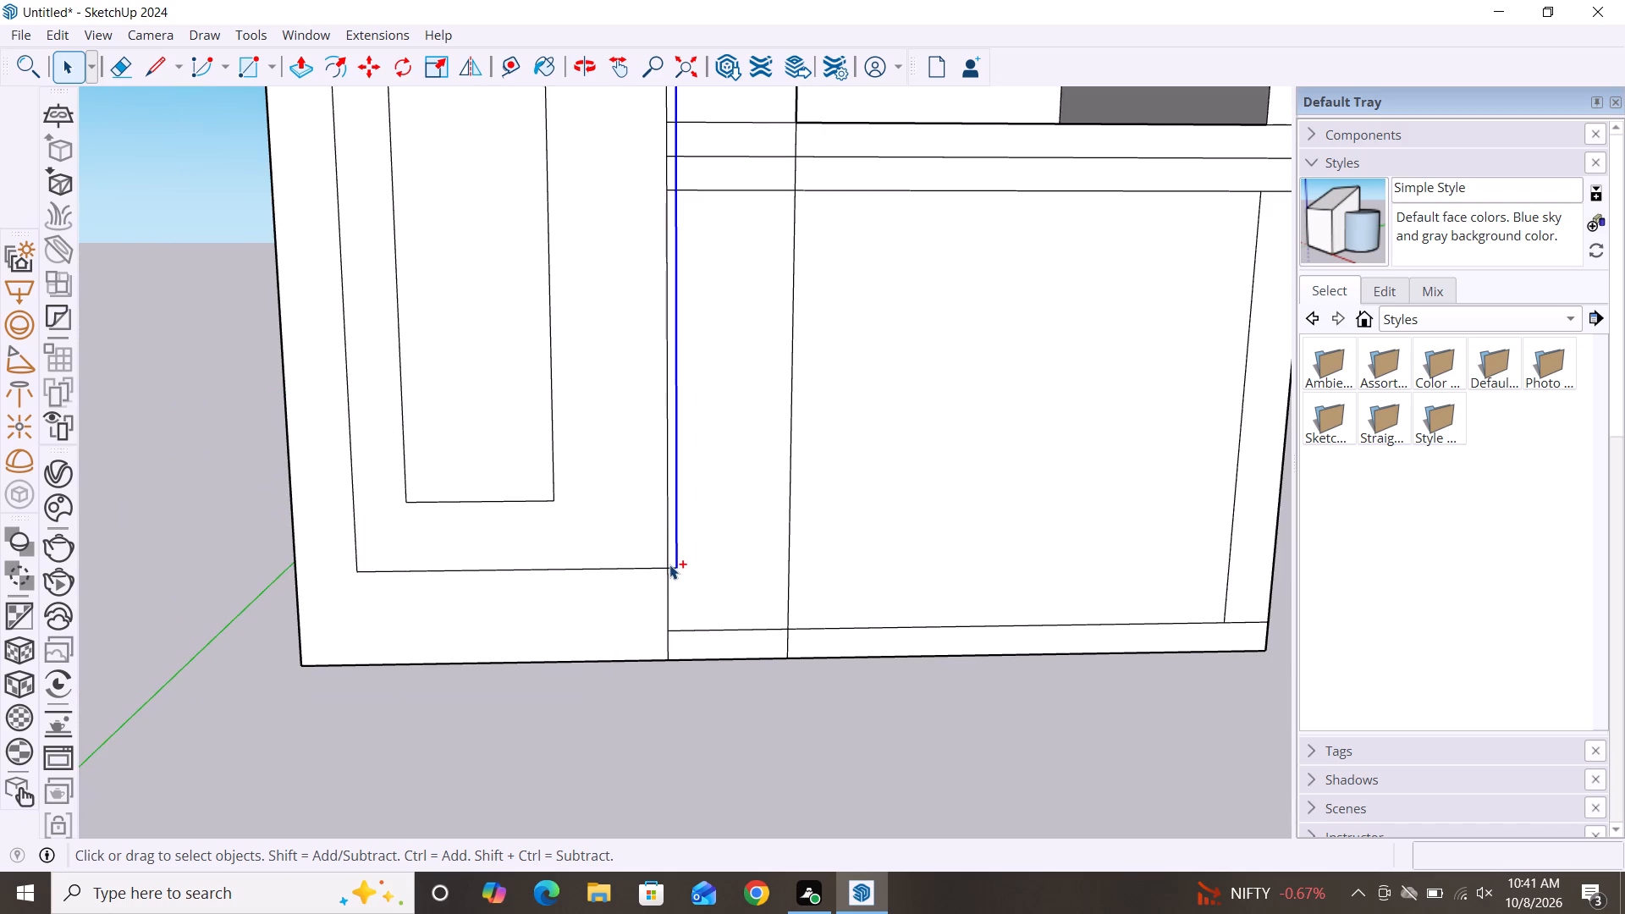
pyautogui.press('m')
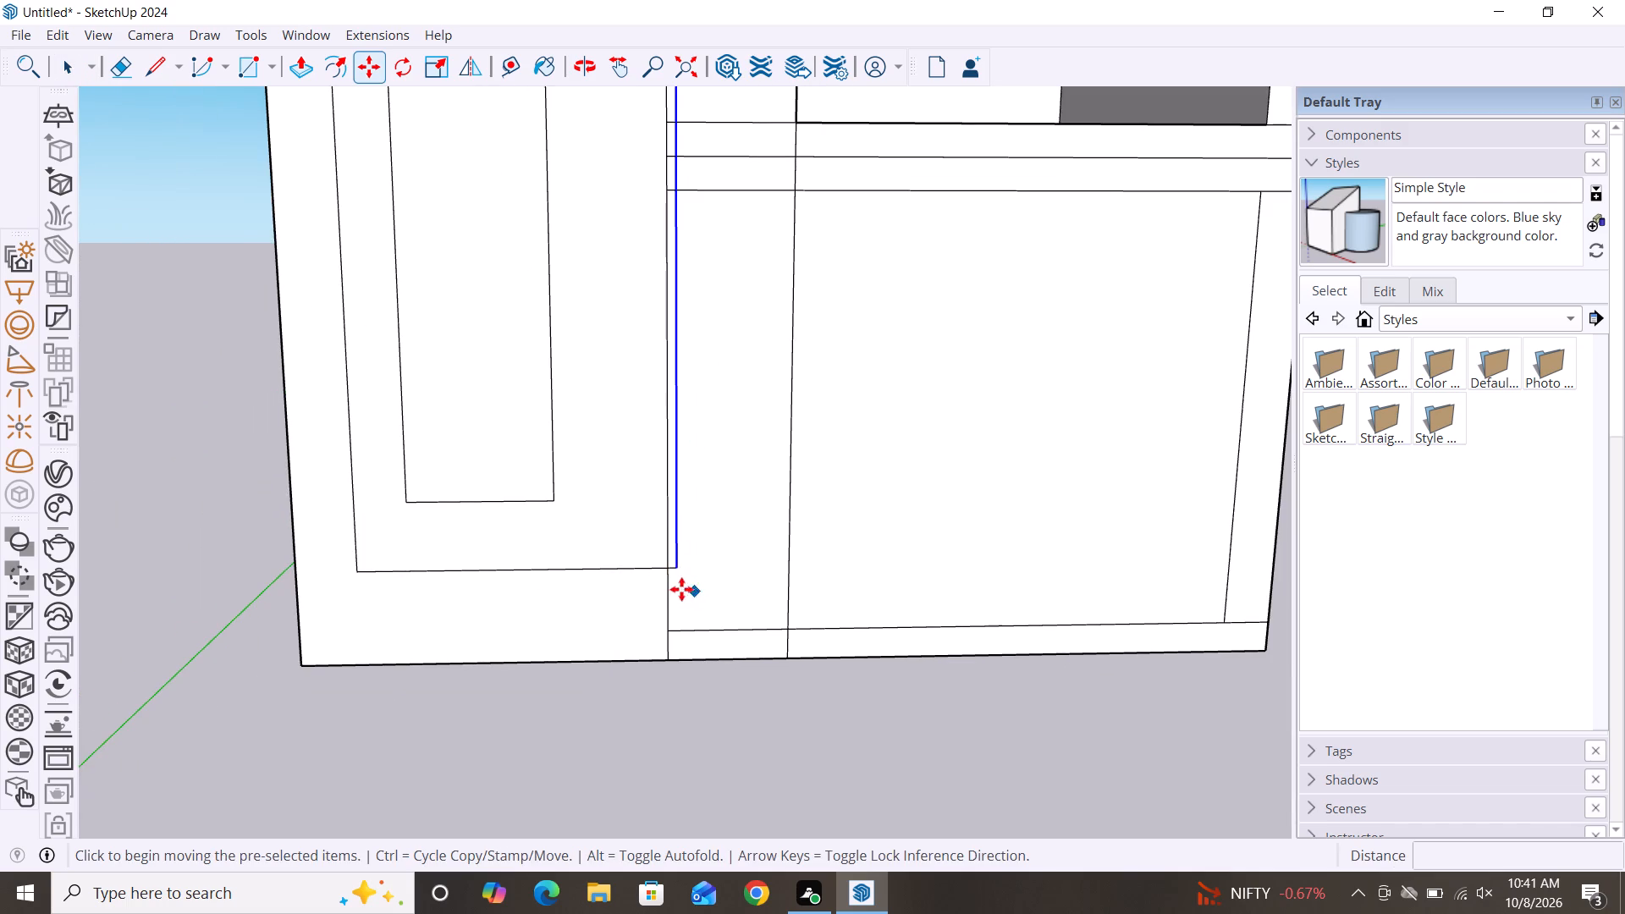
pyautogui.click(675, 567)
pyautogui.click(670, 568)
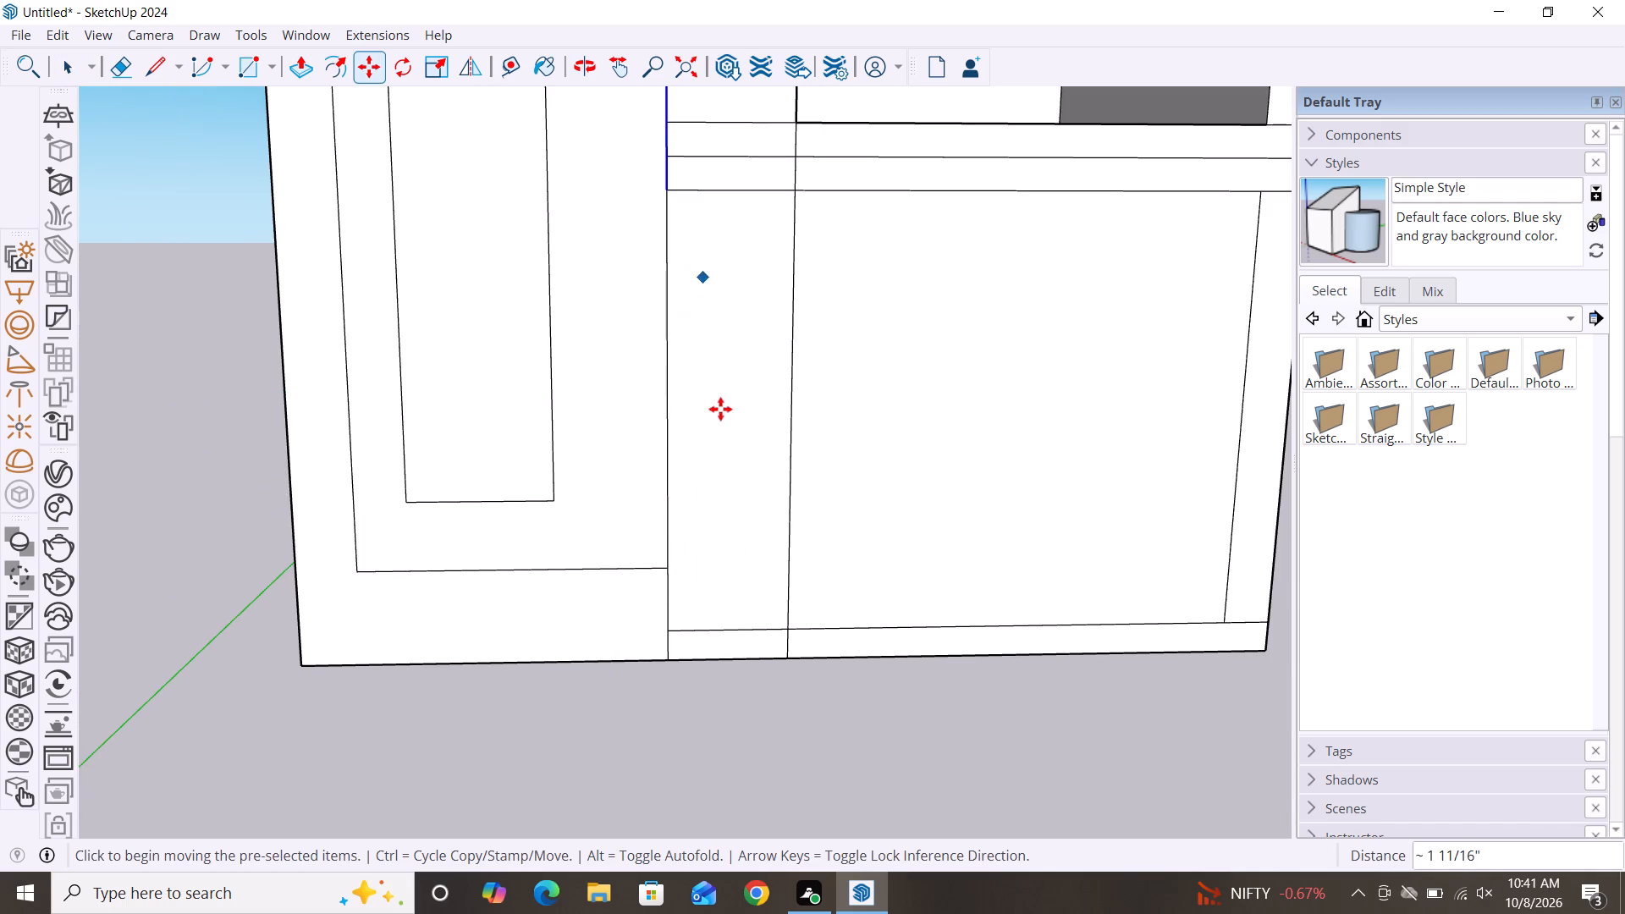
pyautogui.scroll(-8, 722, 466)
pyautogui.scroll(-4, 694, 574)
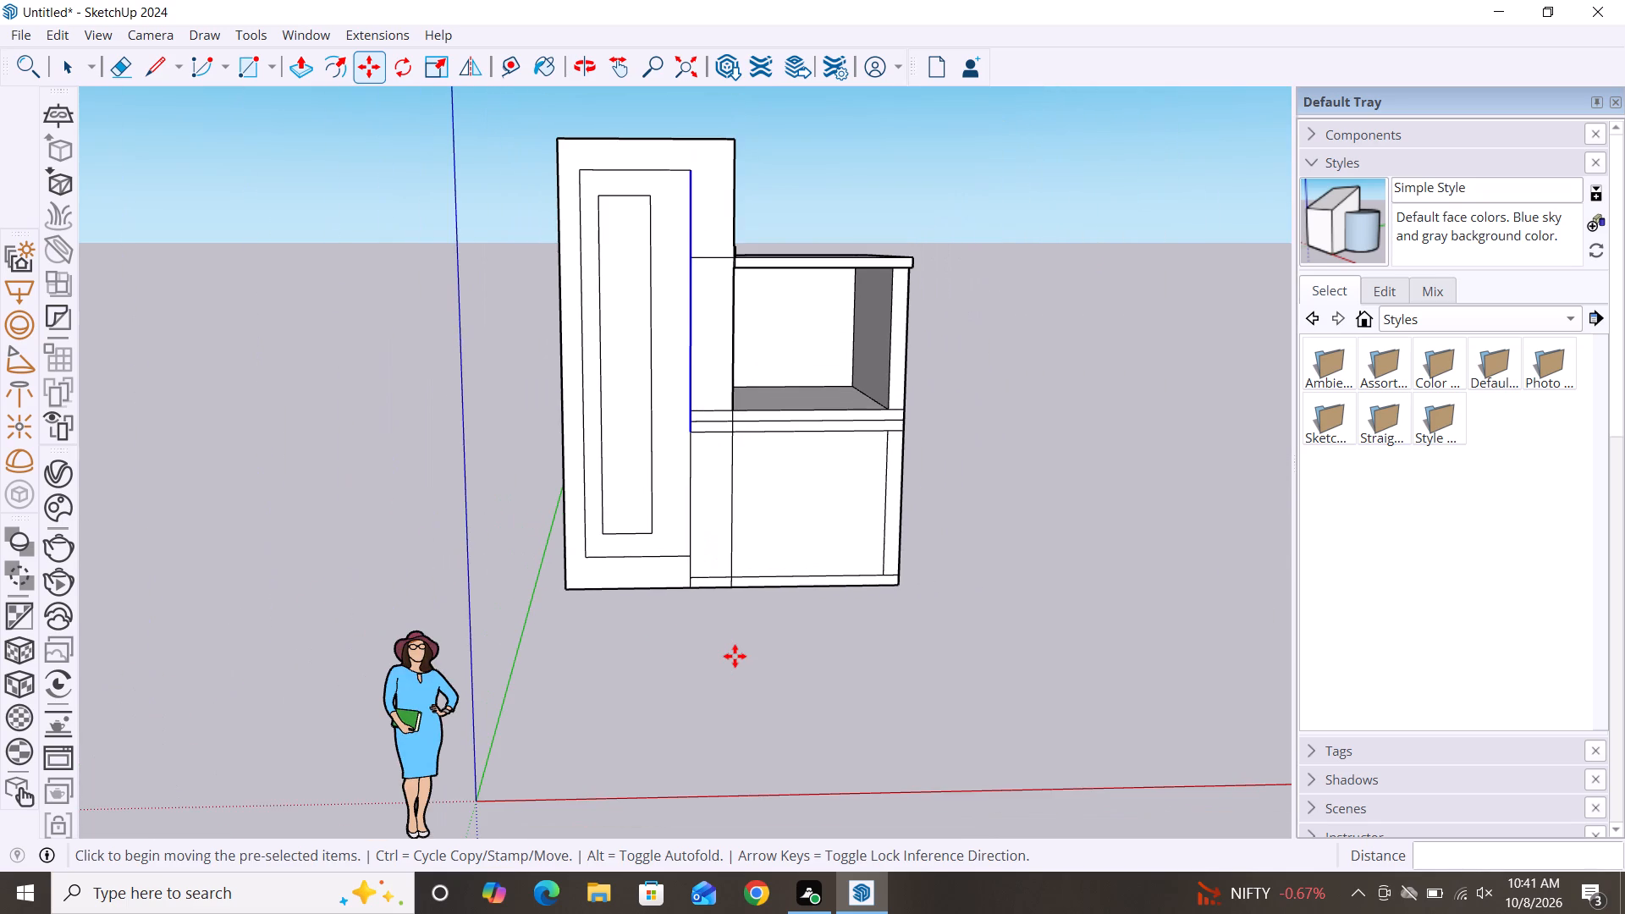
pyautogui.press('space')
pyautogui.click(753, 684)
# Push/Pull the lower room's large front face inward about 9' 1 1/2" to open the room like the upper one.
pyautogui.scroll(-4, 851, 603)
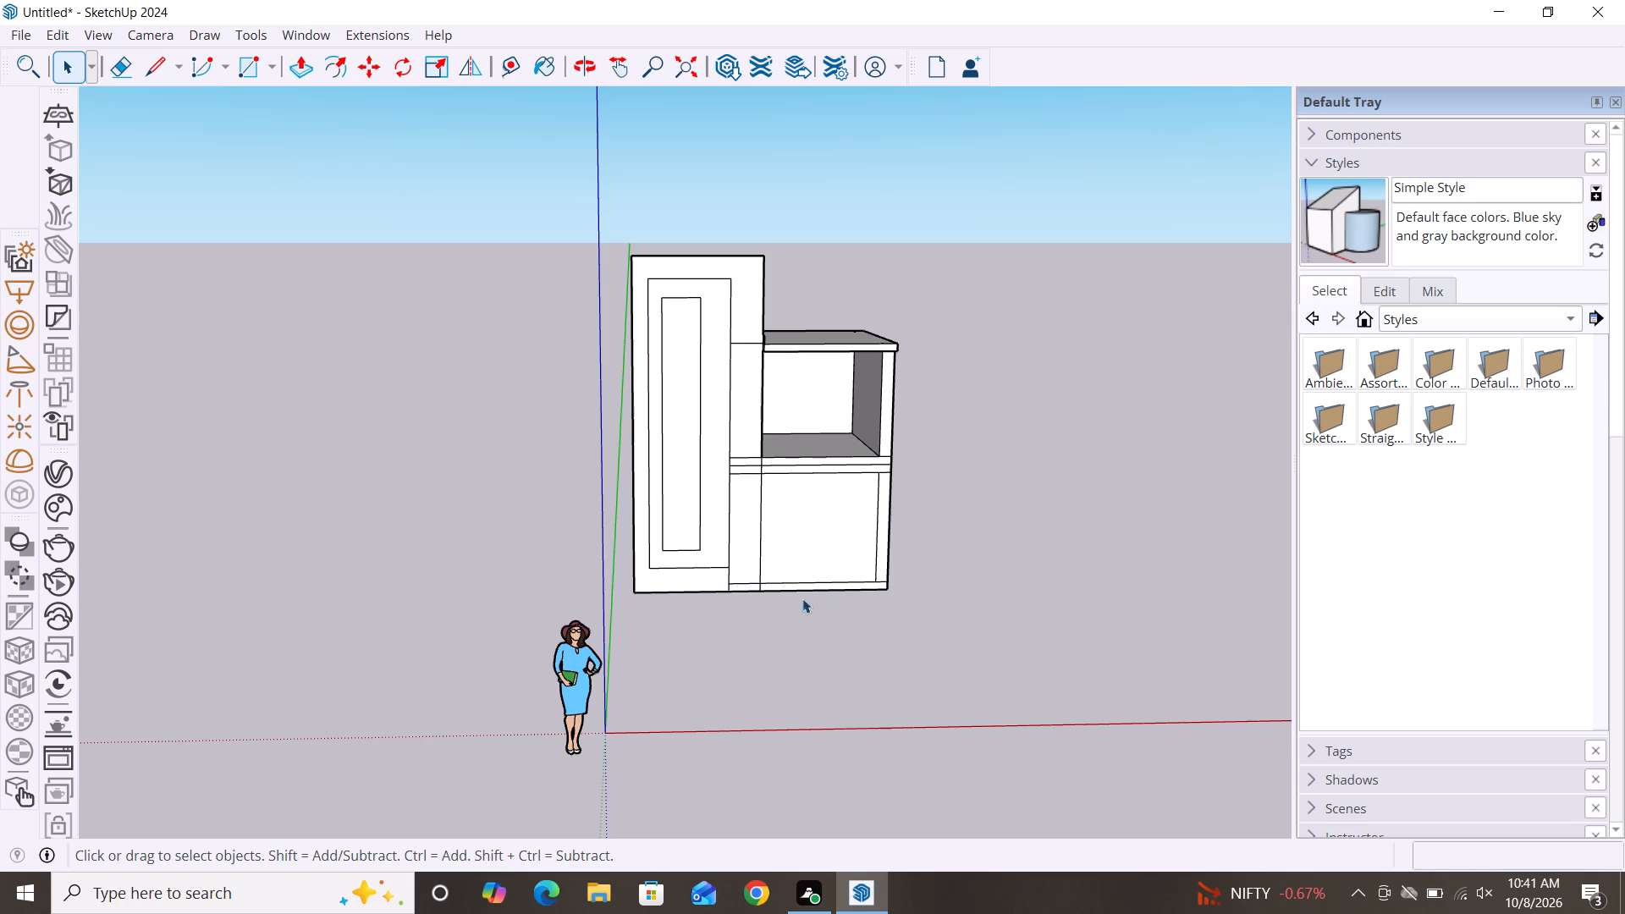
pyautogui.scroll(-2, 598, 283)
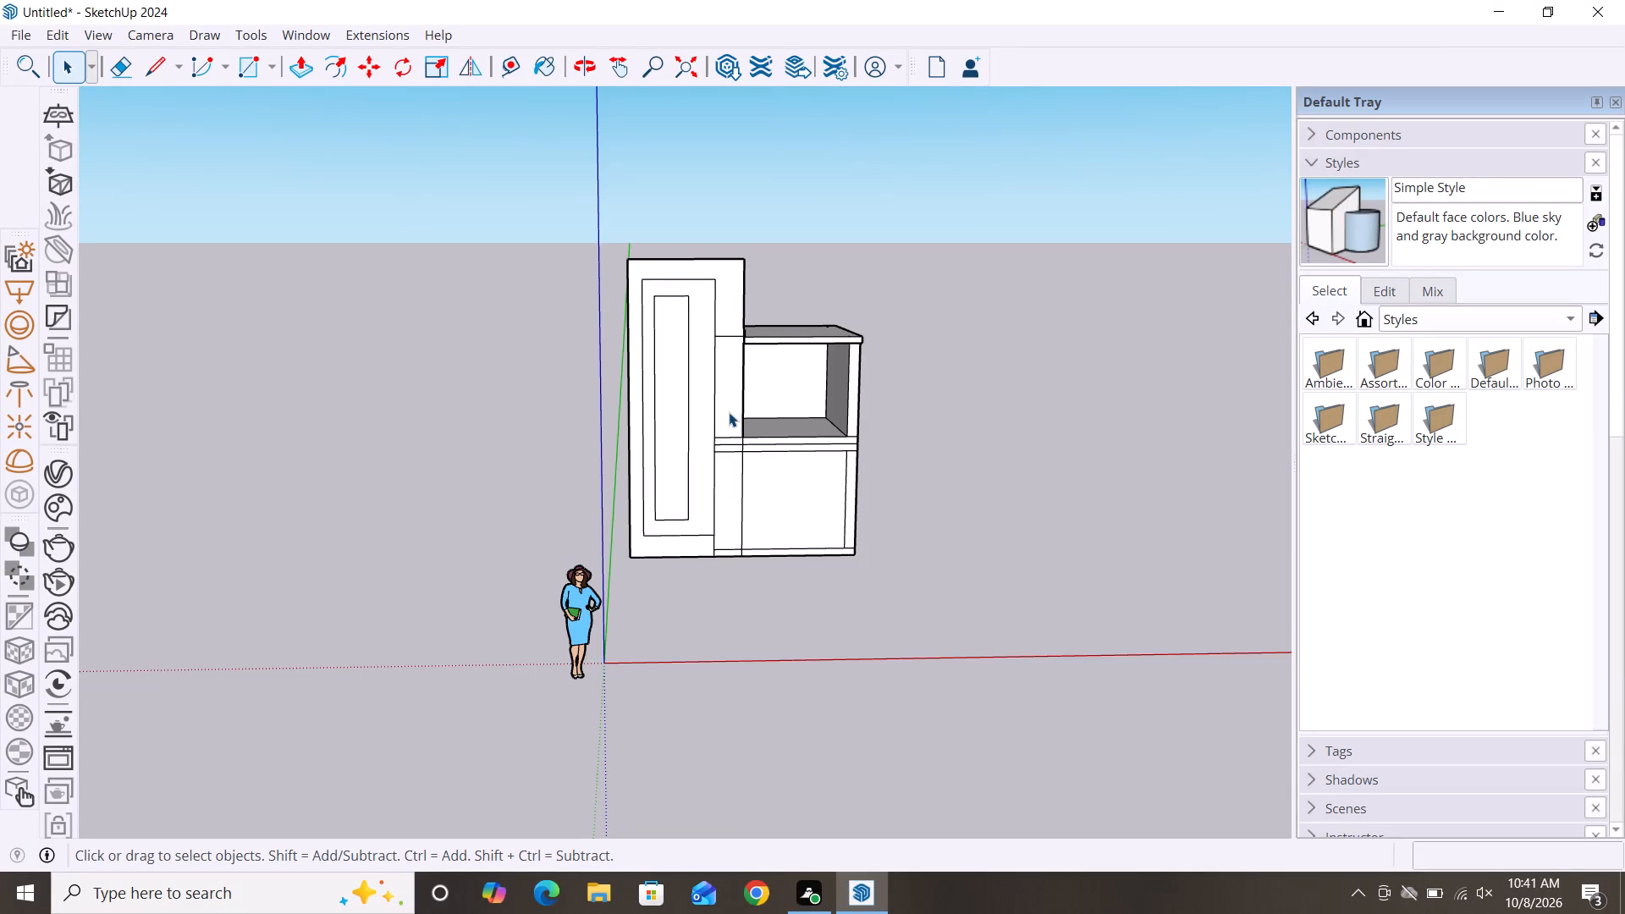
pyautogui.scroll(4, 729, 412)
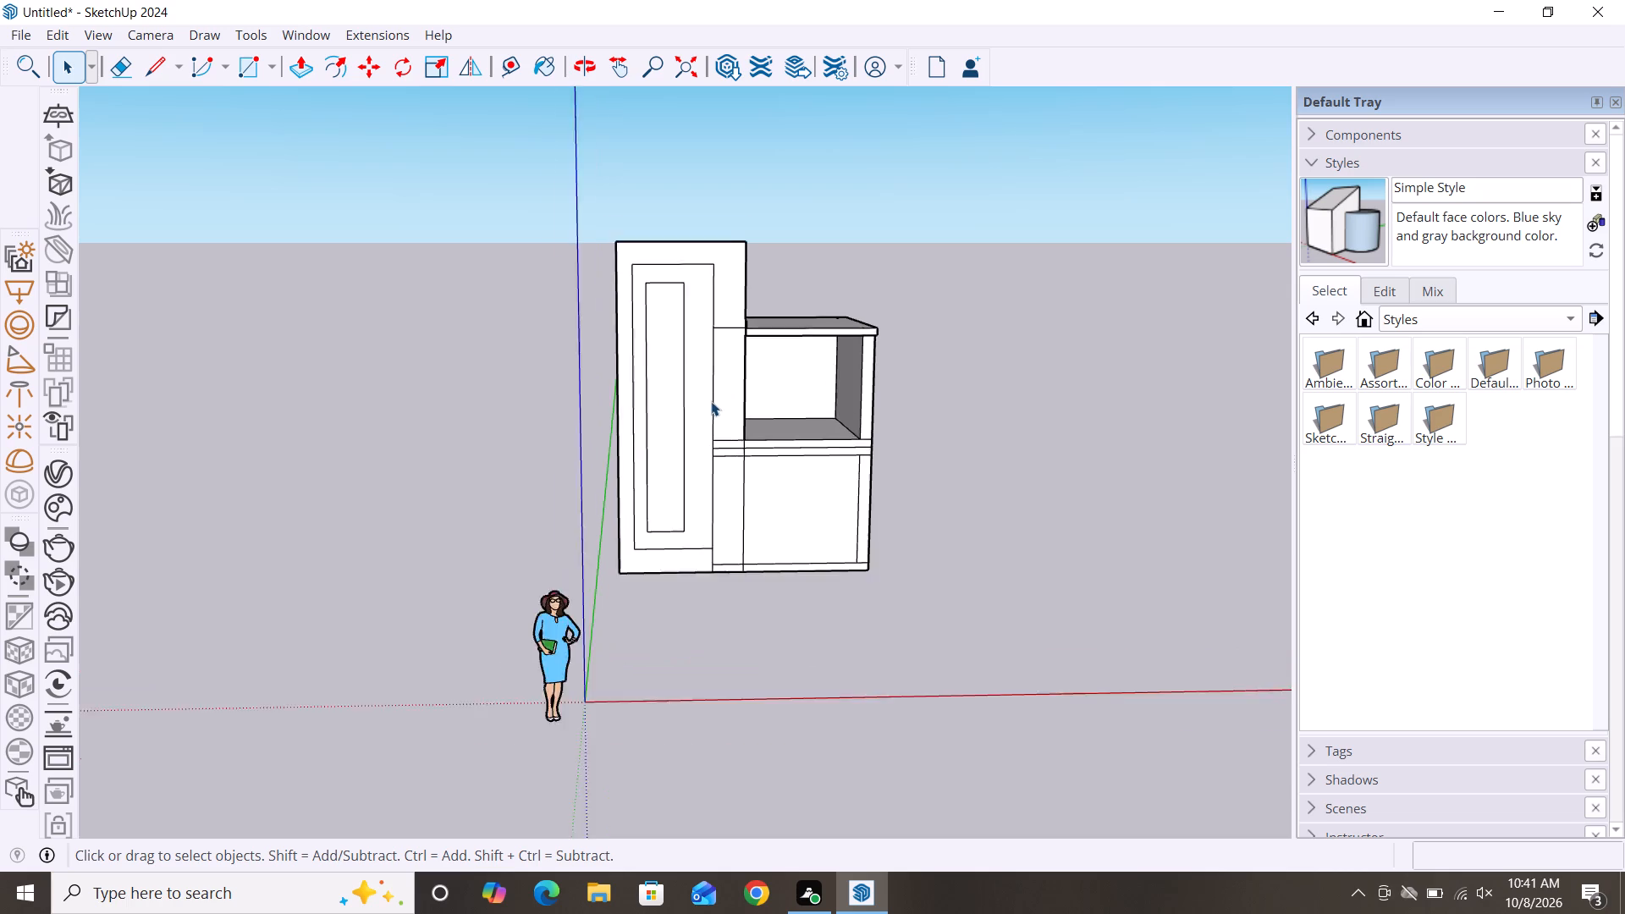
pyautogui.scroll(6, 711, 401)
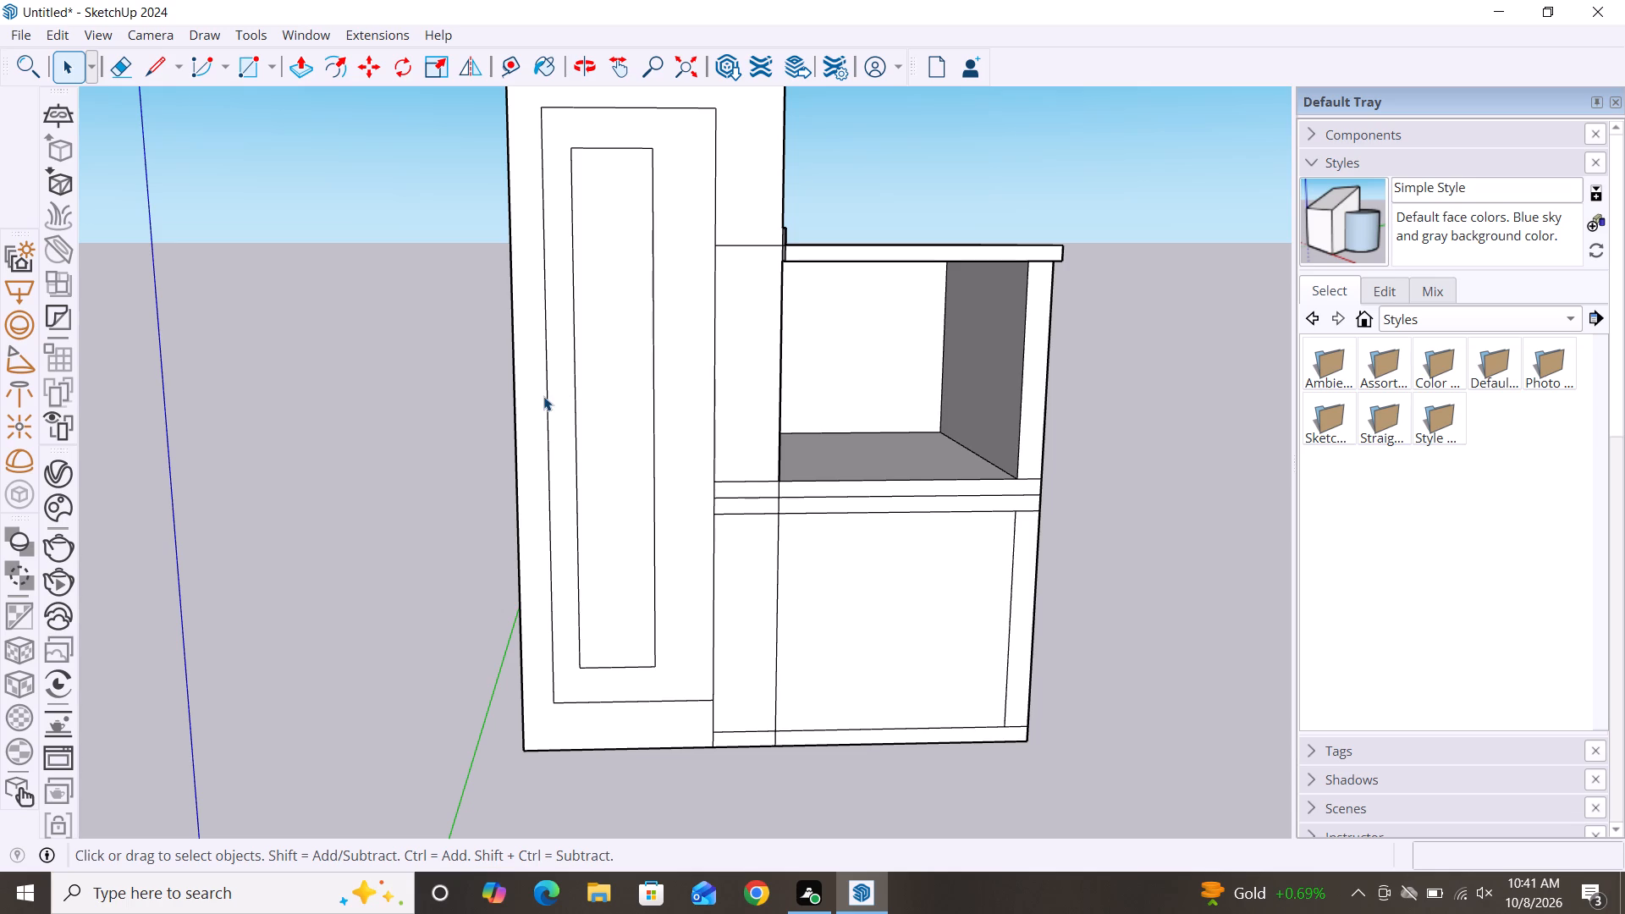
pyautogui.moveTo(812, 487); pyautogui.dragTo(763, 448, button='middle')
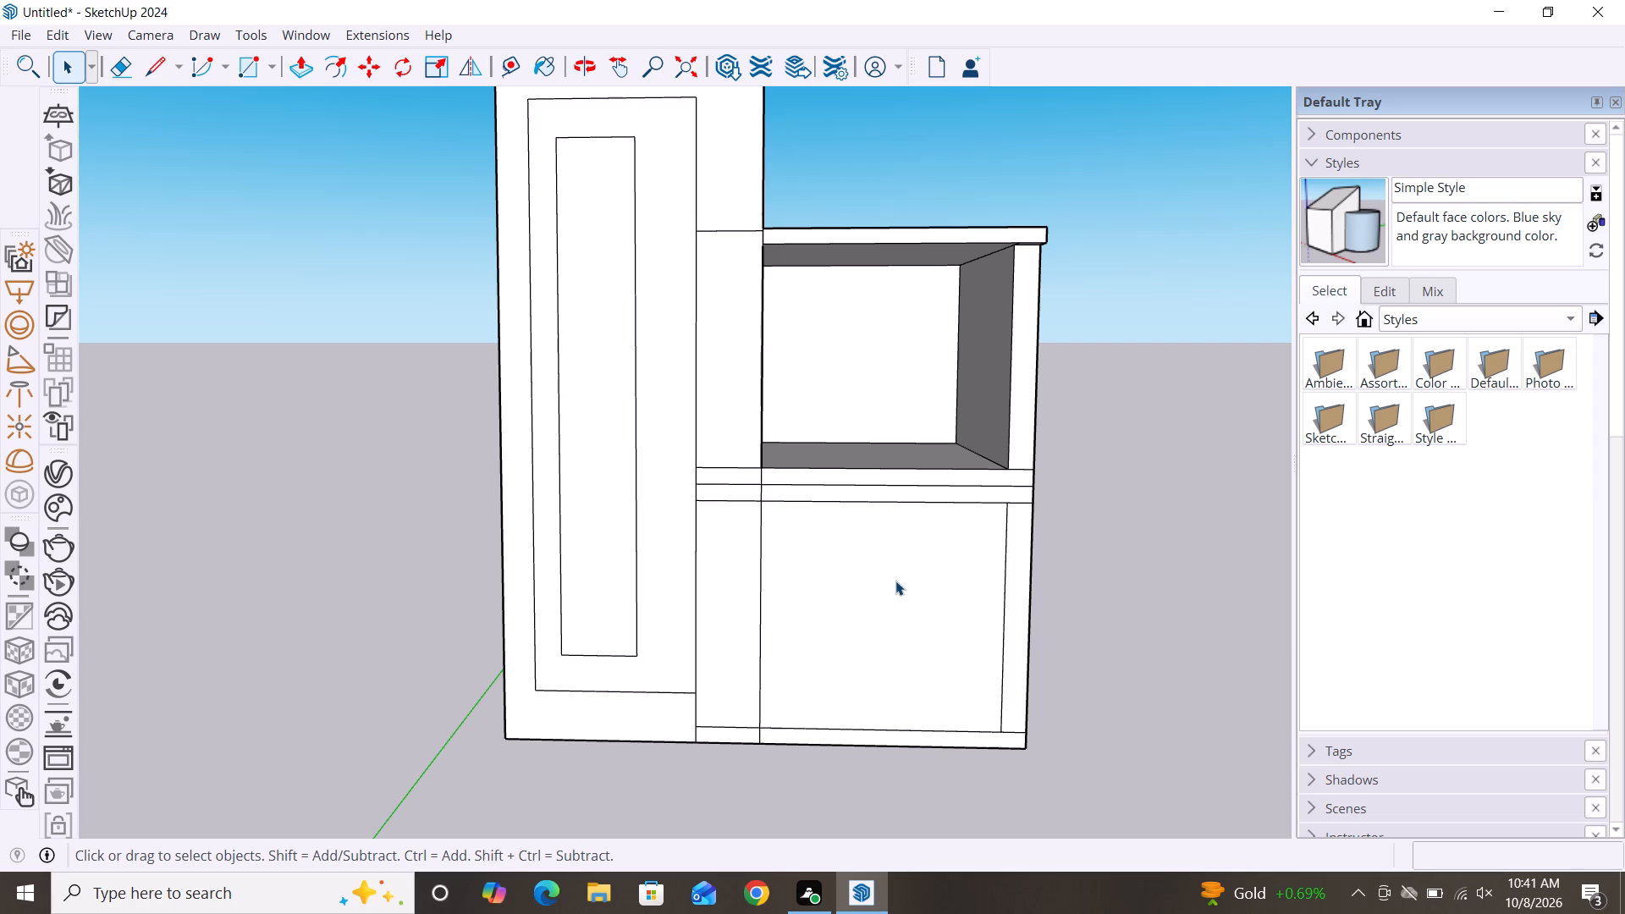
pyautogui.press('p')
pyautogui.click(860, 589)
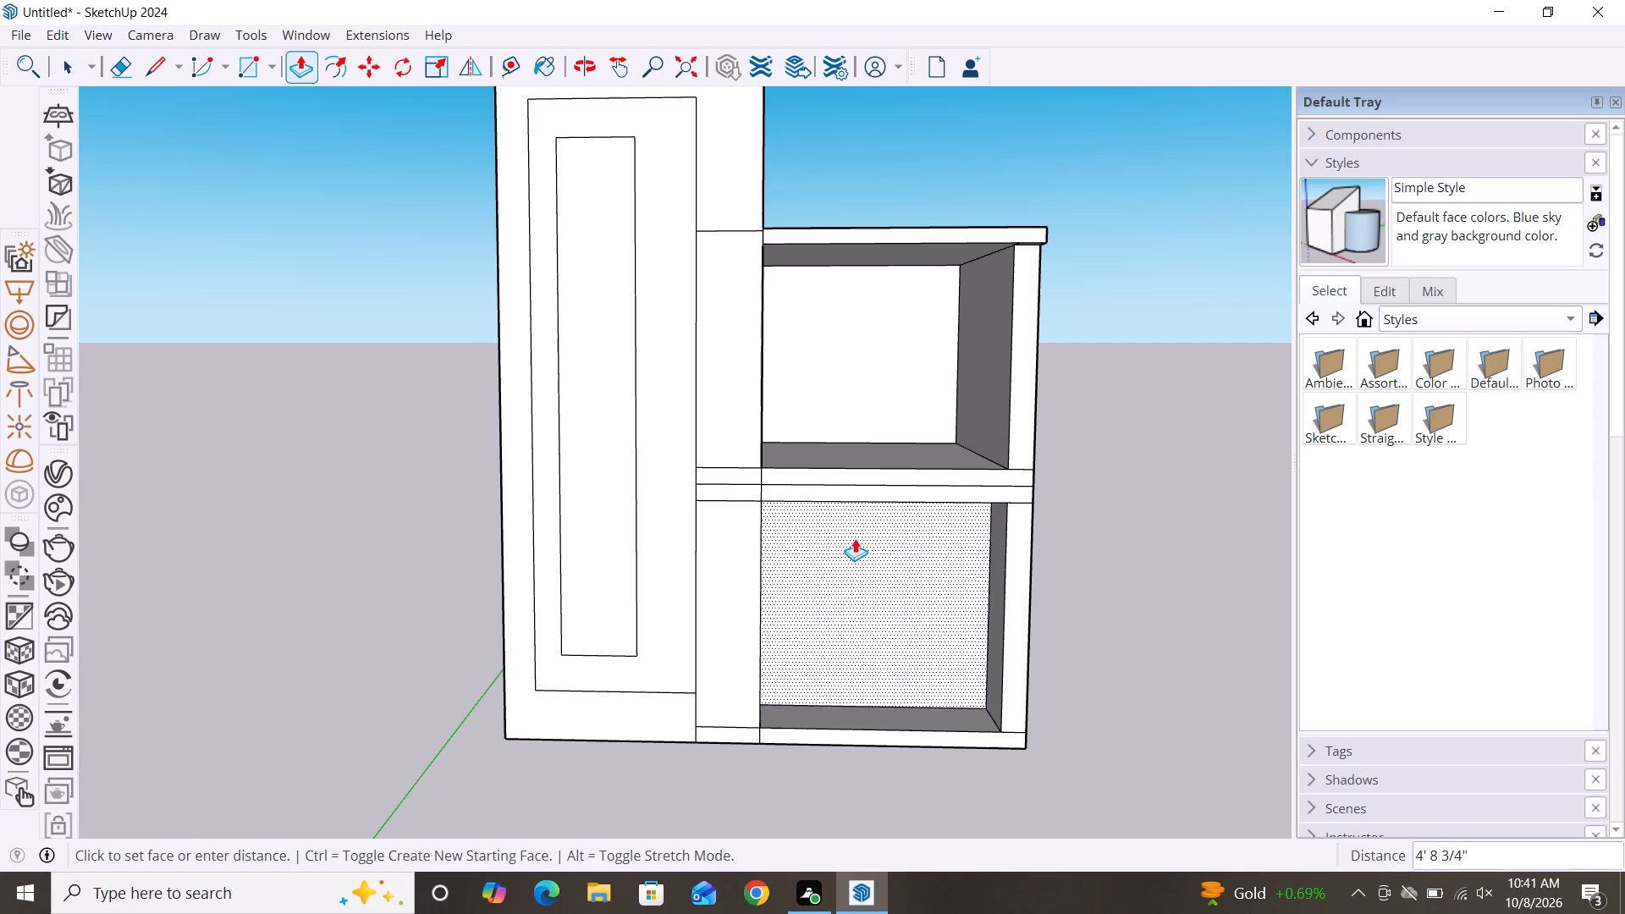
pyautogui.click(851, 532)
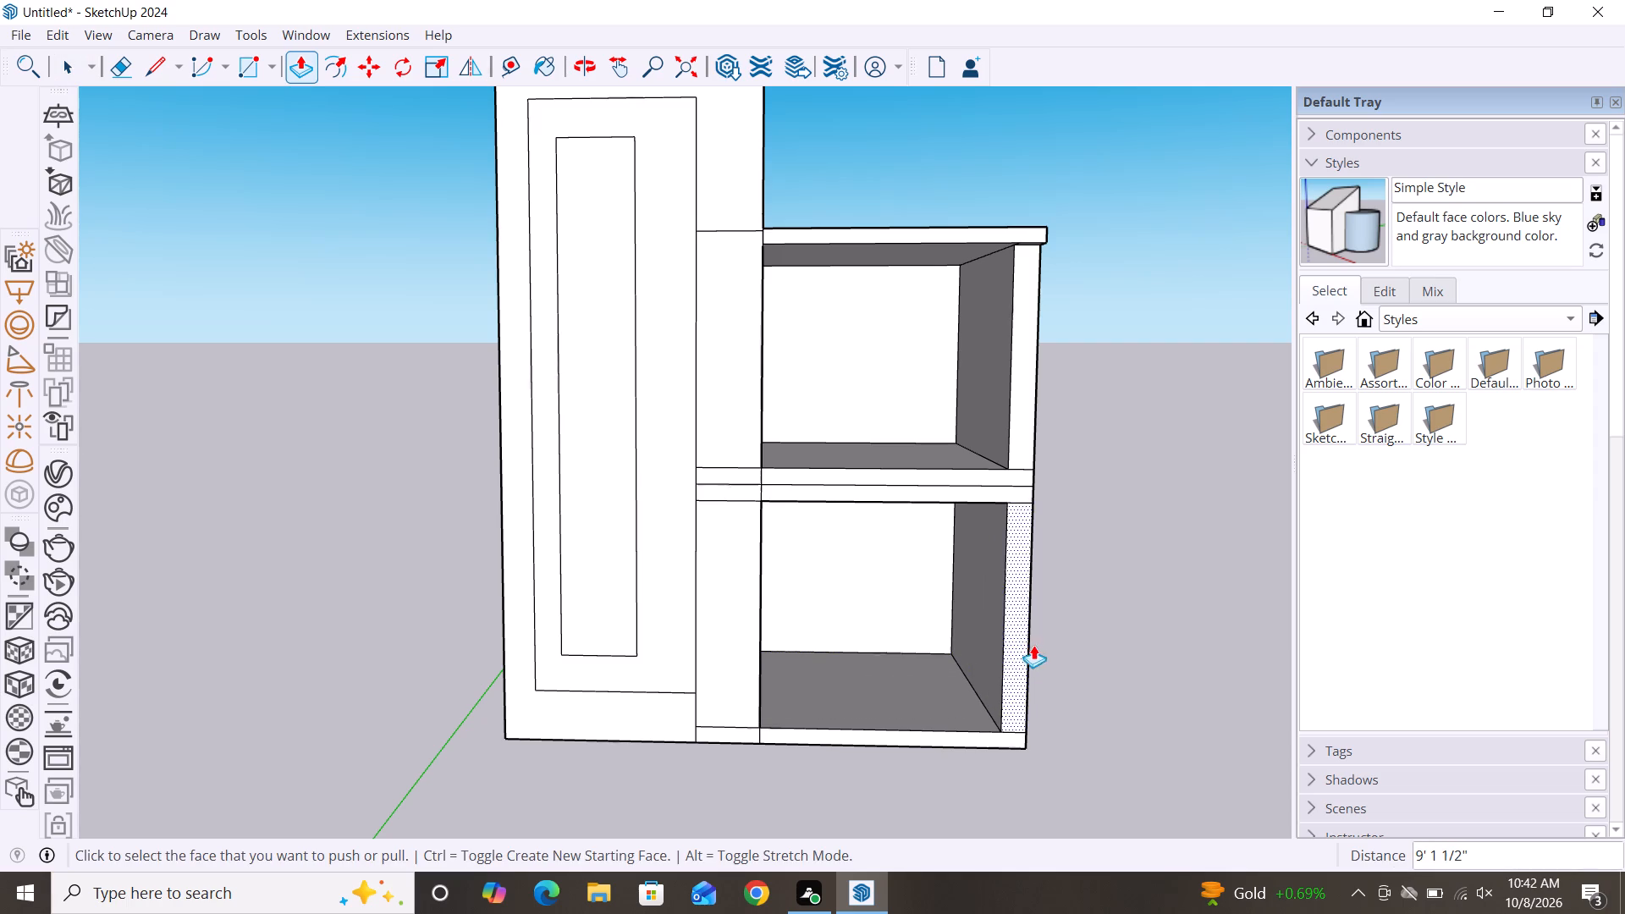
# Examine the opened rooms and the nested-rectangle side panel from the front, side and rear.
pyautogui.press('Escape')
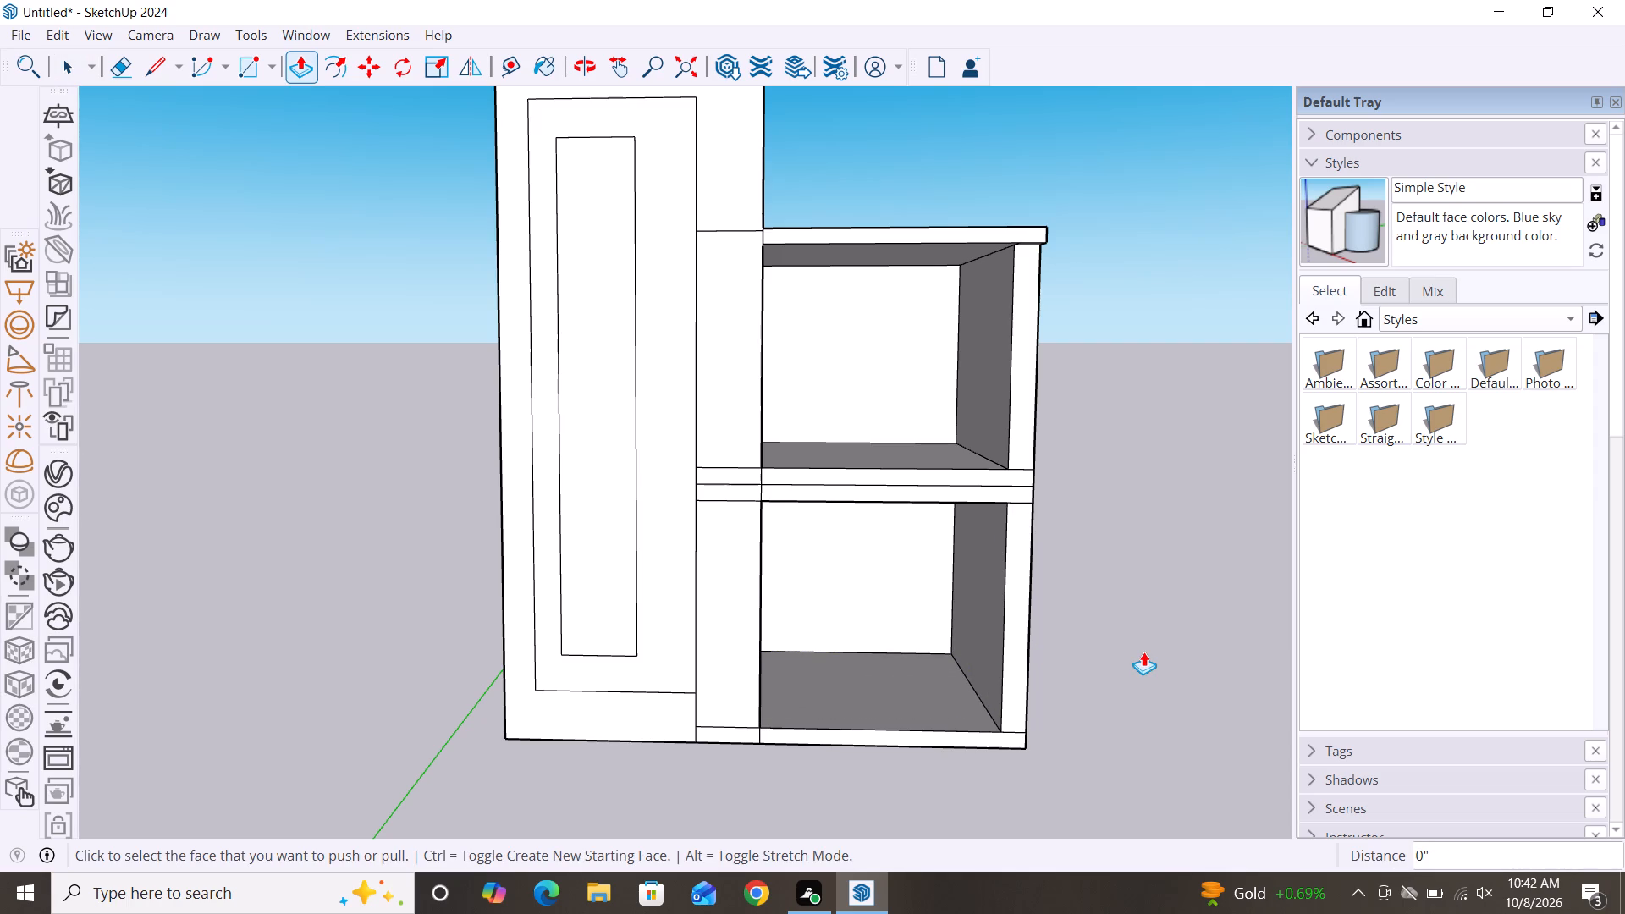
pyautogui.press('space')
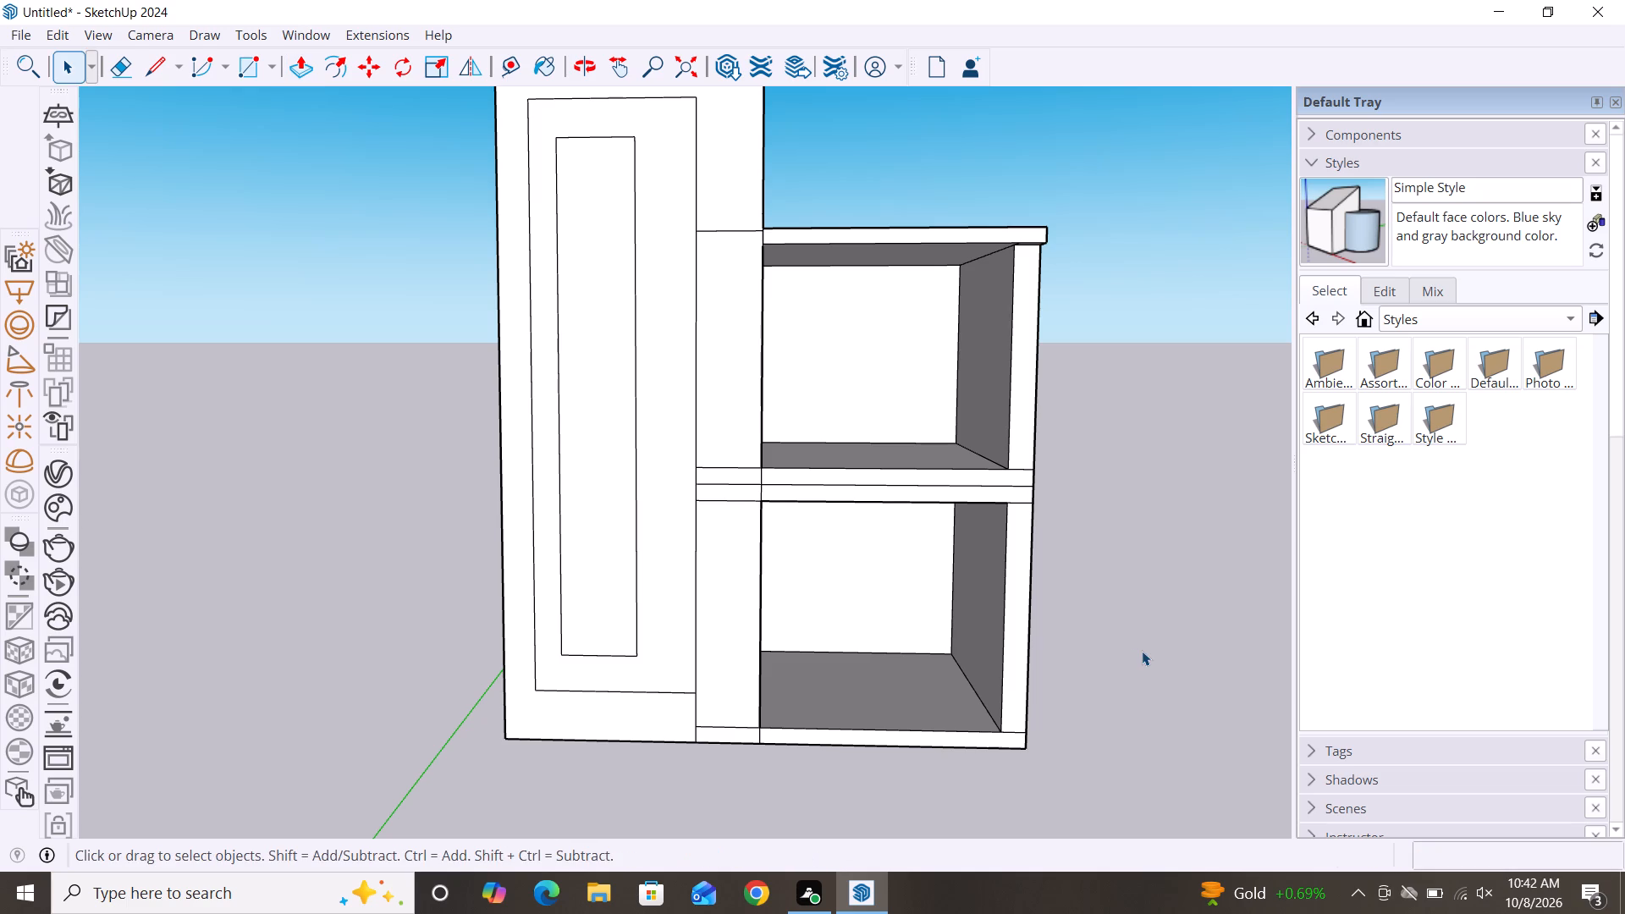
pyautogui.keyDown('alt'); pyautogui.moveTo(1138, 652); pyautogui.dragTo(441, 613, button='middle'); pyautogui.keyUp('alt')
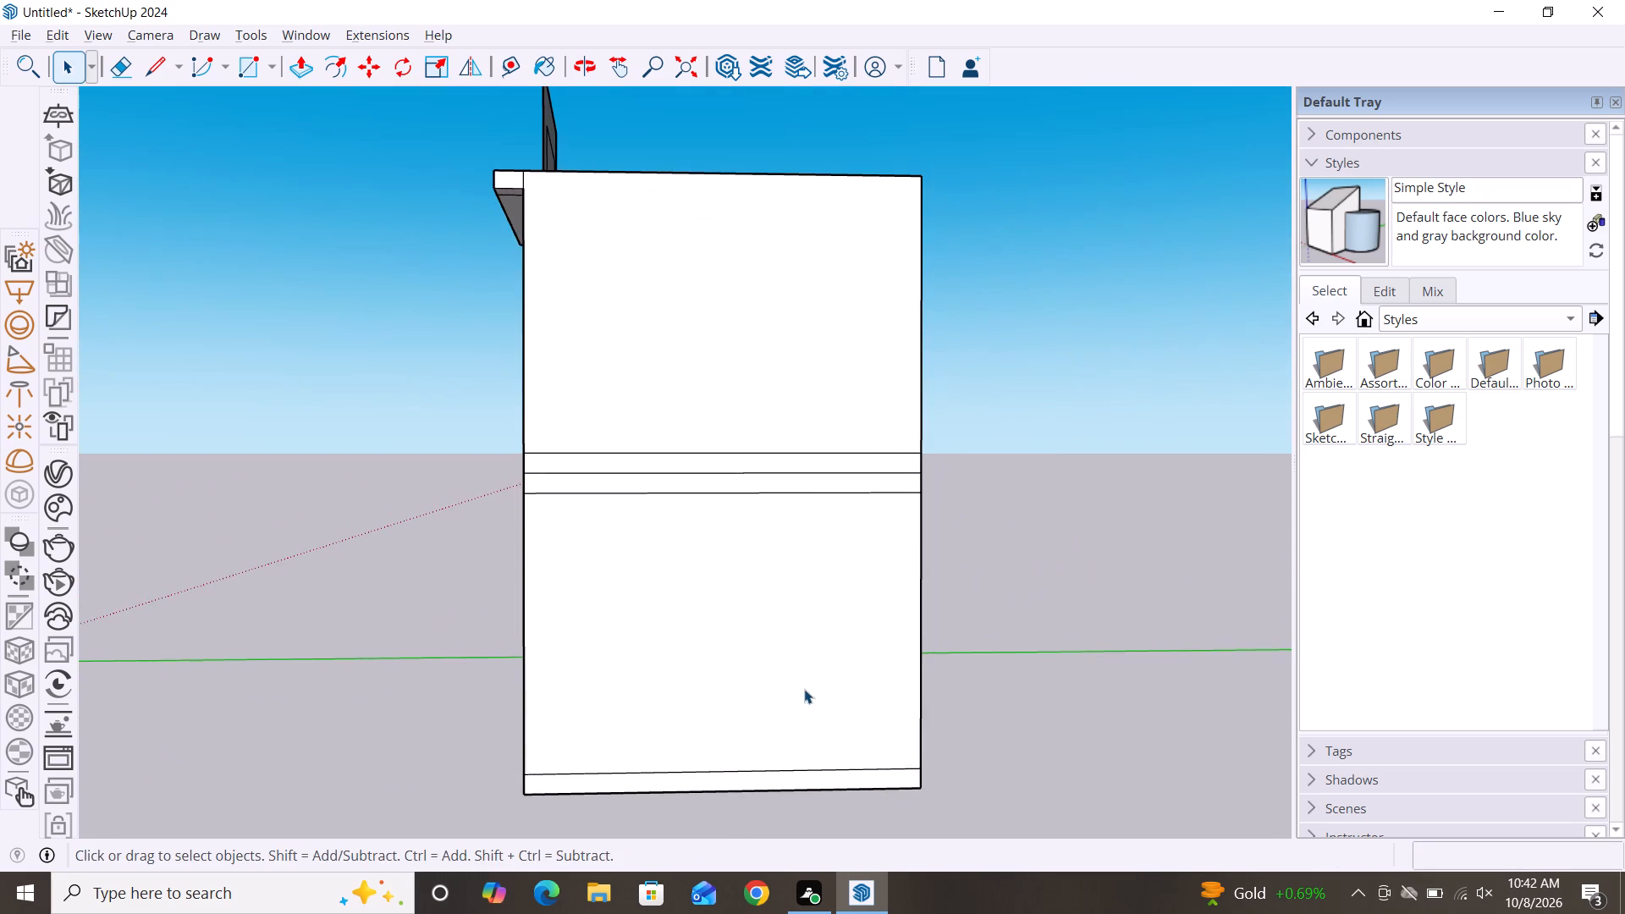
pyautogui.keyDown('alt'); pyautogui.moveTo(804, 689); pyautogui.dragTo(490, 669, button='middle'); pyautogui.keyUp('alt')
pyautogui.keyDown('alt'); pyautogui.moveTo(400, 647); pyautogui.dragTo(394, 648, button='middle'); pyautogui.keyUp('alt')
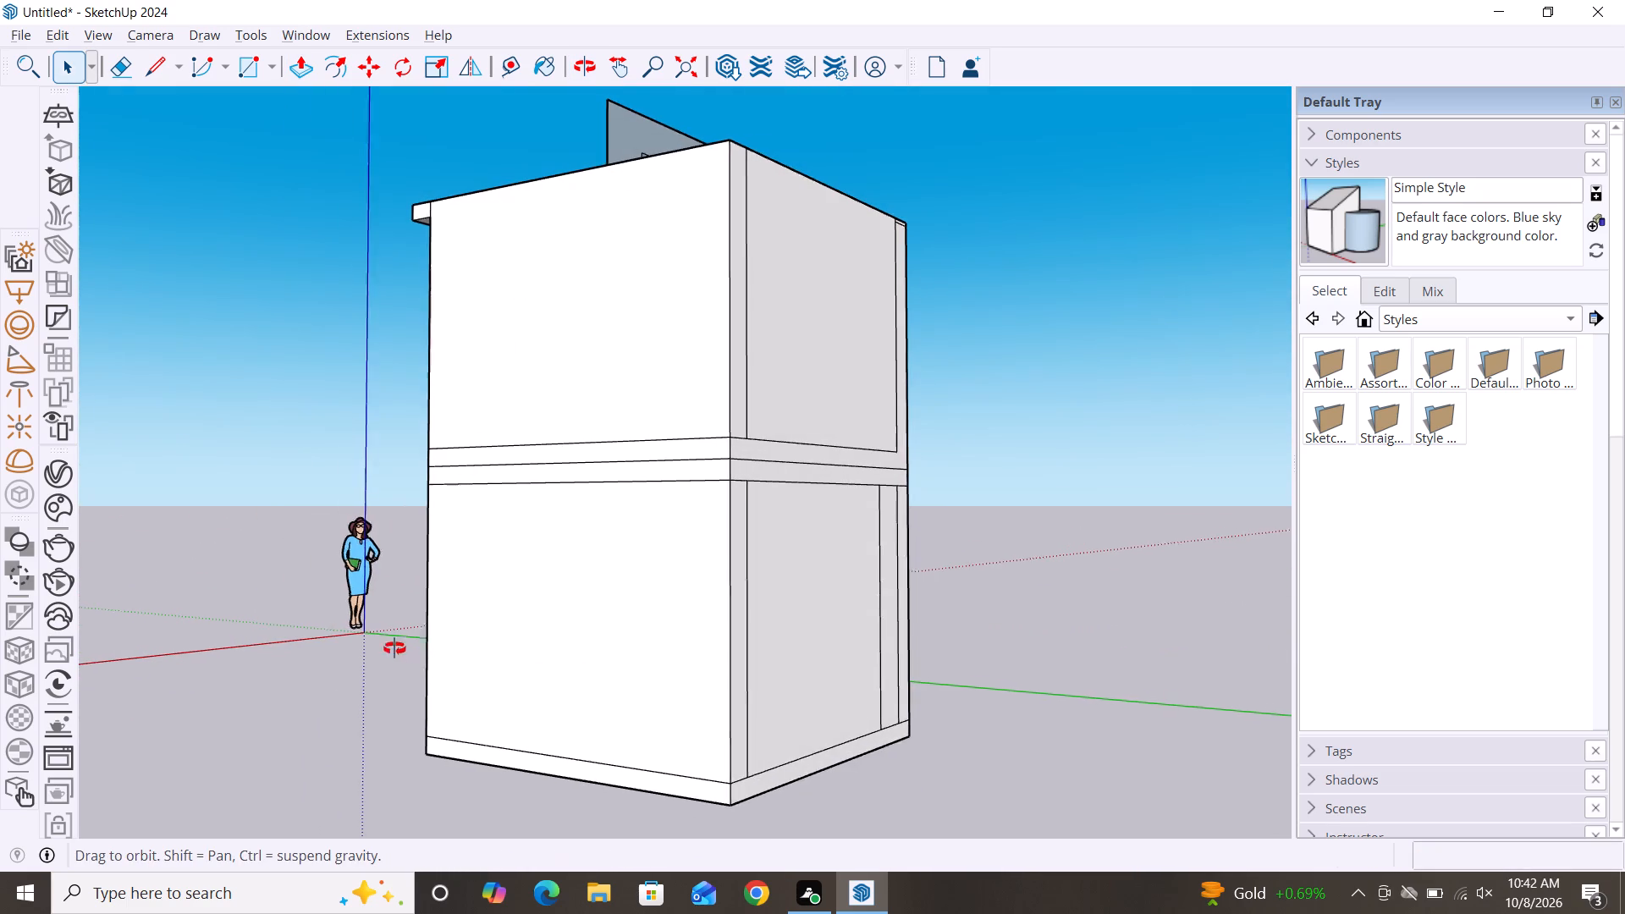
pyautogui.keyDown('alt'); pyautogui.moveTo(394, 648); pyautogui.dragTo(1227, 564, button='middle'); pyautogui.keyUp('alt')
pyautogui.scroll(-3, 152, 490)
pyautogui.scroll(-2, 263, 487)
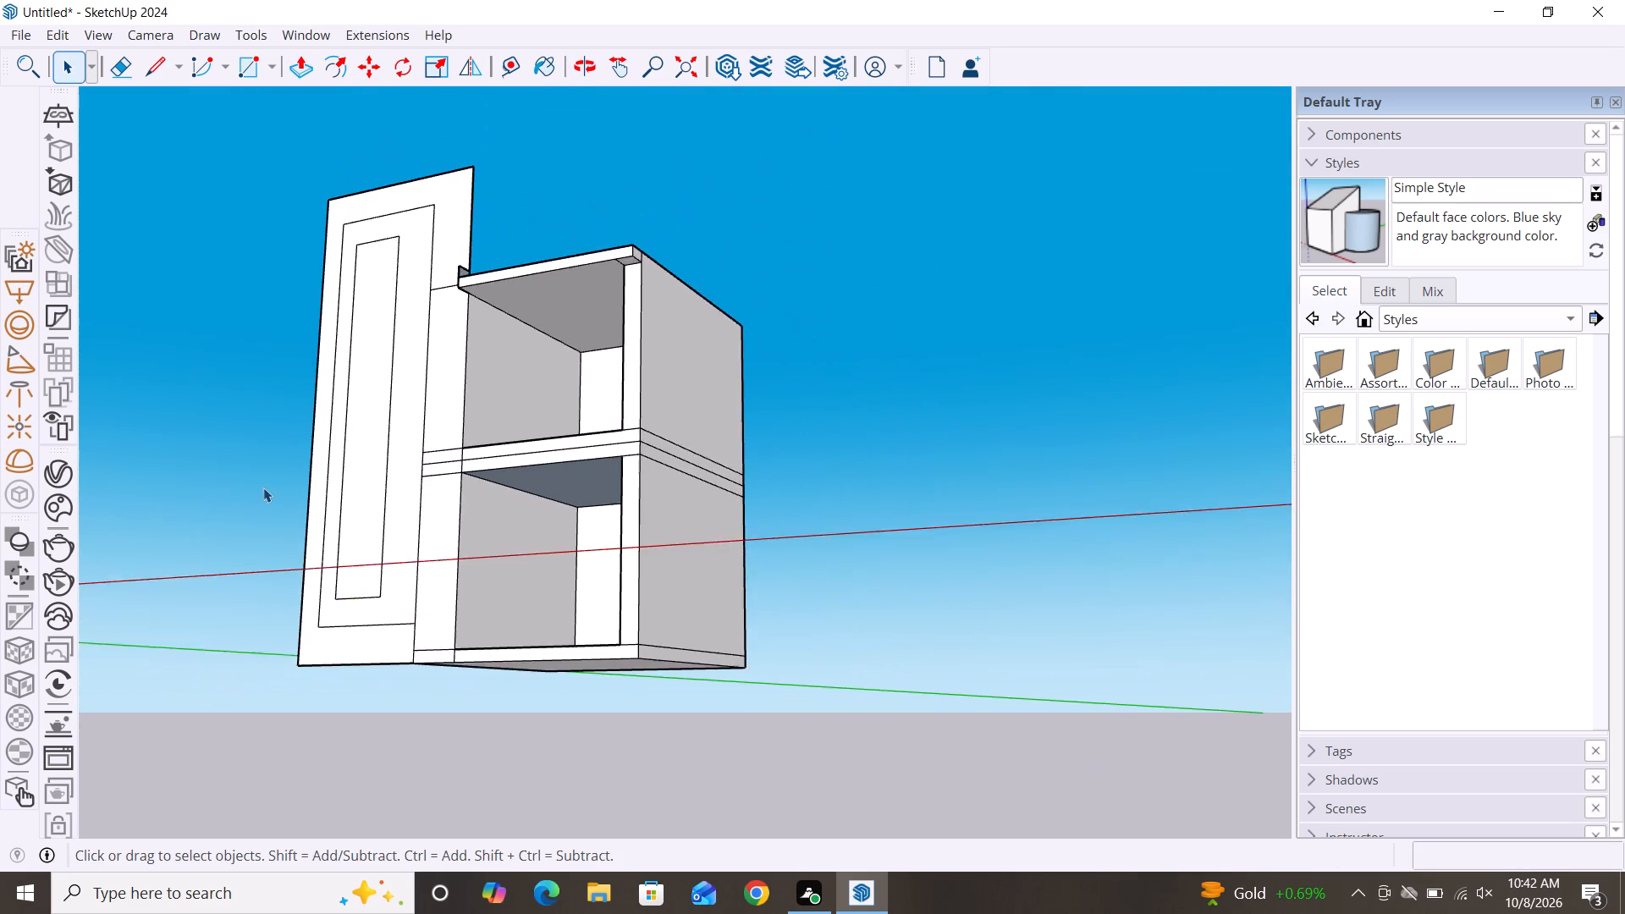
pyautogui.scroll(-1, 263, 487)
pyautogui.keyDown('alt'); pyautogui.moveTo(310, 658); pyautogui.dragTo(905, 758, button='middle'); pyautogui.keyUp('alt')
pyautogui.keyDown('alt'); pyautogui.moveTo(464, 636); pyautogui.dragTo(533, 652, button='middle'); pyautogui.keyUp('alt')
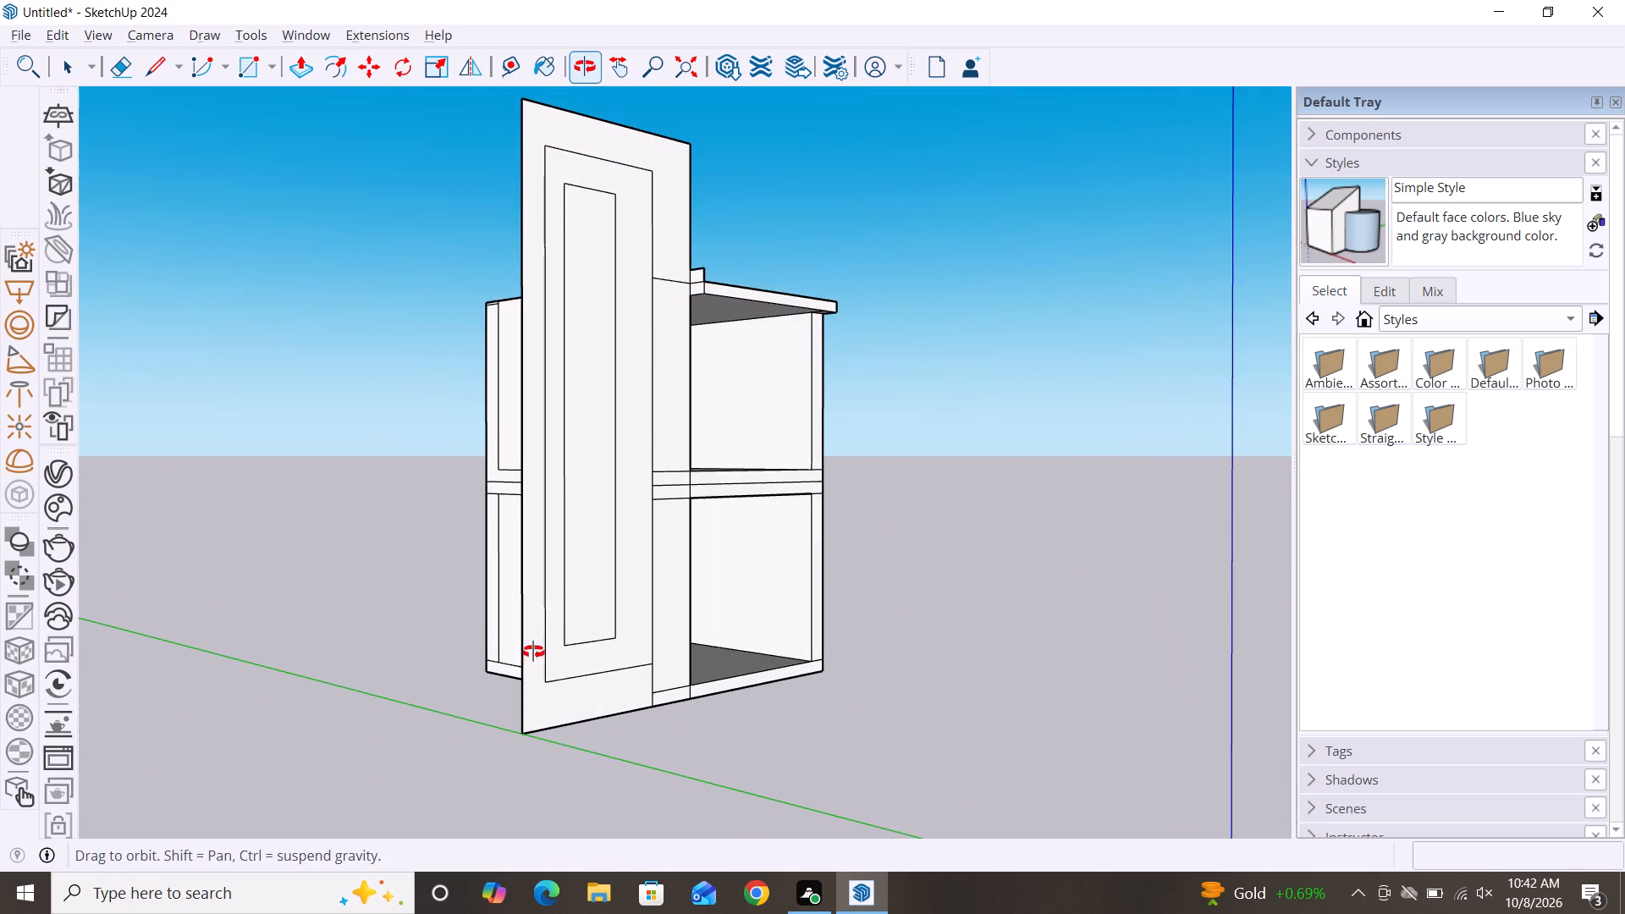
pyautogui.keyDown('alt'); pyautogui.moveTo(533, 652); pyautogui.dragTo(177, 619, button='middle'); pyautogui.keyUp('alt')
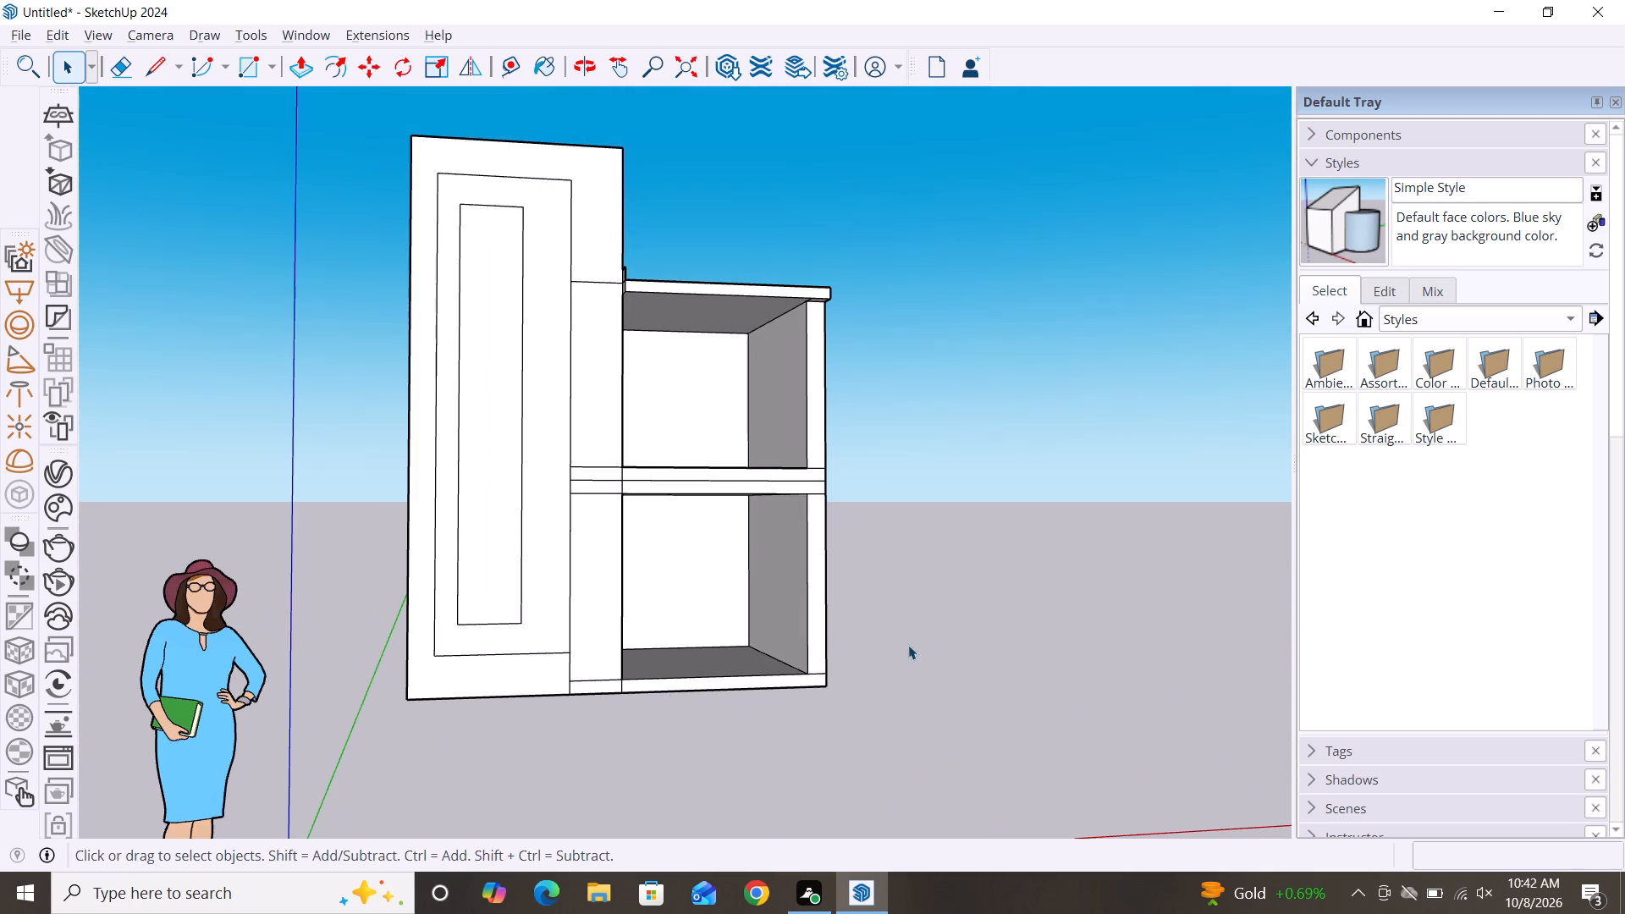
pyautogui.keyDown('alt'); pyautogui.moveTo(908, 644); pyautogui.dragTo(670, 679, button='middle'); pyautogui.keyUp('alt')
pyautogui.keyDown('alt'); pyautogui.scroll(-3, 781, 671); pyautogui.keyUp('alt')
pyautogui.keyDown('alt'); pyautogui.moveTo(679, 721); pyautogui.dragTo(686, 723, button='middle'); pyautogui.keyUp('alt')
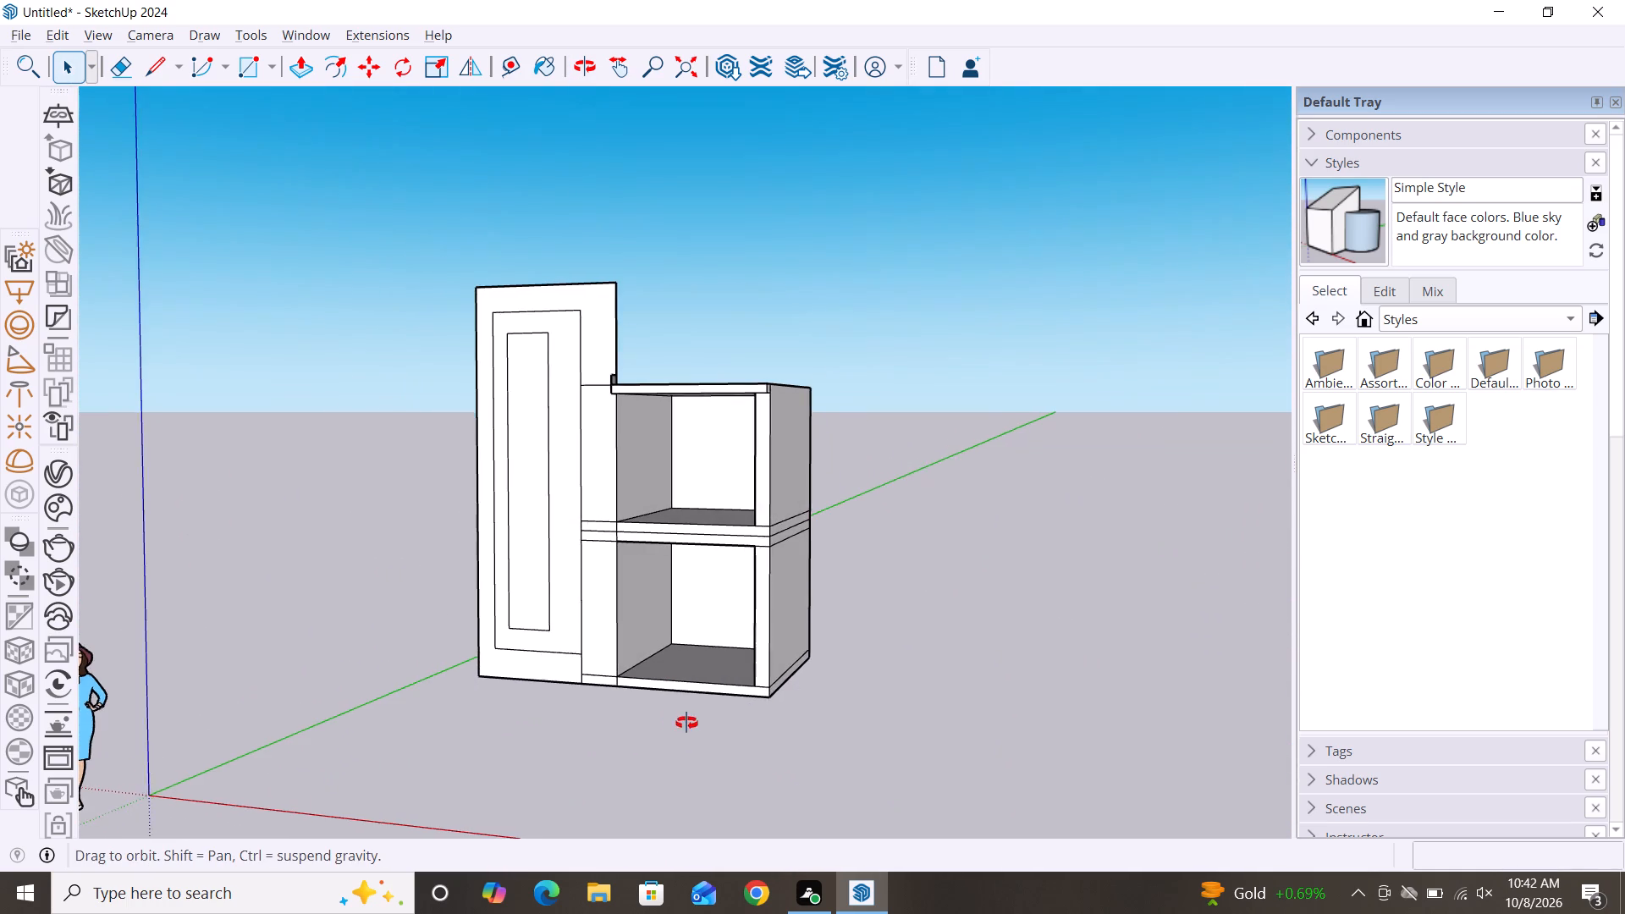
pyautogui.keyDown('alt'); pyautogui.moveTo(686, 723); pyautogui.dragTo(862, 742, button='middle'); pyautogui.keyUp('alt')
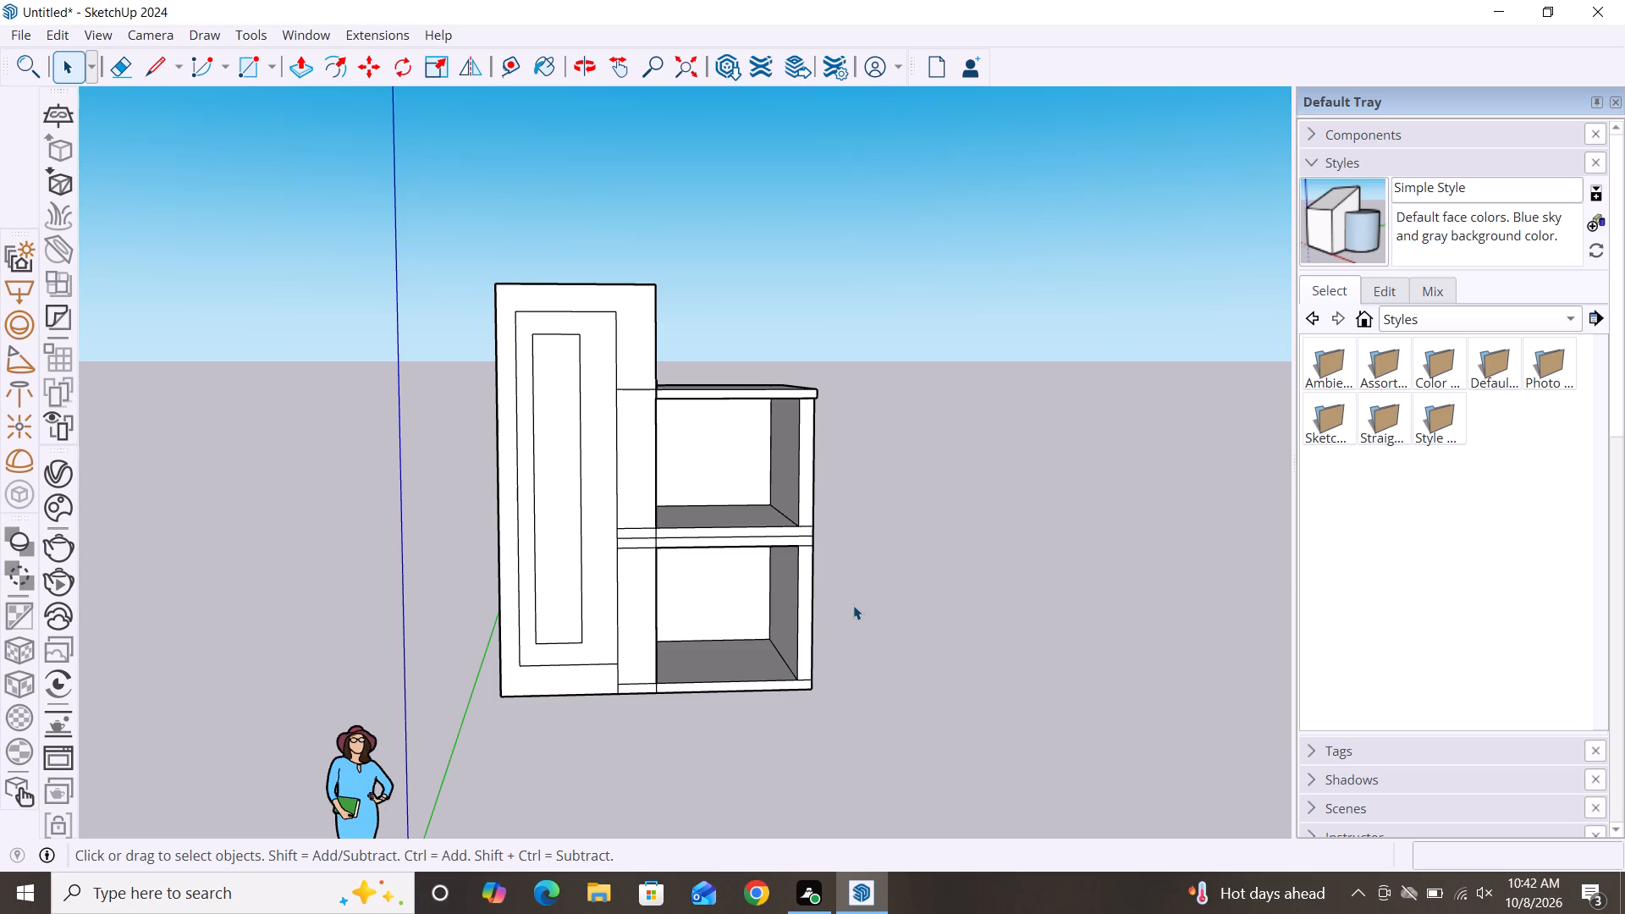
pyautogui.scroll(-4, 614, 446)
pyautogui.scroll(2, 561, 554)
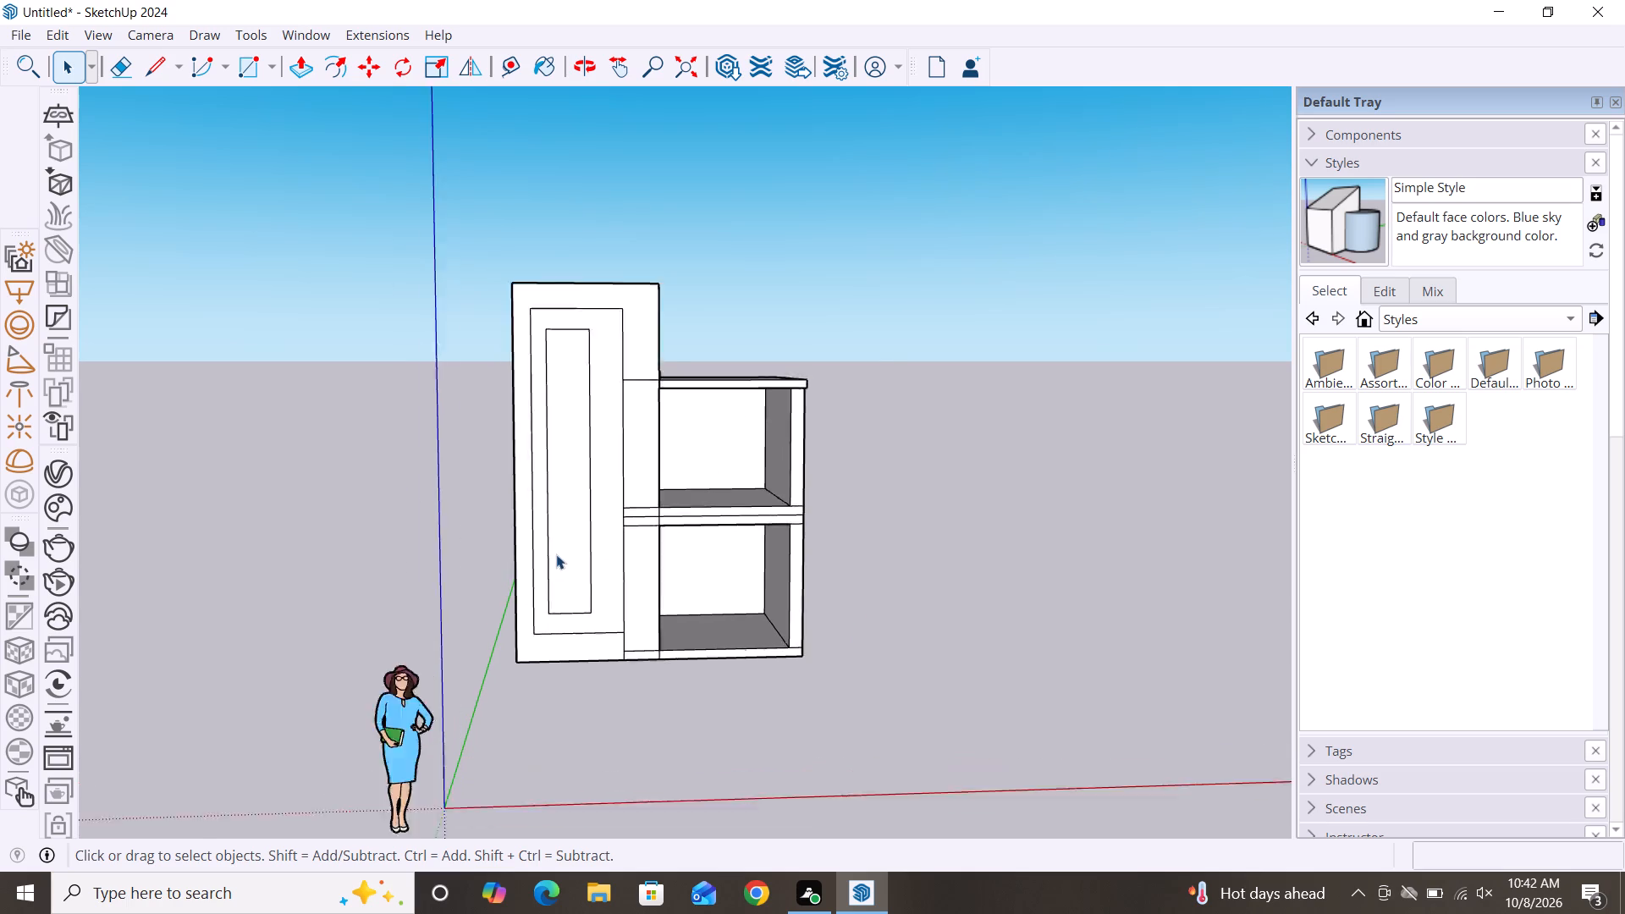
pyautogui.scroll(3, 556, 554)
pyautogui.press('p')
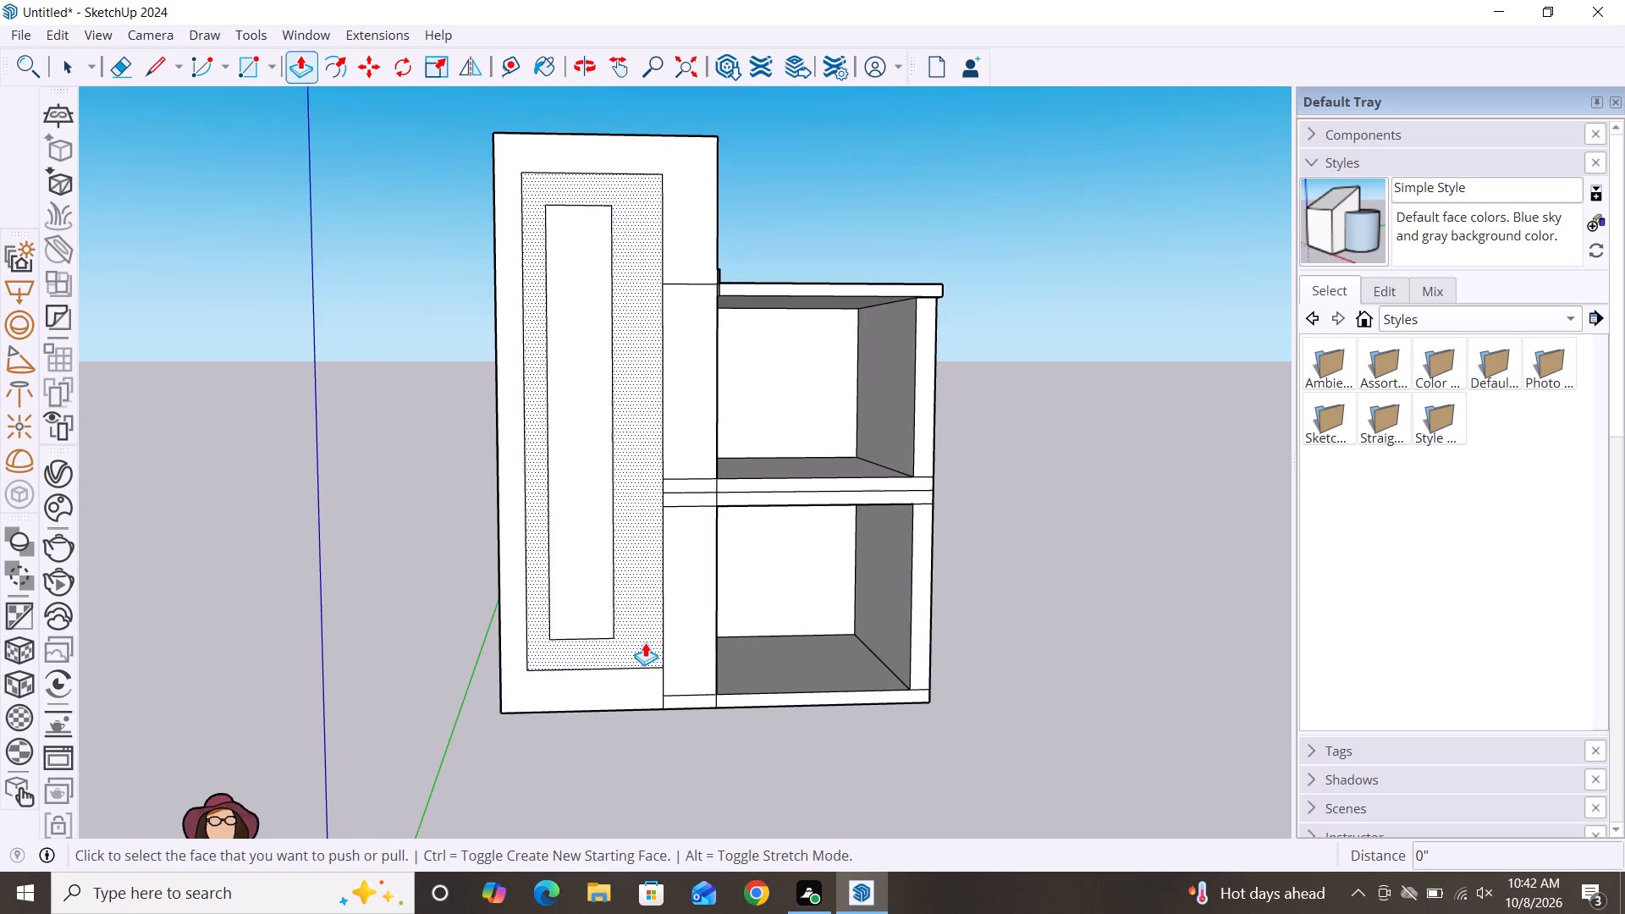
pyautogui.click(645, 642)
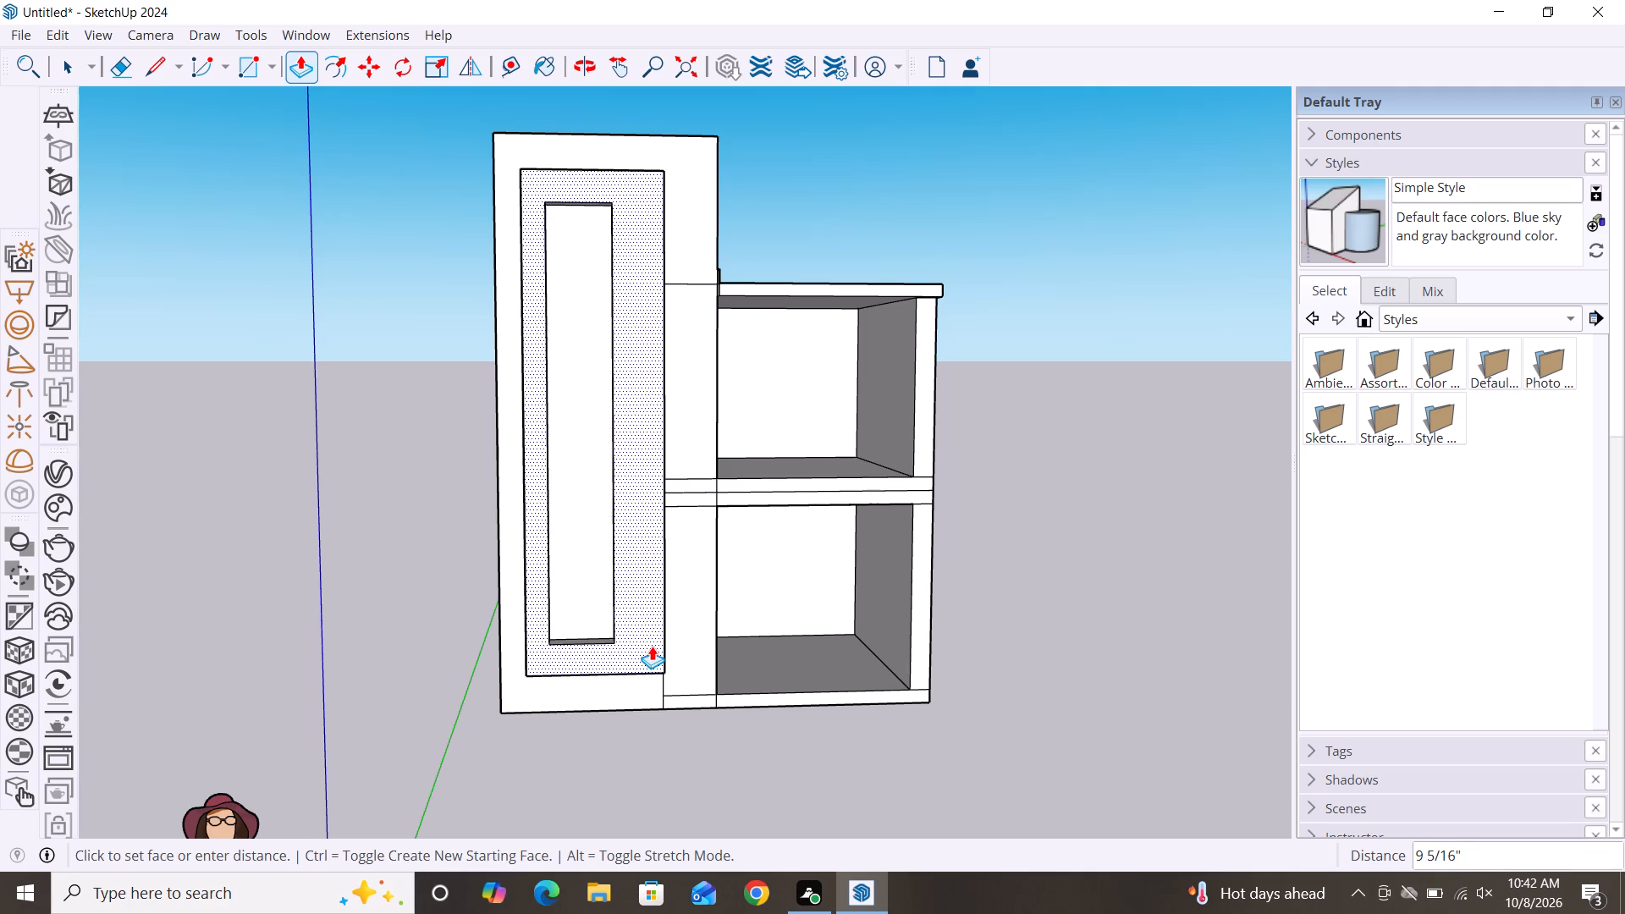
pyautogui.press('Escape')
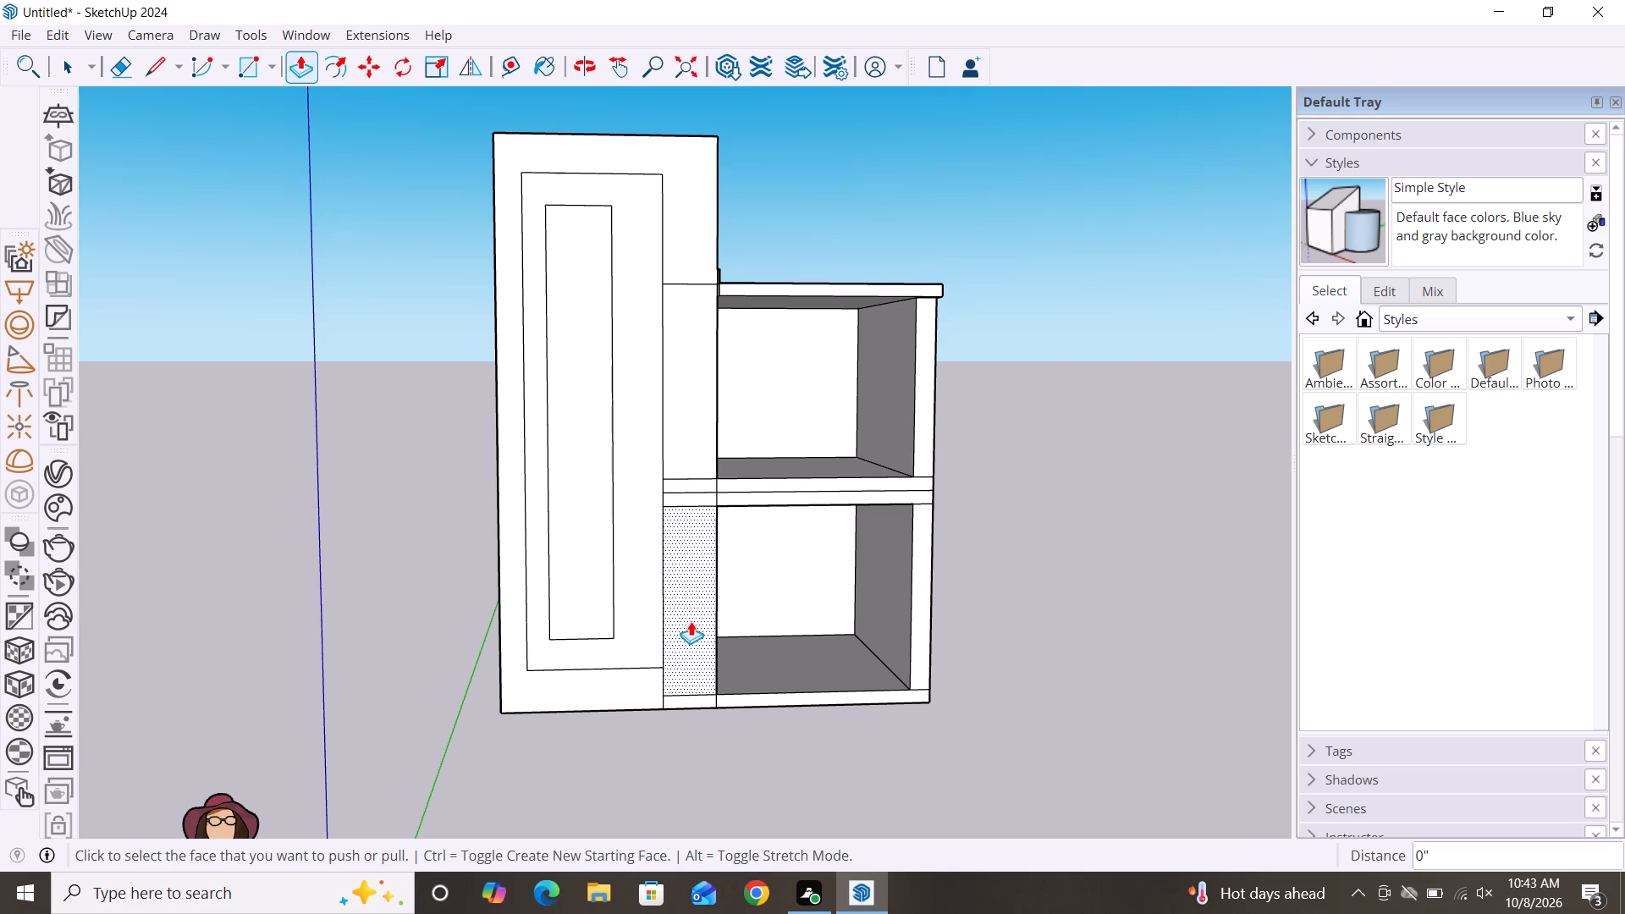
# Push/Pull the lower vertical strip between the side panel and the lower room outward about 1' 10 5/8".
pyautogui.scroll(3, 691, 621)
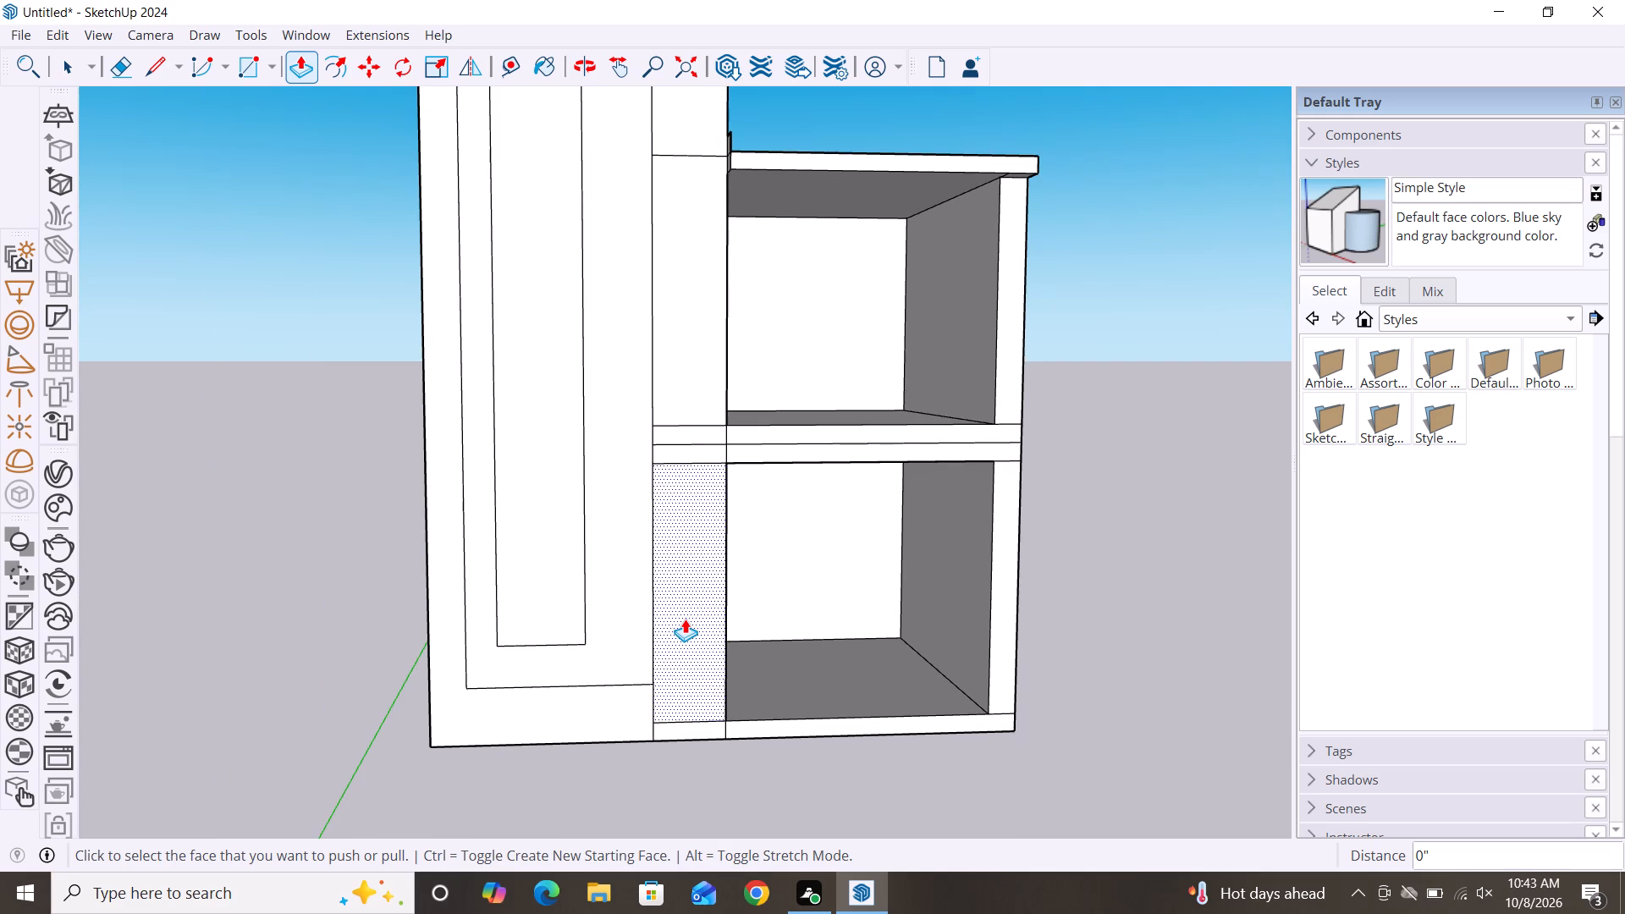
pyautogui.click(685, 619)
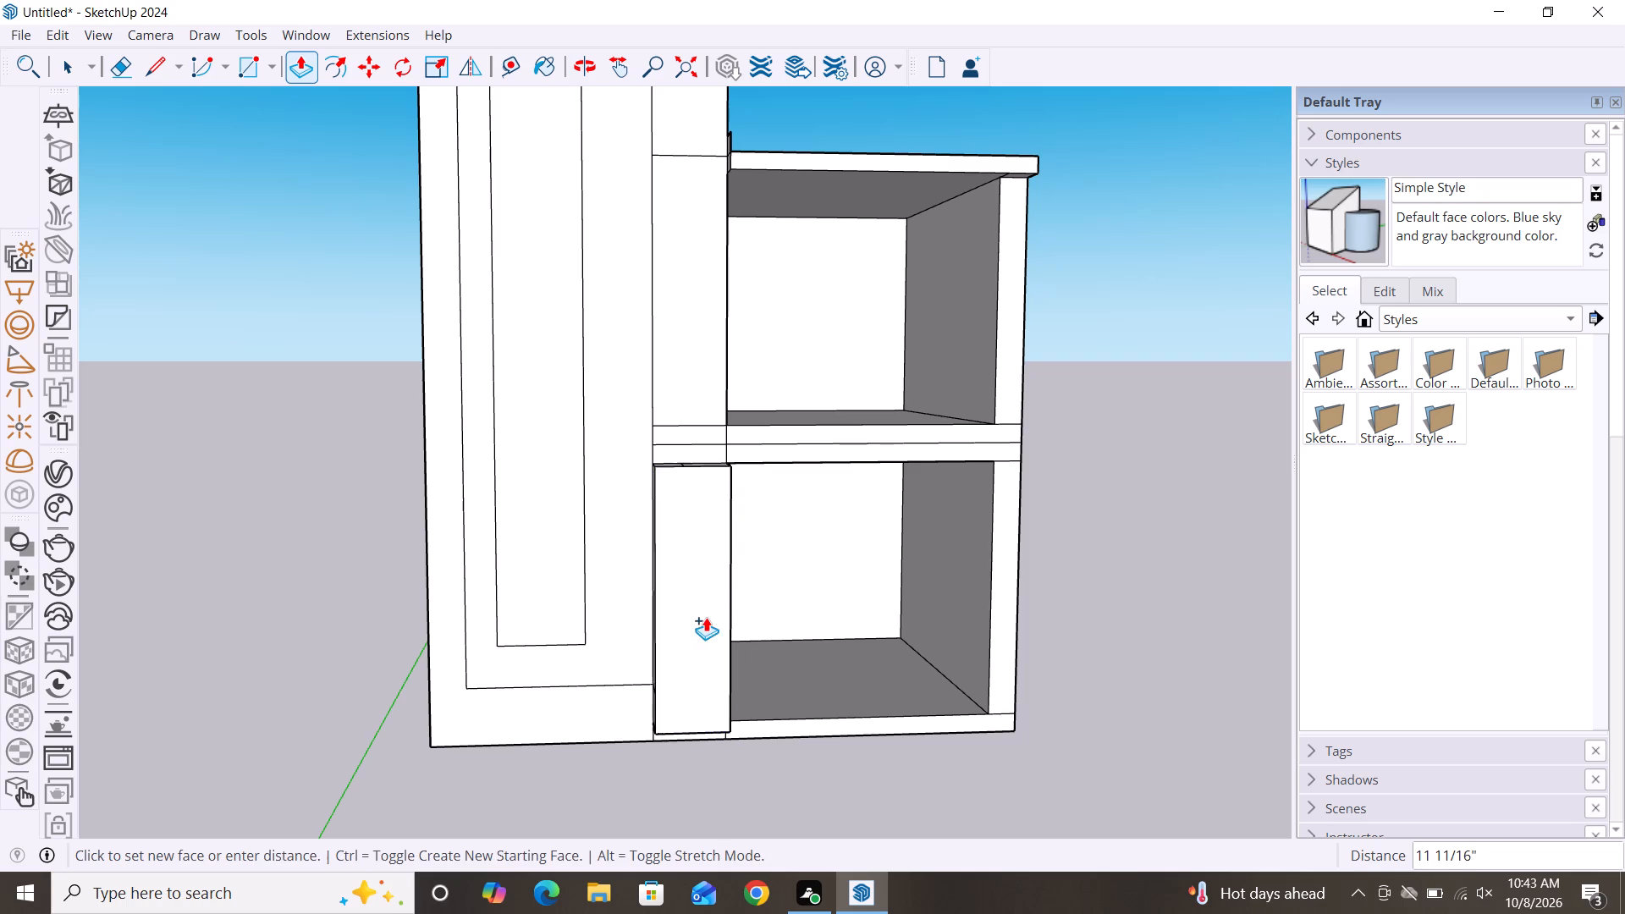
pyautogui.scroll(5, 666, 583)
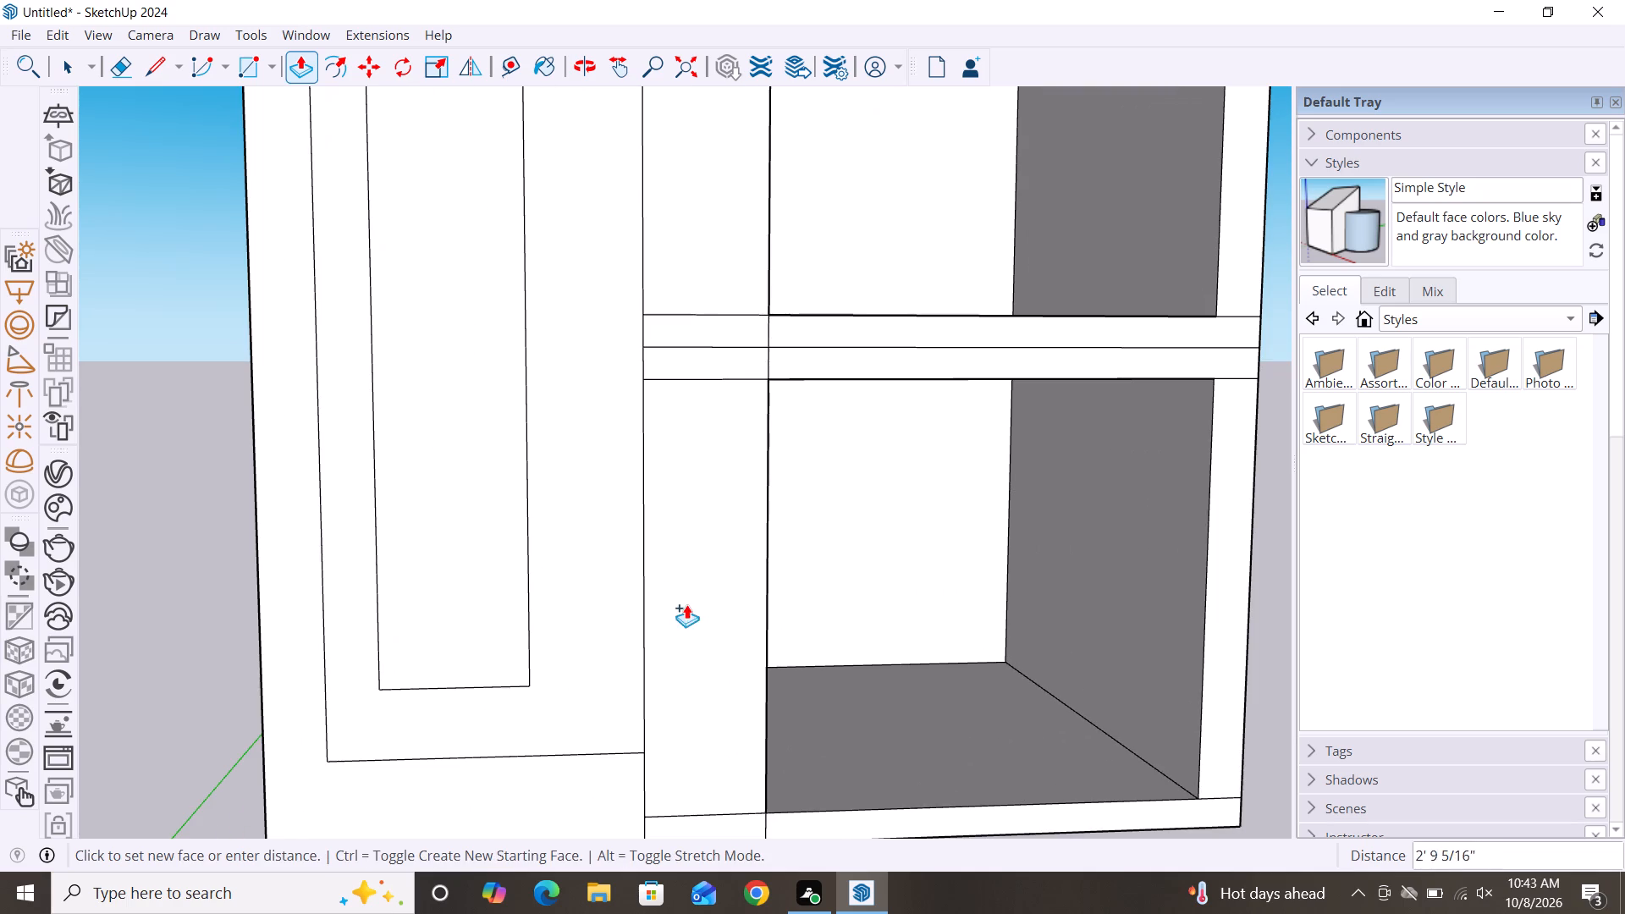
pyautogui.click(747, 650)
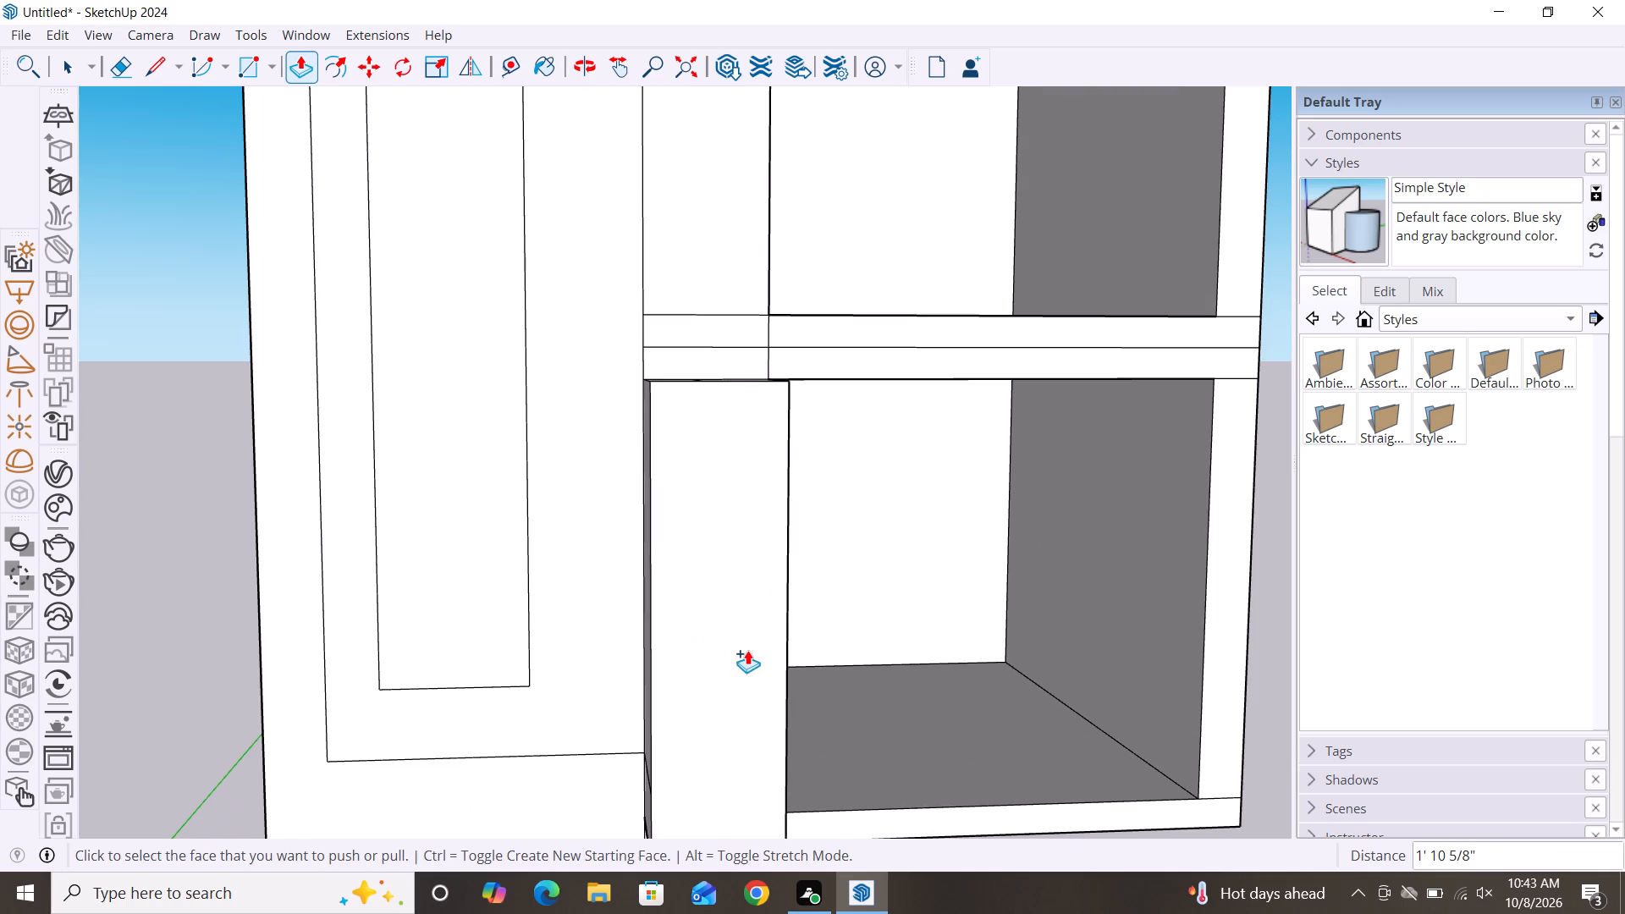
# Push/Pull the strip's lower slab-level segment outward 1' 10 5/8", flush with the extruded strip below it.
pyautogui.click(696, 363)
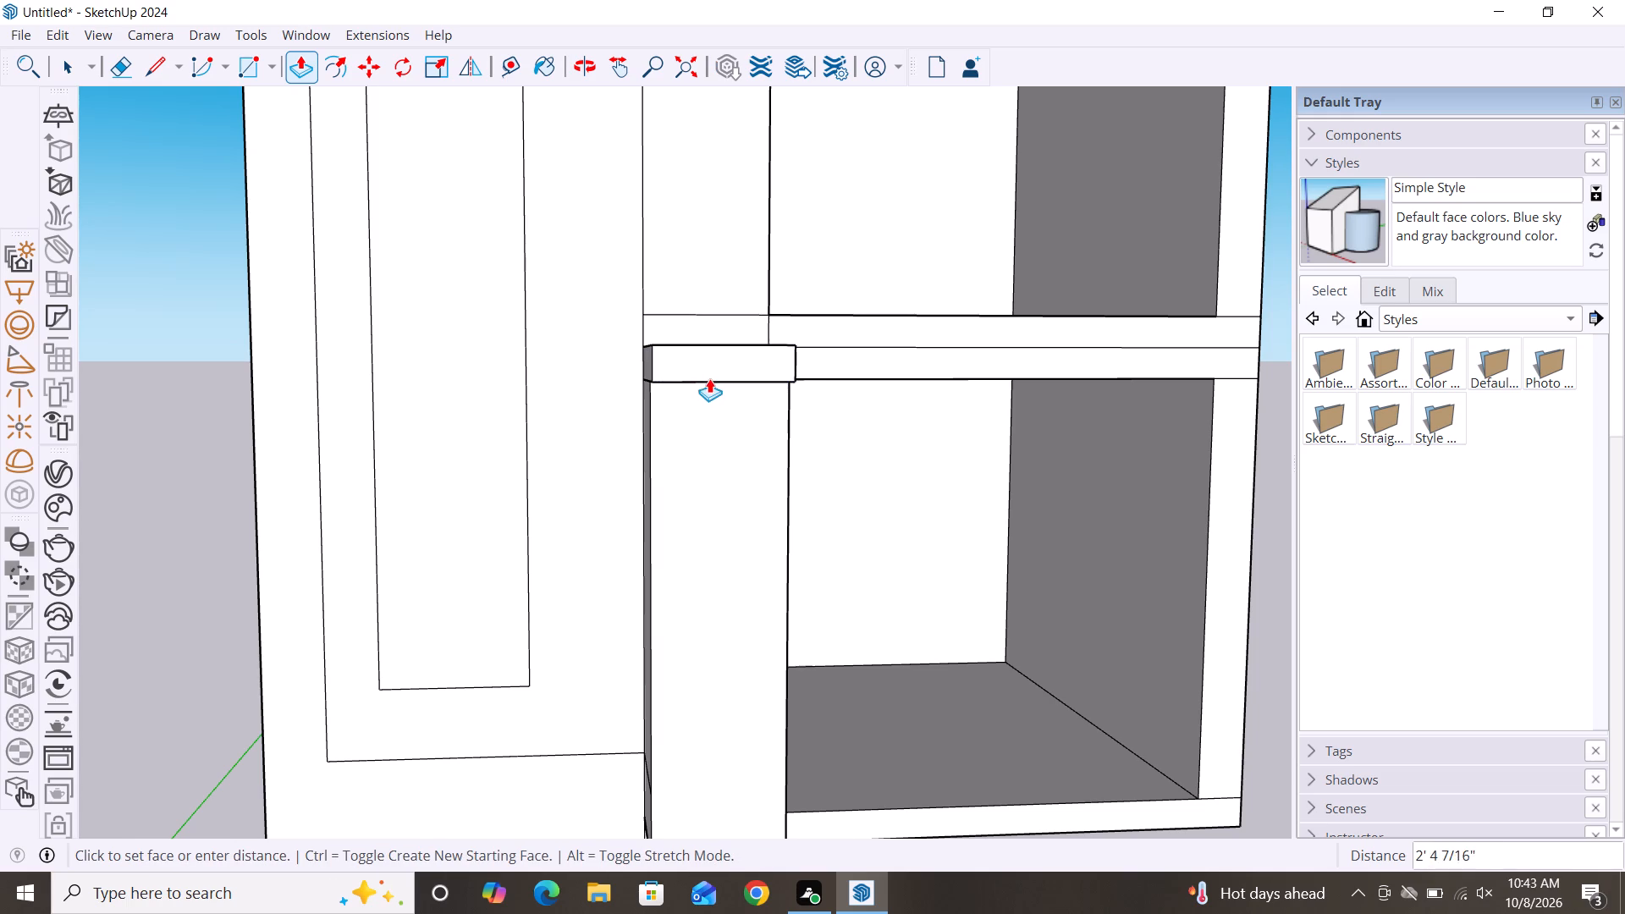
pyautogui.click(707, 434)
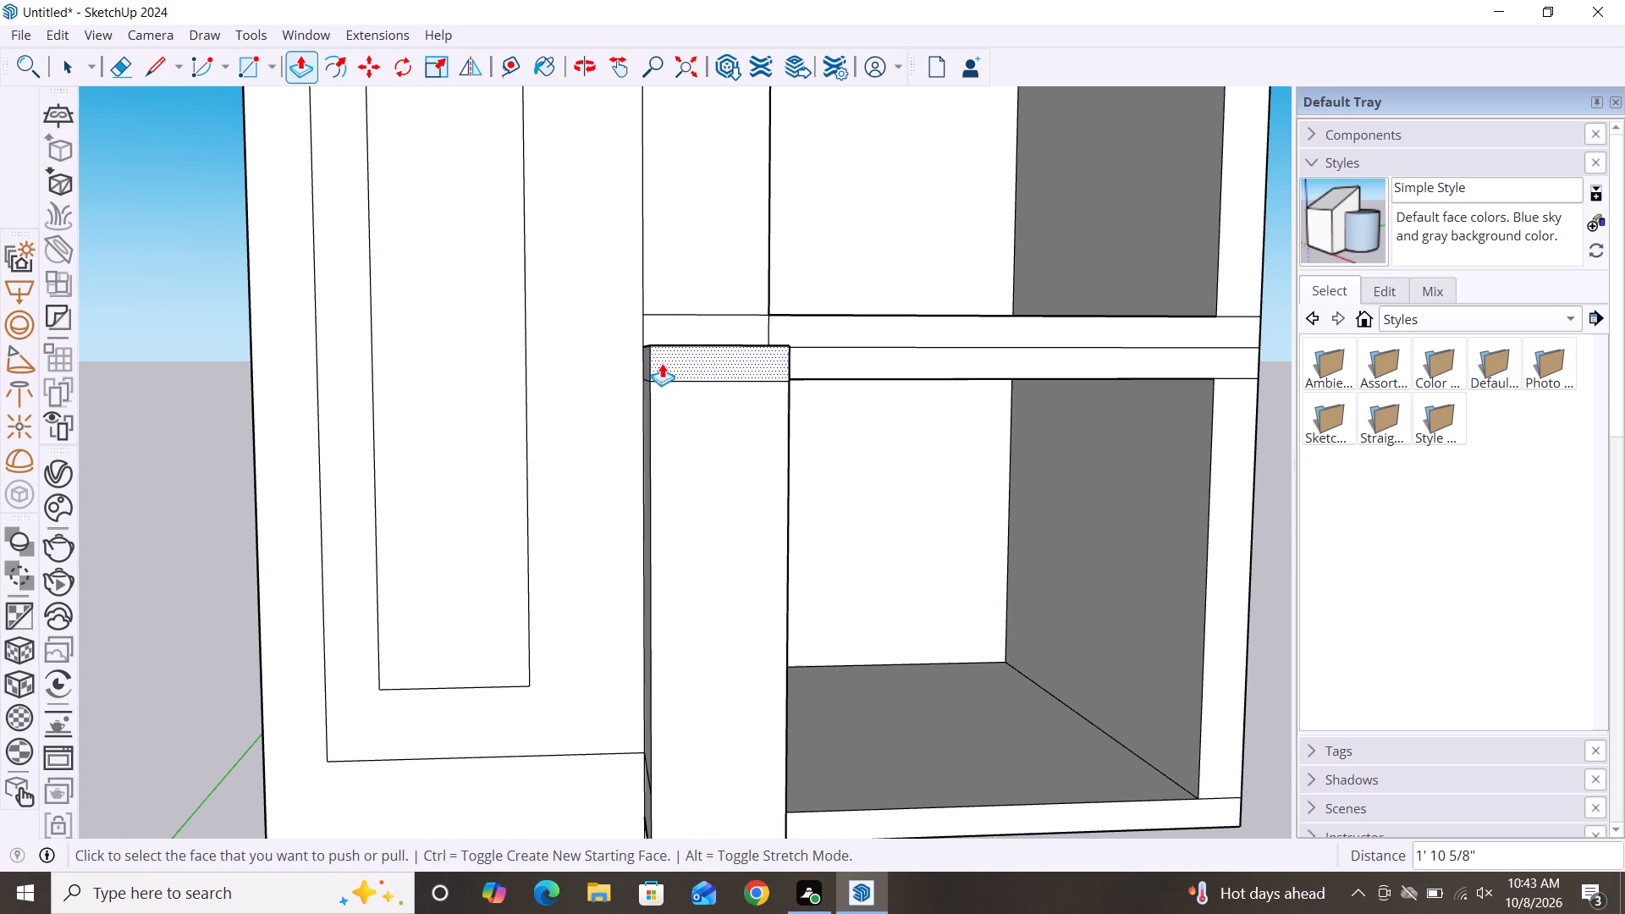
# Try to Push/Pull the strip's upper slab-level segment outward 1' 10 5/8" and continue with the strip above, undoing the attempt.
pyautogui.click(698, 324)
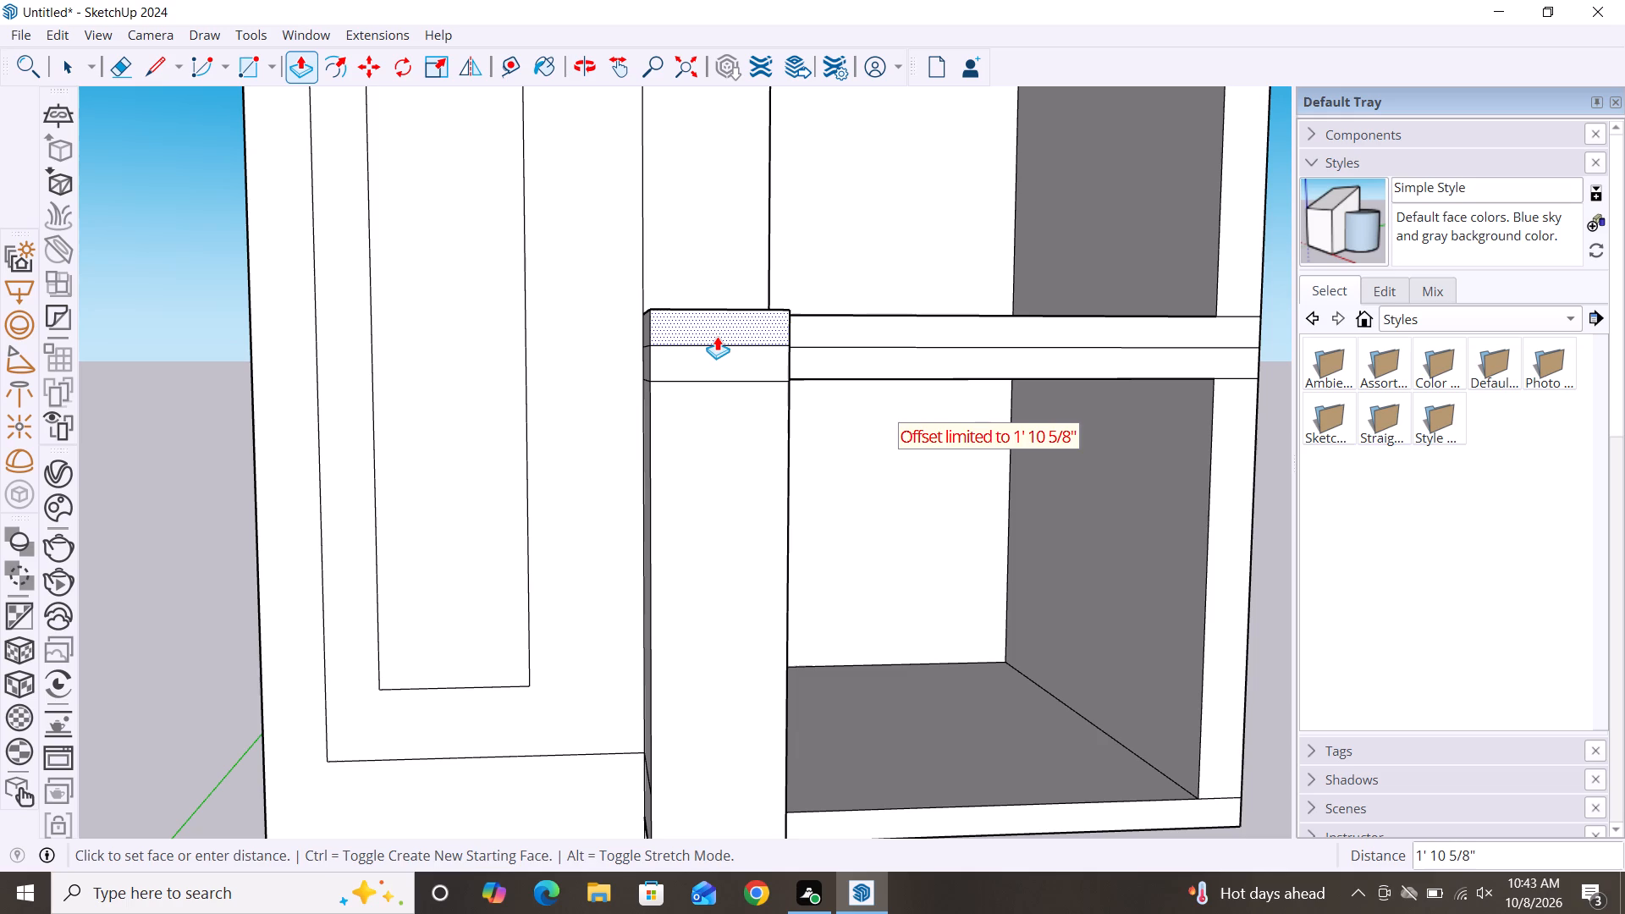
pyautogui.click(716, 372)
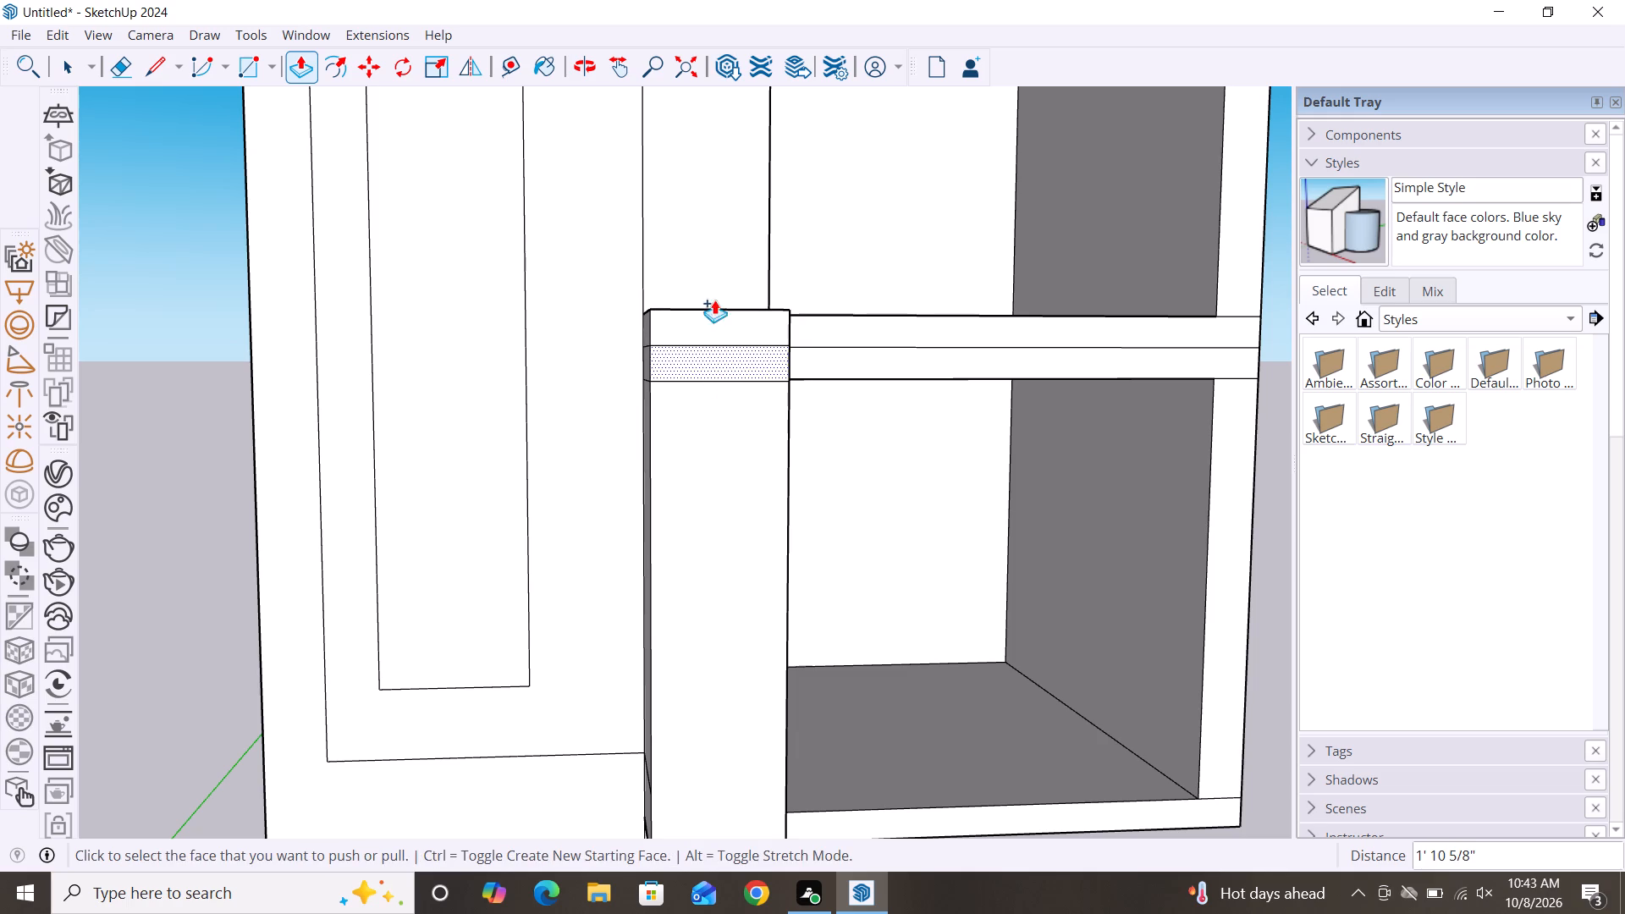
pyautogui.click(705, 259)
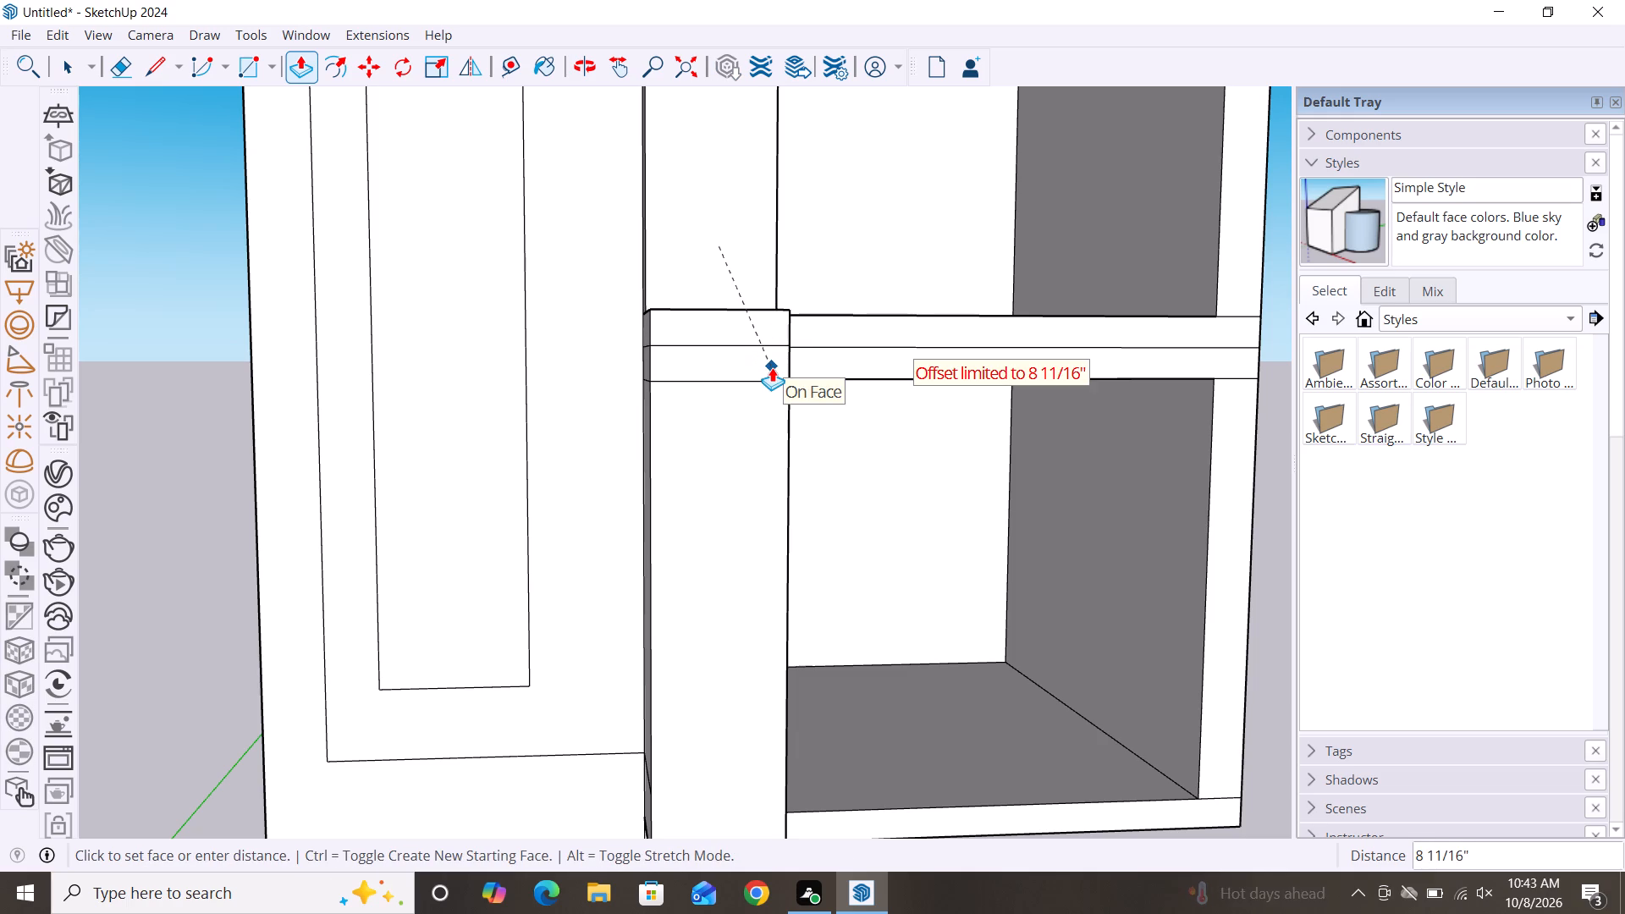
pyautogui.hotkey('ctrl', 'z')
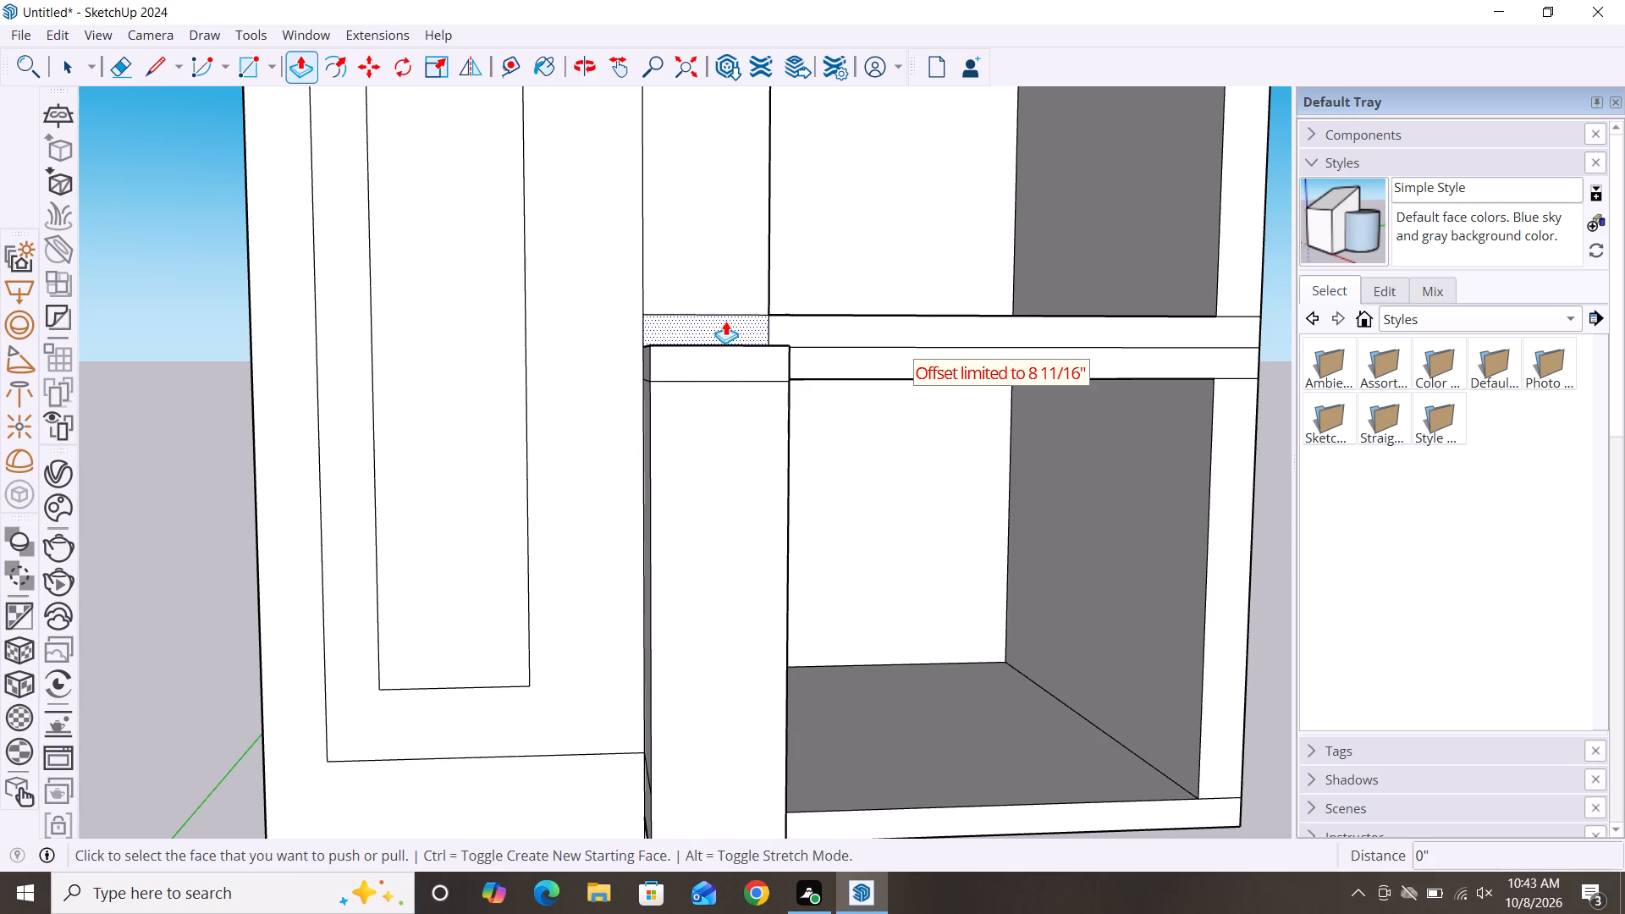
# Push/Pull the strip's upper slab-level segment outward 1' 10 5/8", flush with the segment below it.
pyautogui.click(725, 321)
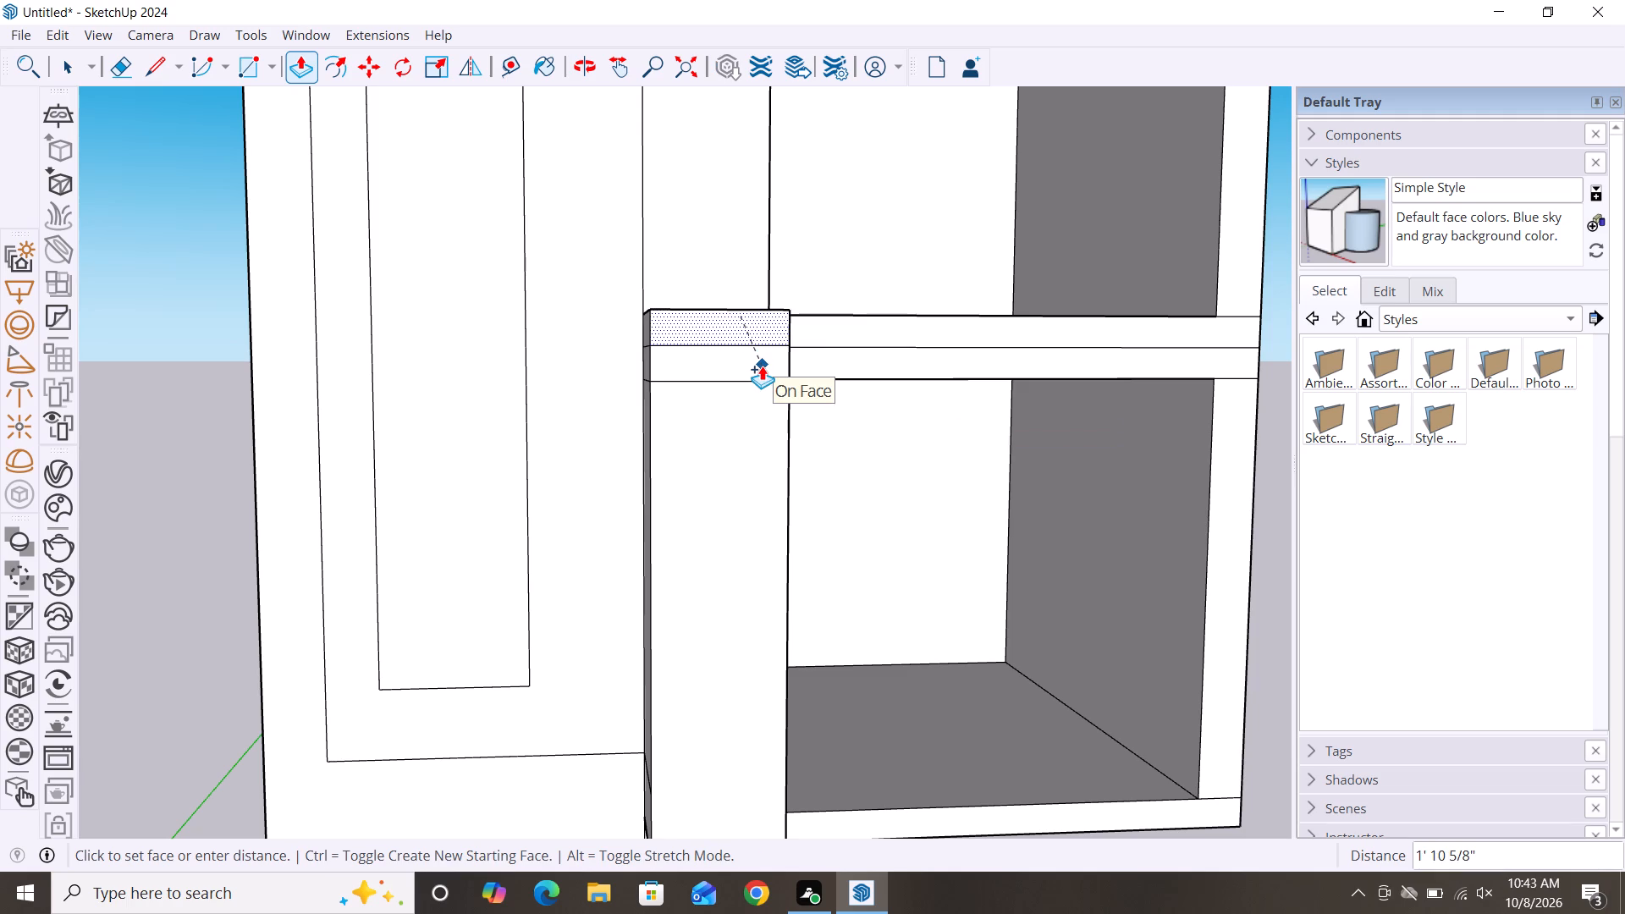
pyautogui.click(762, 366)
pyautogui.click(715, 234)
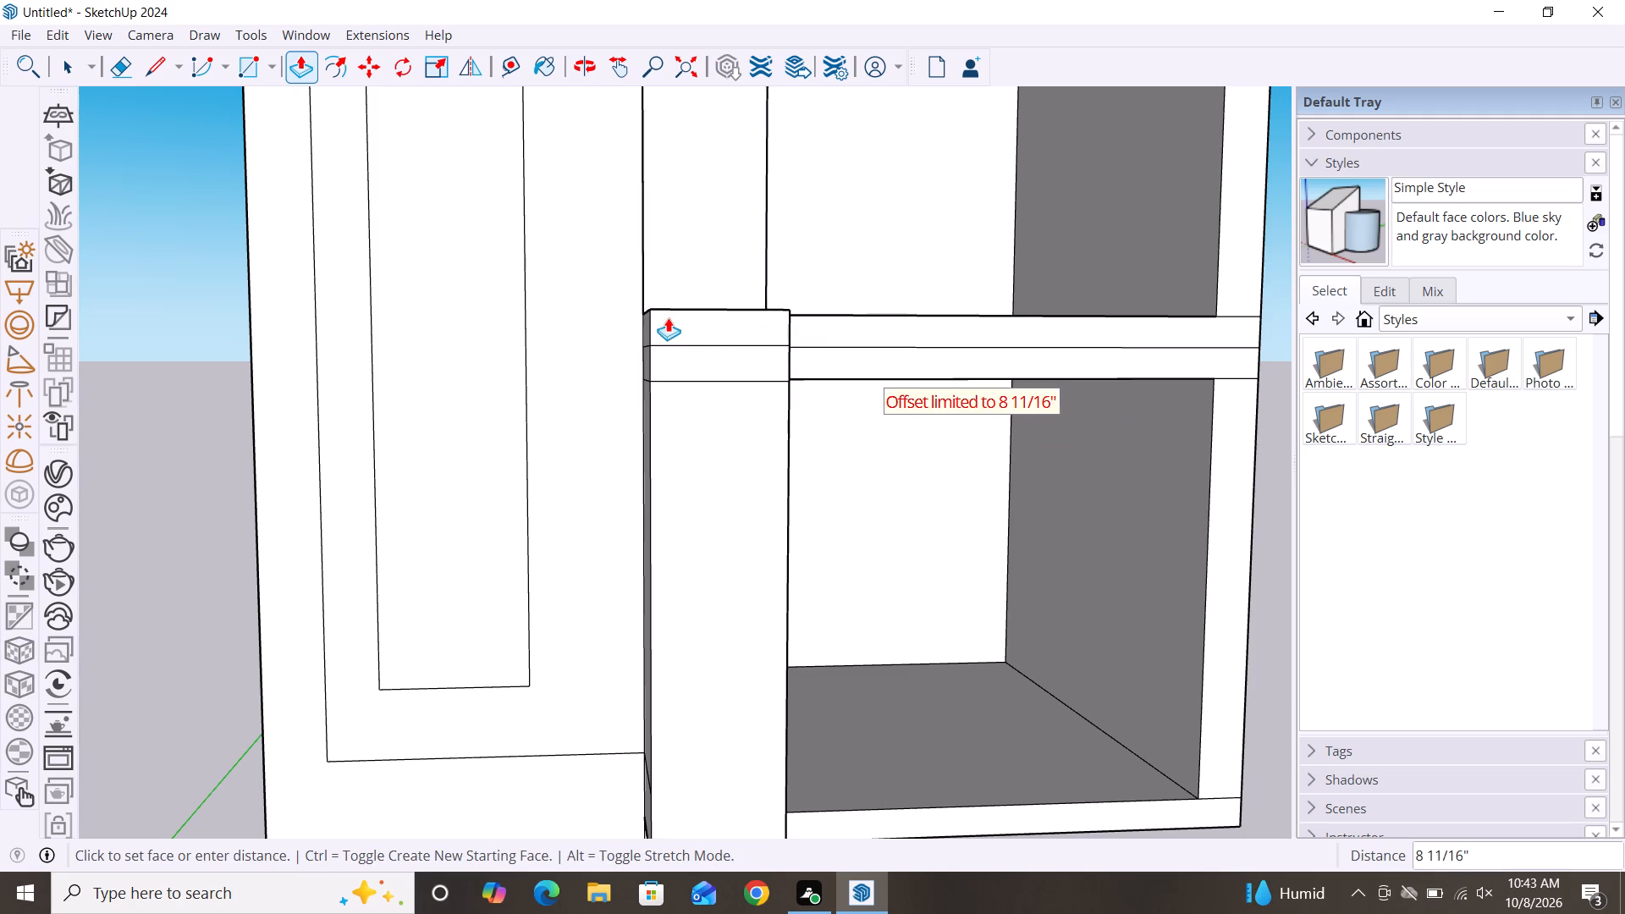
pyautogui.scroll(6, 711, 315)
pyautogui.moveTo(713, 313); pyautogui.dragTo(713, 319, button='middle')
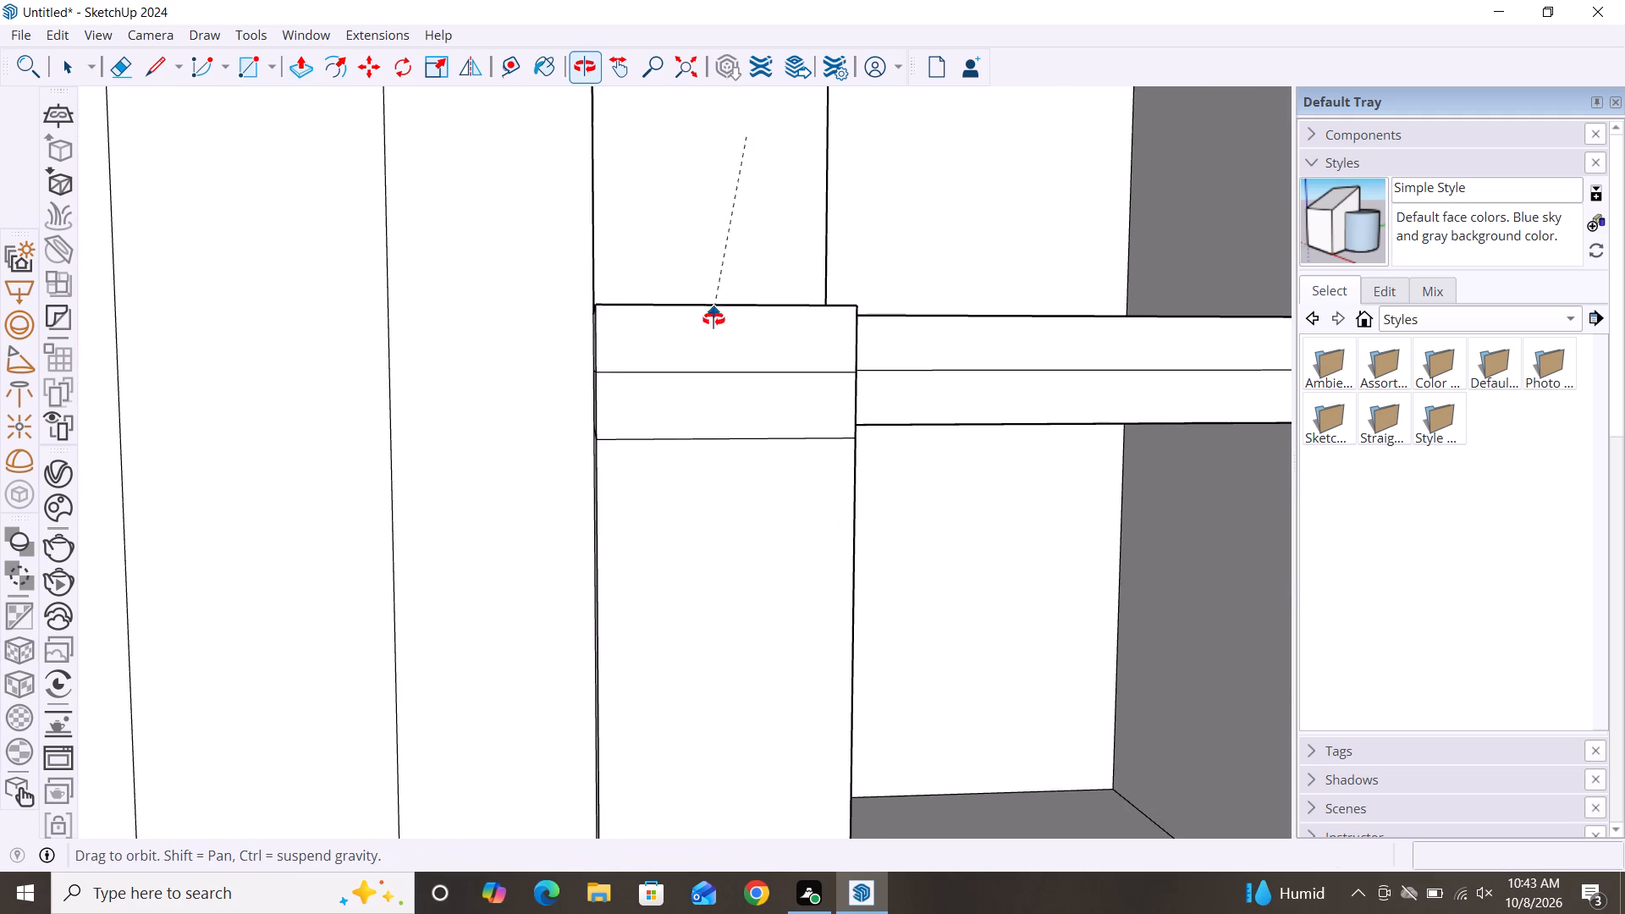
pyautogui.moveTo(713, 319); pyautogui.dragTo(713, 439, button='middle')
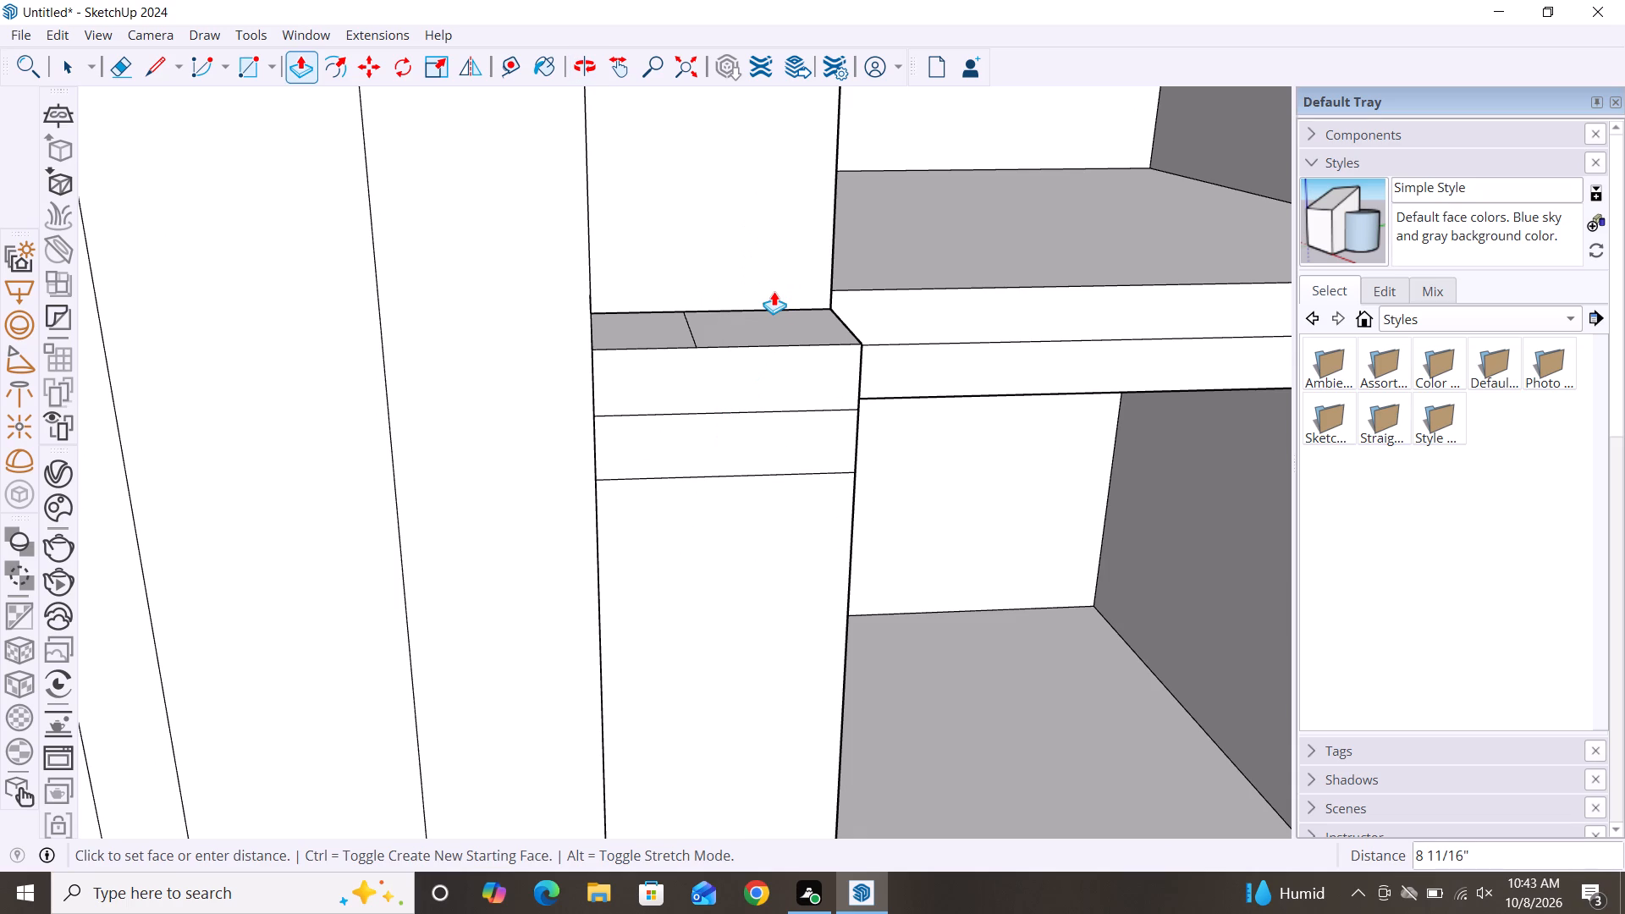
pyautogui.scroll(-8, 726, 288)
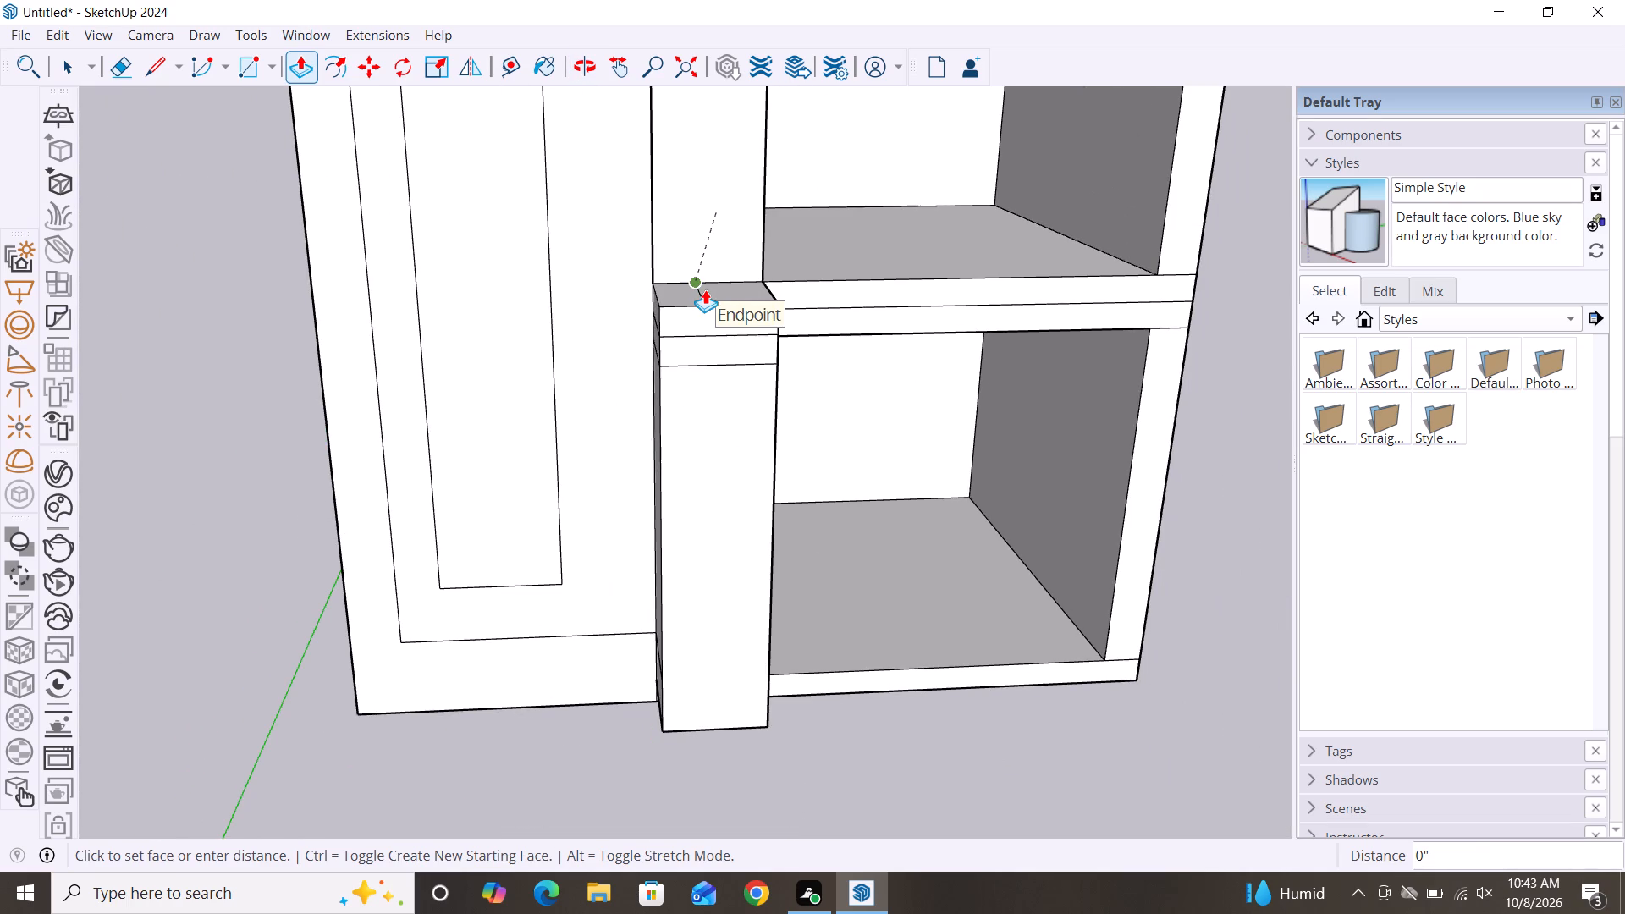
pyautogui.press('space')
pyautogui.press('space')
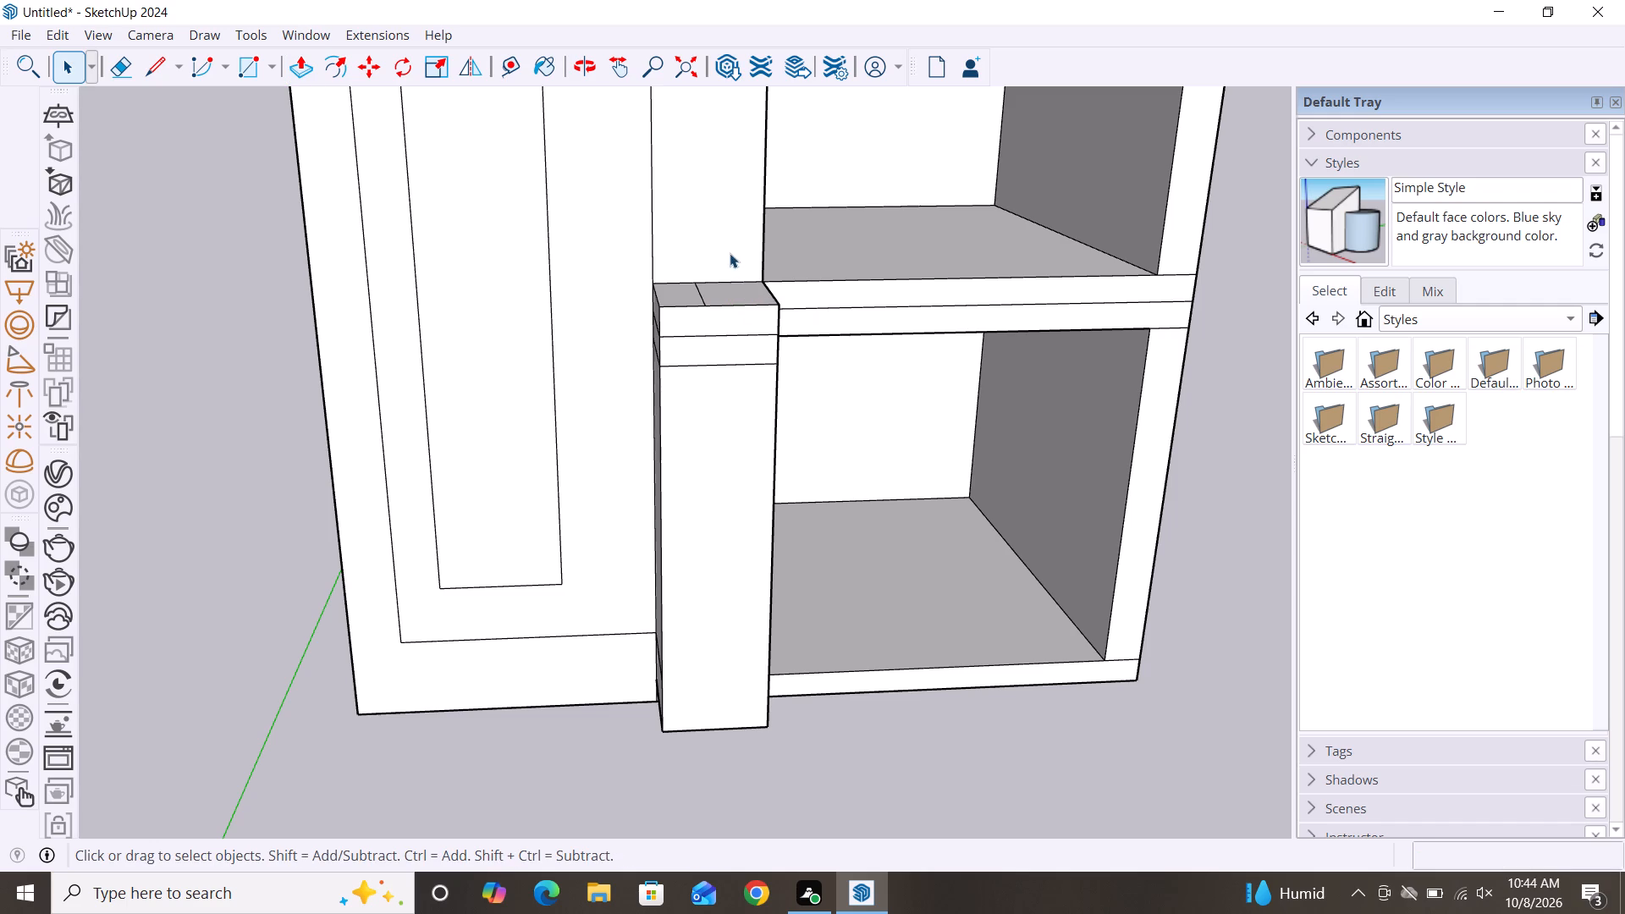
# Push/Pull the upper vertical strip beside the upper room outward 1' 10 5/8", flush with the extruded segments below it.
pyautogui.press('p')
pyautogui.click(727, 233)
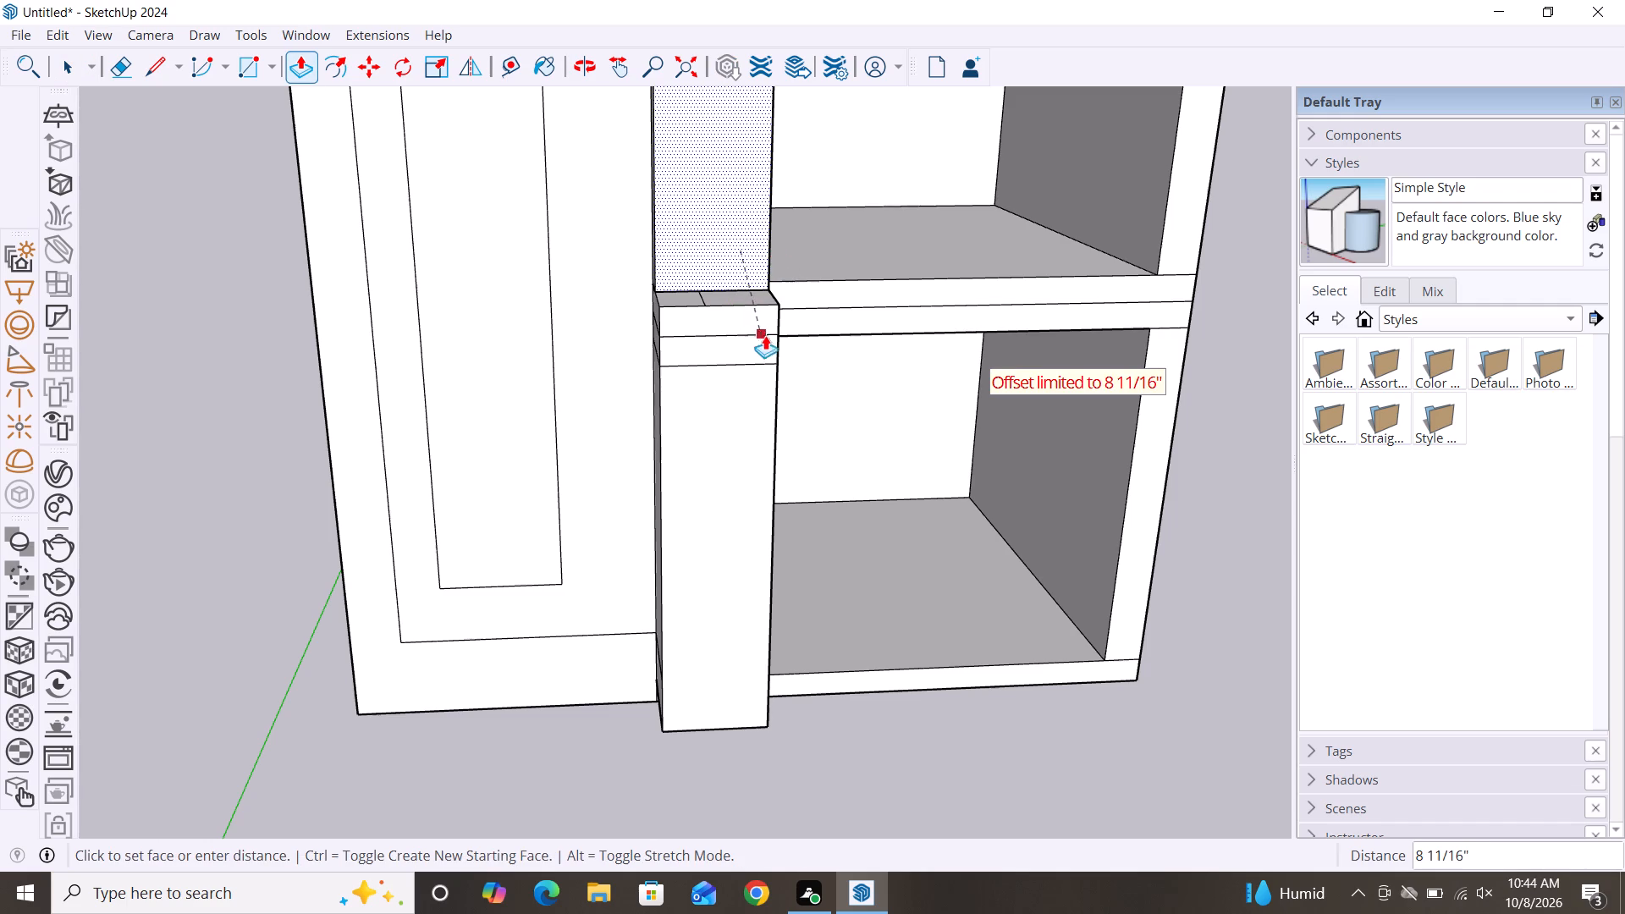
pyautogui.click(678, 396)
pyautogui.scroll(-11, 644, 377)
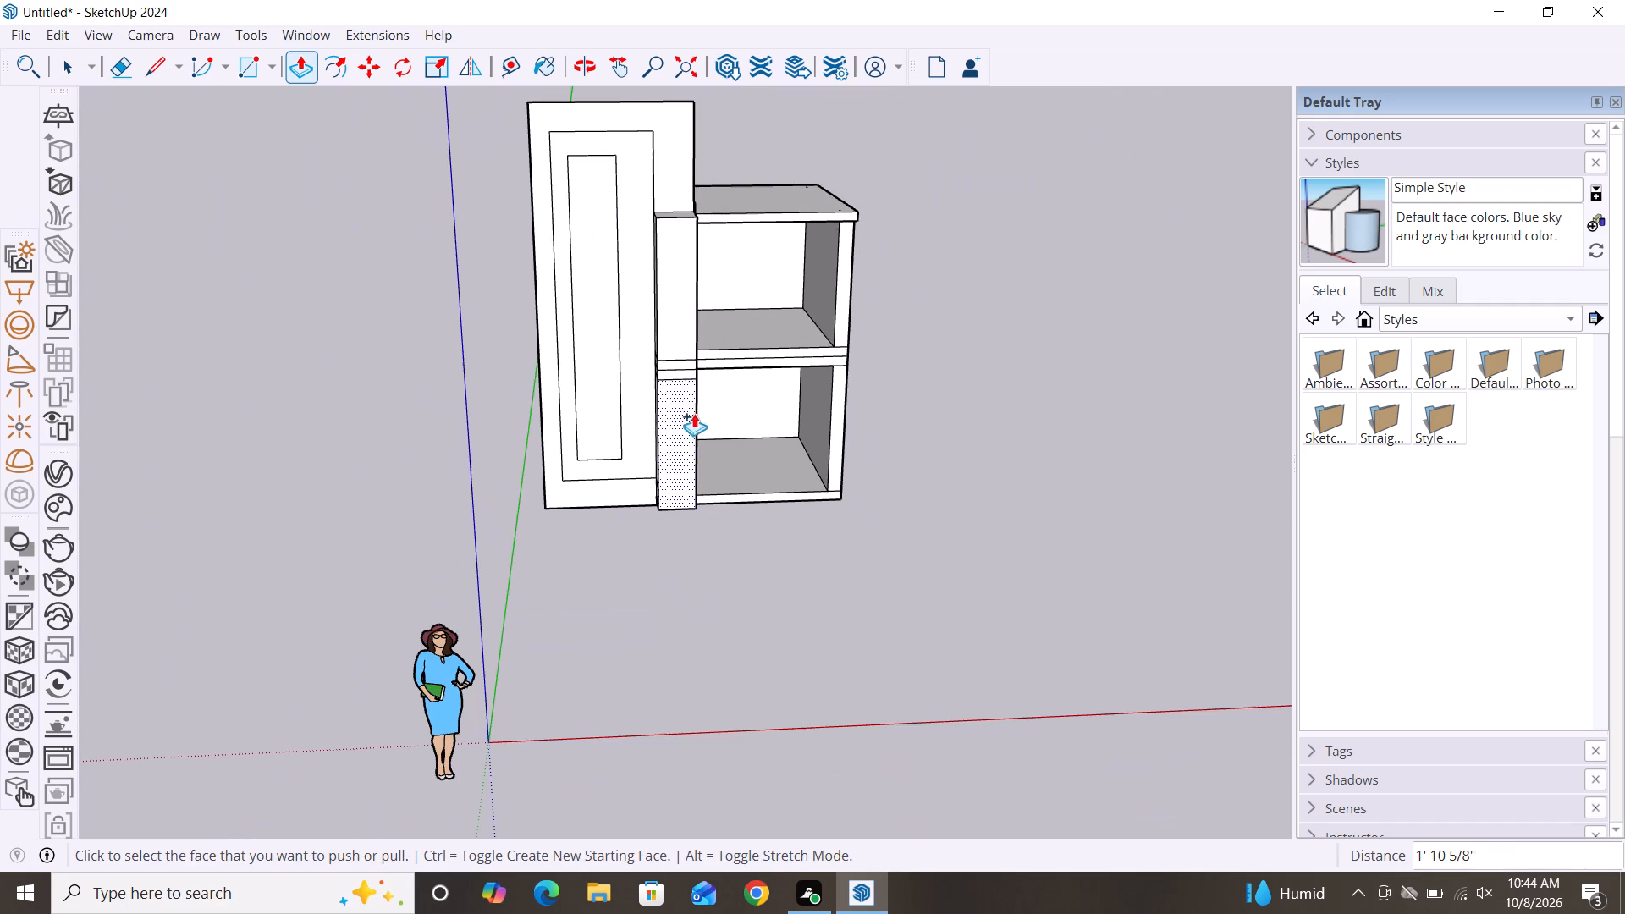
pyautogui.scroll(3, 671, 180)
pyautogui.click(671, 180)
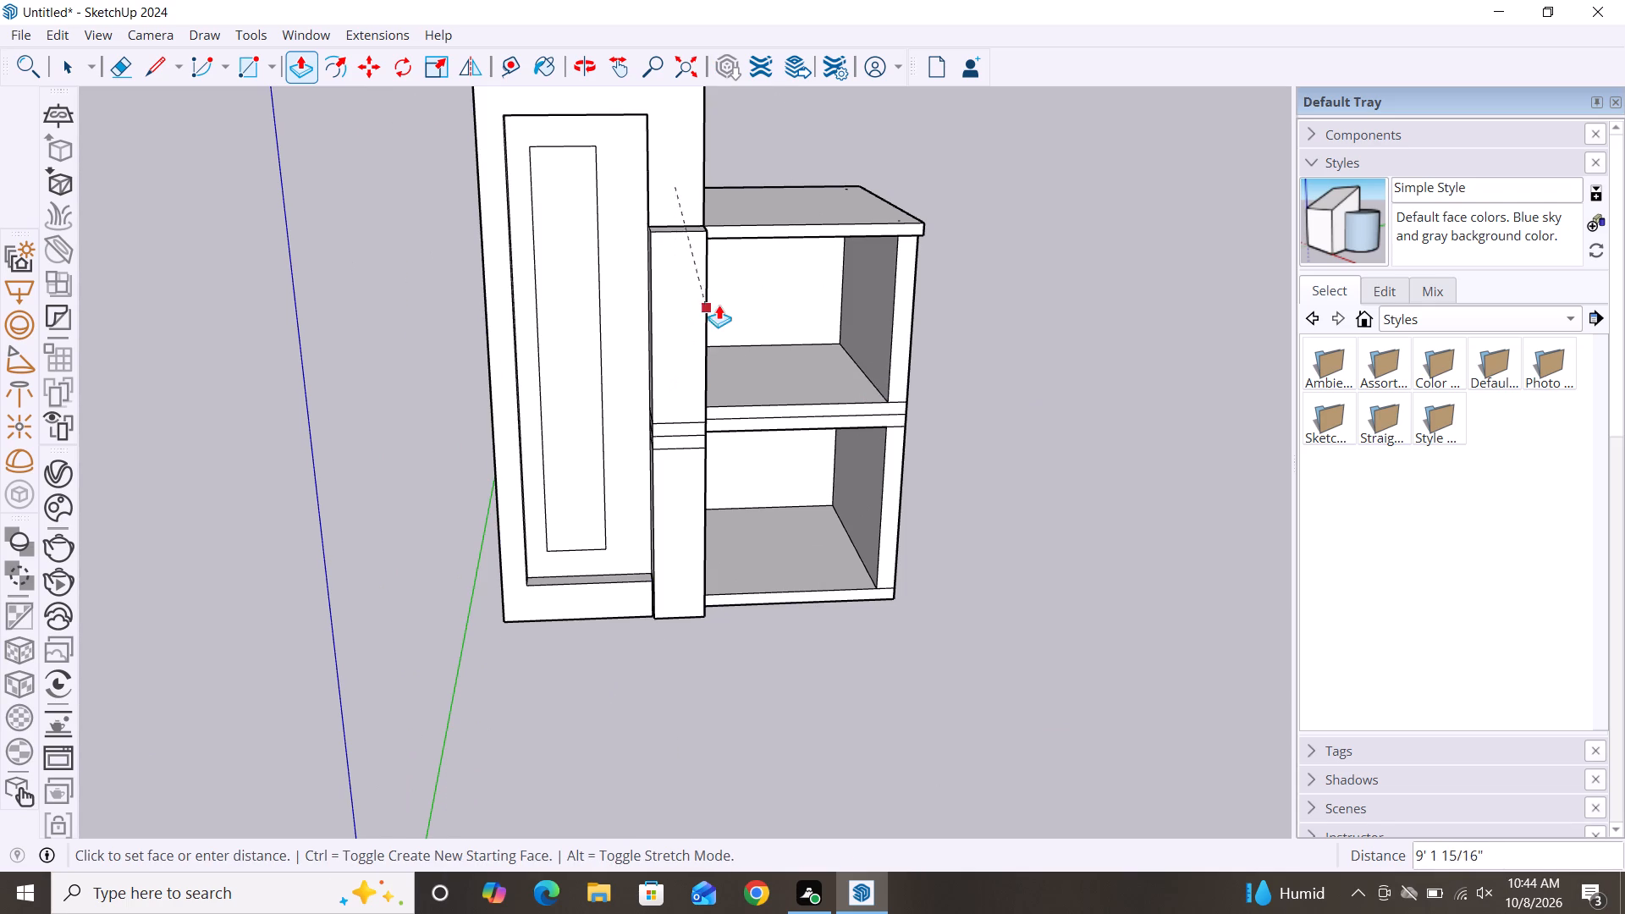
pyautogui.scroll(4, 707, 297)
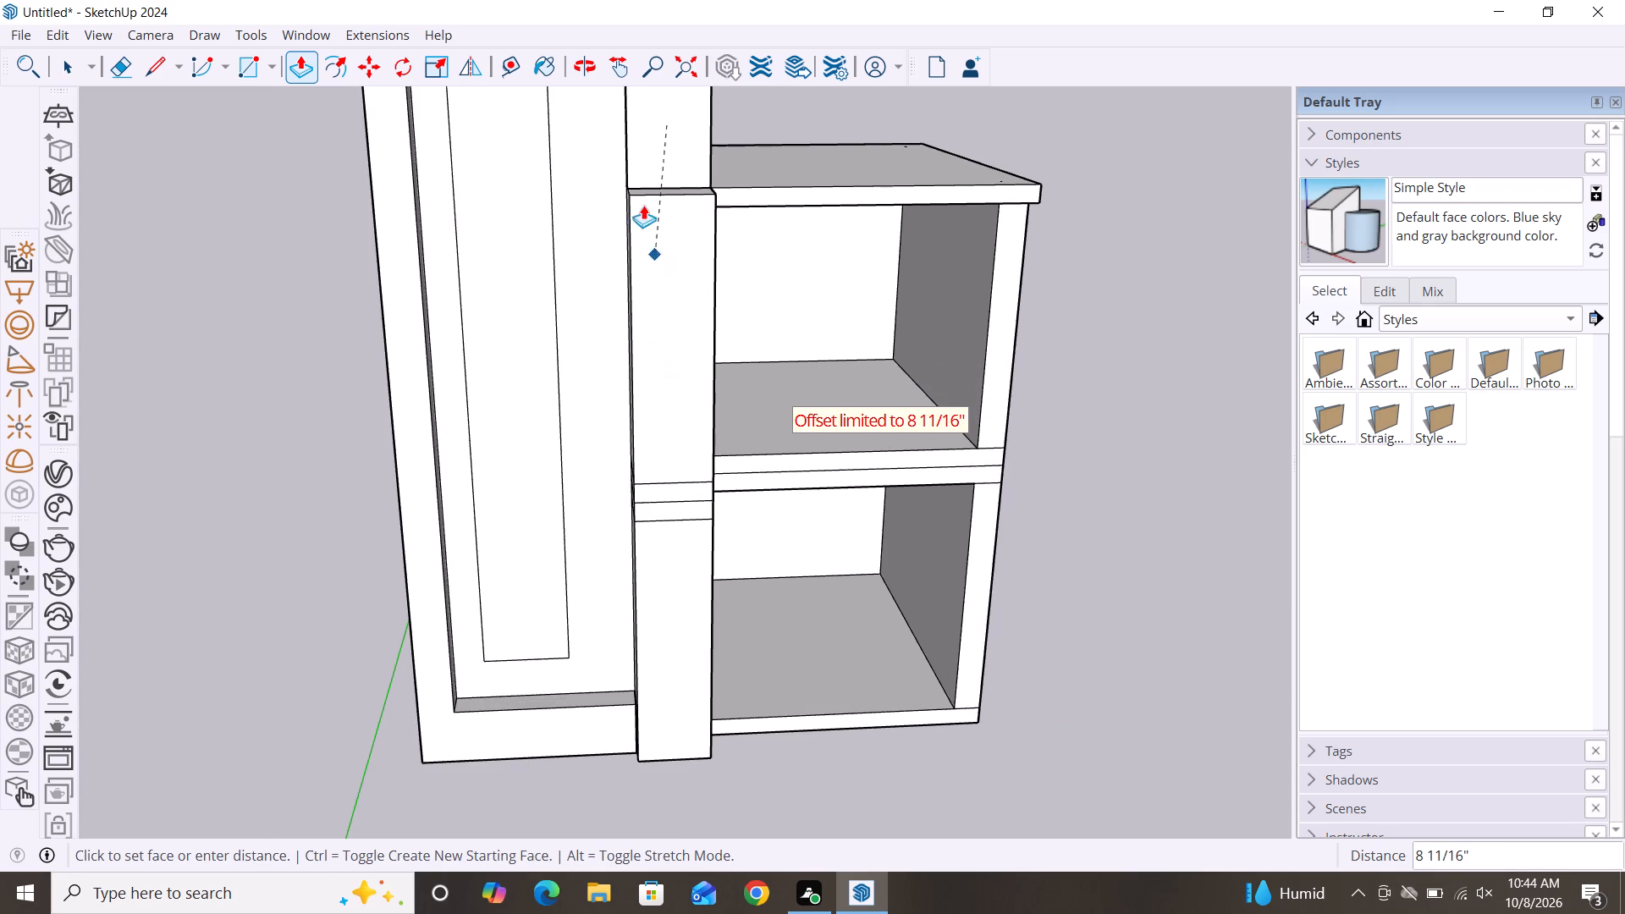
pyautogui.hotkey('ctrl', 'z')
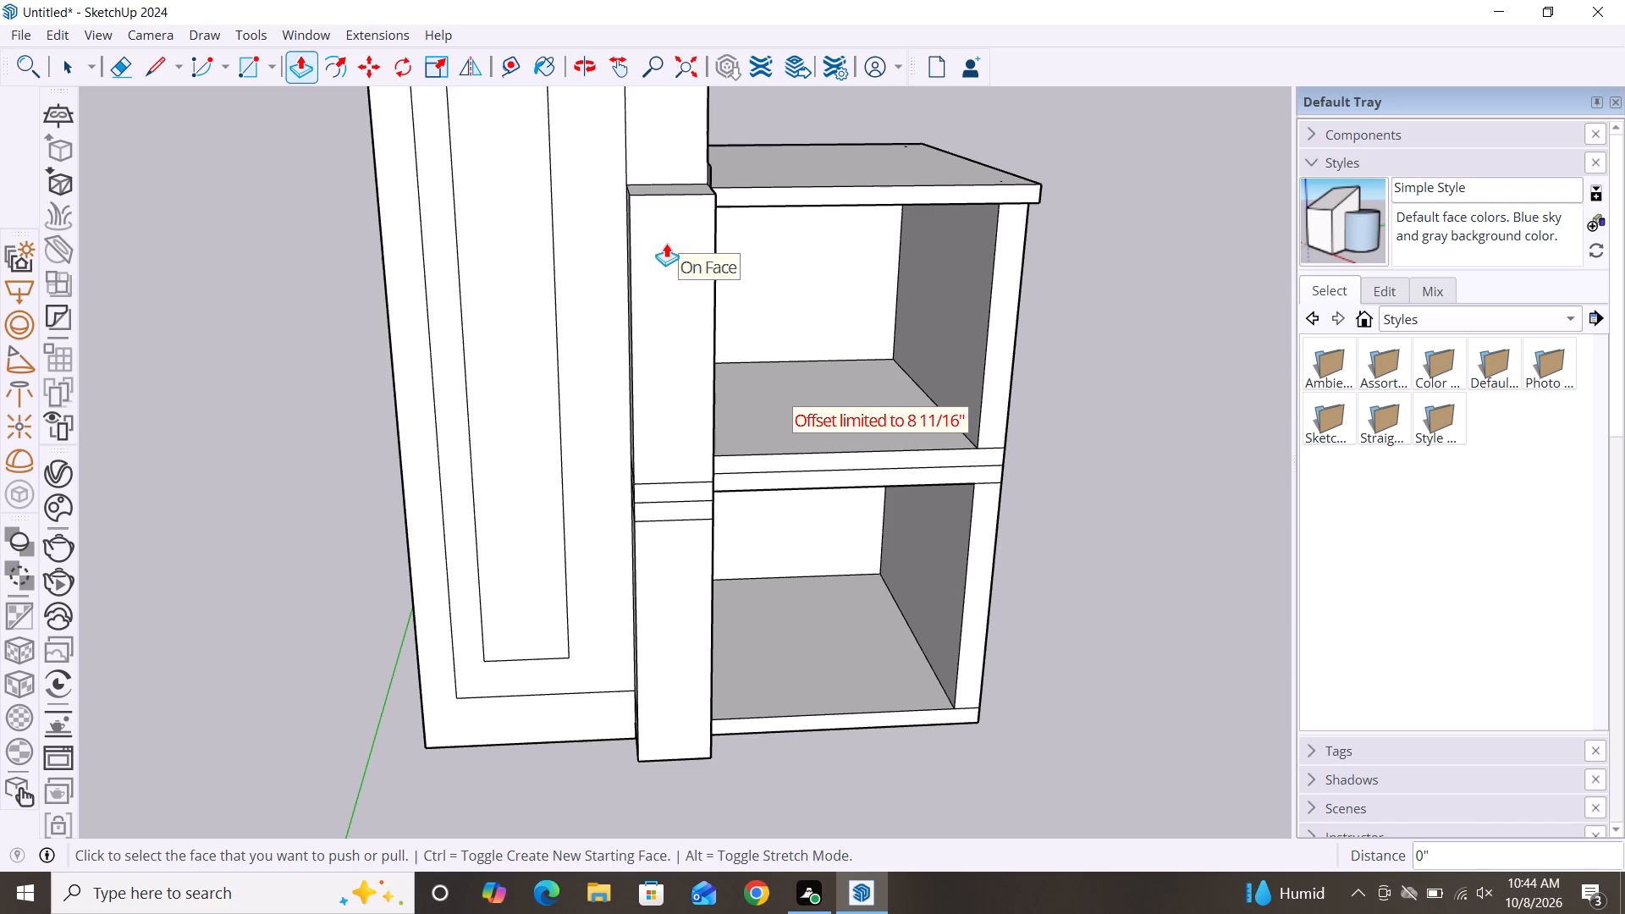
# Push/Pull the side panel's outer frame face outward 1' 10 5/8", flush with the extruded vertical strip.
pyautogui.click(664, 147)
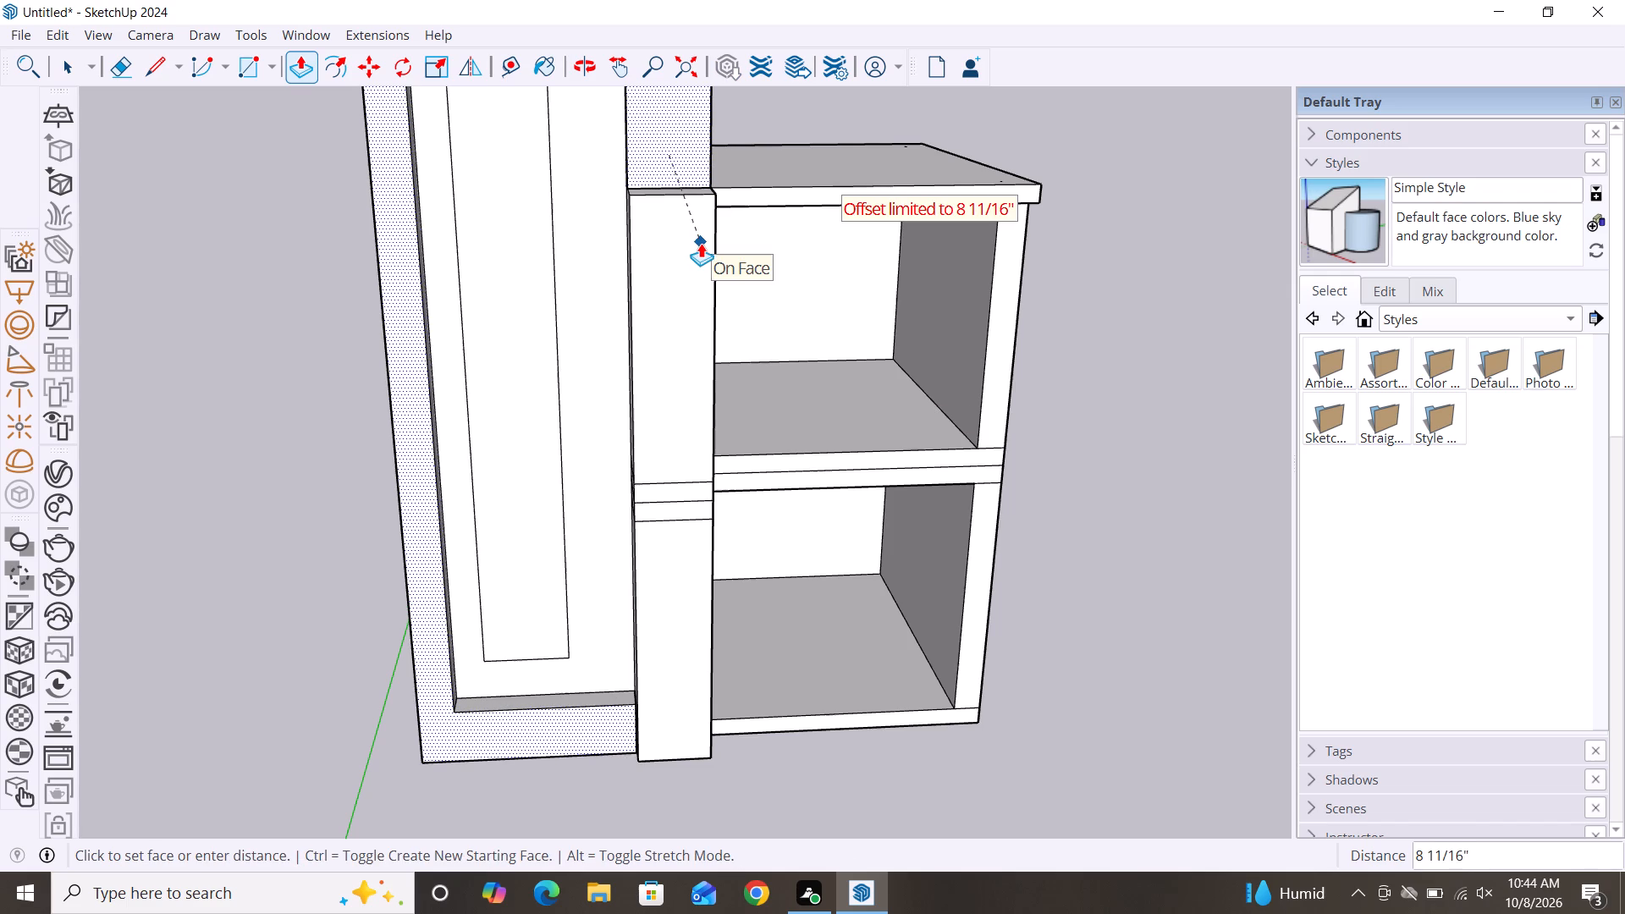
pyautogui.click(686, 285)
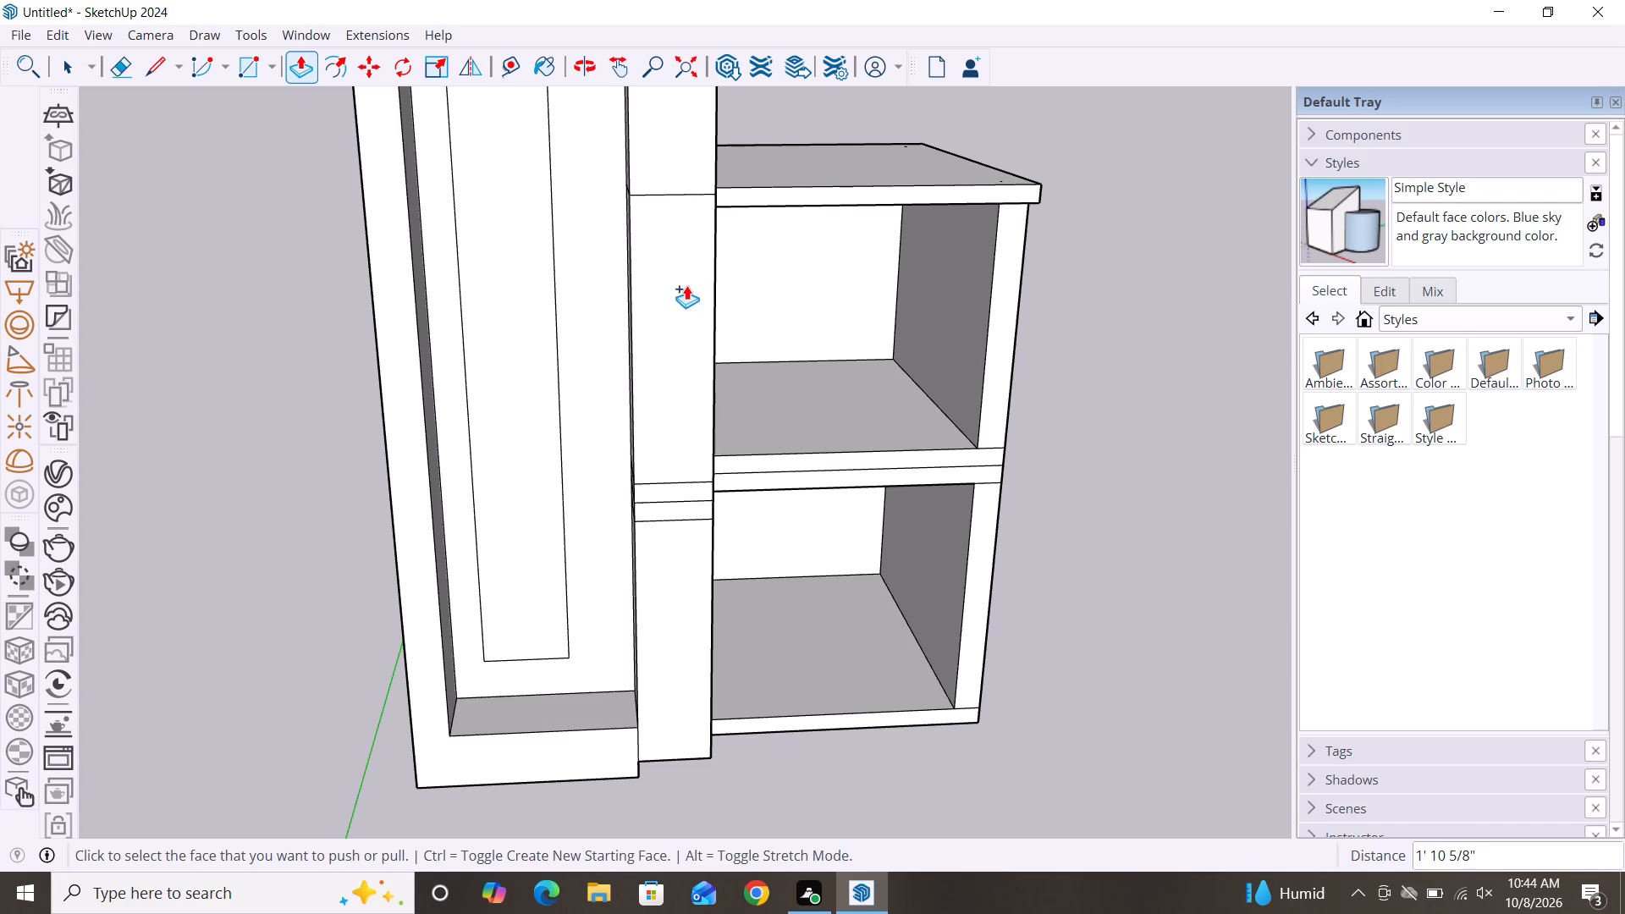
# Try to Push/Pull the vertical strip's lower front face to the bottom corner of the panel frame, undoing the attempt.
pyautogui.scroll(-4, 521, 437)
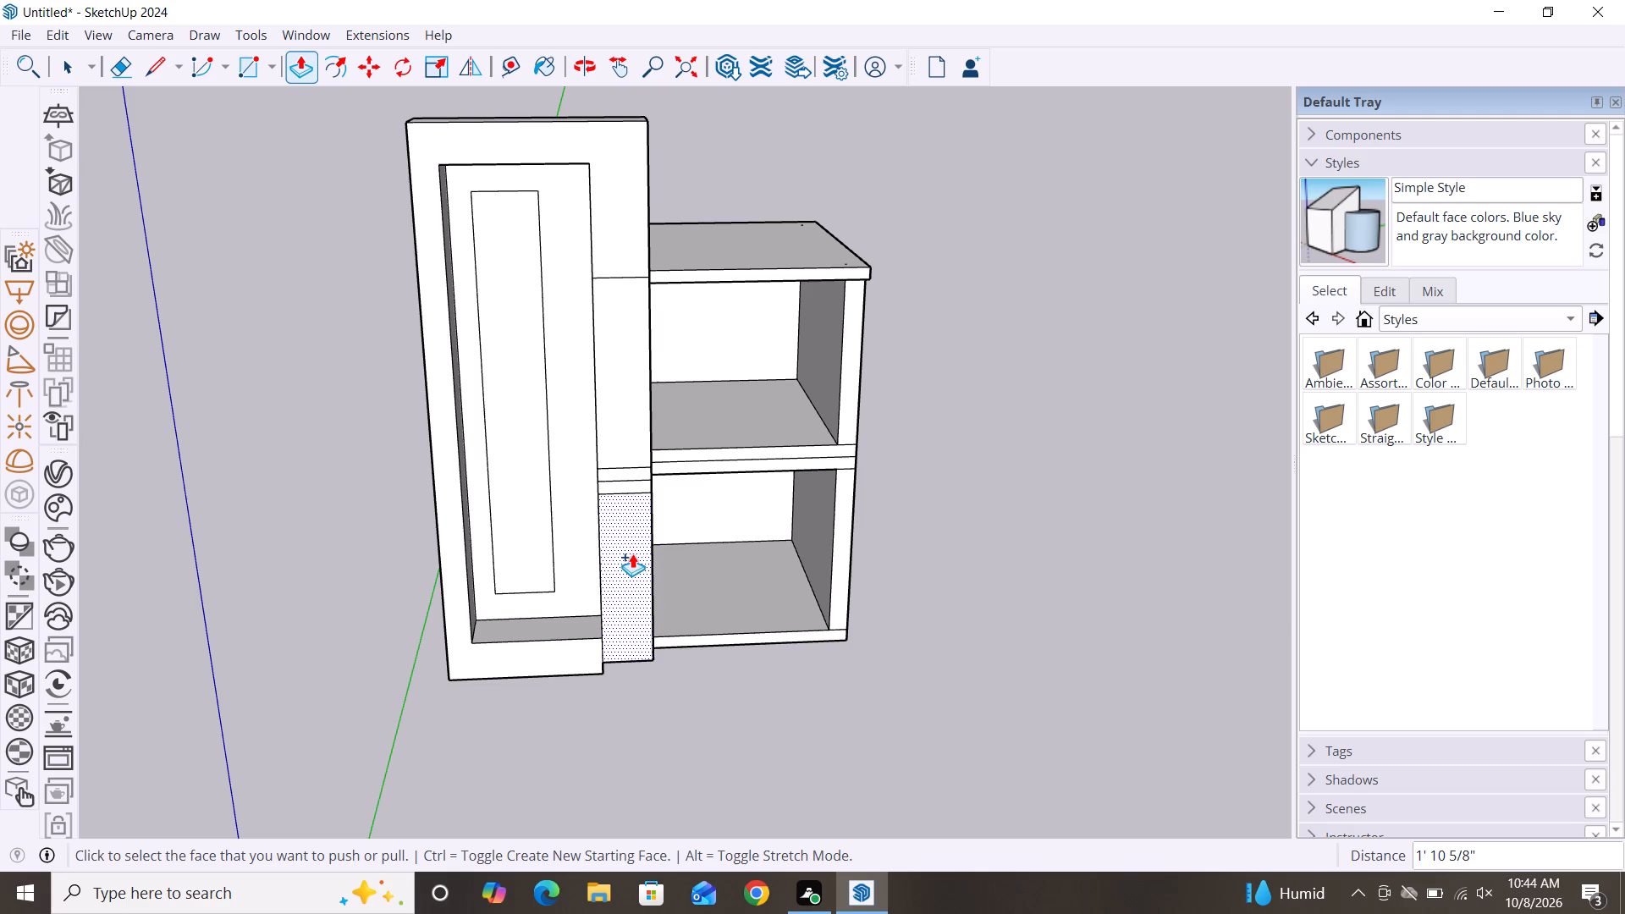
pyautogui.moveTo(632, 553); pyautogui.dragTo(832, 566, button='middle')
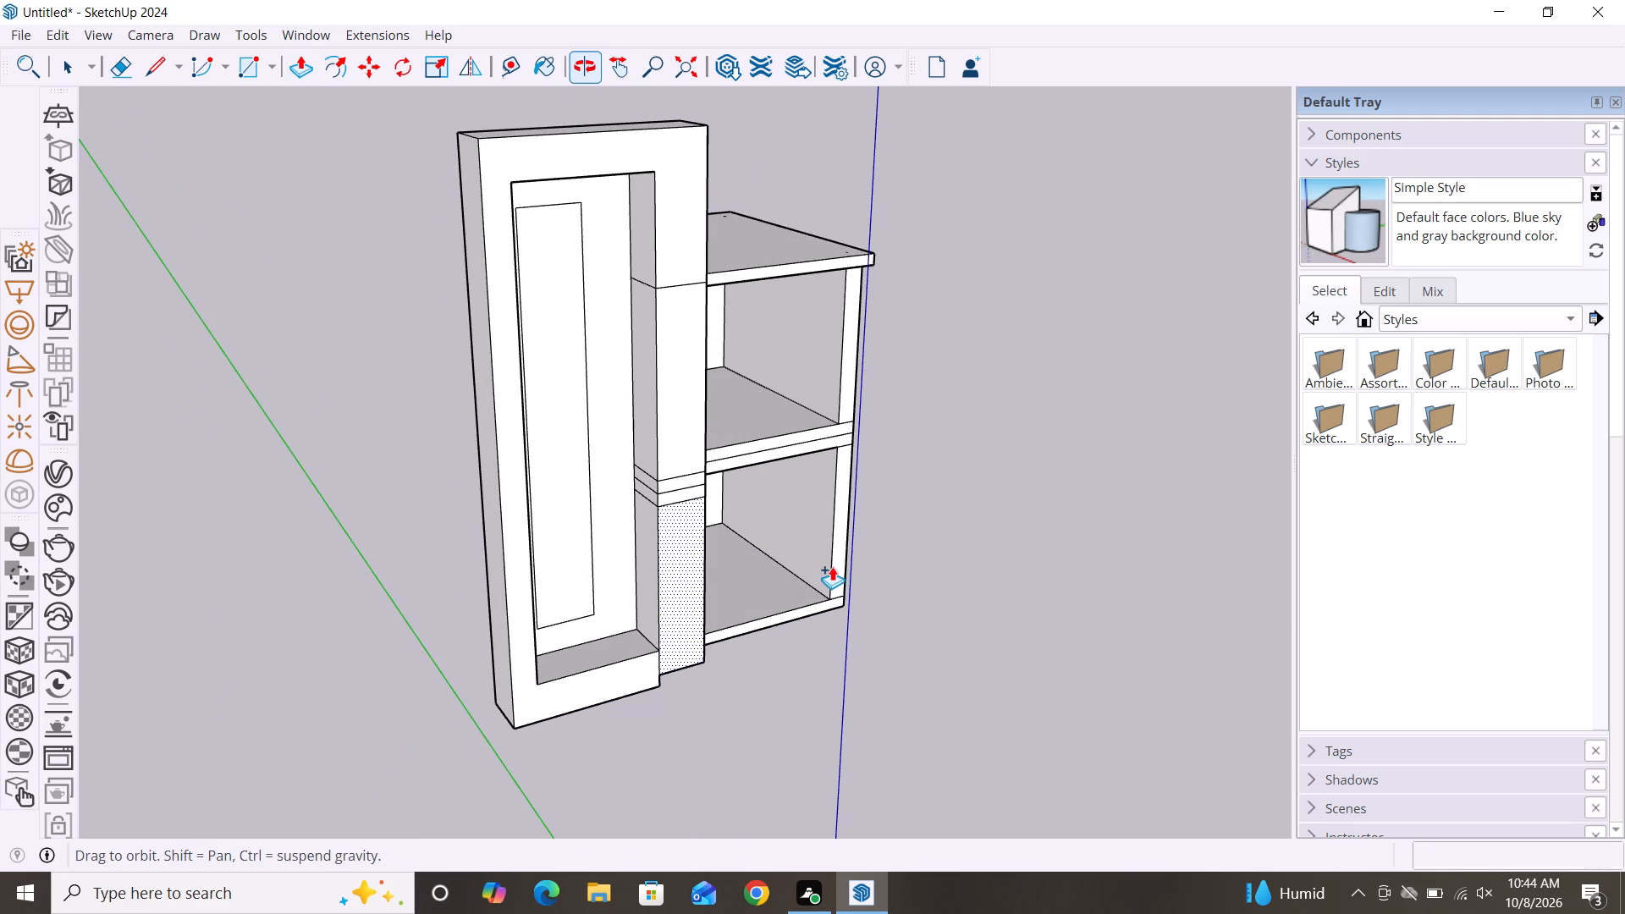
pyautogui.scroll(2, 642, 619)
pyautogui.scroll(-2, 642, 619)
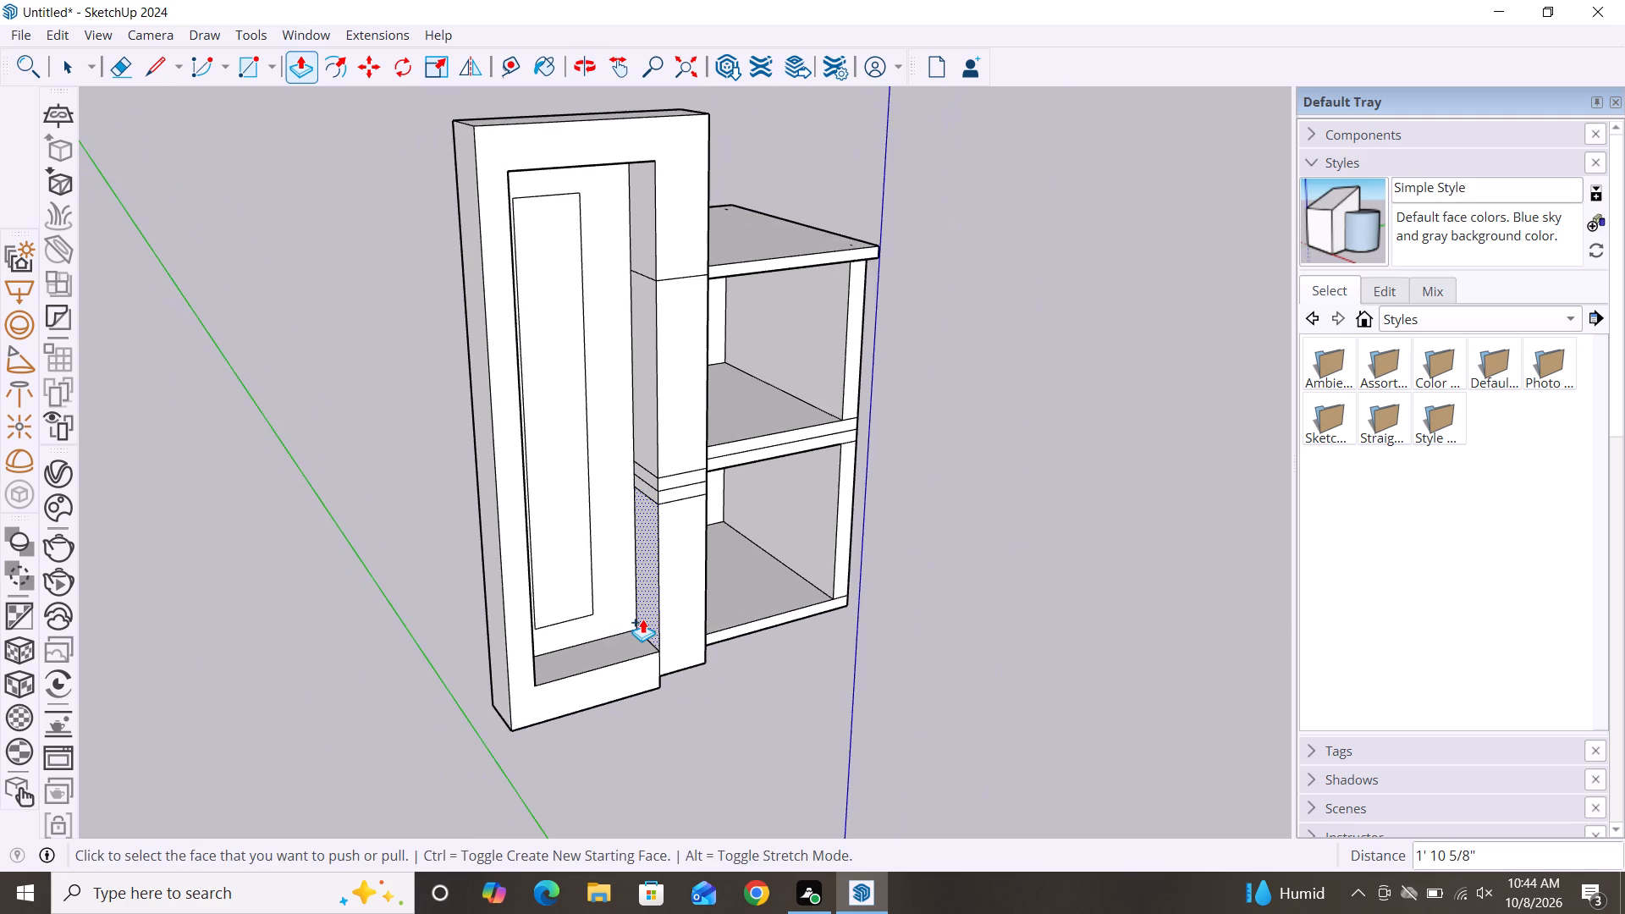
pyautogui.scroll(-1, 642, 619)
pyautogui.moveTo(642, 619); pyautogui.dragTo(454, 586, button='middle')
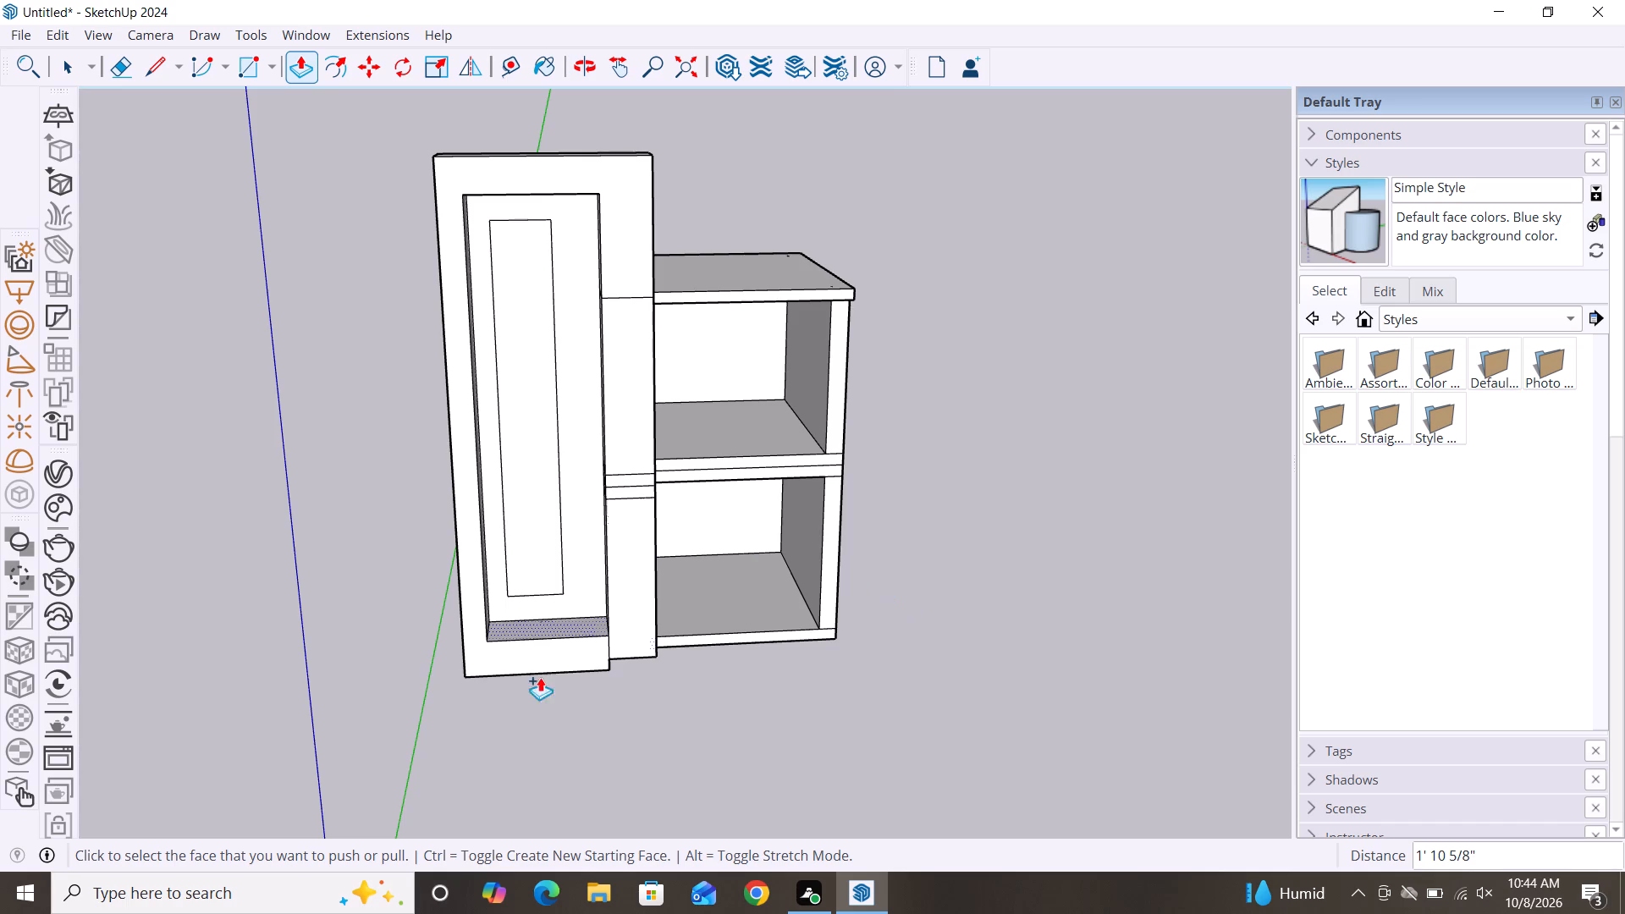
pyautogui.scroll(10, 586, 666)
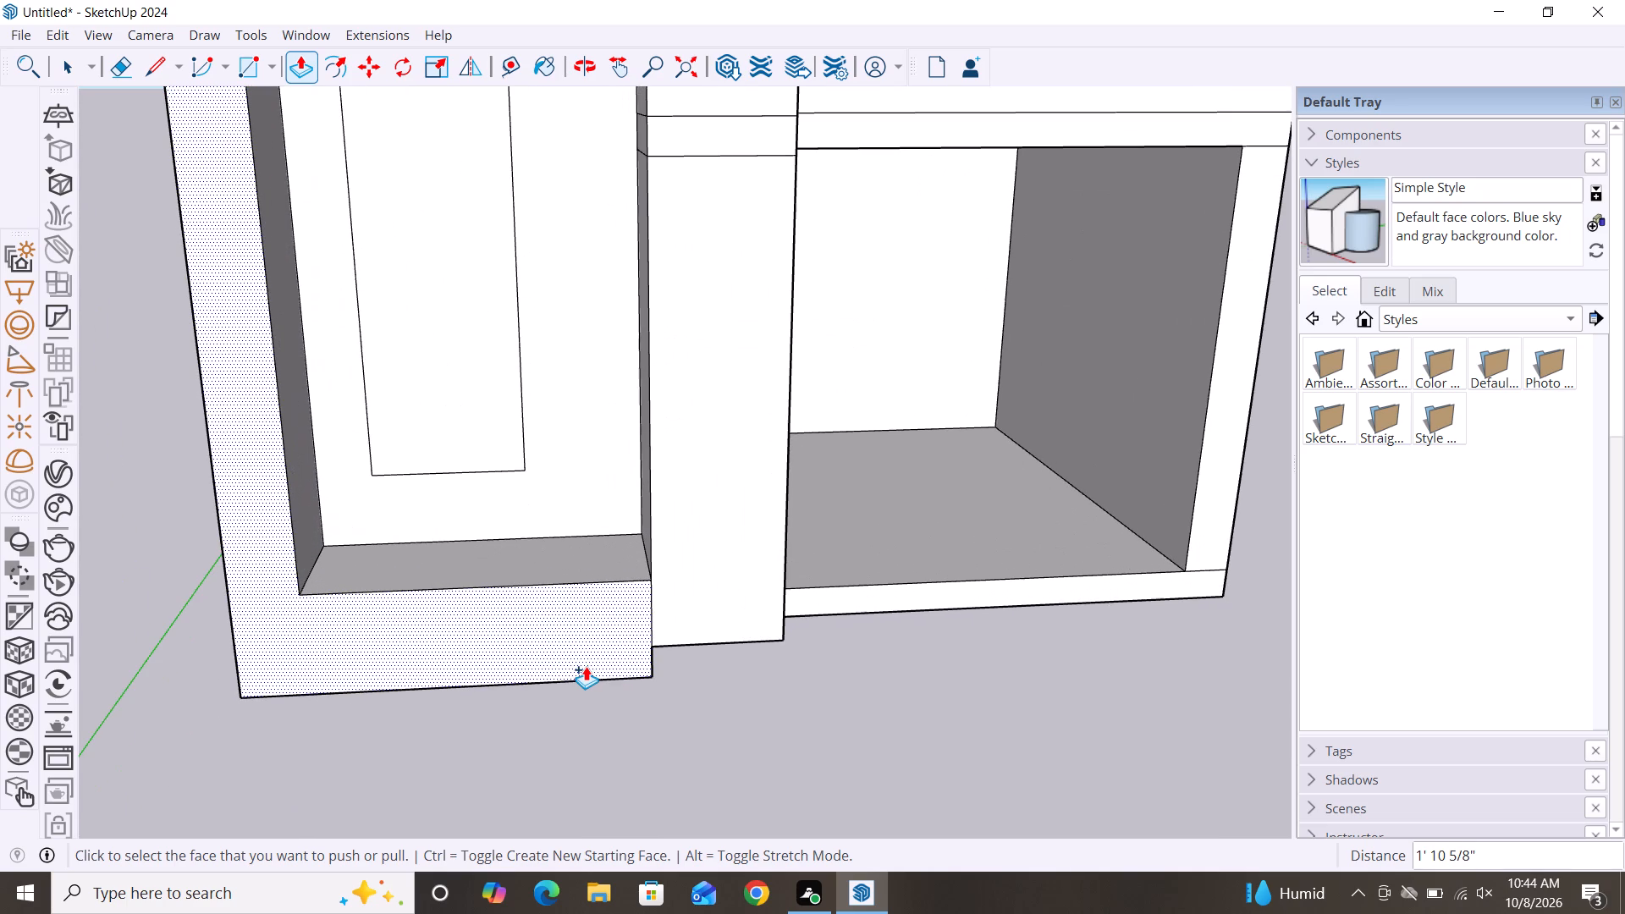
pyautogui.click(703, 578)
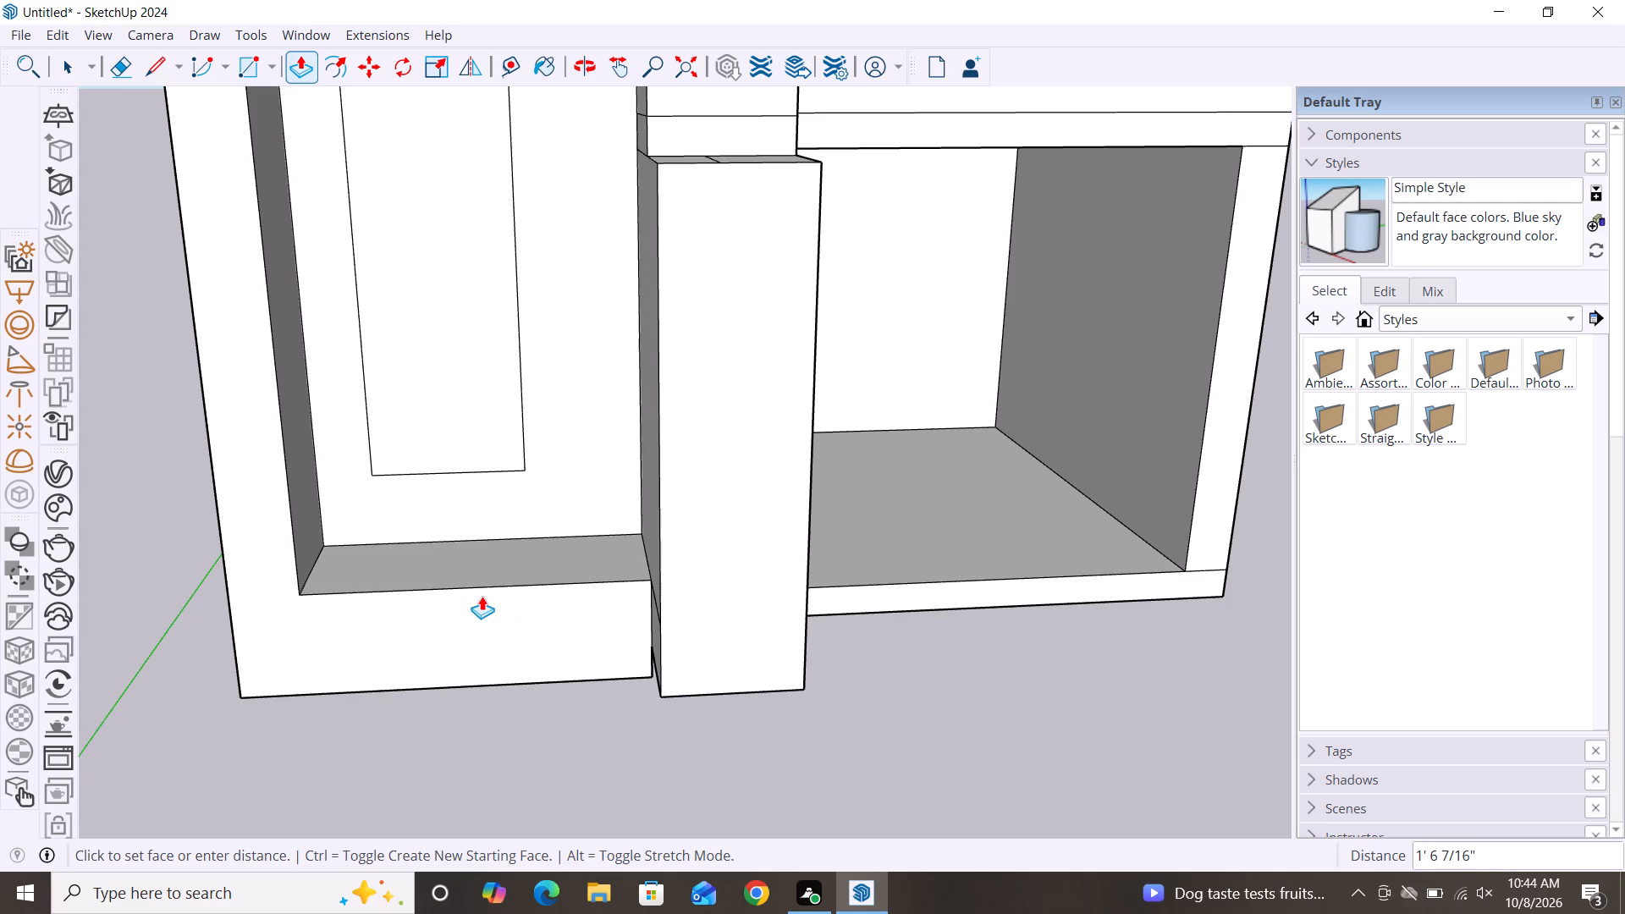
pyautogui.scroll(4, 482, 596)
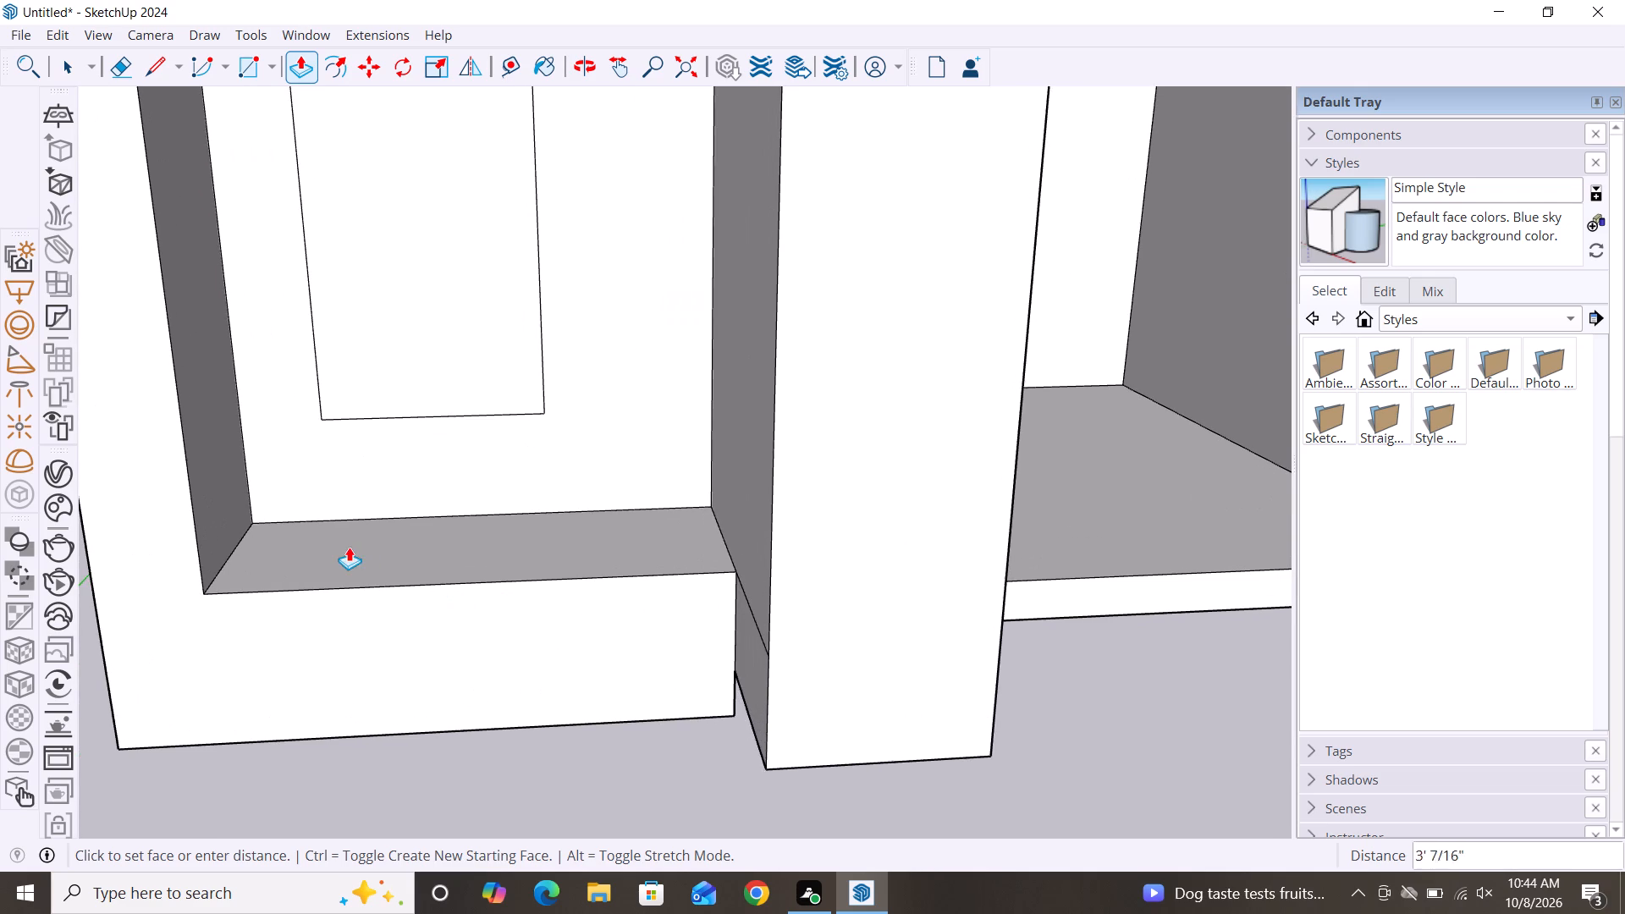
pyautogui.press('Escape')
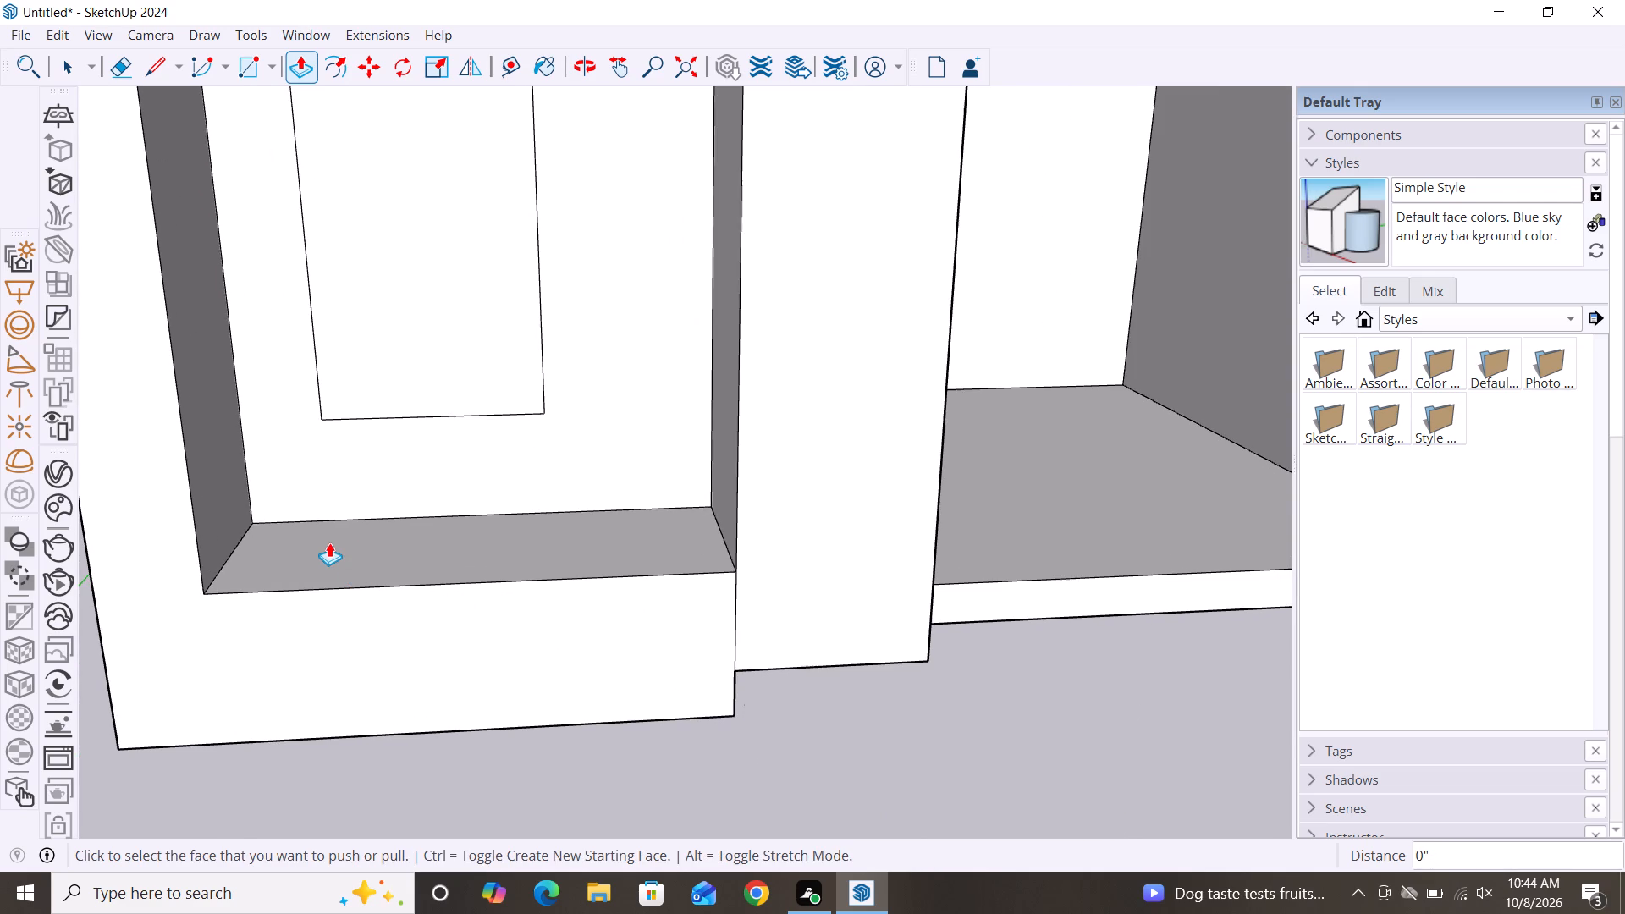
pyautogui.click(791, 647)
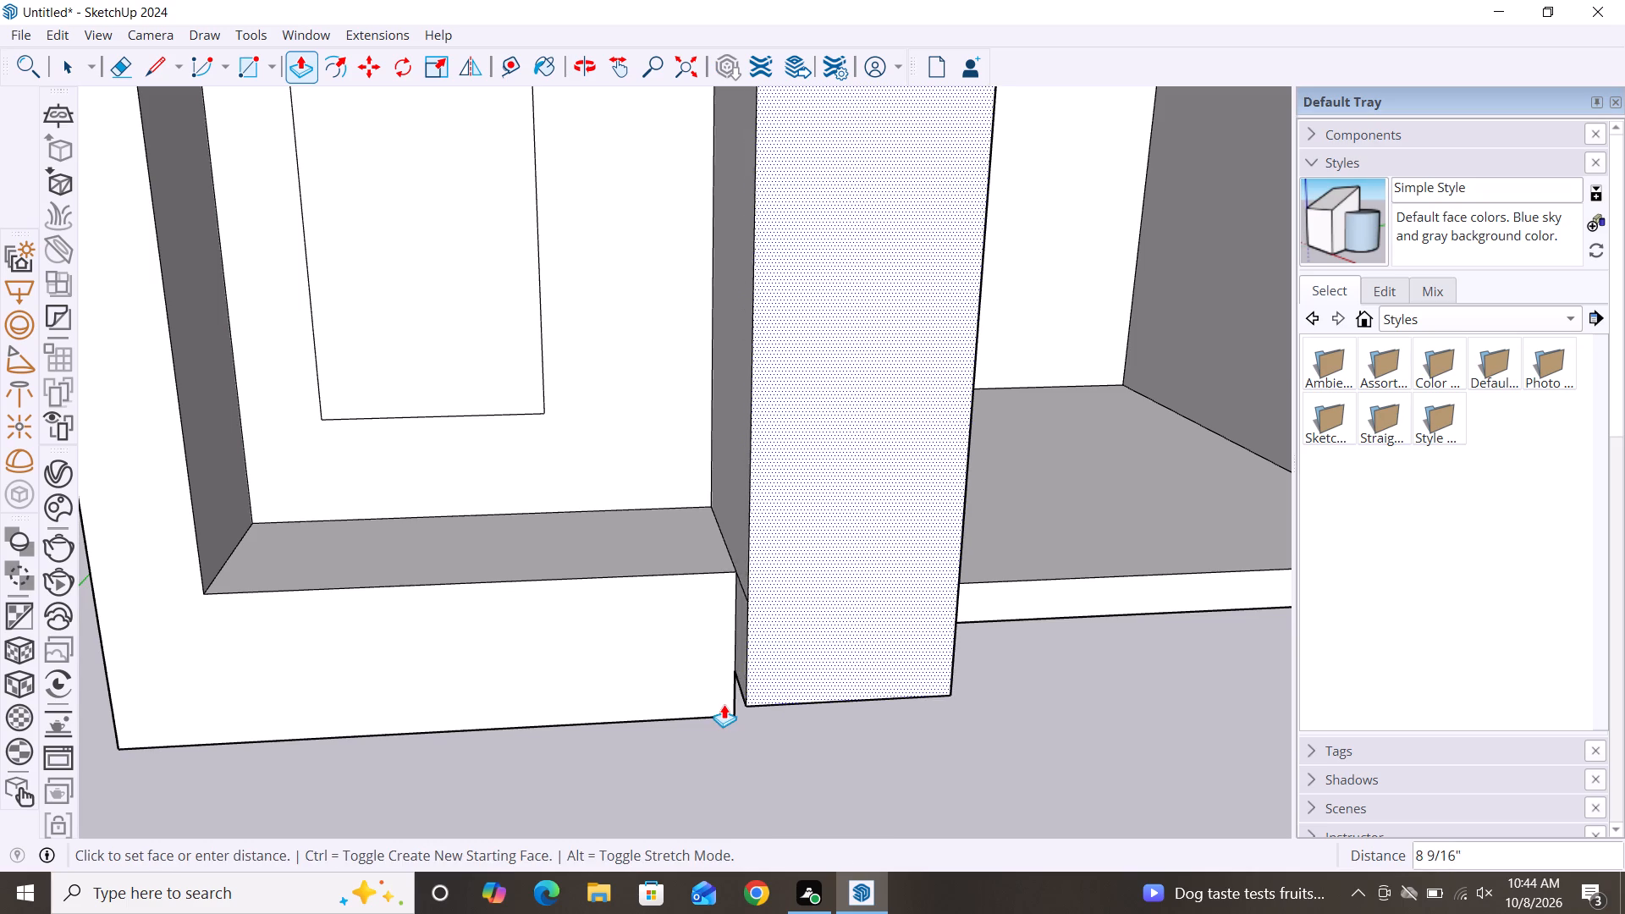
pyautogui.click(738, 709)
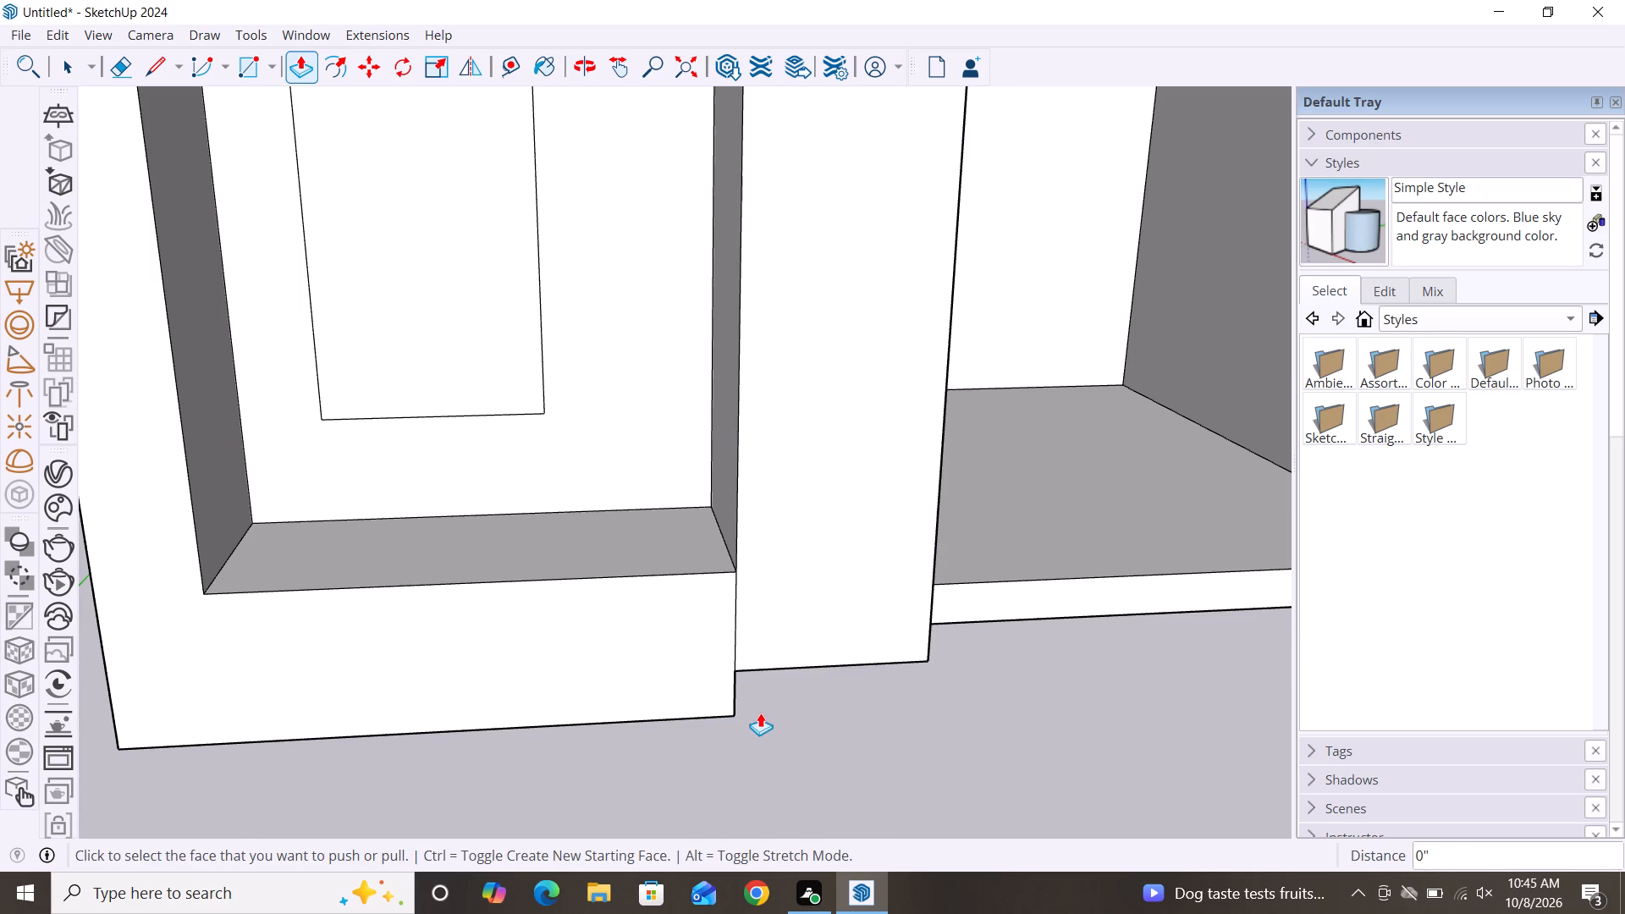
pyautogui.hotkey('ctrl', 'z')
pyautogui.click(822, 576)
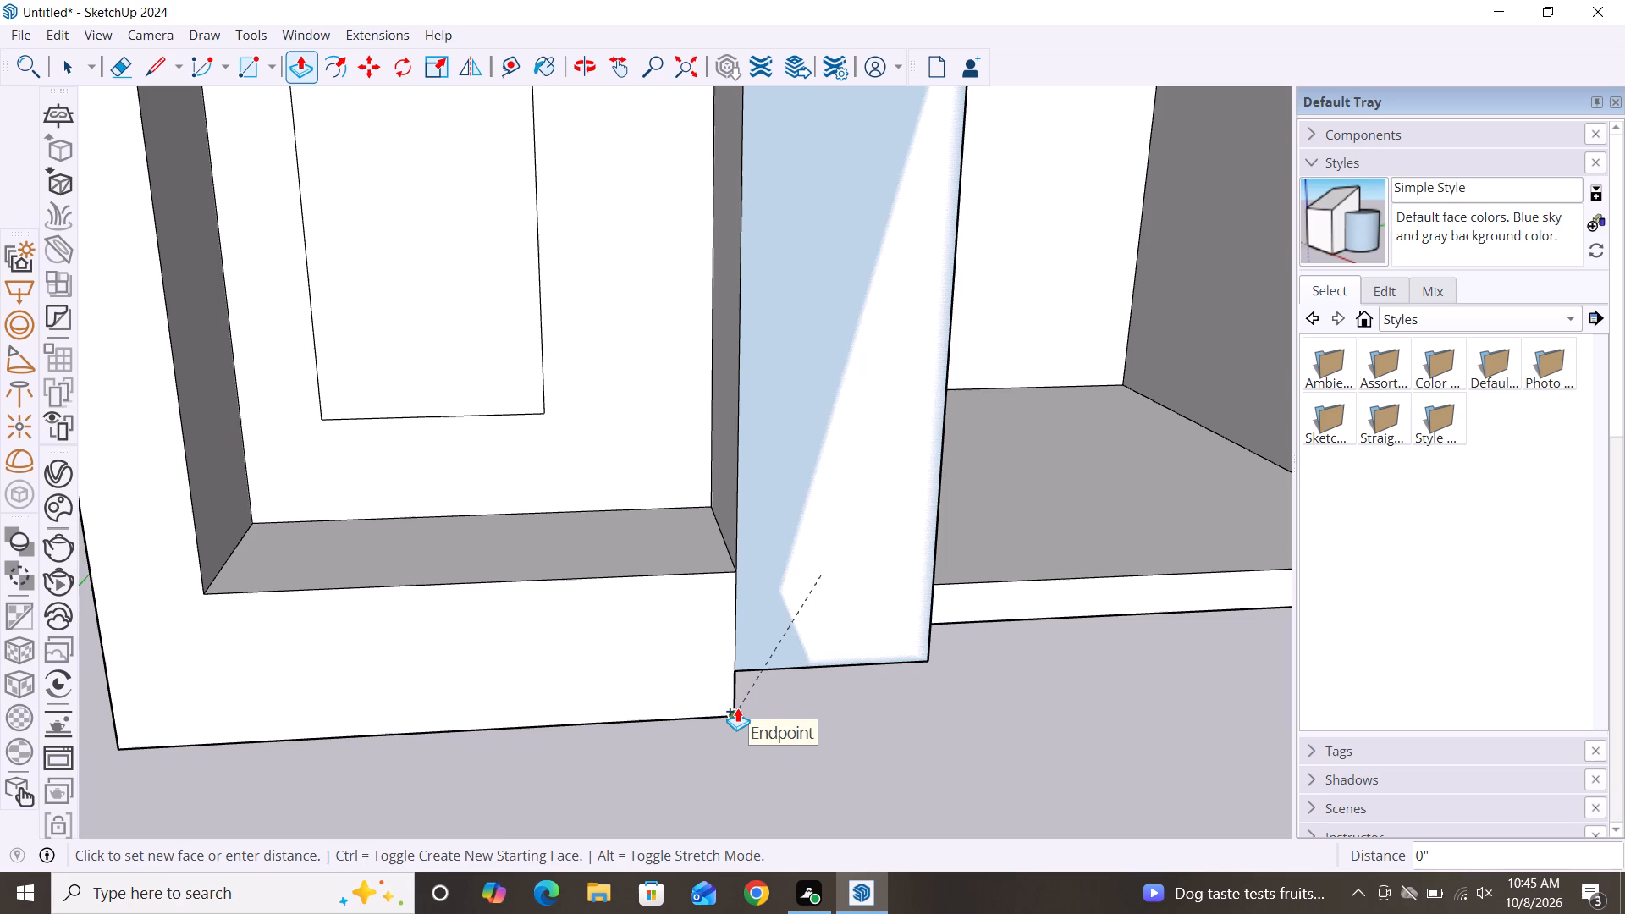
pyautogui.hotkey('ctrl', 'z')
# Delete both pieces of the topmost horizontal slab-level edge across the front of the extruded vertical strip.
pyautogui.scroll(-9, 579, 547)
pyautogui.scroll(-5, 473, 541)
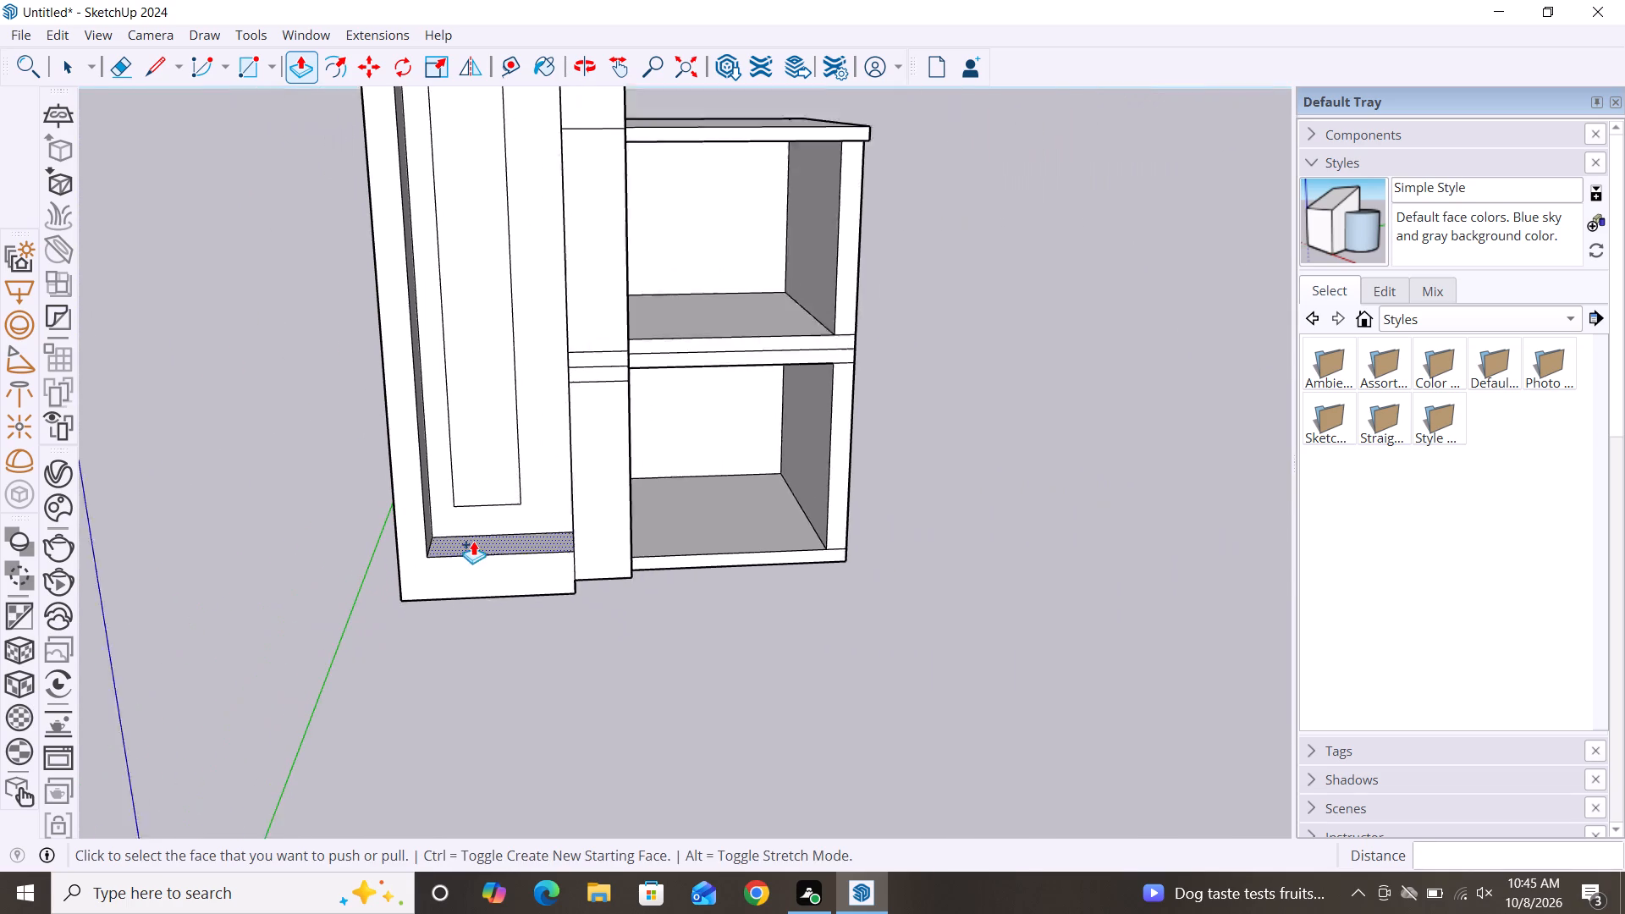
pyautogui.press('space')
pyautogui.scroll(4, 565, 381)
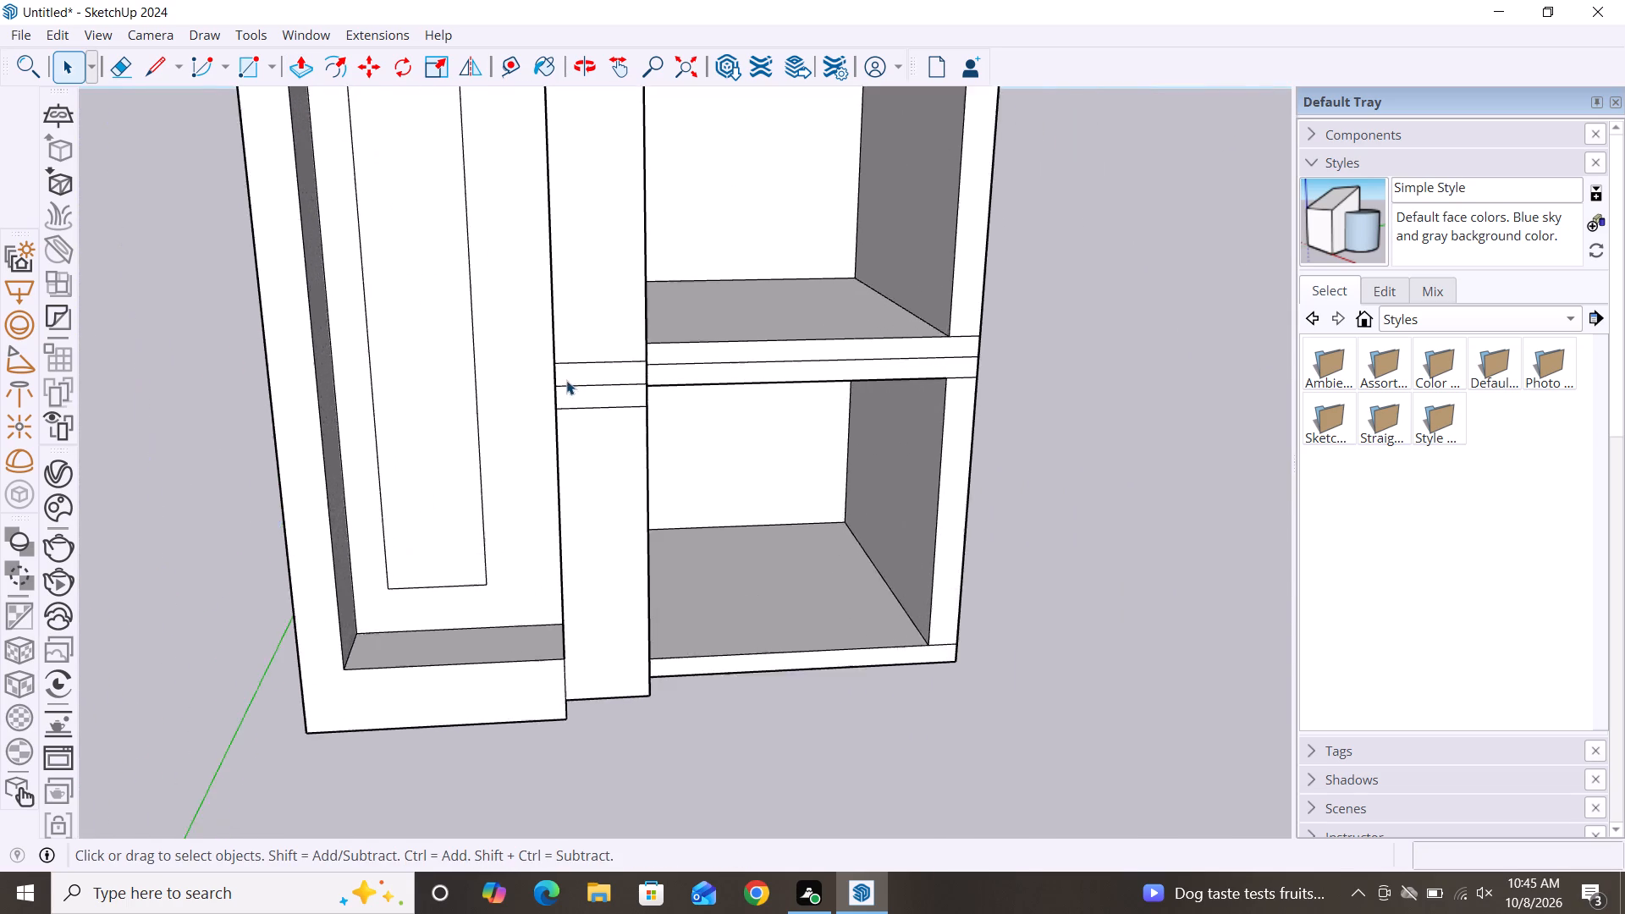
pyautogui.scroll(8, 566, 380)
pyautogui.click(598, 340)
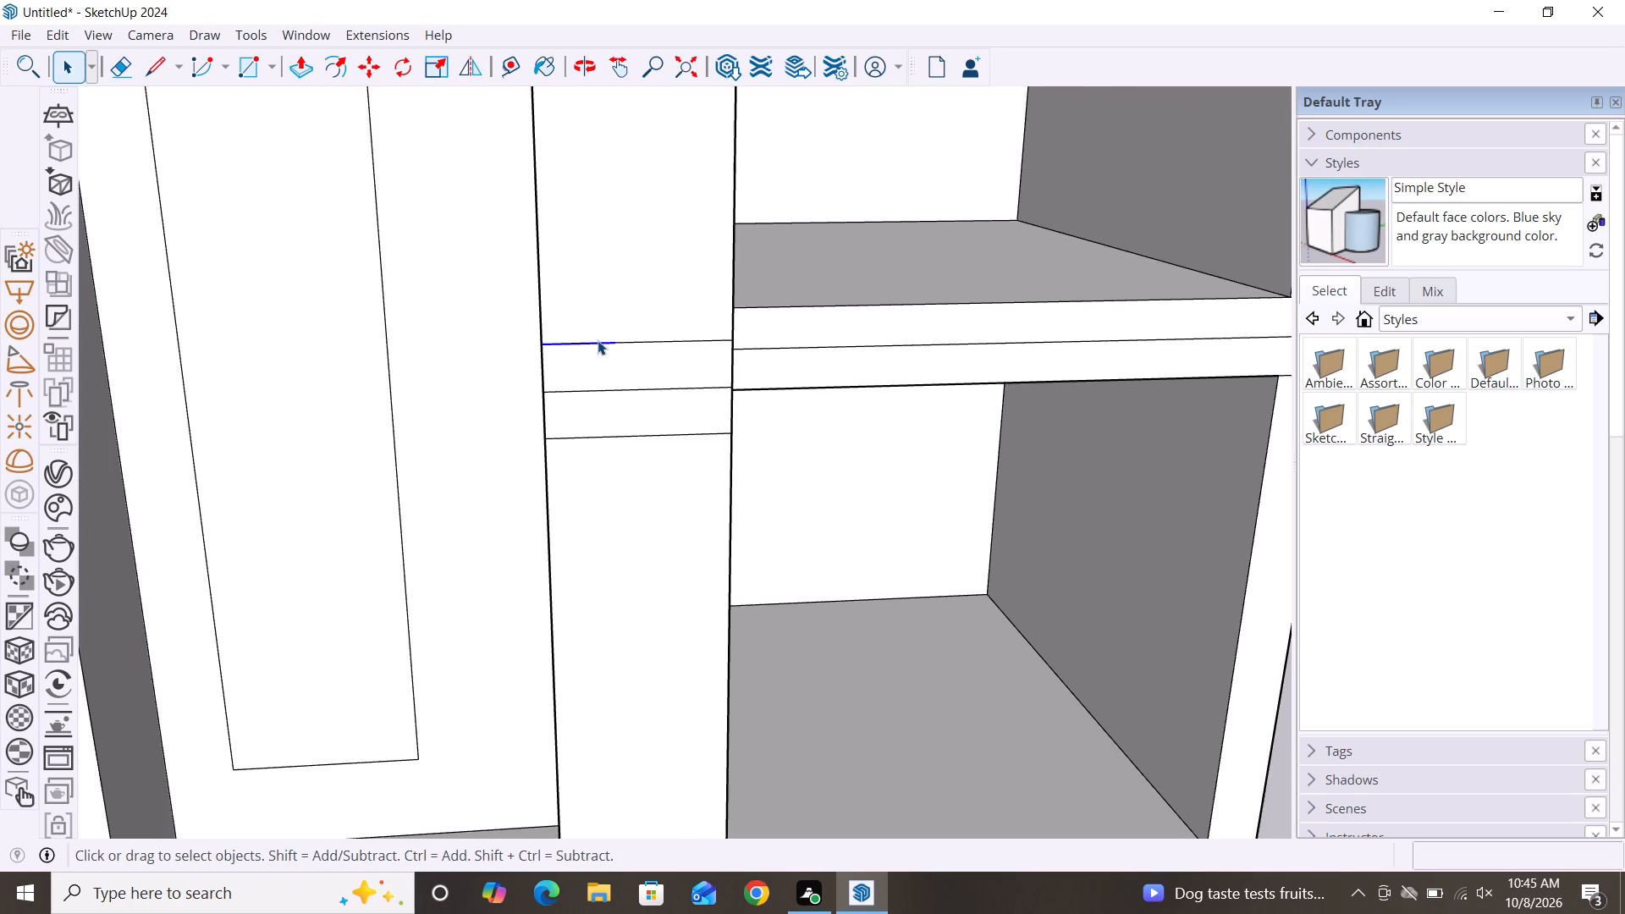
pyautogui.press('Delete')
pyautogui.click(637, 341)
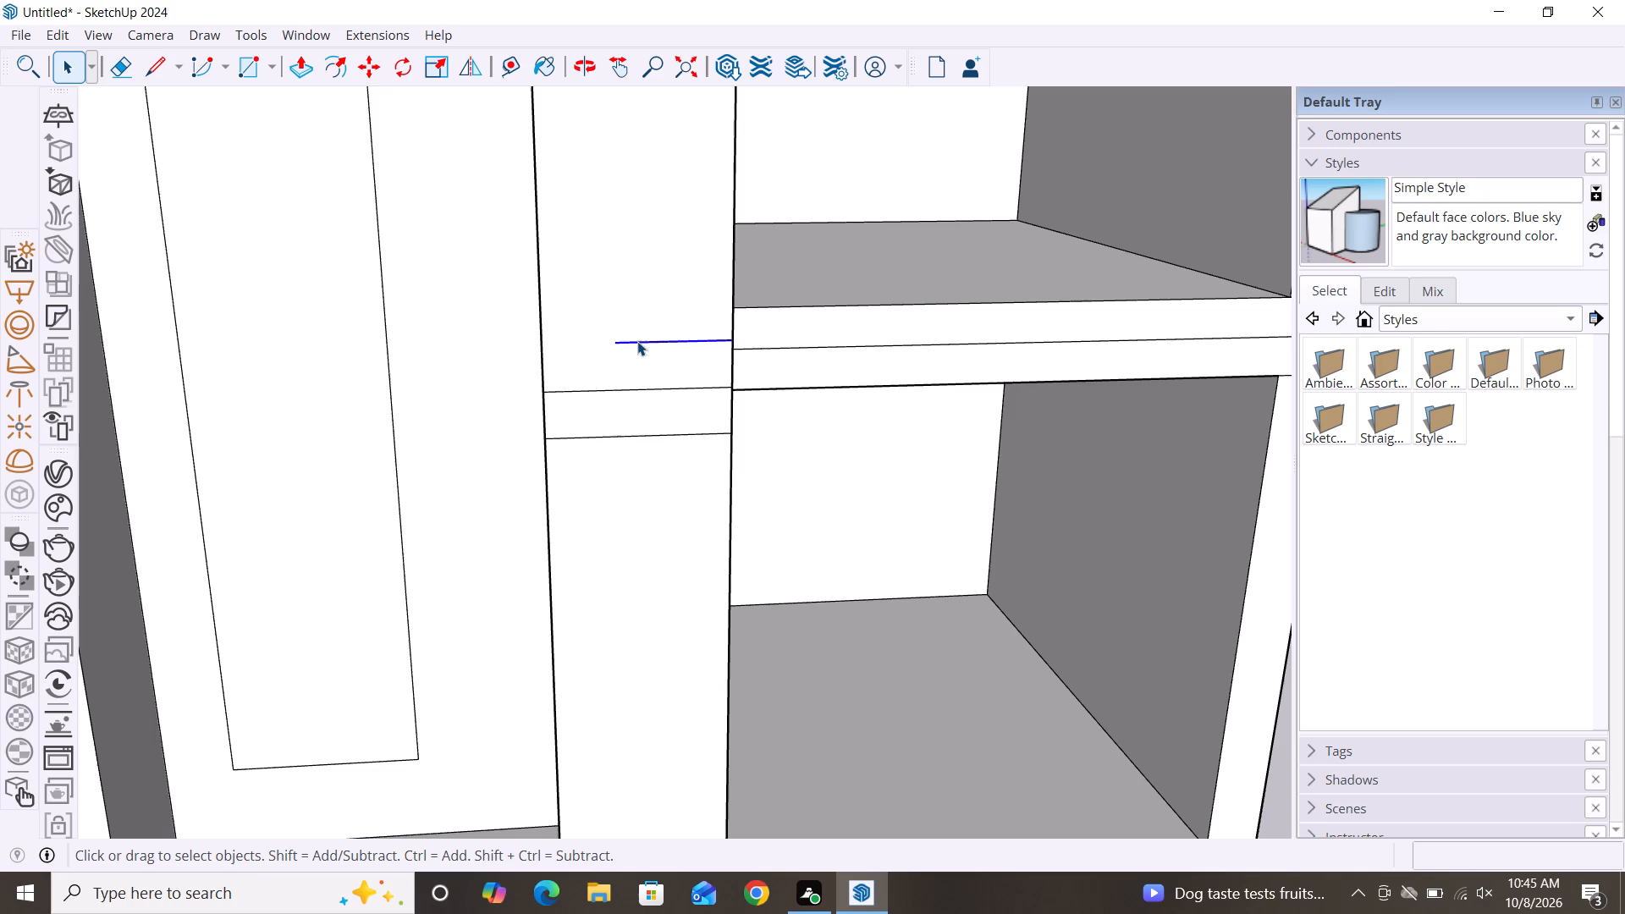
pyautogui.press('Delete')
# Examine the stacked rooms and framed side panel from the back, the side and the front.
pyautogui.scroll(-15, 601, 306)
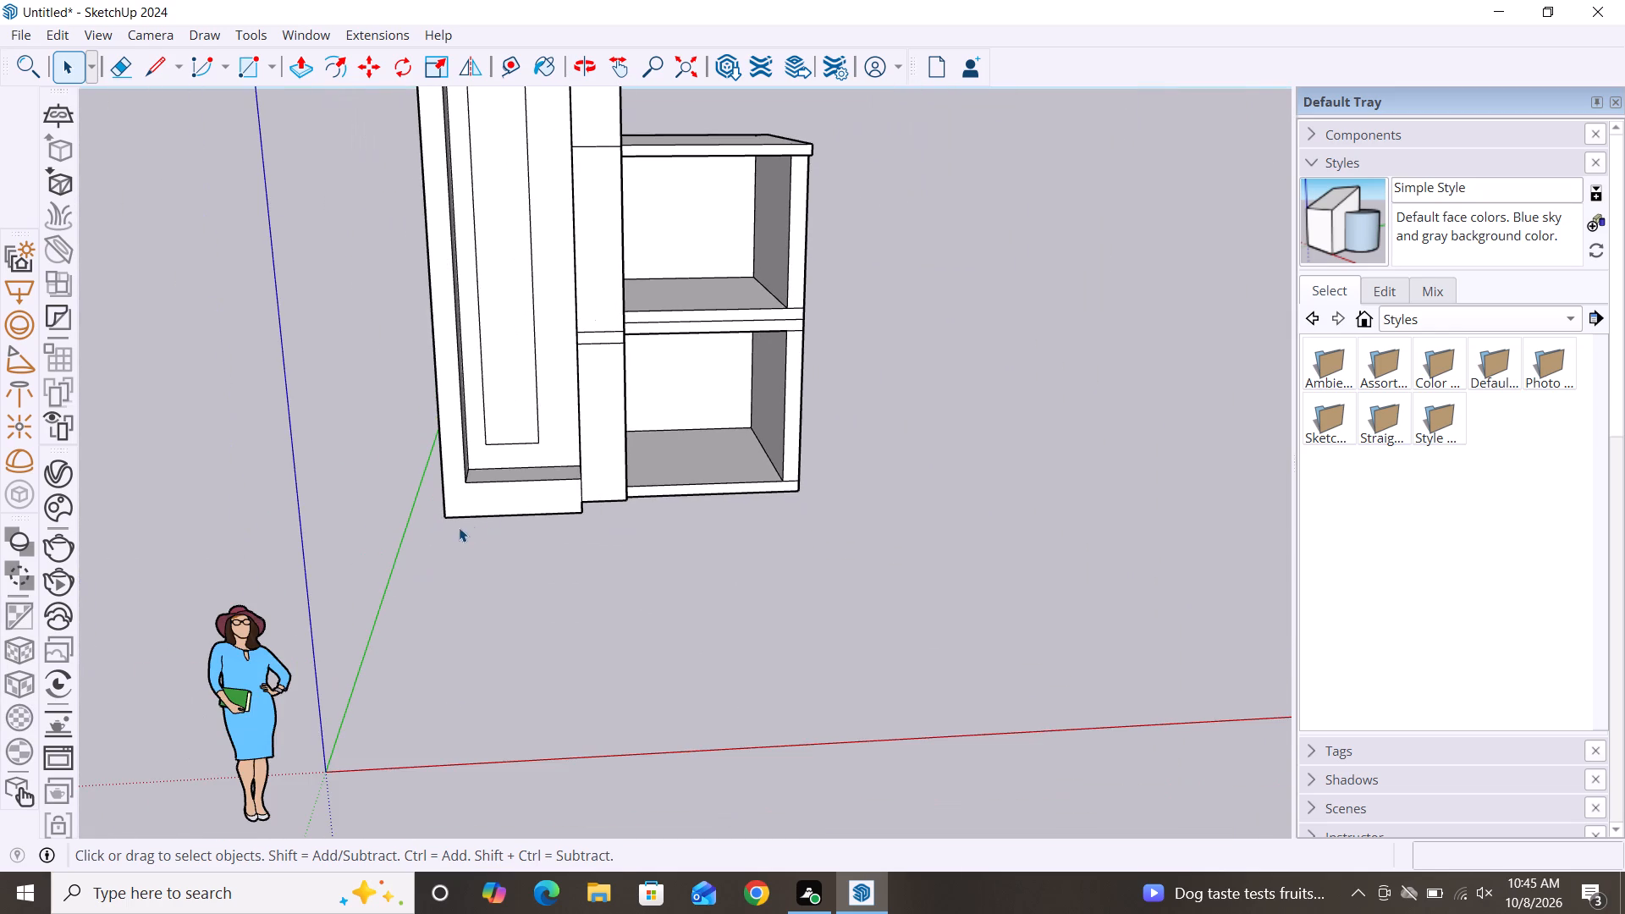
pyautogui.keyDown('alt'); pyautogui.moveTo(459, 527); pyautogui.dragTo(1078, 531, button='middle'); pyautogui.keyUp('alt')
pyautogui.keyDown('alt'); pyautogui.moveTo(495, 495); pyautogui.dragTo(870, 488, button='middle'); pyautogui.keyUp('alt')
pyautogui.scroll(-9, 796, 386)
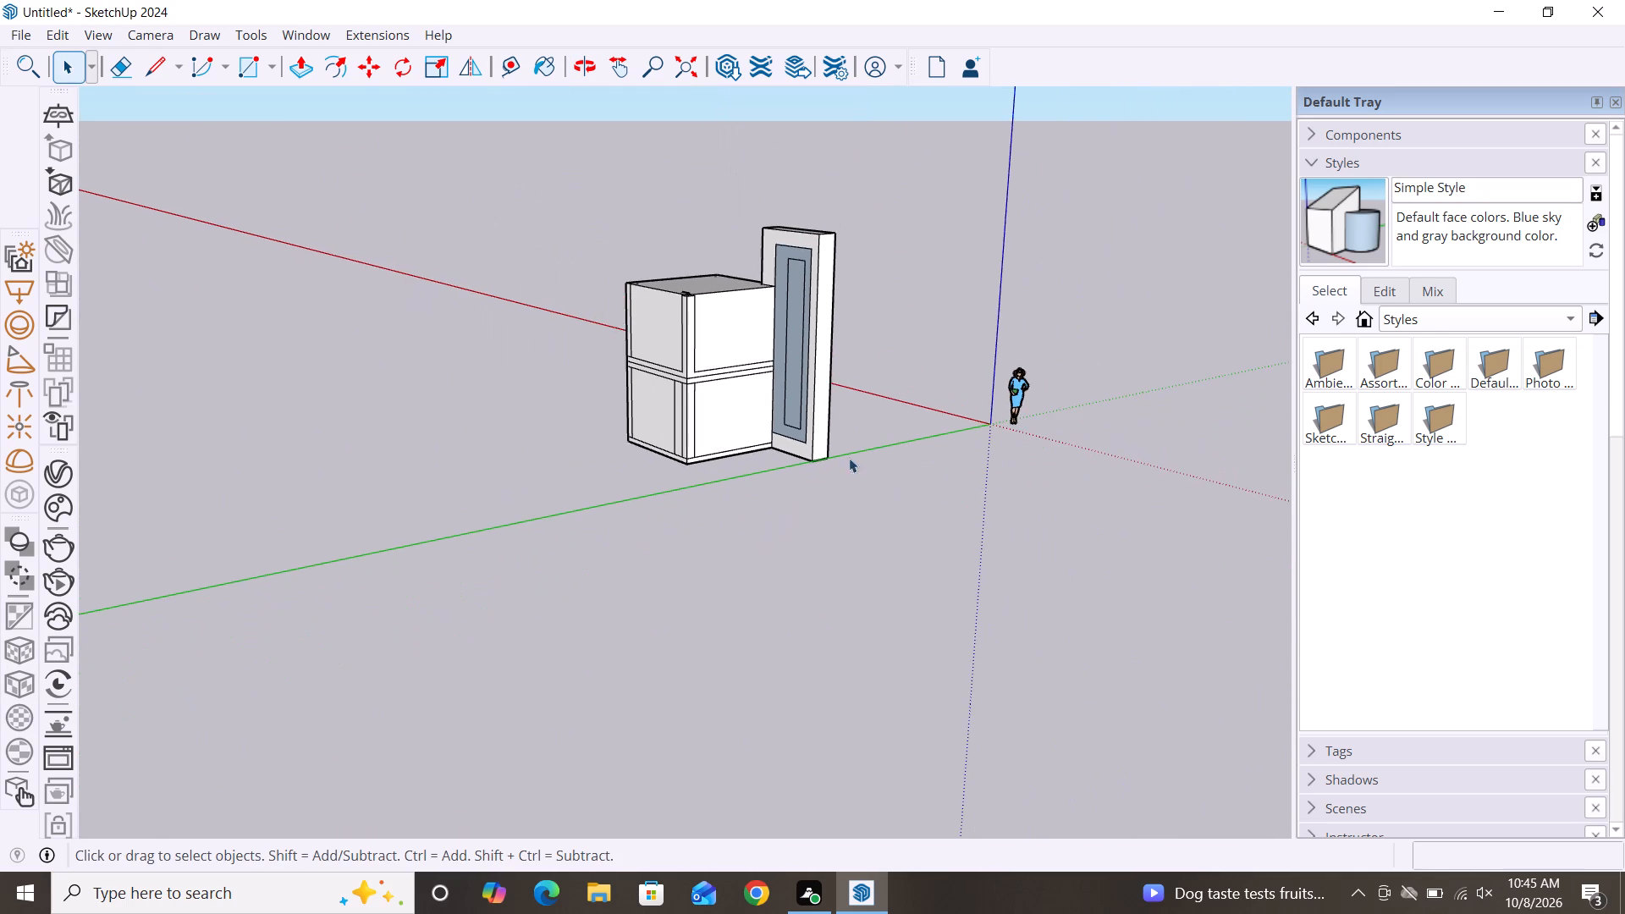
pyautogui.keyDown('alt'); pyautogui.moveTo(888, 601); pyautogui.dragTo(289, 561, button='middle'); pyautogui.keyUp('alt')
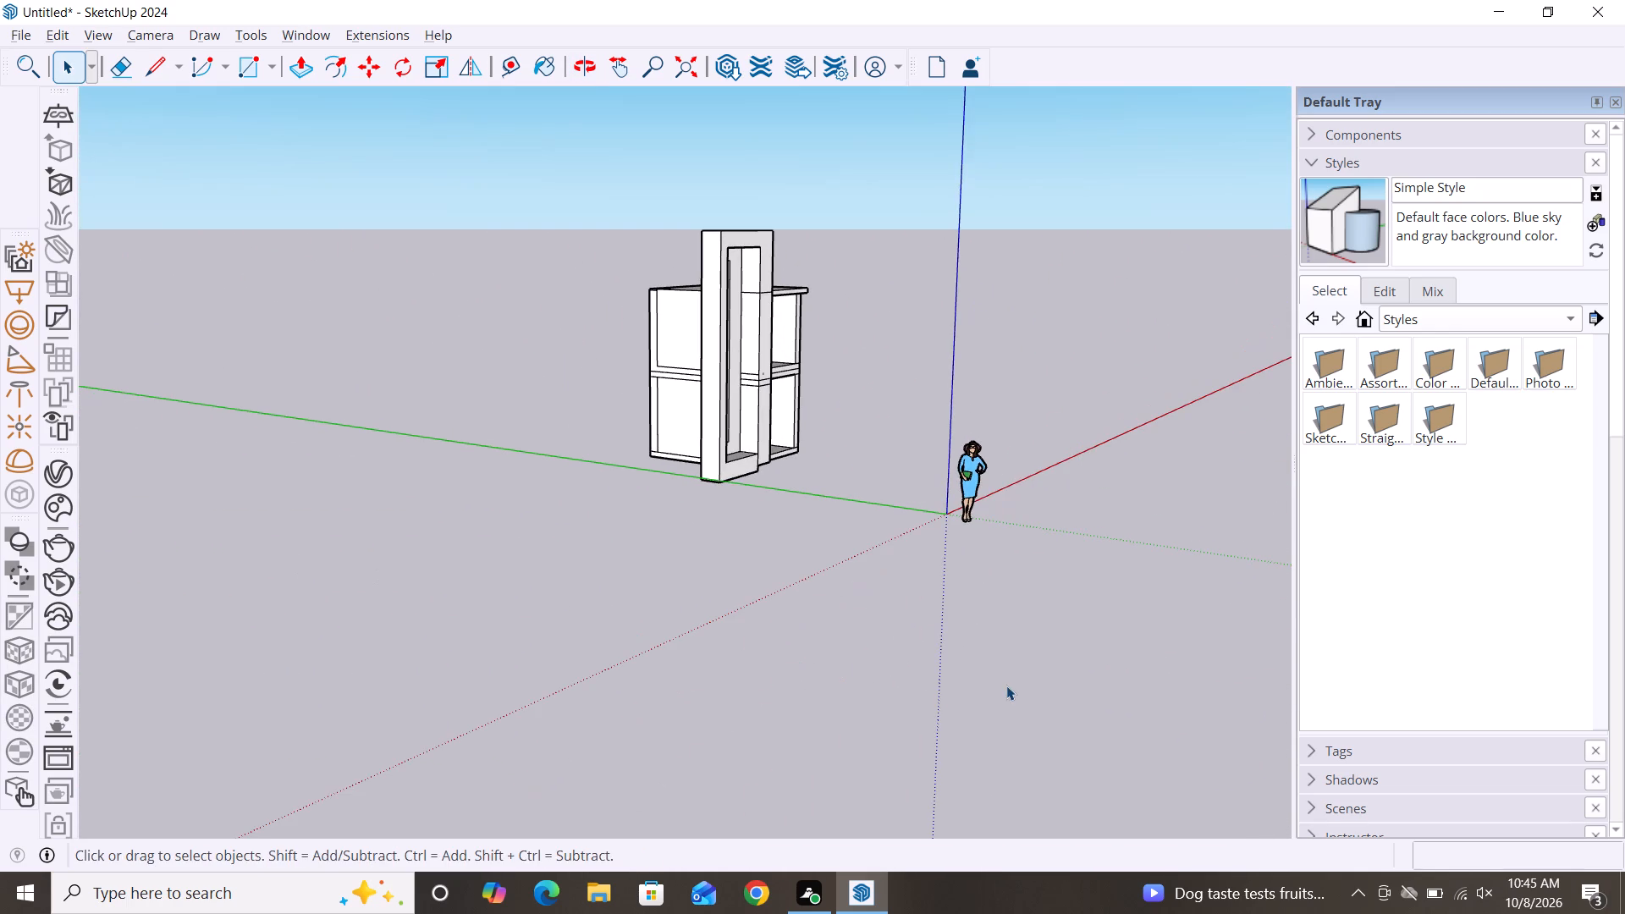
pyautogui.keyDown('alt'); pyautogui.moveTo(1006, 685); pyautogui.dragTo(518, 617, button='middle'); pyautogui.keyUp('alt')
# Delete the two remaining horizontal slab-level edges across the vertical strip's front so its segments merge into one face.
pyautogui.scroll(2, 674, 377)
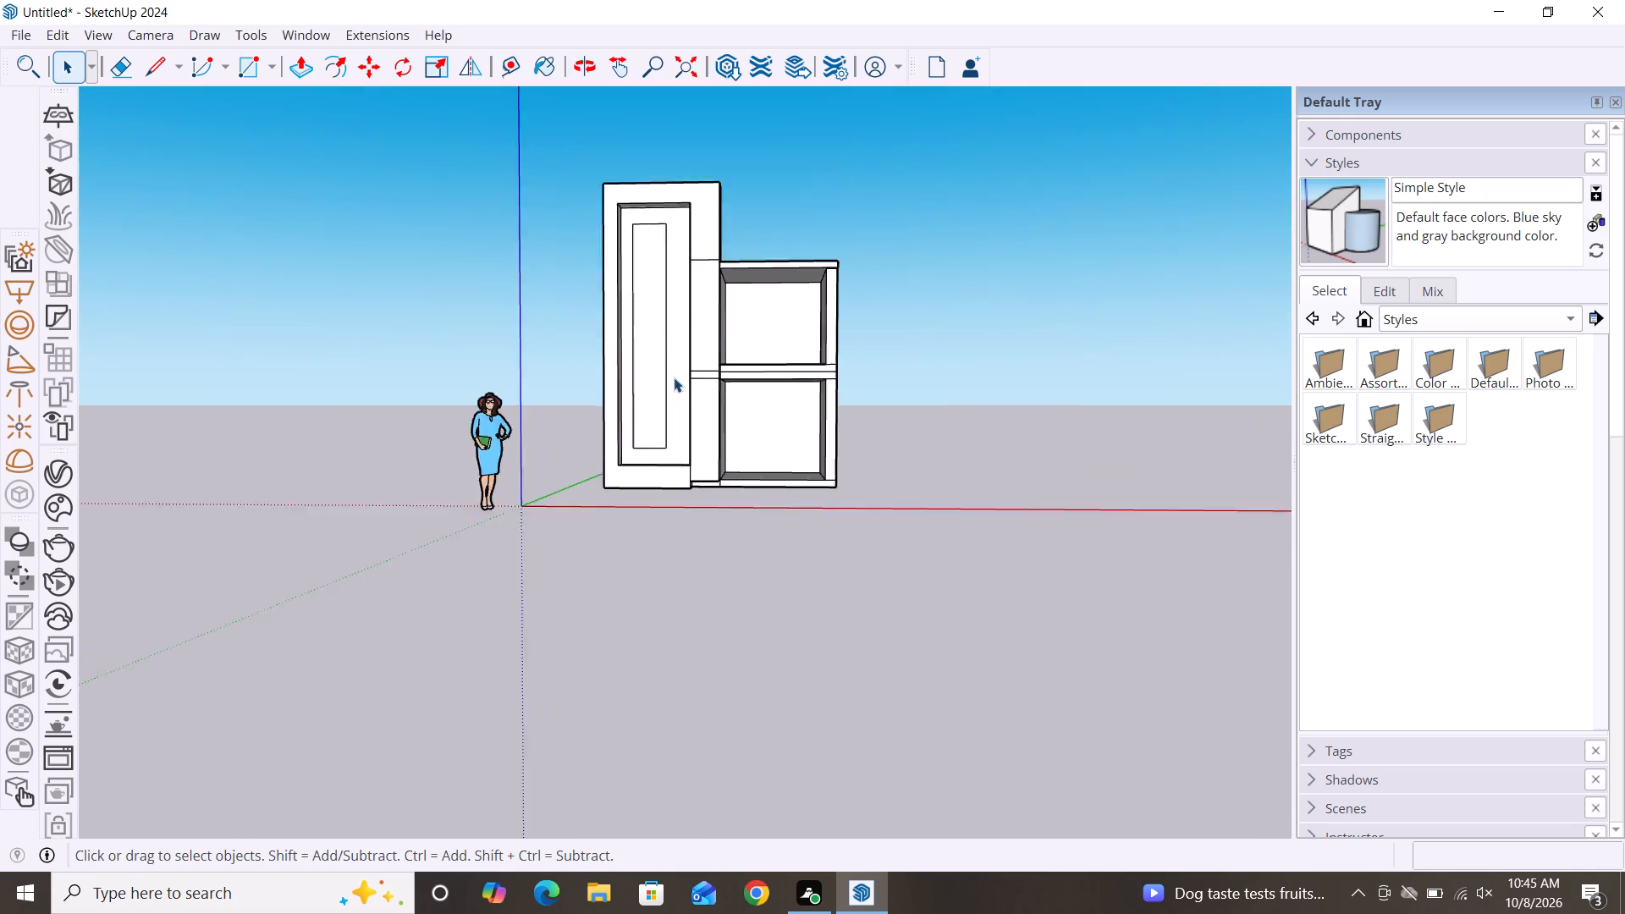
pyautogui.scroll(8, 674, 377)
pyautogui.click(759, 361)
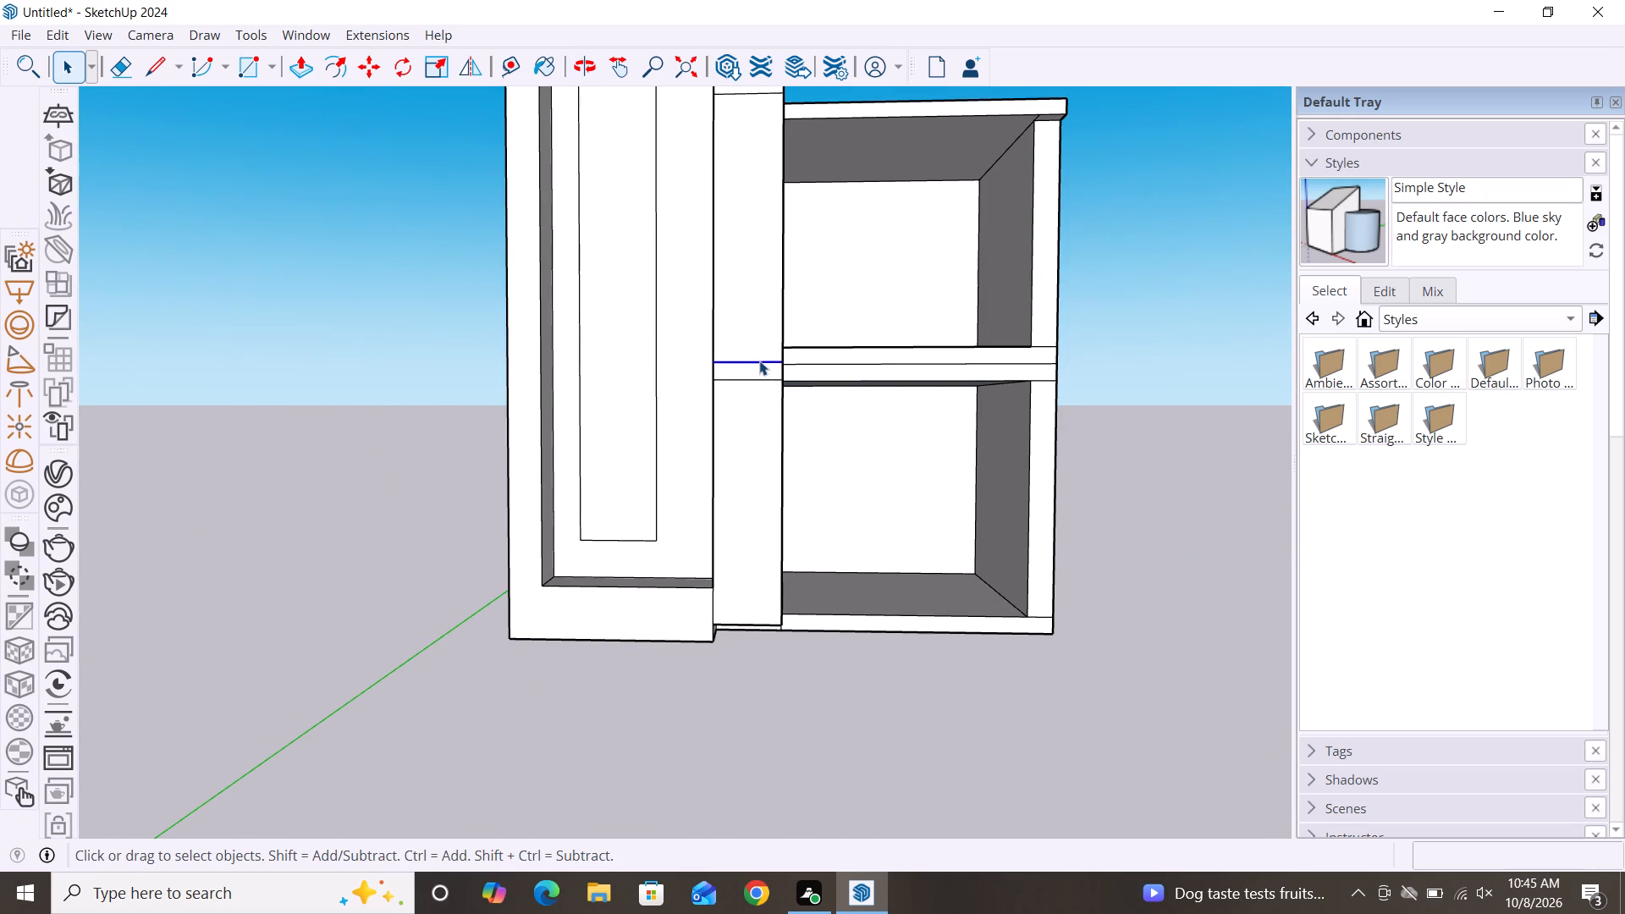
pyautogui.press('Delete')
pyautogui.click(747, 377)
pyautogui.press('Delete')
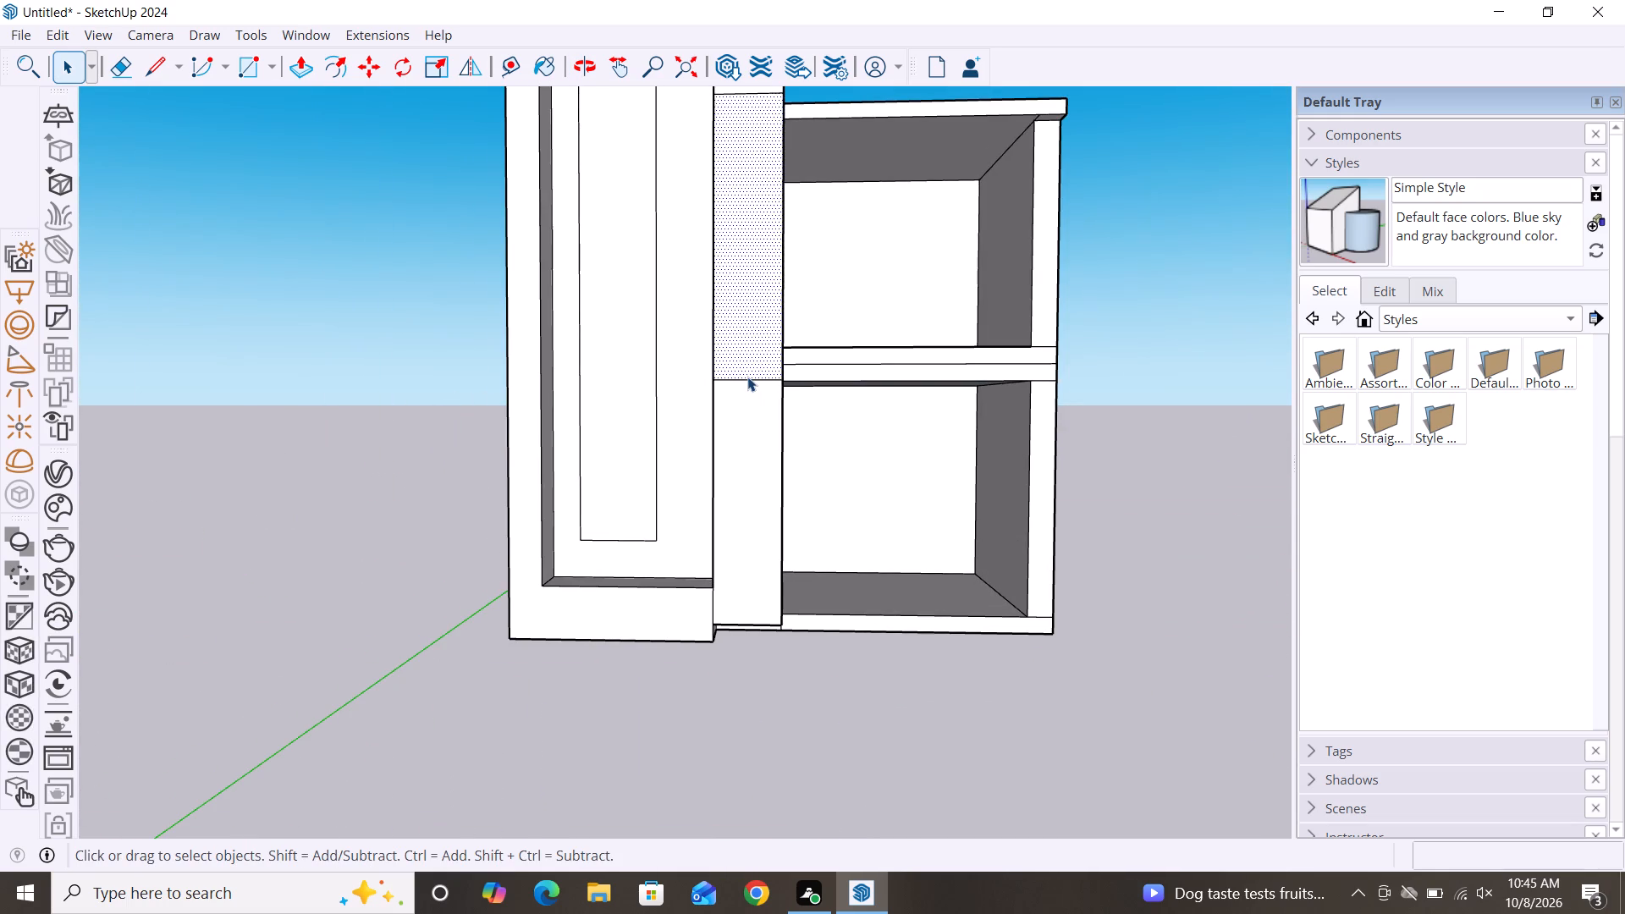
pyautogui.hotkey('ctrl', 'z')
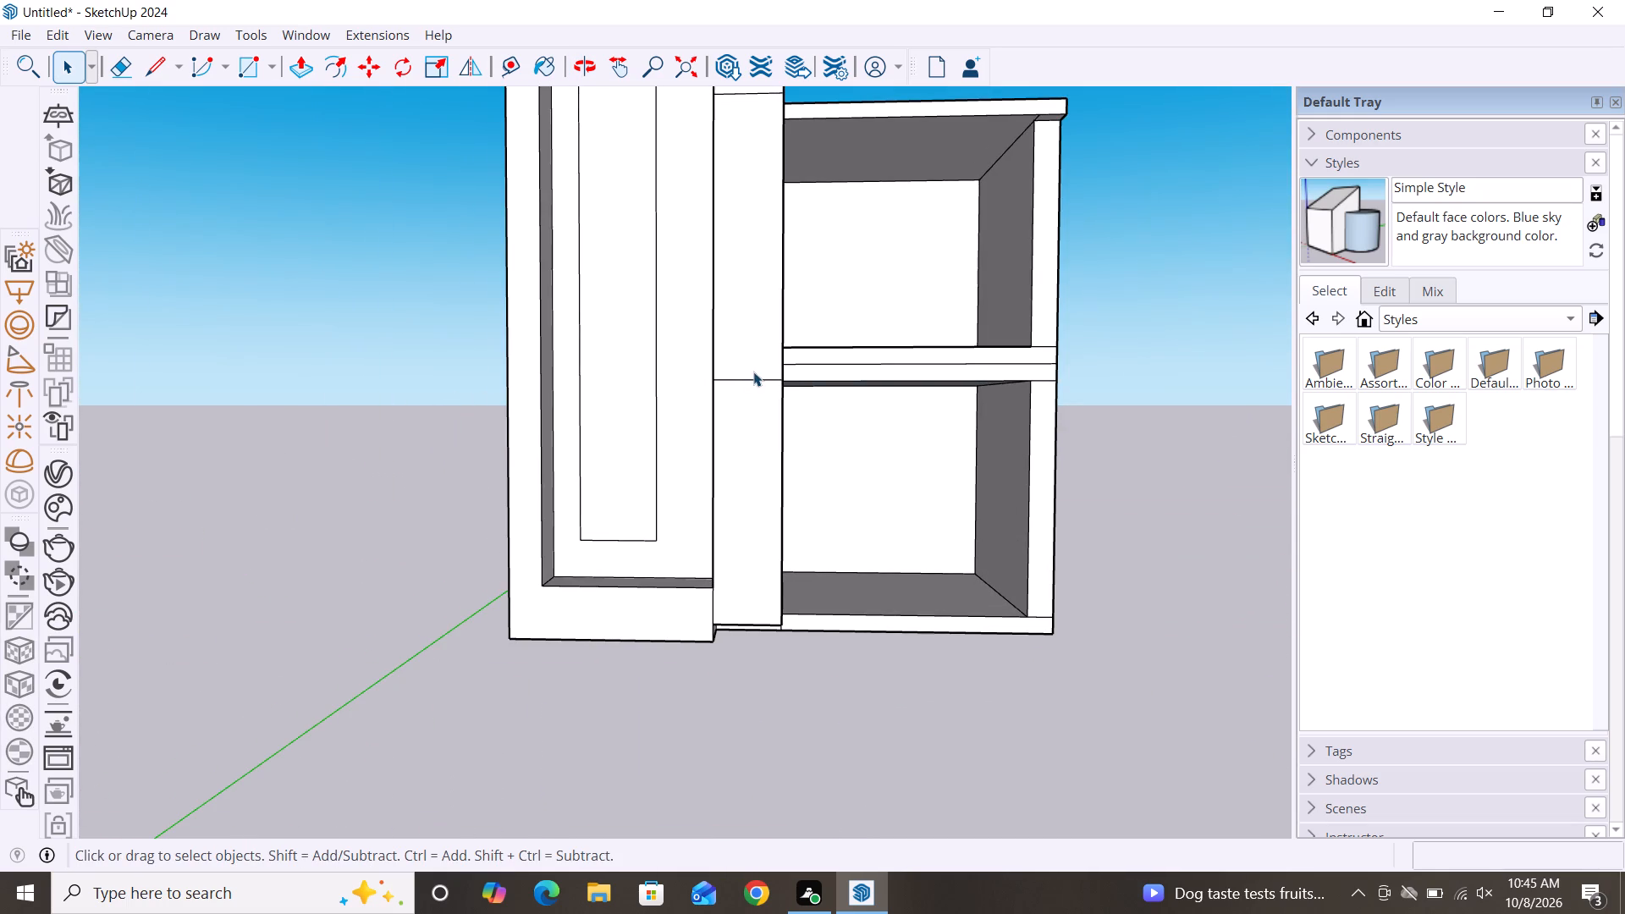
pyautogui.click(763, 380)
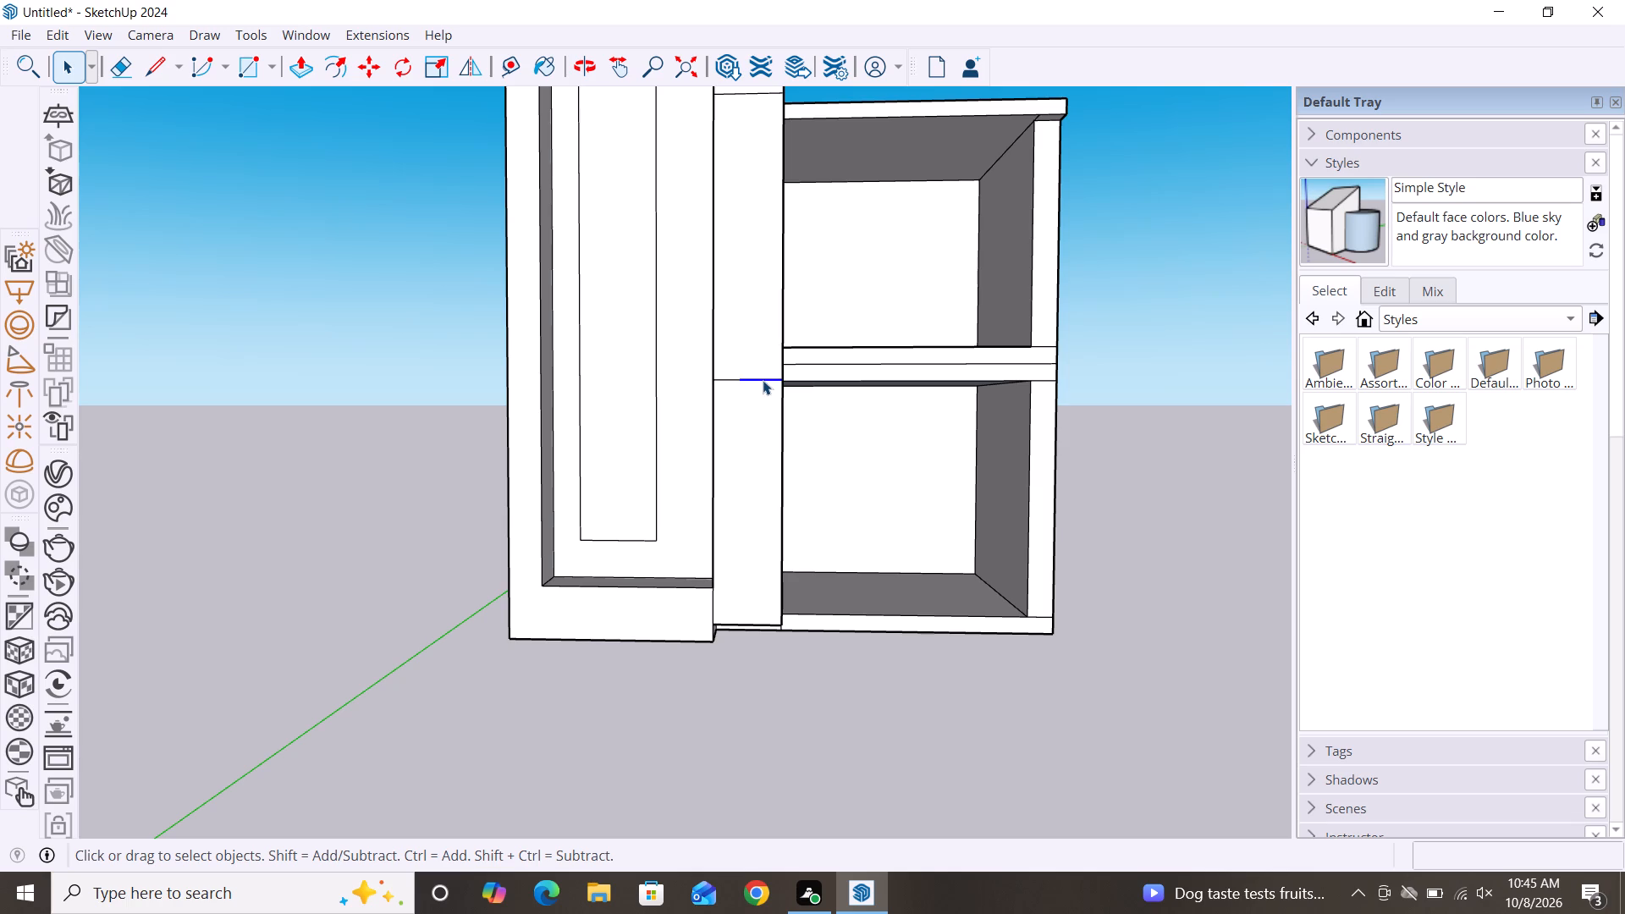
pyautogui.press('Delete')
pyautogui.click(730, 377)
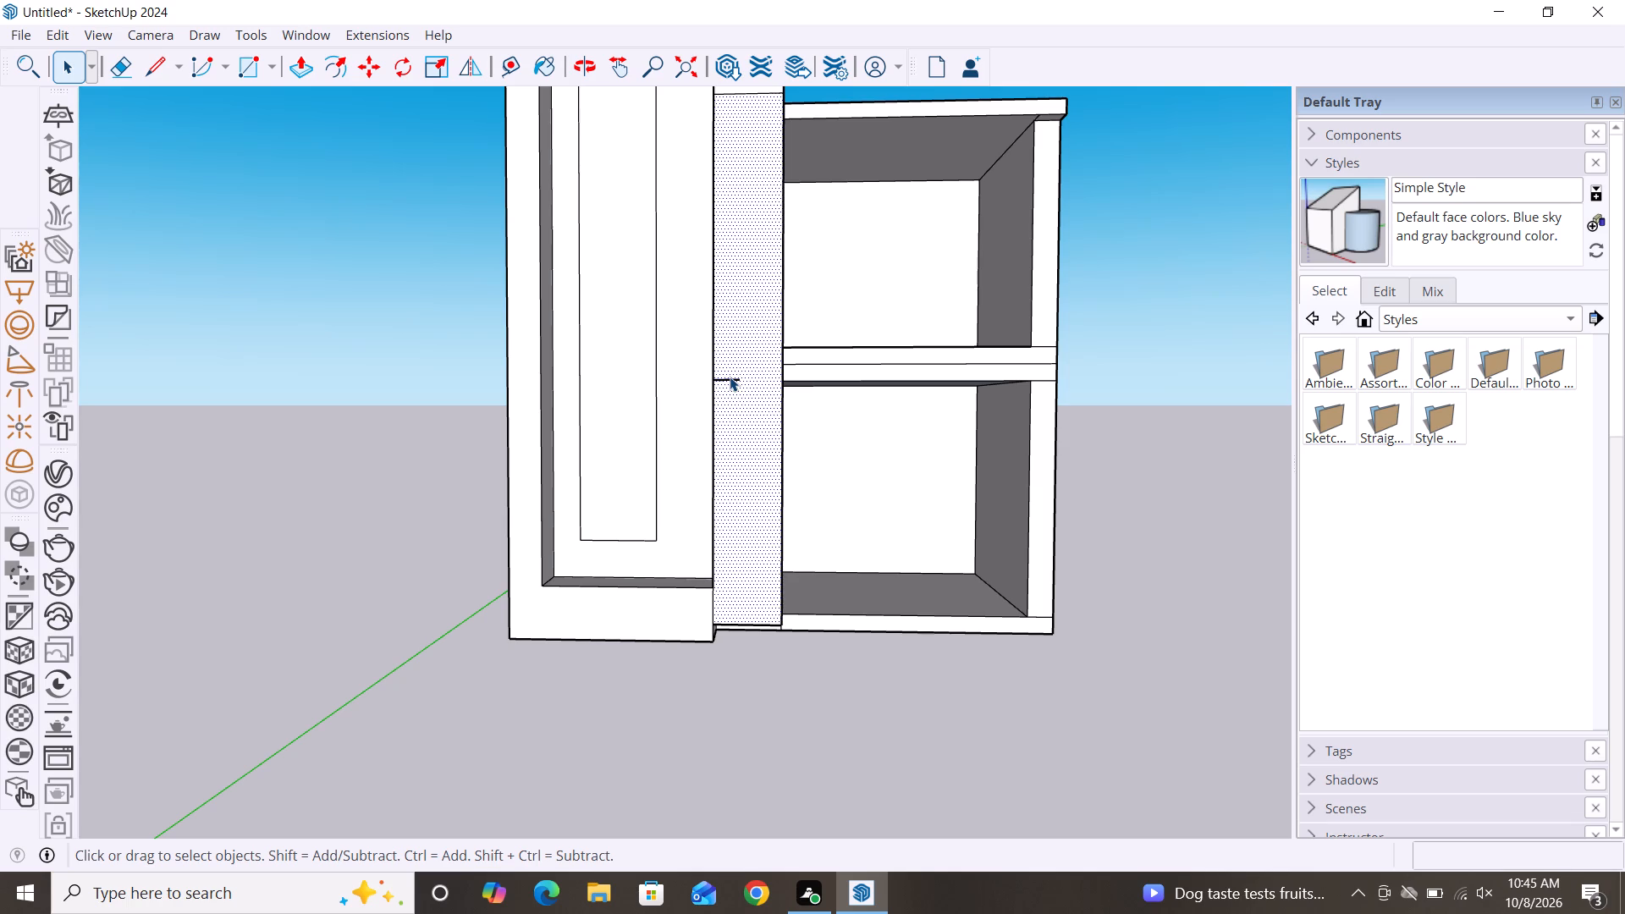
pyautogui.scroll(9, 859, 474)
pyautogui.scroll(-2, 848, 425)
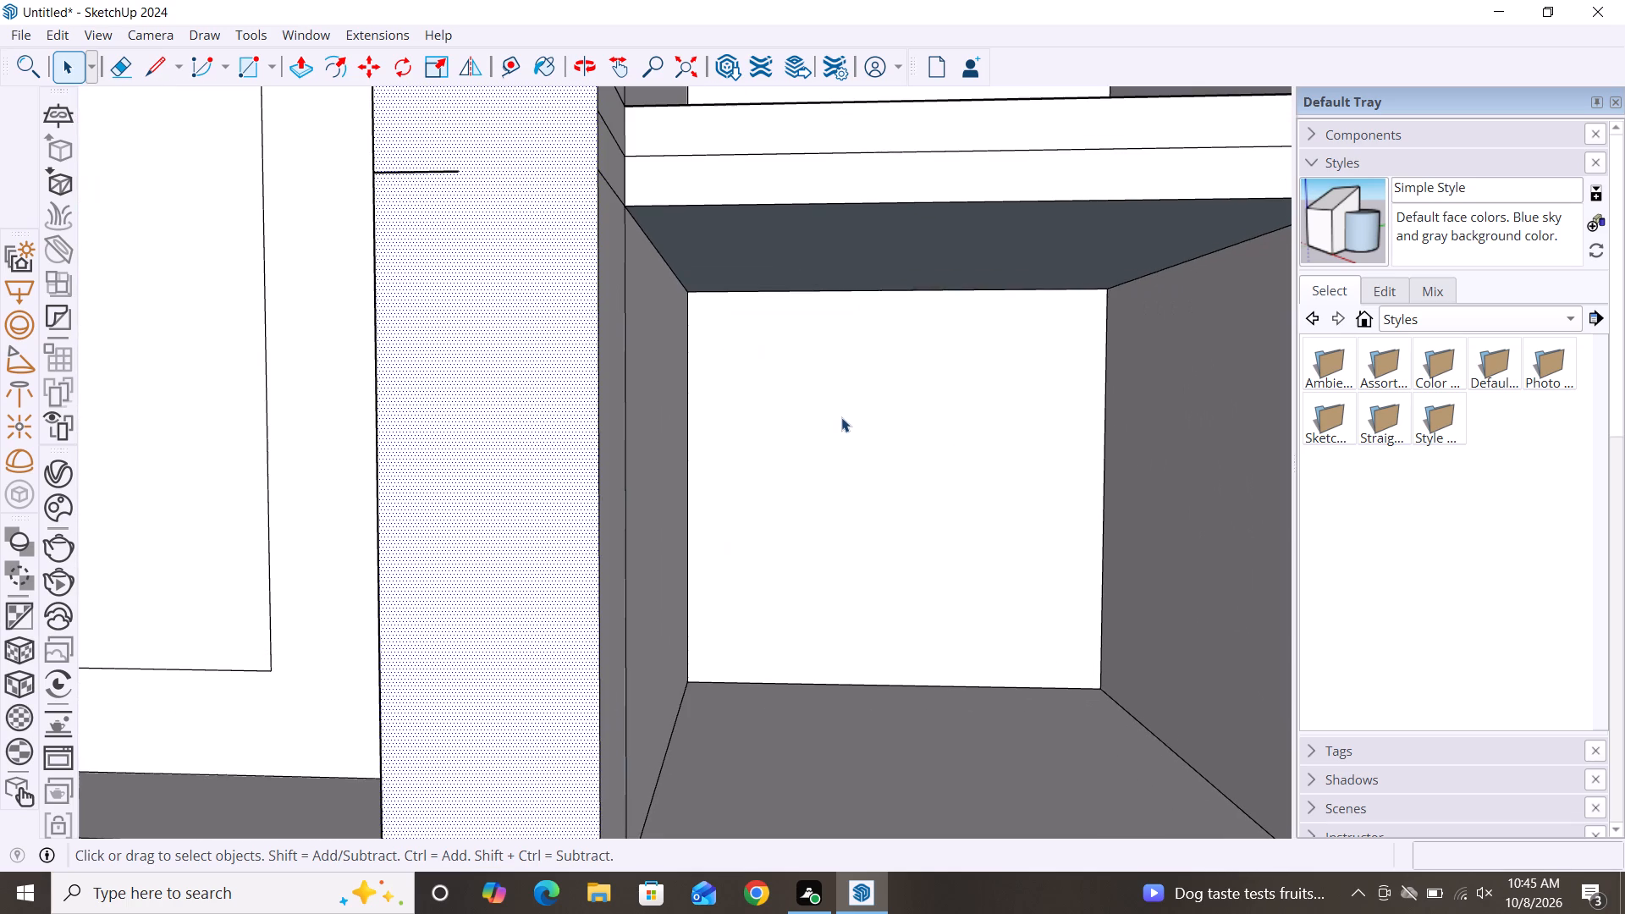
pyautogui.click(443, 170)
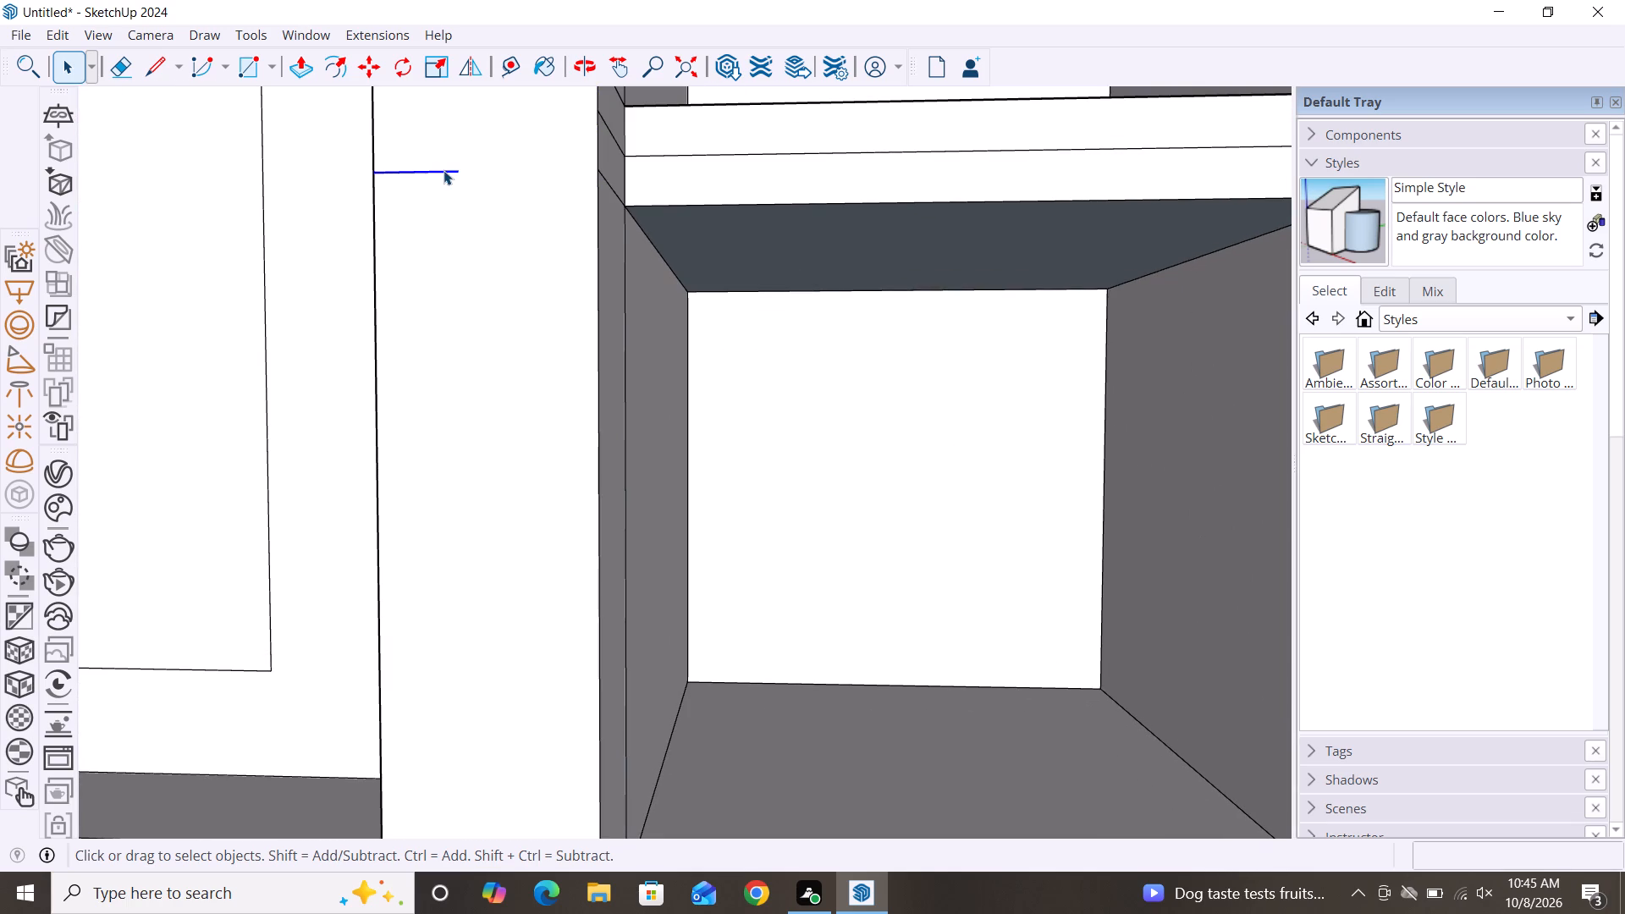
pyautogui.press('Delete')
# Delete the horizontal edge at roof-slab level where the vertical strip meets the panel frame, merging their front faces.
pyautogui.scroll(-5, 526, 366)
pyautogui.scroll(-2, 639, 540)
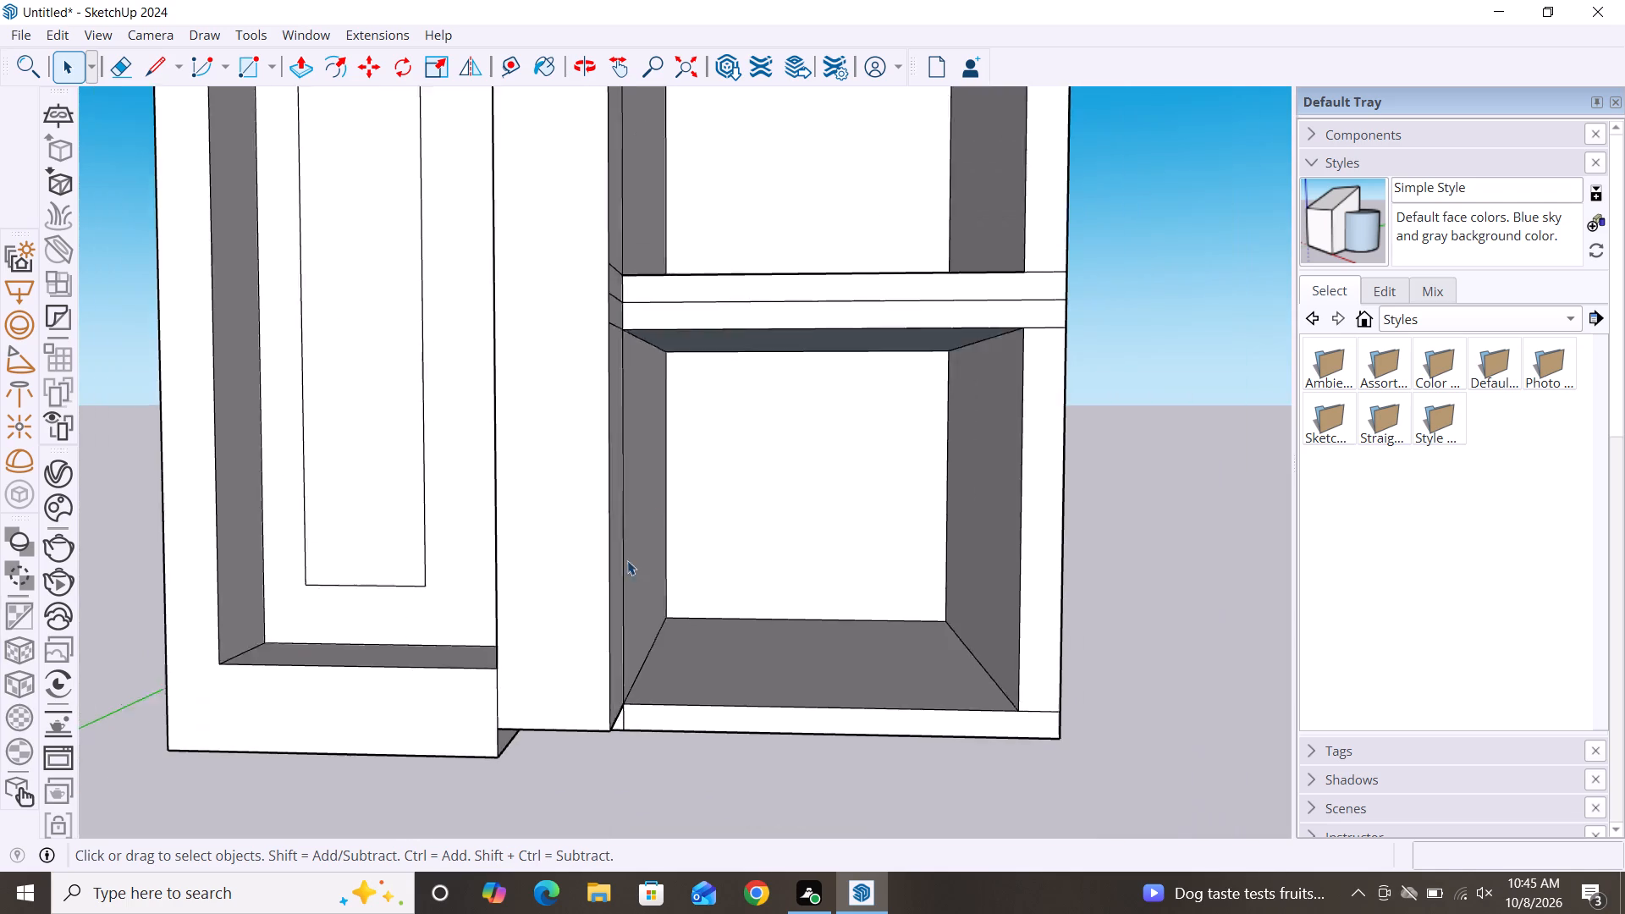
pyautogui.scroll(-8, 627, 560)
pyautogui.scroll(11, 637, 317)
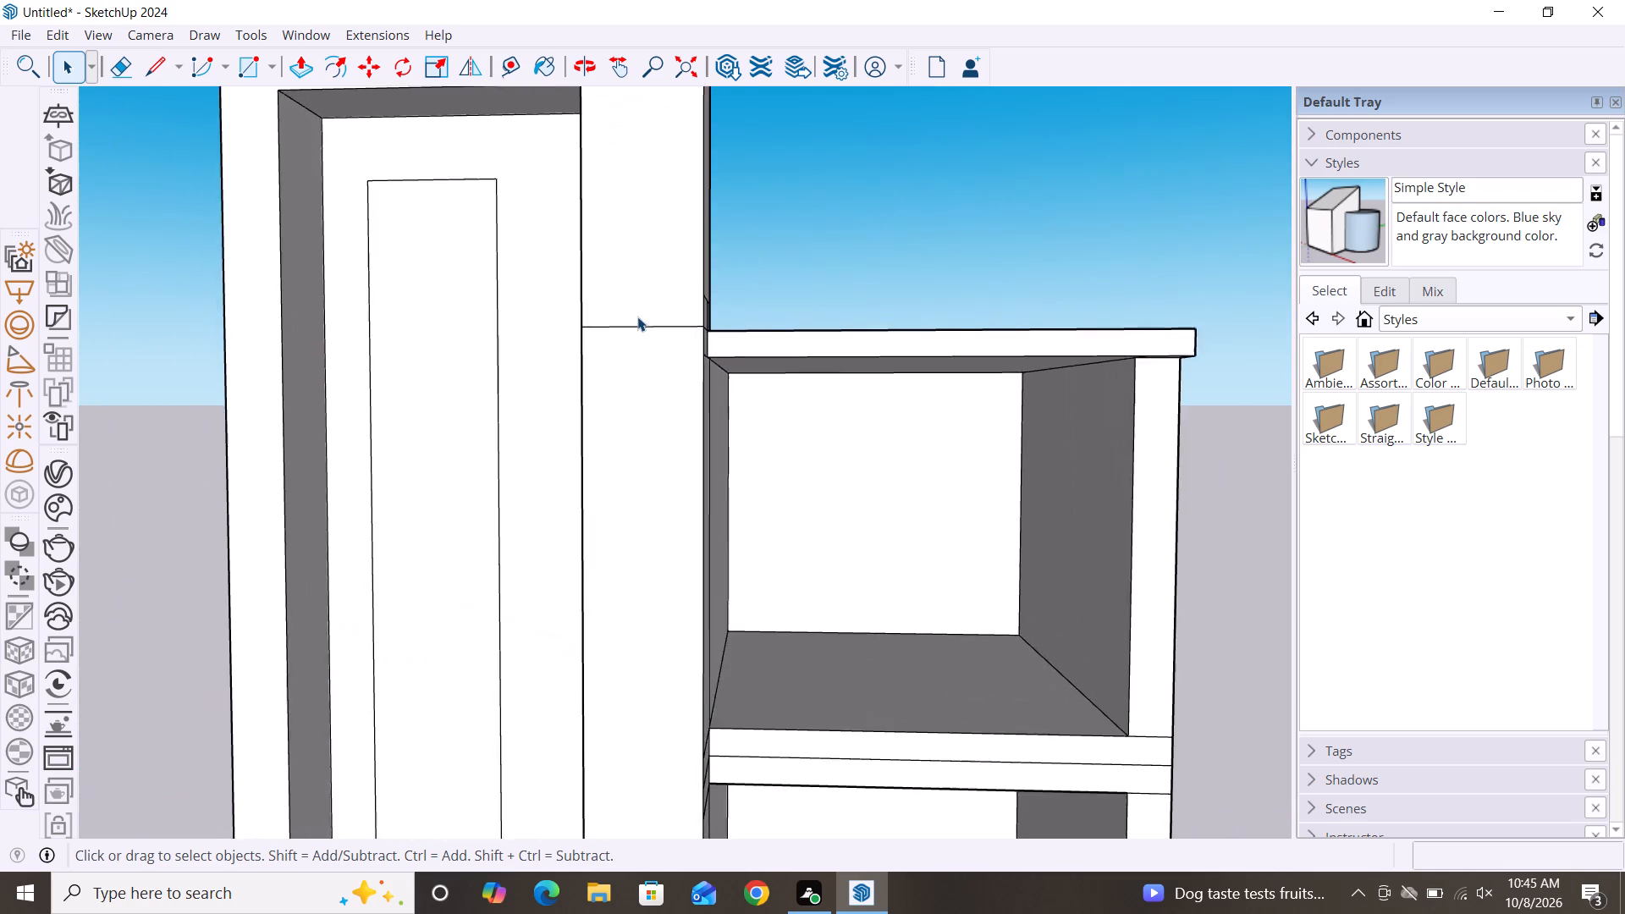
pyautogui.scroll(4, 637, 317)
pyautogui.click(647, 330)
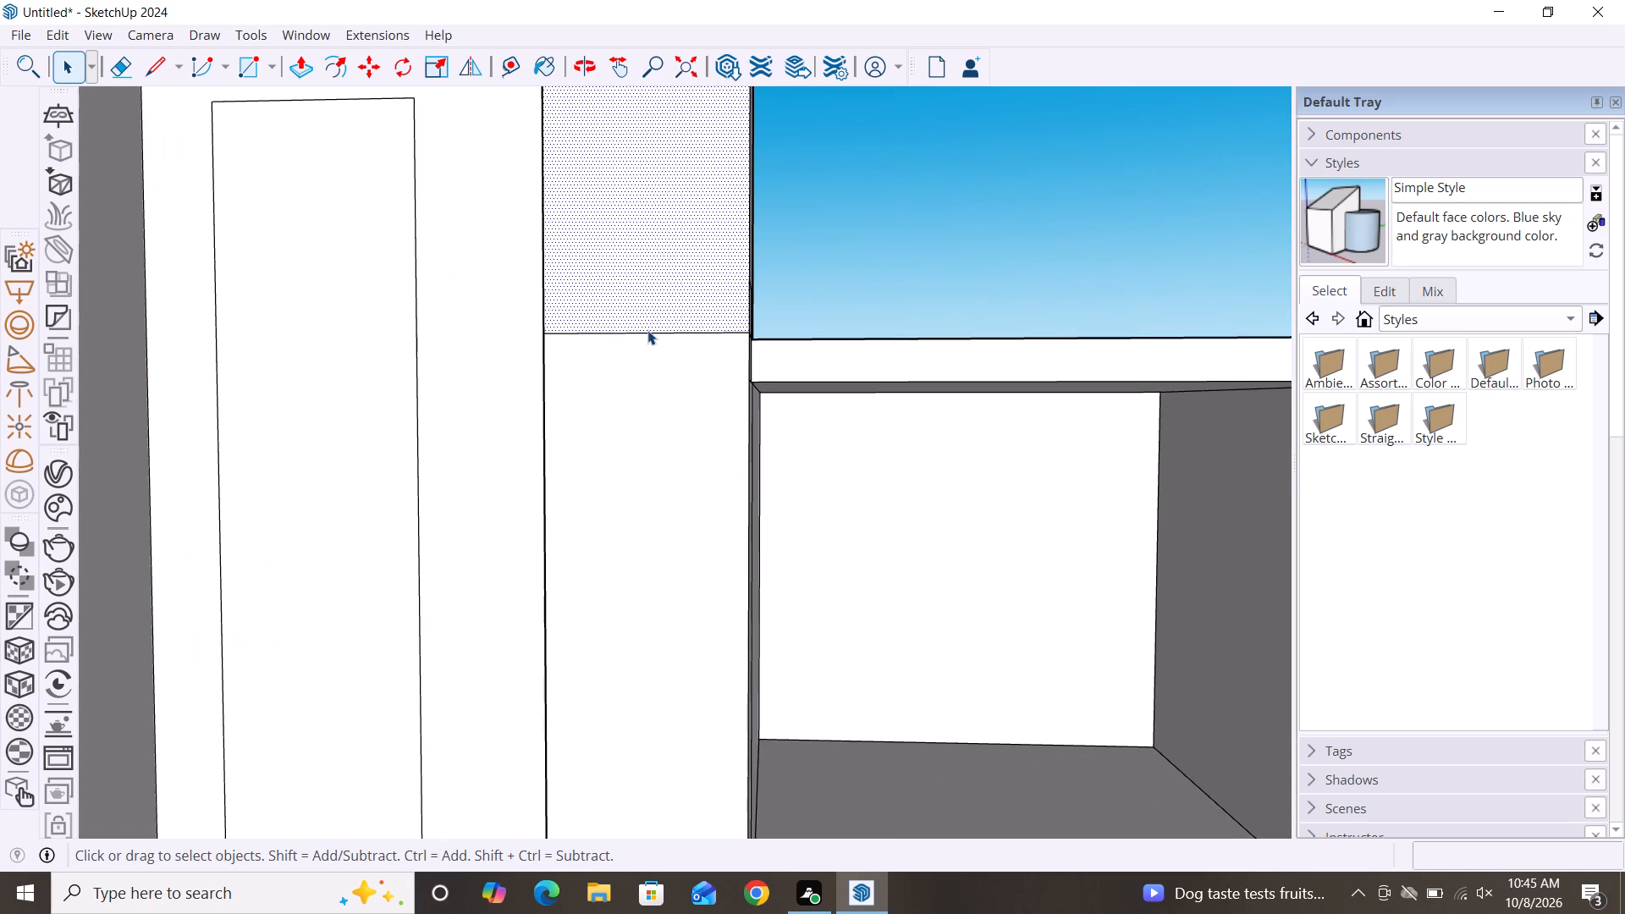
pyautogui.click(647, 331)
pyautogui.click(647, 331)
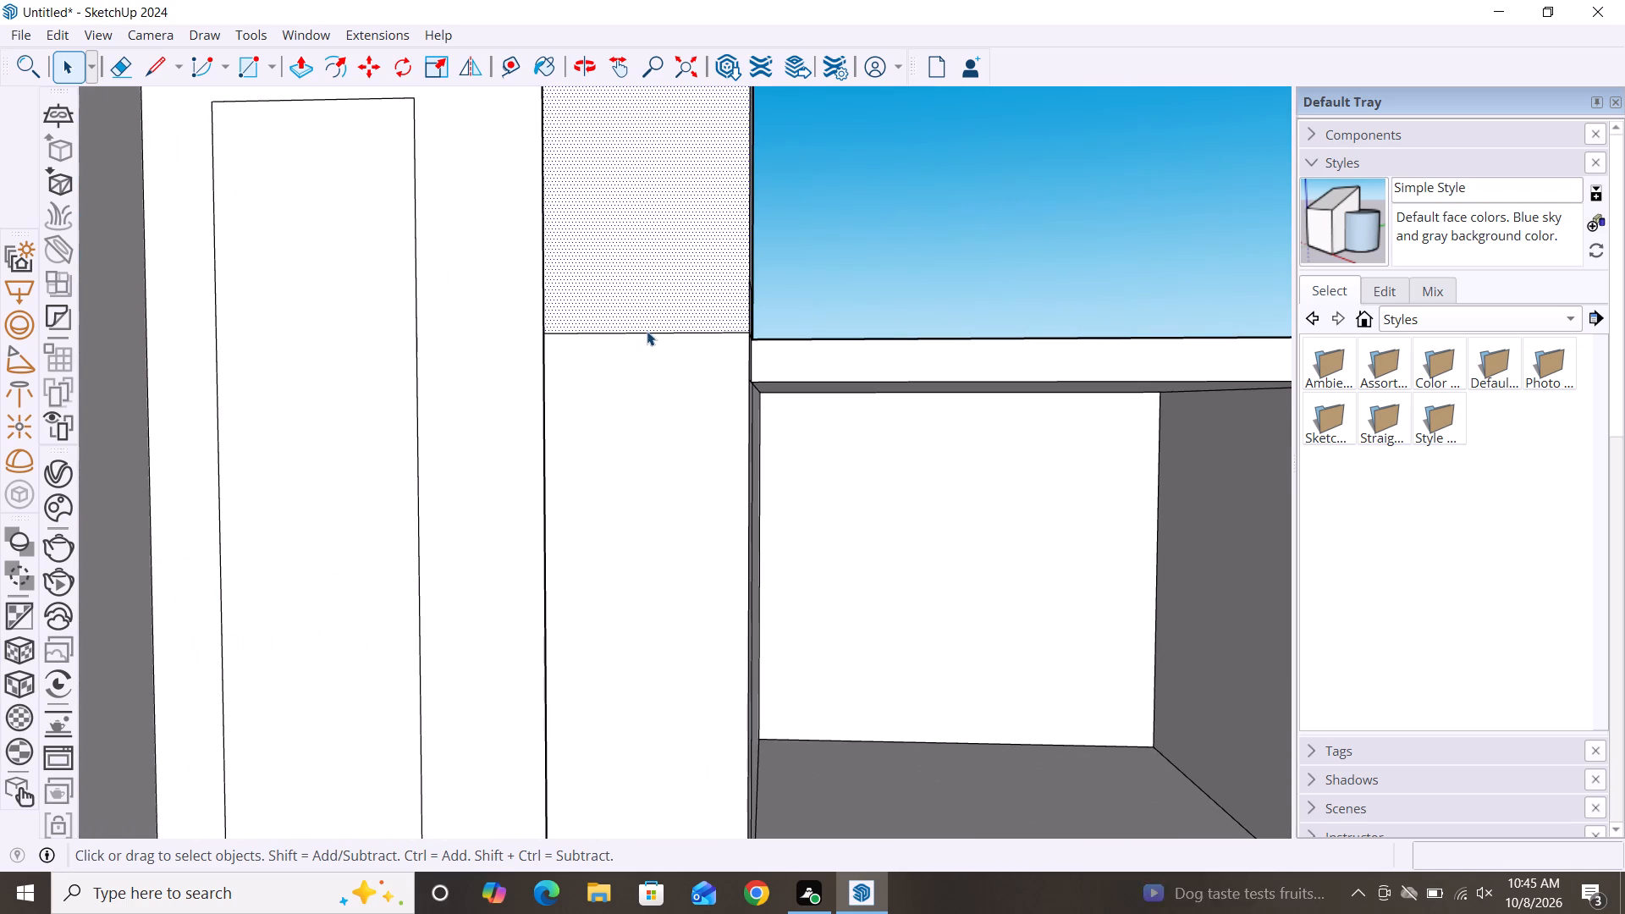
pyautogui.scroll(5, 647, 331)
pyautogui.click(664, 334)
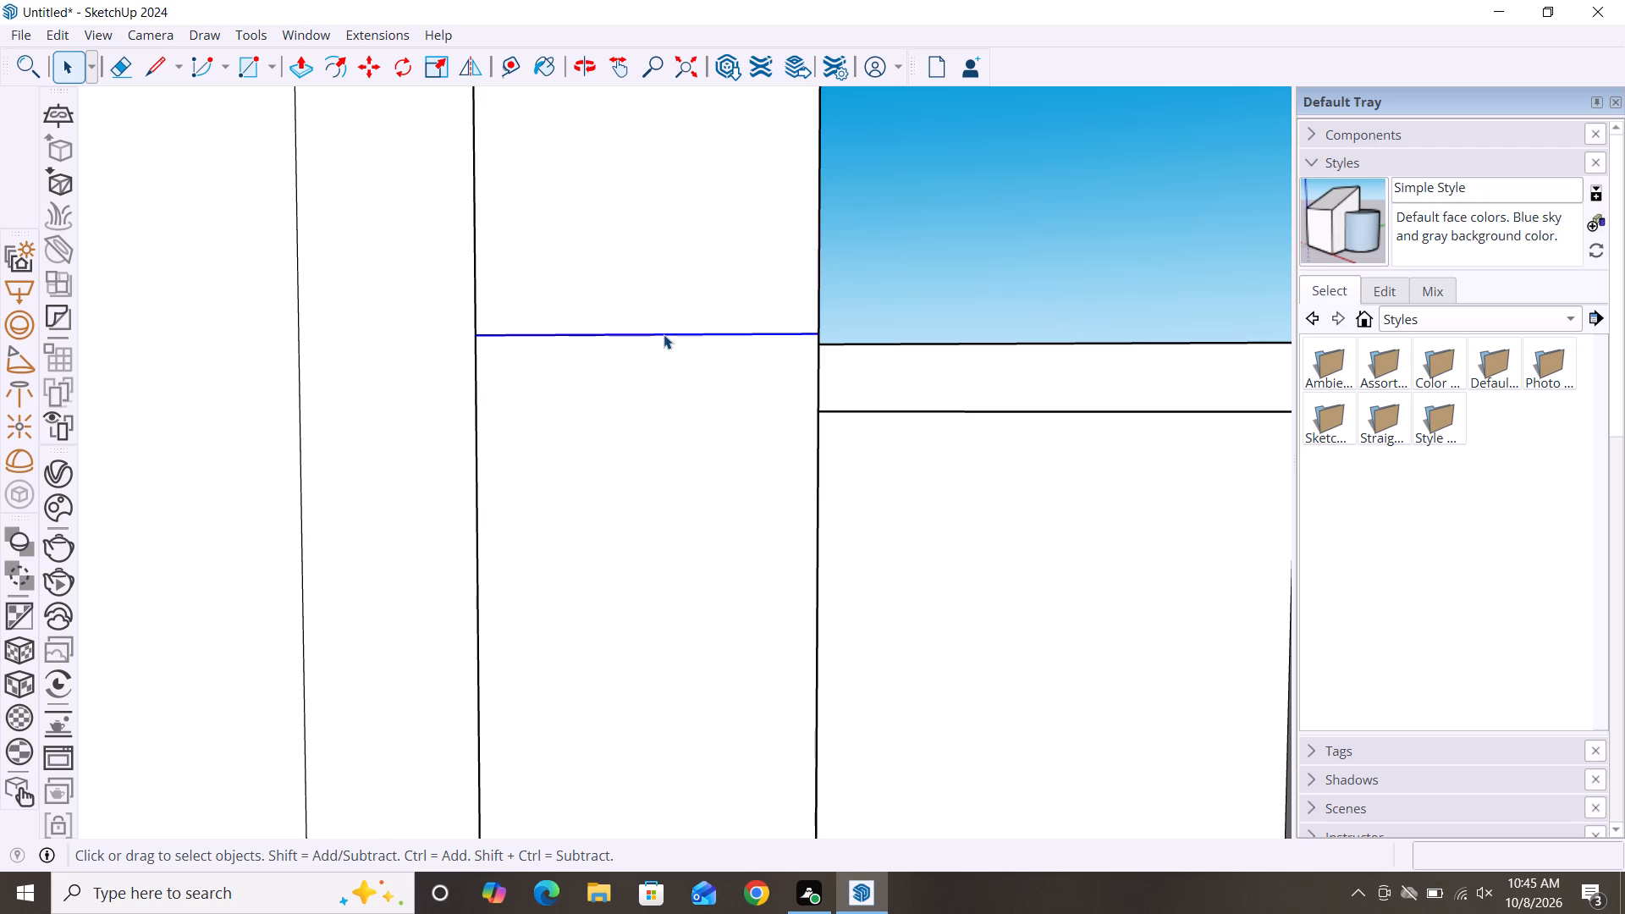
pyautogui.press('Delete')
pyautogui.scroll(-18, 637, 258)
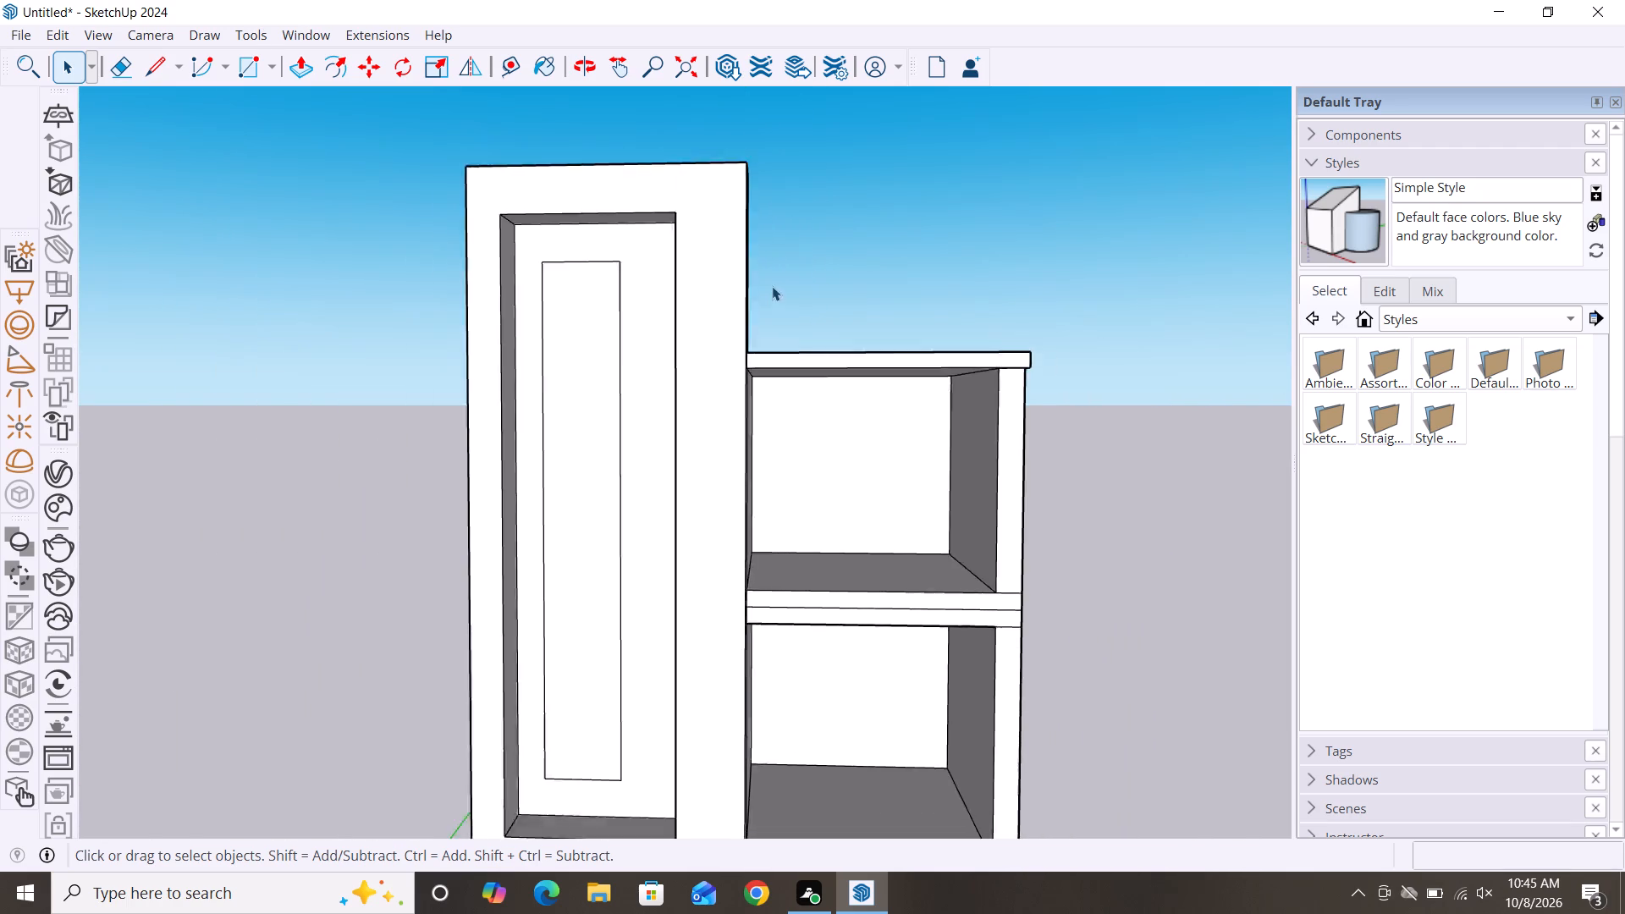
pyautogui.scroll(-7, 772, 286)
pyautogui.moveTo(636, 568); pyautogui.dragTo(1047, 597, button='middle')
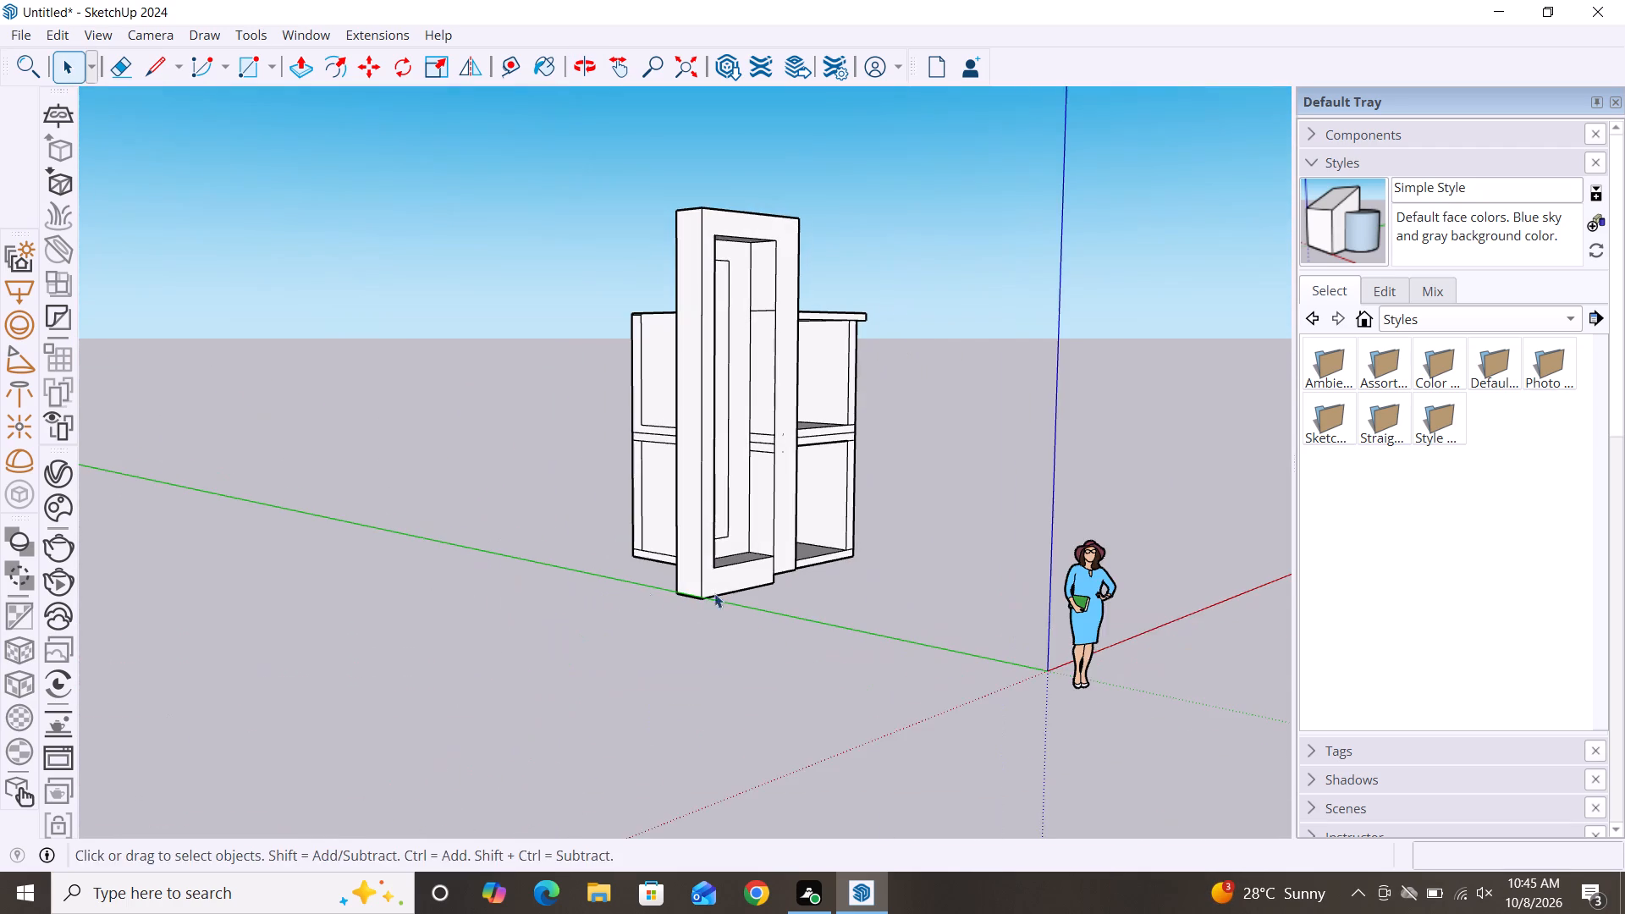
# Delete the short vertical edge below the recess between the panel frame and the vertical strip, merging their front faces.
pyautogui.moveTo(605, 593); pyautogui.dragTo(312, 559, button='middle')
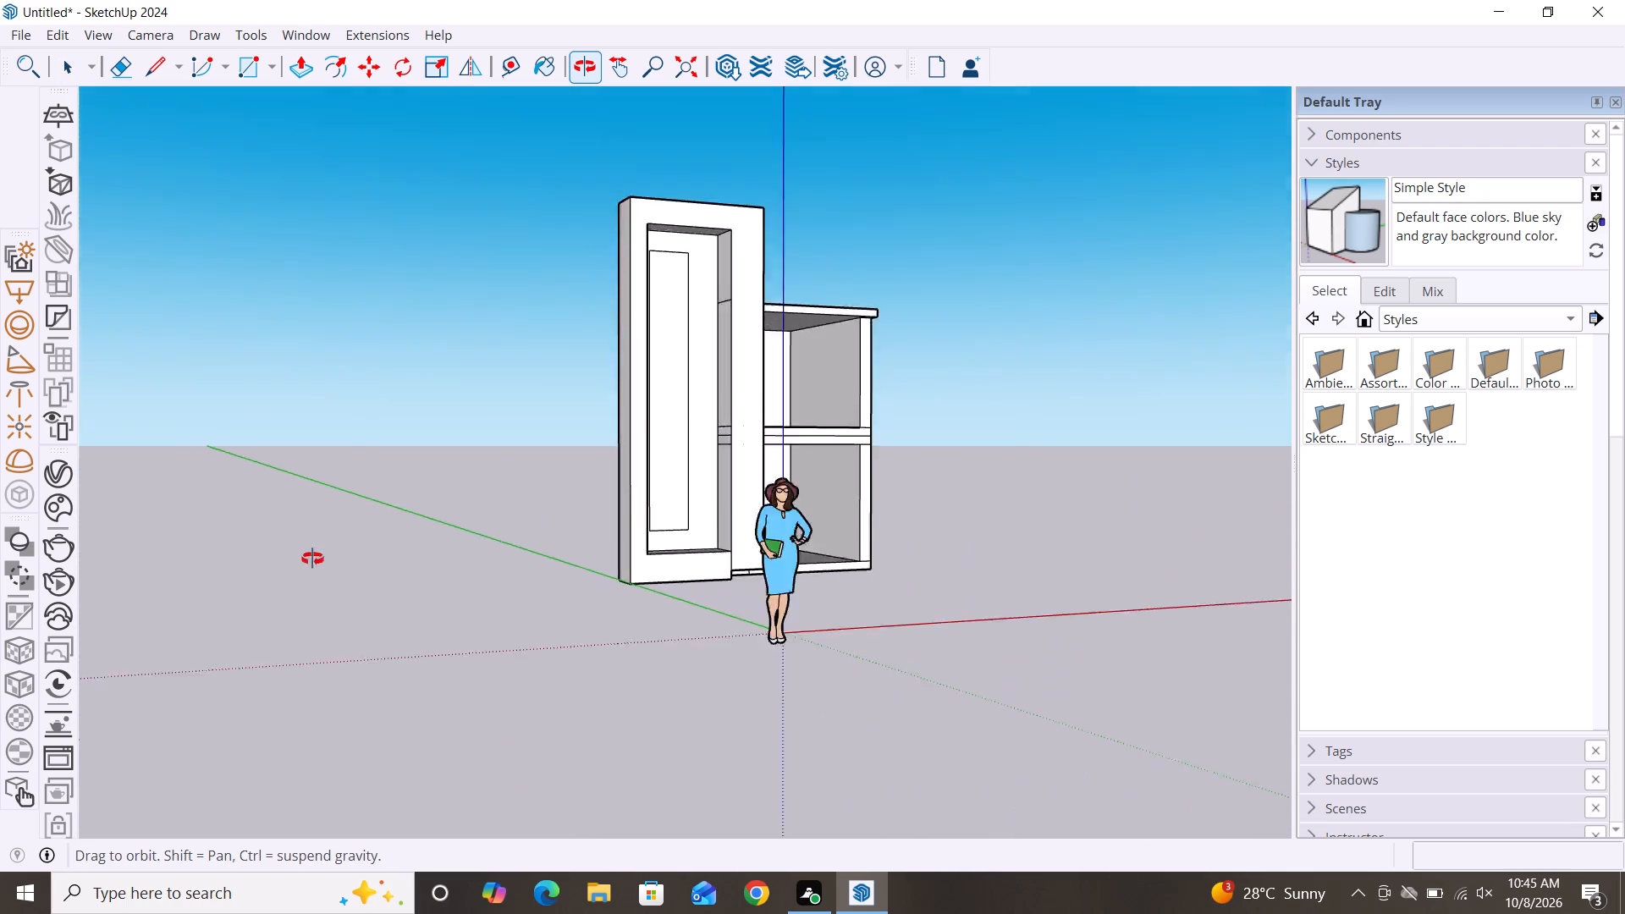
pyautogui.moveTo(312, 559); pyautogui.dragTo(269, 564, button='middle')
pyautogui.scroll(1, 857, 559)
pyautogui.scroll(-3, 740, 548)
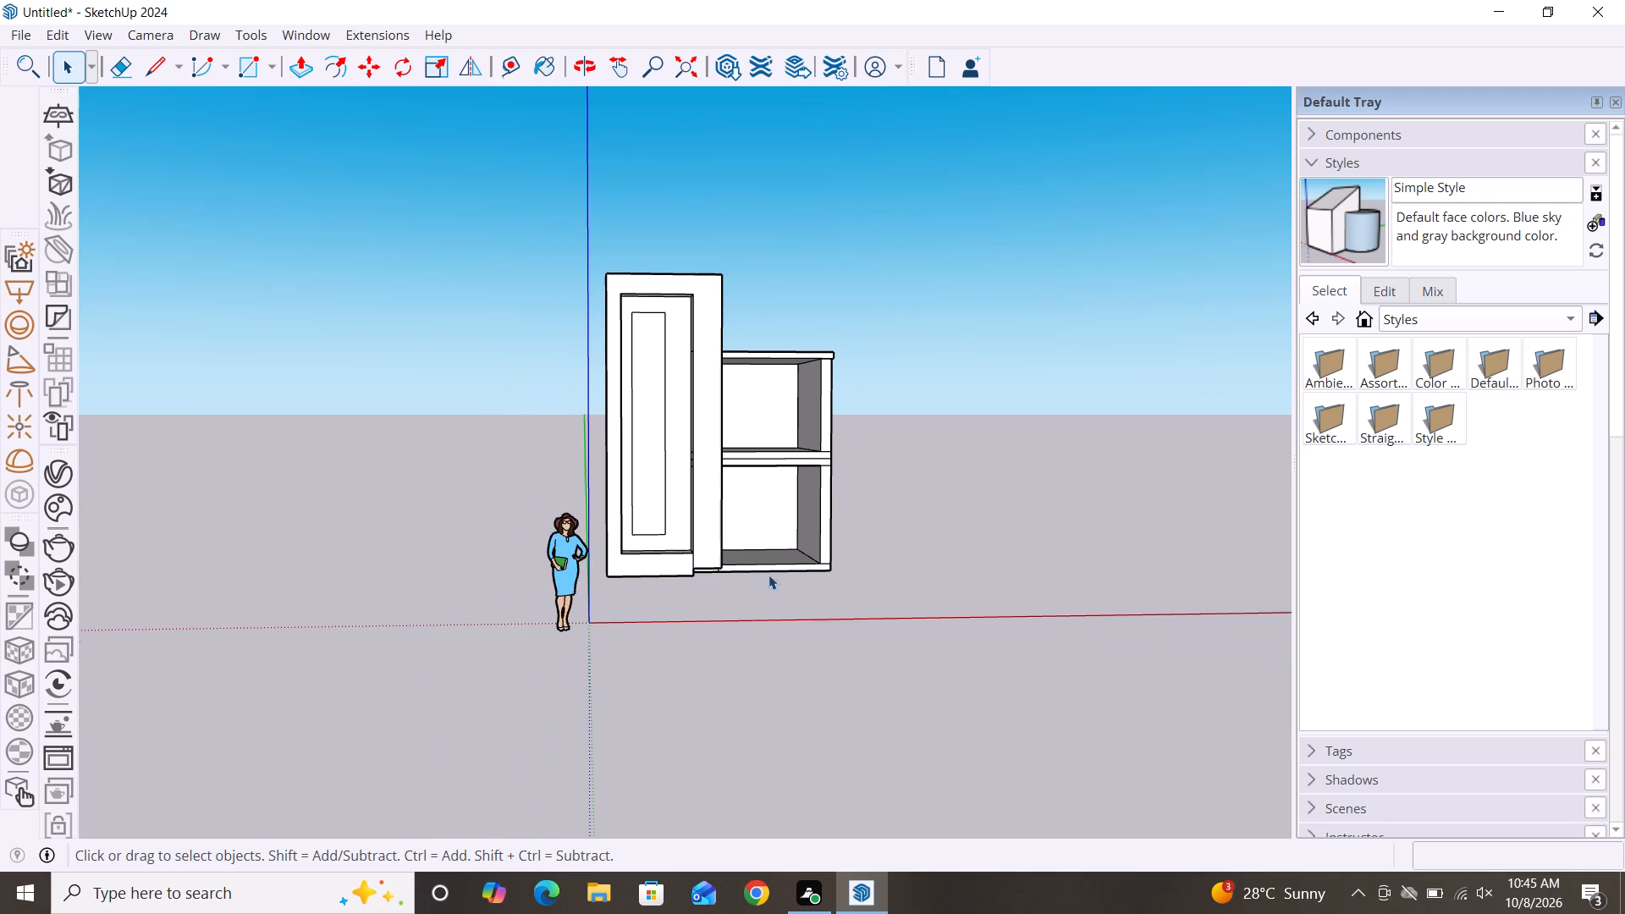
pyautogui.moveTo(726, 596); pyautogui.dragTo(619, 586, button='middle')
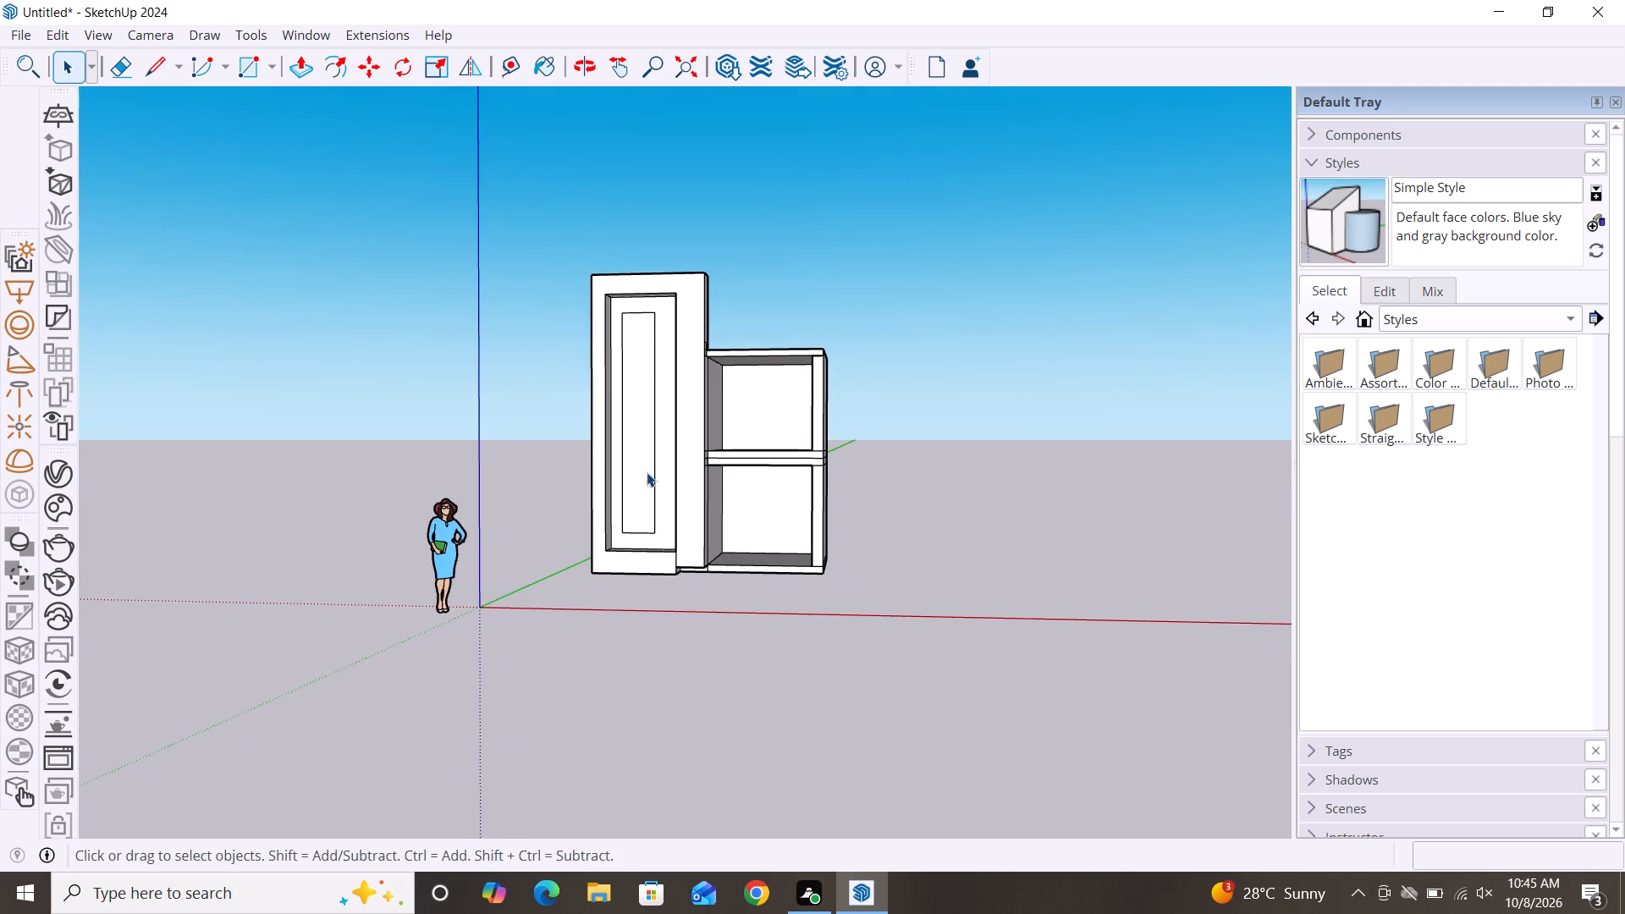
pyautogui.scroll(7, 647, 471)
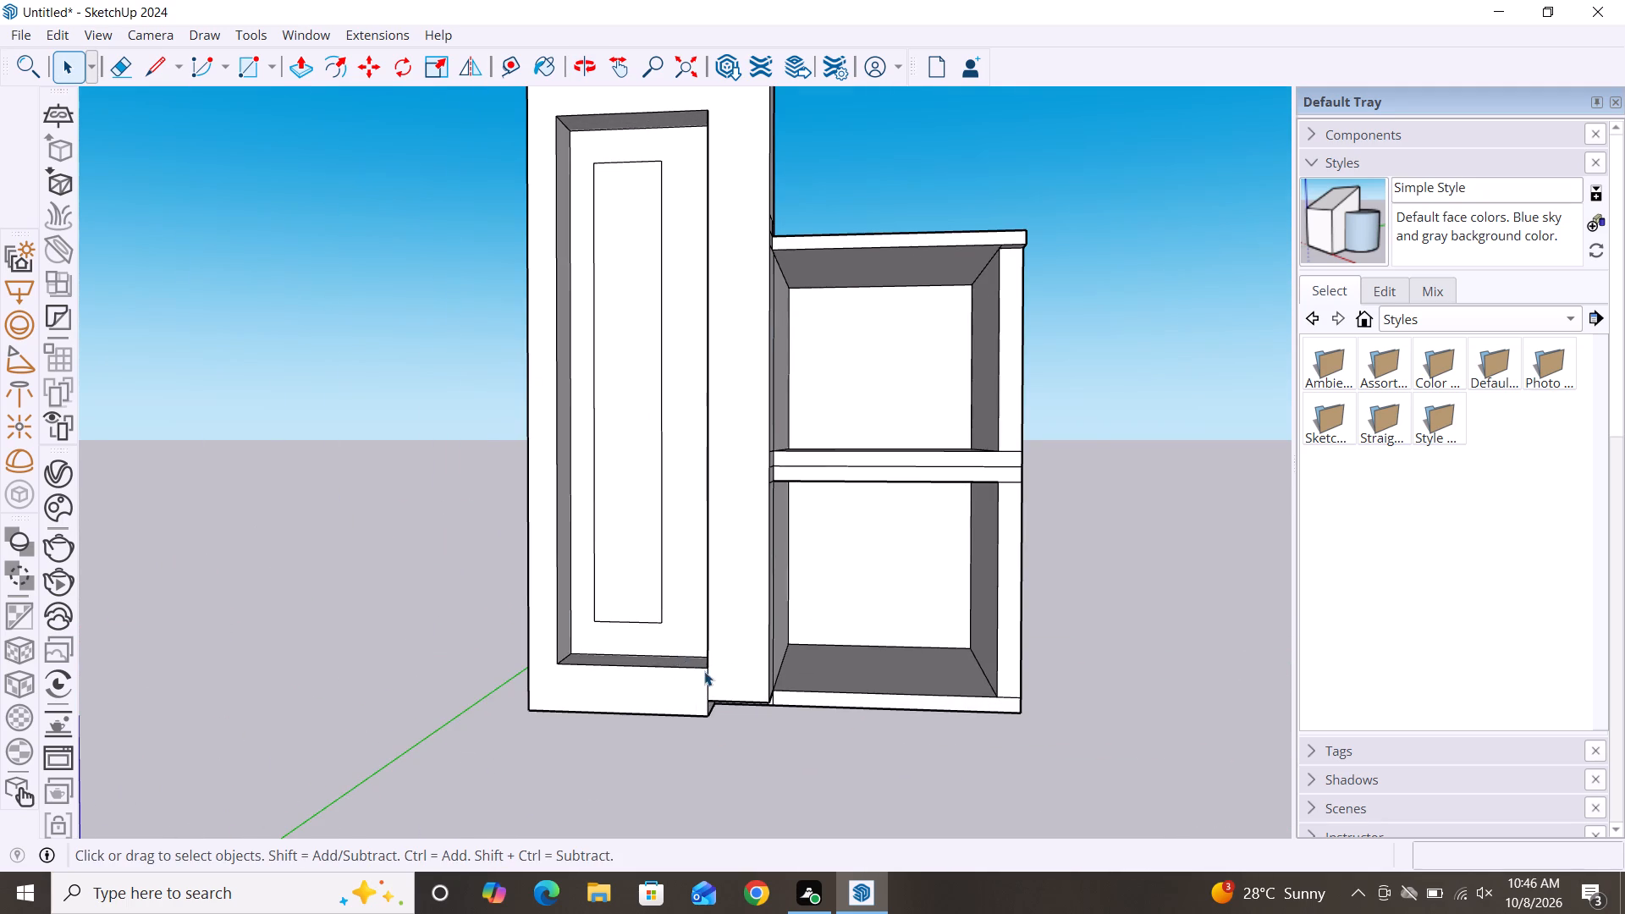
pyautogui.scroll(13, 704, 671)
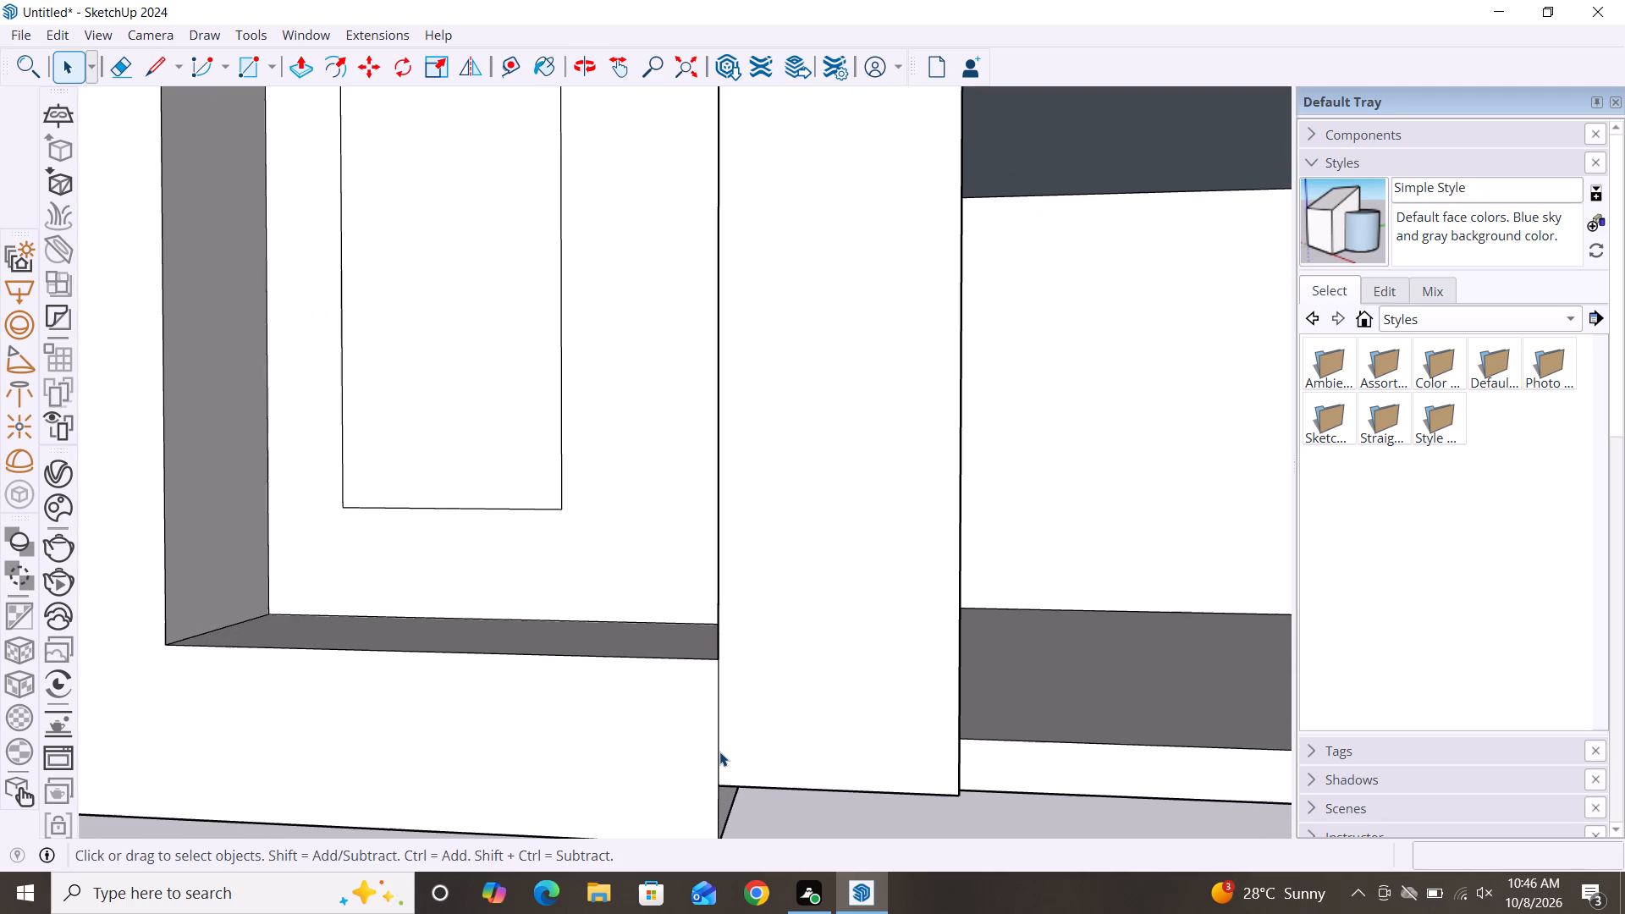
pyautogui.doubleClick(718, 757)
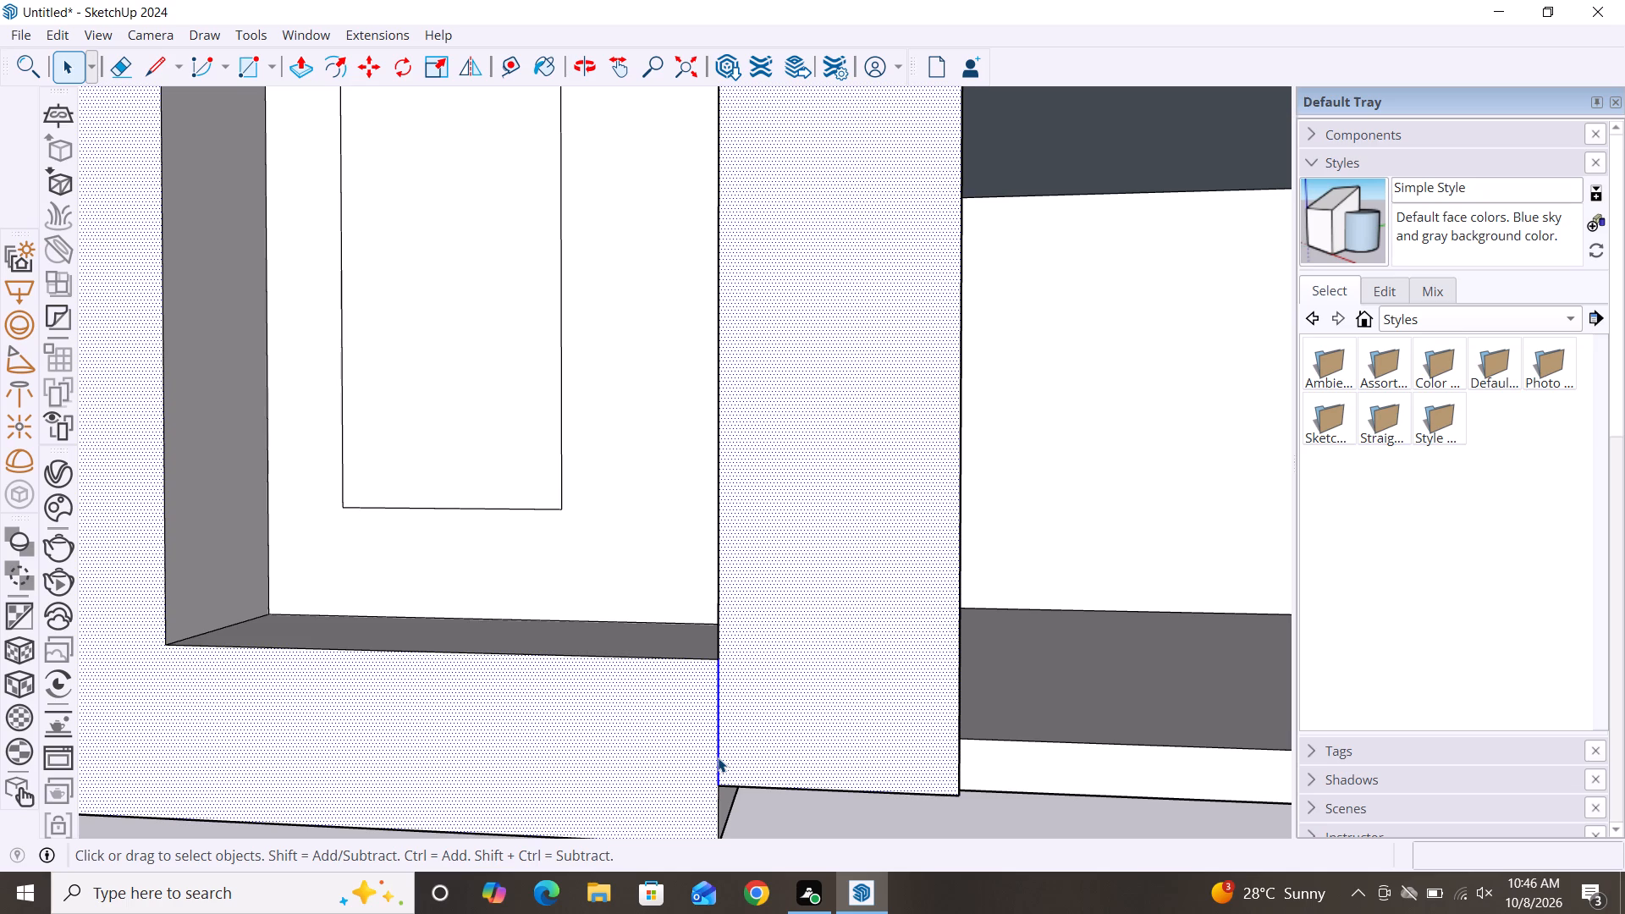
pyautogui.scroll(-3, 714, 436)
pyautogui.click(807, 826)
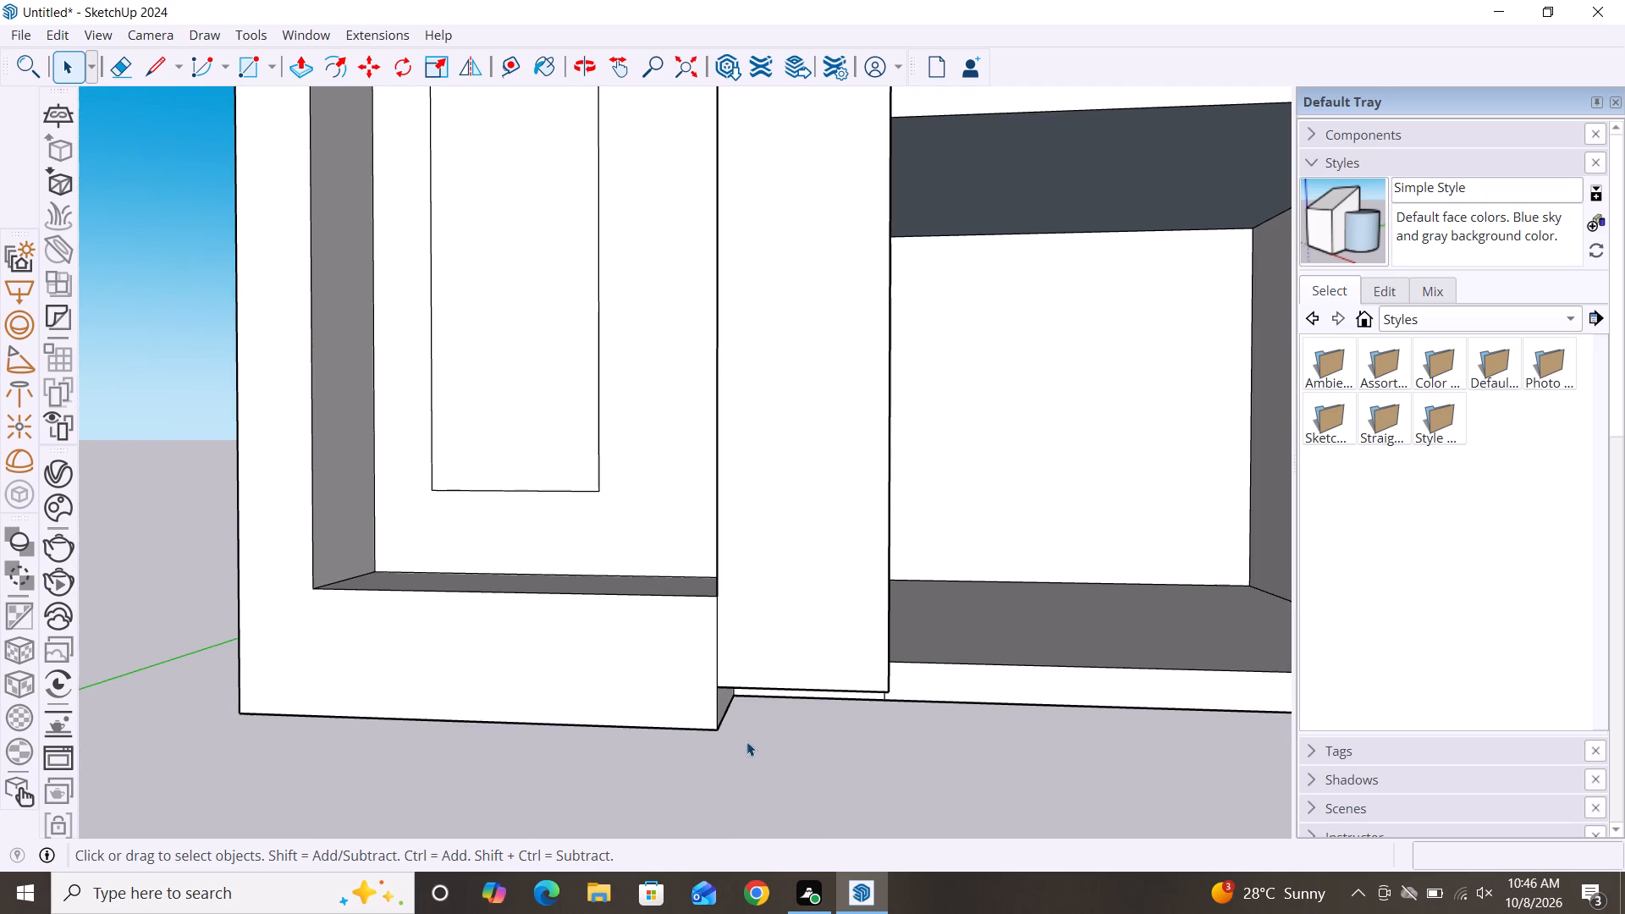
pyautogui.scroll(9, 717, 680)
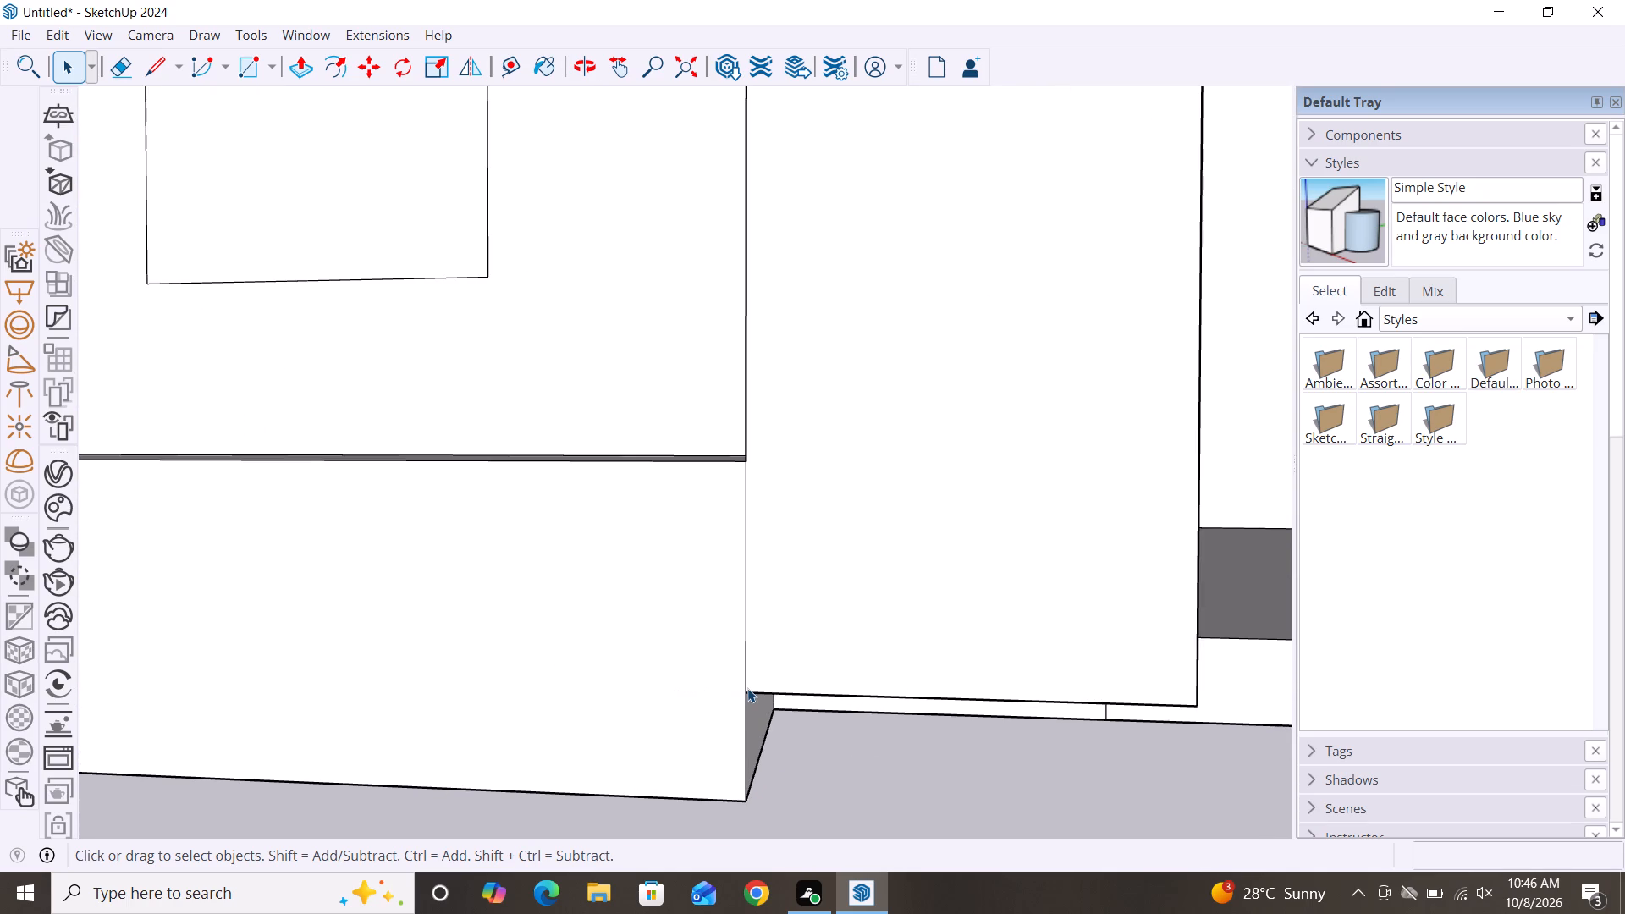
pyautogui.click(745, 678)
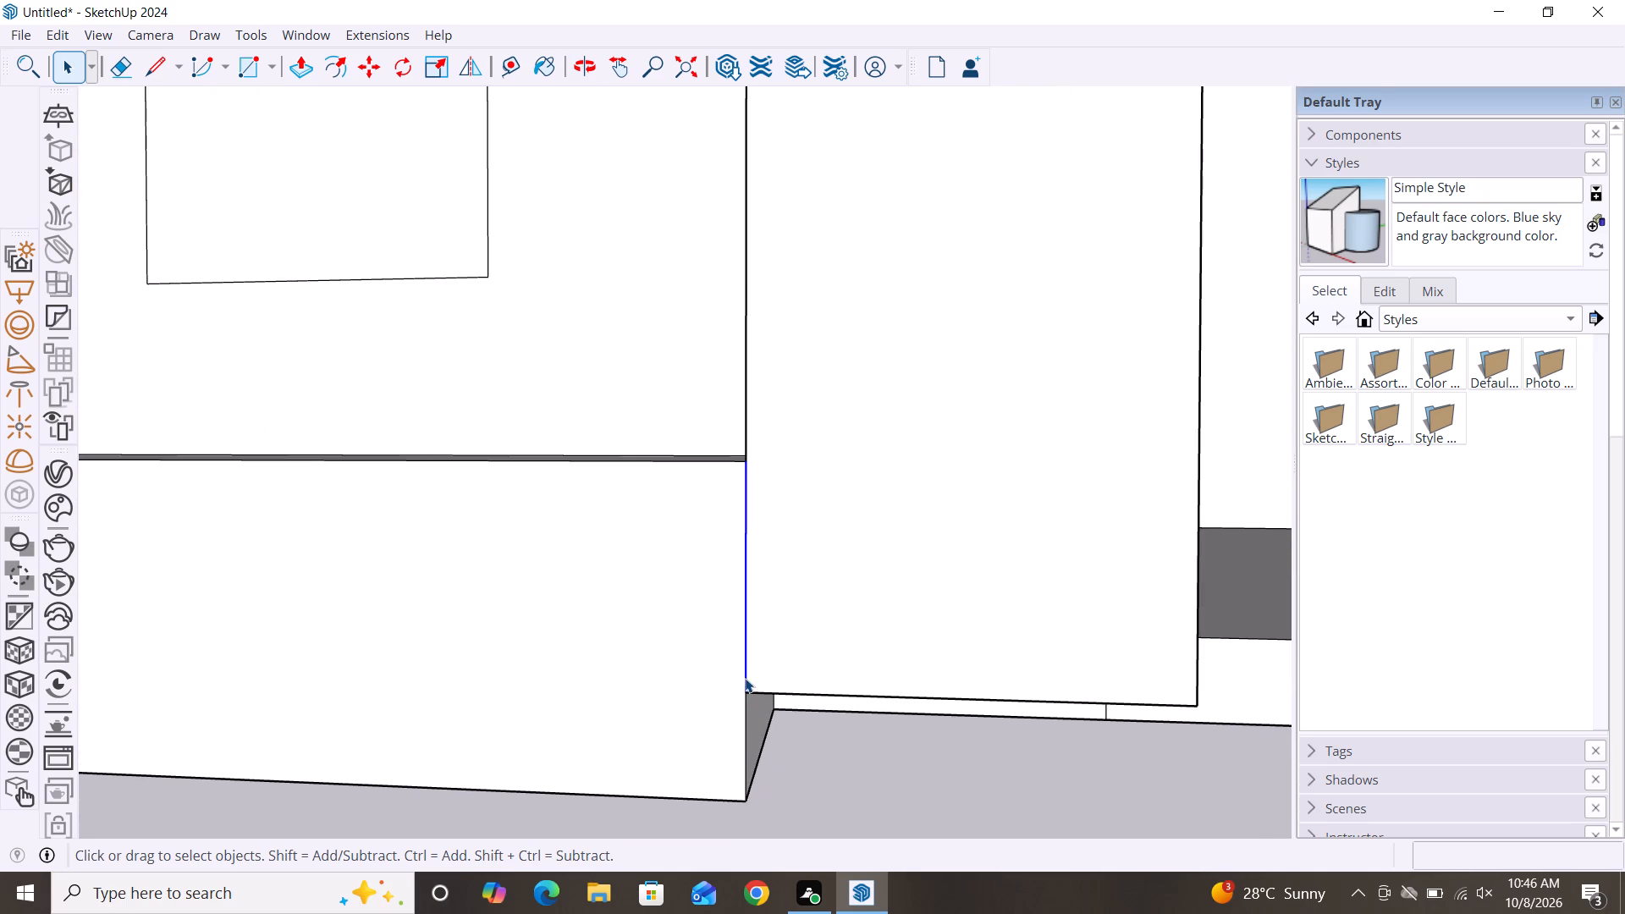
pyautogui.press('Delete')
# Delete the short edge crossing the underside of the vertical strip at the notch beside the frame's bottom corner.
pyautogui.scroll(-5, 742, 598)
pyautogui.scroll(-3, 522, 589)
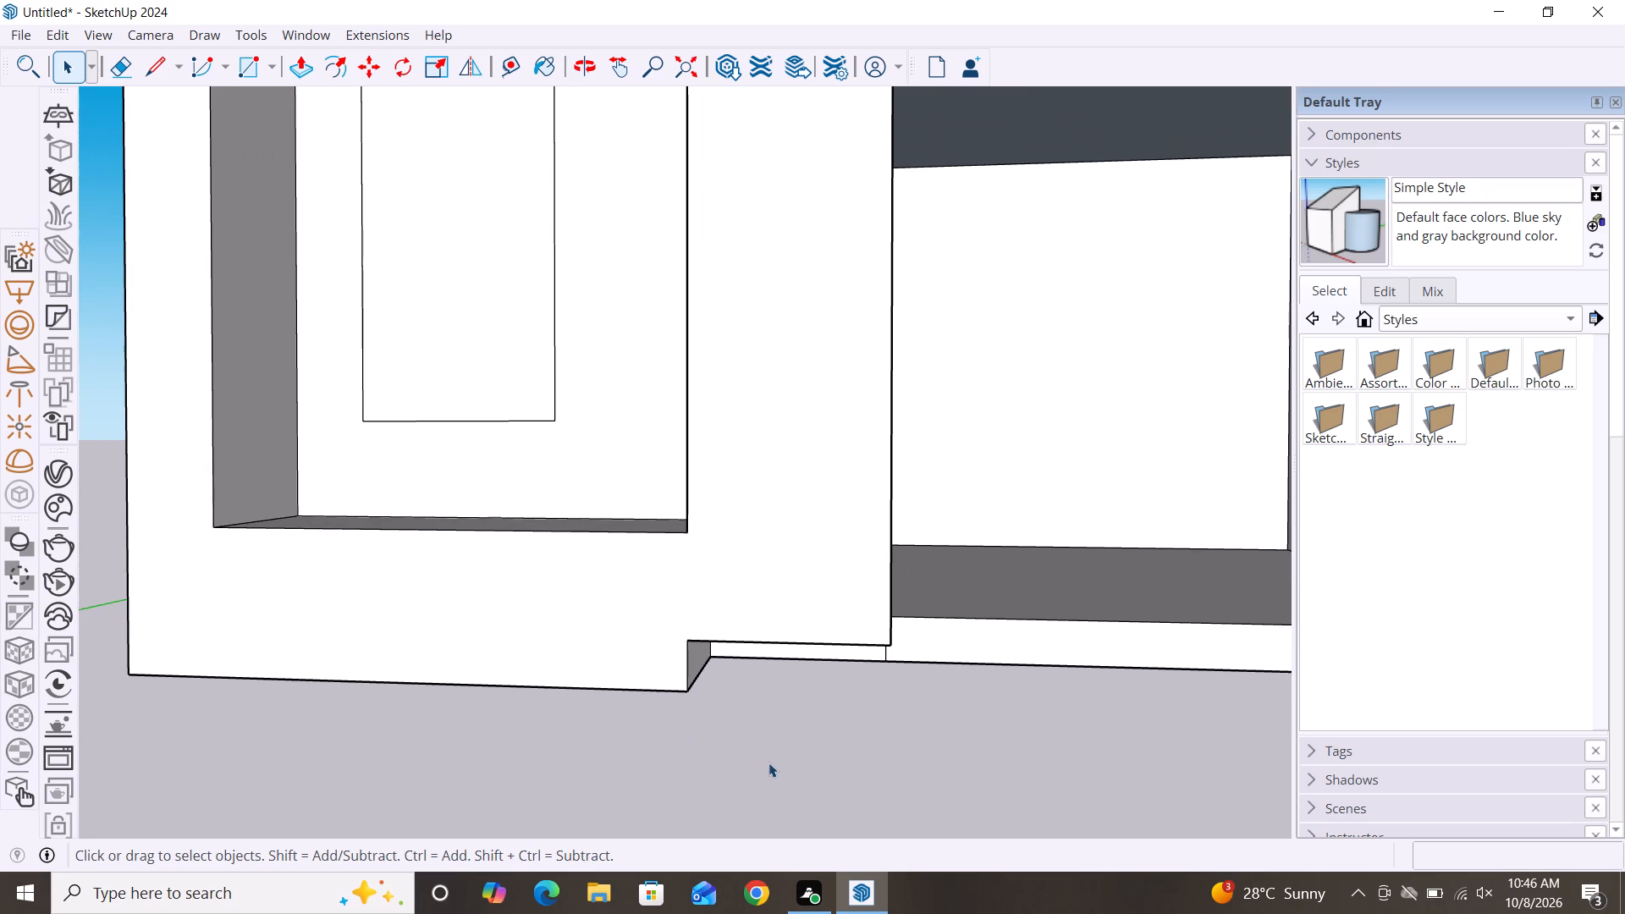
pyautogui.moveTo(768, 763); pyautogui.dragTo(734, 617, button='middle')
pyautogui.scroll(-1, 757, 716)
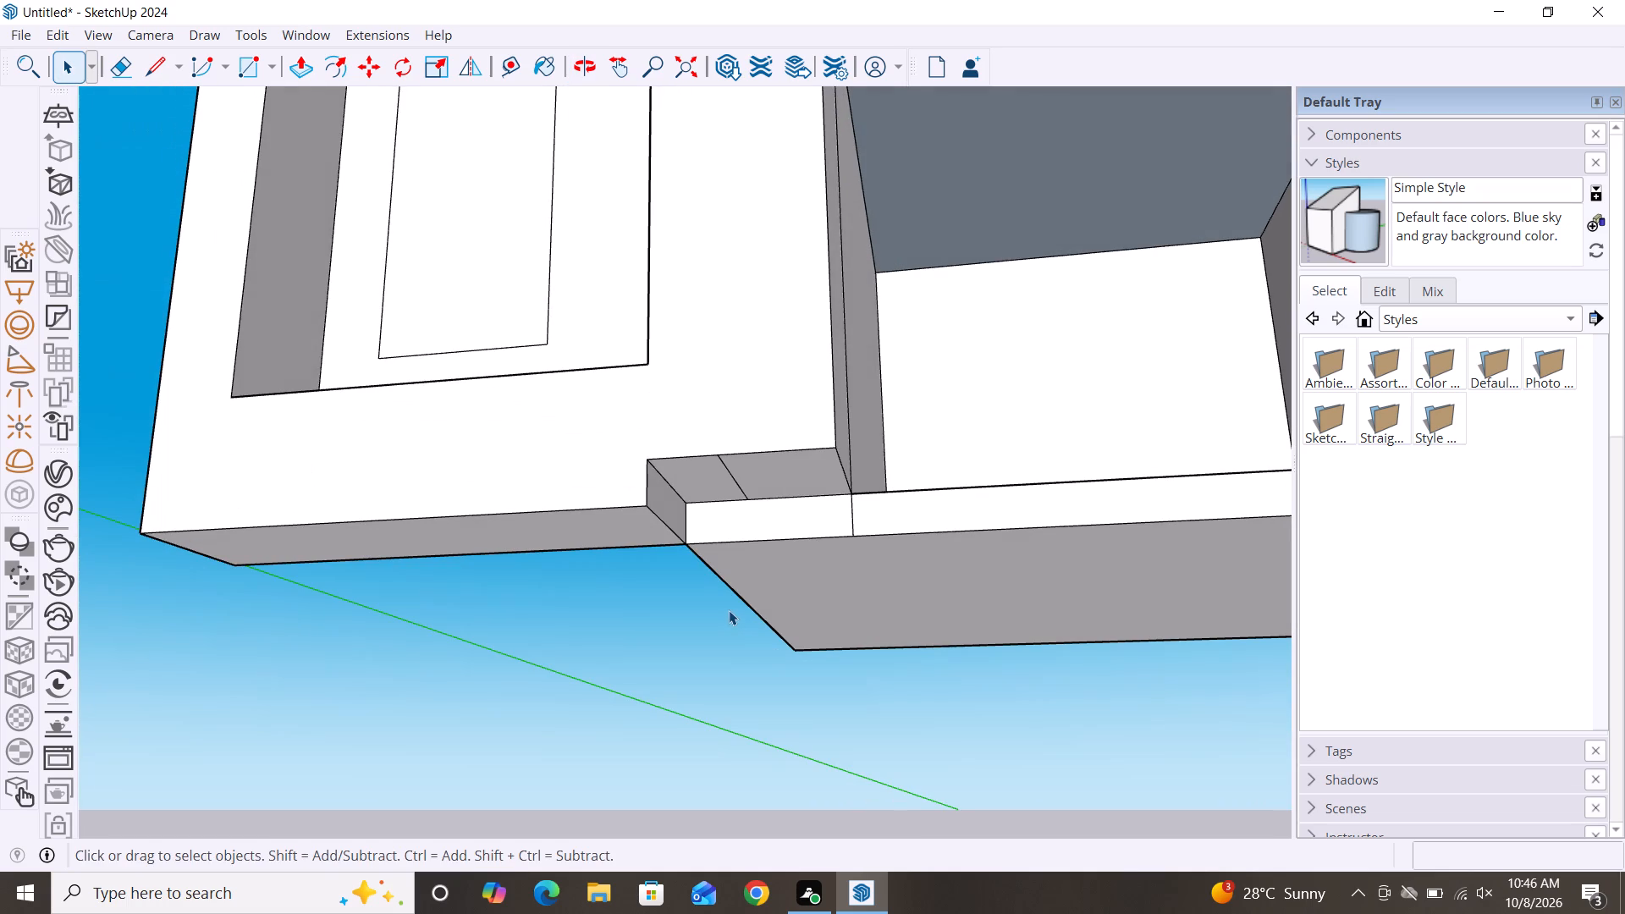
pyautogui.click(737, 486)
pyautogui.press('Delete')
# Push/Pull the underside of the vertical strip 6" down so it is flush with the bottom of the panel frame.
pyautogui.press('p')
pyautogui.click(763, 472)
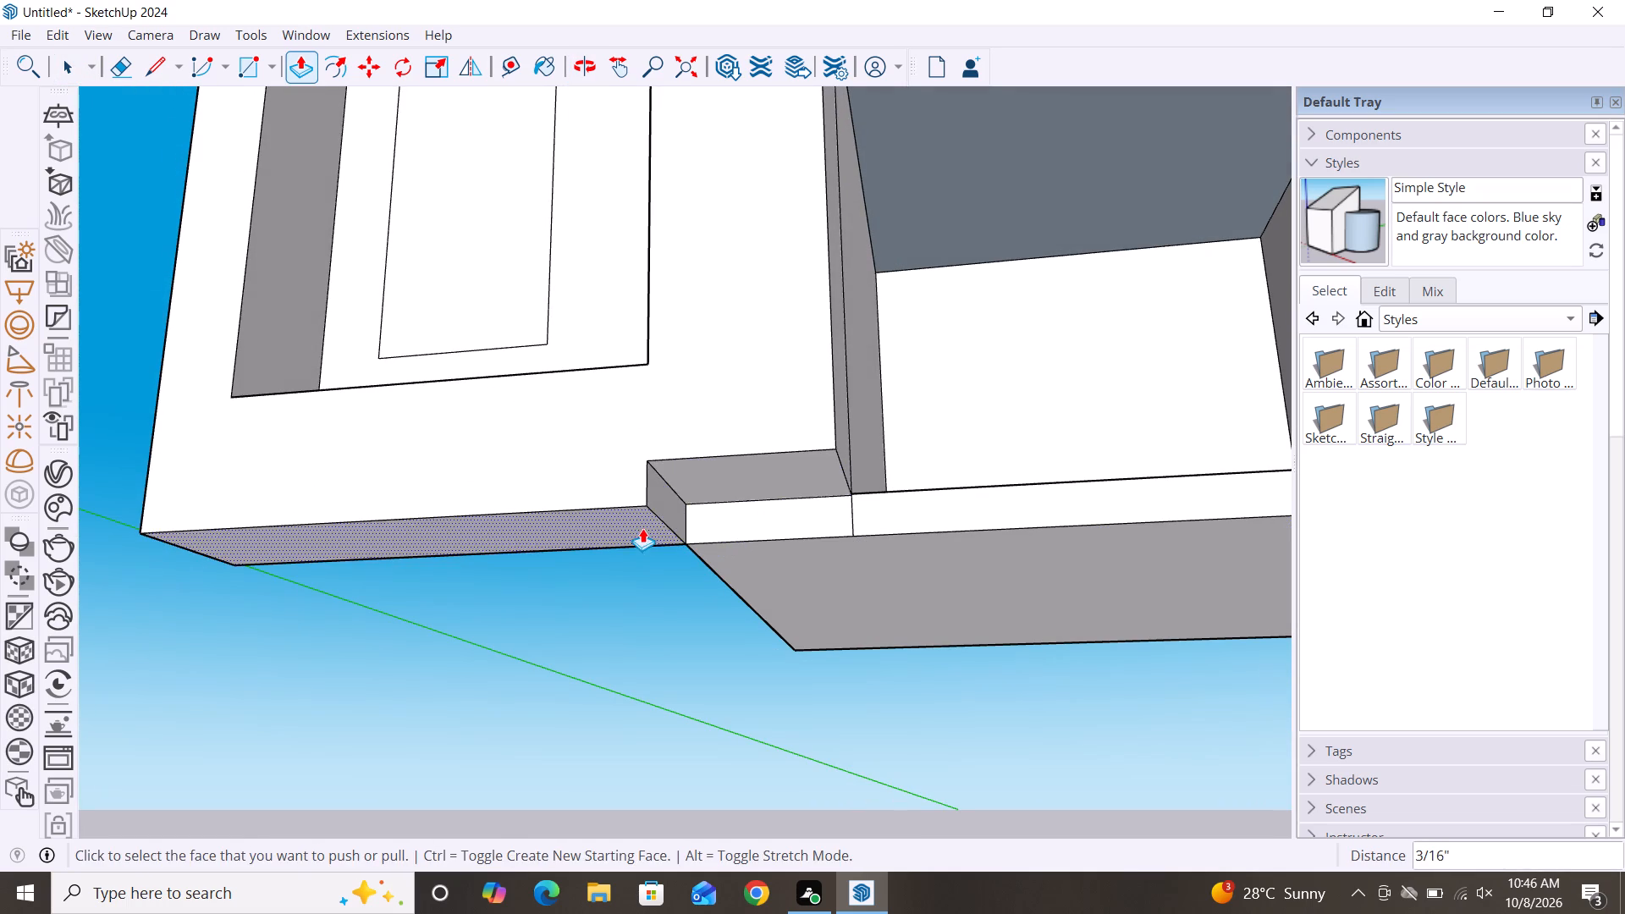
pyautogui.hotkey('ctrl', 'z')
pyautogui.click(725, 481)
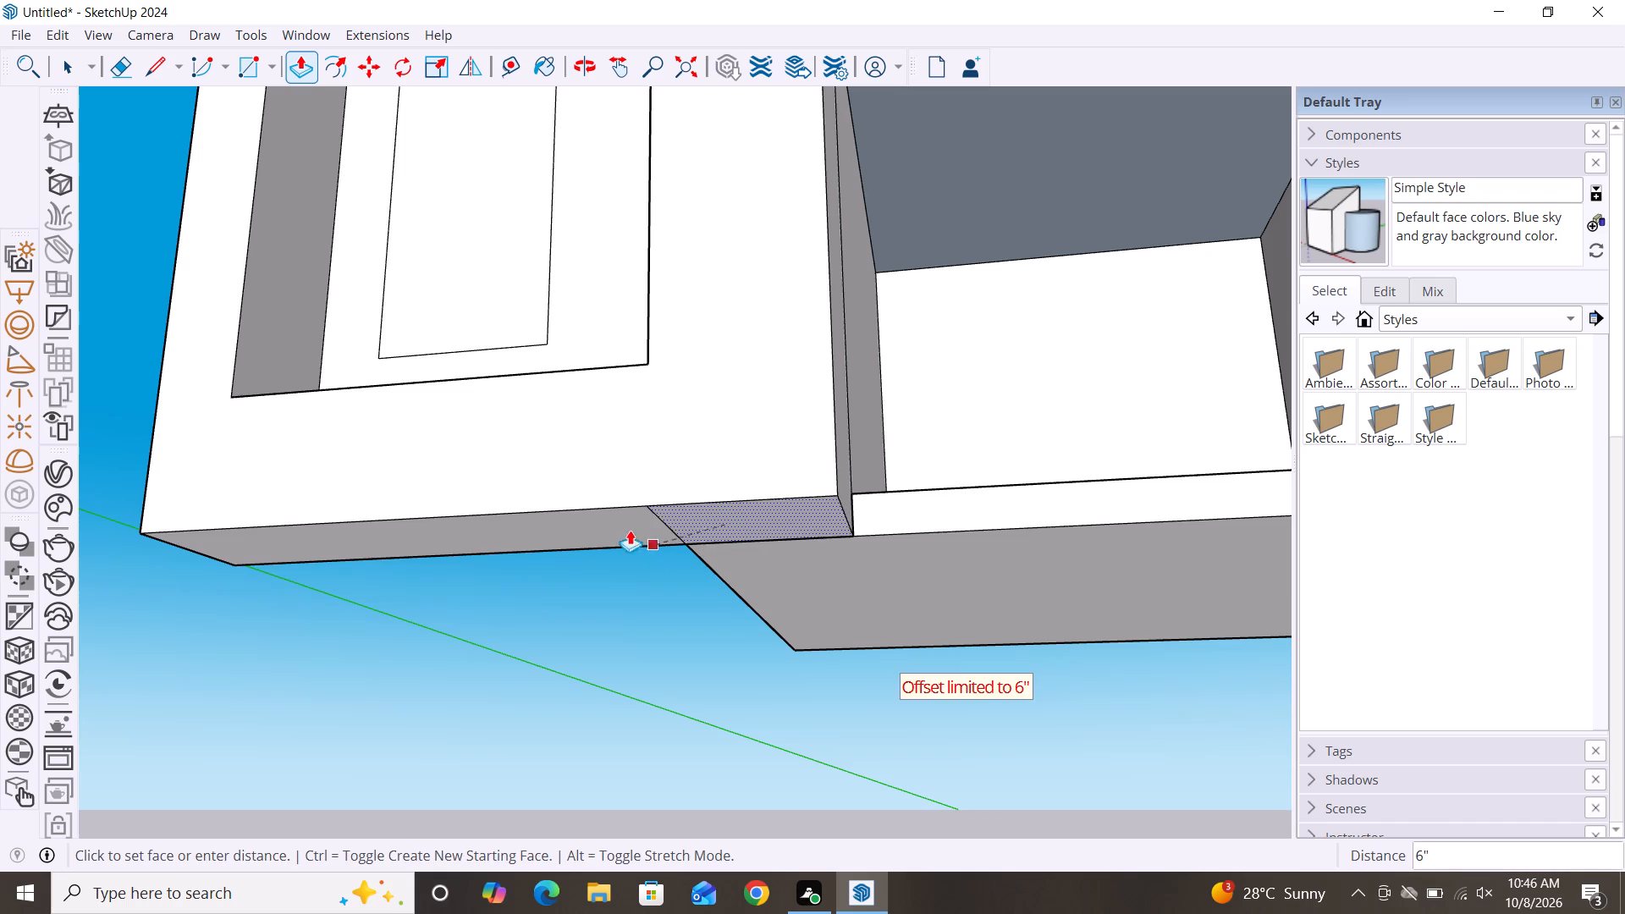
pyautogui.click(570, 513)
pyautogui.scroll(-9, 573, 630)
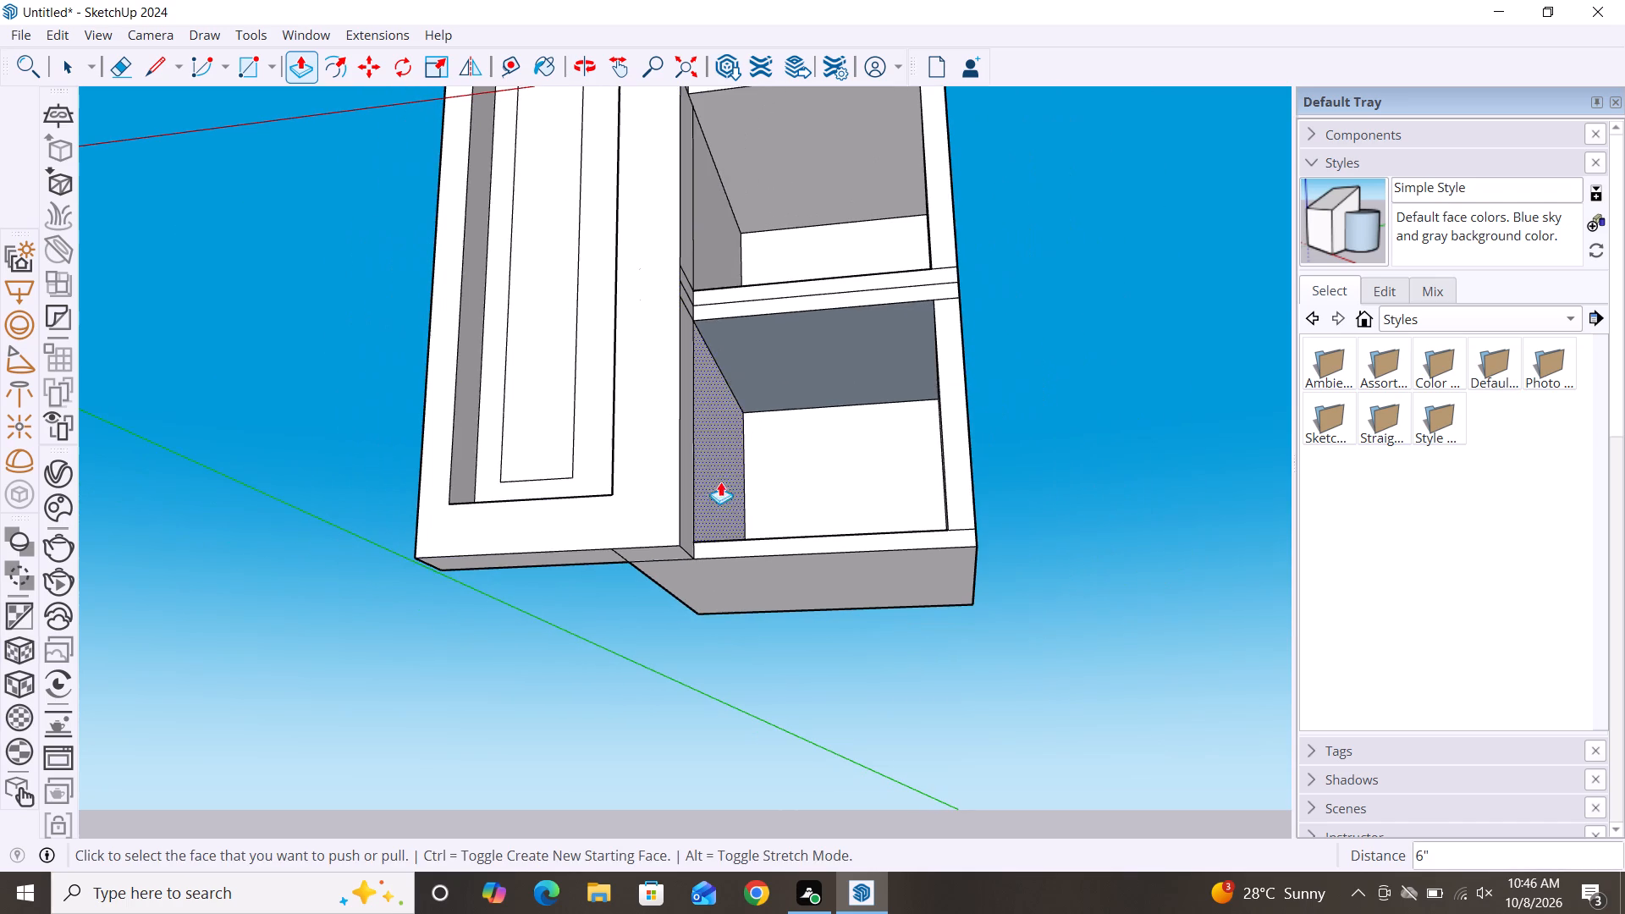
pyautogui.press('space')
# Delete the seam edge across the frame's underside where the lowered strip meets the panel frame.
pyautogui.scroll(10, 622, 570)
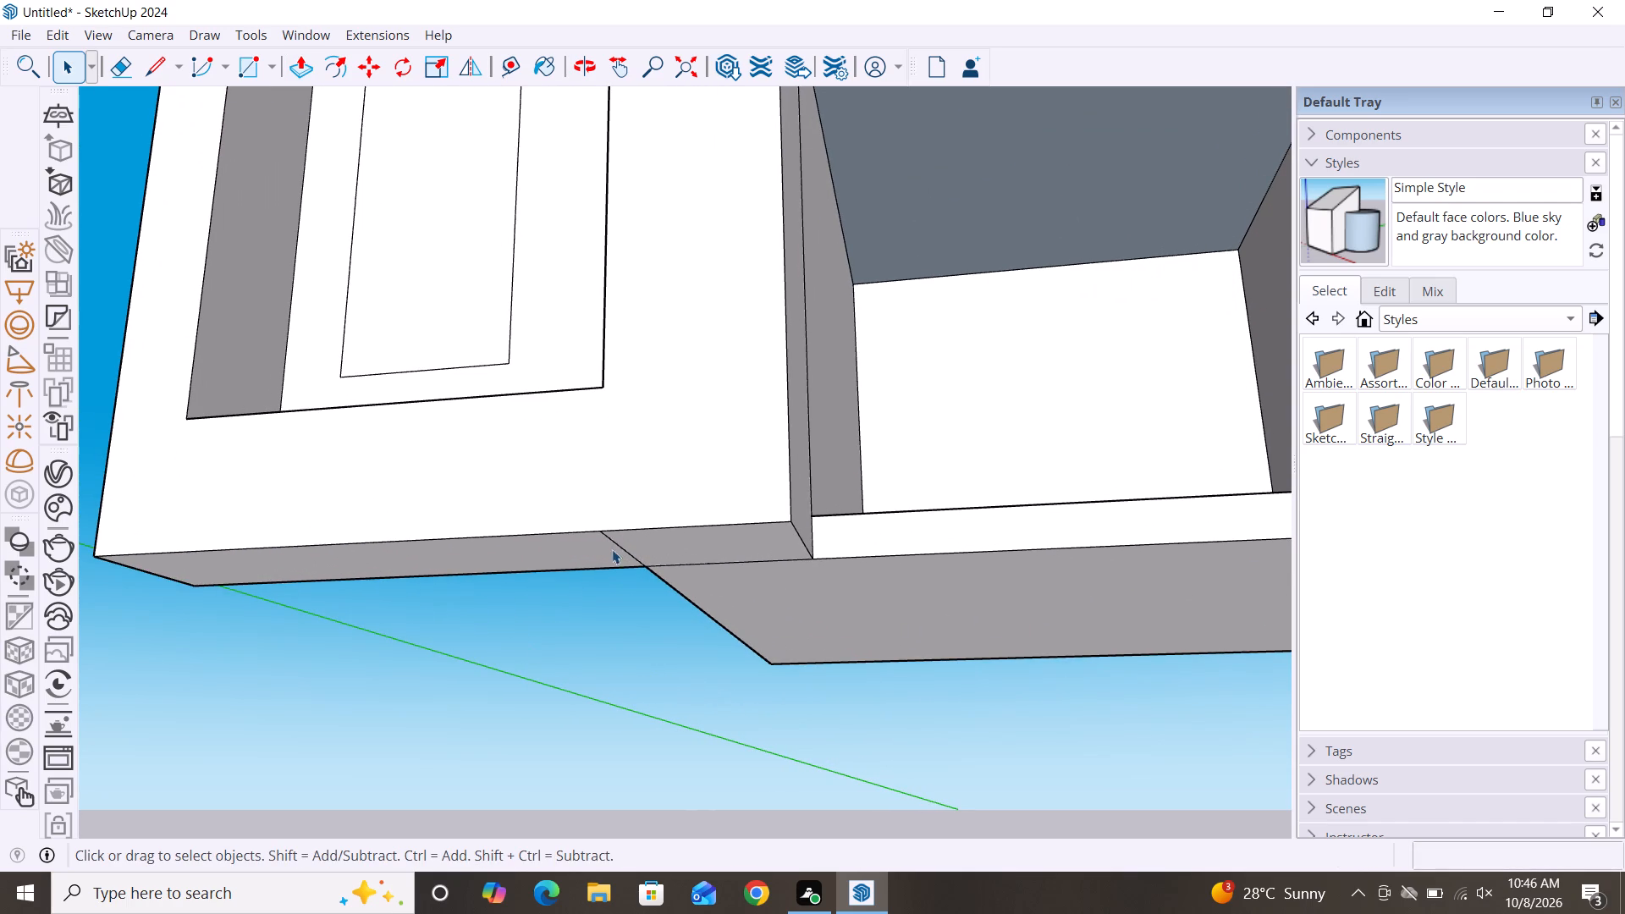
pyautogui.click(608, 538)
pyautogui.press('Delete')
# Push the front face of the whole panel frame back about 9 15/16" toward the rooms, making the recess shallower.
pyautogui.scroll(-4, 598, 530)
pyautogui.scroll(-12, 621, 447)
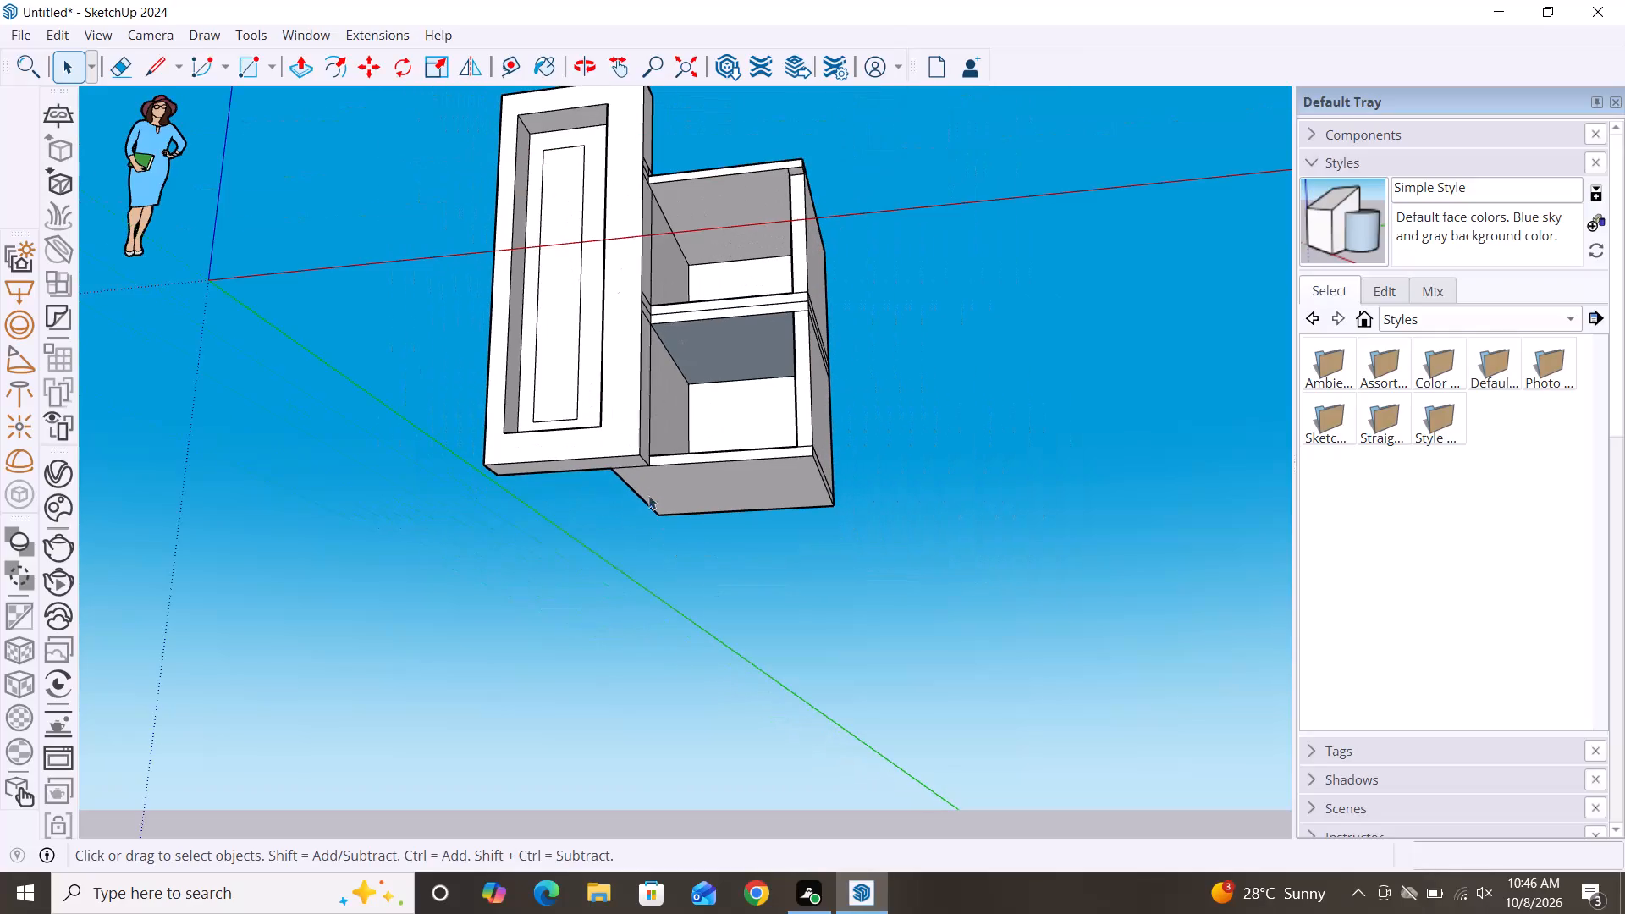
pyautogui.keyDown('alt'); pyautogui.moveTo(645, 541); pyautogui.dragTo(842, 749, button='middle'); pyautogui.keyUp('alt')
pyautogui.scroll(1, 661, 498)
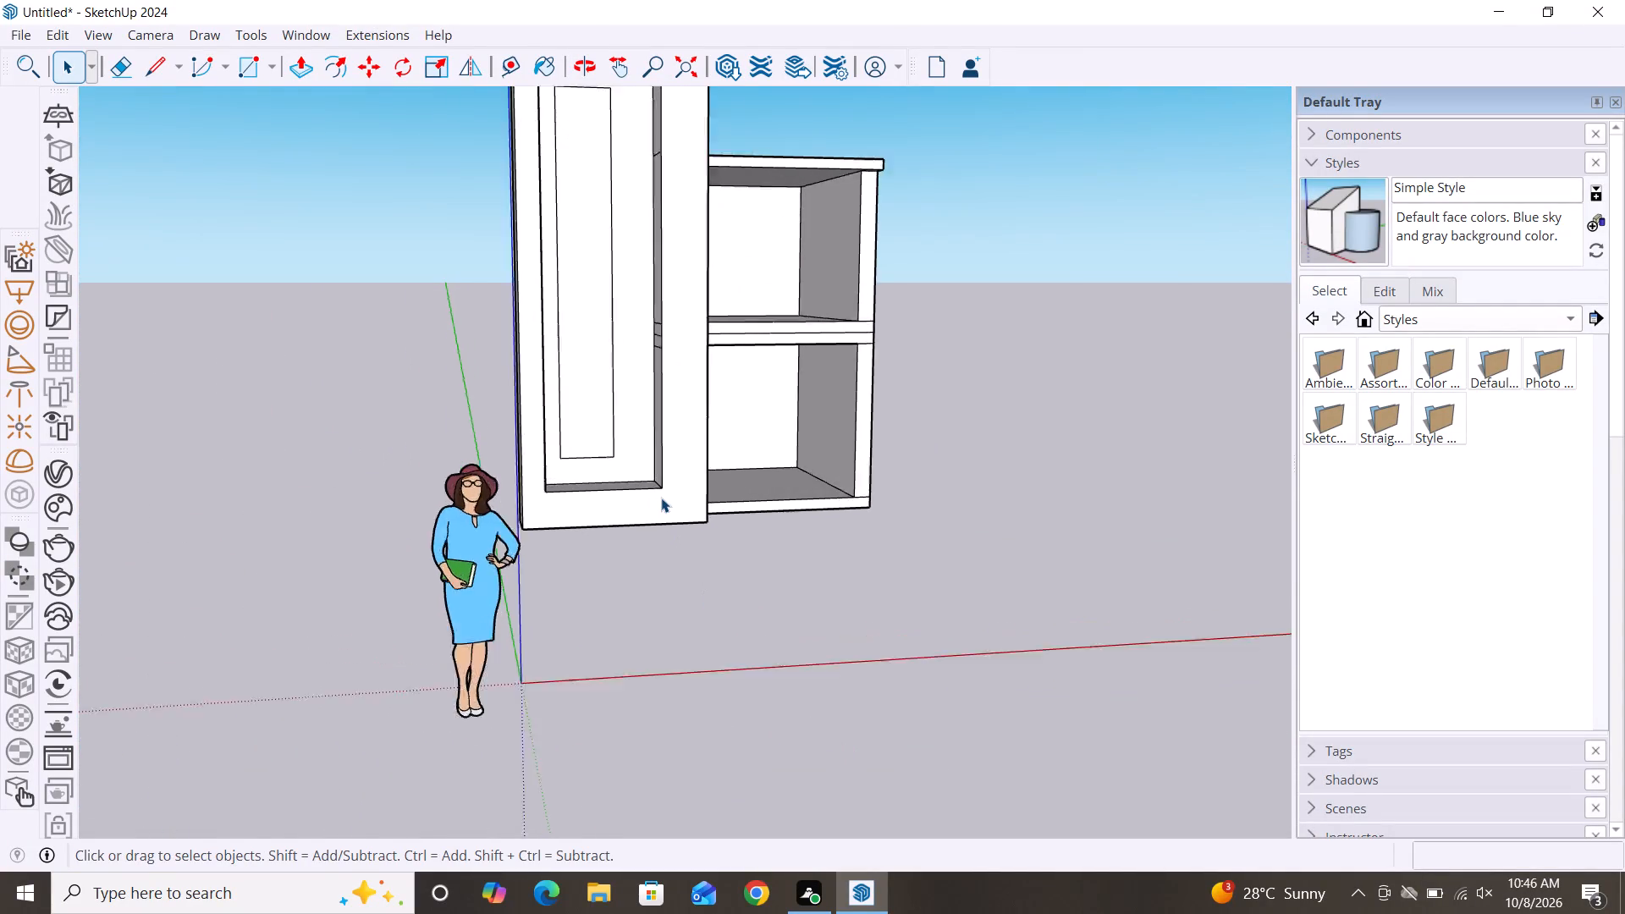
pyautogui.scroll(2, 661, 498)
pyautogui.scroll(-8, 607, 583)
pyautogui.scroll(3, 614, 441)
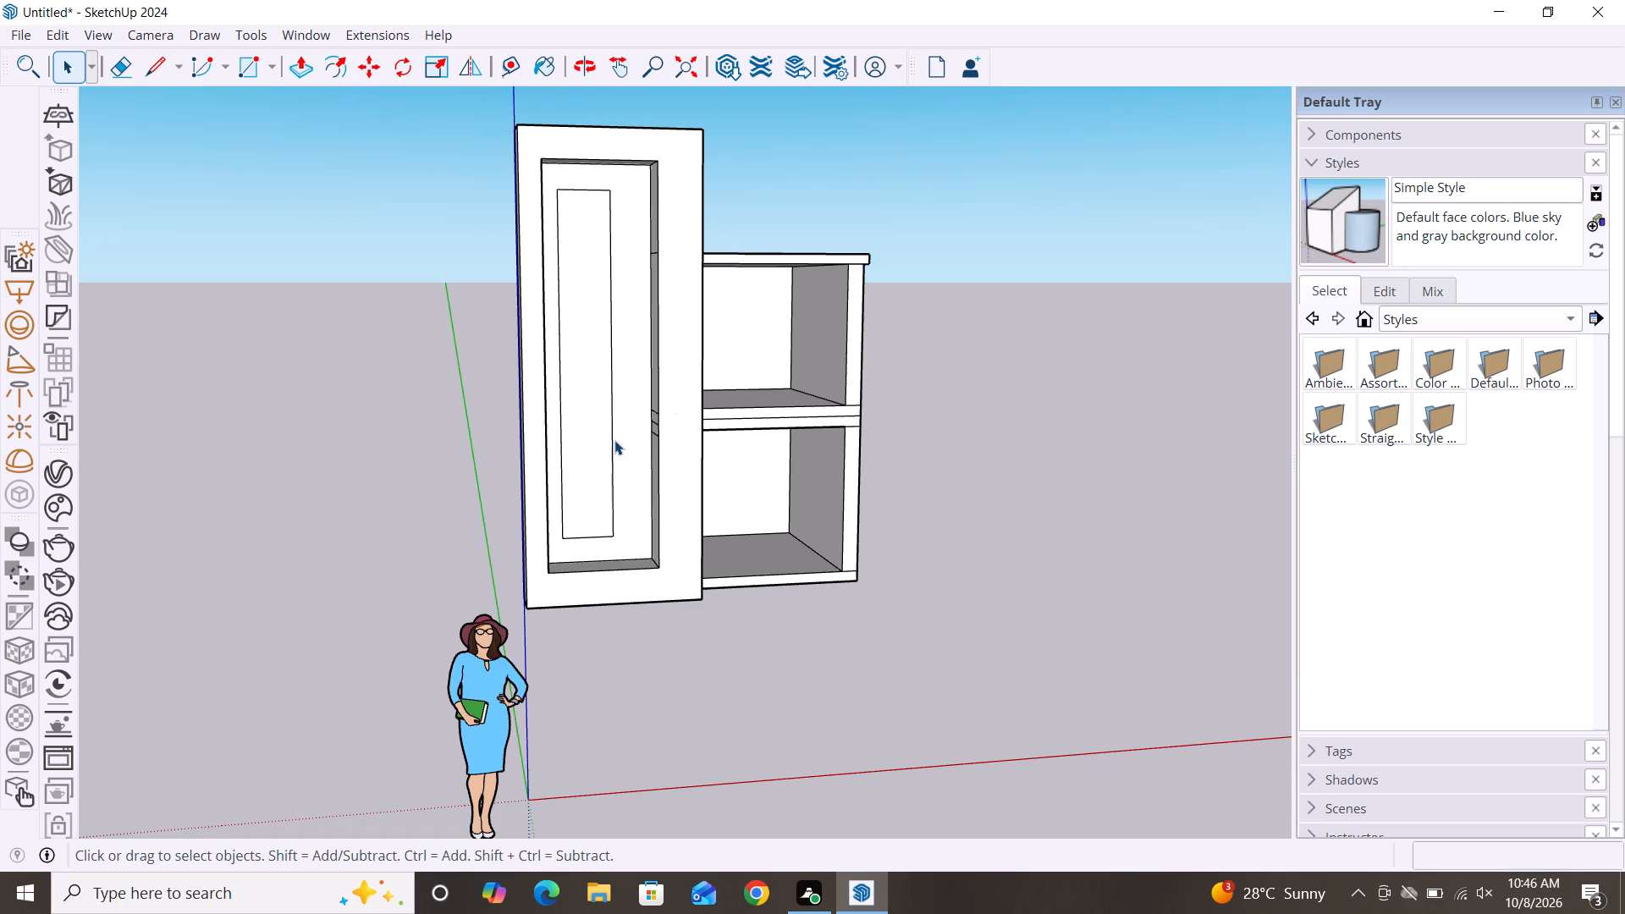
pyautogui.scroll(-6, 677, 296)
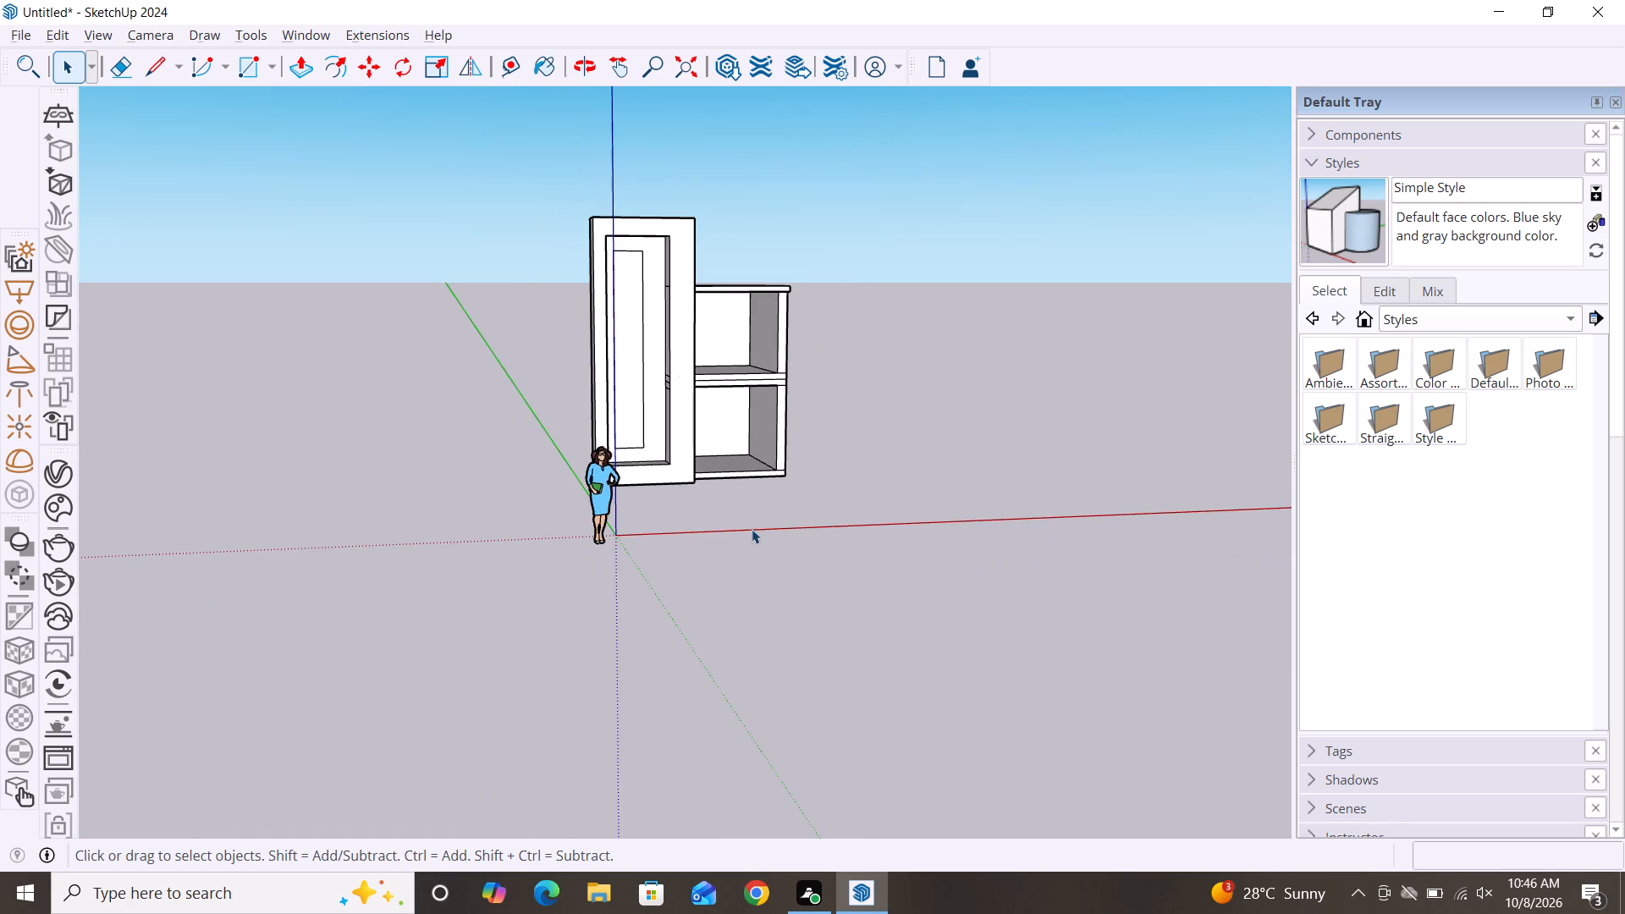
pyautogui.keyDown('alt'); pyautogui.moveTo(752, 529); pyautogui.dragTo(604, 508, button='middle'); pyautogui.keyUp('alt')
pyautogui.scroll(-2, 678, 451)
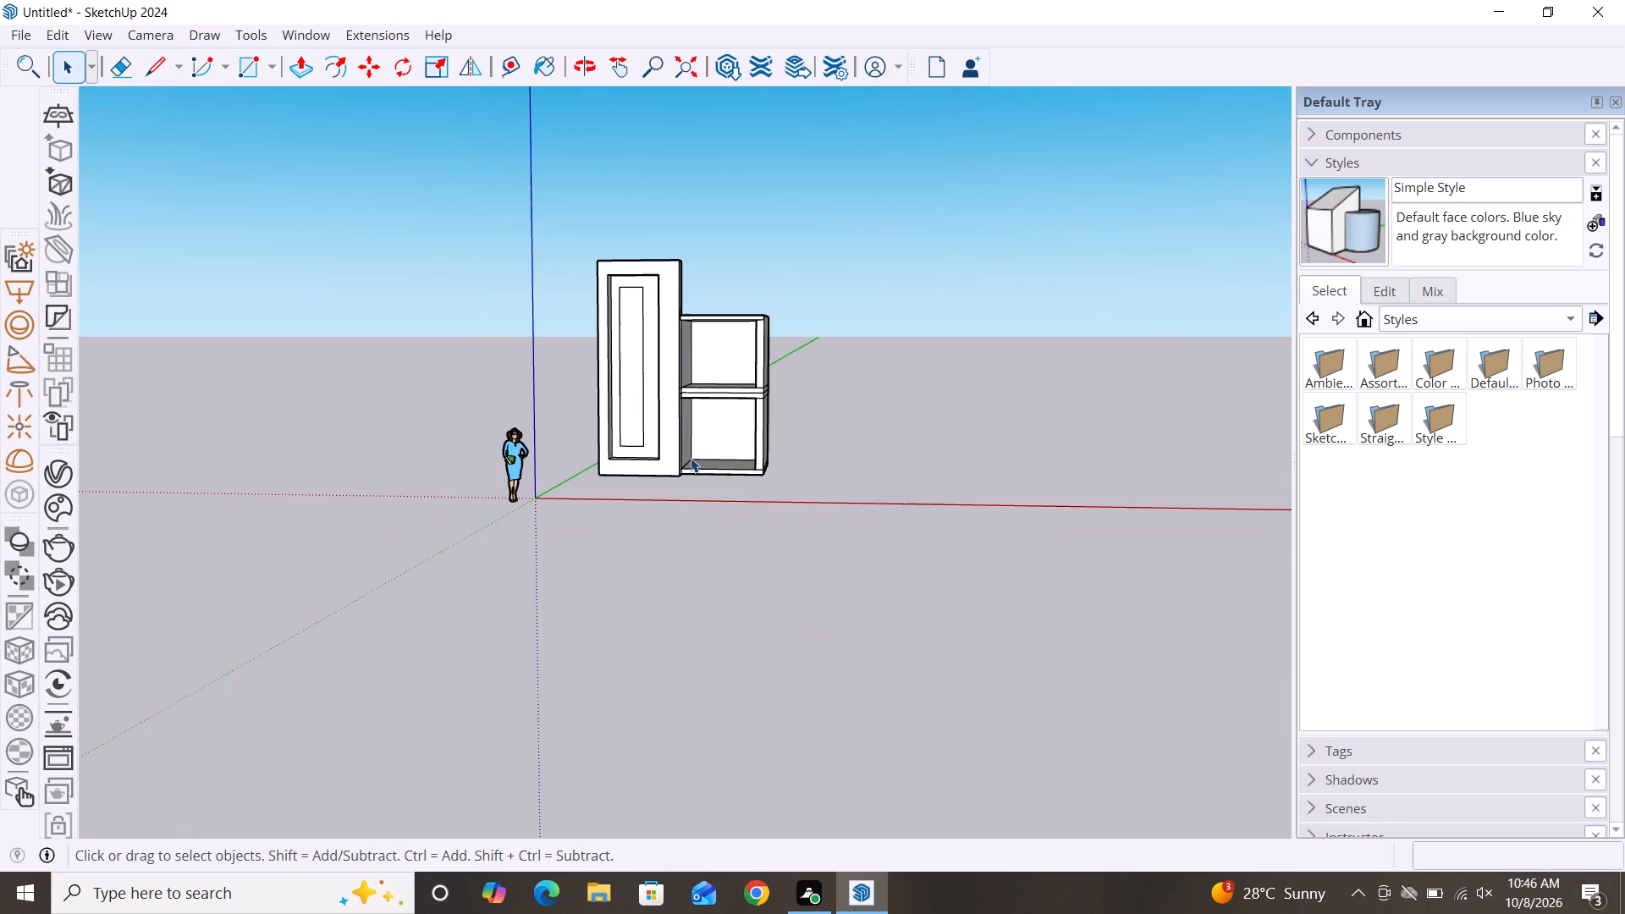
pyautogui.scroll(8, 630, 319)
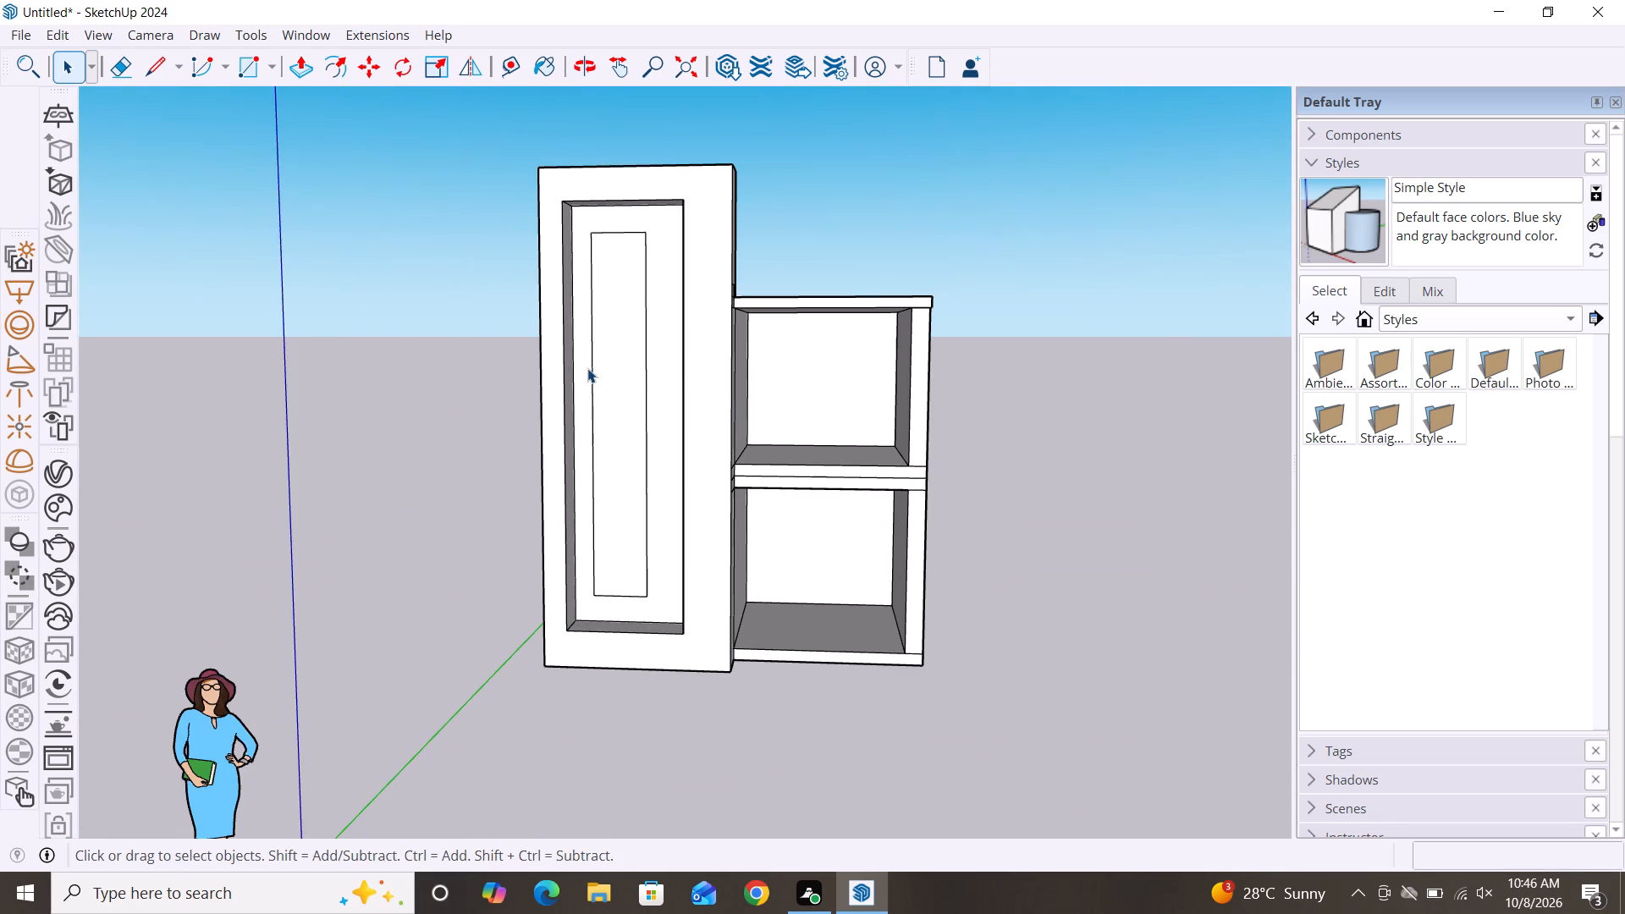
pyautogui.press('p')
pyautogui.click(711, 471)
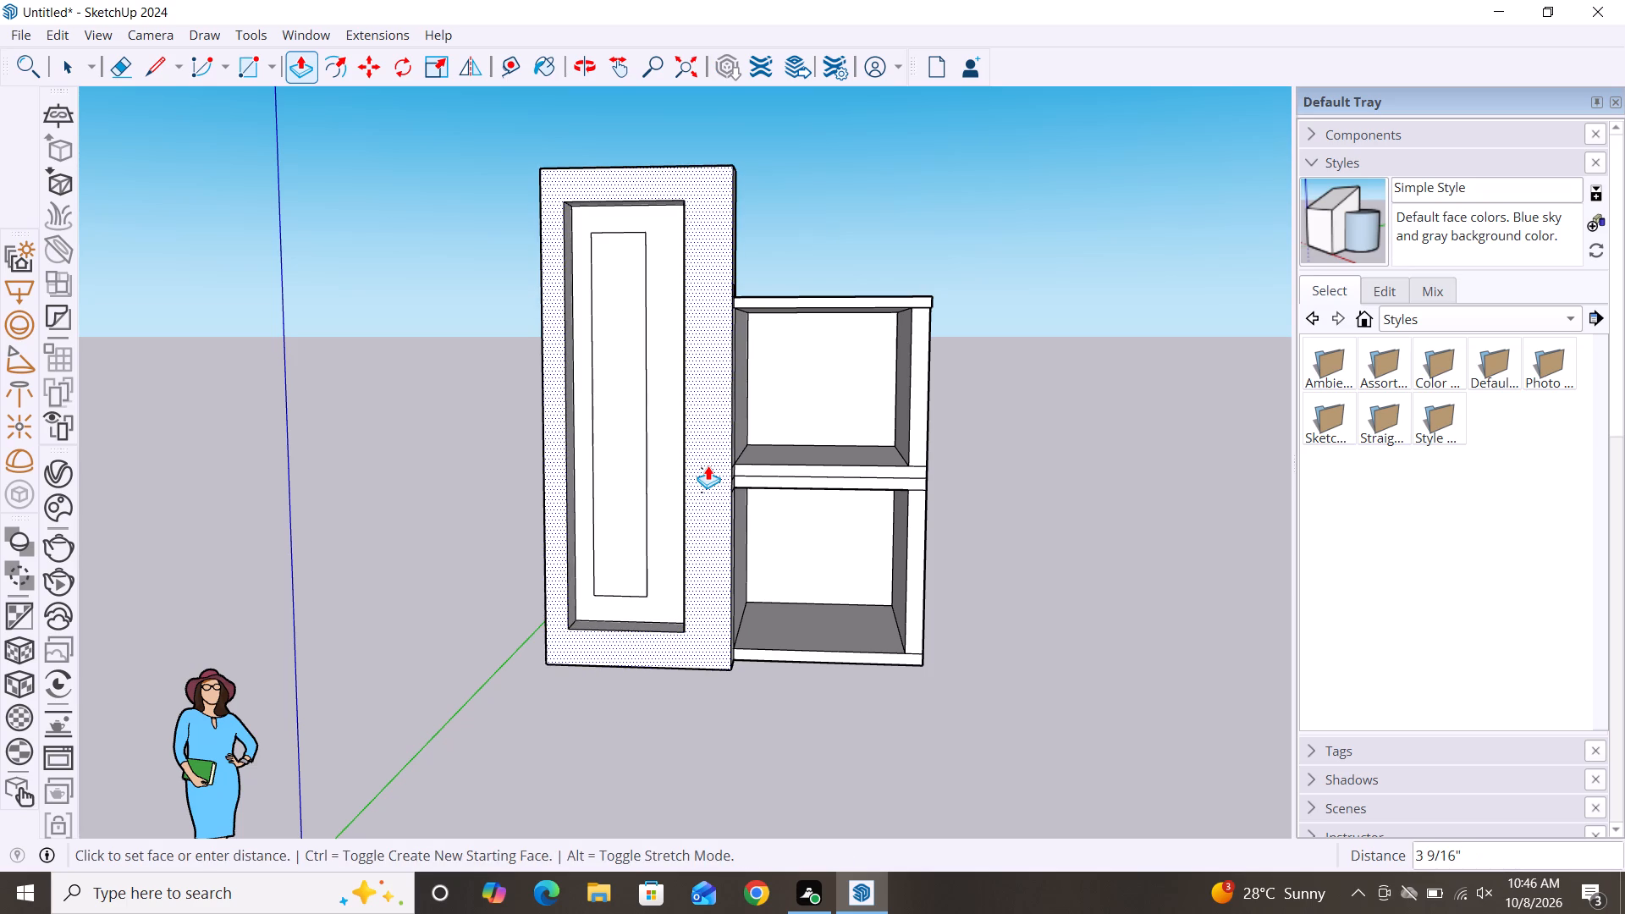
pyautogui.click(708, 463)
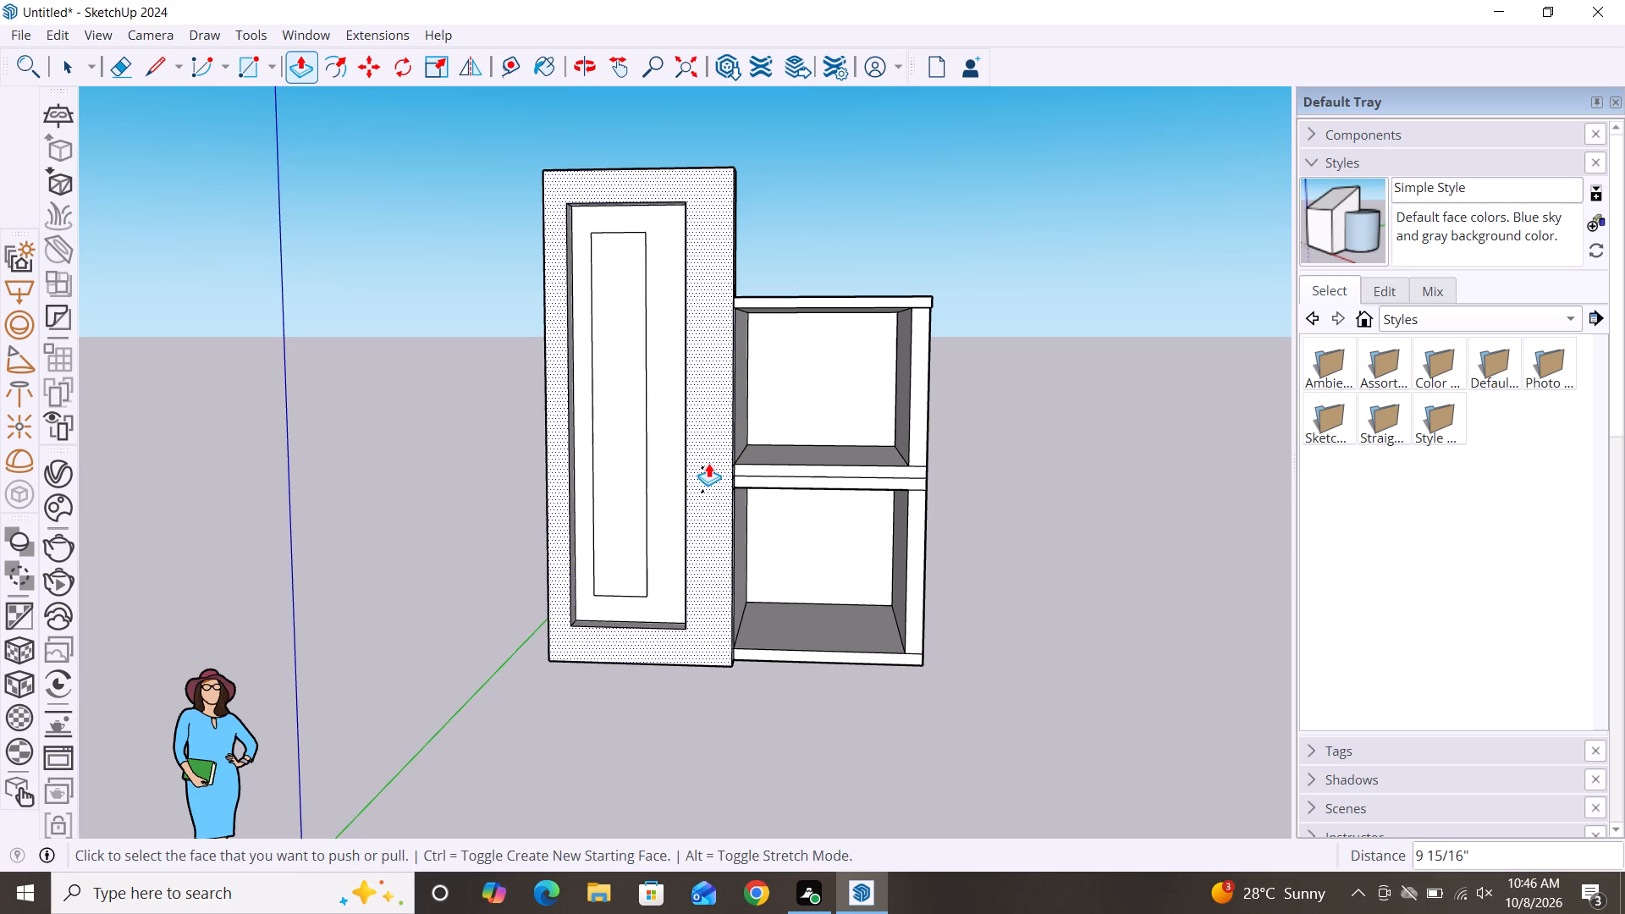
pyautogui.press('Escape')
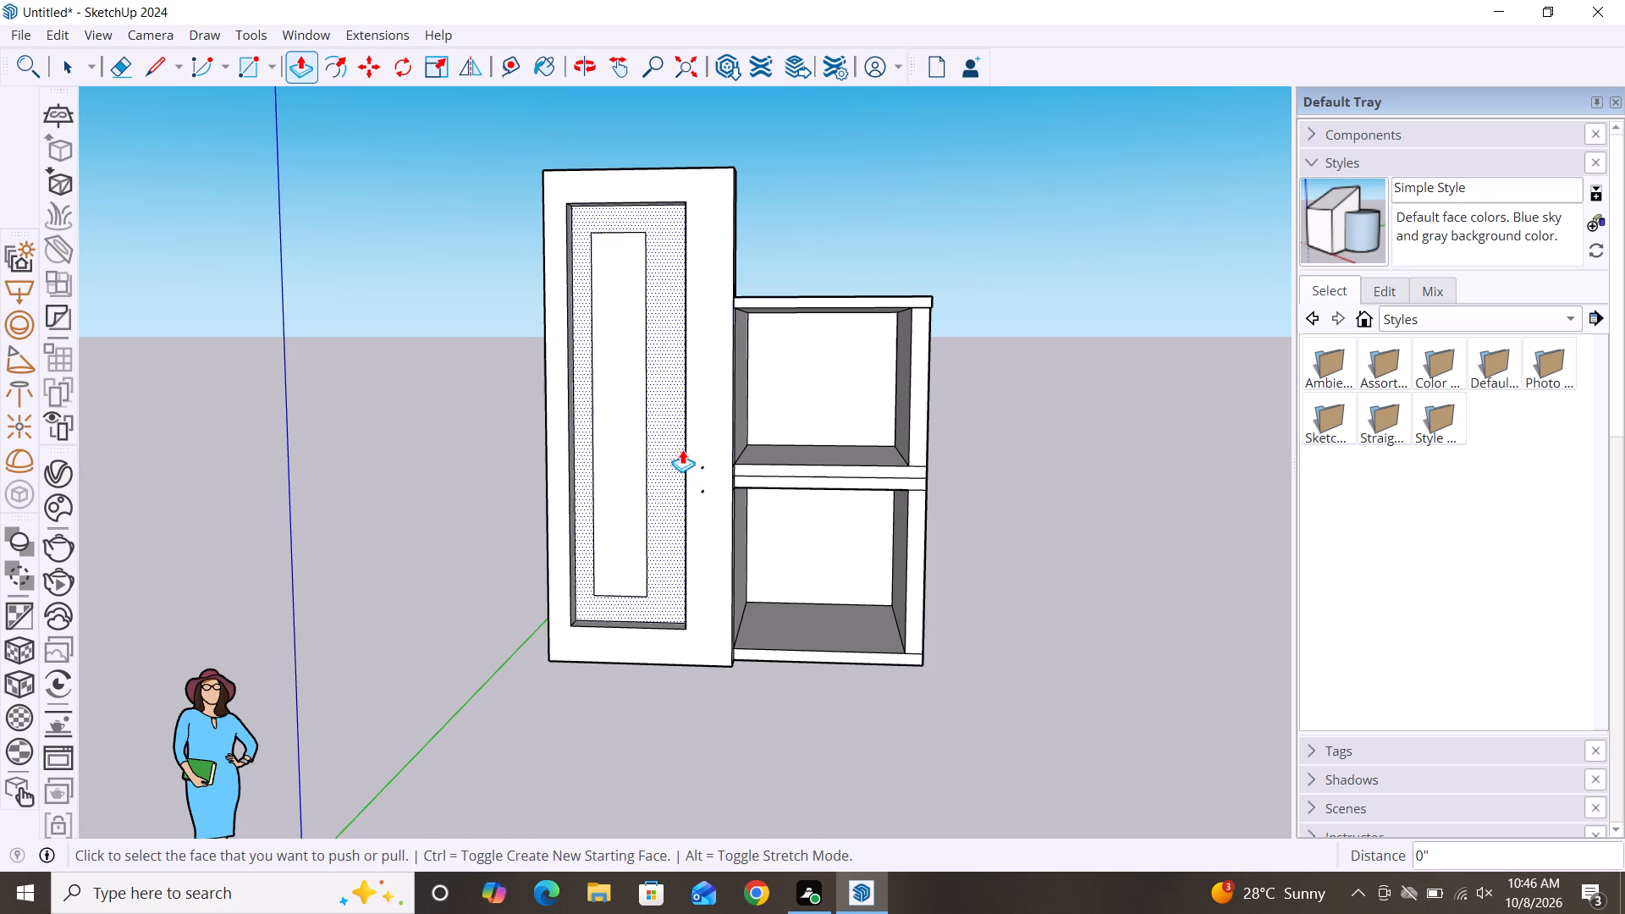
pyautogui.scroll(5, 658, 362)
pyautogui.press('space')
# Delete the two short stray edges poking through the frame's front face at the middle slab level.
pyautogui.scroll(-3, 548, 451)
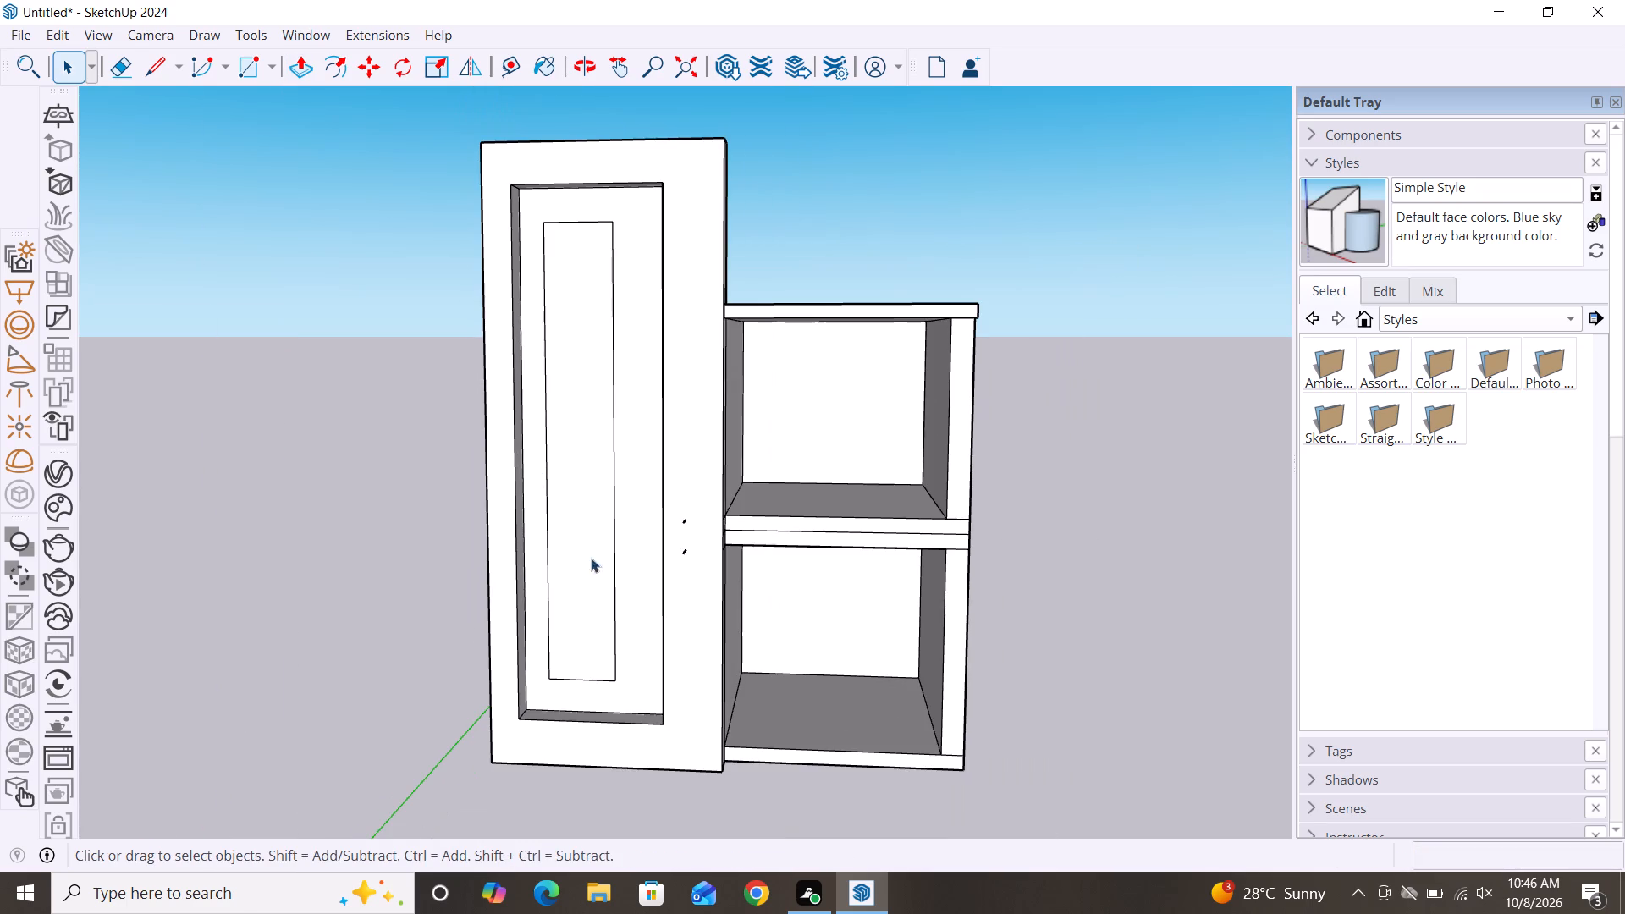
pyautogui.keyDown('alt'); pyautogui.moveTo(583, 640); pyautogui.dragTo(706, 641, button='middle'); pyautogui.keyUp('alt')
pyautogui.scroll(3, 723, 523)
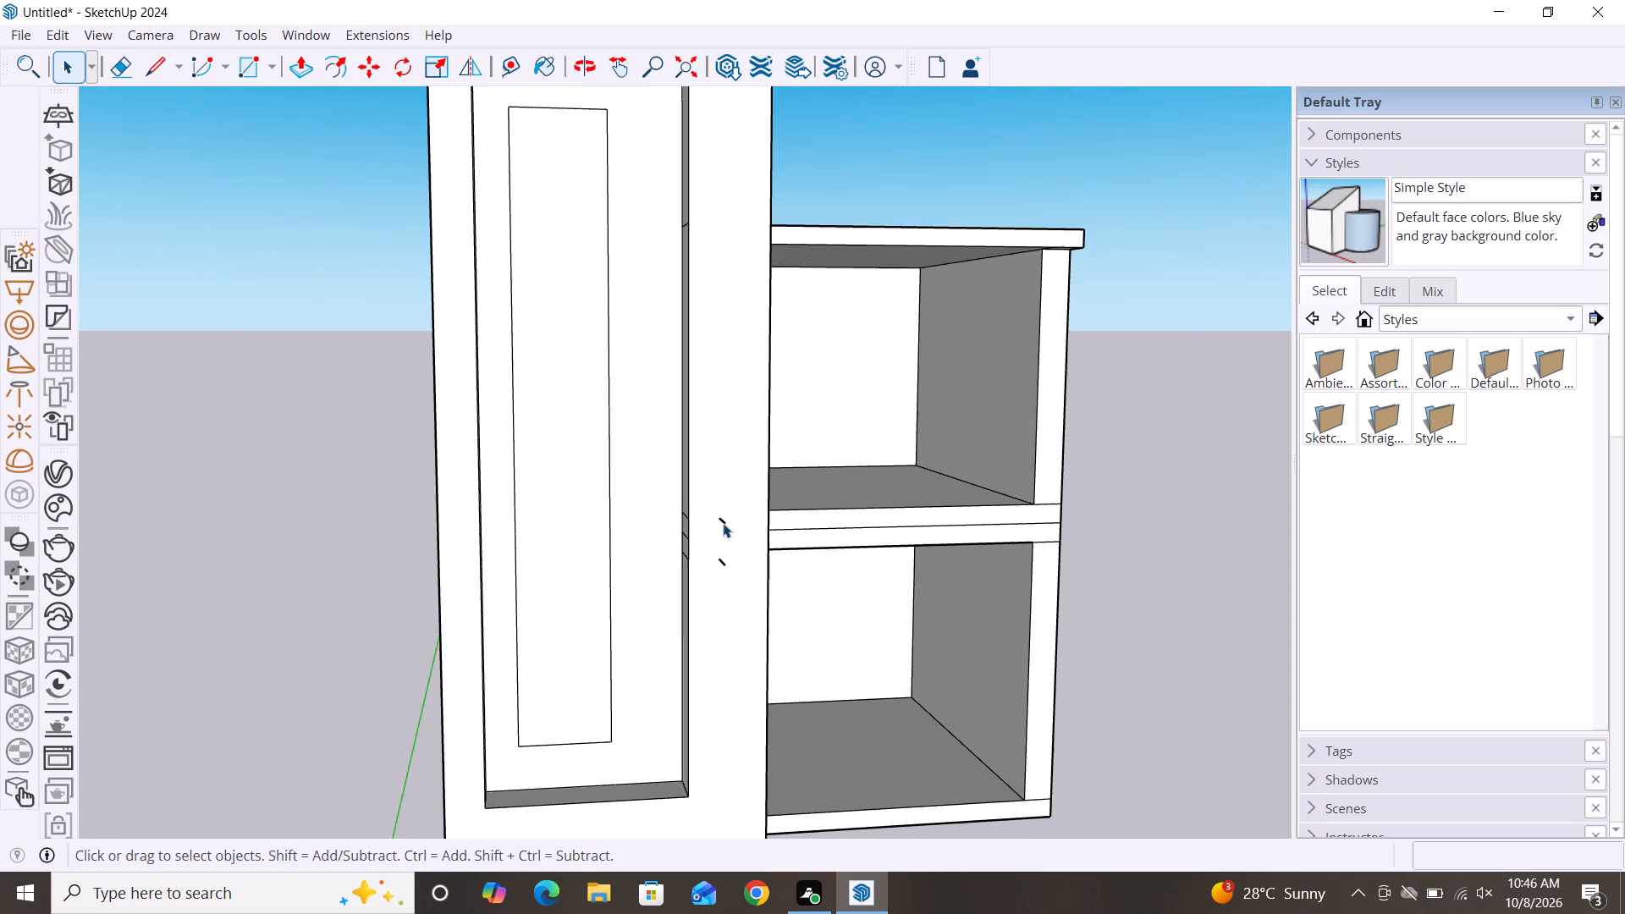
pyautogui.scroll(4, 723, 523)
pyautogui.click(721, 519)
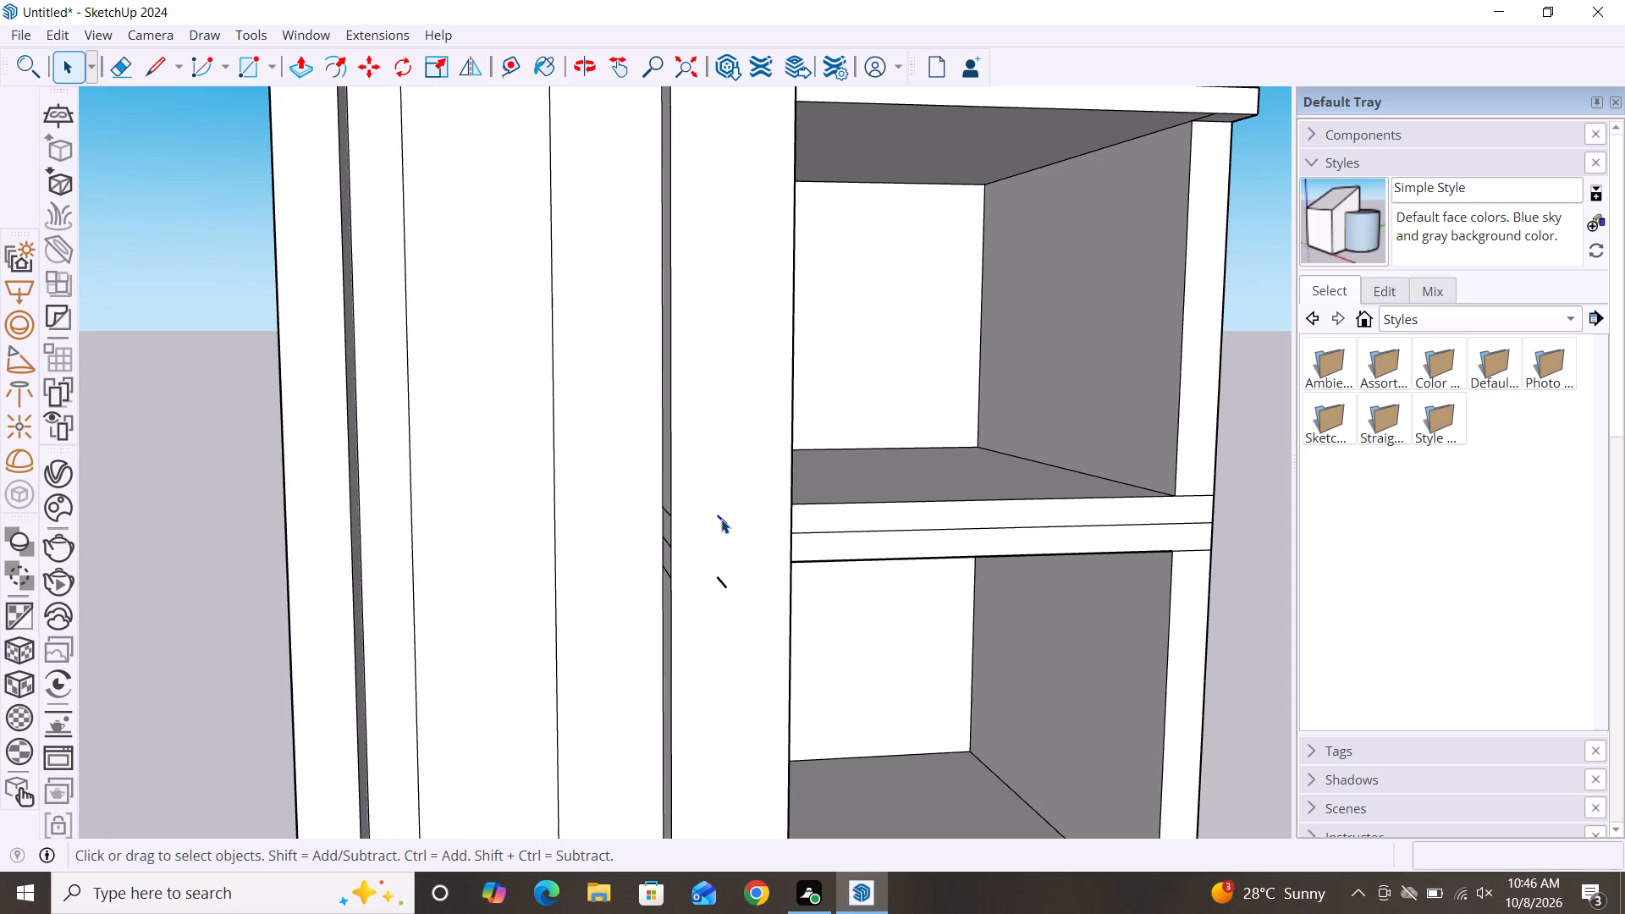
pyautogui.press('Delete')
pyautogui.click(725, 586)
pyautogui.press('Delete')
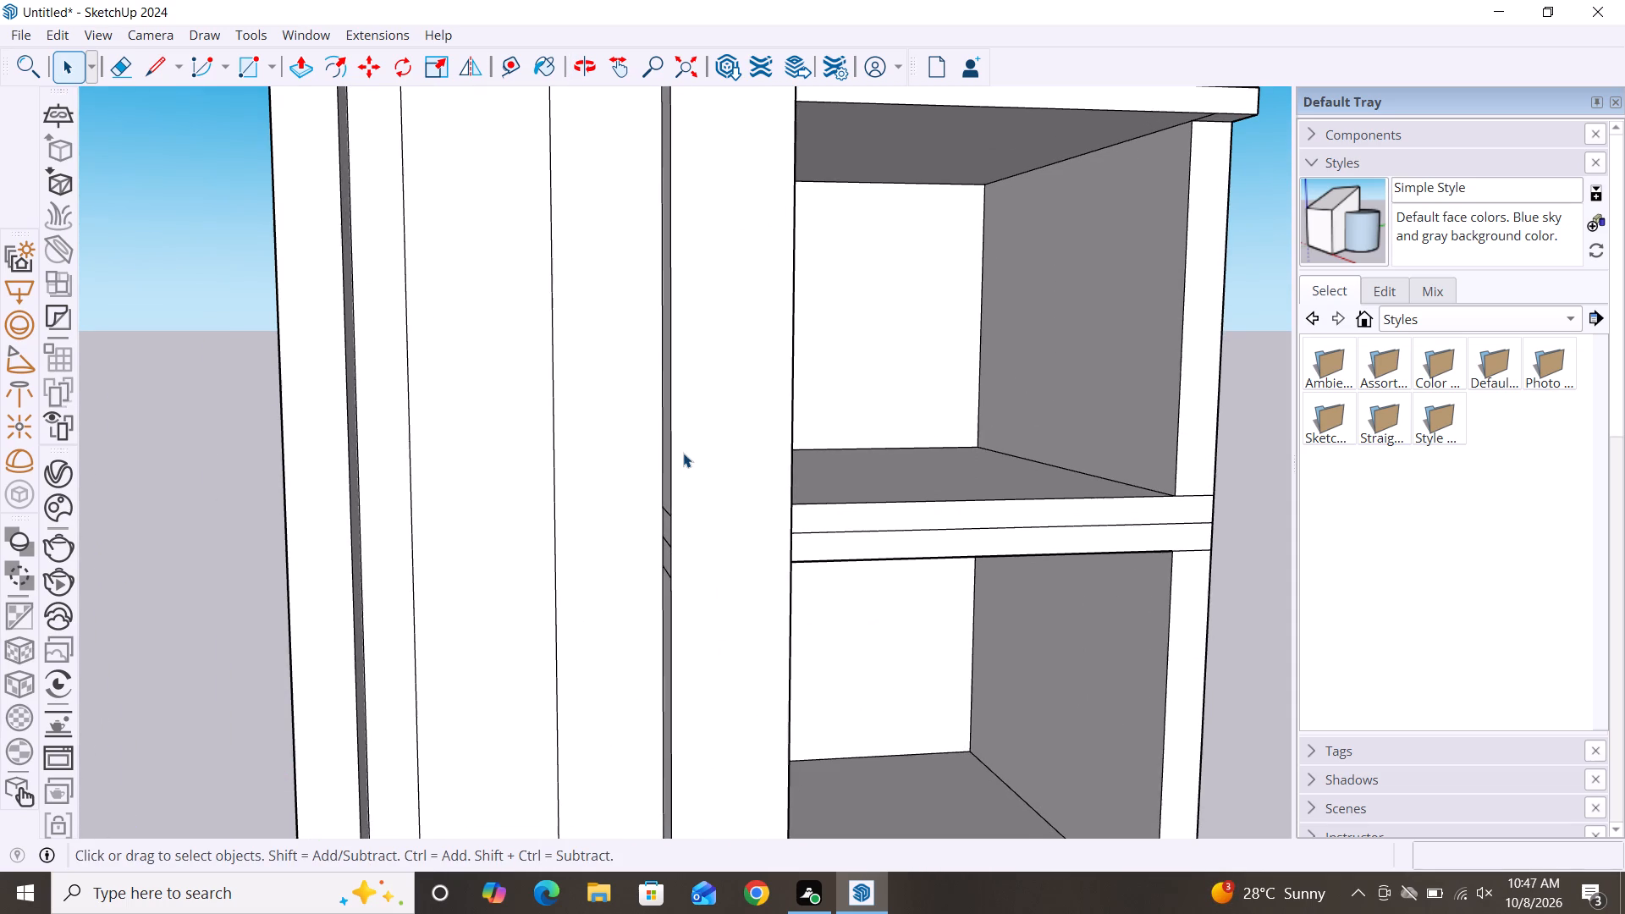
# Examine the cleaned panel frame and the stacked rooms from the front.
pyautogui.scroll(-6, 683, 453)
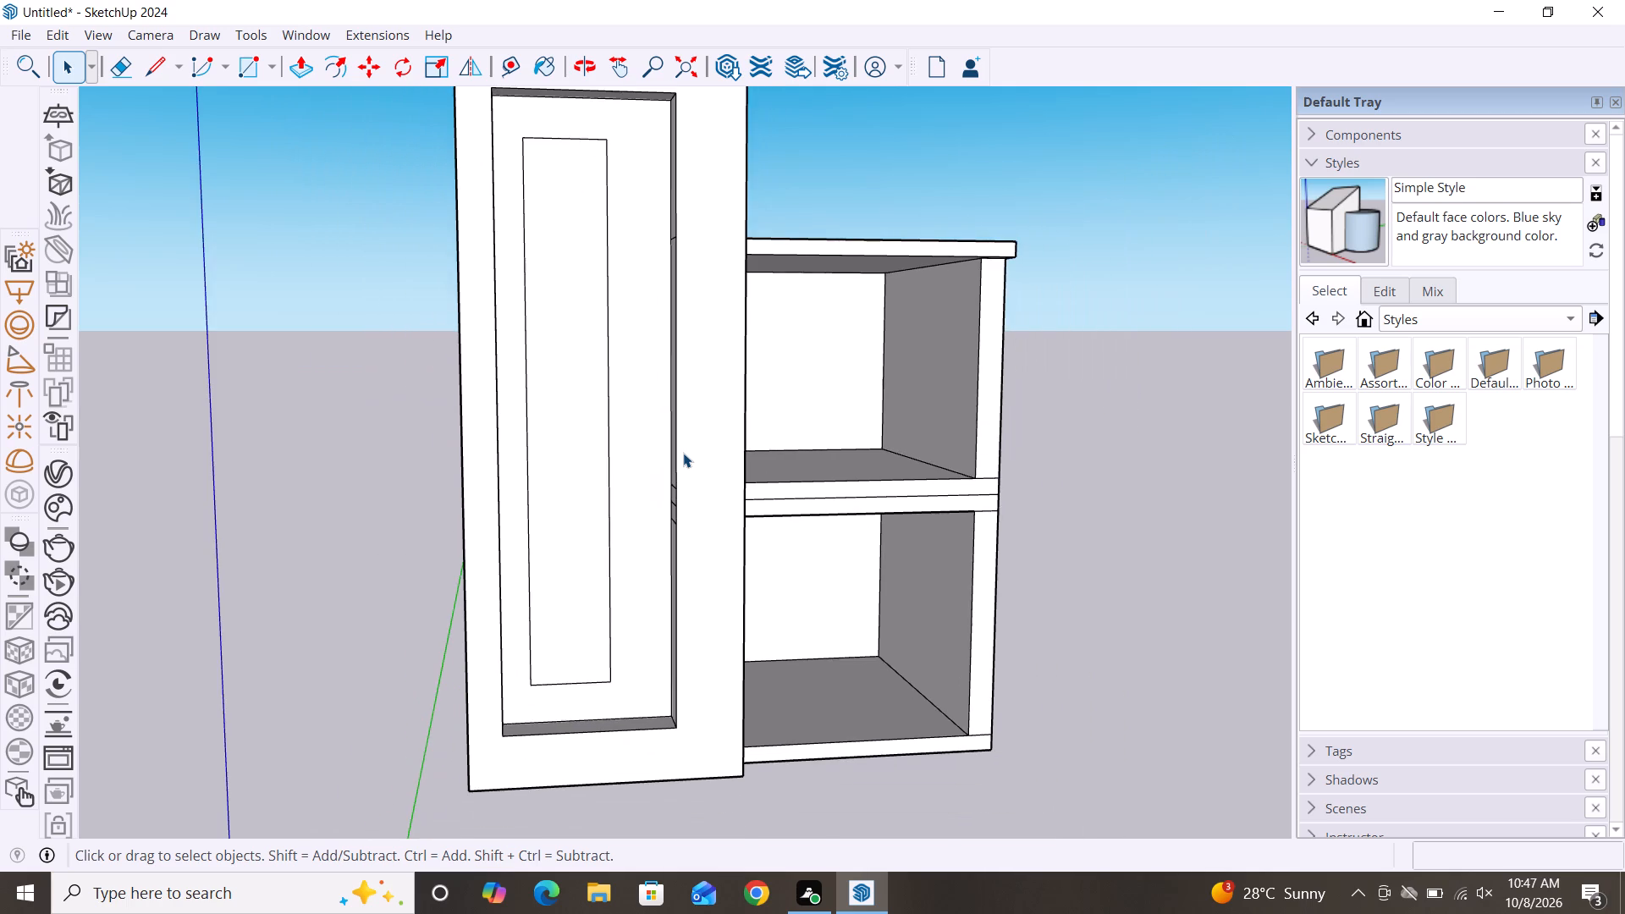
pyautogui.scroll(-2, 683, 453)
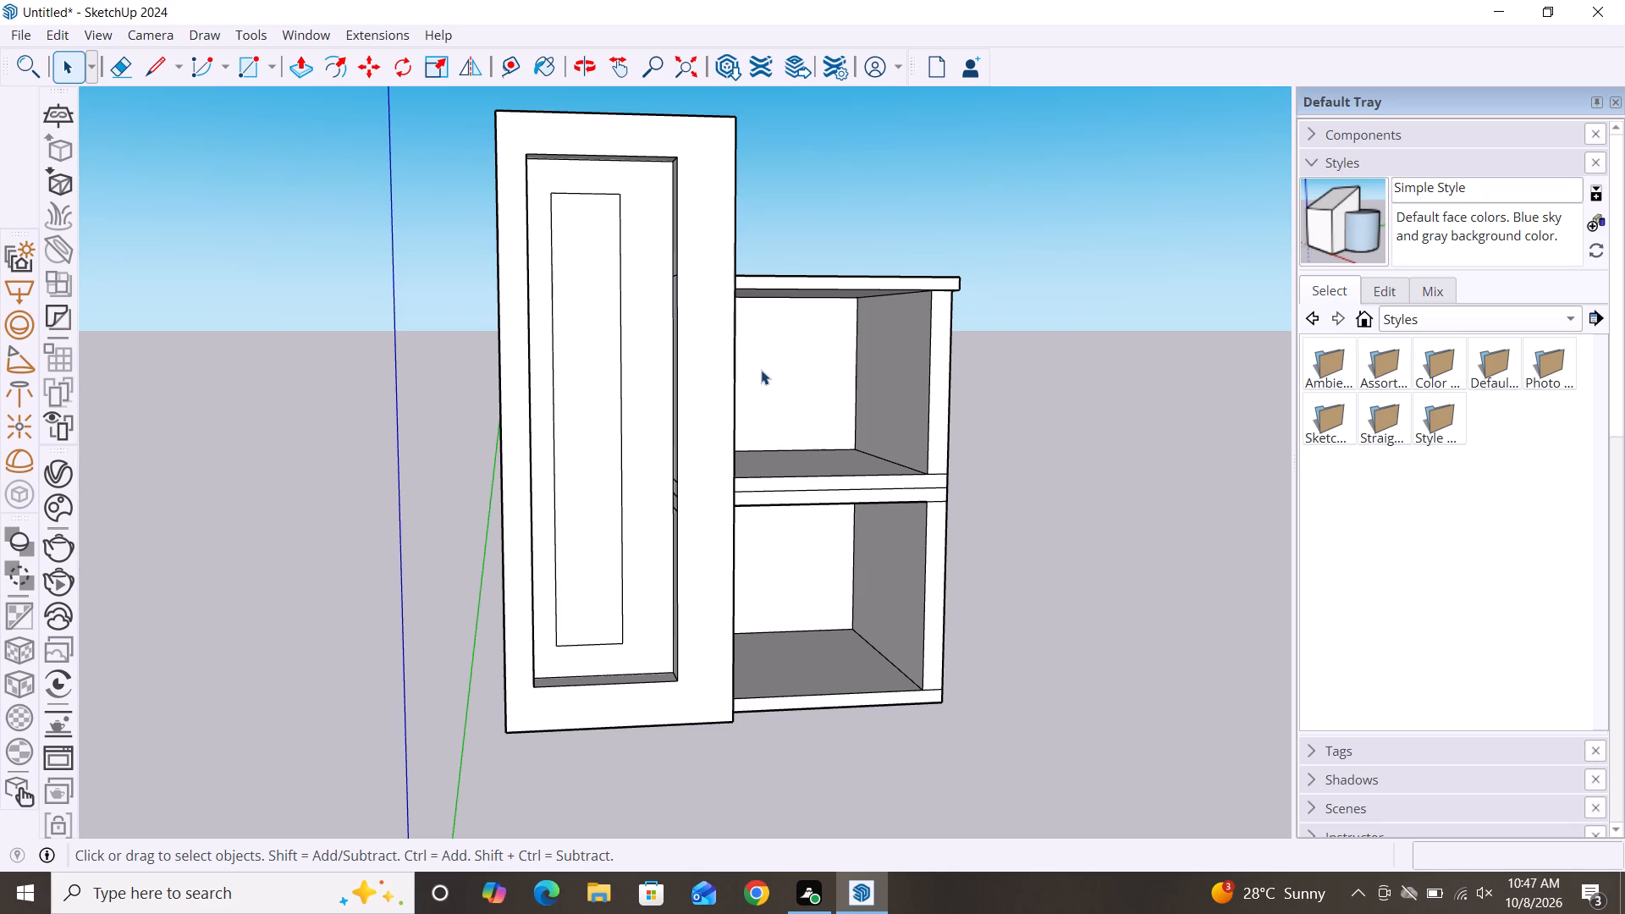
pyautogui.scroll(-4, 673, 394)
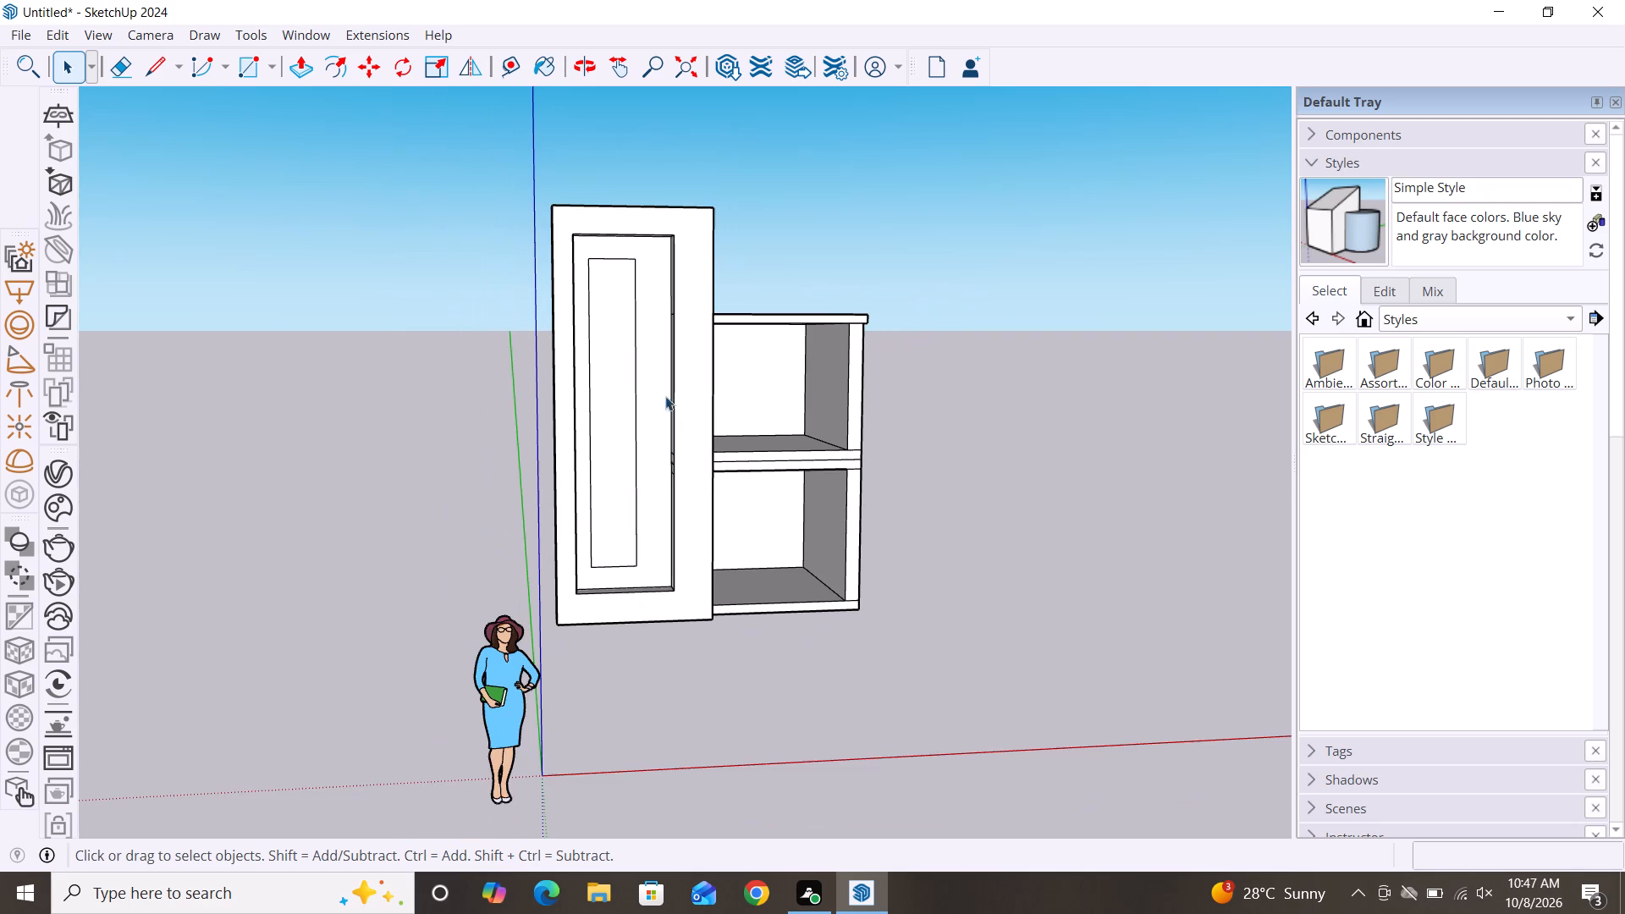
pyautogui.scroll(-2, 682, 428)
pyautogui.moveTo(684, 577); pyautogui.dragTo(680, 578, button='middle')
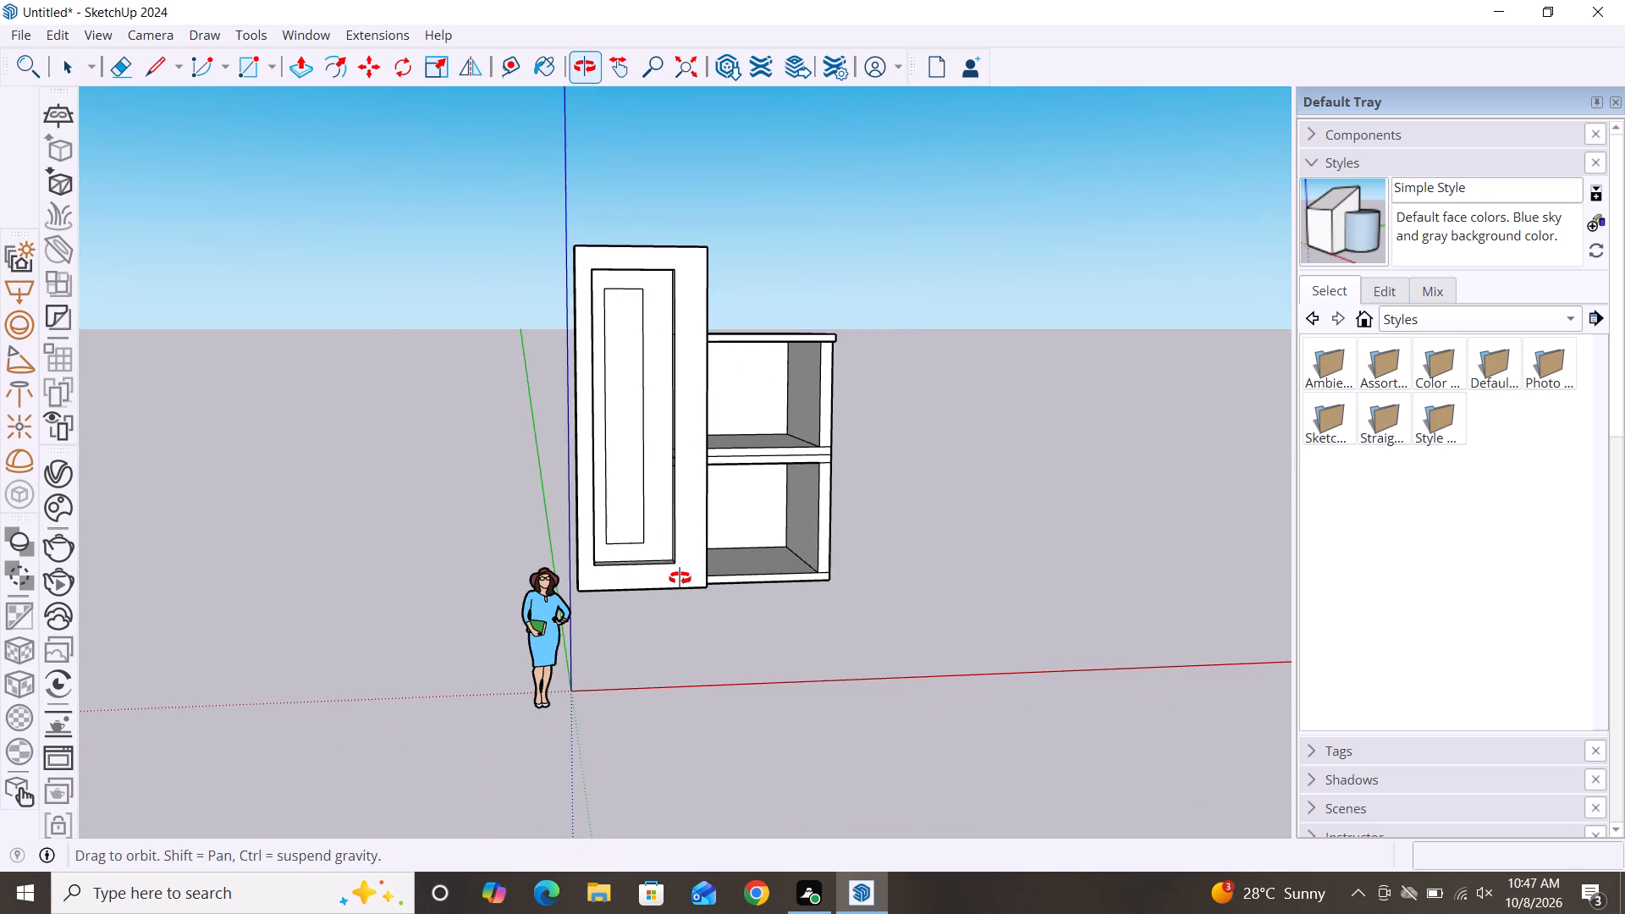
pyautogui.moveTo(680, 578); pyautogui.dragTo(604, 580, button='middle')
pyautogui.scroll(4, 636, 464)
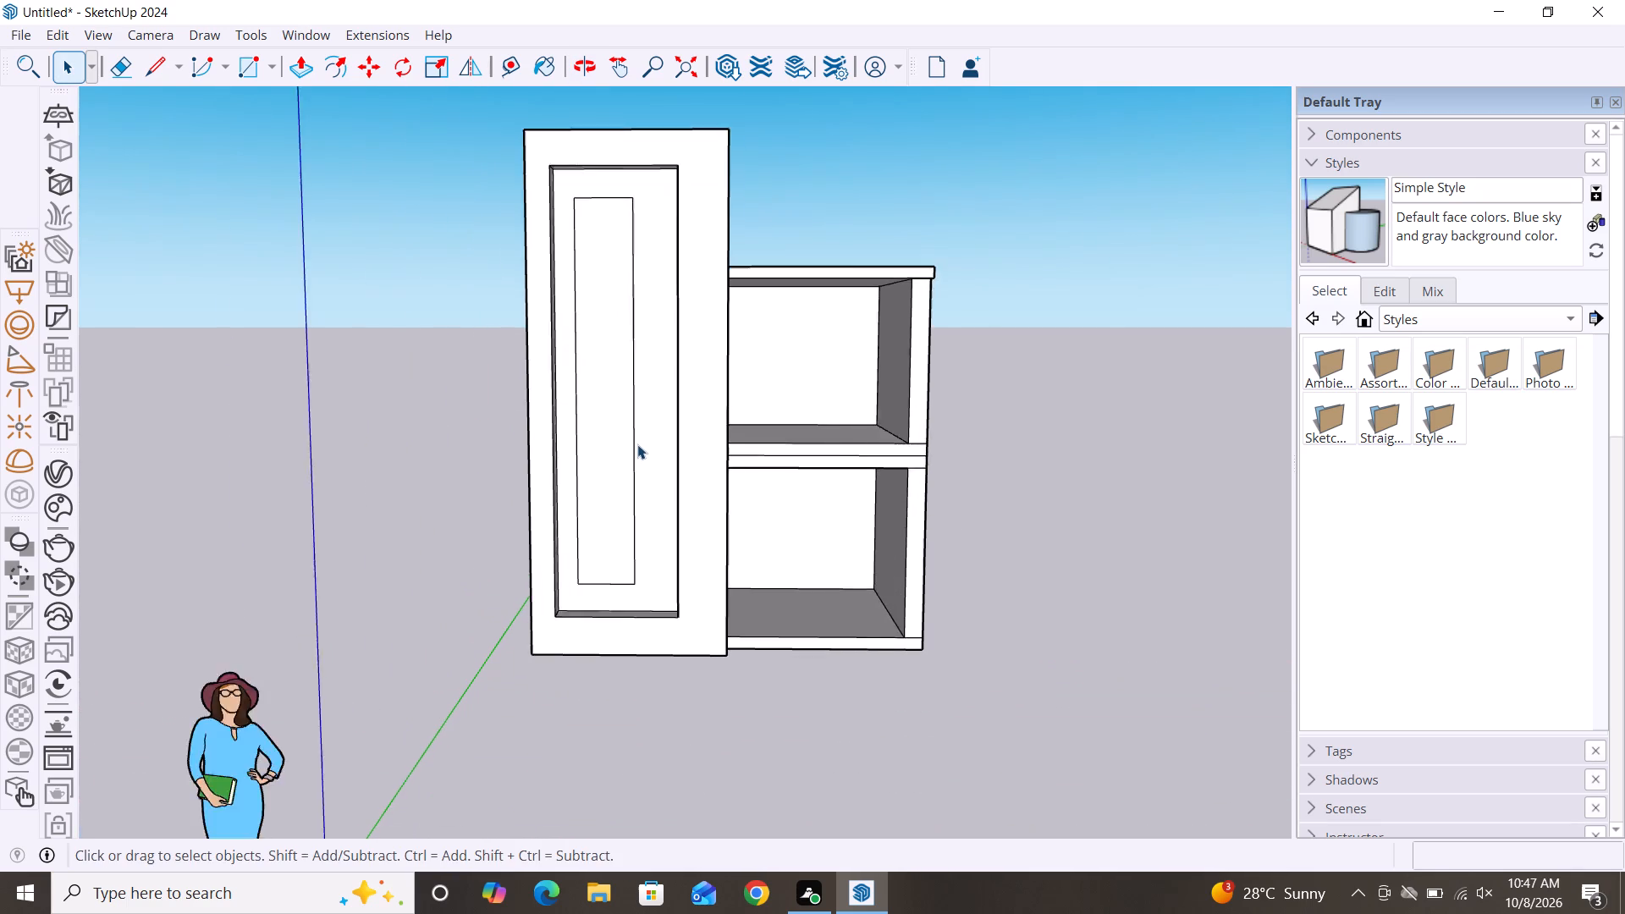
# Push the front face of the whole panel frame back about 4 5/8" toward the rooms.
pyautogui.scroll(2, 637, 444)
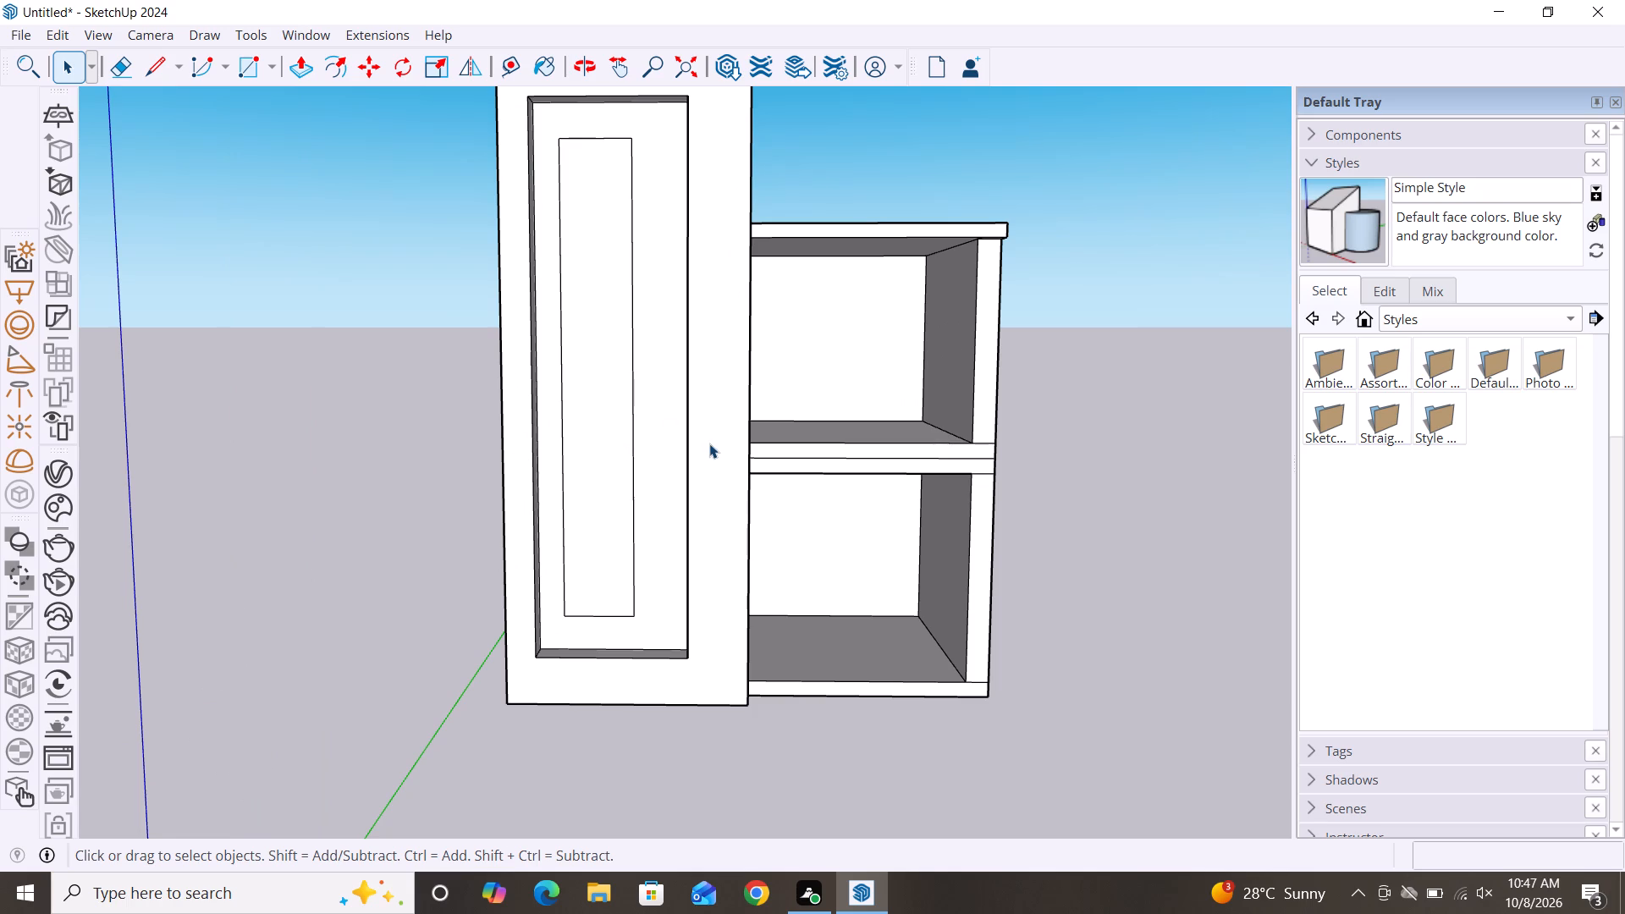
pyautogui.press('p')
pyautogui.click(713, 560)
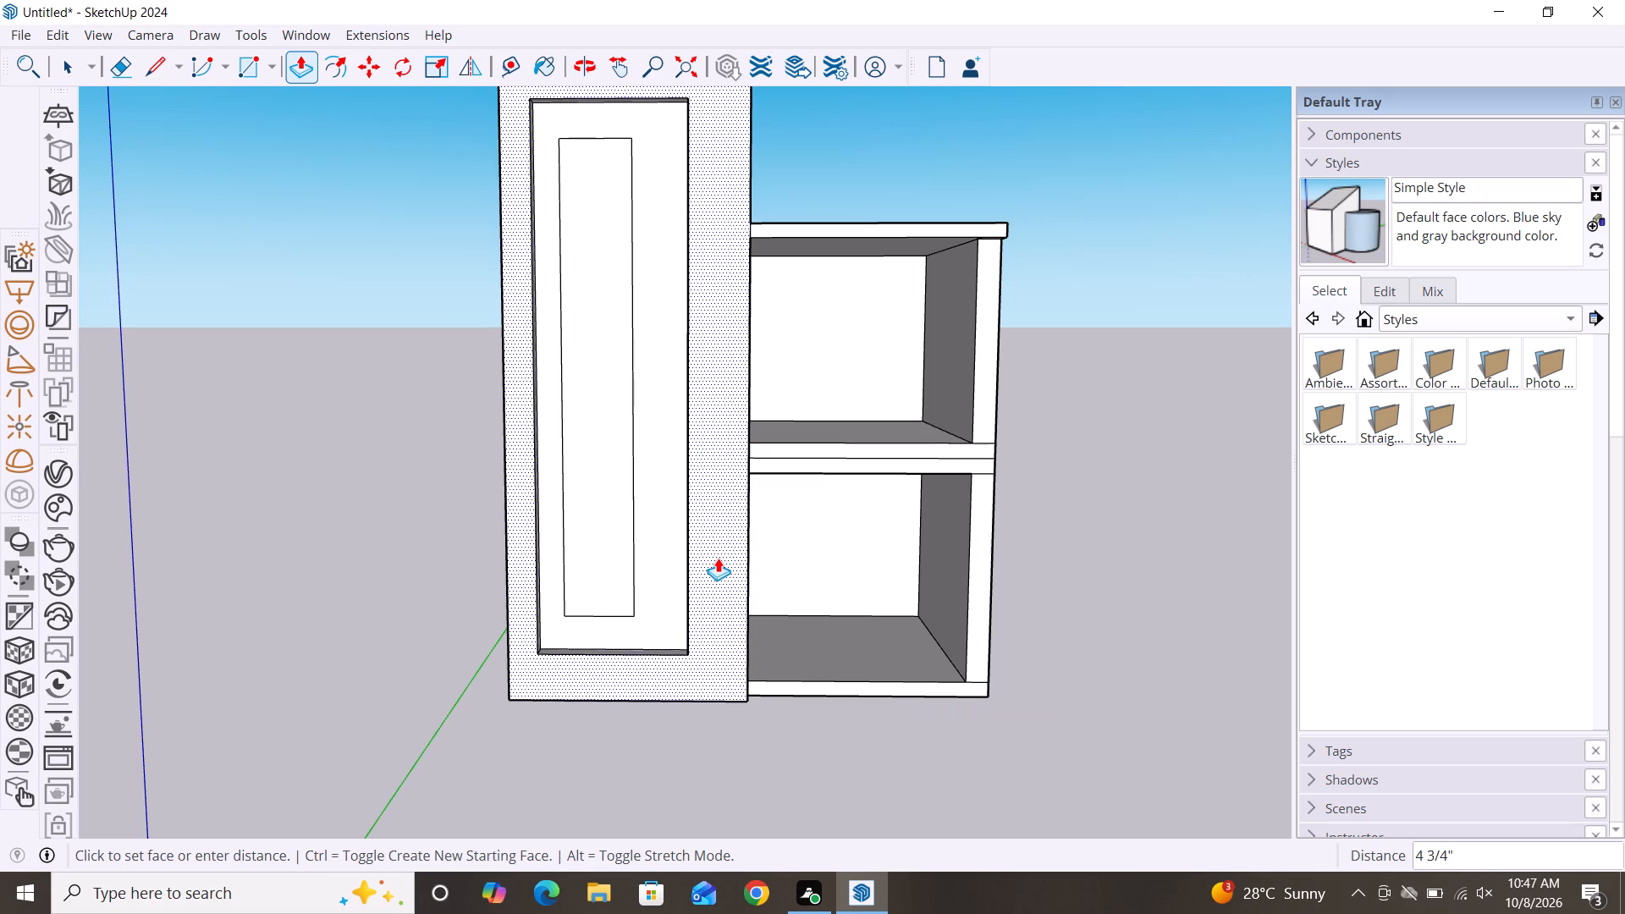
pyautogui.click(719, 559)
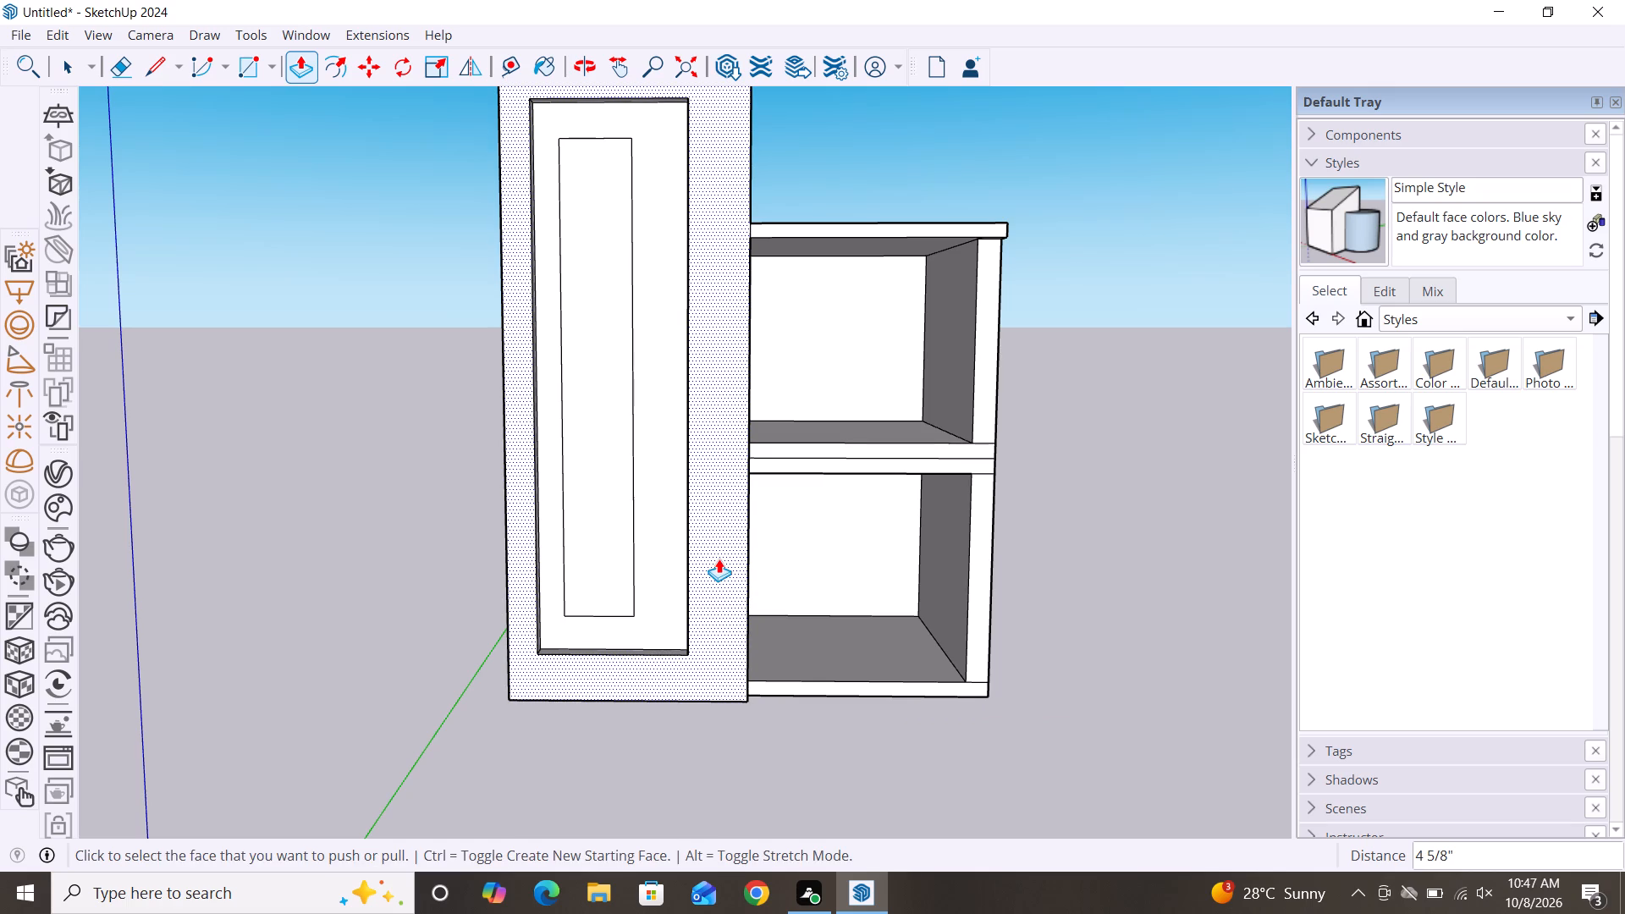
pyautogui.press('Escape')
pyautogui.scroll(-4, 760, 559)
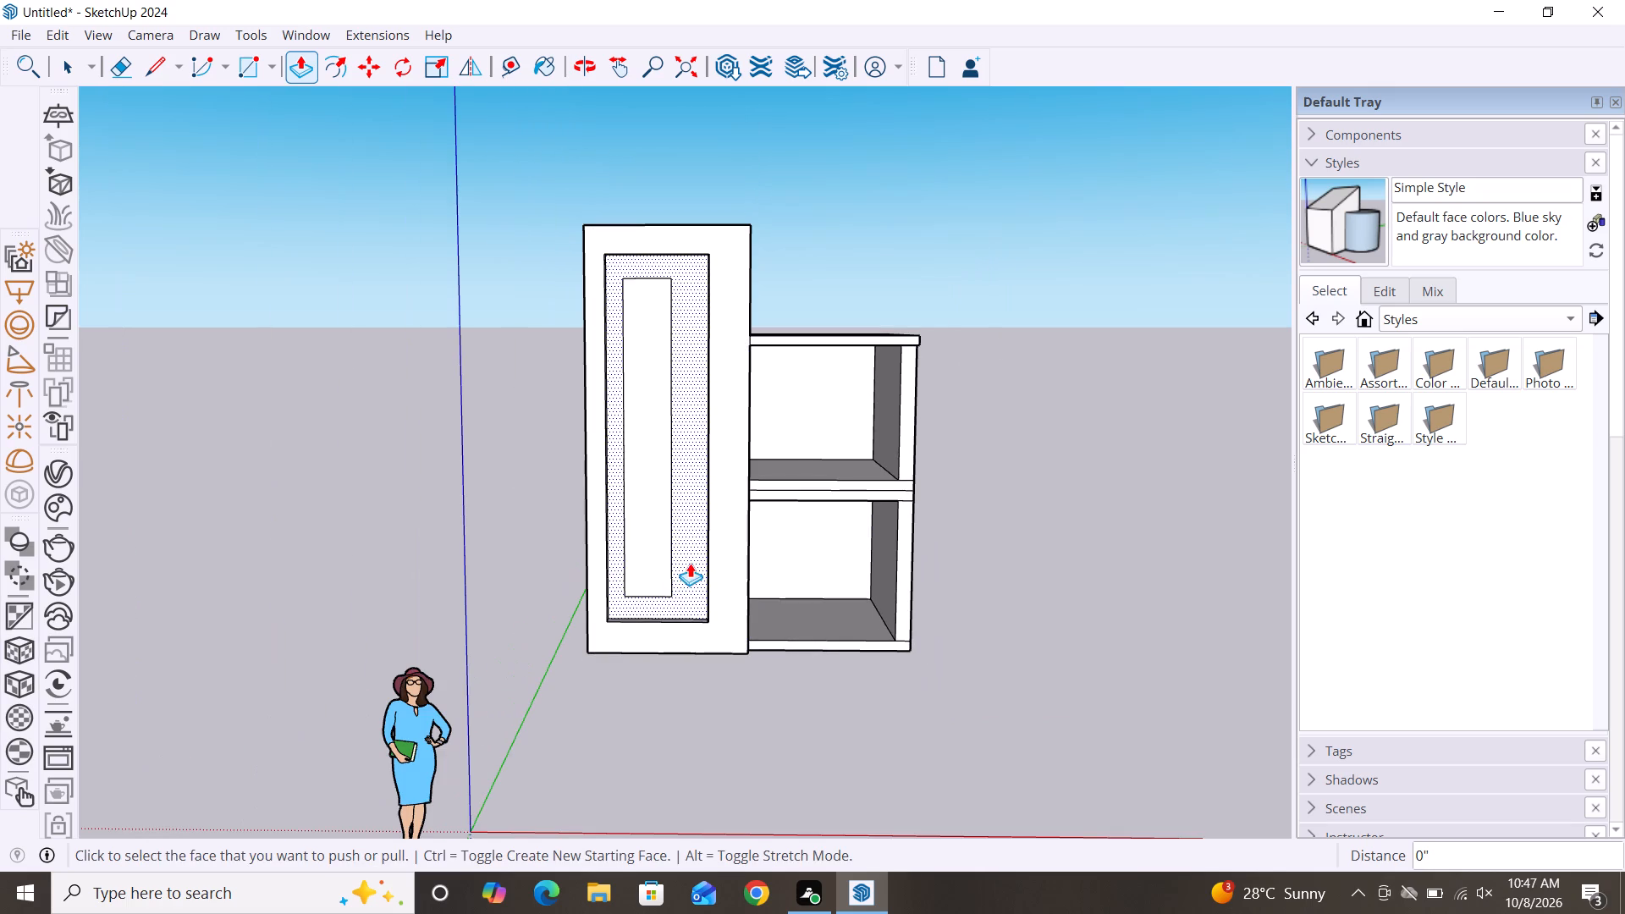
pyautogui.press('space')
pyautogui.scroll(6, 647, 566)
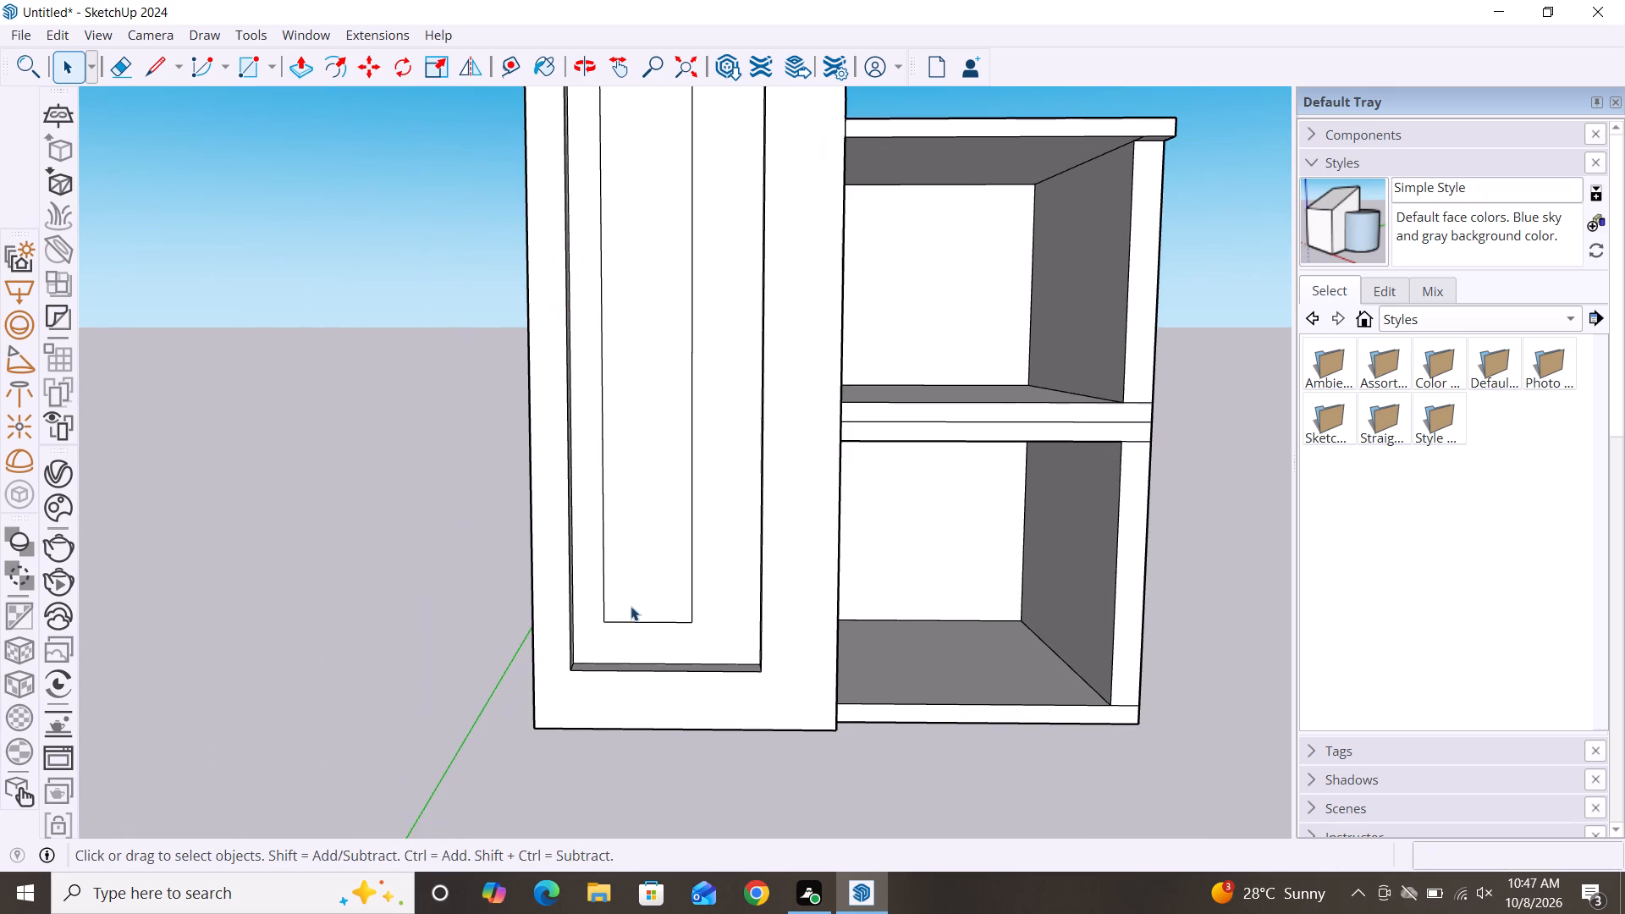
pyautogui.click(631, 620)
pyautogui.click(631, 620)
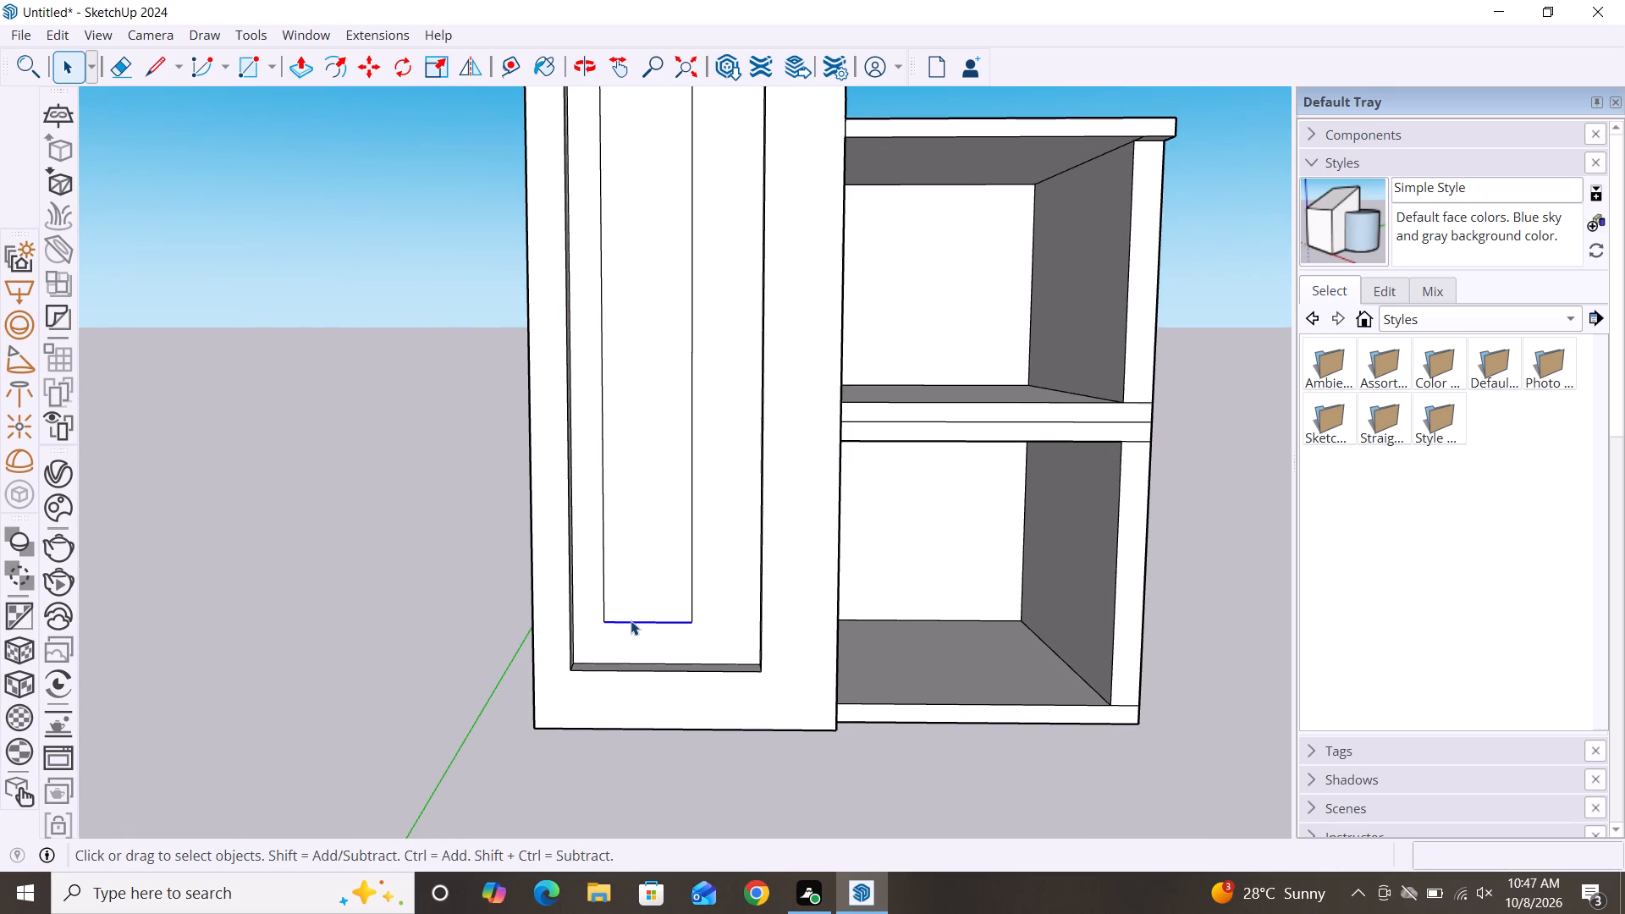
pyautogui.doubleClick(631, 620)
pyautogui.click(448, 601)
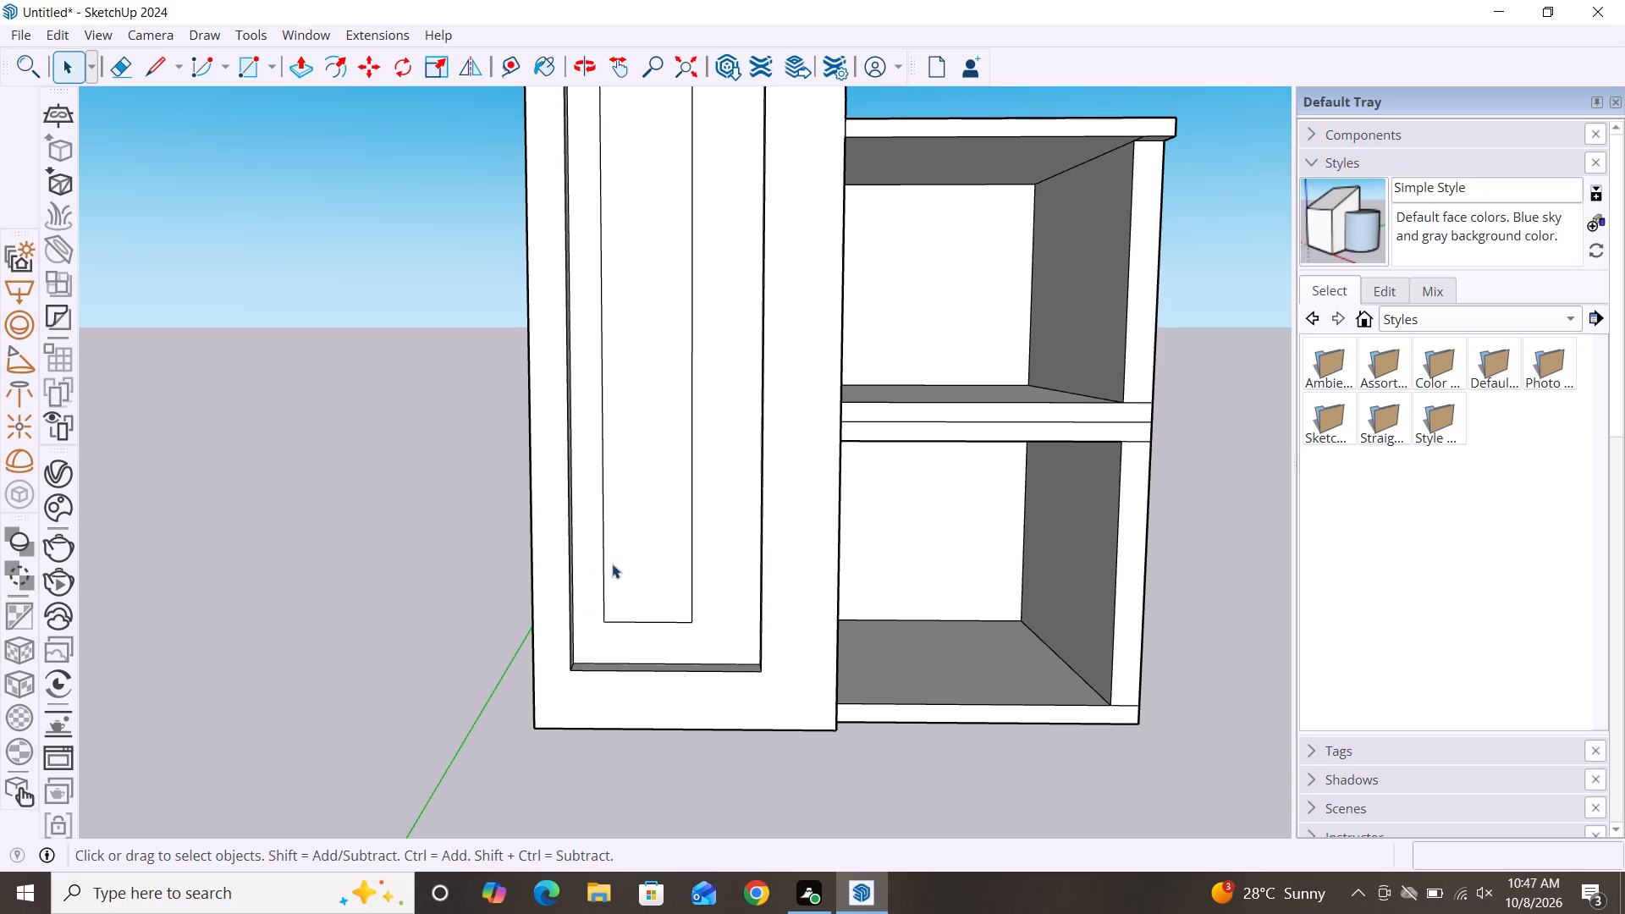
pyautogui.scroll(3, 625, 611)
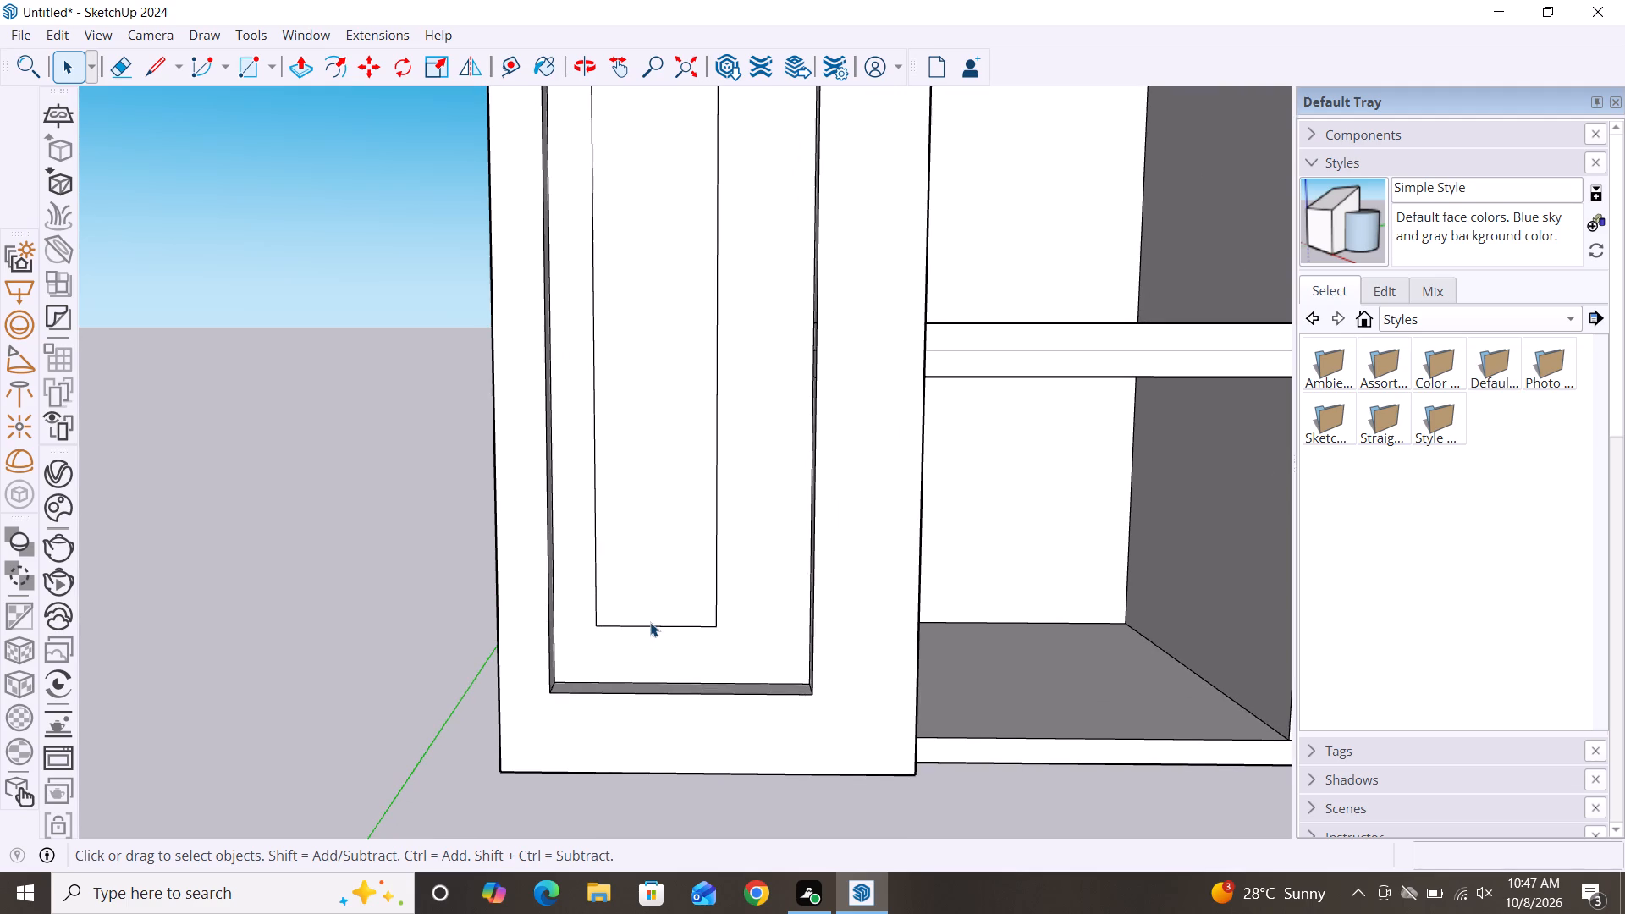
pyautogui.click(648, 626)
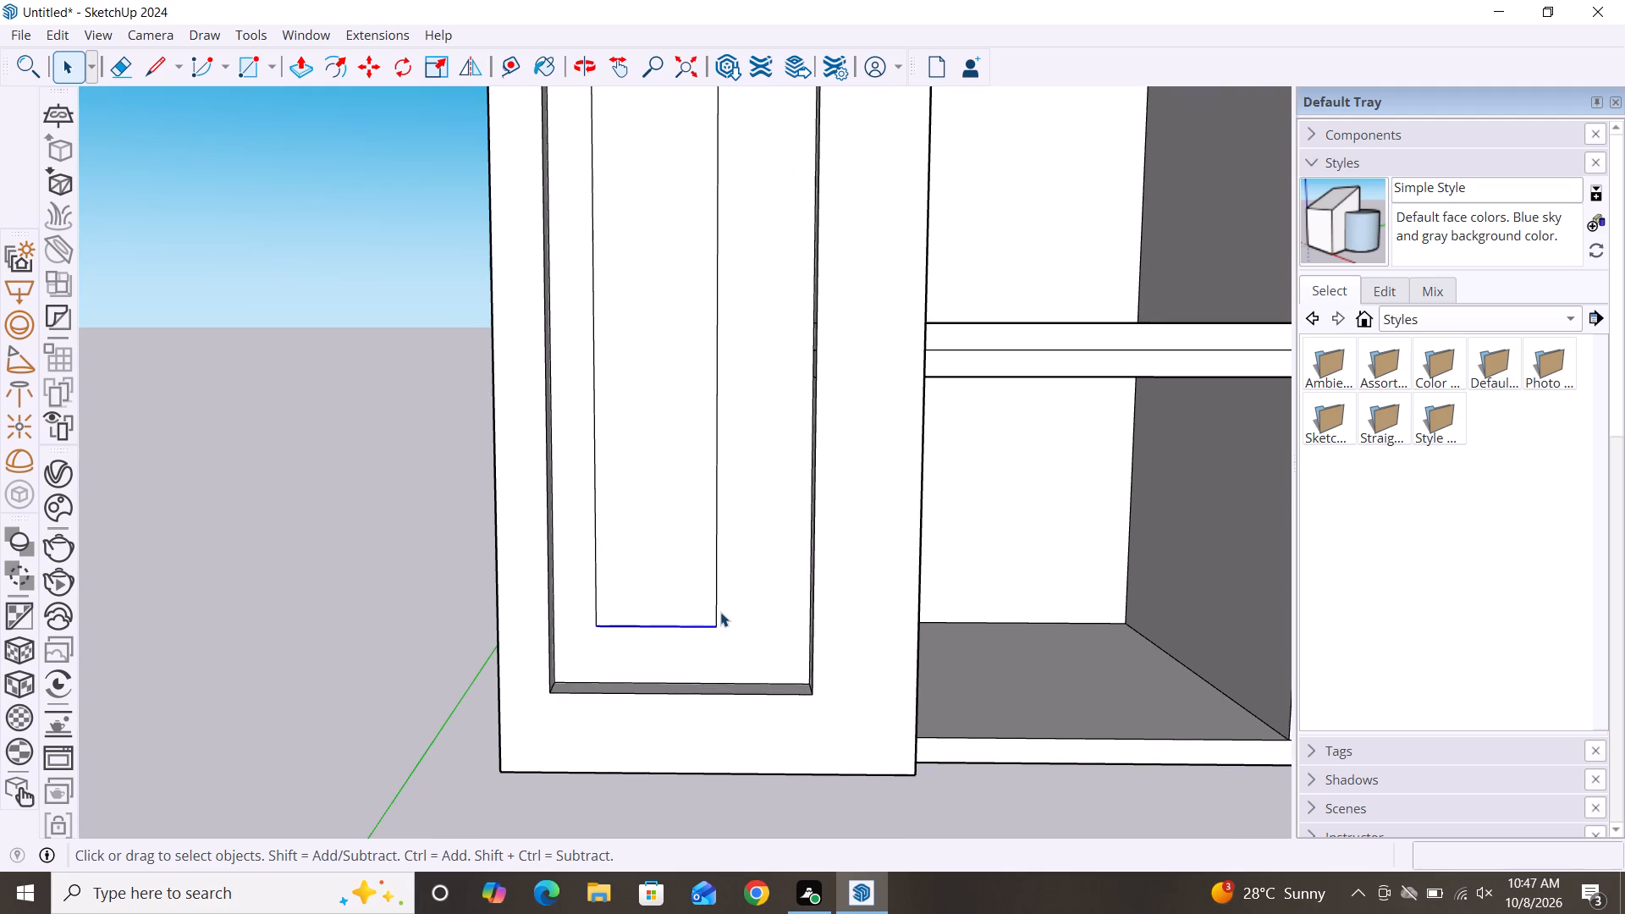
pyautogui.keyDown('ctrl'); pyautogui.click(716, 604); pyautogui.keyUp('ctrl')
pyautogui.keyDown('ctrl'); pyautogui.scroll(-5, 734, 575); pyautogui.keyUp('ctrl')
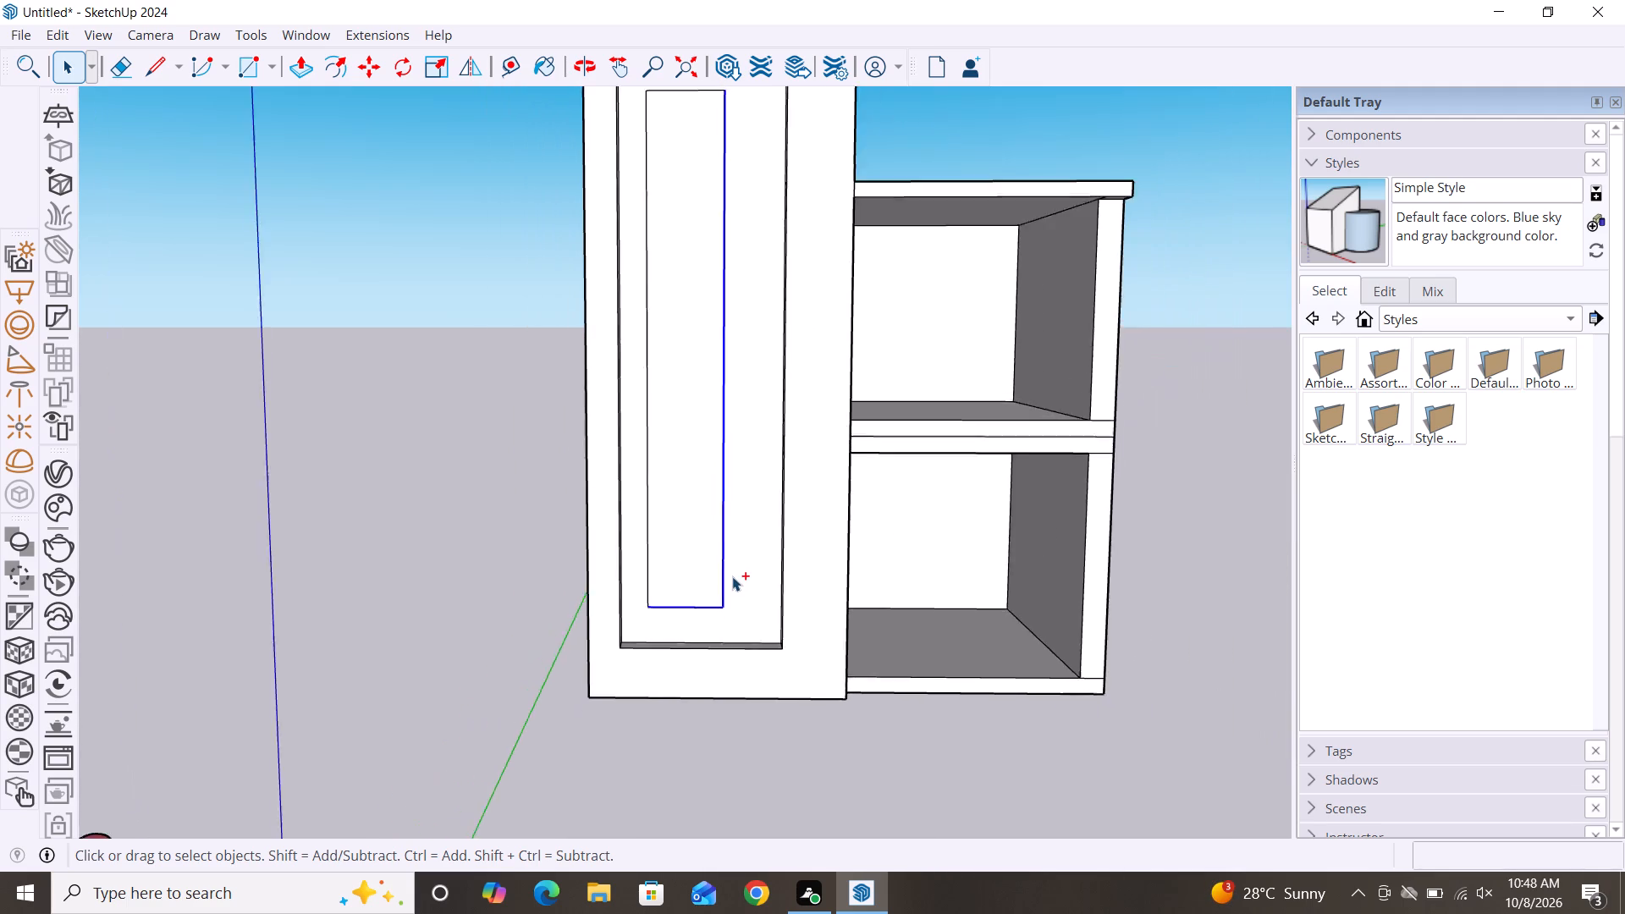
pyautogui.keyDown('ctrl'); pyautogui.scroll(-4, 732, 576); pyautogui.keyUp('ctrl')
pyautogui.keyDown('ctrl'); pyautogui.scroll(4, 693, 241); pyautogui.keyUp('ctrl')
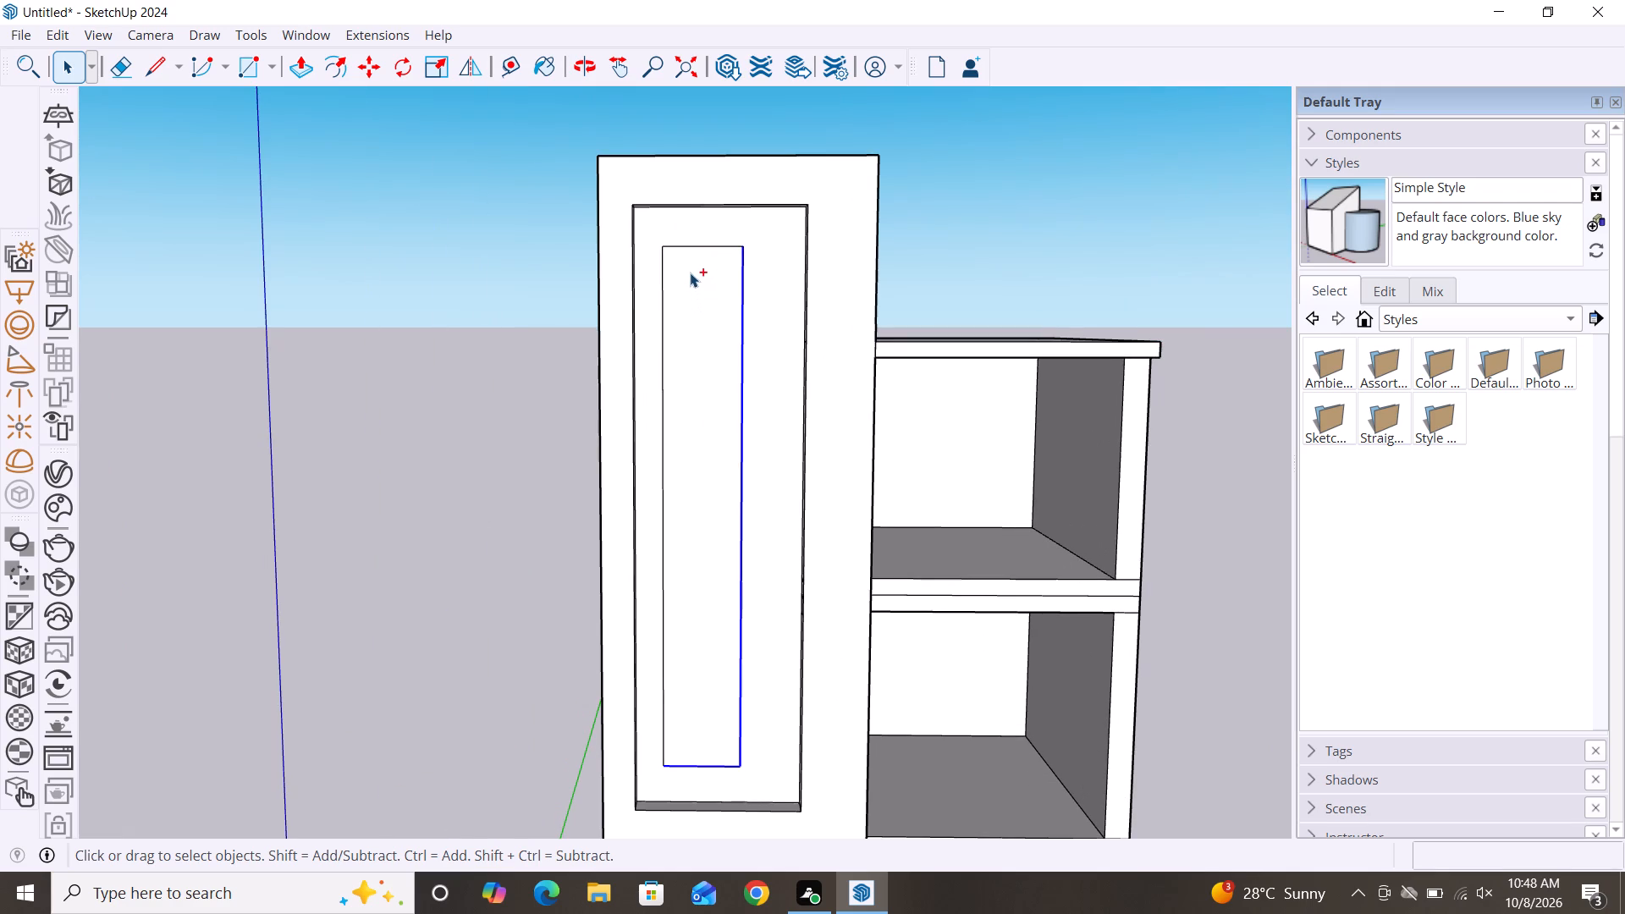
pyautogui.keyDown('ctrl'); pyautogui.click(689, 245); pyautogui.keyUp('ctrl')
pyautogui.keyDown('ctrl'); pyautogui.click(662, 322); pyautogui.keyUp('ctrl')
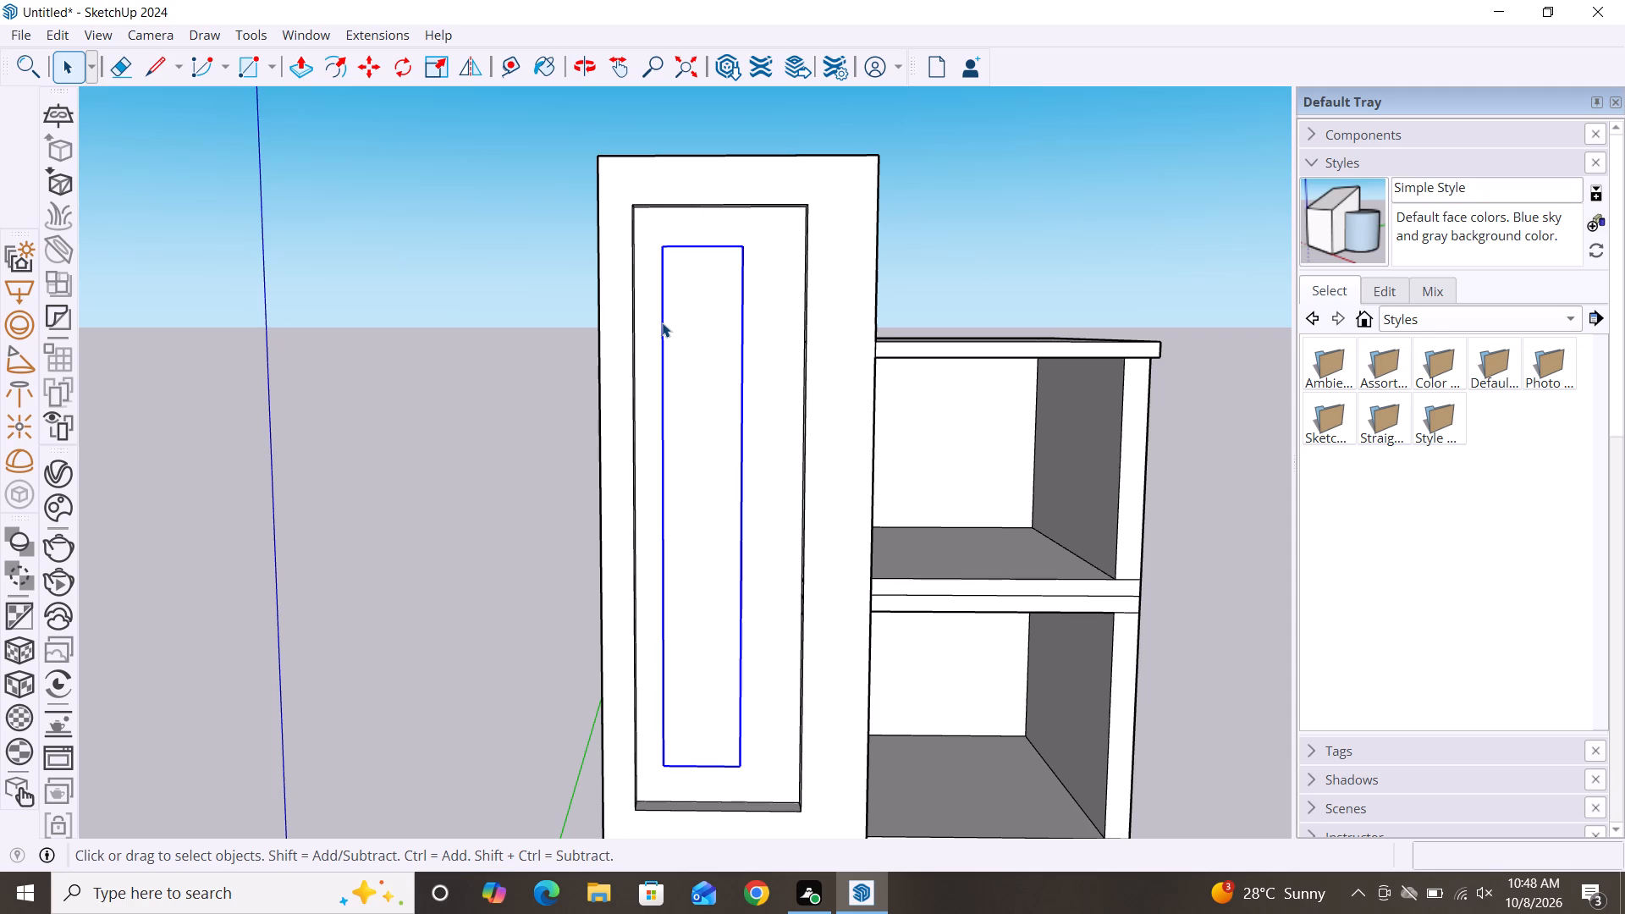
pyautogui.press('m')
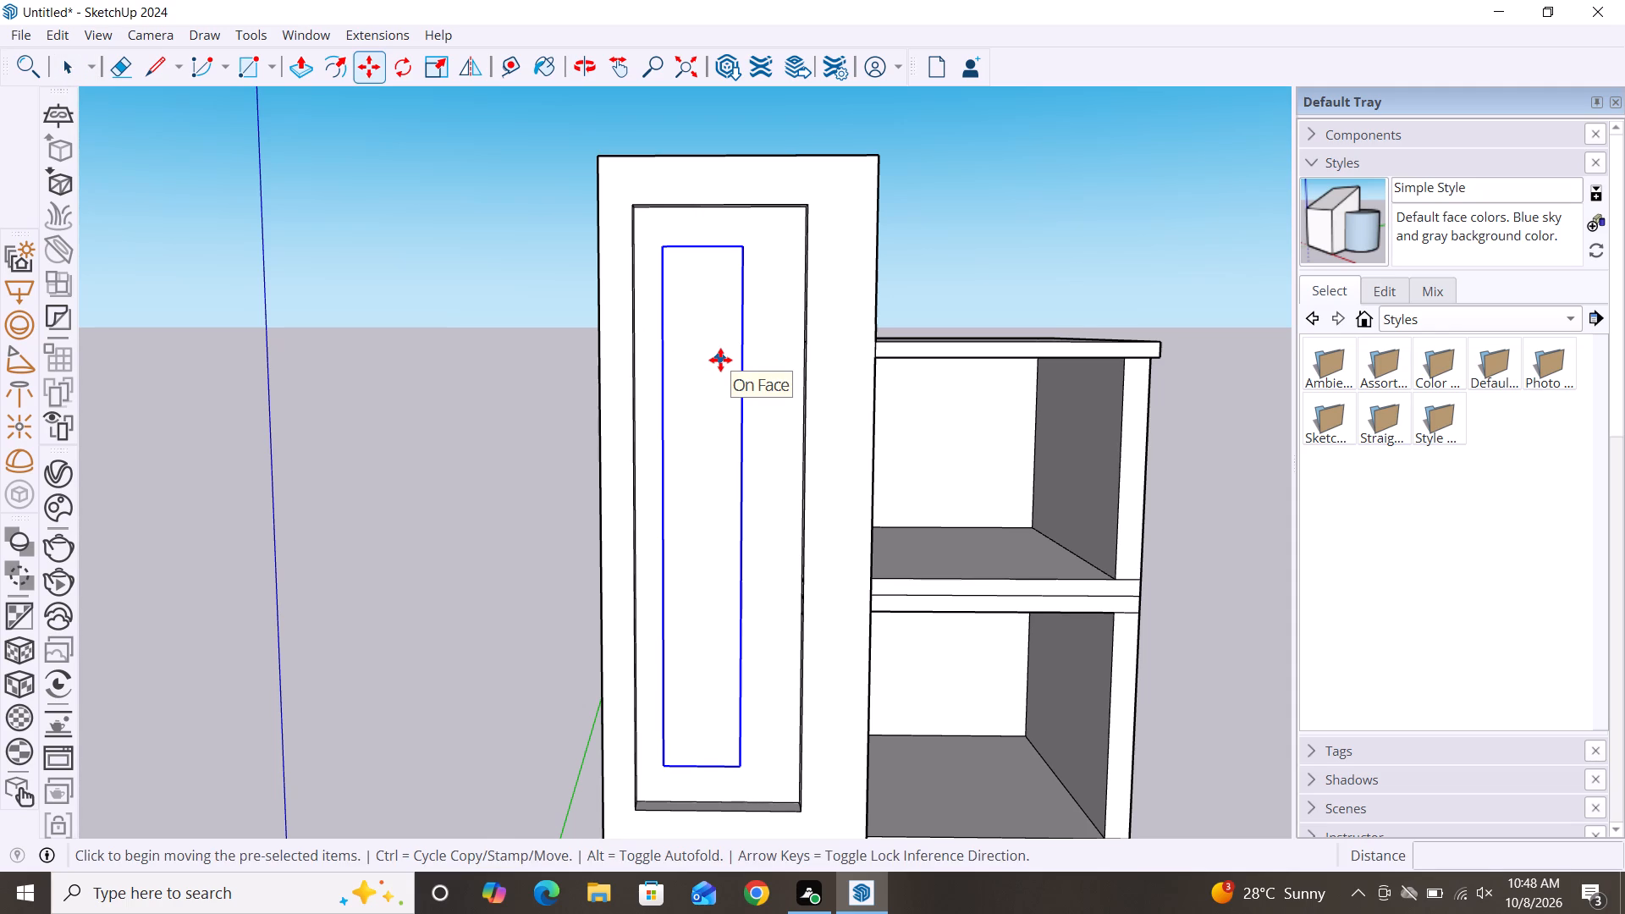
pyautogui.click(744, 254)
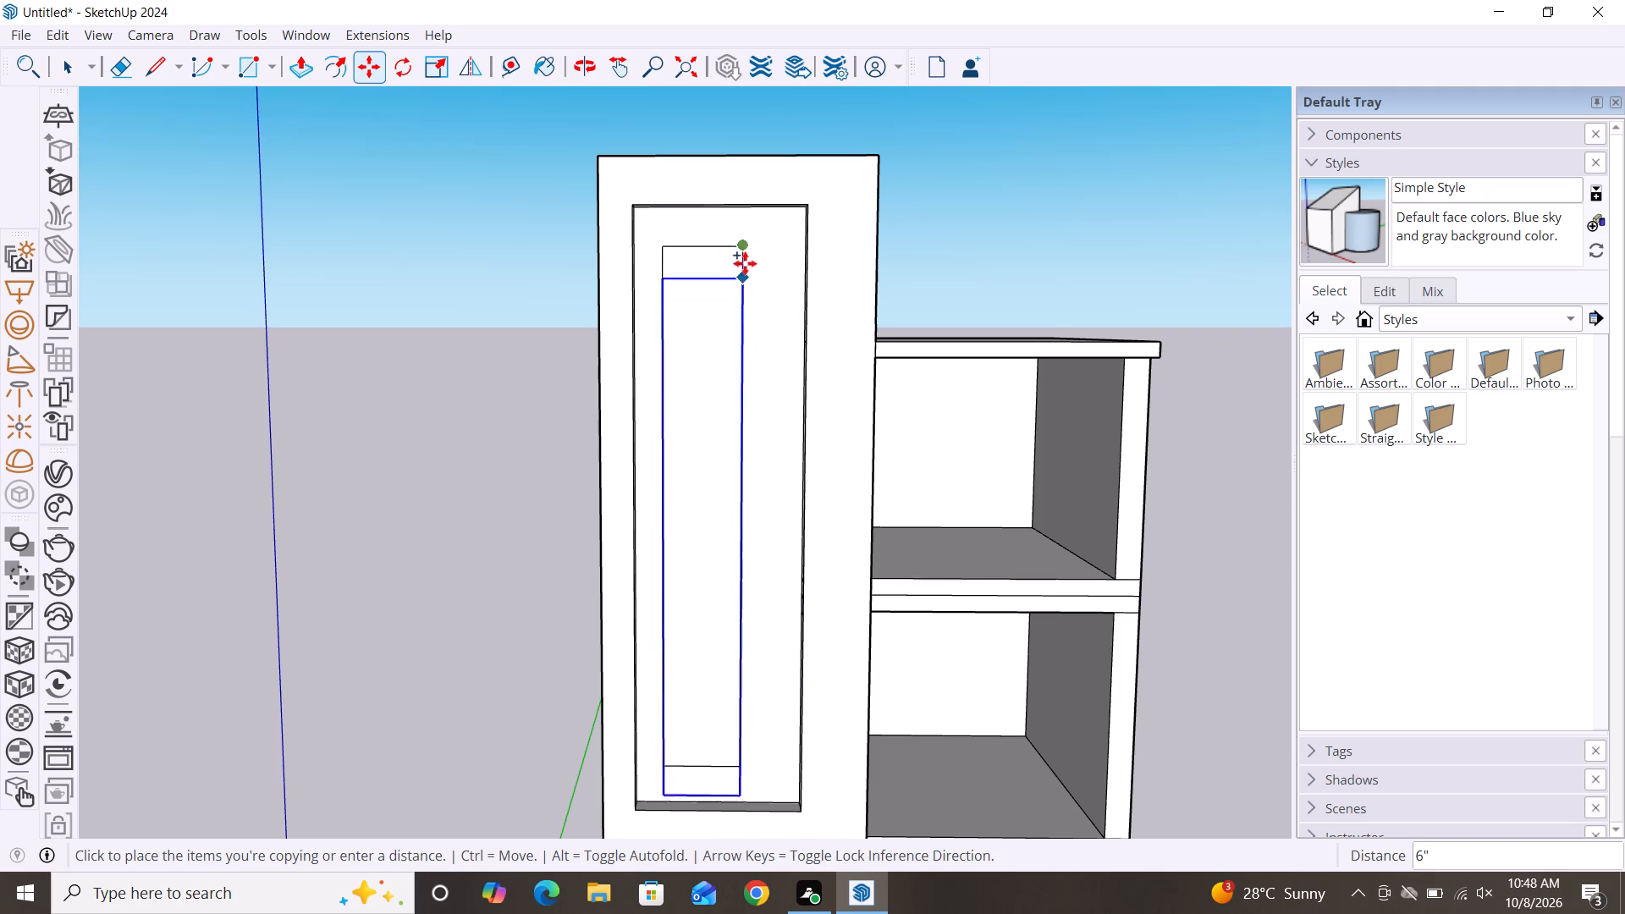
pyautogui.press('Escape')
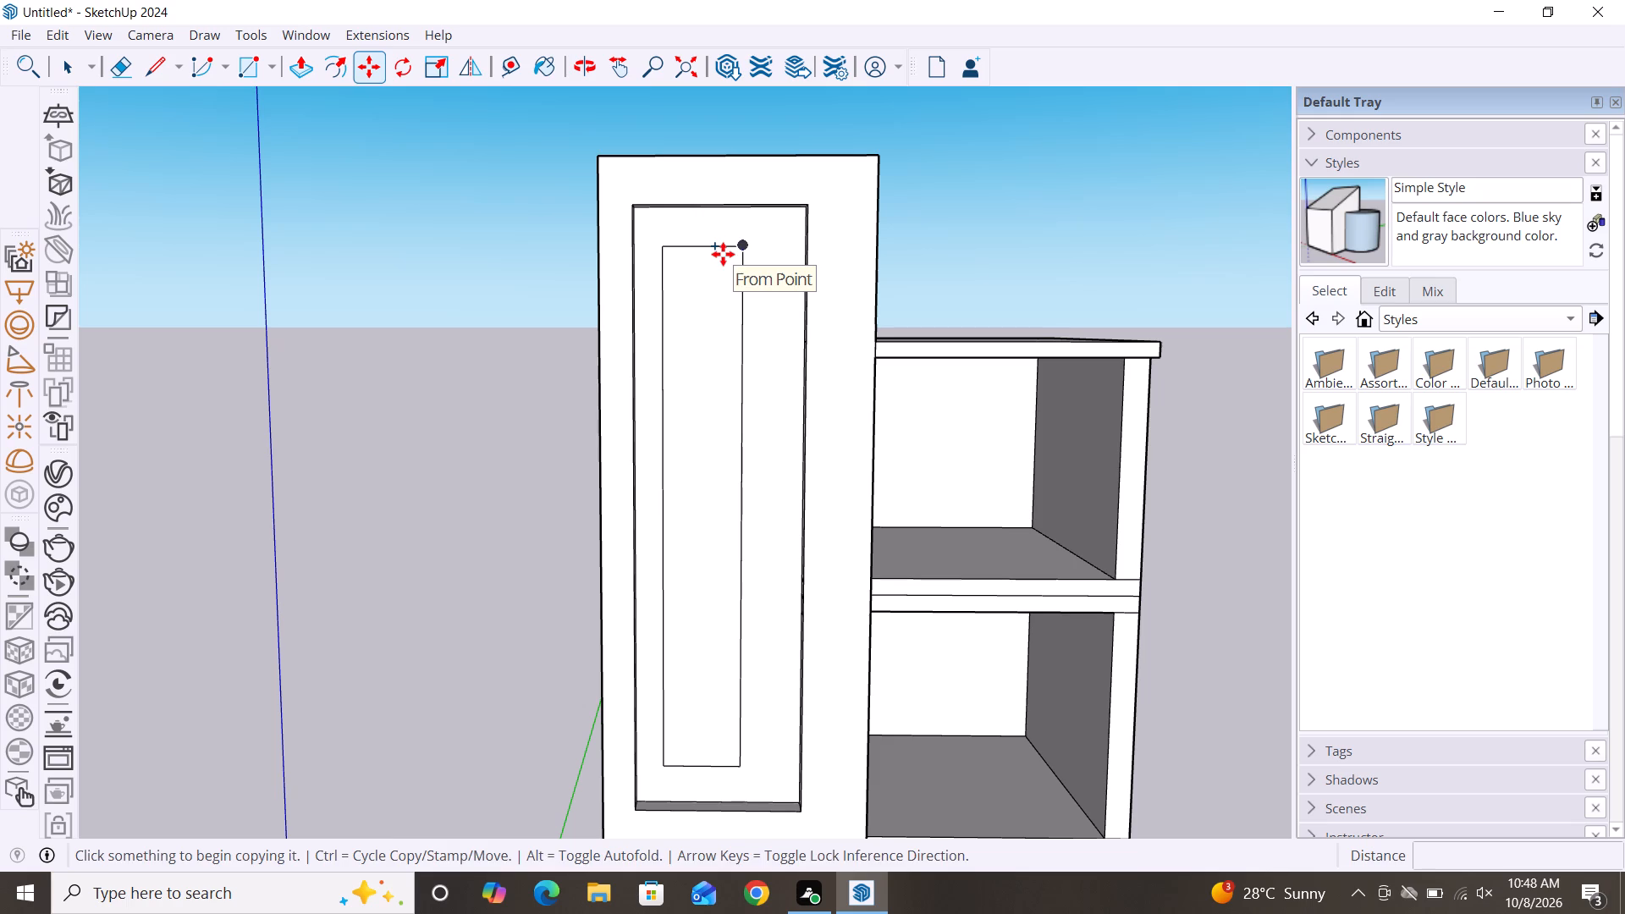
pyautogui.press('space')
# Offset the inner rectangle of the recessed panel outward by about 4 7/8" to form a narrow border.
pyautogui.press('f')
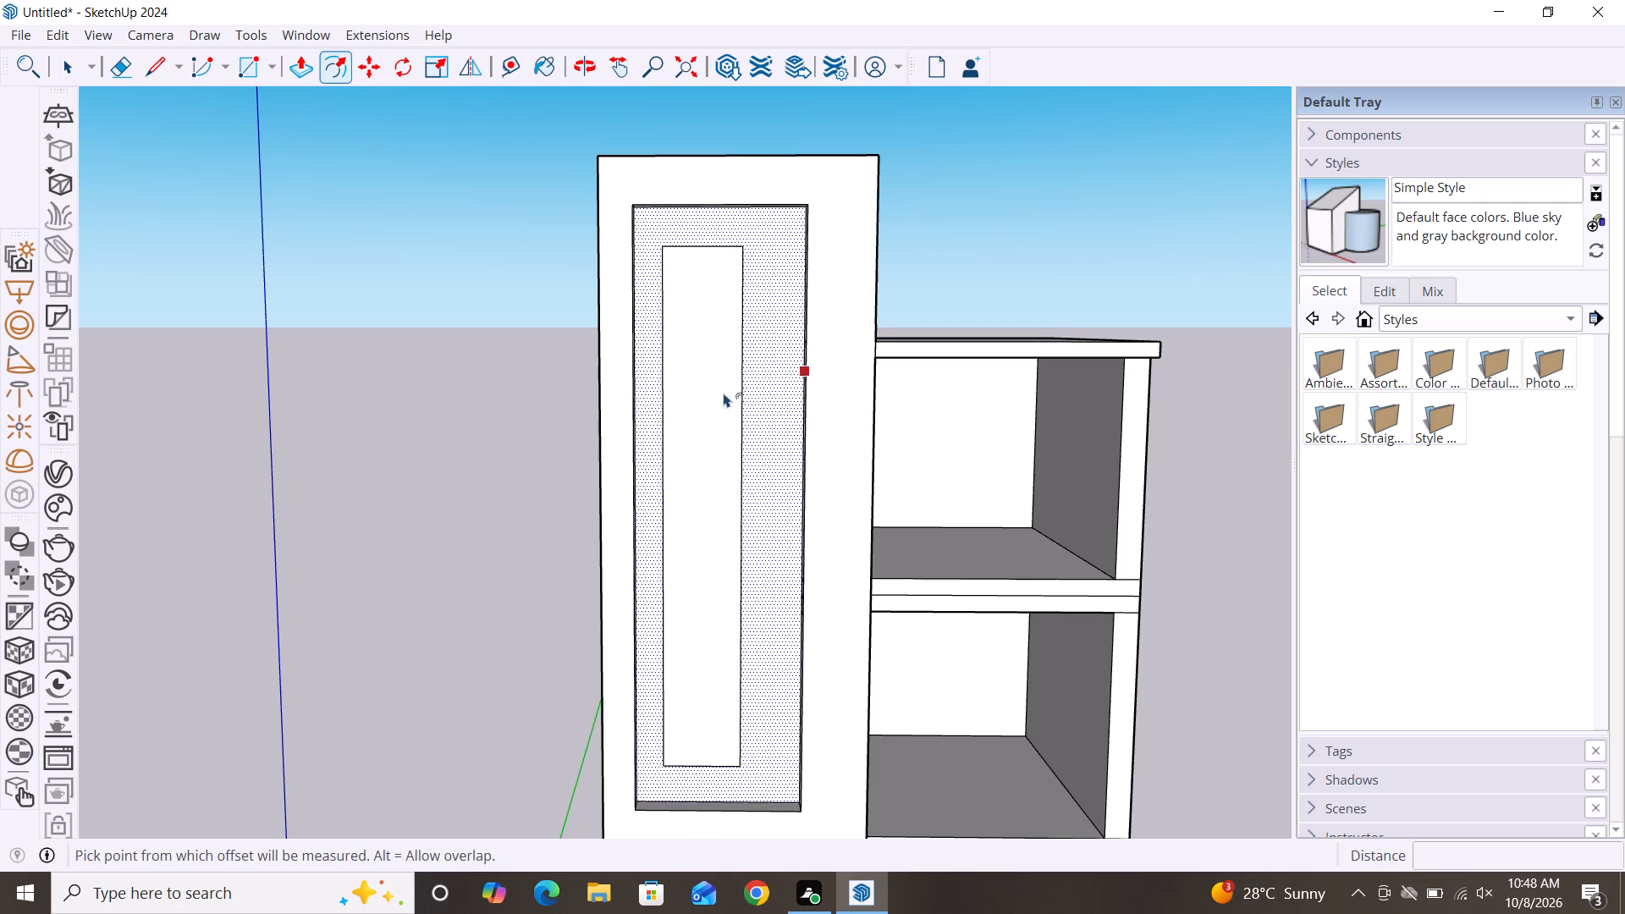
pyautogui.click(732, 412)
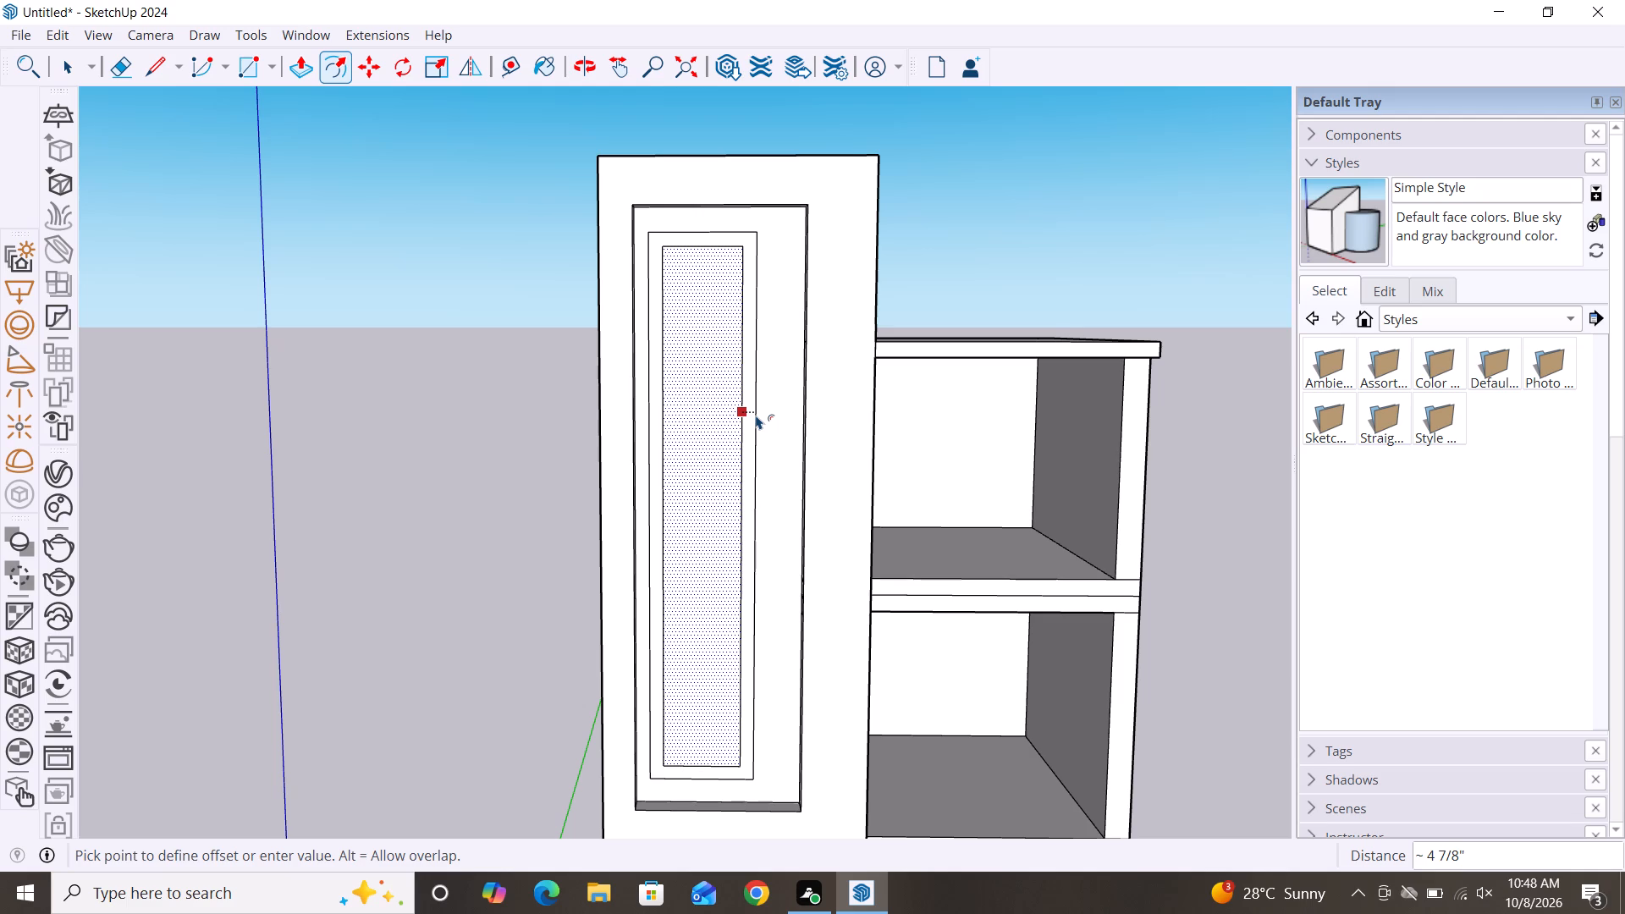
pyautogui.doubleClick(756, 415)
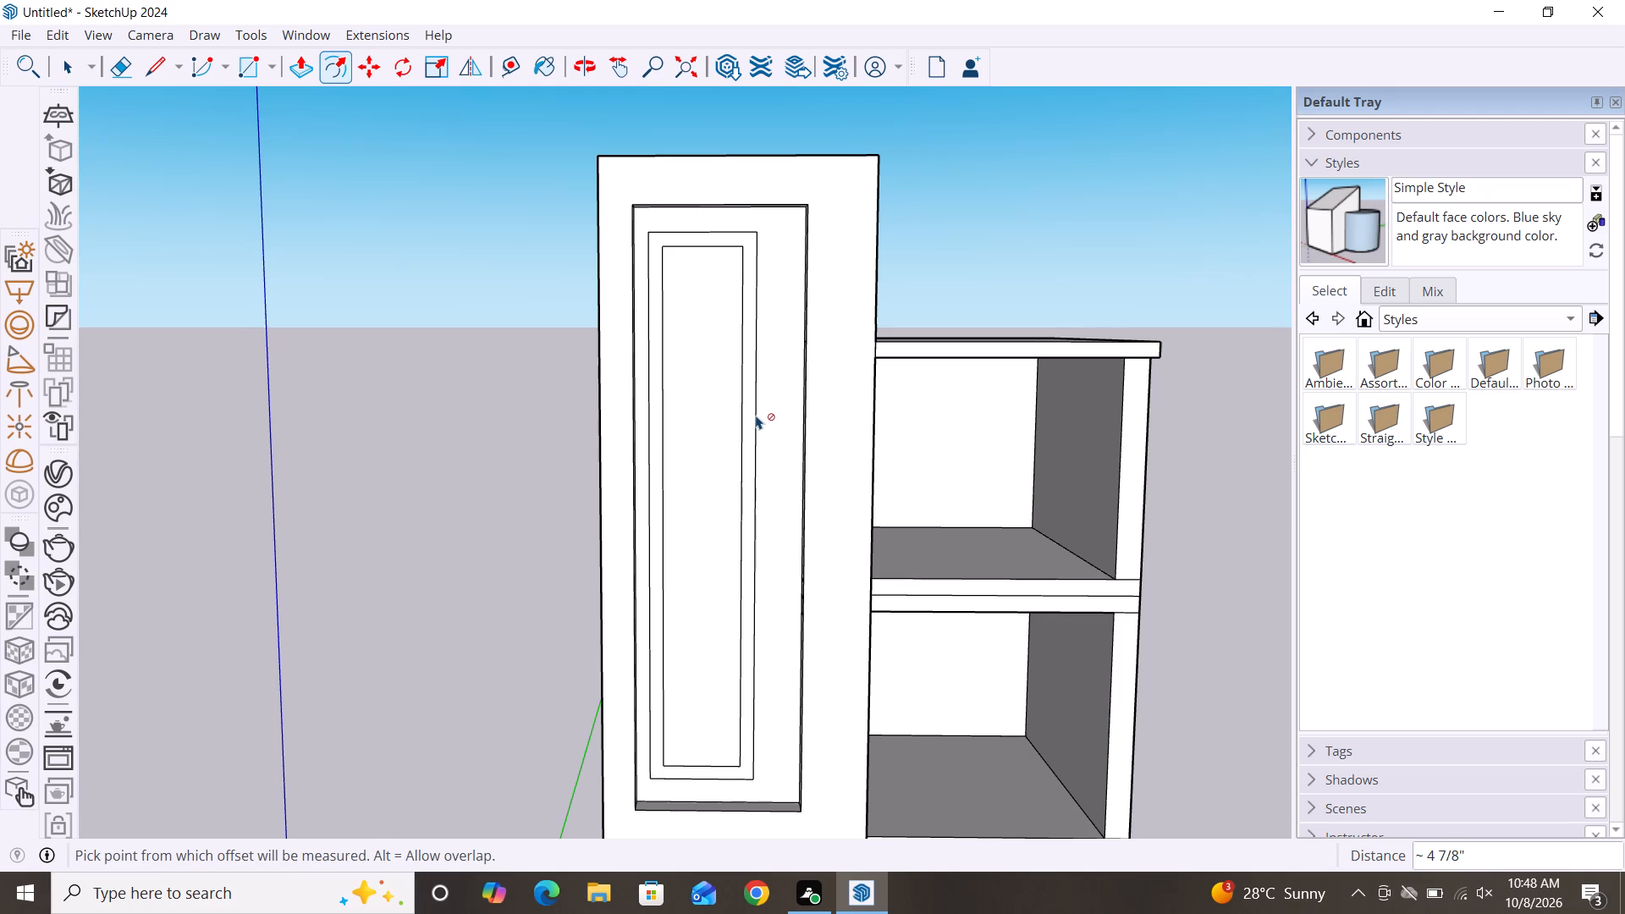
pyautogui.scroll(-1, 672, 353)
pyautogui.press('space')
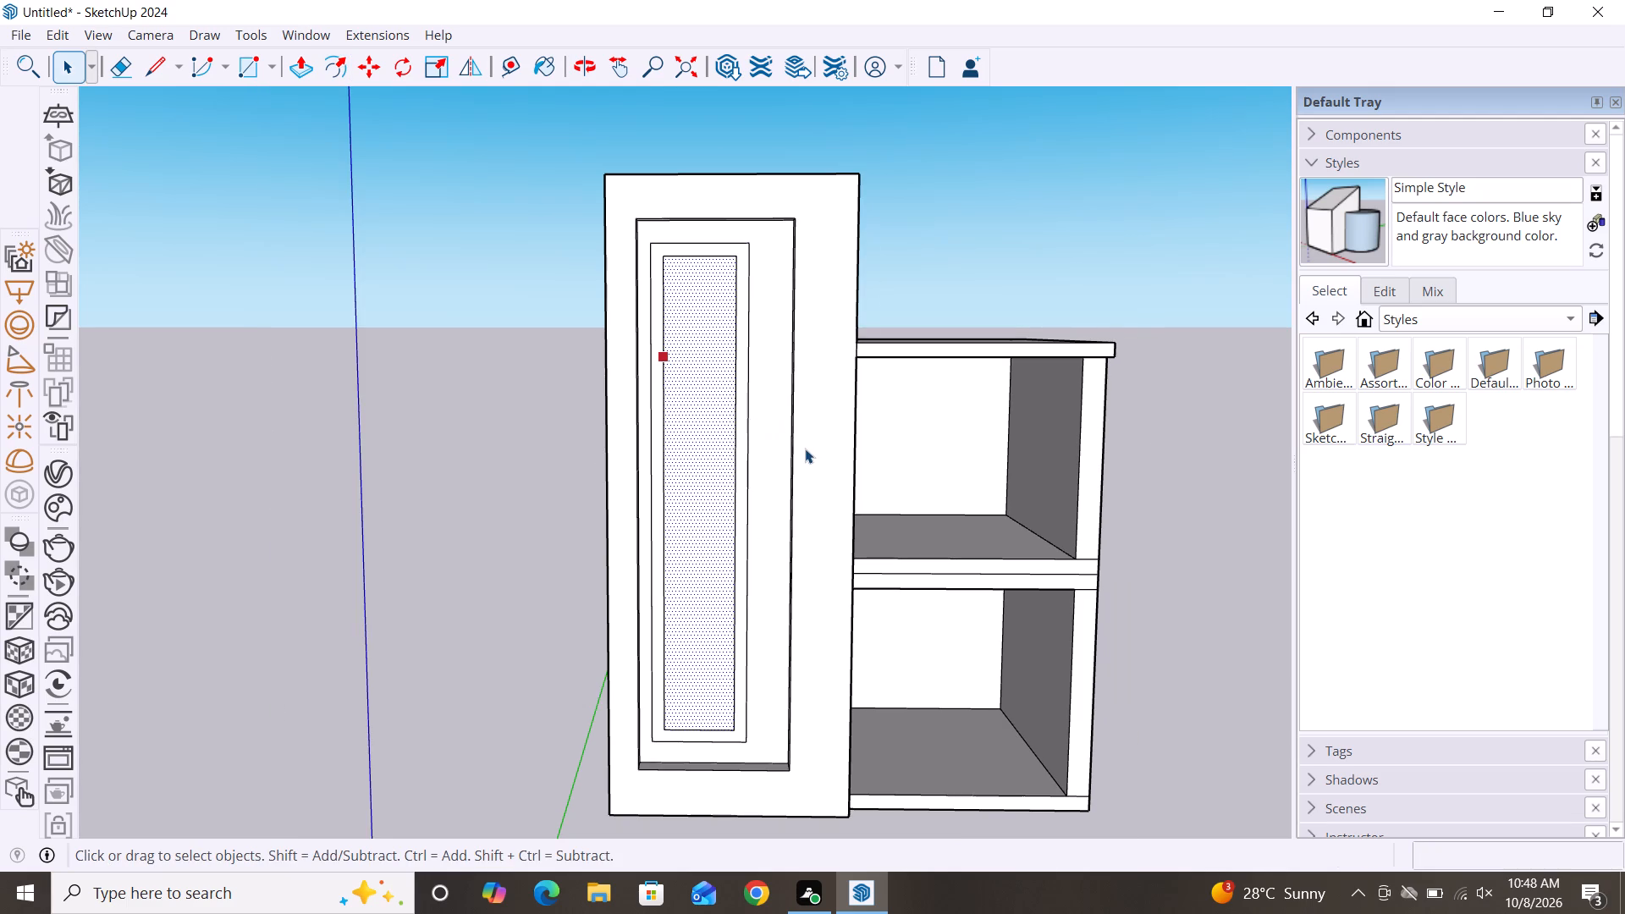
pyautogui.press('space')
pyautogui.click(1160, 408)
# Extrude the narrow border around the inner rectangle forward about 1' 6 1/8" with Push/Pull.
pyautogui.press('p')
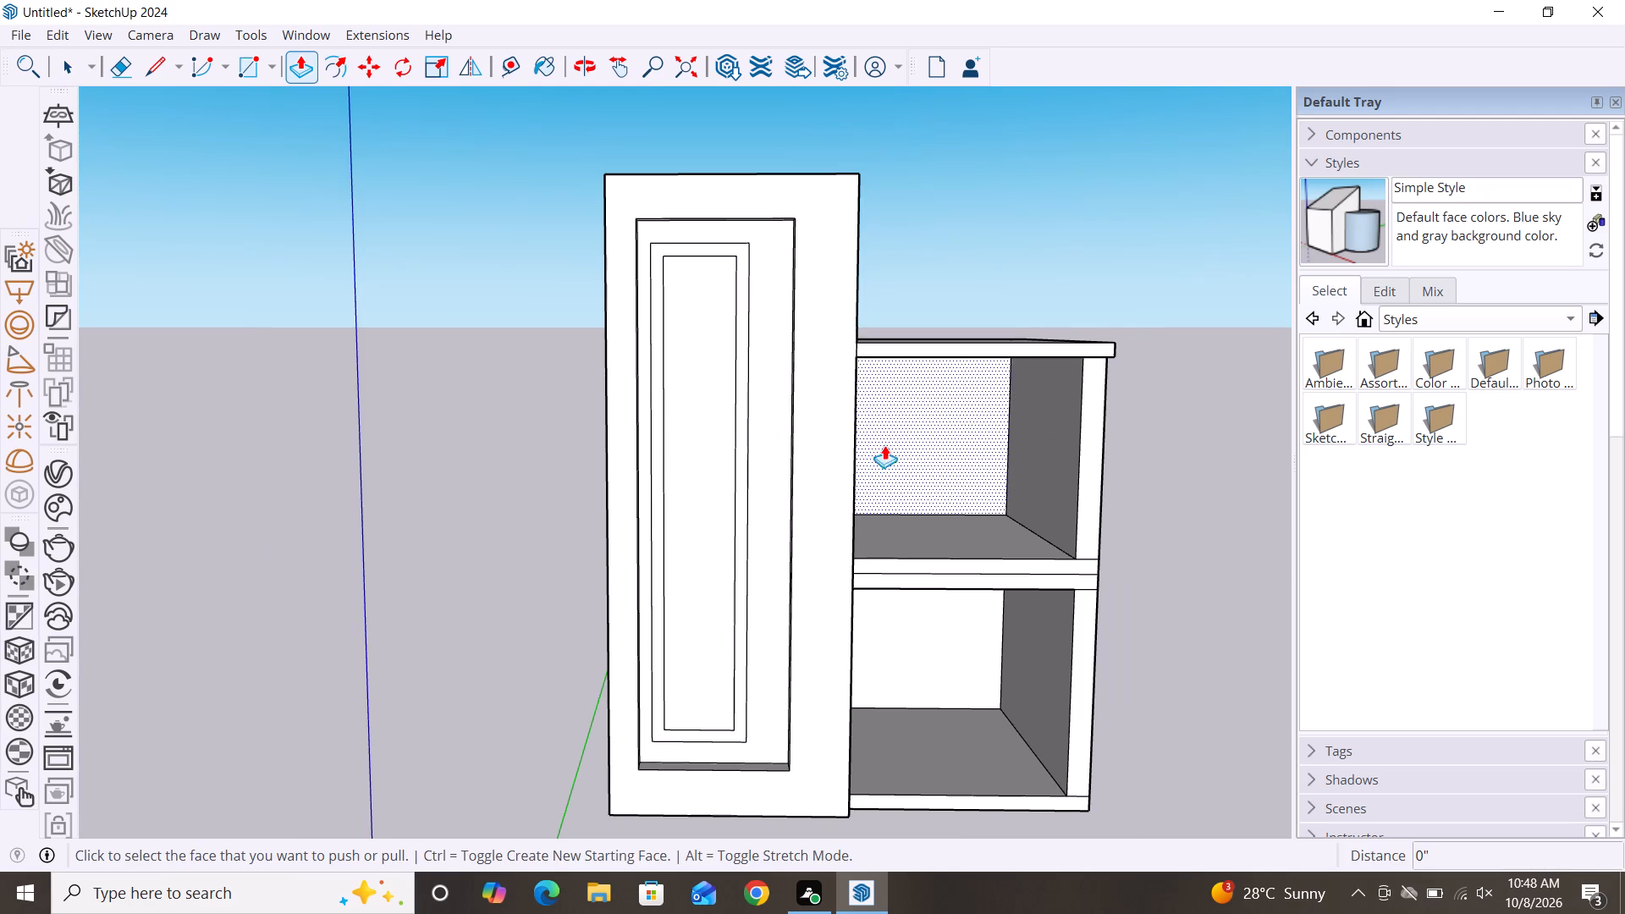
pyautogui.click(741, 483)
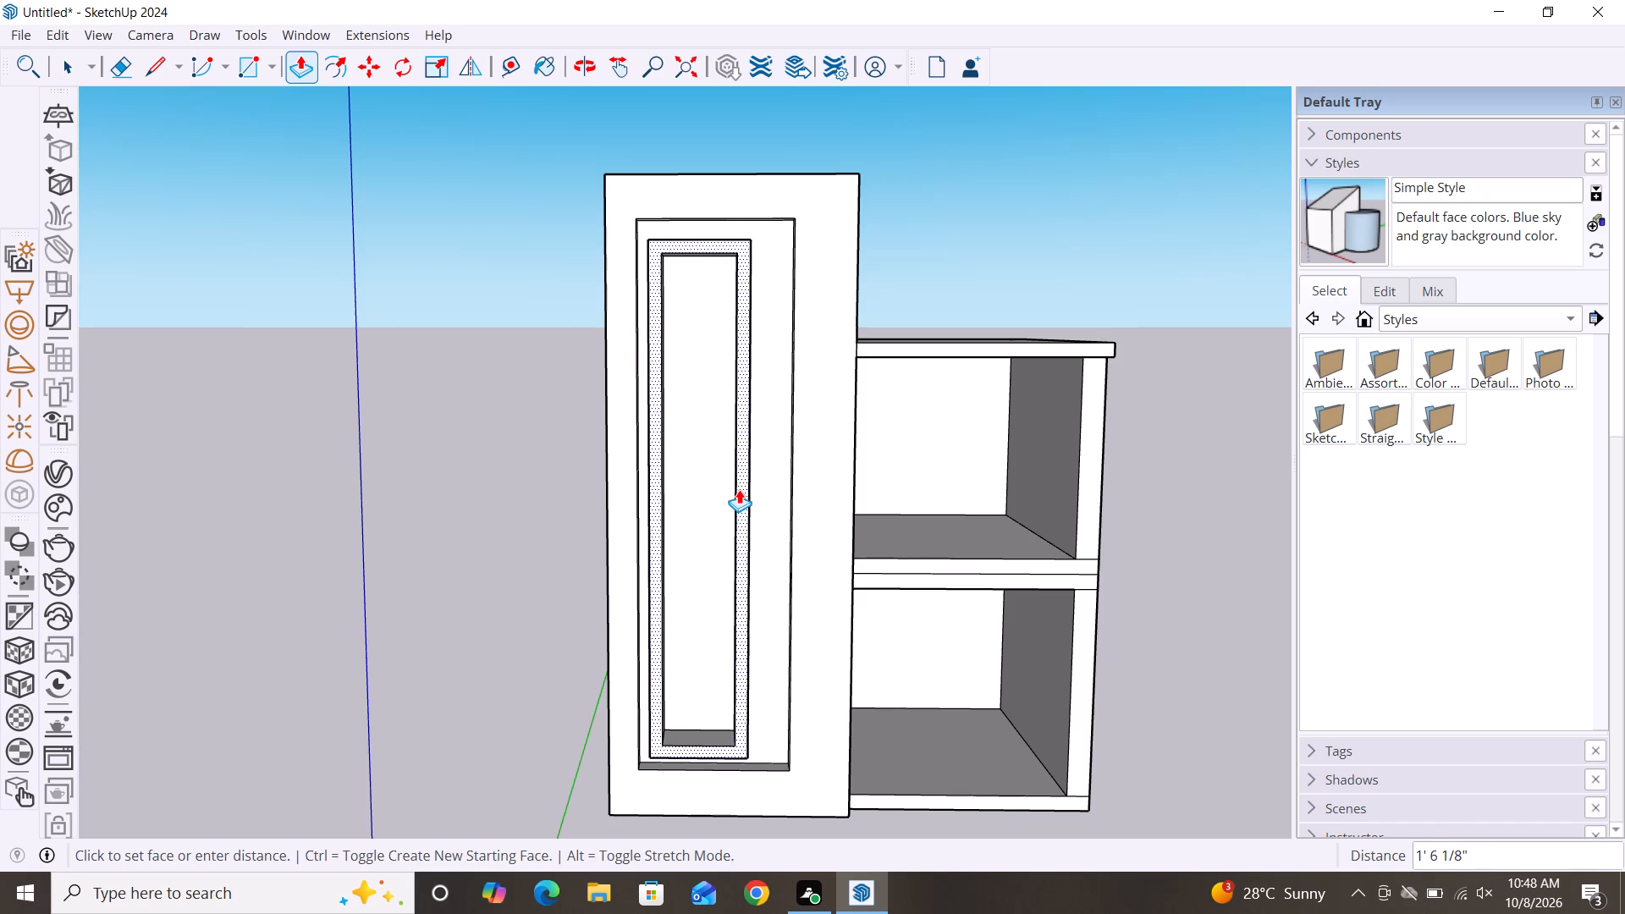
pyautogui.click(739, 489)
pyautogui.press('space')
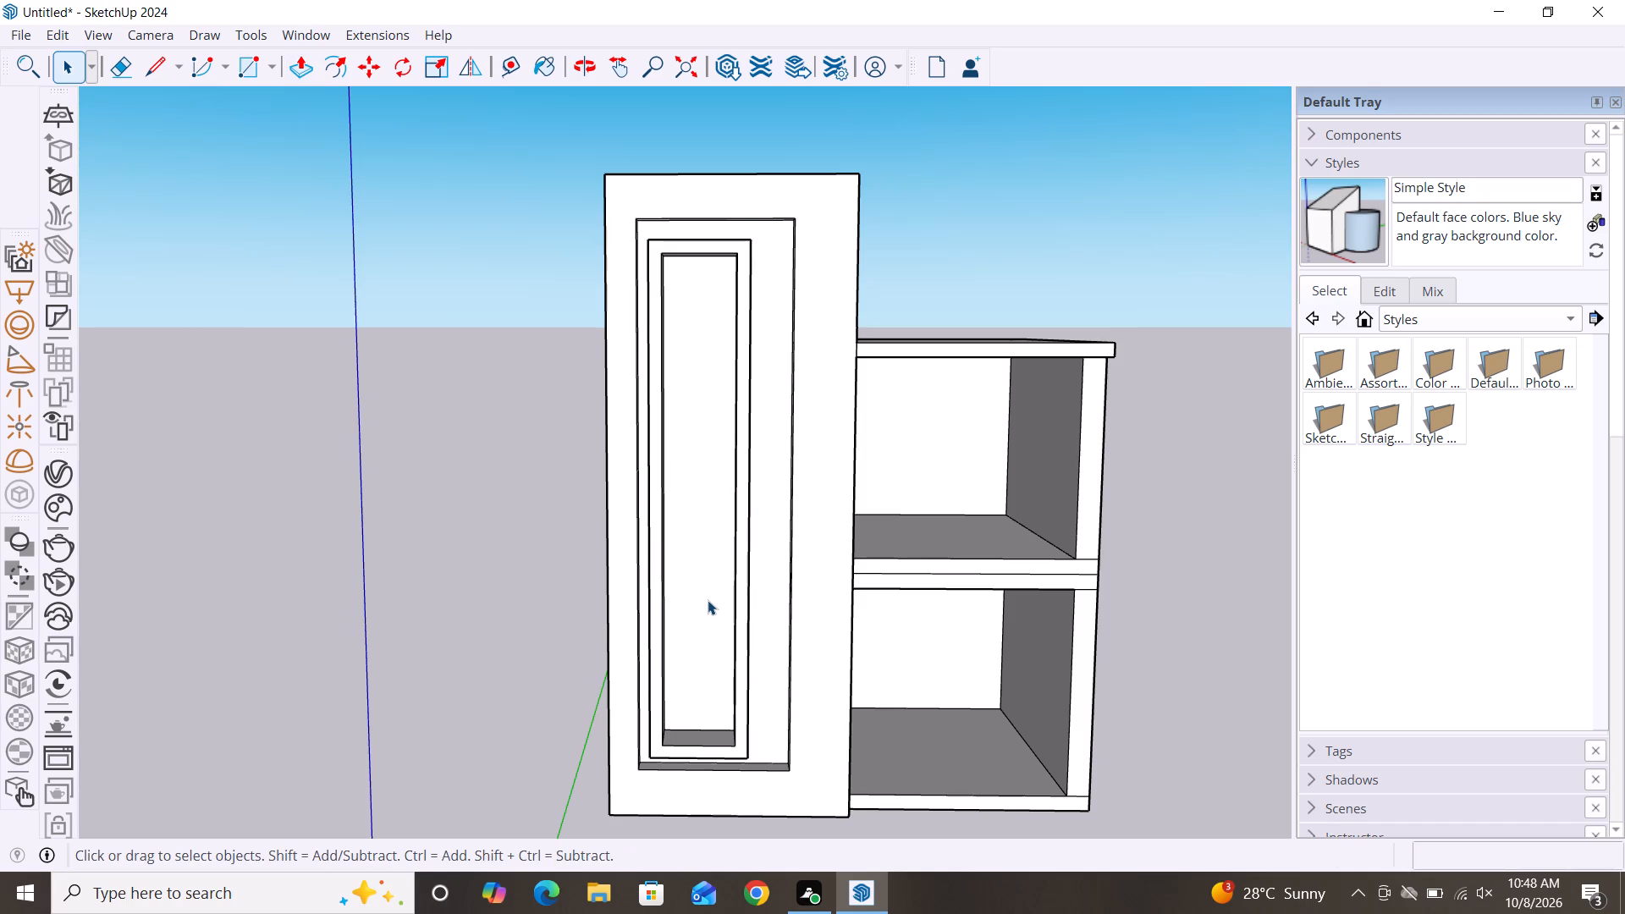
# Examine the raised border inside the panel recess from above and from the front.
pyautogui.scroll(-3, 564, 401)
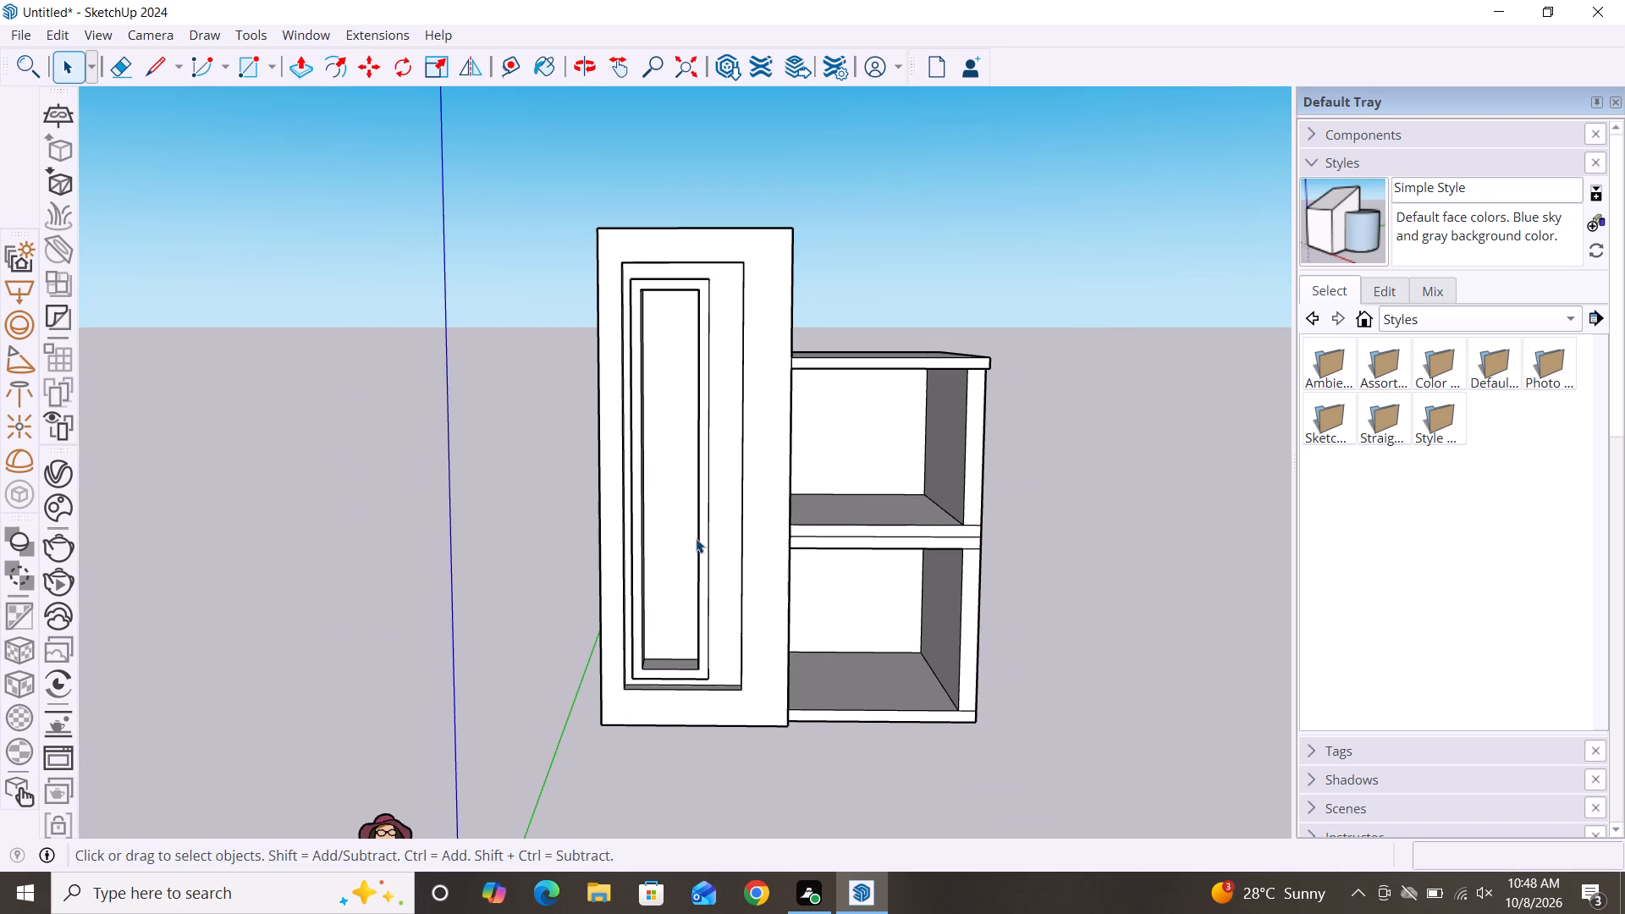
pyautogui.press('space')
pyautogui.press('space')
pyautogui.press('space')
pyautogui.press('space')
pyautogui.press('space')
pyautogui.press('space')
pyautogui.press('space')
pyautogui.press('space')
pyautogui.press('space')
pyautogui.press('space')
pyautogui.press('space')
pyautogui.press('space')
pyautogui.press('space')
pyautogui.press('space')
pyautogui.press('space')
pyautogui.press('space')
pyautogui.press('space')
pyautogui.press('space')
pyautogui.press('space')
pyautogui.moveTo(696, 538); pyautogui.dragTo(731, 597, button='middle')
pyautogui.scroll(1, 722, 502)
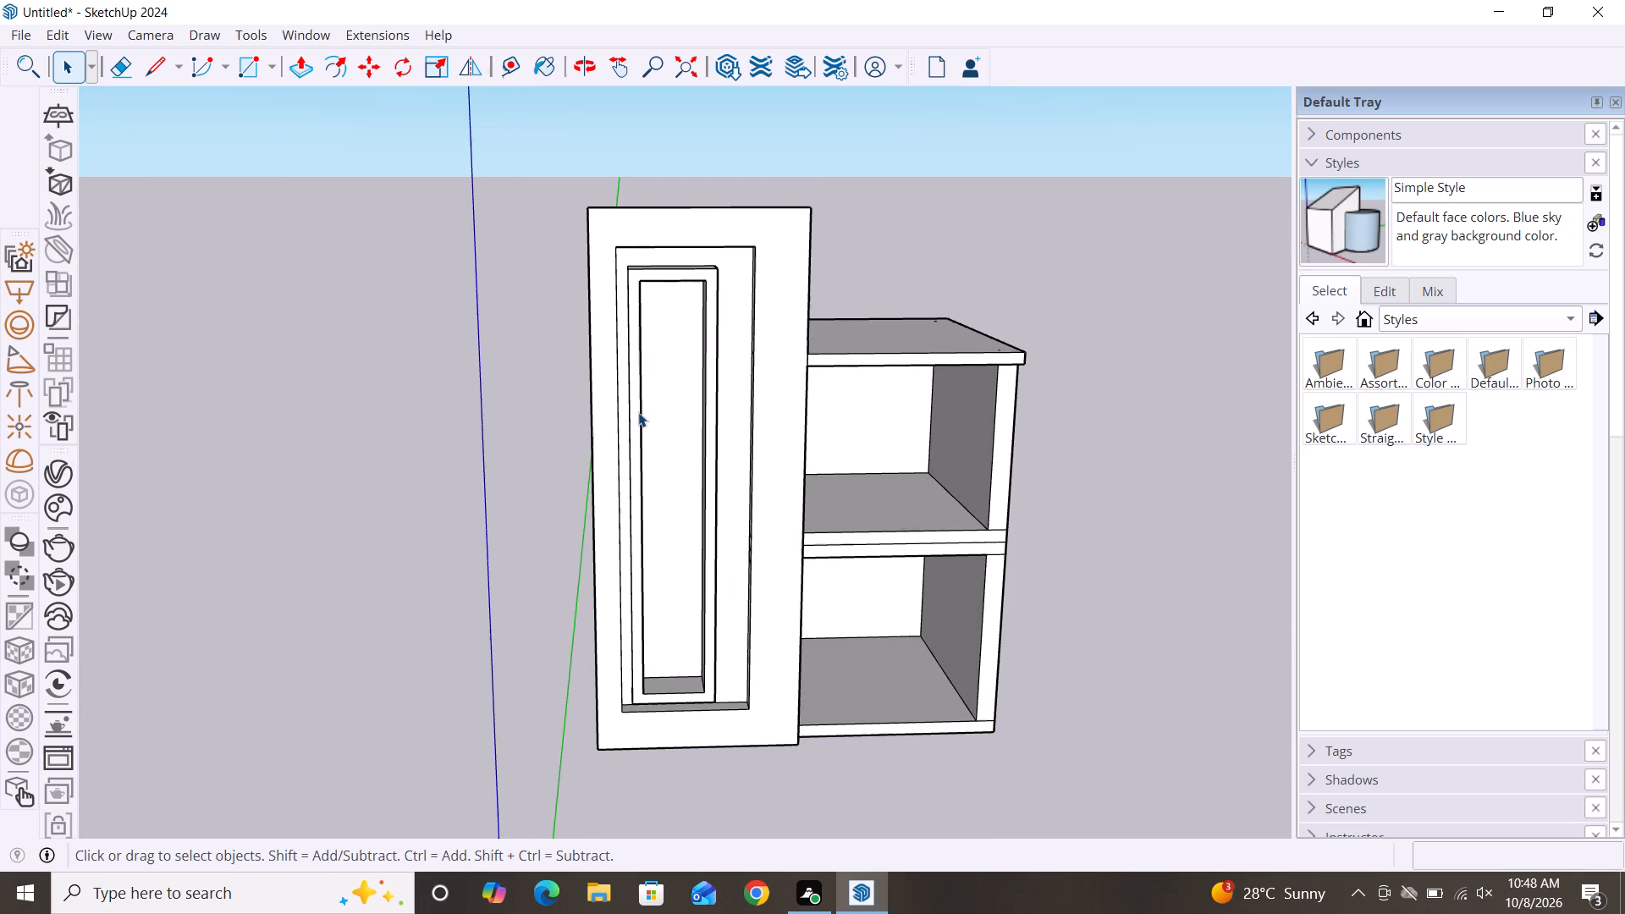
pyautogui.scroll(-1, 638, 410)
pyautogui.press('space')
pyautogui.press('space')
pyautogui.press('space')
pyautogui.press('space')
pyautogui.press('space')
pyautogui.press('space')
pyautogui.press('space')
pyautogui.press('space')
pyautogui.press('space')
pyautogui.press('space')
pyautogui.press('space')
pyautogui.press('space')
pyautogui.press('space')
pyautogui.press('space')
pyautogui.press('space')
pyautogui.press('space')
pyautogui.press('space')
pyautogui.press('space')
pyautogui.press('space')
pyautogui.press('space')
pyautogui.moveTo(721, 685); pyautogui.dragTo(720, 570, button='middle')
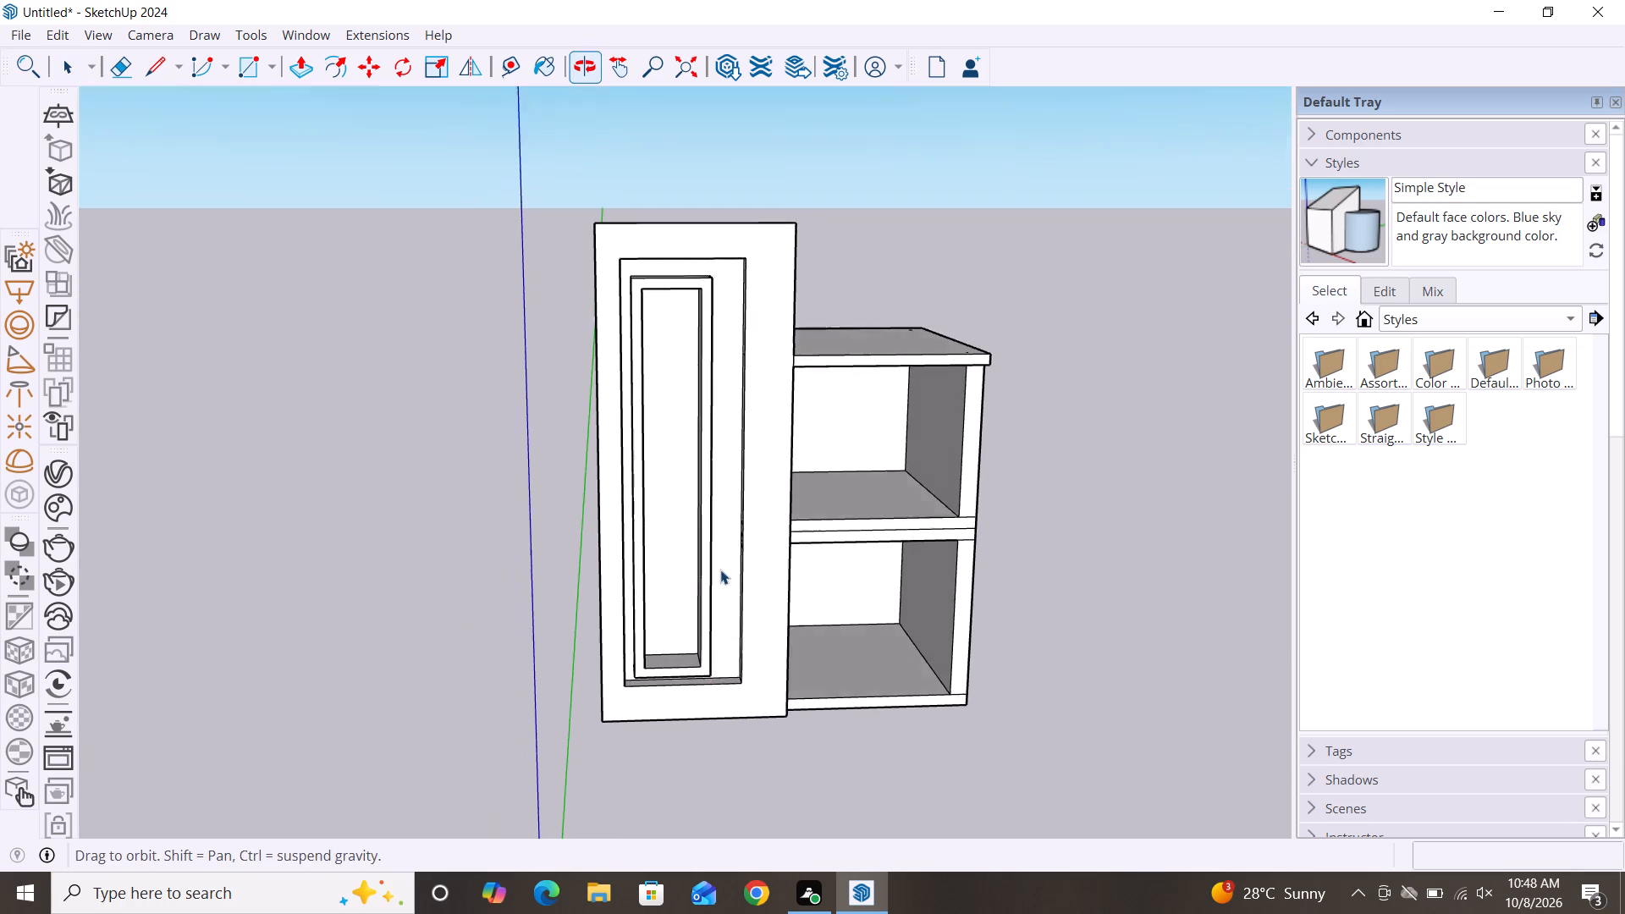
pyautogui.moveTo(720, 570); pyautogui.dragTo(702, 539, button='middle')
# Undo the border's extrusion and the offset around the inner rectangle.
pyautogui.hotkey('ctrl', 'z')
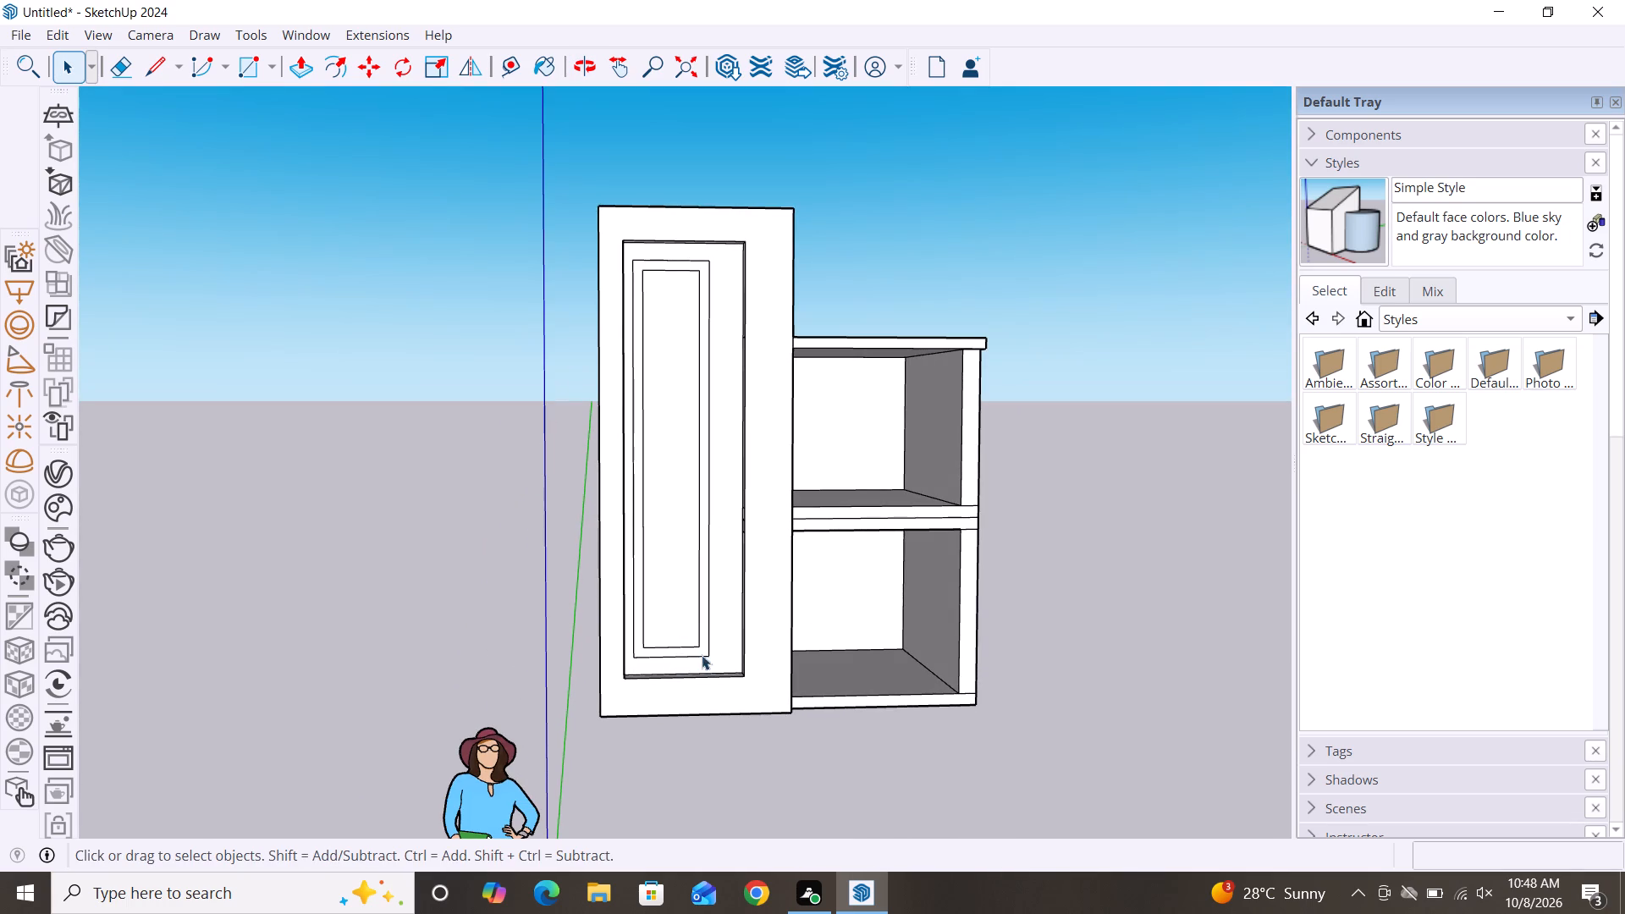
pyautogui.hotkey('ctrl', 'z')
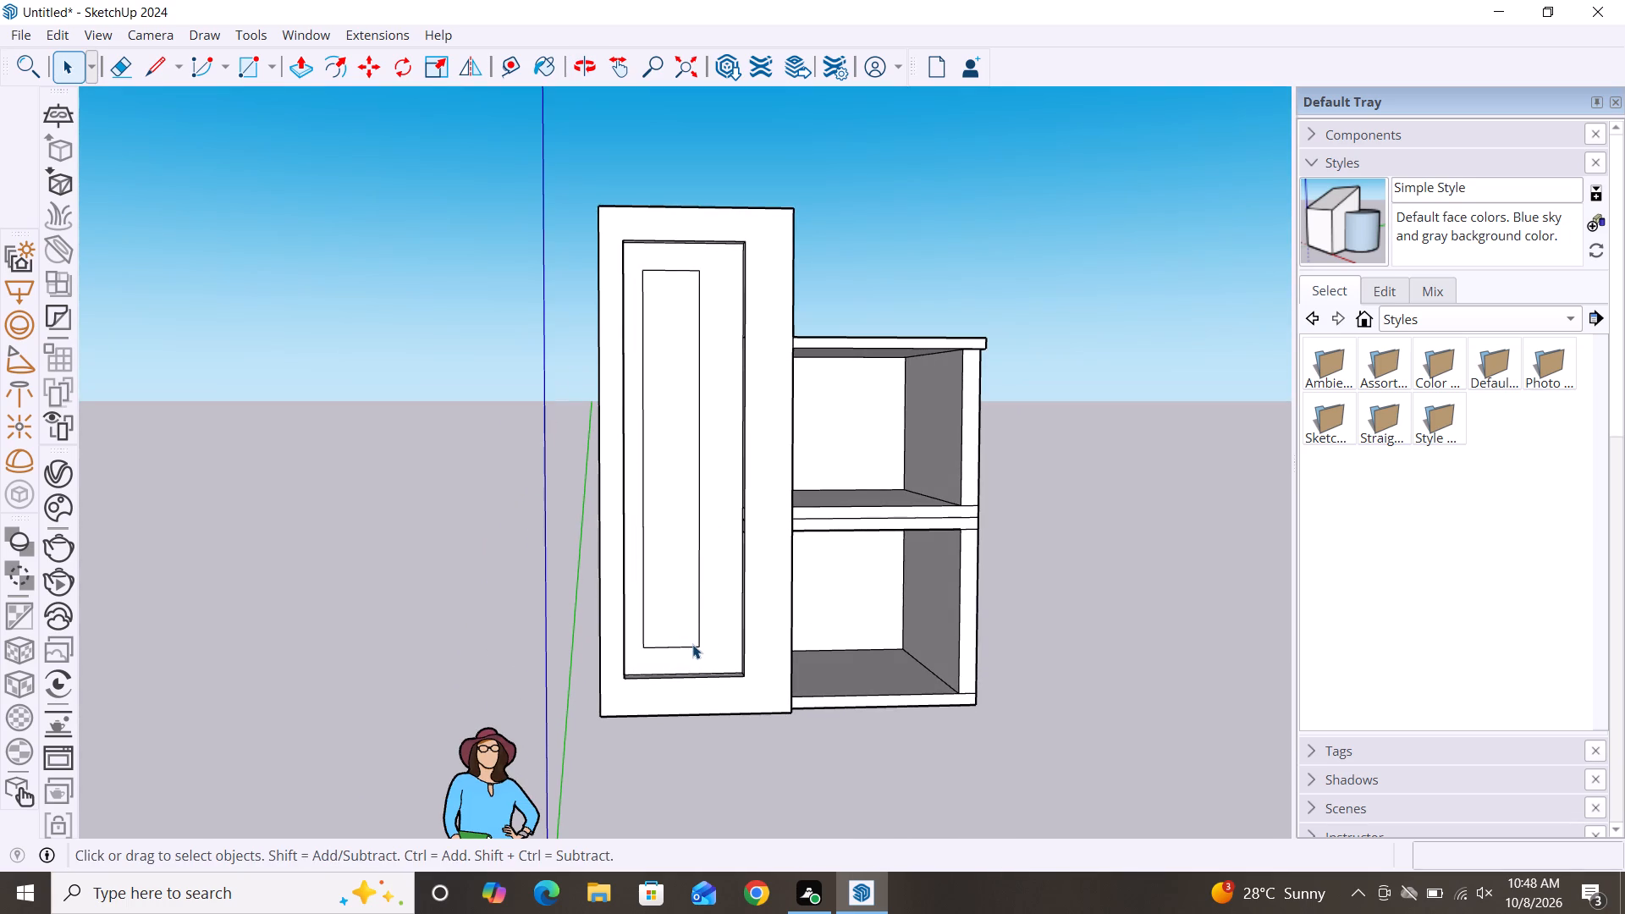
# Move the bottom edge of the inner rectangle up about 1' 3 1/8", shortening the rectangle within the recessed panel.
pyautogui.click(692, 644)
pyautogui.scroll(5, 678, 648)
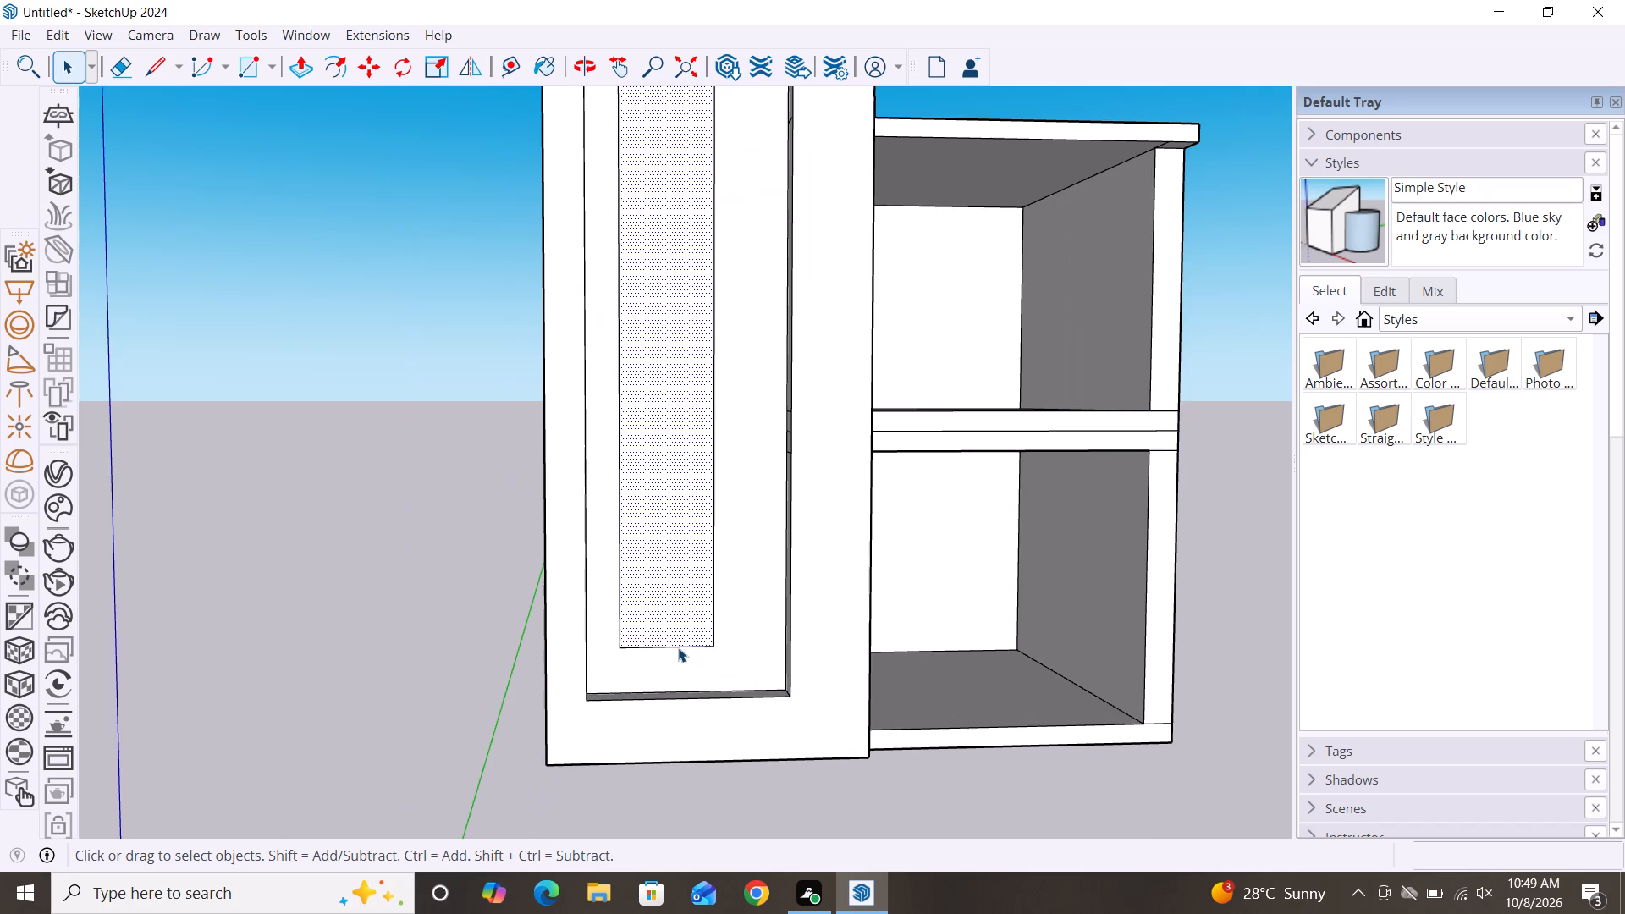
pyautogui.click(693, 645)
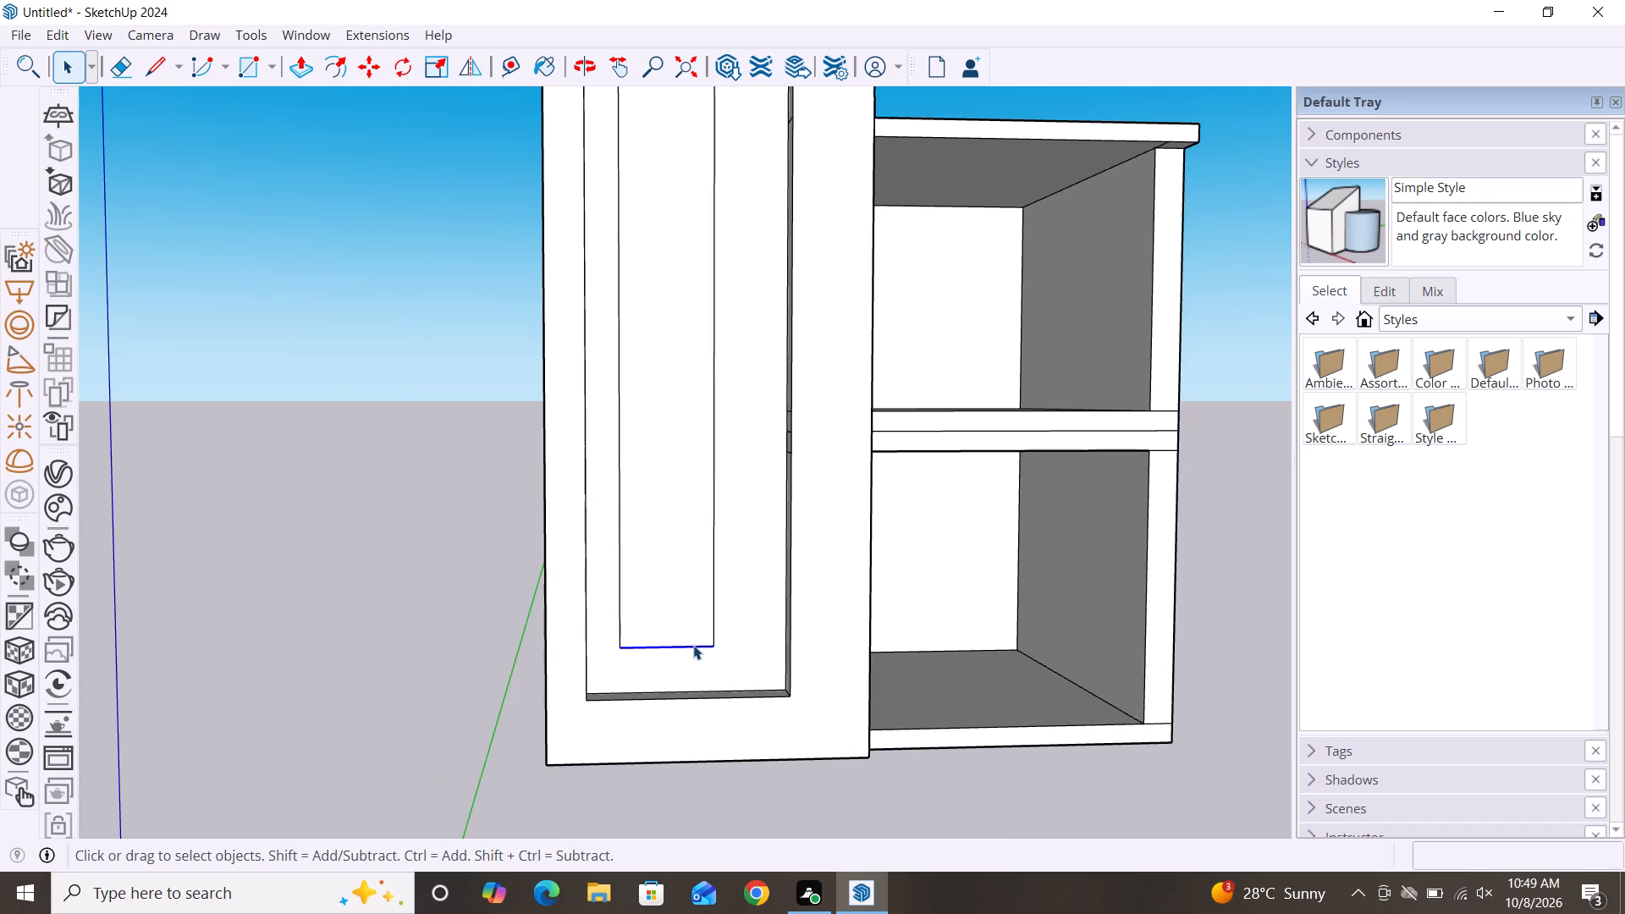
pyautogui.press('m')
pyautogui.click(715, 647)
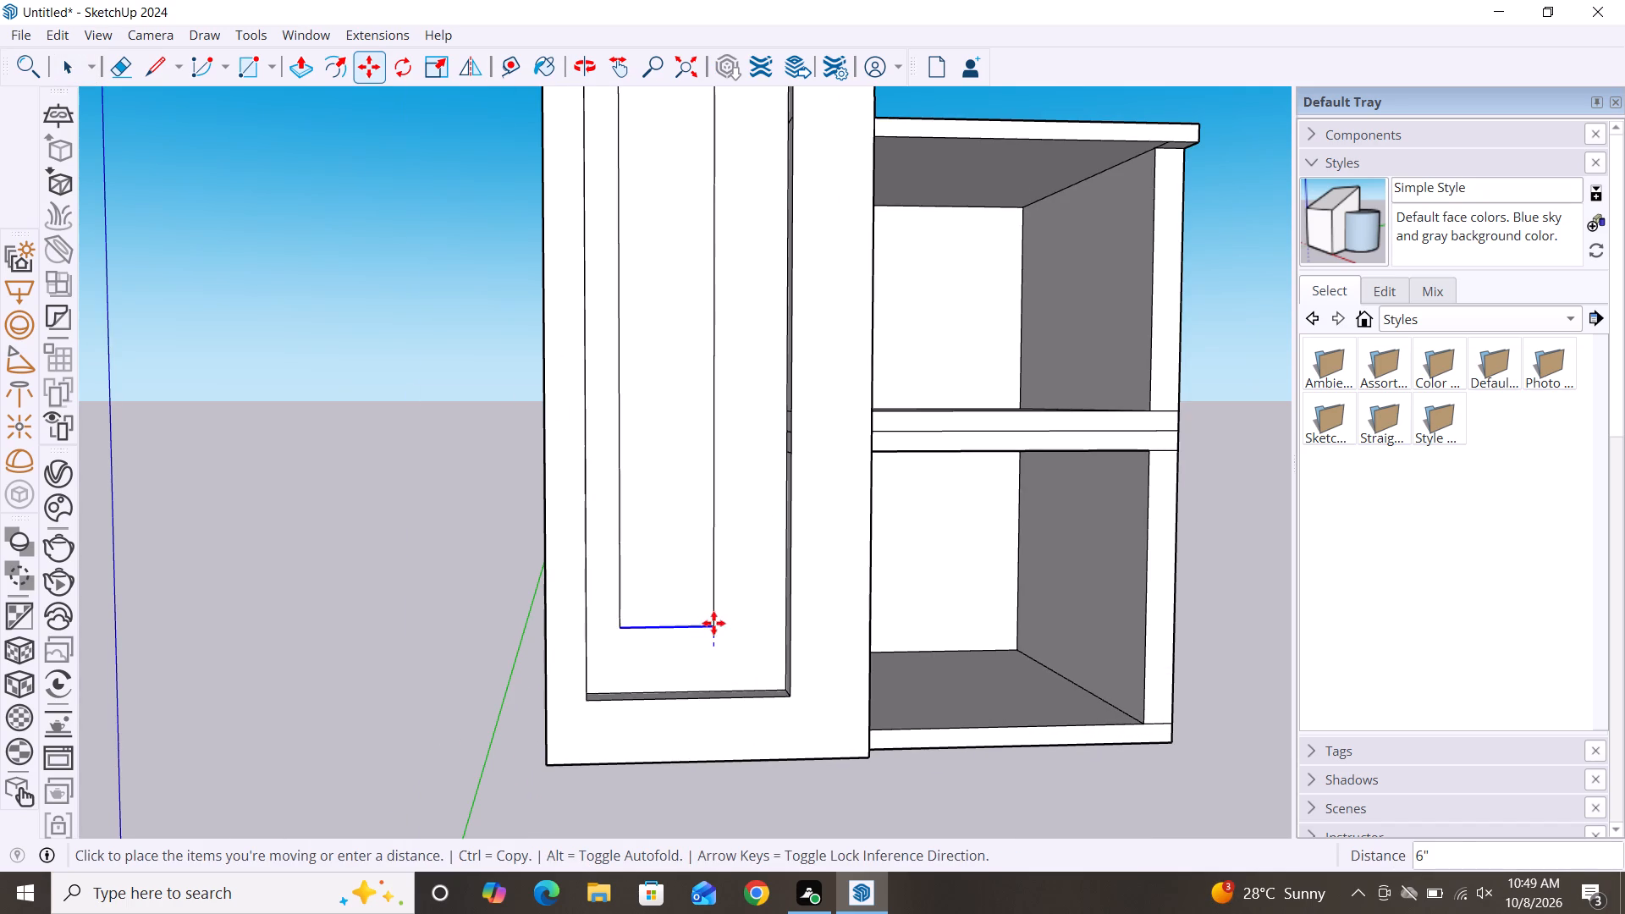
pyautogui.click(711, 597)
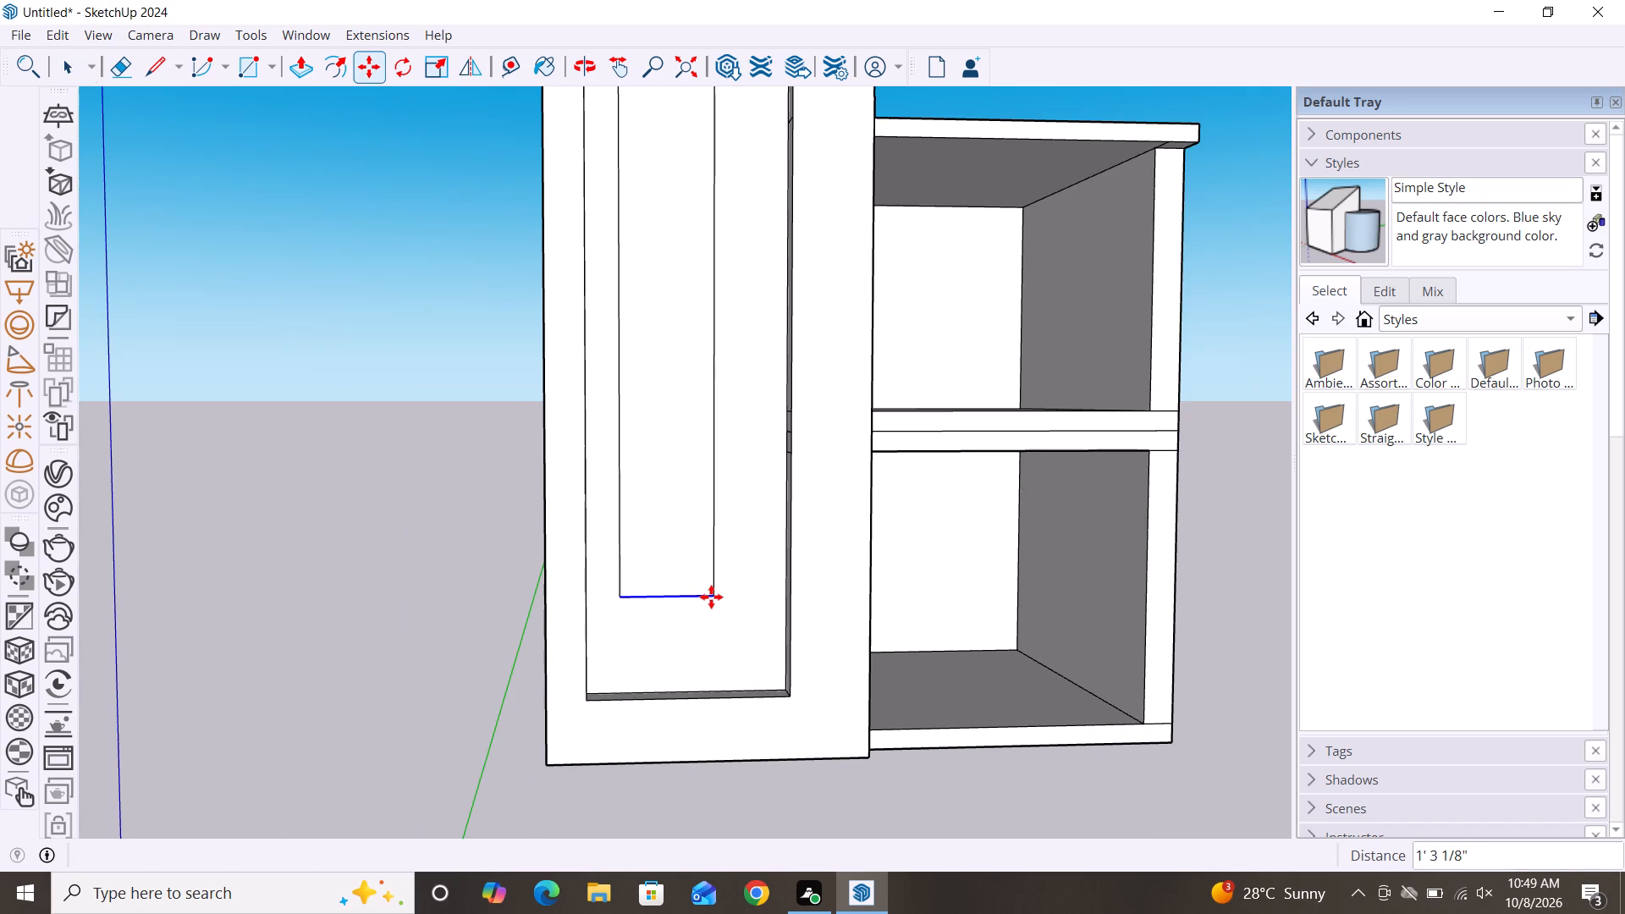
pyautogui.press('space')
pyautogui.scroll(-3, 661, 669)
pyautogui.click(486, 635)
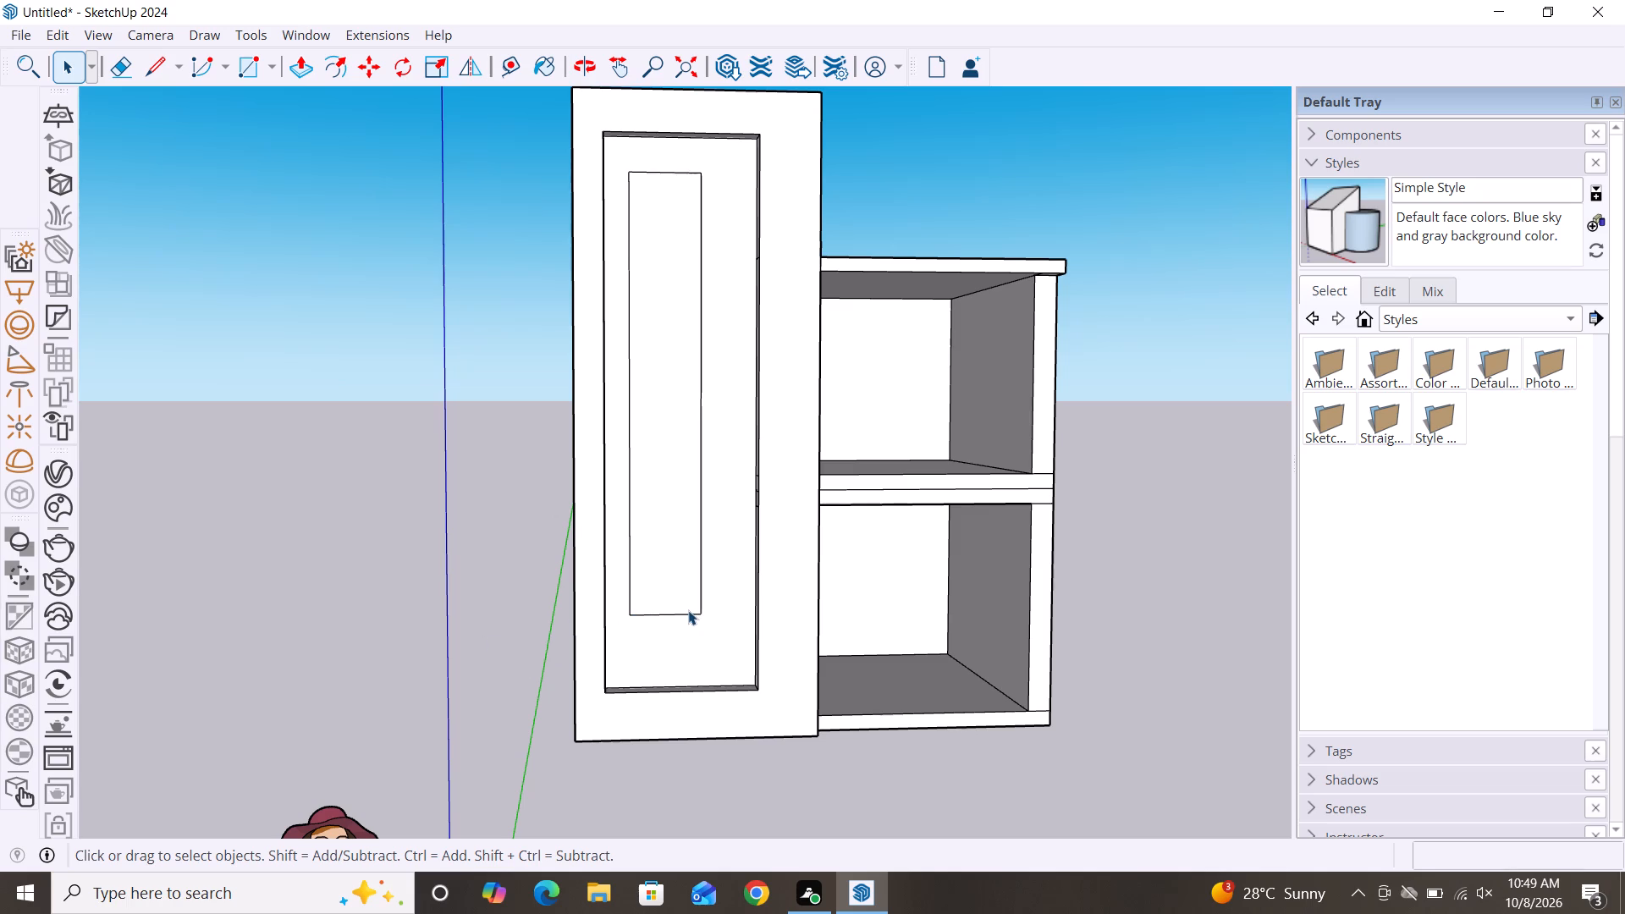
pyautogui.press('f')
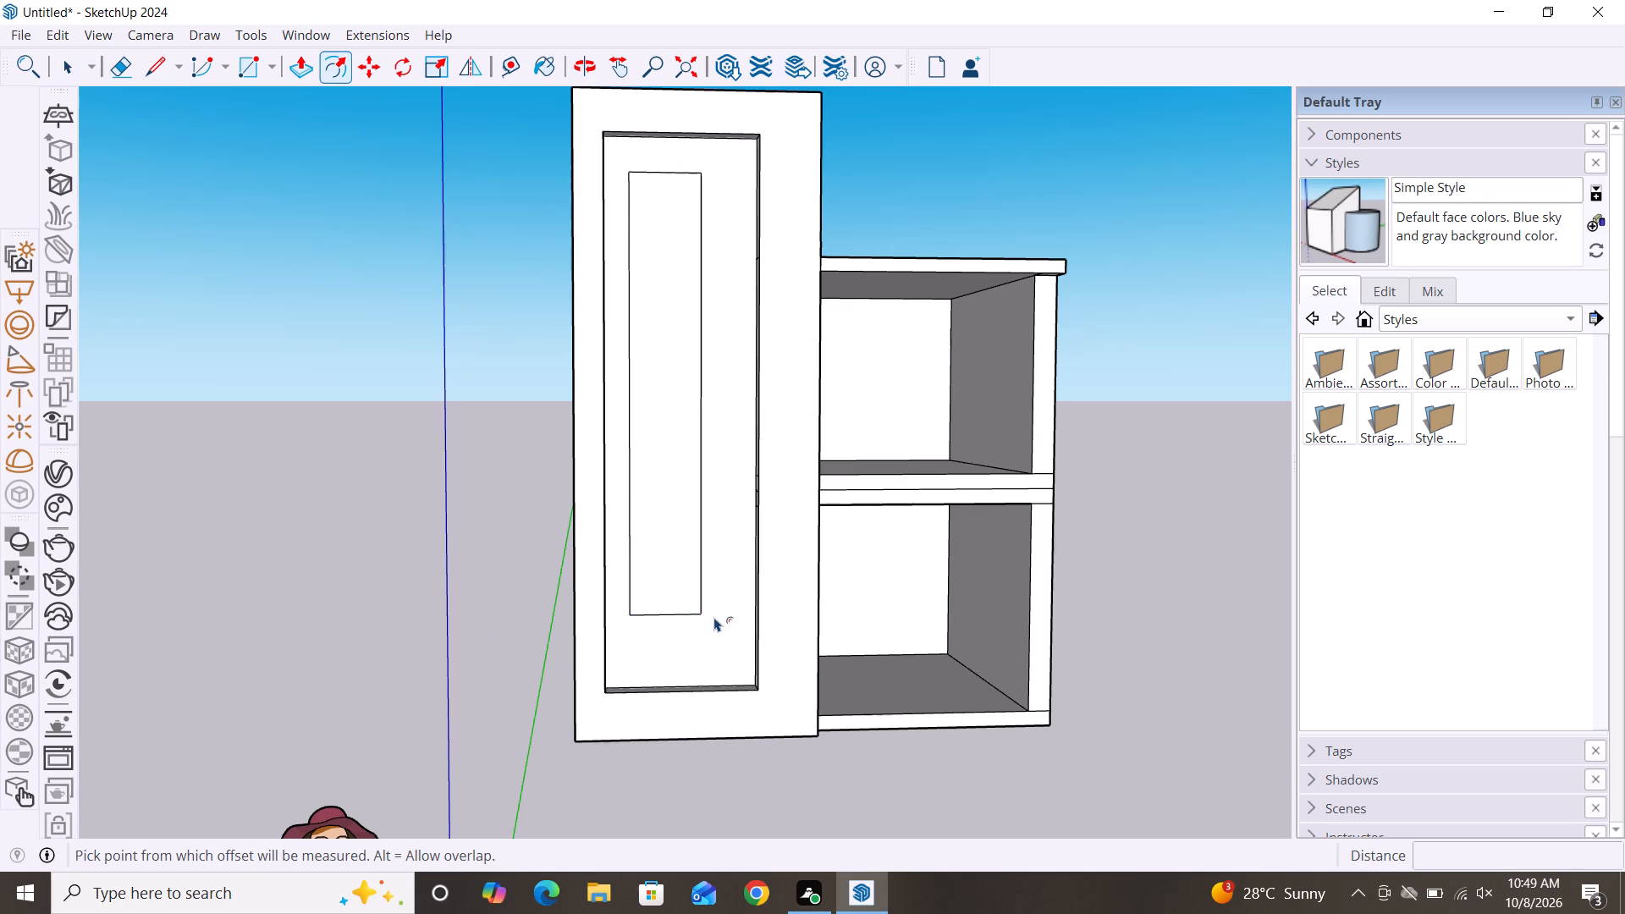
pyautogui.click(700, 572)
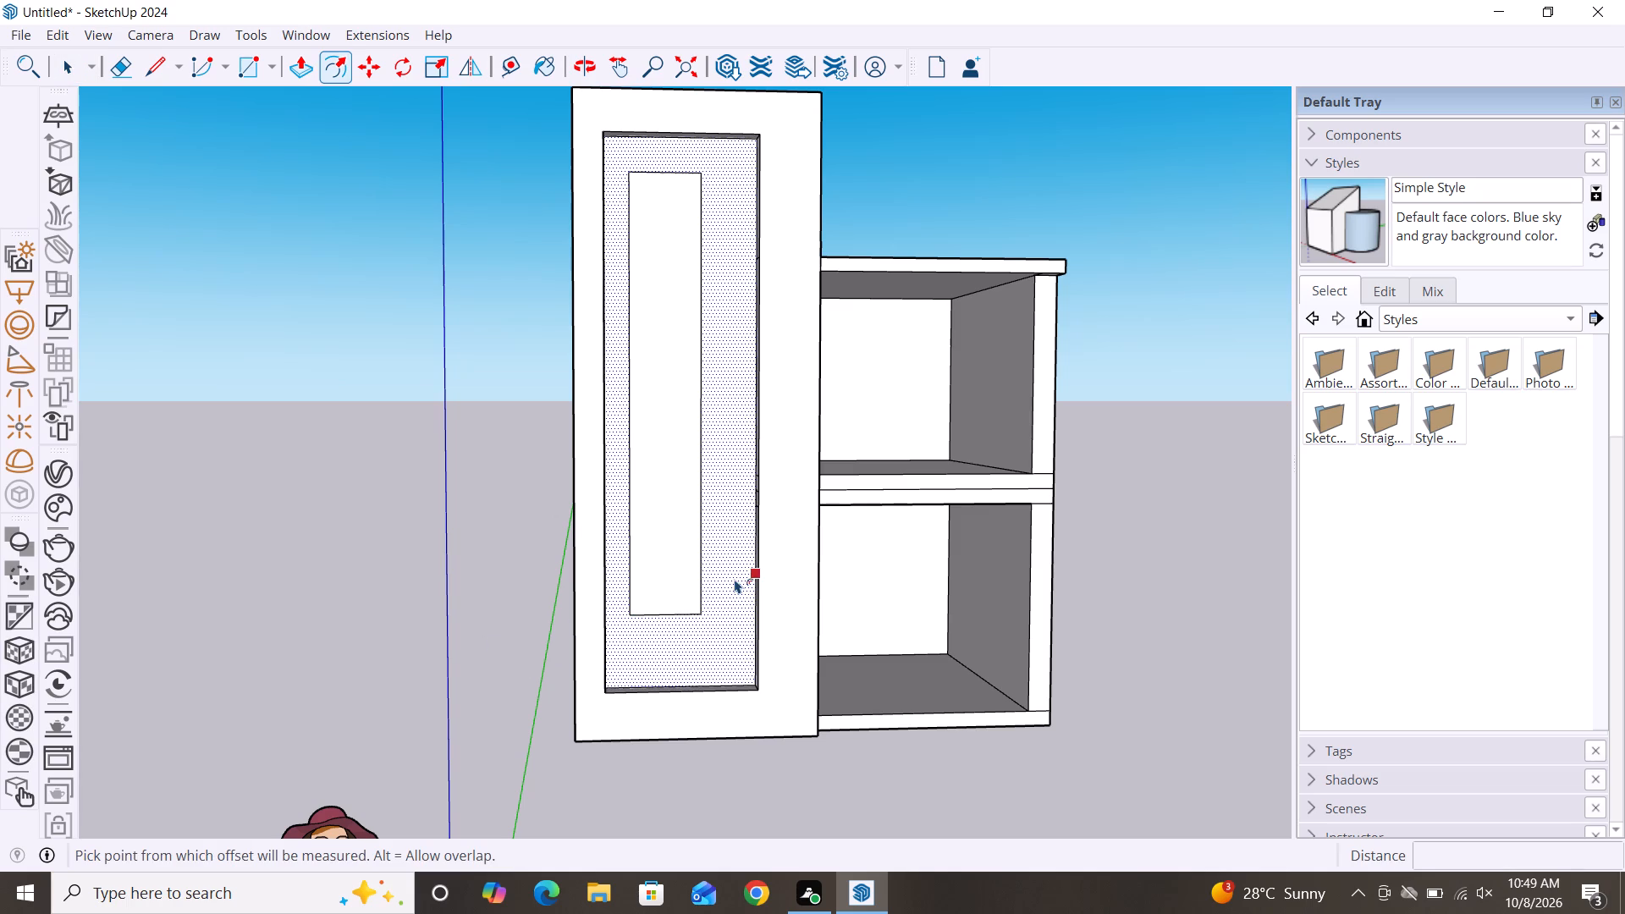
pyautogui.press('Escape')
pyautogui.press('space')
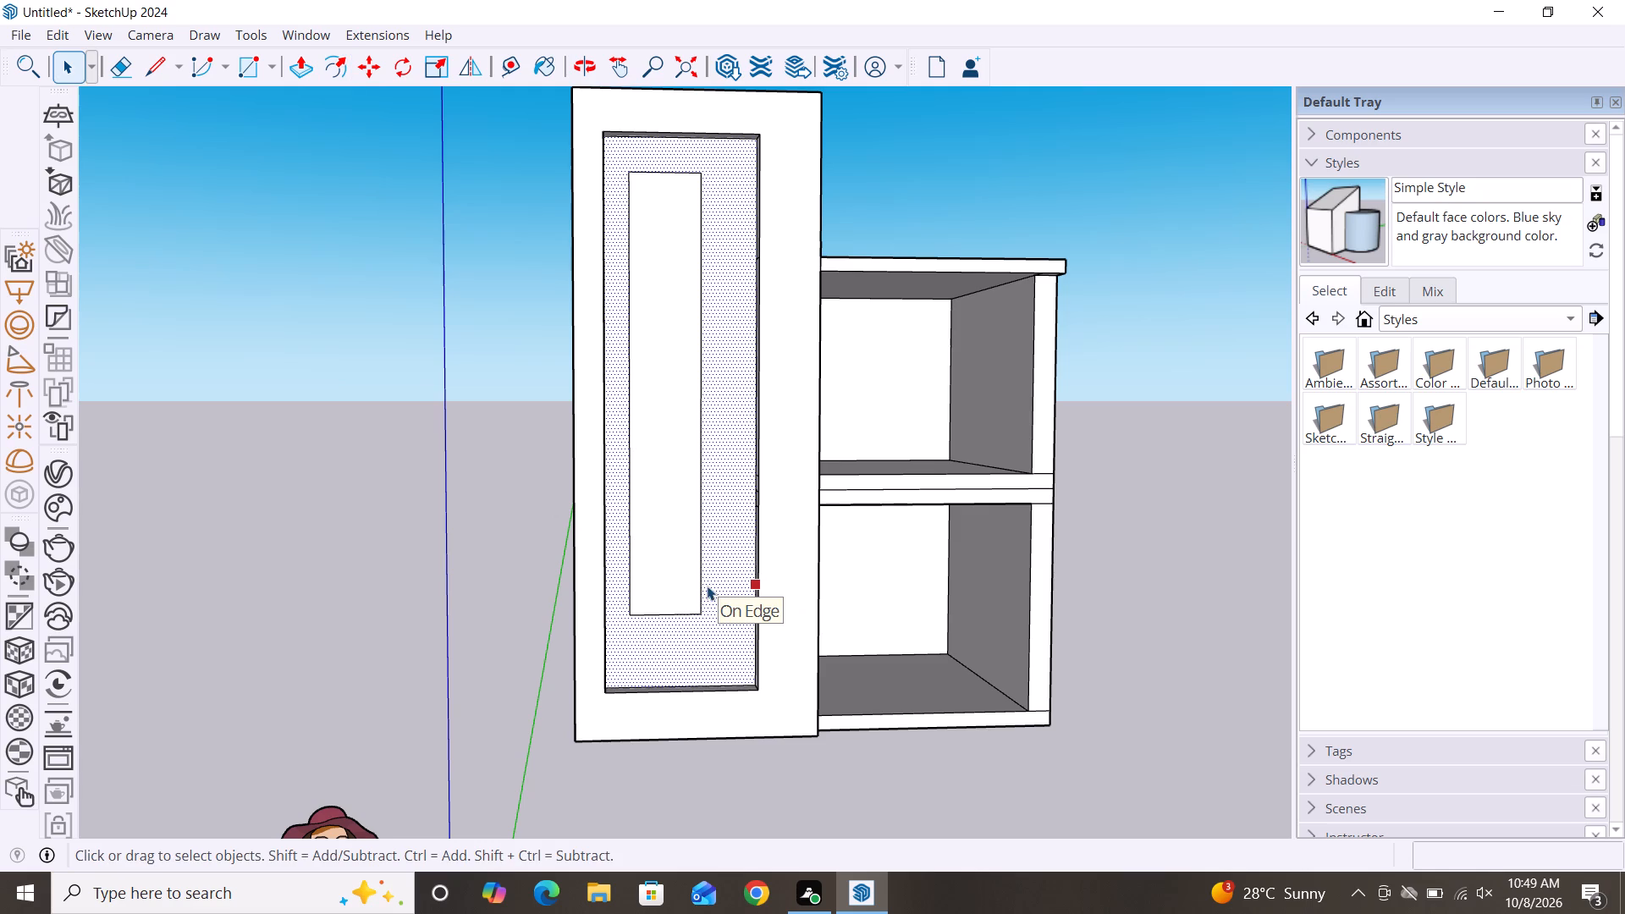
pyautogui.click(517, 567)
# Offset the inner rectangle's edges outward about 3 15/16" to form a narrow border on the recessed panel.
pyautogui.press('f')
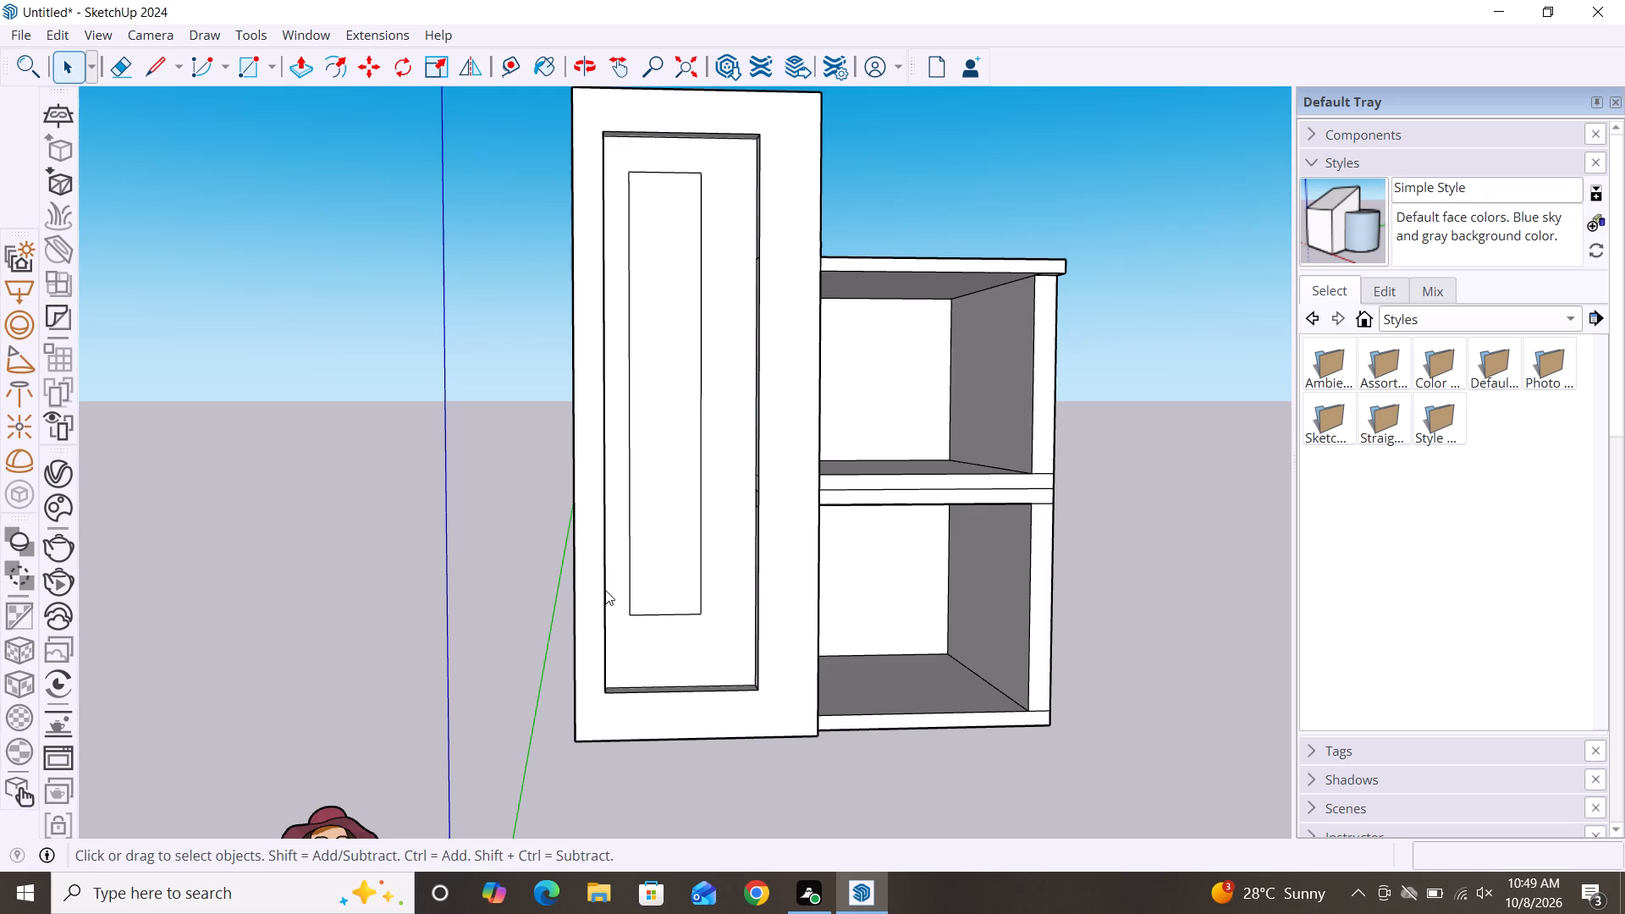
pyautogui.click(697, 537)
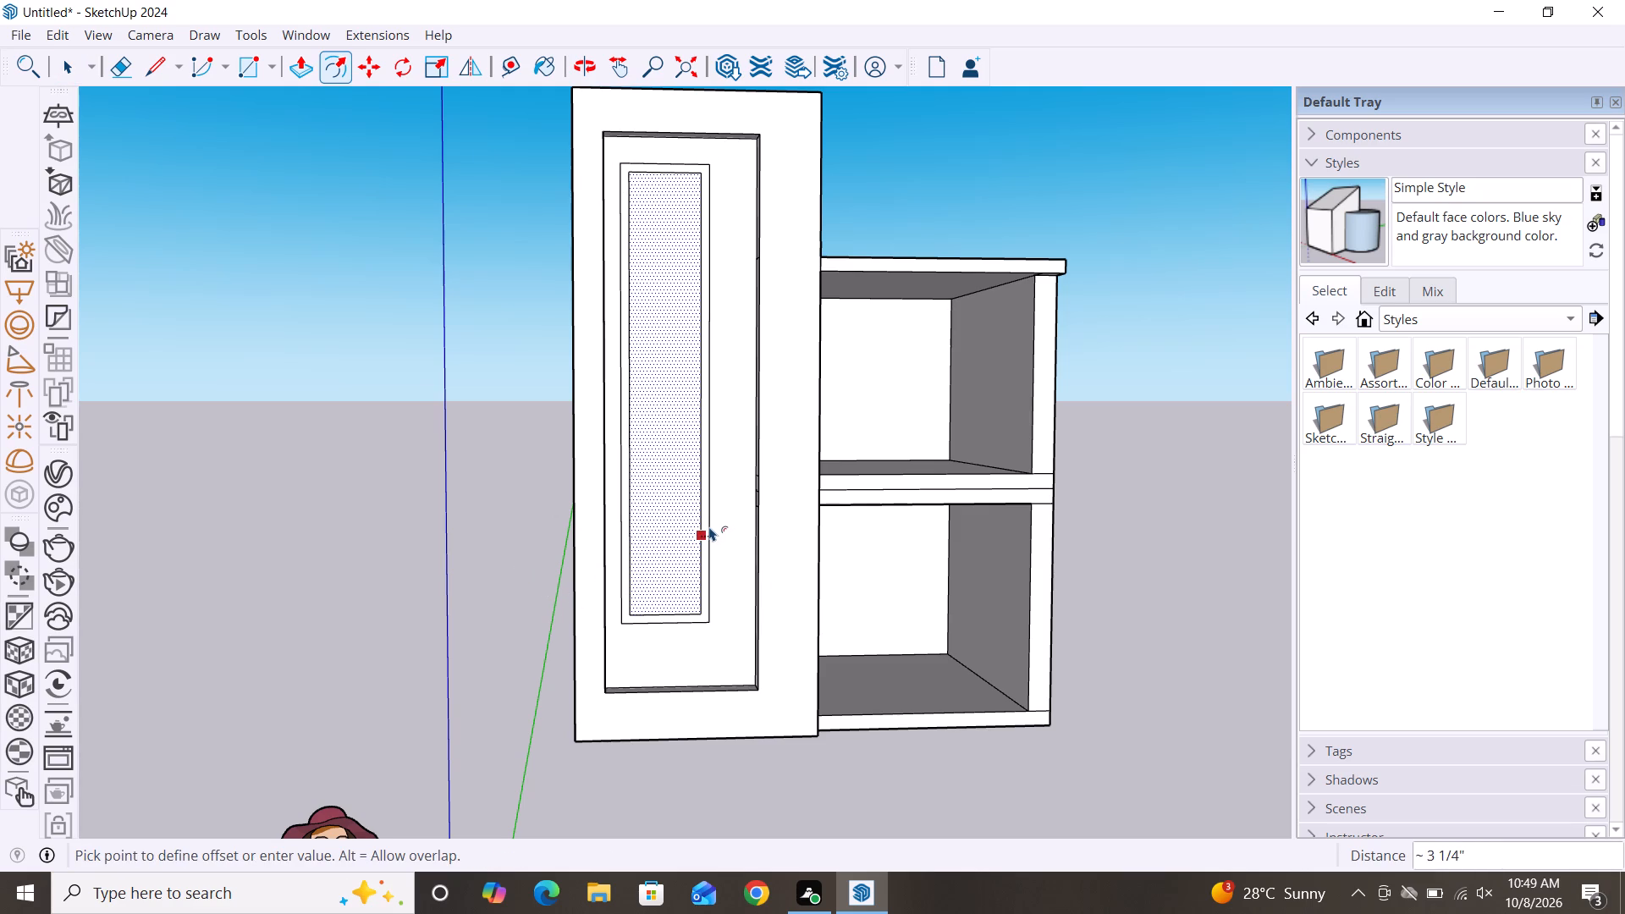
pyautogui.click(711, 526)
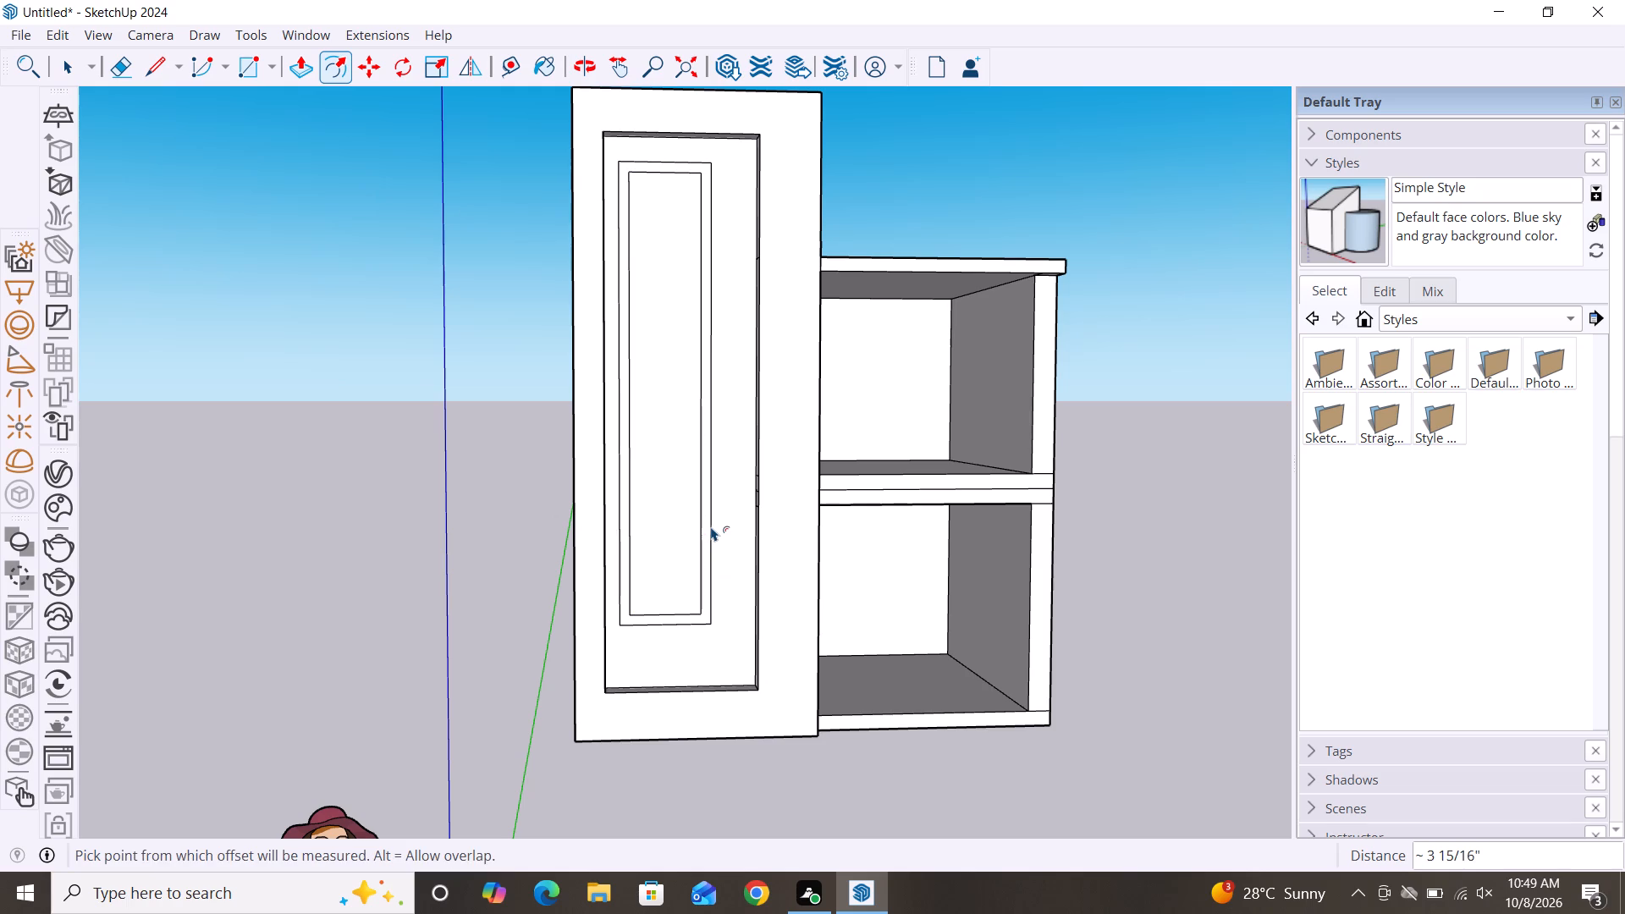
pyautogui.press('space')
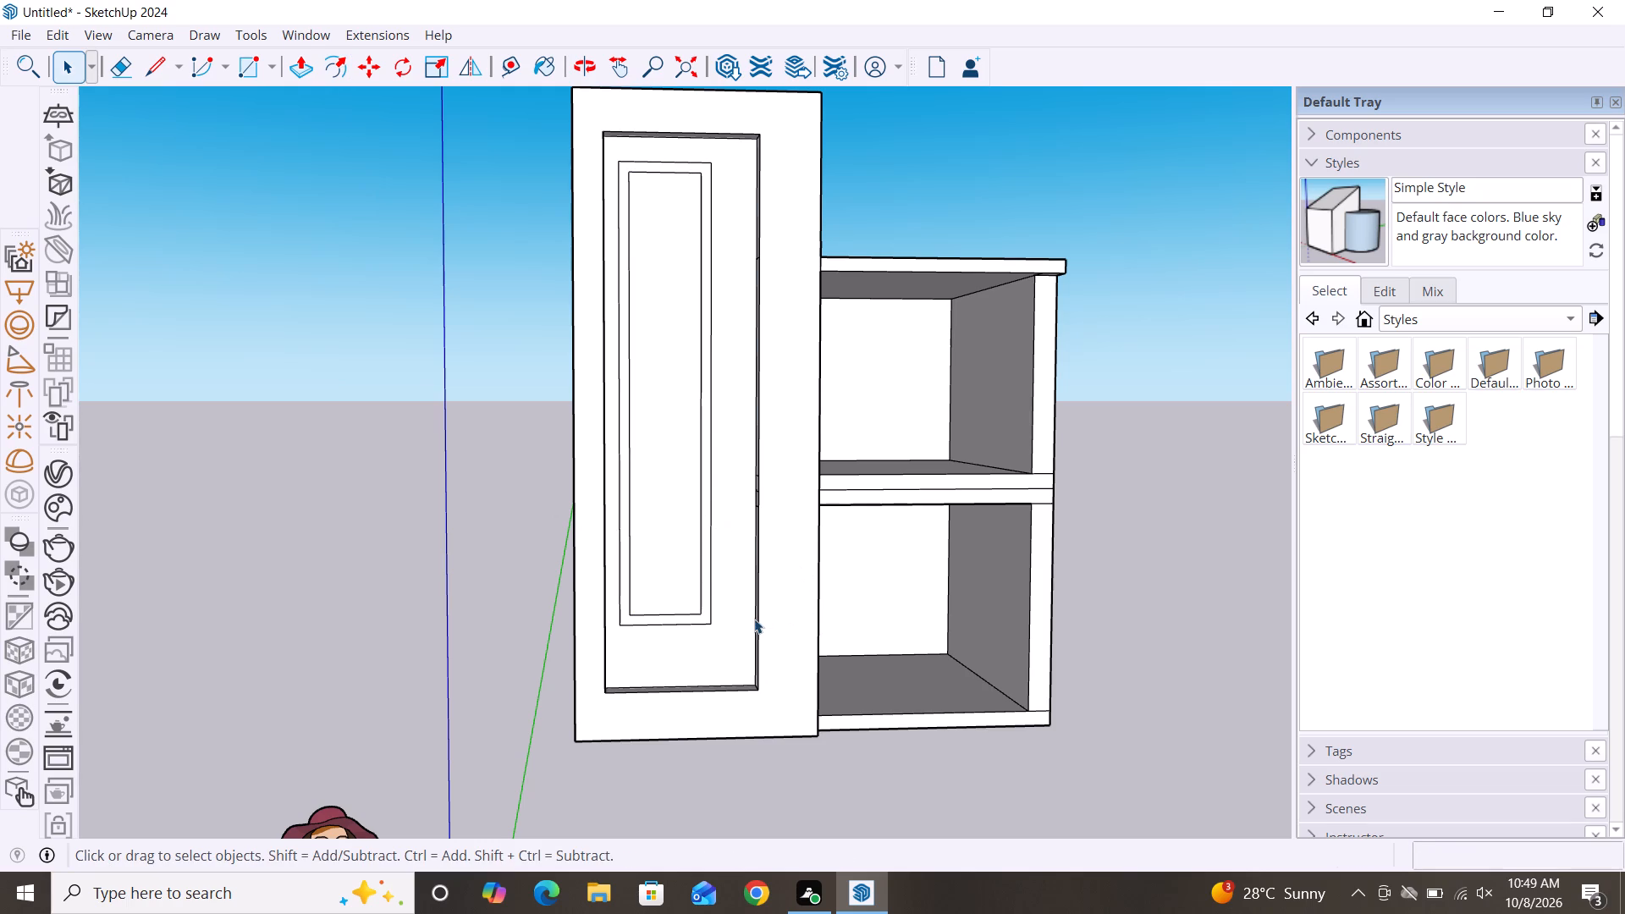
# Extrude the outer frame face forward about 1" with Push/Pull.
pyautogui.press('p')
pyautogui.click(784, 597)
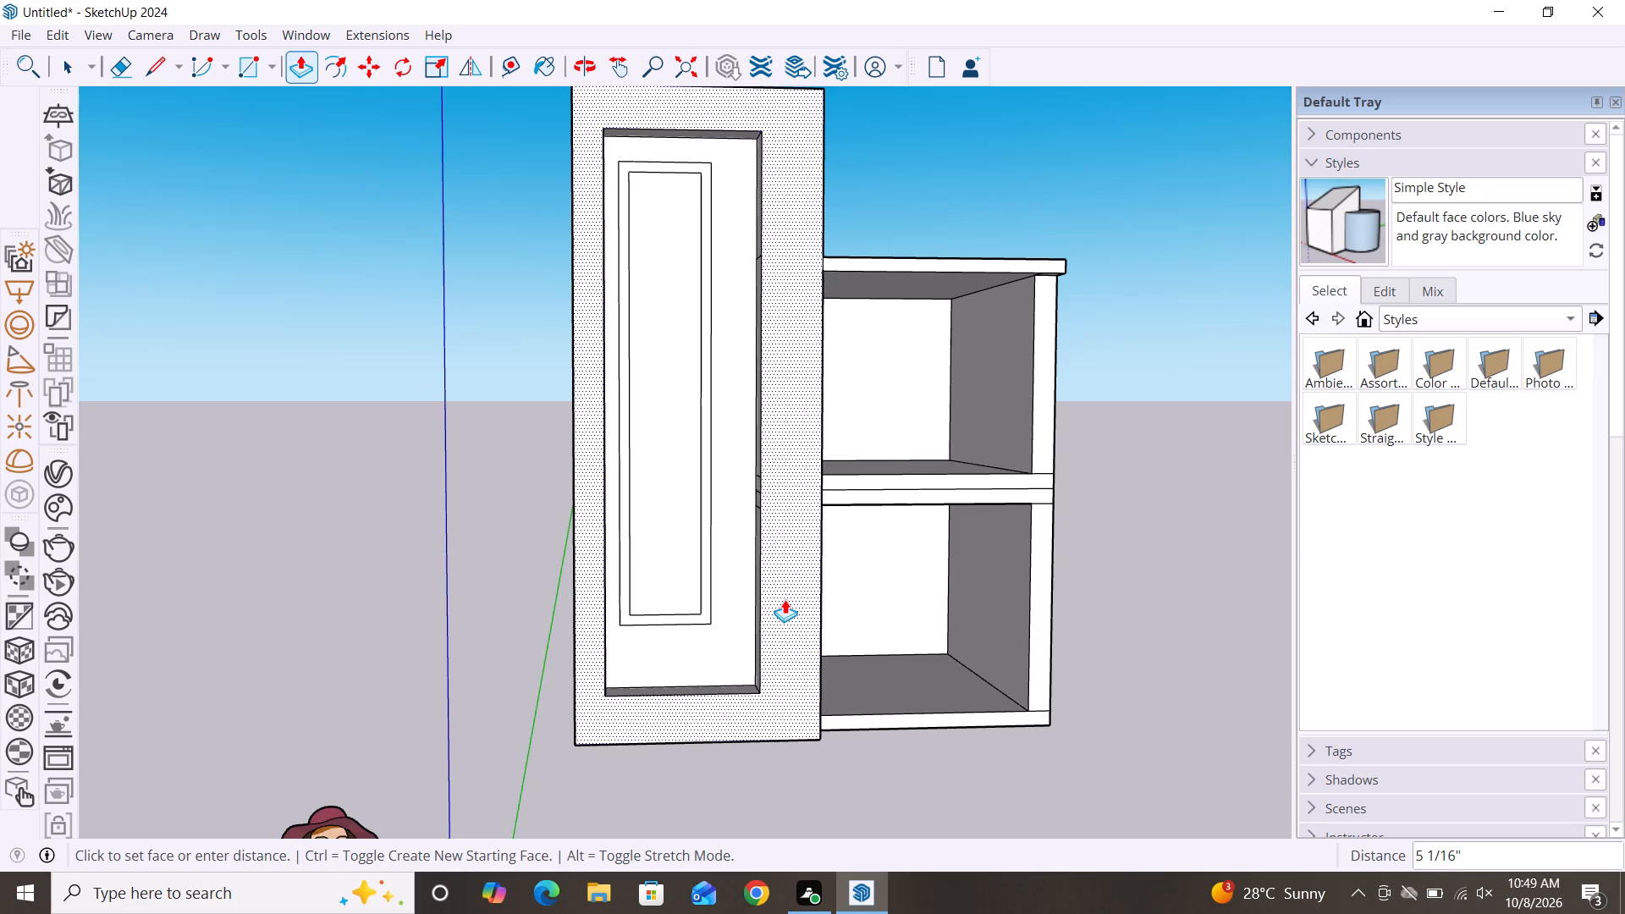
pyautogui.click(785, 596)
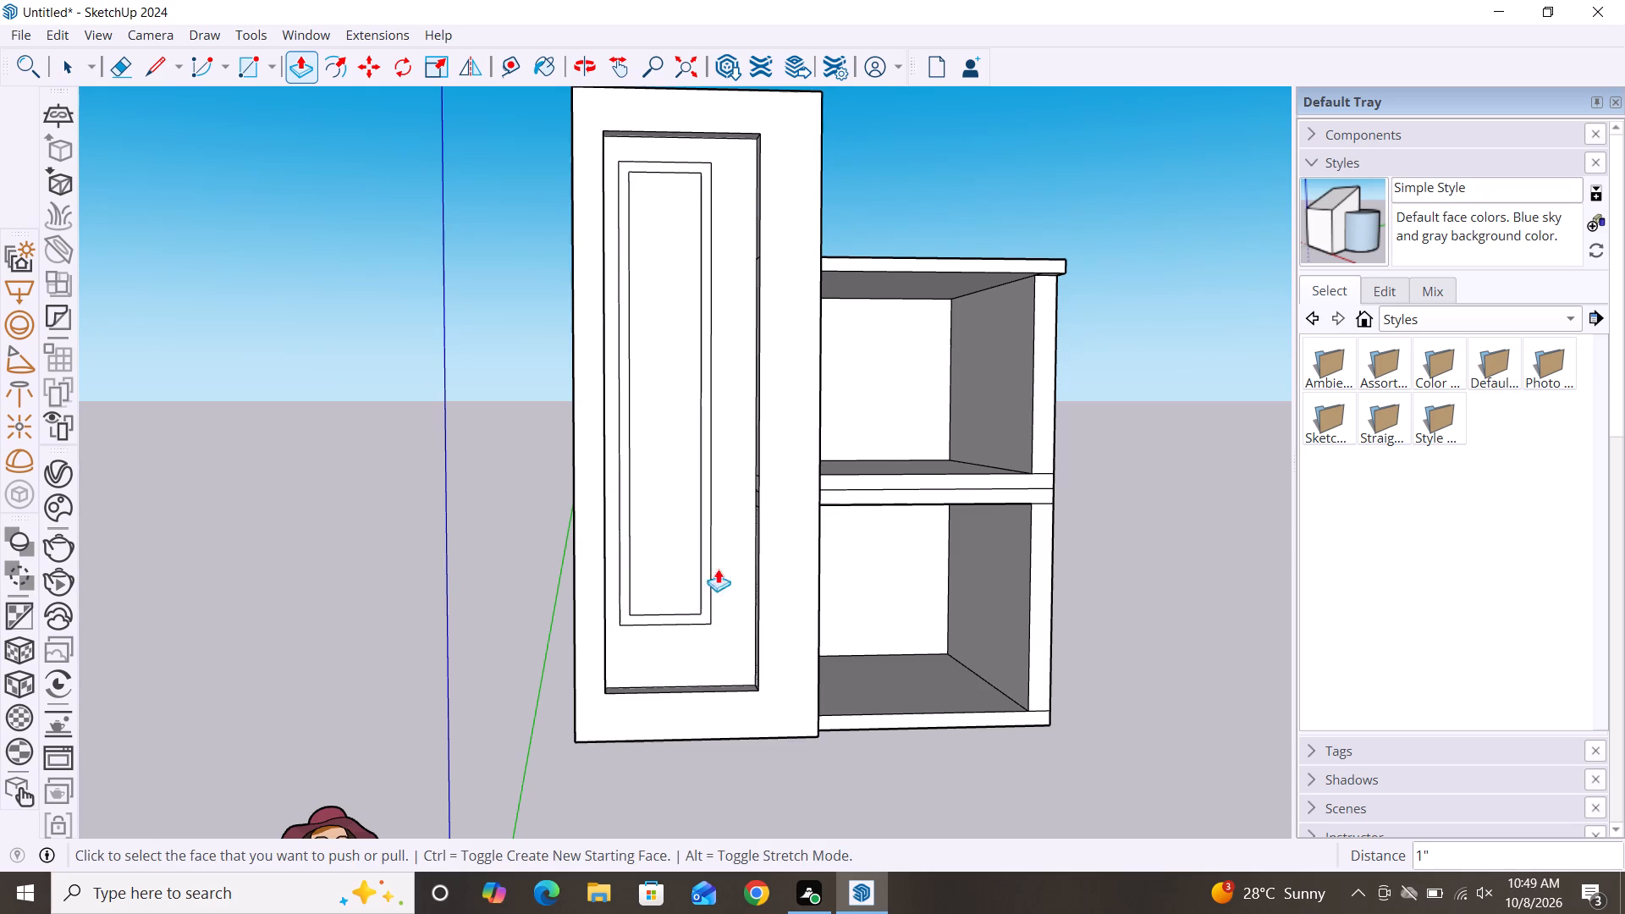
# Extrude the narrow border around the inner rectangle forward about 1' 1 3/16" with Push/Pull.
pyautogui.click(708, 583)
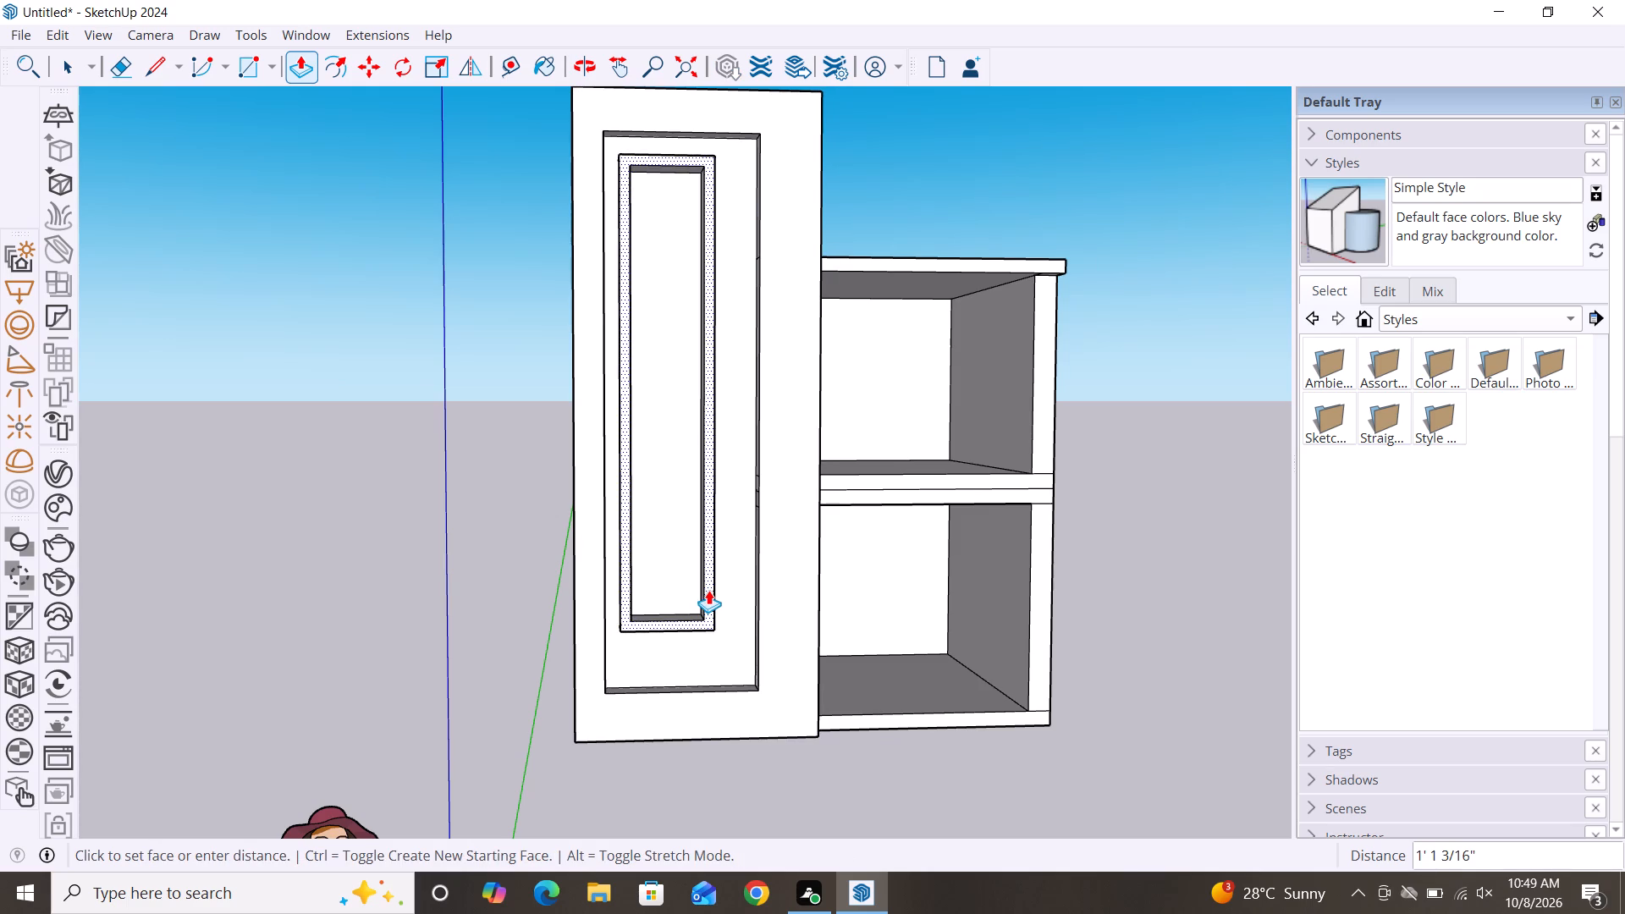
pyautogui.click(708, 590)
pyautogui.press('space')
# Extrude the outer frame face forward another 6 1/8" or so with Push/Pull.
pyautogui.scroll(-6, 609, 427)
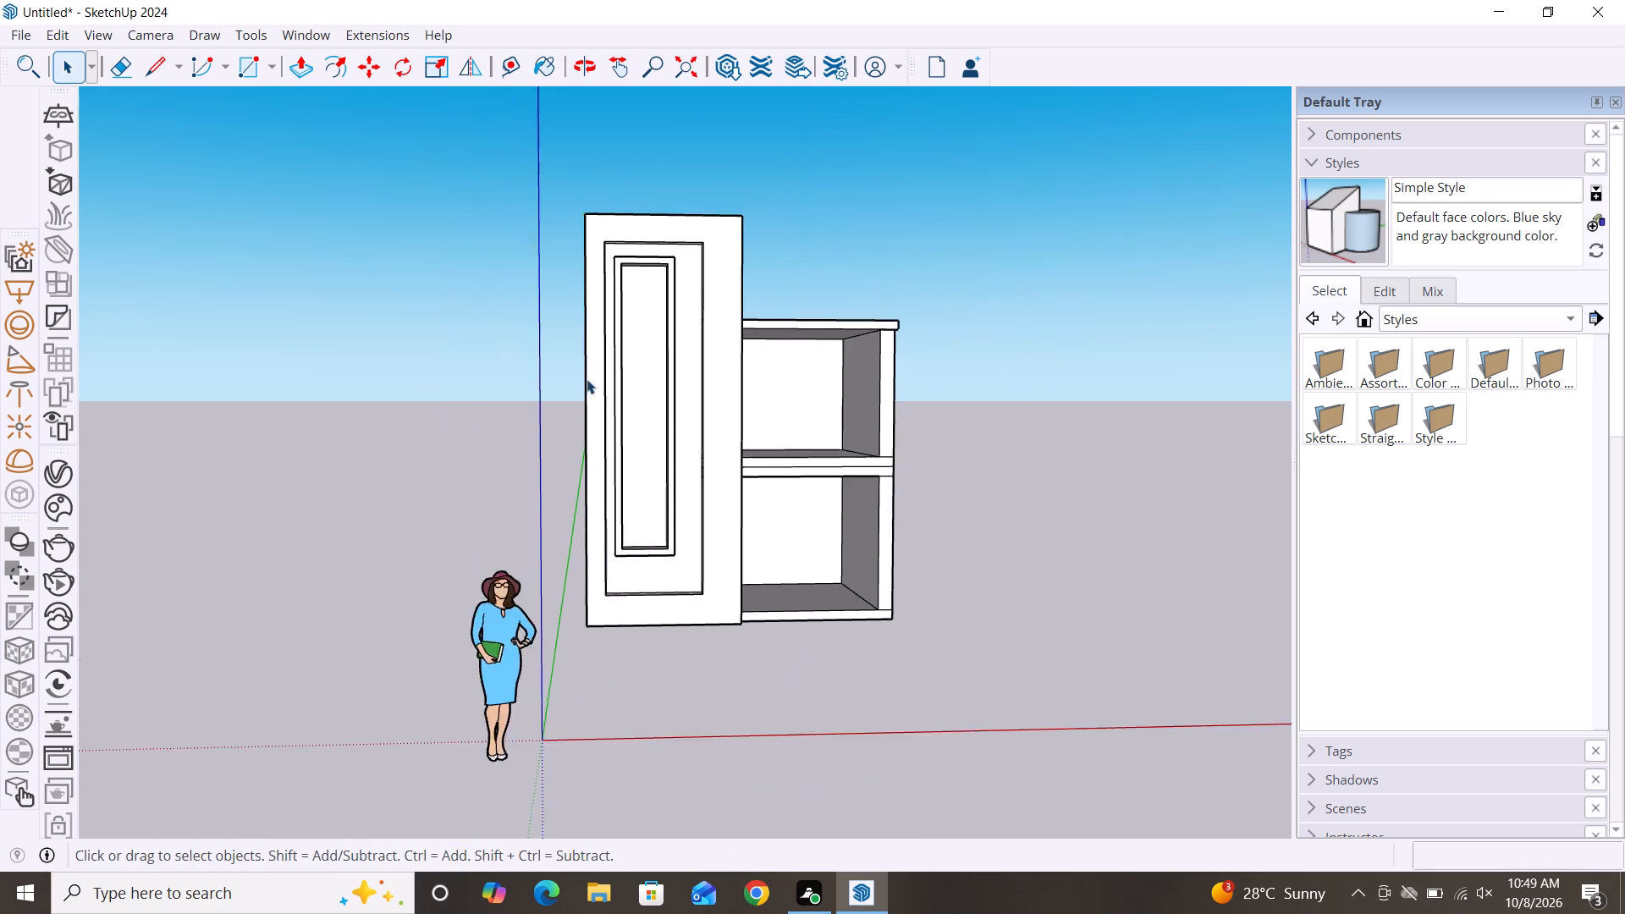
pyautogui.scroll(-1, 587, 379)
pyautogui.keyDown('alt'); pyautogui.moveTo(669, 634); pyautogui.dragTo(683, 677, button='middle'); pyautogui.keyUp('alt')
pyautogui.keyDown('alt'); pyautogui.moveTo(683, 677); pyautogui.dragTo(641, 669, button='middle'); pyautogui.keyUp('alt')
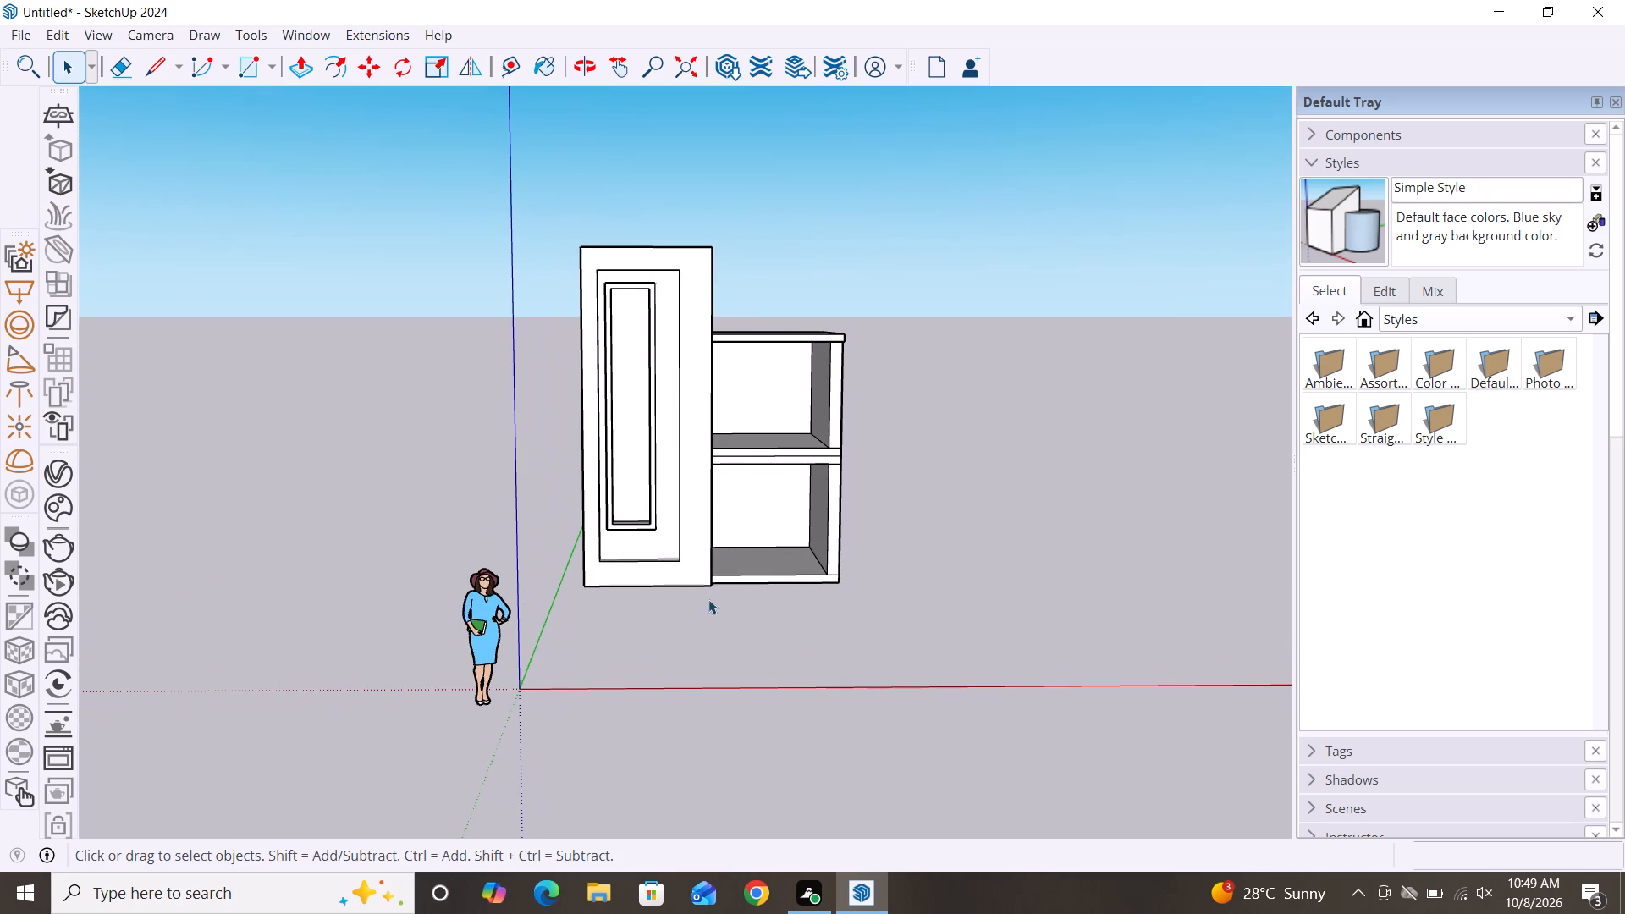
pyautogui.scroll(3, 627, 281)
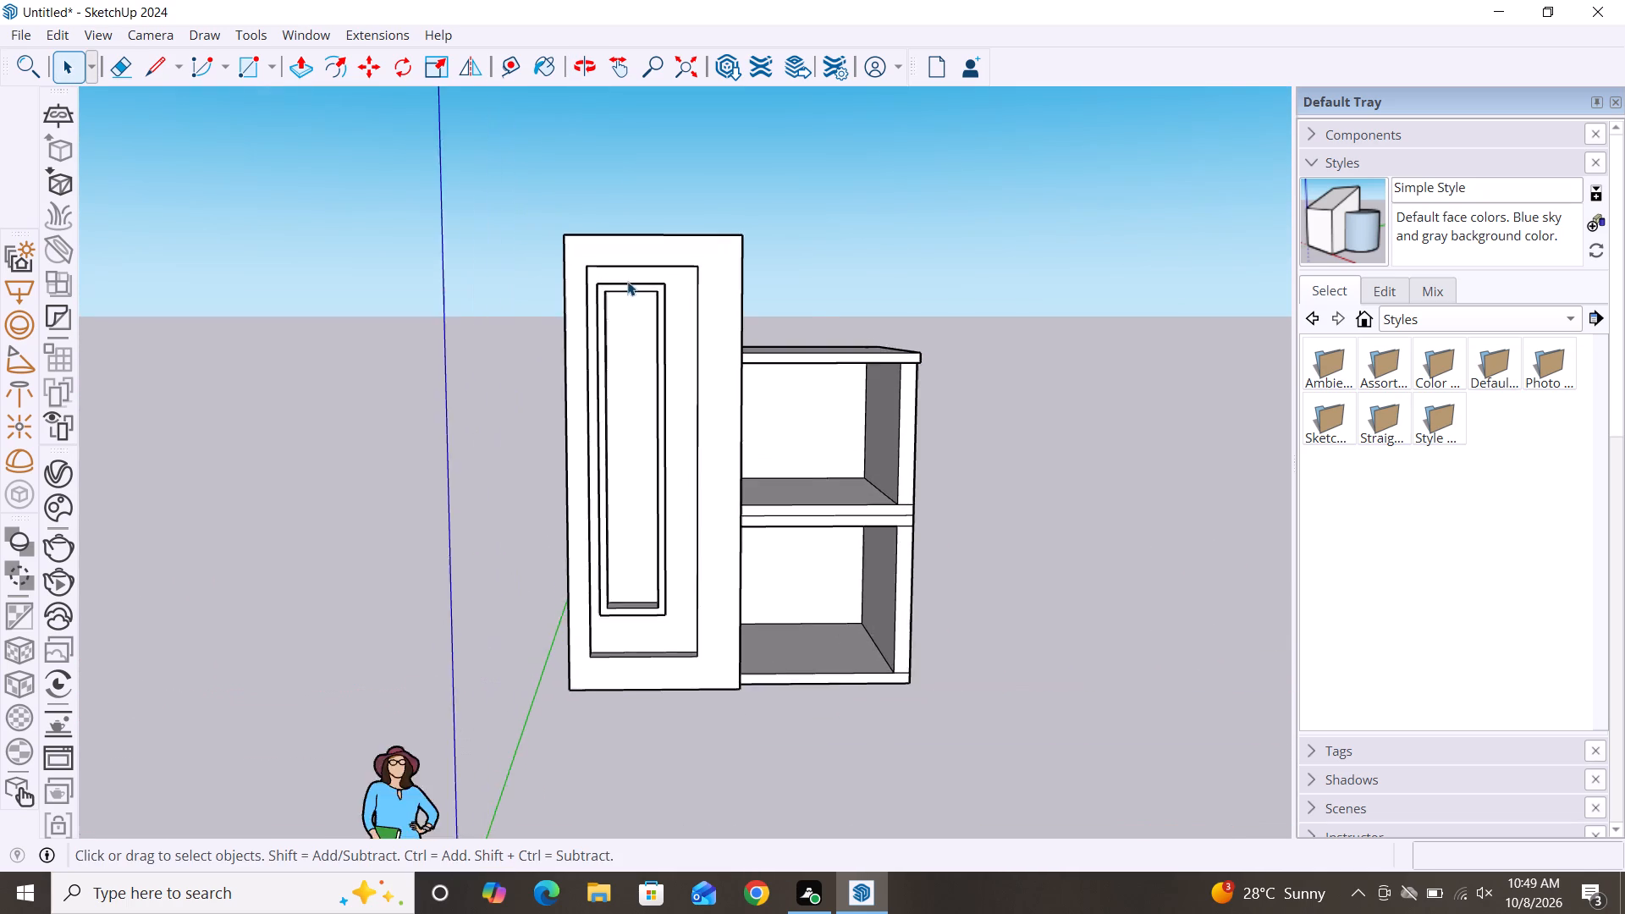
pyautogui.scroll(3, 627, 281)
pyautogui.press('p')
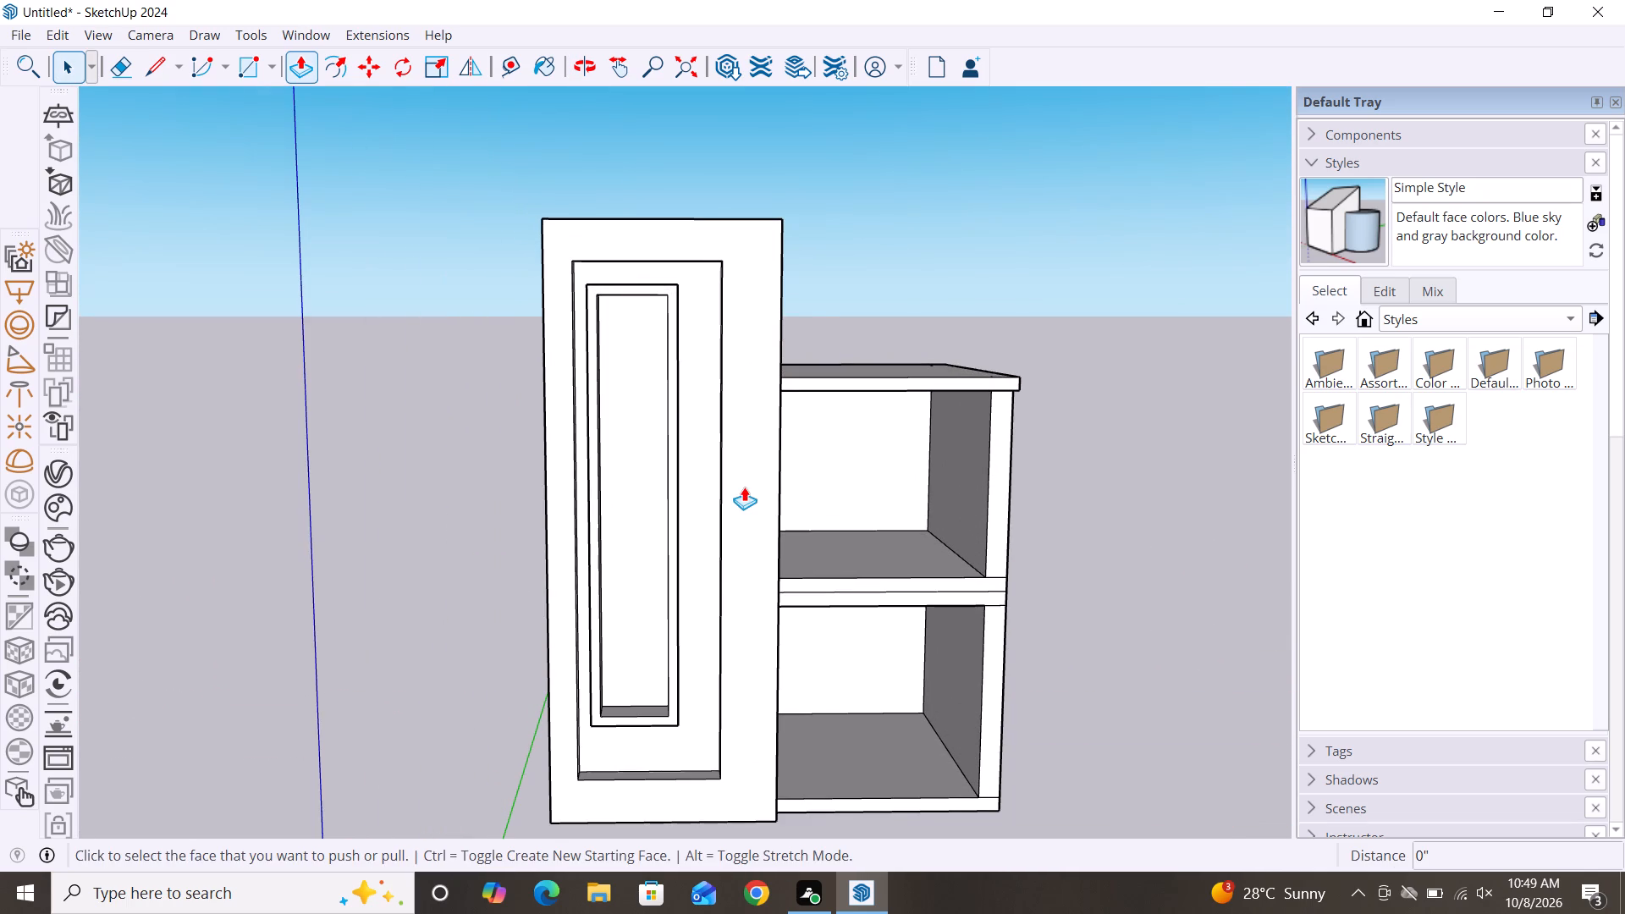
pyautogui.click(751, 502)
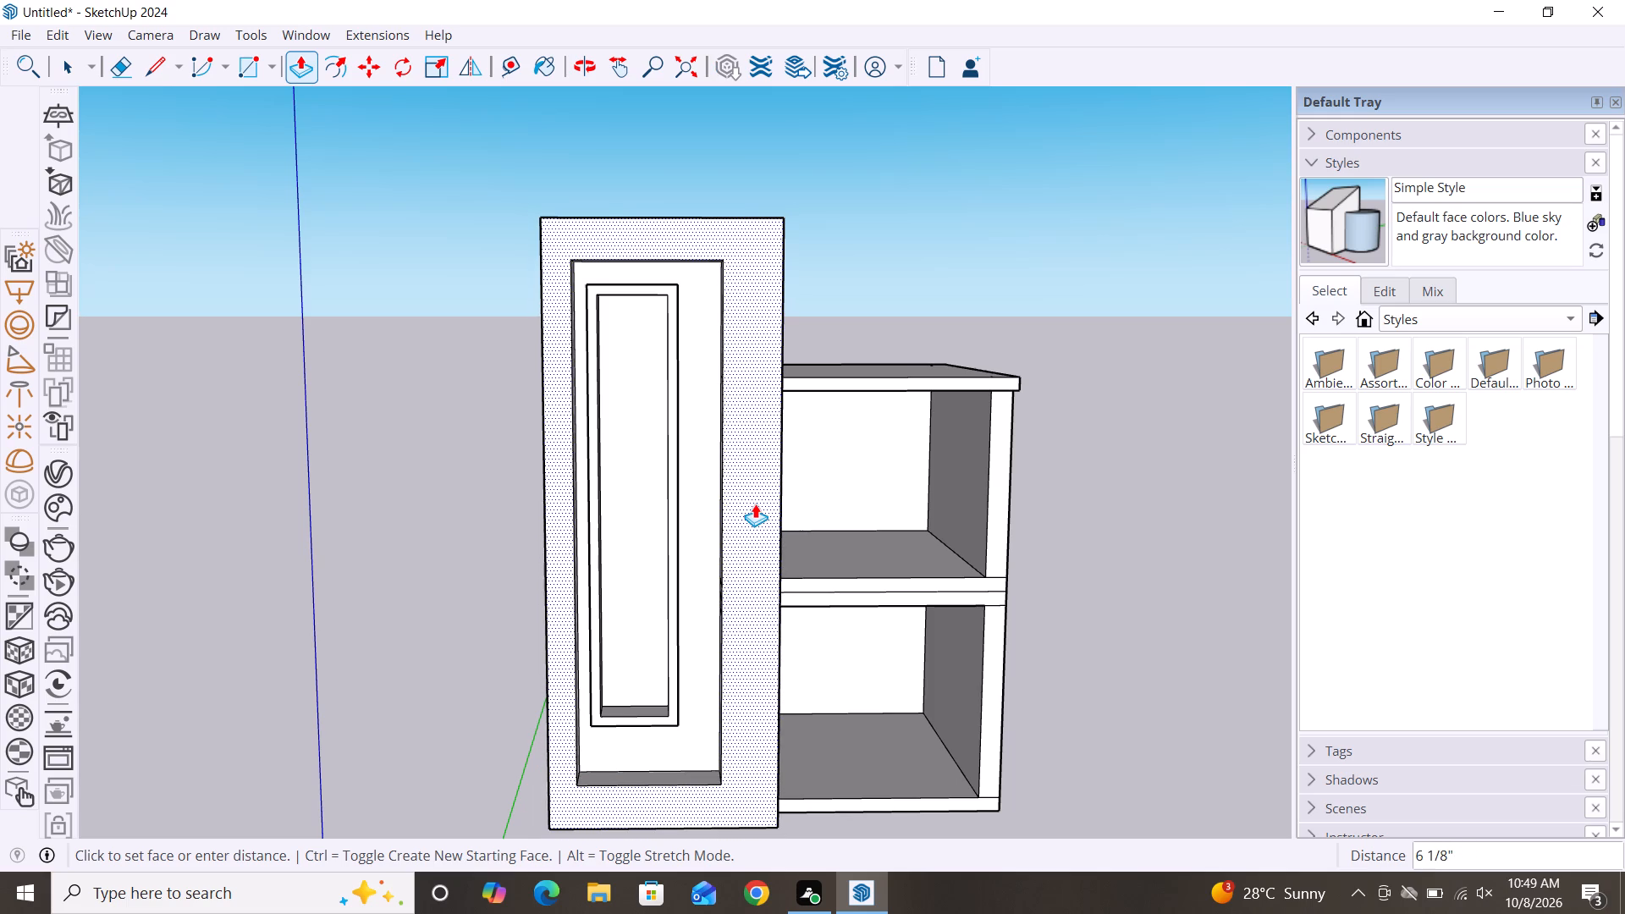
pyautogui.click(755, 504)
# Extrude the raised inner border forward about another 6 3/8" with Push/Pull.
pyautogui.click(673, 585)
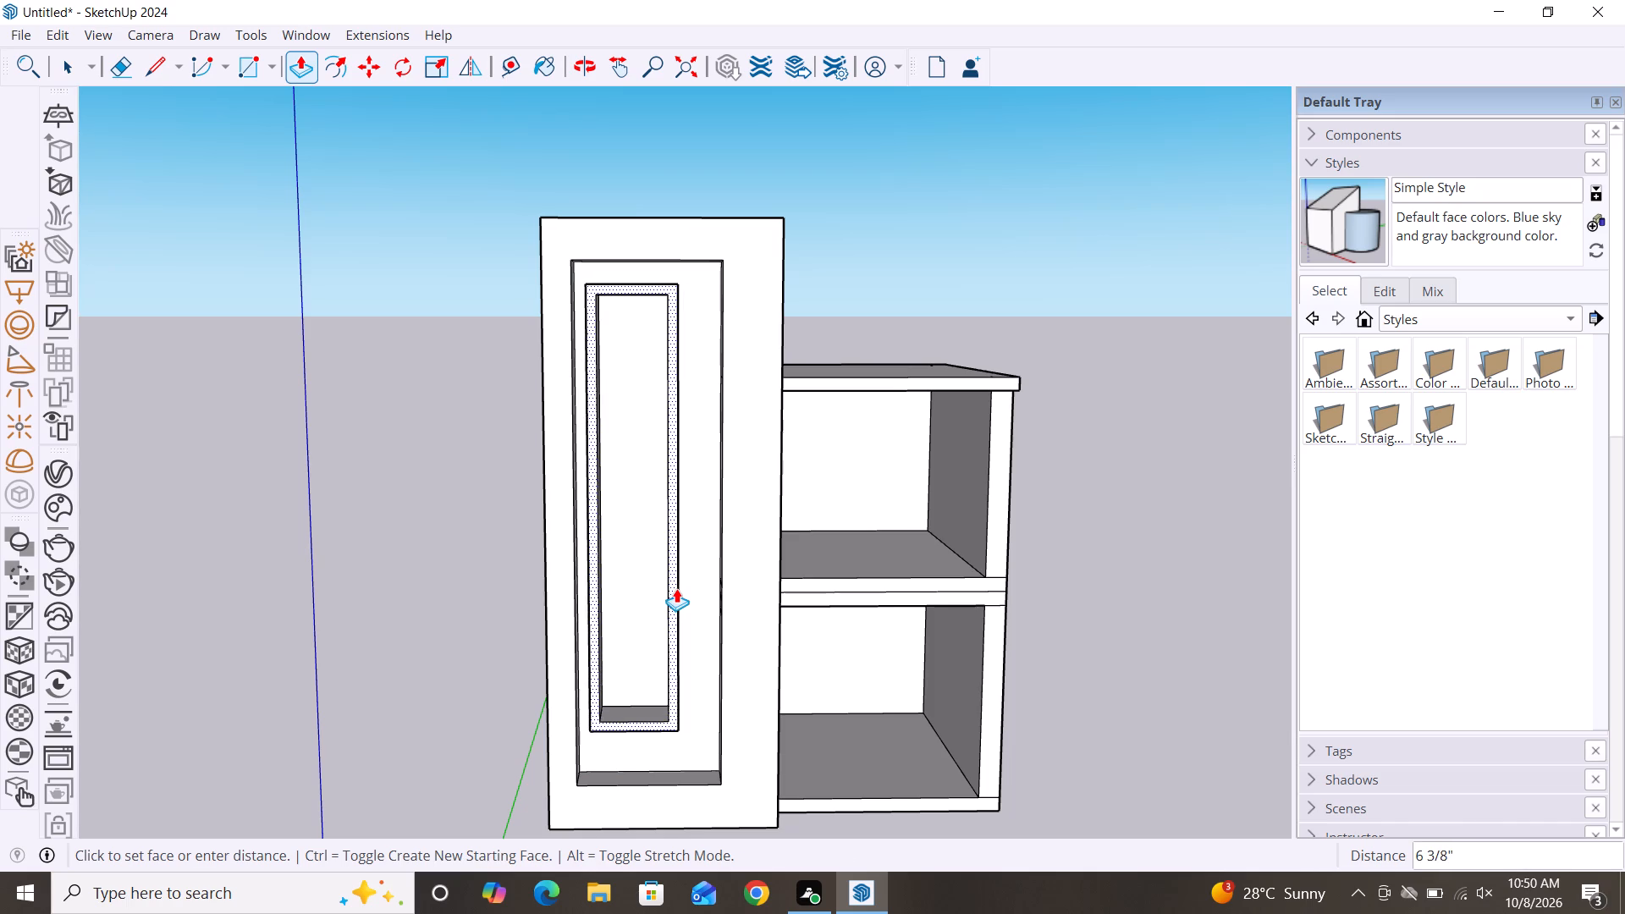
pyautogui.click(676, 588)
pyautogui.press('space')
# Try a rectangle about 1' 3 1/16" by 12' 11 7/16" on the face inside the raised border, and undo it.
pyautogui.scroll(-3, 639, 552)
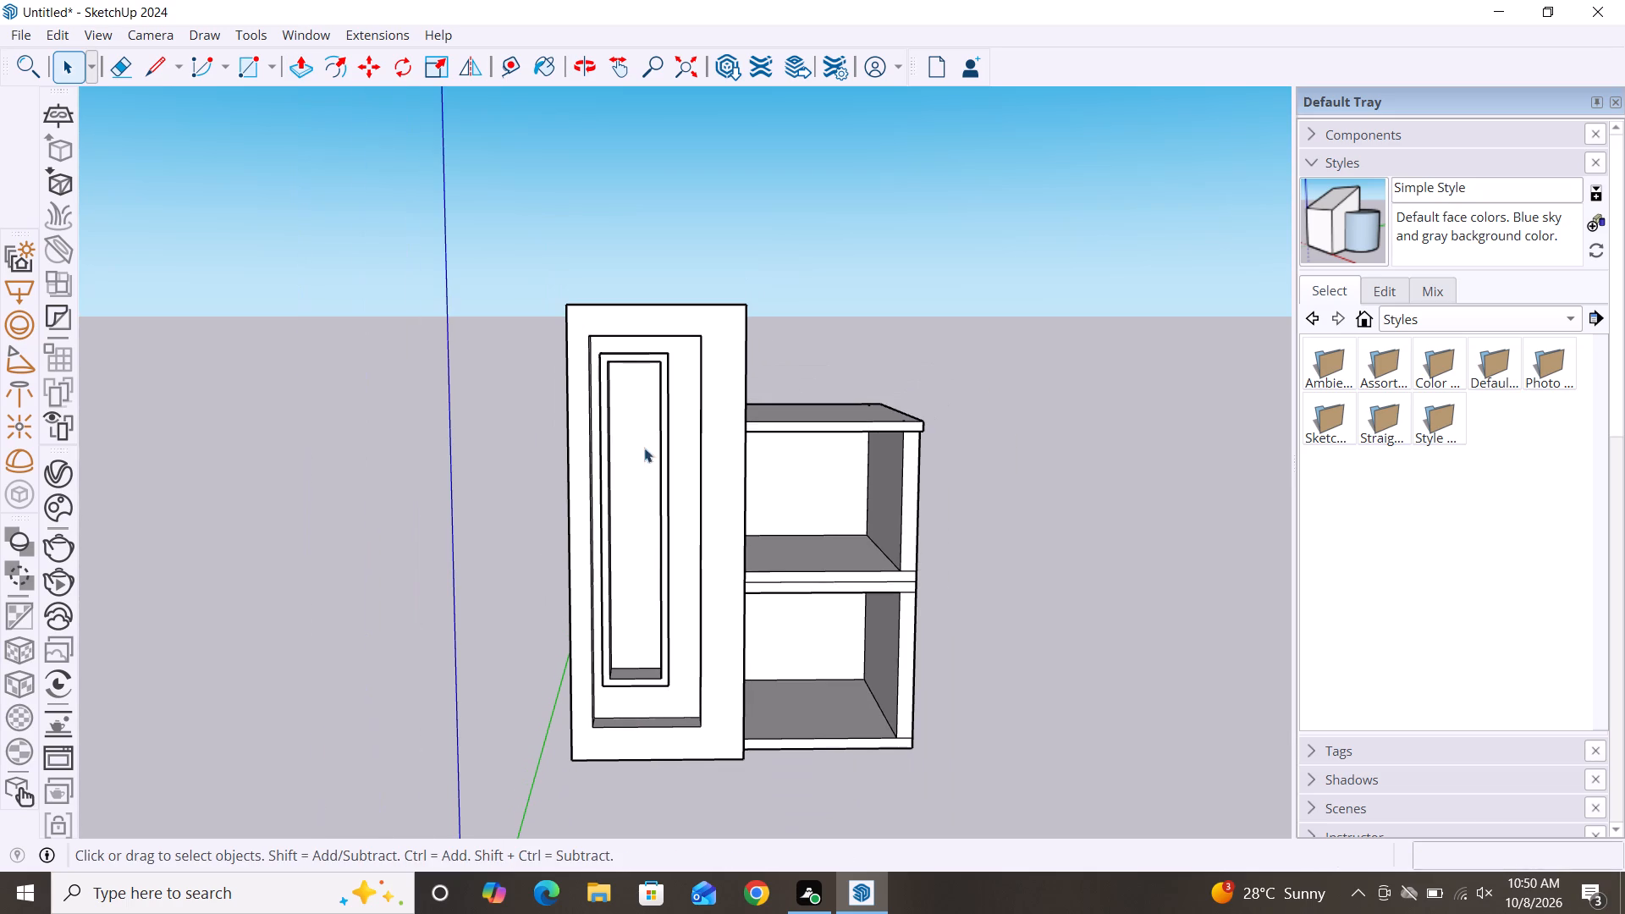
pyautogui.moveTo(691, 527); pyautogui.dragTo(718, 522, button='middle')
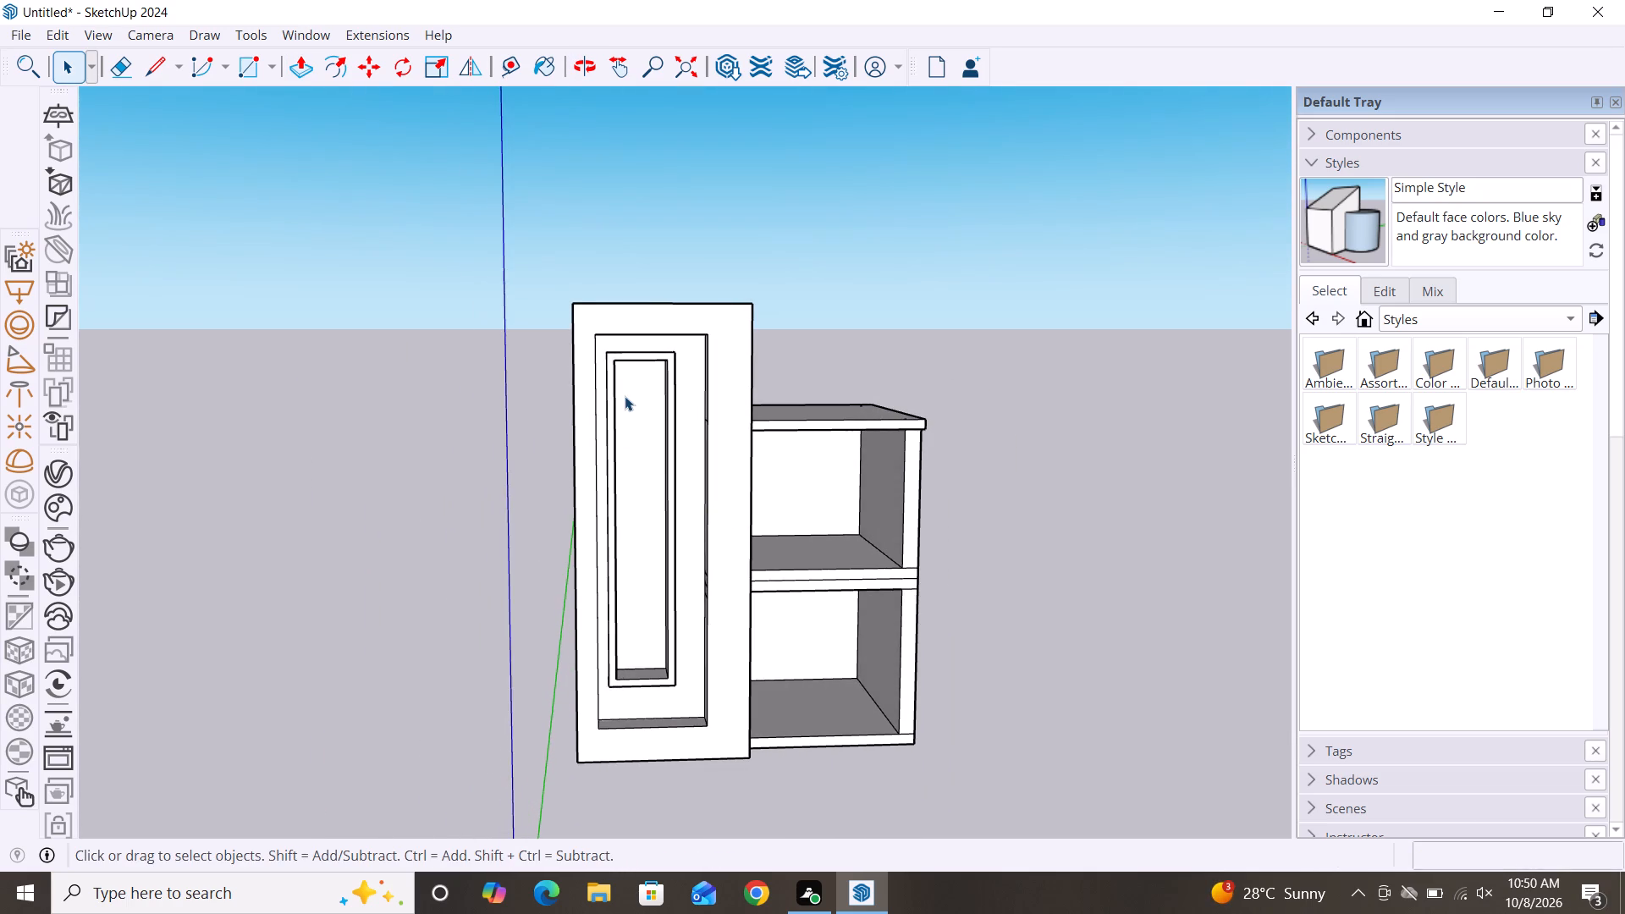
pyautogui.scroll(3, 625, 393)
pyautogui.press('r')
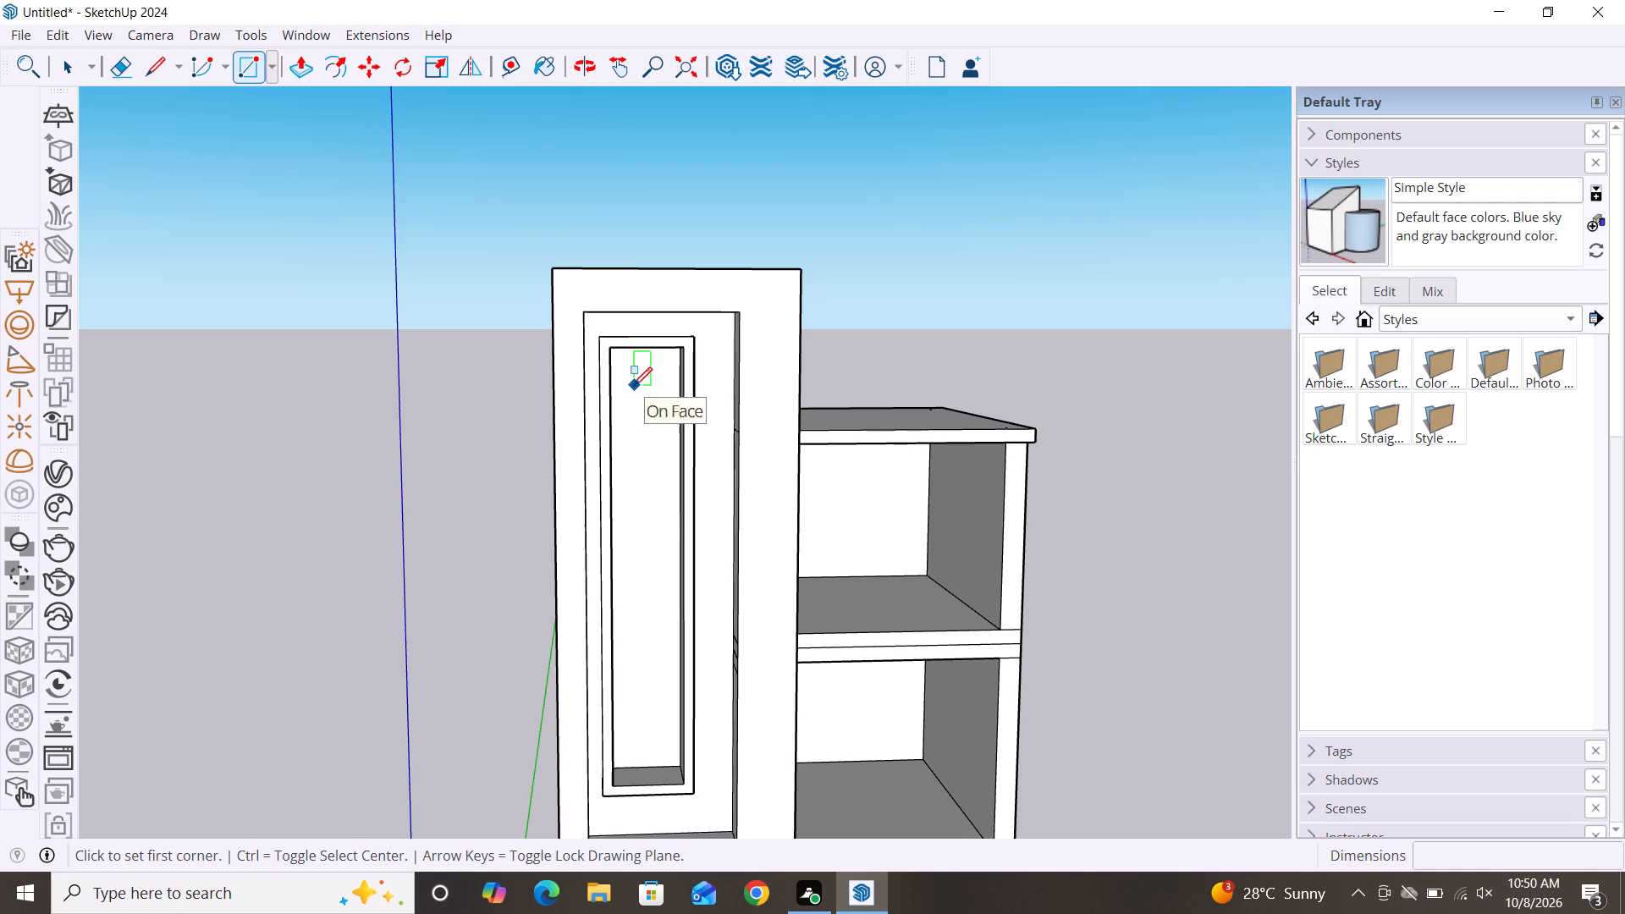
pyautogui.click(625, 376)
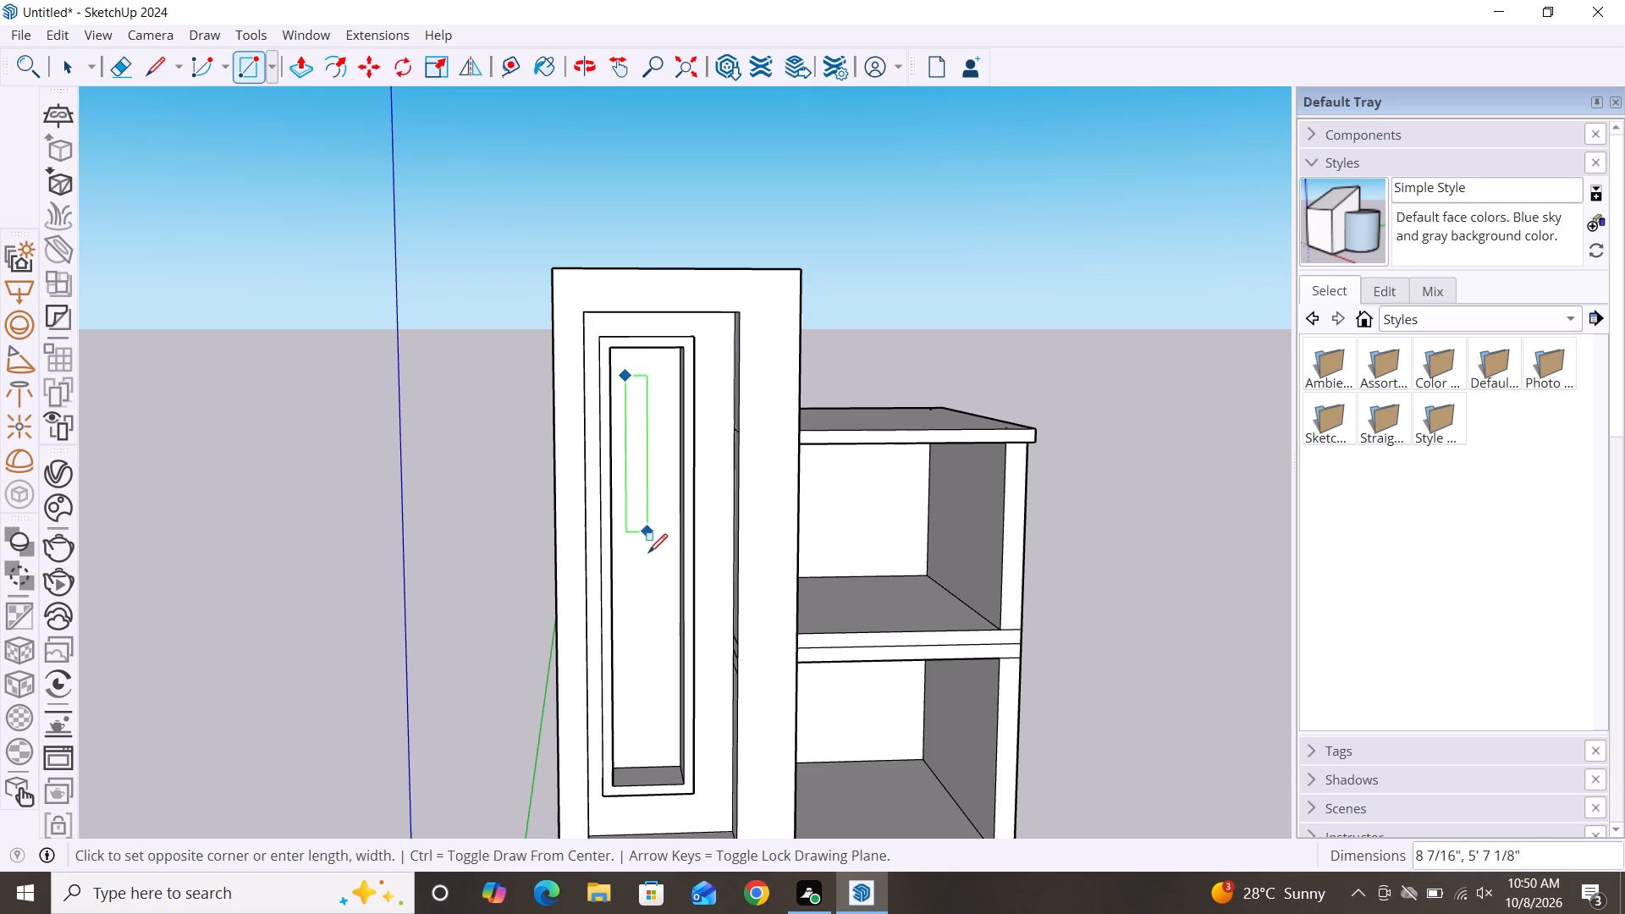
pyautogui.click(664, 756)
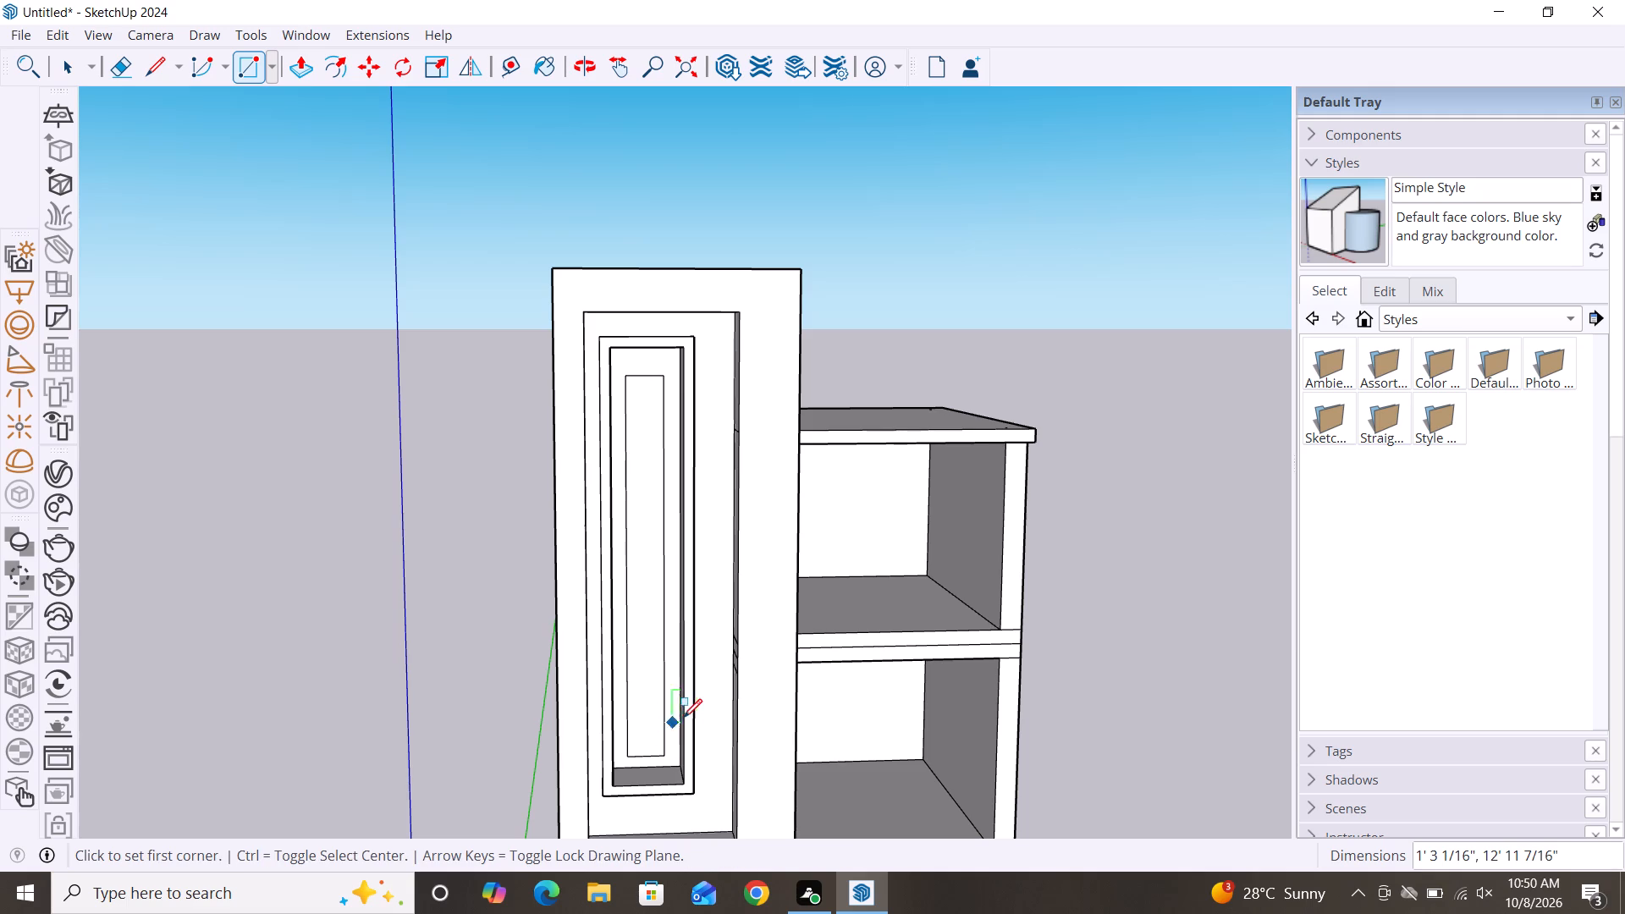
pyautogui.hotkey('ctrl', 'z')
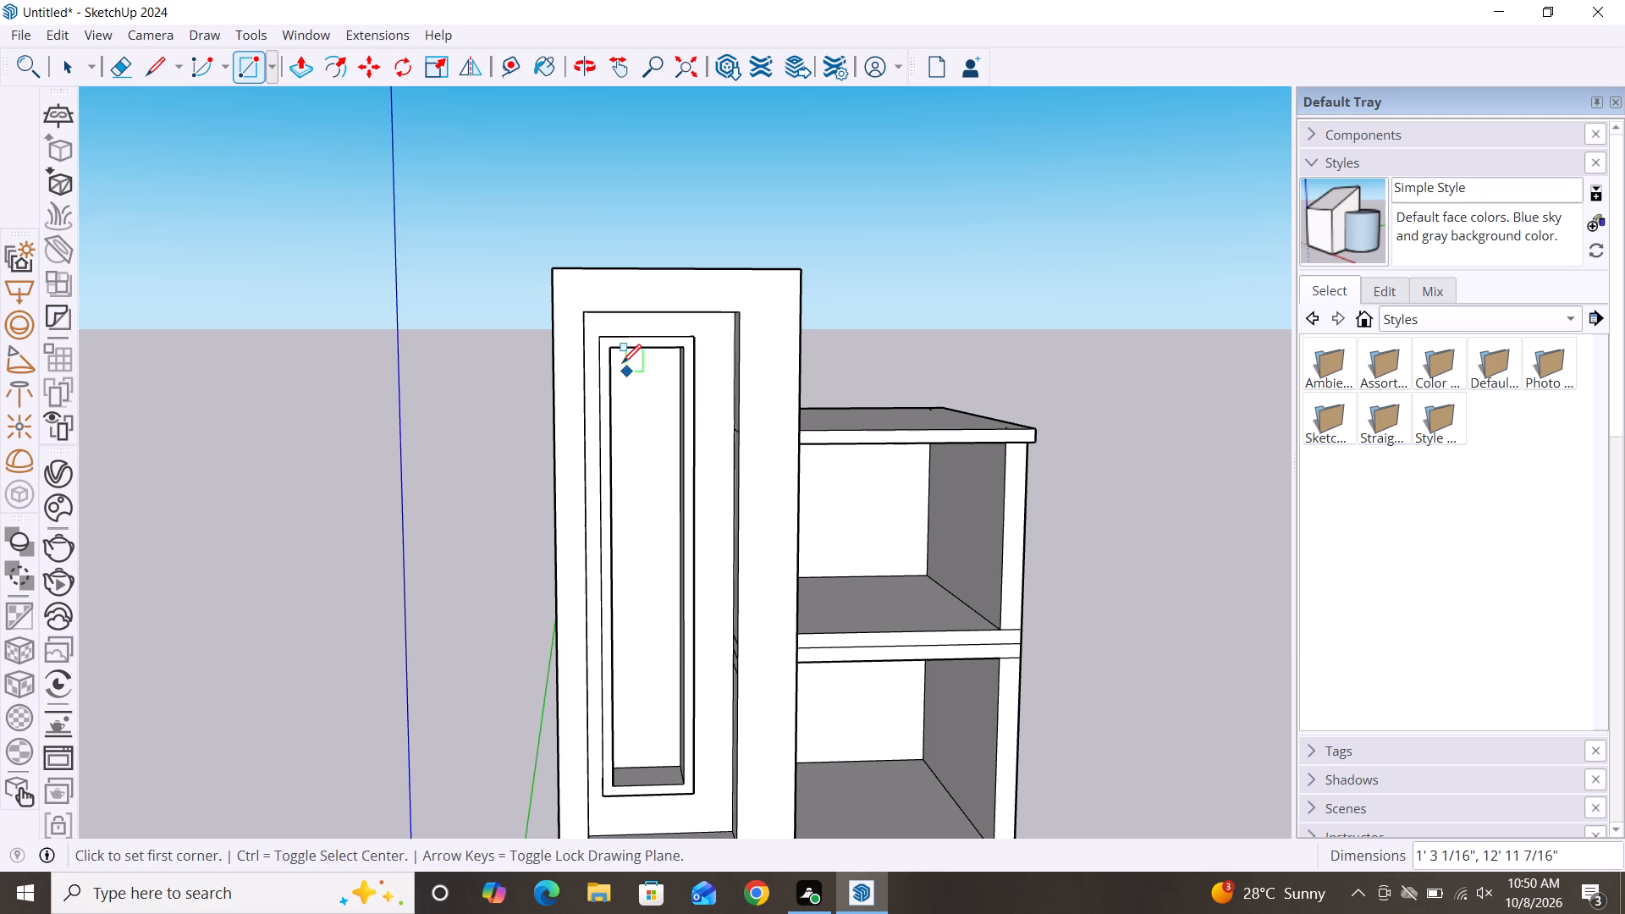
# Draw a rectangle about 1' 3 3/8" by 13' 3 13/16" on the face inside the raised border.
pyautogui.click(625, 366)
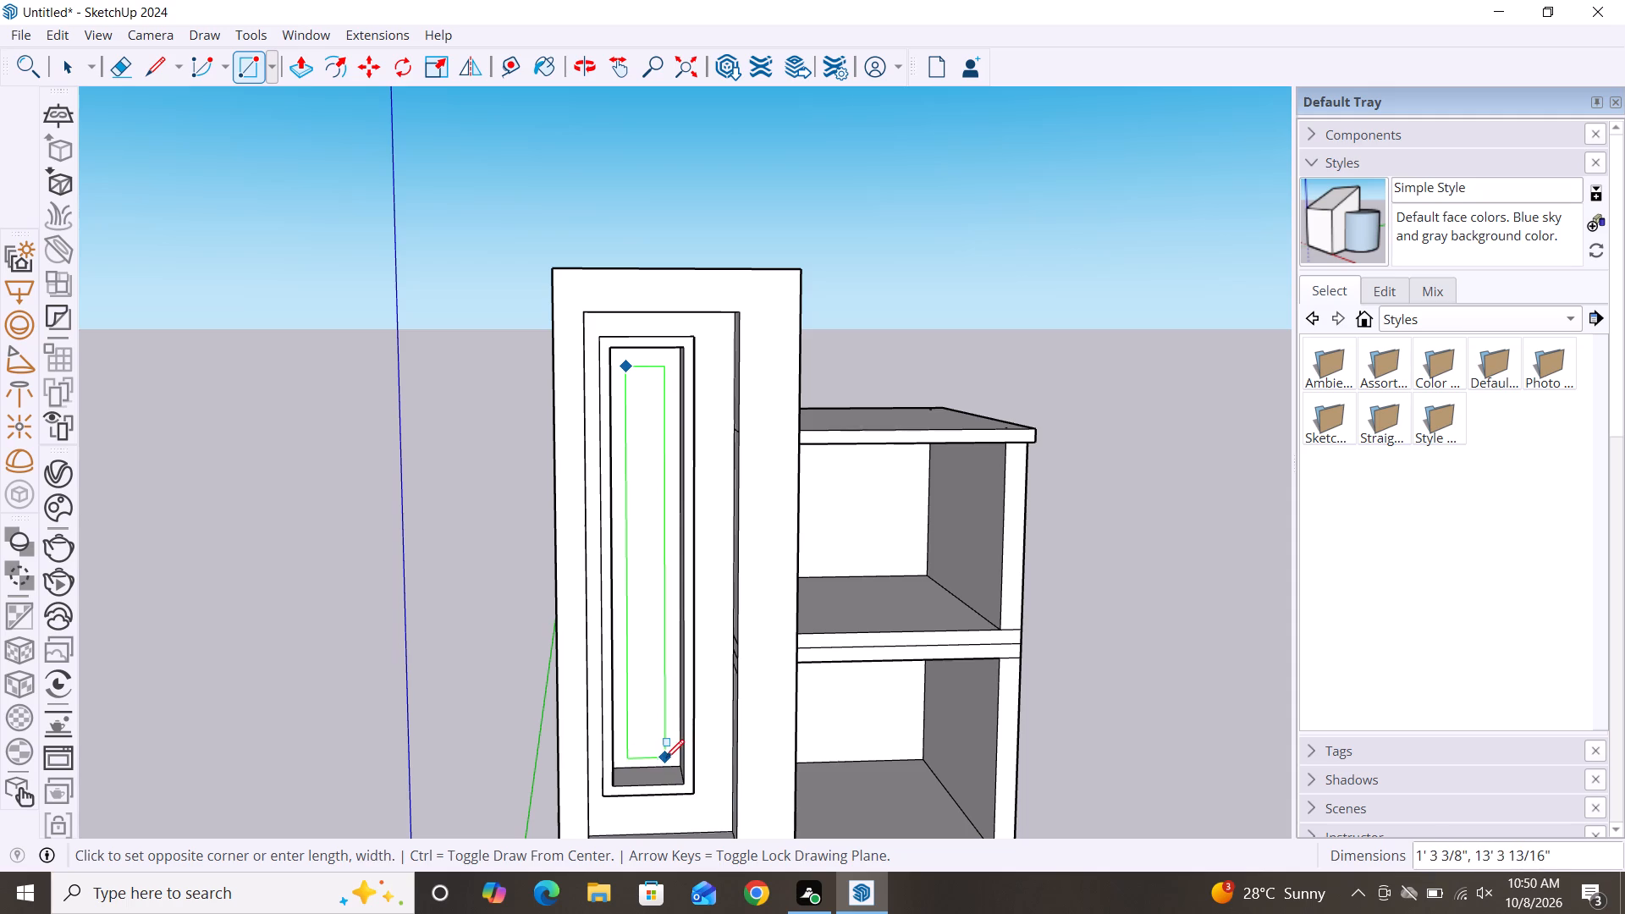
pyautogui.click(665, 758)
pyautogui.press('space')
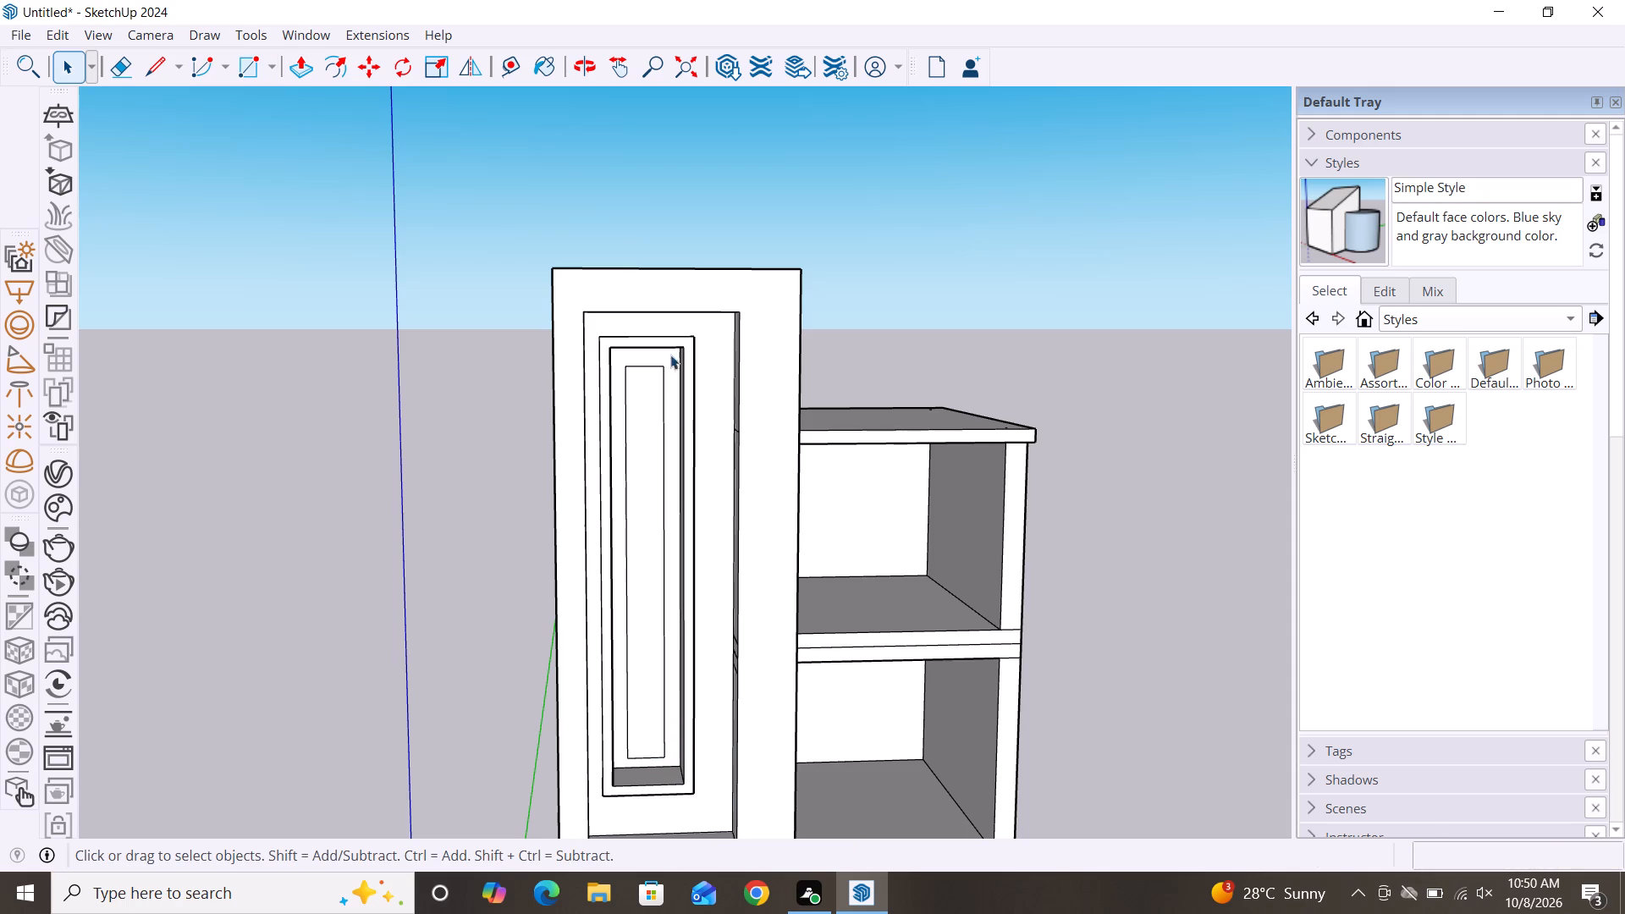
# Examine the narrow rectangle and the raised border around it from low and elevated front viewpoints.
pyautogui.scroll(-6, 683, 272)
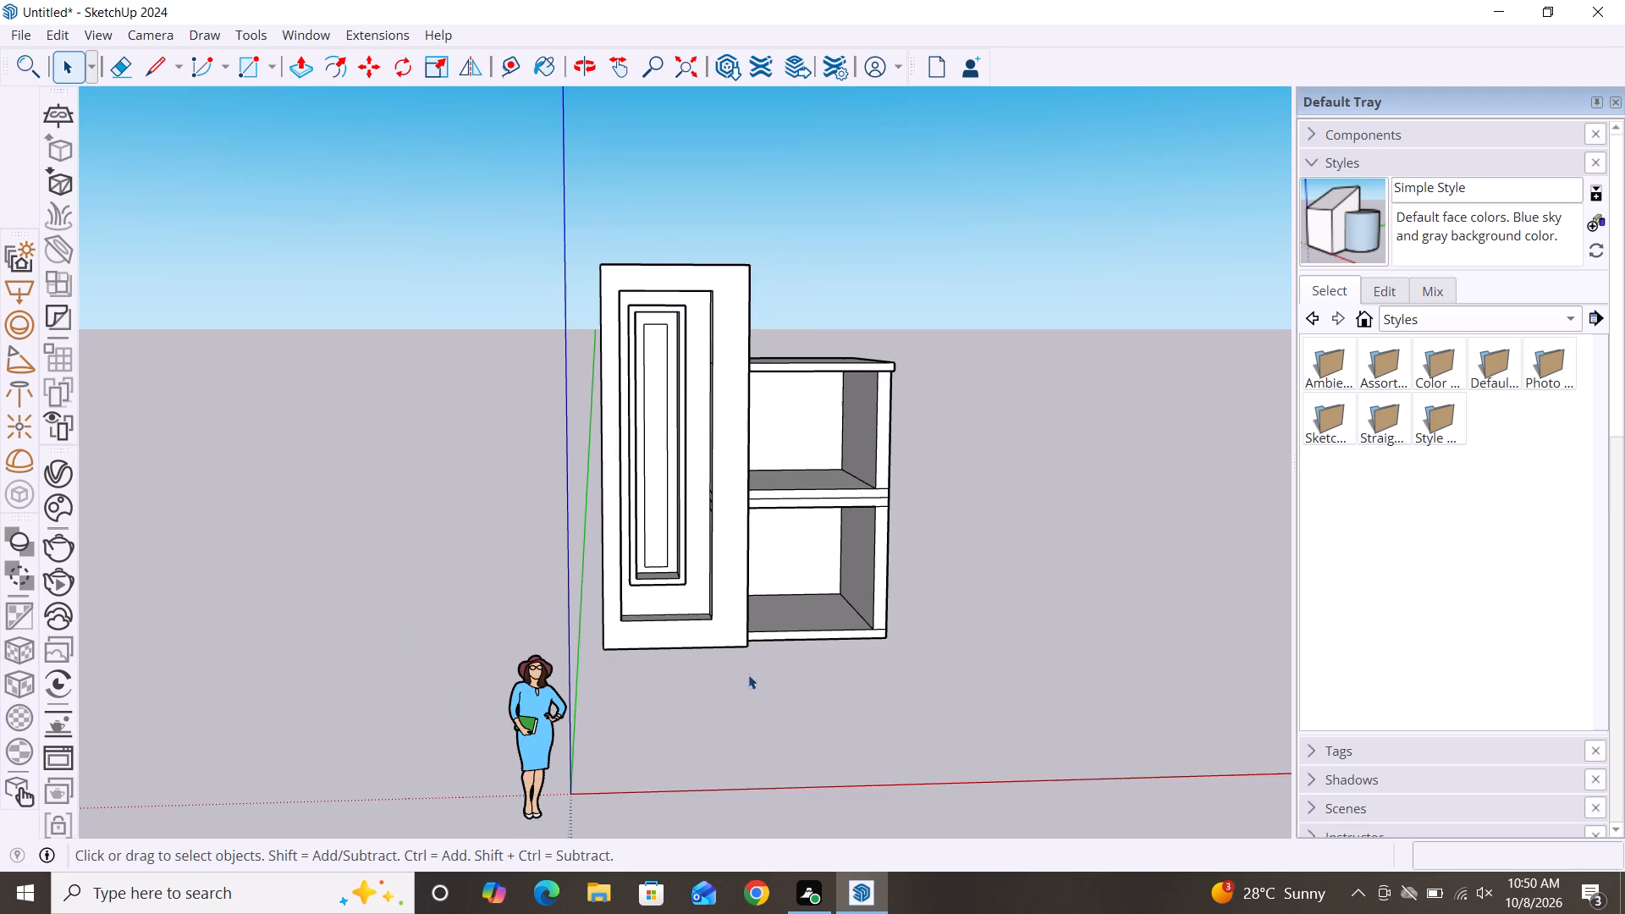
pyautogui.keyDown('alt'); pyautogui.moveTo(717, 673); pyautogui.dragTo(658, 582, button='middle'); pyautogui.keyUp('alt')
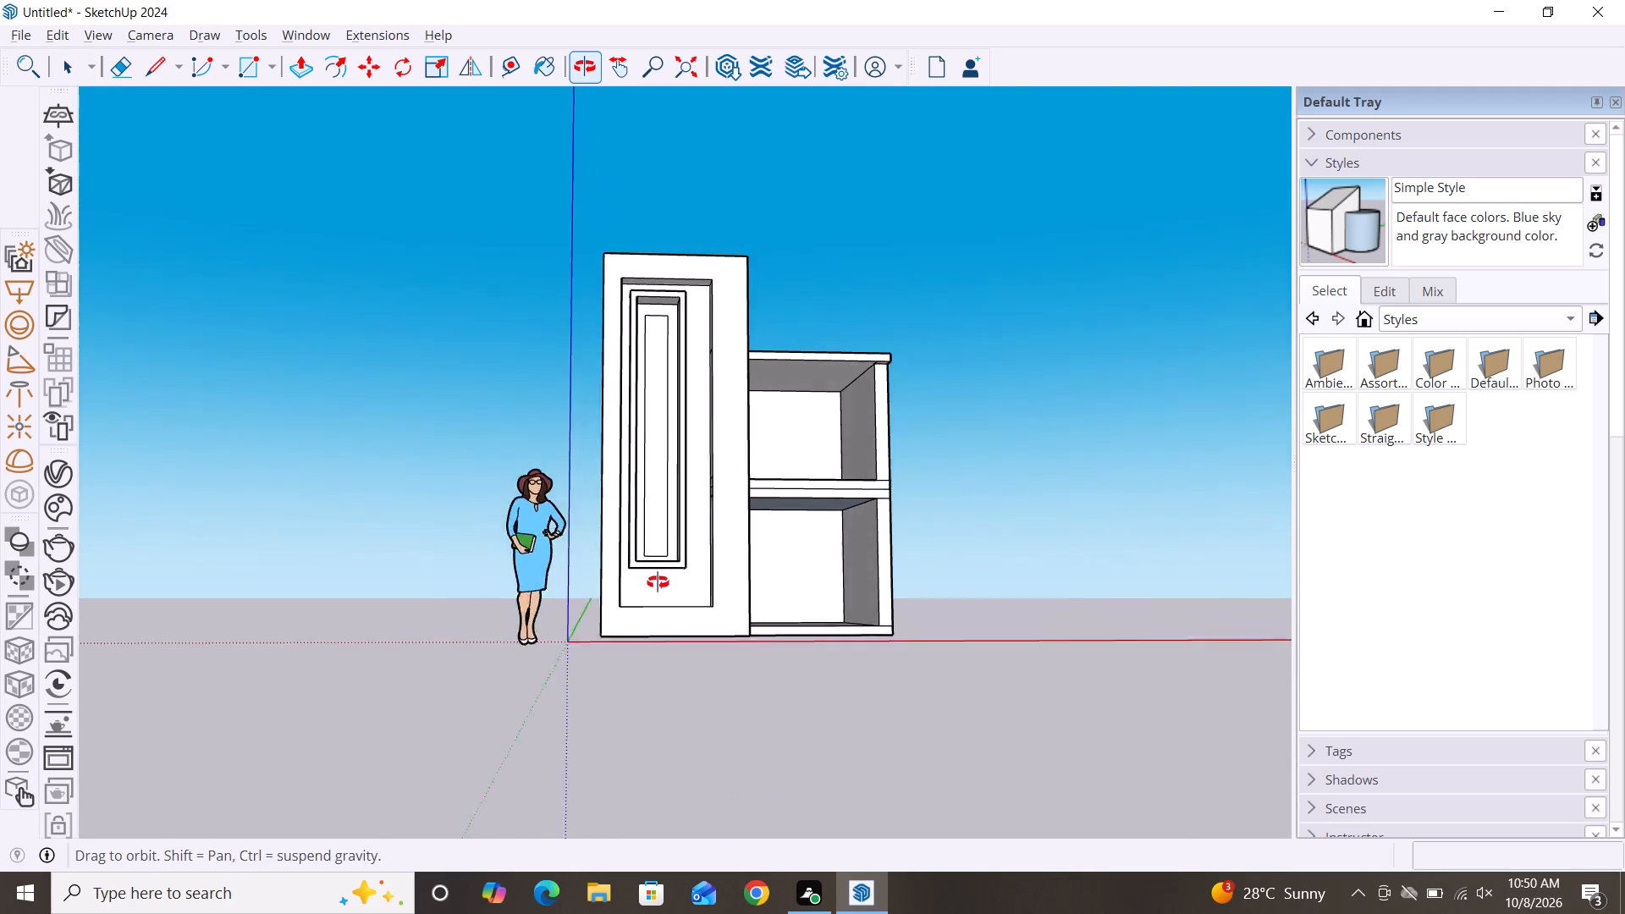
pyautogui.keyDown('alt'); pyautogui.moveTo(658, 582); pyautogui.dragTo(692, 647, button='middle'); pyautogui.keyUp('alt')
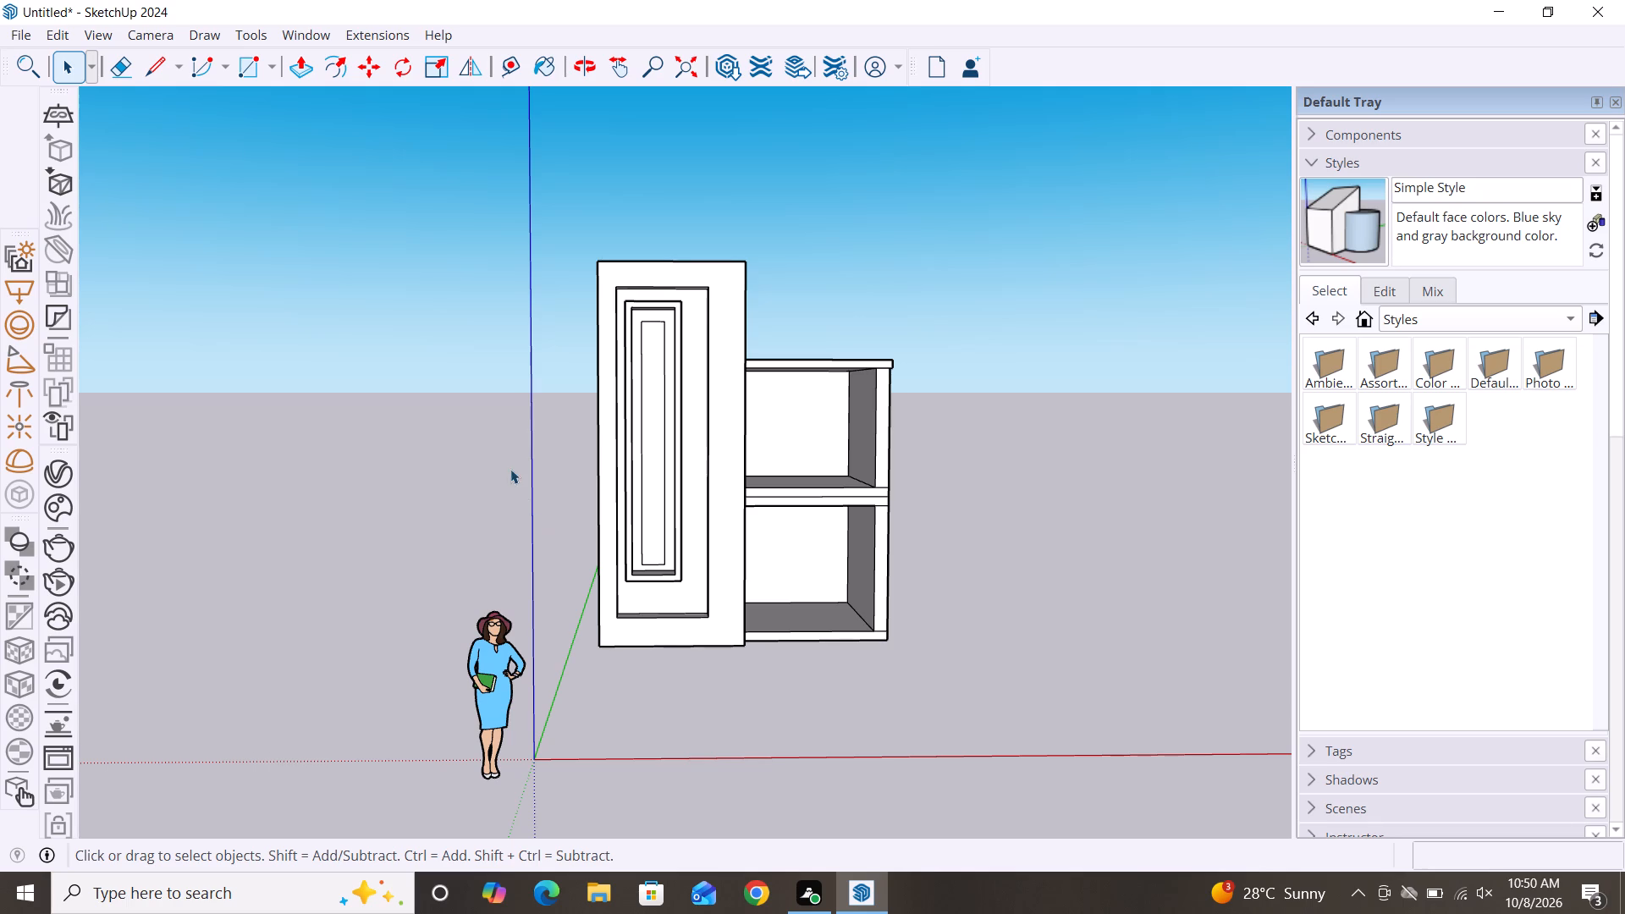
pyautogui.scroll(-2, 451, 460)
pyautogui.scroll(1, 628, 346)
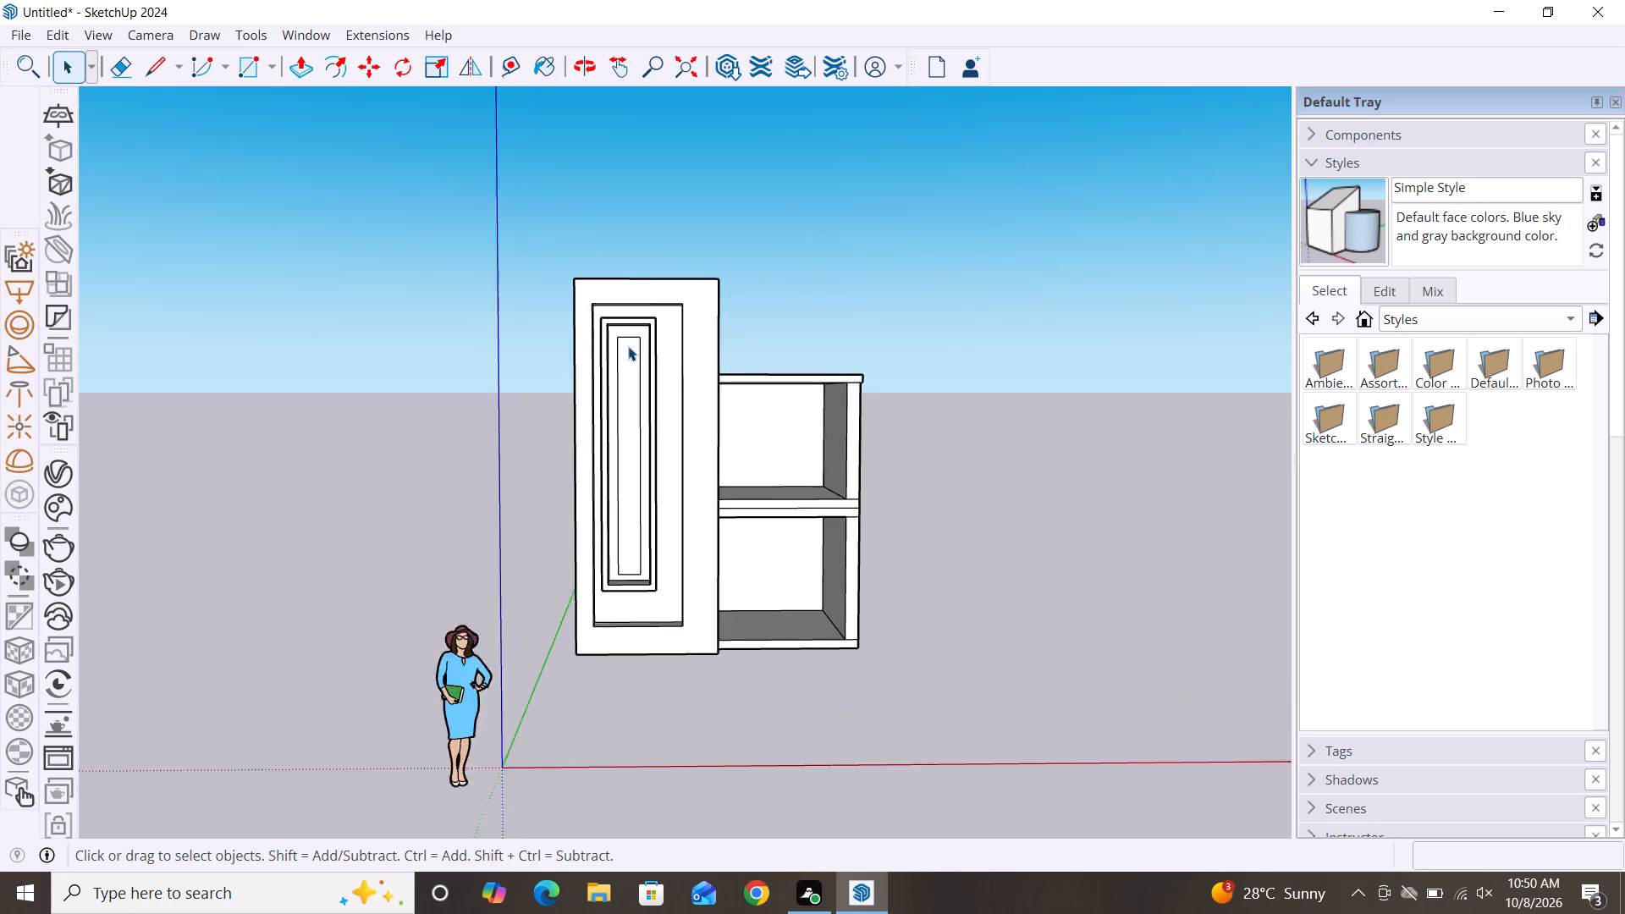
pyautogui.scroll(8, 628, 346)
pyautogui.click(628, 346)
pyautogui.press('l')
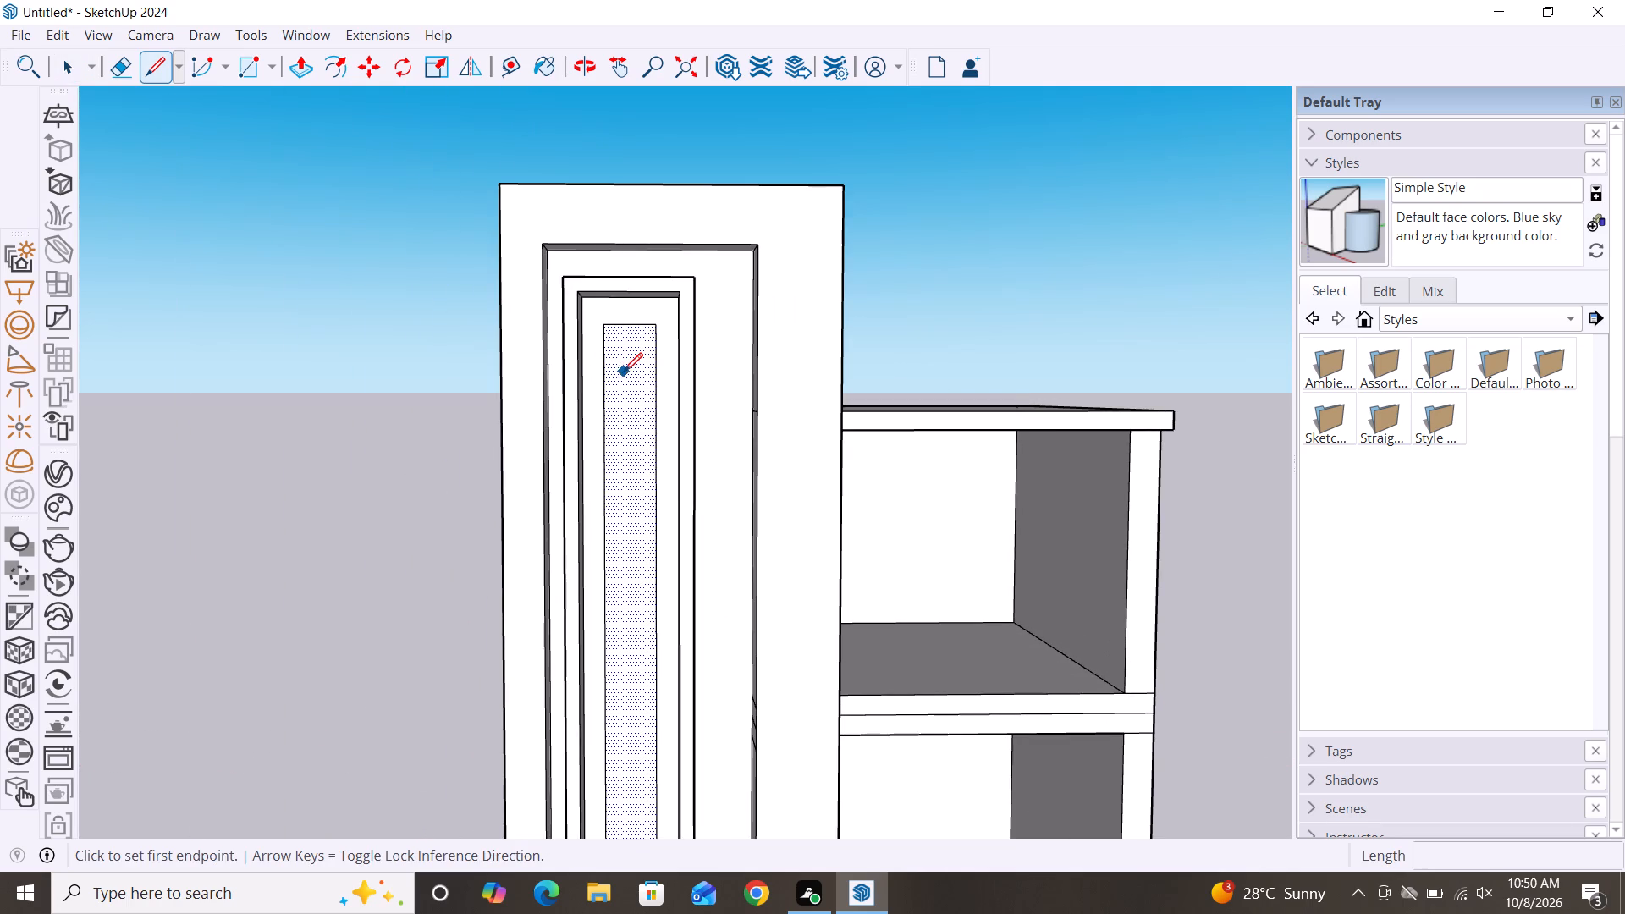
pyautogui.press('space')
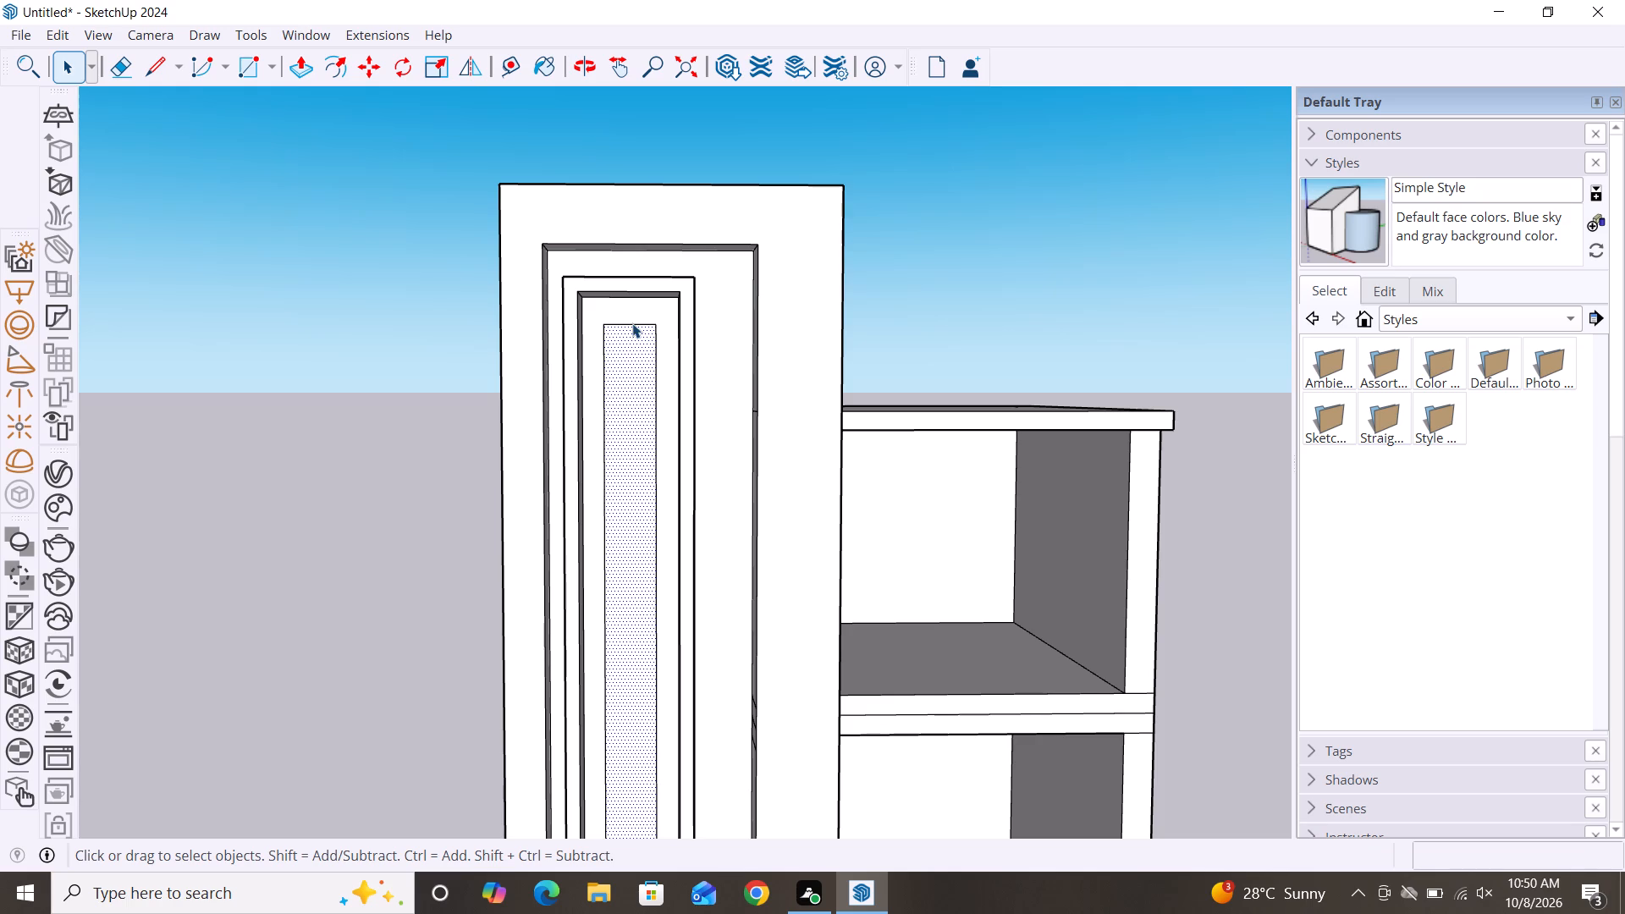
# Copy the narrow rectangle's top edge down about 9' 2 15/16" and divide that distance into 5 equal spaces with /5.
pyautogui.click(632, 323)
pyautogui.press('m')
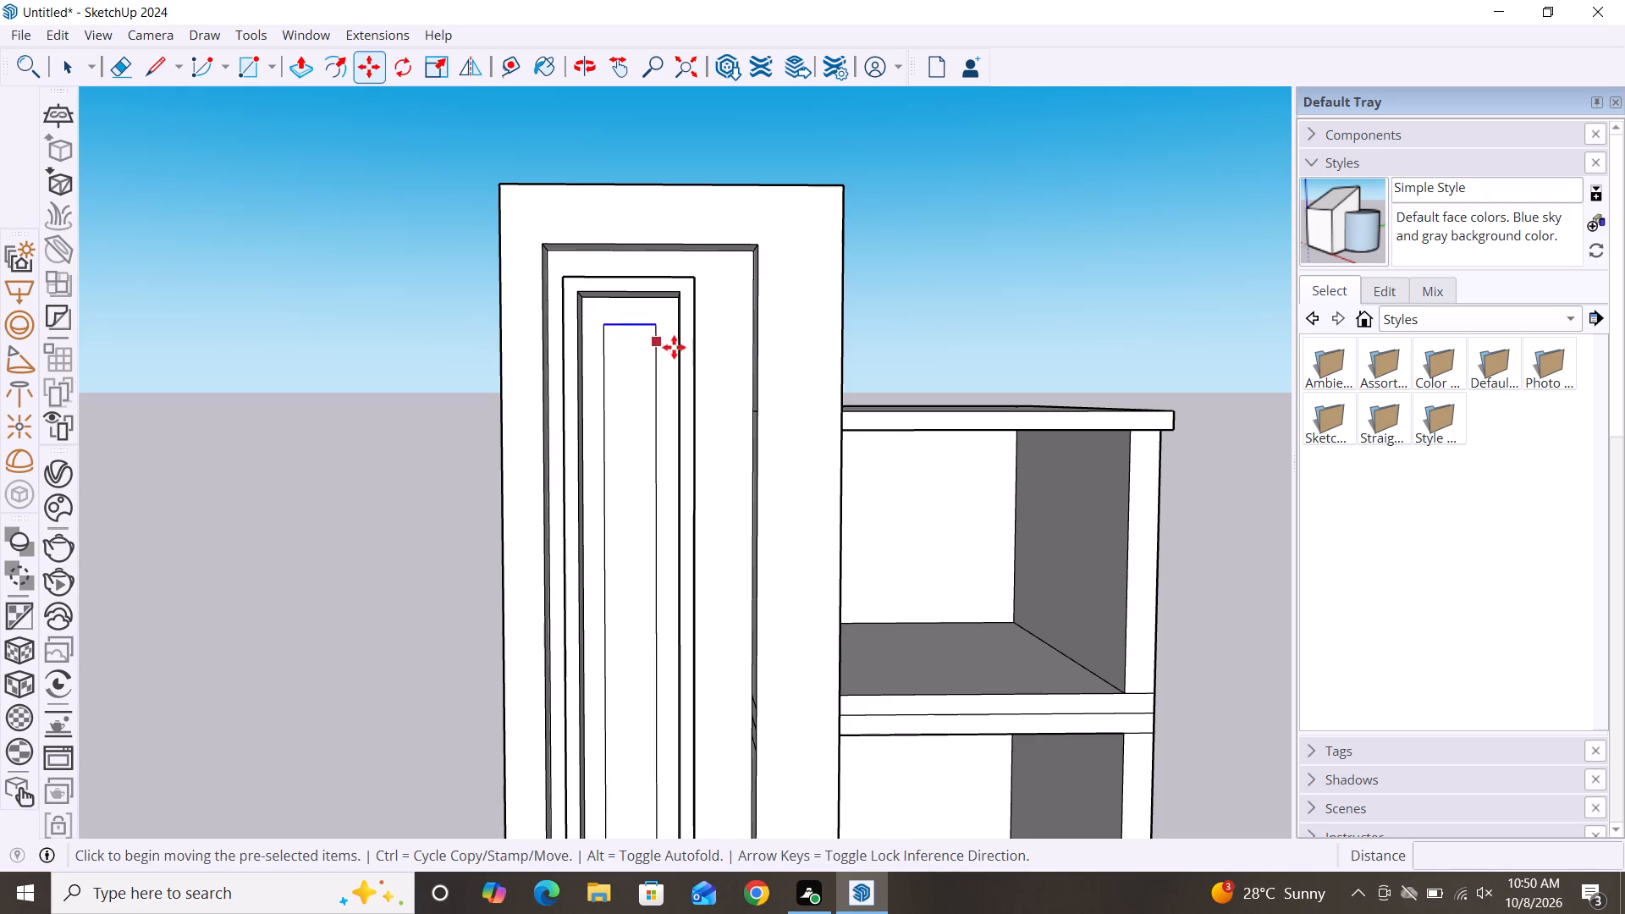
pyautogui.click(656, 330)
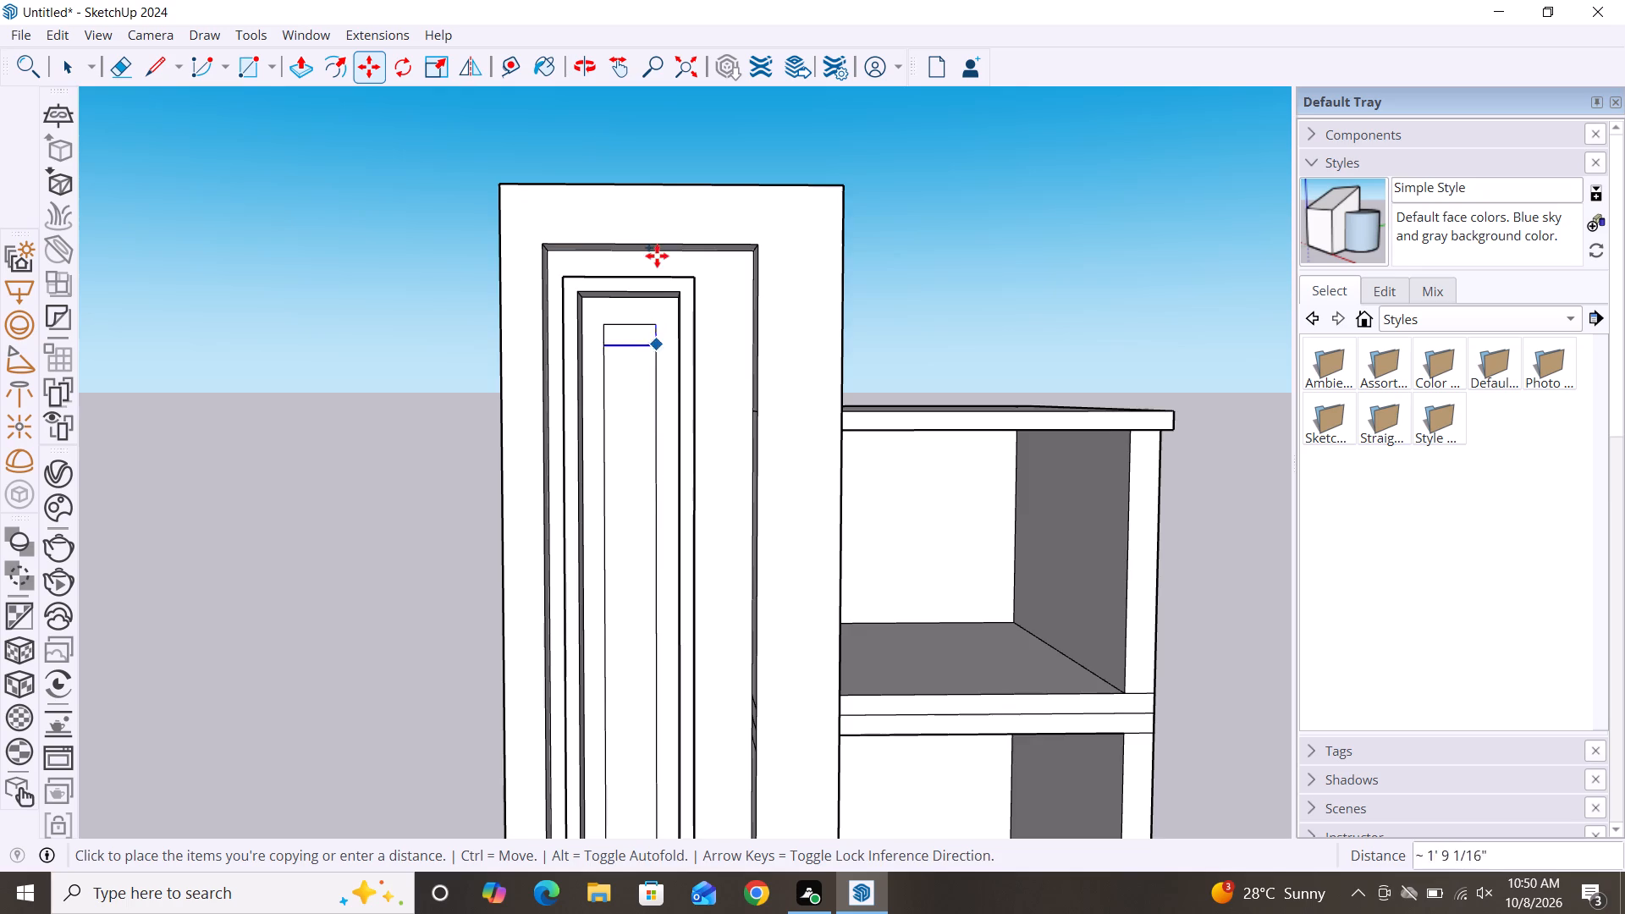
pyautogui.scroll(-5, 657, 254)
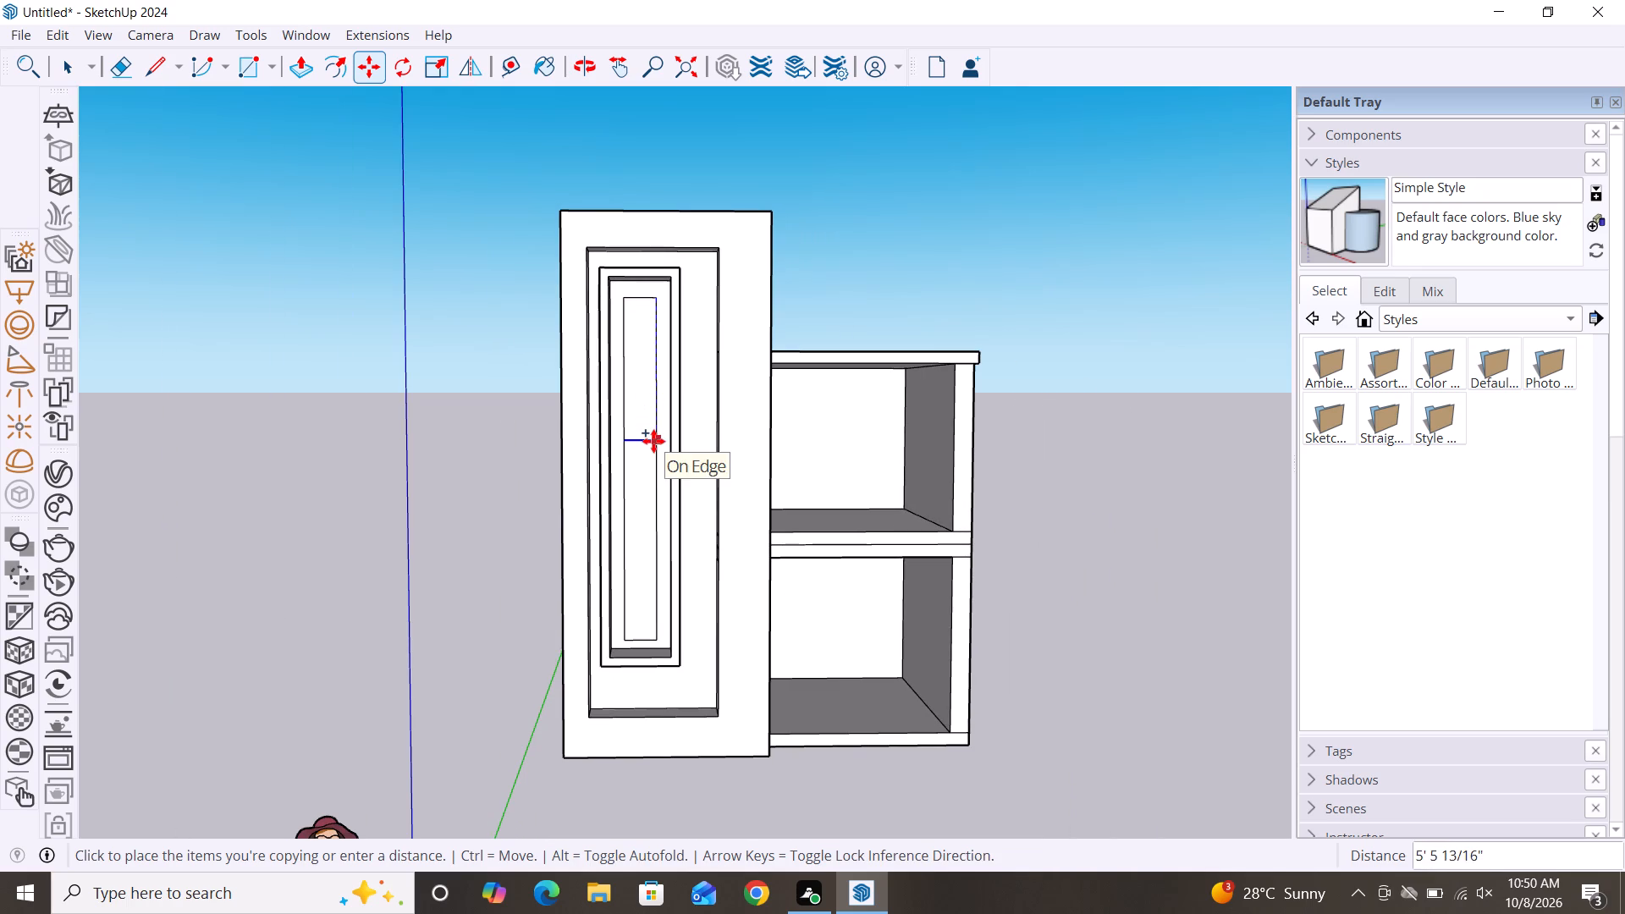
pyautogui.click(662, 537)
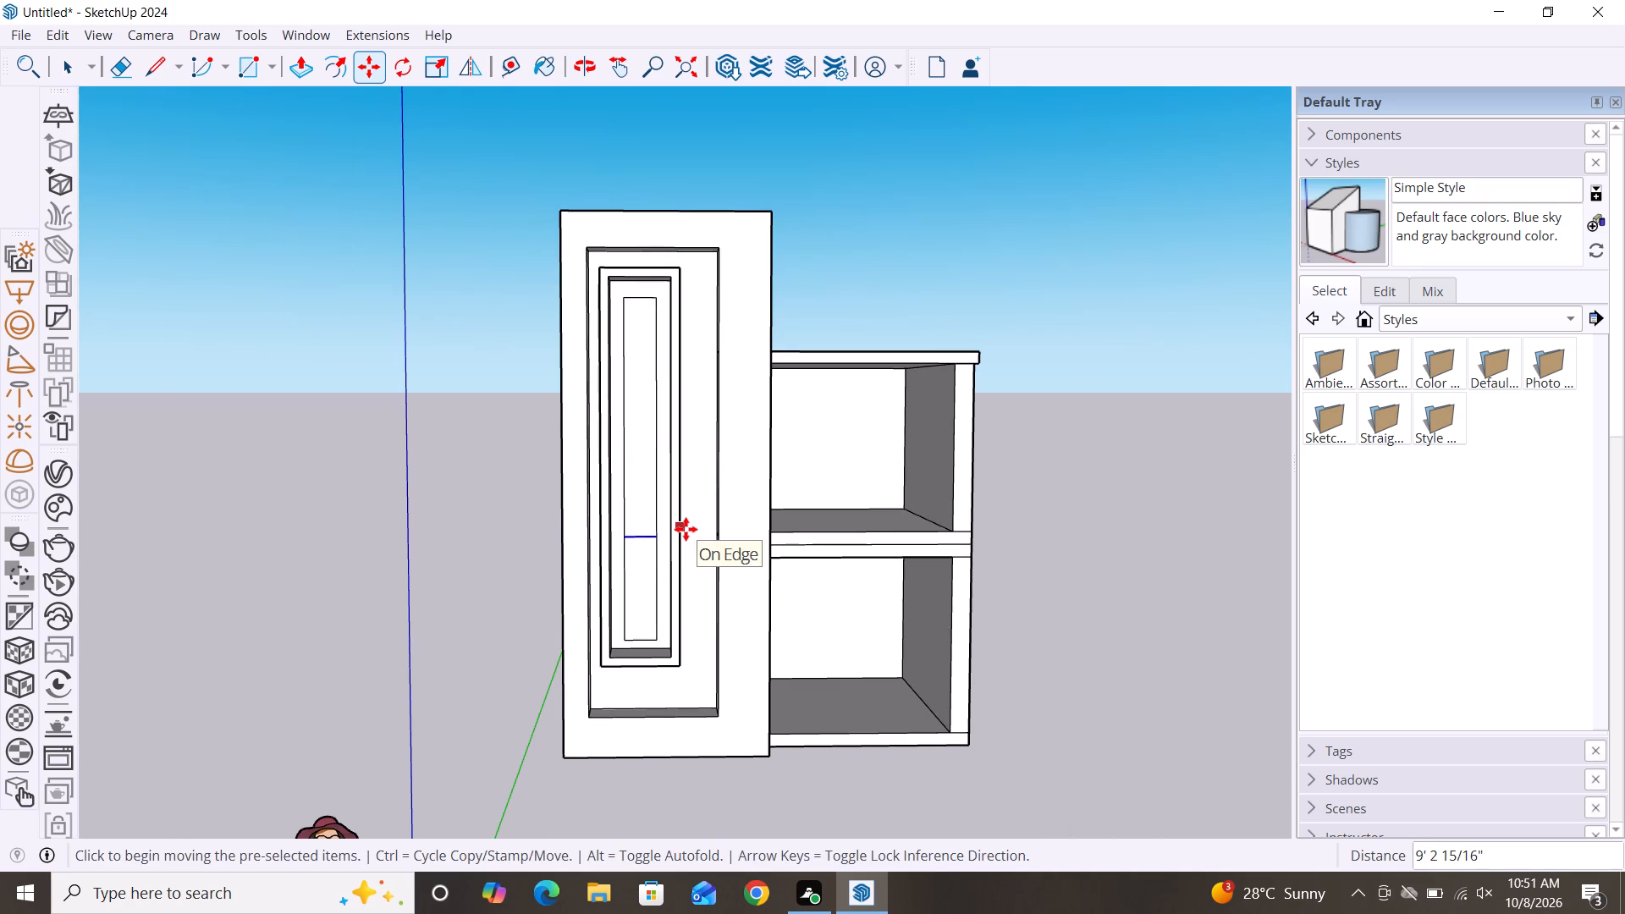
pyautogui.write('/5')
pyautogui.press('Return')
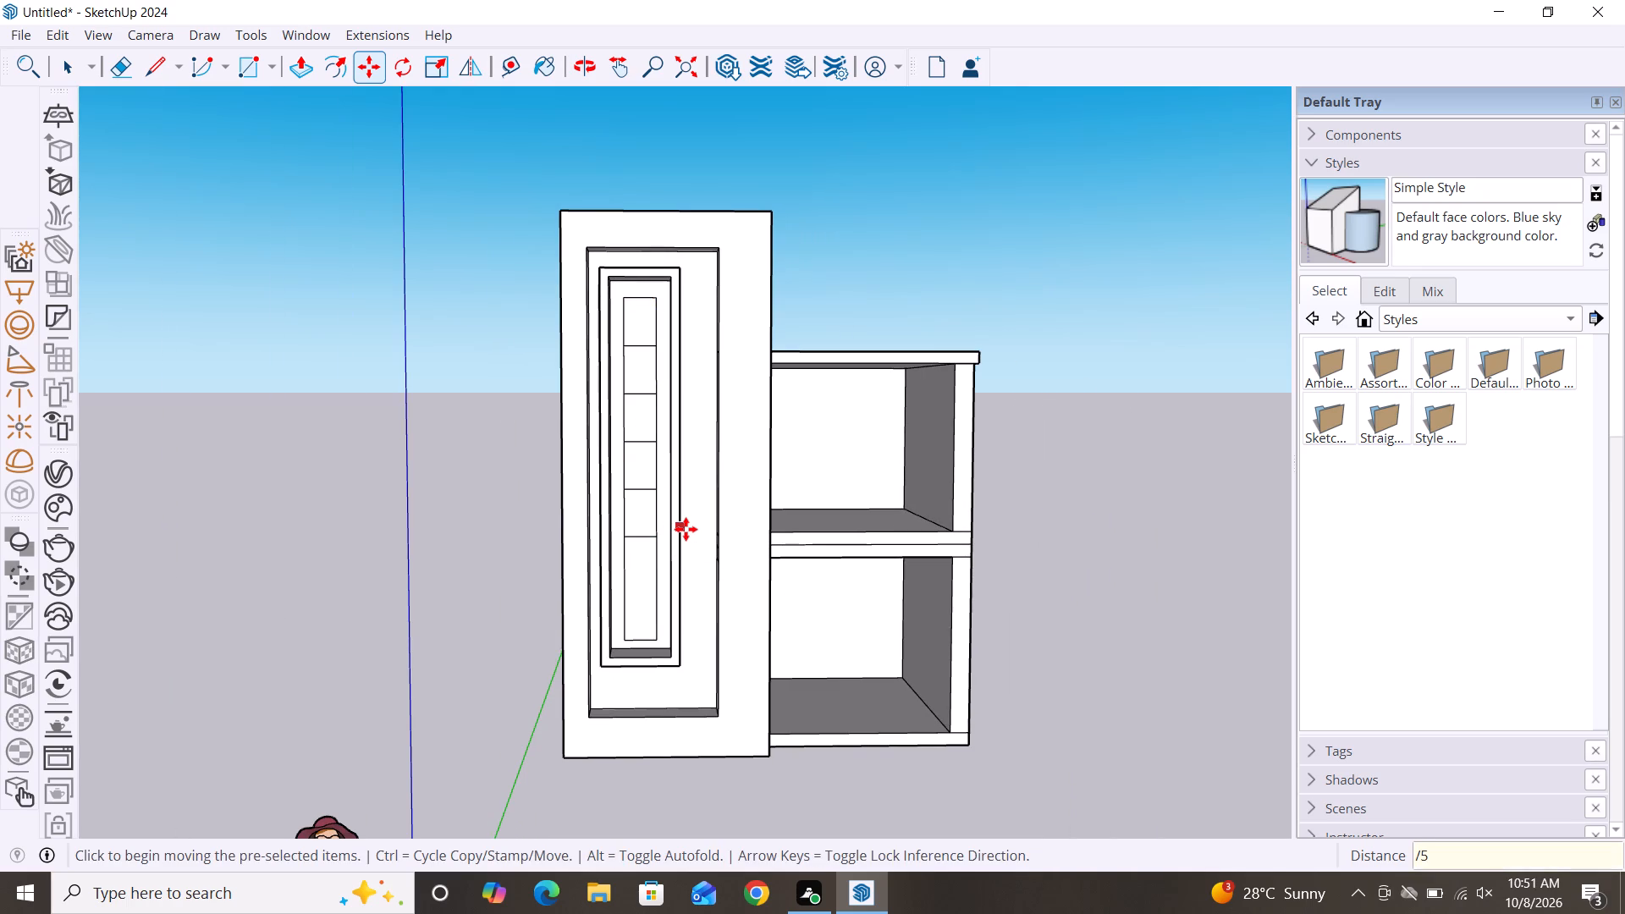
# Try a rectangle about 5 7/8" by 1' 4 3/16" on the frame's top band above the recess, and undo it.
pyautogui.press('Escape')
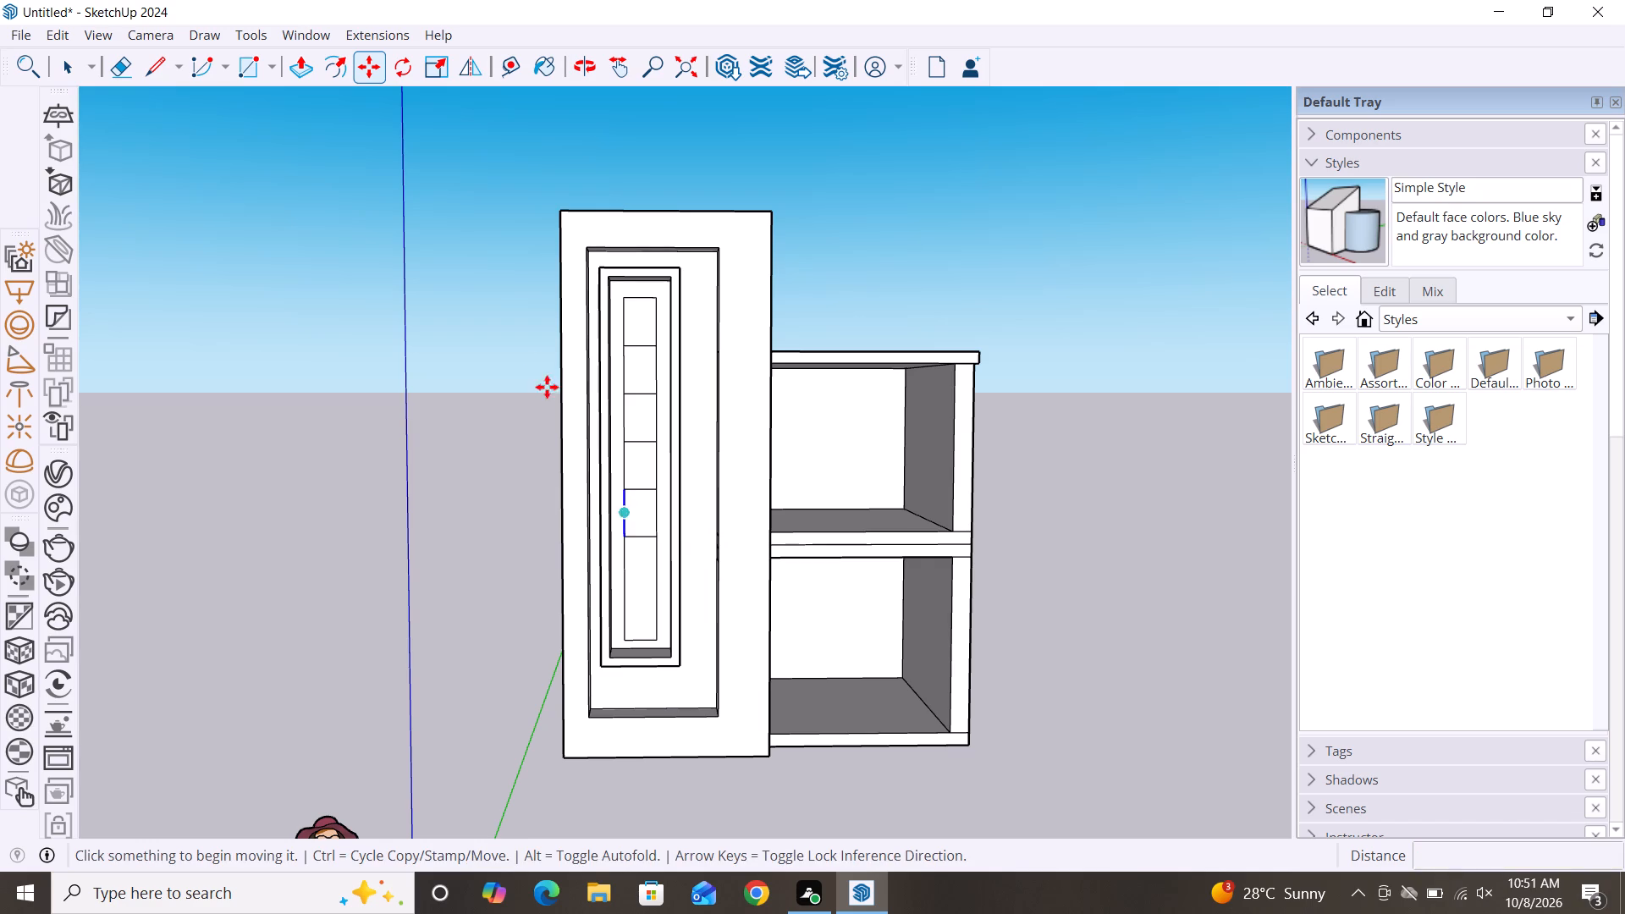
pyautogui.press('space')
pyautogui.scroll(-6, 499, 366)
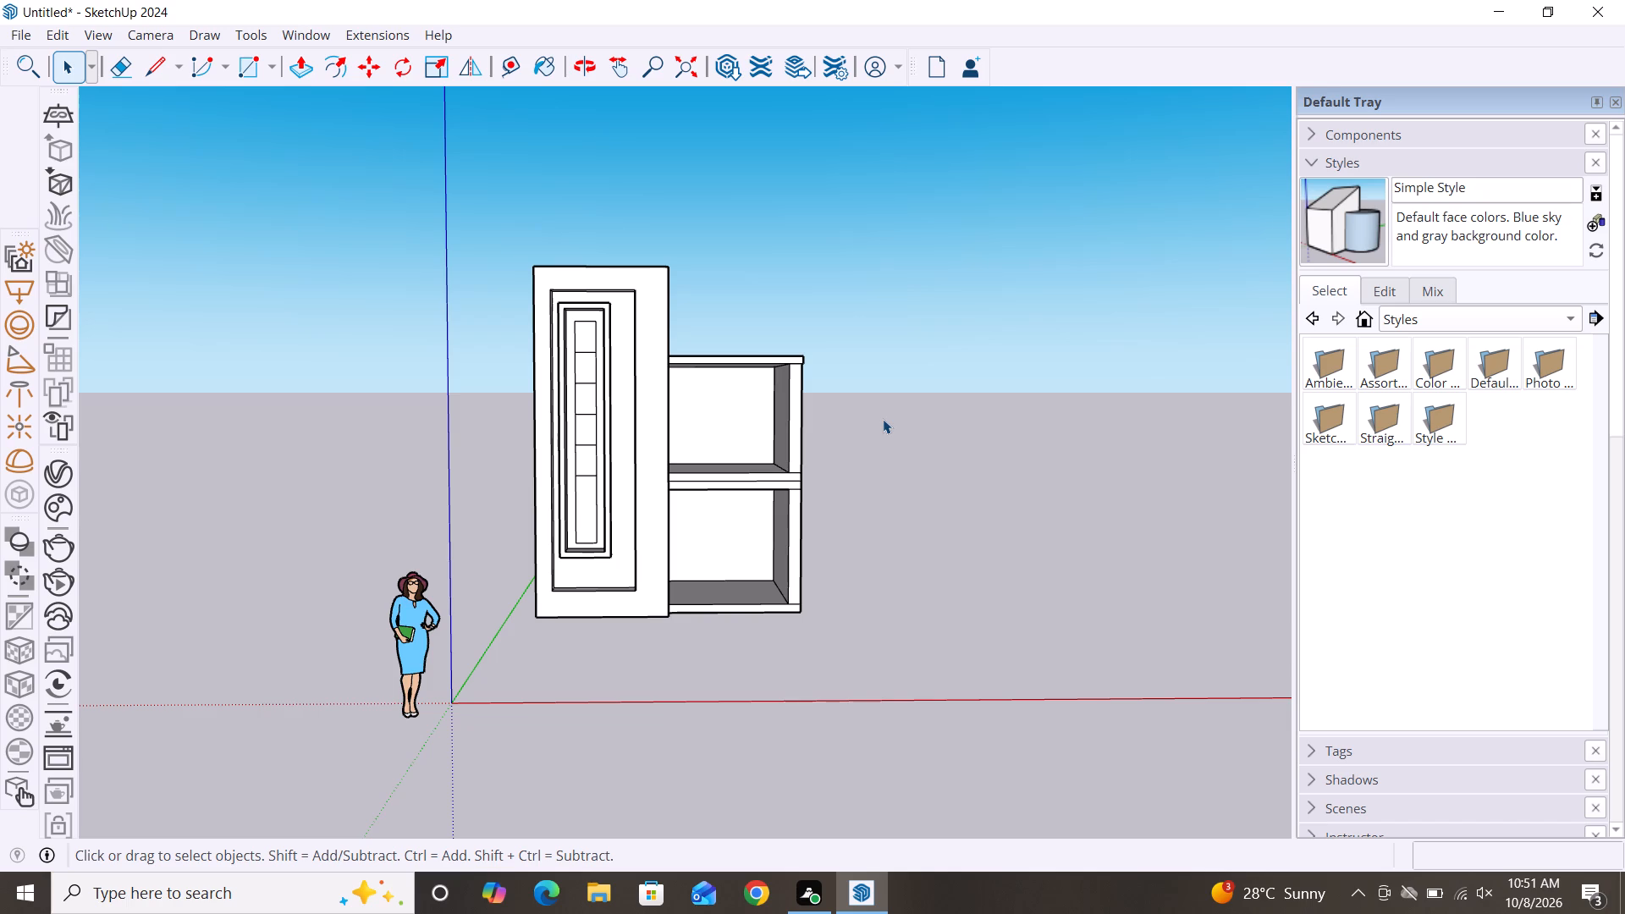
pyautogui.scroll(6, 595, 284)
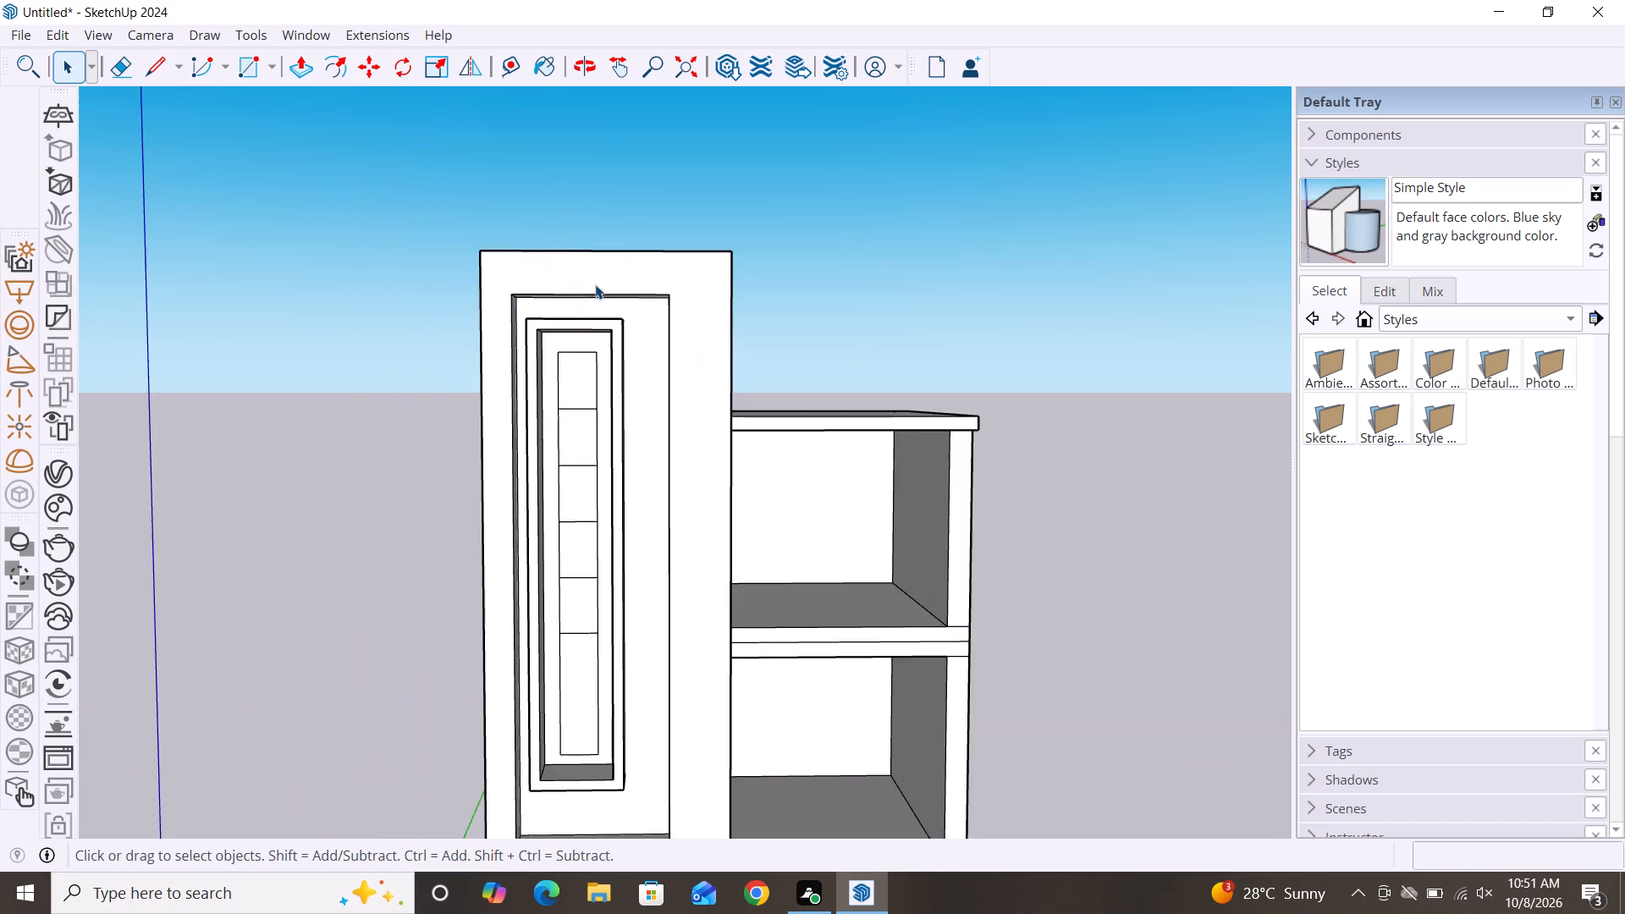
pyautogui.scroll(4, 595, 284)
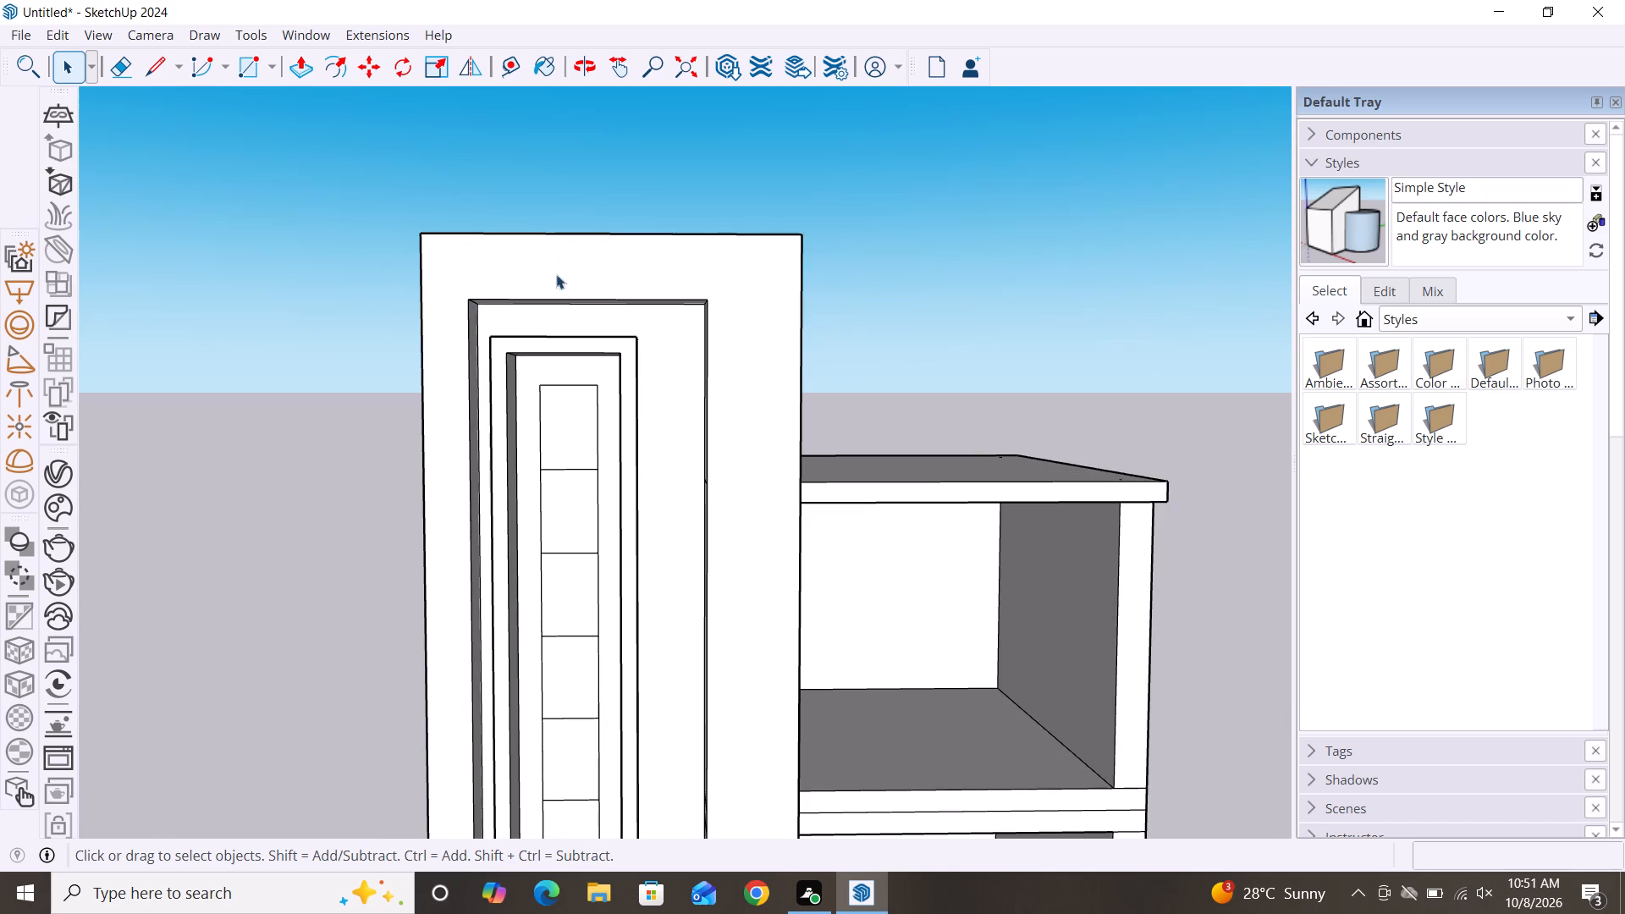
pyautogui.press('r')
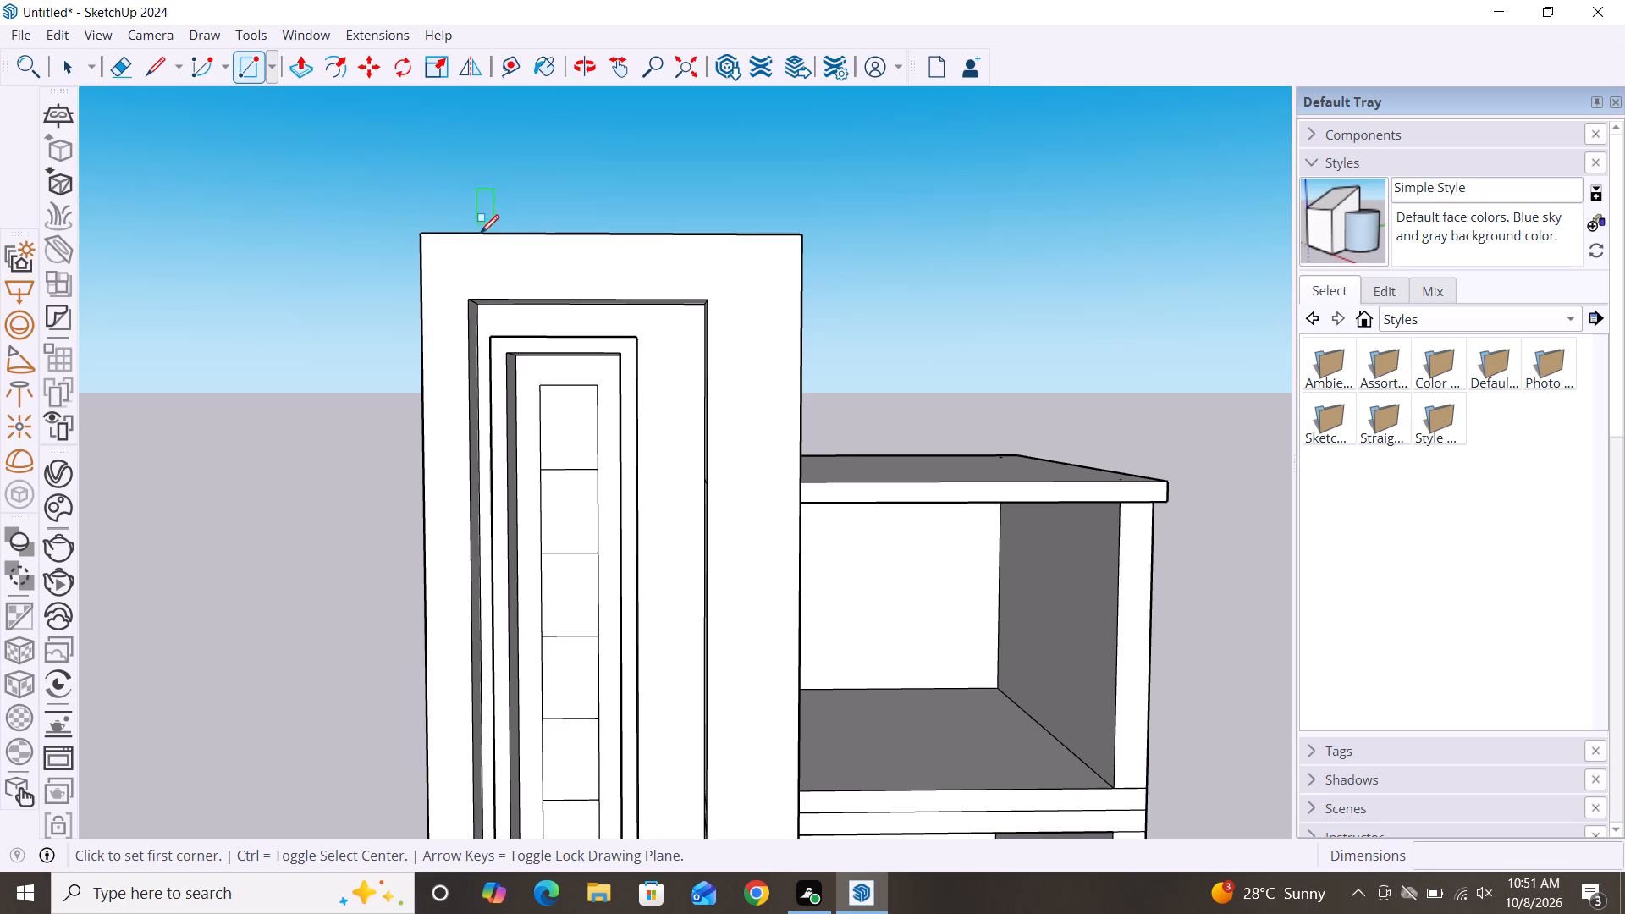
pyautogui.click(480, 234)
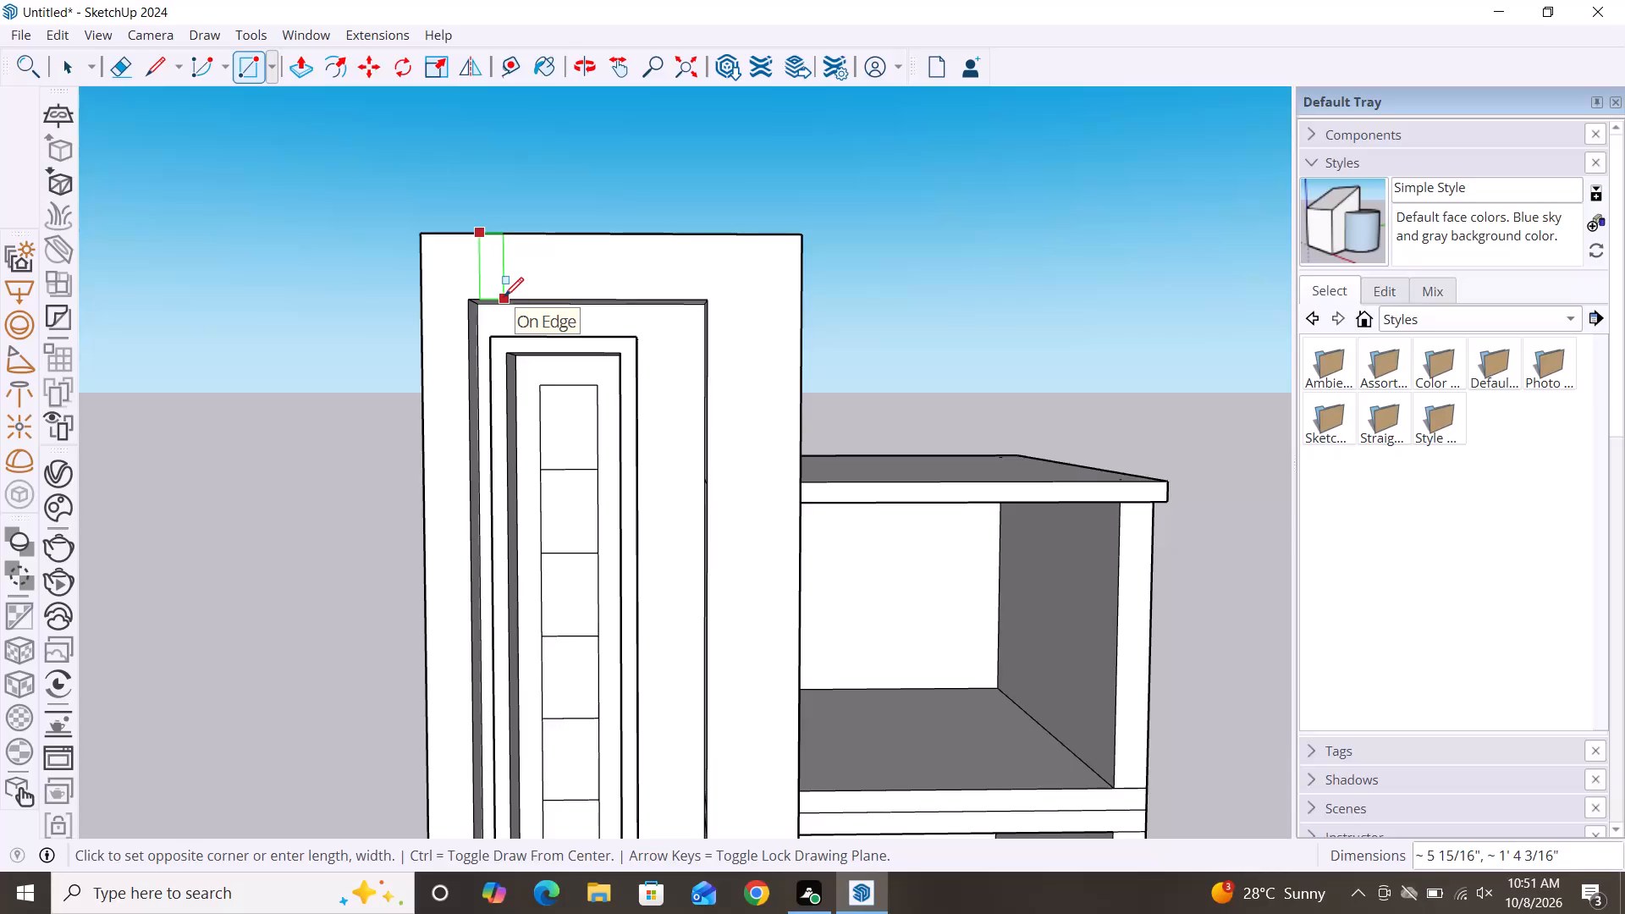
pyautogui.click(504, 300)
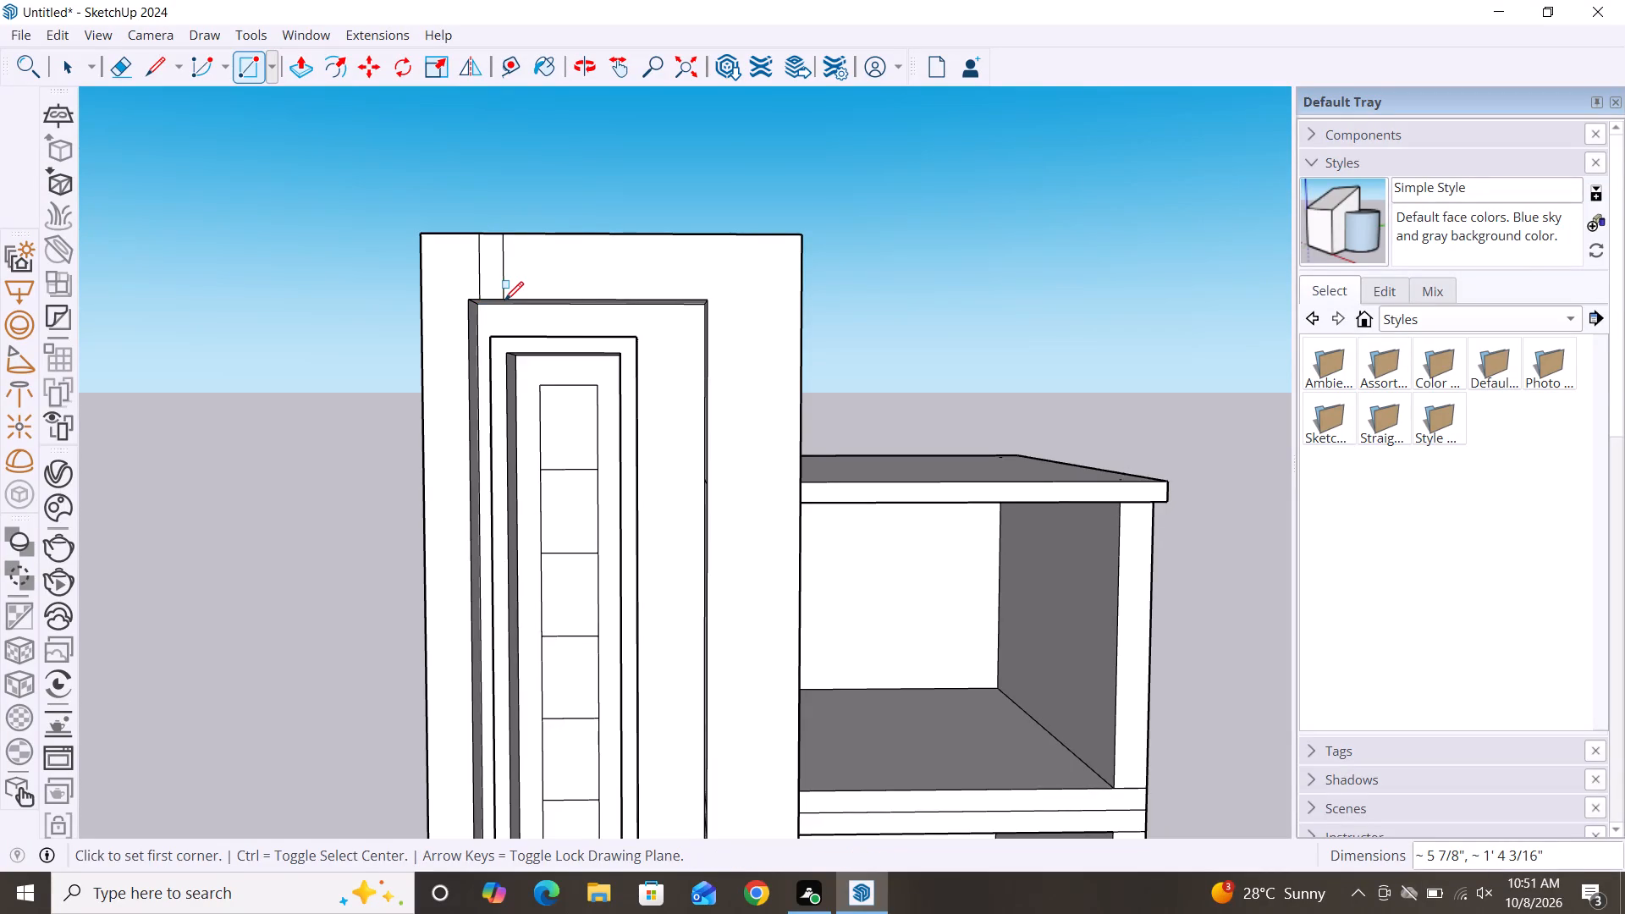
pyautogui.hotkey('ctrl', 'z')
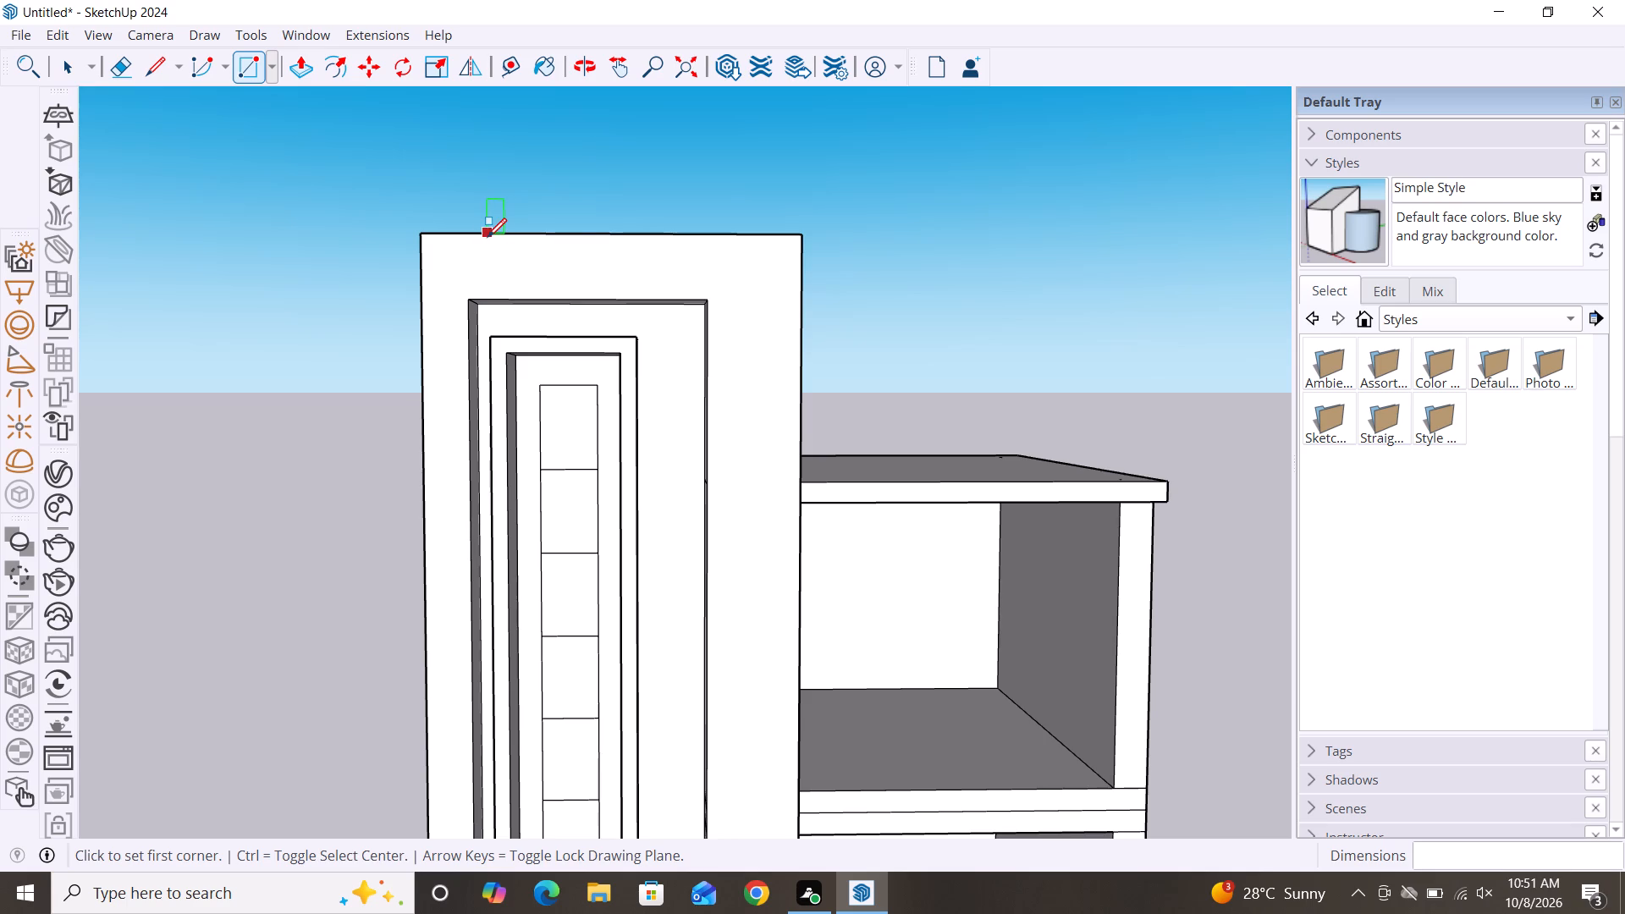
# Draw four spaced vertical strips, each about 4" to 5" wide and 1' 4 3/16" tall, across the frame's top band above the recess.
pyautogui.click(484, 231)
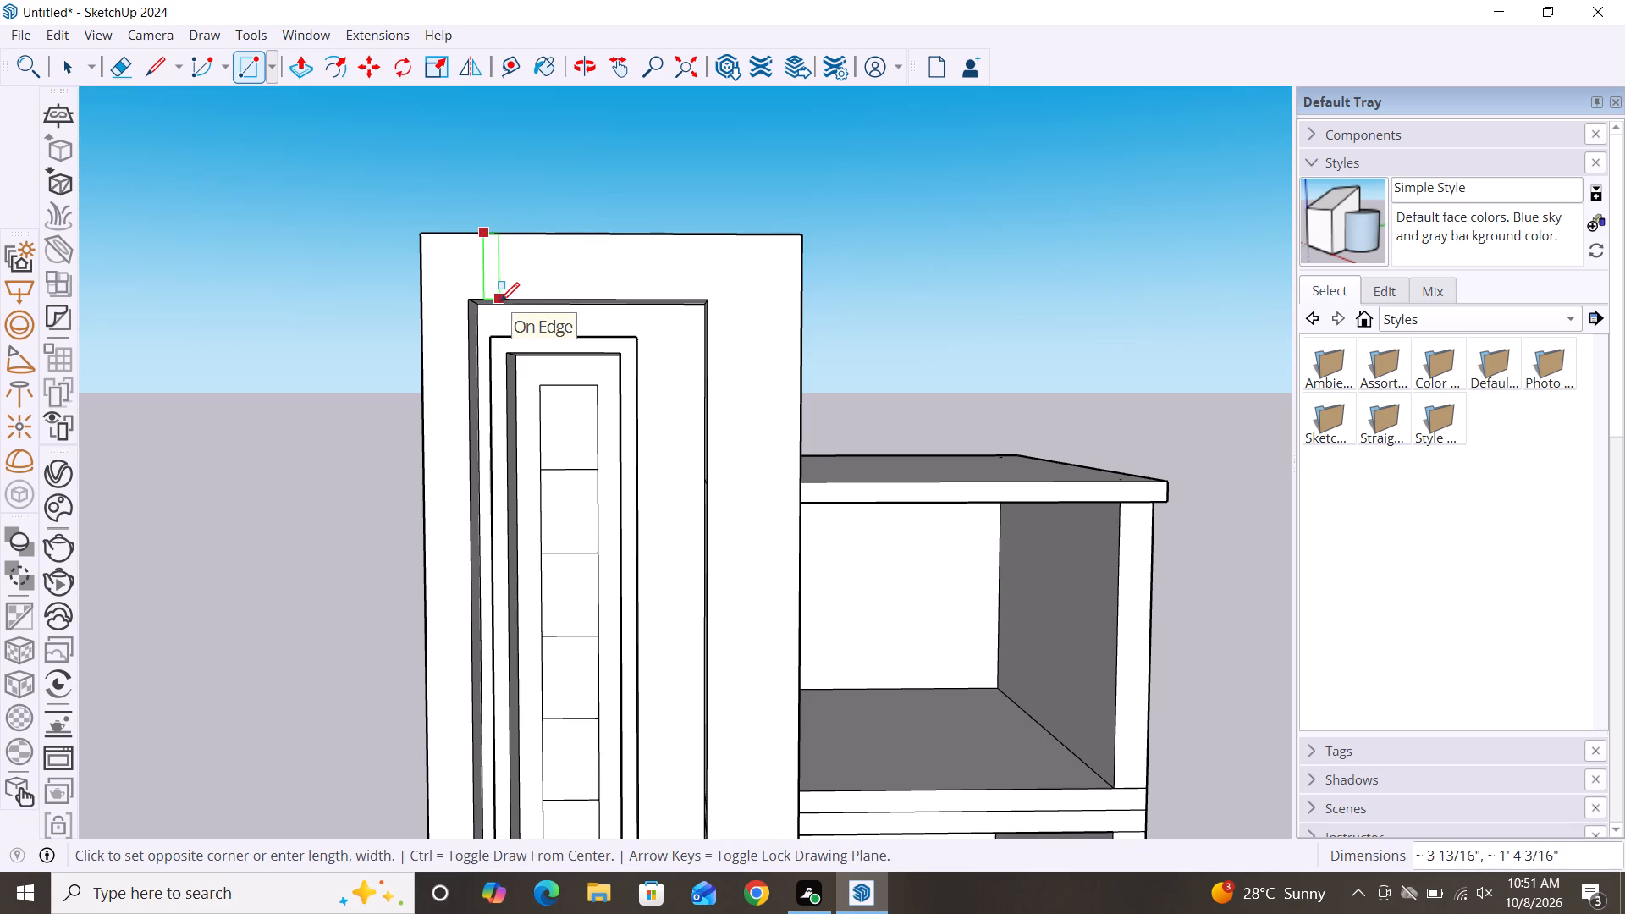
pyautogui.click(501, 300)
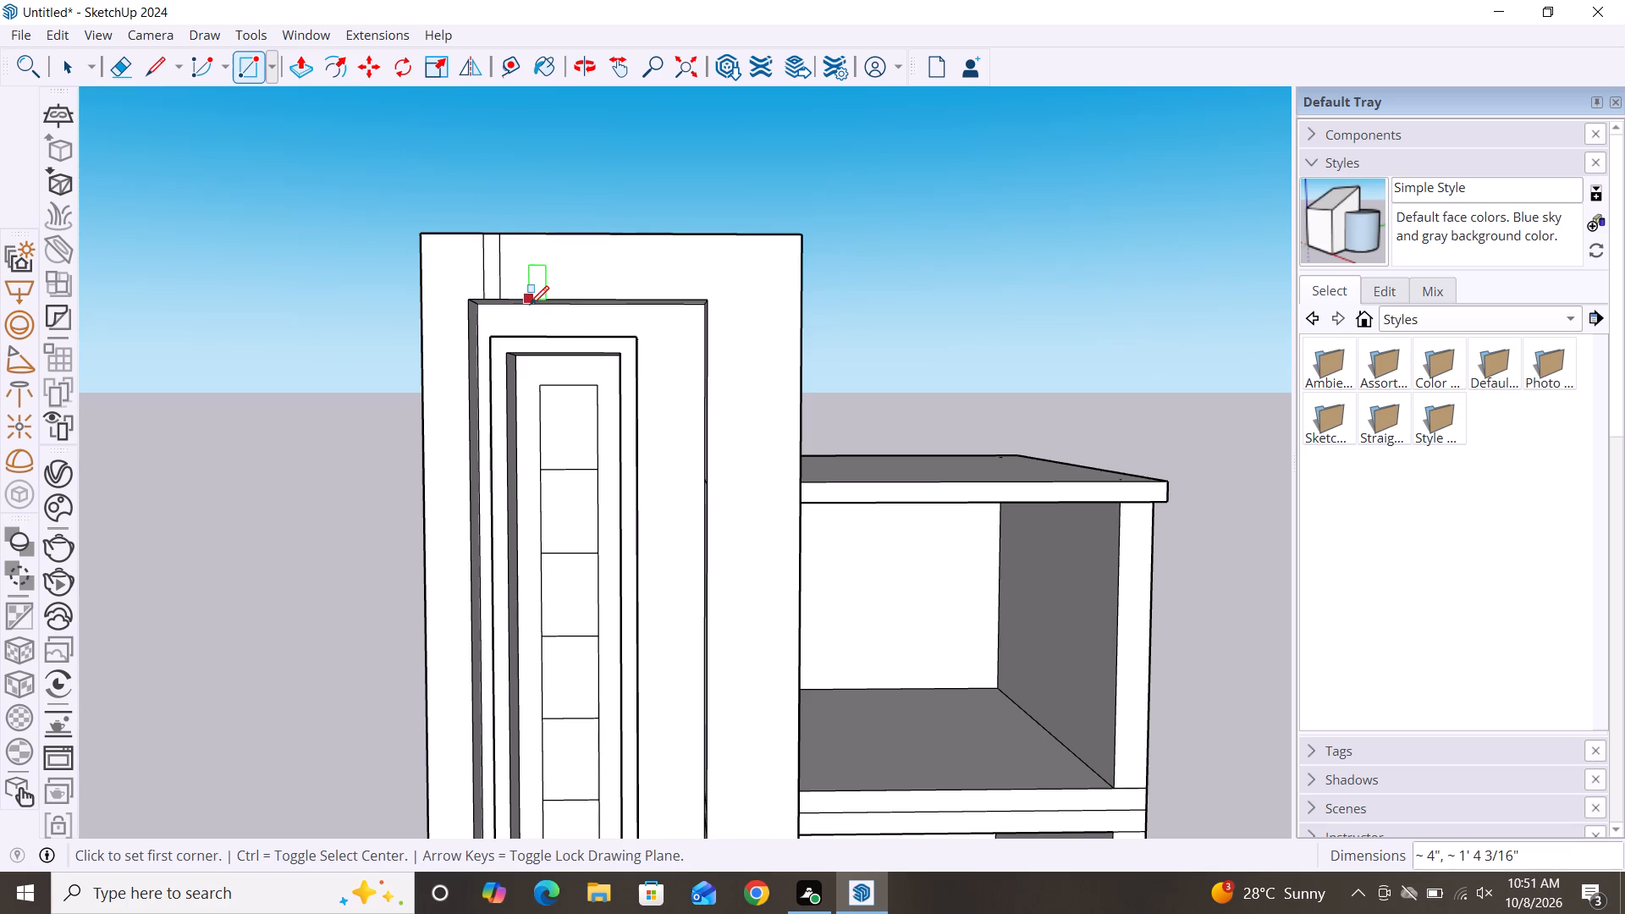
pyautogui.click(521, 237)
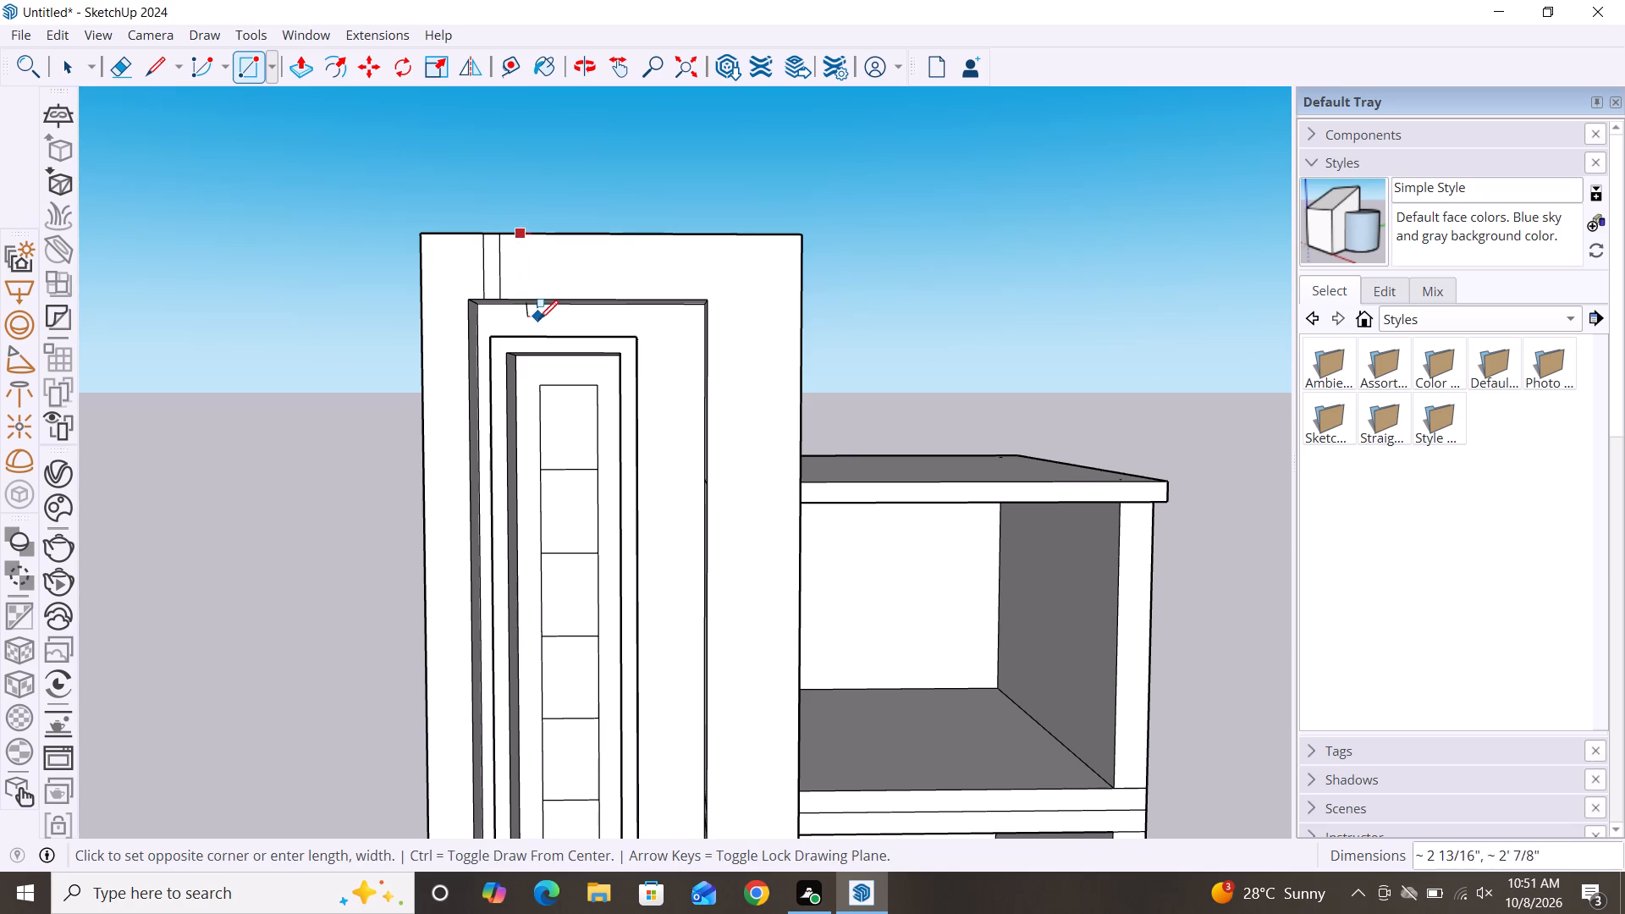
pyautogui.click(538, 302)
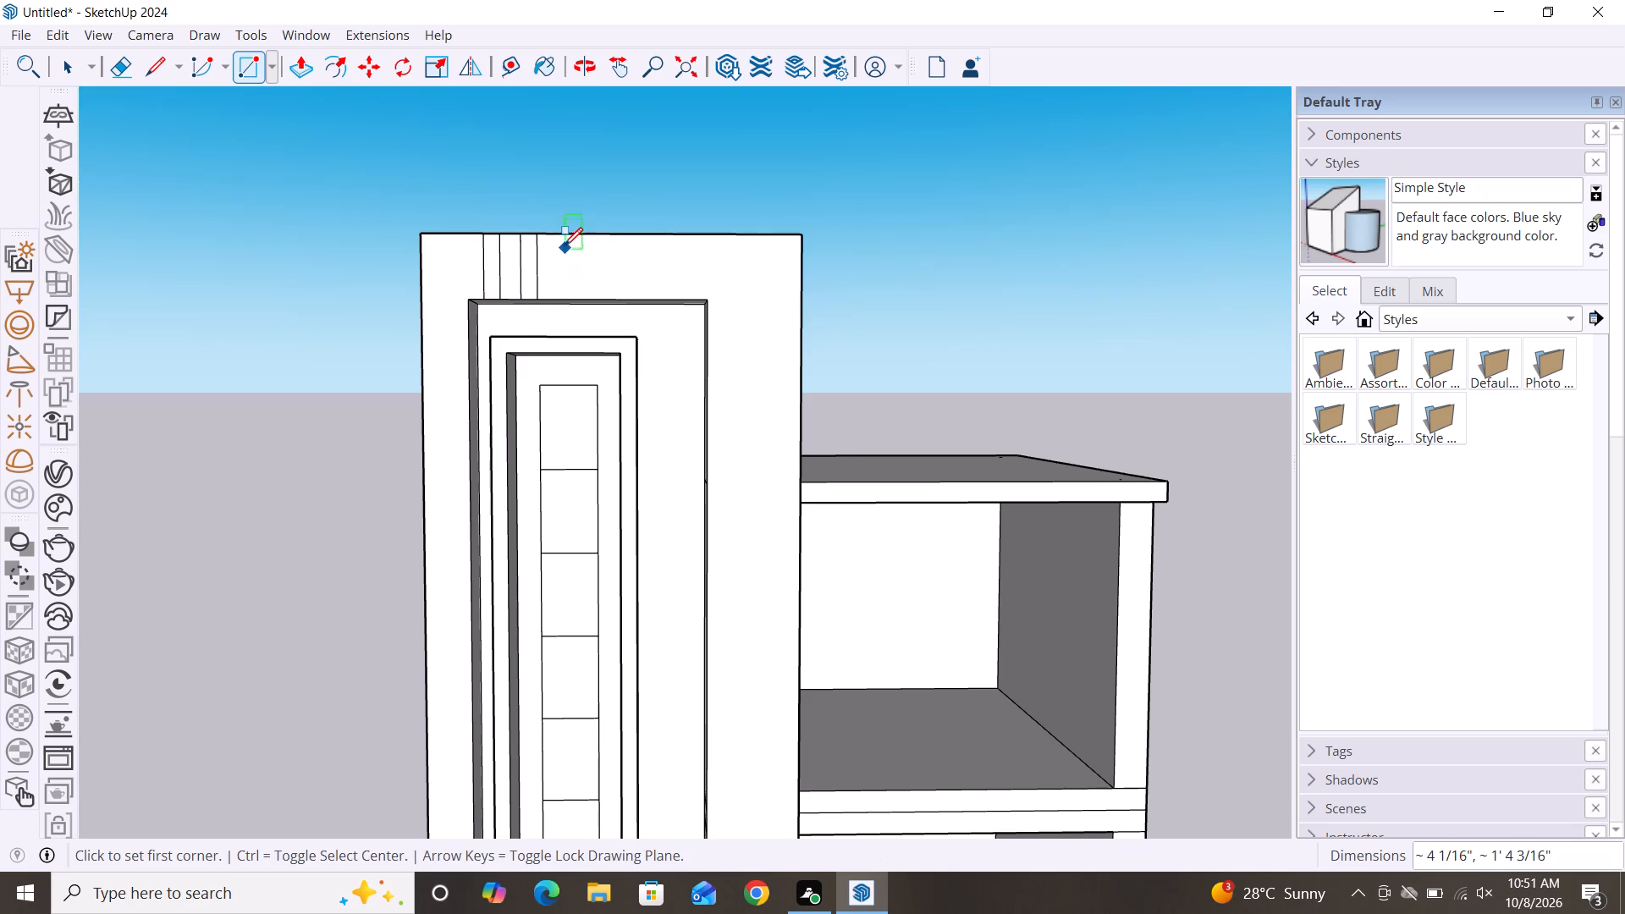
pyautogui.click(554, 237)
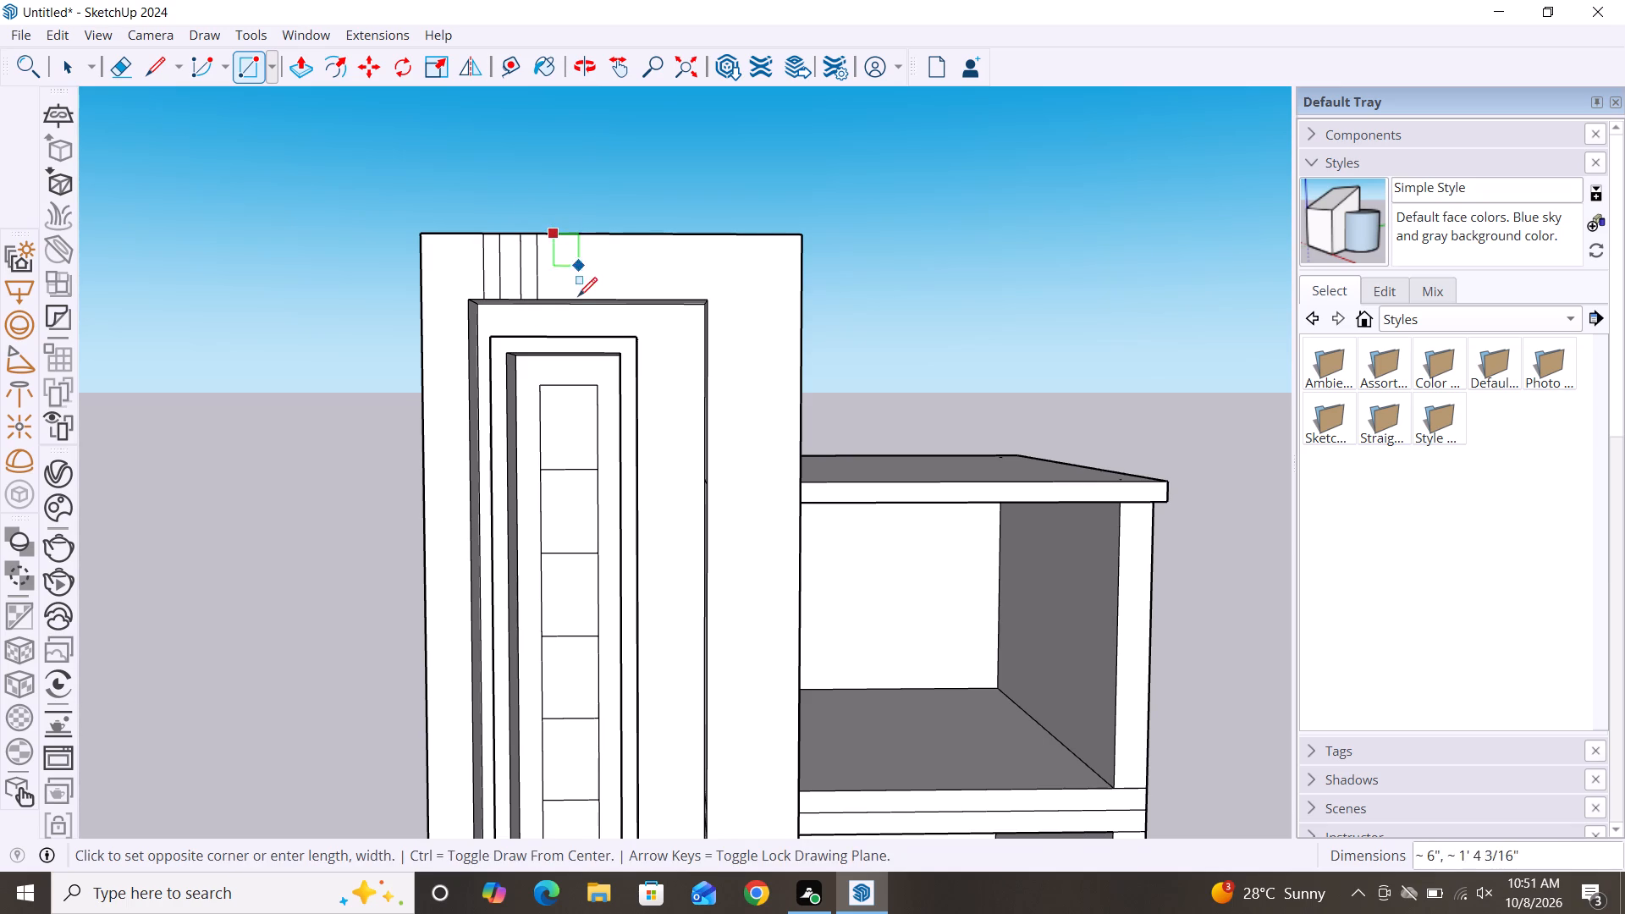
pyautogui.click(573, 303)
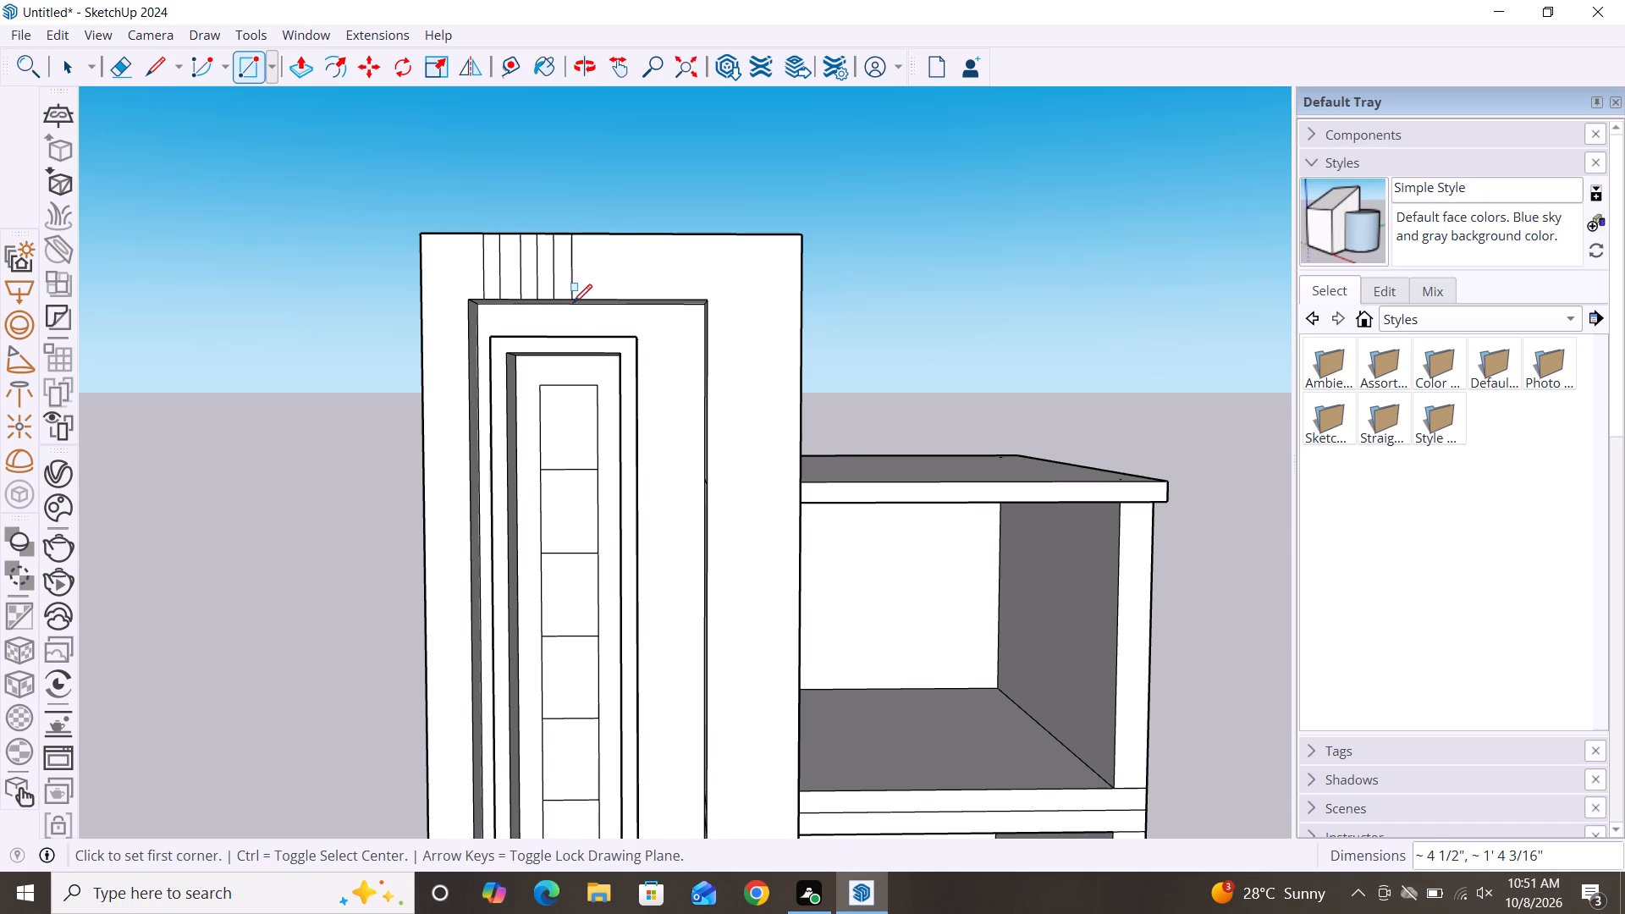
pyautogui.click(588, 237)
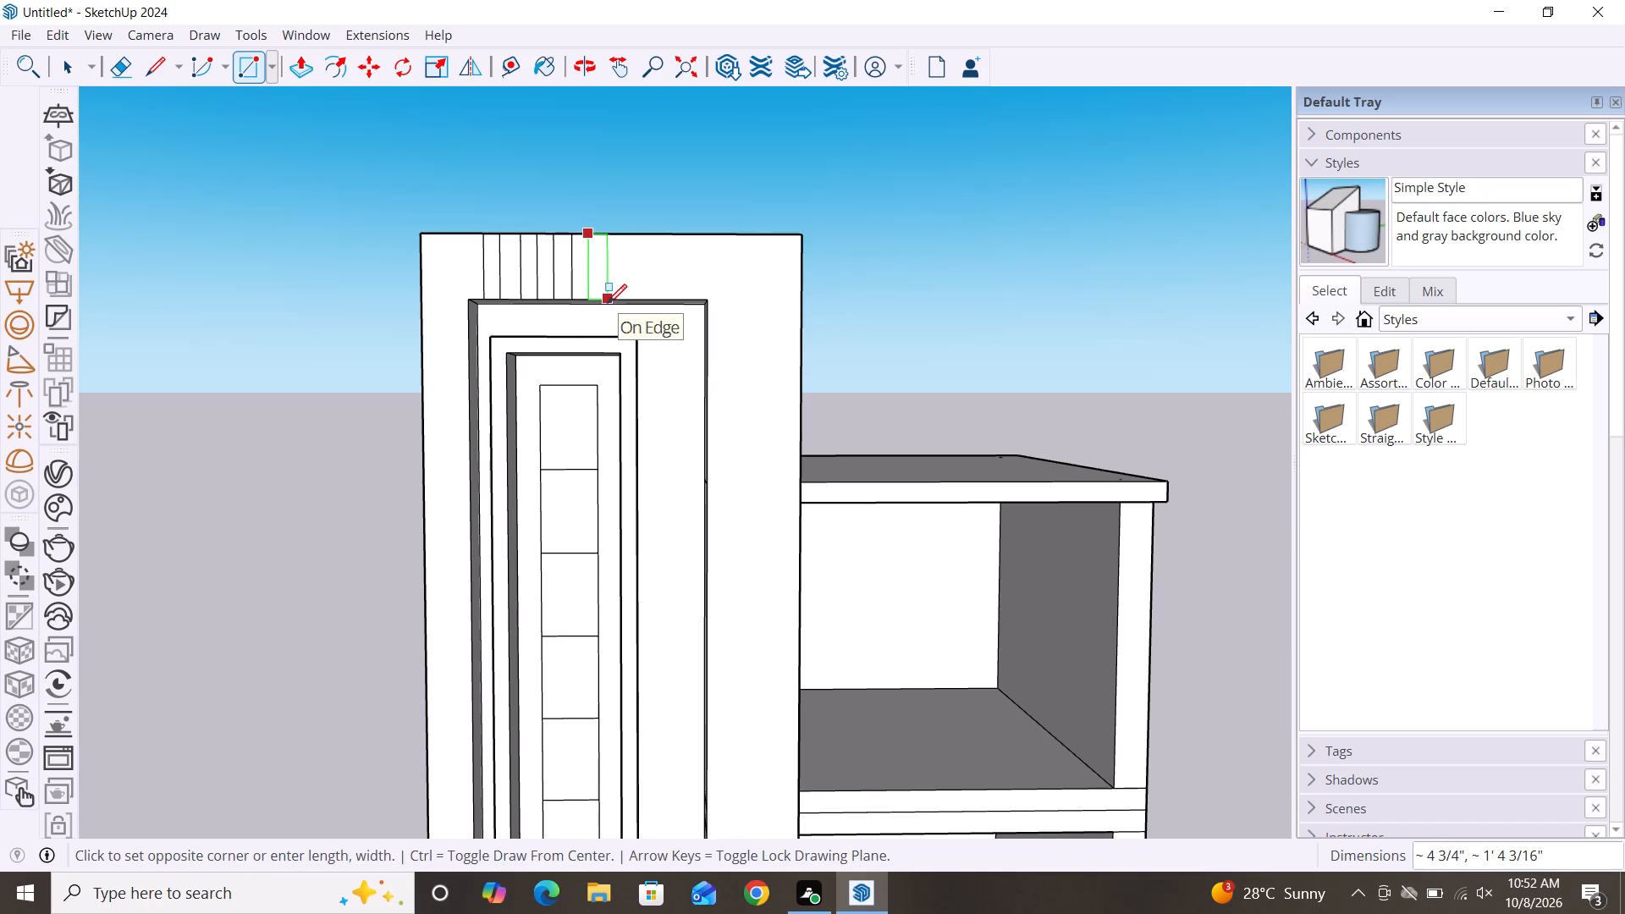
pyautogui.click(609, 303)
pyautogui.press('space')
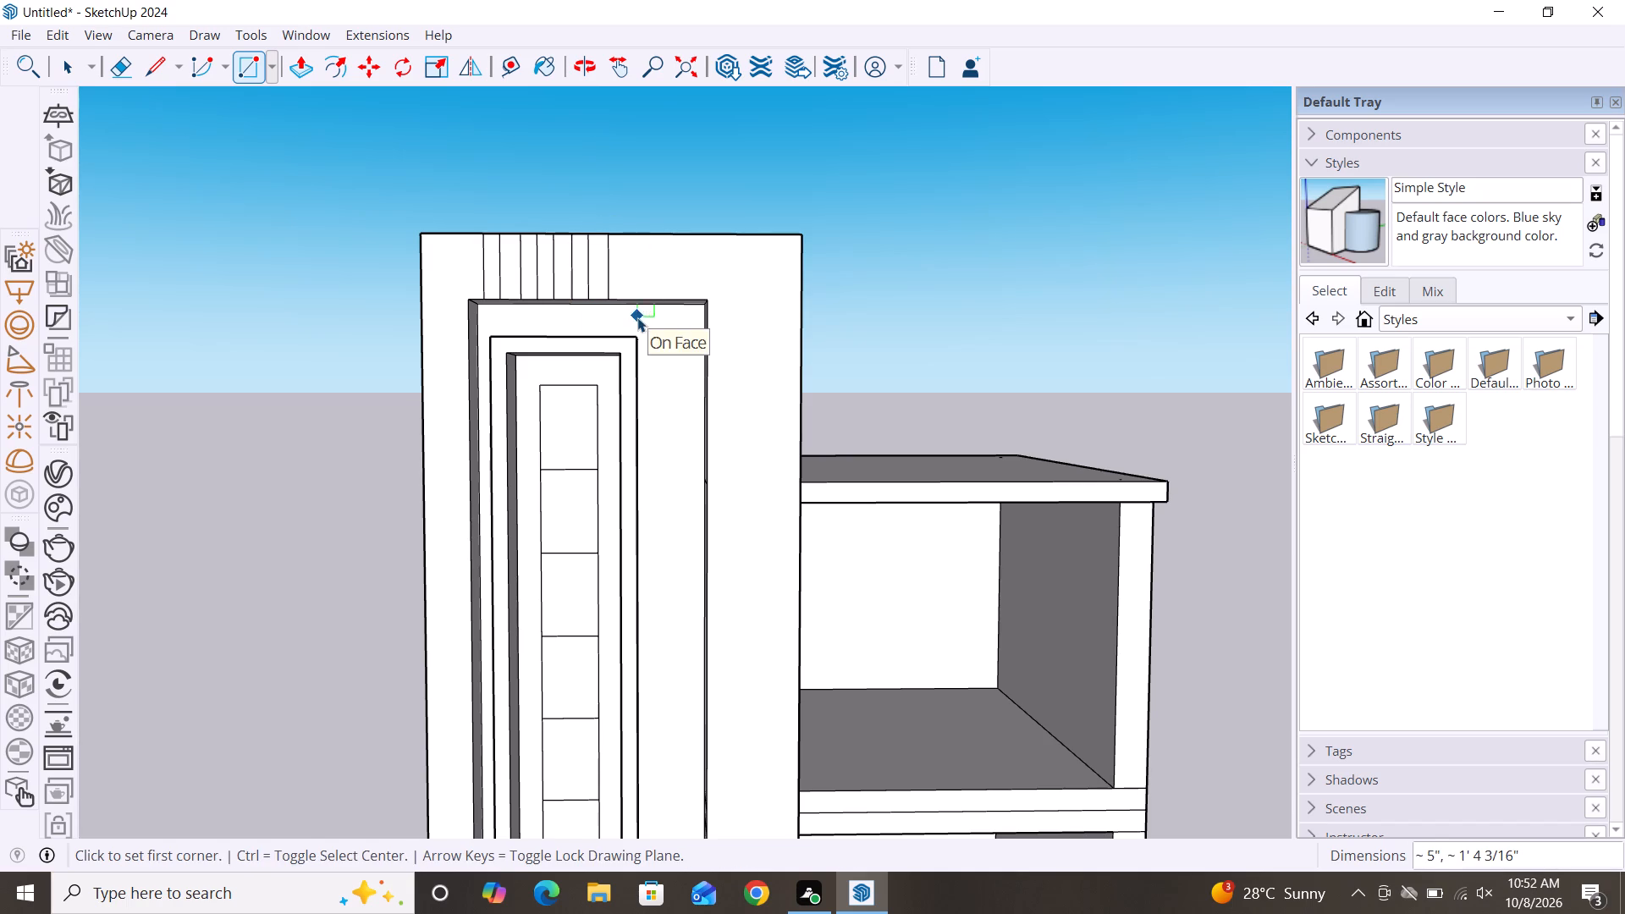
# Push/Pull the back face of the projecting frame outward about 1' 2 3/16".
pyautogui.scroll(1, 510, 241)
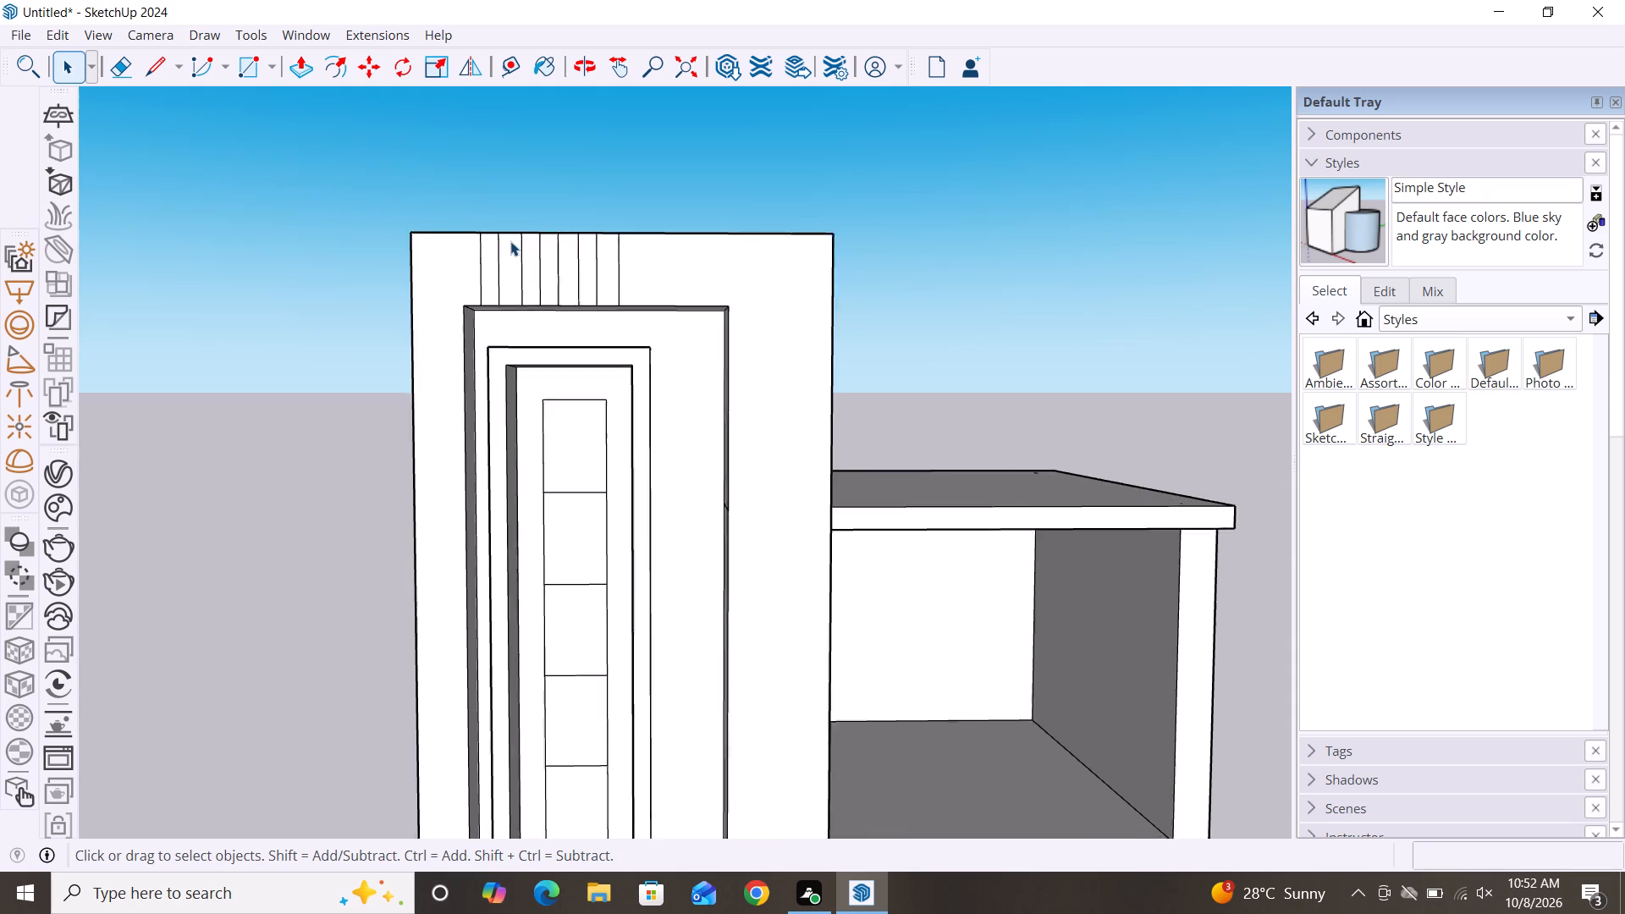
pyautogui.scroll(2, 510, 241)
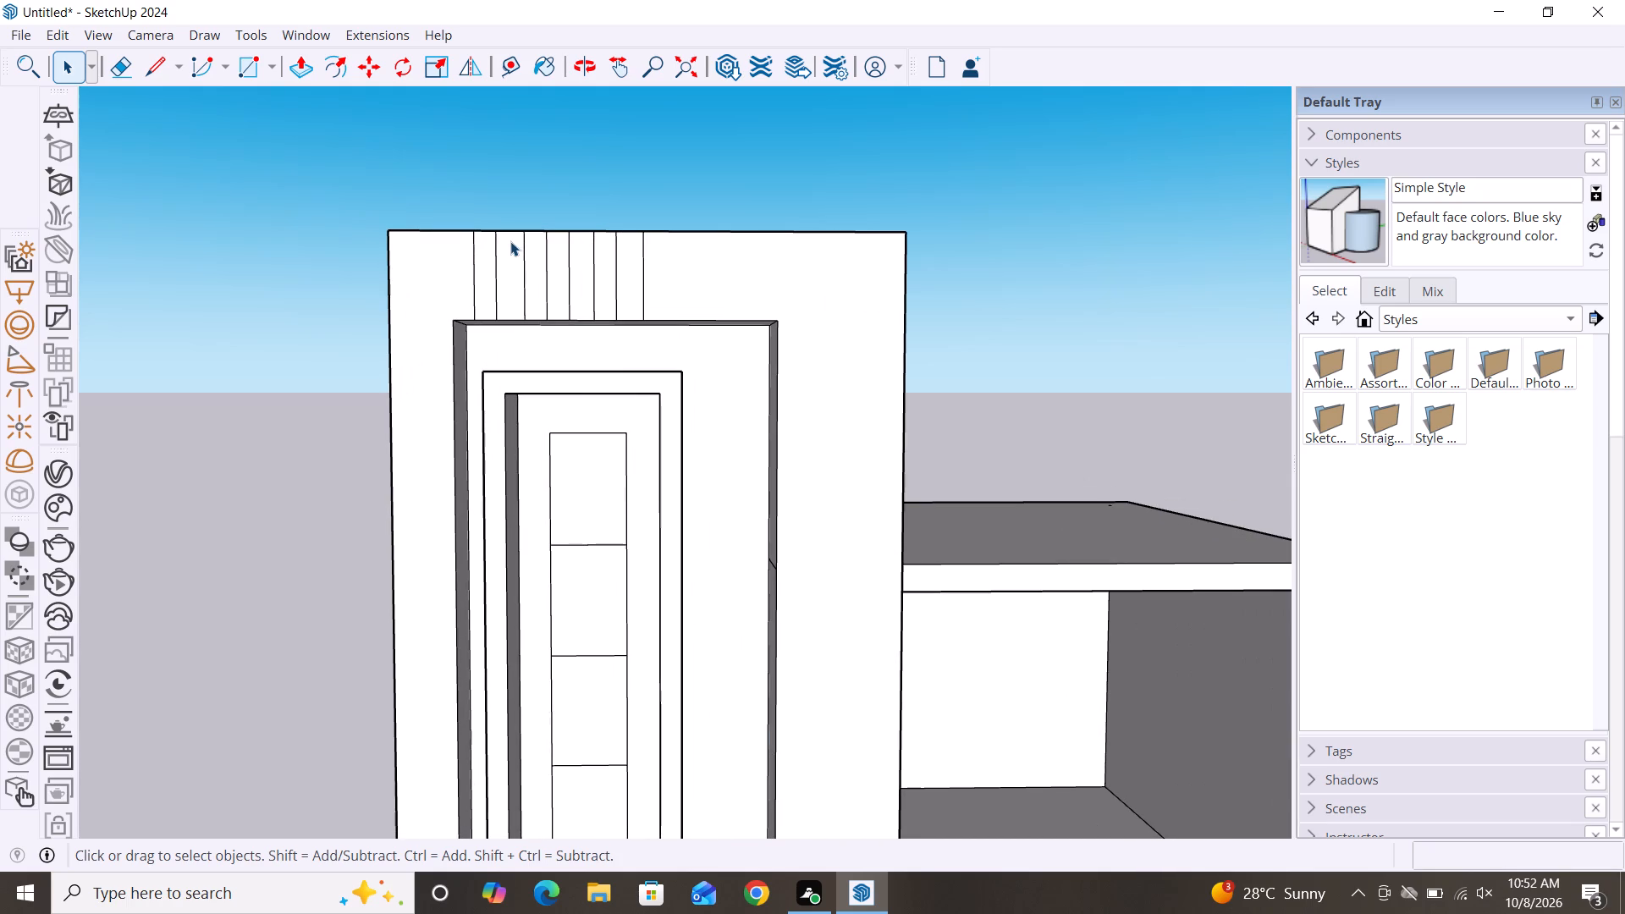
pyautogui.scroll(-2, 432, 344)
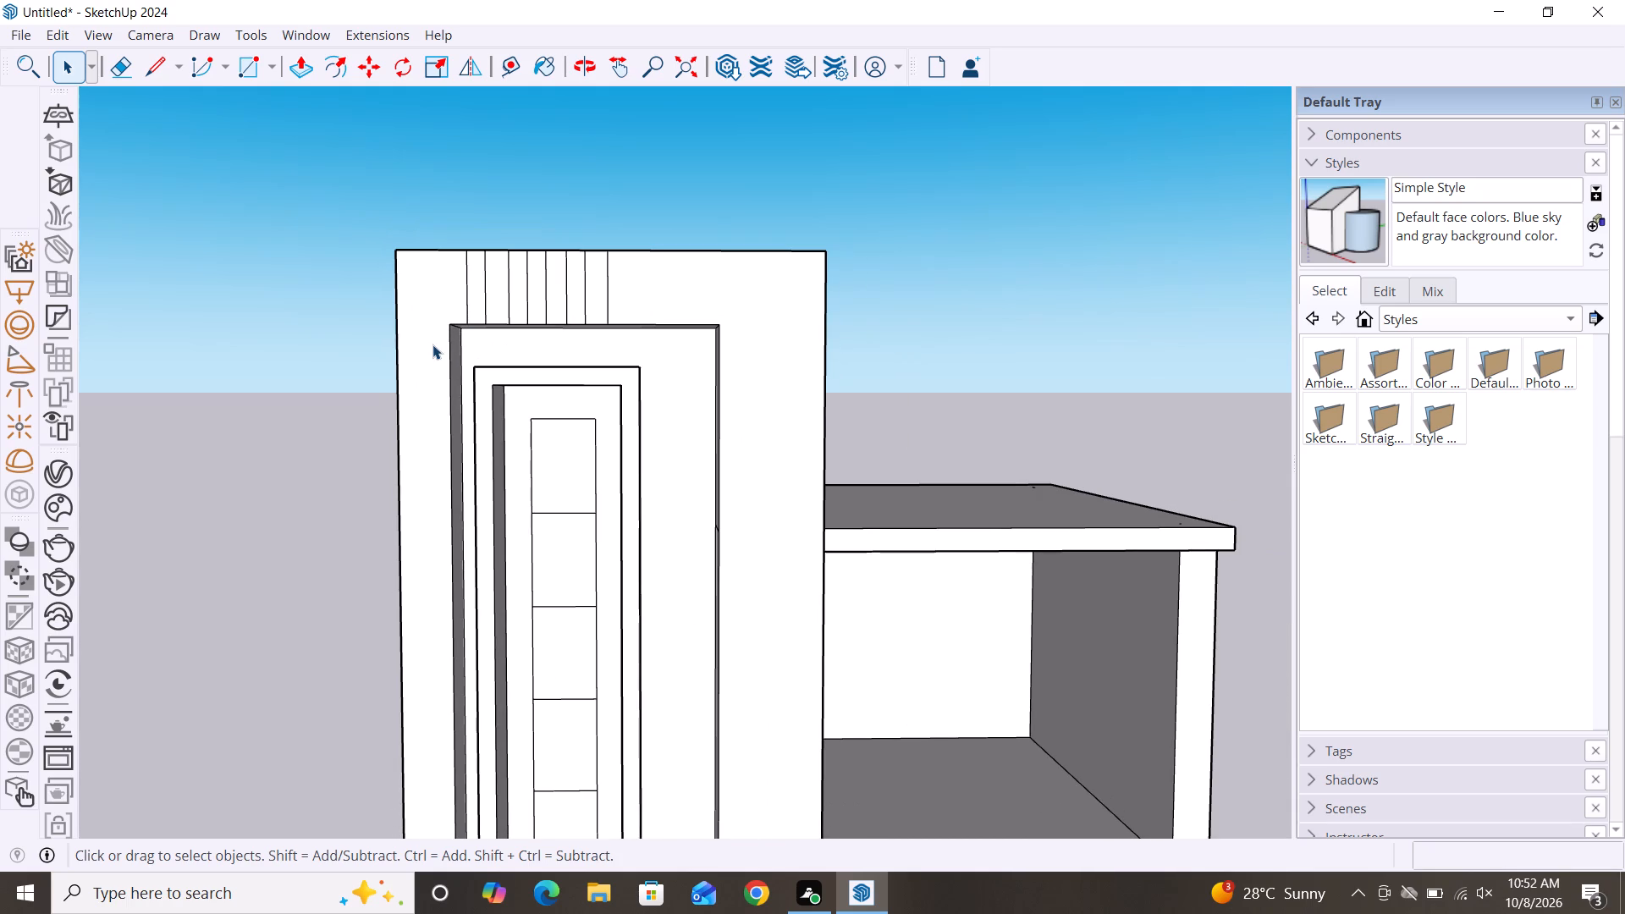
pyautogui.scroll(-2, 433, 343)
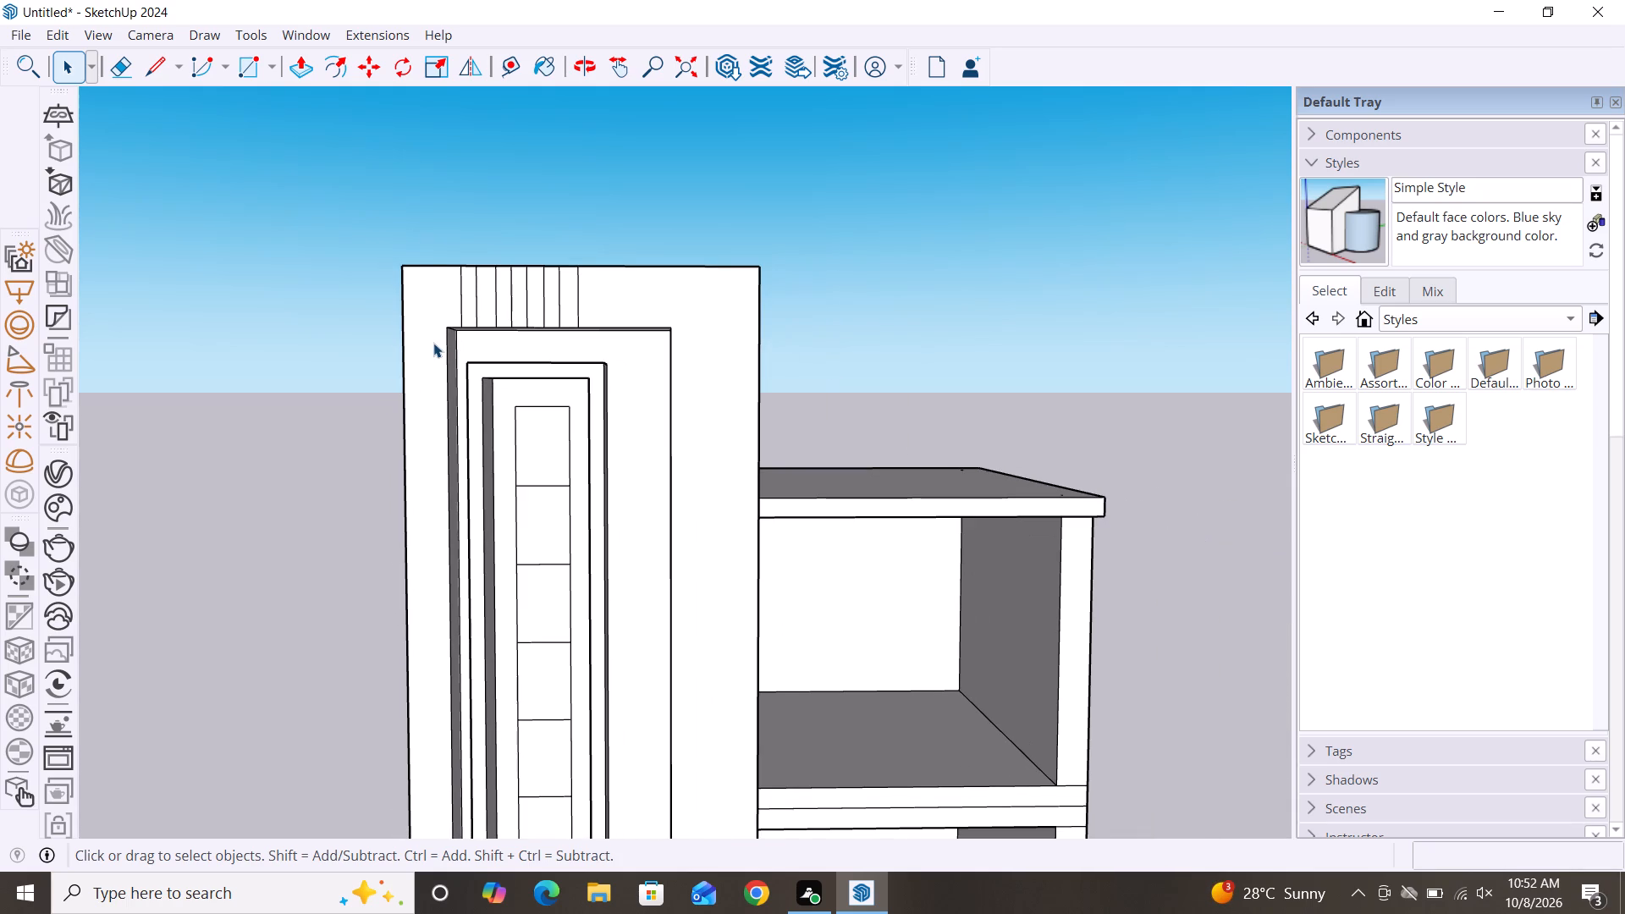
pyautogui.scroll(-3, 433, 343)
pyautogui.scroll(-7, 614, 242)
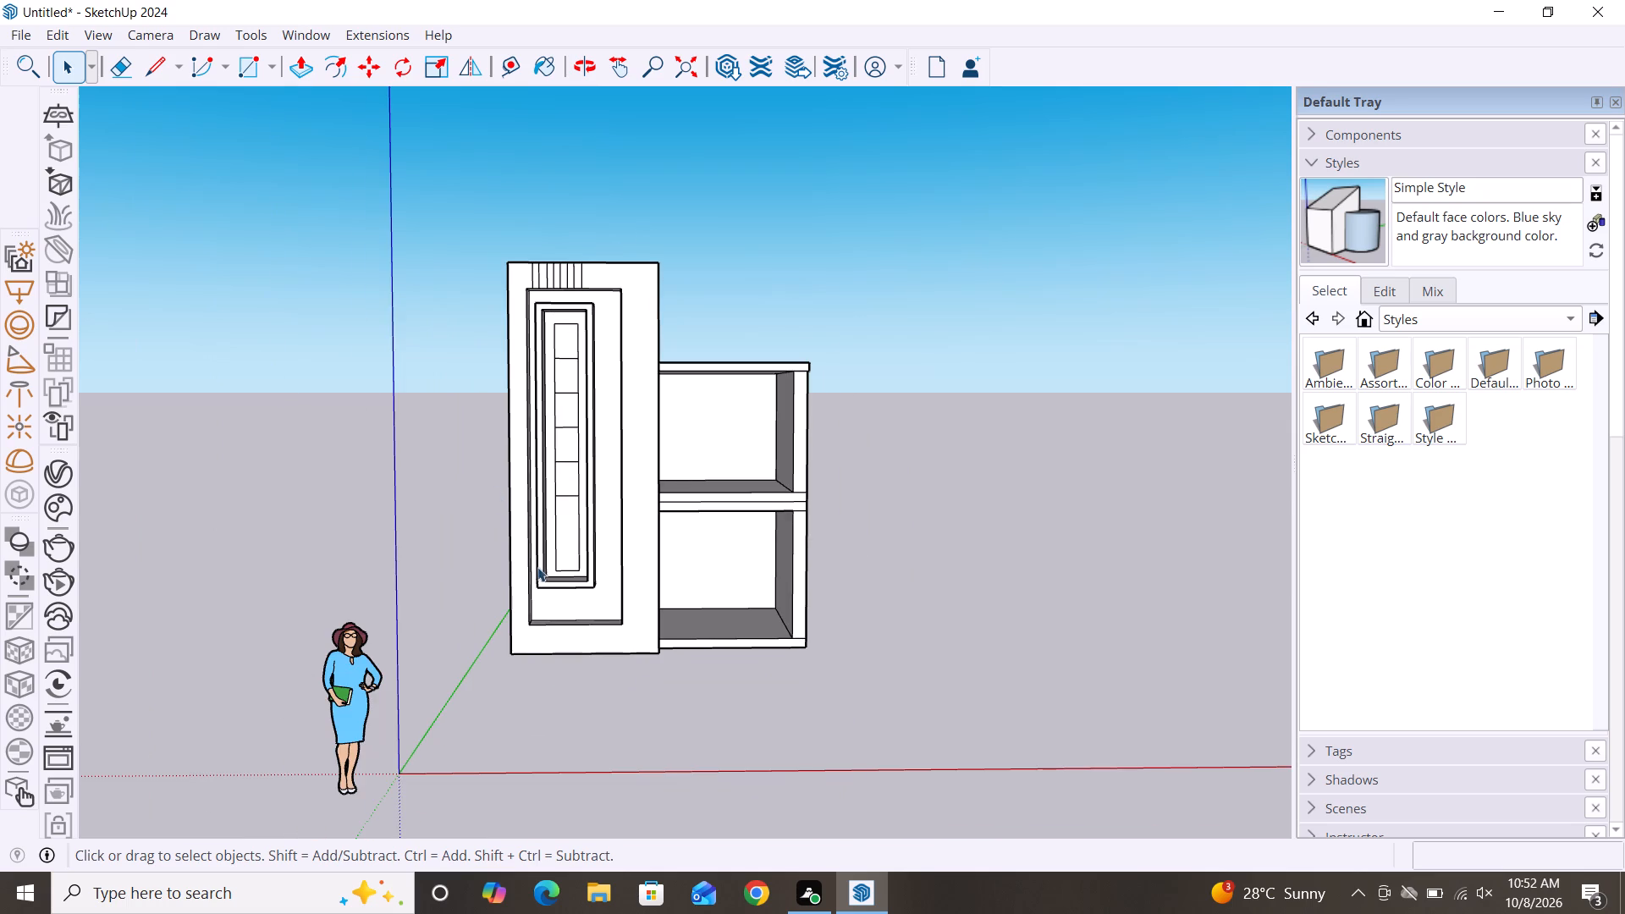
pyautogui.keyDown('alt'); pyautogui.moveTo(535, 572); pyautogui.dragTo(979, 553, button='middle'); pyautogui.keyUp('alt')
pyautogui.keyDown('alt'); pyautogui.moveTo(367, 613); pyautogui.dragTo(390, 619, button='middle'); pyautogui.keyUp('alt')
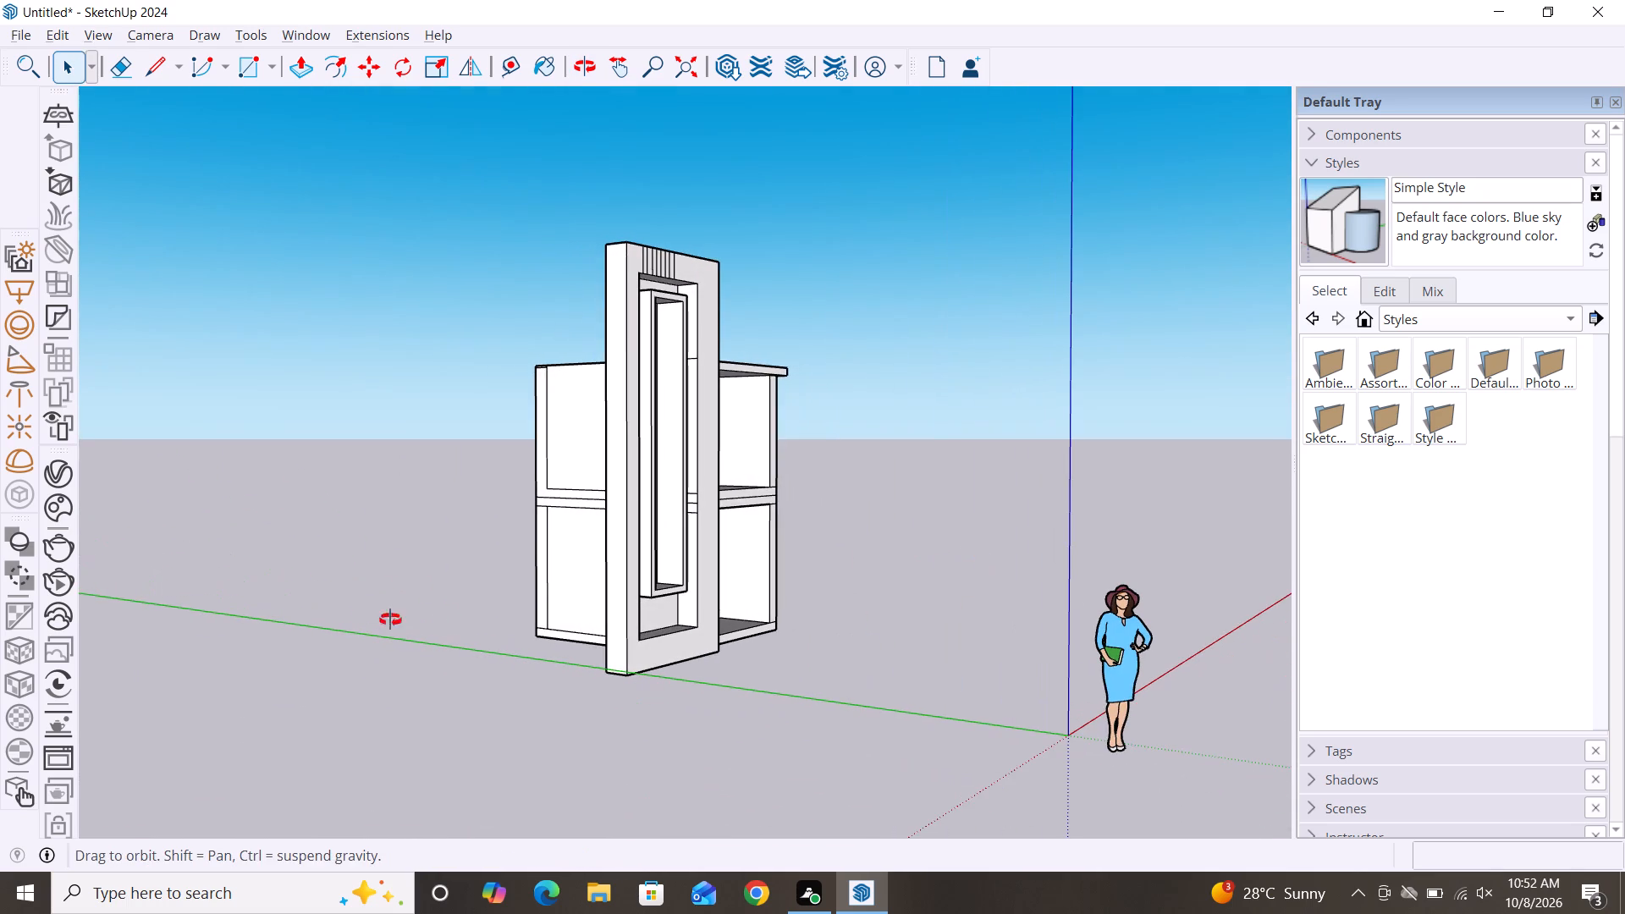
pyautogui.keyDown('alt'); pyautogui.moveTo(390, 619); pyautogui.dragTo(1023, 609, button='middle'); pyautogui.keyUp('alt')
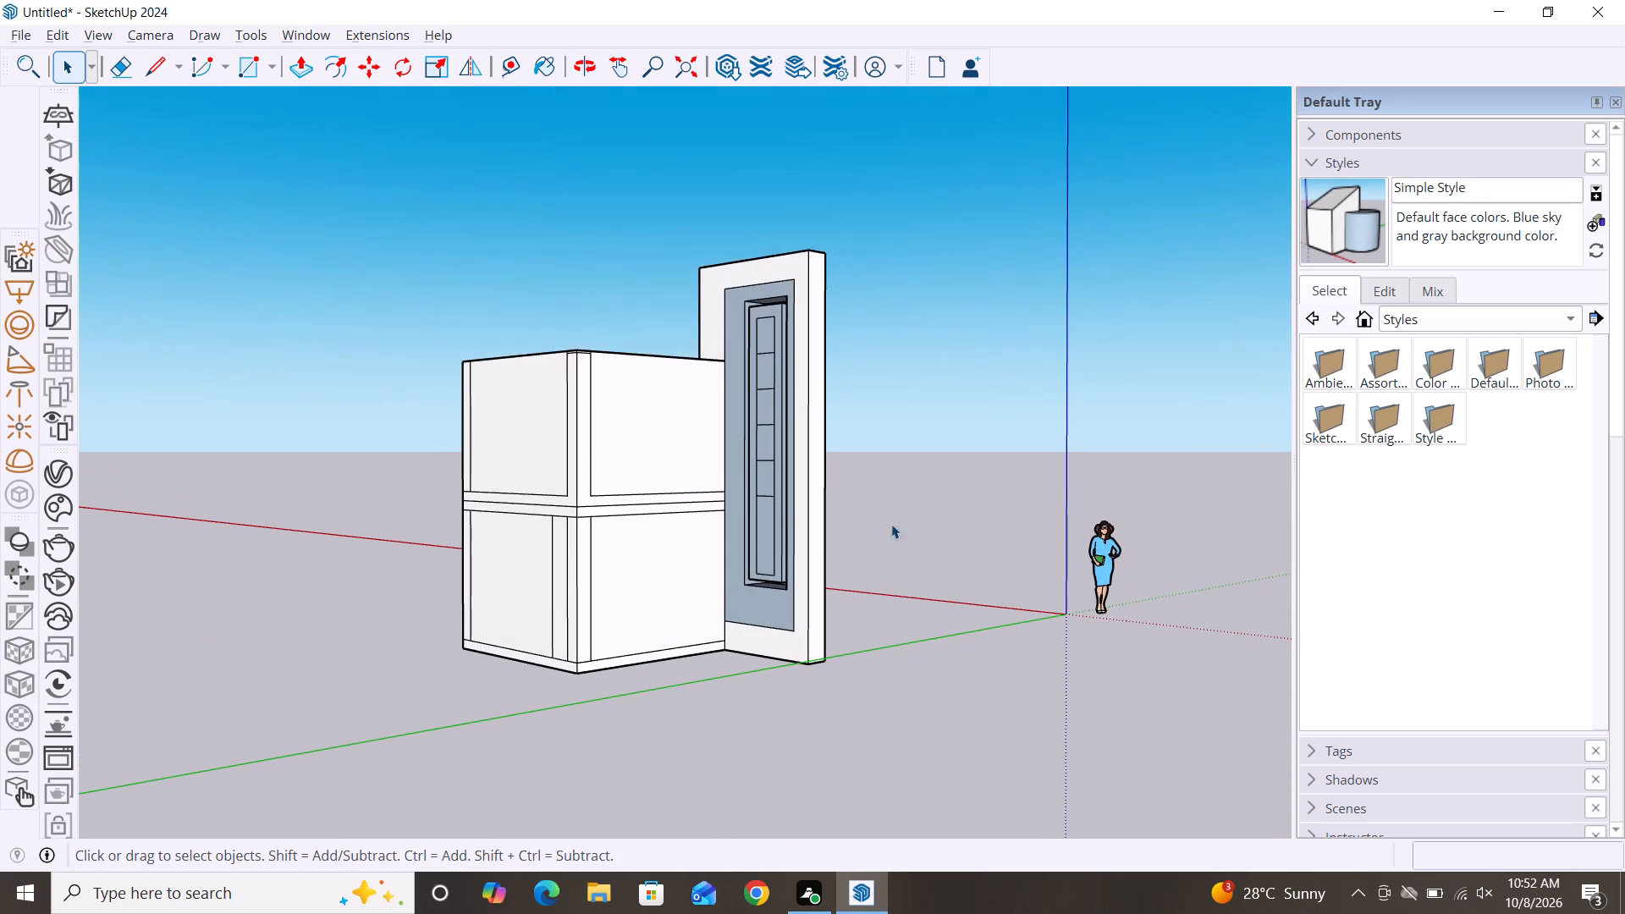
pyautogui.keyDown('alt'); pyautogui.moveTo(724, 579); pyautogui.dragTo(866, 679, button='middle'); pyautogui.keyUp('alt')
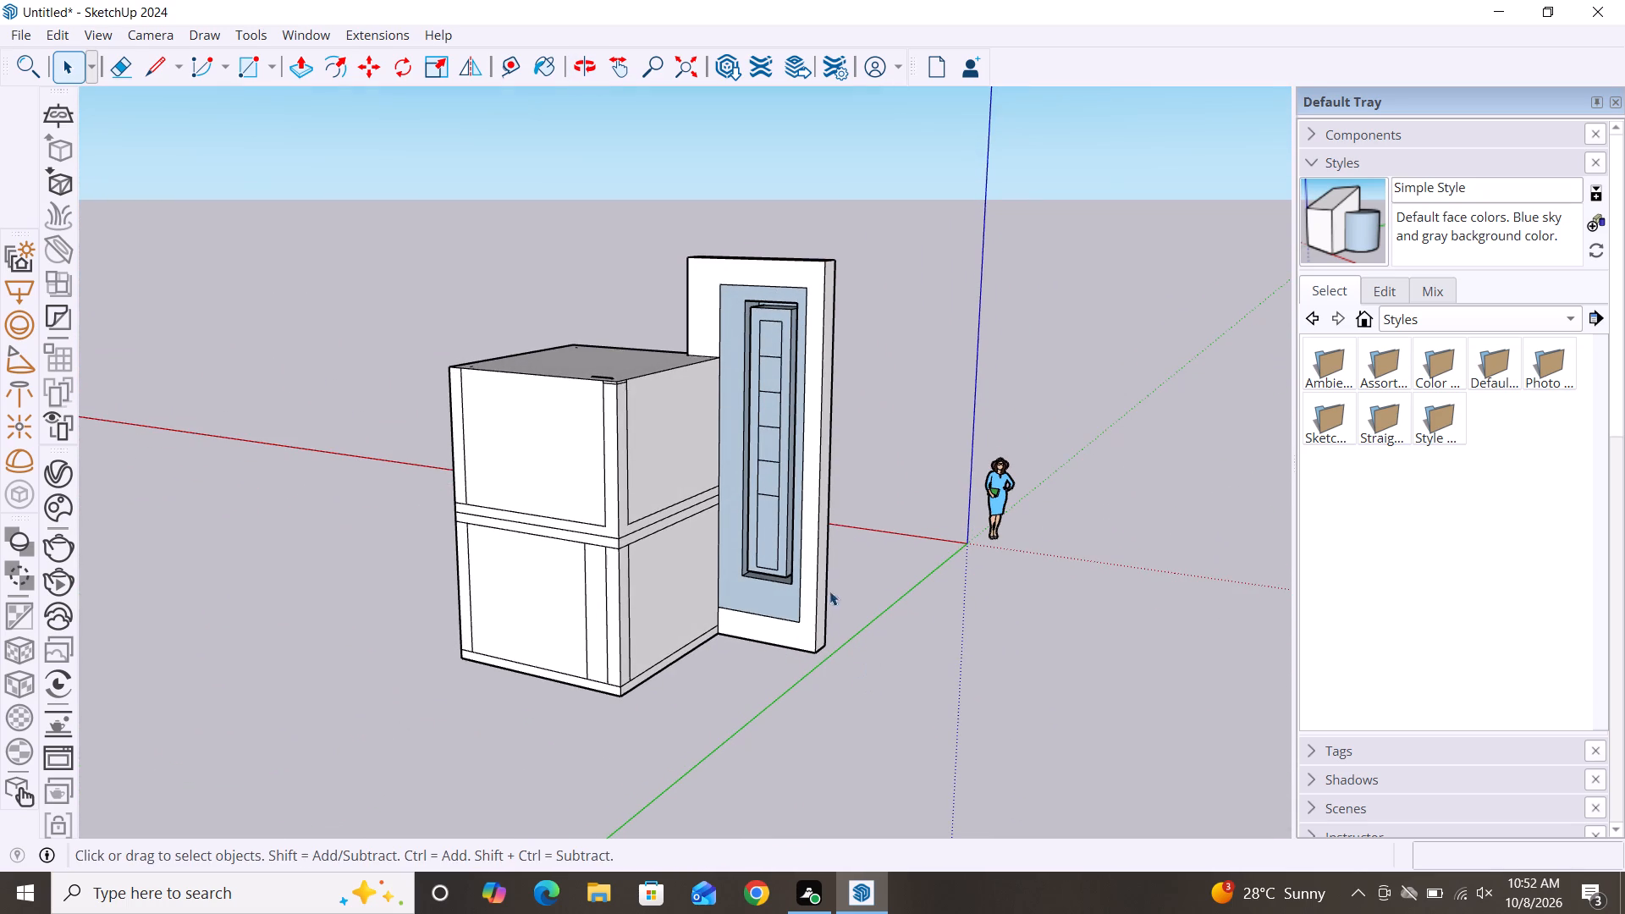
pyautogui.scroll(7, 801, 504)
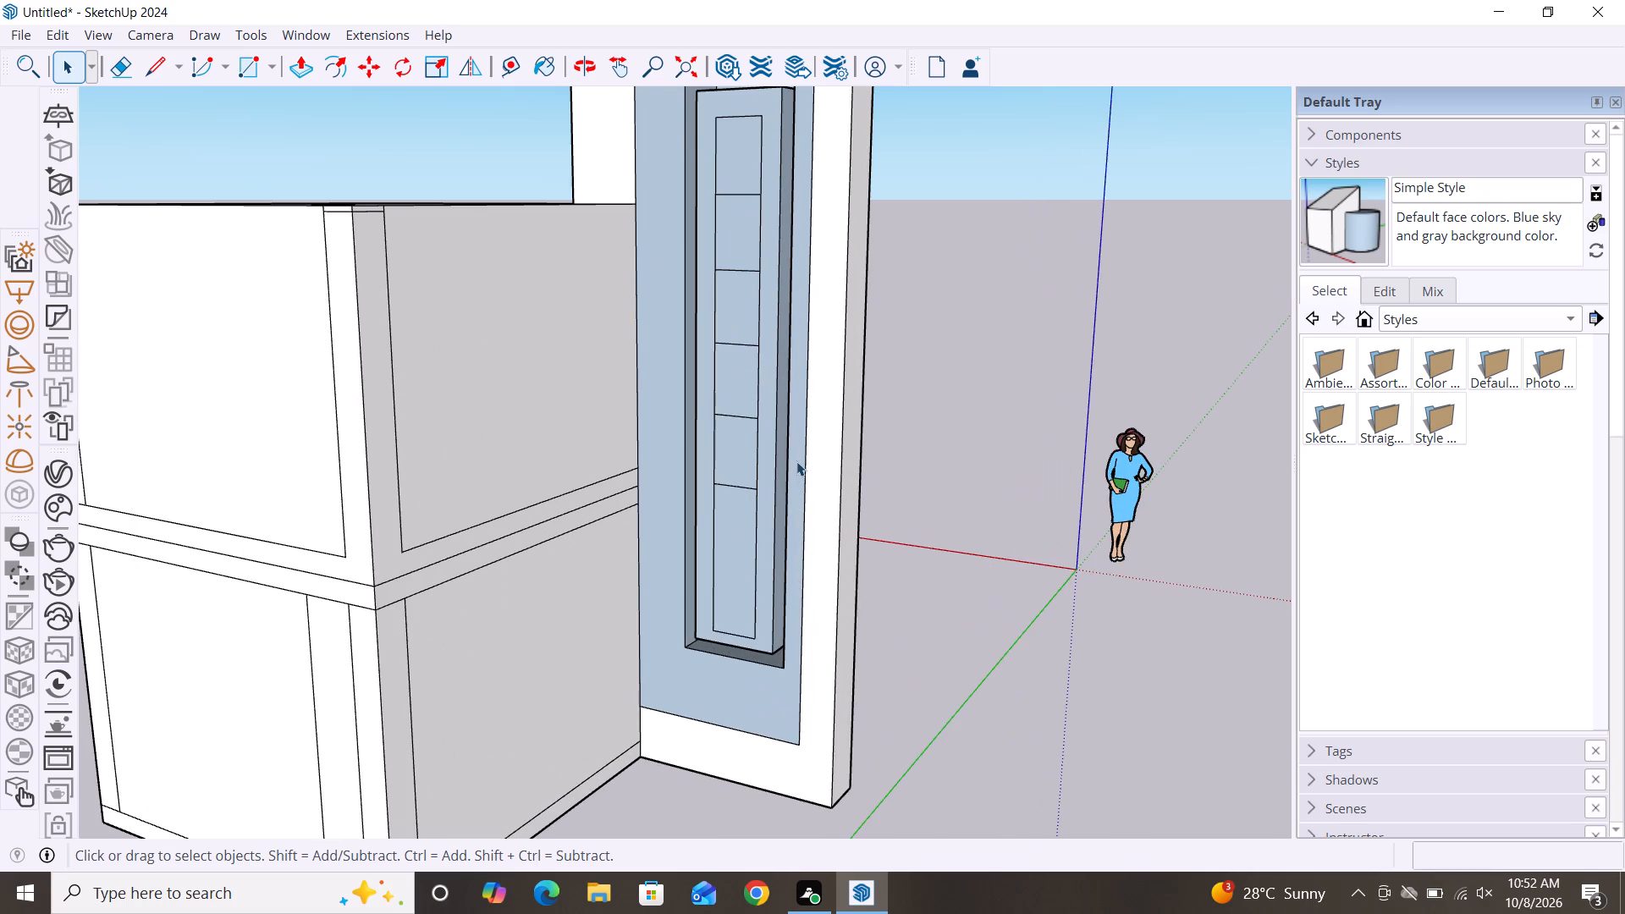
pyautogui.scroll(-5, 796, 458)
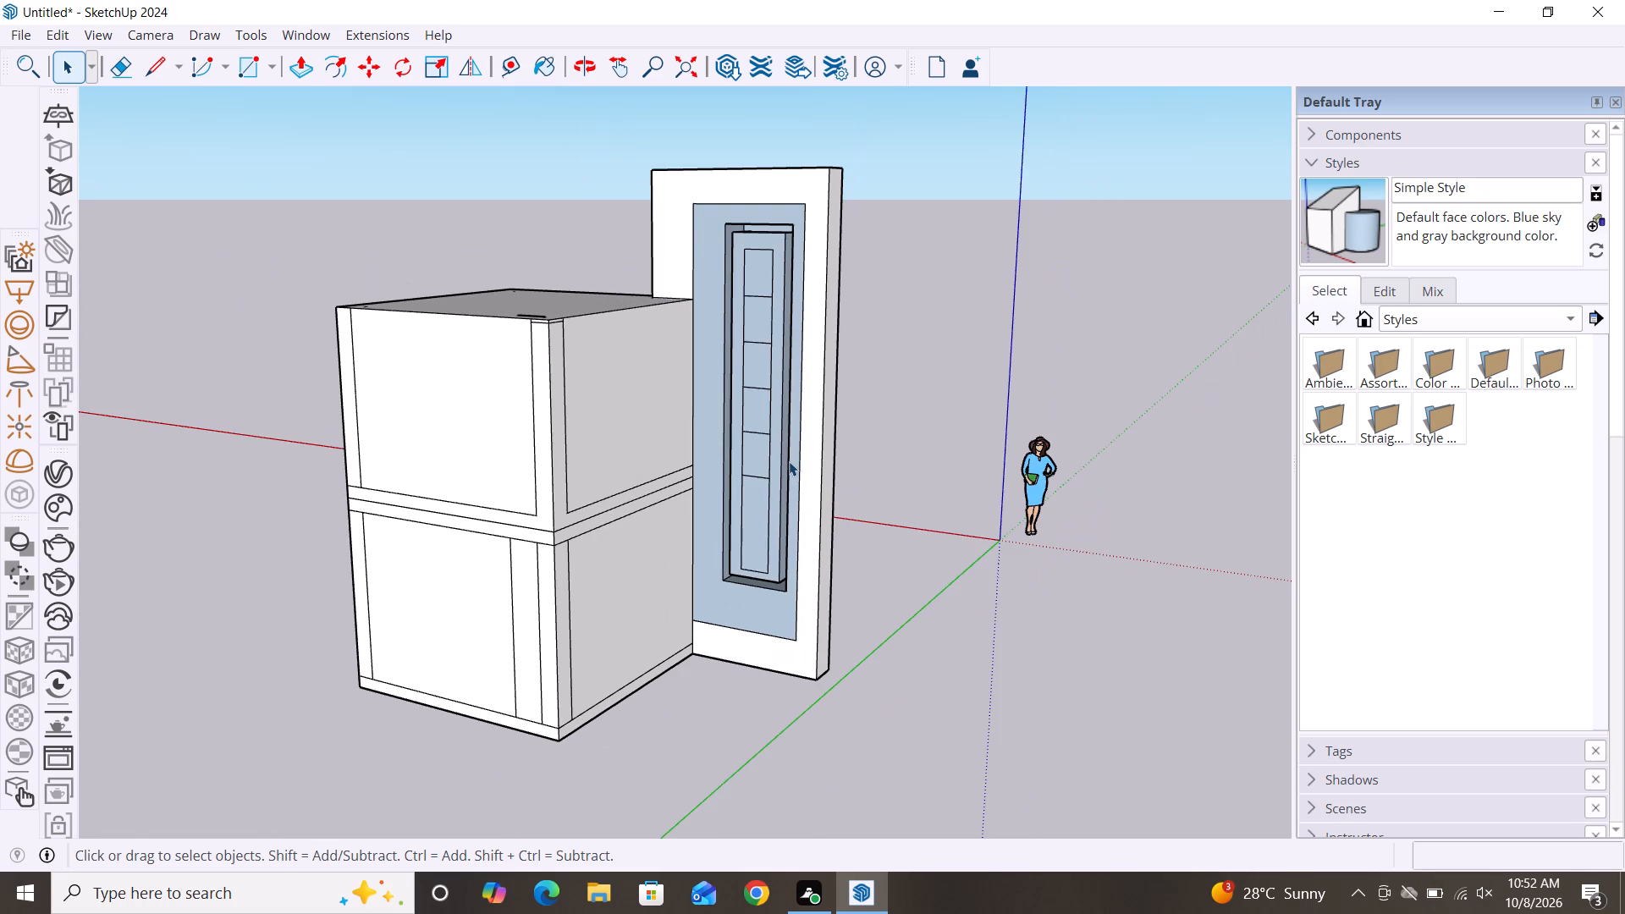
pyautogui.press('p')
pyautogui.click(816, 462)
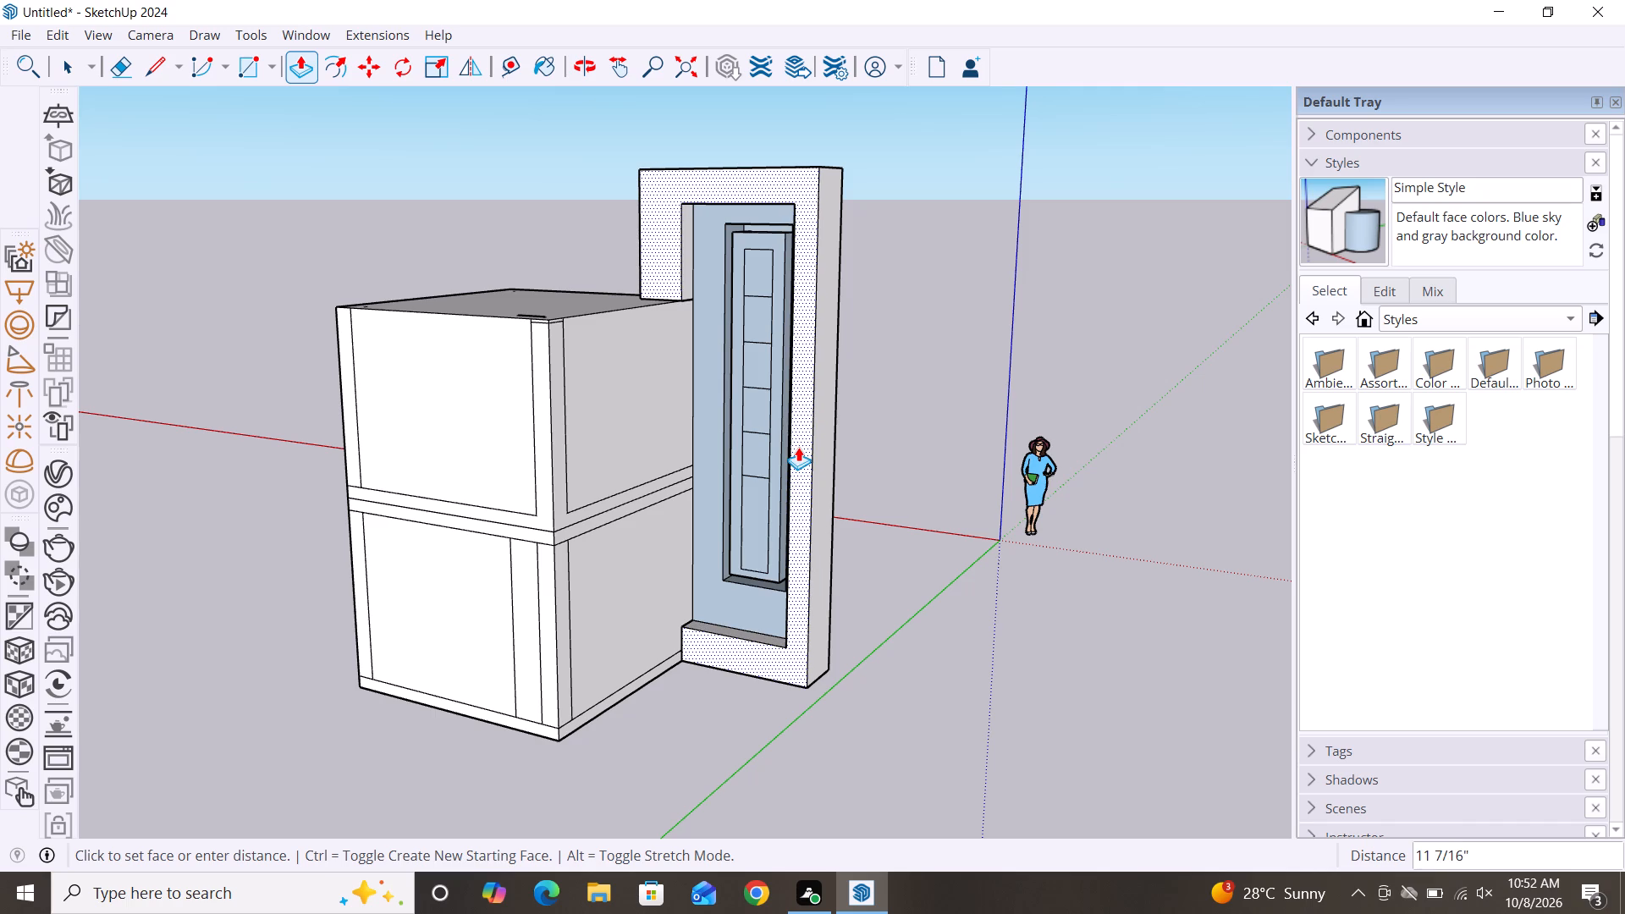
pyautogui.click(796, 449)
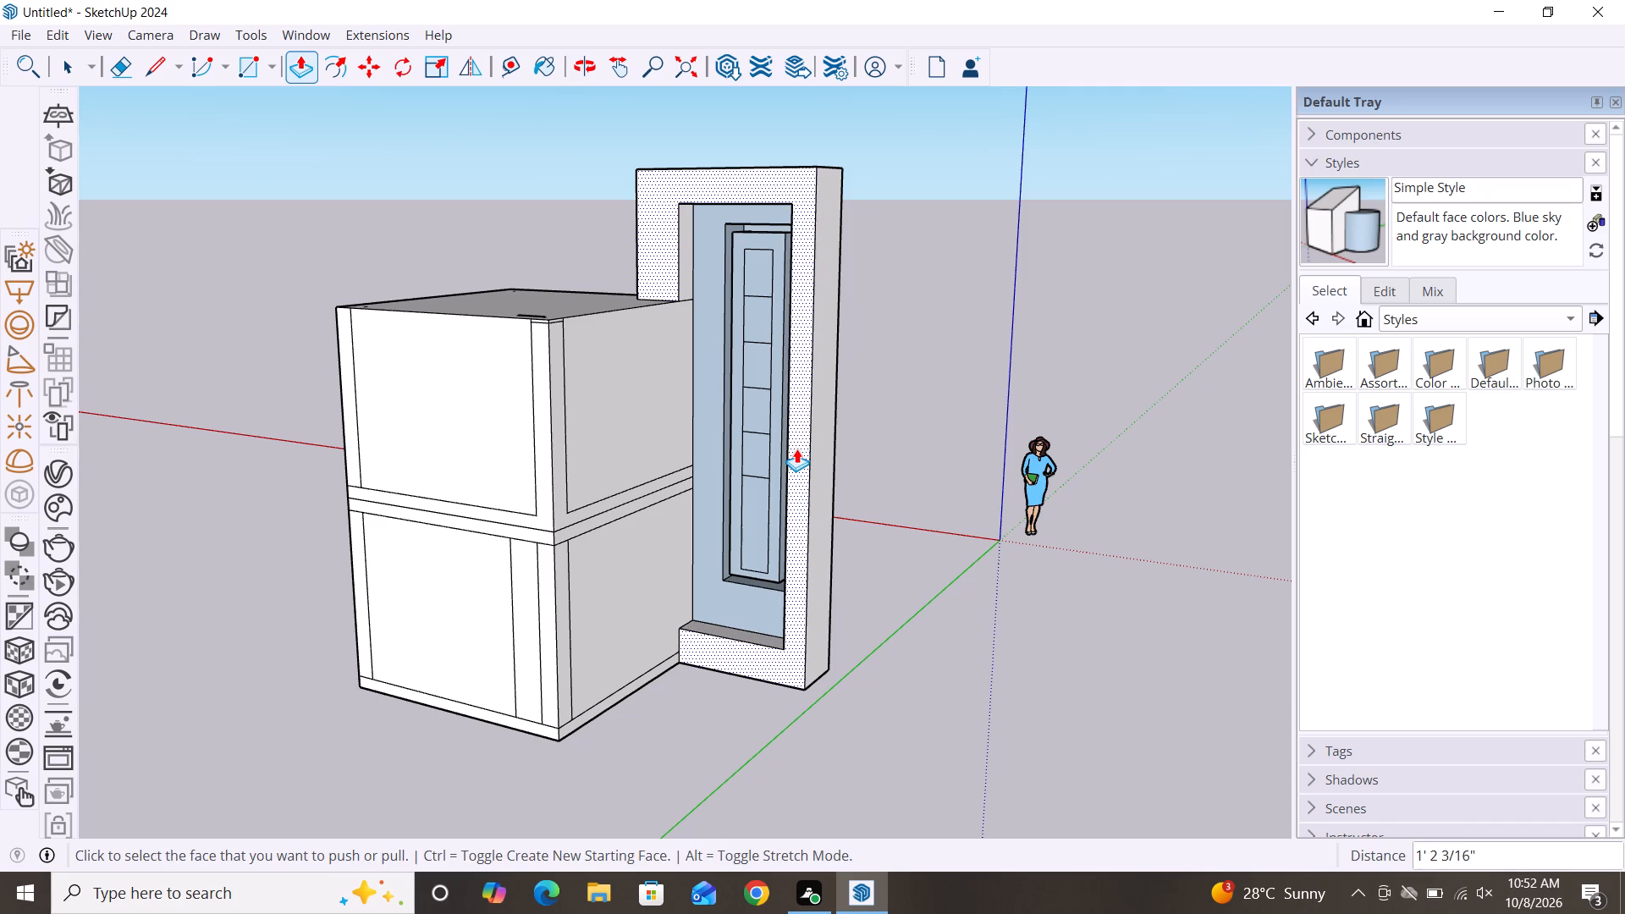
pyautogui.press('space')
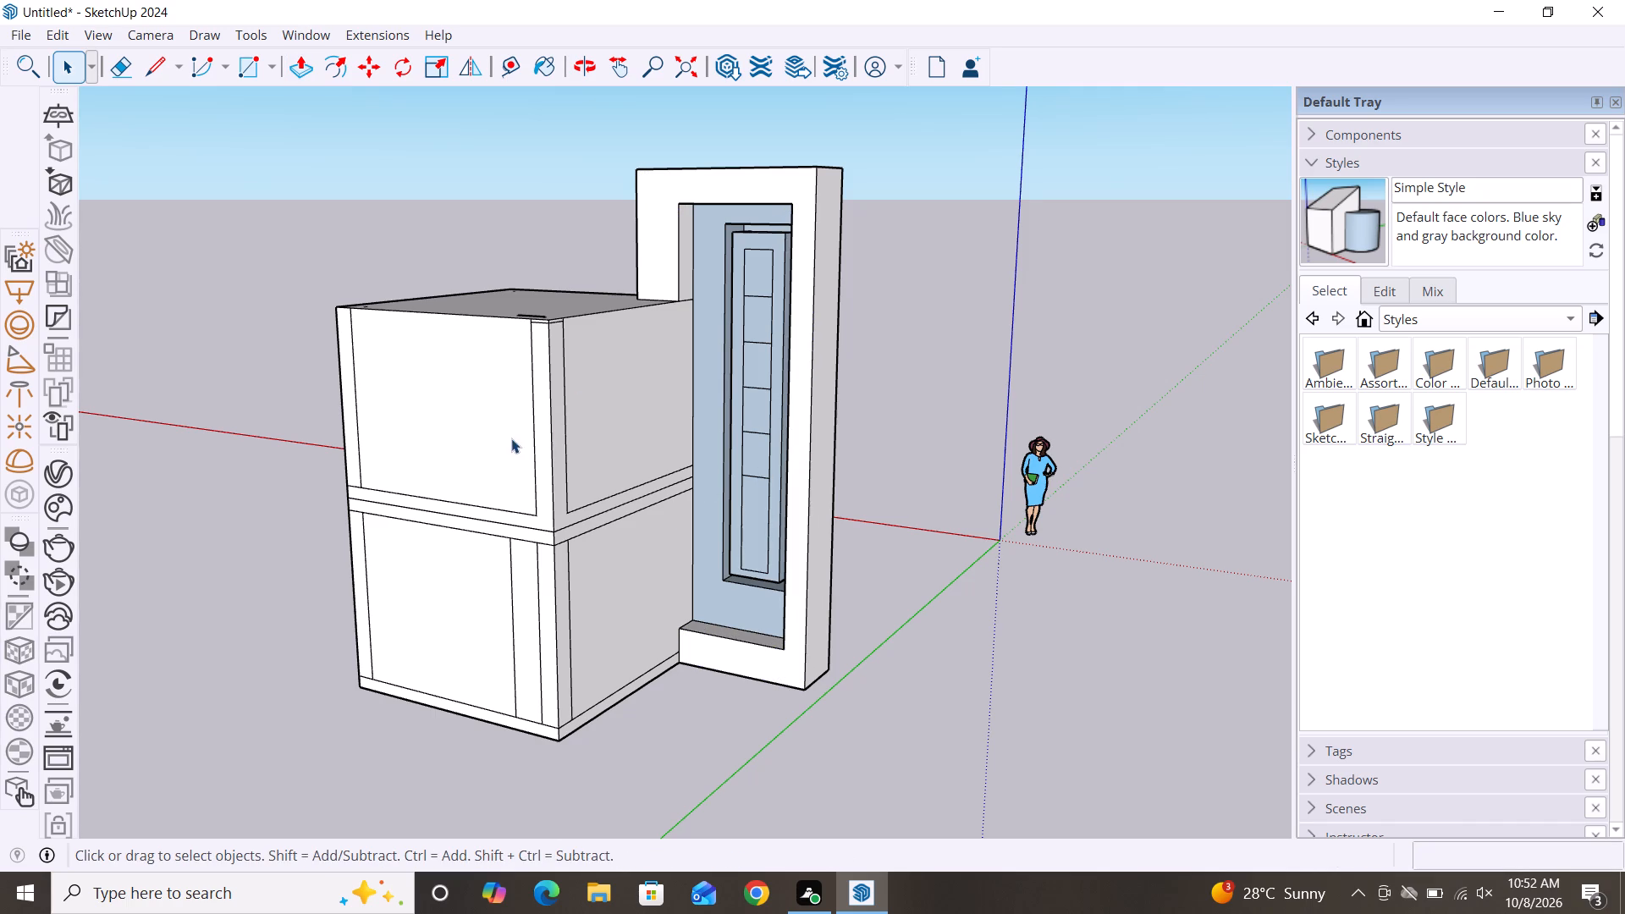
# Push/Pull the back faces of the recessed panel and of the inner border outward 1' 2 3/16", level with the frame's back.
pyautogui.scroll(-3, 526, 490)
pyautogui.keyDown('alt'); pyautogui.moveTo(491, 528); pyautogui.dragTo(539, 537, button='middle'); pyautogui.keyUp('alt')
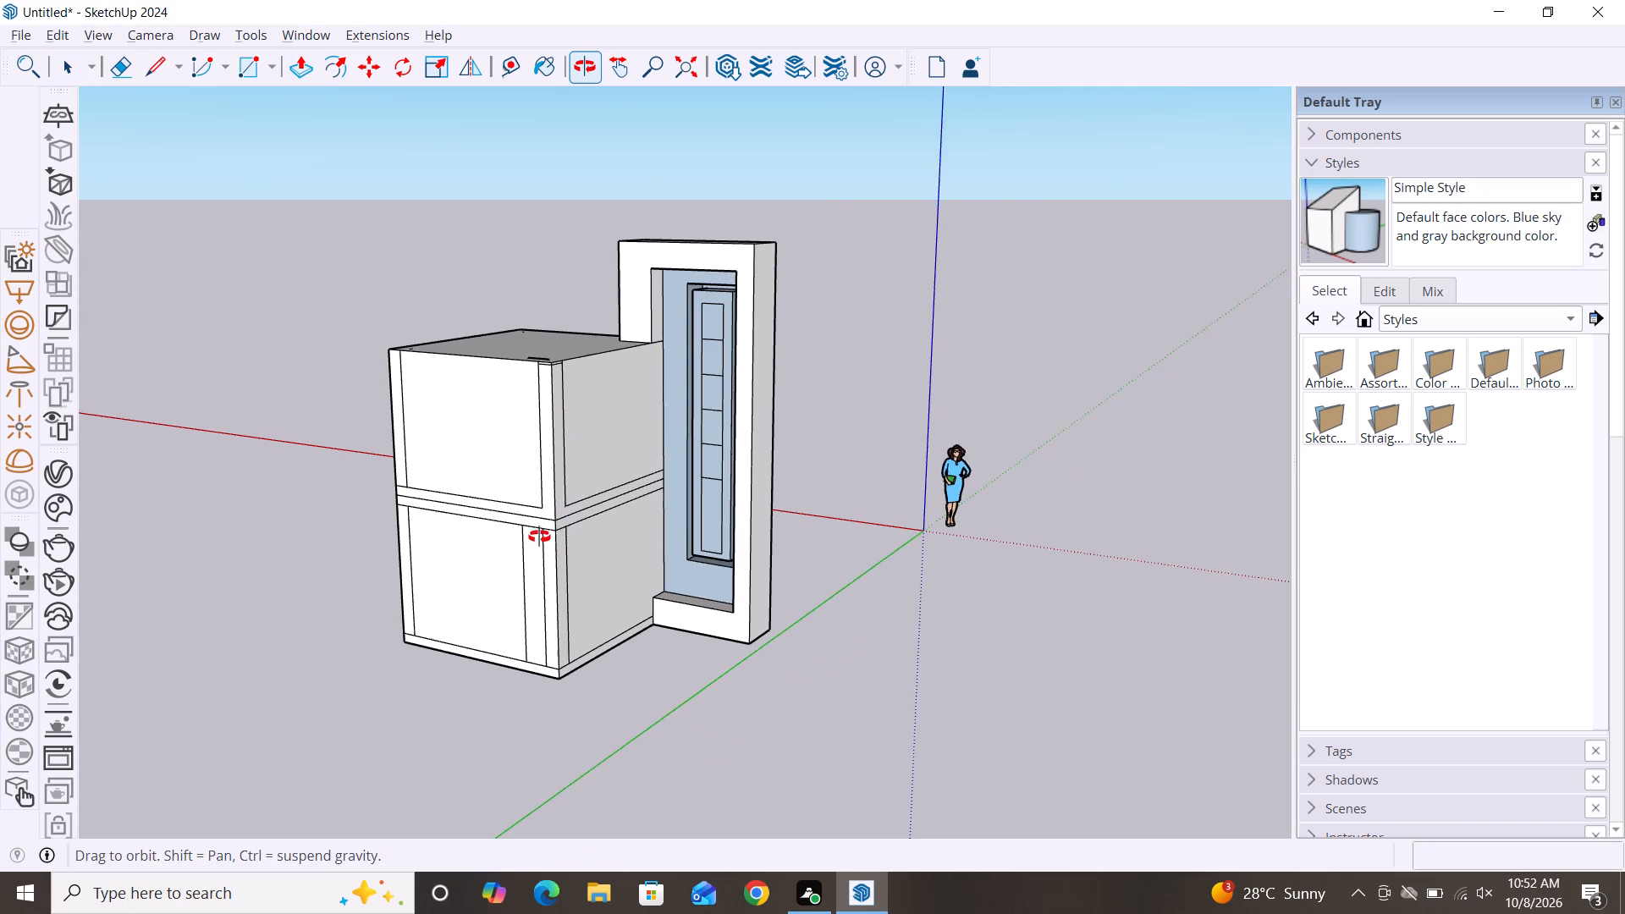
pyautogui.keyDown('alt'); pyautogui.moveTo(539, 537); pyautogui.dragTo(652, 547, button='middle'); pyautogui.keyUp('alt')
pyautogui.scroll(4, 706, 467)
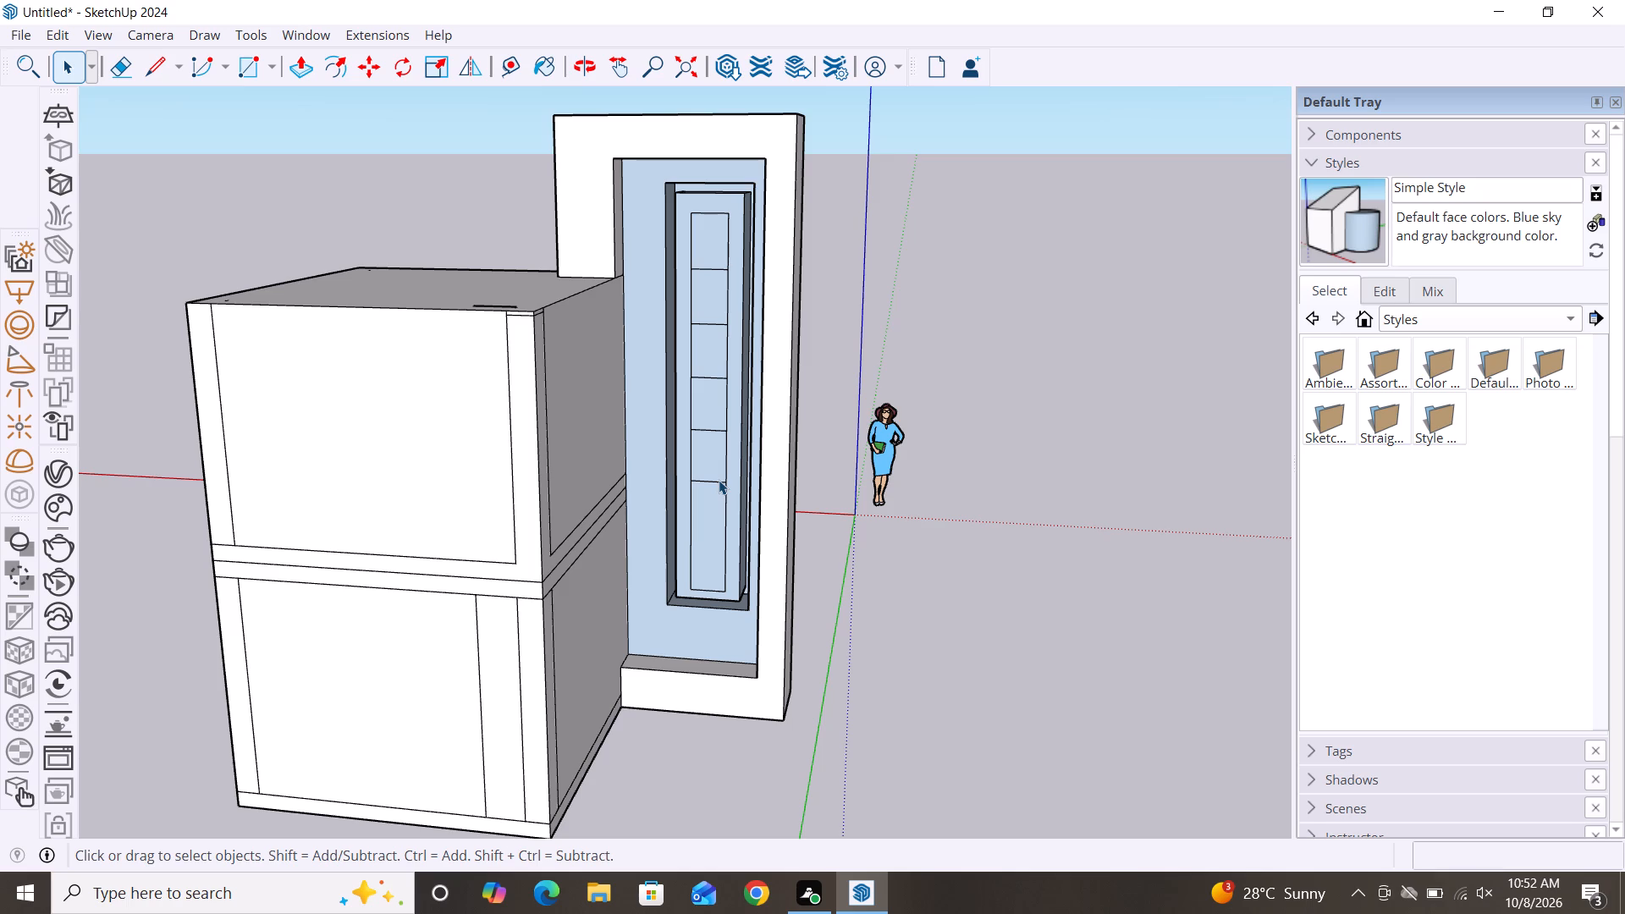
pyautogui.press('p')
pyautogui.click(633, 473)
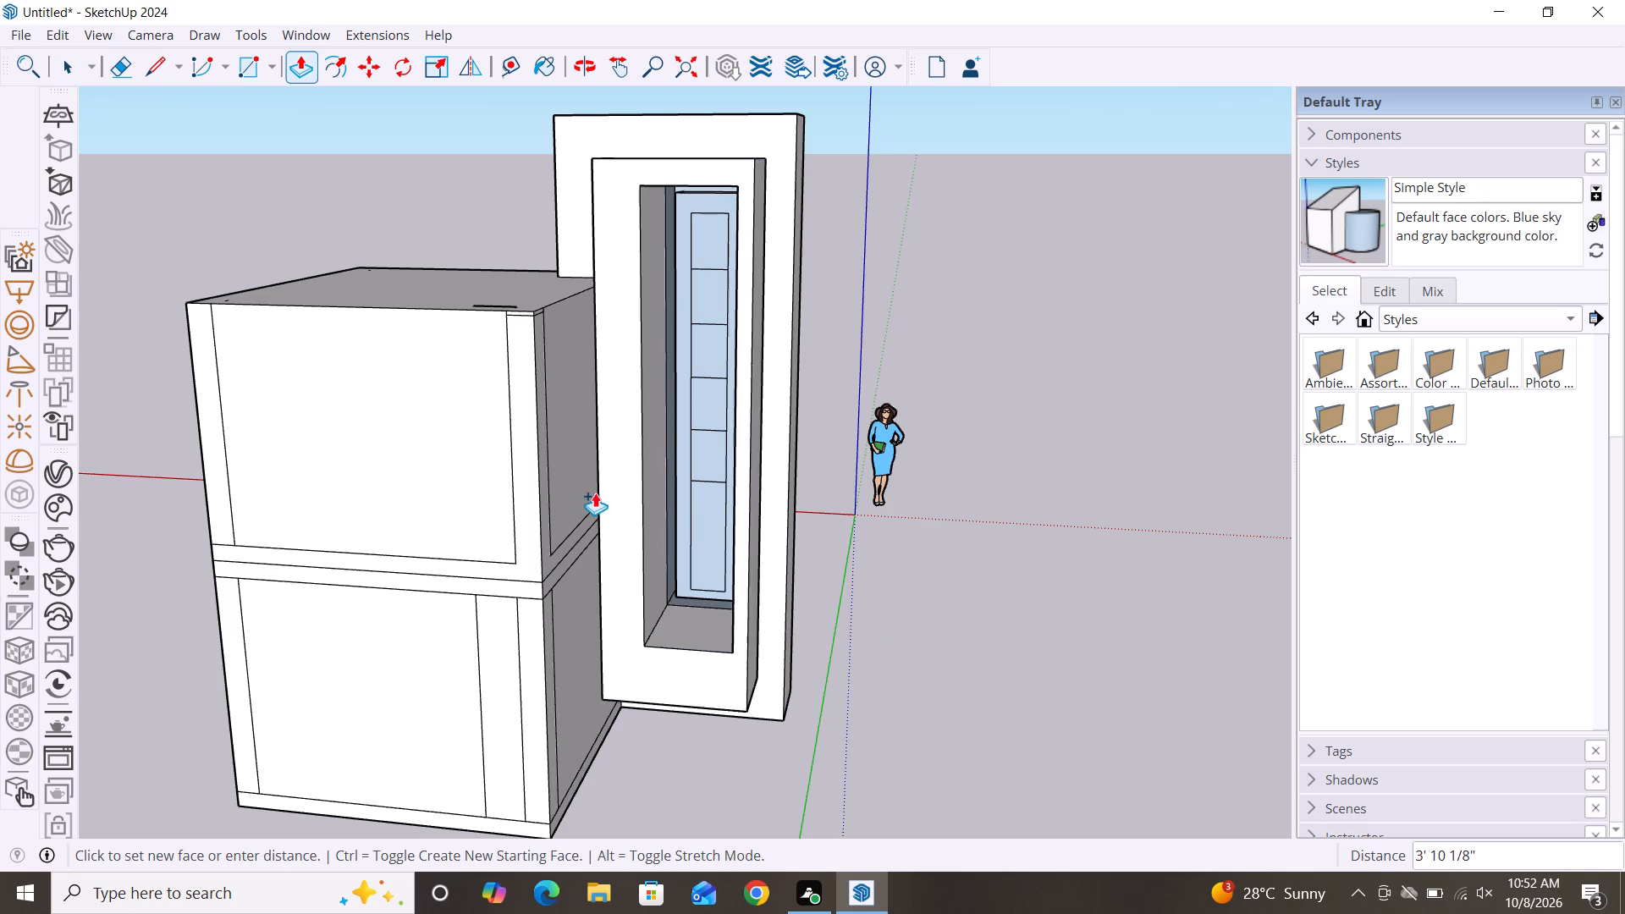
pyautogui.click(794, 487)
pyautogui.click(732, 565)
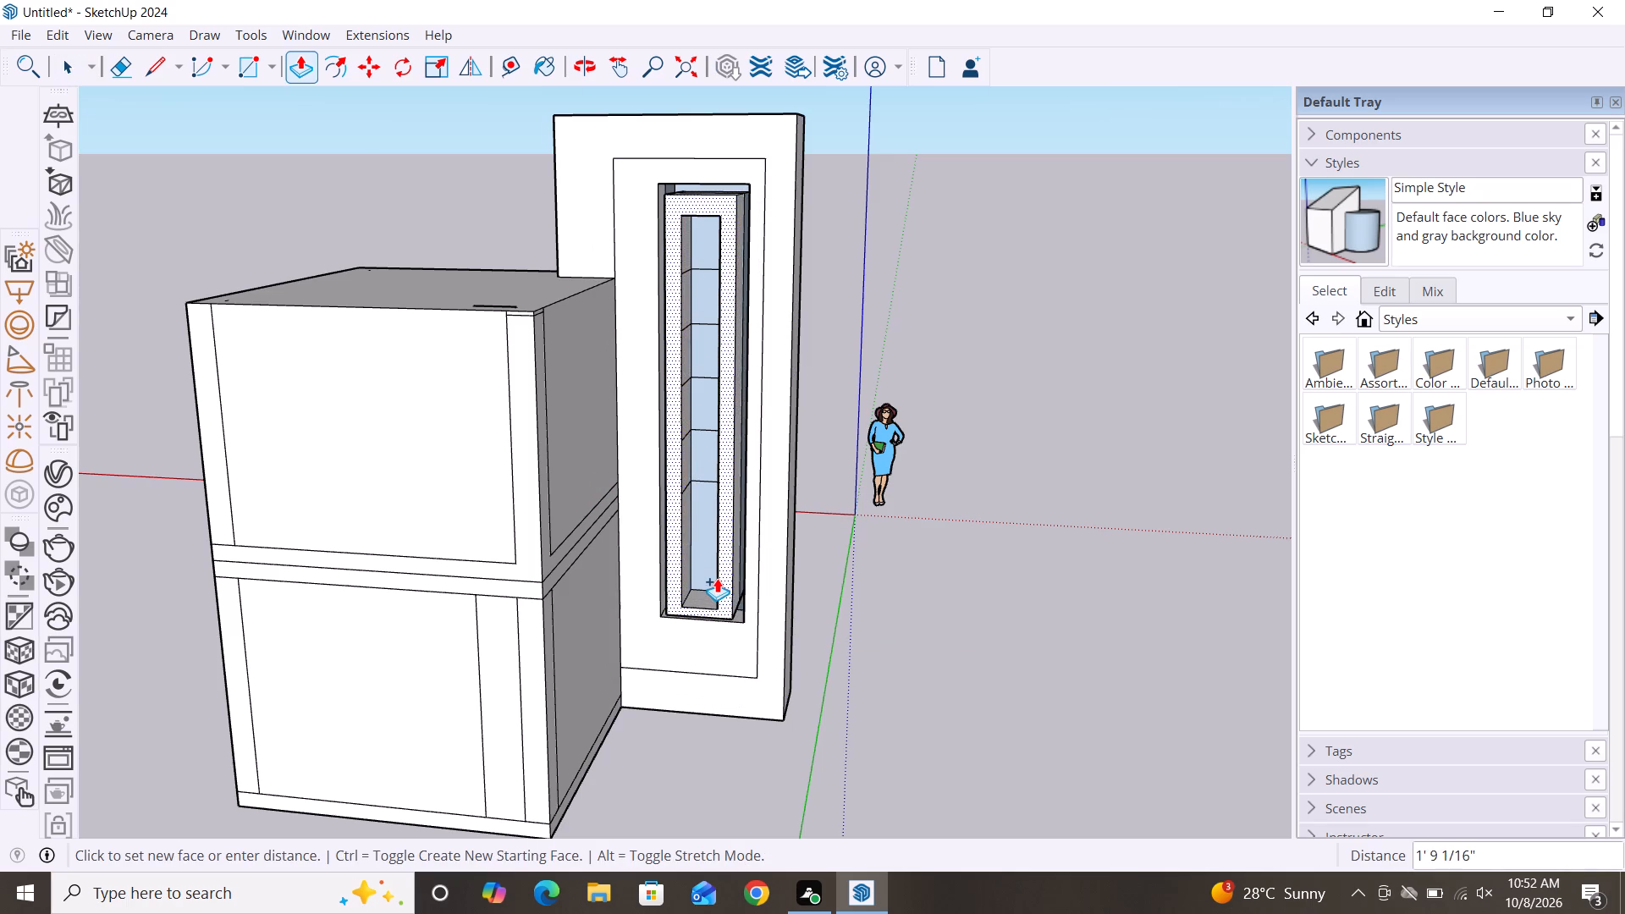
pyautogui.click(630, 545)
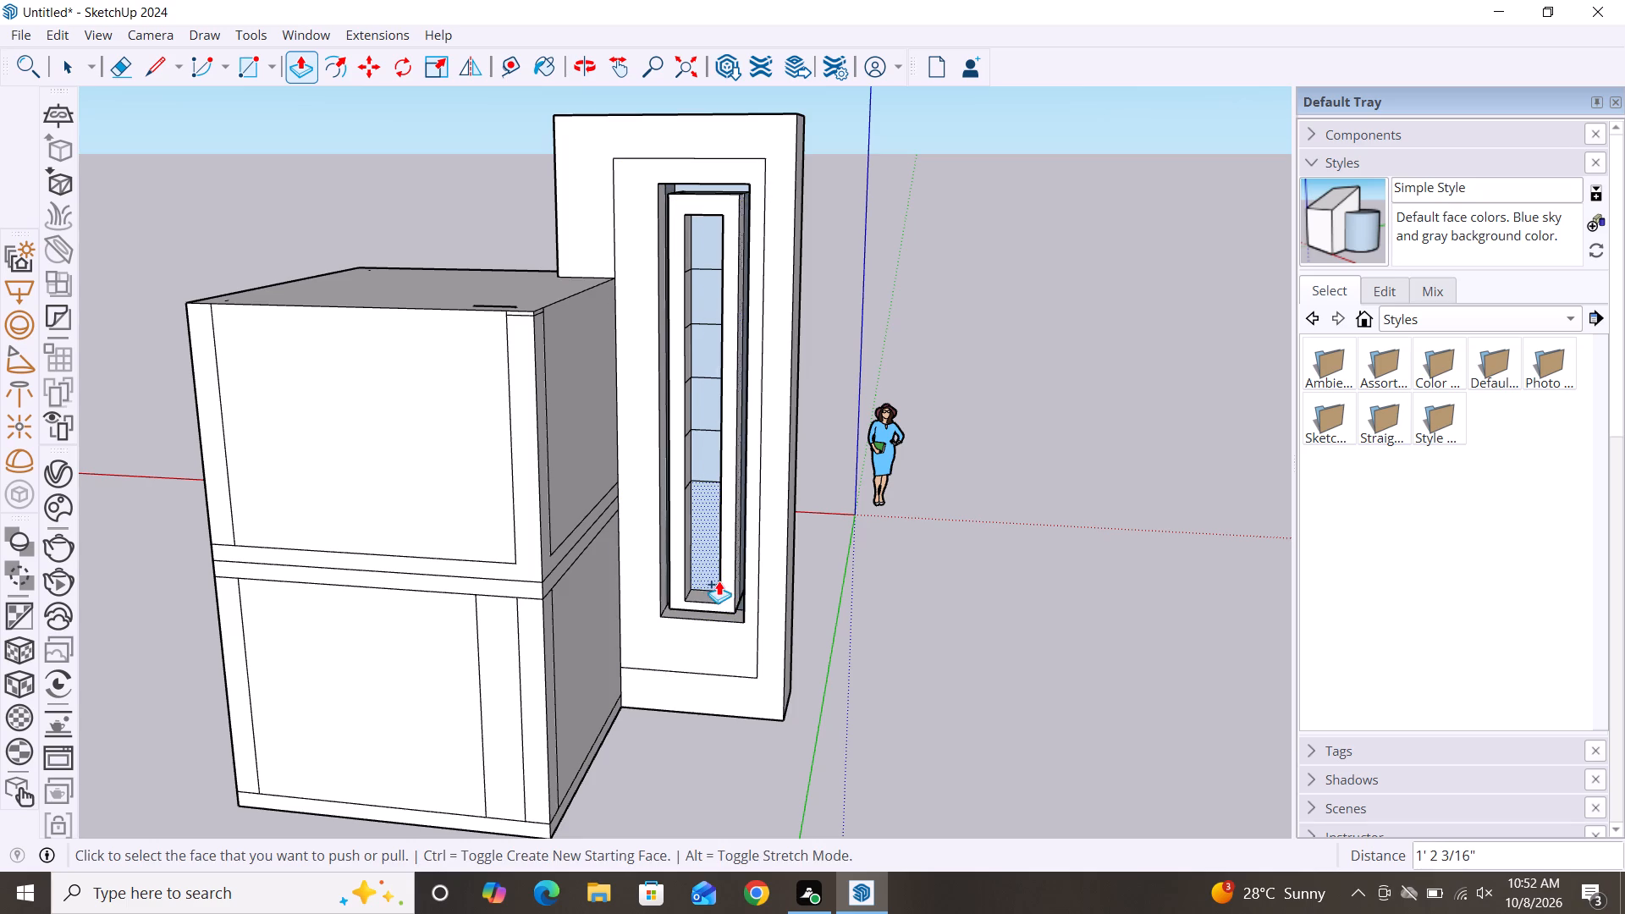
# Push/Pull the back face of the gap ring around the recessed panel's border 2' 9 3/4", level with the frame's back.
pyautogui.click(698, 559)
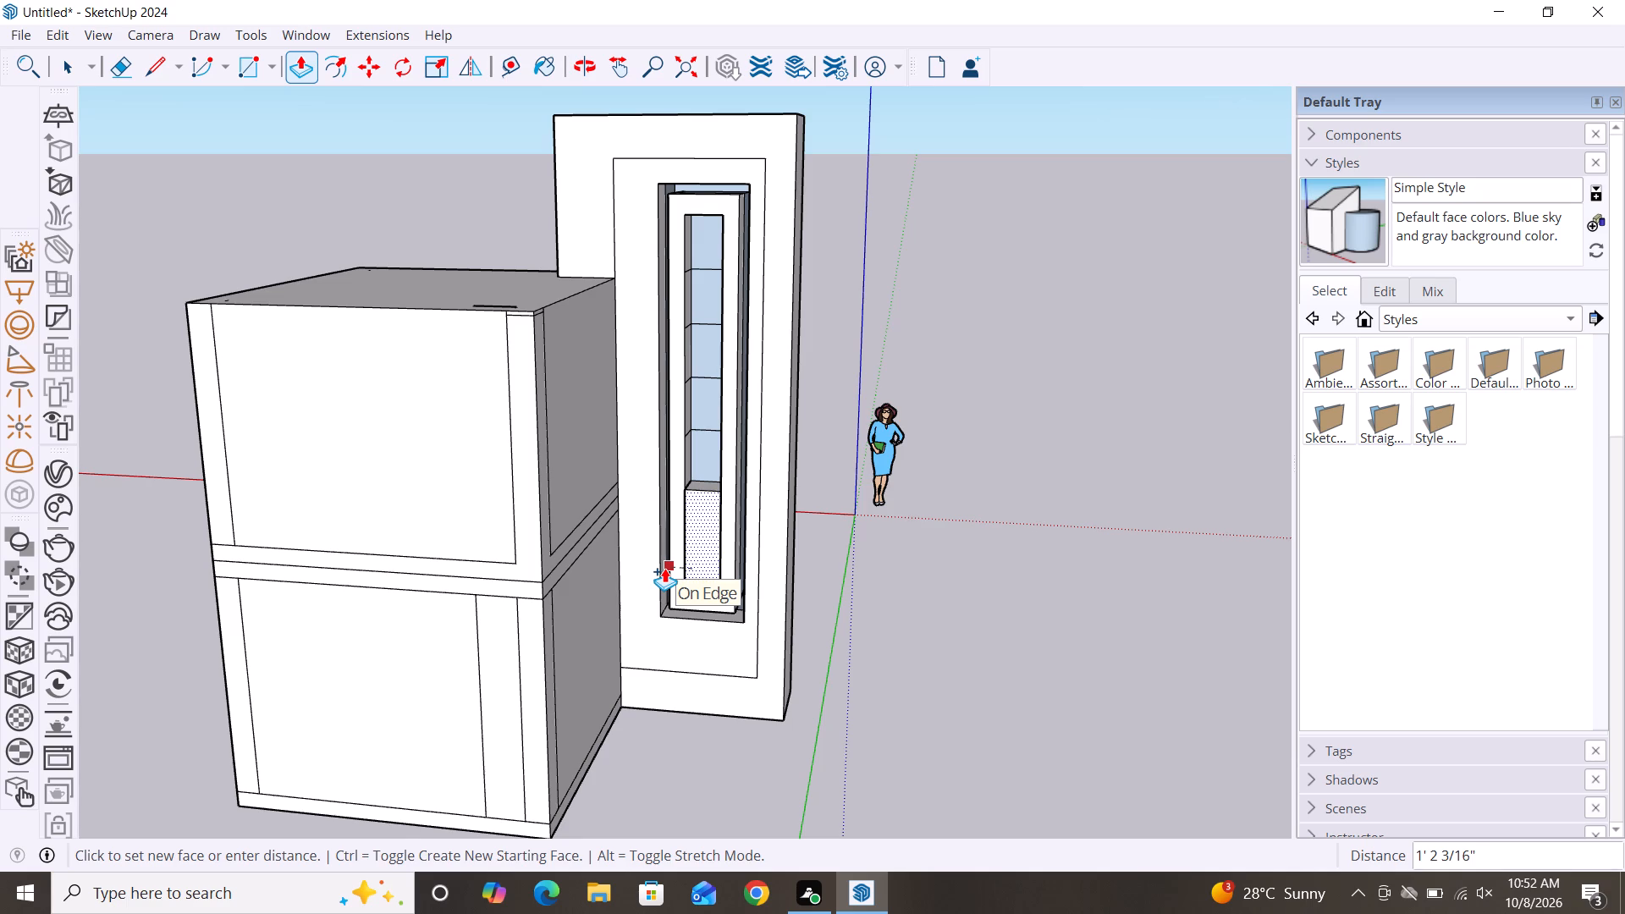
pyautogui.press('Escape')
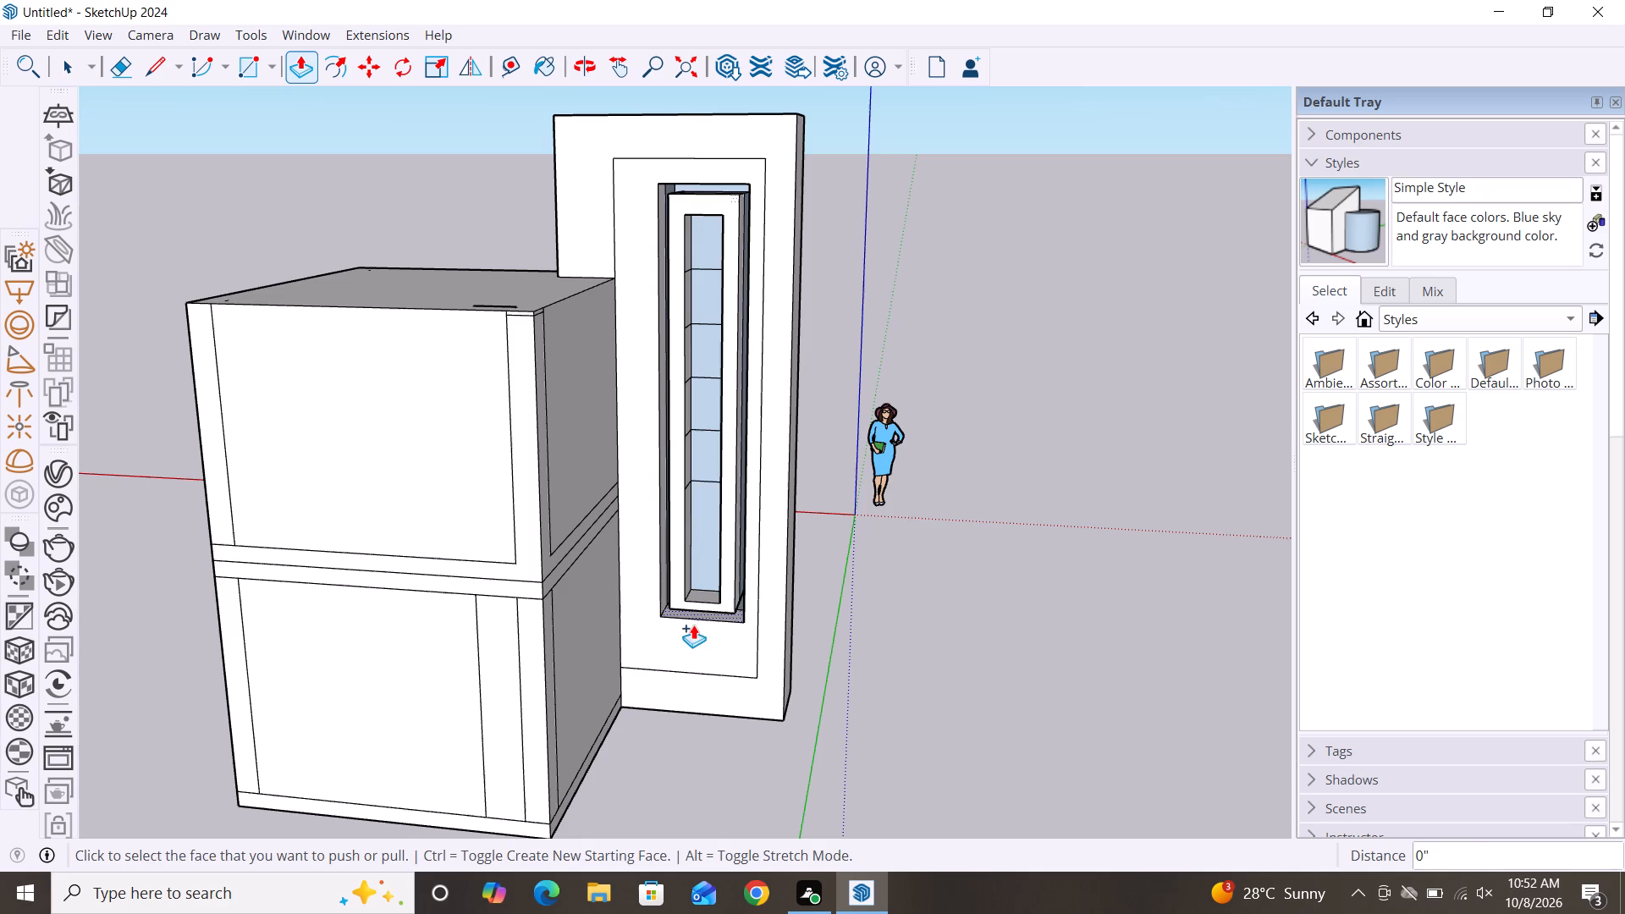
pyautogui.moveTo(698, 628); pyautogui.dragTo(772, 621, button='middle')
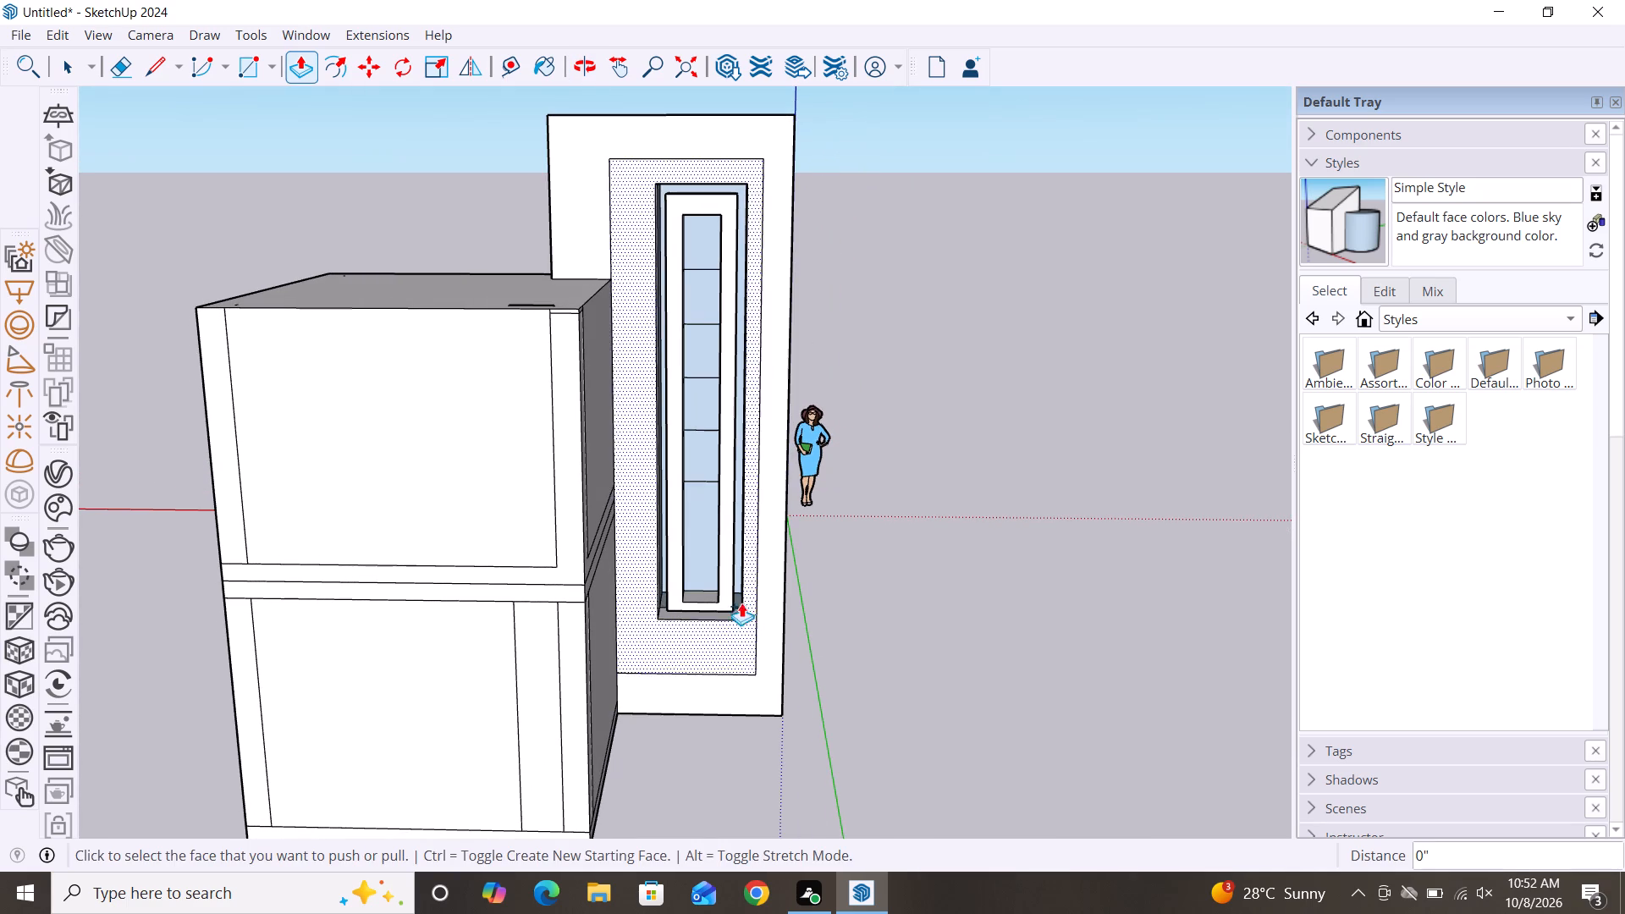
pyautogui.click(737, 583)
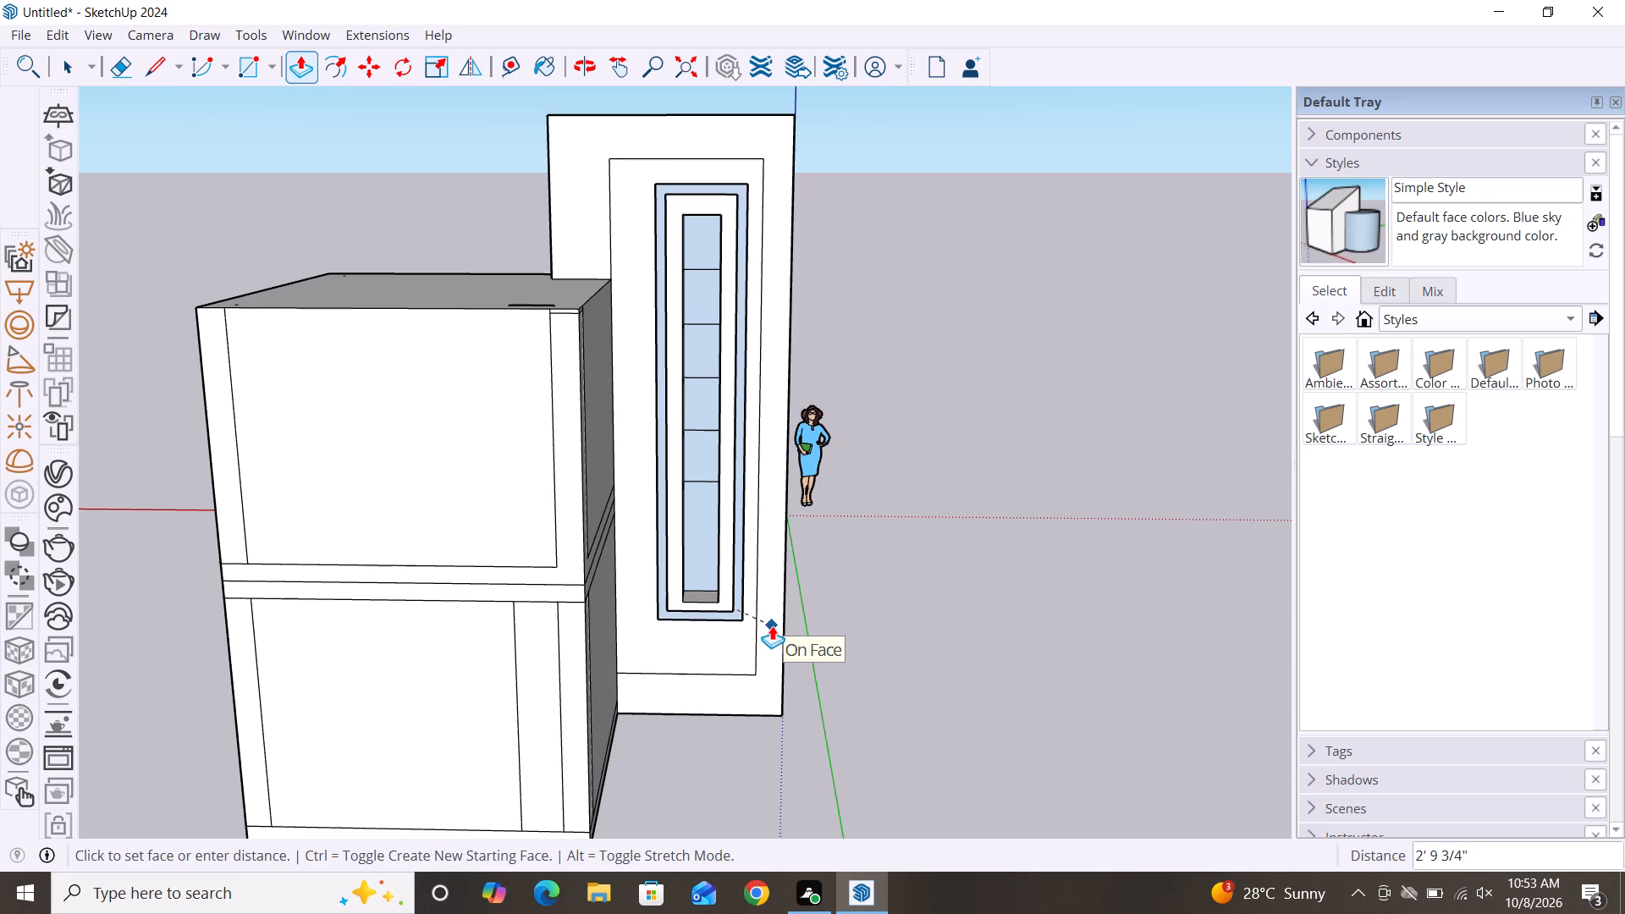
pyautogui.click(772, 625)
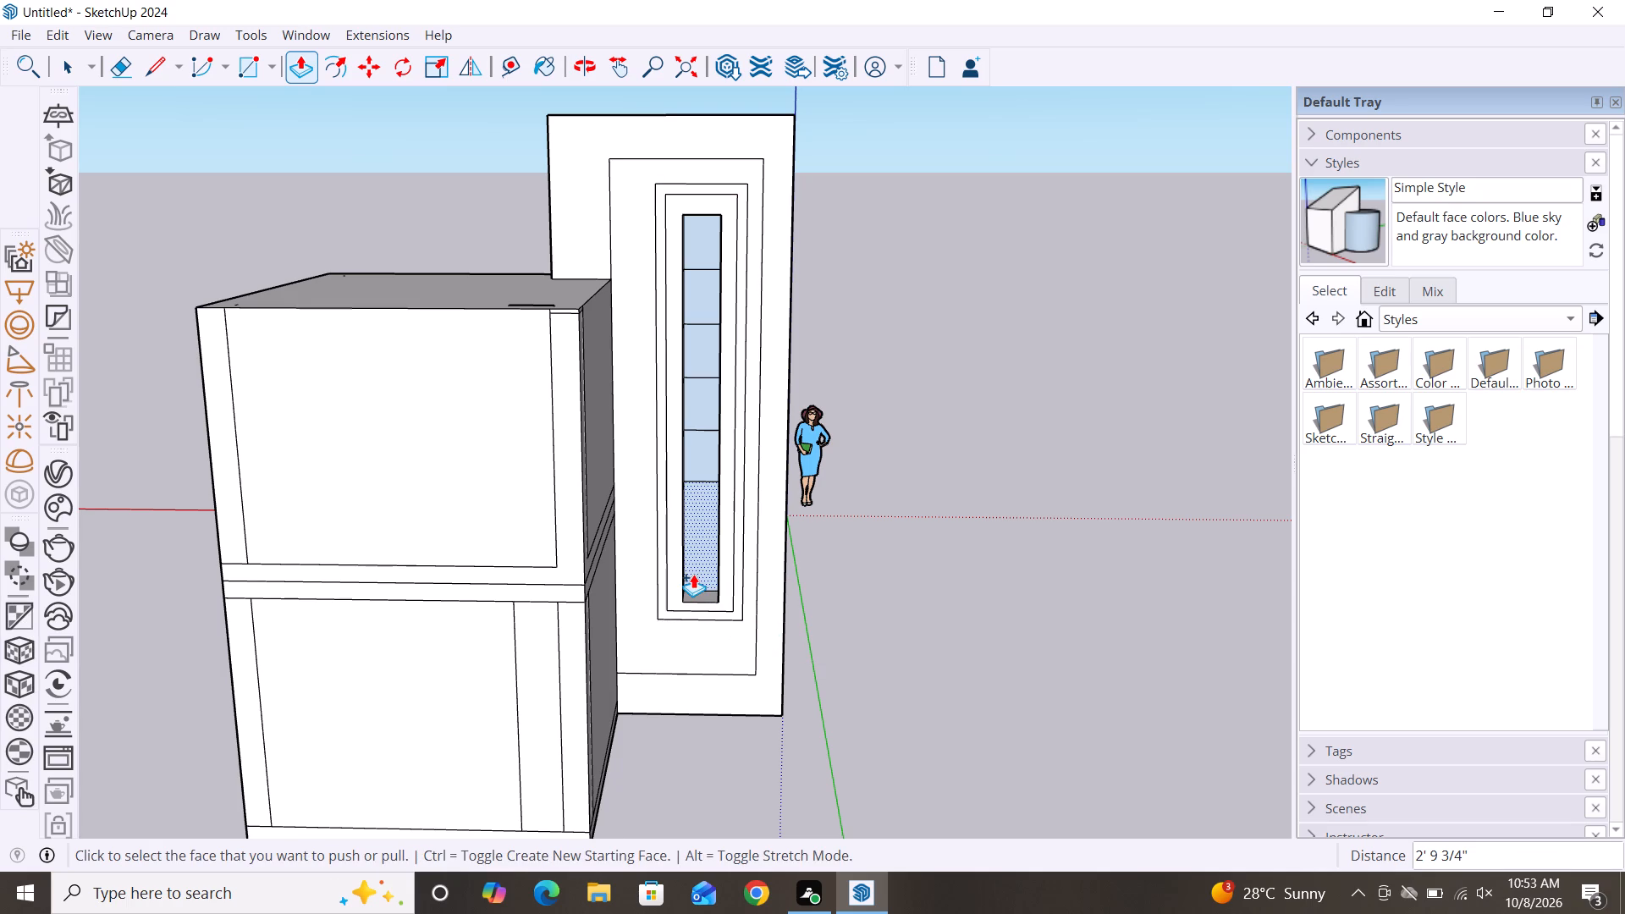
pyautogui.press('space')
# Examine the model from the back, side and front, focusing on the projecting frame's recessed panel and top strips.
pyautogui.scroll(-8, 590, 492)
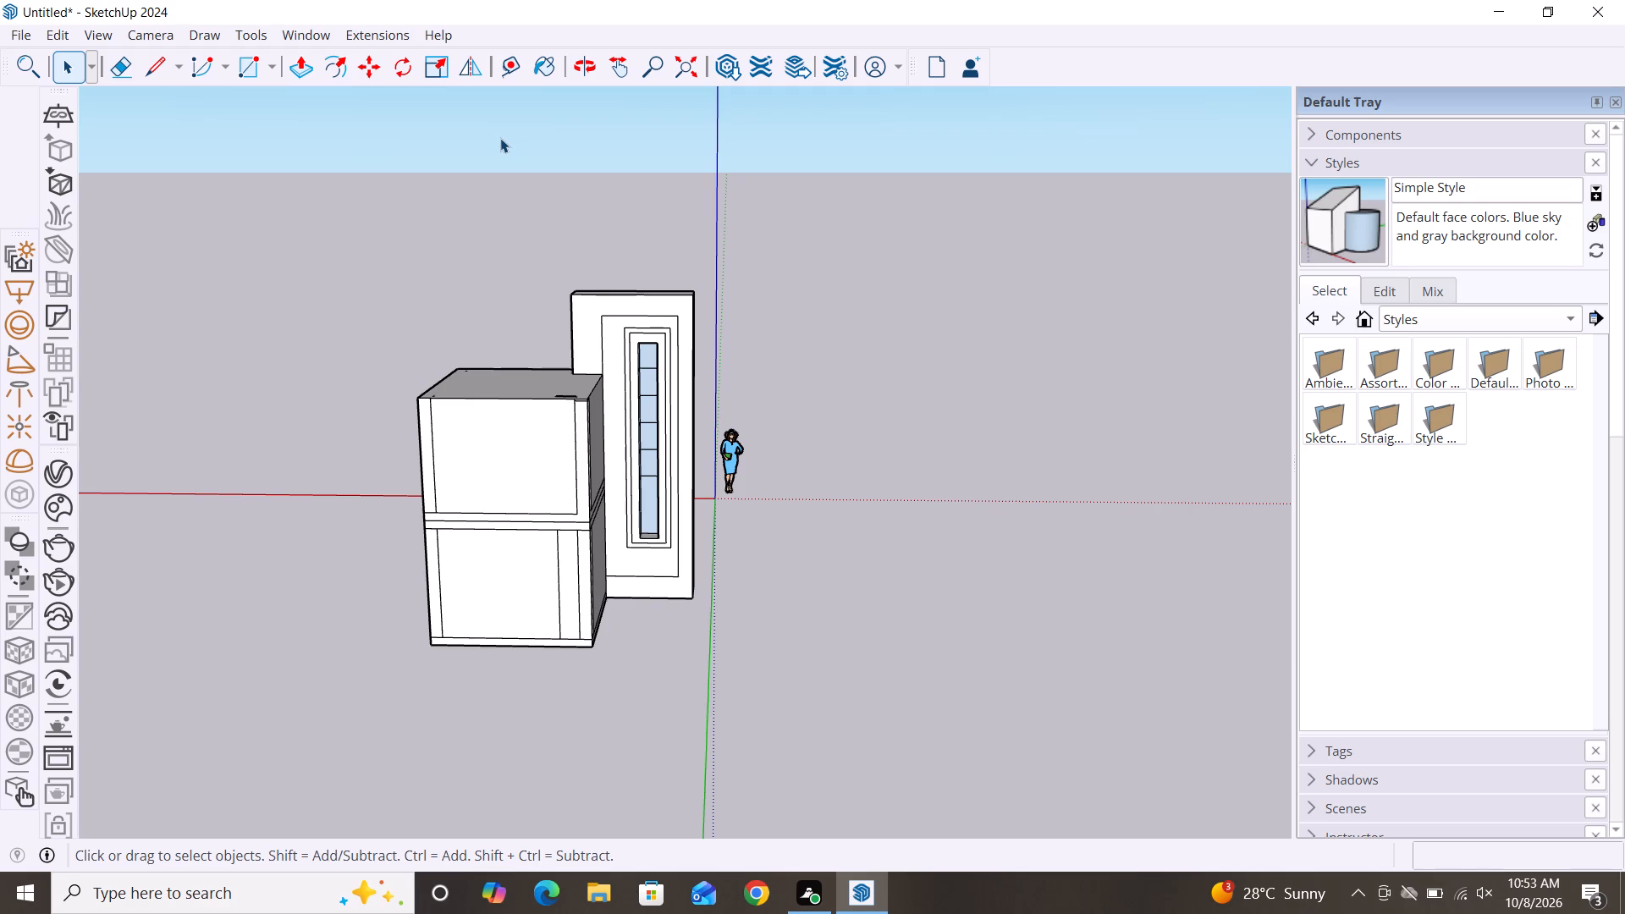
pyautogui.scroll(-1, 39, 215)
pyautogui.keyDown('alt'); pyautogui.moveTo(912, 440); pyautogui.dragTo(446, 489, button='middle'); pyautogui.keyUp('alt')
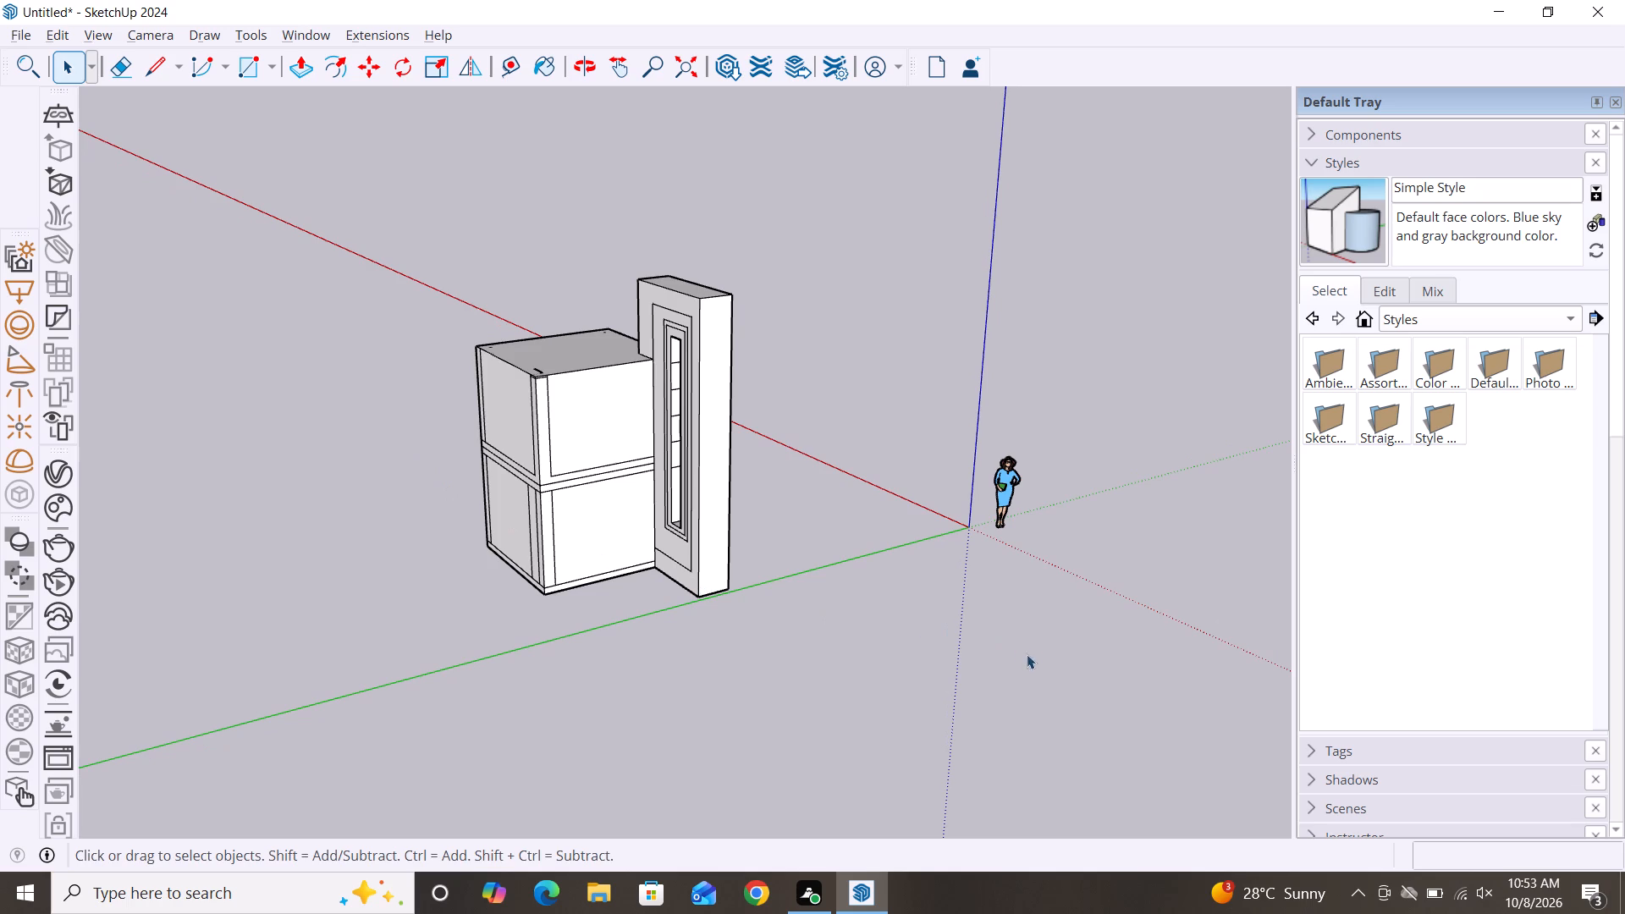
pyautogui.keyDown('alt'); pyautogui.moveTo(1027, 655); pyautogui.dragTo(344, 610, button='middle'); pyautogui.keyUp('alt')
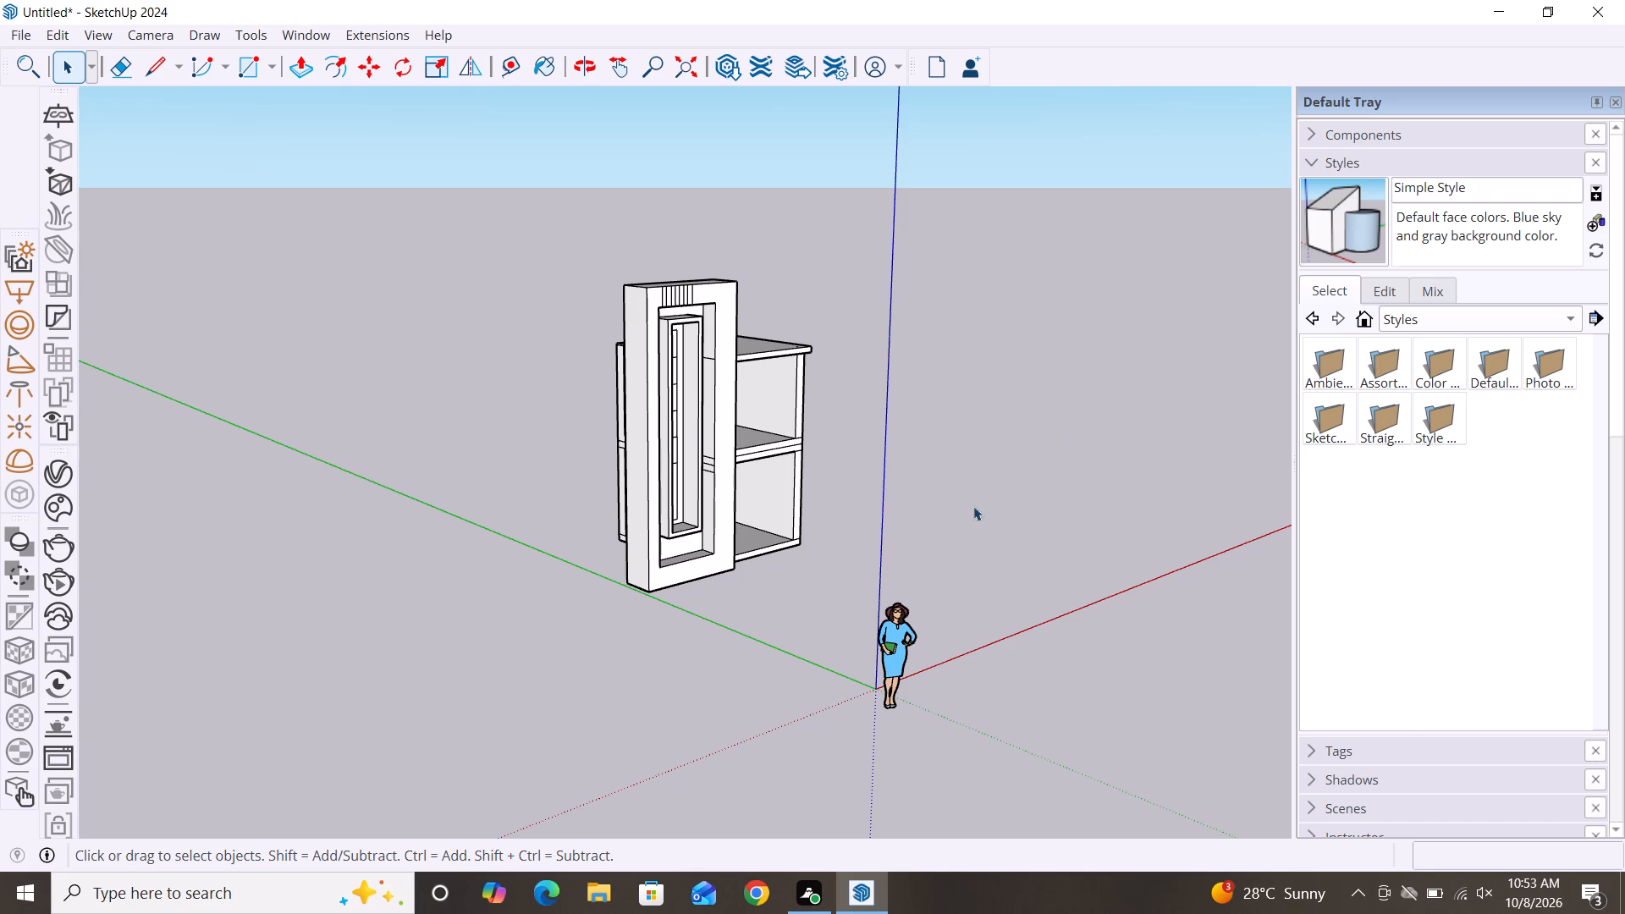
pyautogui.scroll(-2, 628, 313)
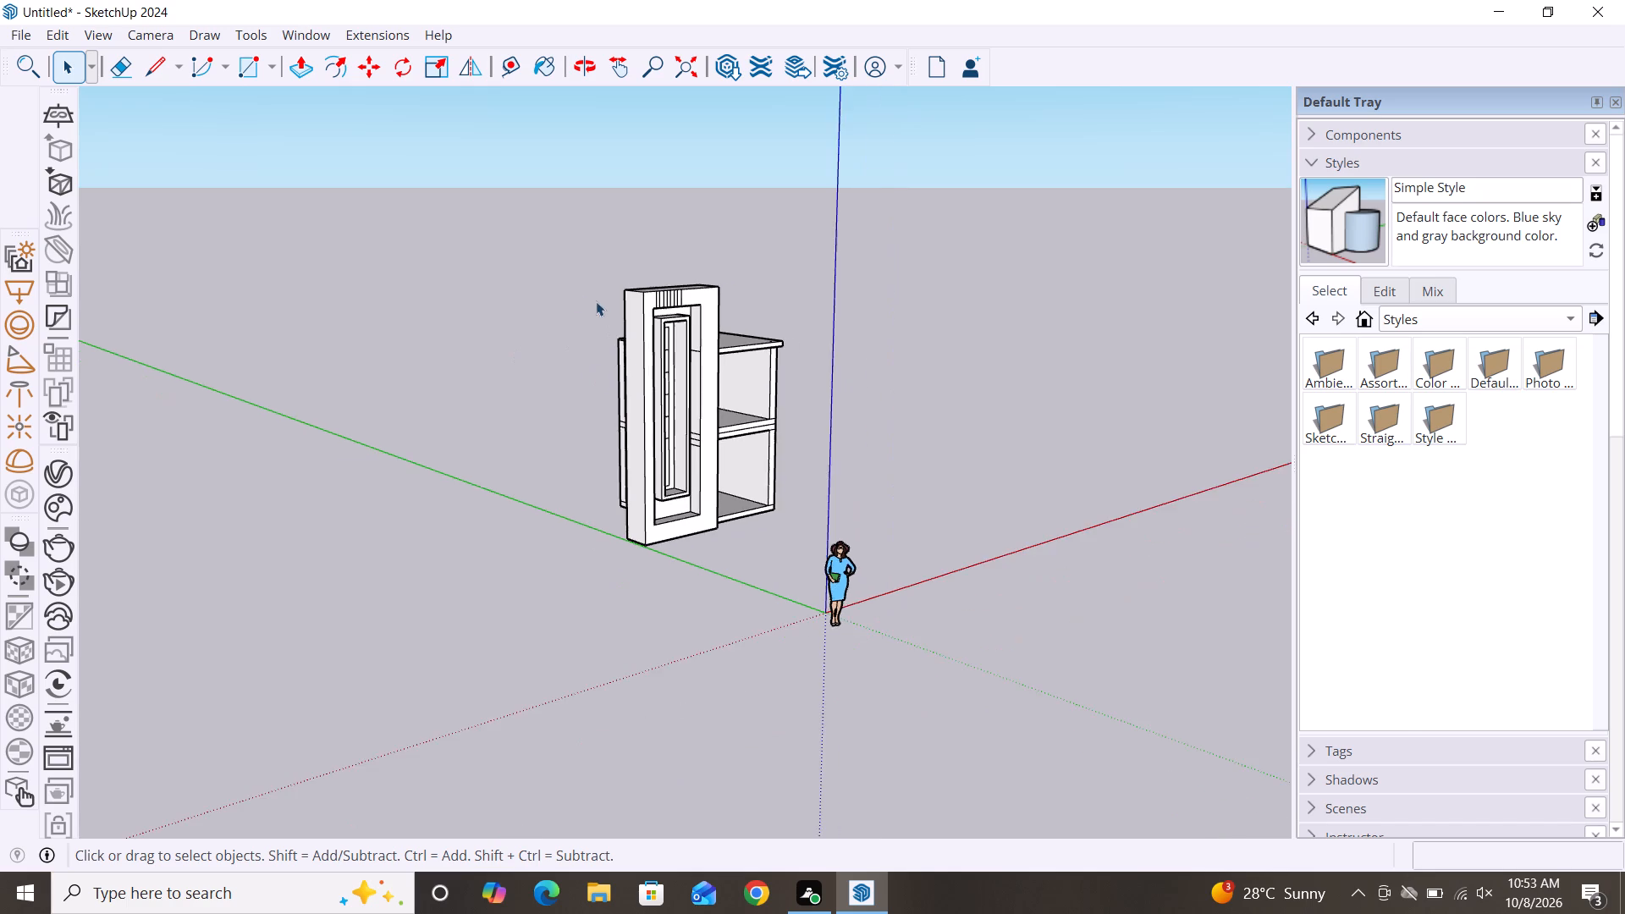
pyautogui.scroll(-3, 572, 295)
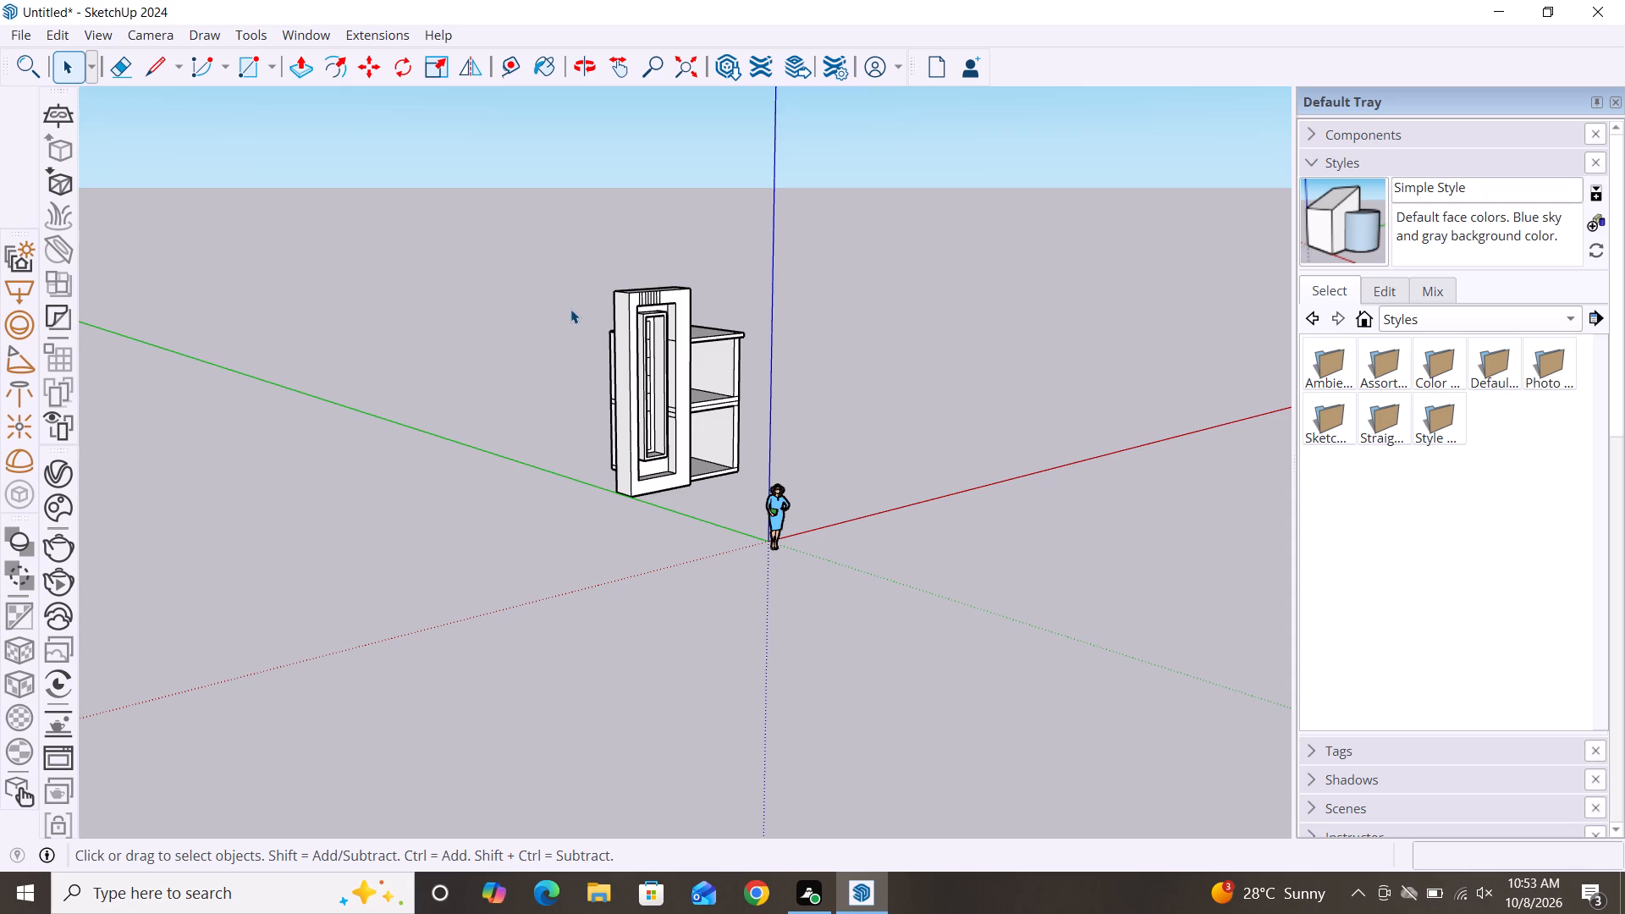
pyautogui.scroll(-1, 499, 310)
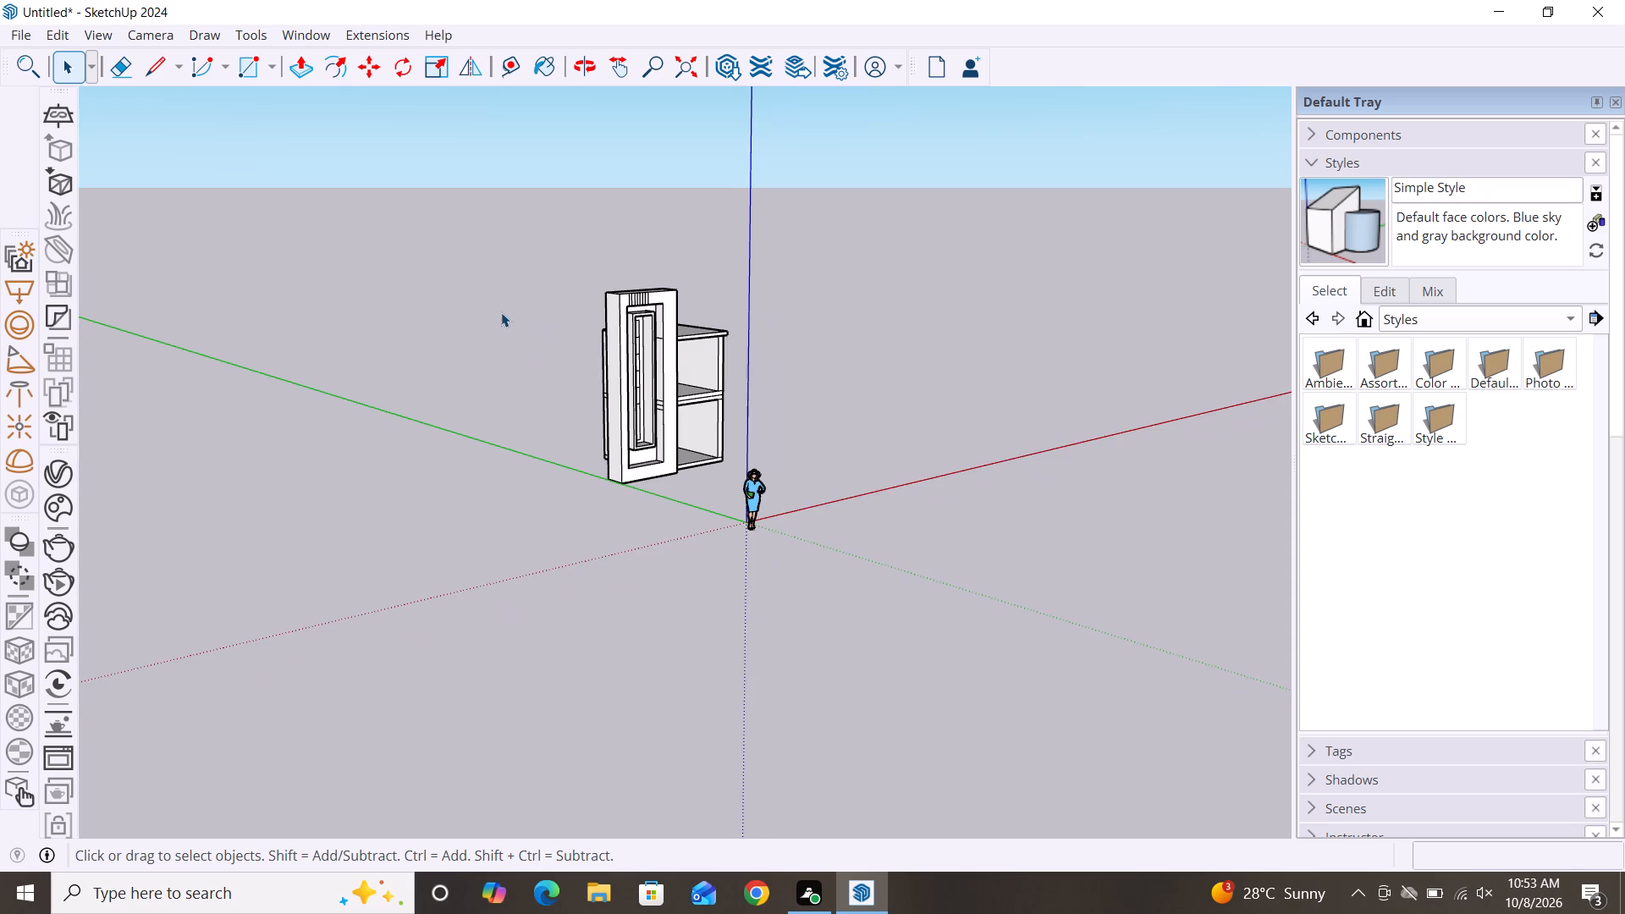
pyautogui.scroll(-5, 515, 322)
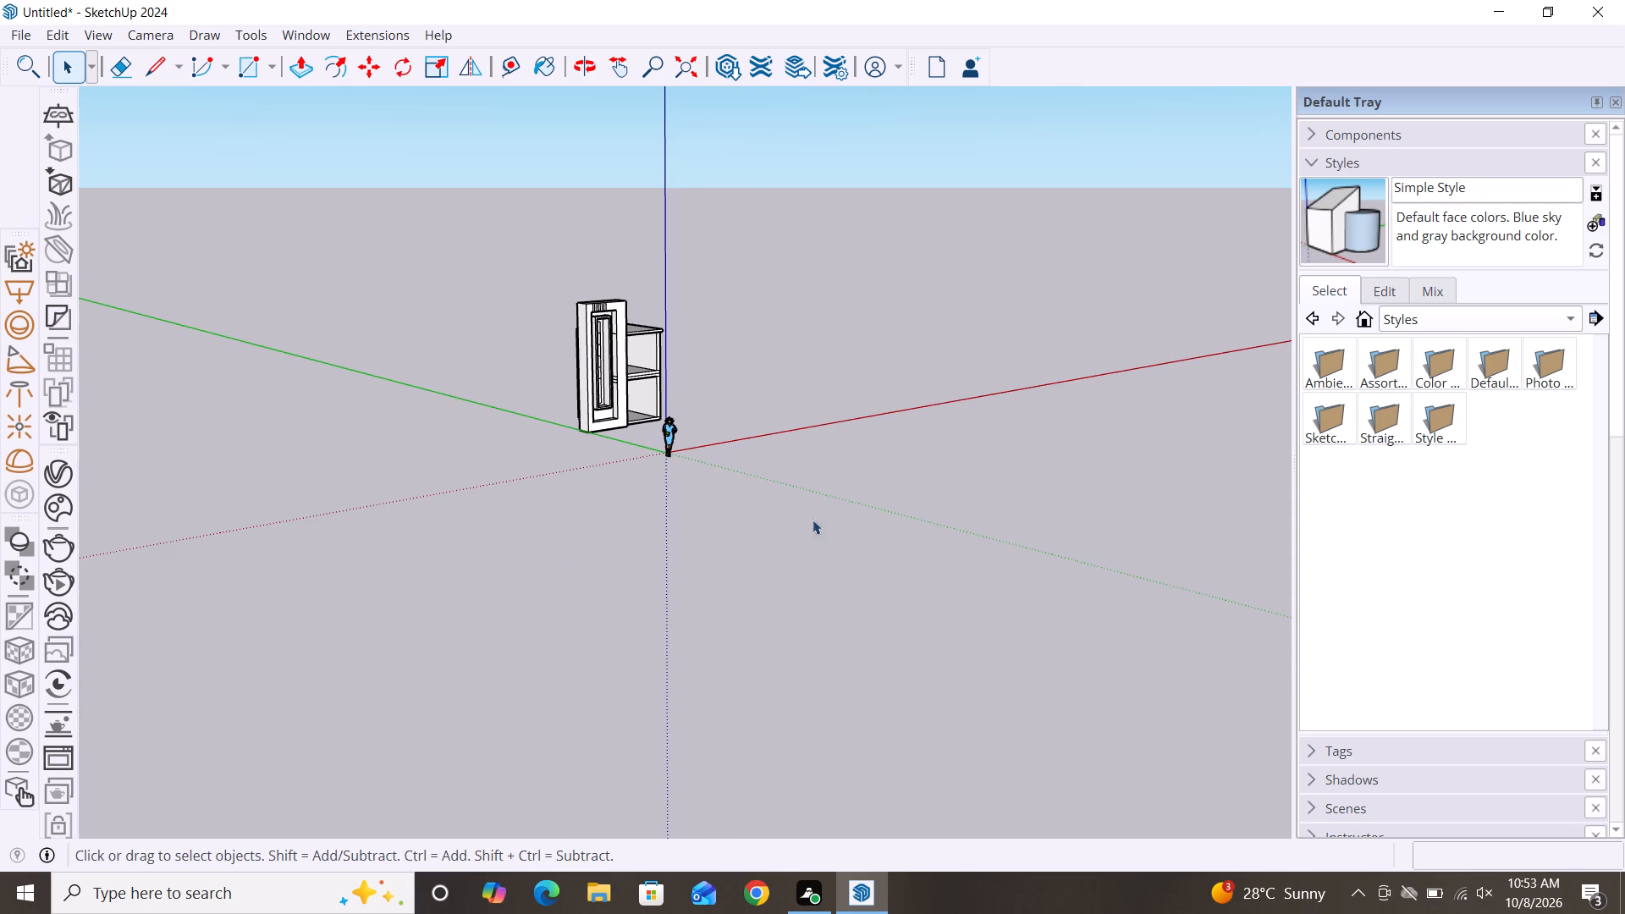
pyautogui.scroll(-2, 826, 527)
pyautogui.moveTo(865, 501); pyautogui.dragTo(548, 531, button='middle')
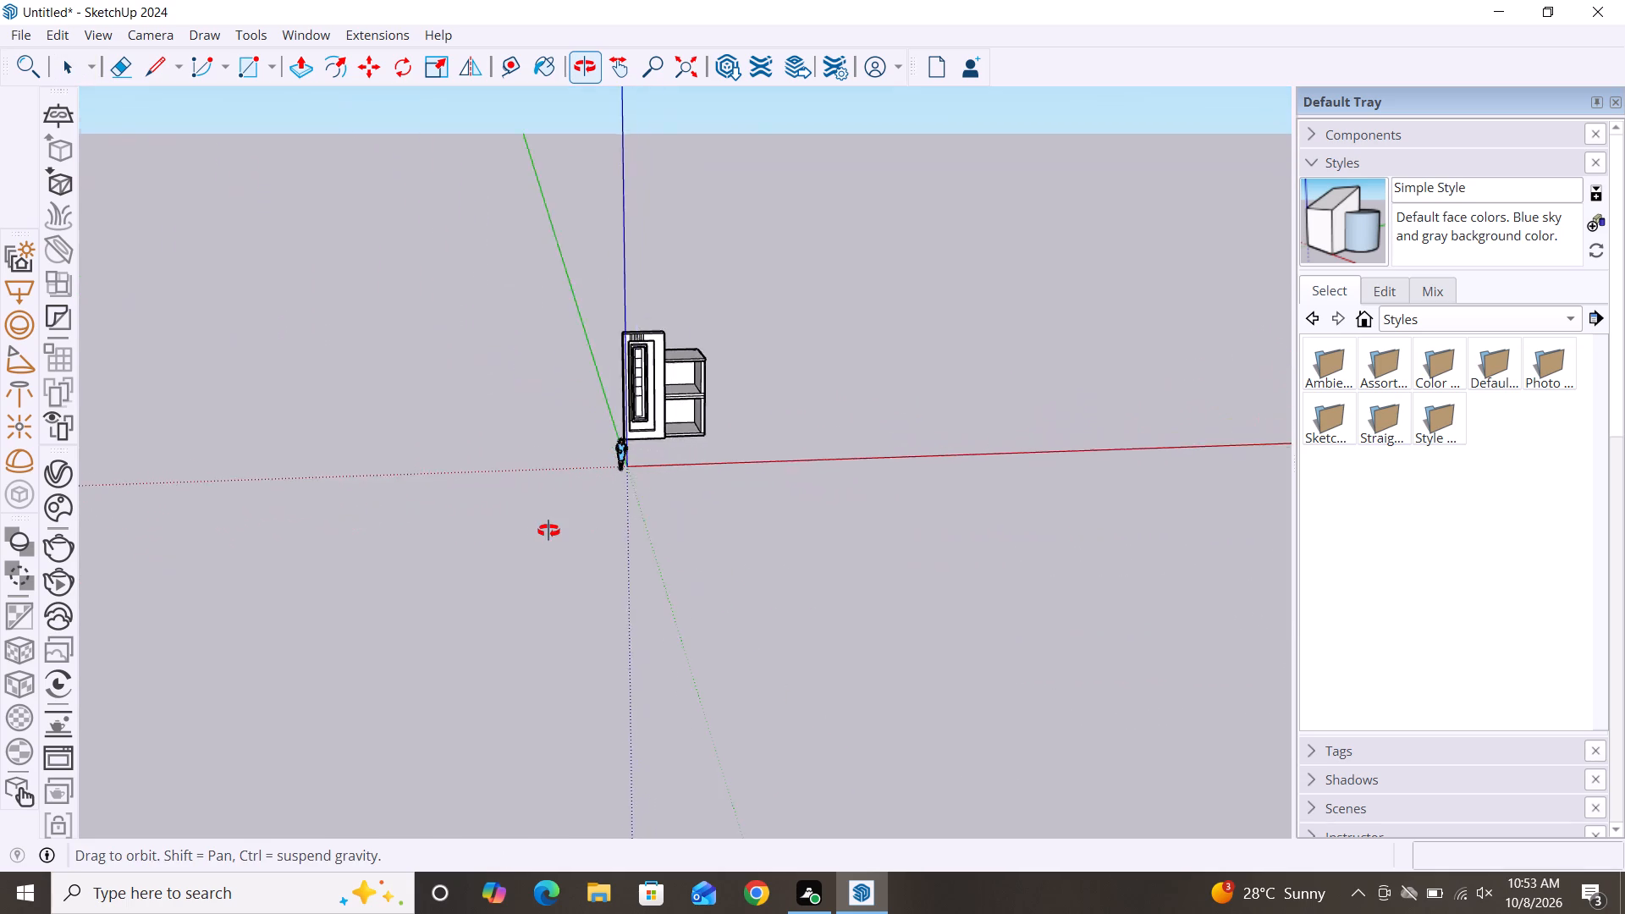
pyautogui.moveTo(548, 531); pyautogui.dragTo(520, 526, button='middle')
pyautogui.scroll(5, 646, 361)
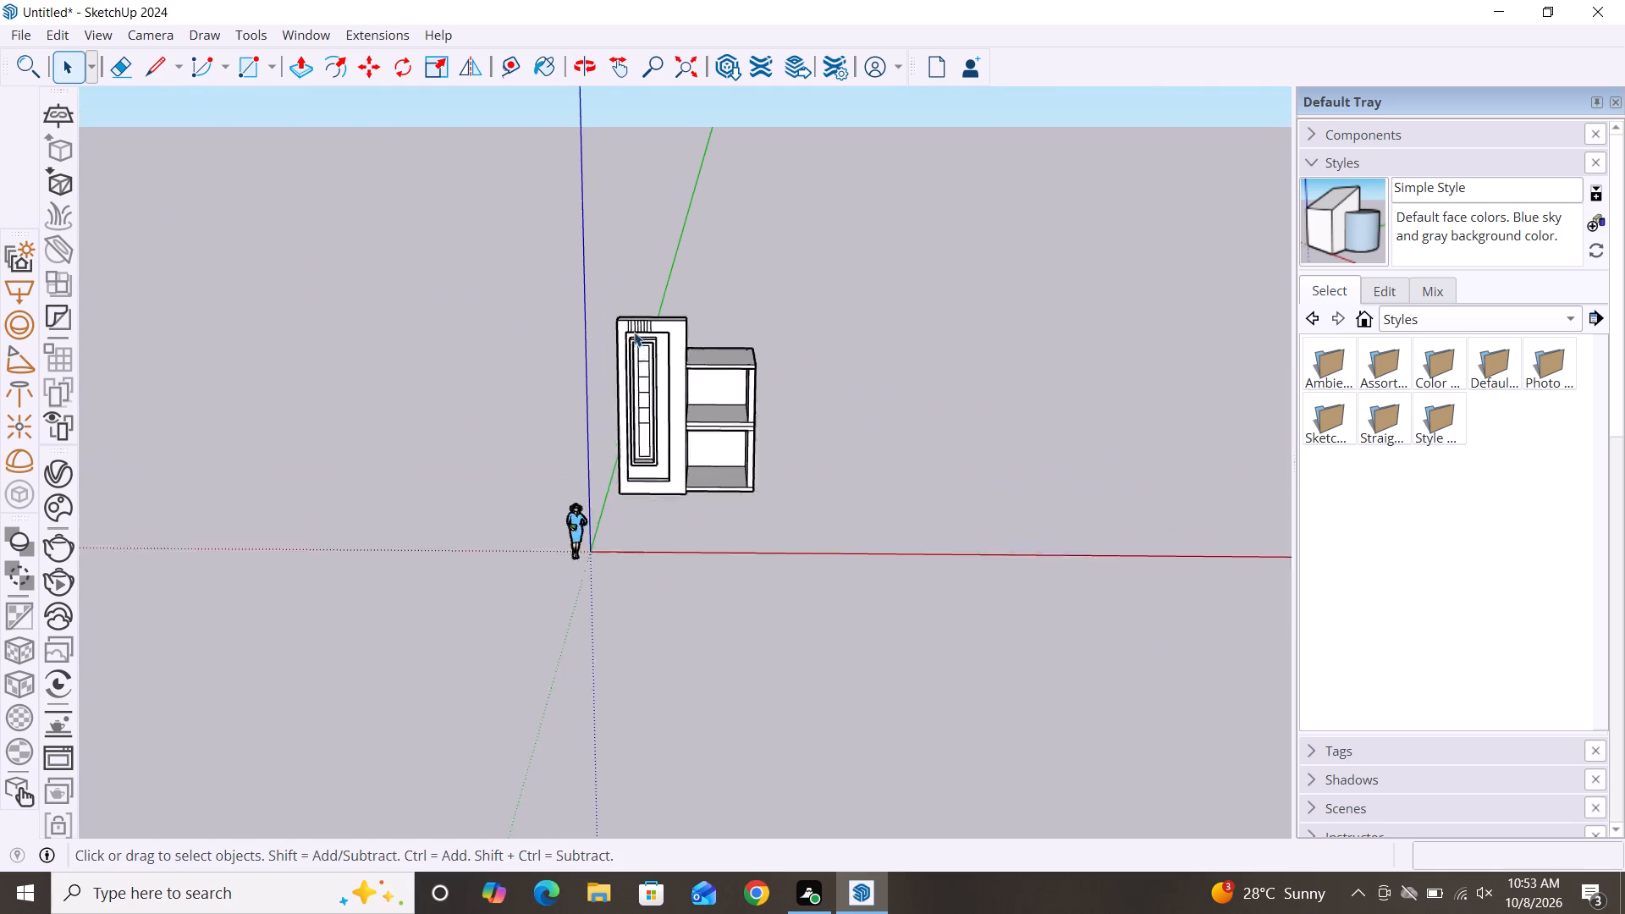
pyautogui.scroll(11, 634, 332)
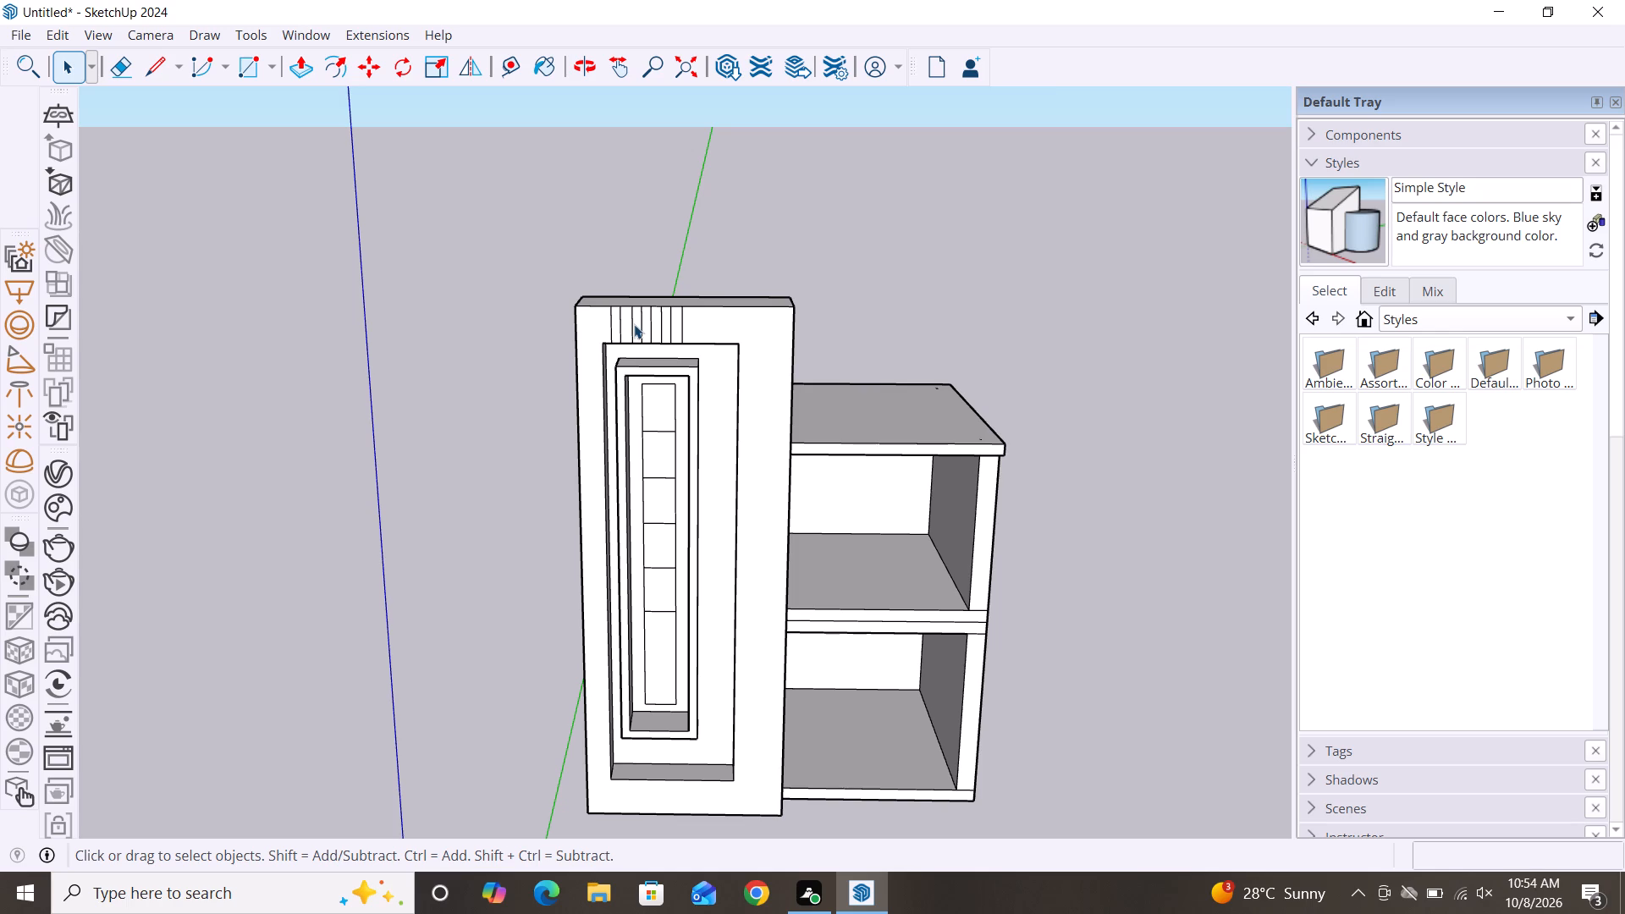
pyautogui.scroll(5, 623, 306)
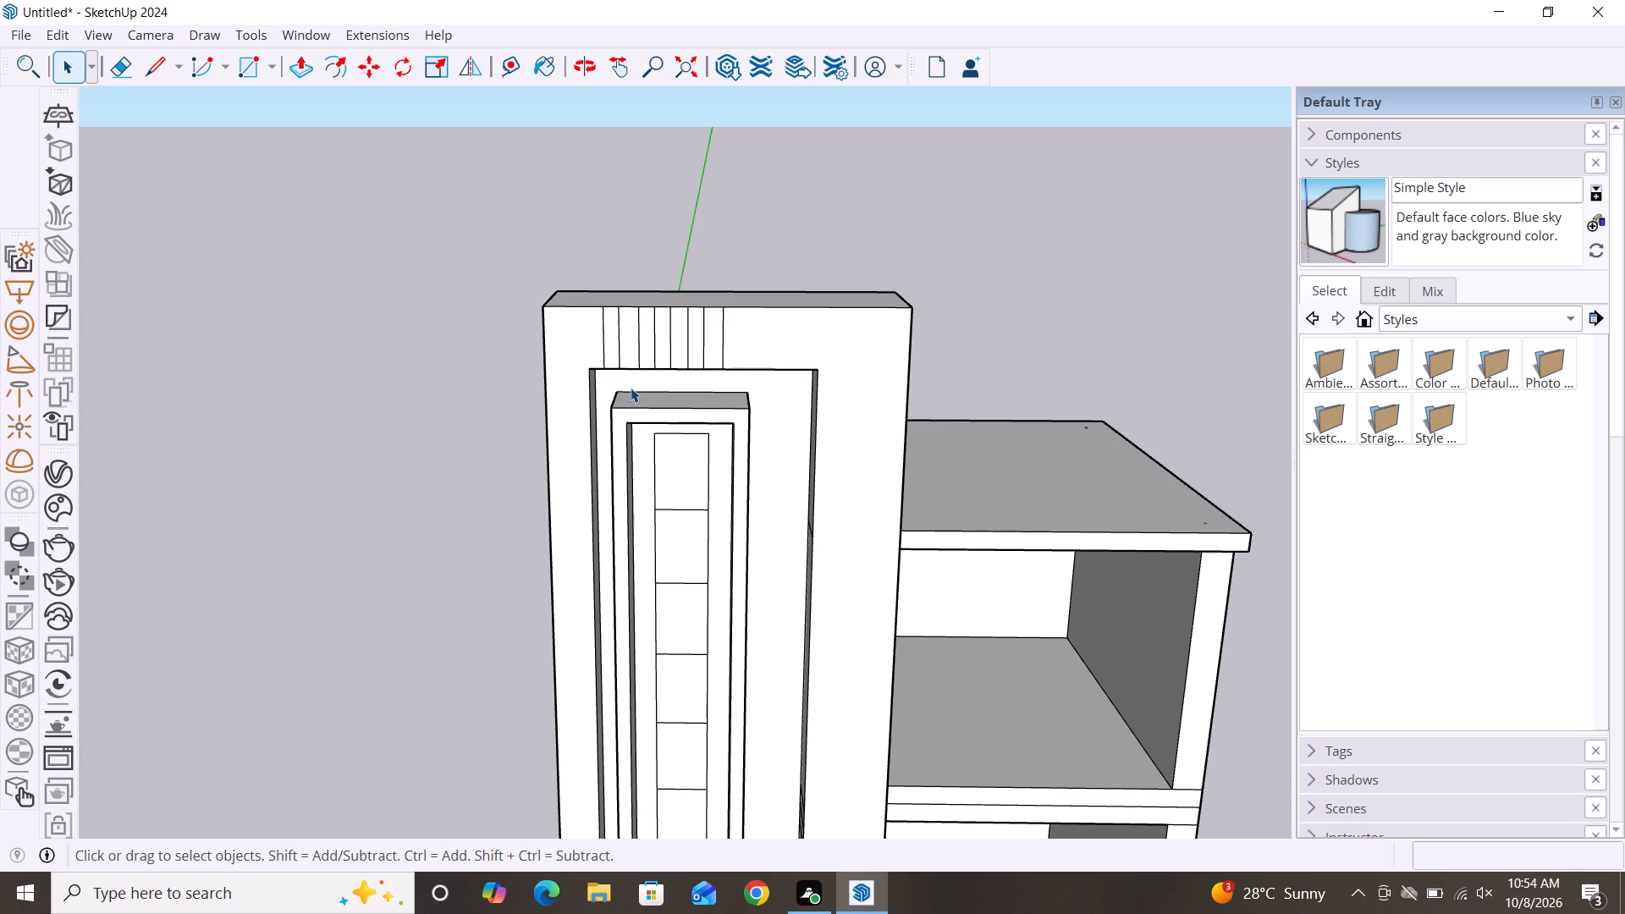
pyautogui.moveTo(716, 422); pyautogui.dragTo(763, 337, button='middle')
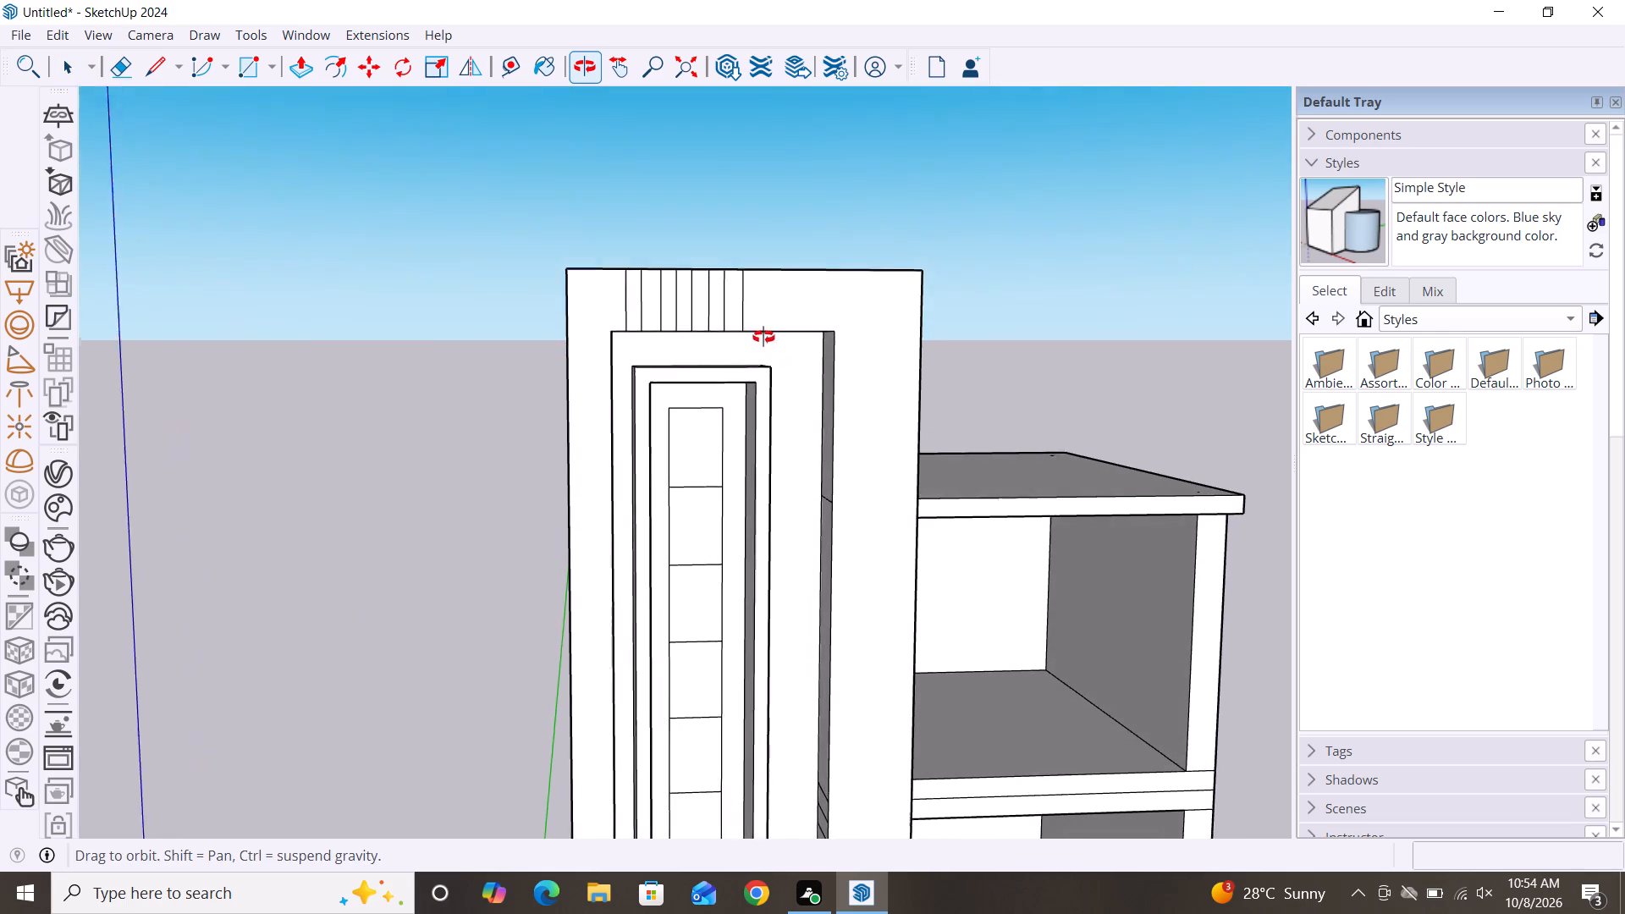
pyautogui.moveTo(763, 337); pyautogui.dragTo(763, 336, button='middle')
pyautogui.scroll(-5, 640, 292)
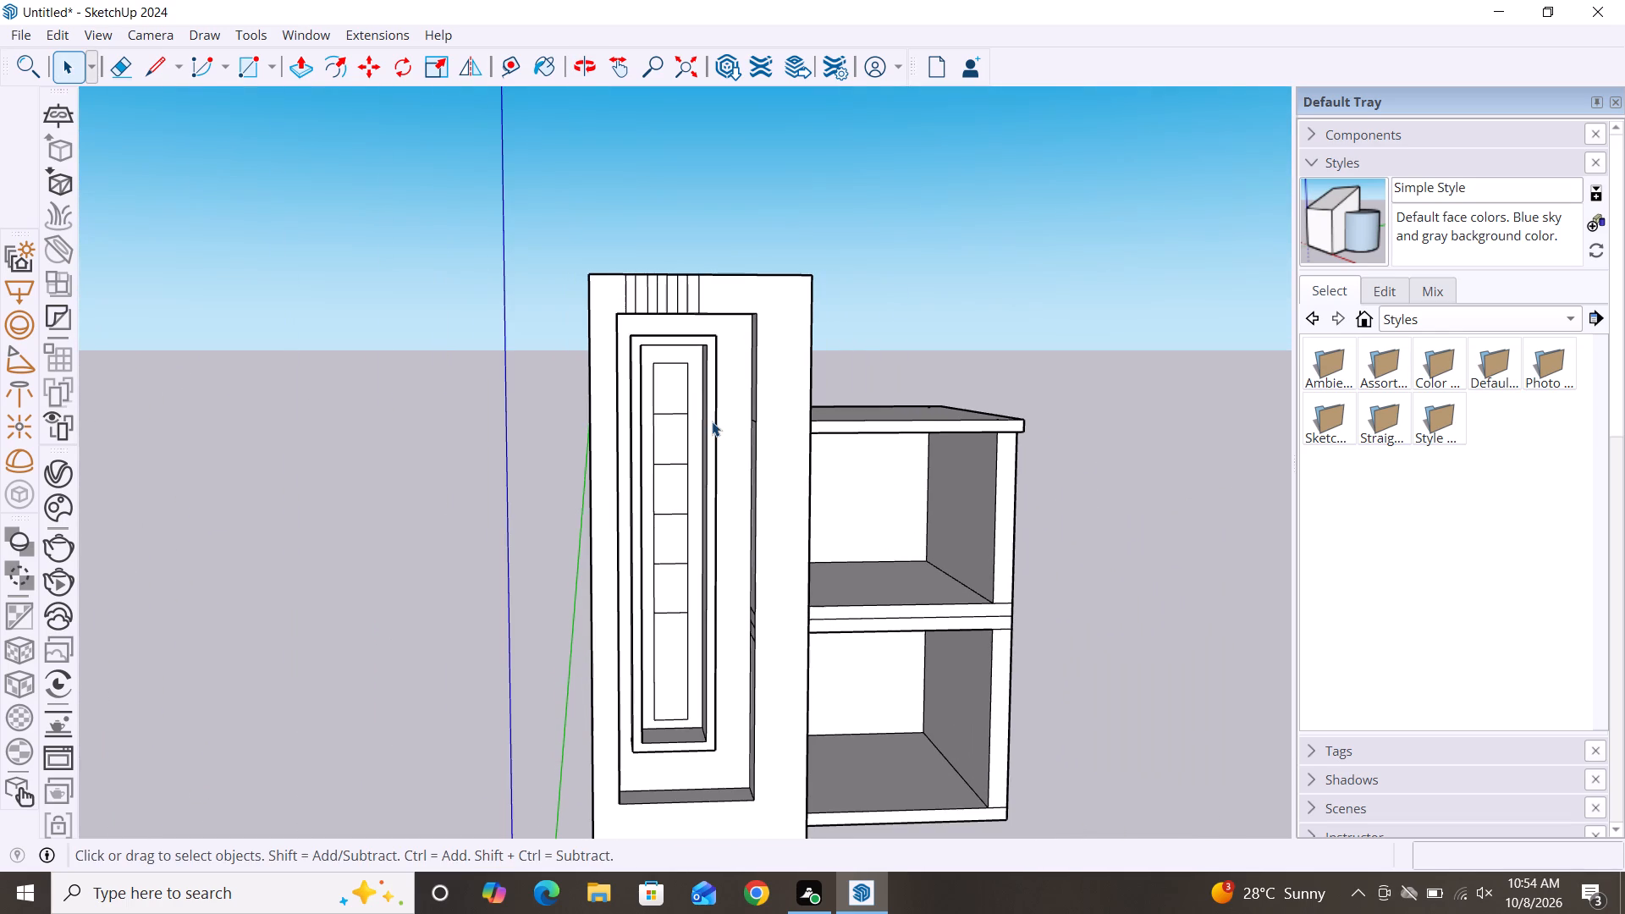
pyautogui.moveTo(712, 421); pyautogui.dragTo(706, 522, button='middle')
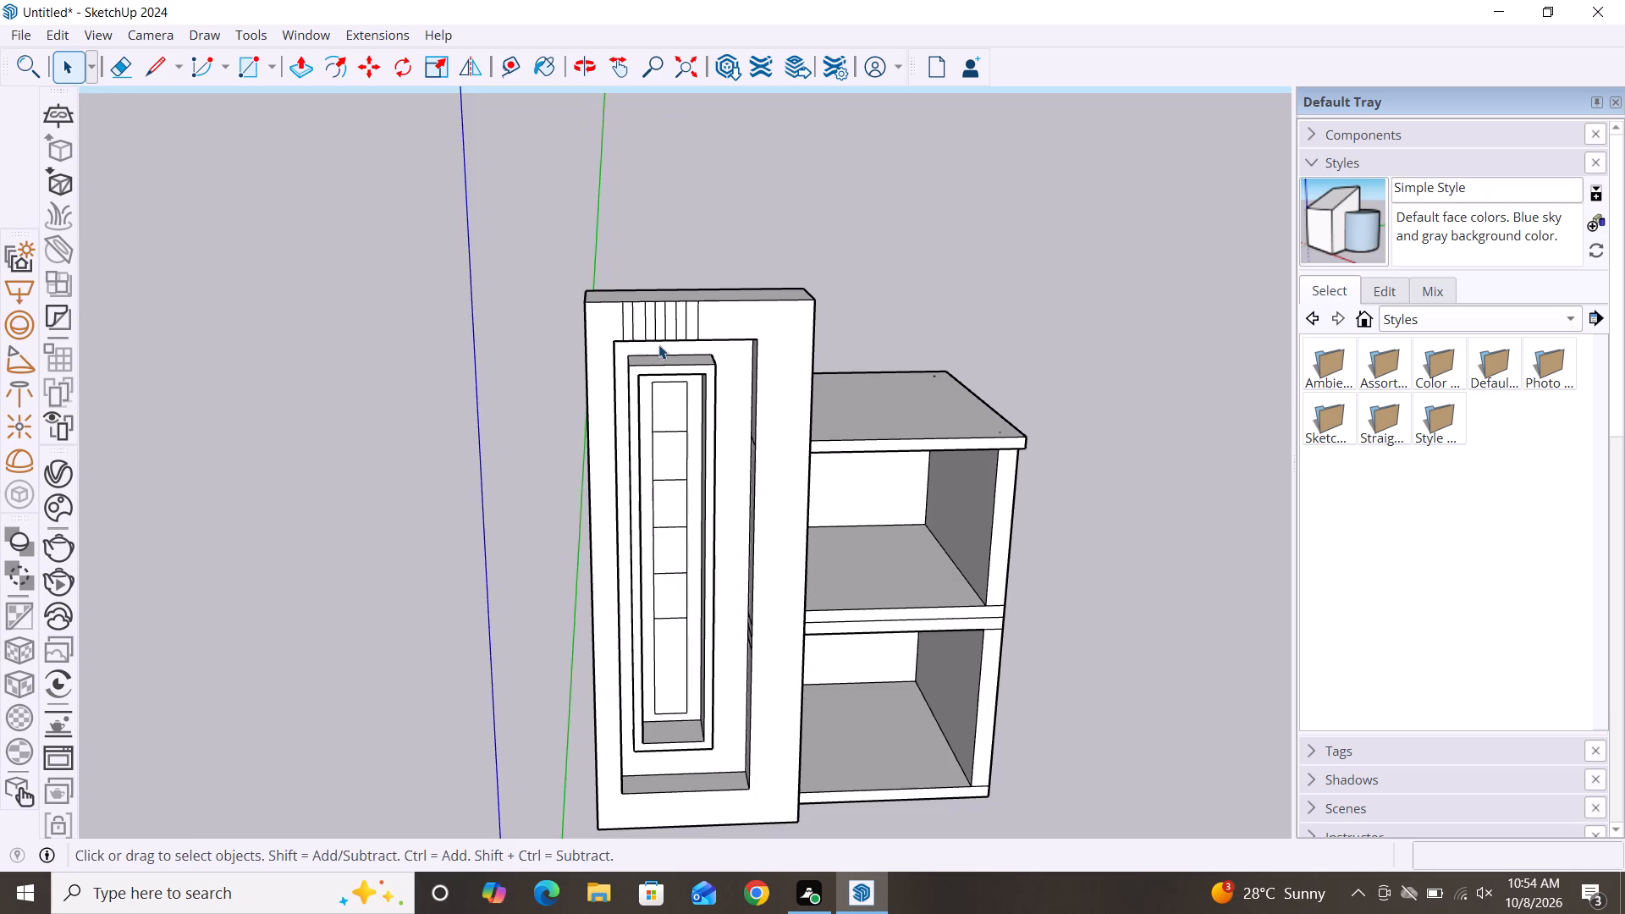
pyautogui.moveTo(648, 346); pyautogui.dragTo(653, 433, button='middle')
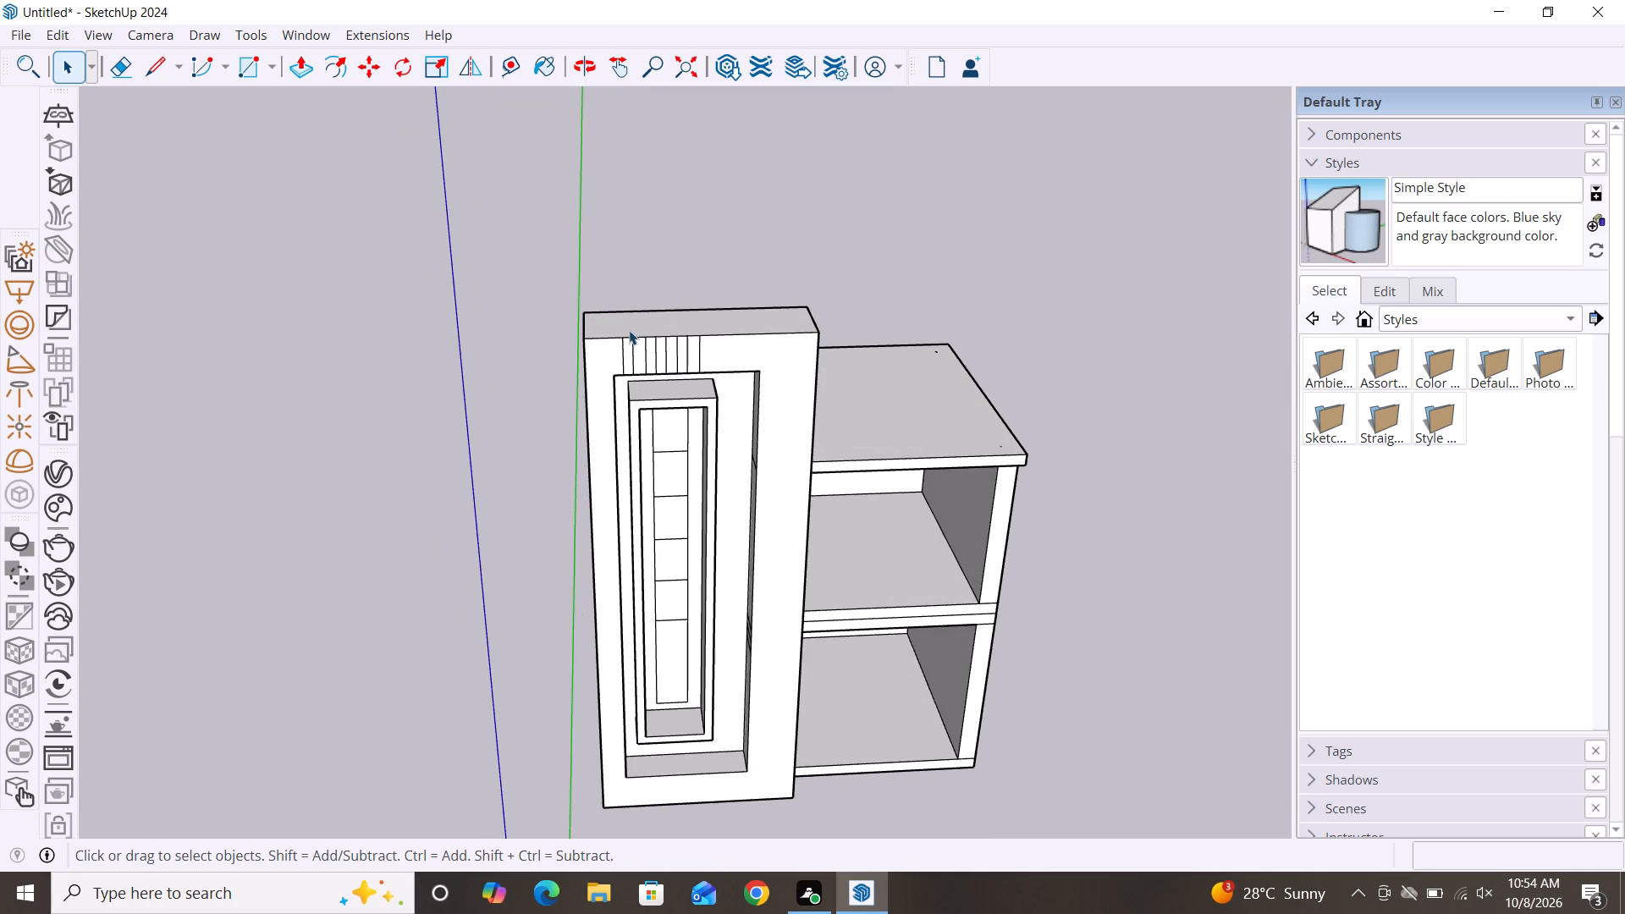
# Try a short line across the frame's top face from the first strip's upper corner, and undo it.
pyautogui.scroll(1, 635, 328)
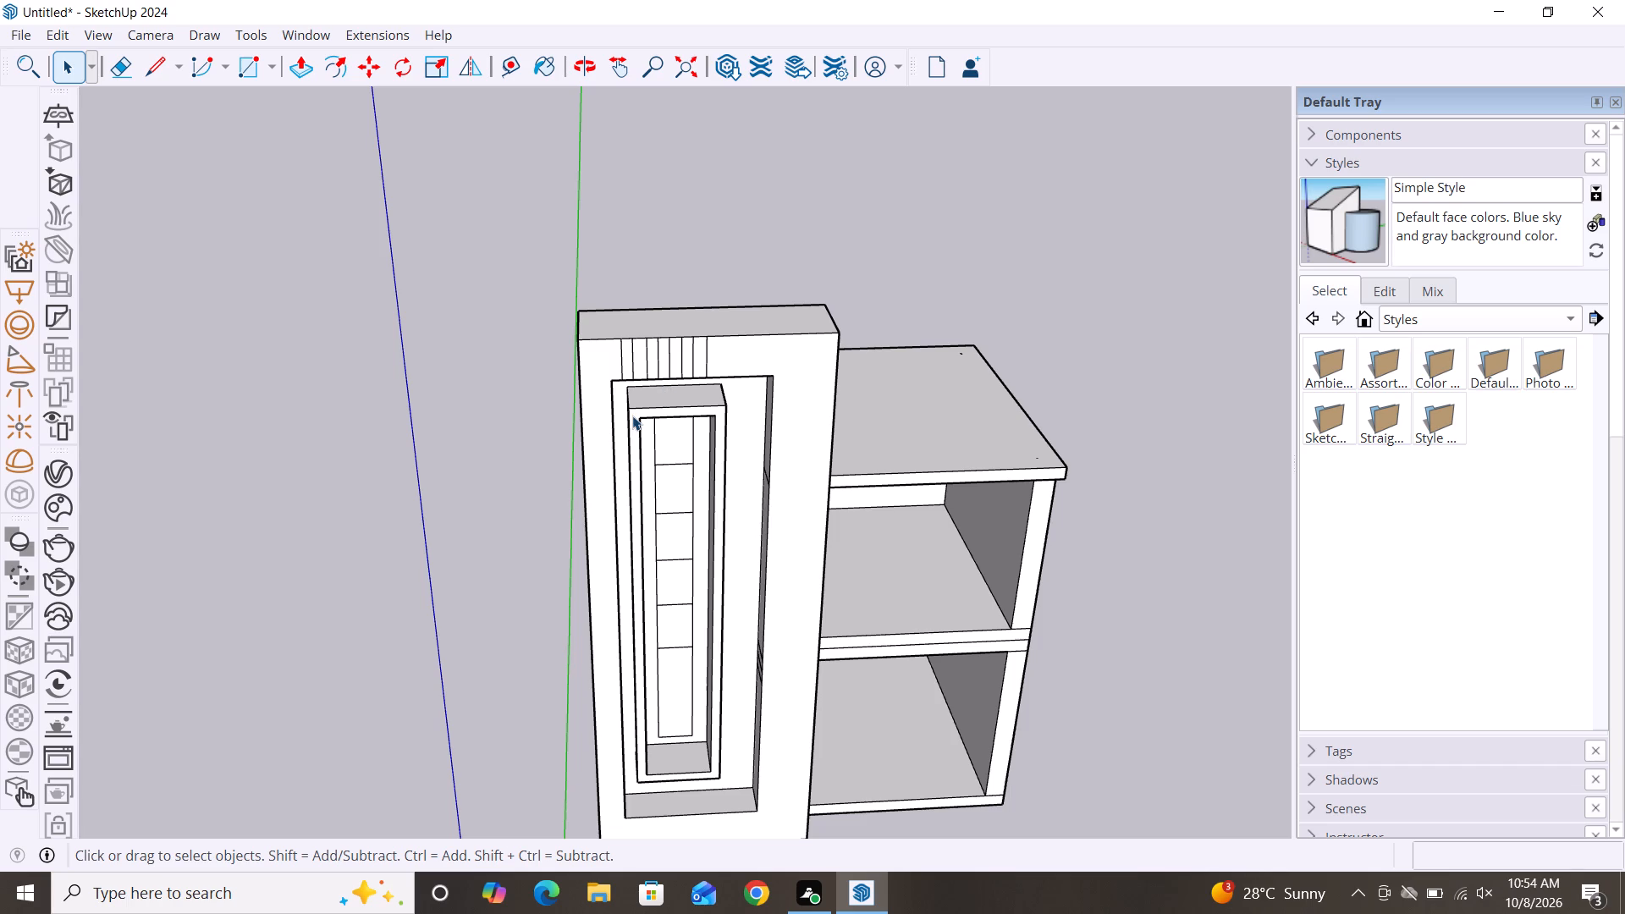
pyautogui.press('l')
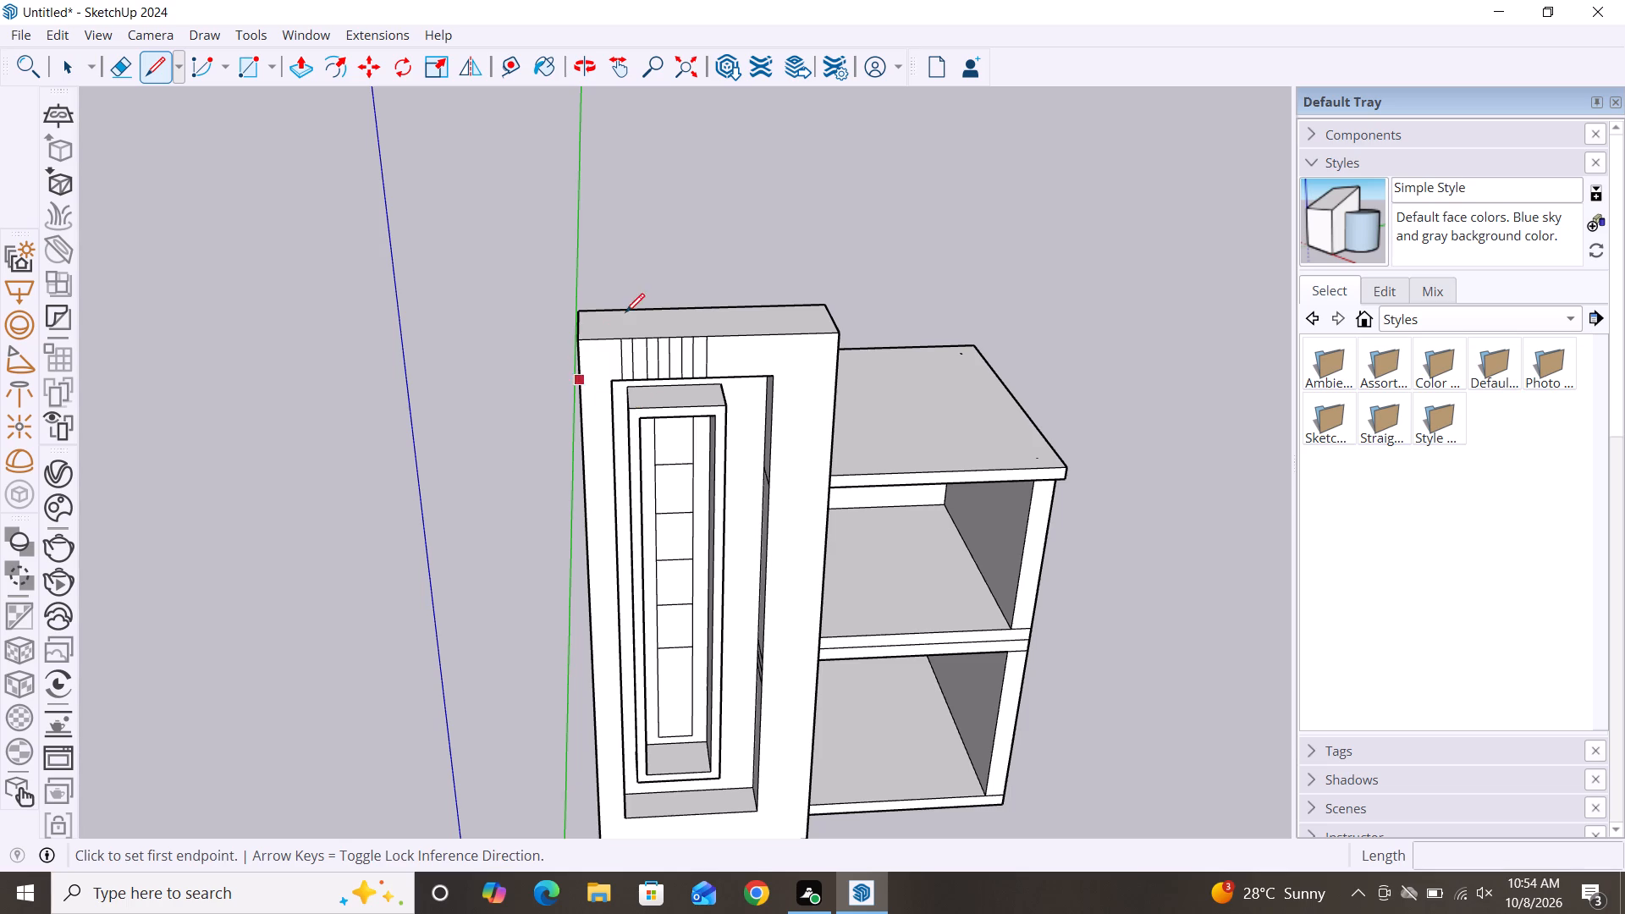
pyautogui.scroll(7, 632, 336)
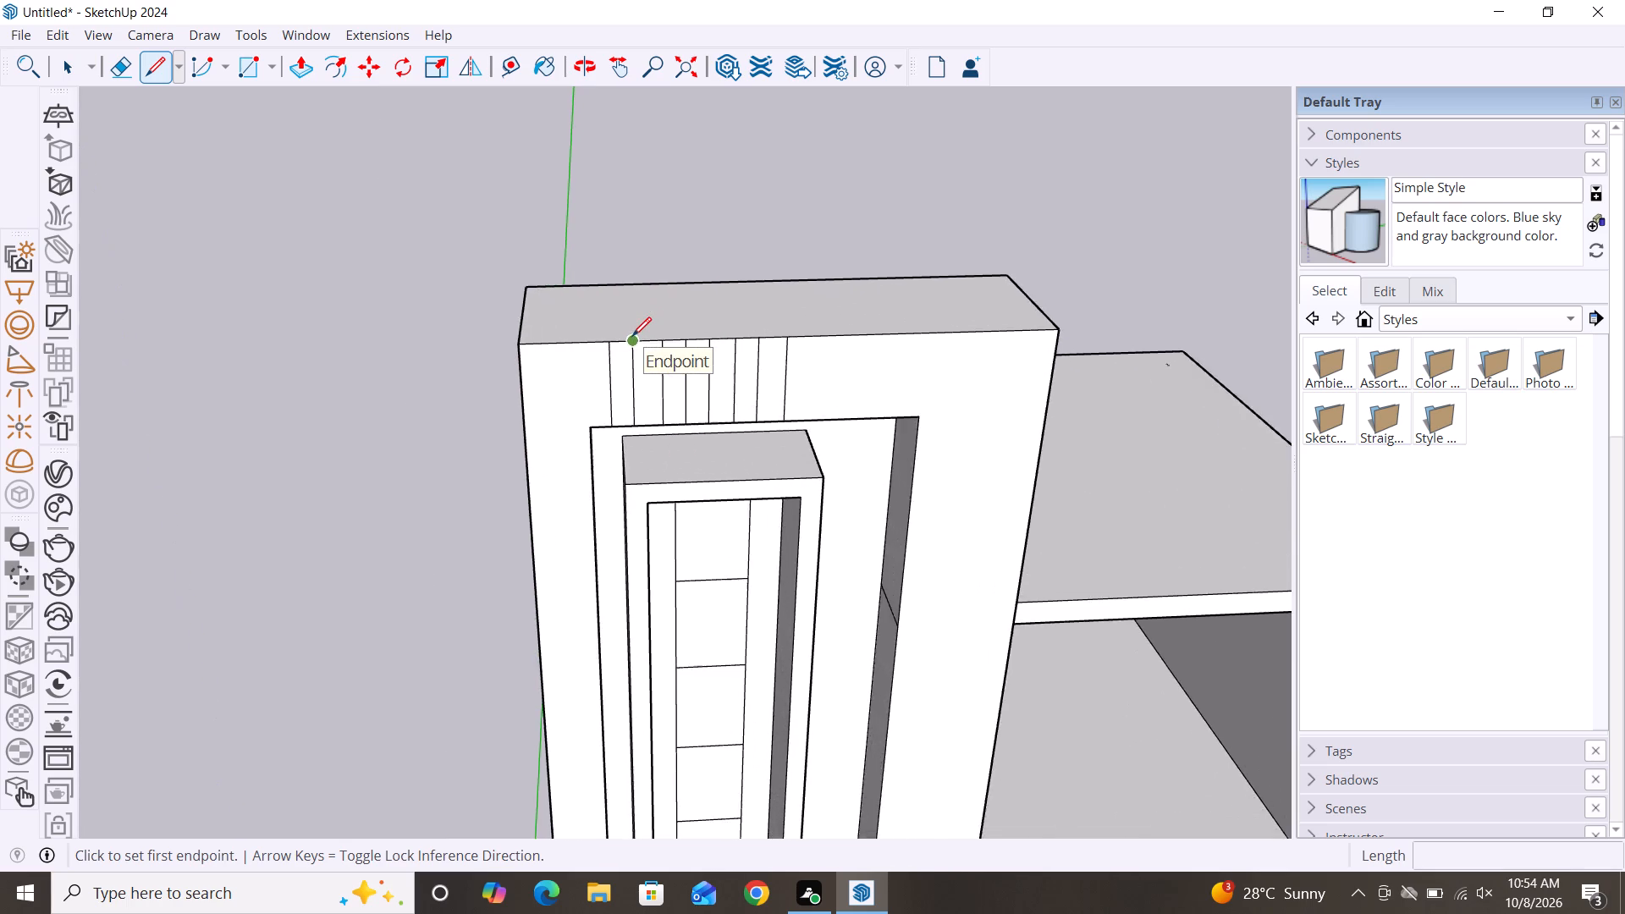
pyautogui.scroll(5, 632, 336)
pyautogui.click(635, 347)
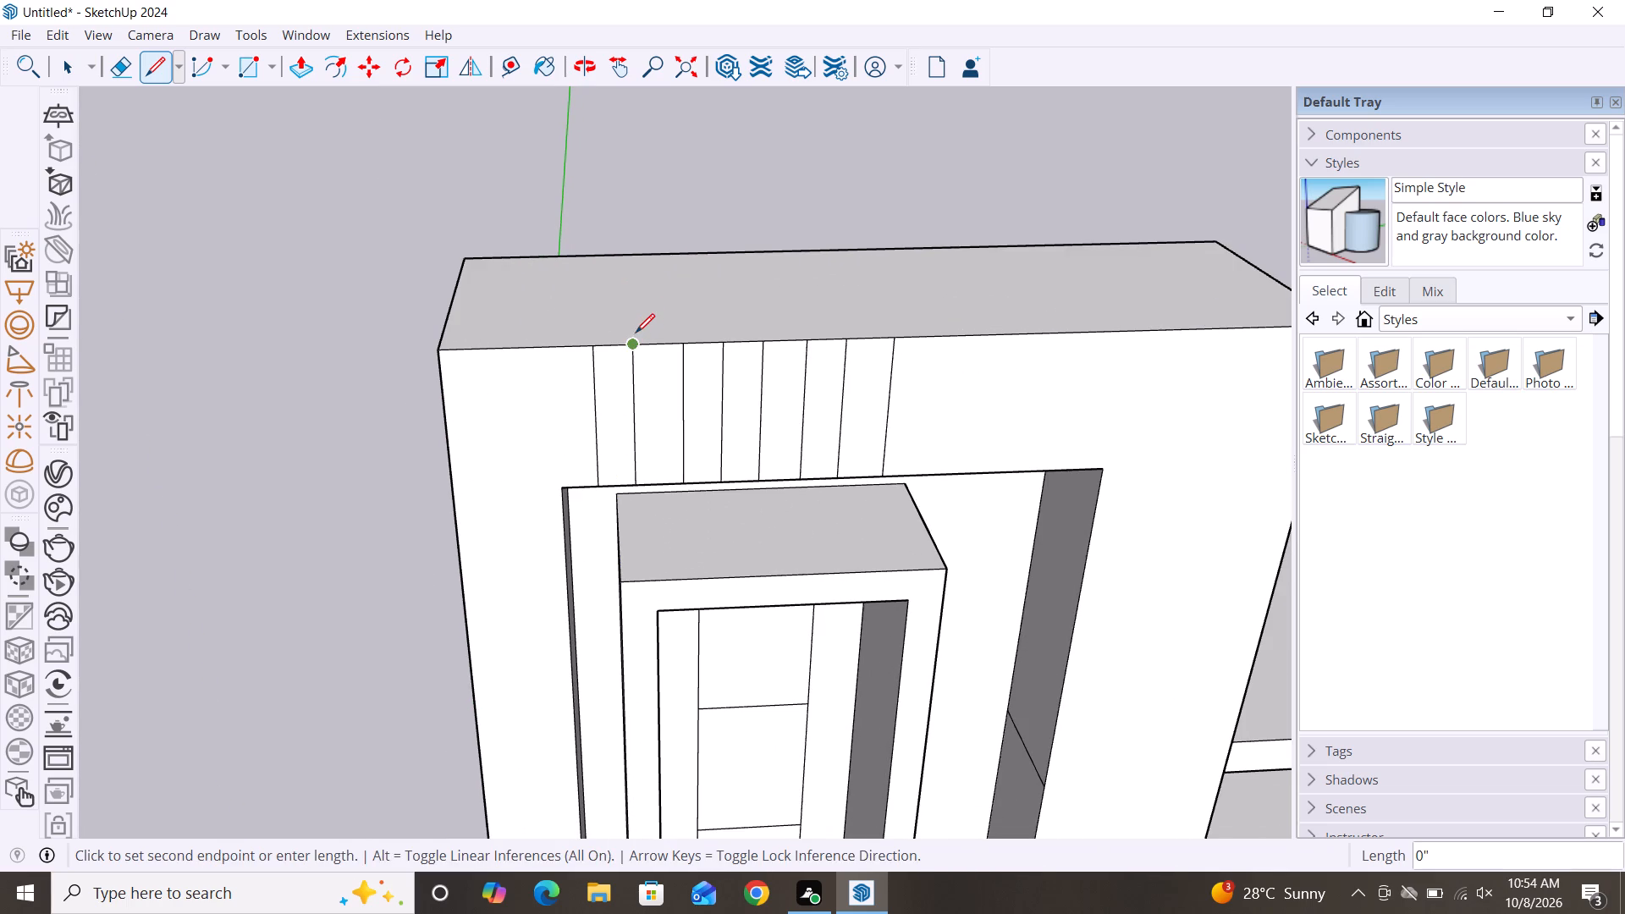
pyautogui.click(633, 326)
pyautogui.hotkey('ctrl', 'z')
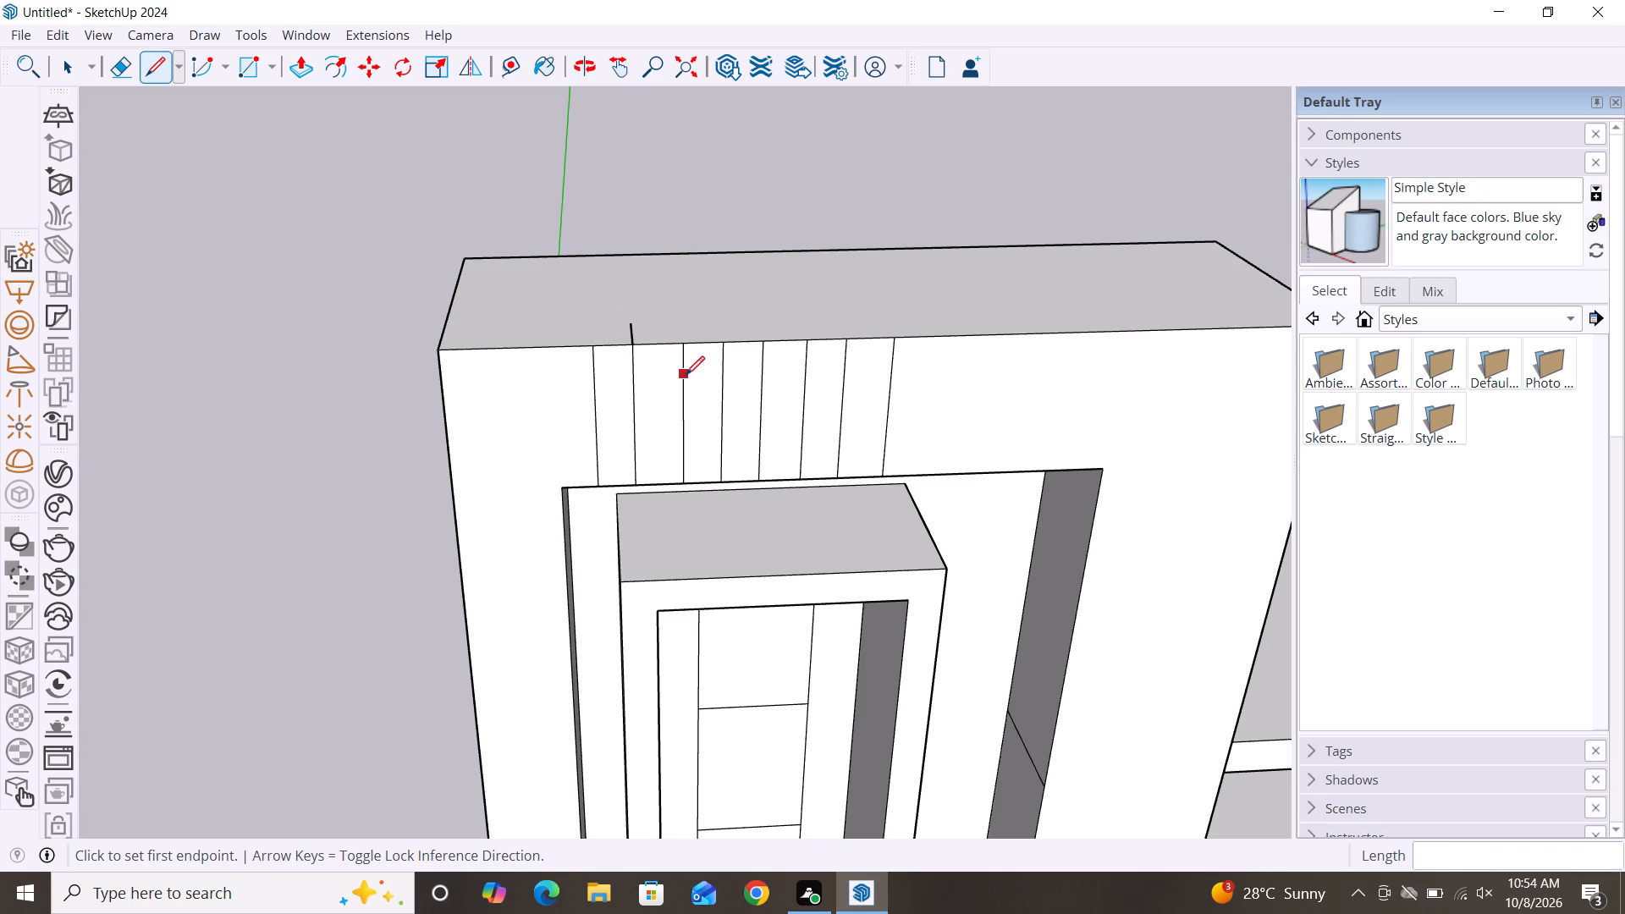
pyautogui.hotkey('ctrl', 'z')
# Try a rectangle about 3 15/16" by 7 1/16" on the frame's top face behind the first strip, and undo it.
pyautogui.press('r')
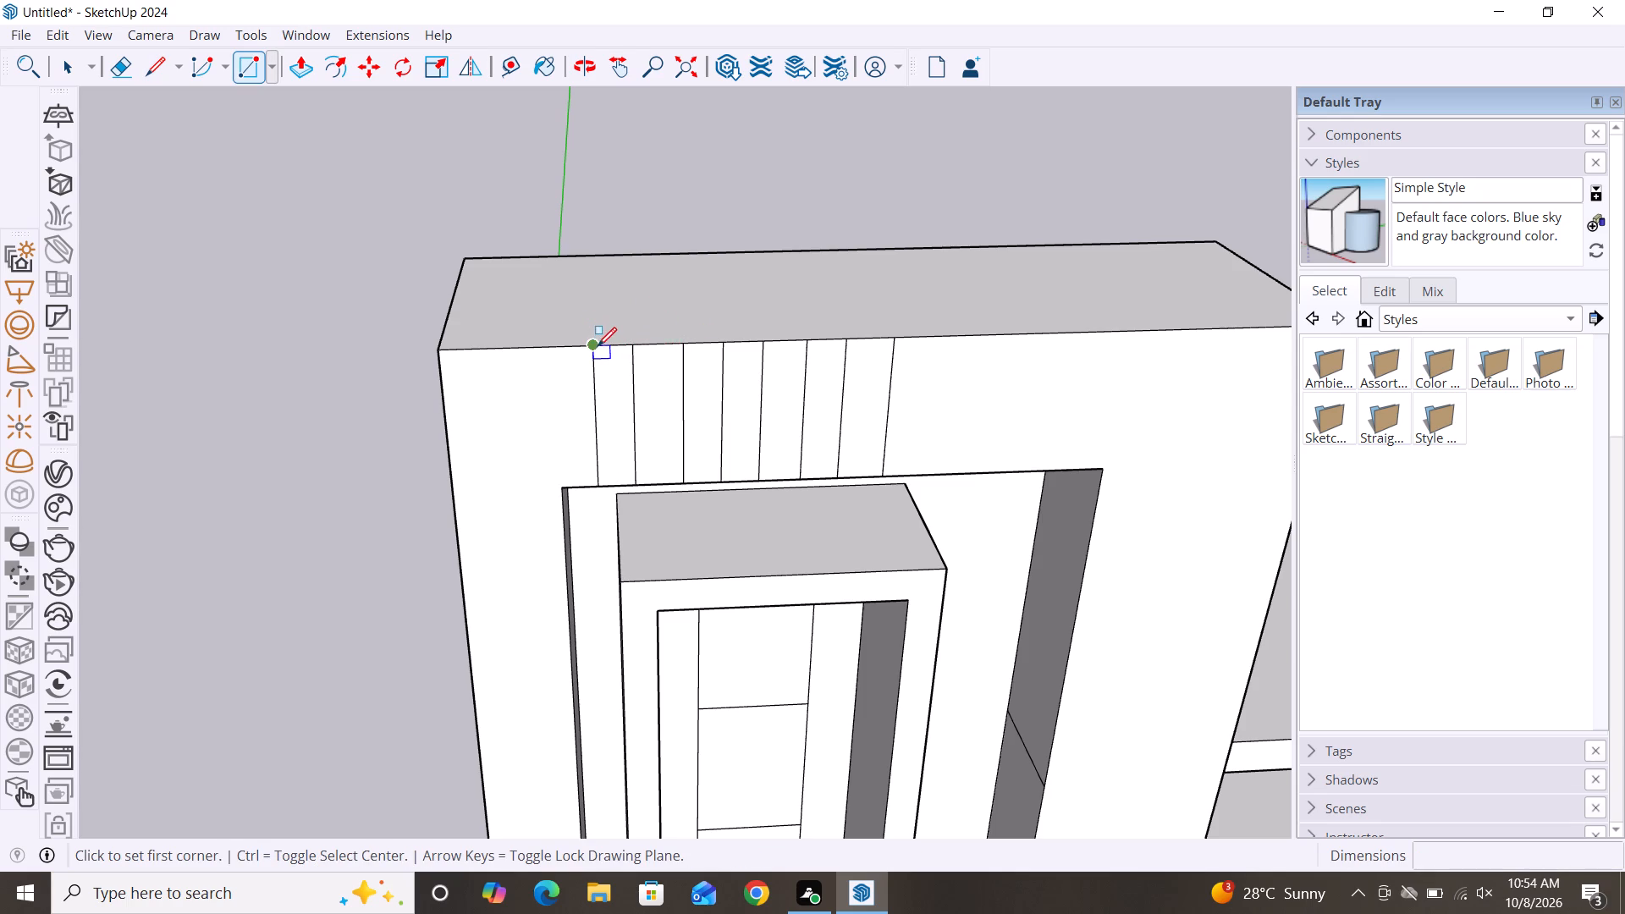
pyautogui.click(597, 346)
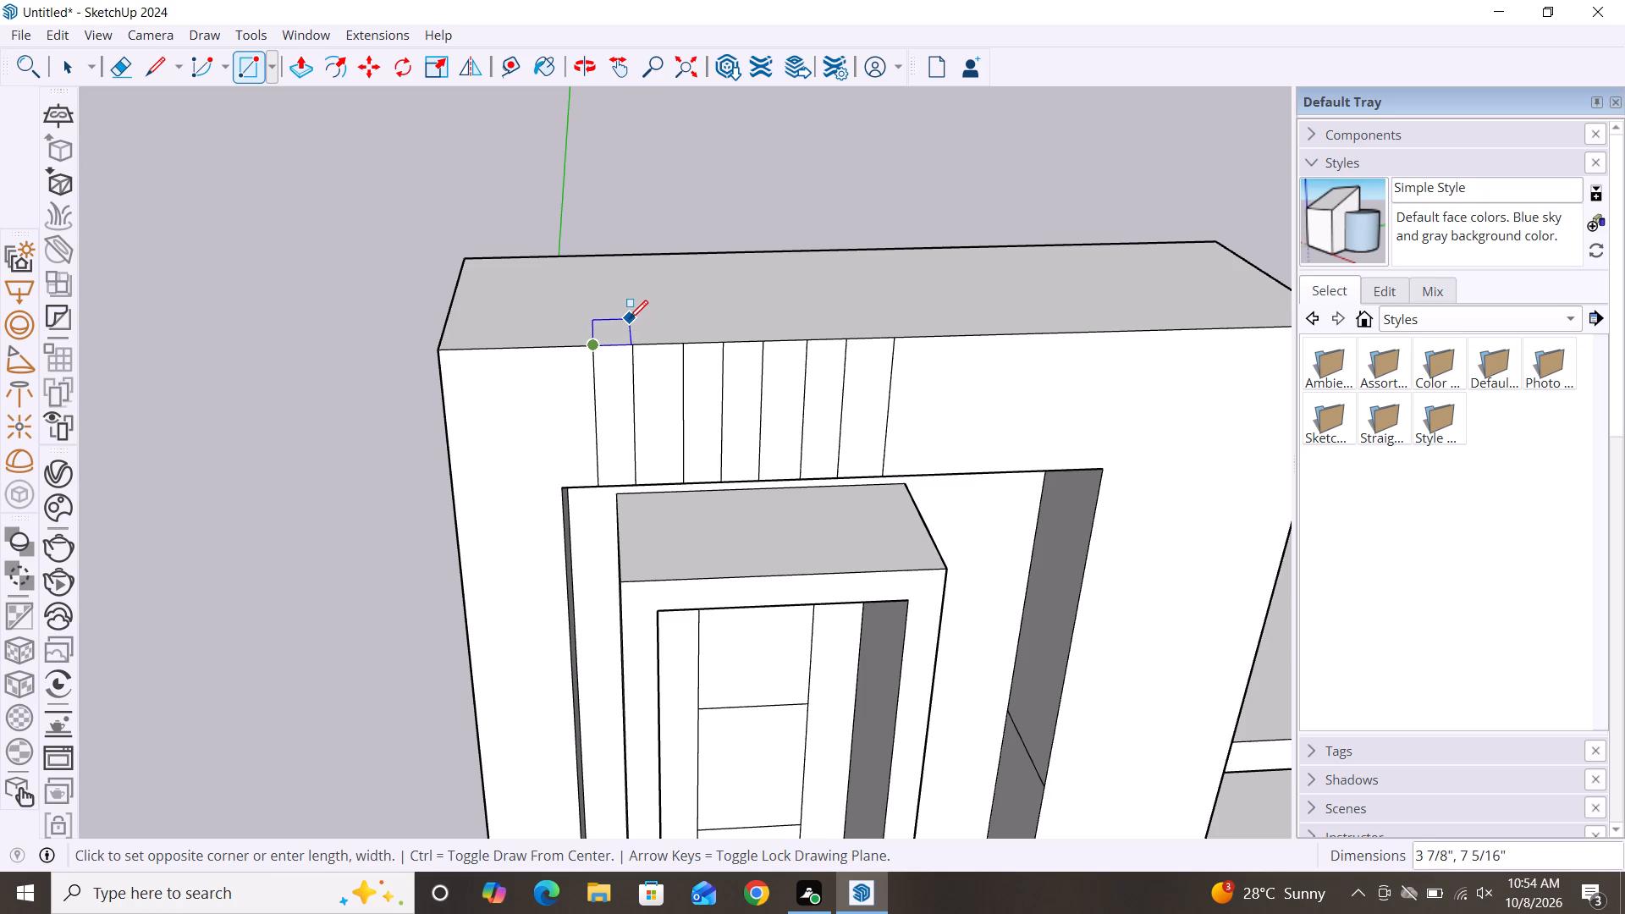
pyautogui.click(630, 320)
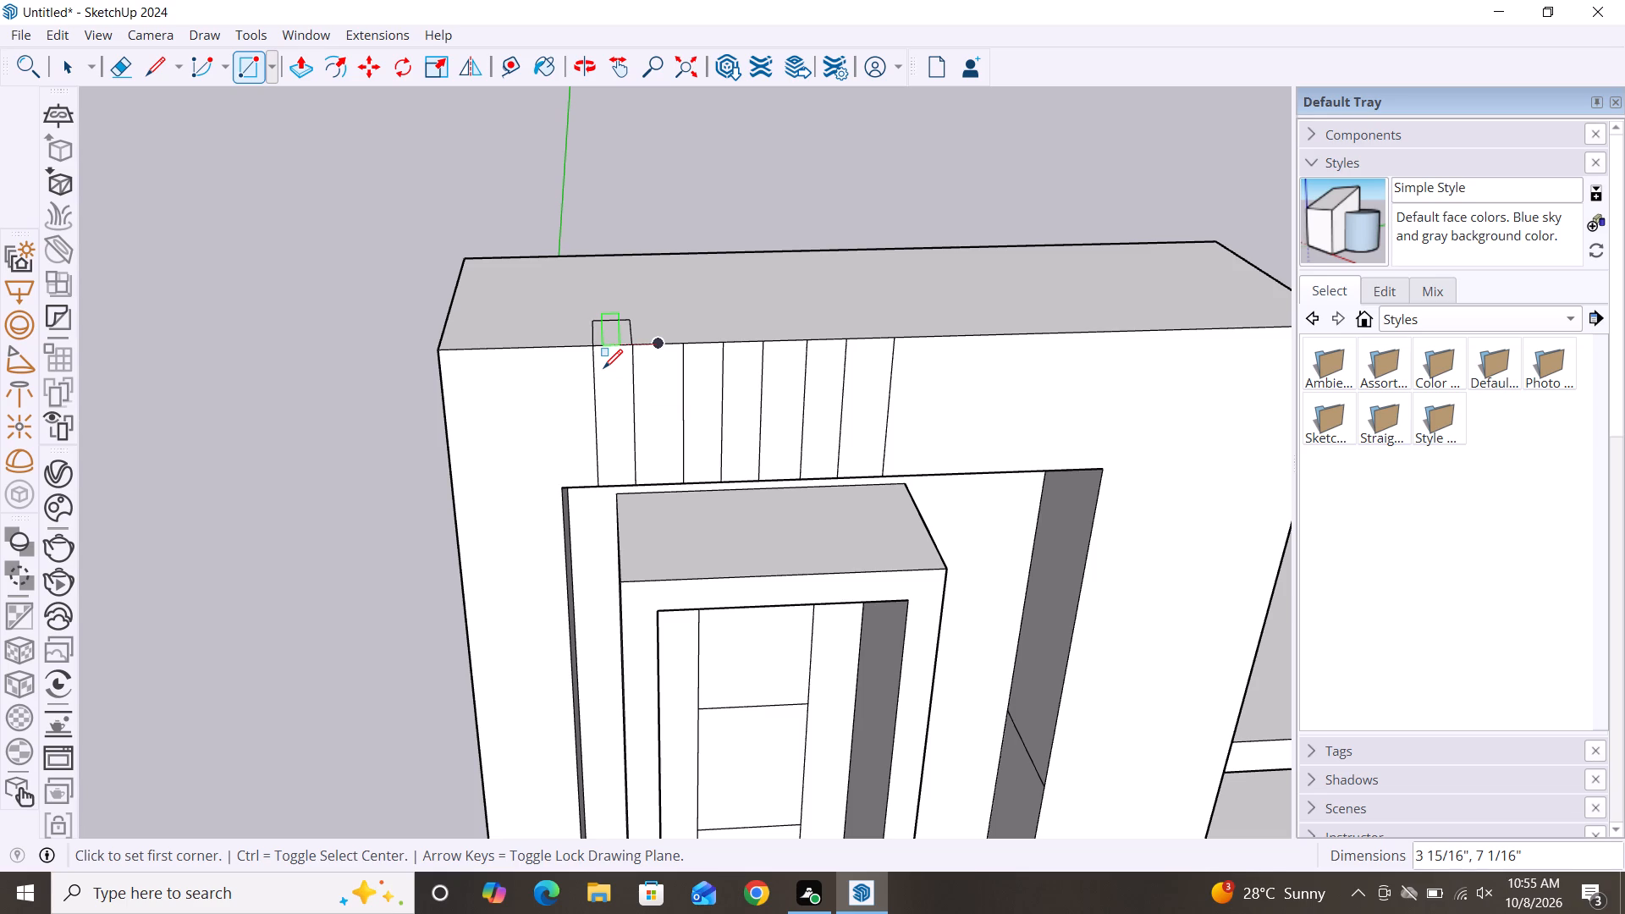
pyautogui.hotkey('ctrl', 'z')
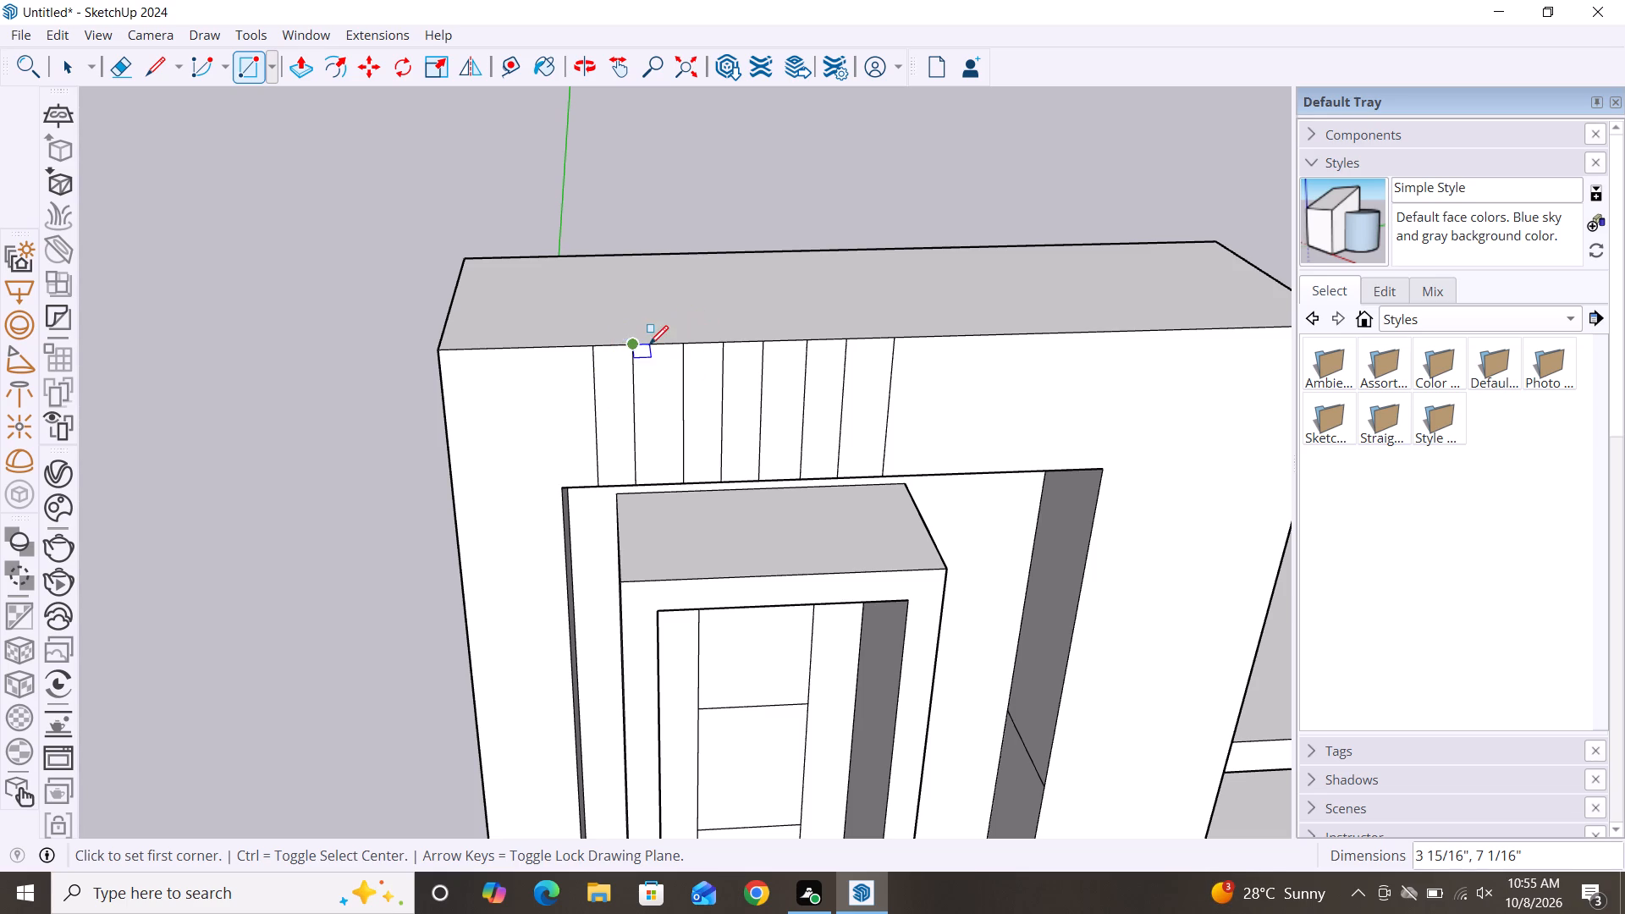
# Draw a rectangle about 4" by 1 1/4" along the first strip's upper edge, at the frame's top.
pyautogui.scroll(7, 629, 339)
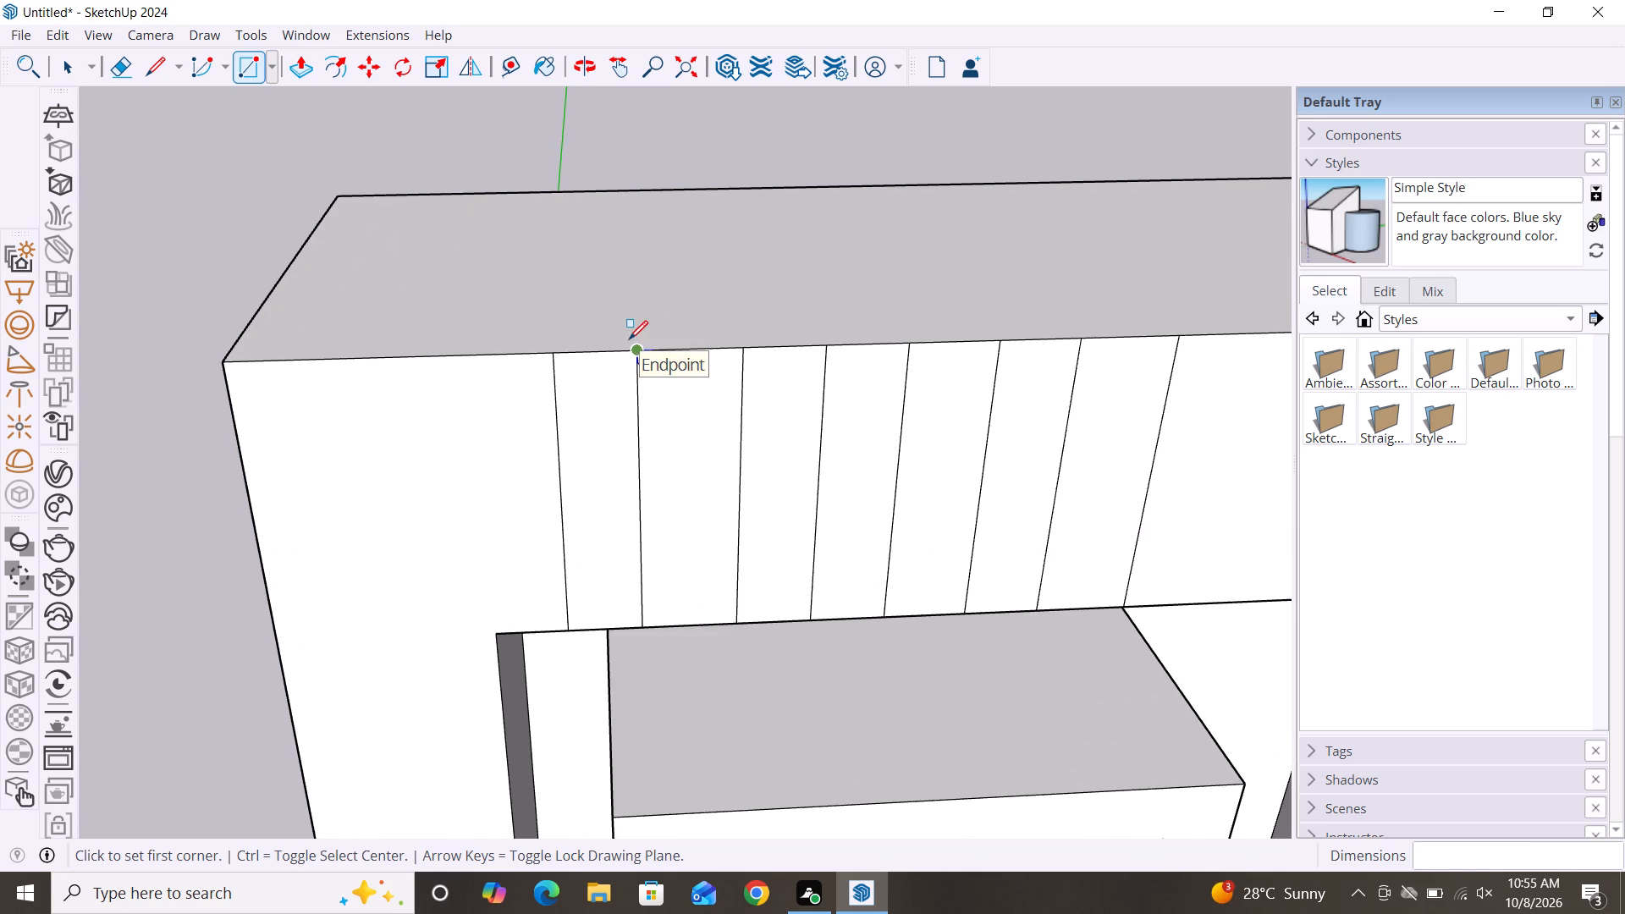
pyautogui.click(641, 350)
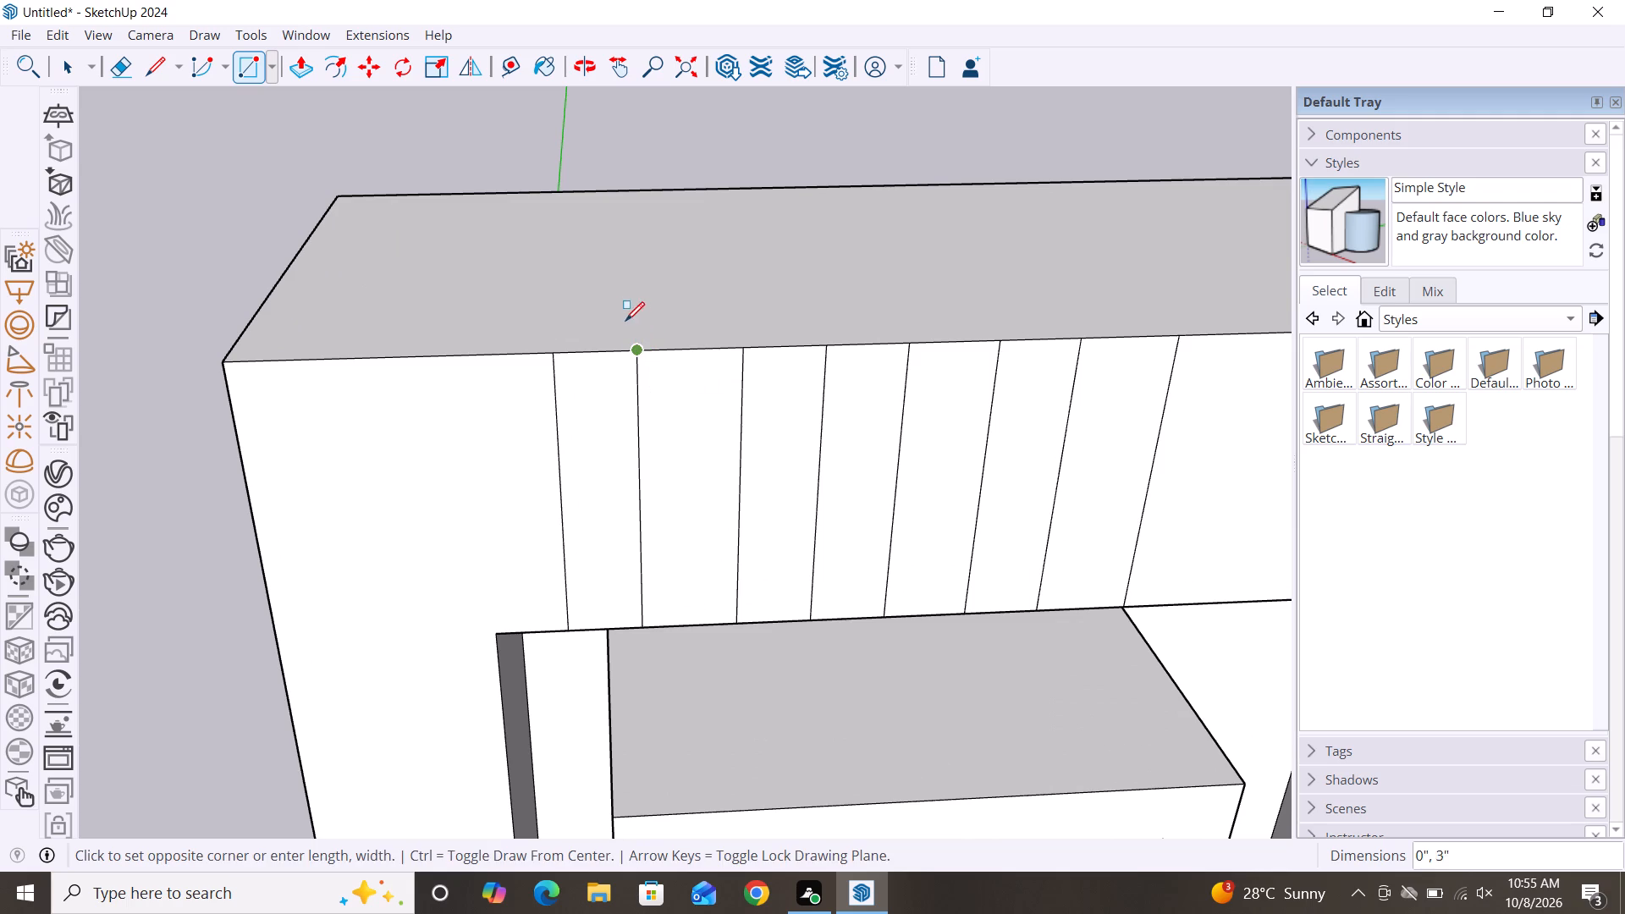
pyautogui.click(562, 328)
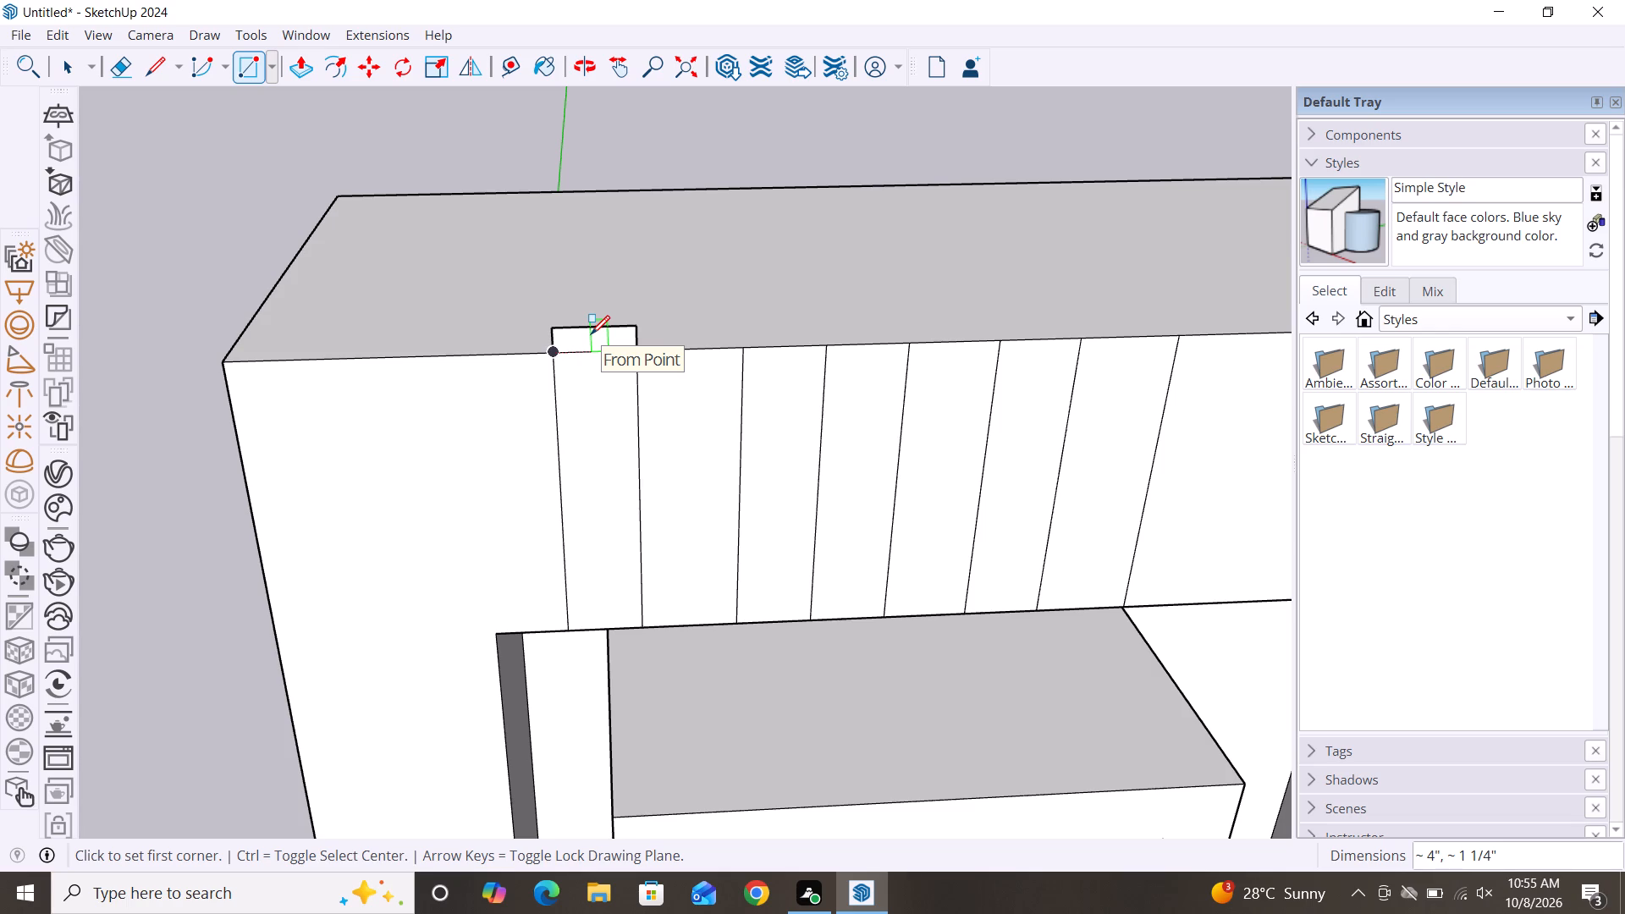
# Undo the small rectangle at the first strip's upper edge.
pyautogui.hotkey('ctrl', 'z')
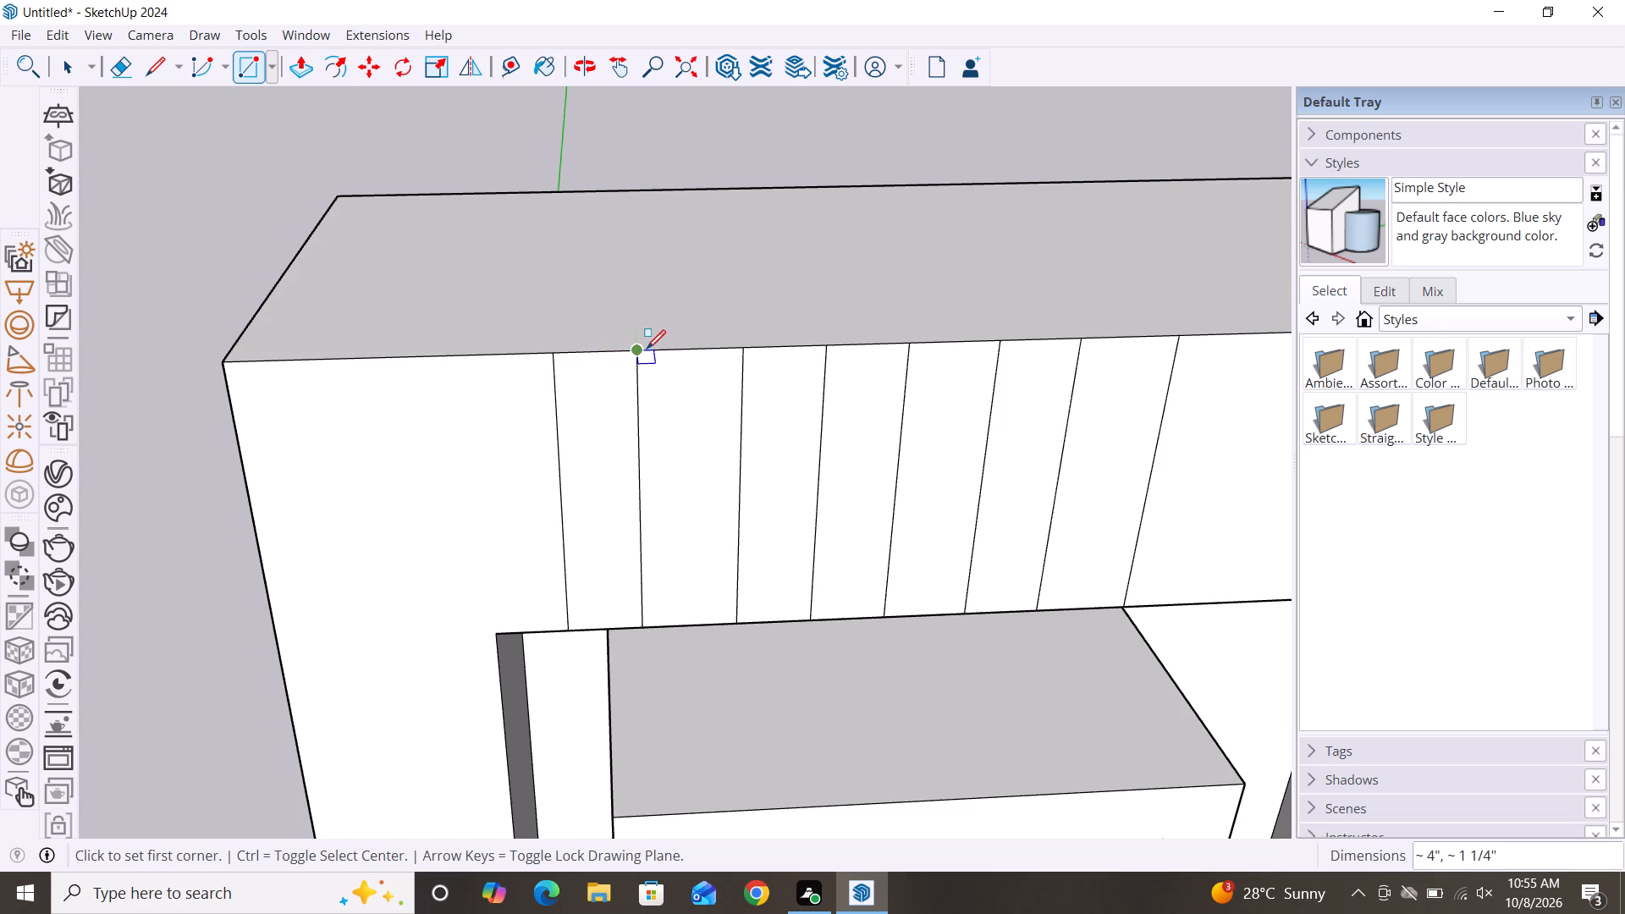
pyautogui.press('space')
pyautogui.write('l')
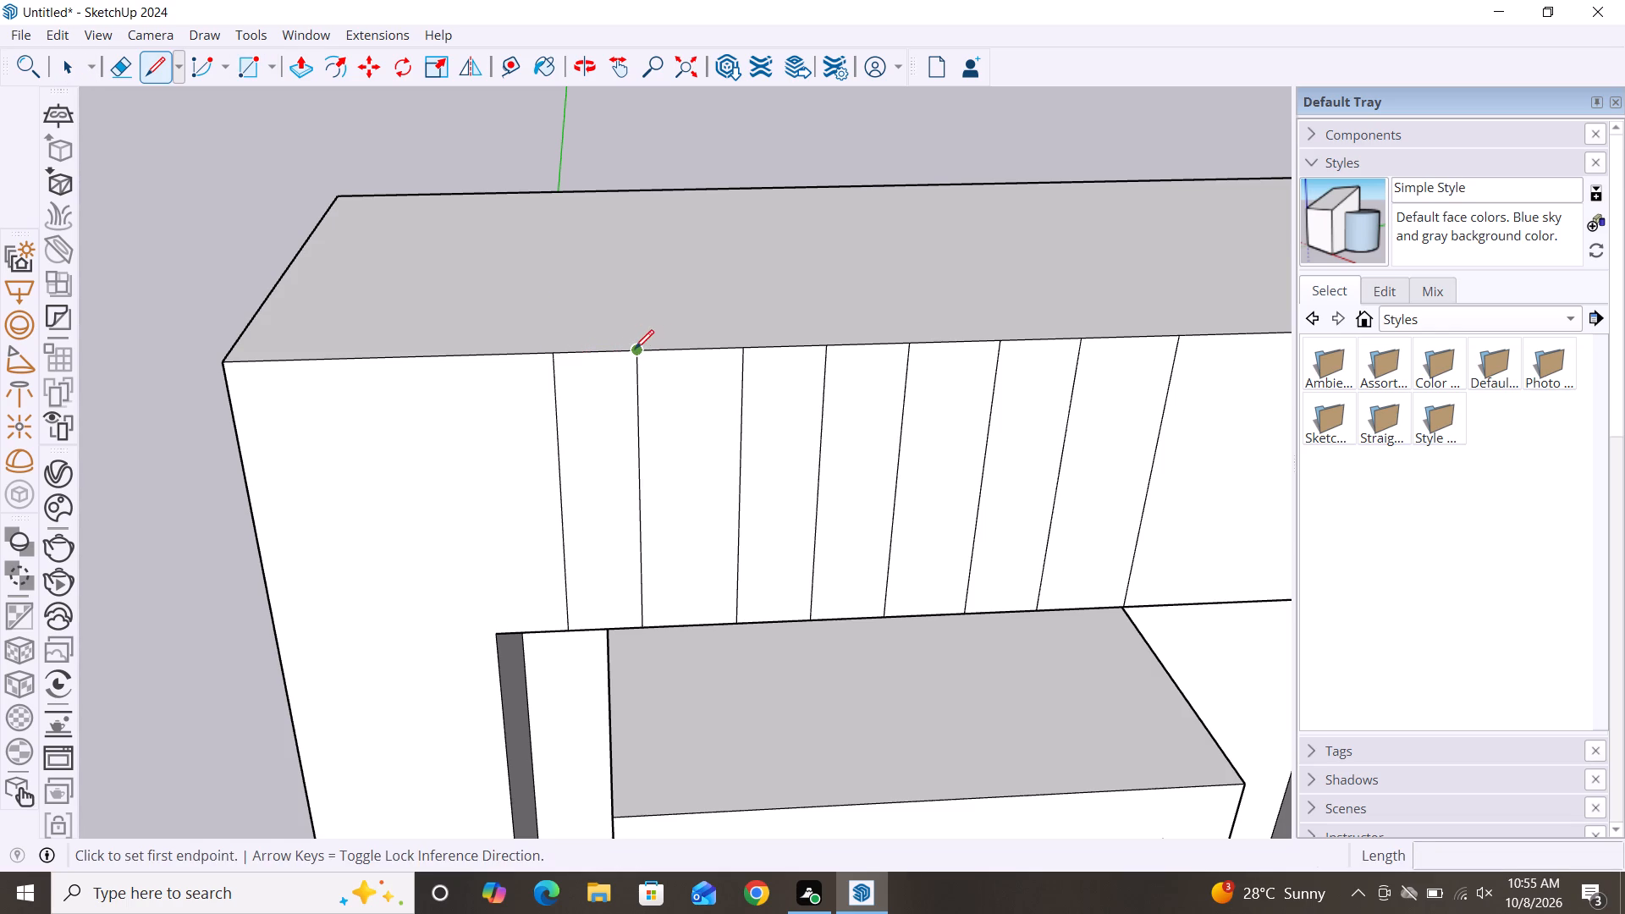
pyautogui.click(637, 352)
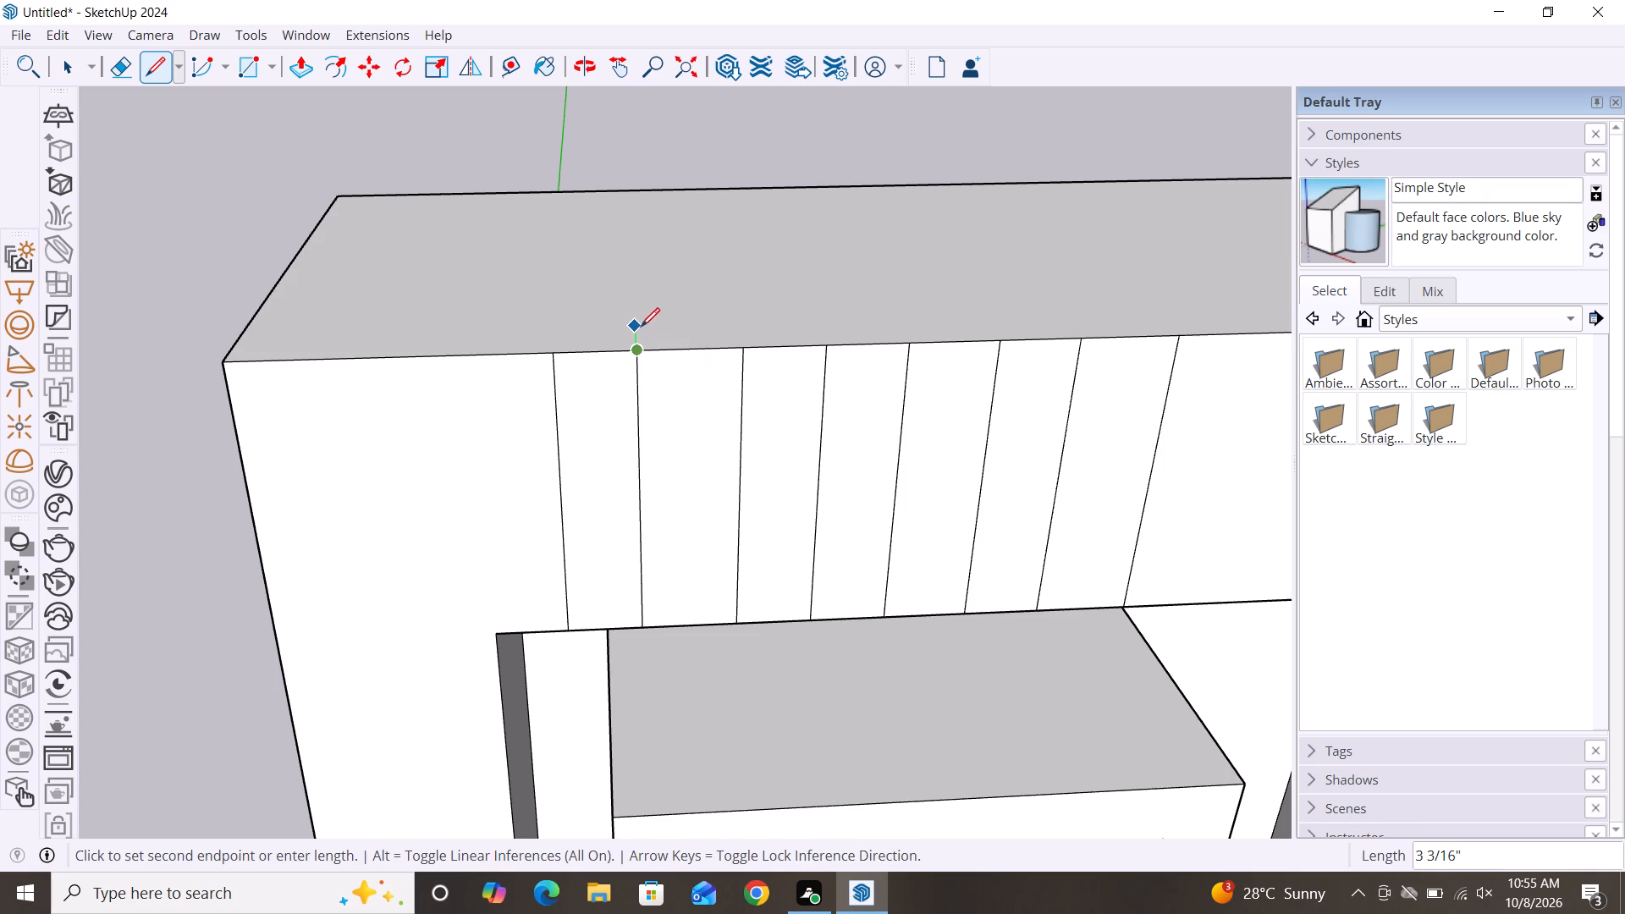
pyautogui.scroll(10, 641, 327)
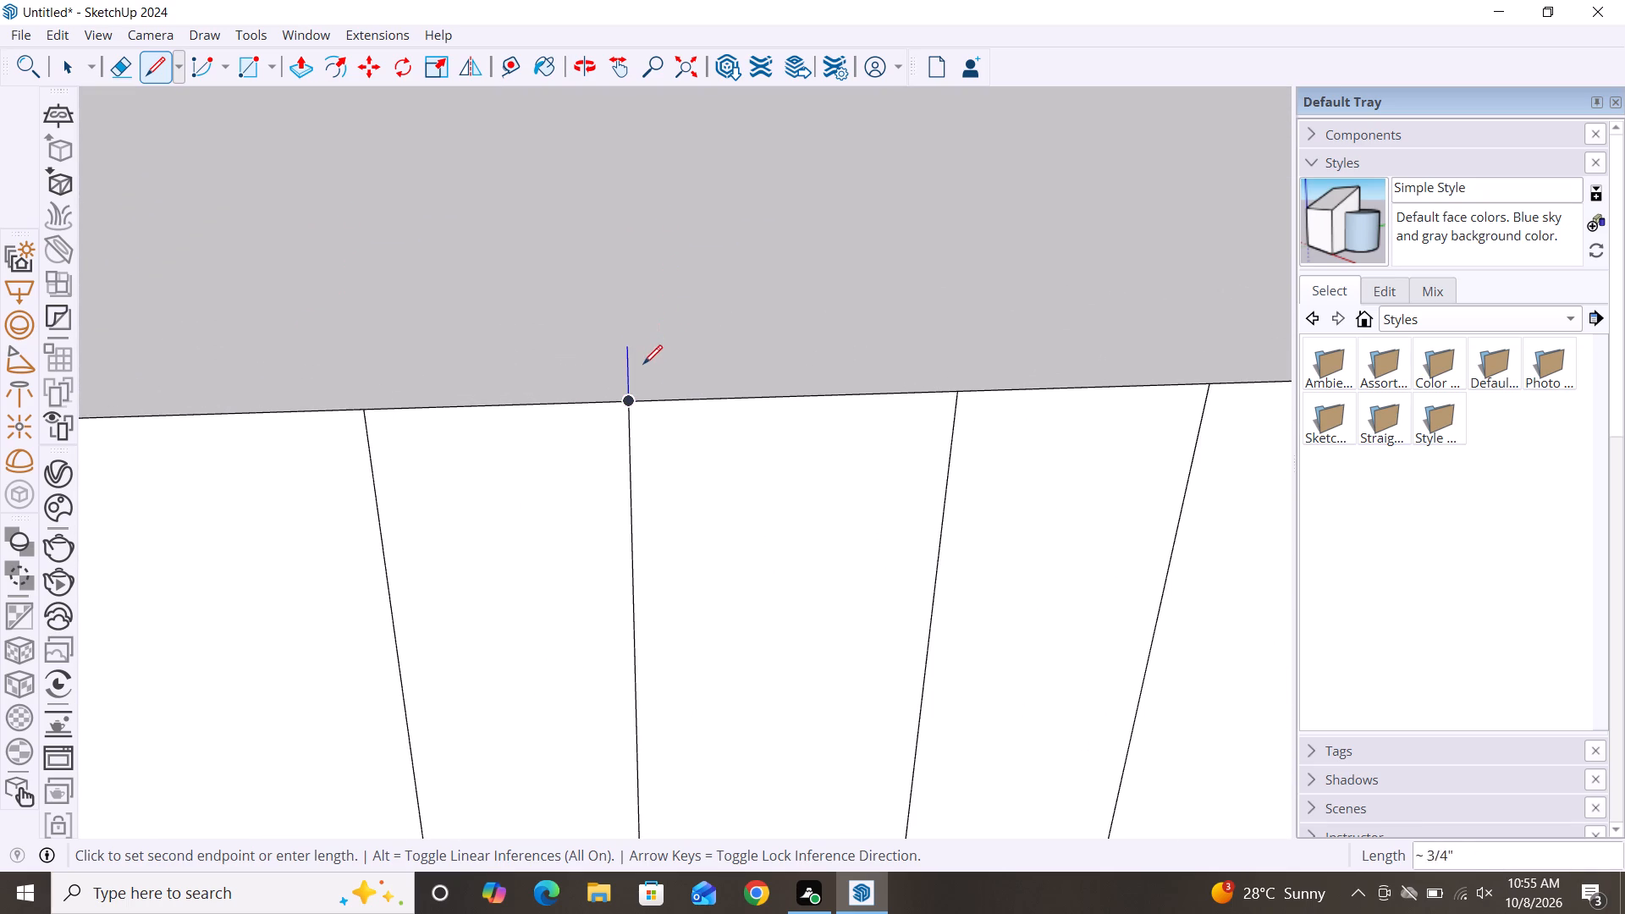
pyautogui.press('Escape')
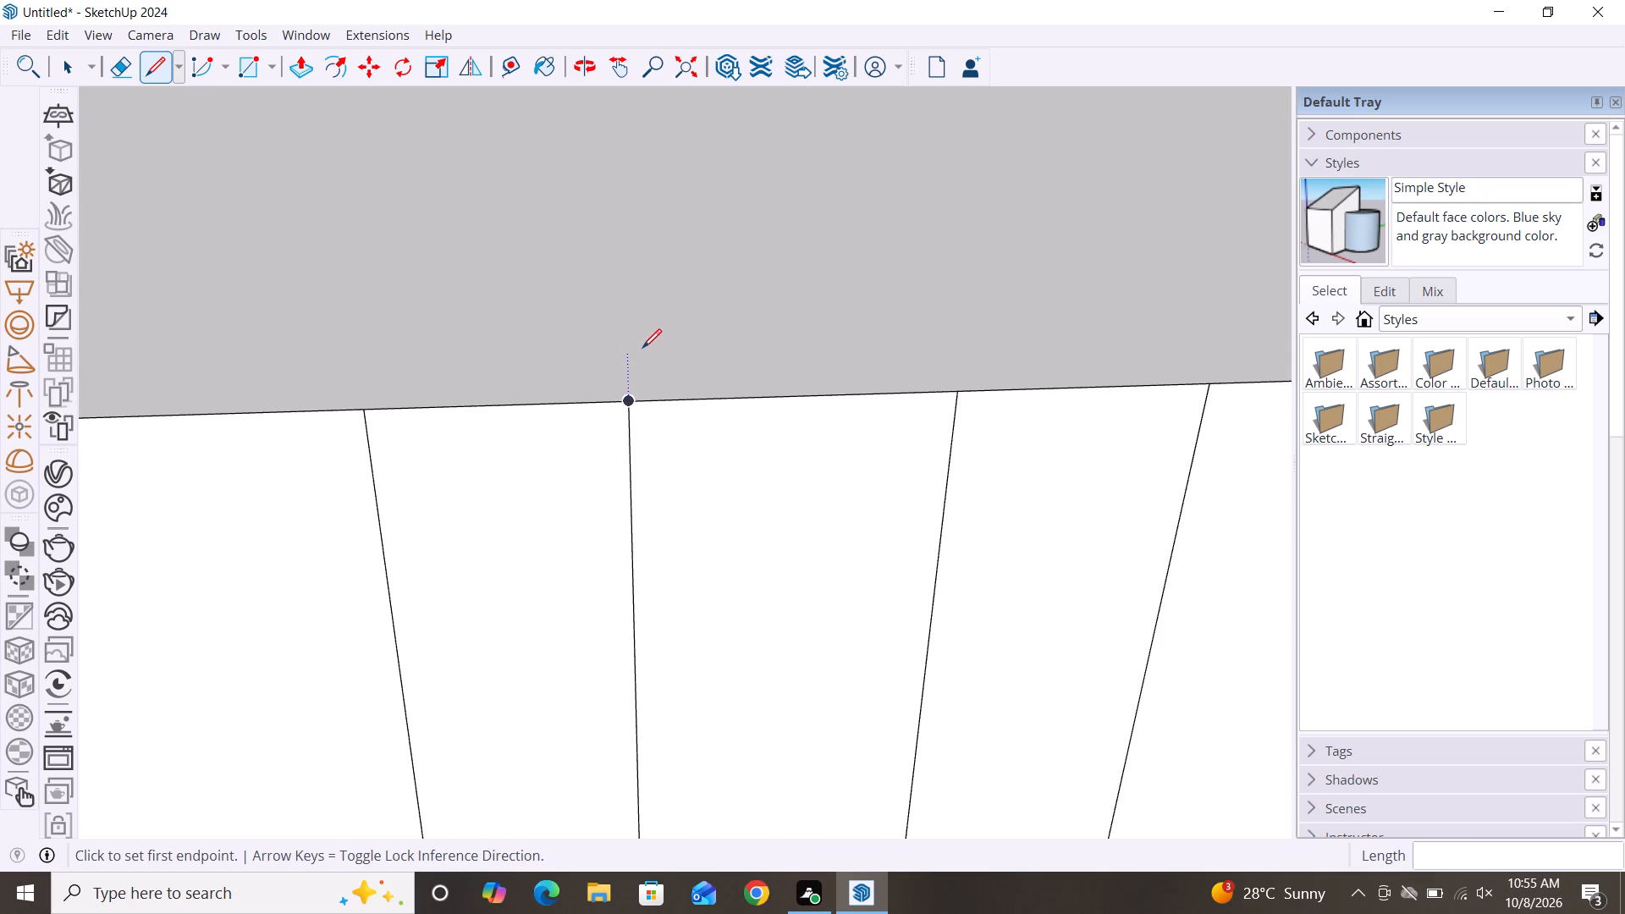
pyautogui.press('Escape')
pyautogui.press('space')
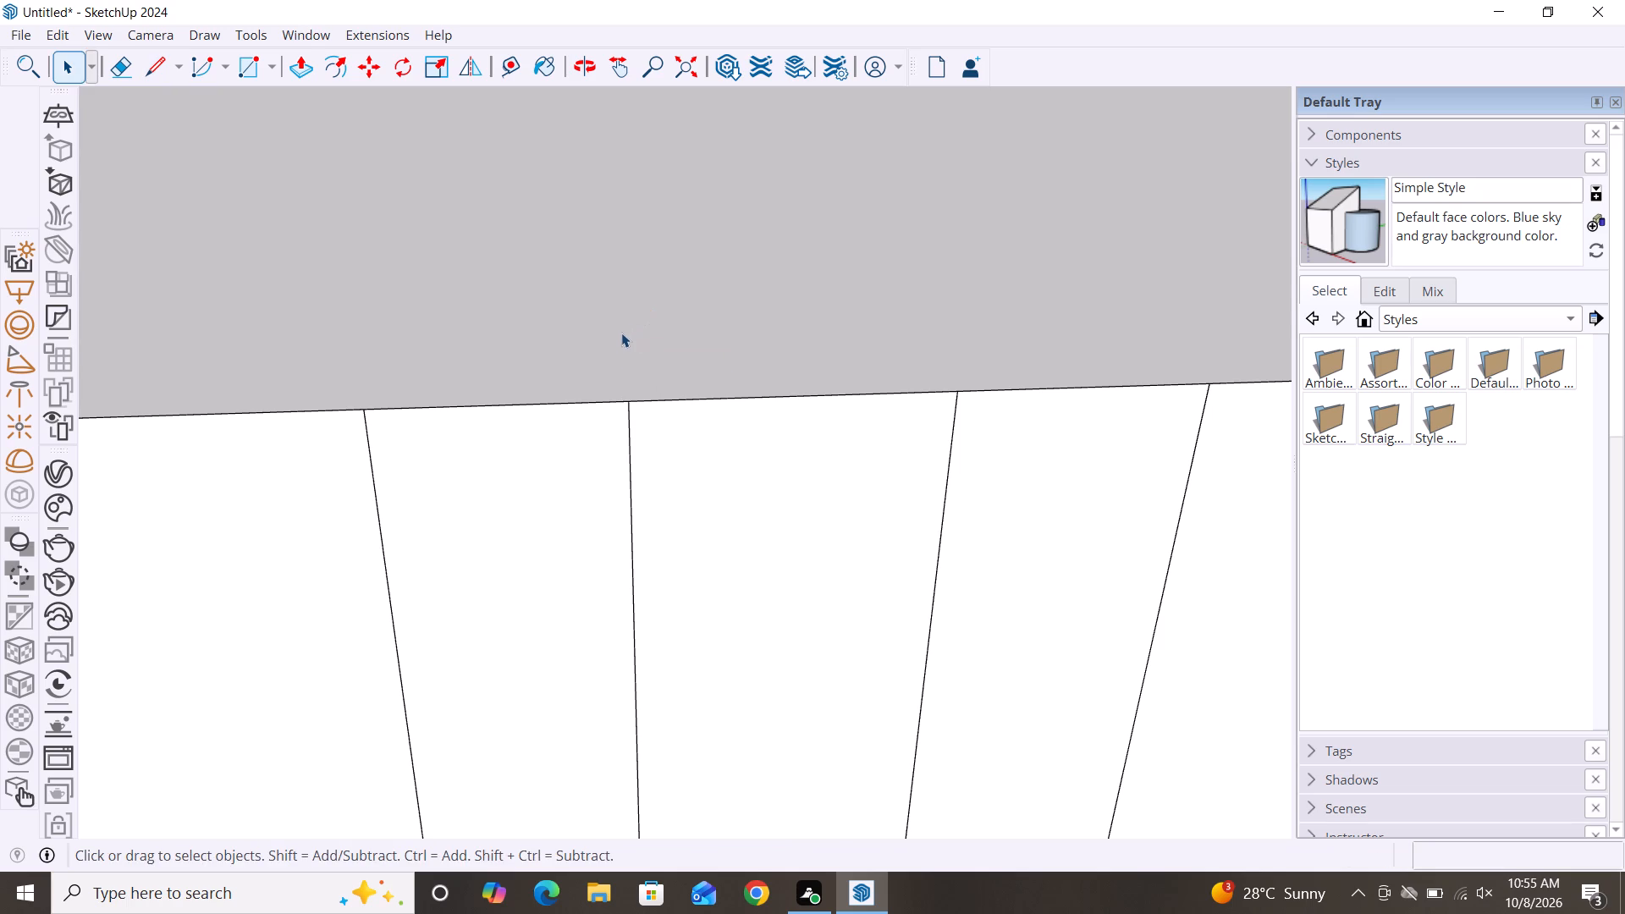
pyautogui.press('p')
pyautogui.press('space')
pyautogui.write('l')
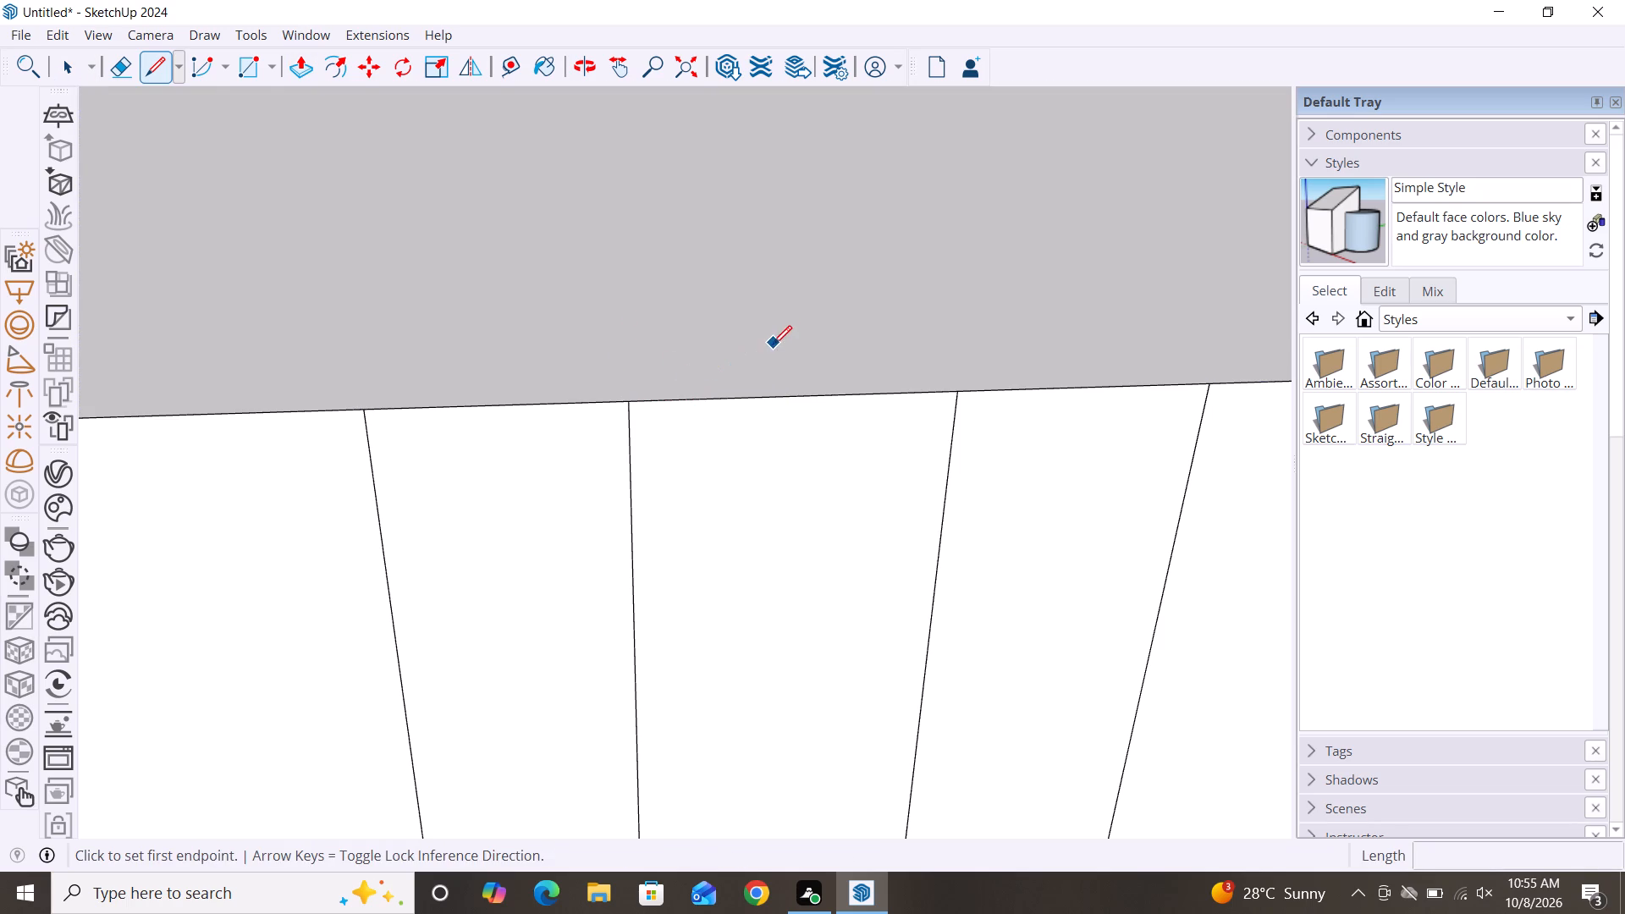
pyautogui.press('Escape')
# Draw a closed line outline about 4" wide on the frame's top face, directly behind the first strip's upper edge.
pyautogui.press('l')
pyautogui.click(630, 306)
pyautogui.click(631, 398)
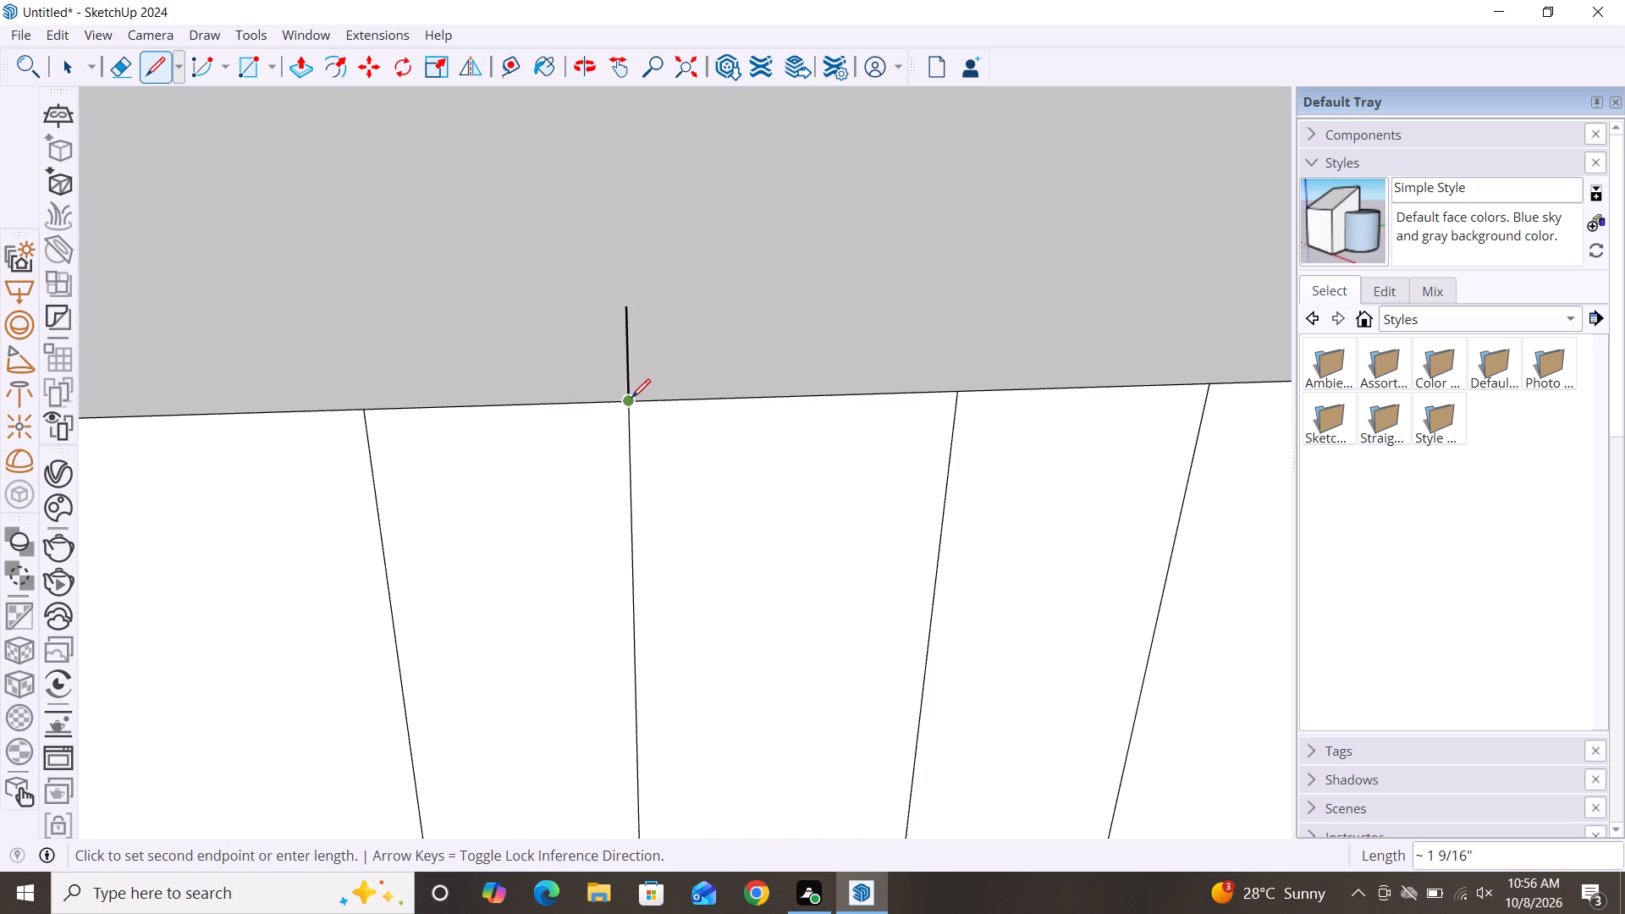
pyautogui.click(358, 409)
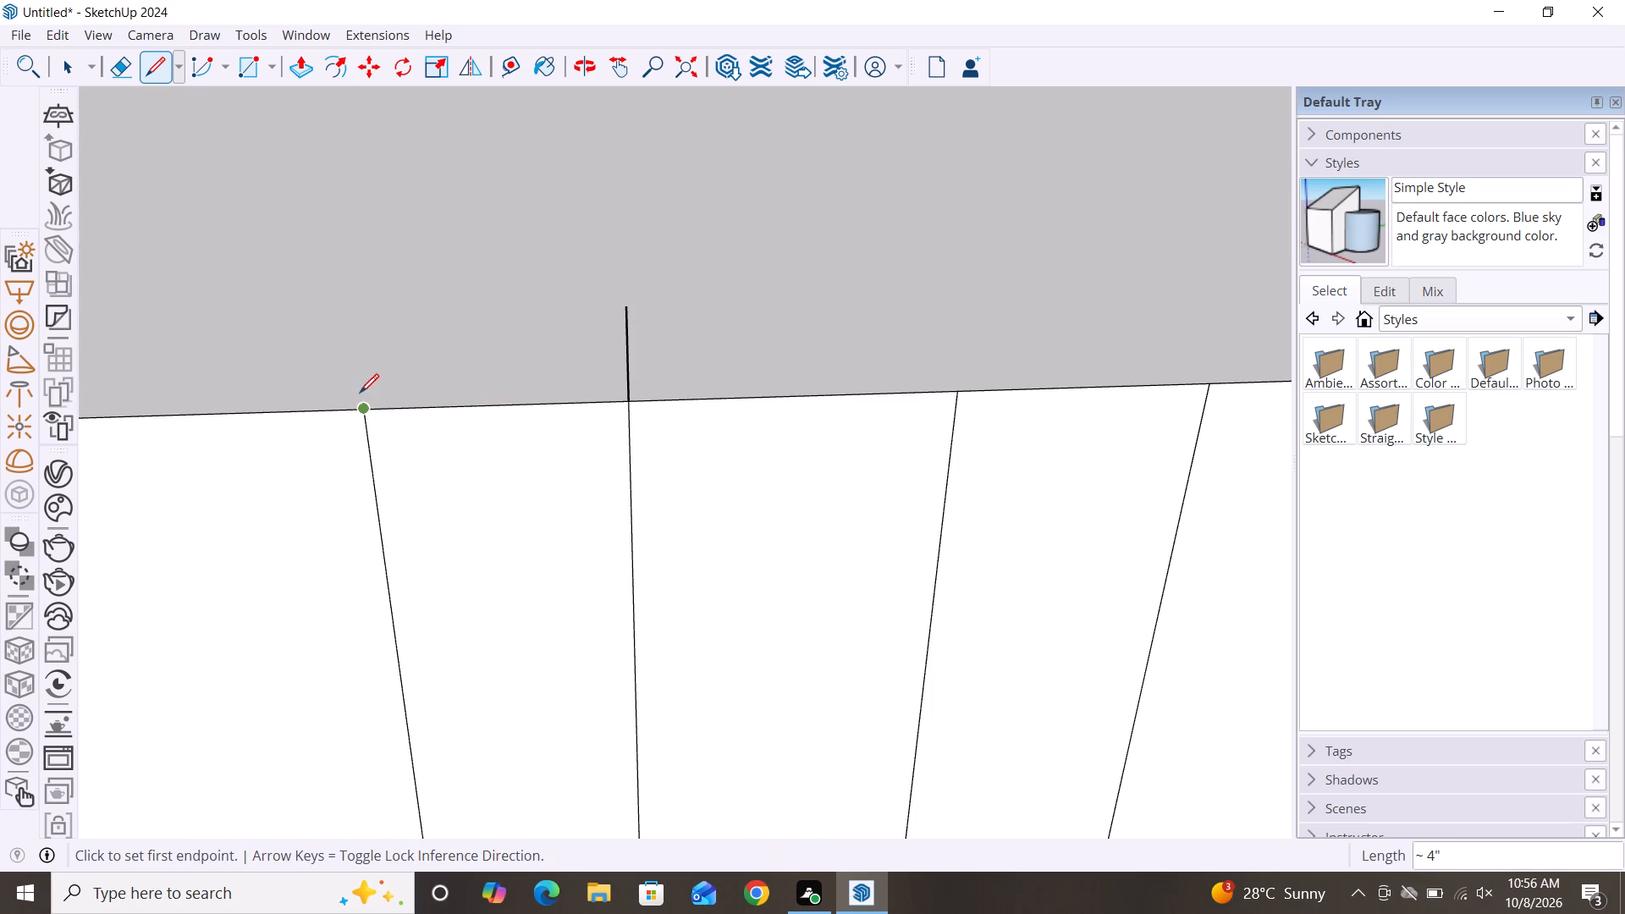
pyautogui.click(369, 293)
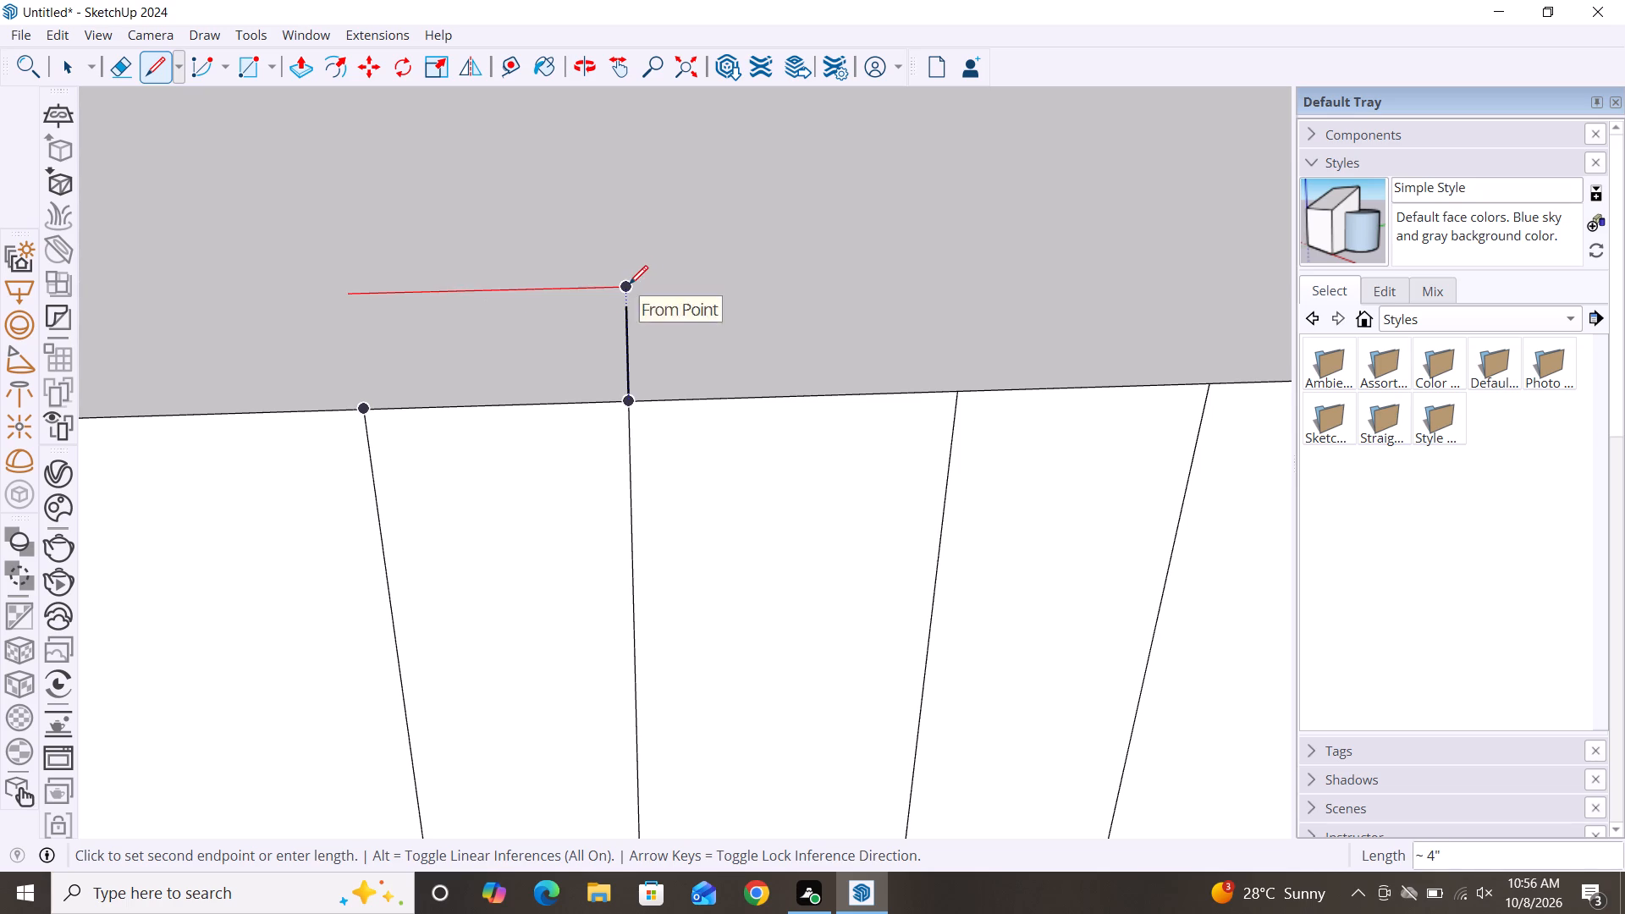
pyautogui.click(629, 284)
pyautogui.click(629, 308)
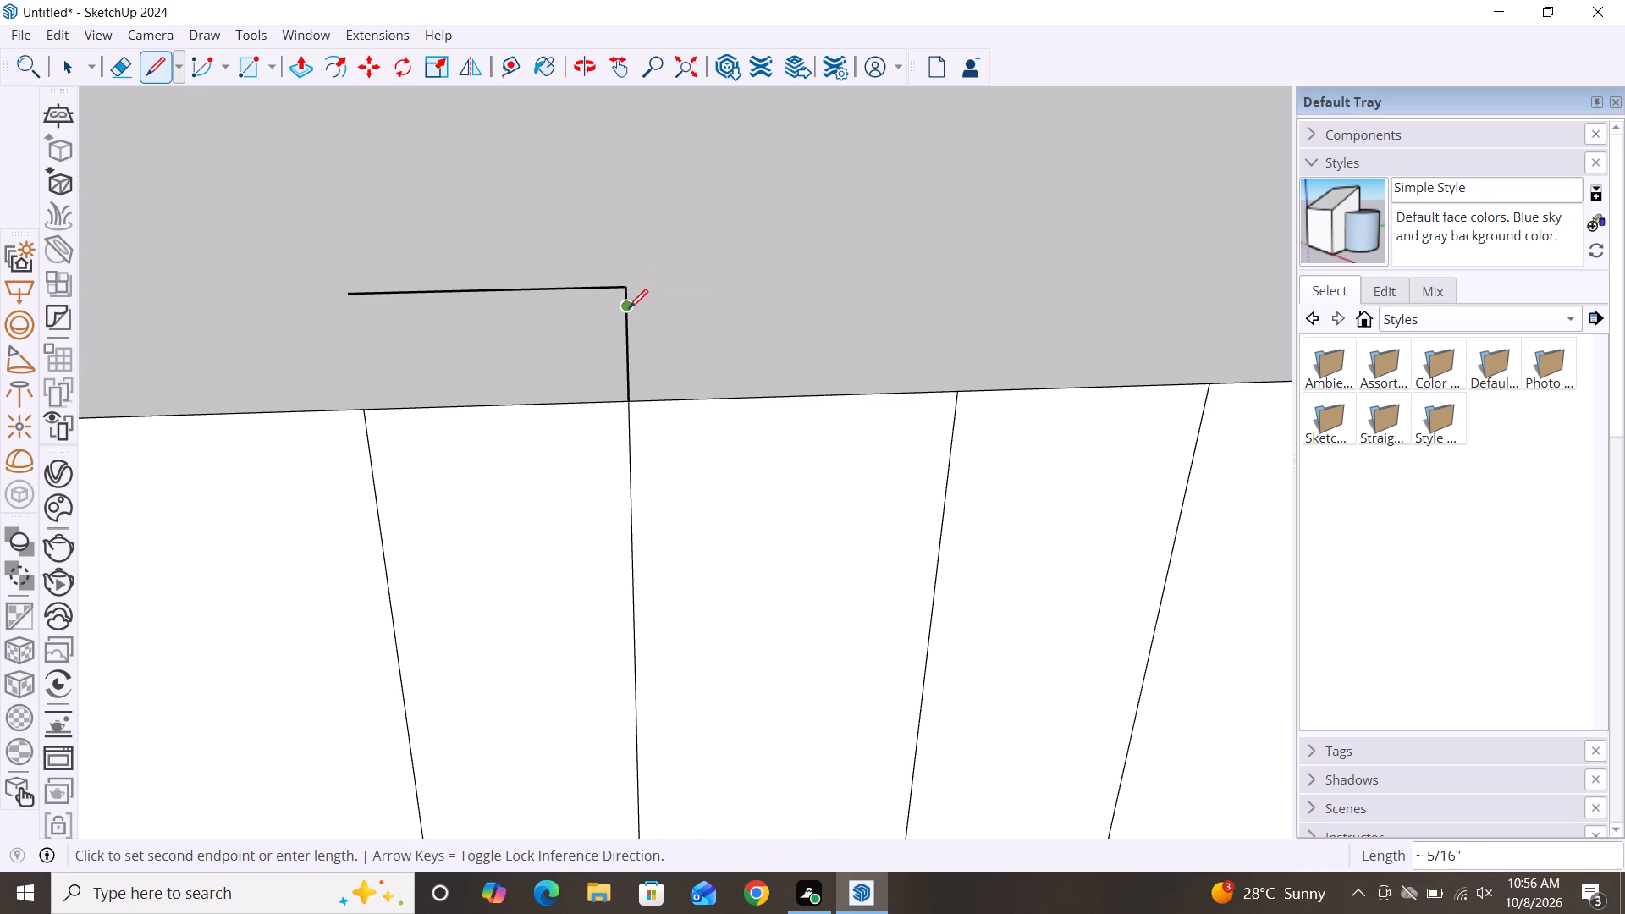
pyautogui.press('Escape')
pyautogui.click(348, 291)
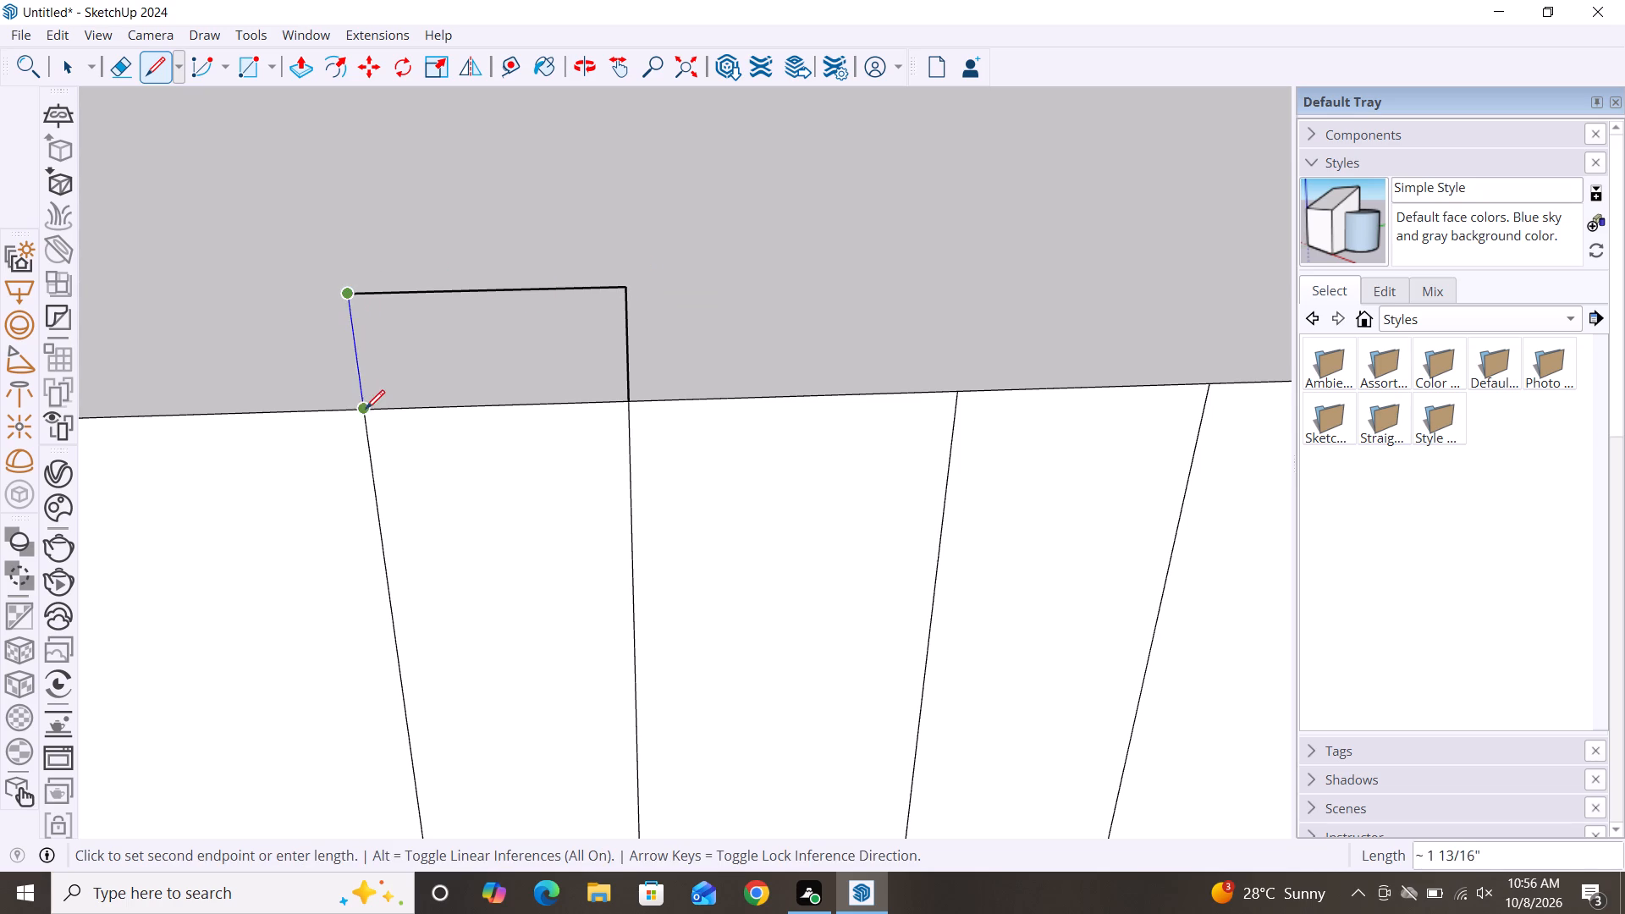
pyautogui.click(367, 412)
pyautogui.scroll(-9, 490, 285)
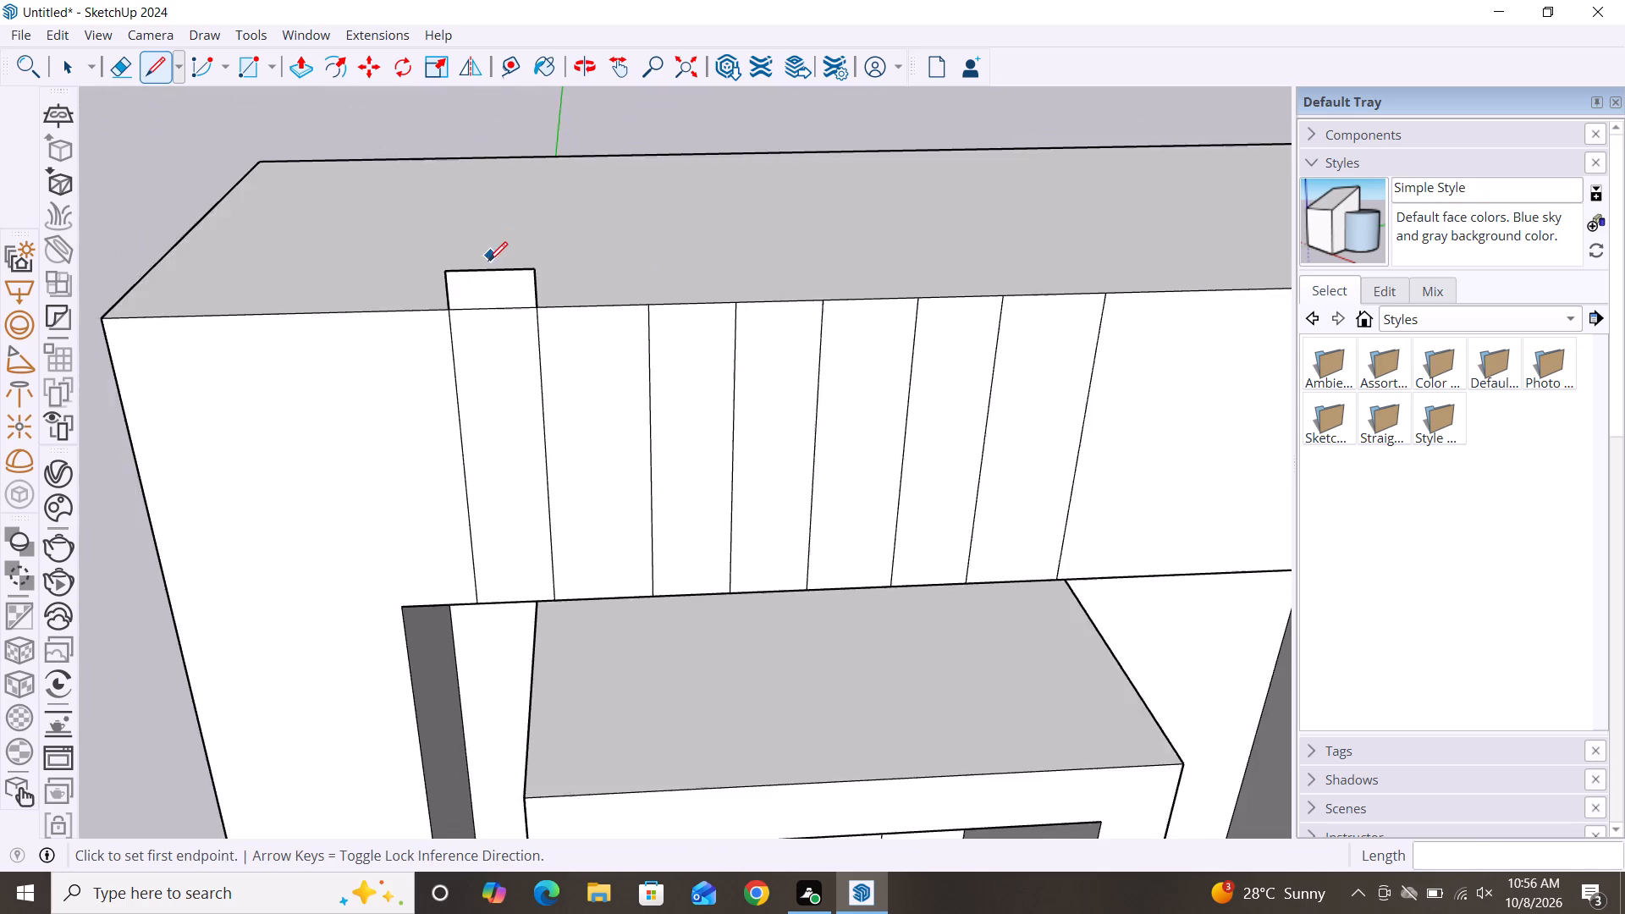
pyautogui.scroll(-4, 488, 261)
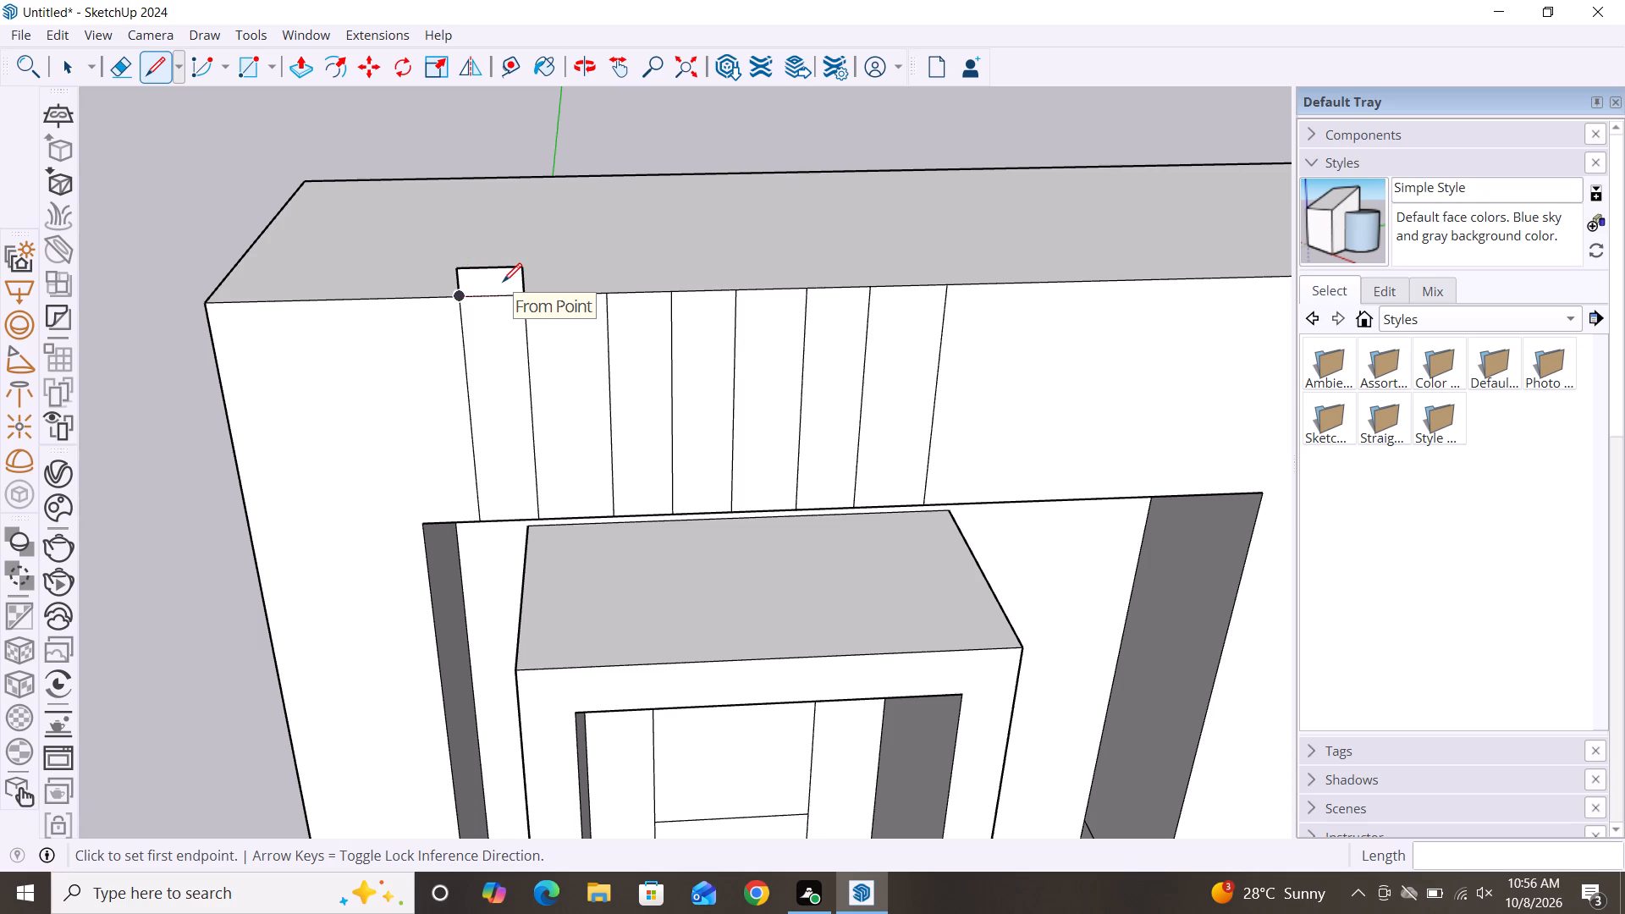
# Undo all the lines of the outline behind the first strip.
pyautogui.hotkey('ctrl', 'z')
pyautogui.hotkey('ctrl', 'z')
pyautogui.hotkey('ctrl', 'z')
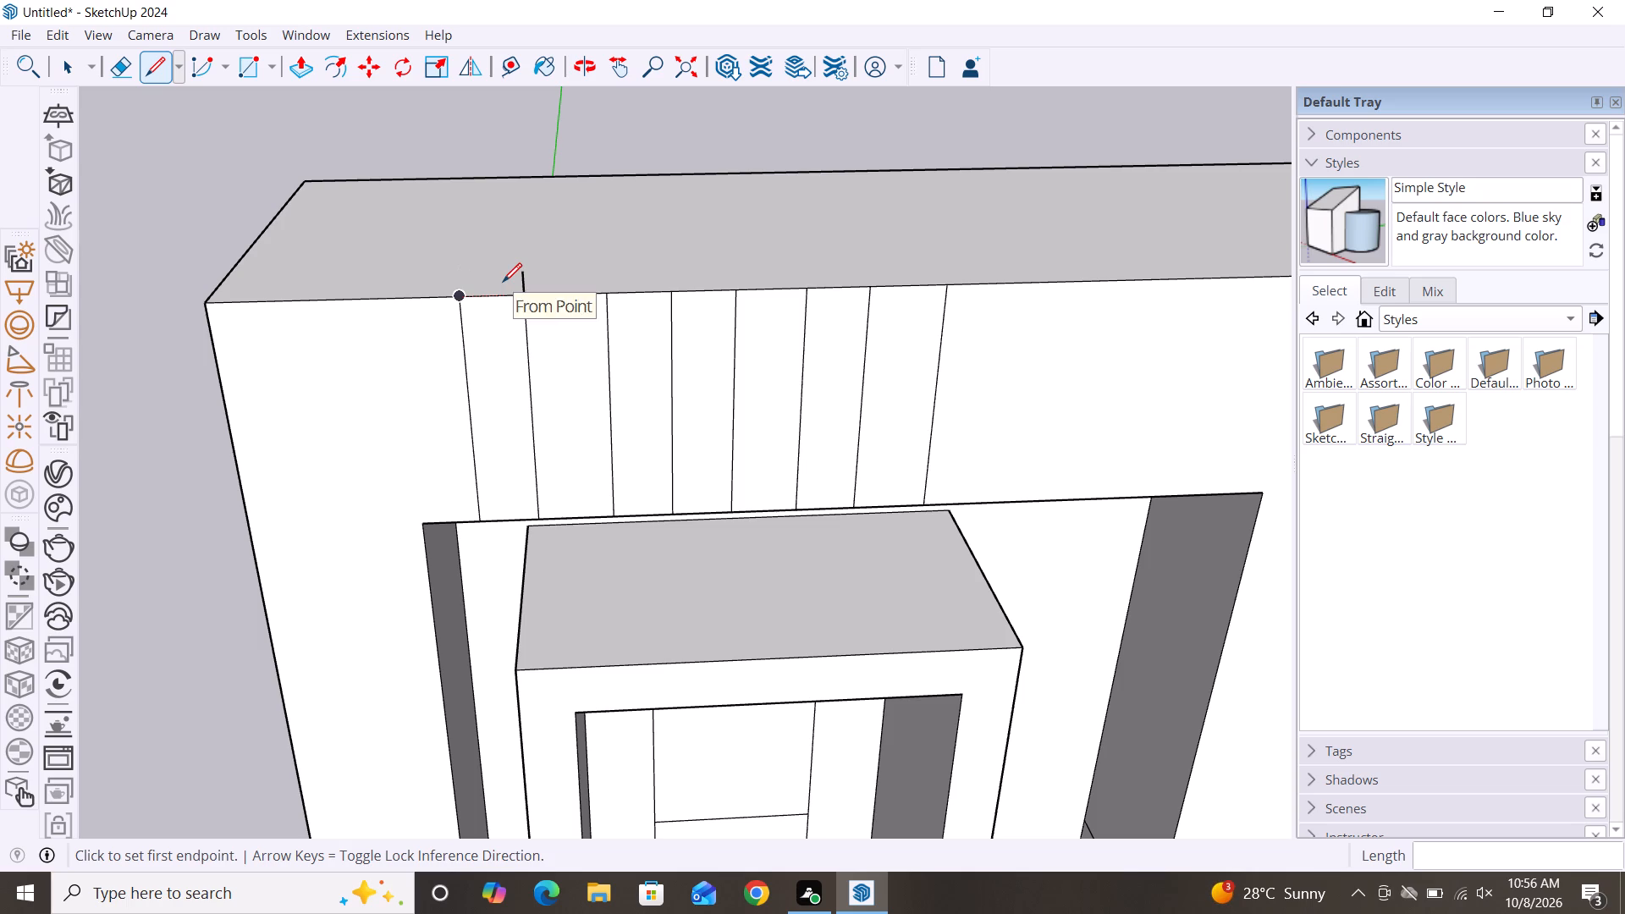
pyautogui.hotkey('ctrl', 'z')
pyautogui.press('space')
# Examine the projecting frame's top face, strips and recessed panel from above, the front and both sides.
pyautogui.scroll(-3, 465, 284)
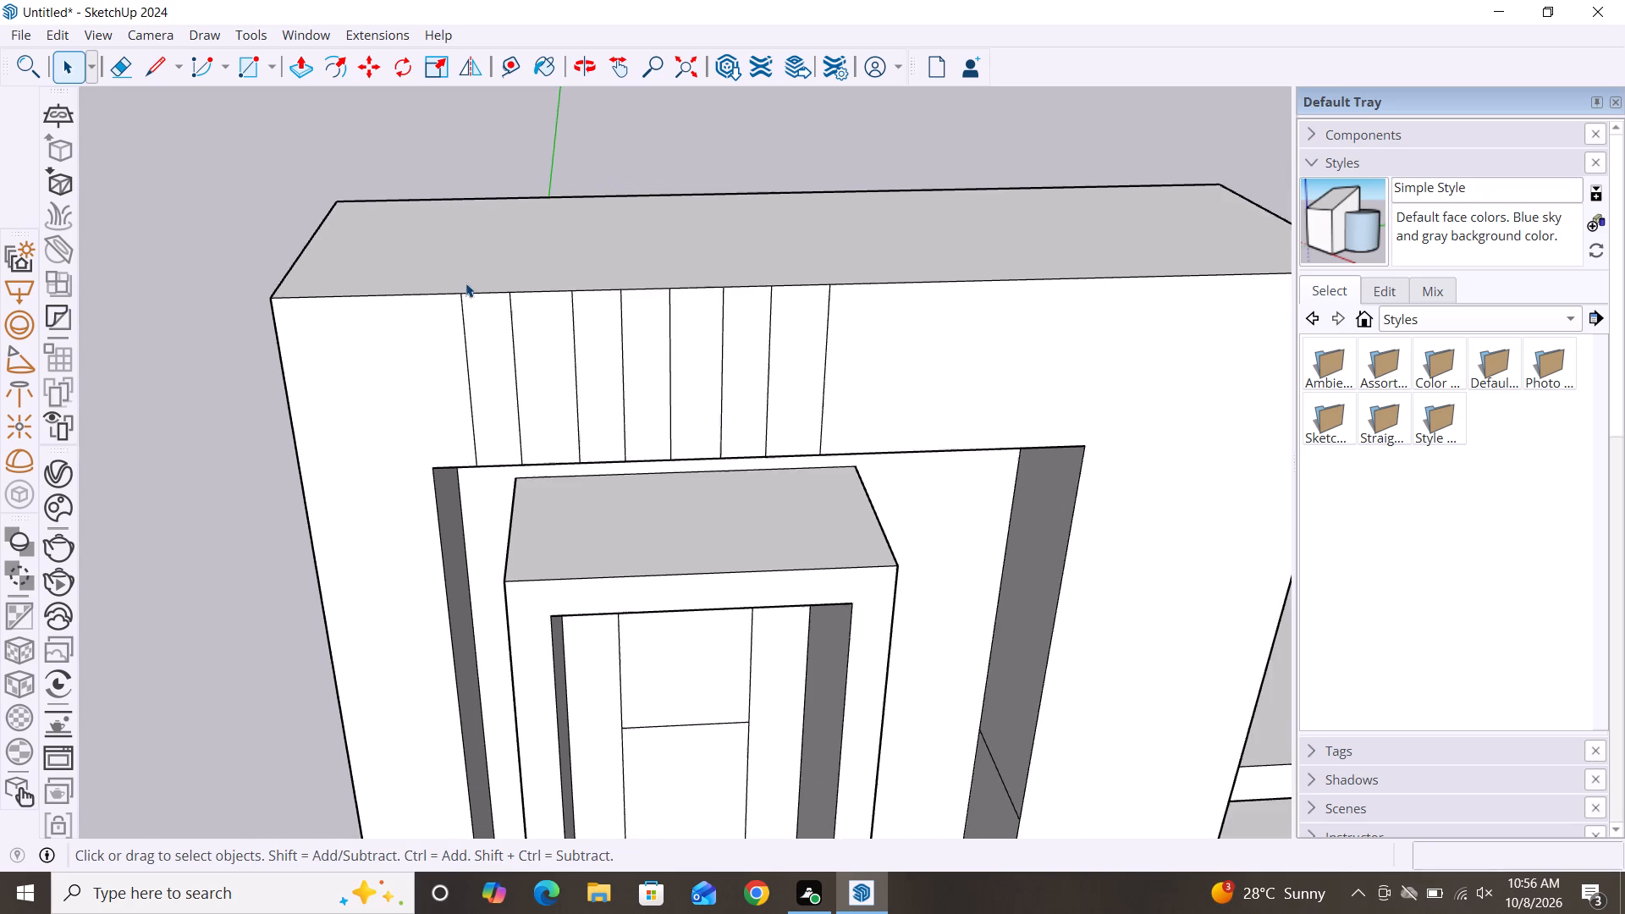
pyautogui.scroll(-8, 464, 261)
pyautogui.keyDown('alt'); pyautogui.moveTo(523, 410); pyautogui.dragTo(560, 488, button='middle'); pyautogui.keyUp('alt')
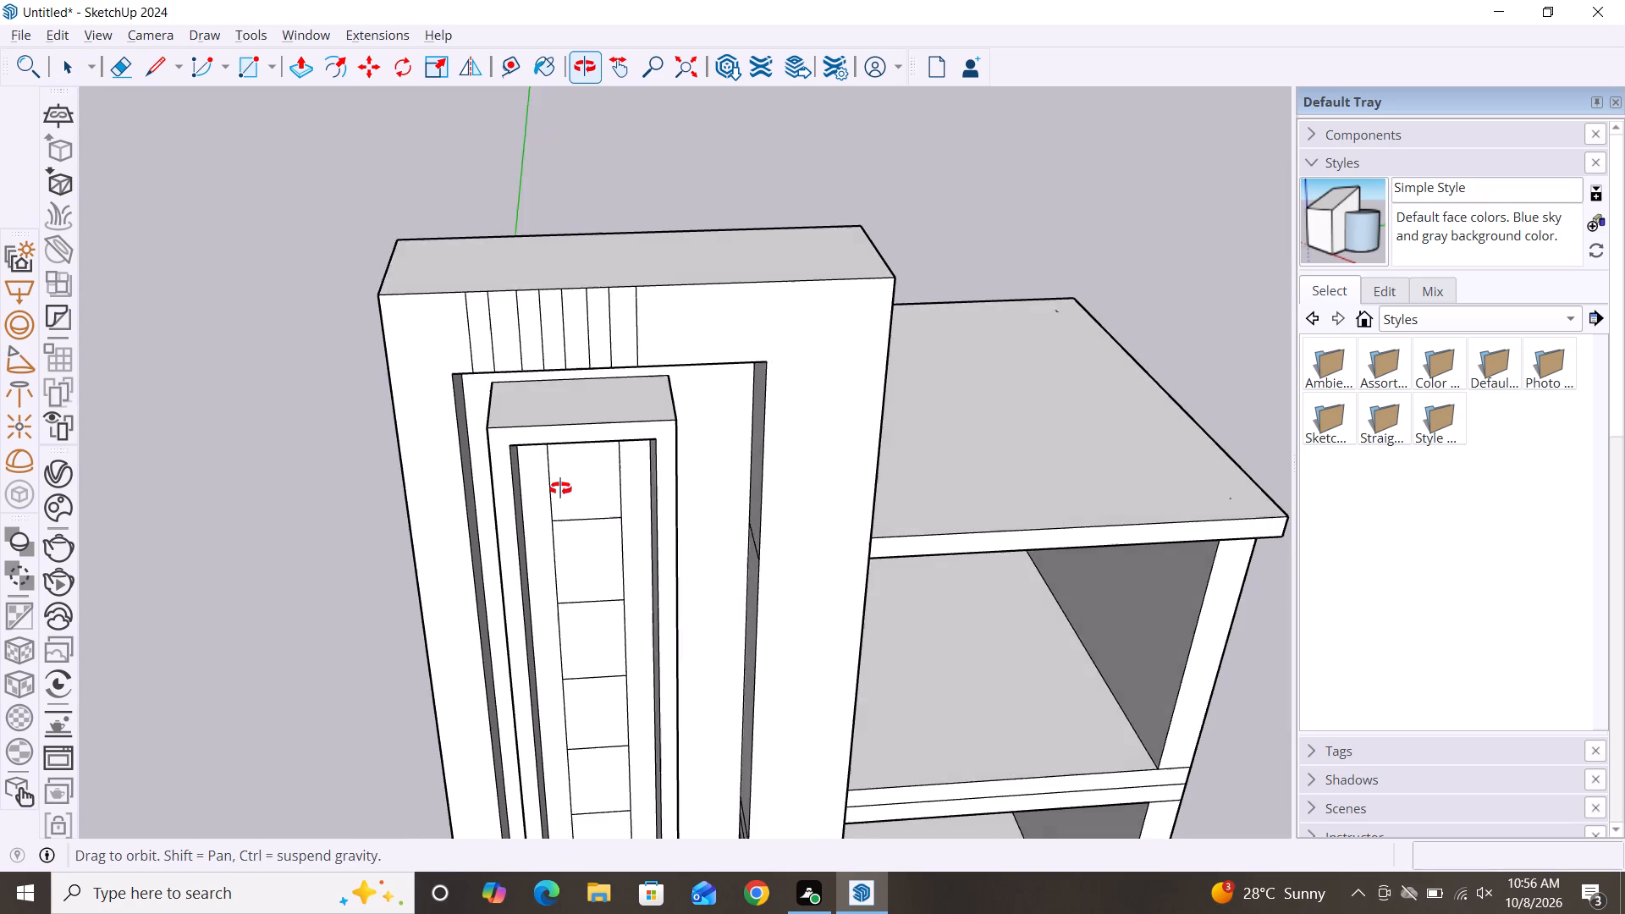
pyautogui.keyDown('alt'); pyautogui.moveTo(560, 488); pyautogui.dragTo(610, 613, button='middle'); pyautogui.keyUp('alt')
pyautogui.scroll(6, 524, 498)
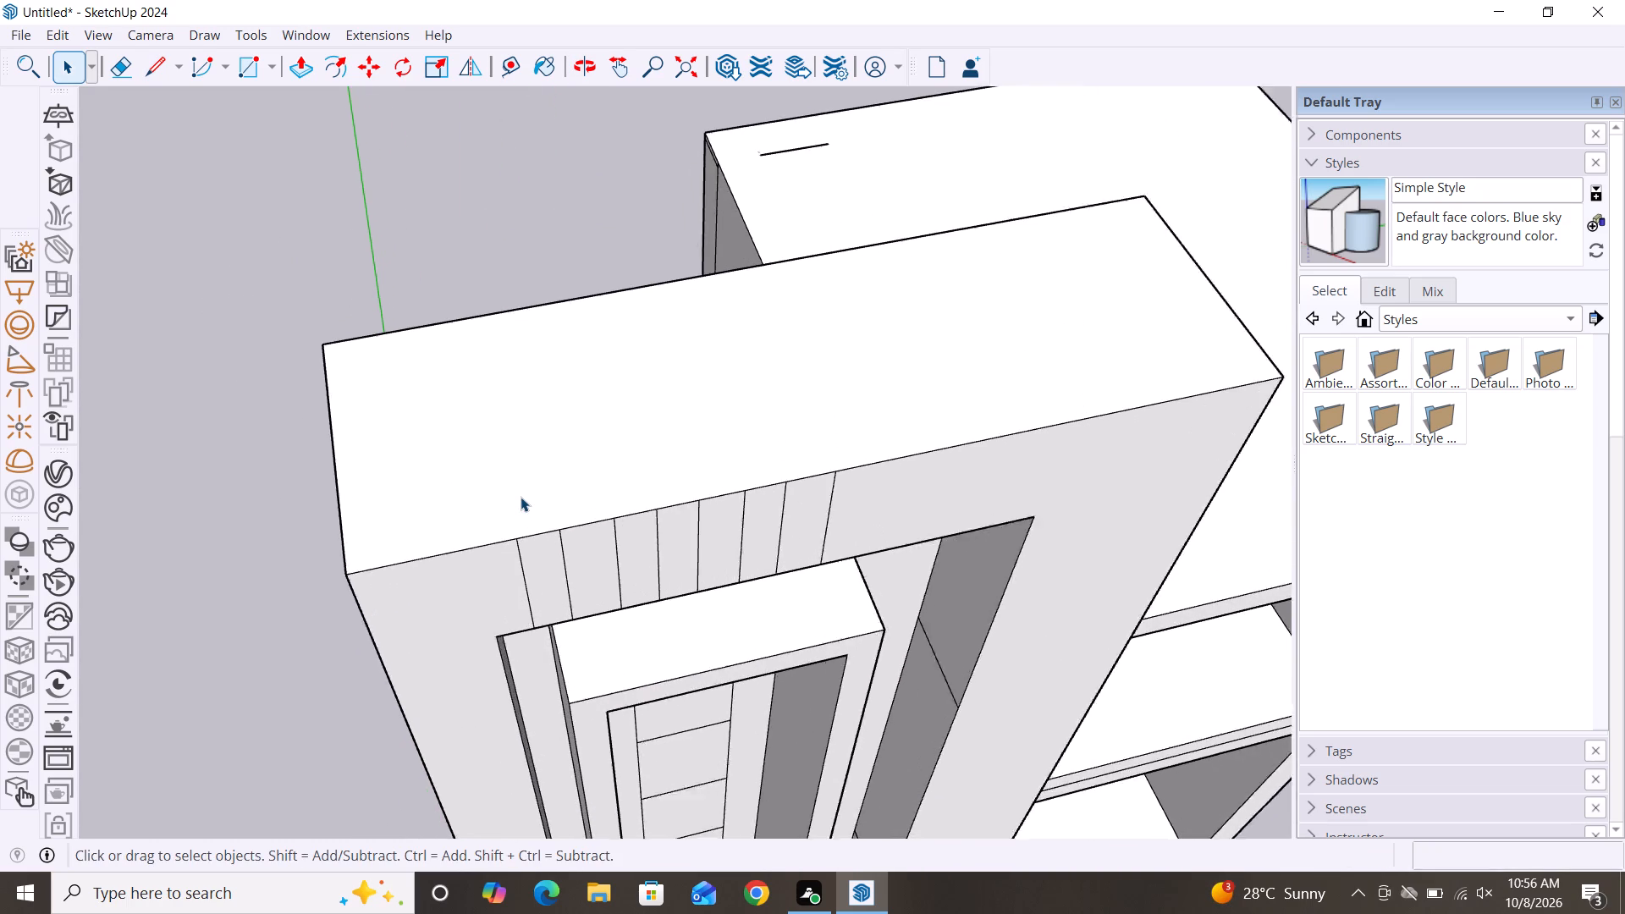
pyautogui.scroll(2, 521, 497)
pyautogui.scroll(-4, 356, 380)
pyautogui.scroll(-1, 289, 253)
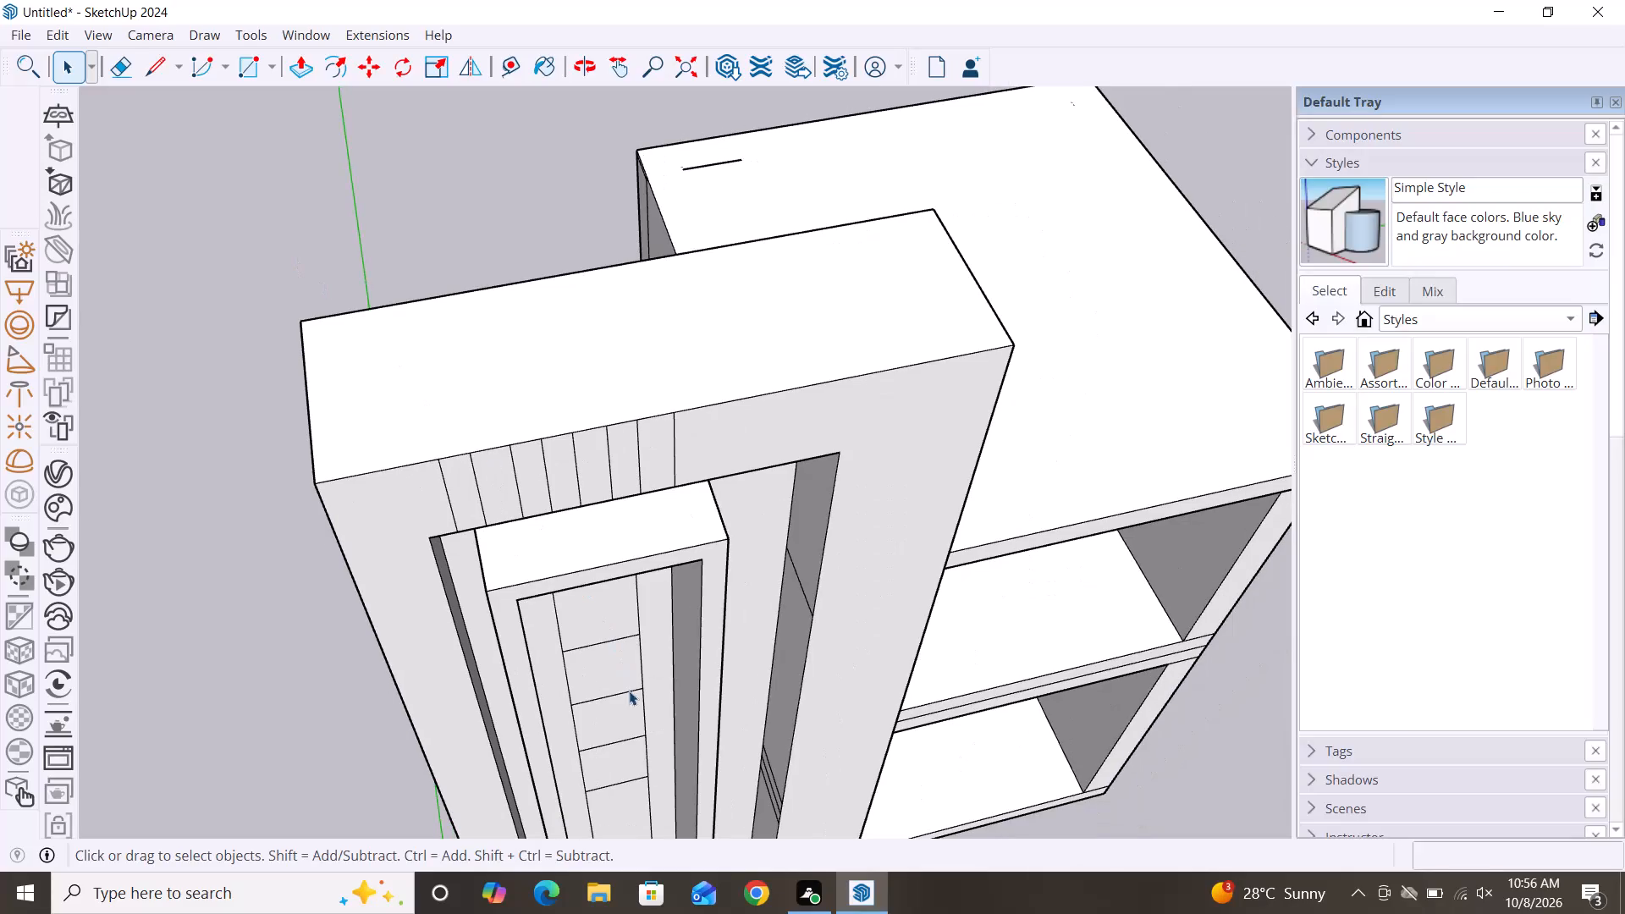
pyautogui.keyDown('alt'); pyautogui.moveTo(634, 699); pyautogui.dragTo(460, 642, button='middle'); pyautogui.keyUp('alt')
pyautogui.keyDown('alt'); pyautogui.moveTo(669, 697); pyautogui.dragTo(856, 716, button='middle'); pyautogui.keyUp('alt')
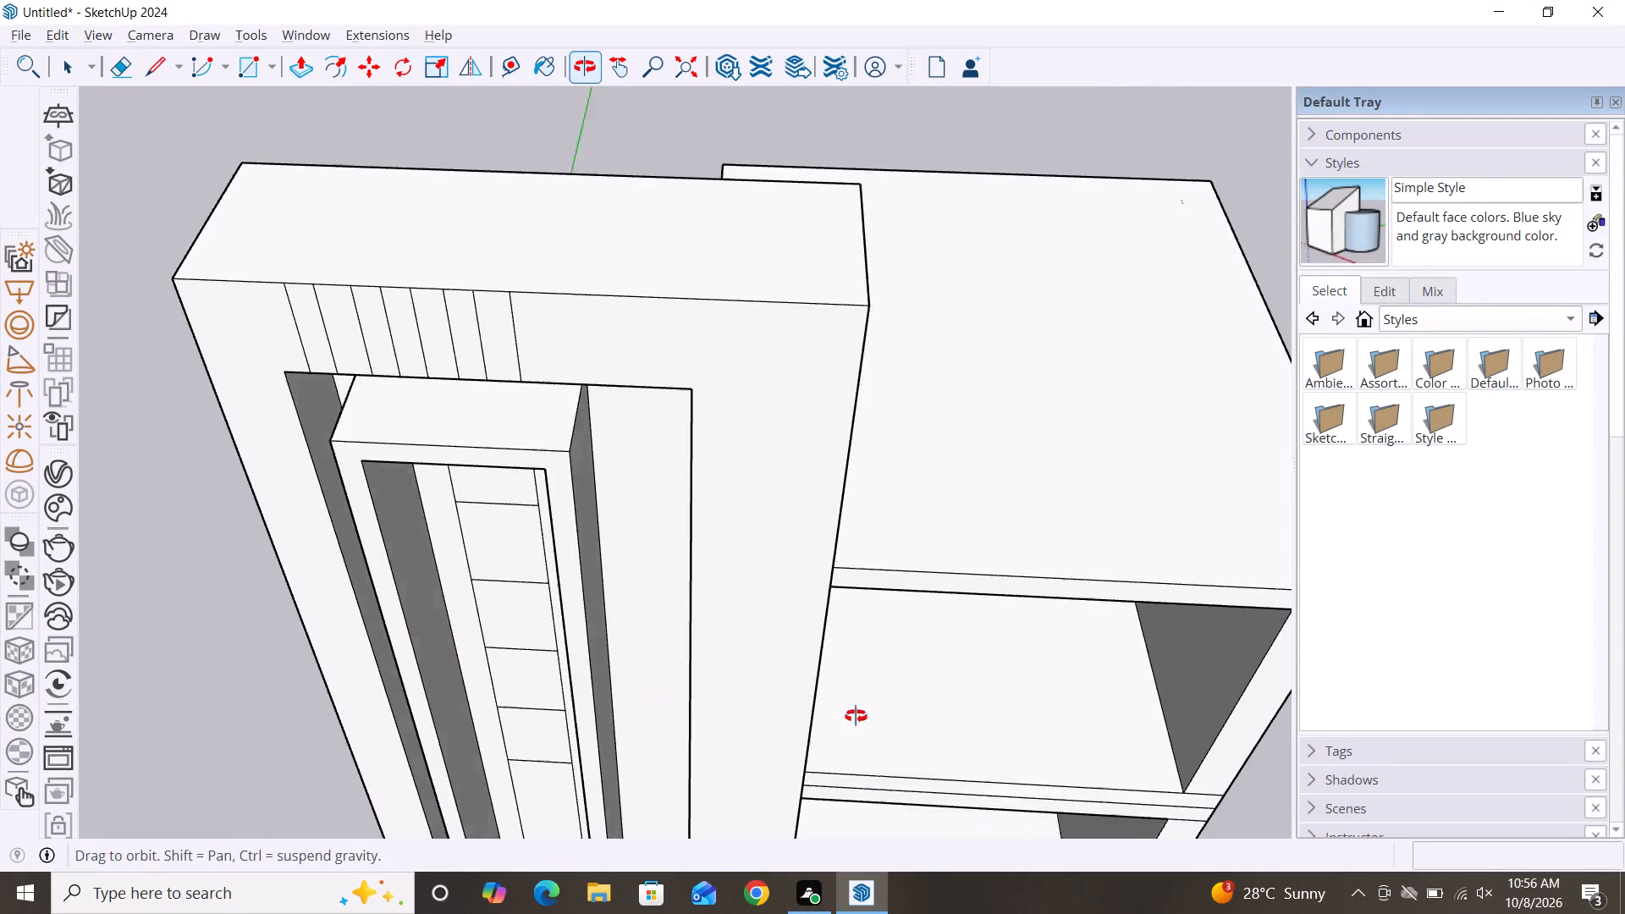
pyautogui.keyDown('alt'); pyautogui.moveTo(856, 716); pyautogui.dragTo(918, 716, button='middle'); pyautogui.keyUp('alt')
pyautogui.keyDown('alt'); pyautogui.moveTo(719, 623); pyautogui.dragTo(574, 626, button='middle'); pyautogui.keyUp('alt')
pyautogui.scroll(-2, 420, 317)
pyautogui.keyDown('alt'); pyautogui.moveTo(332, 363); pyautogui.dragTo(388, 475, button='middle'); pyautogui.keyUp('alt')
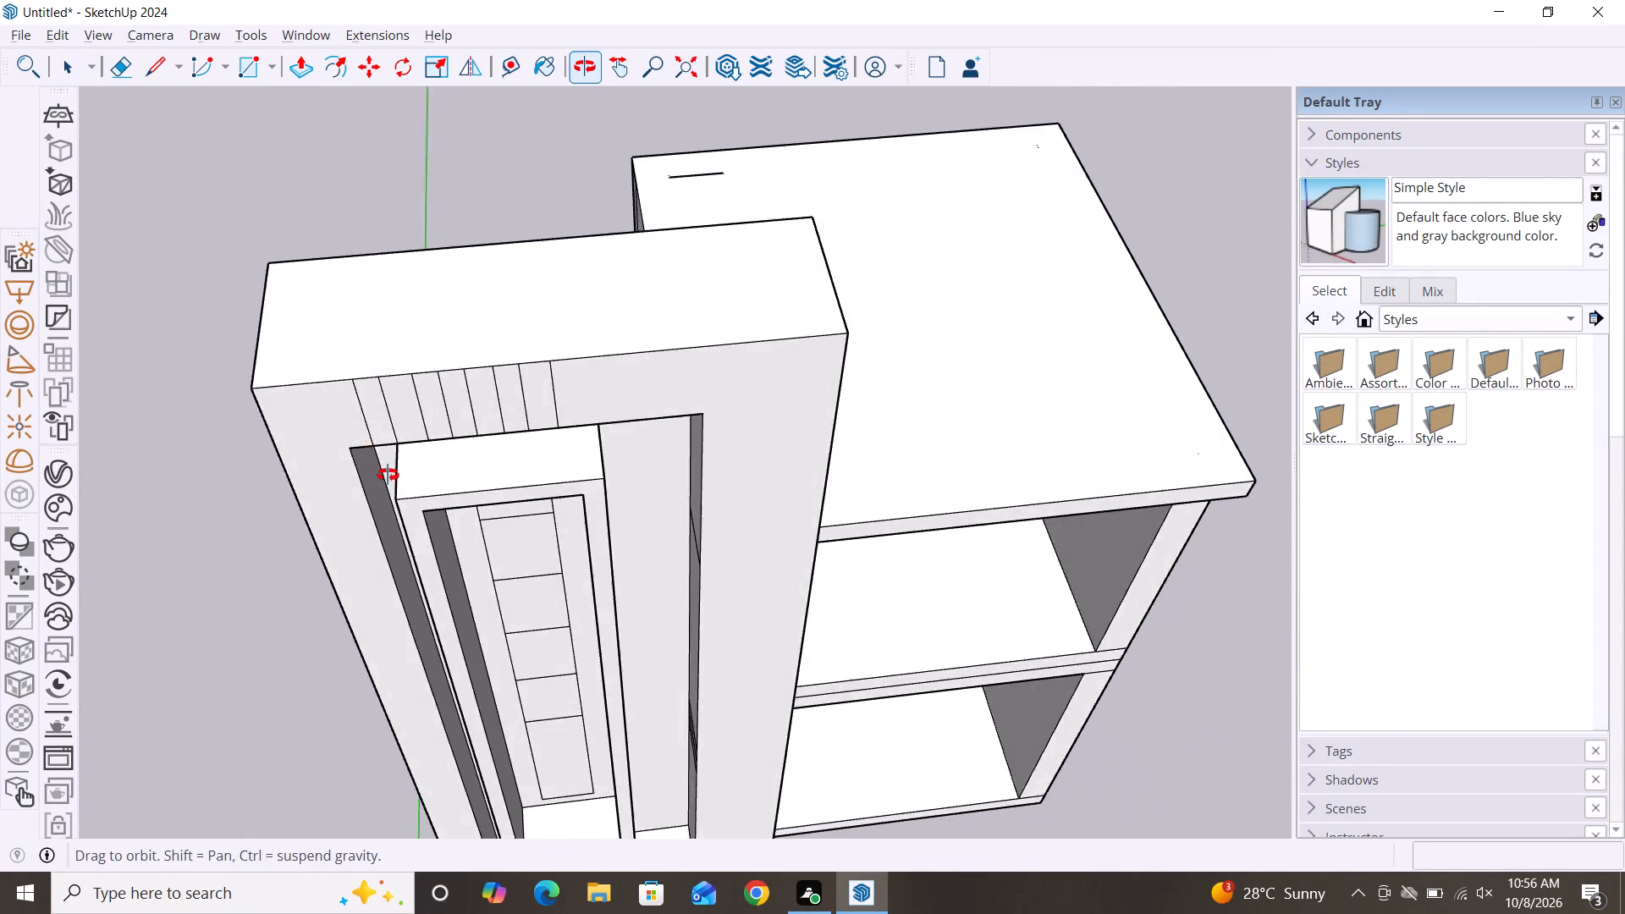
pyautogui.keyDown('alt'); pyautogui.moveTo(388, 475); pyautogui.dragTo(391, 482, button='middle'); pyautogui.keyUp('alt')
pyautogui.keyDown('alt'); pyautogui.scroll(-1, 391, 482); pyautogui.keyUp('alt')
pyautogui.scroll(-3, 657, 305)
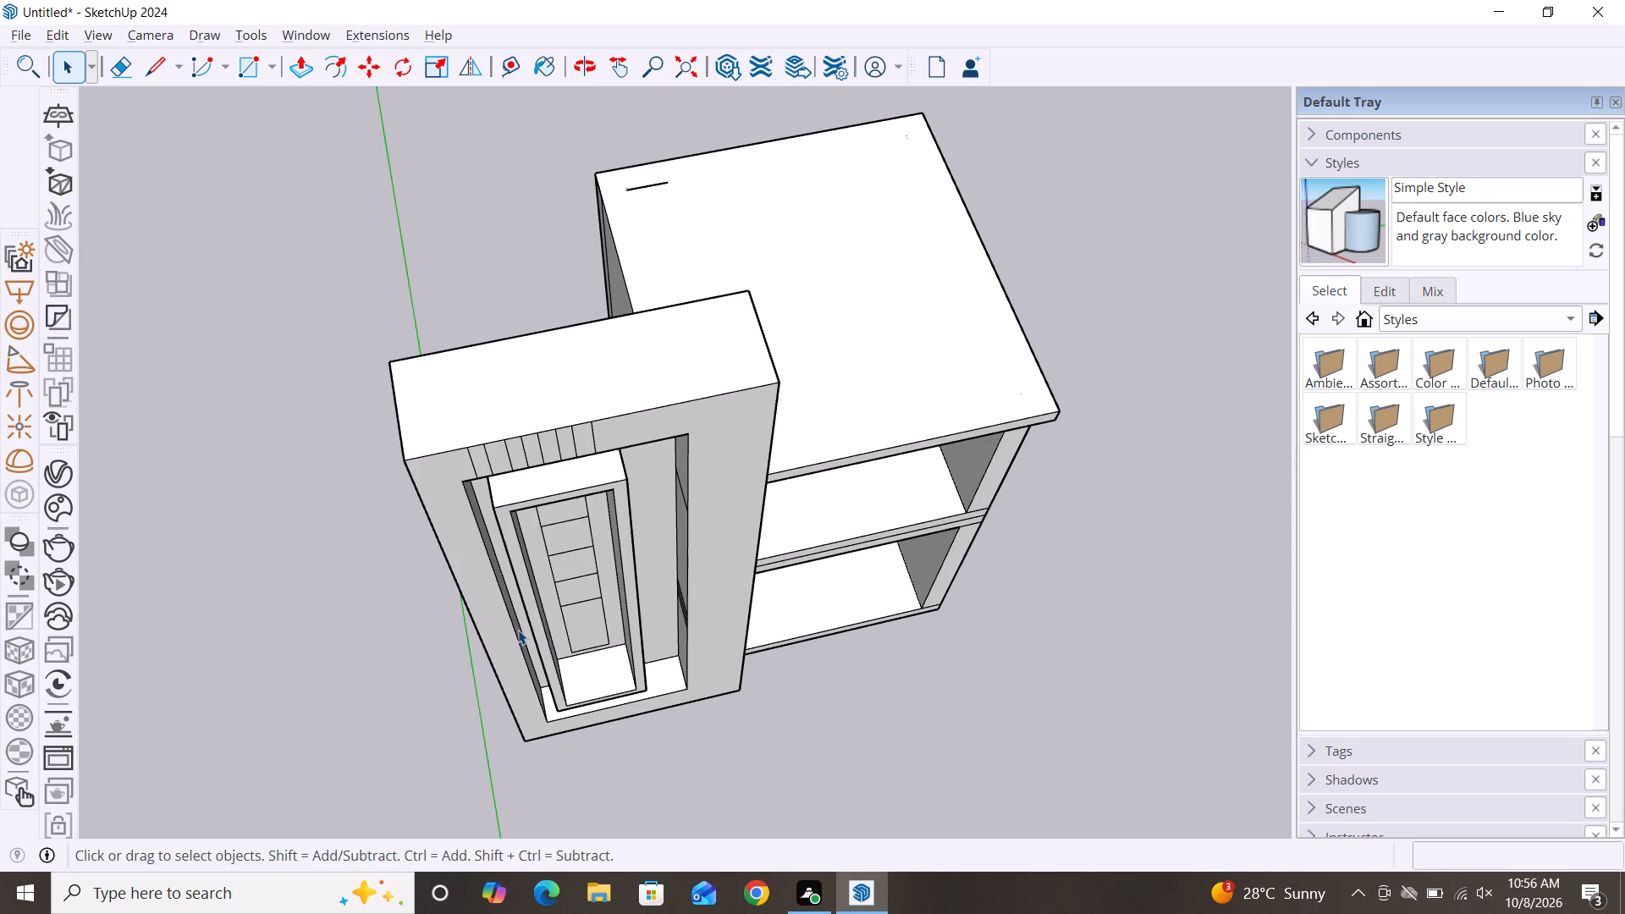
pyautogui.keyDown('alt'); pyautogui.moveTo(518, 630); pyautogui.dragTo(388, 445, button='middle'); pyautogui.keyUp('alt')
pyautogui.scroll(-3, 1094, 636)
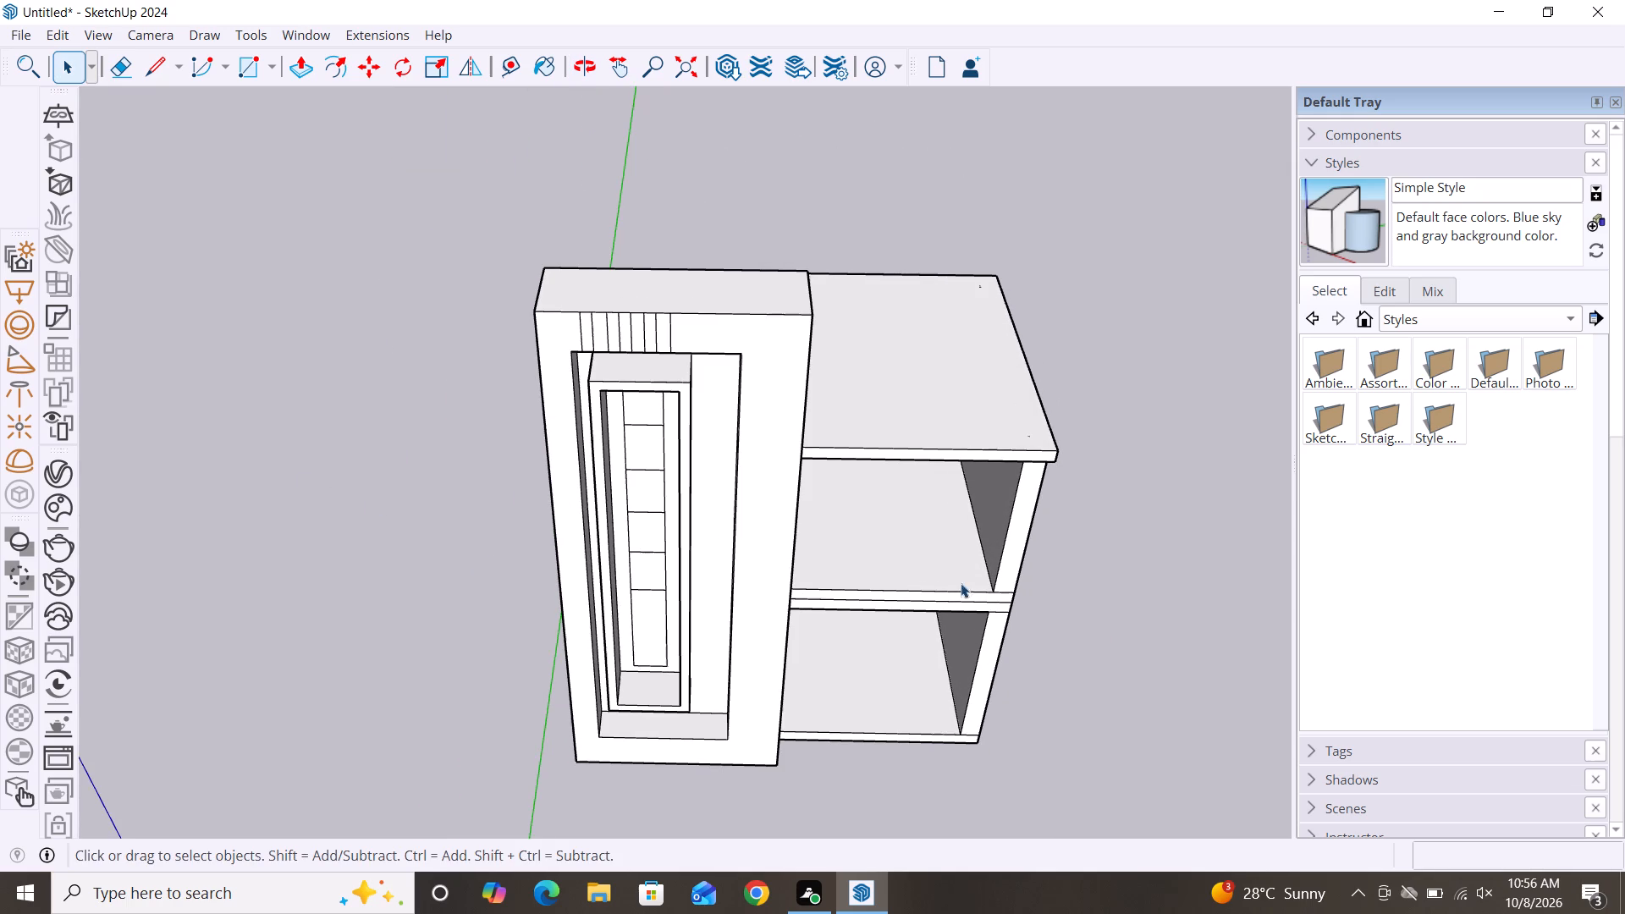
pyautogui.keyDown('alt'); pyautogui.moveTo(652, 337); pyautogui.dragTo(643, 522, button='middle'); pyautogui.keyUp('alt')
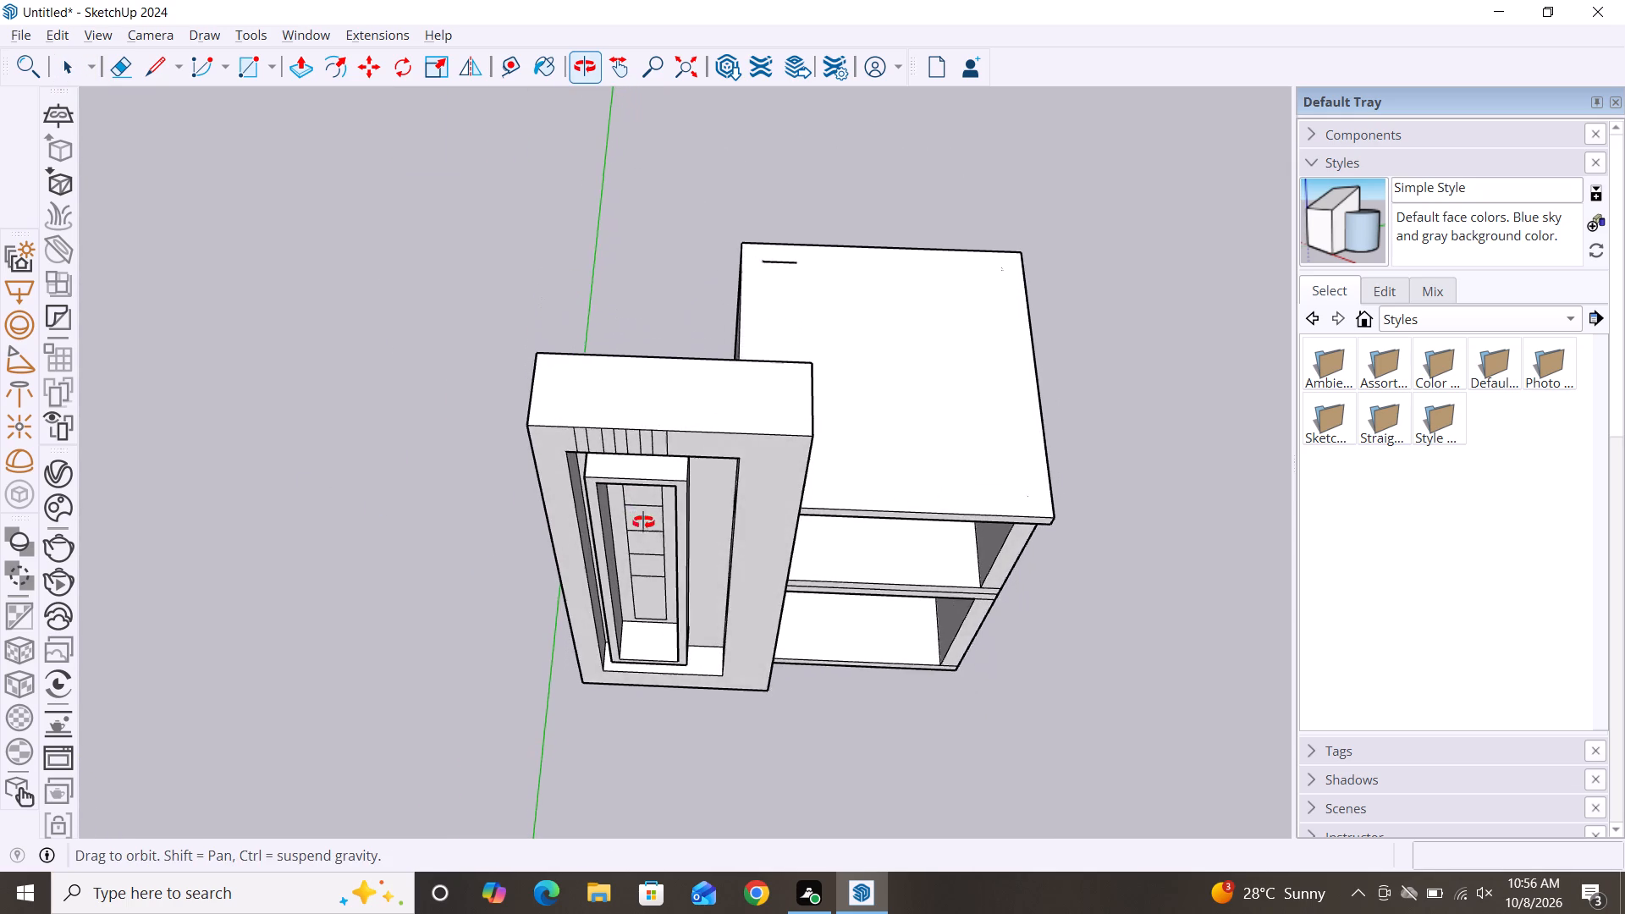
pyautogui.keyDown('alt'); pyautogui.moveTo(643, 522); pyautogui.dragTo(647, 545, button='middle'); pyautogui.keyUp('alt')
# Draw two short lines, the first about 3 7/8" long, across the frame's top face to the first strip's two upper corners.
pyautogui.scroll(8, 580, 418)
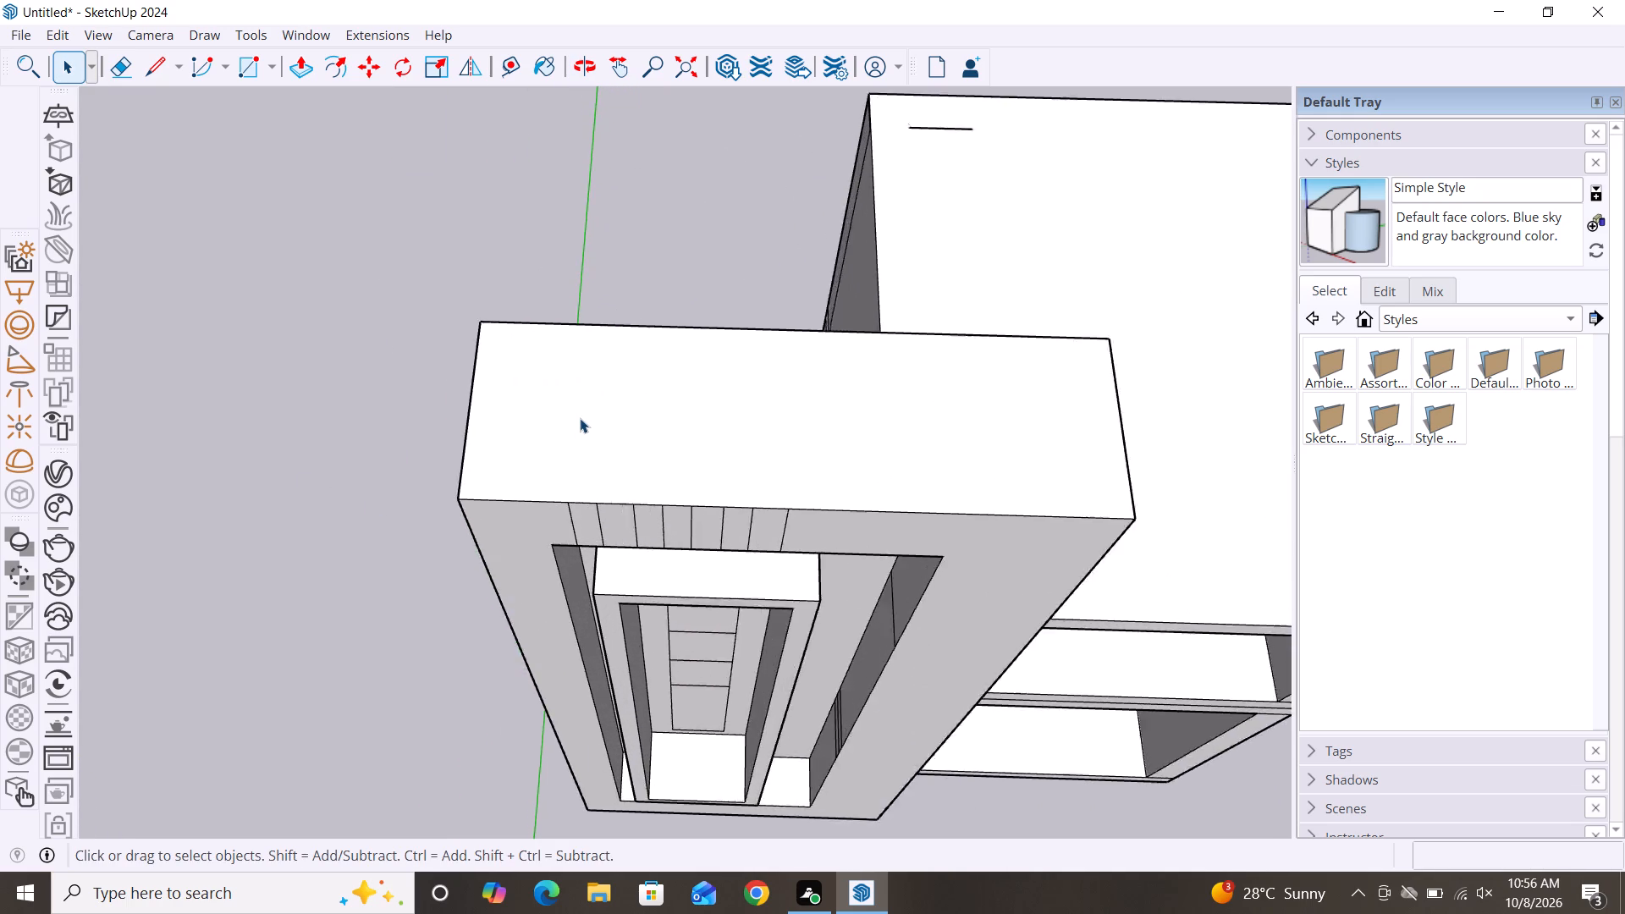
pyautogui.scroll(7, 580, 418)
pyautogui.press('l')
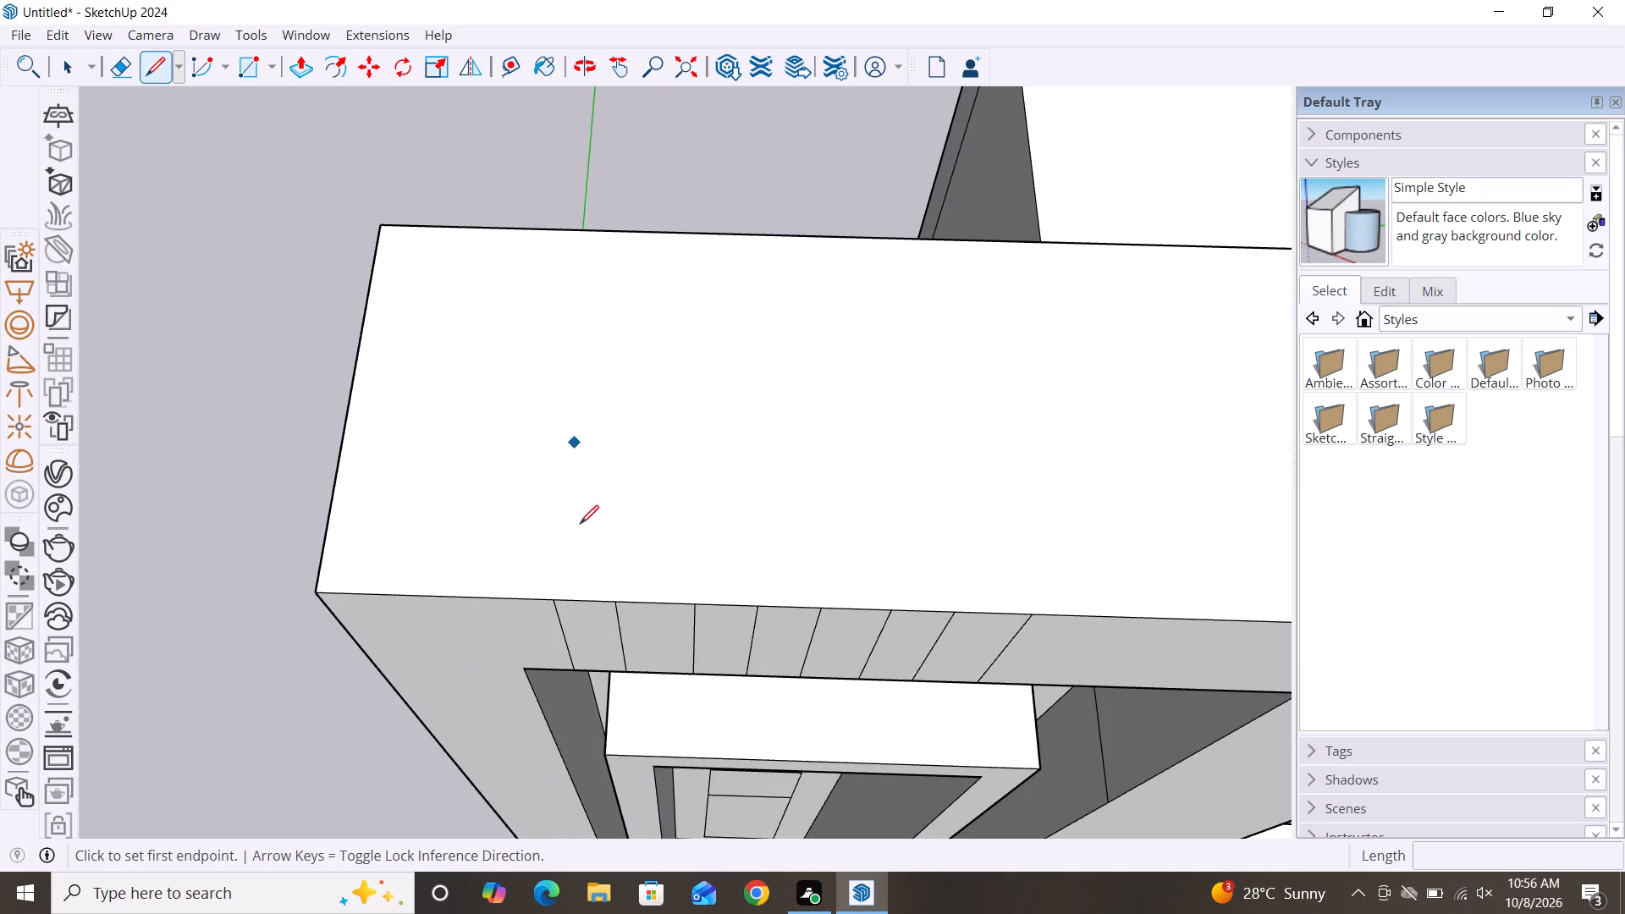
pyautogui.click(569, 546)
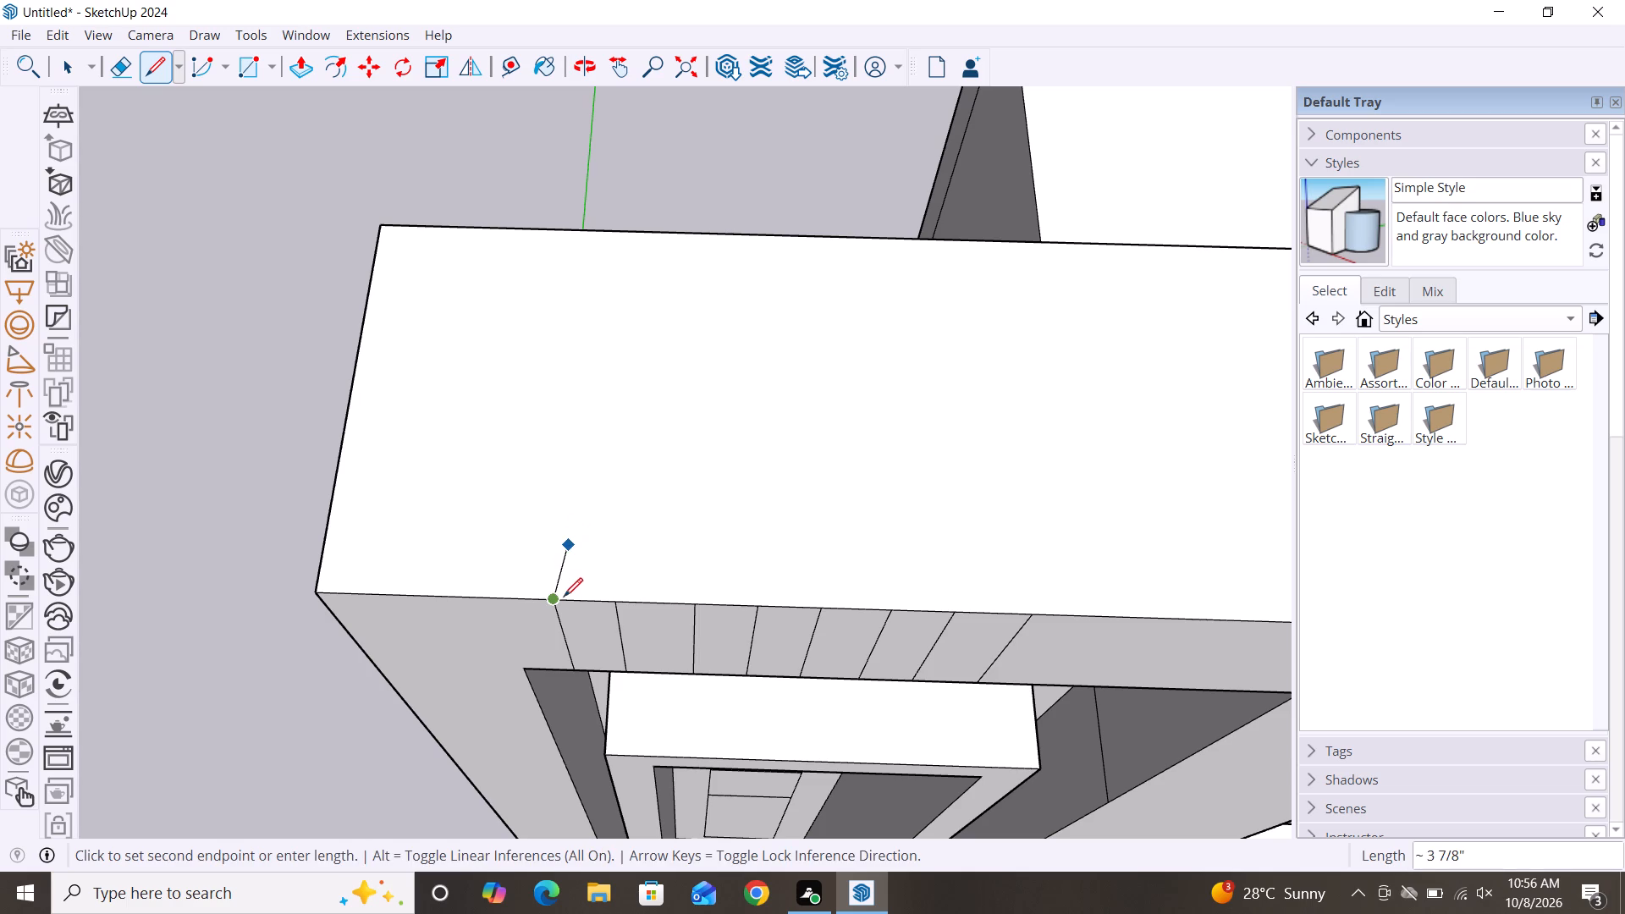
pyautogui.click(562, 602)
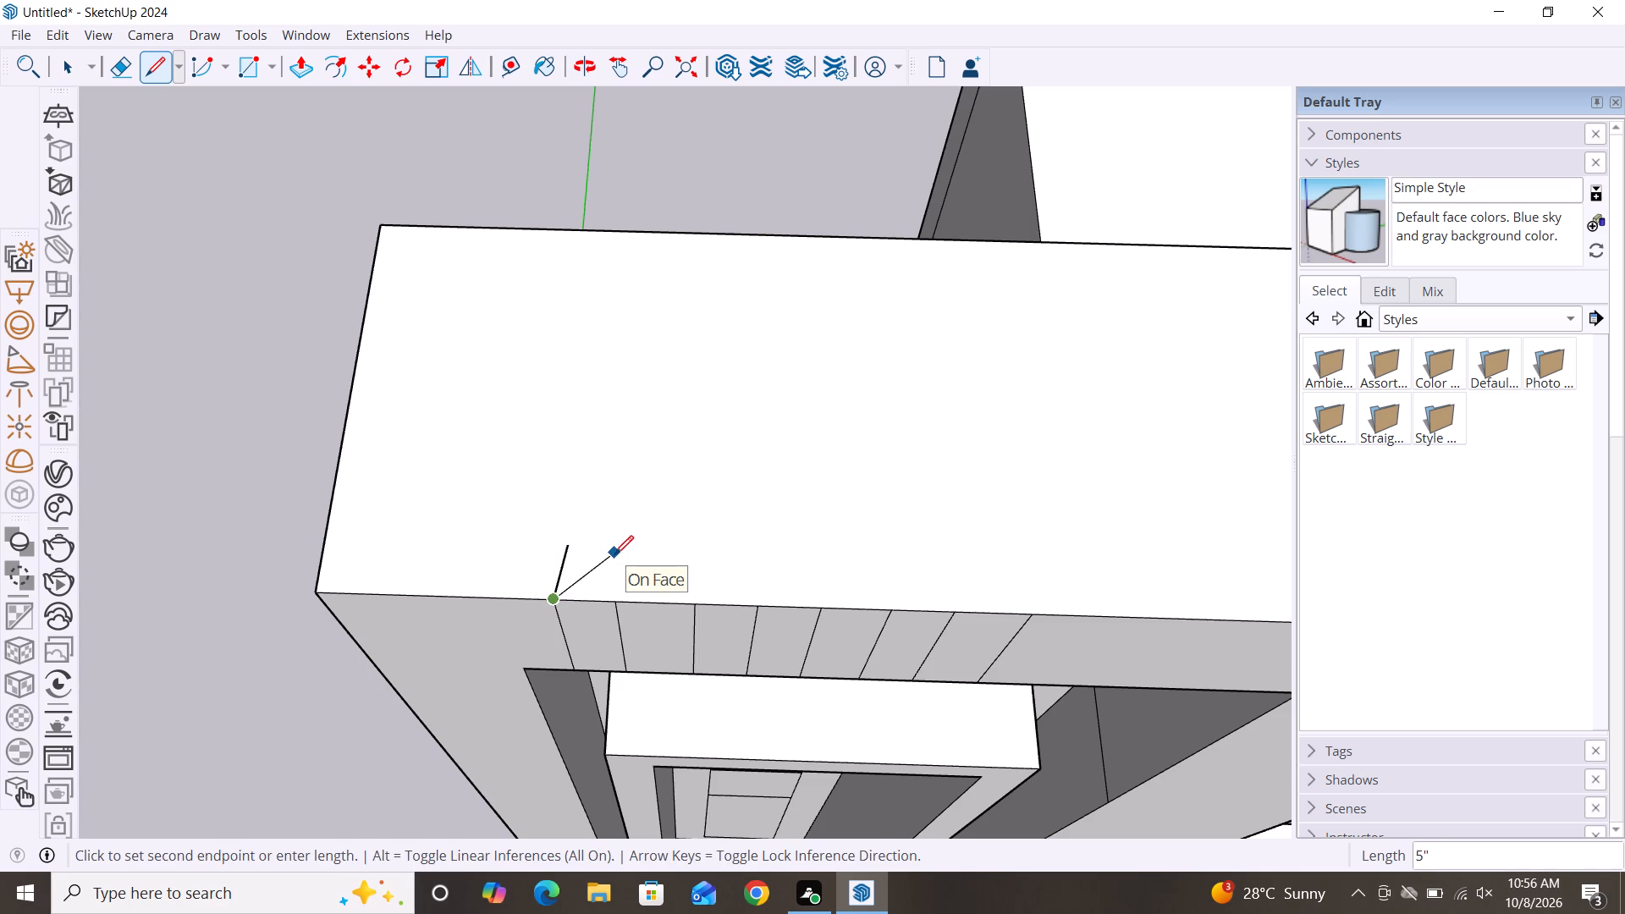
pyautogui.press('Escape')
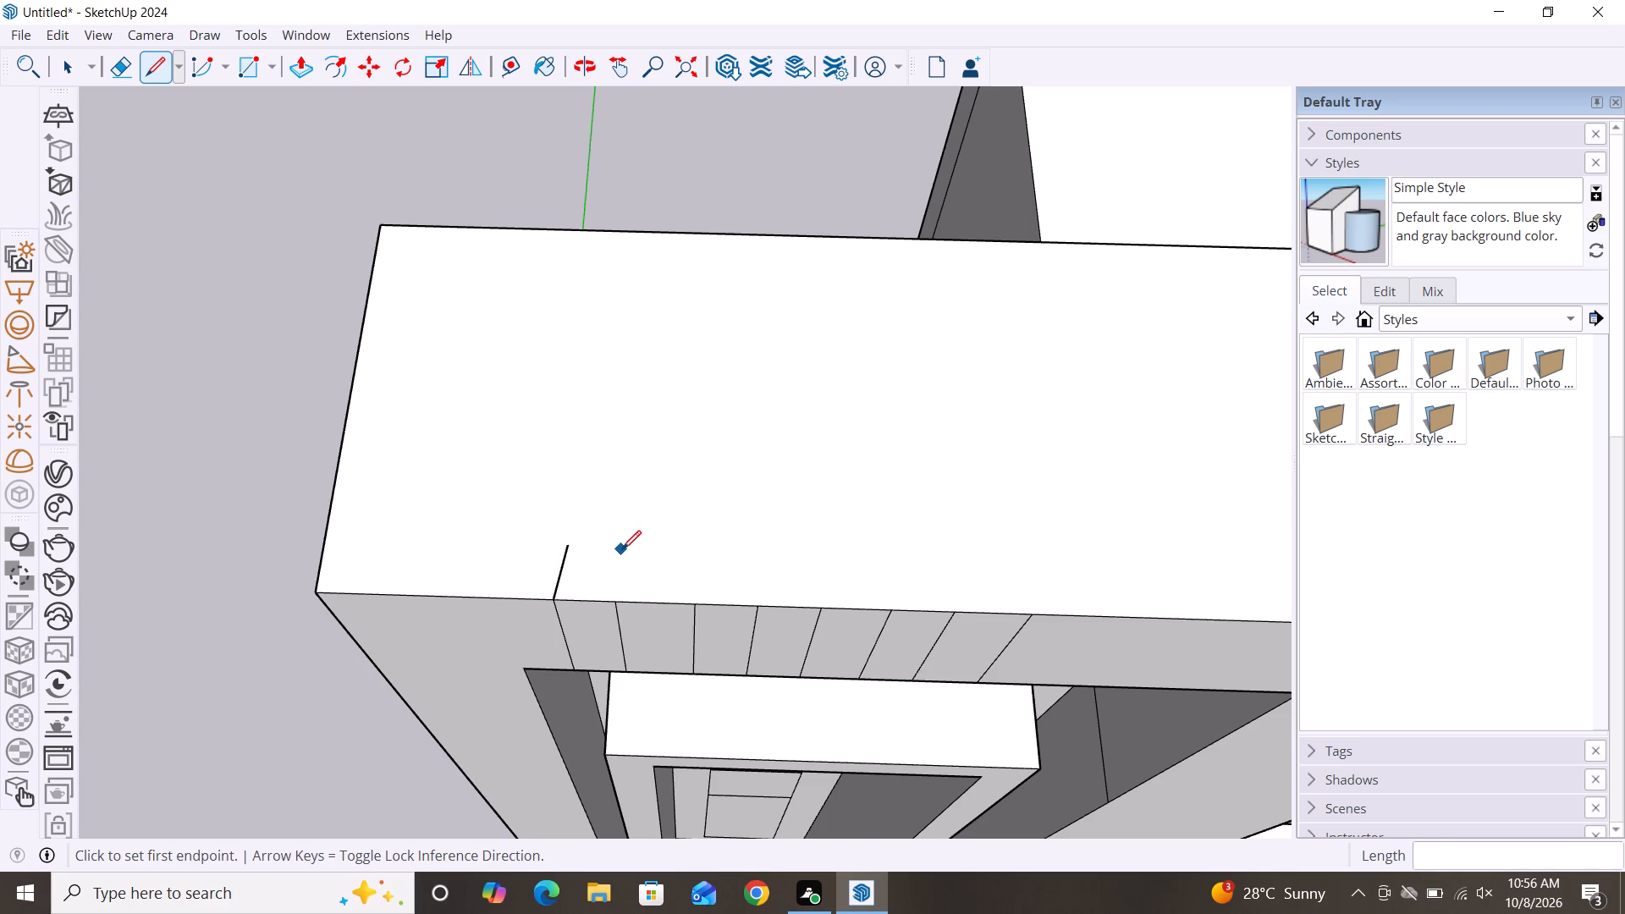
pyautogui.click(622, 549)
pyautogui.click(619, 604)
pyautogui.press('Escape')
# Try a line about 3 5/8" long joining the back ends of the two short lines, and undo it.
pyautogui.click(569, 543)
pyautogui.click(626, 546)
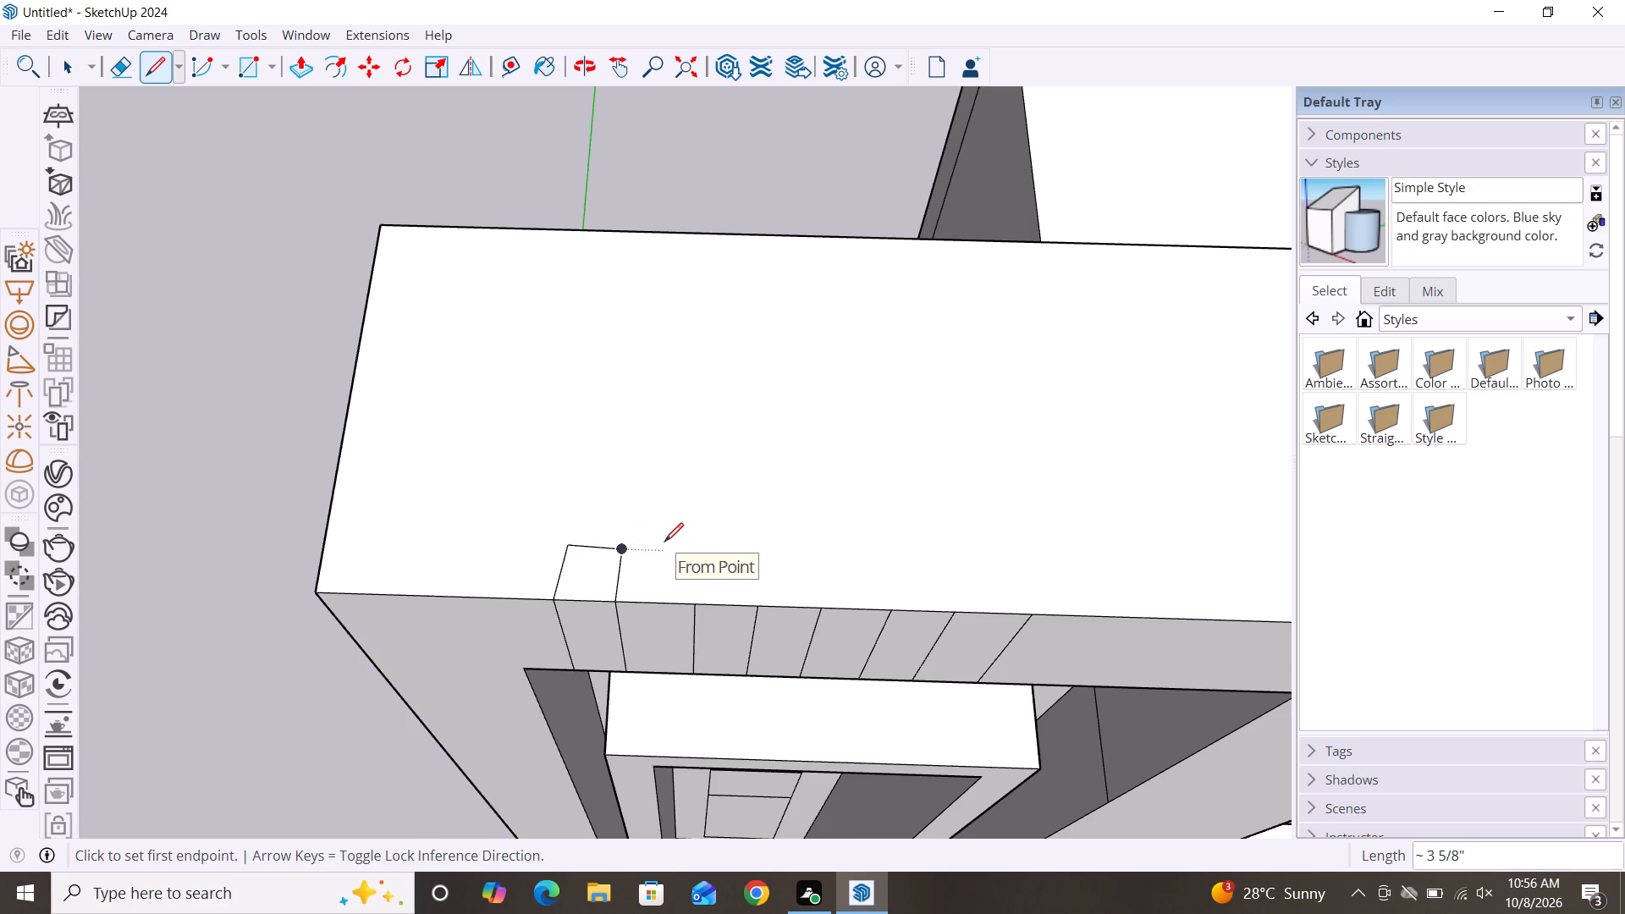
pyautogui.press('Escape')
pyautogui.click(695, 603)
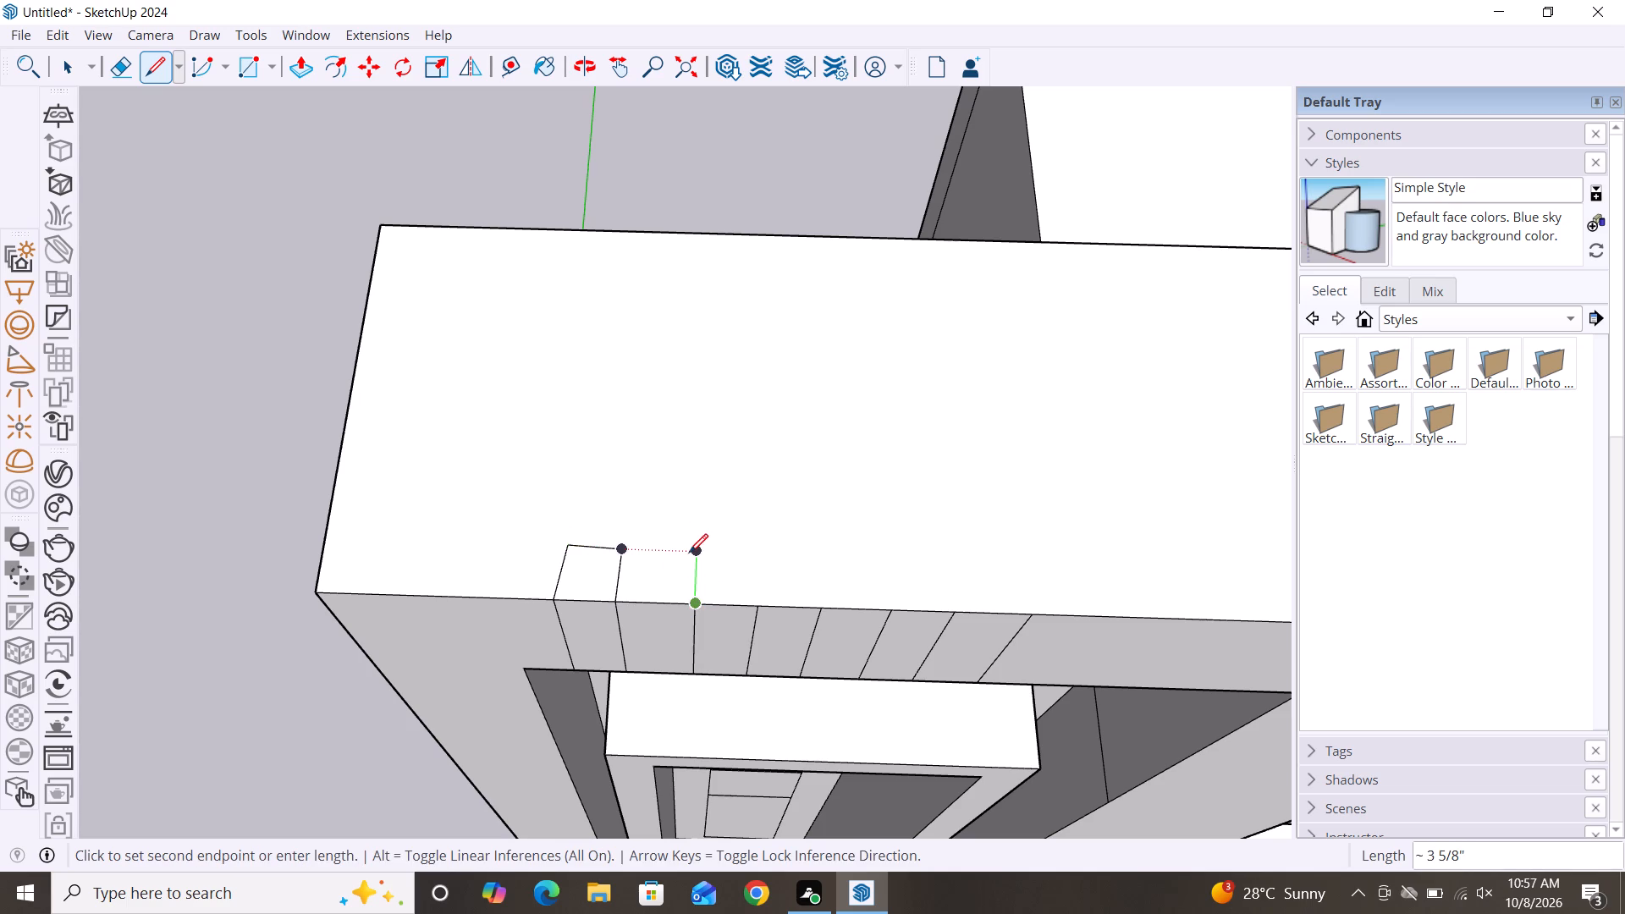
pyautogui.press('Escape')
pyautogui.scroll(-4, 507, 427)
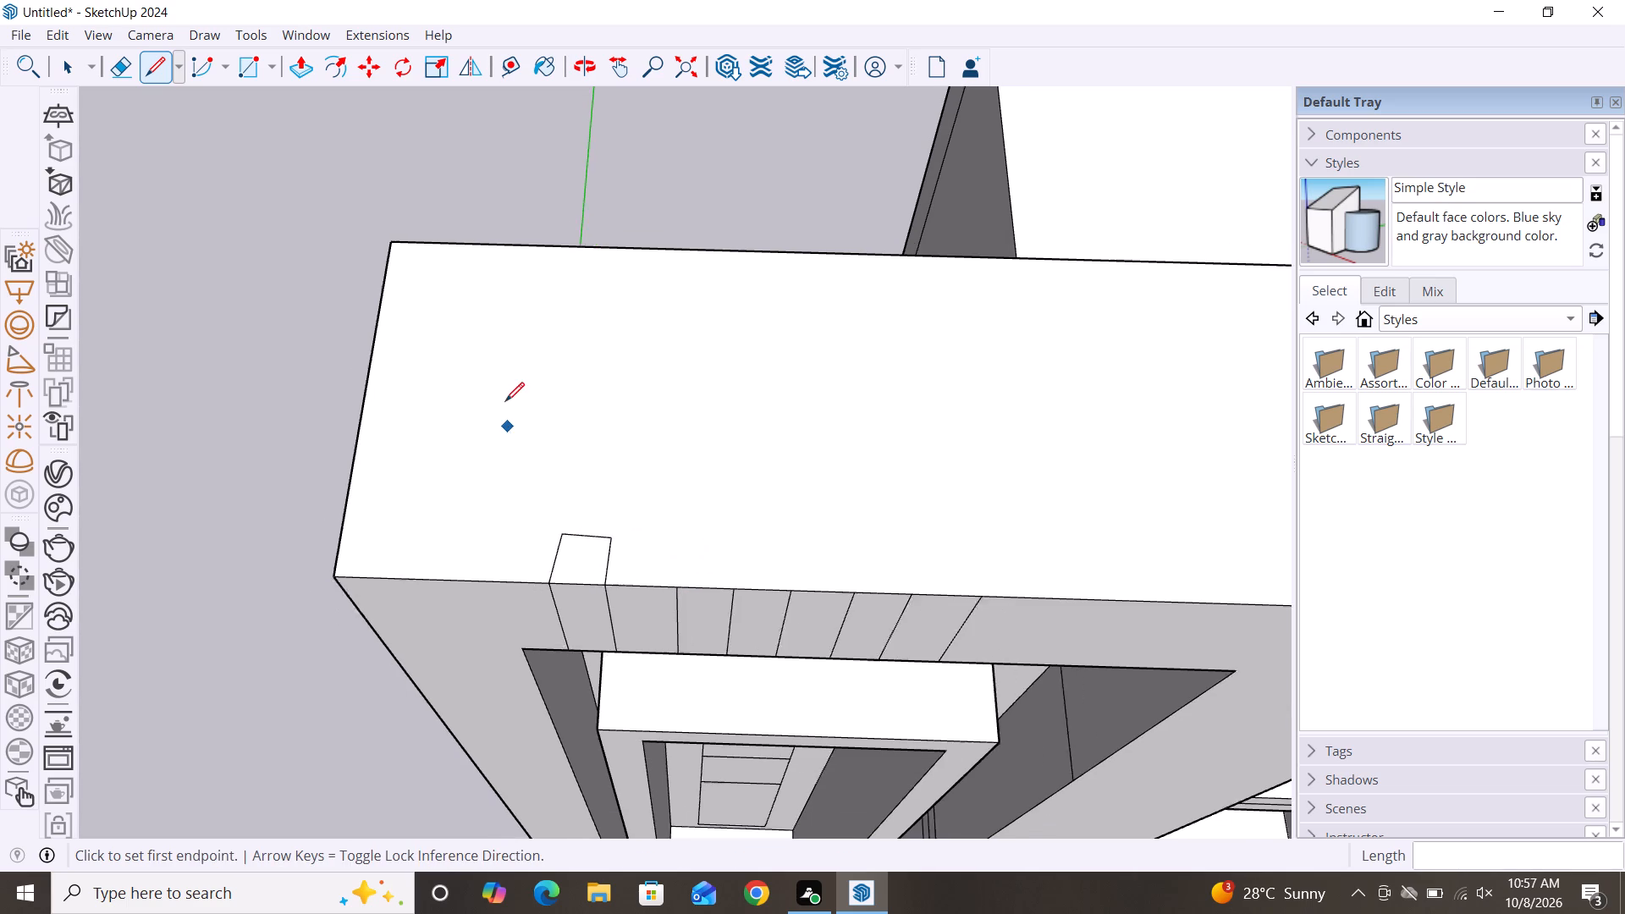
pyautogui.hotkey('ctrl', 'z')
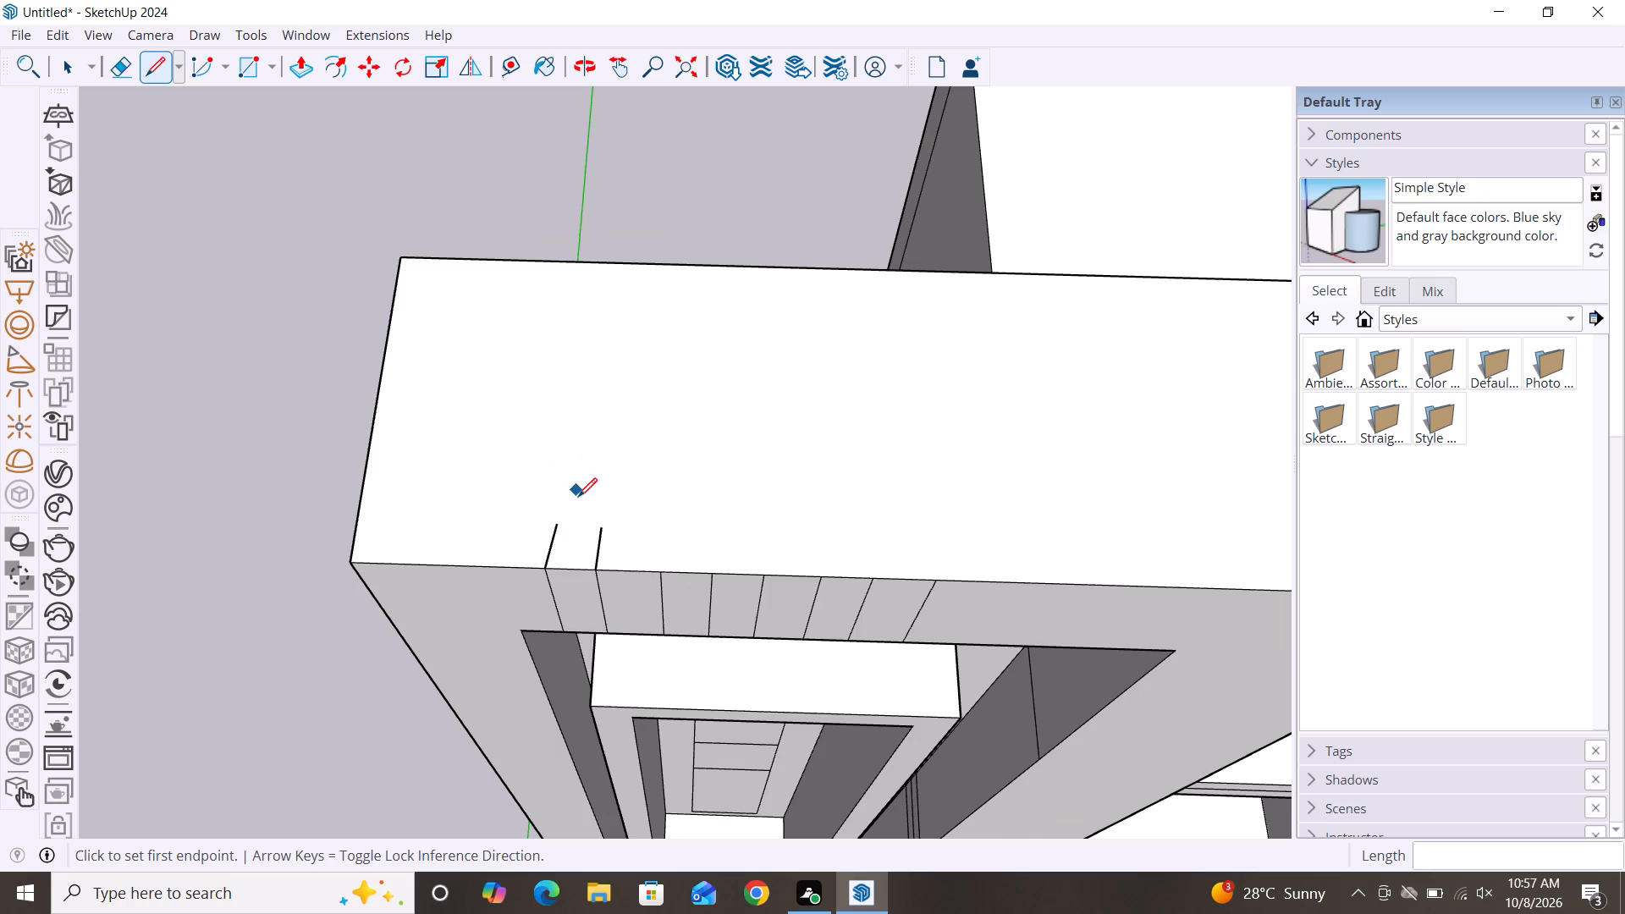
# Undo the two short lines on the projecting frame's top face.
pyautogui.hotkey('ctrl', 'z')
pyautogui.hotkey('ctrl', 'z')
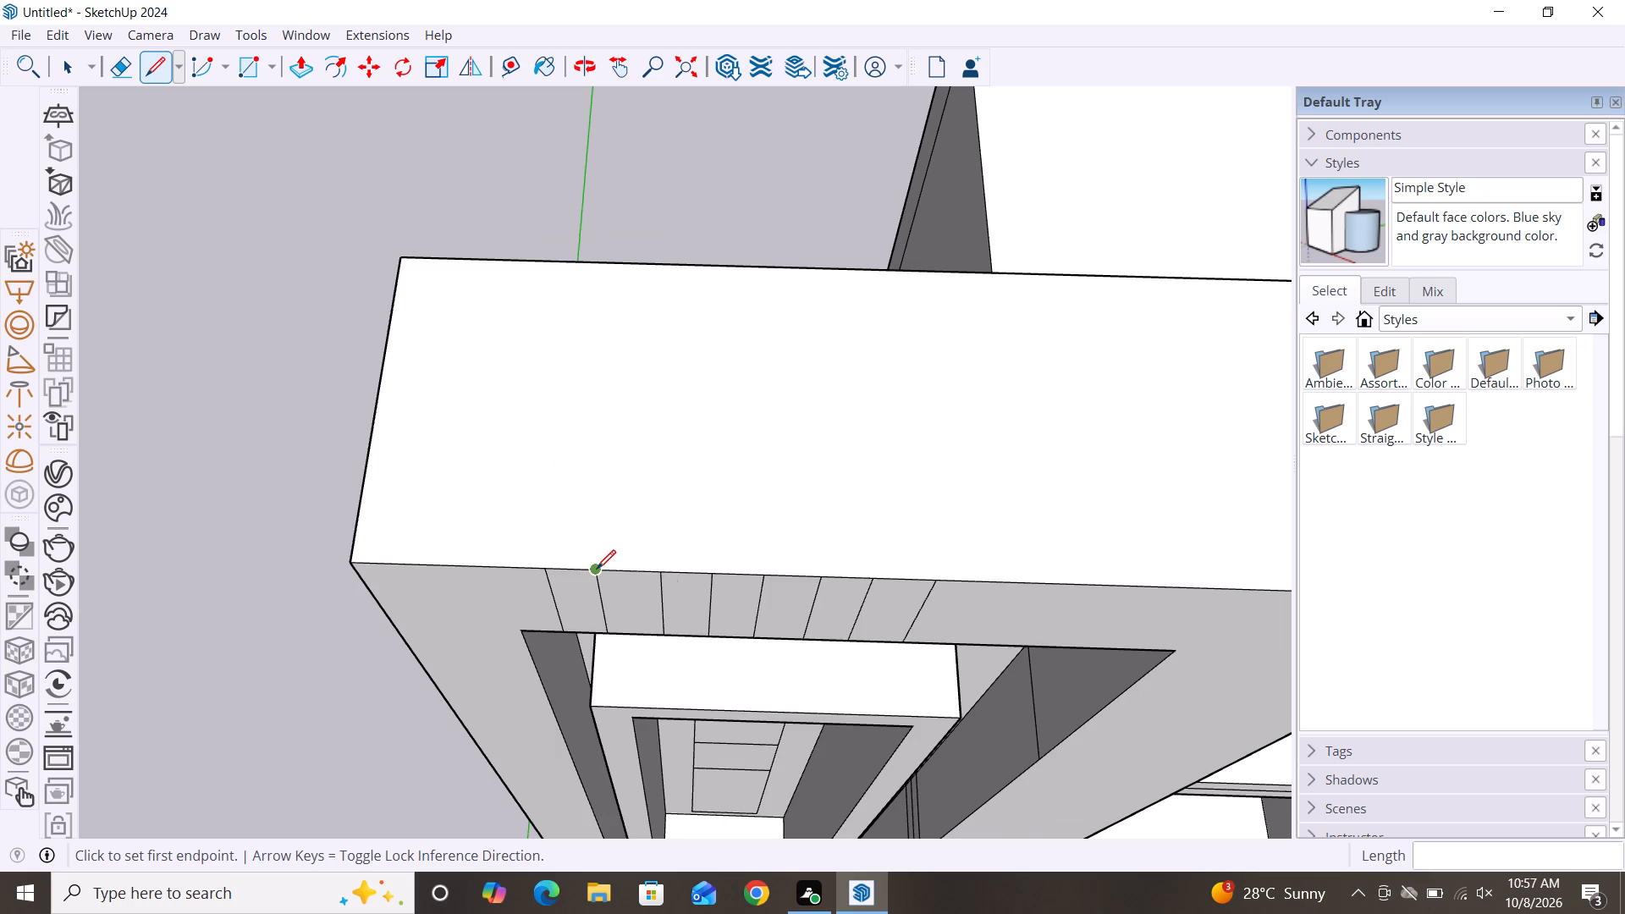
# Outline the first strip's extension on the frame's top face with lines, 6" deep and about 4" wide.
pyautogui.click(597, 573)
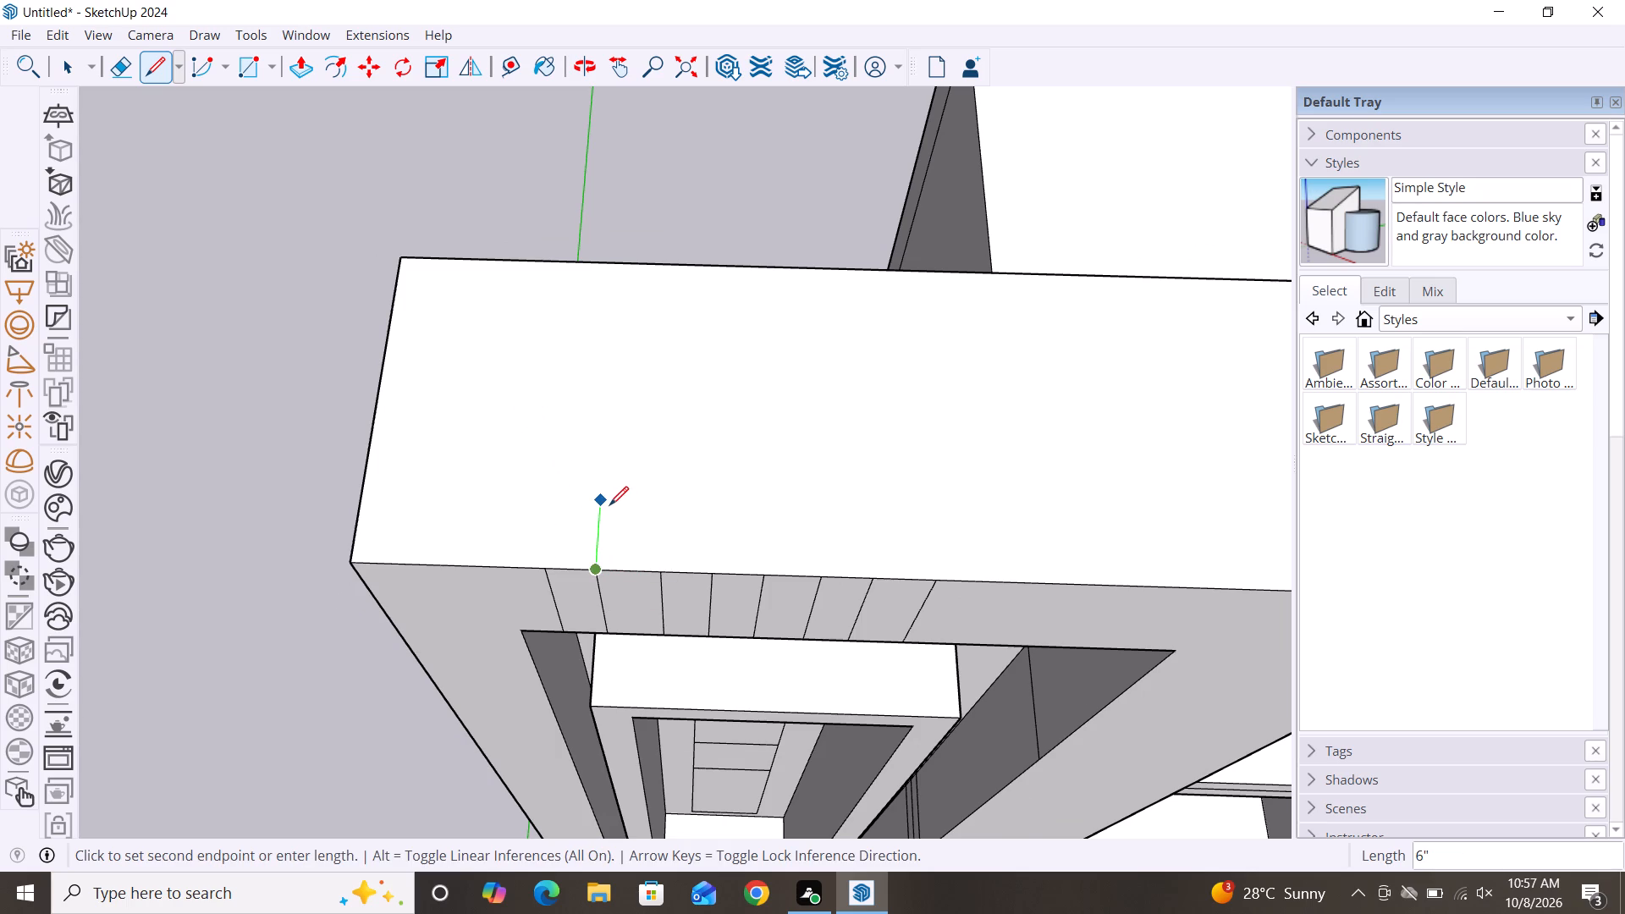
pyautogui.click(611, 505)
pyautogui.press('Escape')
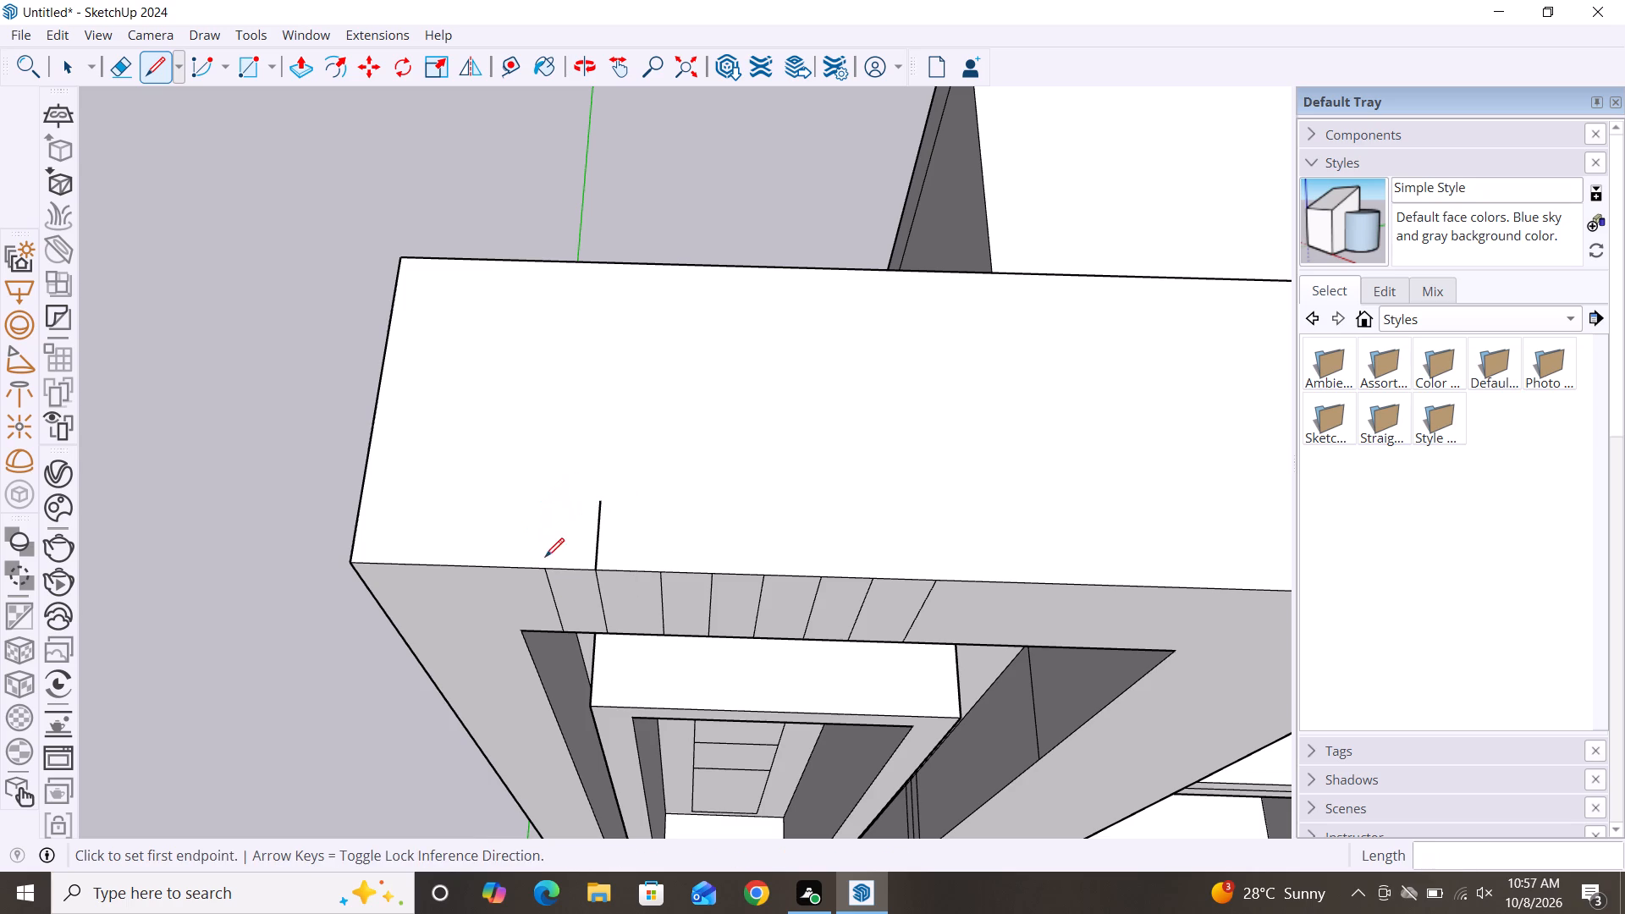
pyautogui.click(544, 570)
pyautogui.click(552, 500)
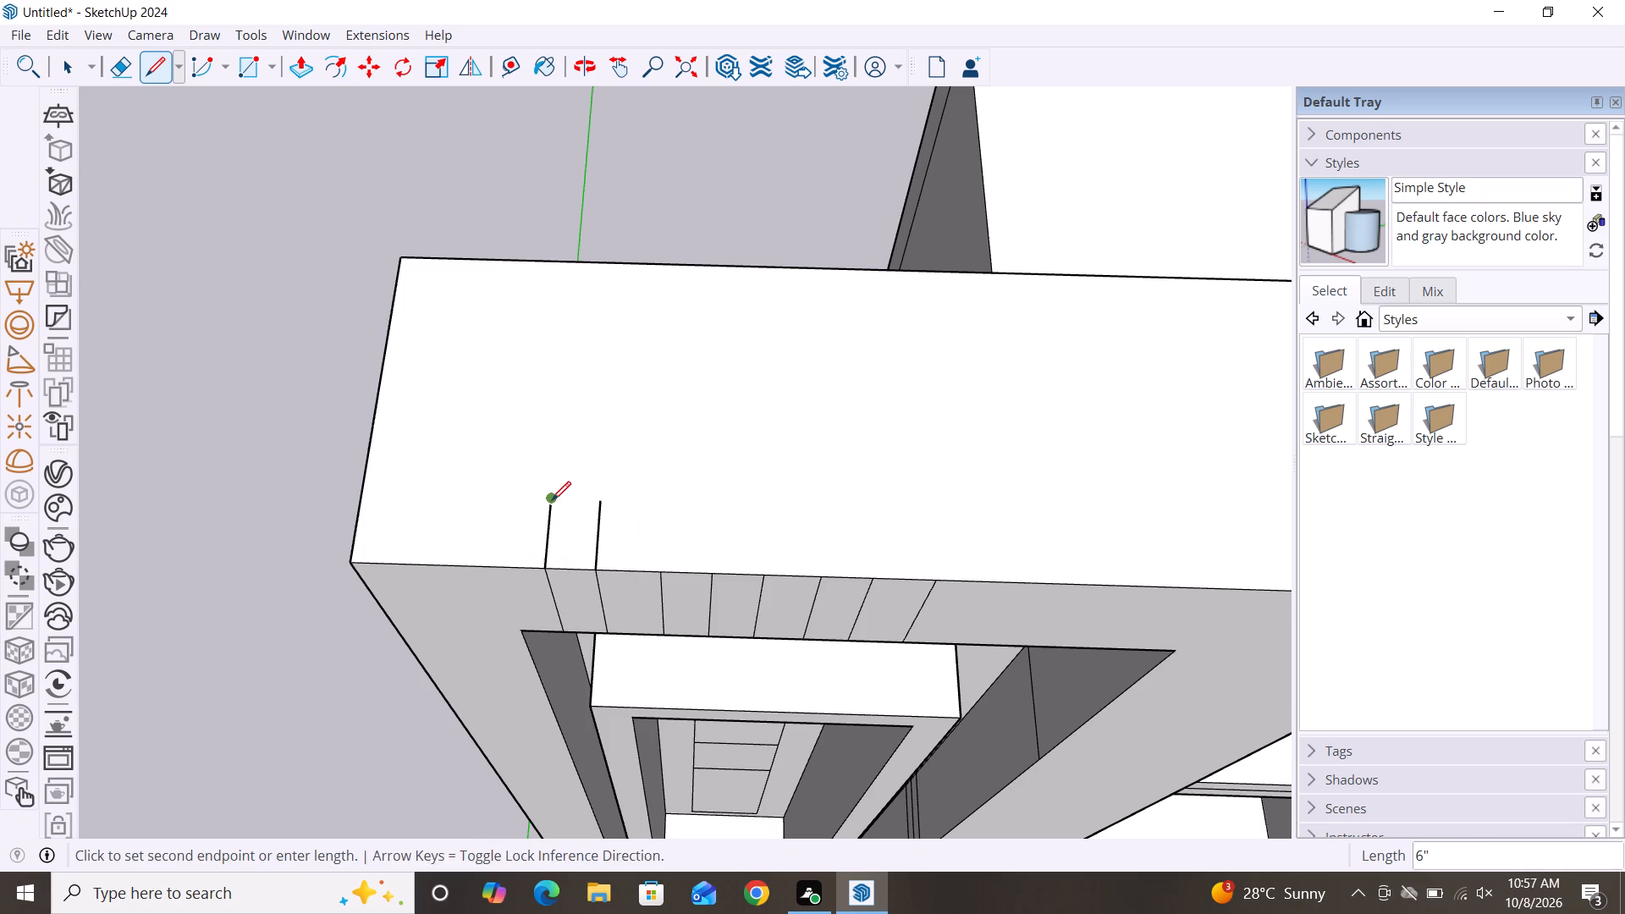
pyautogui.click(602, 504)
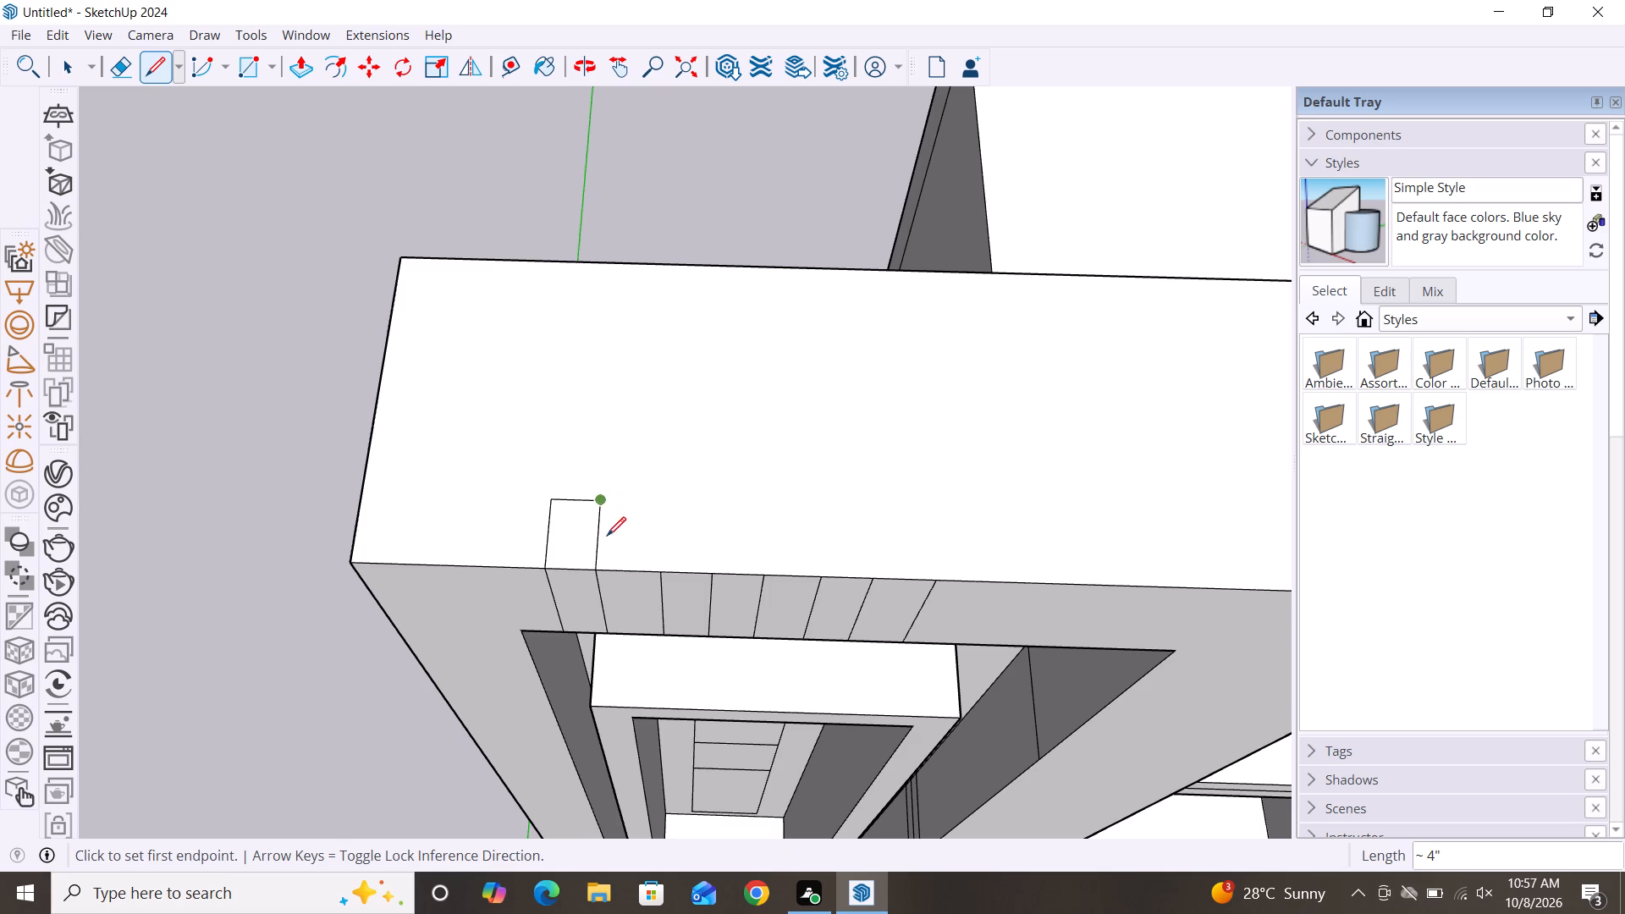
pyautogui.press('Escape')
# Outline the second strip's extension on the frame's top face with lines, 6" deep and about 4 1/16" wide.
pyautogui.scroll(-8, 458, 416)
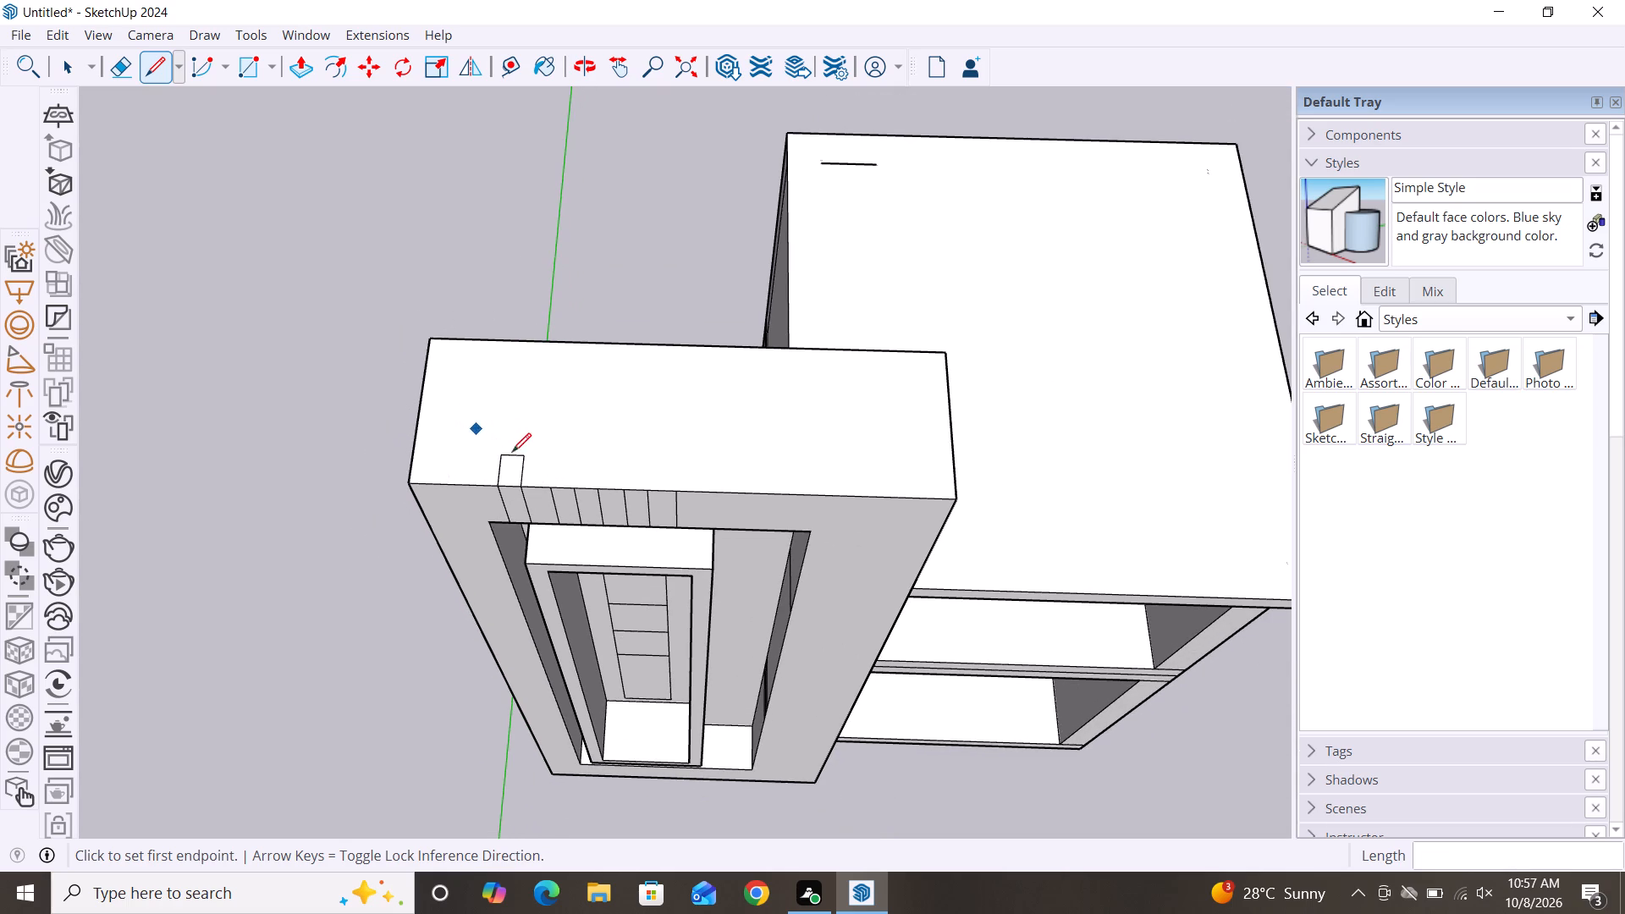
pyautogui.click(548, 487)
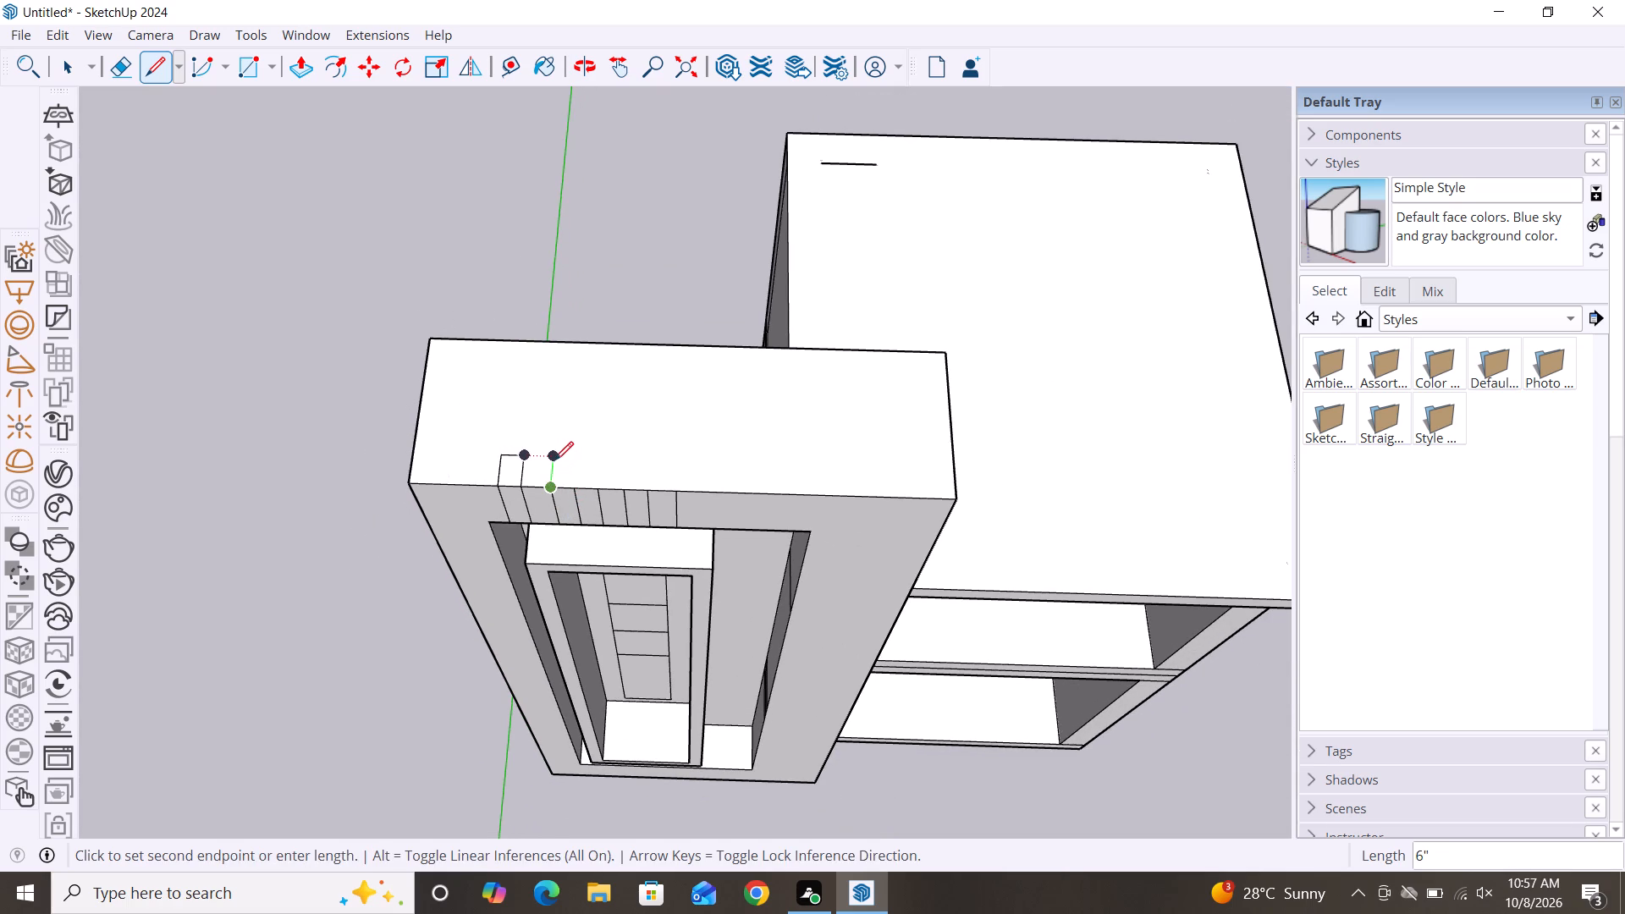
pyautogui.click(556, 460)
pyautogui.press('Escape')
pyautogui.click(576, 492)
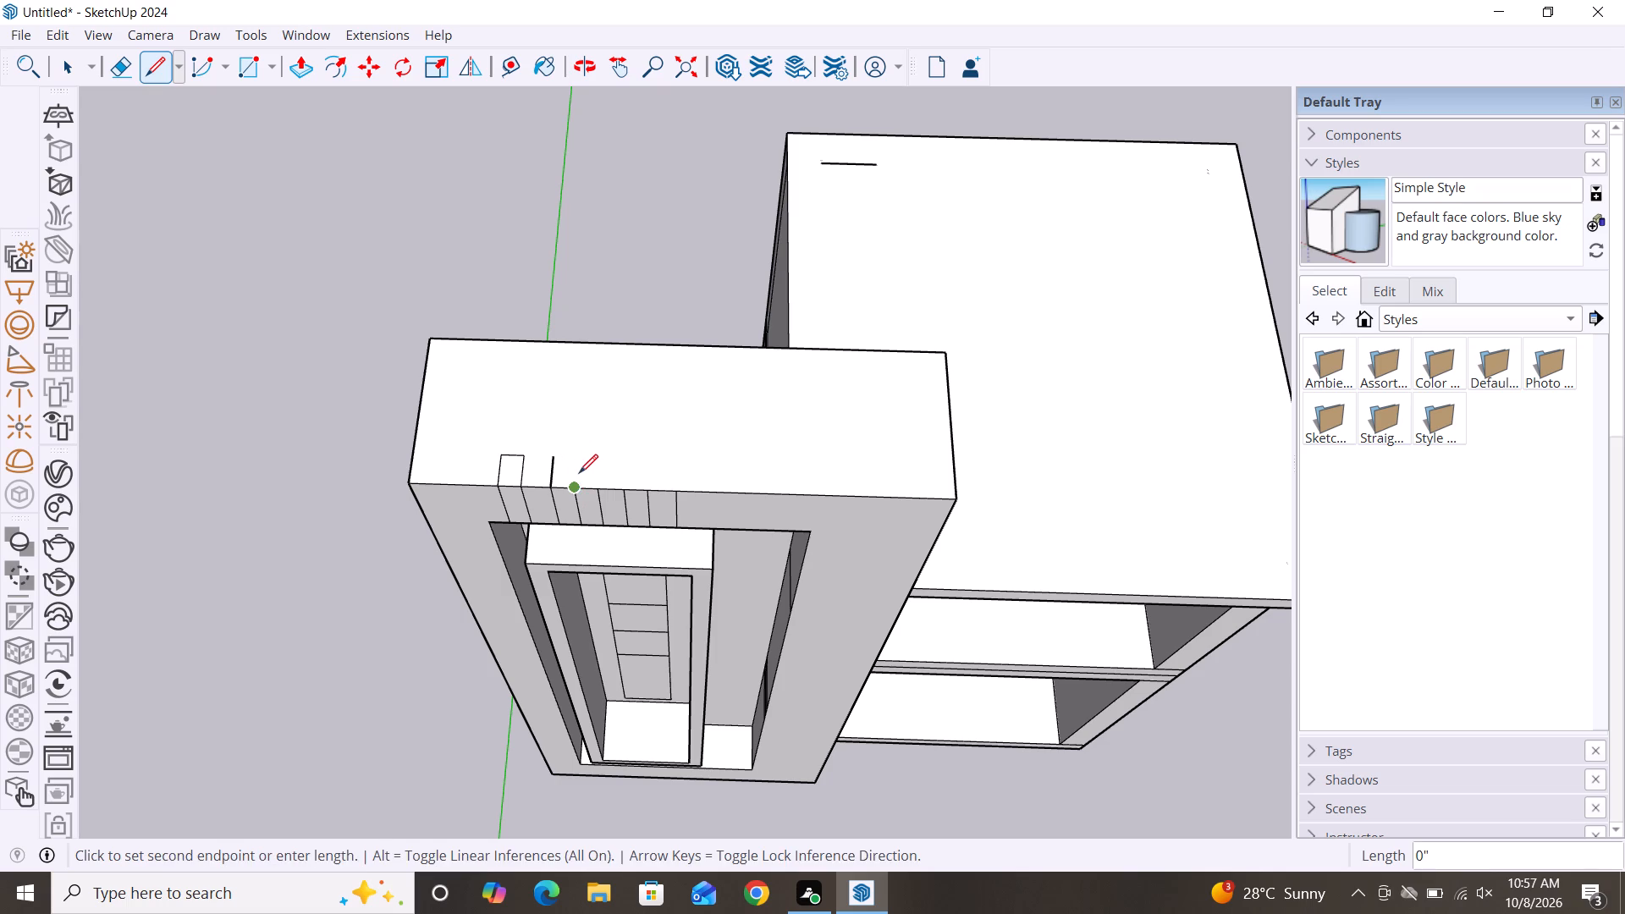
pyautogui.click(579, 460)
pyautogui.click(559, 454)
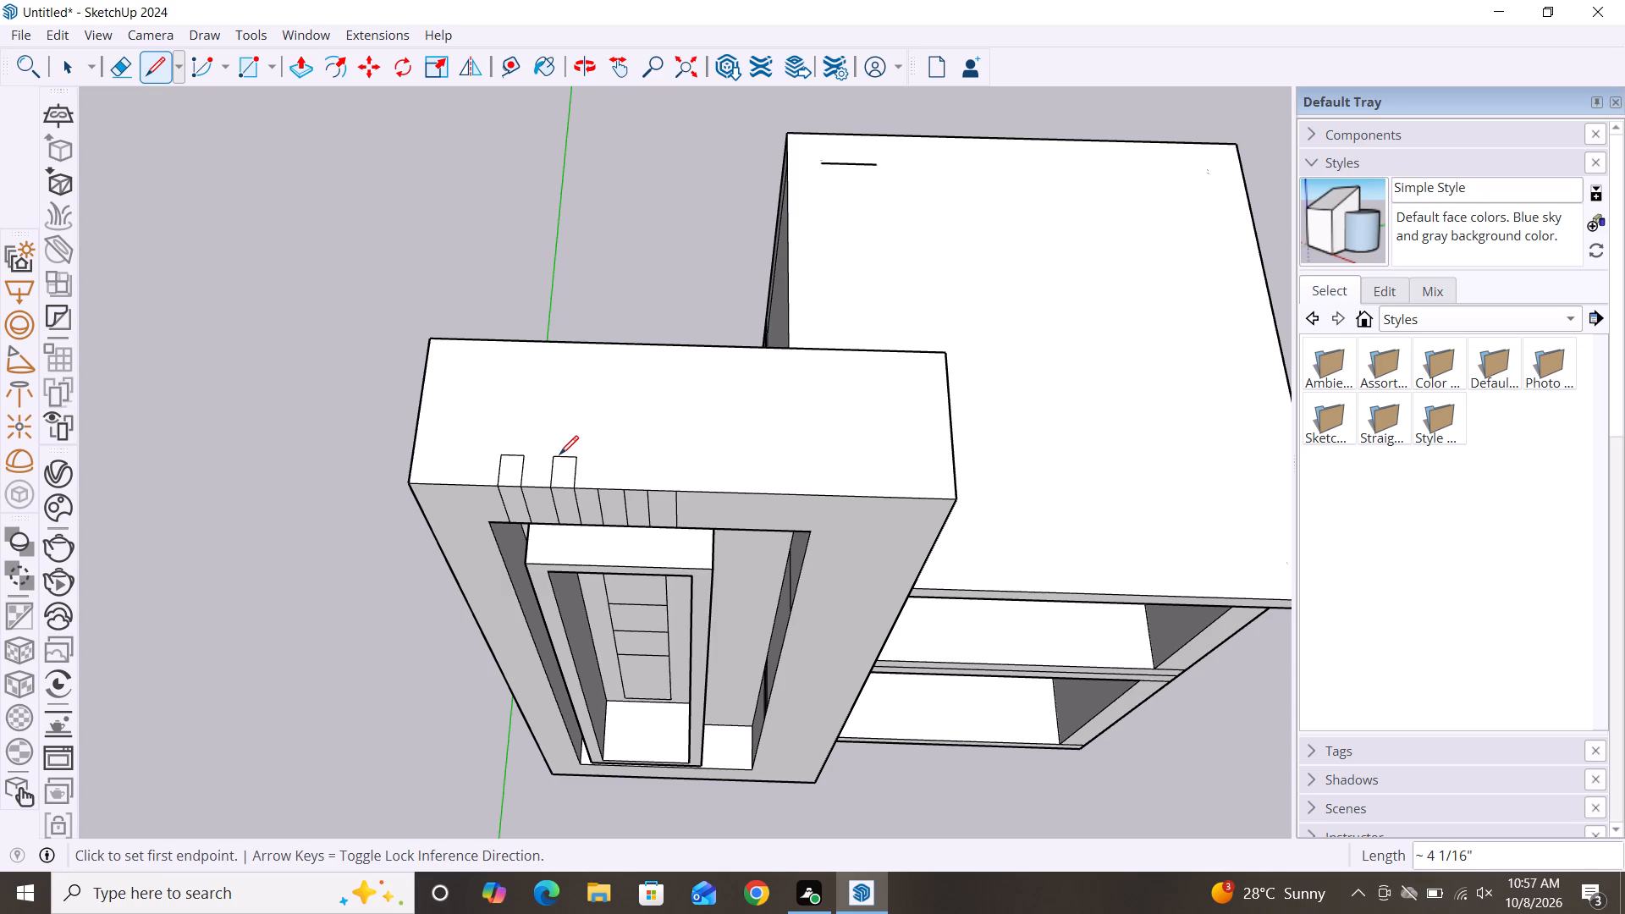
pyautogui.press('Escape')
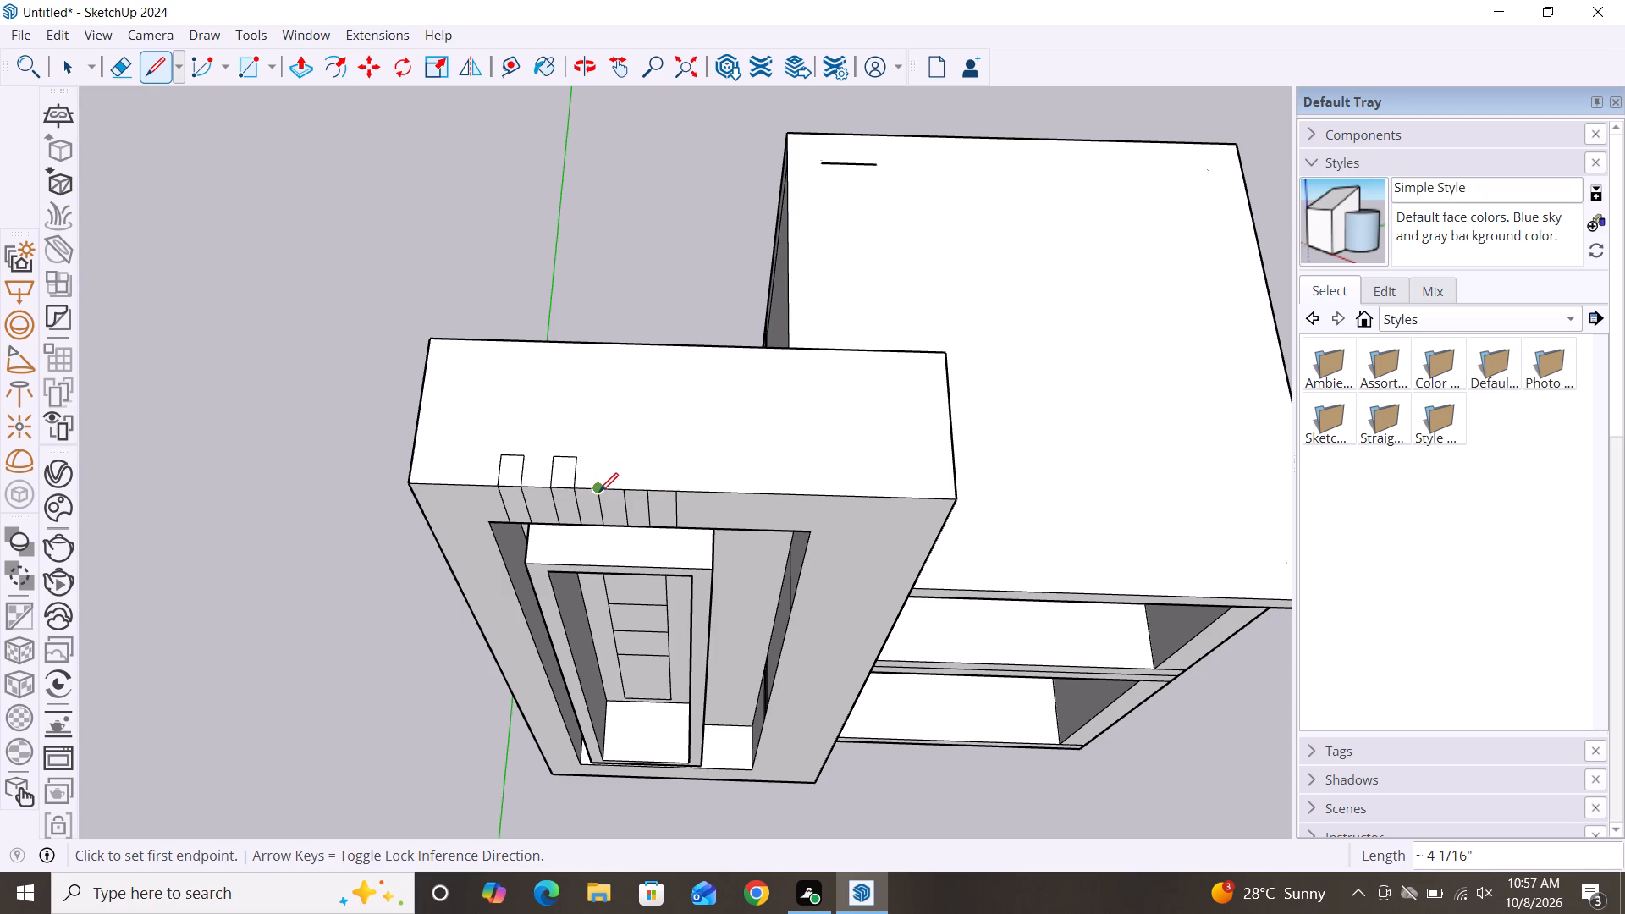
# Outline the third strip's extension on the frame's top face with lines, 6" deep and about 4 1/2" wide.
pyautogui.click(599, 492)
pyautogui.click(599, 457)
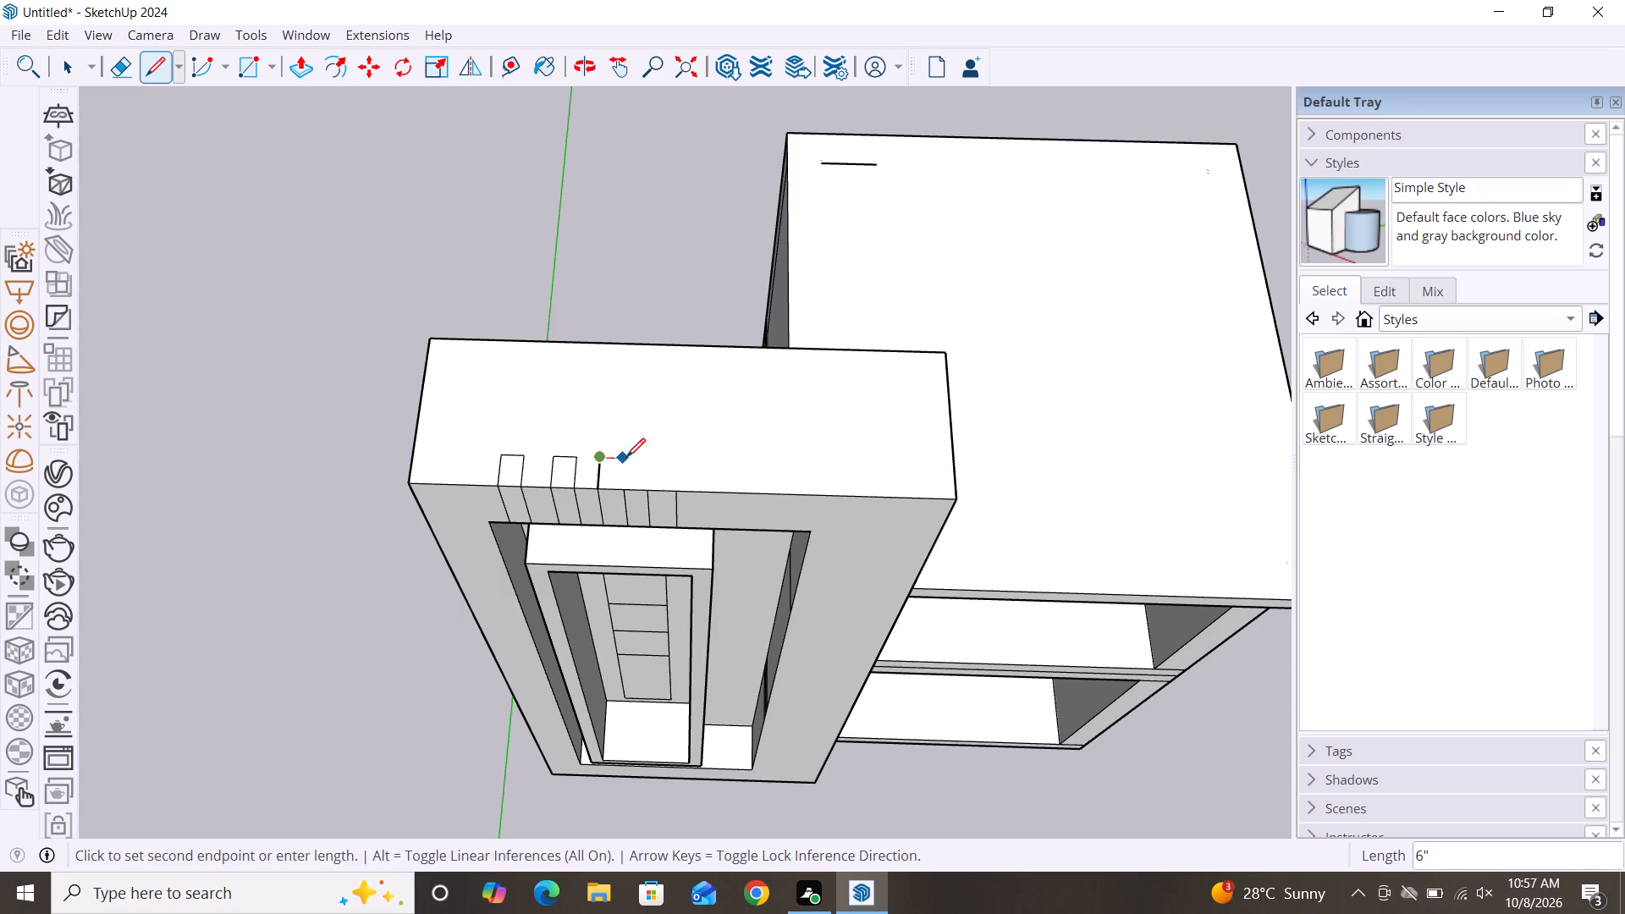
pyautogui.press('Escape')
pyautogui.click(624, 490)
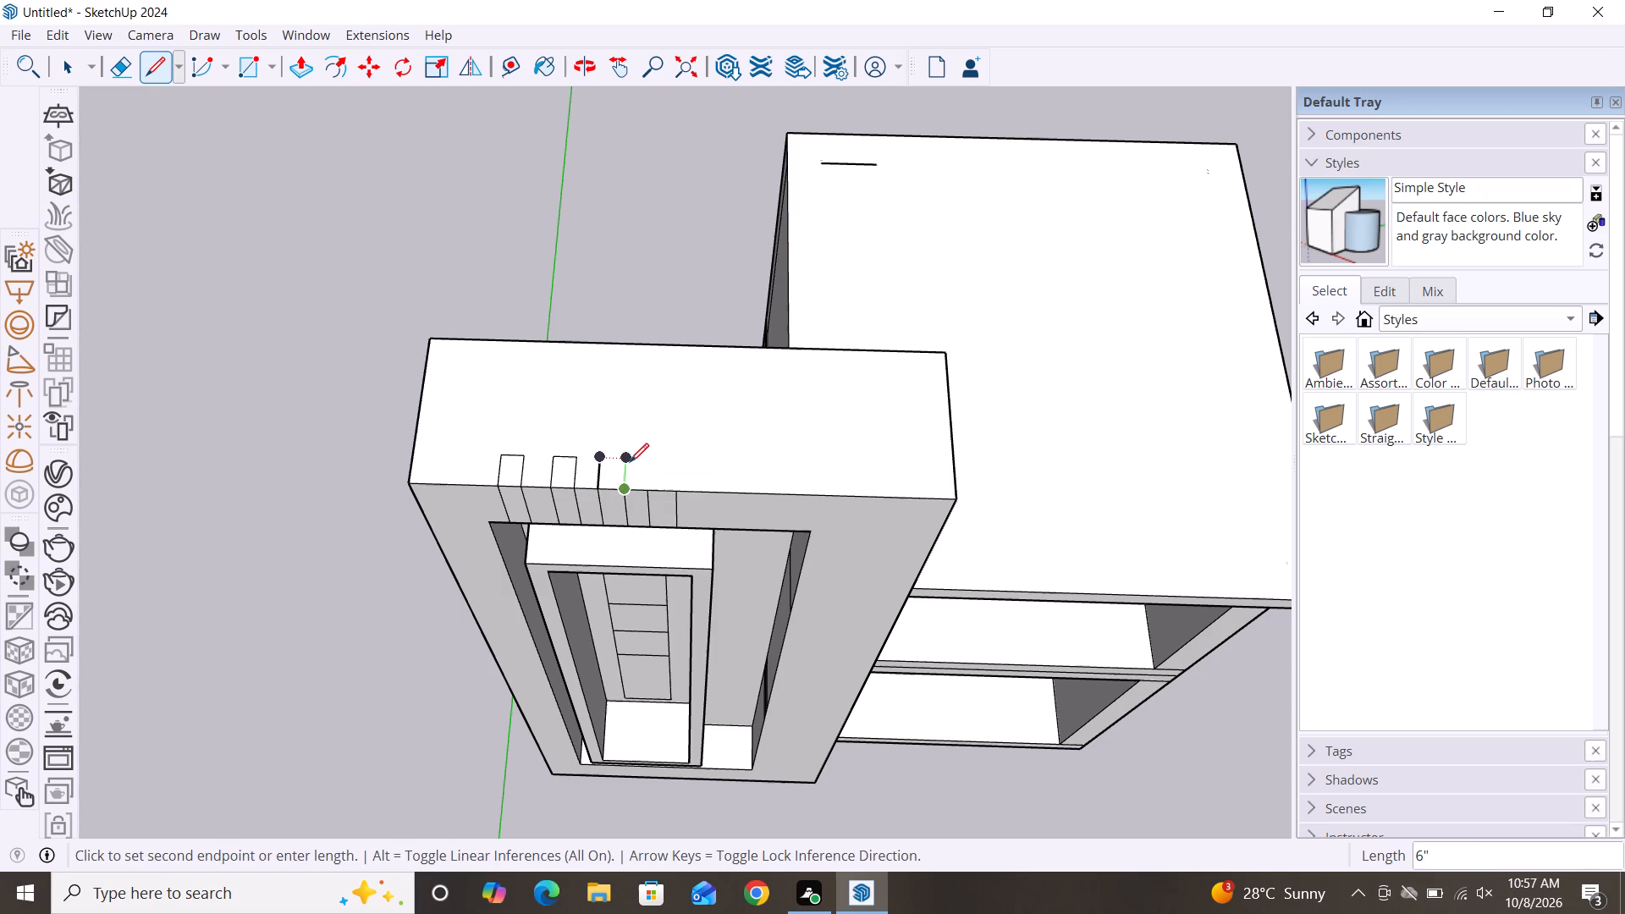
pyautogui.click(625, 459)
pyautogui.click(609, 457)
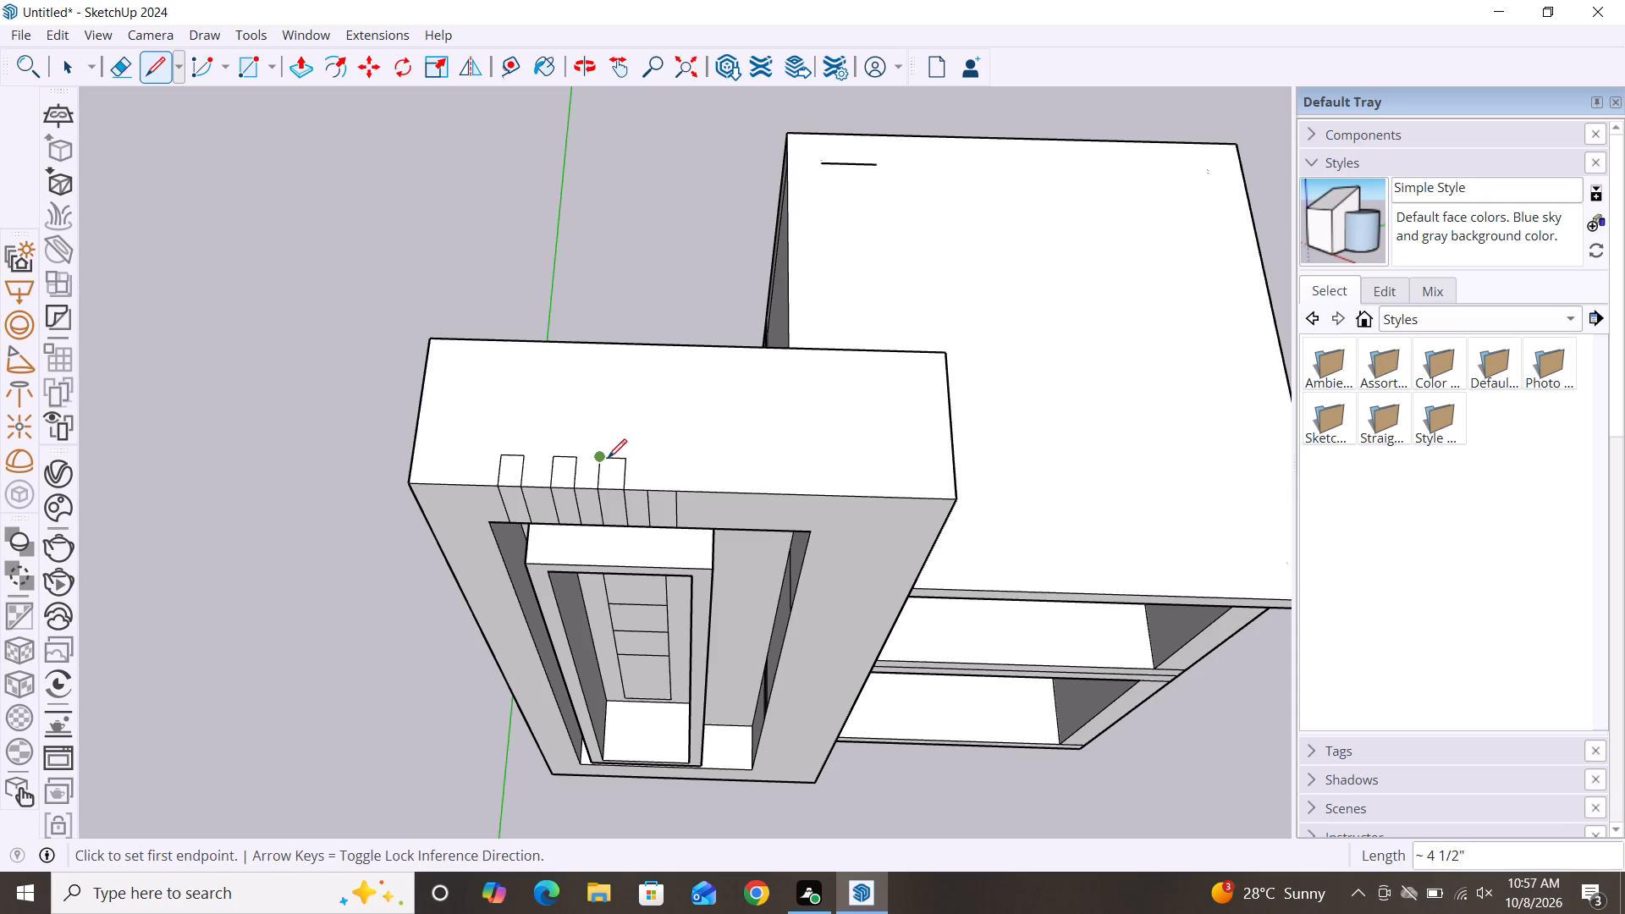
pyautogui.press('Escape')
# Outline the fourth strip's extension on the frame's top face with lines, level with the third one's and about 5" wide.
pyautogui.click(653, 486)
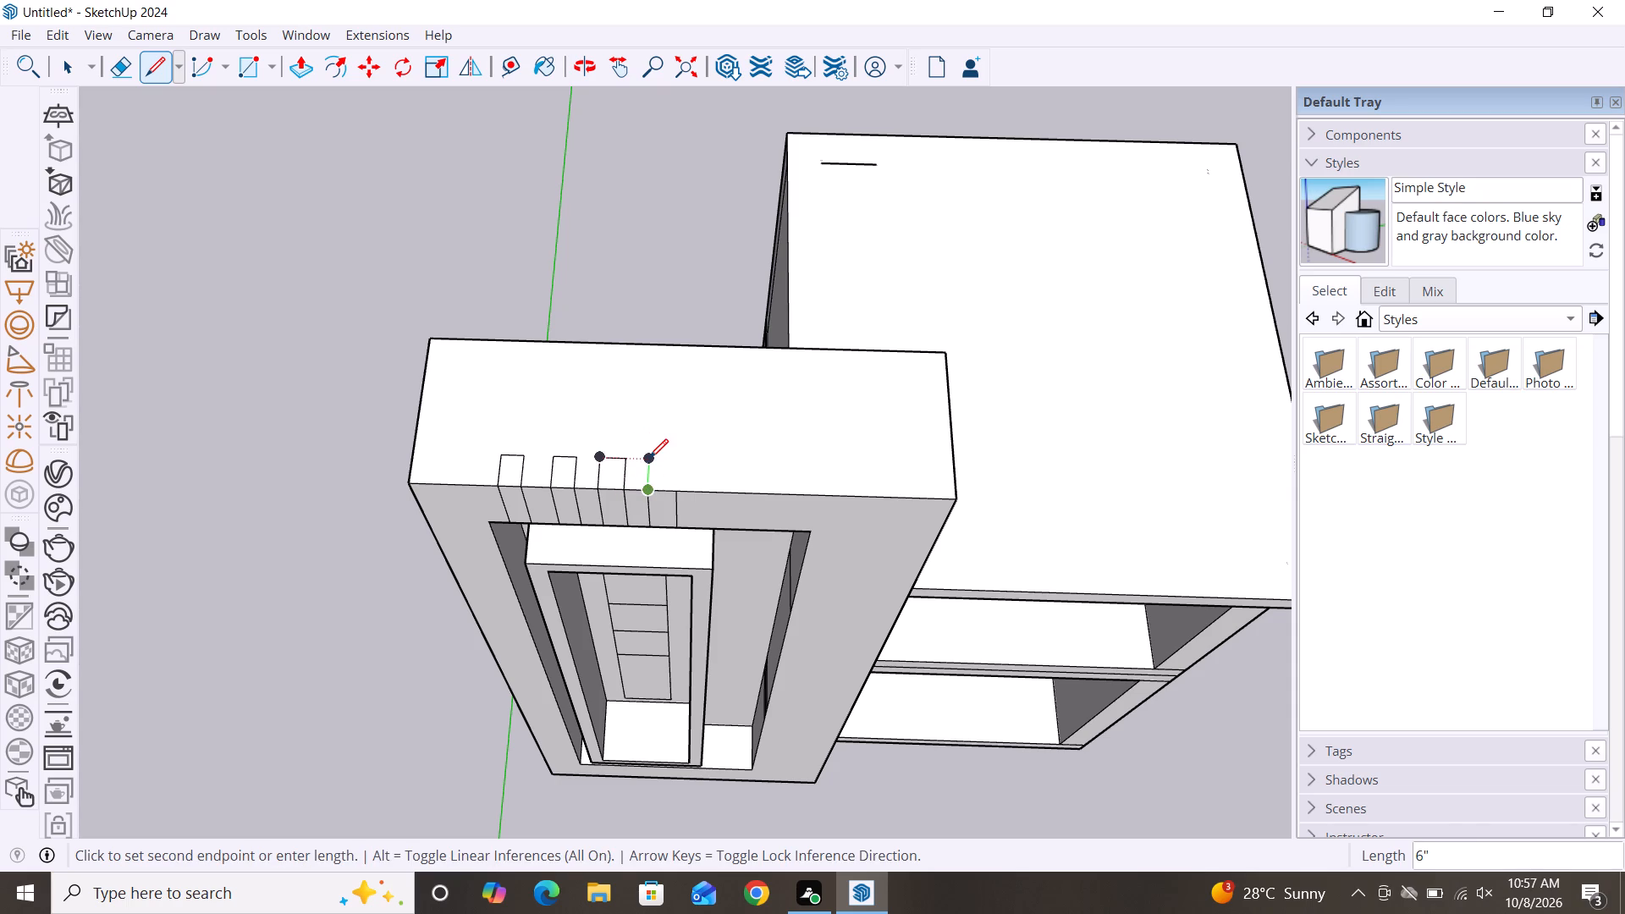
pyautogui.click(651, 461)
pyautogui.press('Escape')
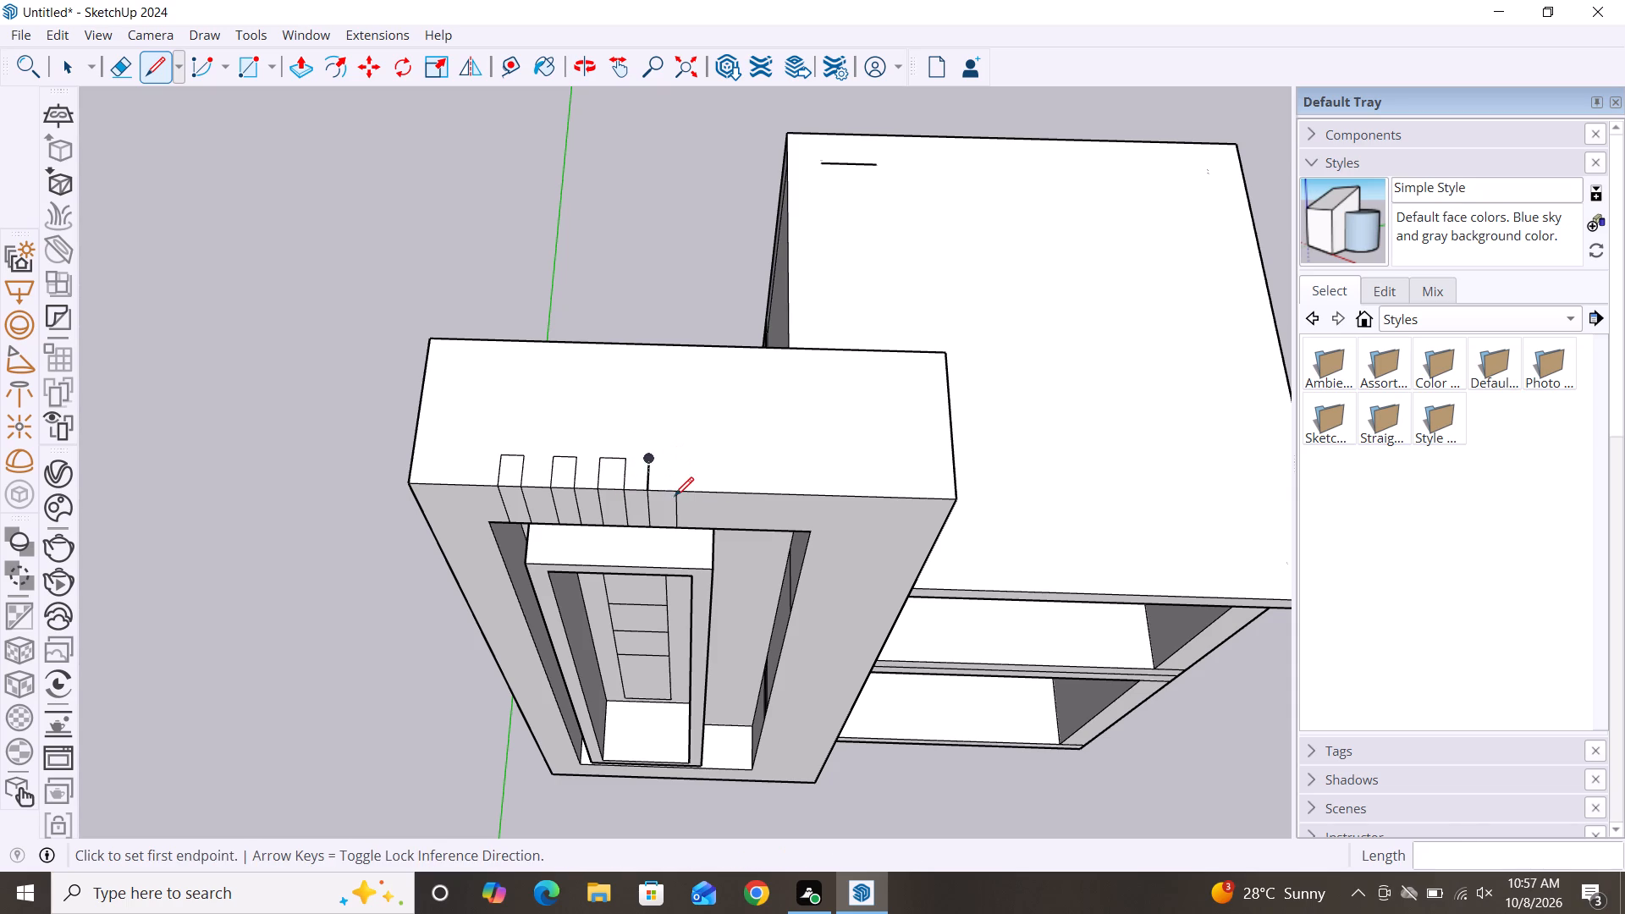
pyautogui.click(676, 493)
pyautogui.click(675, 466)
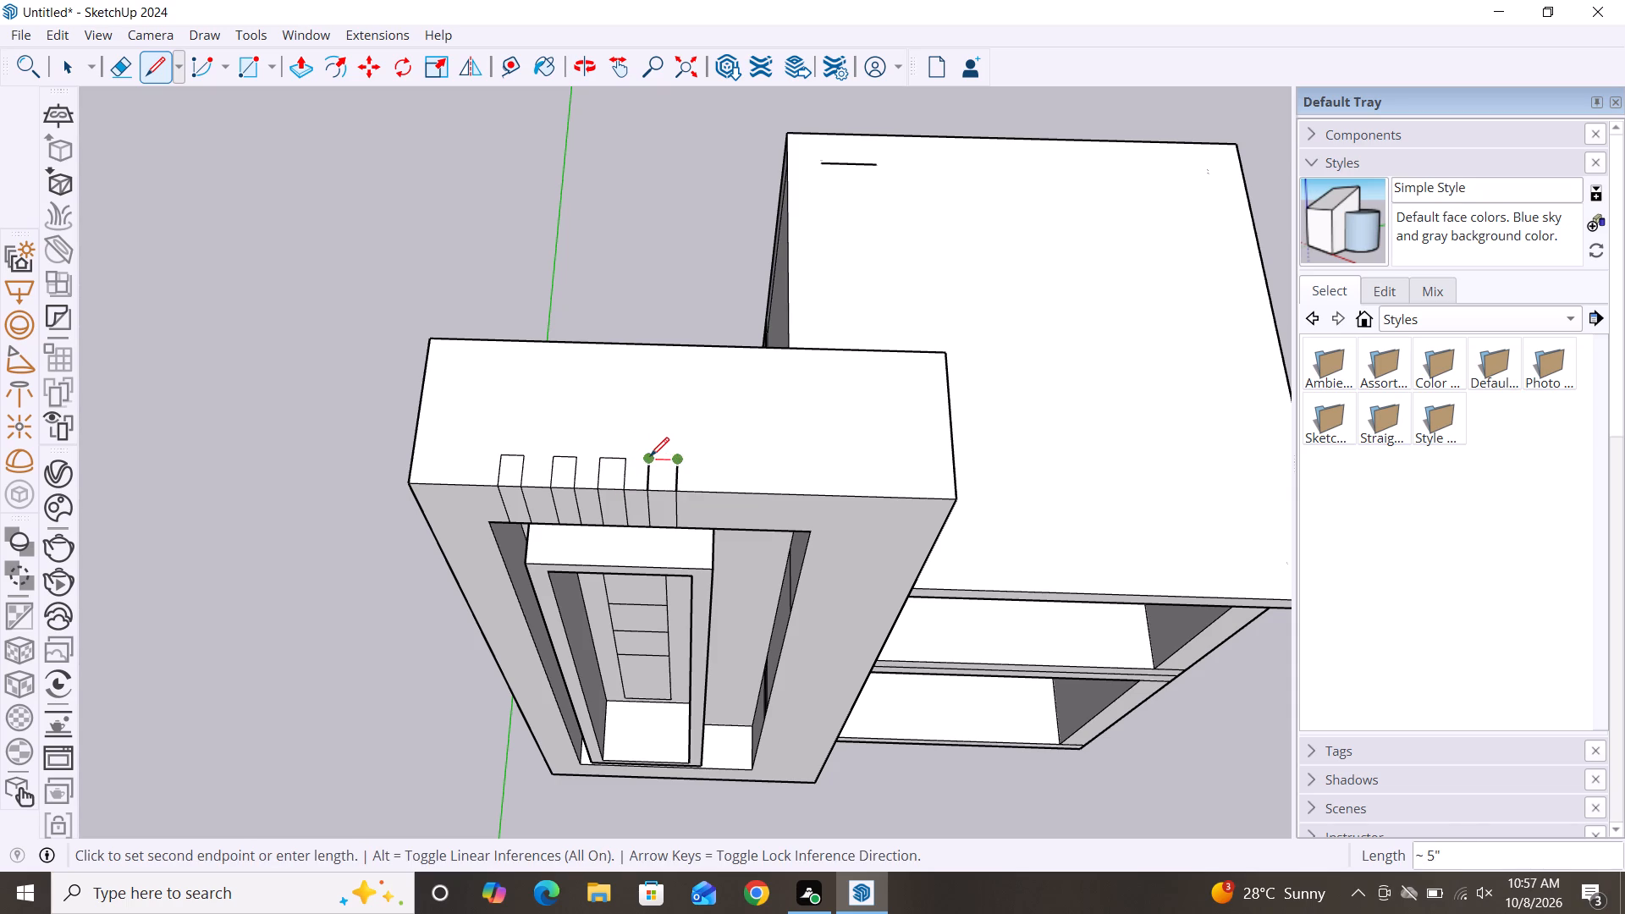
pyautogui.click(650, 456)
pyautogui.press('Escape')
# Examine the whole house model and the four strips on the projecting frame from above and from the front.
pyautogui.scroll(-5, 581, 337)
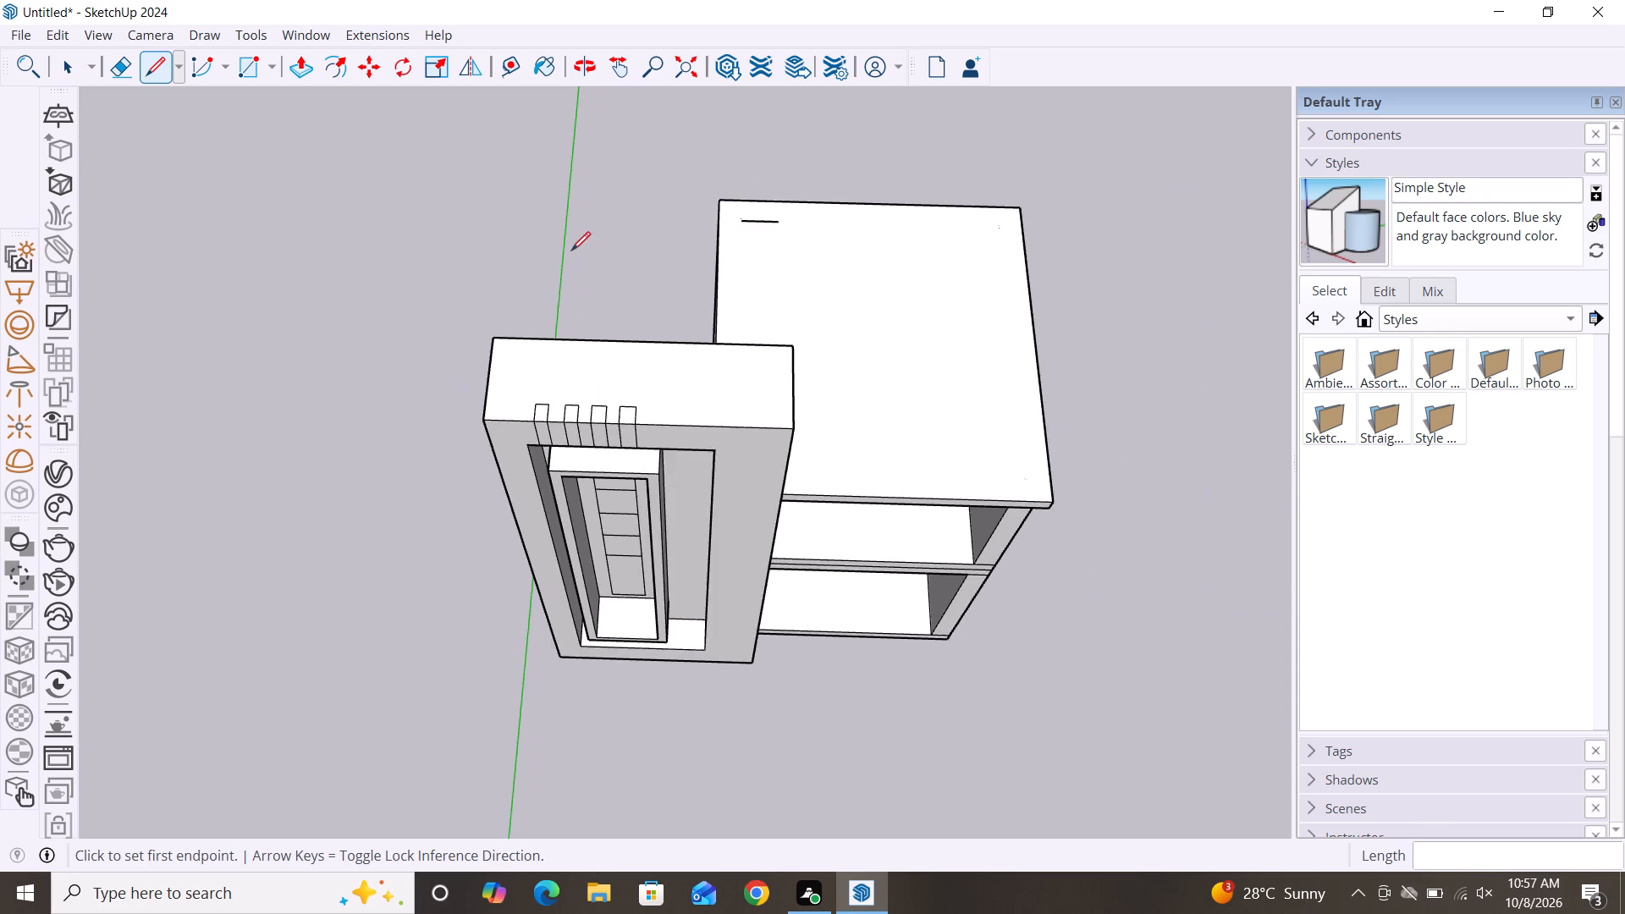
pyautogui.scroll(-7, 570, 246)
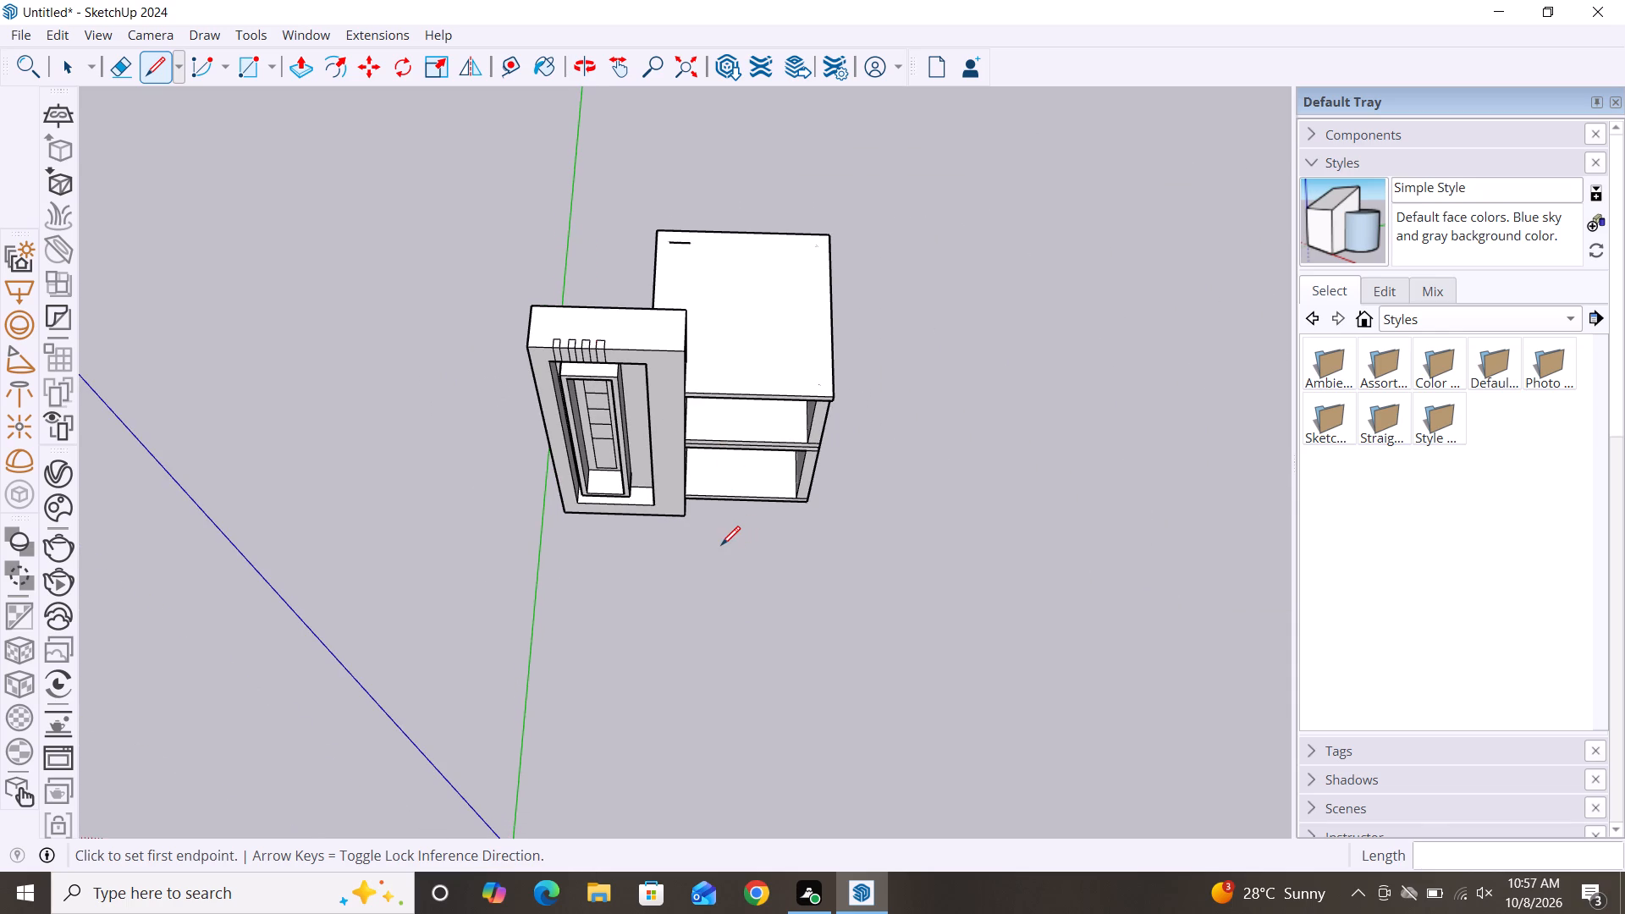
pyautogui.scroll(-2, 617, 419)
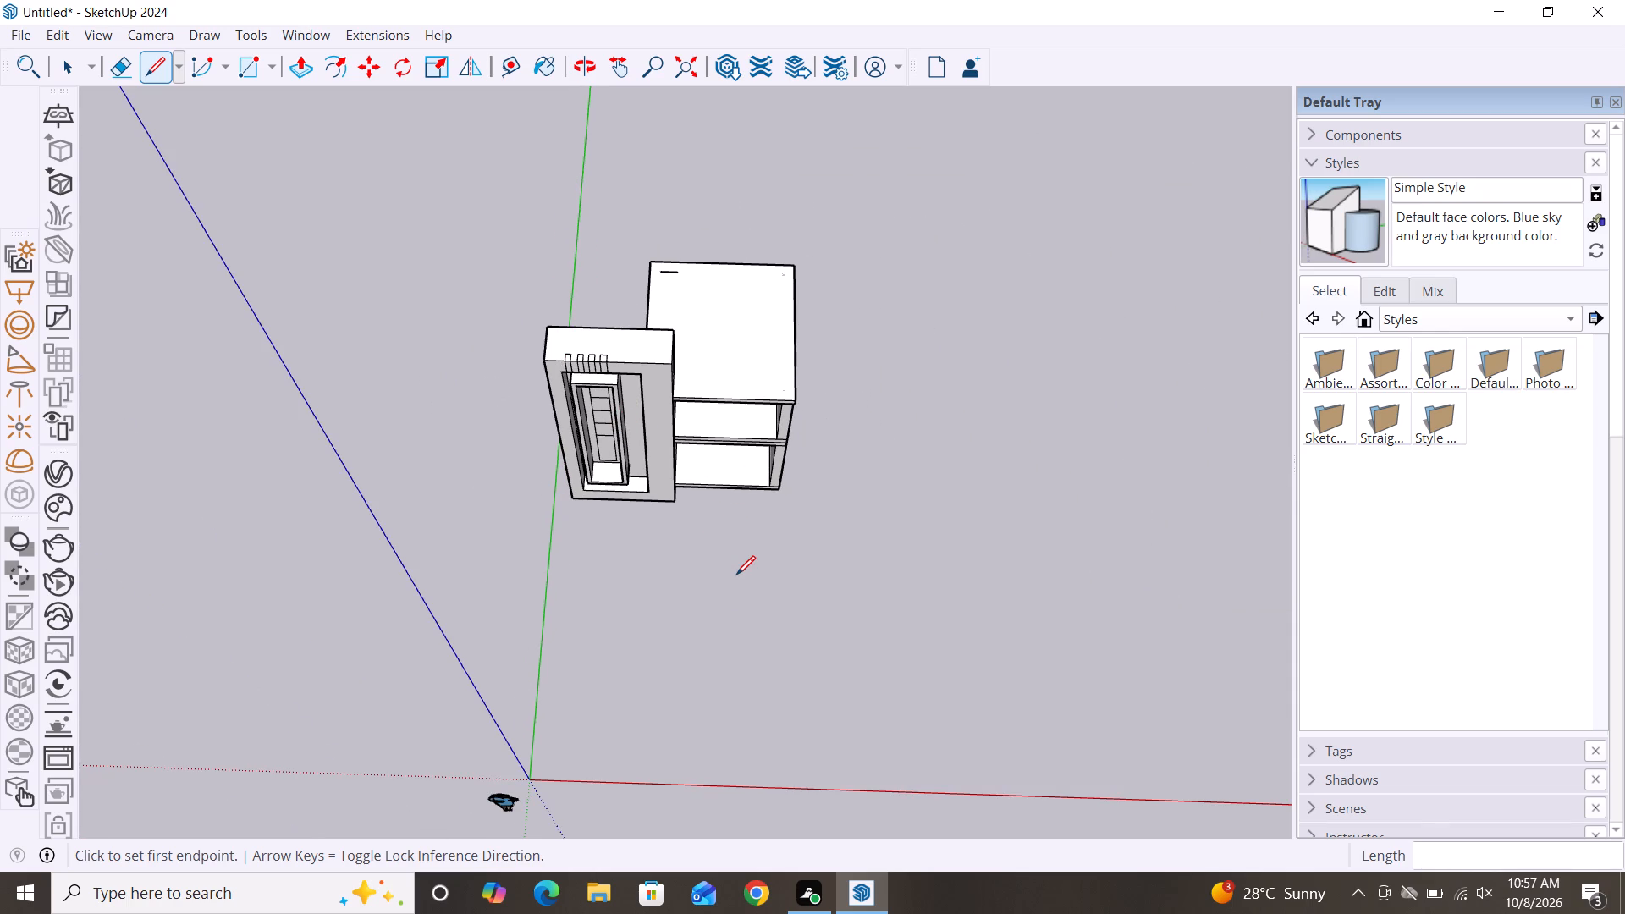
pyautogui.press('space')
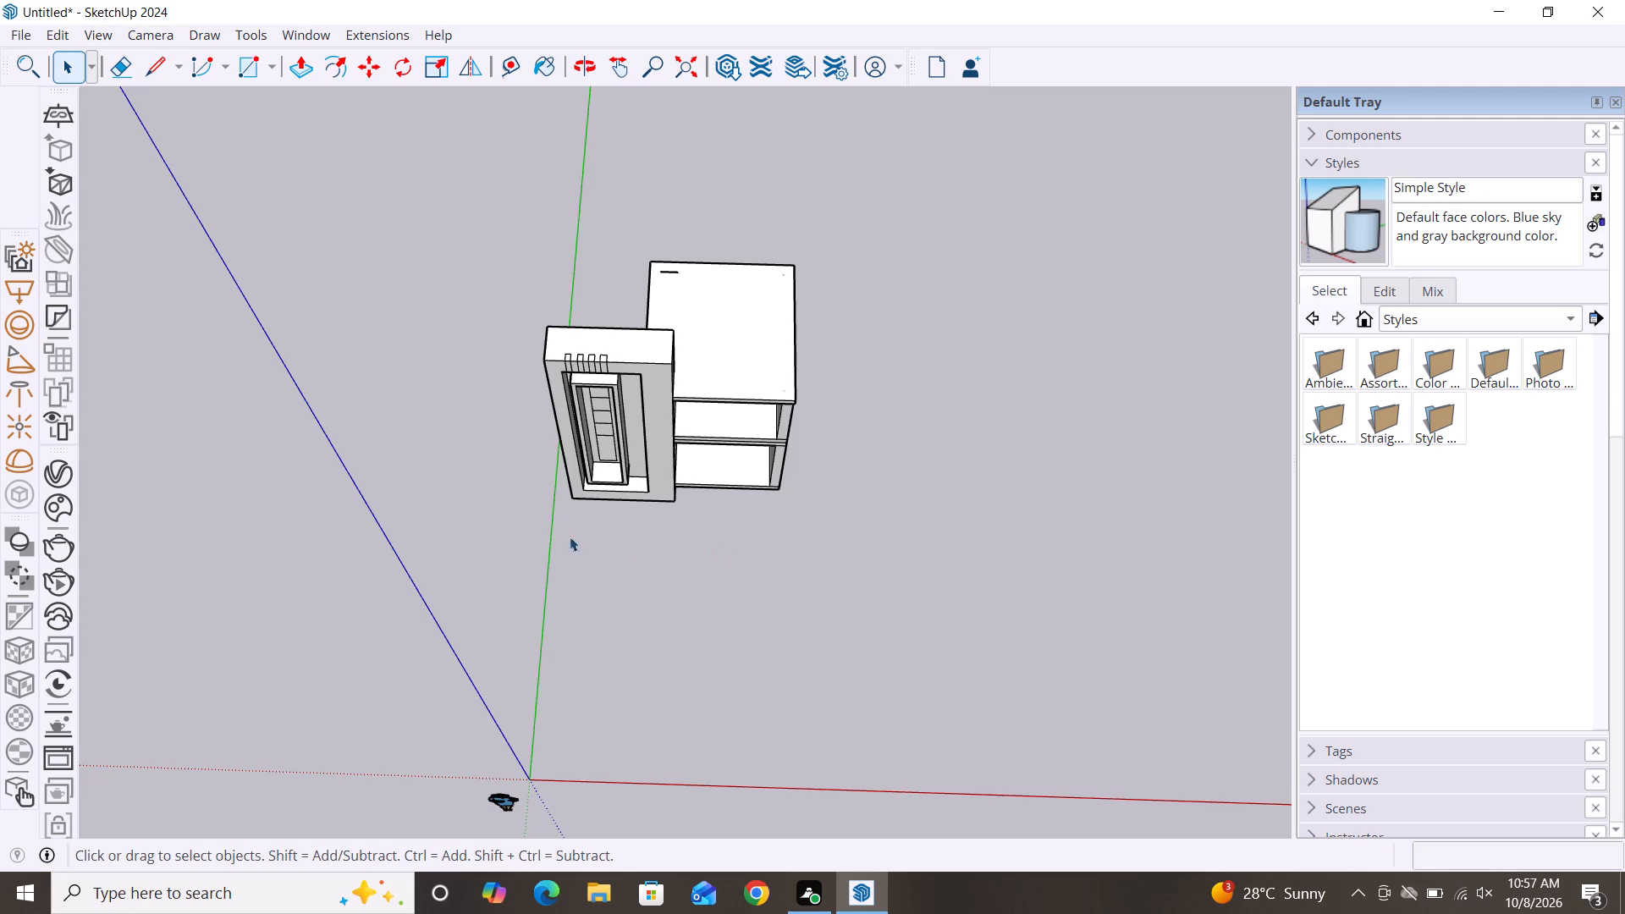
pyautogui.scroll(-1, 501, 516)
pyautogui.keyDown('alt'); pyautogui.moveTo(652, 738); pyautogui.dragTo(678, 553, button='middle'); pyautogui.keyUp('alt')
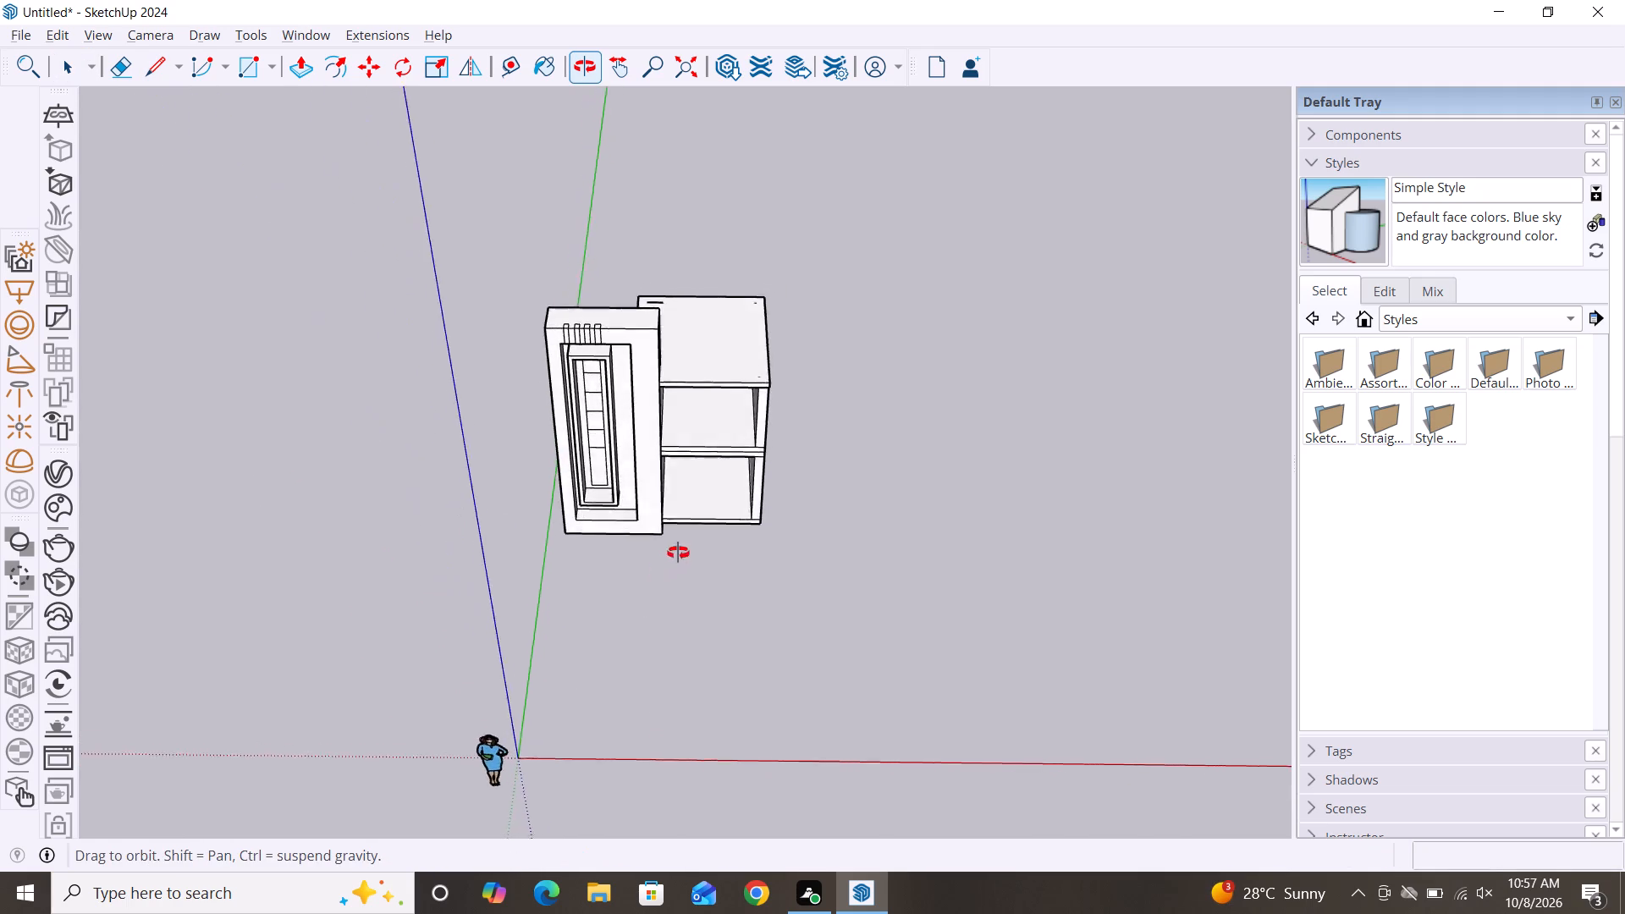
pyautogui.keyDown('alt'); pyautogui.moveTo(678, 553); pyautogui.dragTo(569, 377, button='middle'); pyautogui.keyUp('alt')
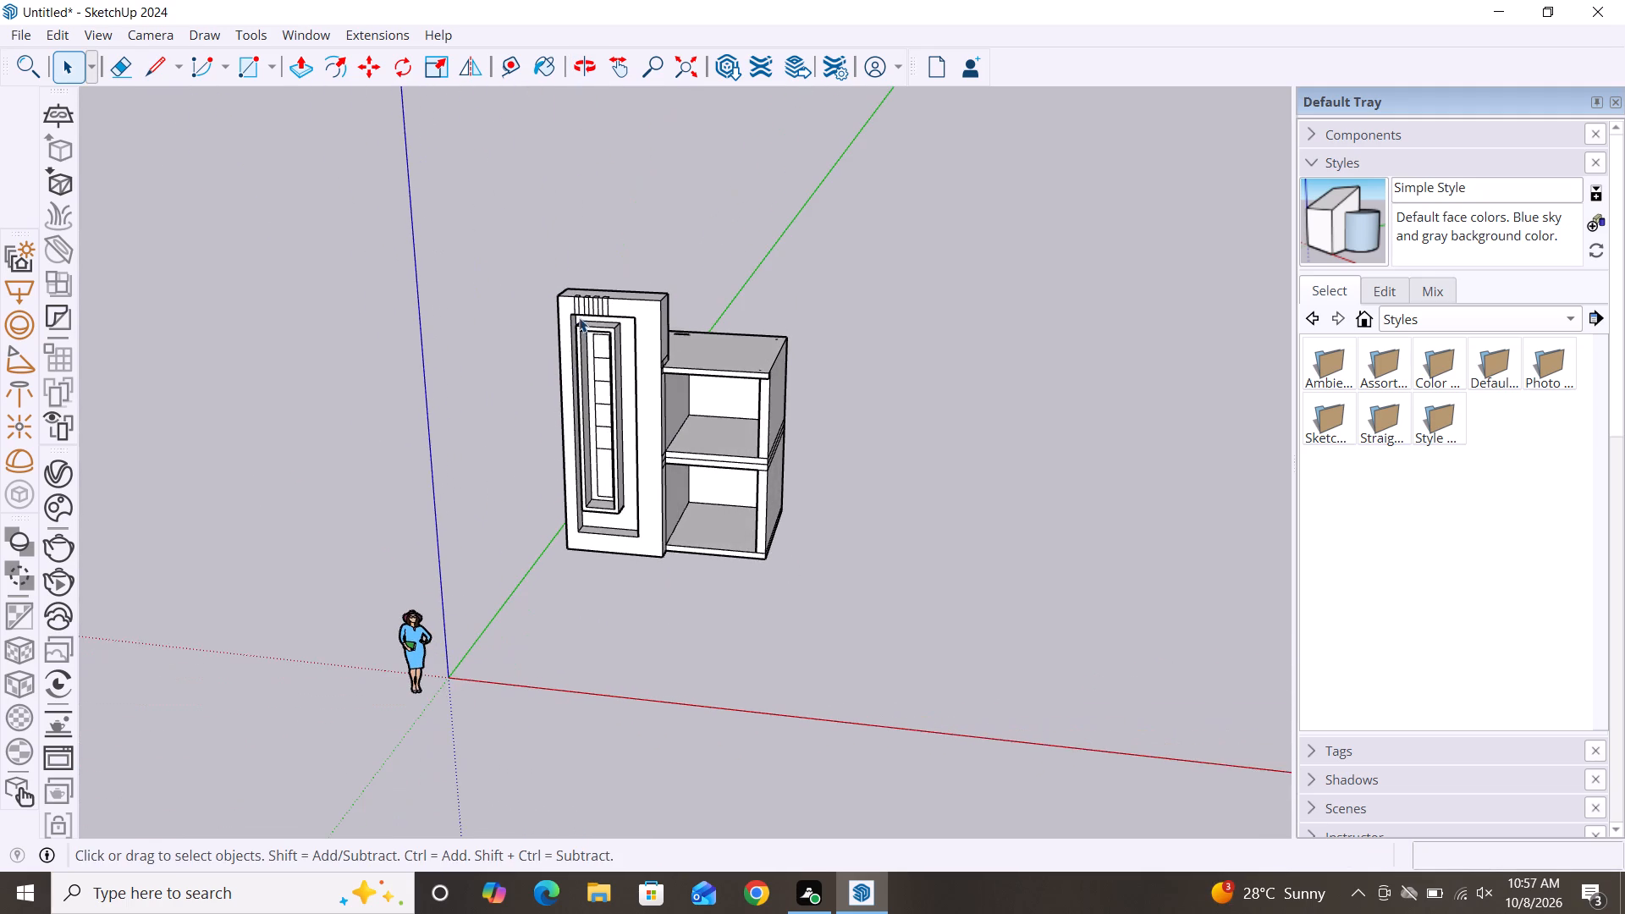
pyautogui.scroll(18, 583, 321)
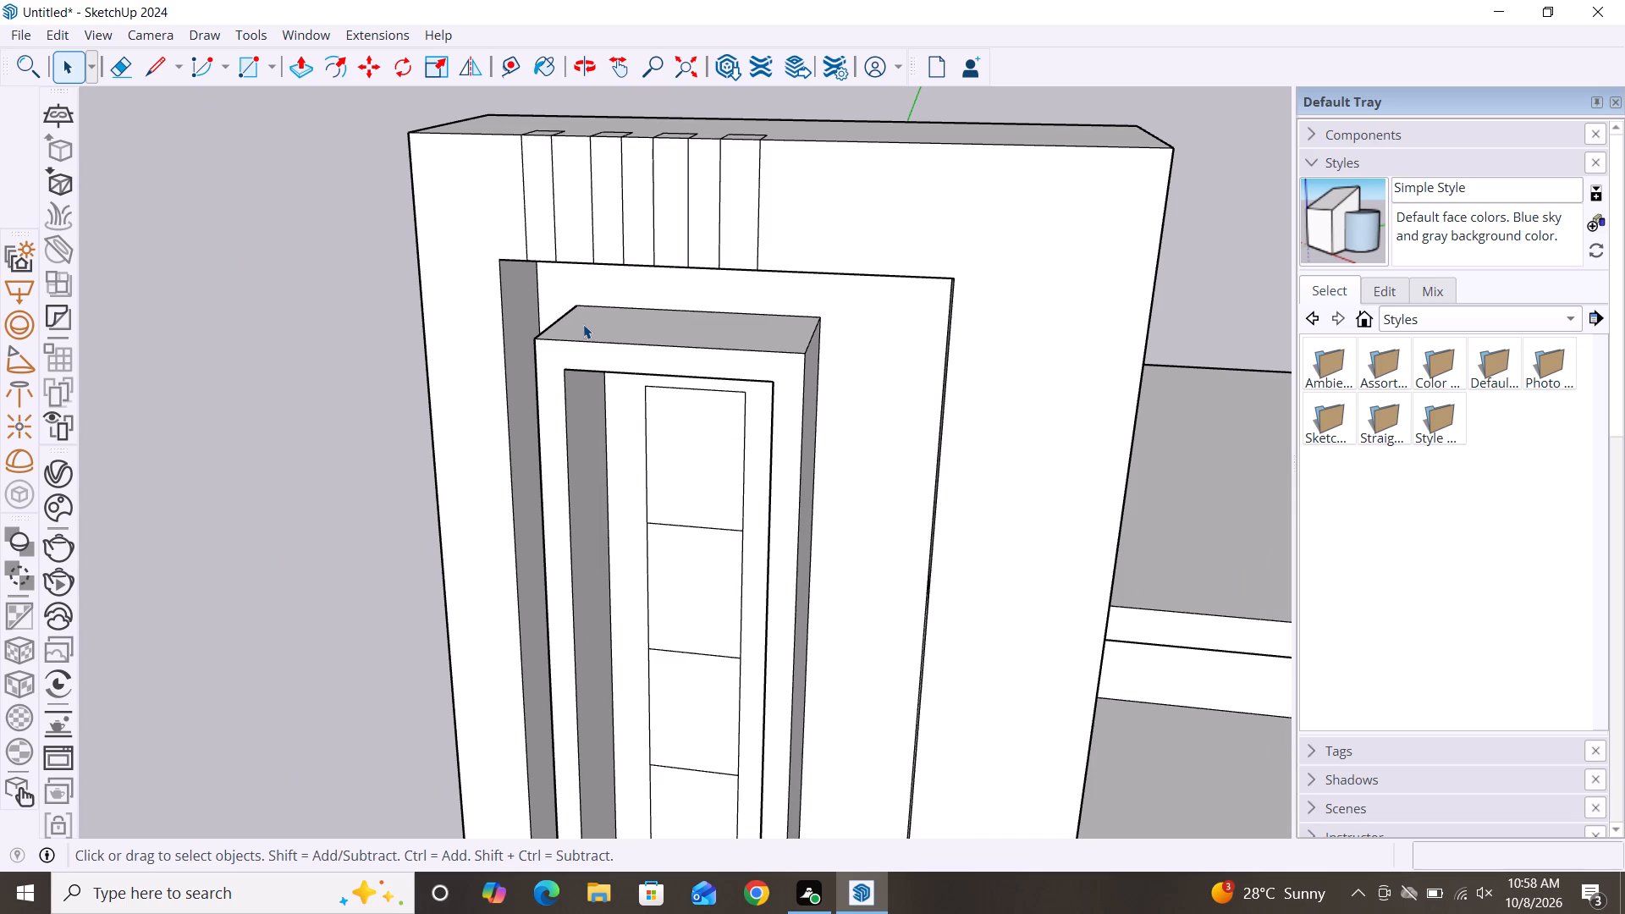
# Draw two vertical lines about 4 13/16" long downward from the first strip's two lower corners at the frame opening's top edge.
pyautogui.moveTo(576, 411); pyautogui.dragTo(670, 388, button='middle')
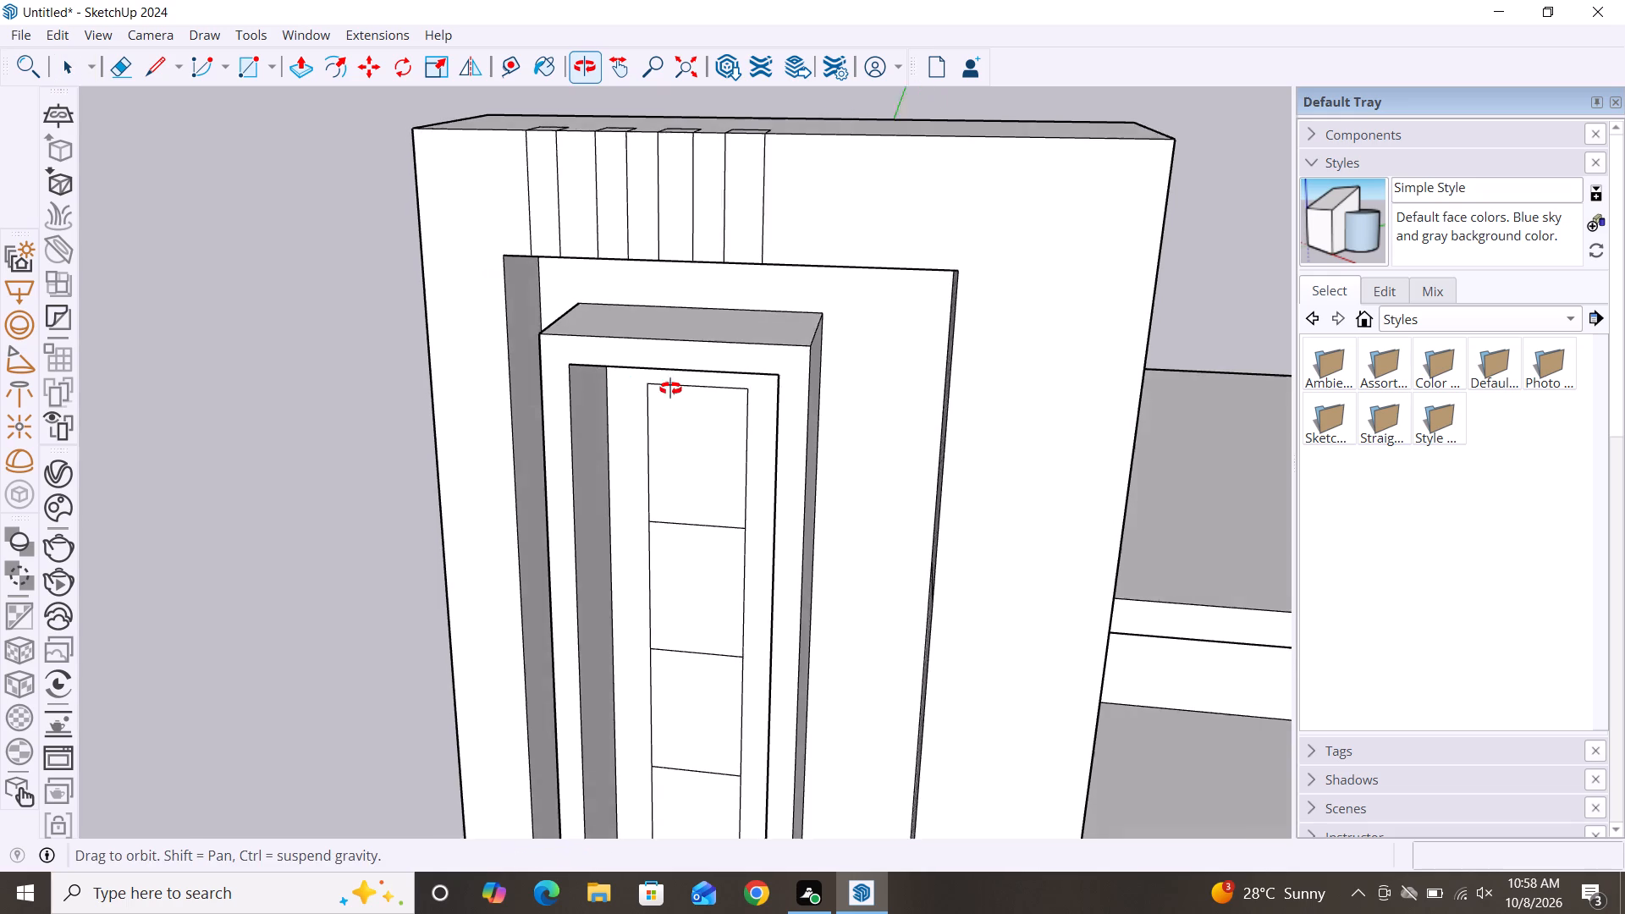
pyautogui.moveTo(670, 388); pyautogui.dragTo(683, 273, button='middle')
pyautogui.scroll(3, 609, 217)
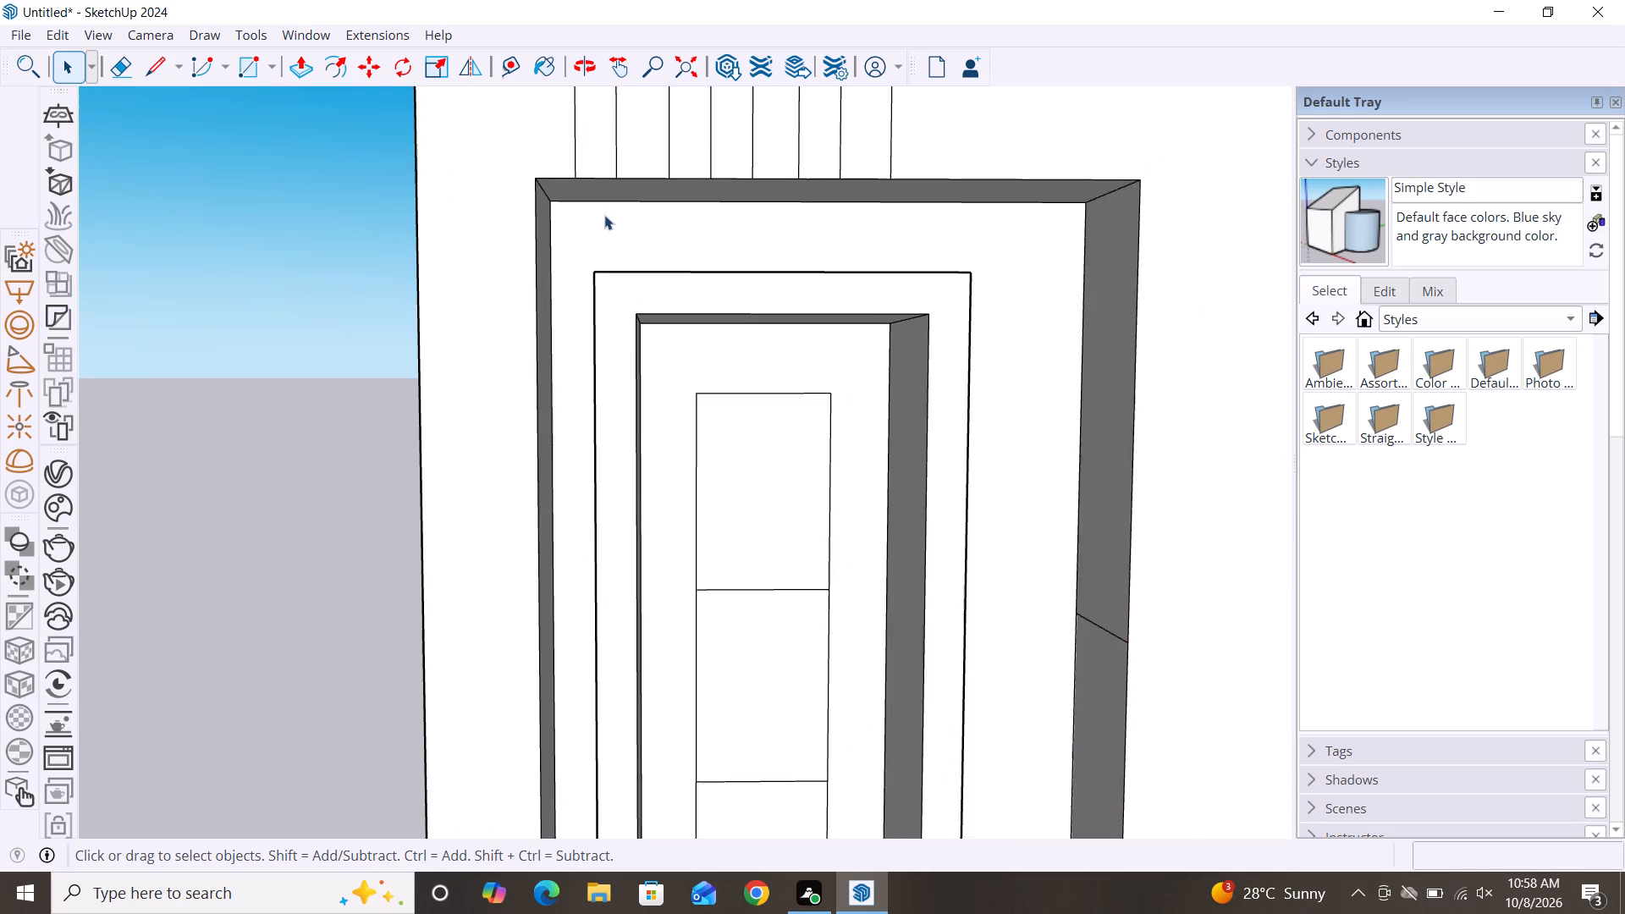
pyautogui.scroll(7, 603, 213)
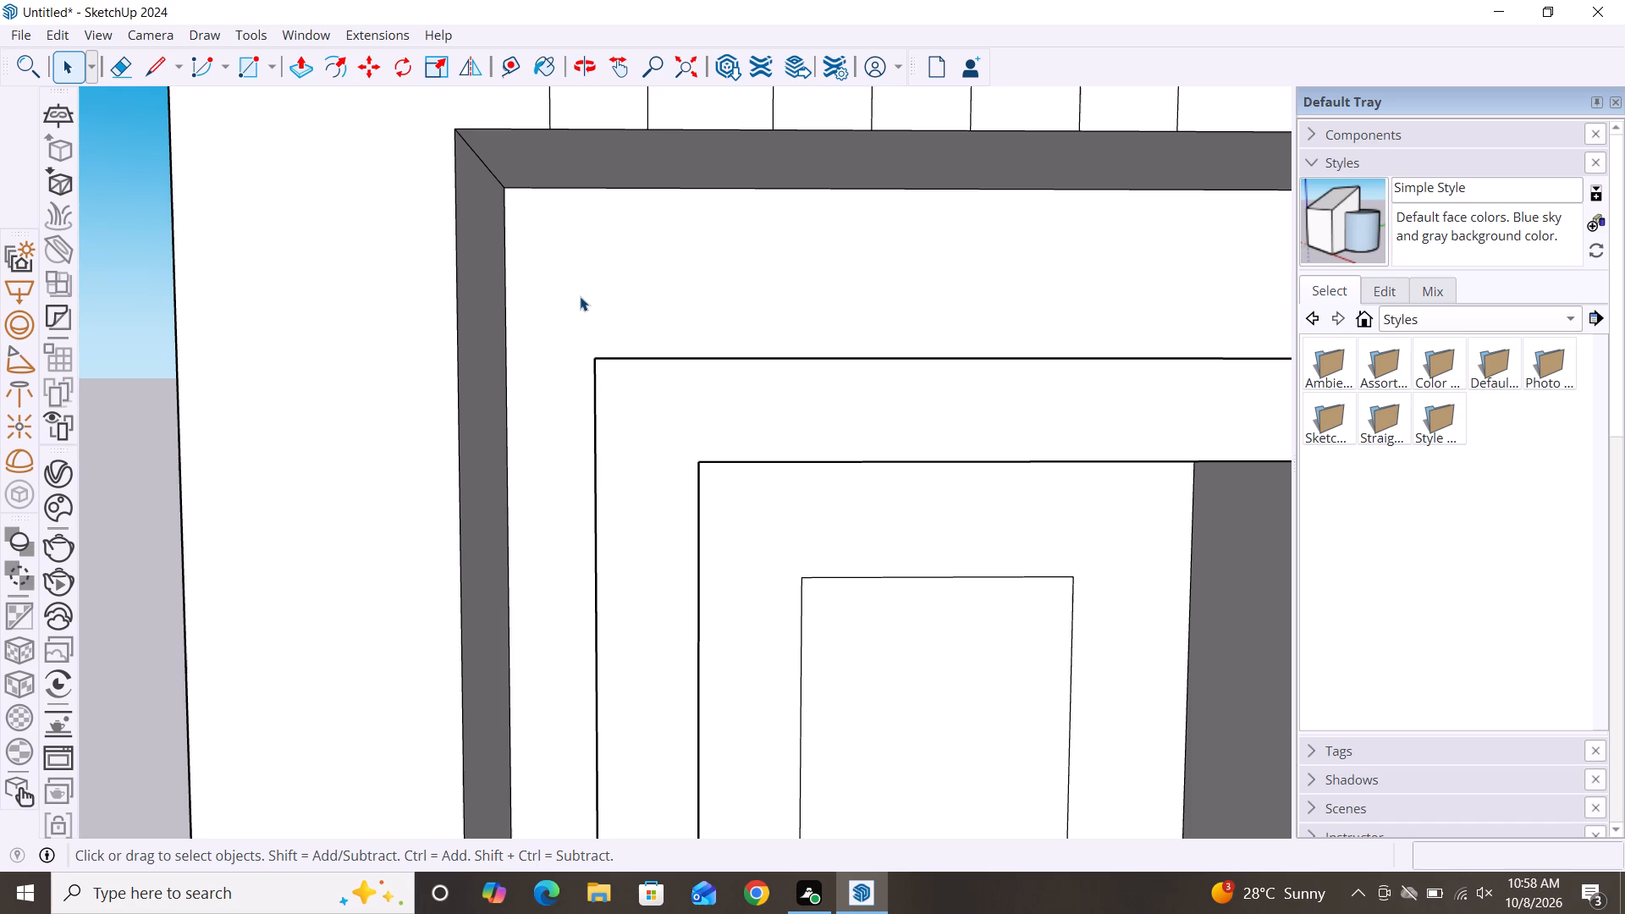
pyautogui.scroll(-1, 580, 296)
pyautogui.press('l')
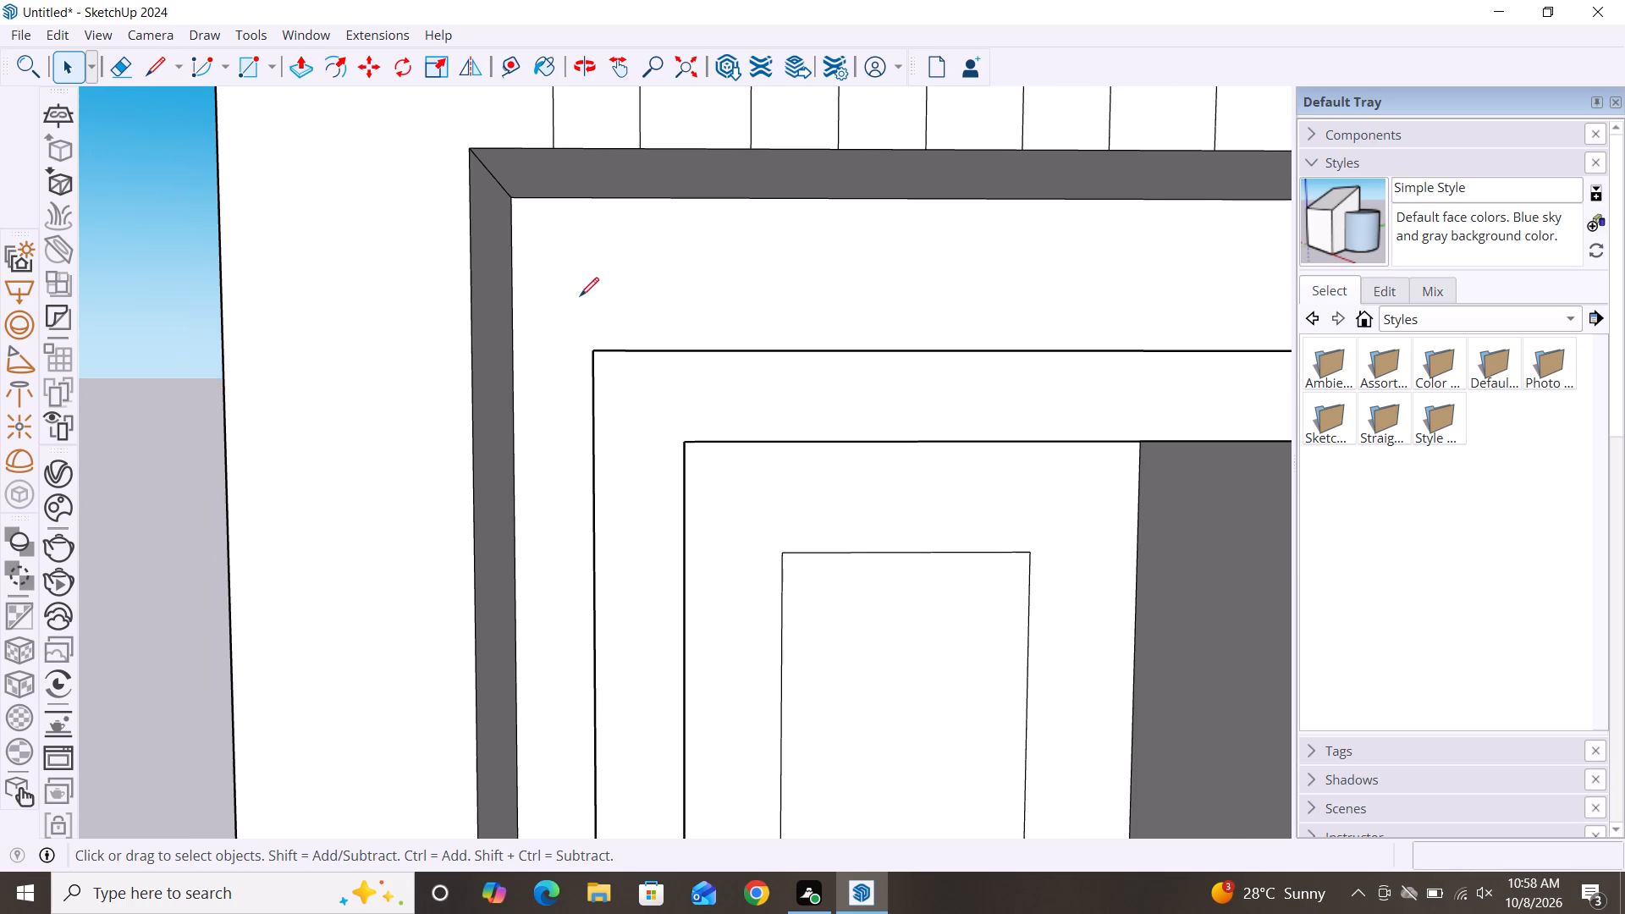
pyautogui.click(641, 147)
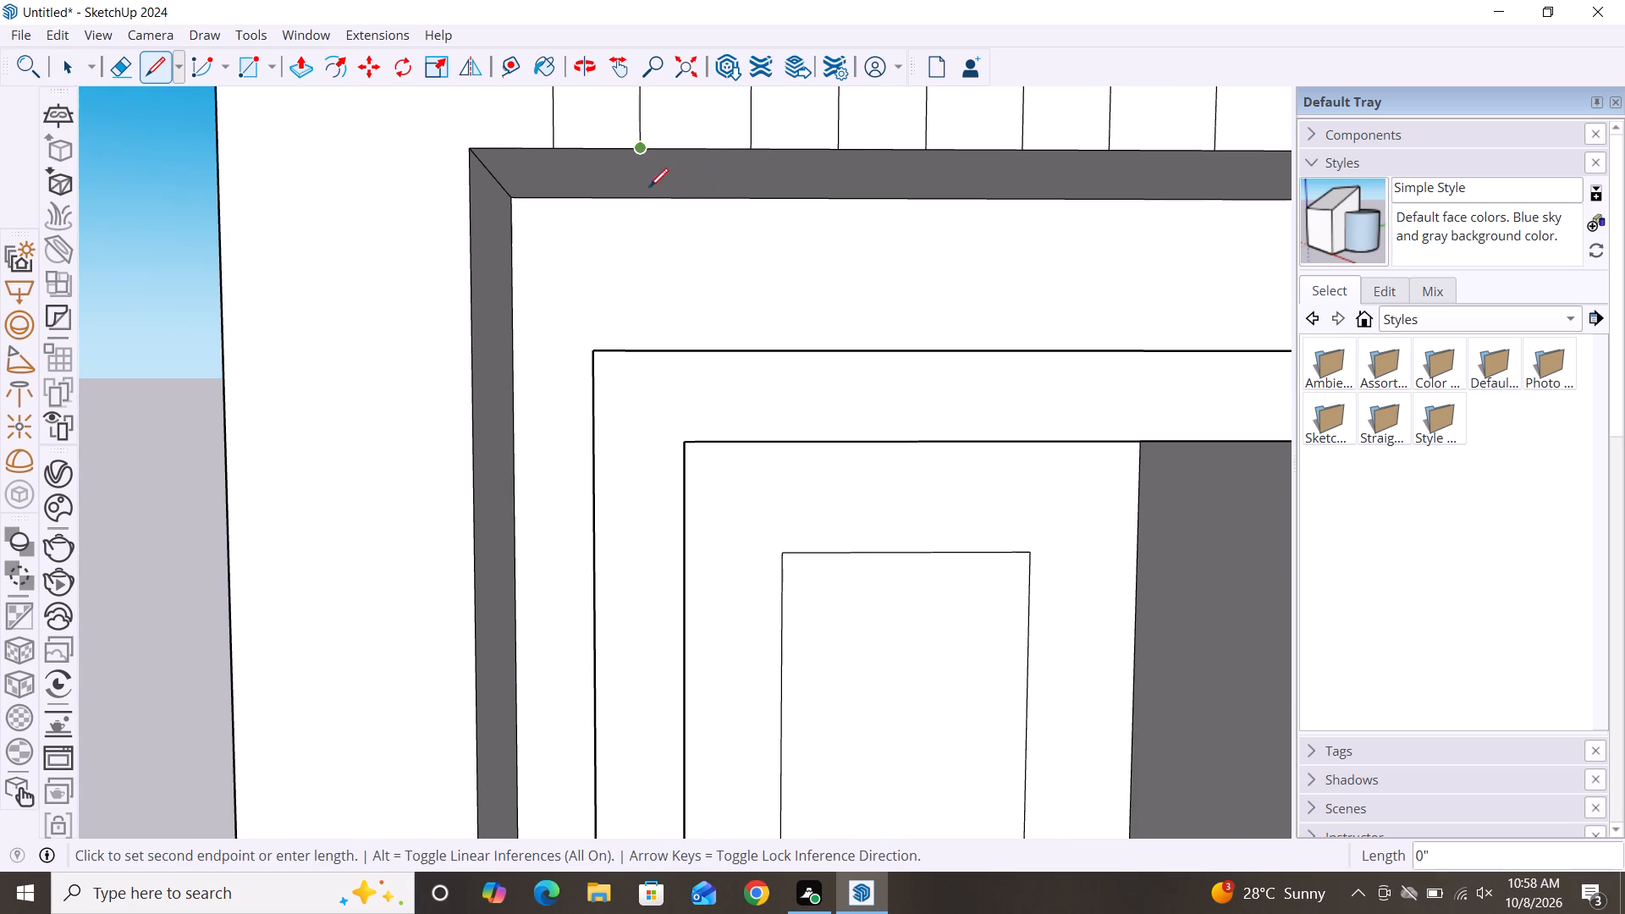
pyautogui.click(637, 253)
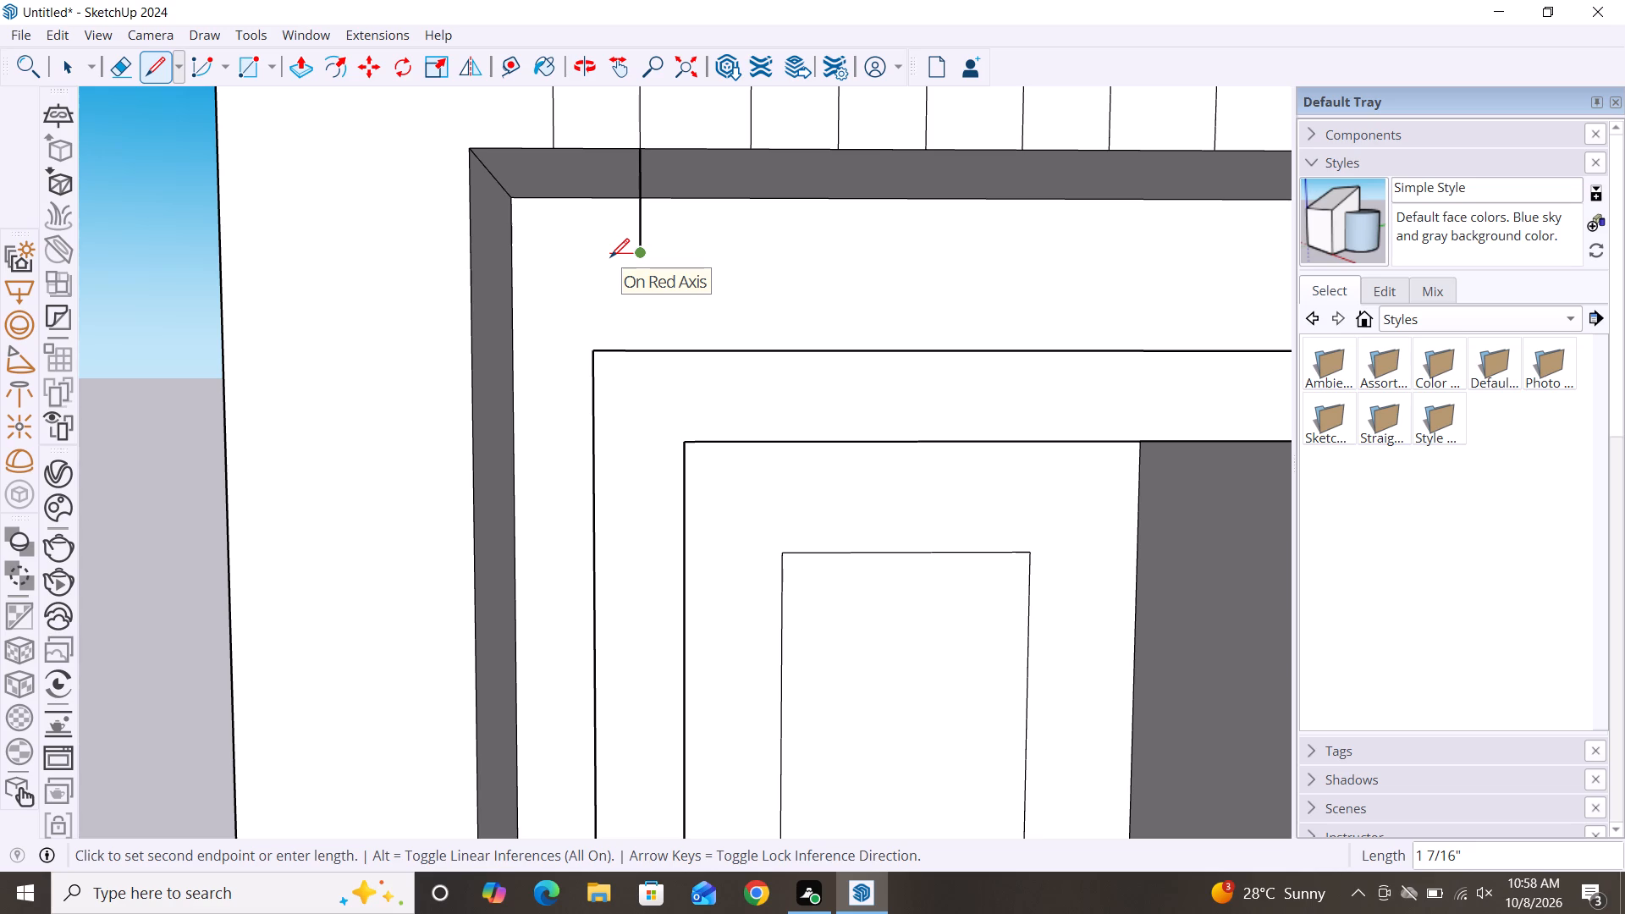
pyautogui.press('Escape')
pyautogui.scroll(-3, 521, 337)
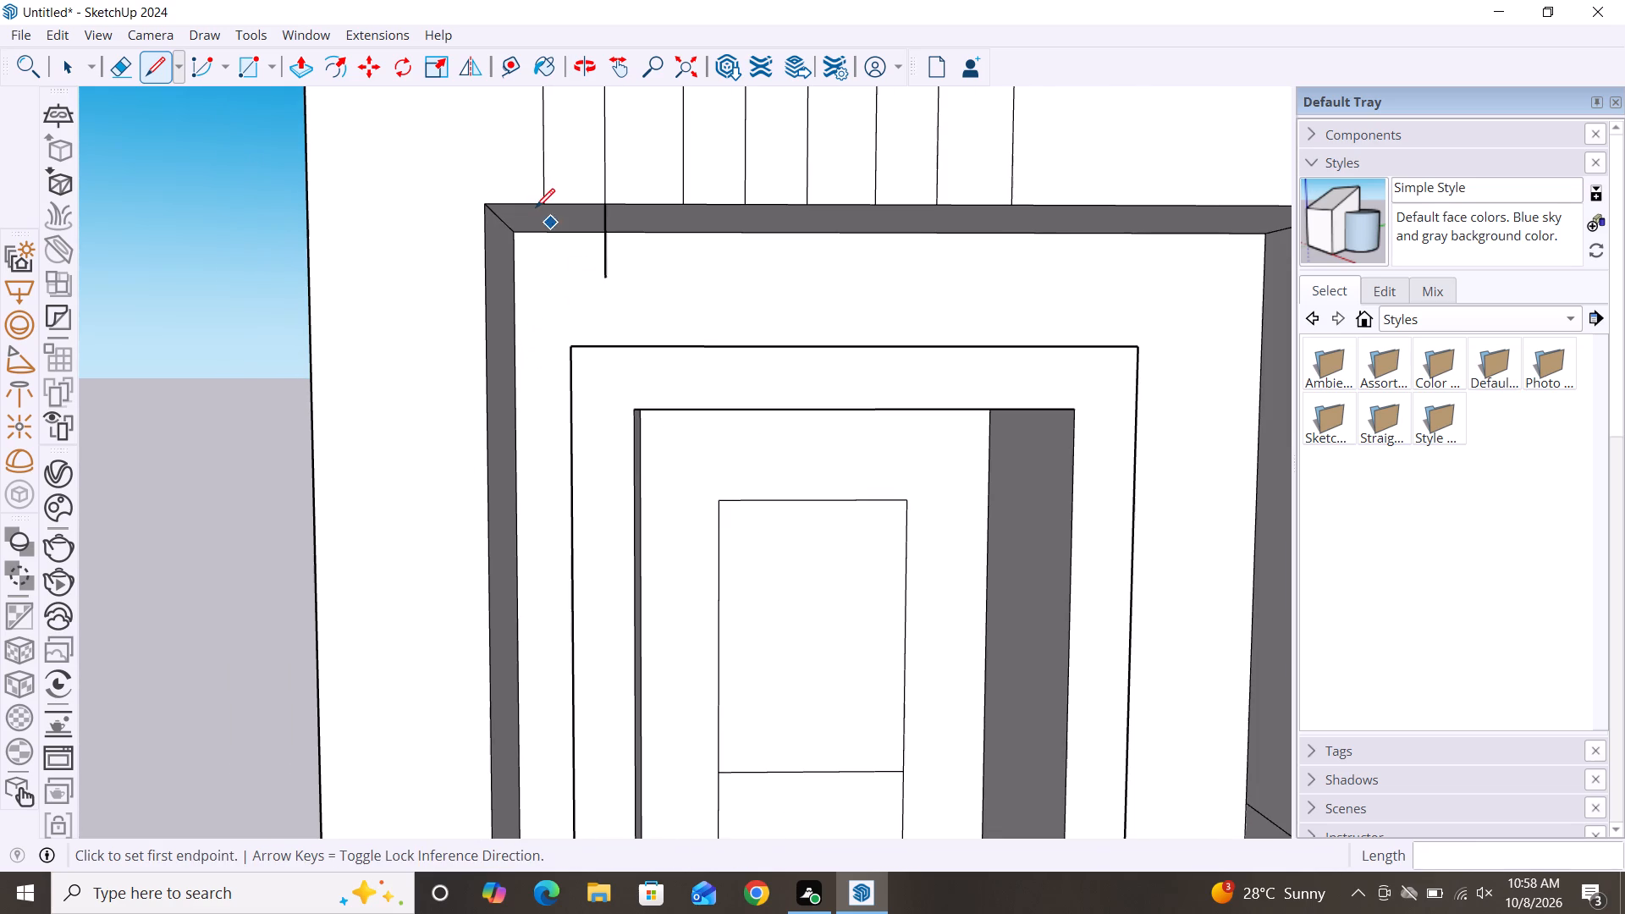
pyautogui.click(543, 205)
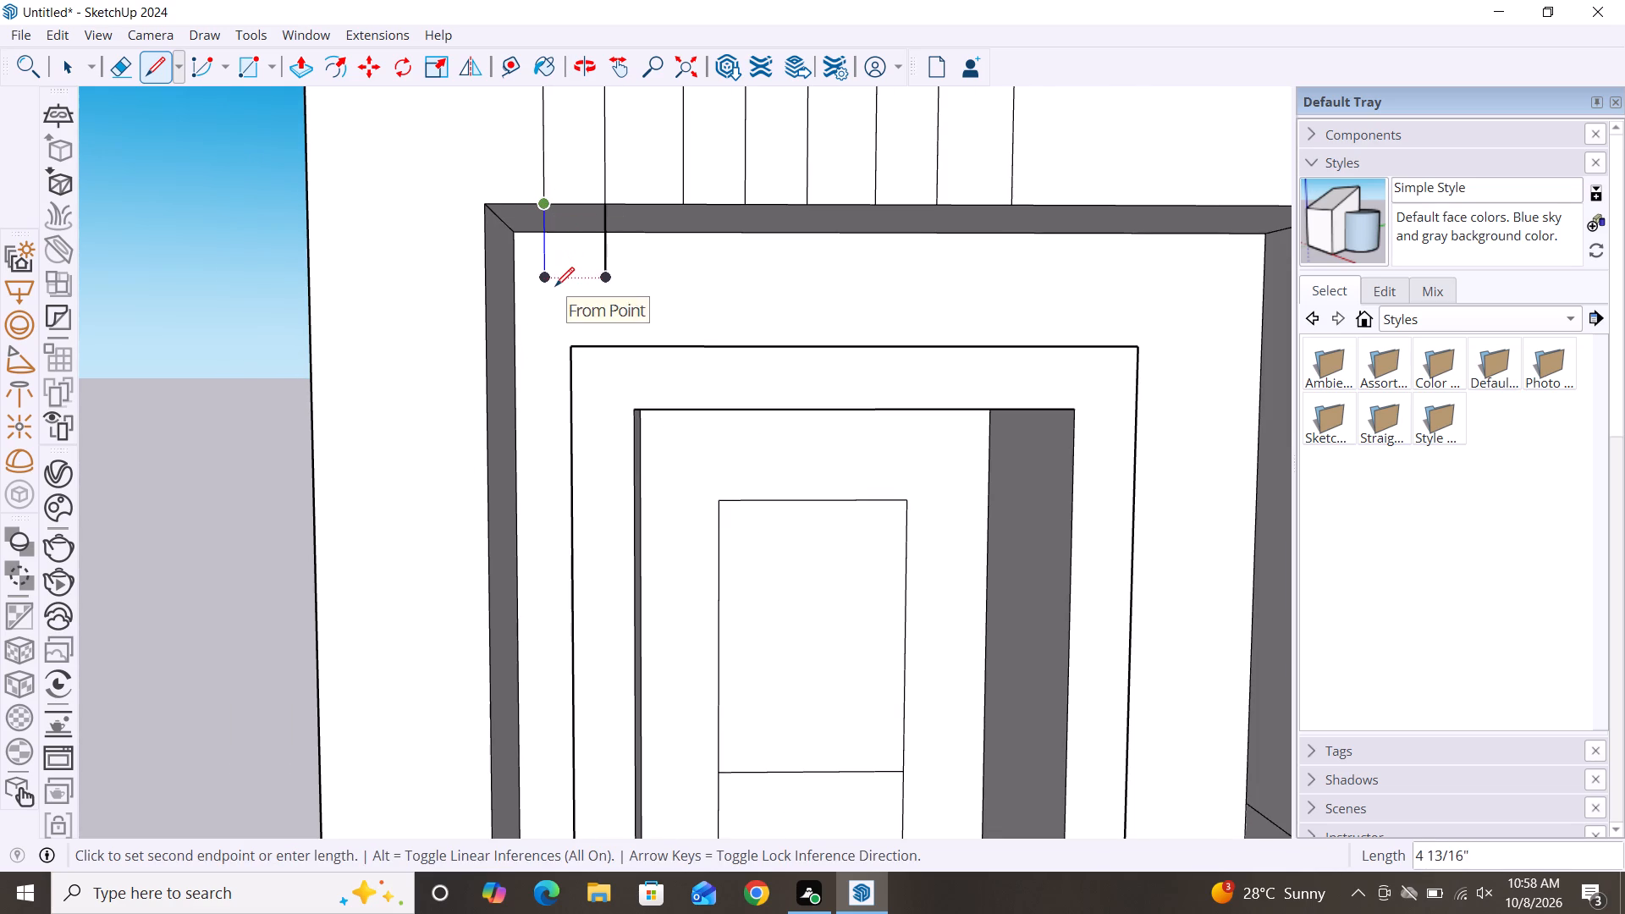
pyautogui.click(550, 284)
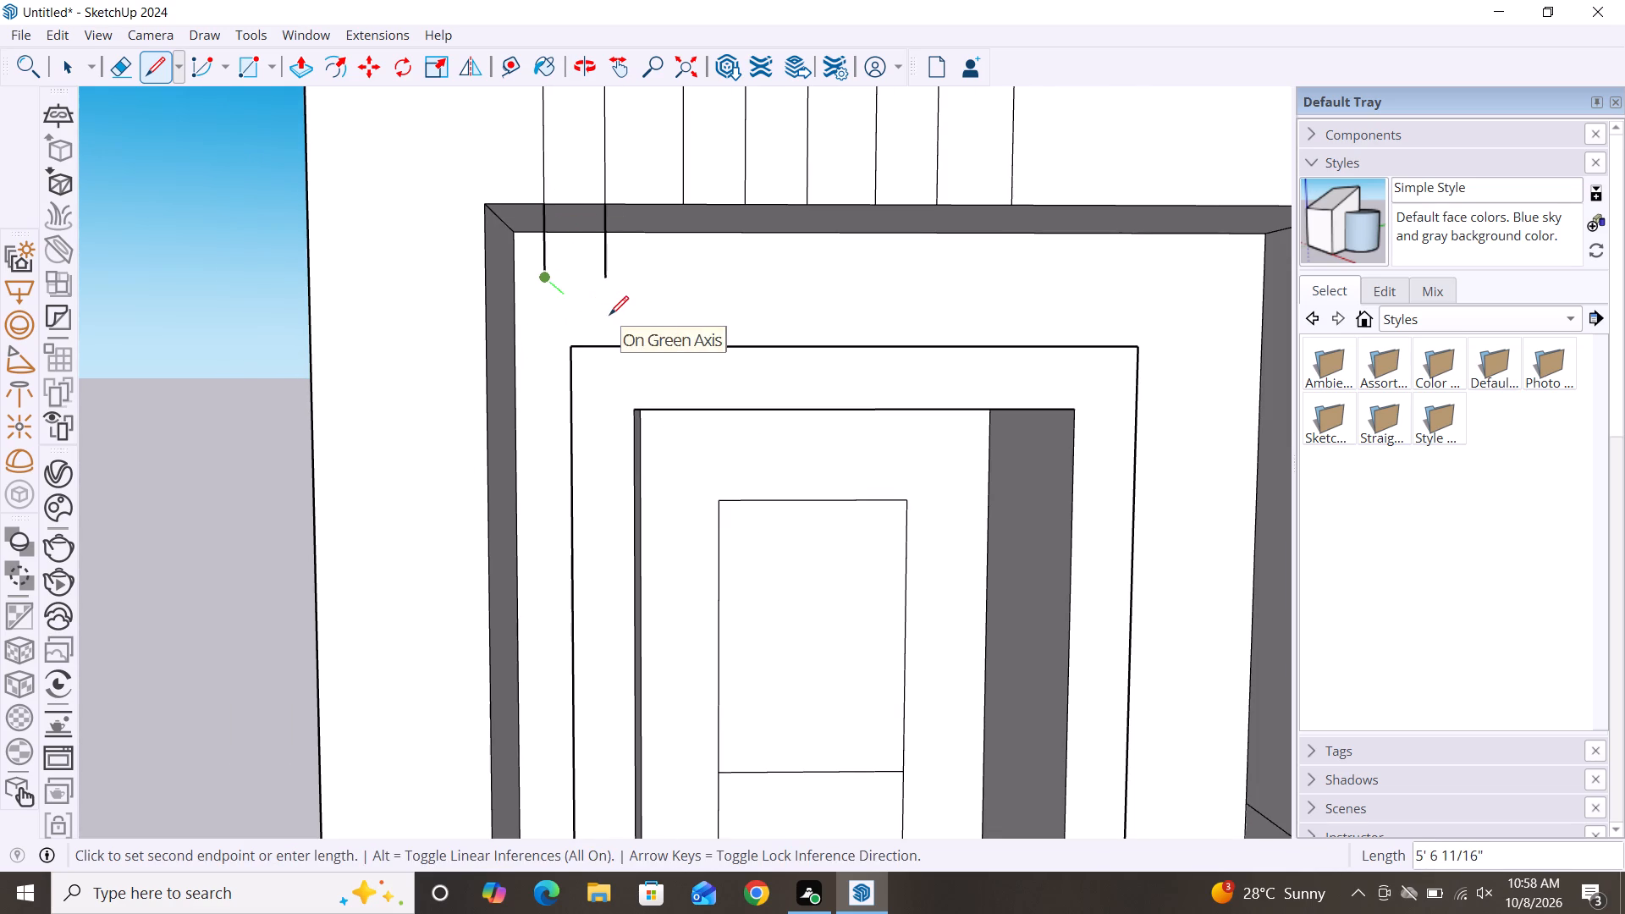
pyautogui.press('space')
pyautogui.scroll(10, 571, 286)
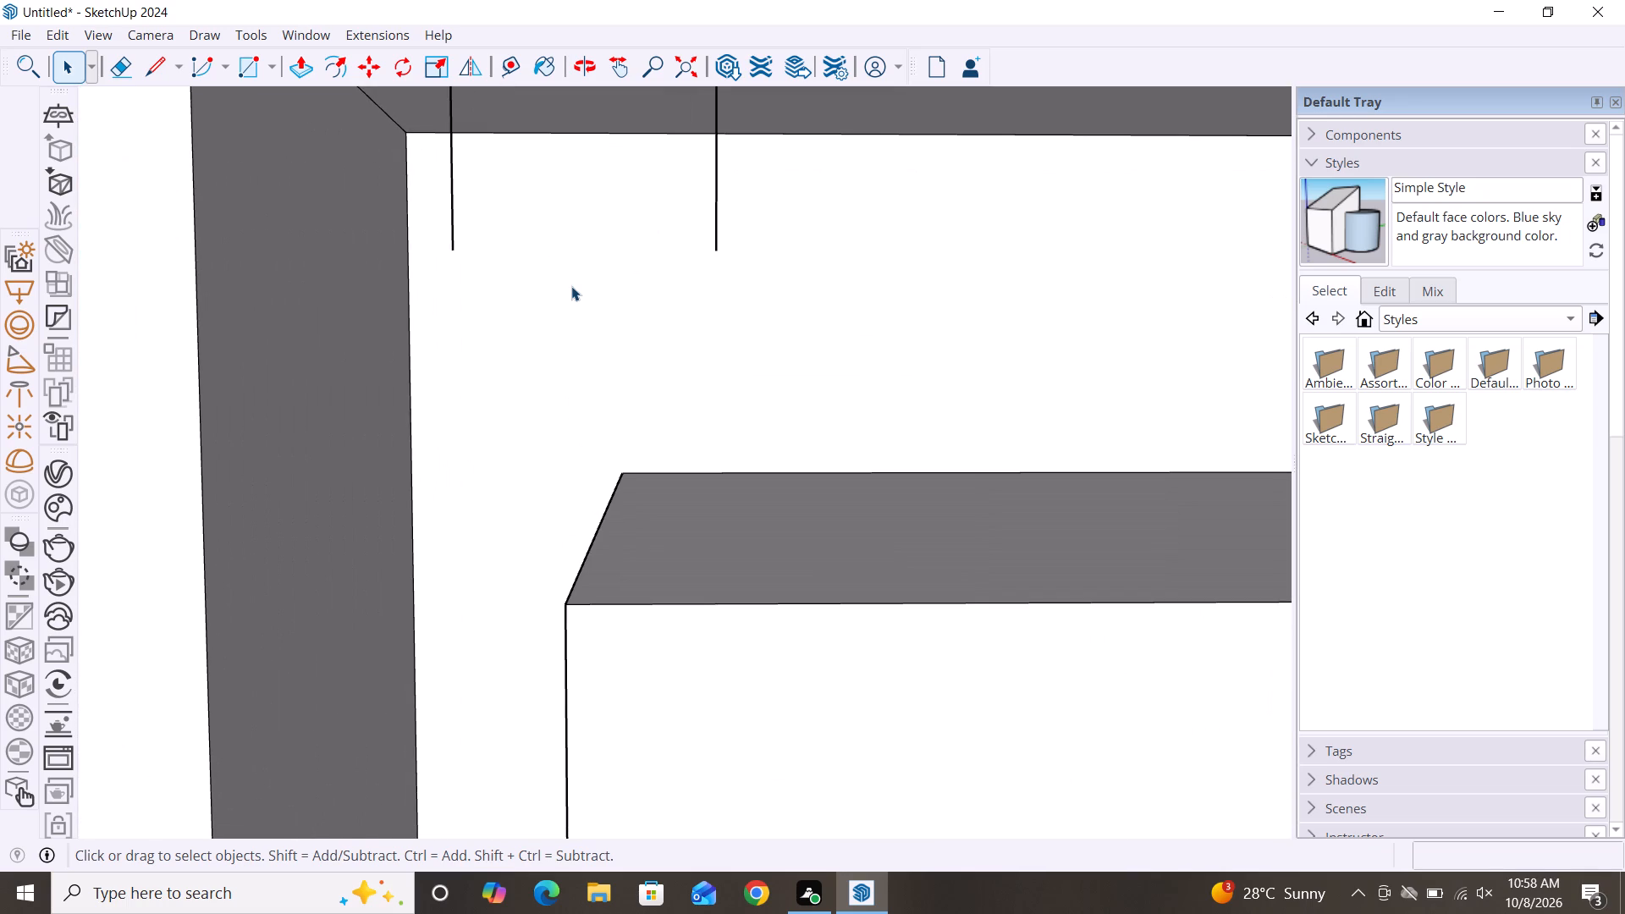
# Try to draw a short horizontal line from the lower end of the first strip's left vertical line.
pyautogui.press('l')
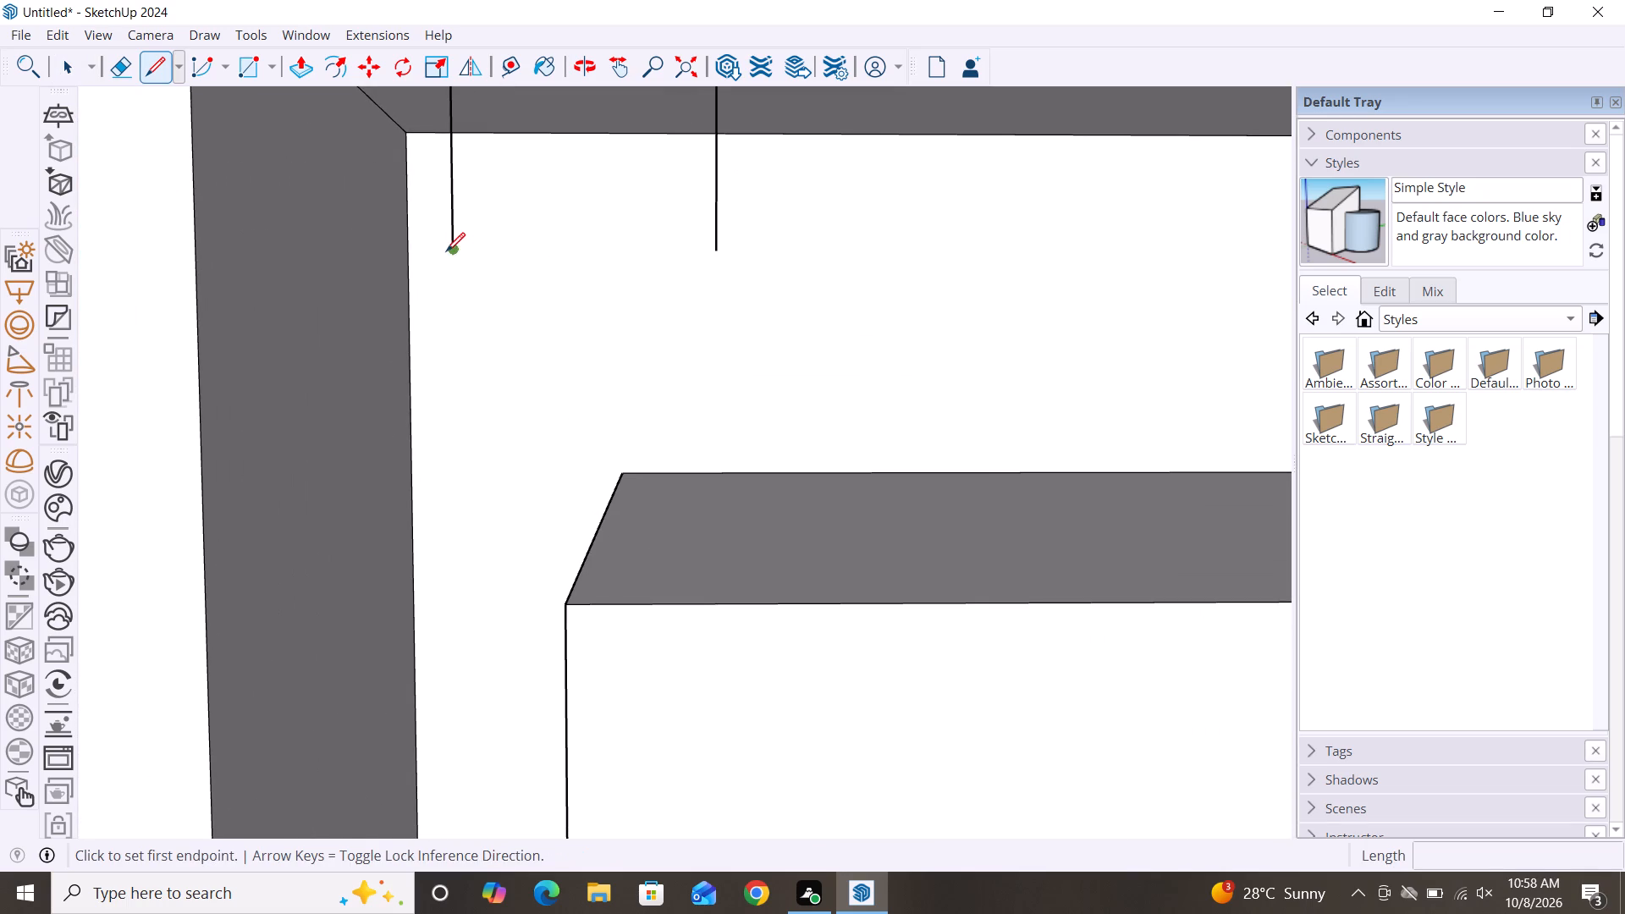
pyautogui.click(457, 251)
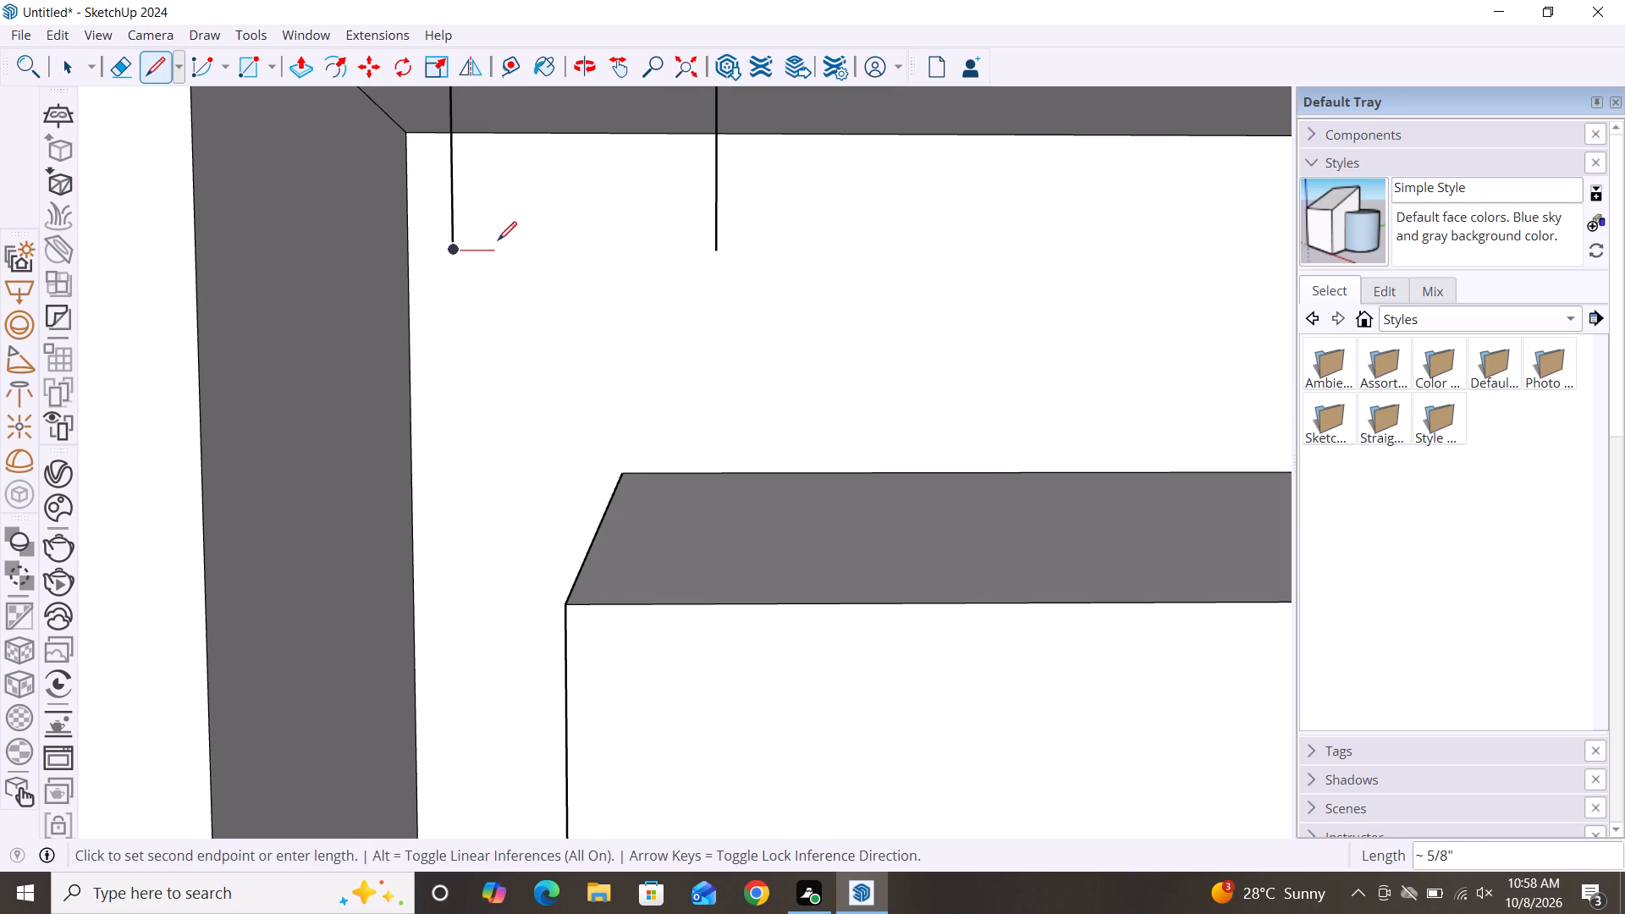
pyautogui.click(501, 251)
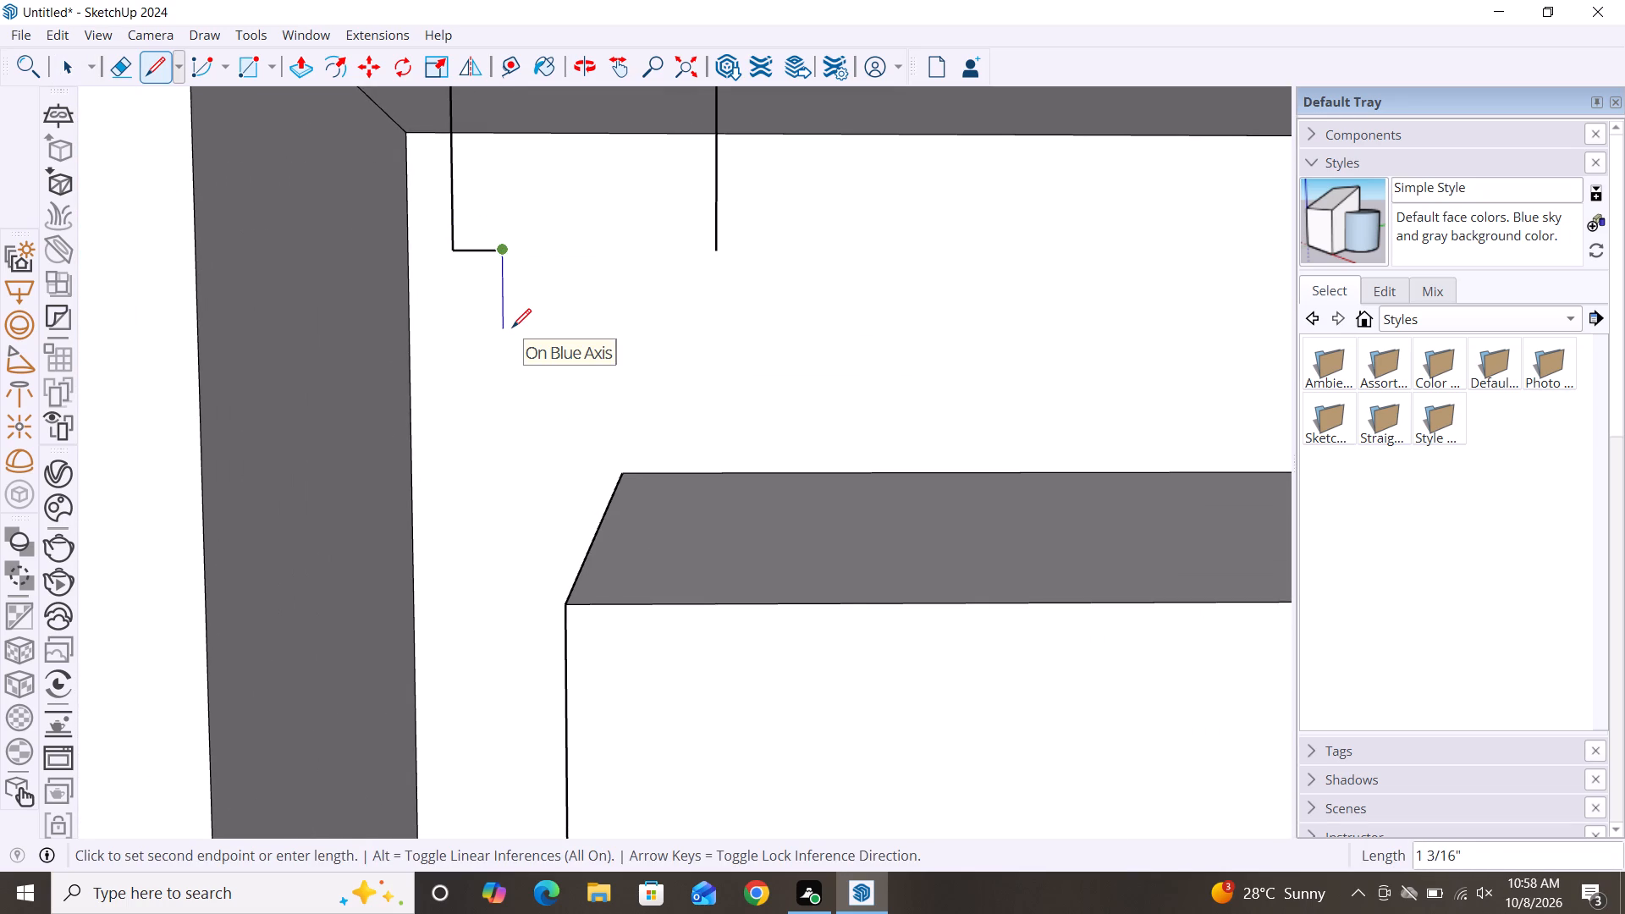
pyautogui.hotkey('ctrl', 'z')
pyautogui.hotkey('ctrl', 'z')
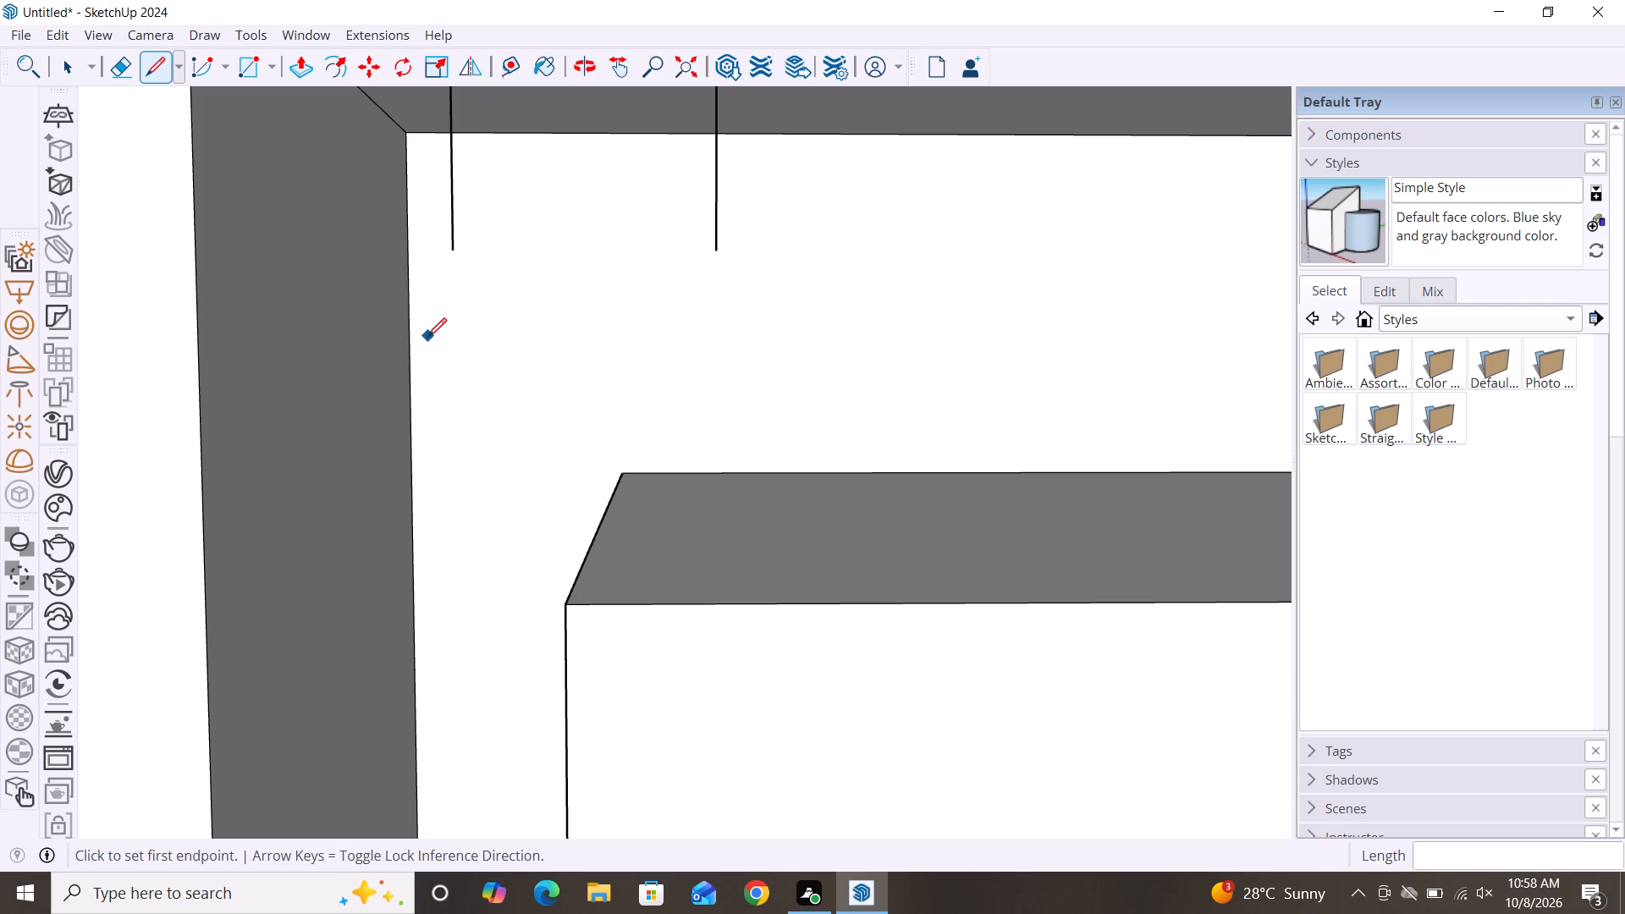
# Examine the two vertical lines below the first strip and the frame opening from the side.
pyautogui.press('space')
pyautogui.moveTo(363, 428); pyautogui.dragTo(628, 402, button='middle')
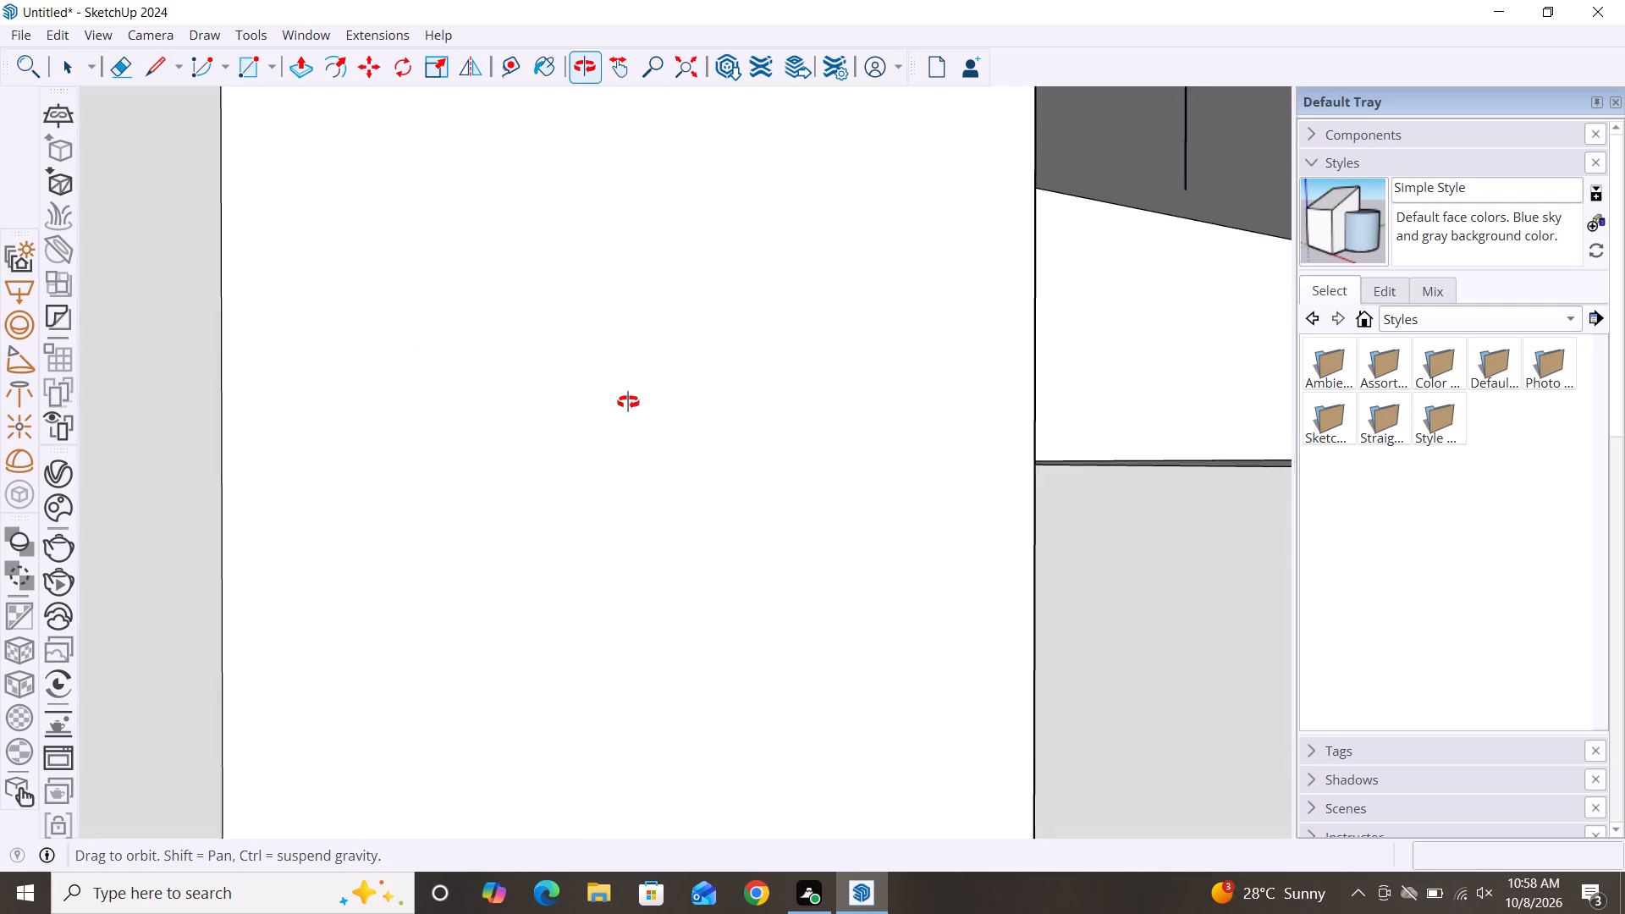
pyautogui.moveTo(628, 402); pyautogui.dragTo(526, 416, button='middle')
pyautogui.scroll(2, 702, 236)
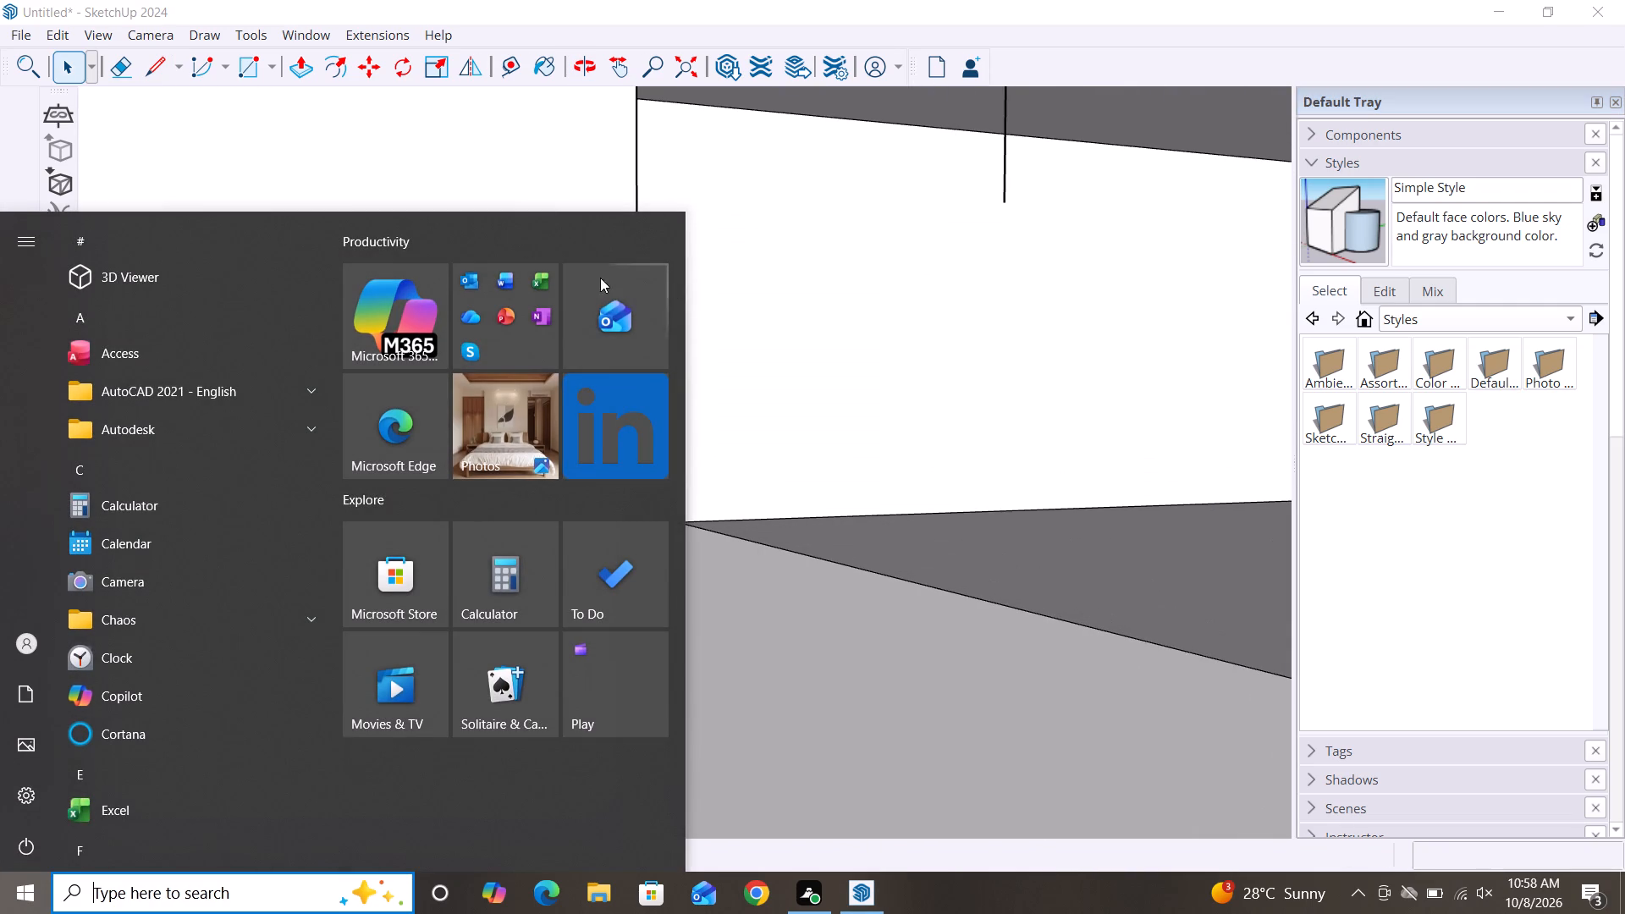
pyautogui.click(424, 179)
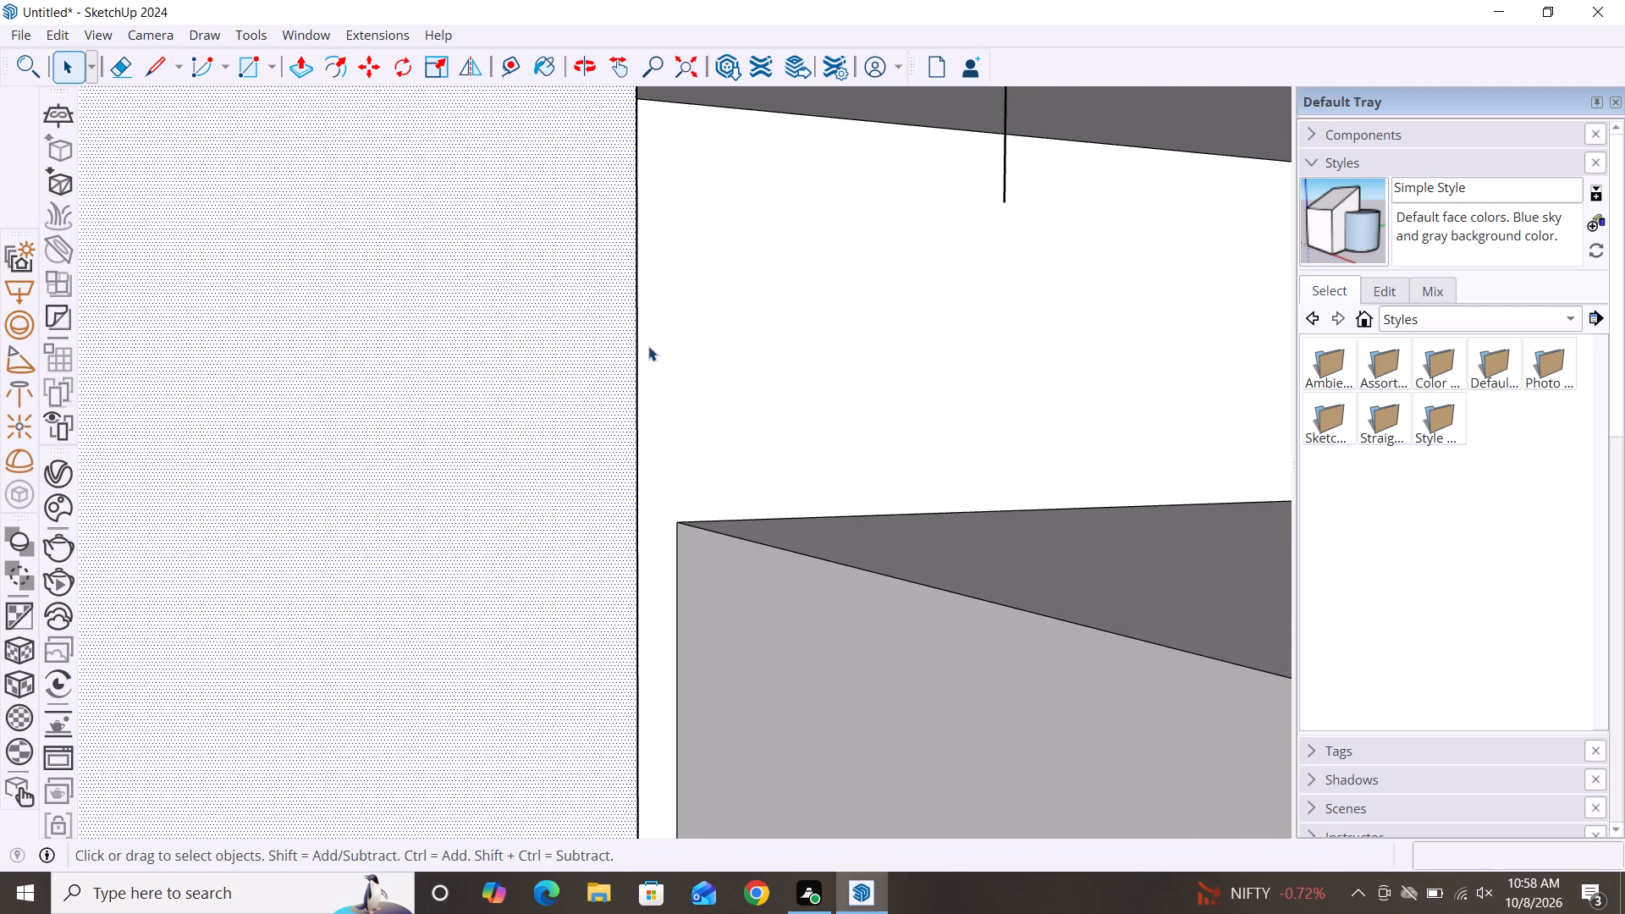
pyautogui.scroll(-5, 648, 345)
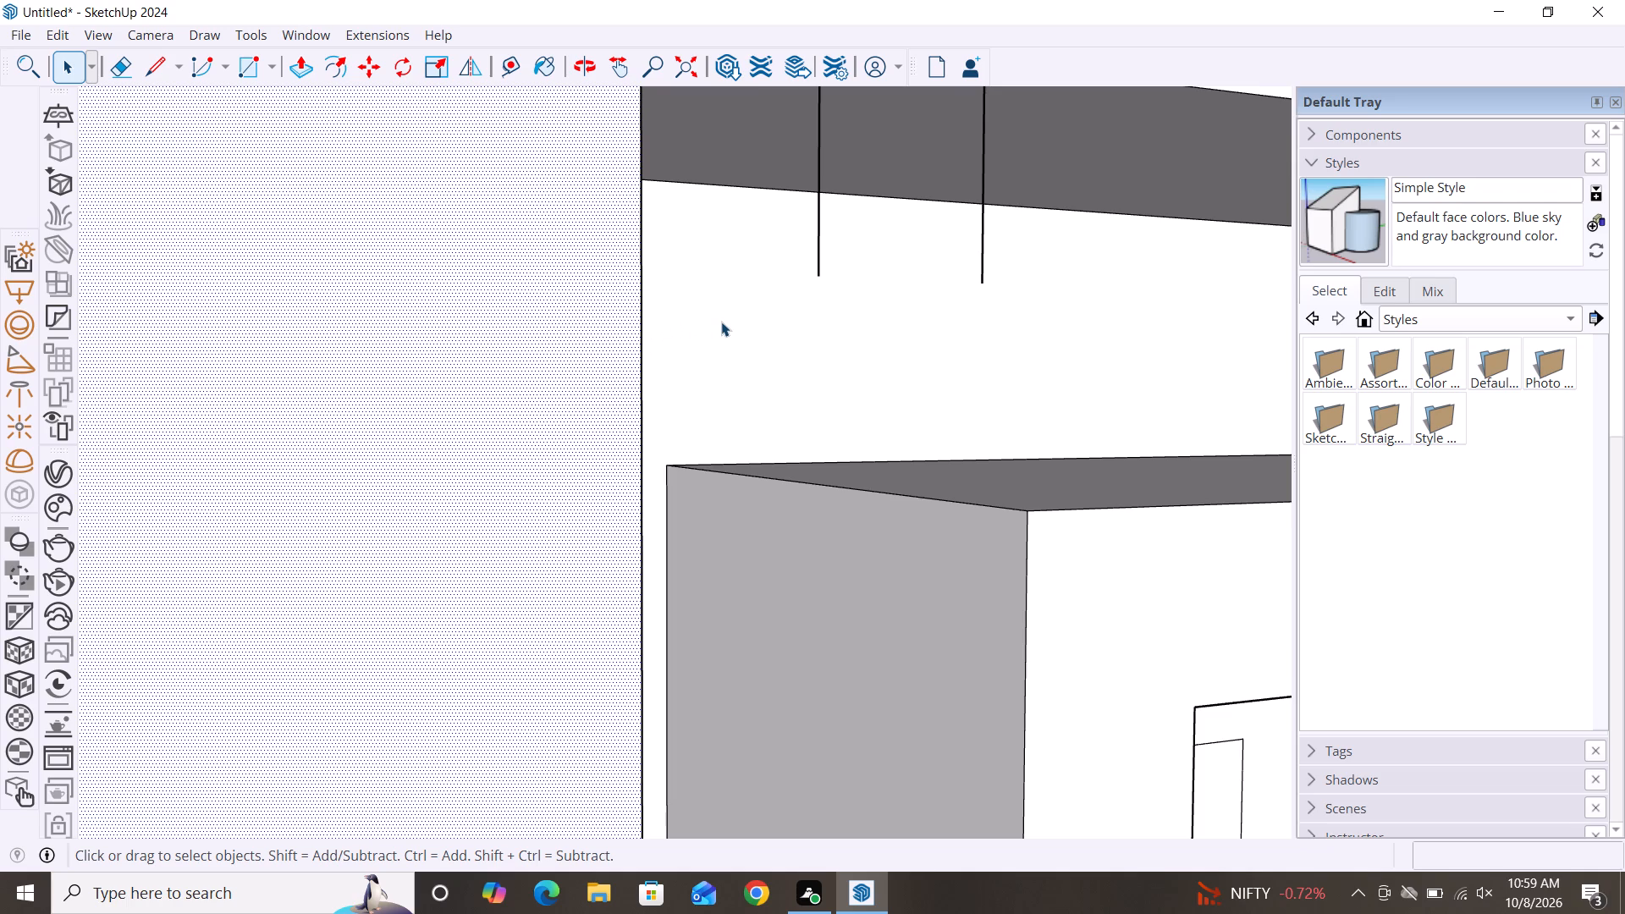
pyautogui.press('Escape')
pyautogui.scroll(-9, 705, 328)
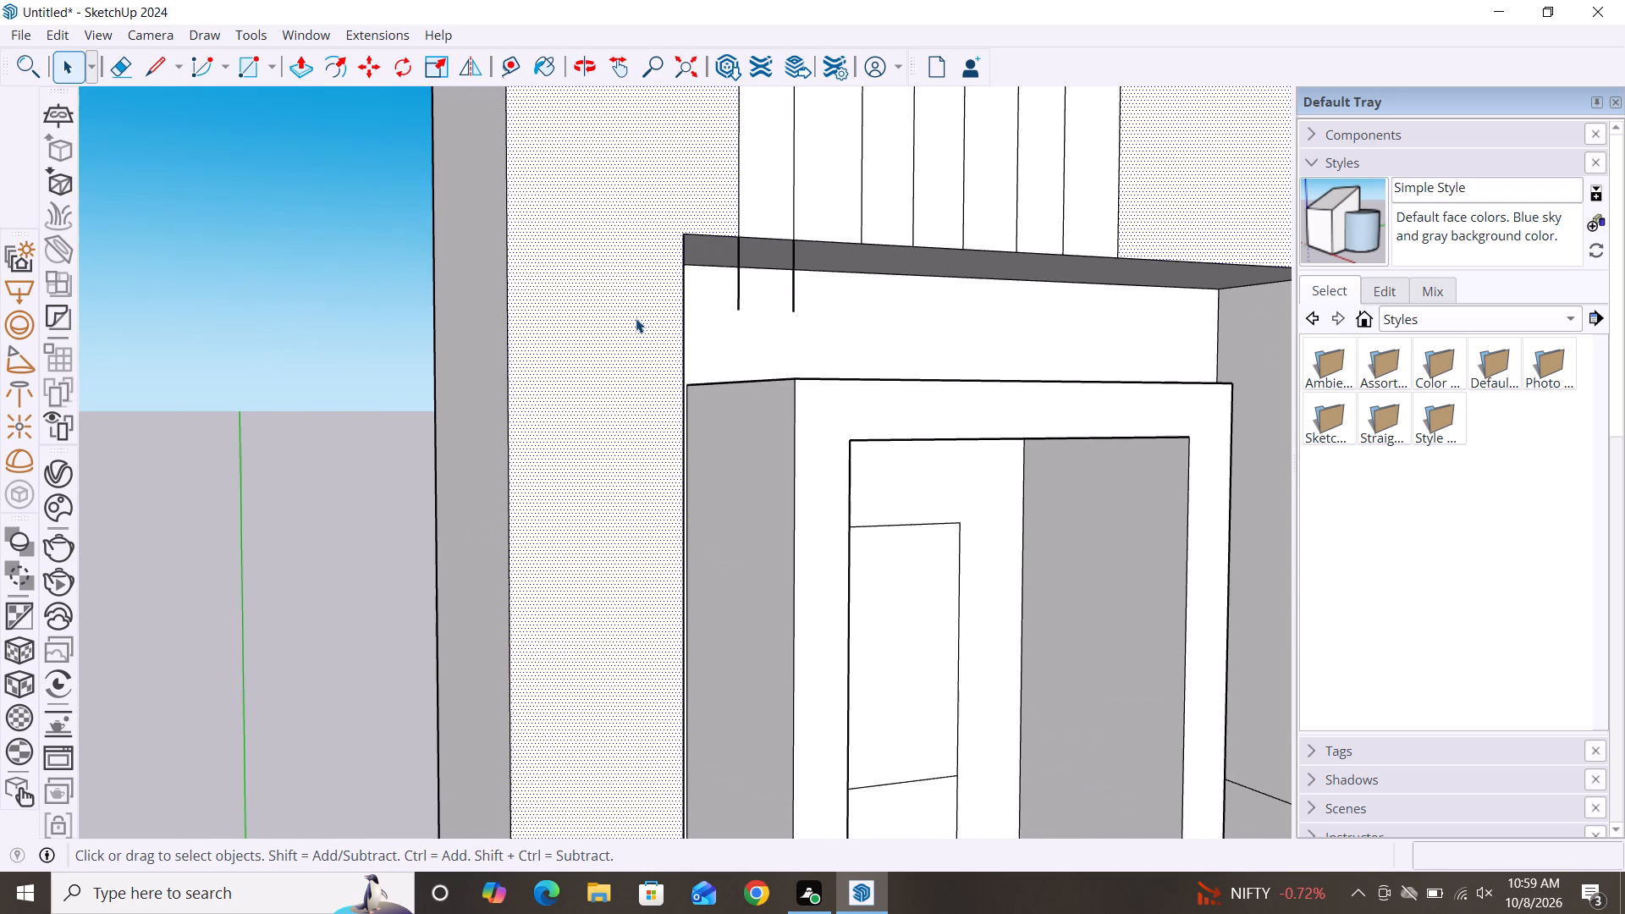
pyautogui.scroll(-3, 596, 337)
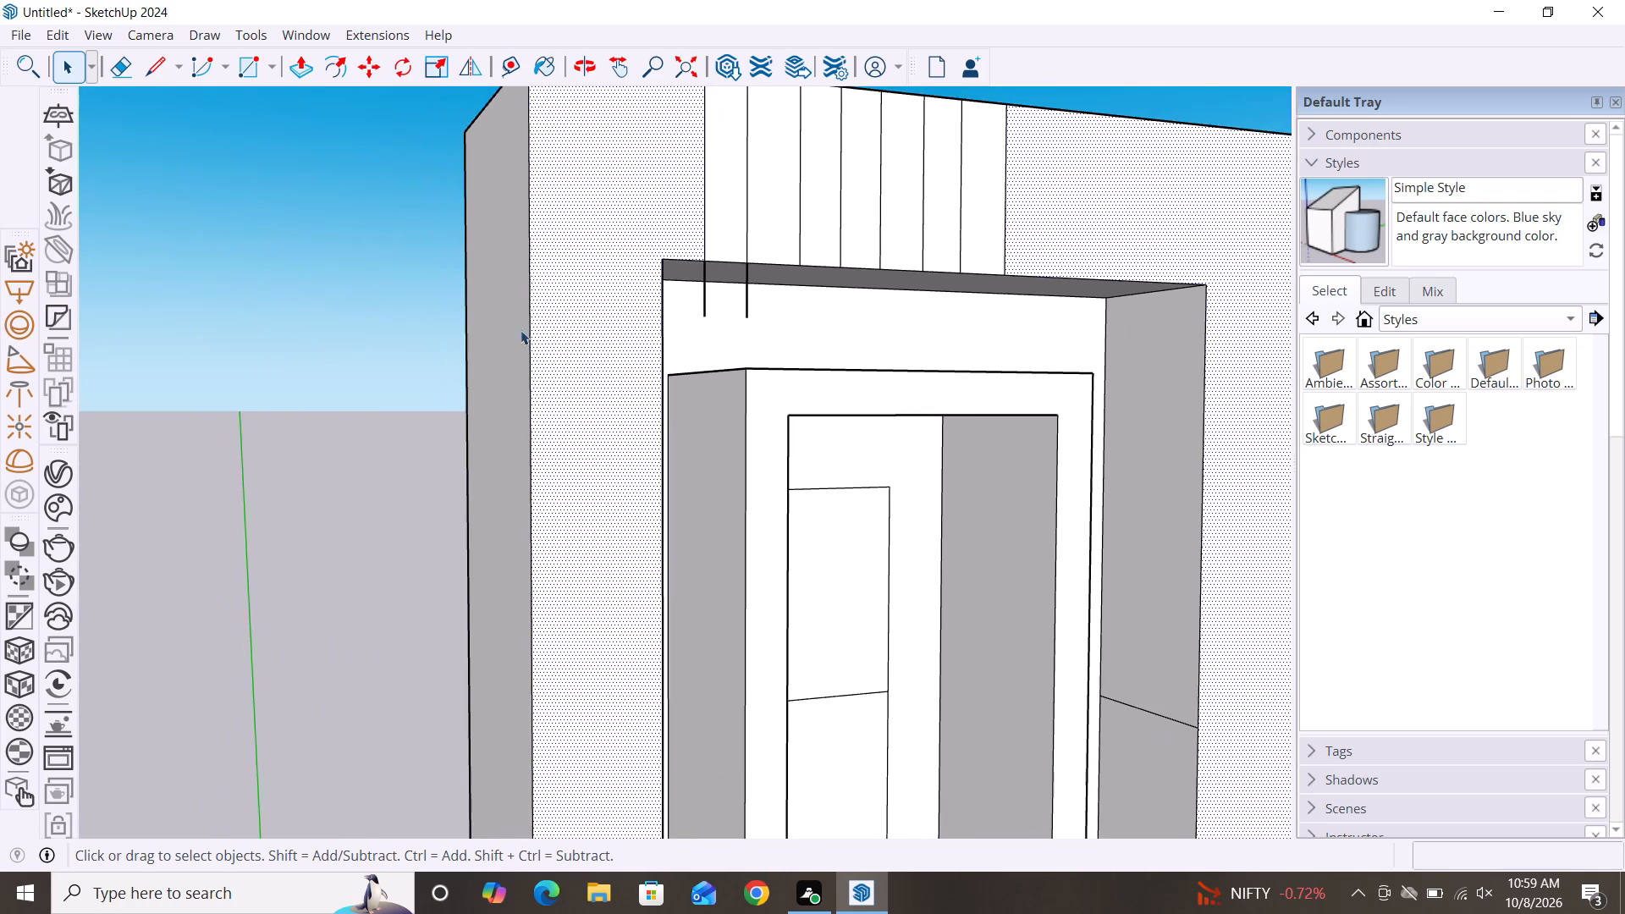
pyautogui.click(419, 327)
pyautogui.scroll(3, 737, 257)
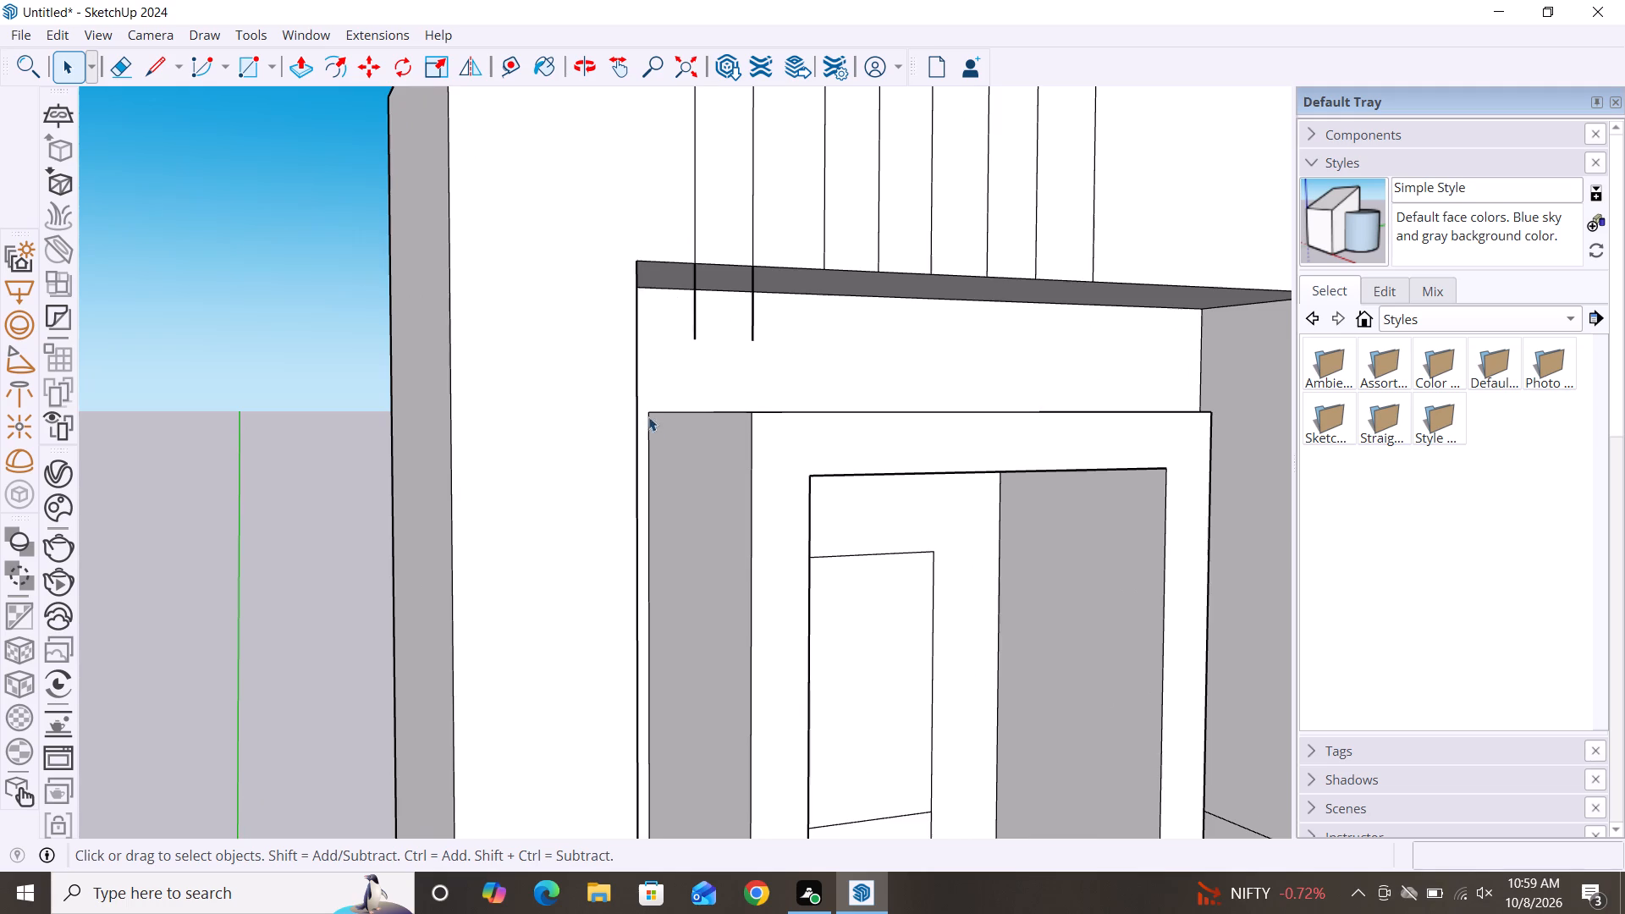
pyautogui.scroll(7, 641, 417)
pyautogui.scroll(-3, 359, 394)
pyautogui.scroll(3, 646, 291)
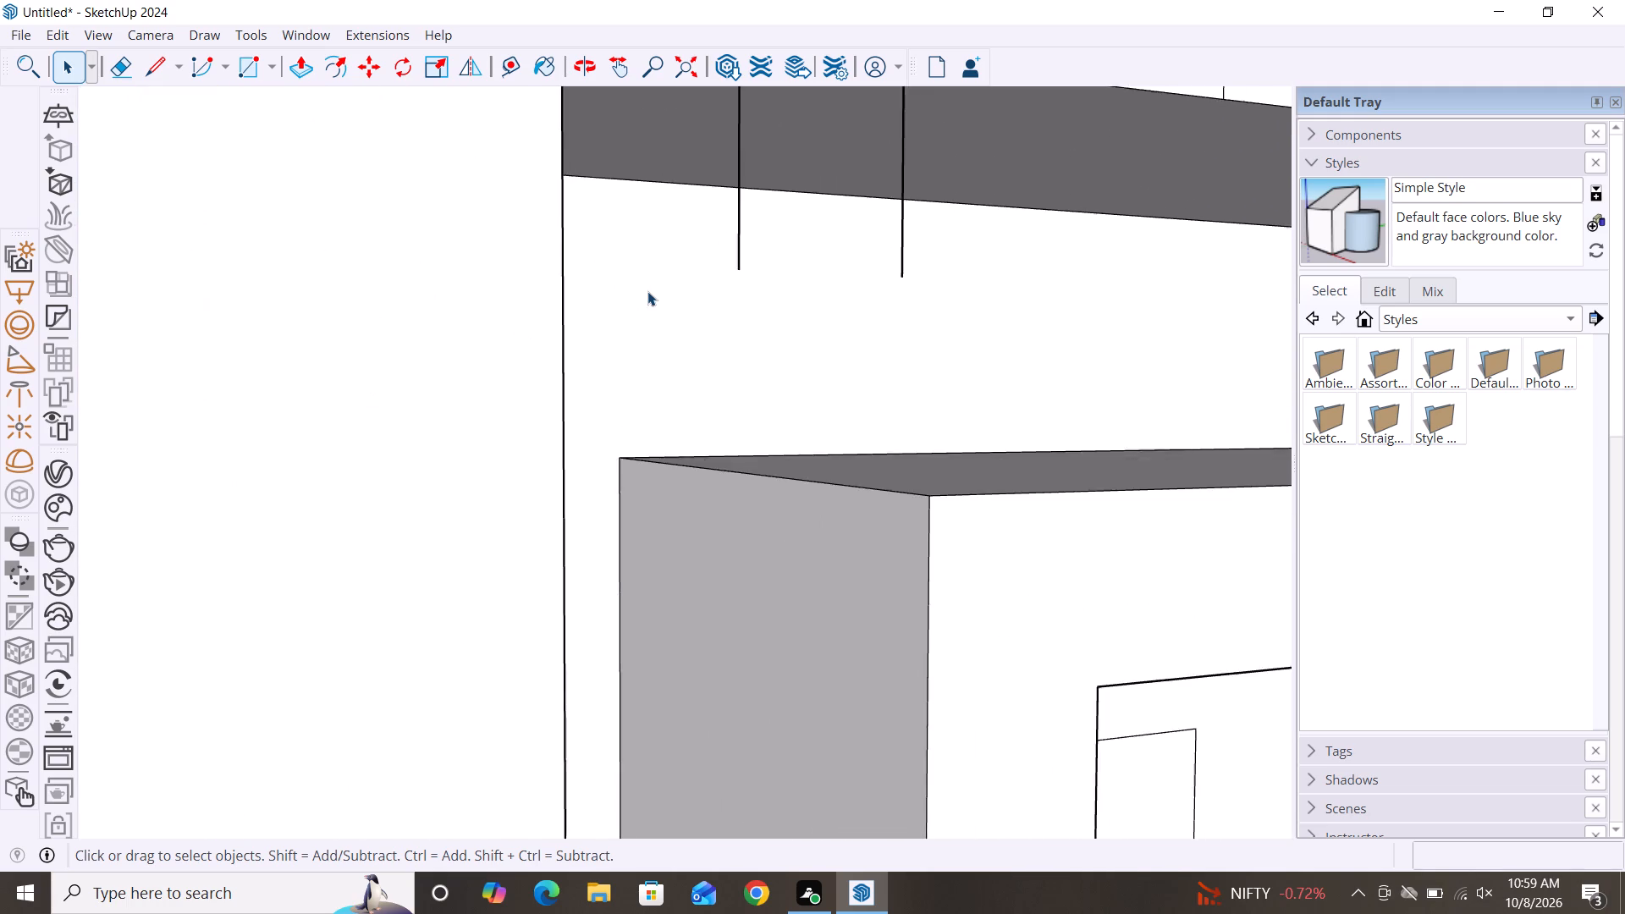
pyautogui.scroll(3, 647, 291)
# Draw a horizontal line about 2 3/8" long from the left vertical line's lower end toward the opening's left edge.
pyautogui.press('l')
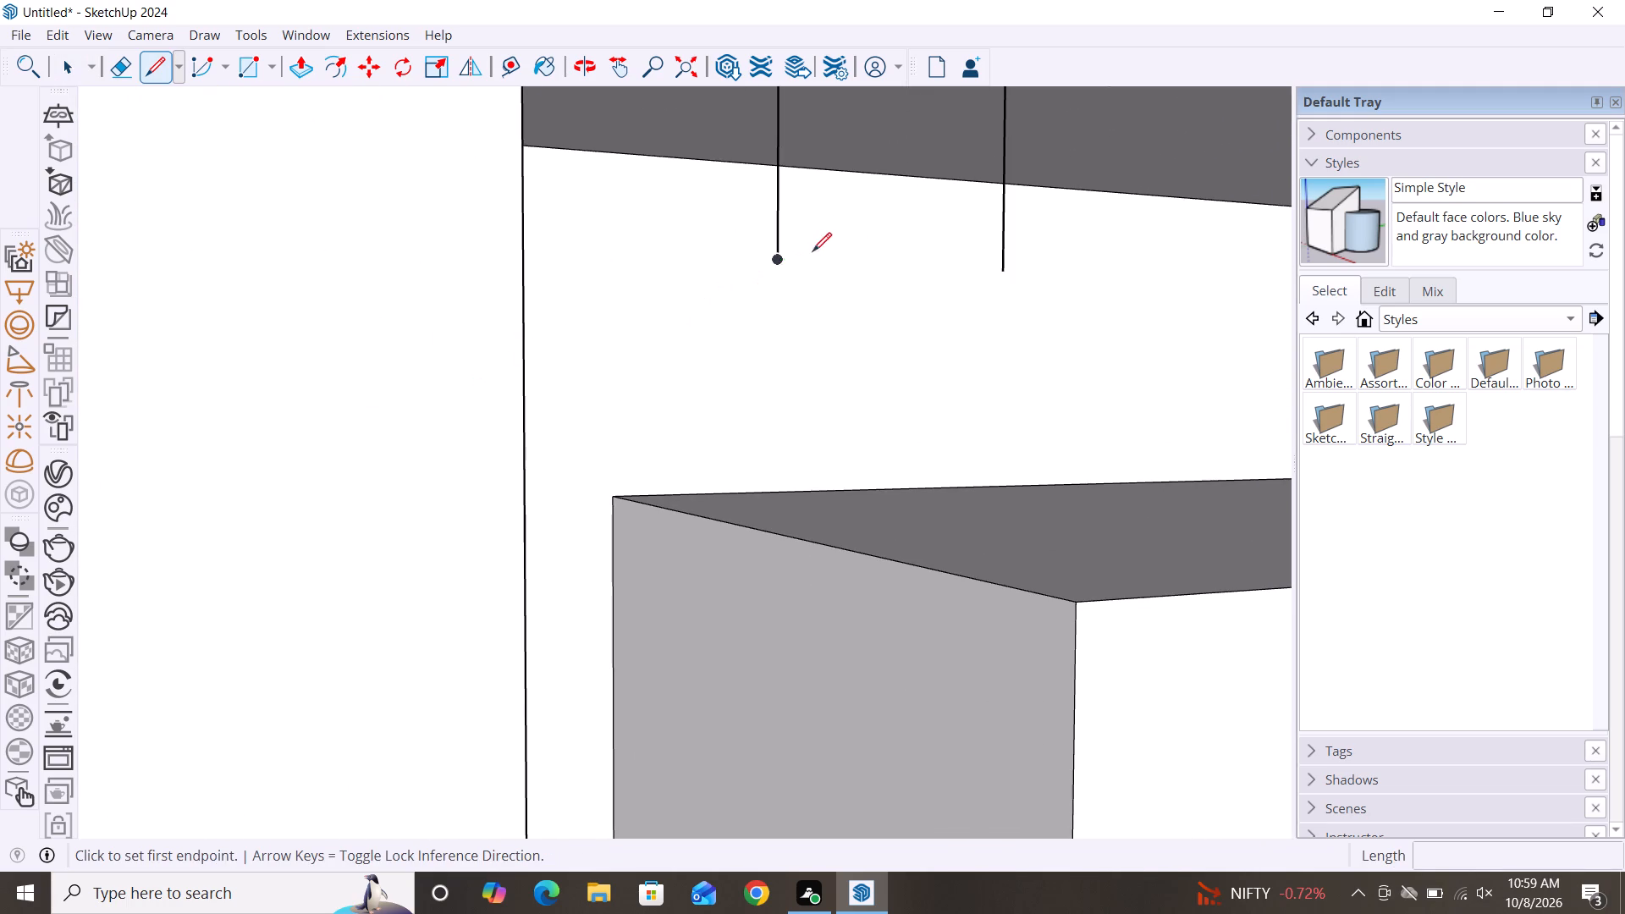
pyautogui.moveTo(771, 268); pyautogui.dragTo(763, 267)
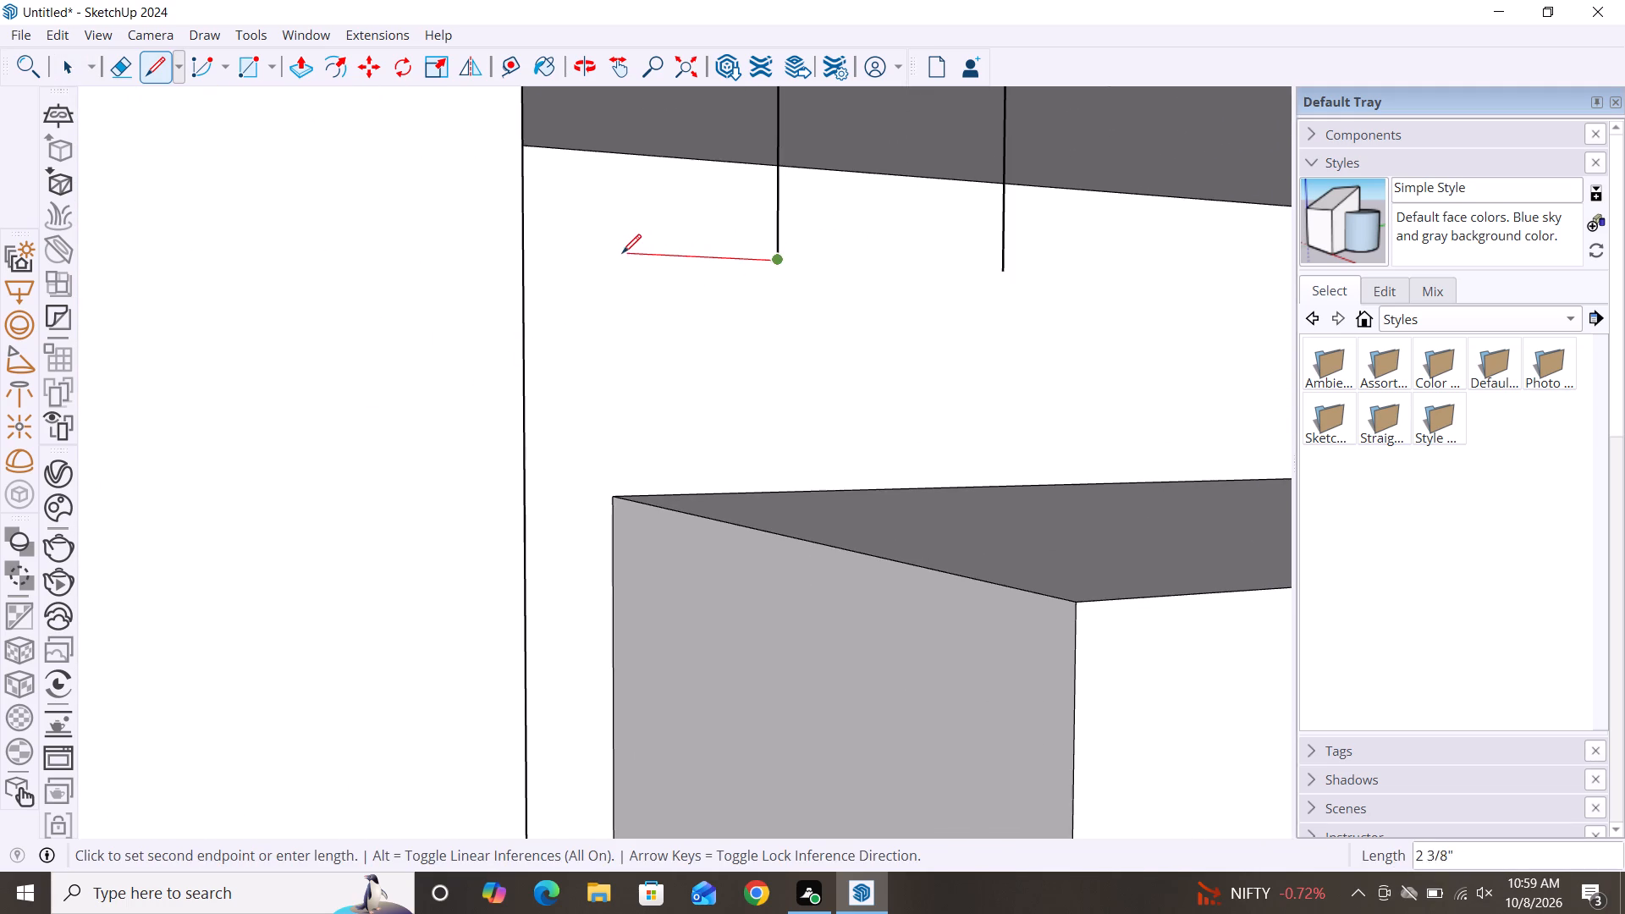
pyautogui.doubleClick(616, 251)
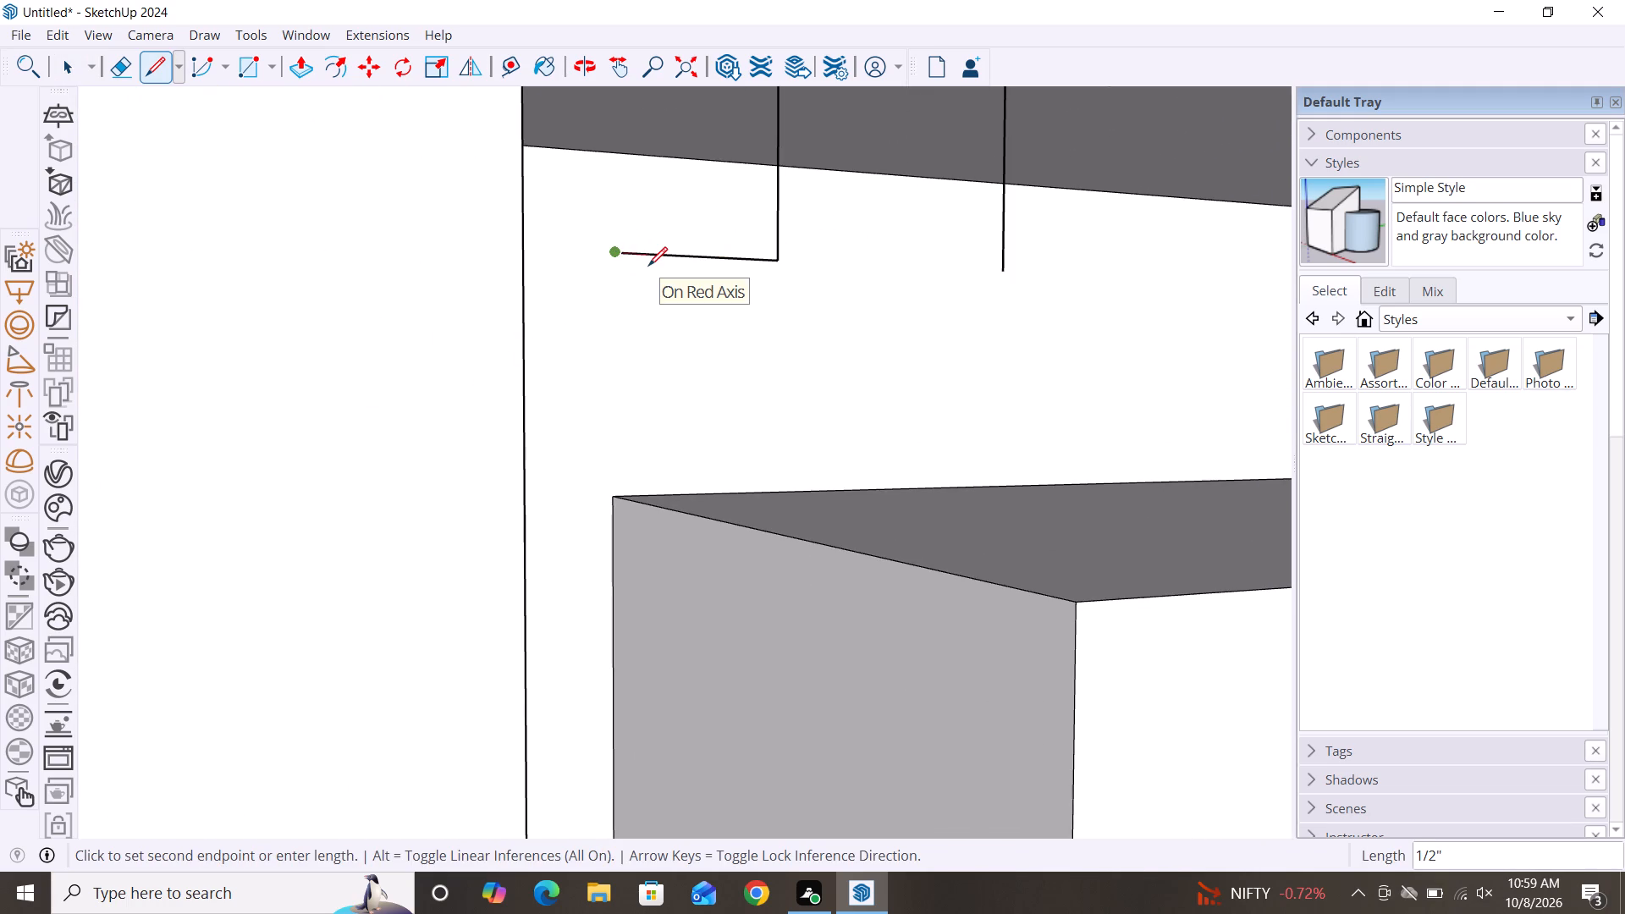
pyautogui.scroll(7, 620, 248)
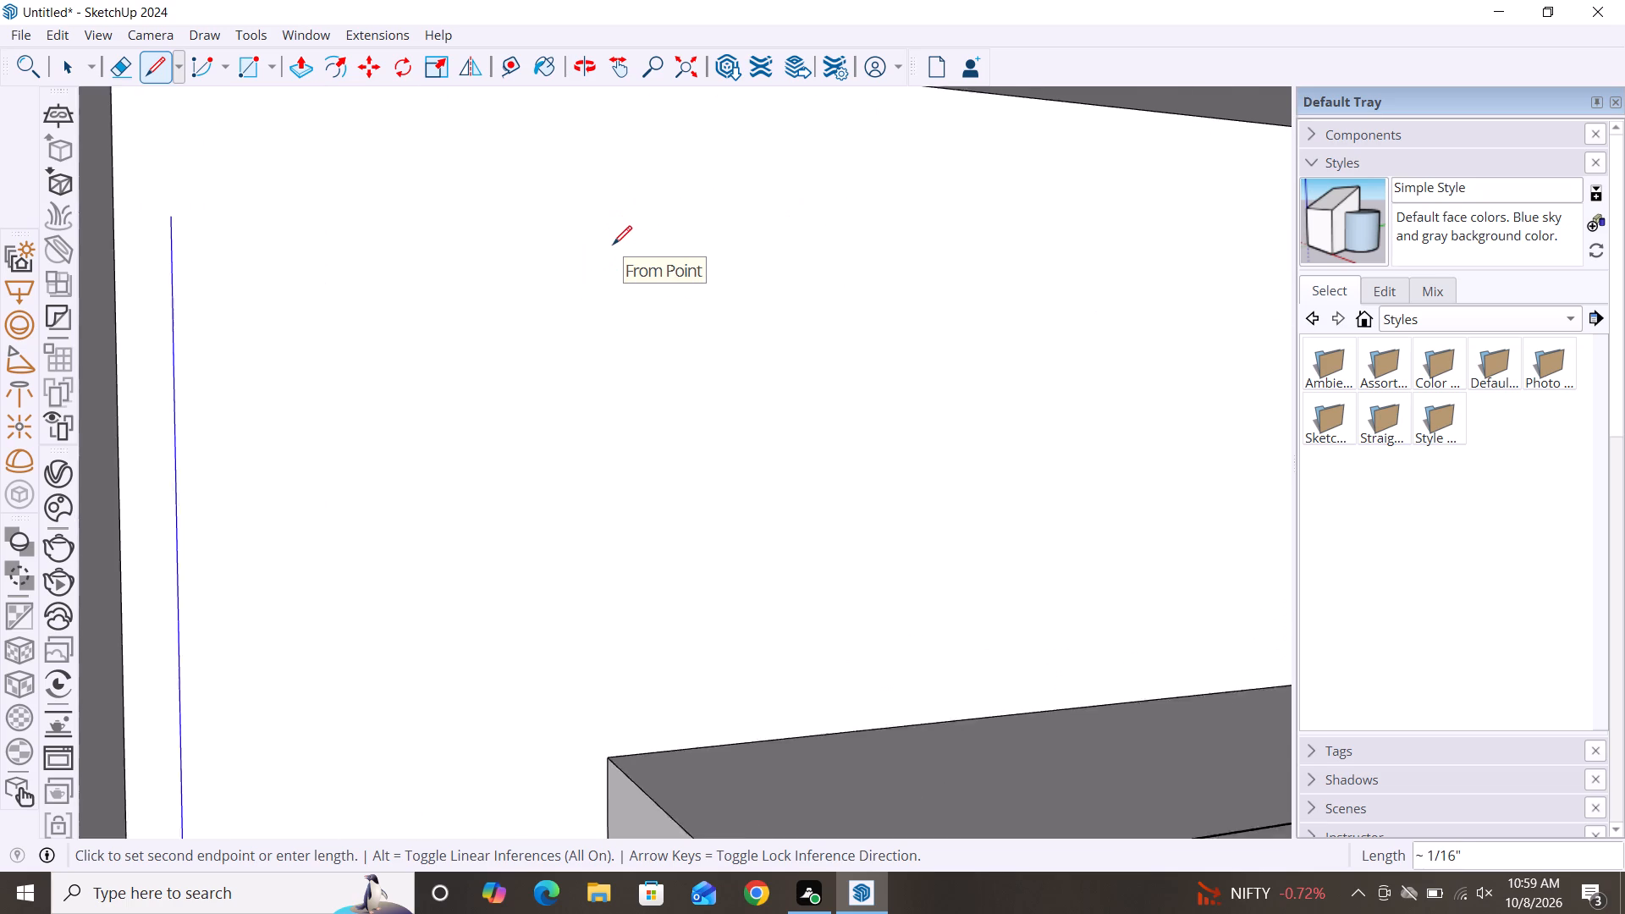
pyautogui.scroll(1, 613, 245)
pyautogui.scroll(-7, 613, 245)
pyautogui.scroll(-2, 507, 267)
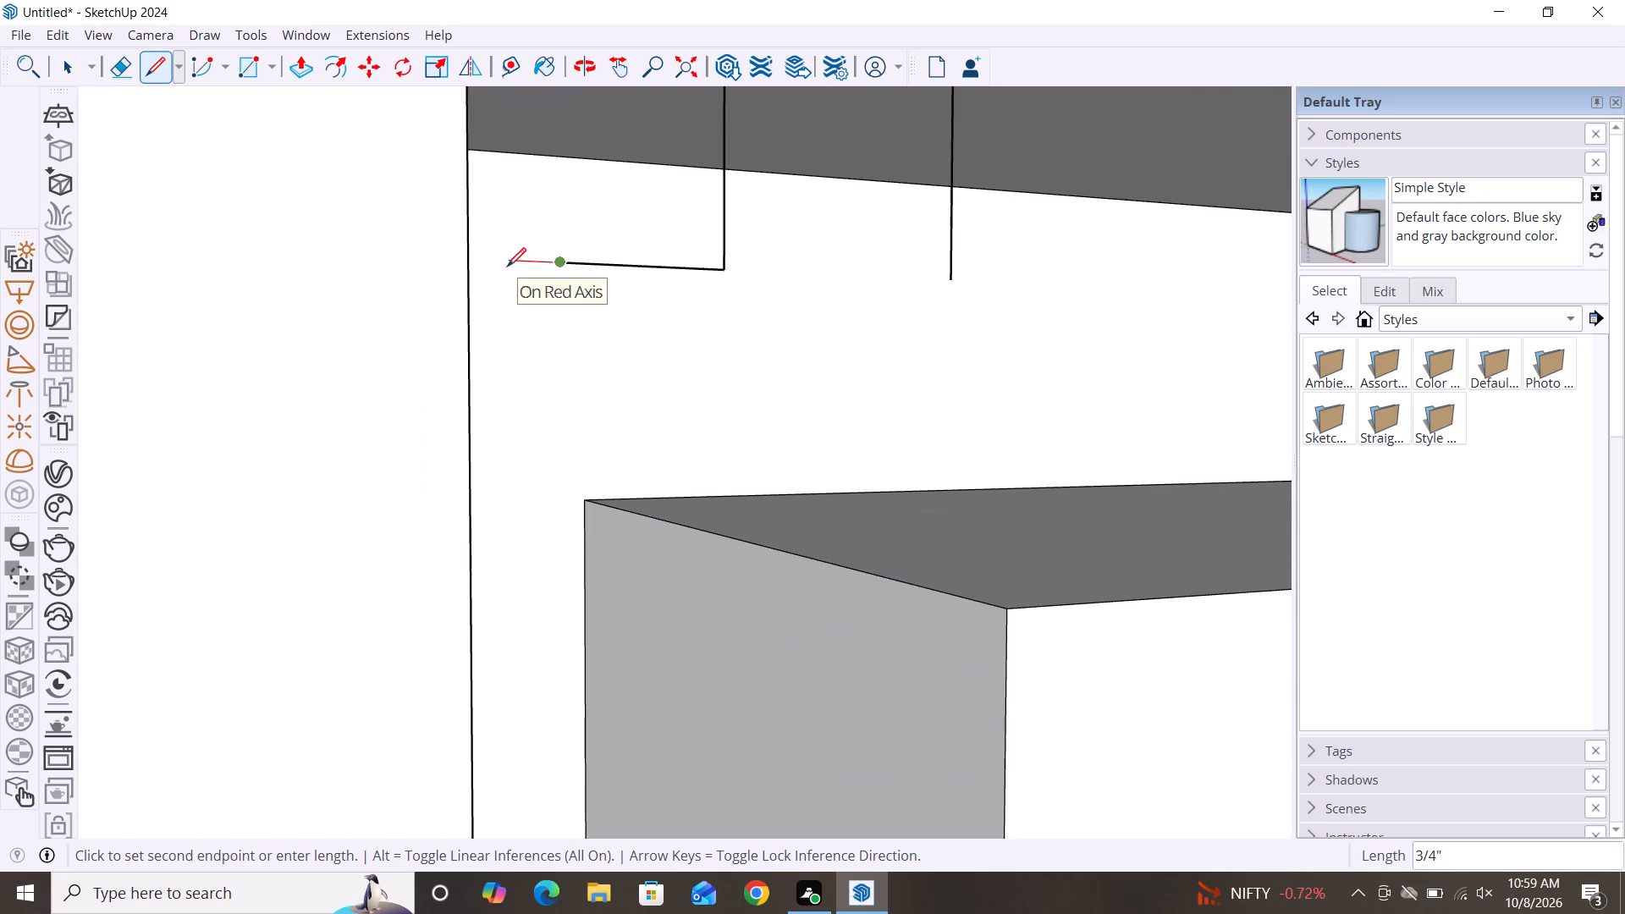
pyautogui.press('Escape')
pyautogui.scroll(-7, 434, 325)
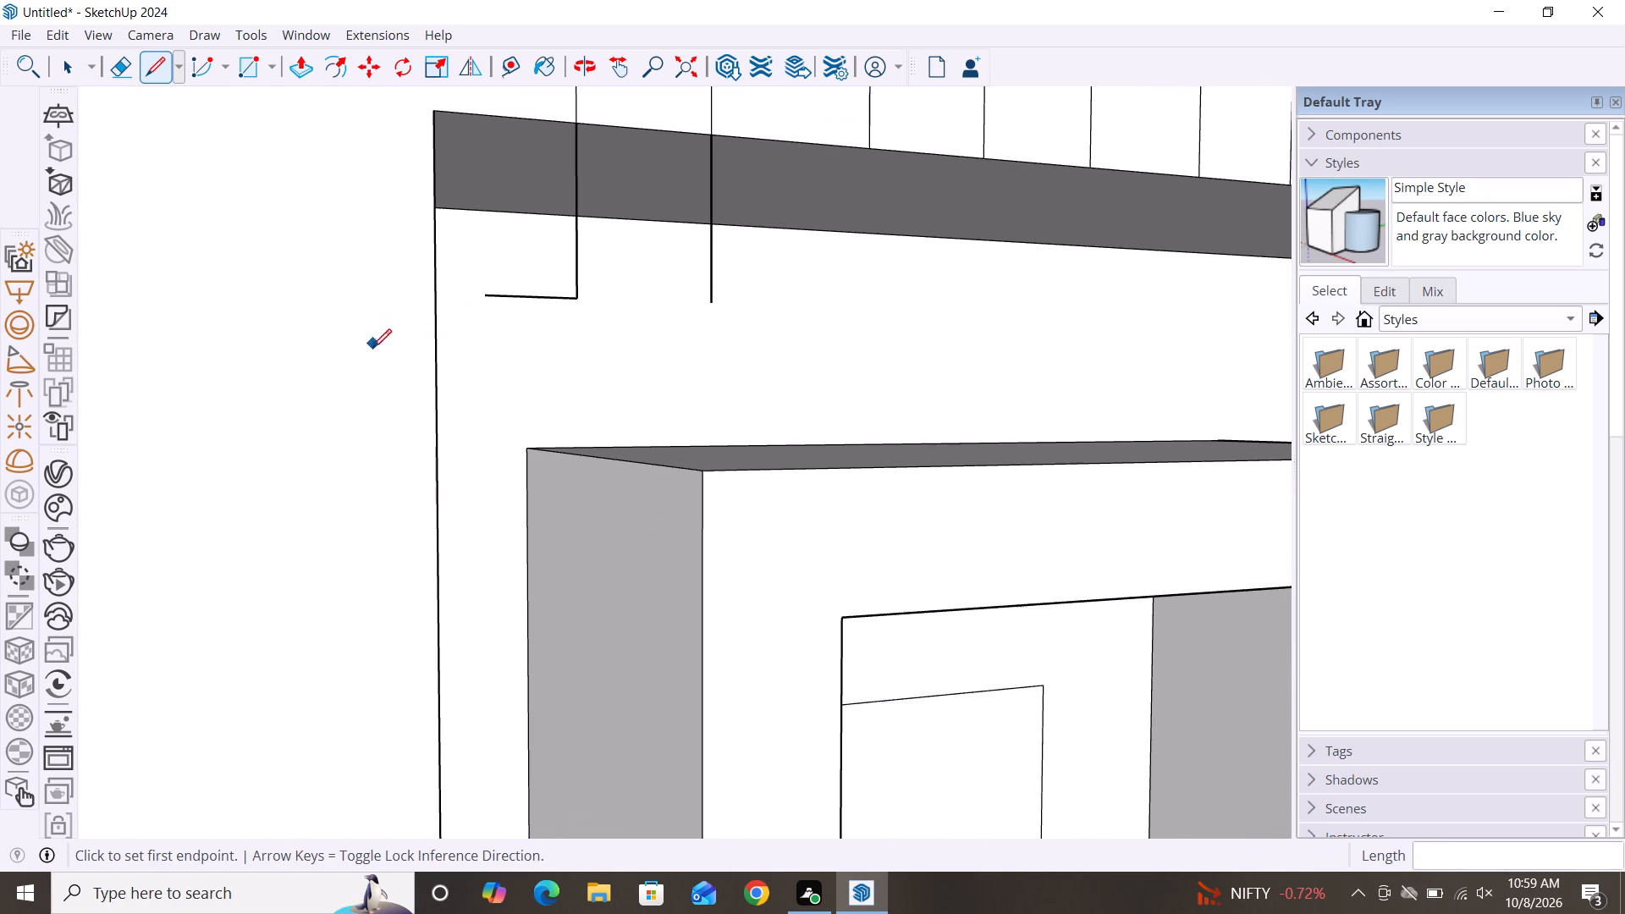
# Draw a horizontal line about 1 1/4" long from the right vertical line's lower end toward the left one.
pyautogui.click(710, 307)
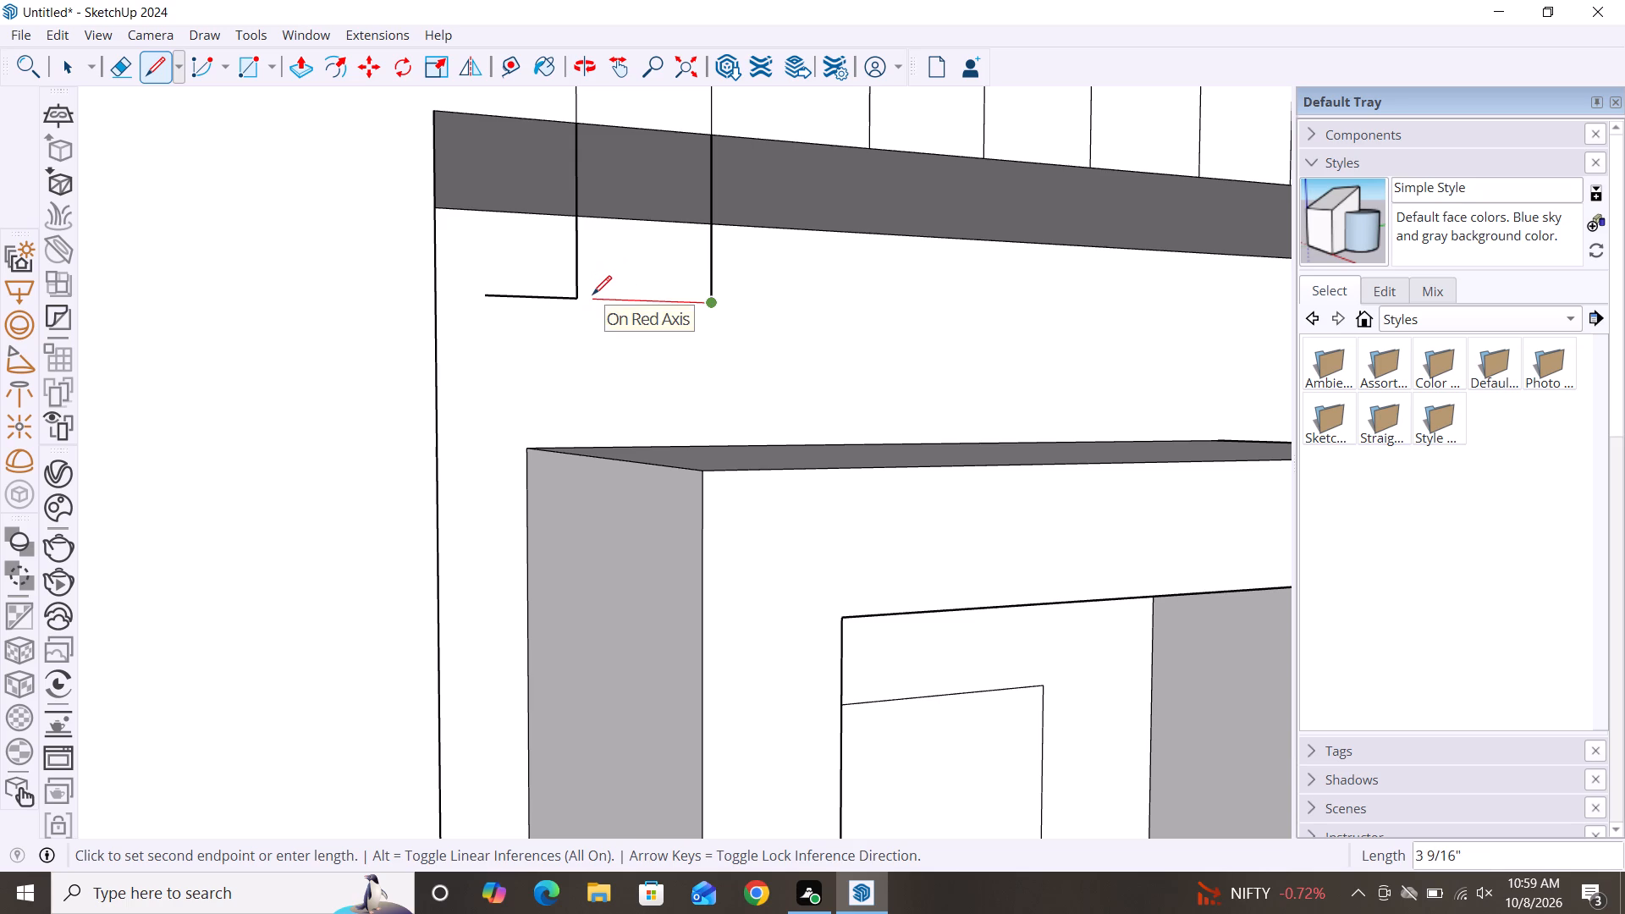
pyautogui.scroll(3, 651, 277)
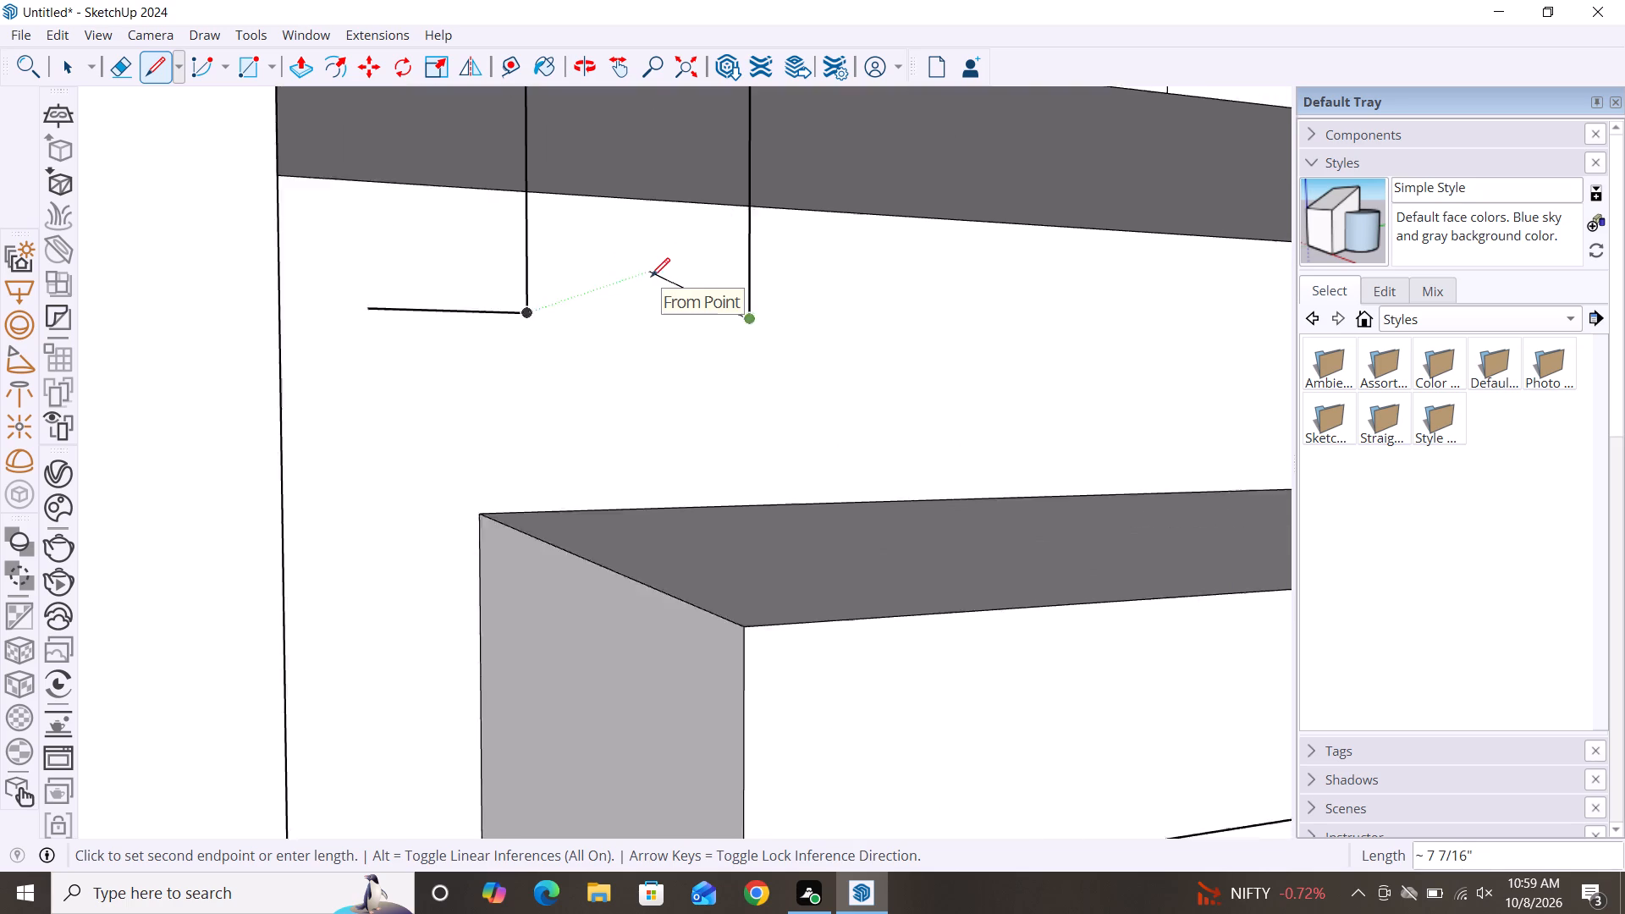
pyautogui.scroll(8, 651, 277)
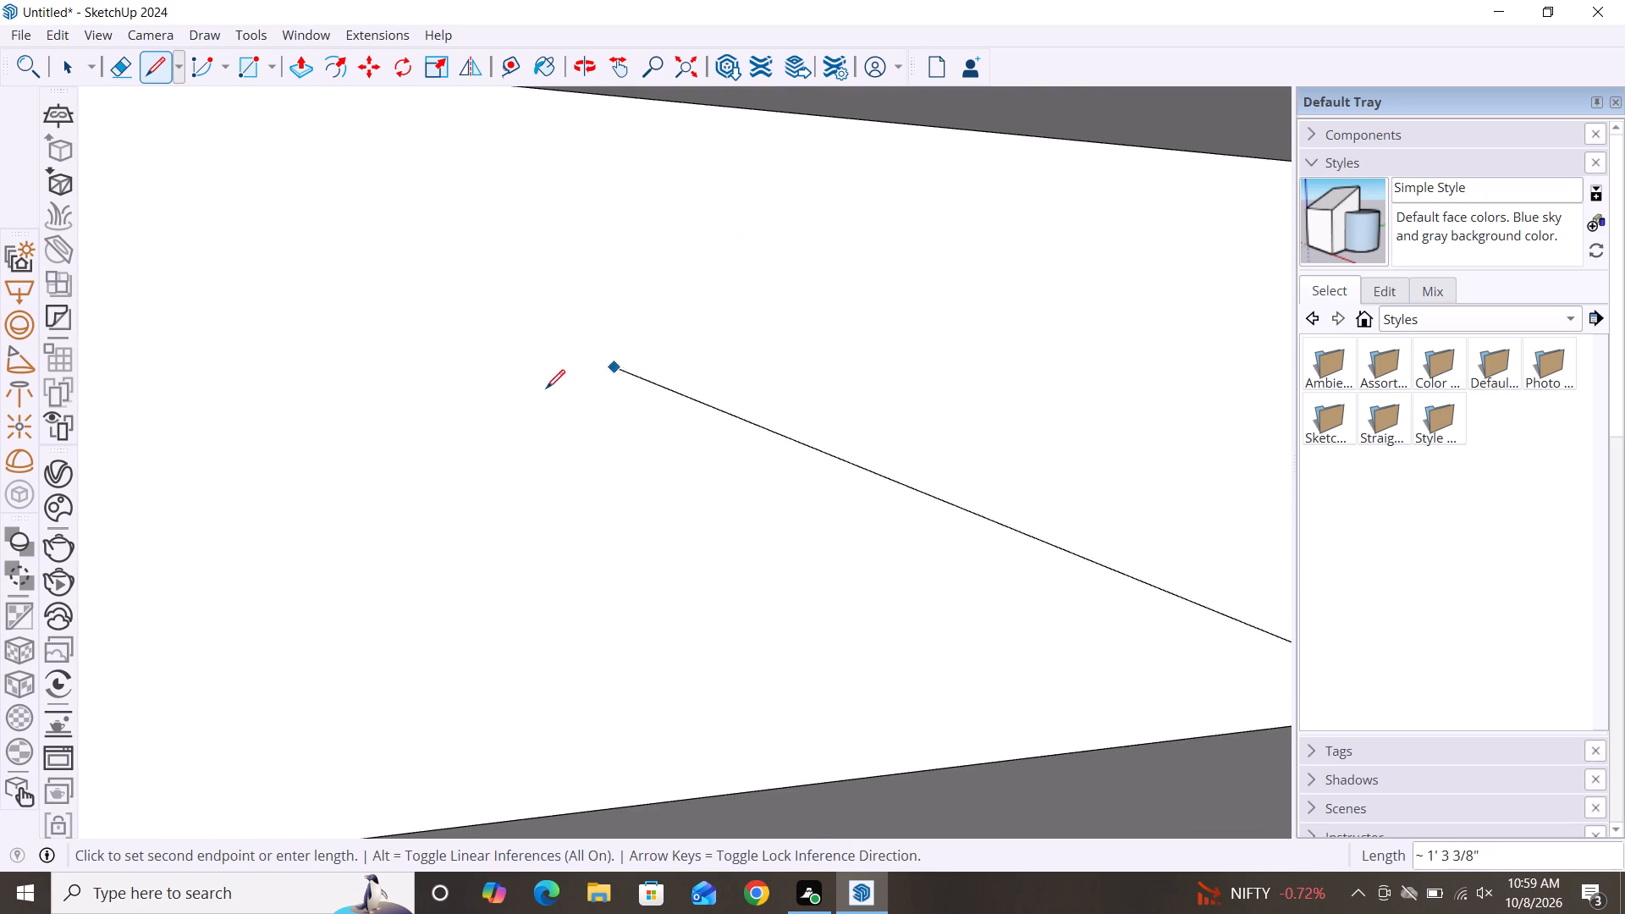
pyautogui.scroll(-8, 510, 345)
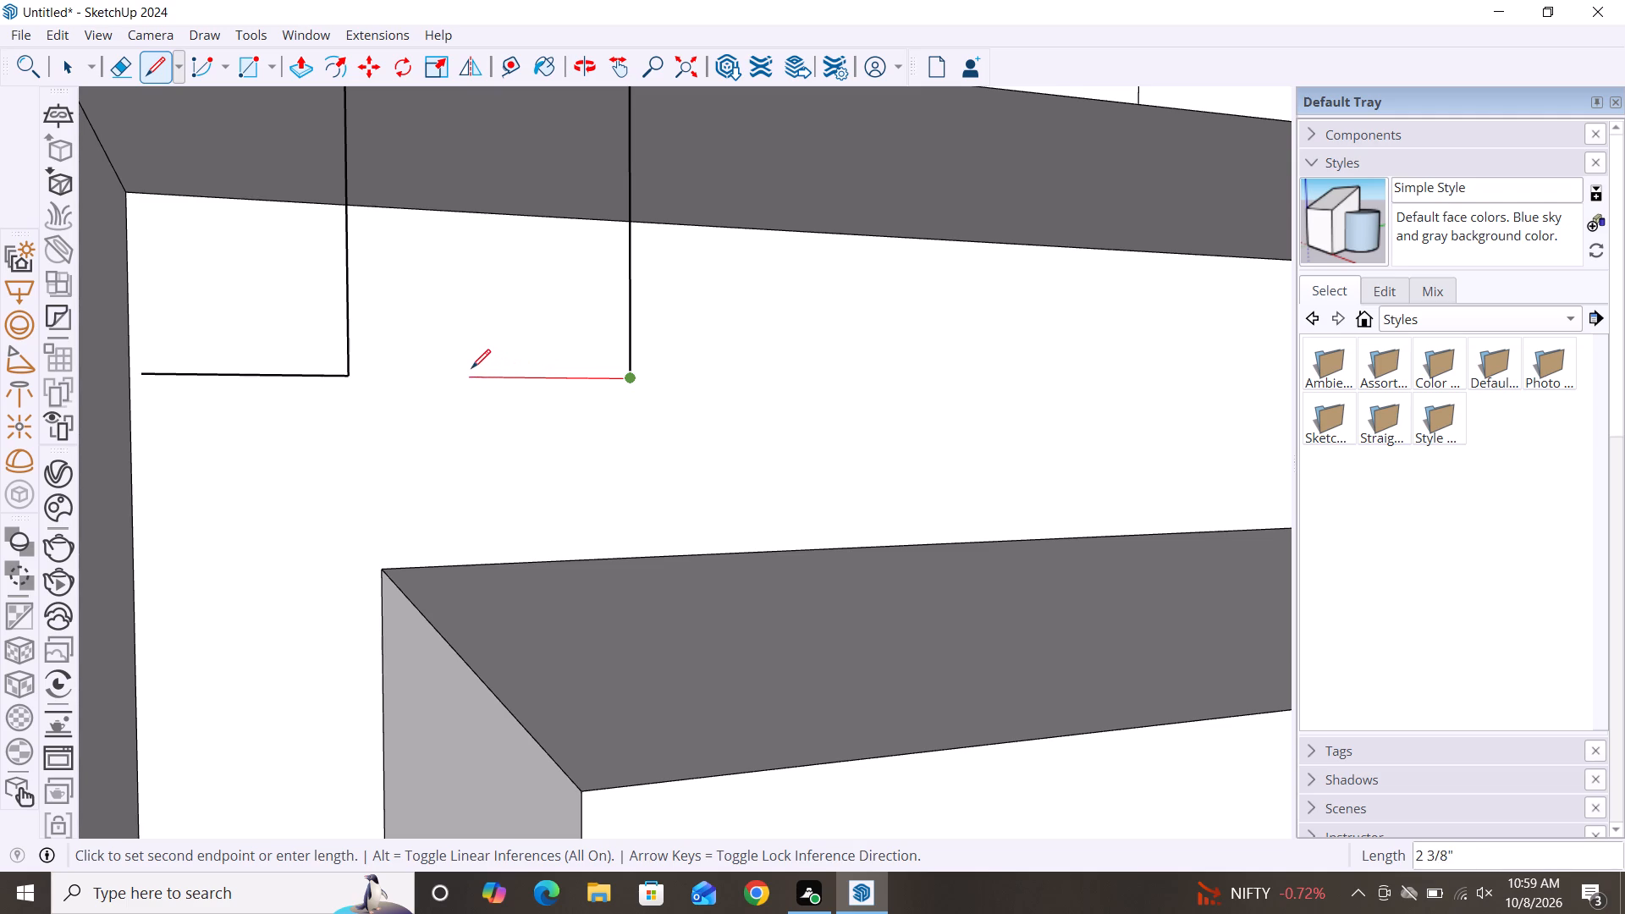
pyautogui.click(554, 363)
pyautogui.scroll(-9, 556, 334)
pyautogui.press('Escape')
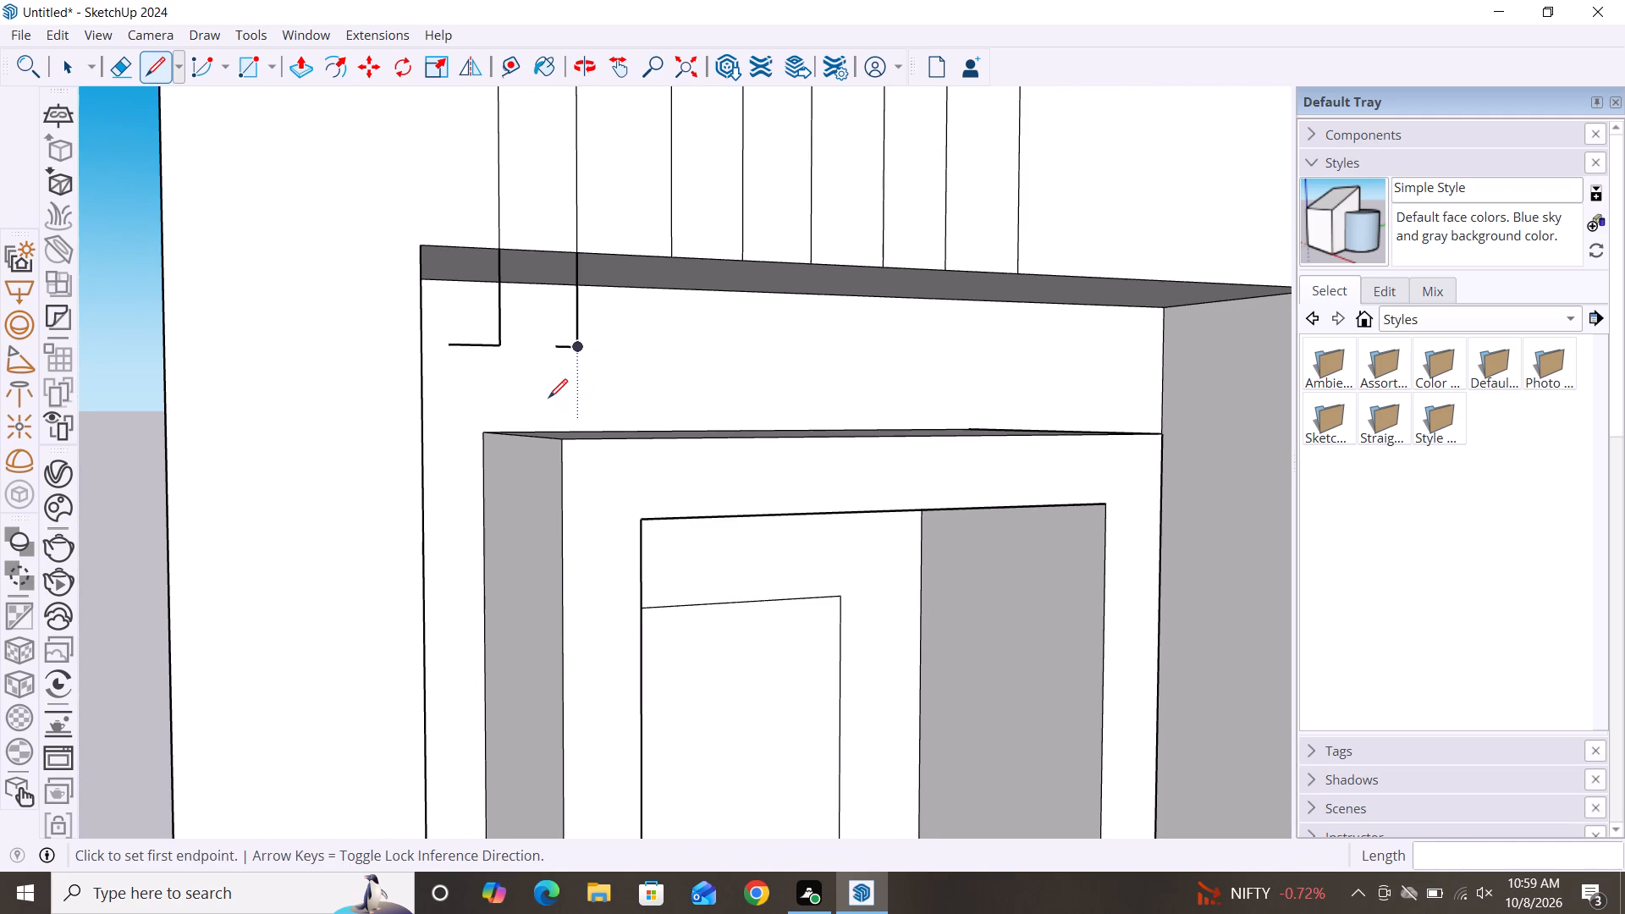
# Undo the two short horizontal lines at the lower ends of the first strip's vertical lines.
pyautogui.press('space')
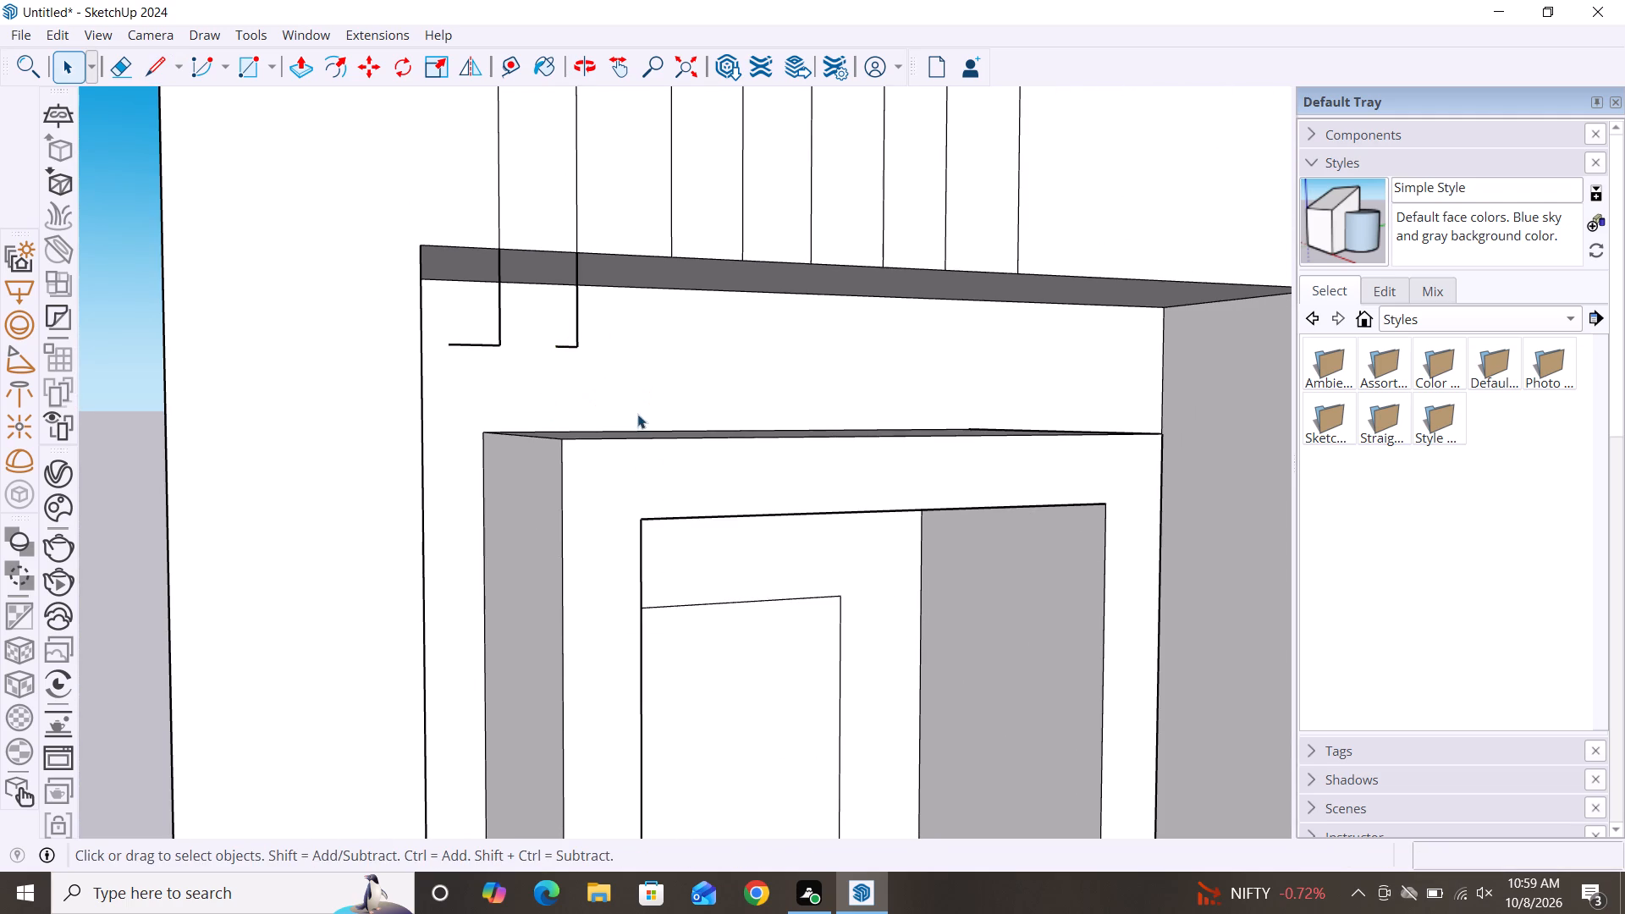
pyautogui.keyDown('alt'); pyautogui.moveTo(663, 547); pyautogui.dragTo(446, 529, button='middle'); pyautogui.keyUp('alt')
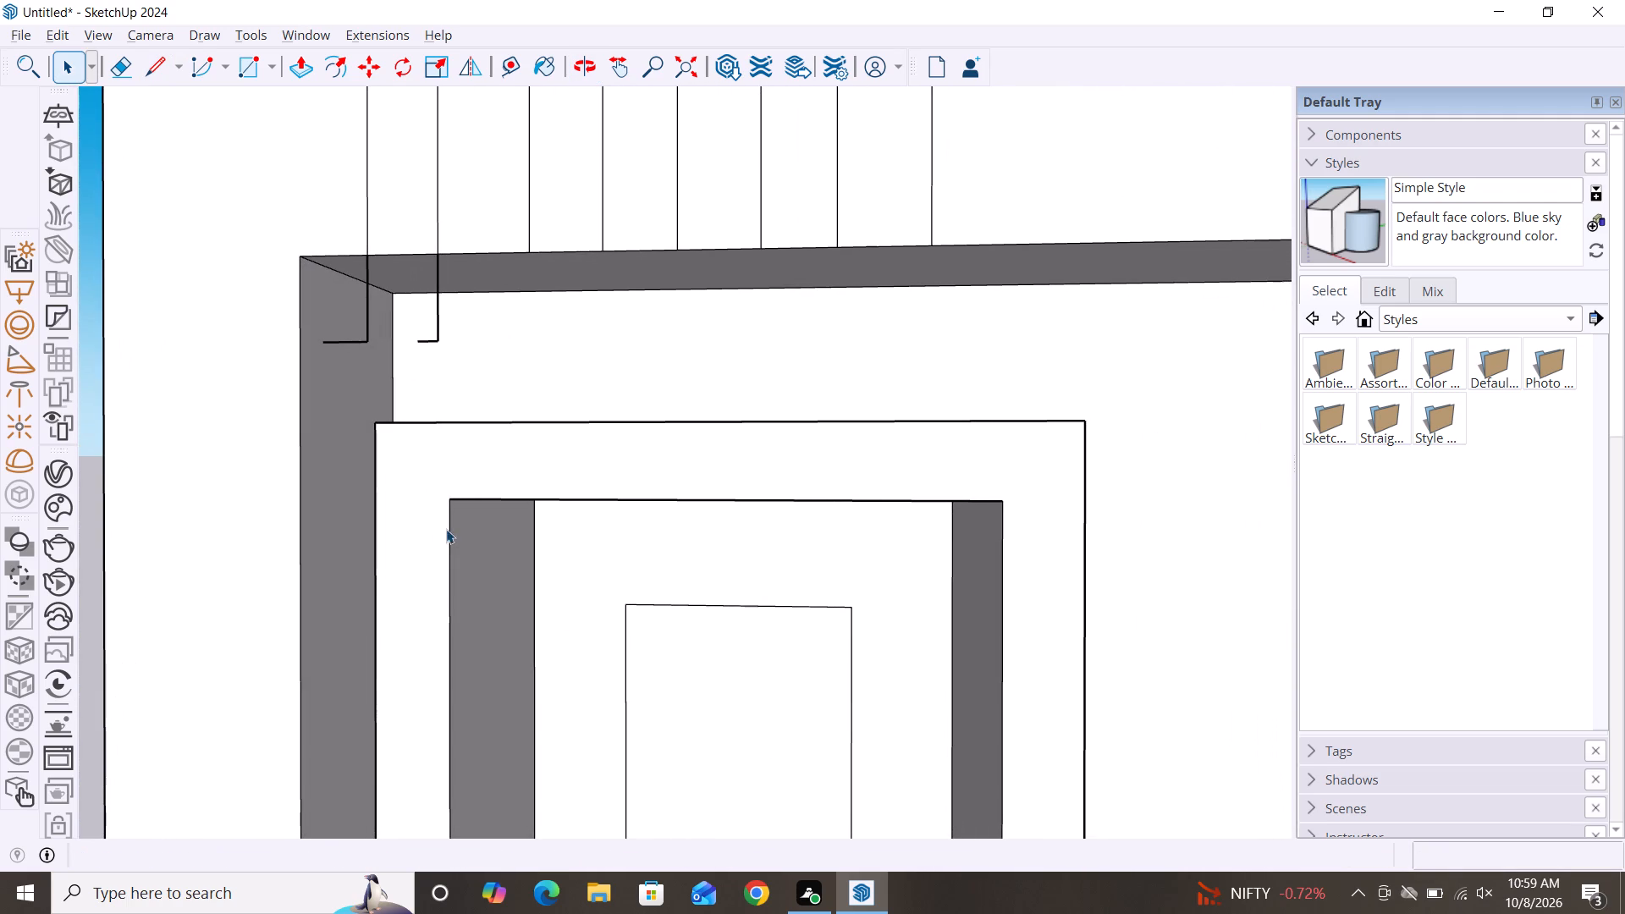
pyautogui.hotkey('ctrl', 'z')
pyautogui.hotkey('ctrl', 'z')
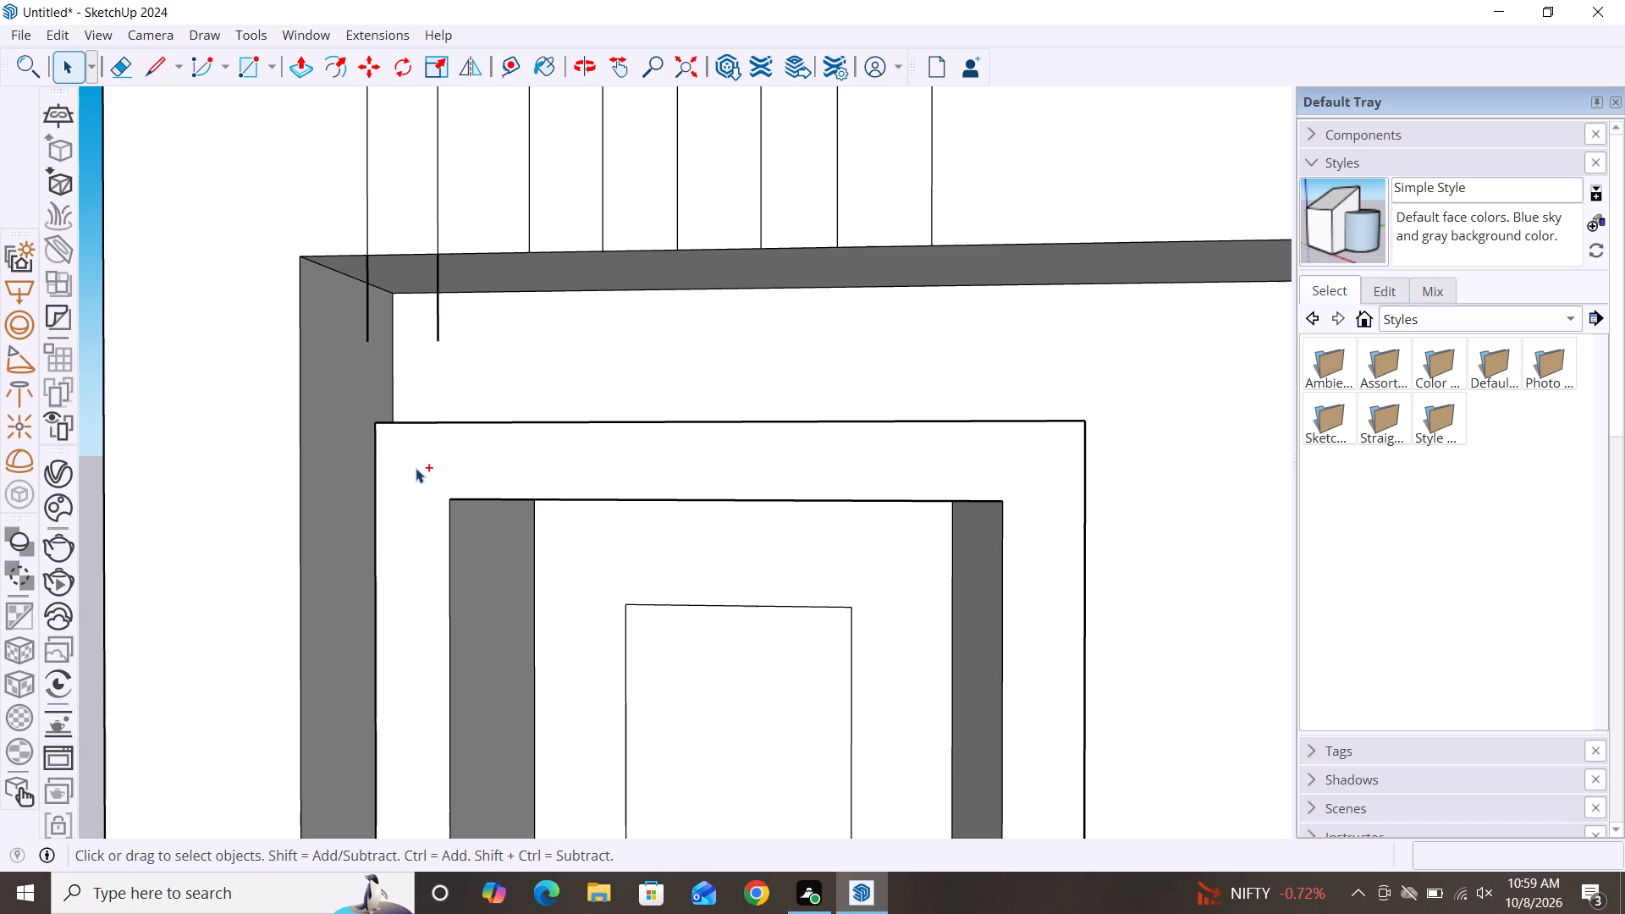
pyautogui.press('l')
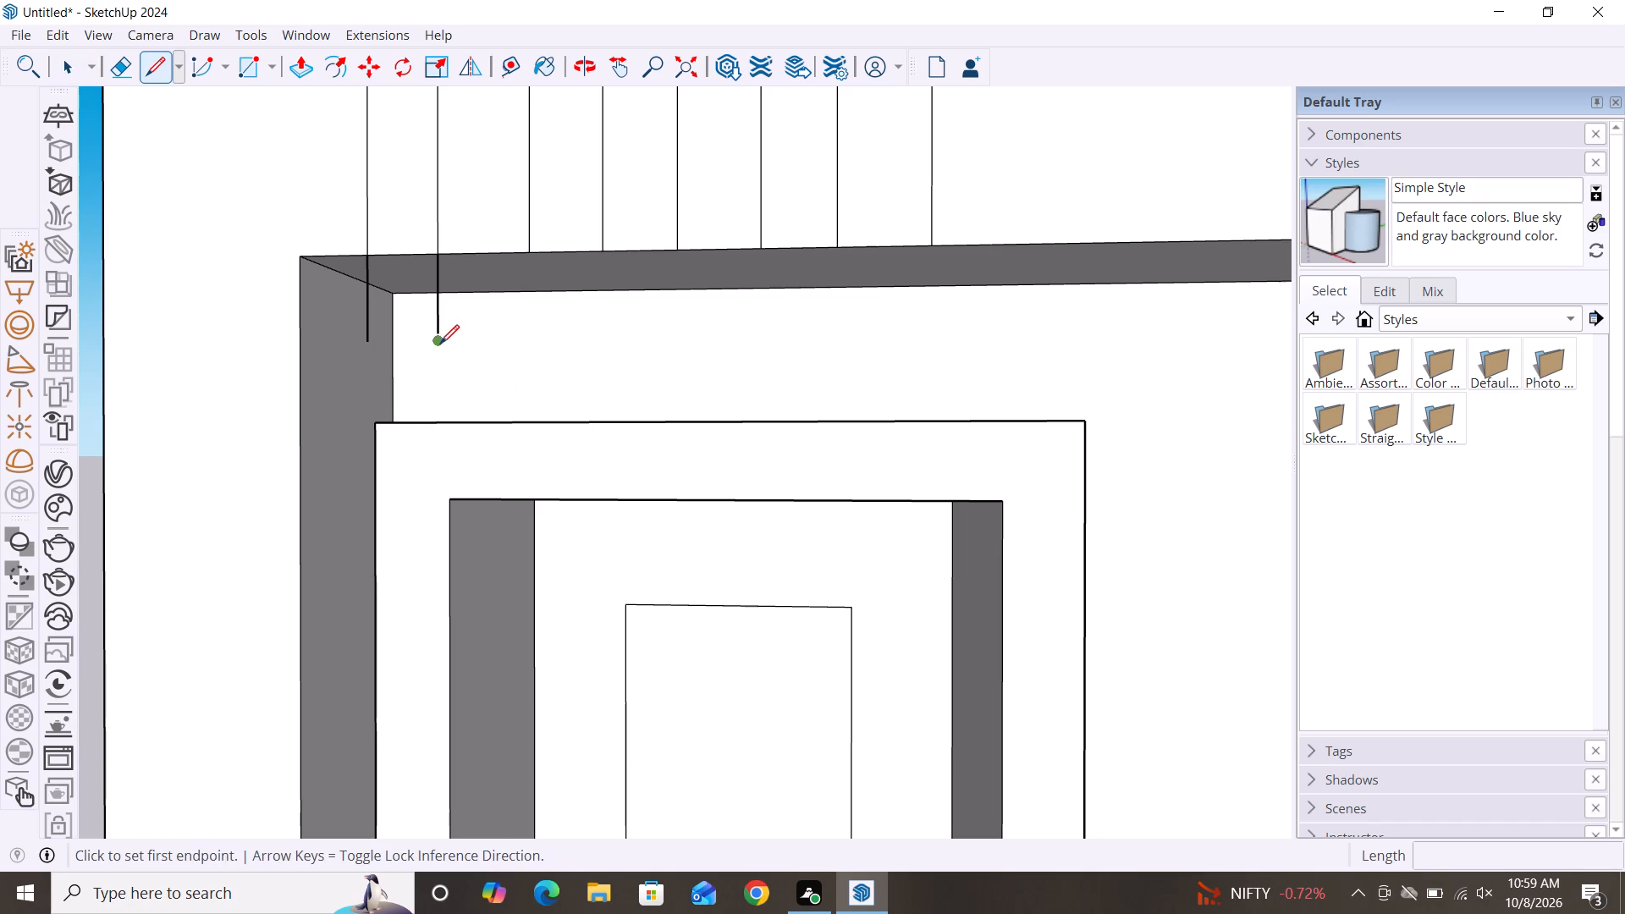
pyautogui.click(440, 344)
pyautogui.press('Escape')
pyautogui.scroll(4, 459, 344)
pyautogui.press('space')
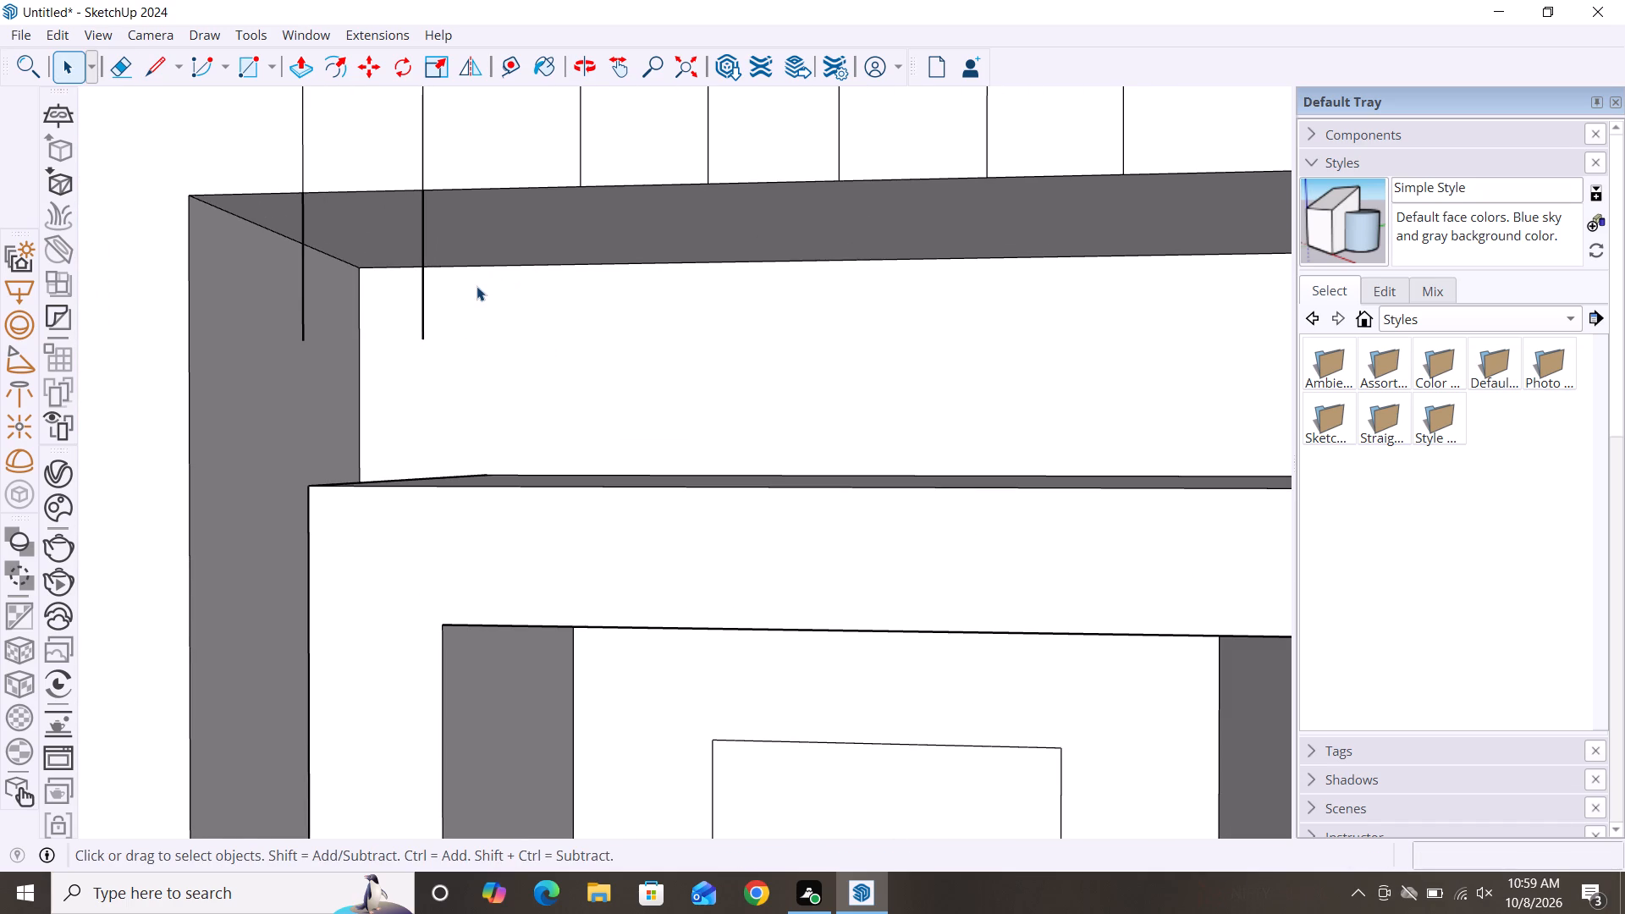
# Draw a line down from the opening's inner top edge and join it to the lower end of the first strip's right vertical line.
pyautogui.scroll(6, 476, 286)
pyautogui.scroll(-4, 607, 322)
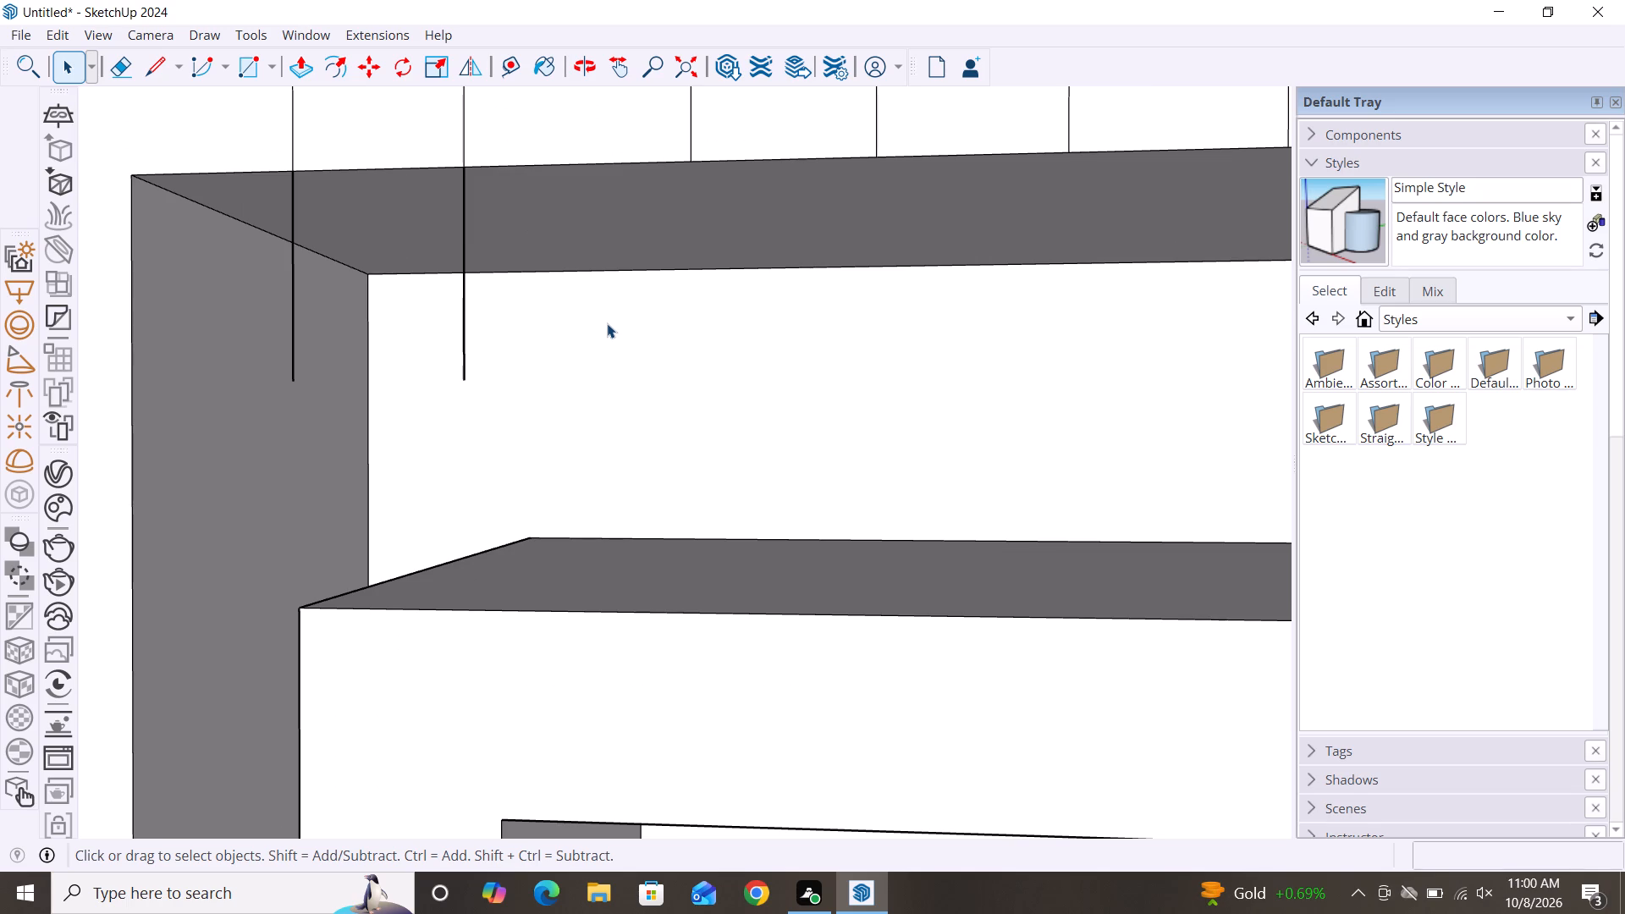
pyautogui.press('l')
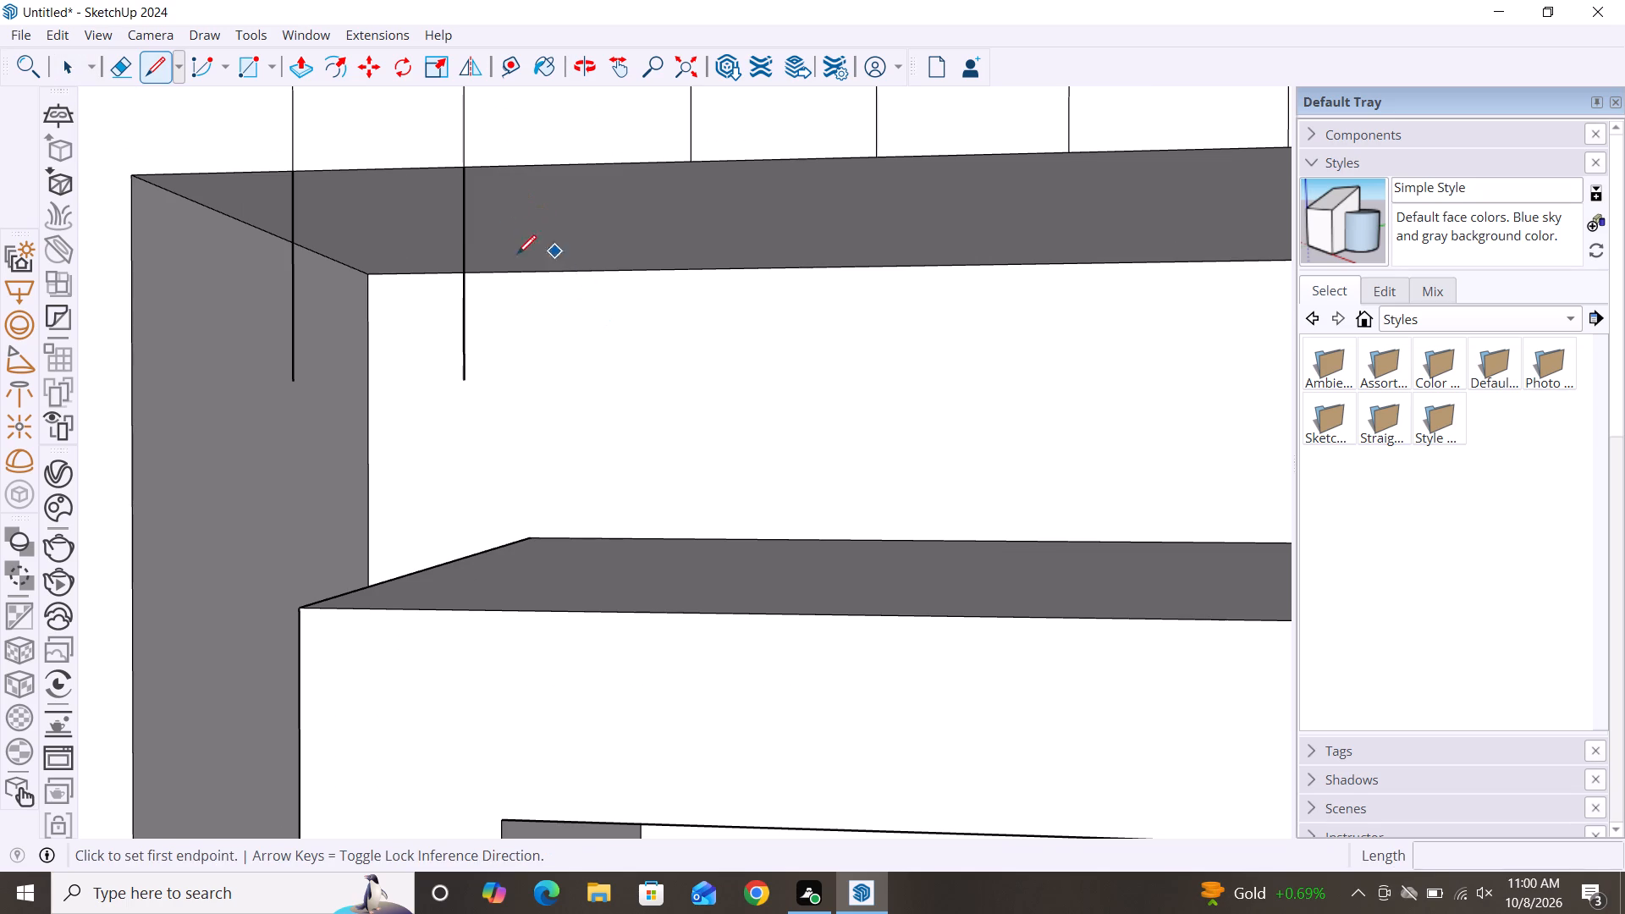
pyautogui.moveTo(528, 274); pyautogui.dragTo(518, 276)
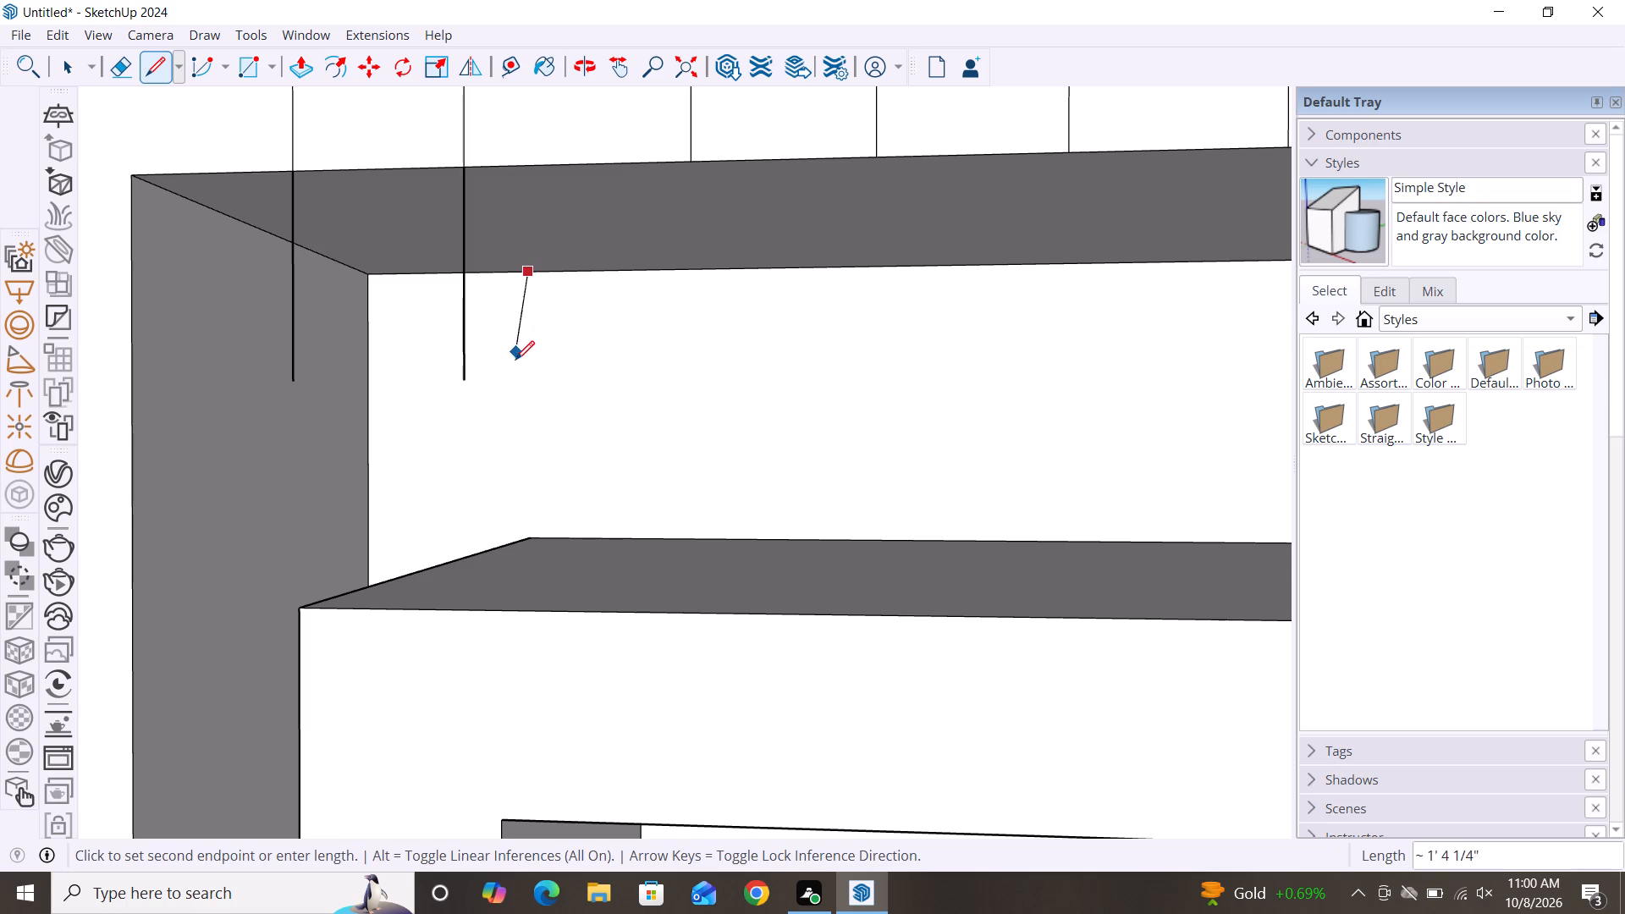
pyautogui.click(532, 369)
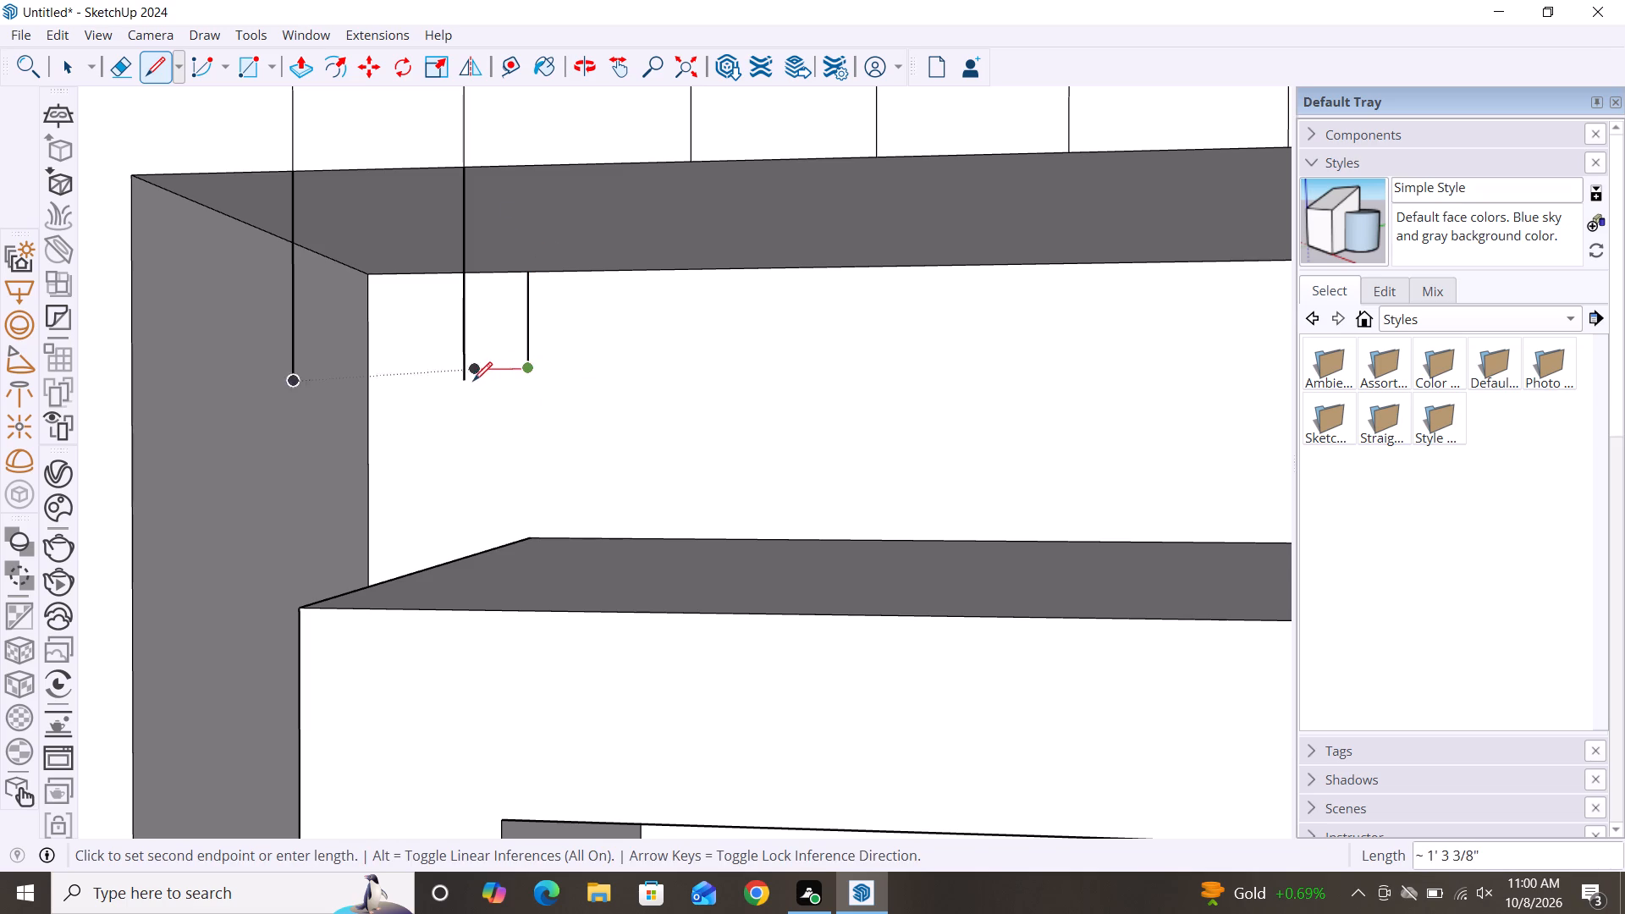
pyautogui.click(469, 381)
pyautogui.press('space')
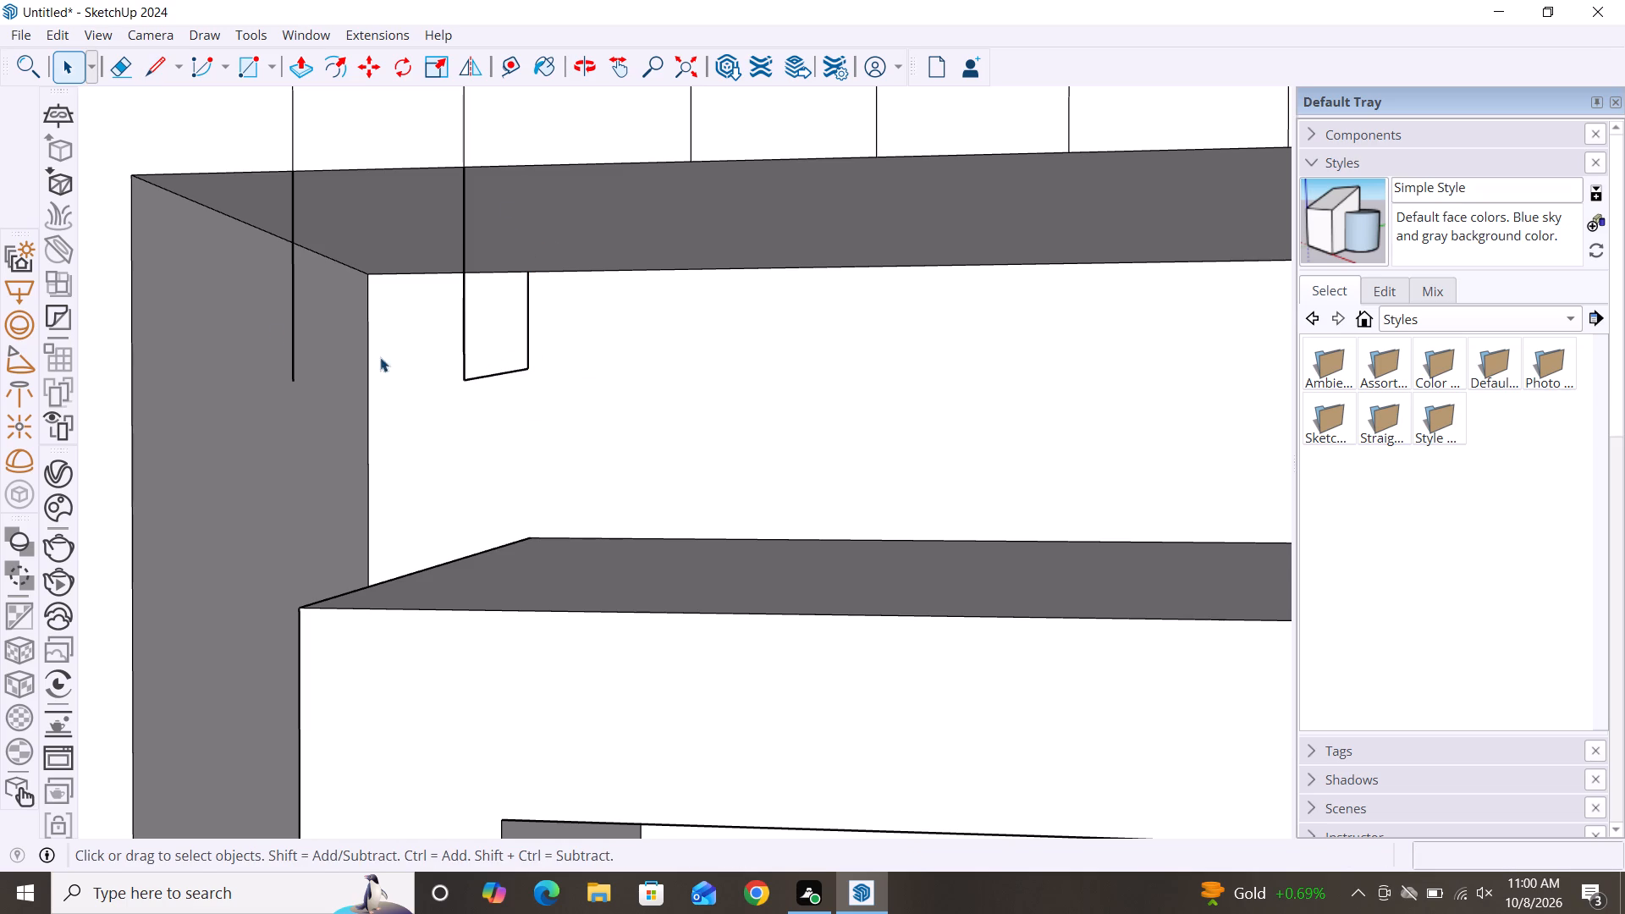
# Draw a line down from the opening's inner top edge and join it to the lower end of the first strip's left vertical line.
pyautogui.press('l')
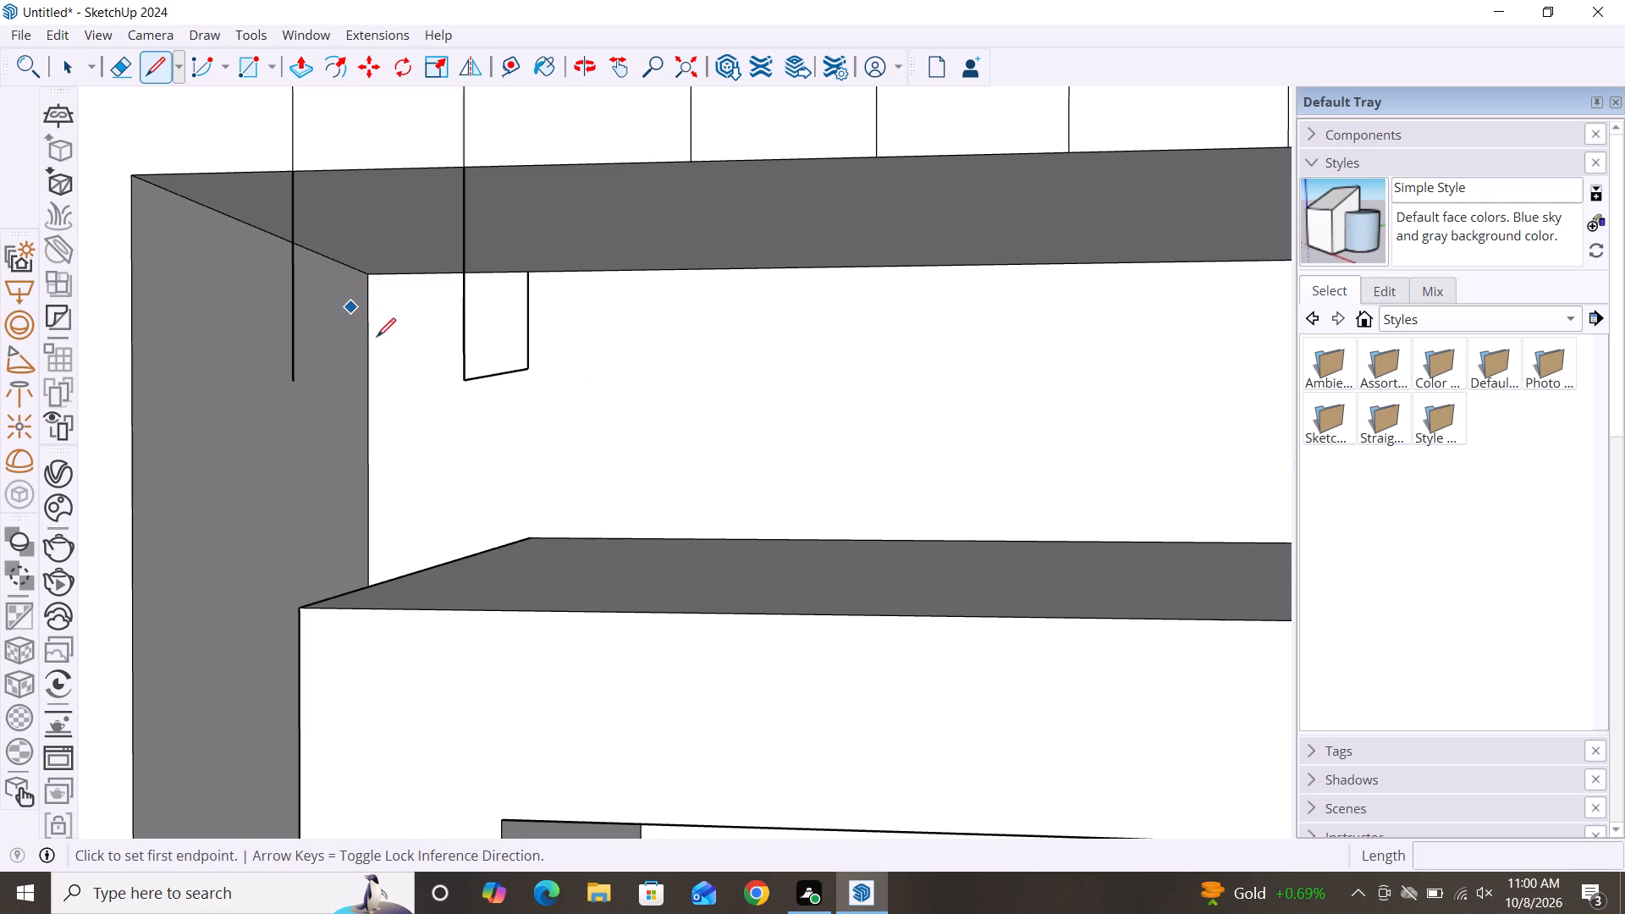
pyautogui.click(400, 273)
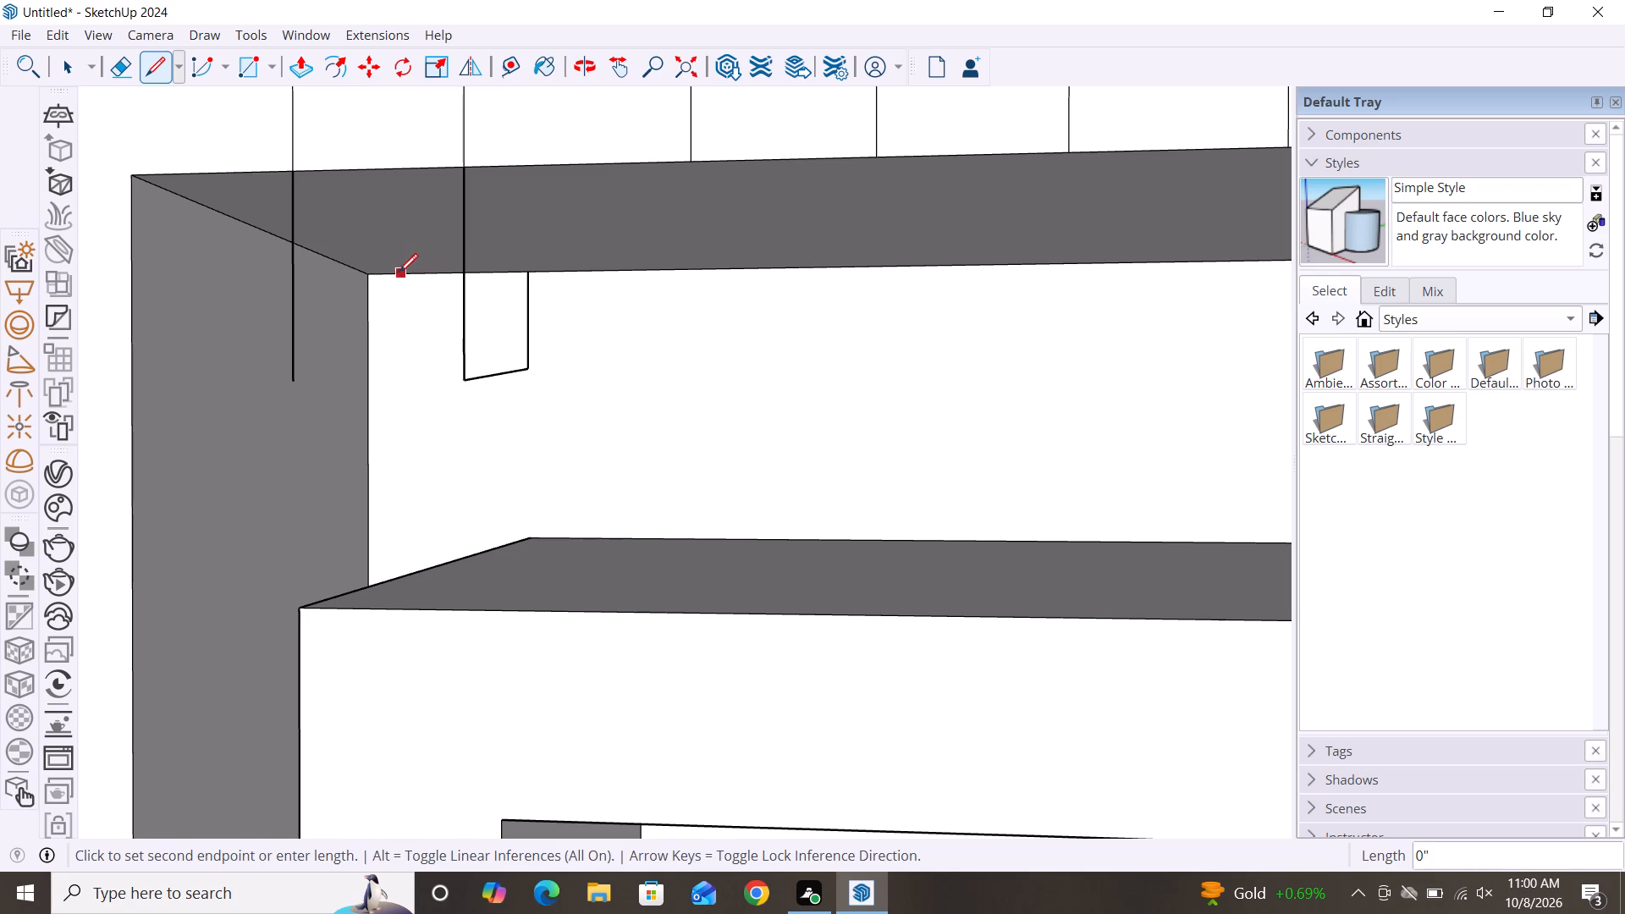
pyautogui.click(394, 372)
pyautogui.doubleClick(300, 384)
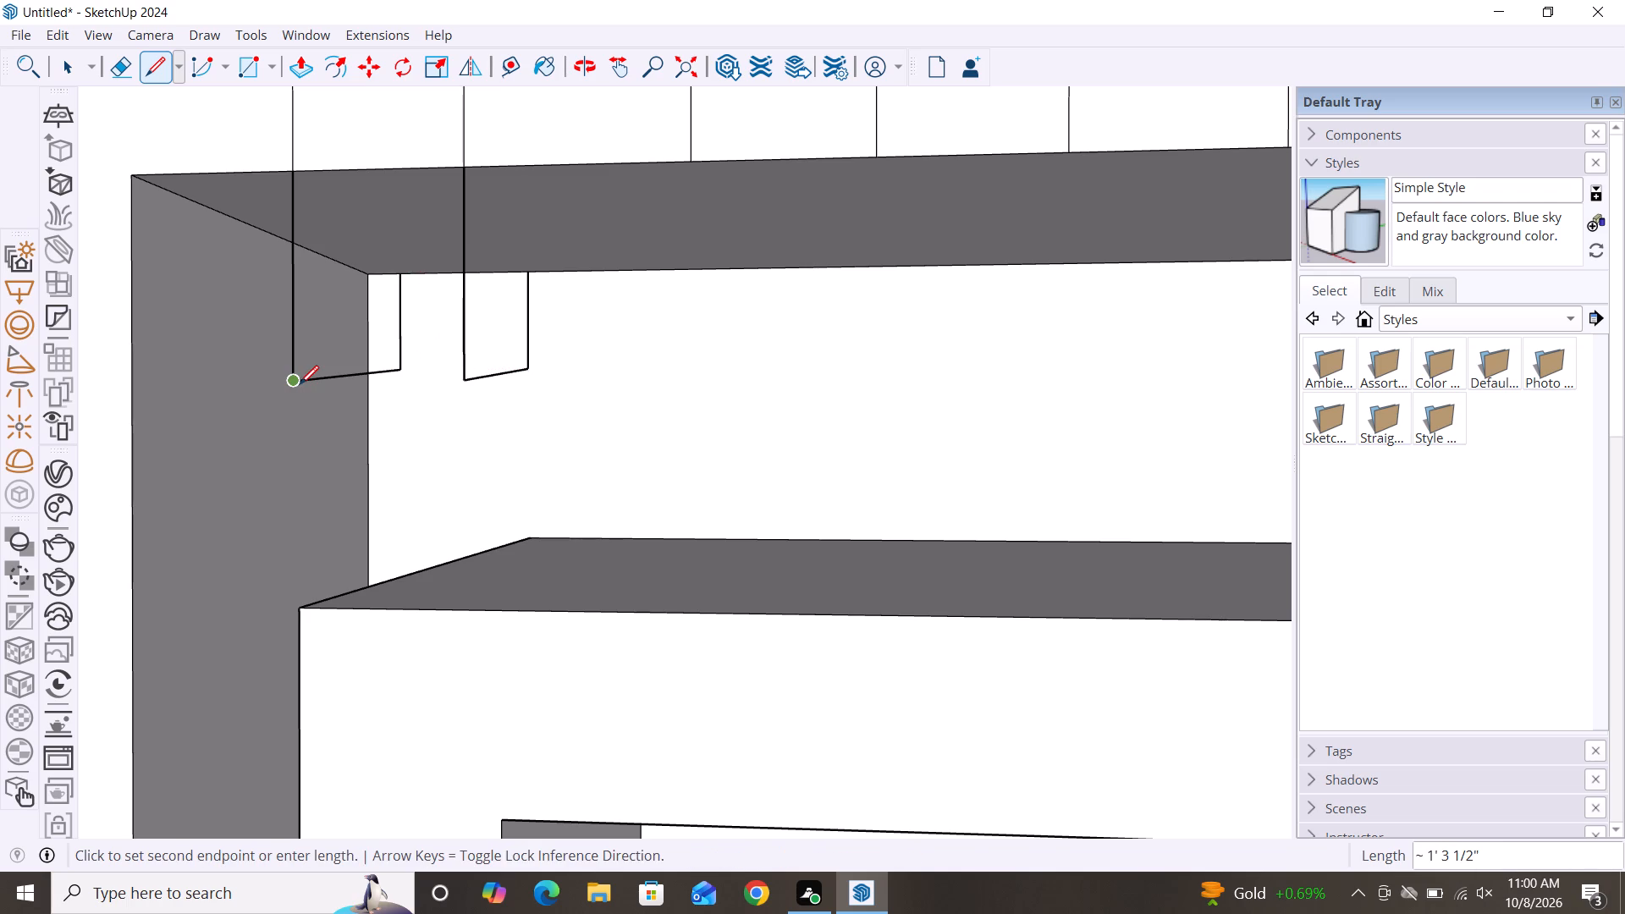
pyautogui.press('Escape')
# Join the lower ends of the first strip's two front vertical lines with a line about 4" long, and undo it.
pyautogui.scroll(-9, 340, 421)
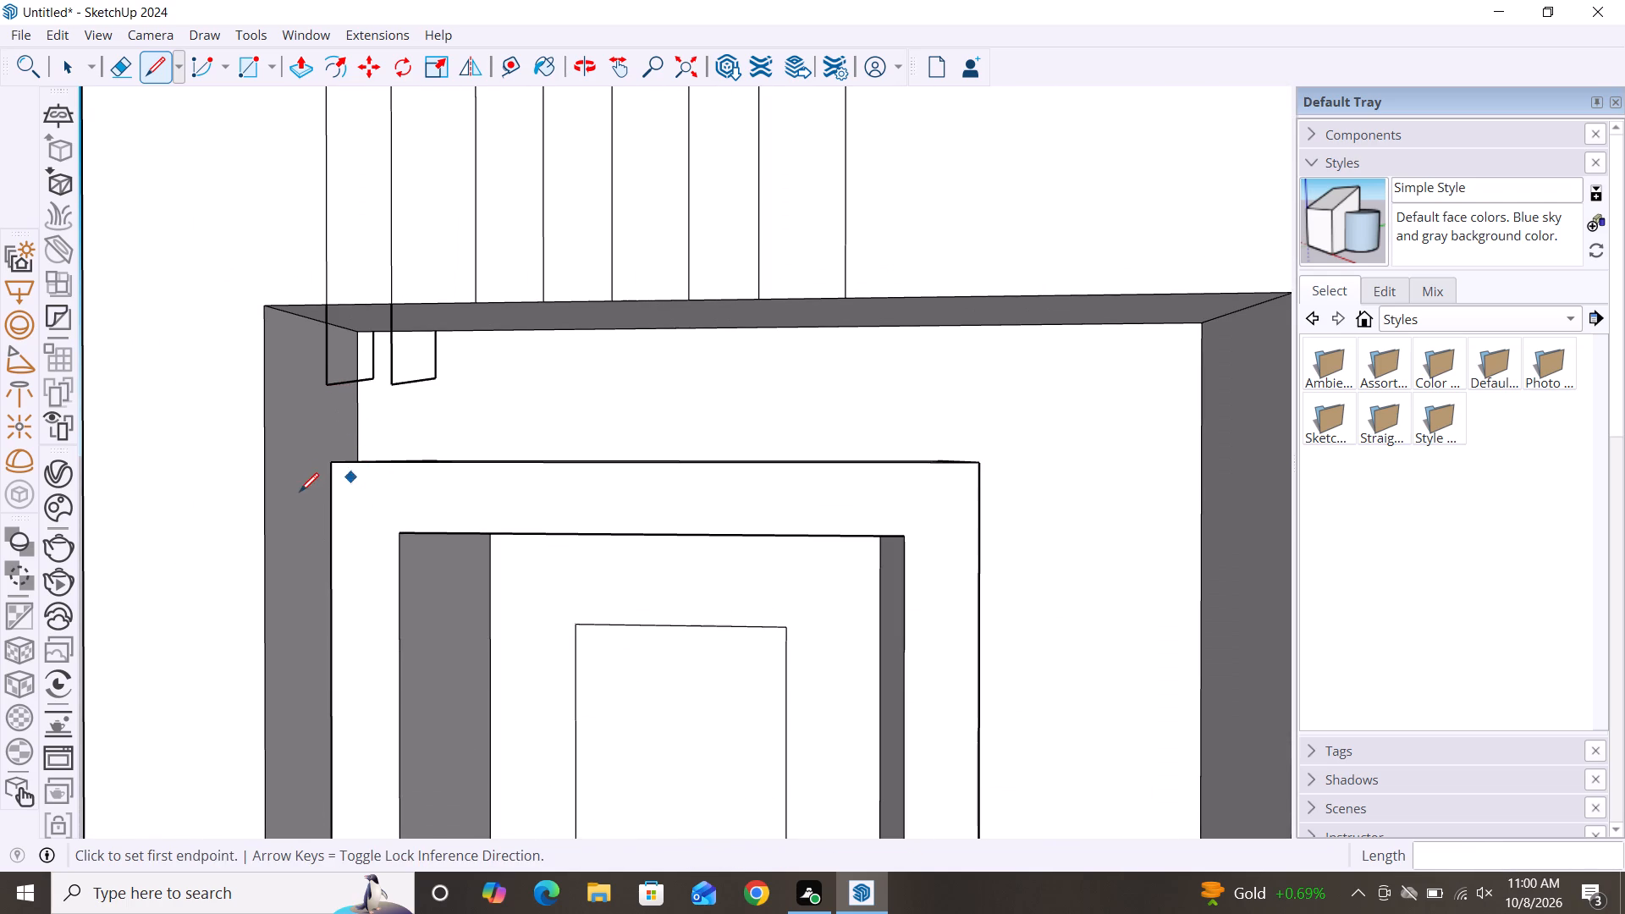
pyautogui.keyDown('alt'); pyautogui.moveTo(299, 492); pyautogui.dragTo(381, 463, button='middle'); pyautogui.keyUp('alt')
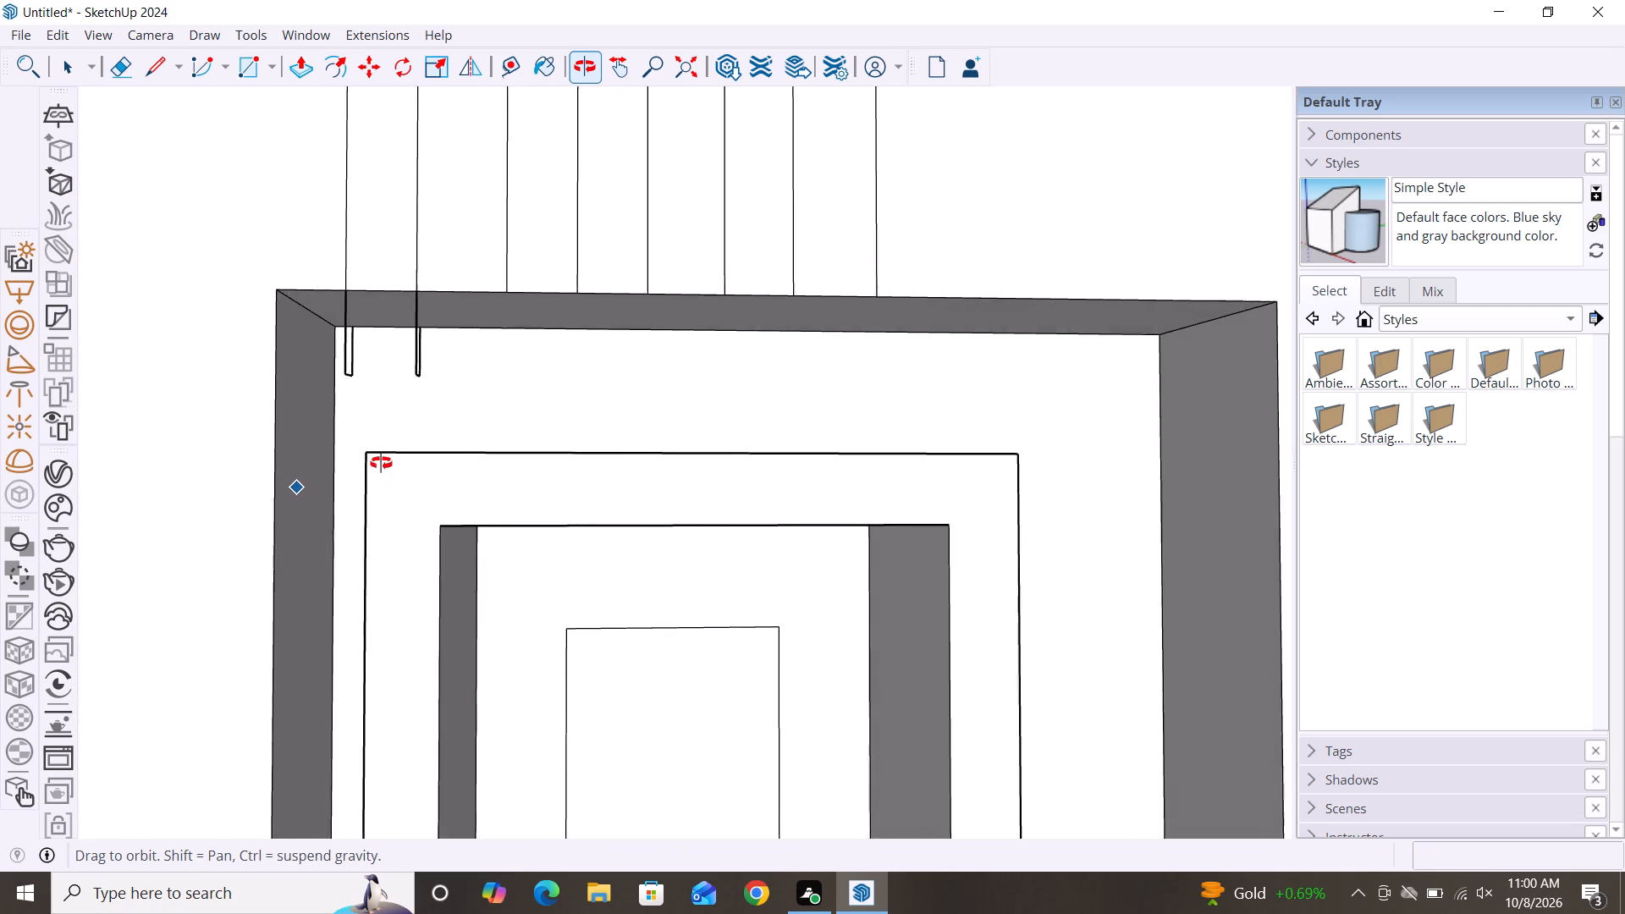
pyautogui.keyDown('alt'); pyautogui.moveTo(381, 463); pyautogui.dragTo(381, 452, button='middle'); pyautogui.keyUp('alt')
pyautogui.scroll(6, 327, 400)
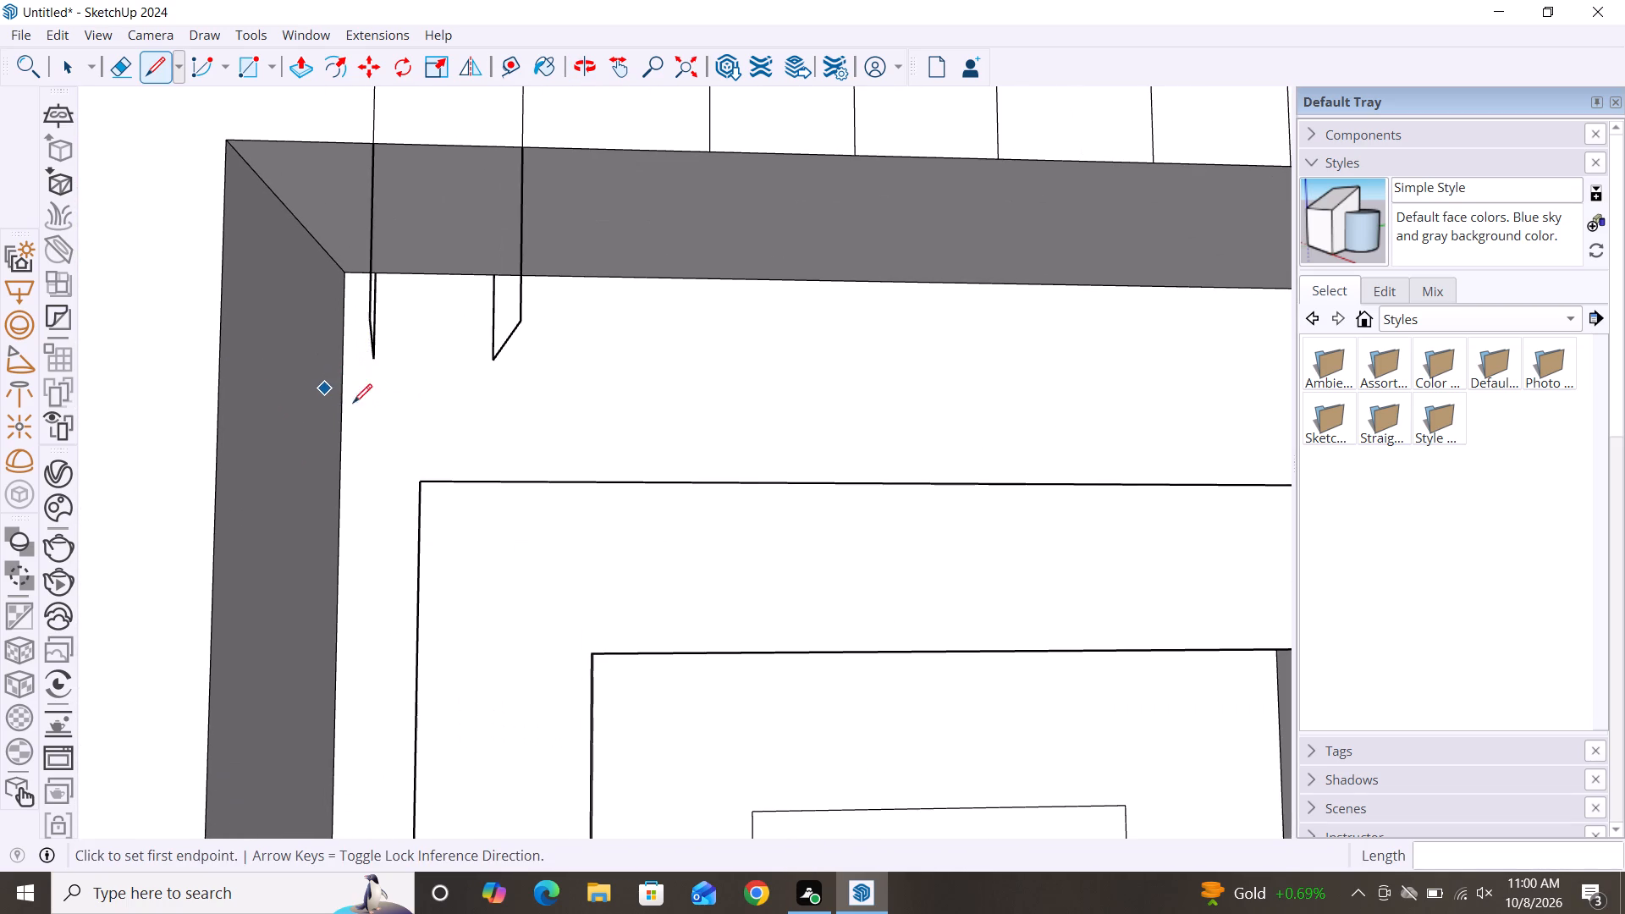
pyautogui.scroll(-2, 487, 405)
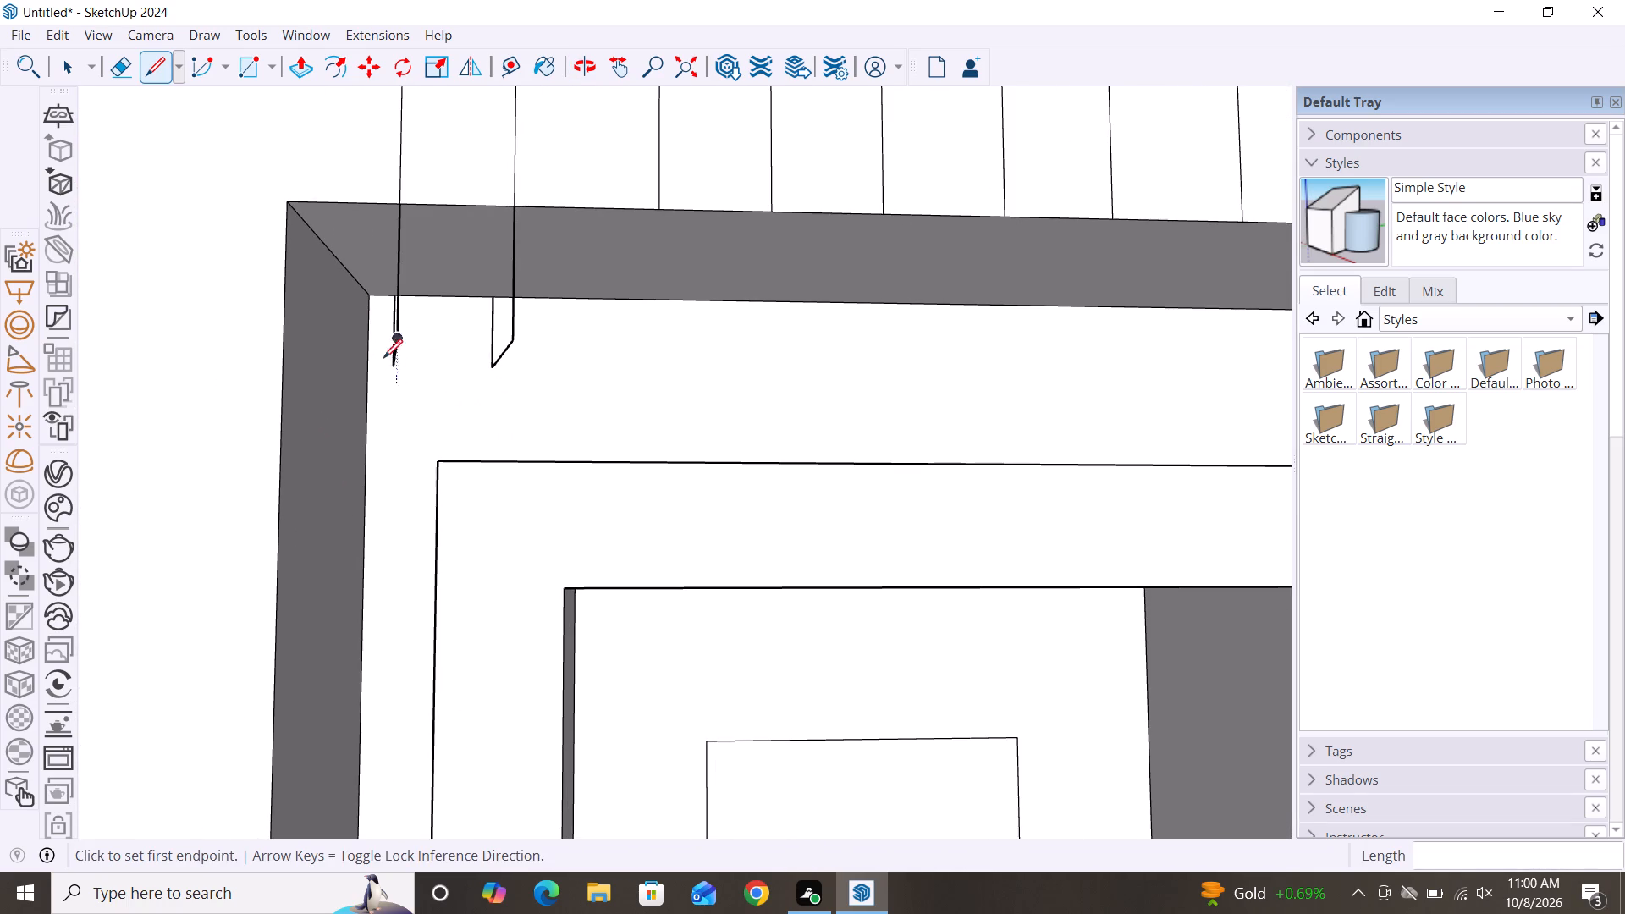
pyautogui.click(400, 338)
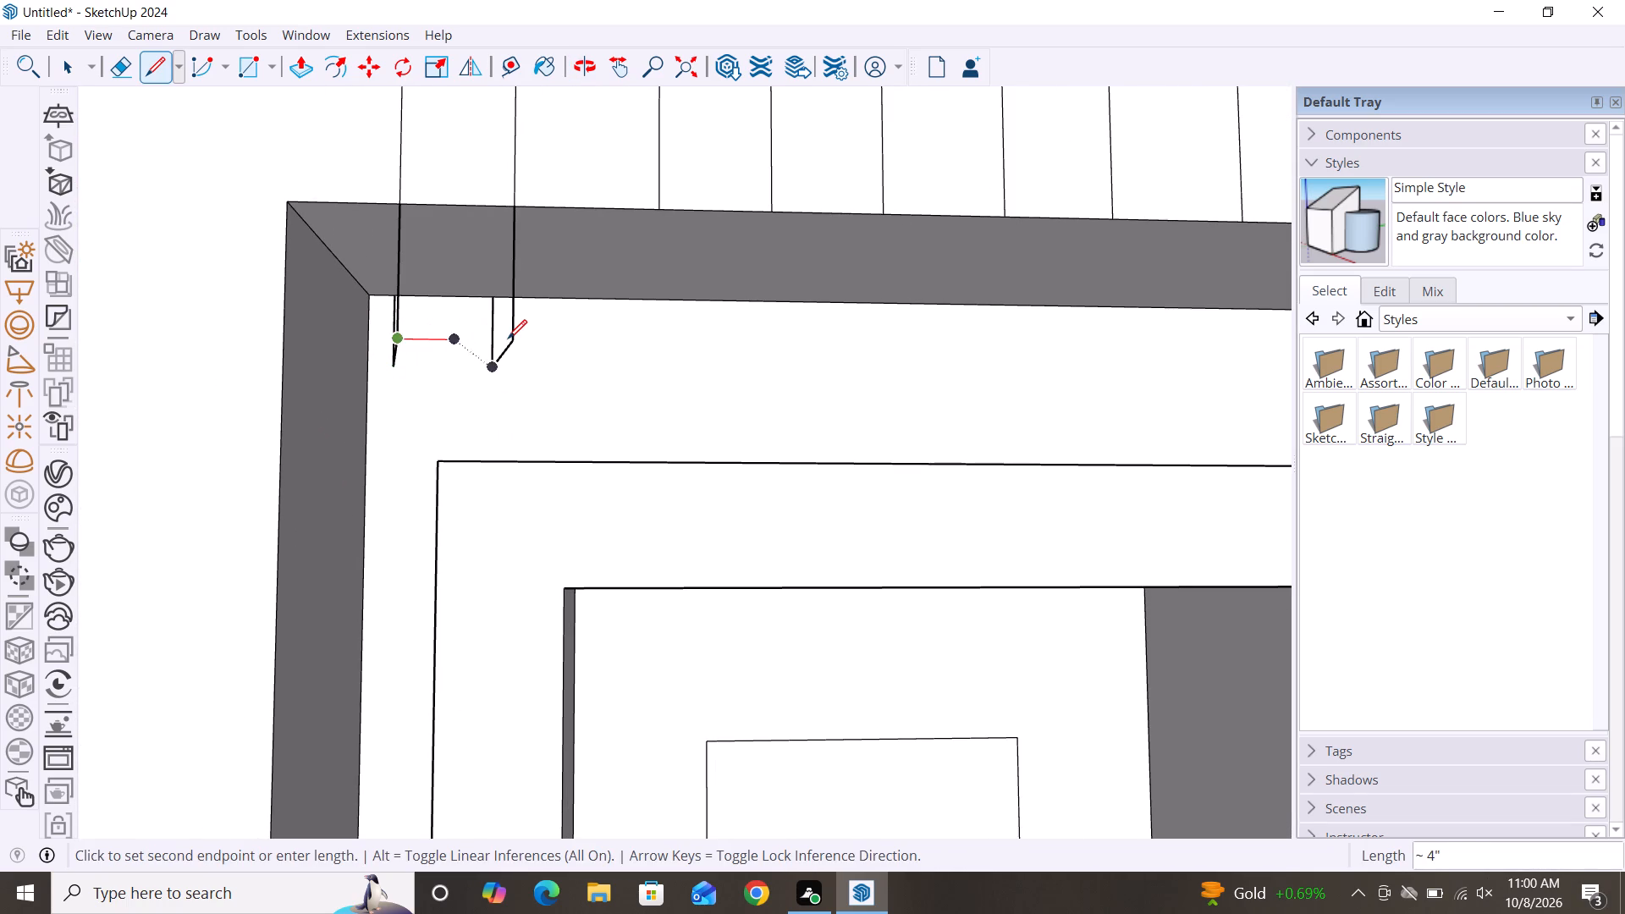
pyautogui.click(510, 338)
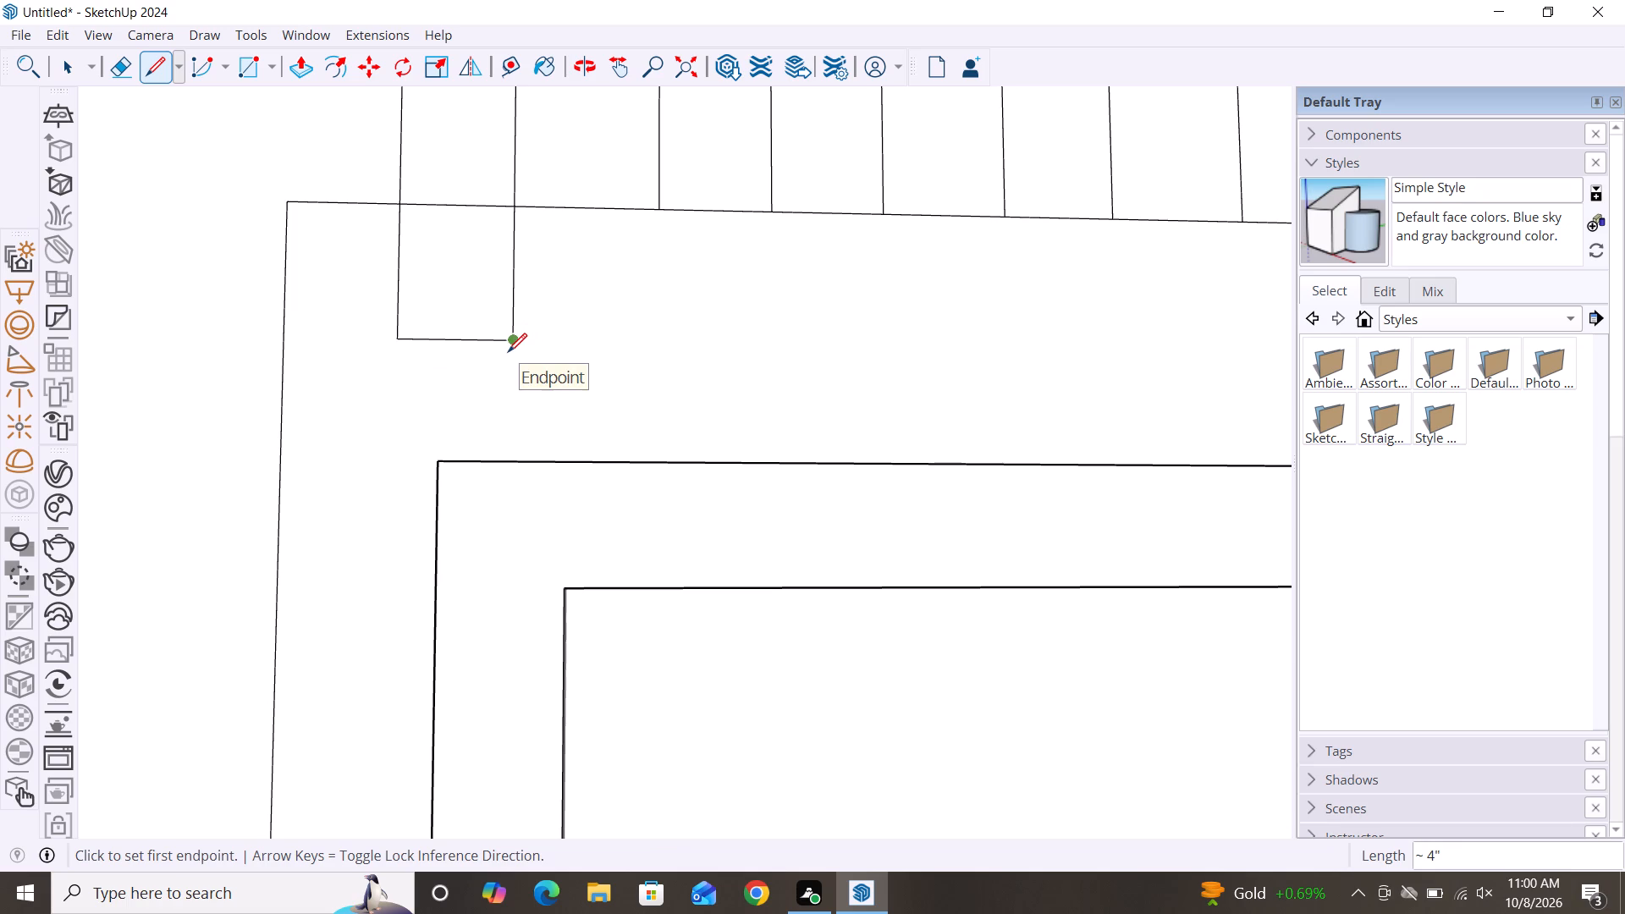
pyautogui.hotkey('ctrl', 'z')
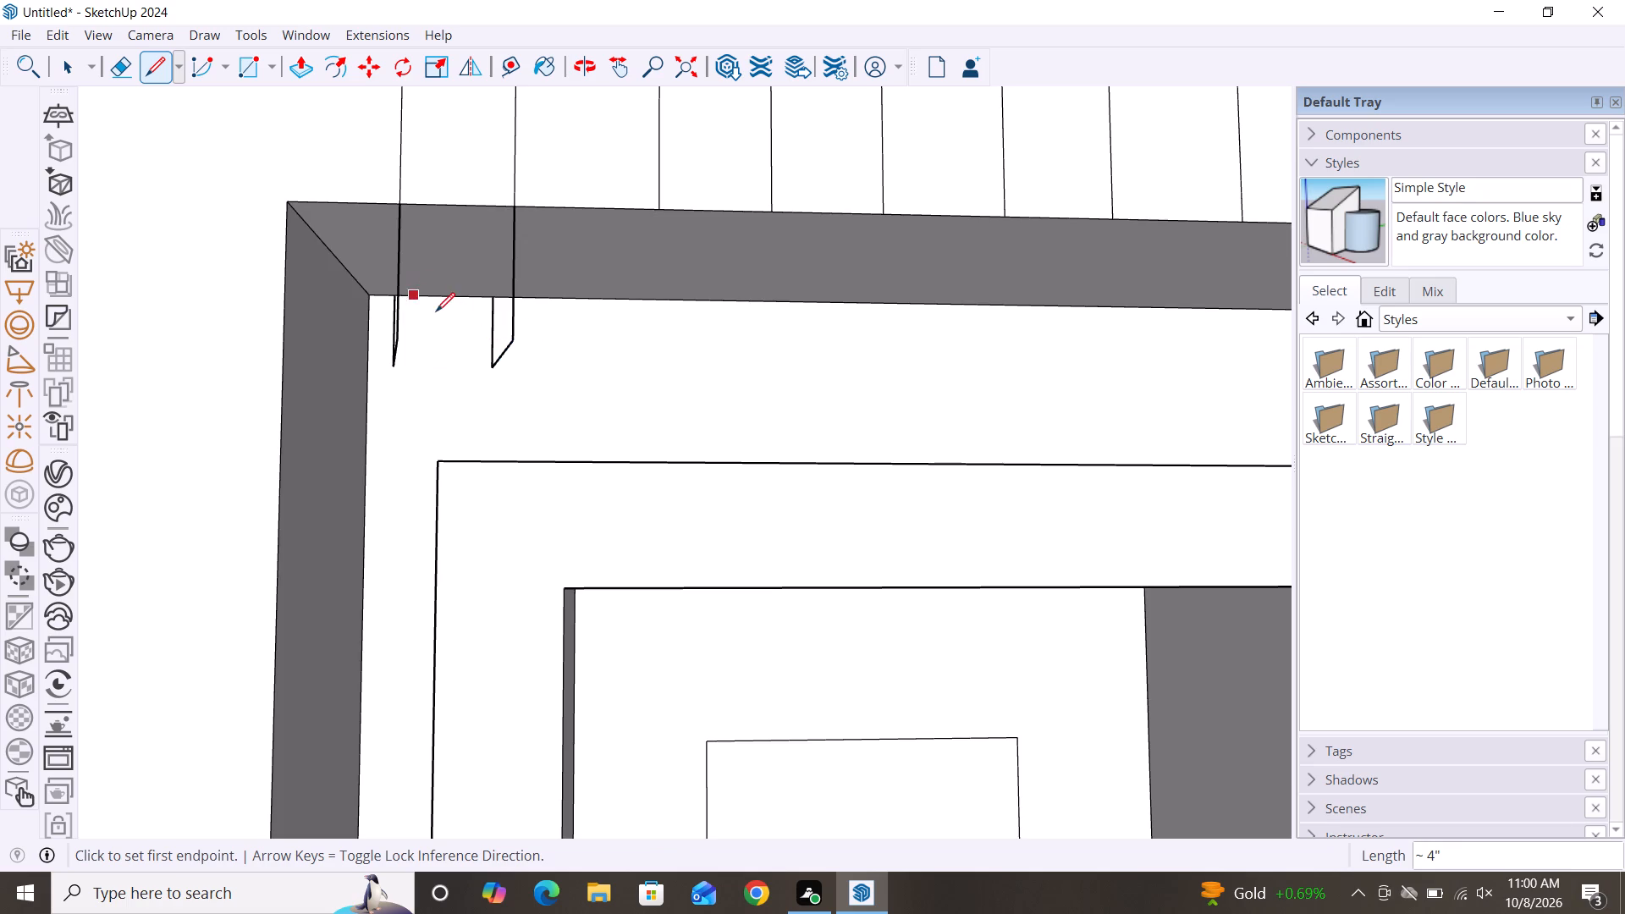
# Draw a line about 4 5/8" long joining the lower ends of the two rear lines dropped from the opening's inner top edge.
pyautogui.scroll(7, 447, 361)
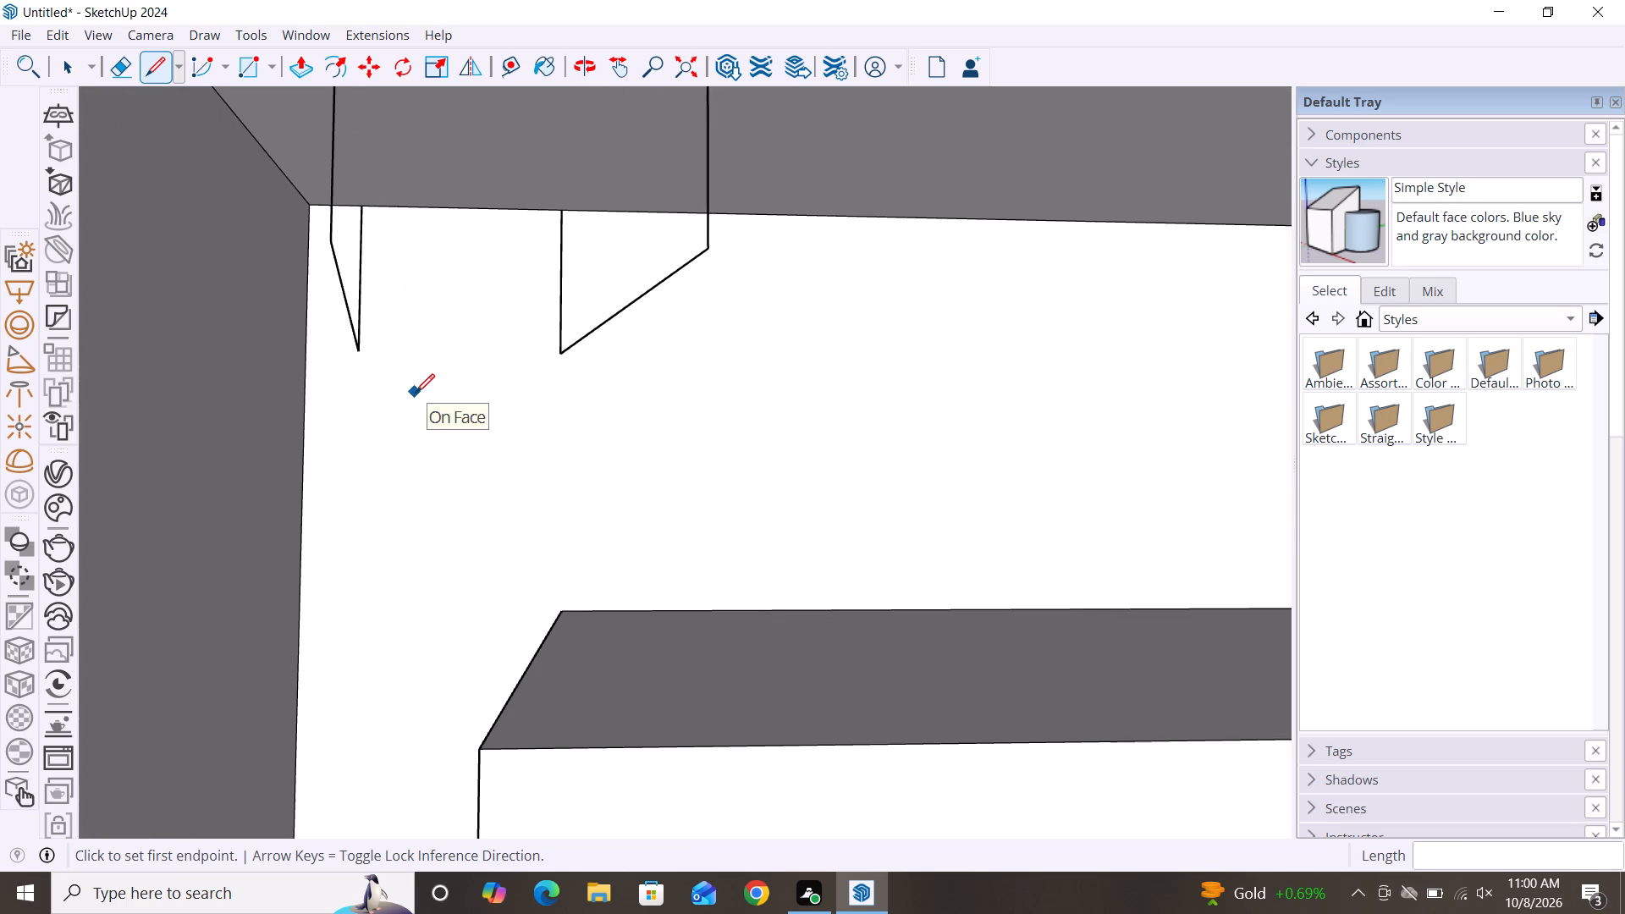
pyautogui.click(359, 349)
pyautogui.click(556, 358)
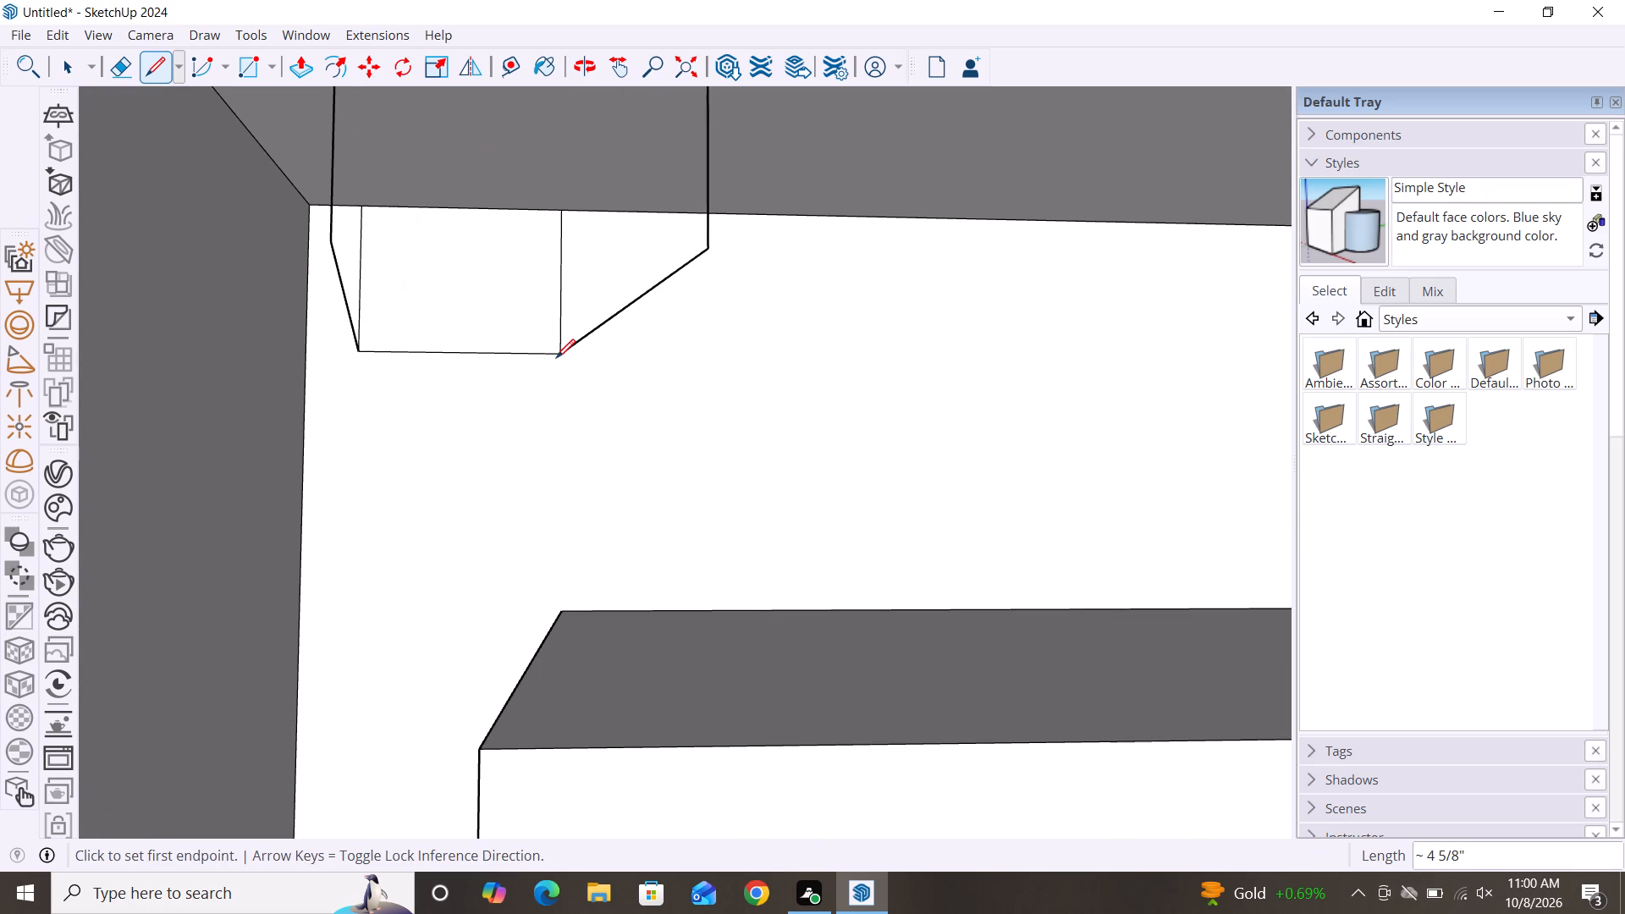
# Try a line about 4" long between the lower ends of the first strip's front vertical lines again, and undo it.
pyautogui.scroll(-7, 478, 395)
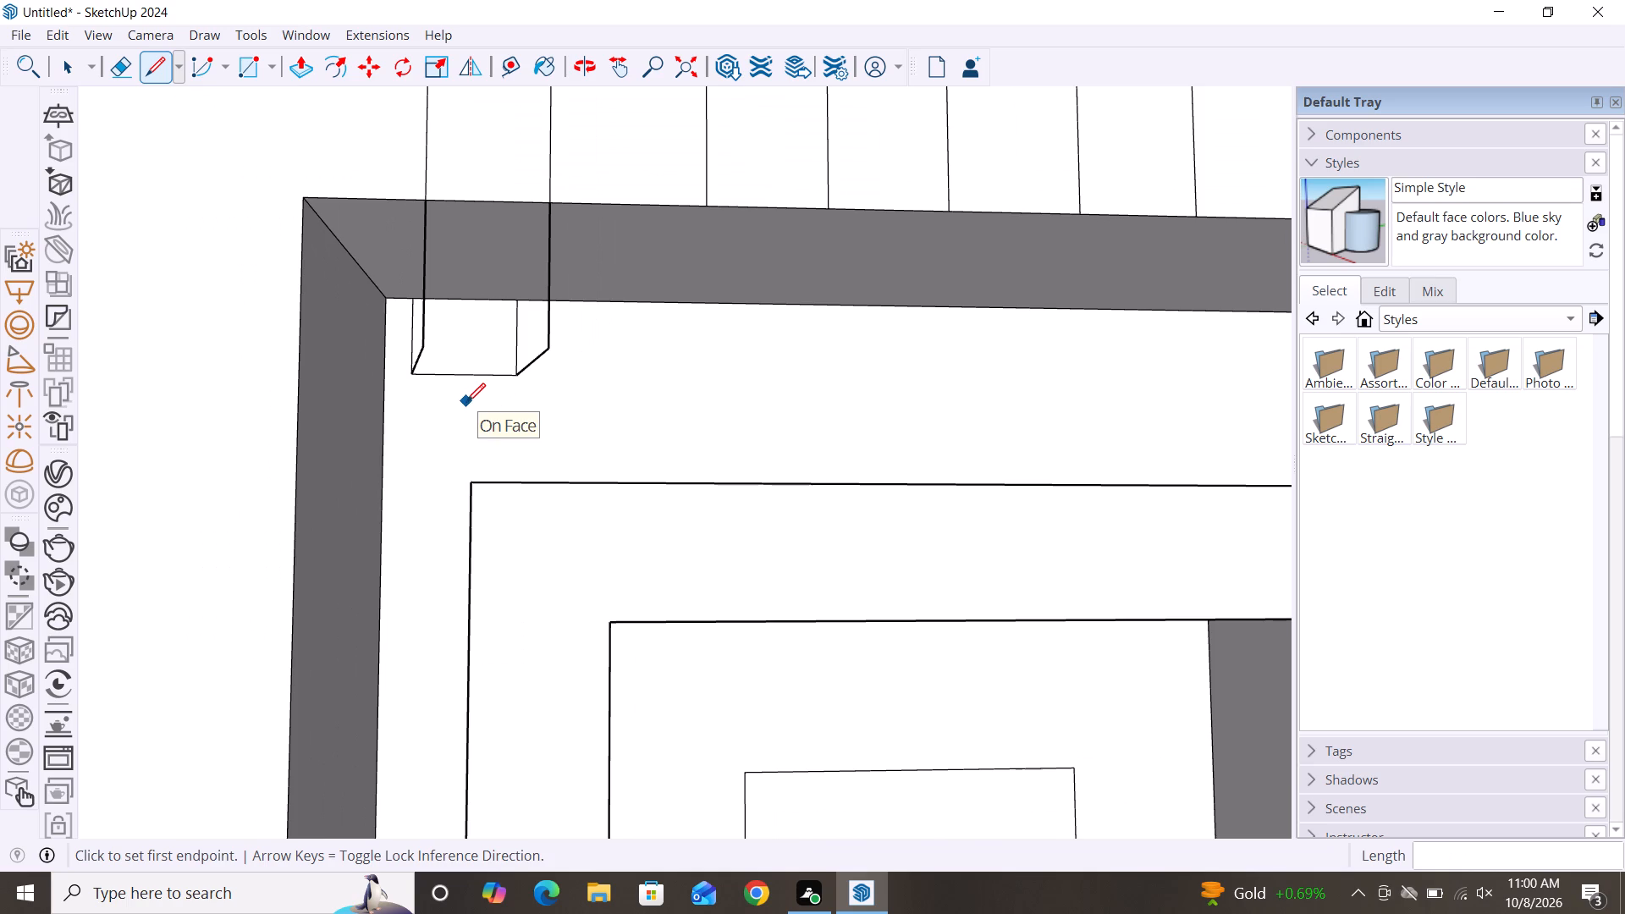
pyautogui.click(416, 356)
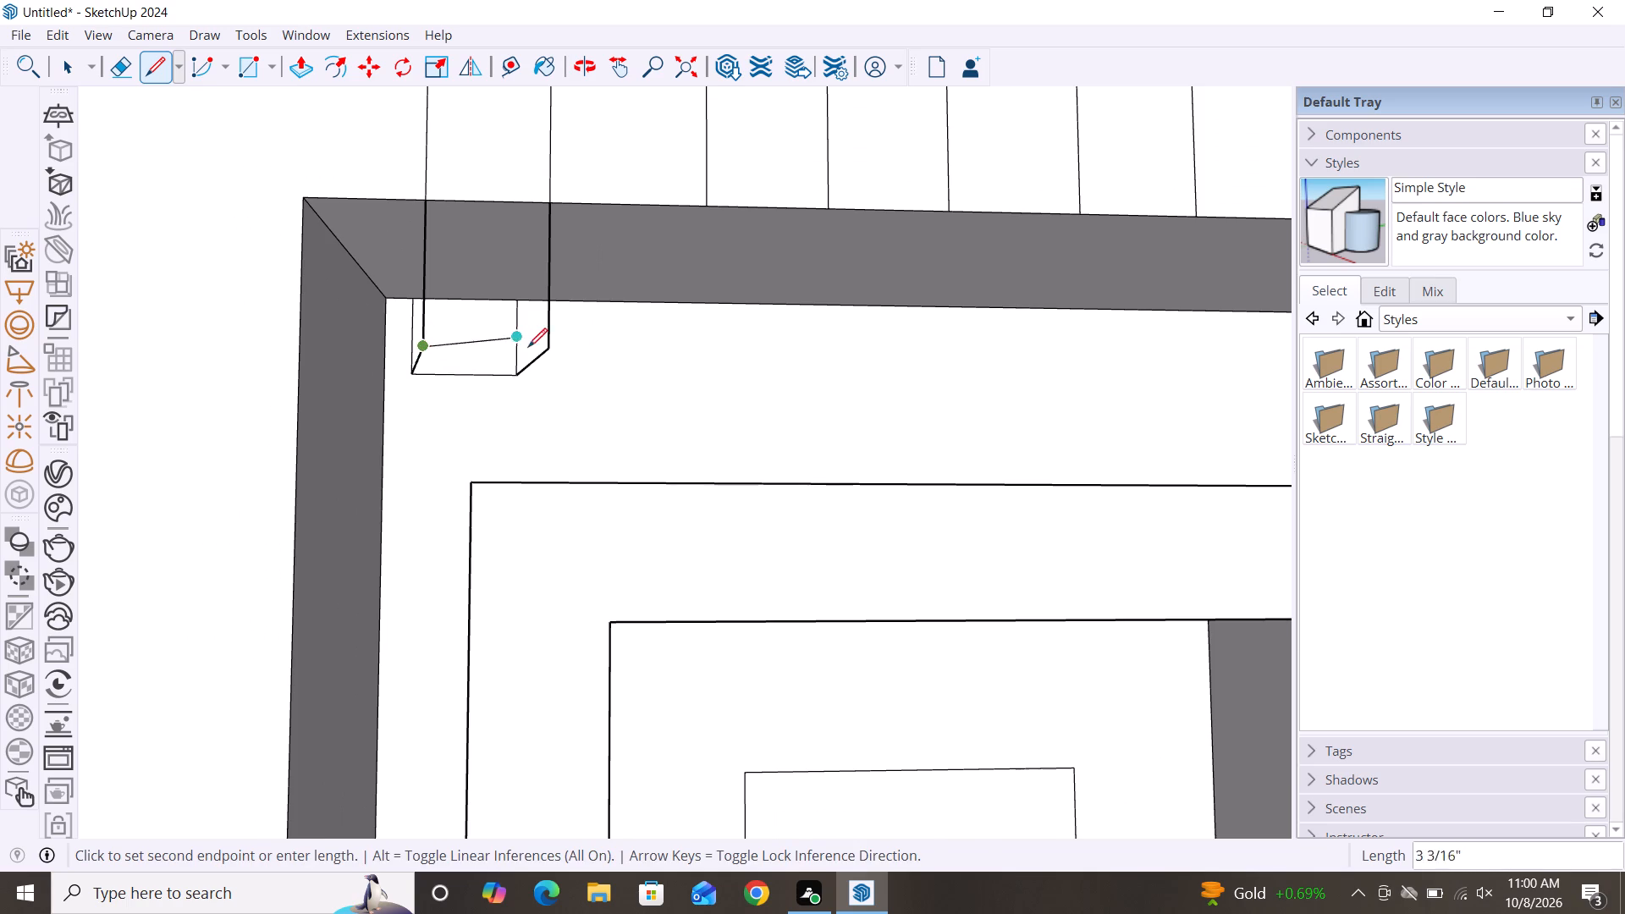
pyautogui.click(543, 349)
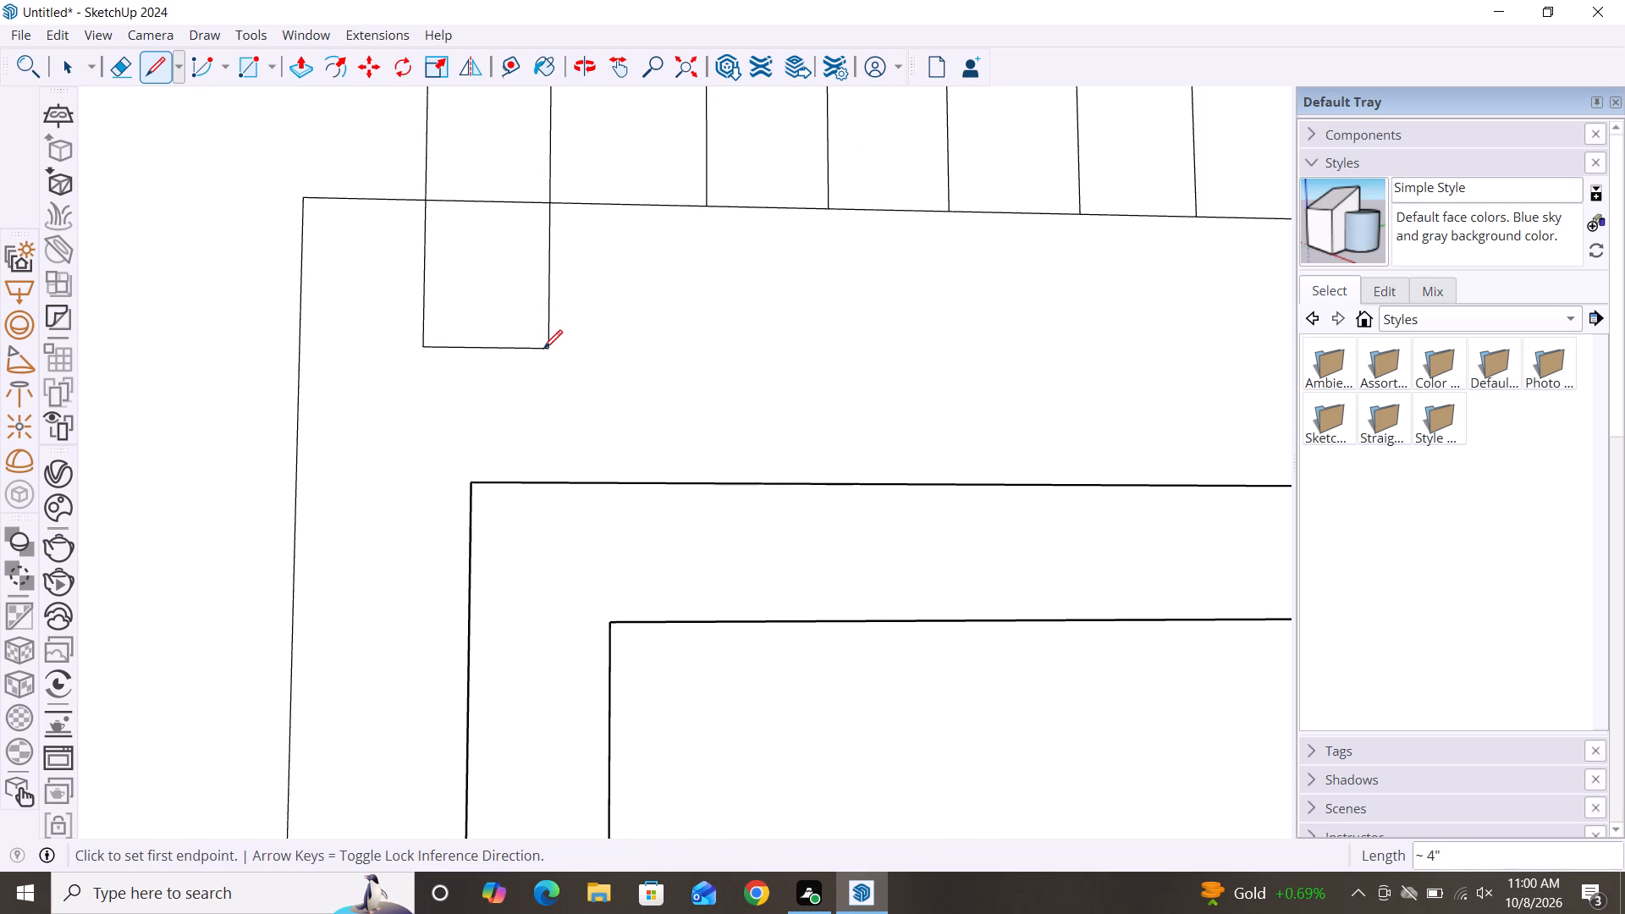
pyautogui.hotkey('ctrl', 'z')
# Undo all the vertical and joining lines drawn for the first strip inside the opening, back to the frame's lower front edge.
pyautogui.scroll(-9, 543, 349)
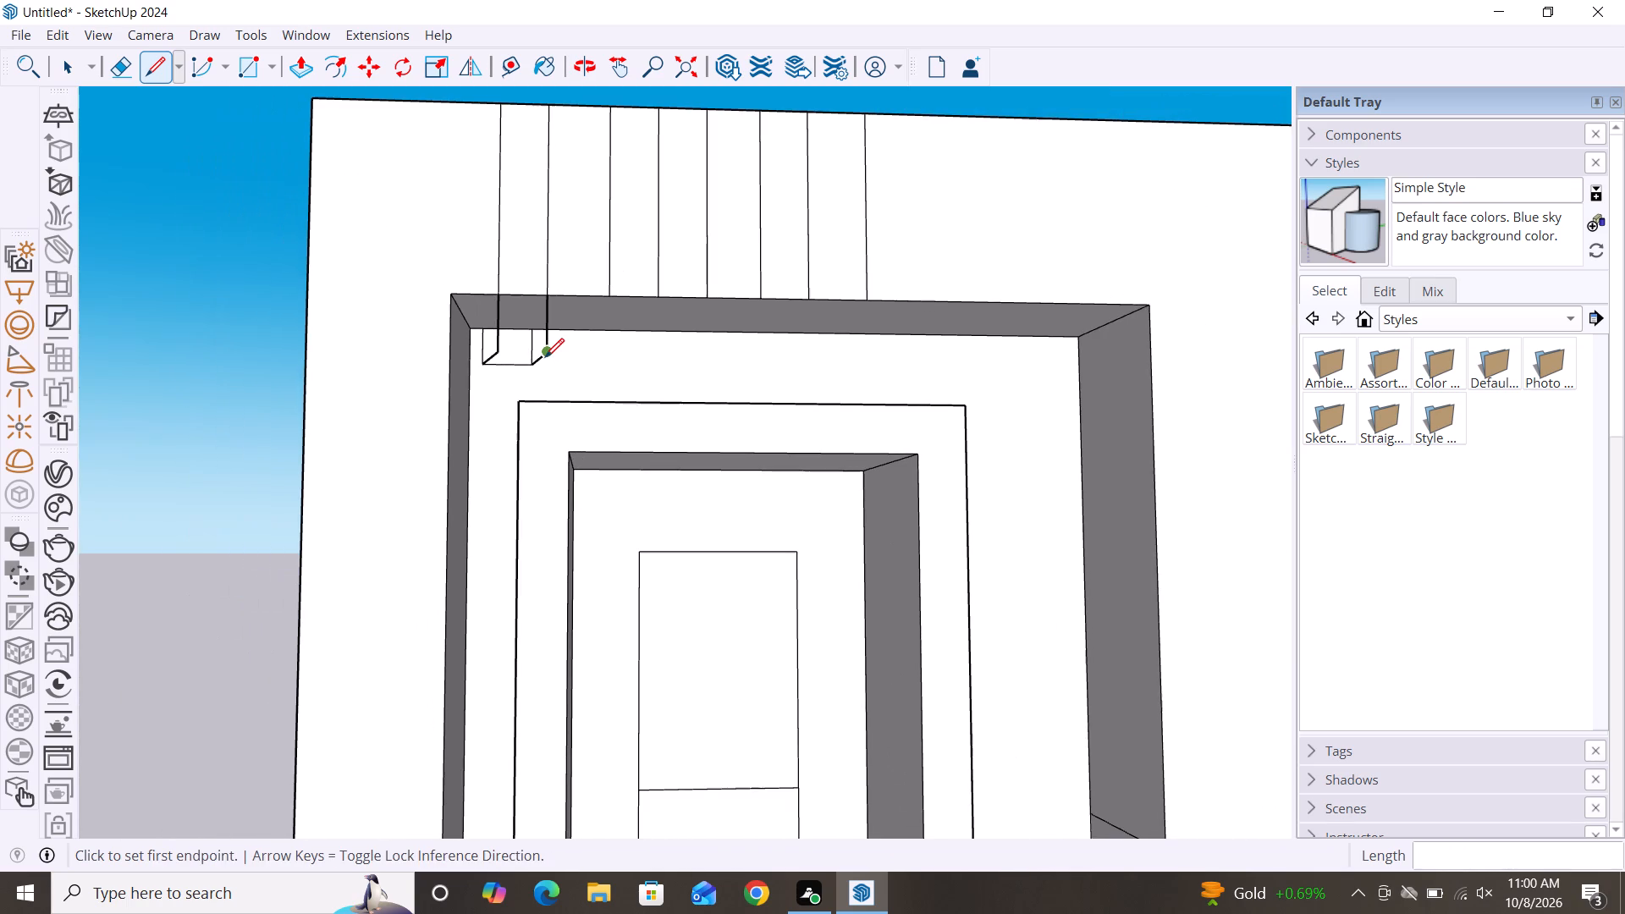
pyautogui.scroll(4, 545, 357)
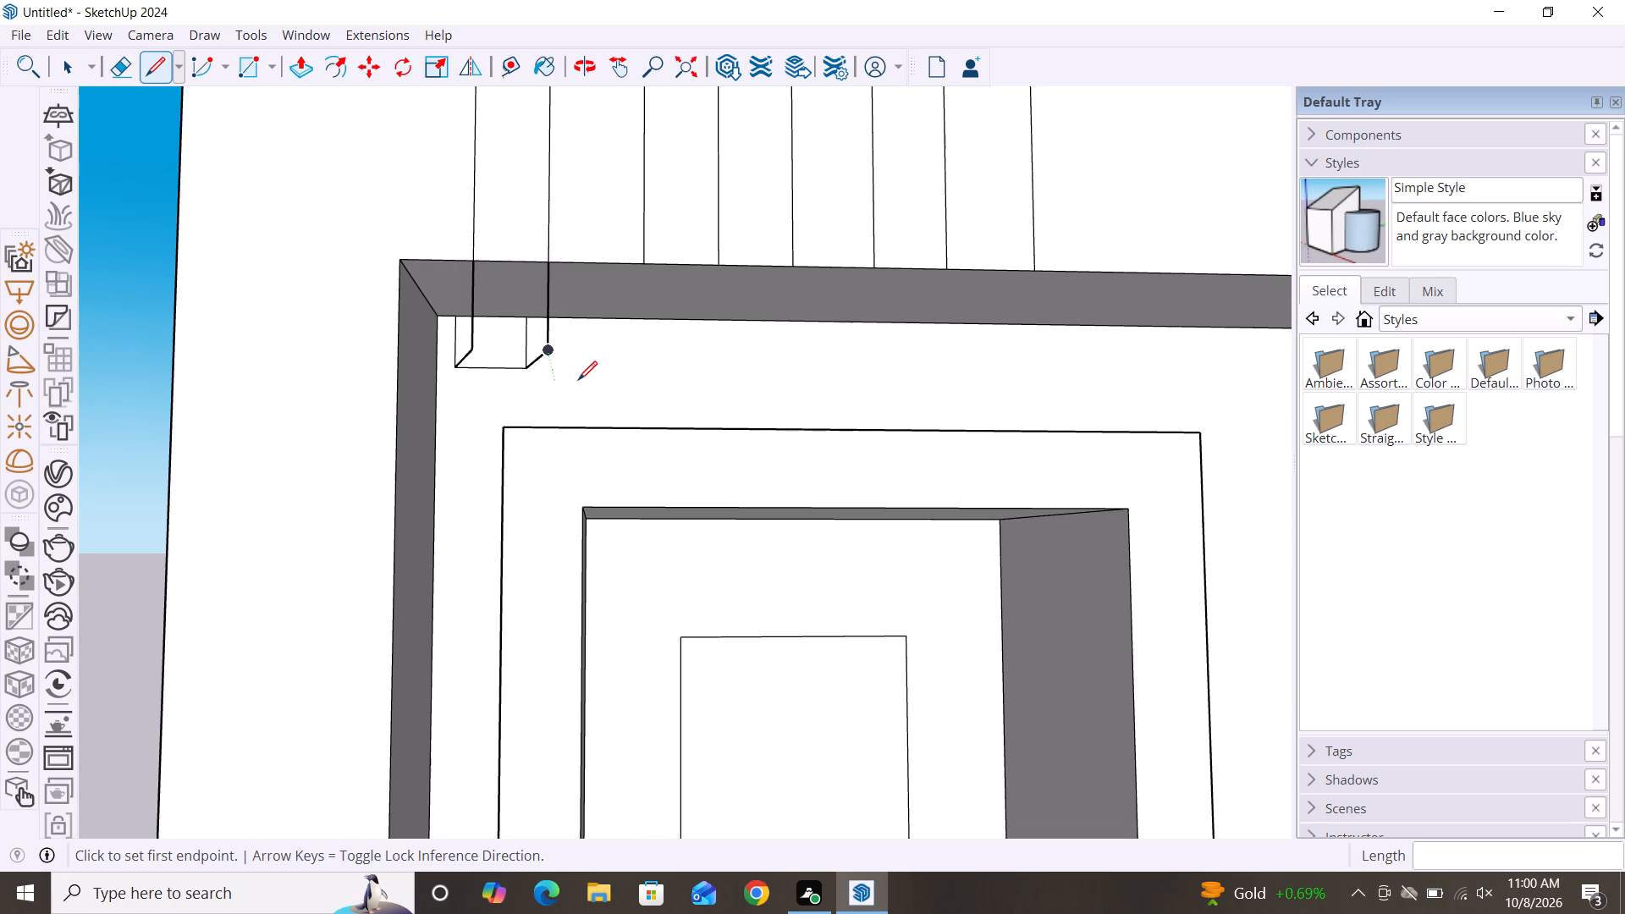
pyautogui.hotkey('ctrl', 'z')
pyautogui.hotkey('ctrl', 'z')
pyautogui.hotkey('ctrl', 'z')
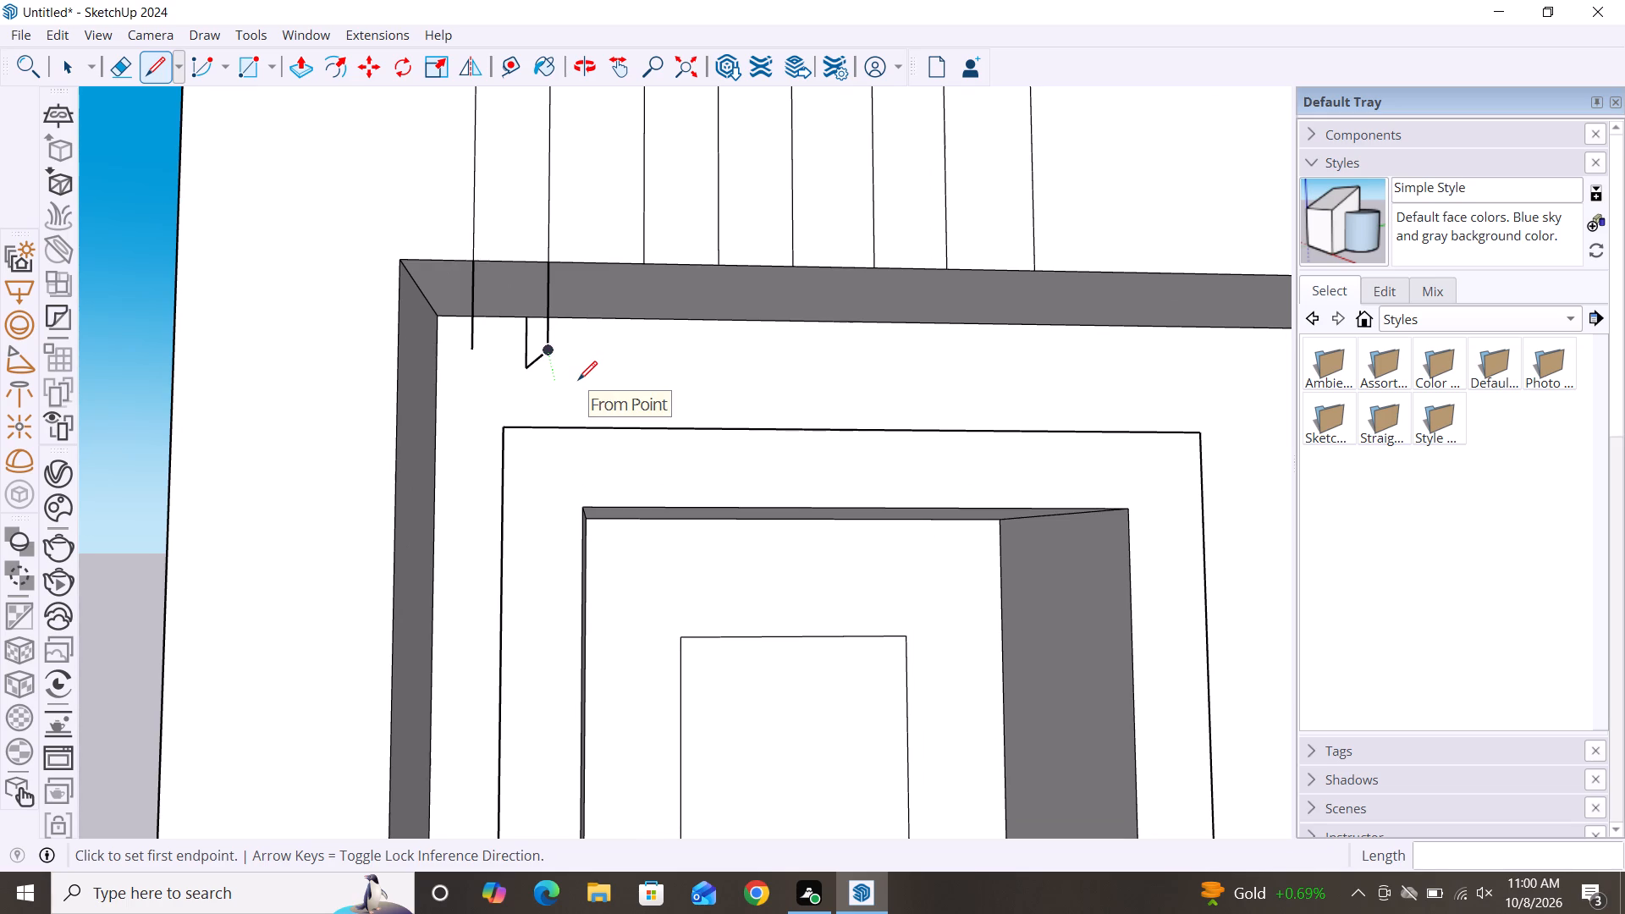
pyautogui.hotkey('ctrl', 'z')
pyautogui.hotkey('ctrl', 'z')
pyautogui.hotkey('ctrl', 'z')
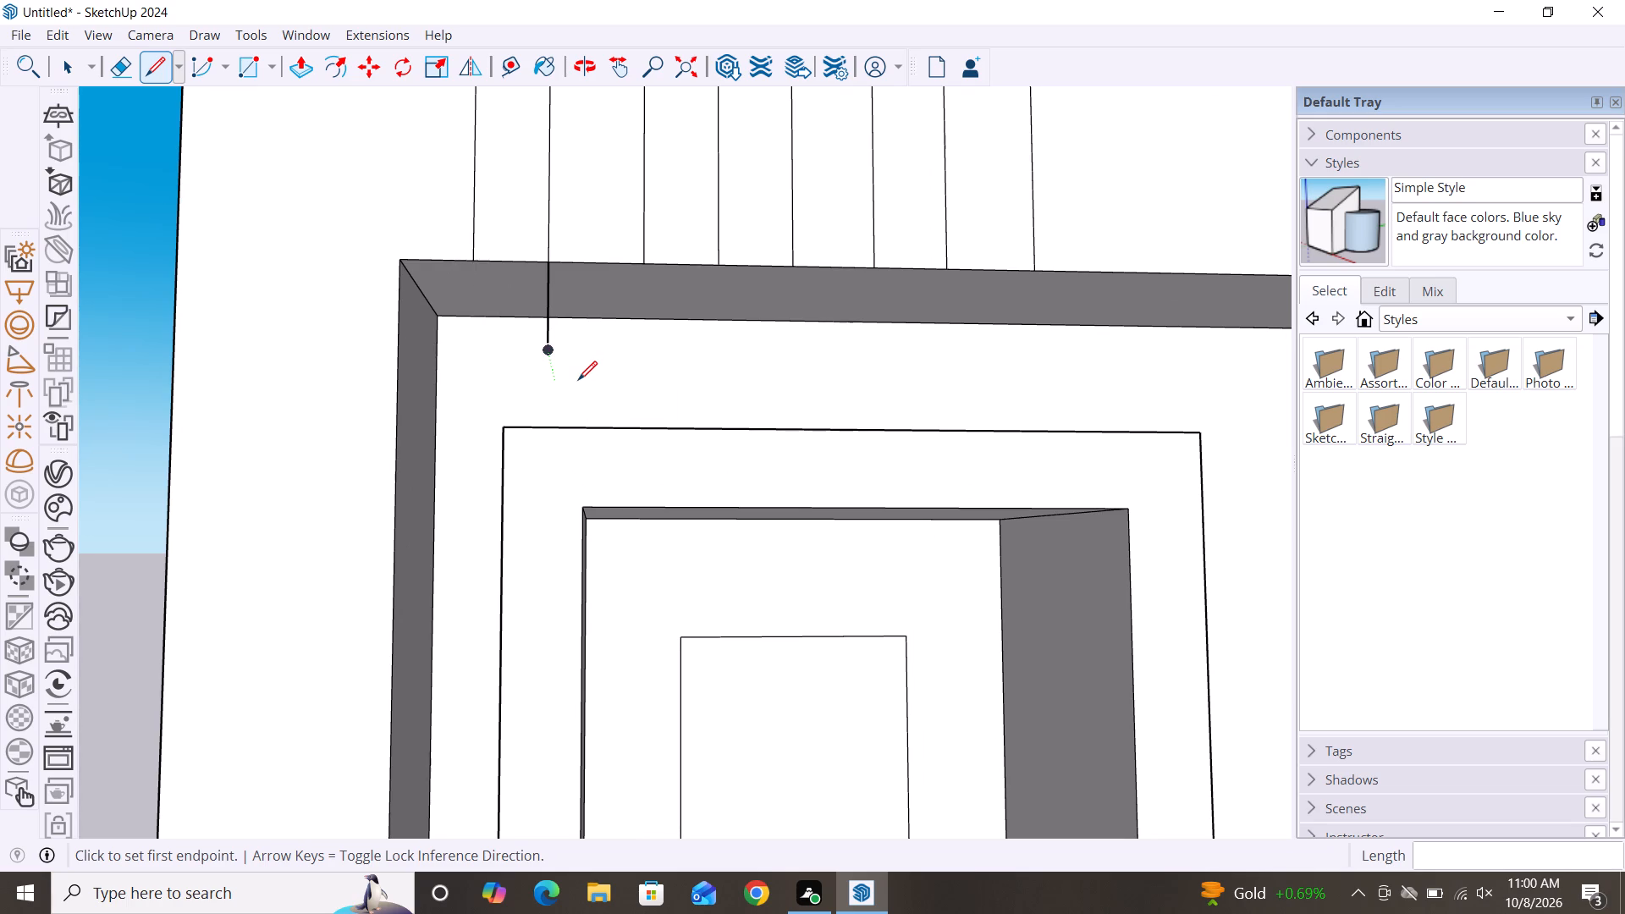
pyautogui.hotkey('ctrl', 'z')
# Draw a line about 1' 3 3/16" long across the opening's upper inner face, from its inner edge to the first strip's right line.
pyautogui.moveTo(546, 321); pyautogui.dragTo(537, 323)
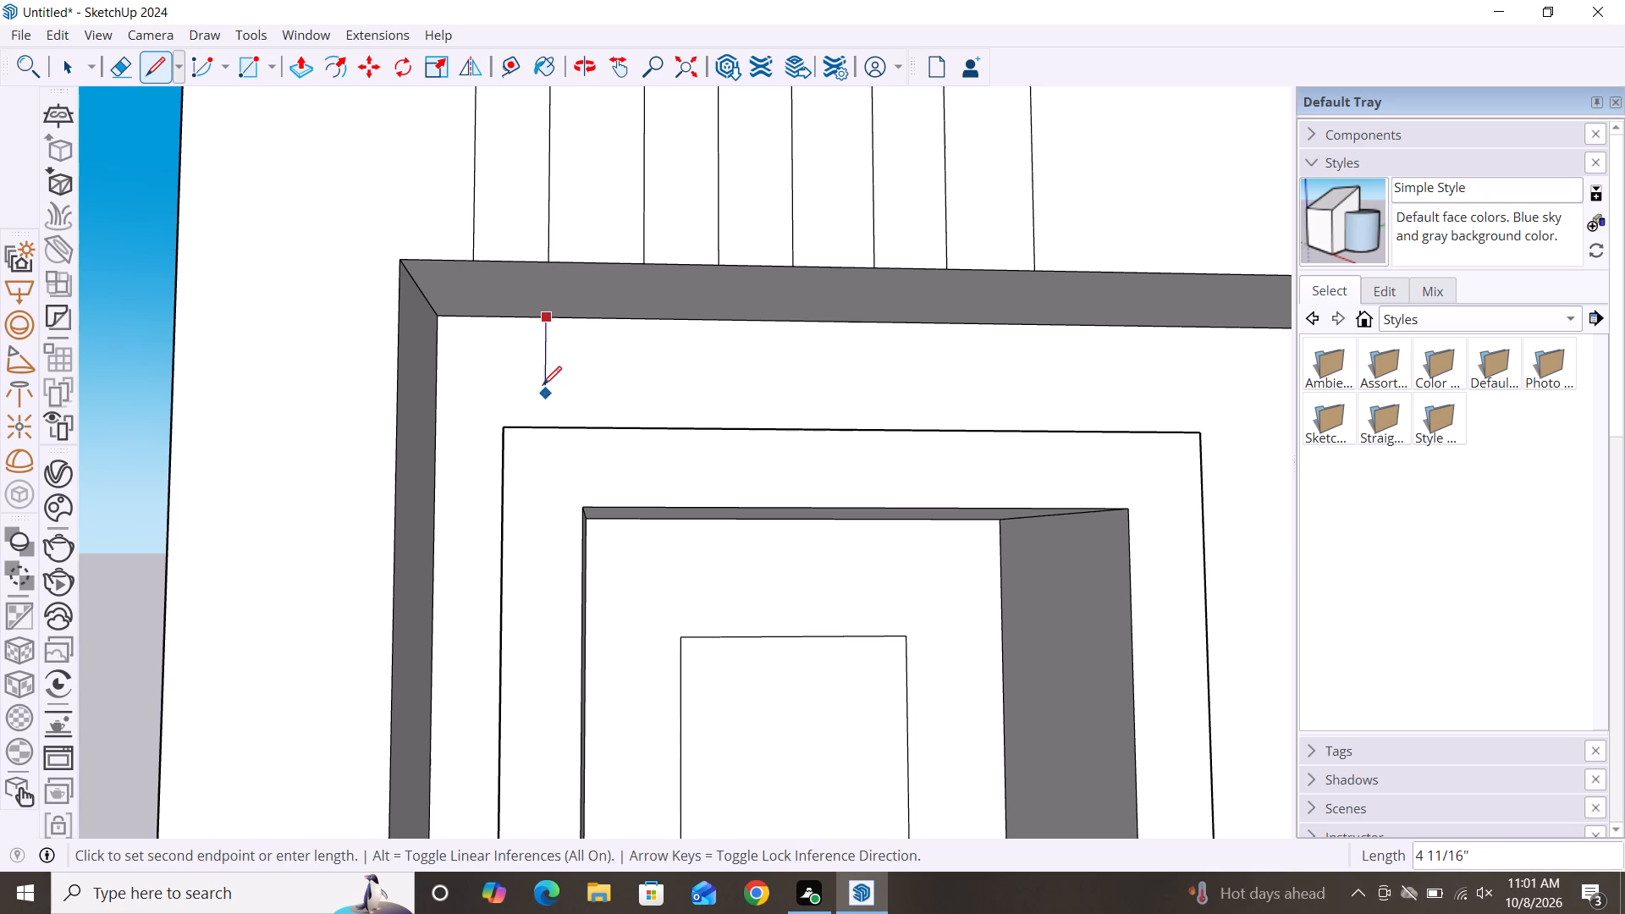
pyautogui.click(552, 262)
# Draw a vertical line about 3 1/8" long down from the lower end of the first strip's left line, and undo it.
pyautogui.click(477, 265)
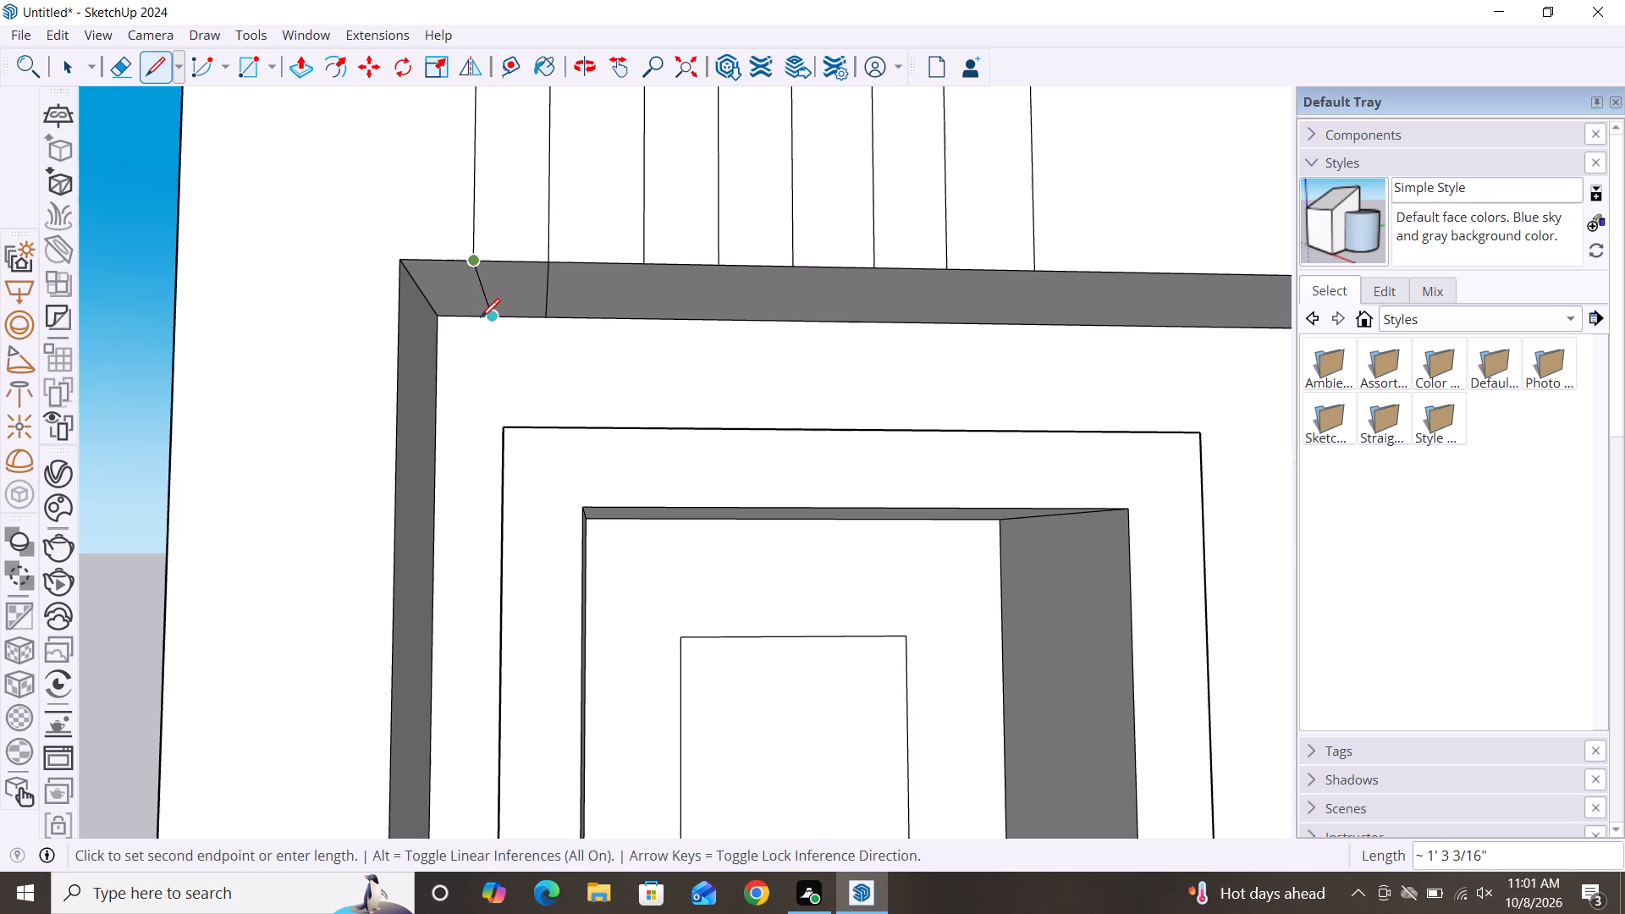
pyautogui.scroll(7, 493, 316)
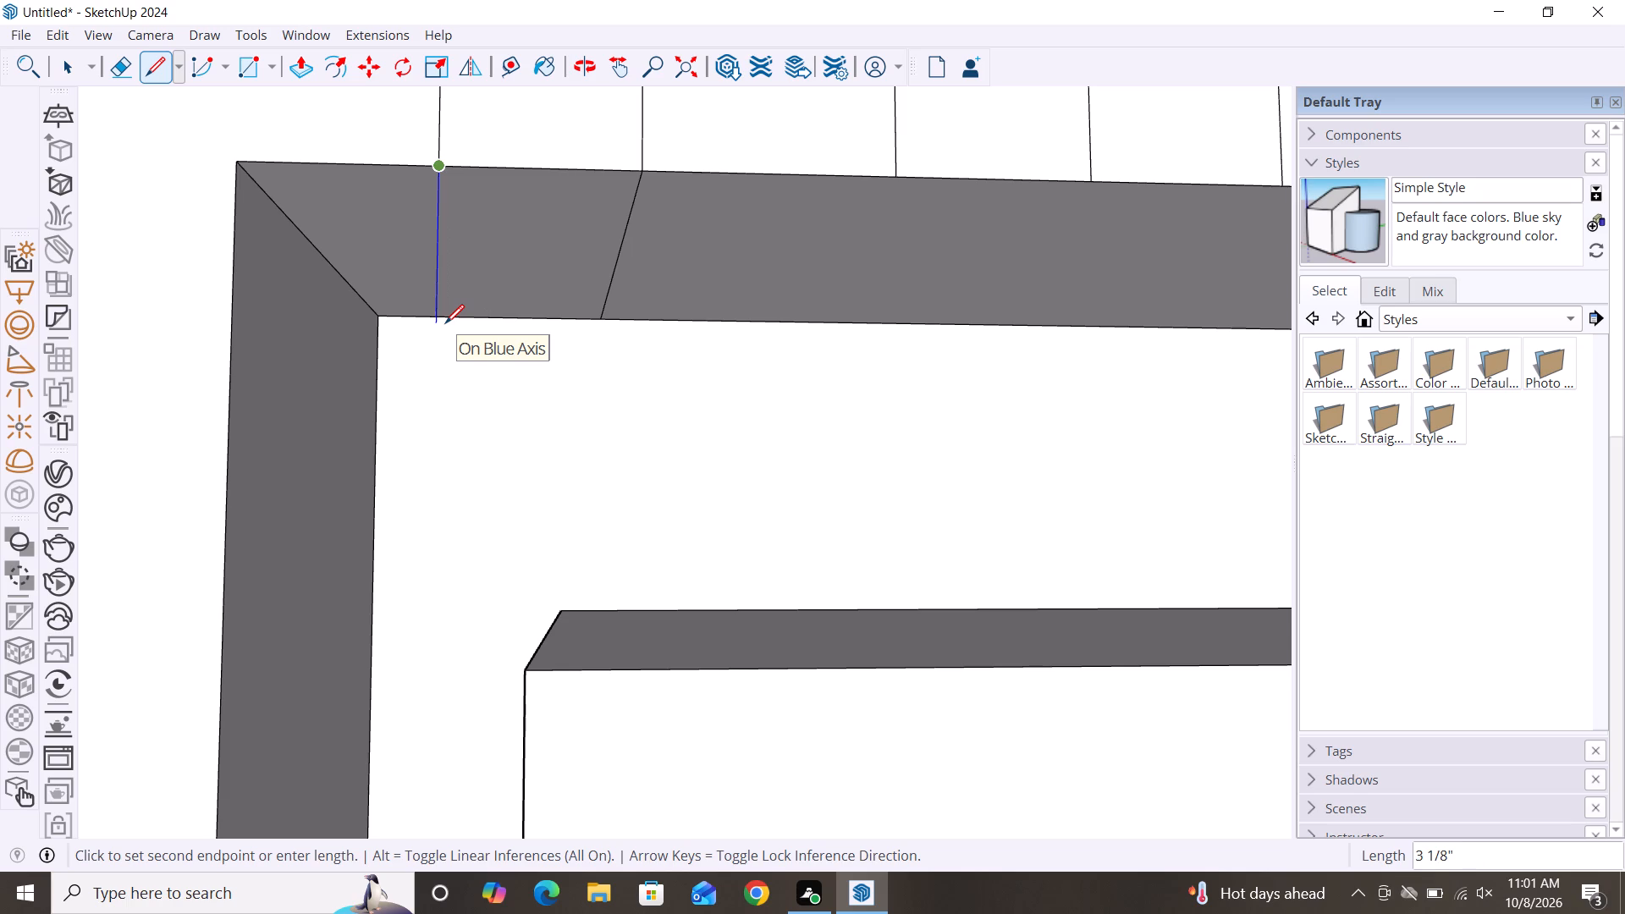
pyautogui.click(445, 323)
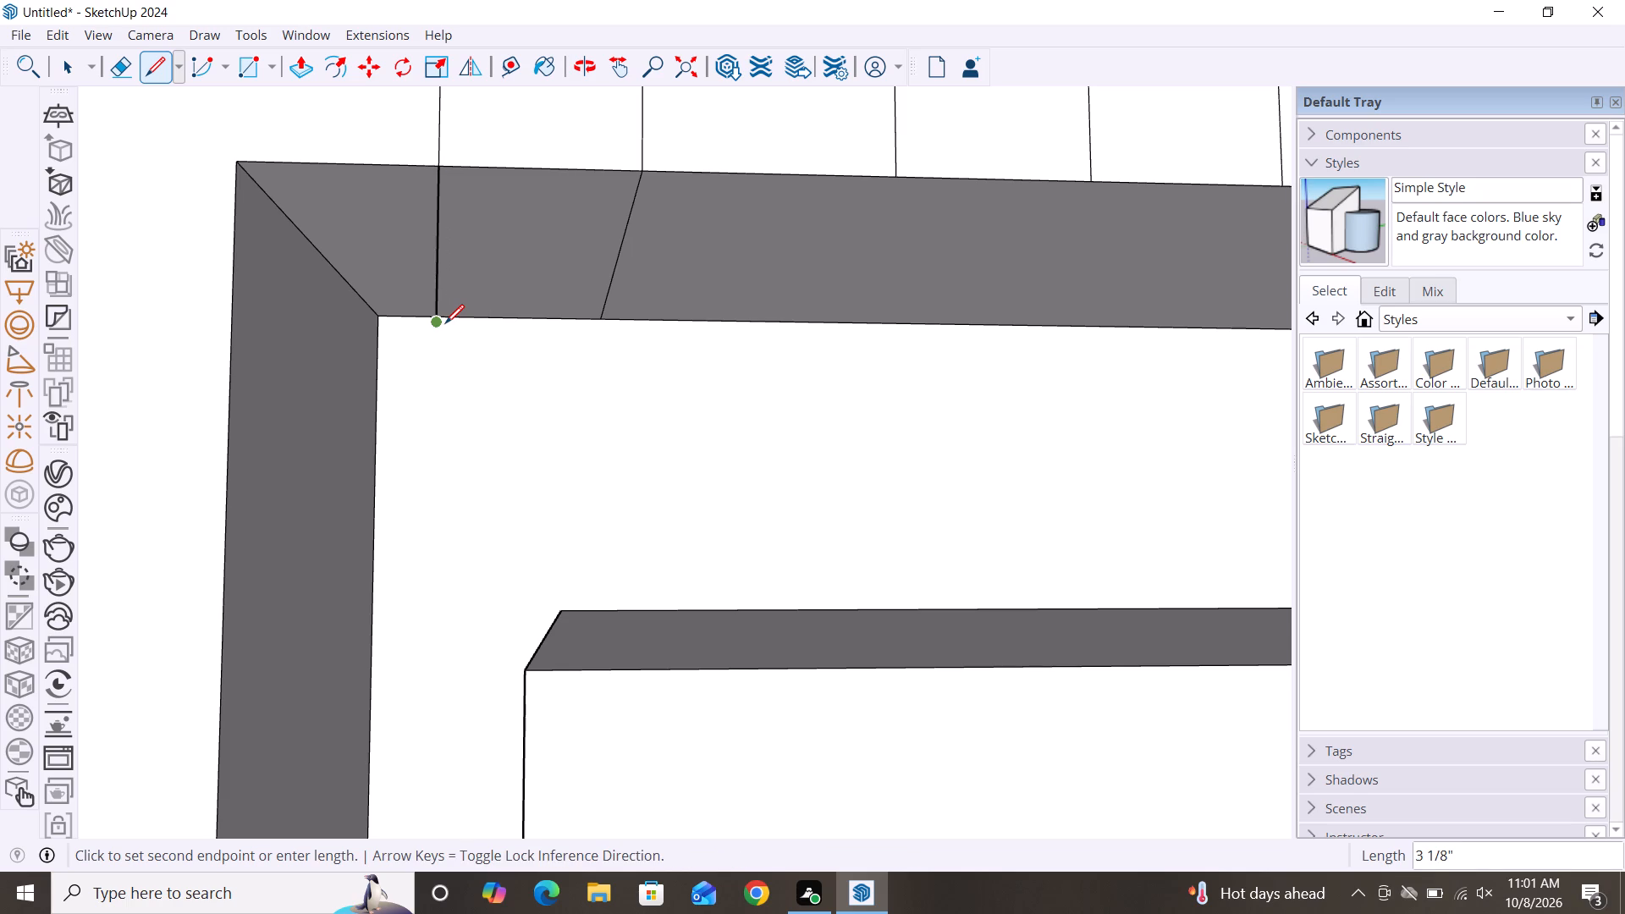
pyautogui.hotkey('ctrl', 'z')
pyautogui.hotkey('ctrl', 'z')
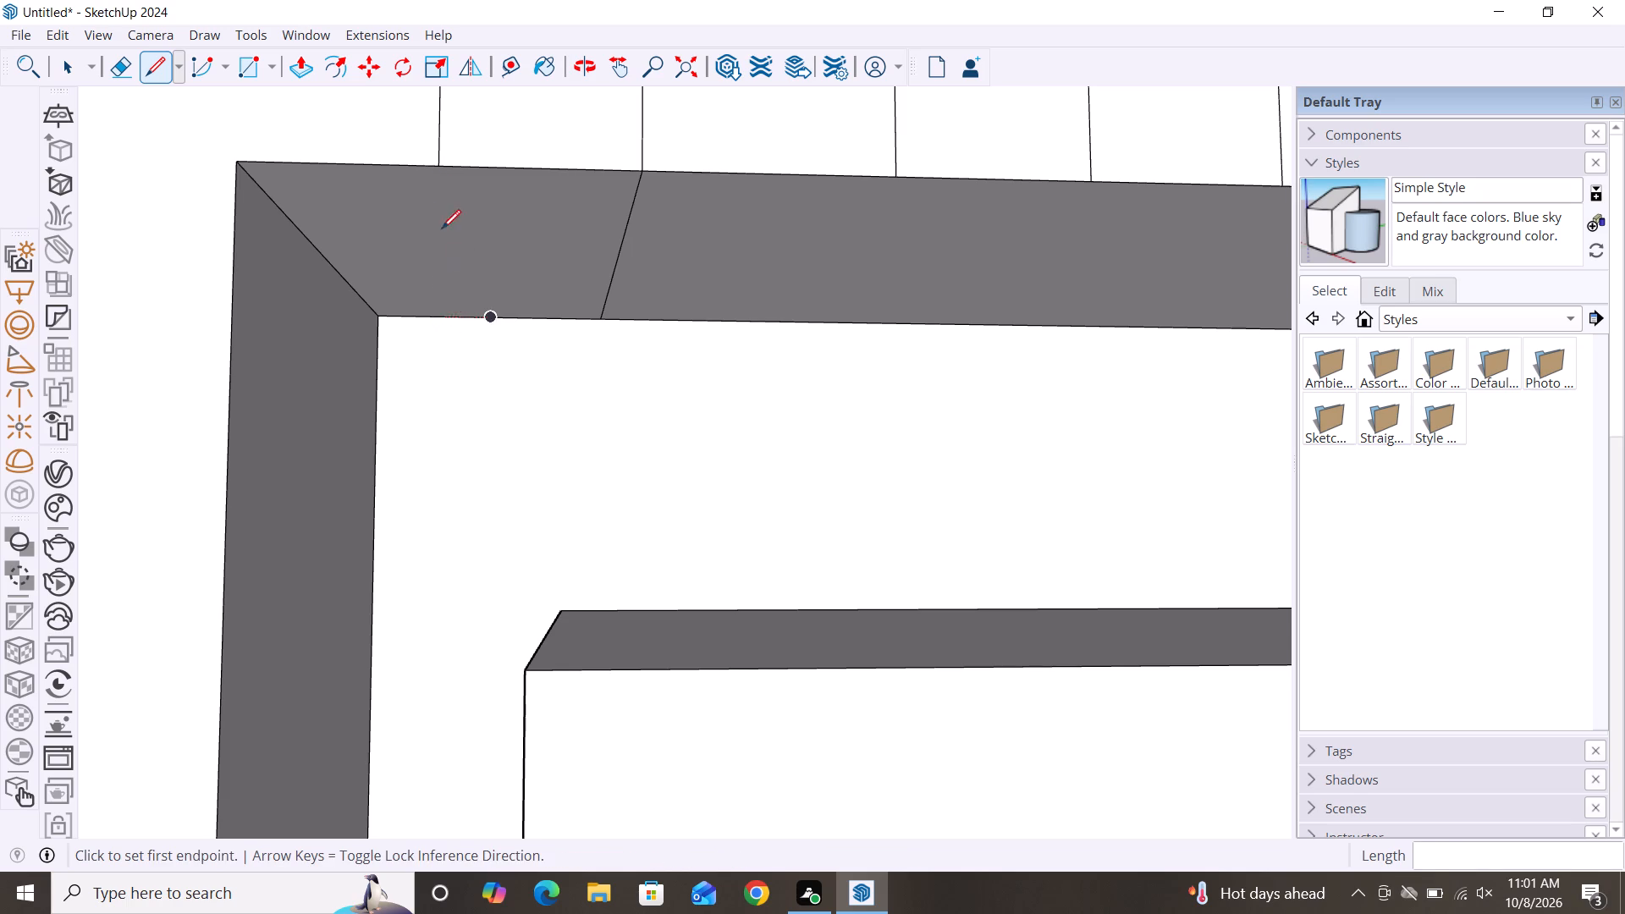
# Continue the first strip's left line about 1' 3 5/16" across the opening's upper inner face to its inner edge.
pyautogui.click(438, 166)
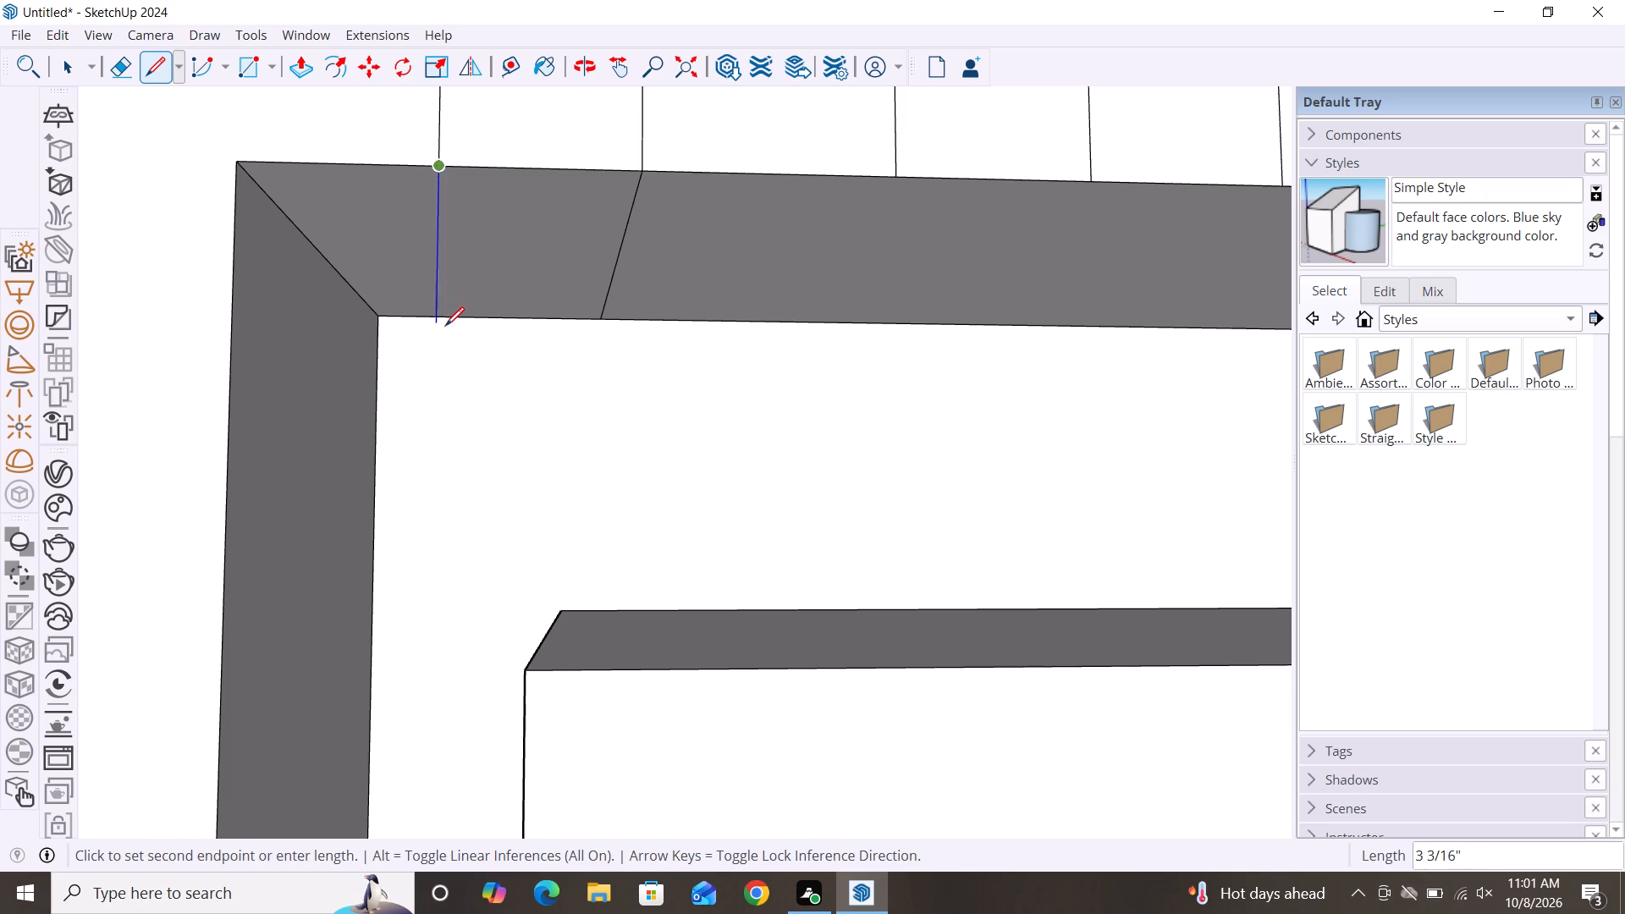
pyautogui.scroll(10, 448, 312)
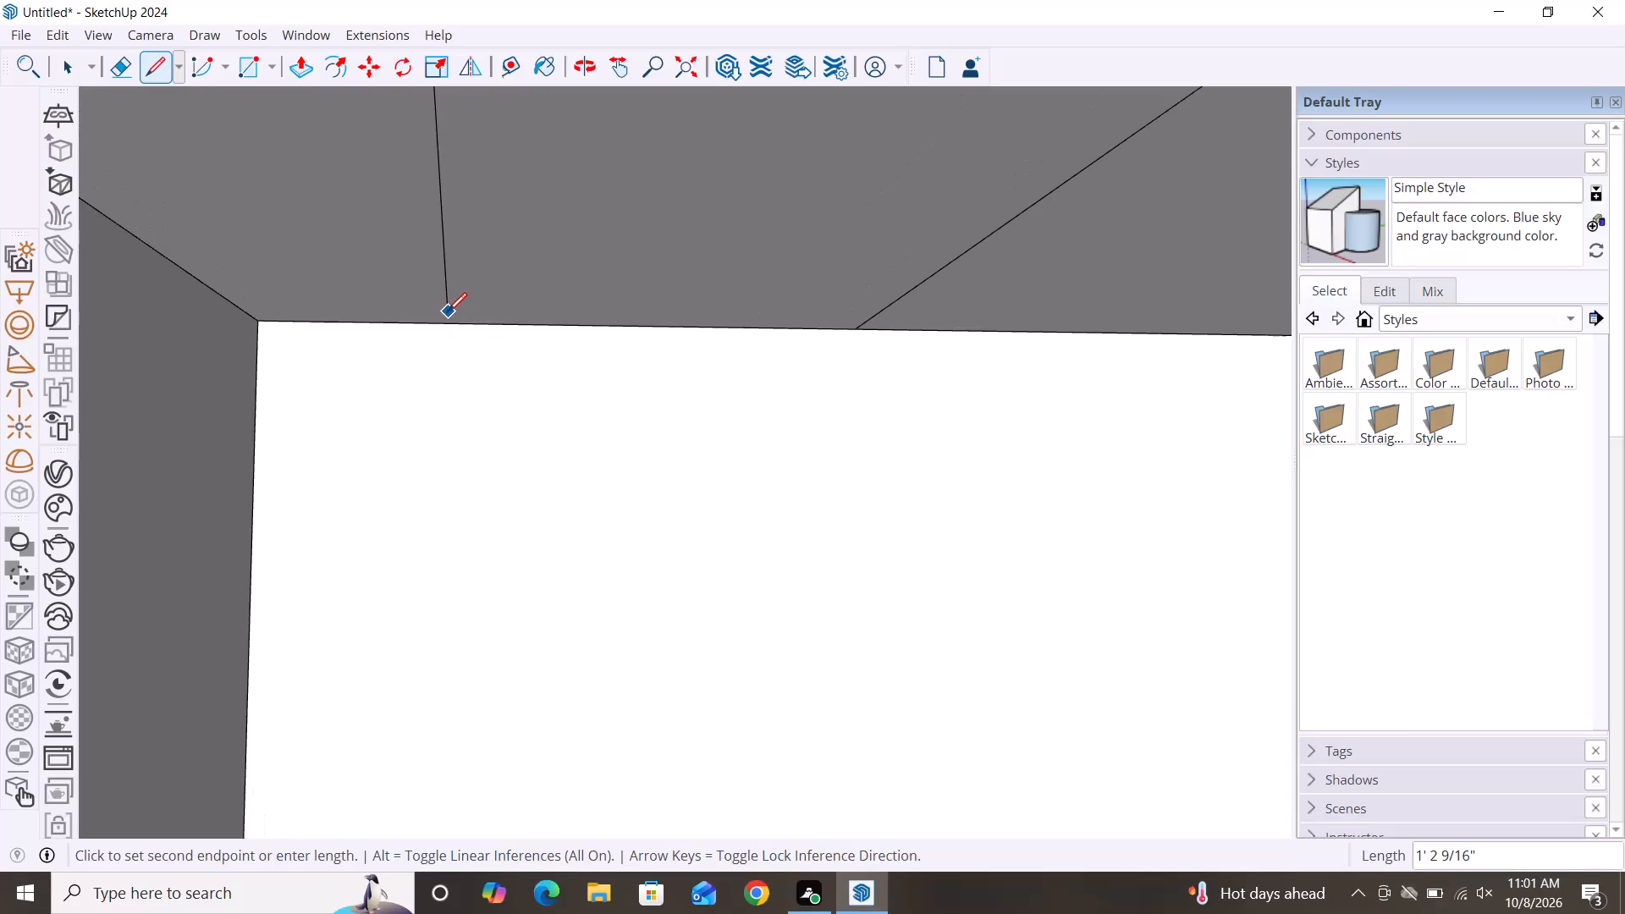
pyautogui.click(443, 324)
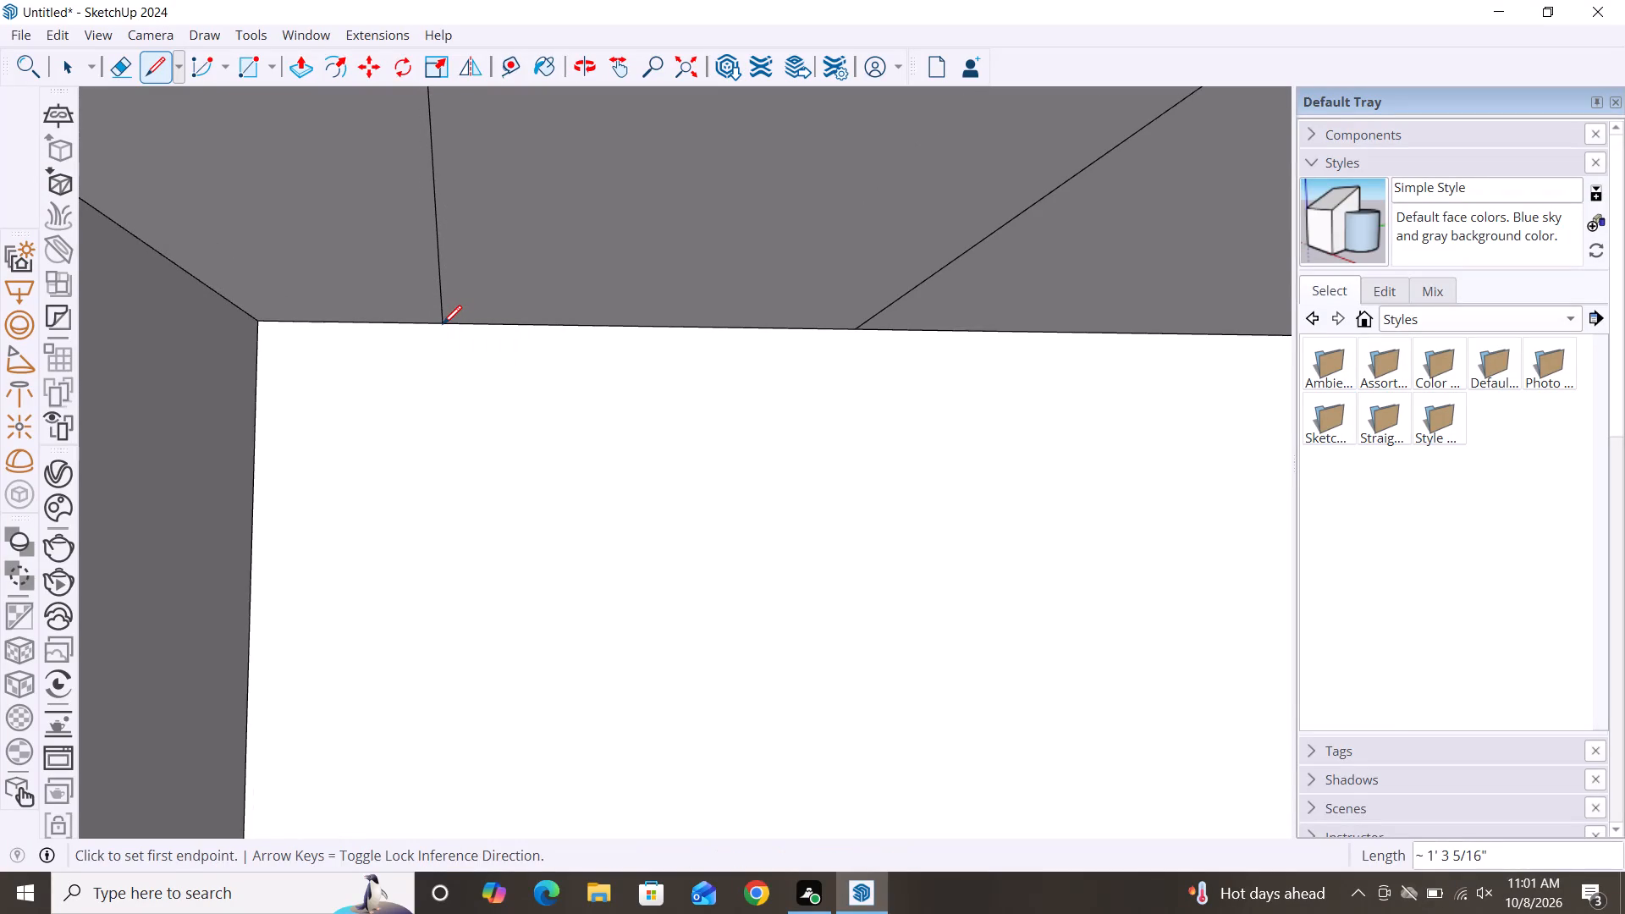
pyautogui.press('Escape')
pyautogui.scroll(-20, 404, 322)
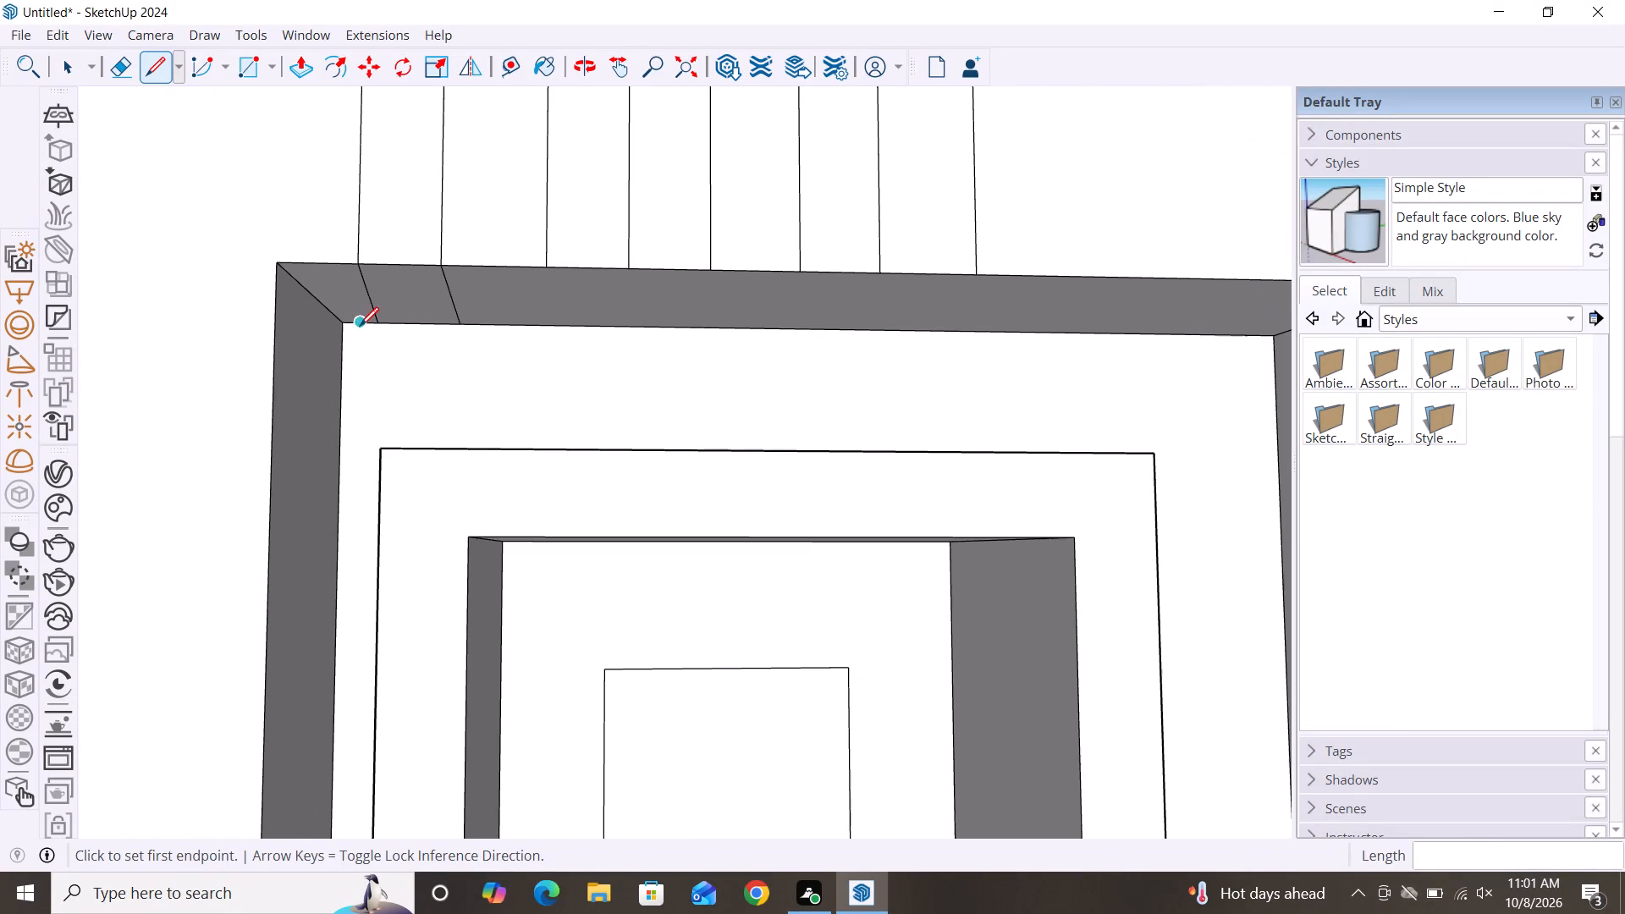
# Continue the second strip's right and left lines about 1' 3 3/16" across the opening's upper inner face to its inner edge.
pyautogui.press('space')
pyautogui.scroll(4, 625, 303)
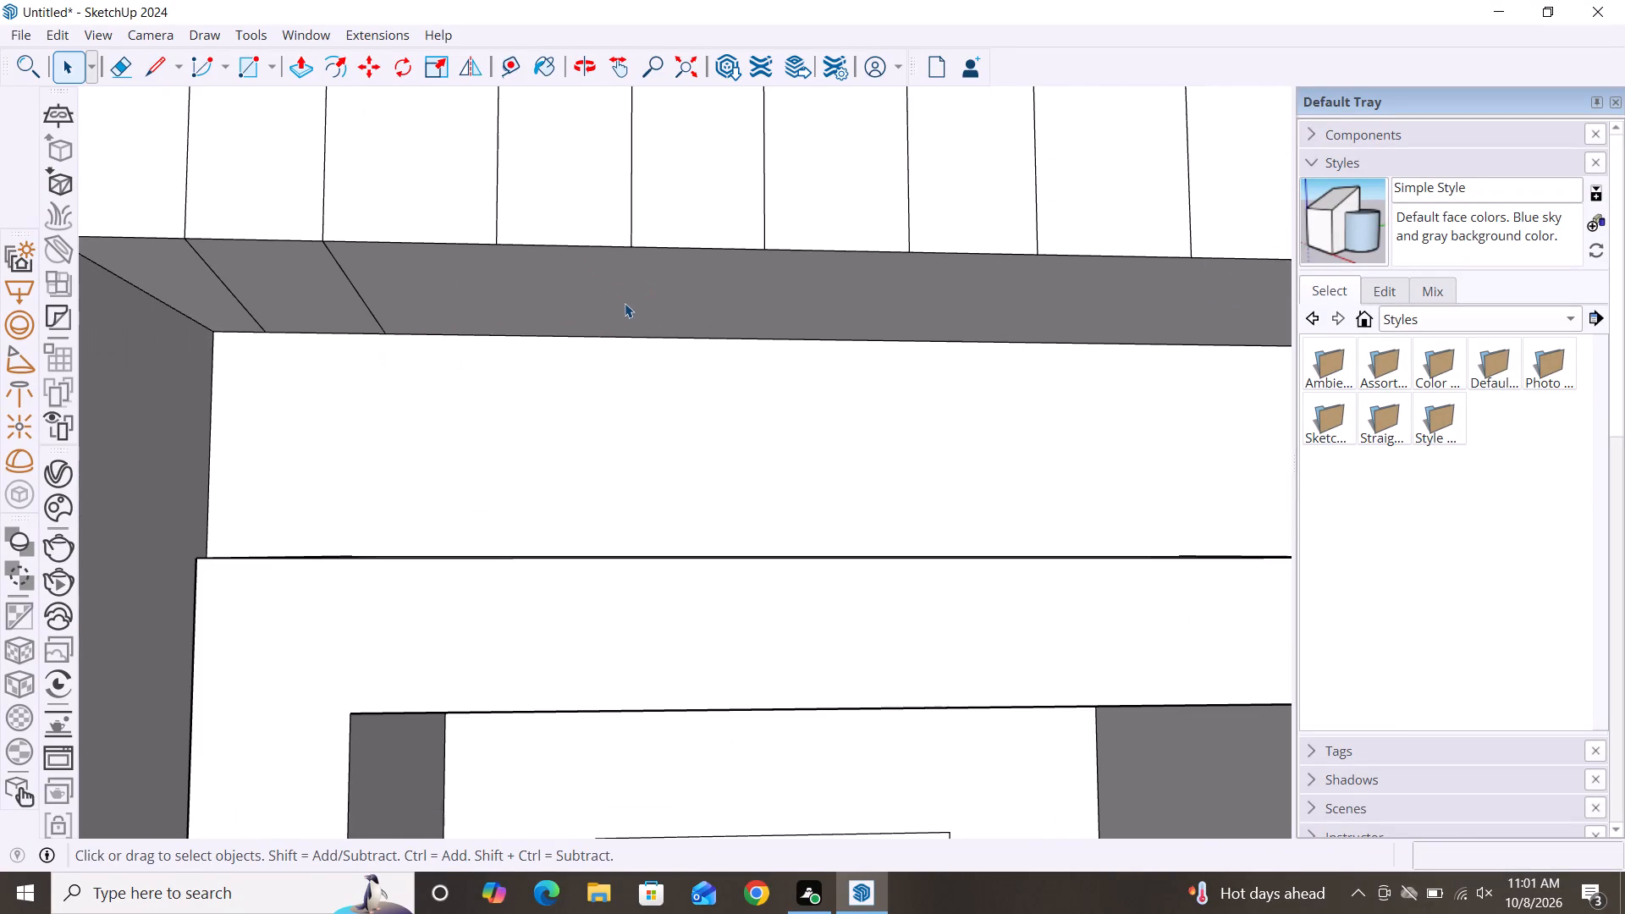
pyautogui.press('l')
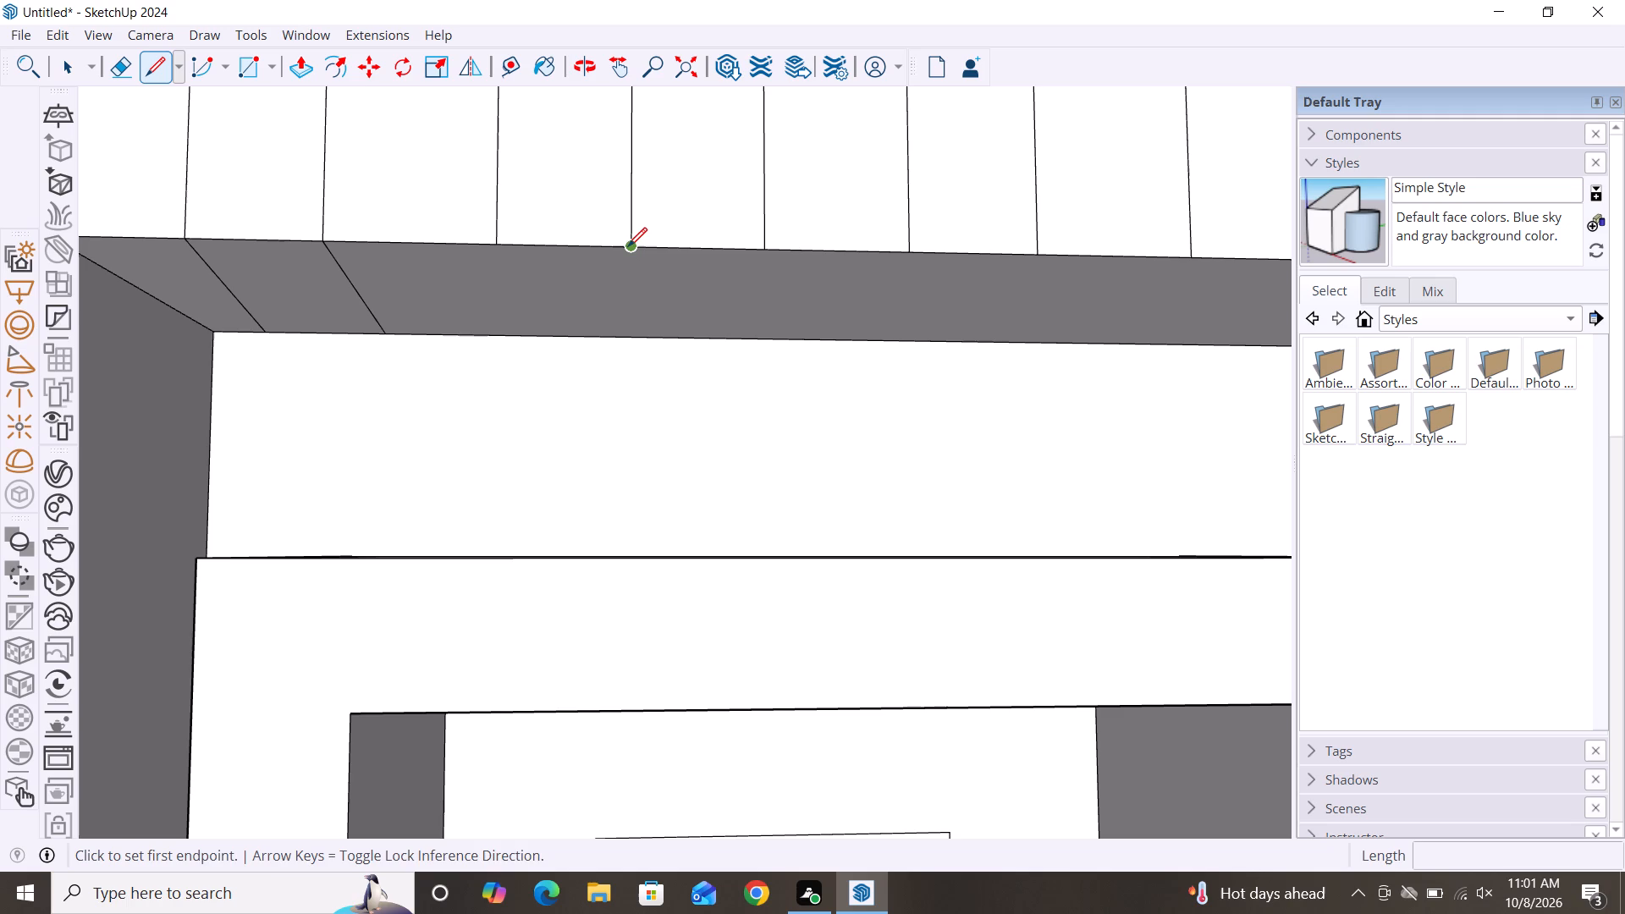
pyautogui.click(628, 246)
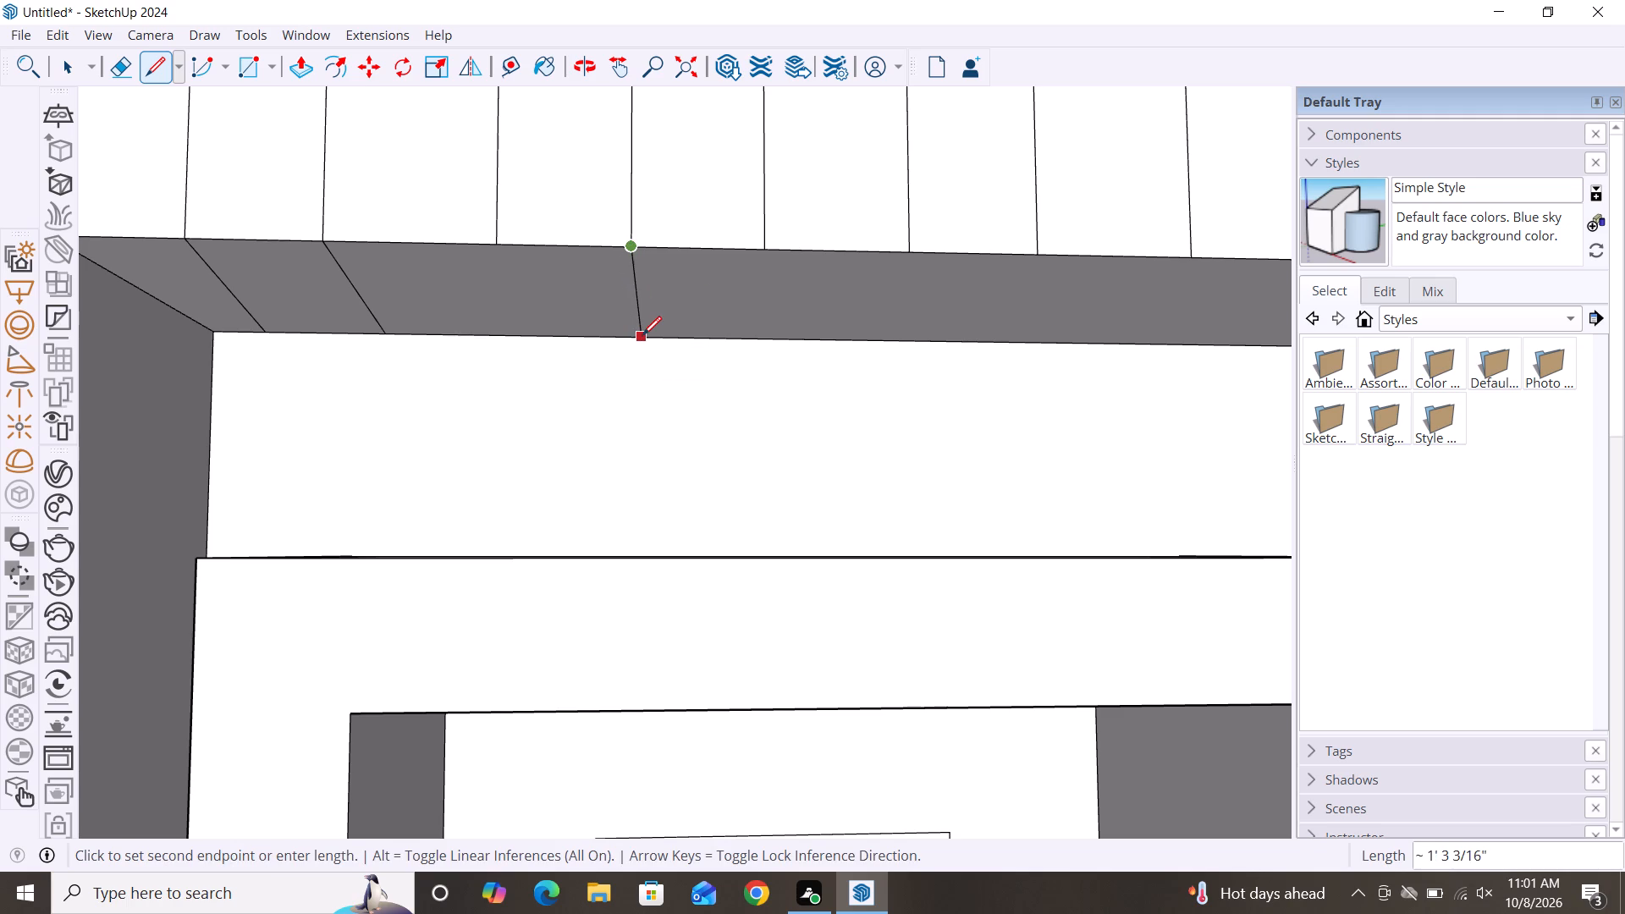
pyautogui.click(642, 335)
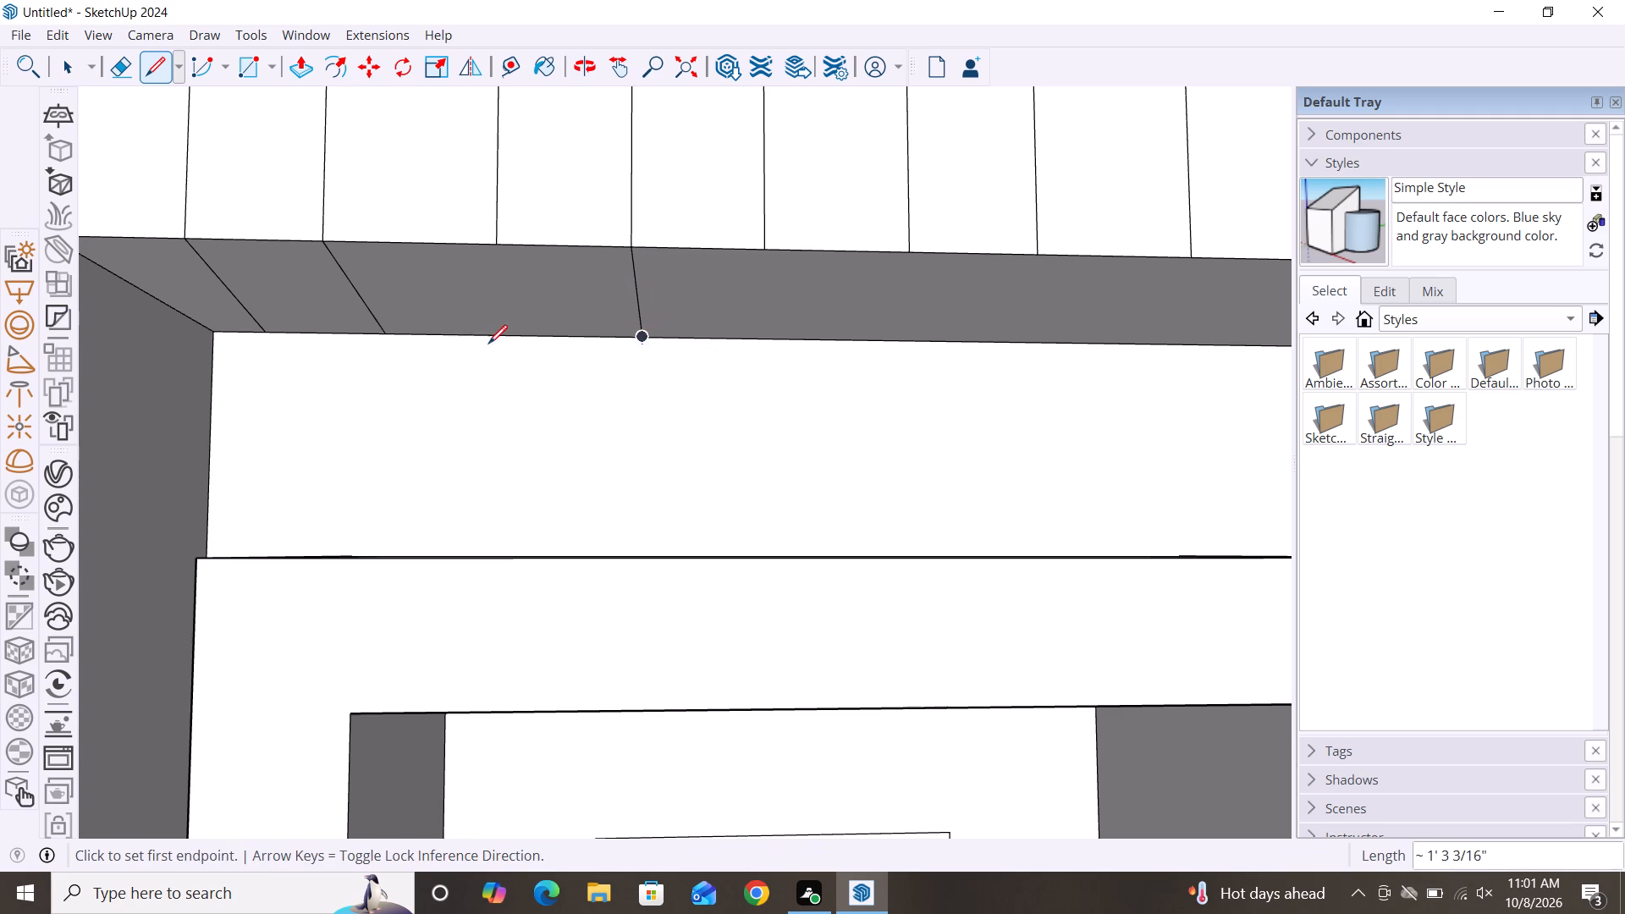
pyautogui.click(494, 251)
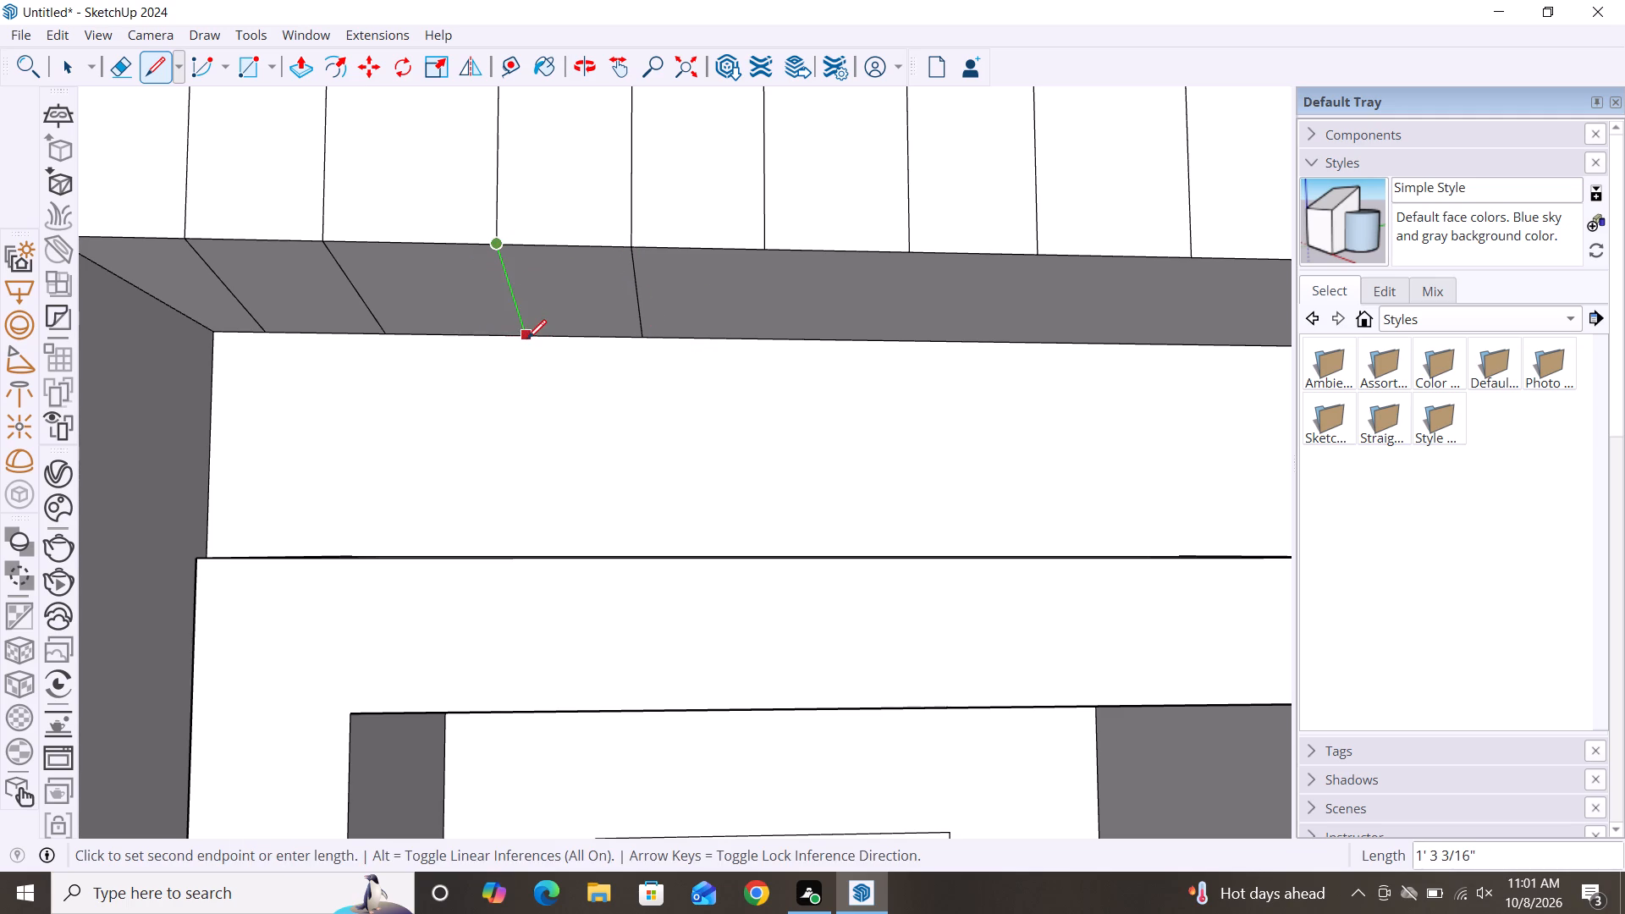
pyautogui.click(527, 339)
pyautogui.press('space')
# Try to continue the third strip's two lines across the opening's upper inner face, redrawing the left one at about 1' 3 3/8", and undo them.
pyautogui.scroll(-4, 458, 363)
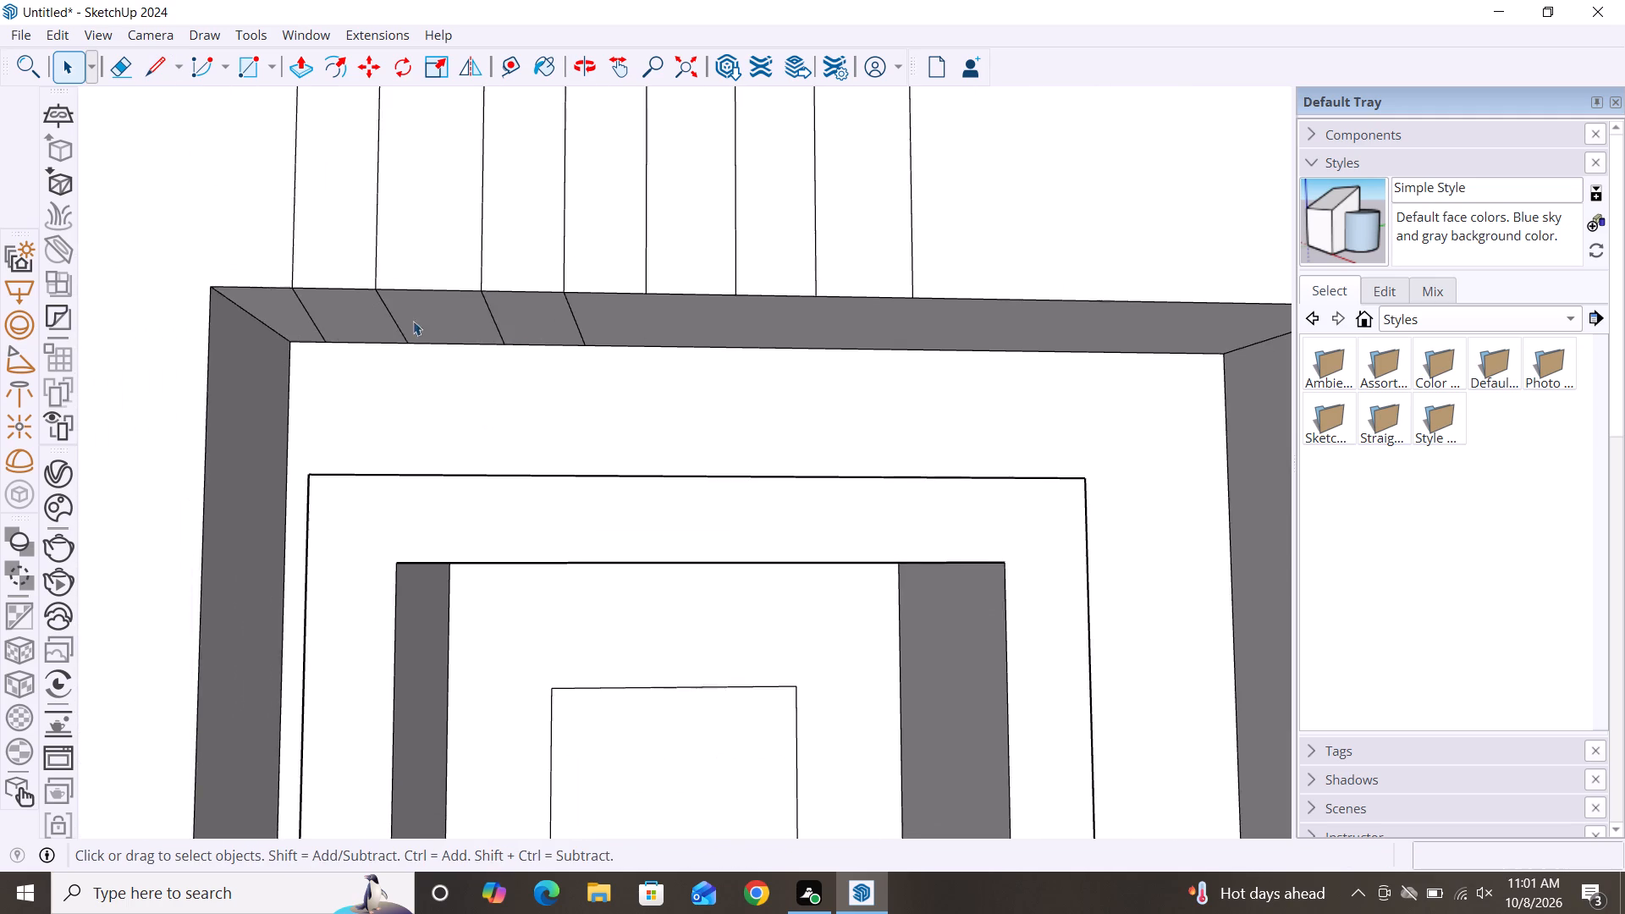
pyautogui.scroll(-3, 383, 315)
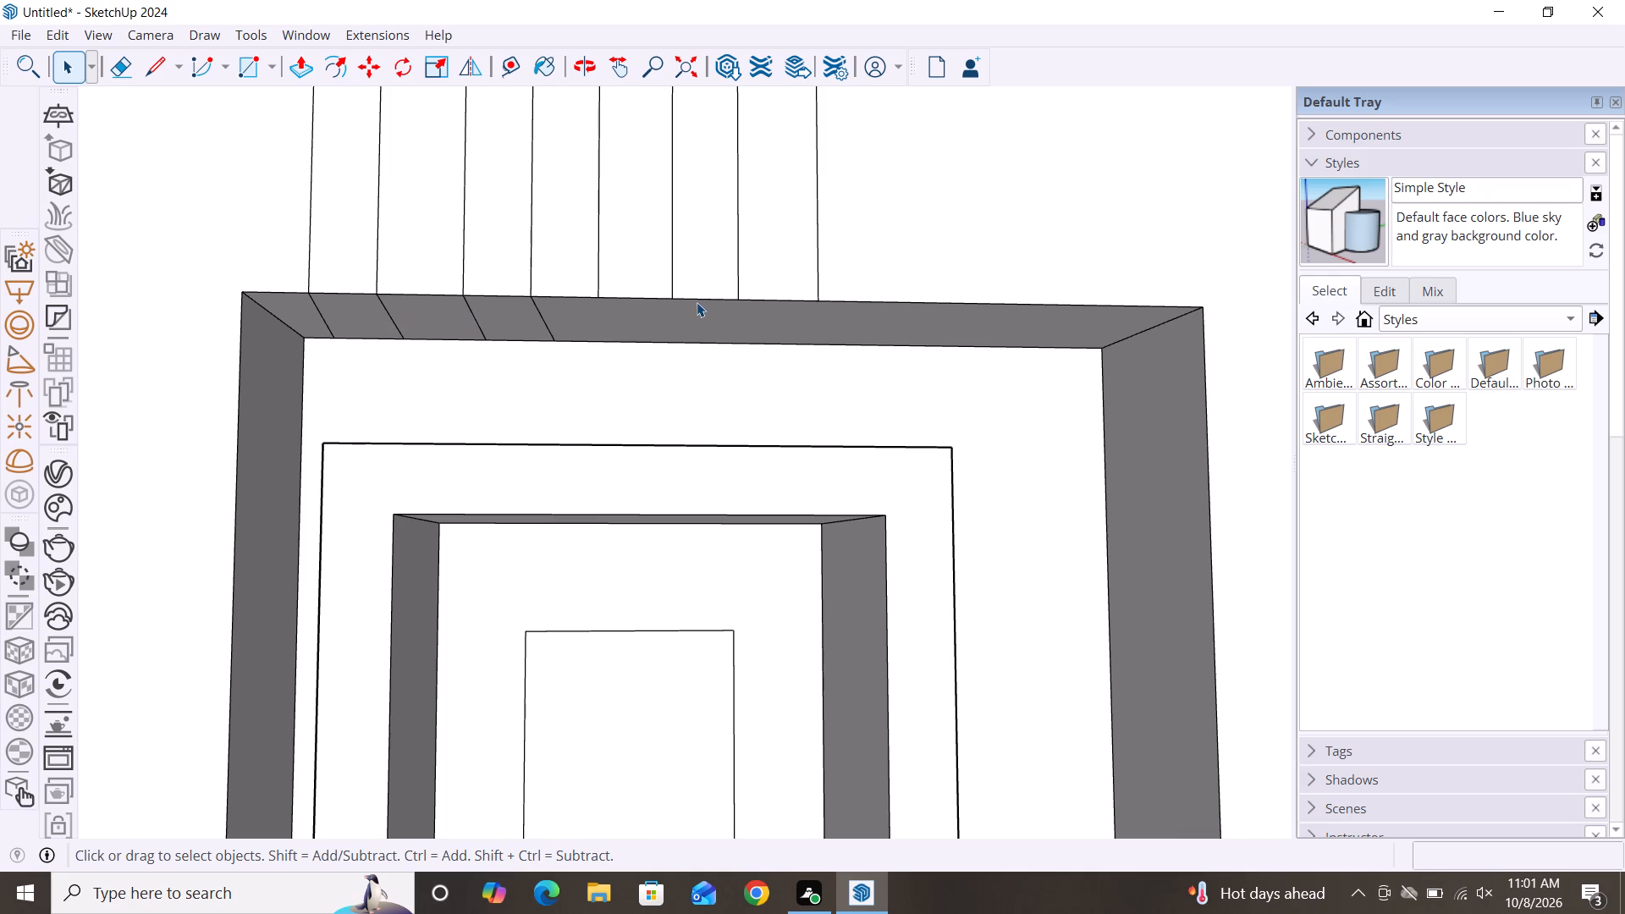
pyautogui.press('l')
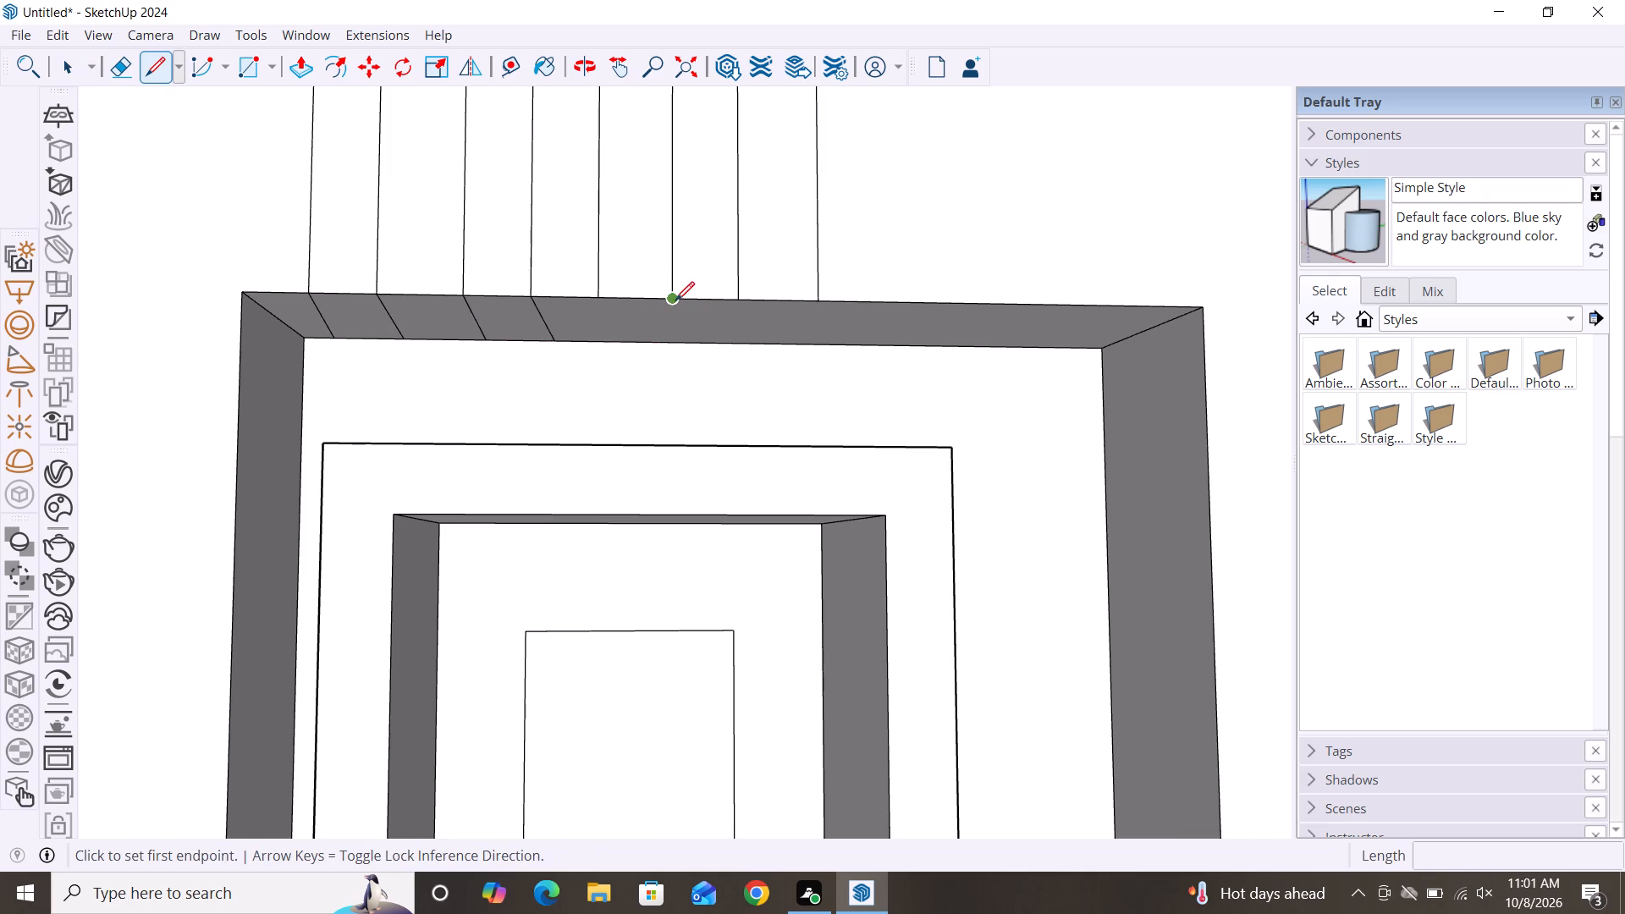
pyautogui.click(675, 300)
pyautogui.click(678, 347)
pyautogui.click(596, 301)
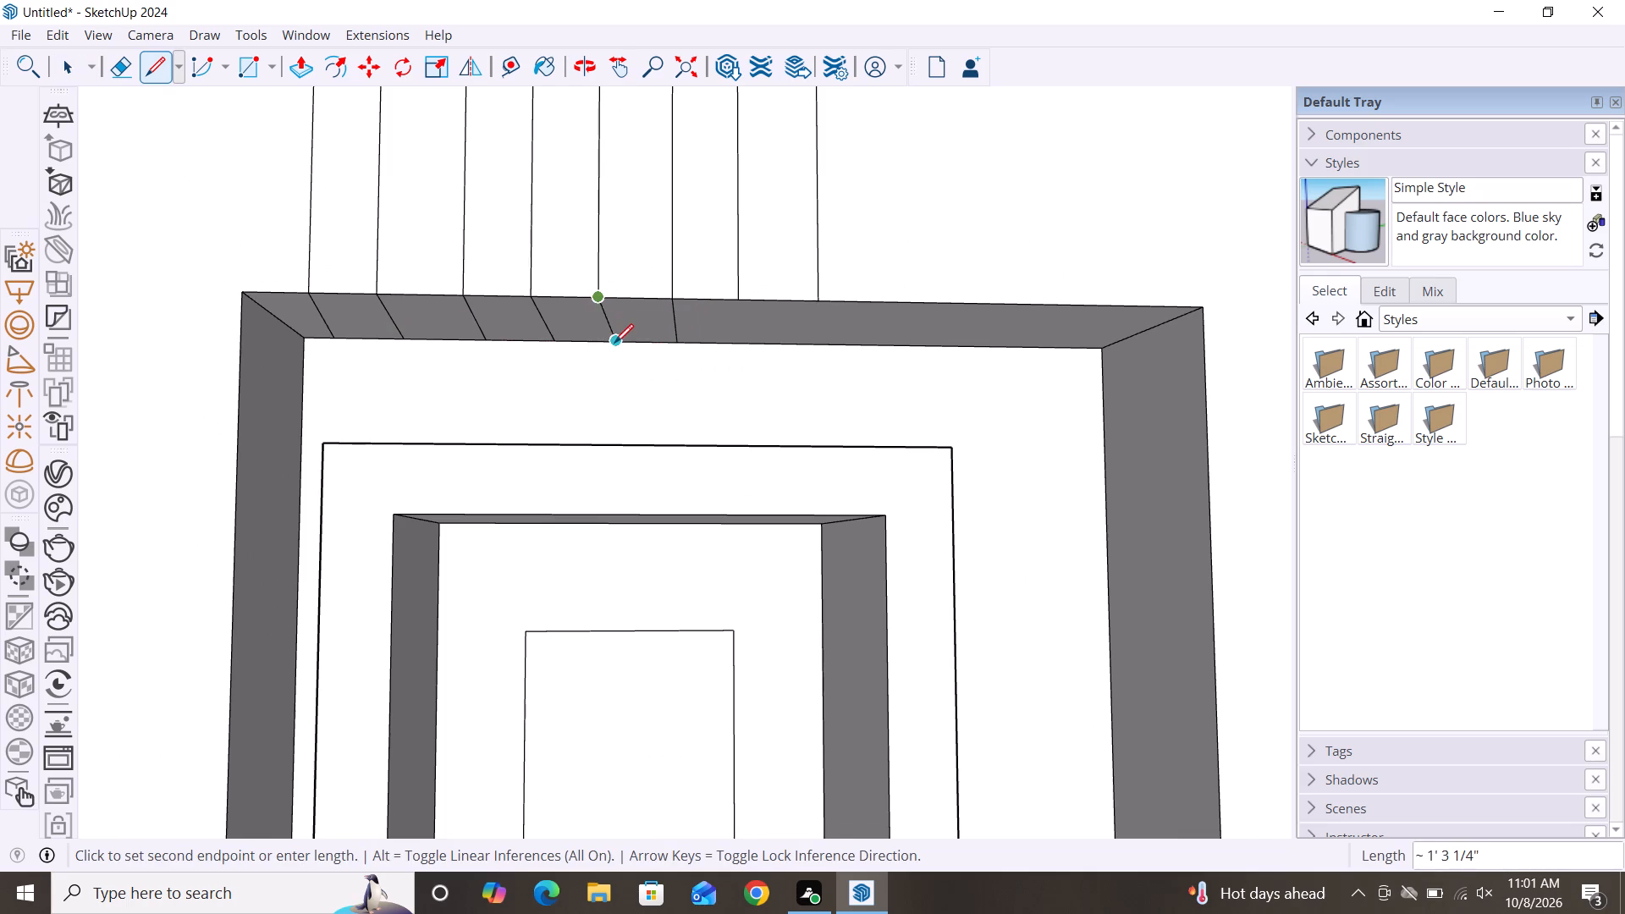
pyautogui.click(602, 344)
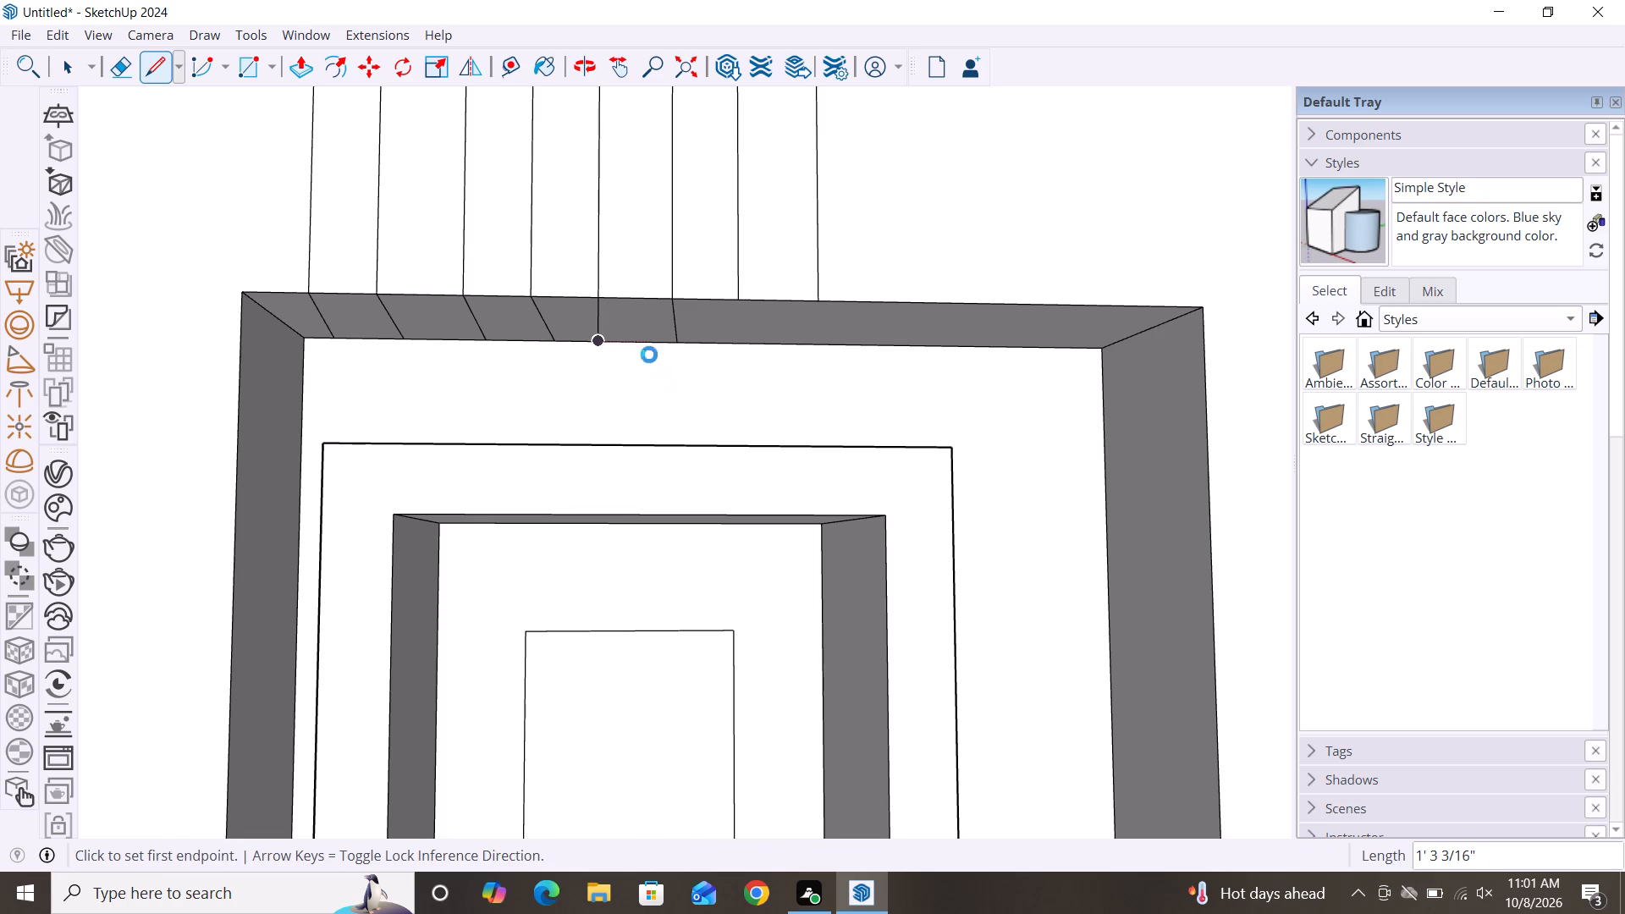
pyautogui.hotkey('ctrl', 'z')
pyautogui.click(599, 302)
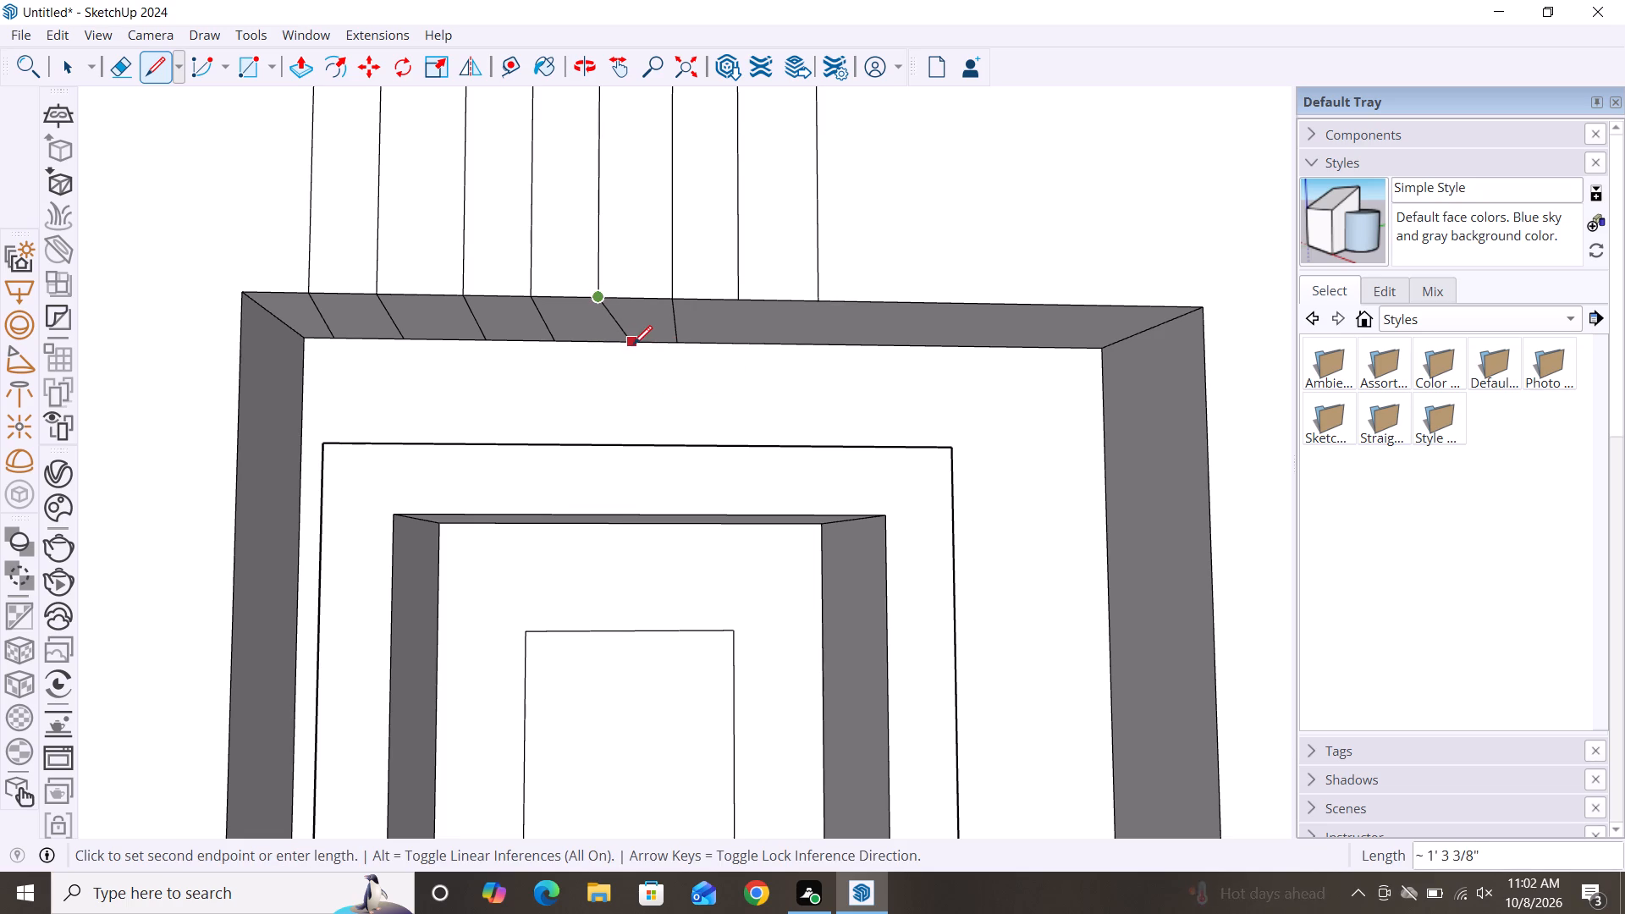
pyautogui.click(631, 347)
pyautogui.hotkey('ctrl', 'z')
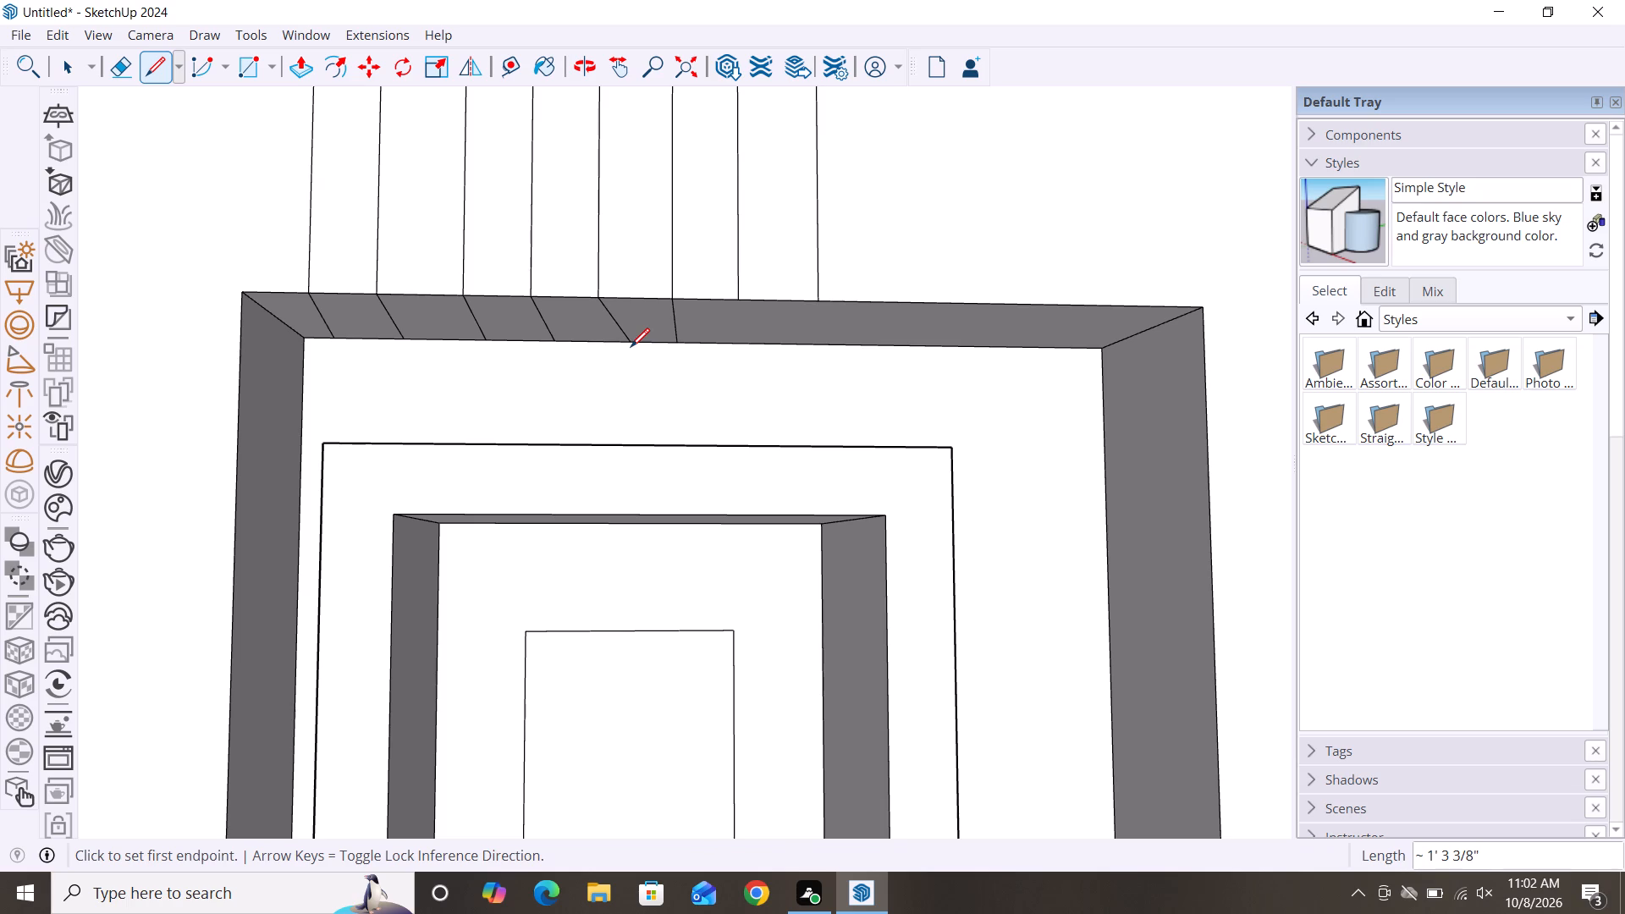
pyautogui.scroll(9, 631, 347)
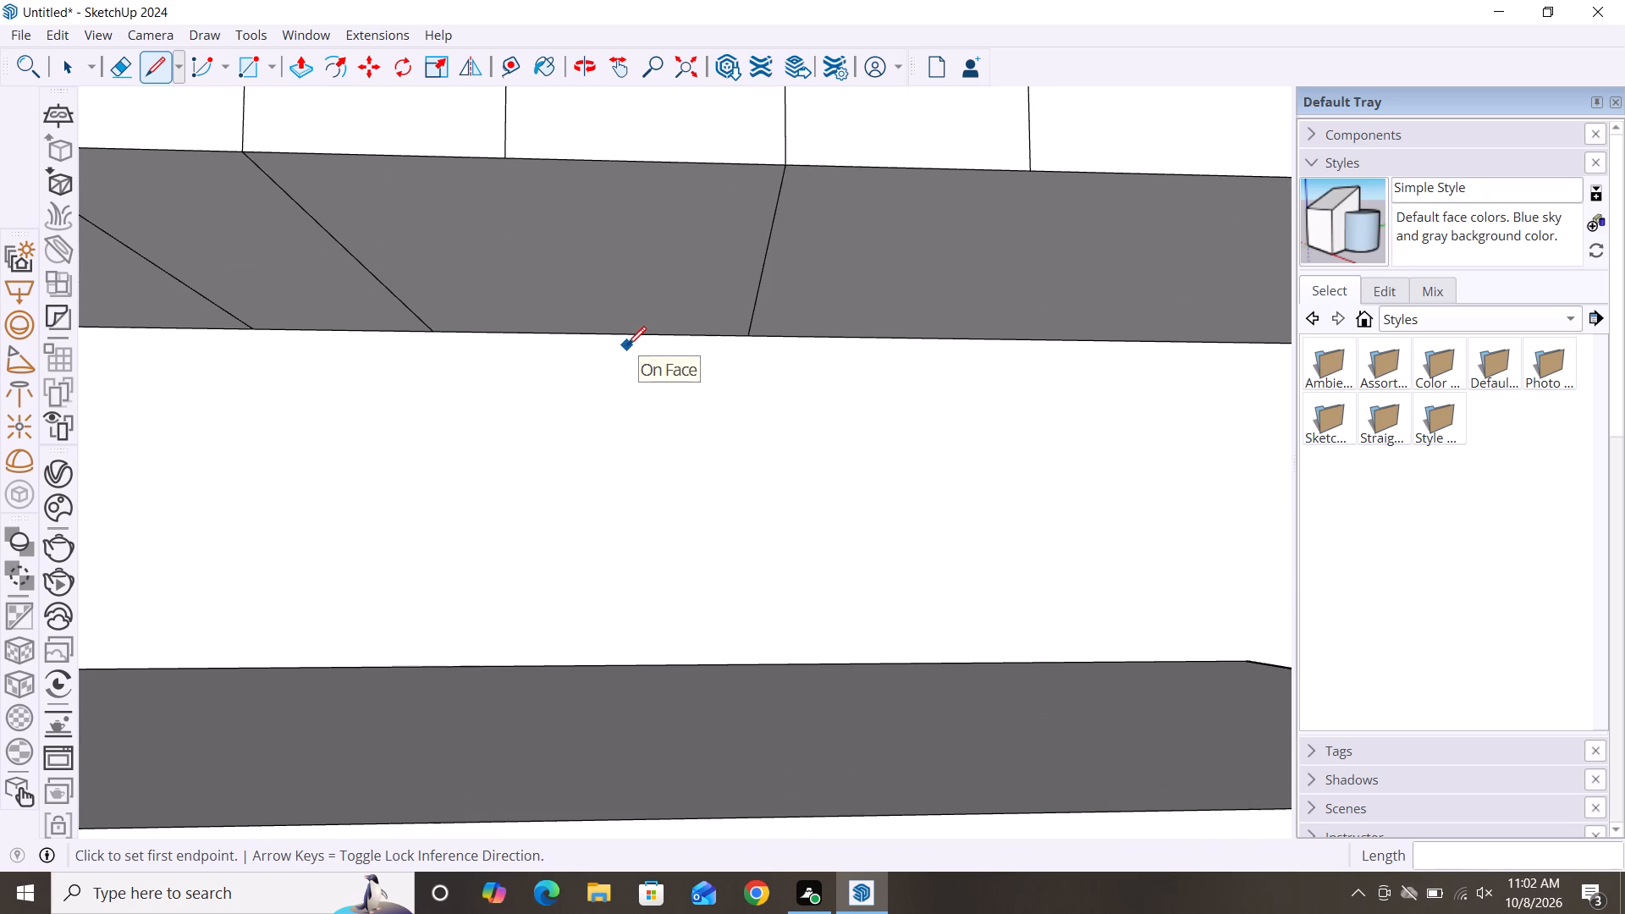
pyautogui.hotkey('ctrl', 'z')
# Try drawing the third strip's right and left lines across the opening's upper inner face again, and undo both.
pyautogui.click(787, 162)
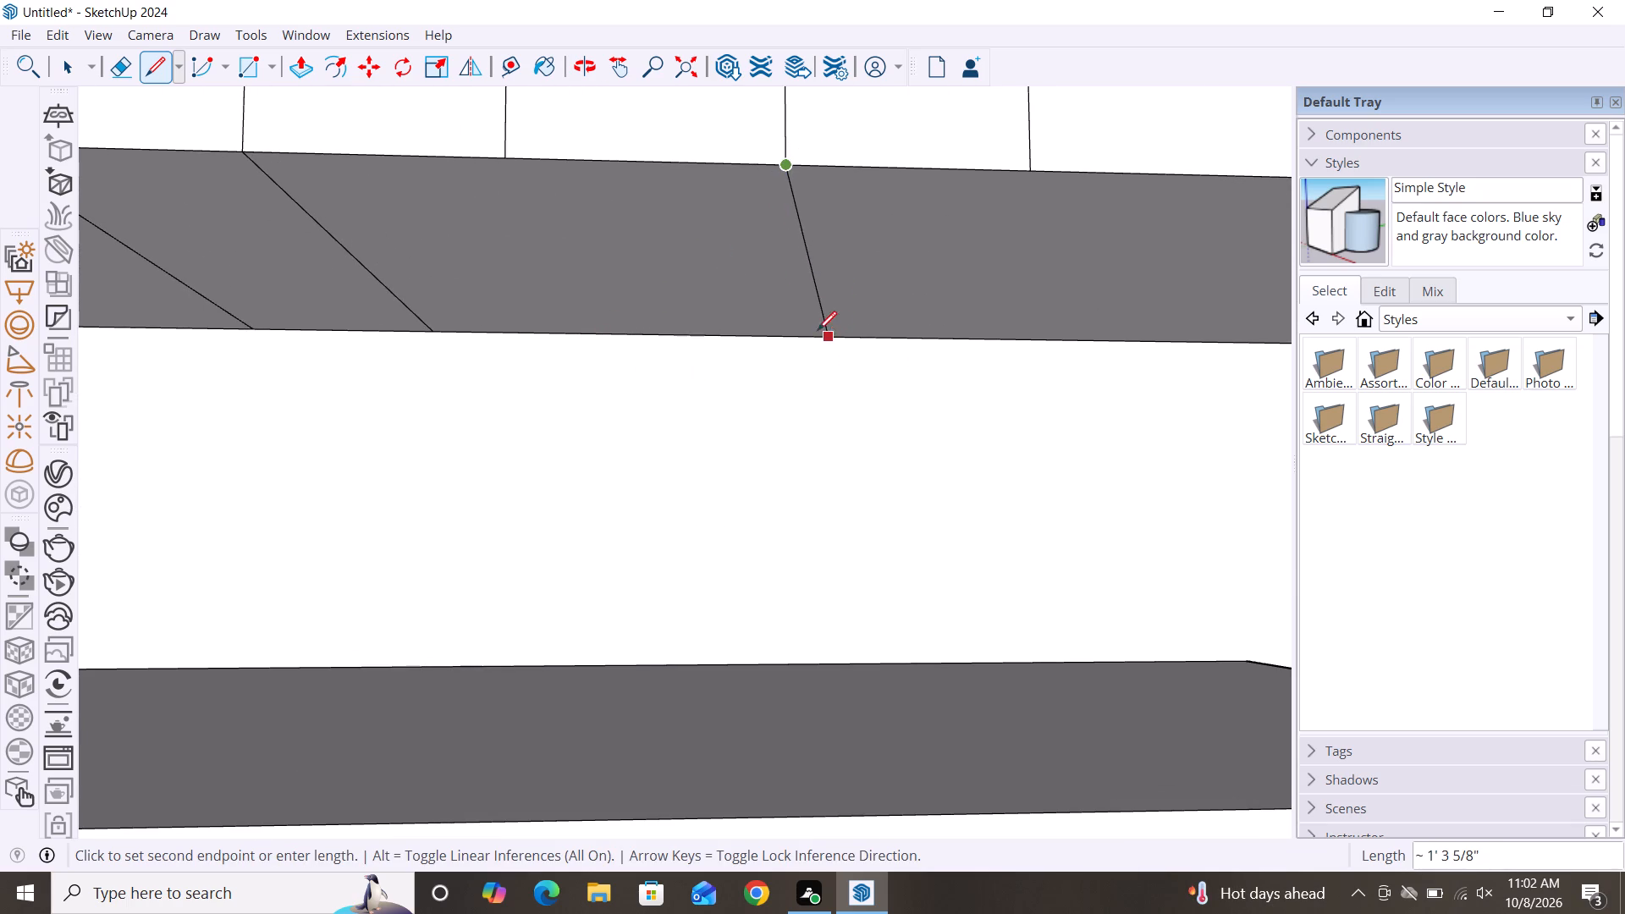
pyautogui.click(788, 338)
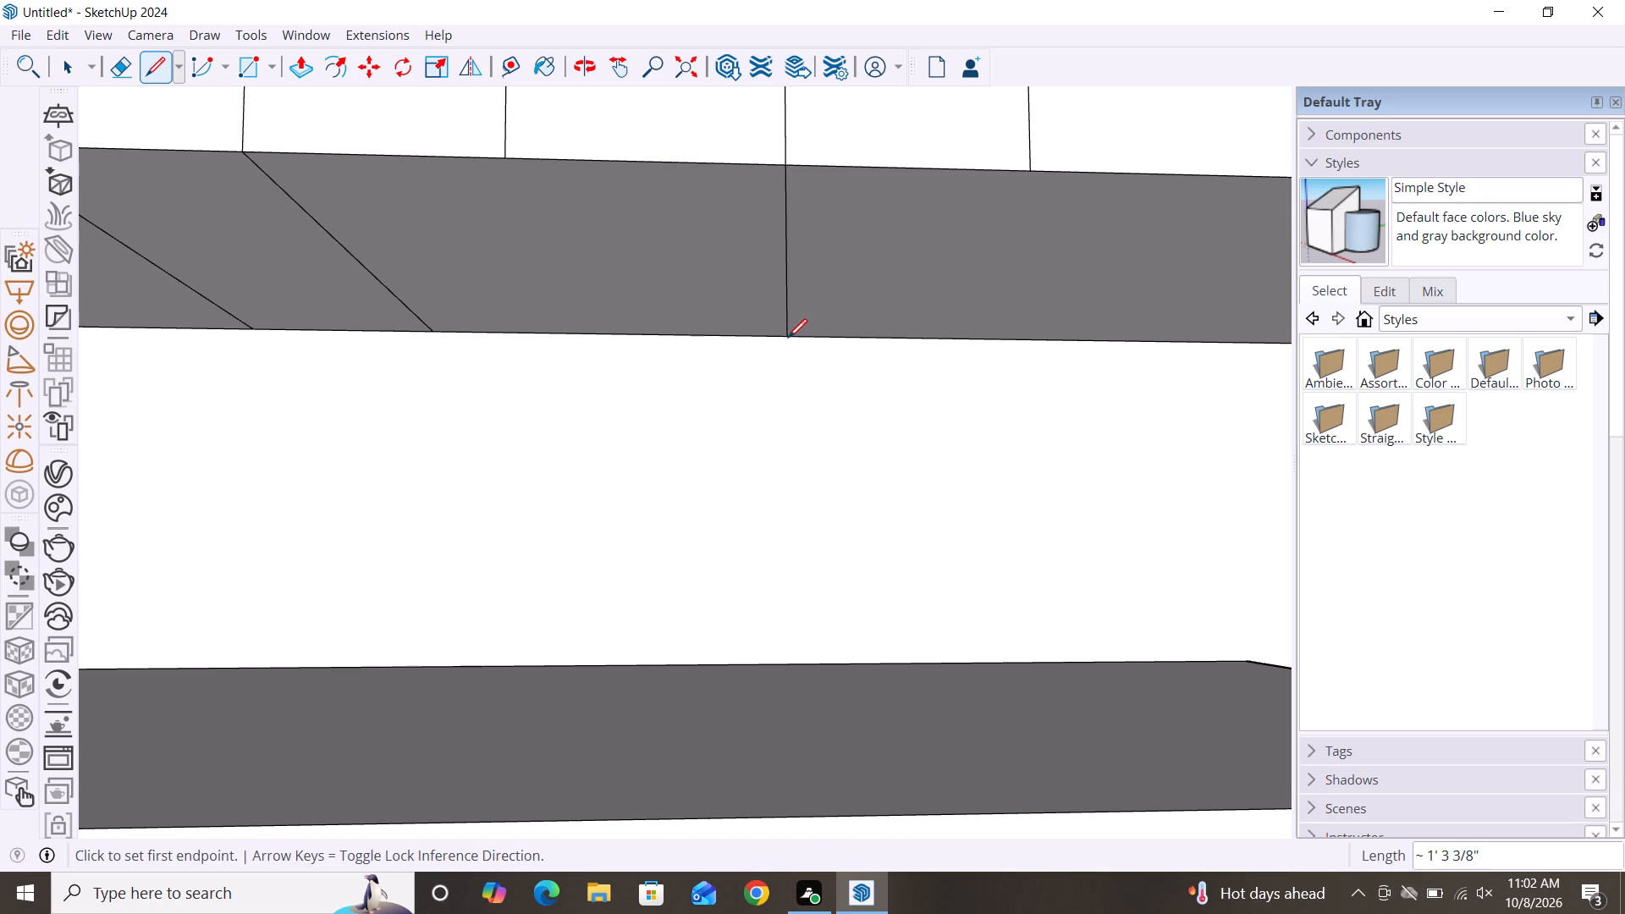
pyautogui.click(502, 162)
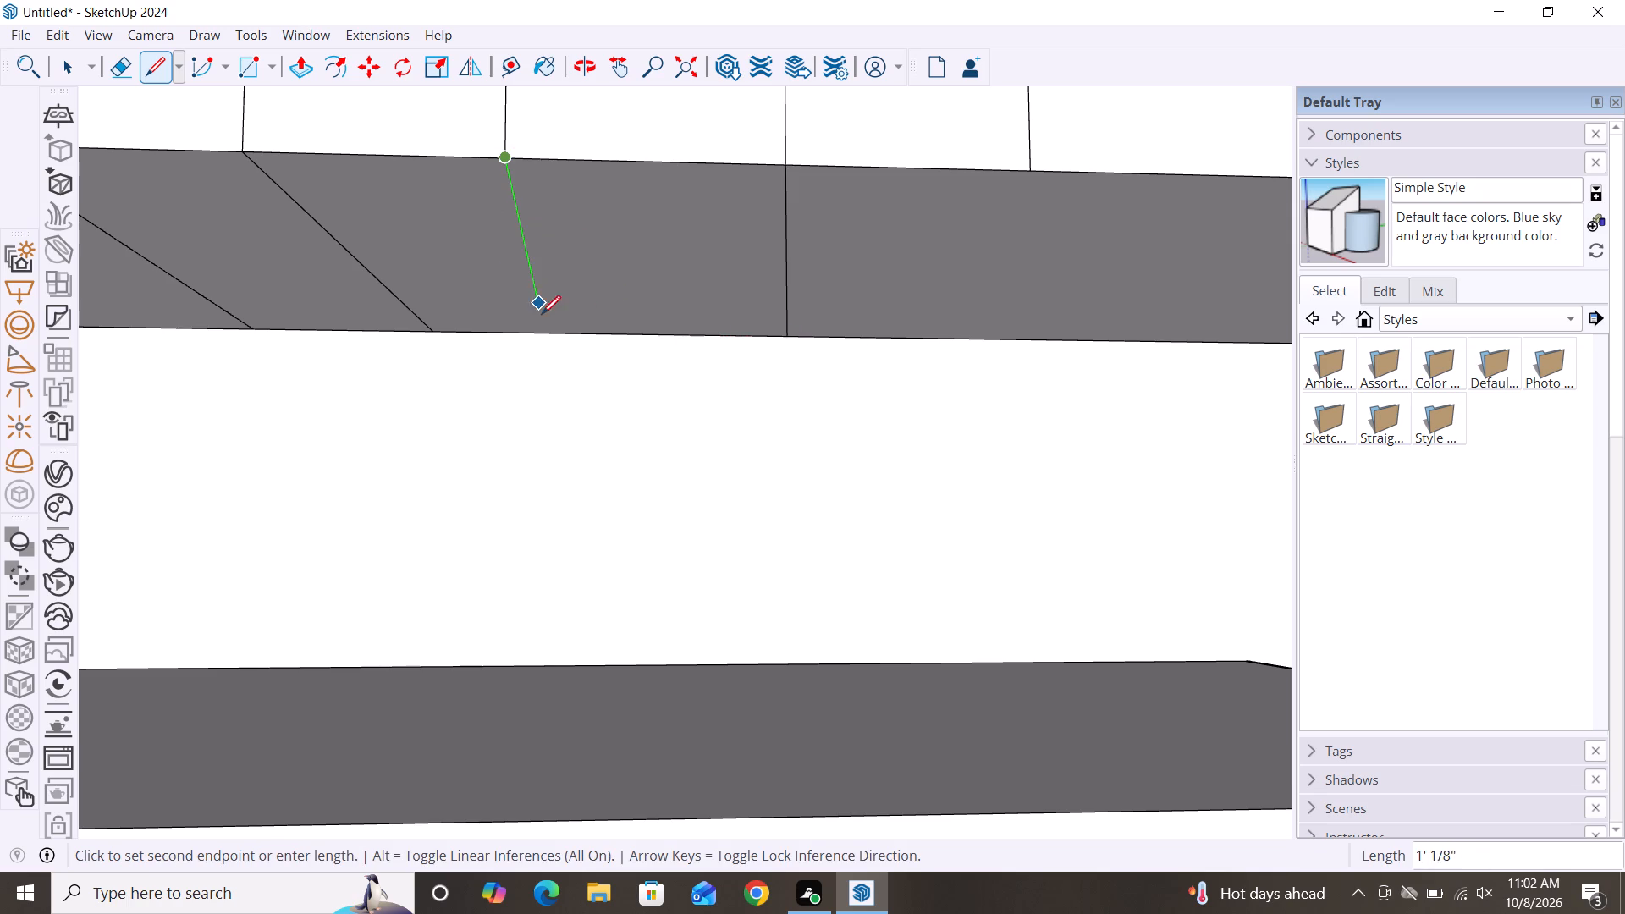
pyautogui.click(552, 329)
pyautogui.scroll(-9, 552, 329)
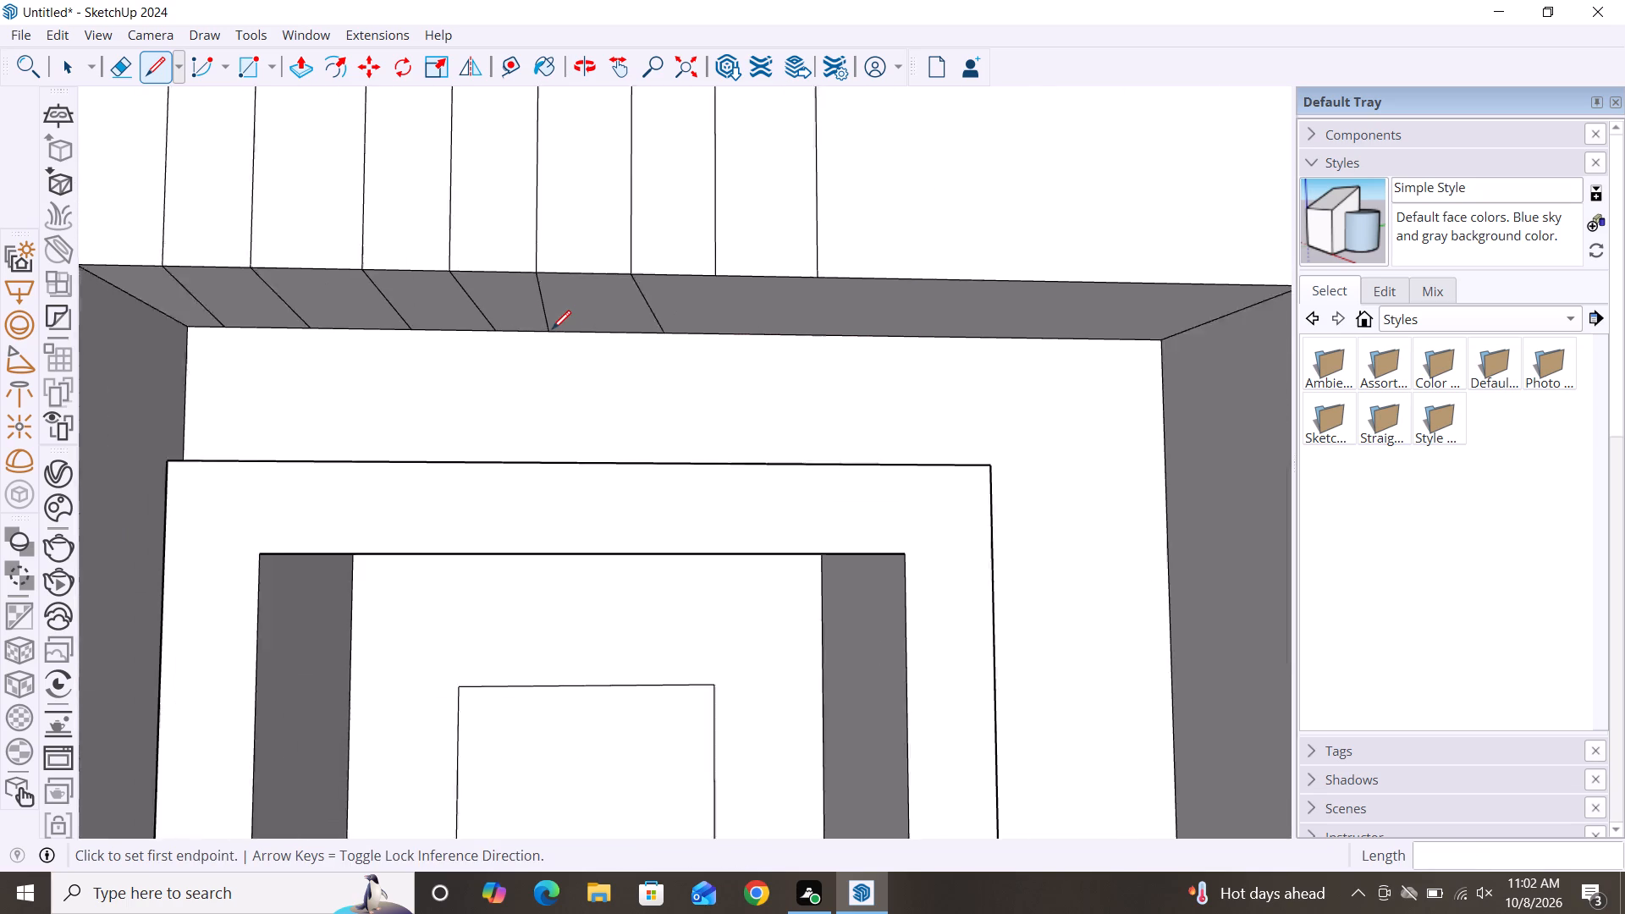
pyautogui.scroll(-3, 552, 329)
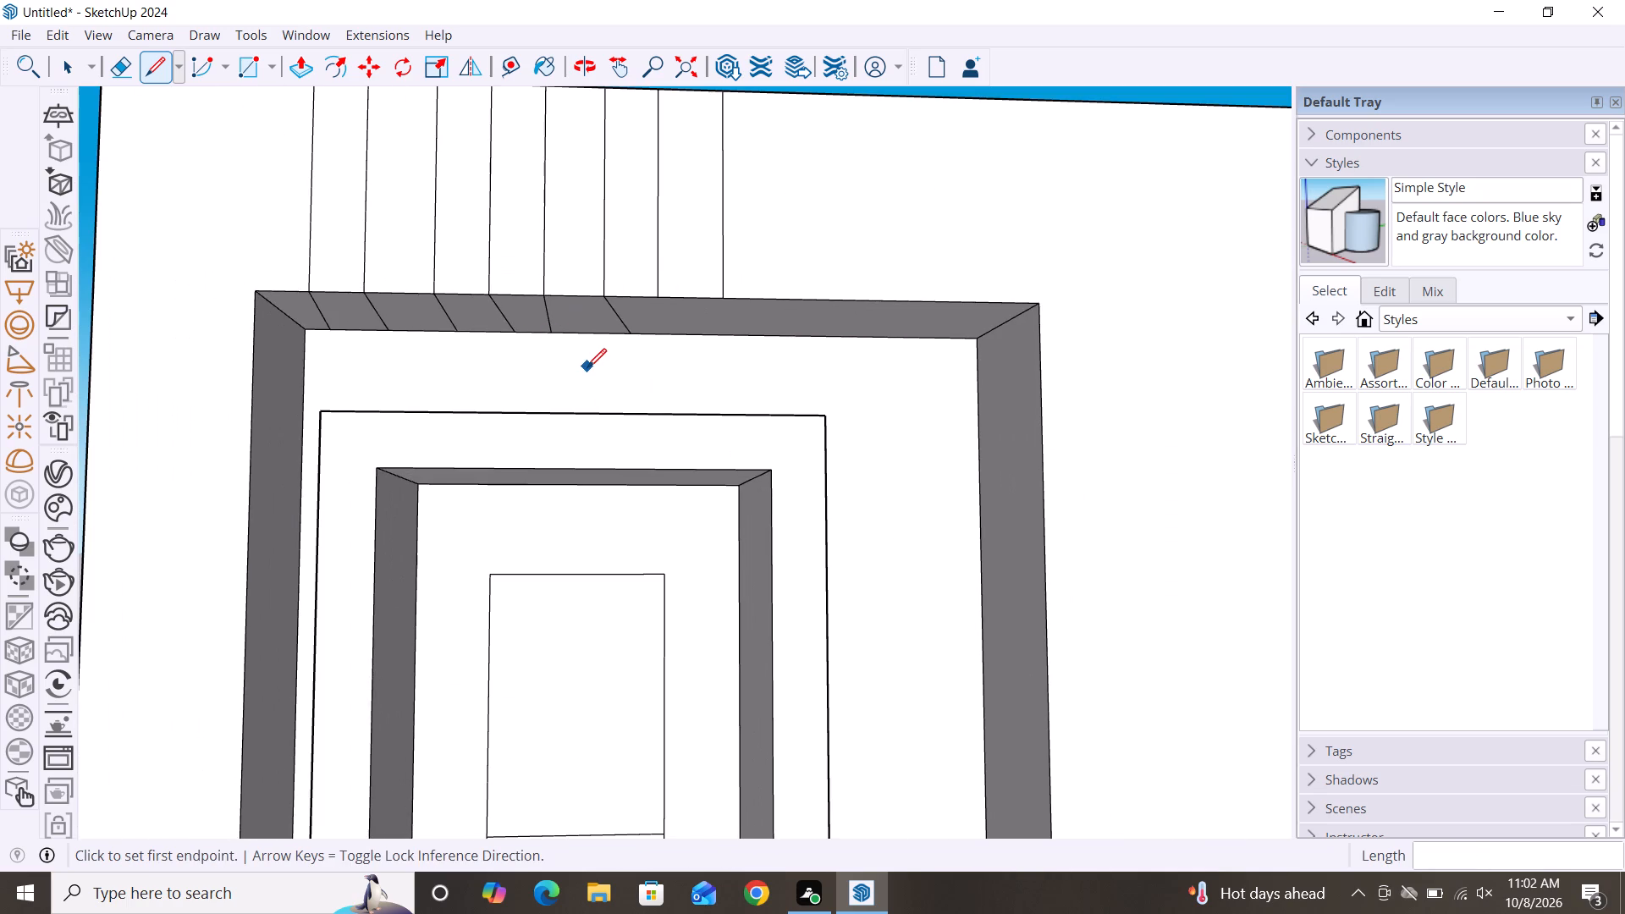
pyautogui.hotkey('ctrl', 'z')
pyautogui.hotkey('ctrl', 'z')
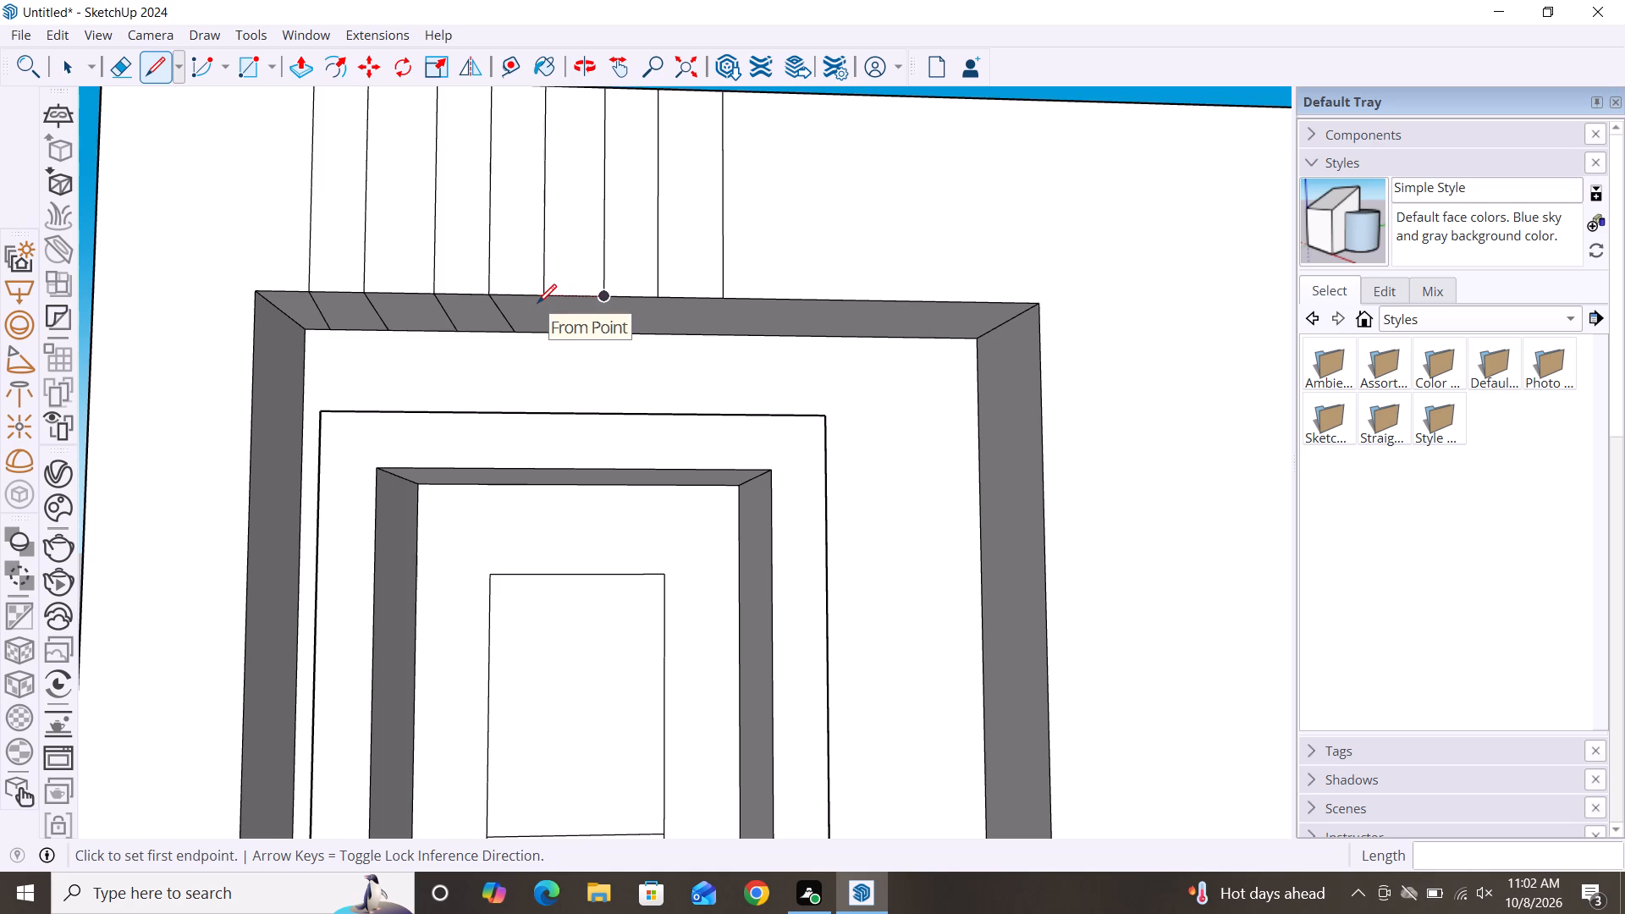
# Continue the third strip's left line and its right line, about 1' 3 5/16" long, across the opening's upper inner face to its inner edge.
pyautogui.click(541, 298)
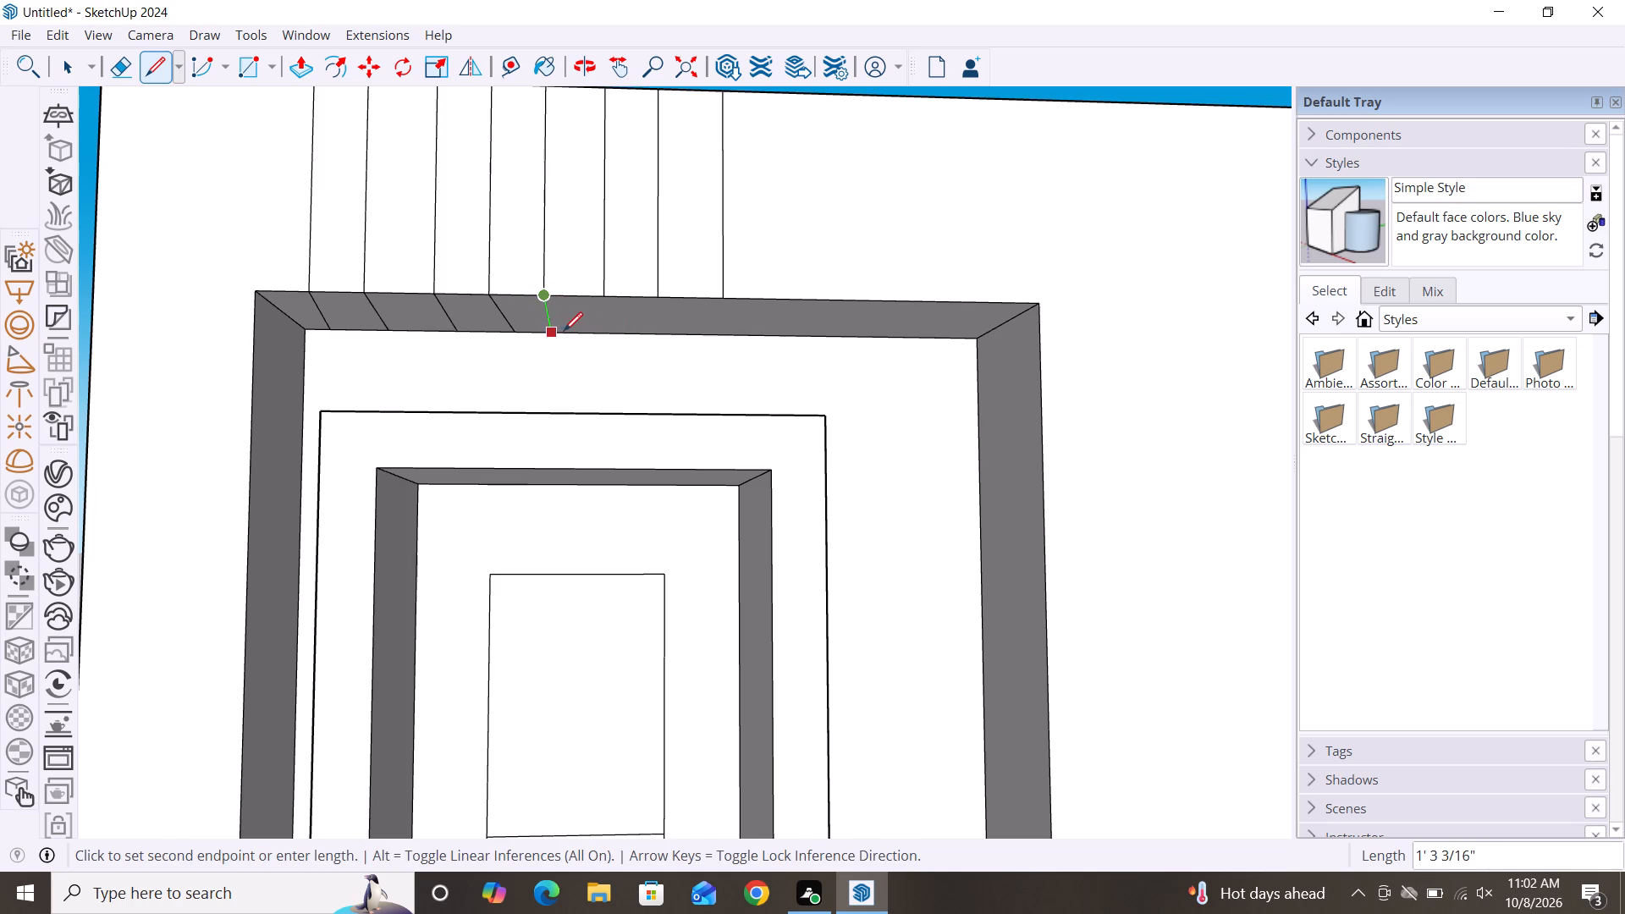
pyautogui.click(565, 331)
pyautogui.press('space')
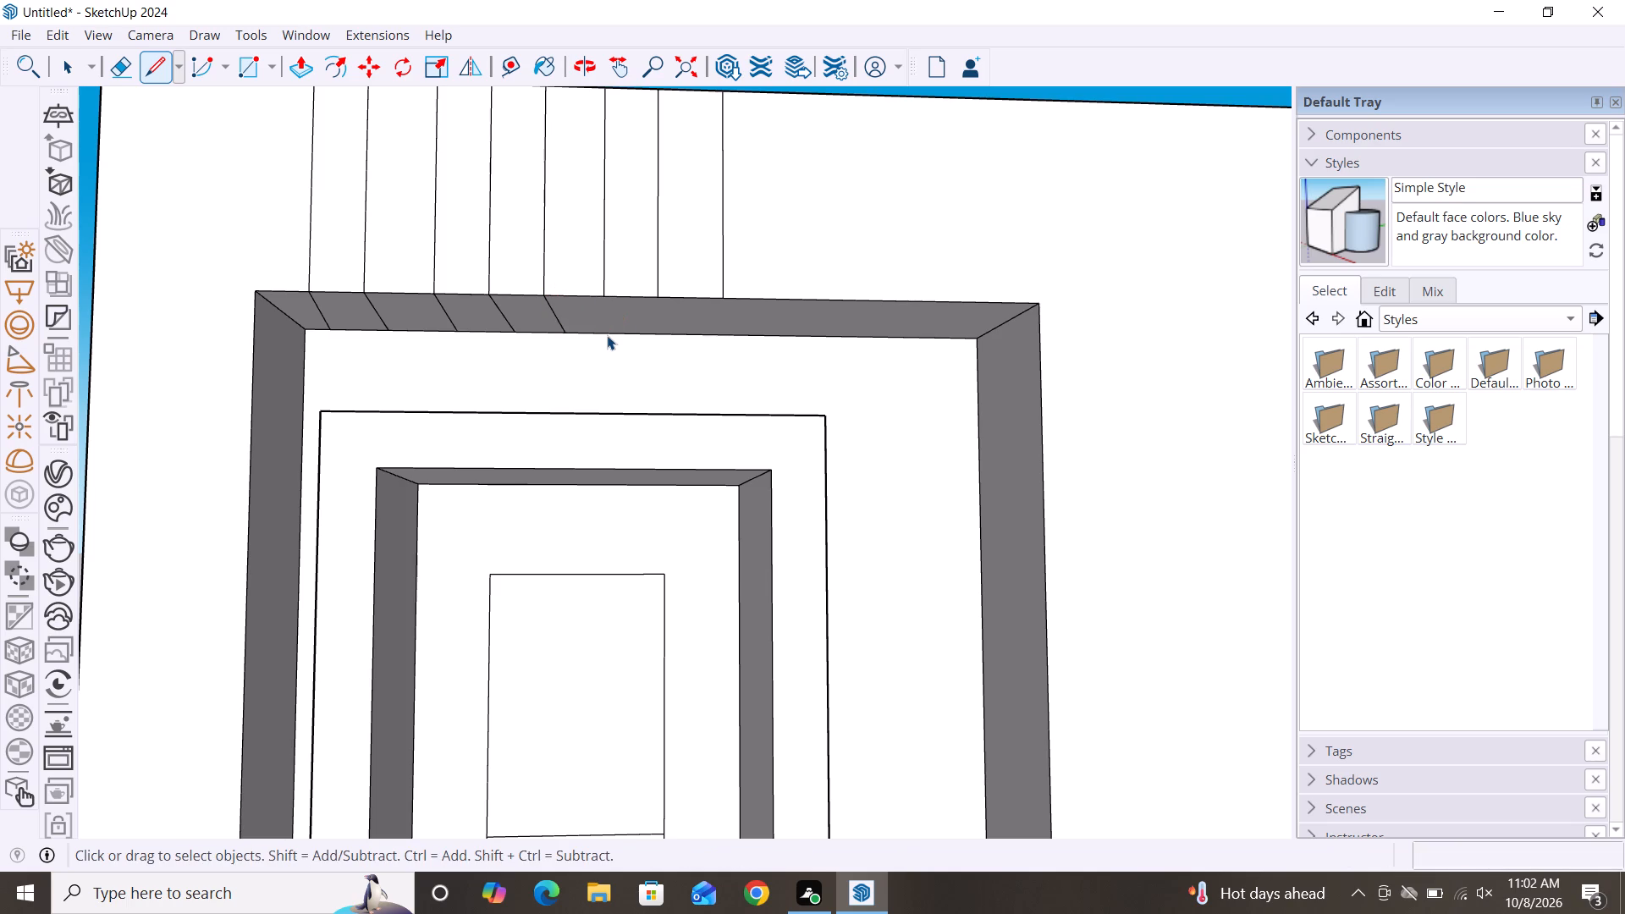
pyautogui.scroll(4, 604, 335)
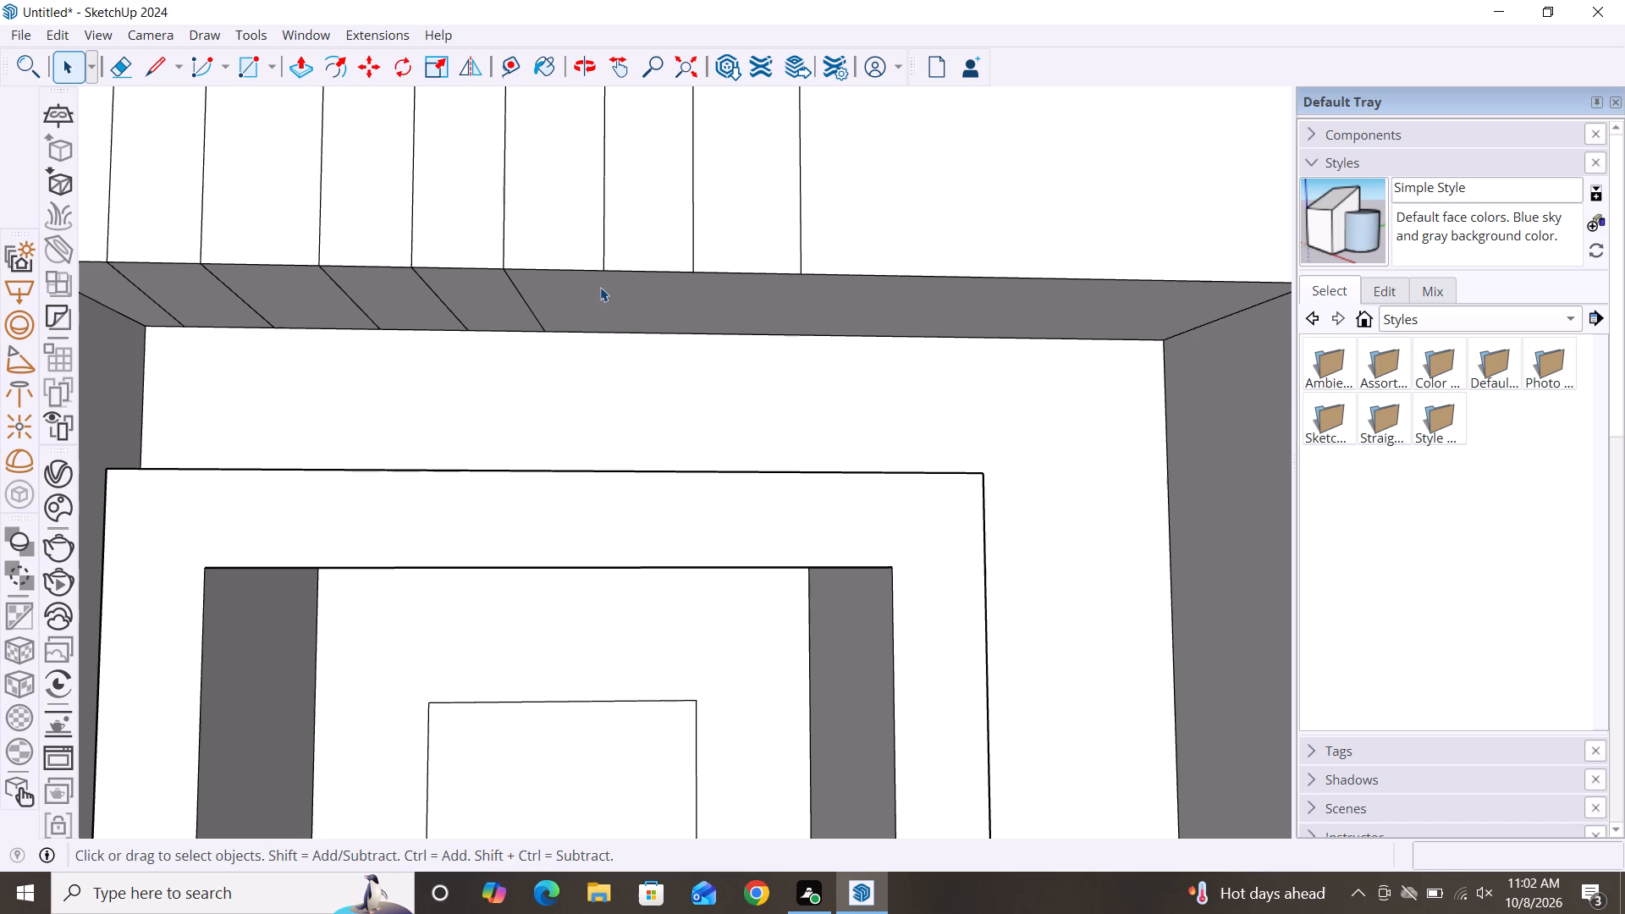
pyautogui.press('l')
pyautogui.click(601, 273)
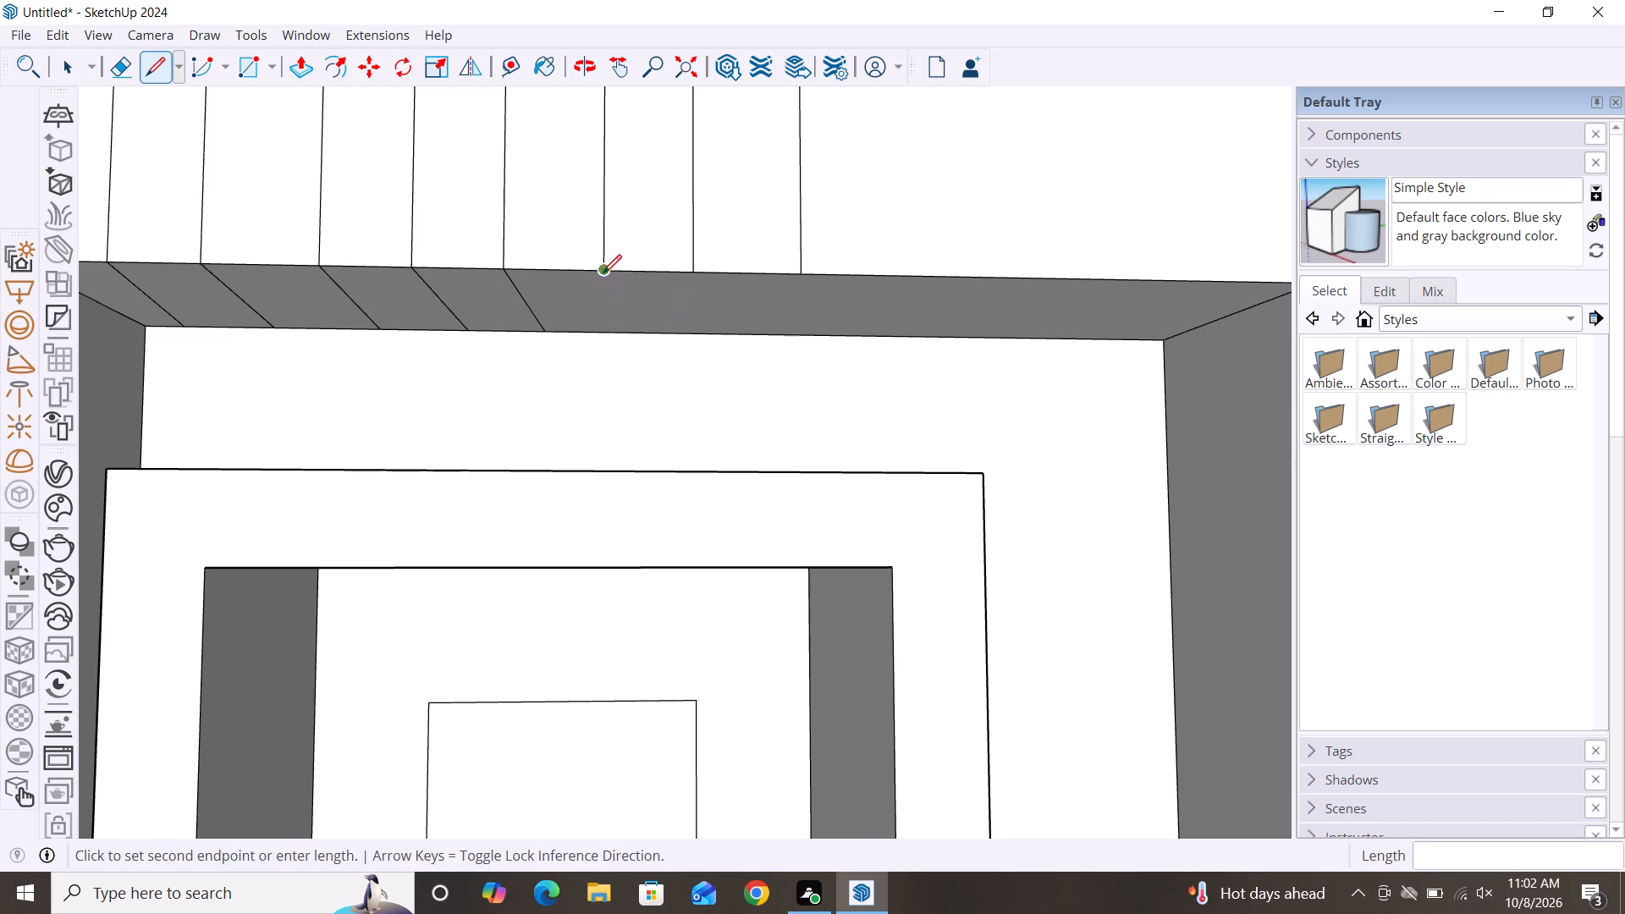
pyautogui.click(632, 330)
pyautogui.press('Escape')
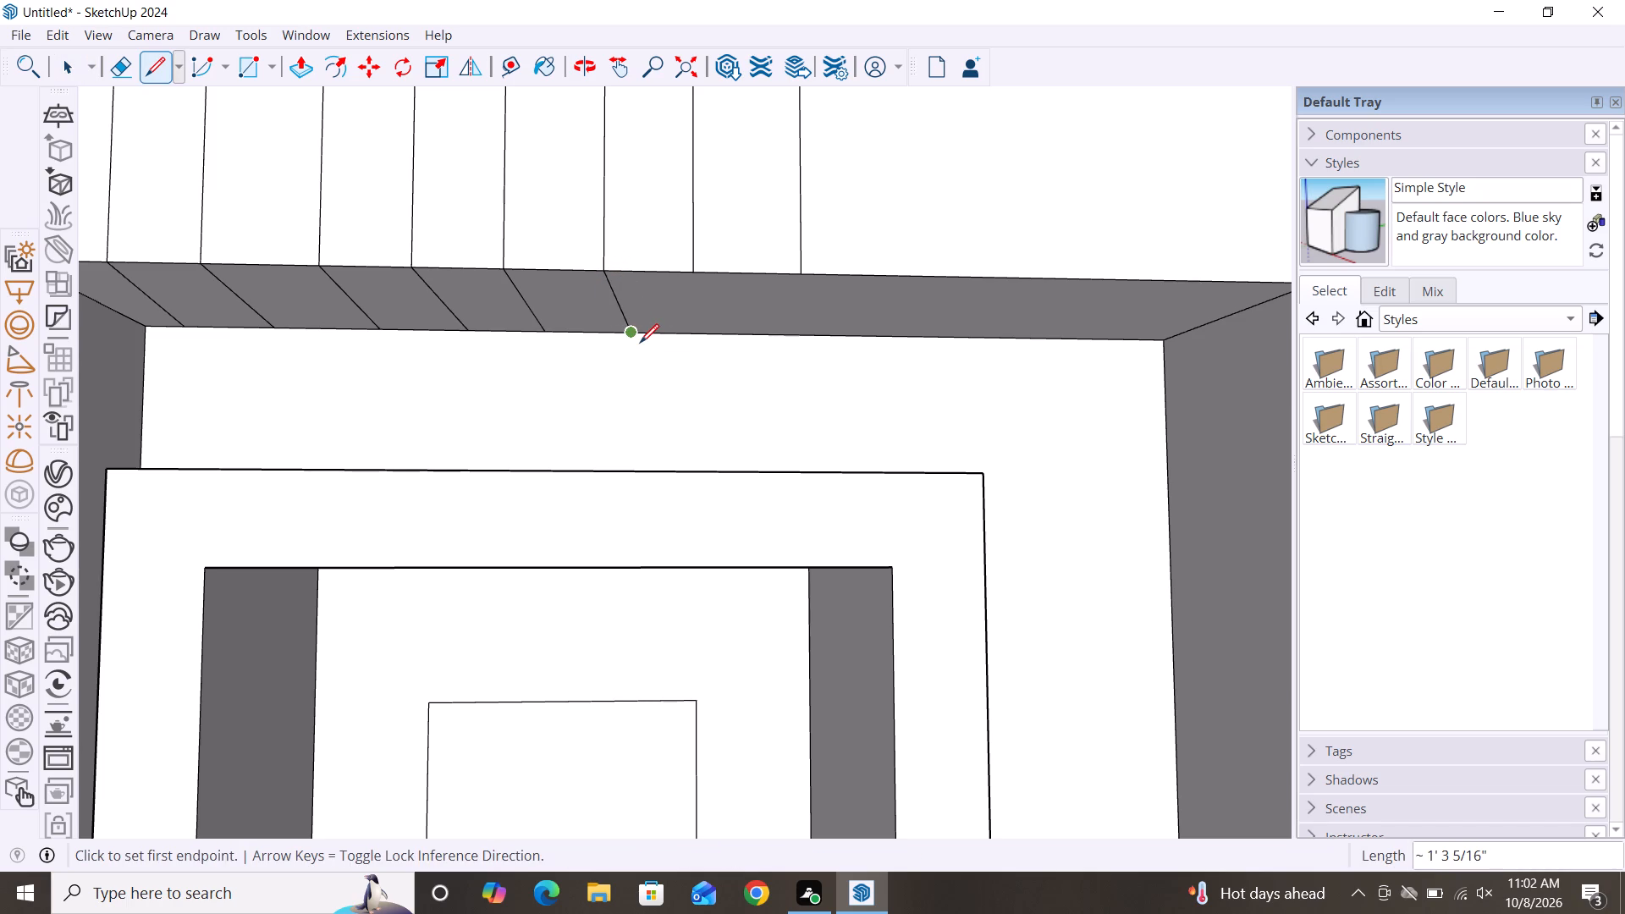
# Continue the fourth strip's left and right lines about 1' 3 3/8" across the opening's upper inner face to its inner edge.
pyautogui.scroll(-3, 357, 357)
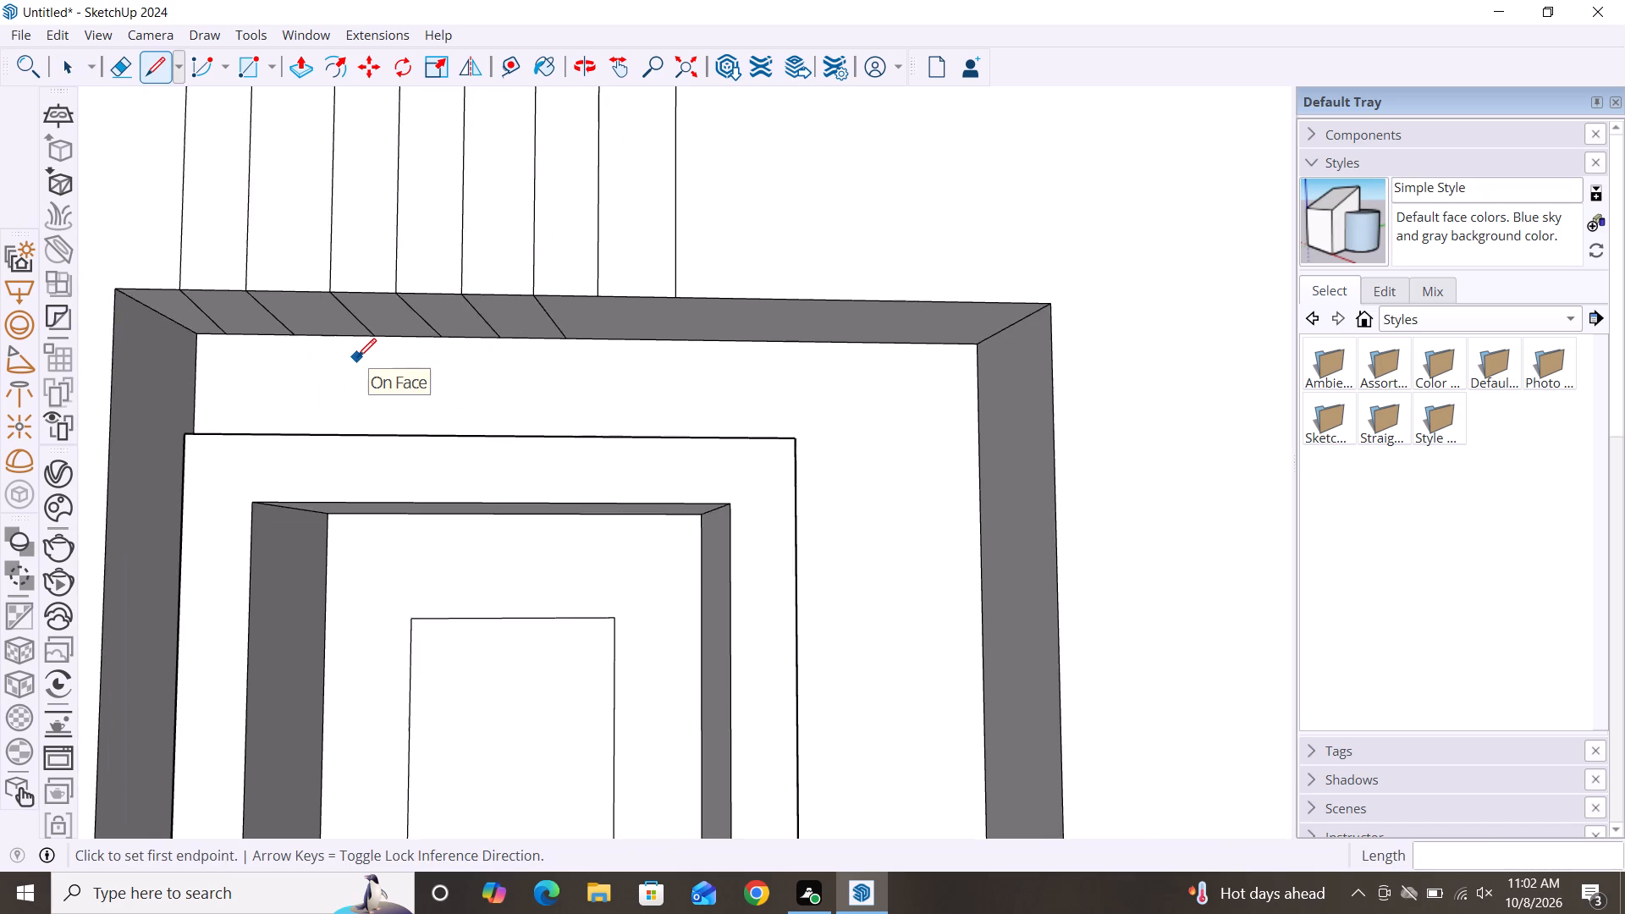
pyautogui.scroll(-3, 357, 357)
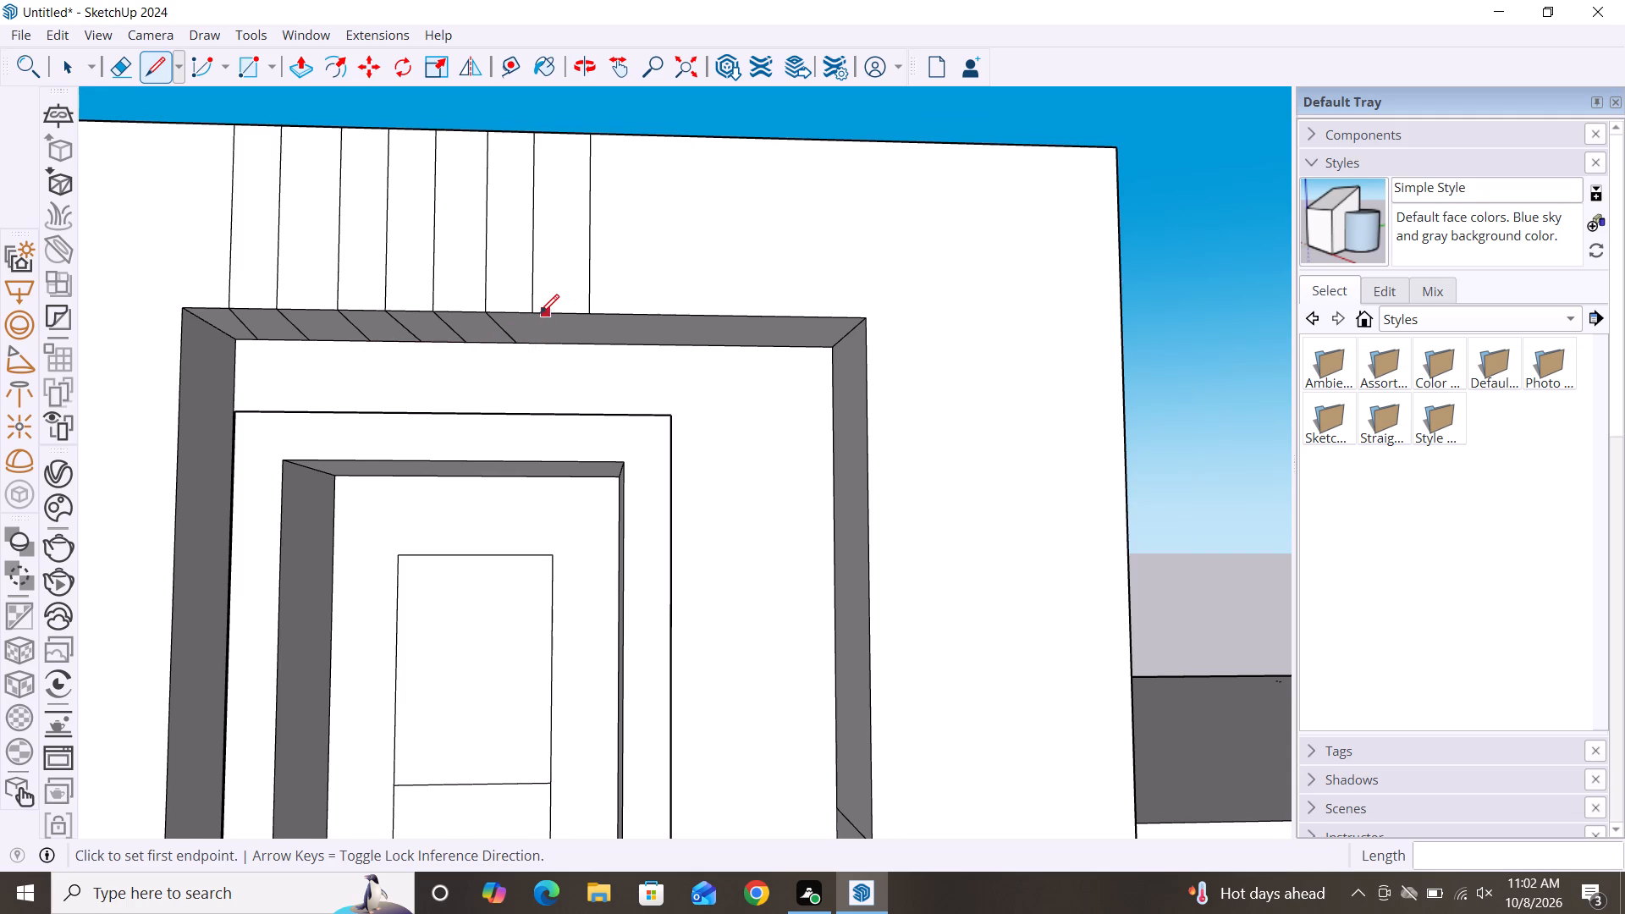
pyautogui.click(532, 314)
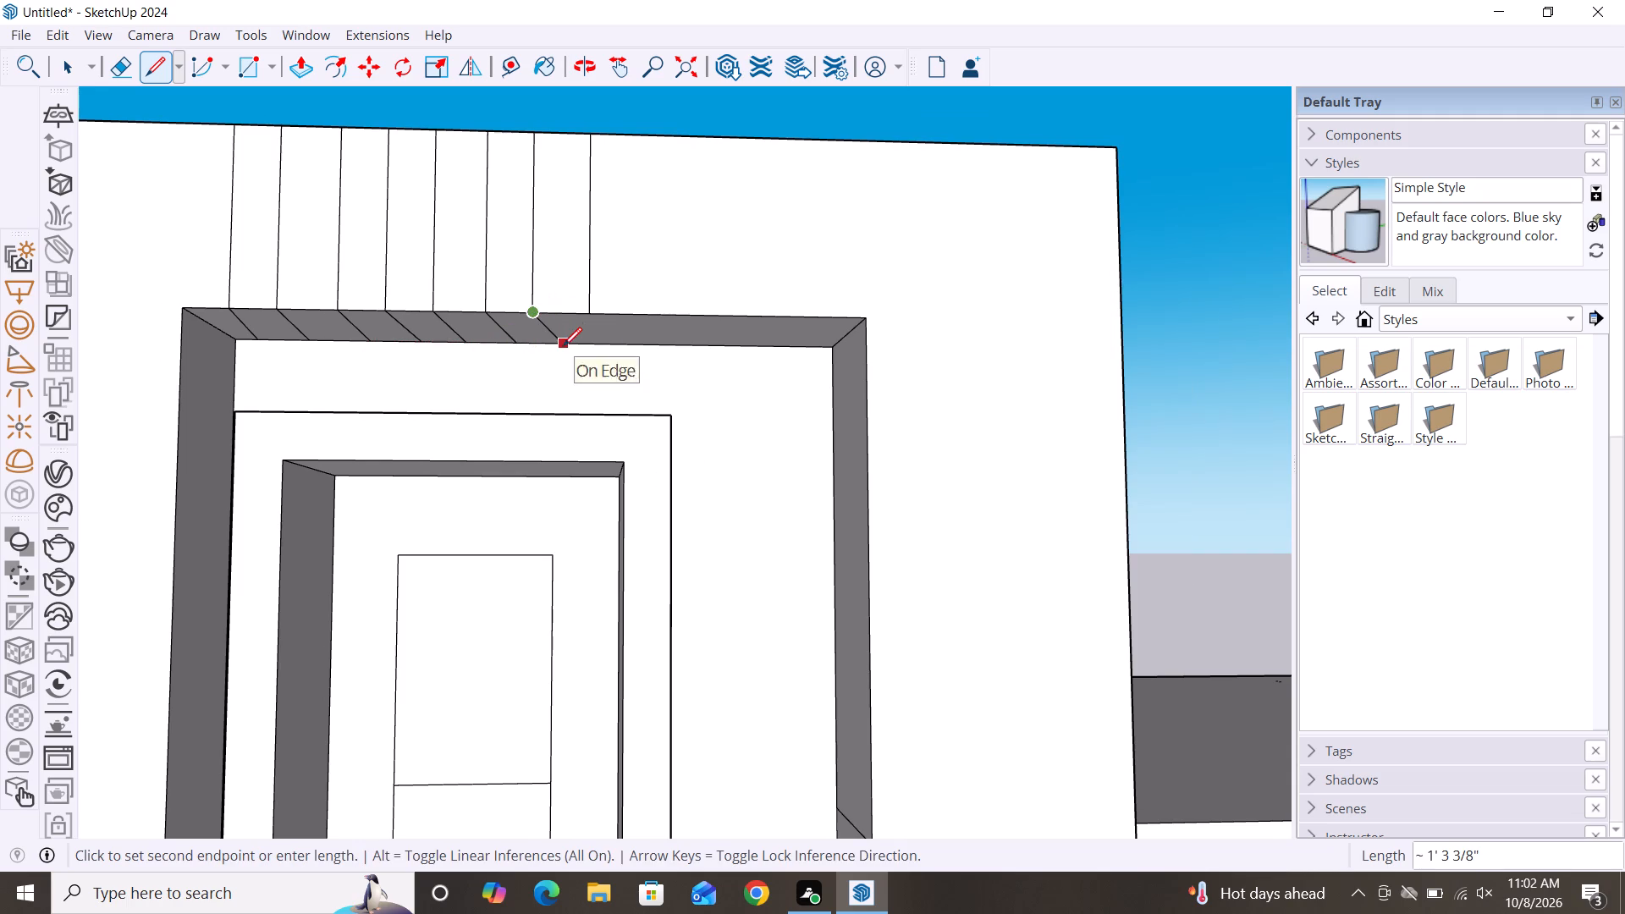
pyautogui.click(563, 346)
pyautogui.press('space')
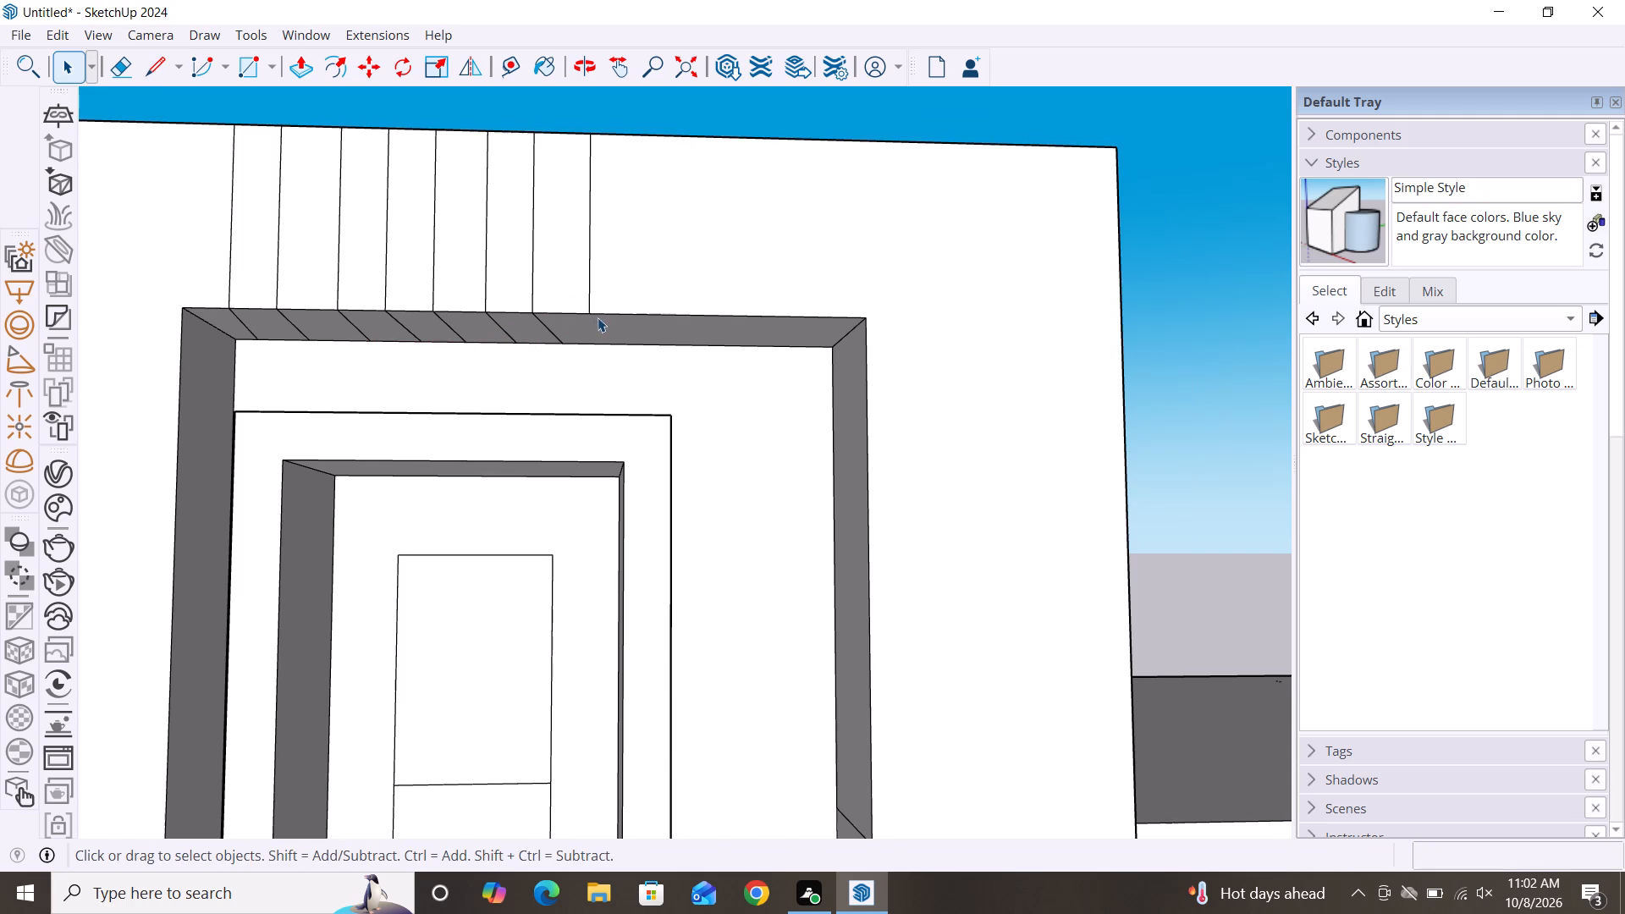
pyautogui.press('l')
pyautogui.click(594, 311)
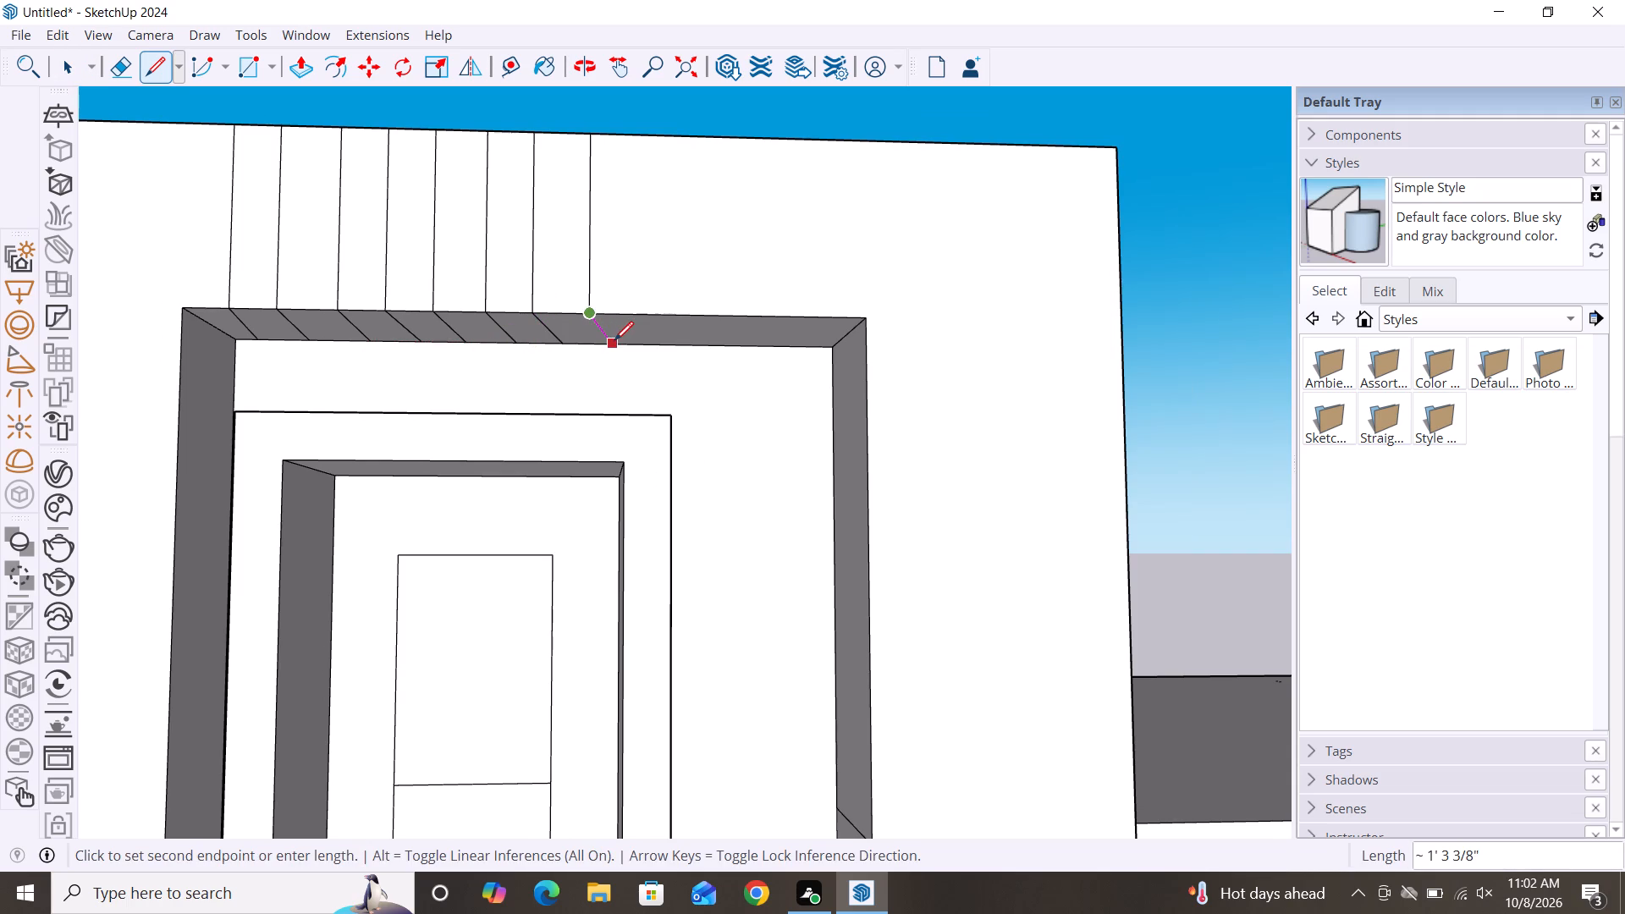
pyautogui.click(614, 340)
pyautogui.press('space')
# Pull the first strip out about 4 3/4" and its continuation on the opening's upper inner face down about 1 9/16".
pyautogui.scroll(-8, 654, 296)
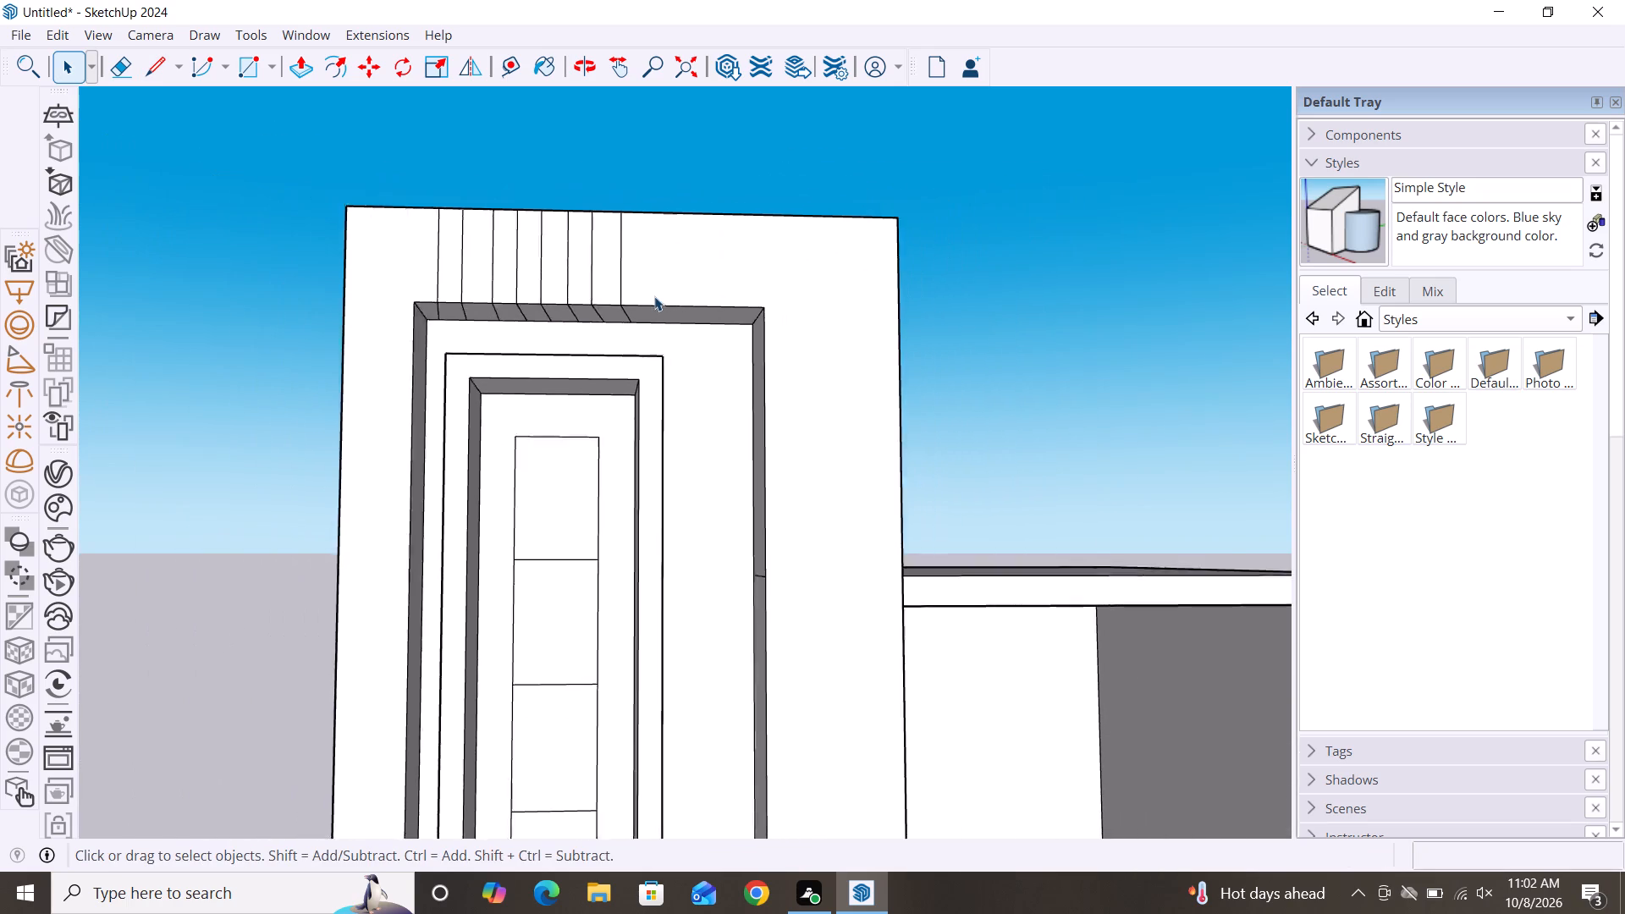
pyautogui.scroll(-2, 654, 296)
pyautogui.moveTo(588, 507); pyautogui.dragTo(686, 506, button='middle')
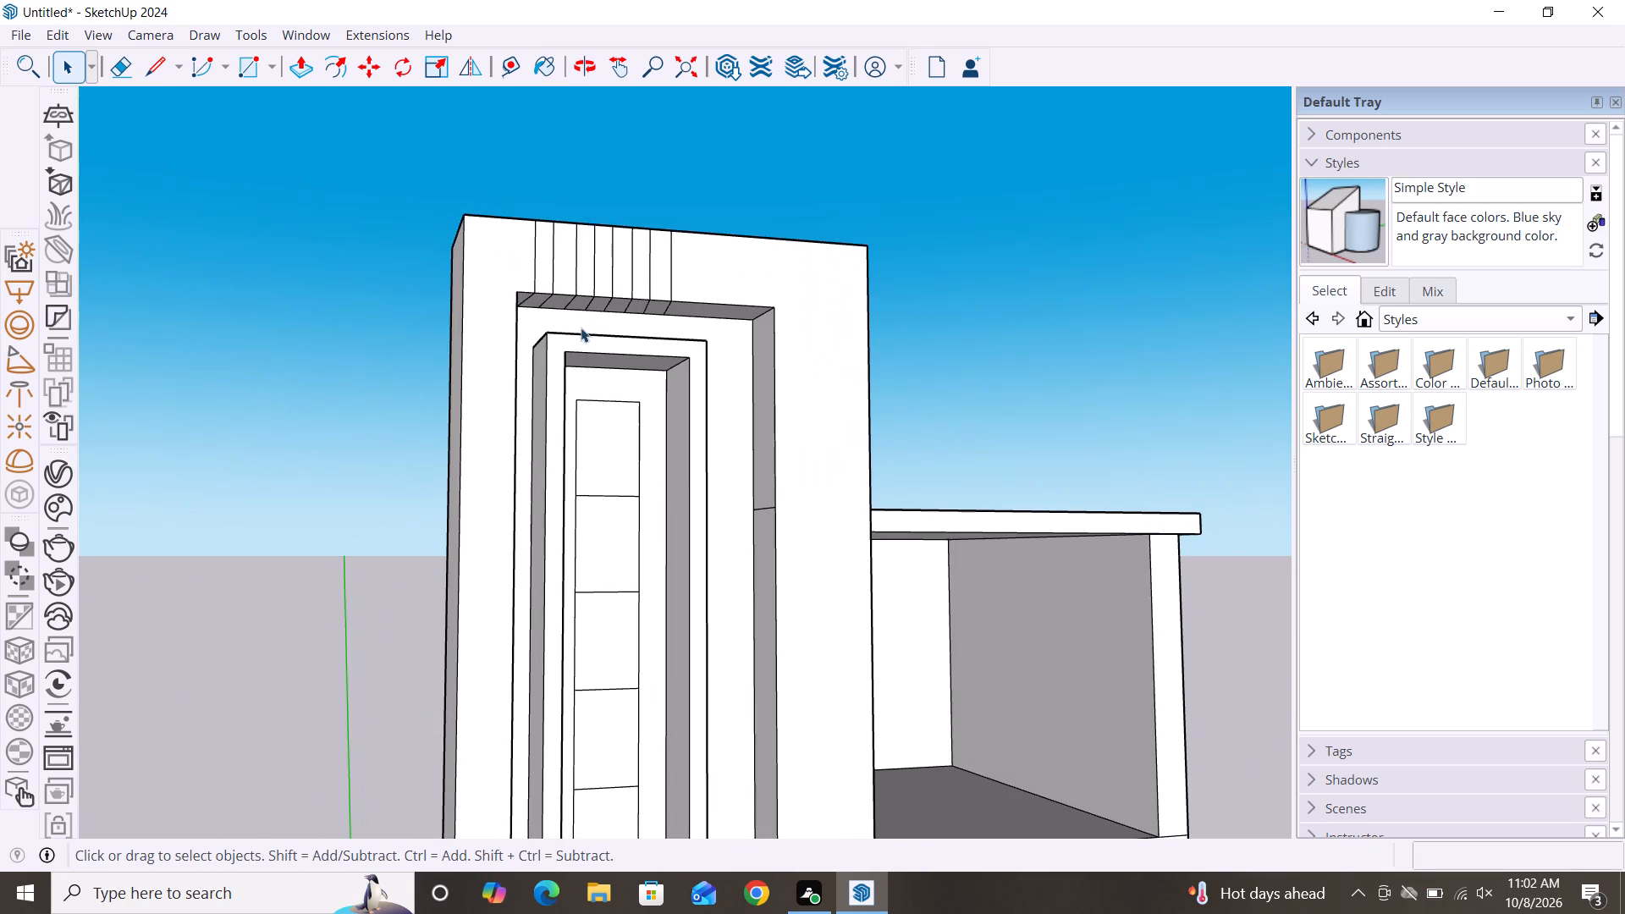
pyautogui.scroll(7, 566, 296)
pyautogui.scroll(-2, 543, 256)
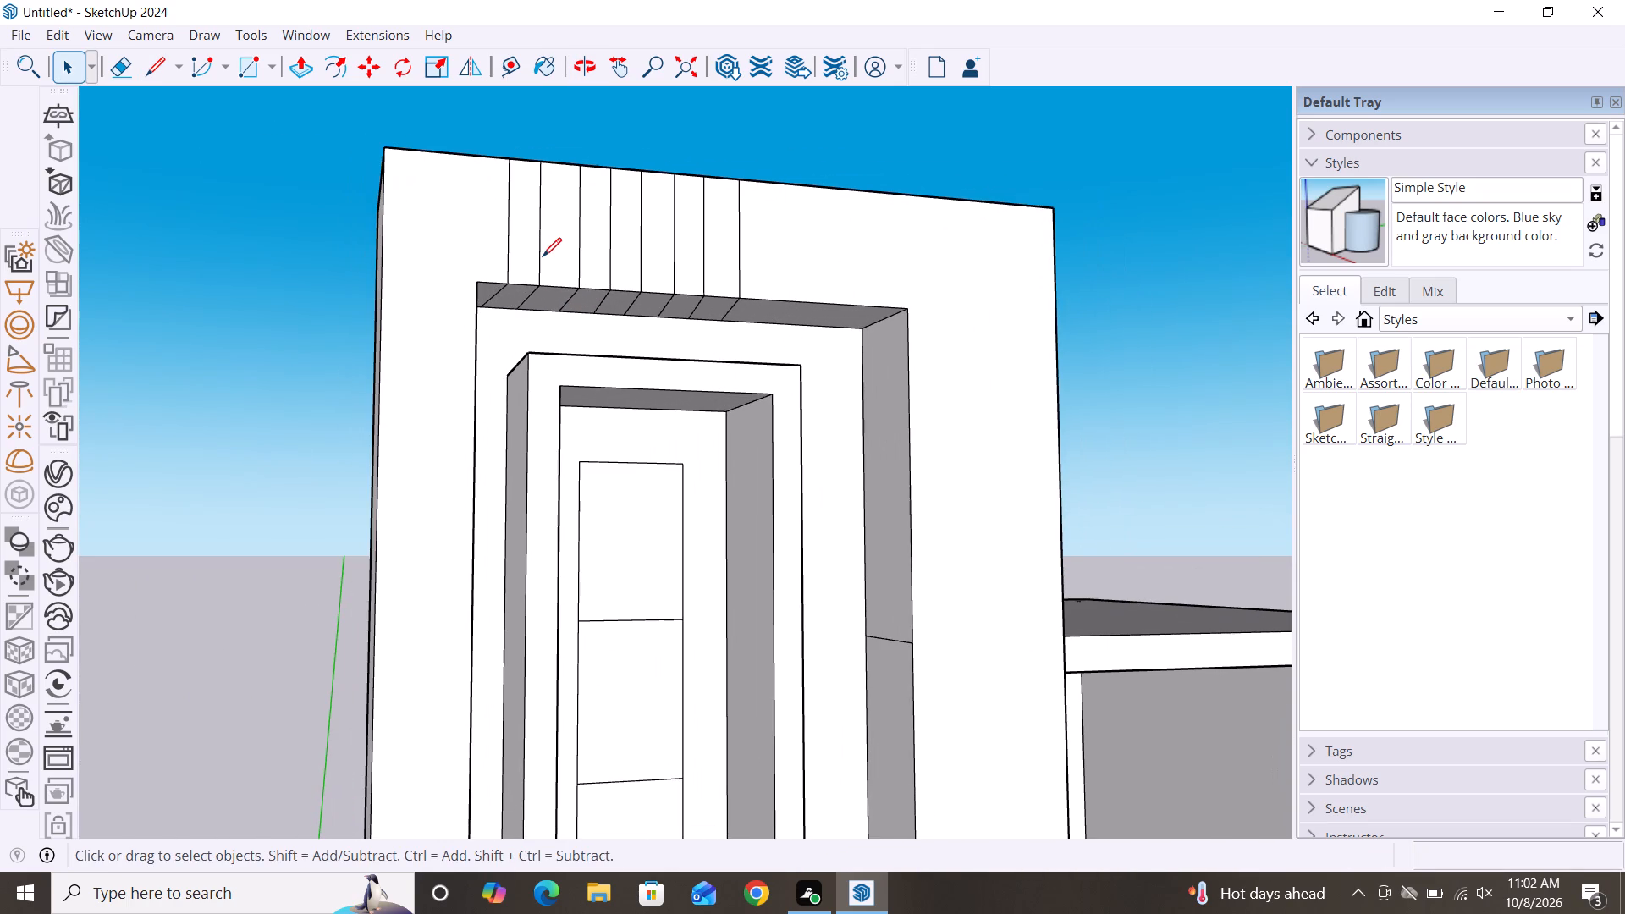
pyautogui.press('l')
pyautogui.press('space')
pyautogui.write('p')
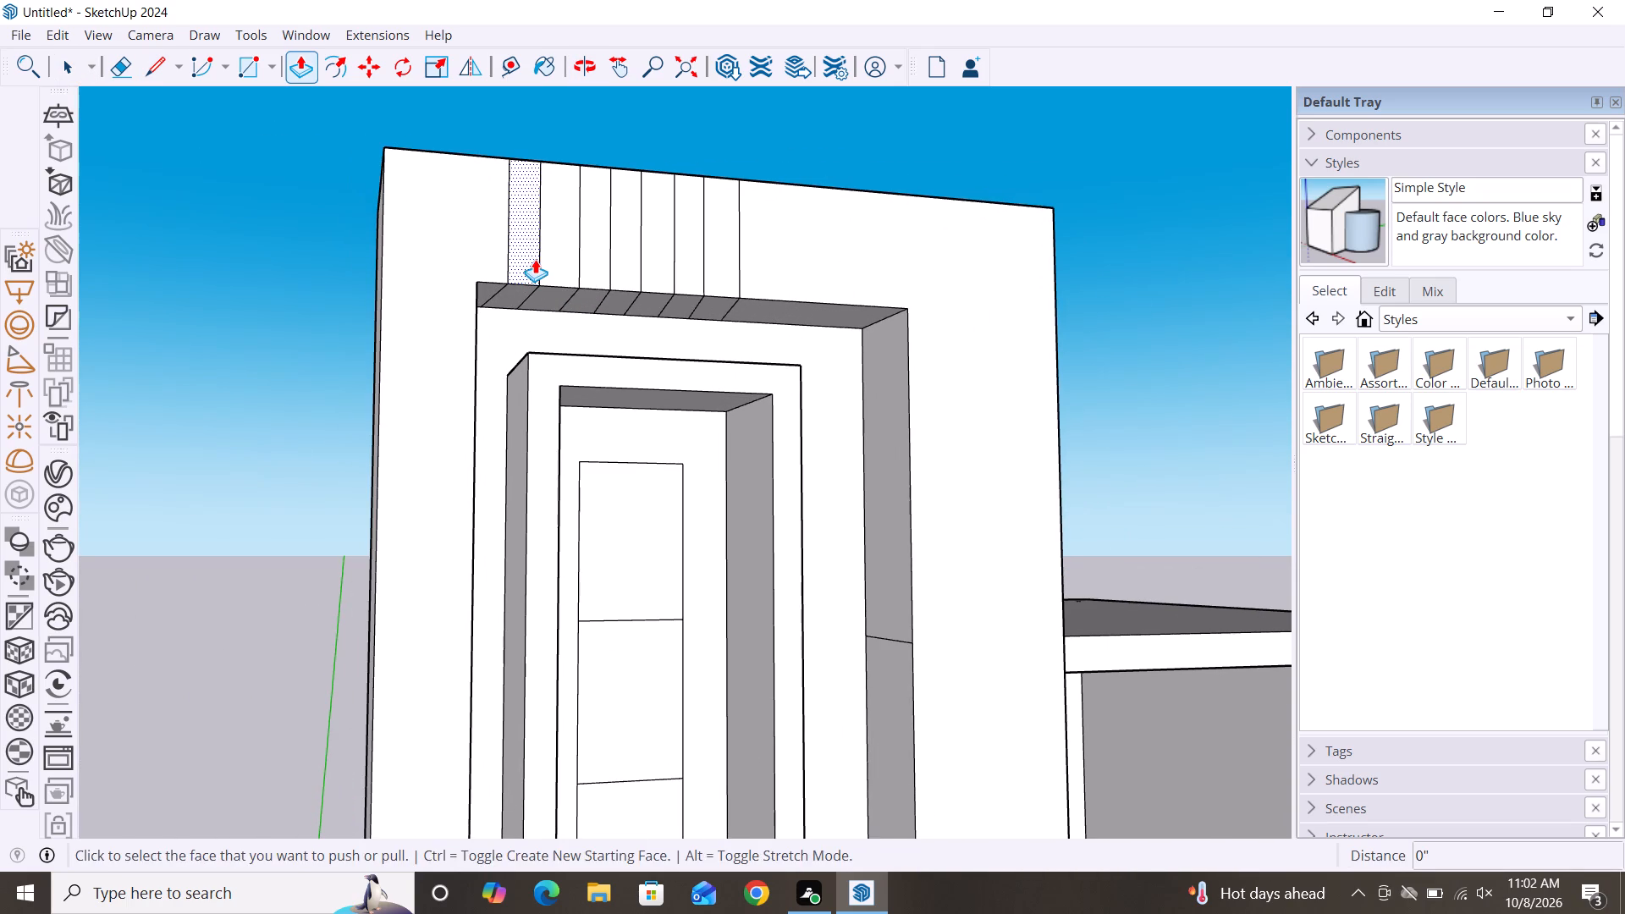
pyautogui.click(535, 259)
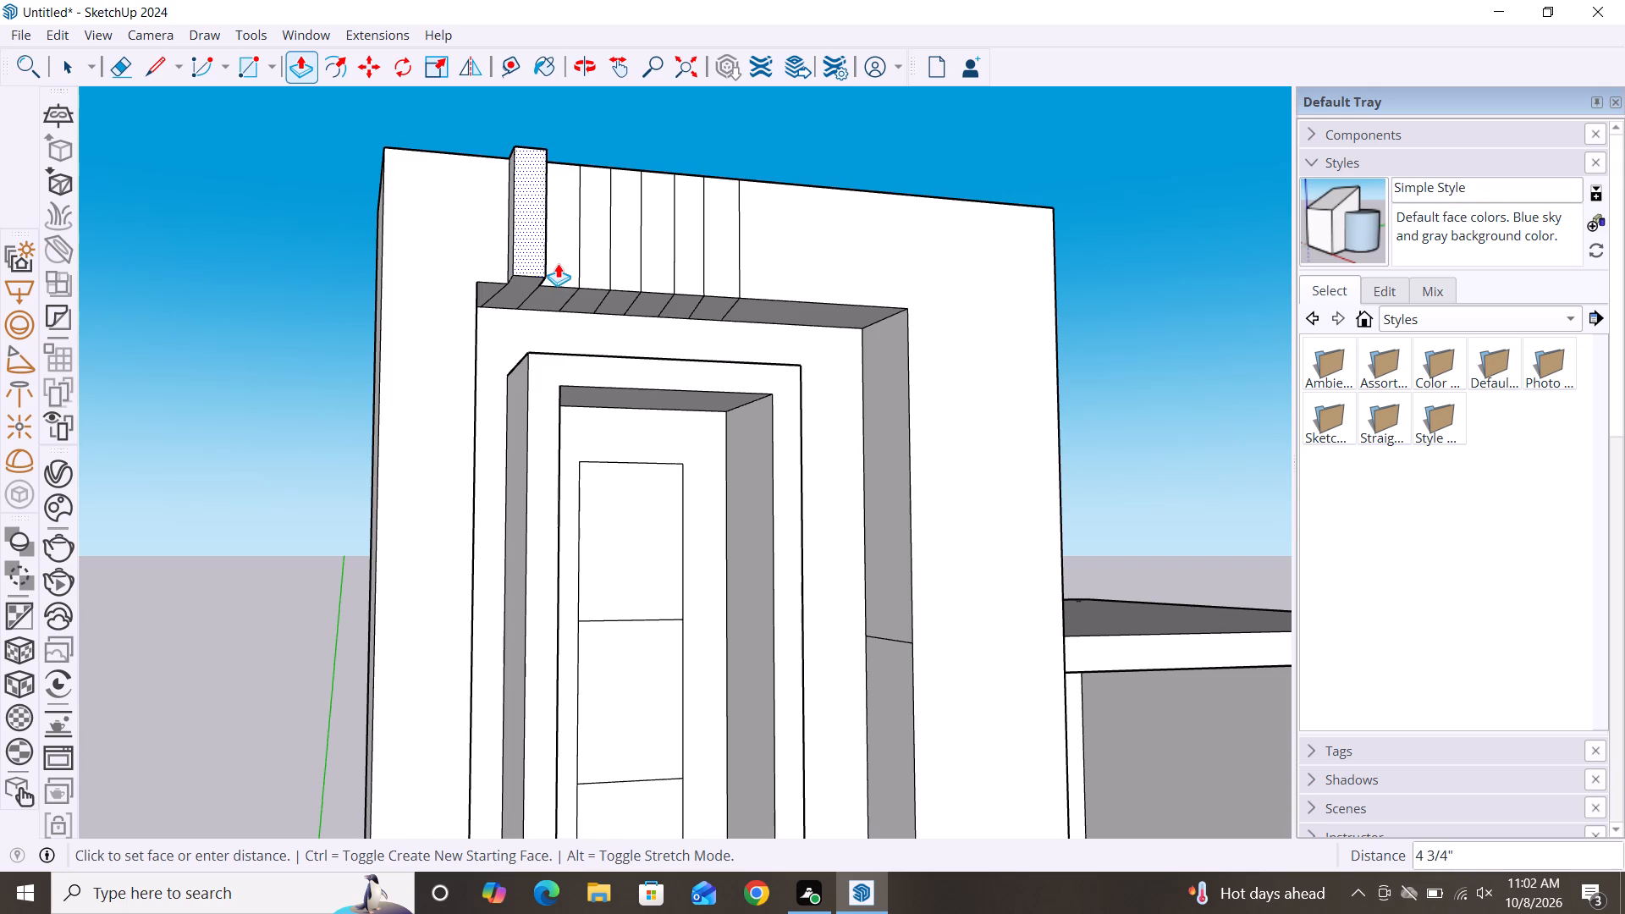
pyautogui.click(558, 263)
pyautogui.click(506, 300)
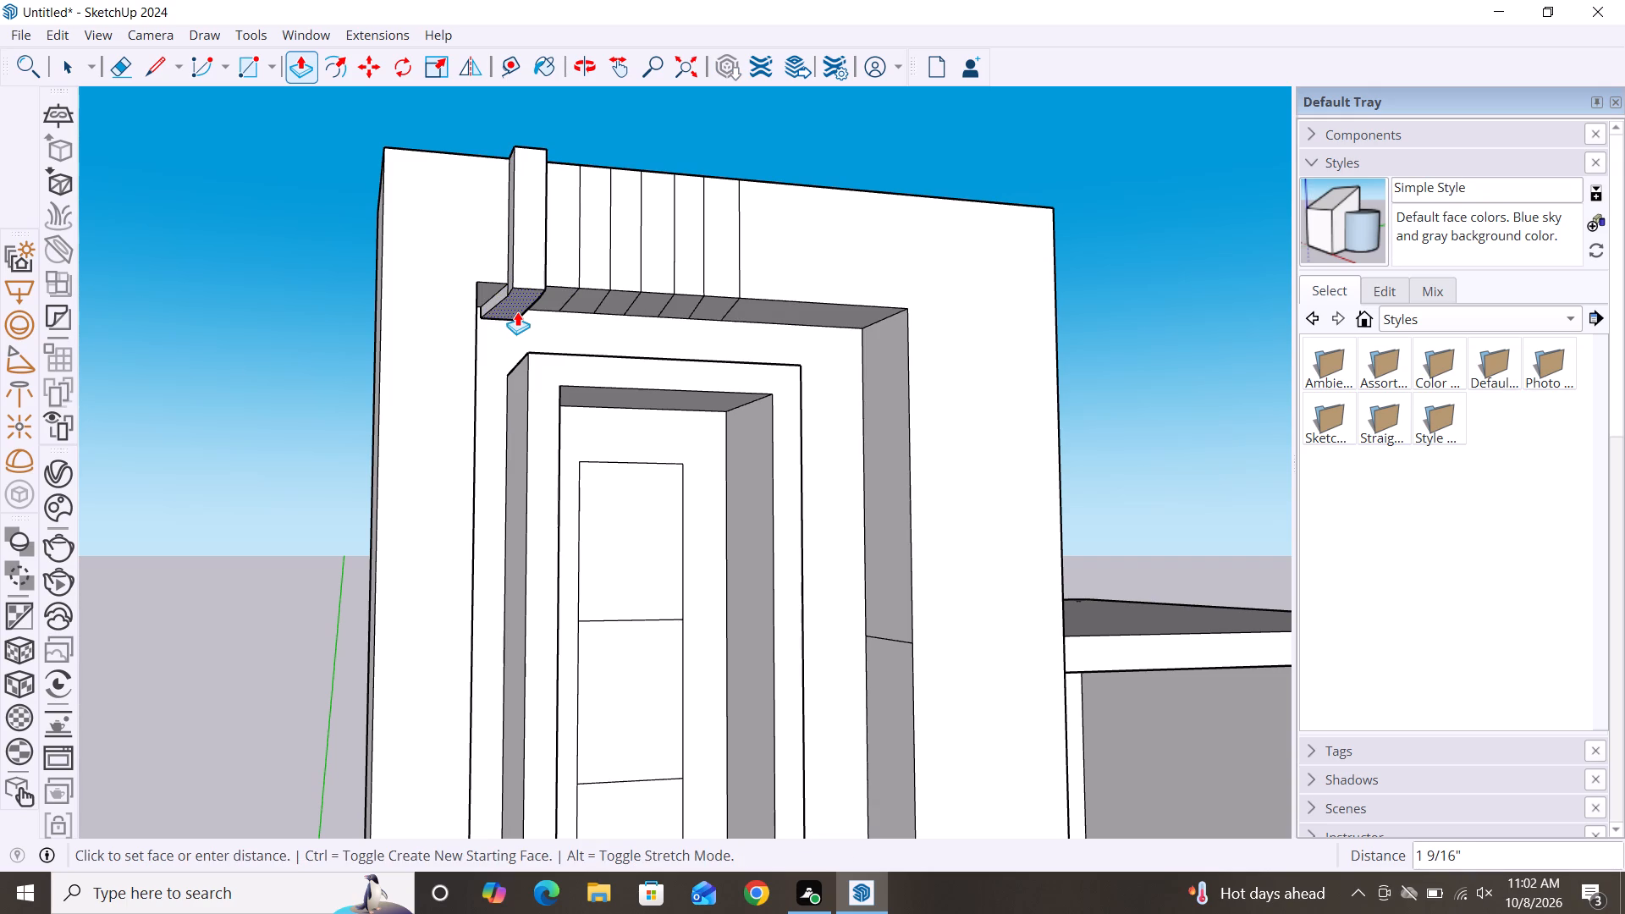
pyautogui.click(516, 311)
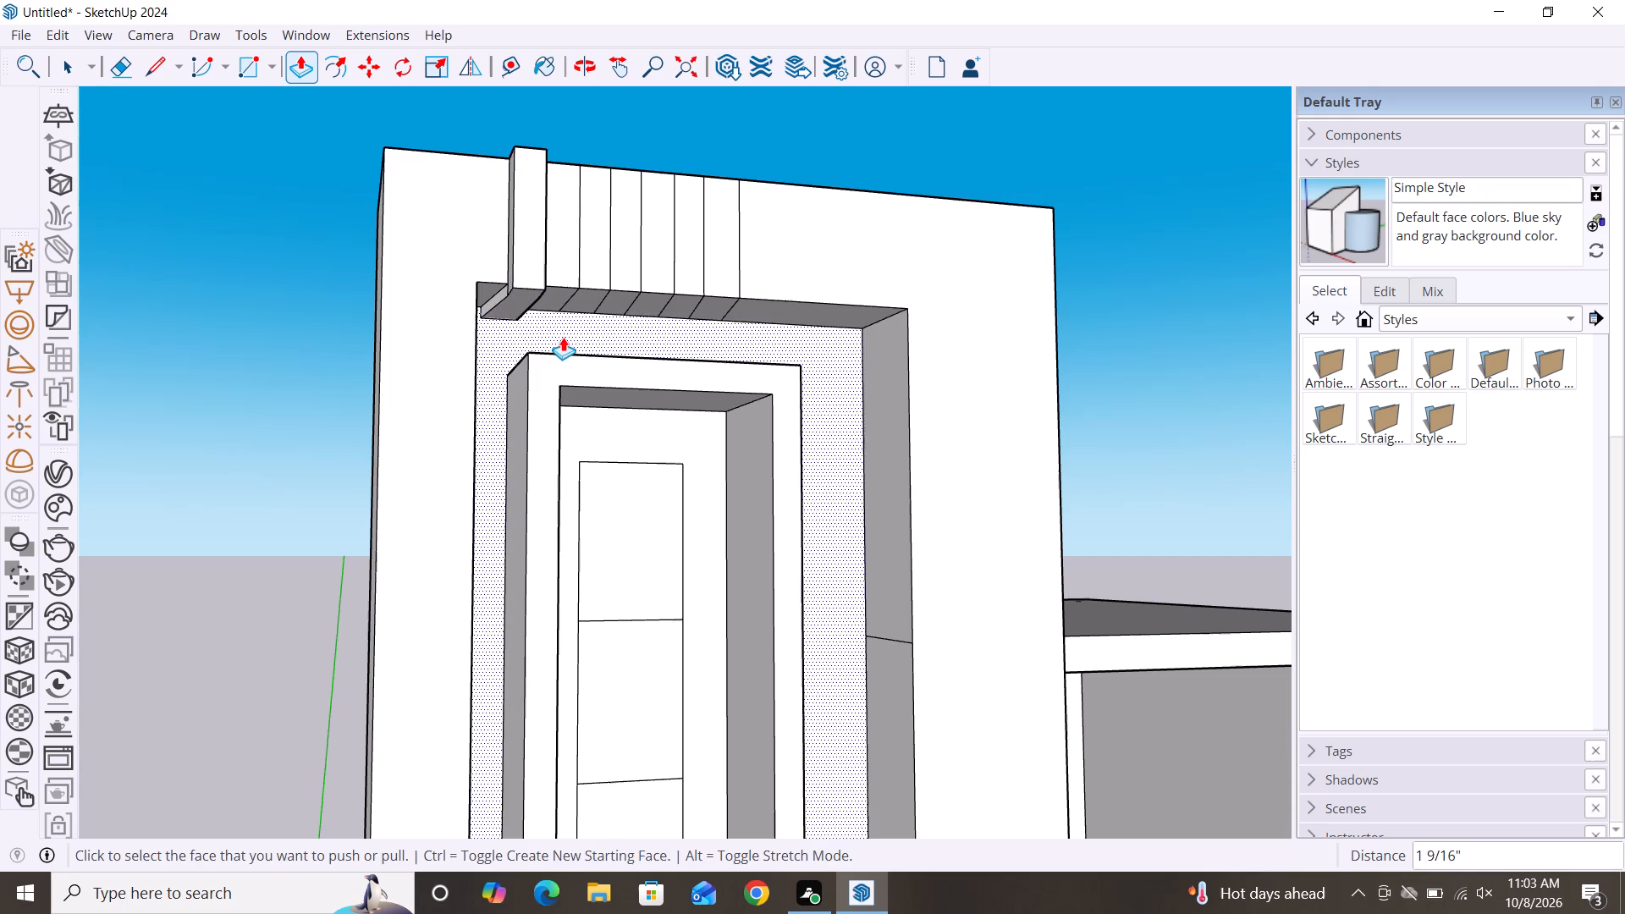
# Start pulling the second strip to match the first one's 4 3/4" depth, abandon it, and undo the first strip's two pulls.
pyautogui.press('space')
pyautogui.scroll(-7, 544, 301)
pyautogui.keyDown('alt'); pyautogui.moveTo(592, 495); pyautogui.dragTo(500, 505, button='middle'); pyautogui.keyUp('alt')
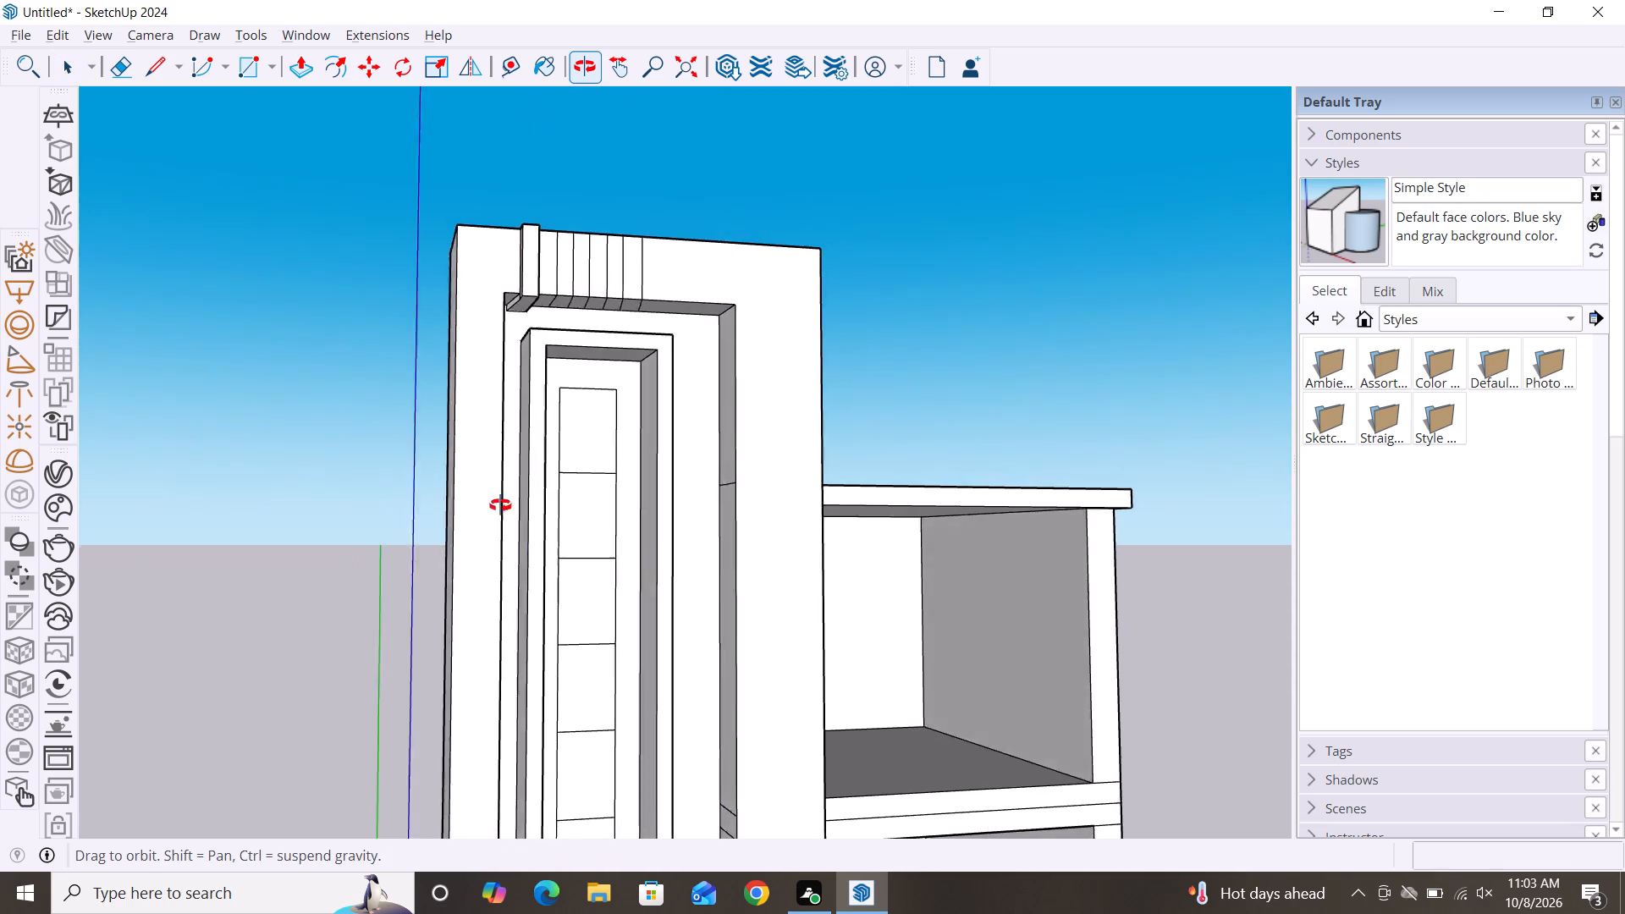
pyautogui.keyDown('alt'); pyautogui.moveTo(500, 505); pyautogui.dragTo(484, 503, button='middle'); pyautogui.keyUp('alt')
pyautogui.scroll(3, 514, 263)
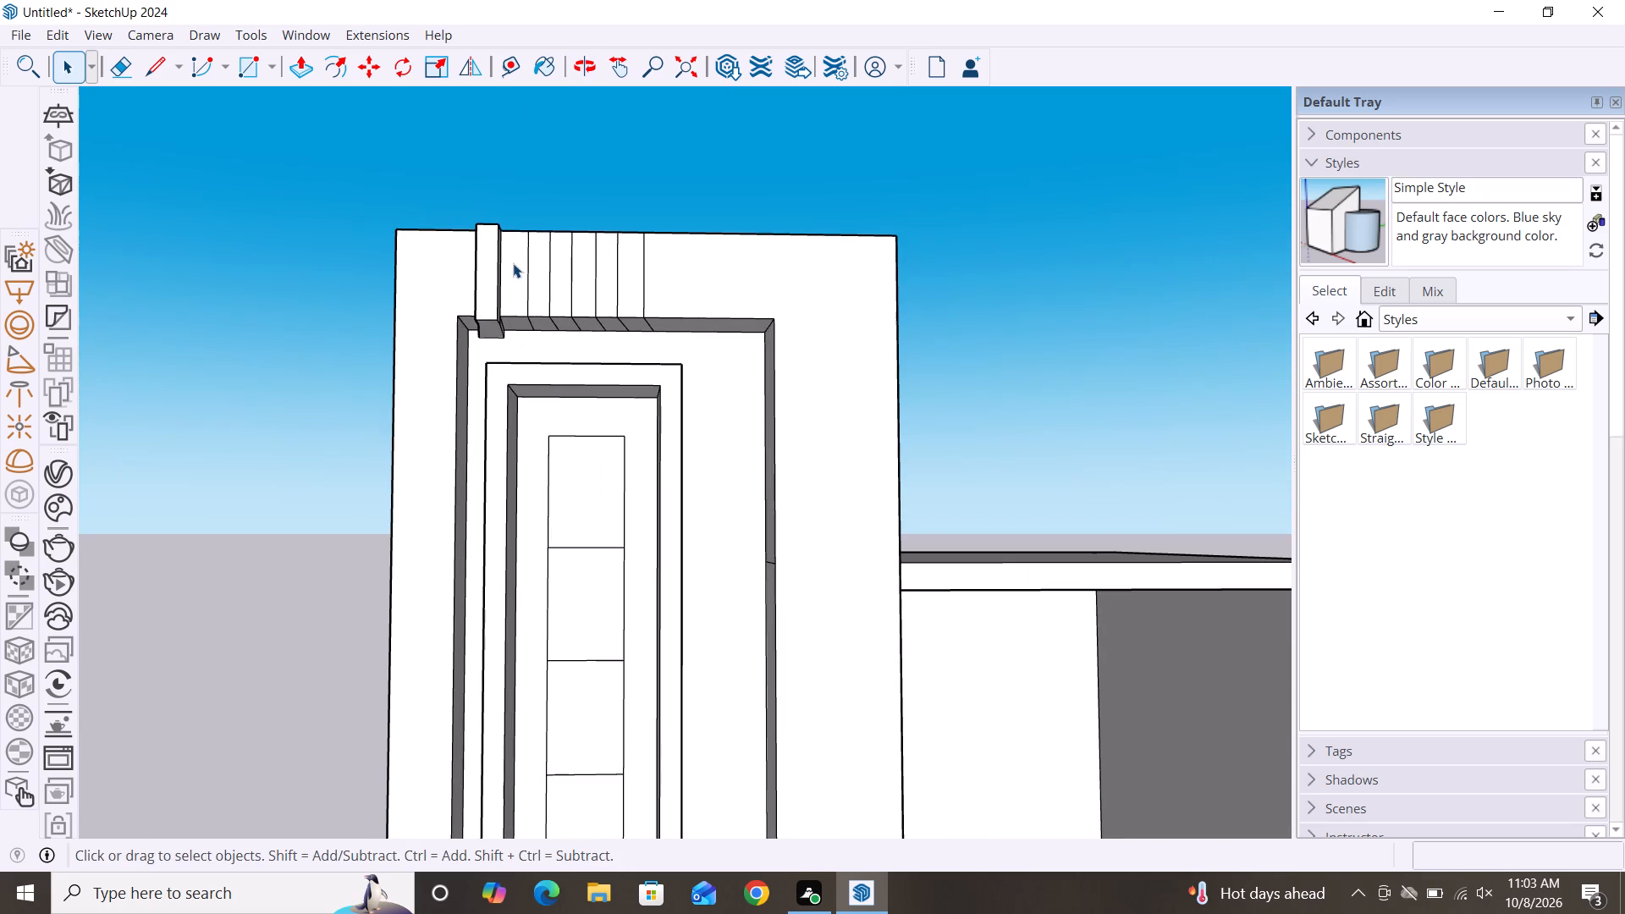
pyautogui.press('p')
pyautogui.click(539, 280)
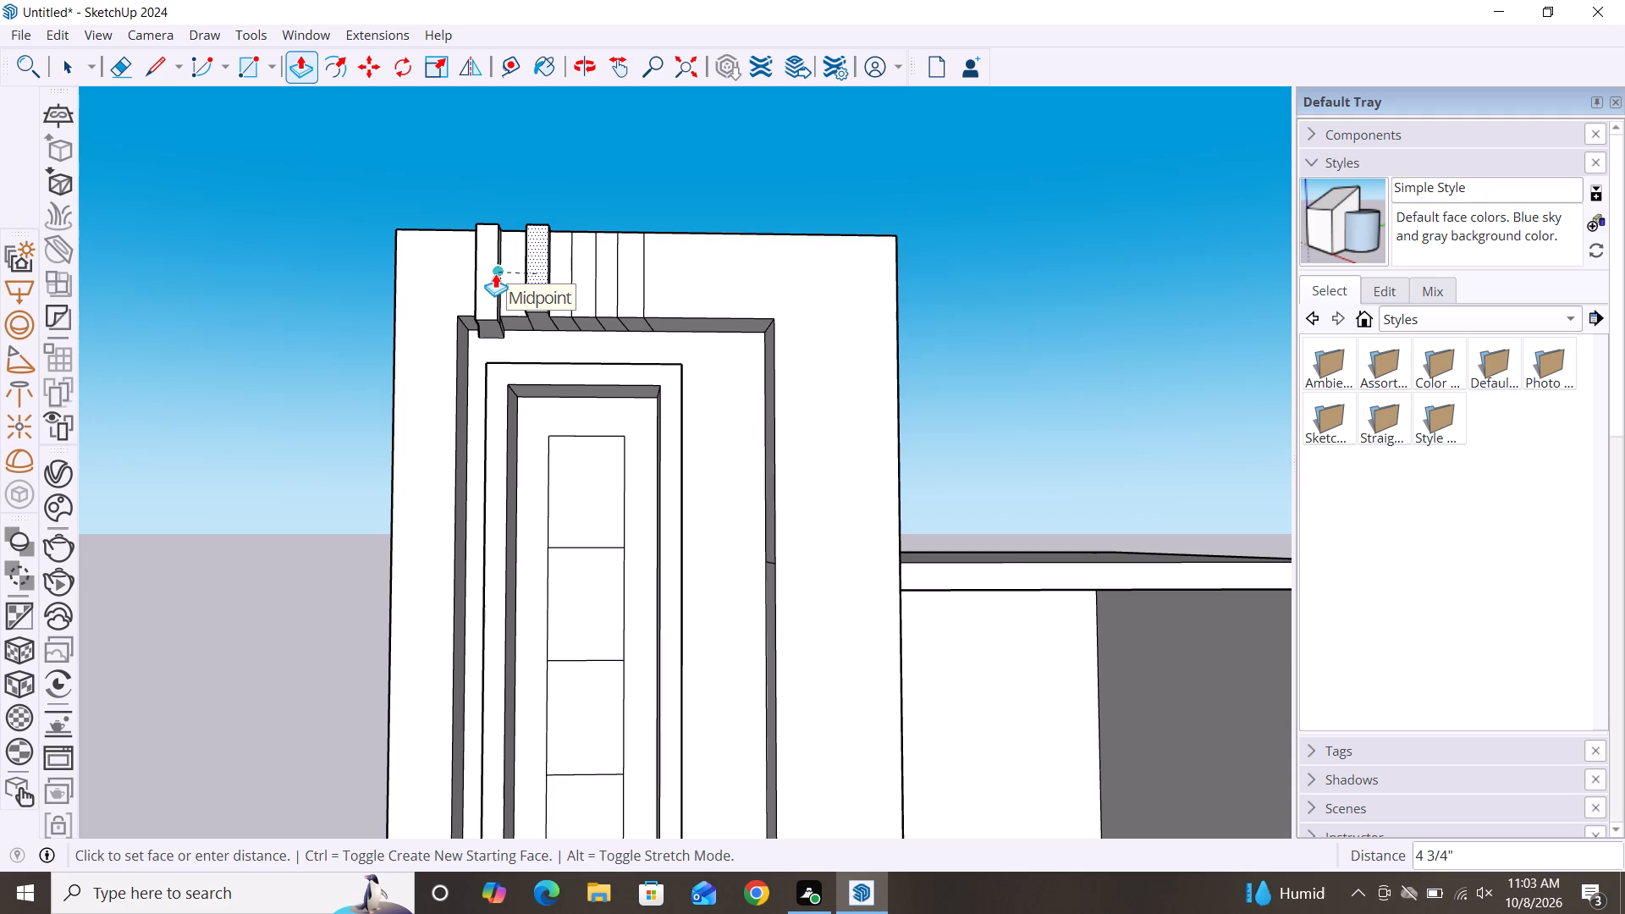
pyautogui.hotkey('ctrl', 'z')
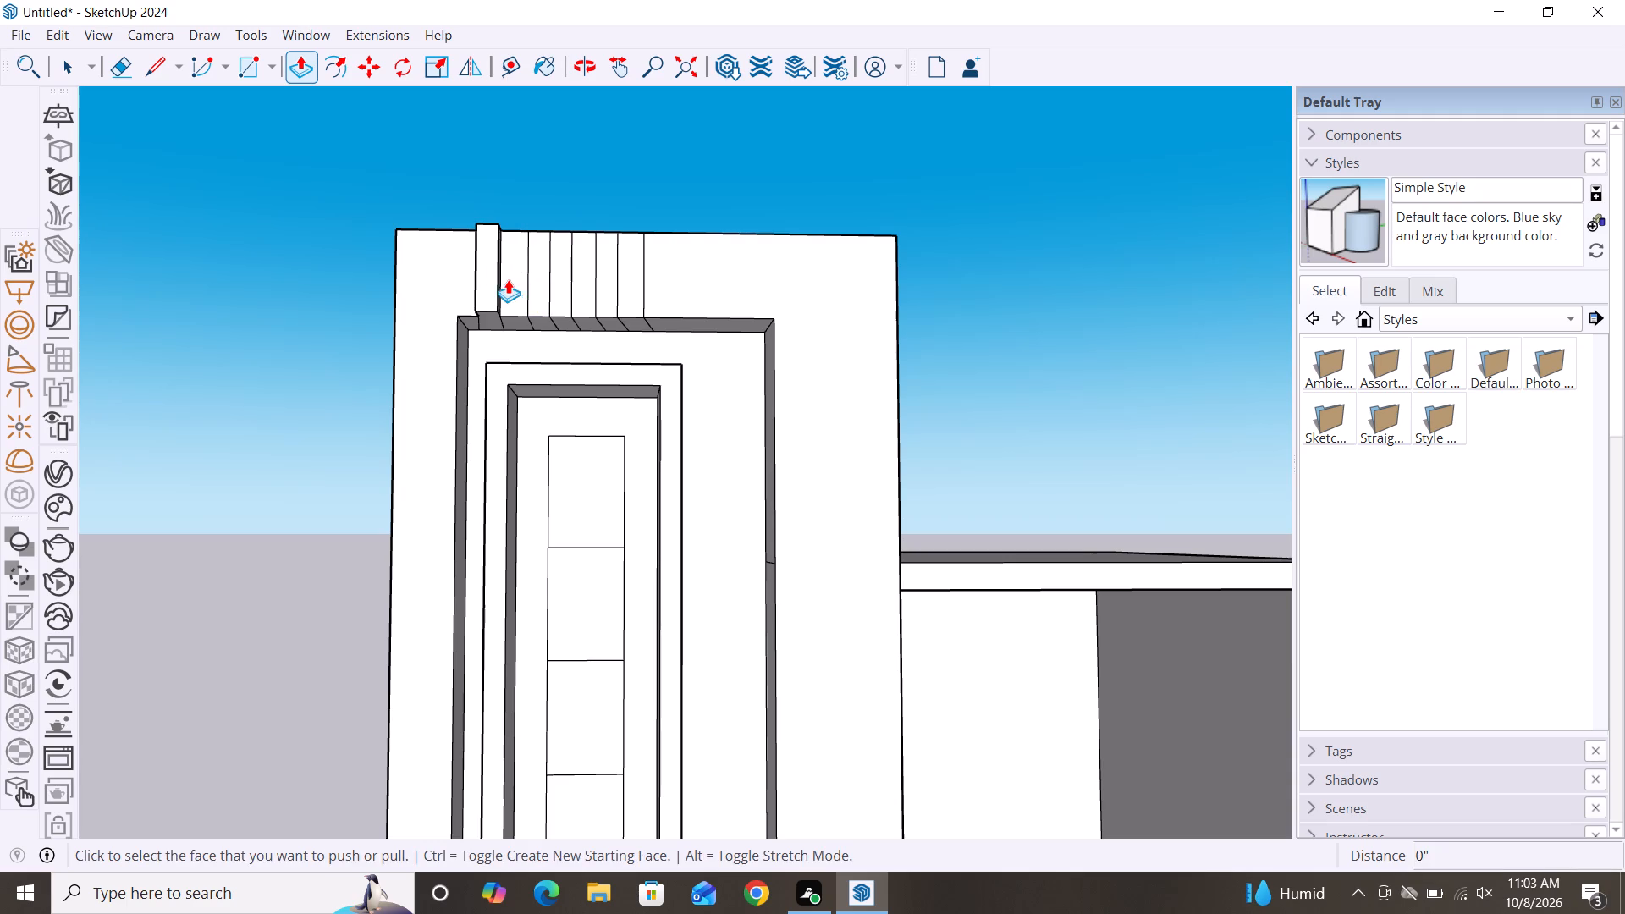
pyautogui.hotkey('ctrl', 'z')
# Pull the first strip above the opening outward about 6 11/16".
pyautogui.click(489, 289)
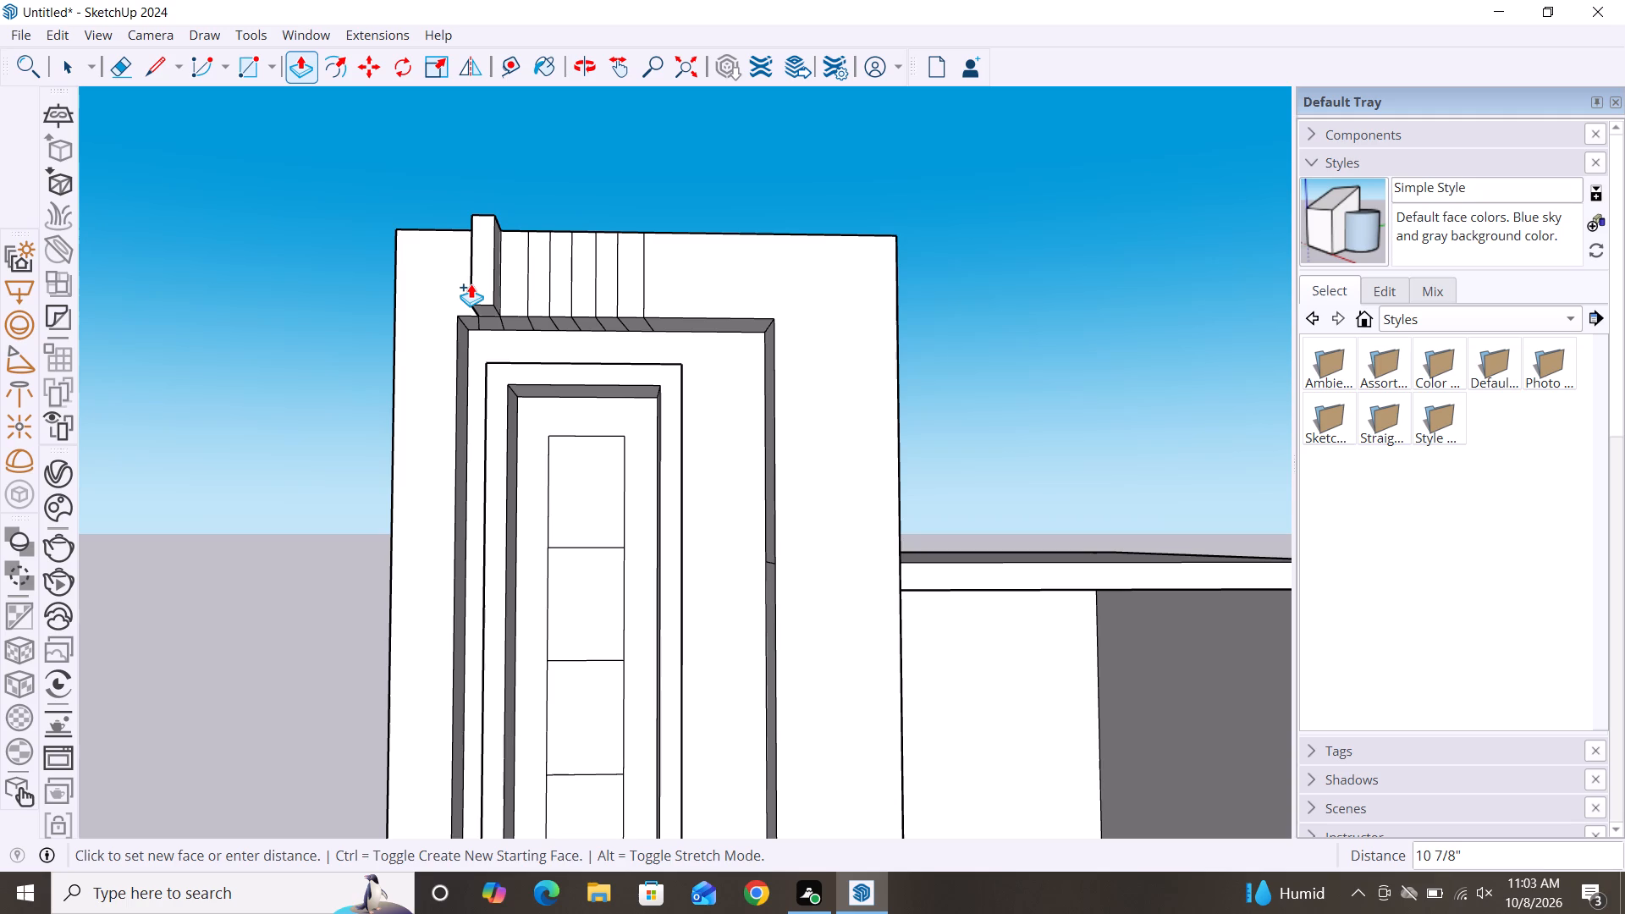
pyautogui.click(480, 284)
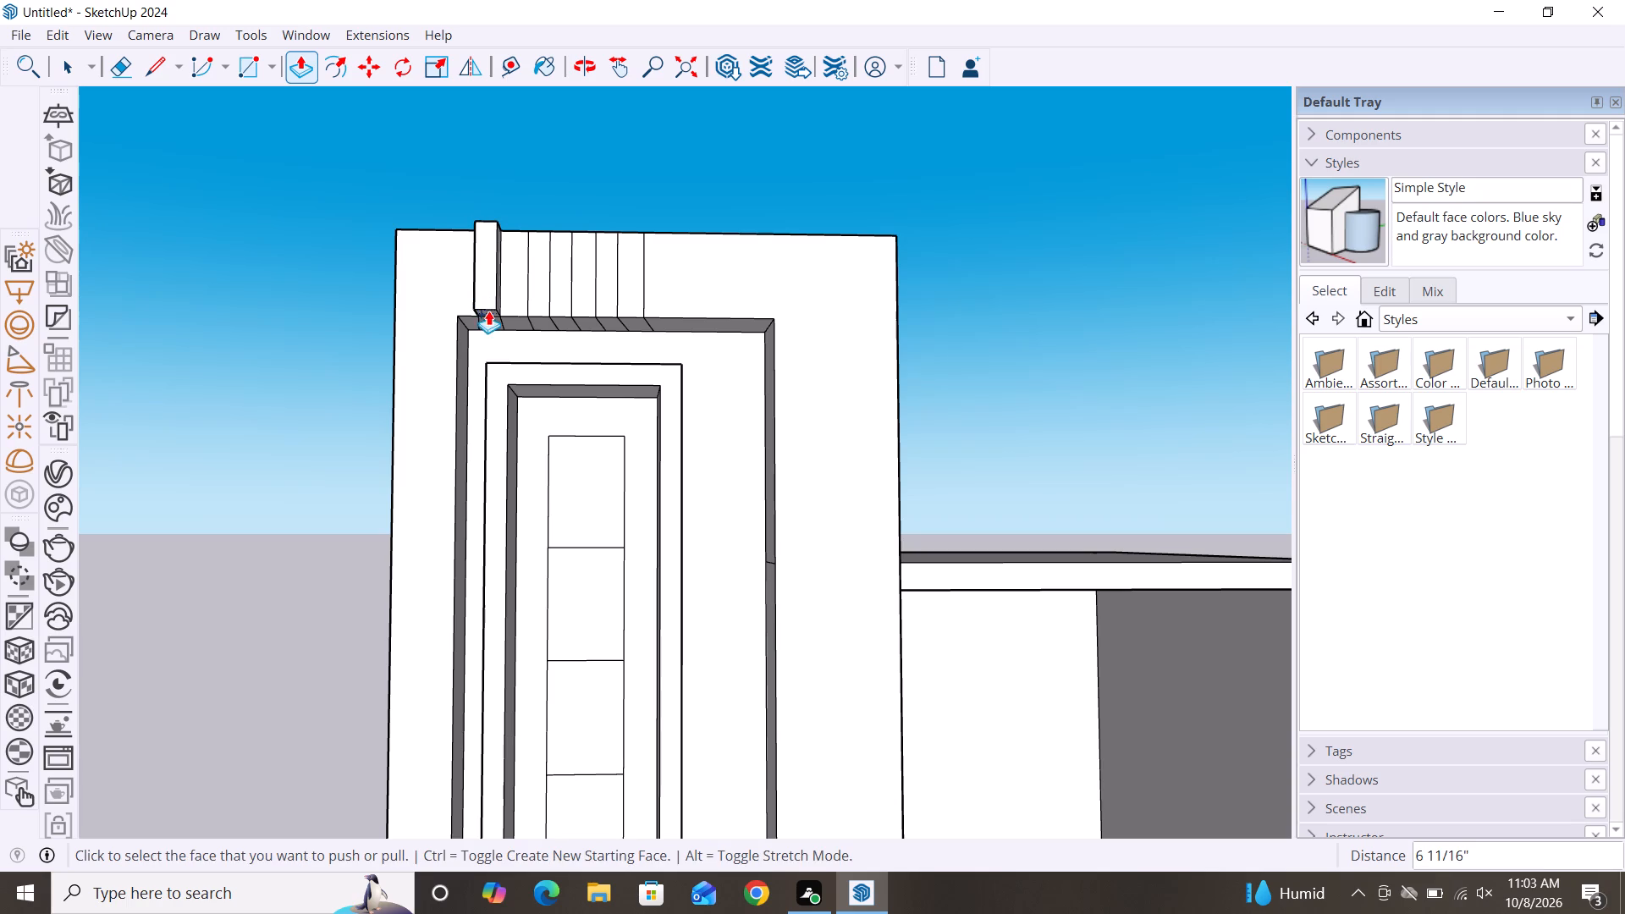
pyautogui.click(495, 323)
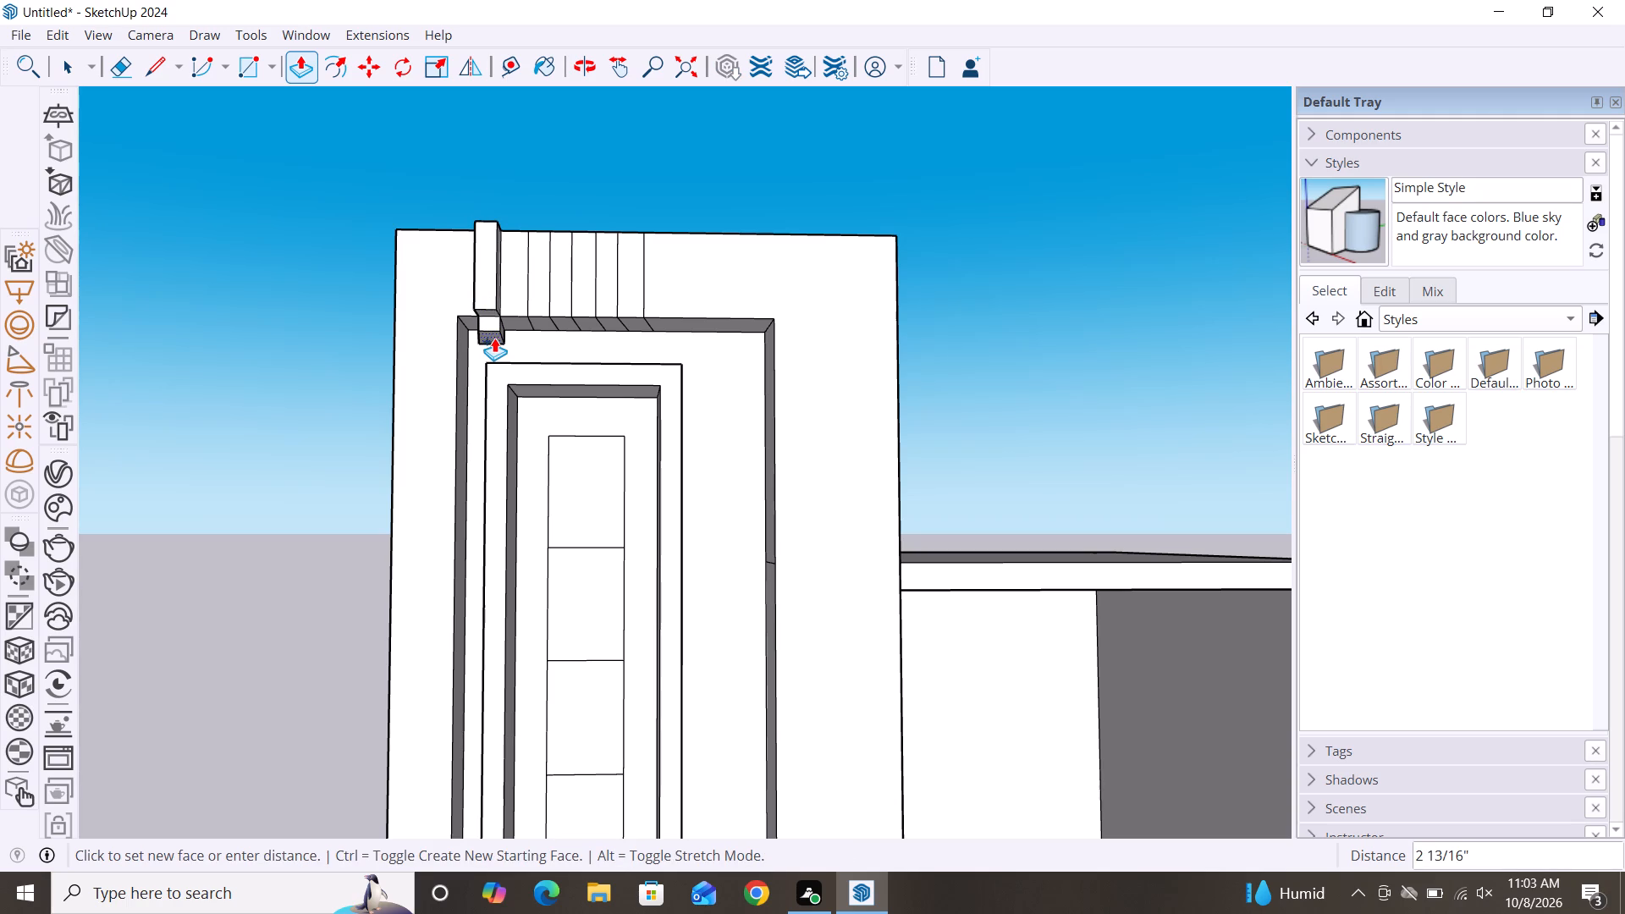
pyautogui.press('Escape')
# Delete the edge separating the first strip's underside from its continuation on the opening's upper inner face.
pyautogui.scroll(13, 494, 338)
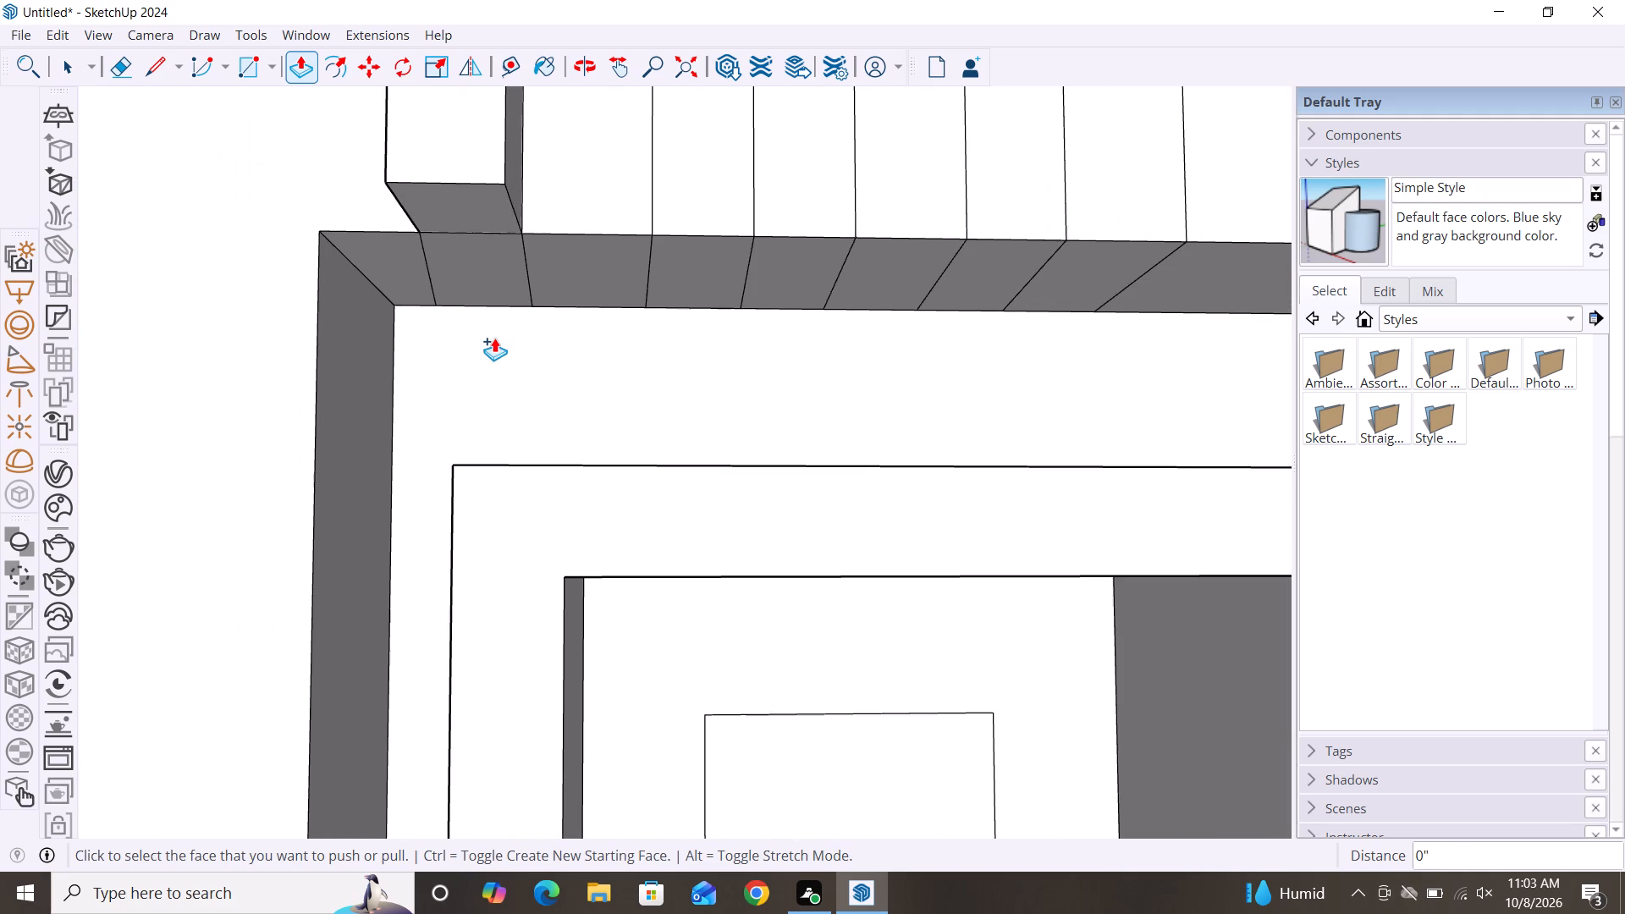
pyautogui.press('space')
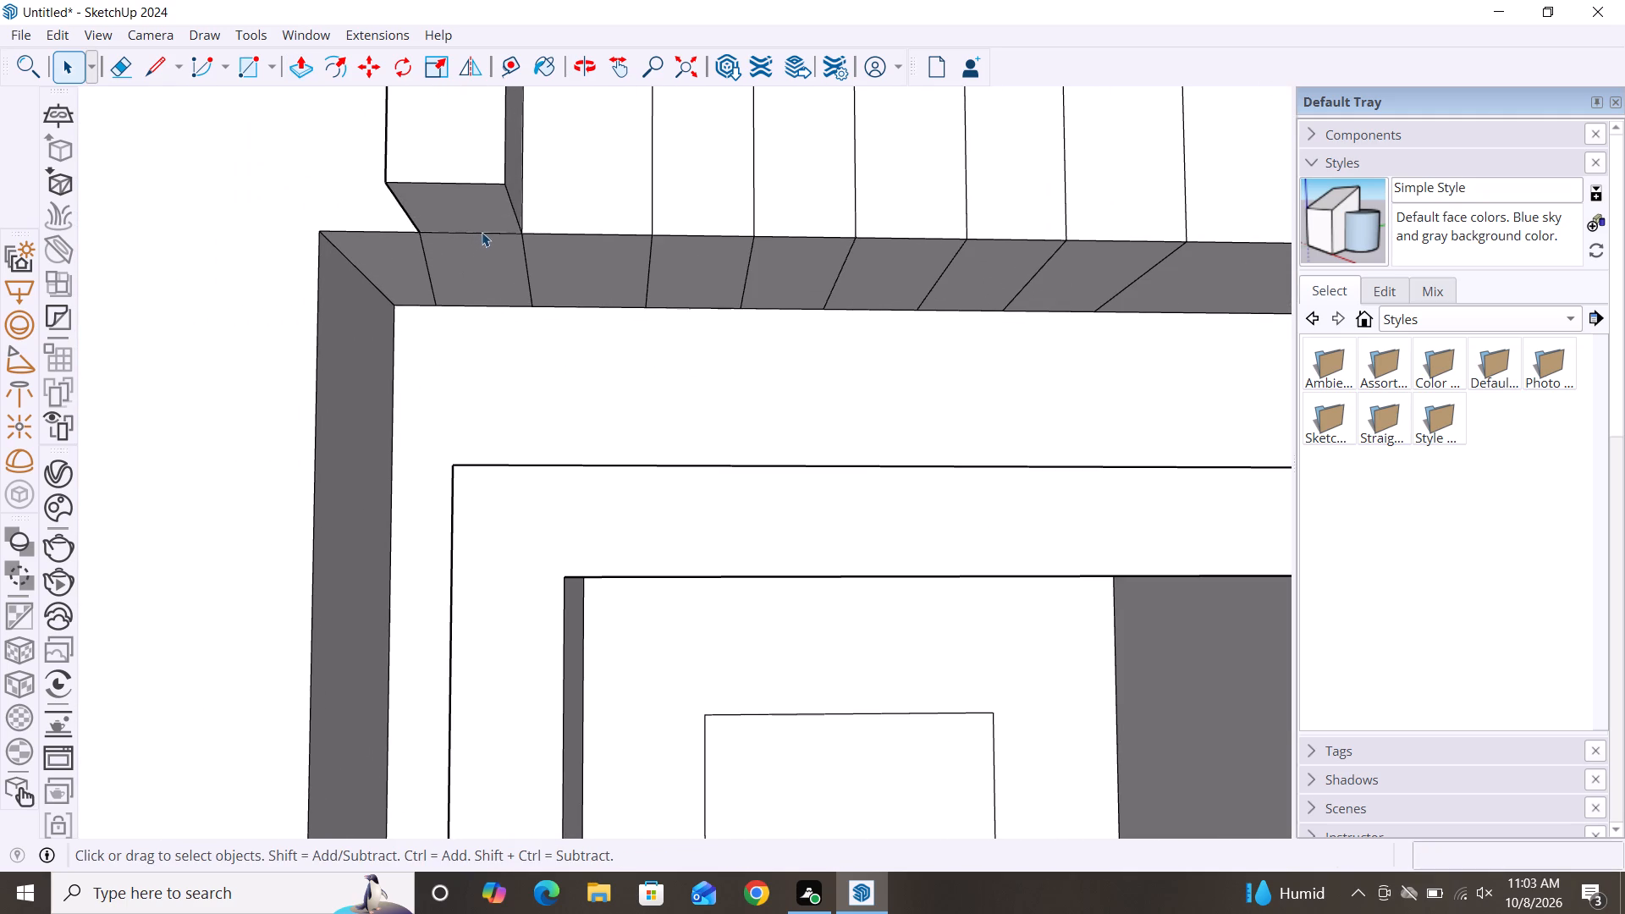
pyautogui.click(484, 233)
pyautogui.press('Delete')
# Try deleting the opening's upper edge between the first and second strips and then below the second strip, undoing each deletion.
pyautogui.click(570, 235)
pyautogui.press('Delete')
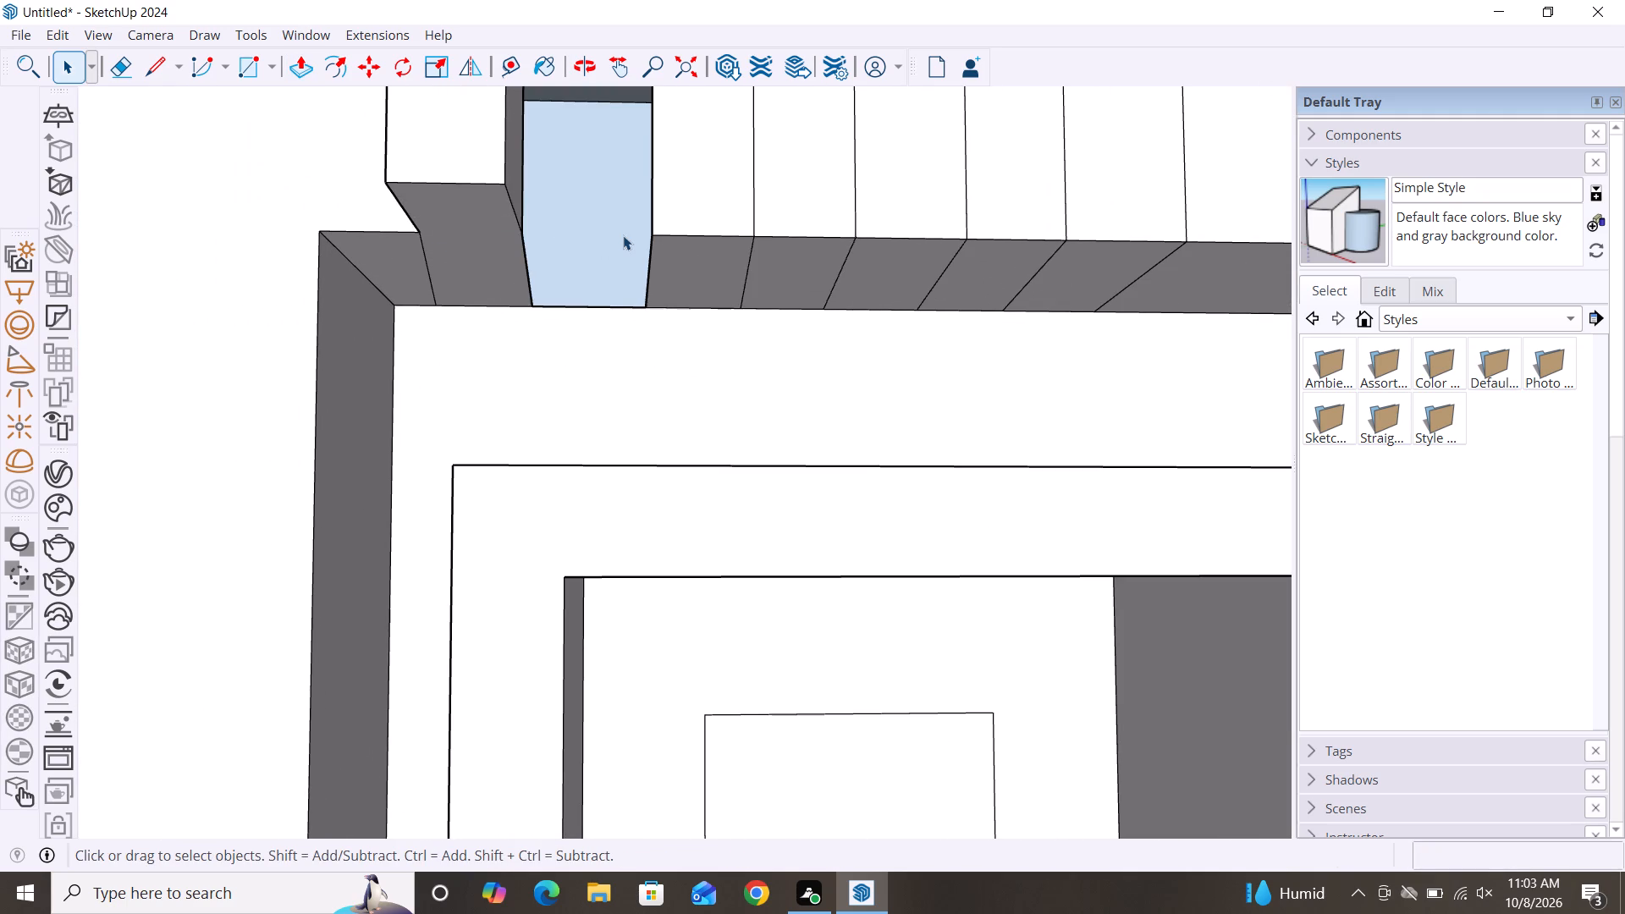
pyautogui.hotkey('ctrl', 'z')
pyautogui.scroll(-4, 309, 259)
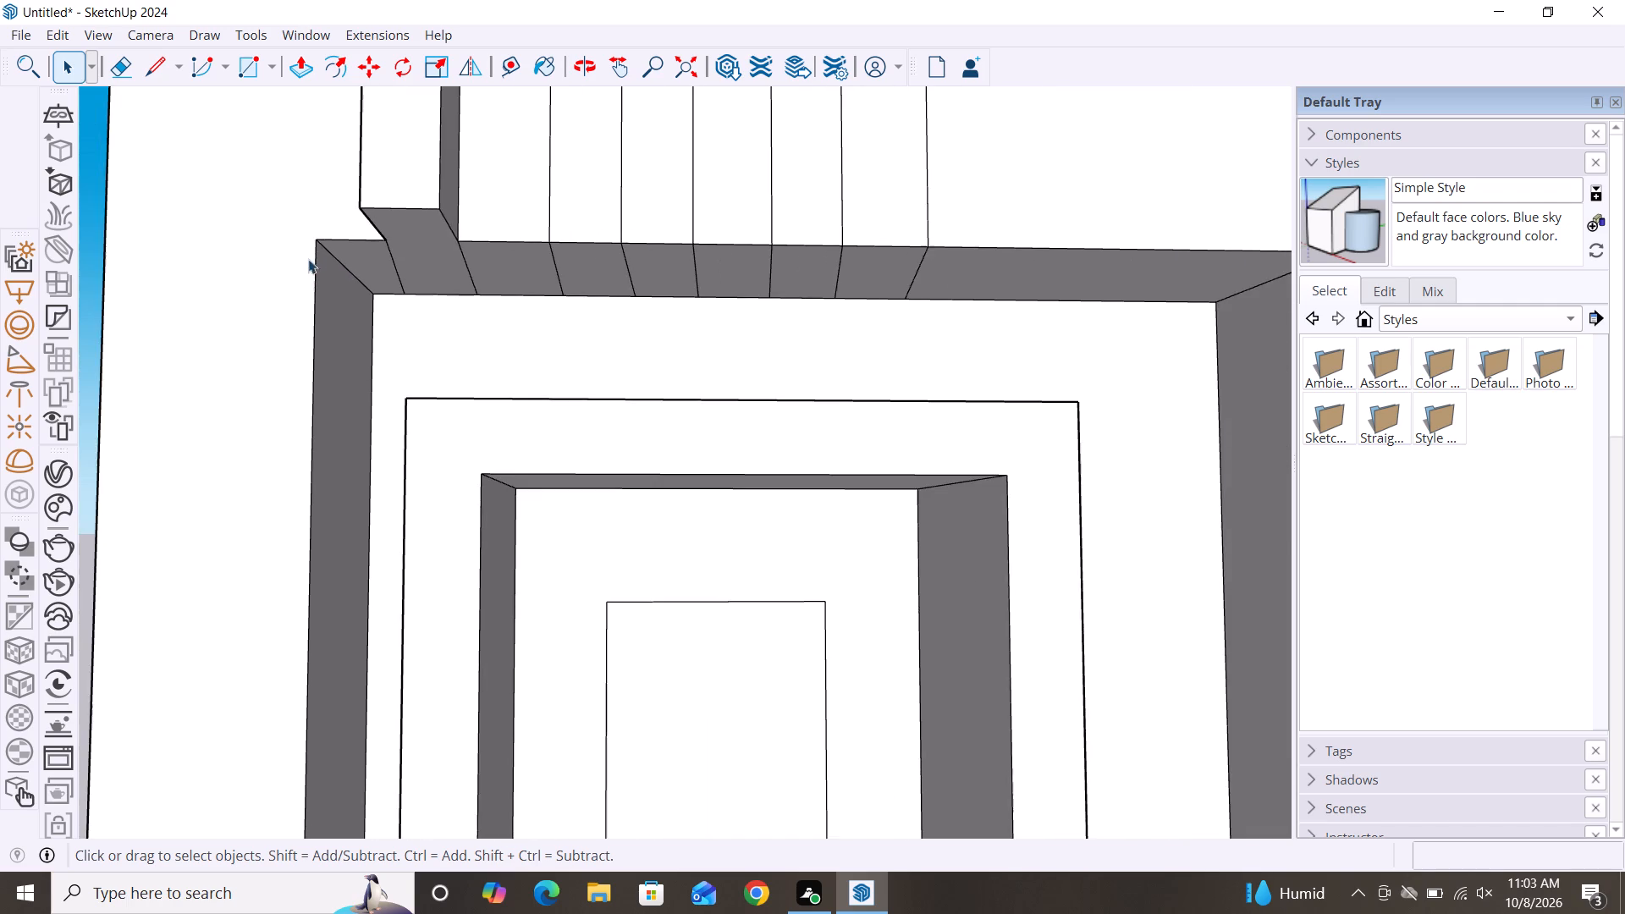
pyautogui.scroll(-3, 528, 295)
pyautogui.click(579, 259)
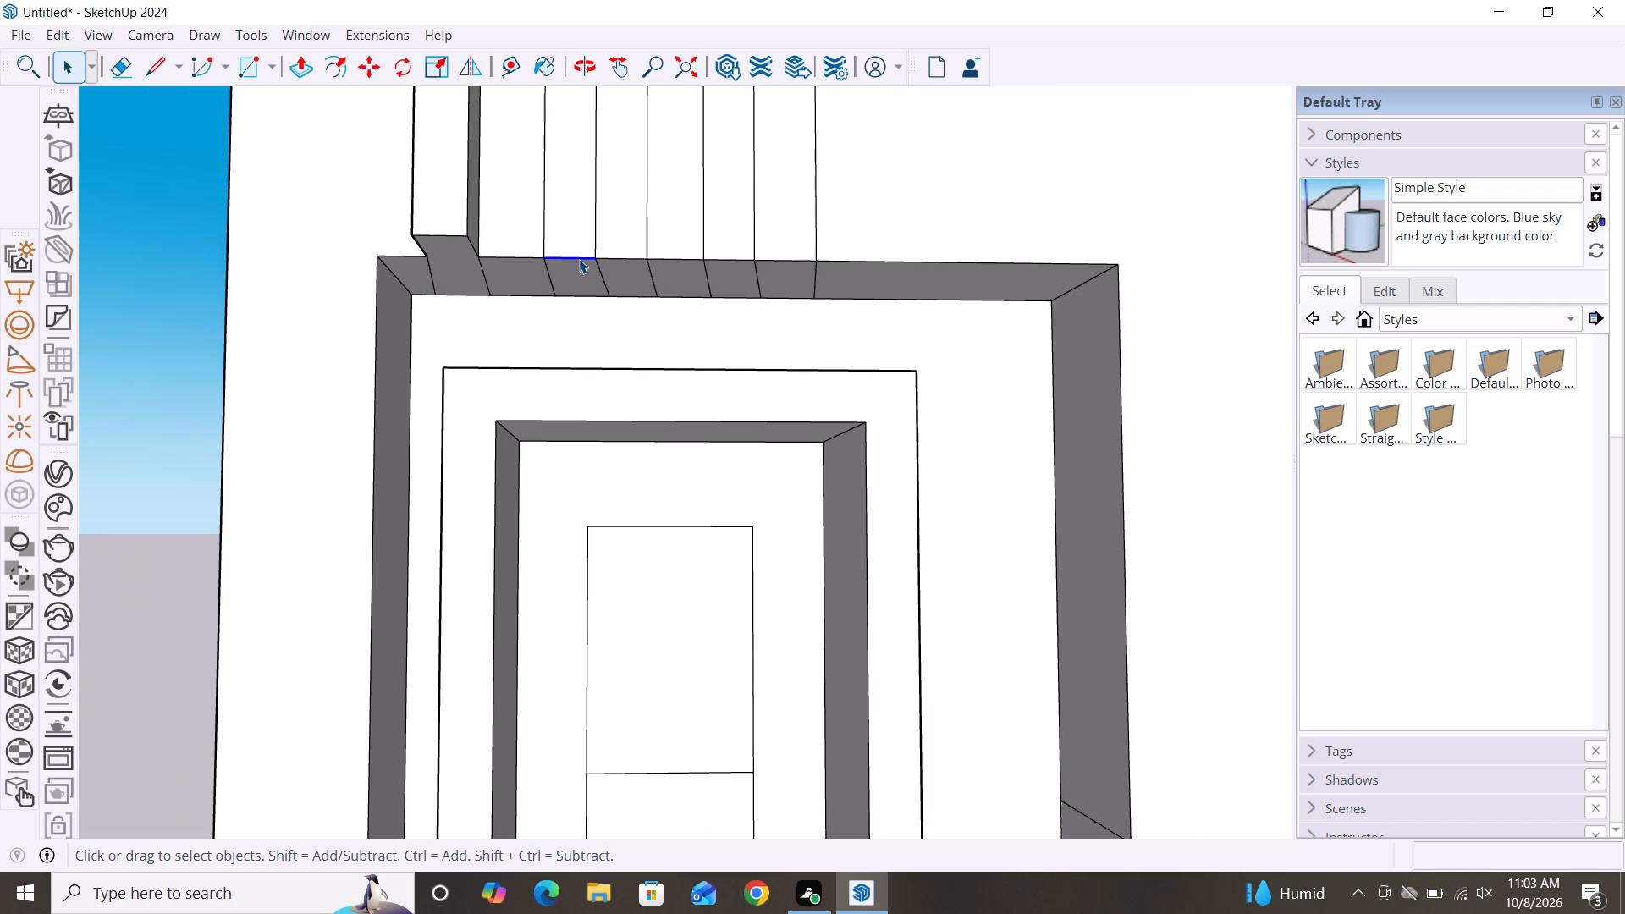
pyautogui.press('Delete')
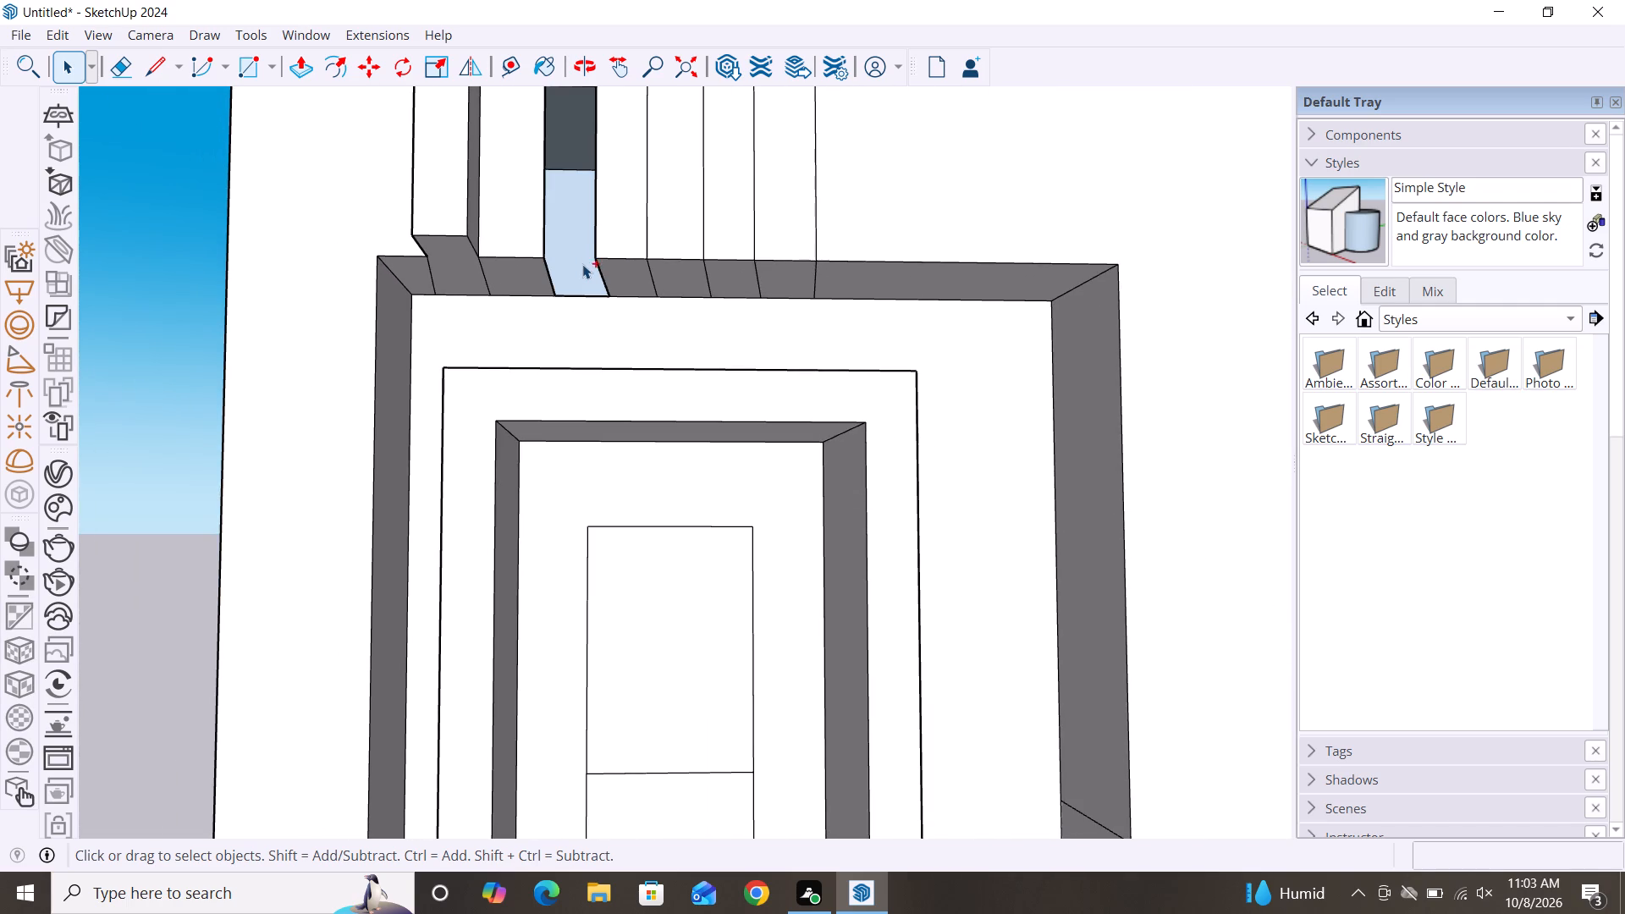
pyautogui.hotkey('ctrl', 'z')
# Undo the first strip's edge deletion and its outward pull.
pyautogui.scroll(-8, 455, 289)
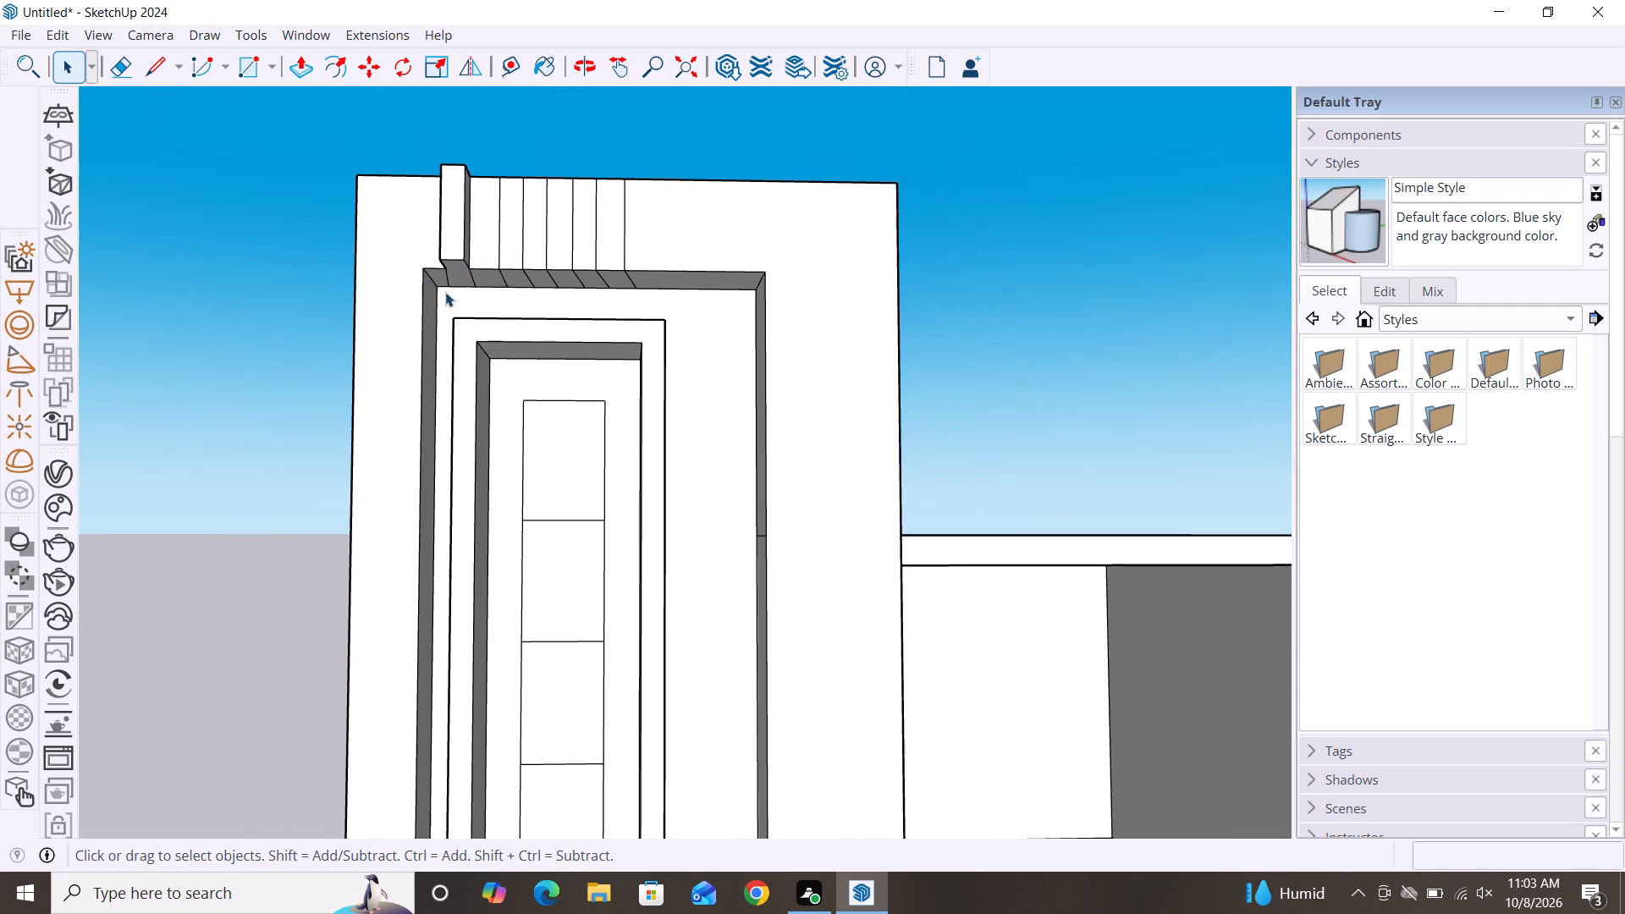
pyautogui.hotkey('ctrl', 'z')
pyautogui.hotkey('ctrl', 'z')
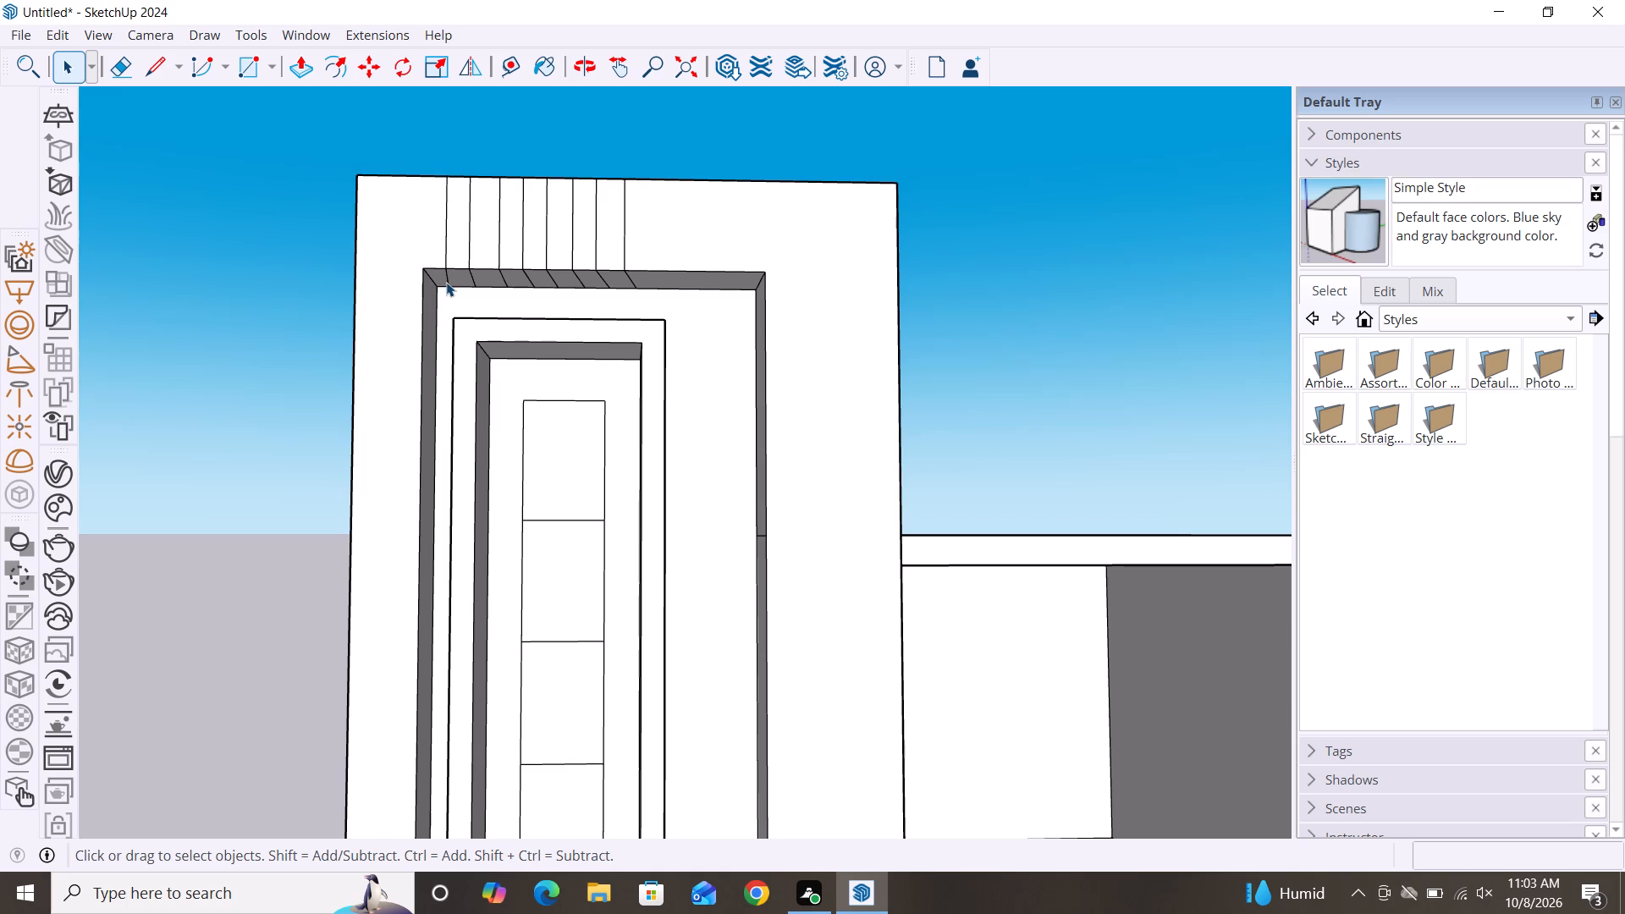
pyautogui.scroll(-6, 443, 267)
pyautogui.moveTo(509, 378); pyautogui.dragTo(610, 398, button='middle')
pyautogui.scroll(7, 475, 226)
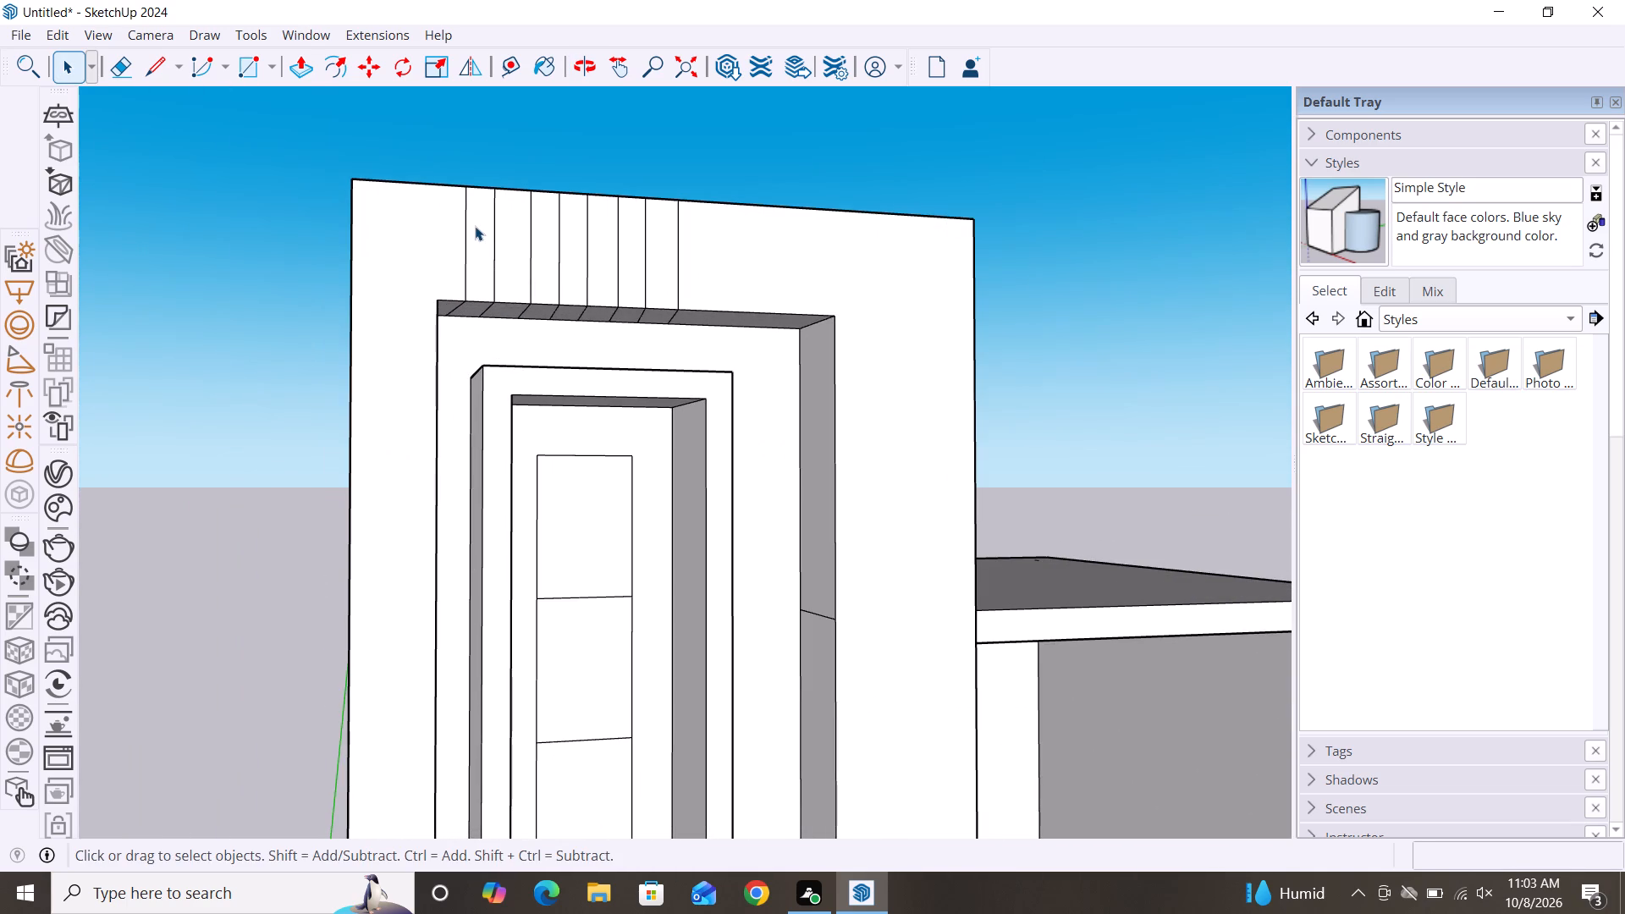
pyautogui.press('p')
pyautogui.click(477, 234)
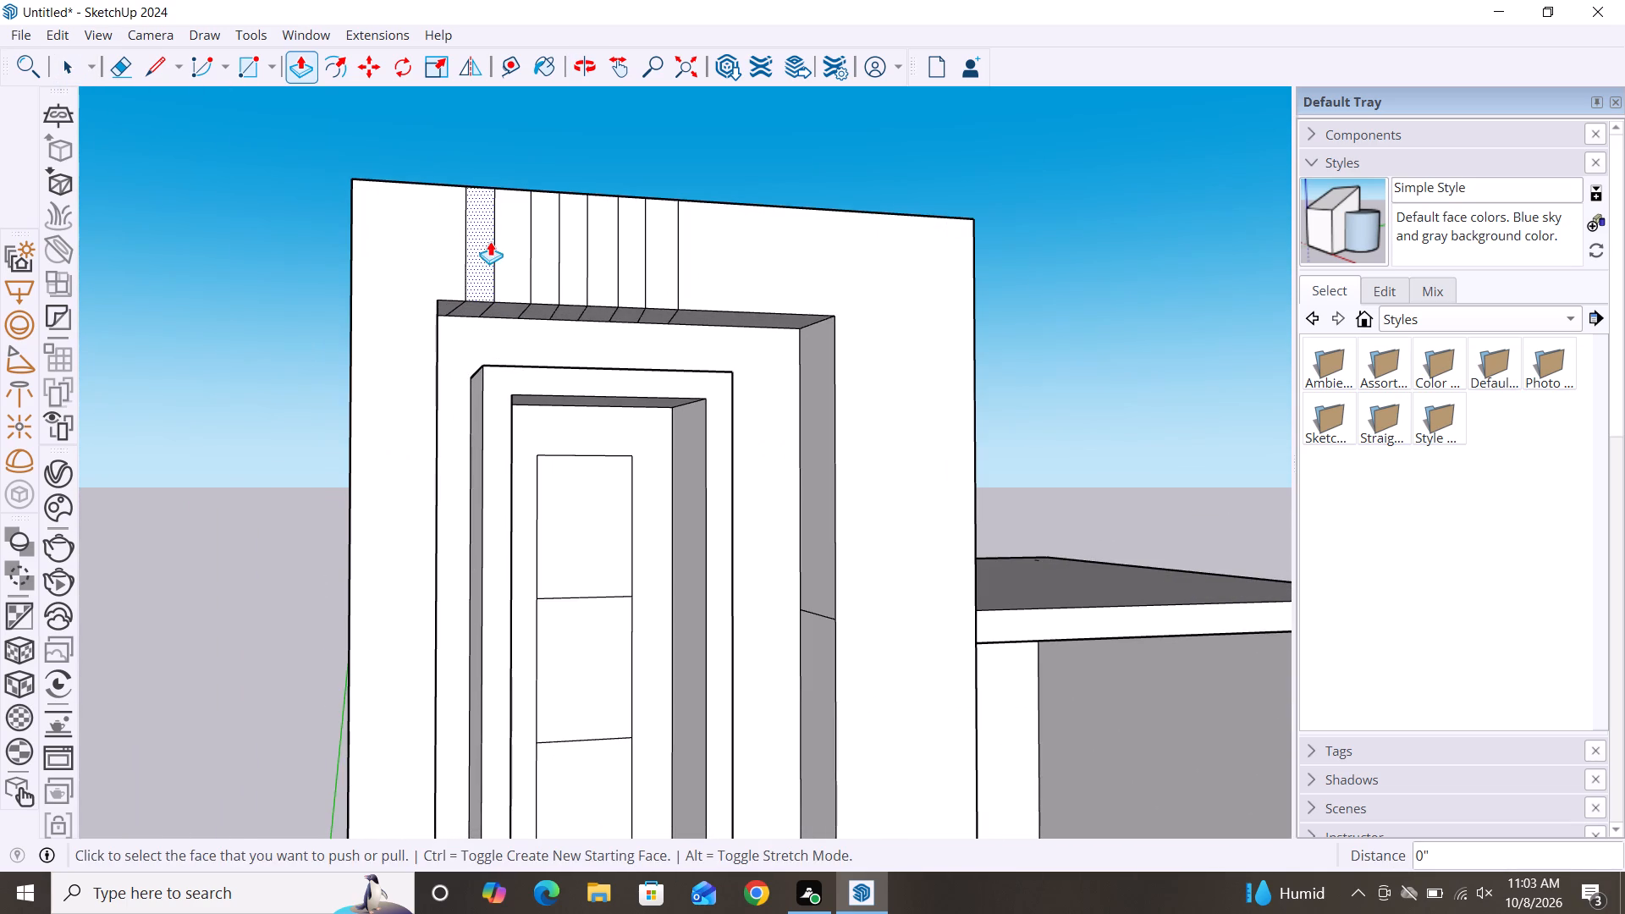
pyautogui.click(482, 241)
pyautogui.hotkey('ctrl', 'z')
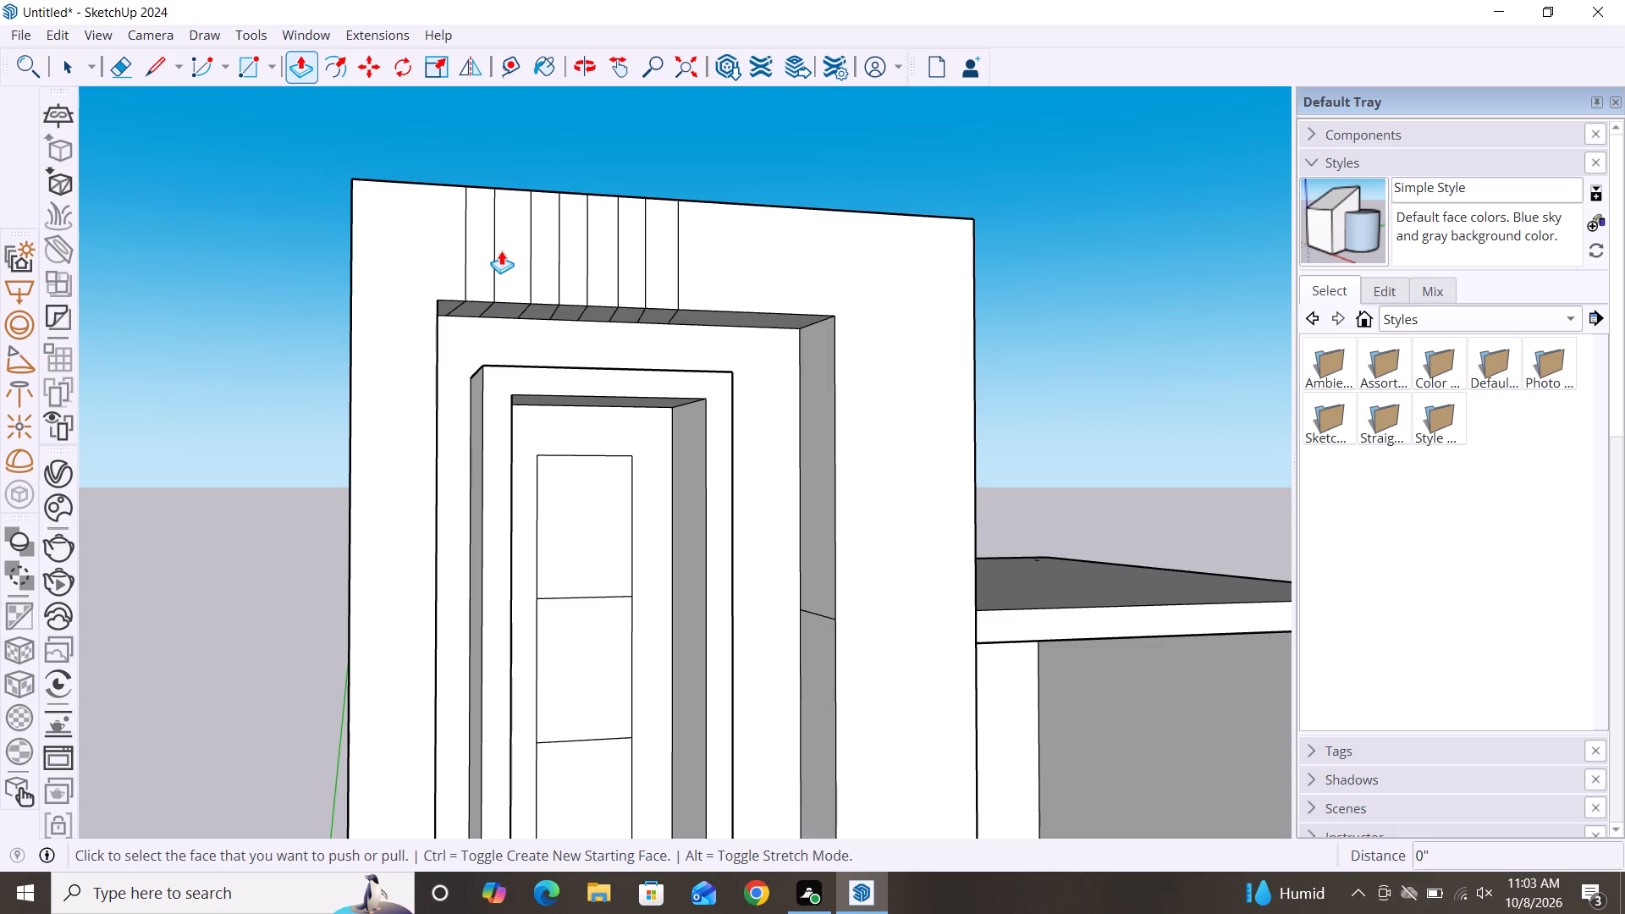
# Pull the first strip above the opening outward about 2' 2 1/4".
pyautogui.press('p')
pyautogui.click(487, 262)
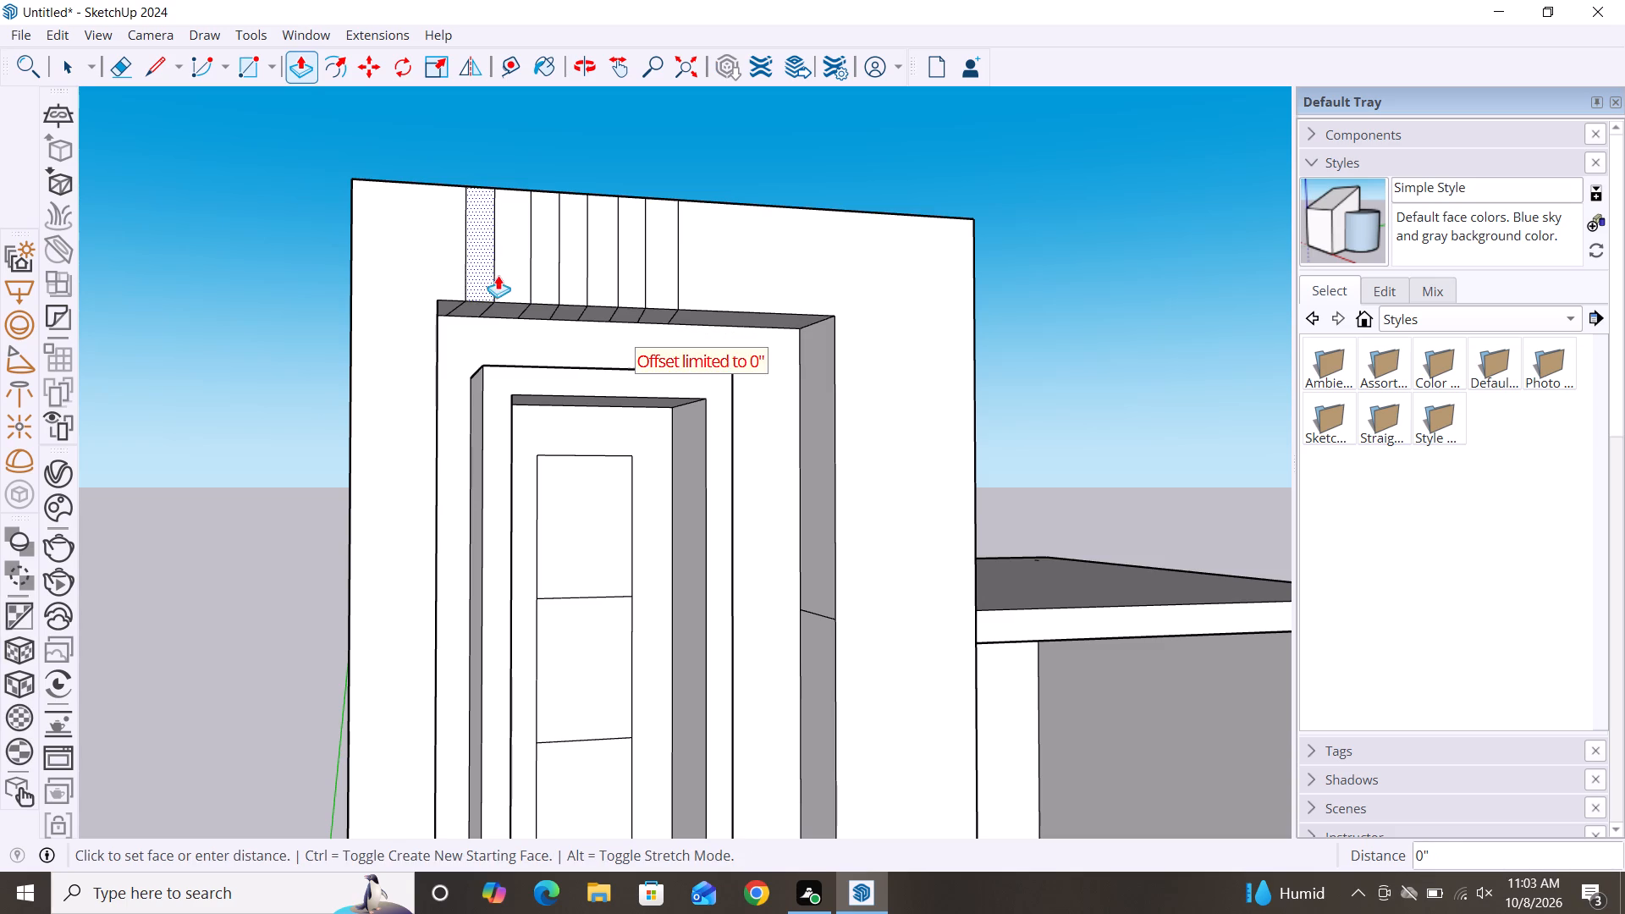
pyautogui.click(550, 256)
# Examine the projecting first strip from the frame's side, back and front.
pyautogui.press('space')
pyautogui.keyDown('alt'); pyautogui.moveTo(489, 293); pyautogui.dragTo(812, 333, button='middle'); pyautogui.keyUp('alt')
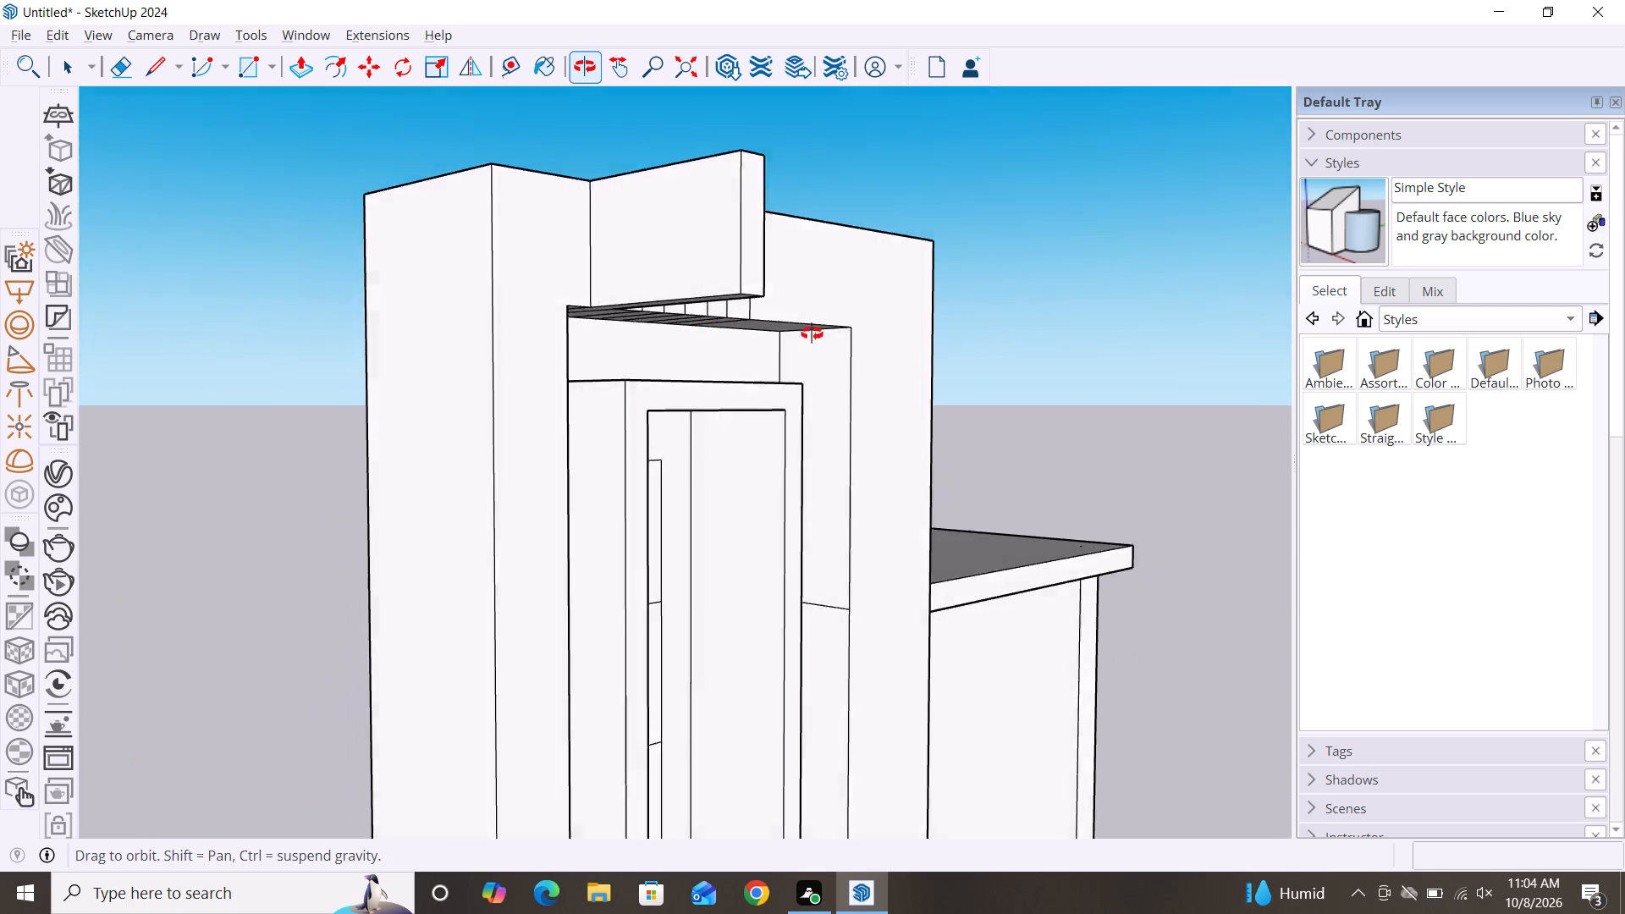
pyautogui.keyDown('alt'); pyautogui.moveTo(812, 333); pyautogui.dragTo(848, 336, button='middle'); pyautogui.keyUp('alt')
pyautogui.keyDown('alt'); pyautogui.moveTo(297, 427); pyautogui.dragTo(854, 462, button='middle'); pyautogui.keyUp('alt')
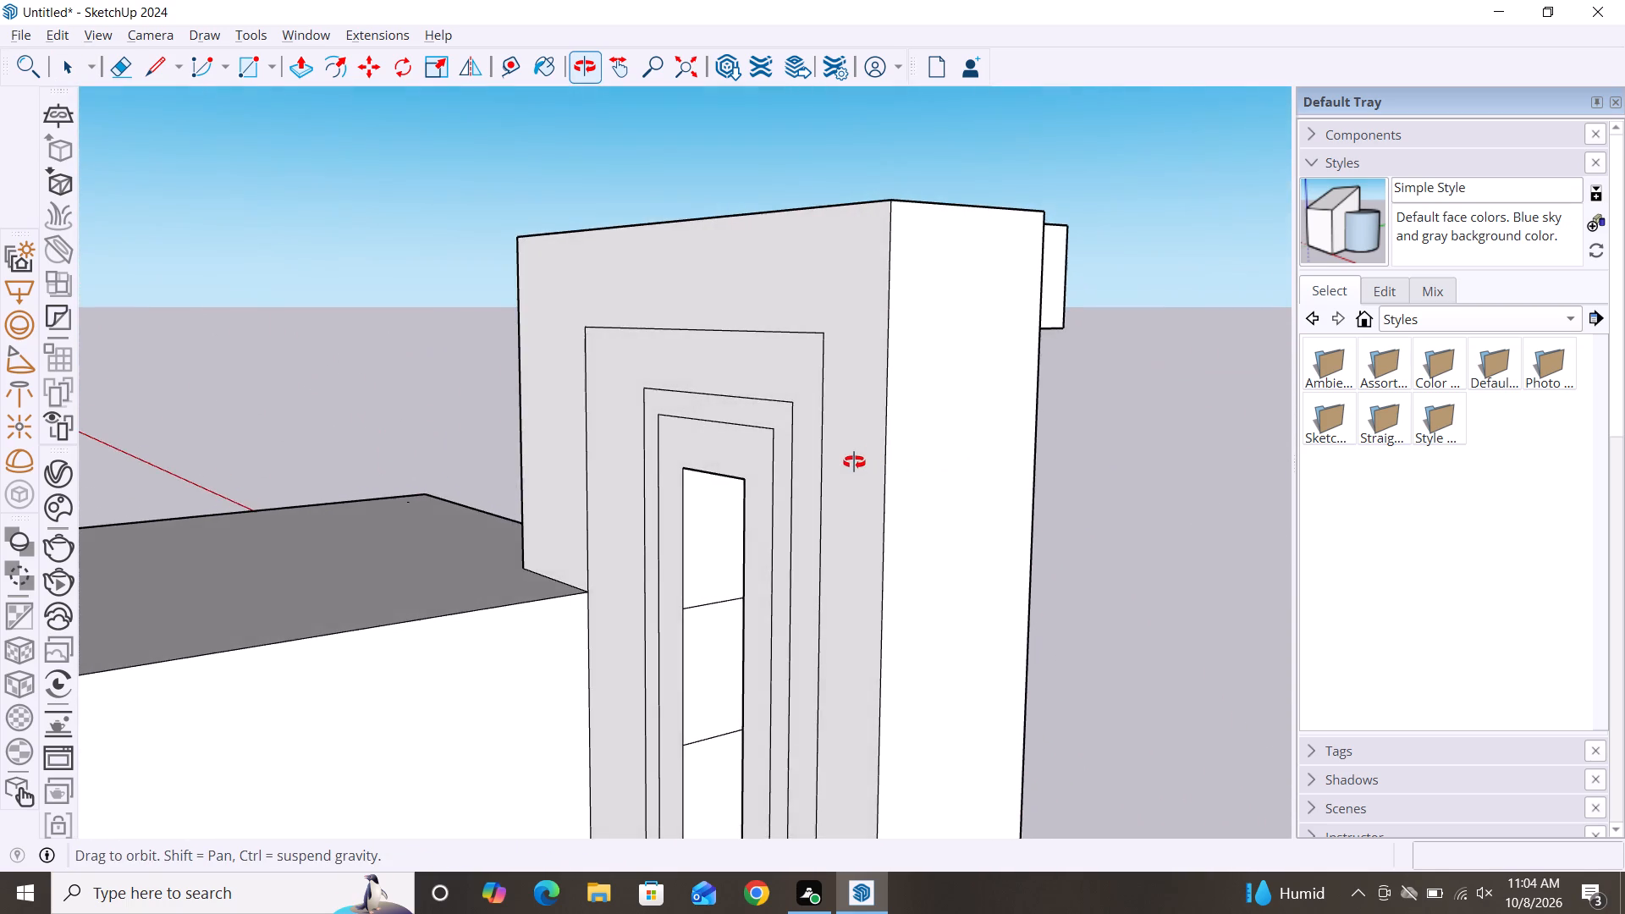
pyautogui.keyDown('alt'); pyautogui.moveTo(854, 462); pyautogui.dragTo(328, 419, button='middle'); pyautogui.keyUp('alt')
pyautogui.scroll(-3, 876, 439)
pyautogui.scroll(-3, 944, 394)
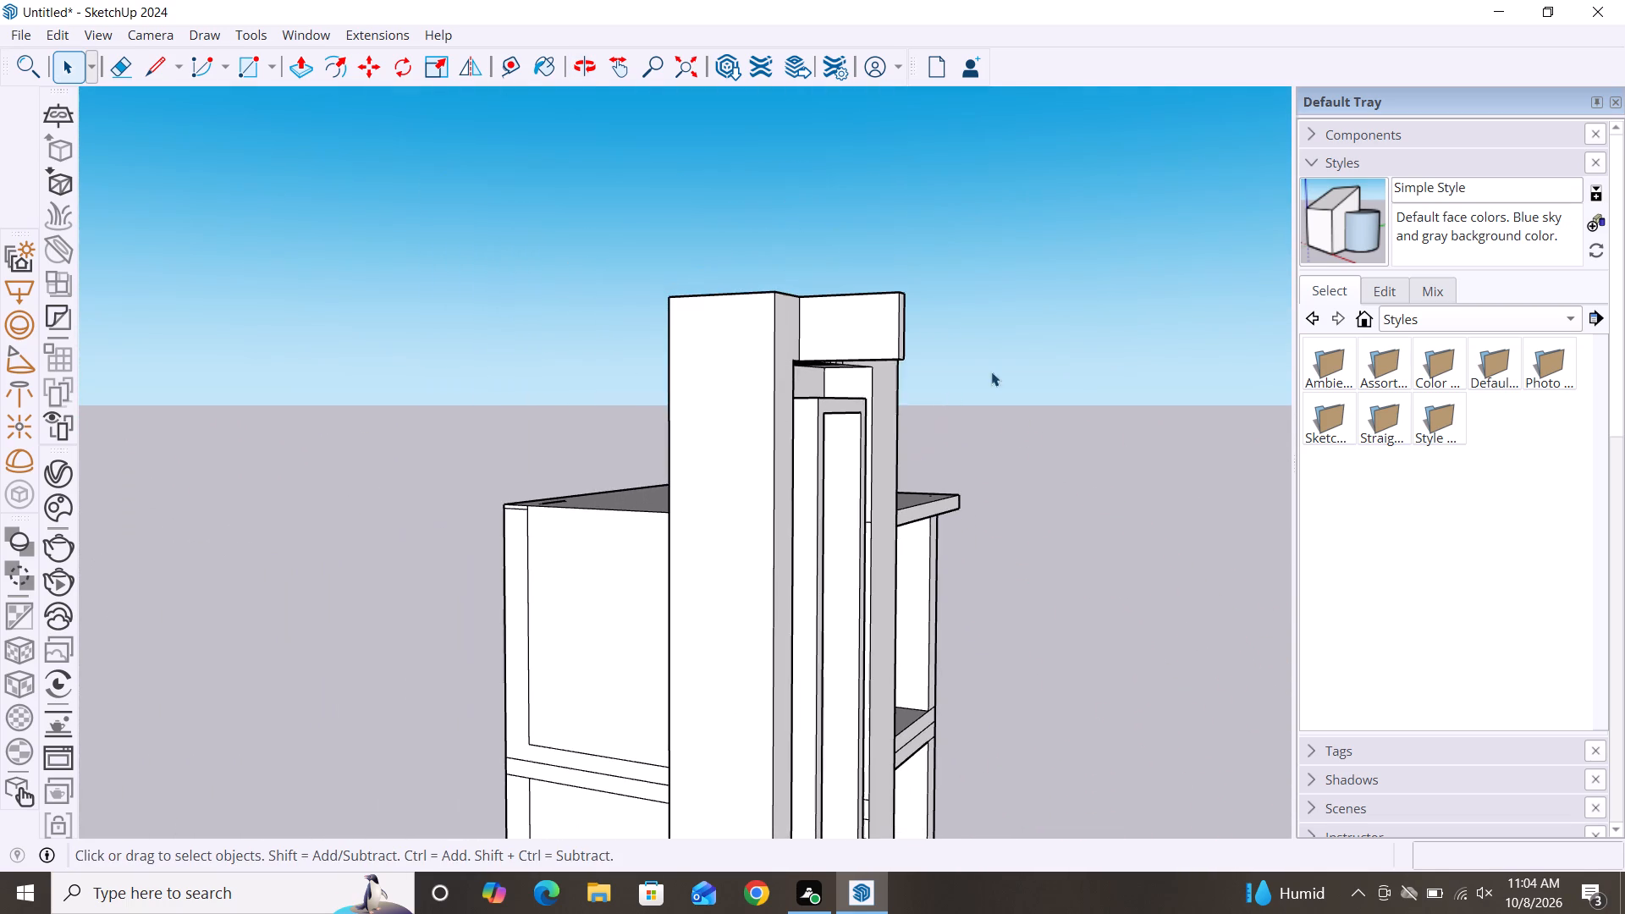
pyautogui.keyDown('alt'); pyautogui.moveTo(987, 499); pyautogui.dragTo(504, 449, button='middle'); pyautogui.keyUp('alt')
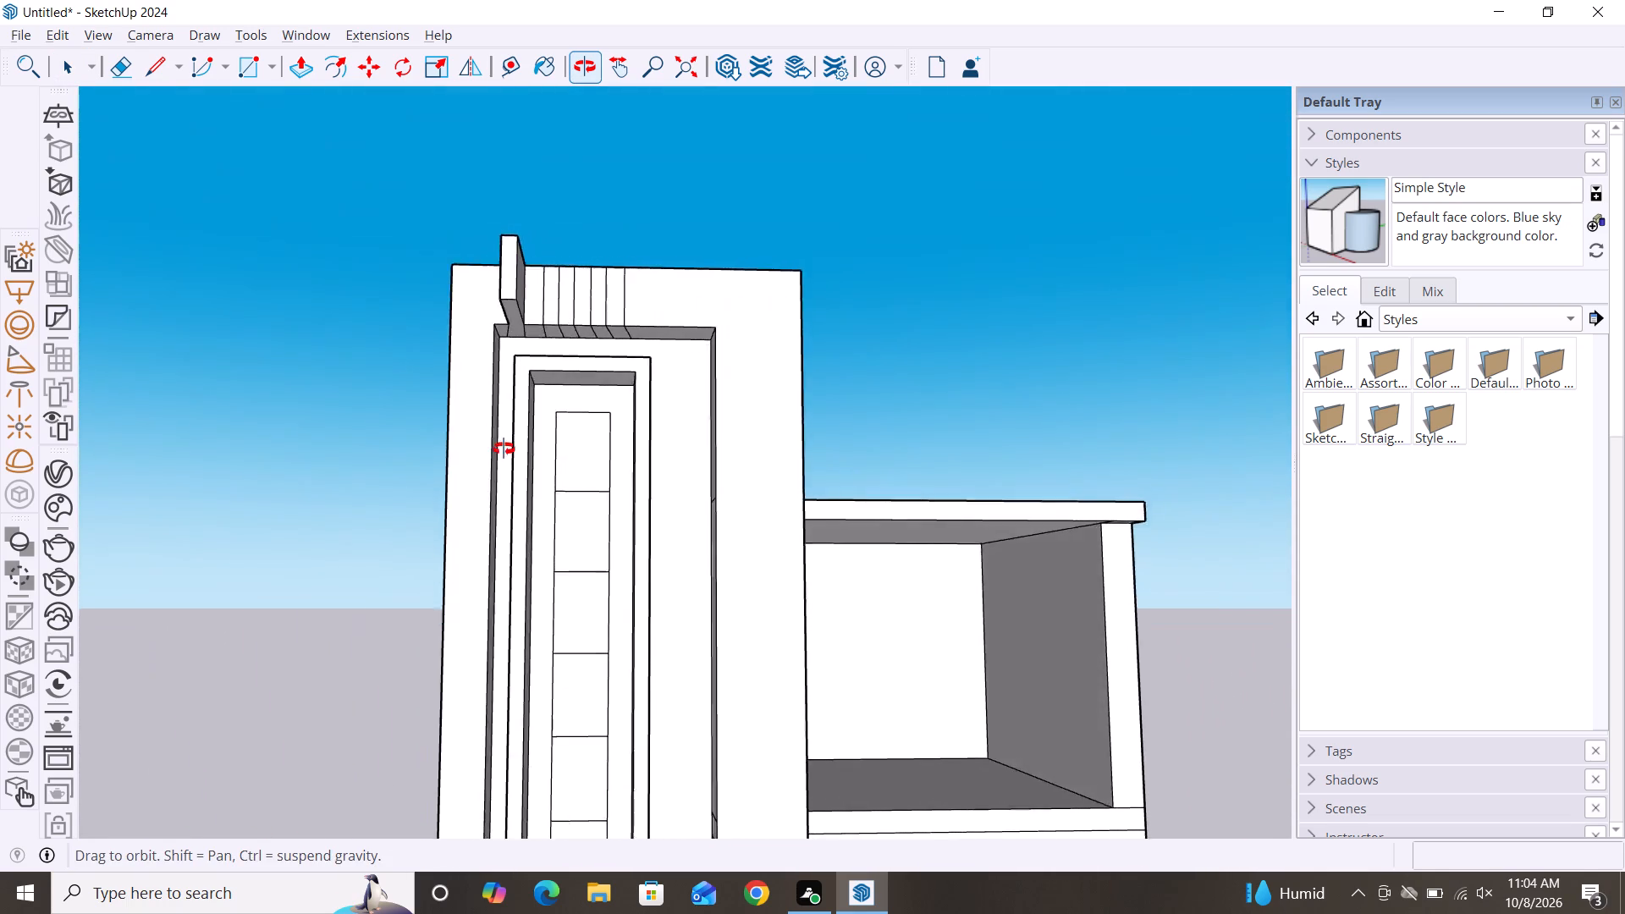
pyautogui.keyDown('alt'); pyautogui.moveTo(504, 449); pyautogui.dragTo(506, 457, button='middle'); pyautogui.keyUp('alt')
pyautogui.scroll(7, 487, 338)
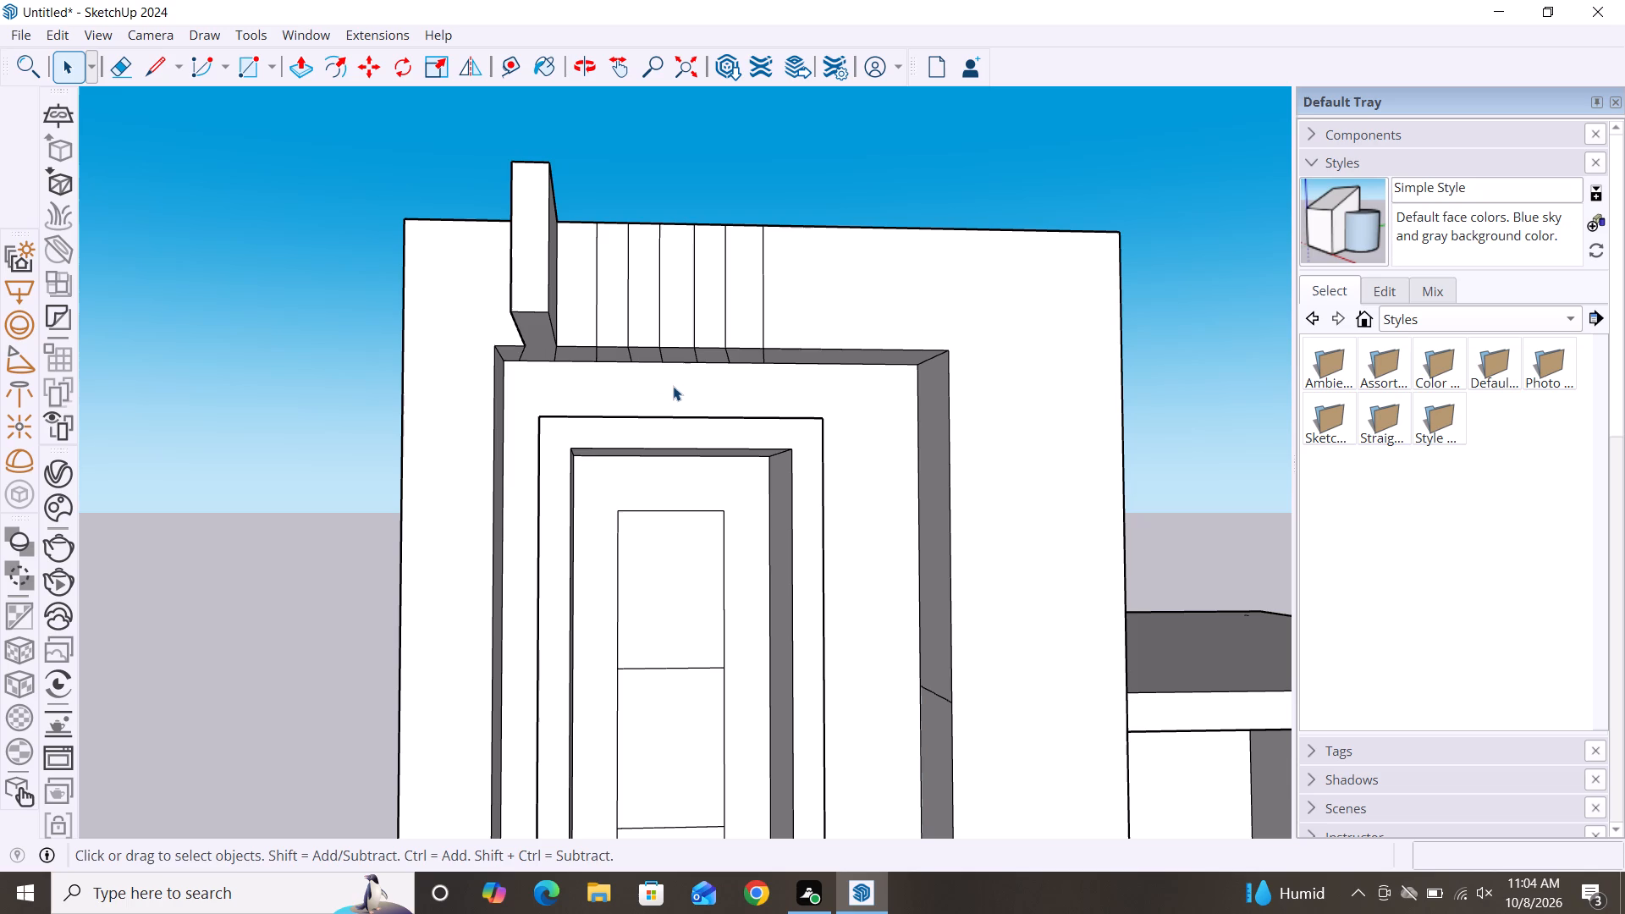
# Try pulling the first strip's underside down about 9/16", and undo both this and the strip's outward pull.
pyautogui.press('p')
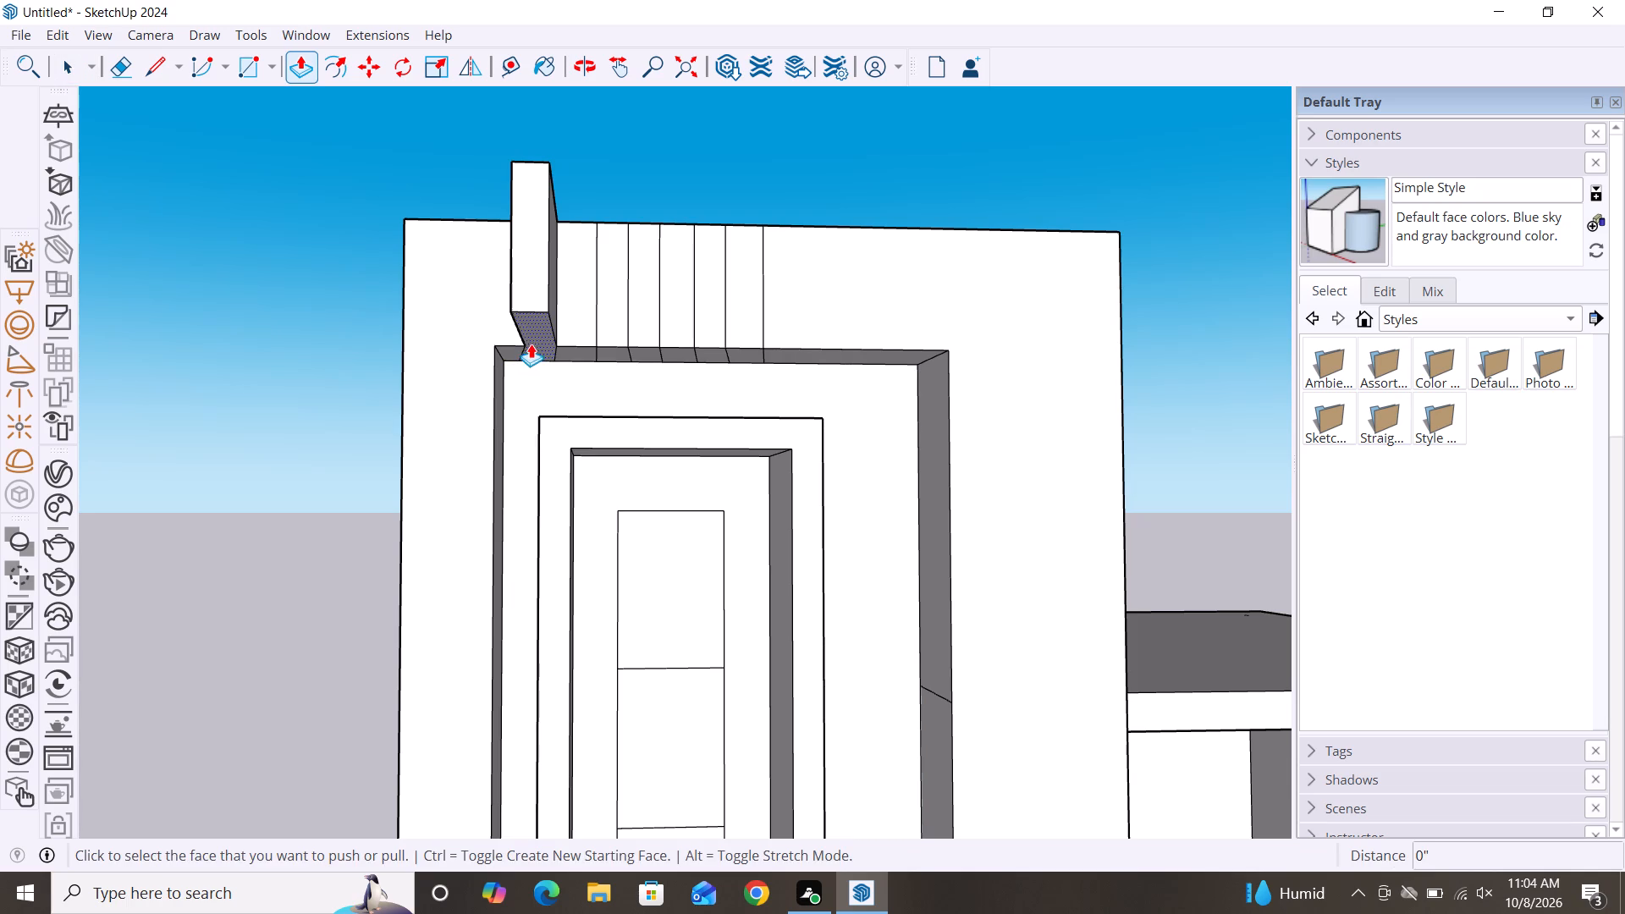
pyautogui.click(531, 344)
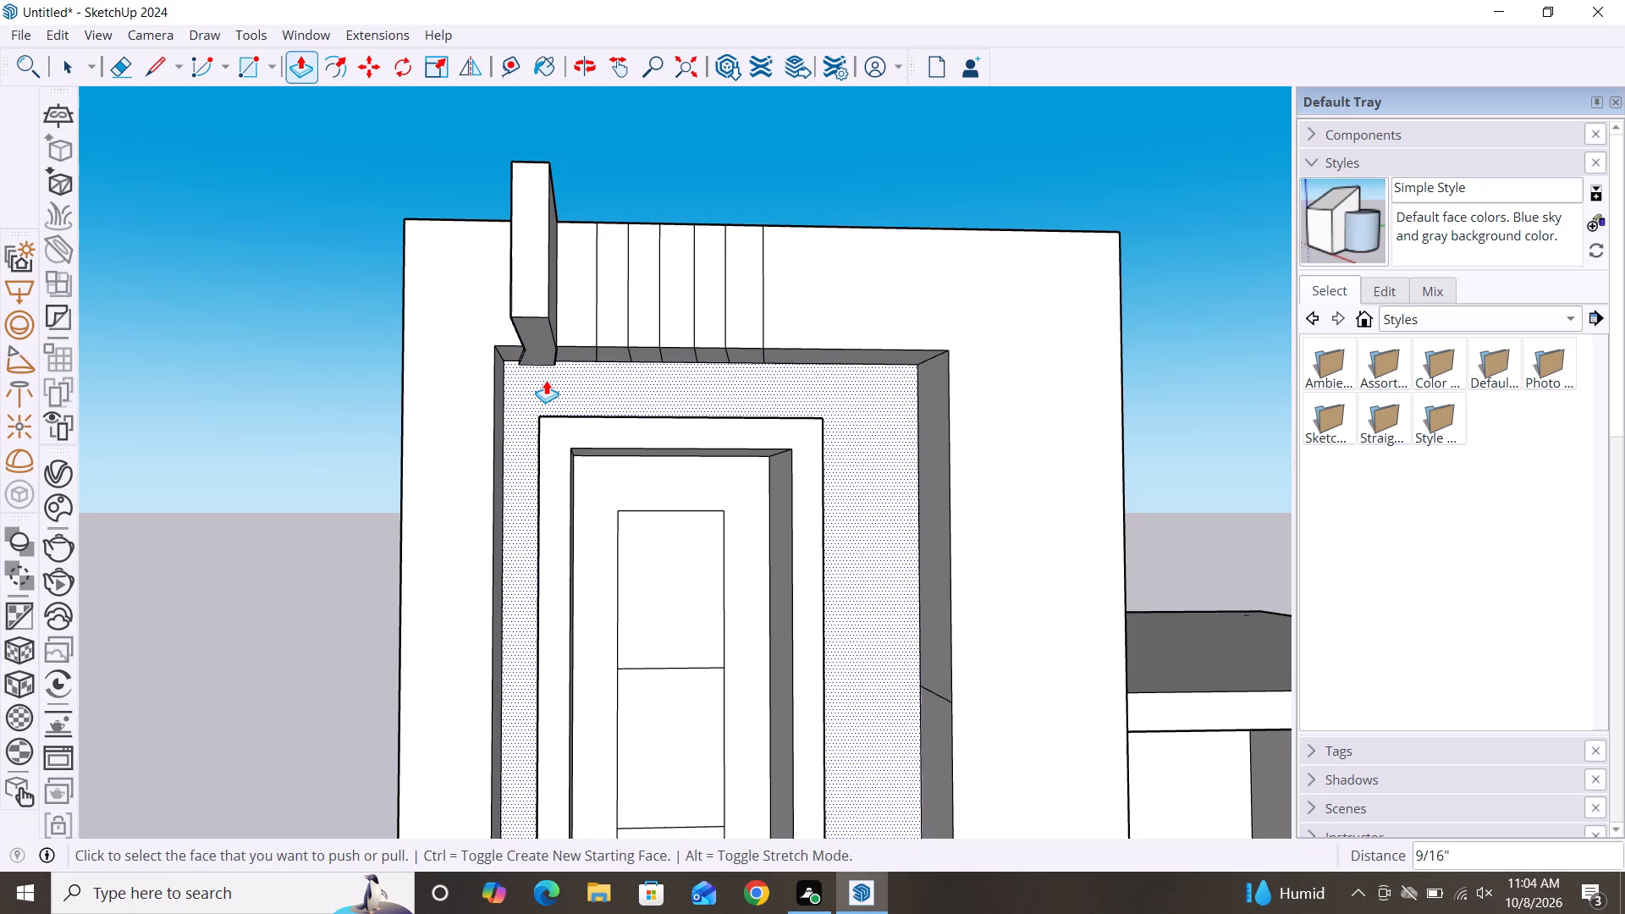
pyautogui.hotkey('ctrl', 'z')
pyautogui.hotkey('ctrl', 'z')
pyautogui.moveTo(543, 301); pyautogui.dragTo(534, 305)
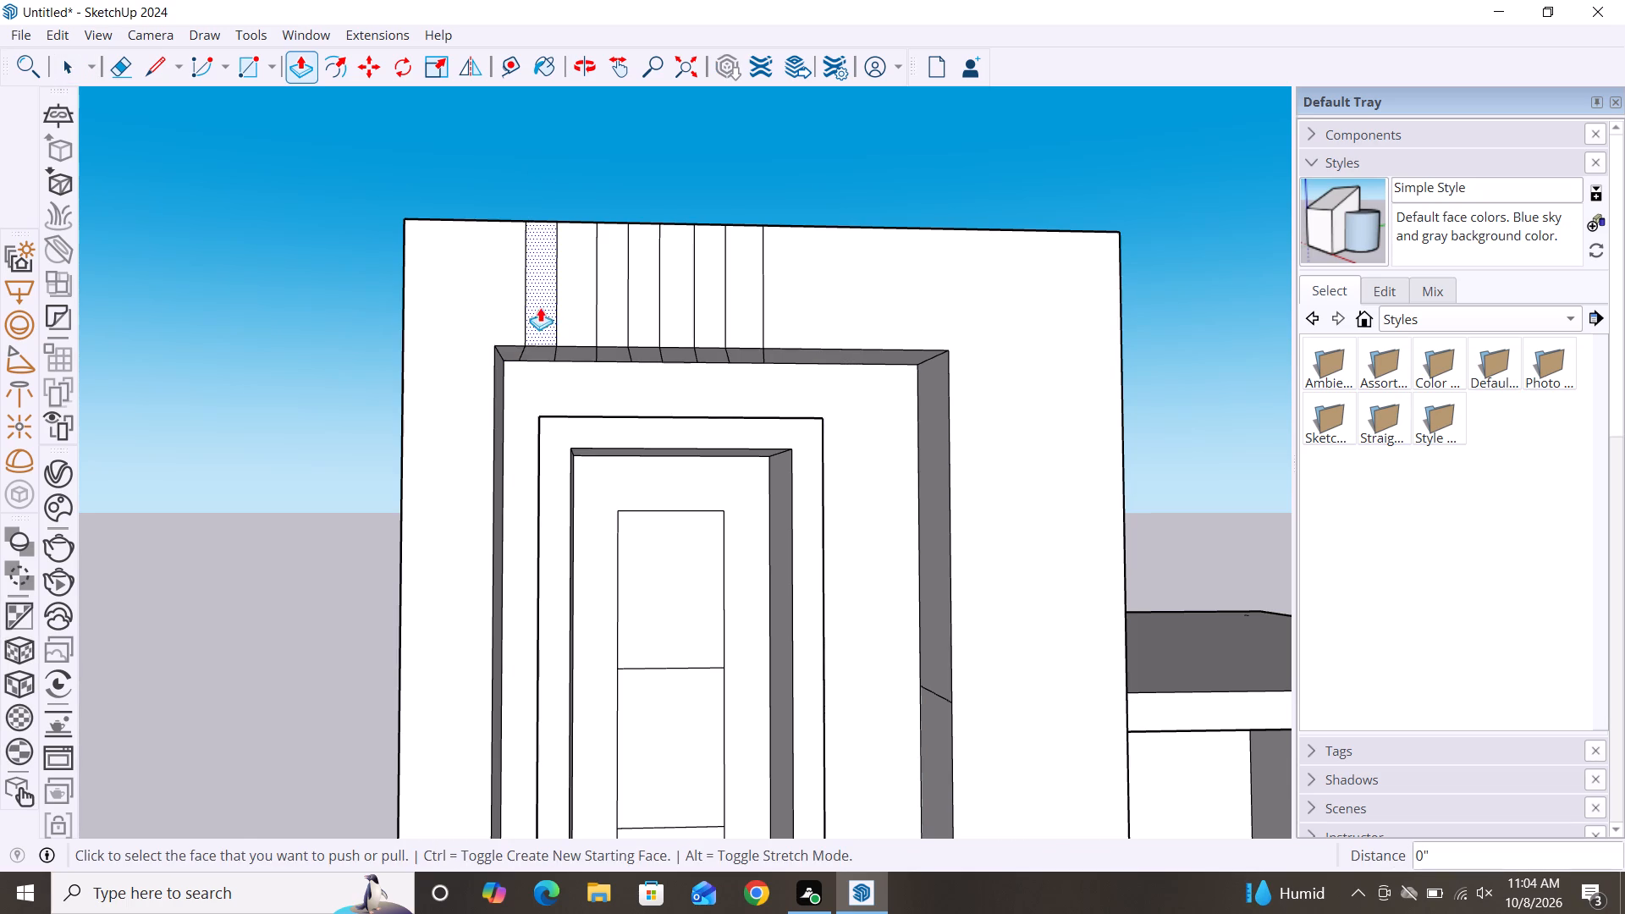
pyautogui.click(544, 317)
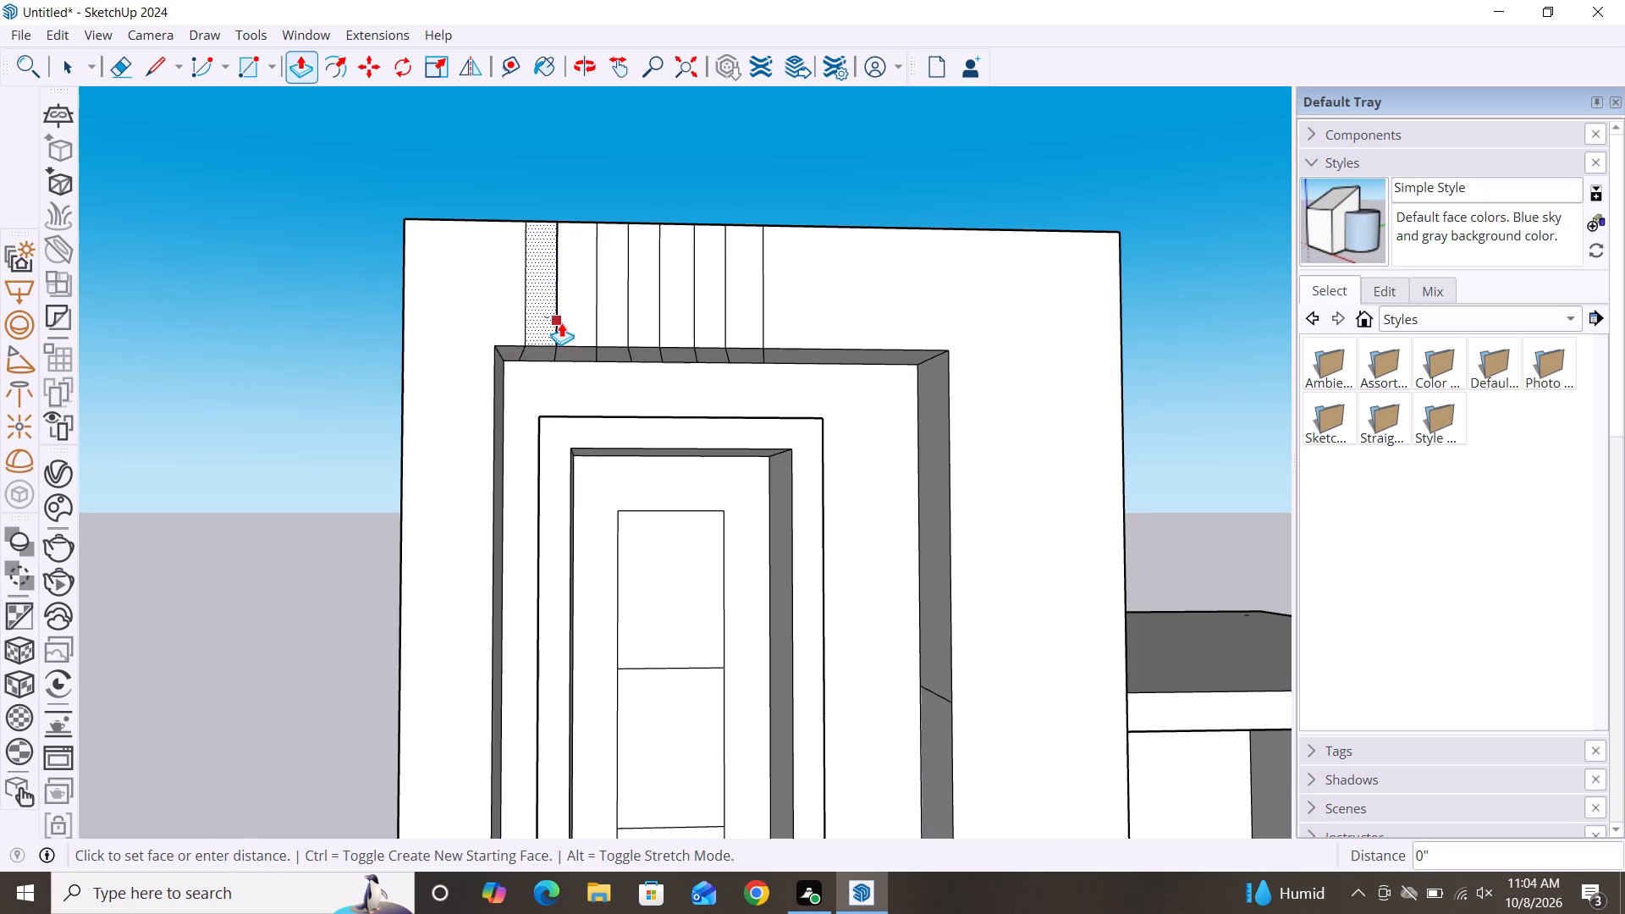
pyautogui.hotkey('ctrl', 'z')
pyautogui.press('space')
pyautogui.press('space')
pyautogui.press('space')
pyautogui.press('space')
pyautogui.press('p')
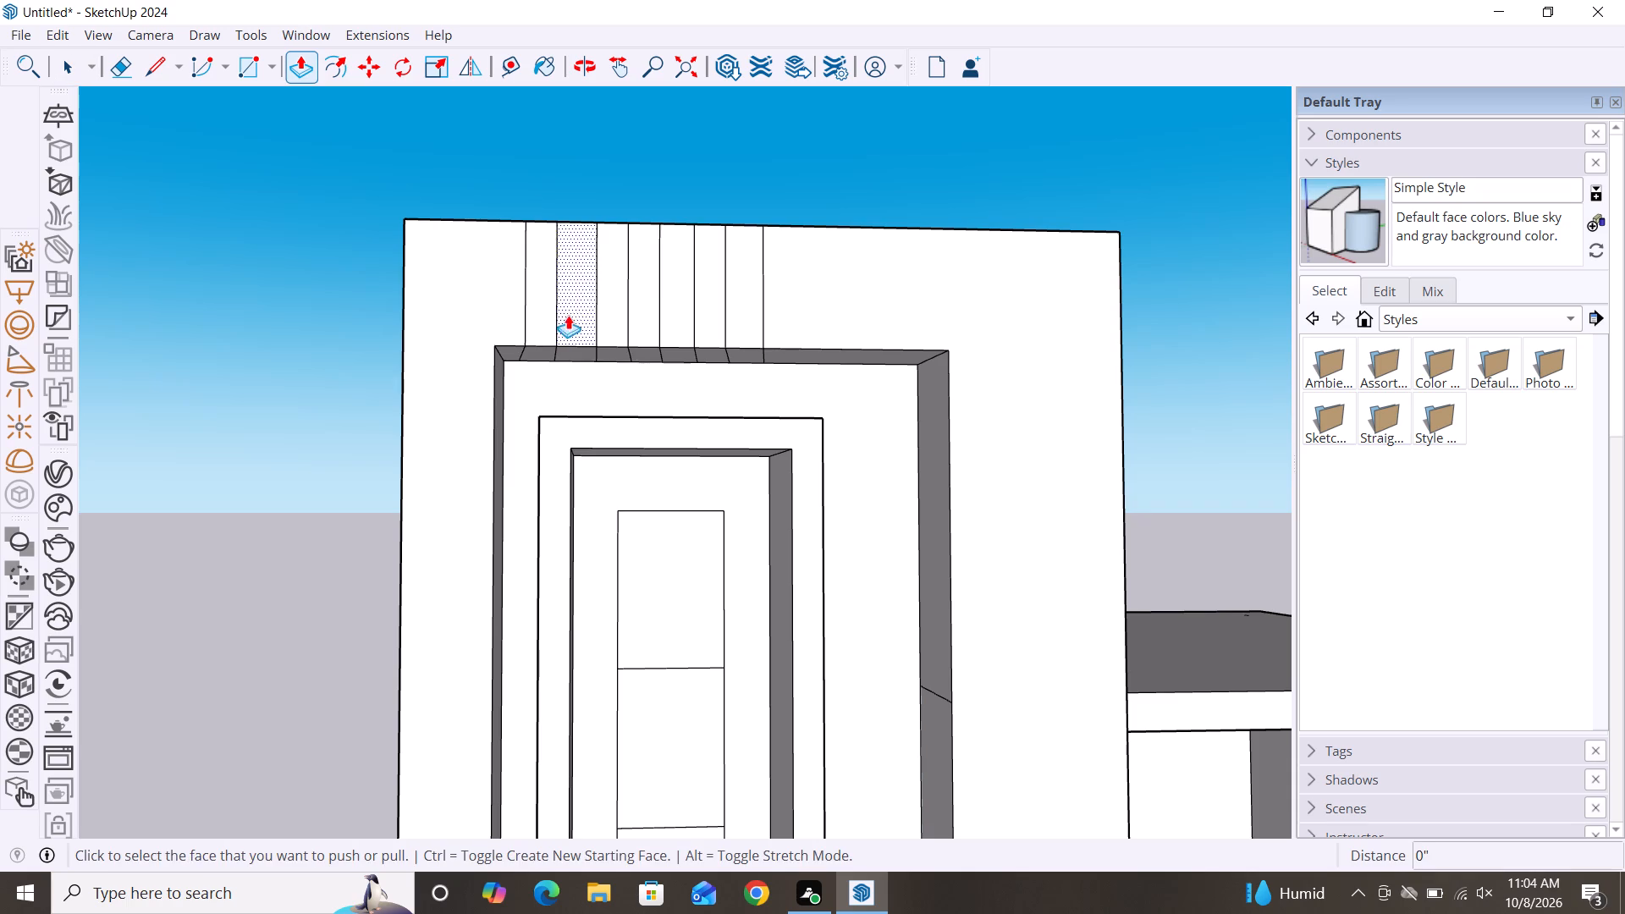
# Pull the first strip above the opening outward about 9 3/8" and its underside down about 2 3/16".
pyautogui.click(543, 302)
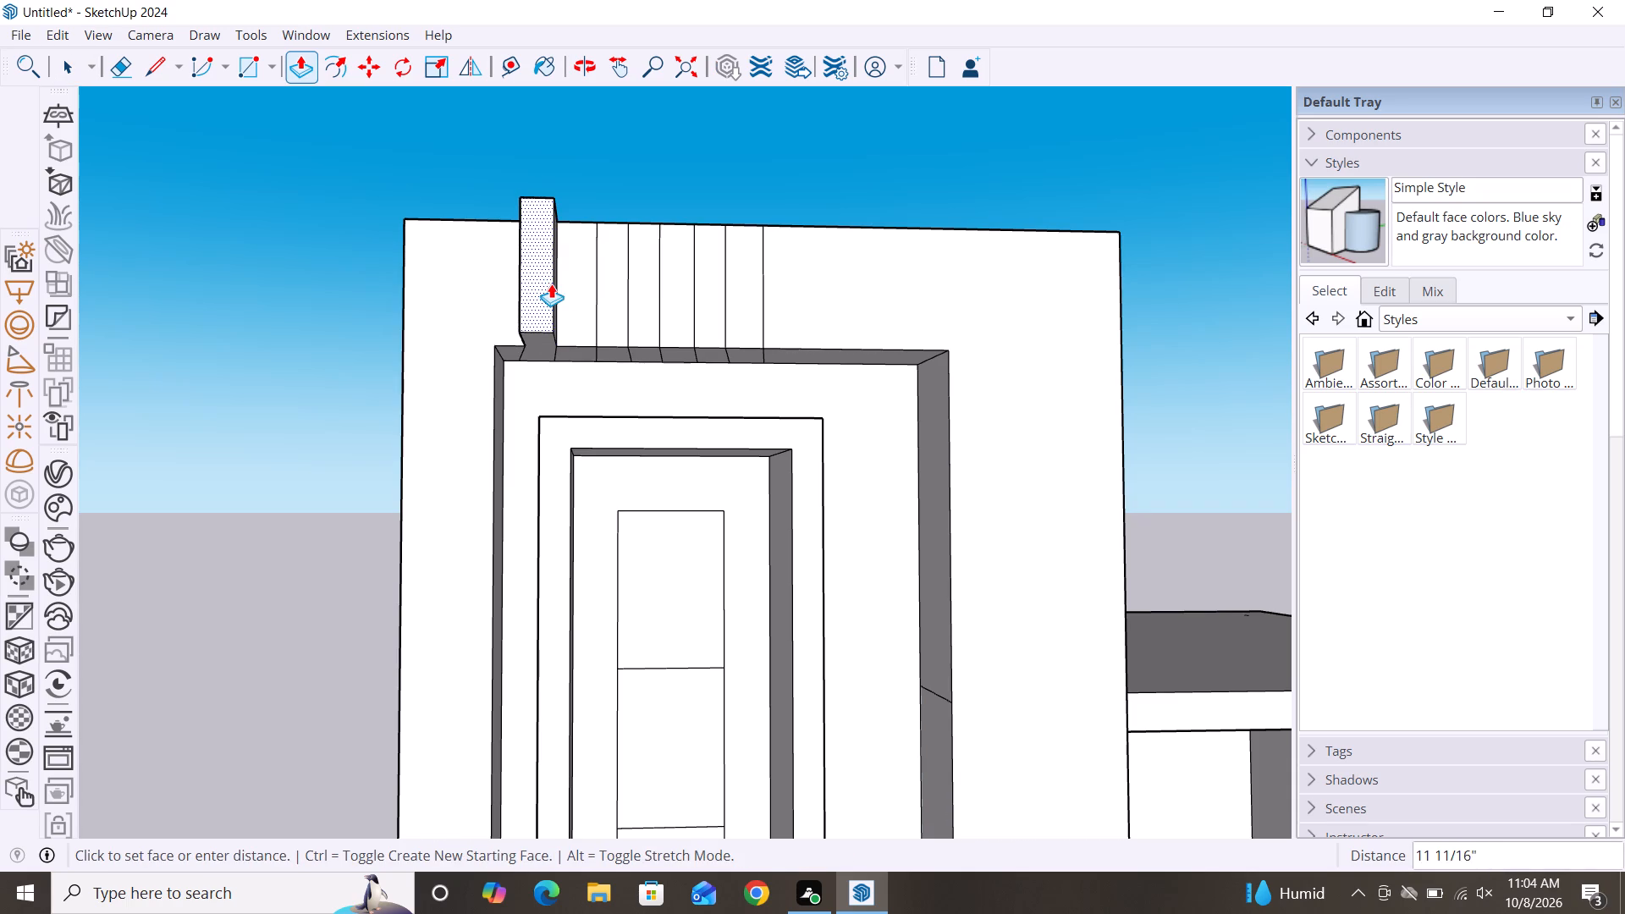
pyautogui.click(554, 286)
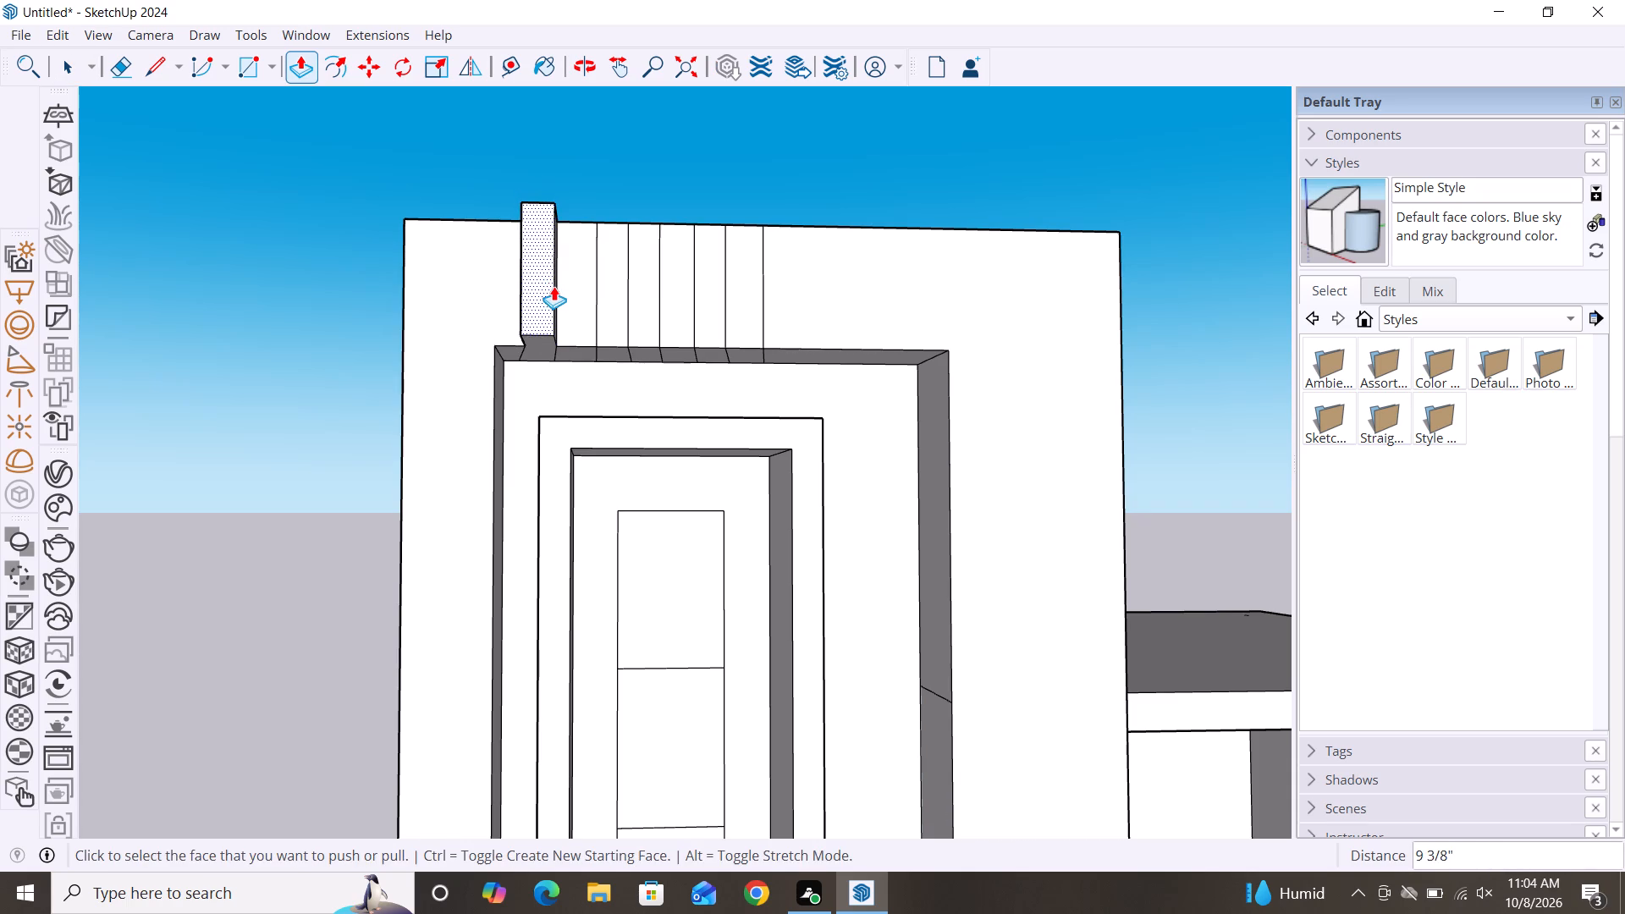
pyautogui.click(542, 345)
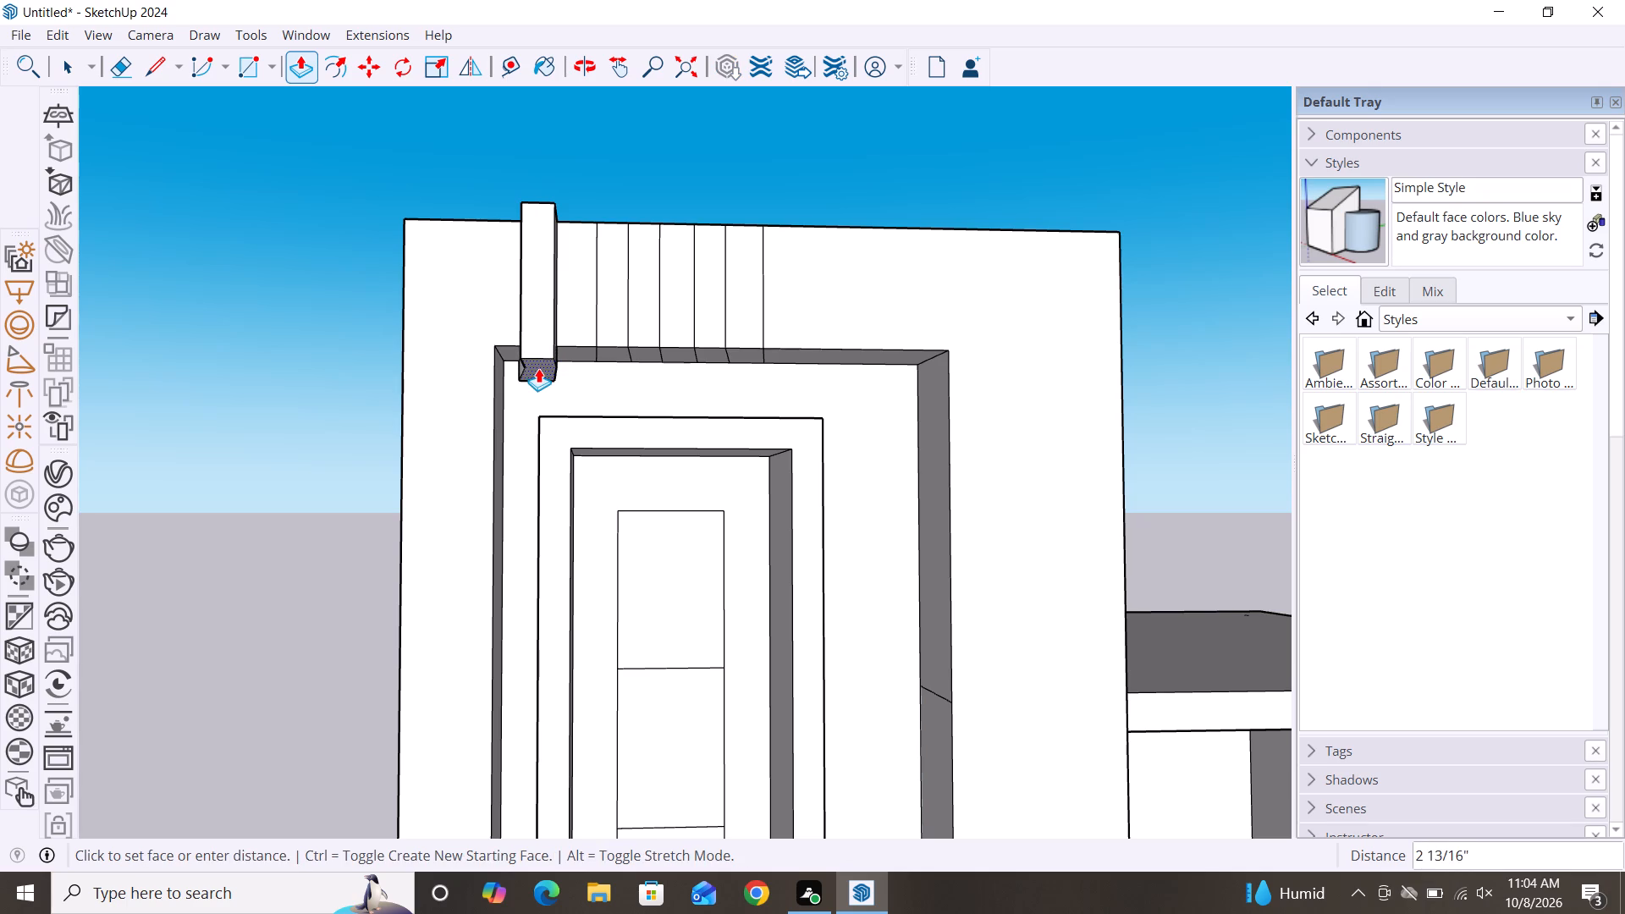
pyautogui.click(545, 362)
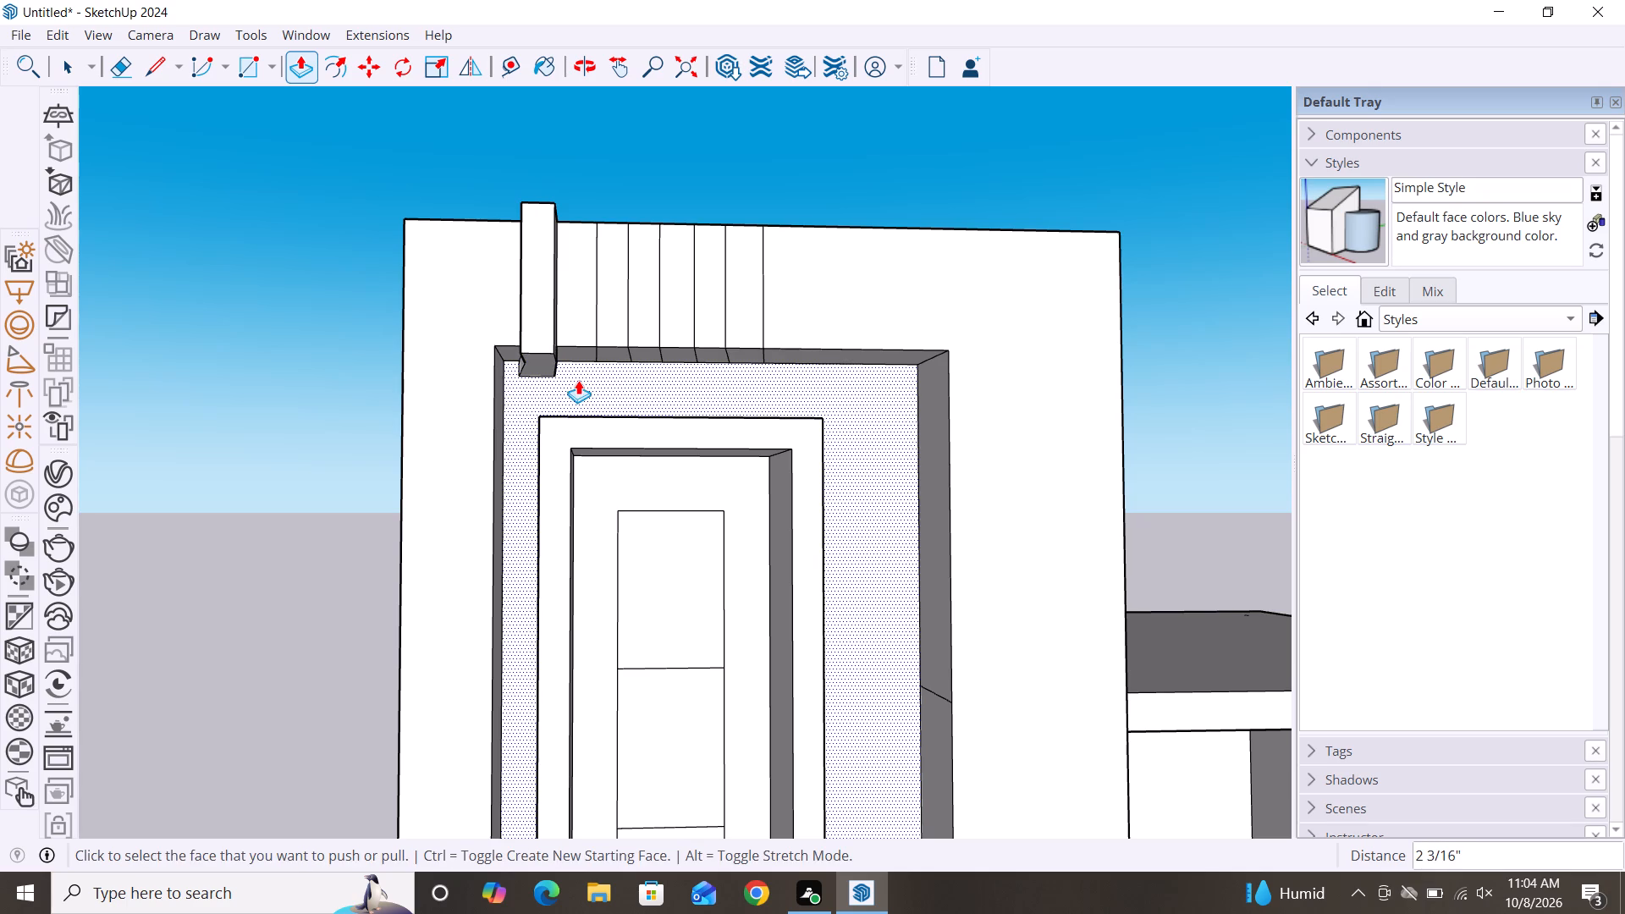
pyautogui.press('space')
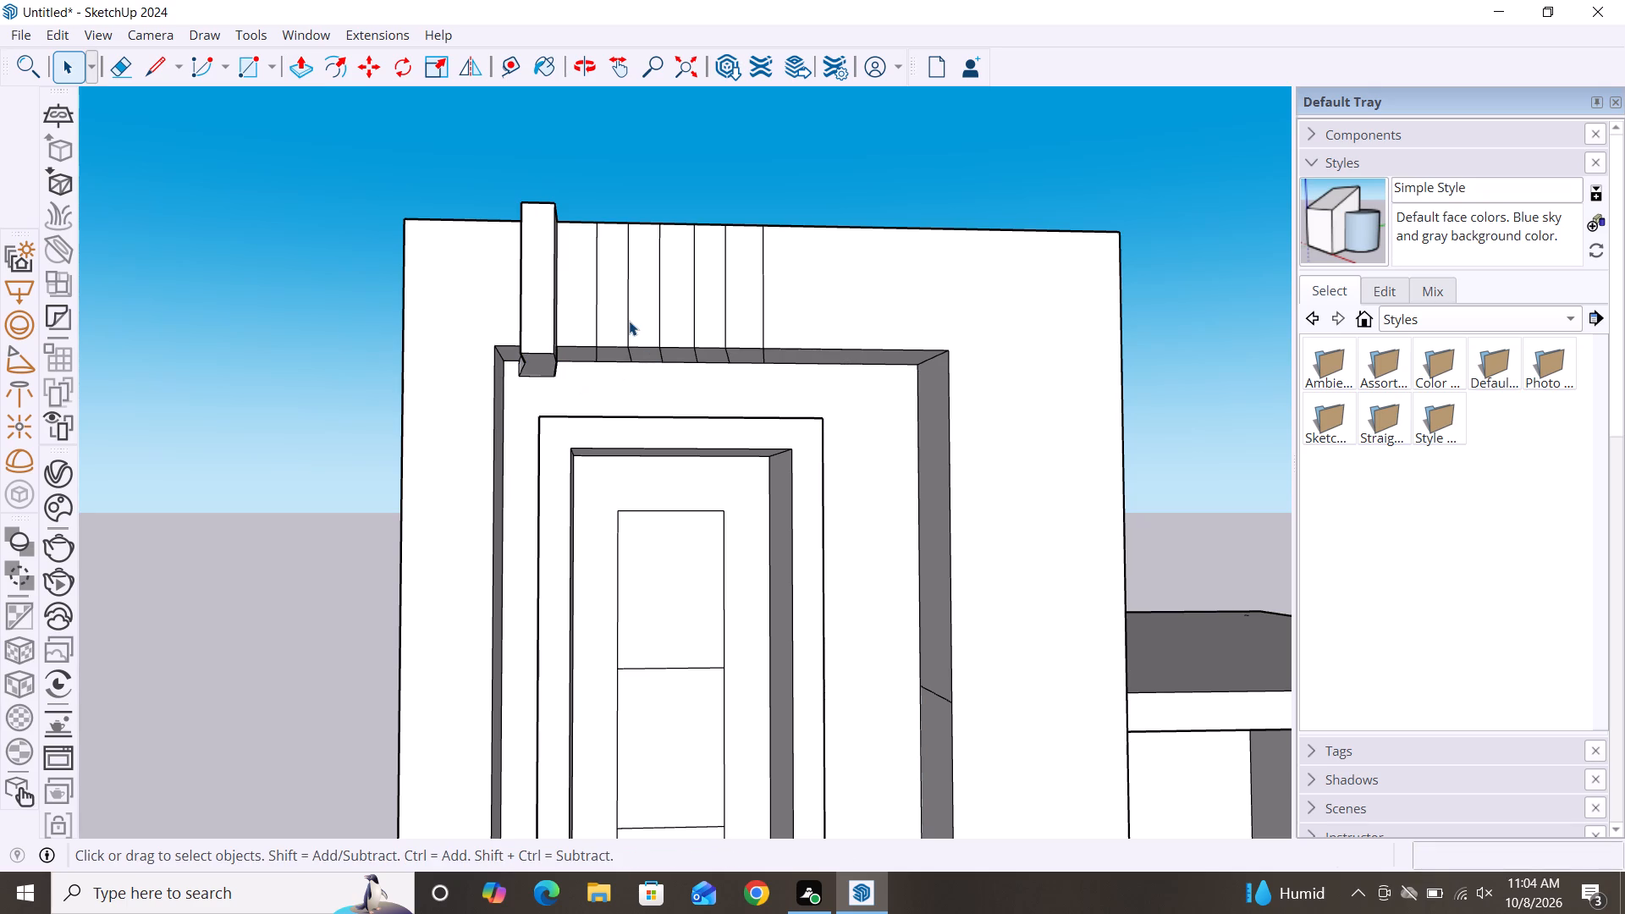
# Pull the second strip outward 9 3/8" and its underside down 2 3/16" to match the first strip.
pyautogui.press('p')
pyautogui.click(611, 320)
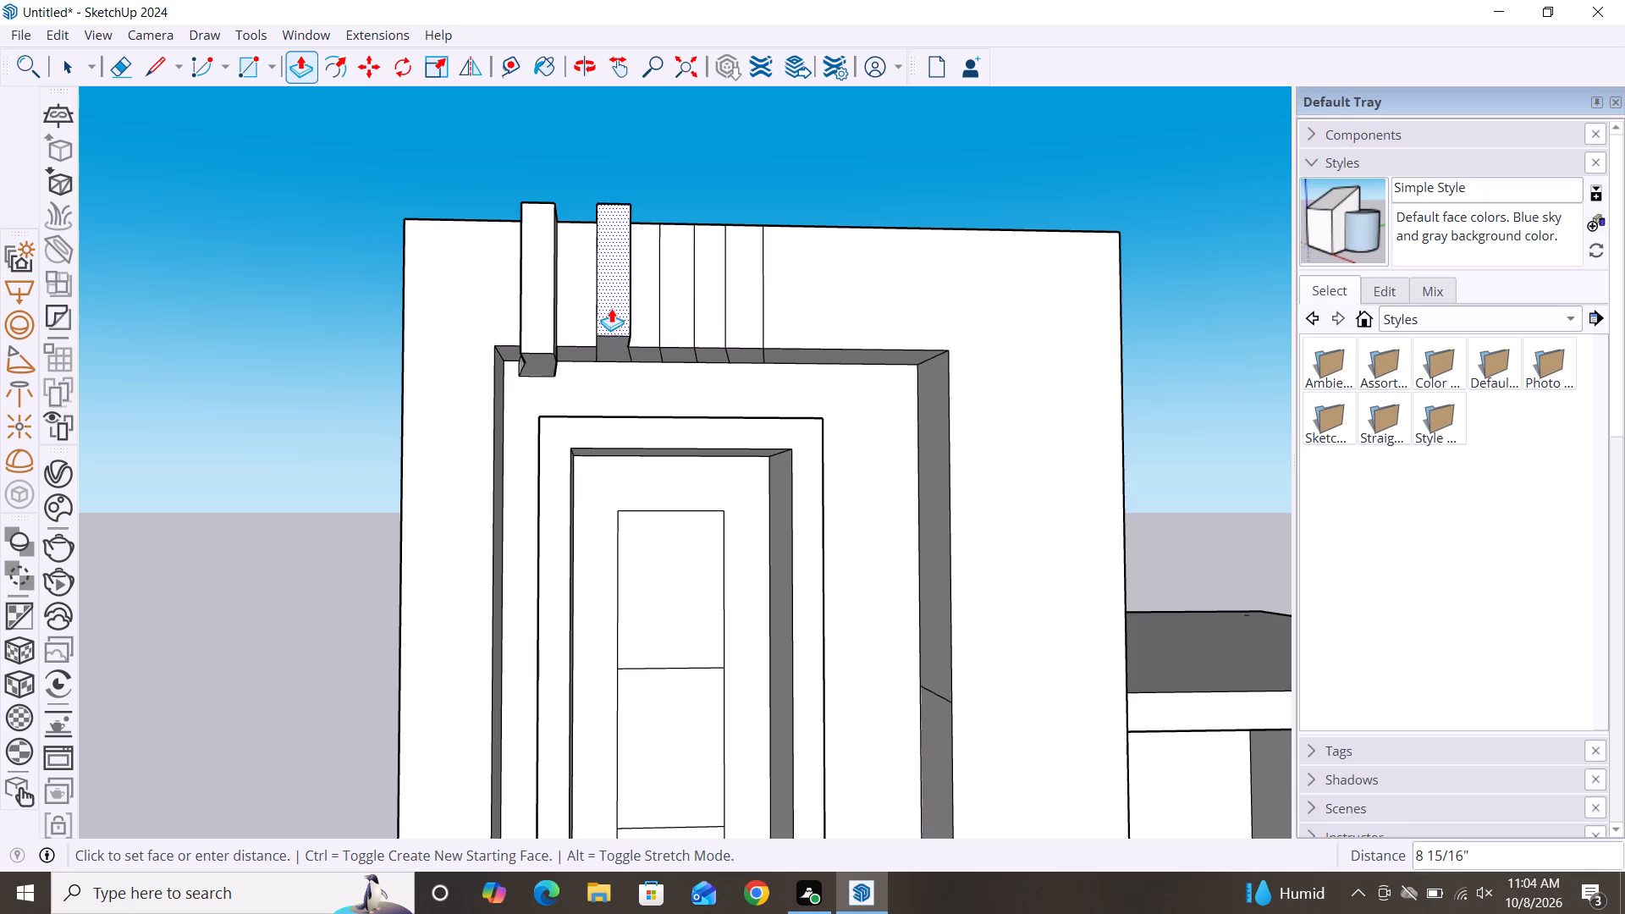
pyautogui.click(544, 304)
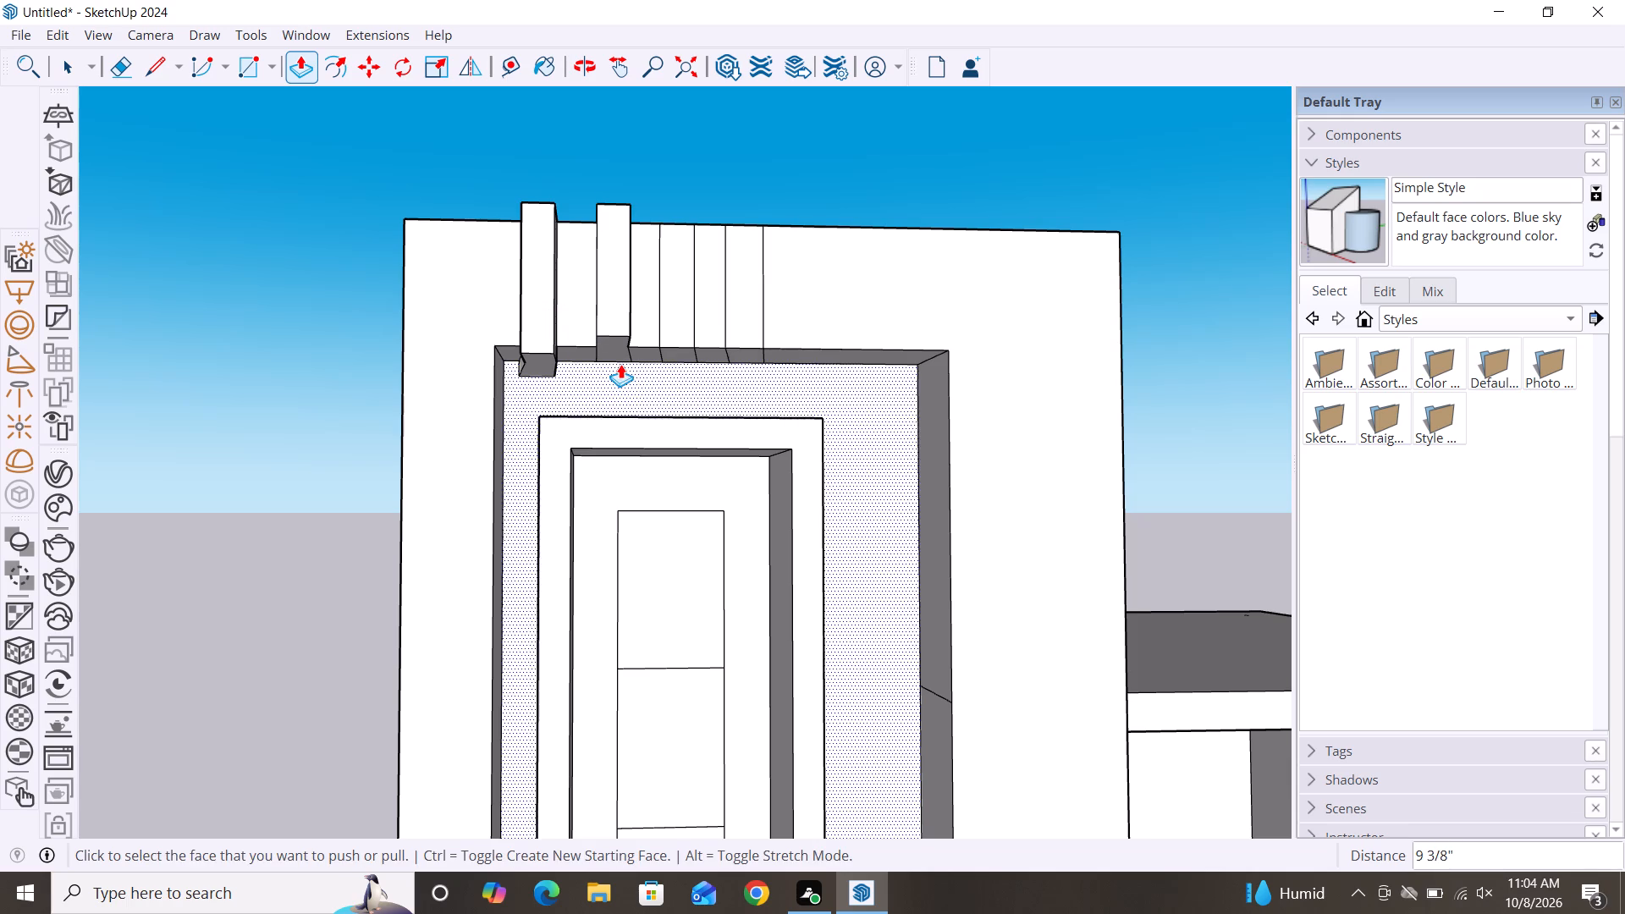
pyautogui.click(614, 347)
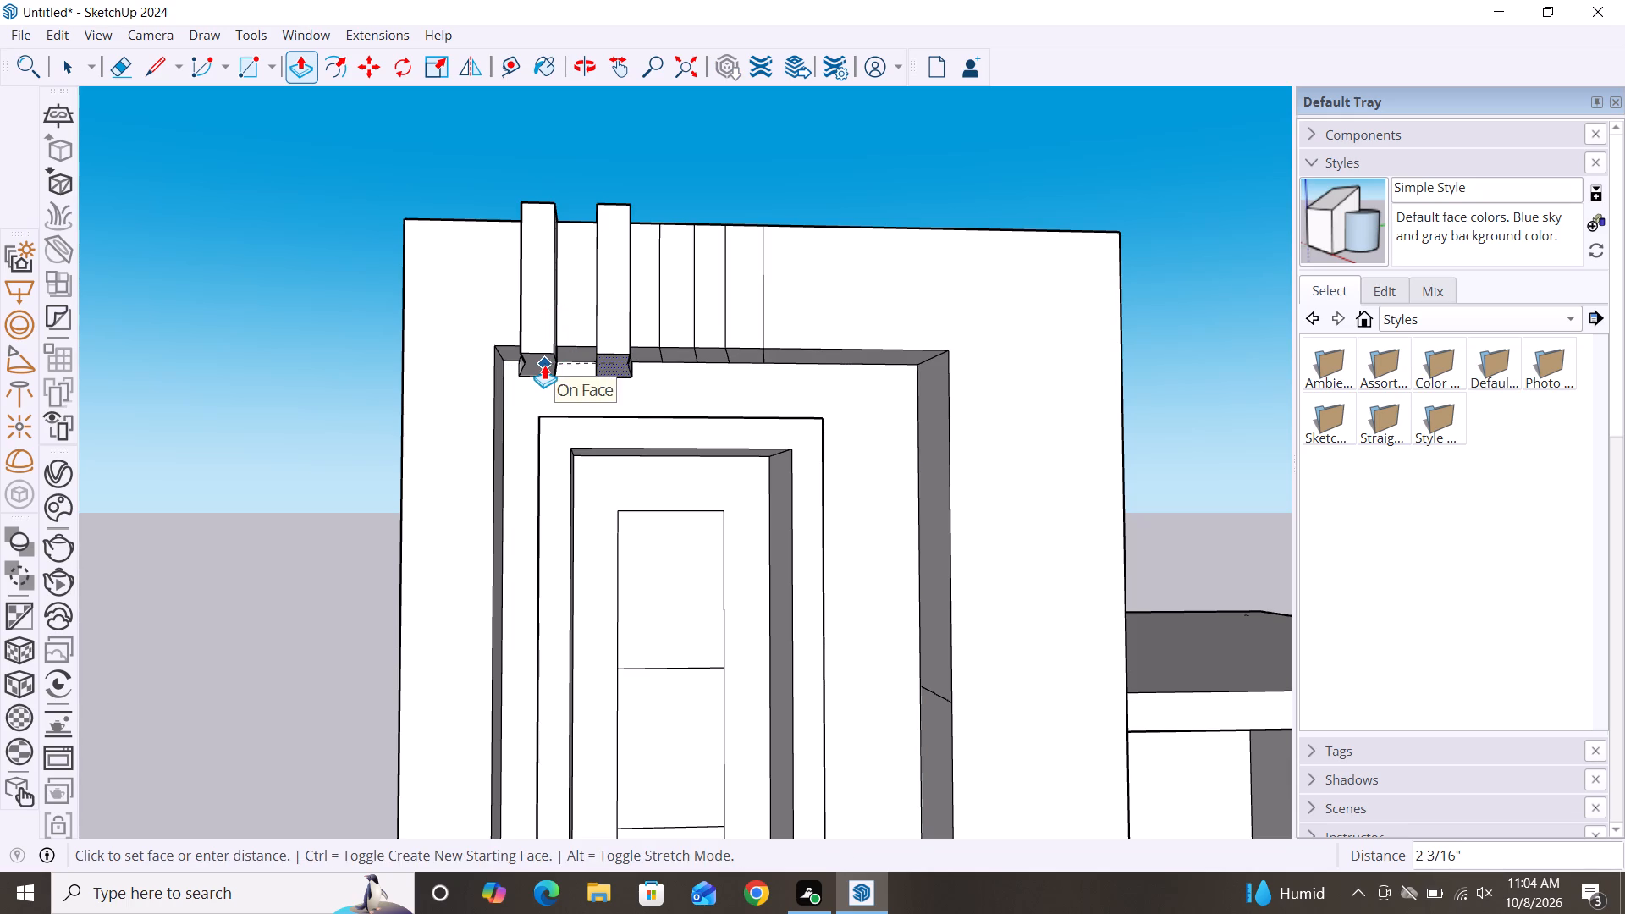
pyautogui.click(544, 365)
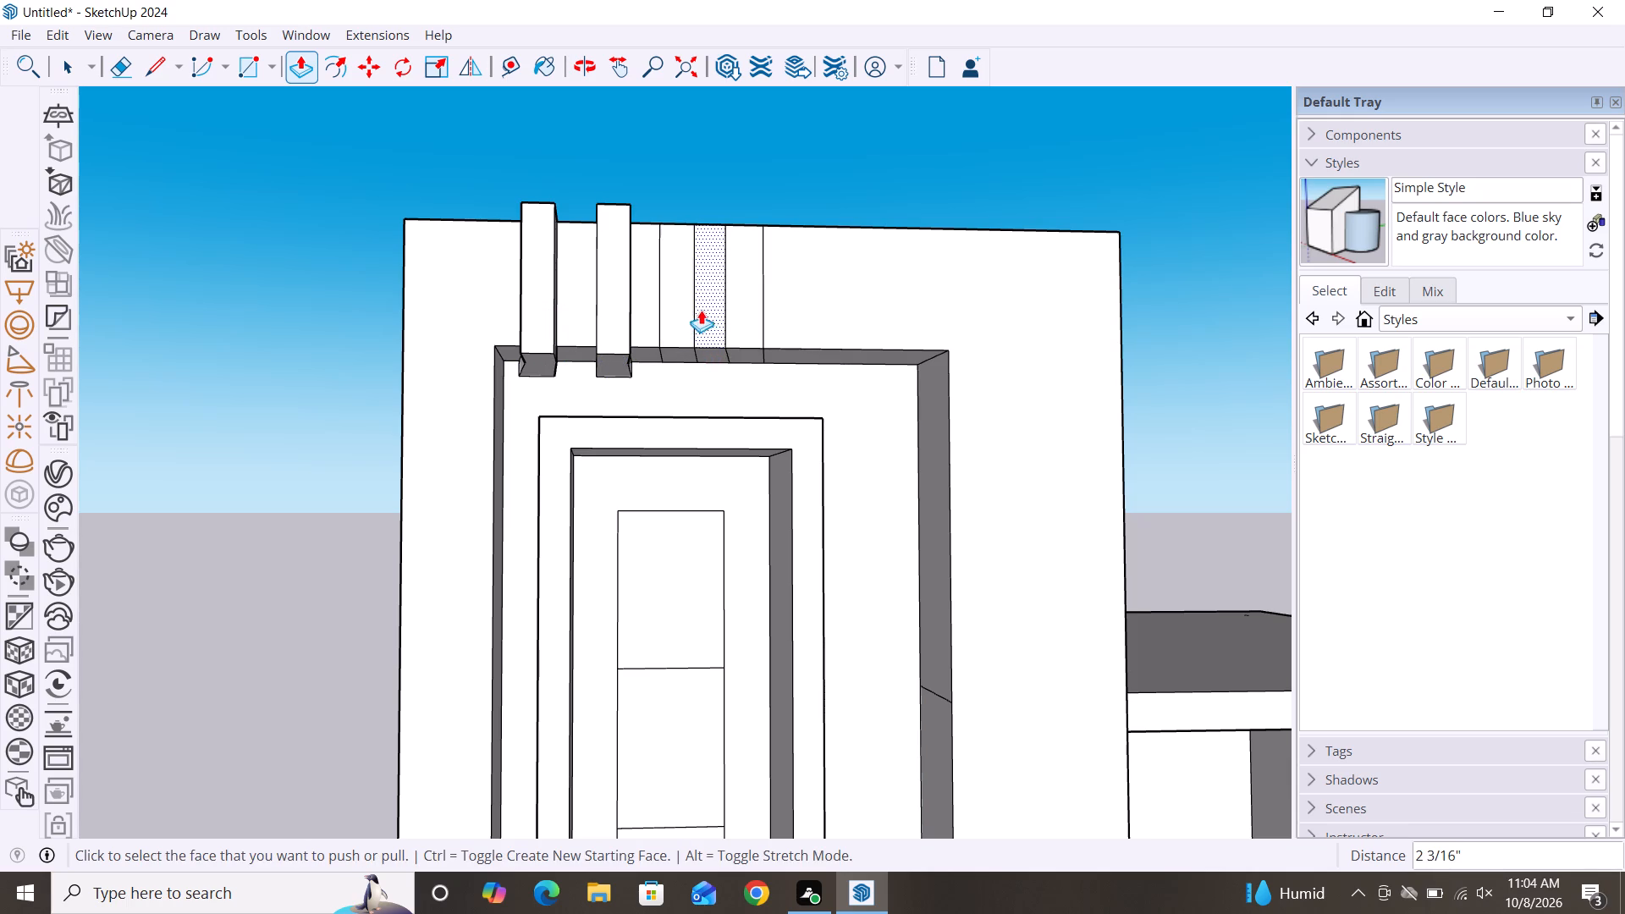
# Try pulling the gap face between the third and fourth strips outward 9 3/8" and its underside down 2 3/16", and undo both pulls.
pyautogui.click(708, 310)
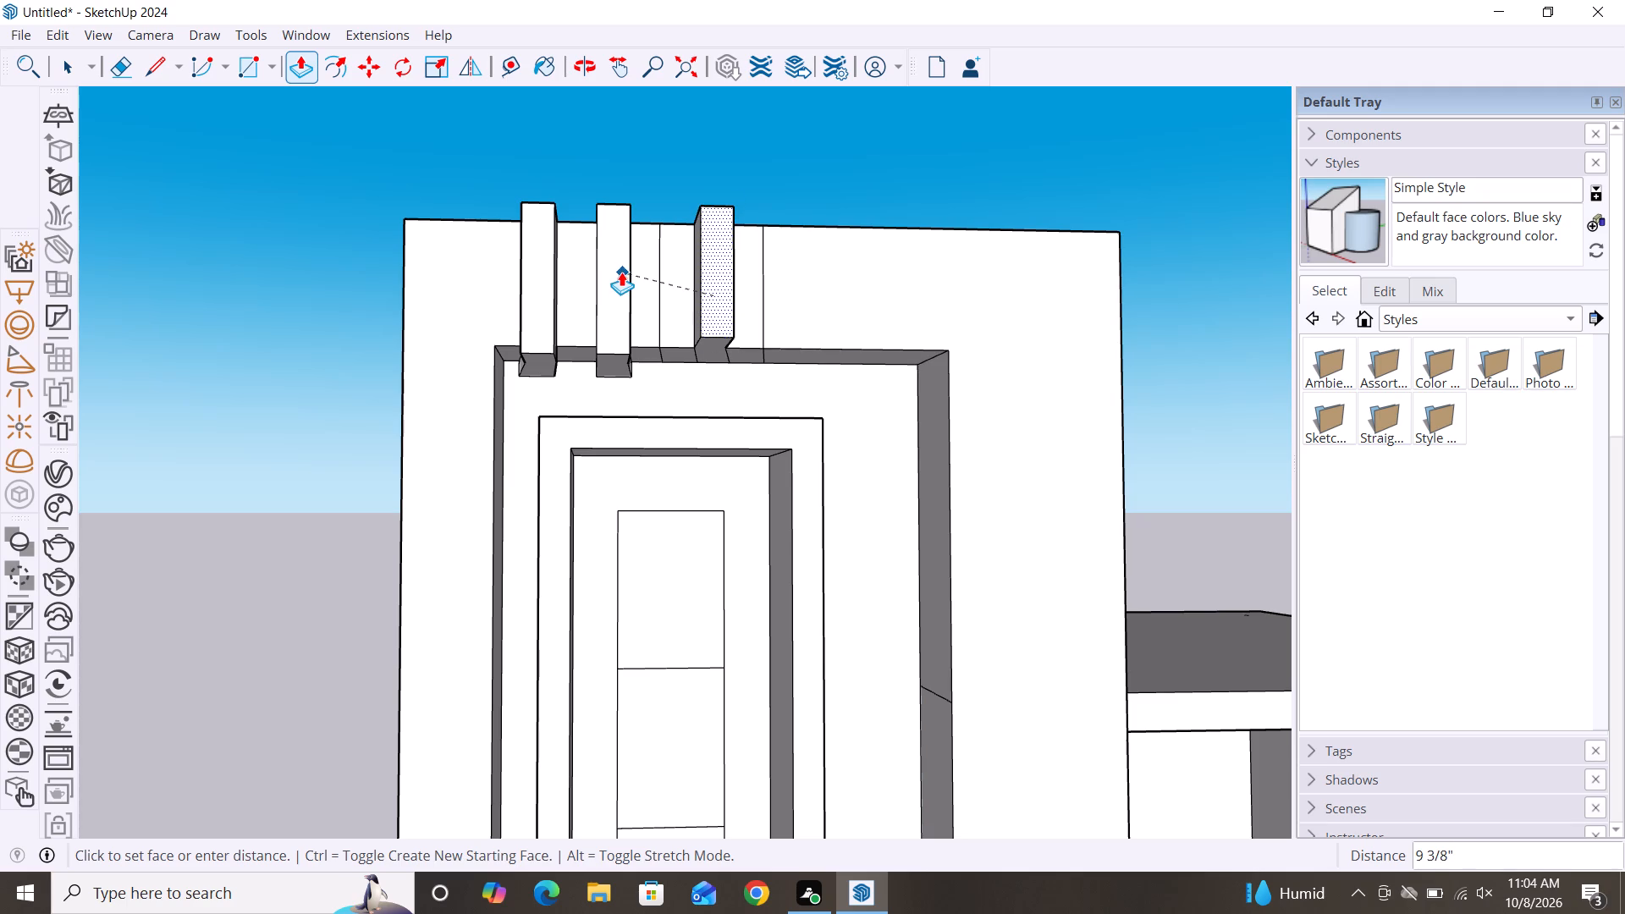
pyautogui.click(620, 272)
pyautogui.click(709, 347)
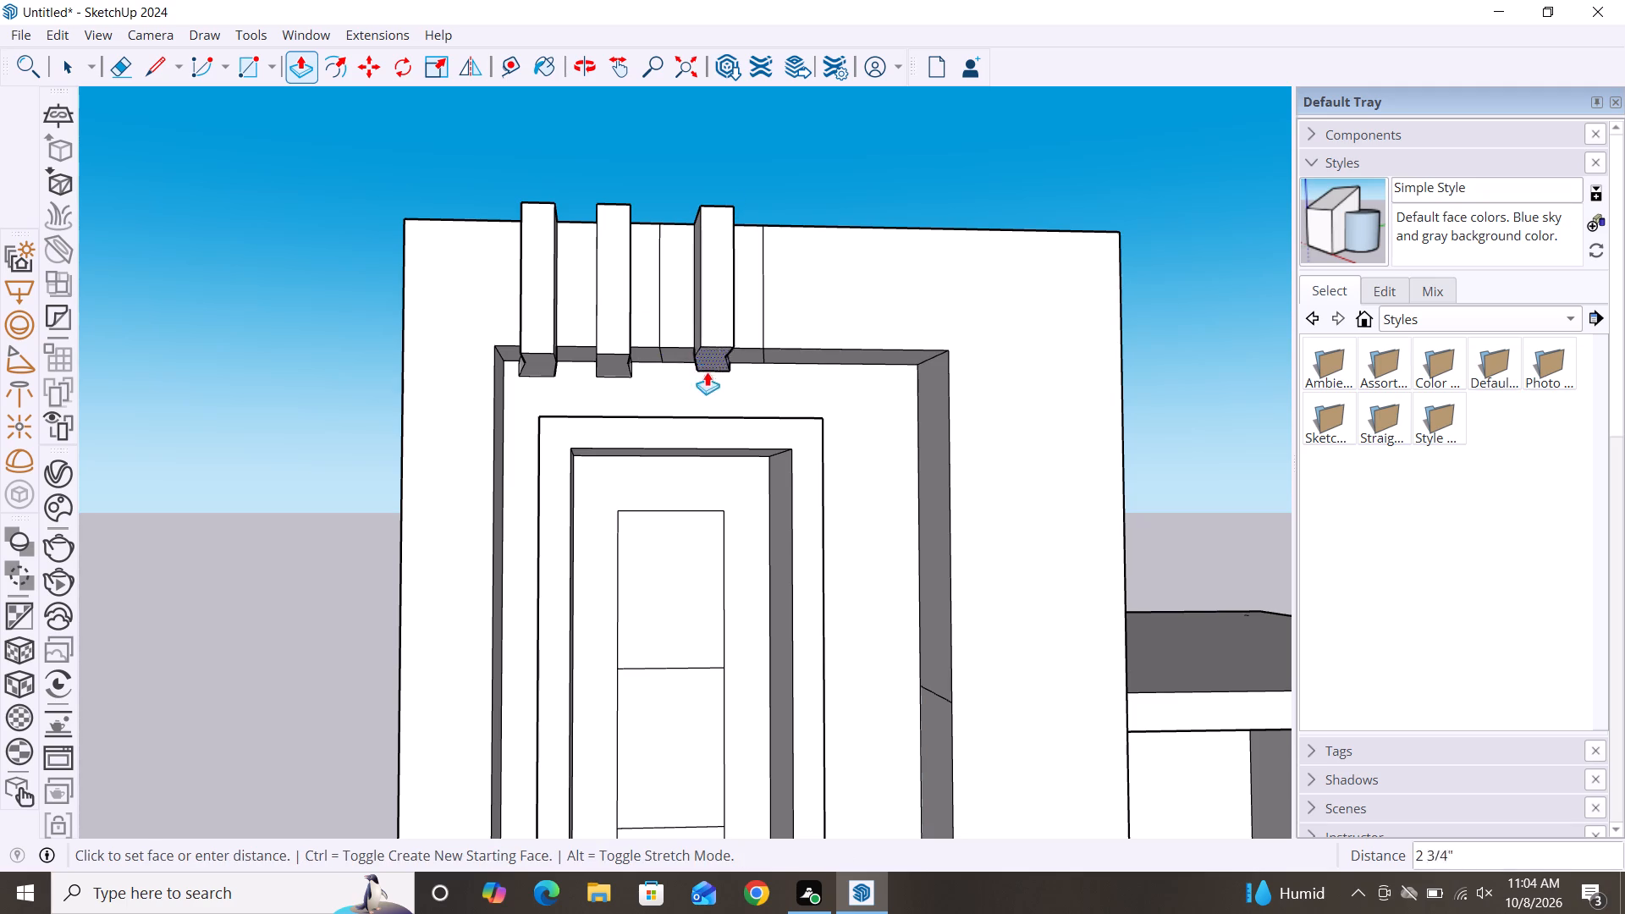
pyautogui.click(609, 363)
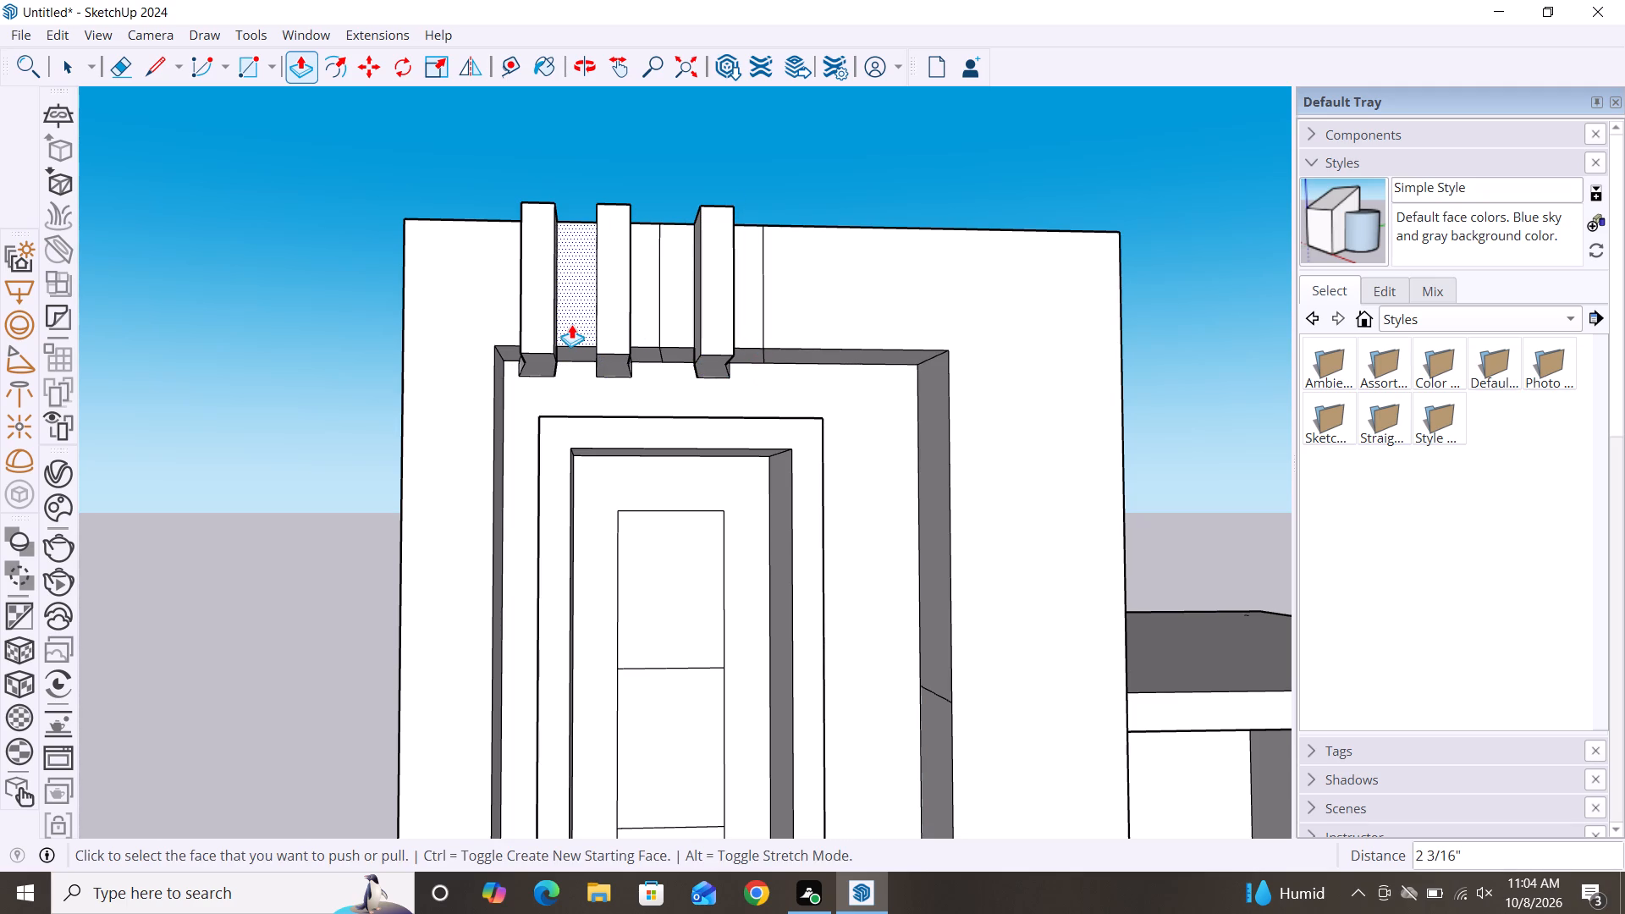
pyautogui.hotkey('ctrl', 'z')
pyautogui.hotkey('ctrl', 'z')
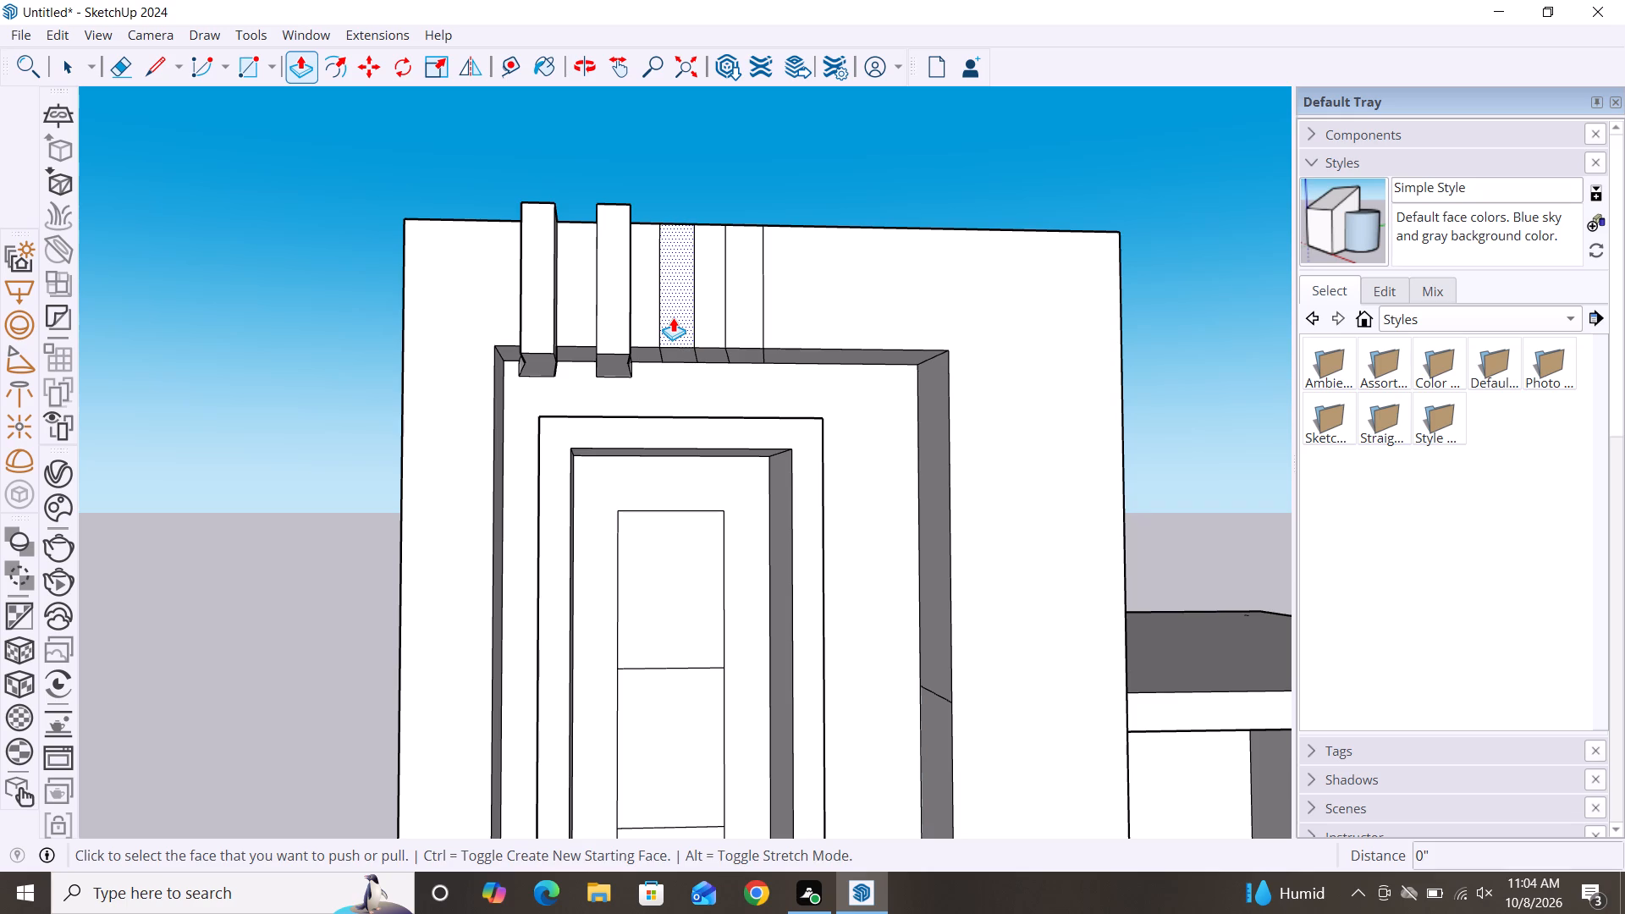
# Pull the third and fourth strips outward 9 3/8" and their undersides down 2 3/16" to match the first two strips.
pyautogui.click(676, 317)
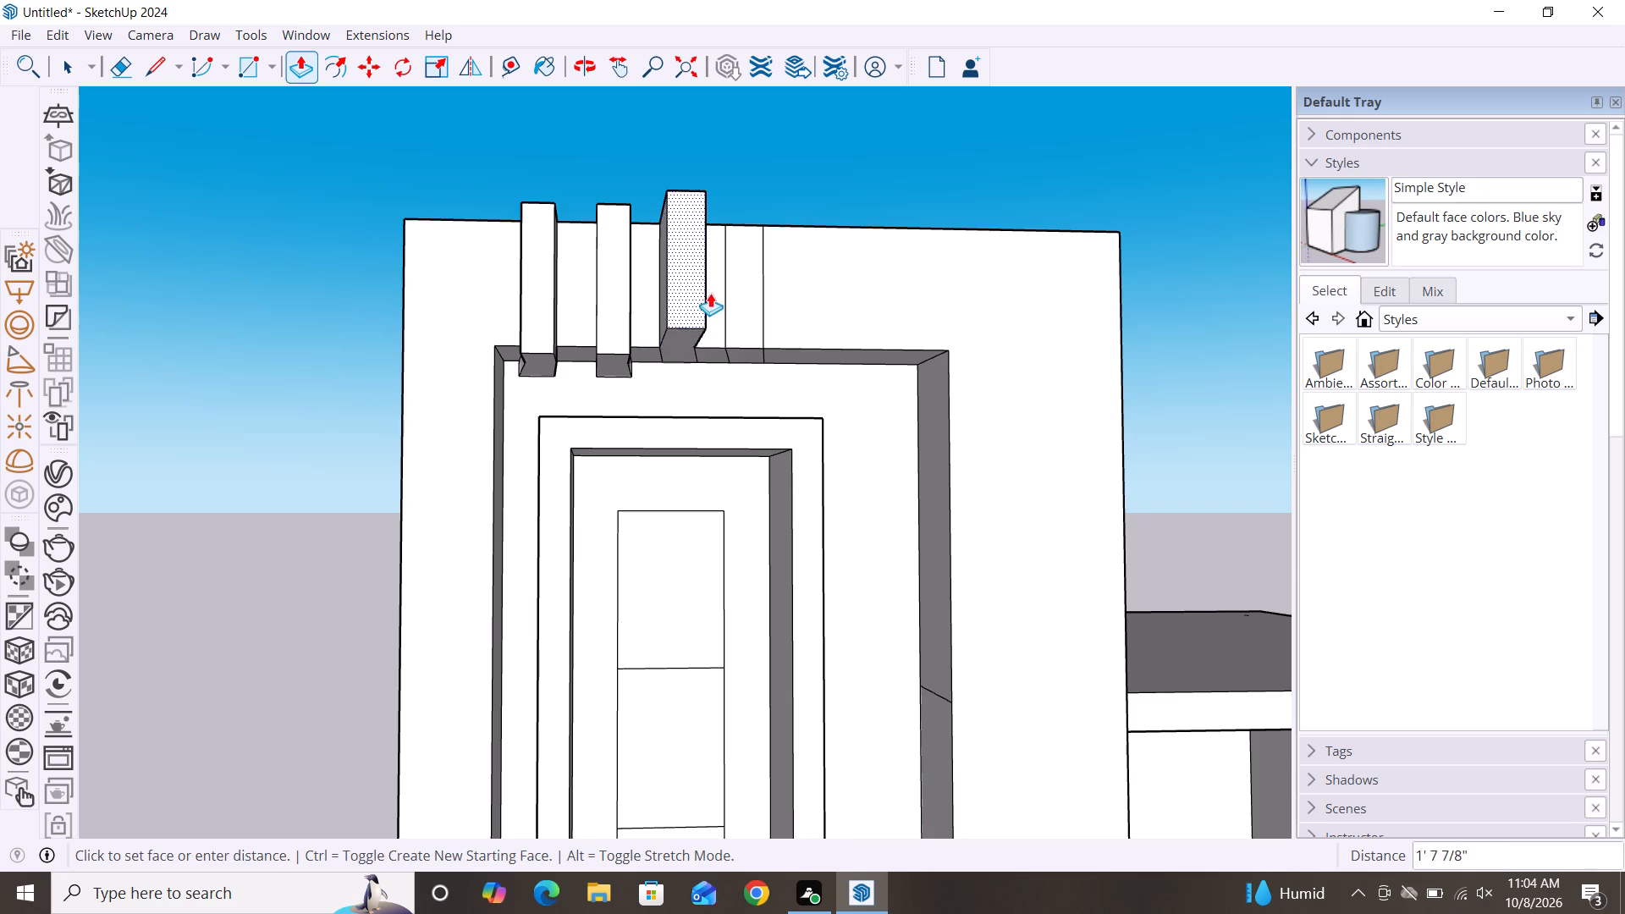
pyautogui.click(620, 284)
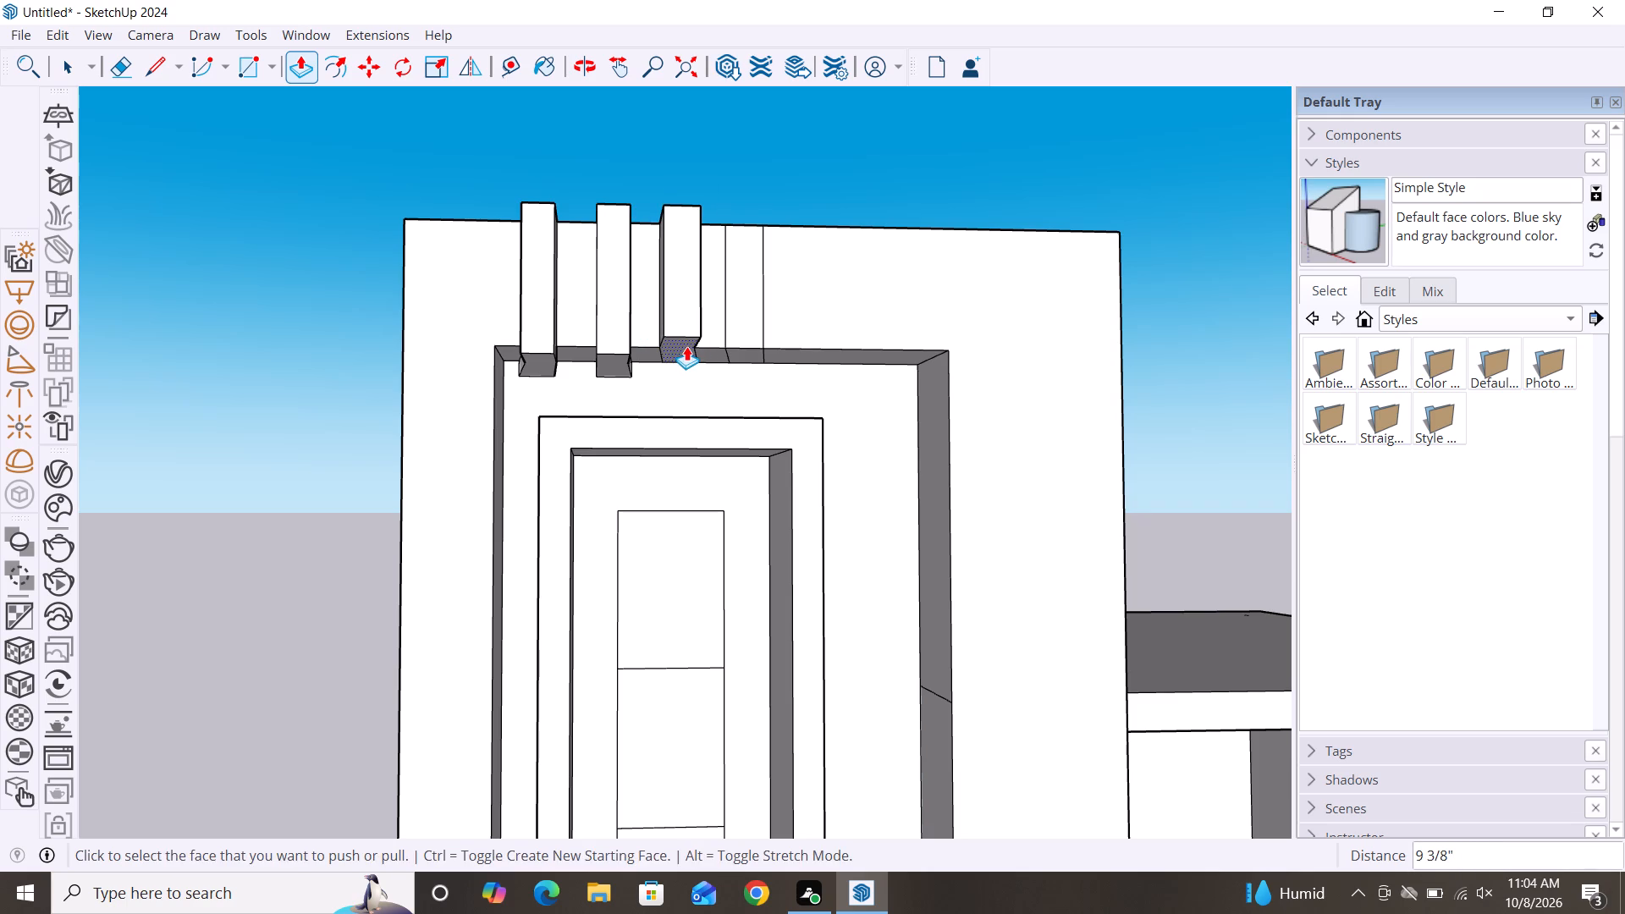
pyautogui.click(686, 346)
pyautogui.click(620, 362)
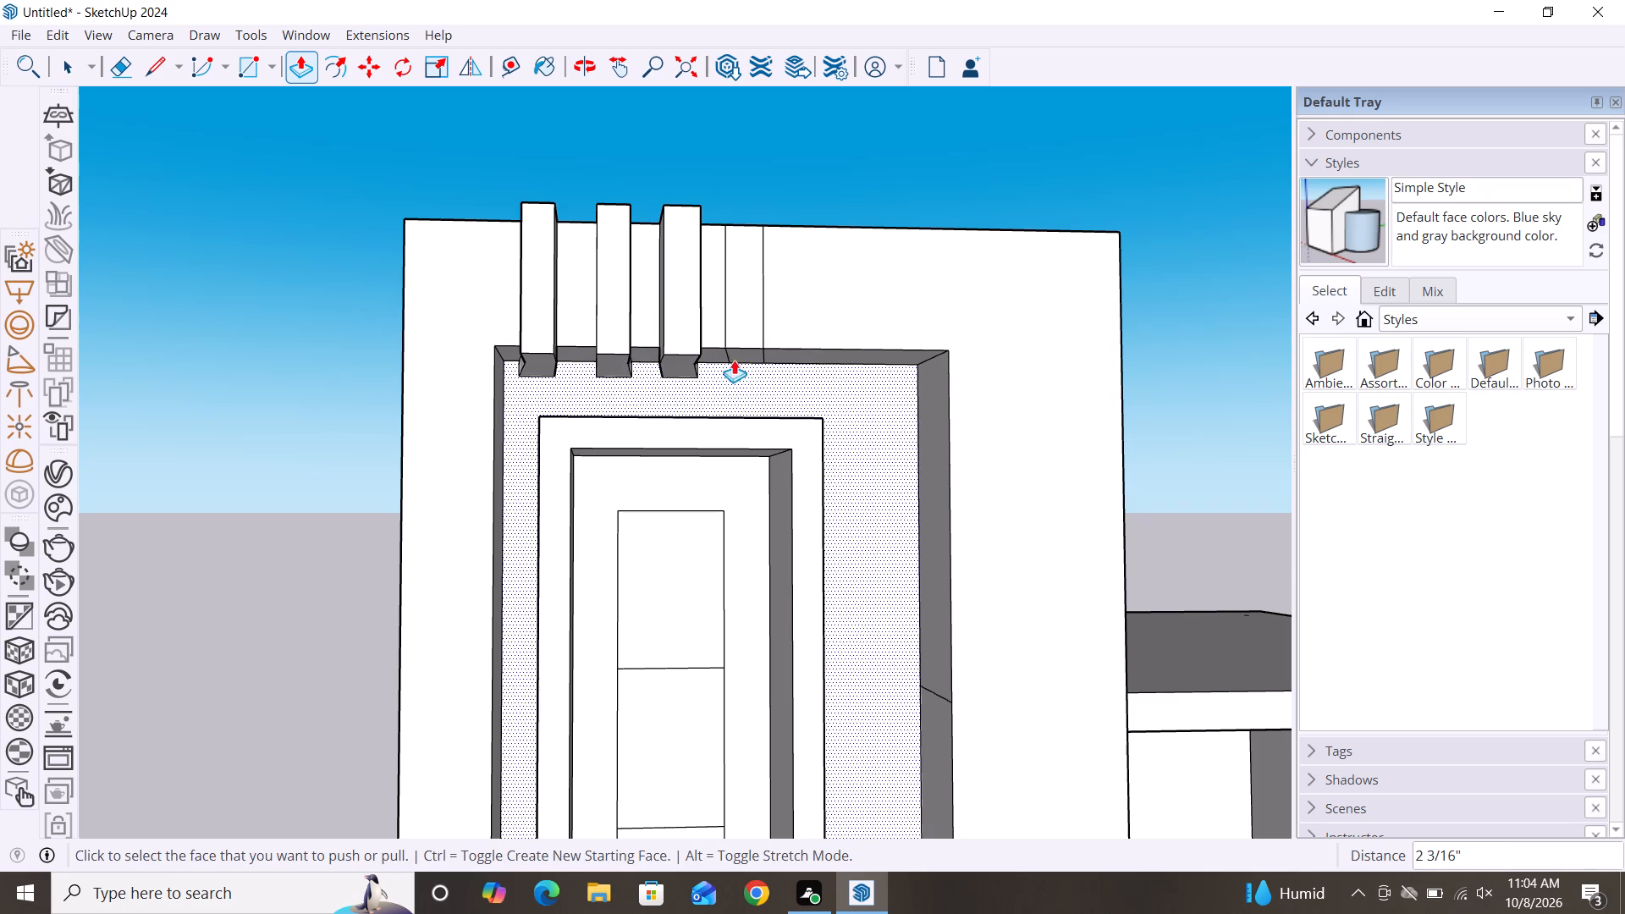
pyautogui.click(746, 311)
pyautogui.click(684, 269)
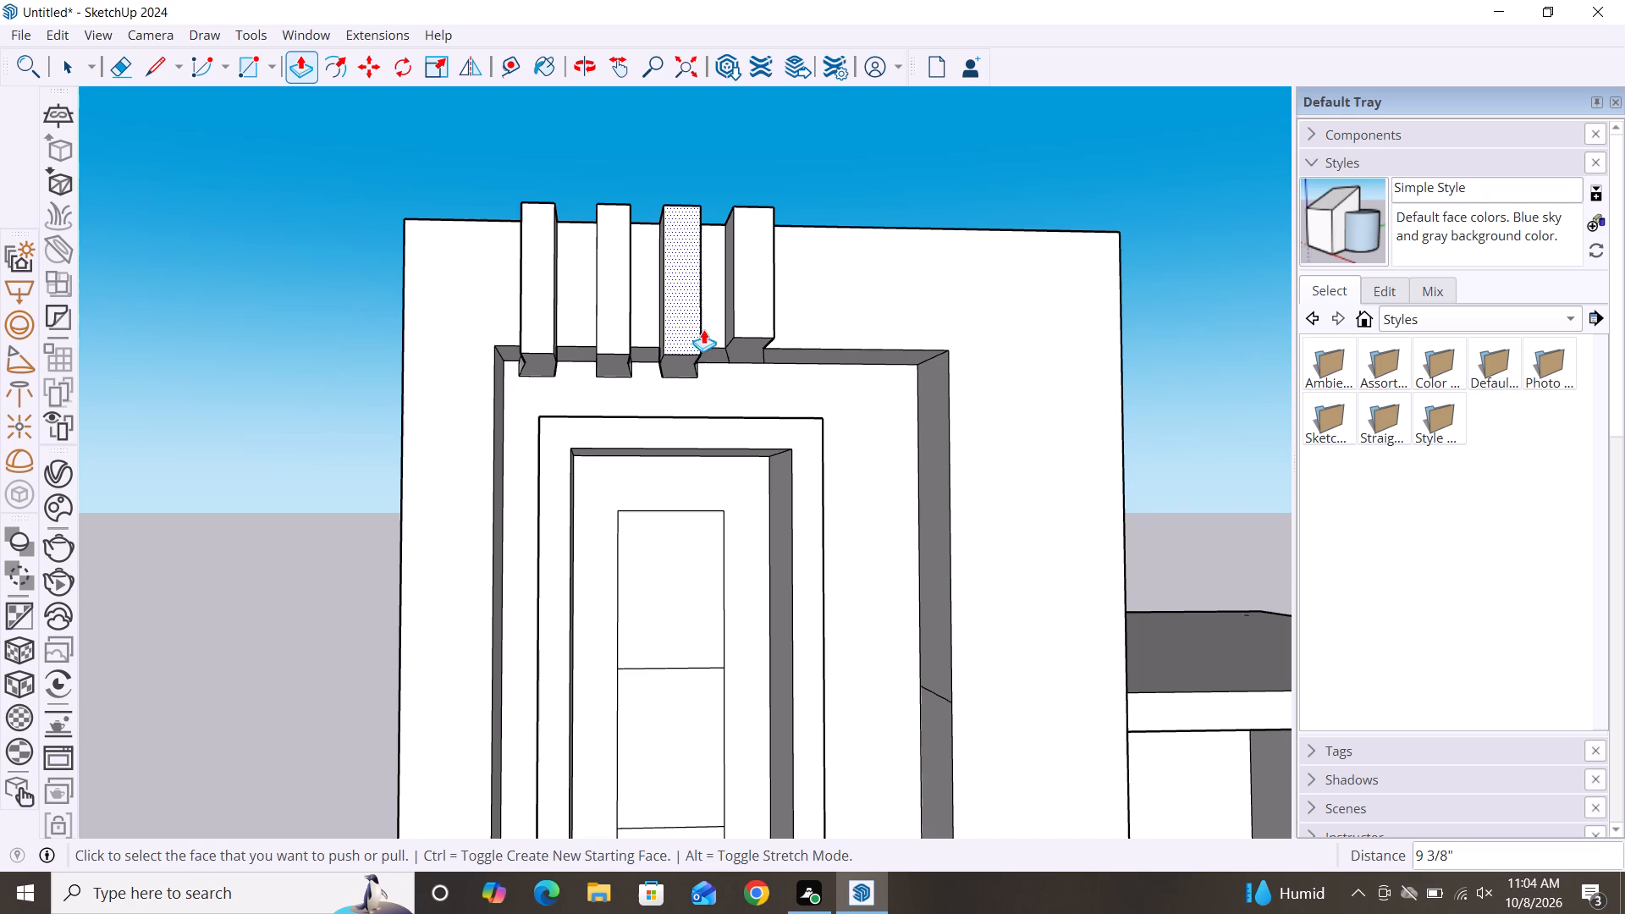
pyautogui.click(752, 347)
pyautogui.click(680, 354)
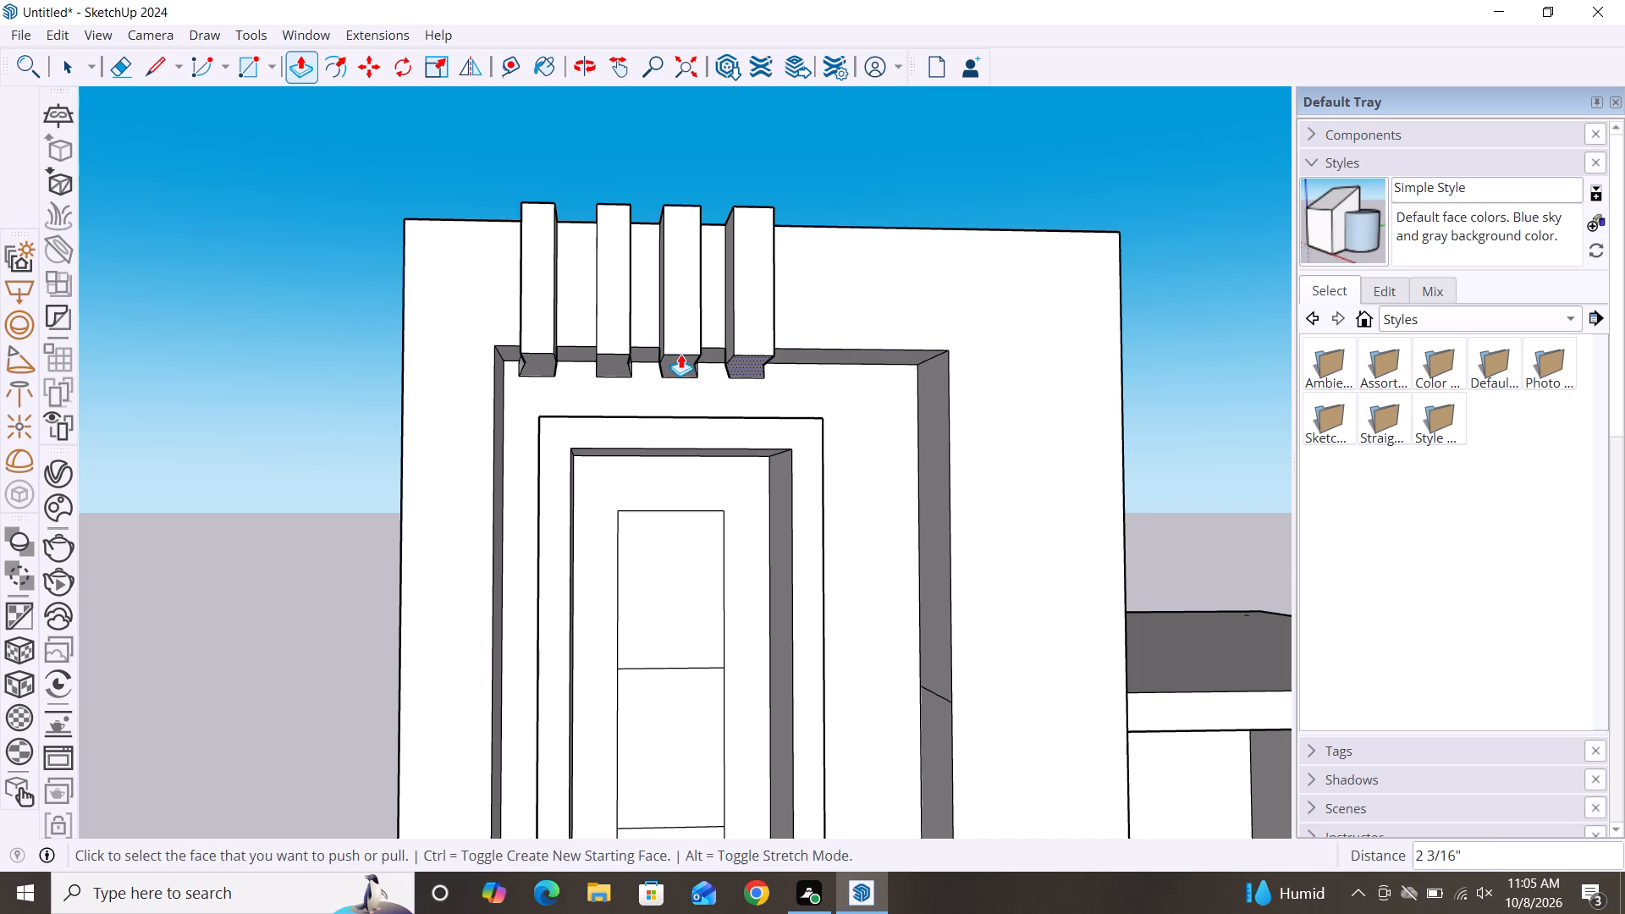
pyautogui.press('space')
# Raise the top faces of all four strips about 5 3/8" above the frame's top, matching each to its neighbour.
pyautogui.scroll(-8, 680, 354)
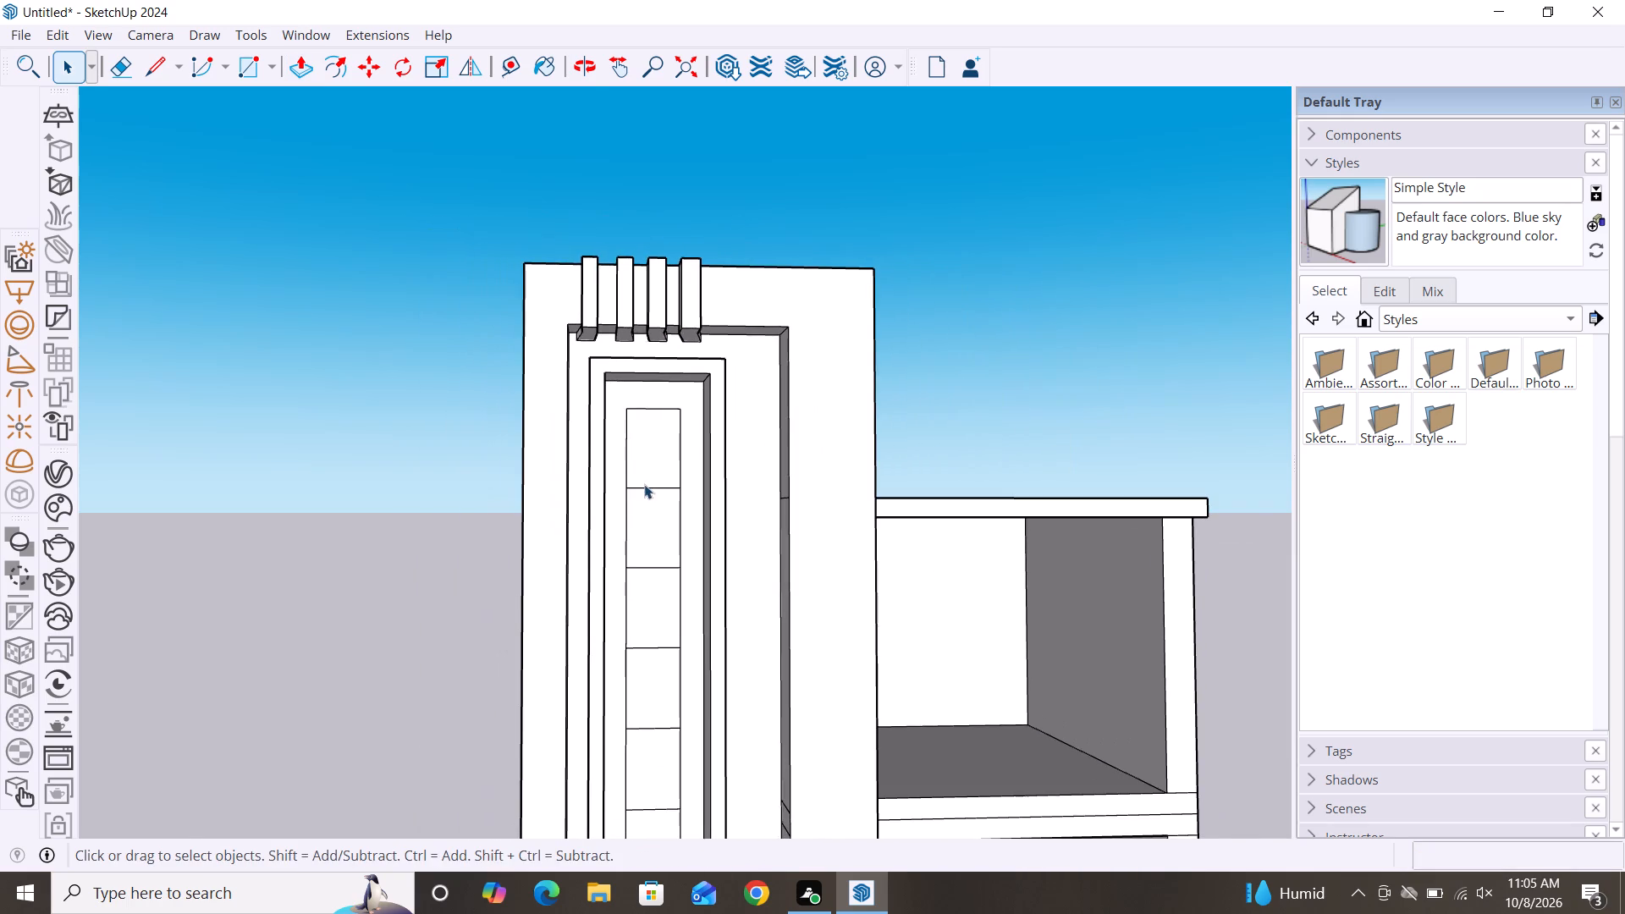
pyautogui.moveTo(644, 484); pyautogui.dragTo(639, 569, button='middle')
pyautogui.scroll(-2, 534, 471)
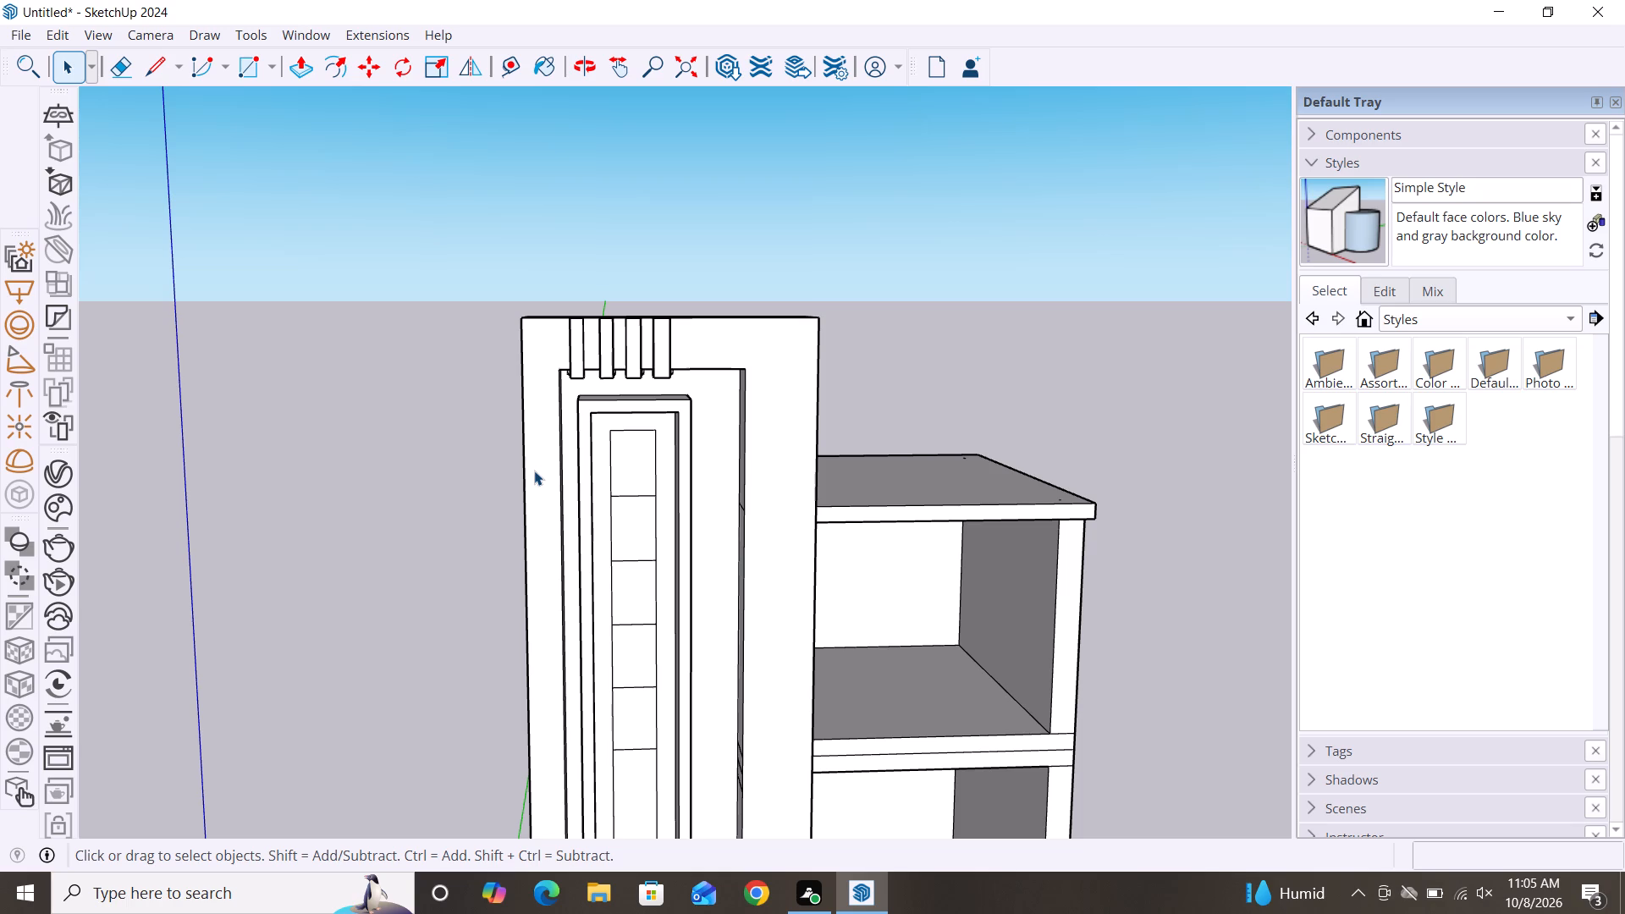
pyautogui.keyDown('alt'); pyautogui.moveTo(642, 384); pyautogui.dragTo(669, 573, button='middle'); pyautogui.keyUp('alt')
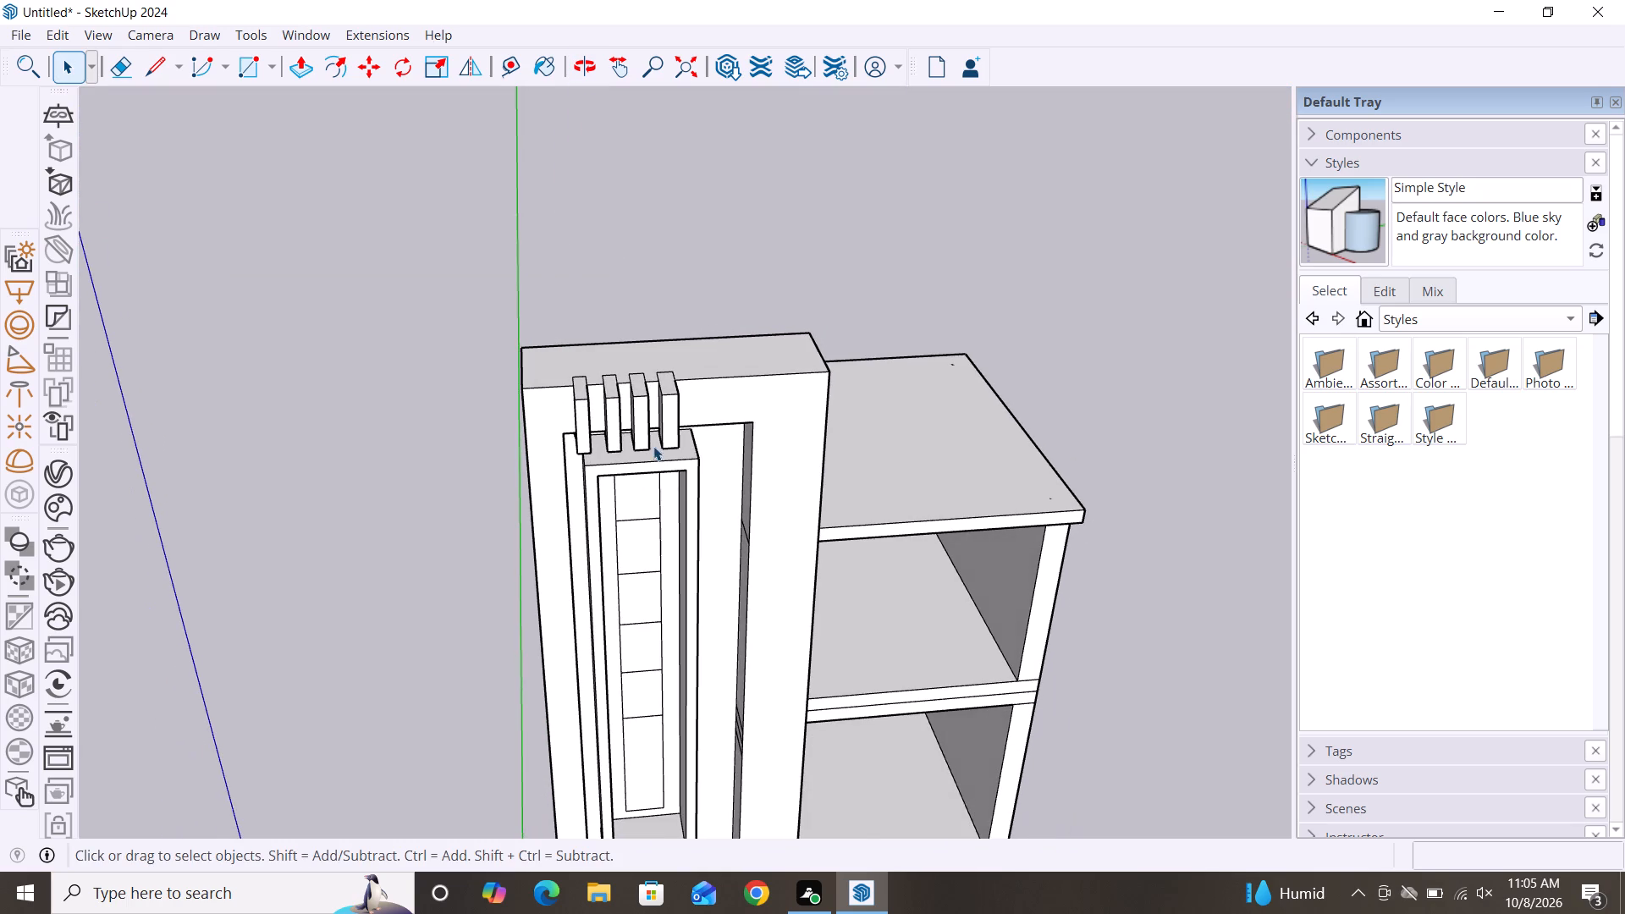
pyautogui.scroll(3, 596, 385)
pyautogui.press('p')
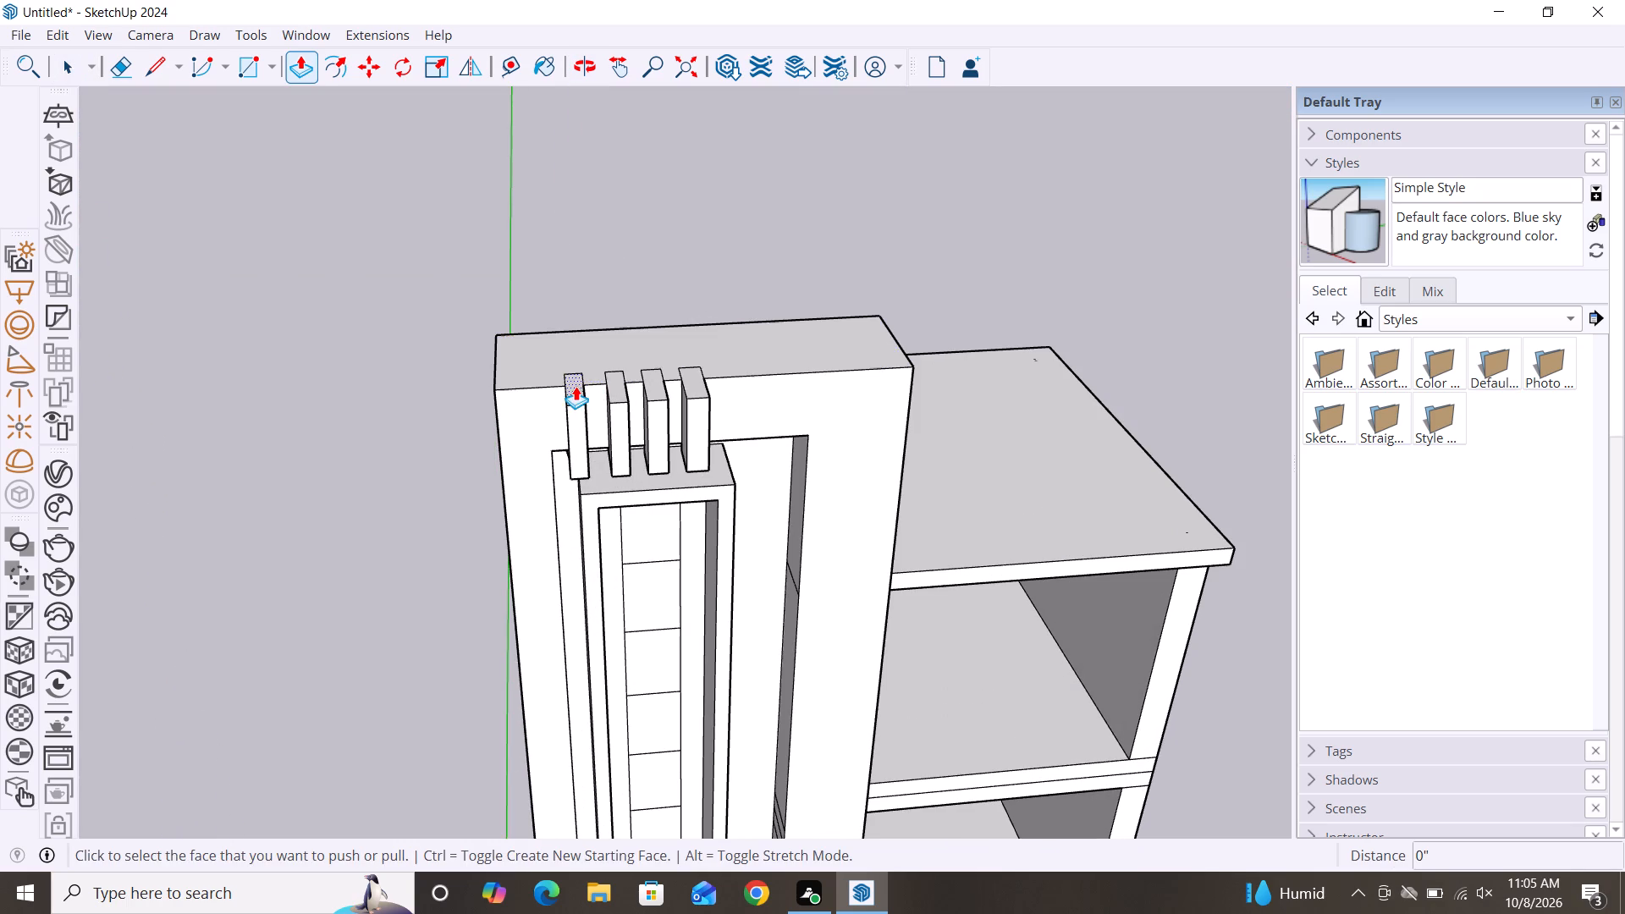
pyautogui.click(576, 386)
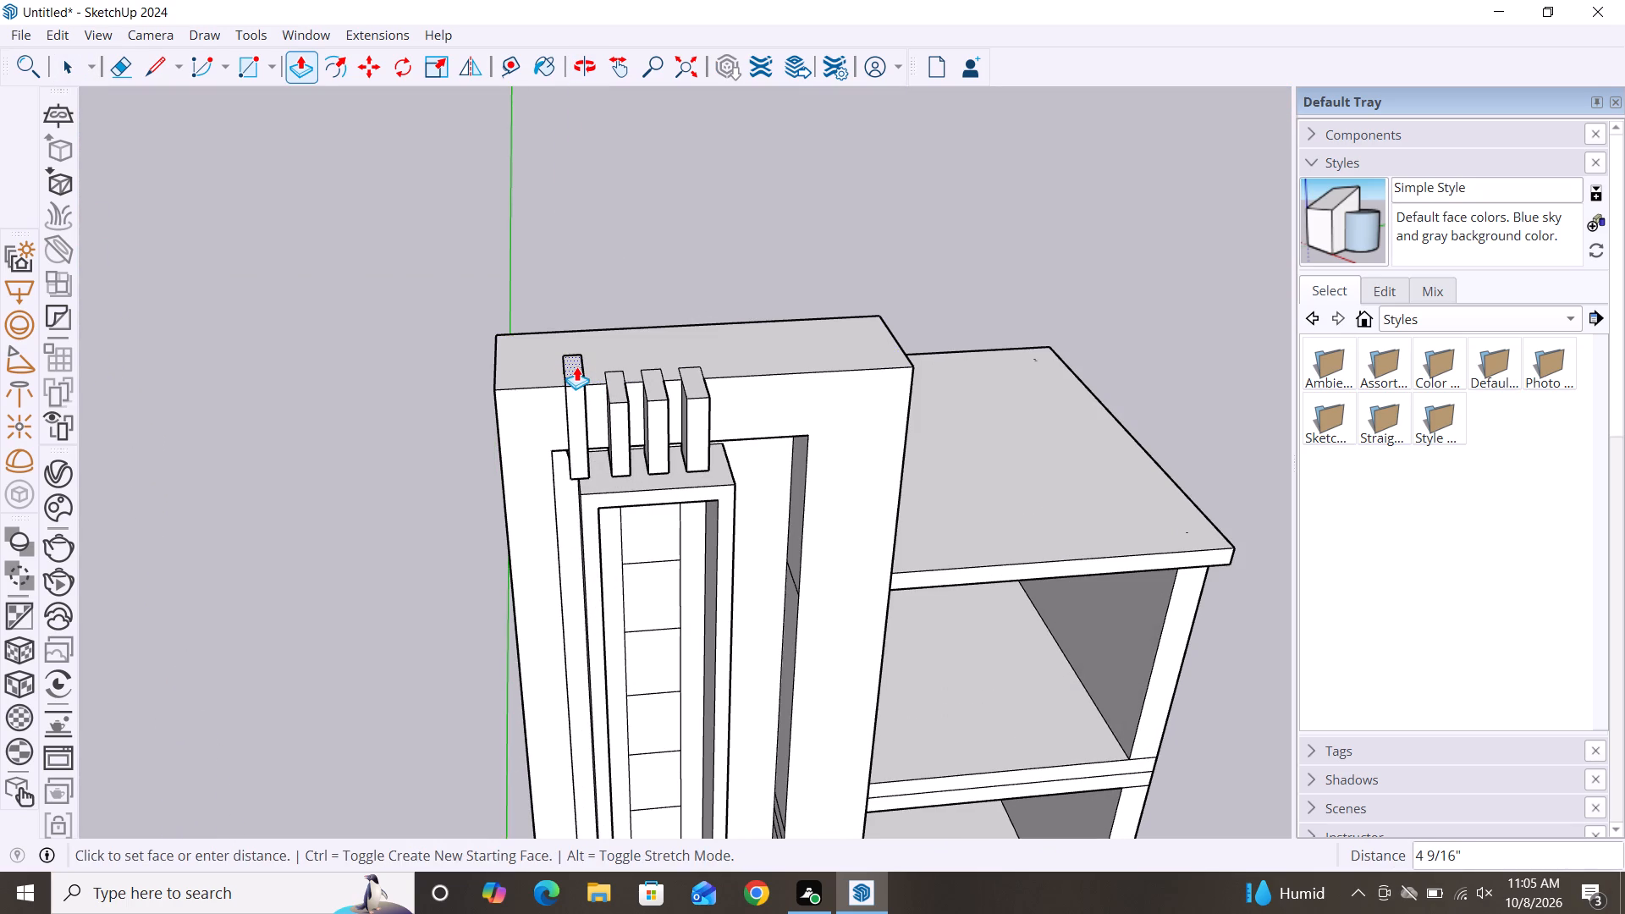
pyautogui.click(576, 364)
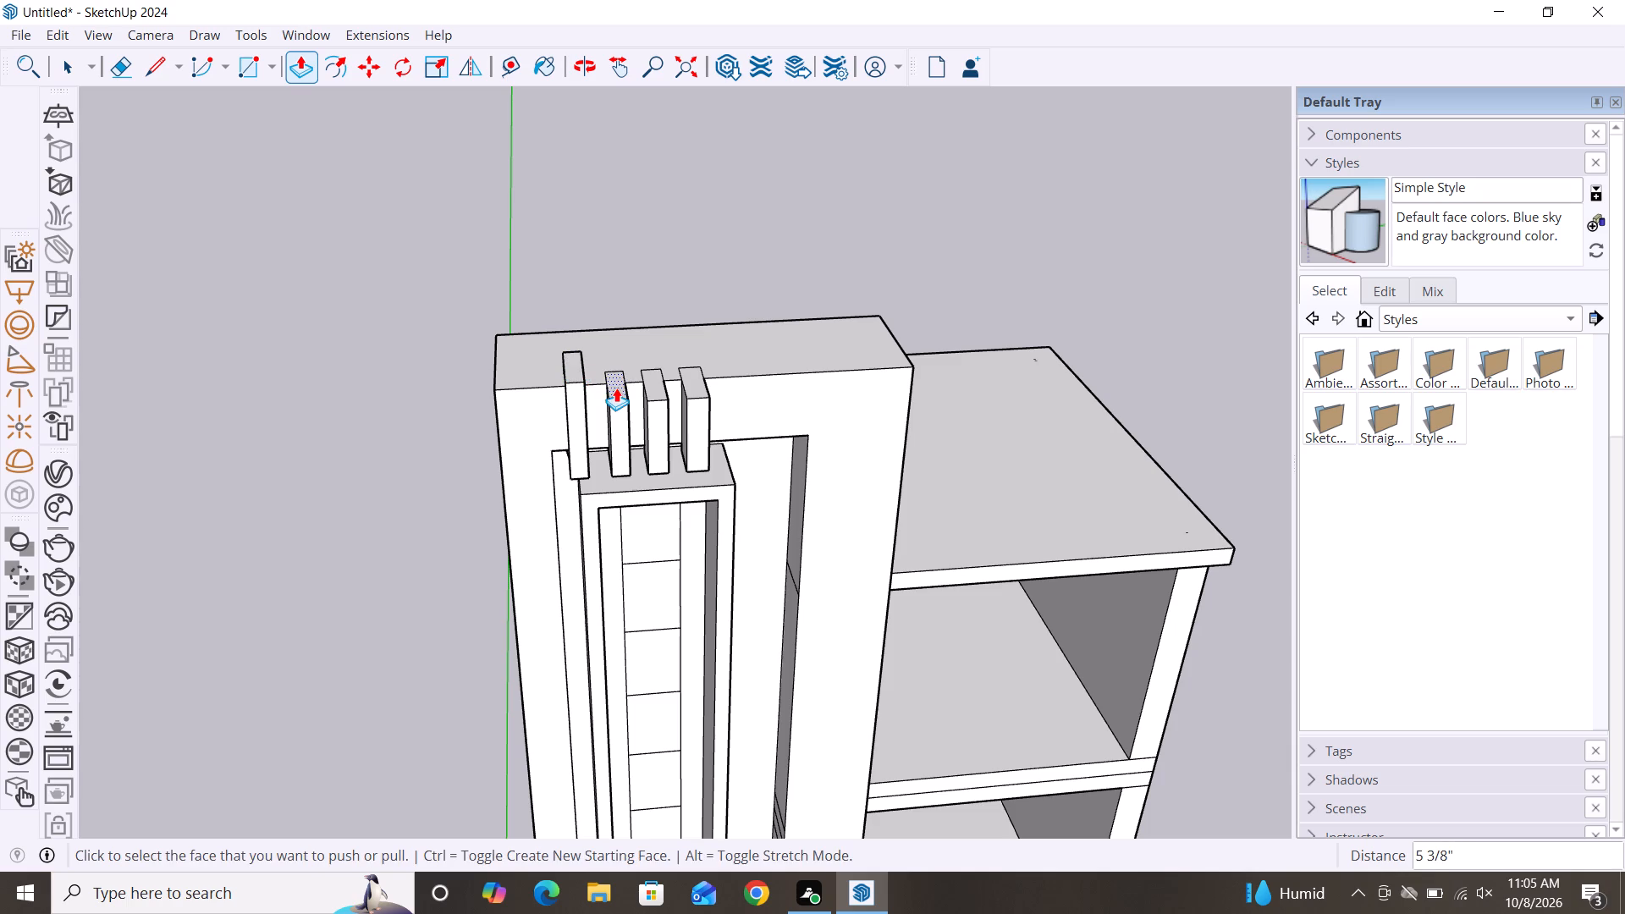
pyautogui.click(616, 388)
pyautogui.click(574, 360)
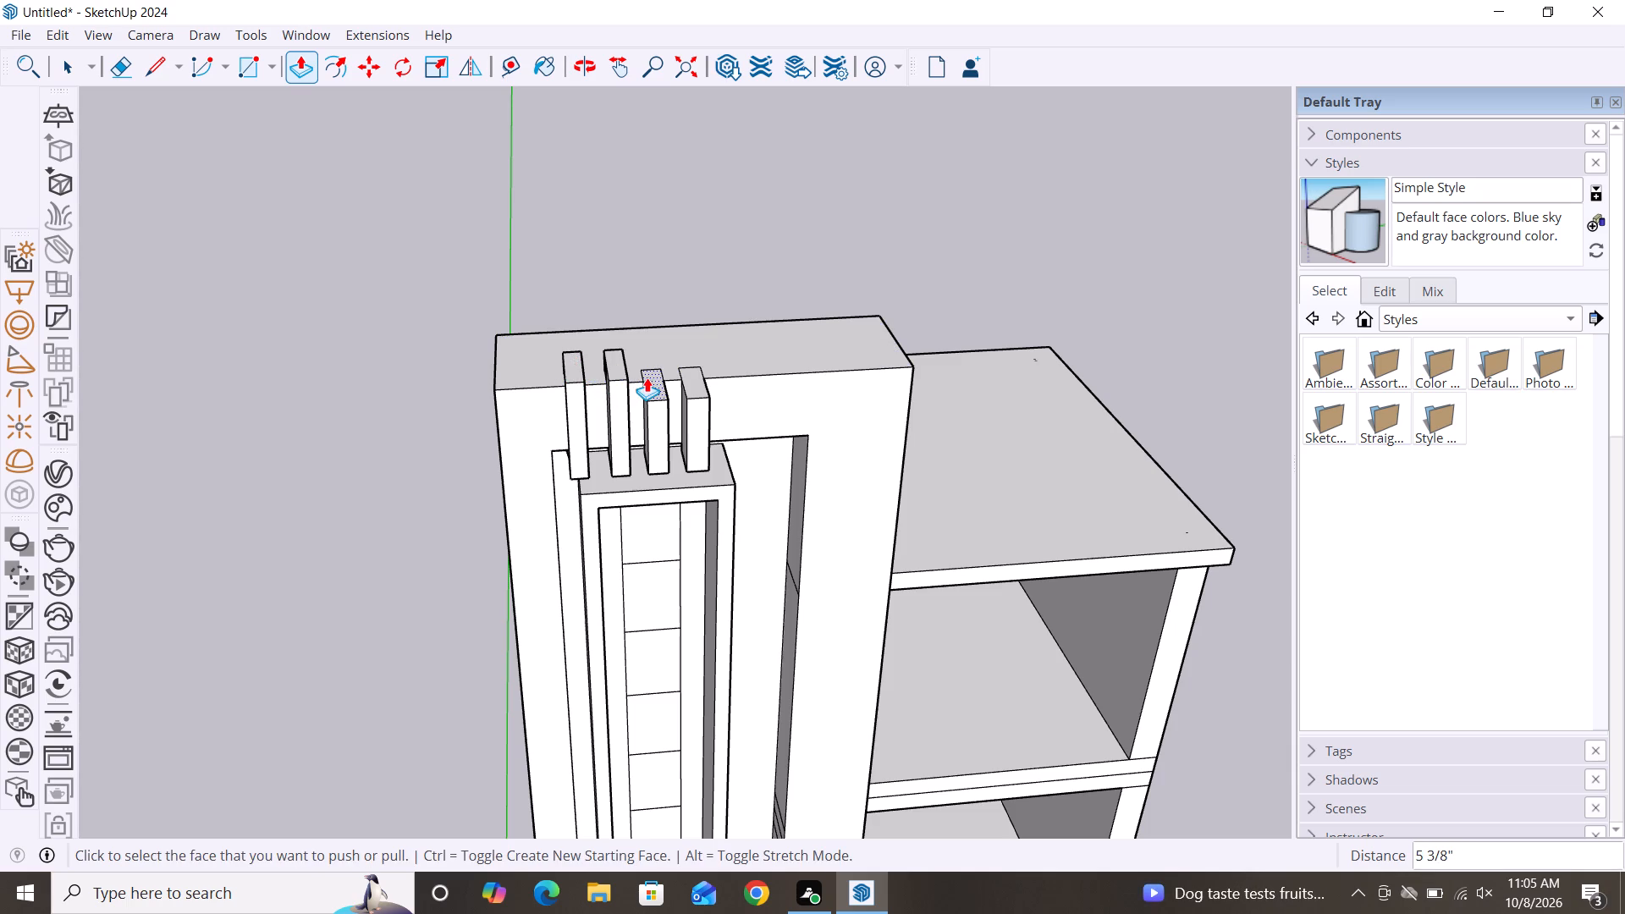
pyautogui.click(649, 377)
pyautogui.click(616, 349)
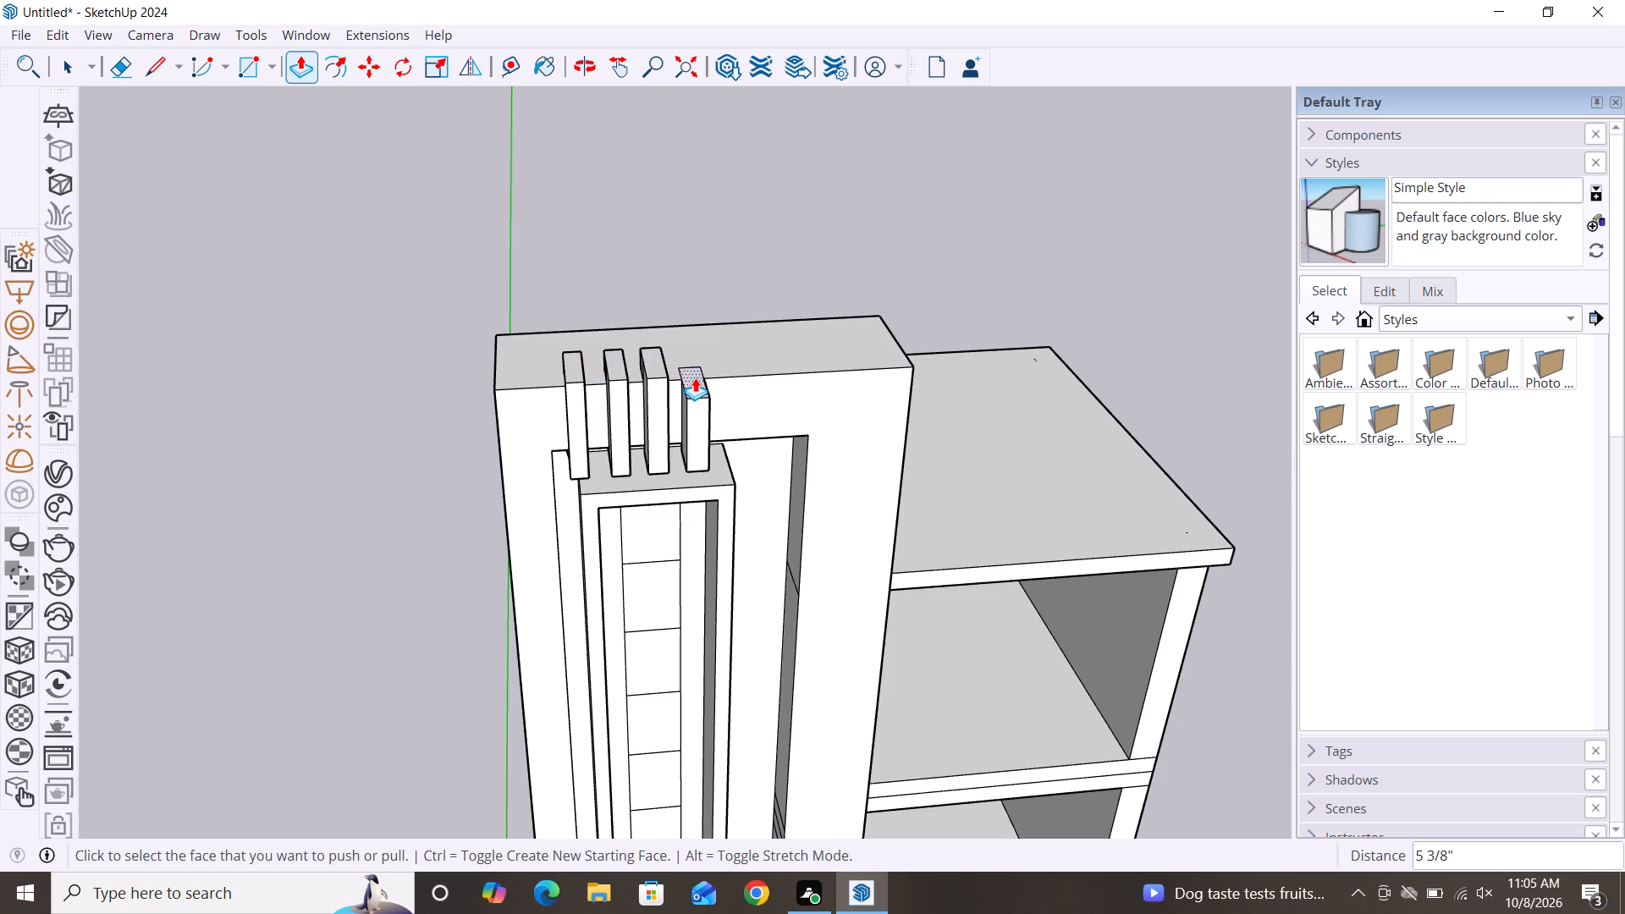
pyautogui.click(695, 377)
pyautogui.click(656, 347)
pyautogui.press('space')
# Examine the whole elevation from the front and above, with the four projecting strips over the frame's opening.
pyautogui.scroll(-8, 638, 290)
pyautogui.keyDown('alt'); pyautogui.moveTo(652, 570); pyautogui.dragTo(636, 435, button='middle'); pyautogui.keyUp('alt')
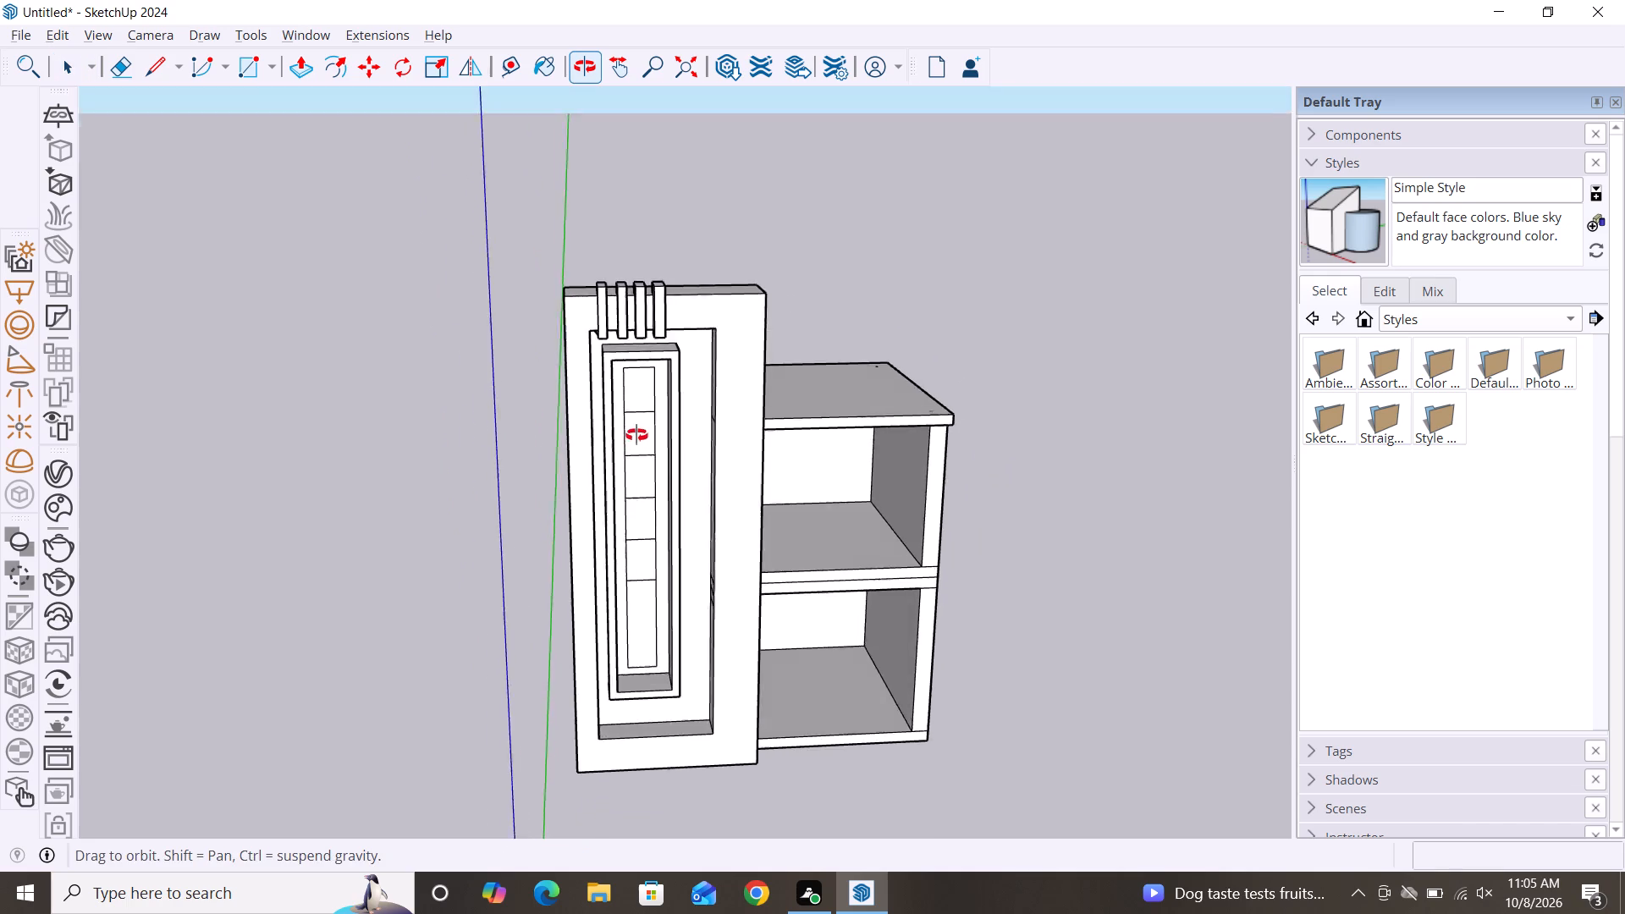
pyautogui.keyDown('alt'); pyautogui.moveTo(636, 435); pyautogui.dragTo(583, 397, button='middle'); pyautogui.keyUp('alt')
pyautogui.scroll(-1, 535, 389)
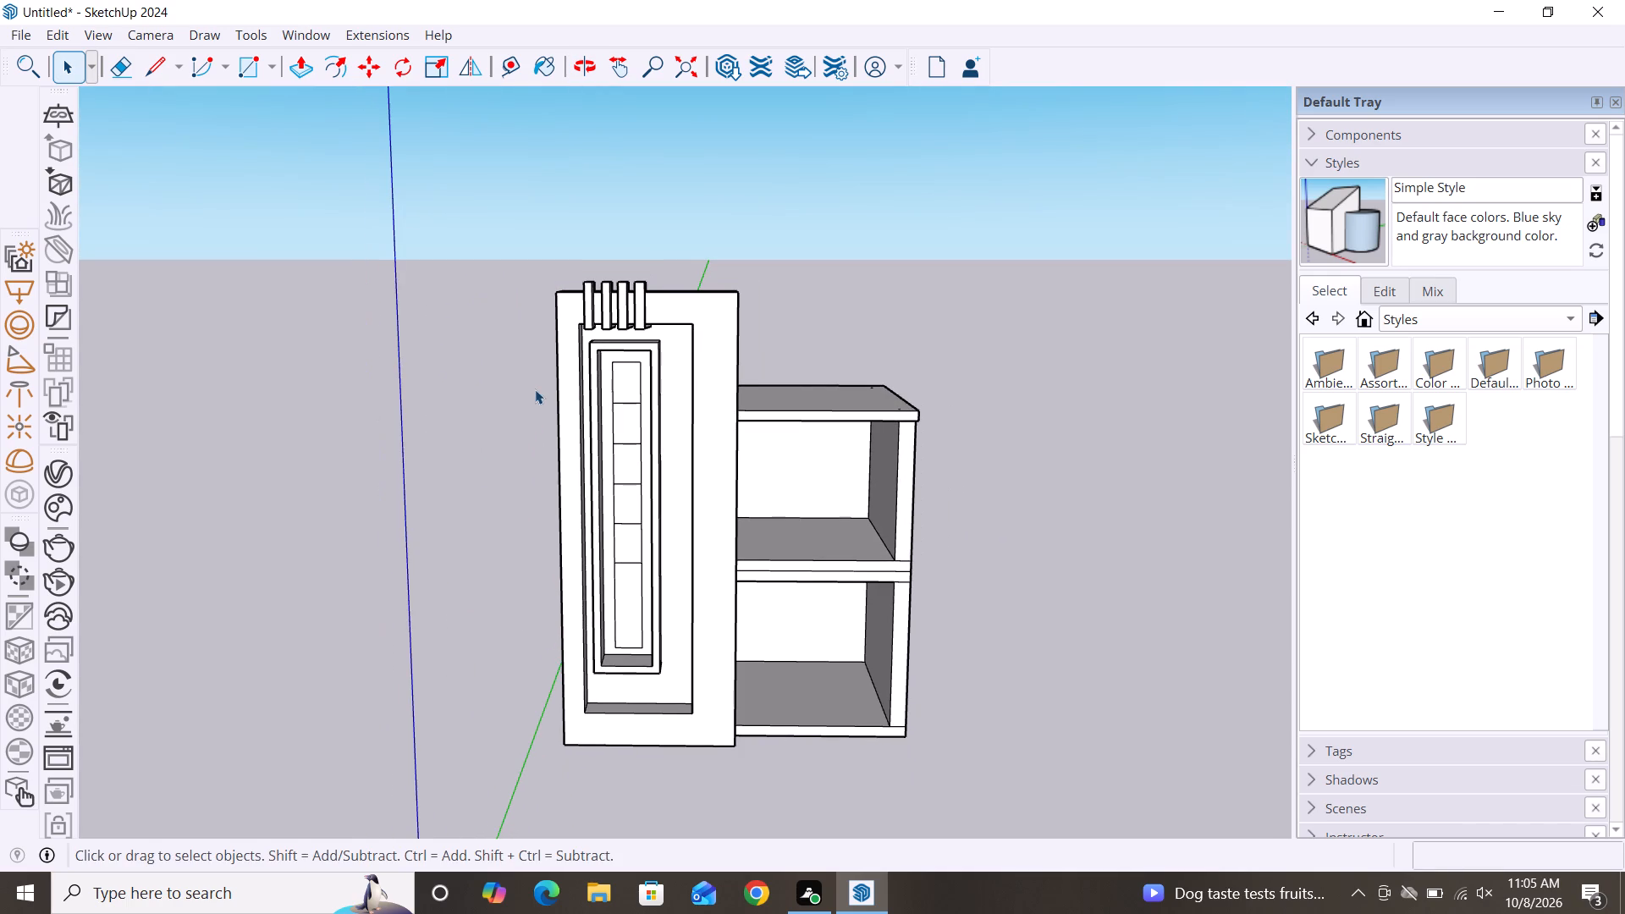
pyautogui.scroll(-1, 527, 383)
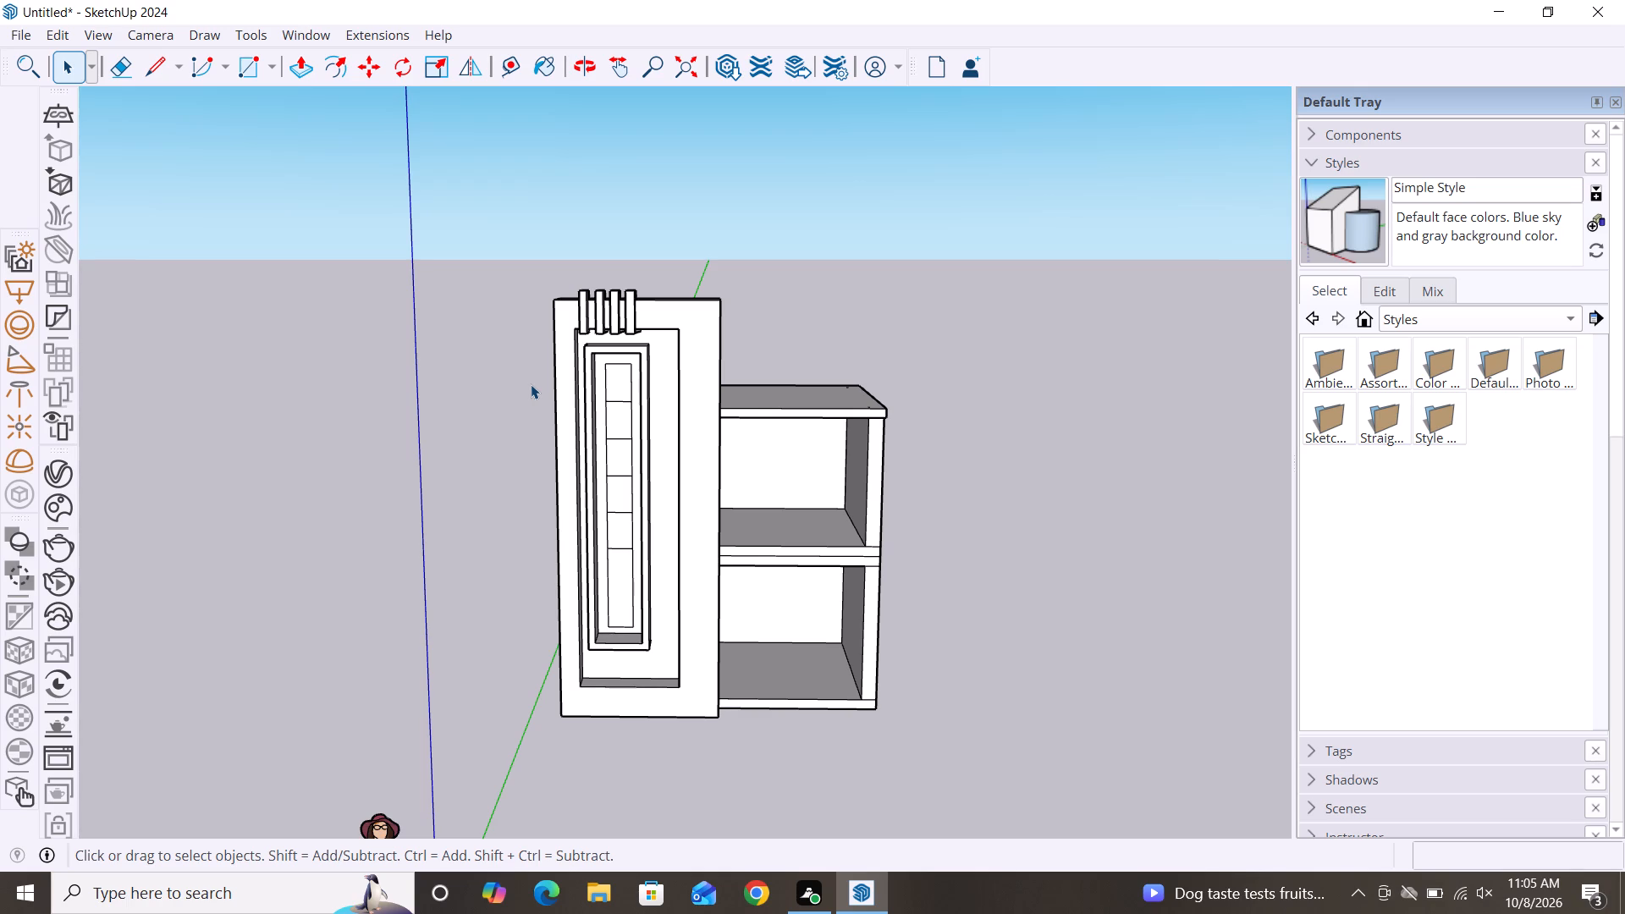
pyautogui.scroll(-5, 748, 364)
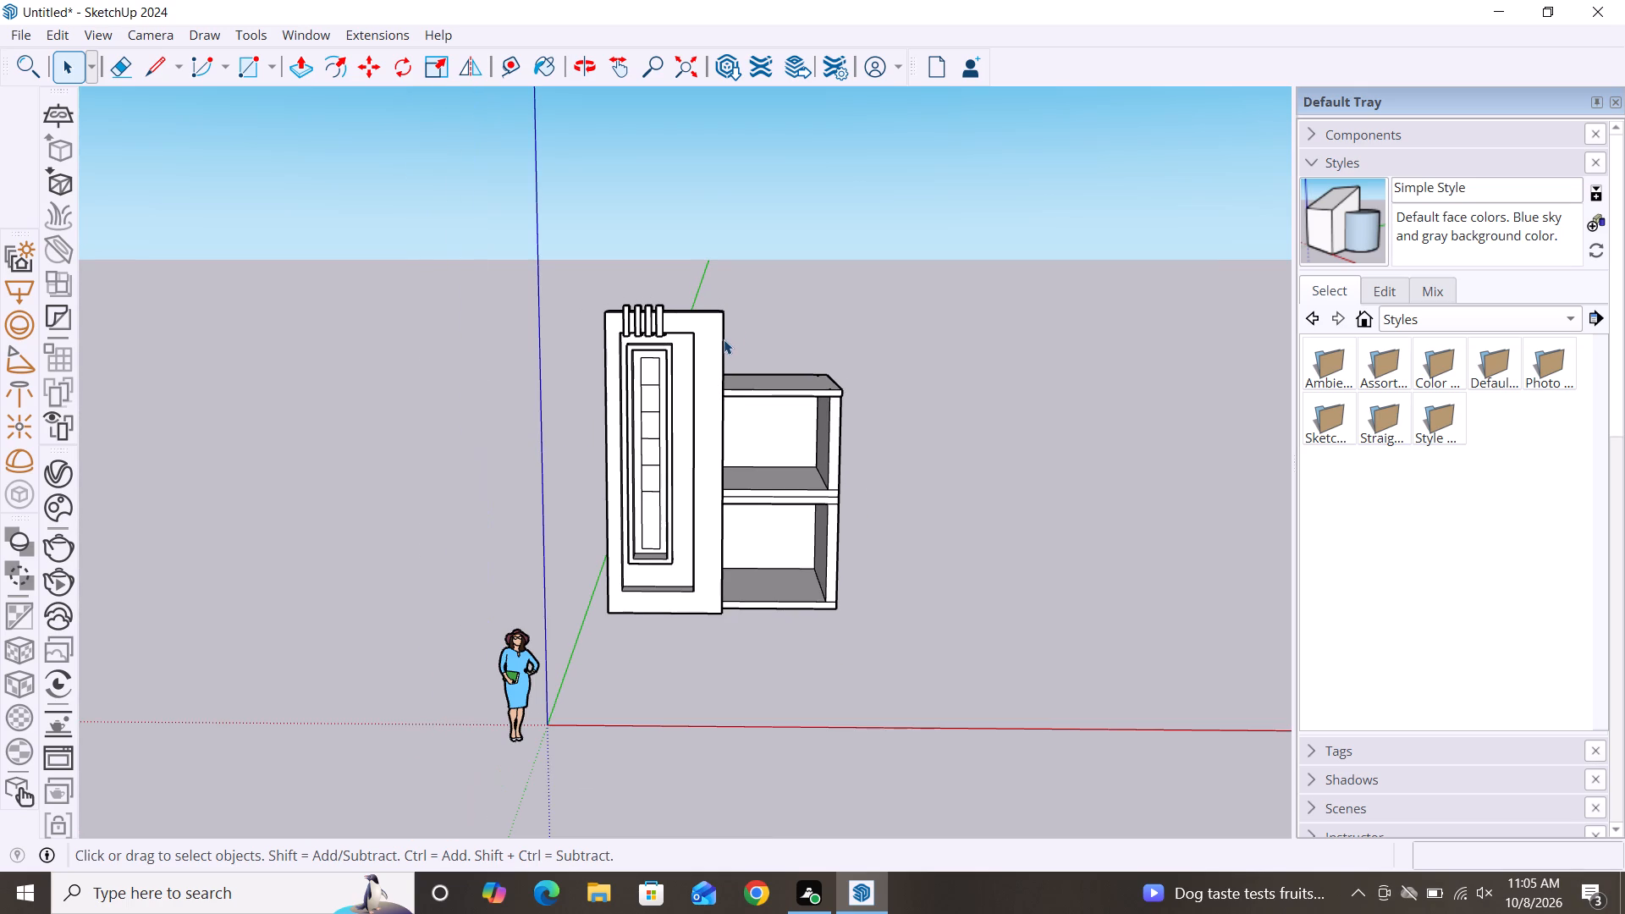
pyautogui.moveTo(737, 597); pyautogui.dragTo(801, 523, button='middle')
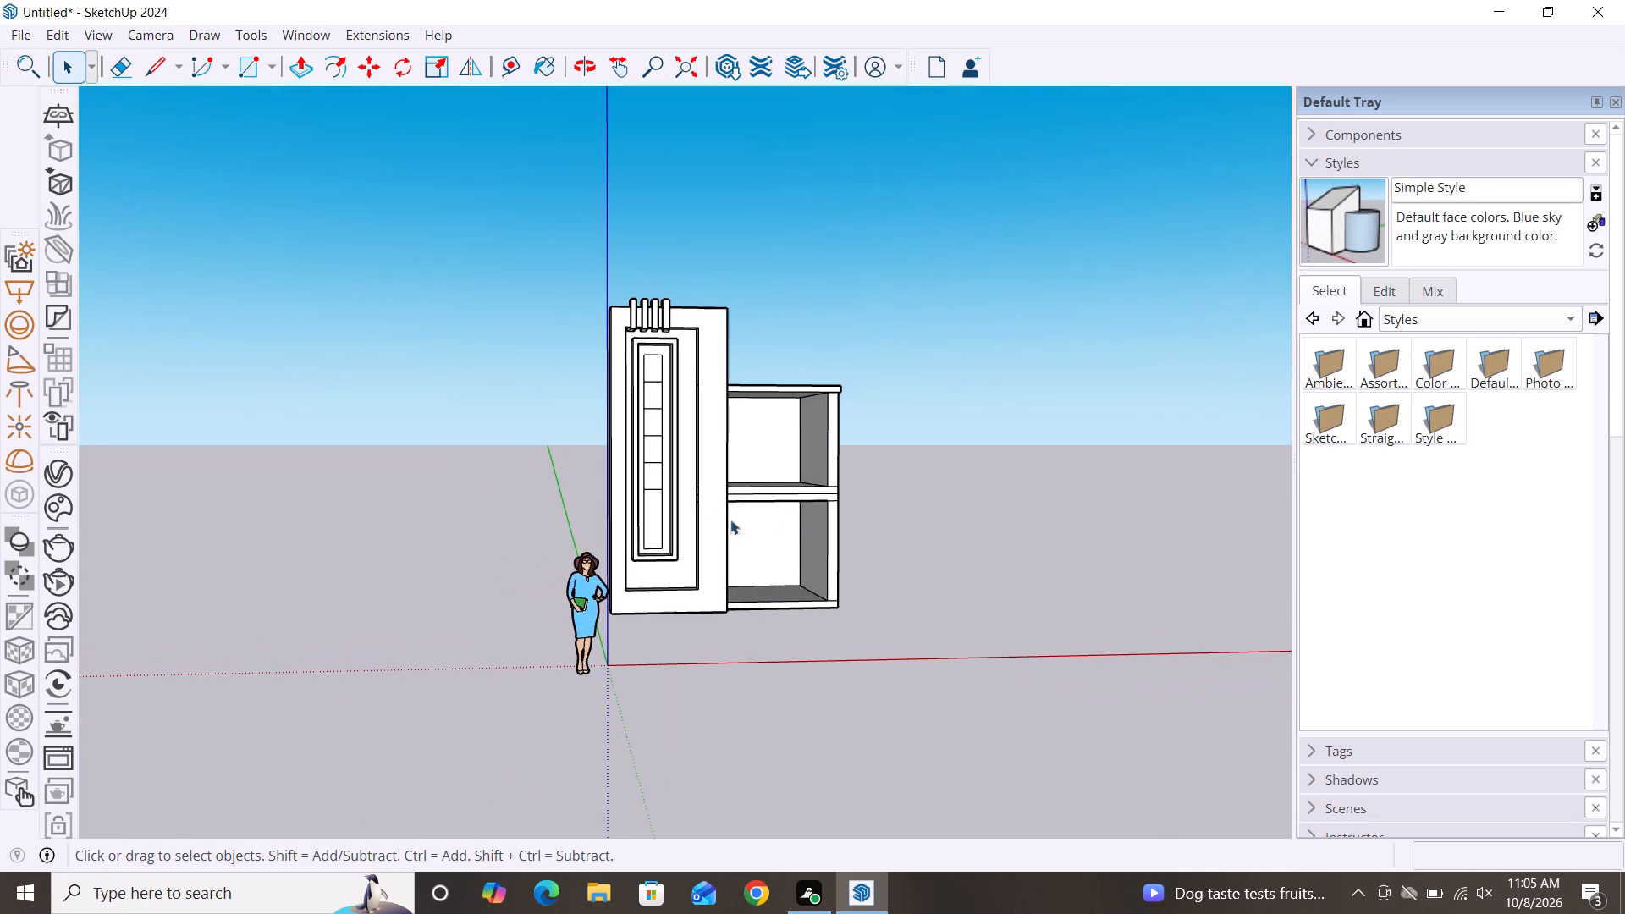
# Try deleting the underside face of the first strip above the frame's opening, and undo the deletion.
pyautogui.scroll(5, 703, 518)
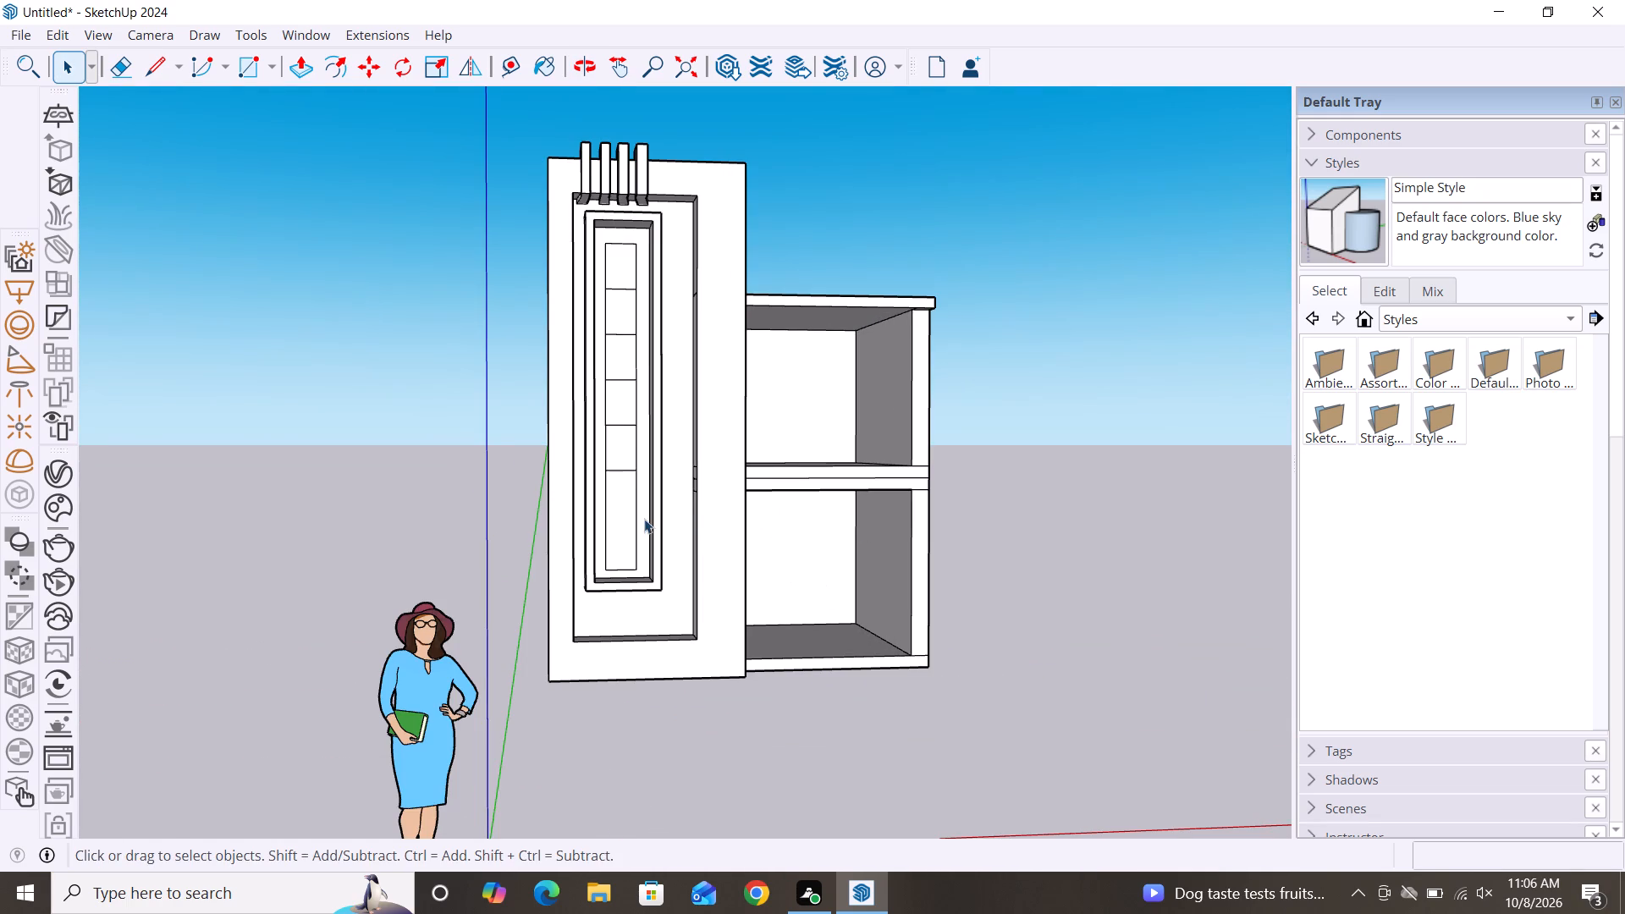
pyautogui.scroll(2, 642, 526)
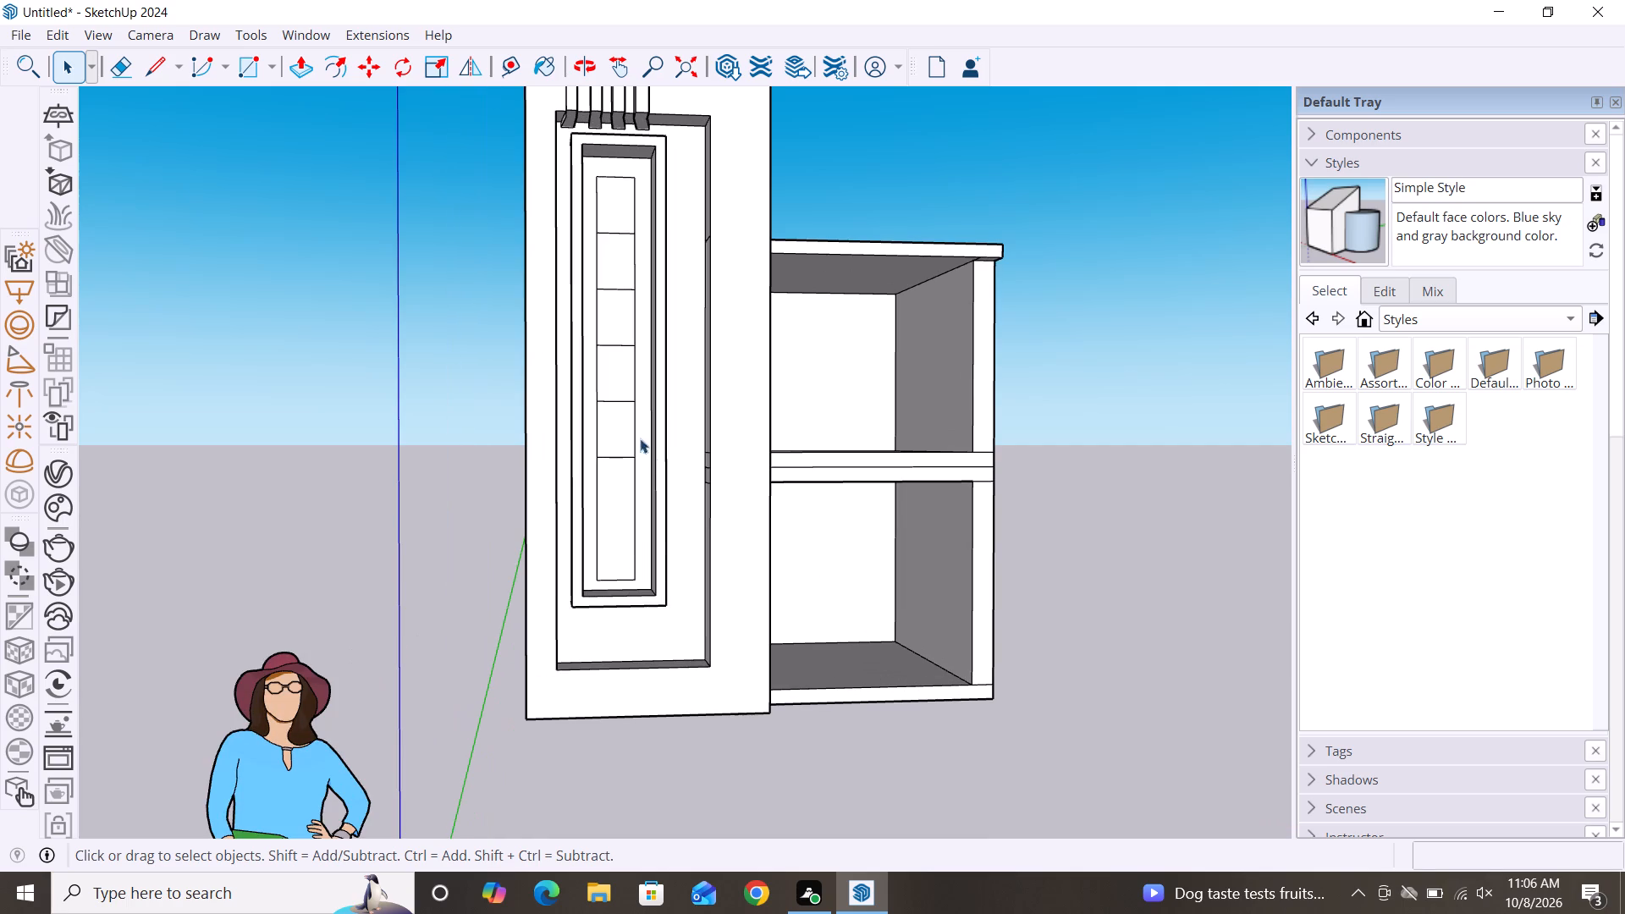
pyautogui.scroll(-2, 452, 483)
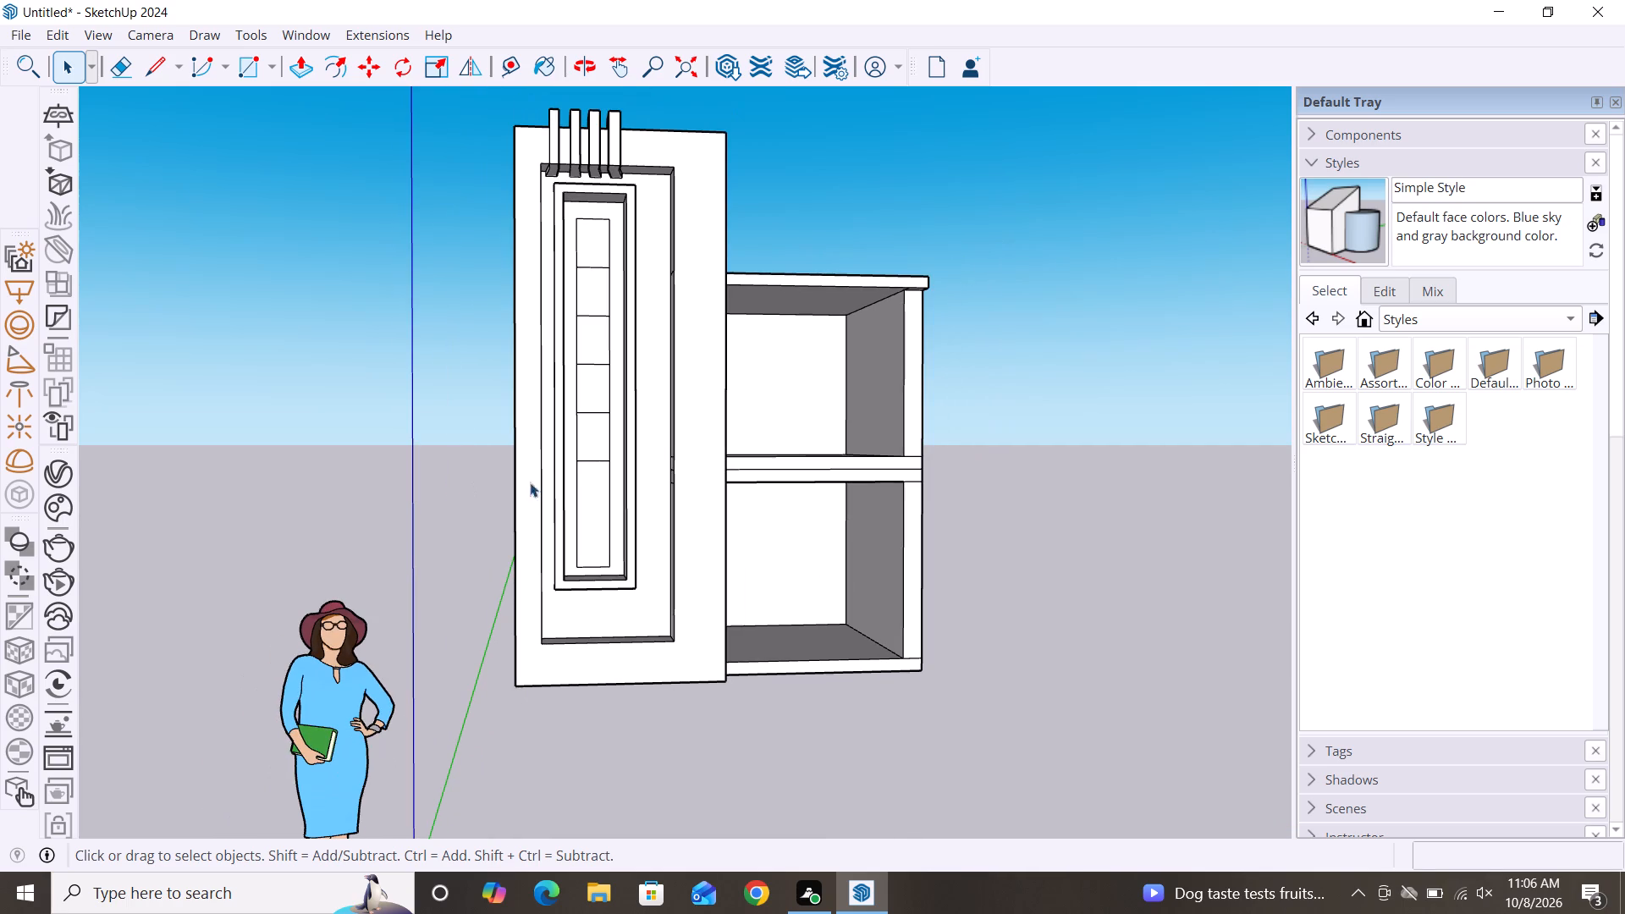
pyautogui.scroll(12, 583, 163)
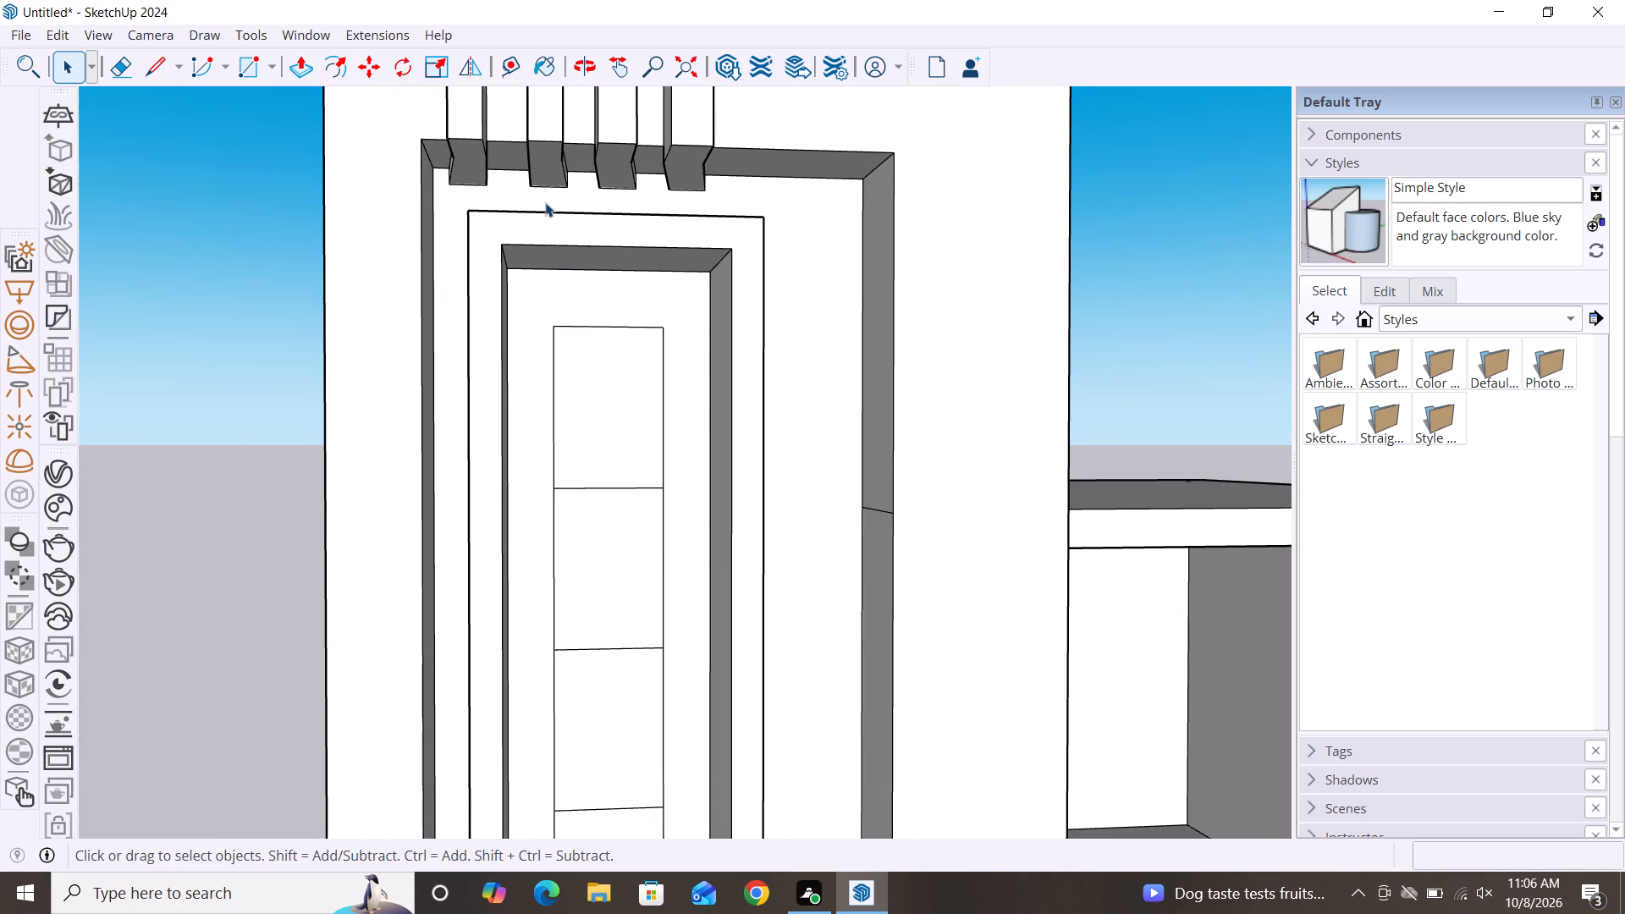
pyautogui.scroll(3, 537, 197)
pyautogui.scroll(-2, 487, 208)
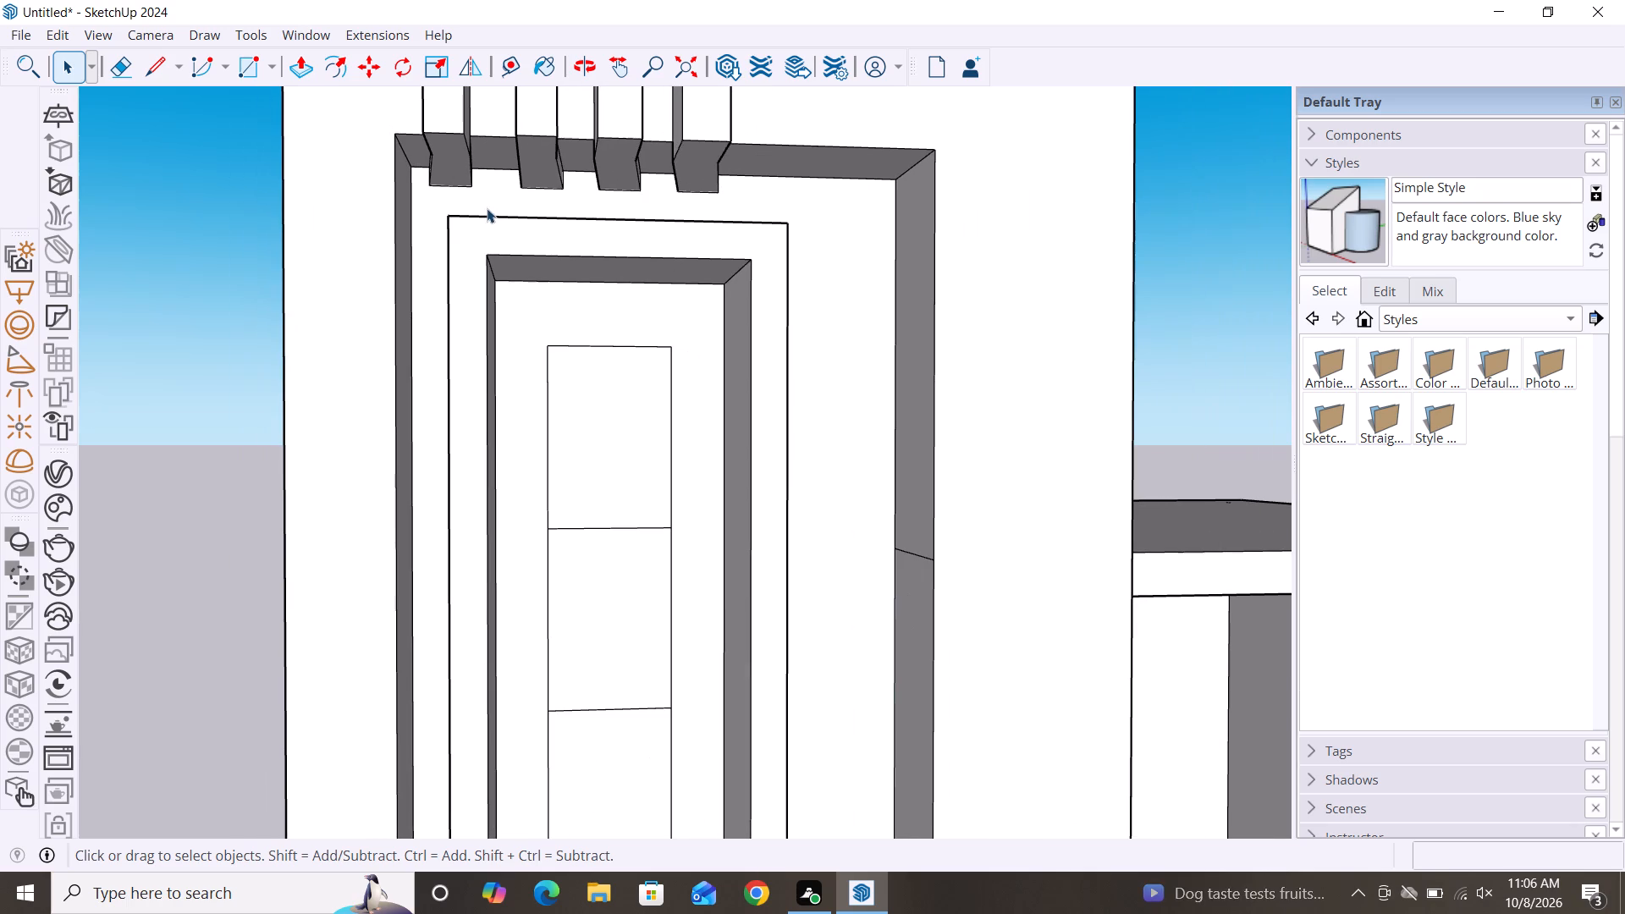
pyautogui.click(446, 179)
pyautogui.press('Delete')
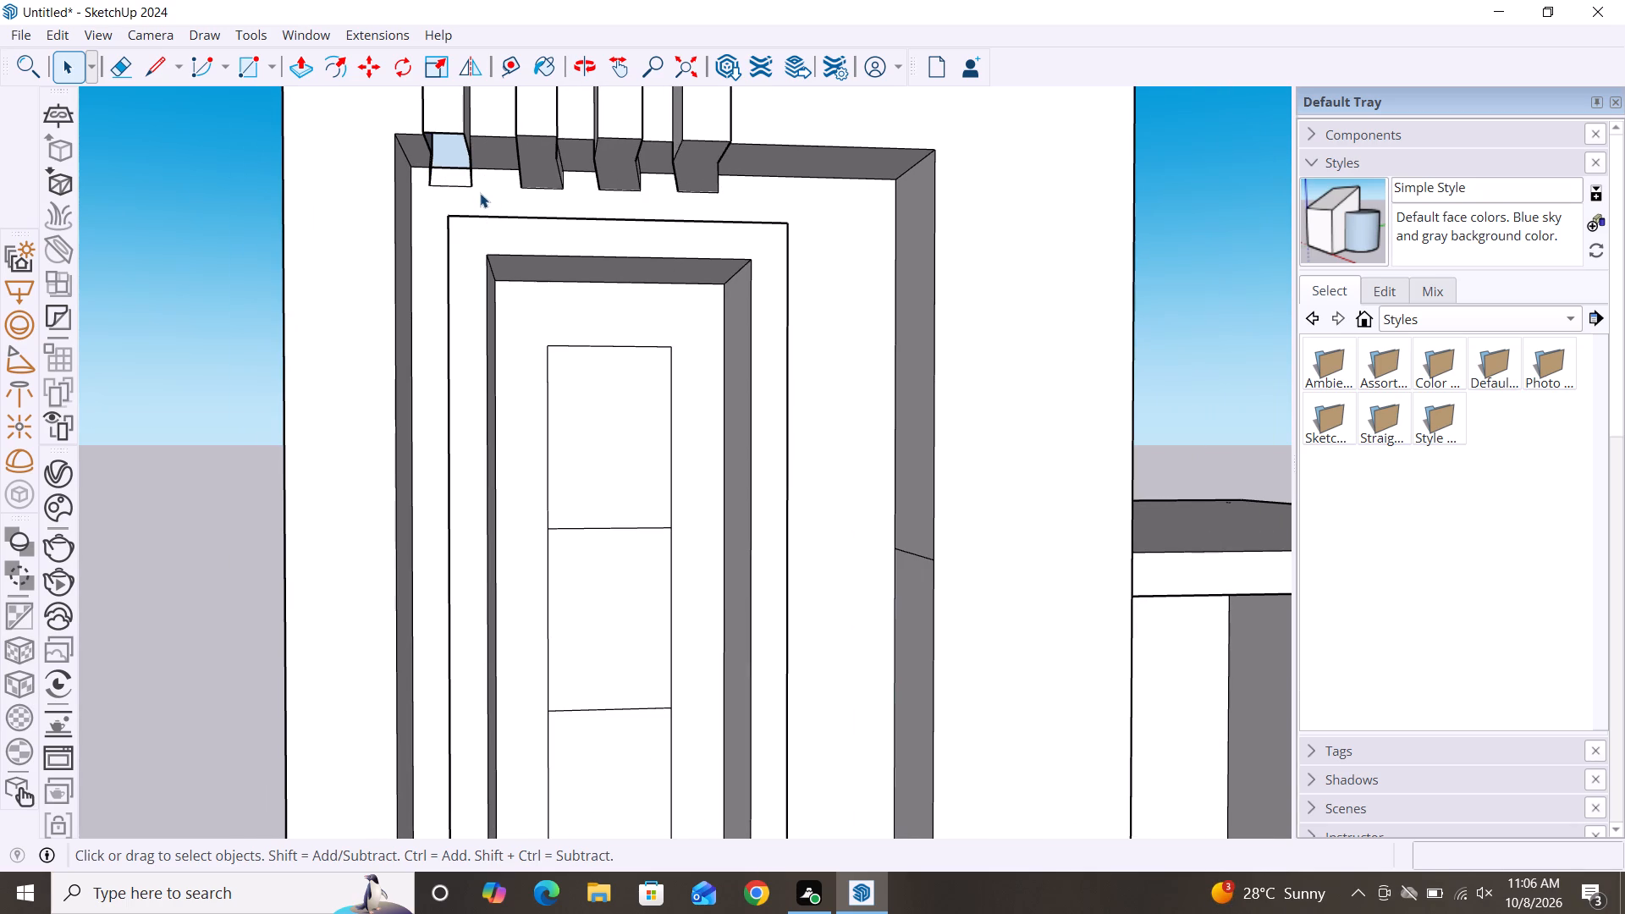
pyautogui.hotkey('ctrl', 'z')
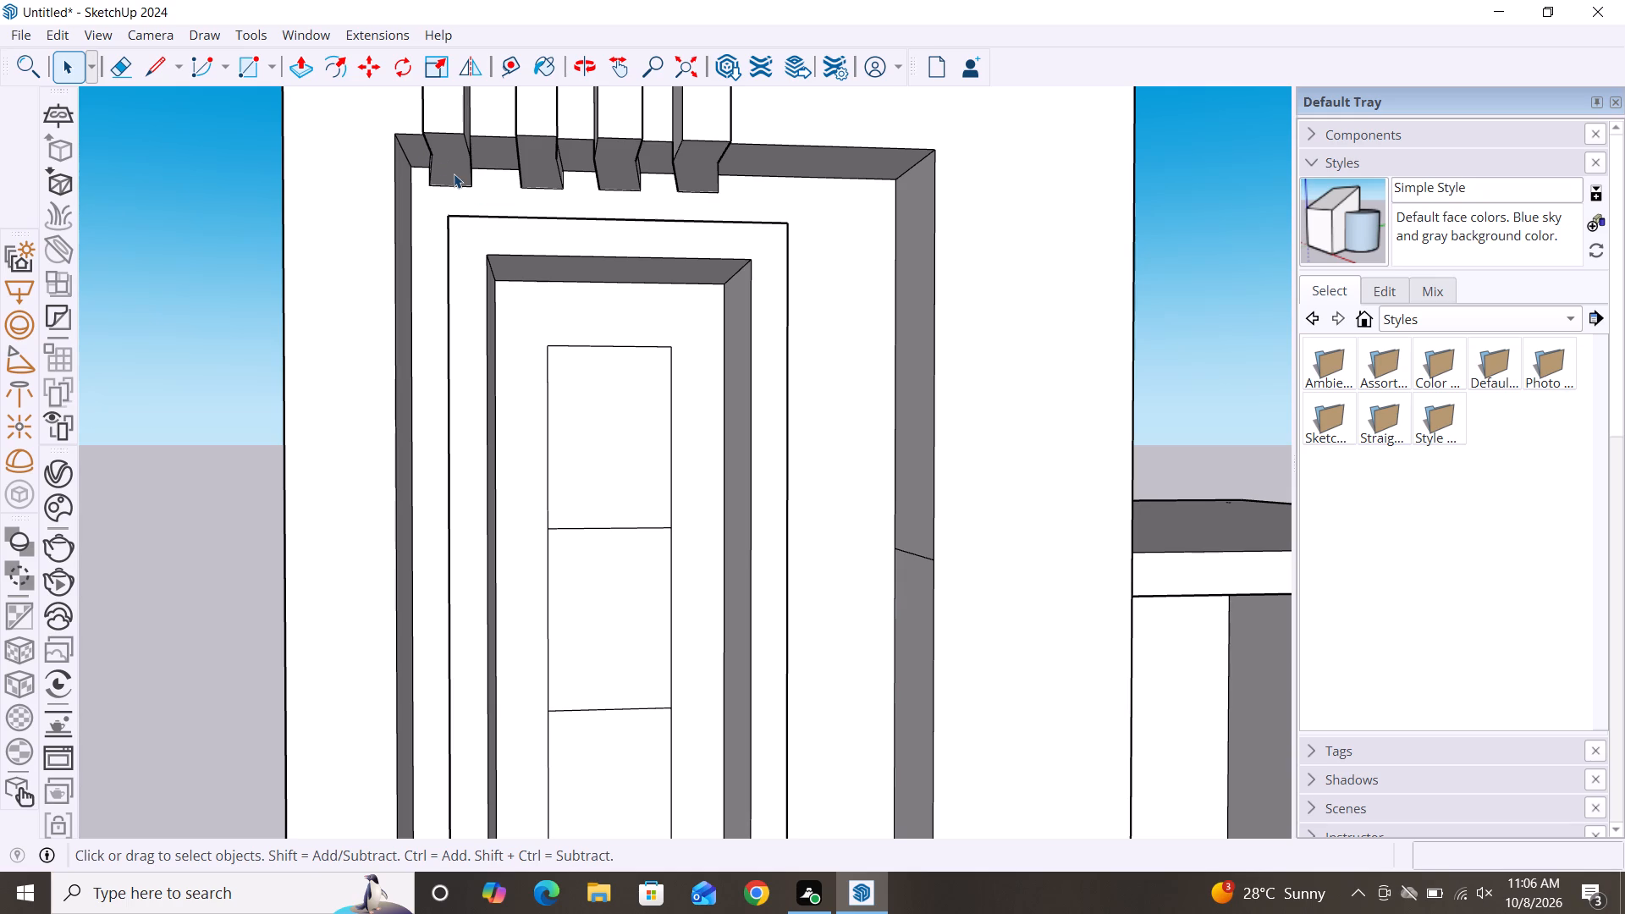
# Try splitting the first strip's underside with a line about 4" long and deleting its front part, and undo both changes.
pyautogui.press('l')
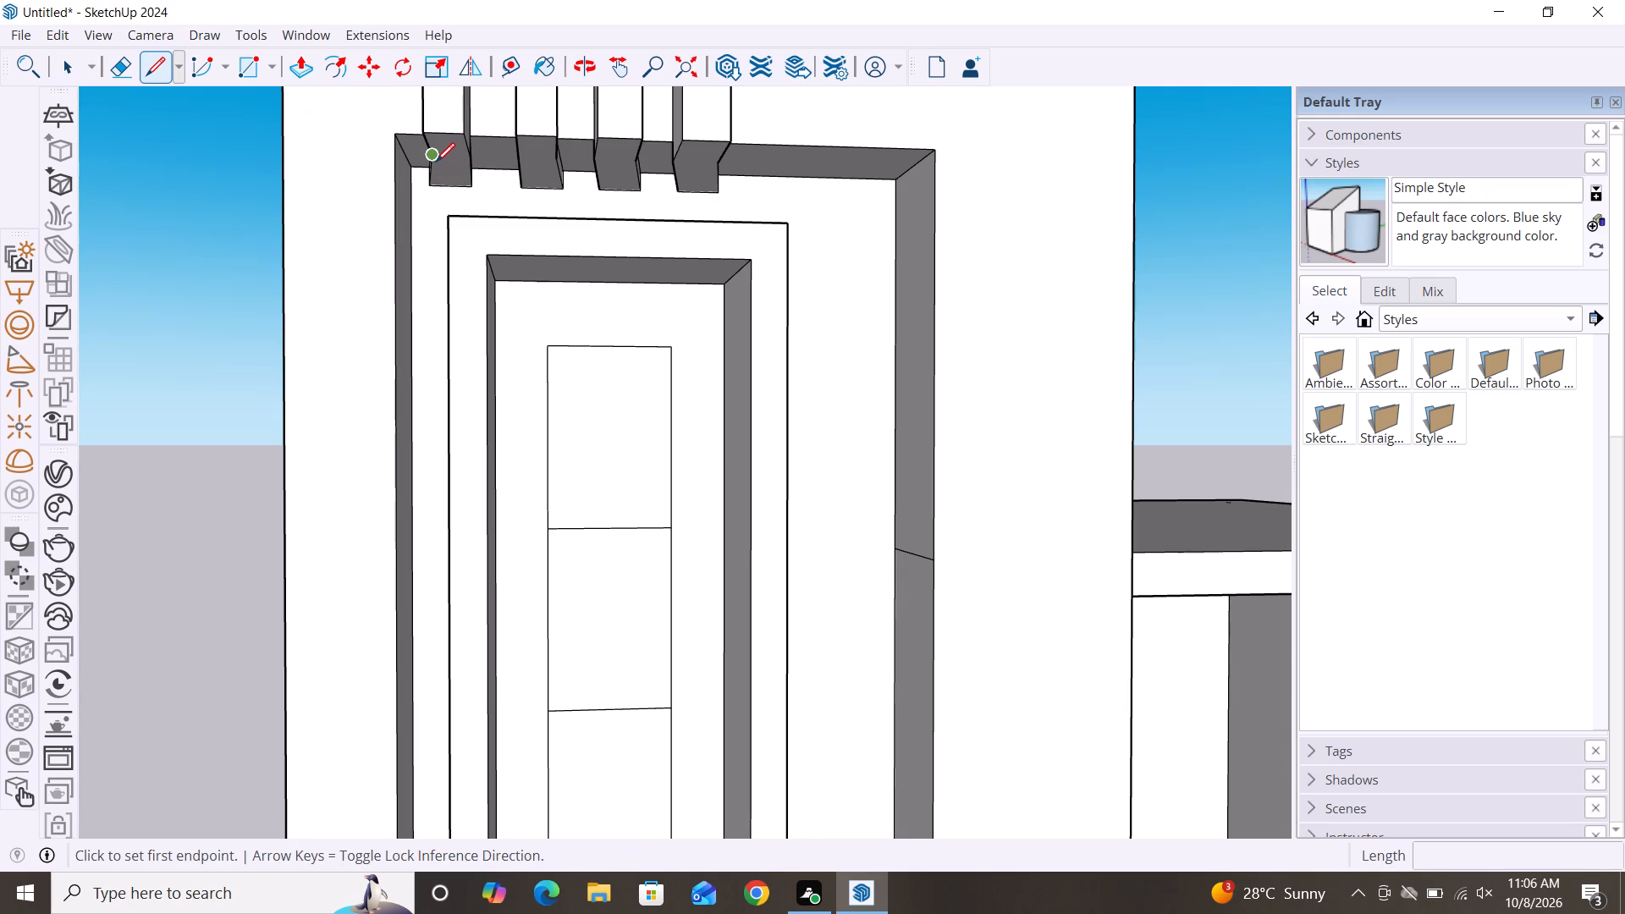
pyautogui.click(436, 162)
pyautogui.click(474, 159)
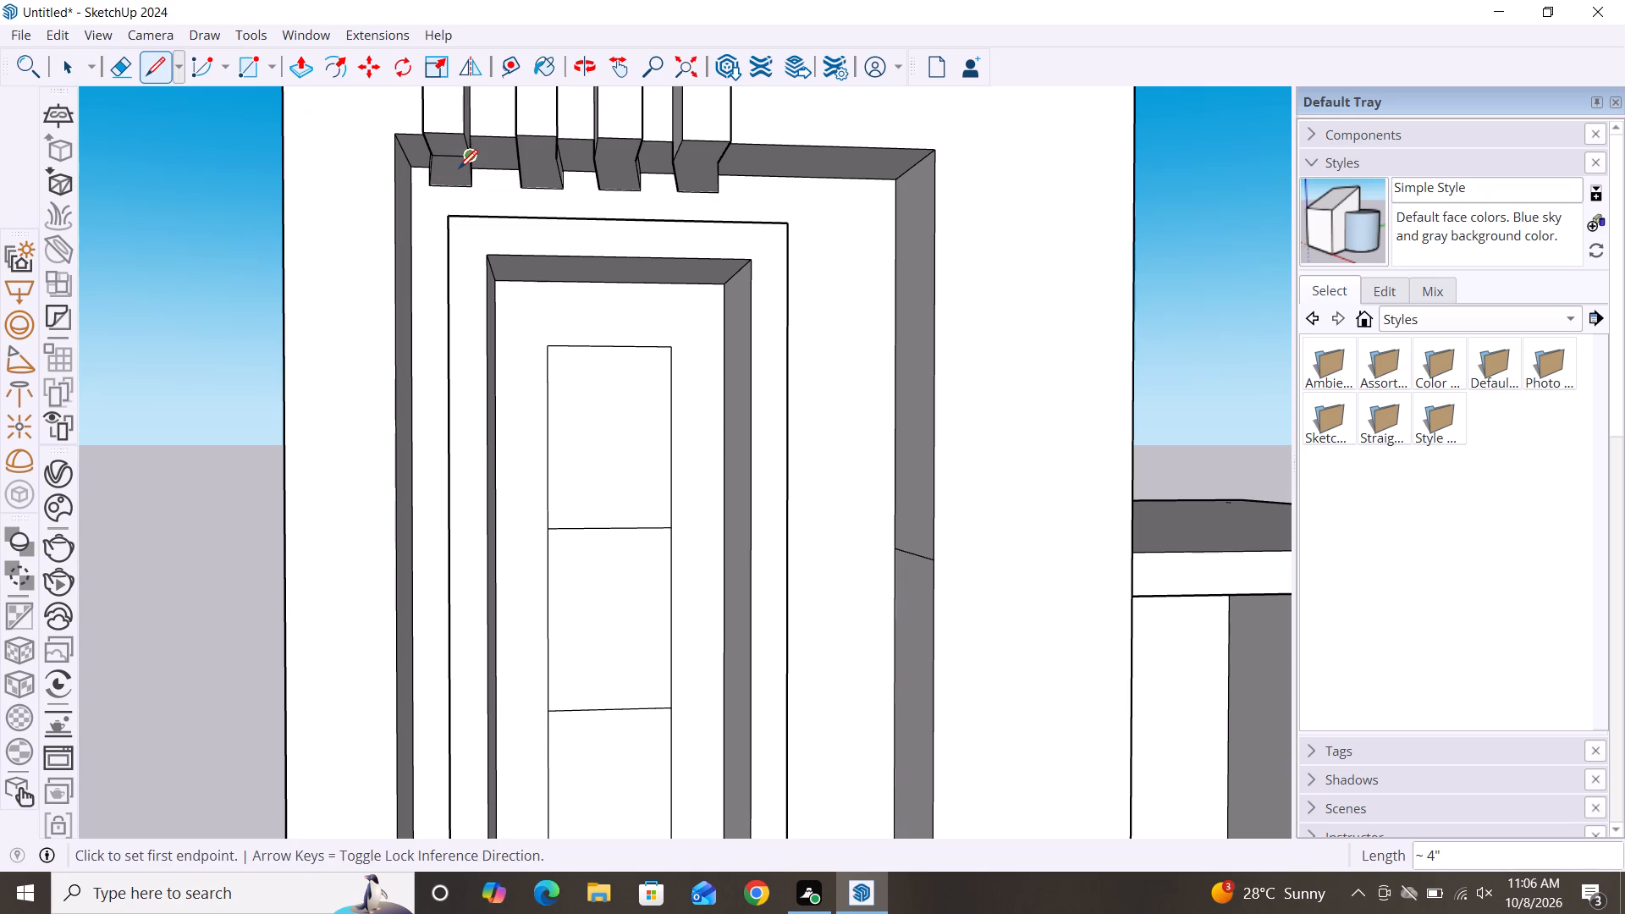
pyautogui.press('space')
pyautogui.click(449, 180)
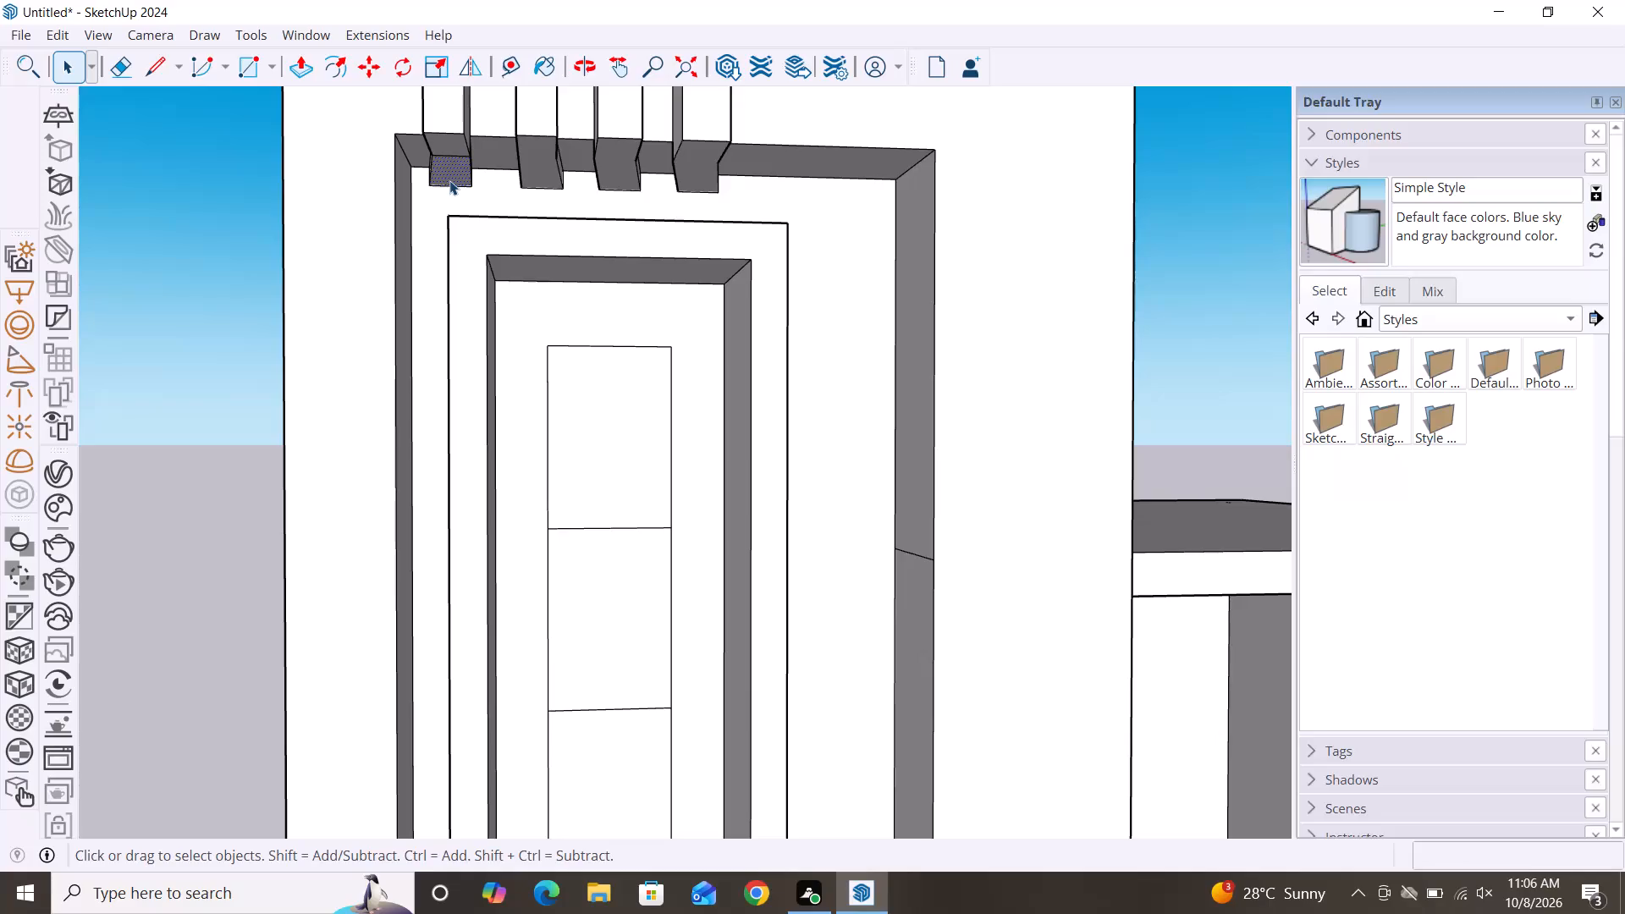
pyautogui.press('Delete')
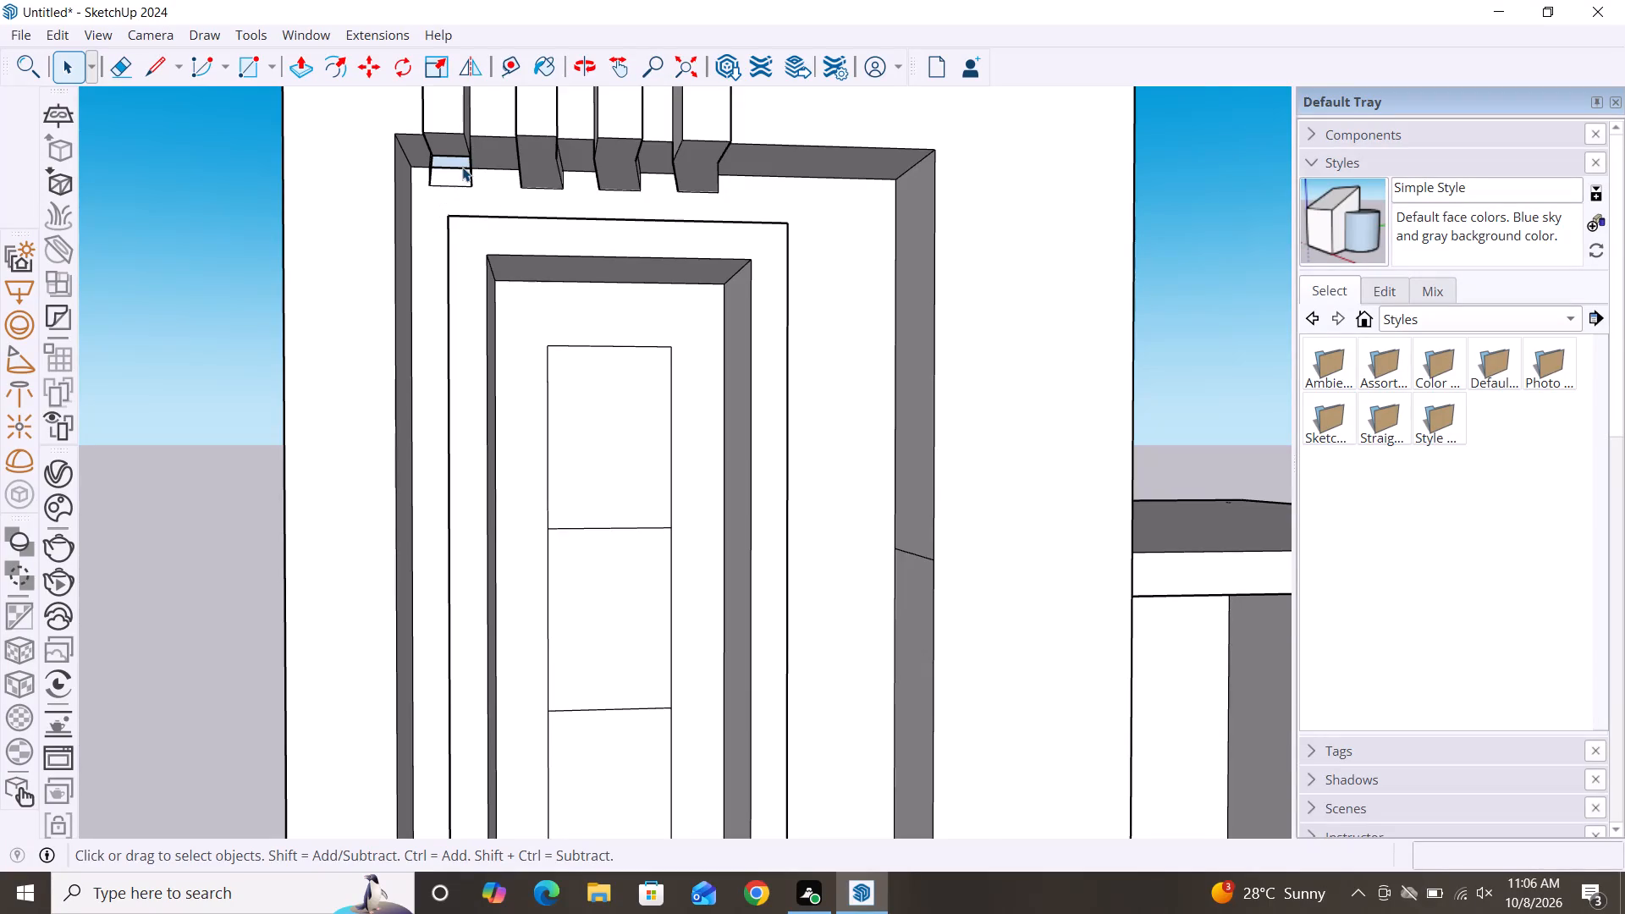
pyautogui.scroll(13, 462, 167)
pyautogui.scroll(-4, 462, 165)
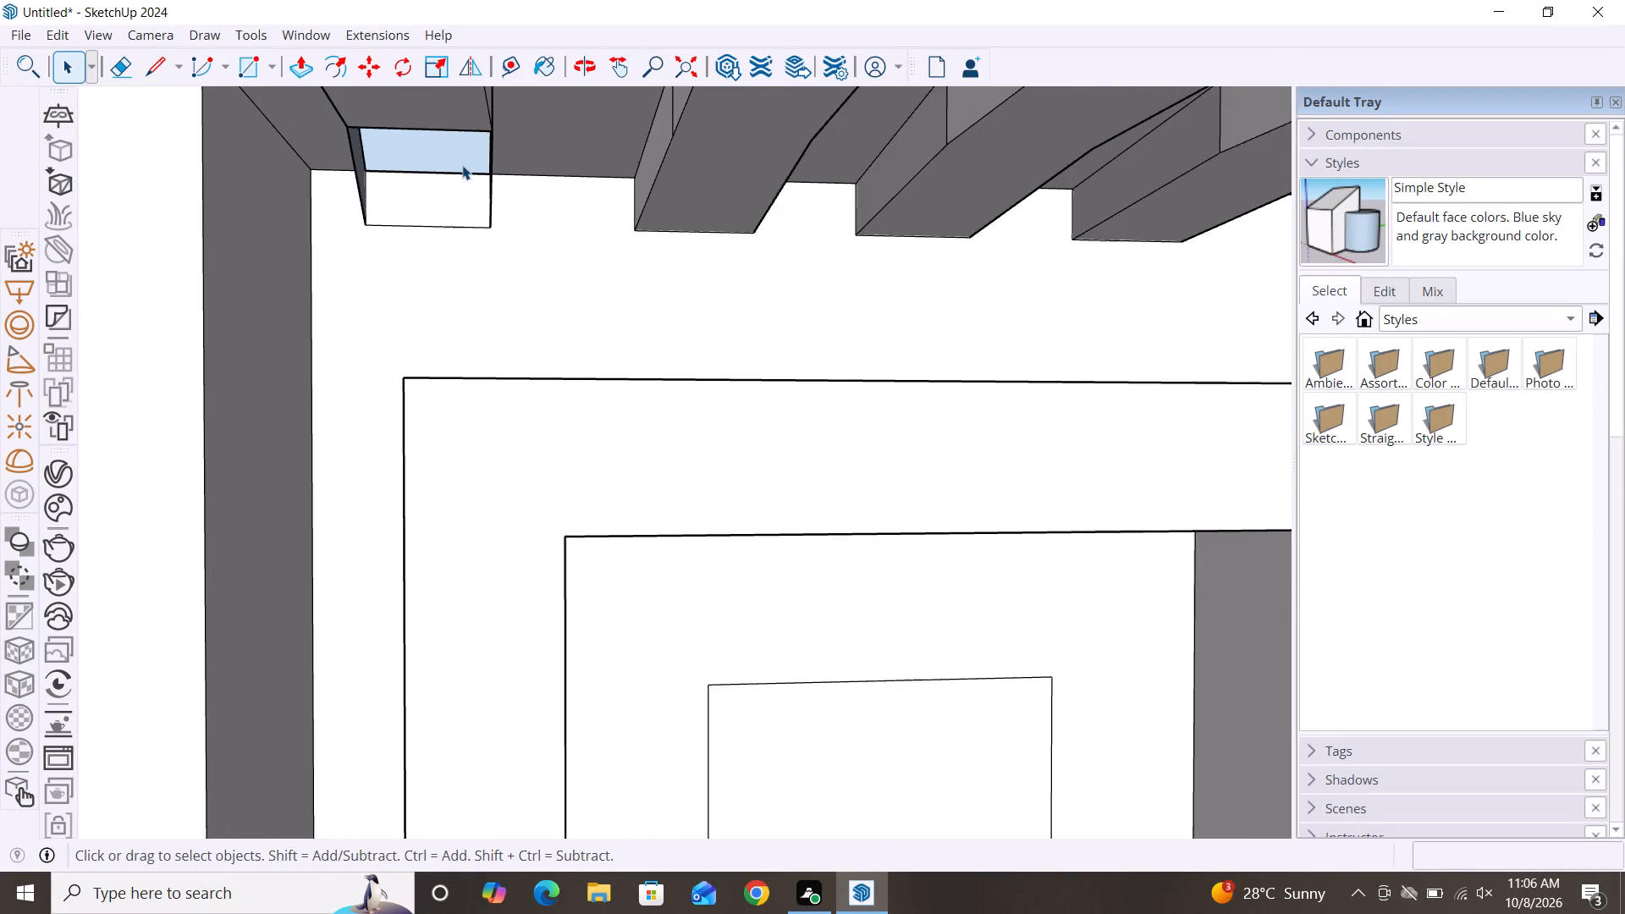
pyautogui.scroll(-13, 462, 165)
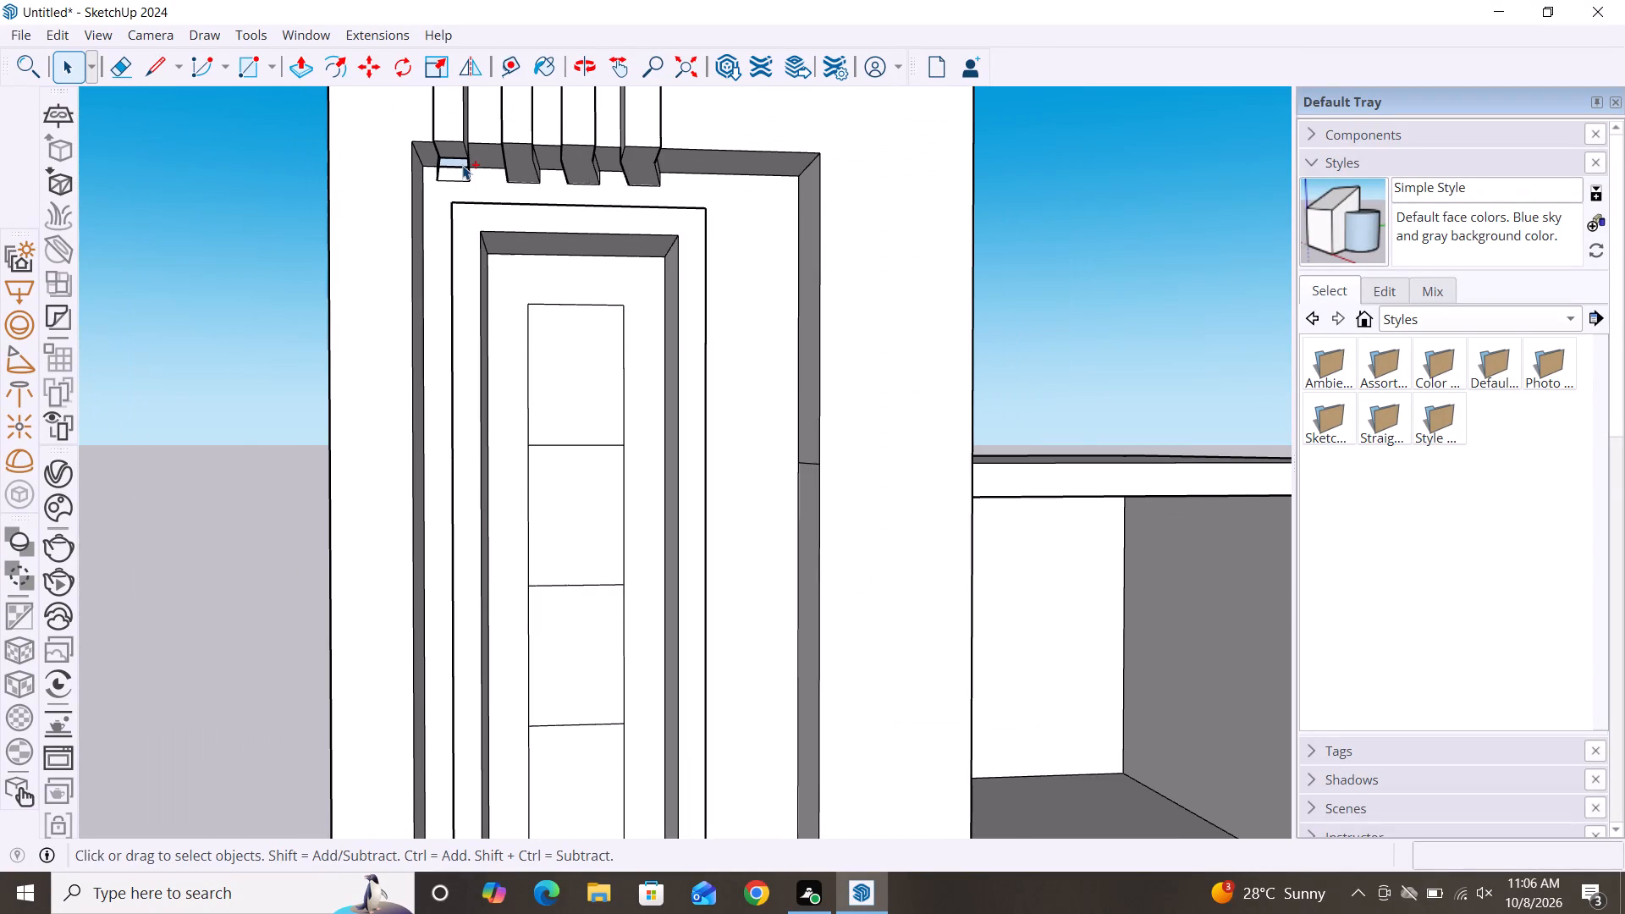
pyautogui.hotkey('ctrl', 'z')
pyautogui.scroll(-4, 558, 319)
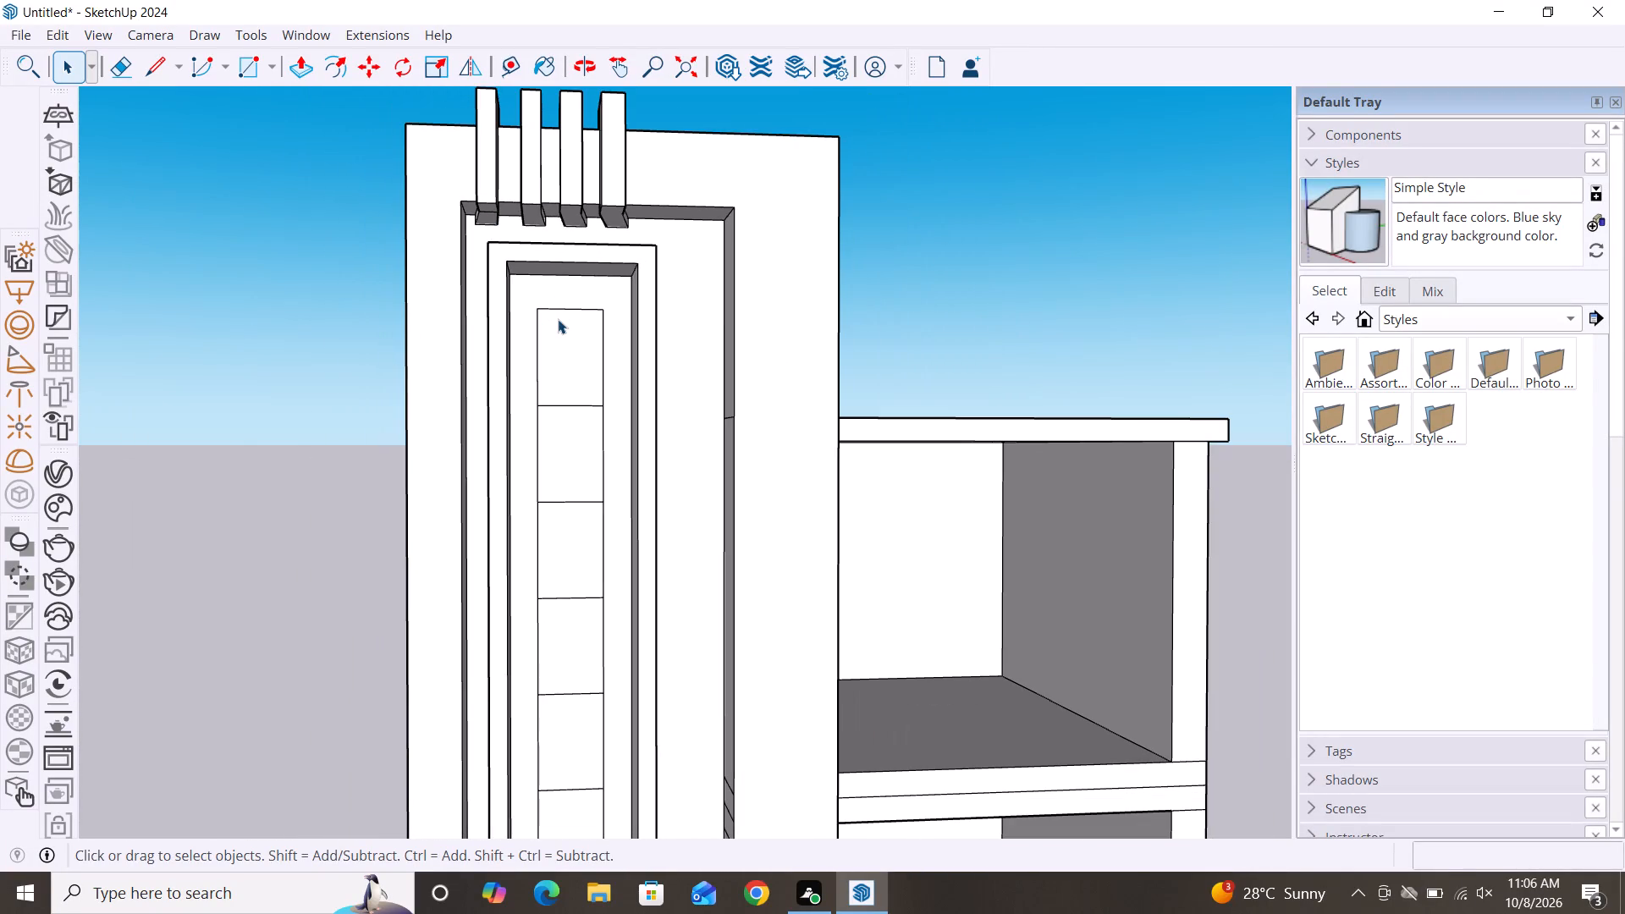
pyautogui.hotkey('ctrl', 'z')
# Examine the whole elevation from the front and above, and the slab edge between the two stacked rooms up close.
pyautogui.scroll(-4, 497, 223)
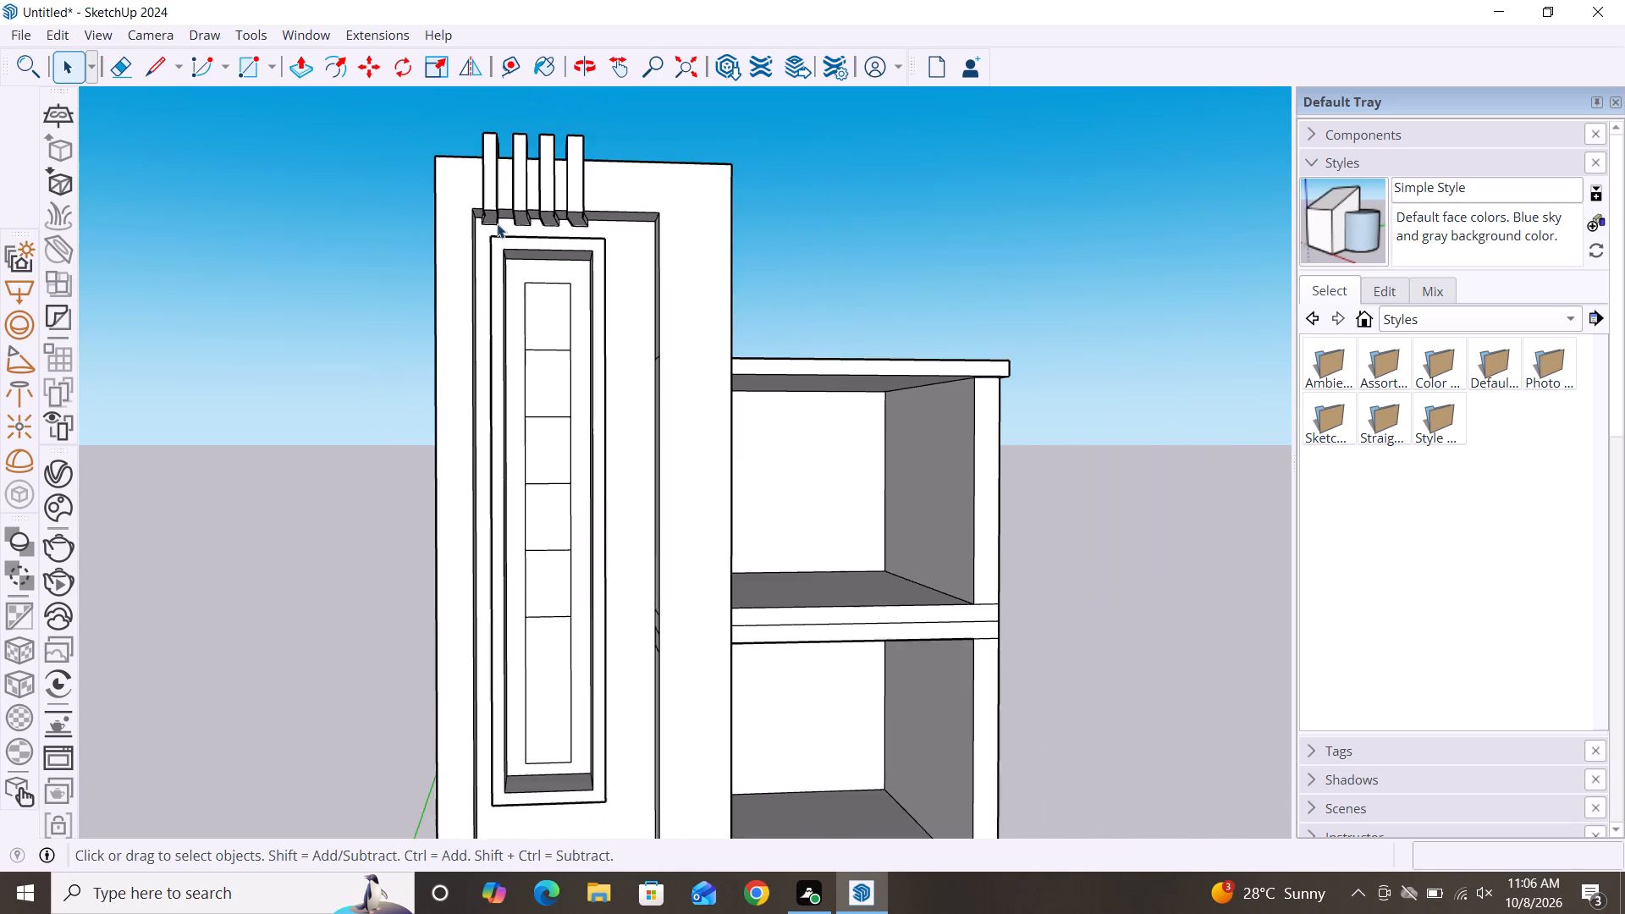
pyautogui.scroll(-5, 497, 223)
pyautogui.scroll(-3, 743, 338)
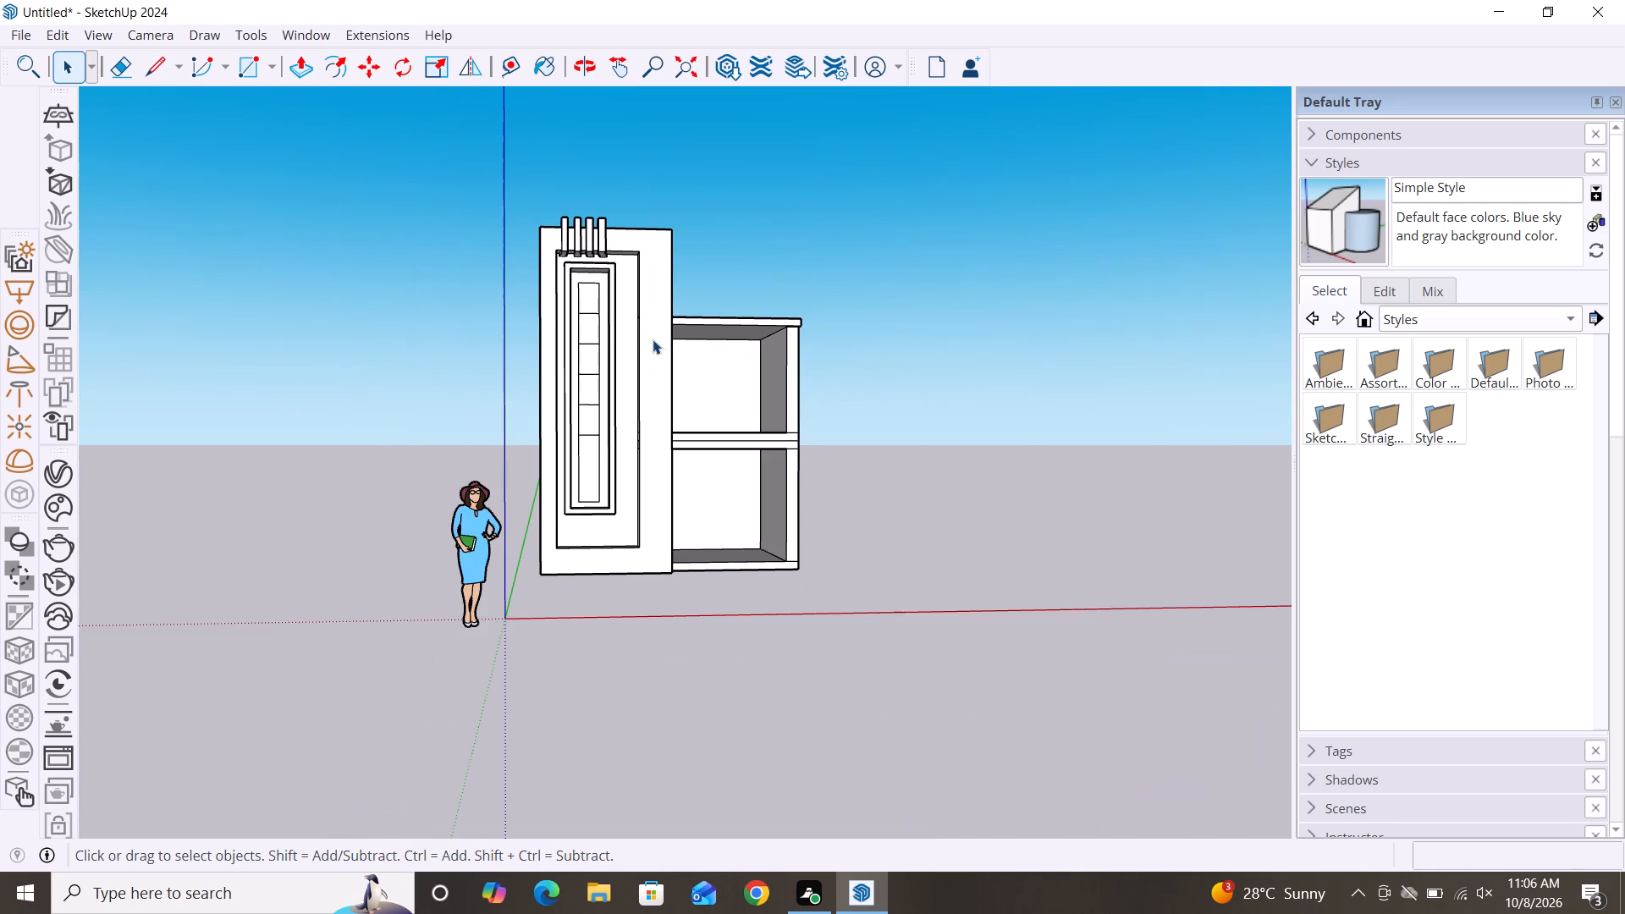
pyautogui.moveTo(653, 339); pyautogui.dragTo(658, 416, button='middle')
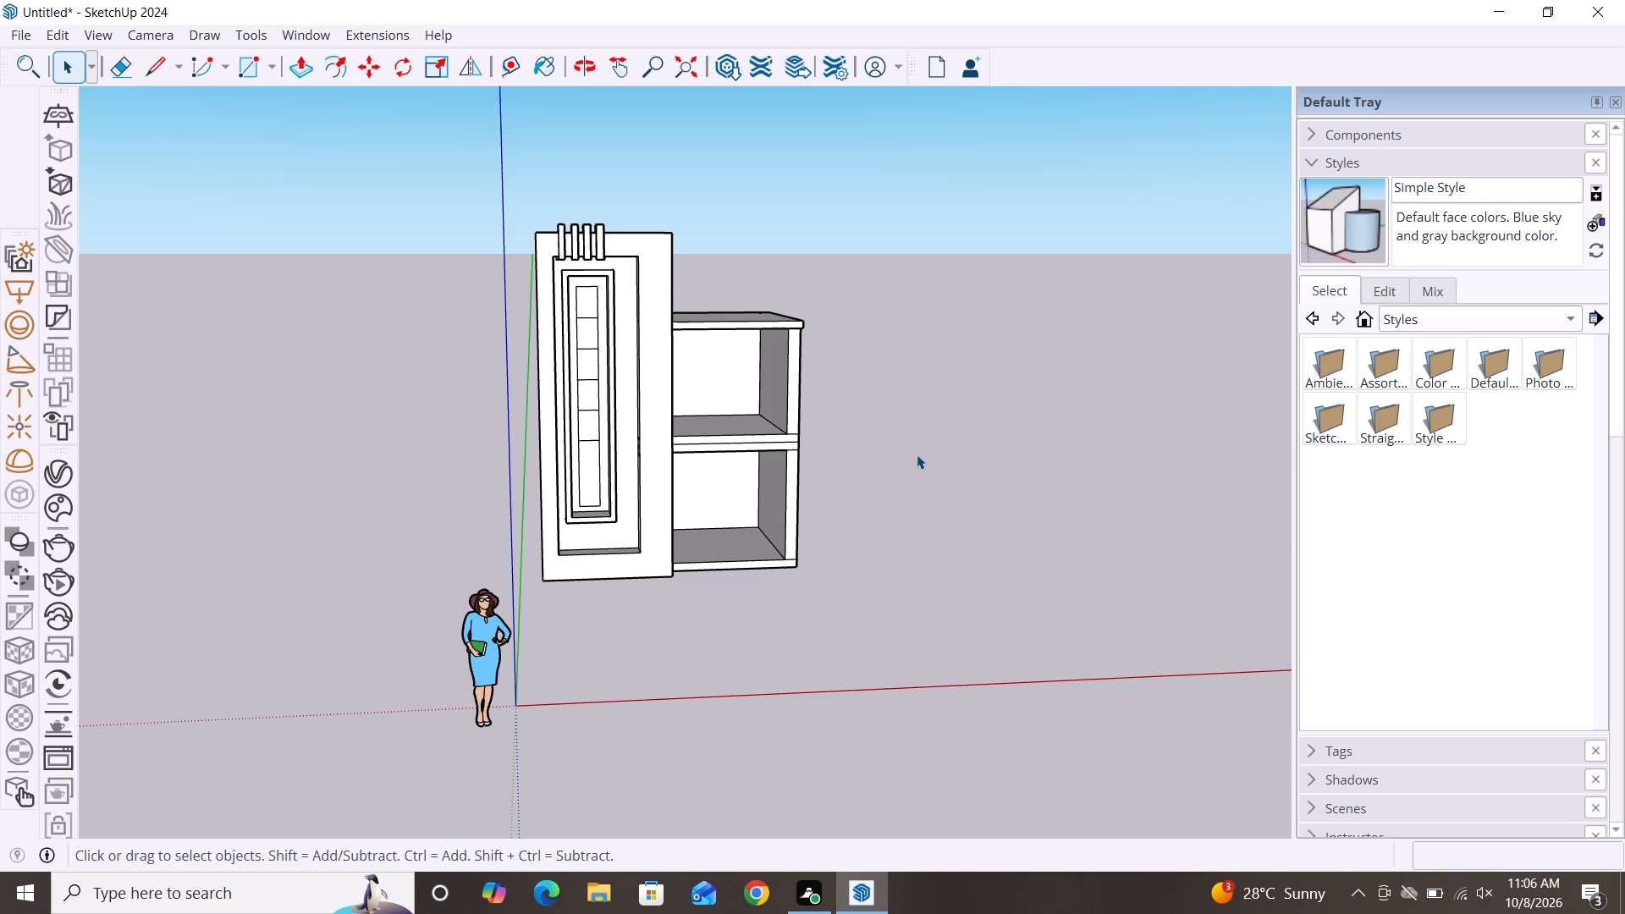
pyautogui.scroll(-2, 609, 411)
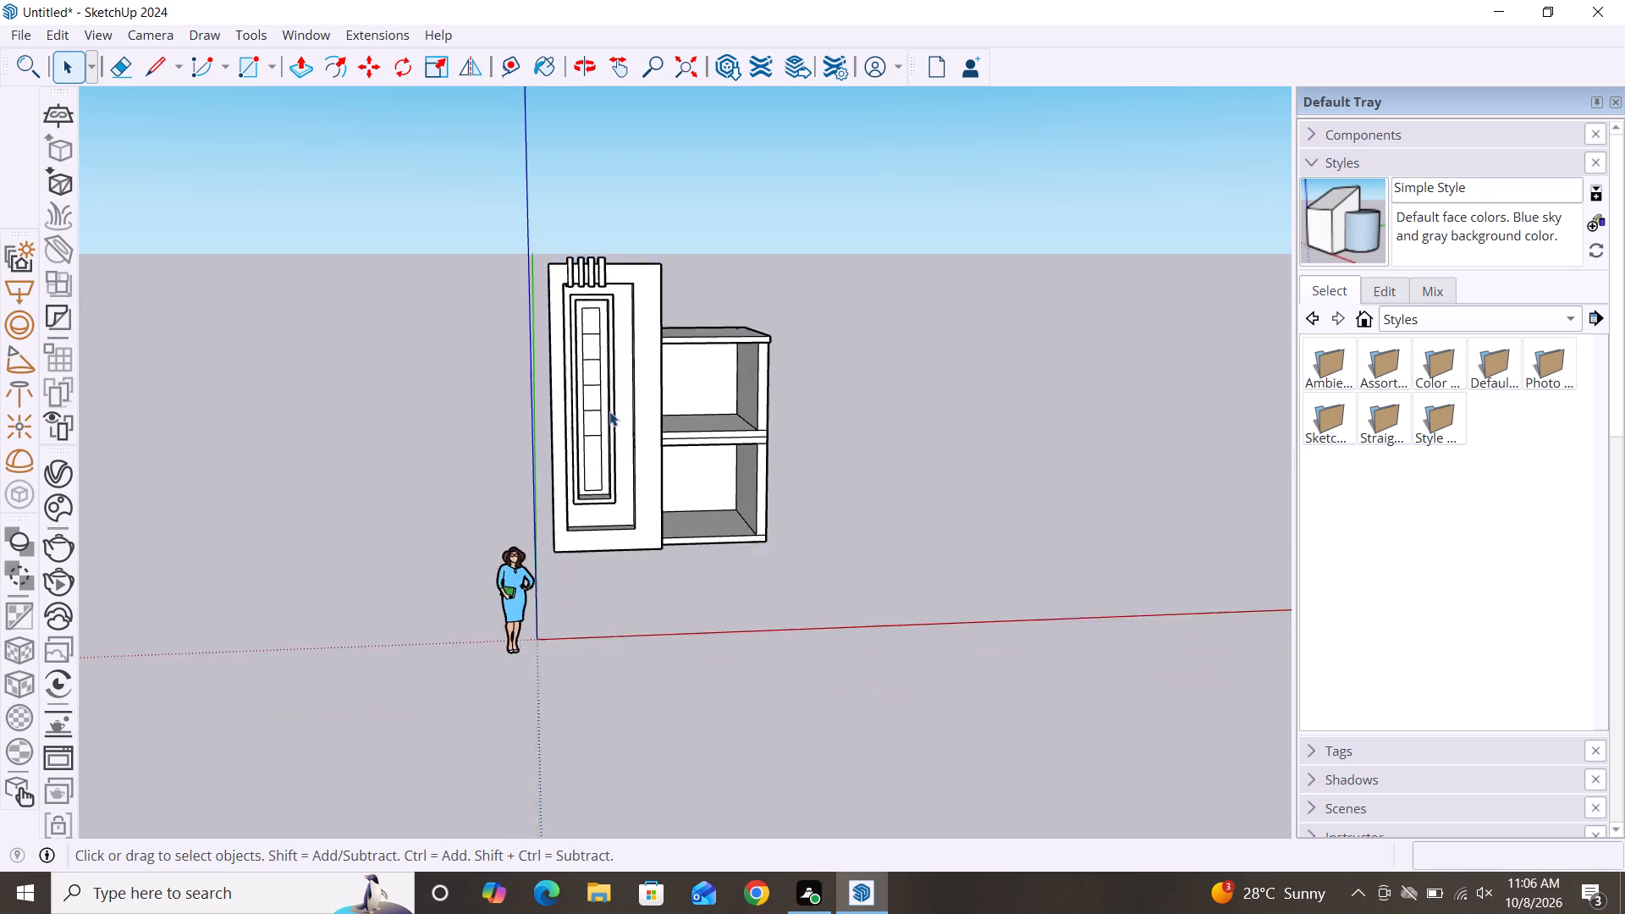
pyautogui.scroll(-1, 609, 411)
pyautogui.scroll(7, 703, 444)
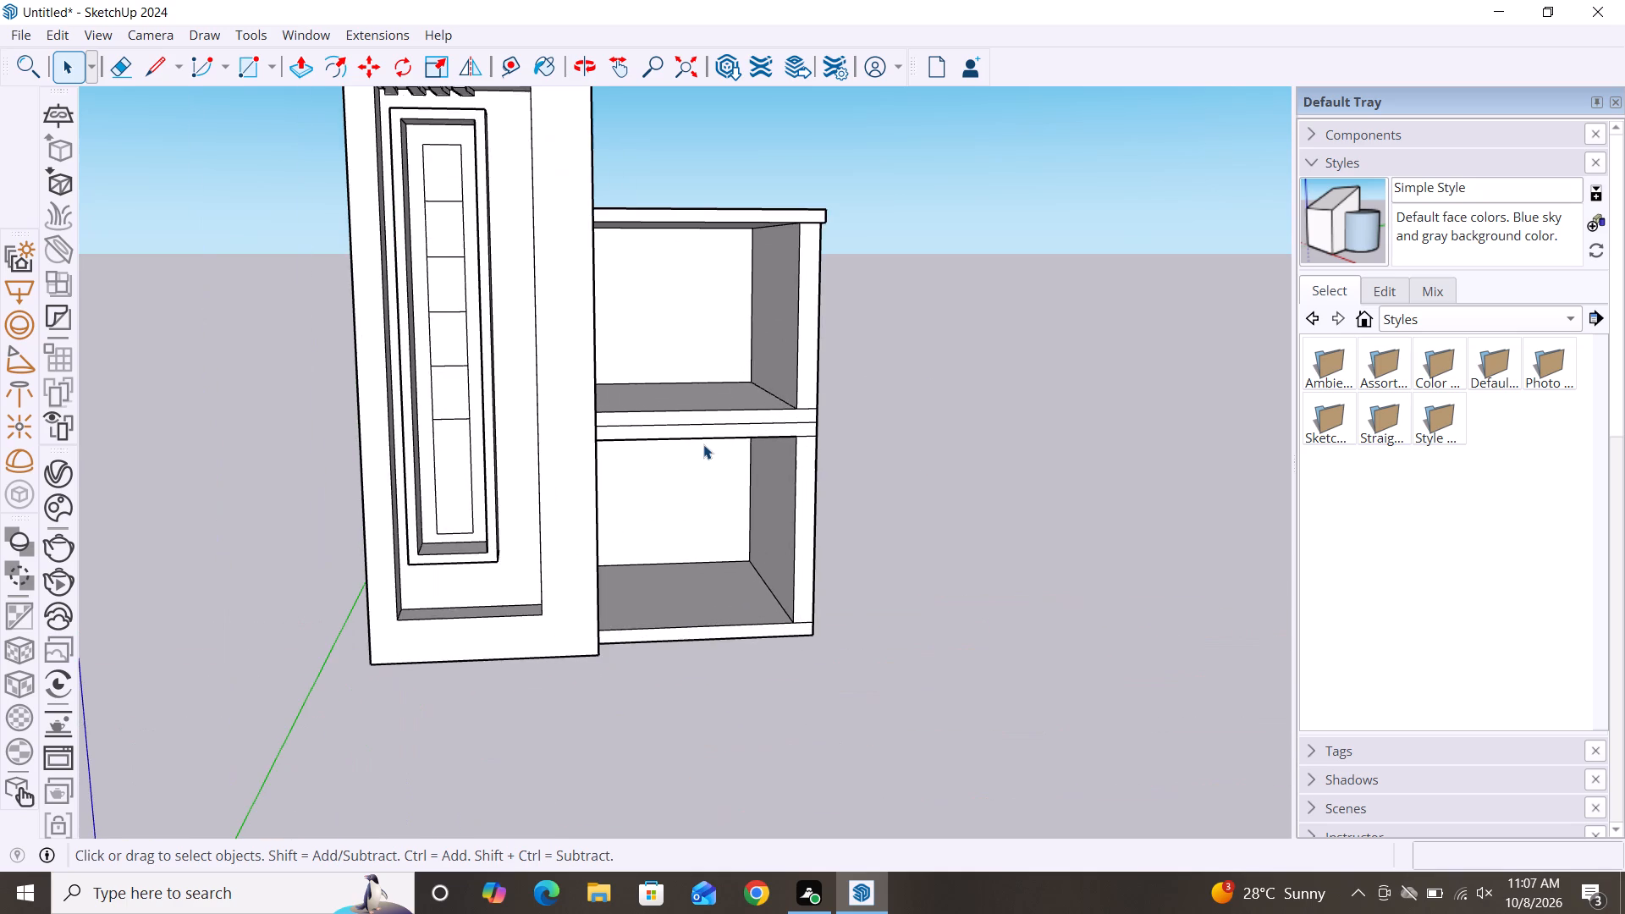
pyautogui.scroll(3, 703, 444)
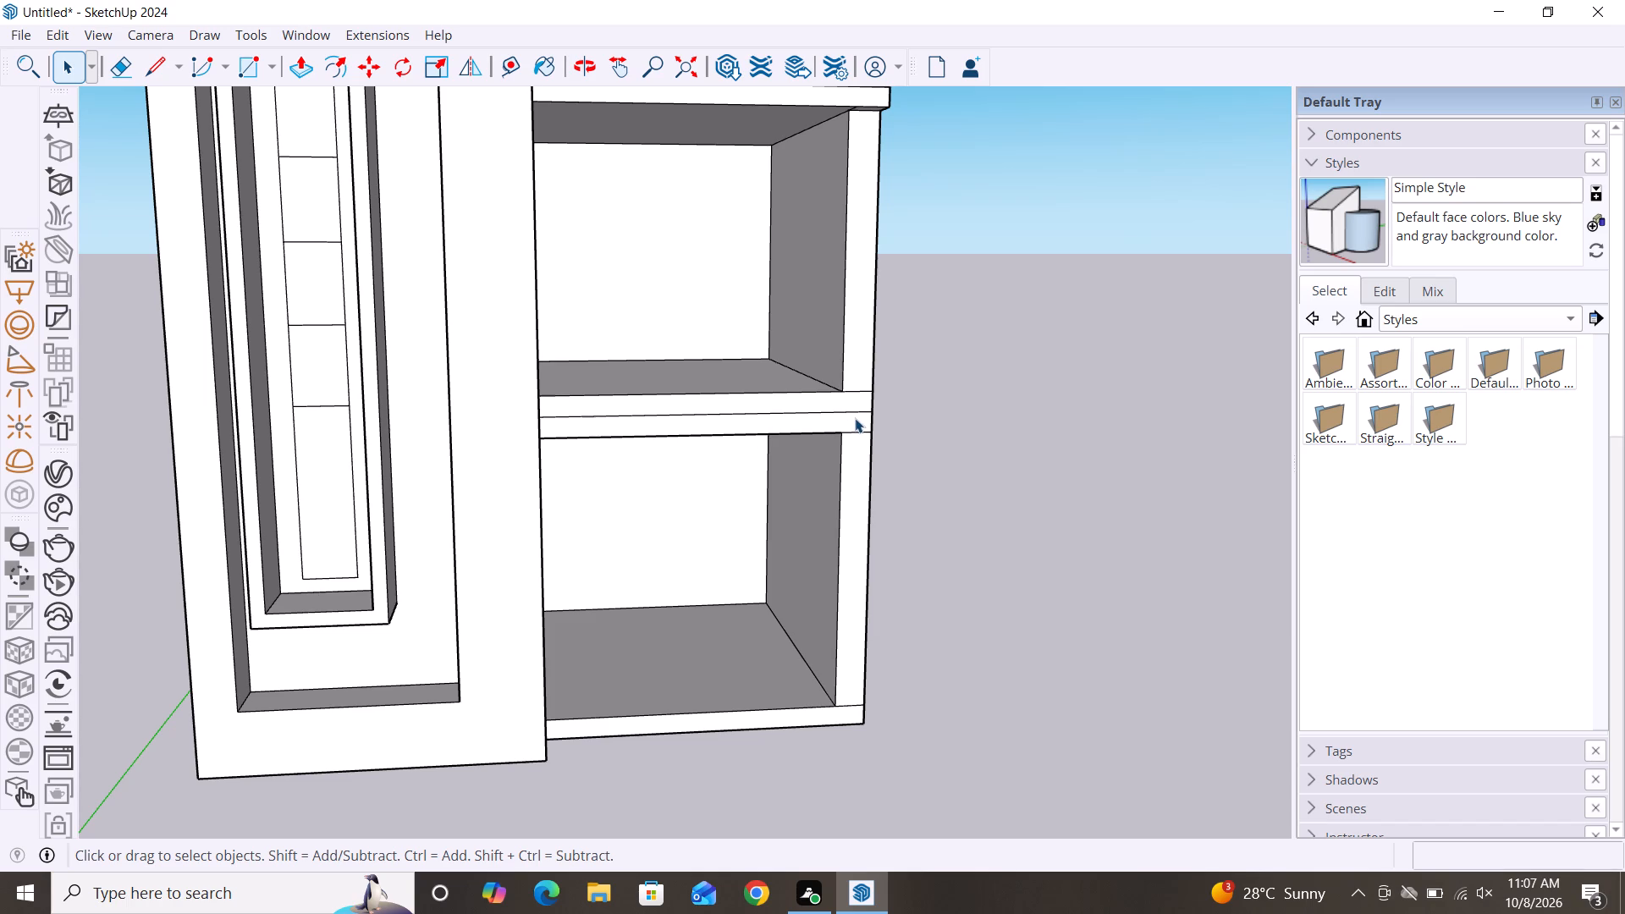
pyautogui.scroll(-2, 1016, 432)
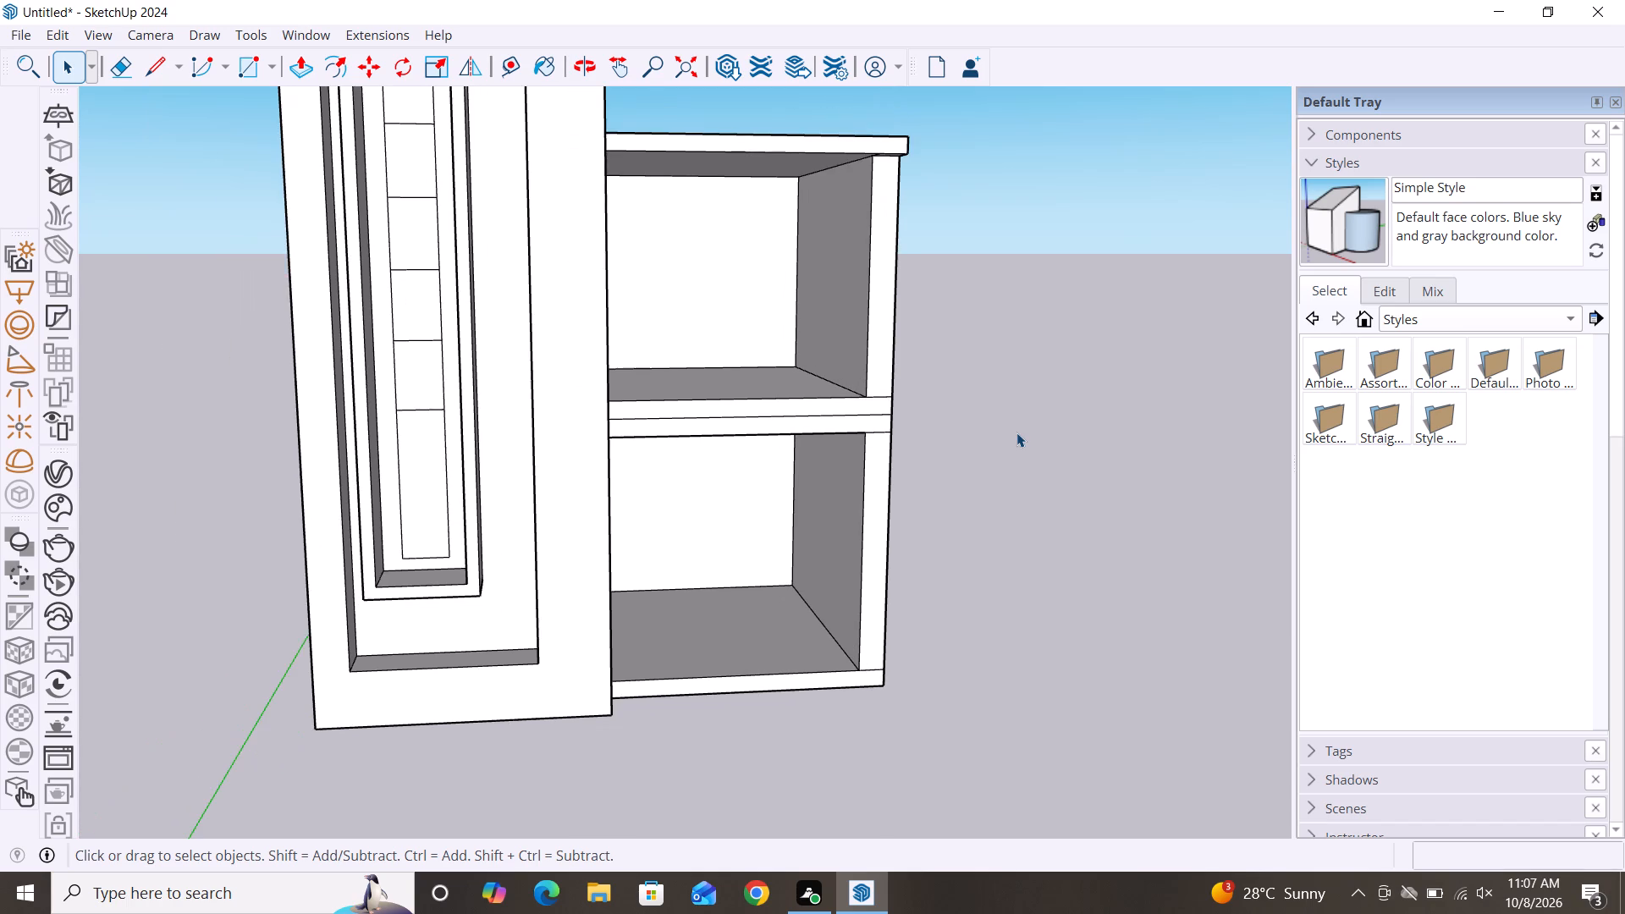
pyautogui.scroll(-1, 1016, 432)
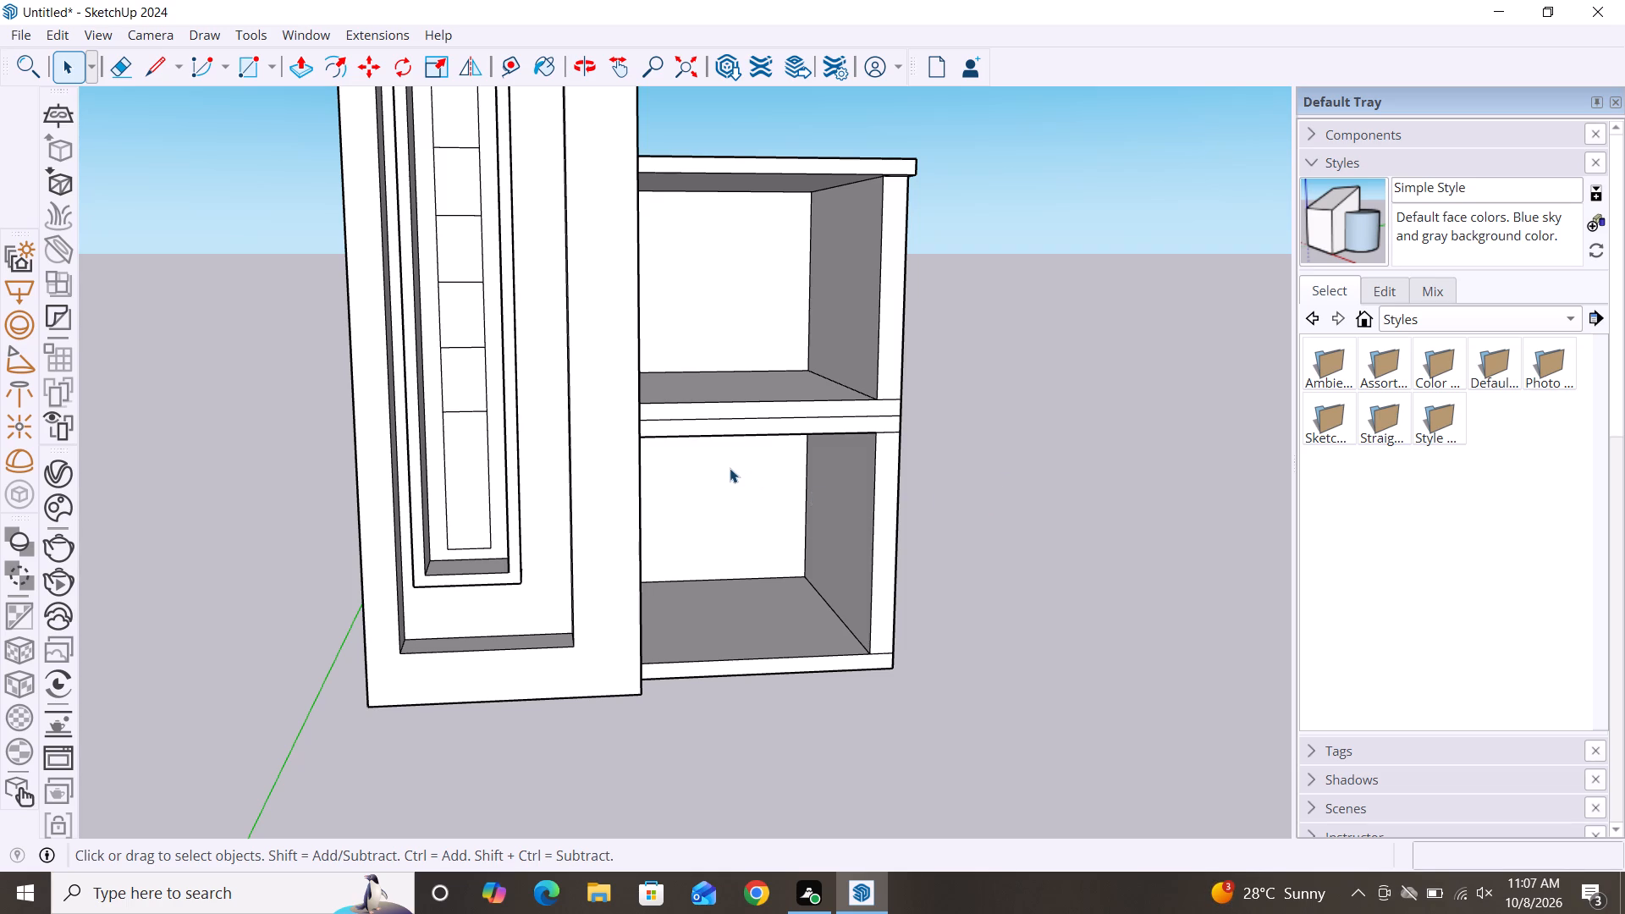
pyautogui.scroll(-2, 730, 468)
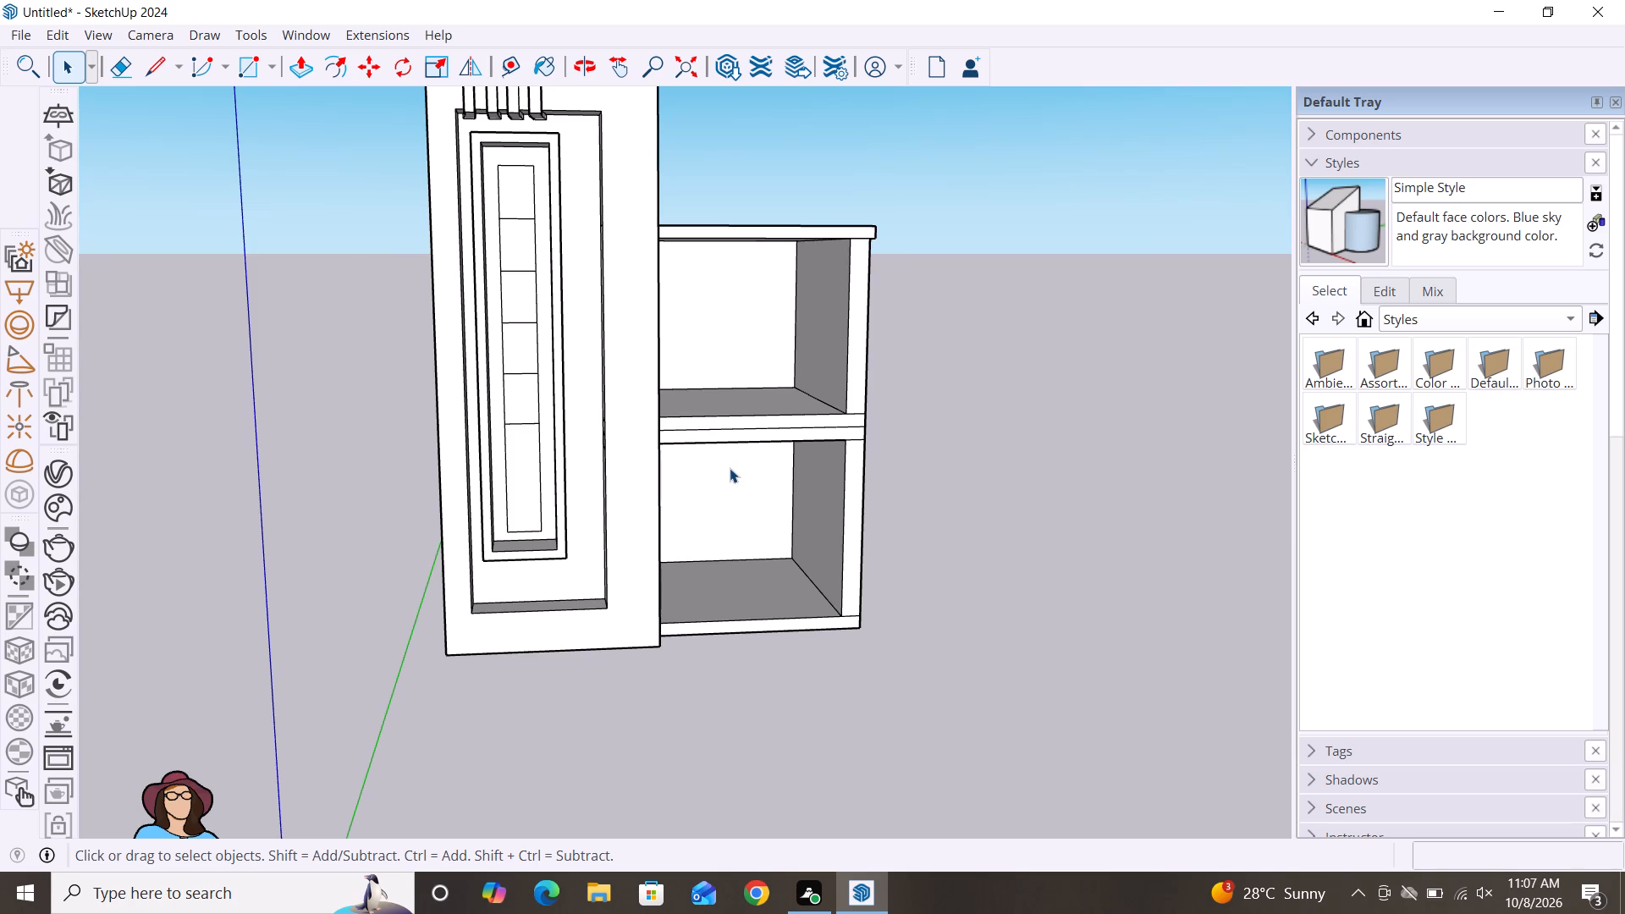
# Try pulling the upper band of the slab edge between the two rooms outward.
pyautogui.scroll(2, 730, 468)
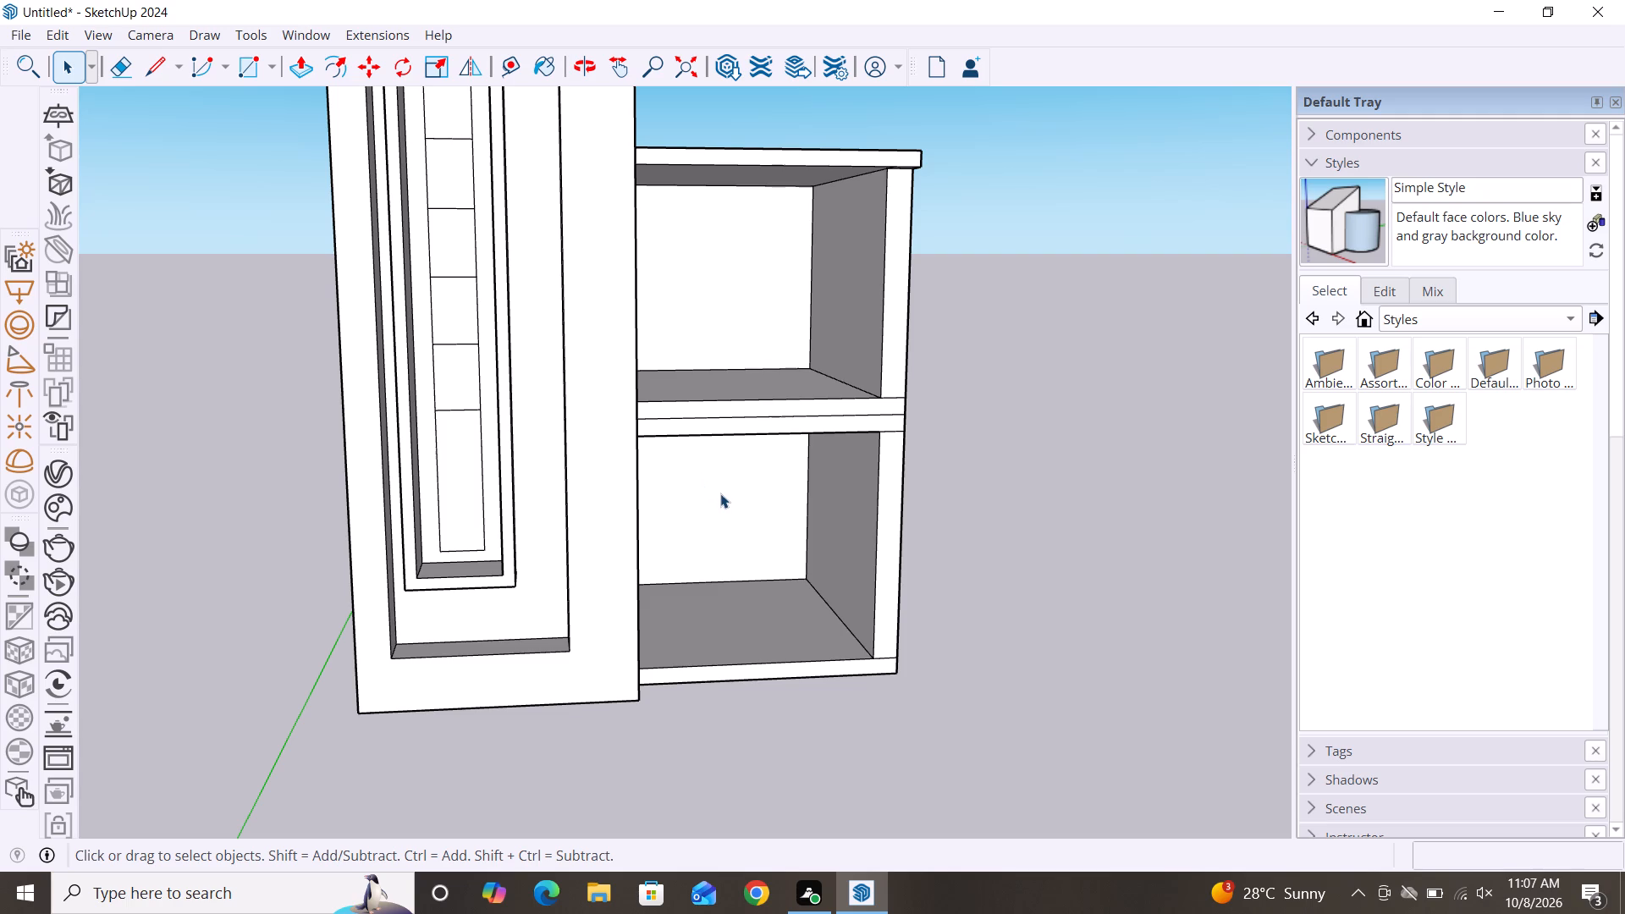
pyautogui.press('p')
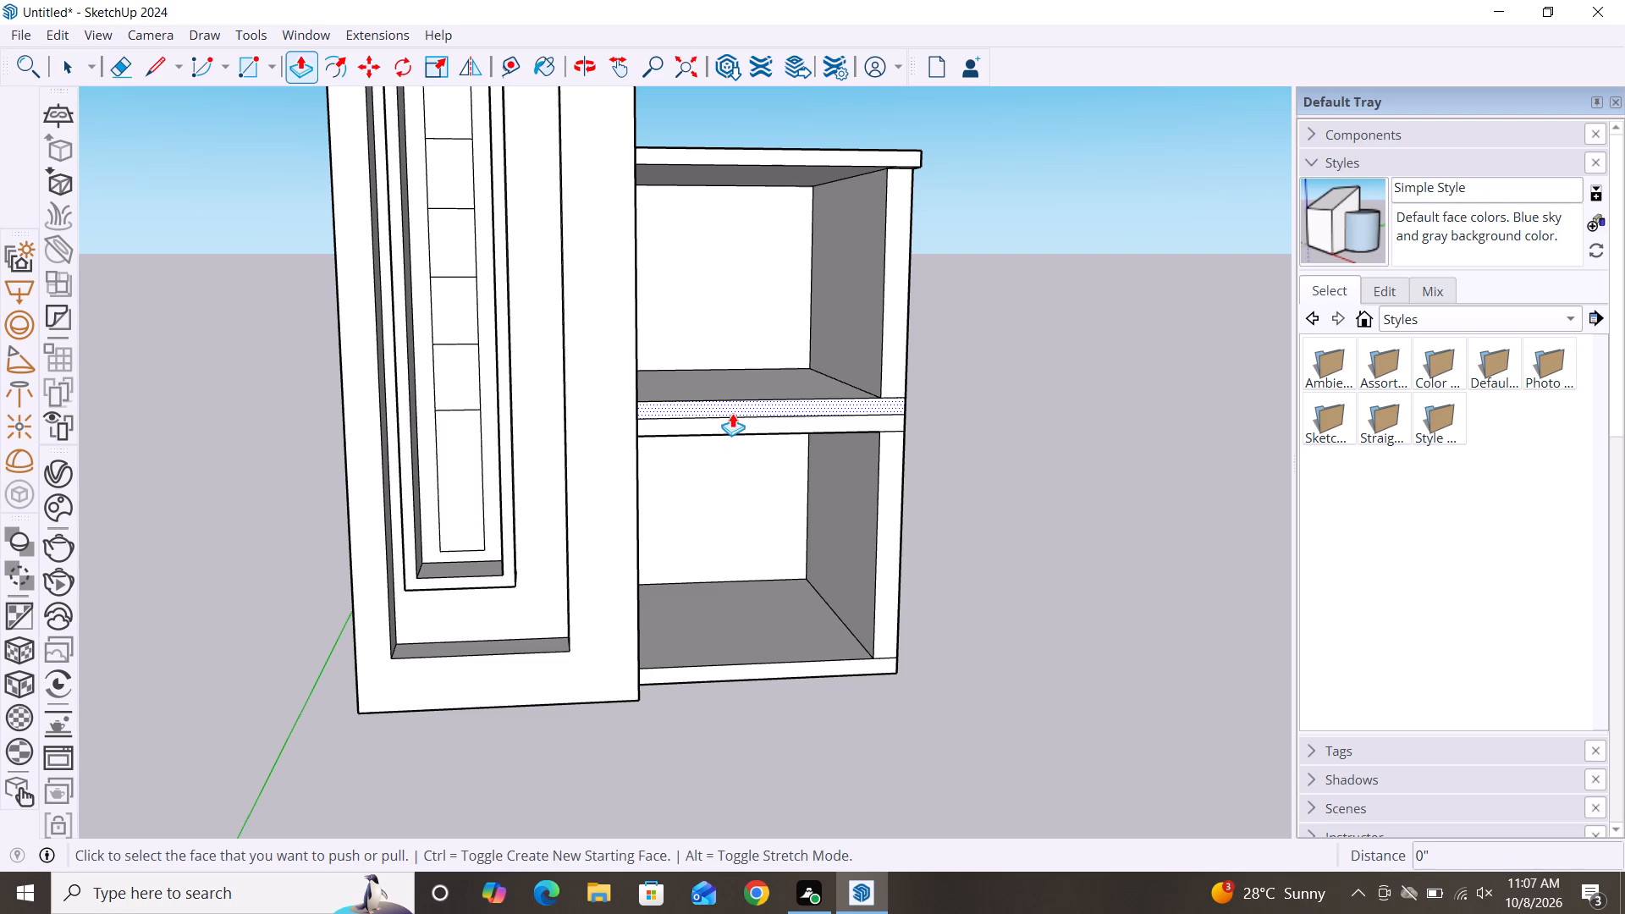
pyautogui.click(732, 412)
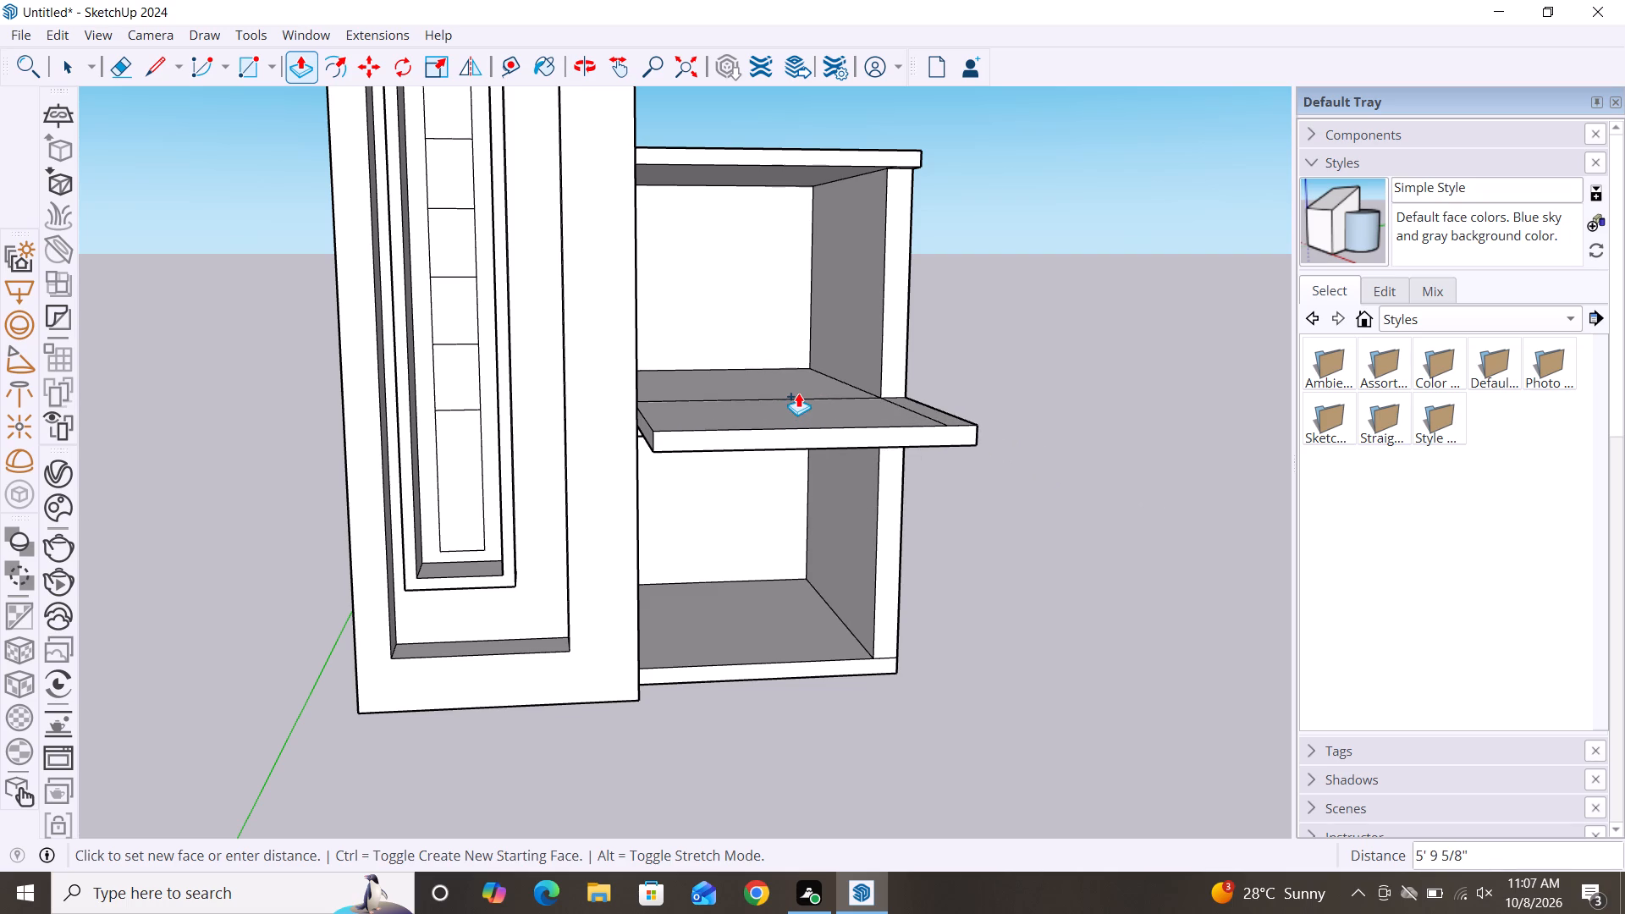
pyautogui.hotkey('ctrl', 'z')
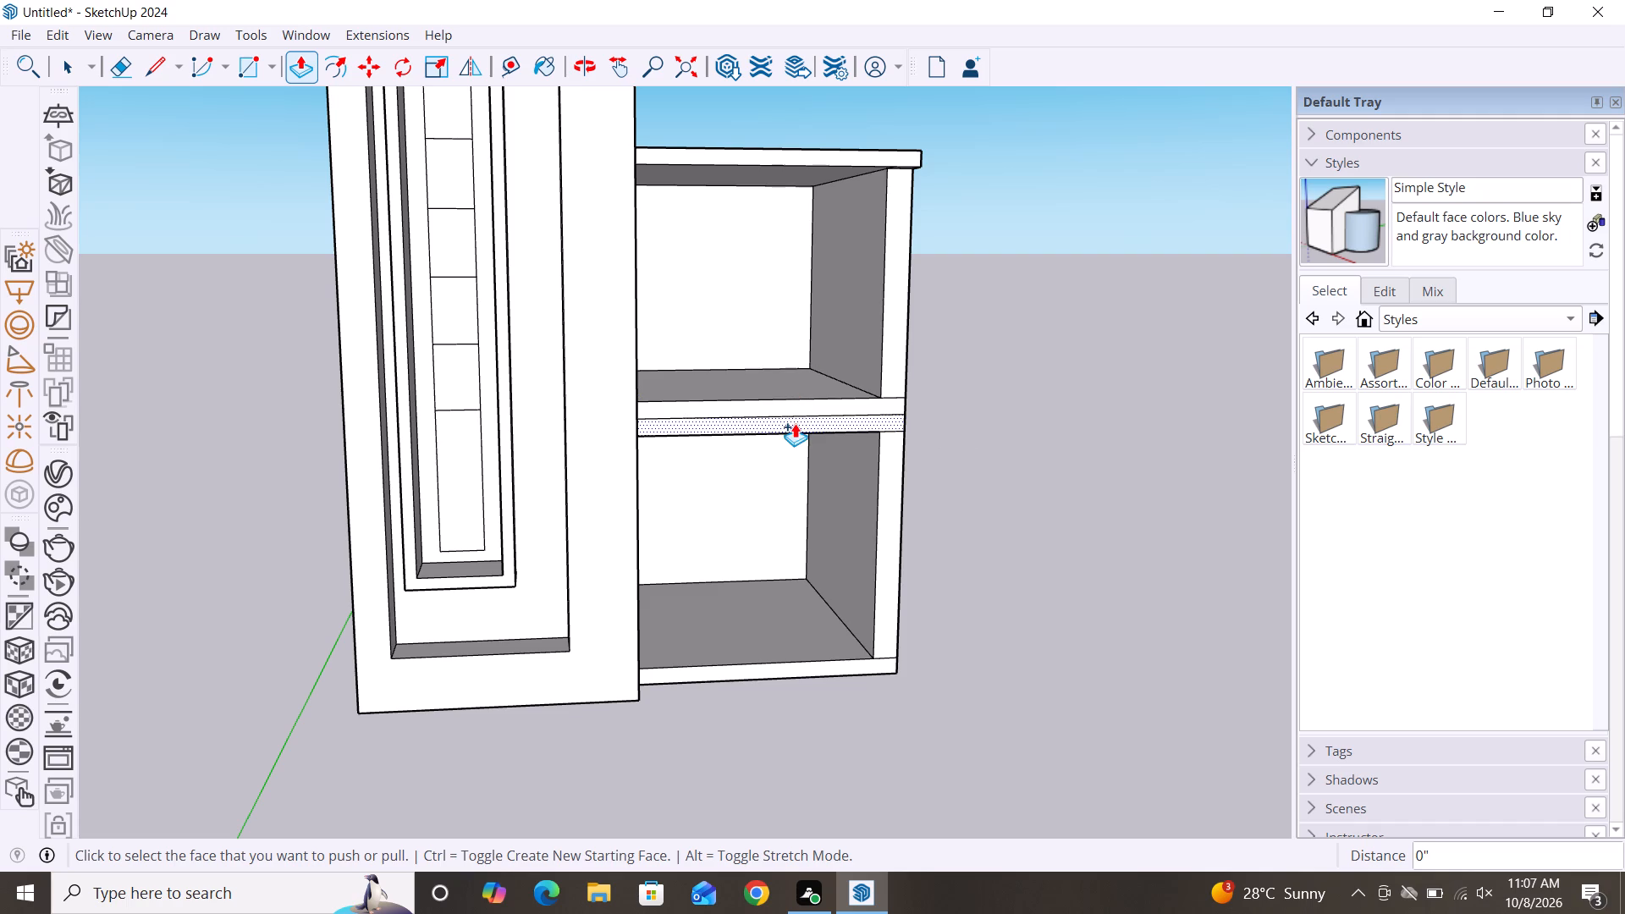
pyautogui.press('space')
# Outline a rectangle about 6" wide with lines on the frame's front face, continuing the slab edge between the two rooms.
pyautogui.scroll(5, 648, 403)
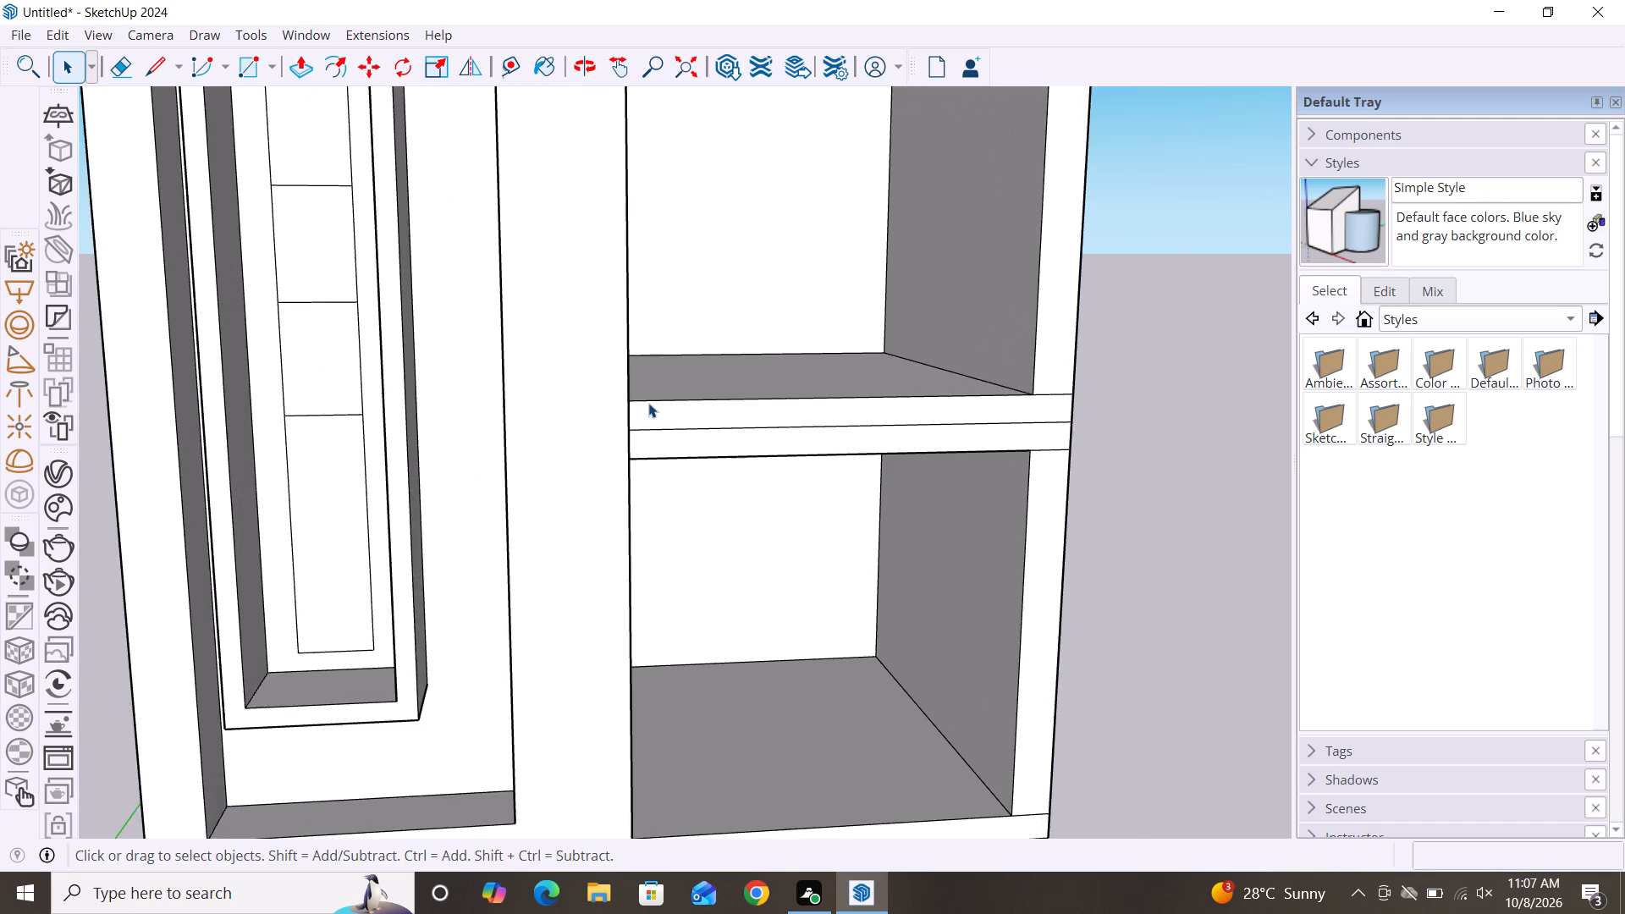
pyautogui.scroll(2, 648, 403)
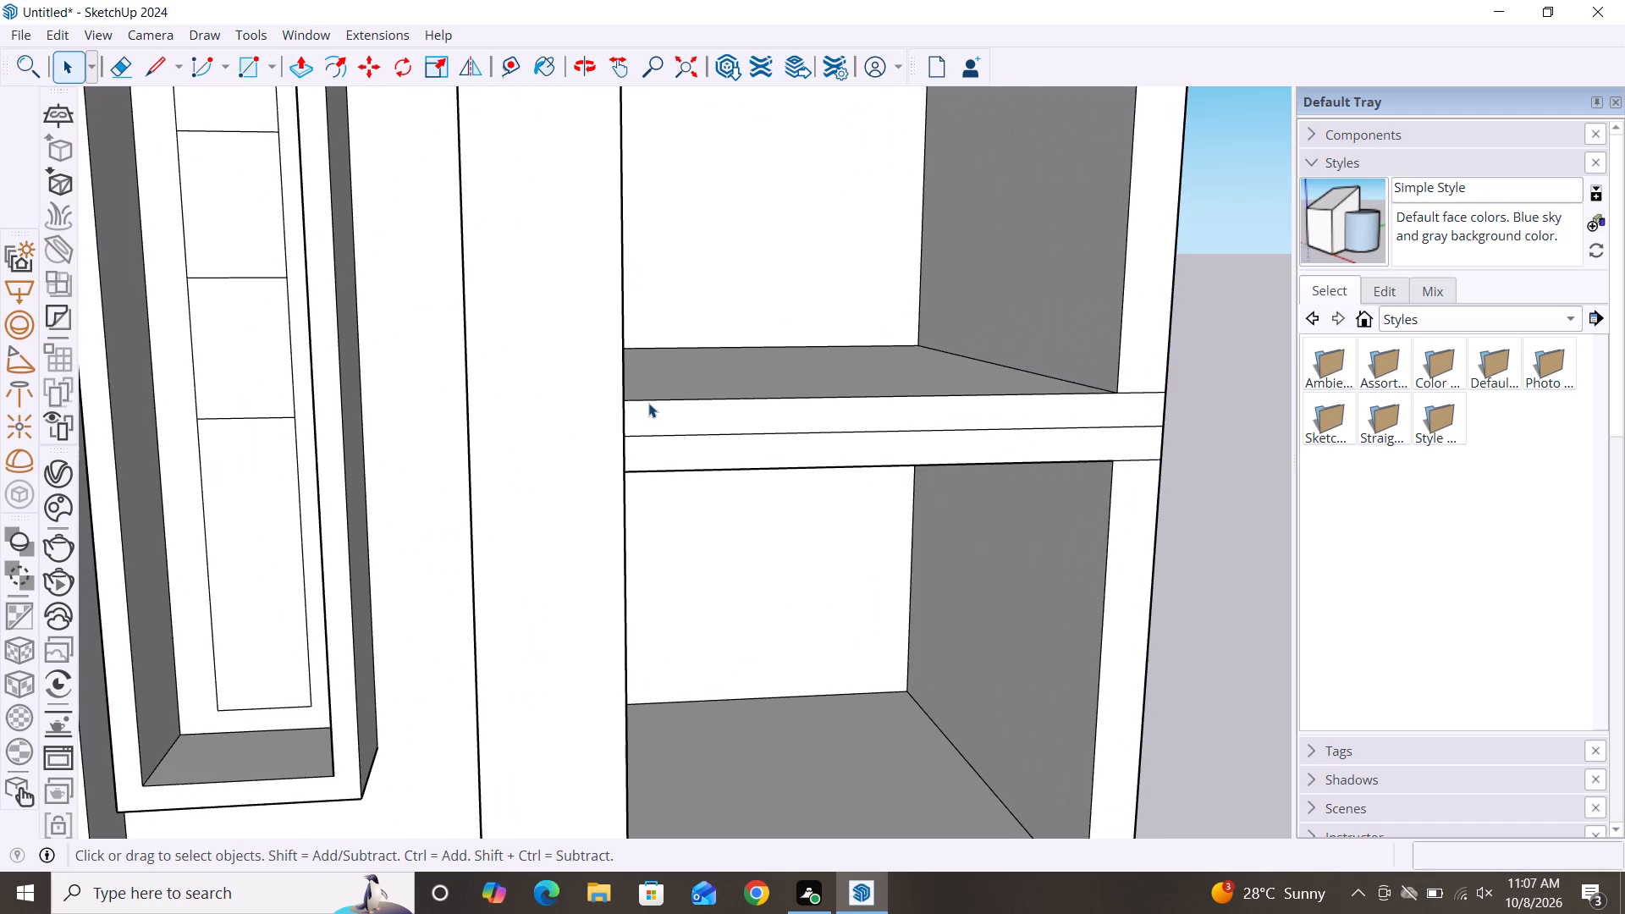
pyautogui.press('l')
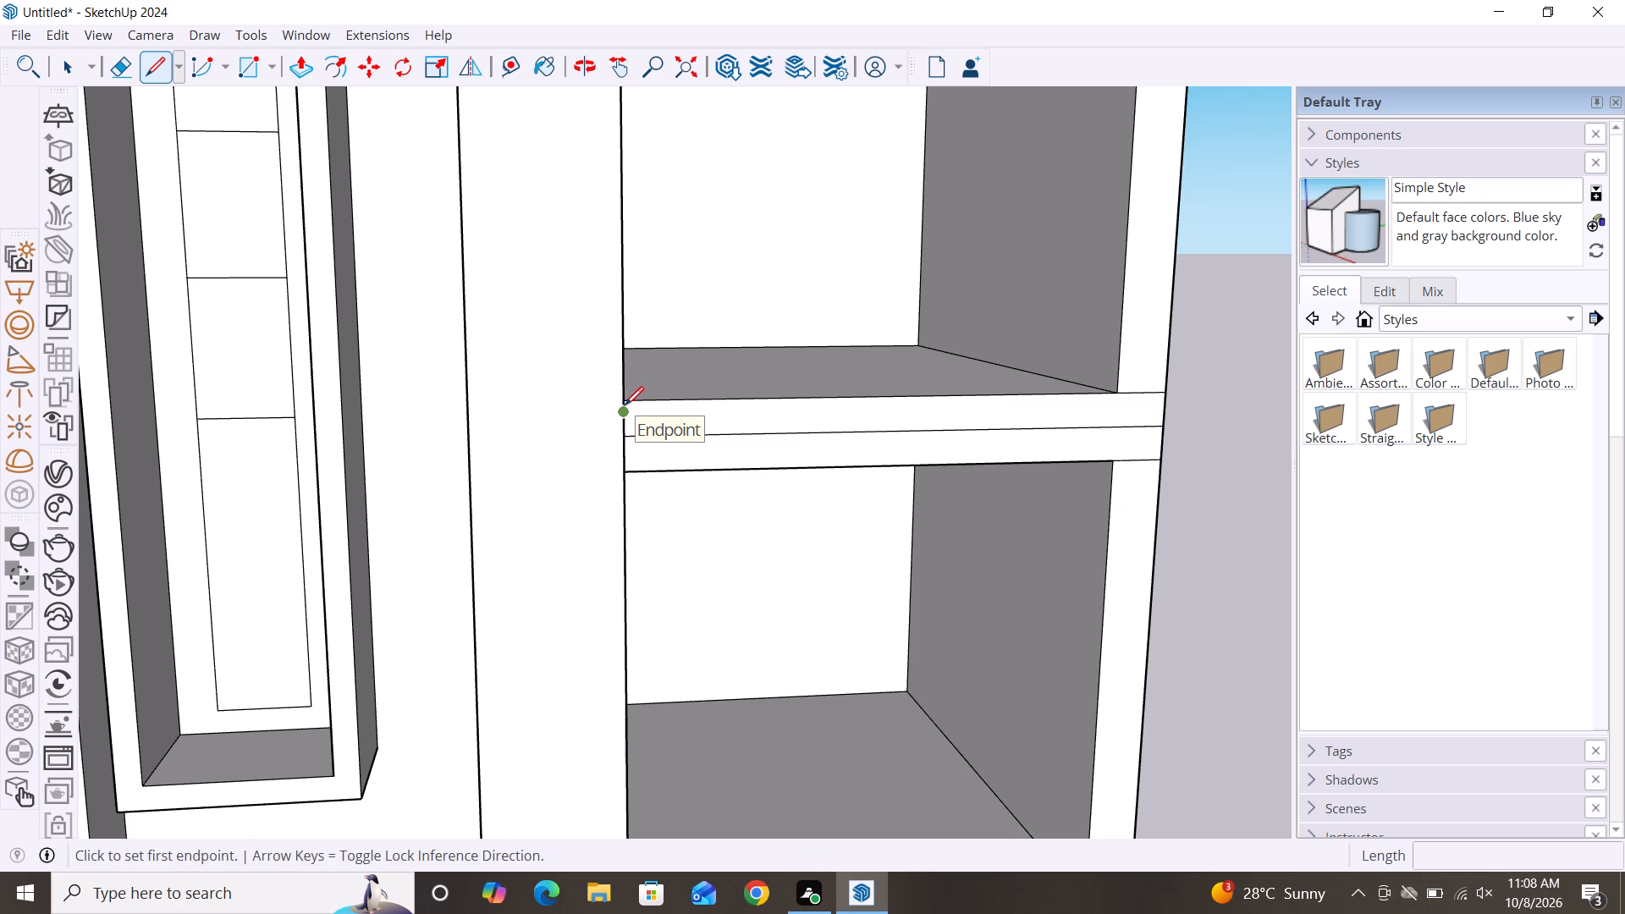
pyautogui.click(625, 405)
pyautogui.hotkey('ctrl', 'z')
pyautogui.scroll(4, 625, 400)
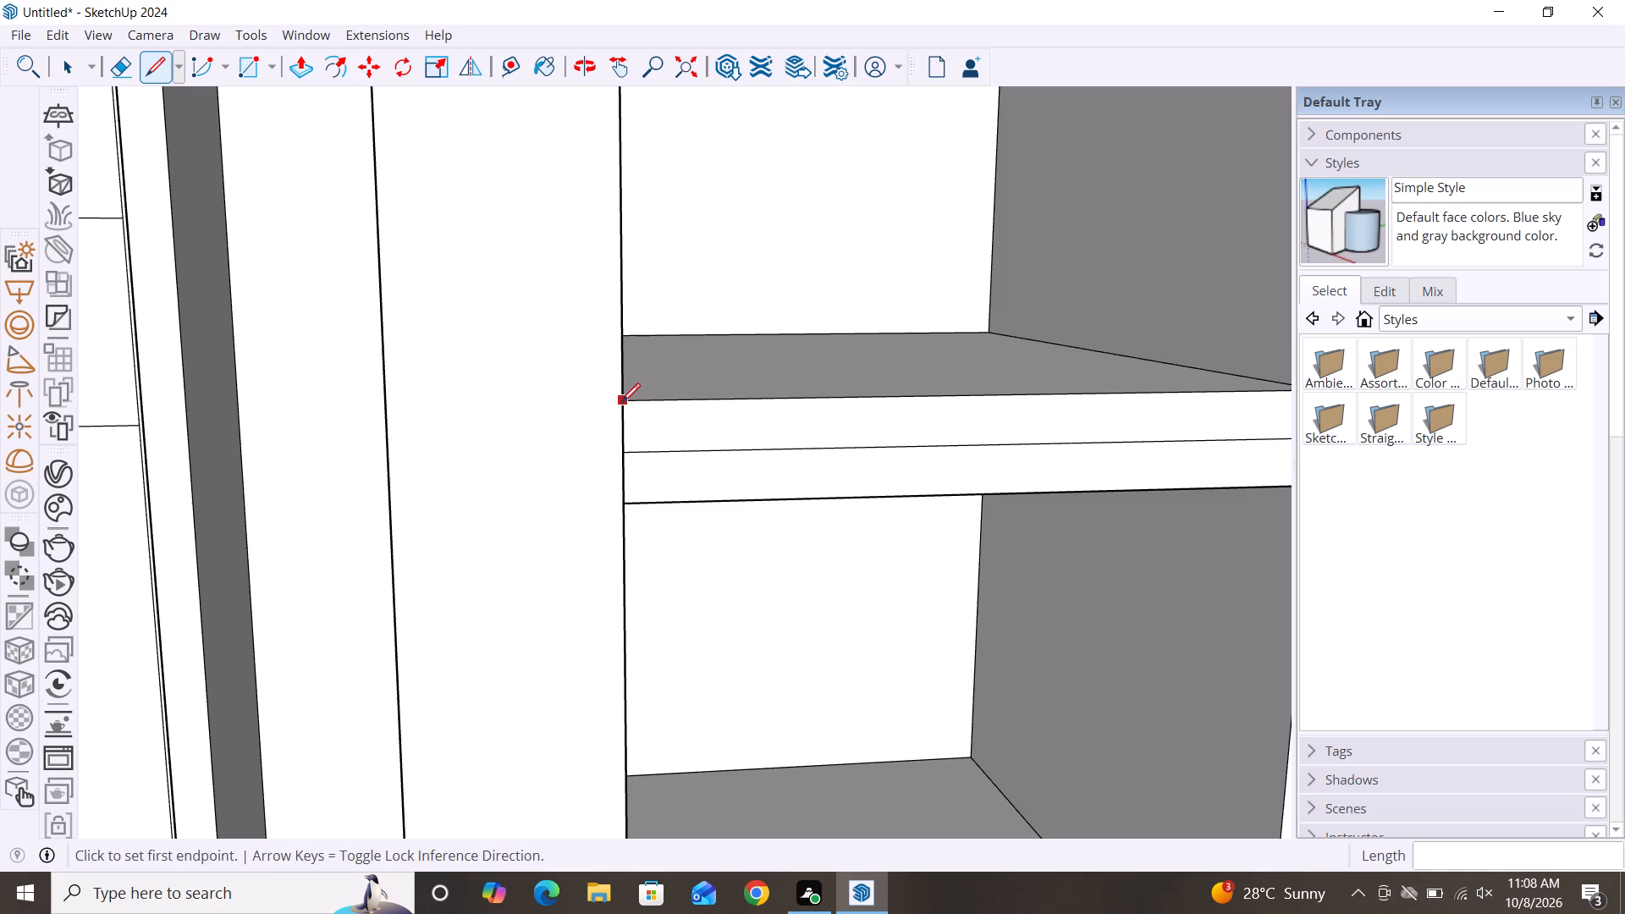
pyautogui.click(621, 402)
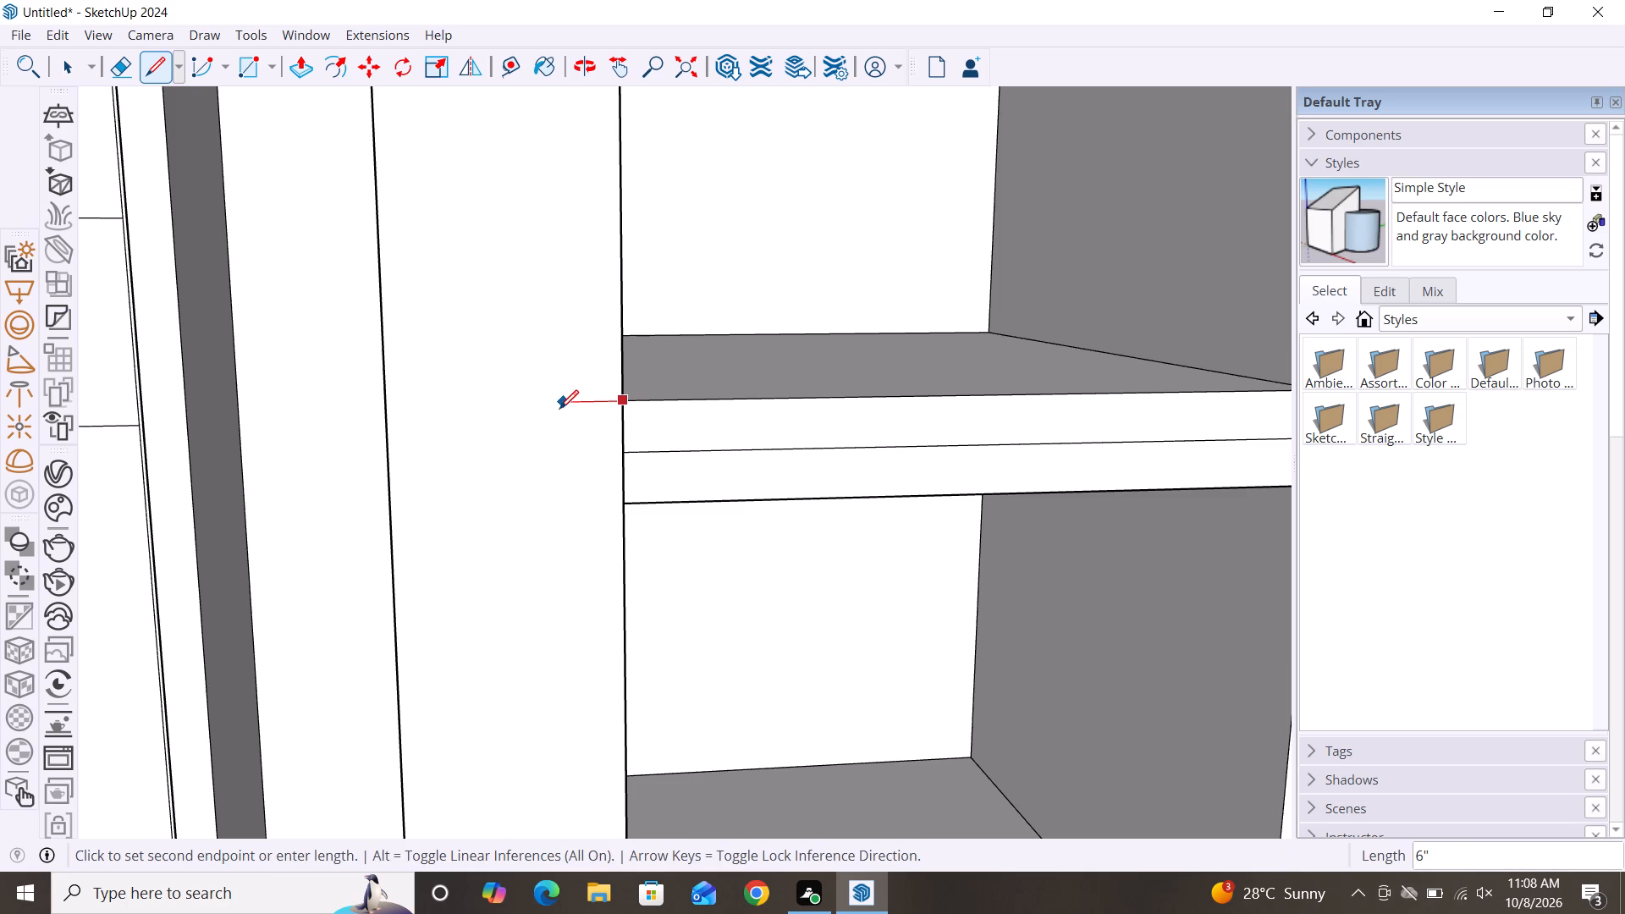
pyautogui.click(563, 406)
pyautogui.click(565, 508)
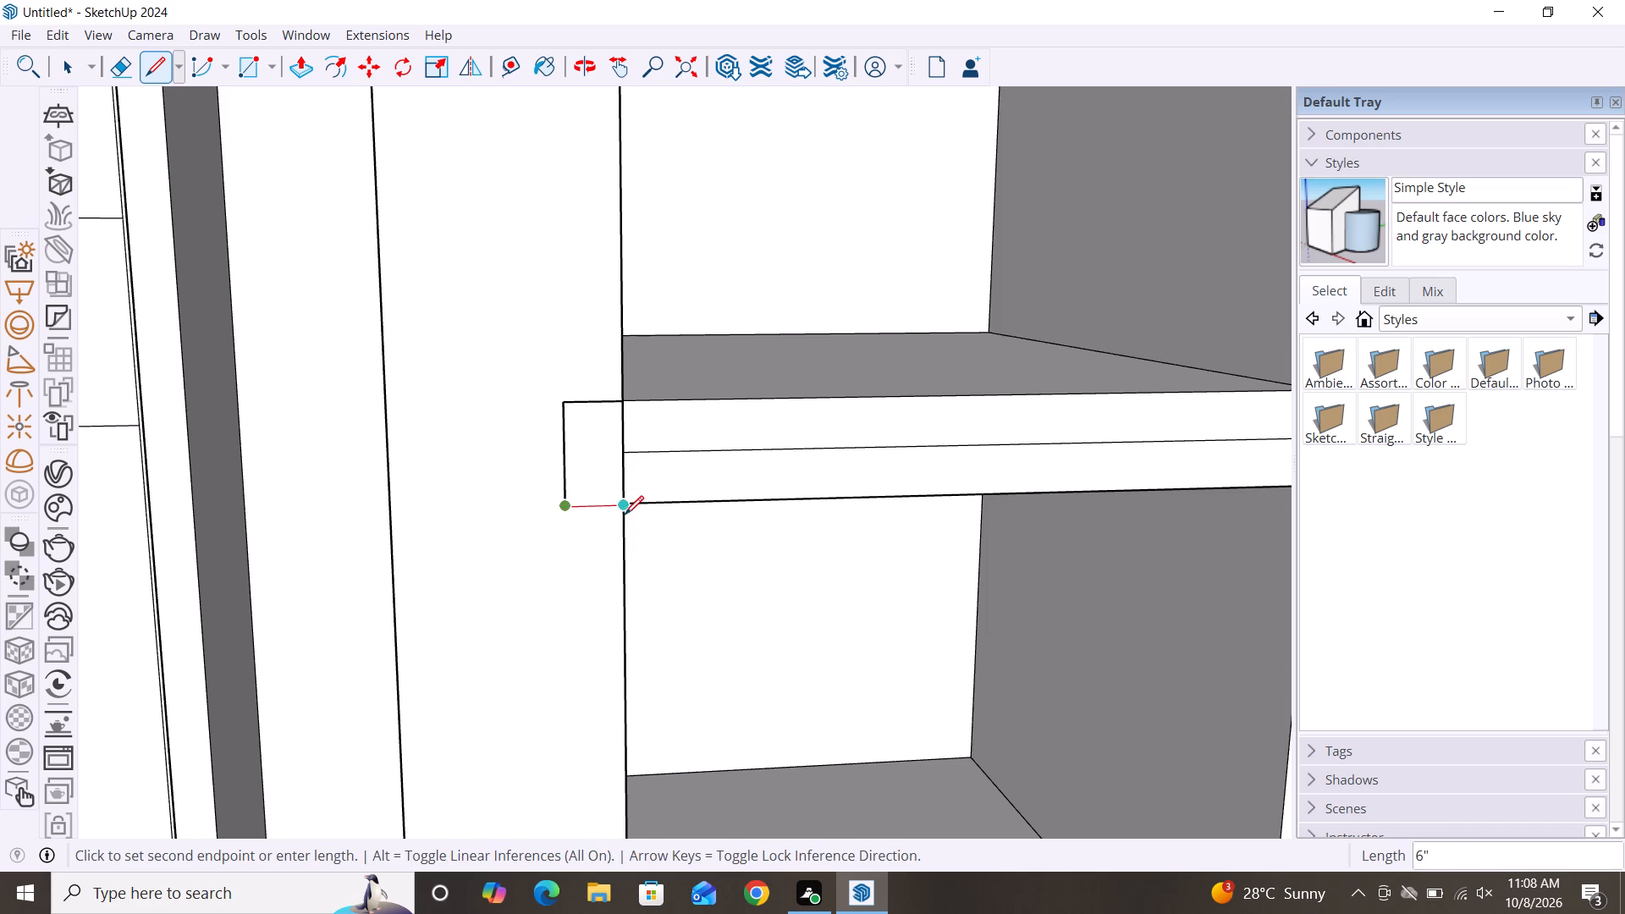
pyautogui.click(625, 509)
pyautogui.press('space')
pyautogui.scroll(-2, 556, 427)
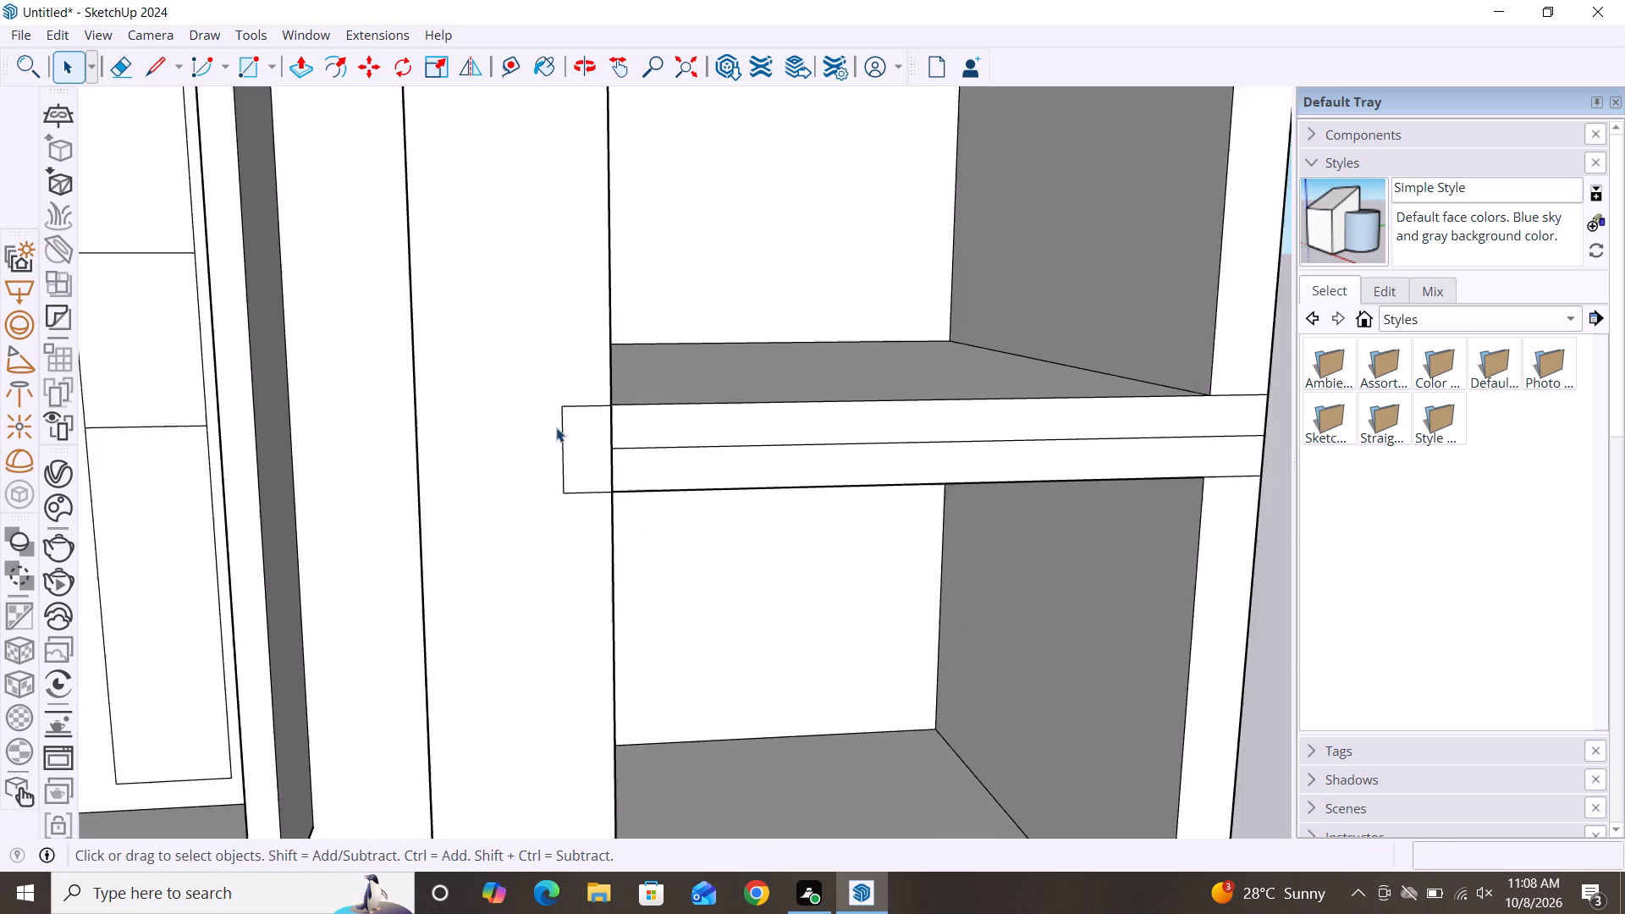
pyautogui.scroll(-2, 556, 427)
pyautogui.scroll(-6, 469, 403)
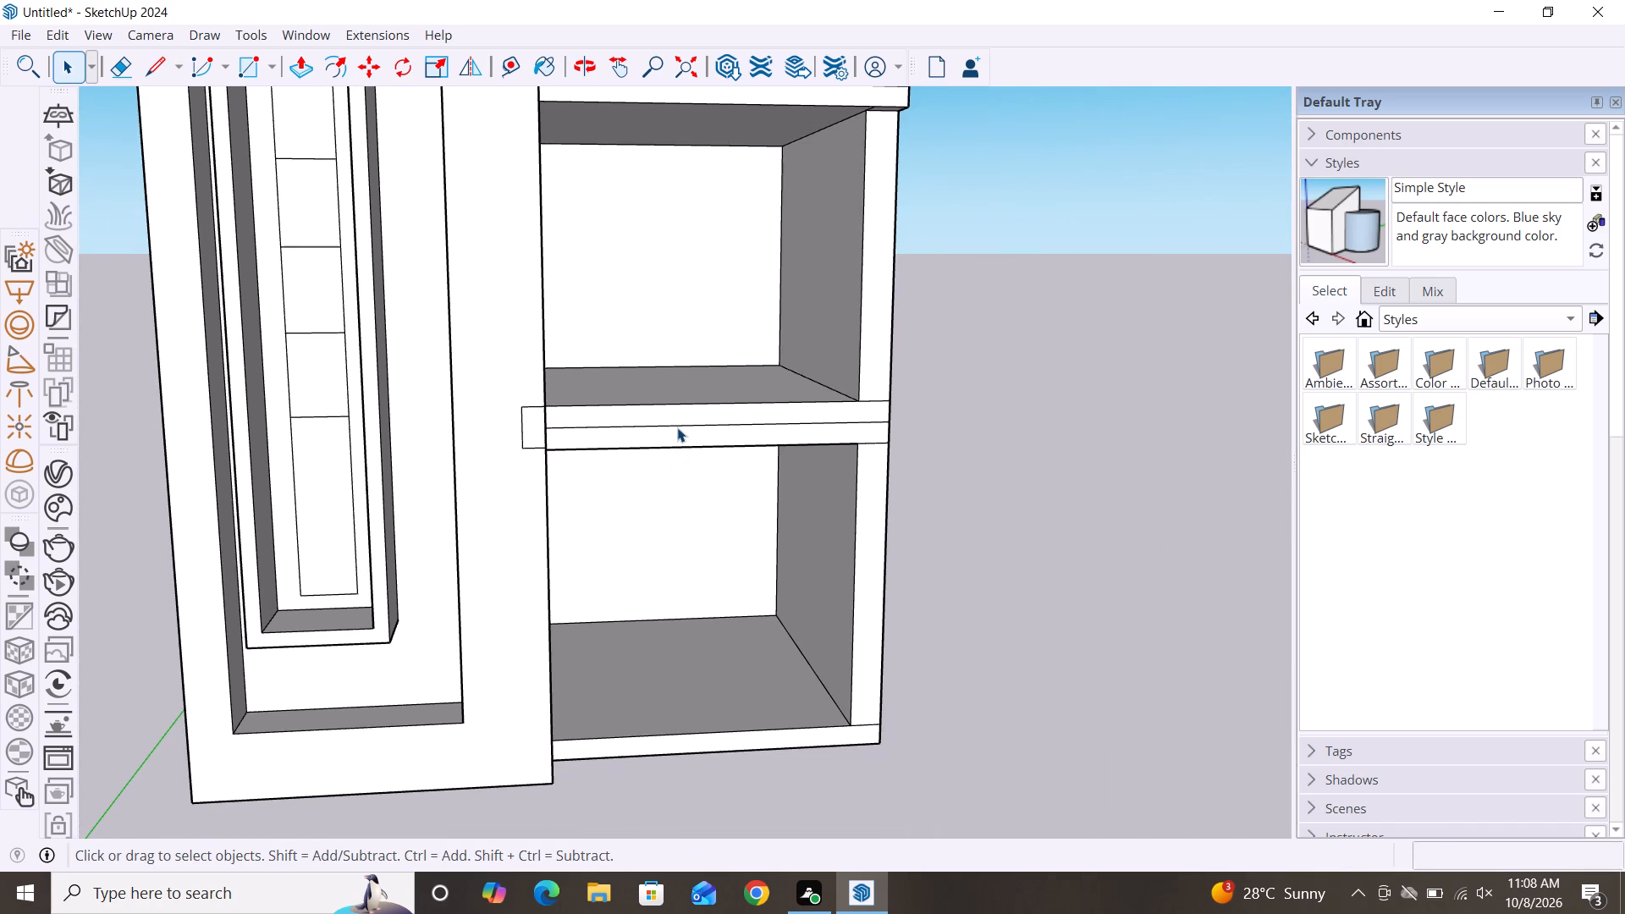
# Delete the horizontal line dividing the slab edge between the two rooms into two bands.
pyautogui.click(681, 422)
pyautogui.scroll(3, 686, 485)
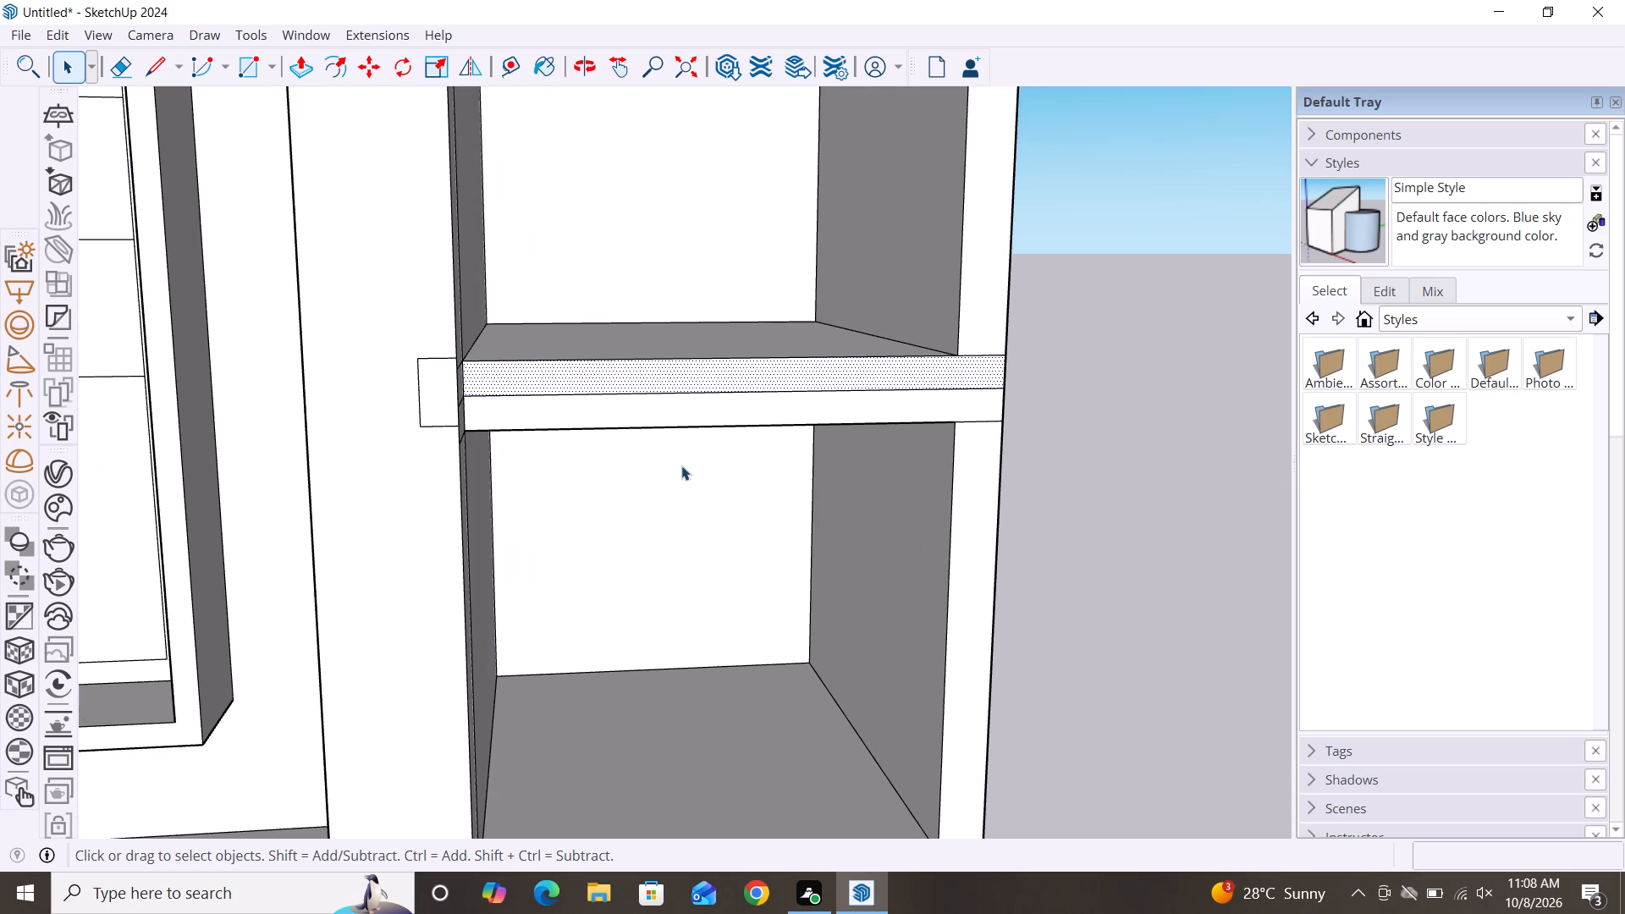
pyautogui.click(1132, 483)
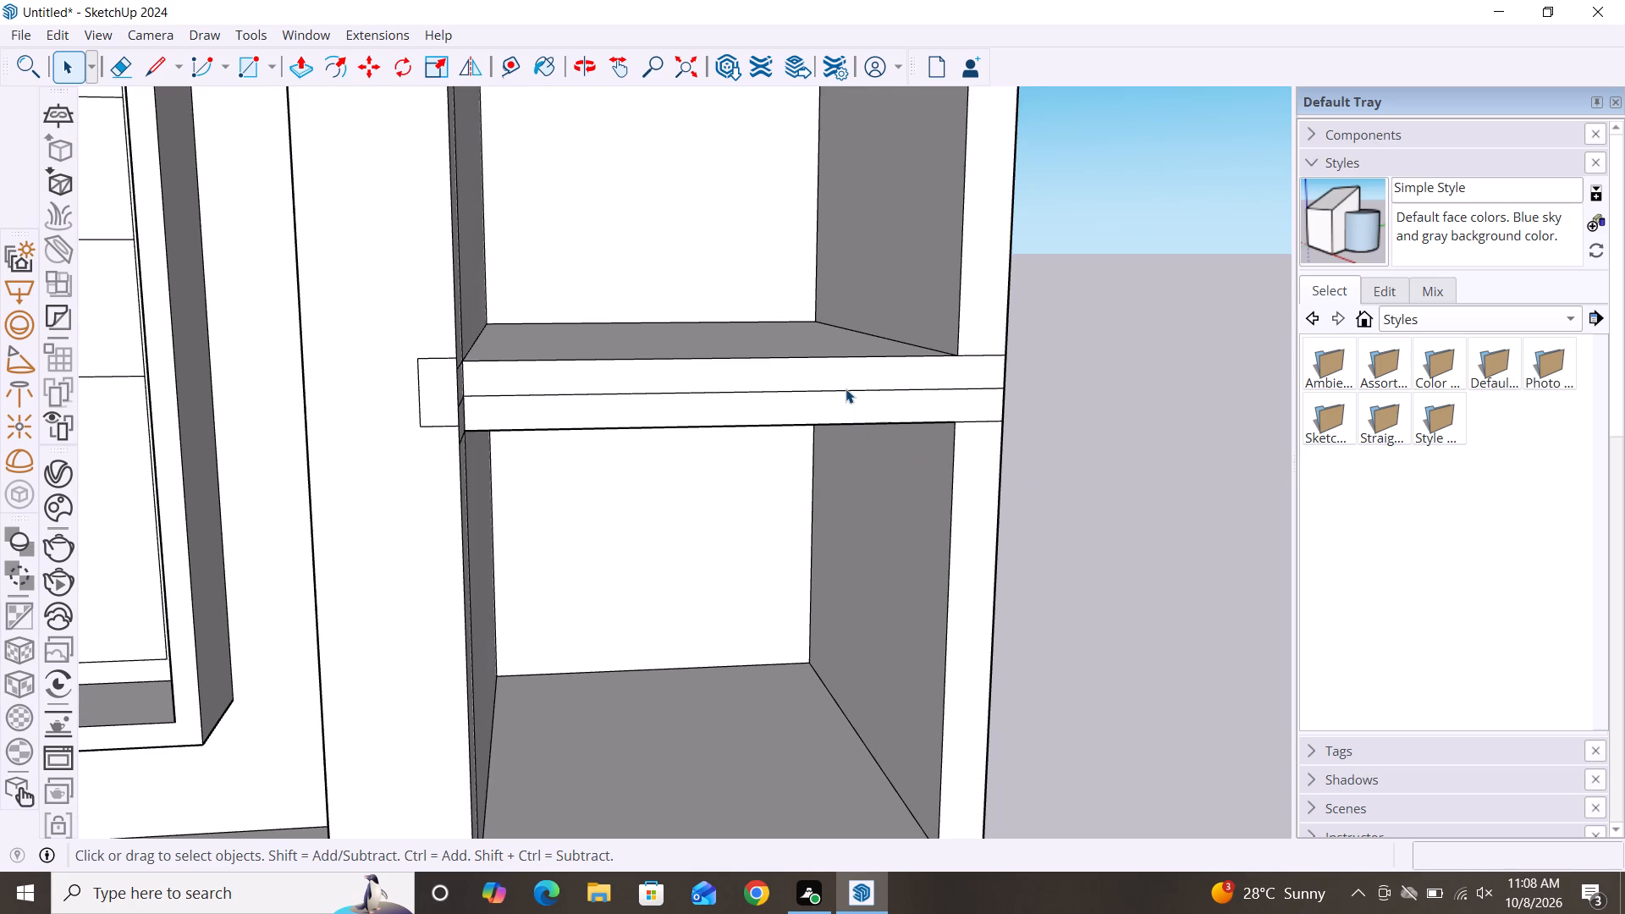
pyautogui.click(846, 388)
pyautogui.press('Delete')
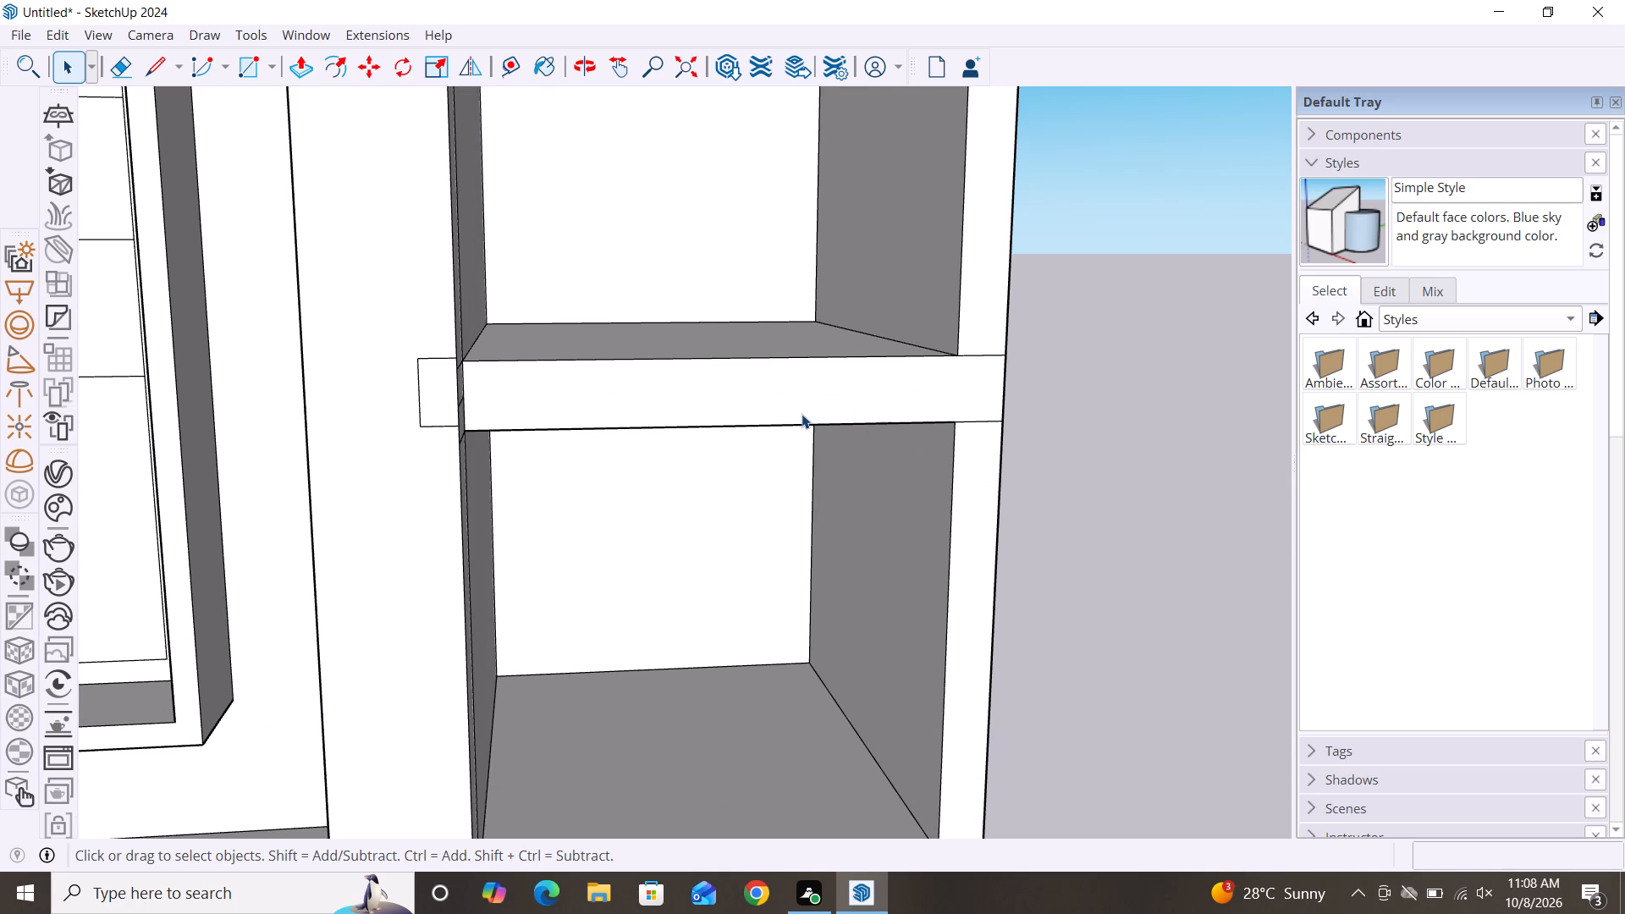
# Examine up close the corner where the slab edge between the two rooms meets the frame's side.
pyautogui.scroll(-3, 801, 414)
pyautogui.scroll(2, 556, 384)
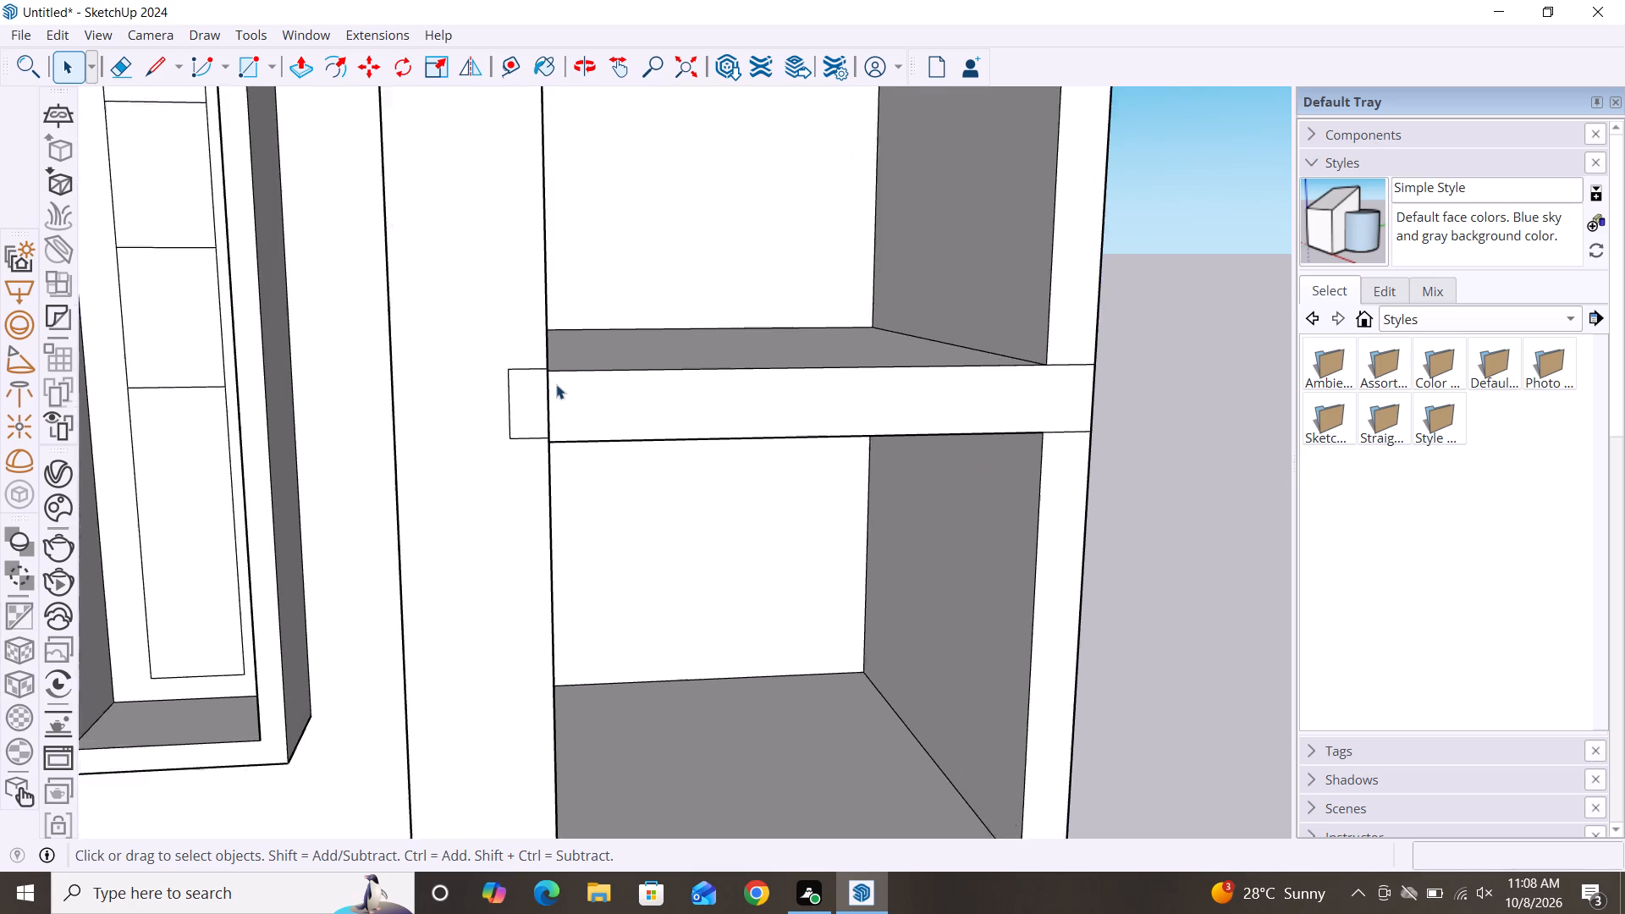
pyautogui.scroll(7, 556, 384)
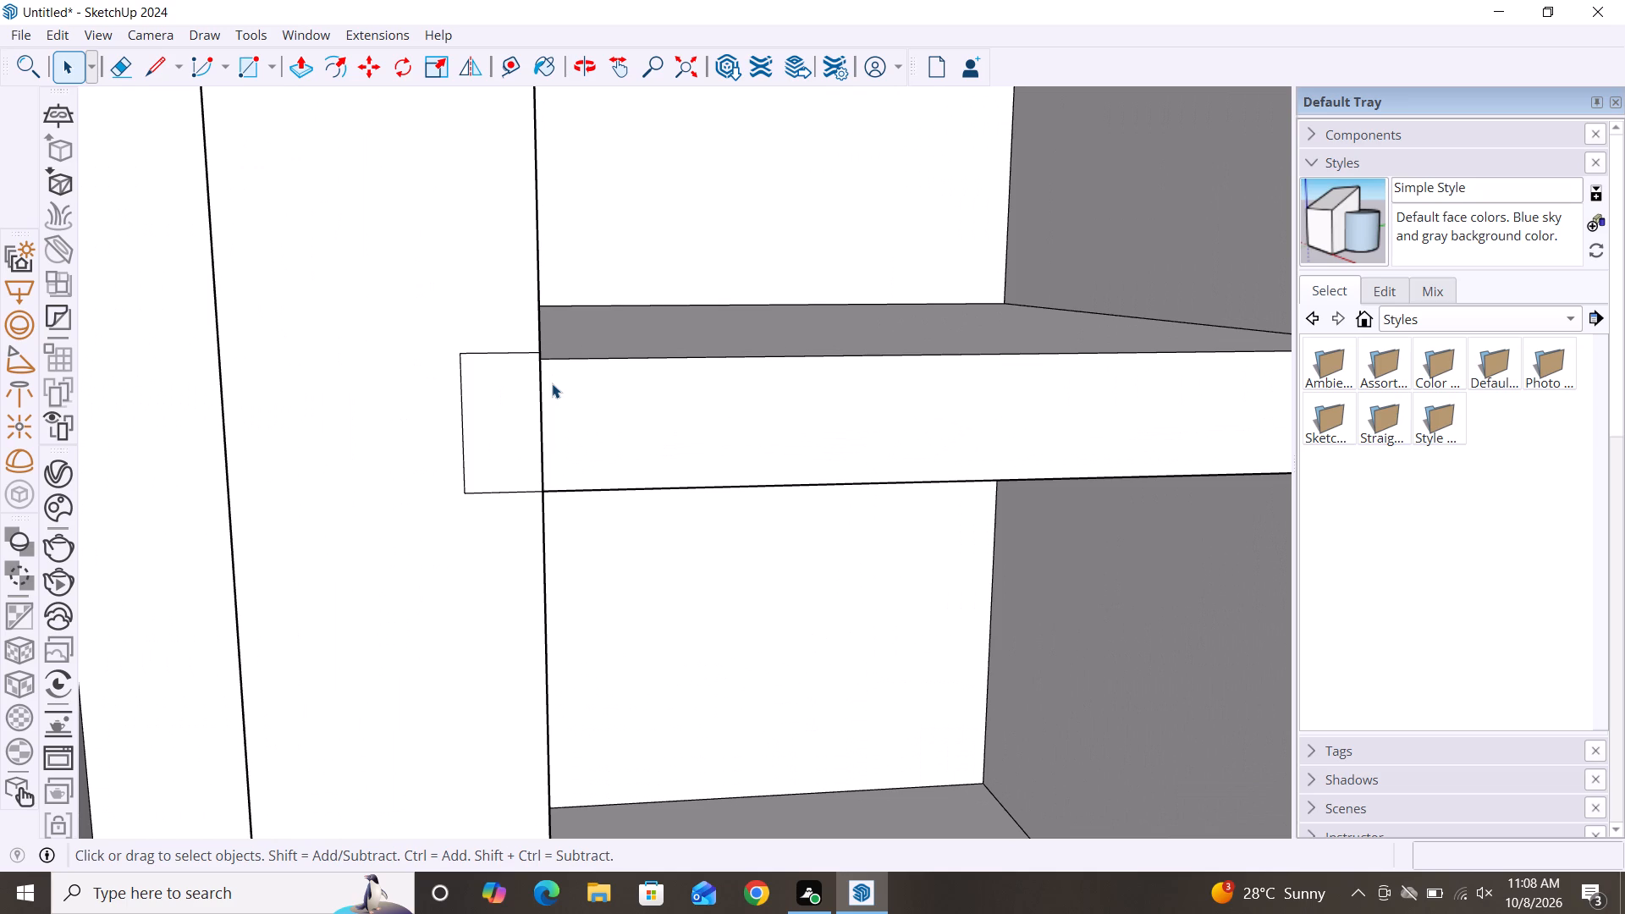
pyautogui.press('l')
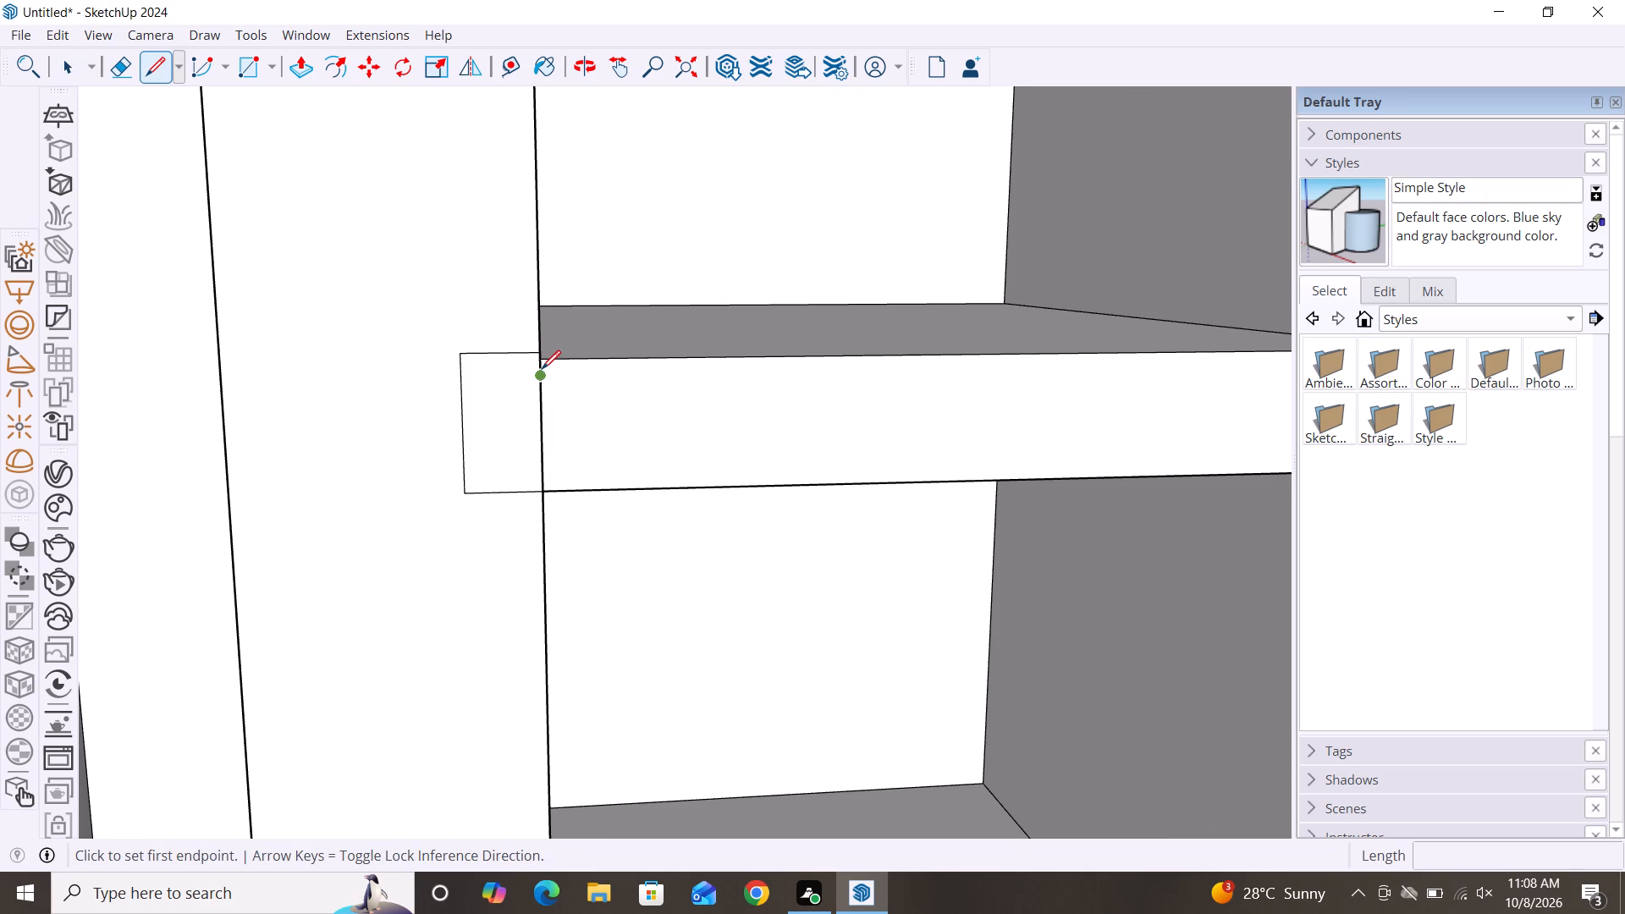
pyautogui.scroll(11, 544, 363)
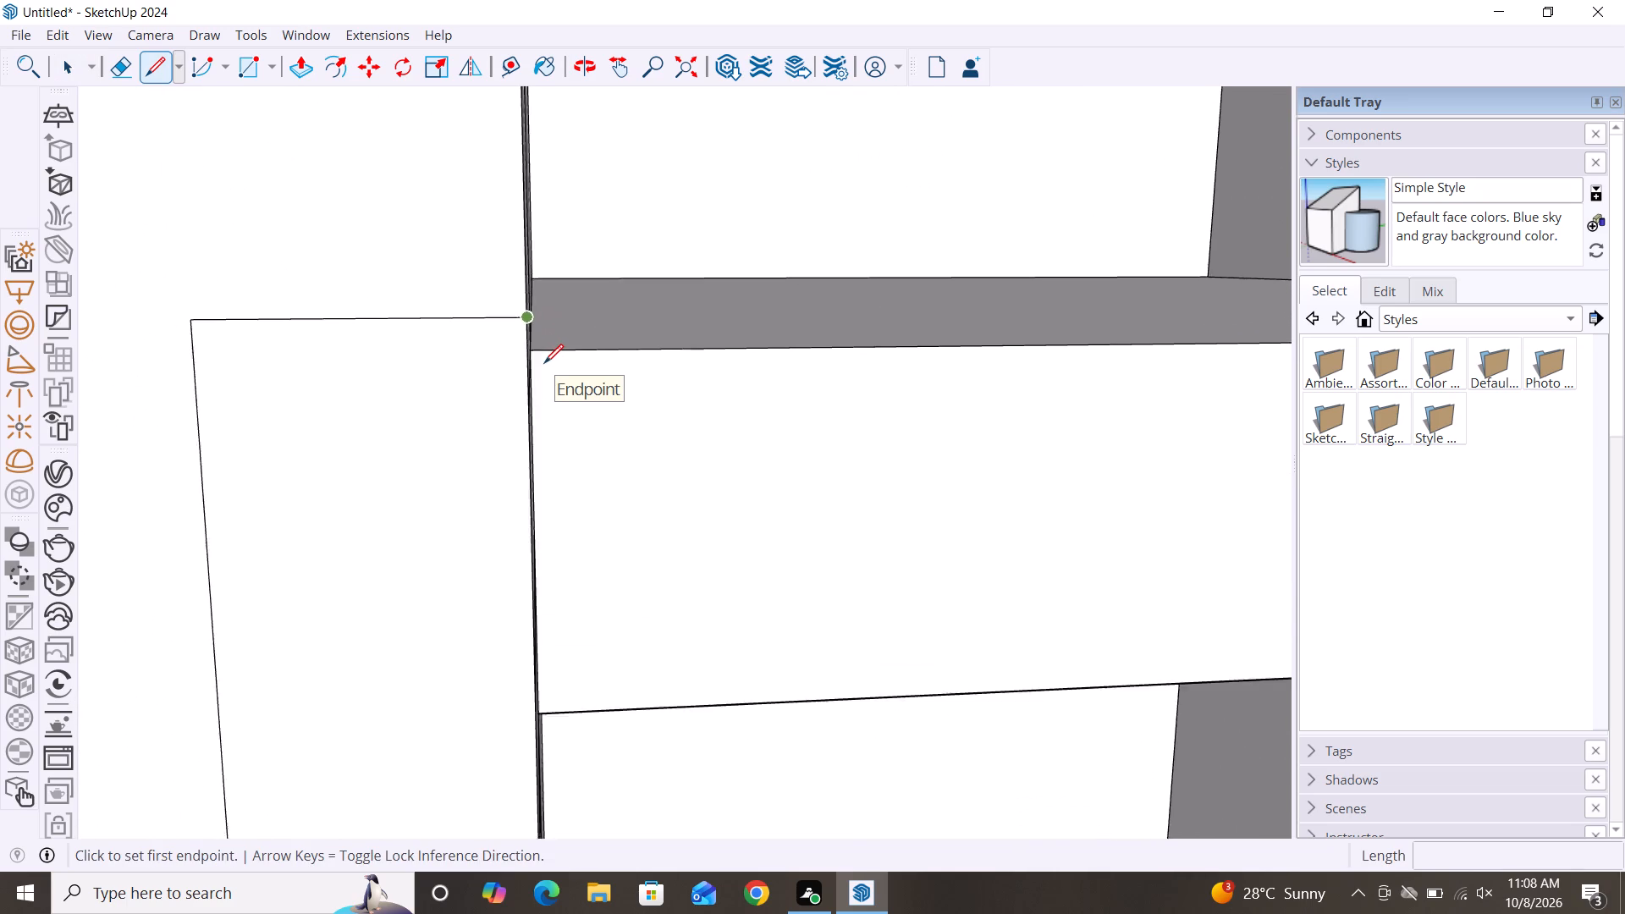
pyautogui.scroll(3, 544, 363)
pyautogui.scroll(-4, 544, 361)
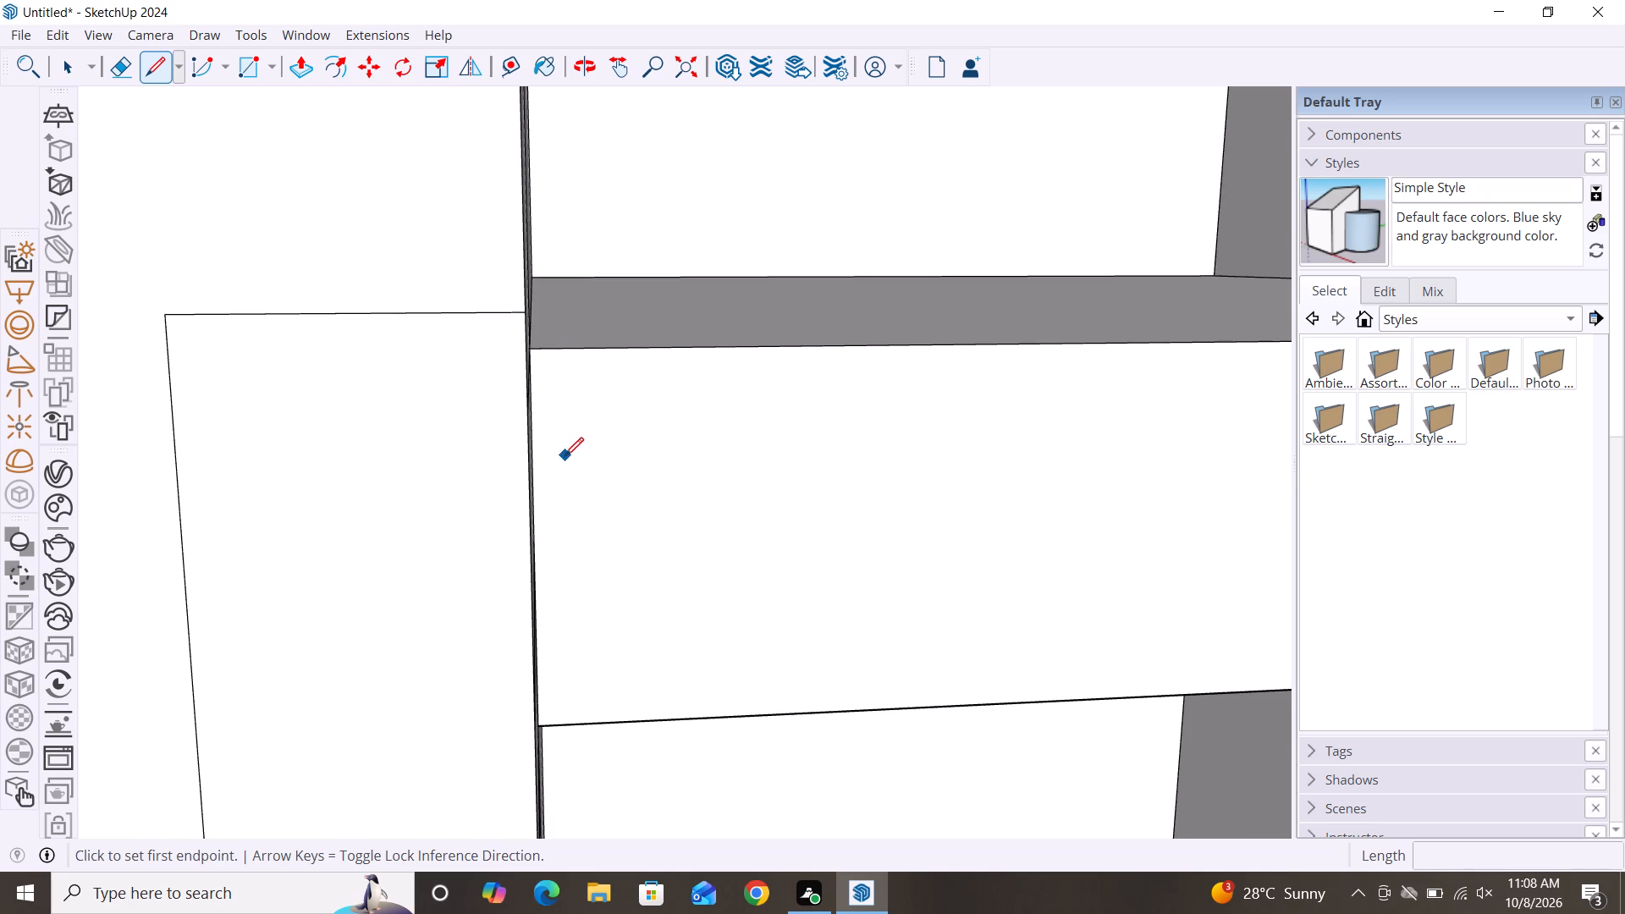
pyautogui.scroll(-4, 559, 450)
pyautogui.scroll(8, 568, 454)
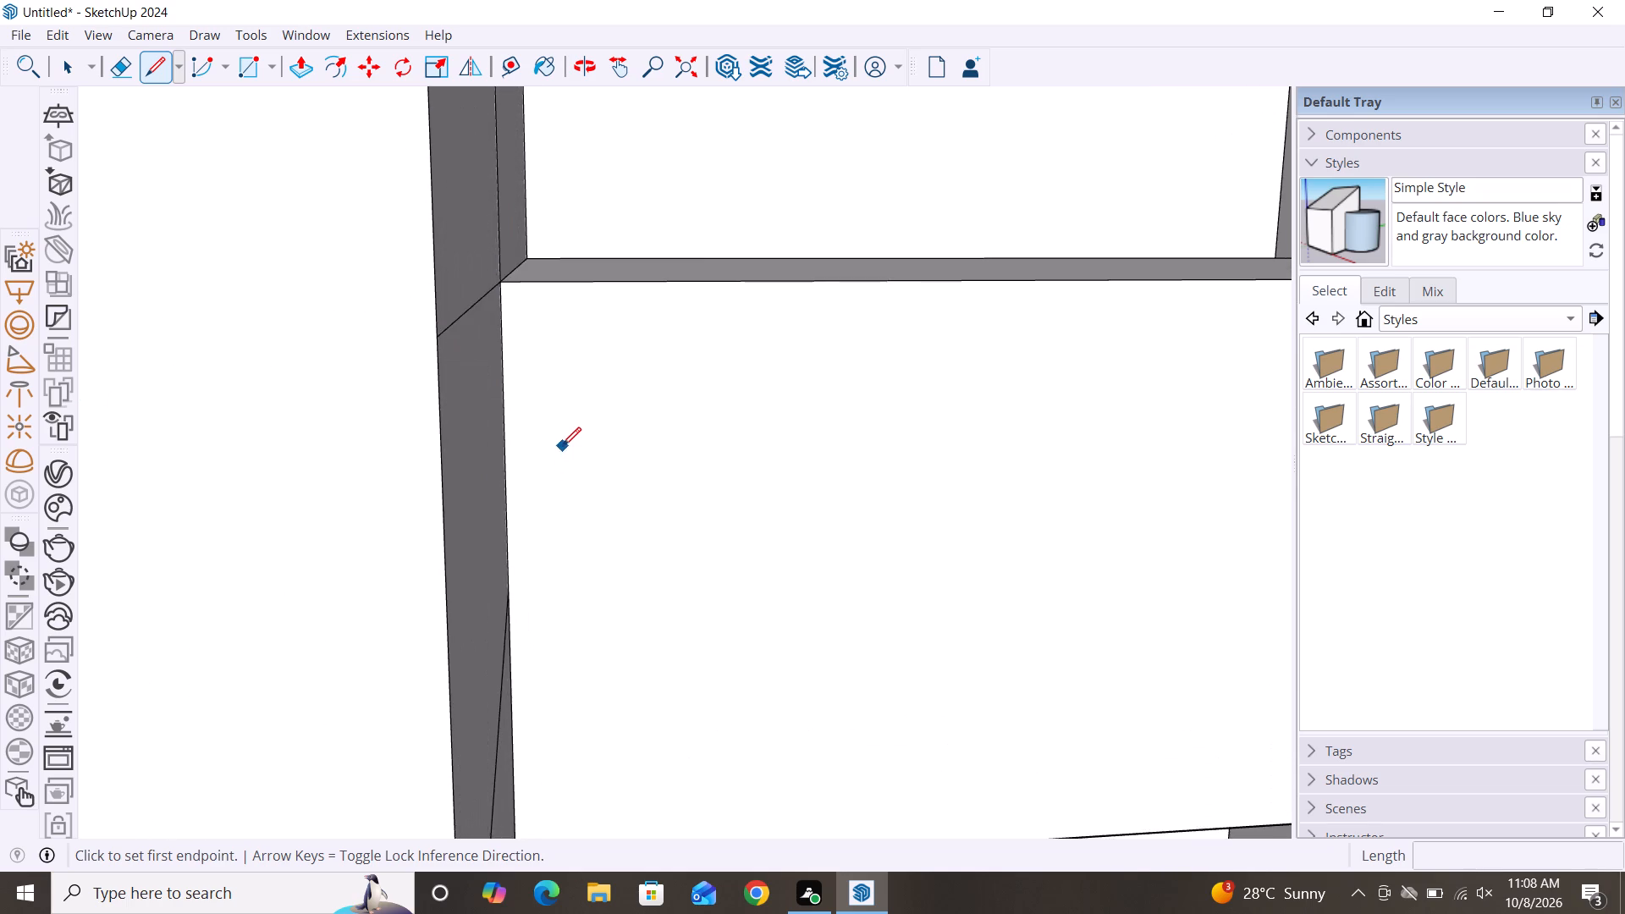
pyautogui.scroll(6, 559, 444)
pyautogui.scroll(-13, 524, 431)
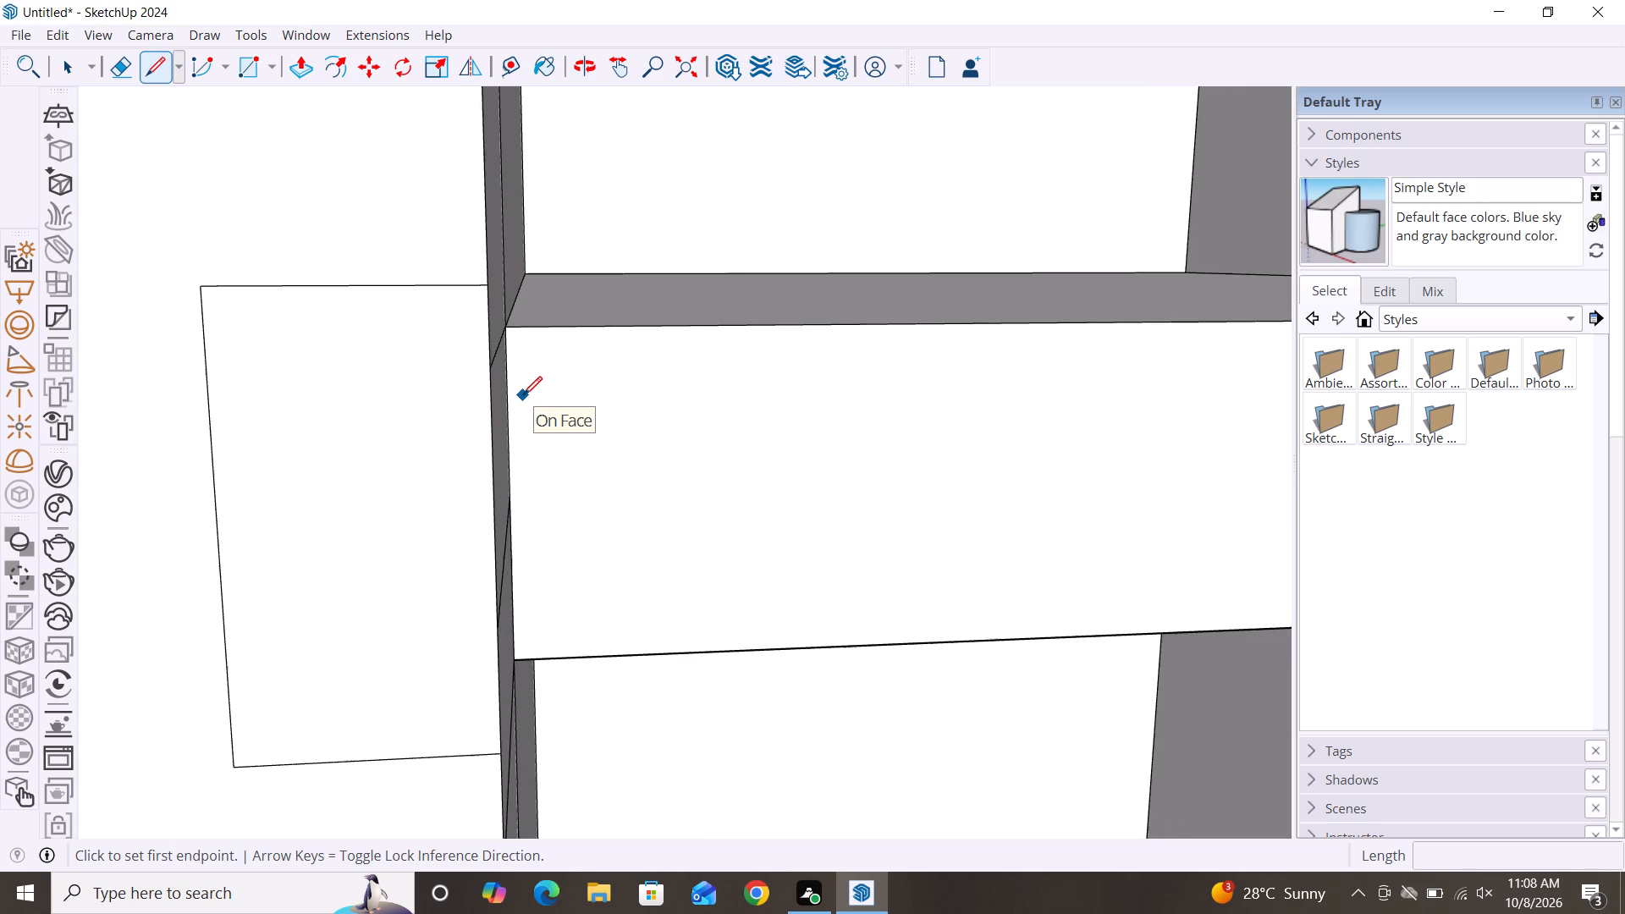
pyautogui.scroll(-14, 523, 395)
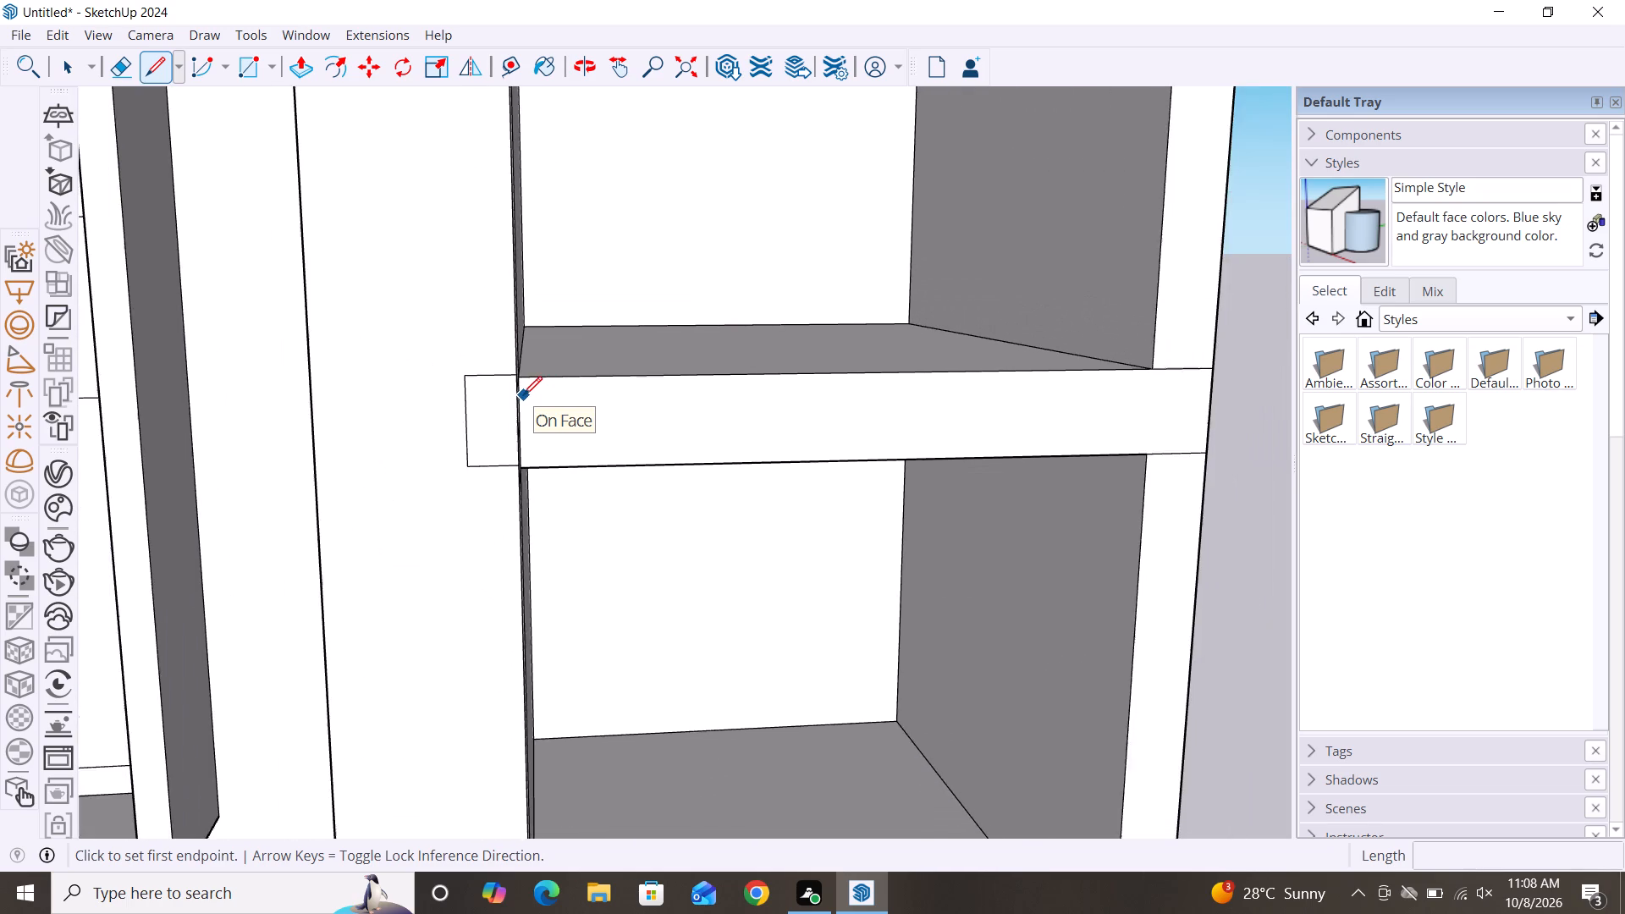
pyautogui.scroll(-3, 523, 395)
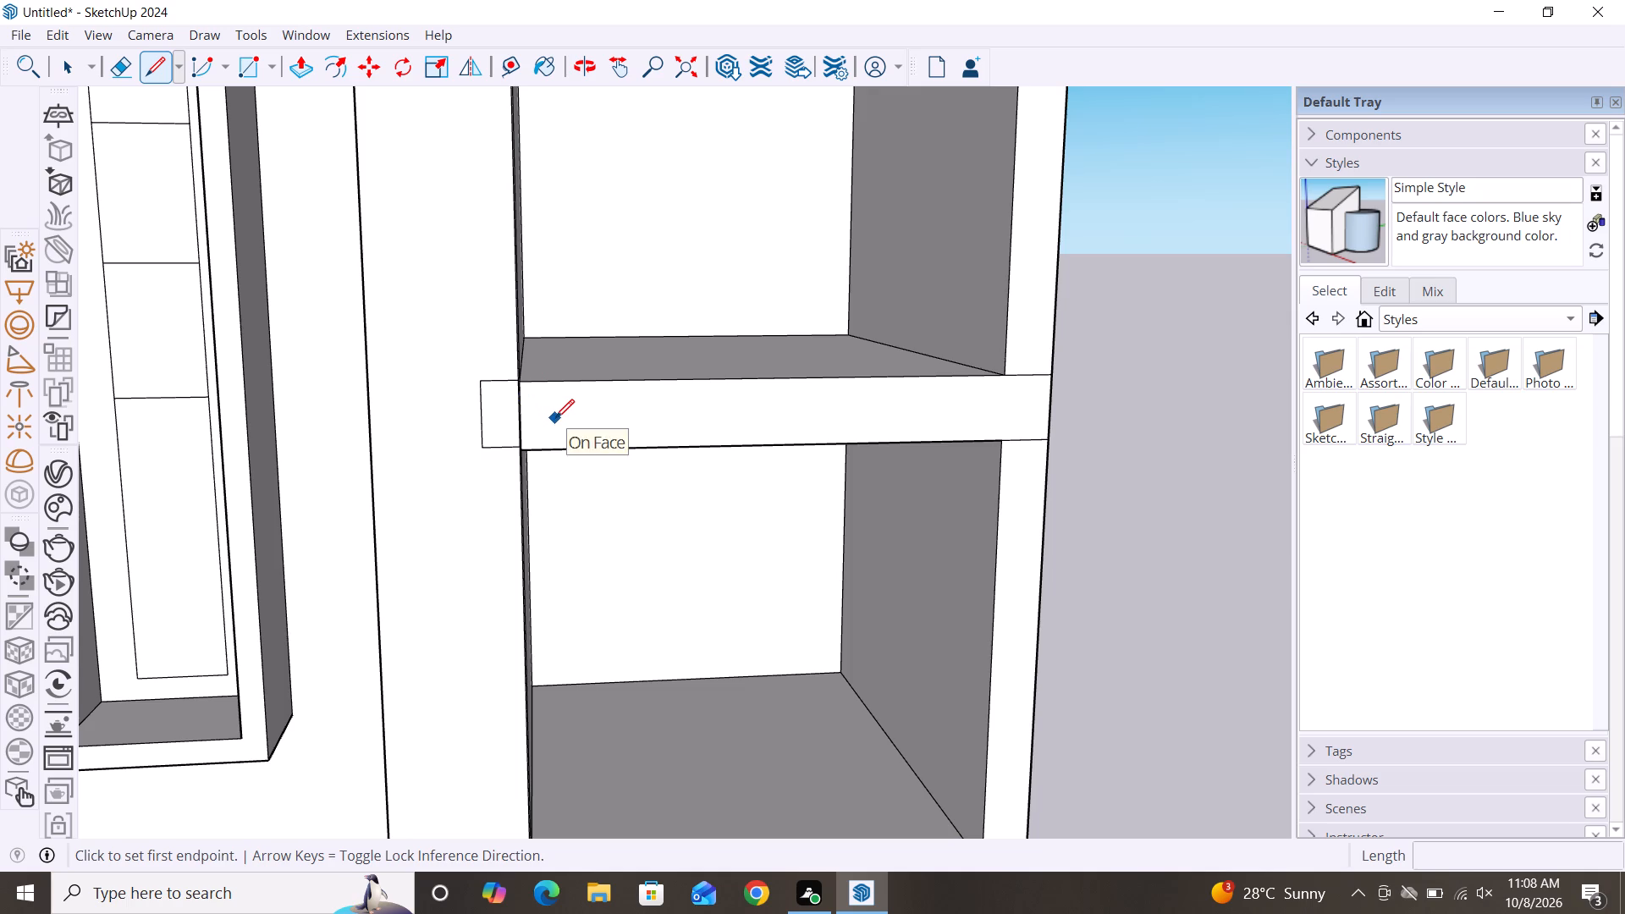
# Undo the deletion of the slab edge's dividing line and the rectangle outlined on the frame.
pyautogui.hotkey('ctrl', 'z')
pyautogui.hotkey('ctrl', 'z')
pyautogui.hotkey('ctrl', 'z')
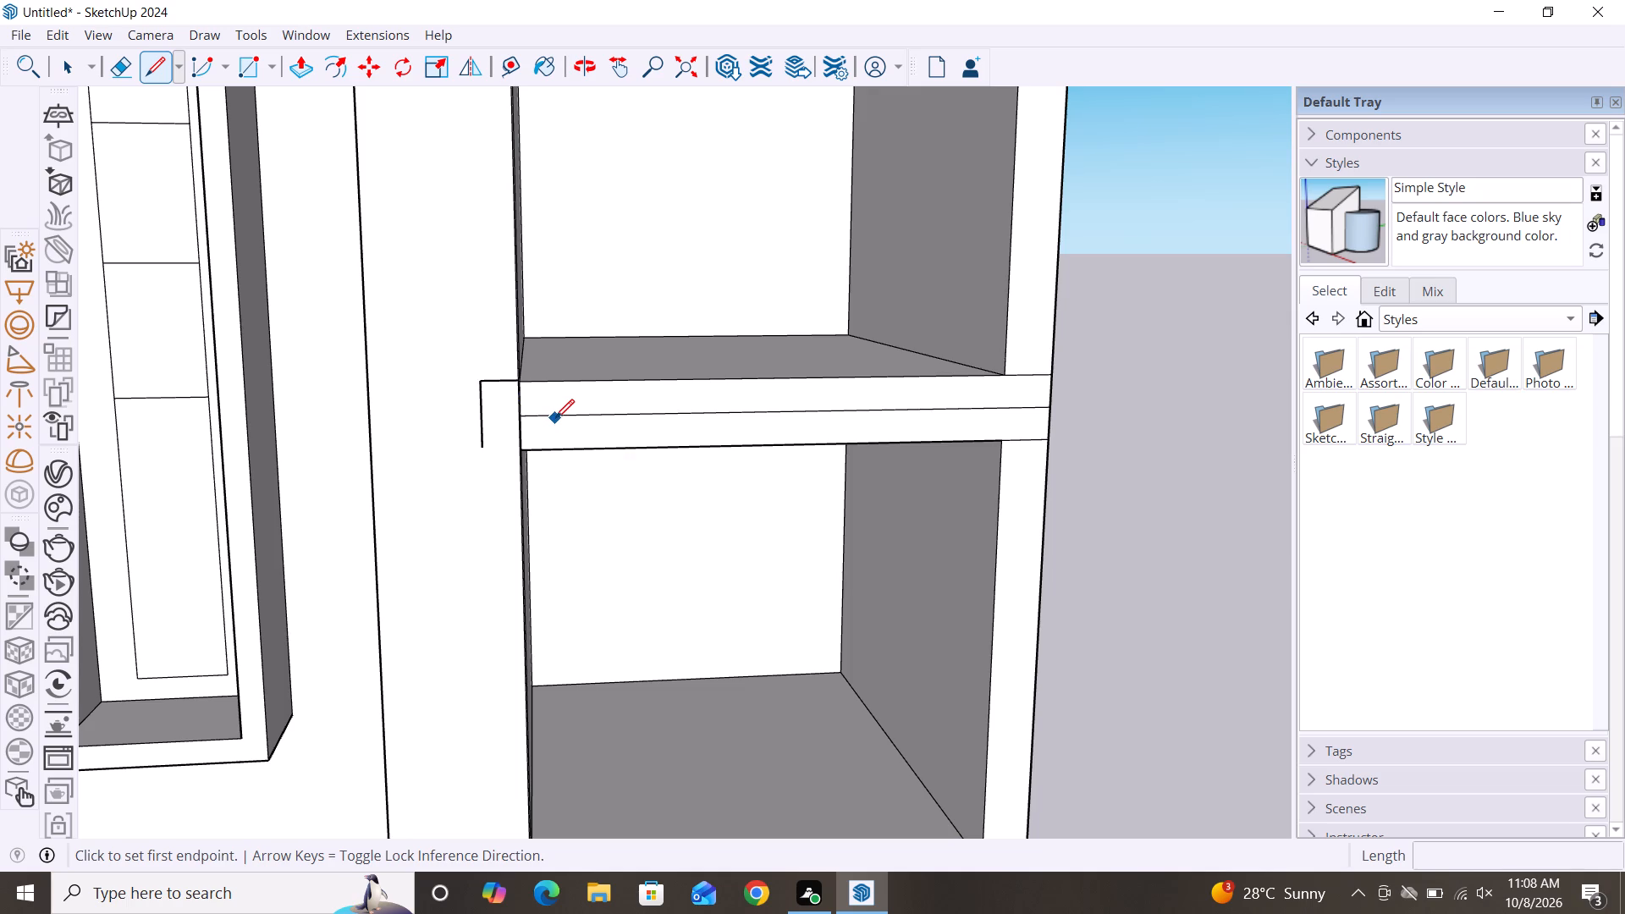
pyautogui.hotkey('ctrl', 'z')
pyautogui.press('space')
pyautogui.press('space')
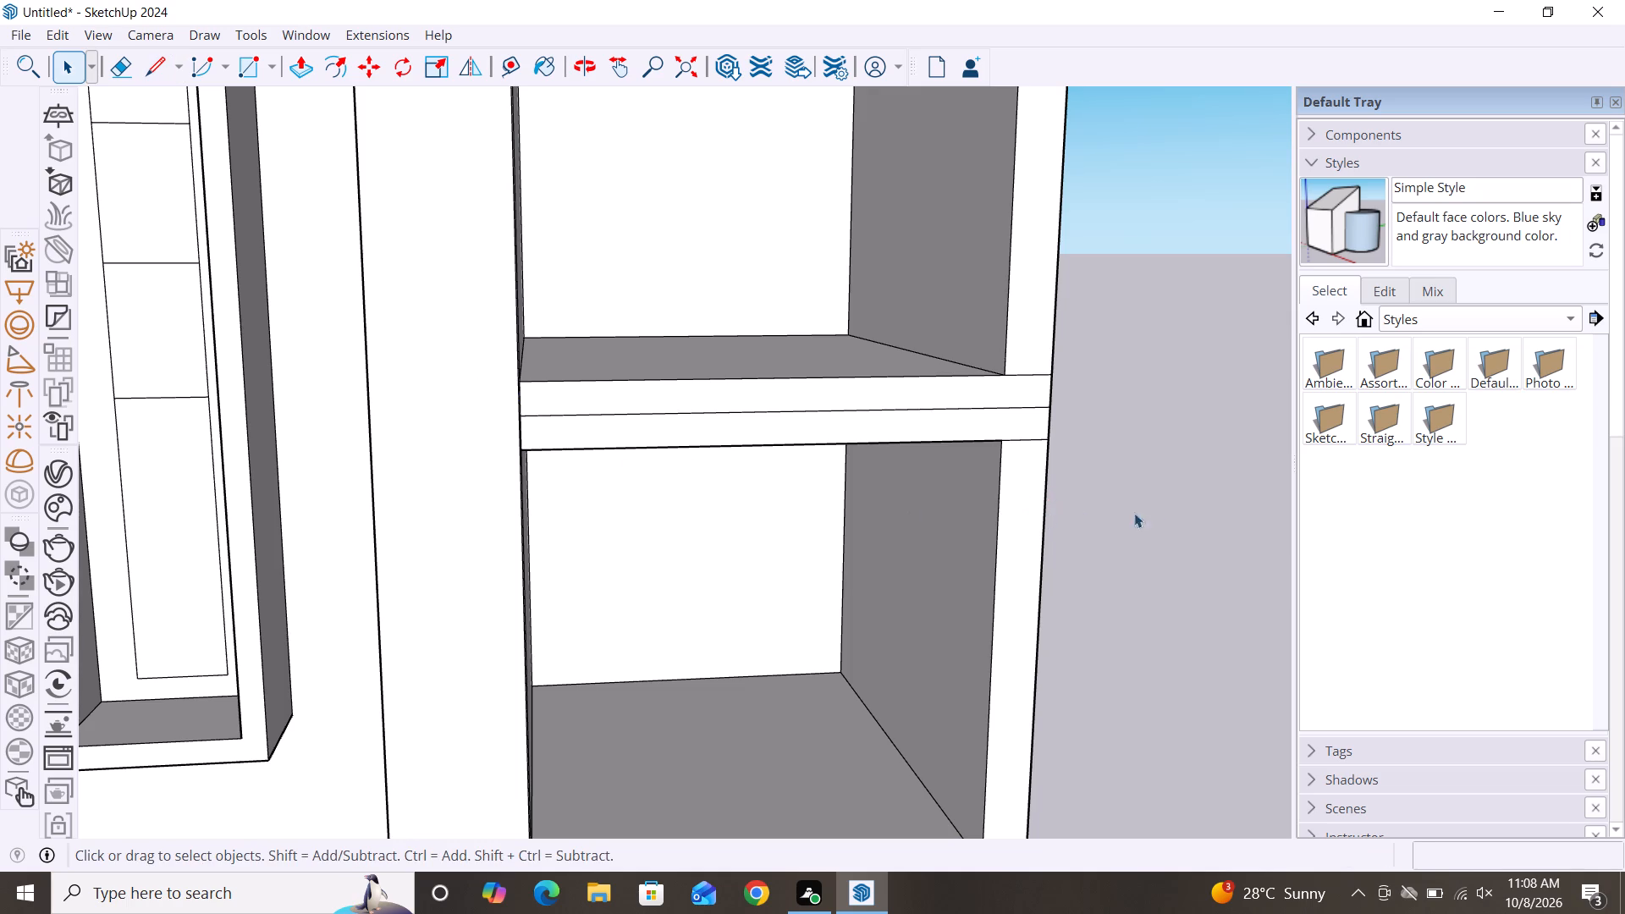
# Pull both bands of the slab edge between the two rooms outward 1' 3 3/16", flush with the frame's front.
pyautogui.scroll(5, 582, 409)
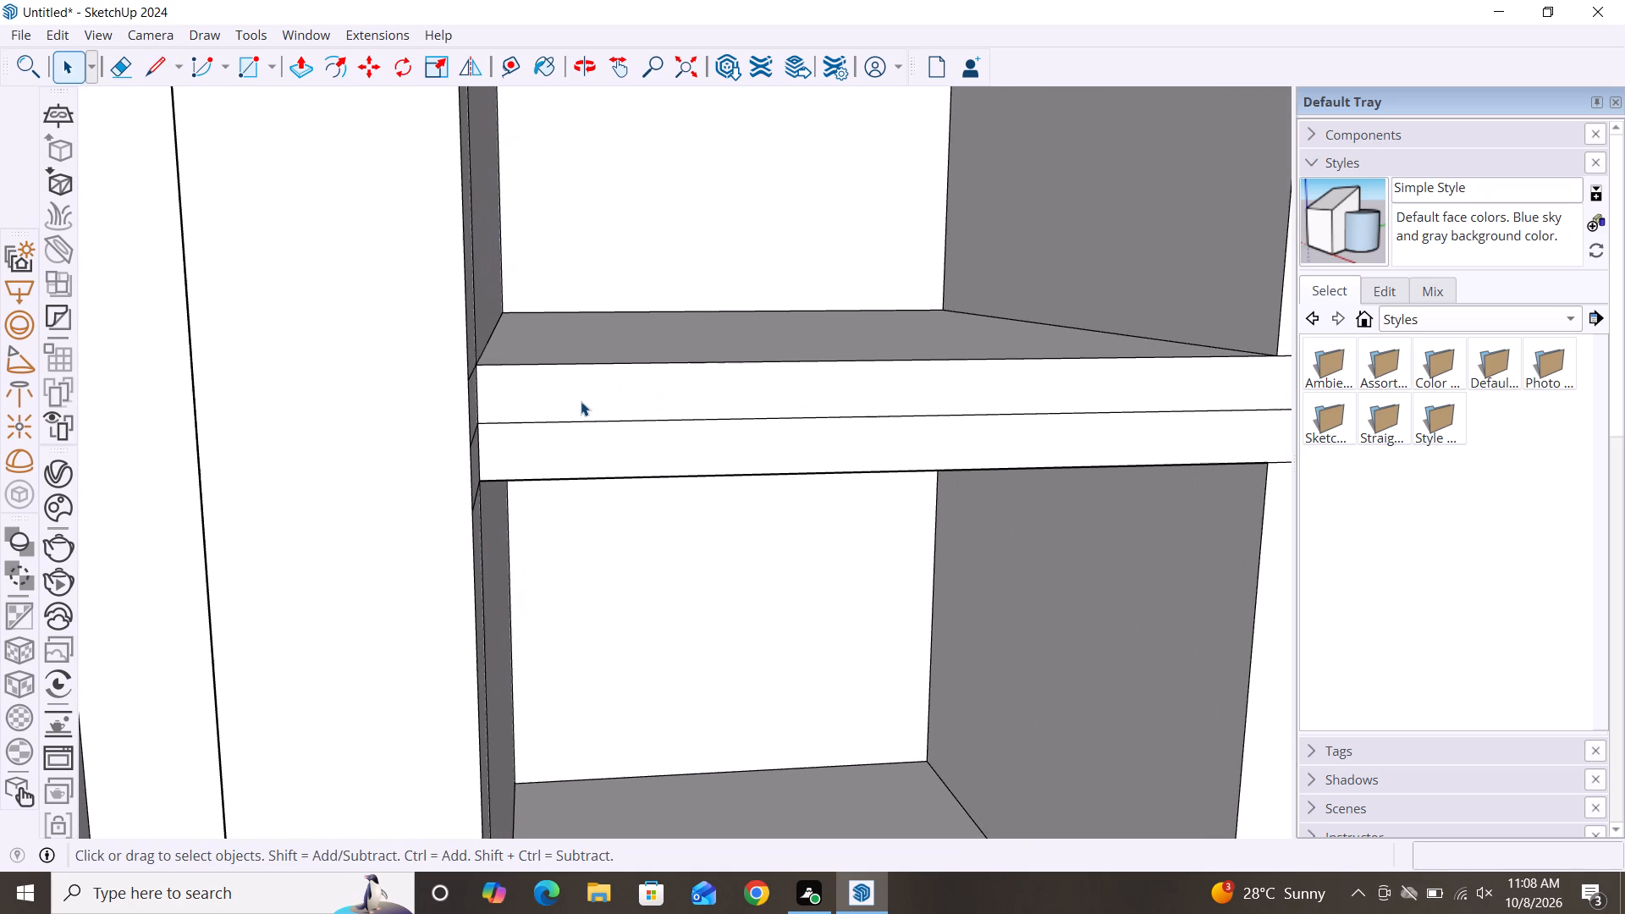
pyautogui.press('p')
pyautogui.click(613, 371)
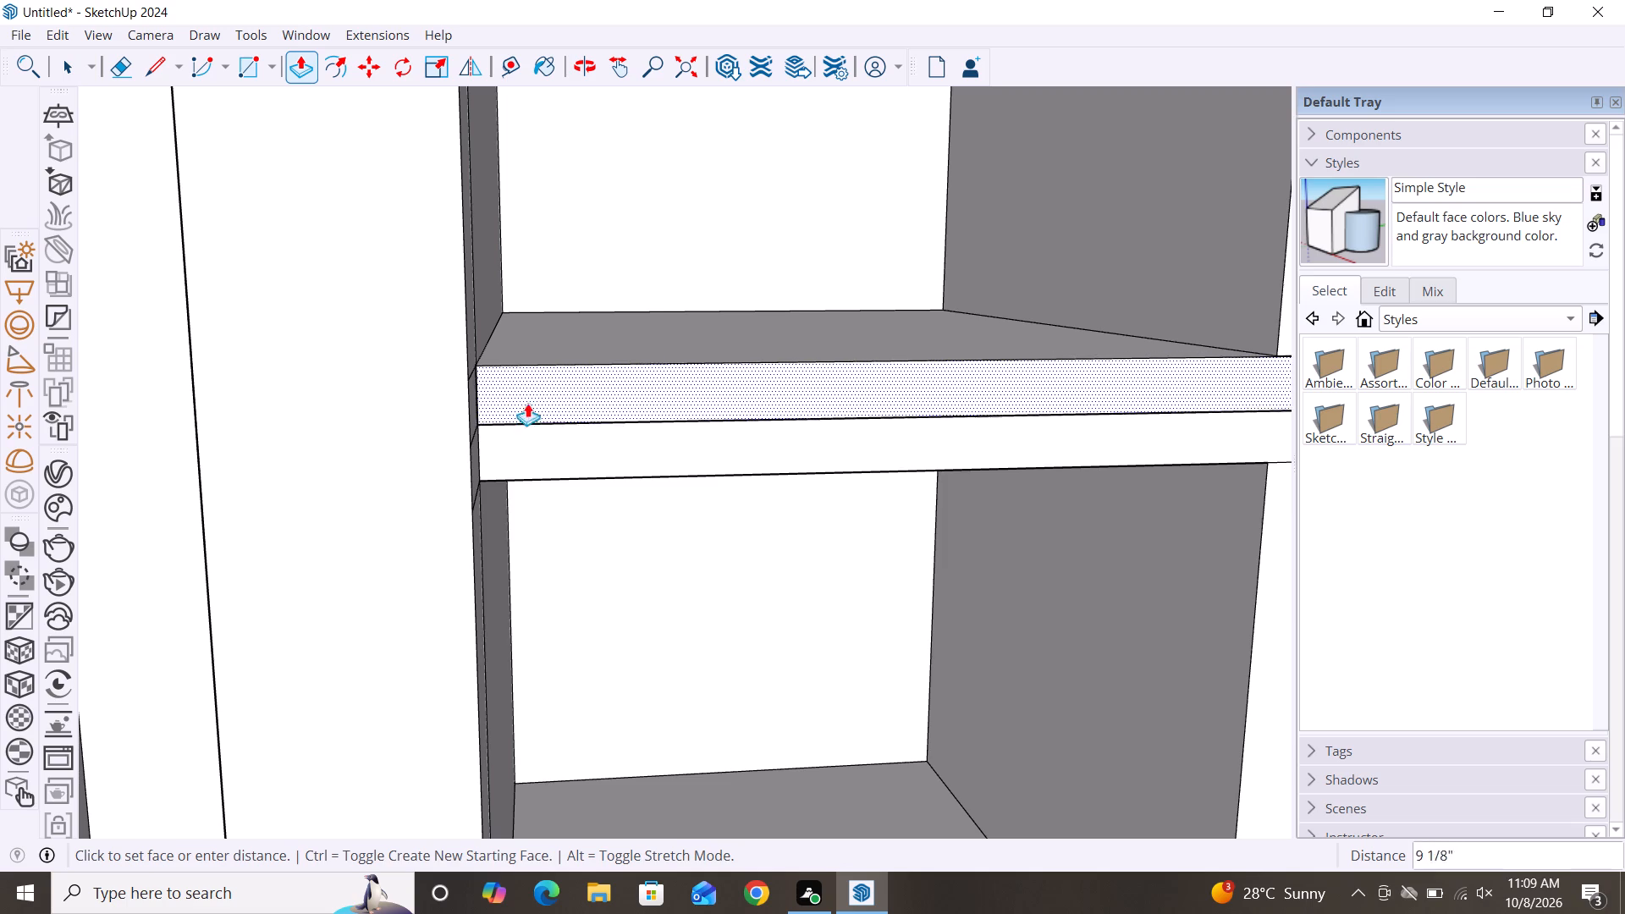
pyautogui.click(428, 368)
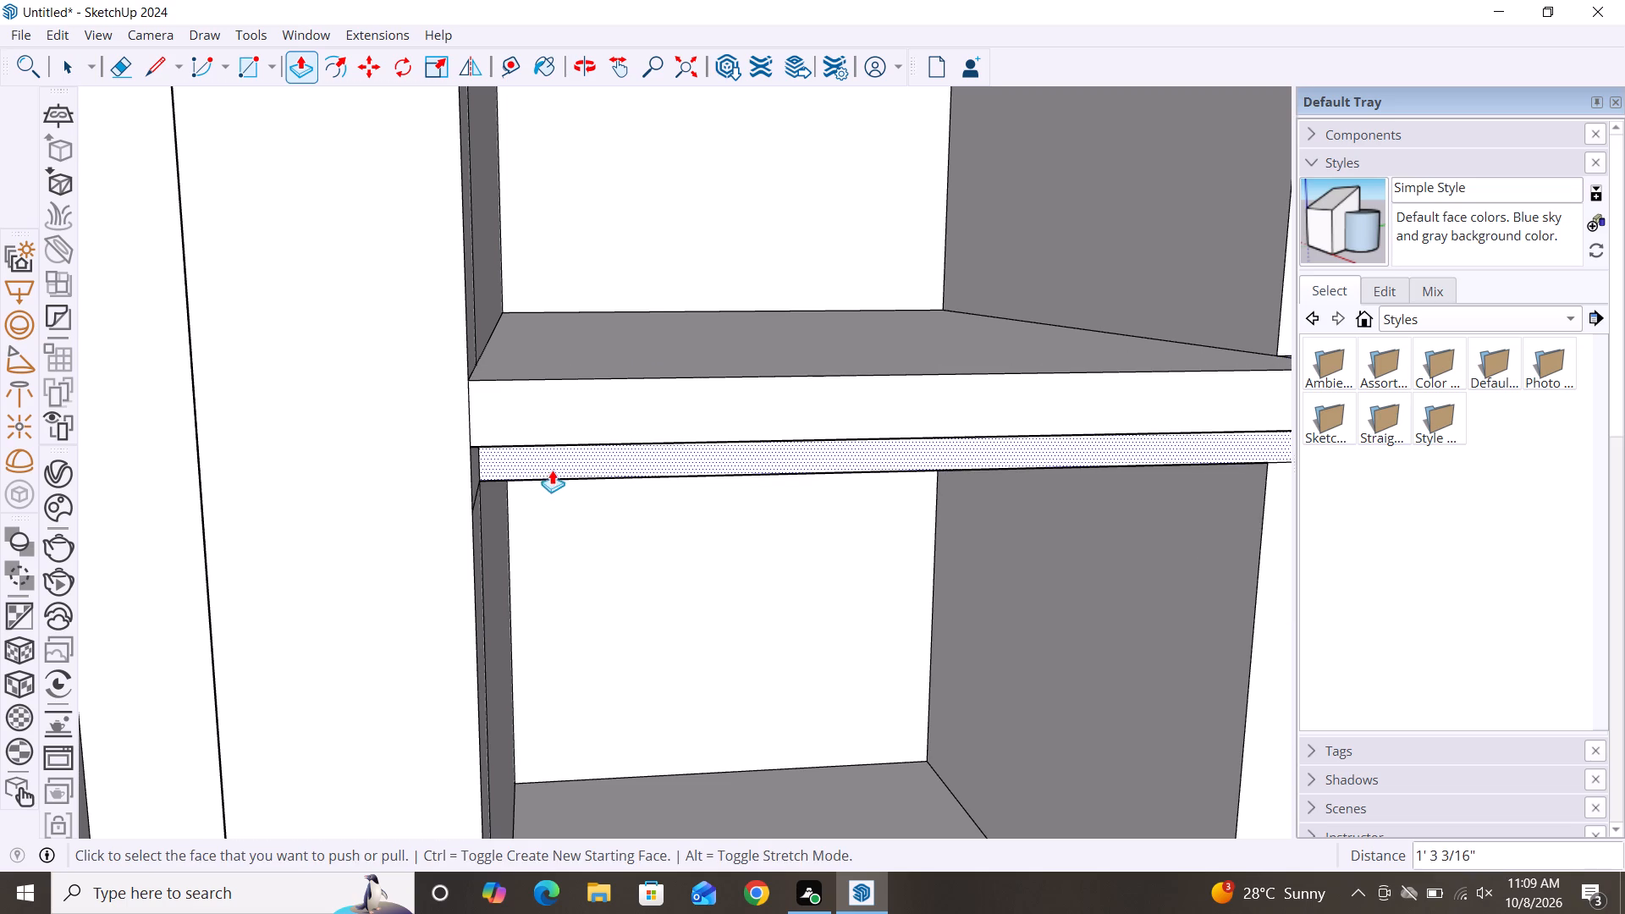
pyautogui.click(555, 460)
pyautogui.click(372, 382)
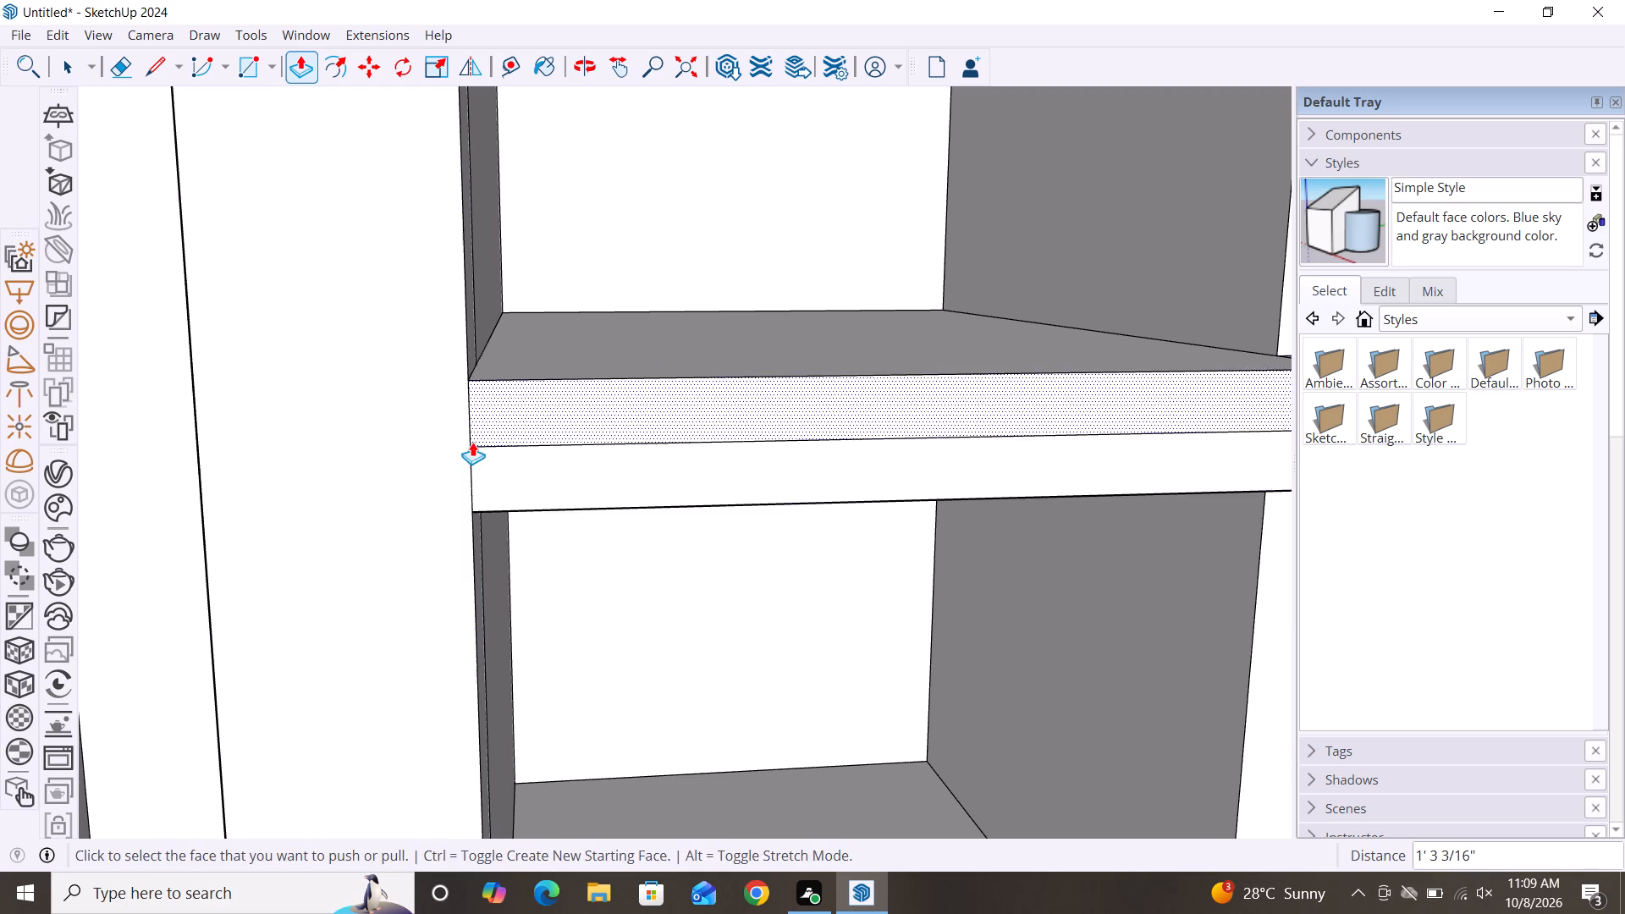
pyautogui.press('space')
pyautogui.scroll(-4, 520, 392)
pyautogui.scroll(-4, 626, 362)
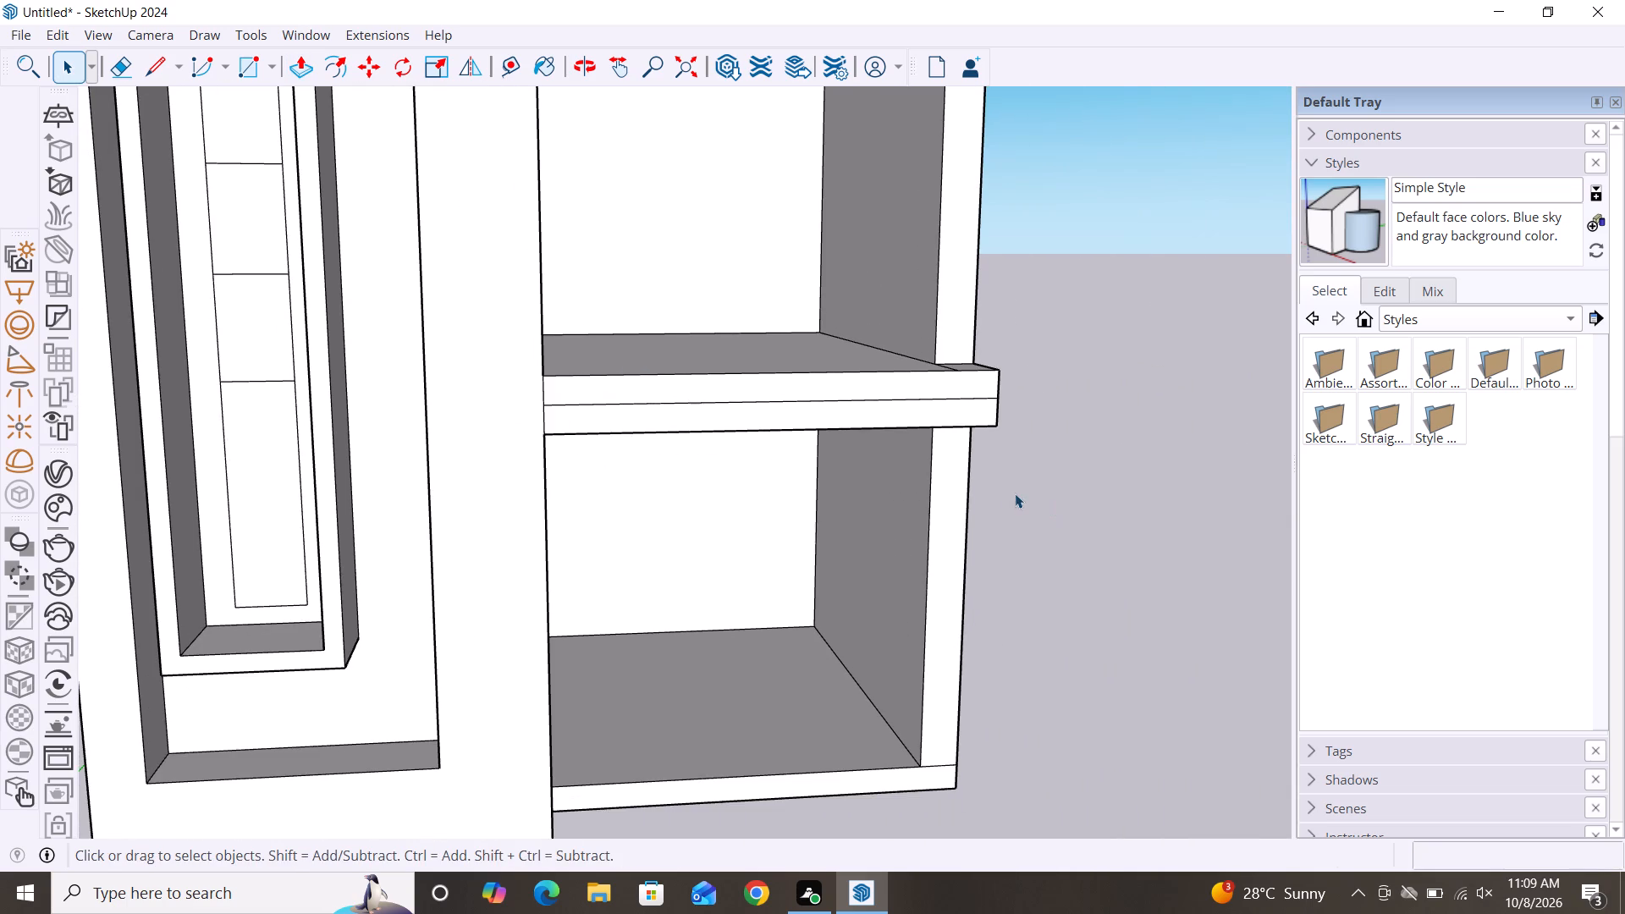
# Outline a rectangle about 8 3/4" wide and 1' high on the frame's front face, continuing the projecting slab edge.
pyautogui.press('l')
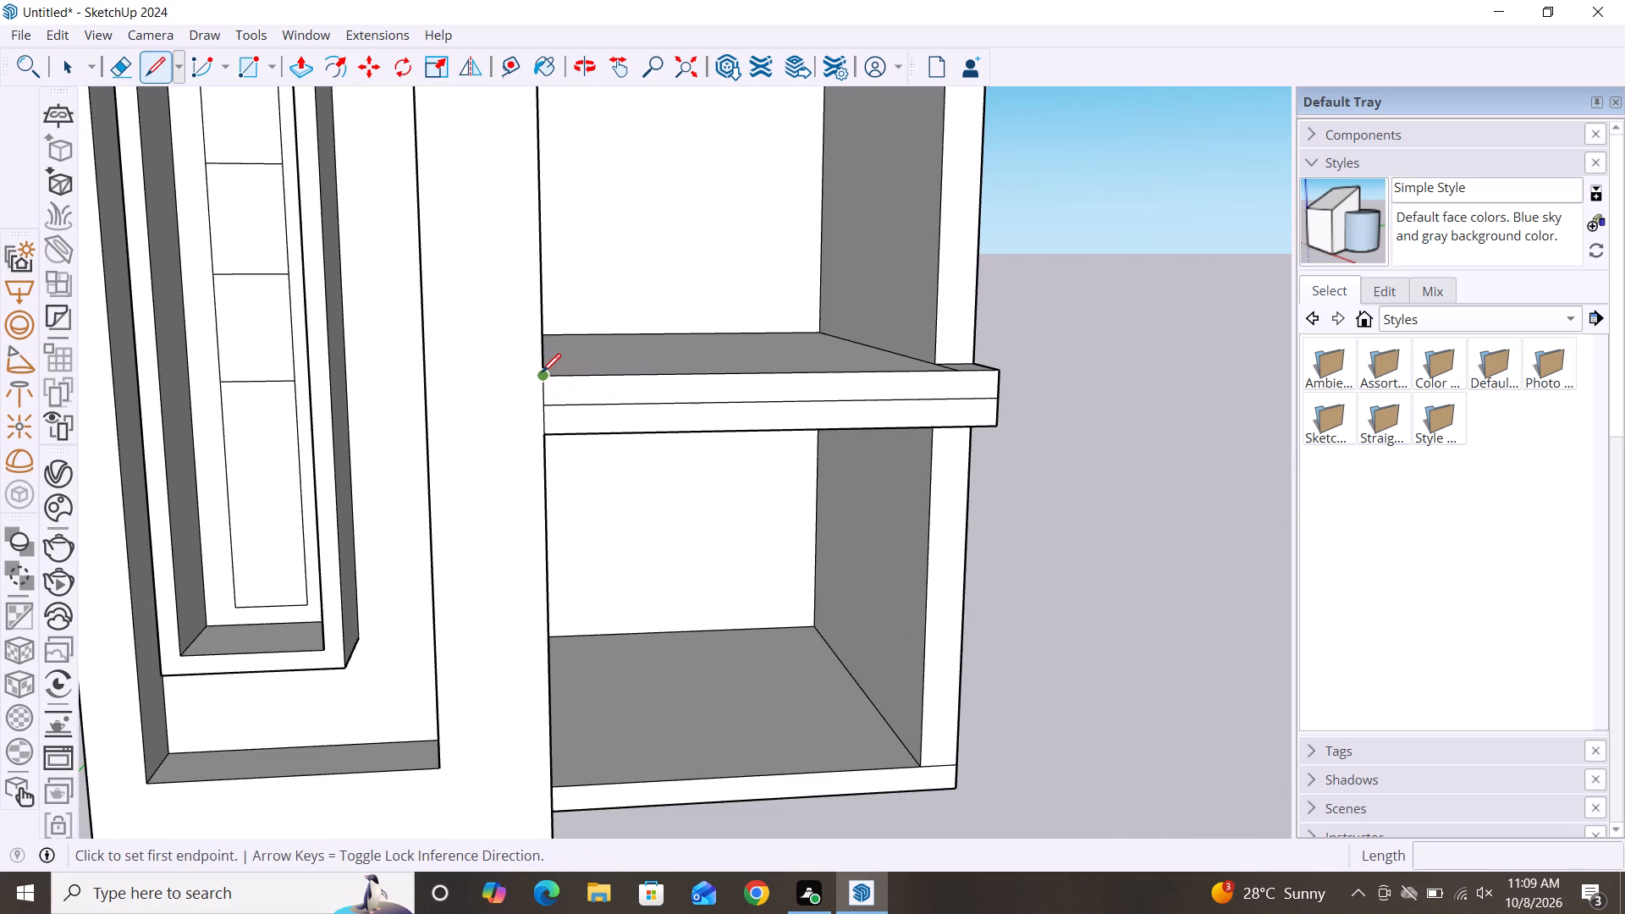
pyautogui.click(542, 372)
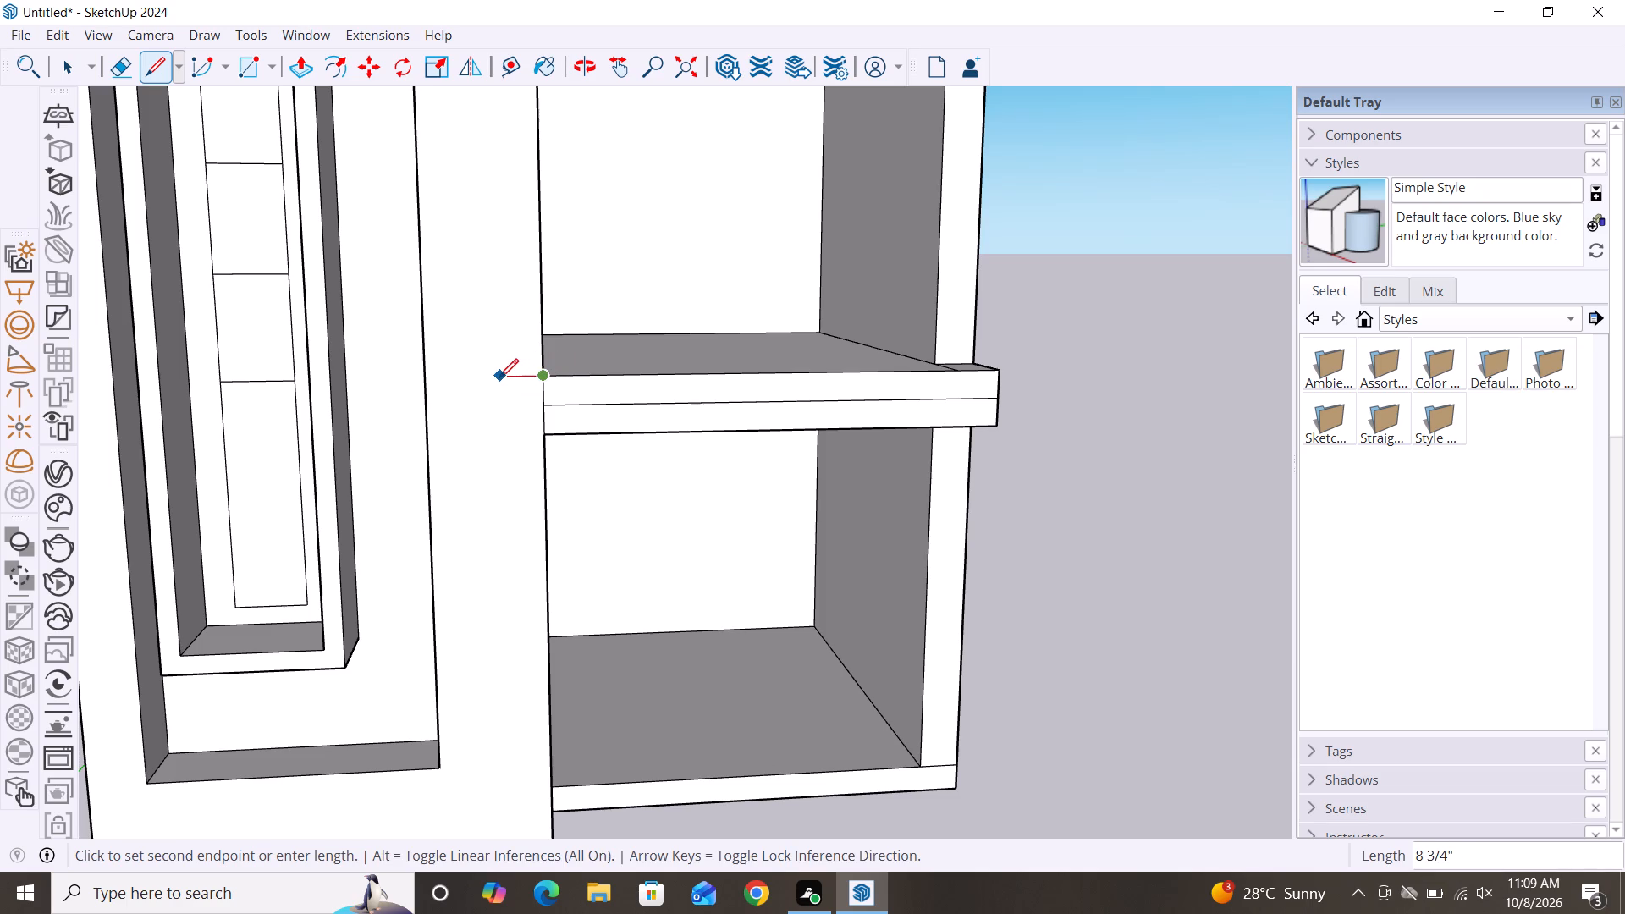
pyautogui.click(499, 377)
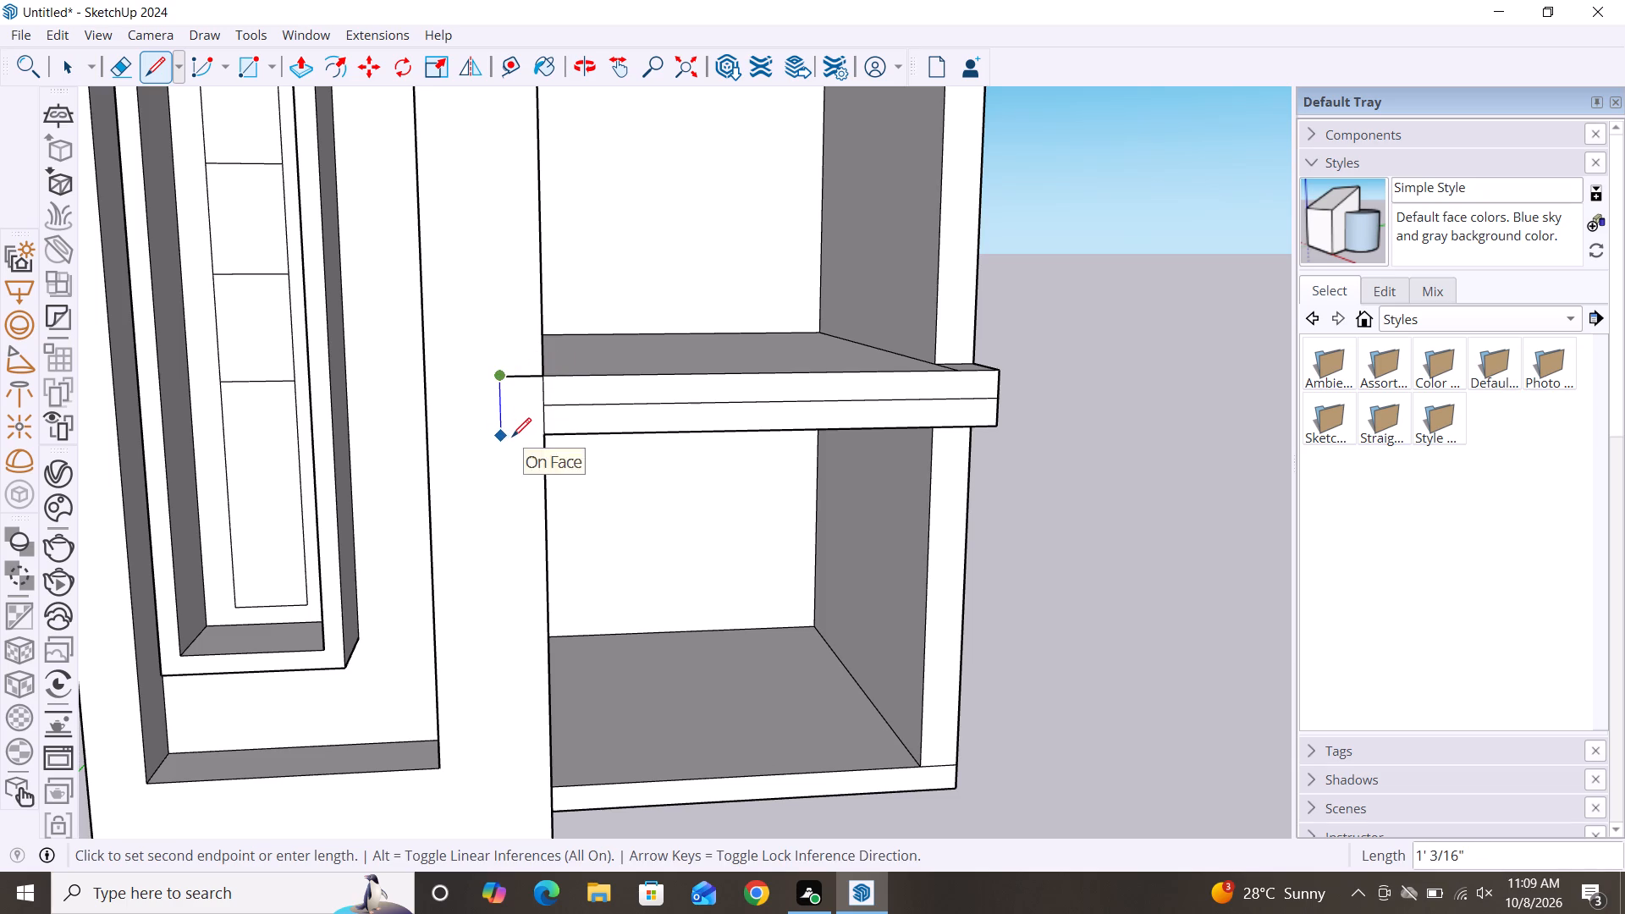
pyautogui.click(503, 435)
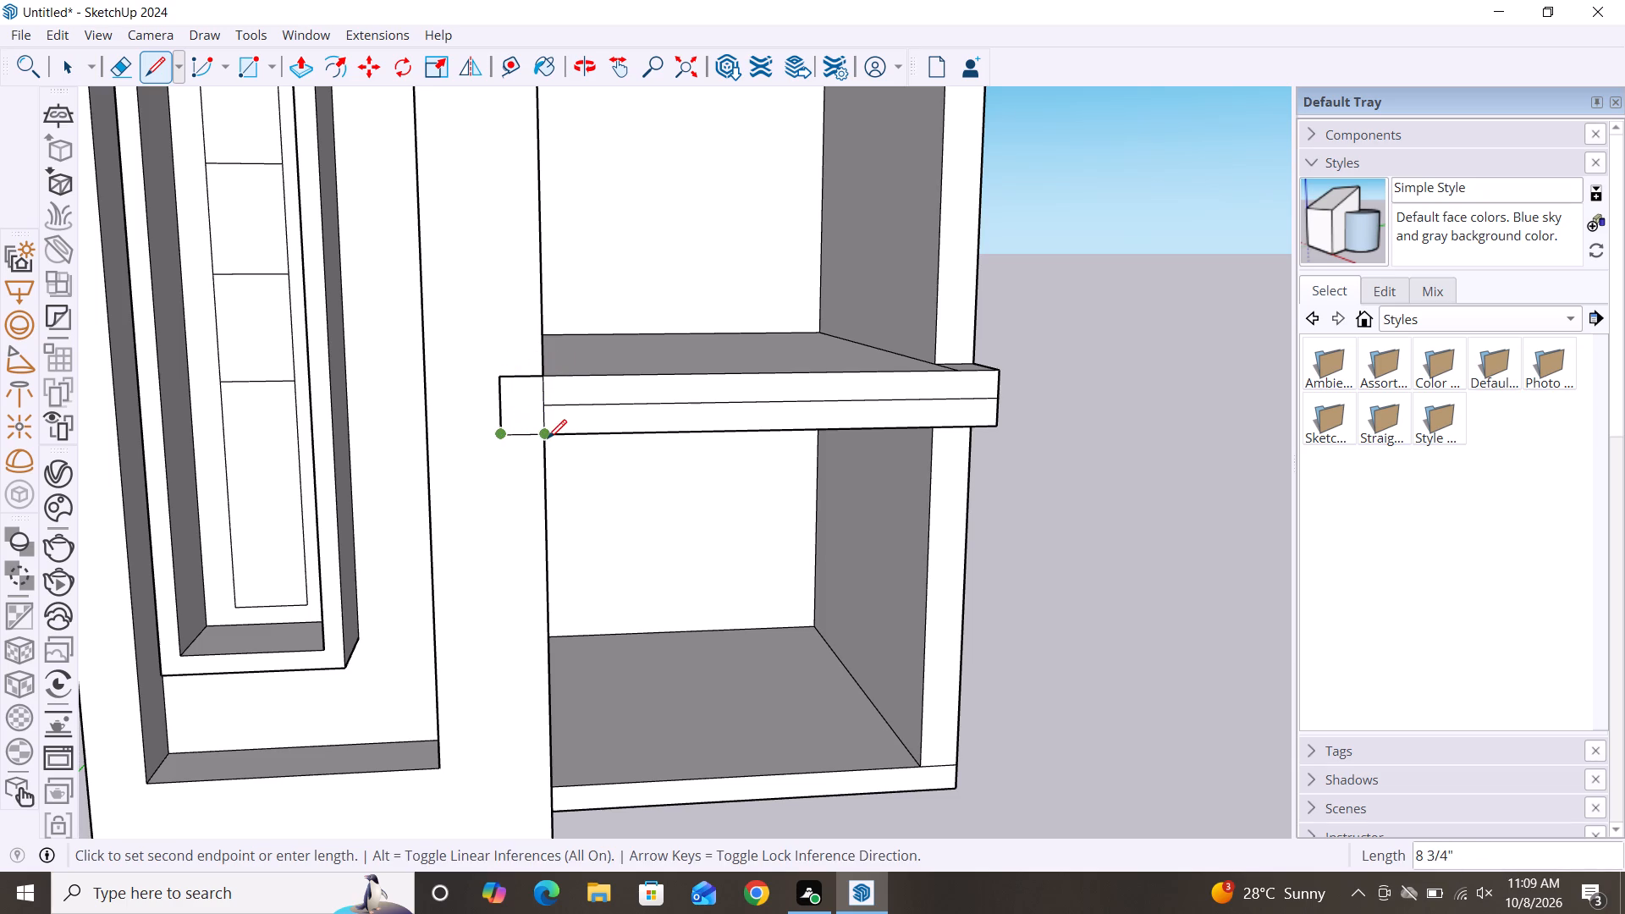
pyautogui.click(548, 438)
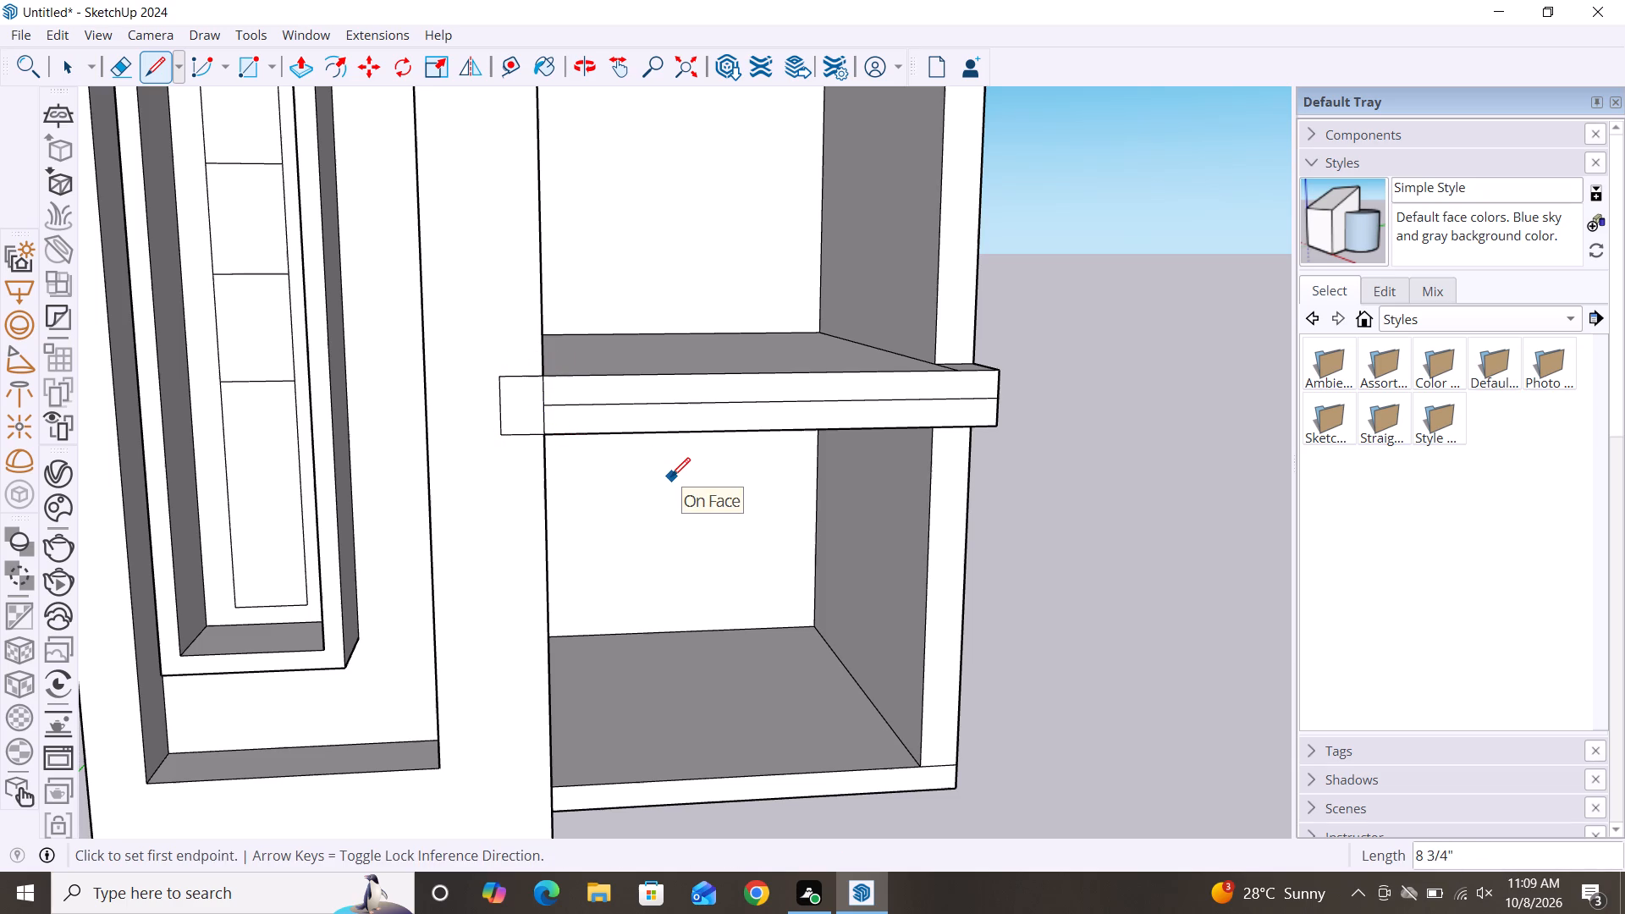
pyautogui.press('Escape')
pyautogui.press('space')
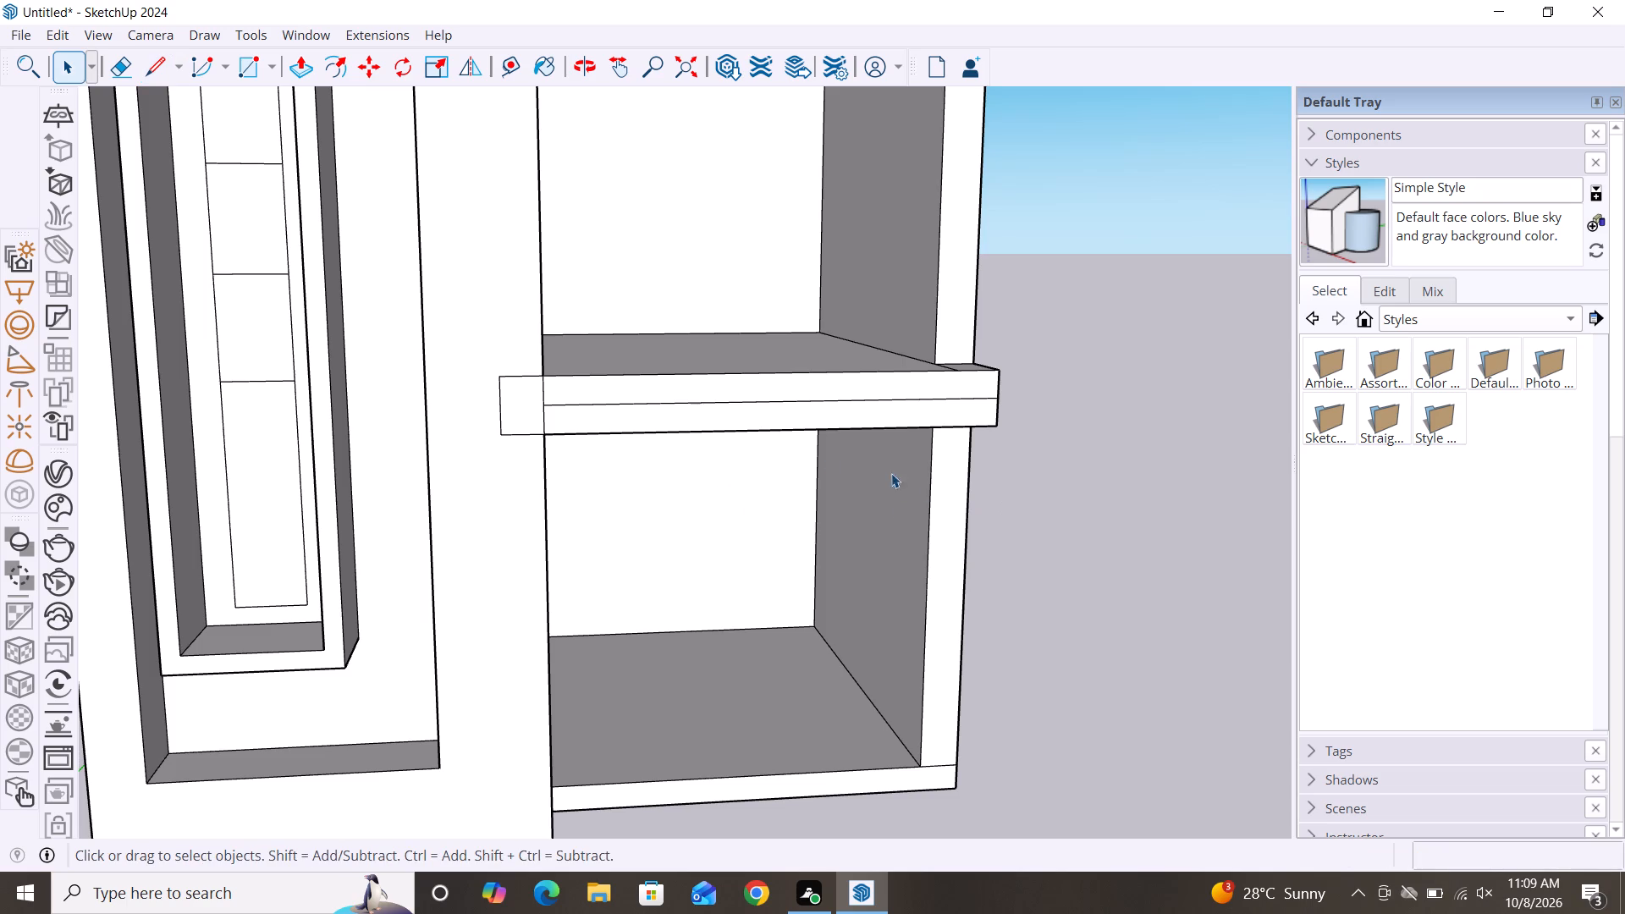
# Delete the horizontal dividing line along the projecting slab edge's front face.
pyautogui.scroll(4, 779, 428)
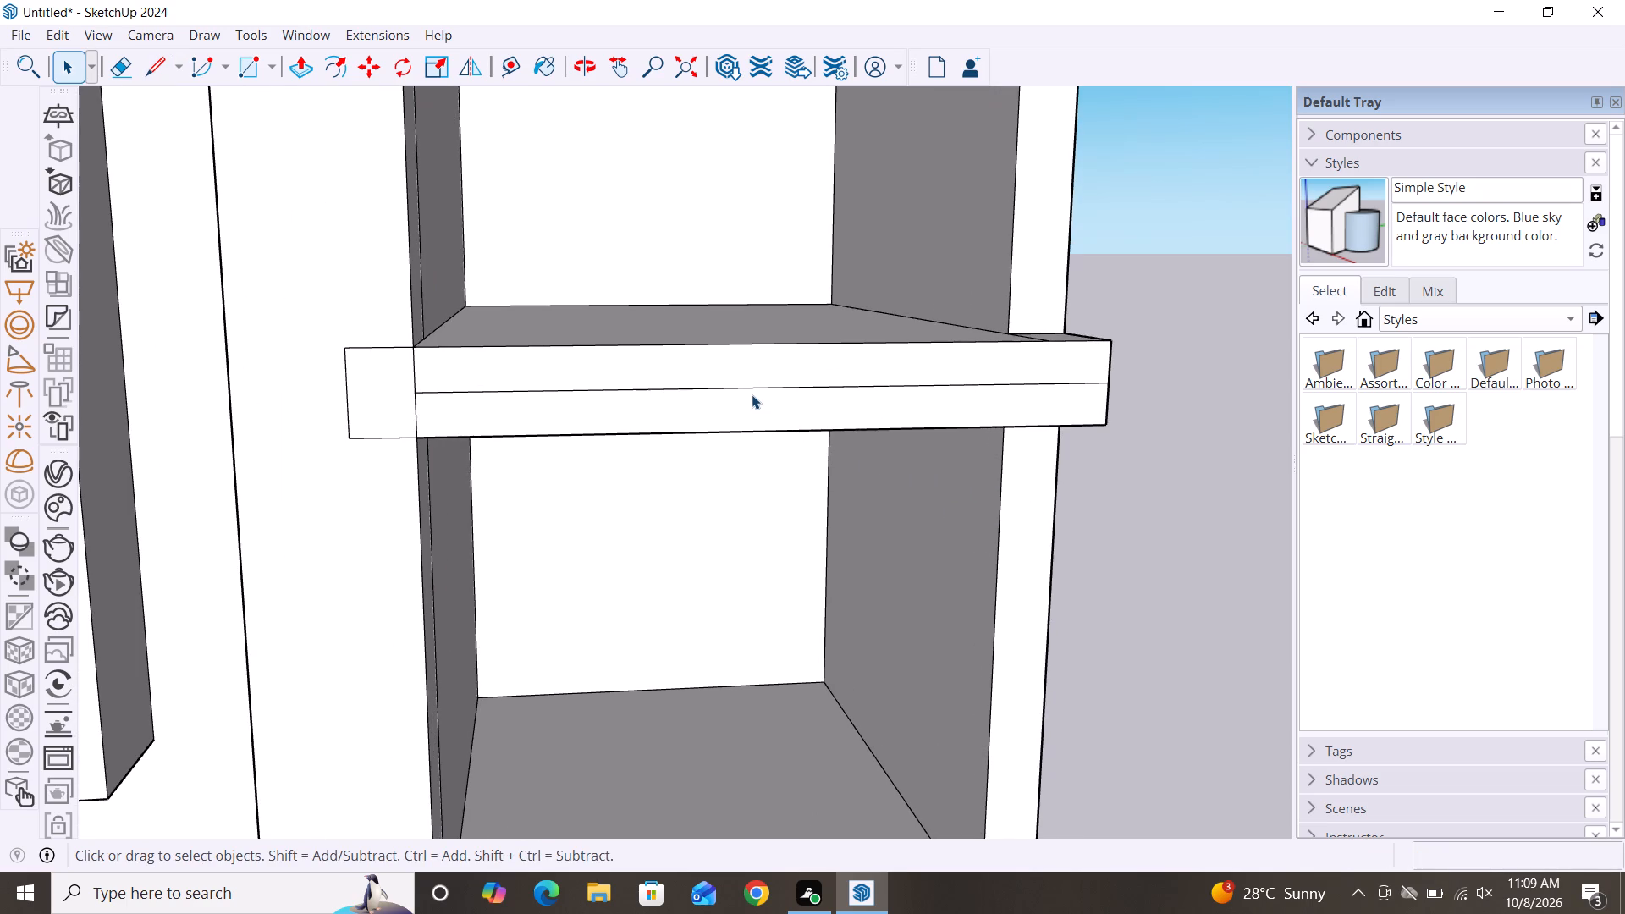
pyautogui.click(750, 388)
pyautogui.press('Delete')
pyautogui.scroll(-4, 725, 367)
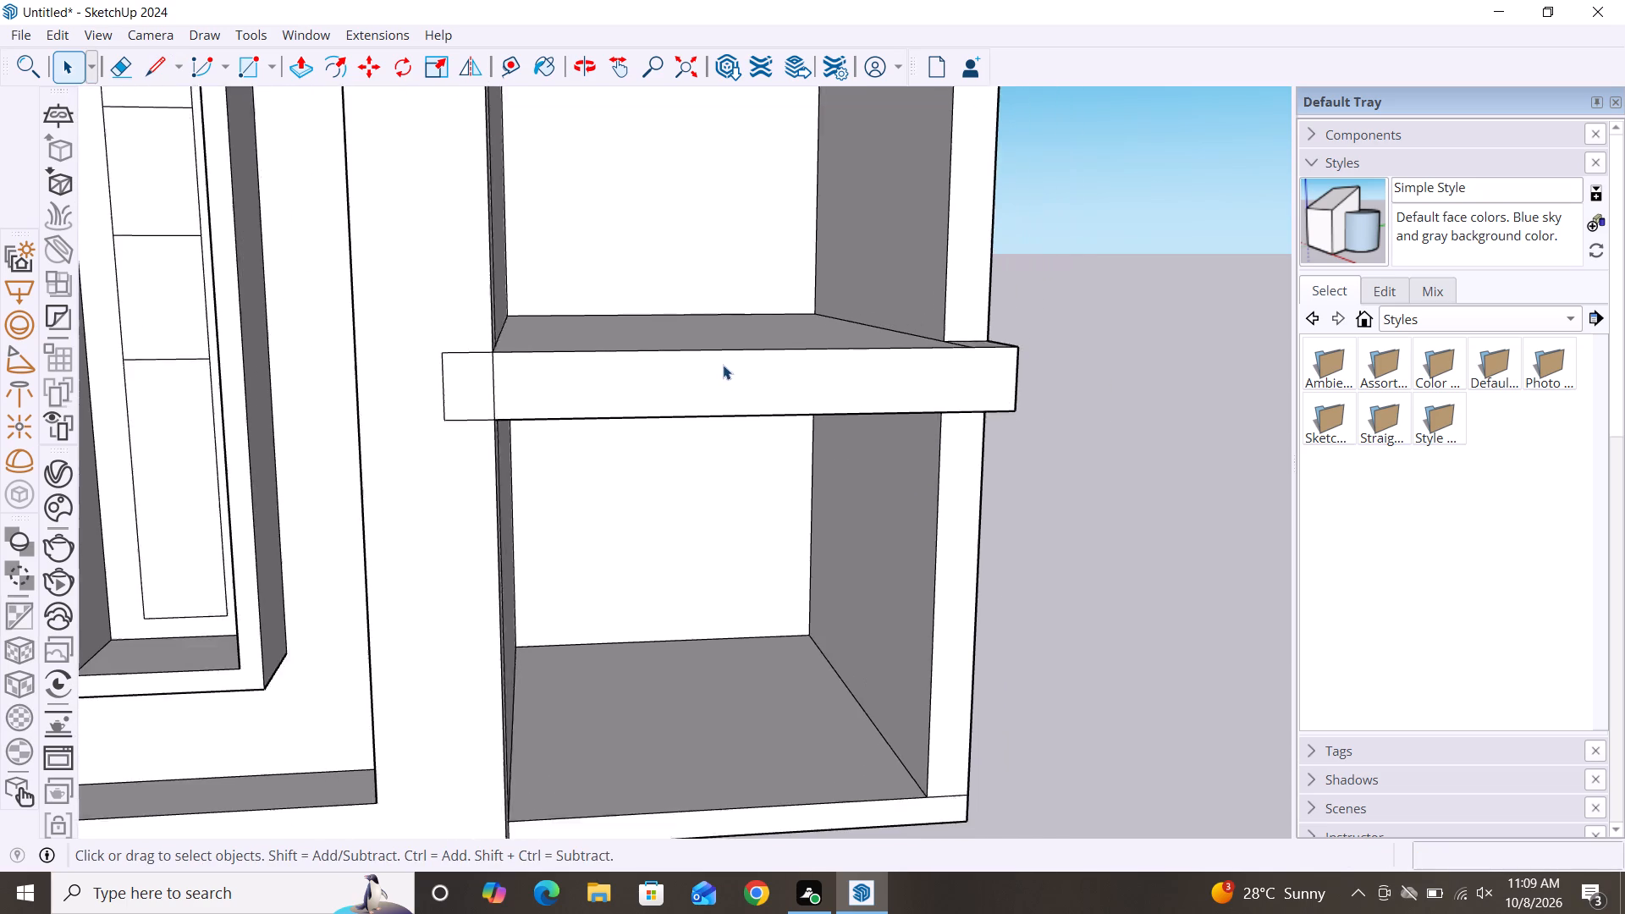
# Delete both vertical line segments separating the slab edge's front from the rectangle outlined on the frame, merging them into one face.
pyautogui.doubleClick(513, 391)
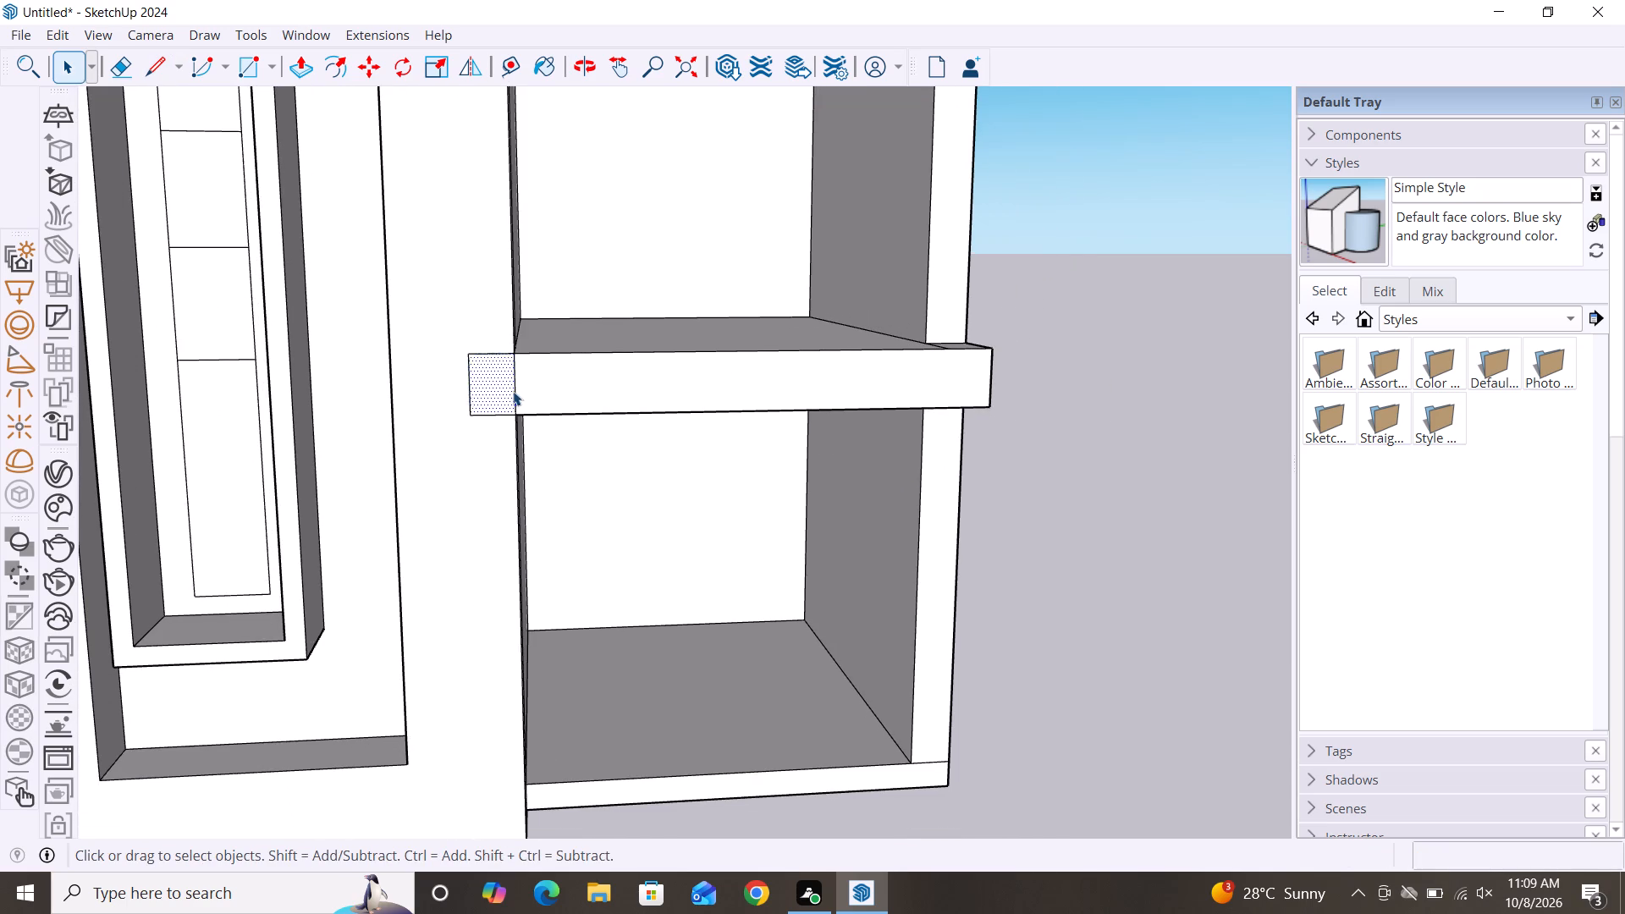
pyautogui.click(1125, 445)
pyautogui.click(513, 385)
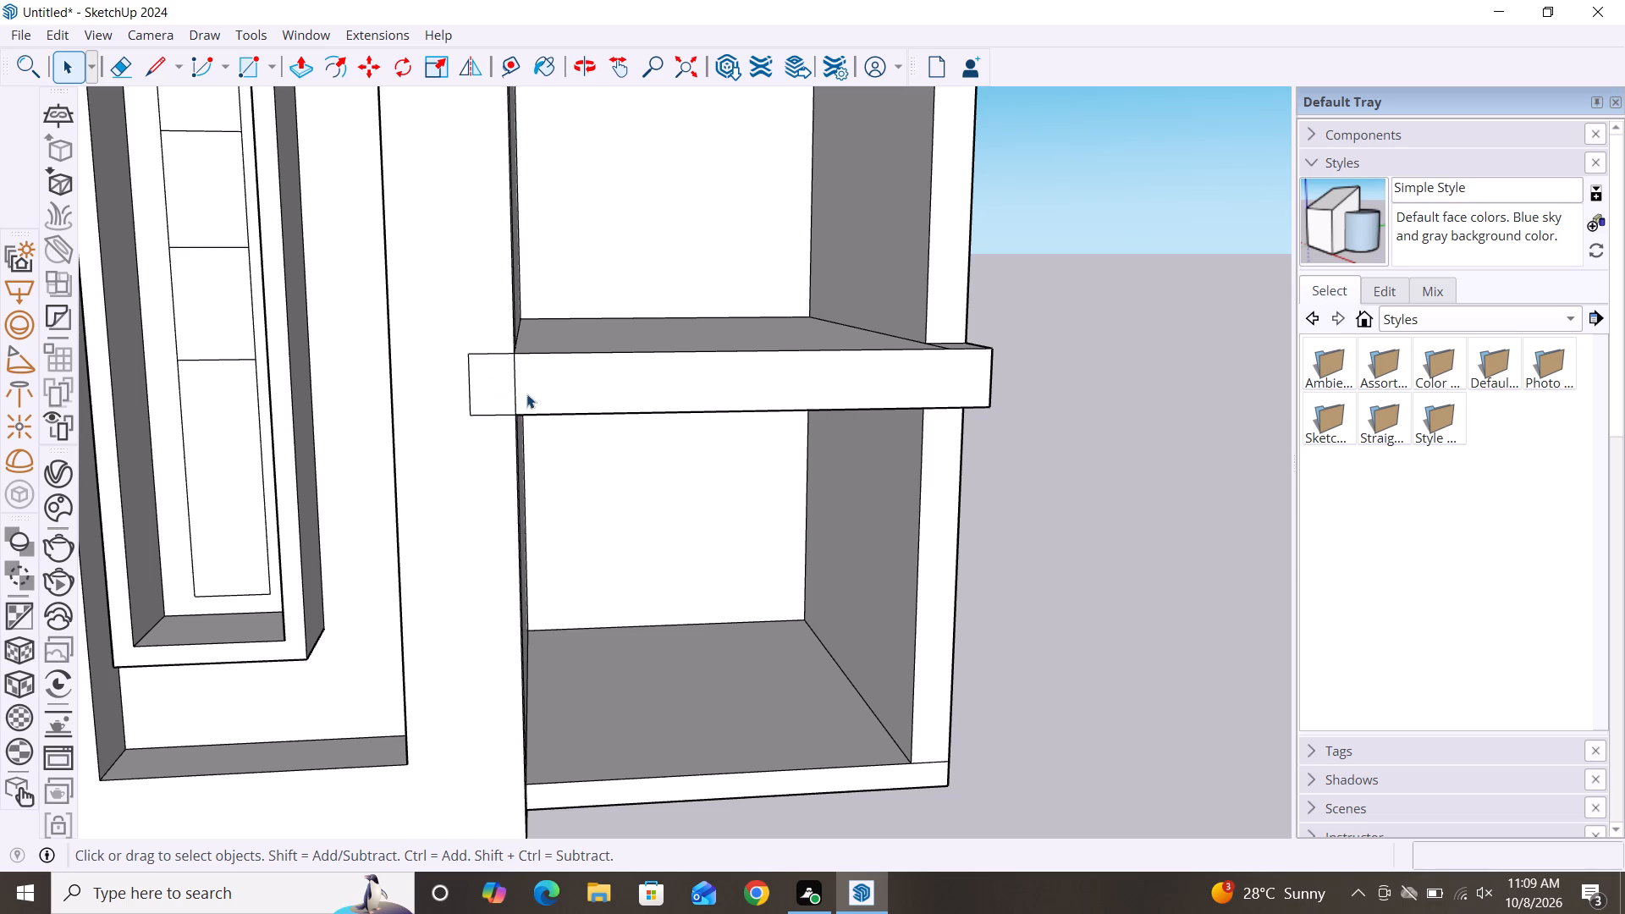
pyautogui.click(513, 406)
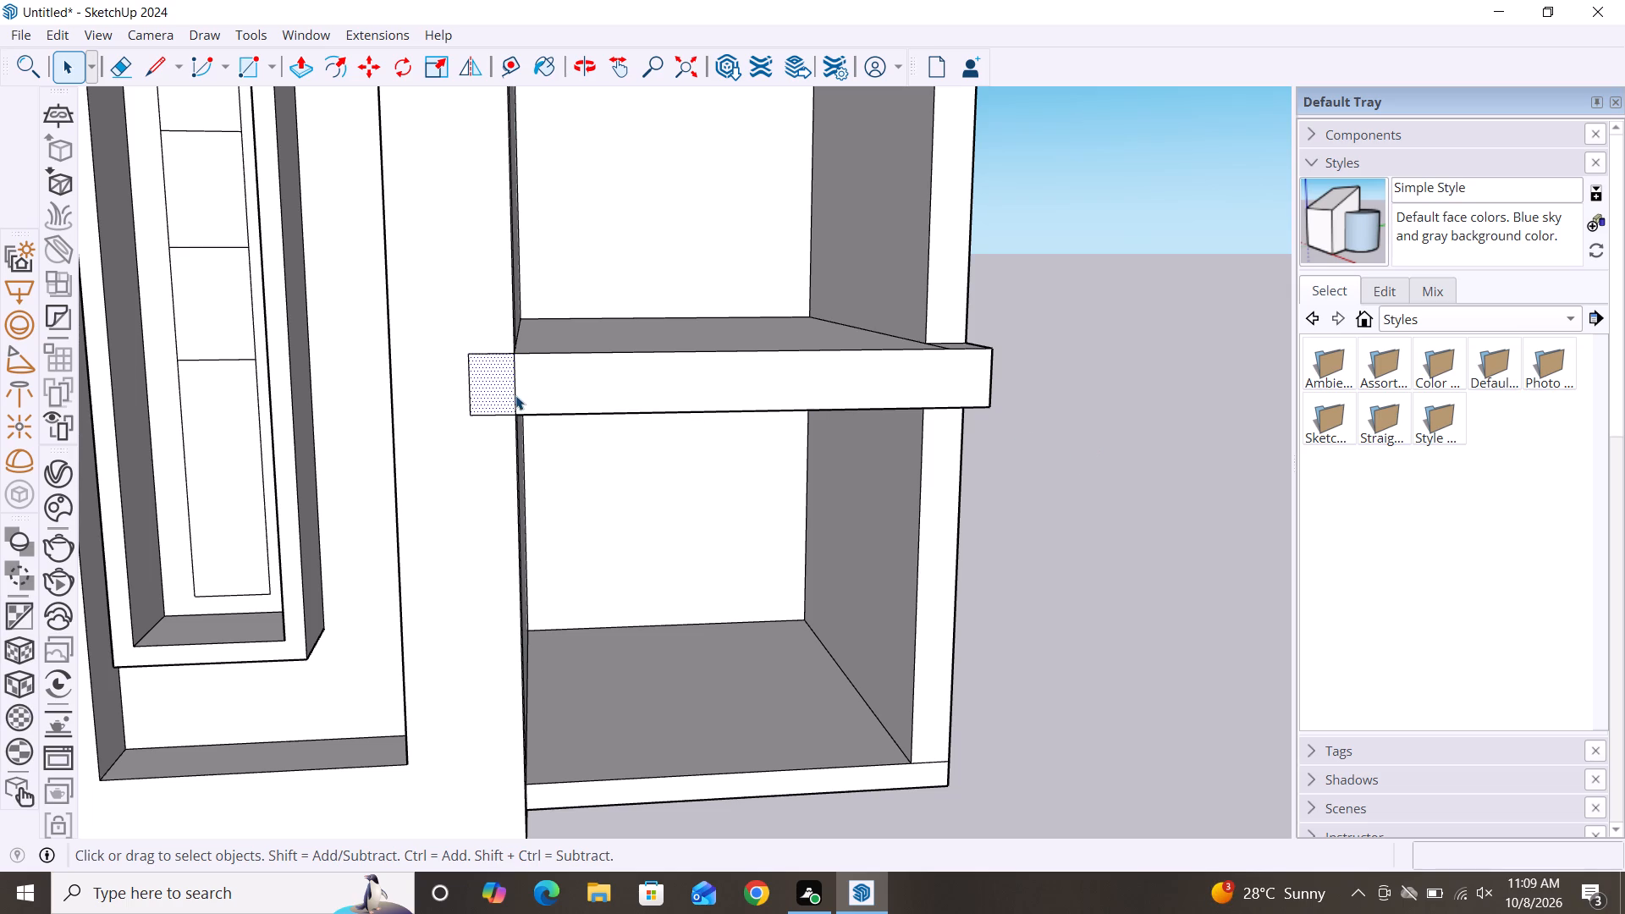
pyautogui.click(515, 395)
pyautogui.press('Delete')
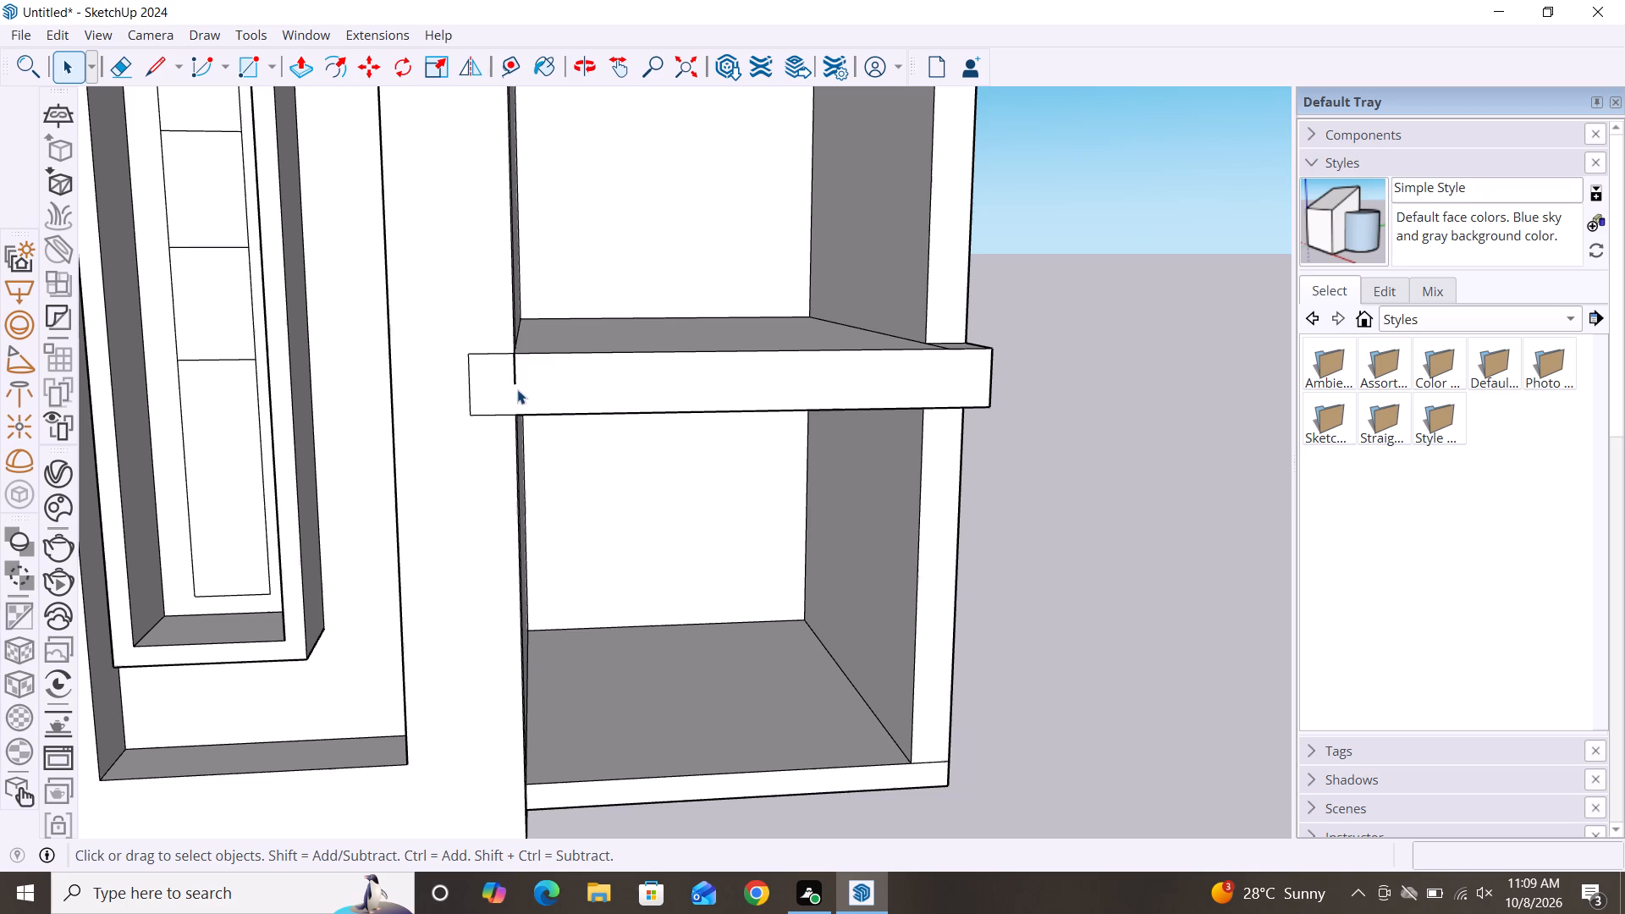
pyautogui.click(513, 369)
pyautogui.press('Delete')
pyautogui.scroll(-4, 524, 349)
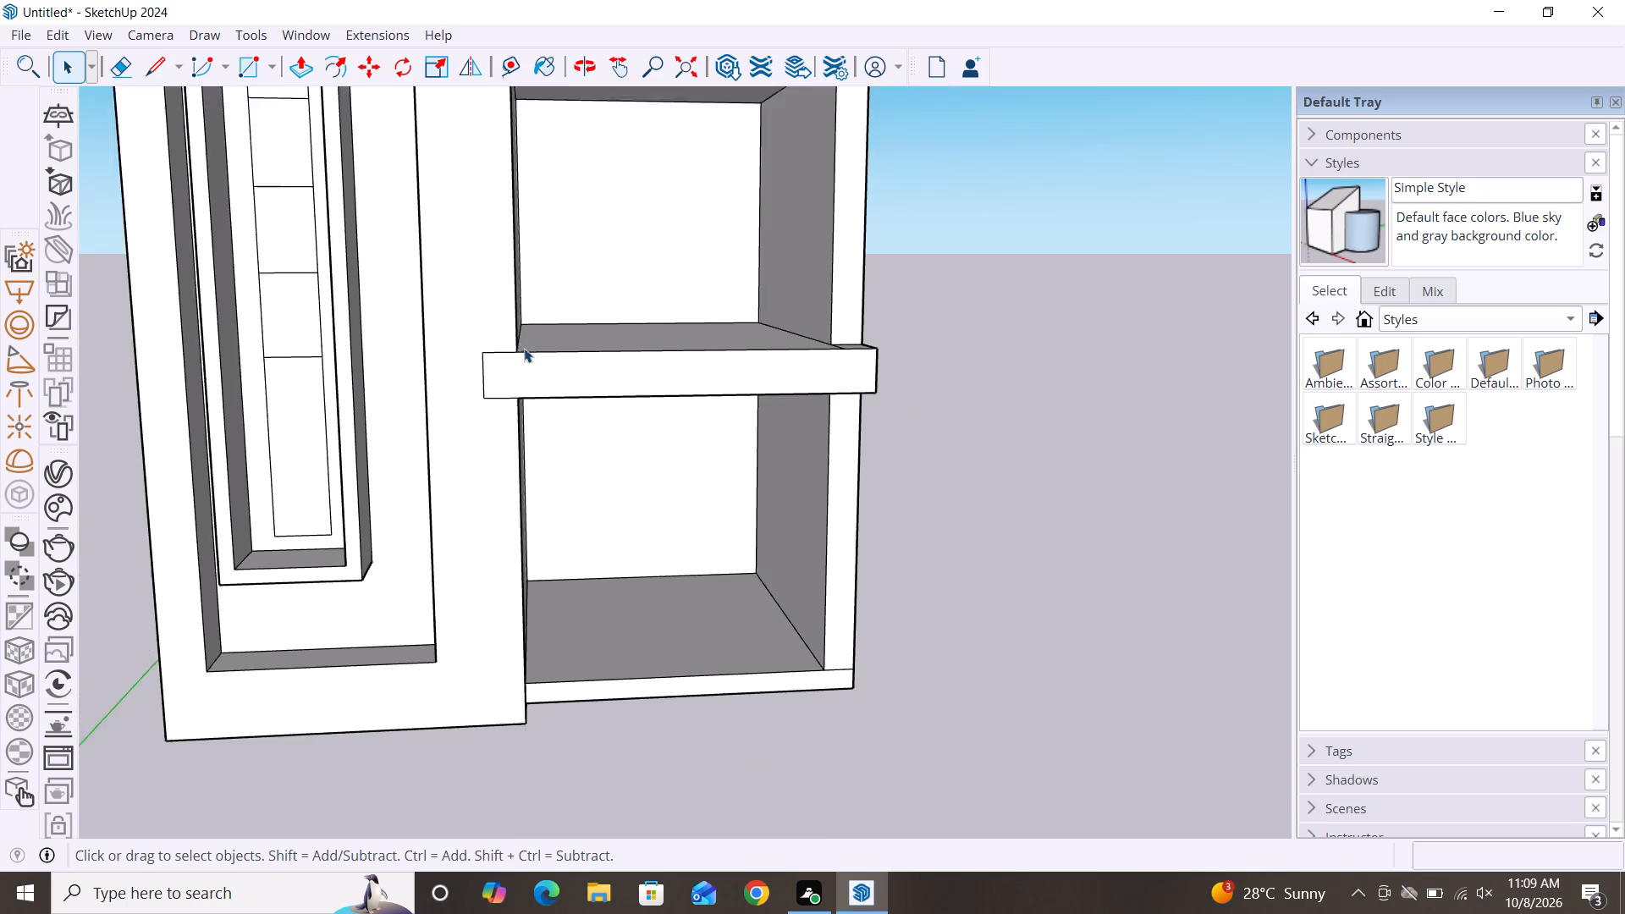
pyautogui.scroll(-2, 515, 338)
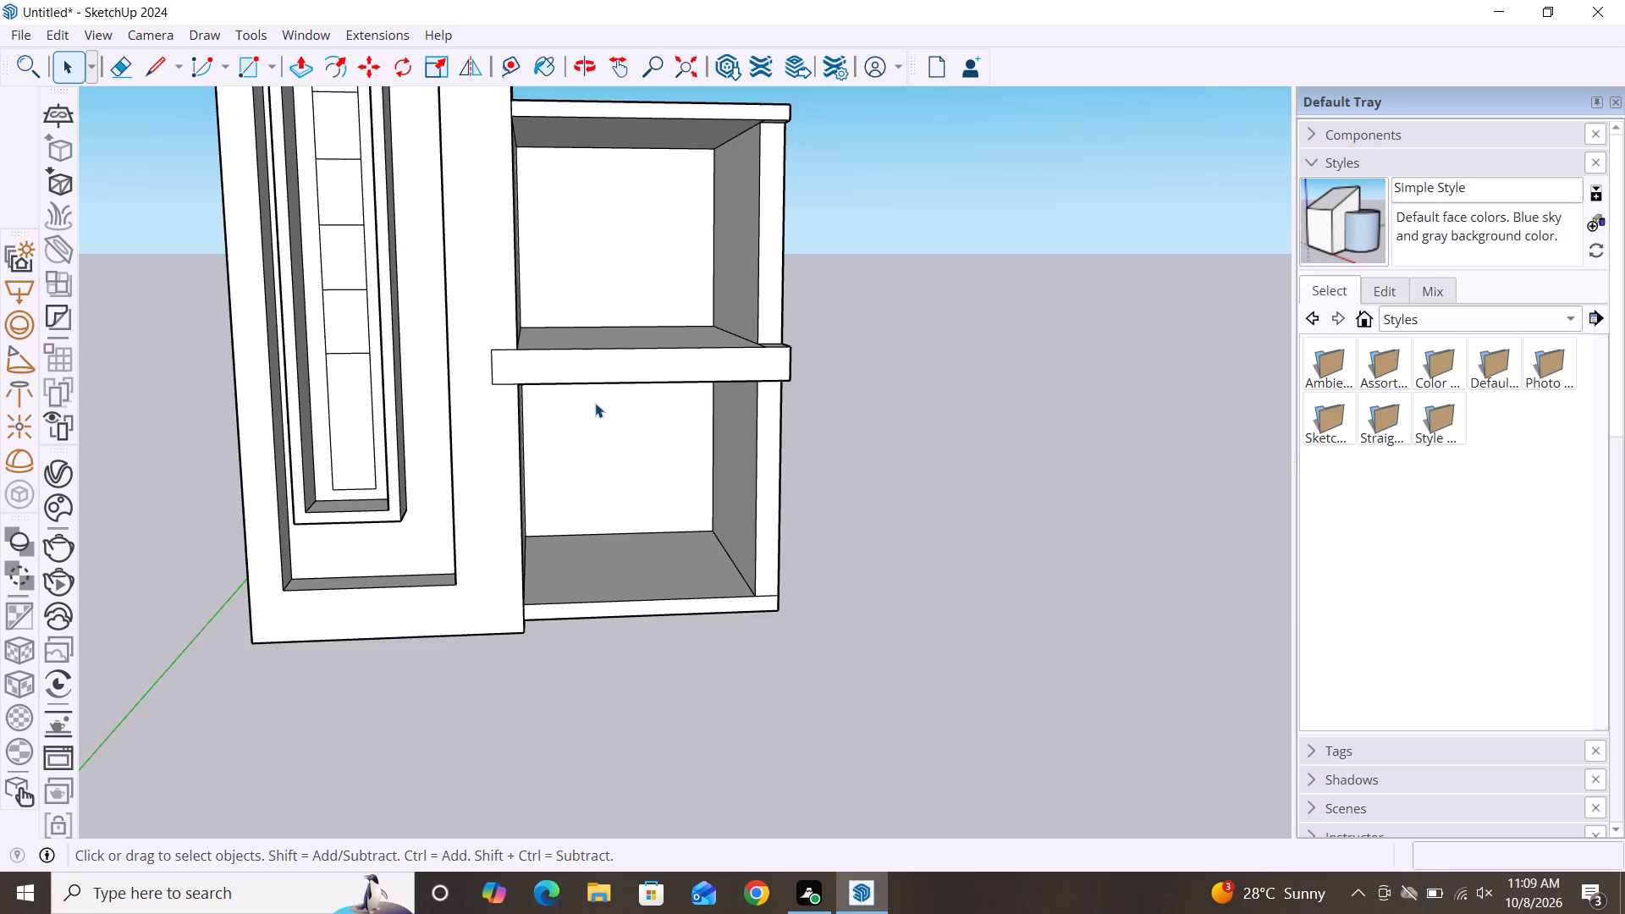
# Pull the merged slab edge face outward 1' 2 3/4", beyond the frame's front.
pyautogui.press('p')
pyautogui.click(610, 361)
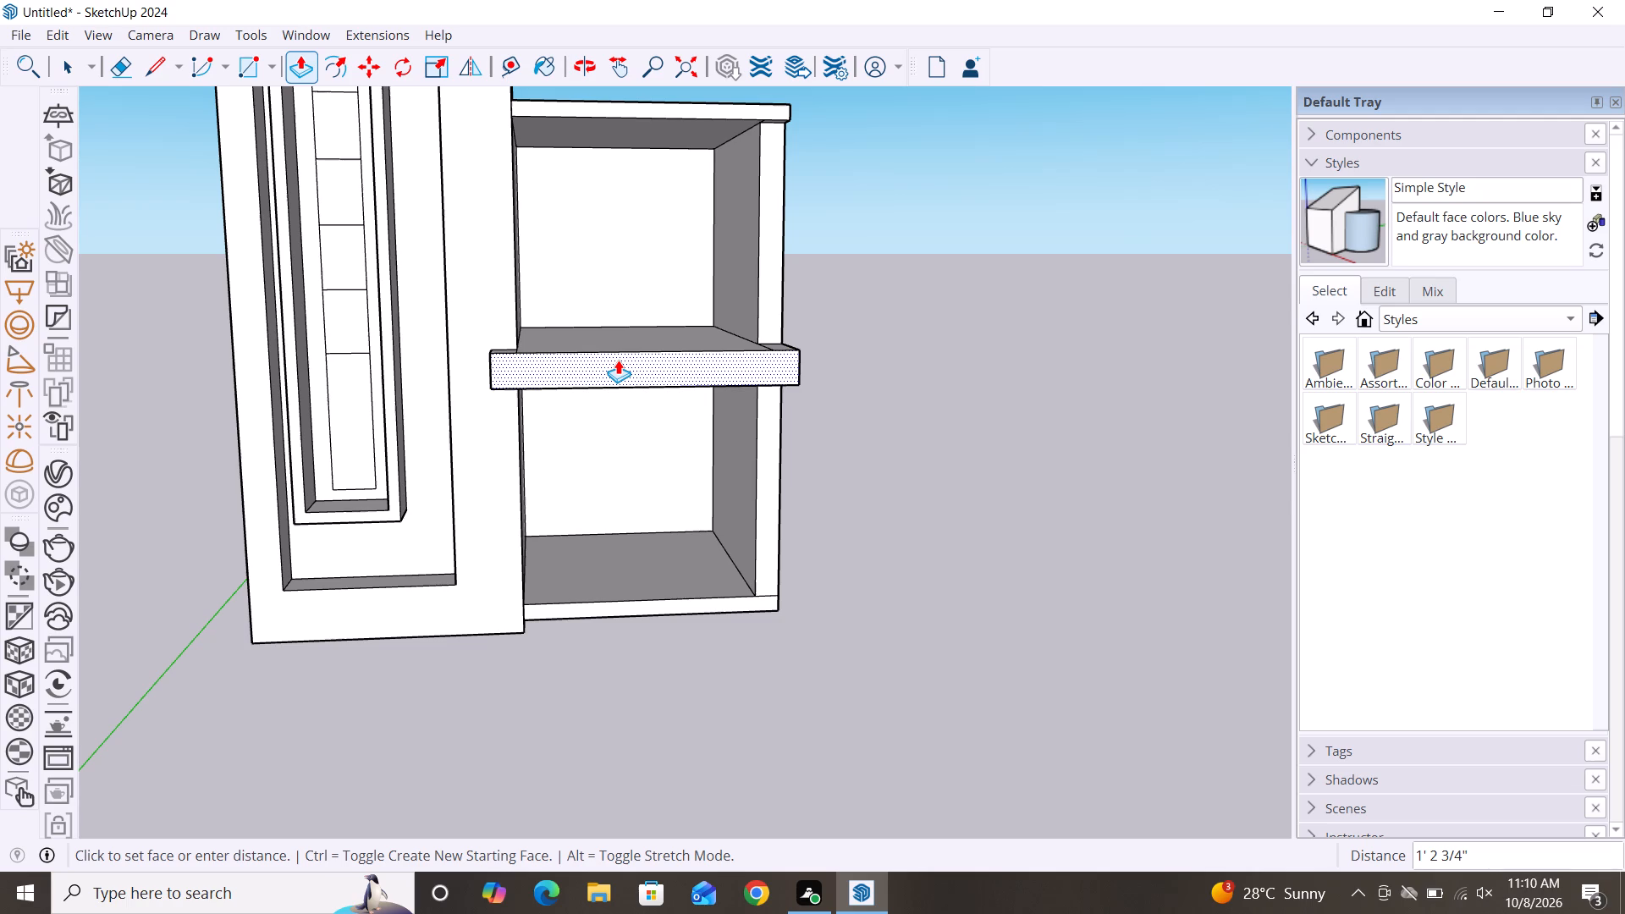
pyautogui.click(618, 360)
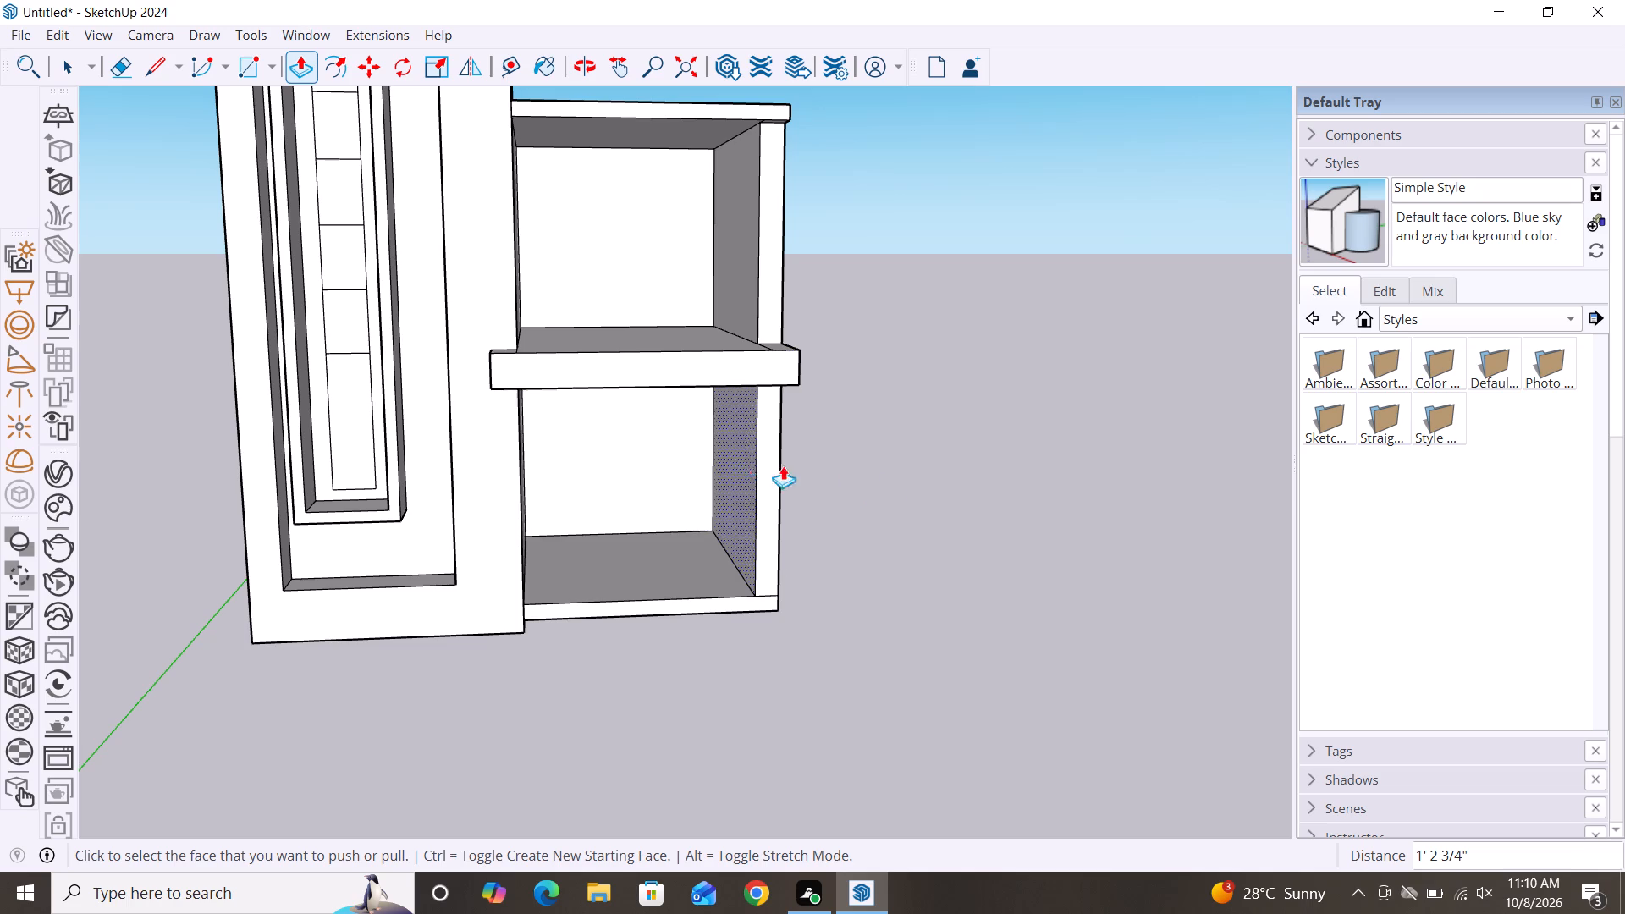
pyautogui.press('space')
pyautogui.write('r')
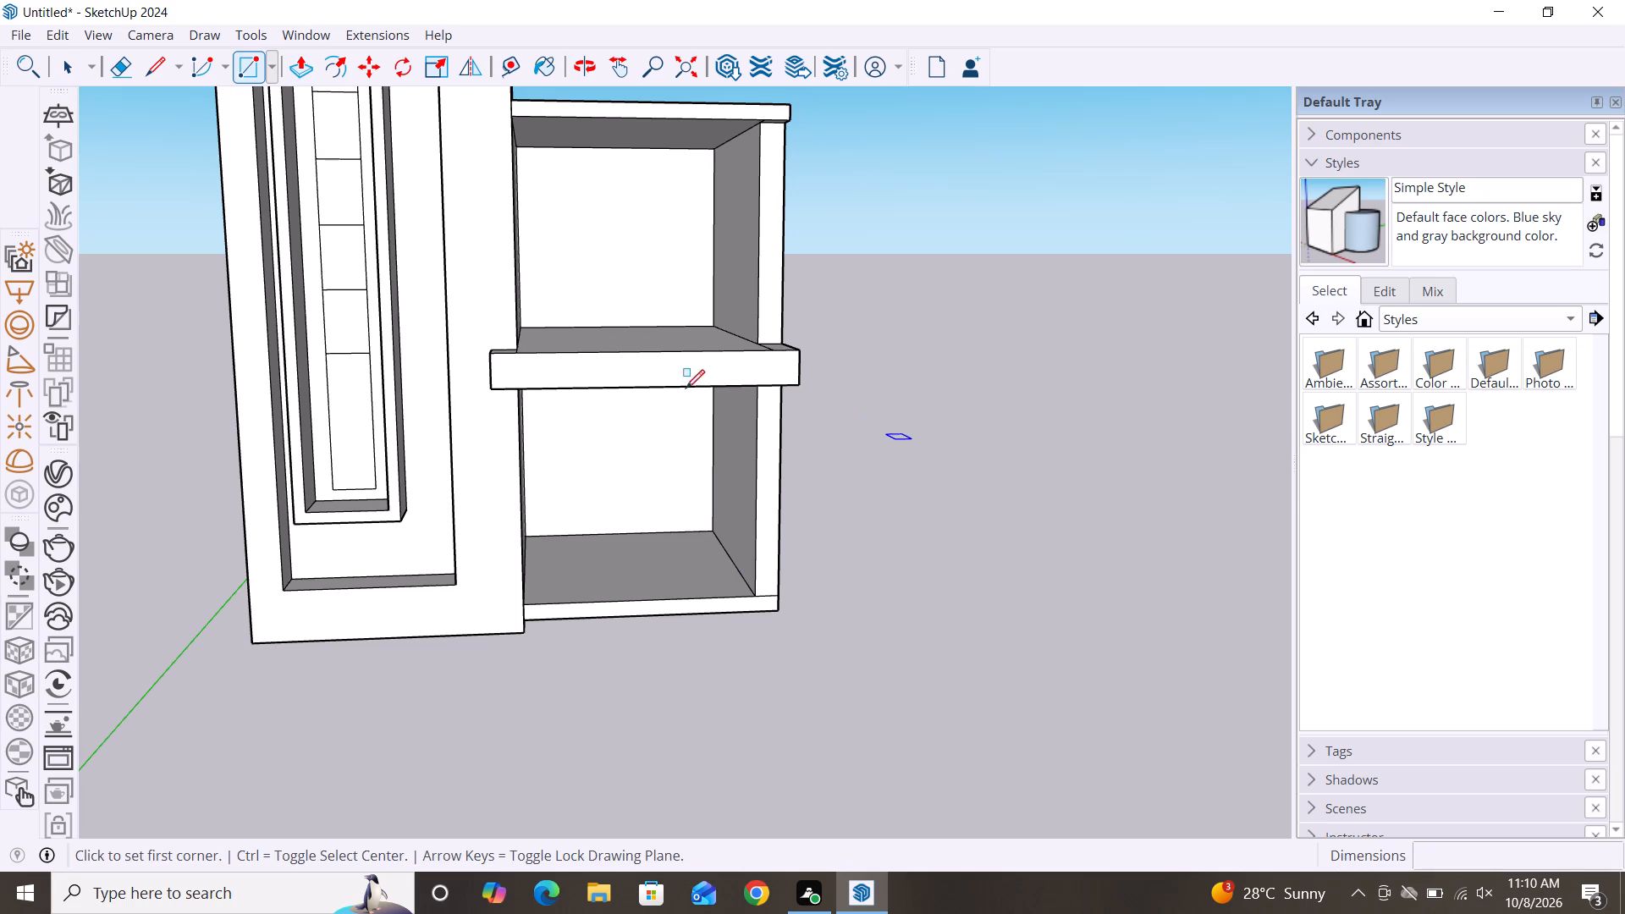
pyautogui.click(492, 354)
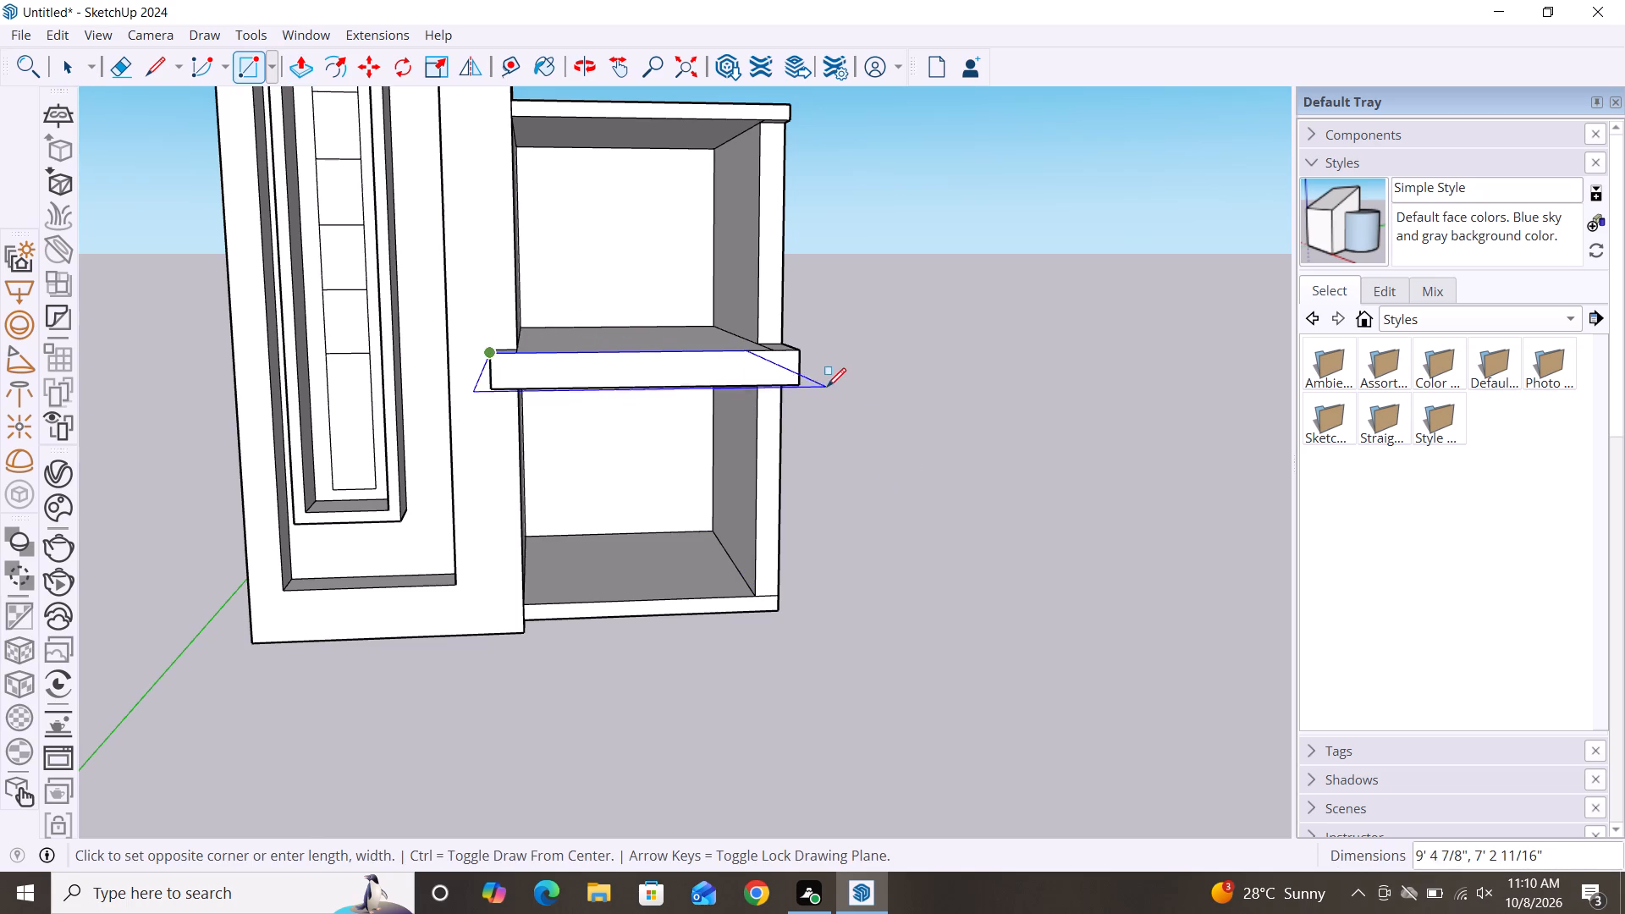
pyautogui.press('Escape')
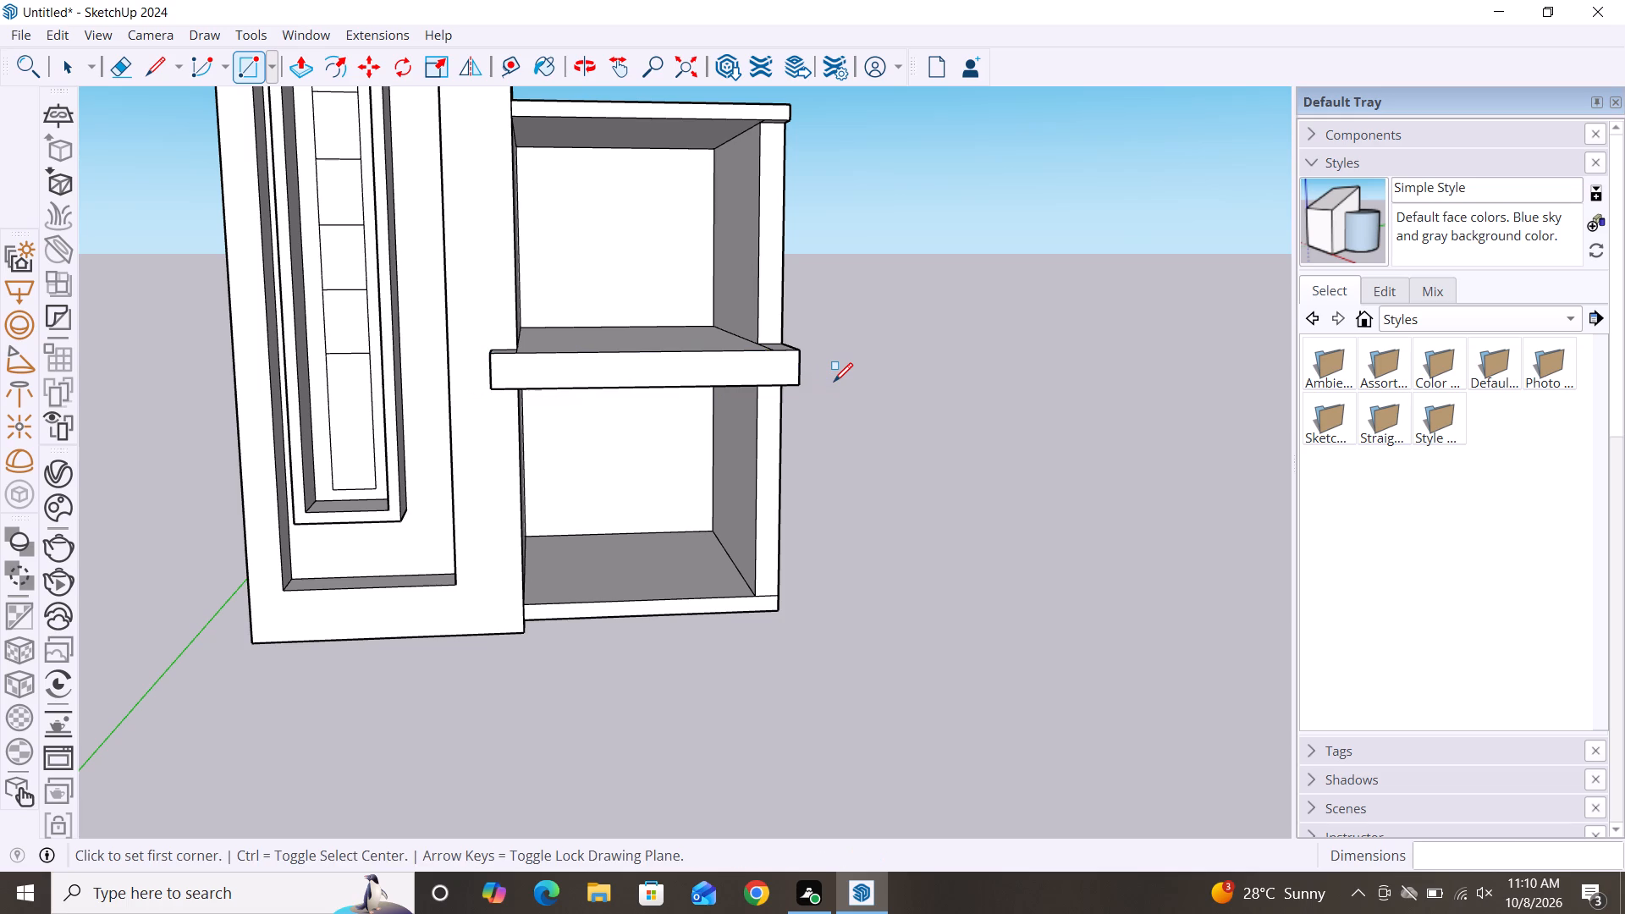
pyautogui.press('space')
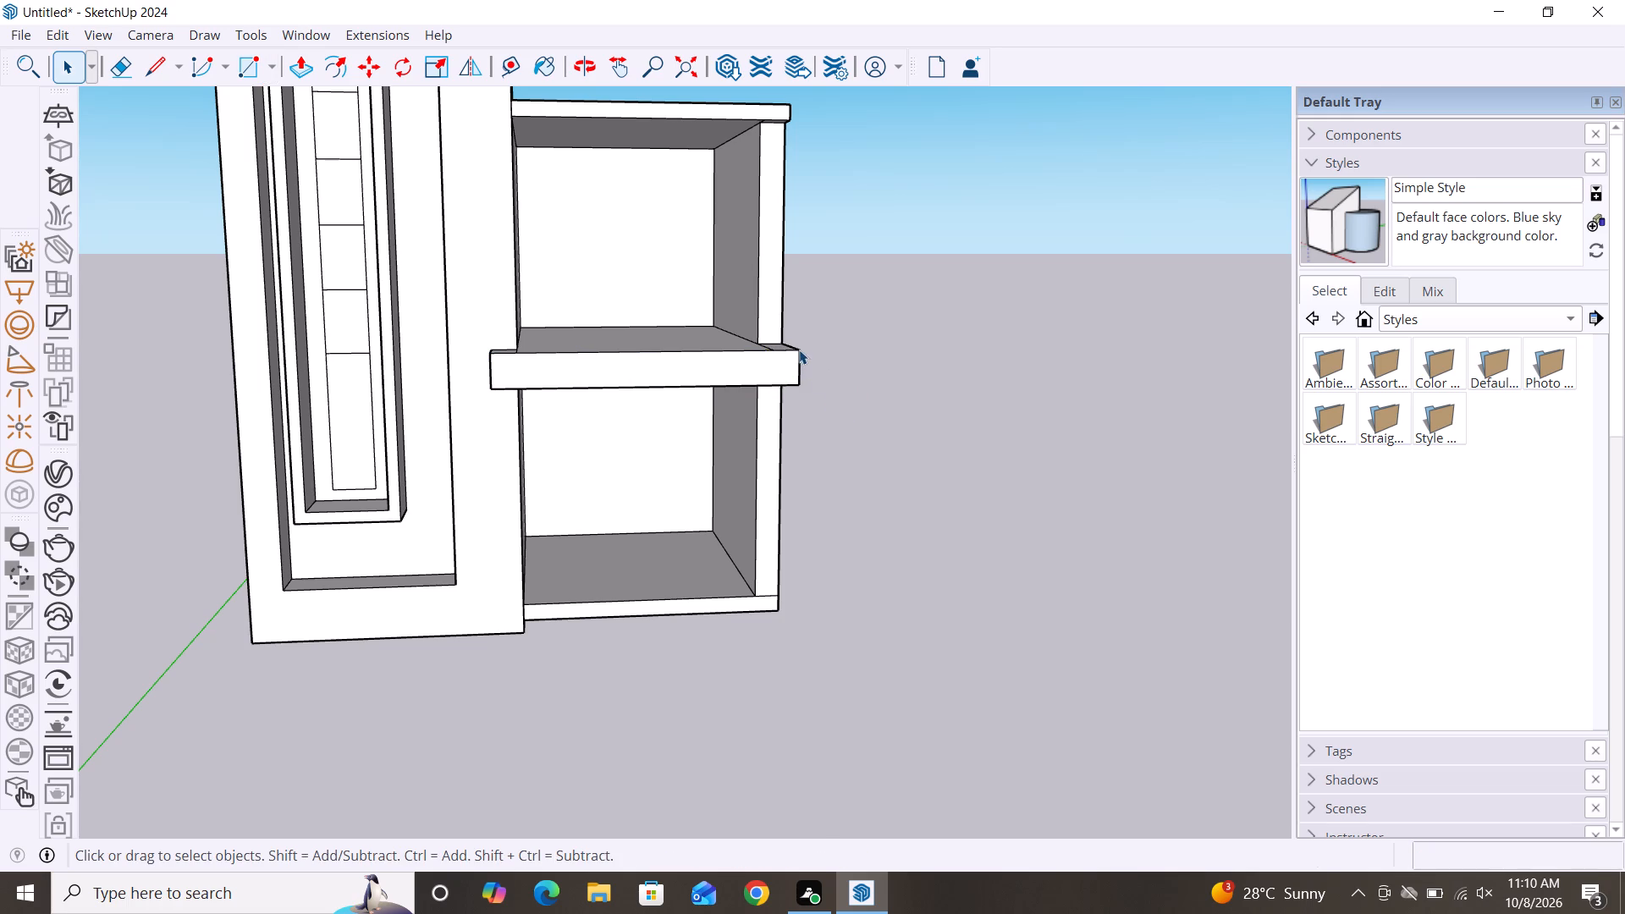
# Draw a vertical band 6" high and about 8' 9" long above the projecting slab edge, flush with its front face.
pyautogui.press('l')
pyautogui.click(799, 343)
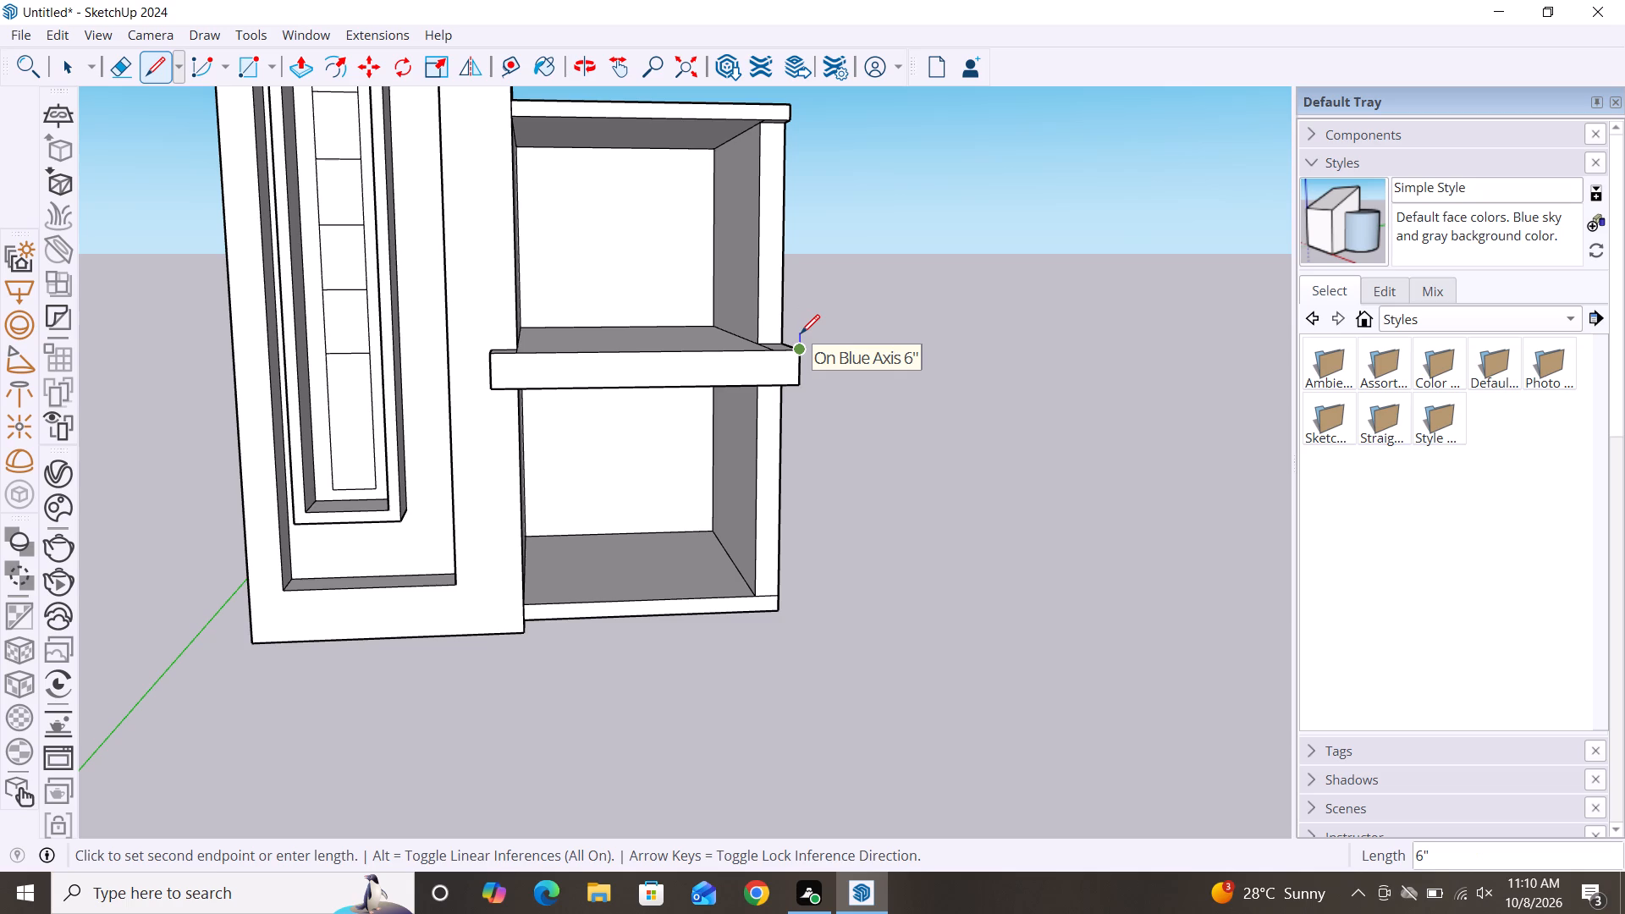
pyautogui.click(801, 333)
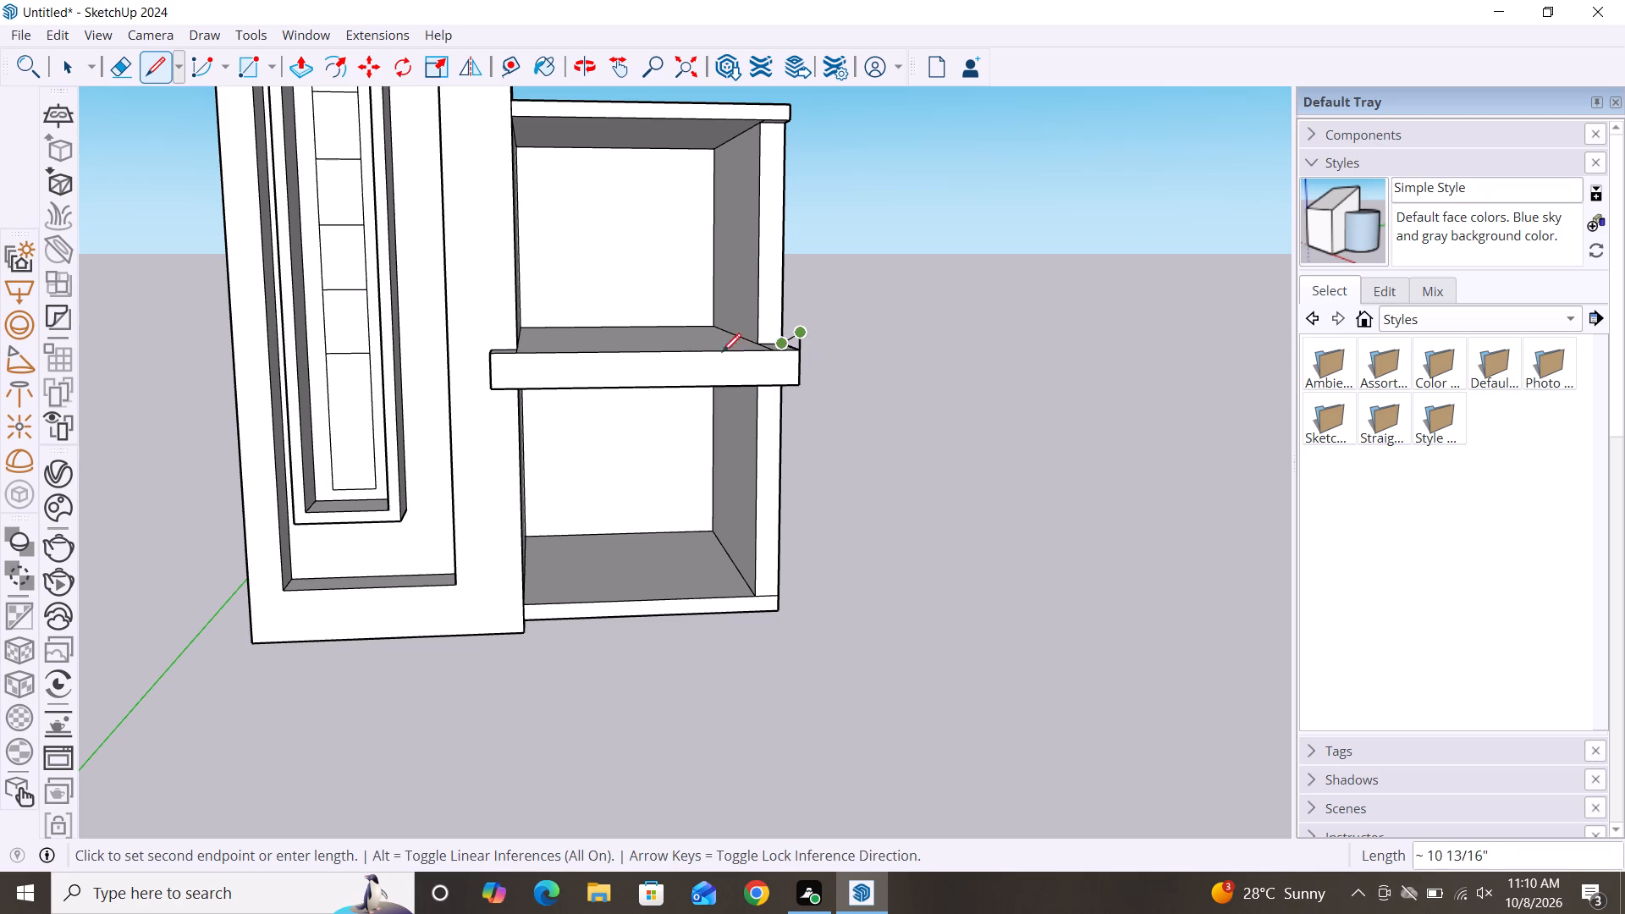
pyautogui.click(489, 339)
pyautogui.click(493, 354)
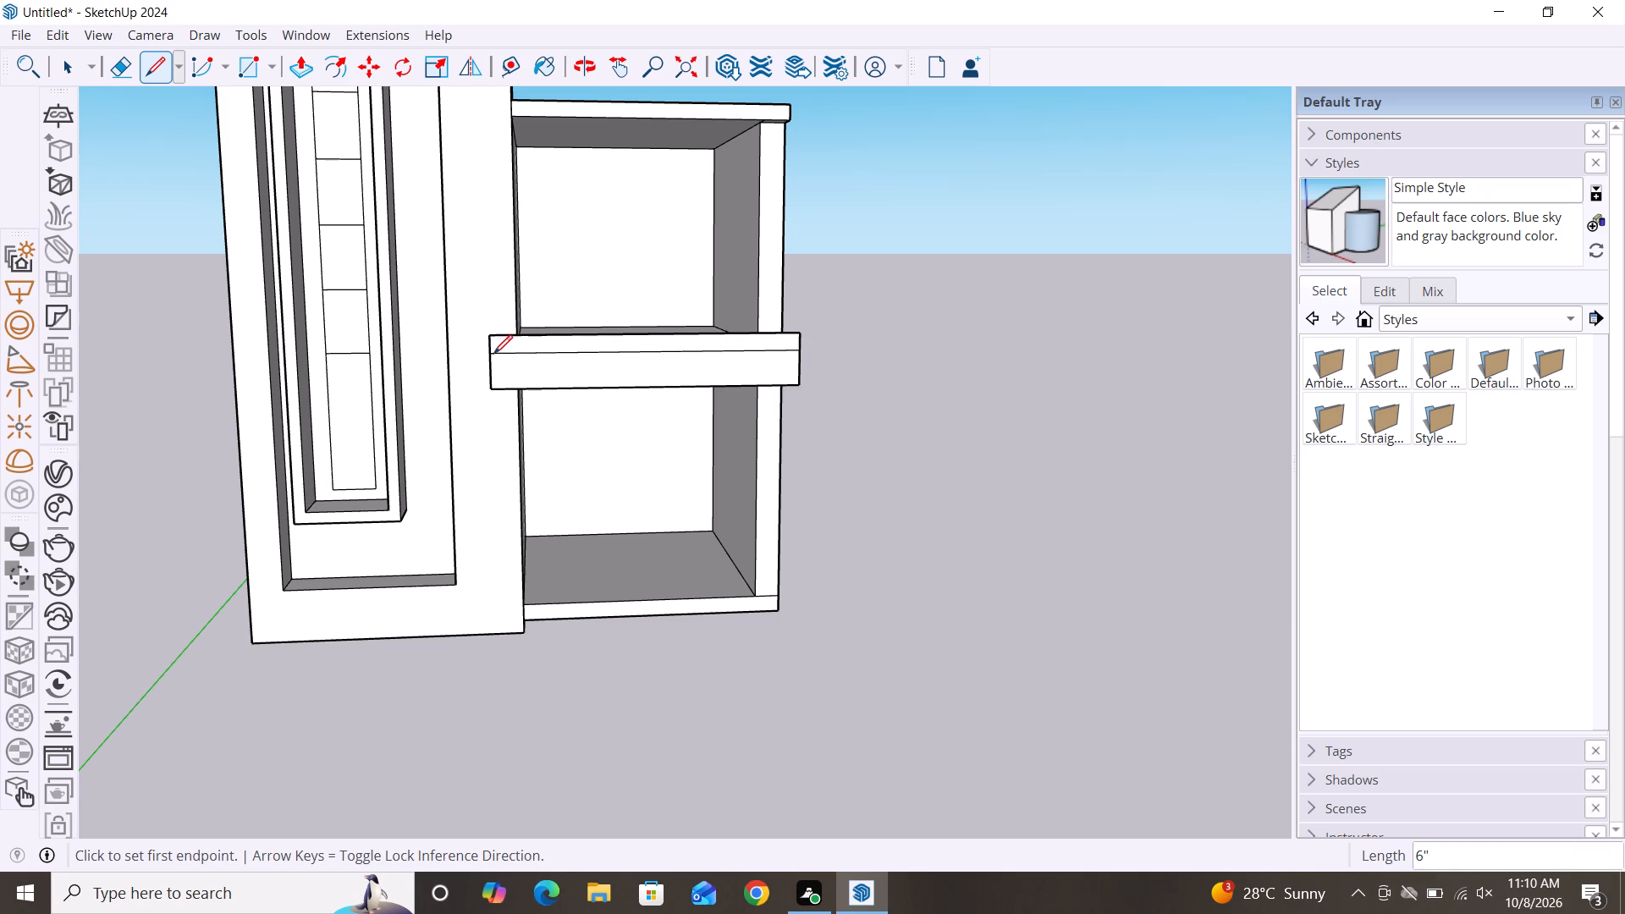
pyautogui.press('space')
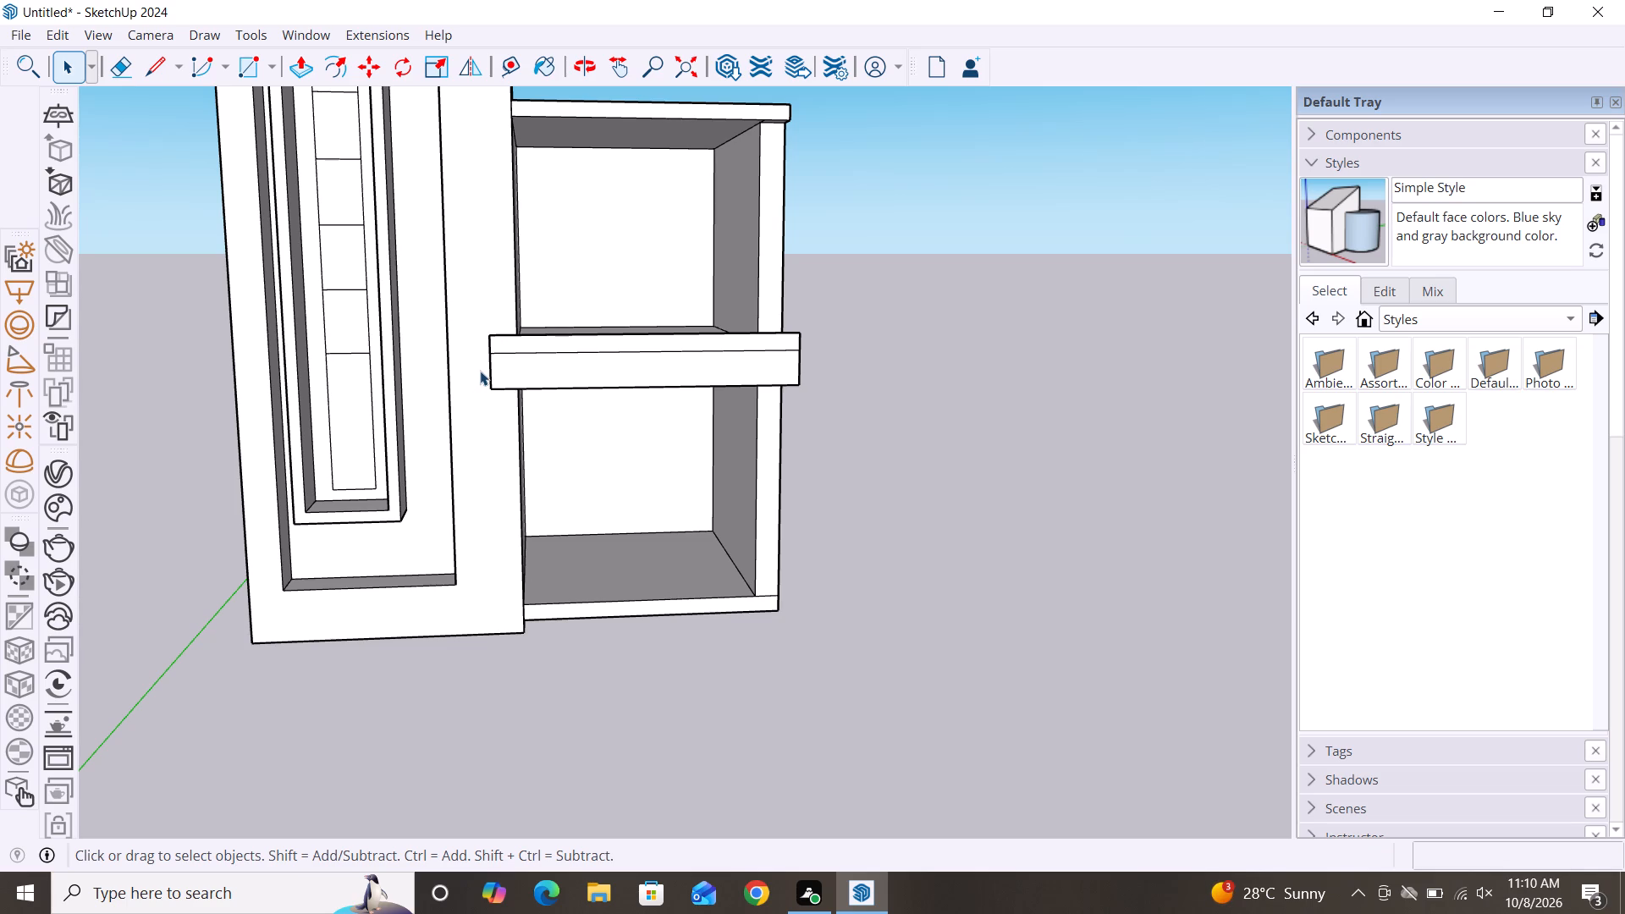
# Draw a matching vertical band about 6" high below the projecting slab edge, along its full length.
pyautogui.press('l')
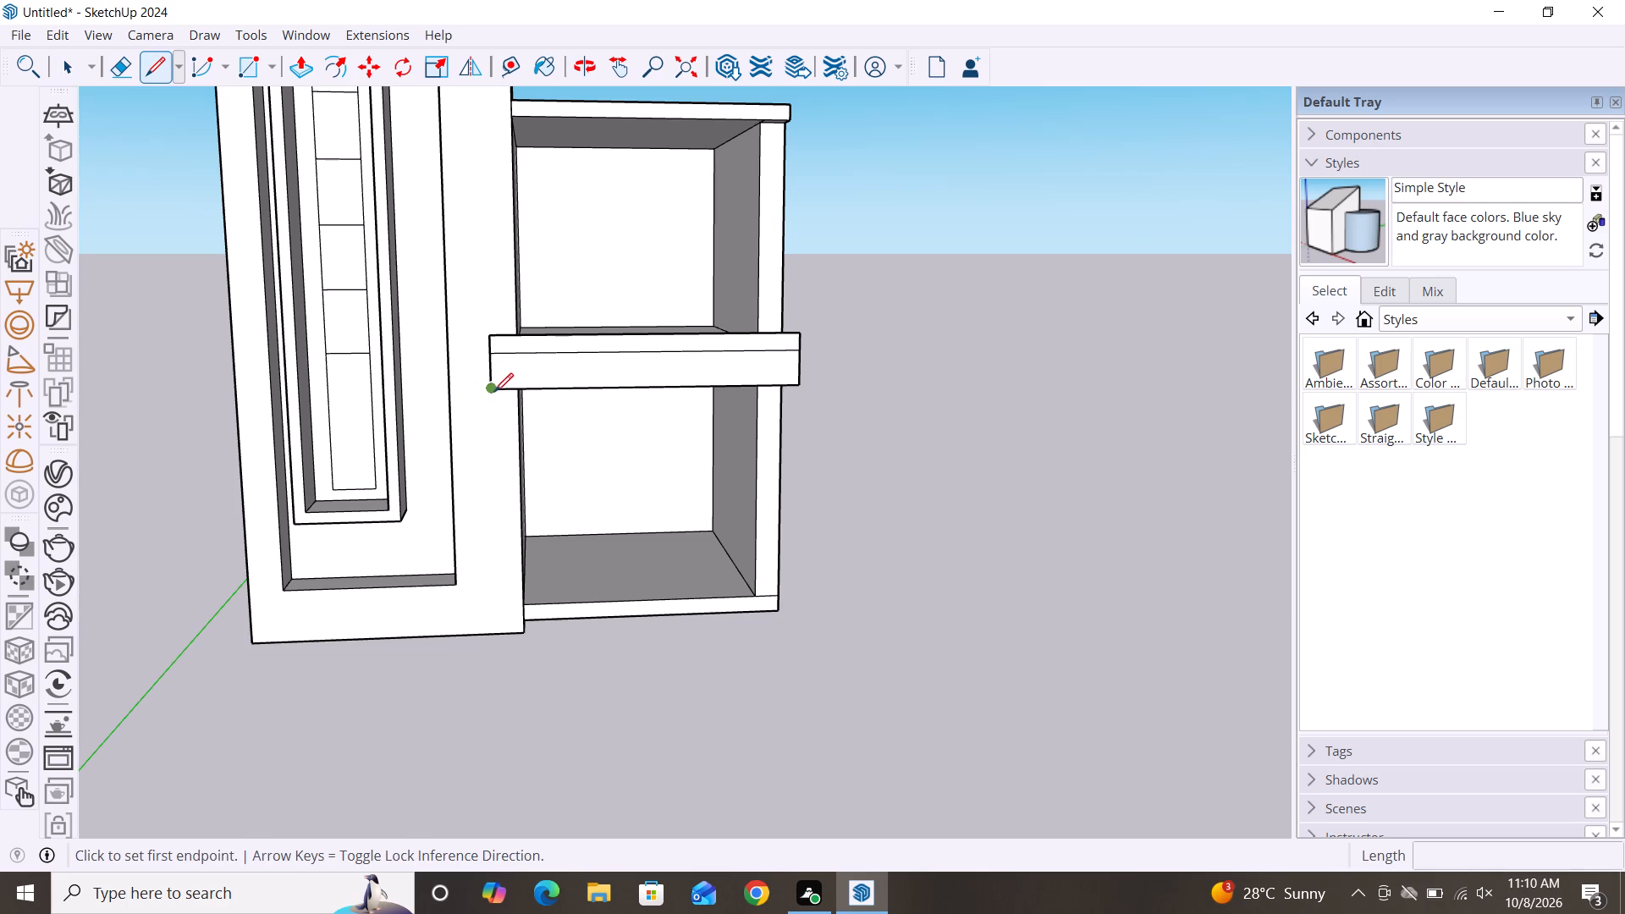
pyautogui.click(494, 391)
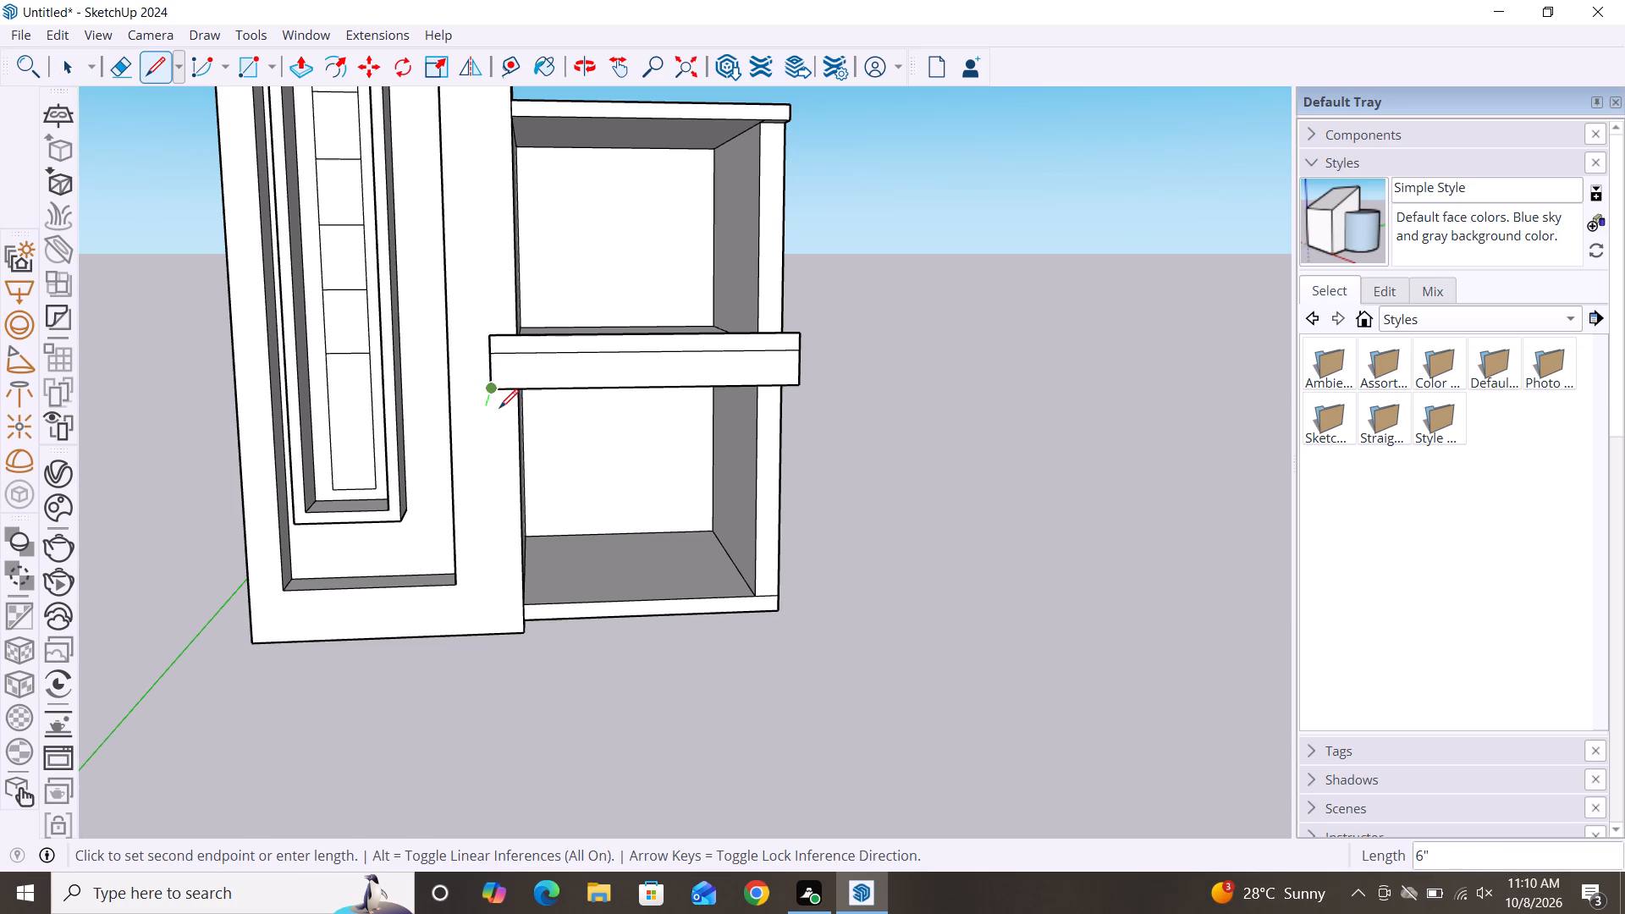
pyautogui.click(500, 411)
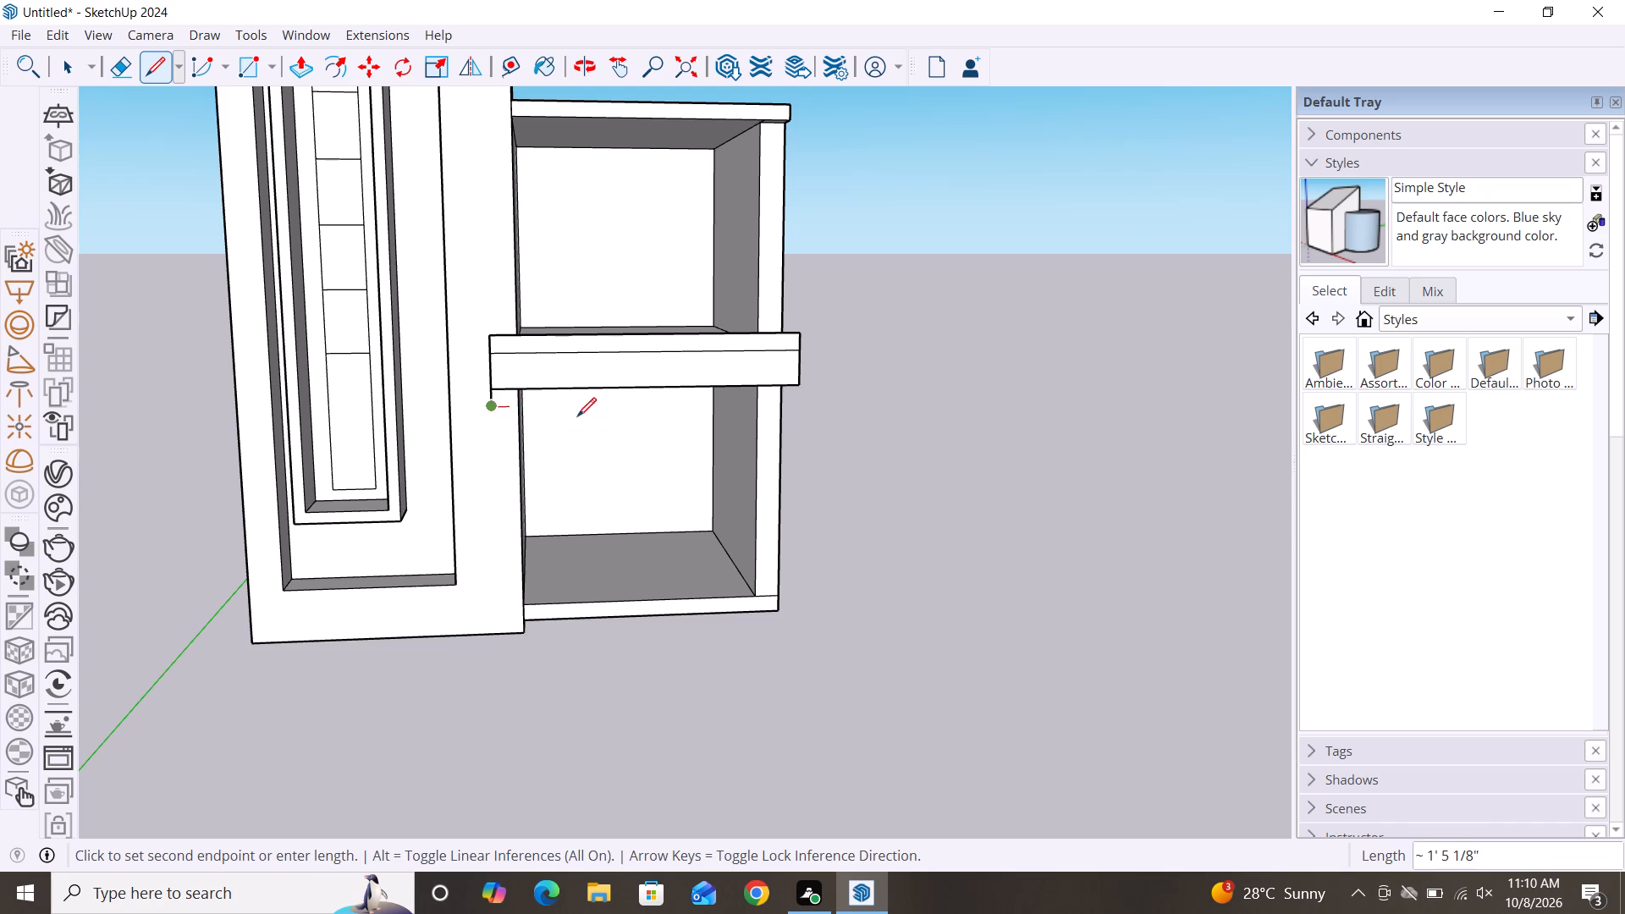
pyautogui.click(801, 405)
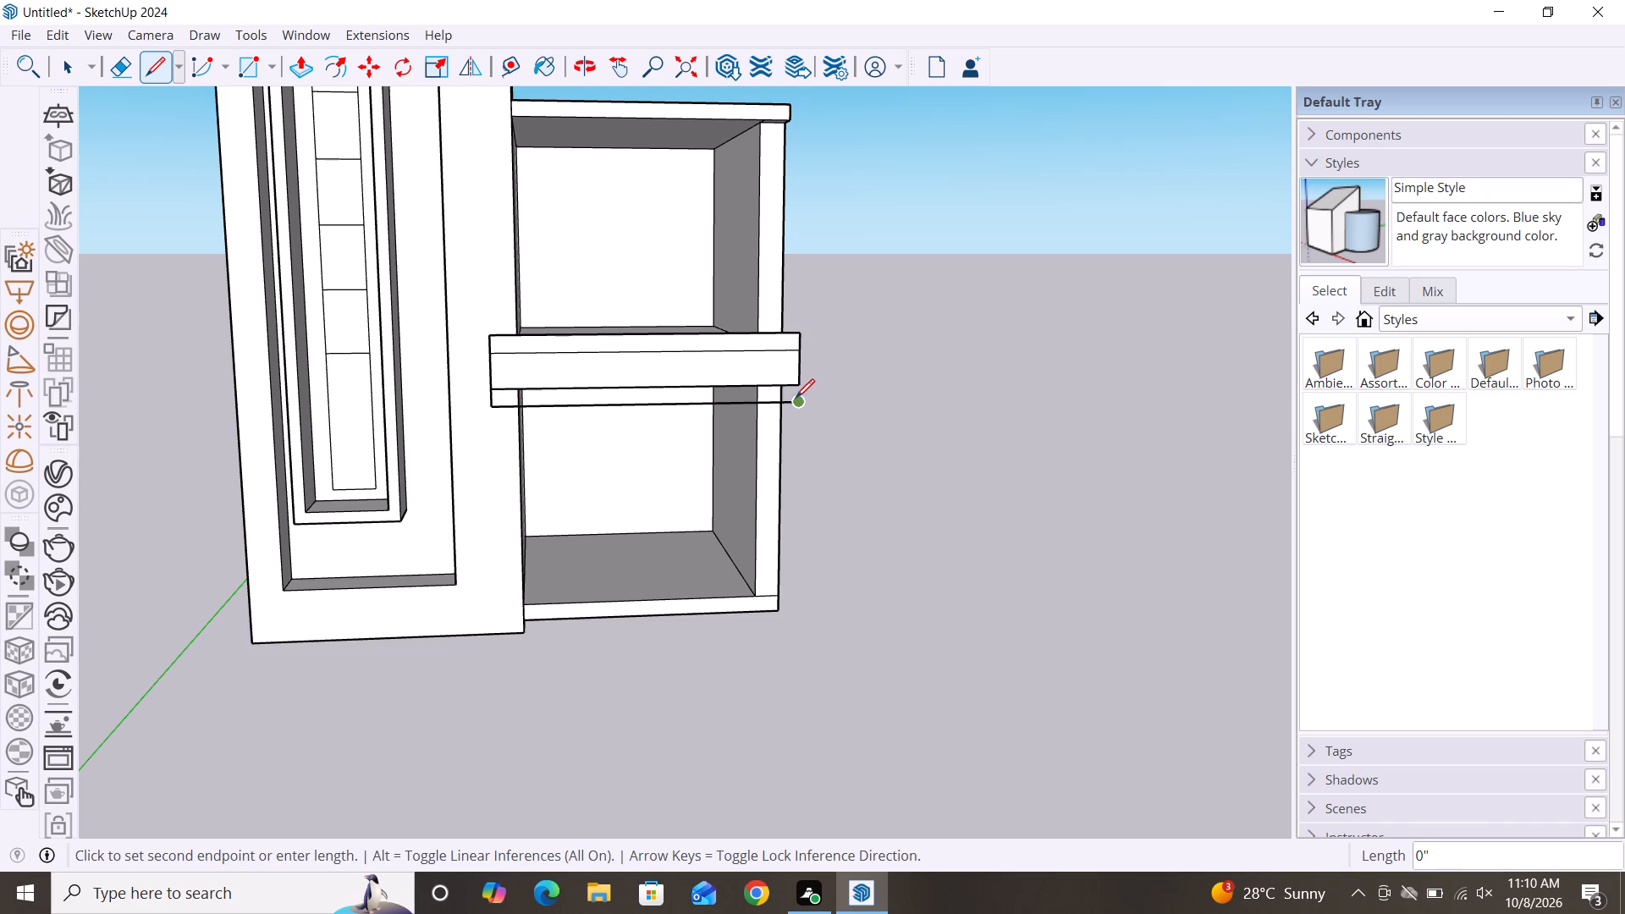
pyautogui.click(798, 384)
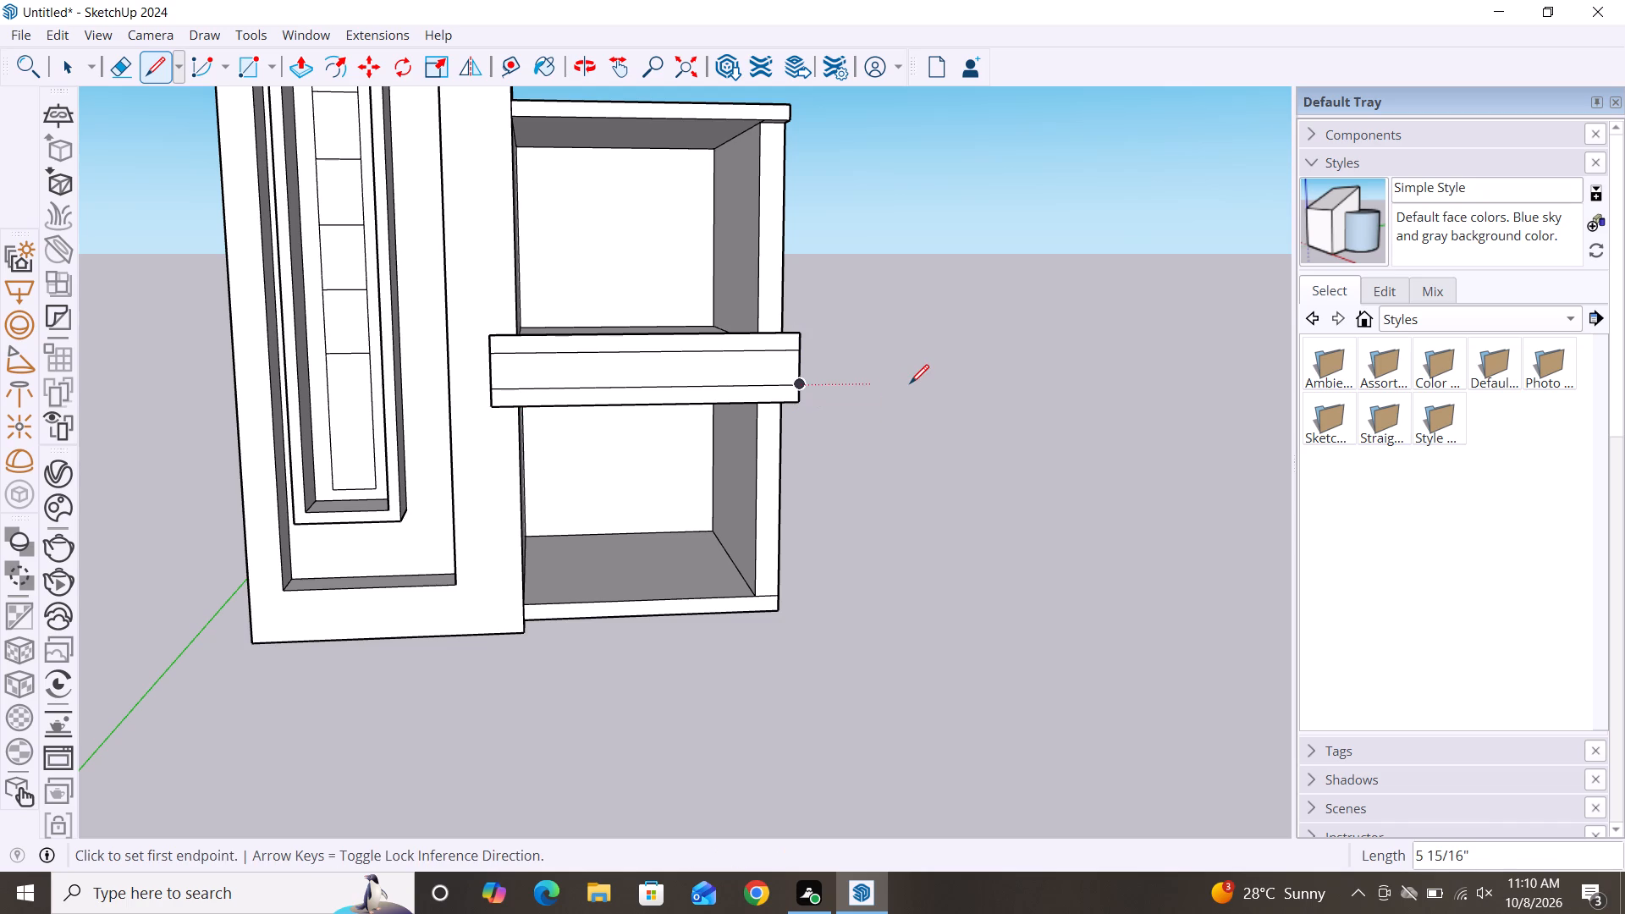
pyautogui.press('space')
# Examine the projecting slab edge and its upper and lower bands from the front and from above.
pyautogui.scroll(-5, 868, 350)
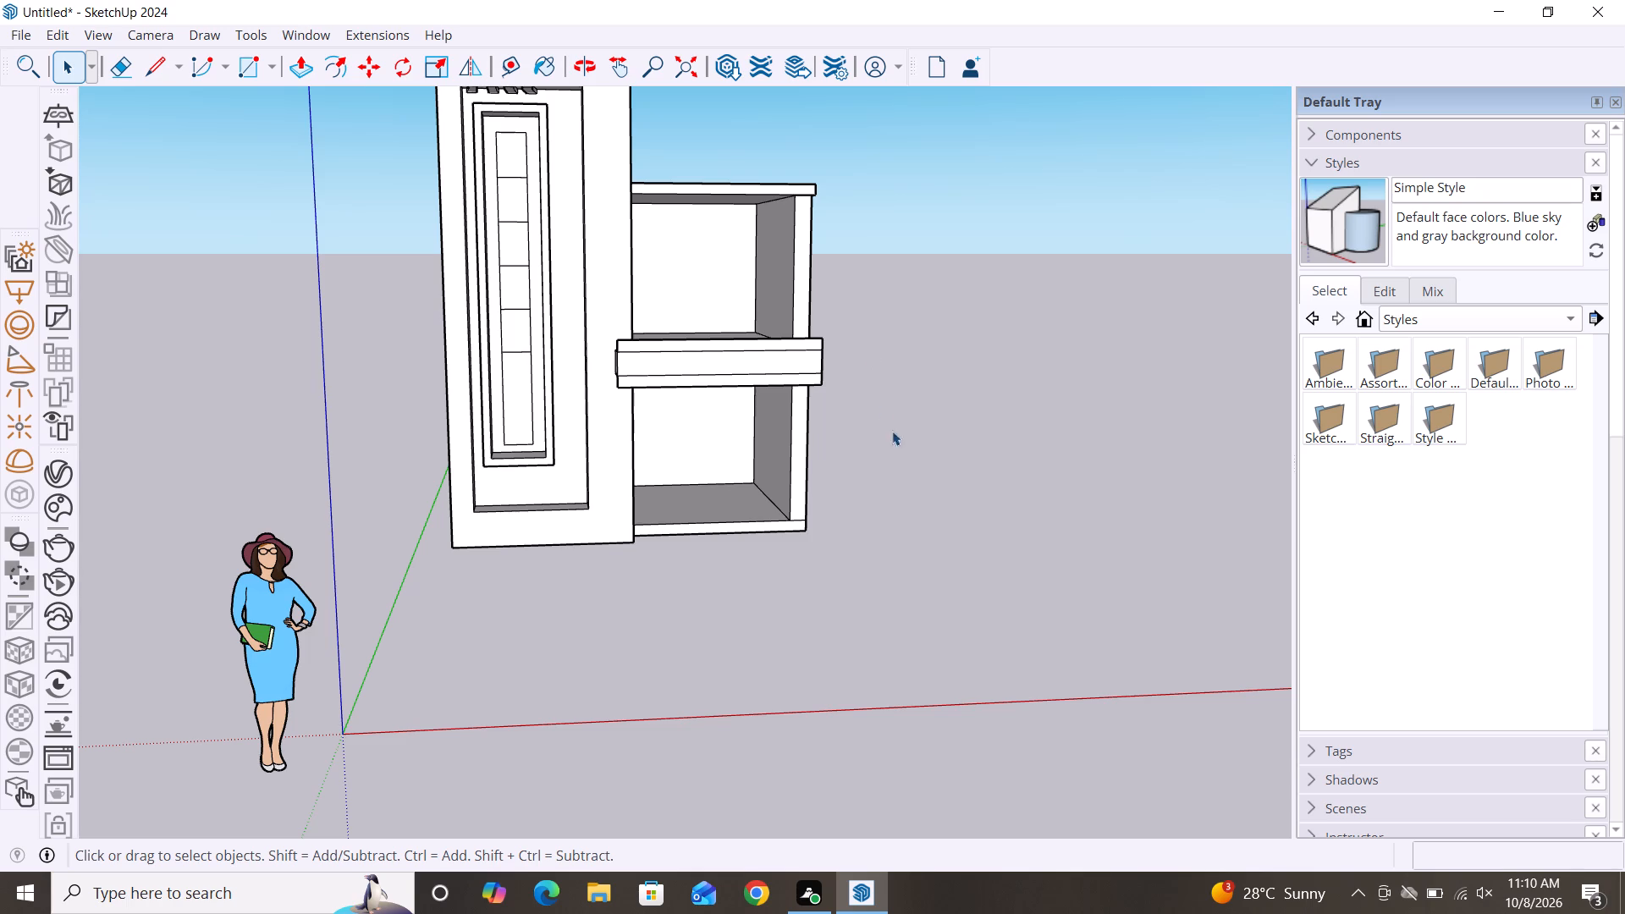
pyautogui.scroll(3, 901, 468)
pyautogui.moveTo(820, 491); pyautogui.dragTo(829, 546, button='middle')
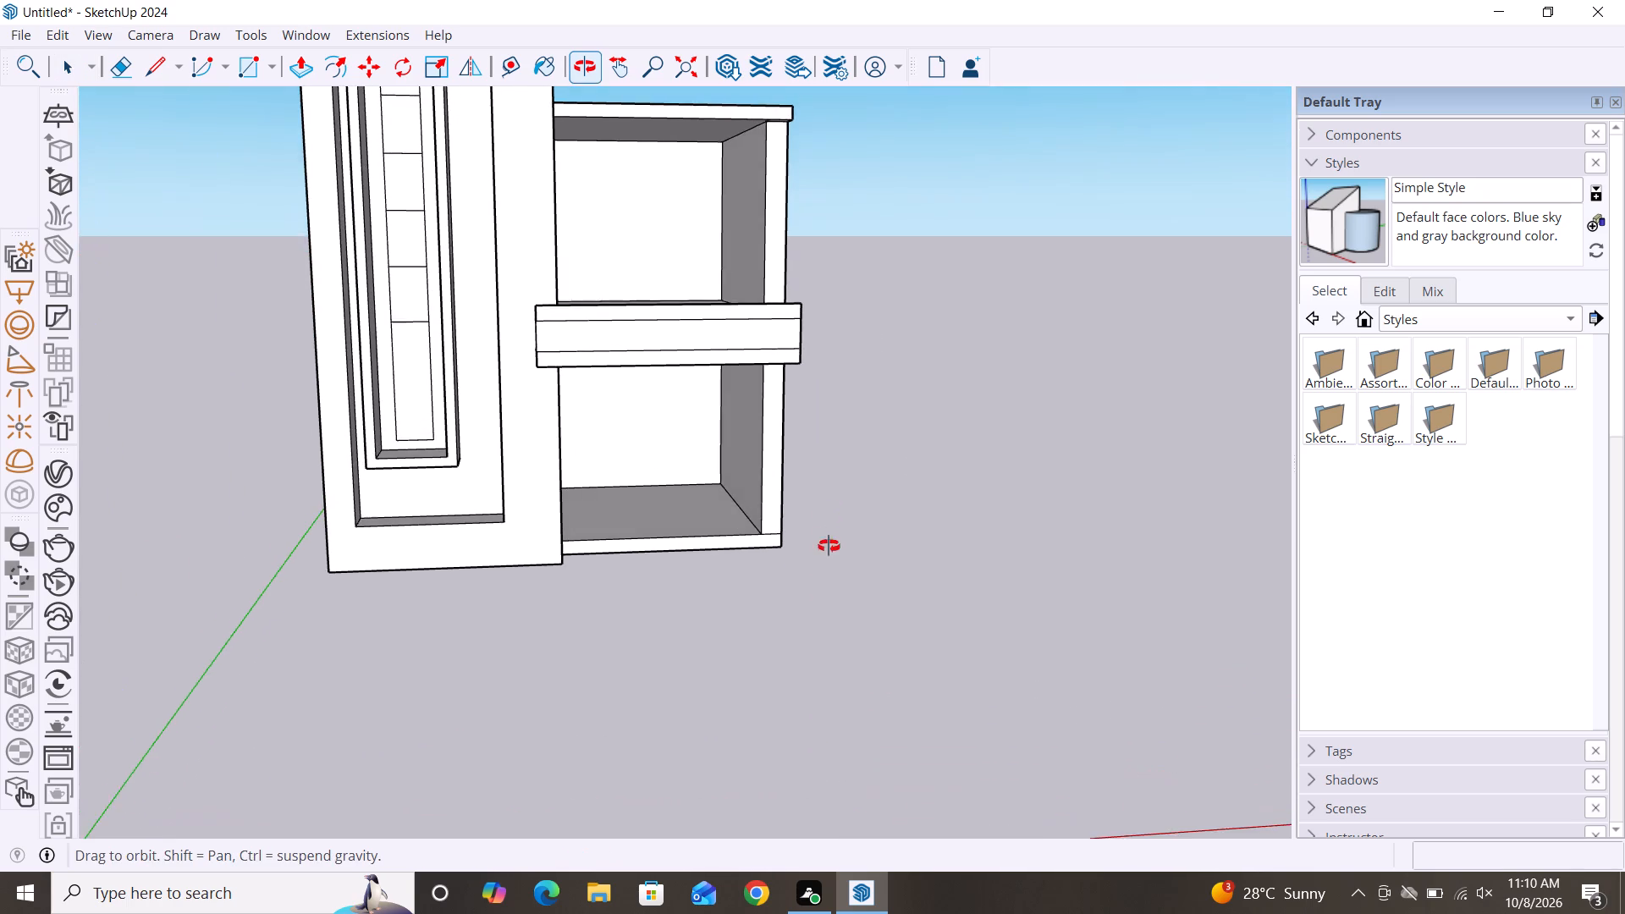
pyautogui.moveTo(829, 546); pyautogui.dragTo(826, 620, button='middle')
pyautogui.scroll(-1, 837, 372)
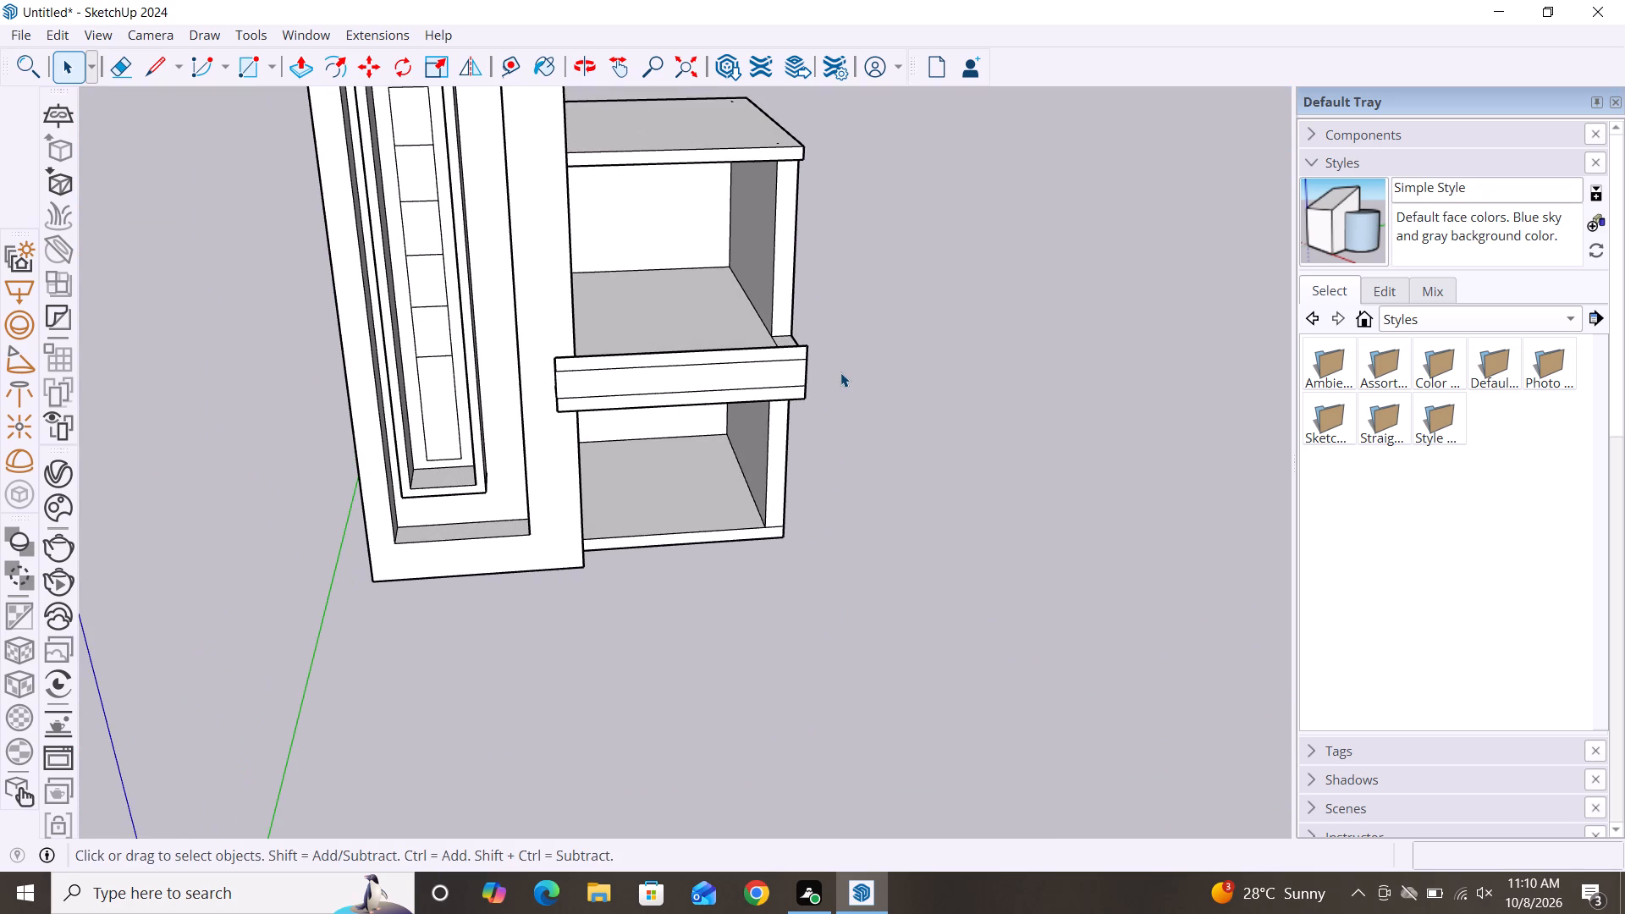
pyautogui.moveTo(700, 572); pyautogui.dragTo(694, 504, button='middle')
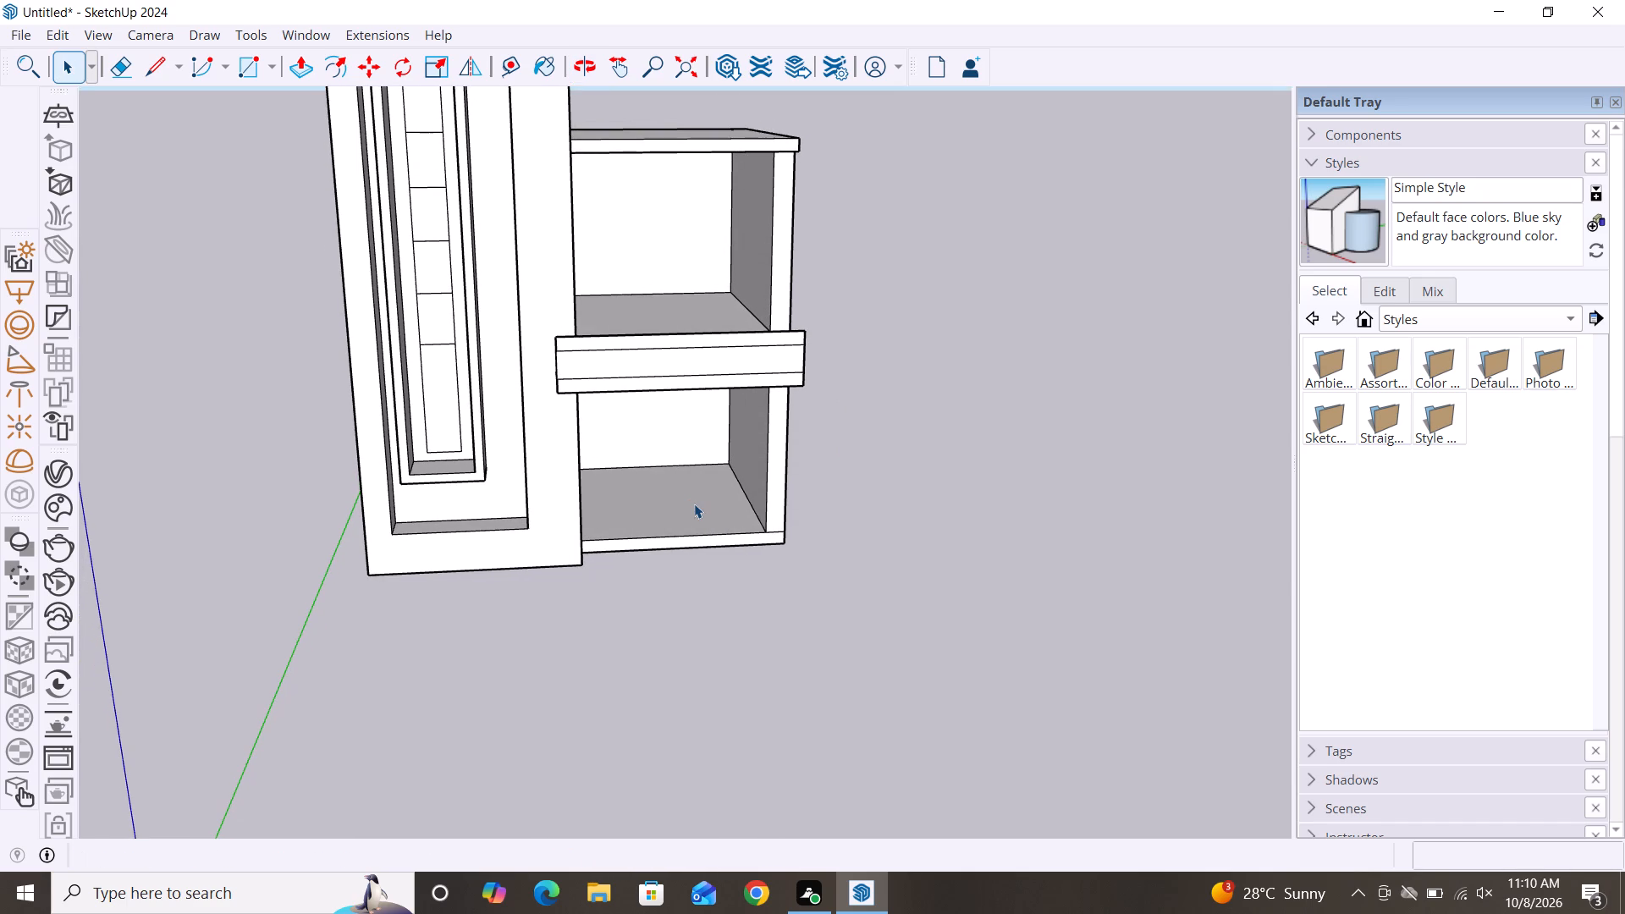
pyautogui.moveTo(694, 504); pyautogui.dragTo(759, 731, button='middle')
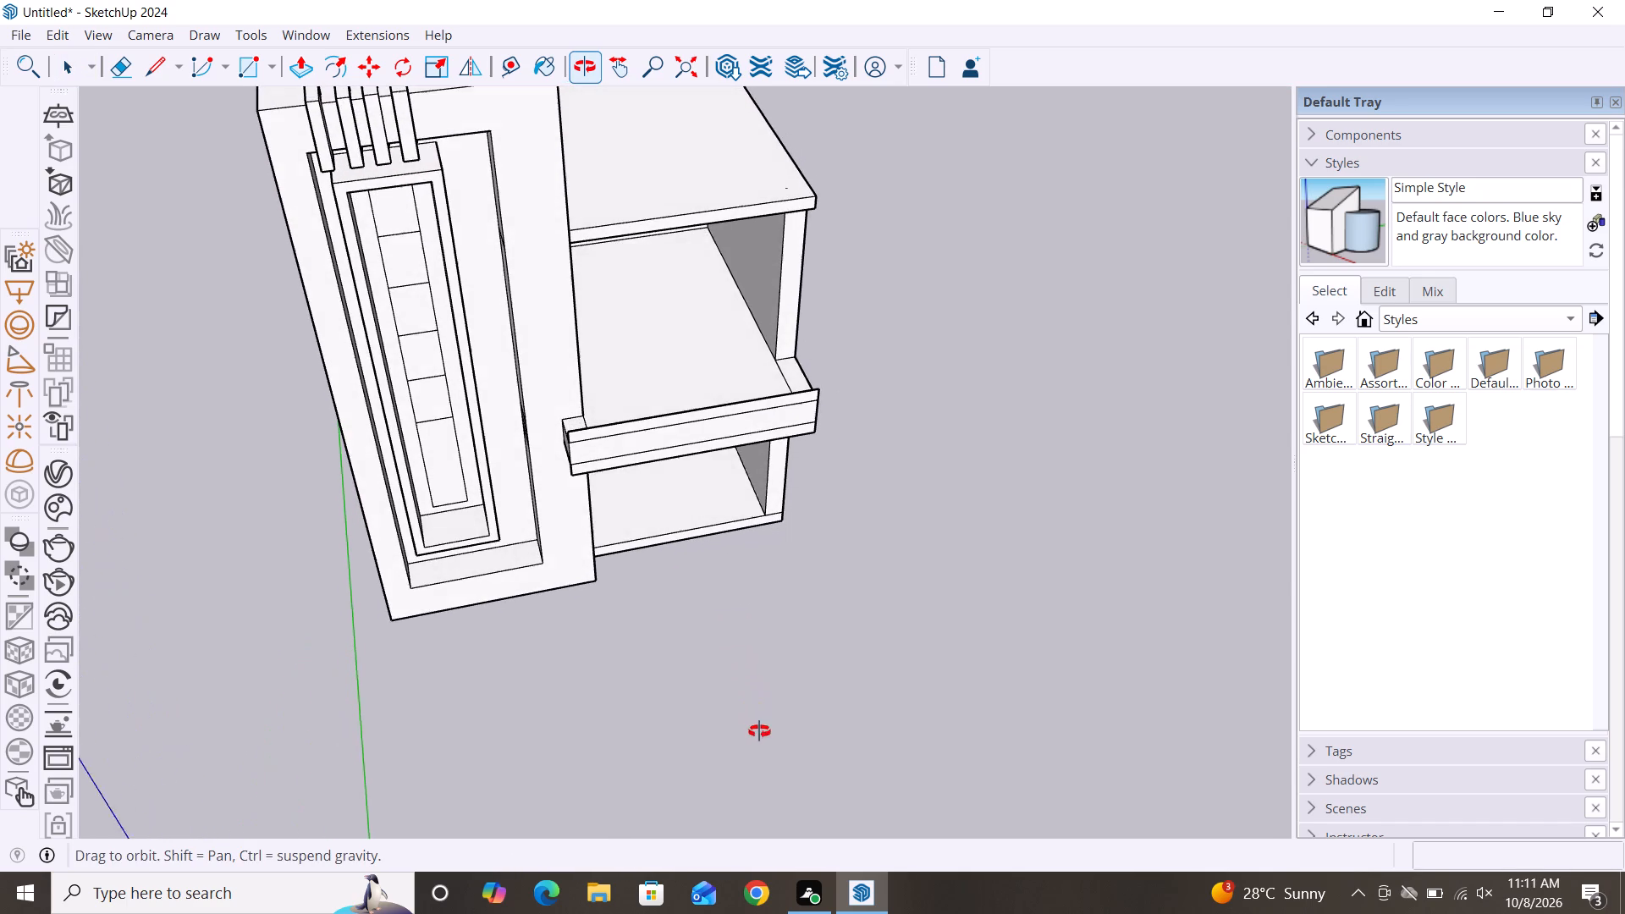
pyautogui.moveTo(759, 731); pyautogui.dragTo(759, 732, button='middle')
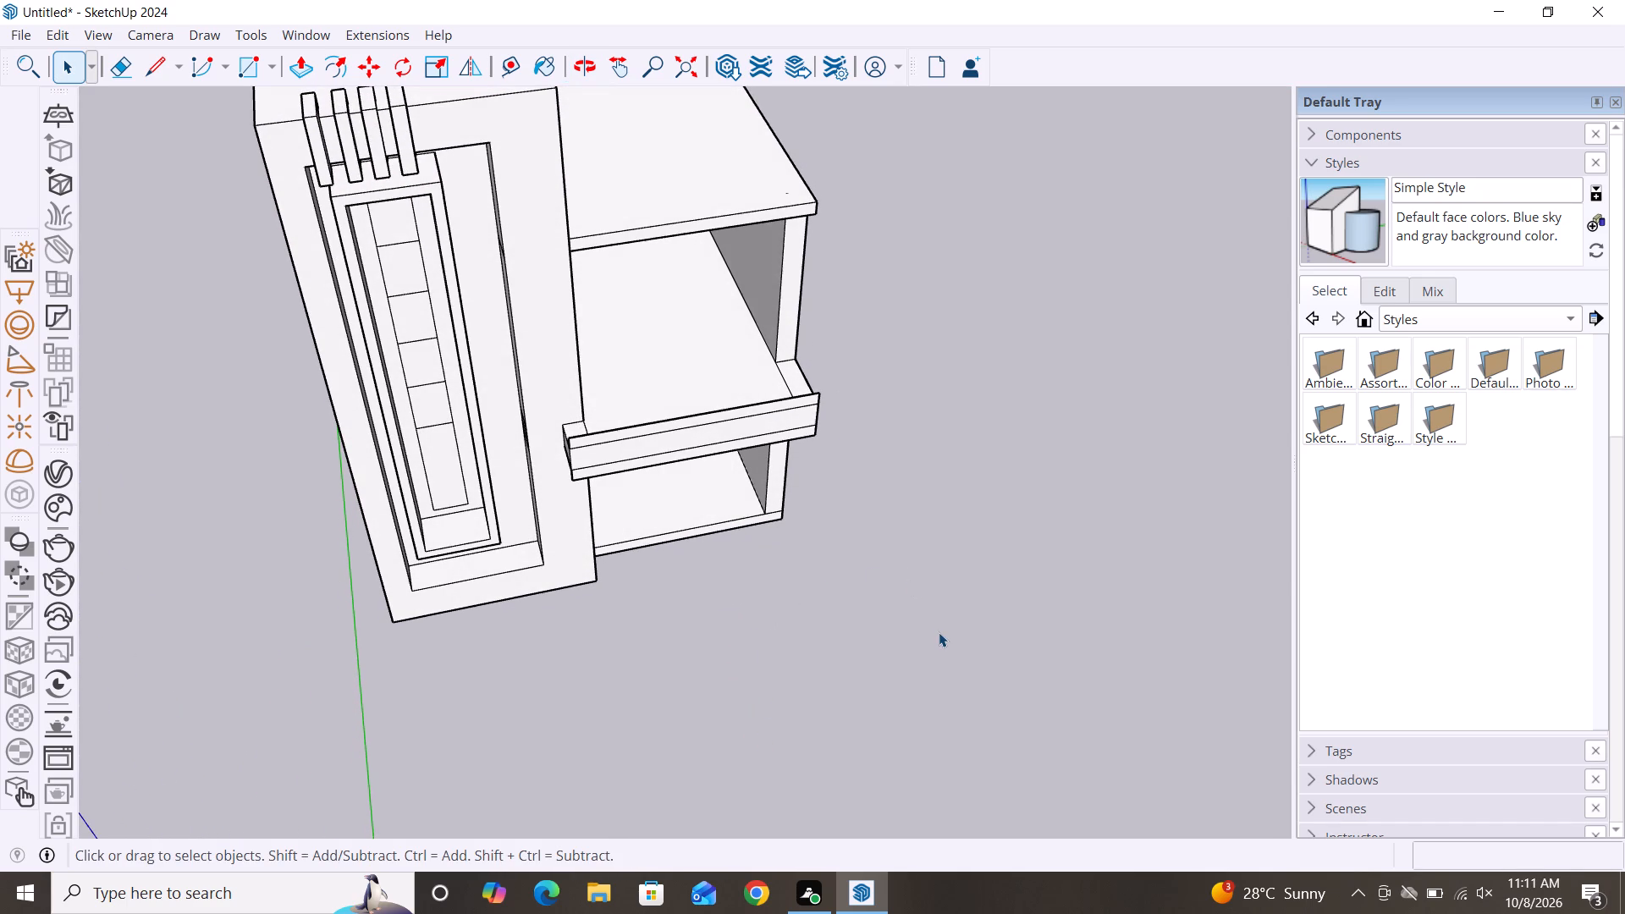
pyautogui.moveTo(939, 632); pyautogui.dragTo(840, 410, button='middle')
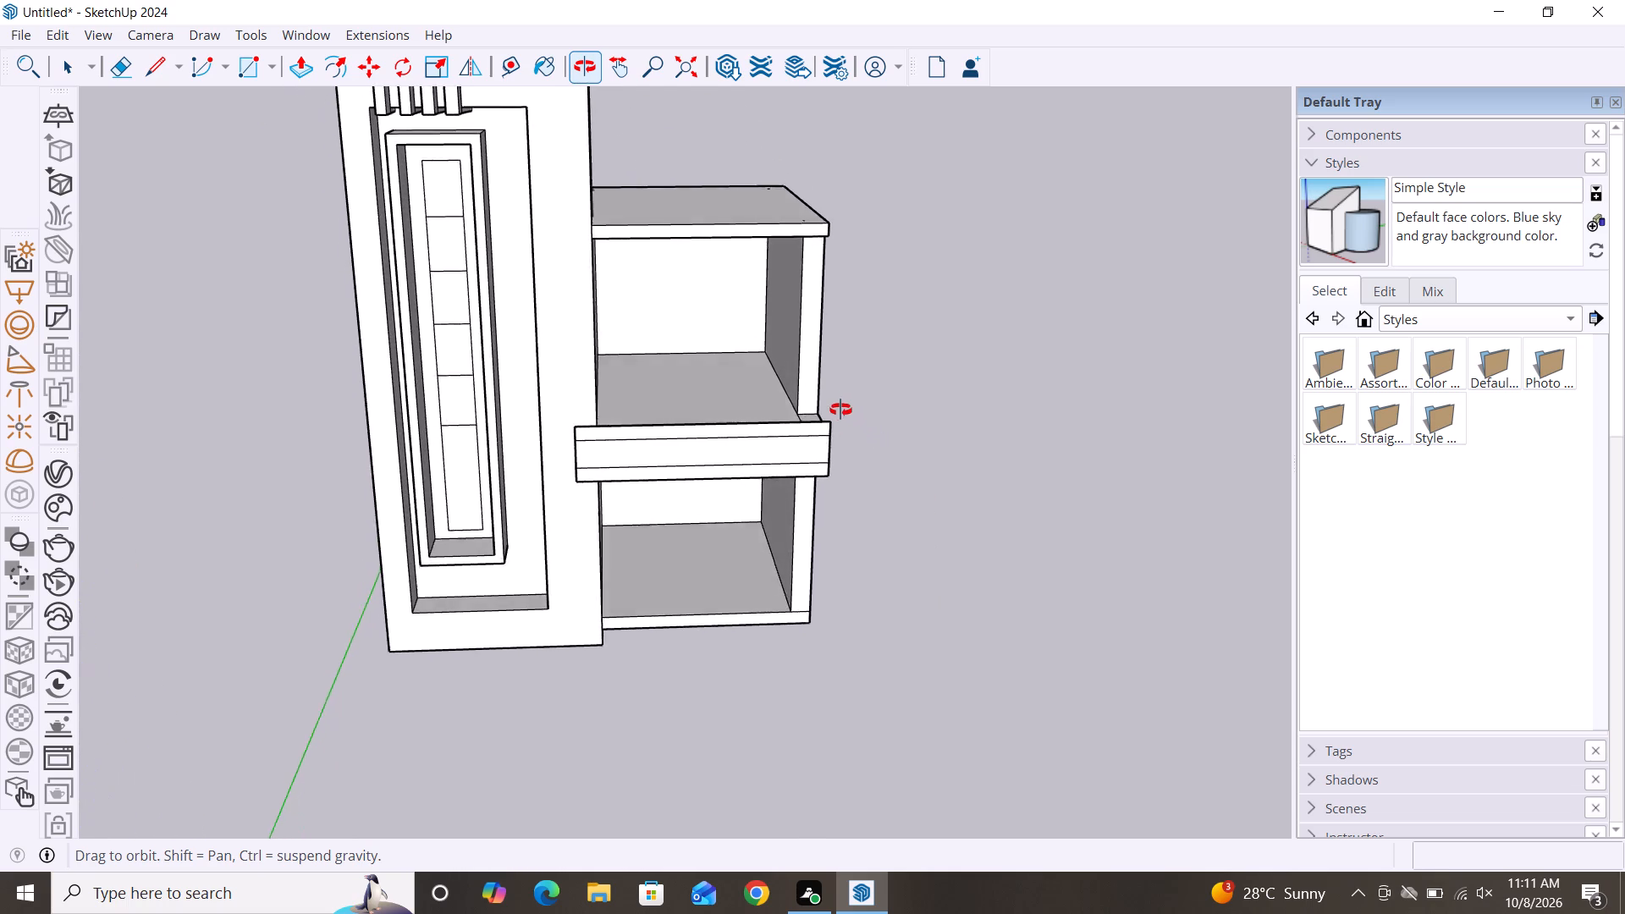
pyautogui.moveTo(840, 410); pyautogui.dragTo(856, 374, button='middle')
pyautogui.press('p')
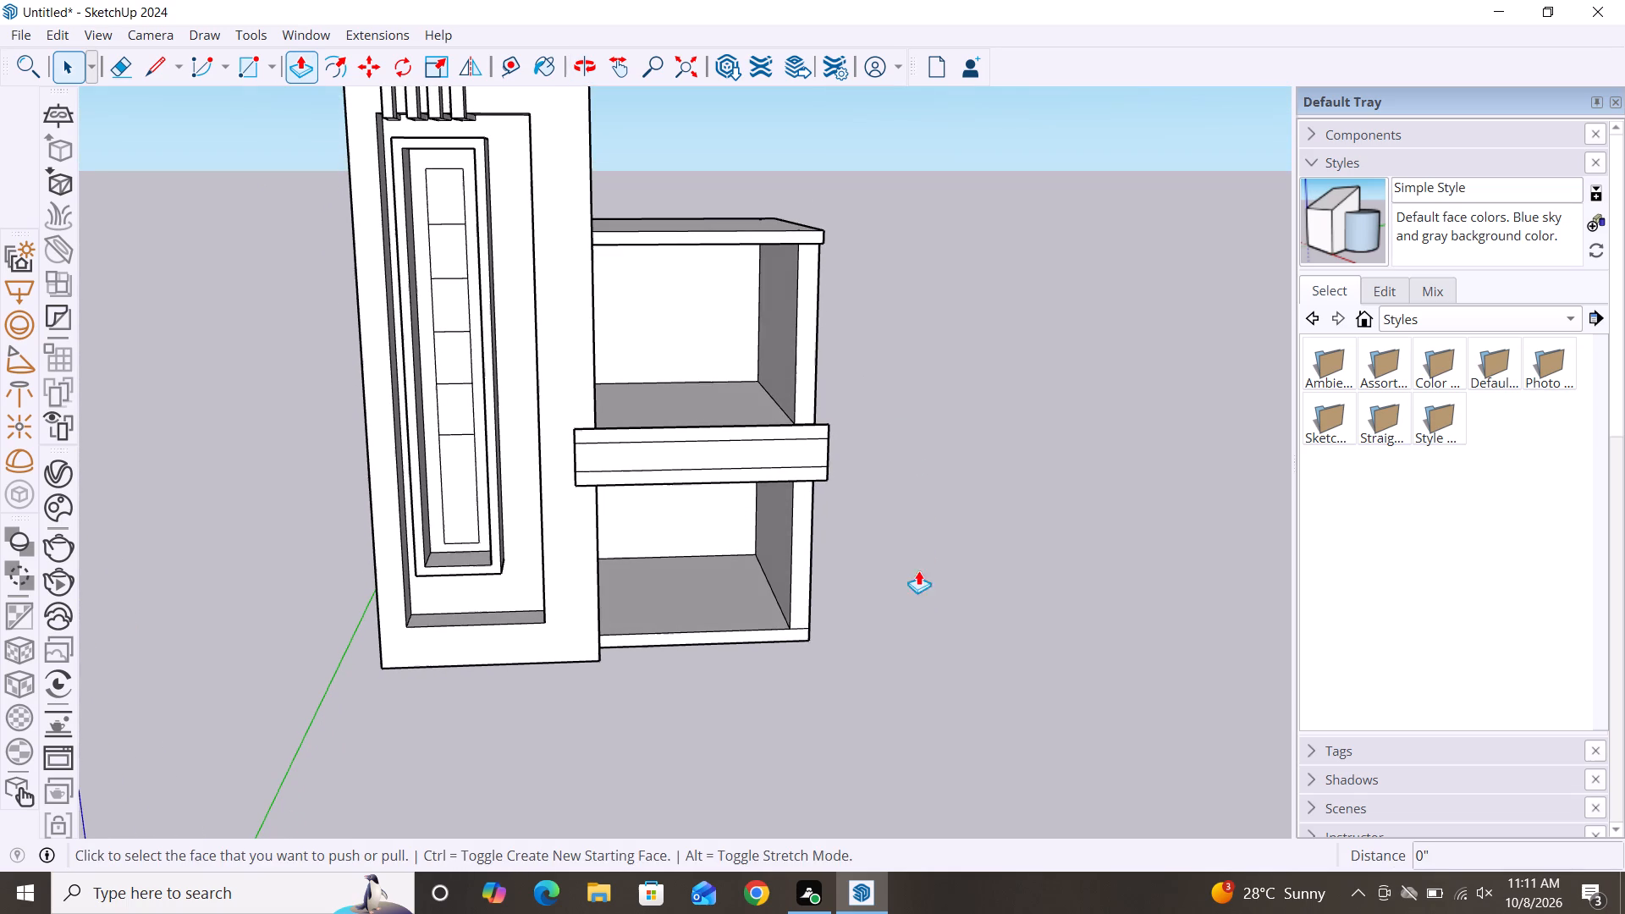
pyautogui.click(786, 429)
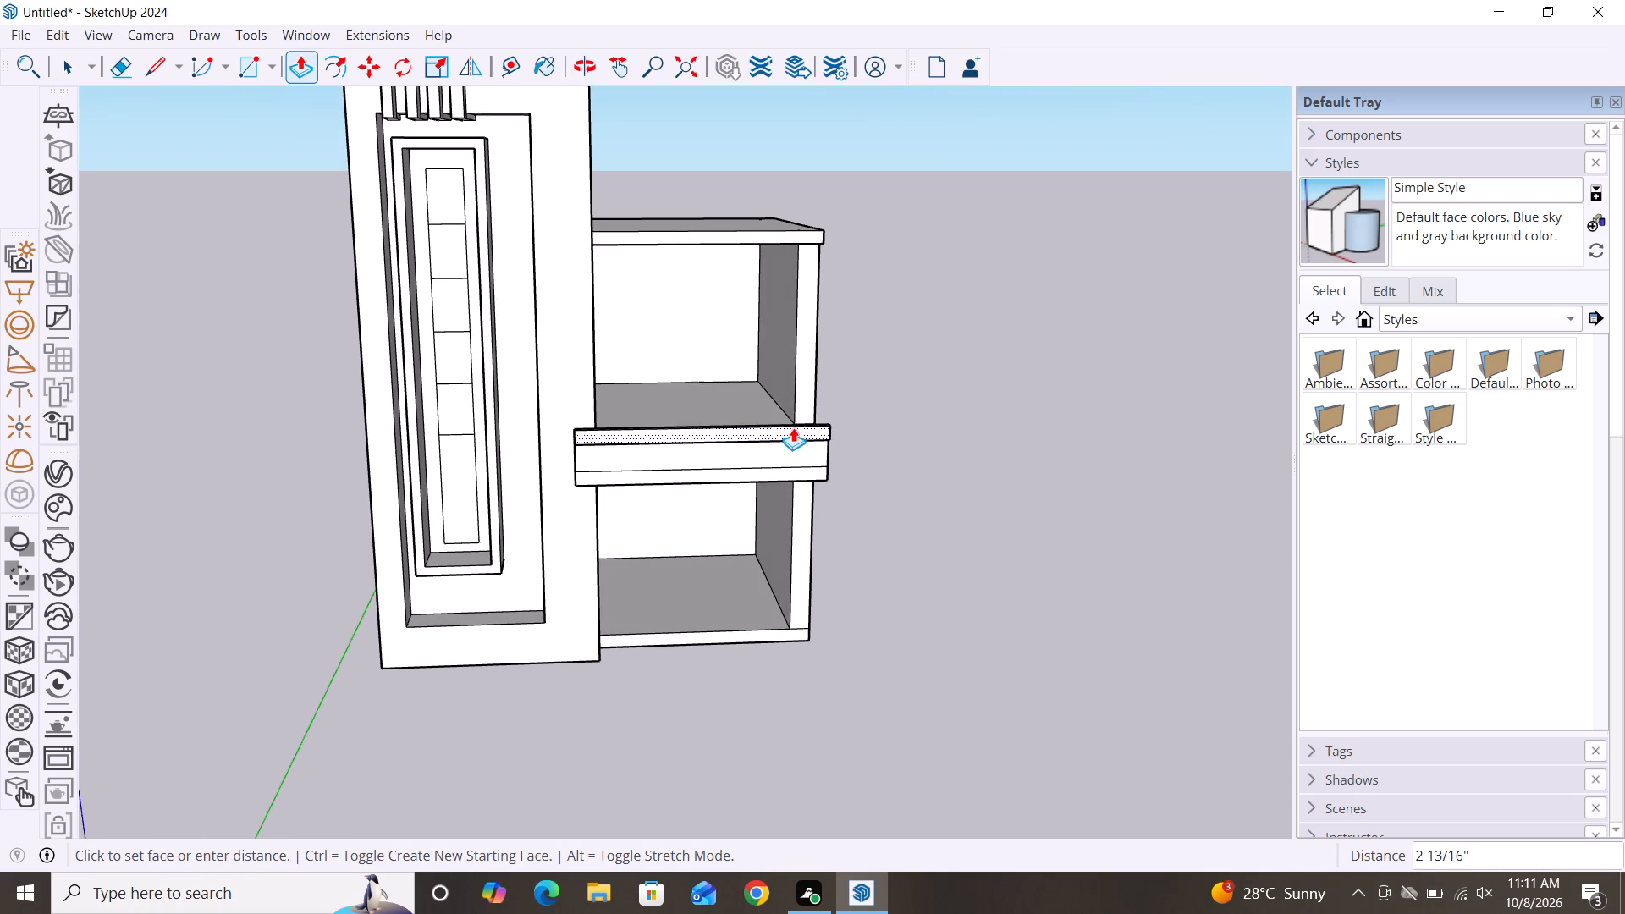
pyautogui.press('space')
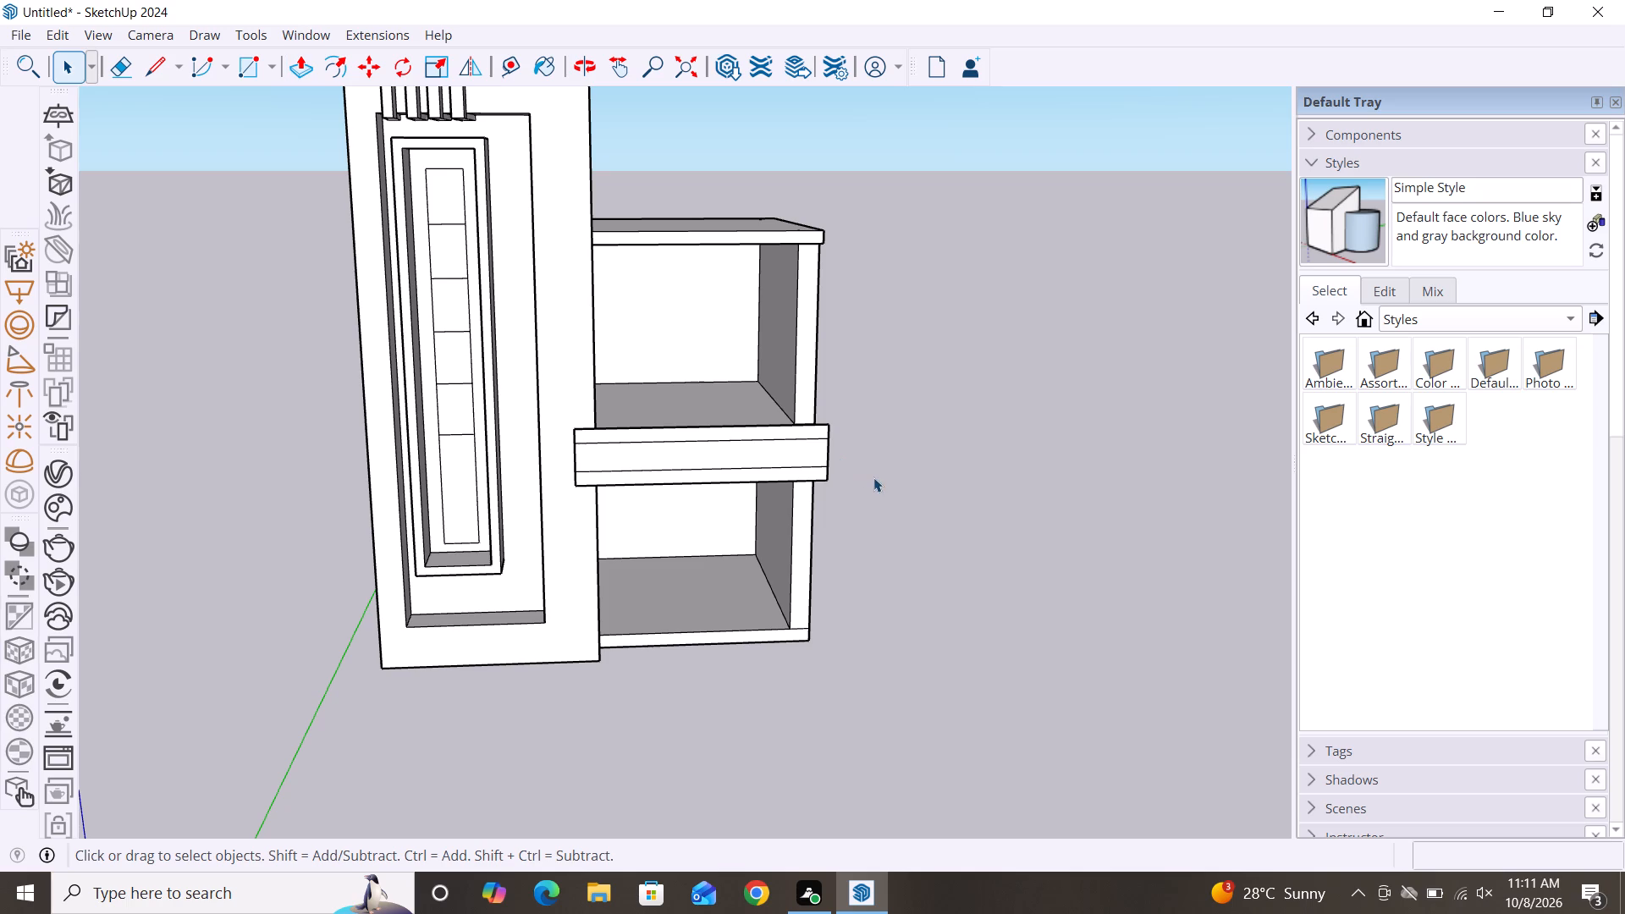
# Draw a vertical line about 1' high between the upper and lower bands, about 4 3/8" in from the slab edge's frame-side end.
pyautogui.press('l')
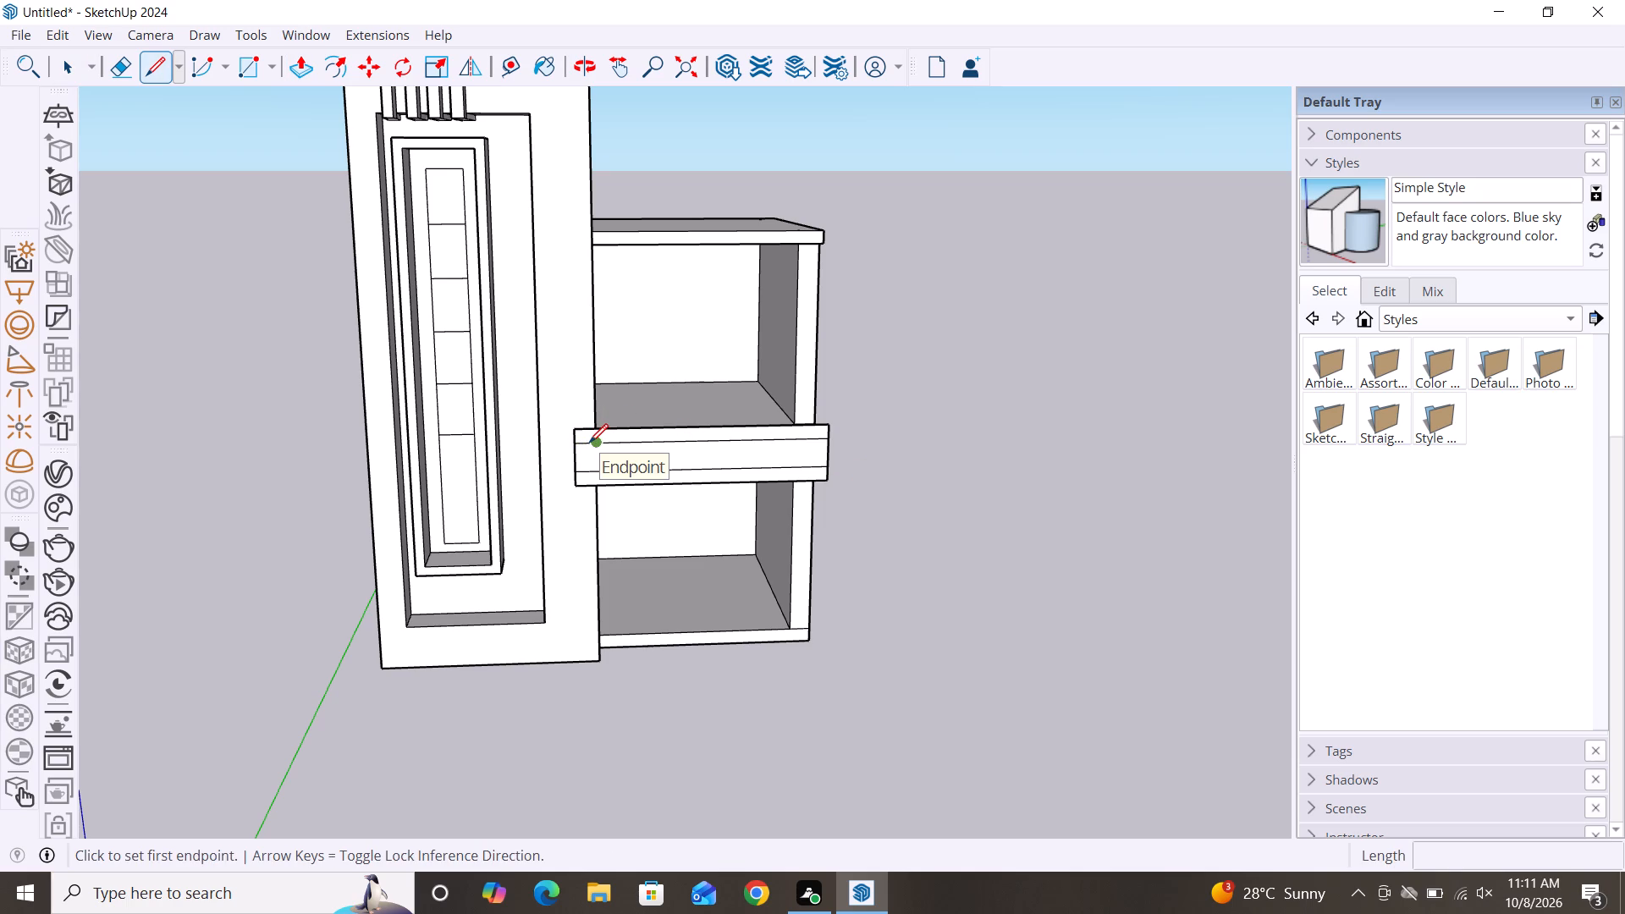
pyautogui.scroll(8, 589, 443)
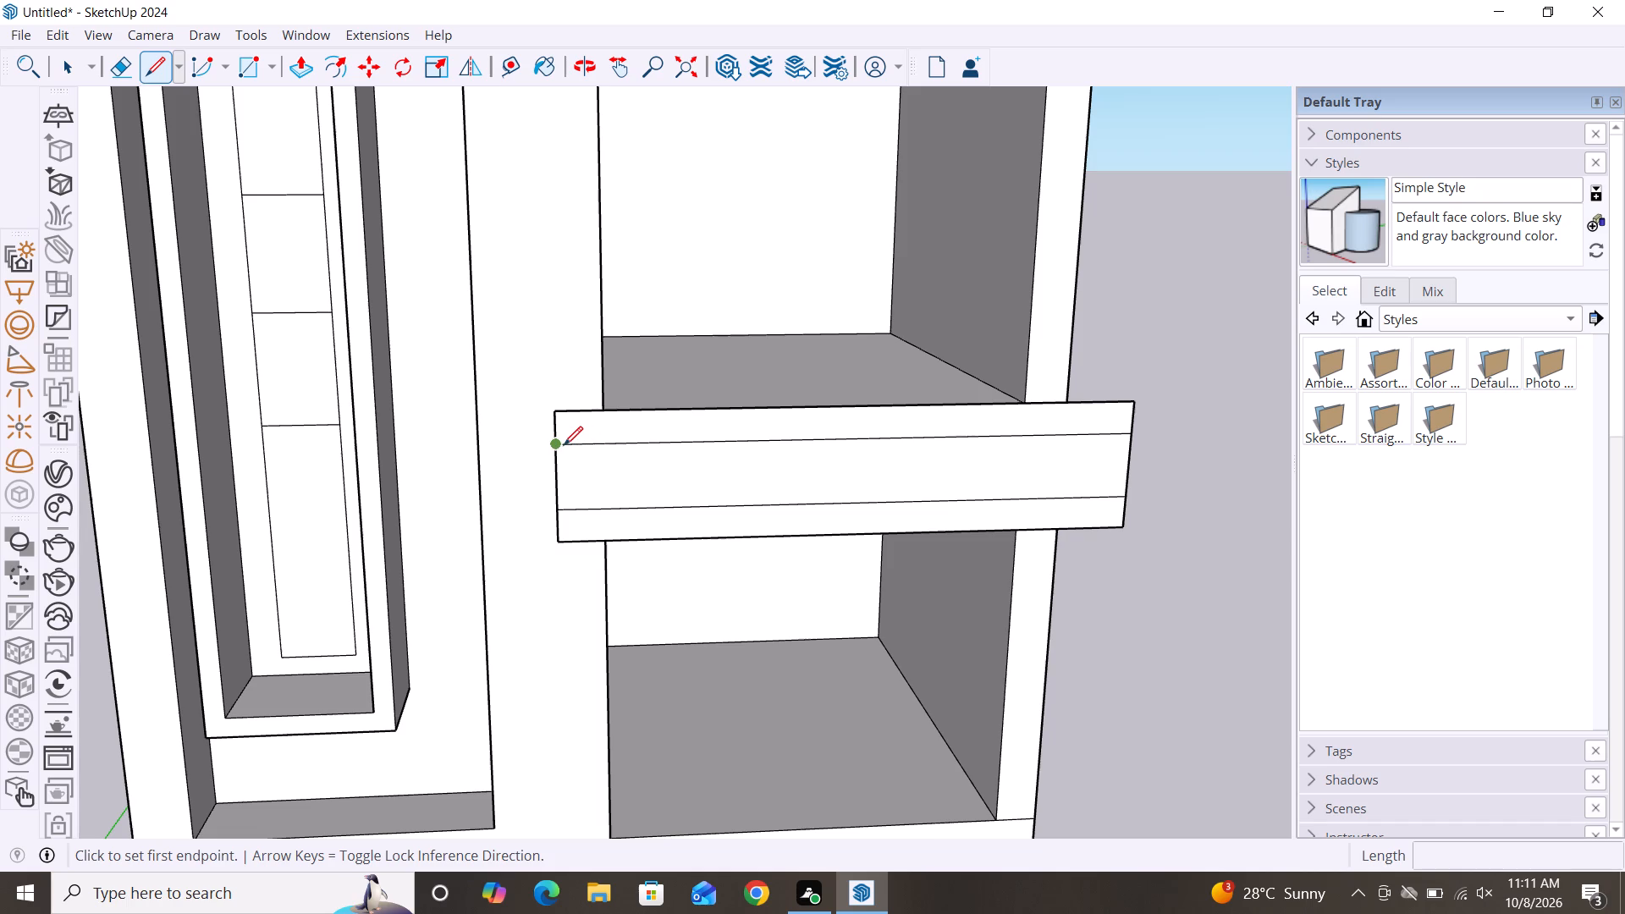
pyautogui.click(564, 445)
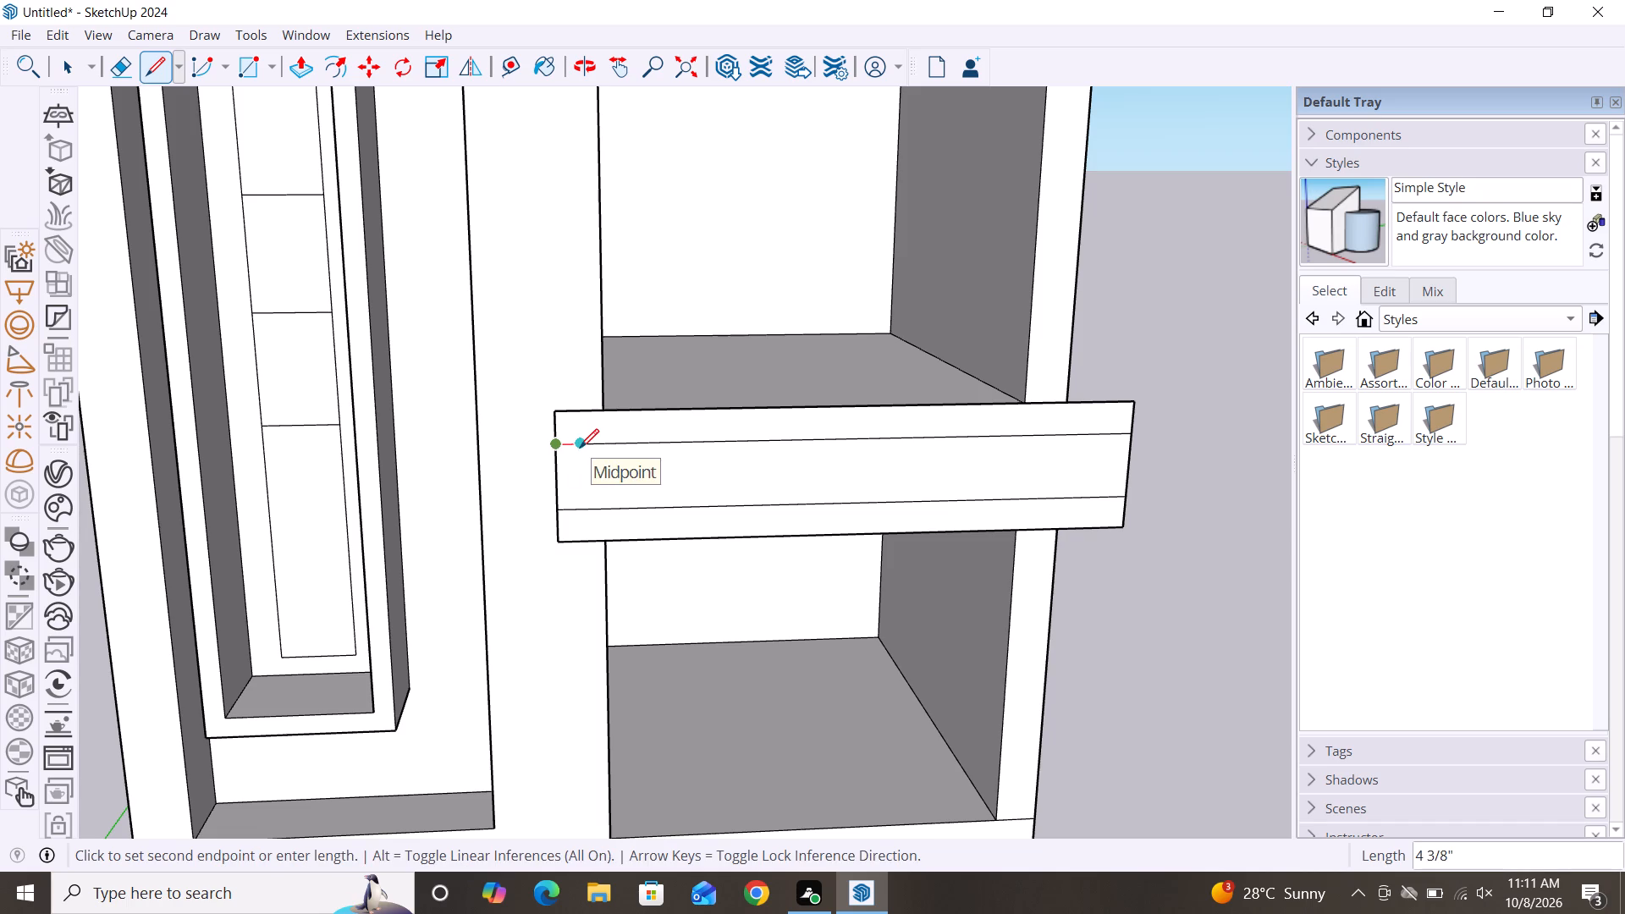
pyautogui.click(580, 448)
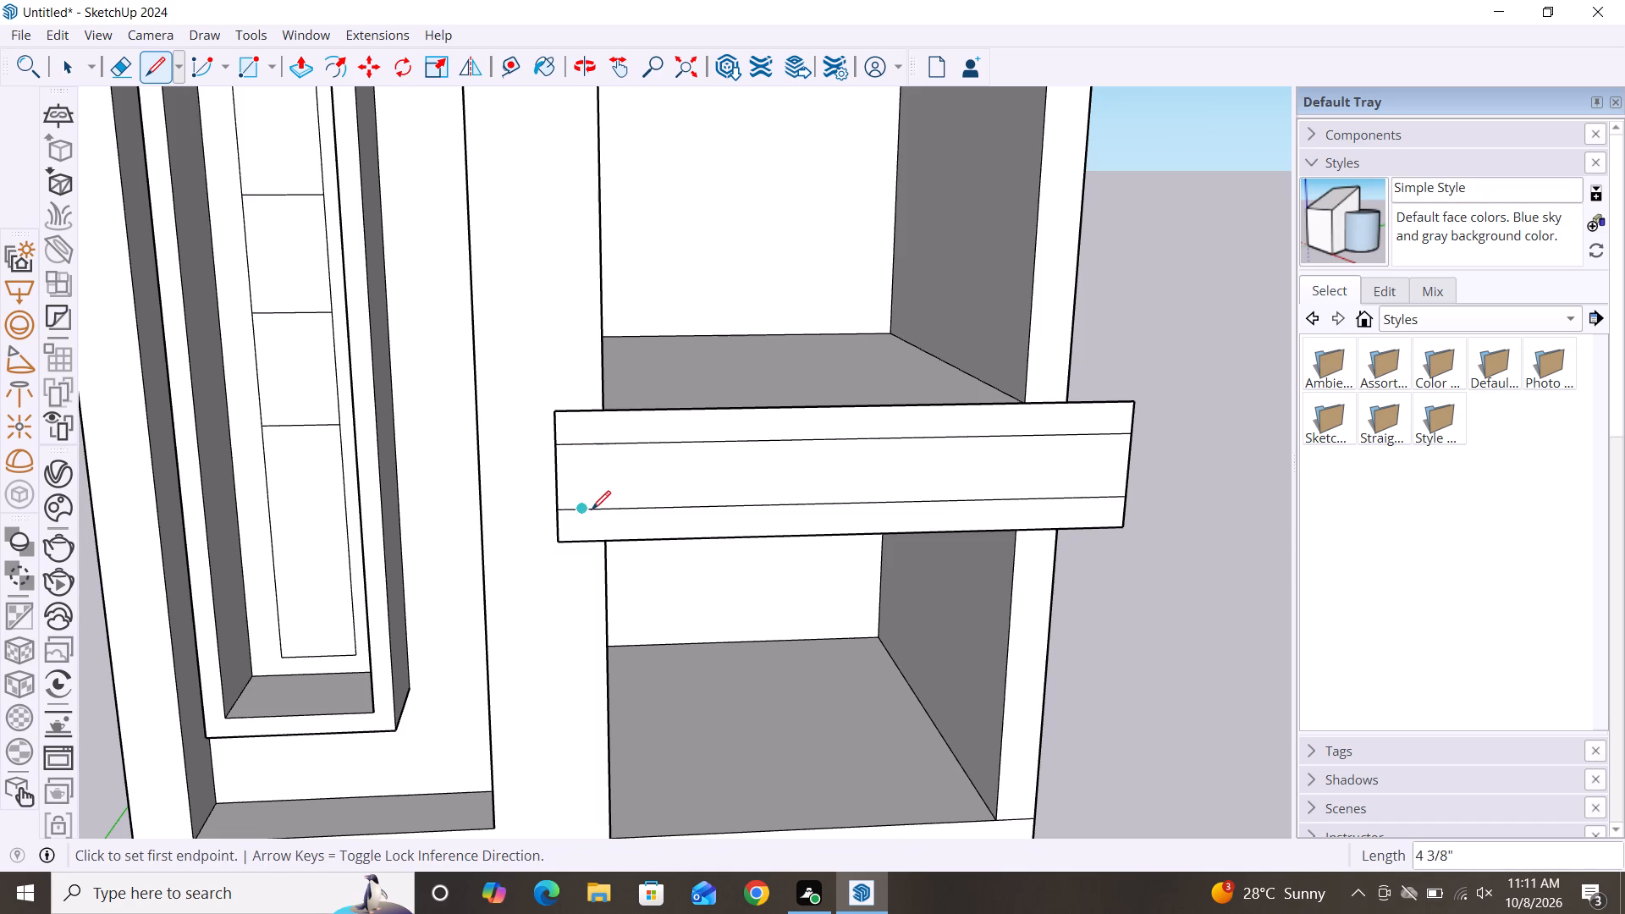
pyautogui.click(584, 507)
pyautogui.click(581, 446)
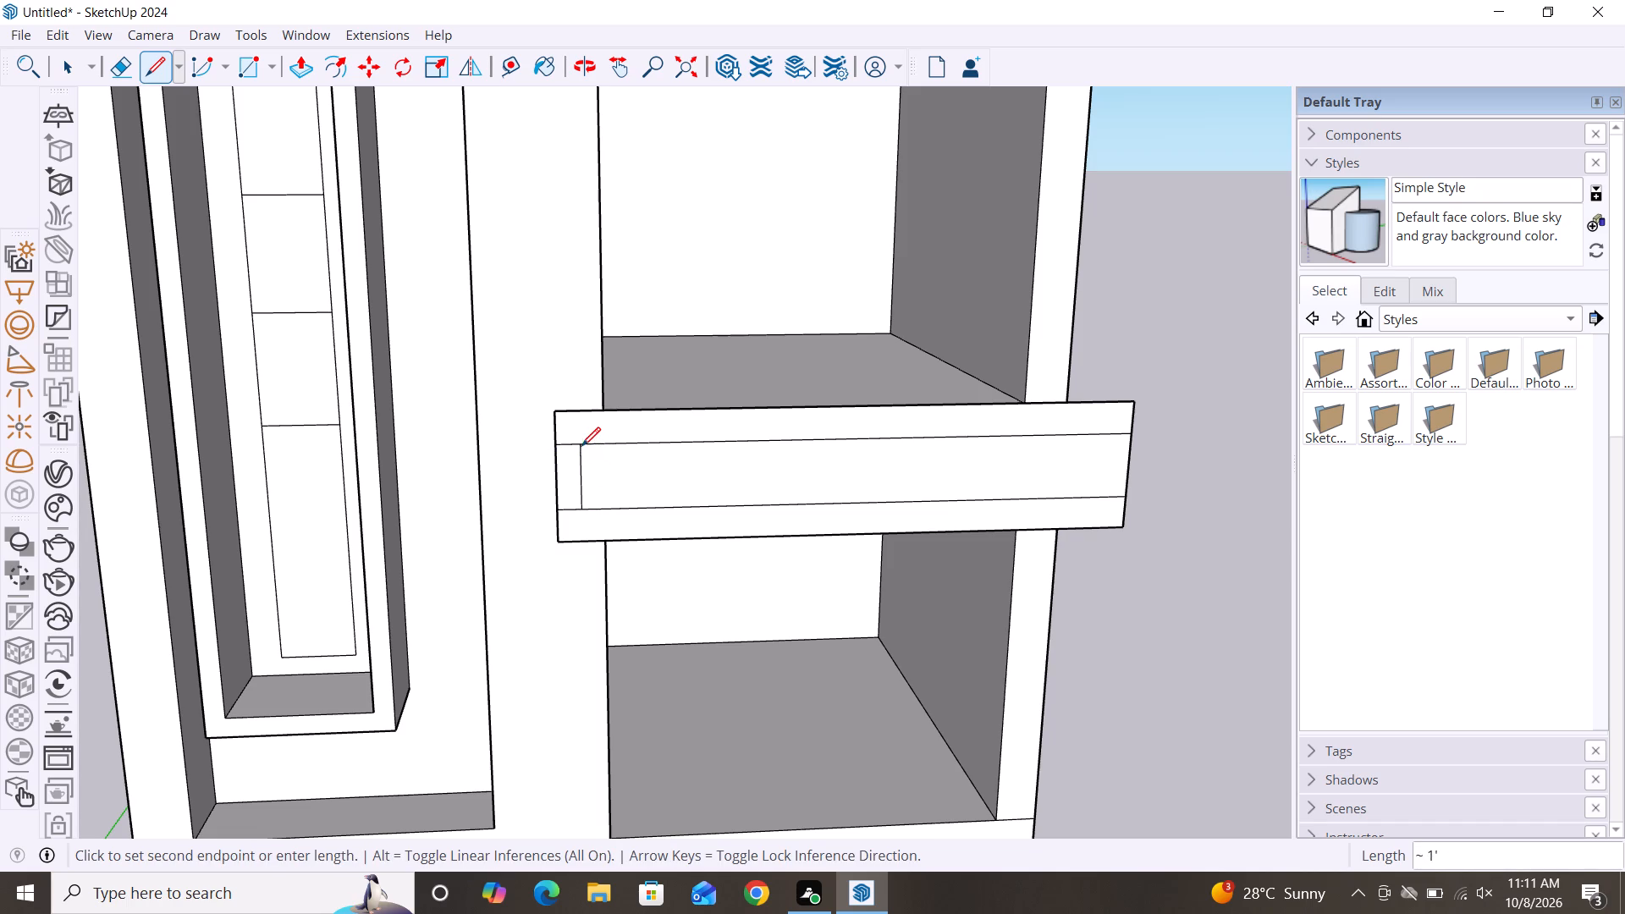
pyautogui.press('space')
# Delete the two short band line segments between the new vertical line and the slab edge's end, merging a C-shaped border.
pyautogui.click(565, 446)
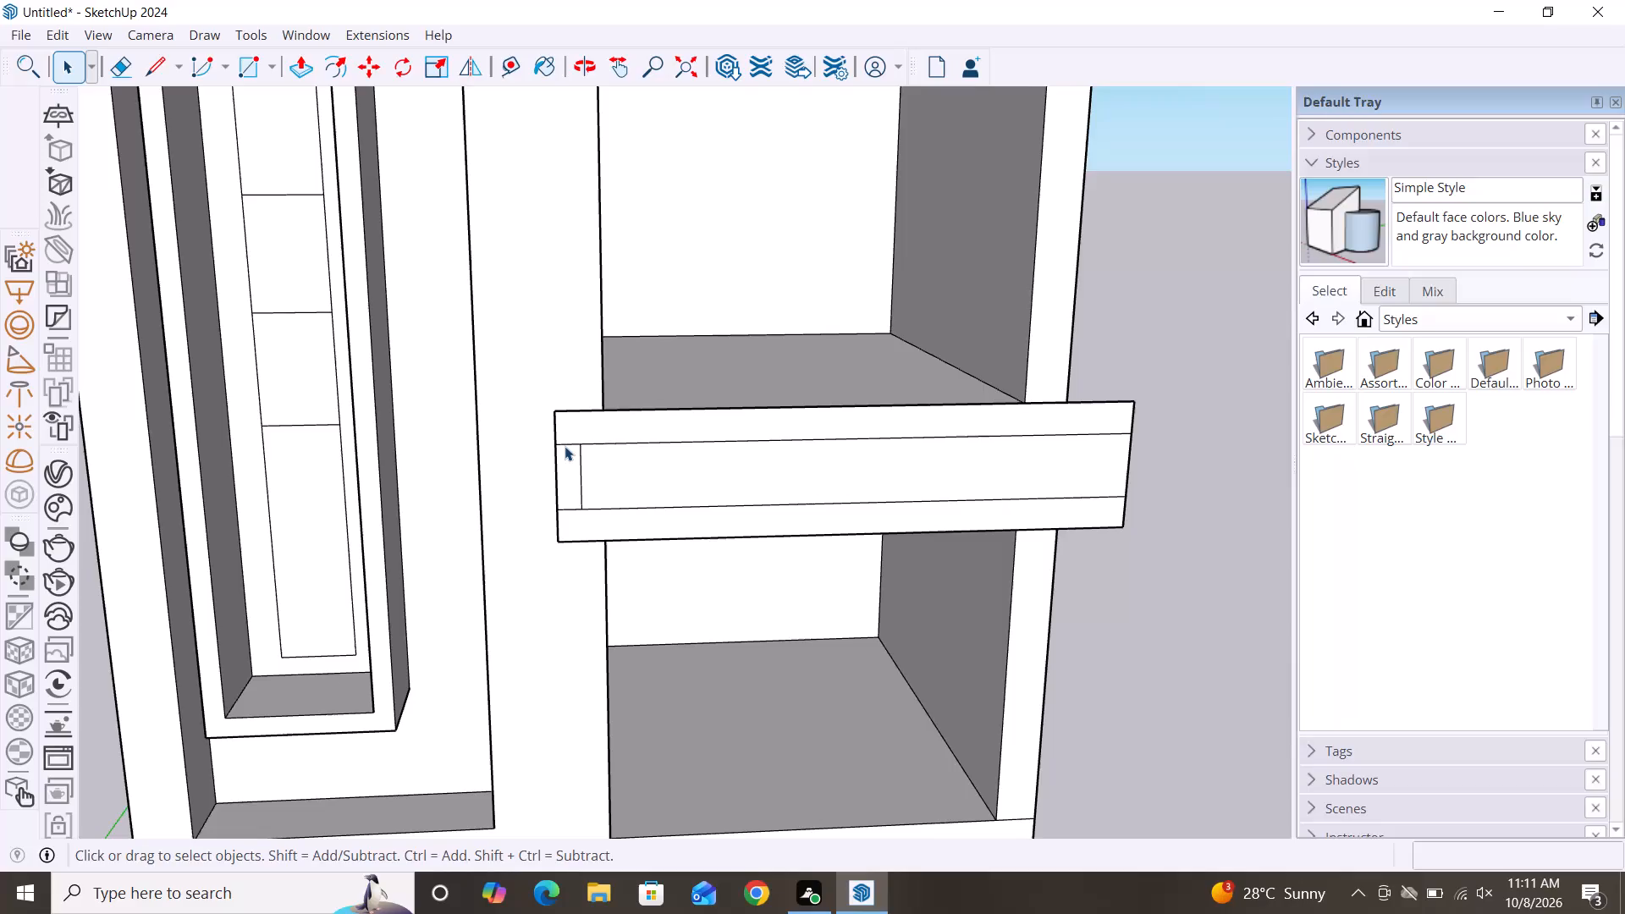
pyautogui.press('BackSpace')
pyautogui.press('Delete')
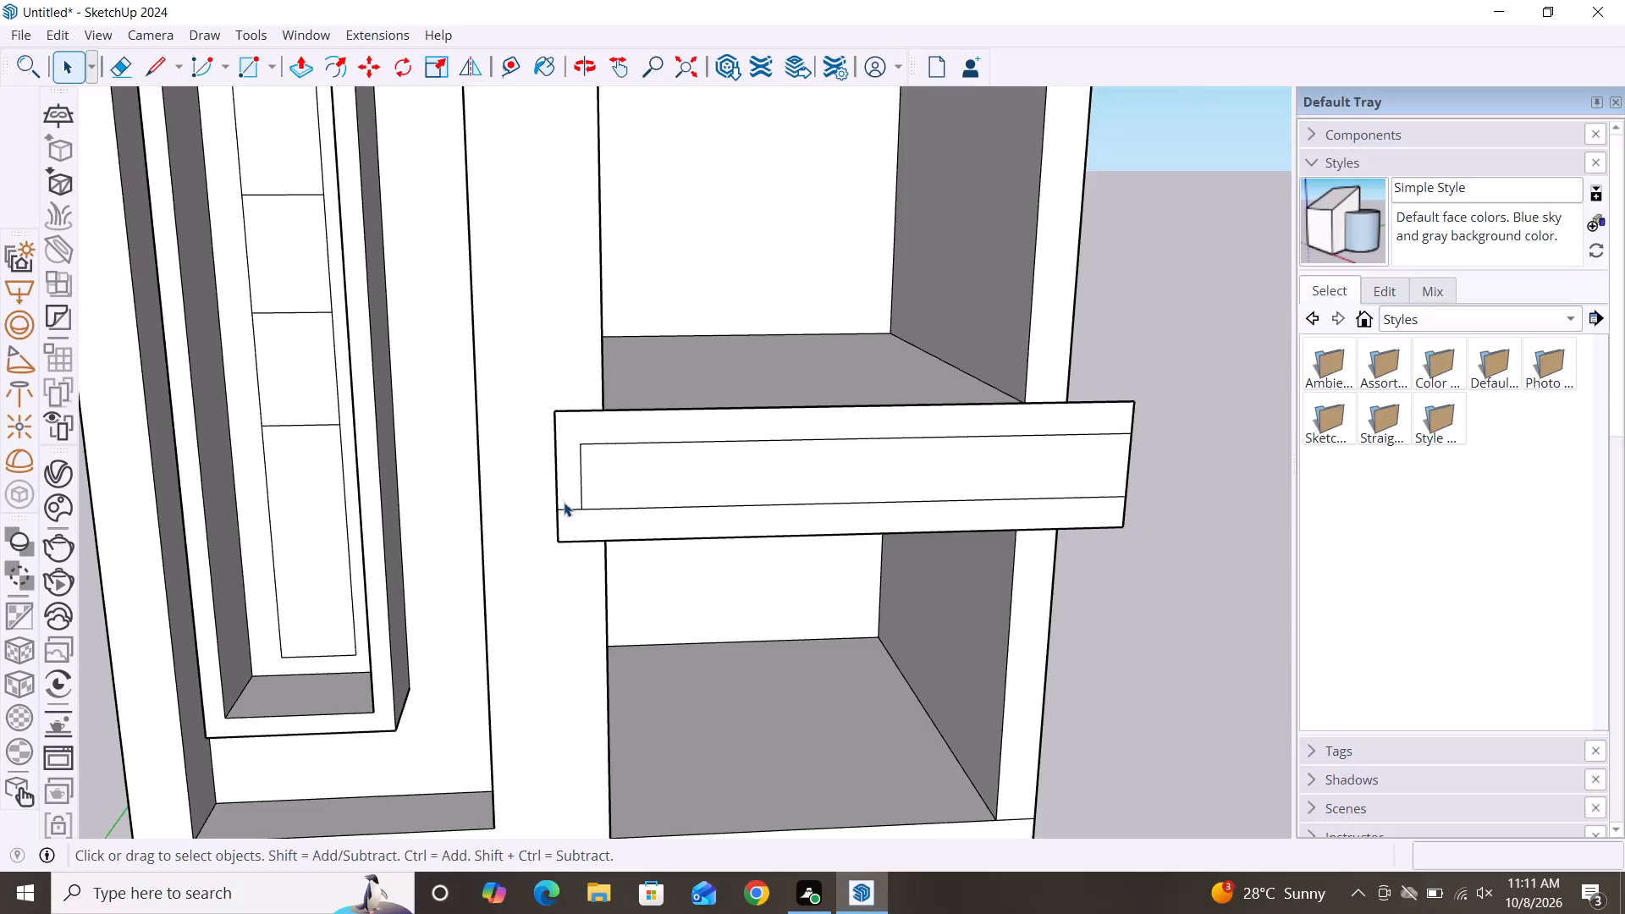
pyautogui.click(571, 506)
pyautogui.click(573, 509)
pyautogui.press('Delete')
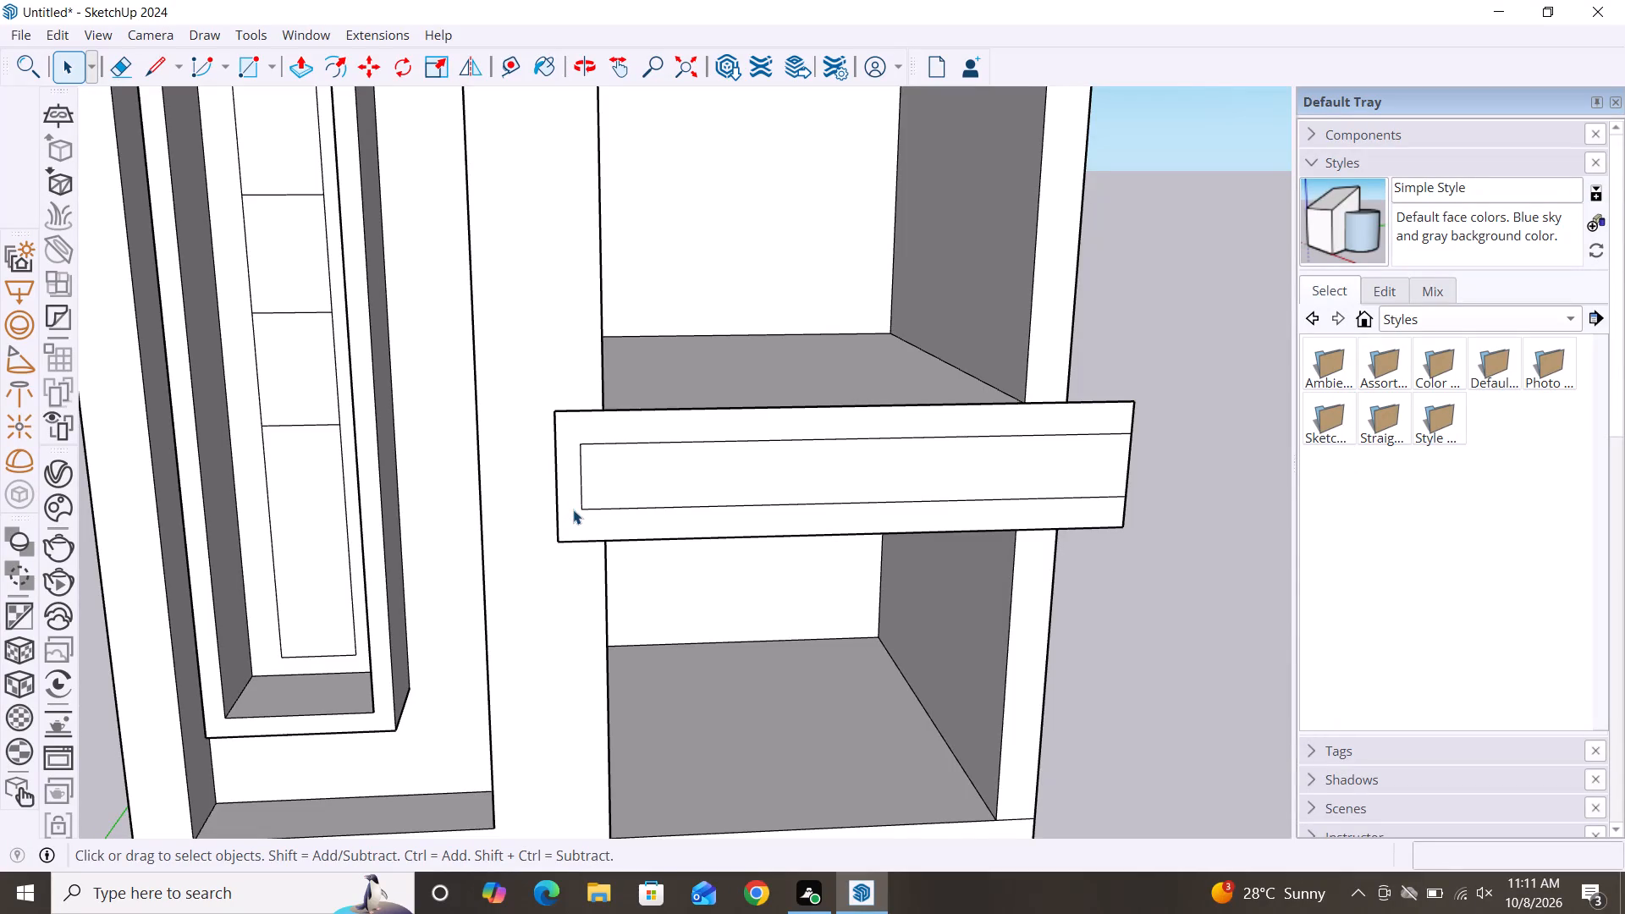
# Pull the C-shaped border face on the slab edge outward about 3 1/8".
pyautogui.scroll(-3, 551, 507)
pyautogui.press('p')
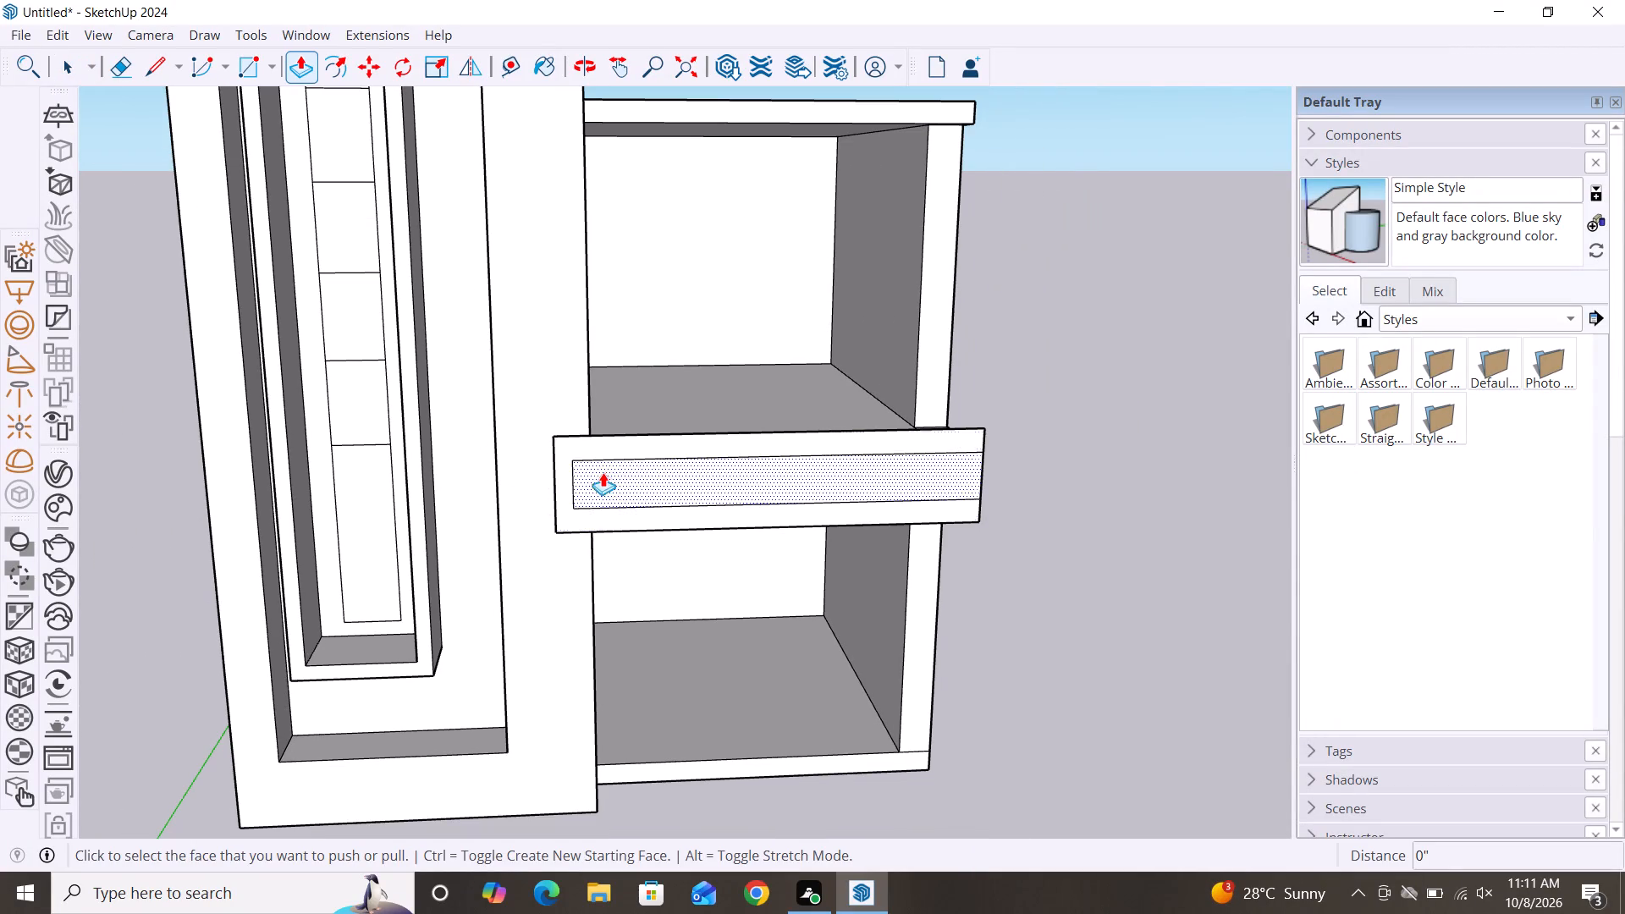
pyautogui.click(612, 452)
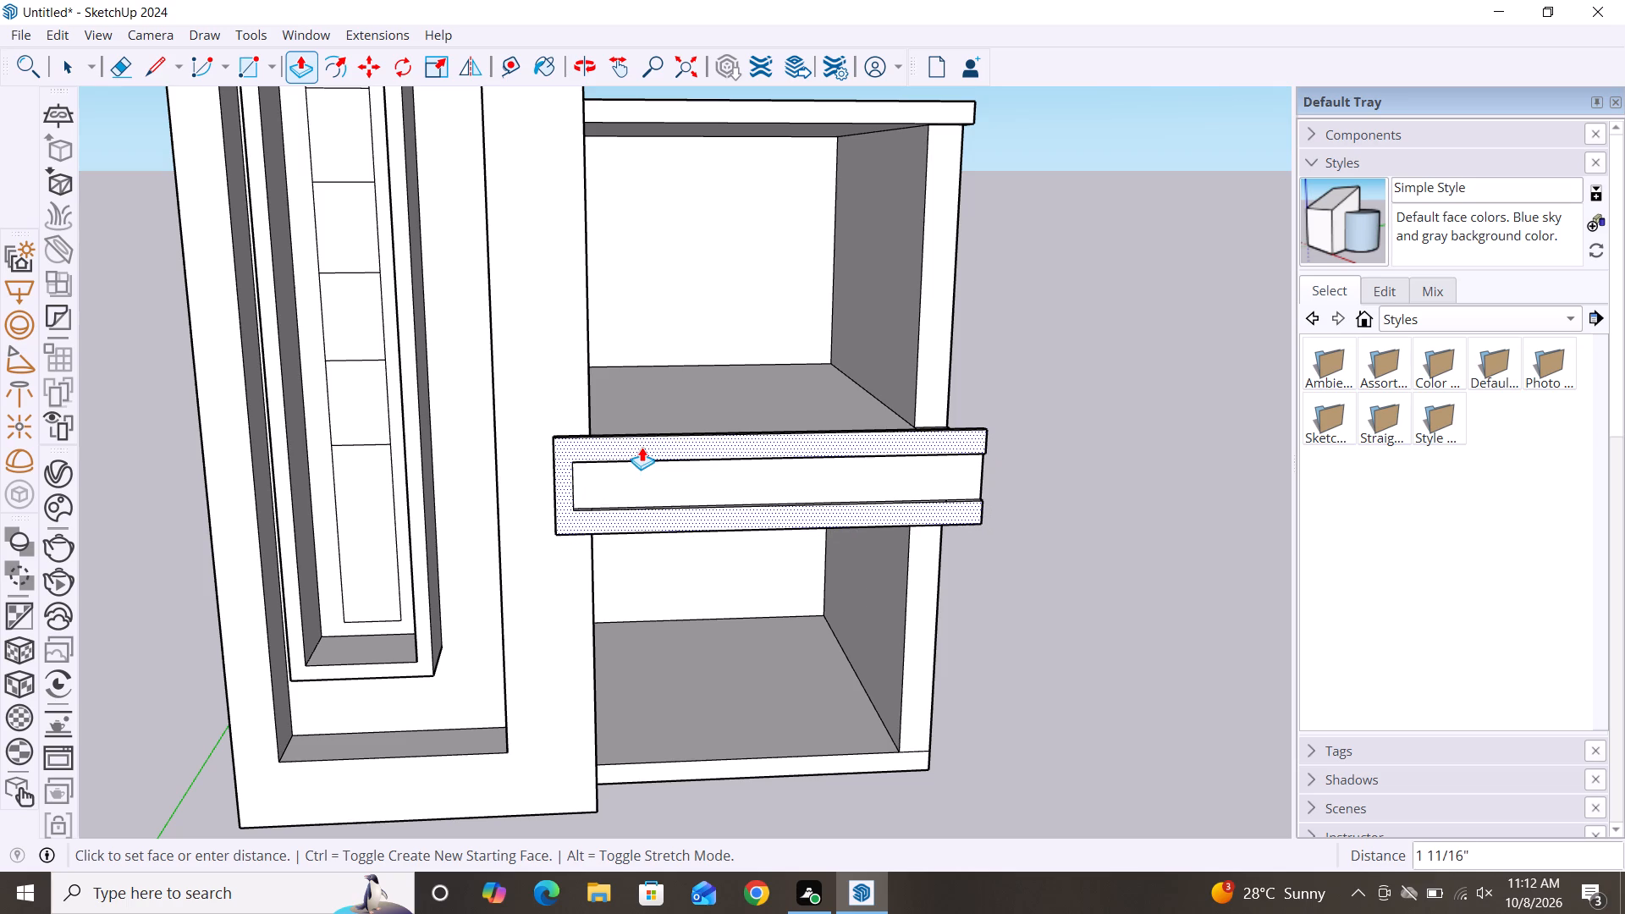
pyautogui.click(644, 449)
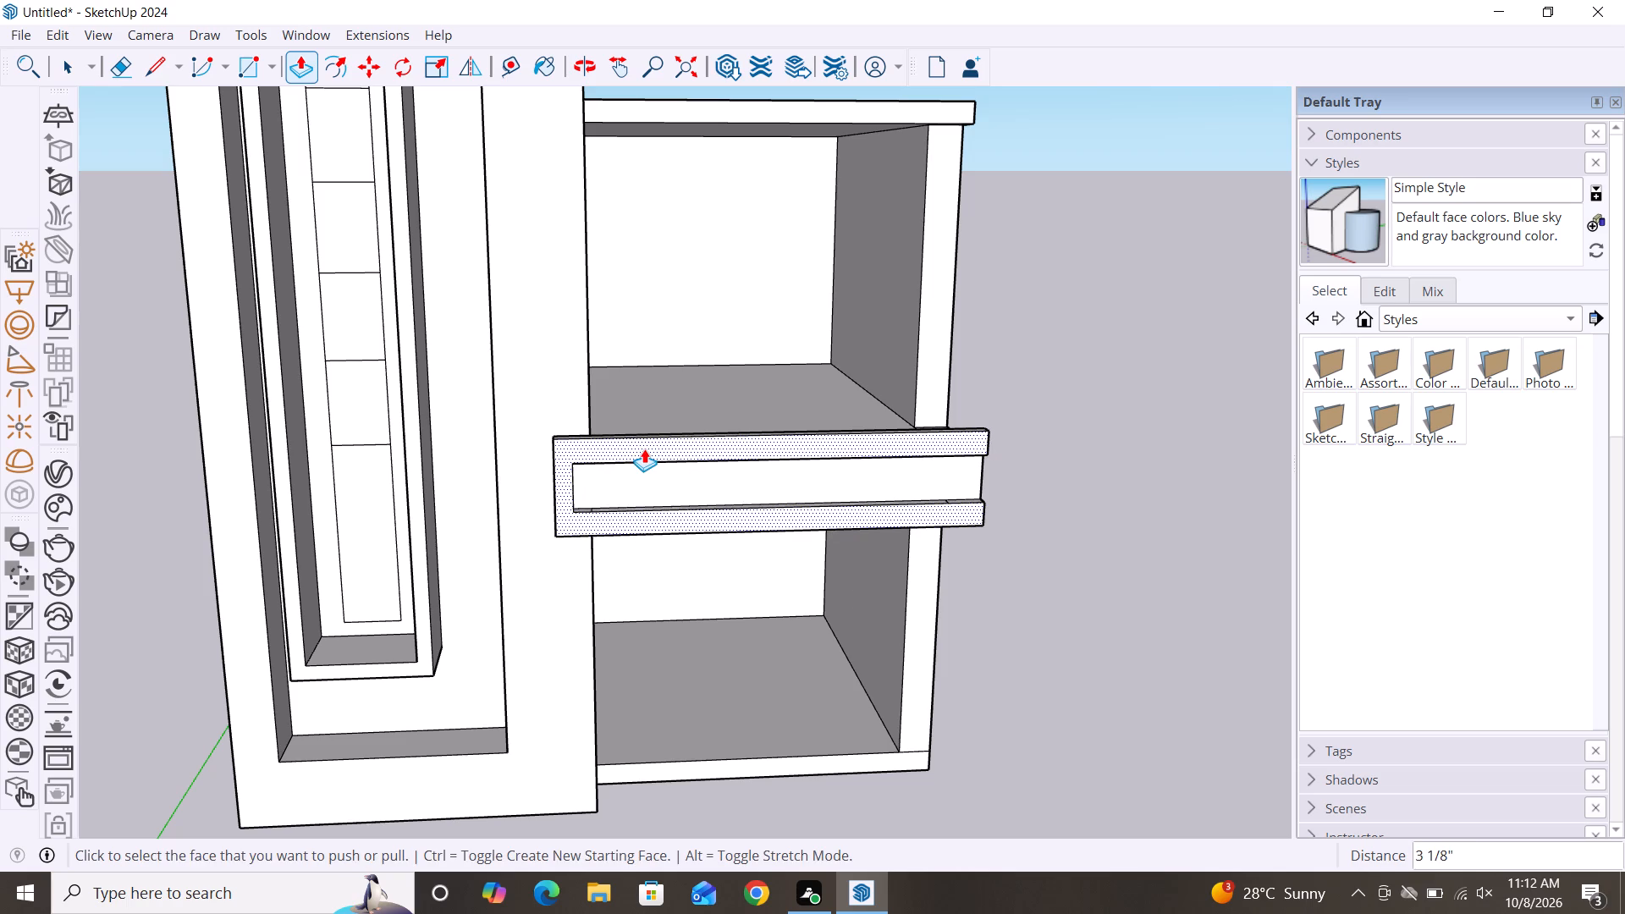
pyautogui.press('space')
# Examine the raised border and the frame-side end of the projecting slab from the side and close up.
pyautogui.scroll(-4, 1112, 582)
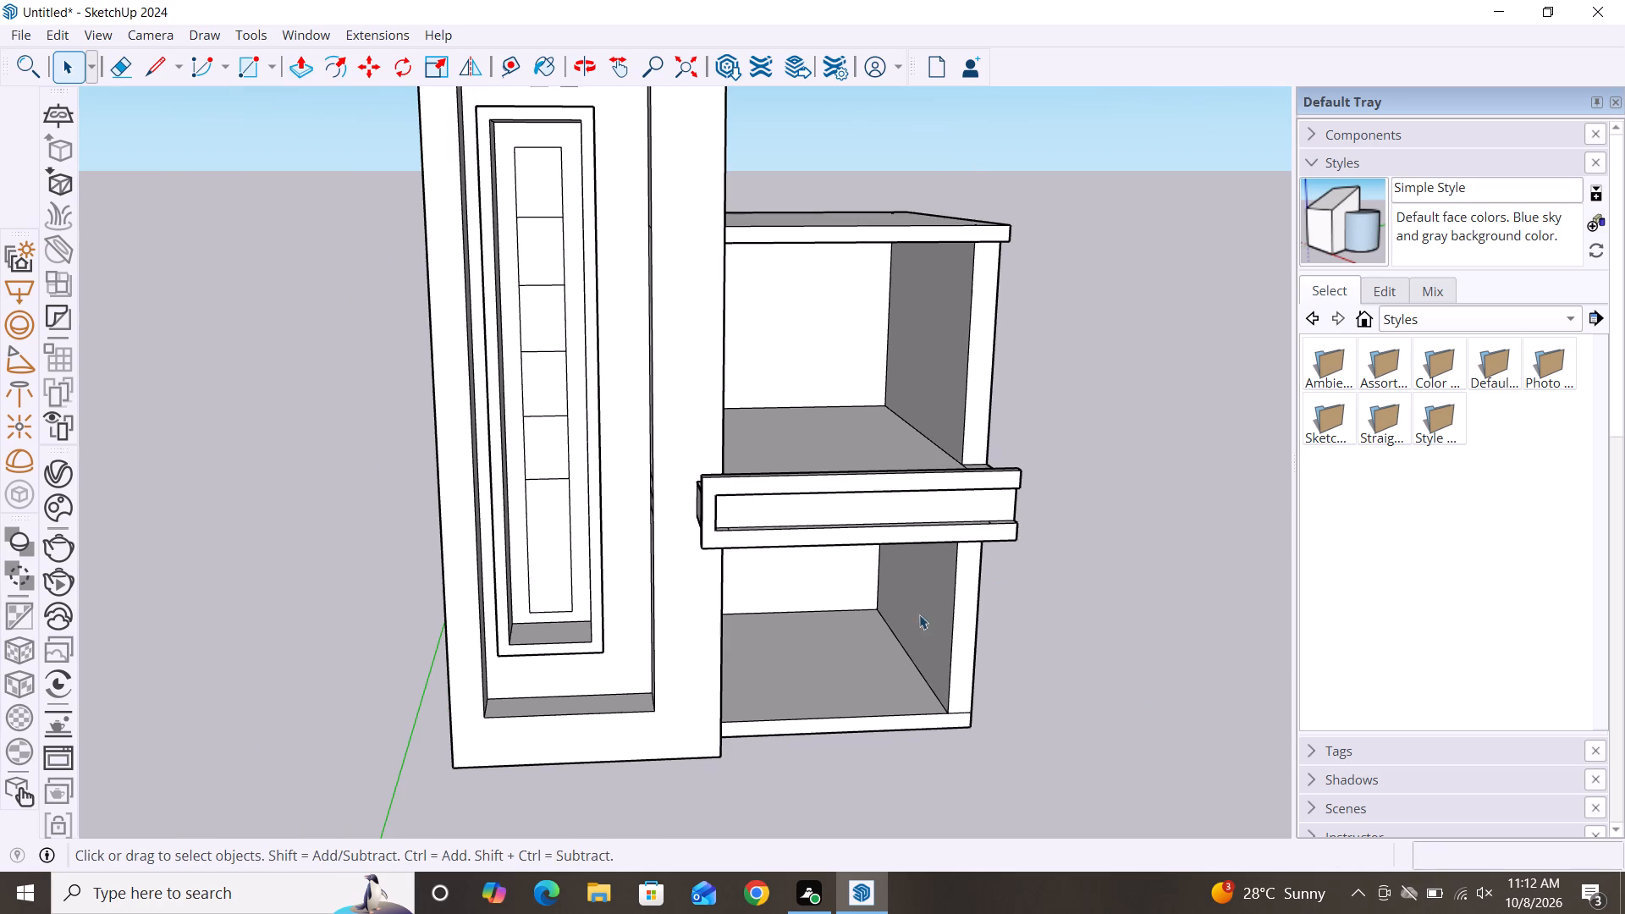
pyautogui.moveTo(701, 588); pyautogui.dragTo(818, 602, button='middle')
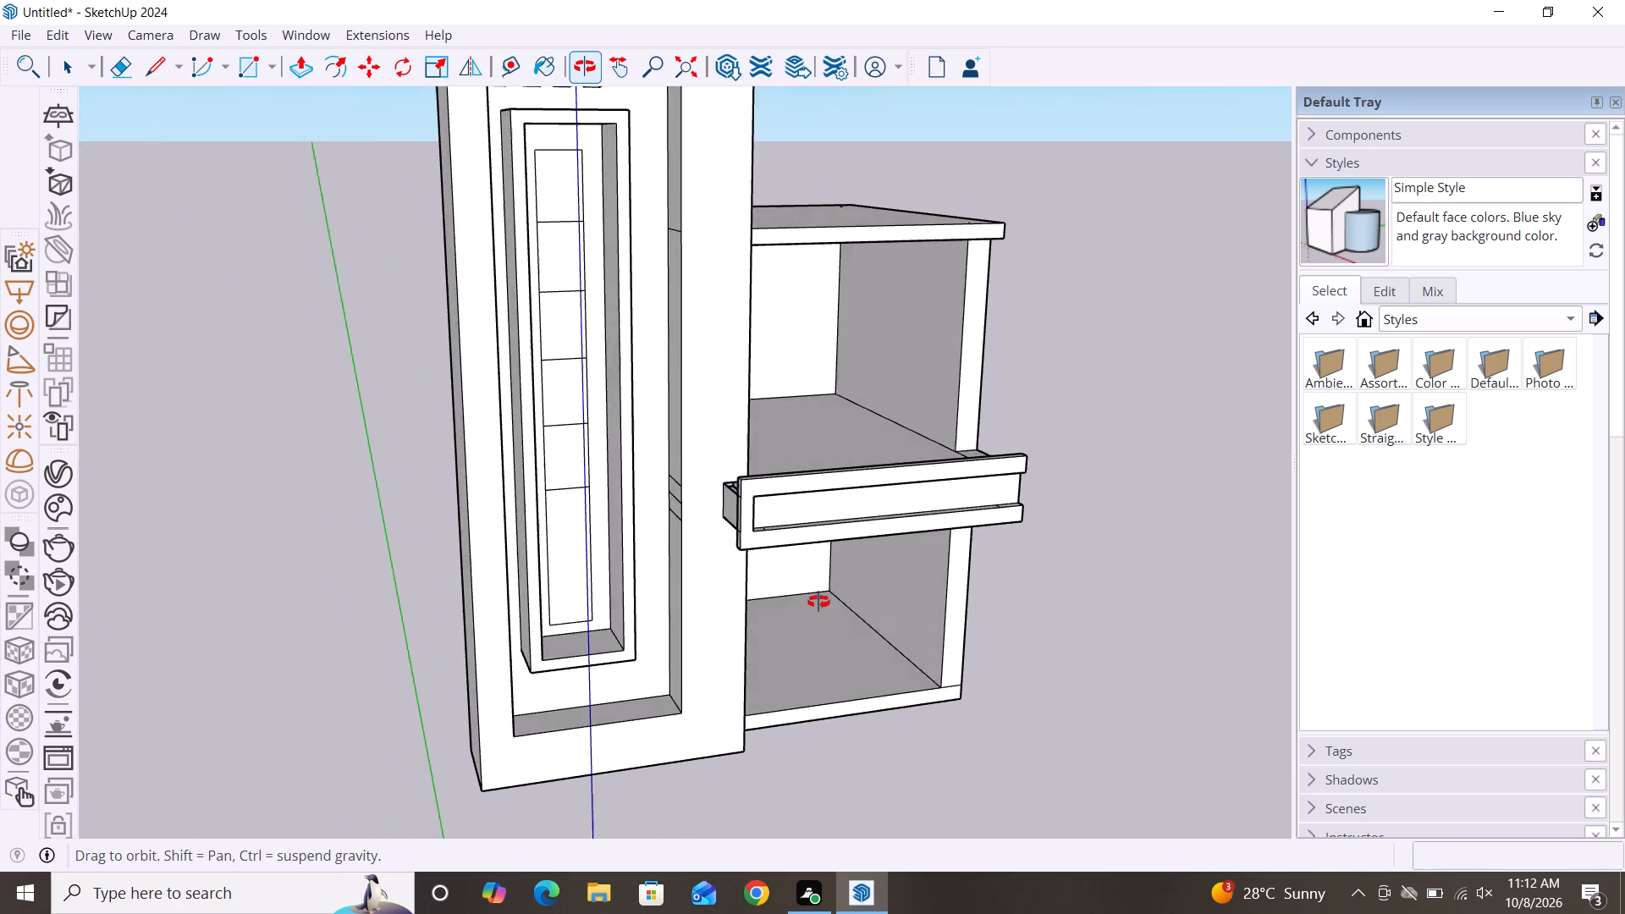
pyautogui.moveTo(818, 602); pyautogui.dragTo(647, 579, button='middle')
pyautogui.moveTo(644, 577); pyautogui.dragTo(636, 575, button='middle')
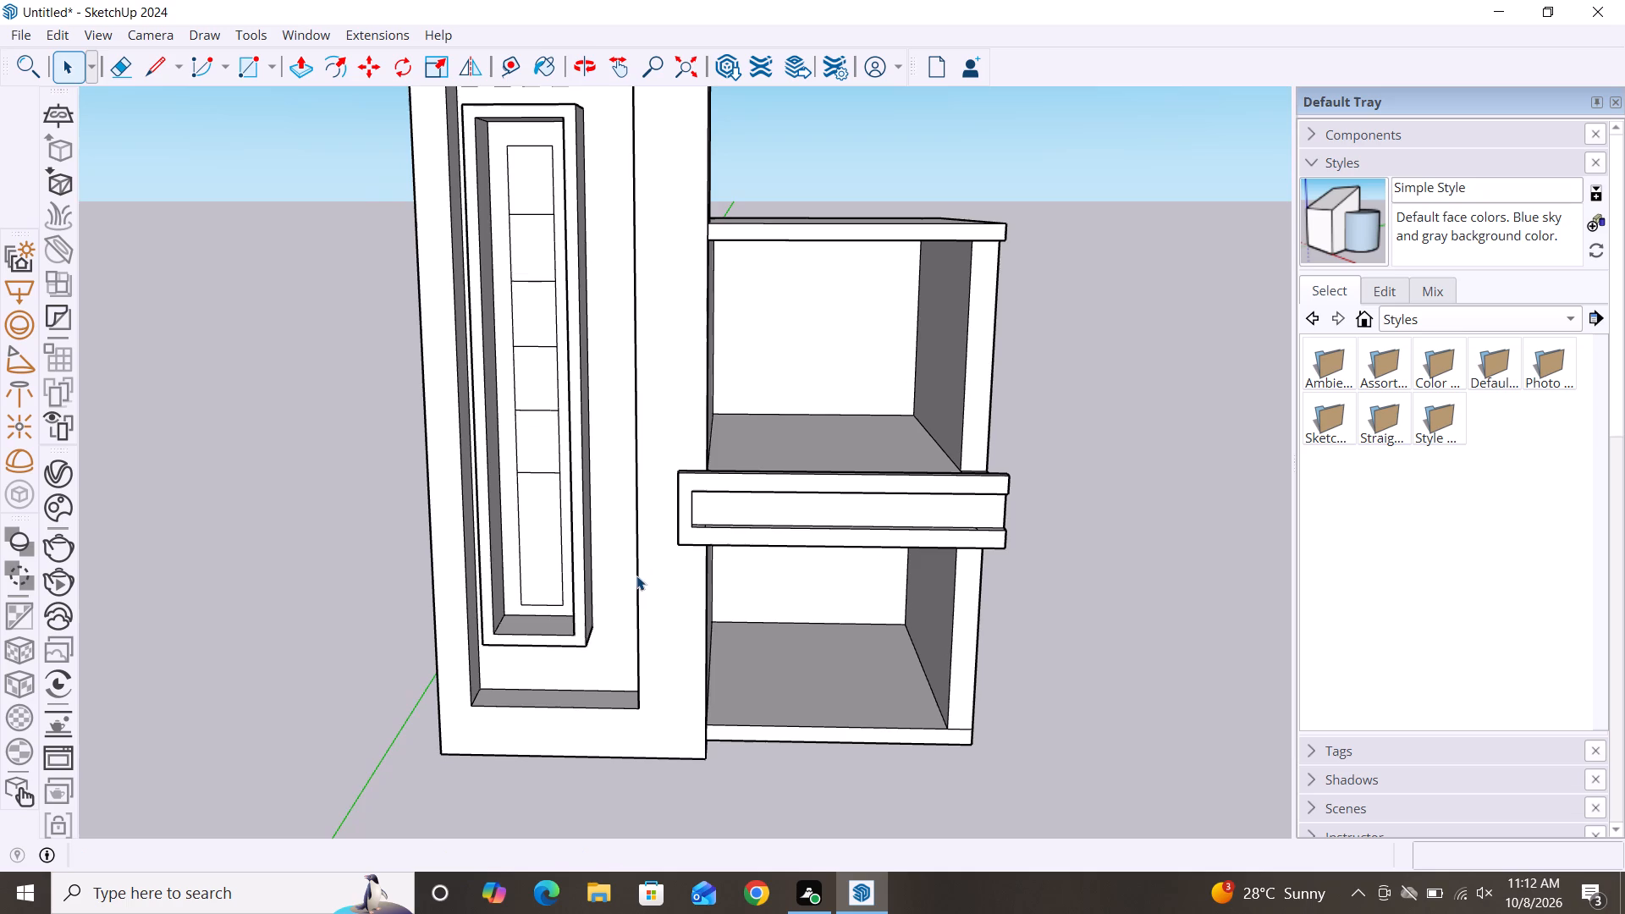
pyautogui.moveTo(636, 575); pyautogui.dragTo(1089, 667, button='middle')
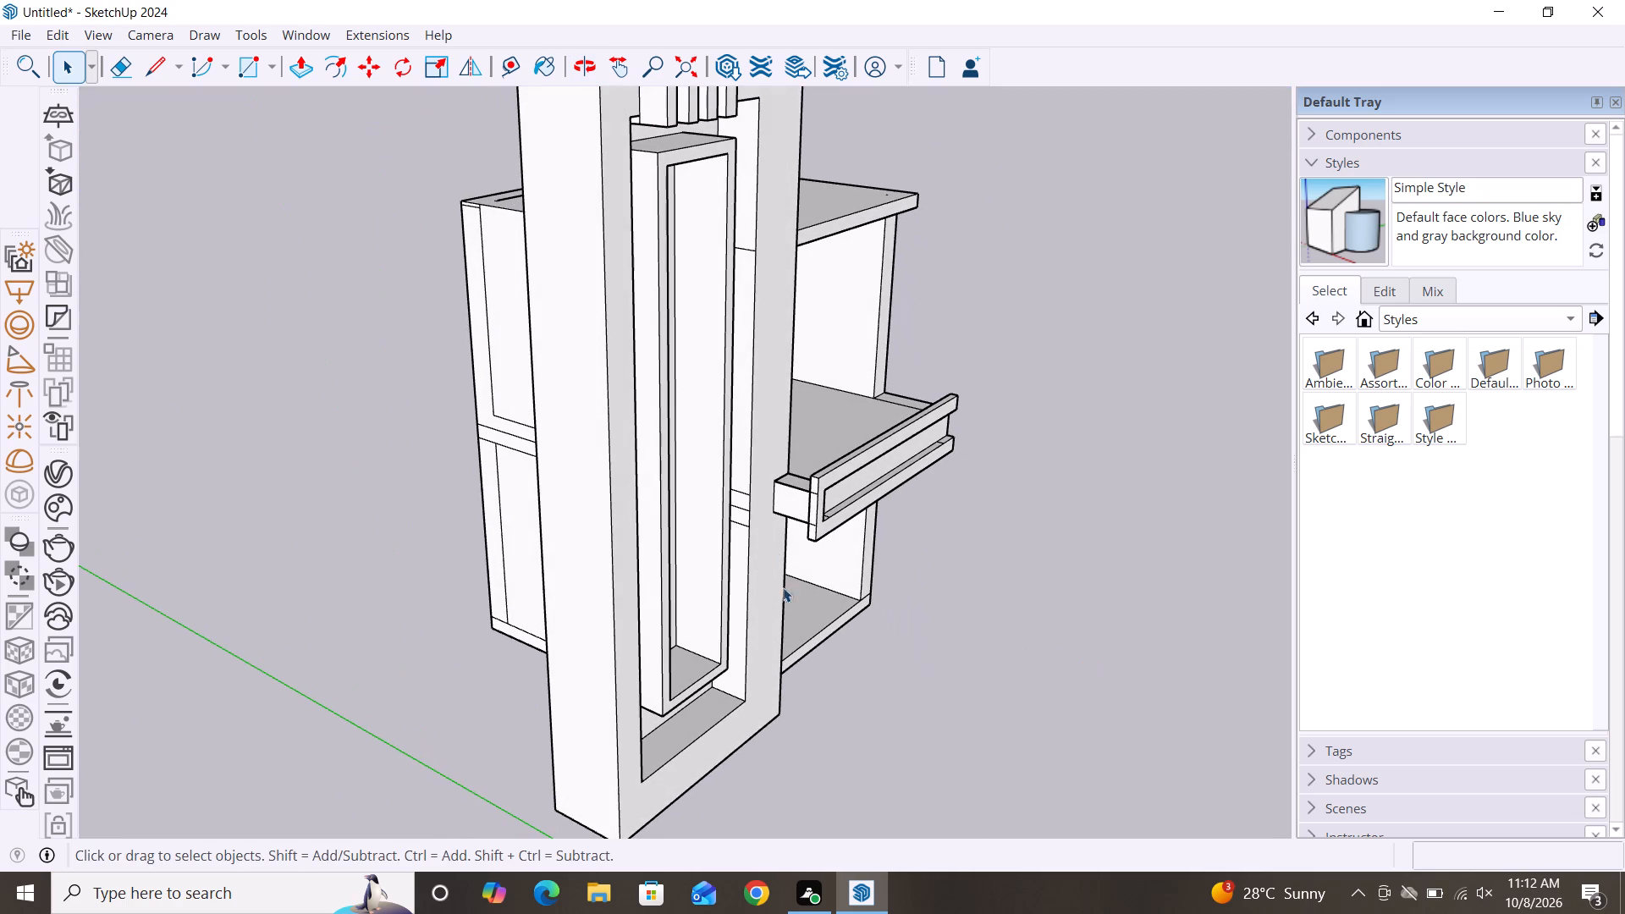
pyautogui.moveTo(783, 587); pyautogui.dragTo(847, 590, button='middle')
pyautogui.scroll(7, 798, 508)
pyautogui.moveTo(796, 574); pyautogui.dragTo(800, 576, button='middle')
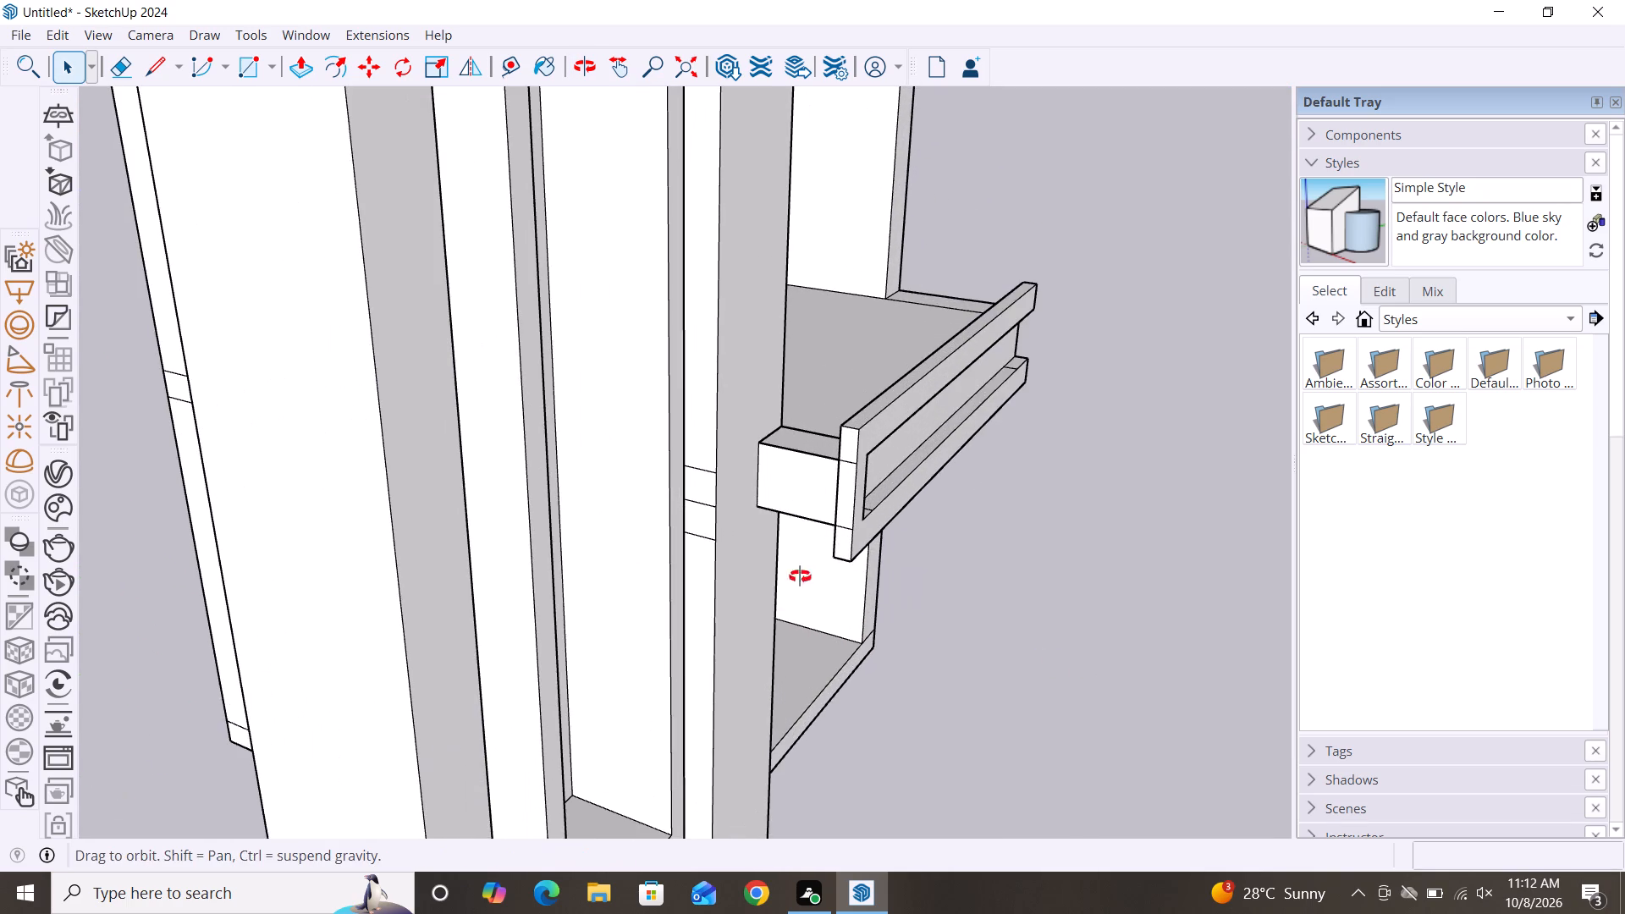
pyautogui.moveTo(800, 576); pyautogui.dragTo(888, 603, button='middle')
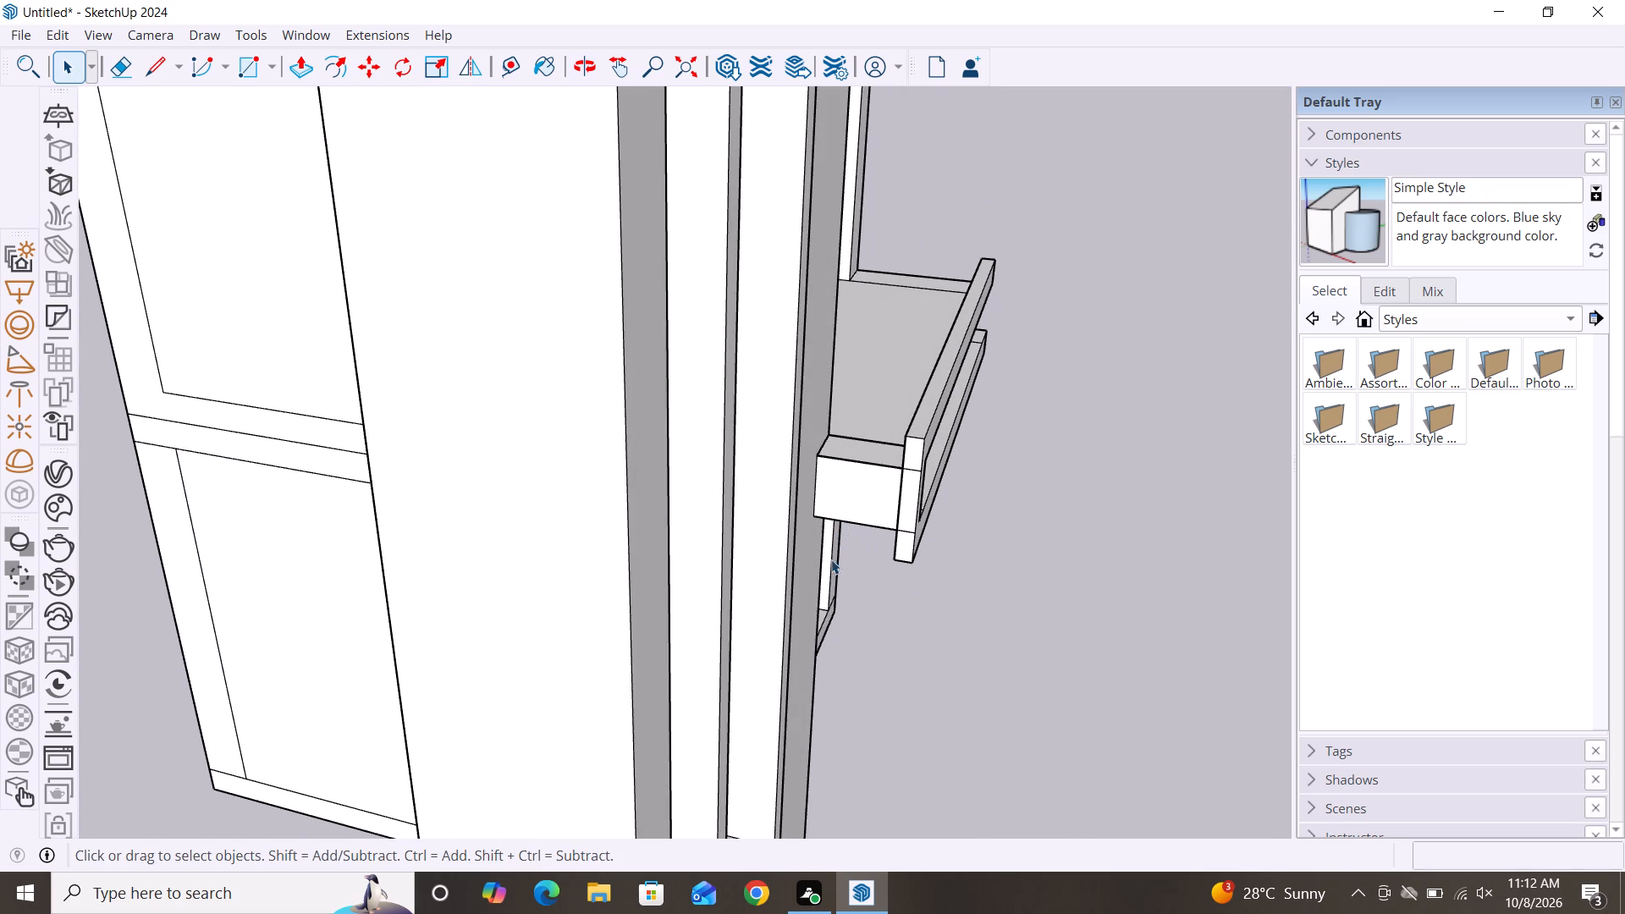
pyautogui.moveTo(831, 553); pyautogui.dragTo(957, 582, button='middle')
pyautogui.scroll(1, 983, 564)
pyautogui.moveTo(983, 564); pyautogui.dragTo(859, 564, button='middle')
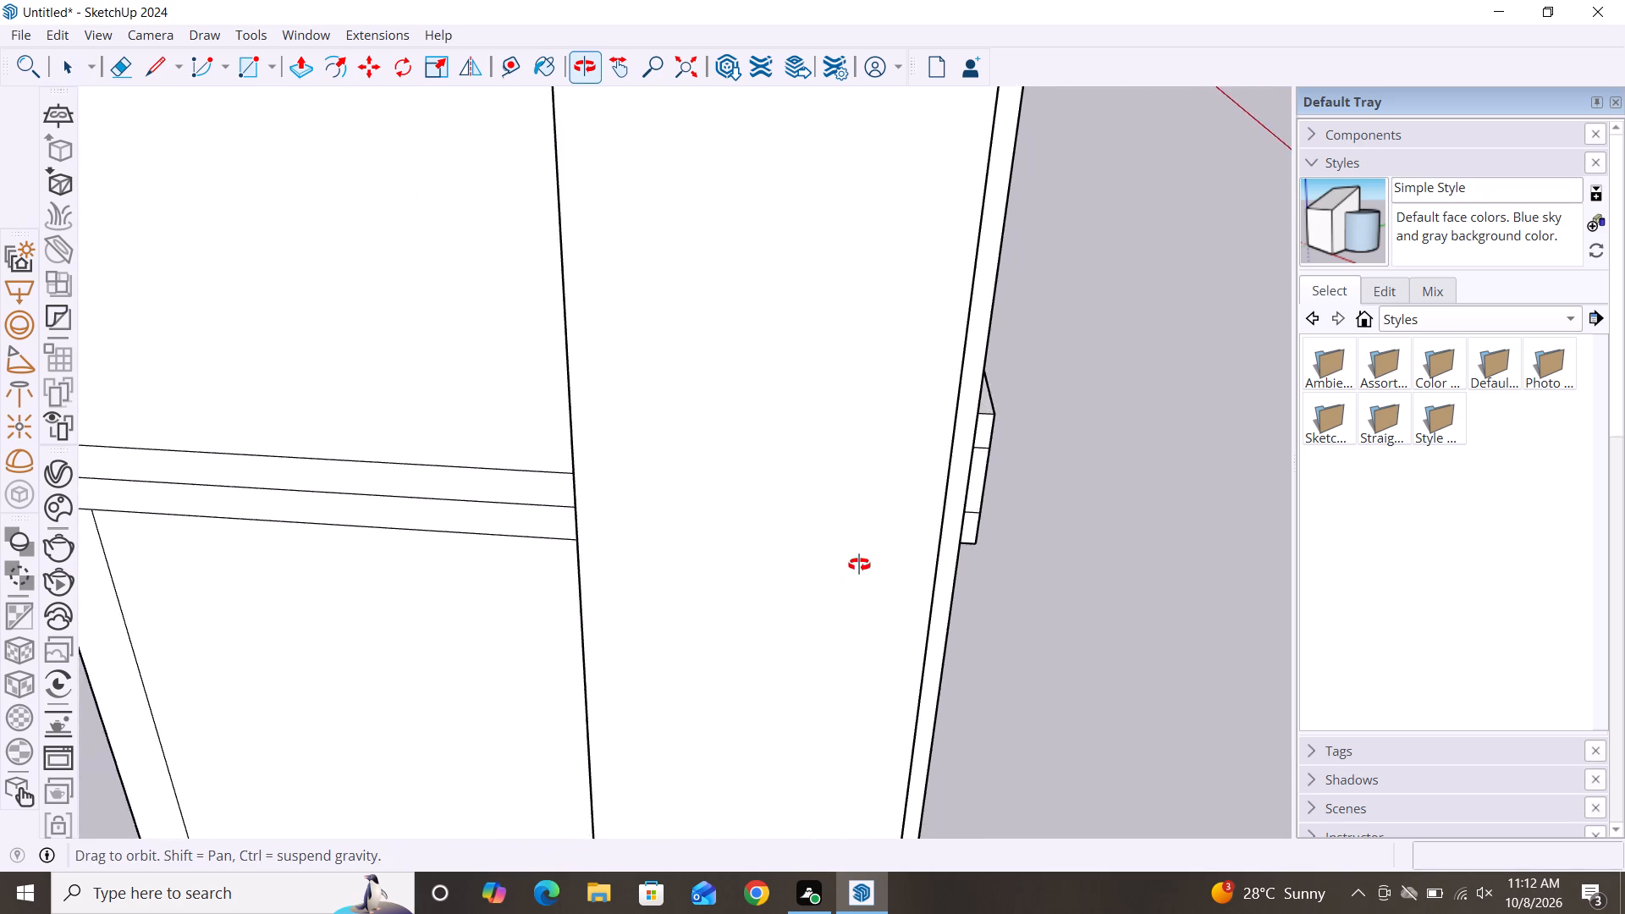
pyautogui.moveTo(859, 564); pyautogui.dragTo(829, 559, button='middle')
pyautogui.scroll(8, 1002, 542)
pyautogui.moveTo(1002, 542); pyautogui.dragTo(1036, 555, button='middle')
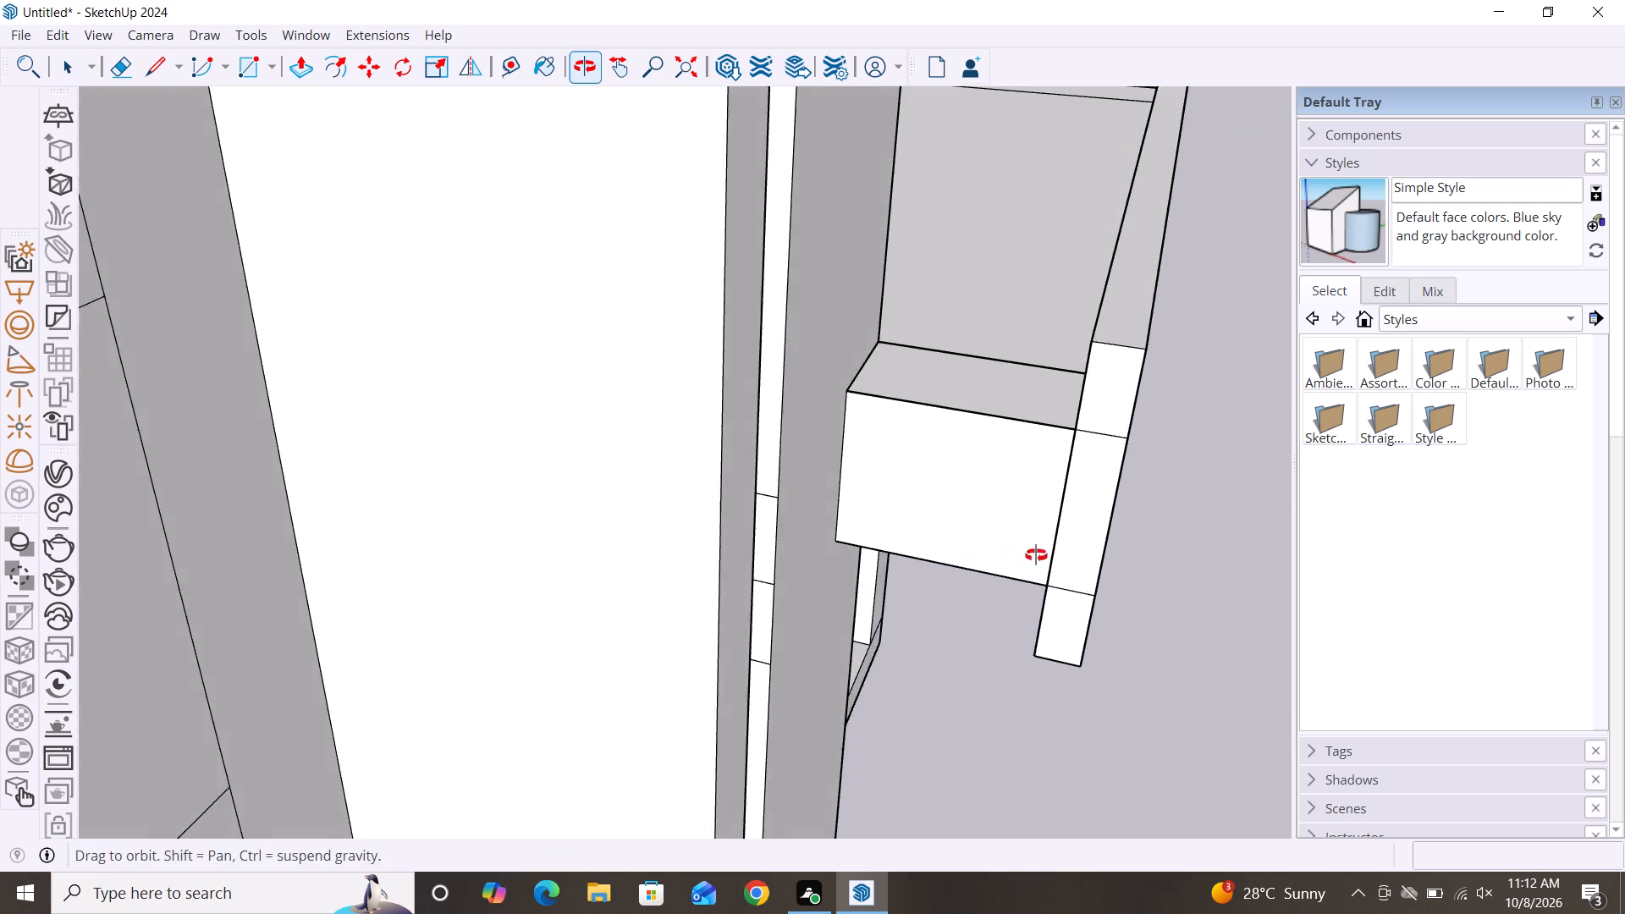
pyautogui.moveTo(1036, 555); pyautogui.dragTo(1076, 566, button='middle')
pyautogui.scroll(3, 1033, 484)
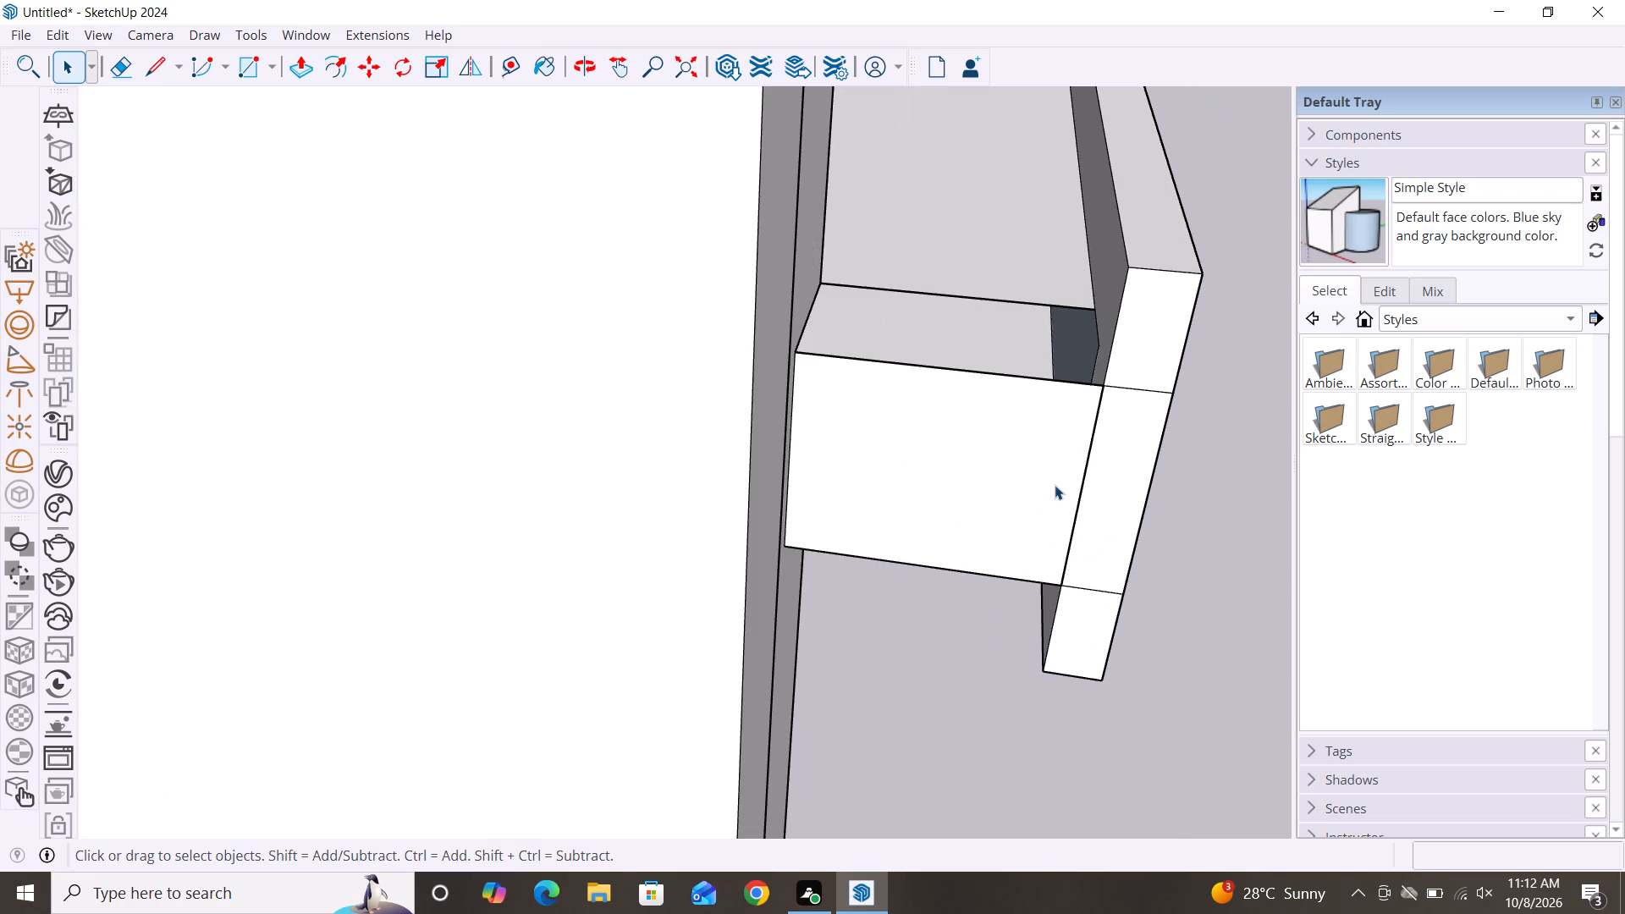
pyautogui.scroll(-7, 1055, 485)
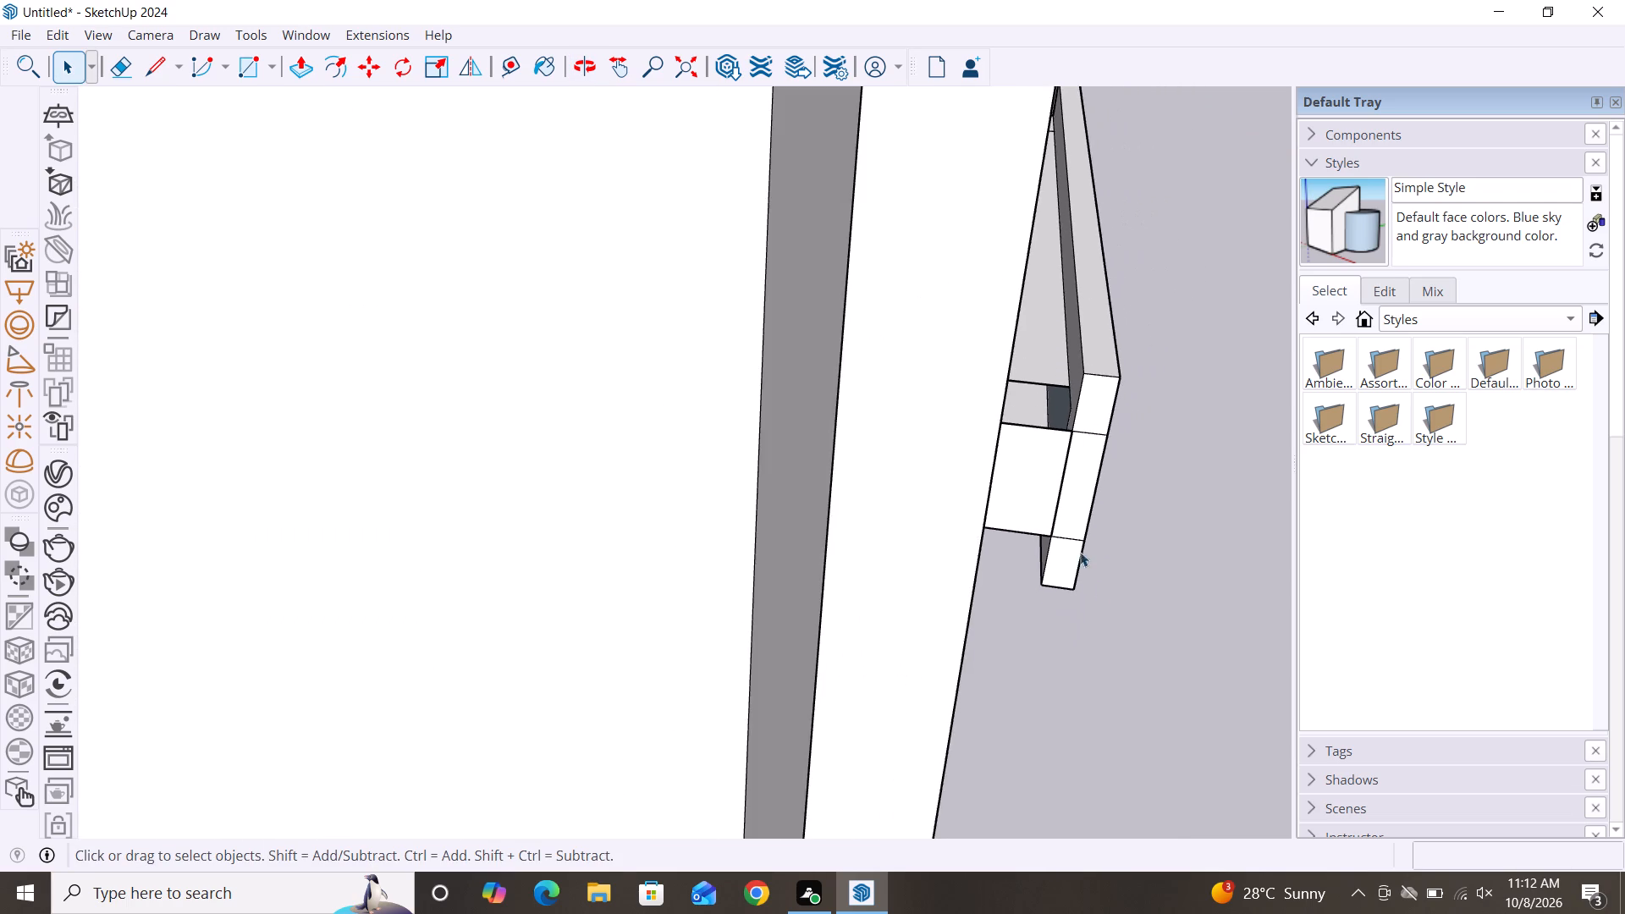
pyautogui.scroll(-4, 1055, 466)
pyautogui.scroll(-9, 1072, 383)
# Examine the raised border and the gap between the frame and slab edge from the front and from above.
pyautogui.keyDown('alt'); pyautogui.moveTo(1083, 629); pyautogui.dragTo(413, 482, button='middle'); pyautogui.keyUp('alt')
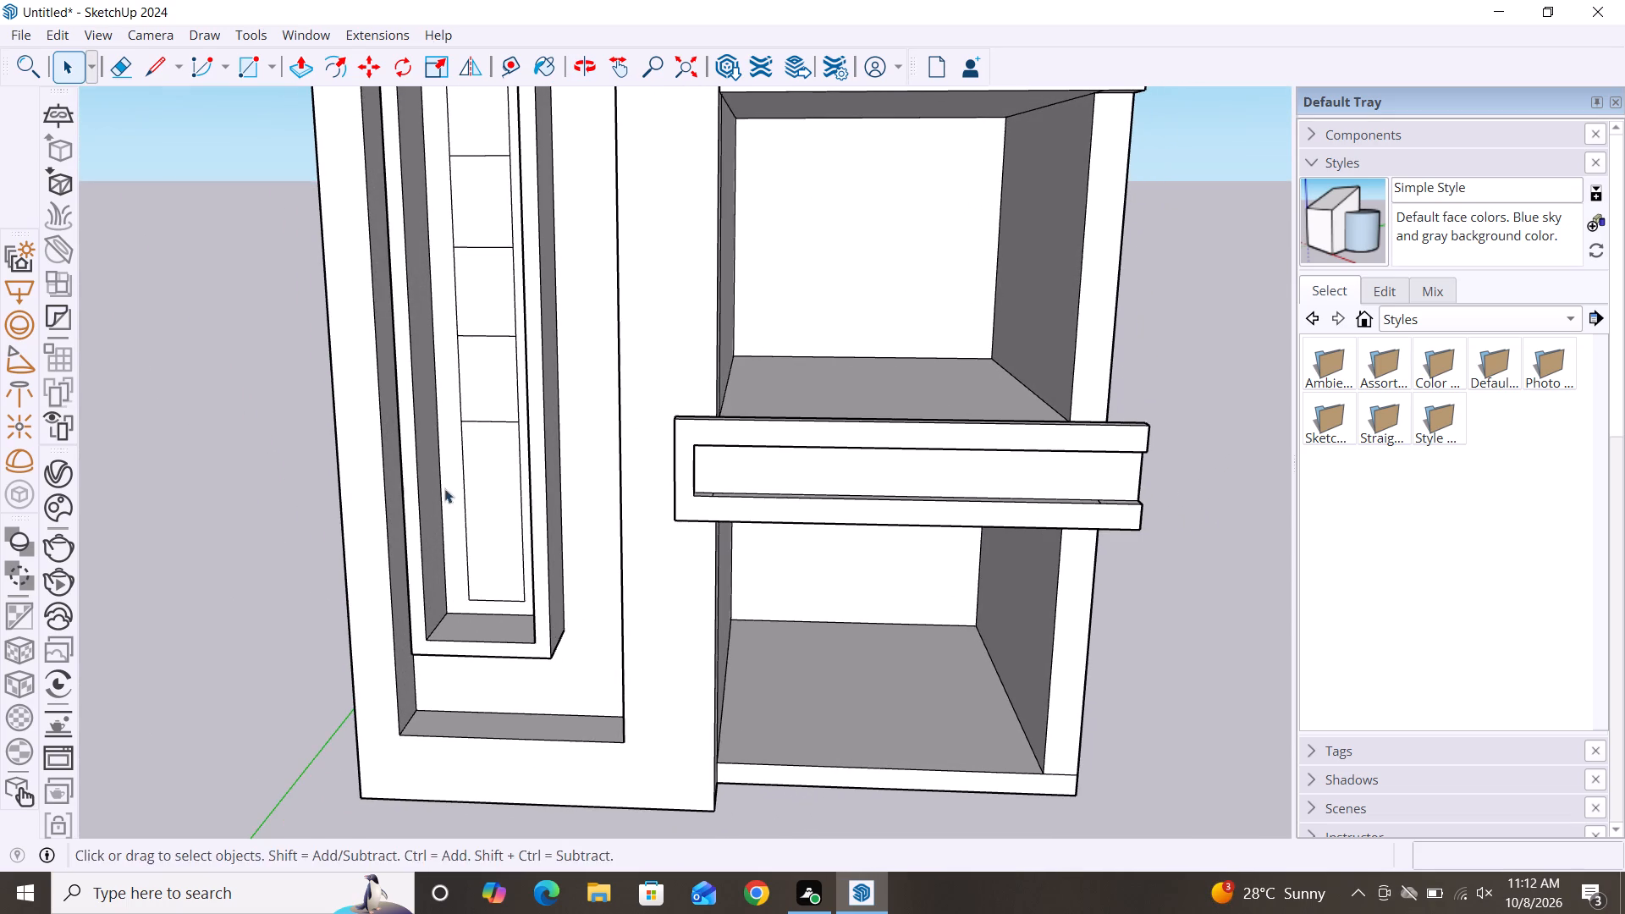
pyautogui.keyDown('alt'); pyautogui.moveTo(681, 518); pyautogui.dragTo(672, 729, button='middle'); pyautogui.keyUp('alt')
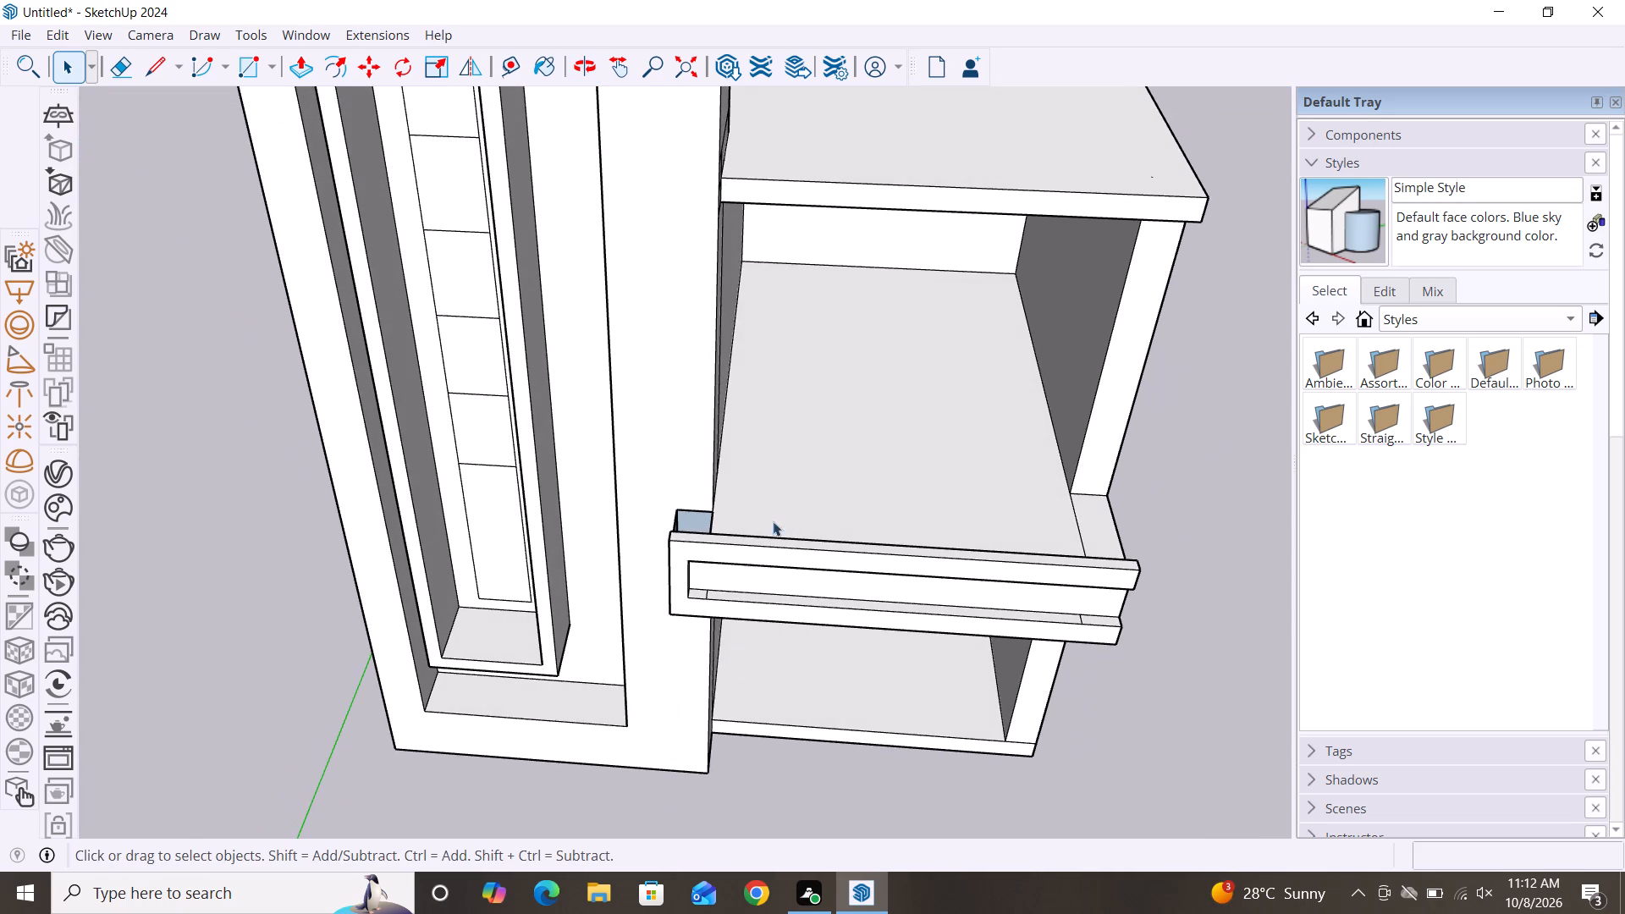
pyautogui.keyDown('alt'); pyautogui.moveTo(772, 521); pyautogui.dragTo(807, 724, button='middle'); pyautogui.keyUp('alt')
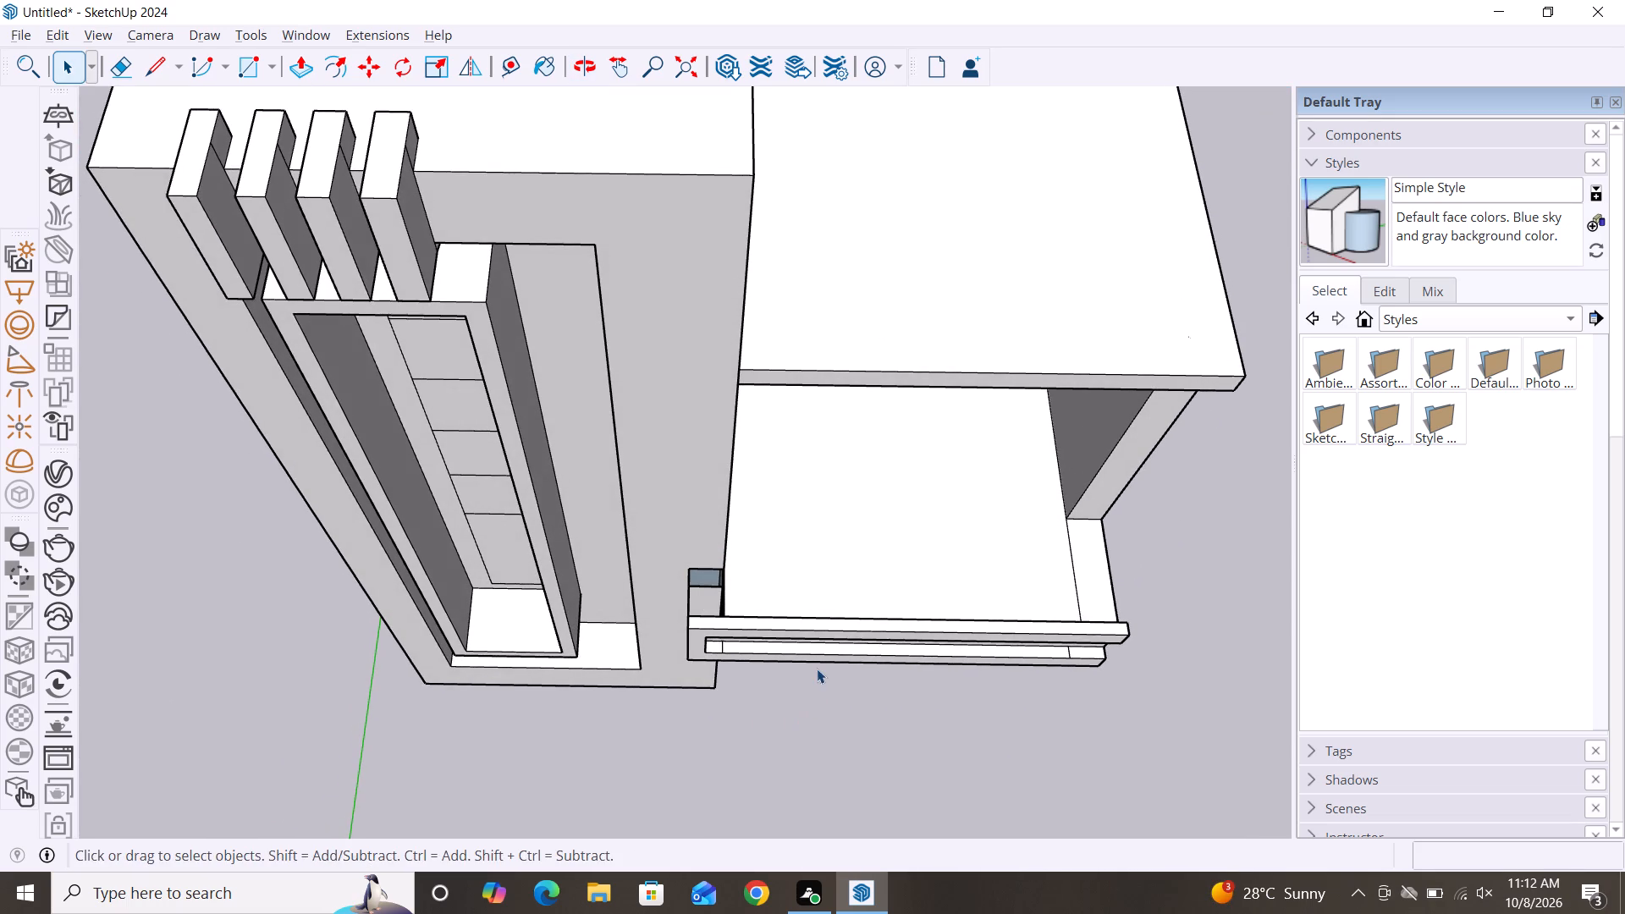
pyautogui.keyDown('alt'); pyautogui.moveTo(817, 669); pyautogui.dragTo(805, 402, button='middle'); pyautogui.keyUp('alt')
pyautogui.scroll(-7, 795, 345)
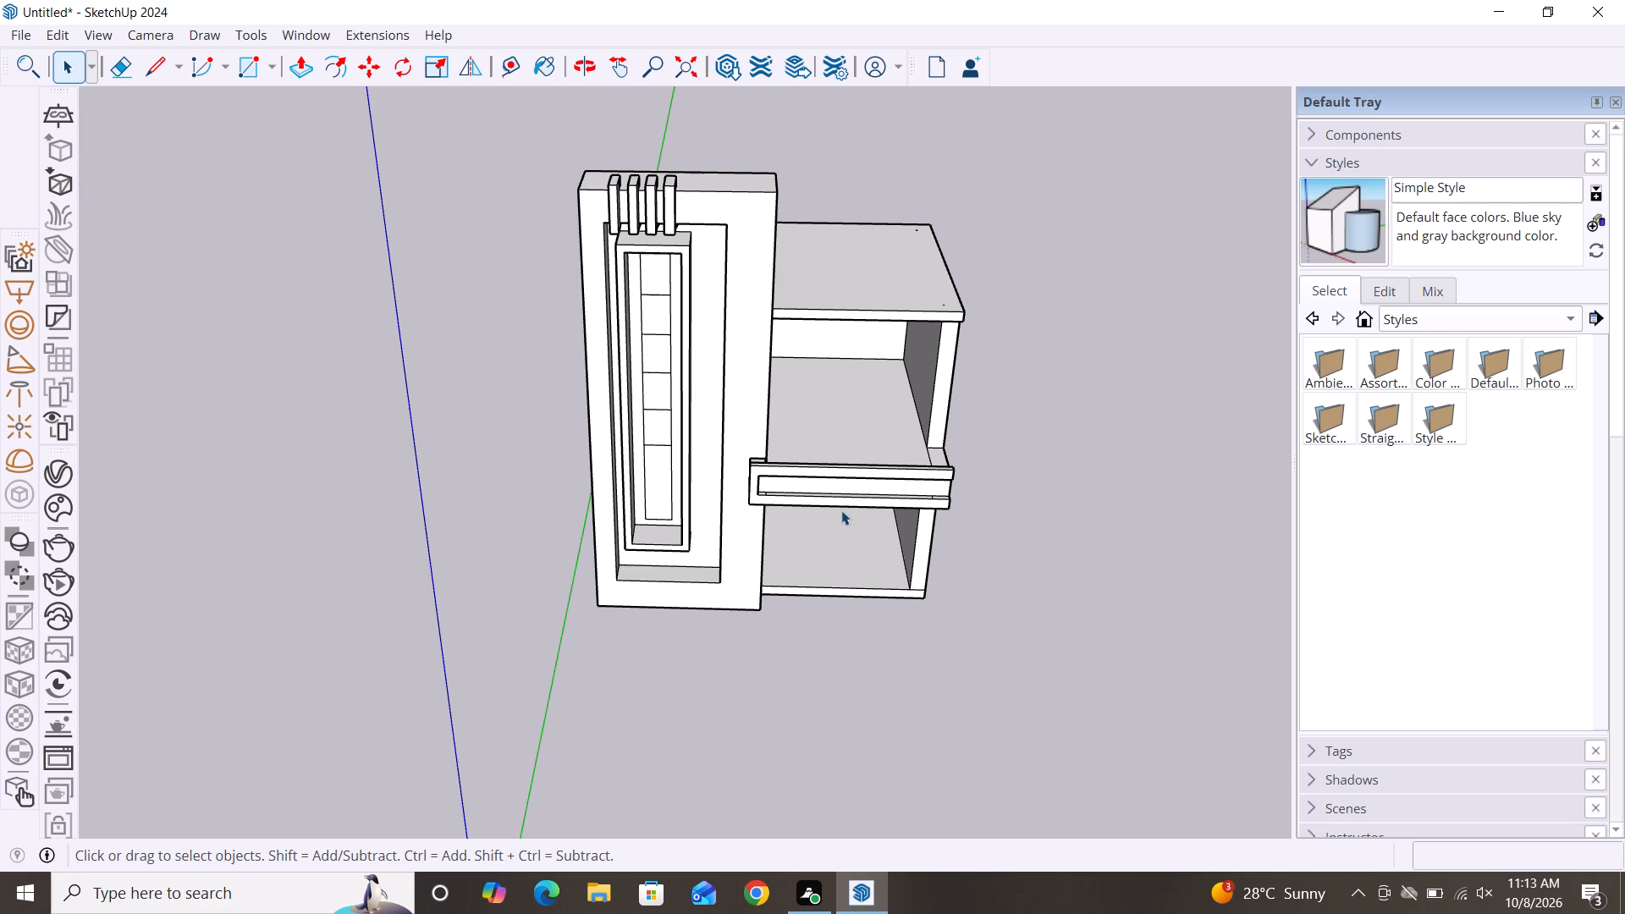
pyautogui.moveTo(750, 545); pyautogui.dragTo(928, 579, button='middle')
pyautogui.moveTo(928, 579); pyautogui.dragTo(1033, 595, button='middle')
pyautogui.scroll(14, 763, 454)
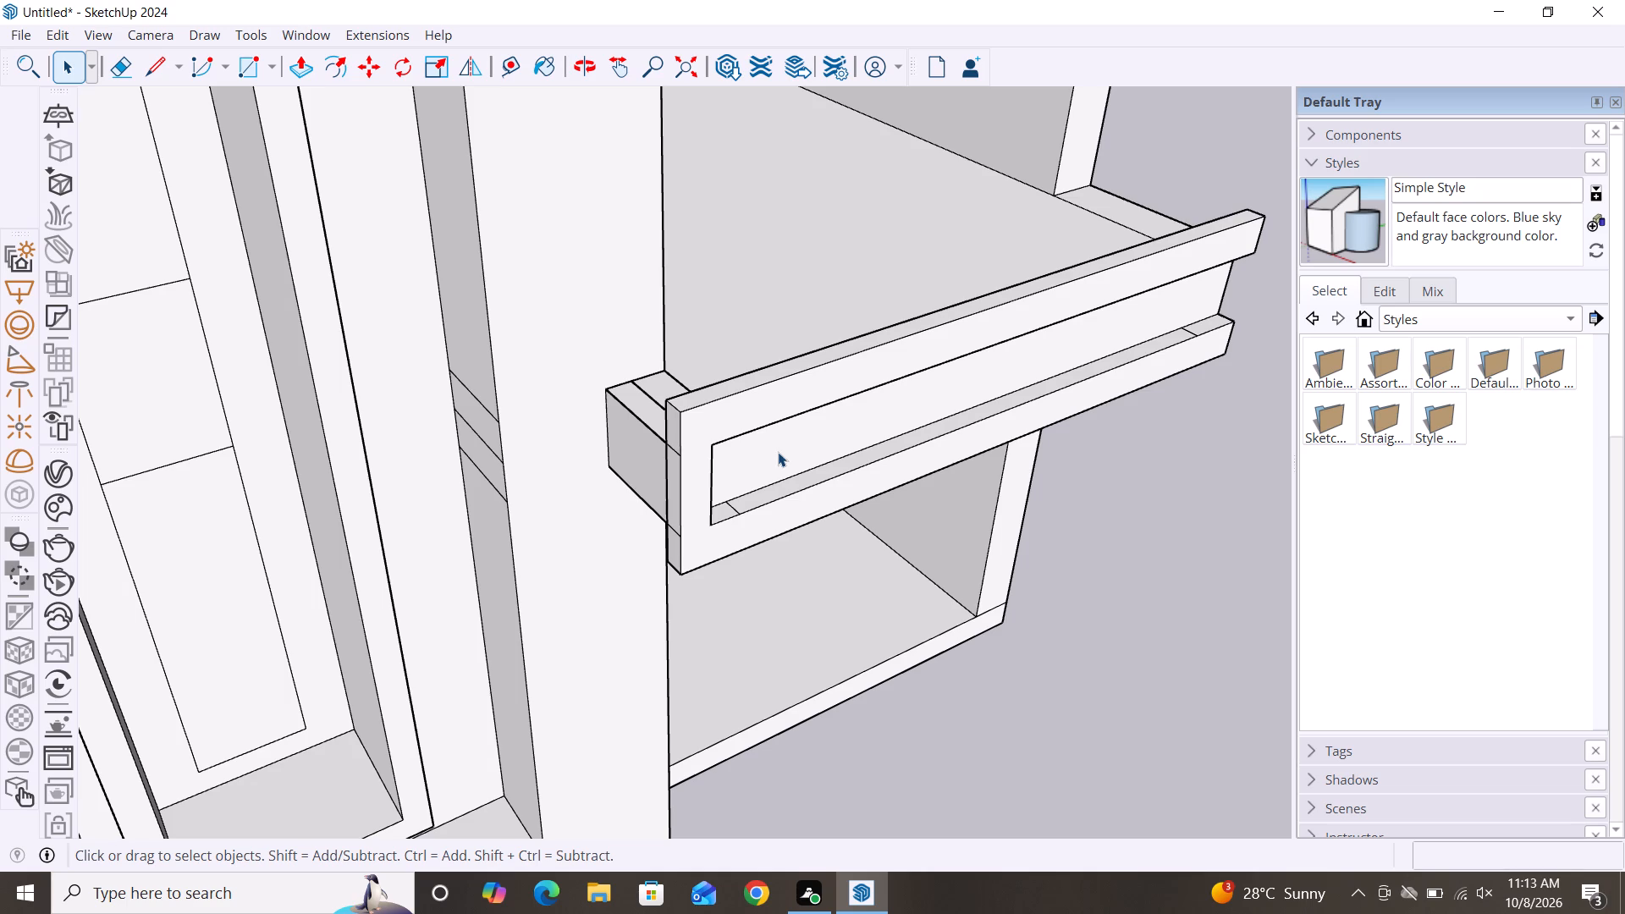
pyautogui.moveTo(778, 463); pyautogui.dragTo(808, 637, button='middle')
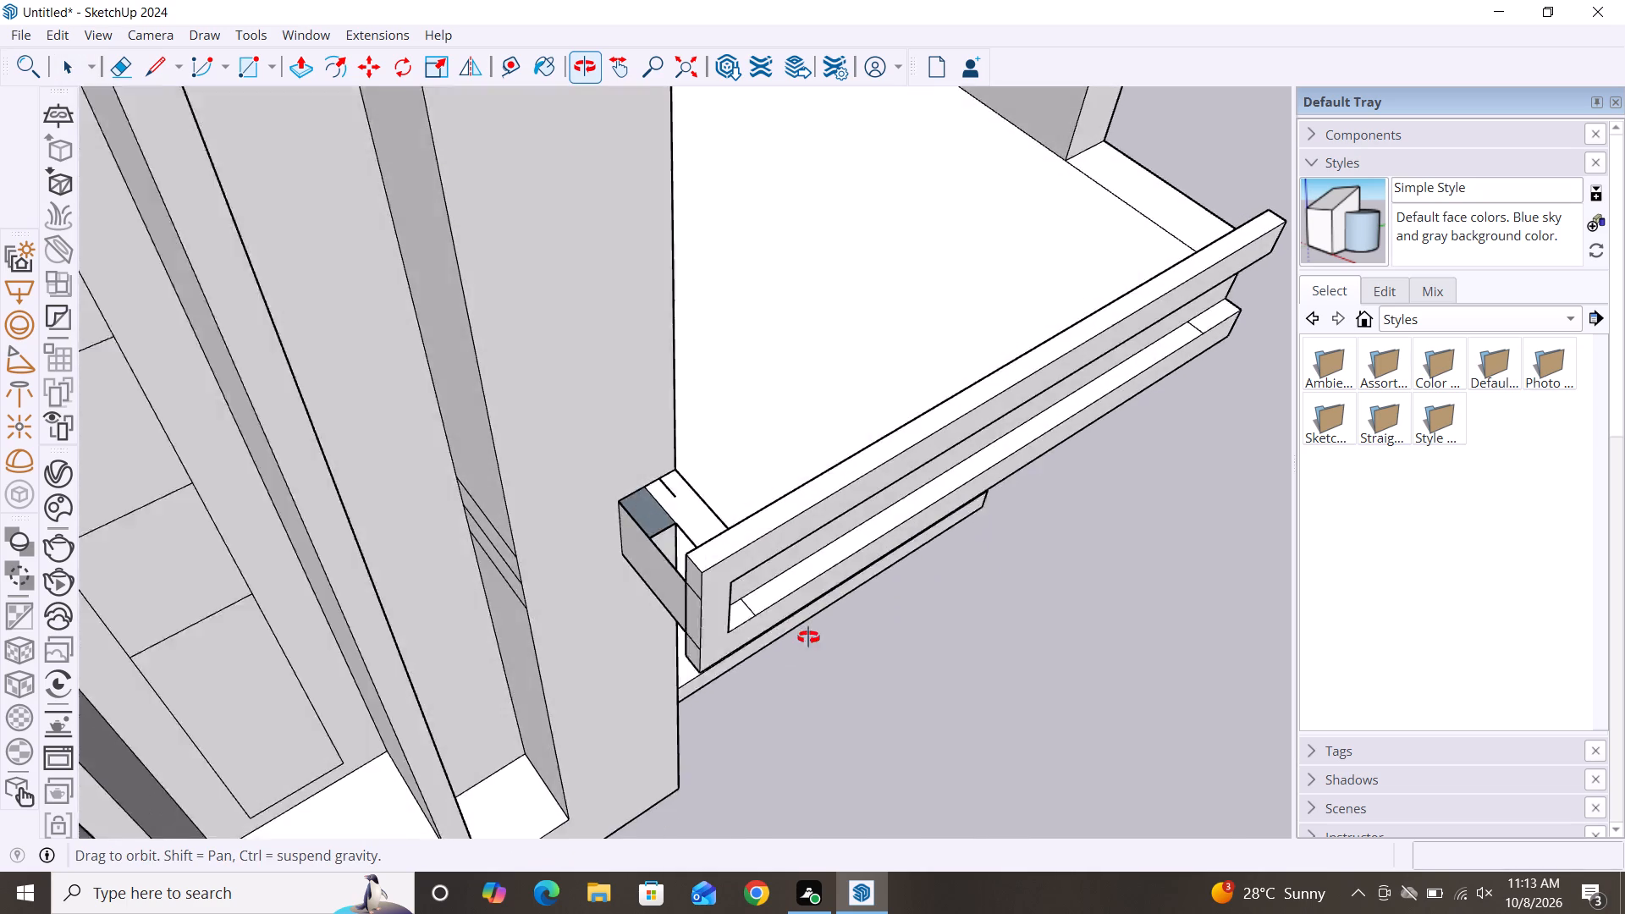
pyautogui.moveTo(808, 637); pyautogui.dragTo(959, 724, button='middle')
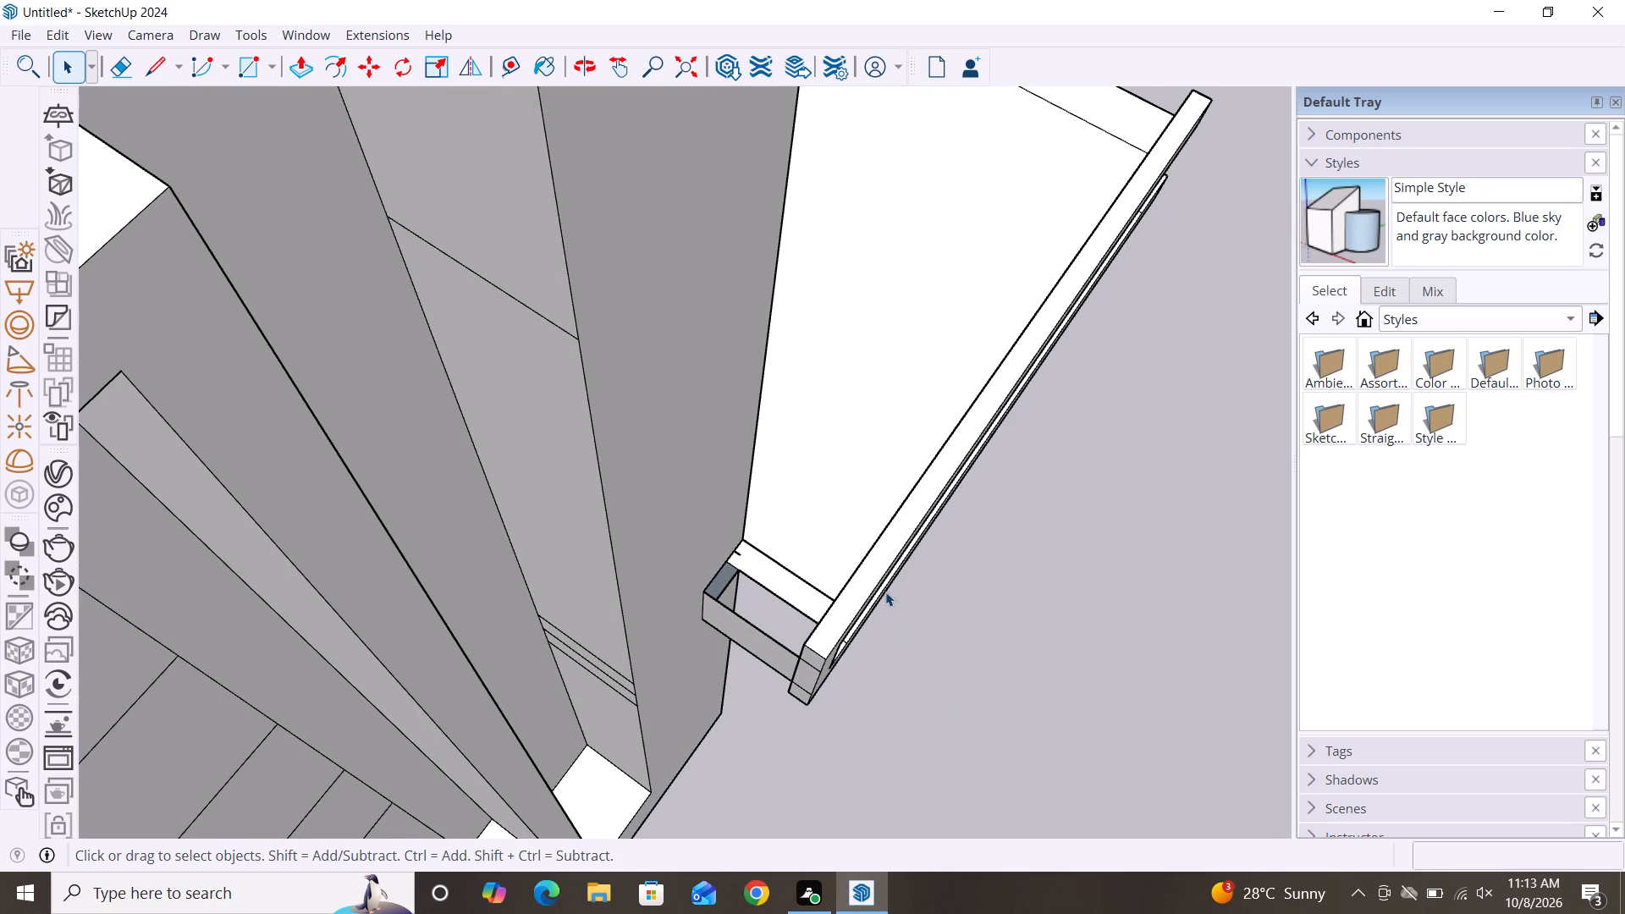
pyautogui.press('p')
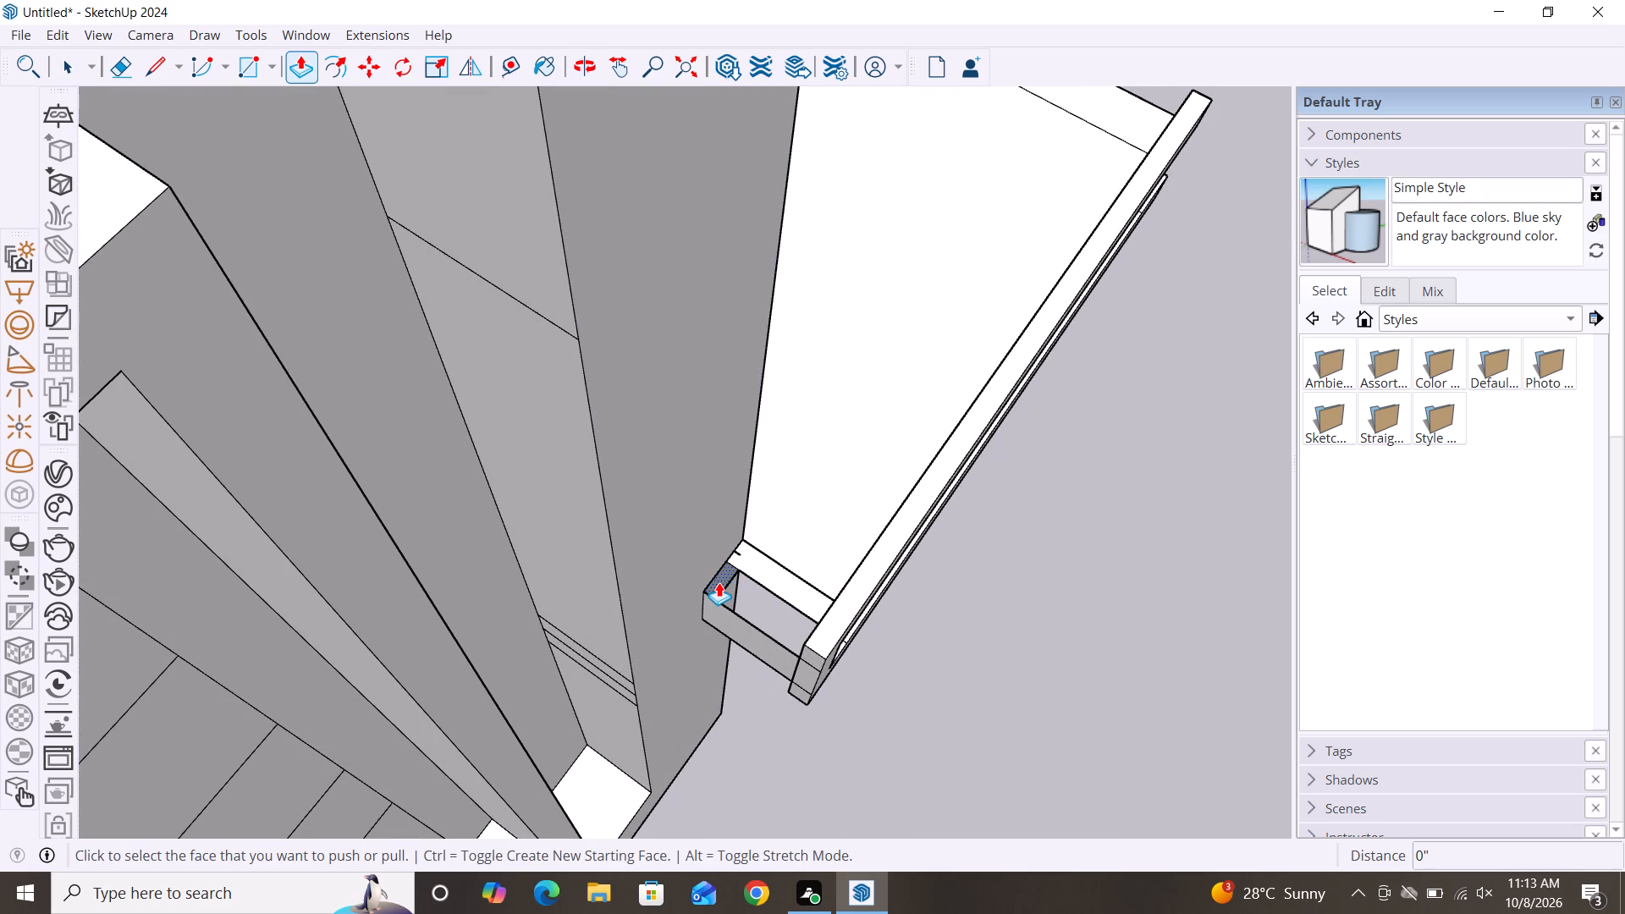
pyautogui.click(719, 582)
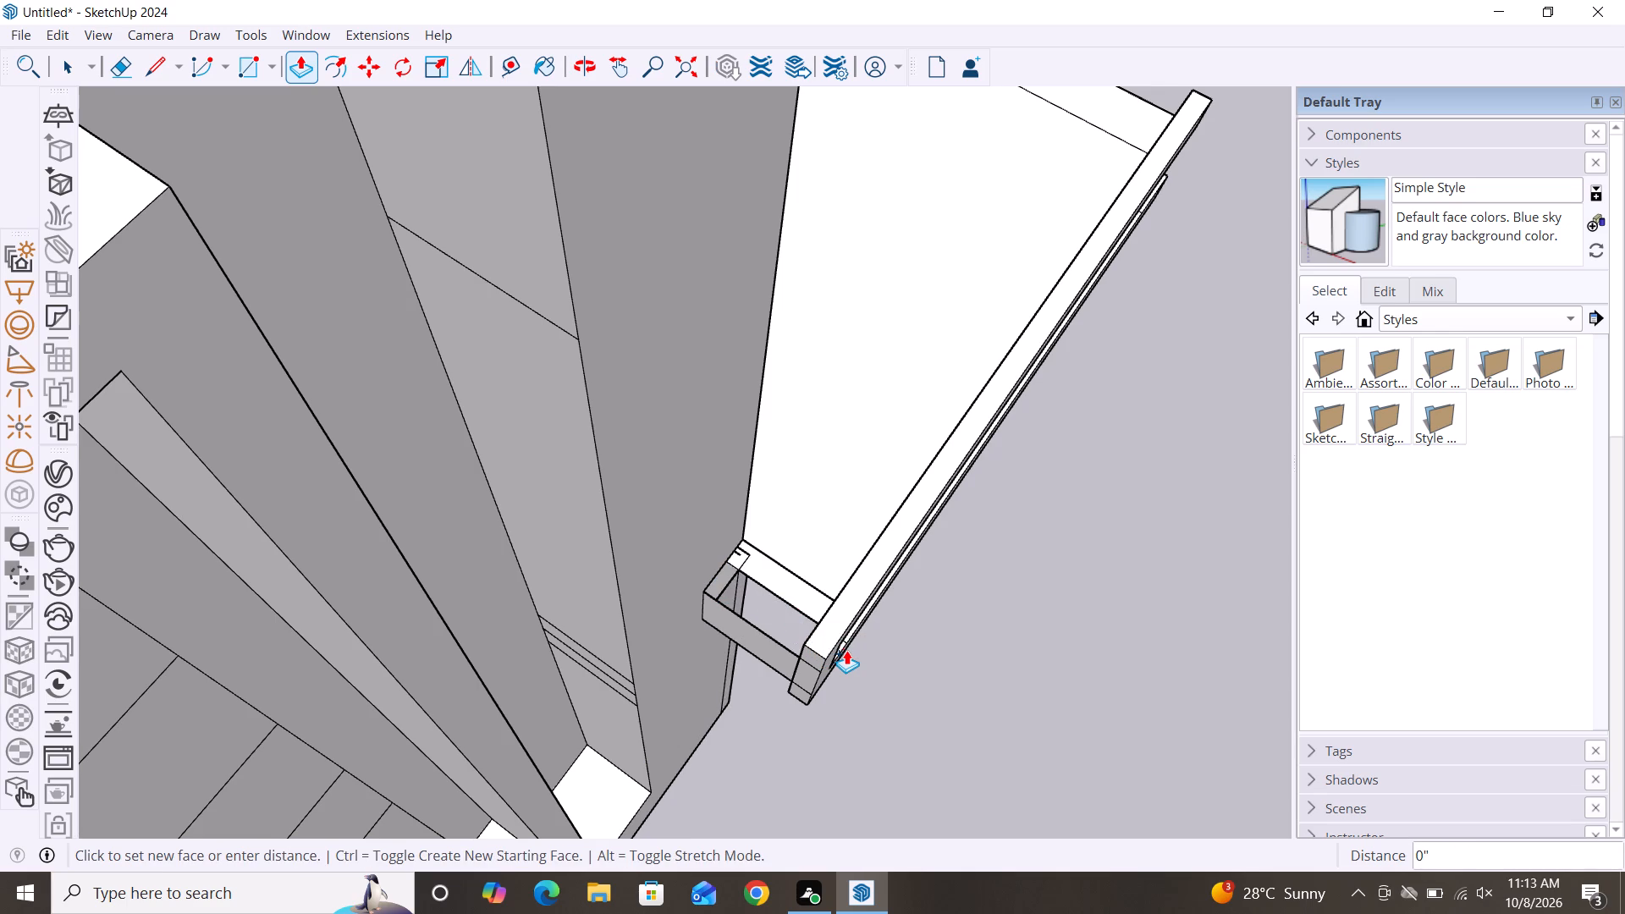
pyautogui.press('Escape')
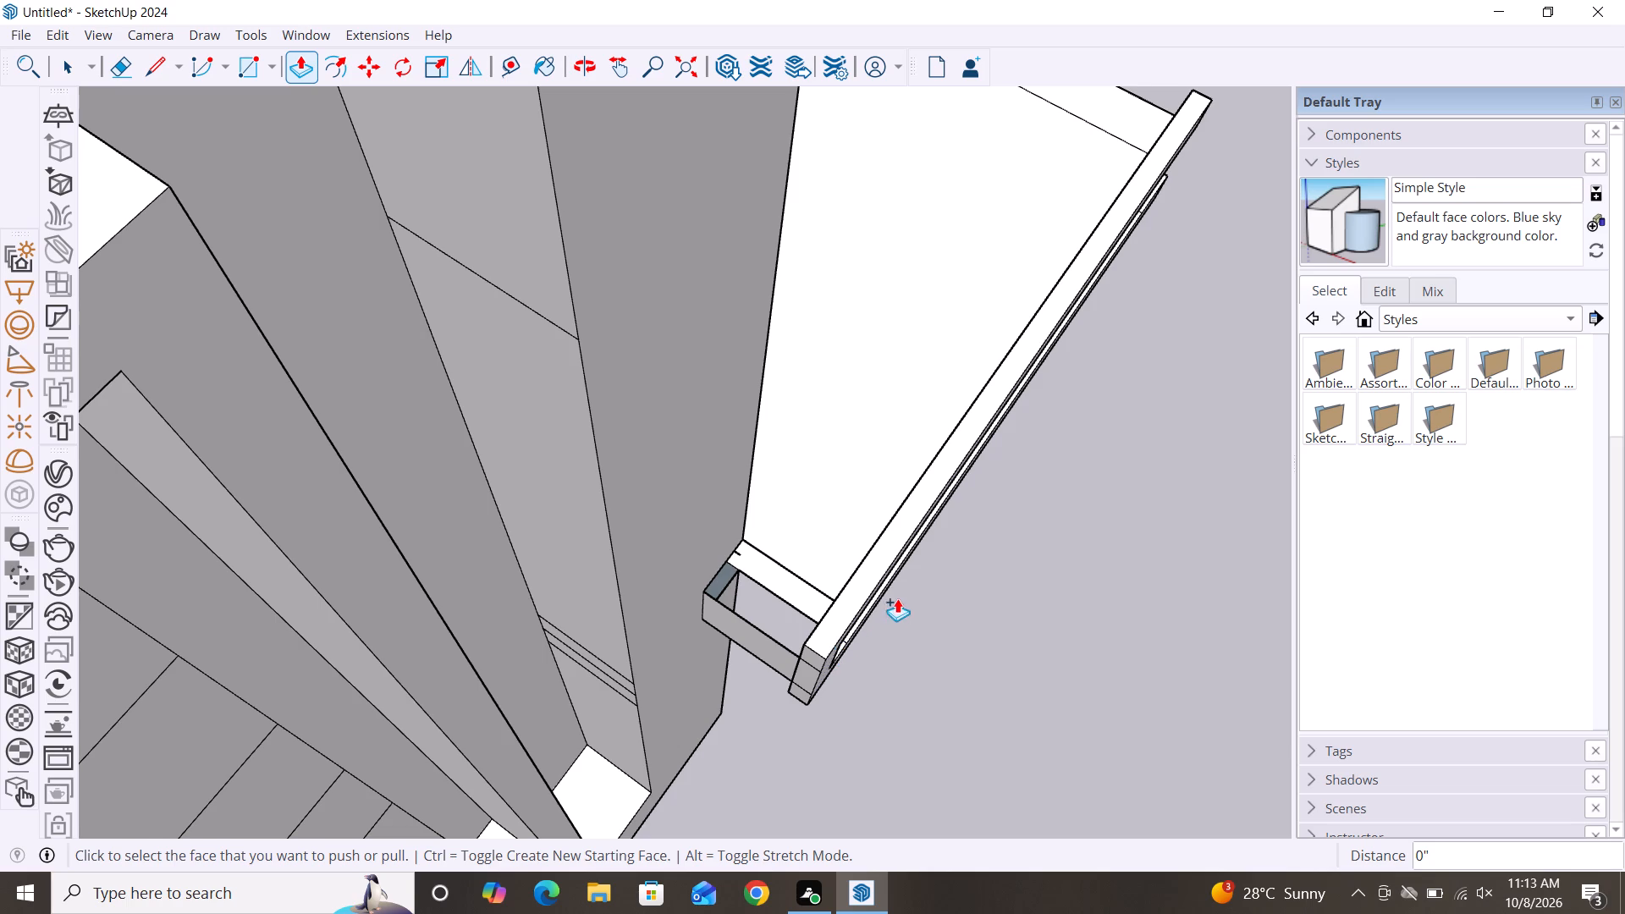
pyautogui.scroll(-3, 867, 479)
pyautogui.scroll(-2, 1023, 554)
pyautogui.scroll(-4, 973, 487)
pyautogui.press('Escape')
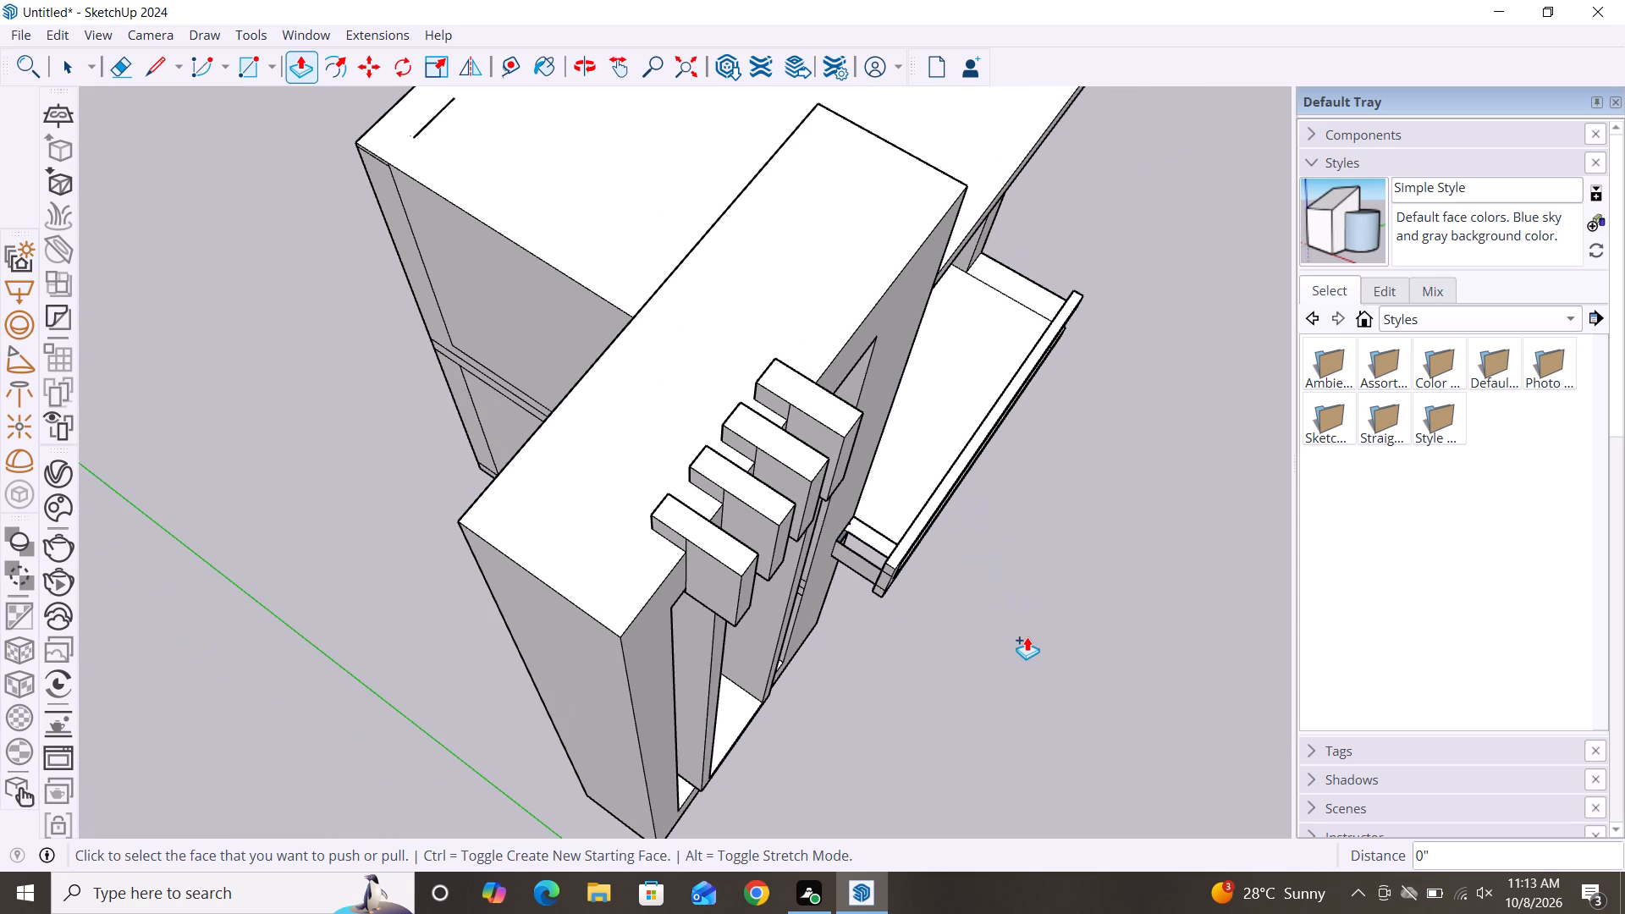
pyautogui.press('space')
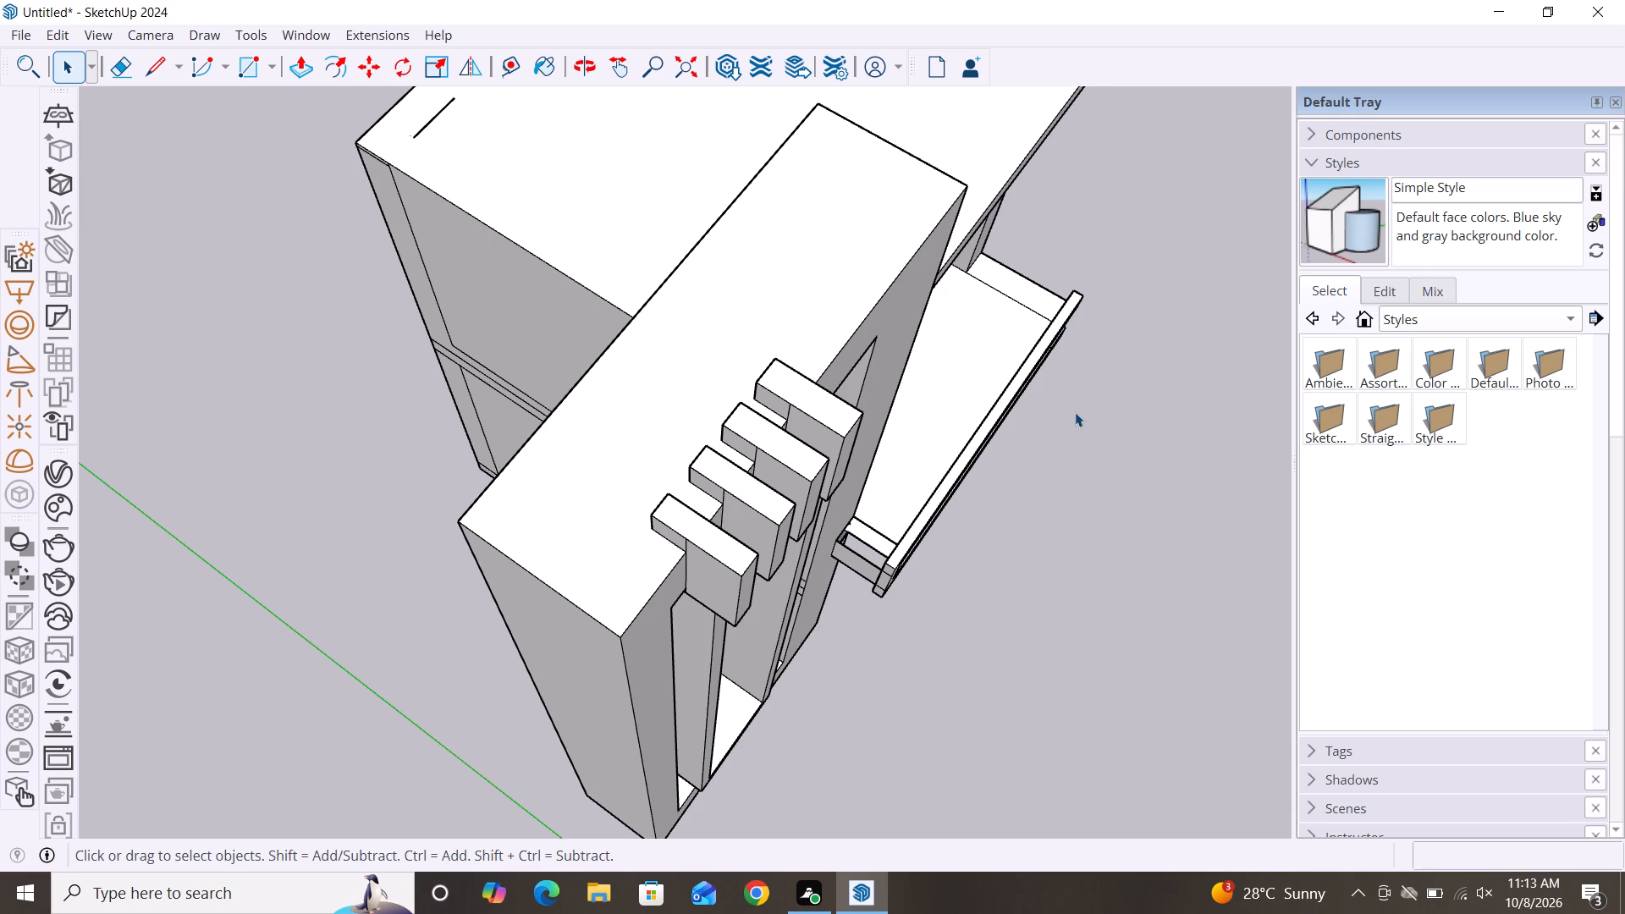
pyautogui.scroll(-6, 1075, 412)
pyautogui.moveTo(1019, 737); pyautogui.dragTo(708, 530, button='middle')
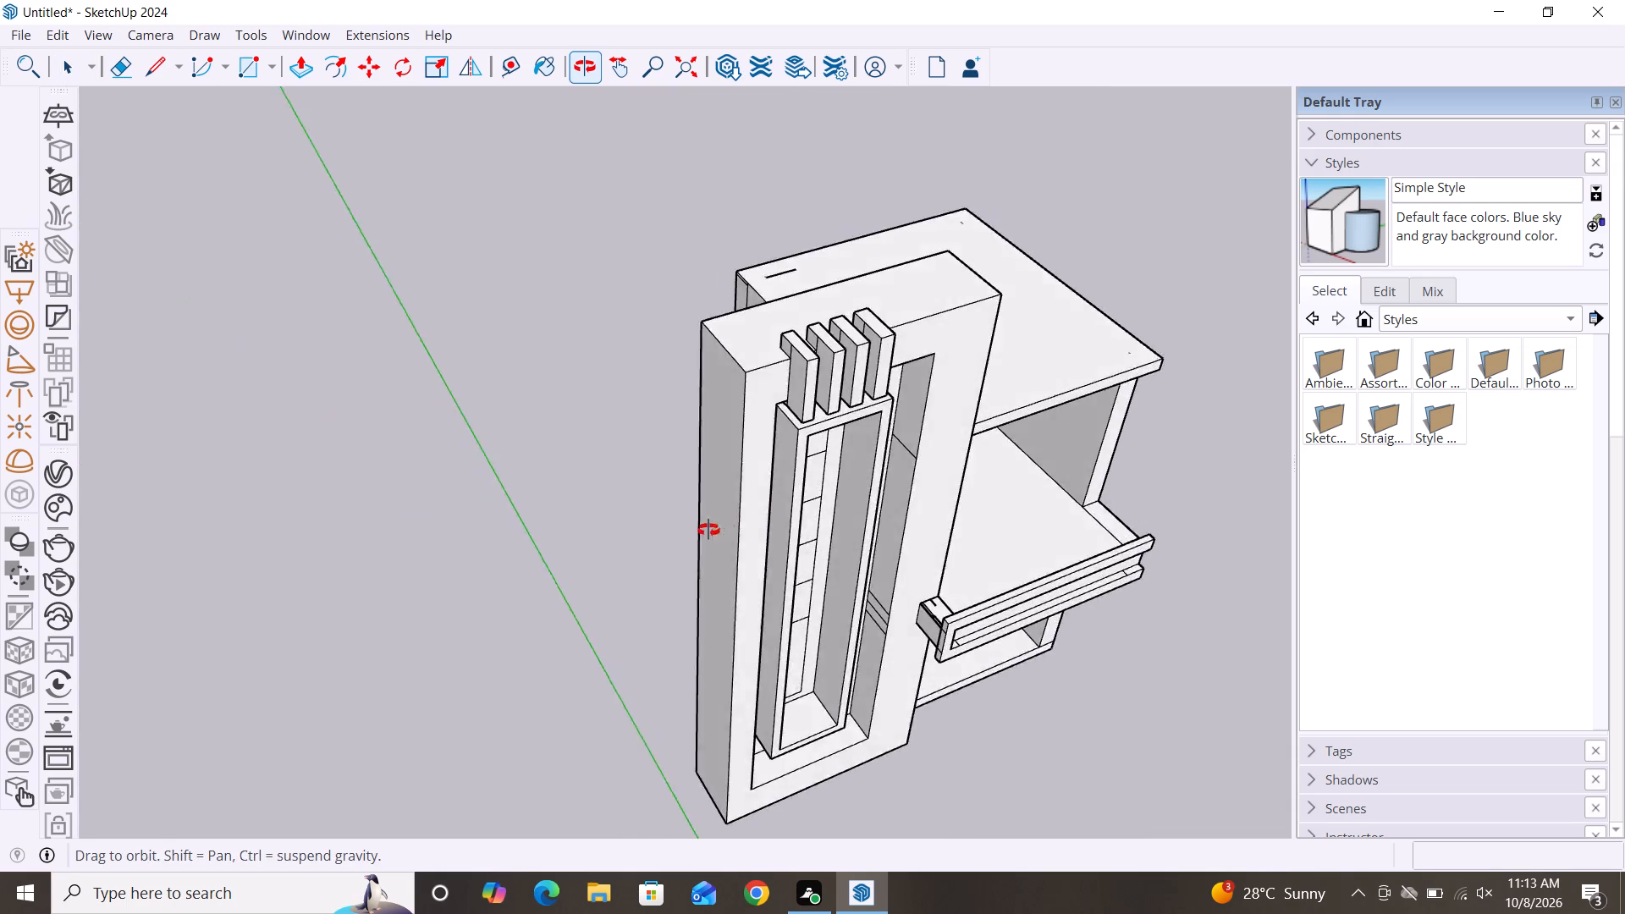
# Examine the open gap between the frame and the slab edge's frame-side end up close from above.
pyautogui.moveTo(708, 530); pyautogui.dragTo(652, 485, button='middle')
pyautogui.scroll(-5, 737, 283)
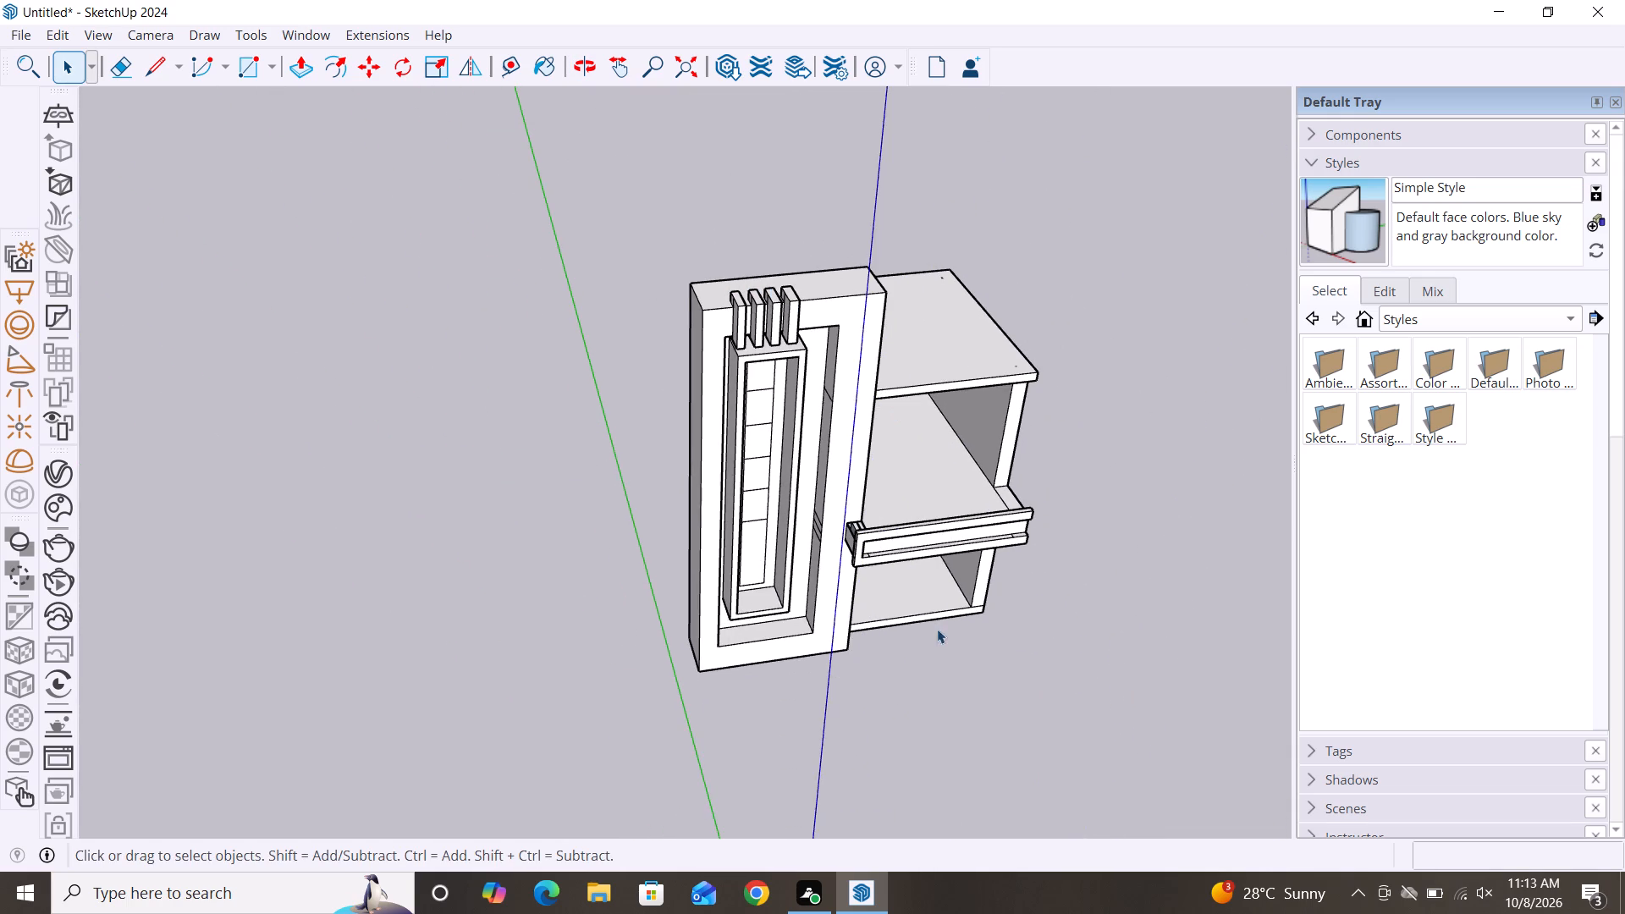
pyautogui.scroll(2, 928, 650)
pyautogui.scroll(10, 845, 577)
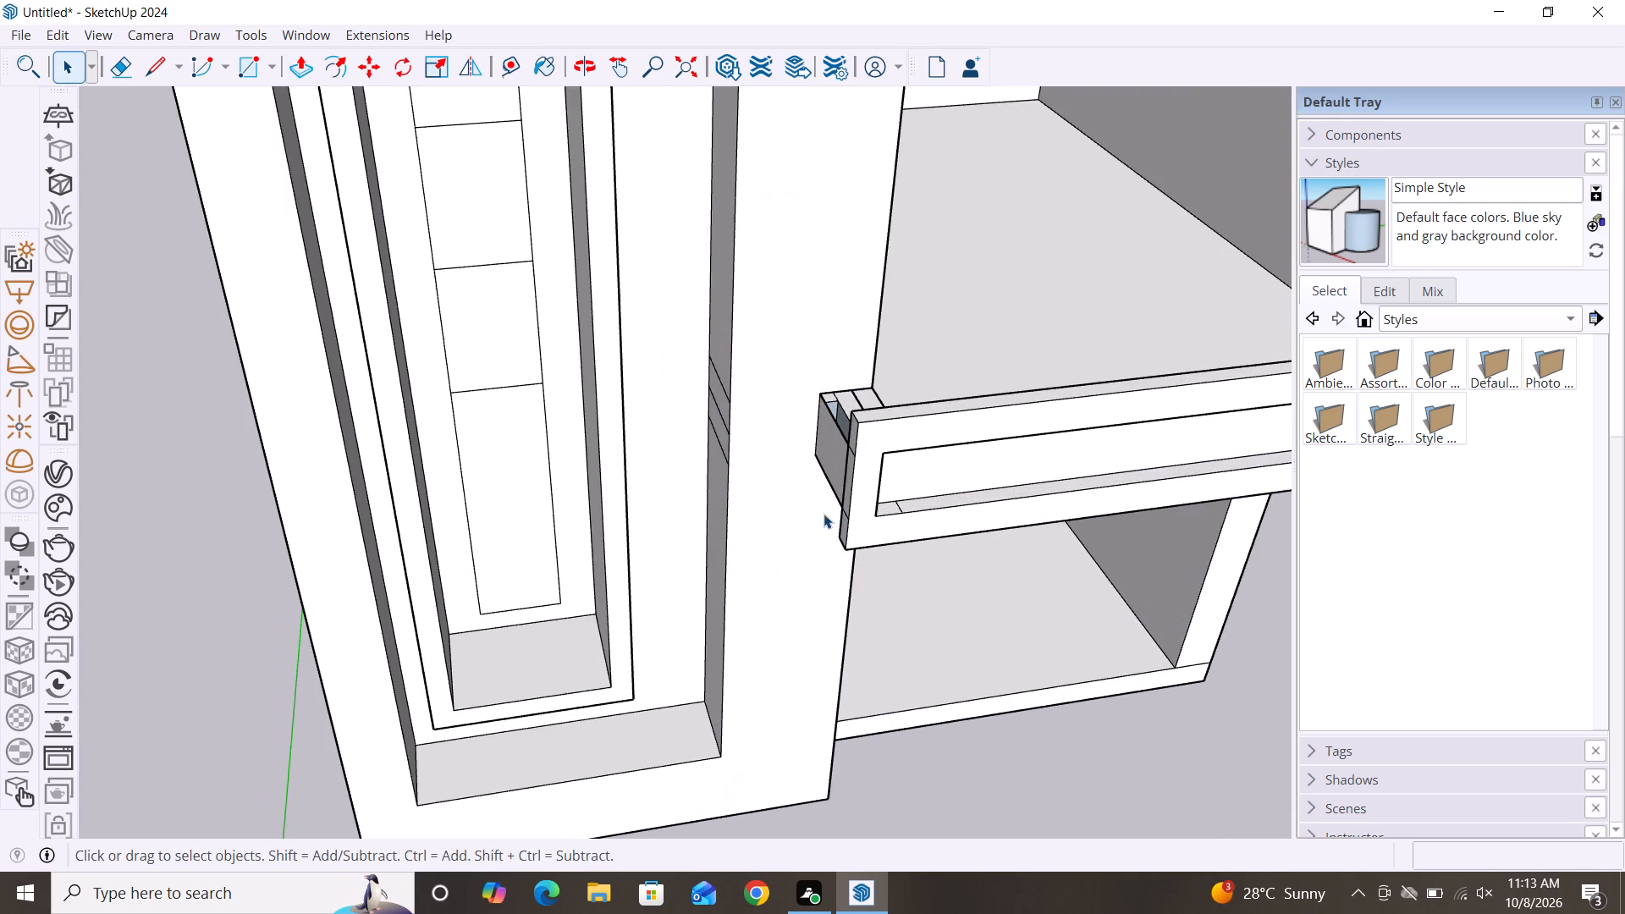
pyautogui.scroll(-3, 744, 436)
pyautogui.moveTo(843, 457); pyautogui.dragTo(855, 602, button='middle')
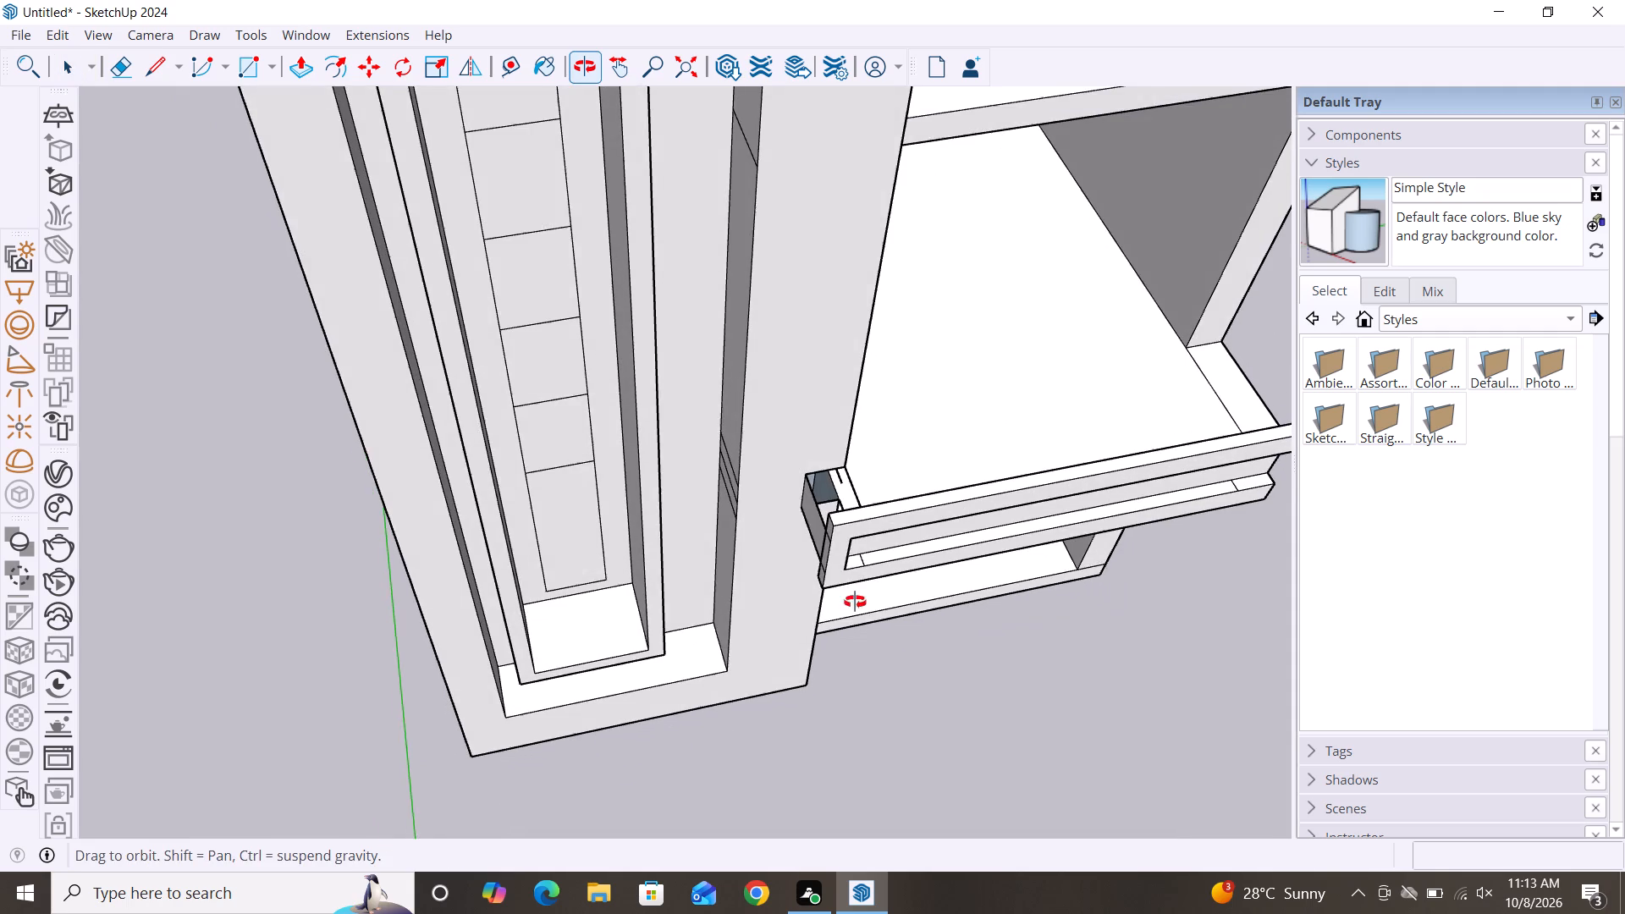
pyautogui.moveTo(855, 602); pyautogui.dragTo(858, 604, button='middle')
pyautogui.scroll(7, 829, 478)
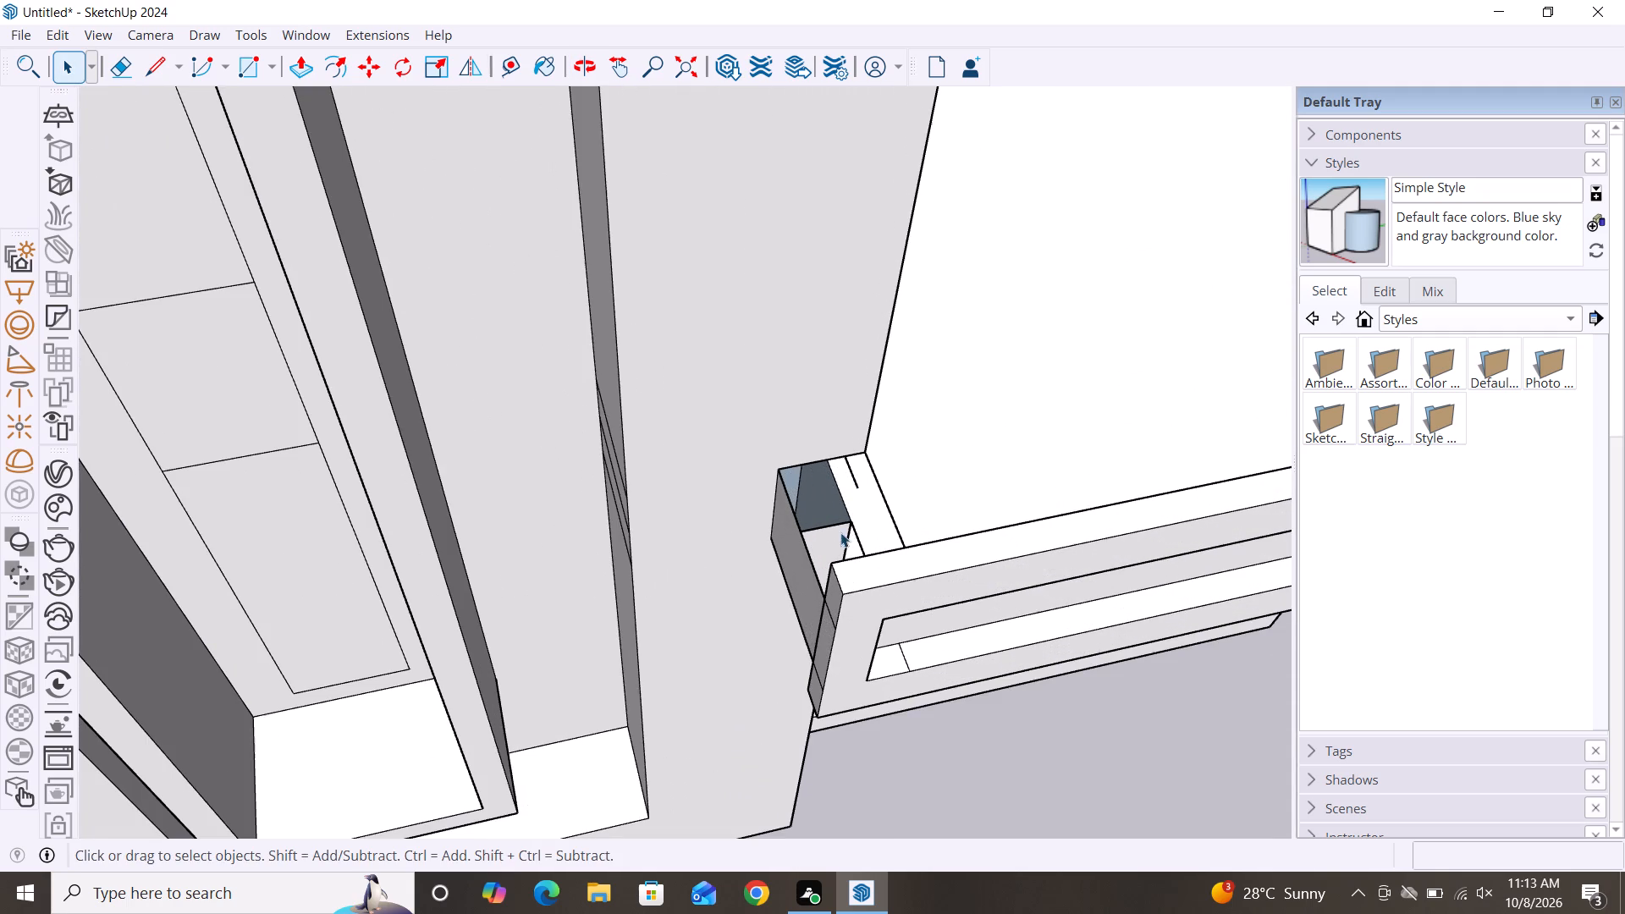
pyautogui.scroll(3, 841, 513)
pyautogui.moveTo(831, 543); pyautogui.dragTo(834, 643, button='middle')
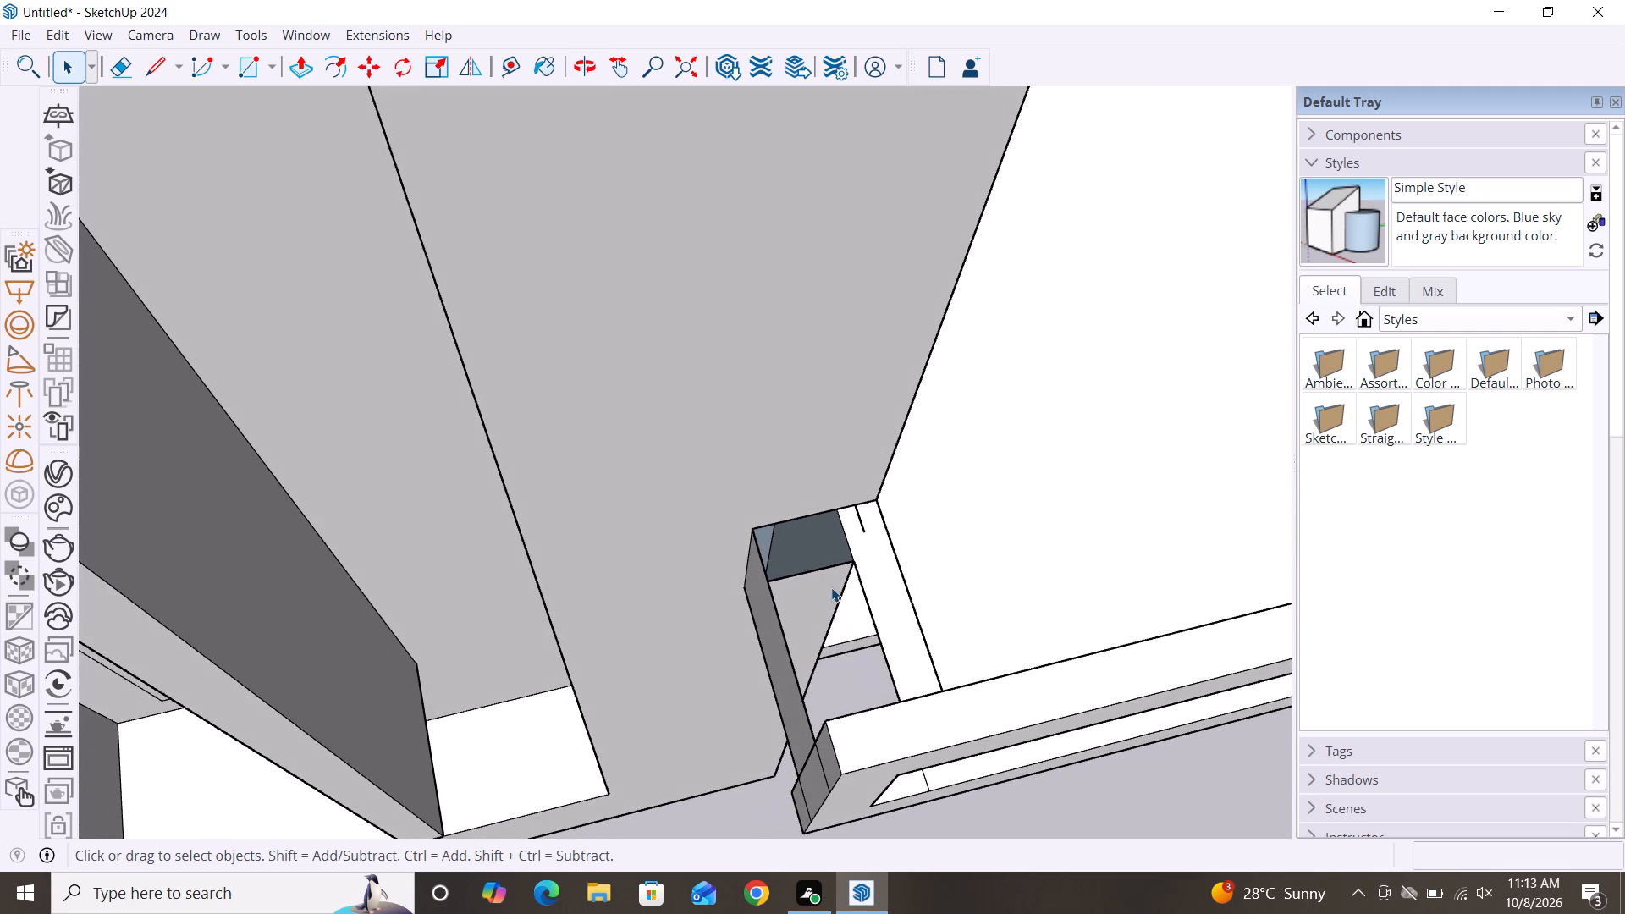
pyautogui.scroll(6, 830, 586)
pyautogui.moveTo(812, 653); pyautogui.dragTo(797, 517, button='middle')
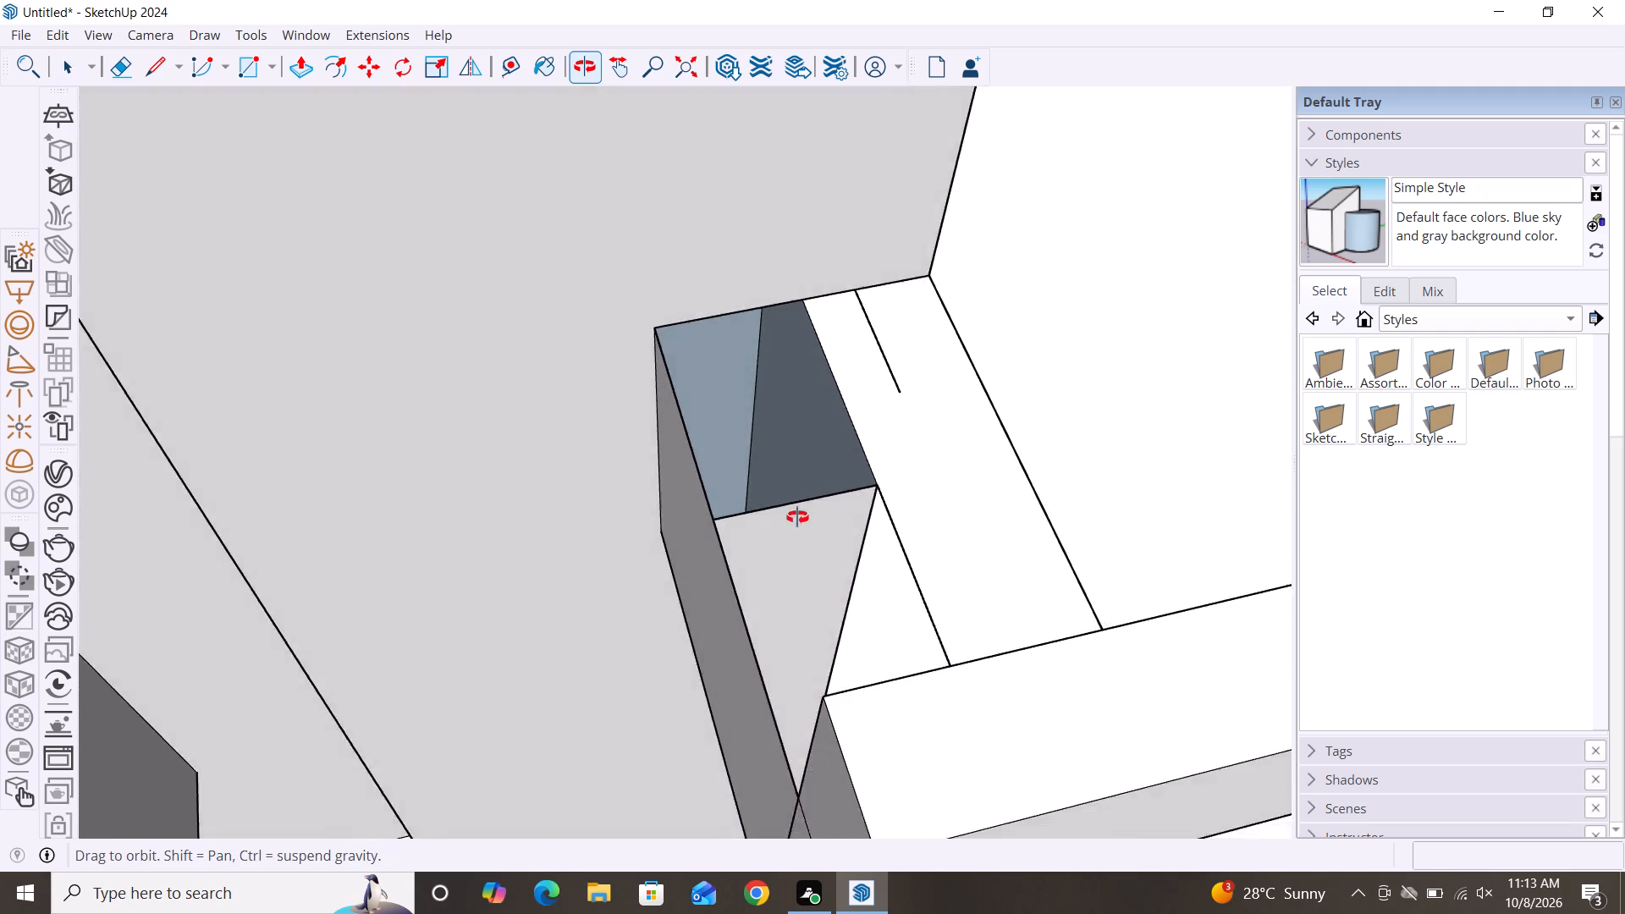
pyautogui.moveTo(797, 517); pyautogui.dragTo(695, 553, button='middle')
pyautogui.moveTo(697, 497); pyautogui.dragTo(721, 617, button='middle')
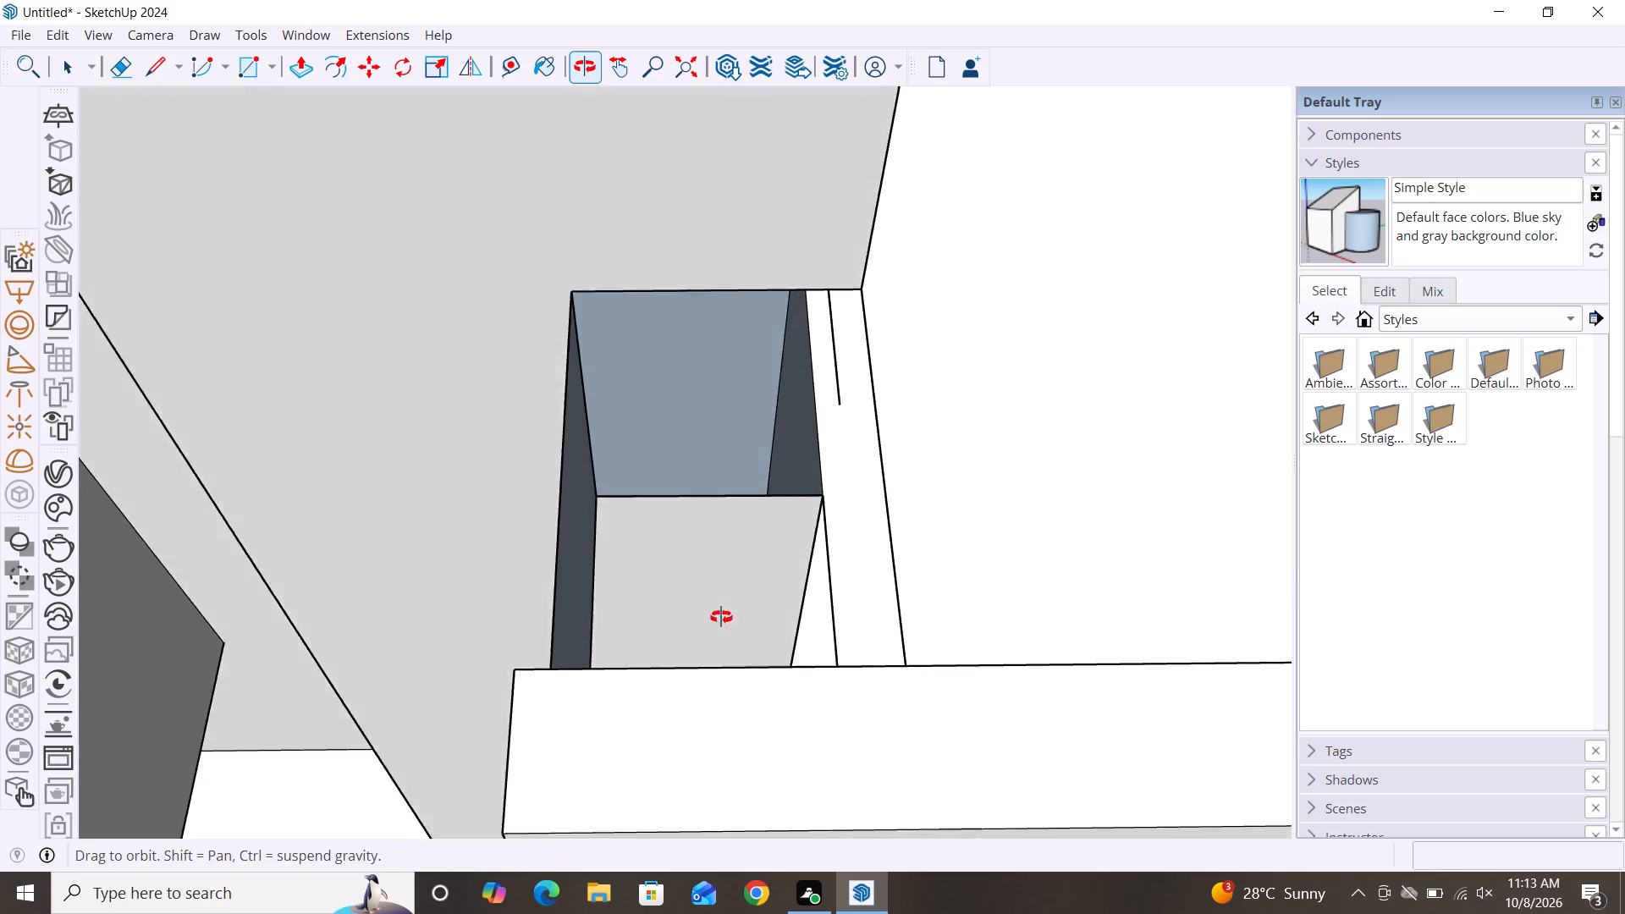
pyautogui.moveTo(721, 617); pyautogui.dragTo(723, 628, button='middle')
pyautogui.scroll(2, 703, 508)
pyautogui.scroll(-4, 752, 476)
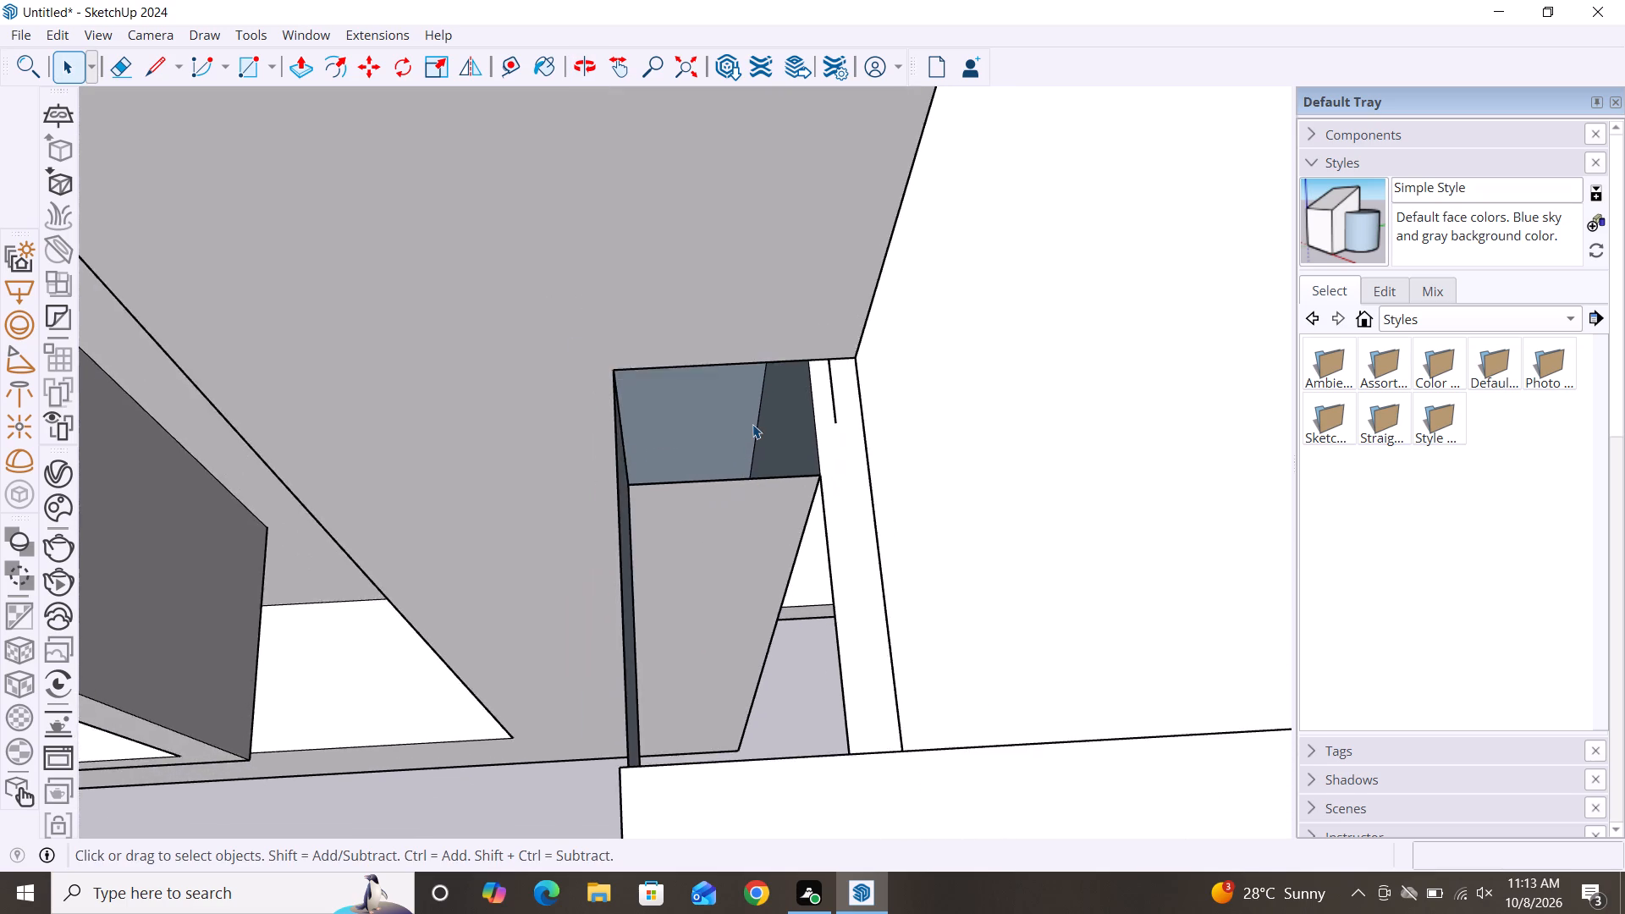
# Examine the whole elevation from the front, including the frame, relief strips and projecting slab edge.
pyautogui.scroll(-18, 752, 424)
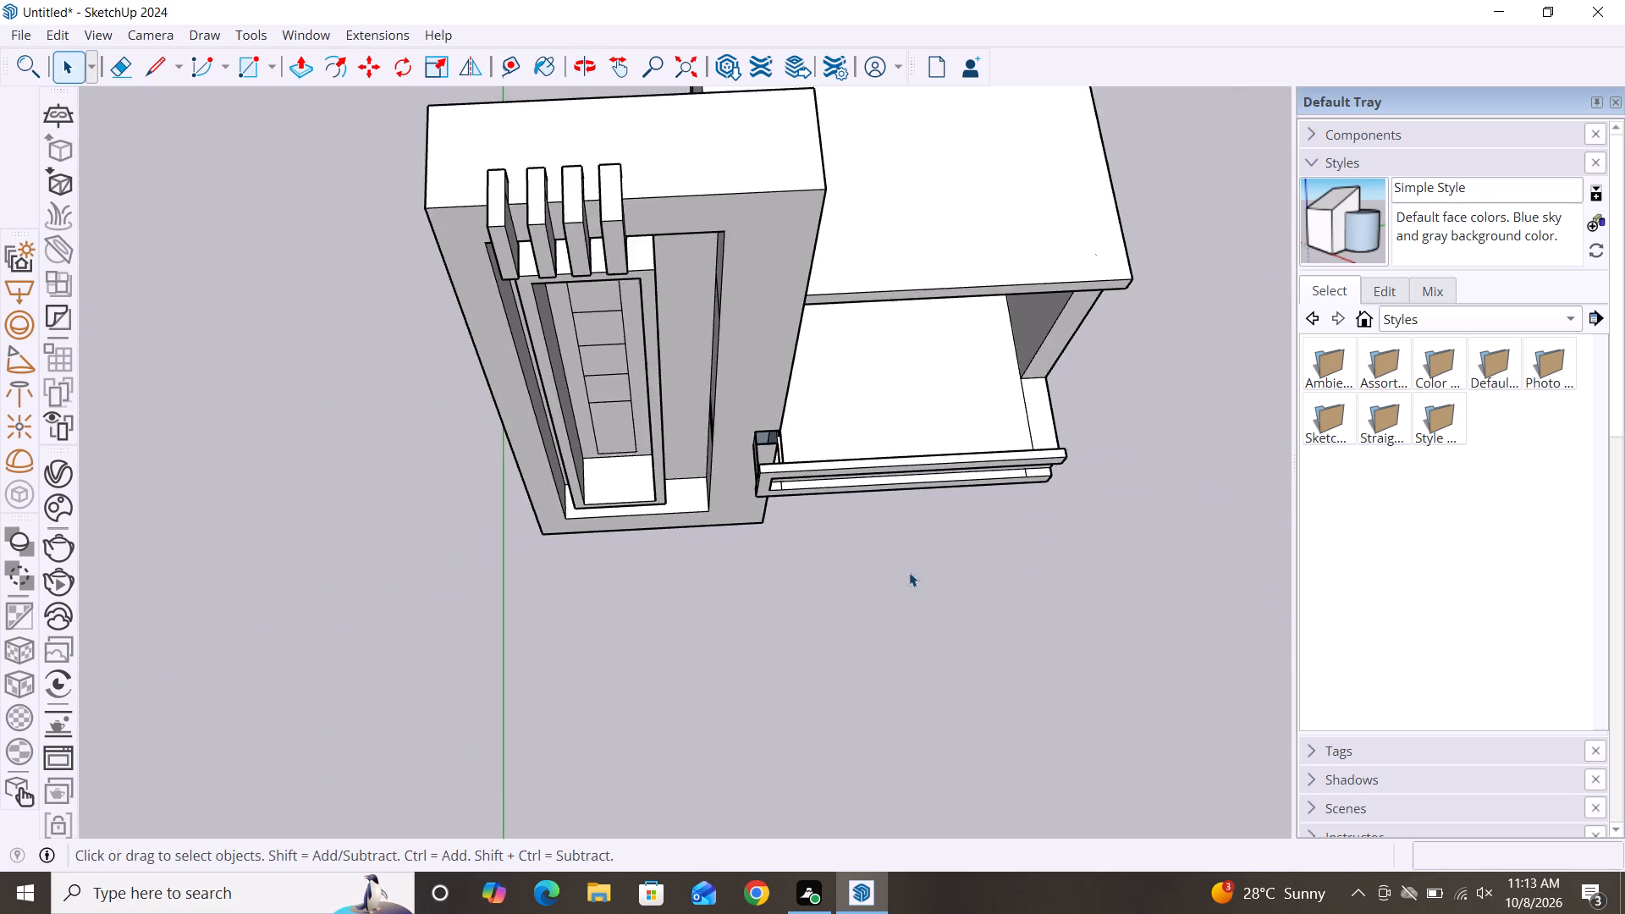
pyautogui.moveTo(939, 669); pyautogui.dragTo(933, 482, button='middle')
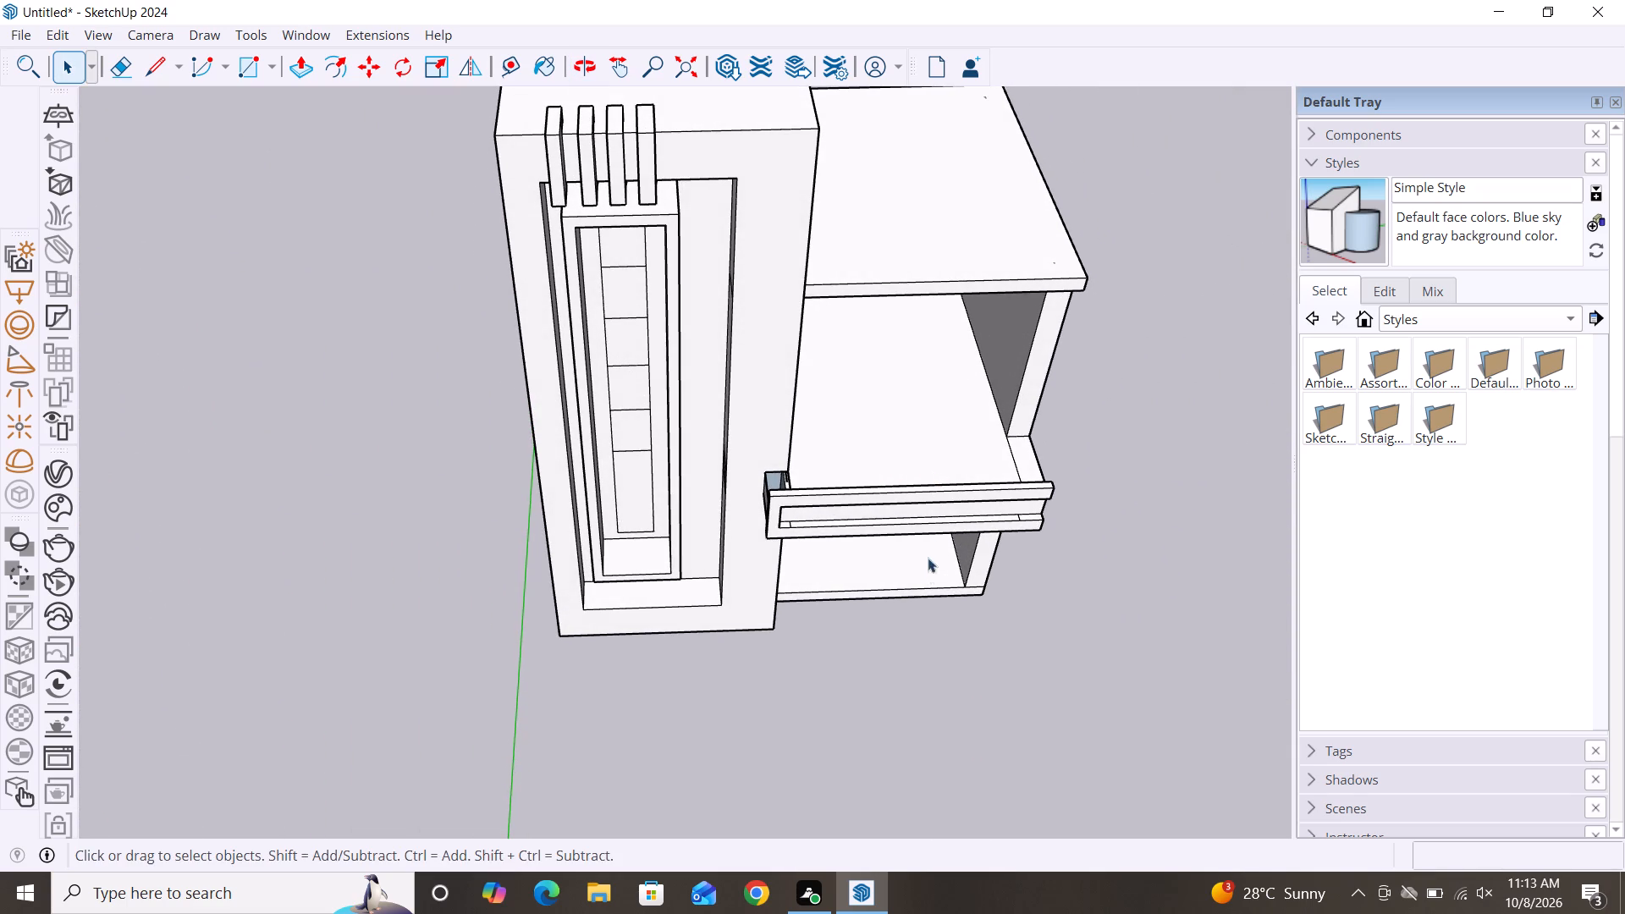
pyautogui.moveTo(944, 680); pyautogui.dragTo(875, 539, button='middle')
pyautogui.scroll(-6, 788, 432)
pyautogui.moveTo(994, 745); pyautogui.dragTo(1031, 735, button='middle')
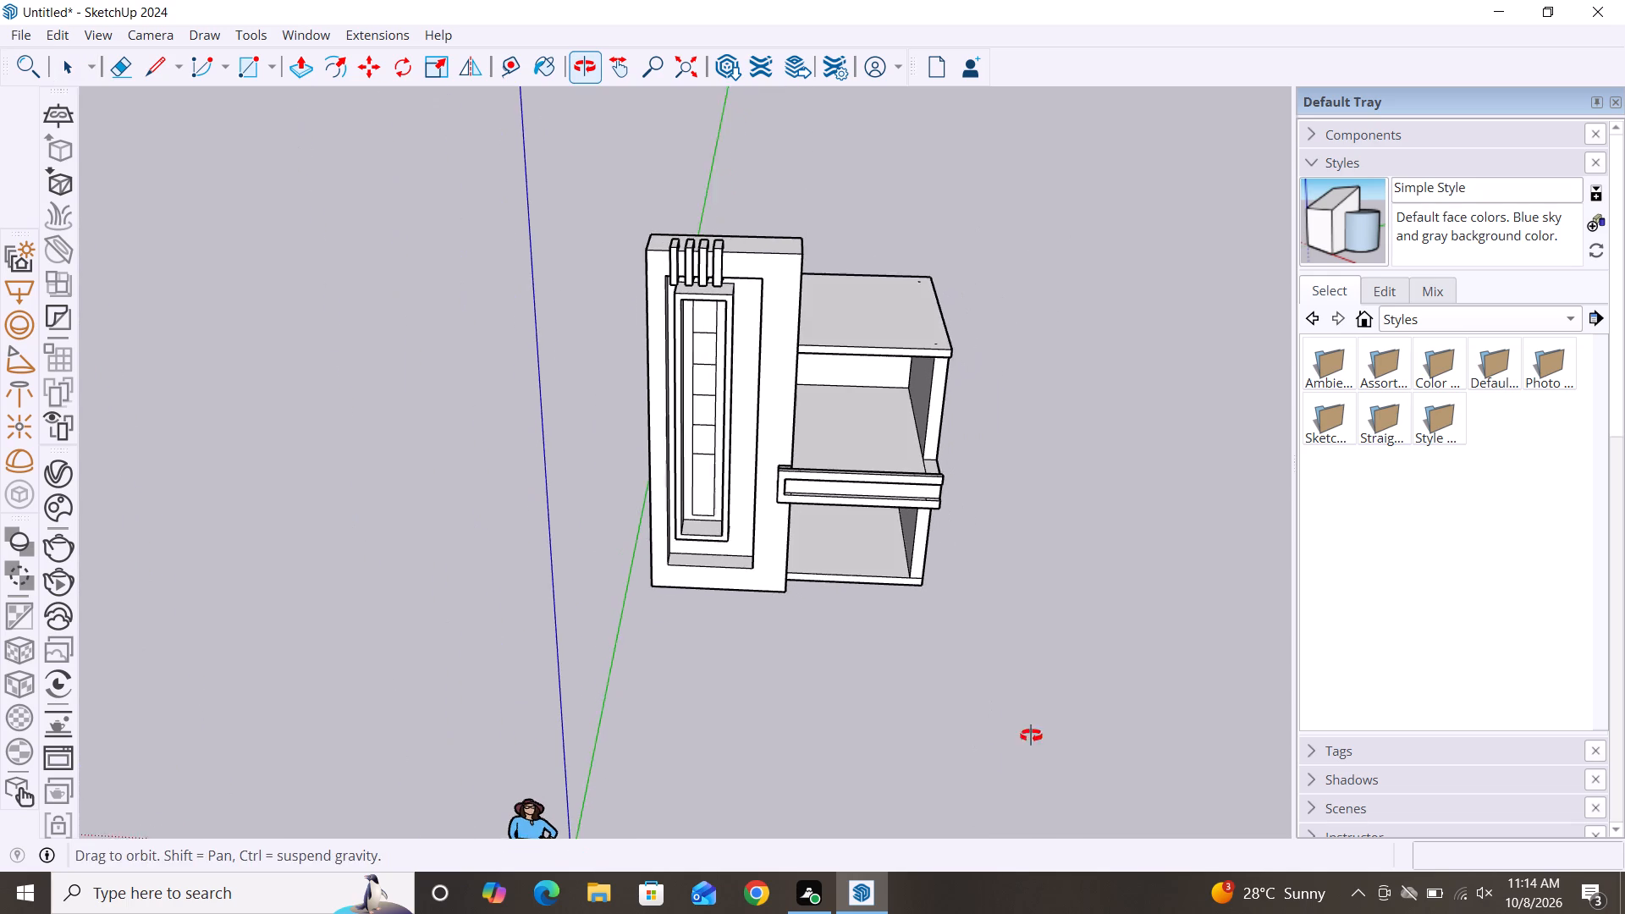
pyautogui.moveTo(1031, 735); pyautogui.dragTo(1083, 721, button='middle')
pyautogui.scroll(8, 655, 266)
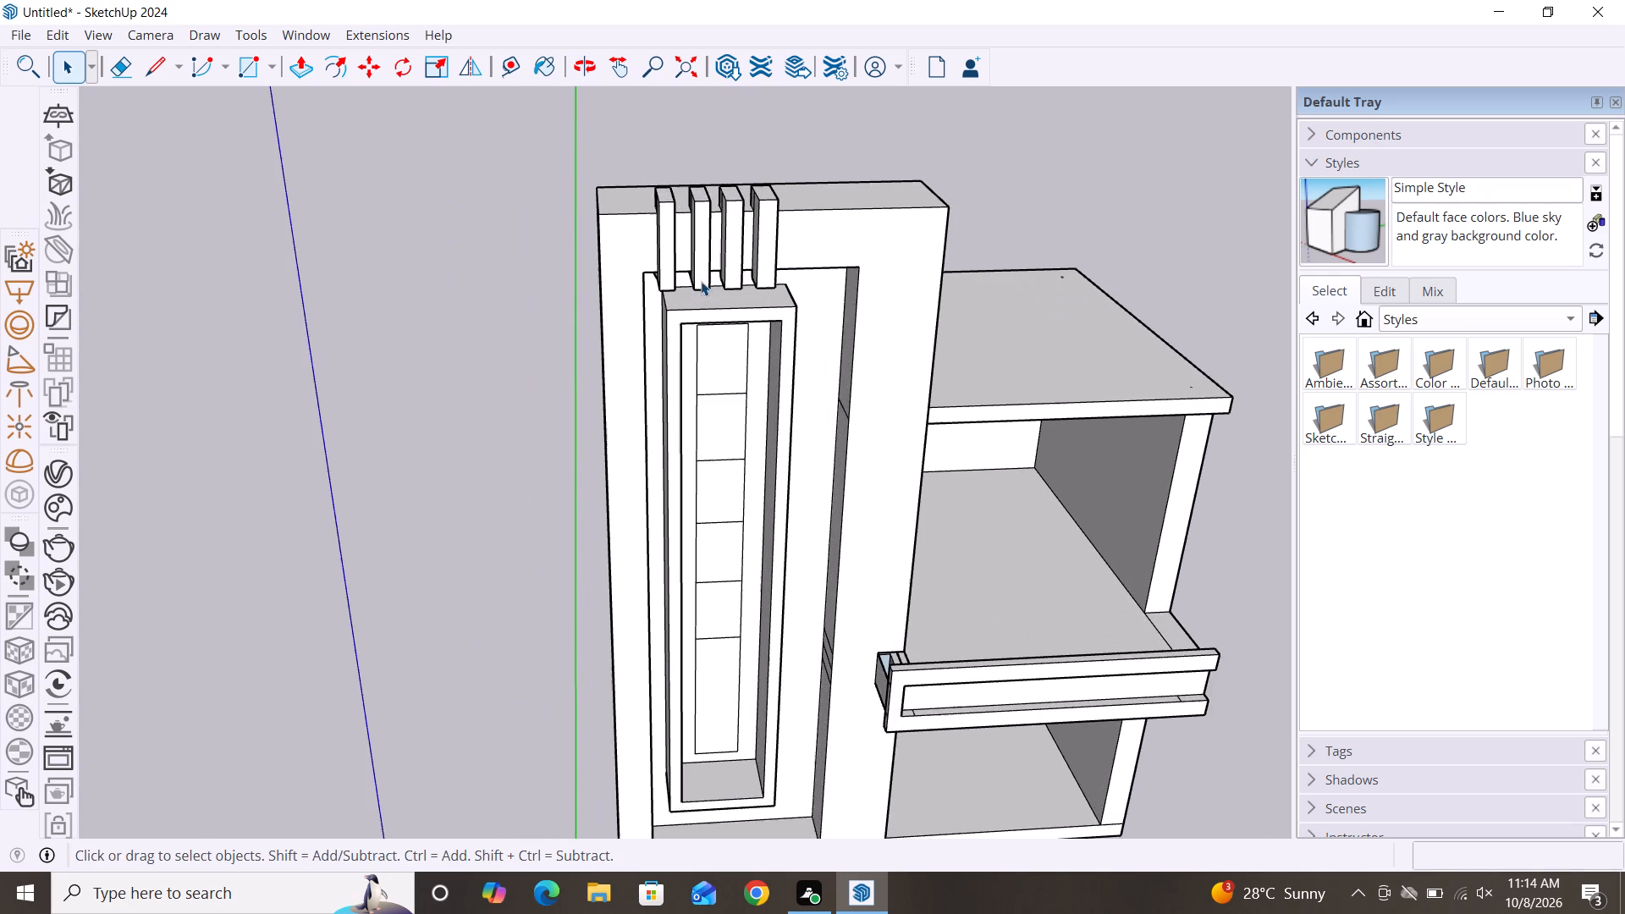
pyautogui.scroll(-7, 617, 261)
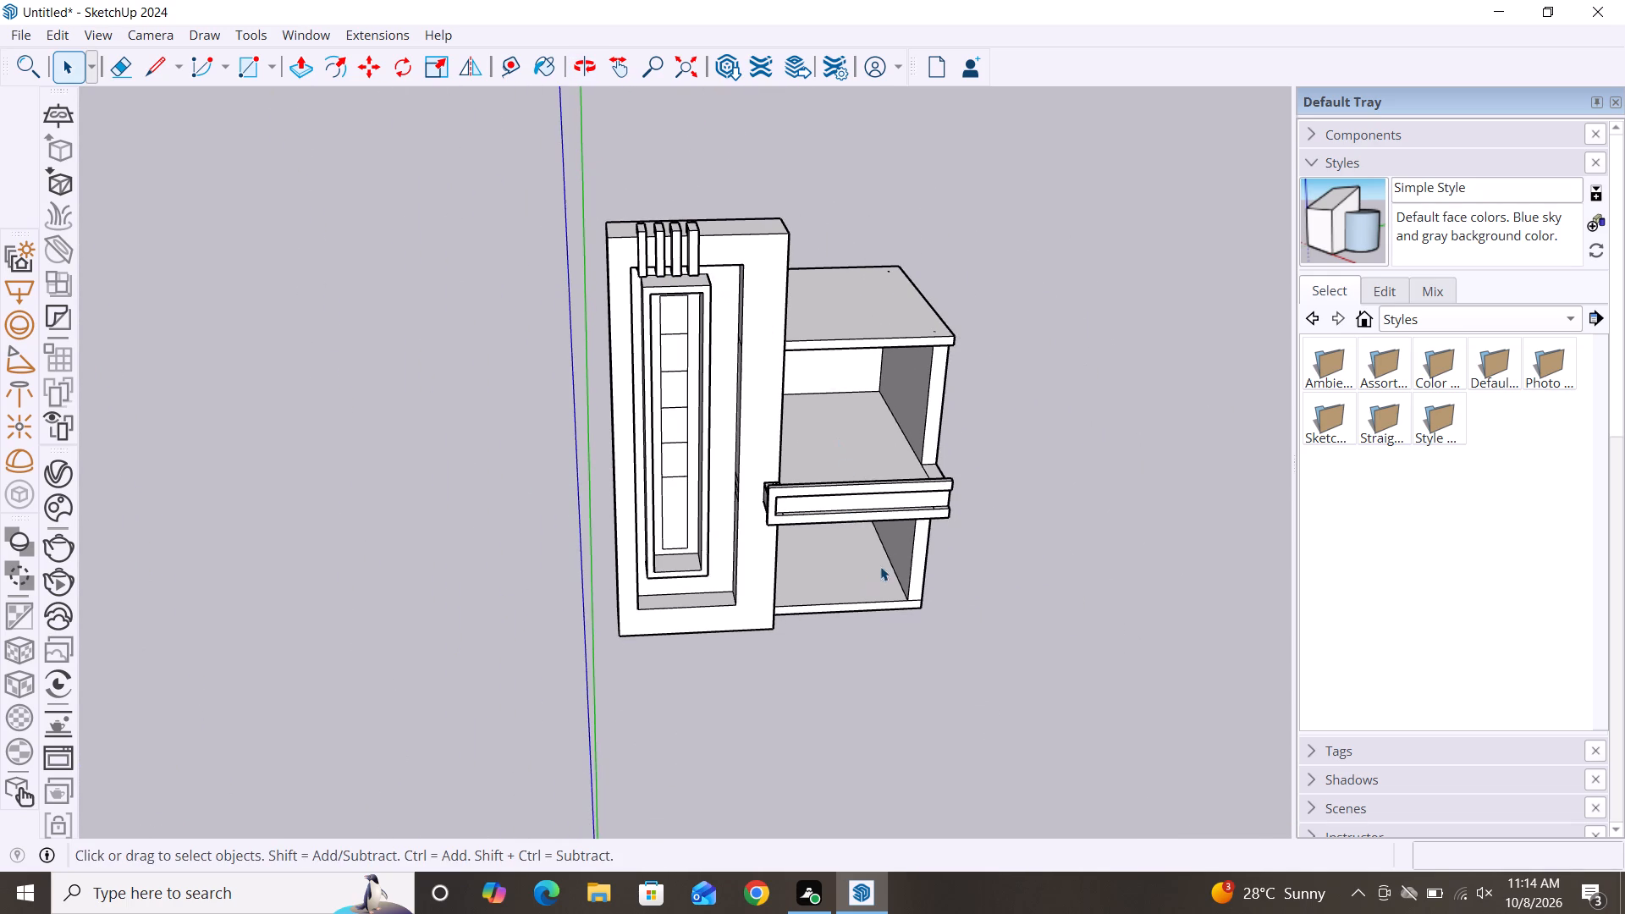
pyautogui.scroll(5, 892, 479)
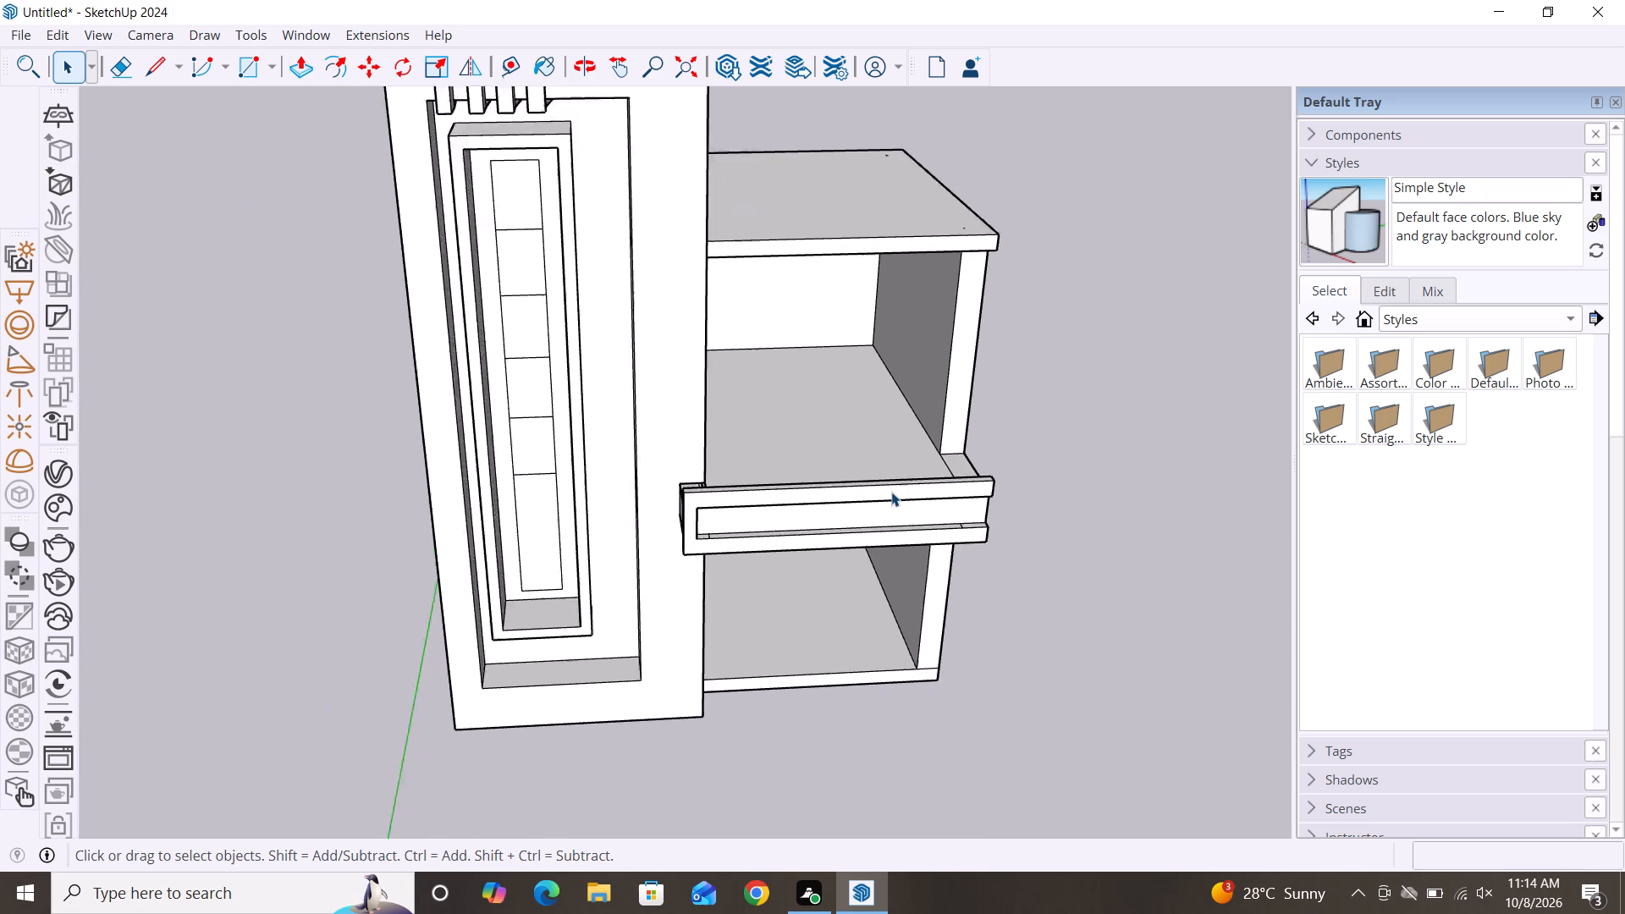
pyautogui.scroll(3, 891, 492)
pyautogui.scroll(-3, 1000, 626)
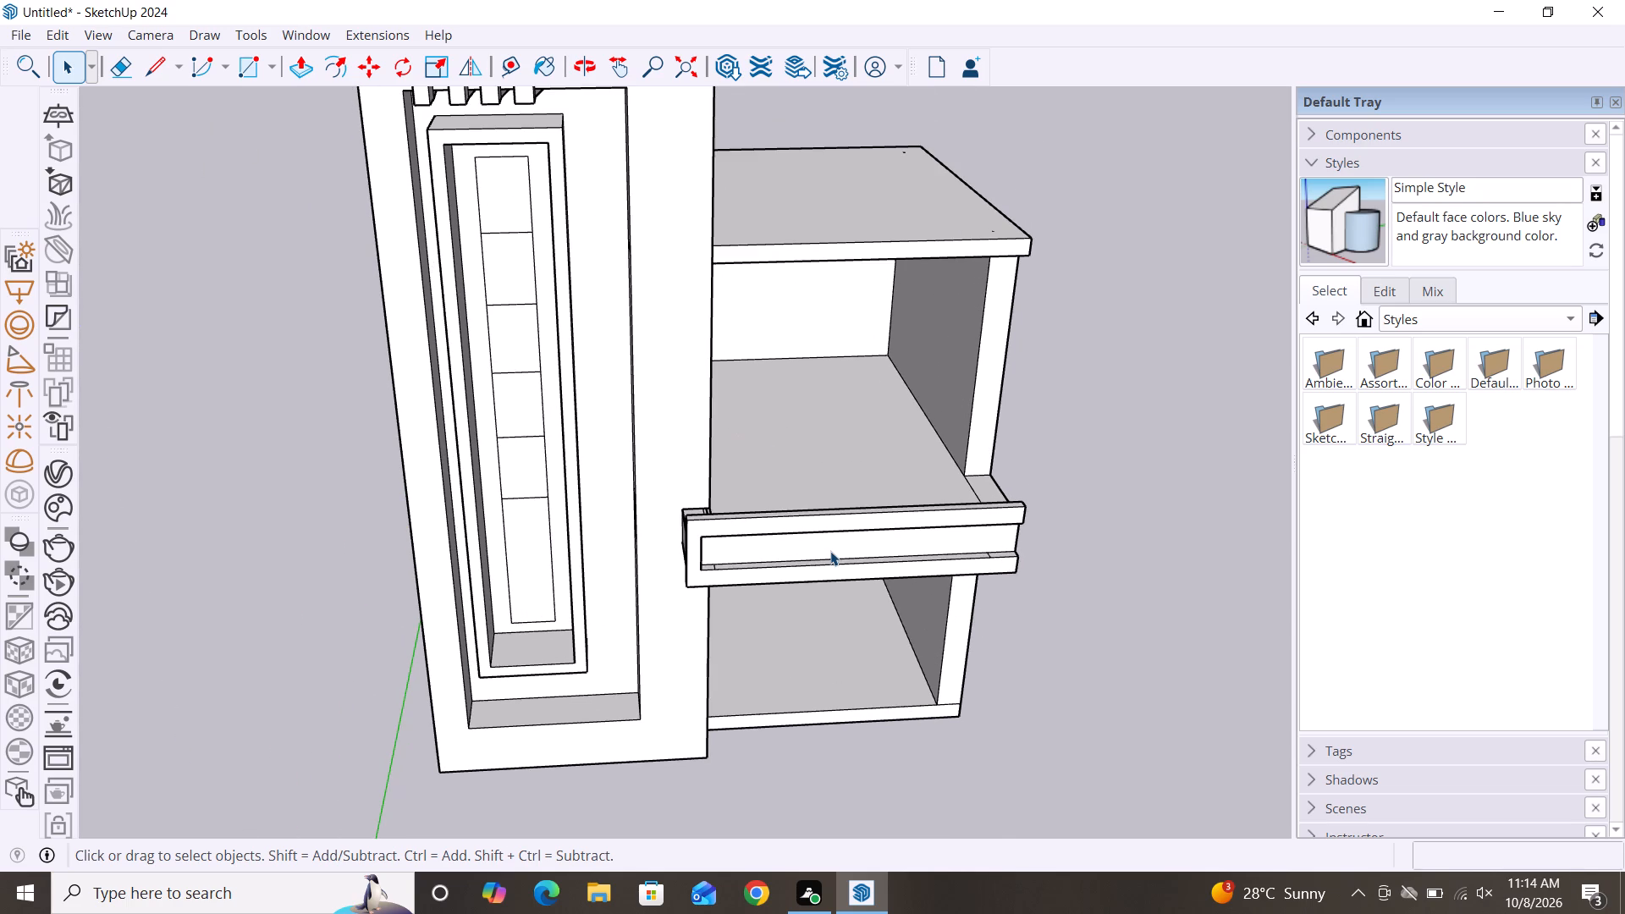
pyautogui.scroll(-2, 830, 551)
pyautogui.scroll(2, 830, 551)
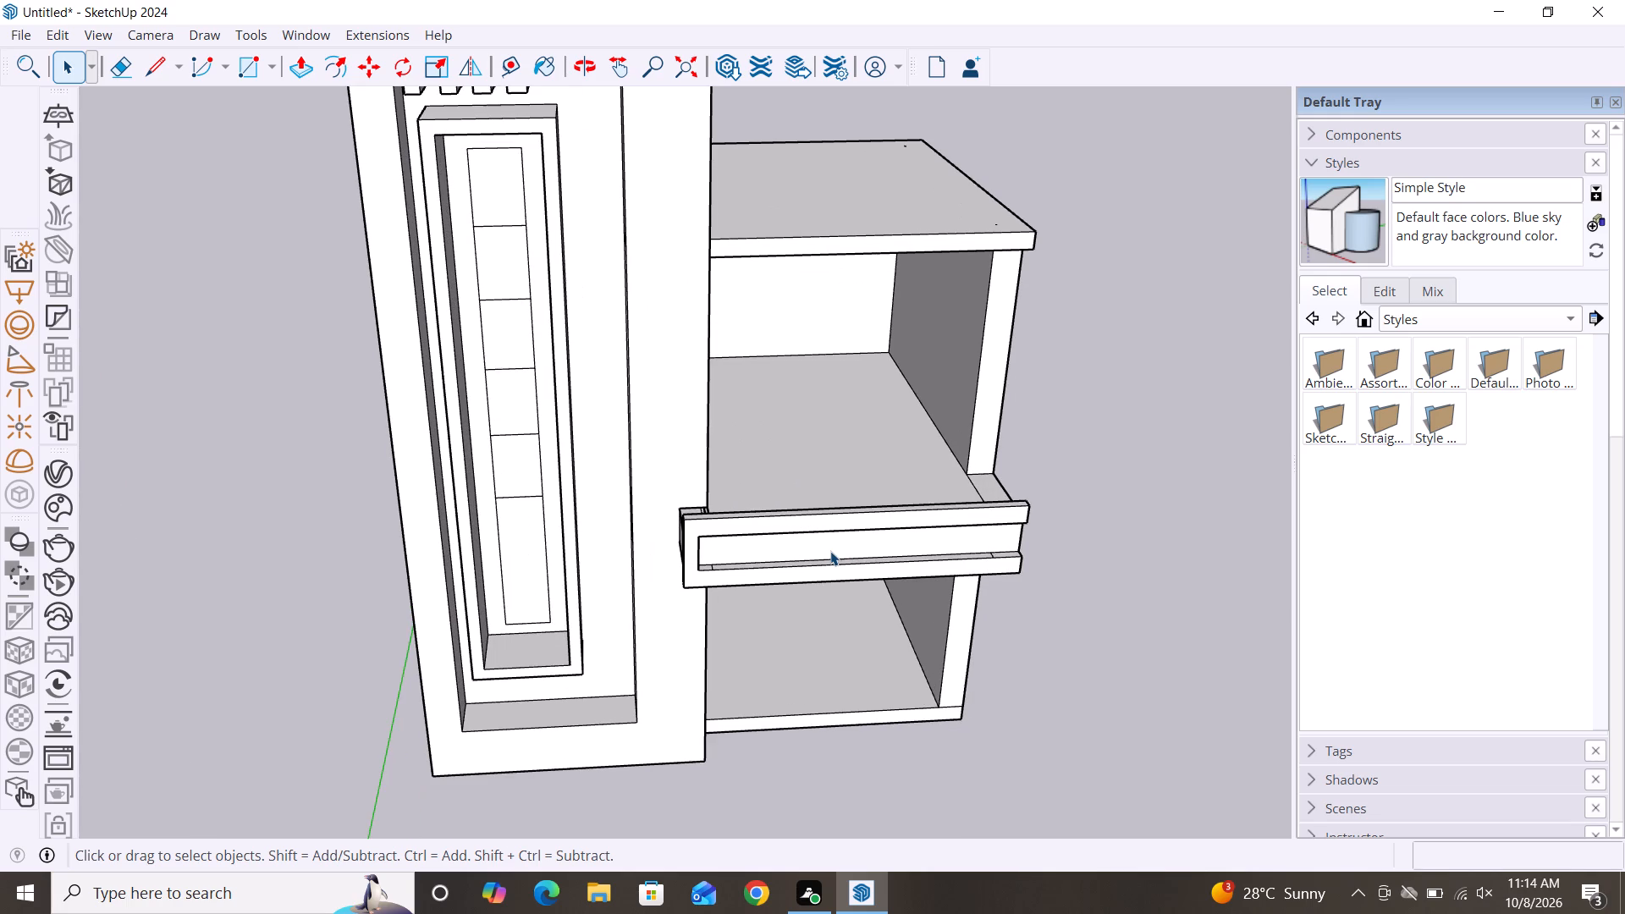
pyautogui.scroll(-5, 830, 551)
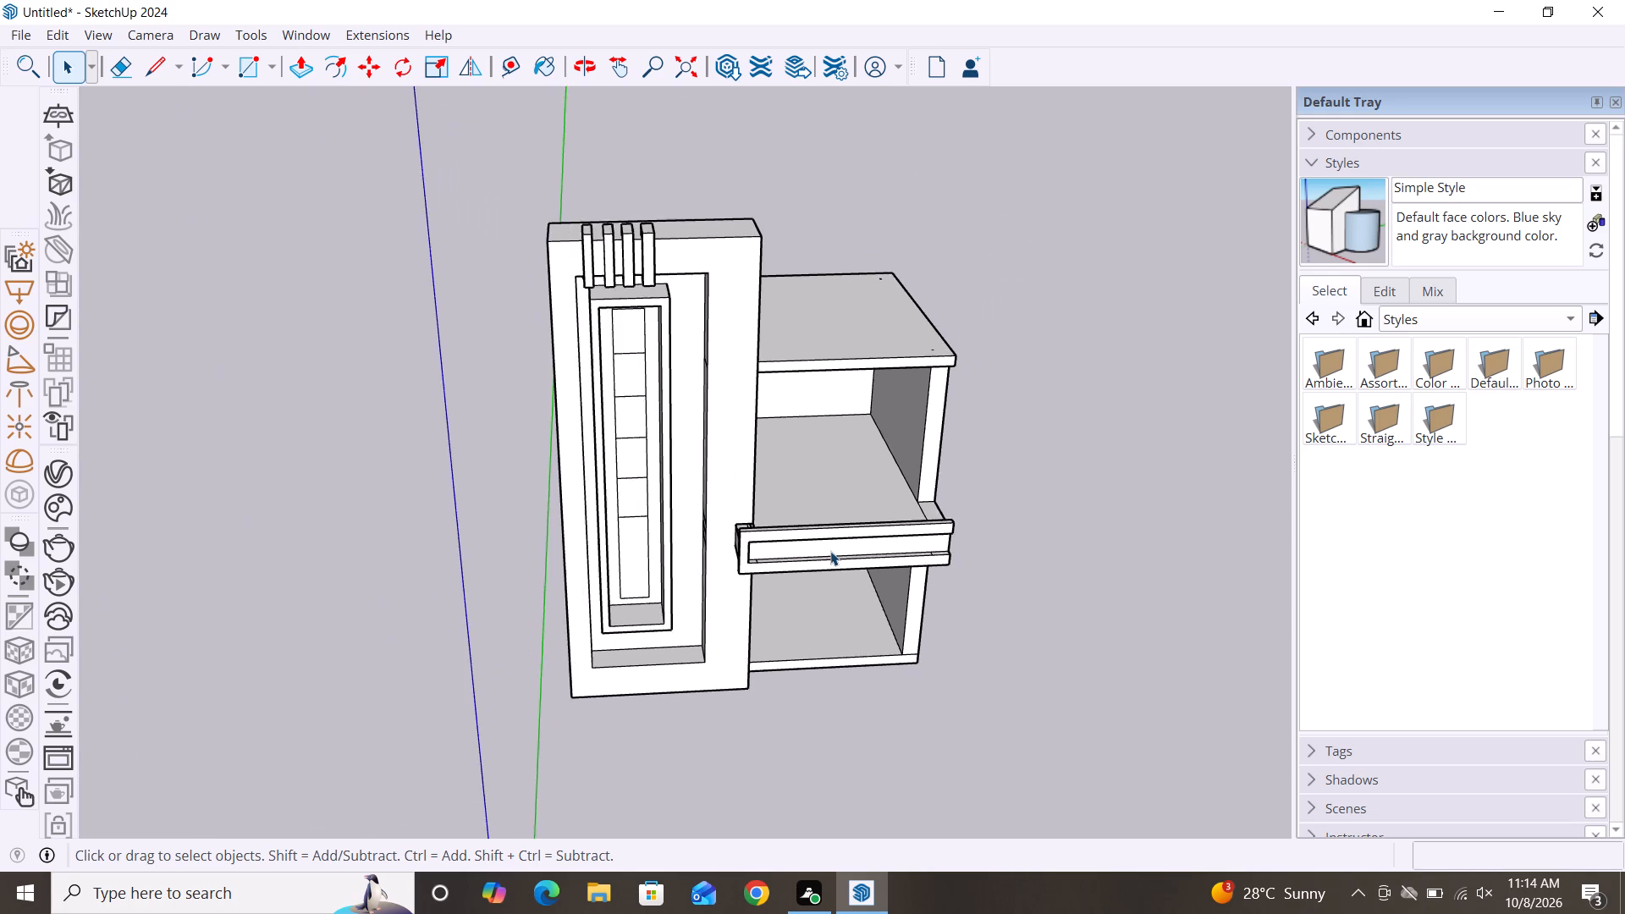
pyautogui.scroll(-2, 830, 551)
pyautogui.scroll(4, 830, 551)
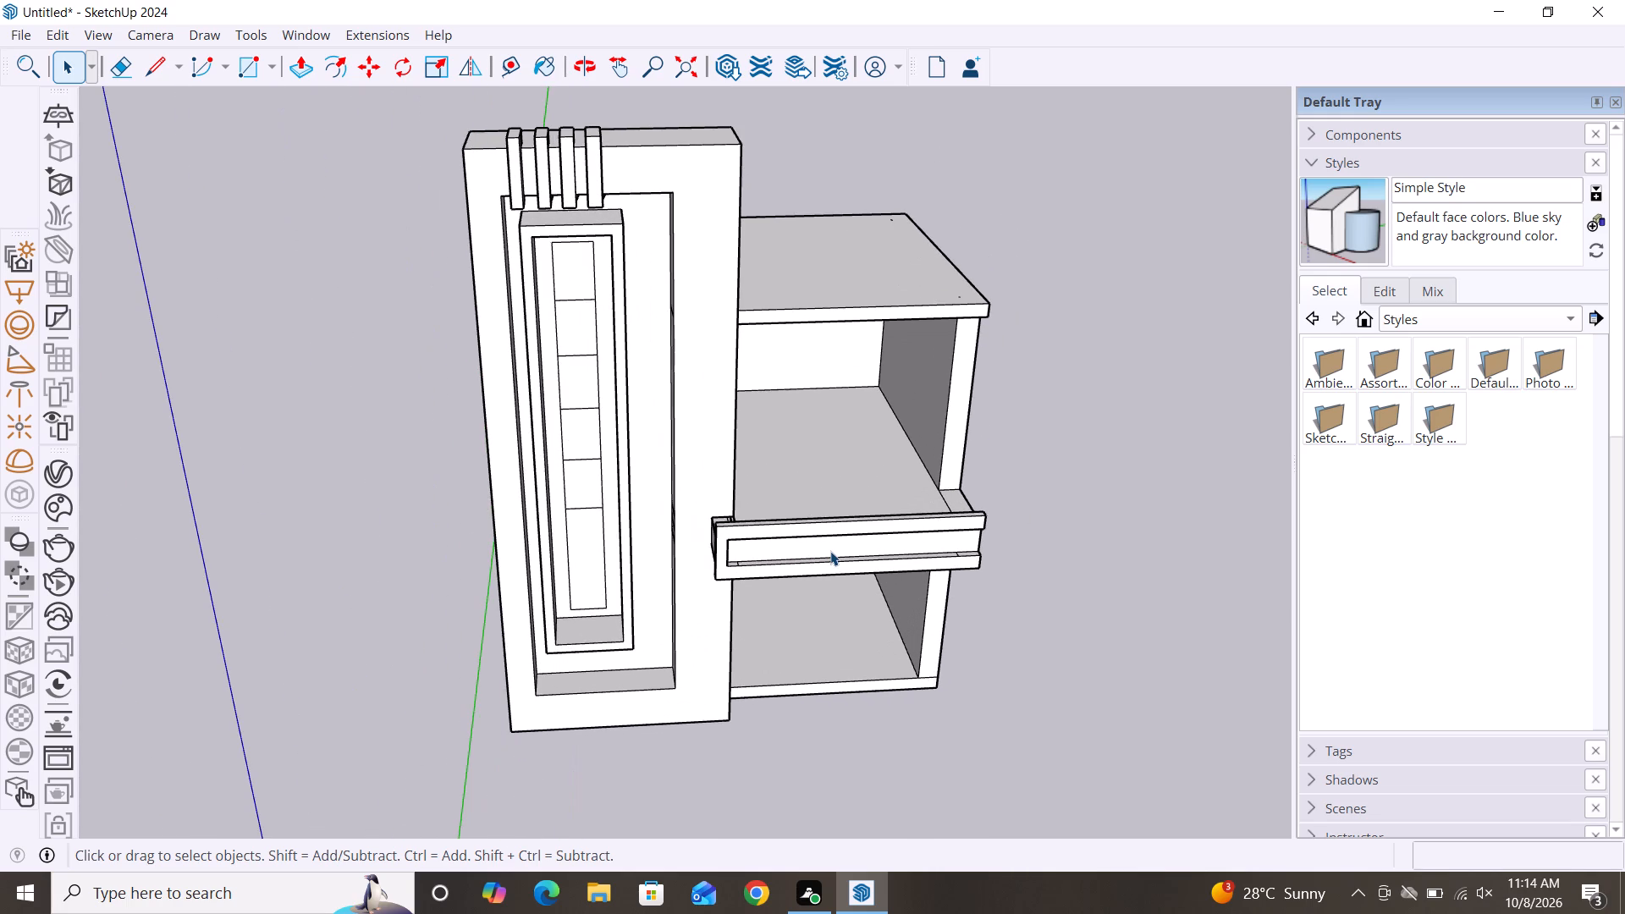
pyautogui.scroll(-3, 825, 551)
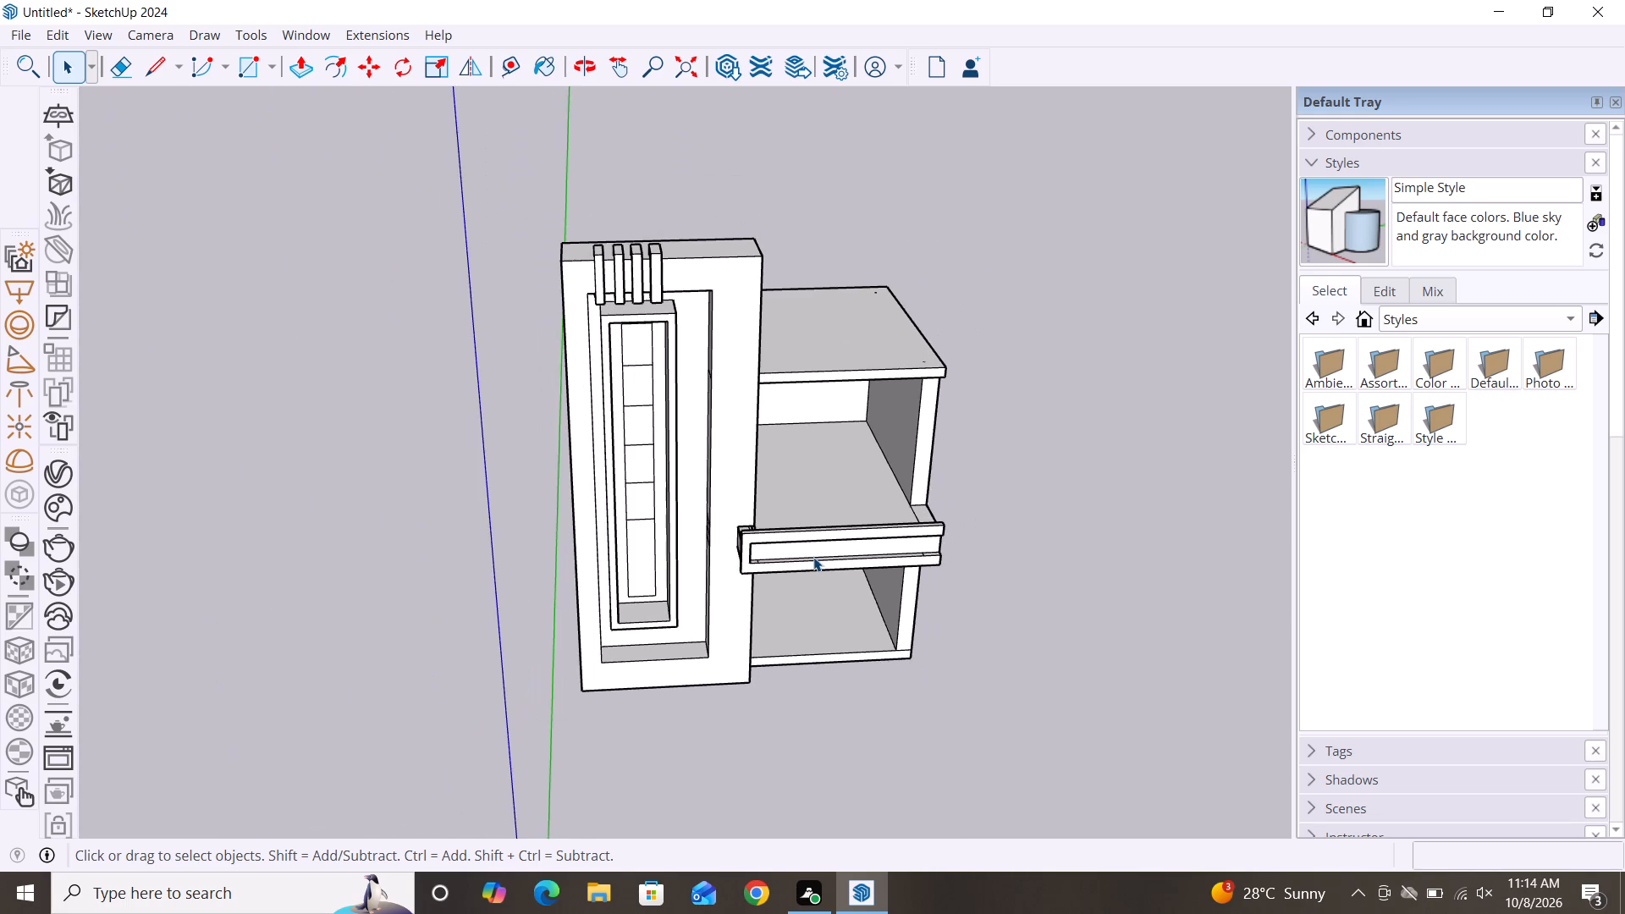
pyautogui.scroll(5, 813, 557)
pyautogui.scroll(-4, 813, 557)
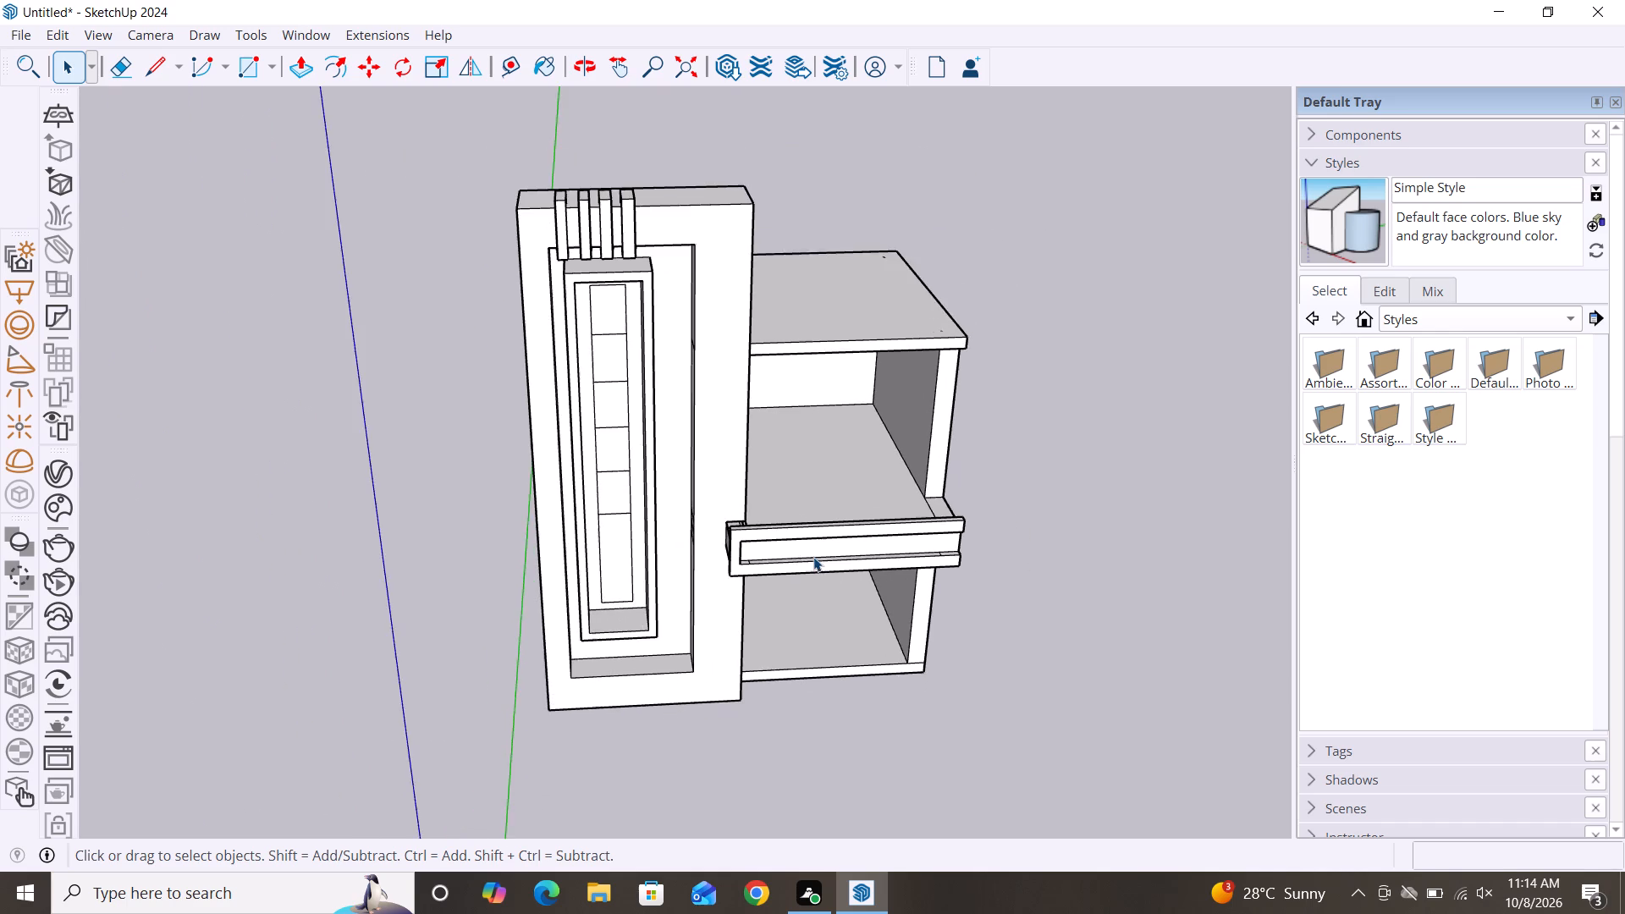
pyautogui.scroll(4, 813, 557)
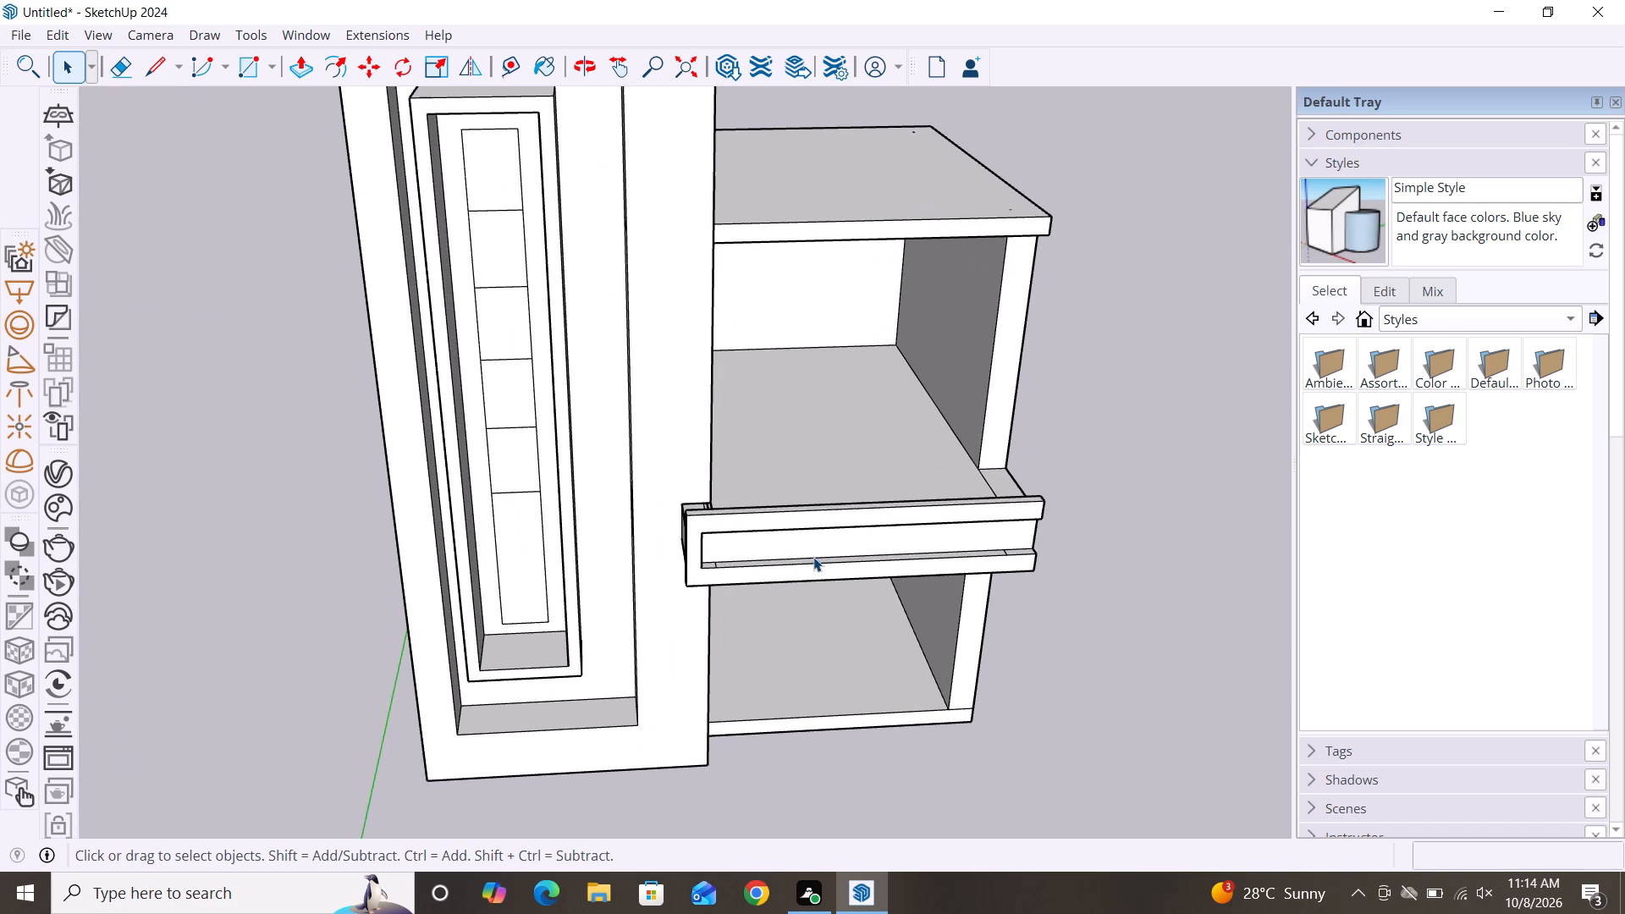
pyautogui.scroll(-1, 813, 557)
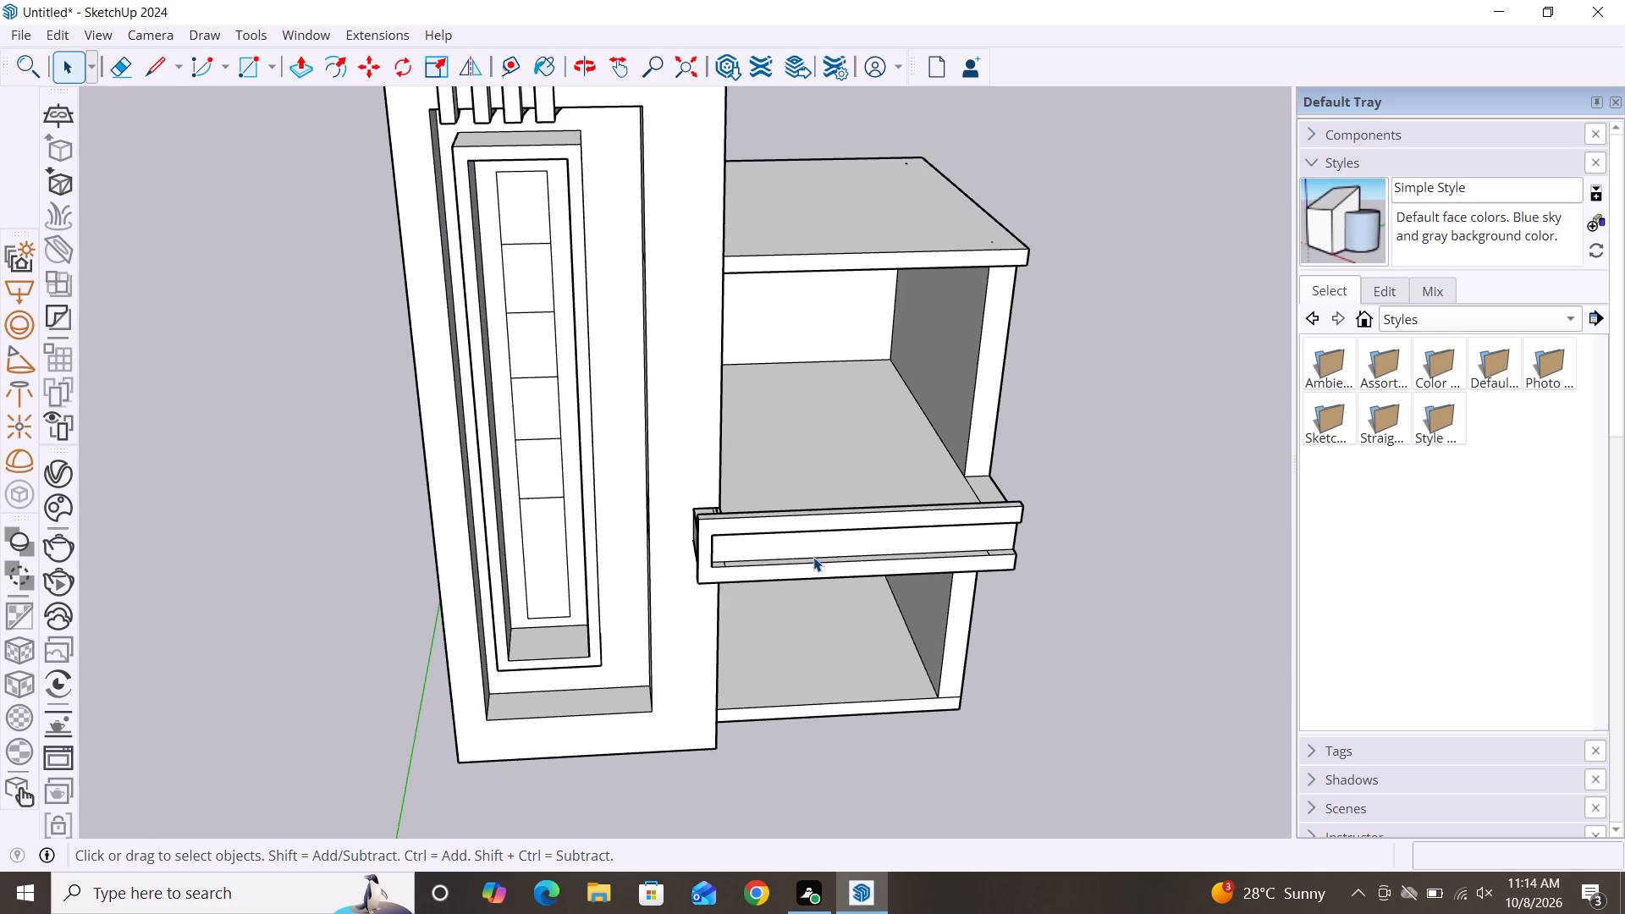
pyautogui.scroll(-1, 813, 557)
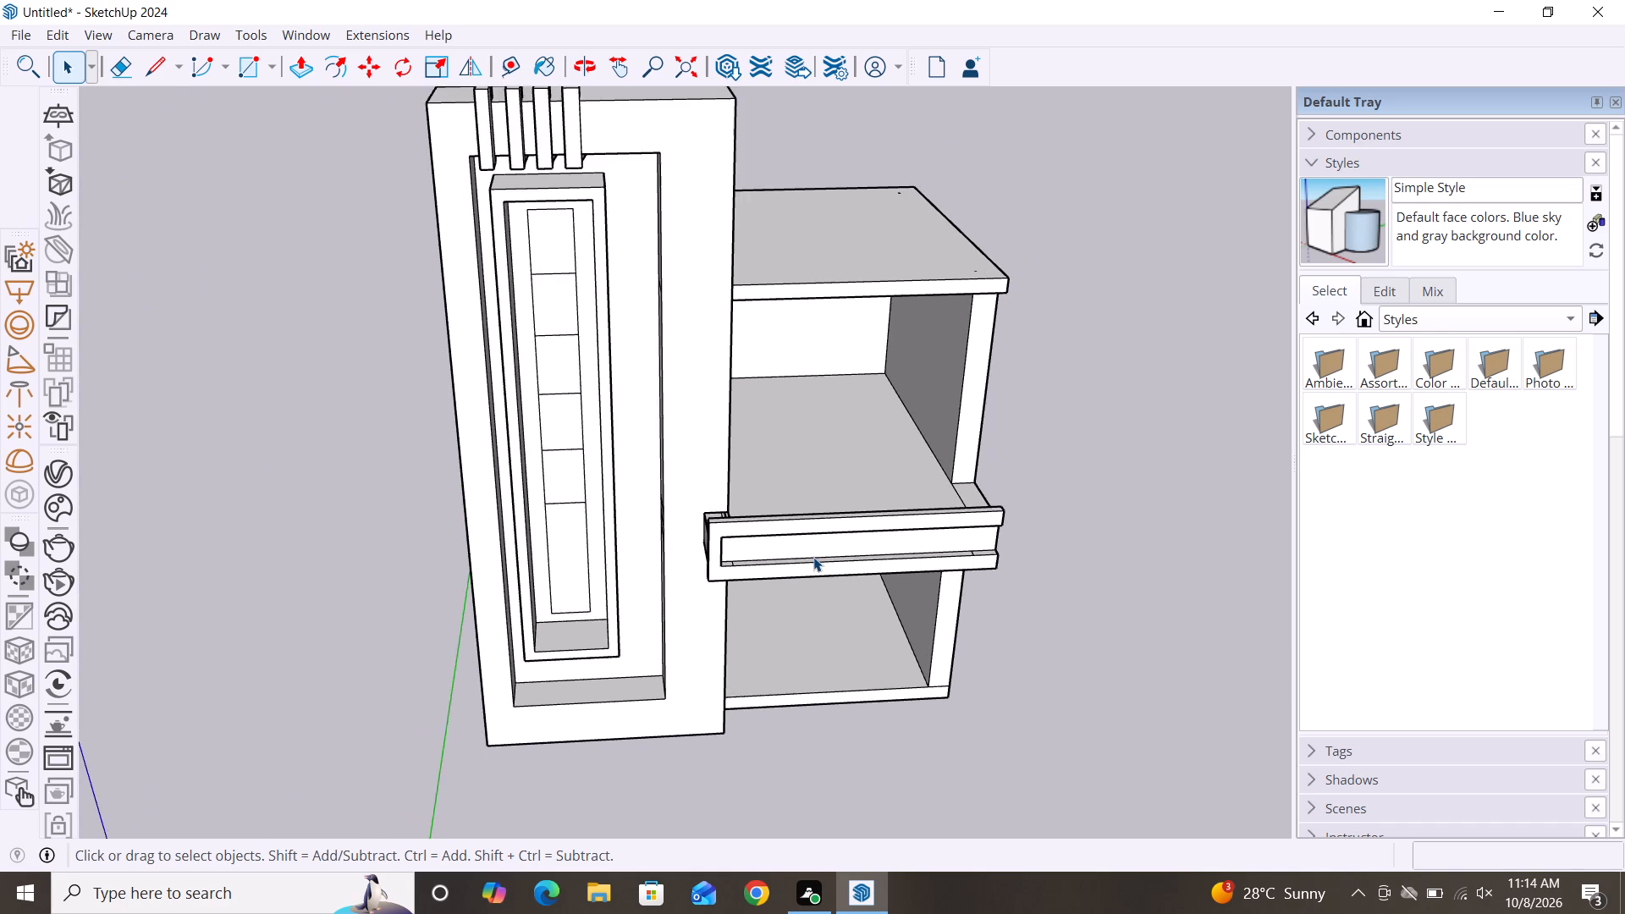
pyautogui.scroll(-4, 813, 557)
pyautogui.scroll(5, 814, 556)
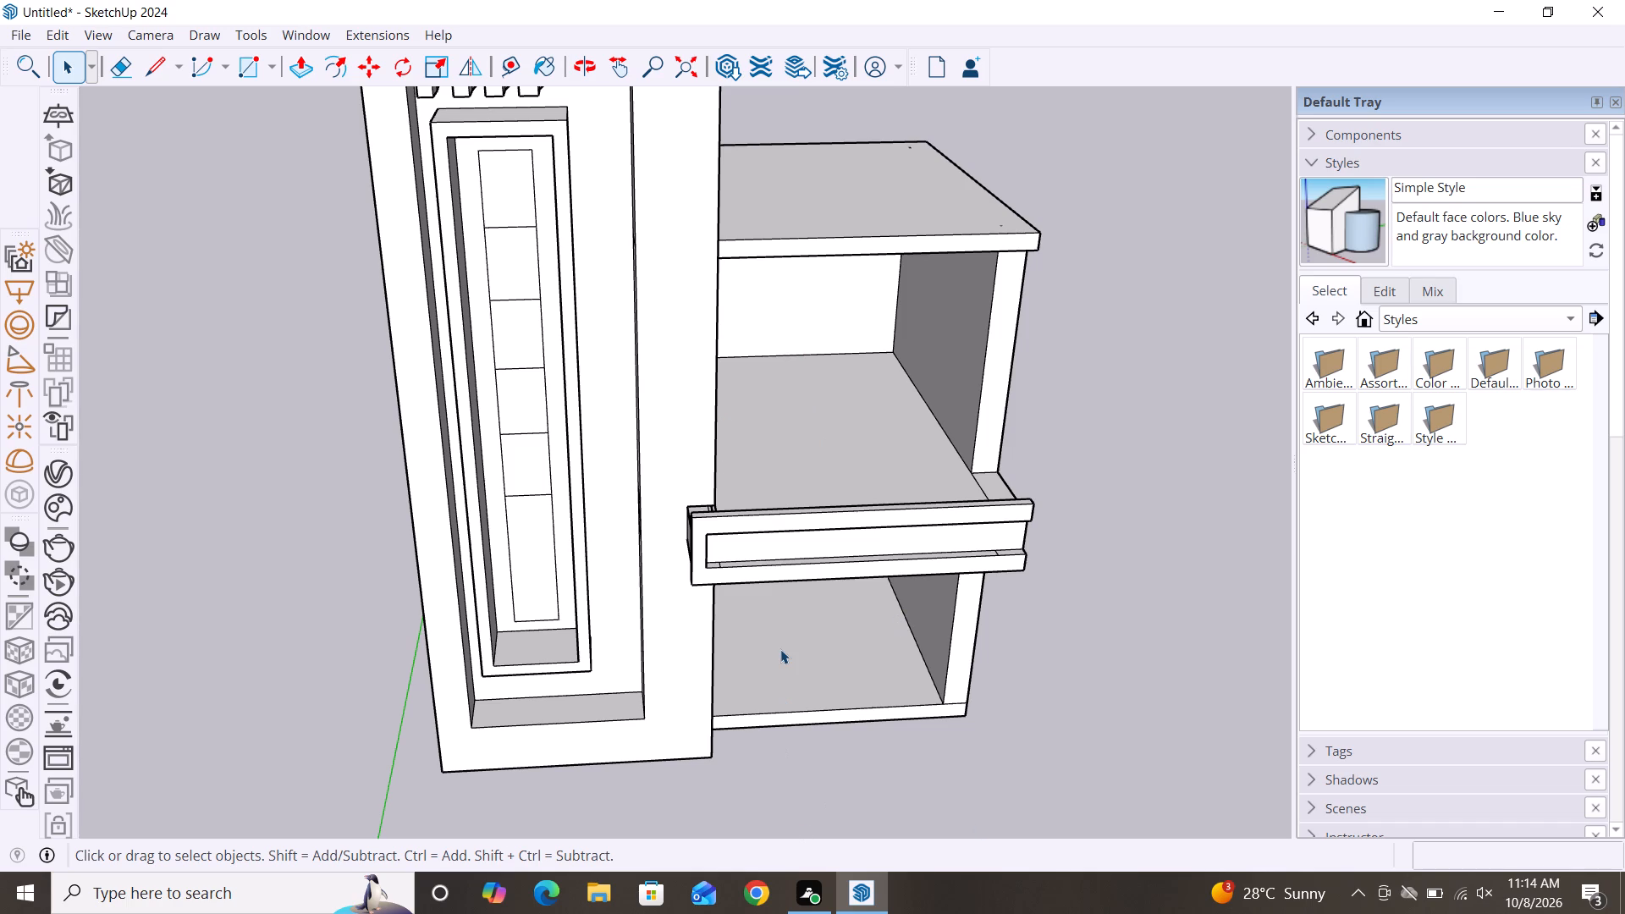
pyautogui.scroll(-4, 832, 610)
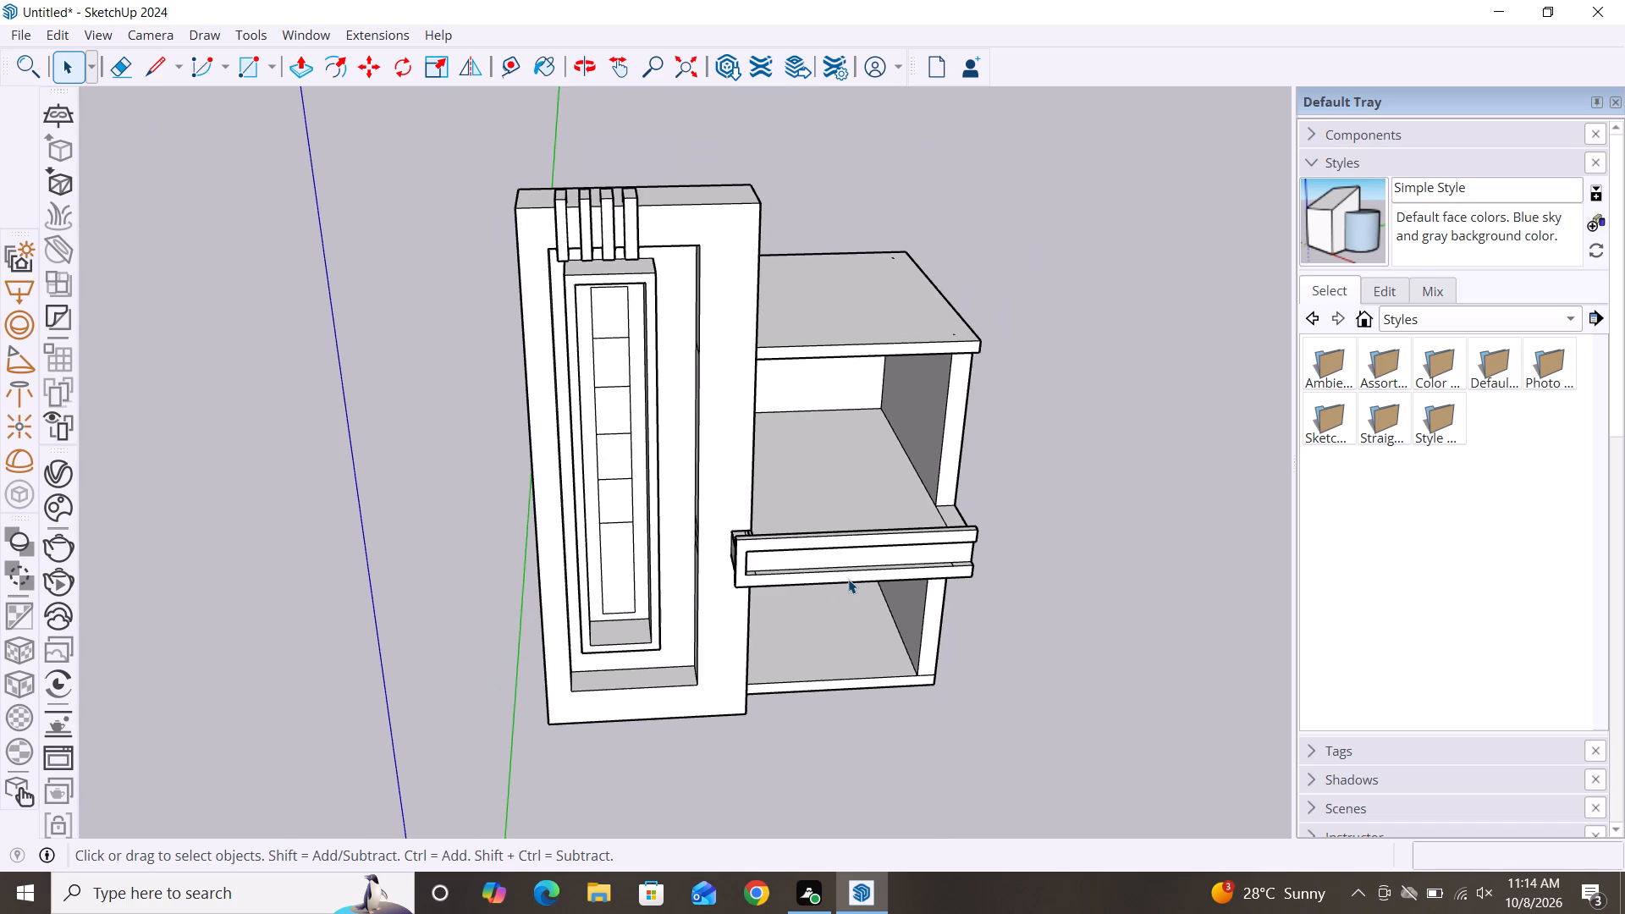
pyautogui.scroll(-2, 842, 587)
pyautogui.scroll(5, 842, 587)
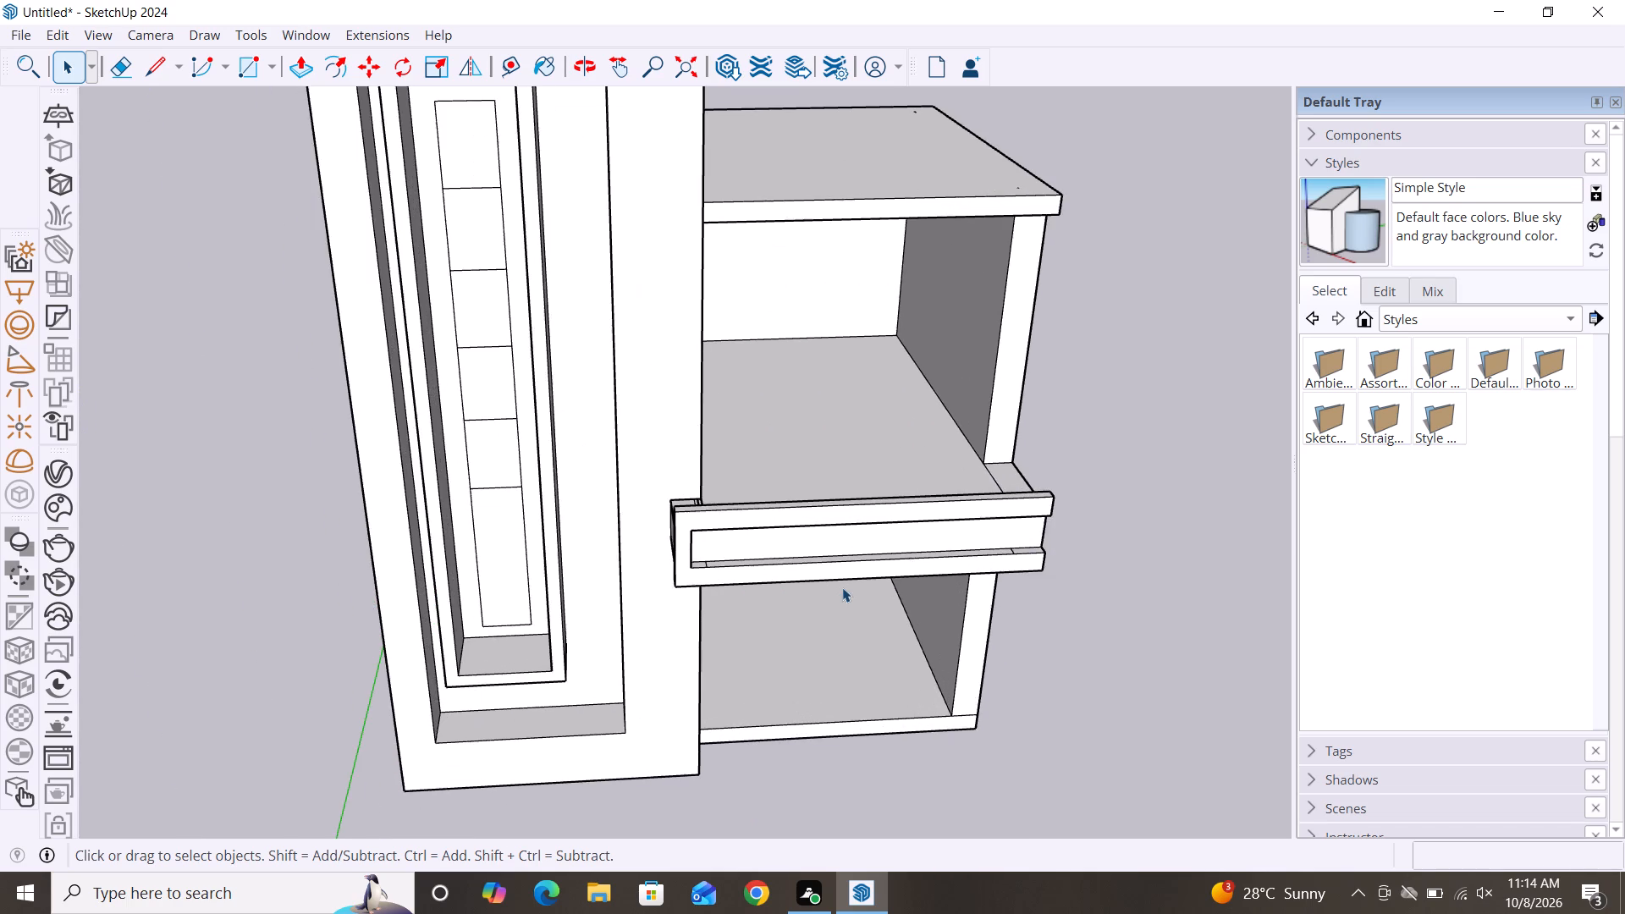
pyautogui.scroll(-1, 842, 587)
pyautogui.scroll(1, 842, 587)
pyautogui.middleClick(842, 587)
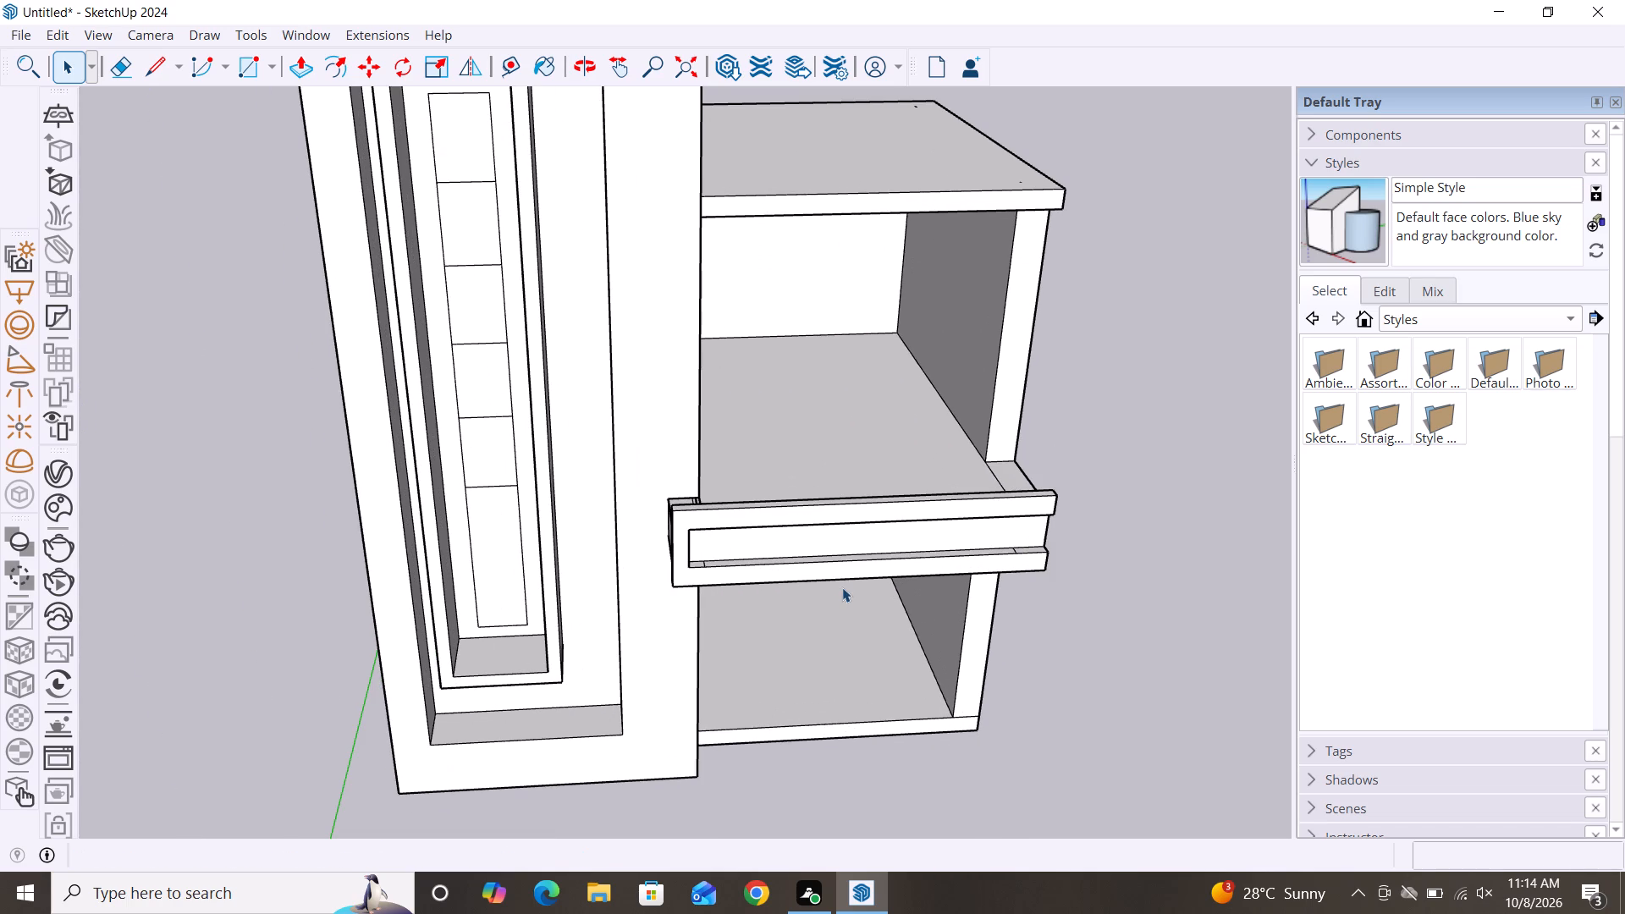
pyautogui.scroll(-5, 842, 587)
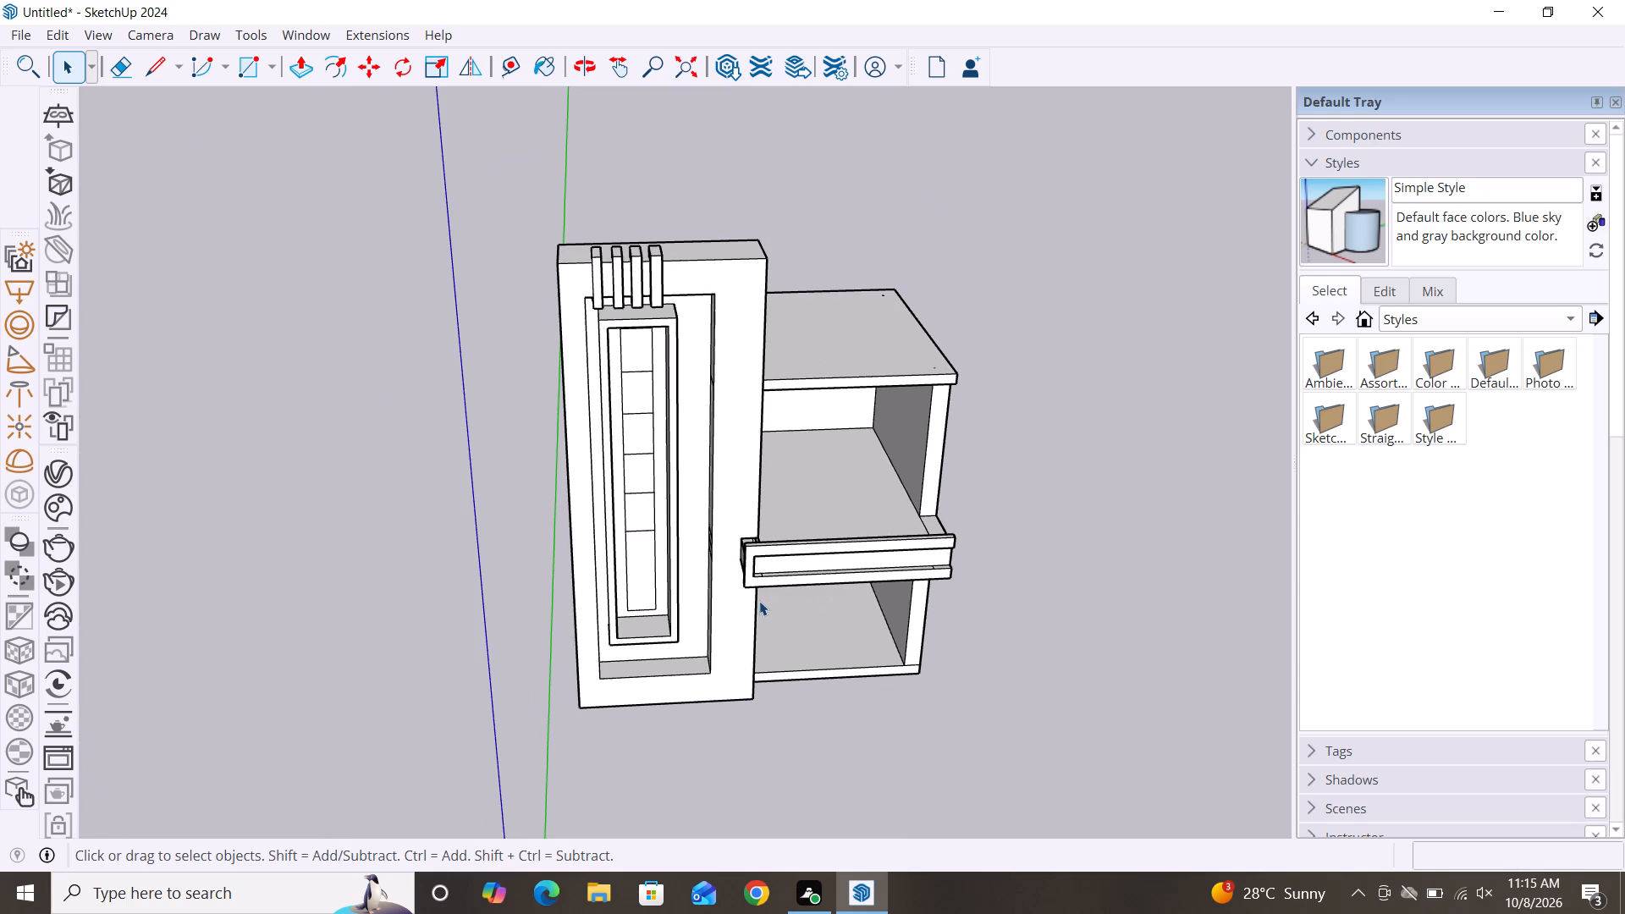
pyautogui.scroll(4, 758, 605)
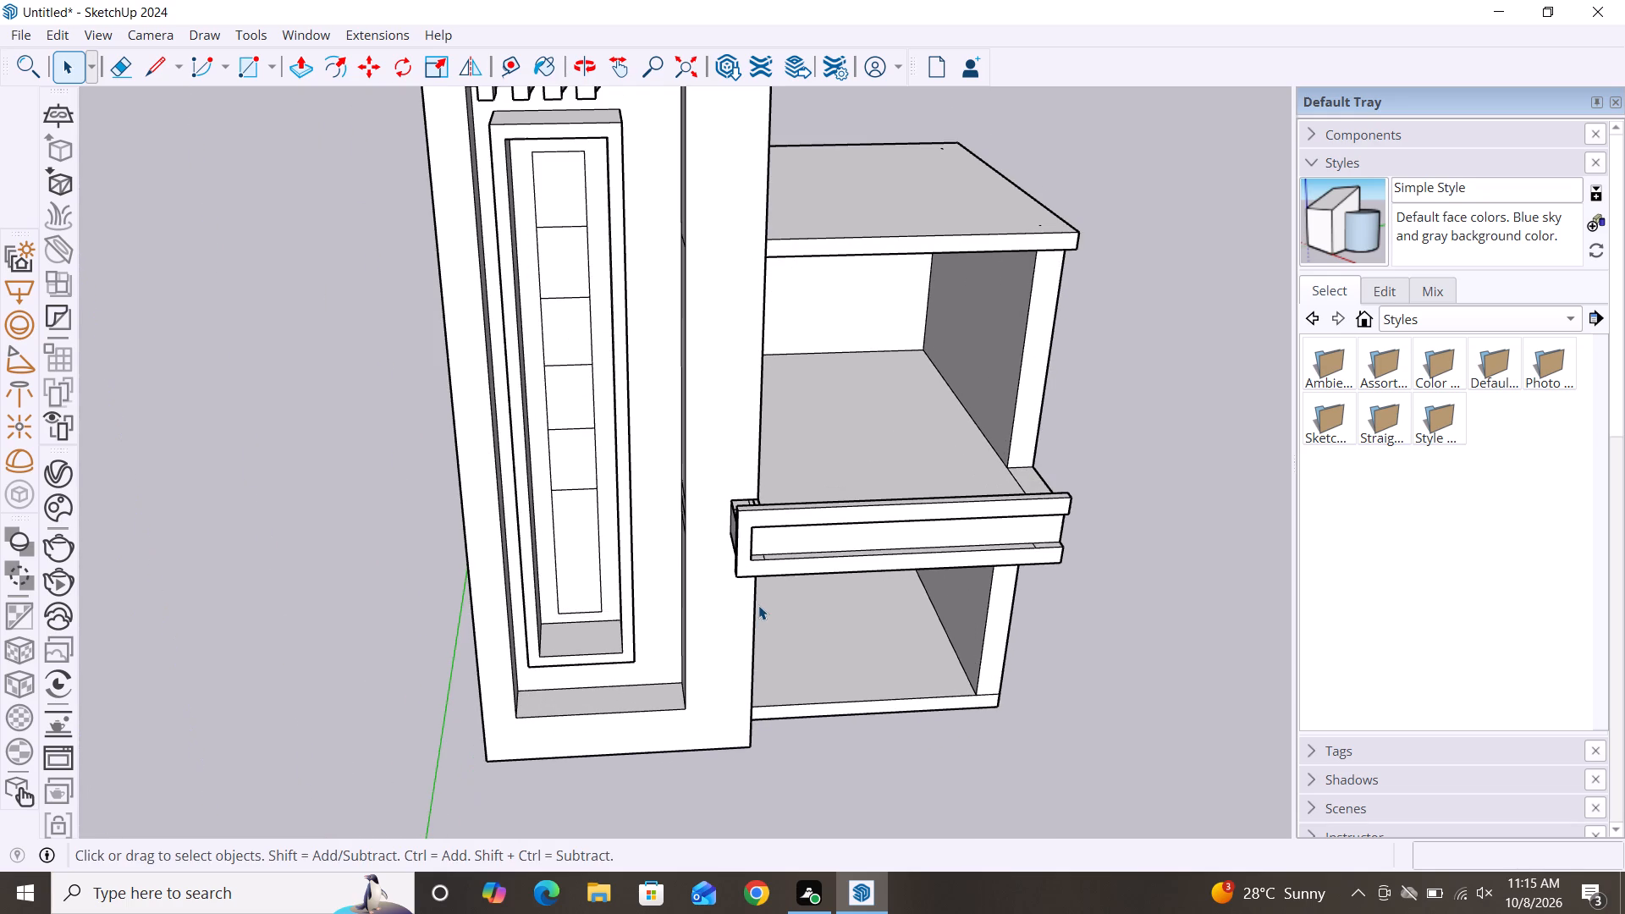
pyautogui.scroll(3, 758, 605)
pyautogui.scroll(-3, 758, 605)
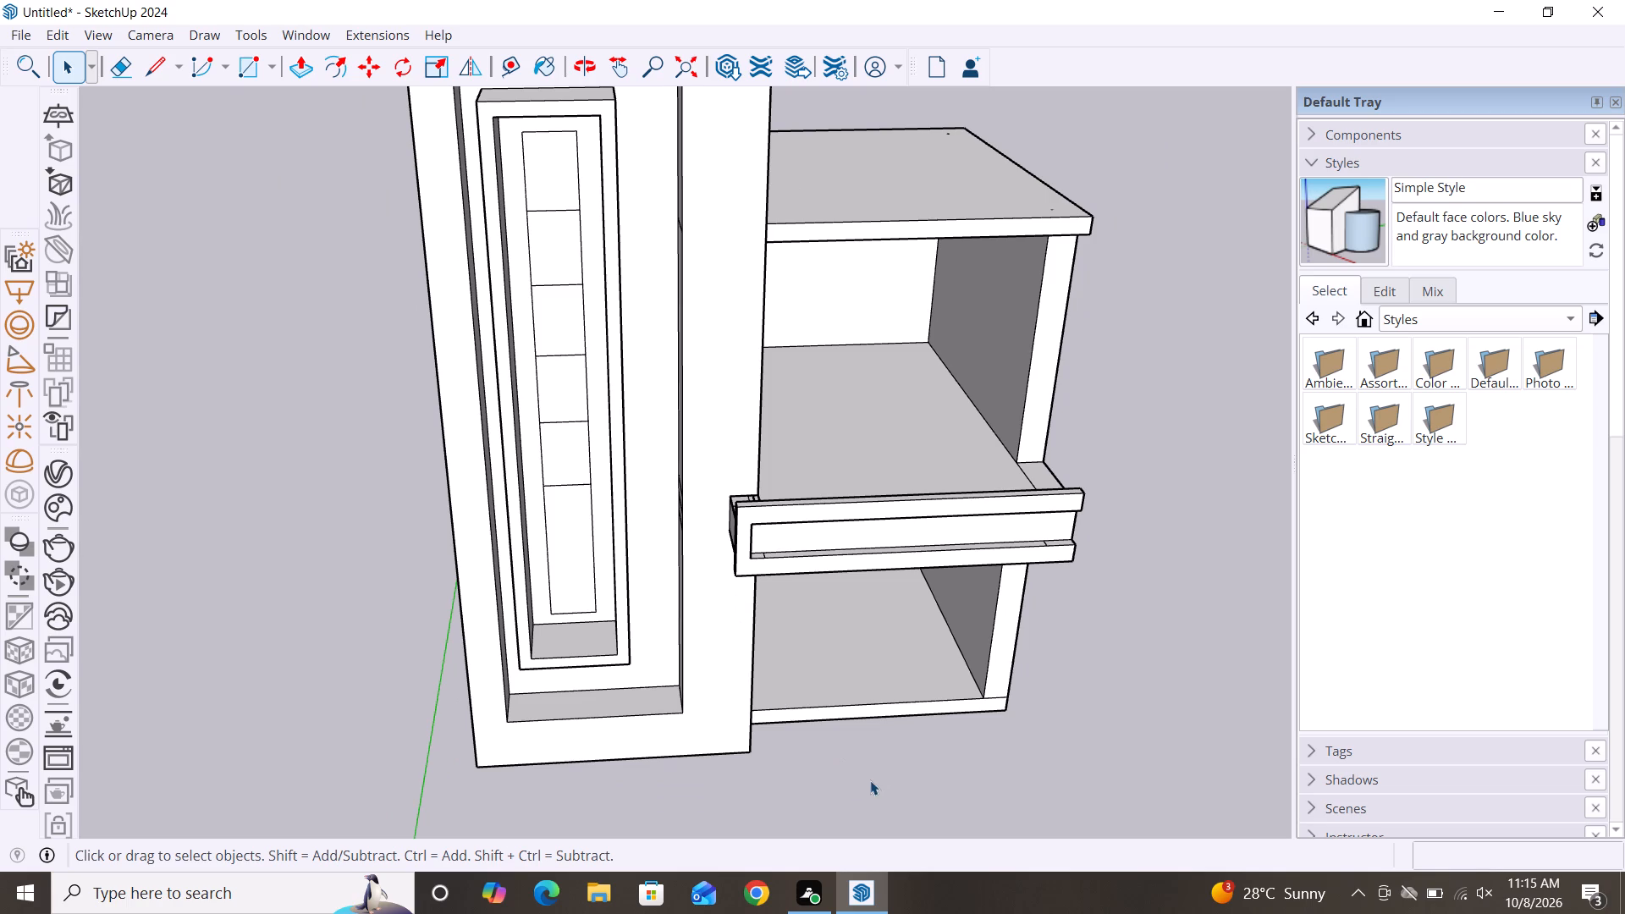
# Examine the slab edge's raised border and the open gap beside the frame from the front and from above.
pyautogui.moveTo(835, 778); pyautogui.dragTo(861, 674, button='middle')
pyautogui.scroll(2, 736, 477)
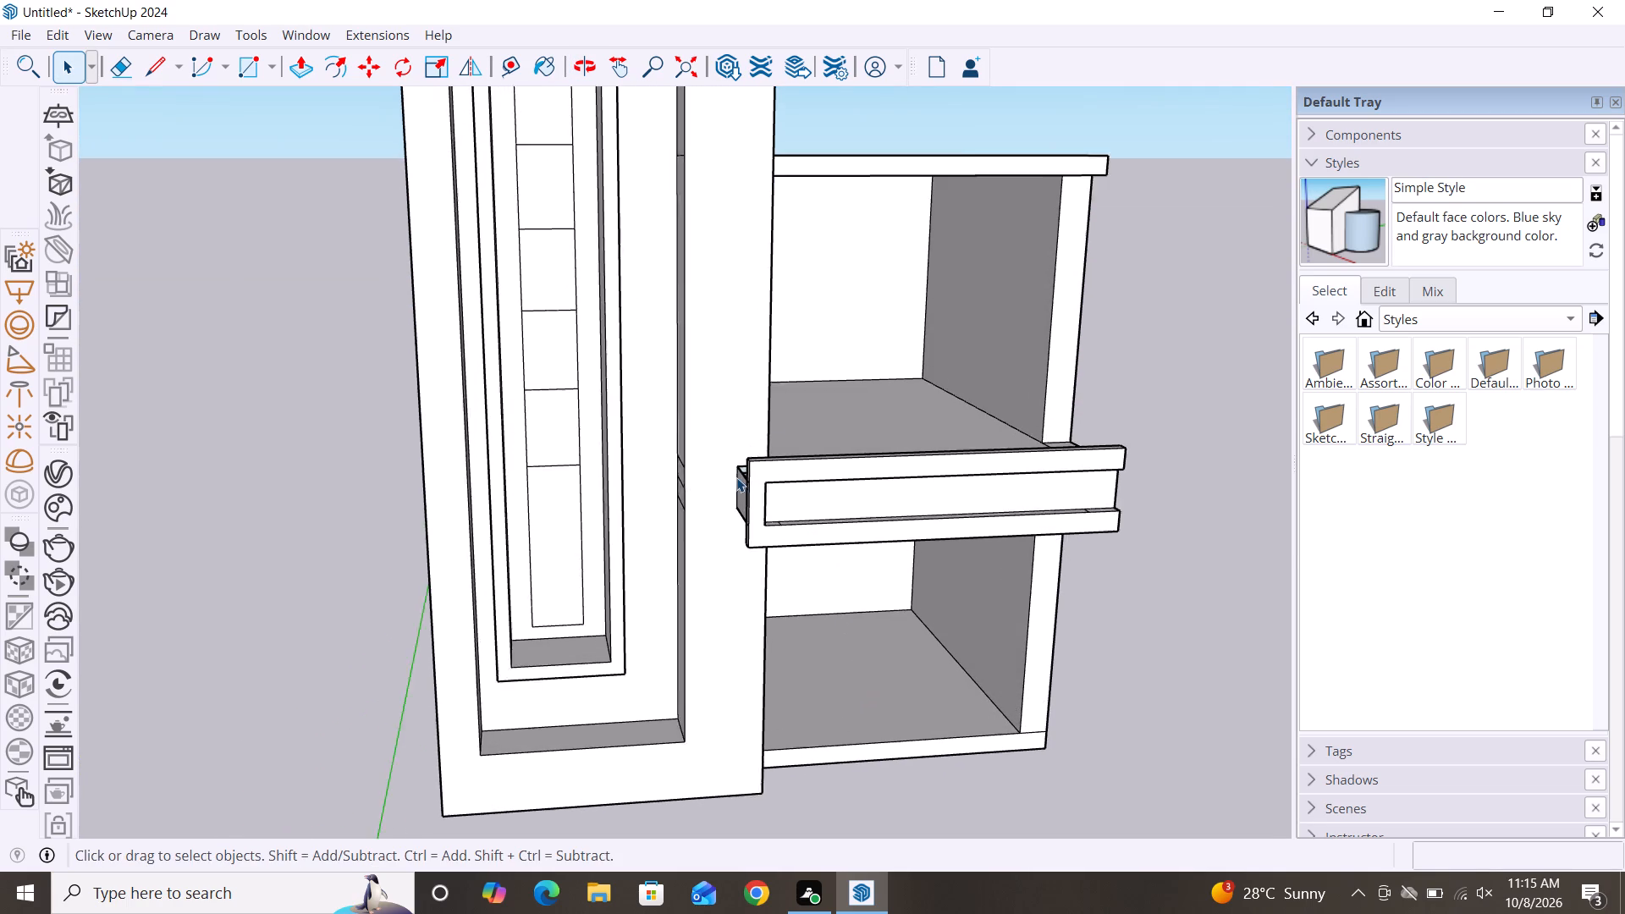
pyautogui.scroll(3, 736, 477)
pyautogui.moveTo(769, 523); pyautogui.dragTo(604, 815, button='middle')
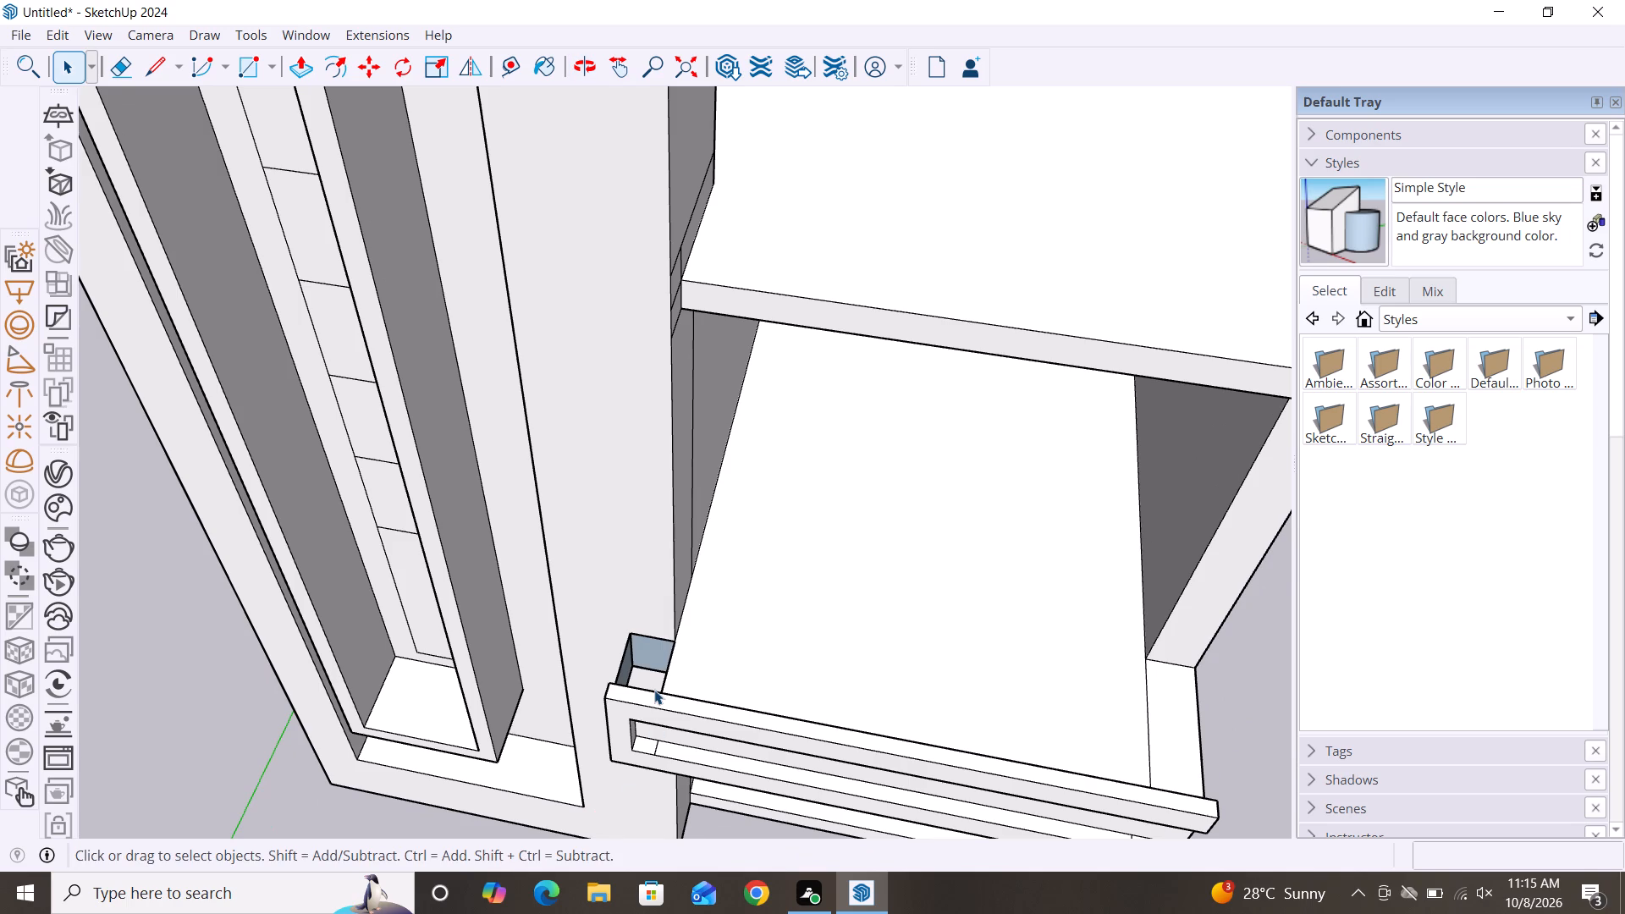
pyautogui.scroll(-5, 714, 487)
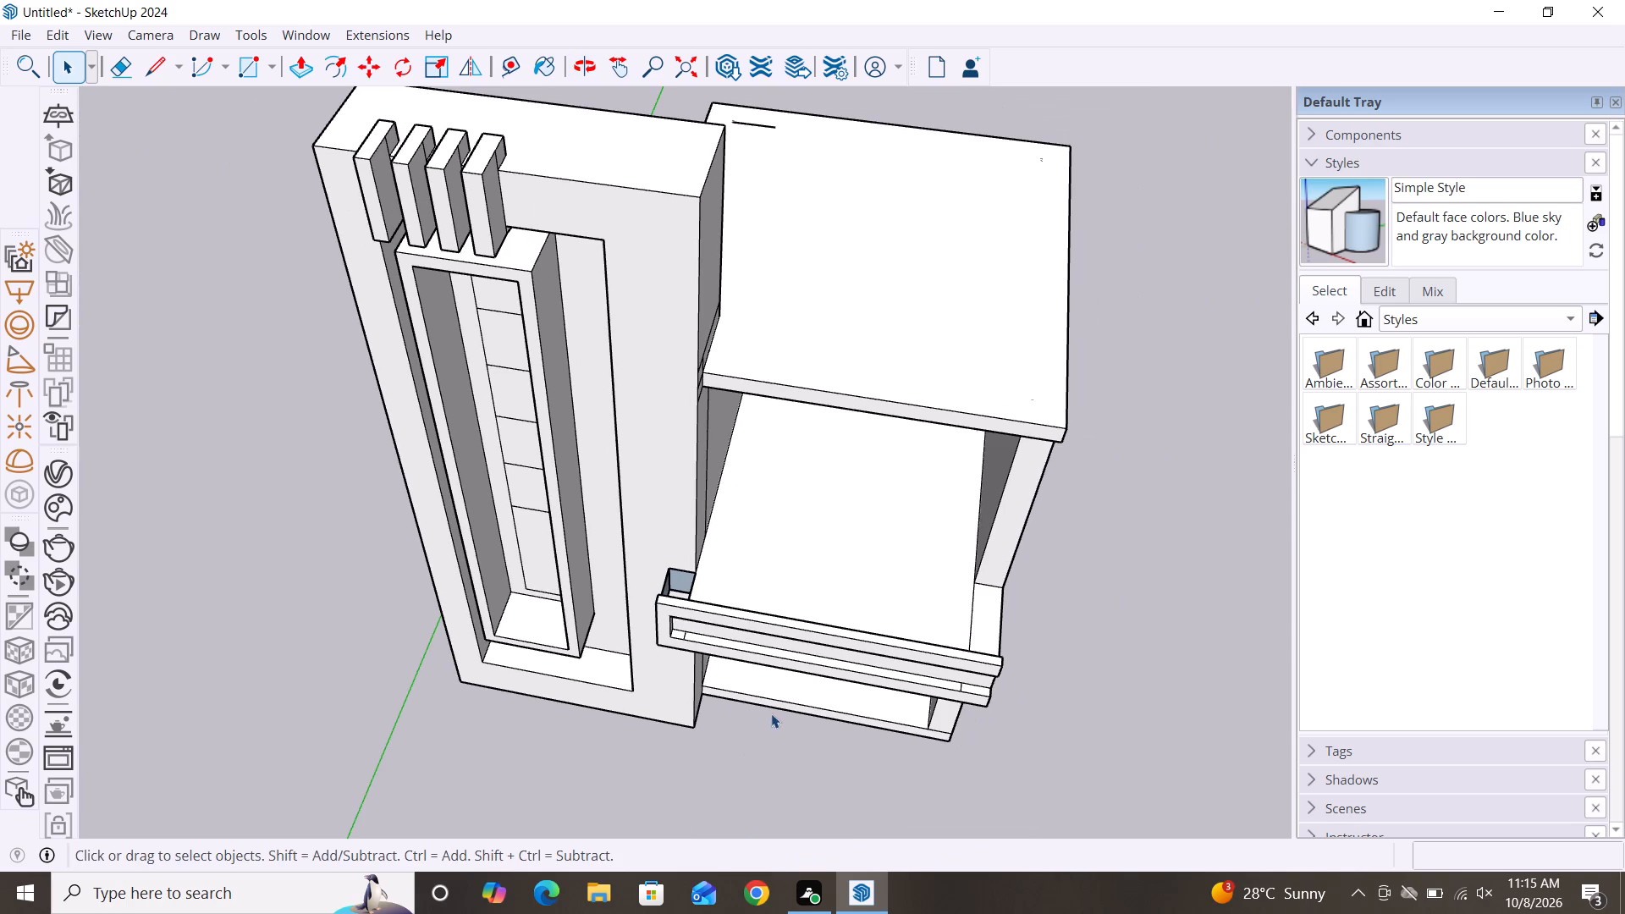
pyautogui.moveTo(757, 752); pyautogui.dragTo(1012, 712, button='middle')
pyautogui.moveTo(928, 686); pyautogui.dragTo(708, 743, button='middle')
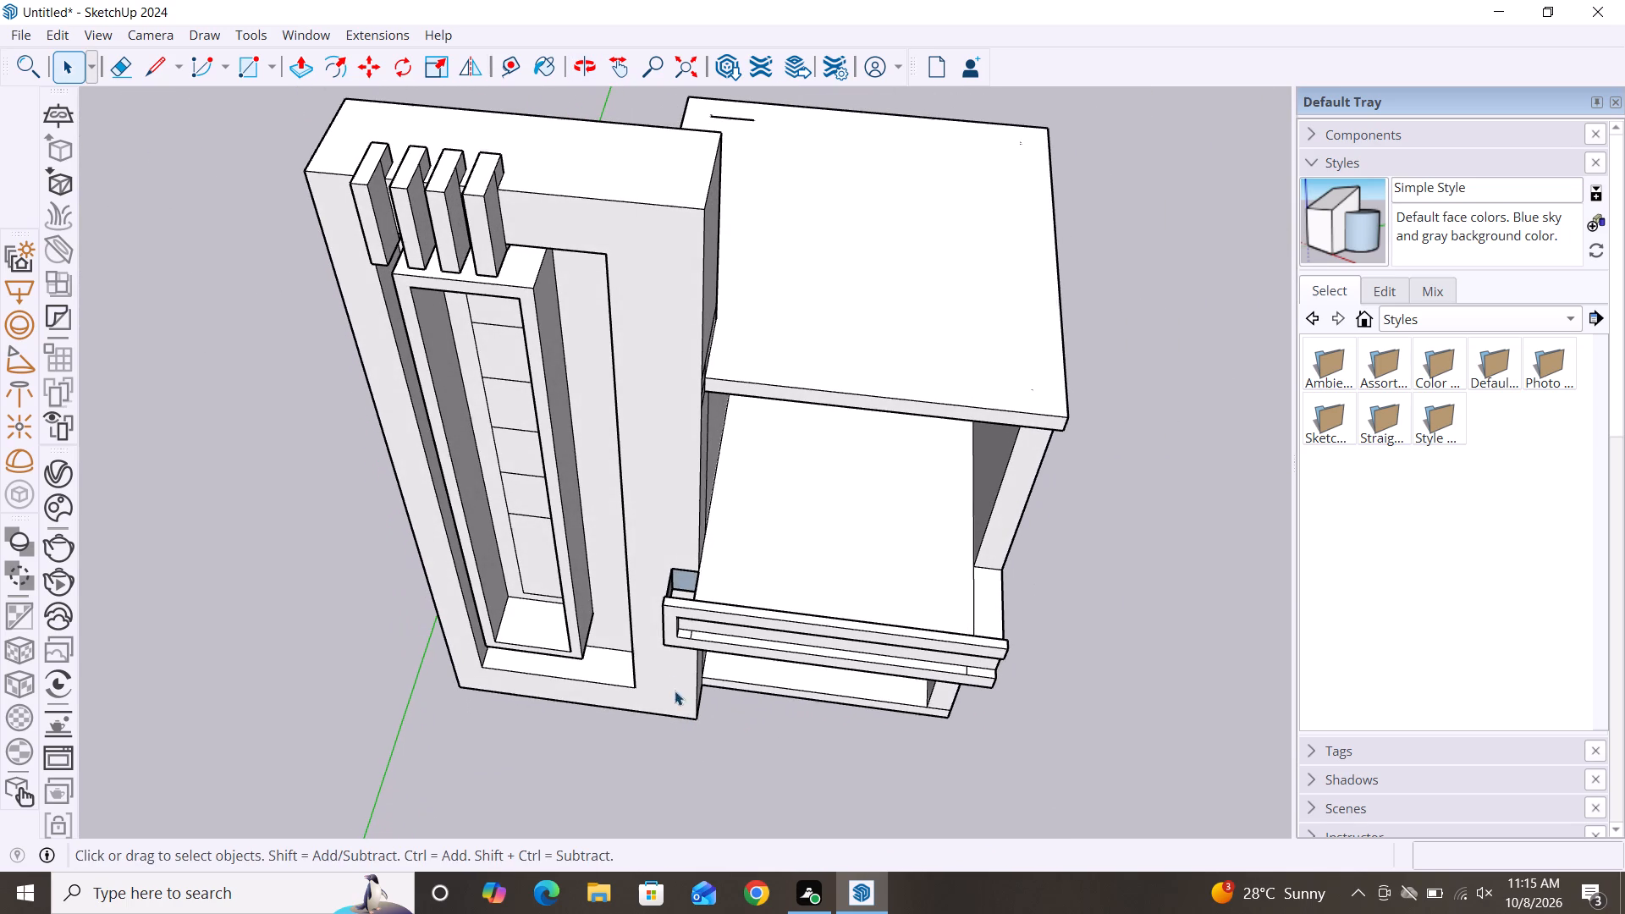
pyautogui.moveTo(709, 615); pyautogui.dragTo(700, 656, button='middle')
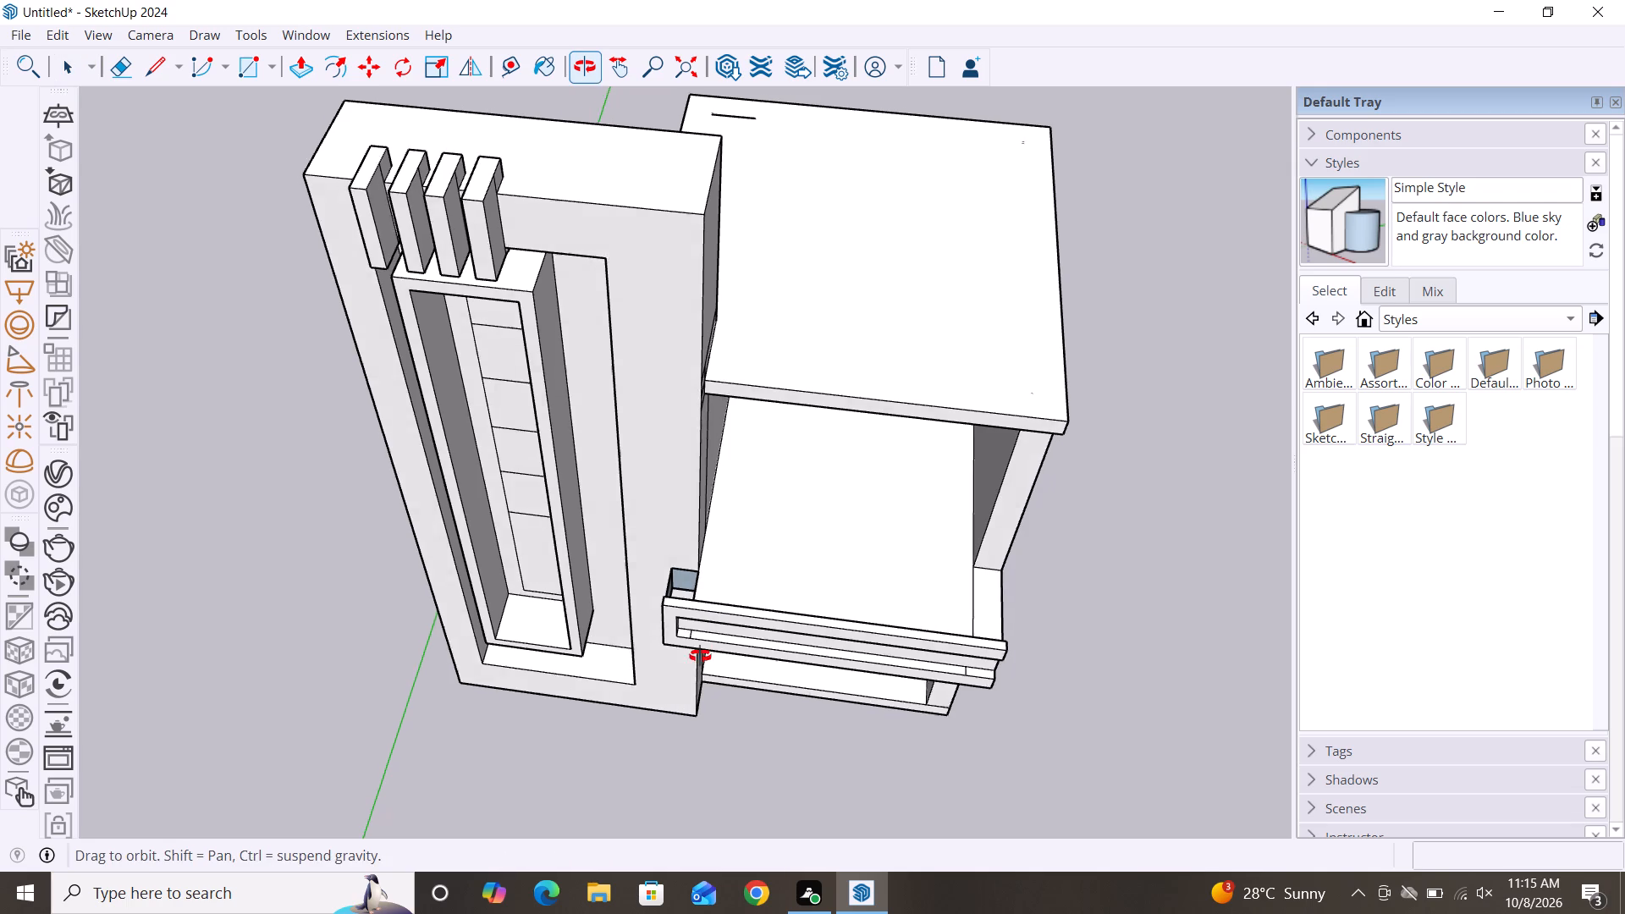
# Examine the open gap between the frame and the slab edge from above and at closer range.
pyautogui.moveTo(700, 656); pyautogui.dragTo(664, 829, button='middle')
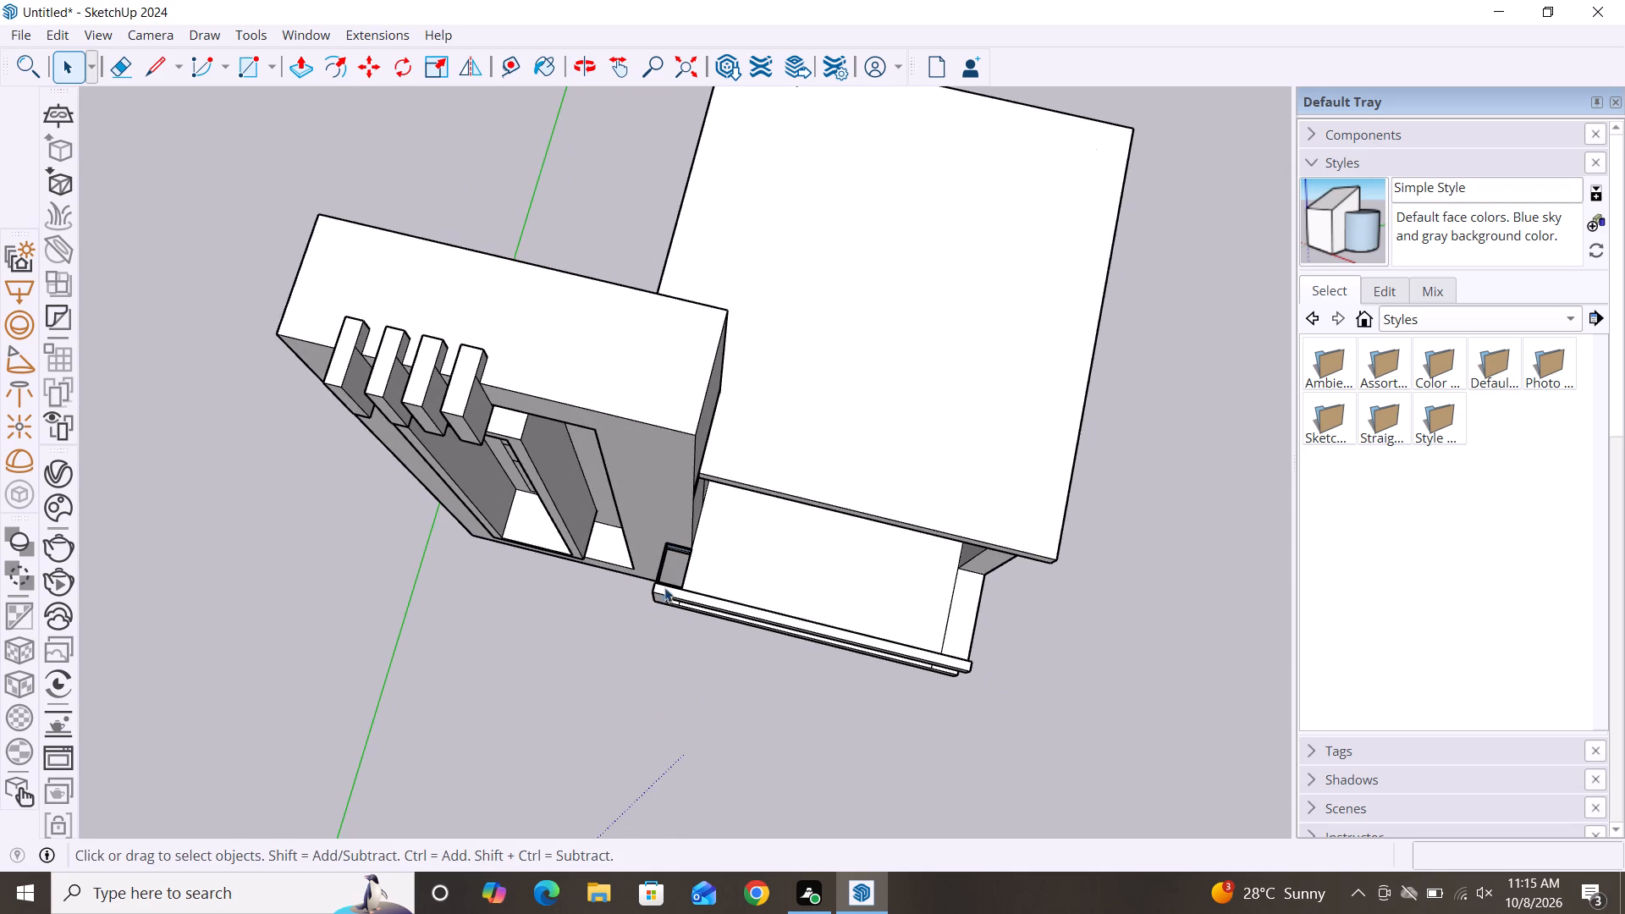
pyautogui.moveTo(674, 594); pyautogui.dragTo(746, 267, button='middle')
pyautogui.scroll(1, 634, 606)
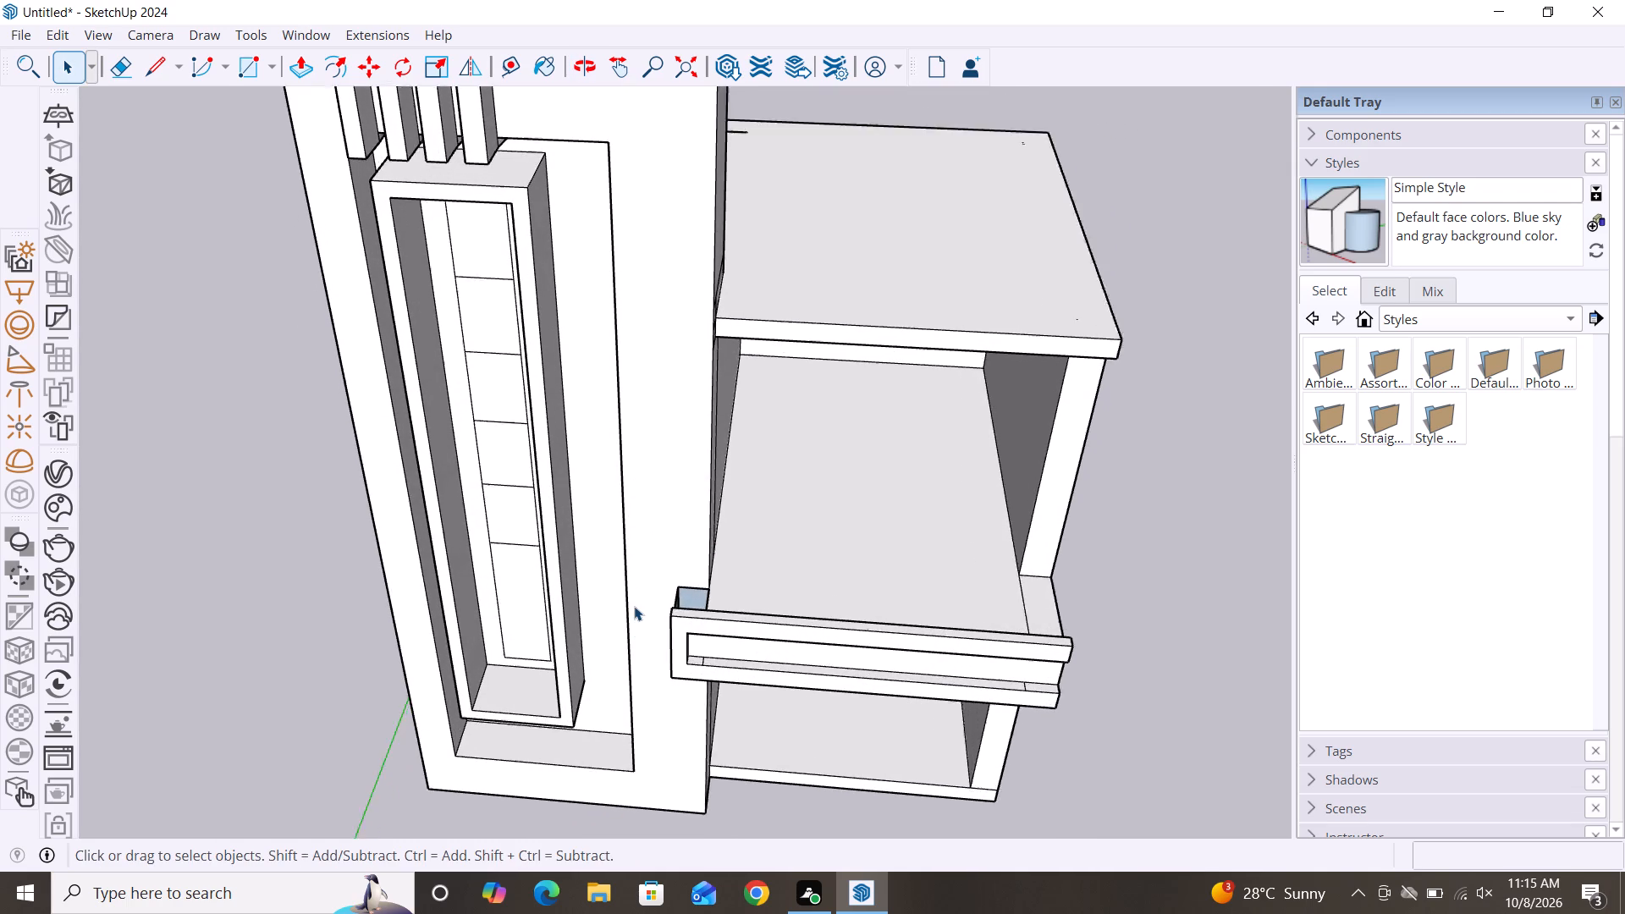
pyautogui.scroll(3, 634, 606)
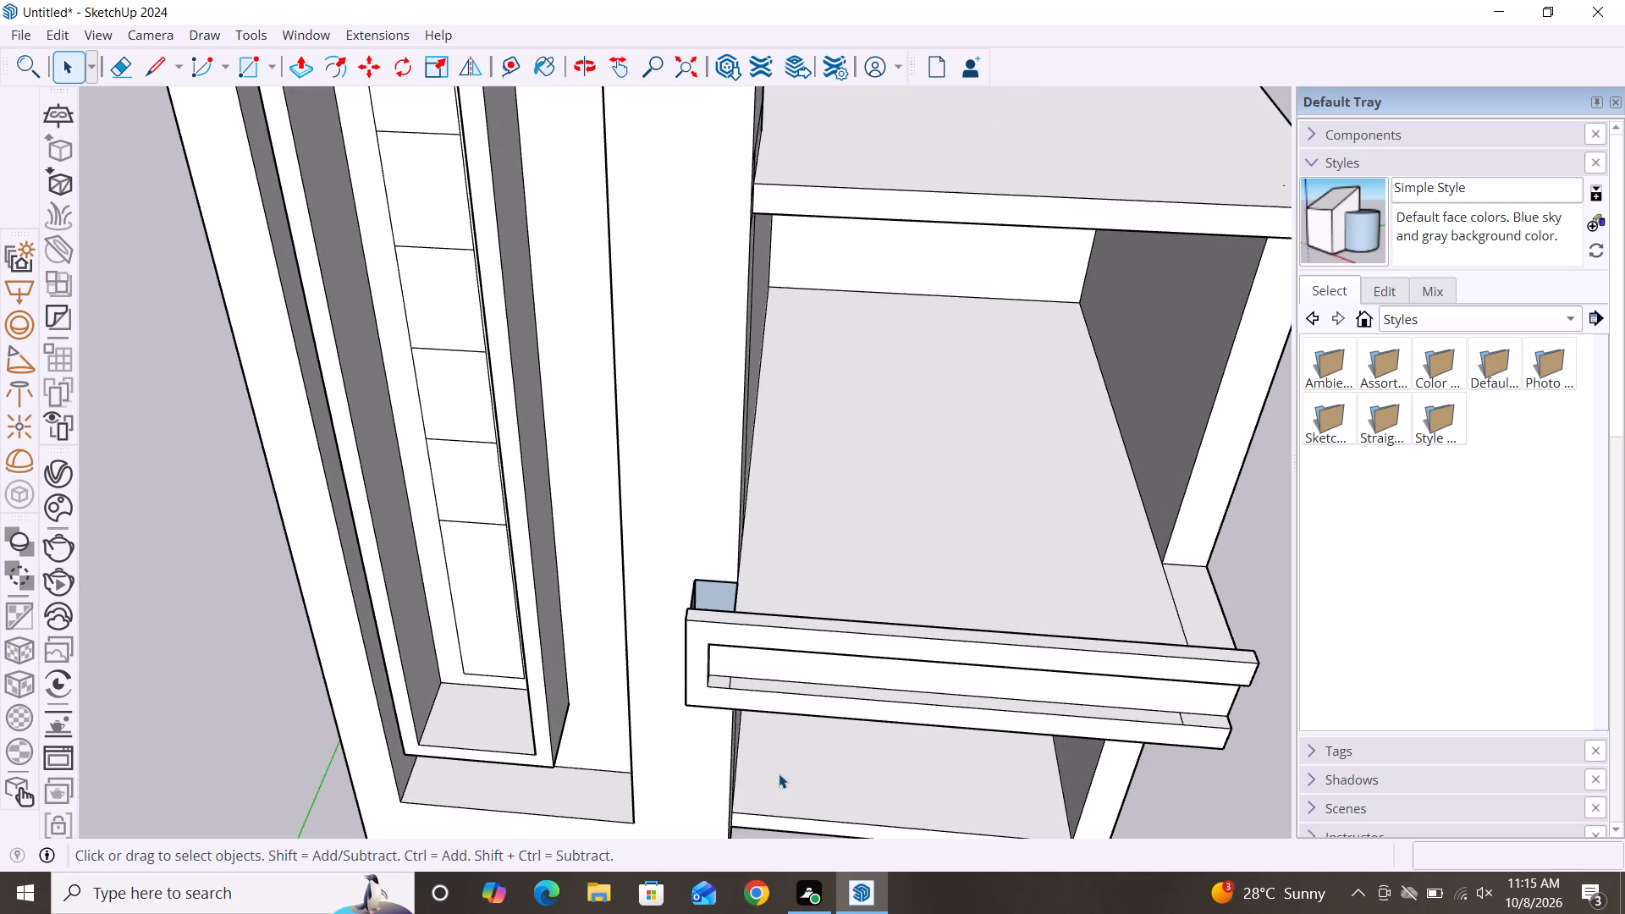
pyautogui.scroll(-2, 763, 579)
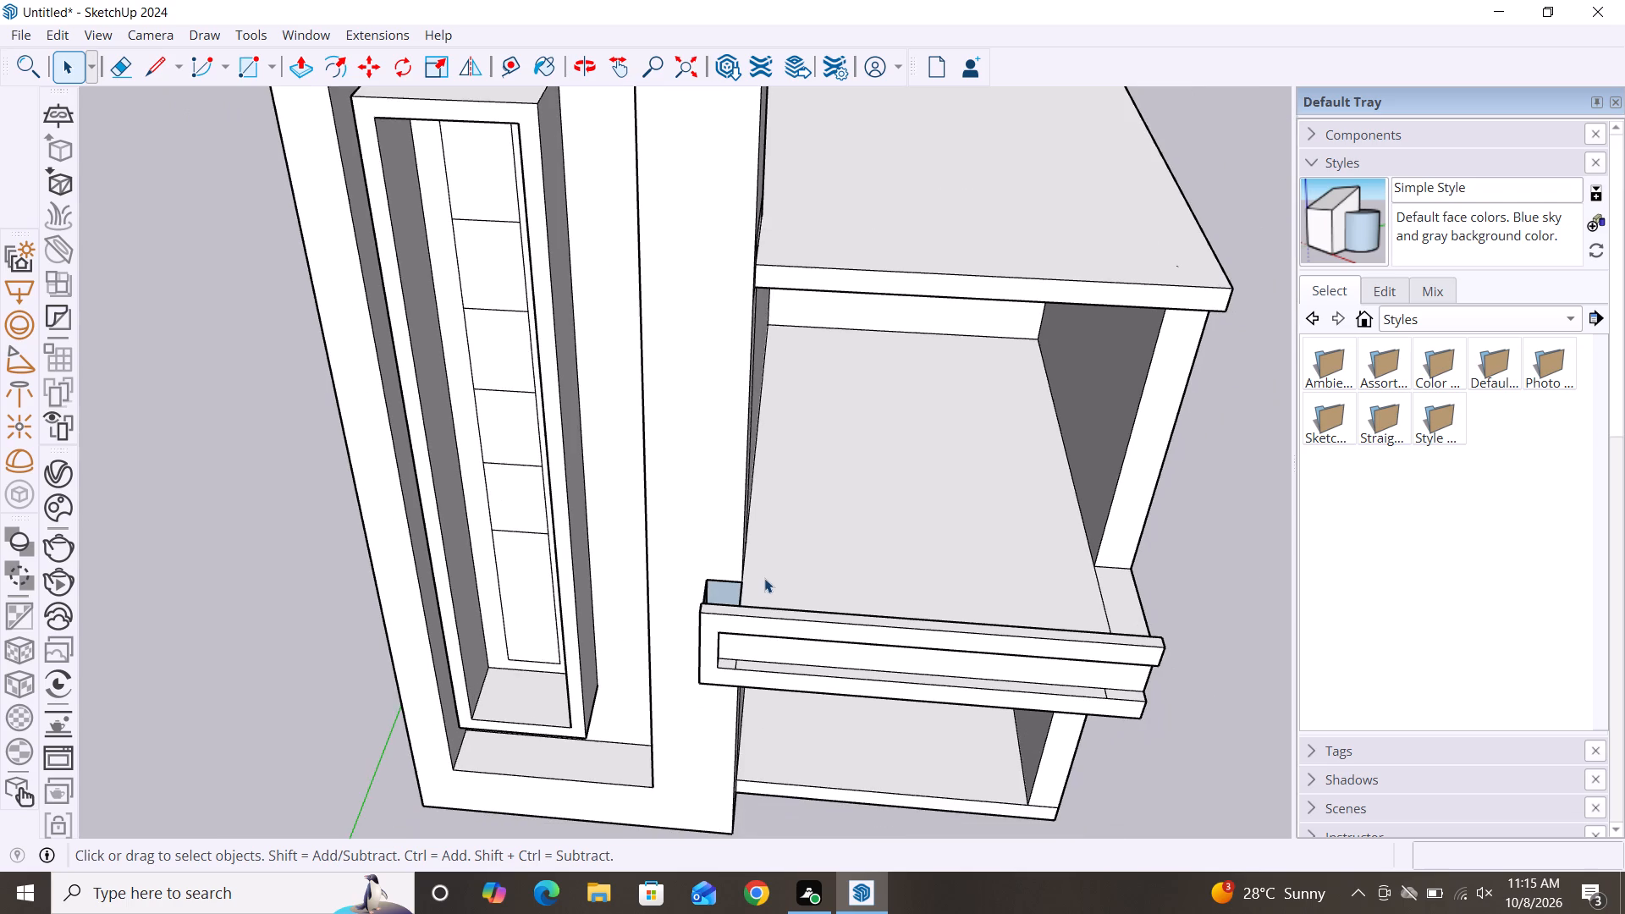
pyautogui.scroll(-4, 757, 587)
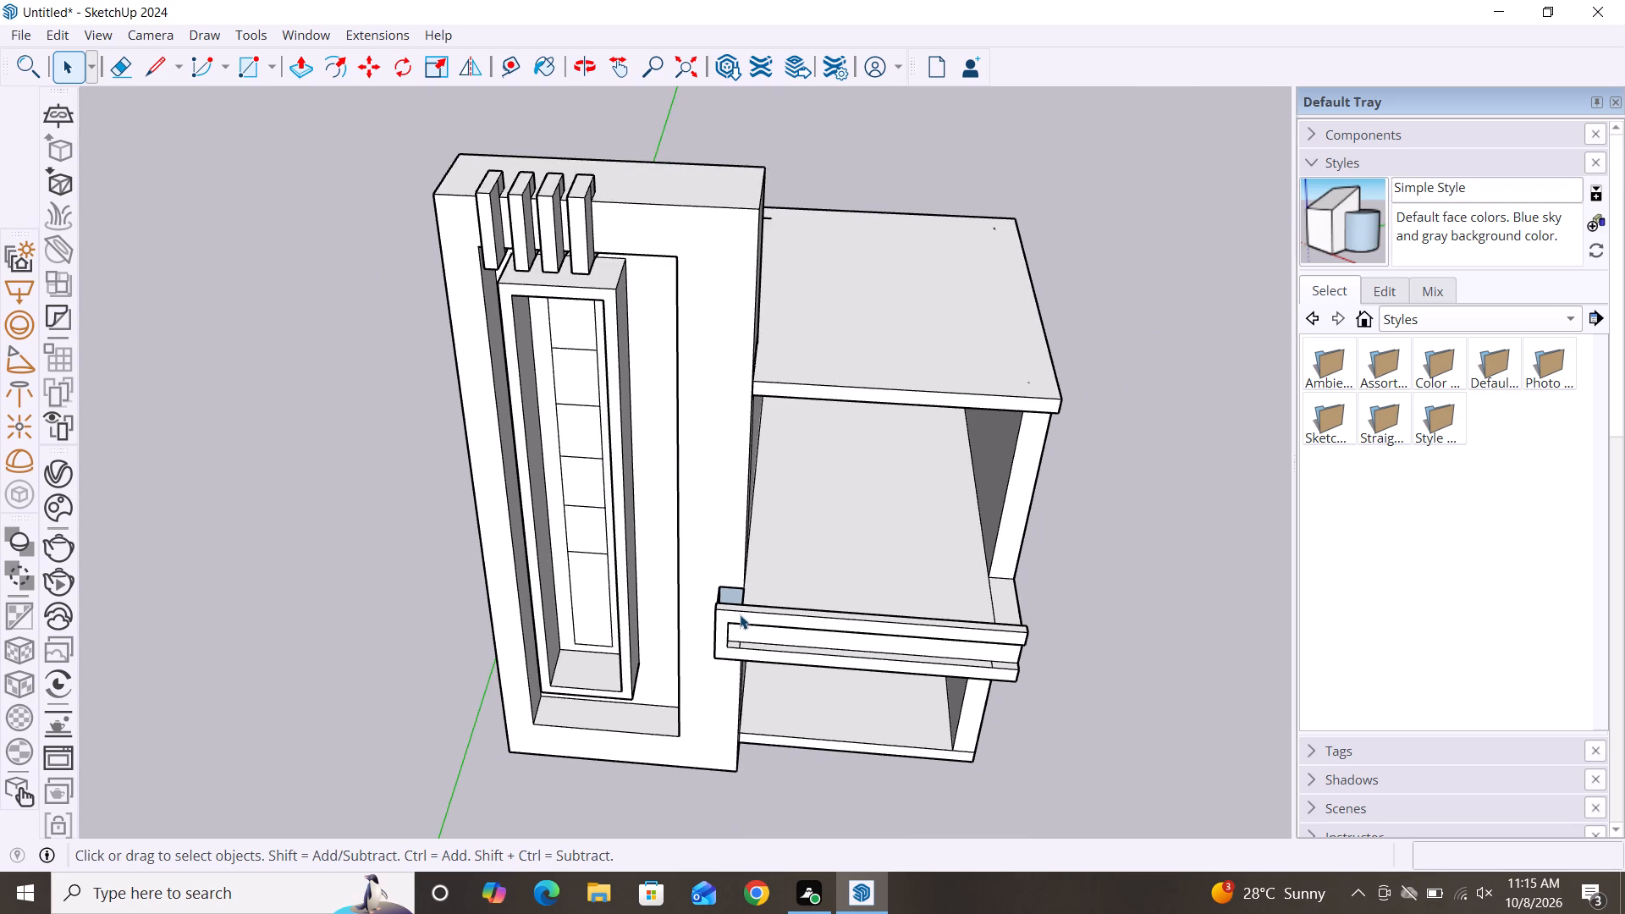
pyautogui.scroll(1, 740, 614)
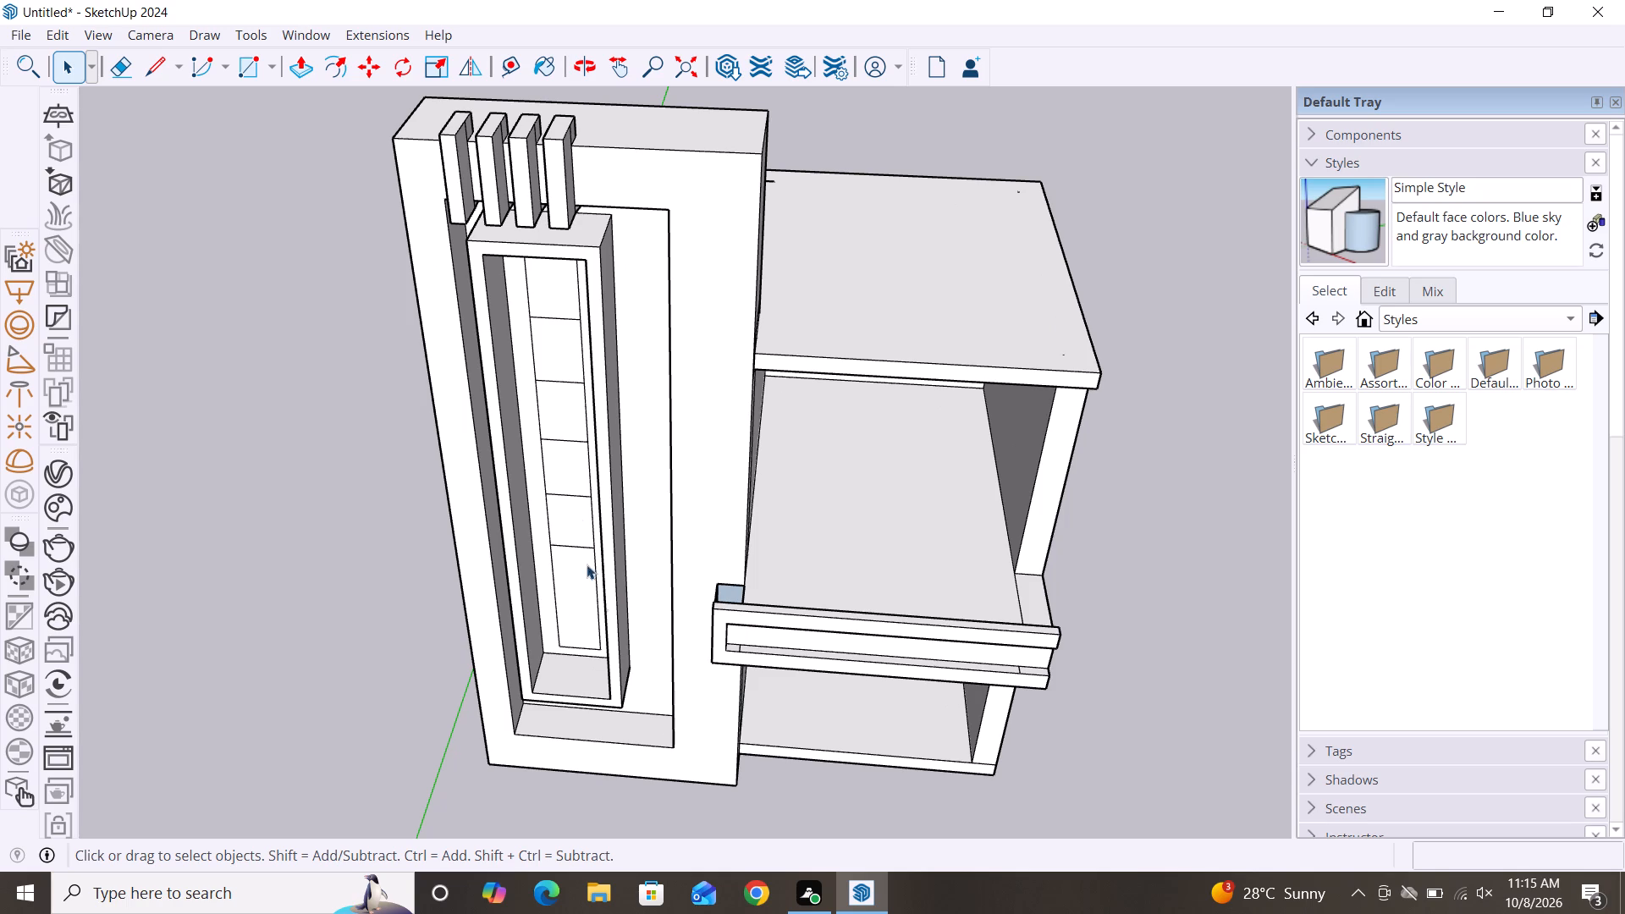
pyautogui.scroll(-2, 609, 505)
pyautogui.scroll(-2, 634, 650)
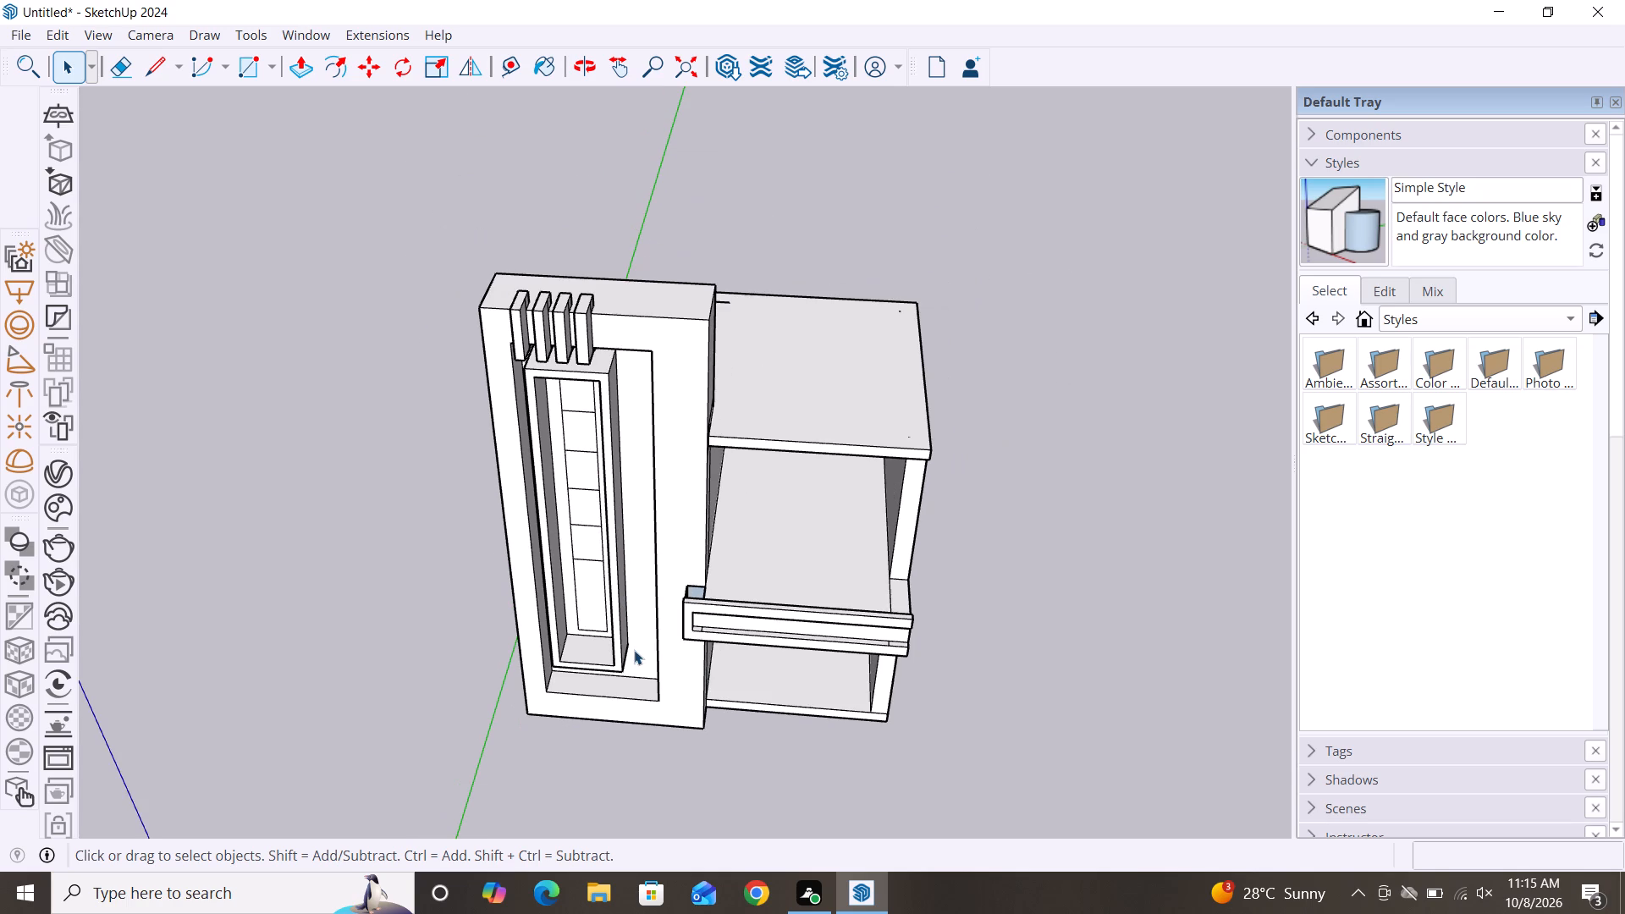
# Examine the whole elevation from the front and slightly above, including the frame, both rooms and the slab edge.
pyautogui.moveTo(708, 779); pyautogui.dragTo(740, 639, button='middle')
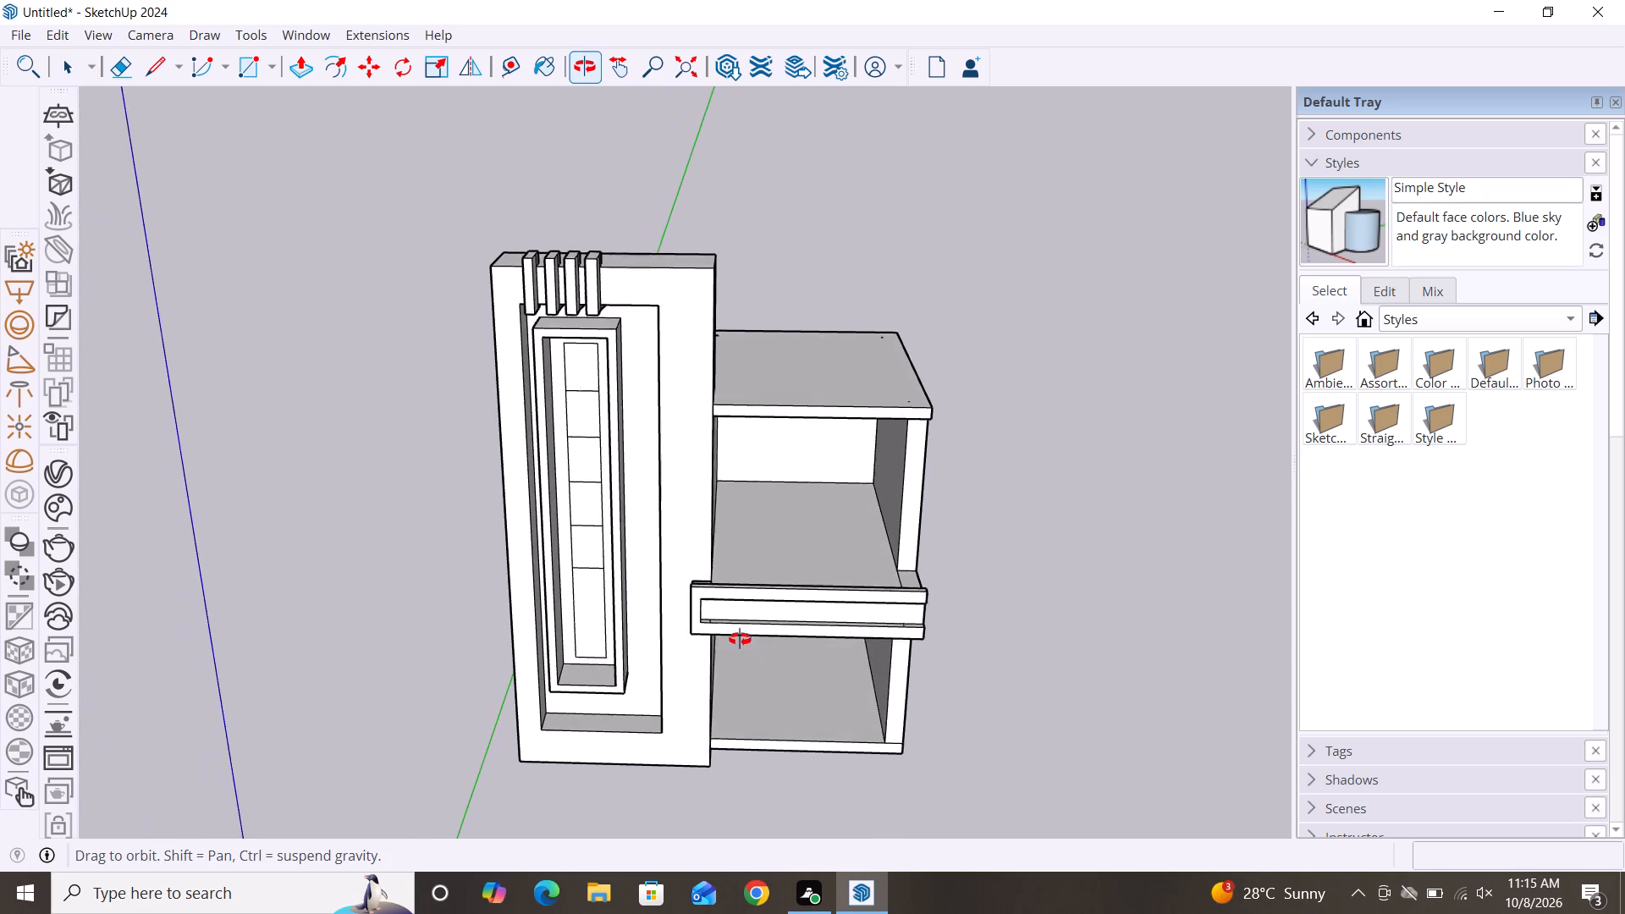
pyautogui.moveTo(740, 639); pyautogui.dragTo(752, 529, button='middle')
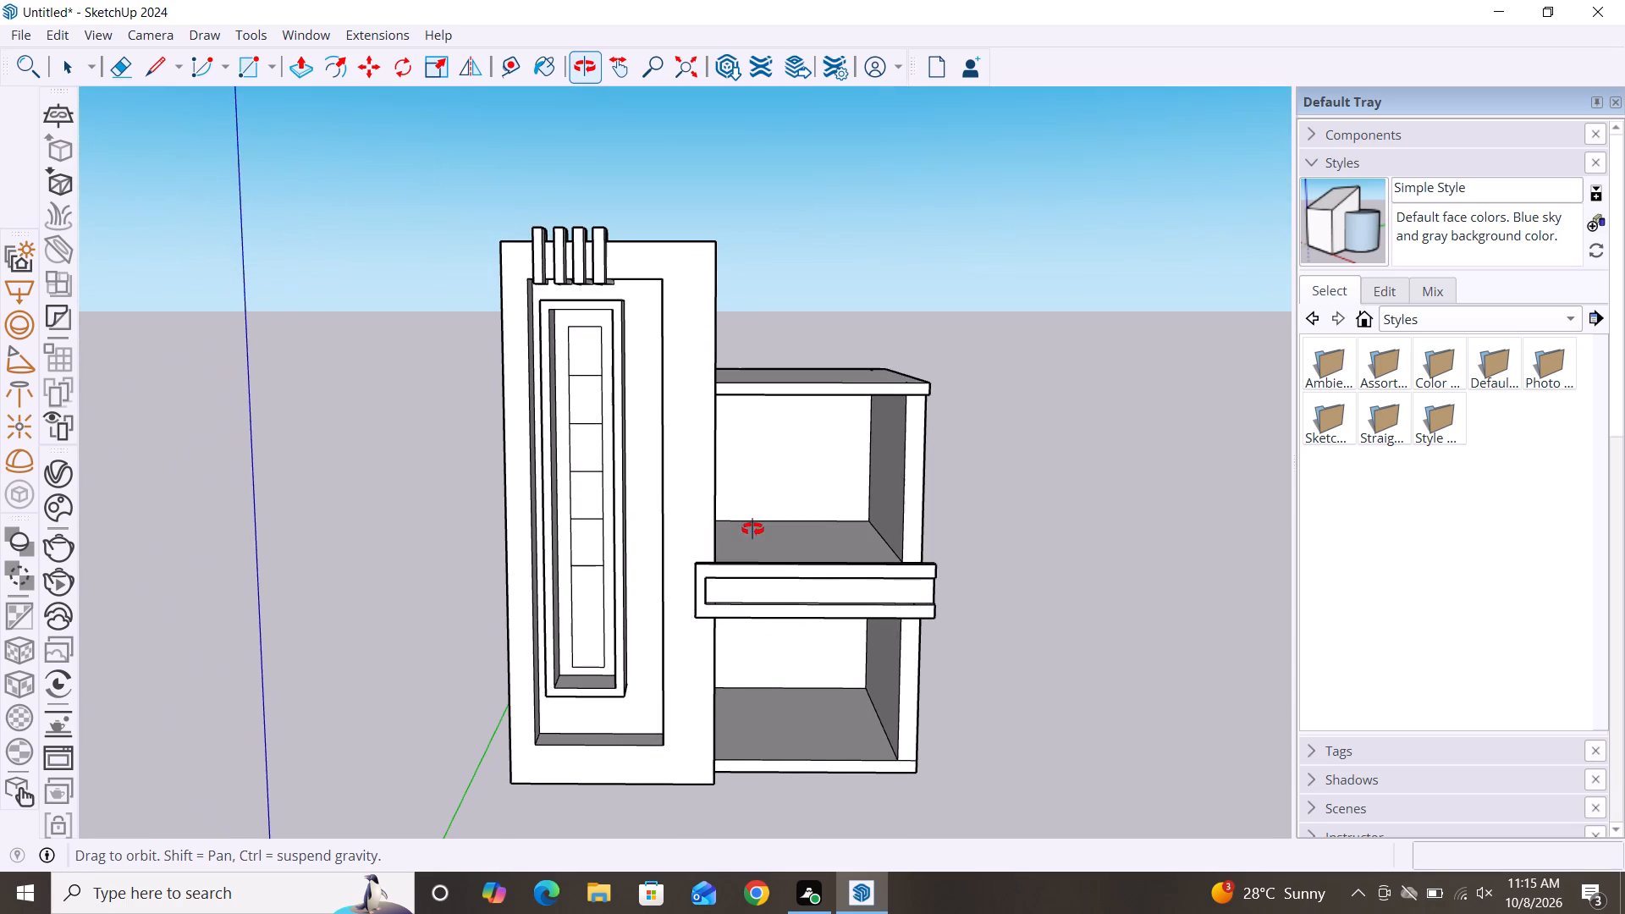
pyautogui.moveTo(752, 529); pyautogui.dragTo(752, 528, button='middle')
pyautogui.scroll(-1, 741, 570)
pyautogui.scroll(-1, 725, 712)
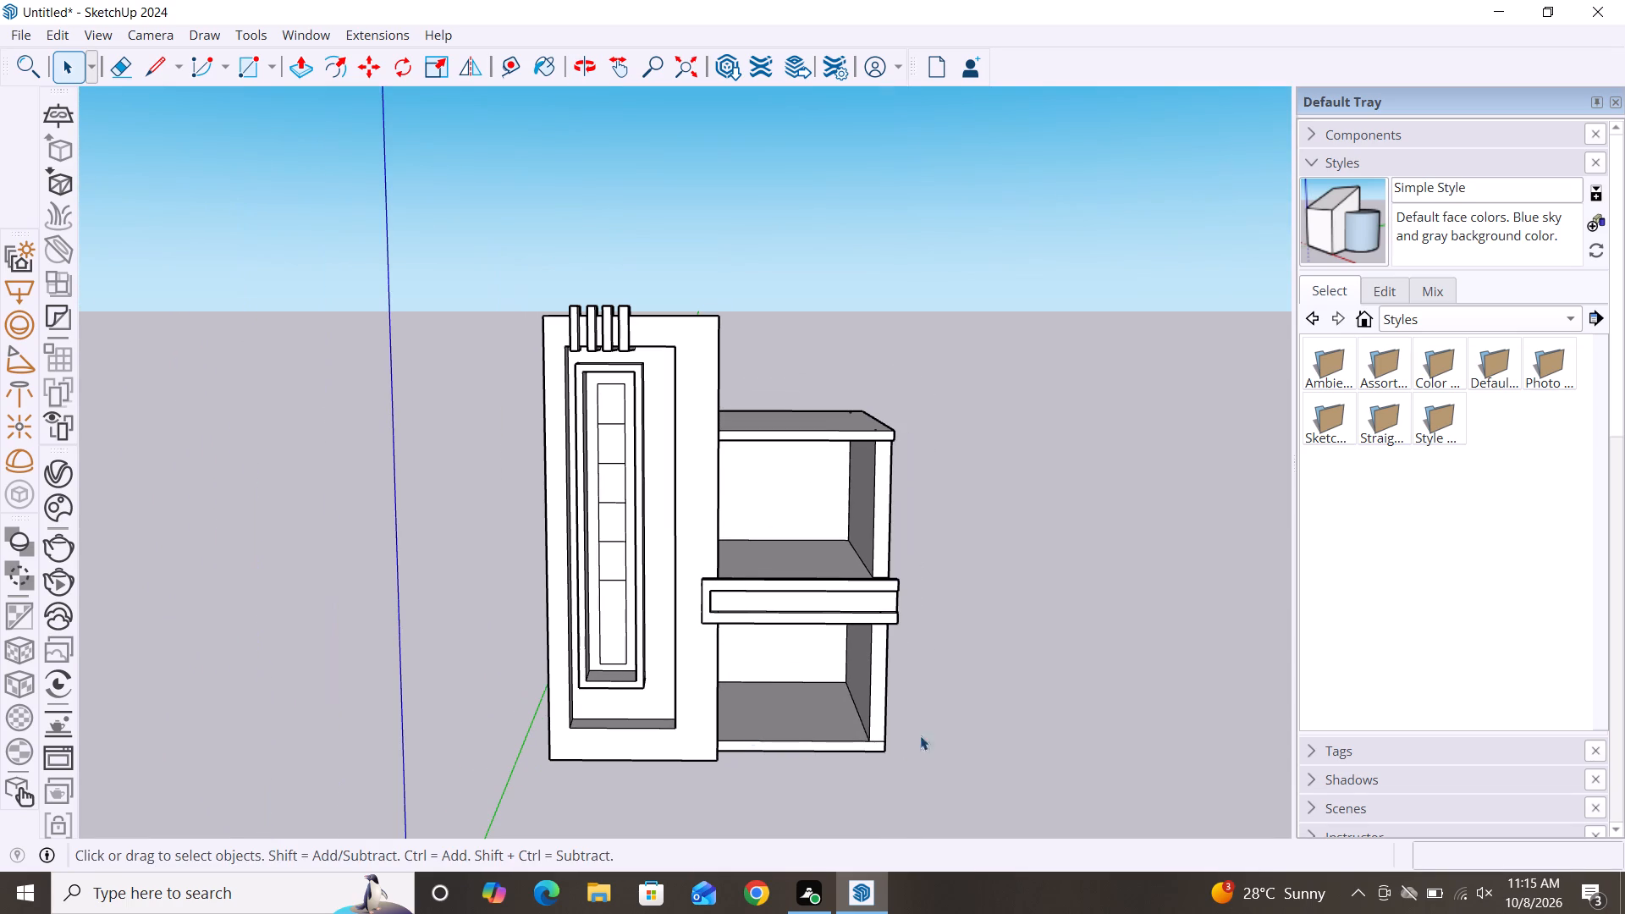
pyautogui.click(968, 449)
pyautogui.moveTo(977, 434); pyautogui.dragTo(988, 434)
pyautogui.moveTo(1051, 464); pyautogui.dragTo(1103, 551)
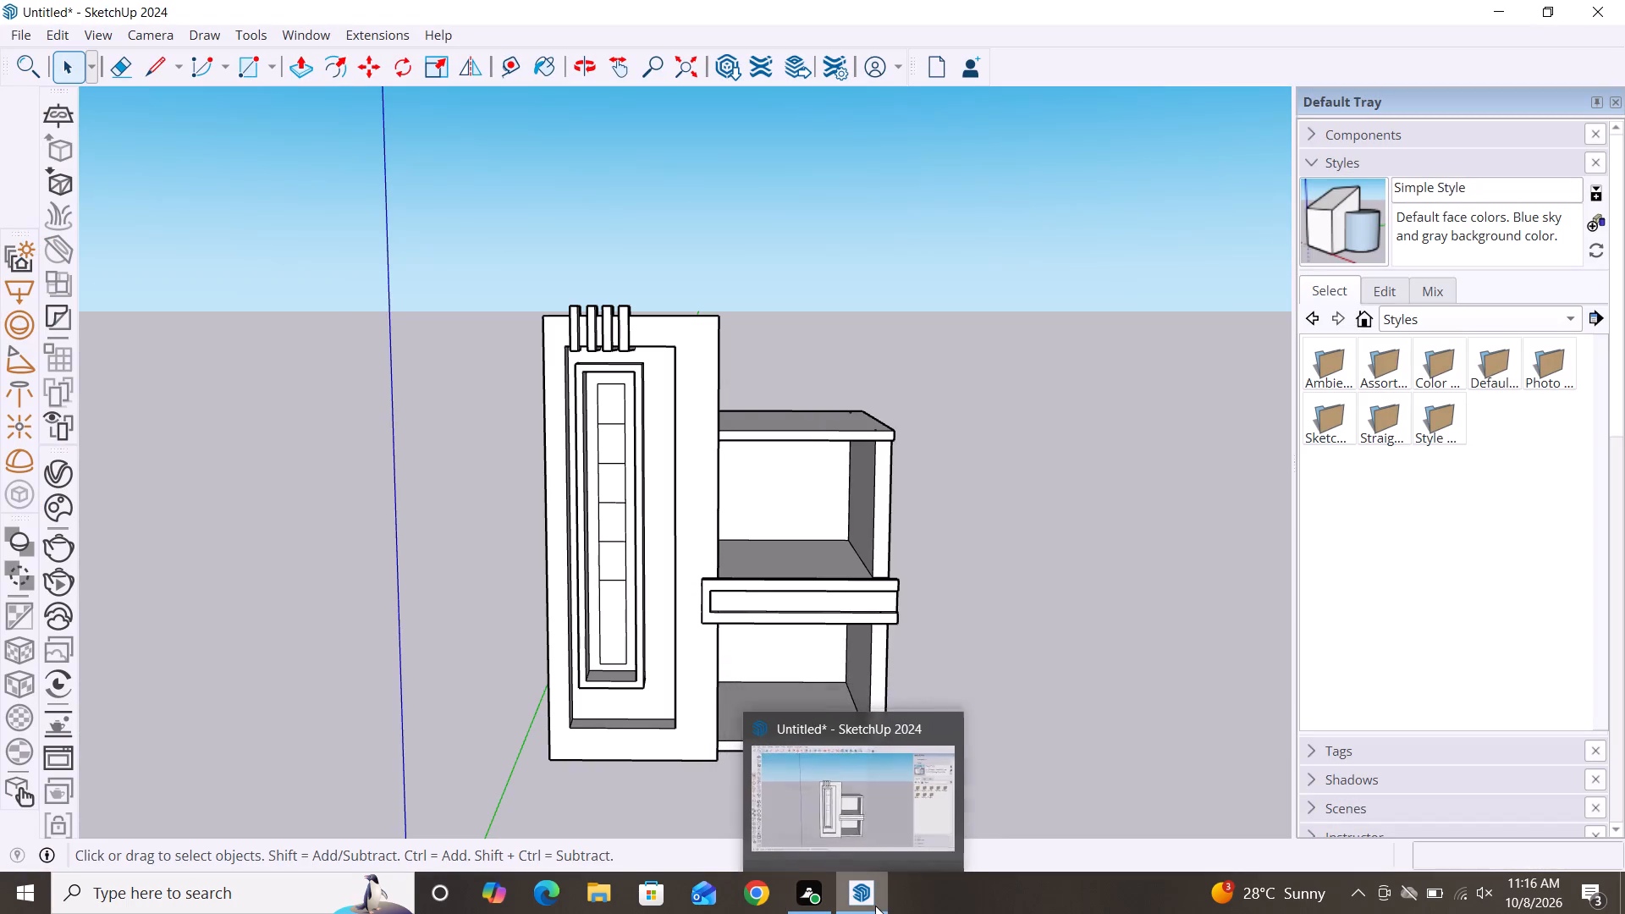
pyautogui.scroll(-2, 718, 401)
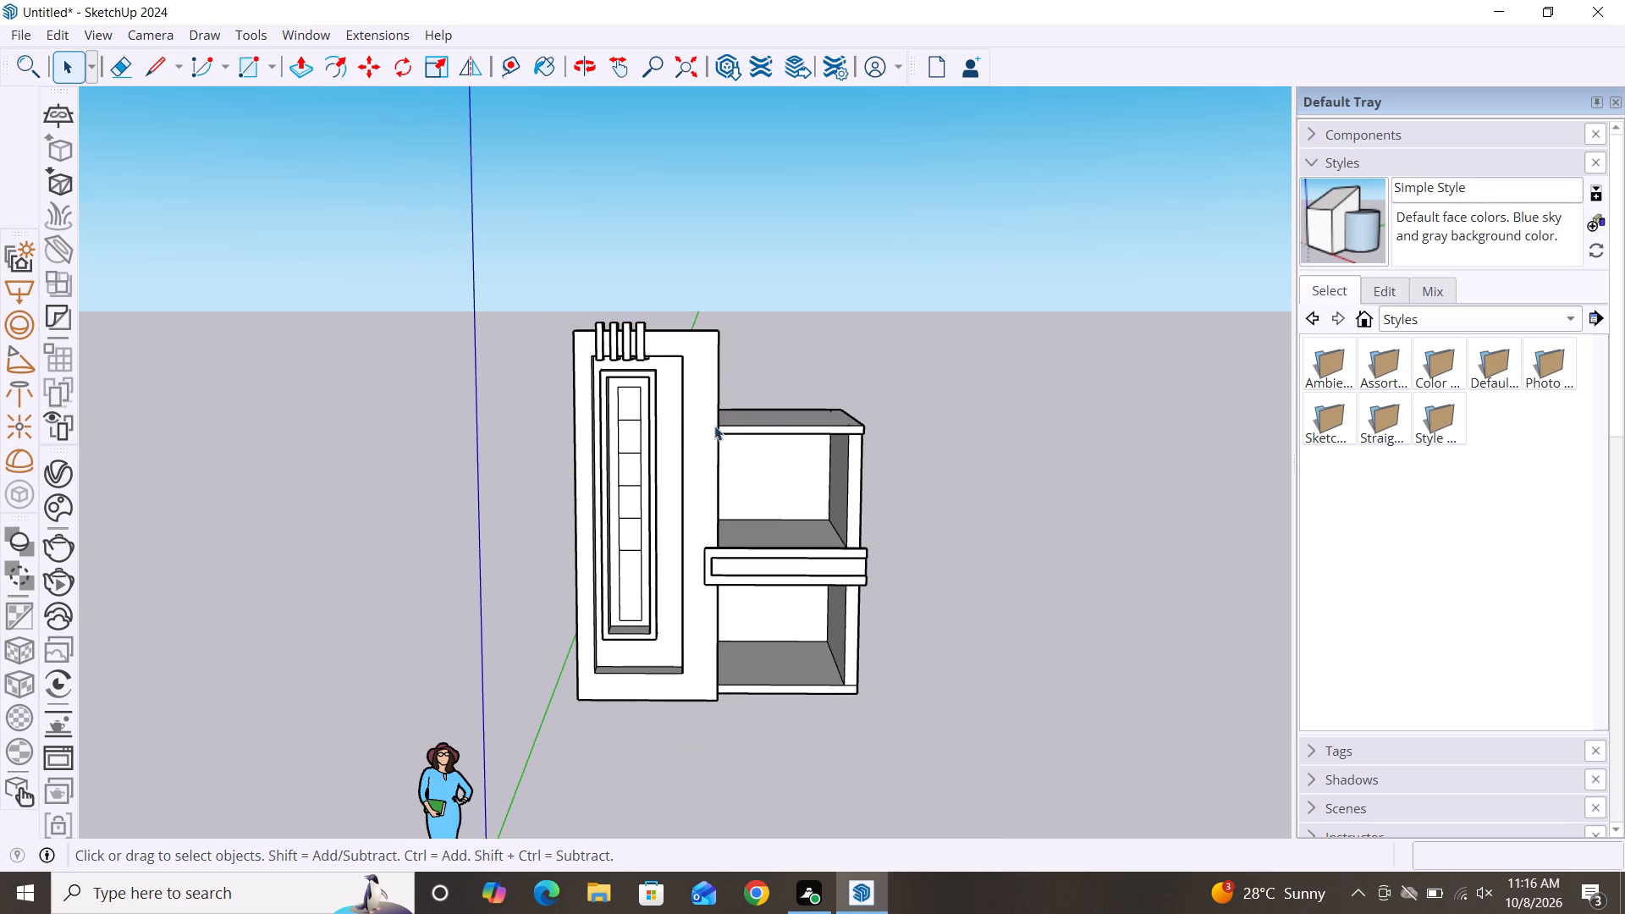
pyautogui.moveTo(715, 536); pyautogui.dragTo(720, 641, button='middle')
pyautogui.scroll(1, 716, 537)
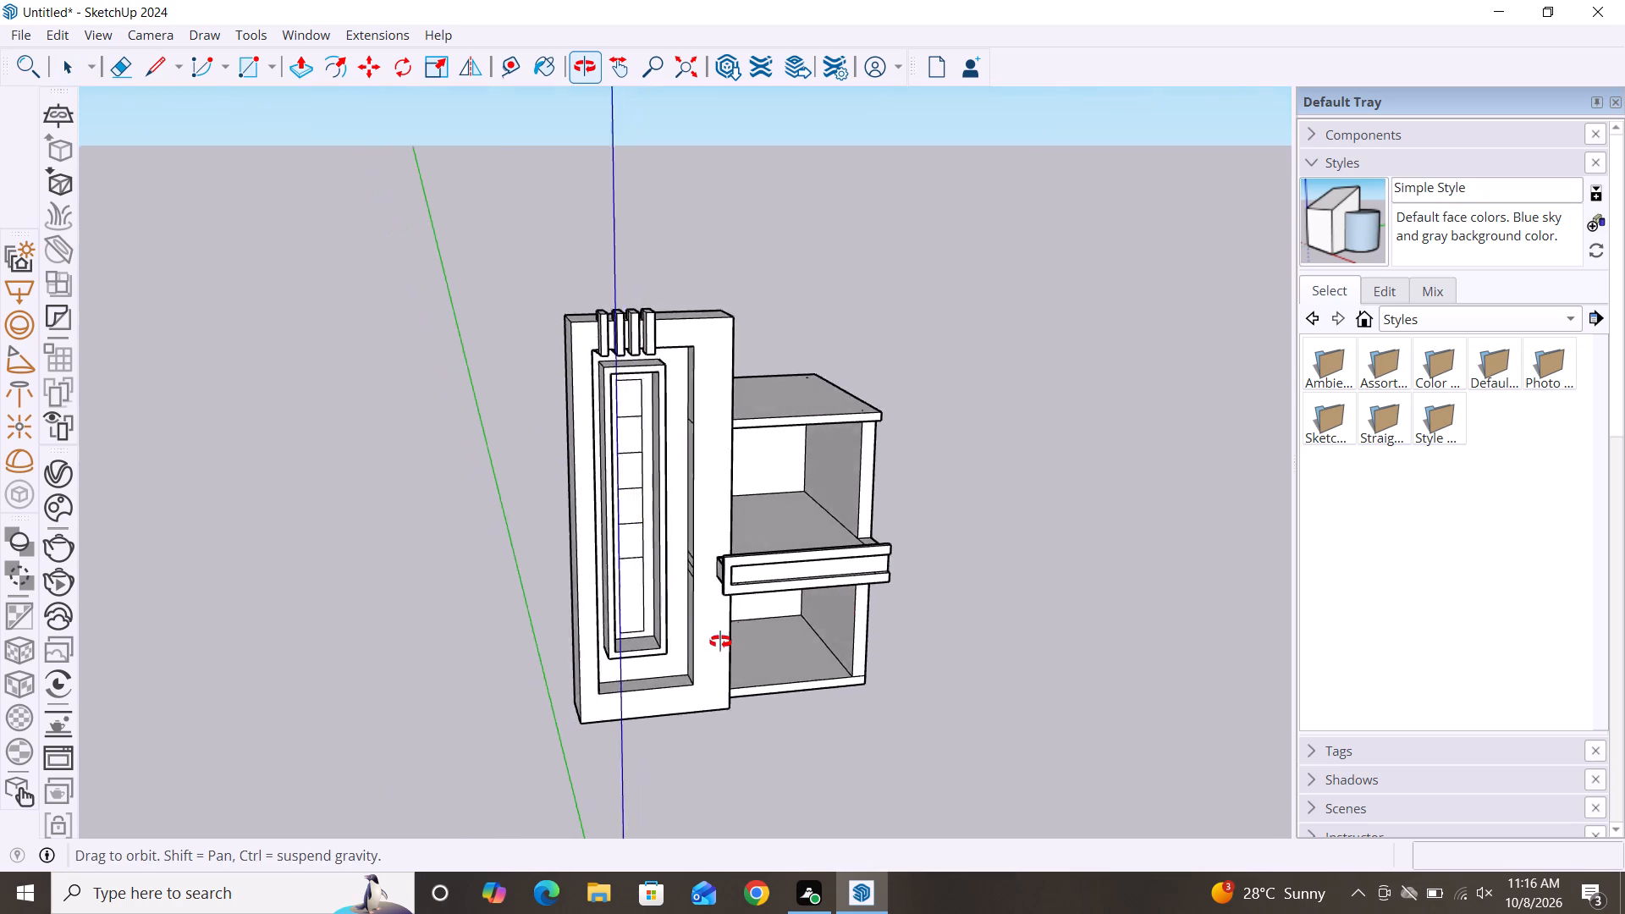
pyautogui.moveTo(720, 641); pyautogui.dragTo(698, 541, button='middle')
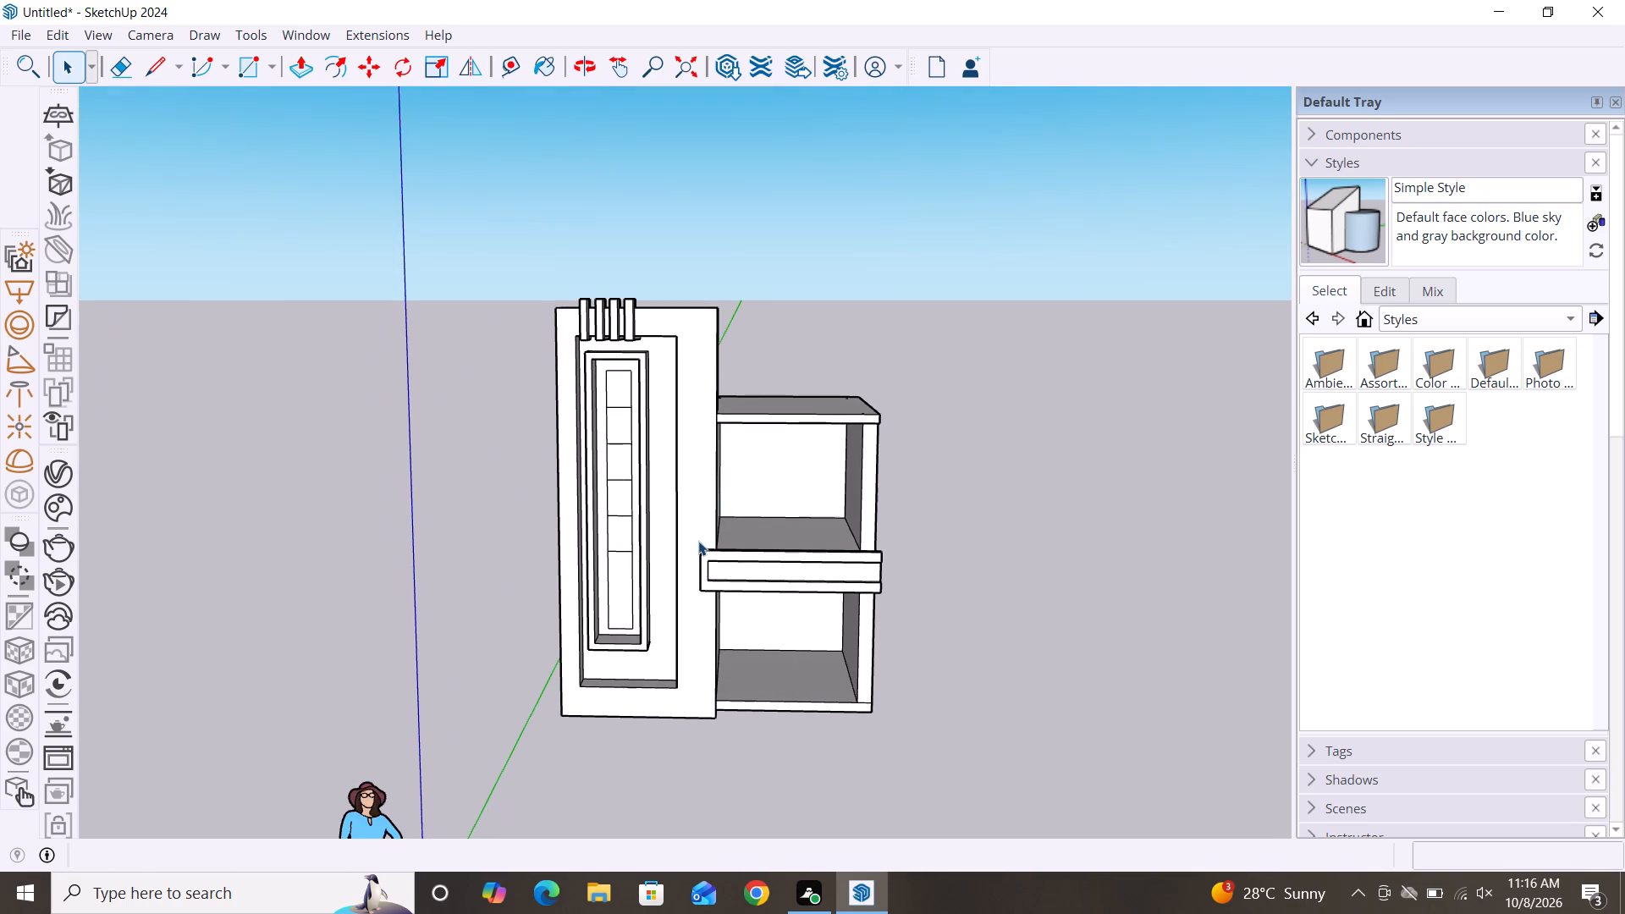
pyautogui.scroll(-3, 810, 495)
# Examine the slab edge's raised border and its end away from the frame close up from the front and above.
pyautogui.scroll(3, 830, 559)
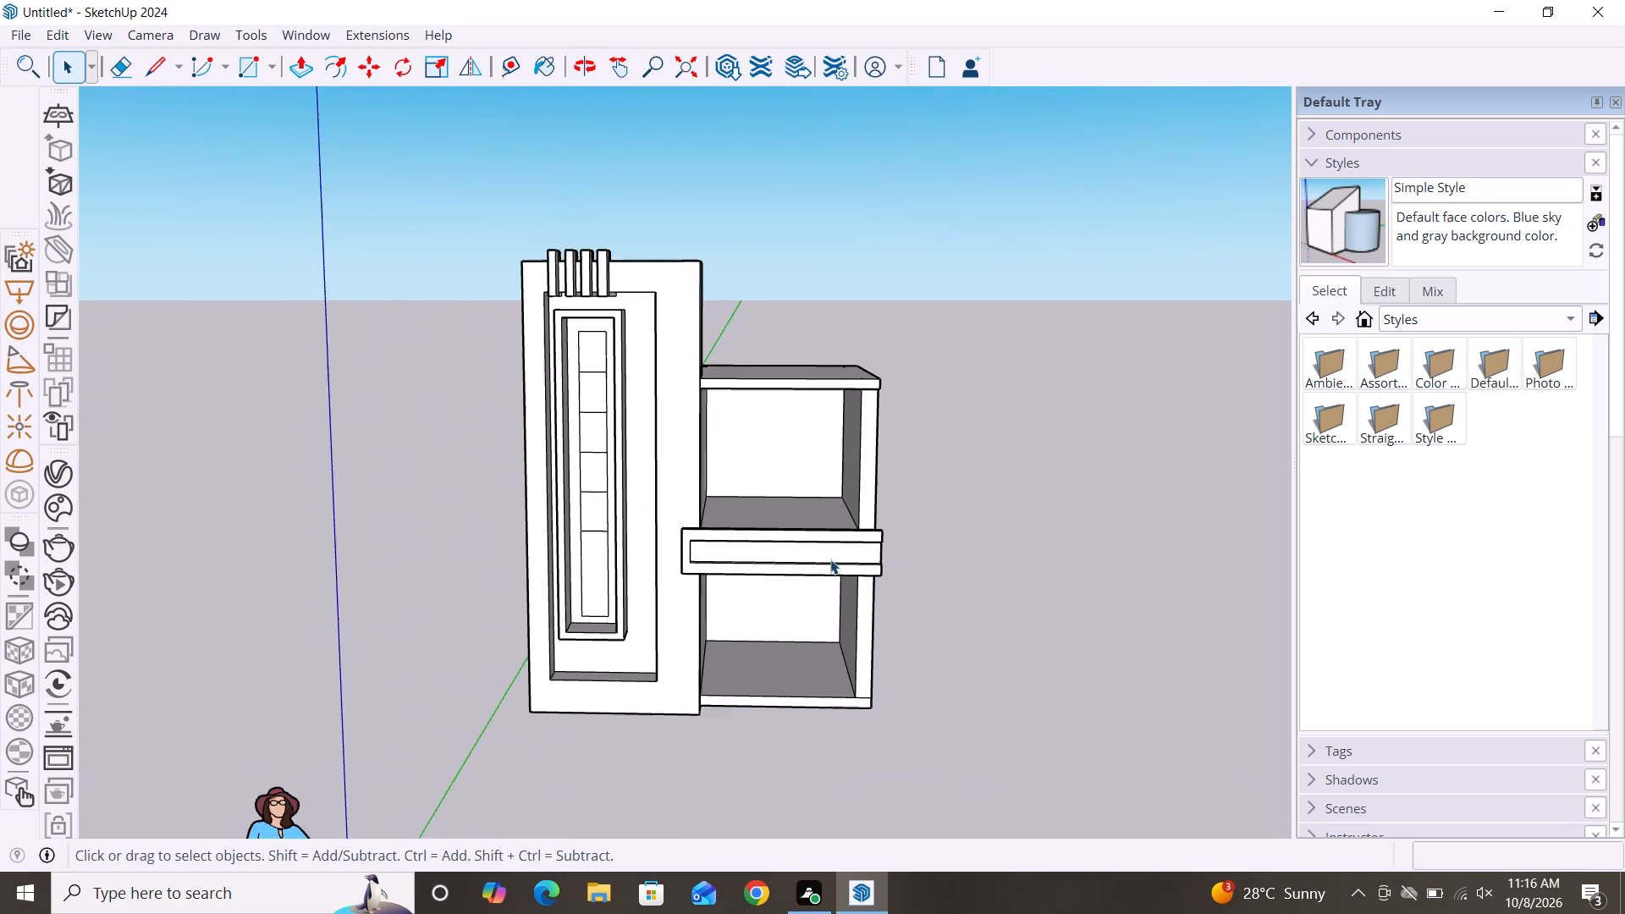
pyautogui.scroll(10, 830, 559)
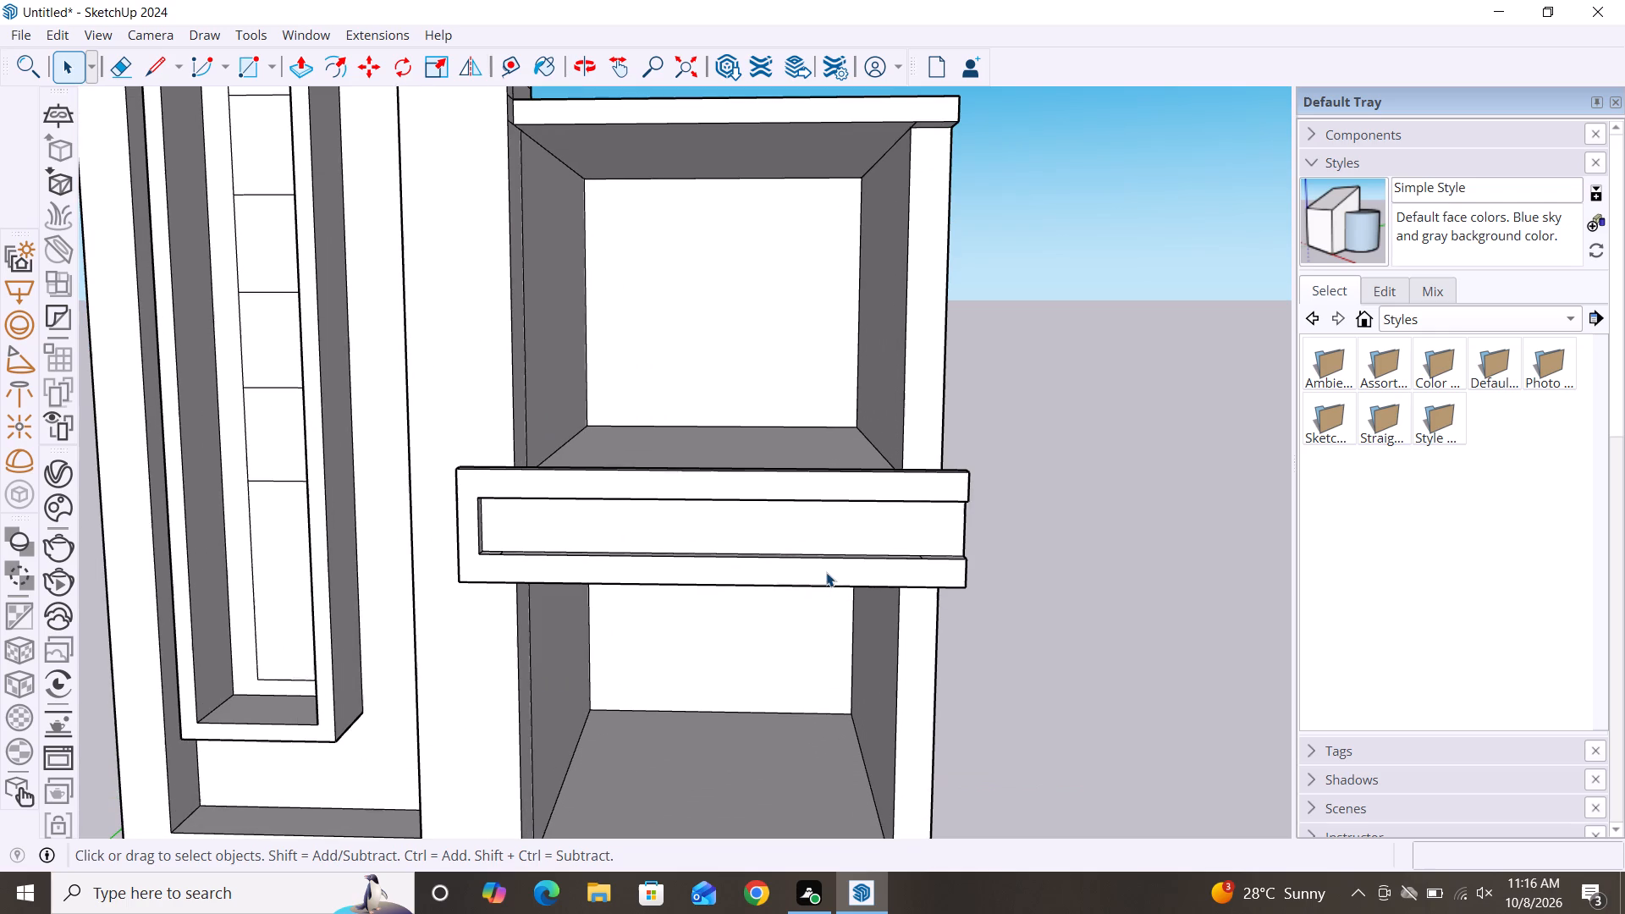
pyautogui.scroll(1, 942, 610)
pyautogui.moveTo(953, 583); pyautogui.dragTo(882, 663, button='middle')
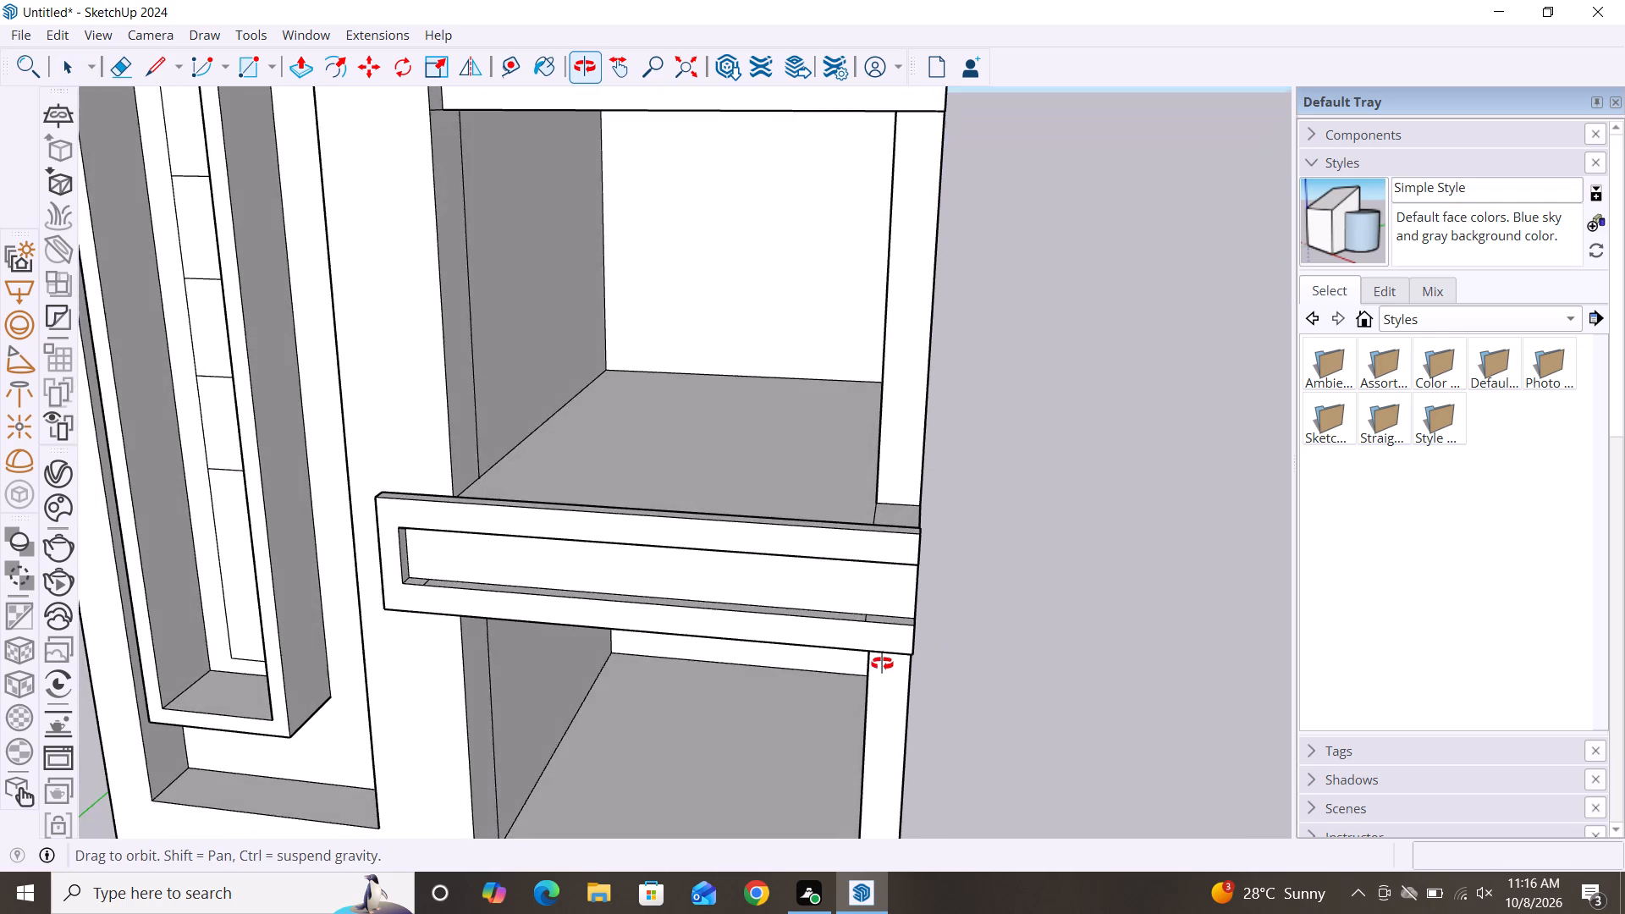
pyautogui.moveTo(882, 663); pyautogui.dragTo(1051, 727, button='middle')
pyautogui.scroll(2, 937, 593)
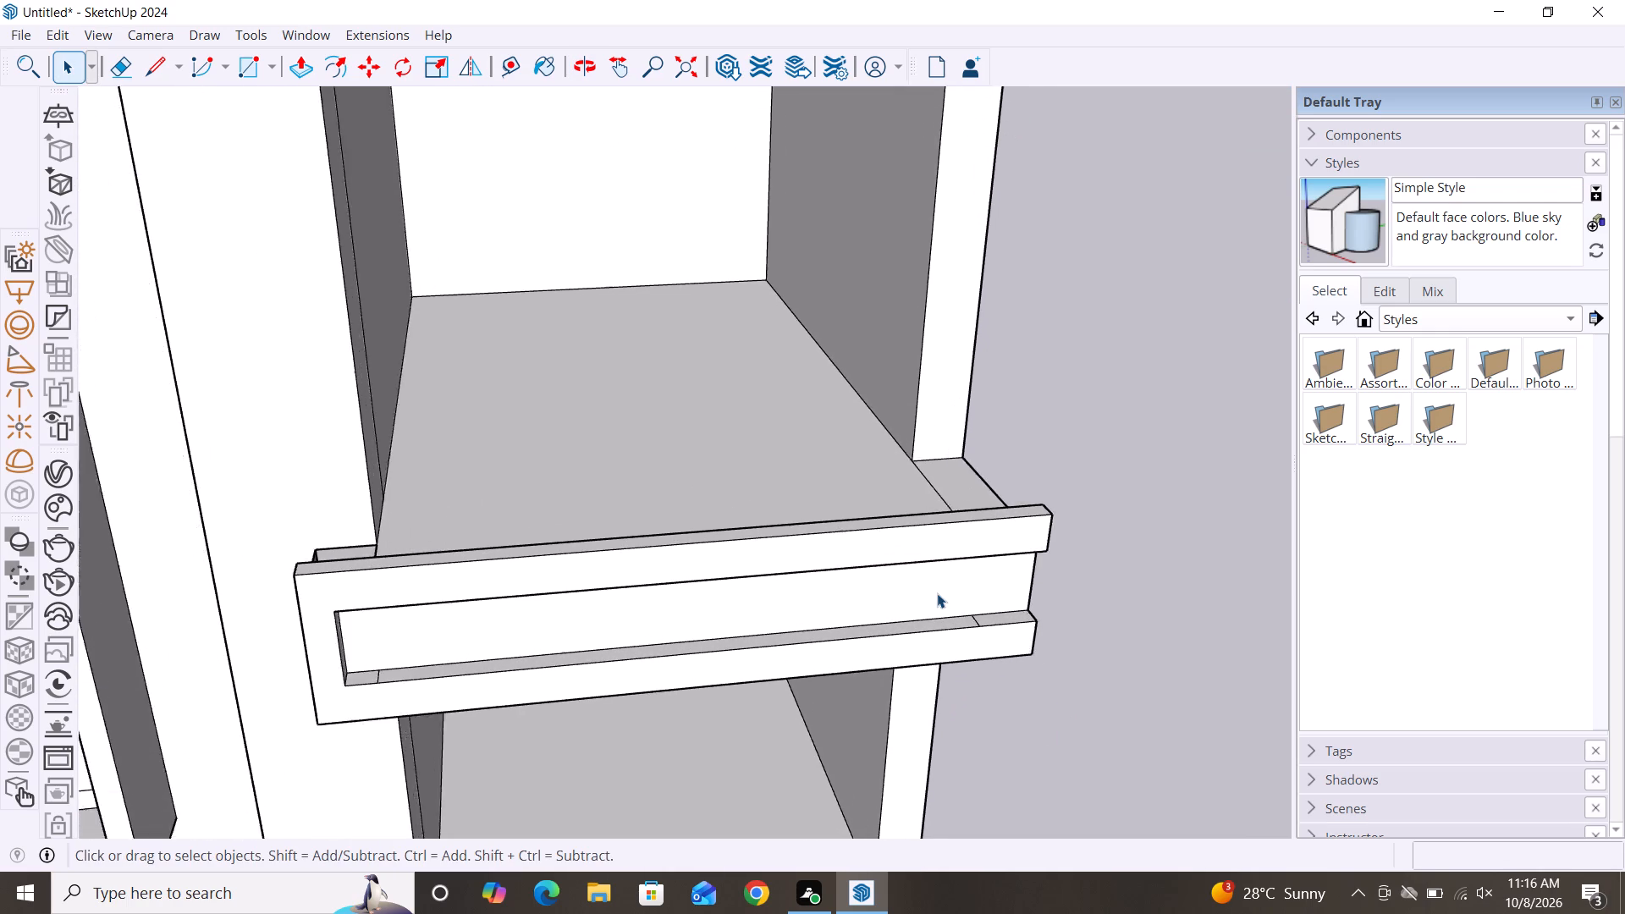
pyautogui.scroll(3, 937, 593)
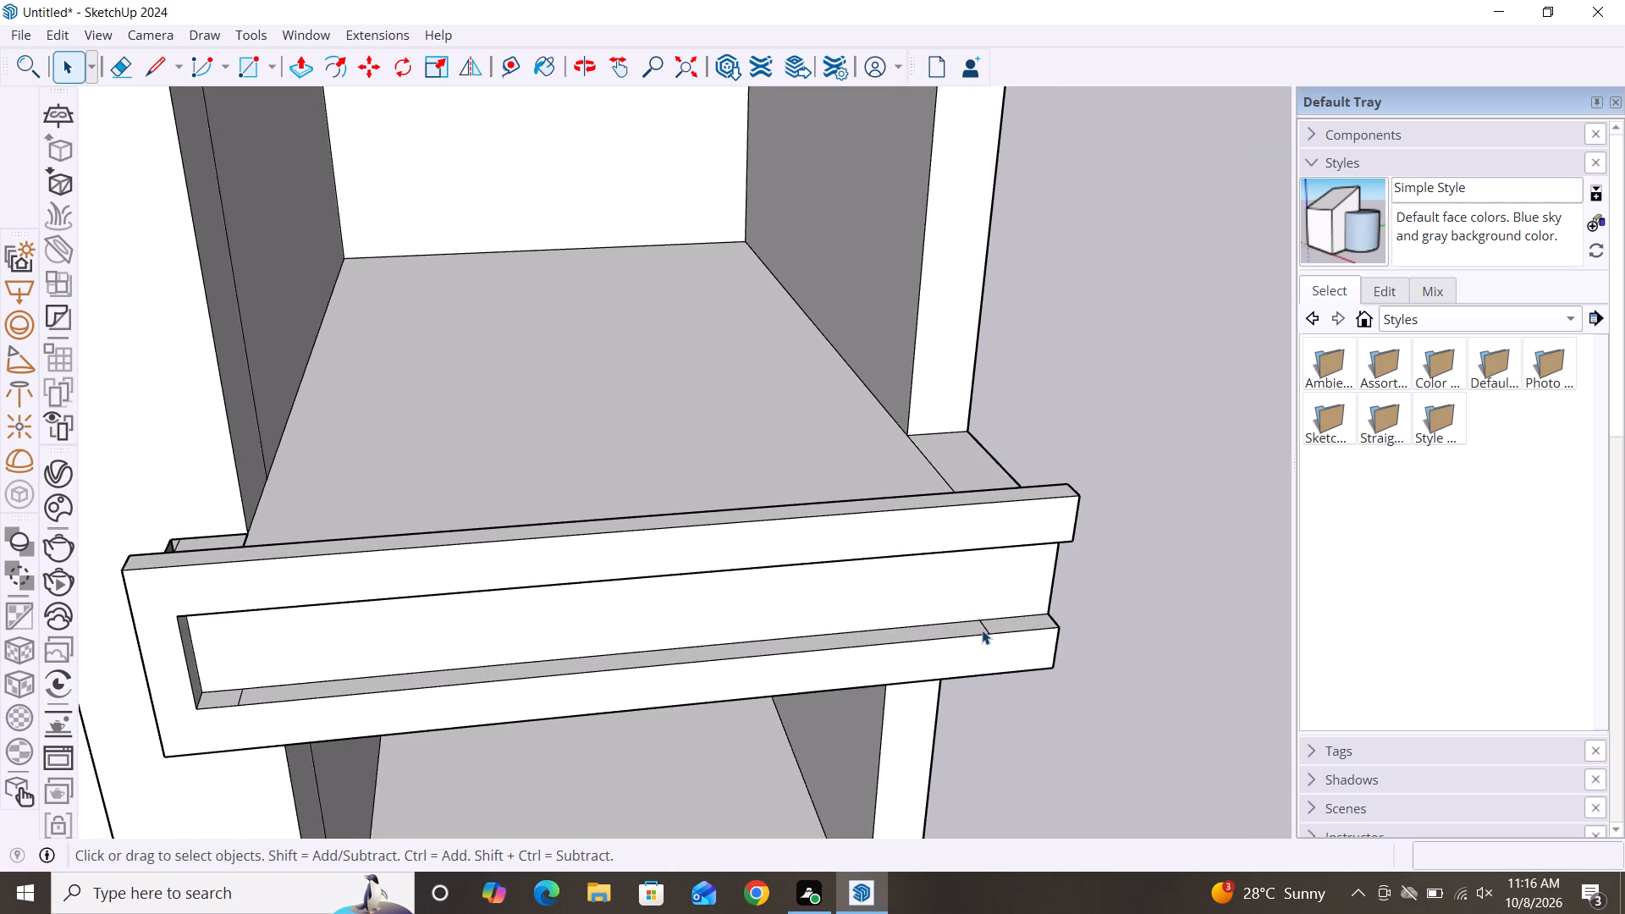
pyautogui.scroll(5, 982, 630)
pyautogui.scroll(-5, 982, 630)
pyautogui.scroll(-4, 1040, 691)
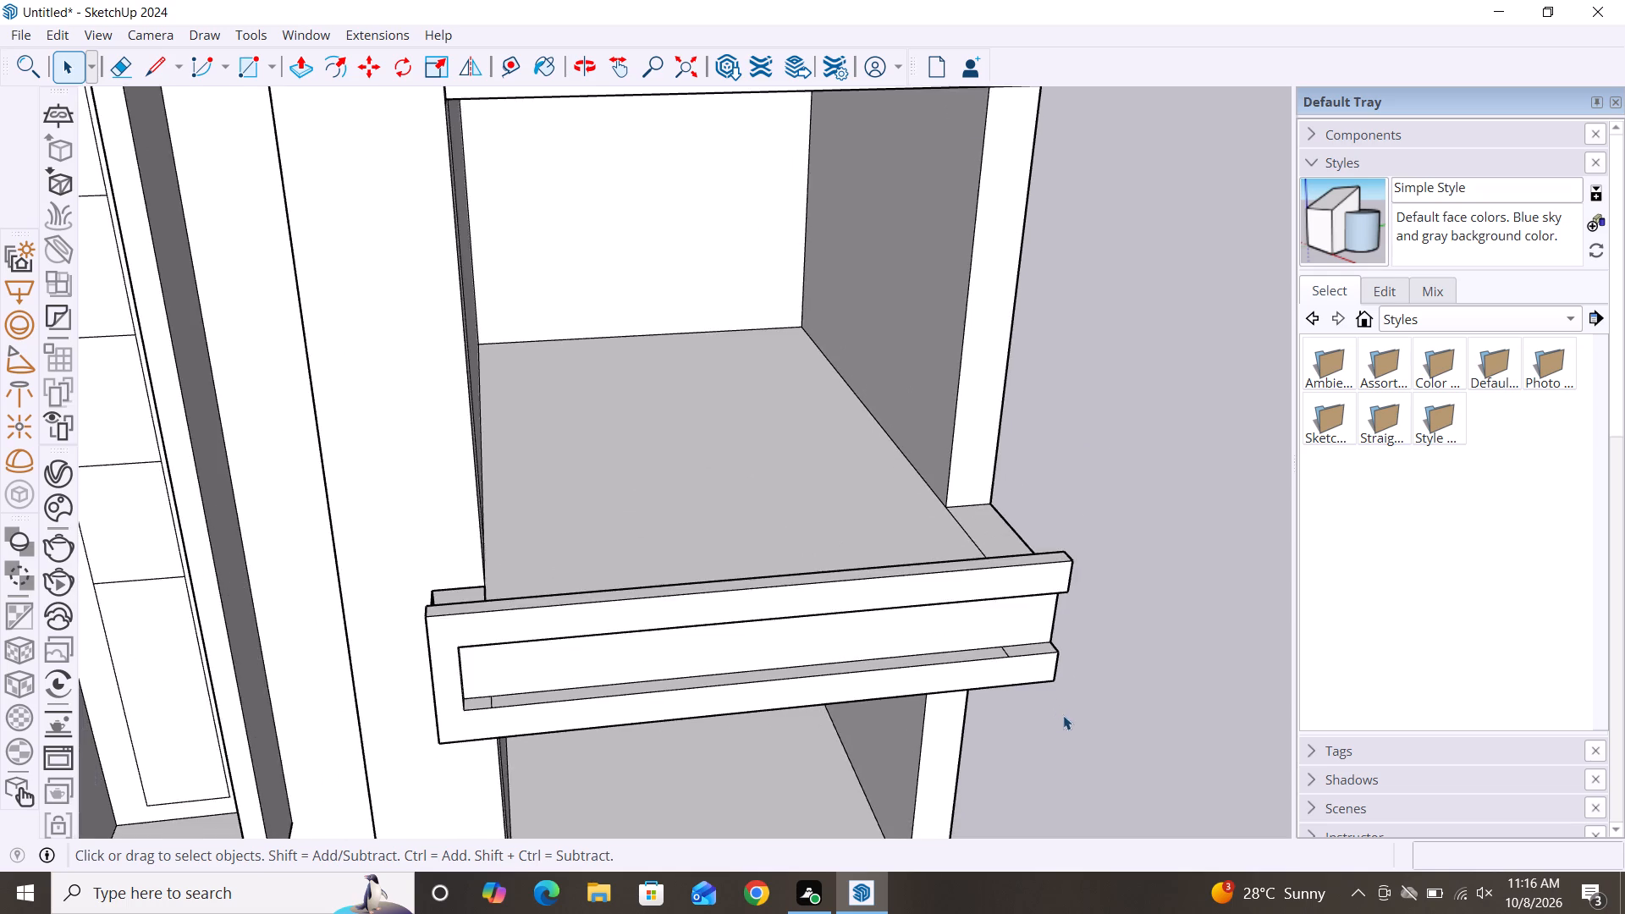
# Examine the overall massing of the frame, stacked rooms and projecting slab edge from oblique and front views.
pyautogui.scroll(-11, 1063, 715)
pyautogui.scroll(-4, 1041, 470)
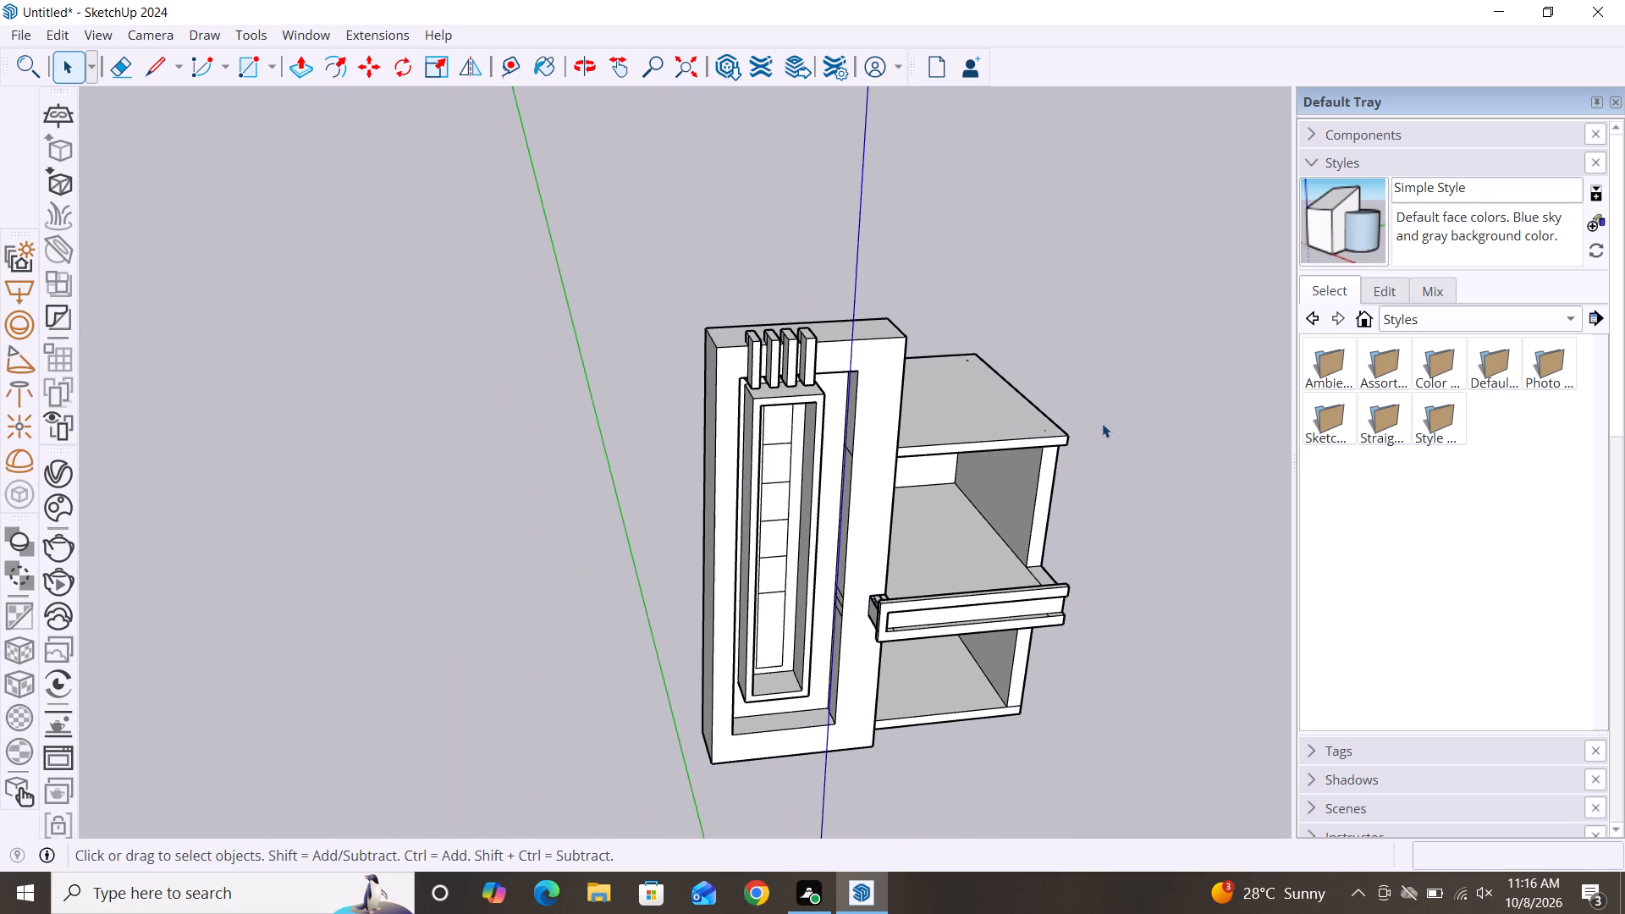
pyautogui.scroll(-1, 1110, 443)
pyautogui.moveTo(1086, 807); pyautogui.dragTo(829, 632, button='middle')
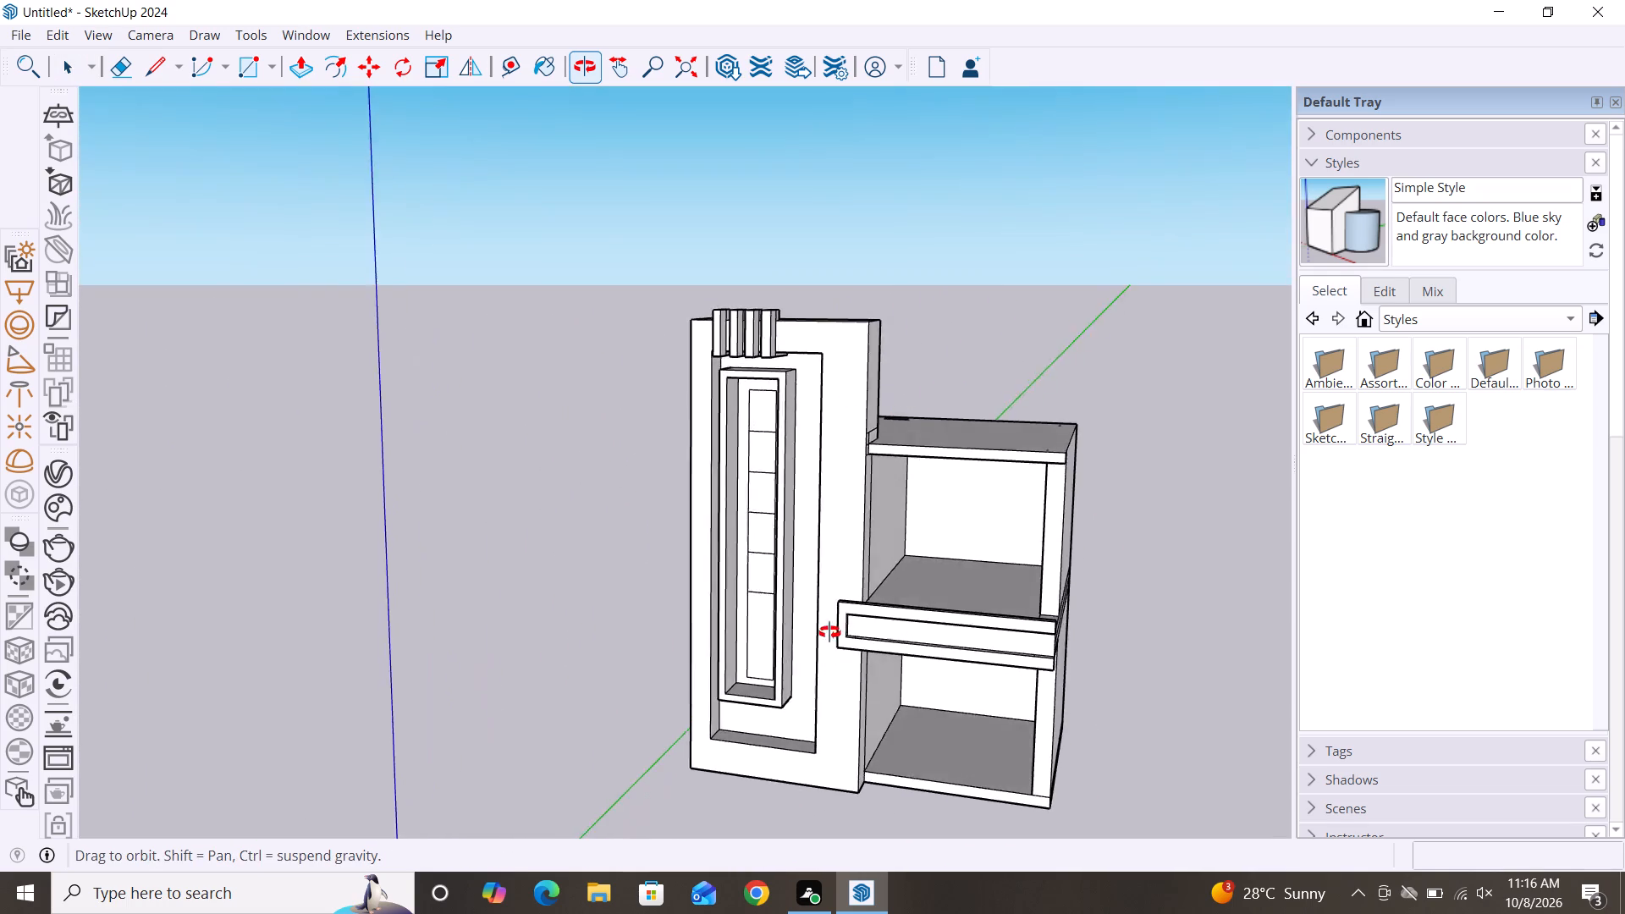
pyautogui.moveTo(829, 632); pyautogui.dragTo(975, 591, button='middle')
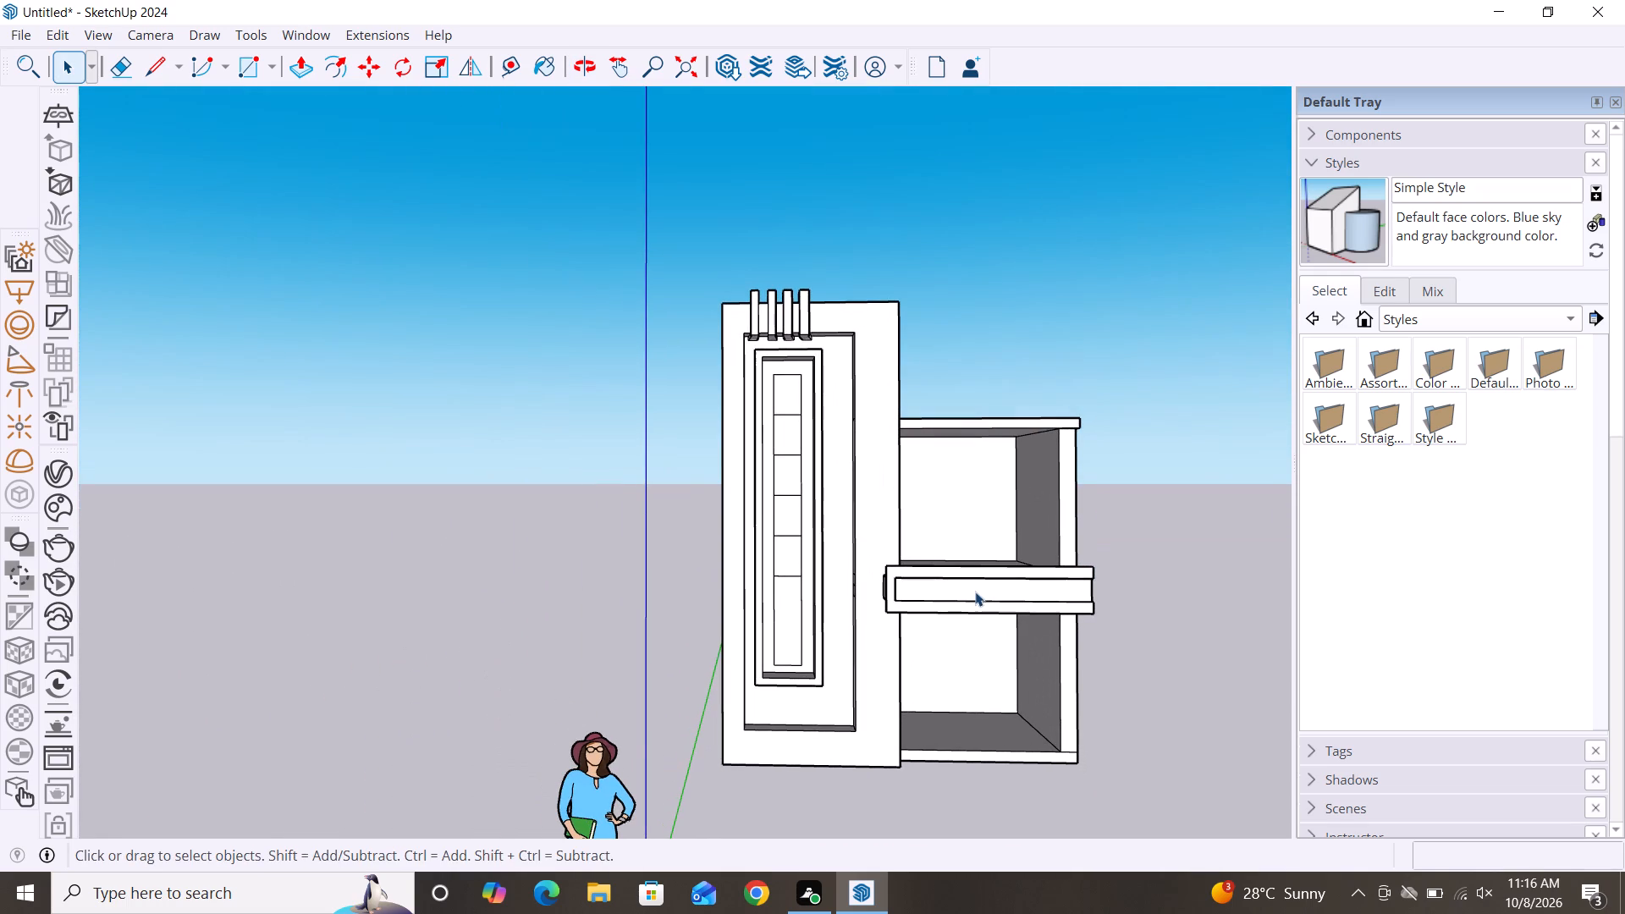
pyautogui.scroll(-3, 975, 592)
pyautogui.moveTo(857, 454); pyautogui.dragTo(862, 578, button='middle')
pyautogui.scroll(-1, 857, 454)
pyautogui.scroll(2, 862, 578)
pyautogui.scroll(-2, 862, 578)
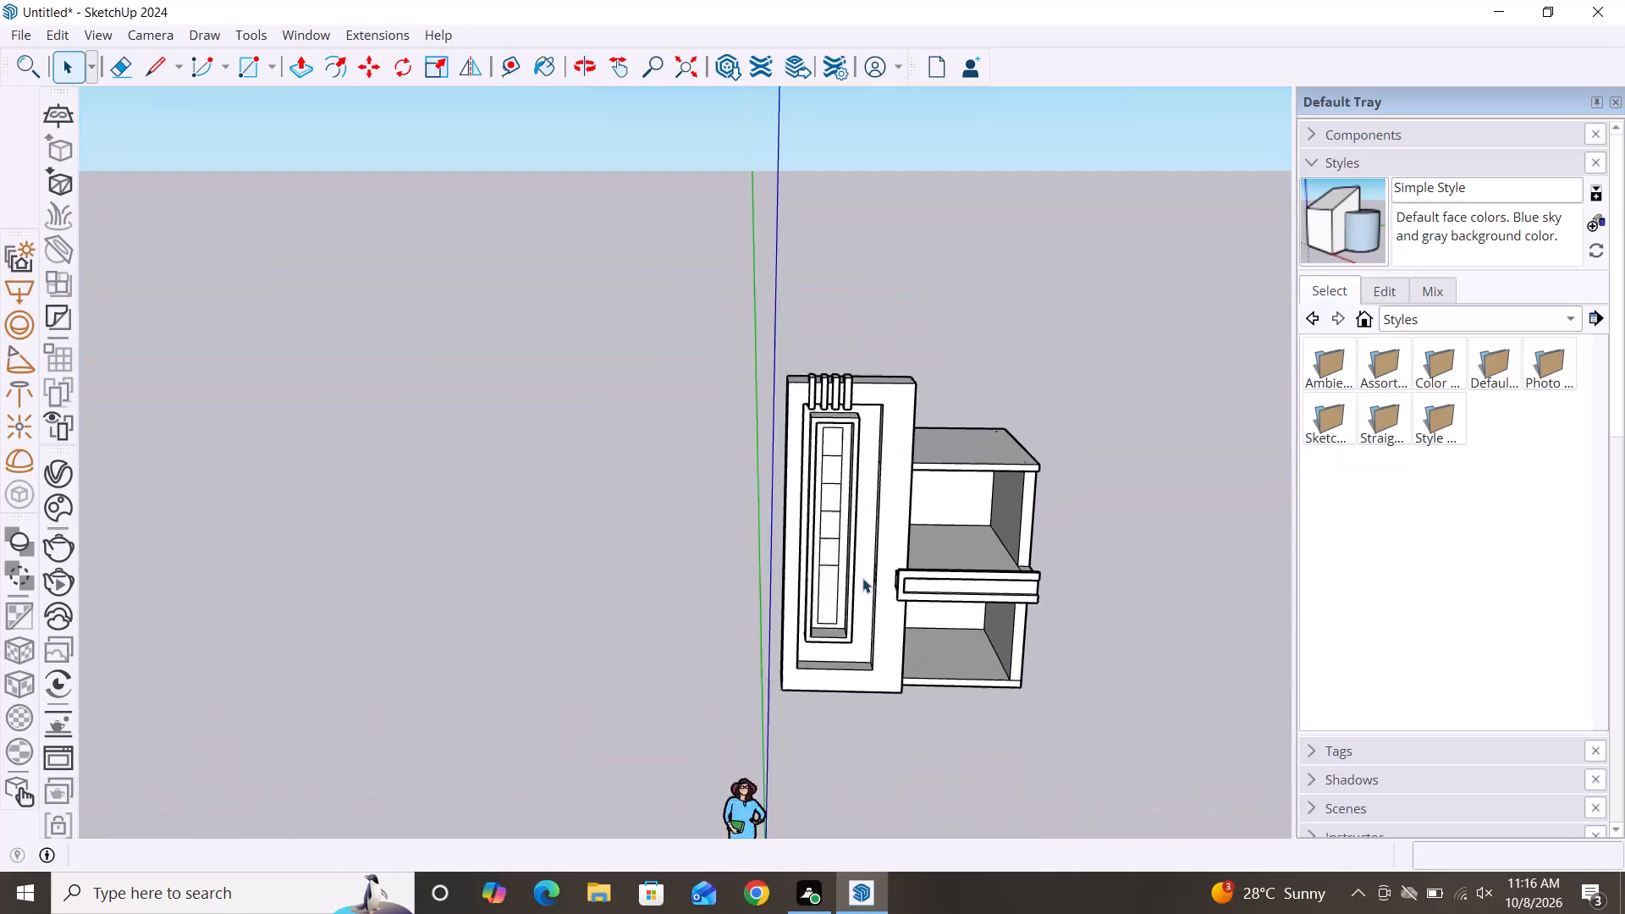
pyautogui.scroll(-1, 862, 578)
# Examine the frame's recessed panel and its divided inner strip up close and against the whole elevation.
pyautogui.scroll(12, 862, 578)
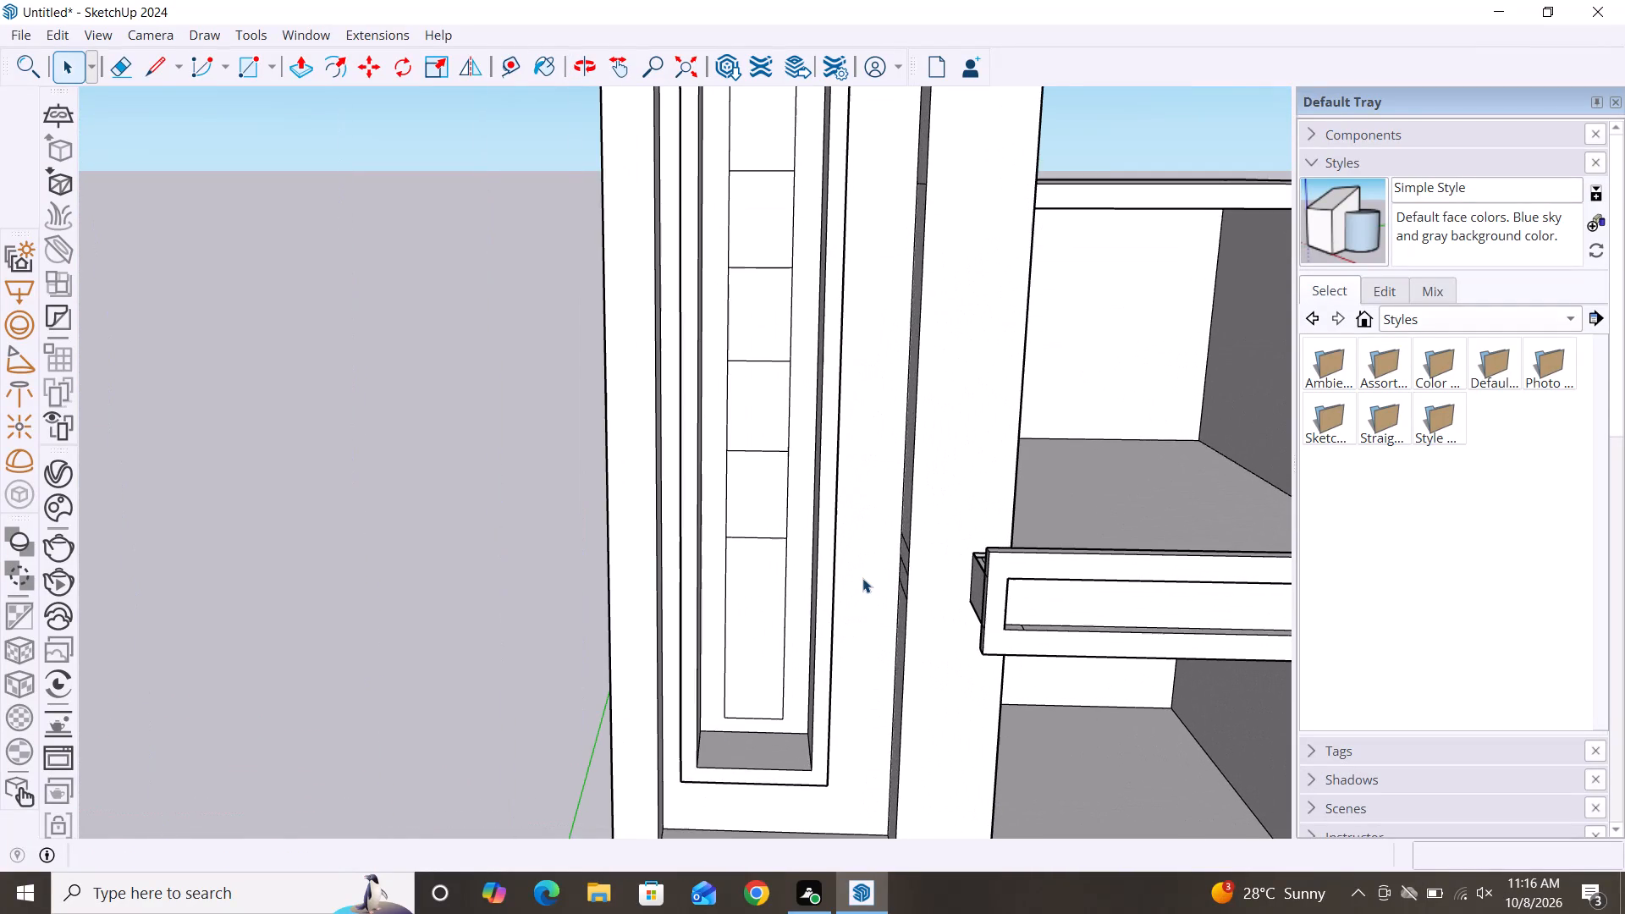
pyautogui.scroll(1, 862, 578)
pyautogui.scroll(-2, 862, 579)
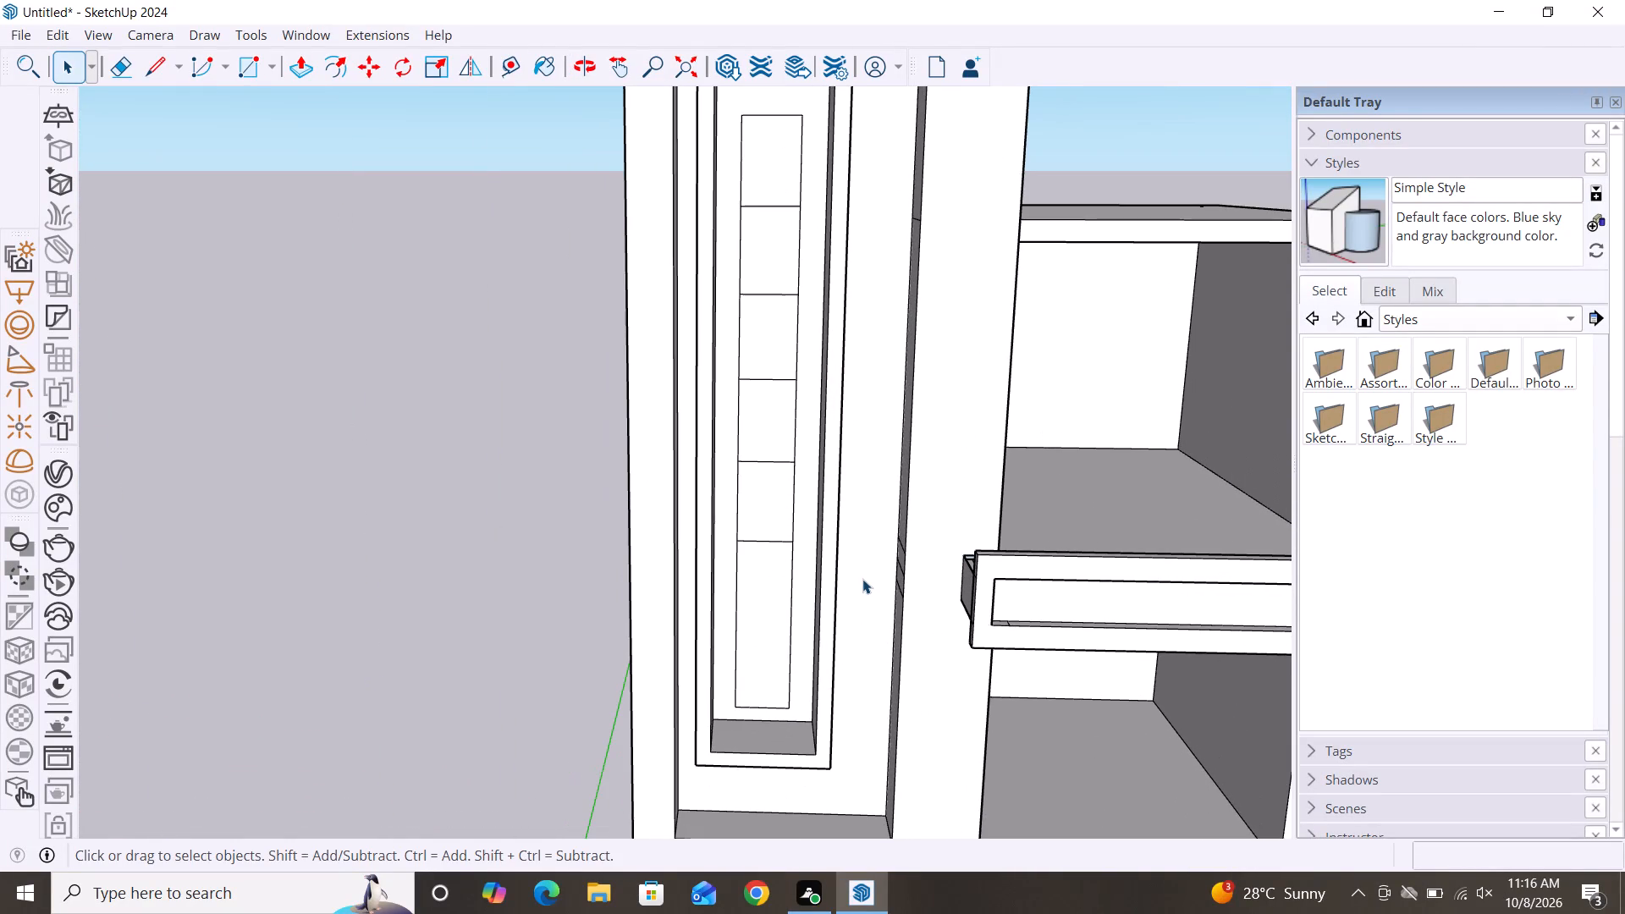
pyautogui.scroll(-5, 862, 579)
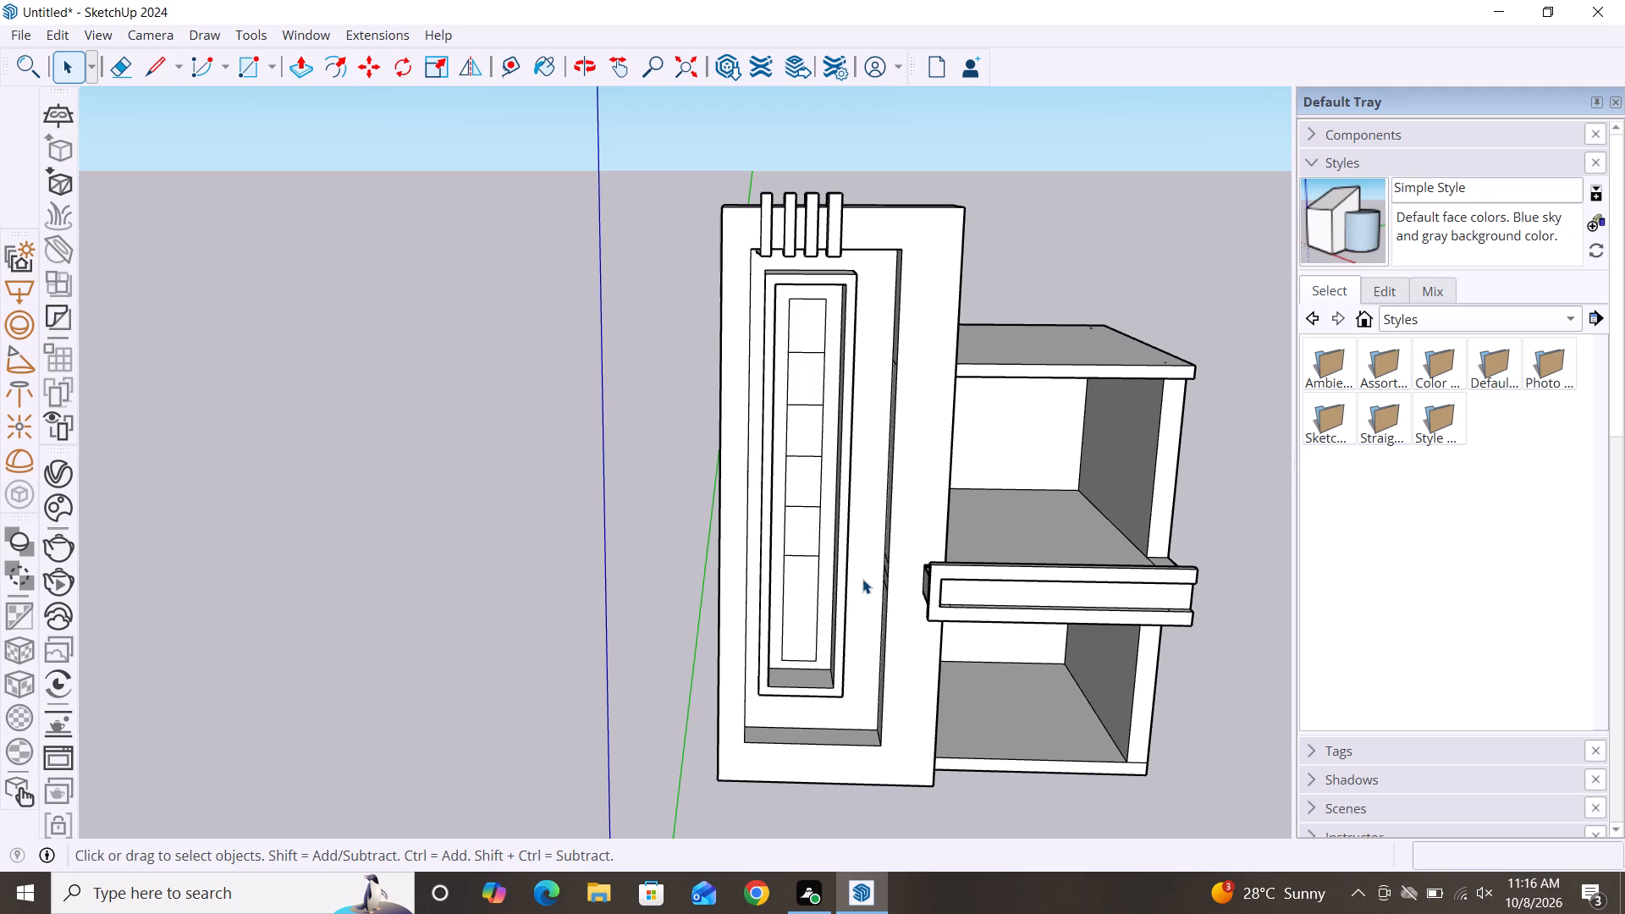
pyautogui.scroll(-3, 862, 579)
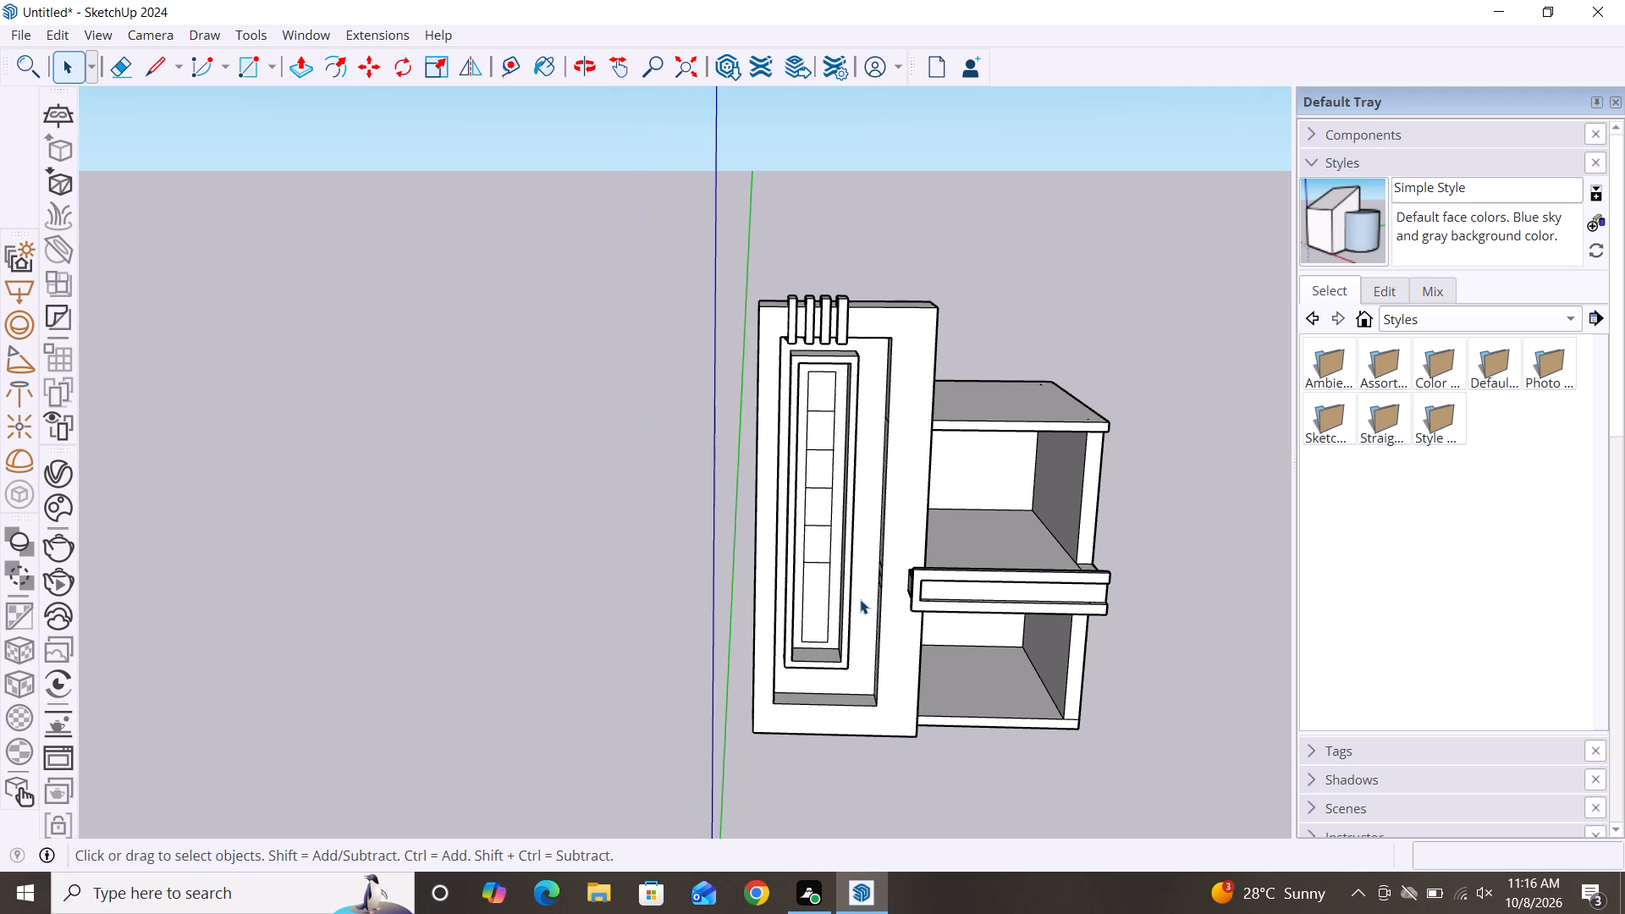
pyautogui.scroll(-2, 863, 631)
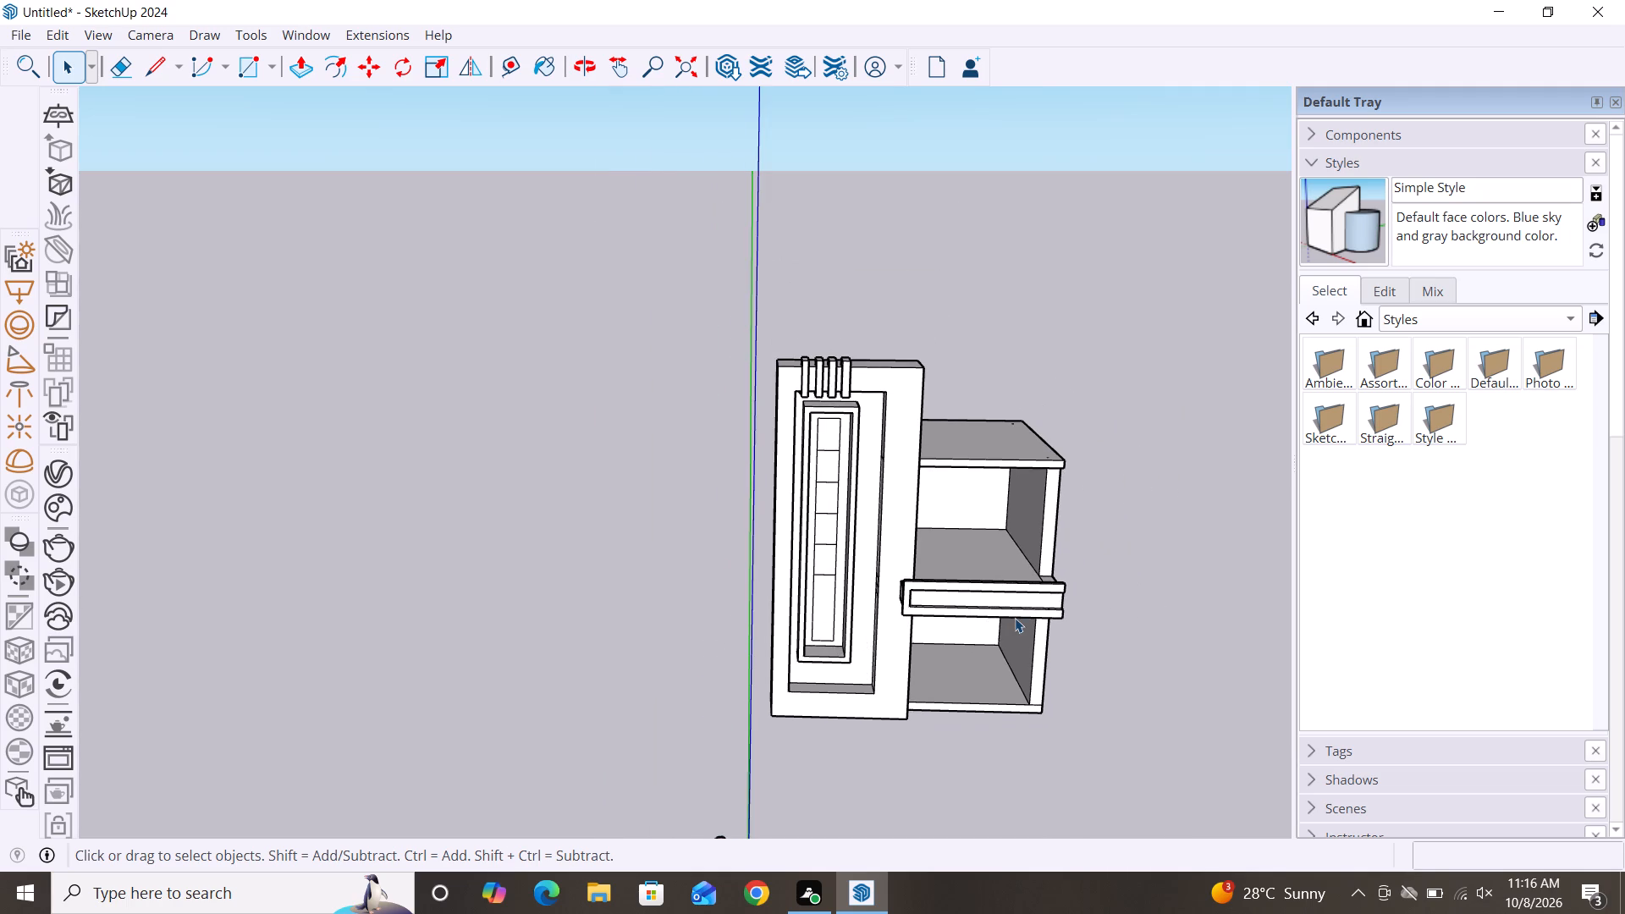
# Examine the slab edge's raised border and its relation to the two open-front rooms from the front.
pyautogui.scroll(10, 1015, 618)
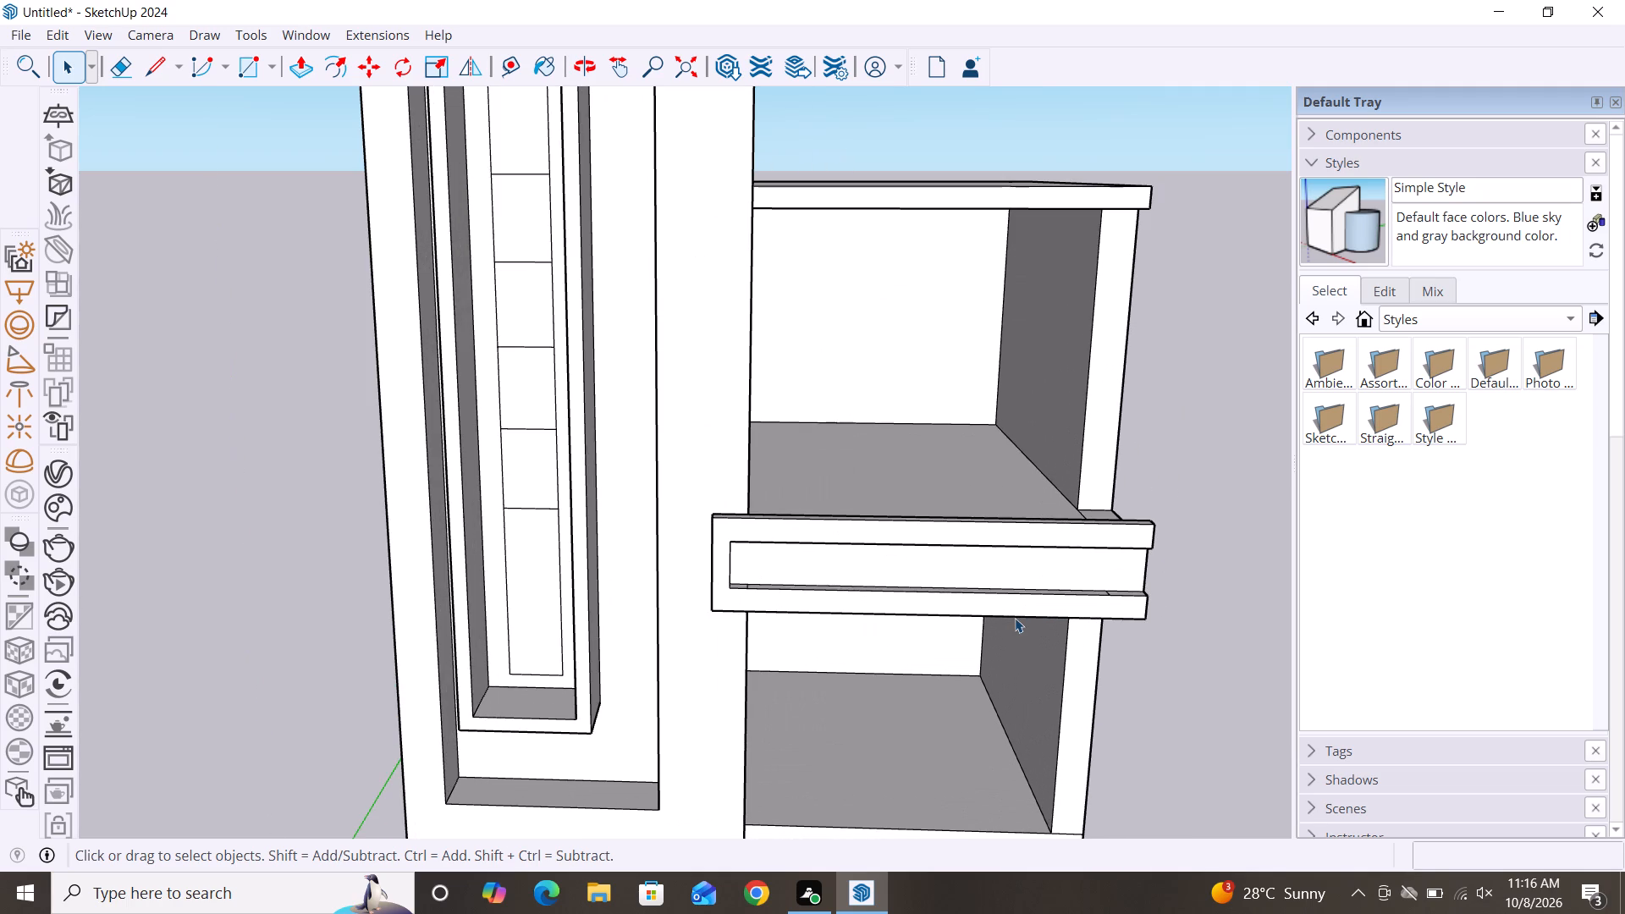
pyautogui.scroll(5, 1015, 618)
pyautogui.scroll(-1, 1015, 617)
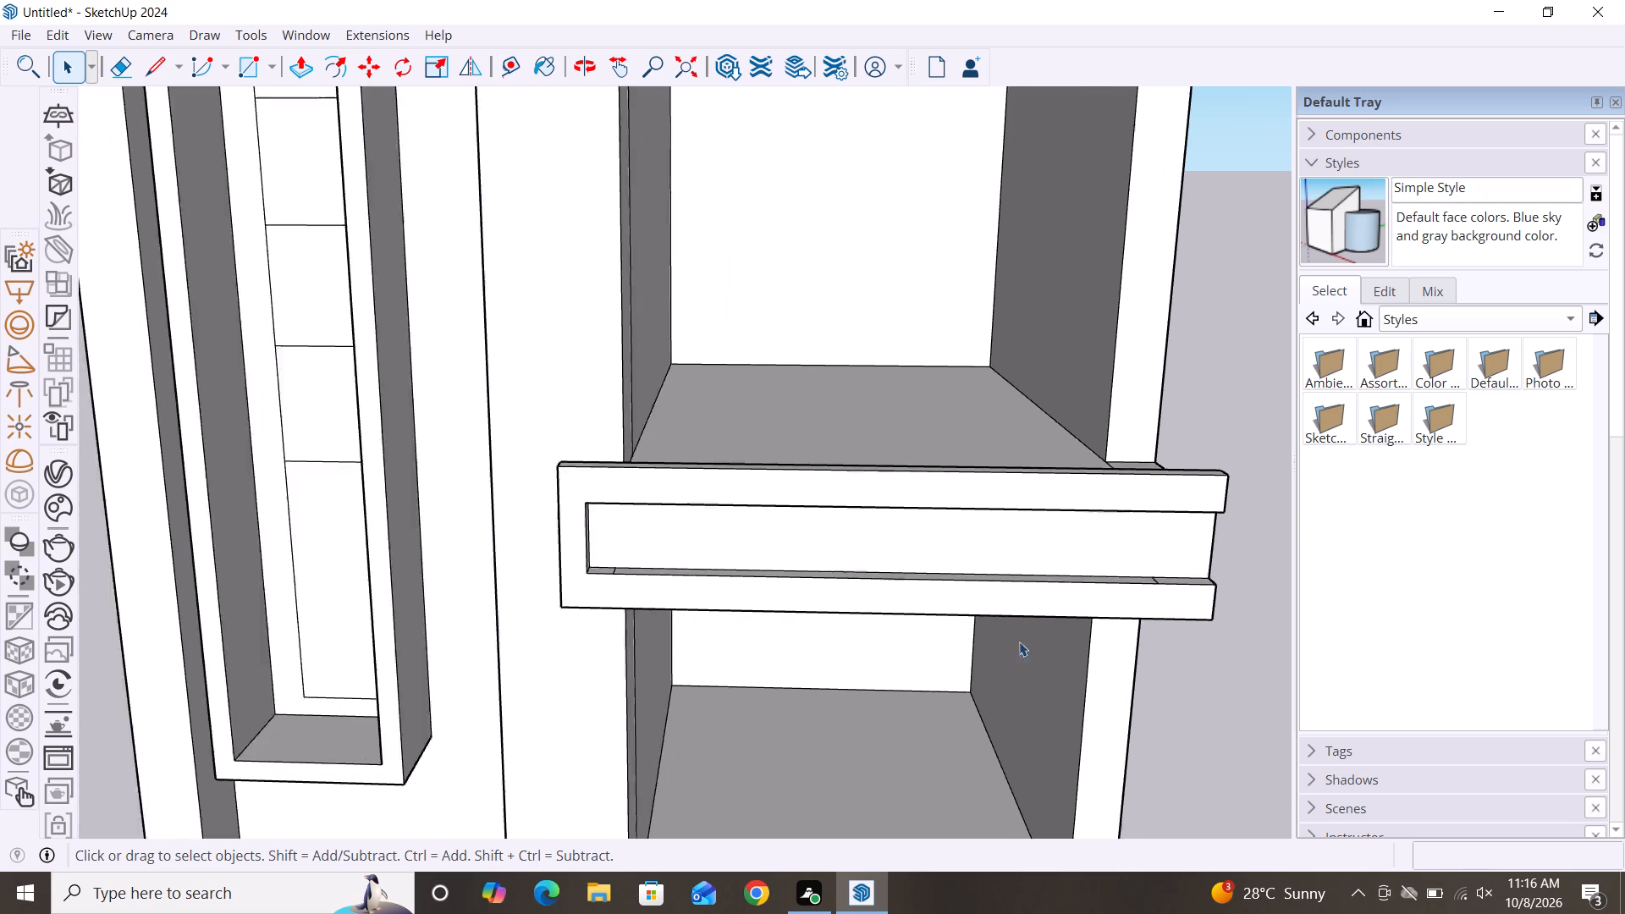
pyautogui.scroll(-3, 1019, 641)
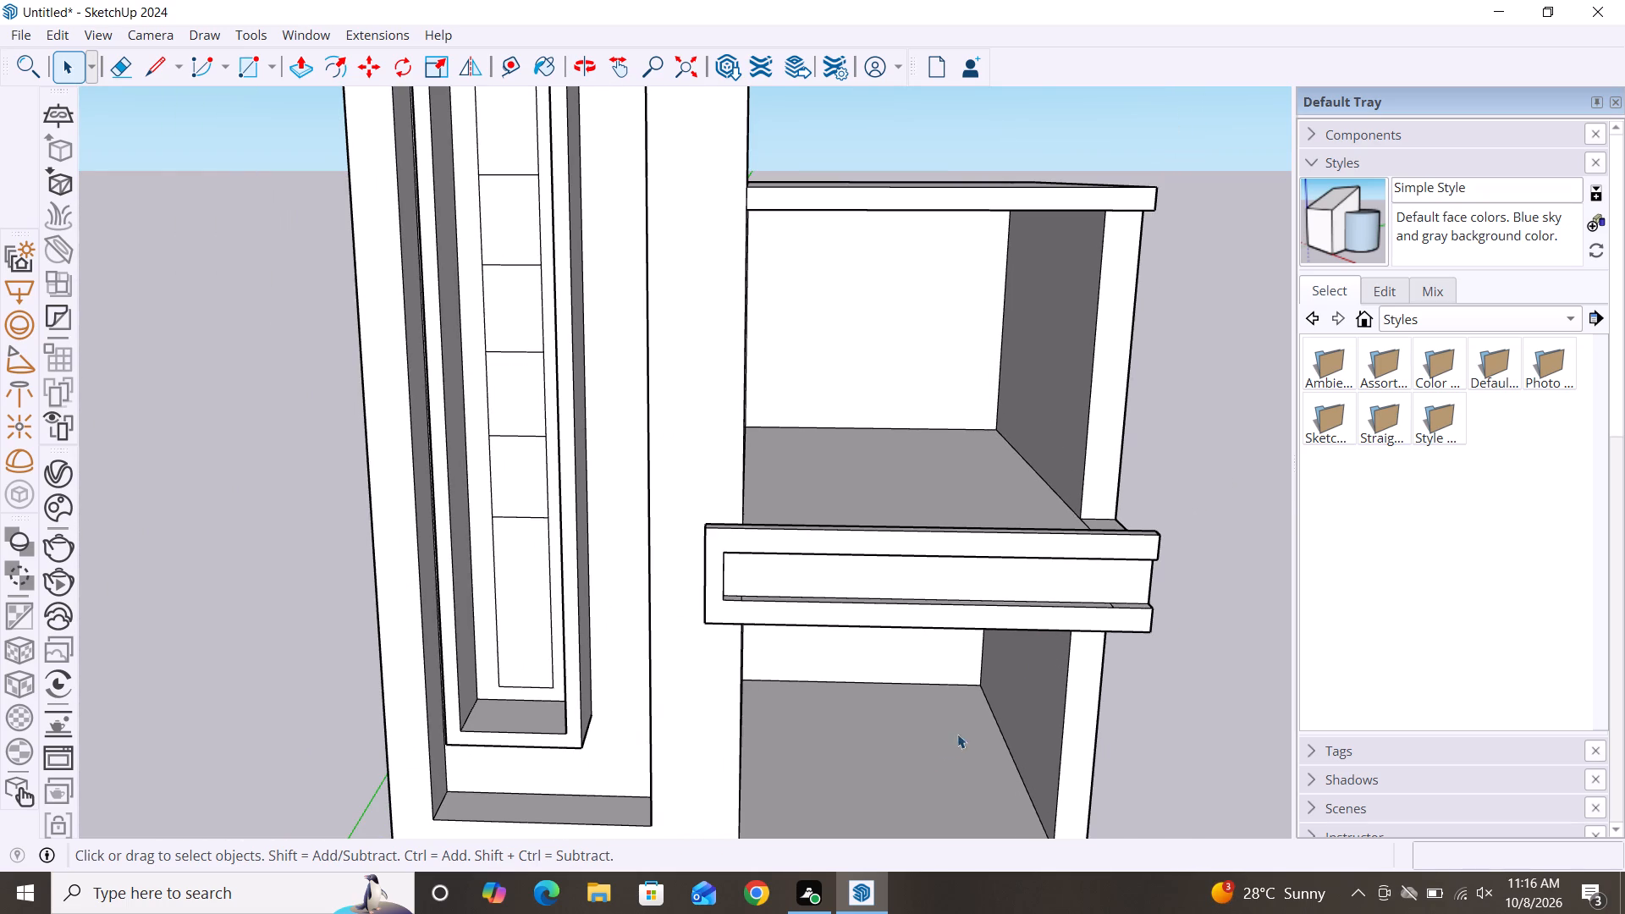
pyautogui.scroll(-2, 930, 752)
pyautogui.scroll(-1, 924, 862)
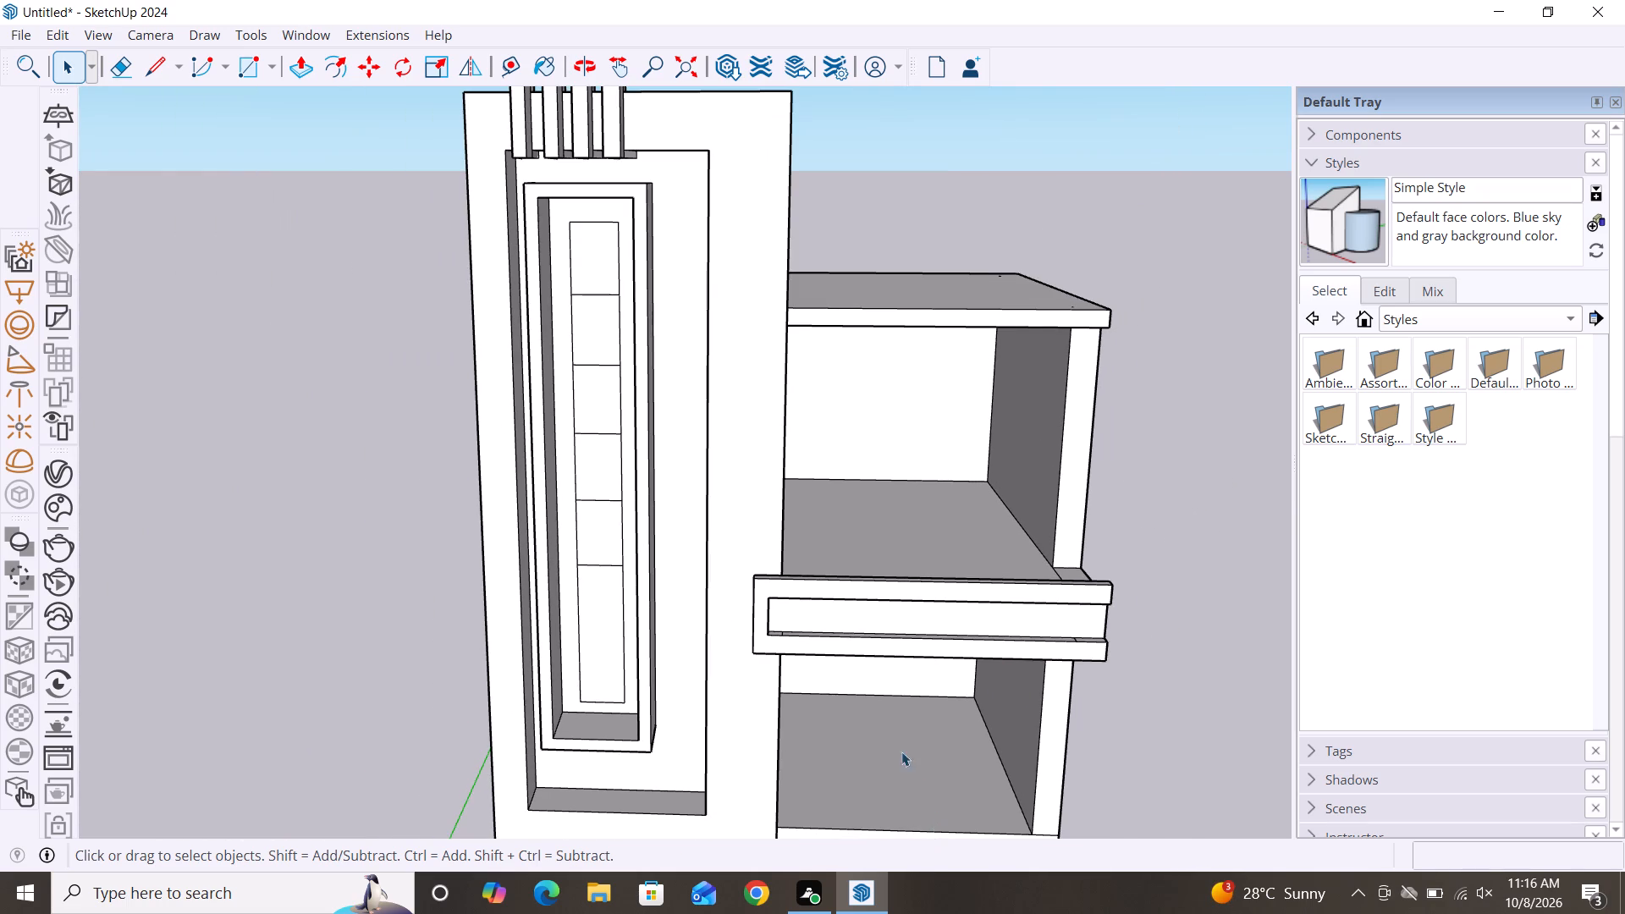
# Examine how the projecting slab edge meets the frame and the two open-front rooms from the front, above and an oblique angle.
pyautogui.scroll(-3, 867, 720)
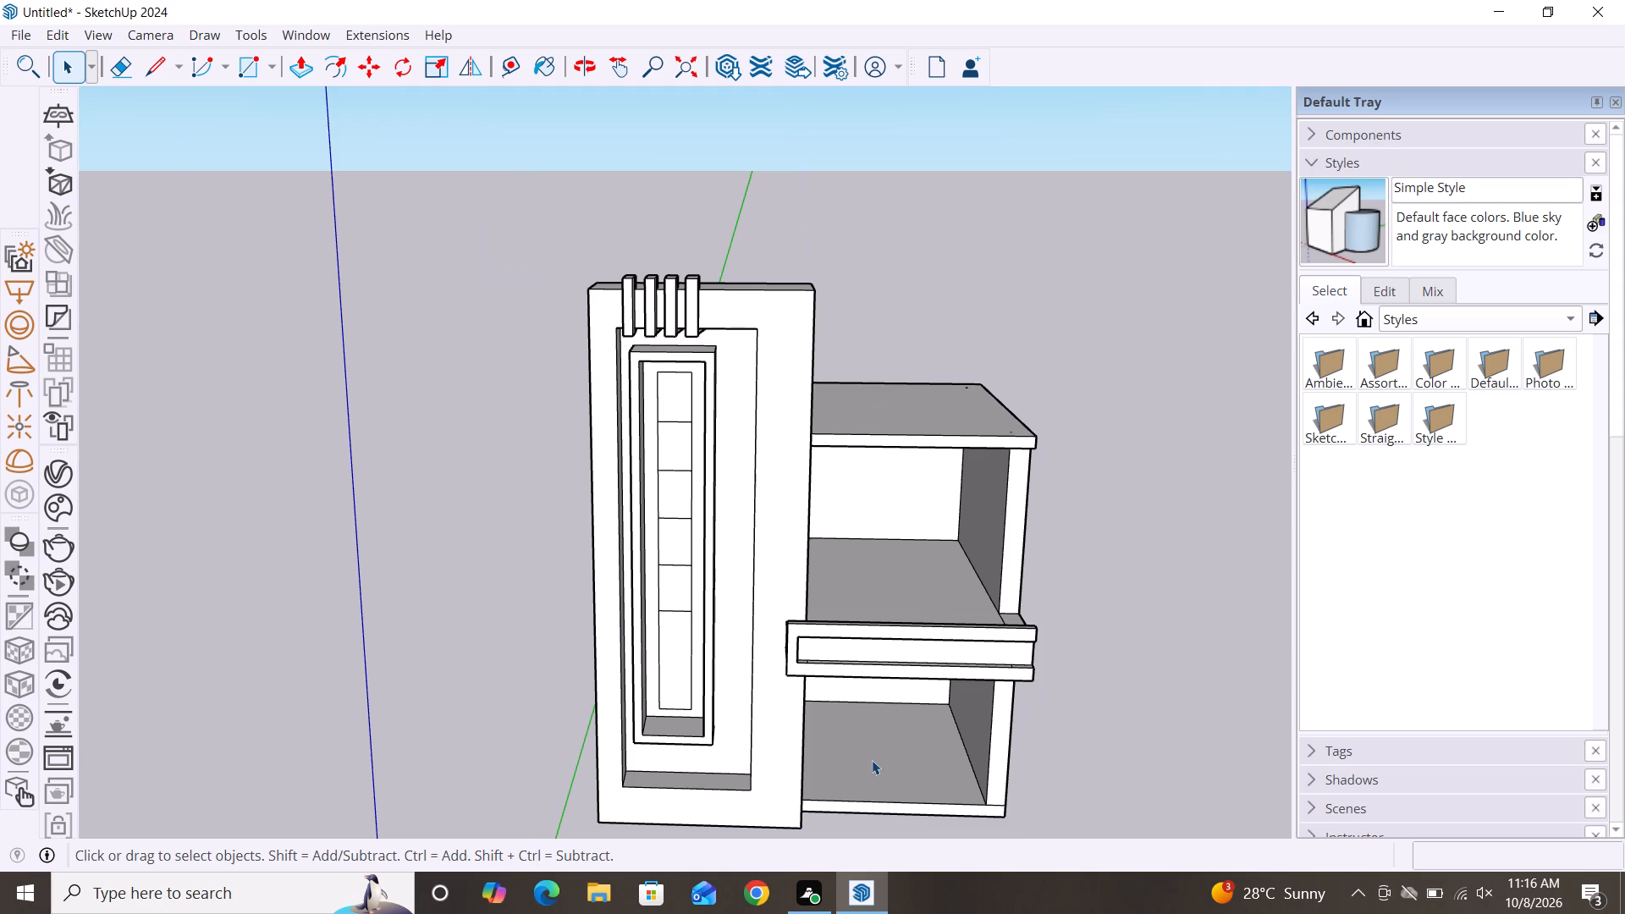
pyautogui.scroll(-2, 831, 774)
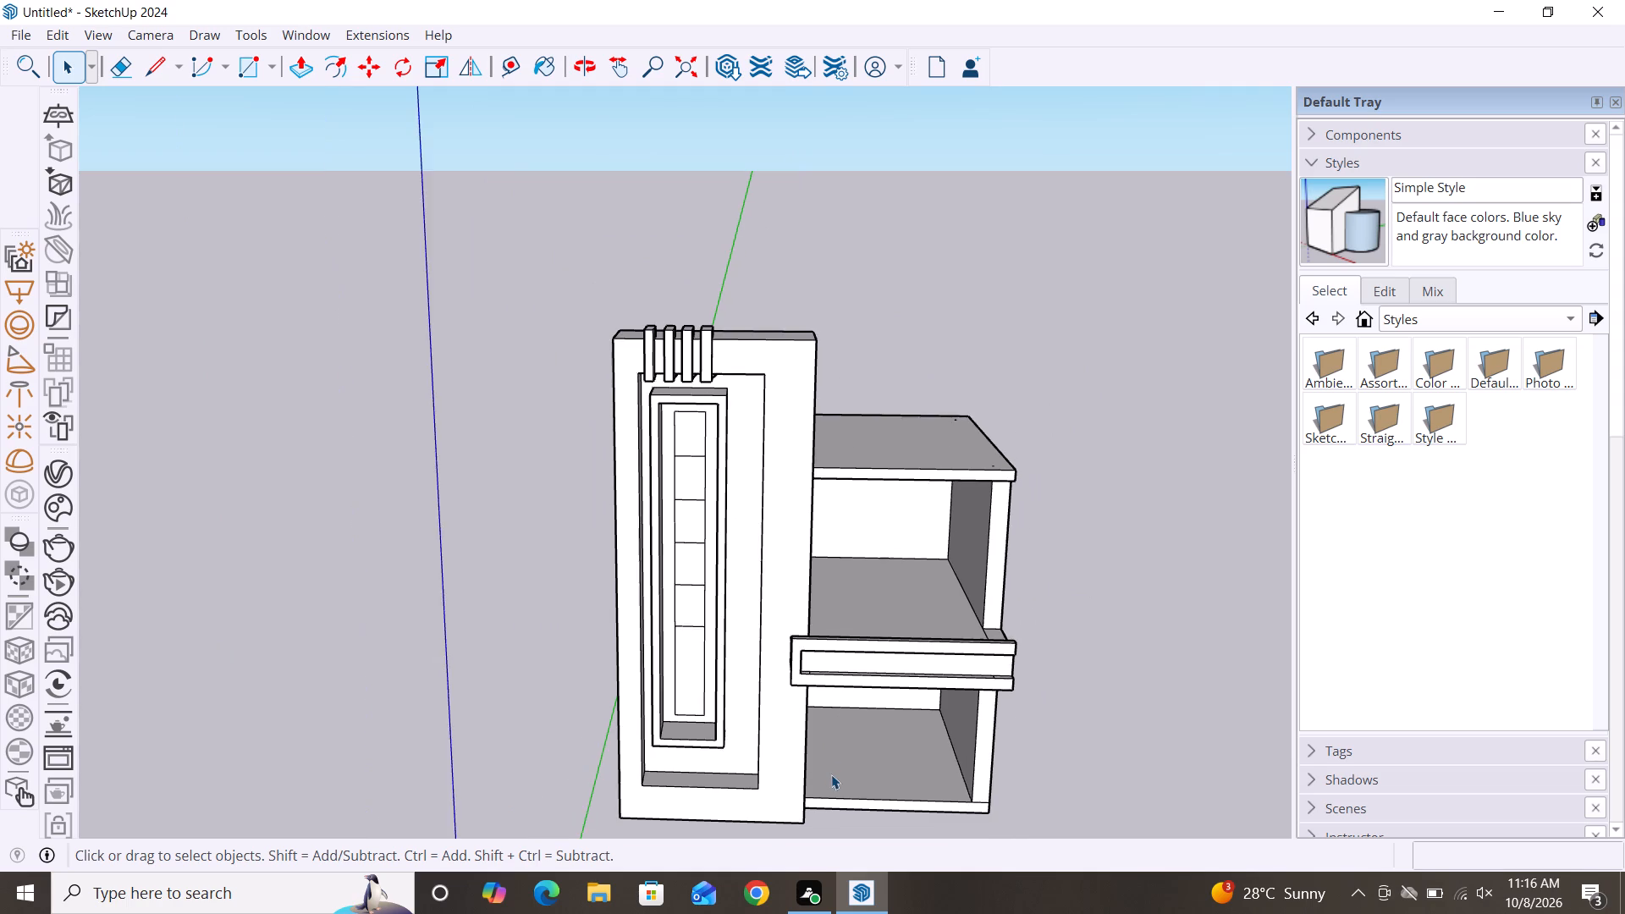
pyautogui.scroll(5, 826, 773)
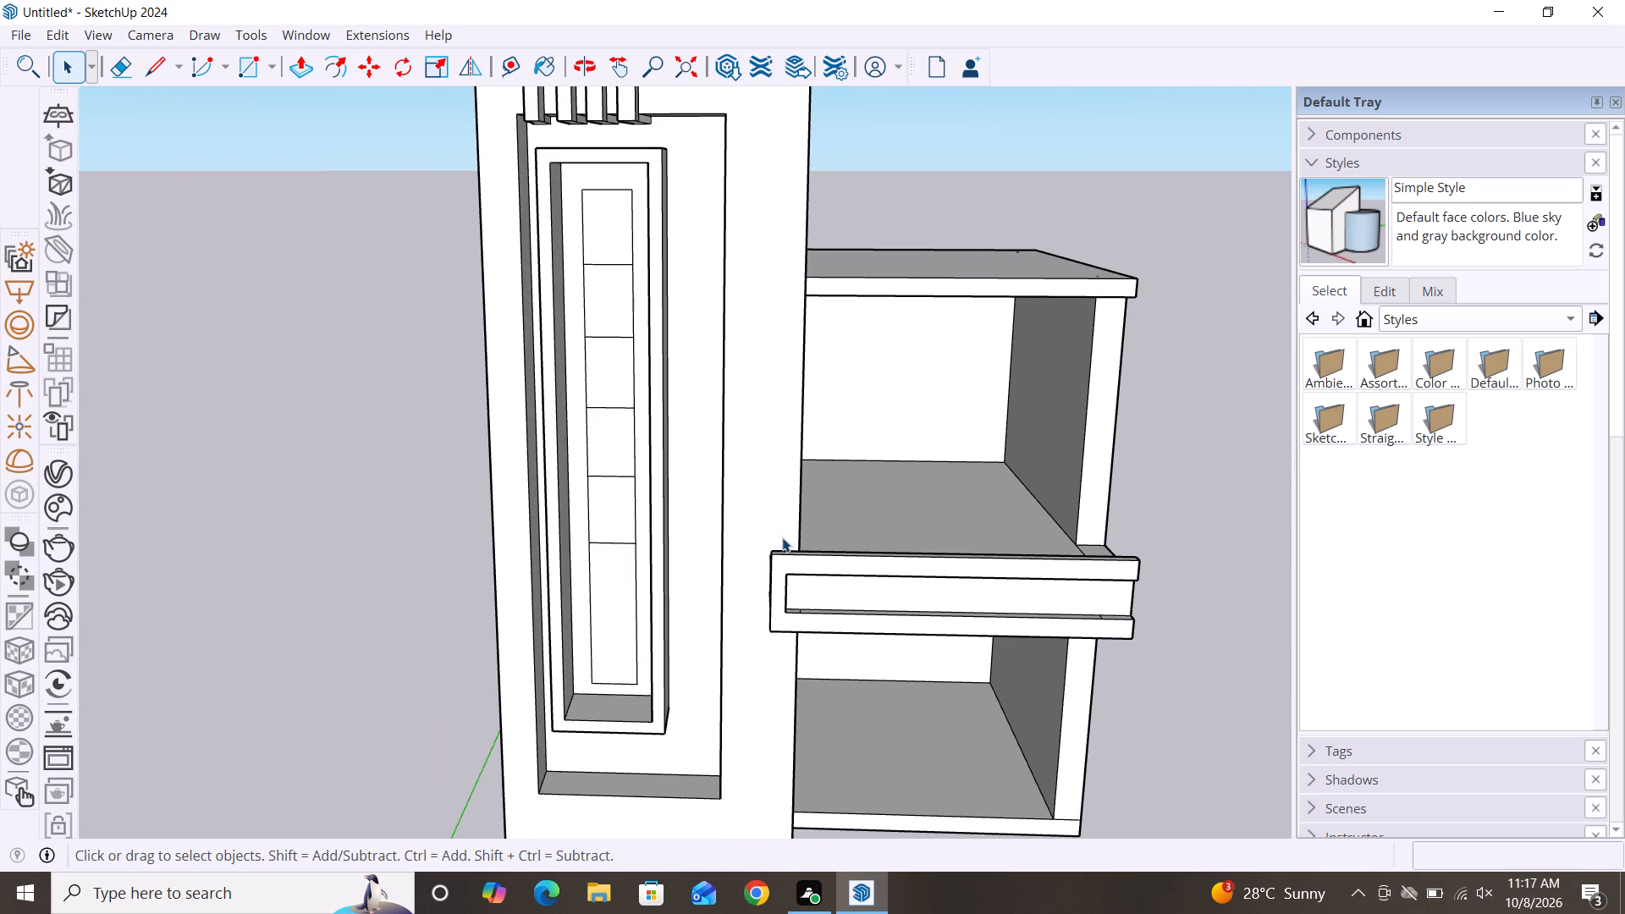
pyautogui.scroll(1, 782, 537)
pyautogui.moveTo(782, 537); pyautogui.dragTo(776, 763, button='middle')
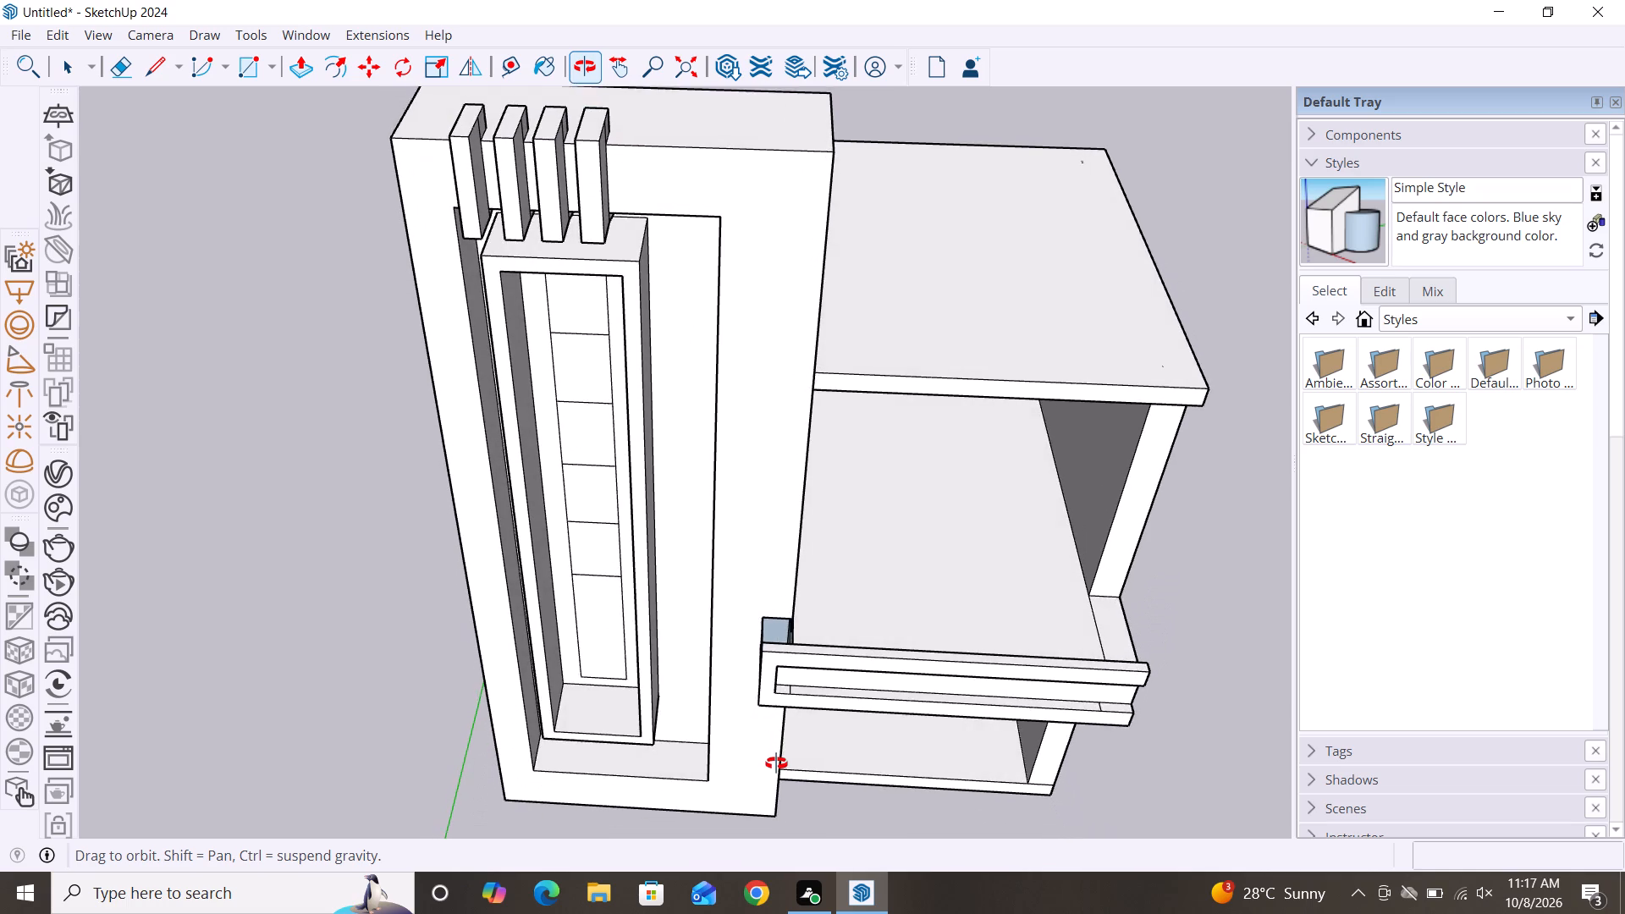
pyautogui.moveTo(776, 763); pyautogui.dragTo(635, 672, button='middle')
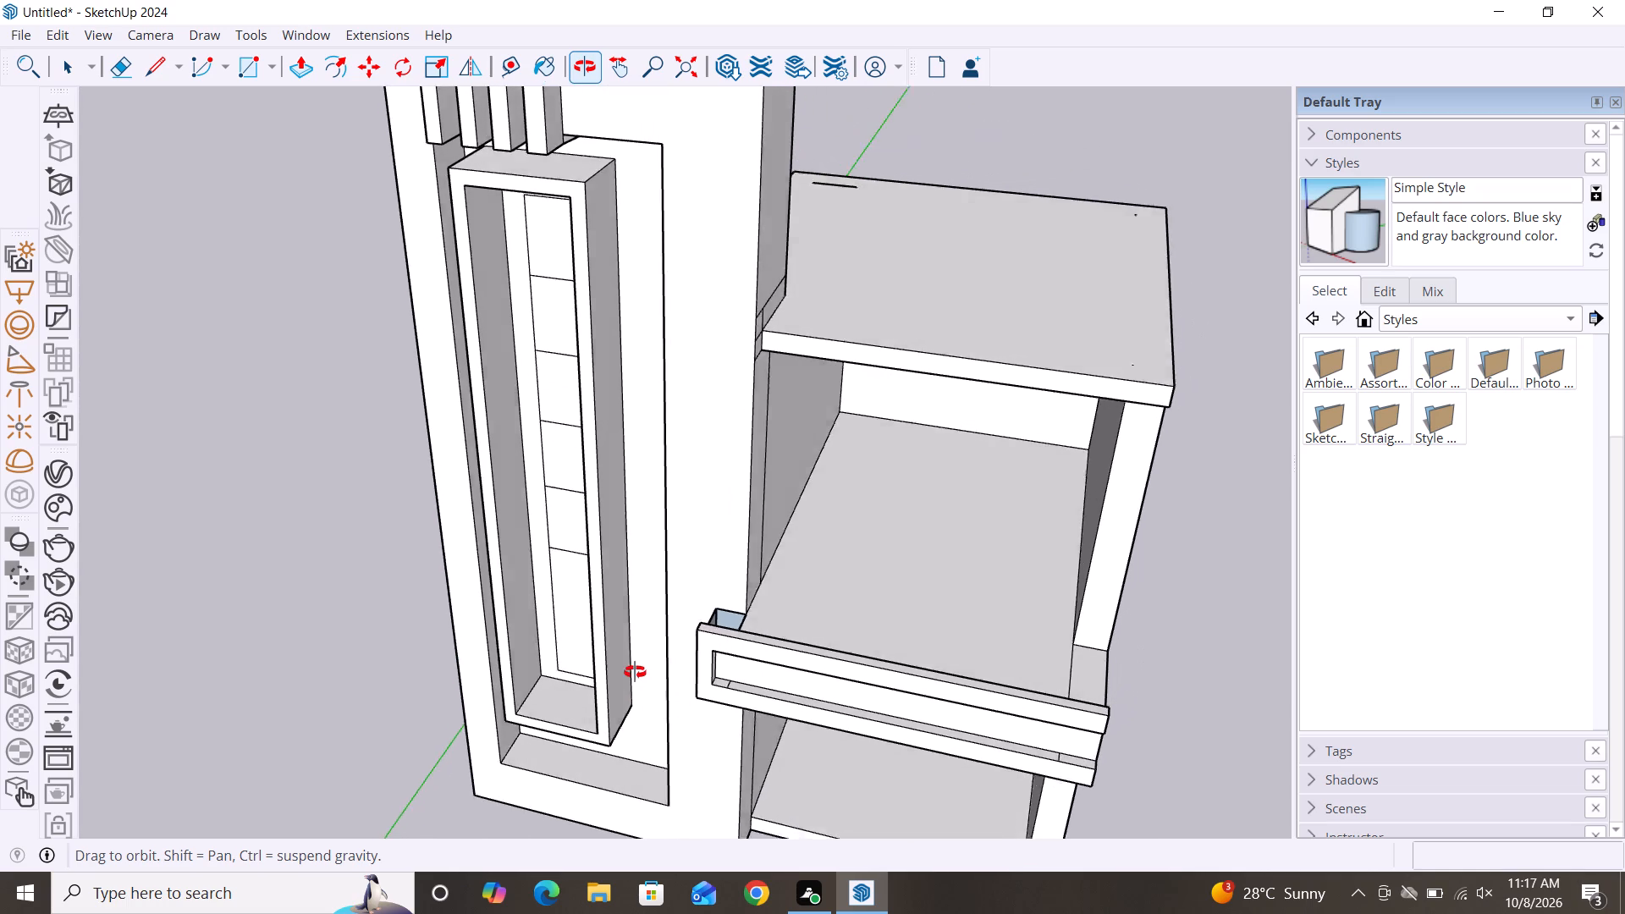
pyautogui.moveTo(635, 672); pyautogui.dragTo(636, 666, button='middle')
pyautogui.scroll(-4, 795, 578)
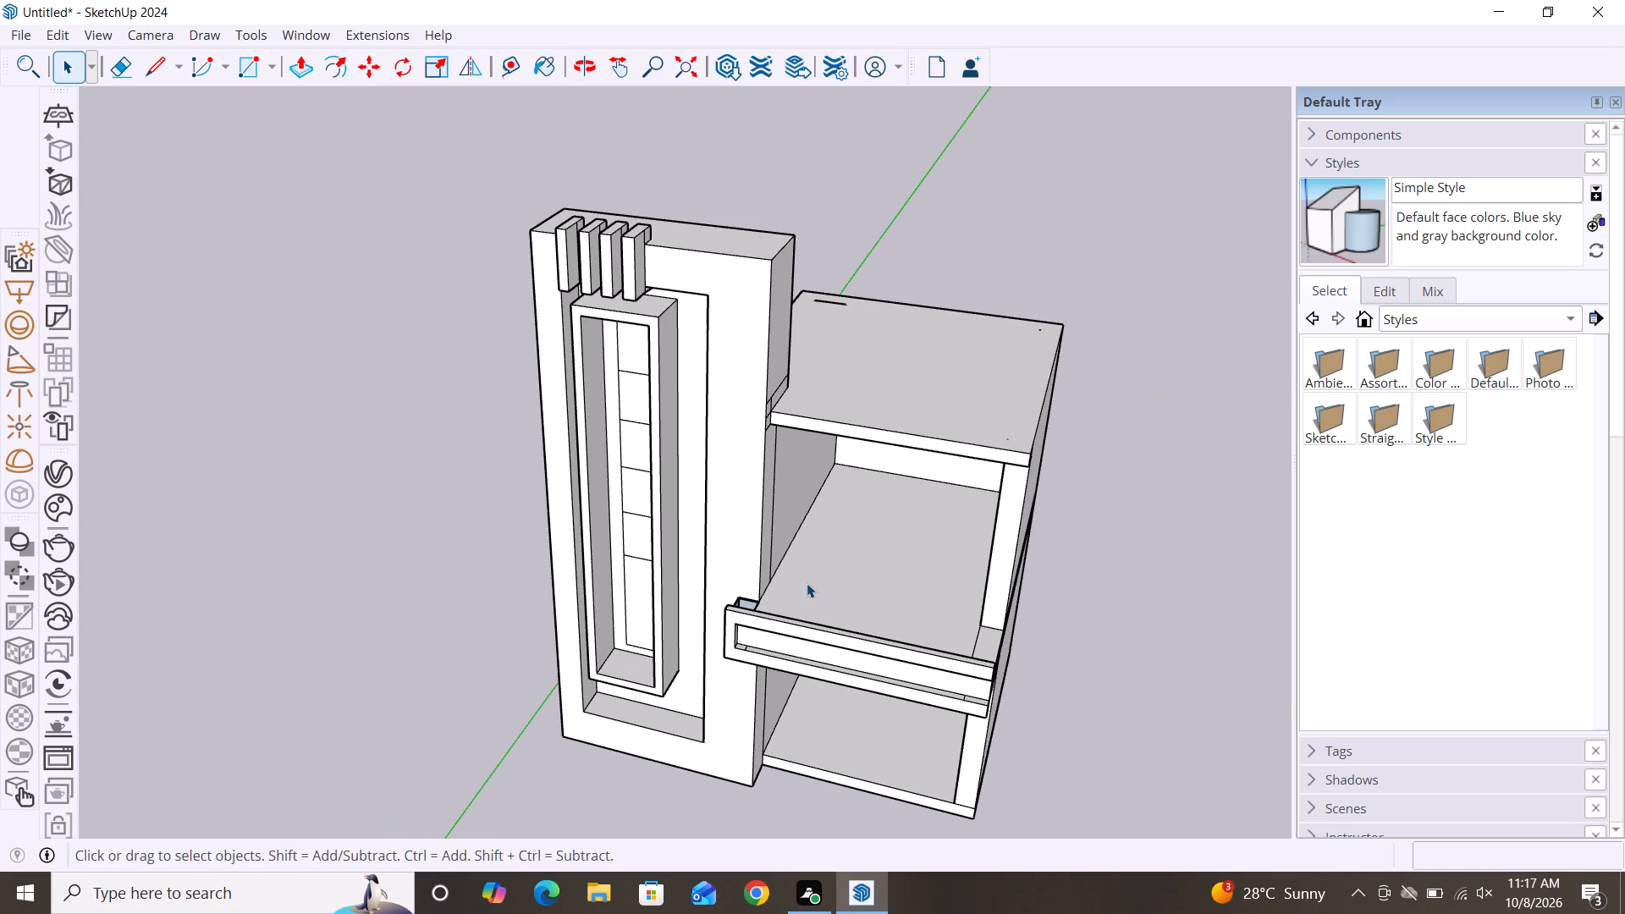
pyautogui.moveTo(835, 703); pyautogui.dragTo(893, 549, button='middle')
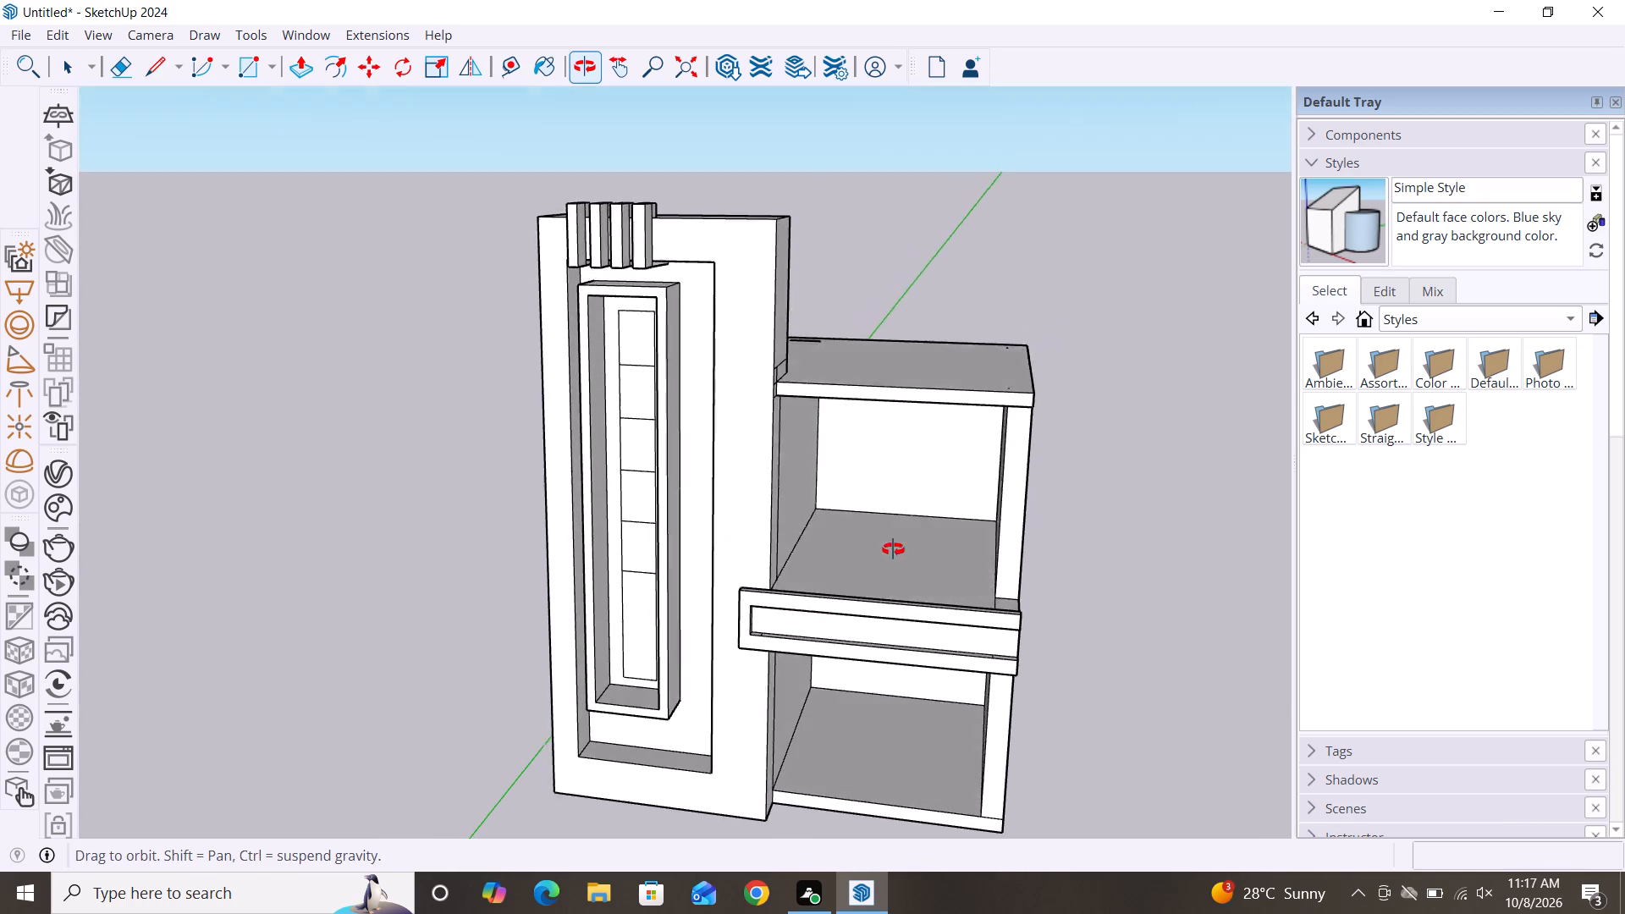
pyautogui.moveTo(893, 549); pyautogui.dragTo(896, 537, button='middle')
# Examine the whole elevation from a distance and the slab edge's raised border close up from the front and above.
pyautogui.scroll(-1, 1197, 696)
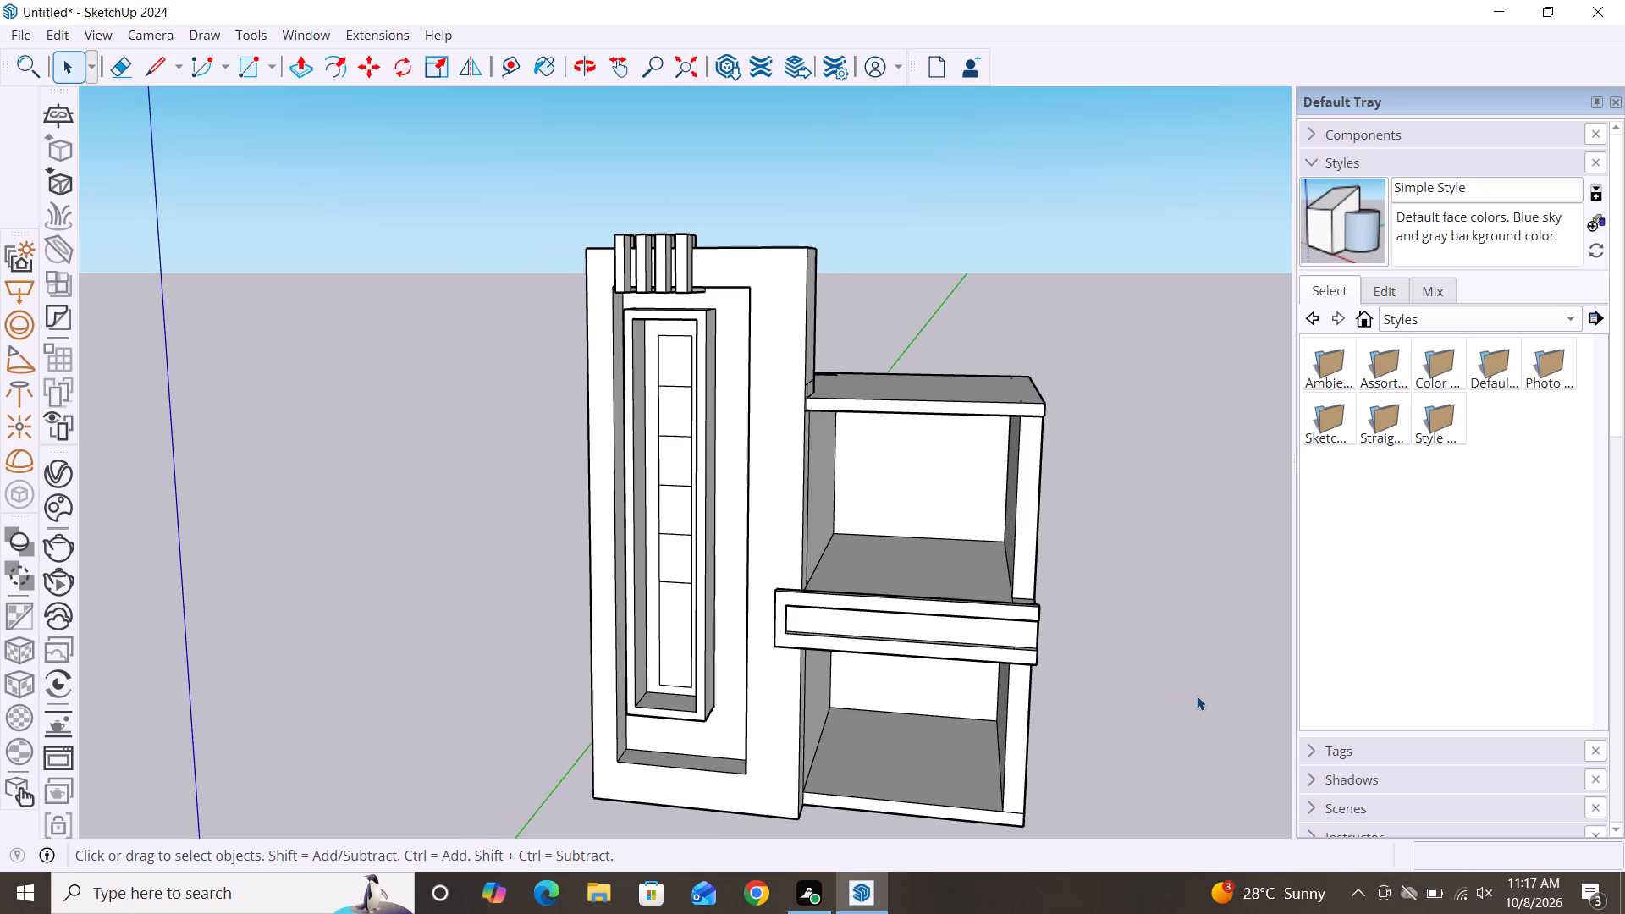
pyautogui.scroll(-1, 1197, 696)
pyautogui.scroll(-5, 1059, 635)
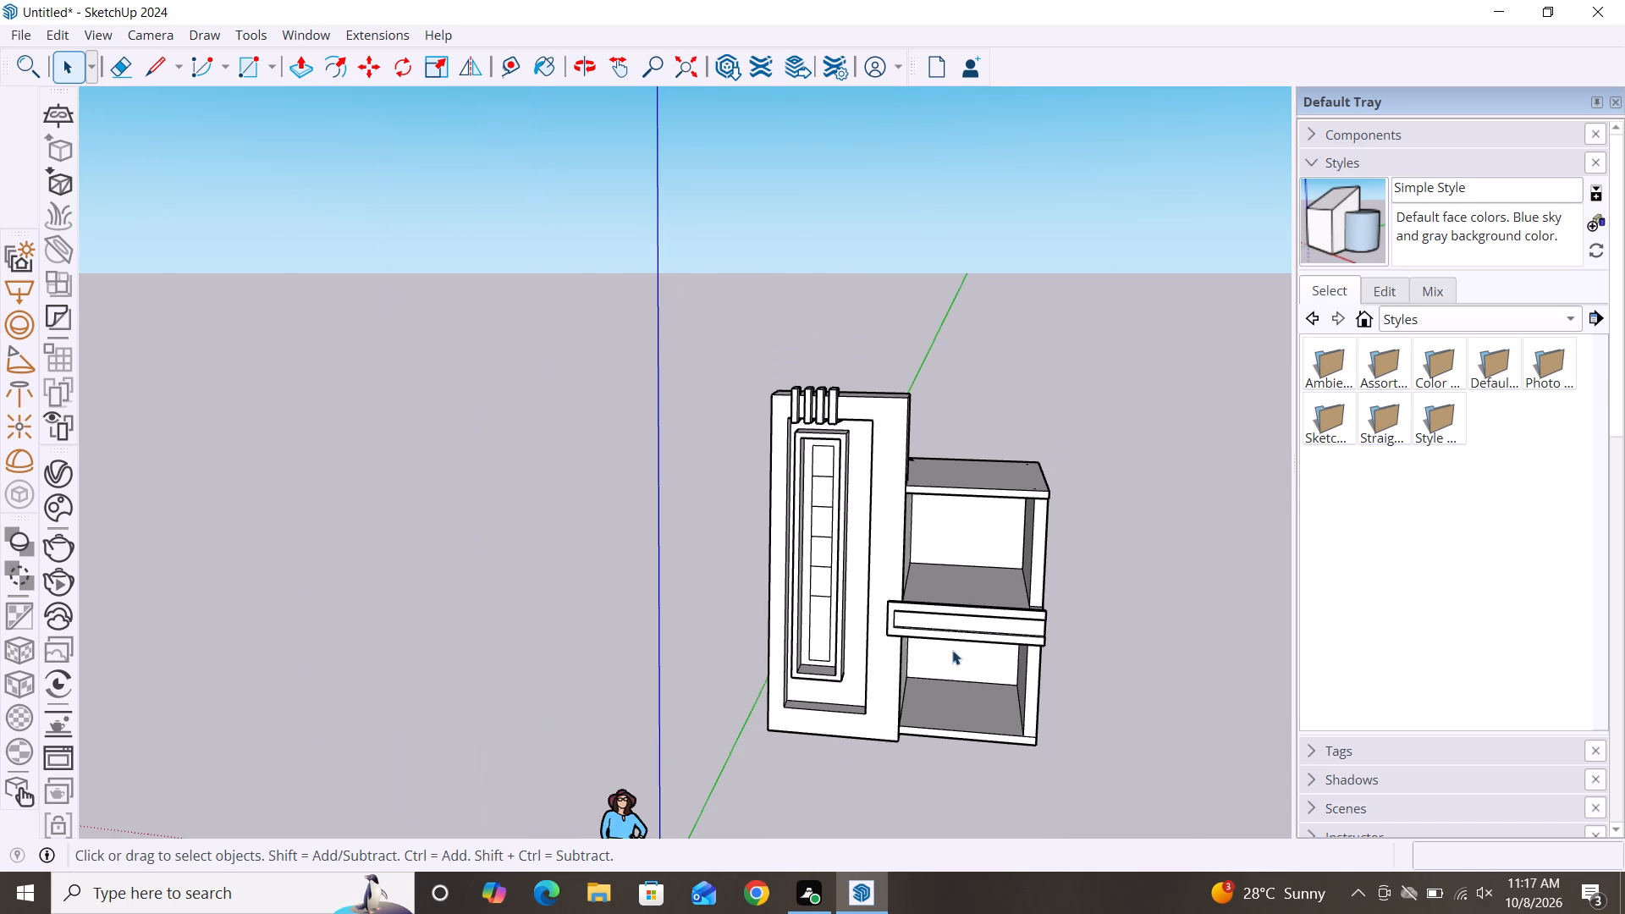
pyautogui.moveTo(920, 706); pyautogui.dragTo(1022, 718, button='middle')
pyautogui.scroll(6, 929, 601)
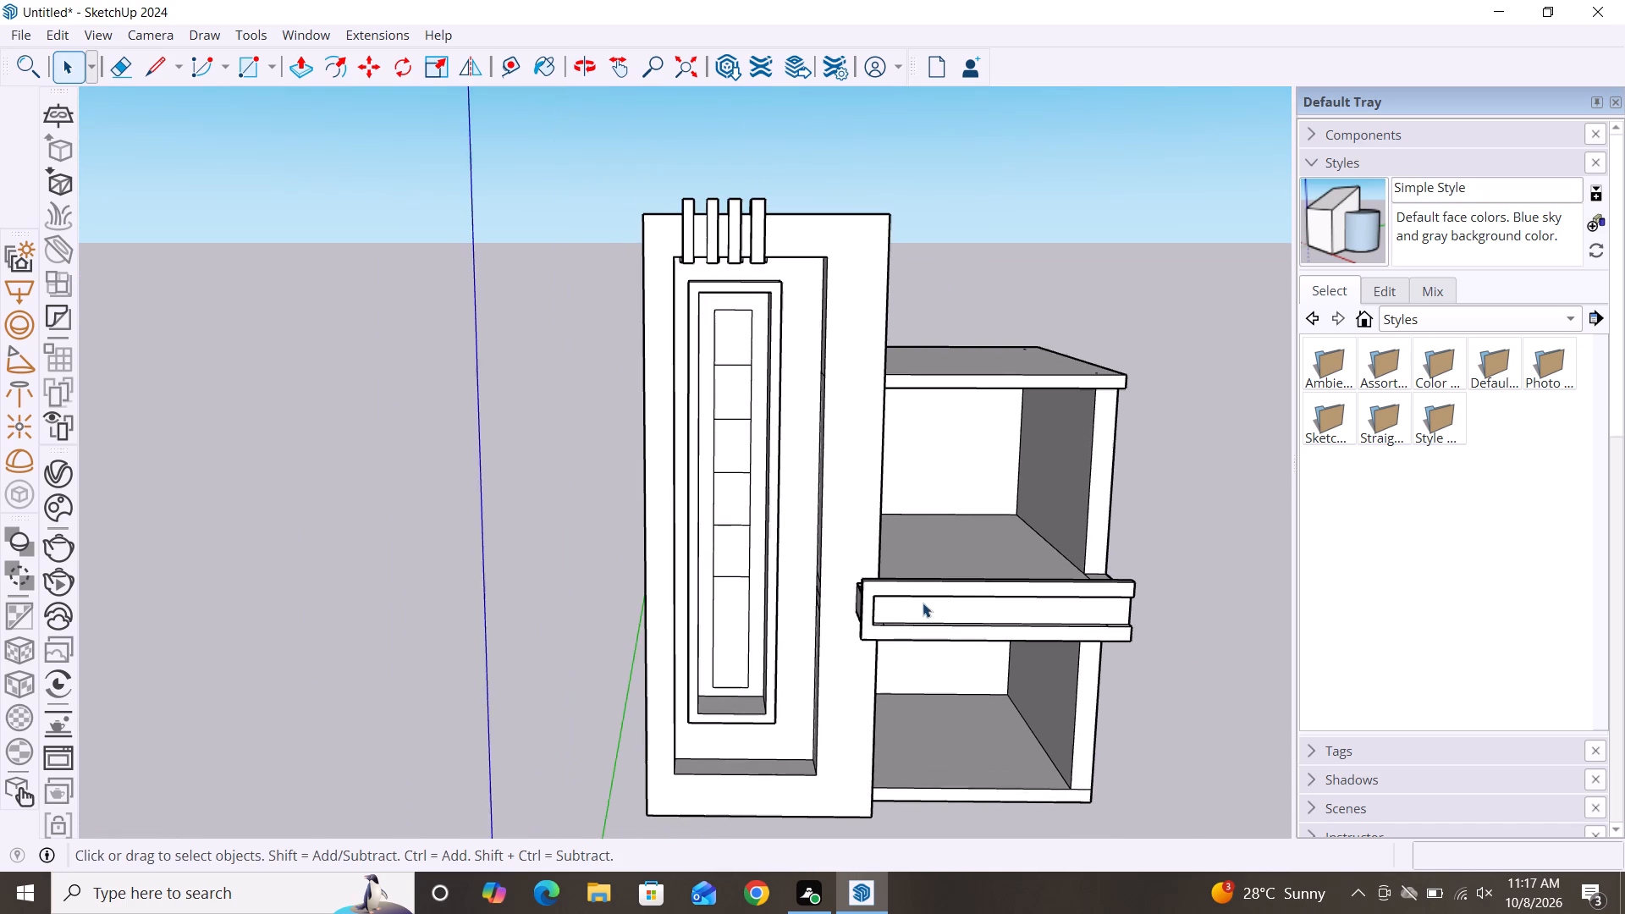
pyautogui.scroll(4, 929, 633)
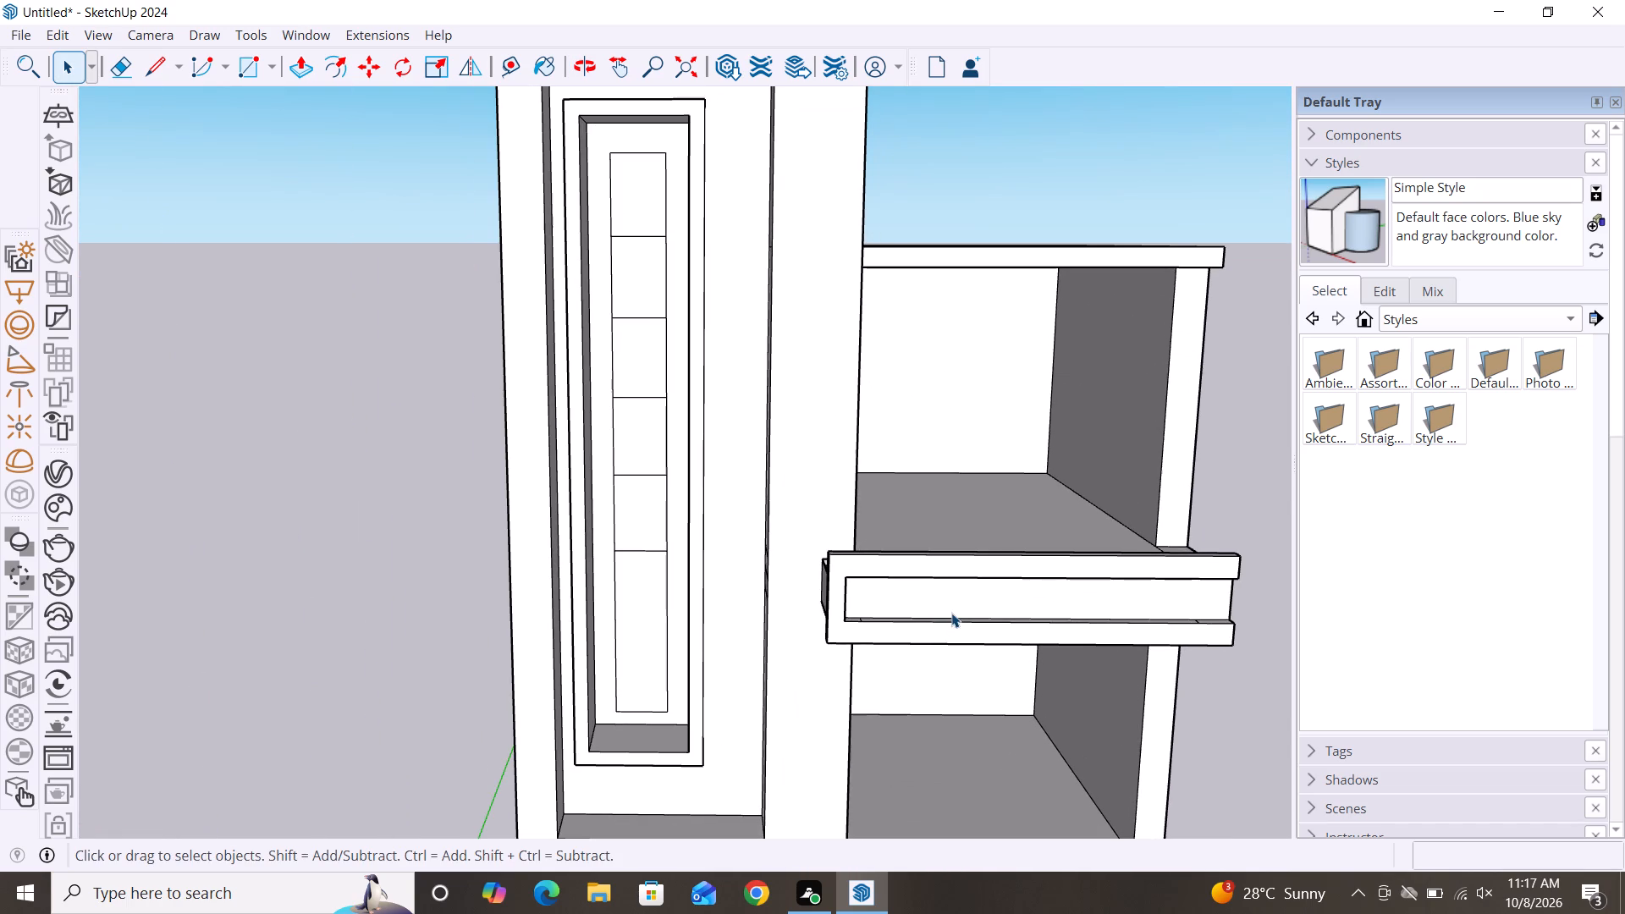
pyautogui.moveTo(948, 611); pyautogui.dragTo(890, 771, button='middle')
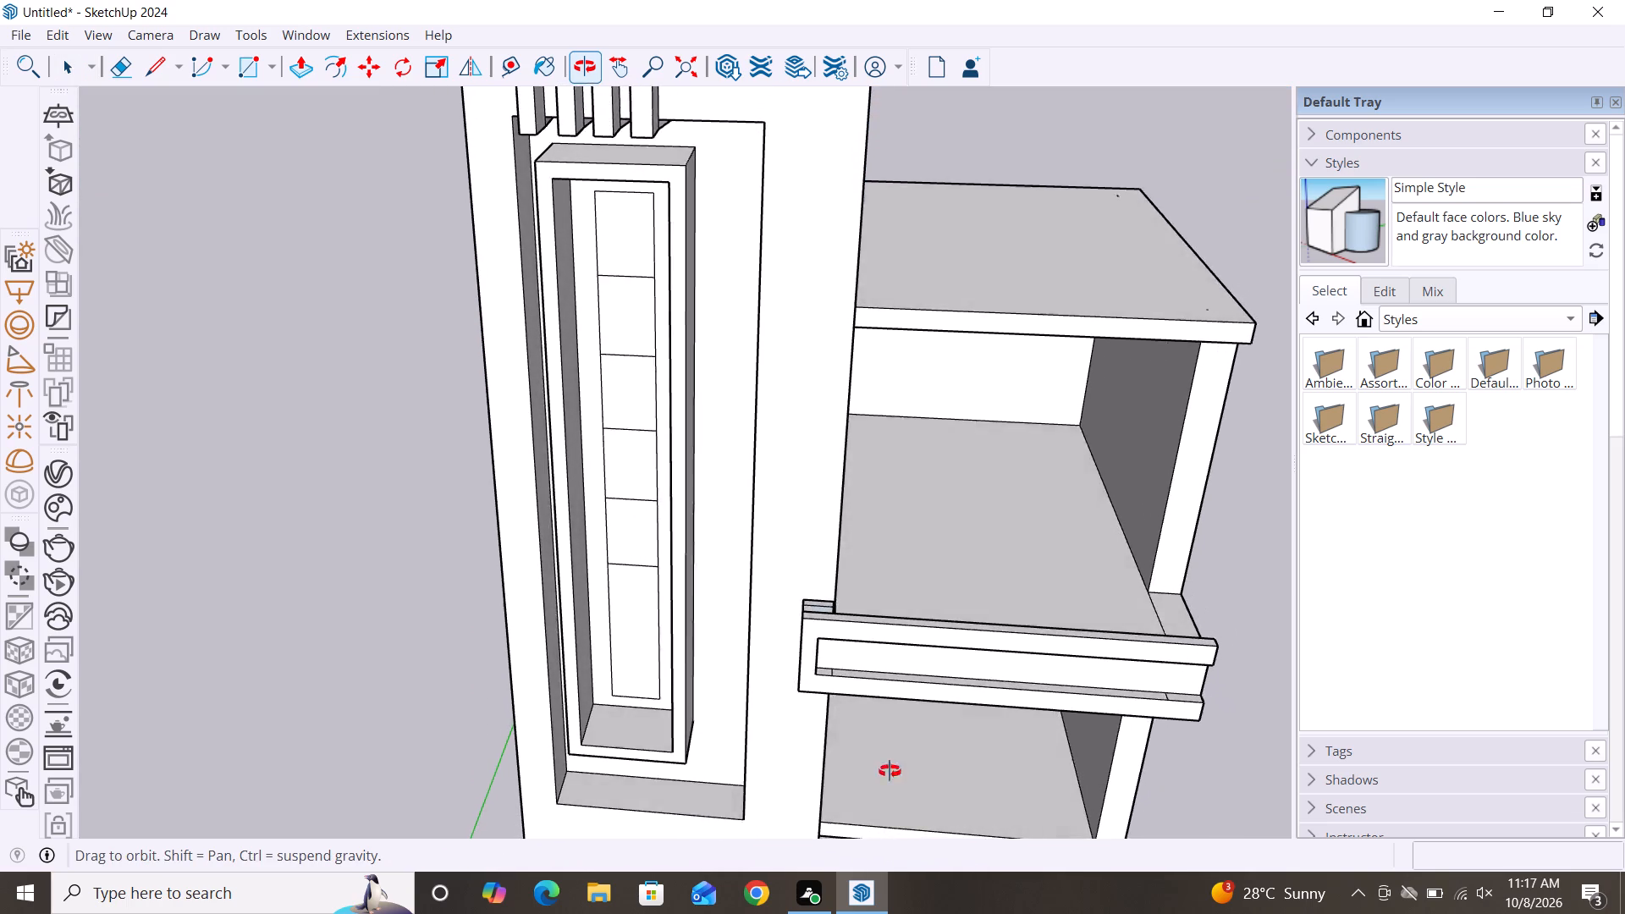
pyautogui.moveTo(890, 771); pyautogui.dragTo(966, 677, button='middle')
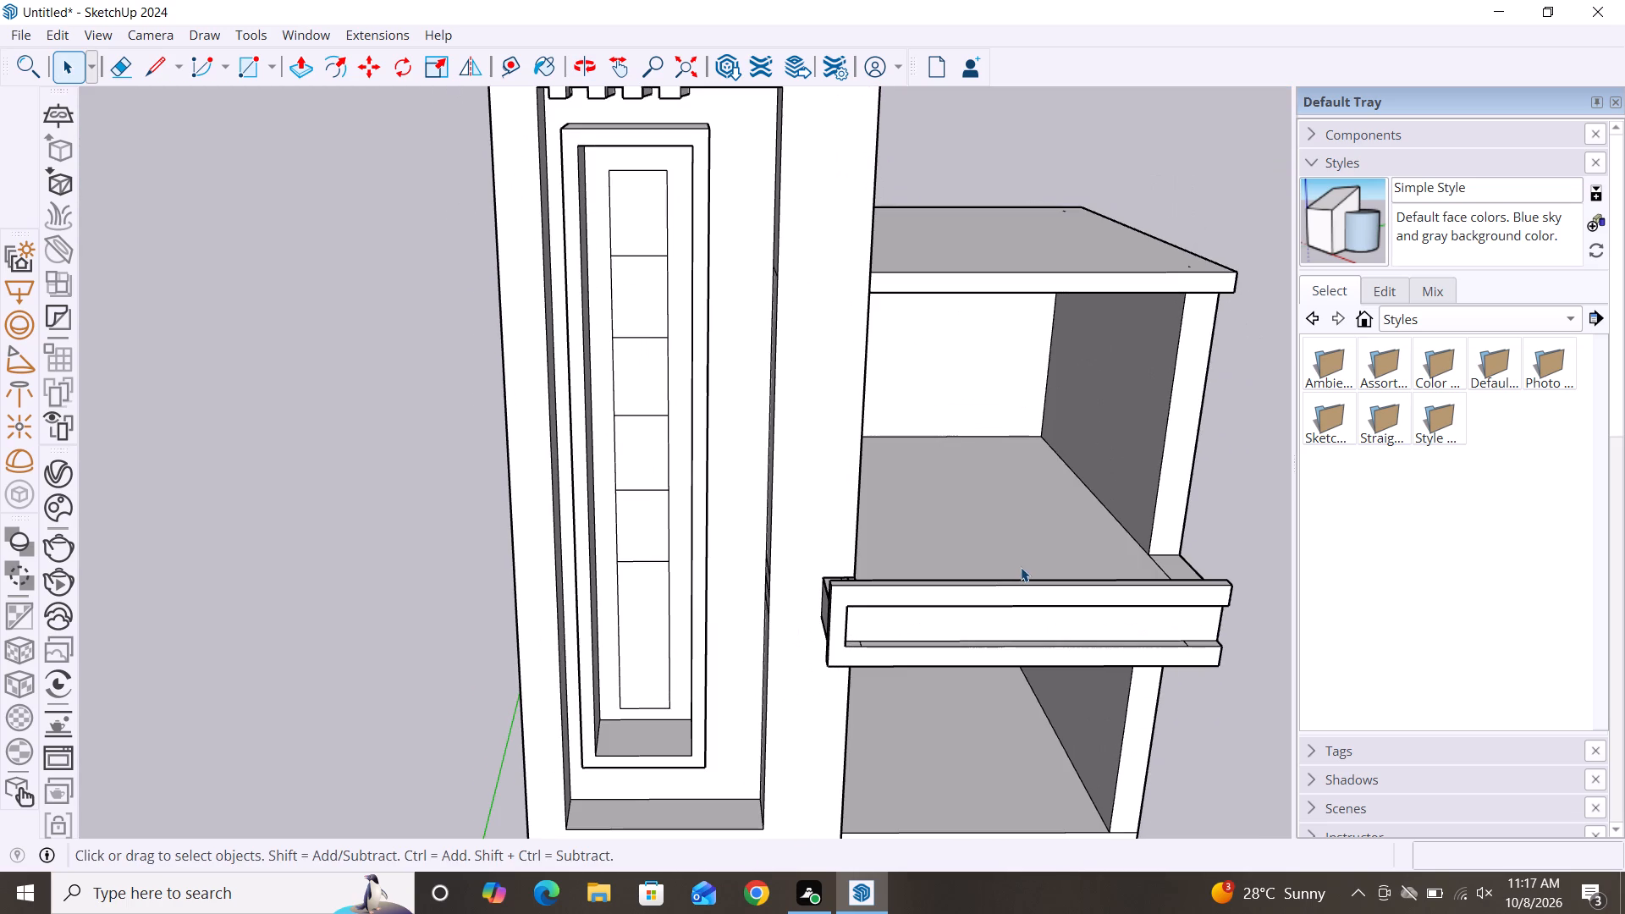
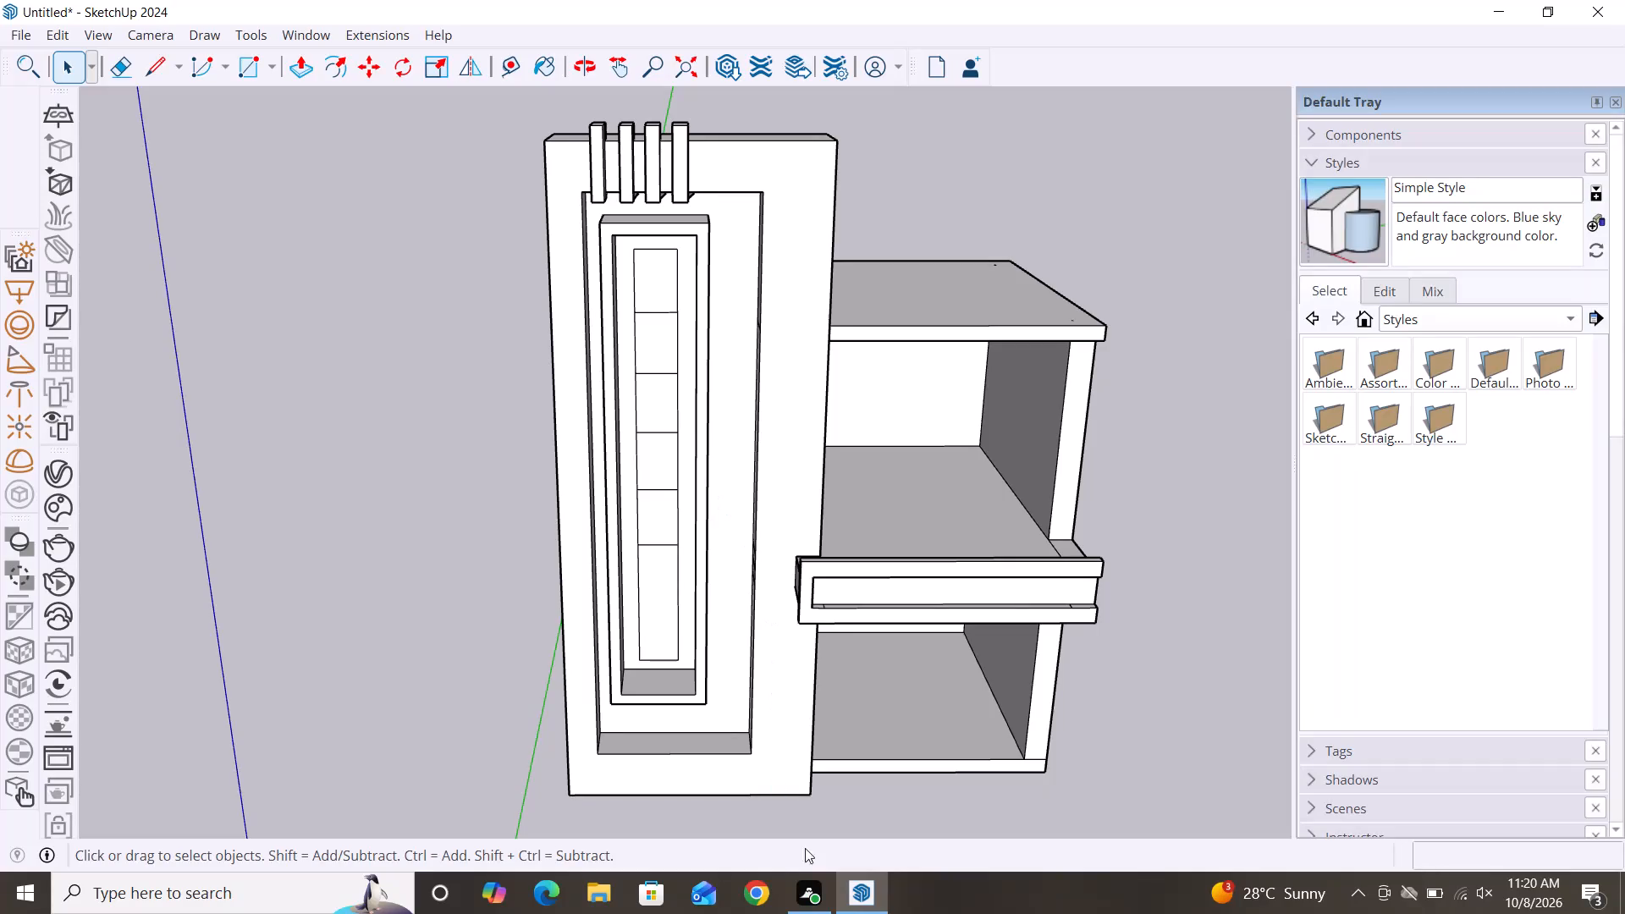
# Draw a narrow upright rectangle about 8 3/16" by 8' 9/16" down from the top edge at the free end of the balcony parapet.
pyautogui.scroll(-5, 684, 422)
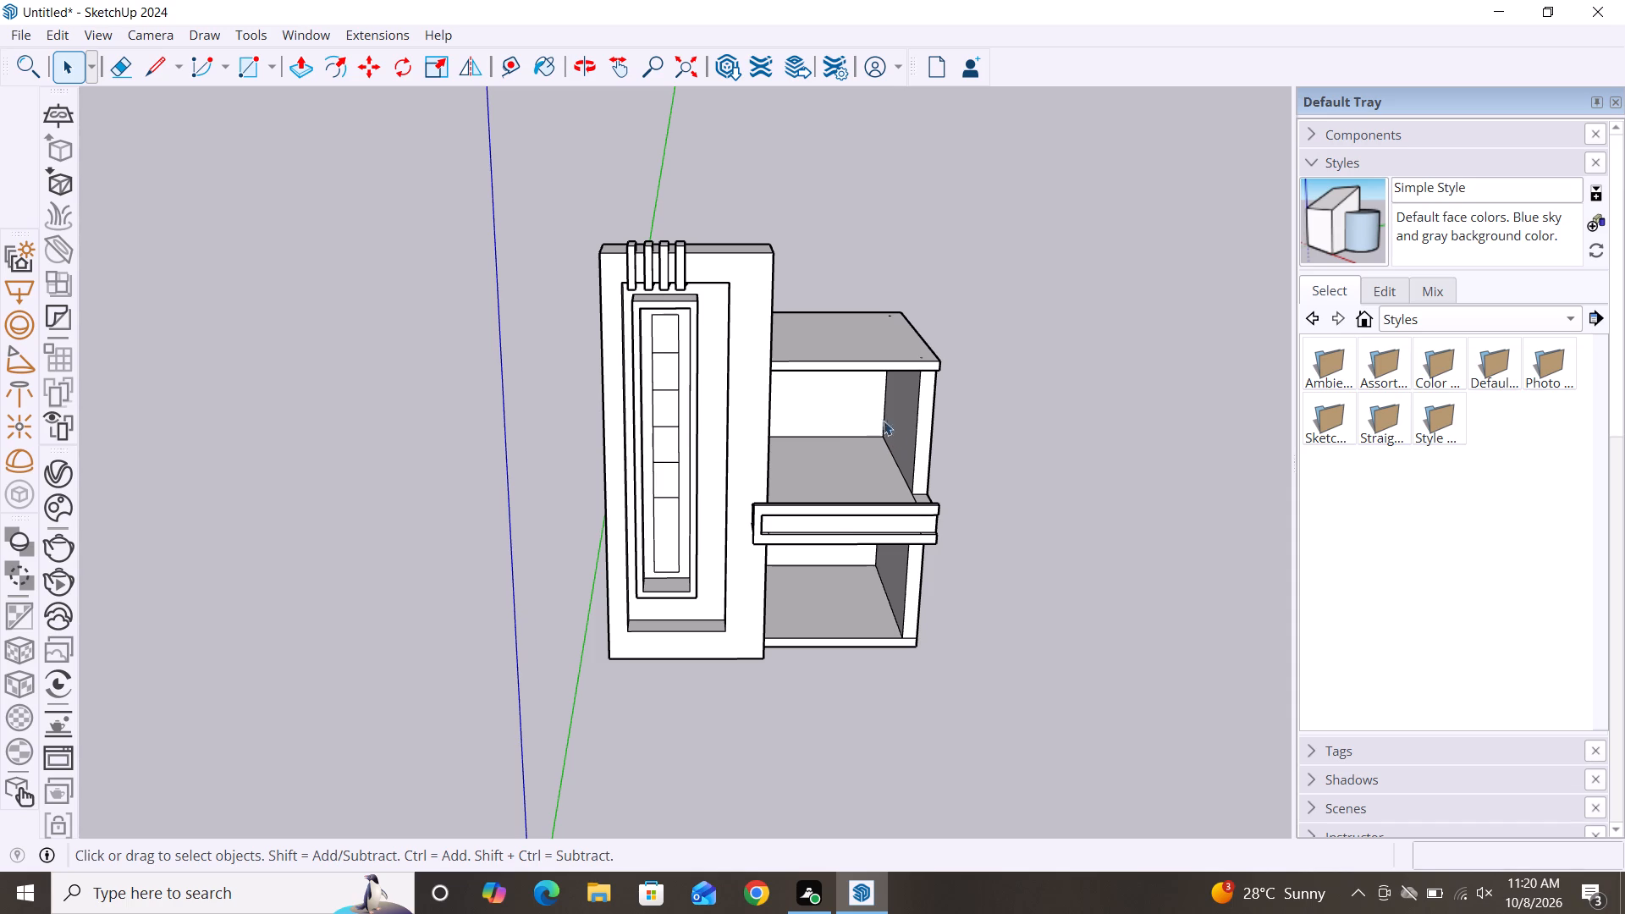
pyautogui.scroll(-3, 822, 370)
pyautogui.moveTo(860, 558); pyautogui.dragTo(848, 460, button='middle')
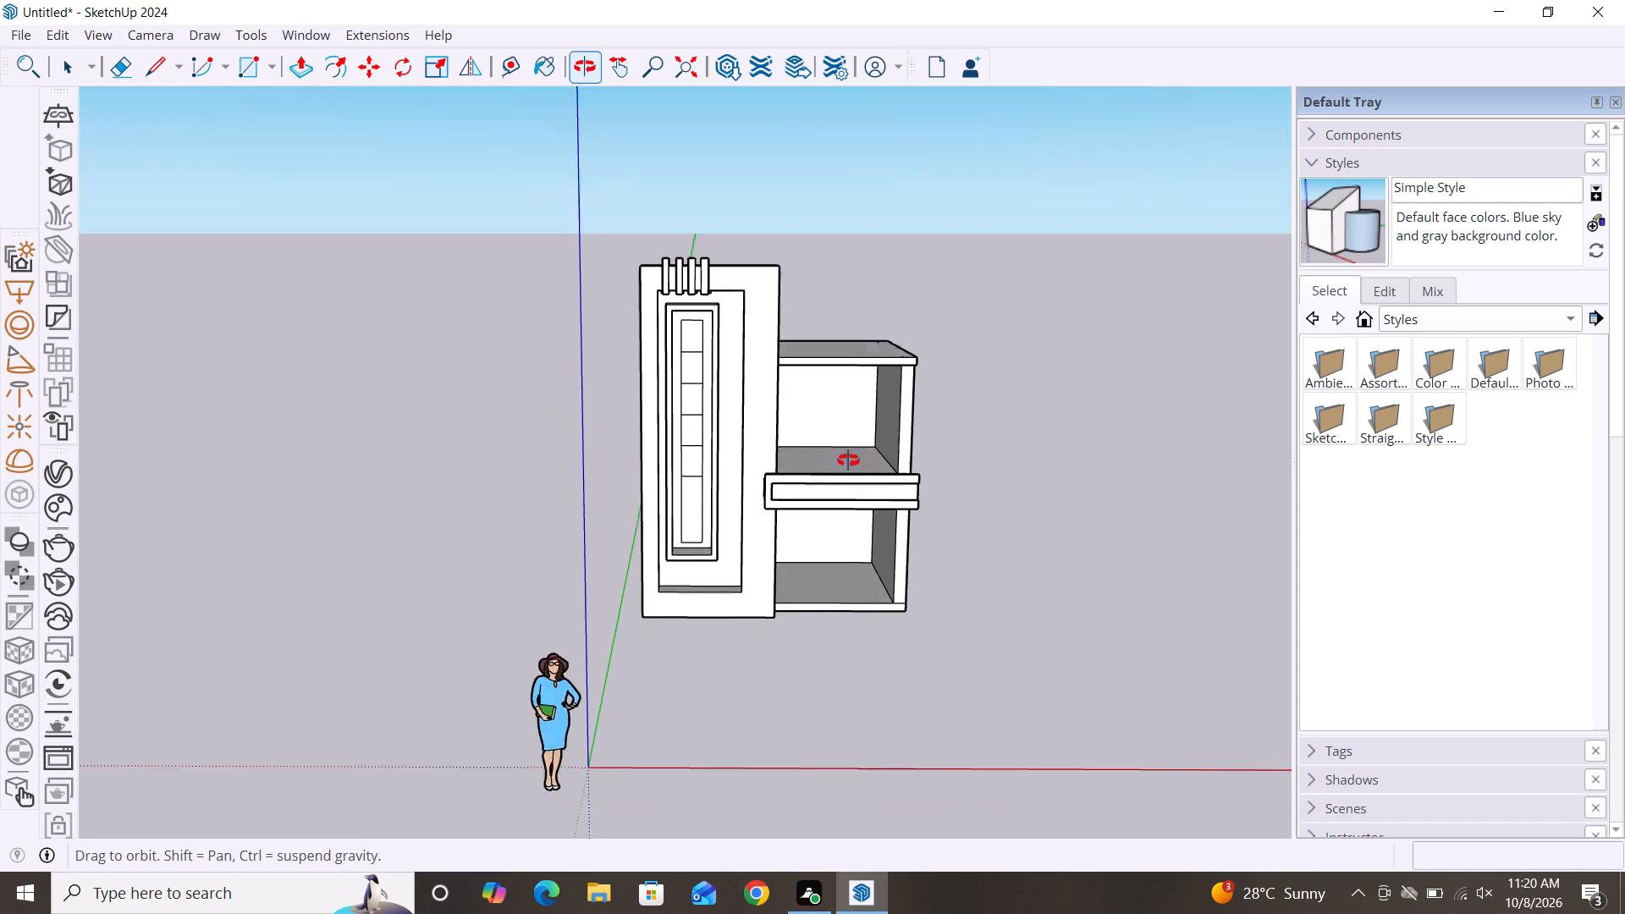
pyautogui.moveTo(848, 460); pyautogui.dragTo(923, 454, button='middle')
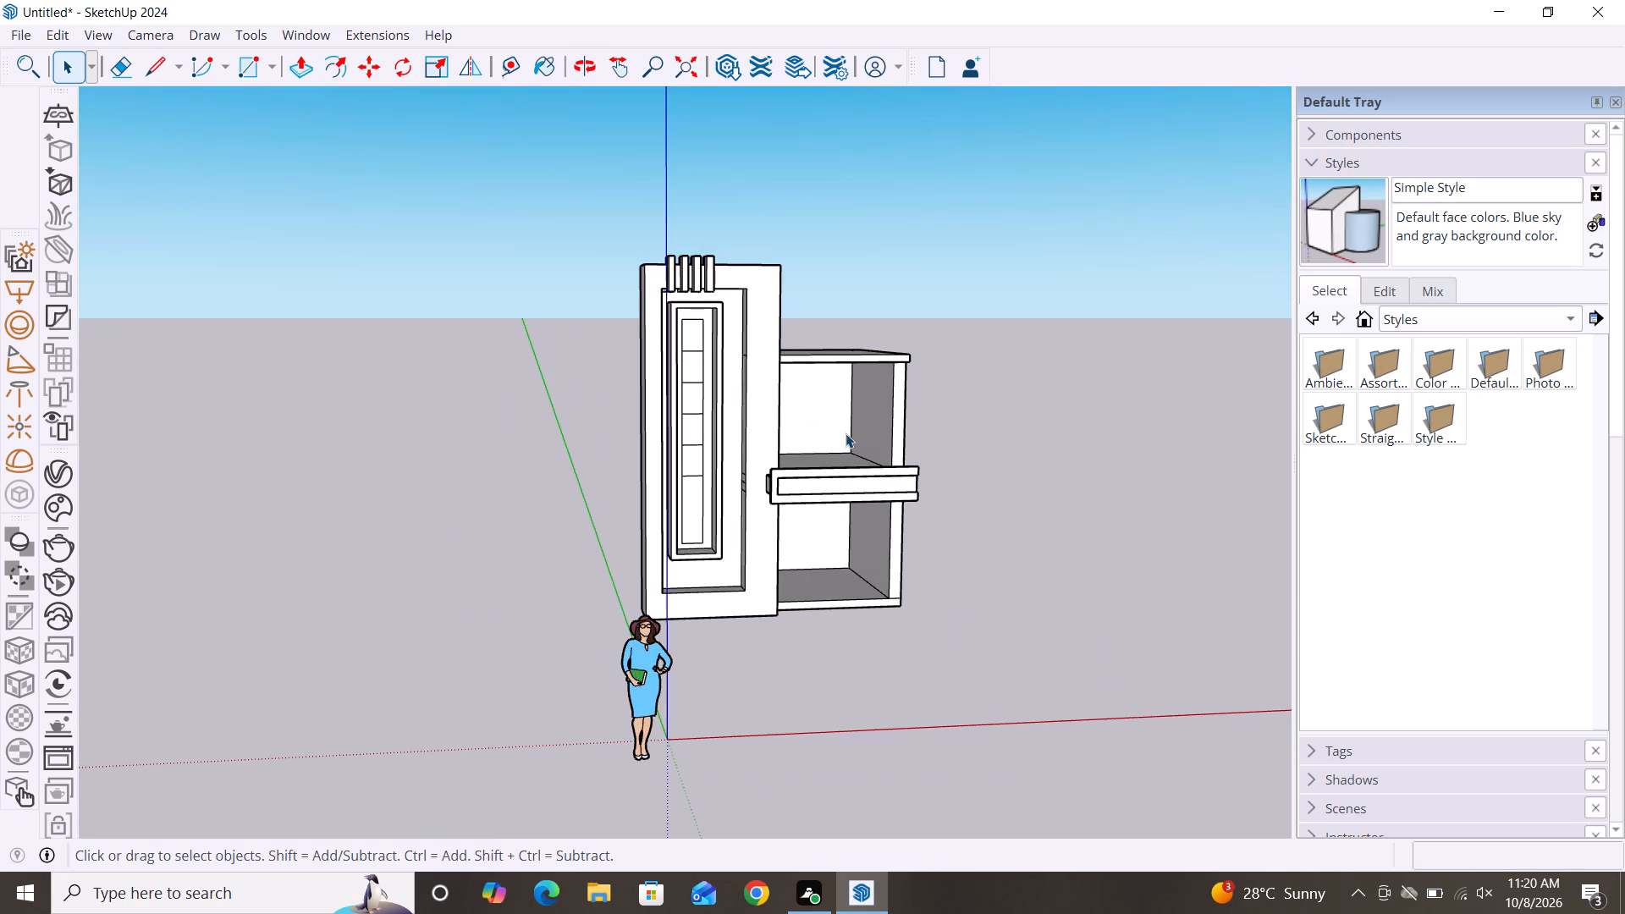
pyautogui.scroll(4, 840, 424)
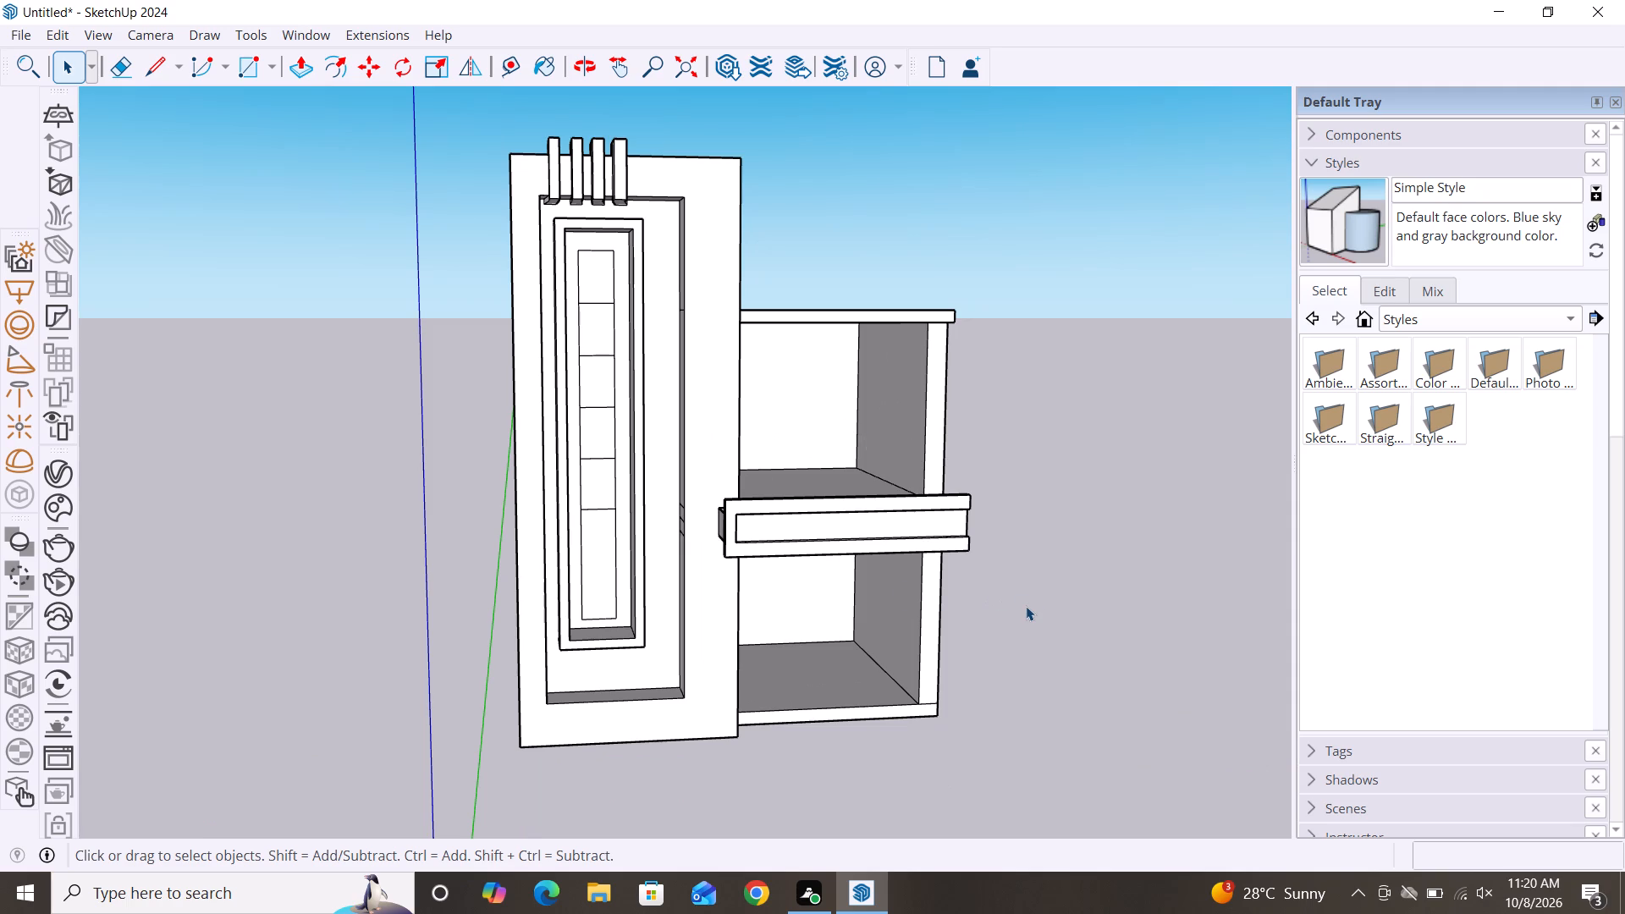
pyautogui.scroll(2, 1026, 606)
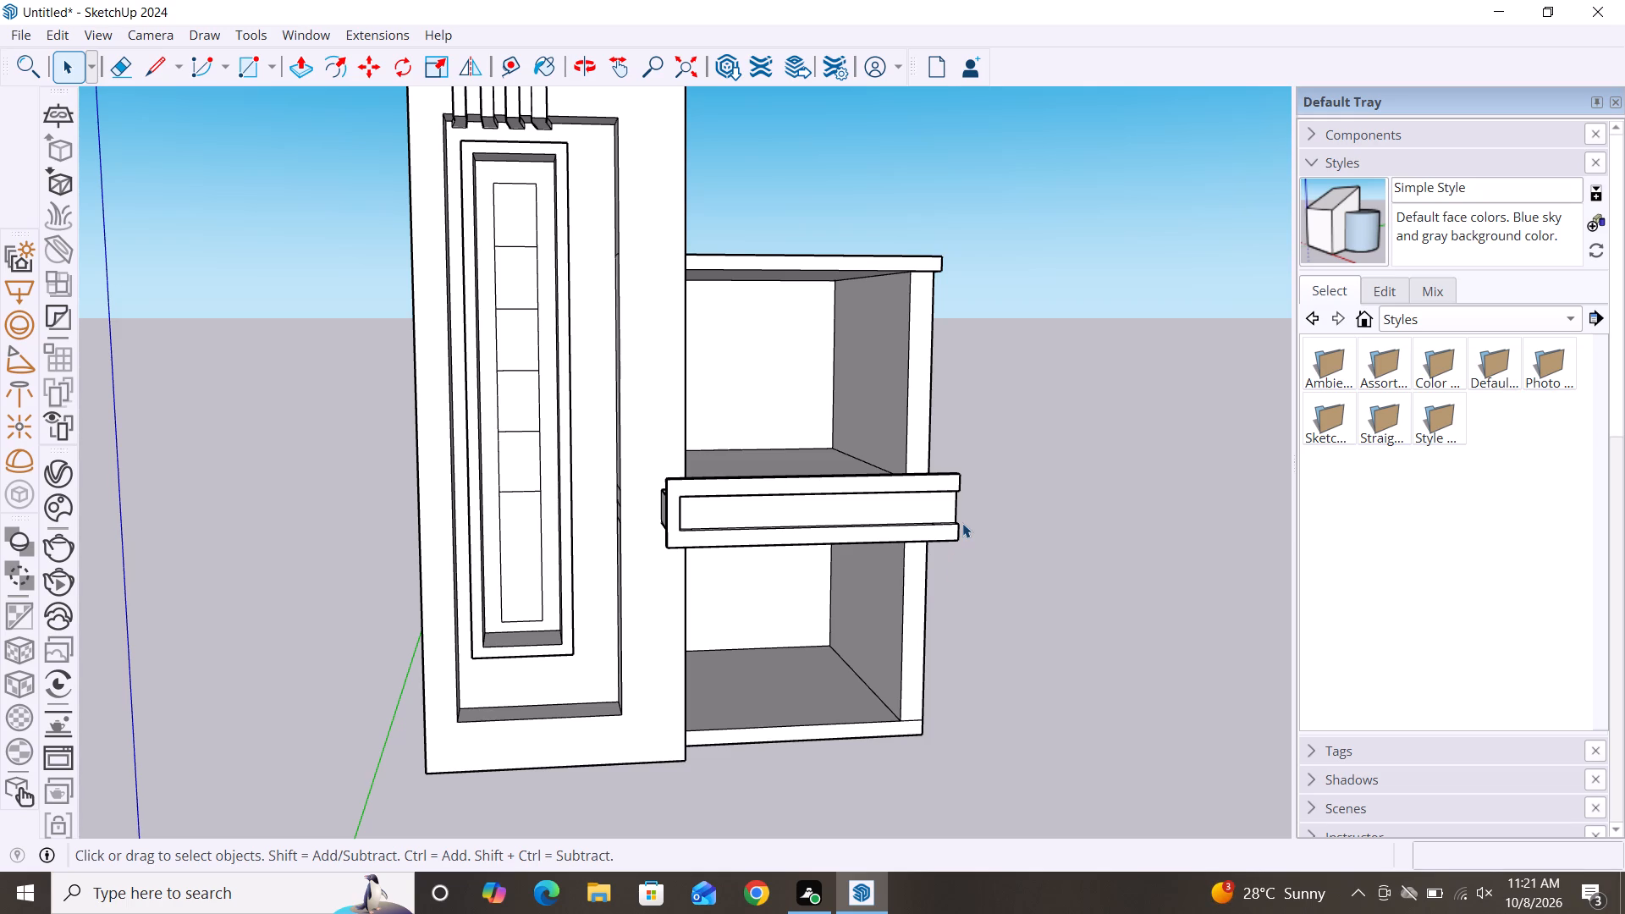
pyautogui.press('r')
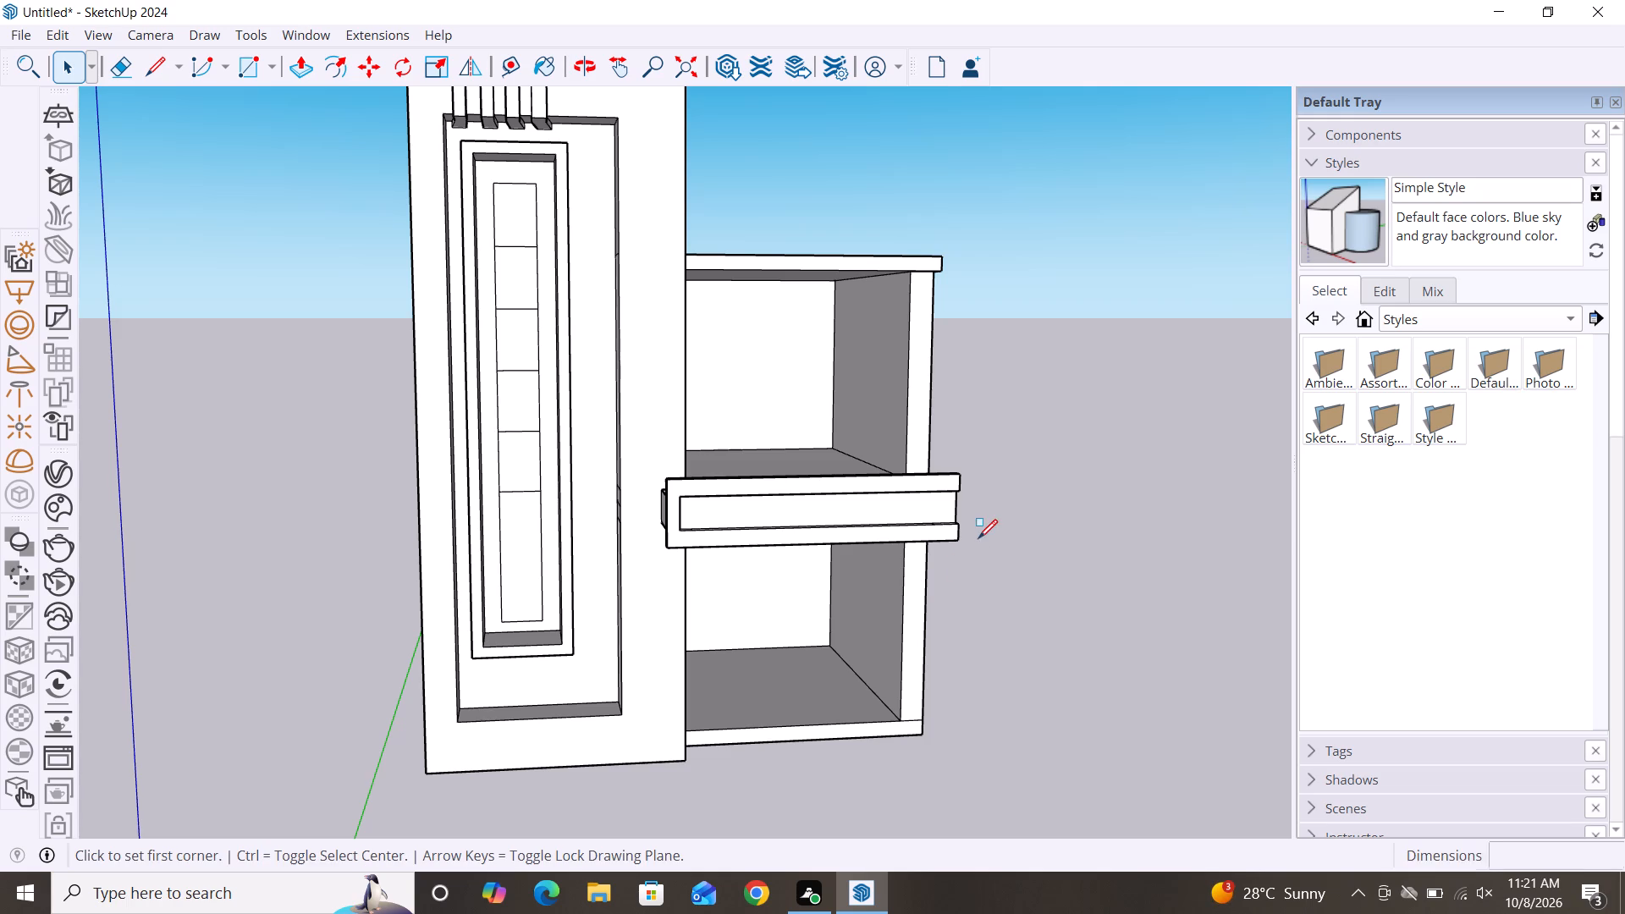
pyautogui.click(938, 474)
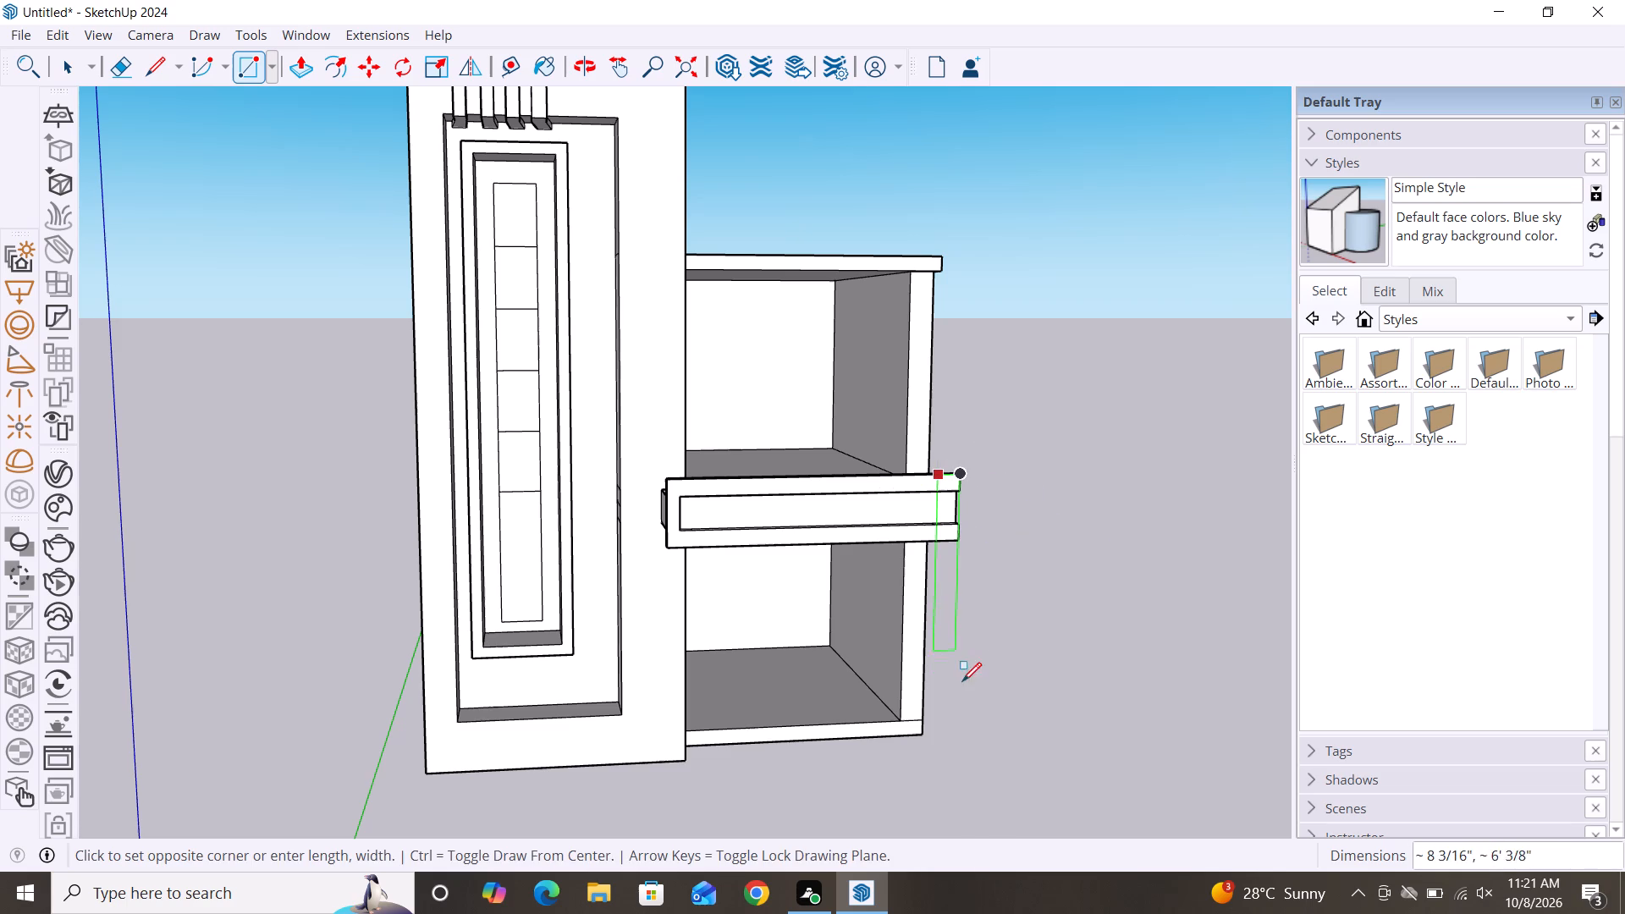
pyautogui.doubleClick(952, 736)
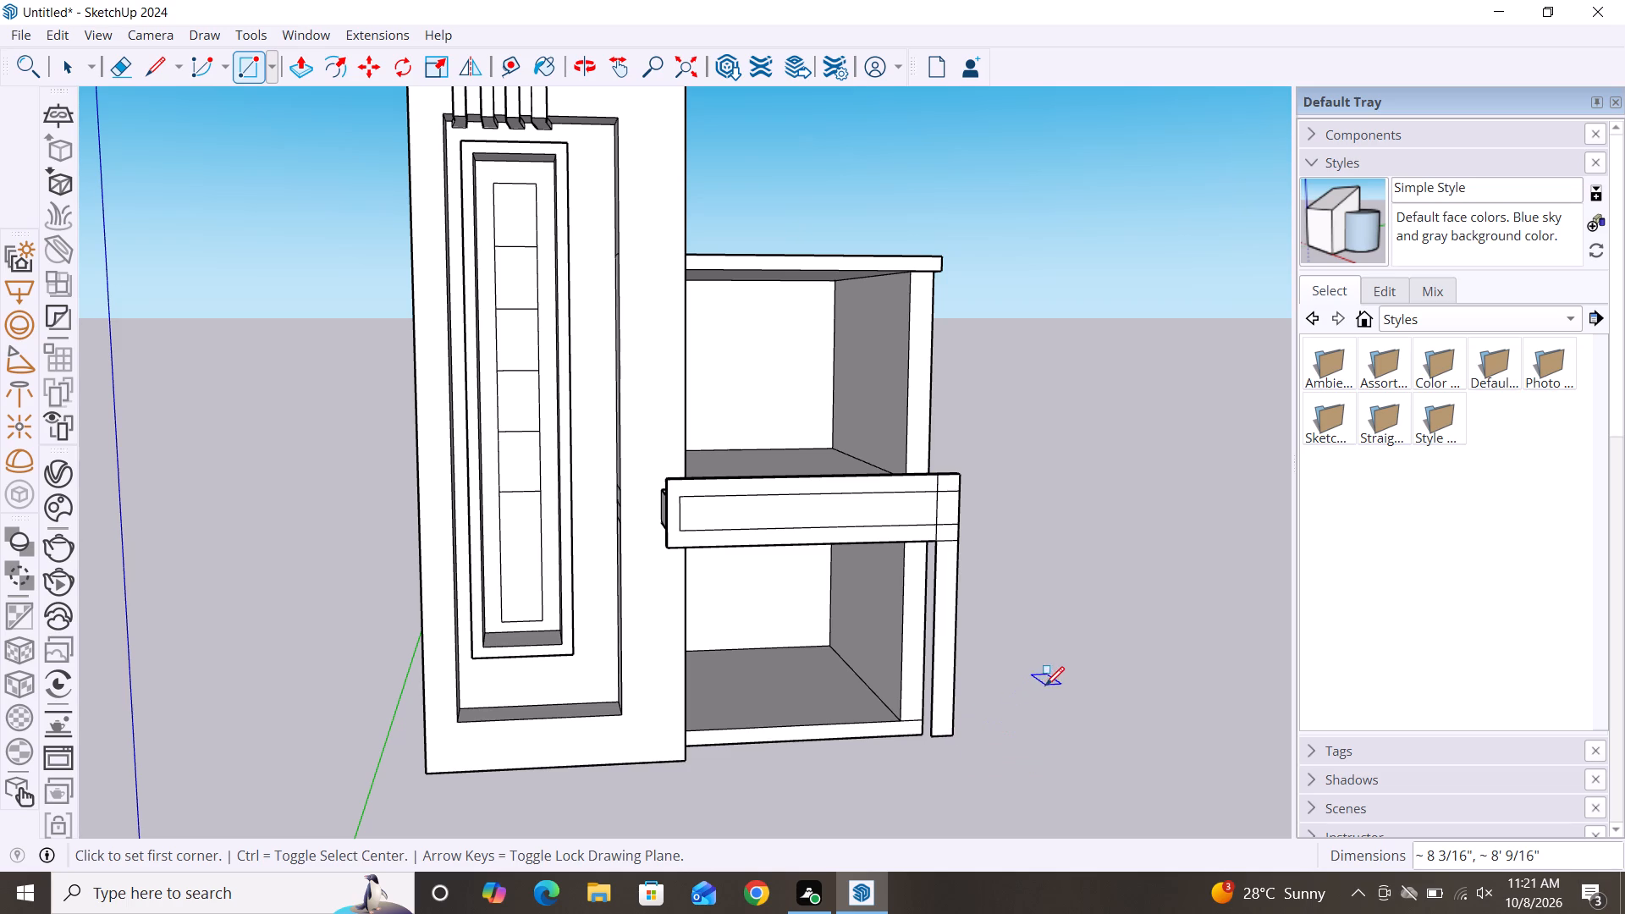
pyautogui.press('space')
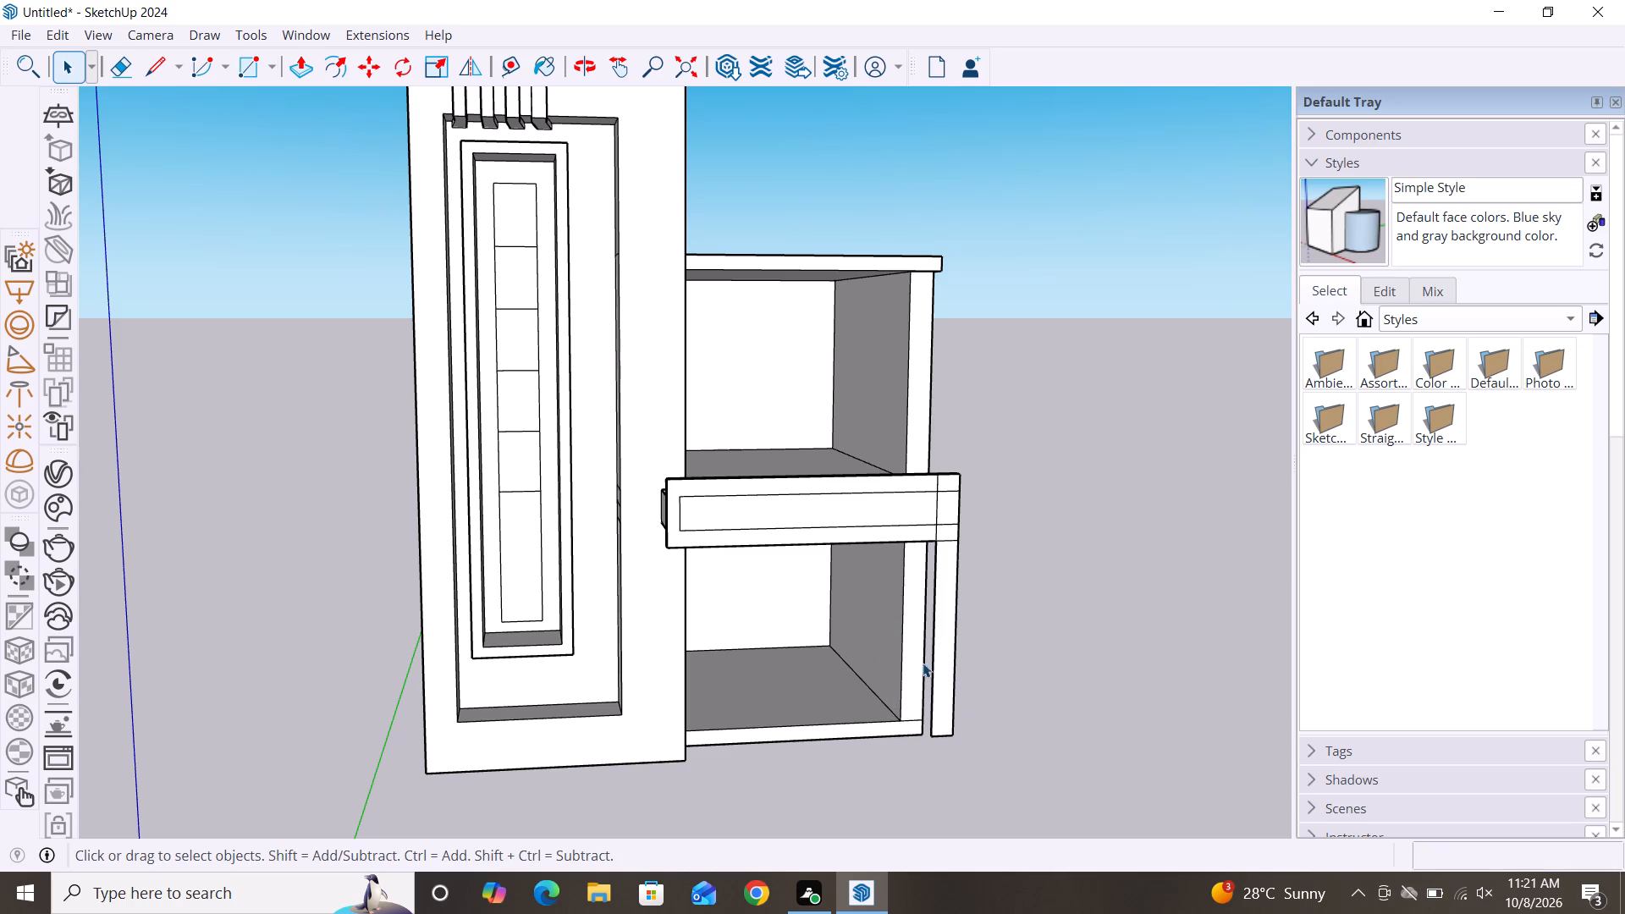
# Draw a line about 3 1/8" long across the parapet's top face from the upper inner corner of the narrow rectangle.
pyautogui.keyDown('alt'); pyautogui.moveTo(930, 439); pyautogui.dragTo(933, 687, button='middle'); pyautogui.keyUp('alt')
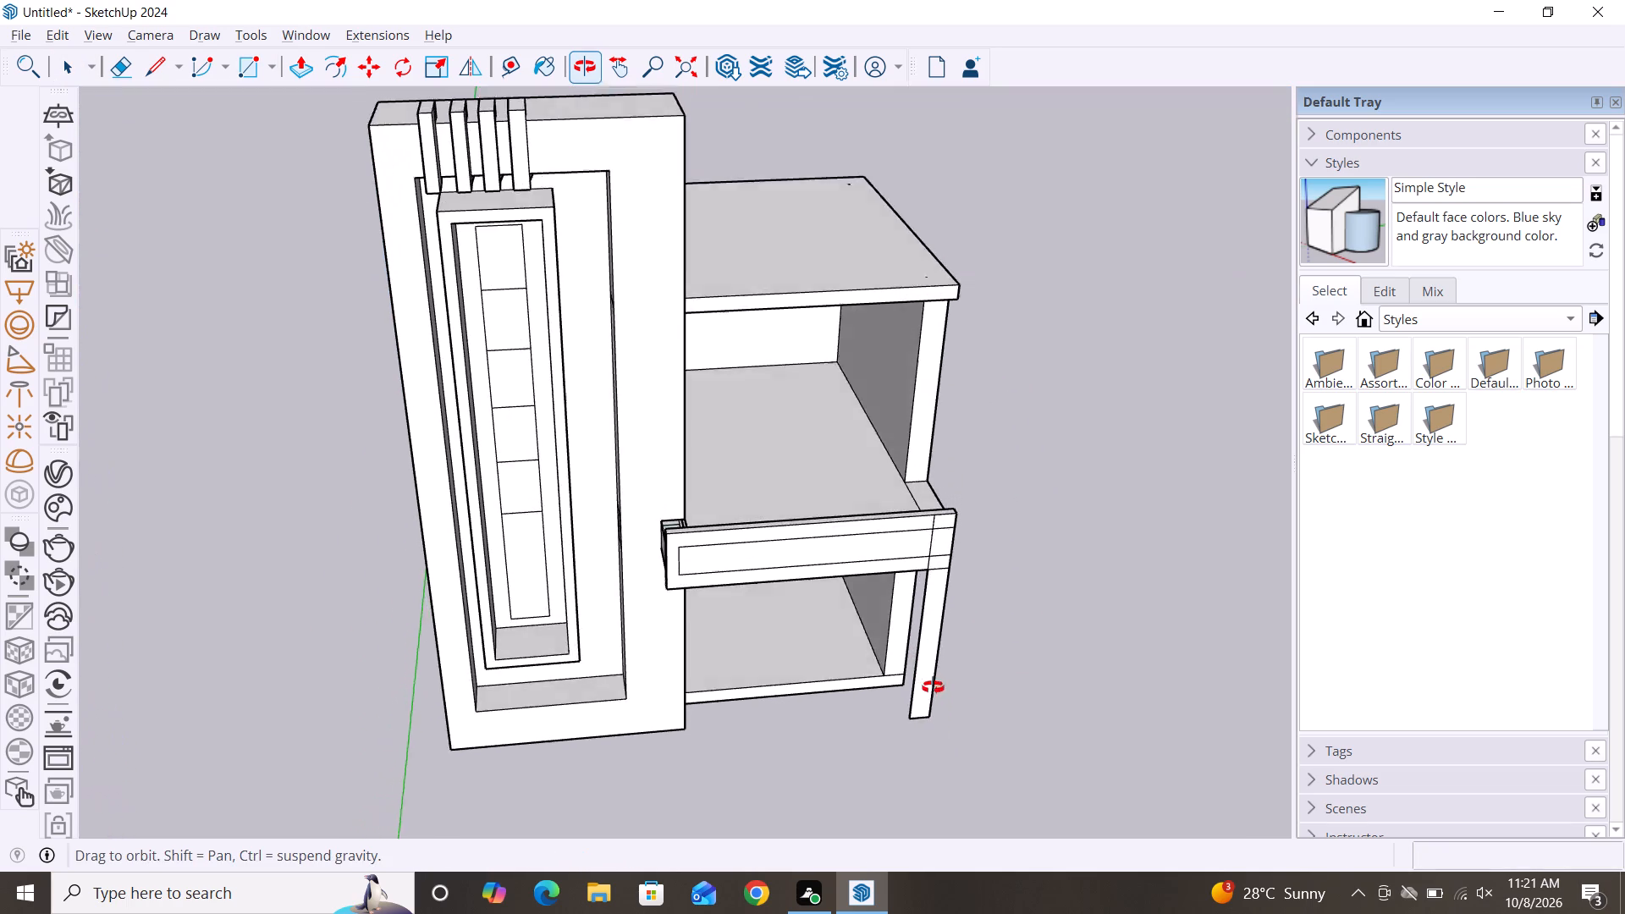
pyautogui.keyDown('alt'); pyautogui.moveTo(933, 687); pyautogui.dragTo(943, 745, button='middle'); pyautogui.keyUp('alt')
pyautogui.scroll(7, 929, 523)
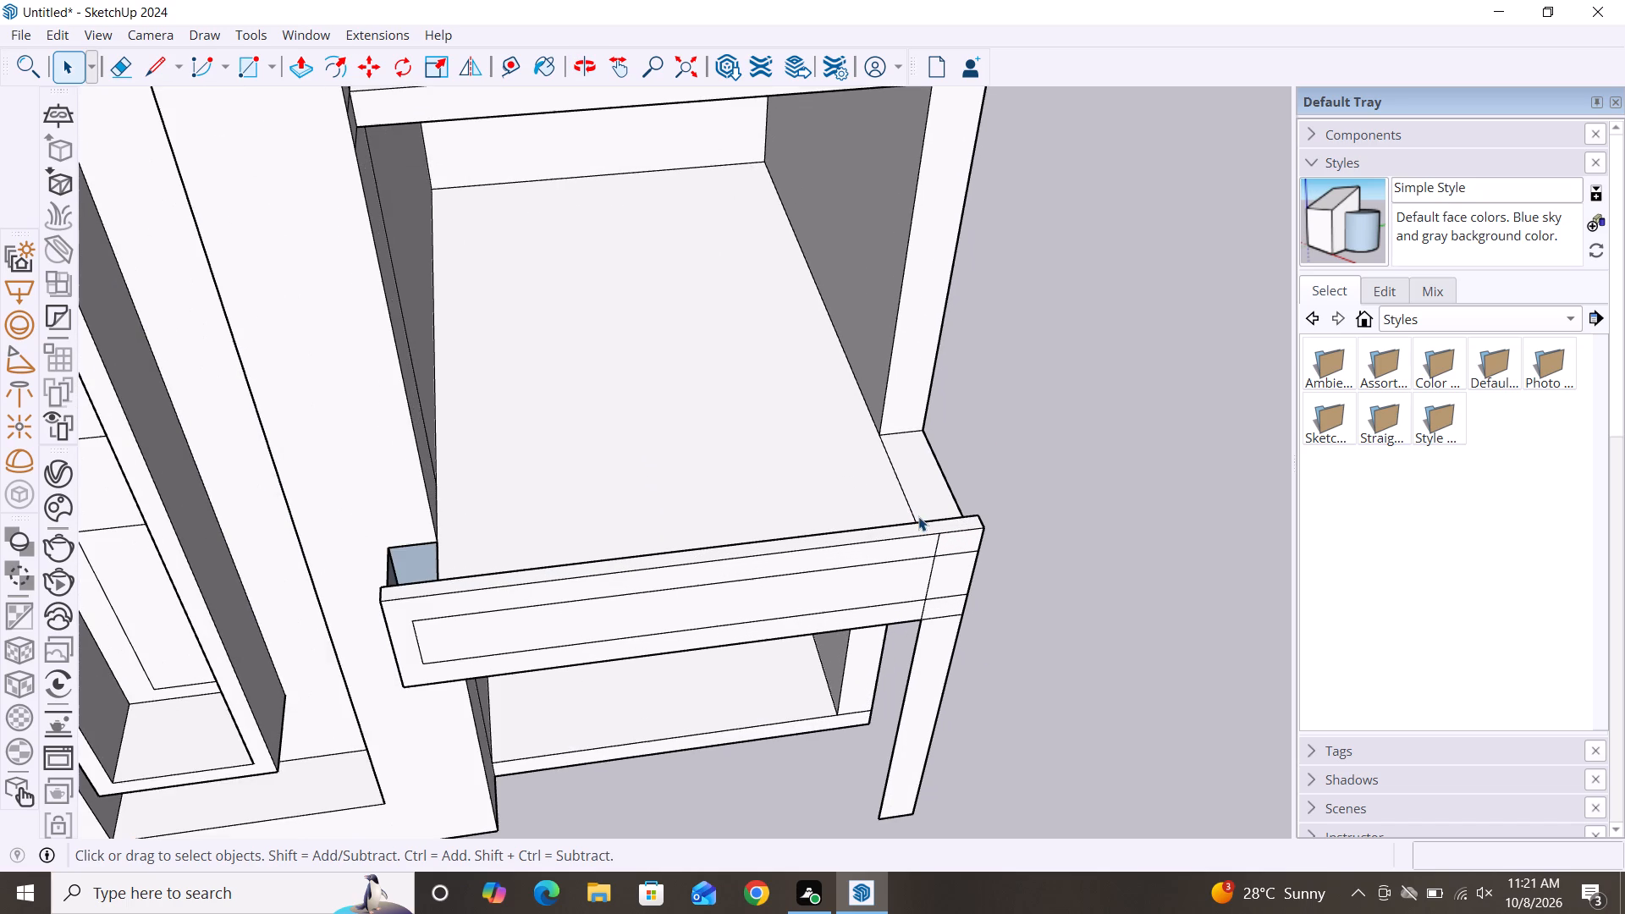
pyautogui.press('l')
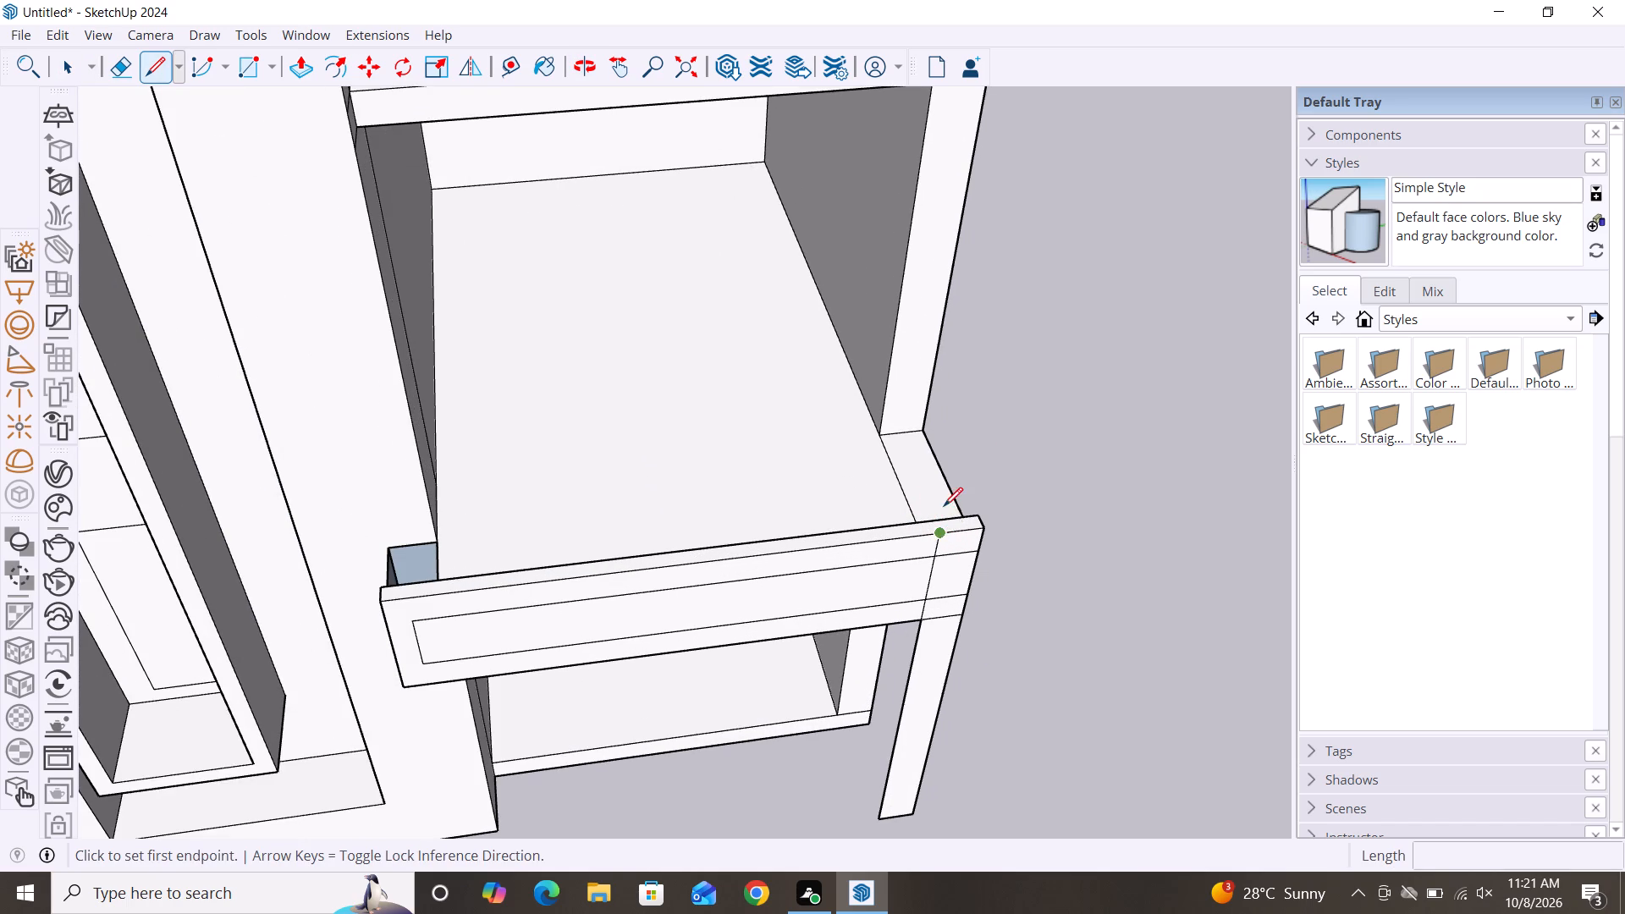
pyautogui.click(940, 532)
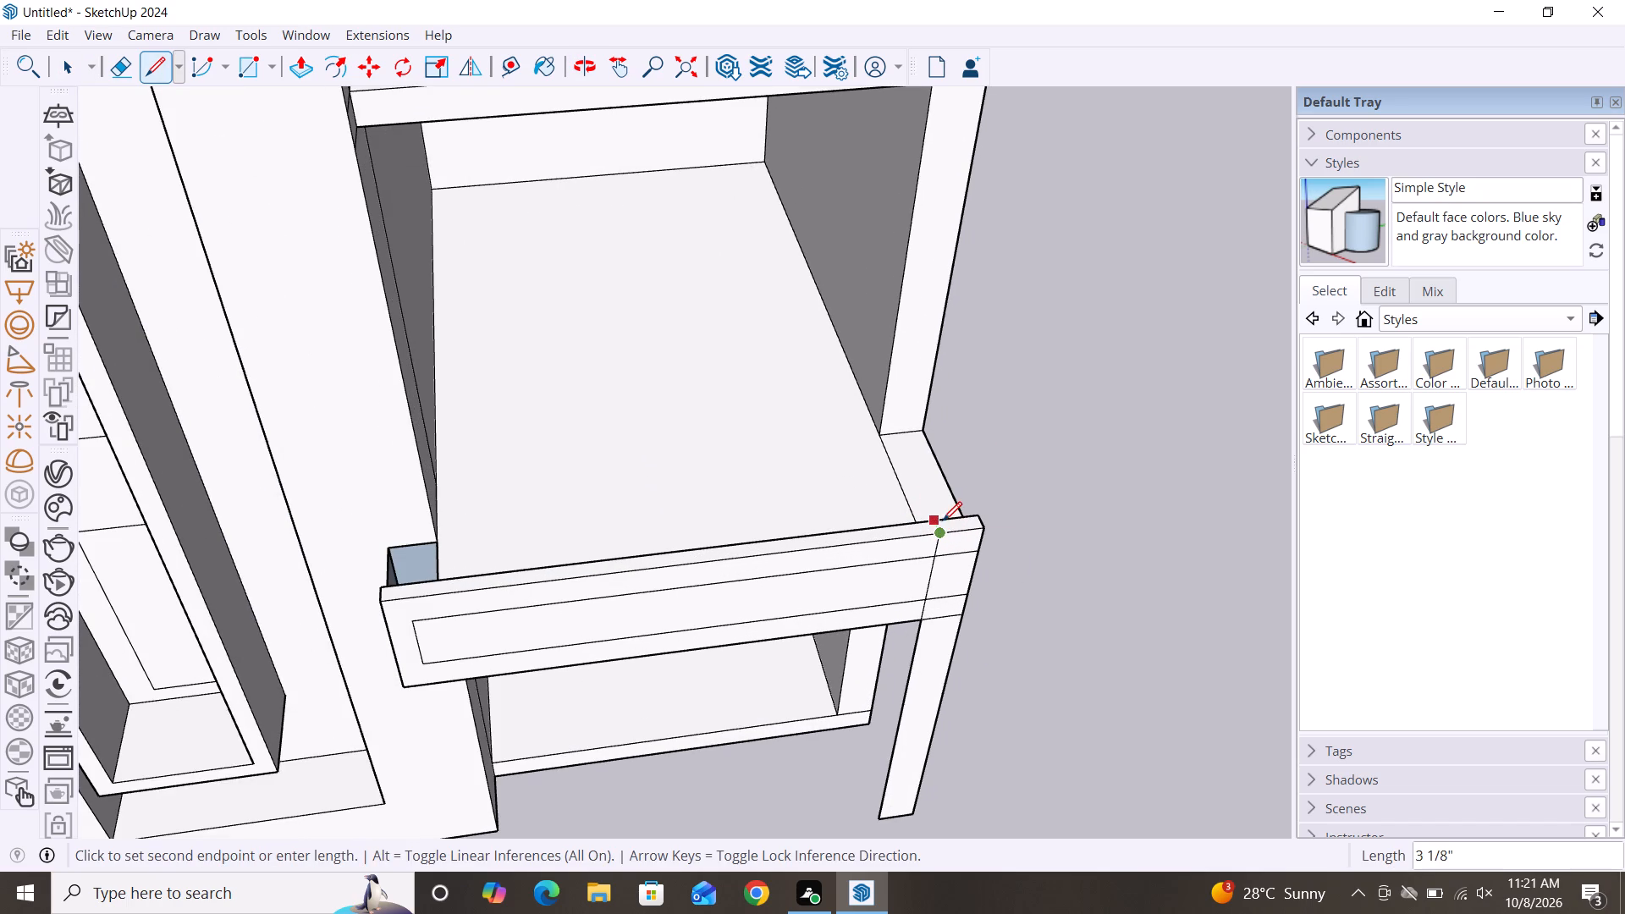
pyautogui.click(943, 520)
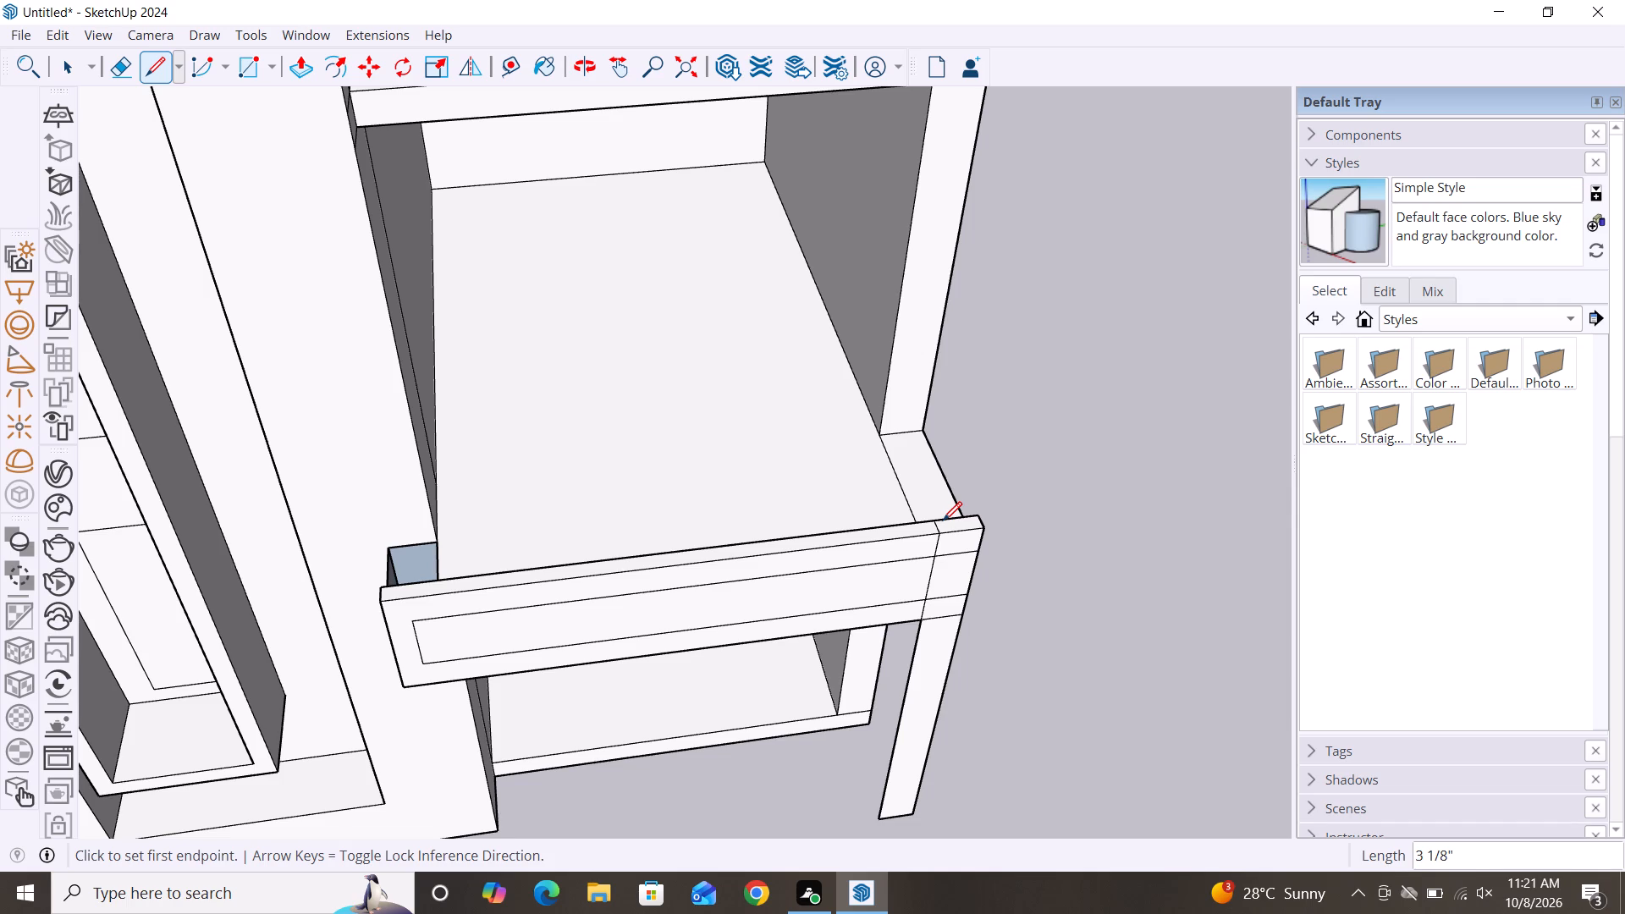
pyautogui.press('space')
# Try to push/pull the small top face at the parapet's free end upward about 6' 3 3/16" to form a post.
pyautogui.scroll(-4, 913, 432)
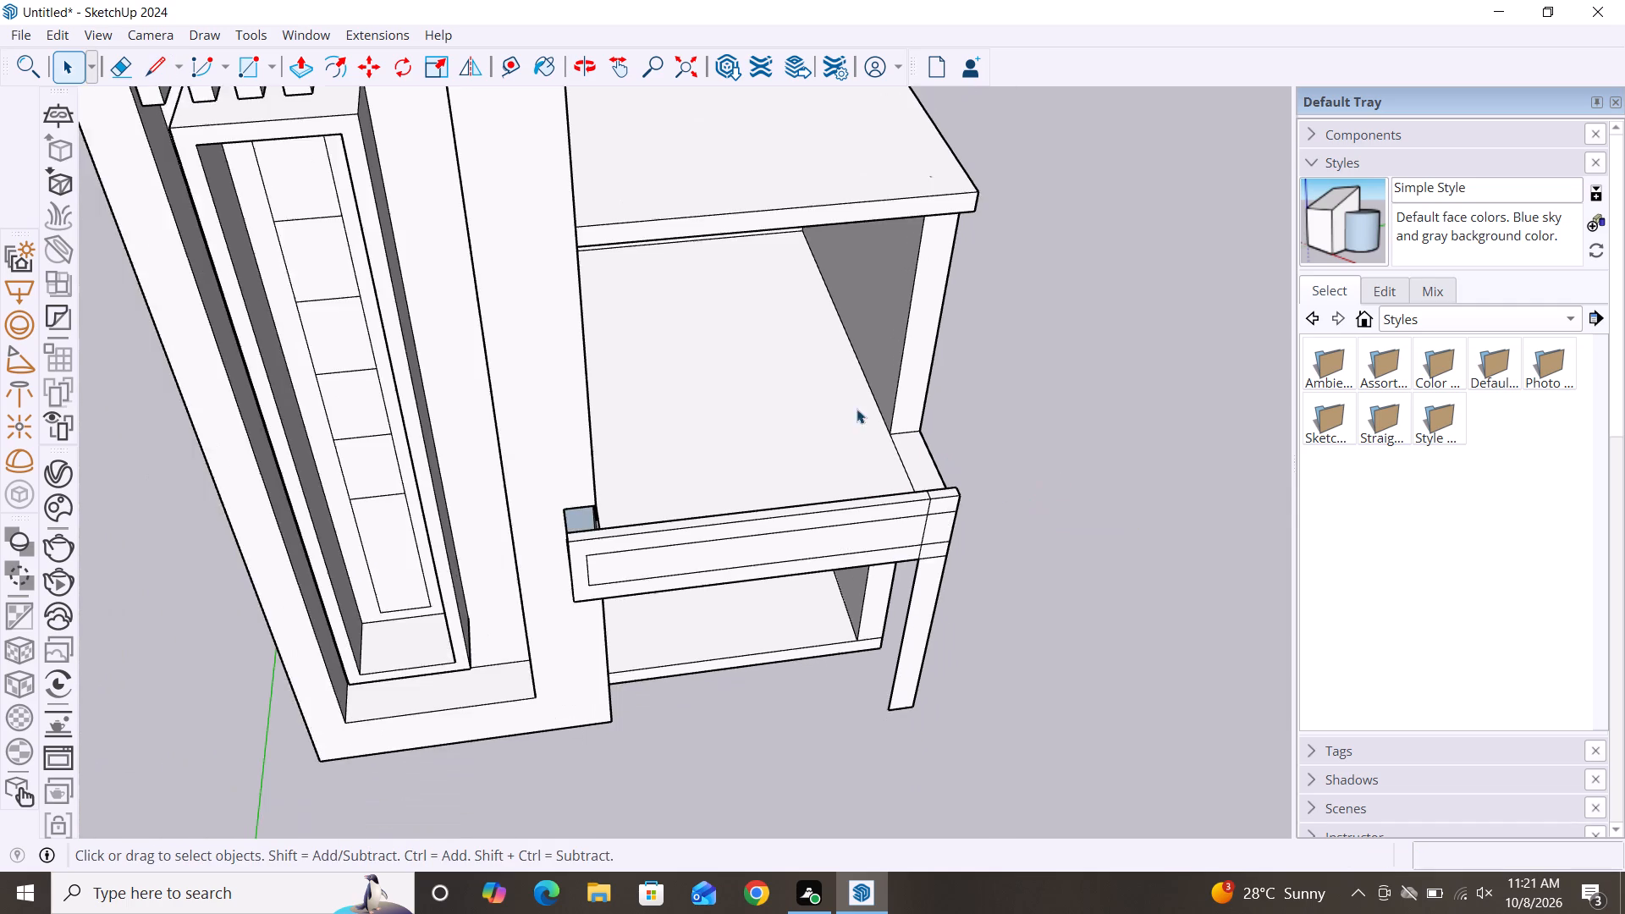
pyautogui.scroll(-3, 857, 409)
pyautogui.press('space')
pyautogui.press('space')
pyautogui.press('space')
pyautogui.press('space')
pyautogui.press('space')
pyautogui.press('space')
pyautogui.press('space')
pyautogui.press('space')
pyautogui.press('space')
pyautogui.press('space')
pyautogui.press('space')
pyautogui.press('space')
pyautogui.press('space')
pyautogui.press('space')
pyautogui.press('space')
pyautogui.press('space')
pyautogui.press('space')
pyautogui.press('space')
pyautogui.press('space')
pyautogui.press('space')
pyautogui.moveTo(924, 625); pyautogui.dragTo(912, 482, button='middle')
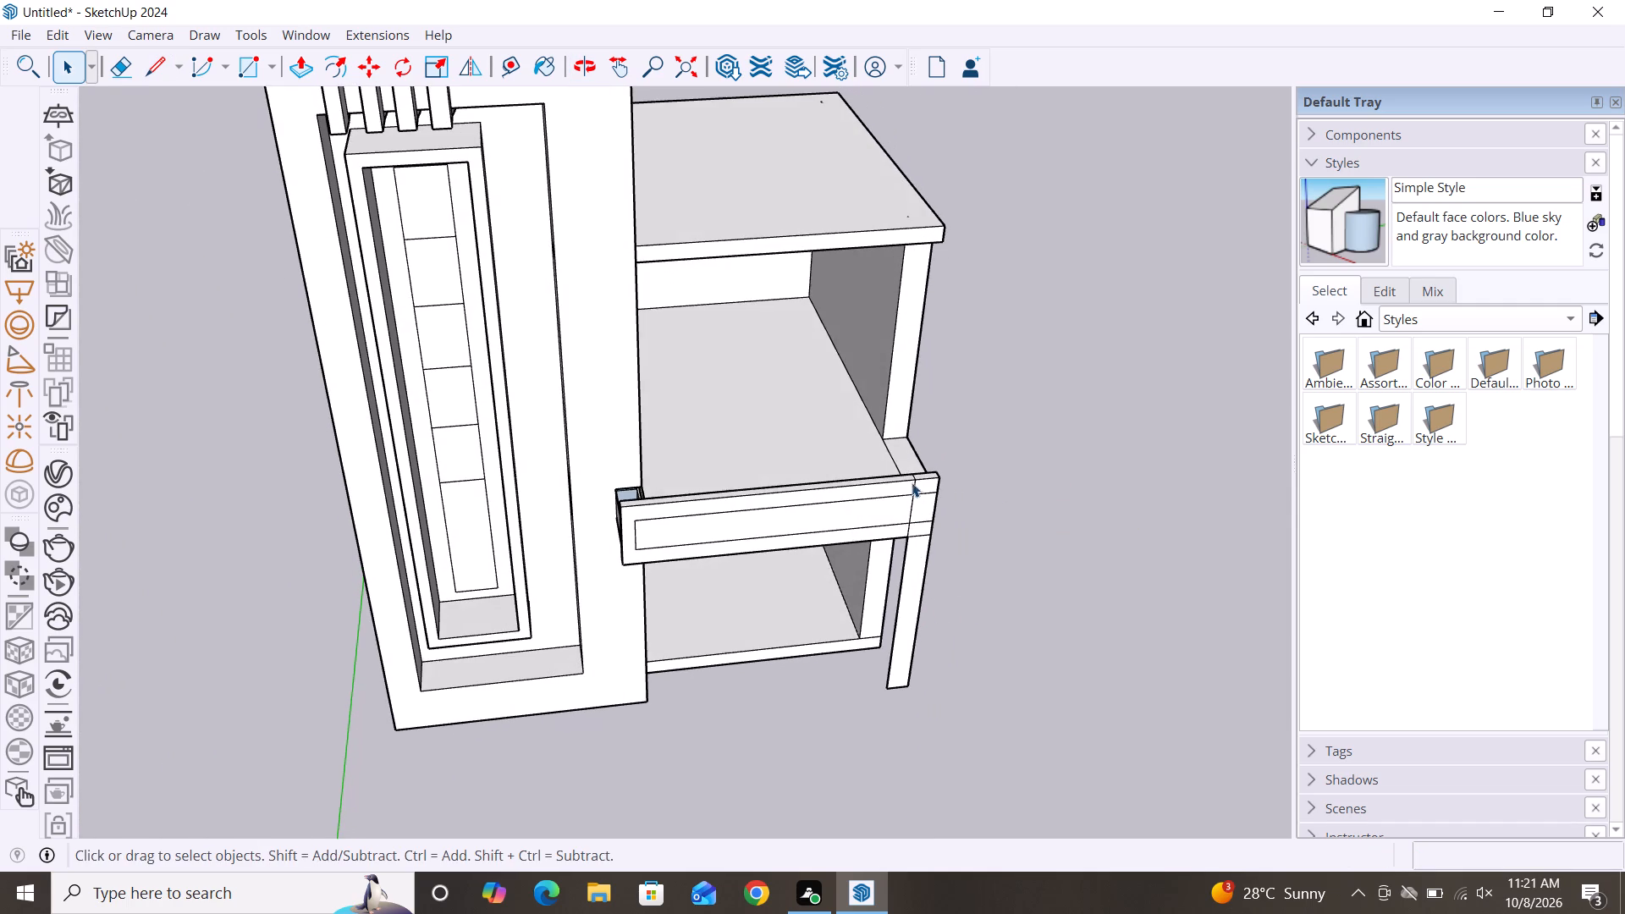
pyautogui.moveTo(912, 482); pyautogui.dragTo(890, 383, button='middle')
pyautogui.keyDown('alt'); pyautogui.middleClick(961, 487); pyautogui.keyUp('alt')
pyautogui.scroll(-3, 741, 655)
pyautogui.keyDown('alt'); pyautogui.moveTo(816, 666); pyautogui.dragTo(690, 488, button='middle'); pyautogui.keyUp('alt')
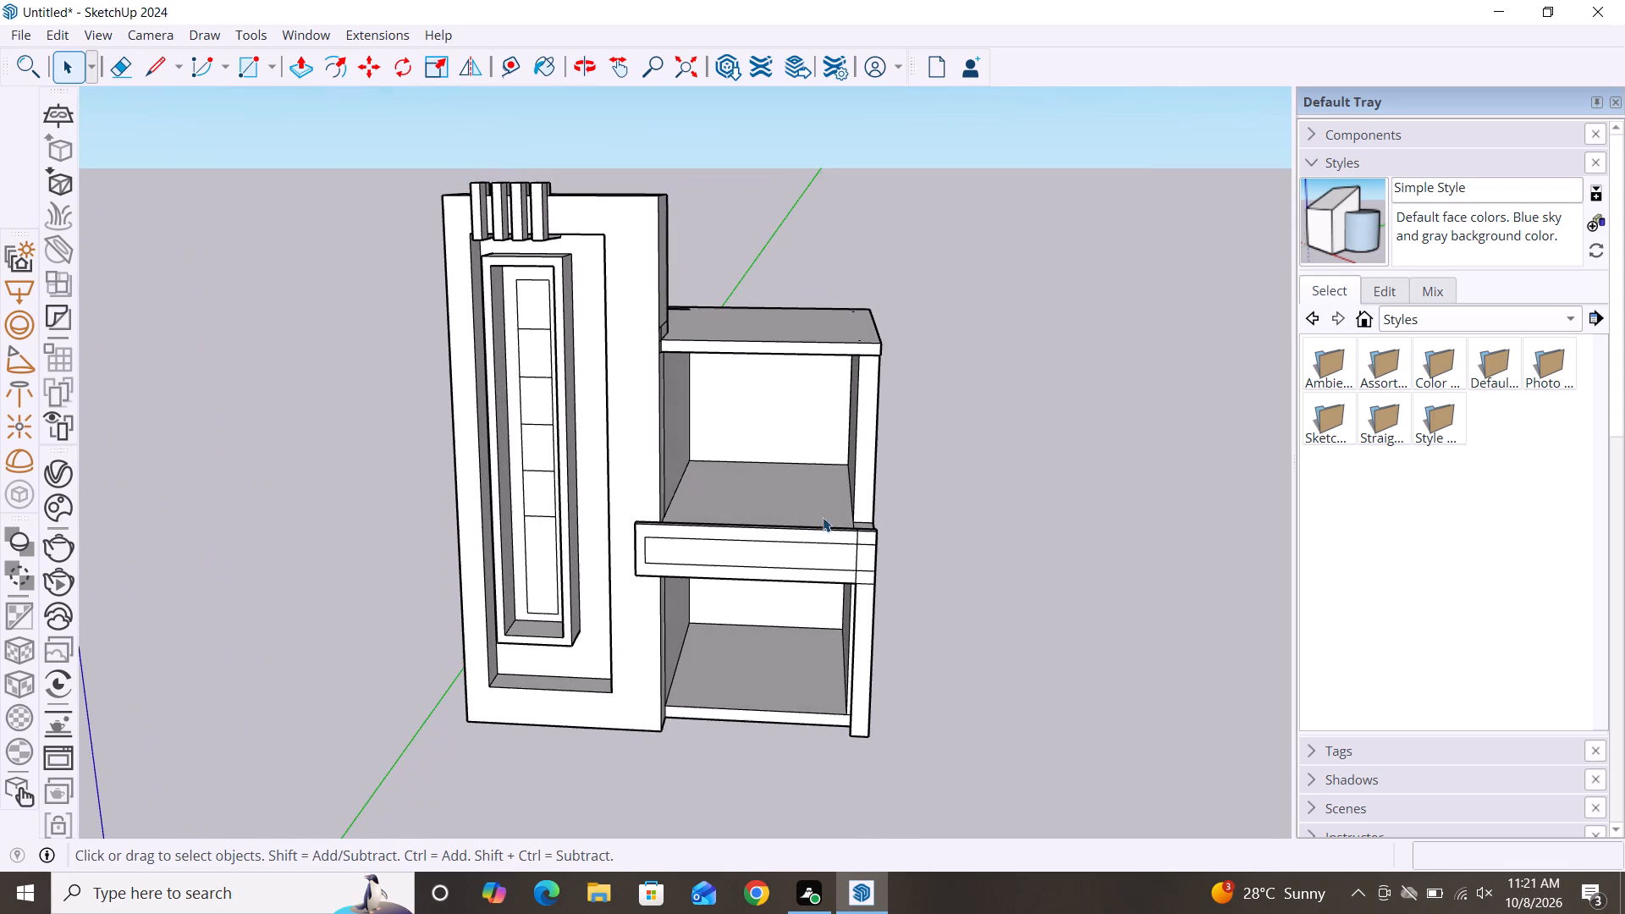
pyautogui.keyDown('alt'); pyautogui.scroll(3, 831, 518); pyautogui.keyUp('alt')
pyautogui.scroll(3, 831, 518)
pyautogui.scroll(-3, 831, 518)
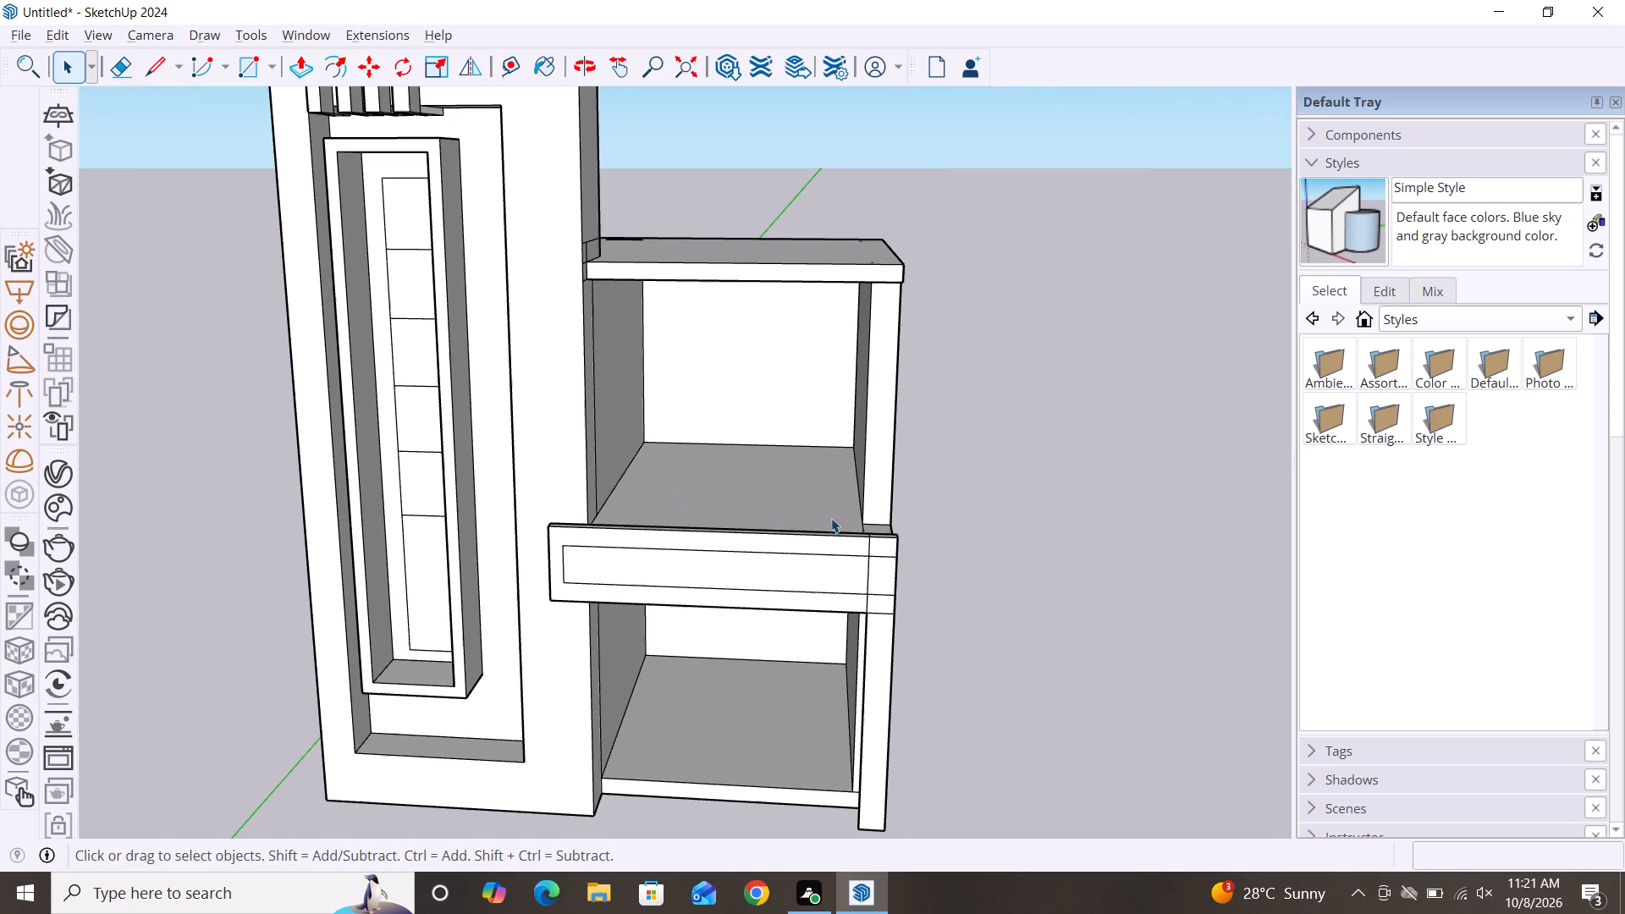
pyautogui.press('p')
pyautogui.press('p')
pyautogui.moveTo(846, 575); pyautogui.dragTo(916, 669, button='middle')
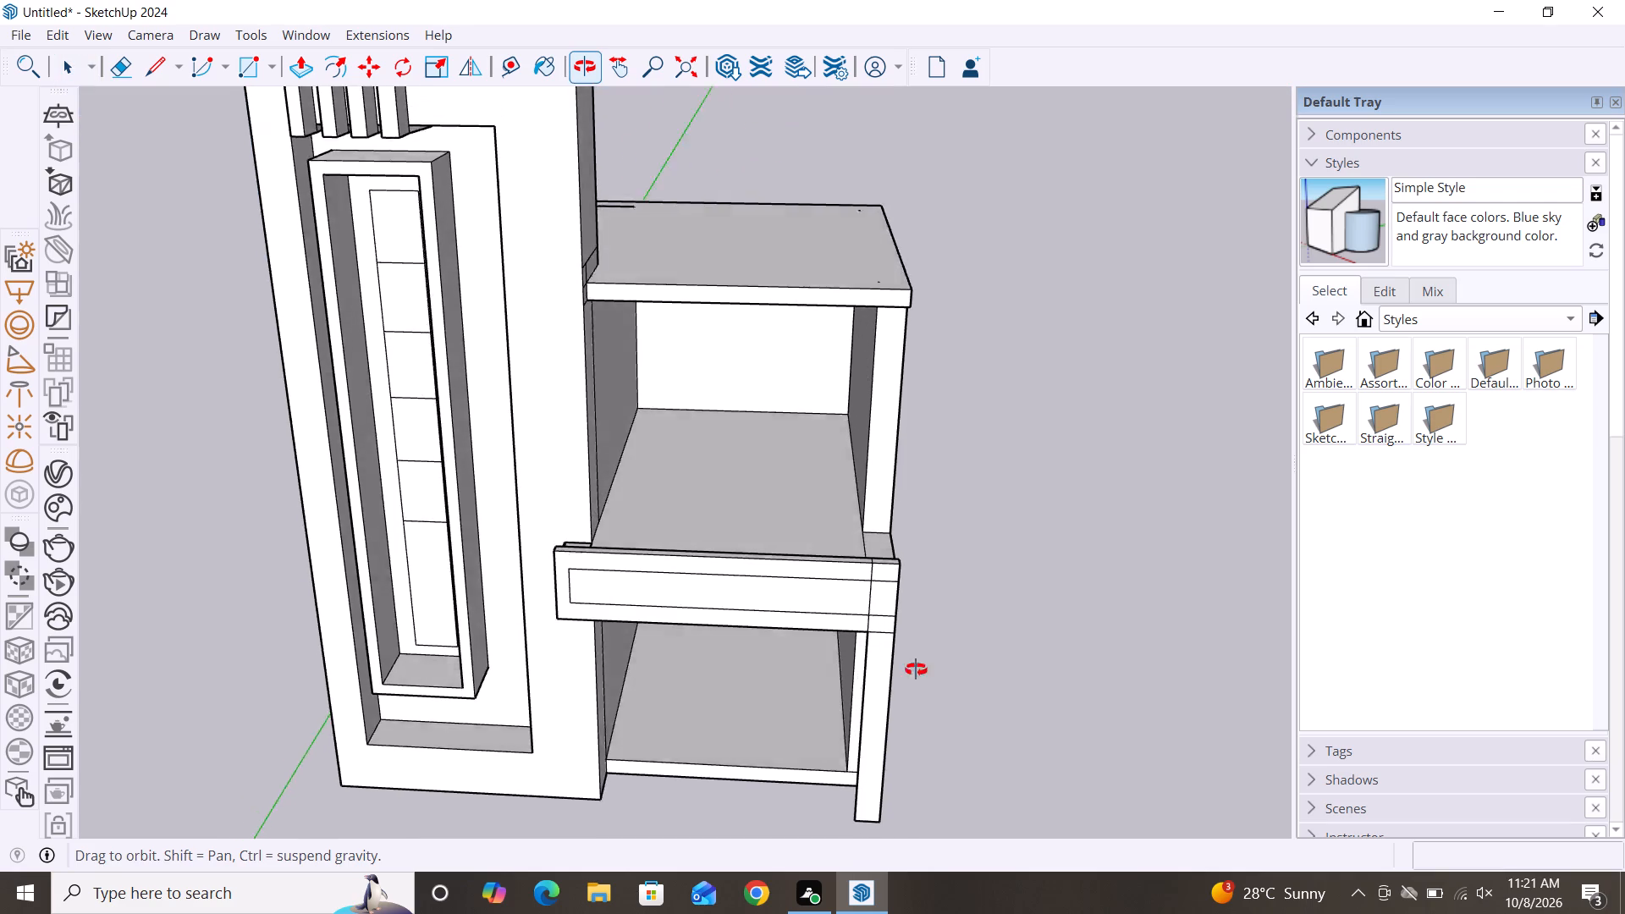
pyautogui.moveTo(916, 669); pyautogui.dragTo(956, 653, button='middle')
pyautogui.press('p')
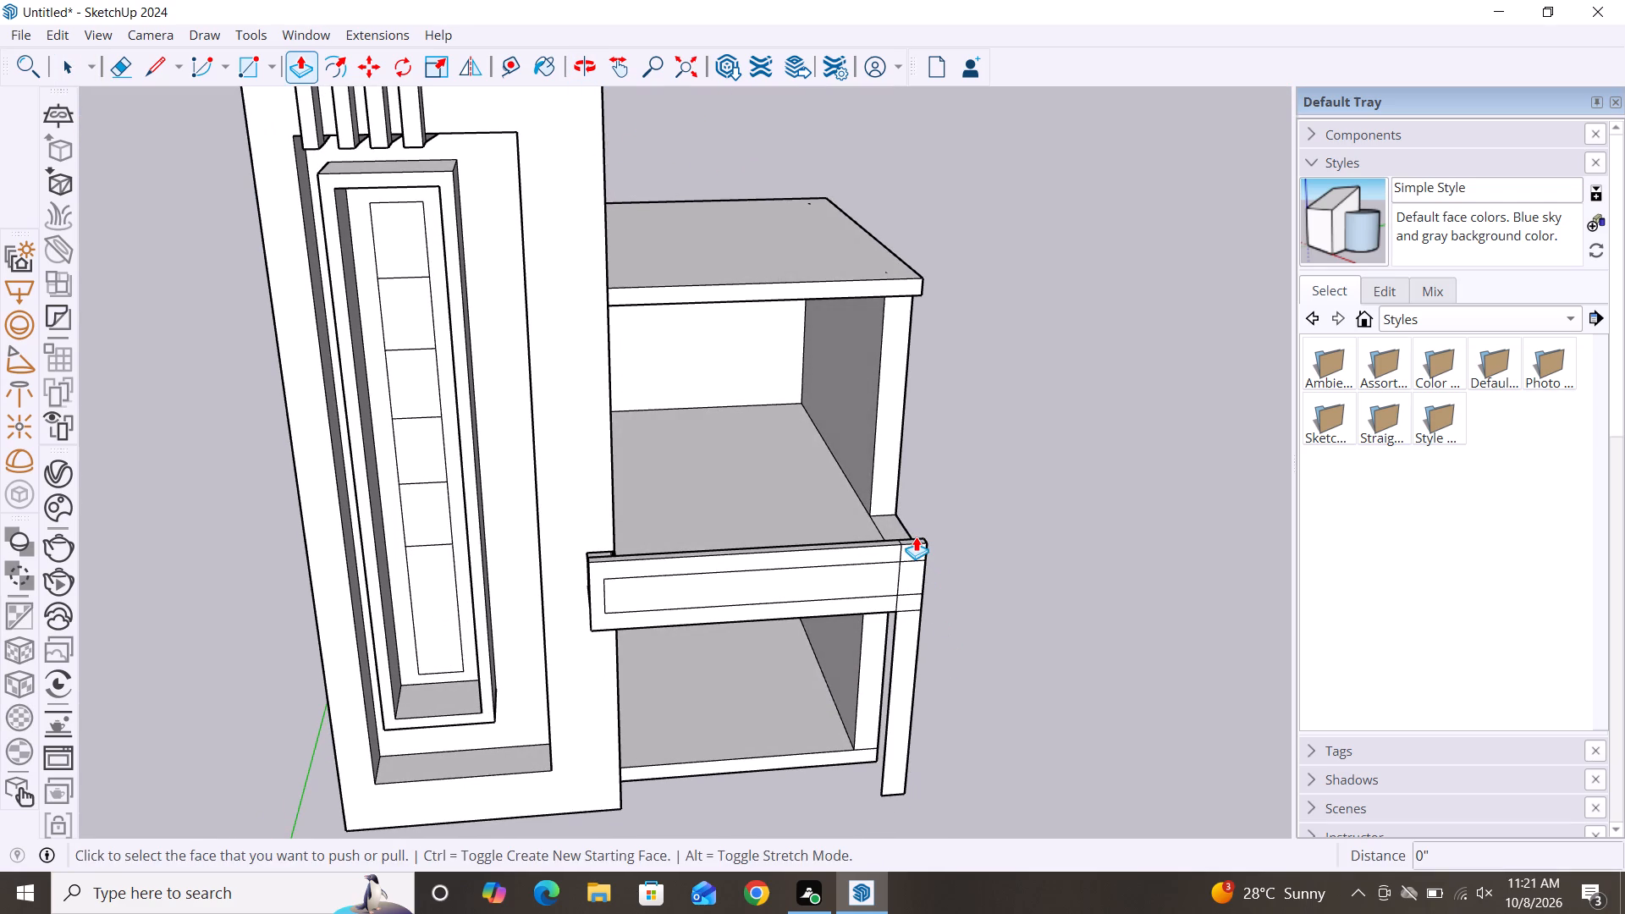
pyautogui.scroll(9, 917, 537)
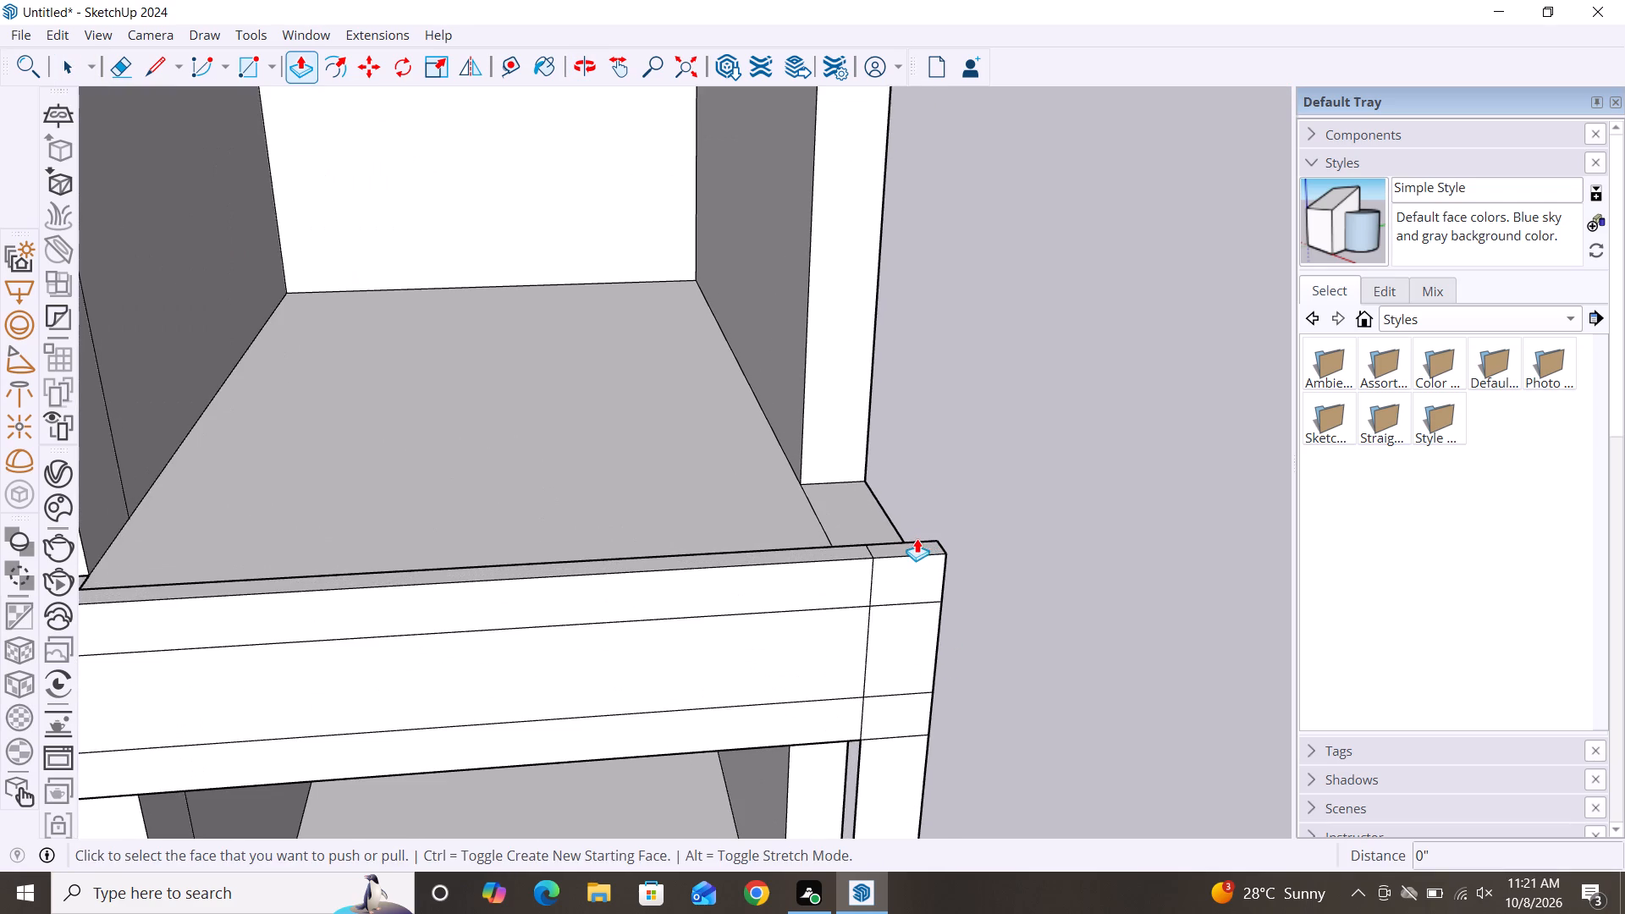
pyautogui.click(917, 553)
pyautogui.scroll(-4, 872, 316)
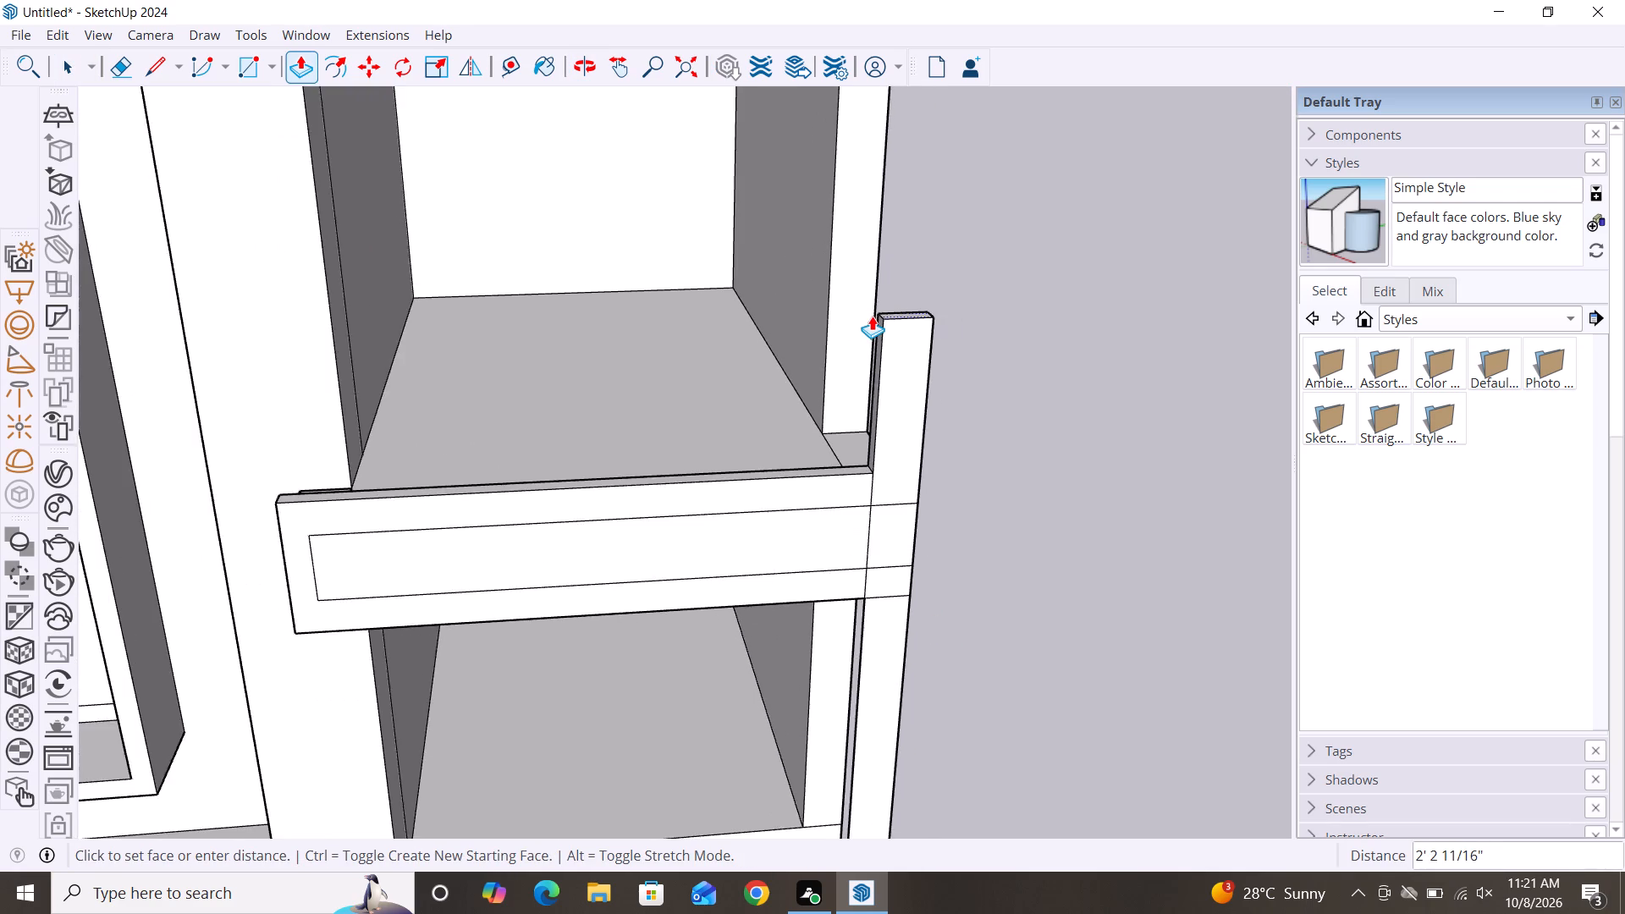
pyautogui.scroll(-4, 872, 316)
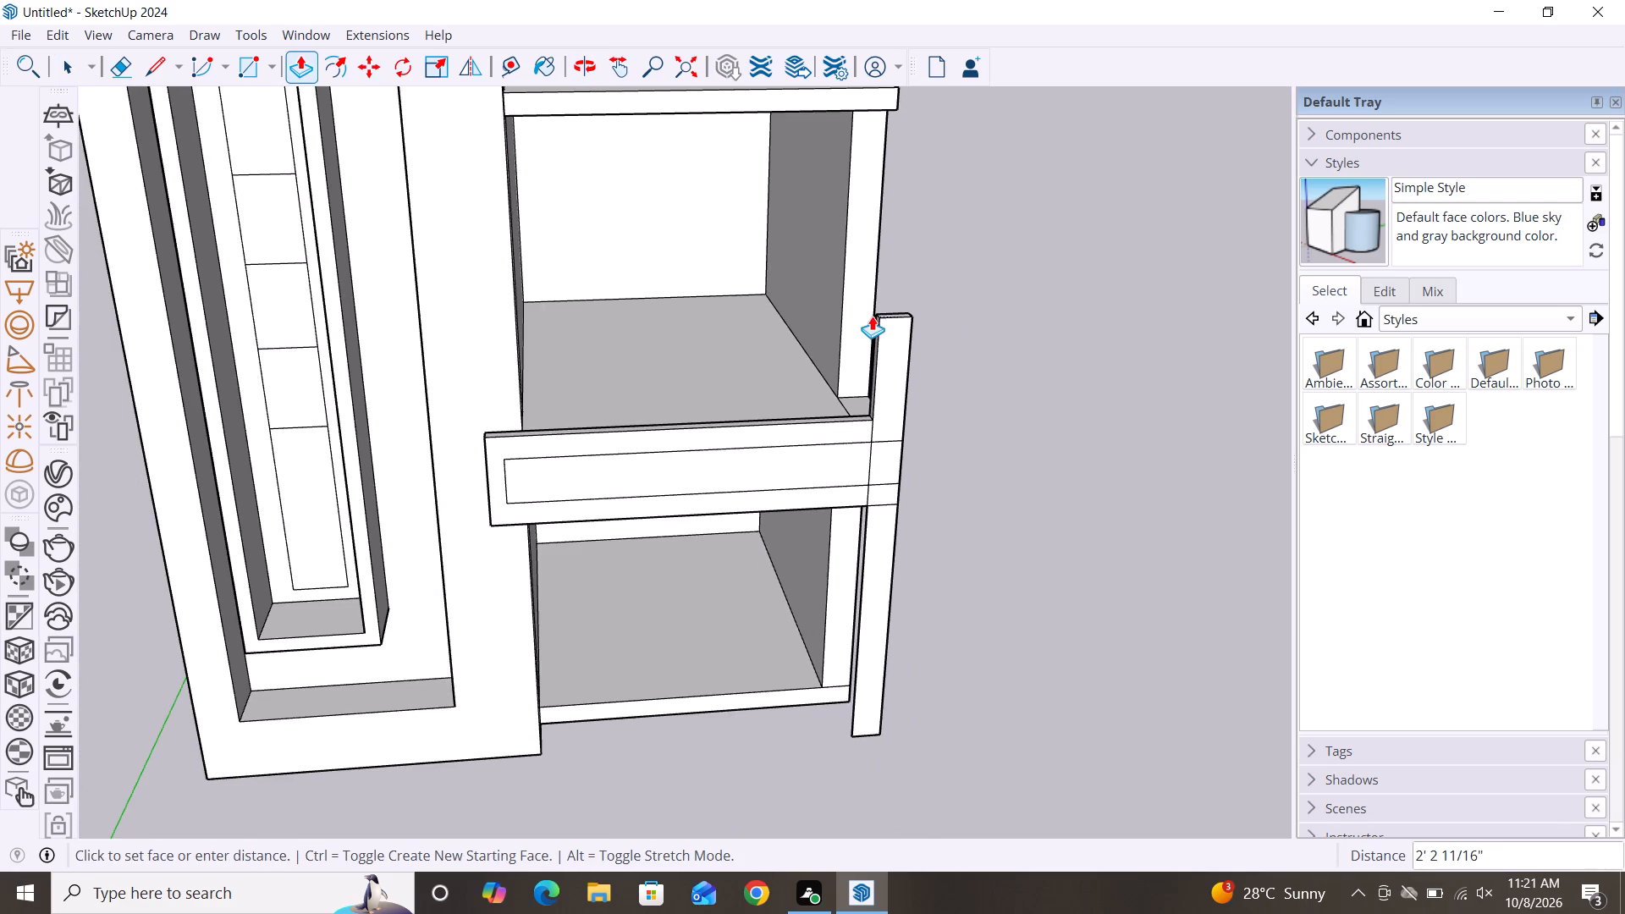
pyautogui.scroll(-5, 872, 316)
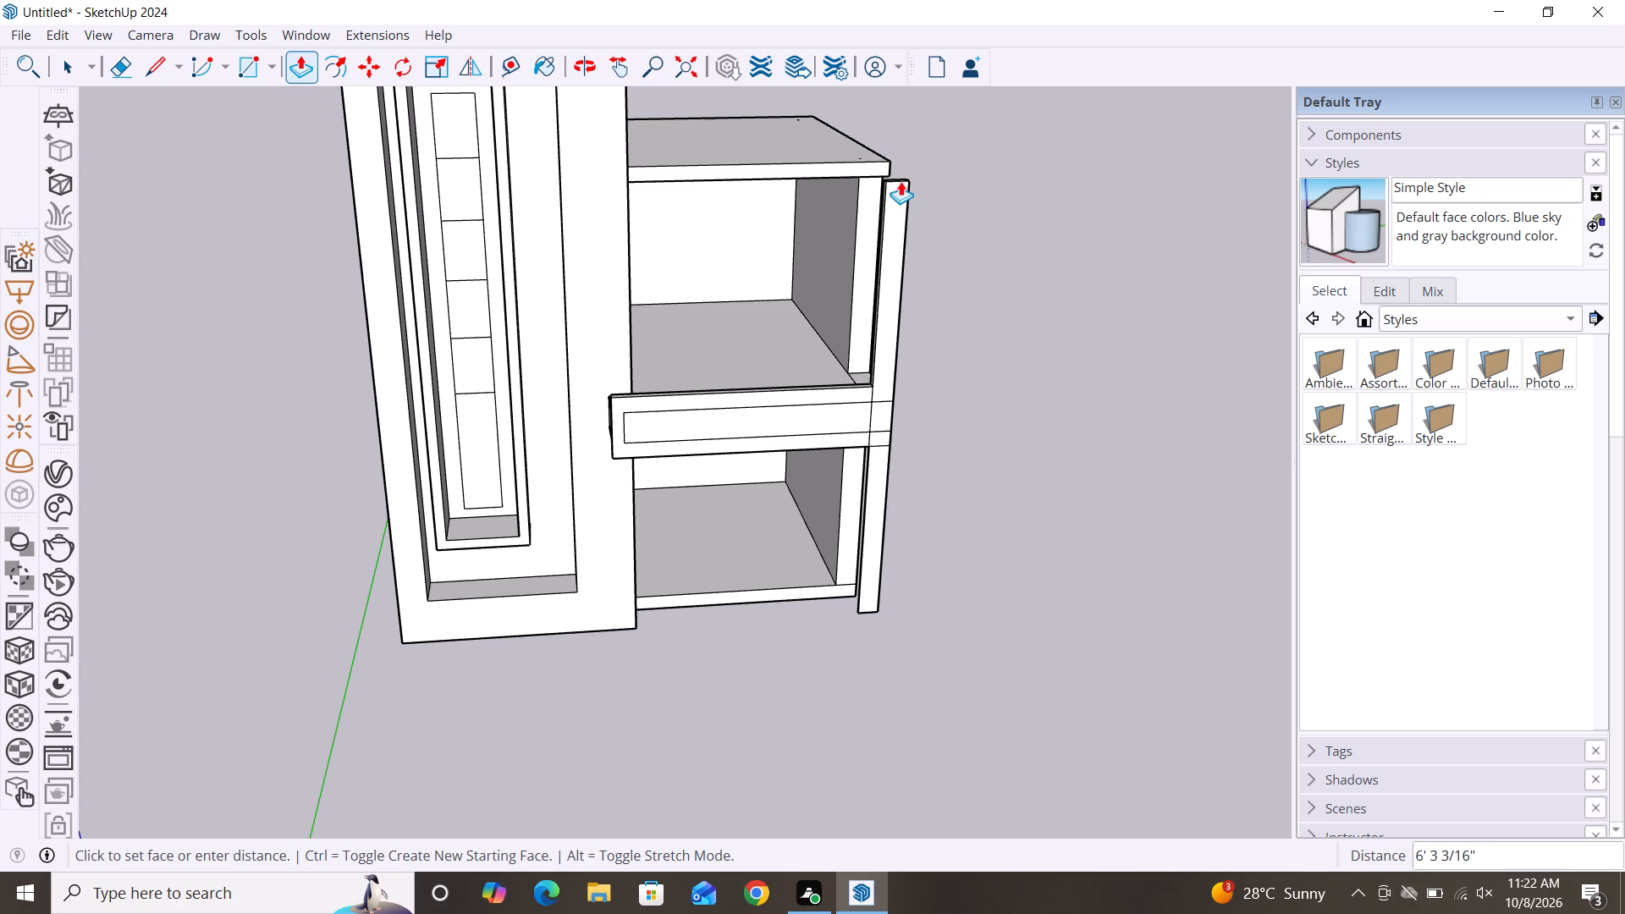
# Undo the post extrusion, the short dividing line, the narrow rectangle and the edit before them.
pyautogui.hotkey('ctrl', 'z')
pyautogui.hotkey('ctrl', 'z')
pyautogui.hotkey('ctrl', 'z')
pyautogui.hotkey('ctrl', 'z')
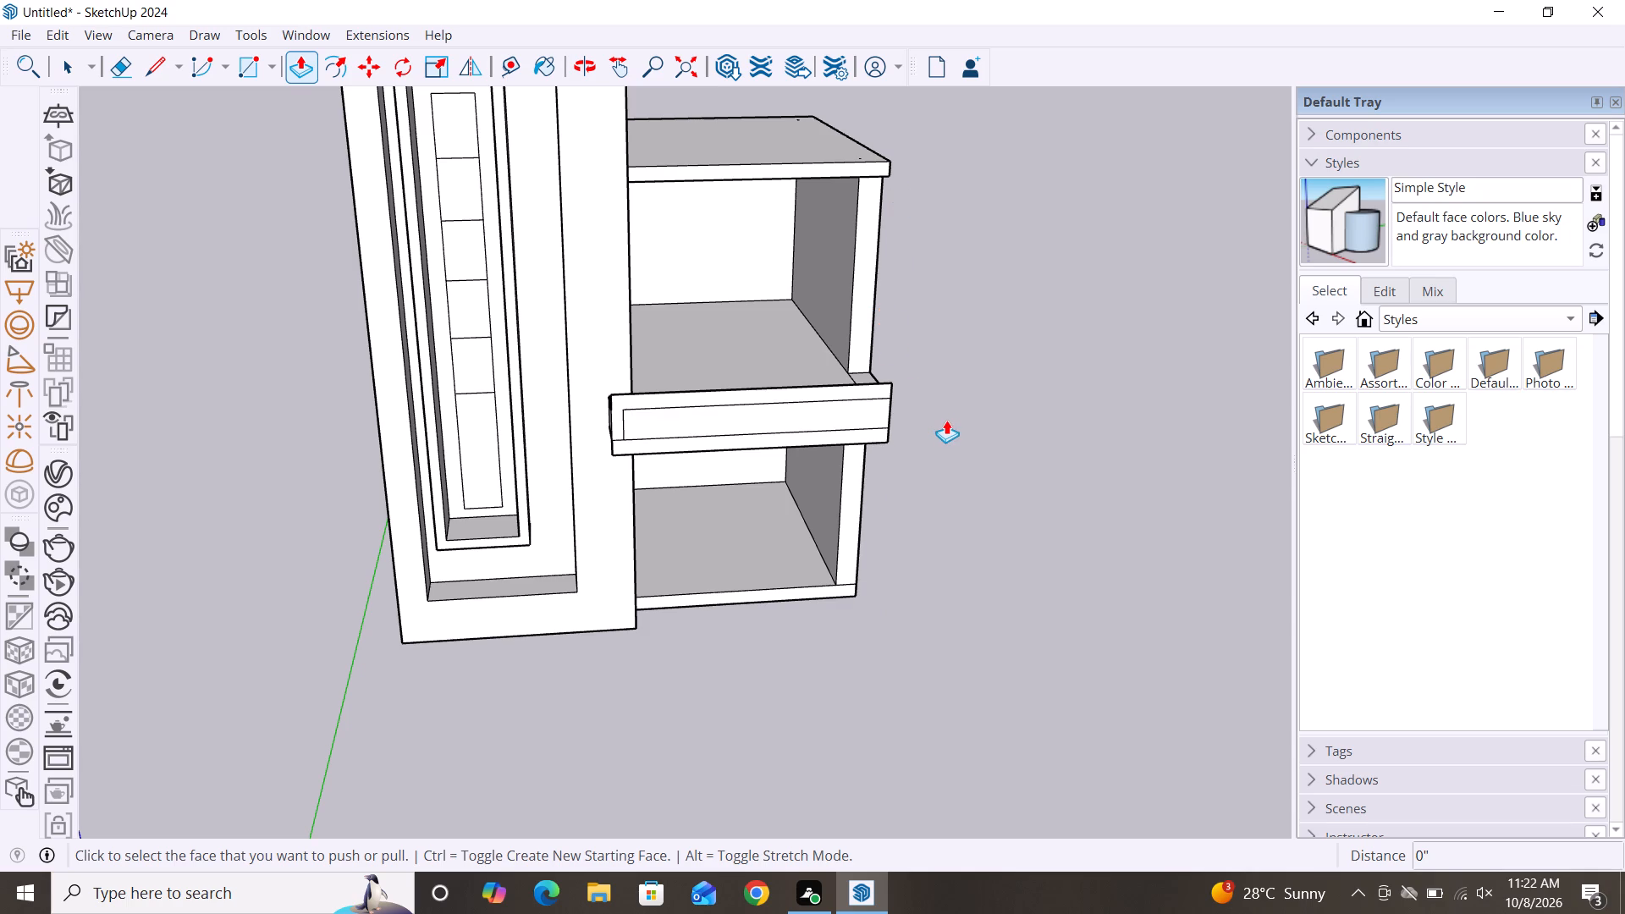
# Delete the short stray edge joining the parapet front's inner rectangle to its outer edge near the lower corner beside the tower.
pyautogui.press('space')
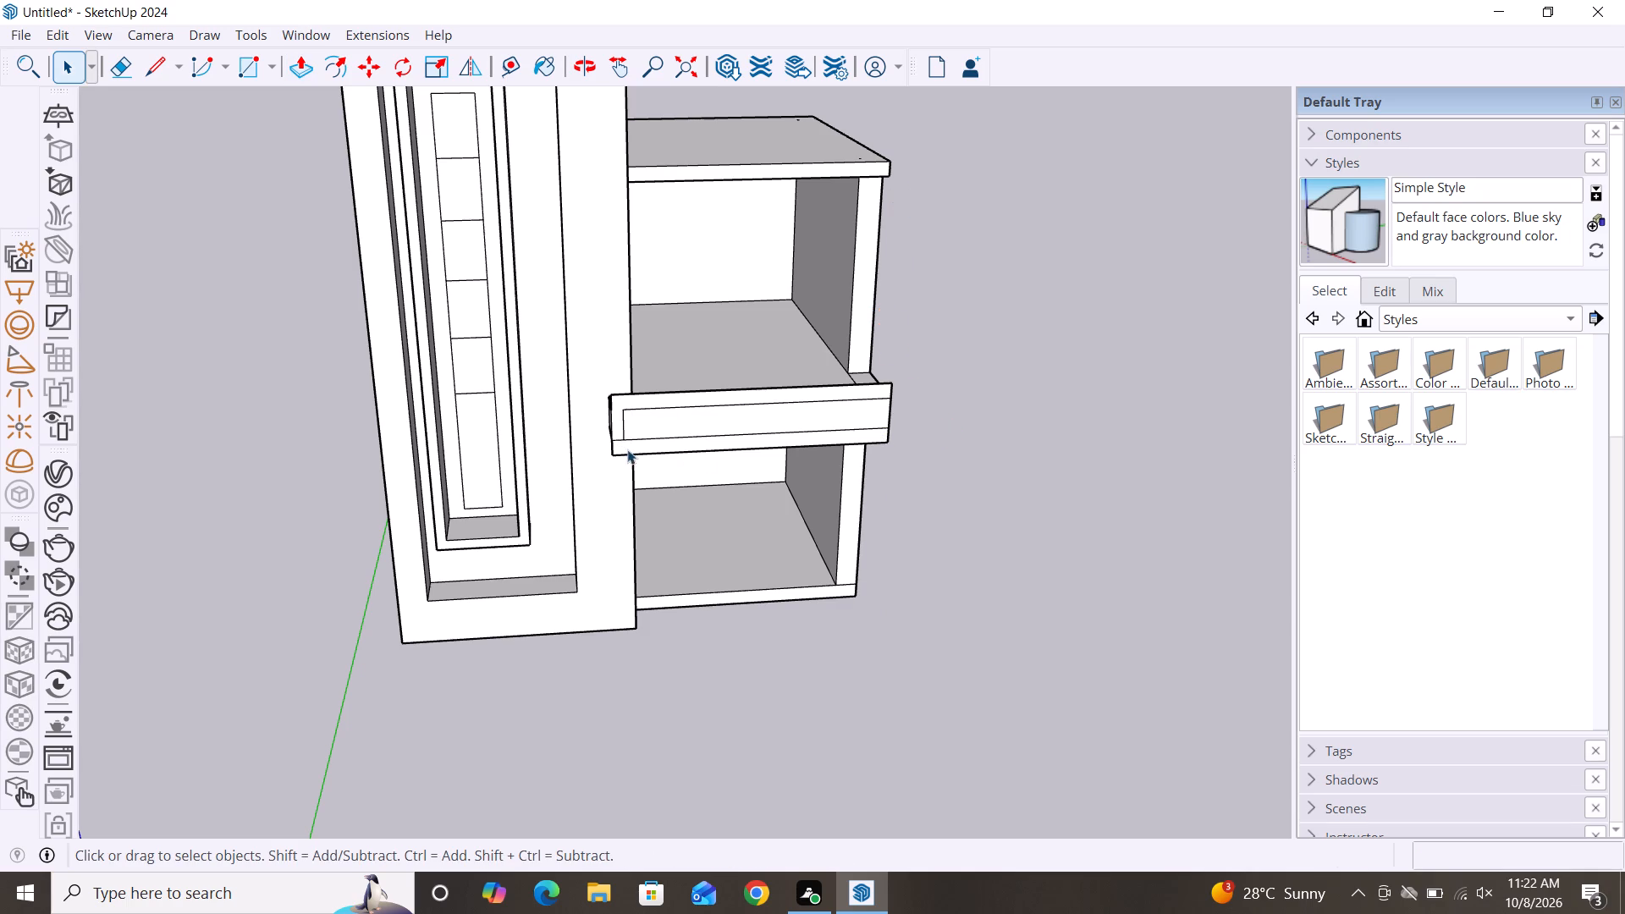
pyautogui.scroll(8, 618, 447)
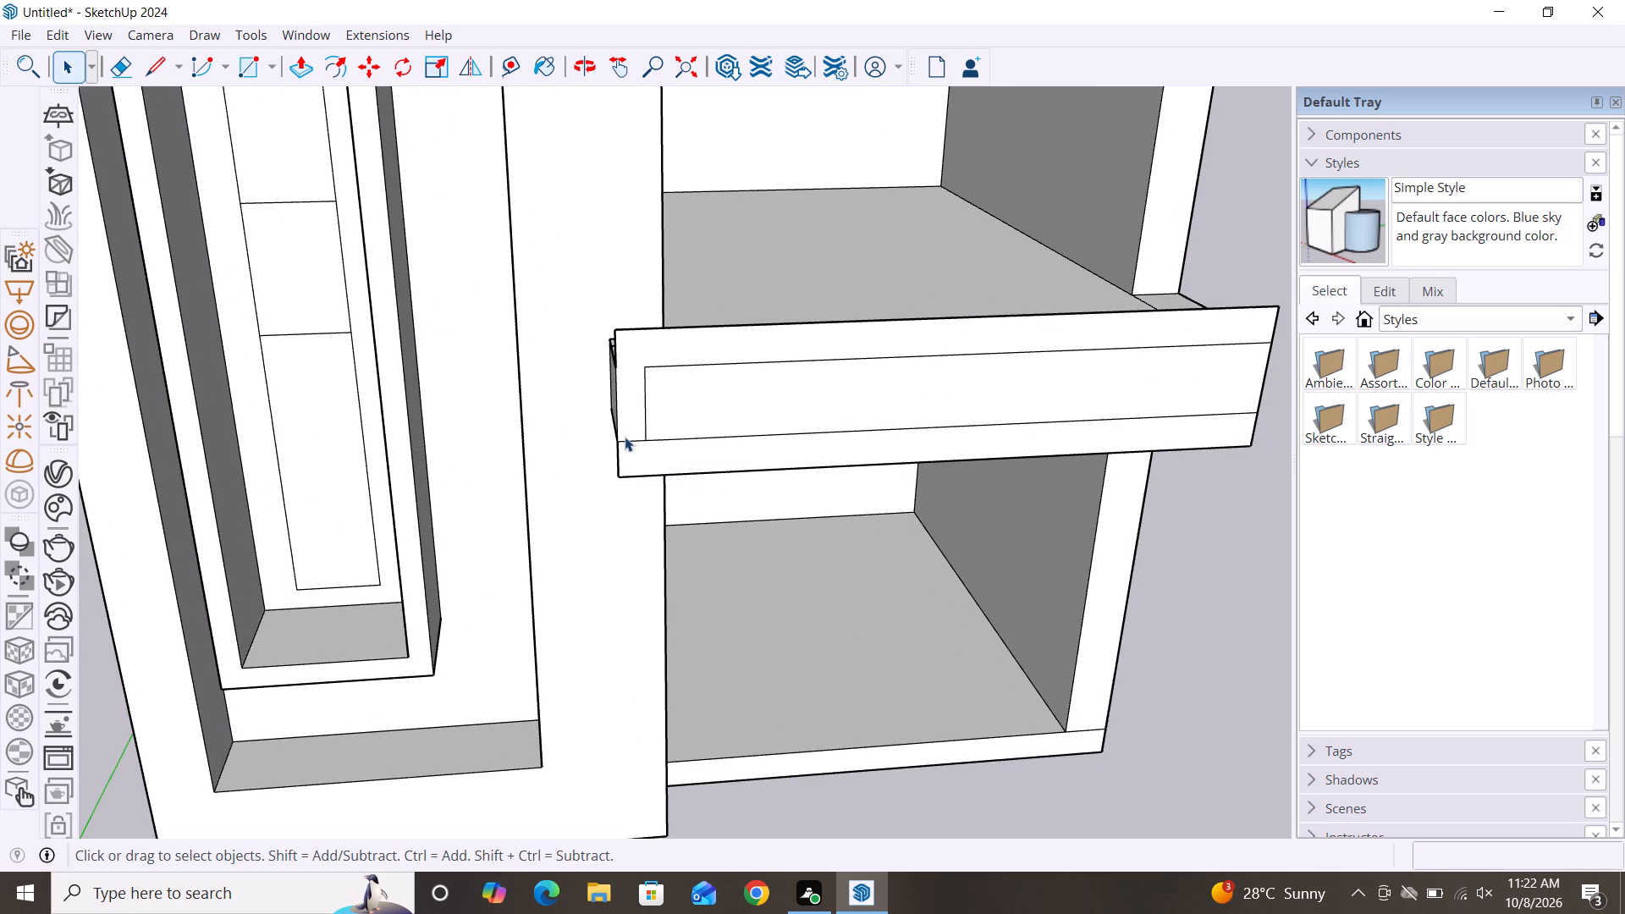
pyautogui.click(626, 441)
pyautogui.press('Delete')
# Push/pull the border face around the inner rectangle on the balcony parapet's front outward by 1' 1".
pyautogui.scroll(-4, 609, 438)
pyautogui.press('p')
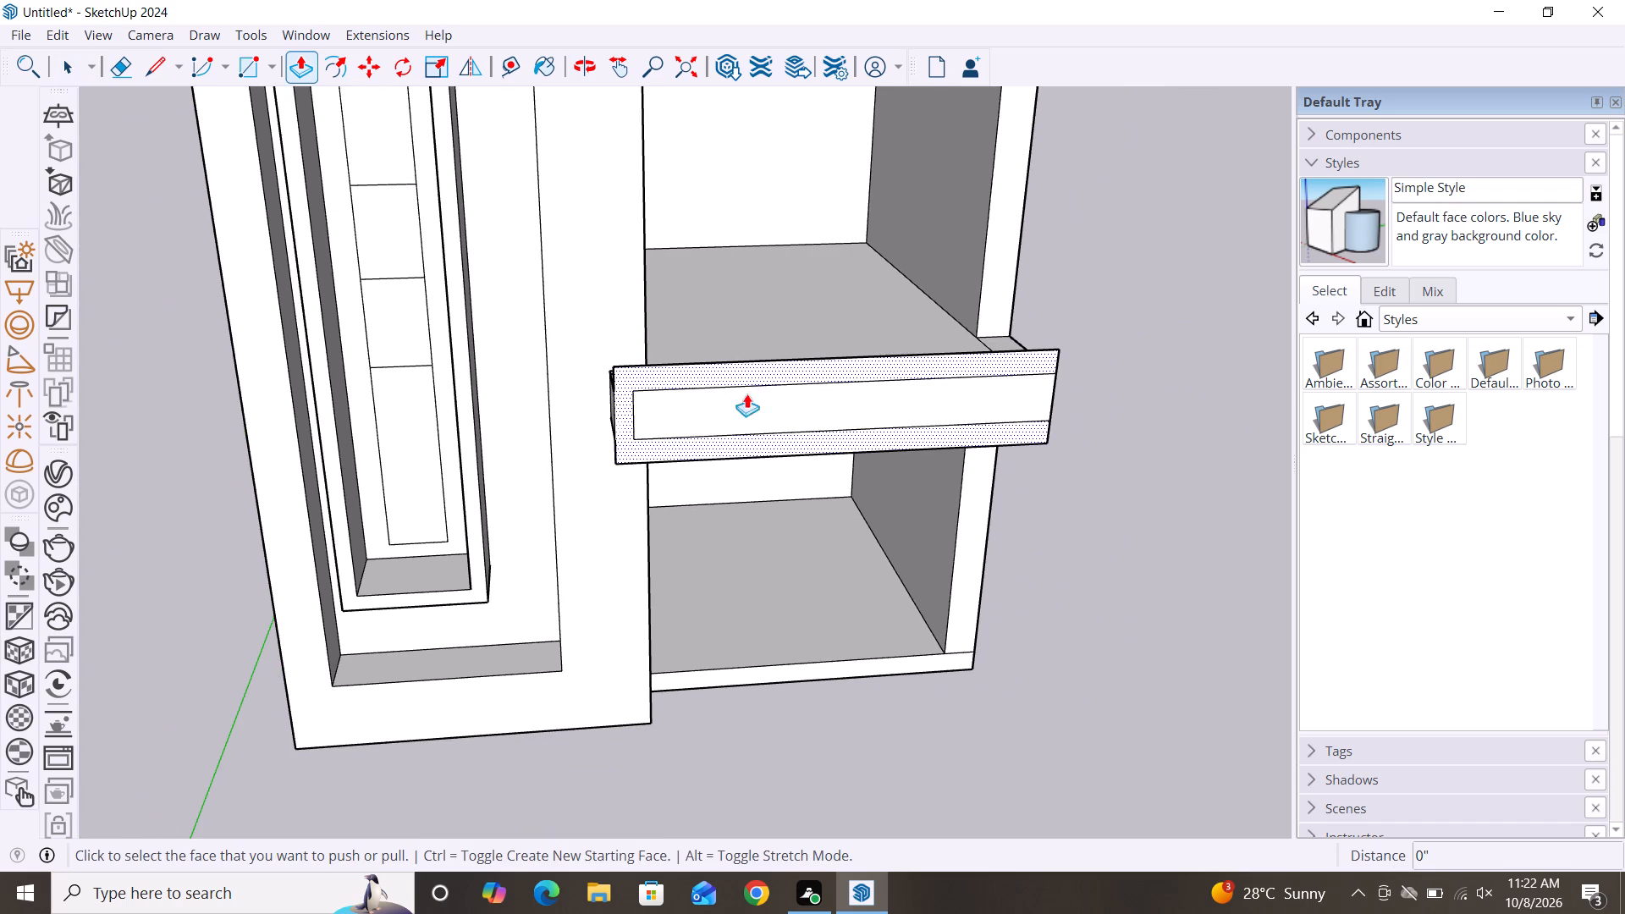
pyautogui.click(757, 439)
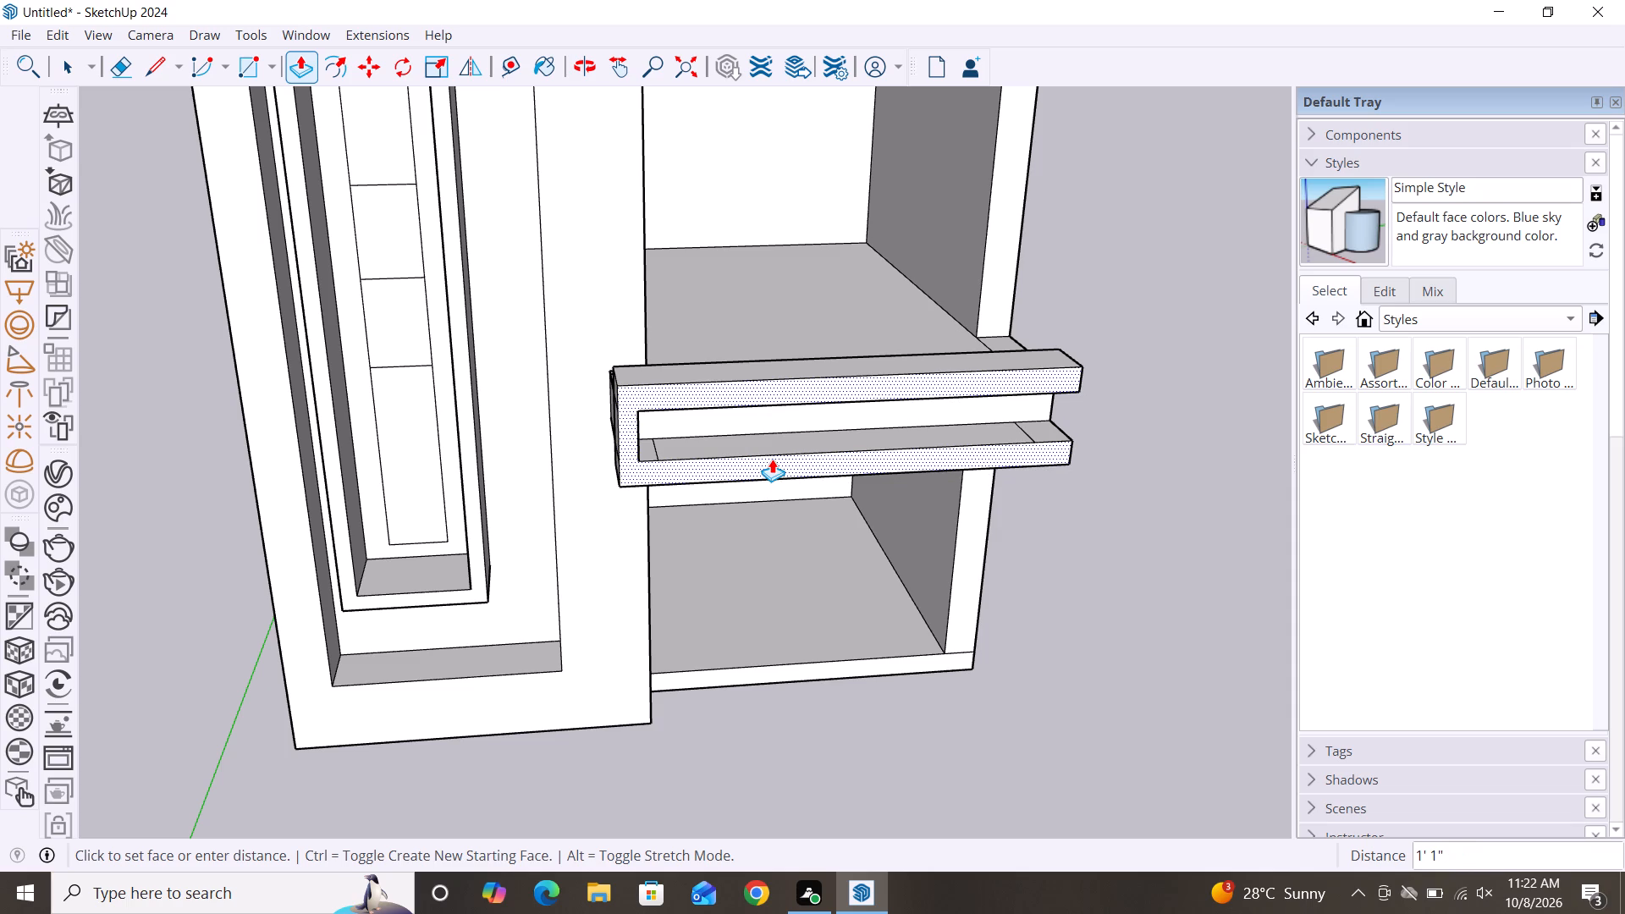
pyautogui.click(772, 459)
pyautogui.scroll(-3, 758, 333)
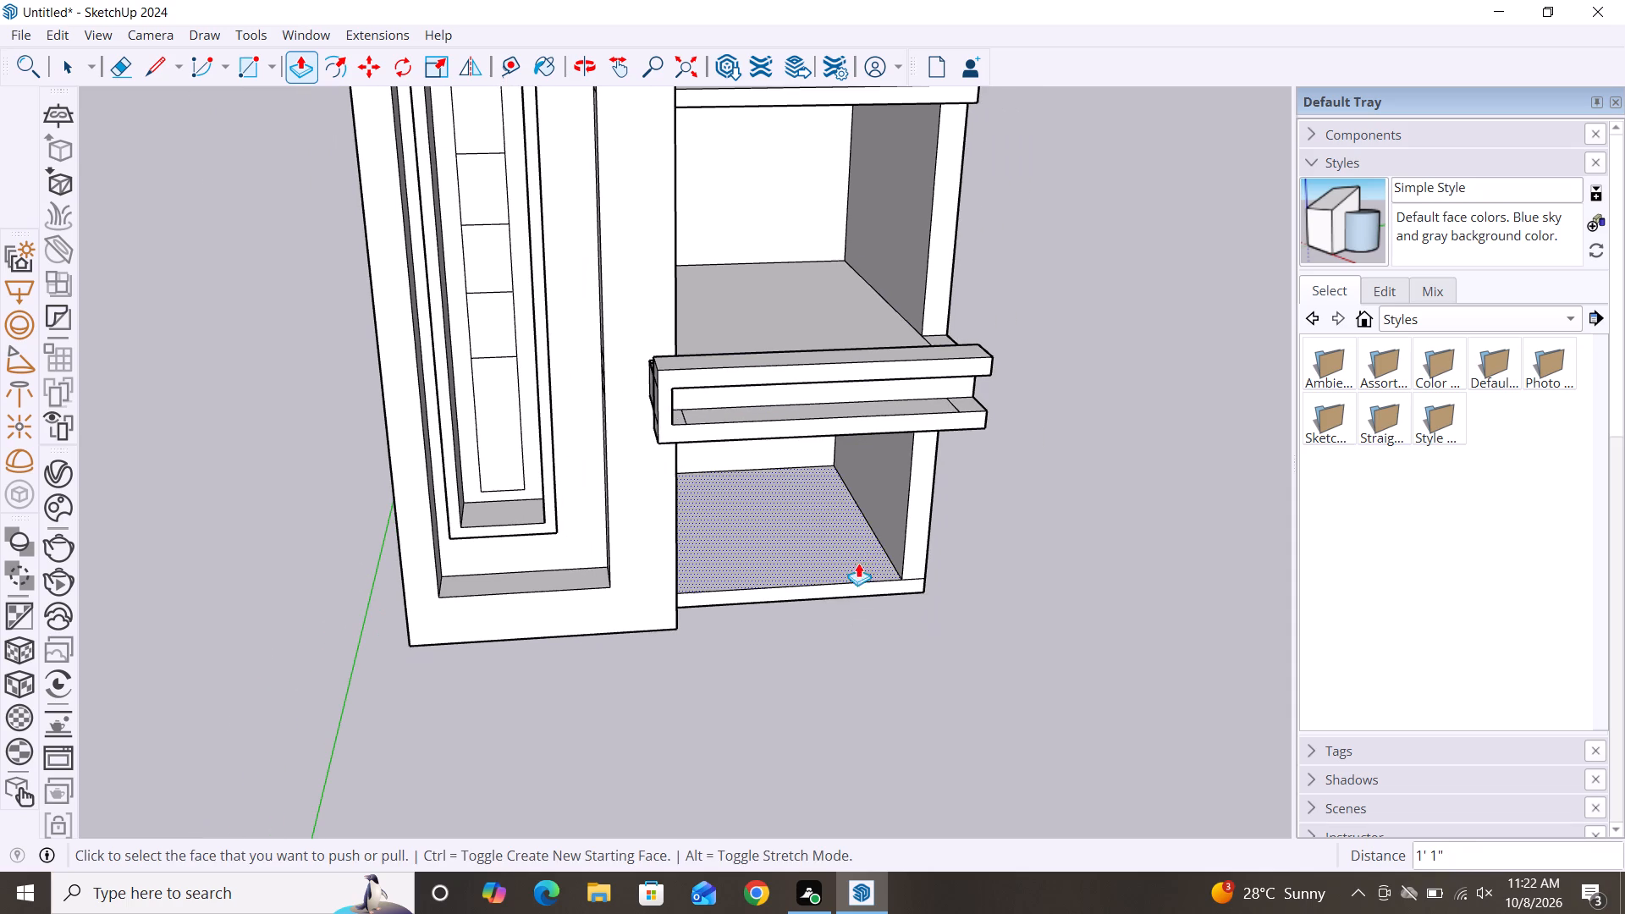
pyautogui.press('space')
pyautogui.press('space')
pyautogui.press('space')
pyautogui.press('space')
pyautogui.press('space')
pyautogui.press('space')
pyautogui.press('space')
pyautogui.press('space')
pyautogui.press('space')
pyautogui.press('space')
pyautogui.press('space')
pyautogui.press('space')
pyautogui.press('space')
pyautogui.press('space')
pyautogui.press('space')
pyautogui.press('space')
pyautogui.press('space')
pyautogui.press('space')
pyautogui.press('space')
pyautogui.press('space')
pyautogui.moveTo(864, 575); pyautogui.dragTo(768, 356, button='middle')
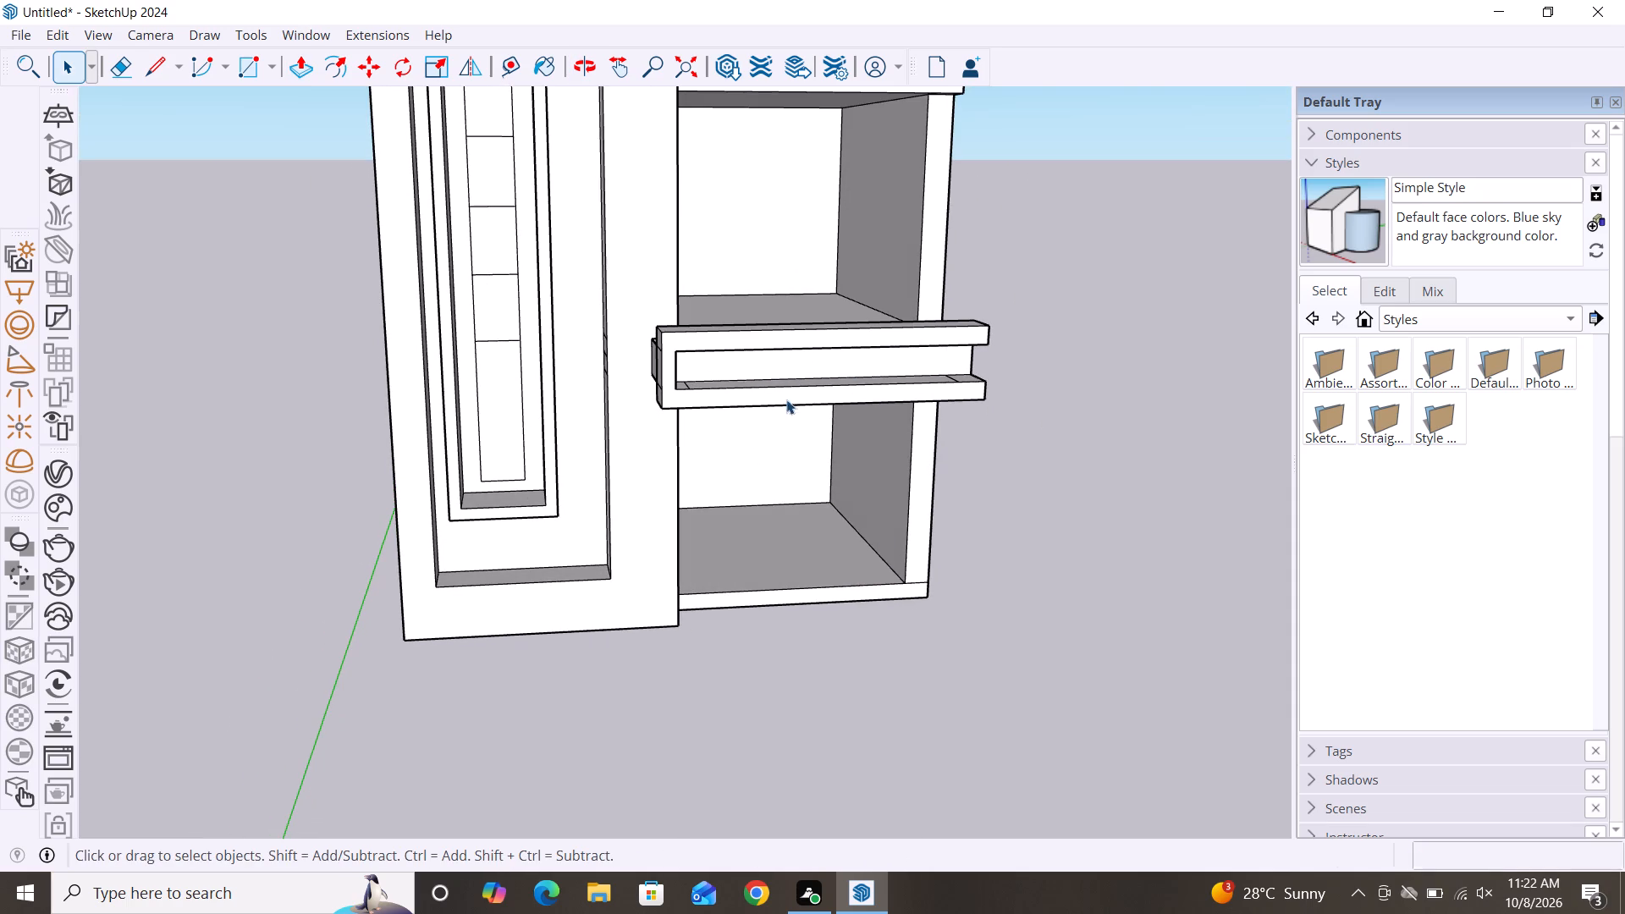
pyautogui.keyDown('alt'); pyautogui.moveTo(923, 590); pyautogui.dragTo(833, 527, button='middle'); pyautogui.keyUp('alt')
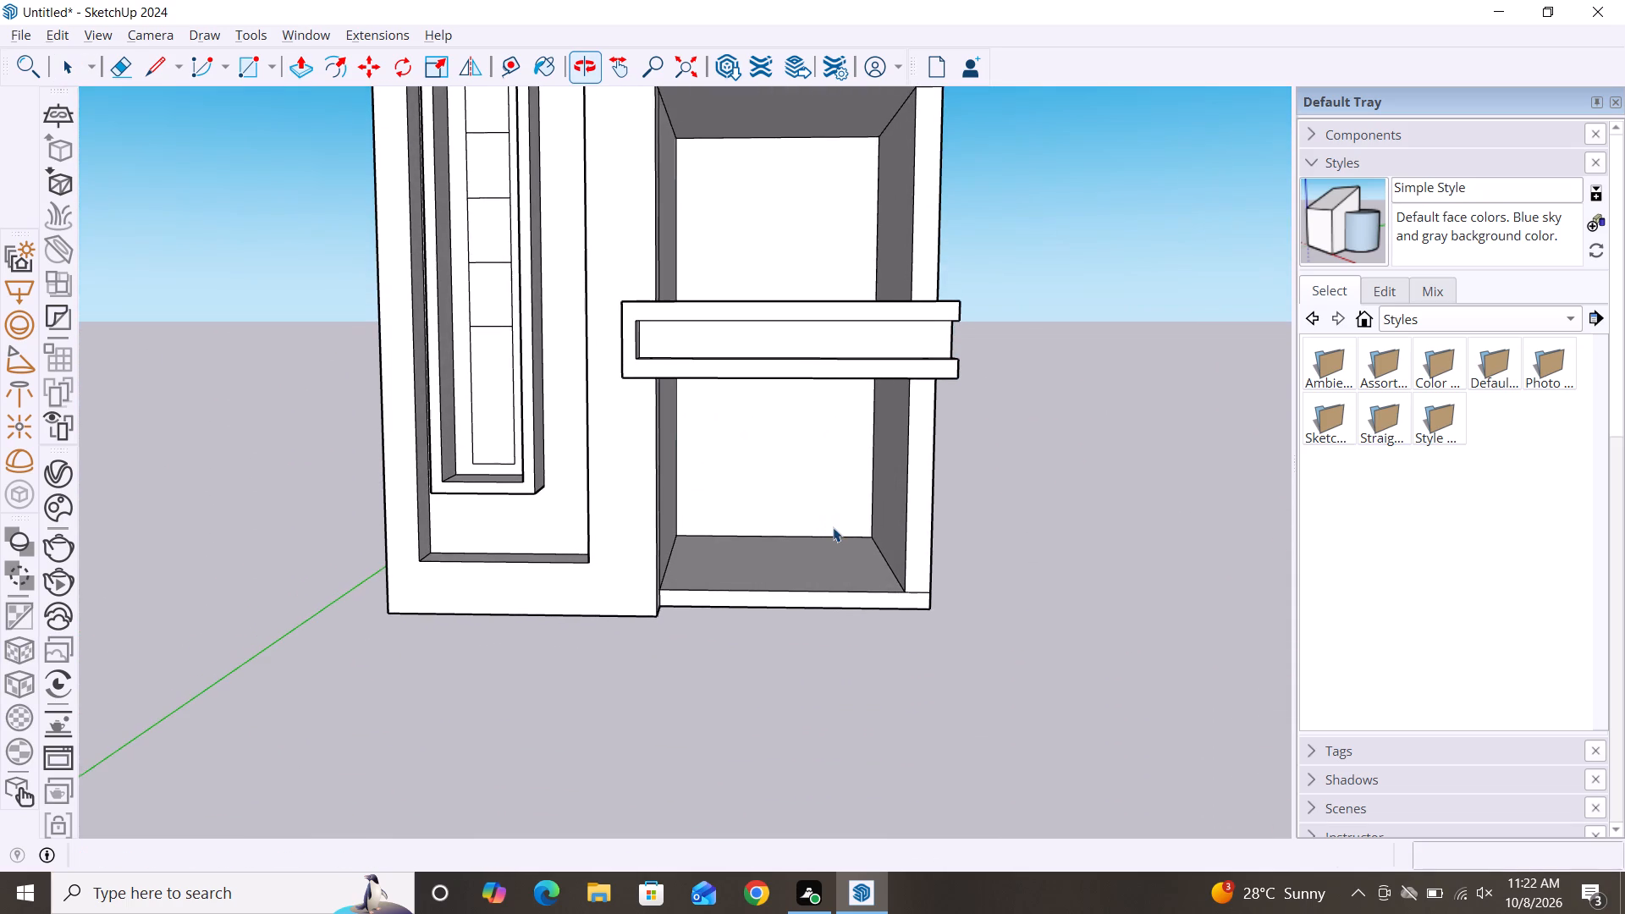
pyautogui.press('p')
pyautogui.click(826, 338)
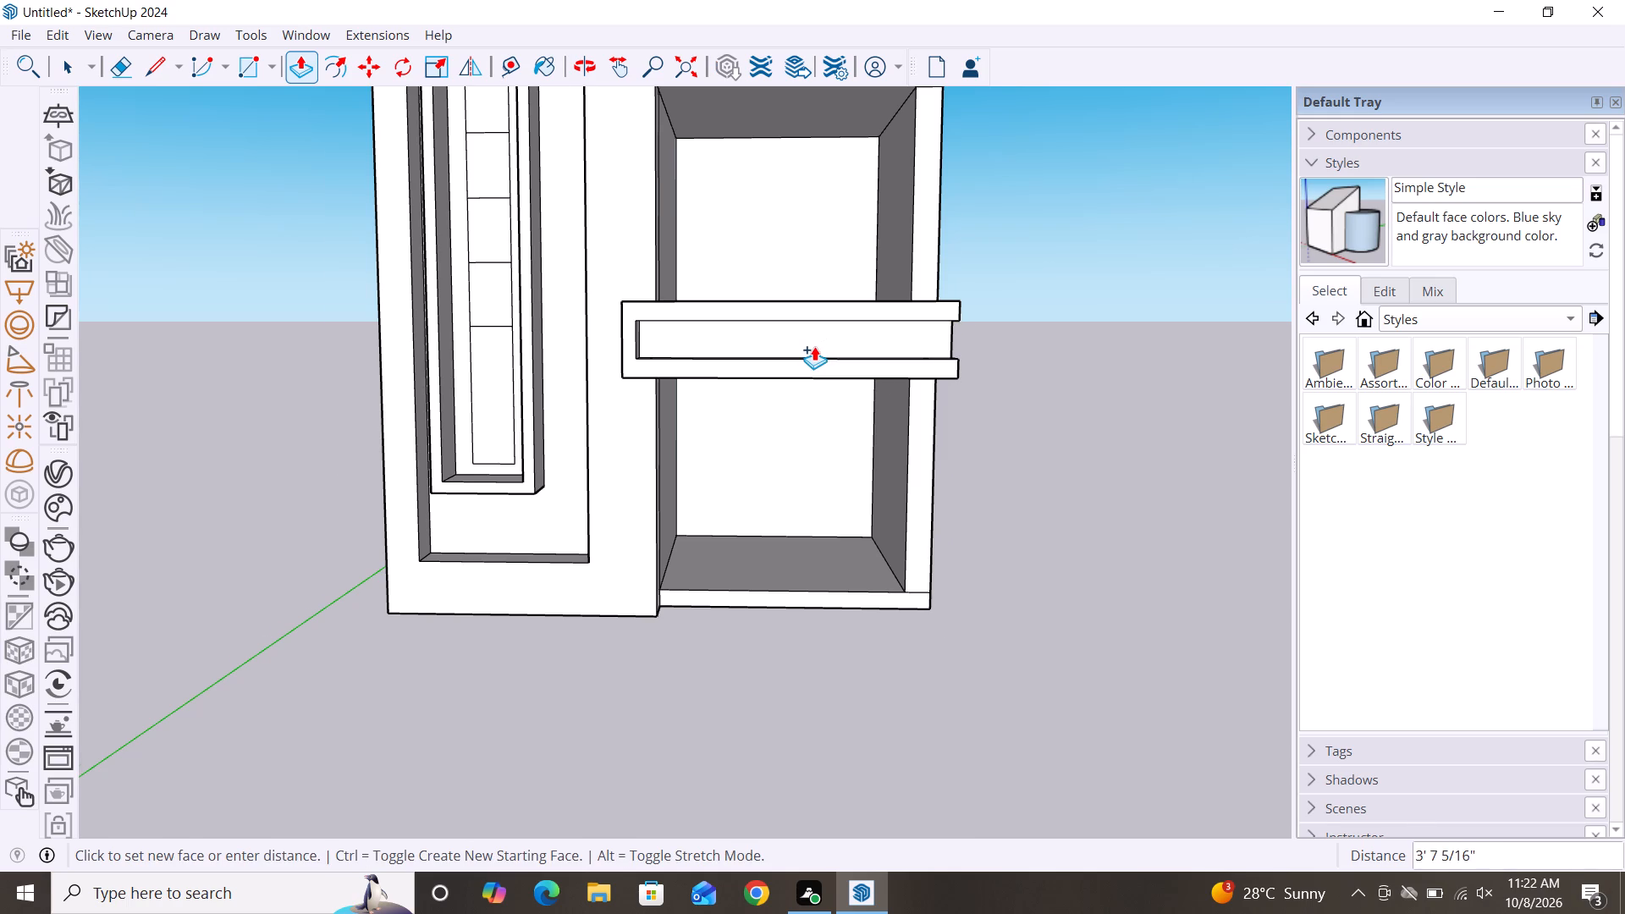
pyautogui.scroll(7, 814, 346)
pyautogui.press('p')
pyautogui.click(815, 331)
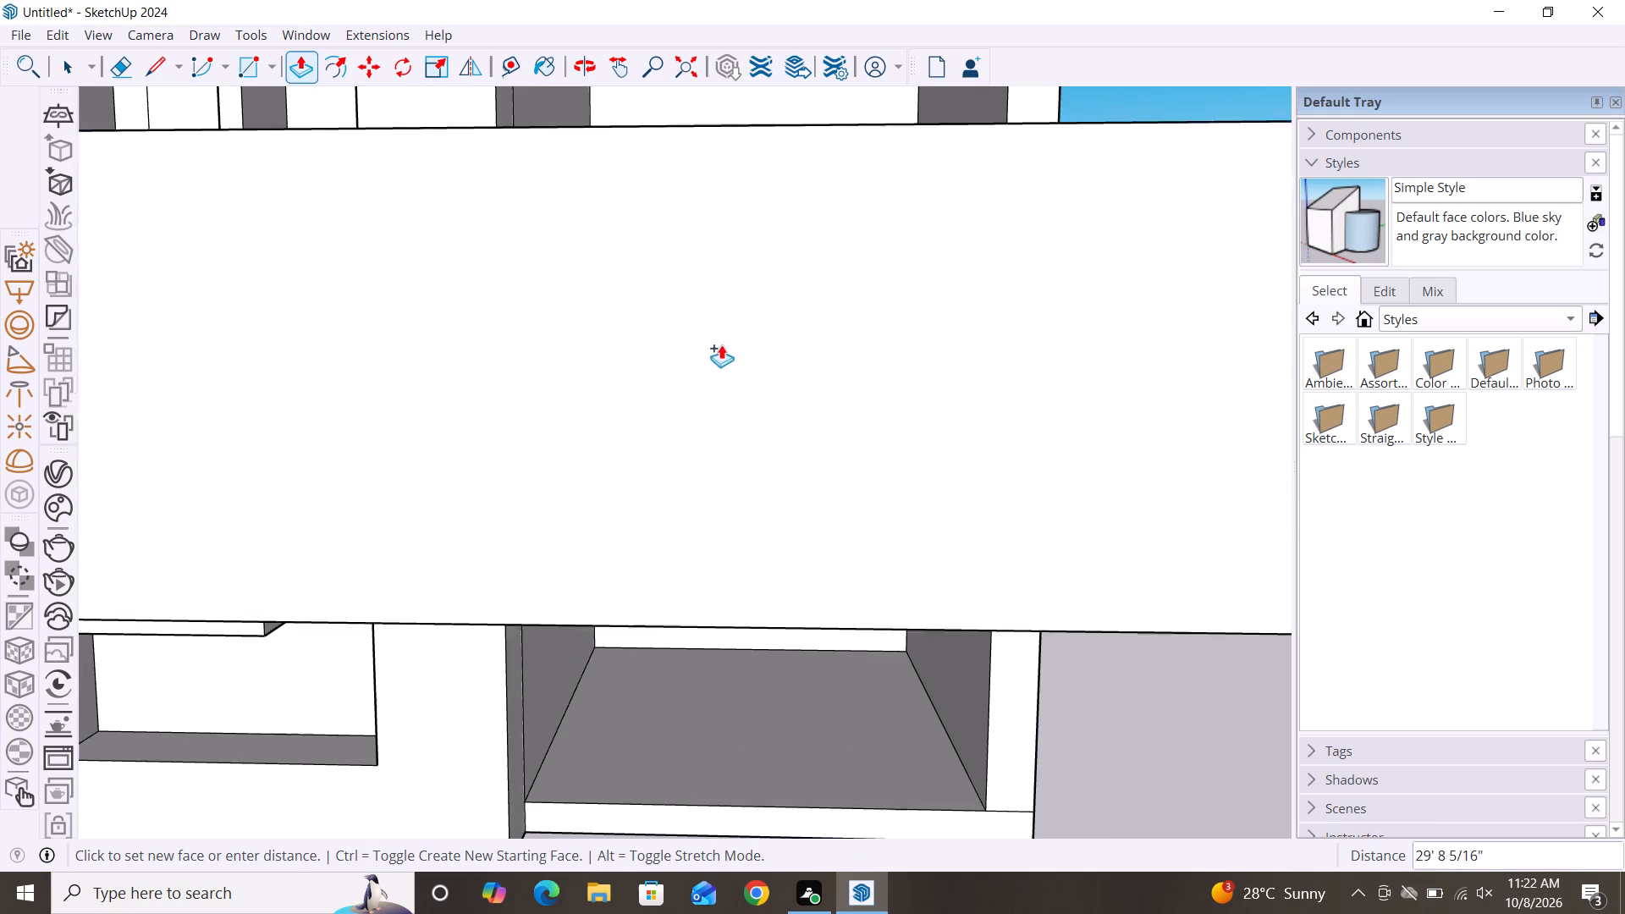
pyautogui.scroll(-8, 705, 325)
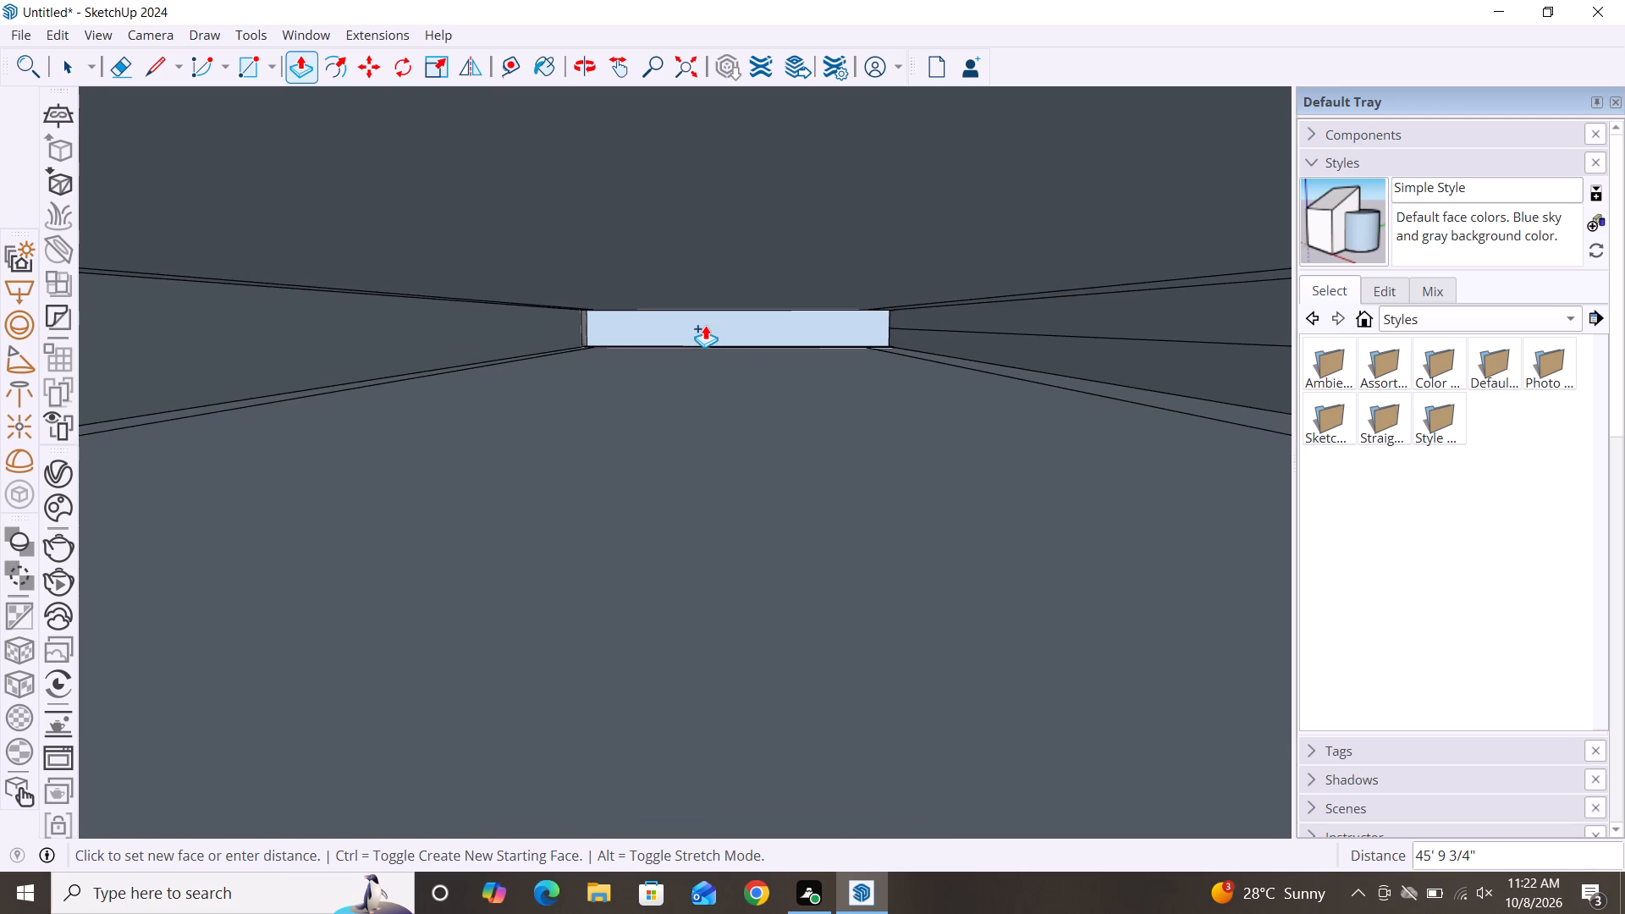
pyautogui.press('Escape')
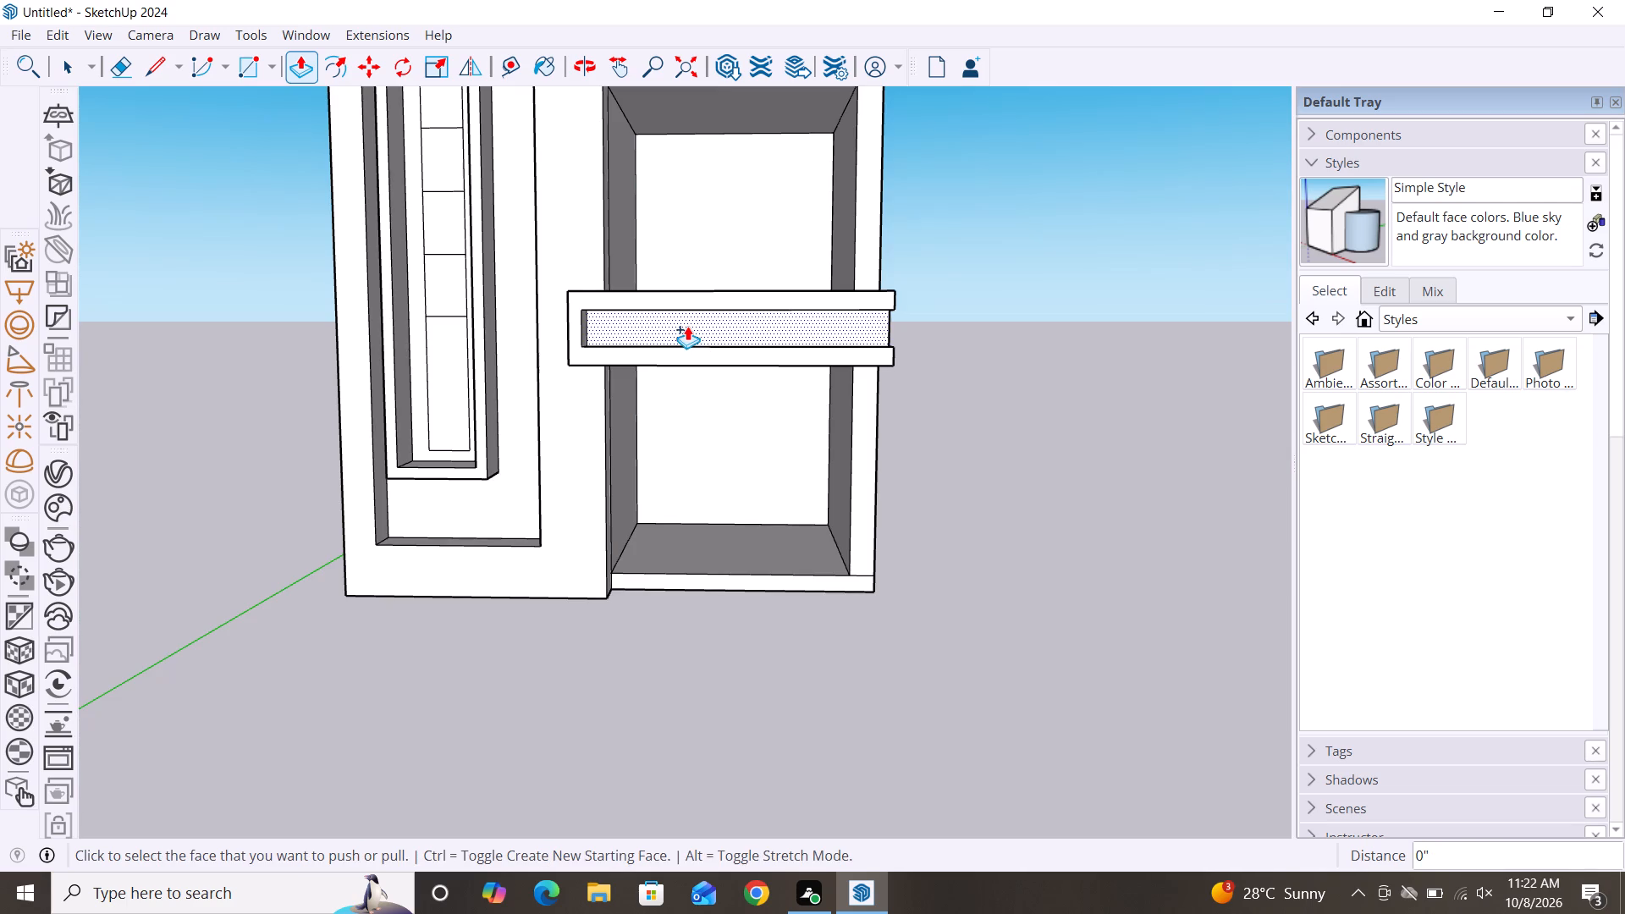
# Push/pull the recessed panel inside the raised border on the balcony parapet's front by about 5 1/2".
pyautogui.click(687, 326)
pyautogui.scroll(10, 683, 319)
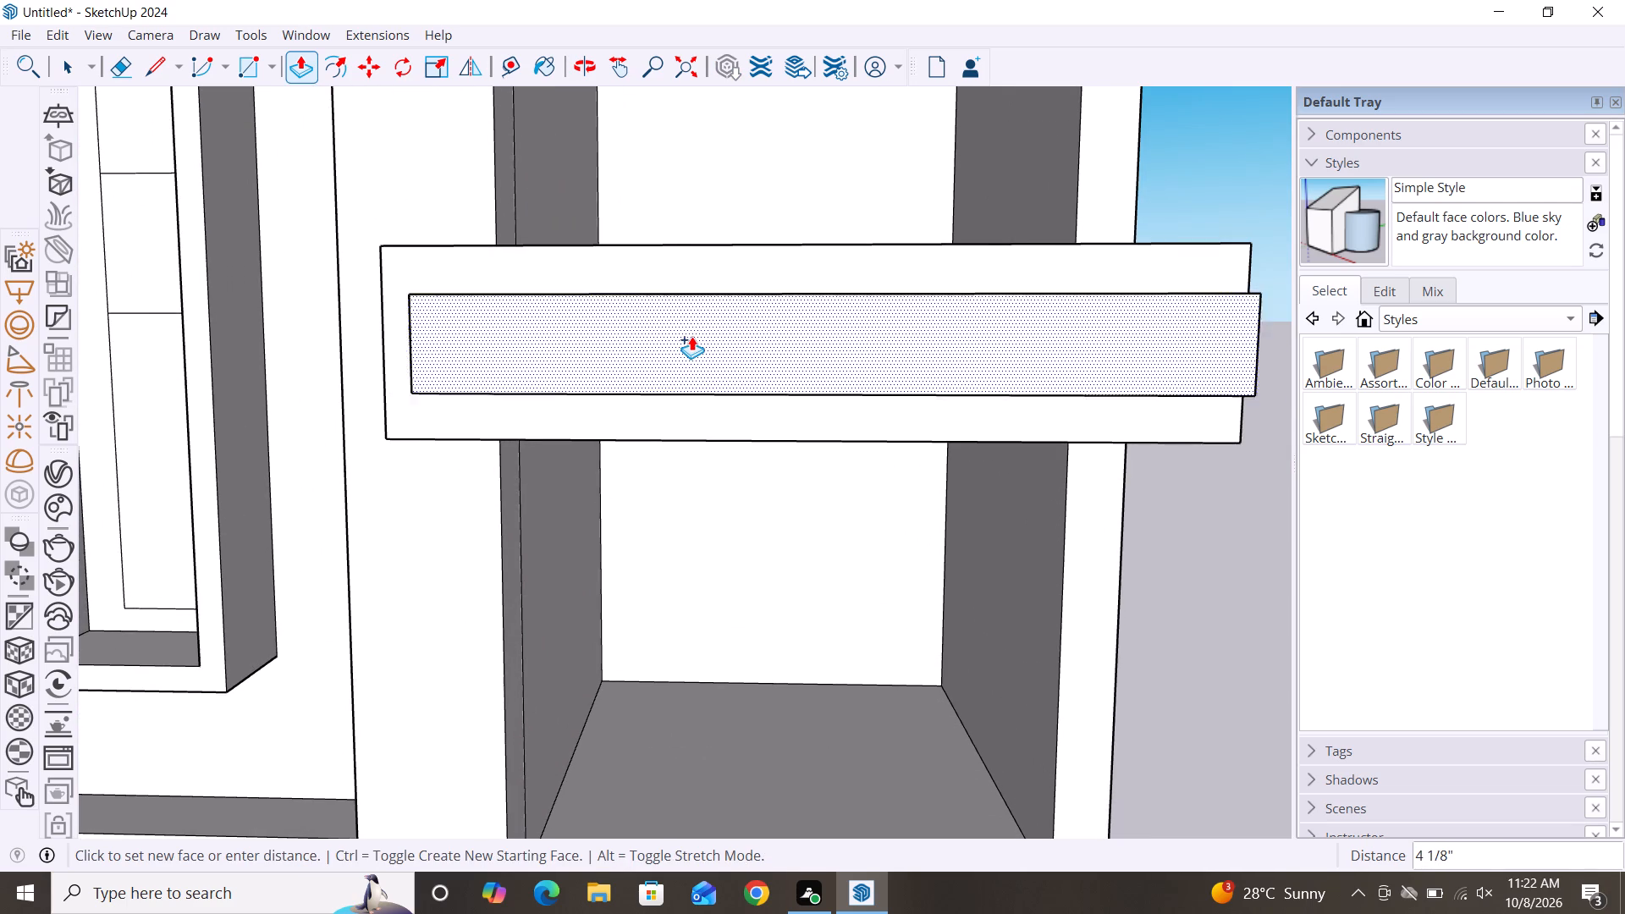
pyautogui.scroll(5, 691, 336)
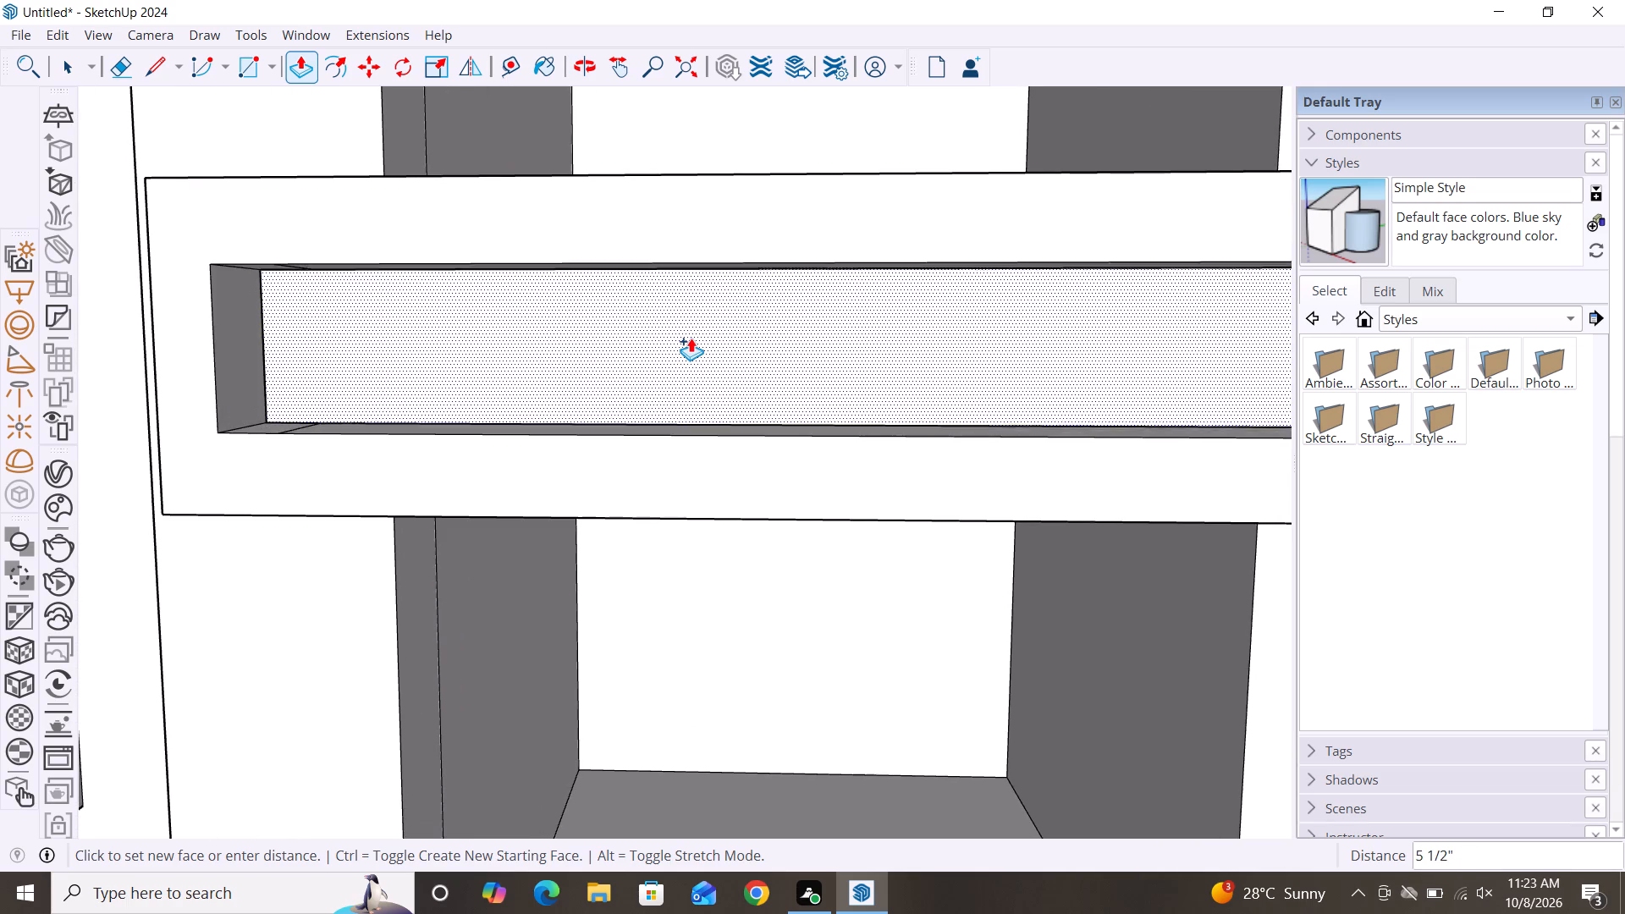
pyautogui.click(690, 338)
pyautogui.press('space')
# Examine the balcony parapet and its tower-side end from above, from the front and from the side.
pyautogui.scroll(-4, 665, 298)
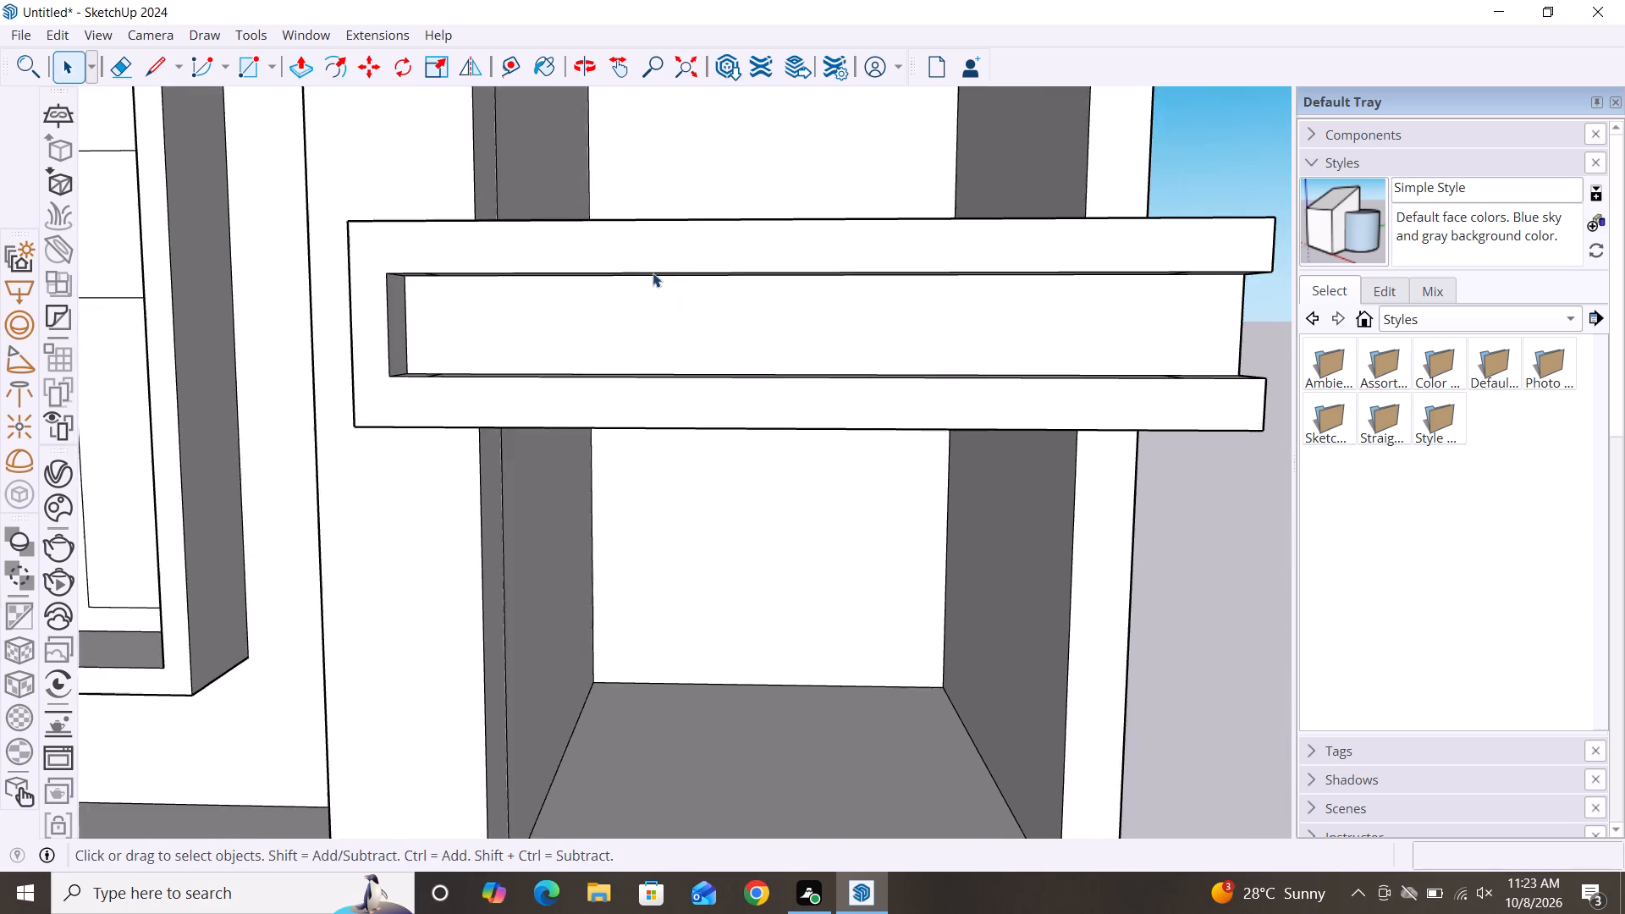
pyautogui.scroll(-9, 653, 273)
pyautogui.moveTo(961, 539); pyautogui.dragTo(1031, 554, button='middle')
pyautogui.scroll(-1, 1031, 554)
pyautogui.moveTo(785, 504); pyautogui.dragTo(814, 650, button='middle')
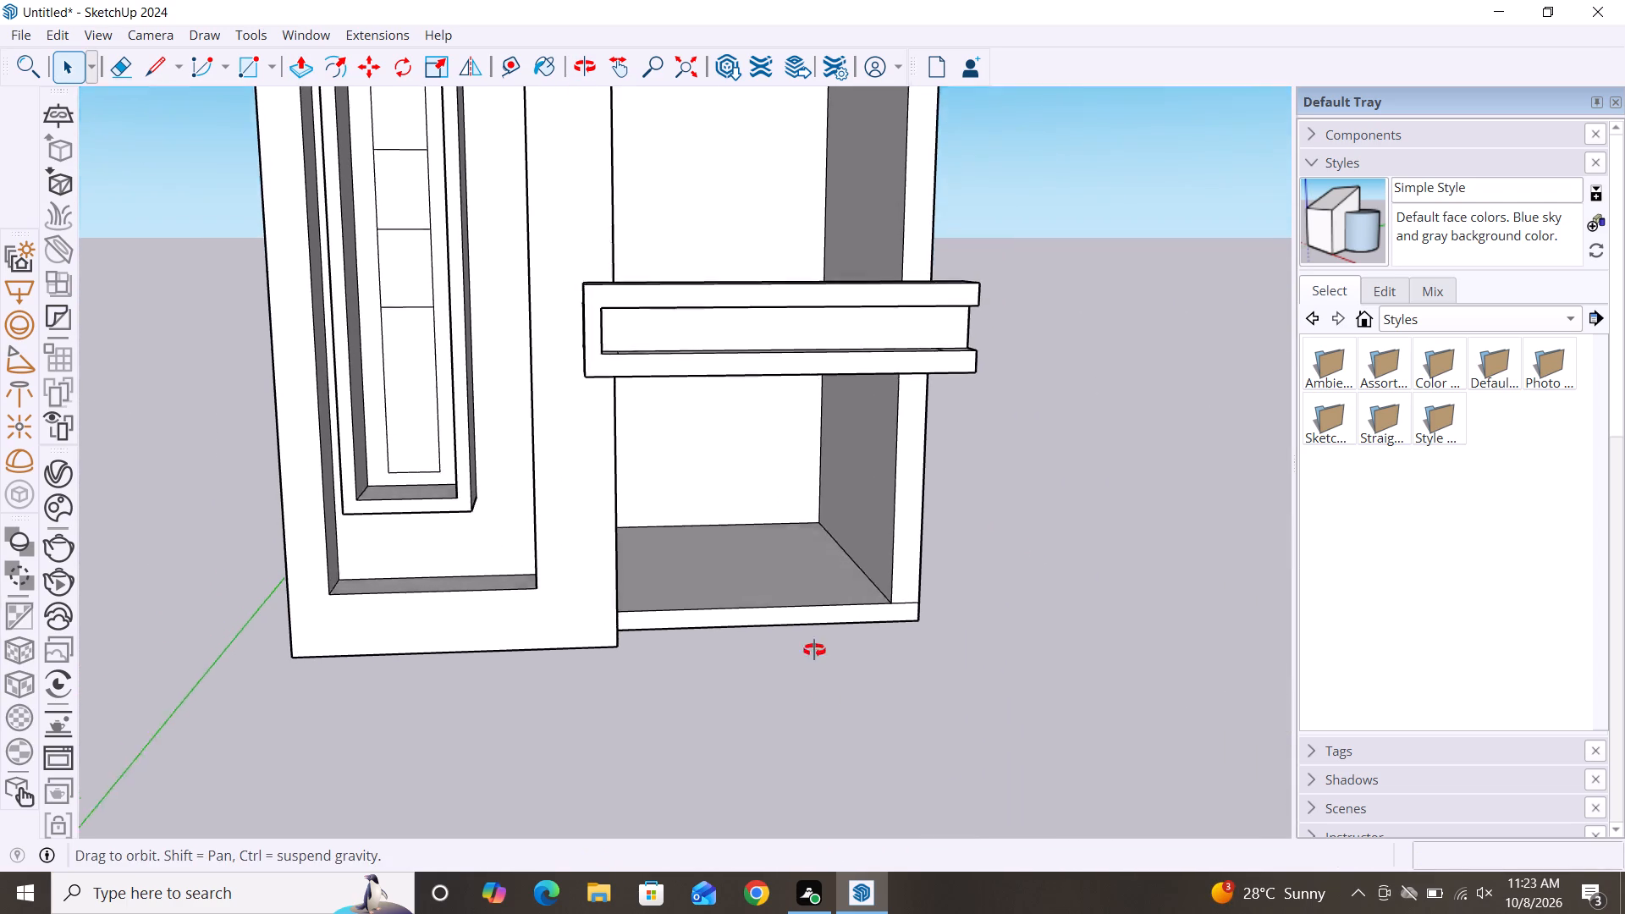
pyautogui.moveTo(814, 650); pyautogui.dragTo(842, 753, button='middle')
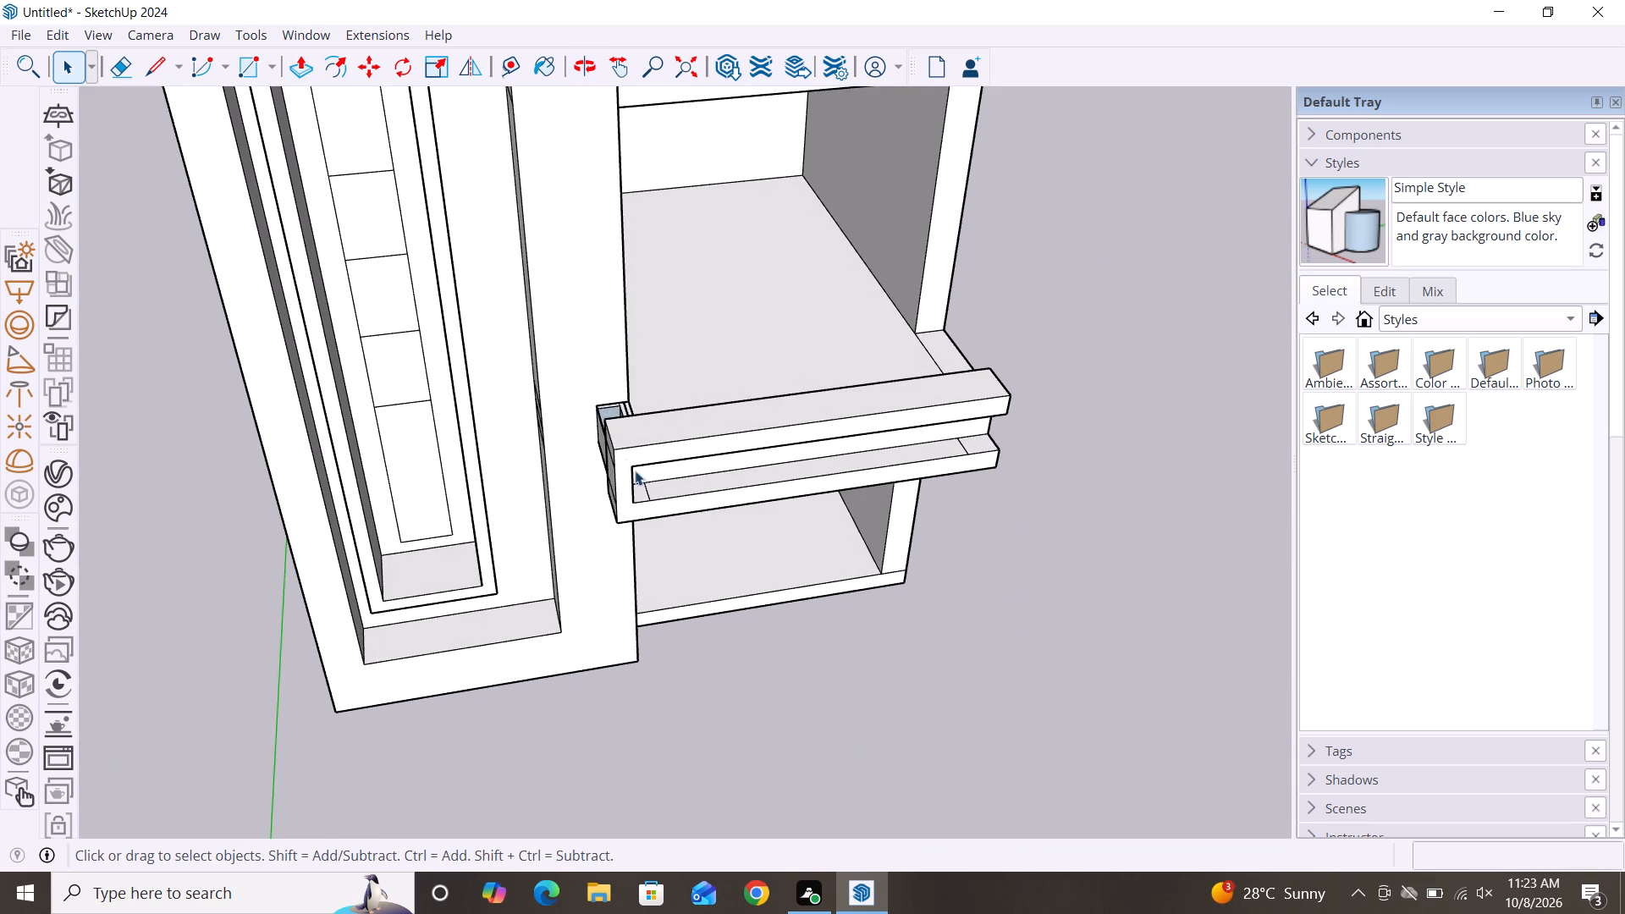
pyautogui.scroll(3, 591, 390)
pyautogui.scroll(-4, 614, 370)
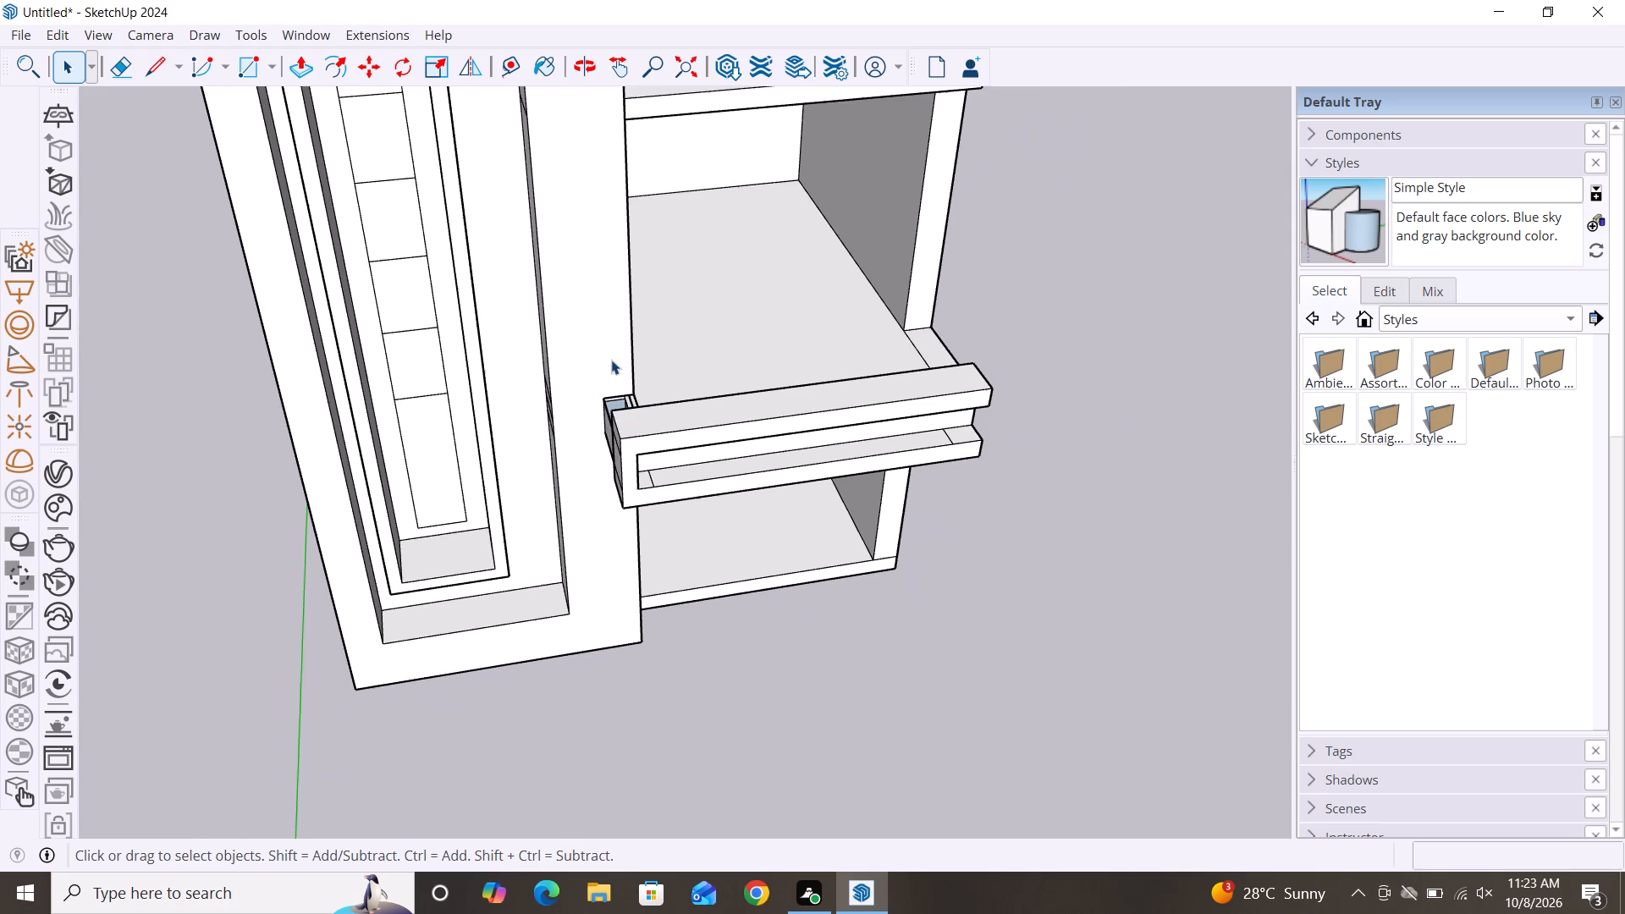
pyautogui.scroll(-6, 945, 553)
pyautogui.moveTo(1014, 655); pyautogui.dragTo(966, 489, button='middle')
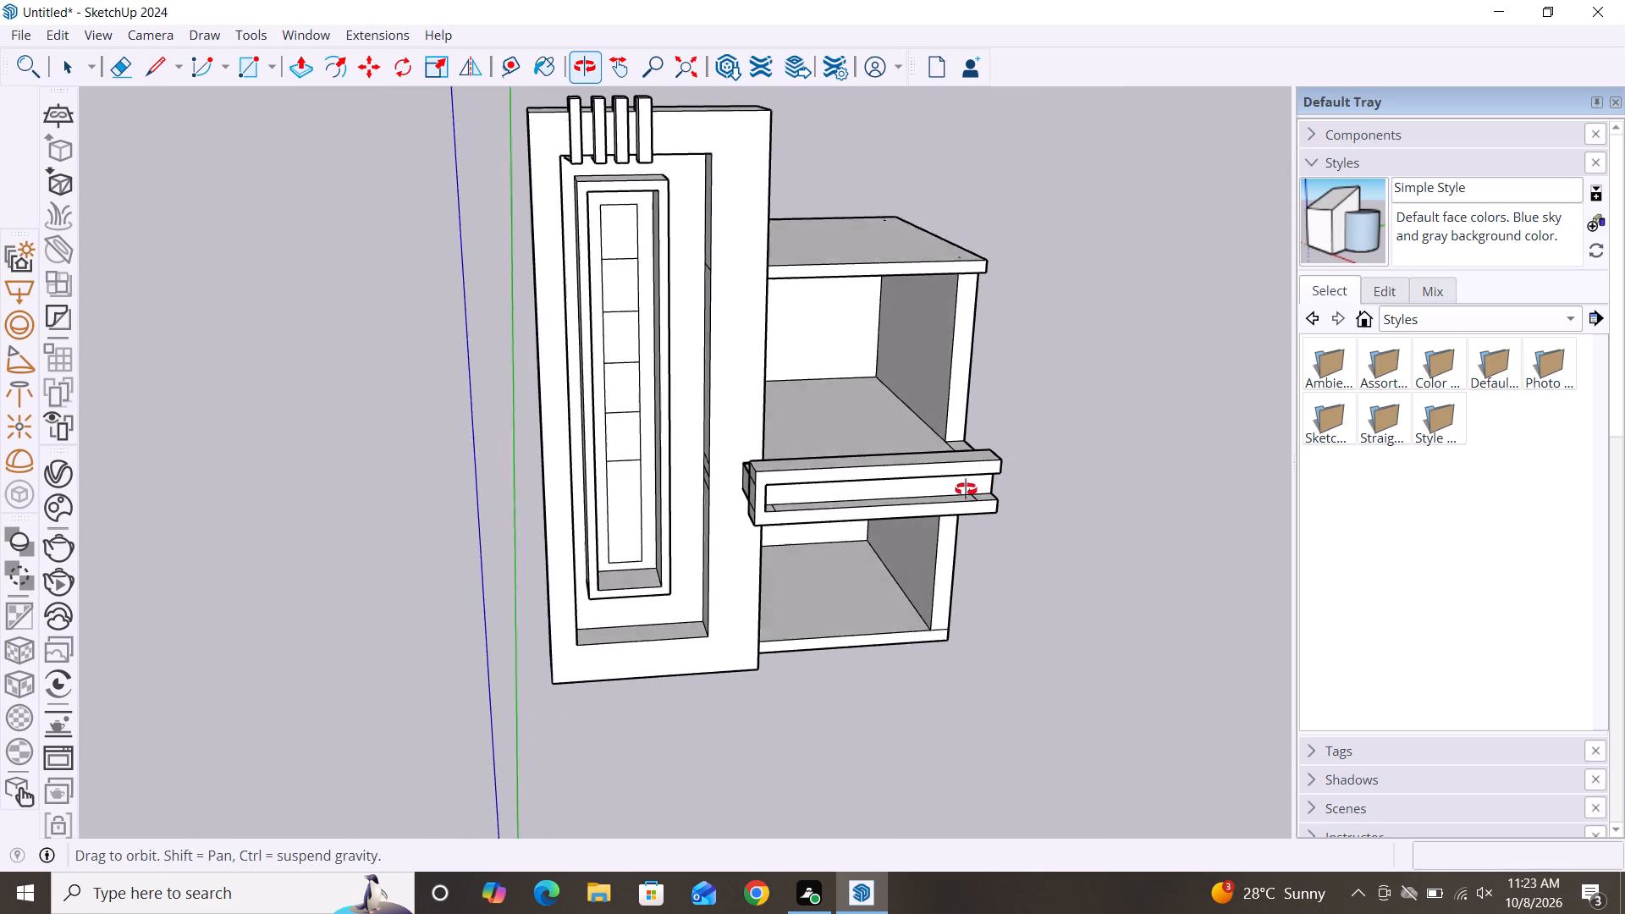
pyautogui.moveTo(966, 489); pyautogui.dragTo(849, 348, button='middle')
pyautogui.moveTo(818, 666); pyautogui.dragTo(885, 669, button='middle')
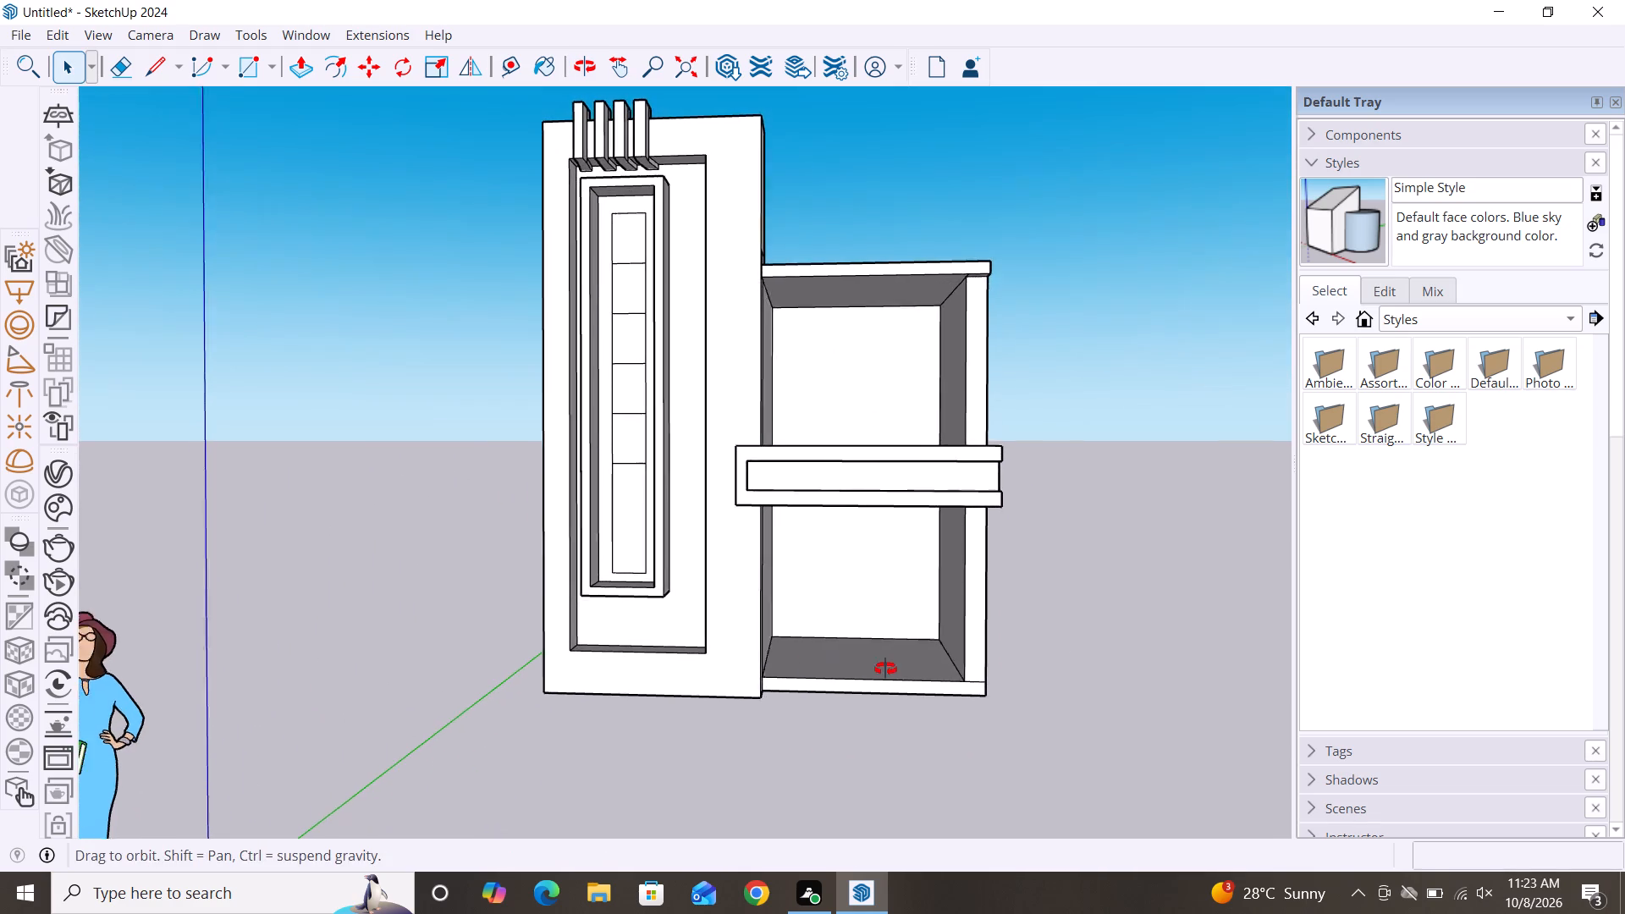
pyautogui.moveTo(885, 669); pyautogui.dragTo(967, 667, button='middle')
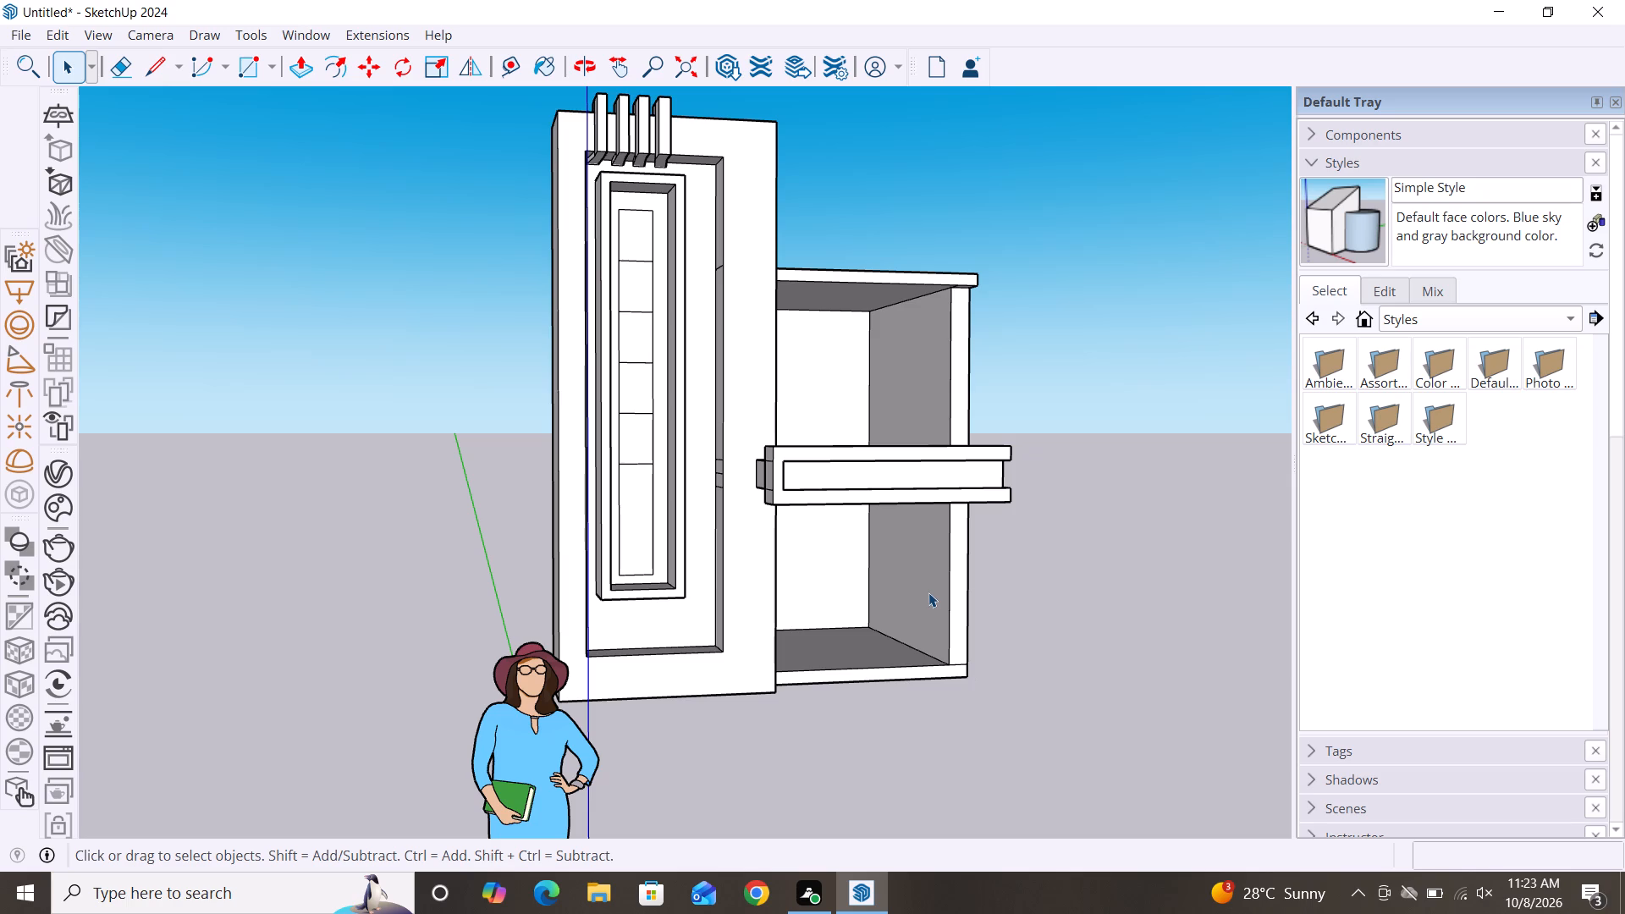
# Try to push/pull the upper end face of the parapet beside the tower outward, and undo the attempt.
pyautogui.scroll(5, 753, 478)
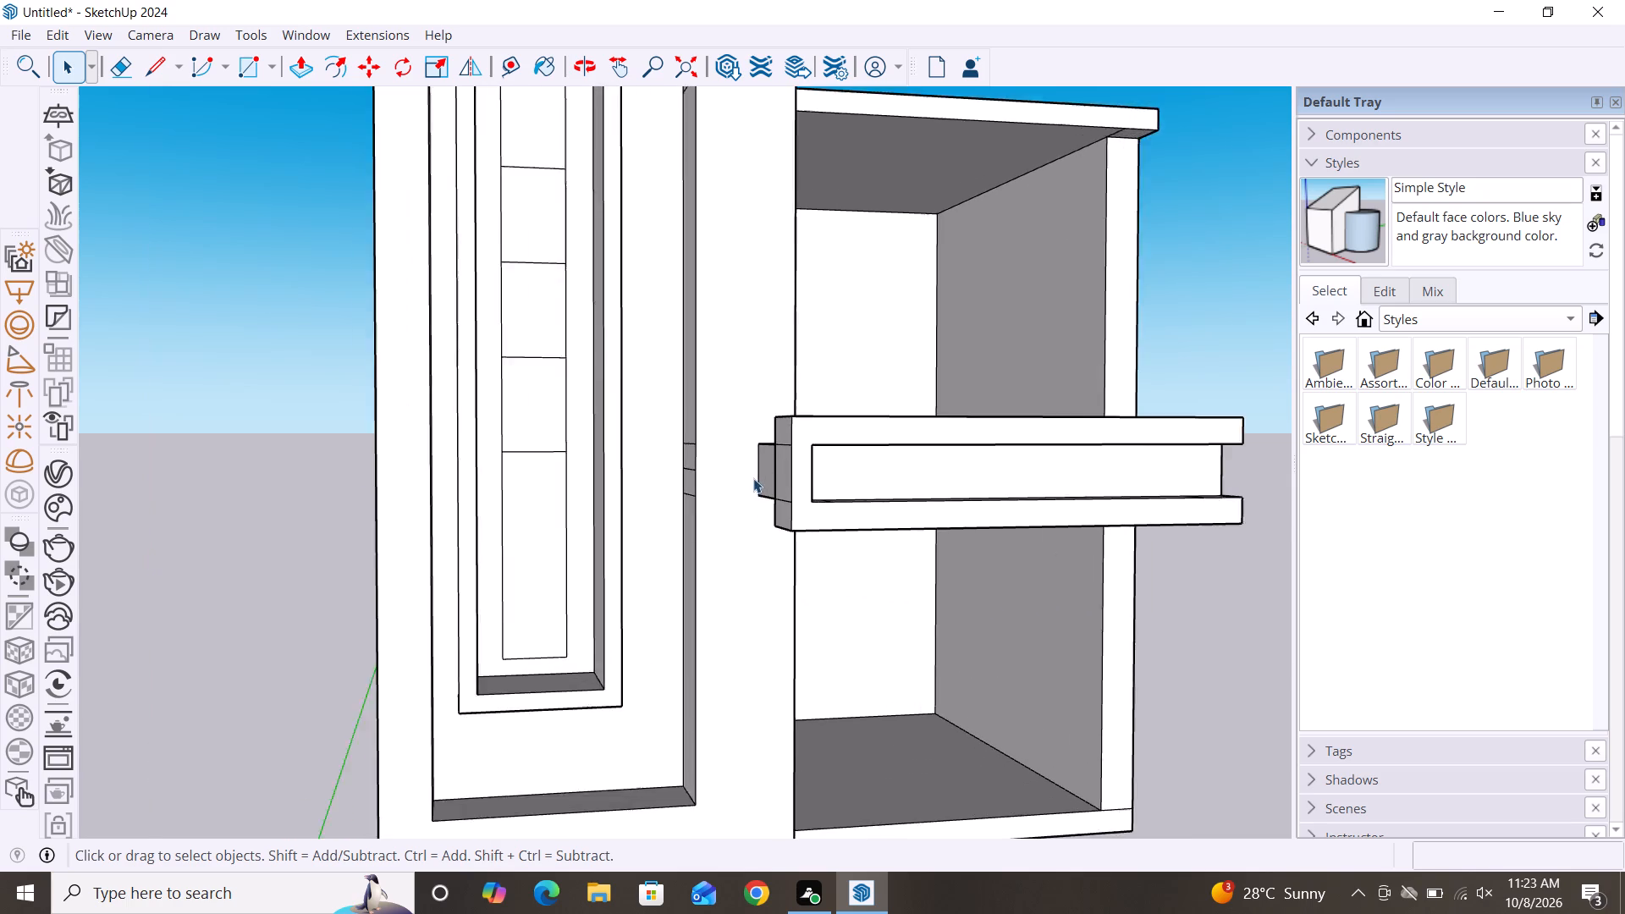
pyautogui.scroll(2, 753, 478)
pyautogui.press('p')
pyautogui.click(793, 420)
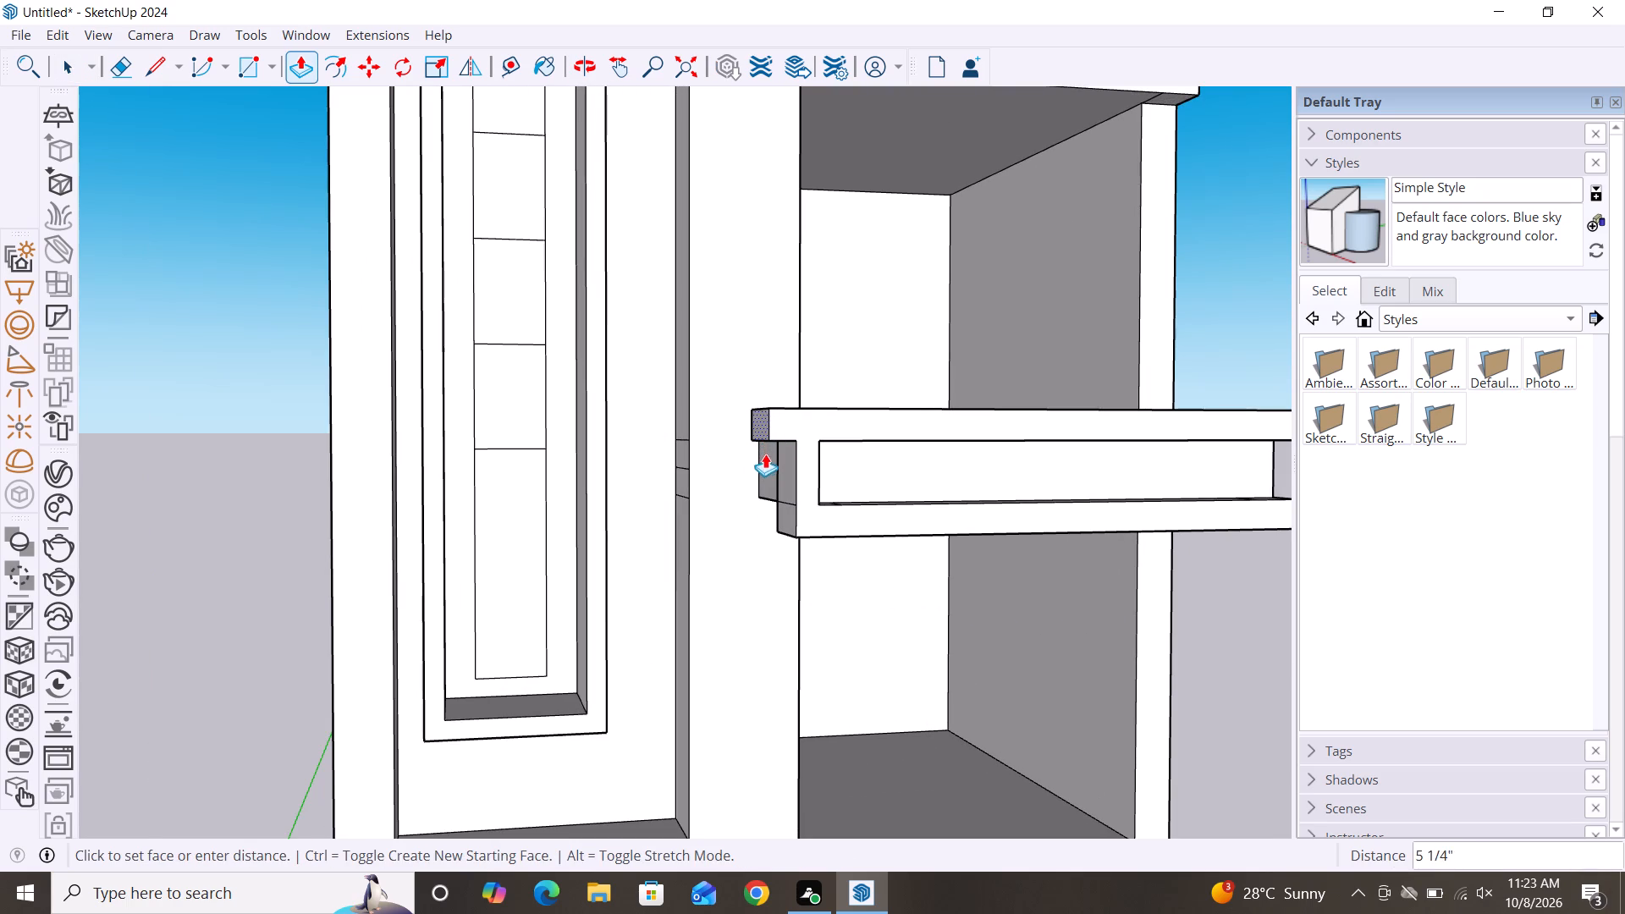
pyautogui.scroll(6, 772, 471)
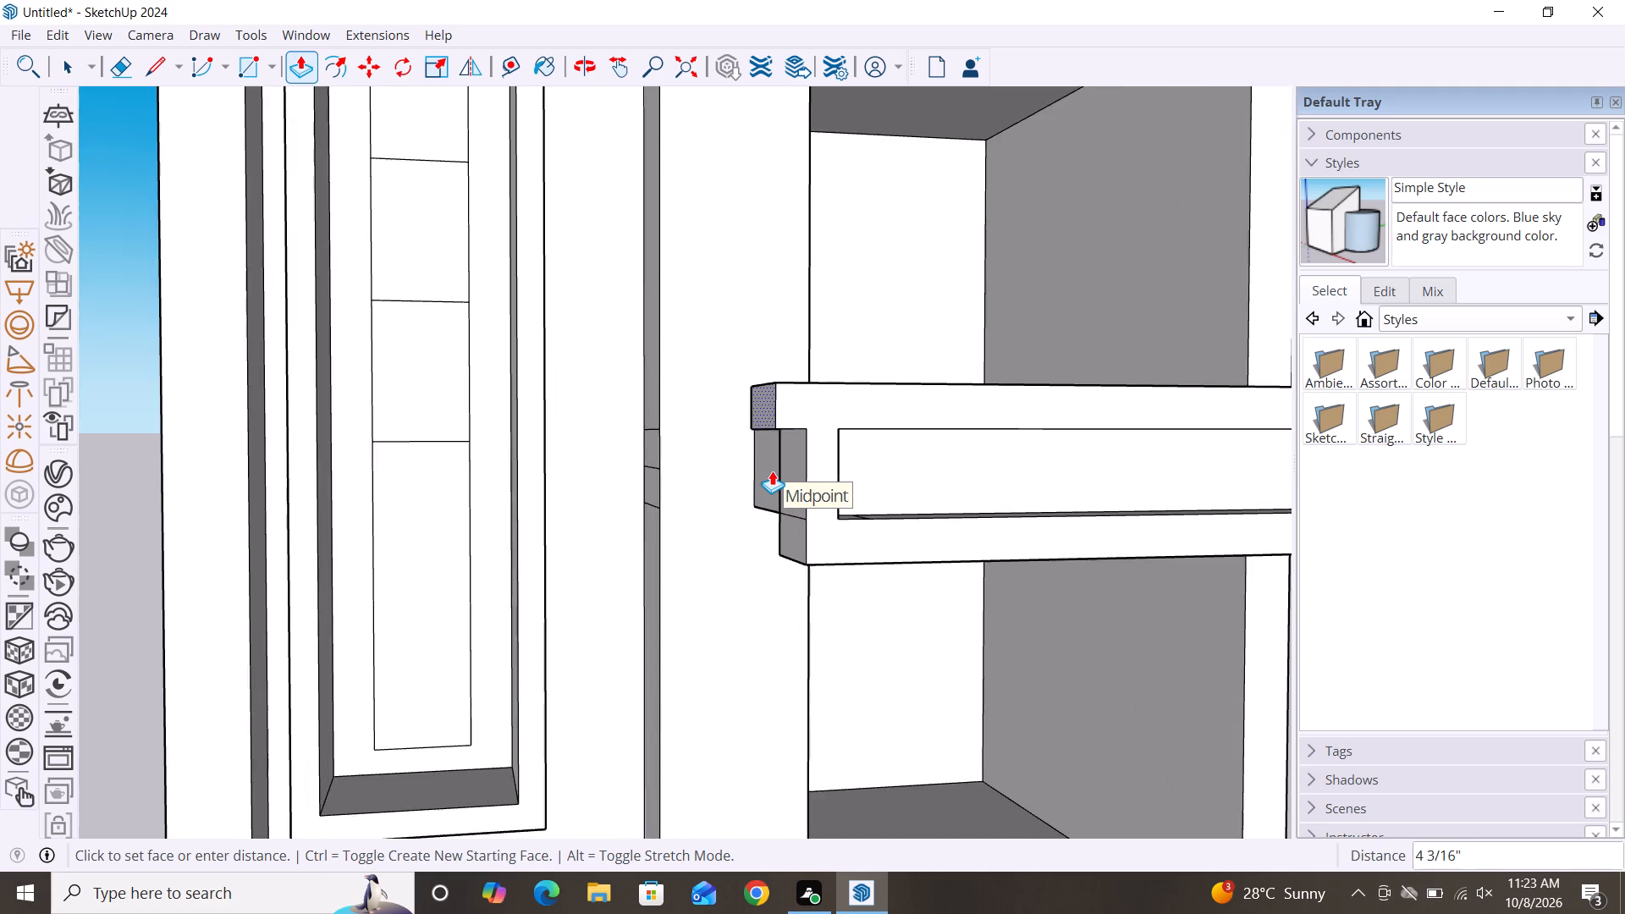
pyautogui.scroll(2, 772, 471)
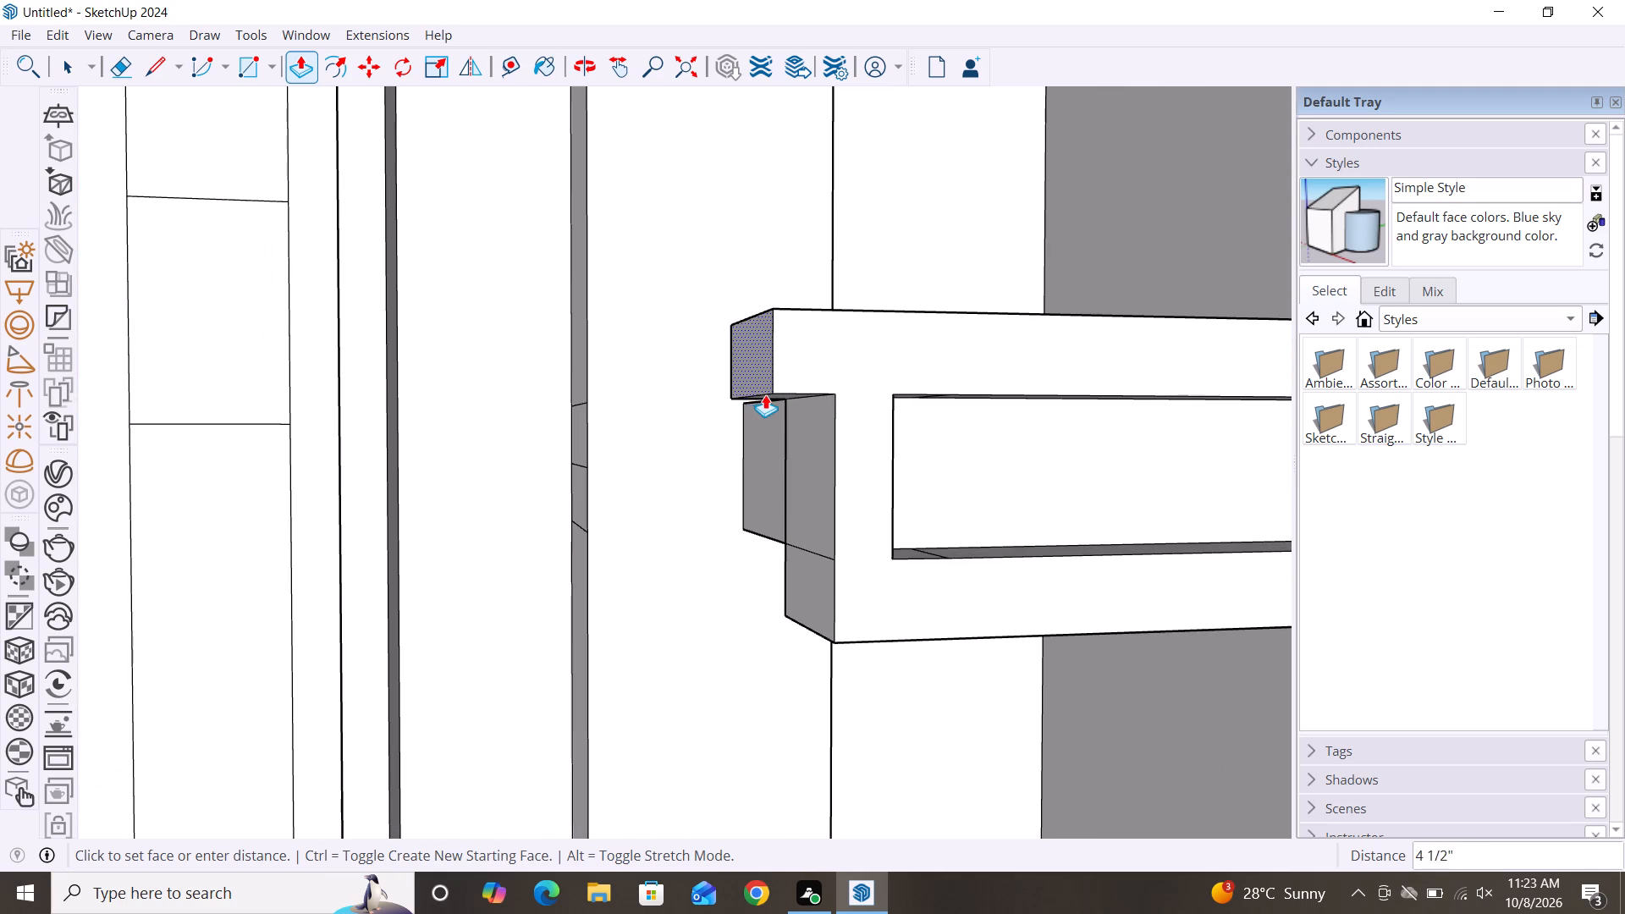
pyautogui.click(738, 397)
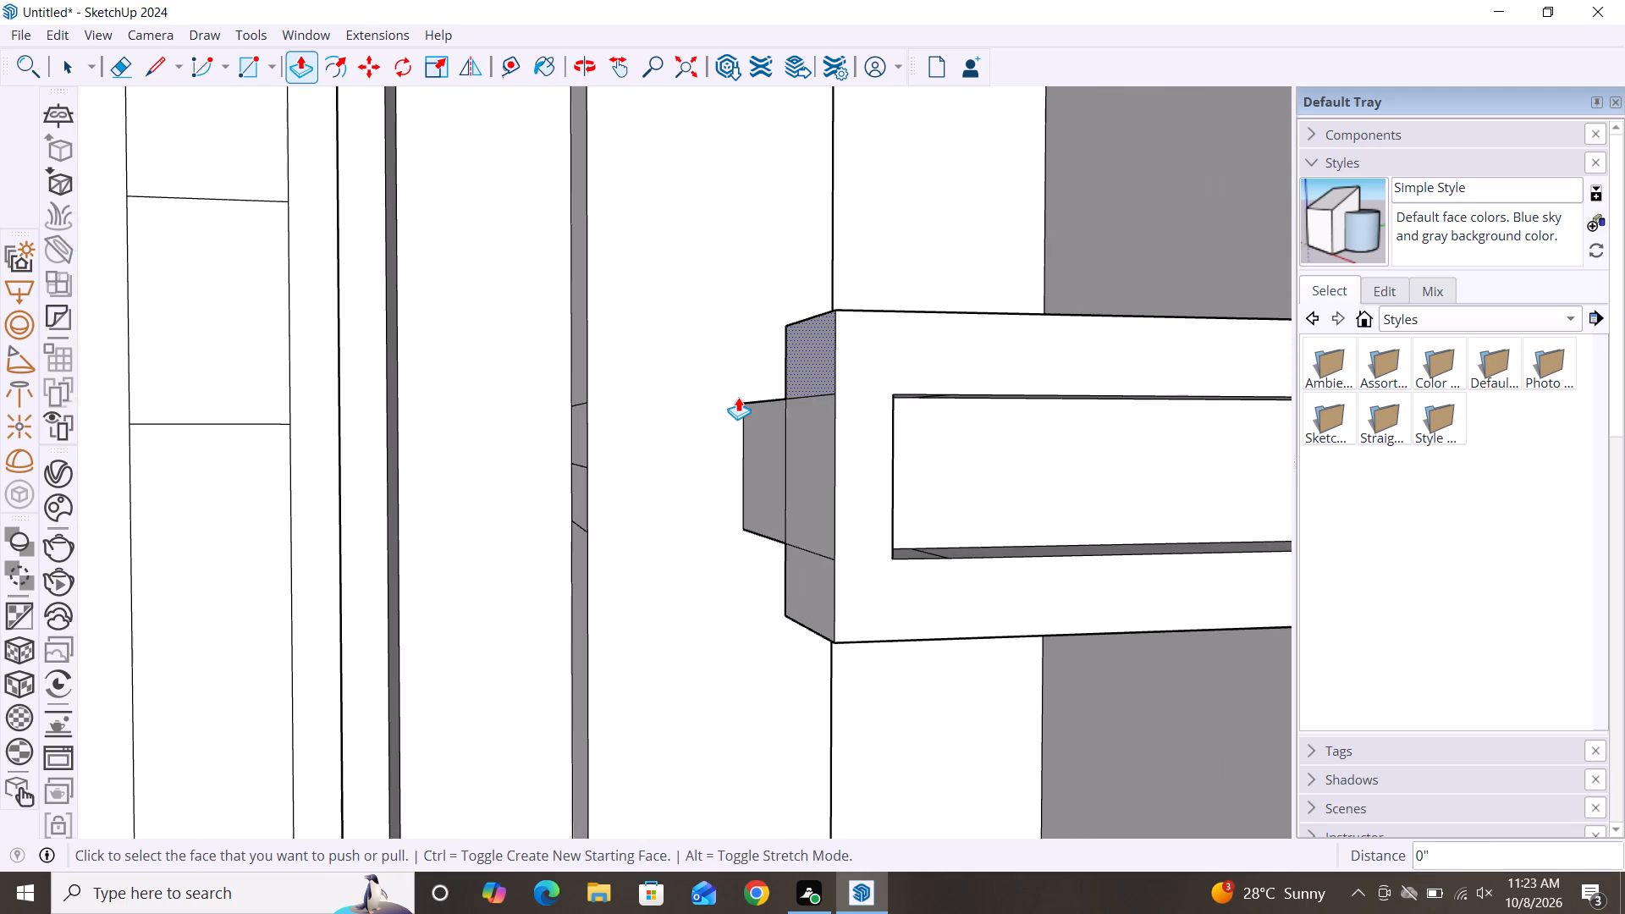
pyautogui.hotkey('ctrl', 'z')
# Push/pull the upper and lower end faces of the parapet beside the tower outward by 4 3/16" each.
pyautogui.click(807, 360)
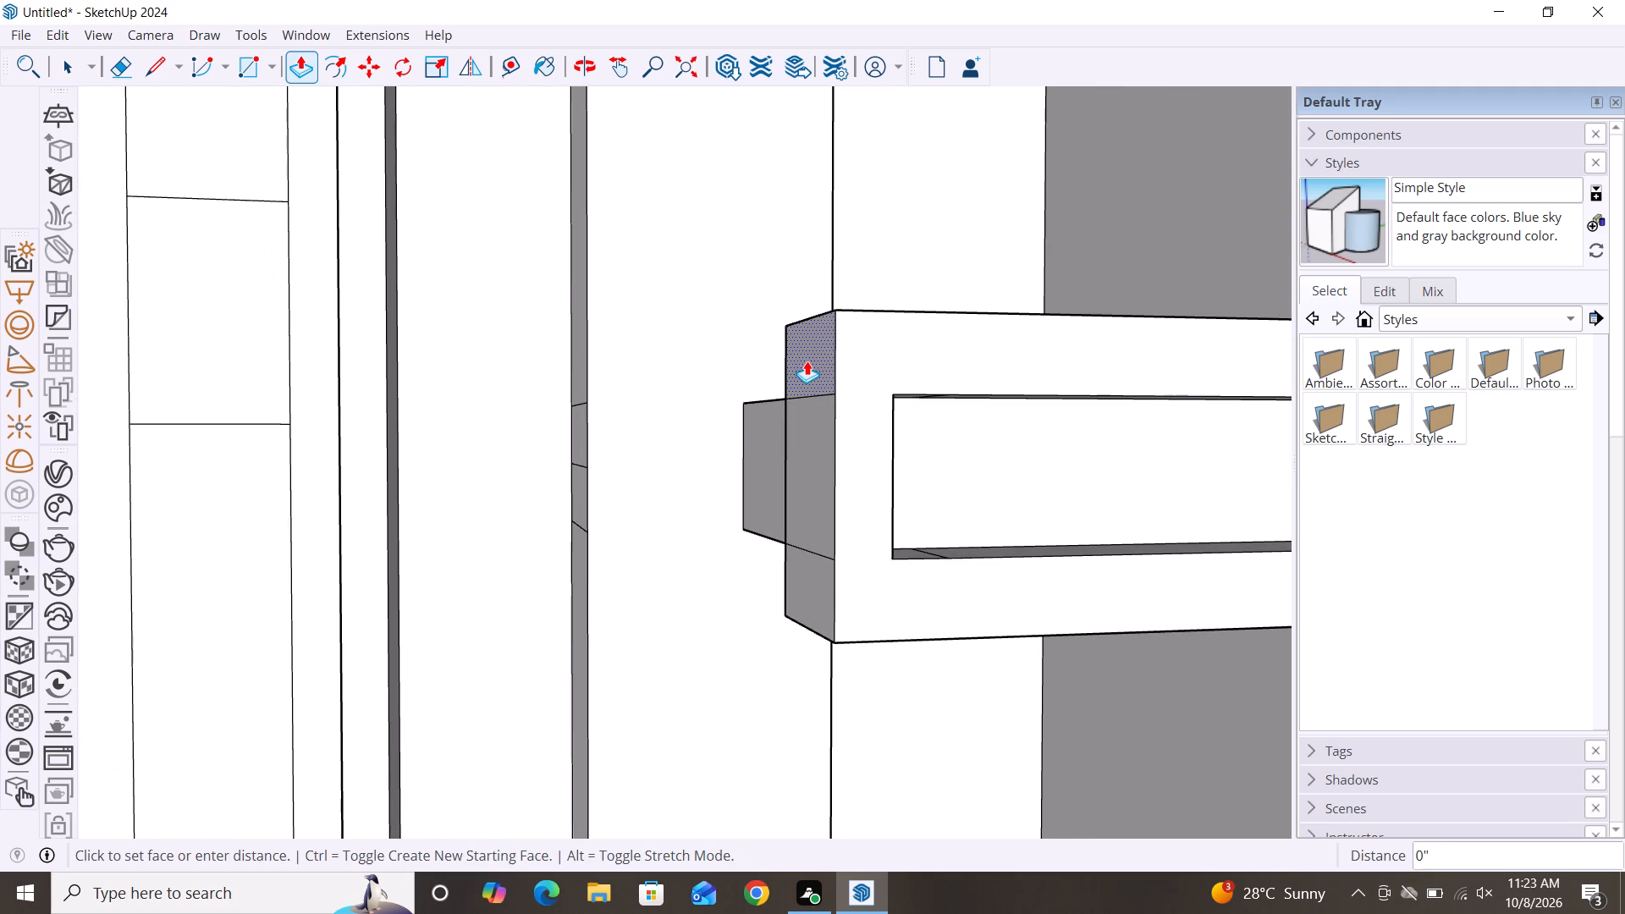
pyautogui.click(755, 432)
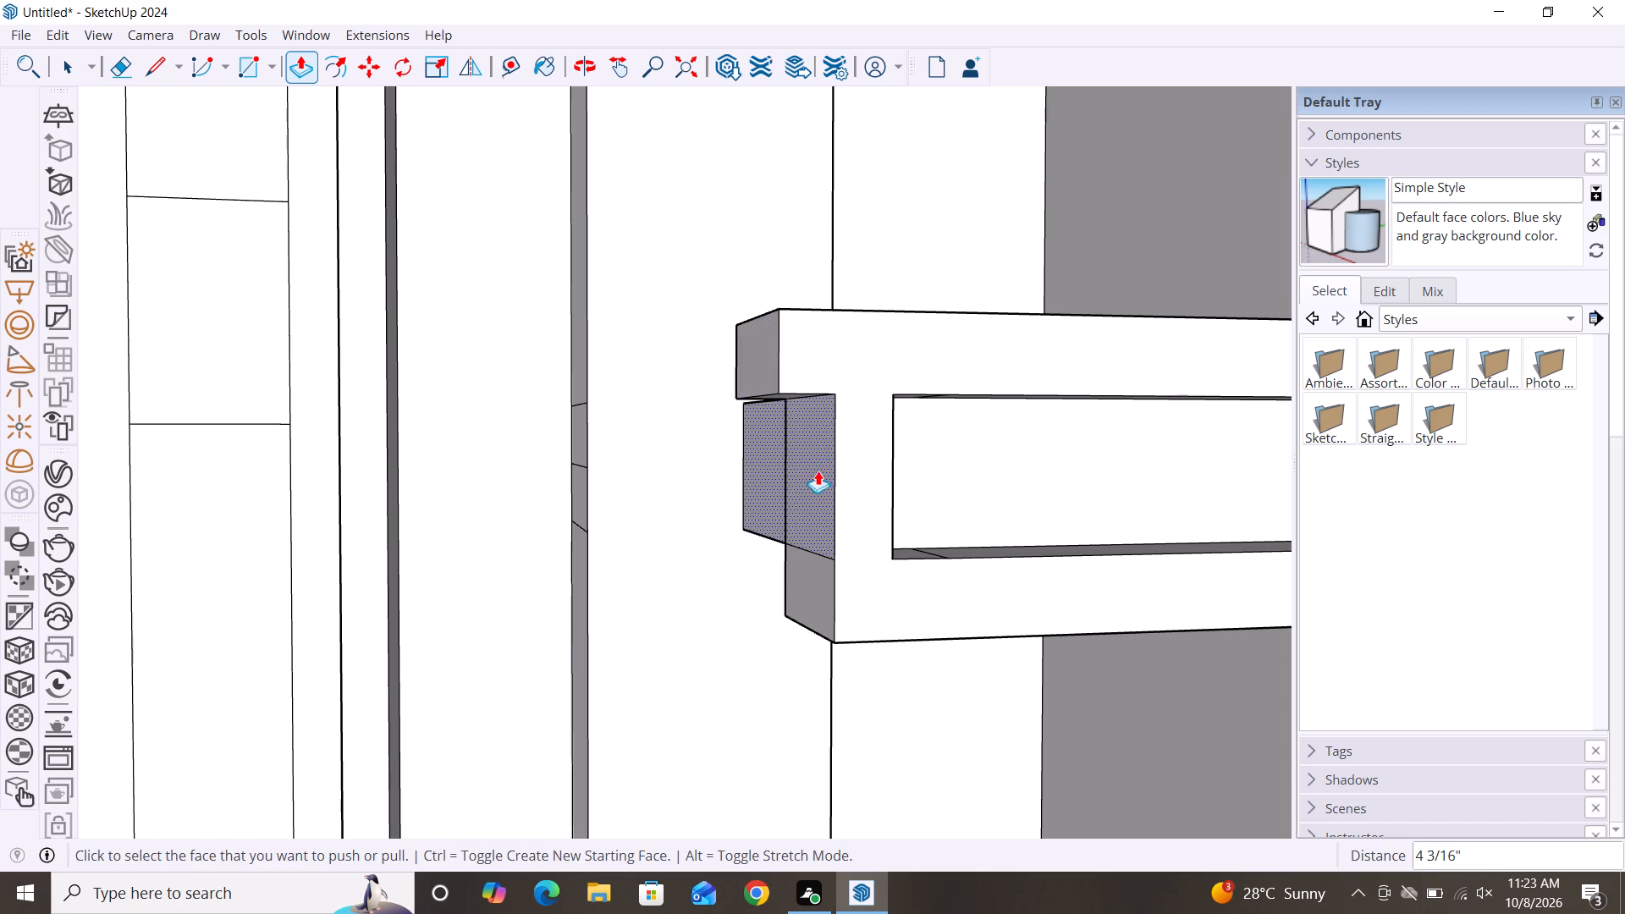
pyautogui.click(798, 598)
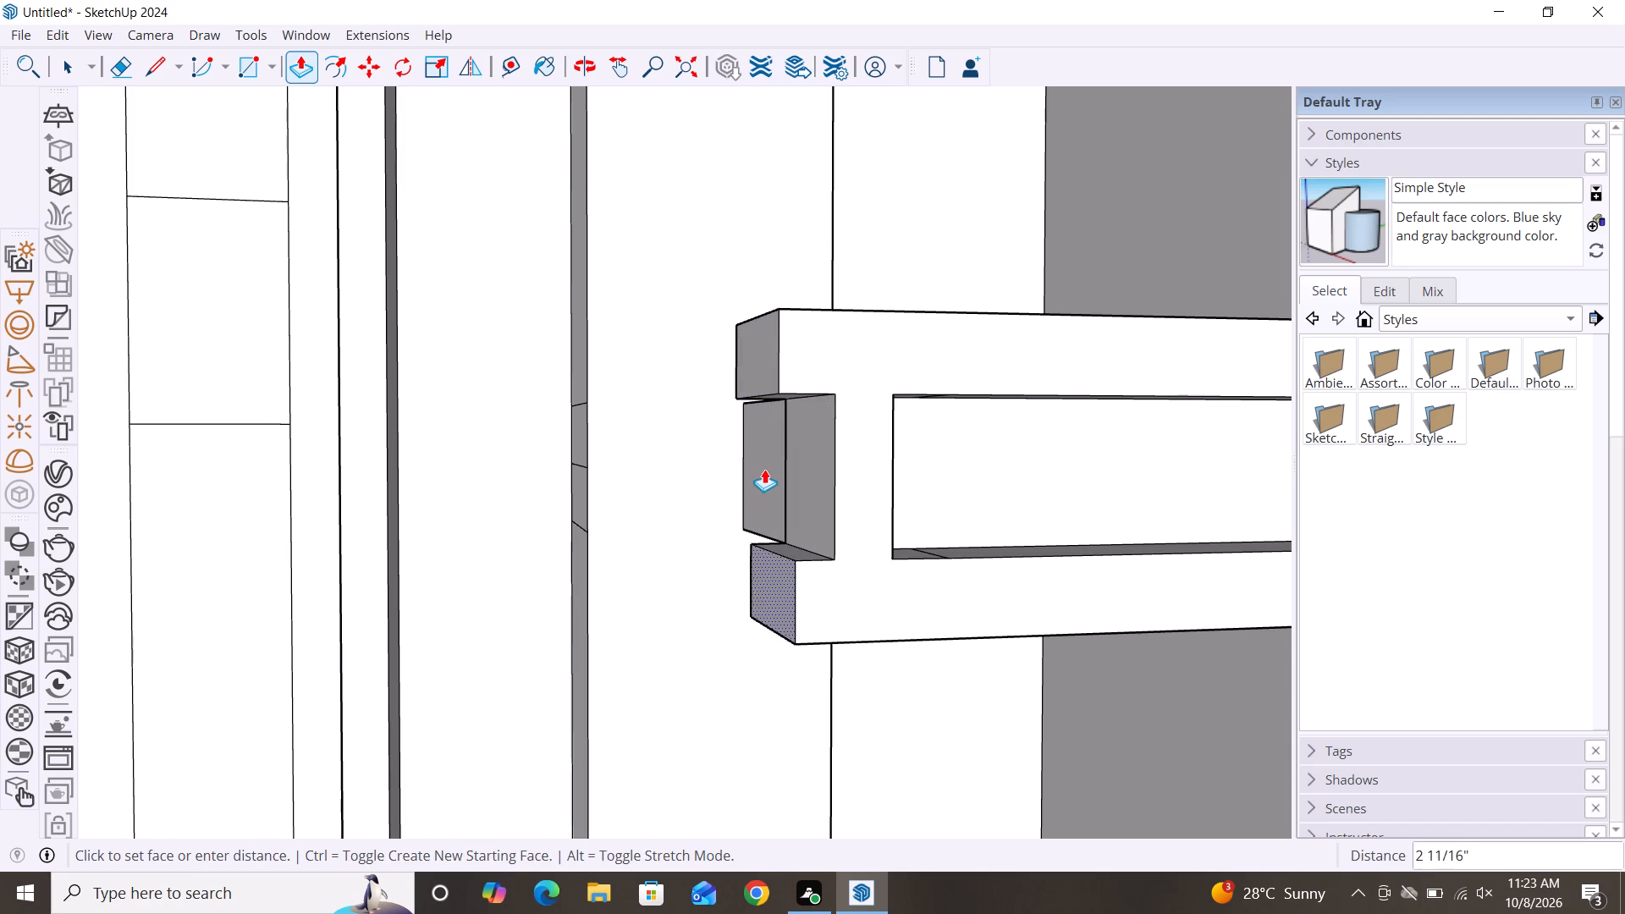
pyautogui.click(749, 378)
# Push/pull the middle end face of the parapet outward by 4 3/16", flush with the end faces above and below it.
pyautogui.moveTo(770, 543); pyautogui.dragTo(917, 580, button='middle')
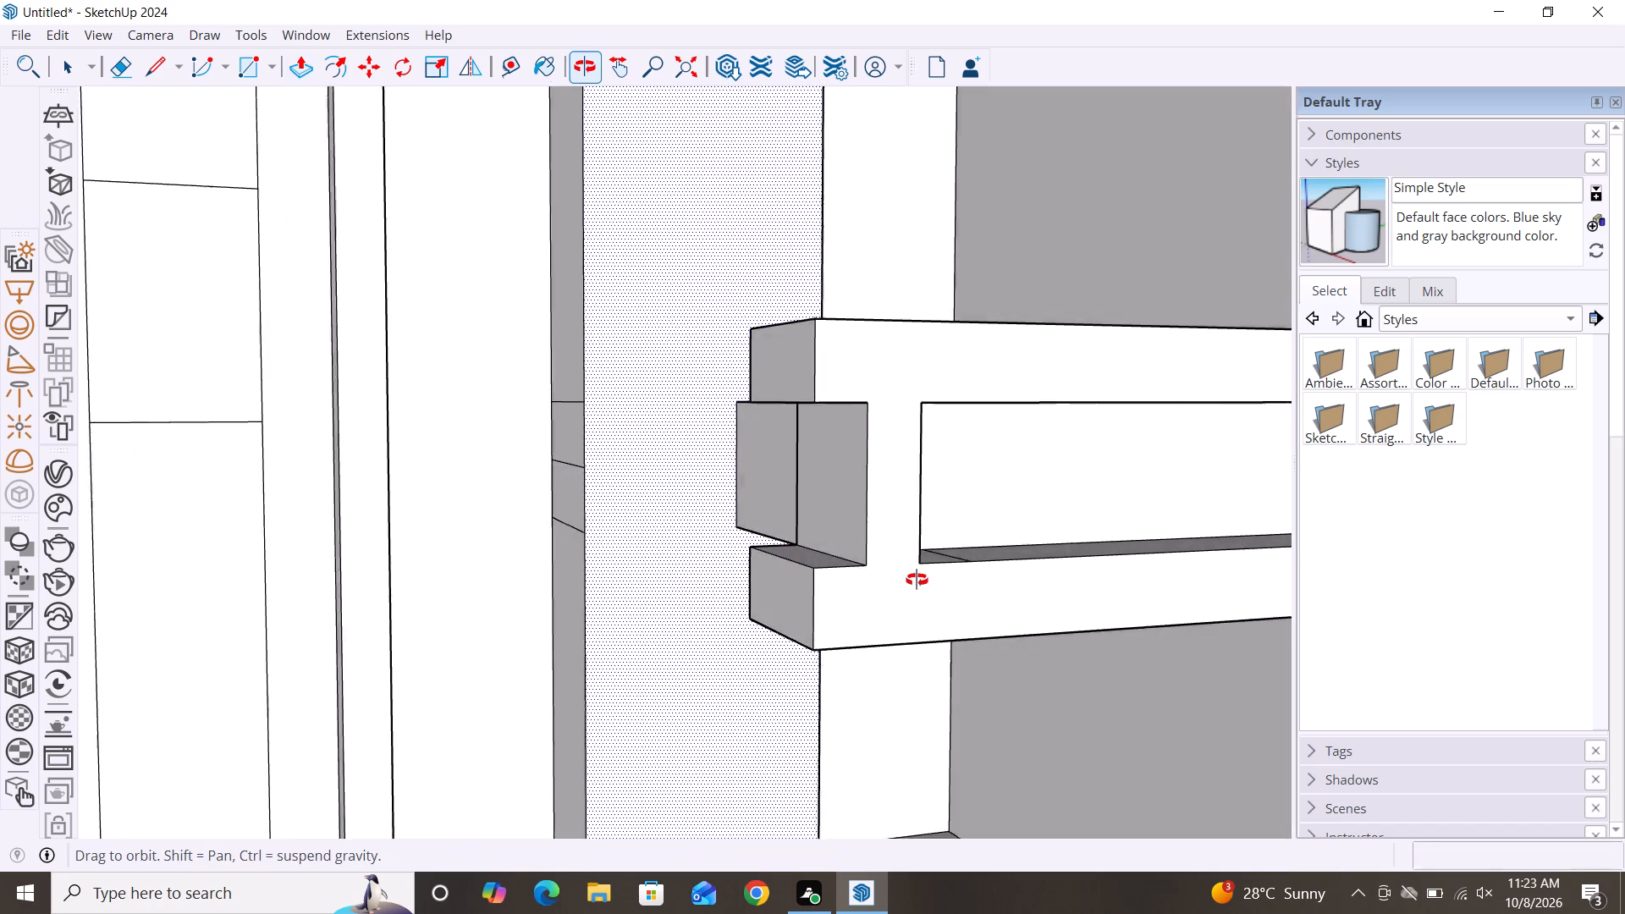
pyautogui.moveTo(917, 580); pyautogui.dragTo(1006, 585, button='middle')
pyautogui.moveTo(771, 608); pyautogui.dragTo(1046, 610, button='middle')
pyautogui.scroll(-4, 905, 464)
pyautogui.click(1009, 471)
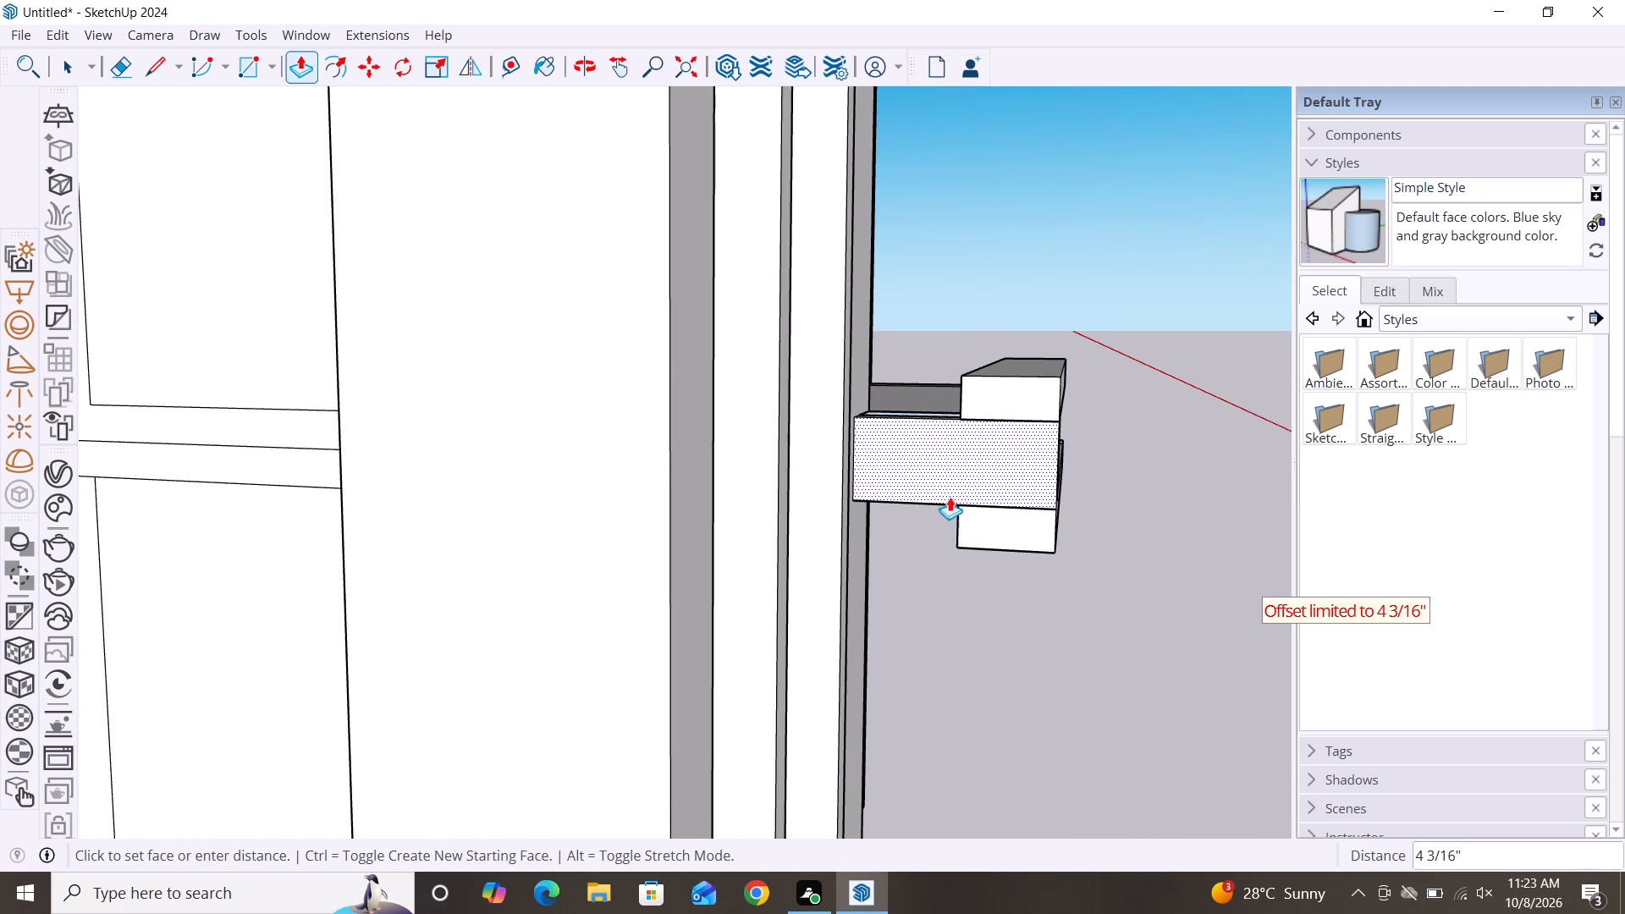
pyautogui.click(997, 388)
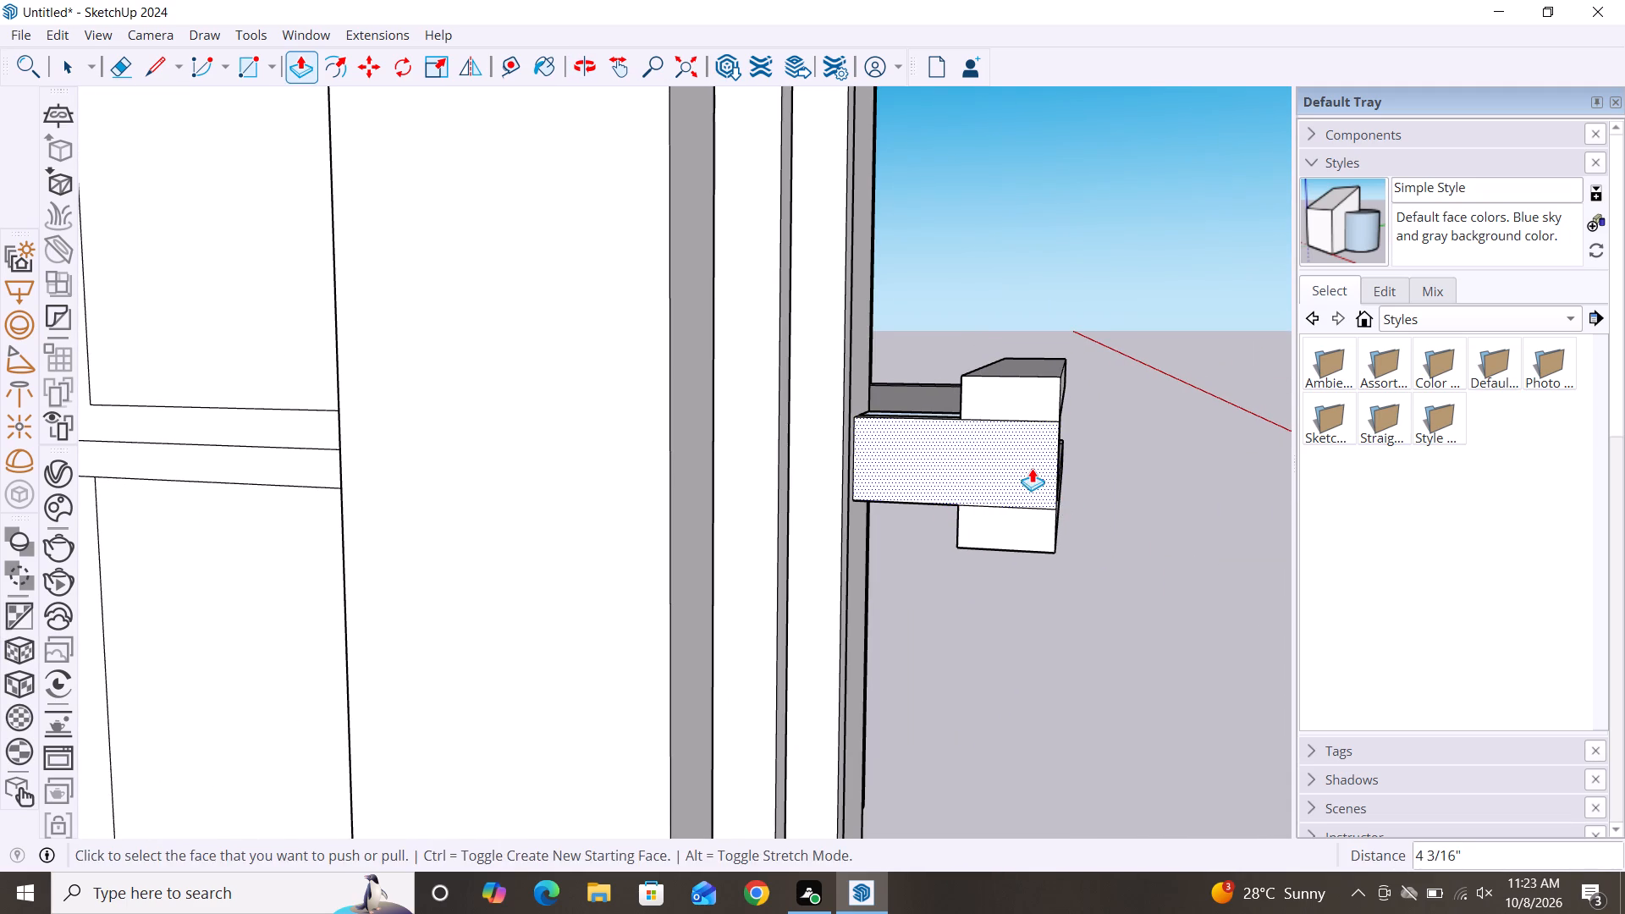
pyautogui.press('space')
# Delete the dividing line and the short stray edge on the balcony slab's top face at the parapet's tower-side end.
pyautogui.scroll(-8, 1121, 424)
pyautogui.keyDown('alt'); pyautogui.moveTo(1120, 668); pyautogui.dragTo(859, 672, button='middle'); pyautogui.keyUp('alt')
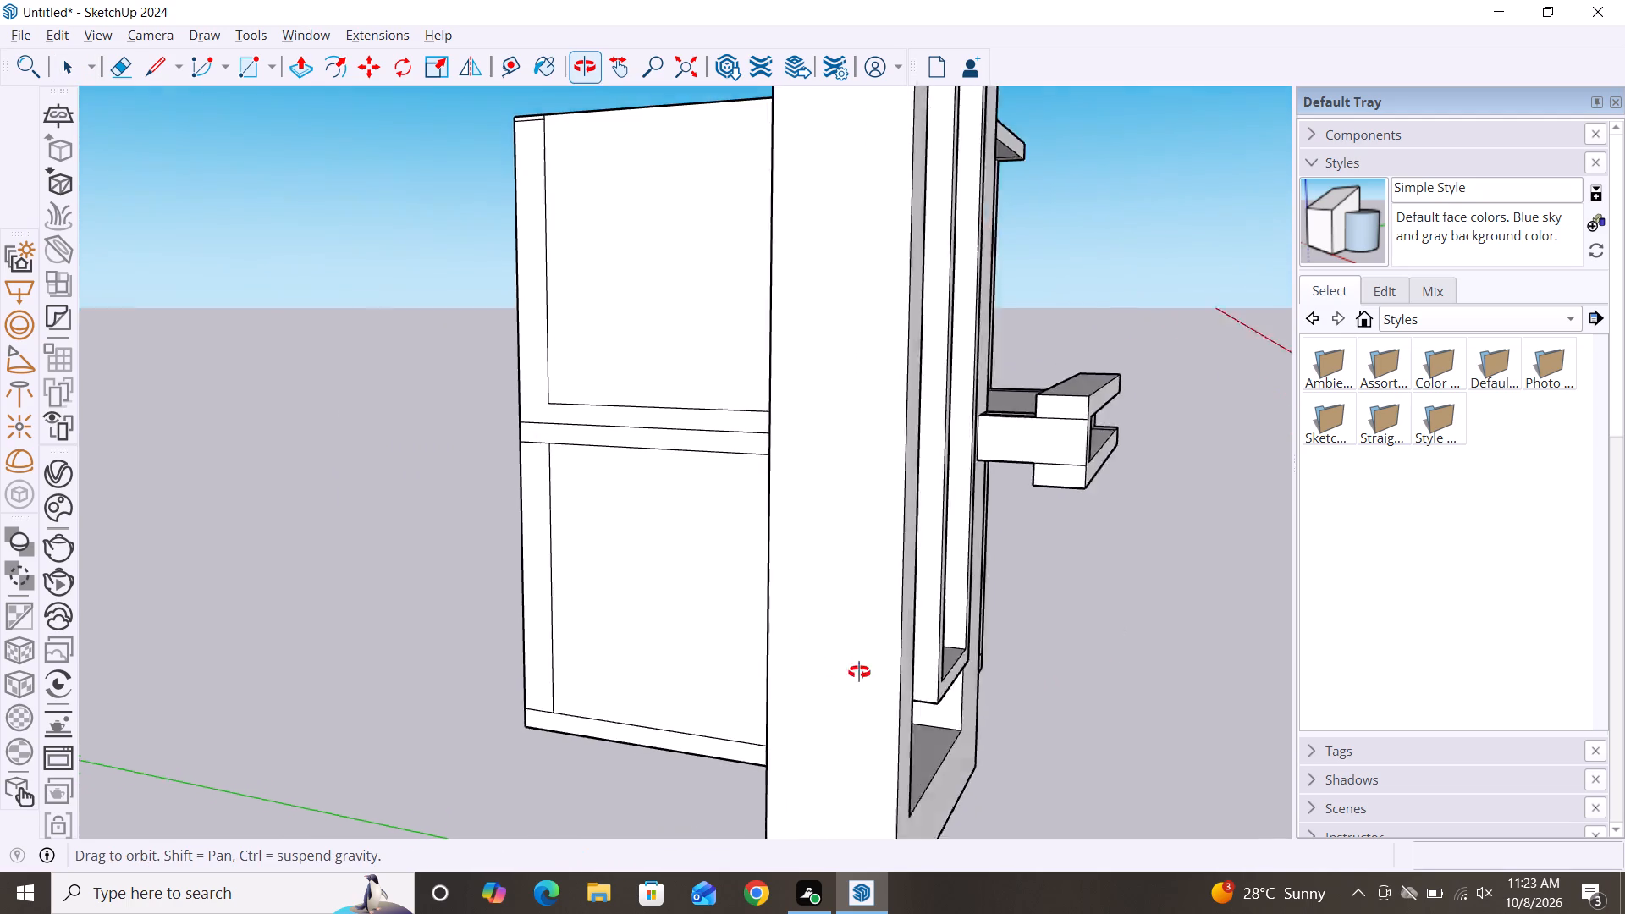
pyautogui.keyDown('alt'); pyautogui.moveTo(859, 672); pyautogui.dragTo(483, 690, button='middle'); pyautogui.keyUp('alt')
pyautogui.scroll(-2, 847, 195)
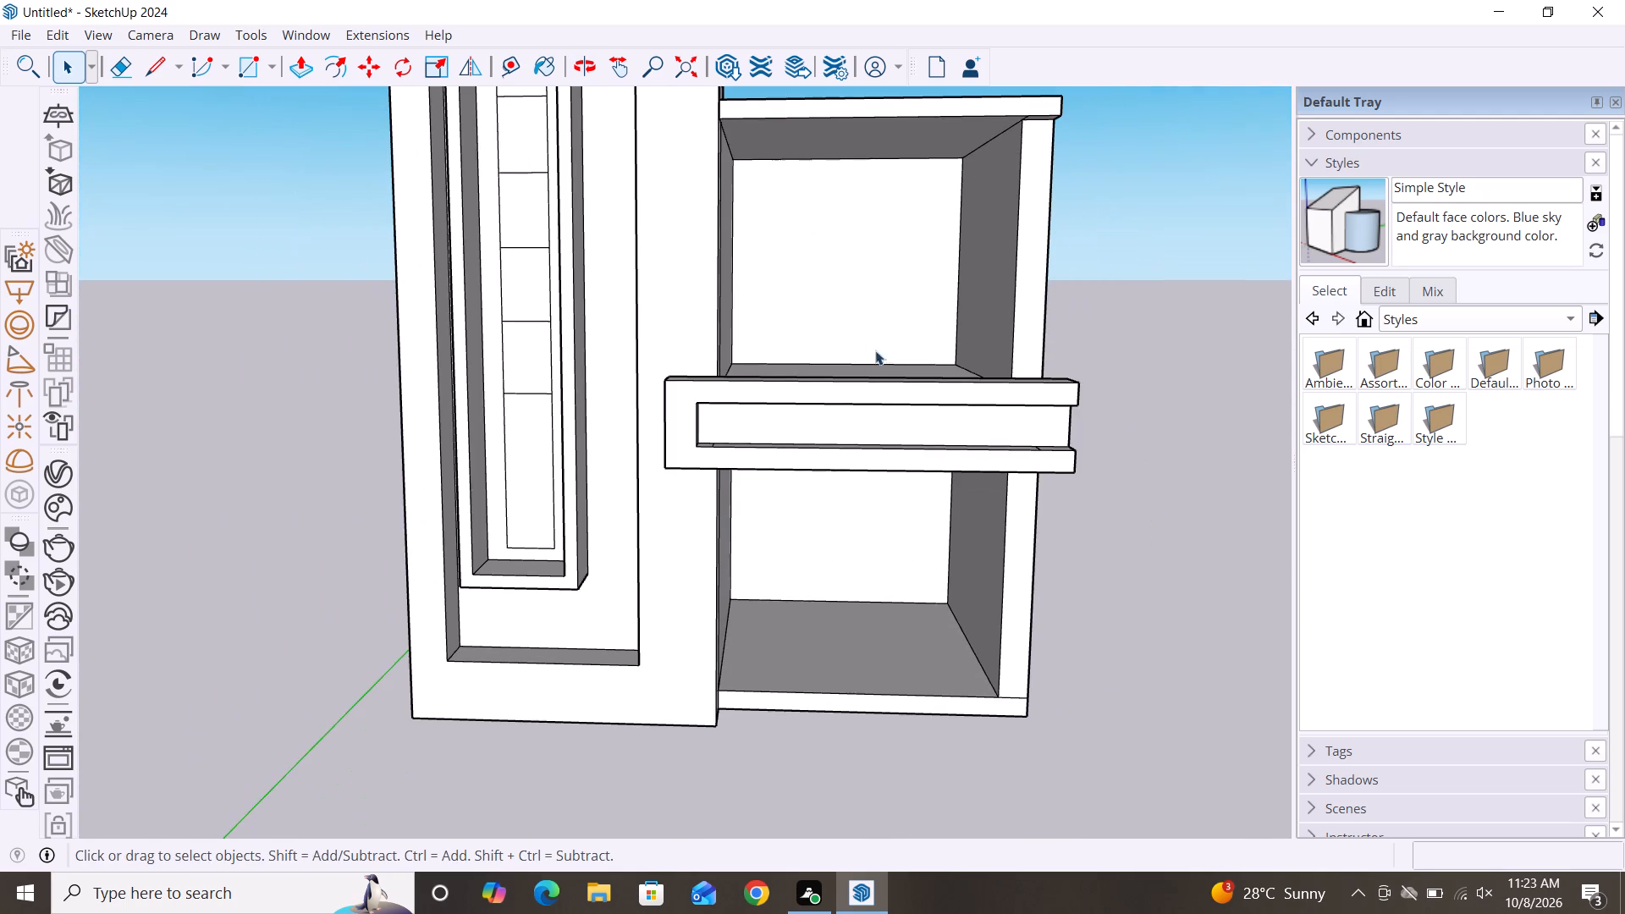
pyautogui.keyDown('alt'); pyautogui.moveTo(664, 542); pyautogui.dragTo(1025, 541, button='middle'); pyautogui.keyUp('alt')
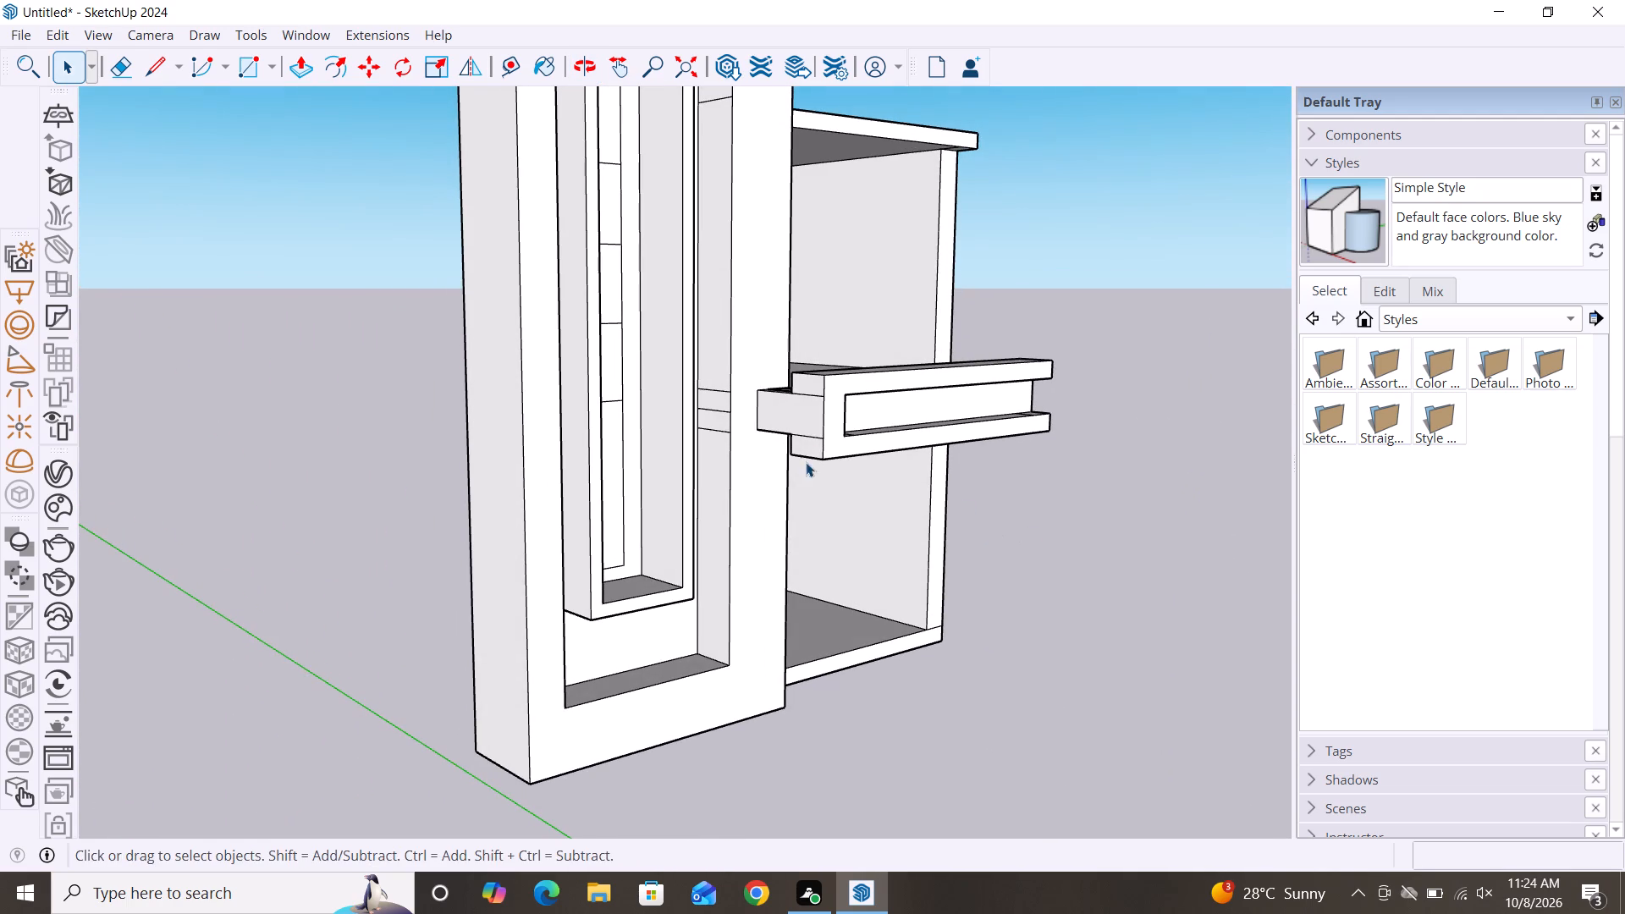
pyautogui.keyDown('alt'); pyautogui.moveTo(806, 462); pyautogui.dragTo(1093, 532, button='middle'); pyautogui.keyUp('alt')
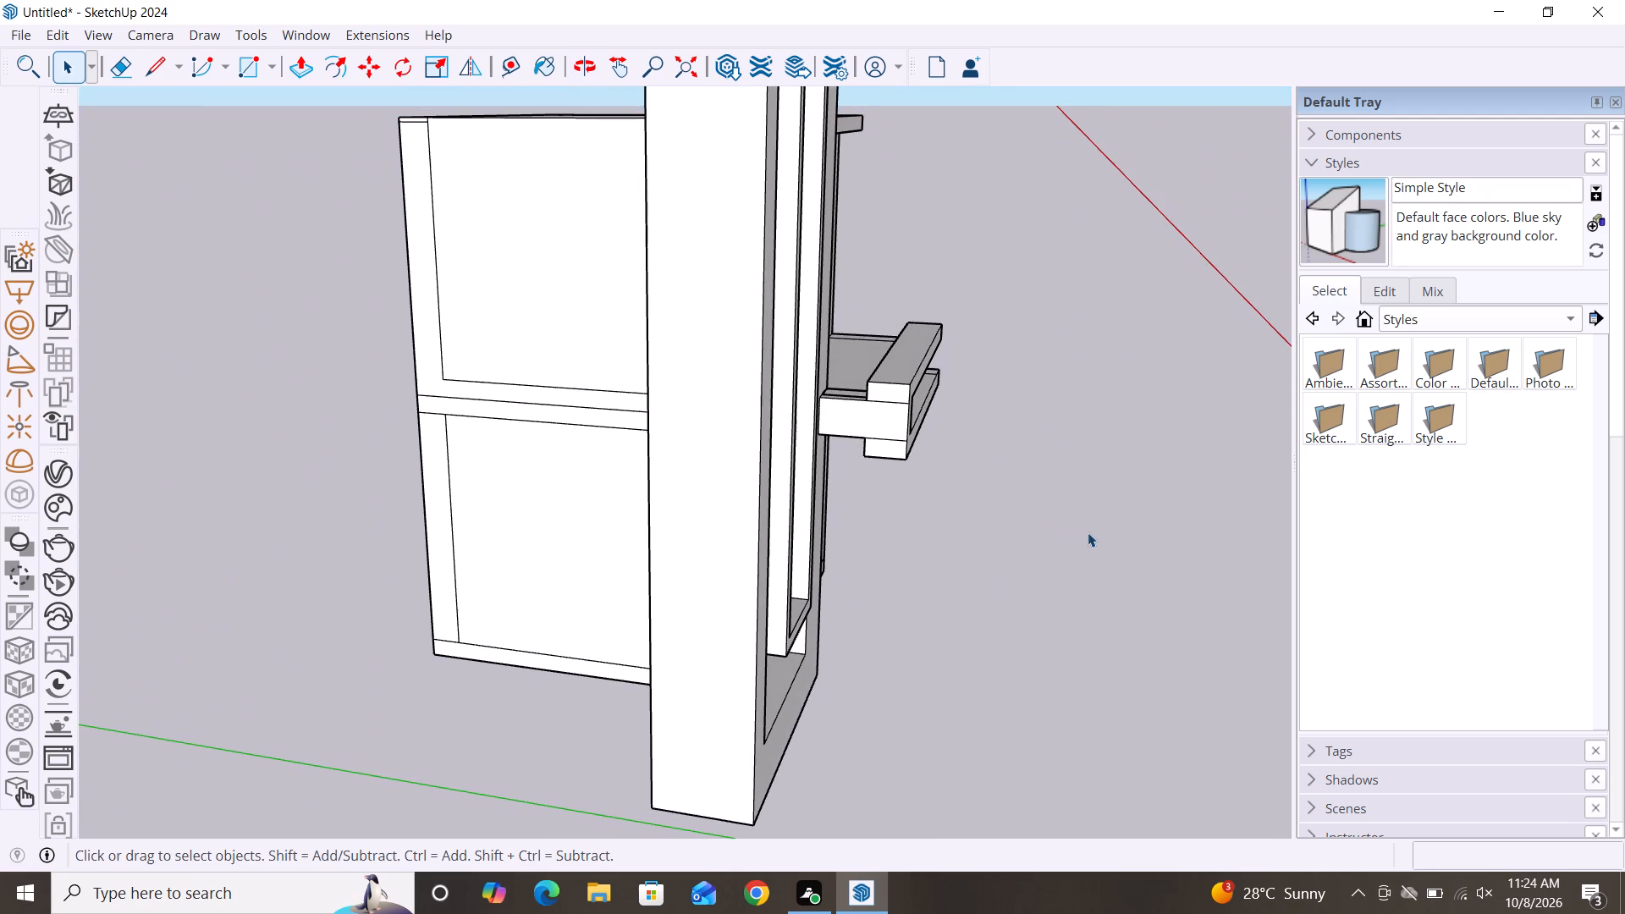
pyautogui.keyDown('alt'); pyautogui.moveTo(903, 579); pyautogui.dragTo(975, 702, button='middle'); pyautogui.keyUp('alt')
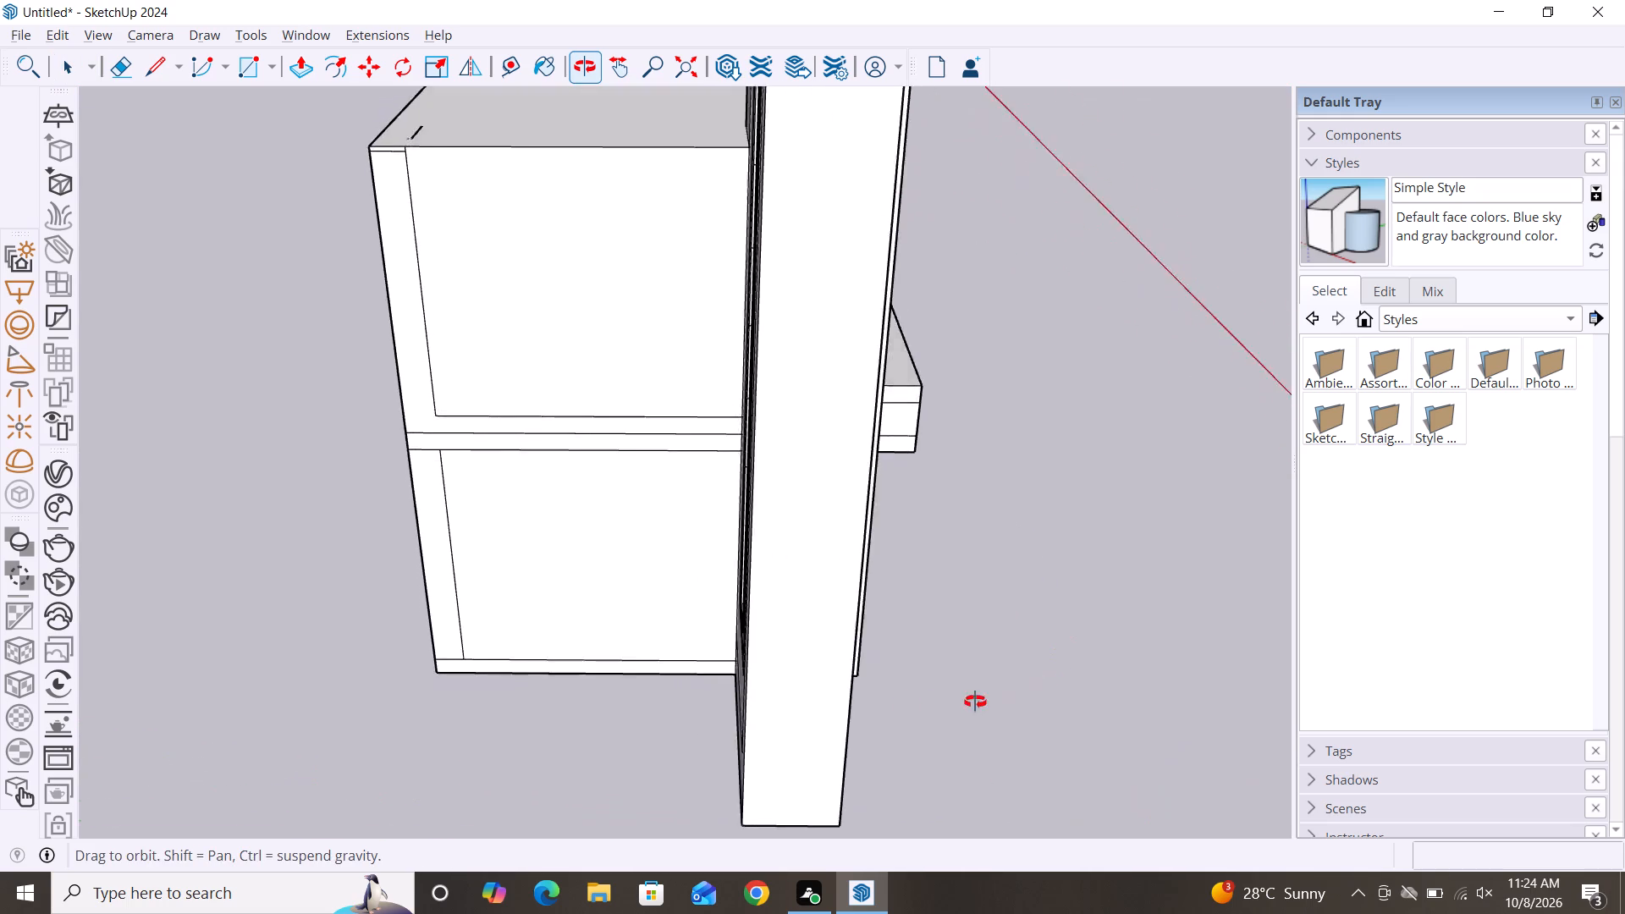
pyautogui.keyDown('alt'); pyautogui.moveTo(975, 702); pyautogui.dragTo(820, 733, button='middle'); pyautogui.keyUp('alt')
pyautogui.scroll(3, 826, 424)
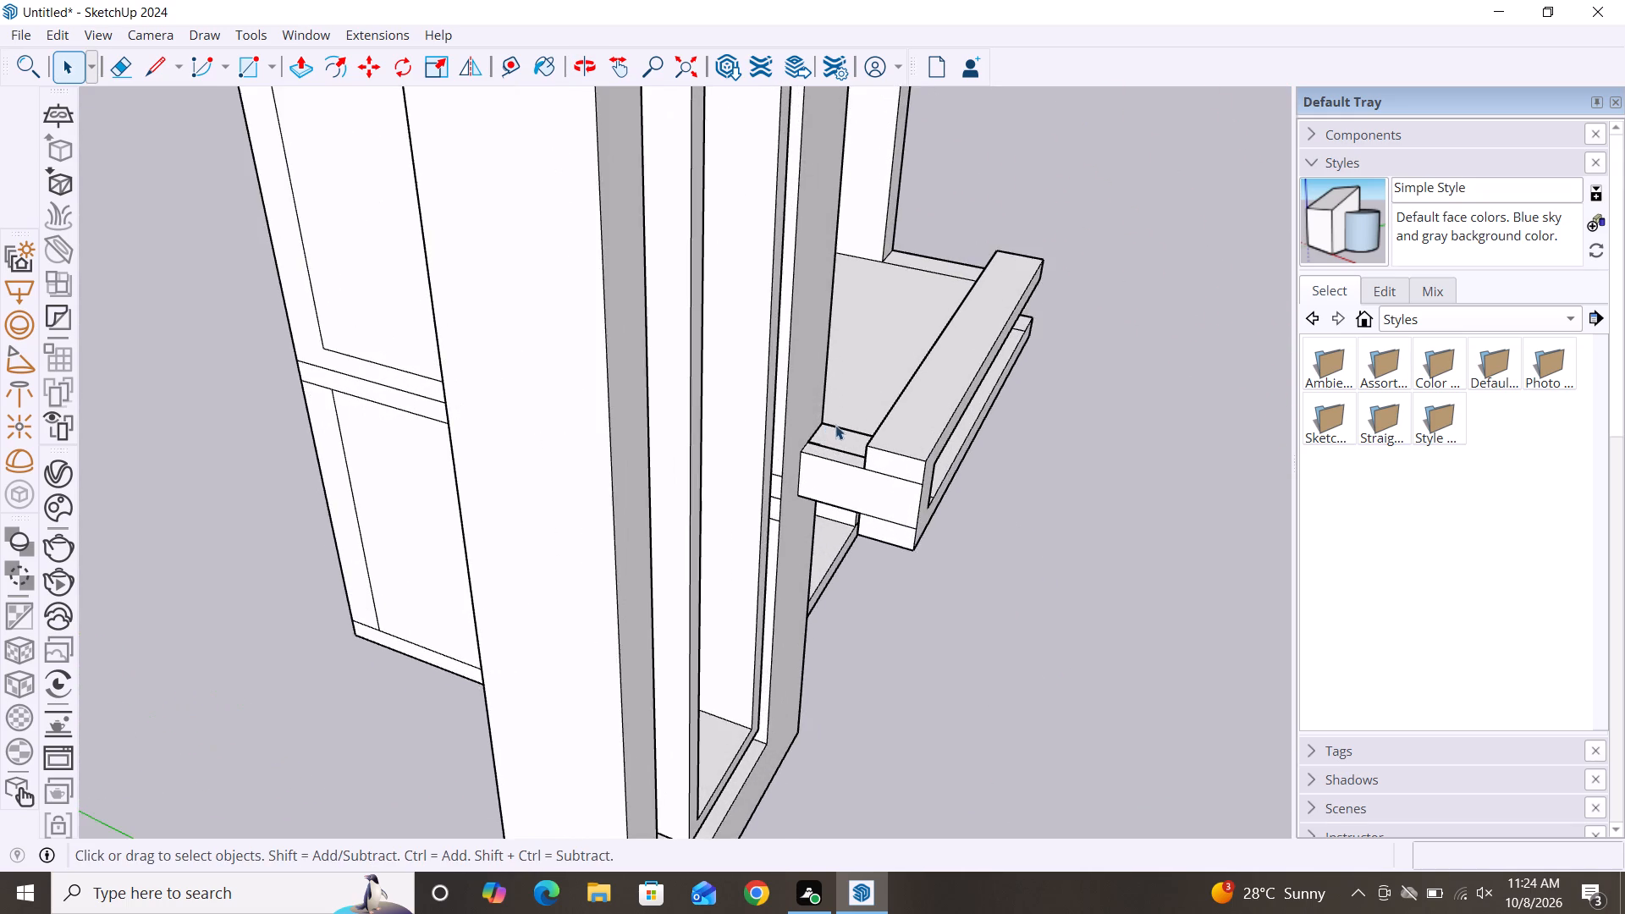
pyautogui.scroll(7, 835, 425)
pyautogui.click(827, 474)
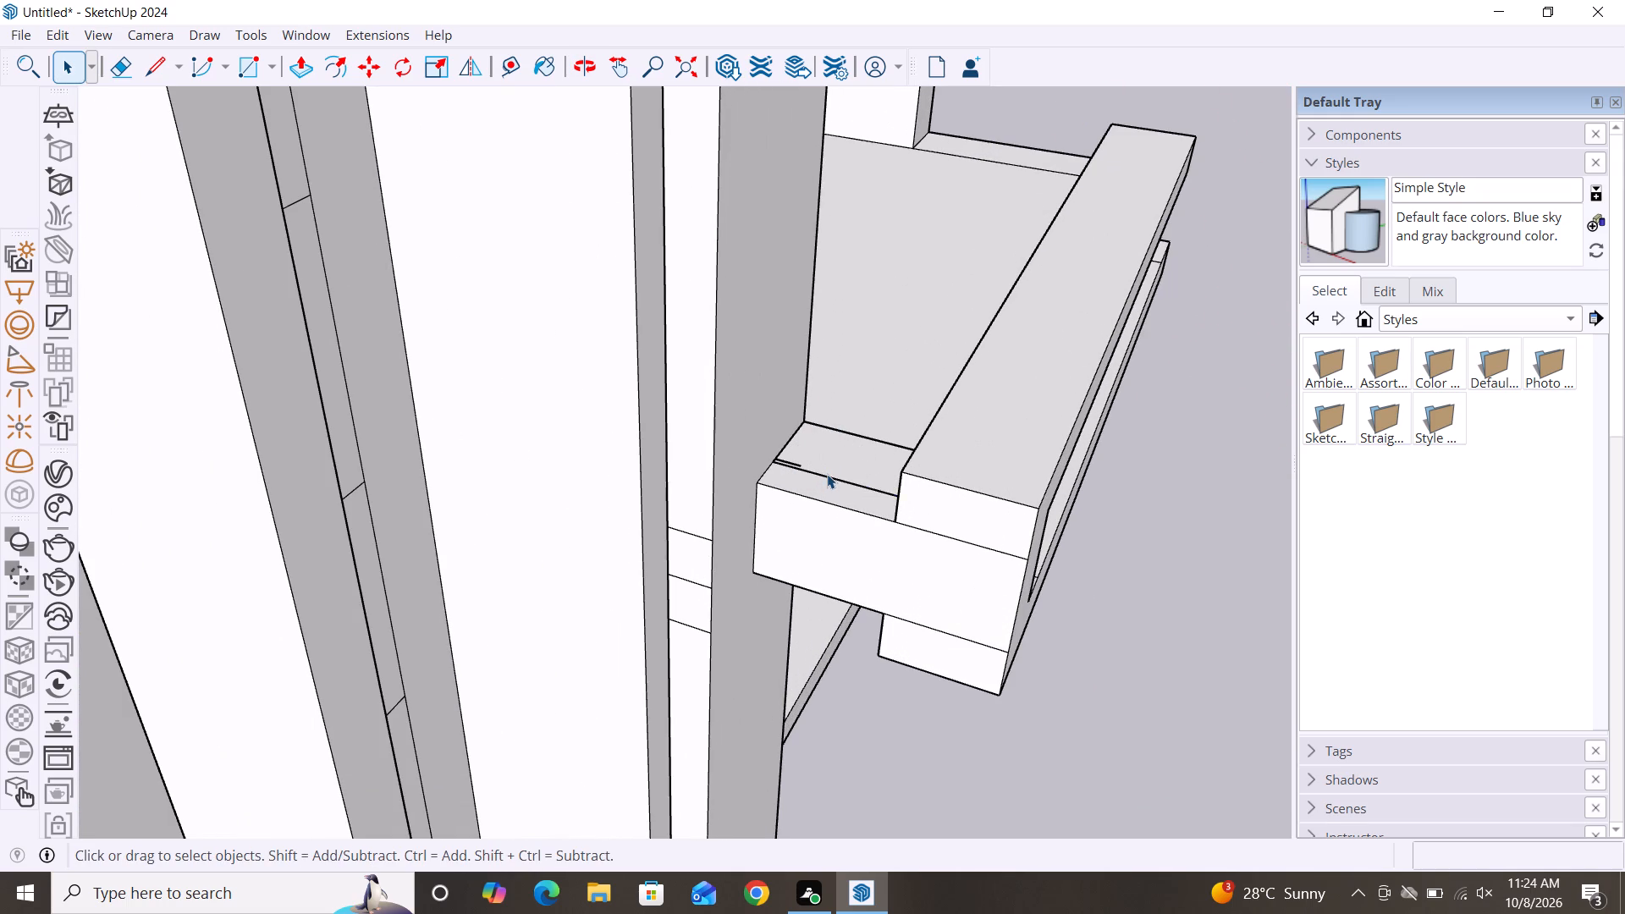
pyautogui.press('Delete')
pyautogui.click(784, 461)
pyautogui.press('Delete')
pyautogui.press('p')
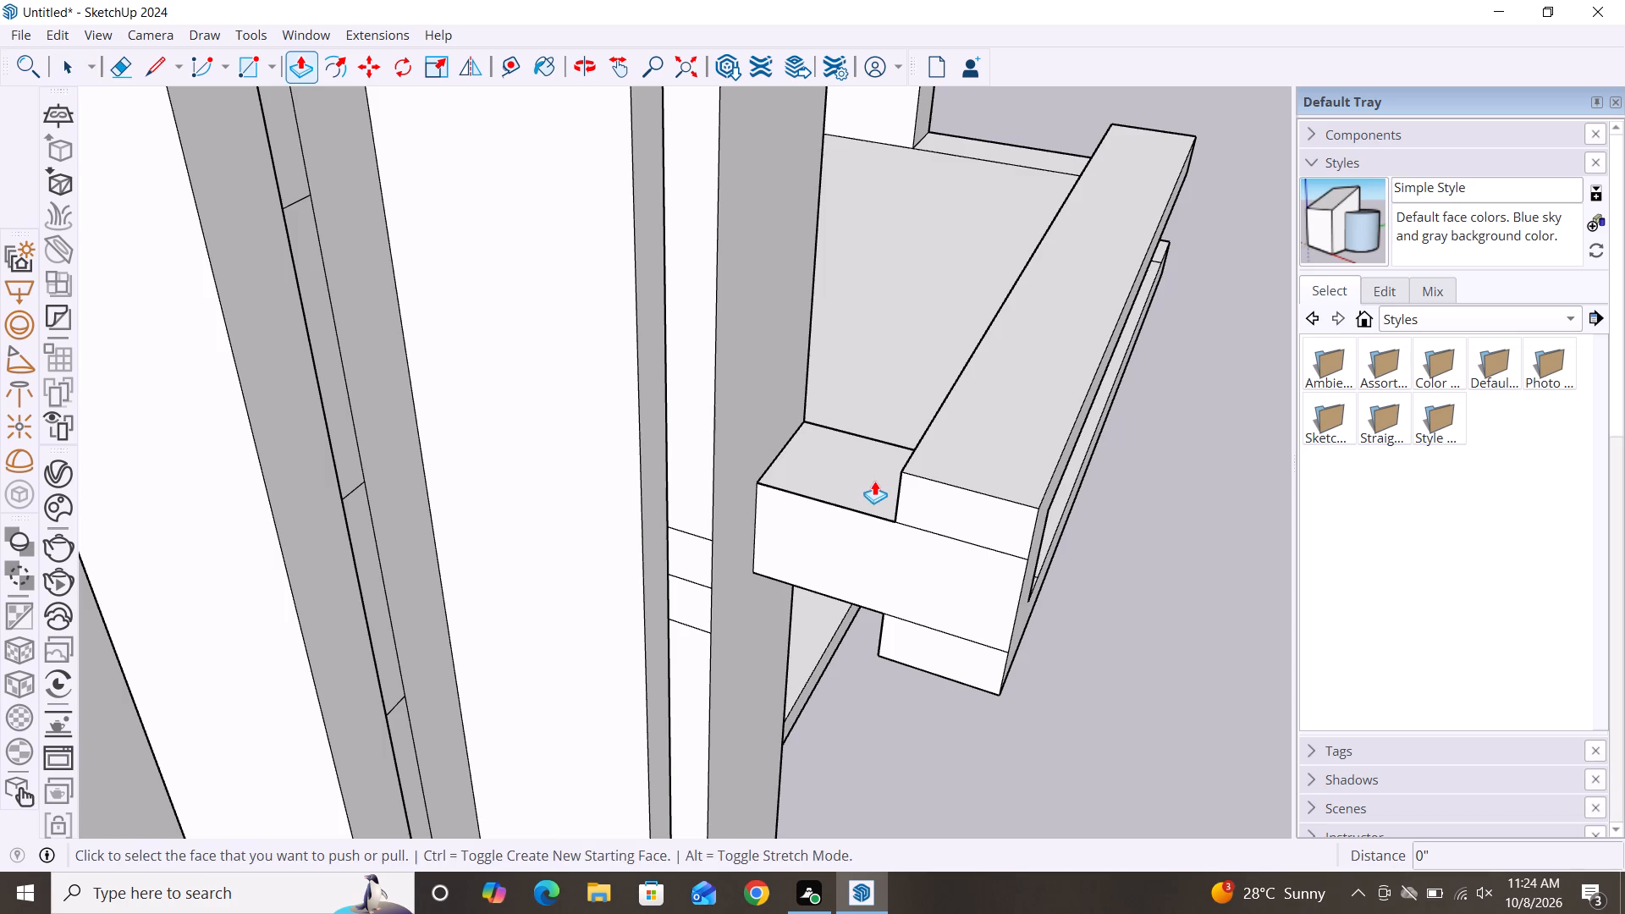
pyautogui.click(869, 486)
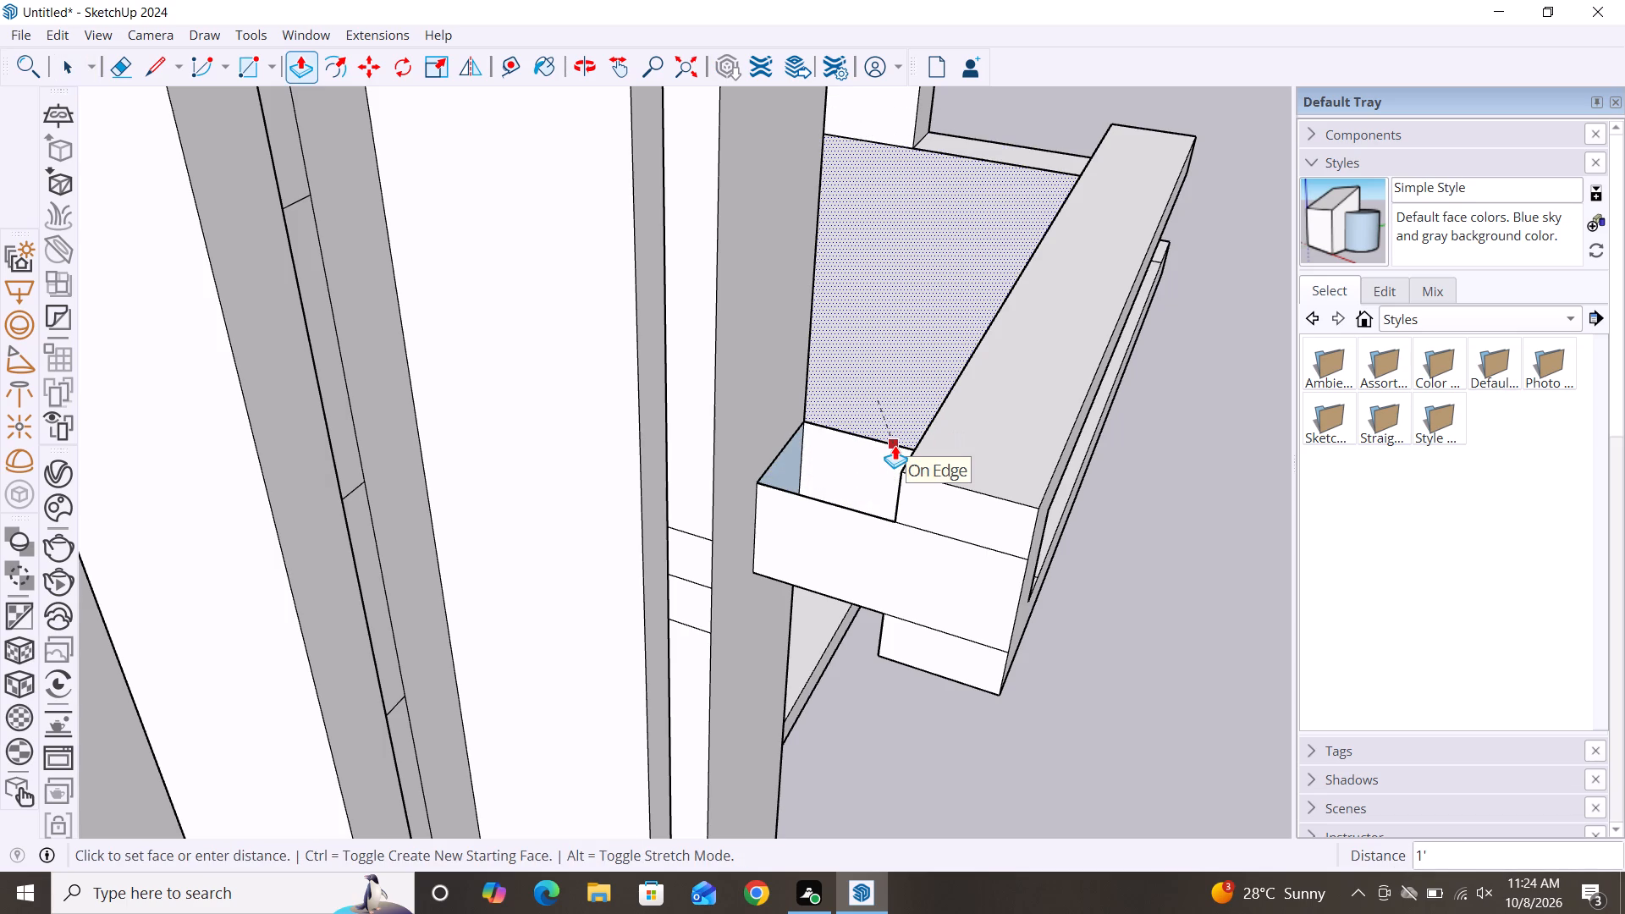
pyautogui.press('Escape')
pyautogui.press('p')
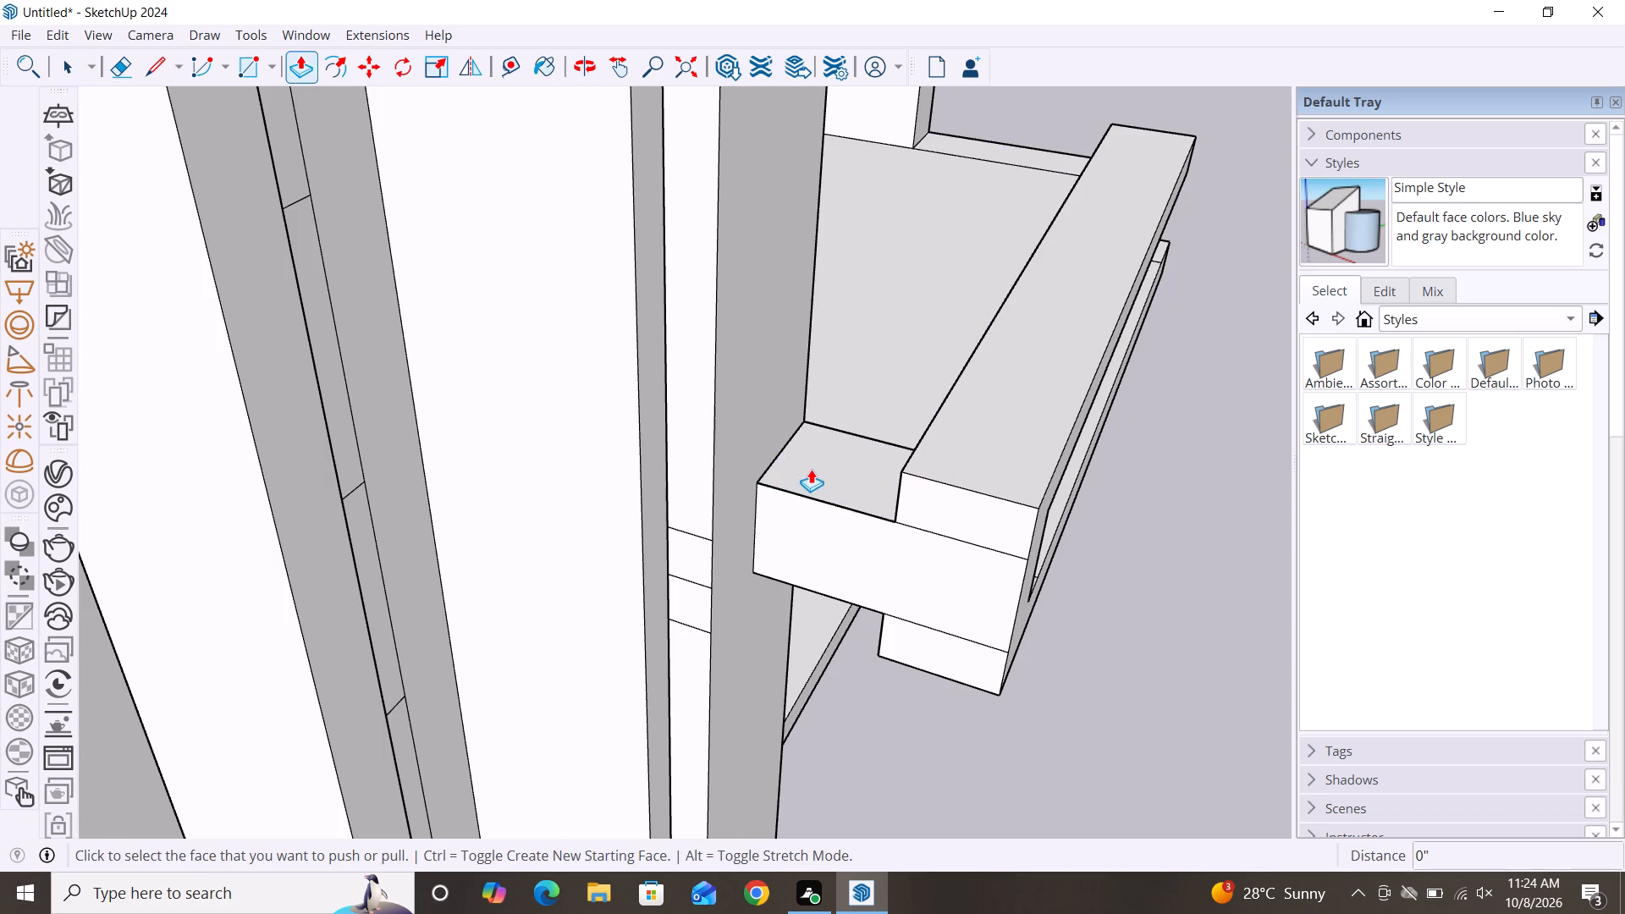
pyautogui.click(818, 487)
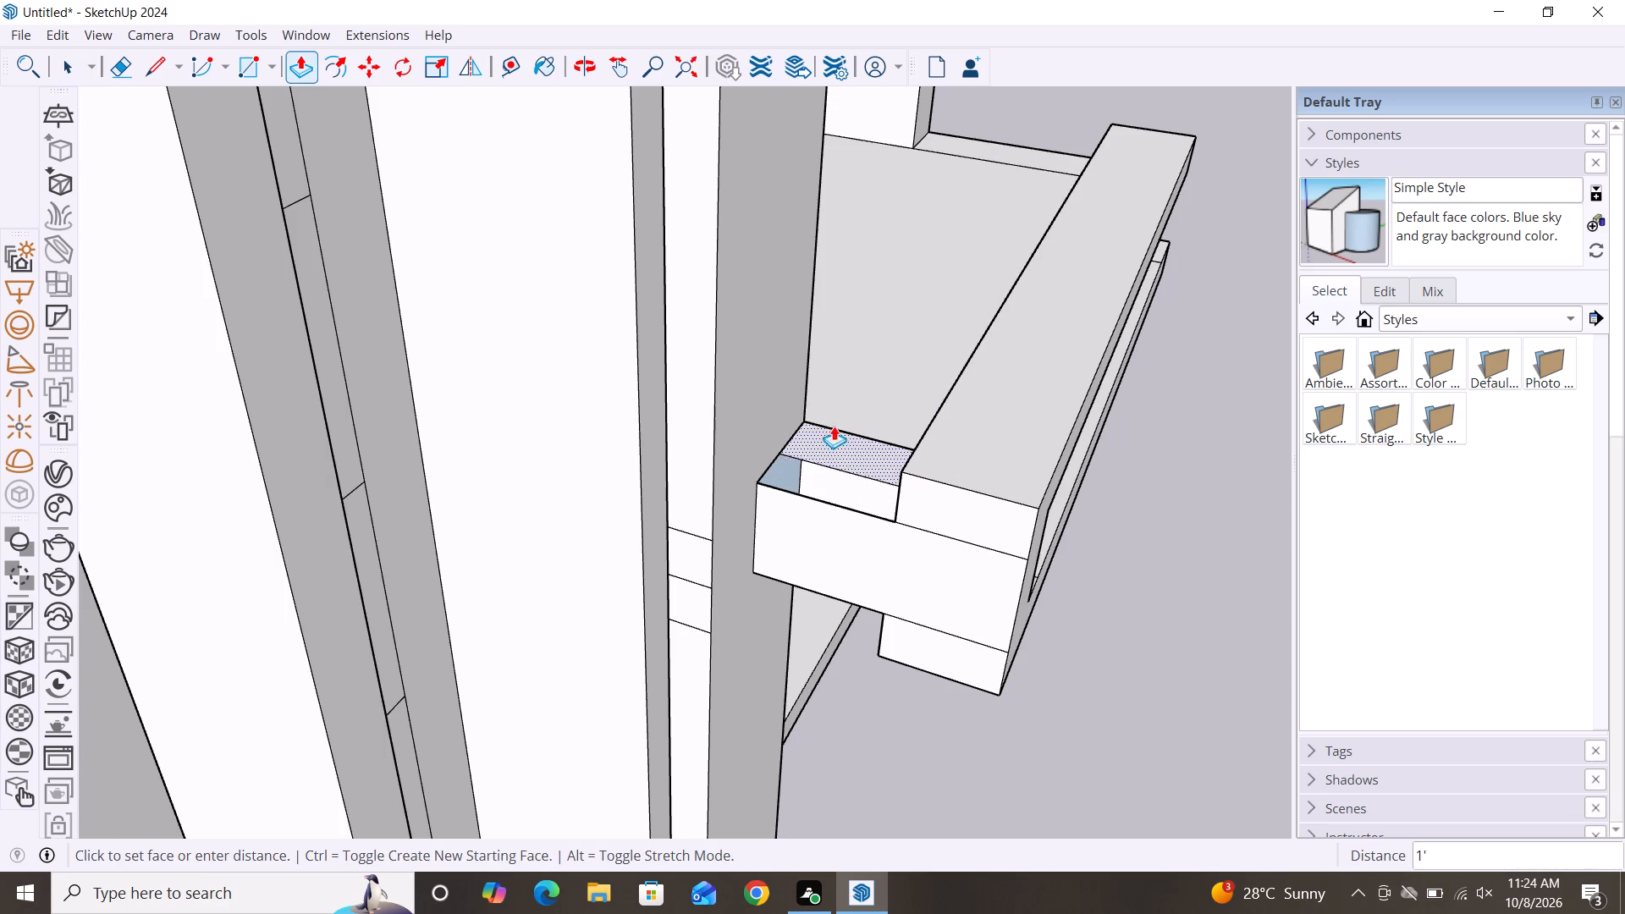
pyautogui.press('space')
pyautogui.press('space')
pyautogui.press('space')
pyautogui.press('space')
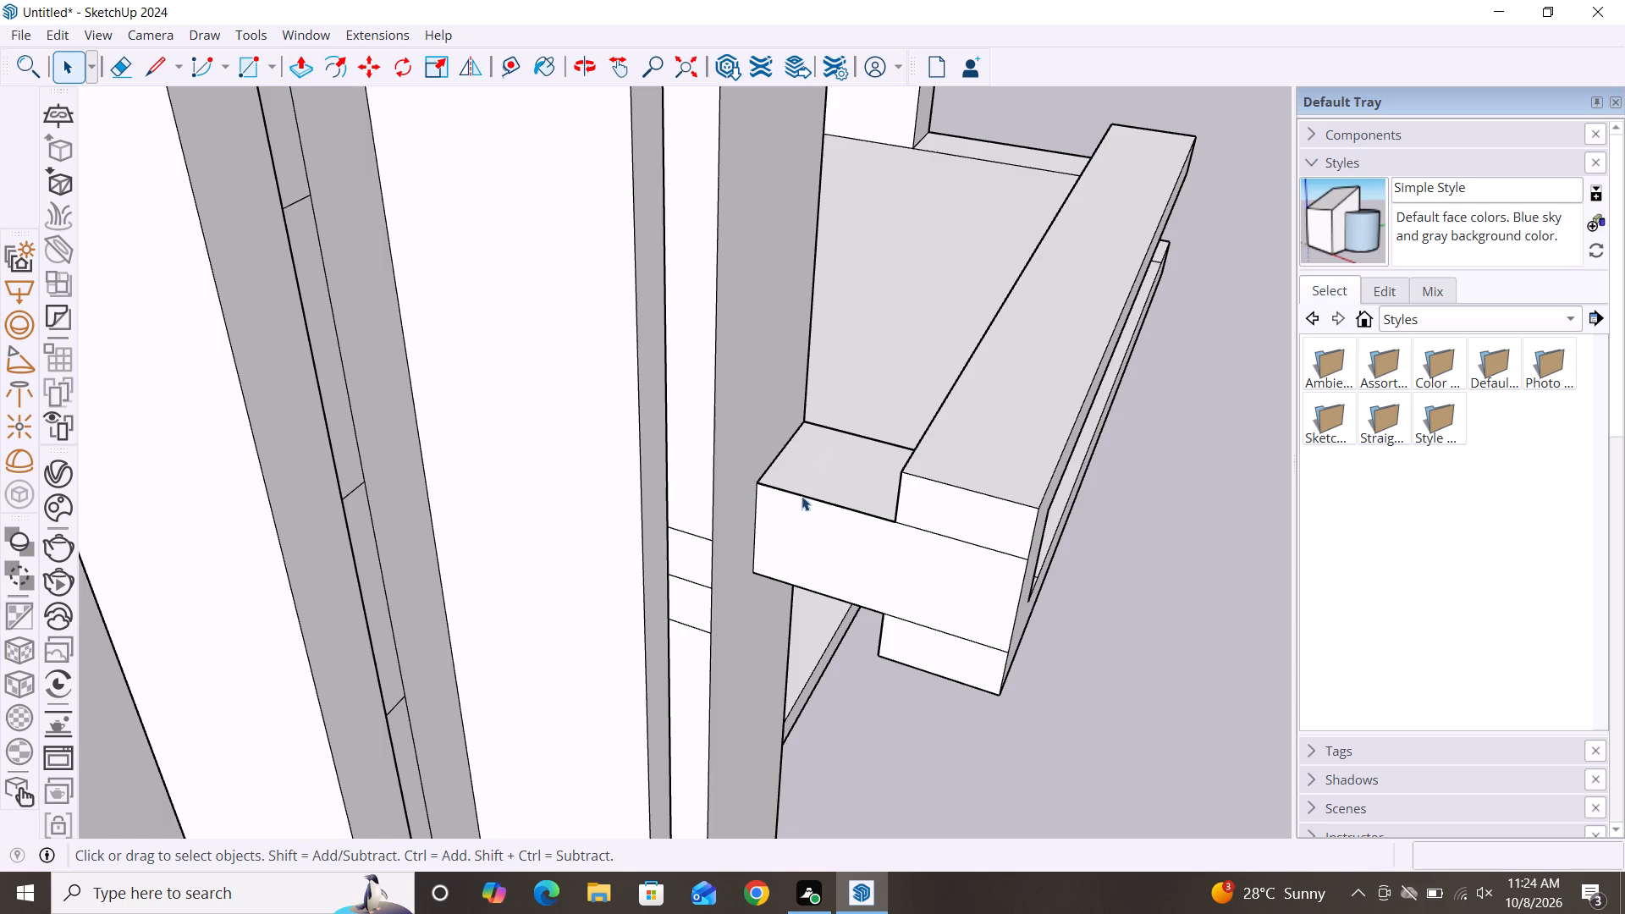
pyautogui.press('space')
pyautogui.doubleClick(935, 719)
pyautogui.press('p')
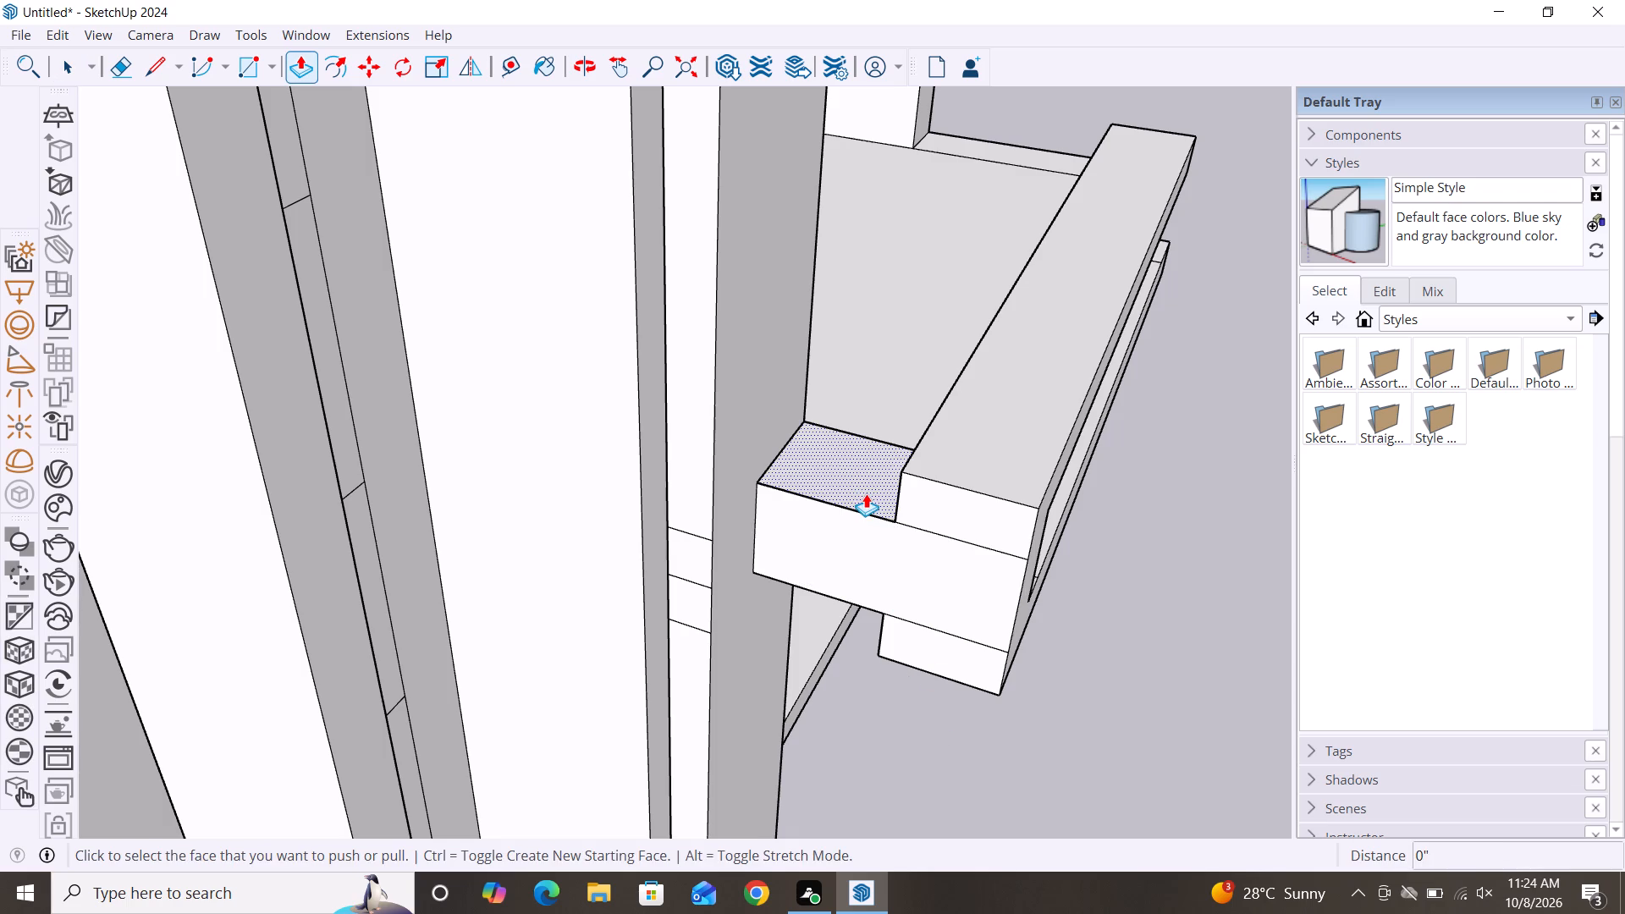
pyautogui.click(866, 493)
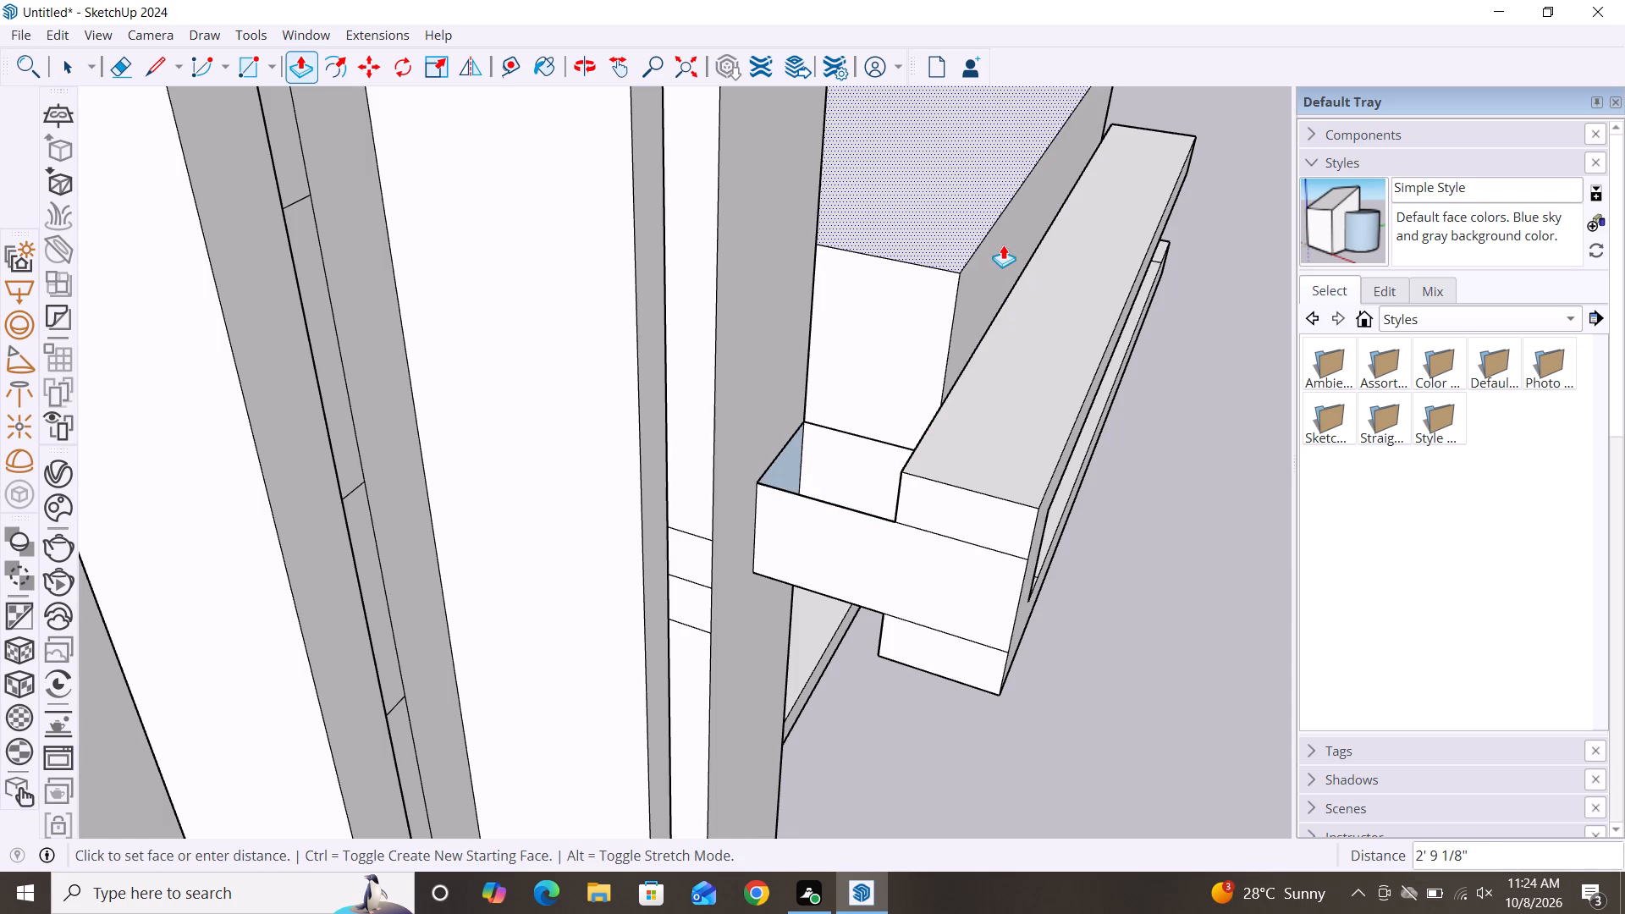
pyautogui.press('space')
# Undo the deletion of the dividing line and the short stray edge on the slab's top face at the parapet's tower-side end.
pyautogui.scroll(8, 857, 491)
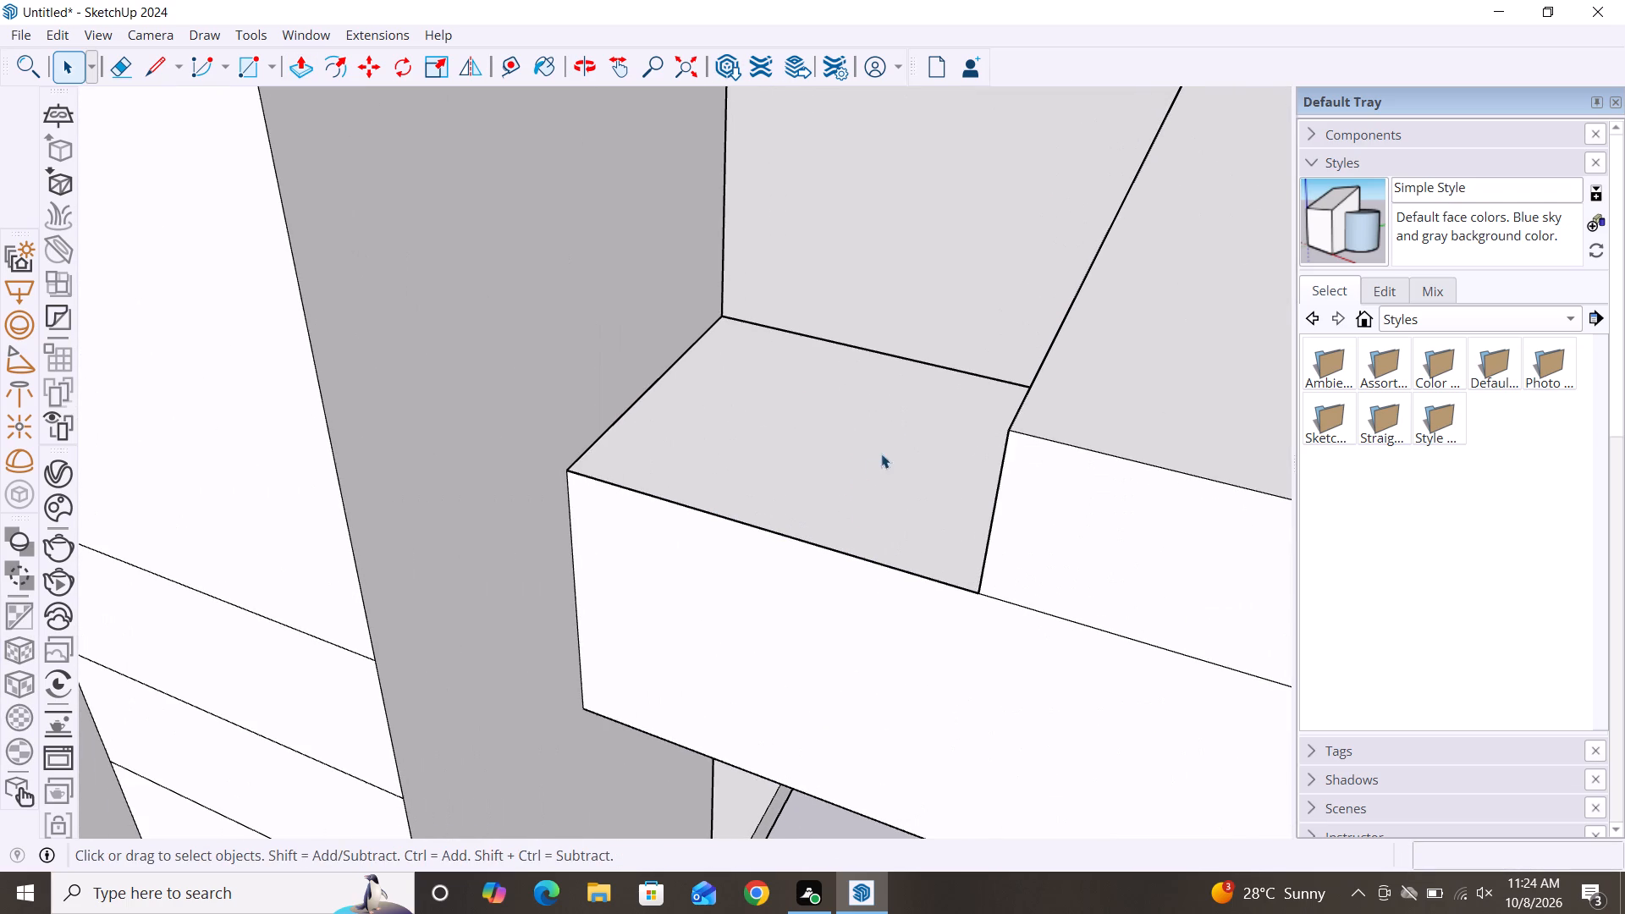
pyautogui.hotkey('ctrl', 'z')
pyautogui.hotkey('ctrl', 'z')
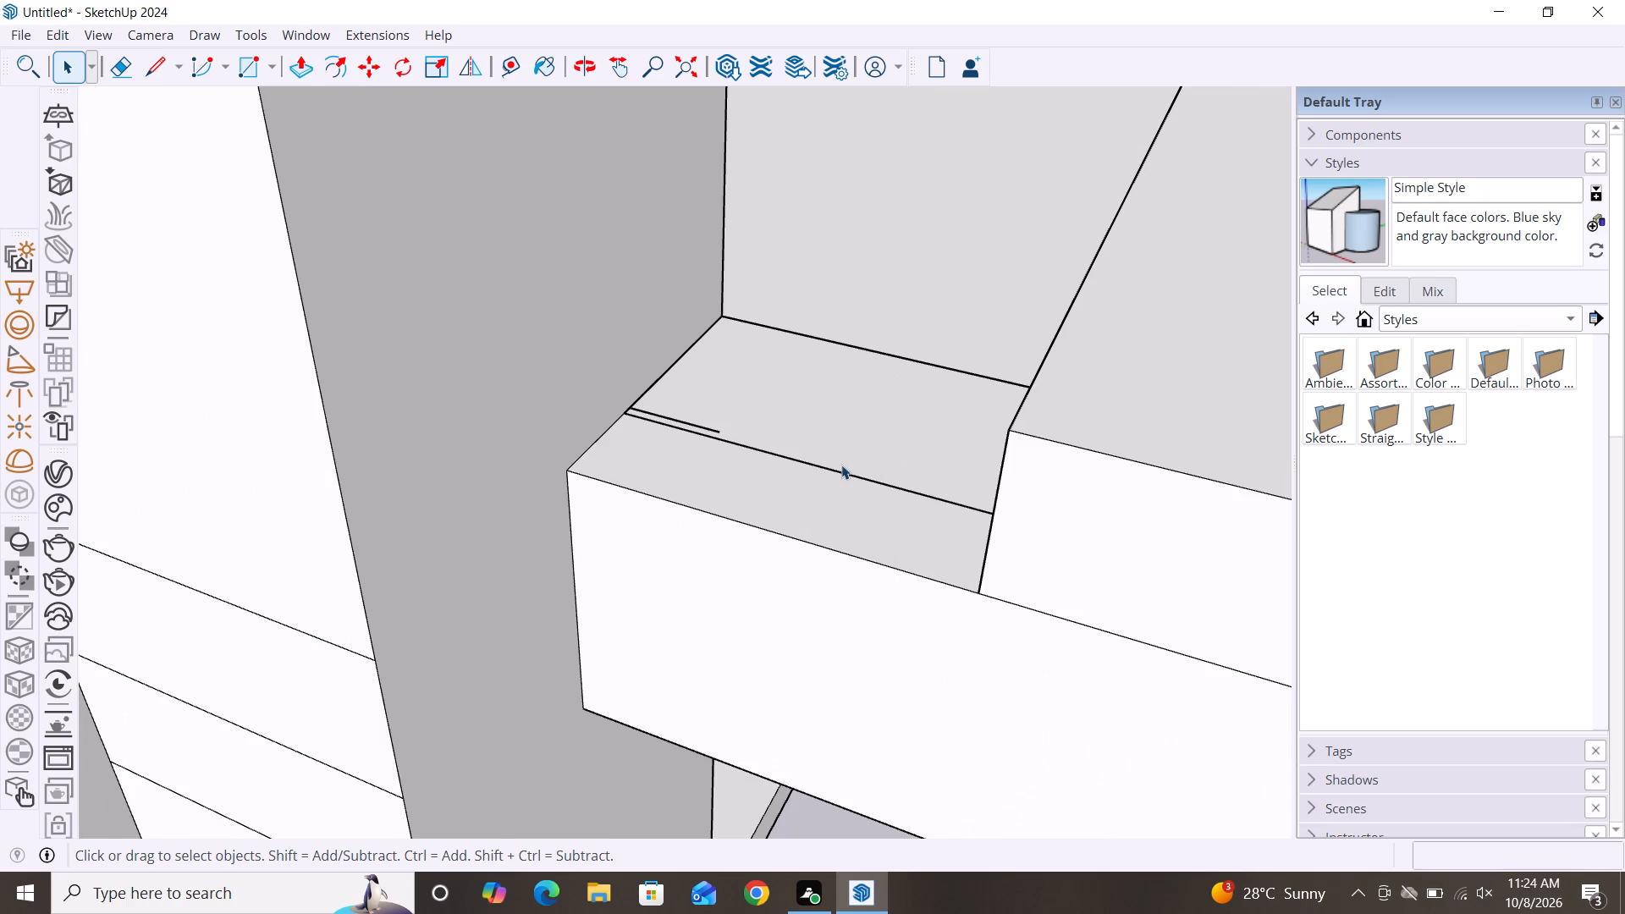
# Push/pull the narrow outer strip of the slab's top face at the parapet's tower-side end up flush with the parapet's top.
pyautogui.press('p')
pyautogui.click(817, 486)
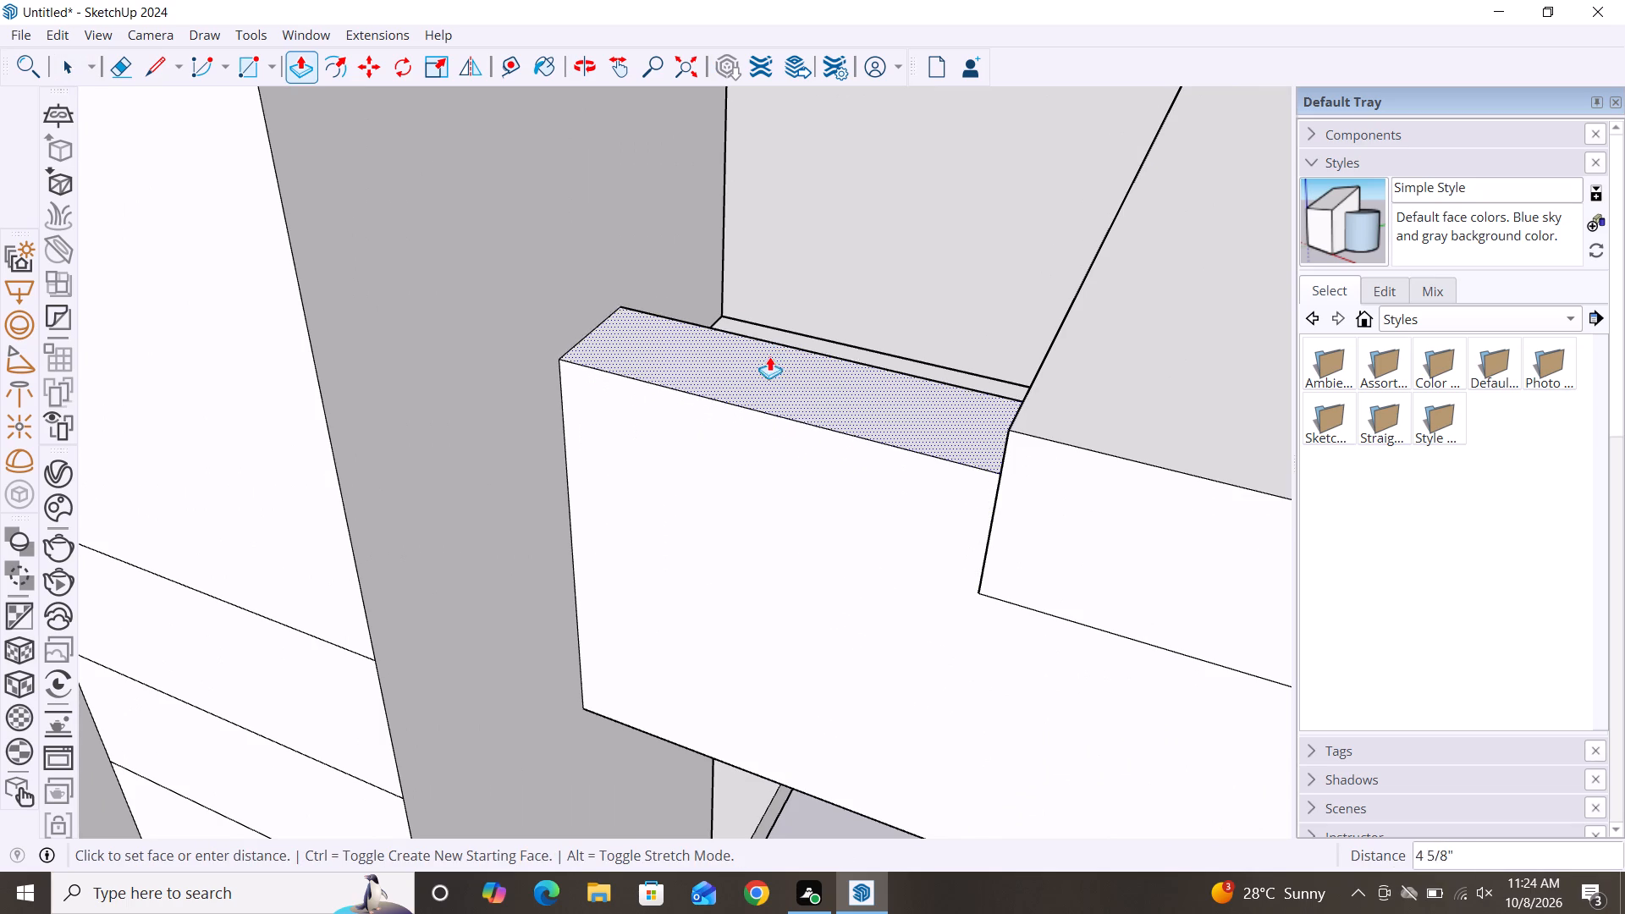
pyautogui.click(598, 207)
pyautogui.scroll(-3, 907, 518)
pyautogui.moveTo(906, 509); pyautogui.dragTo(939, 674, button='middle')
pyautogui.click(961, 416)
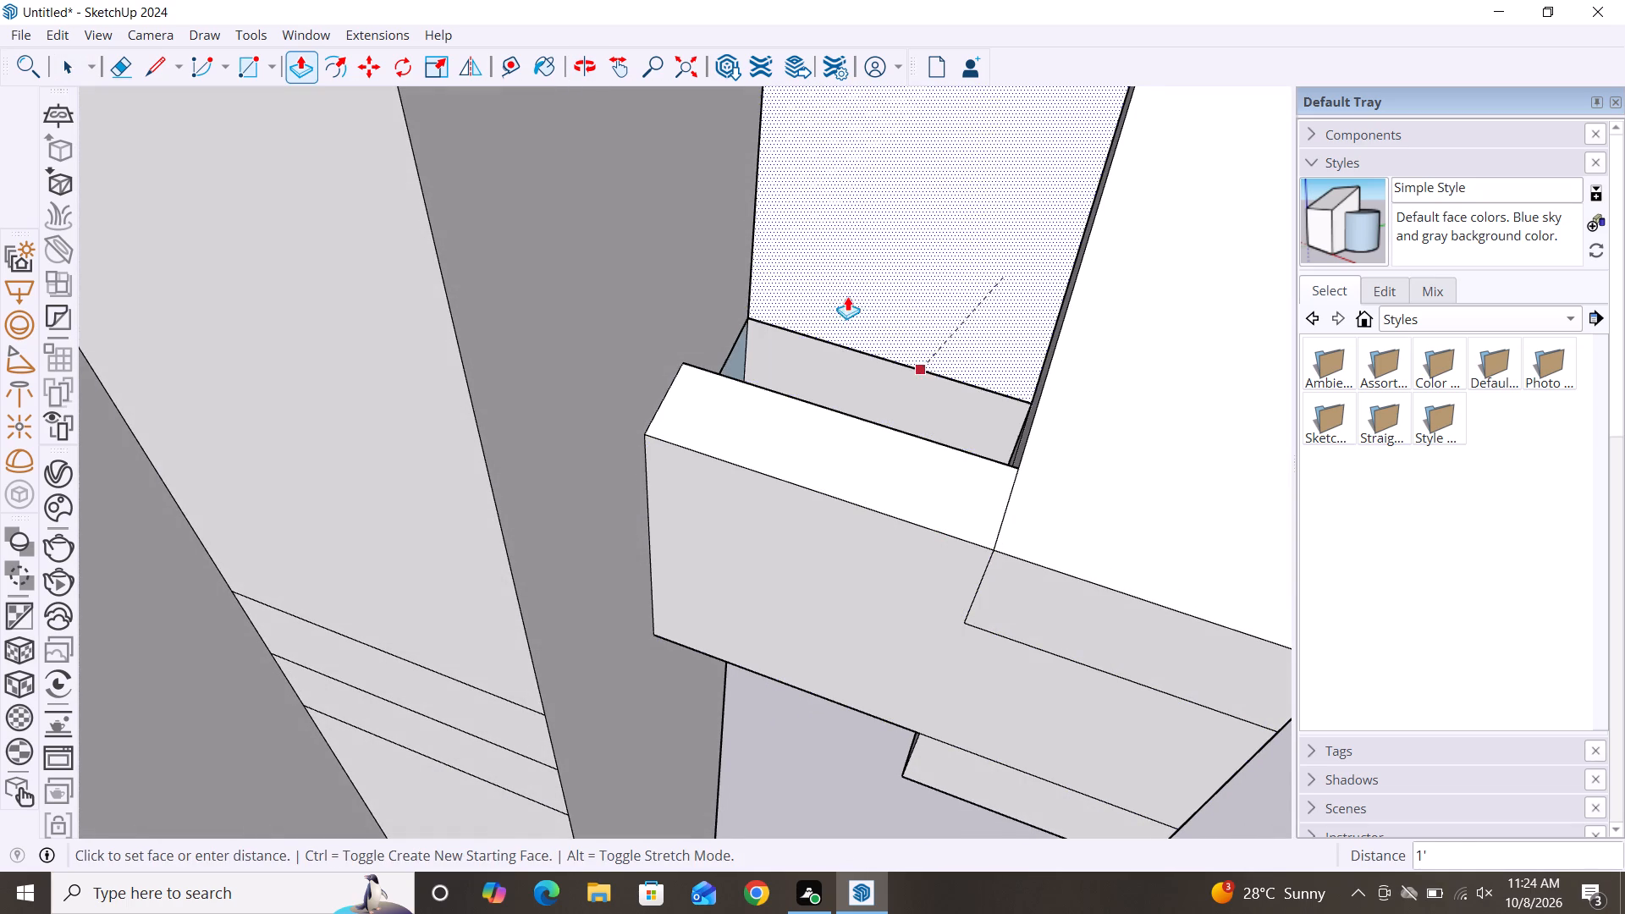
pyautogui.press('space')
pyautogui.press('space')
# Push/pull the narrow outer strip on the underside of the parapet's tower-side end down flush with the parapet's bottom.
pyautogui.scroll(-2, 746, 302)
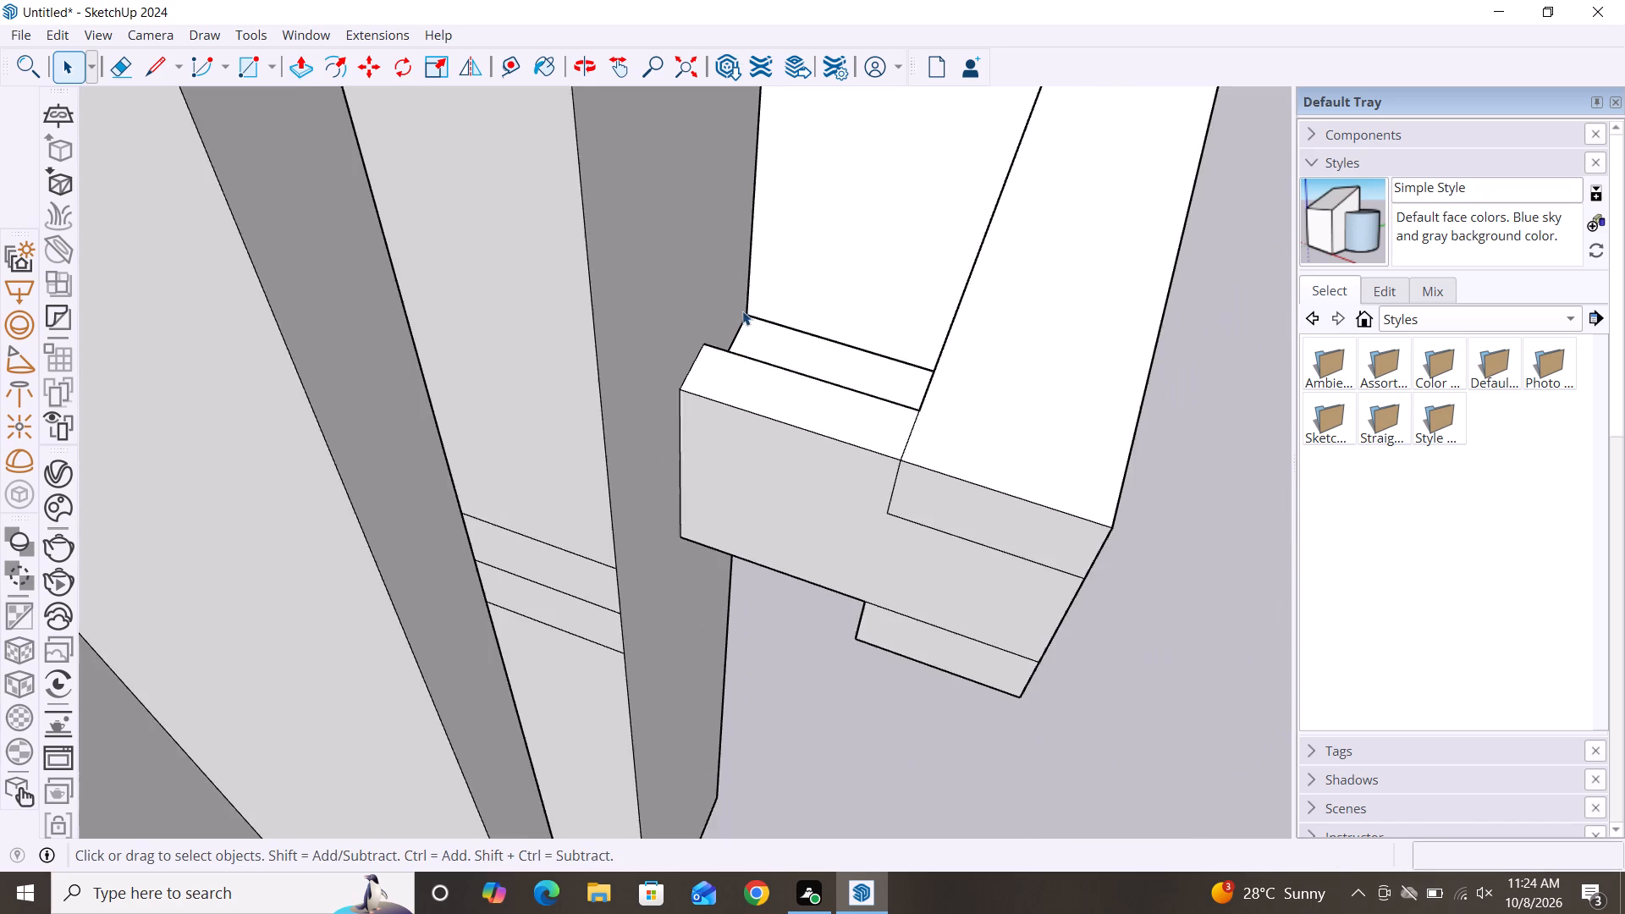
pyautogui.scroll(-10, 742, 311)
pyautogui.scroll(-4, 1186, 361)
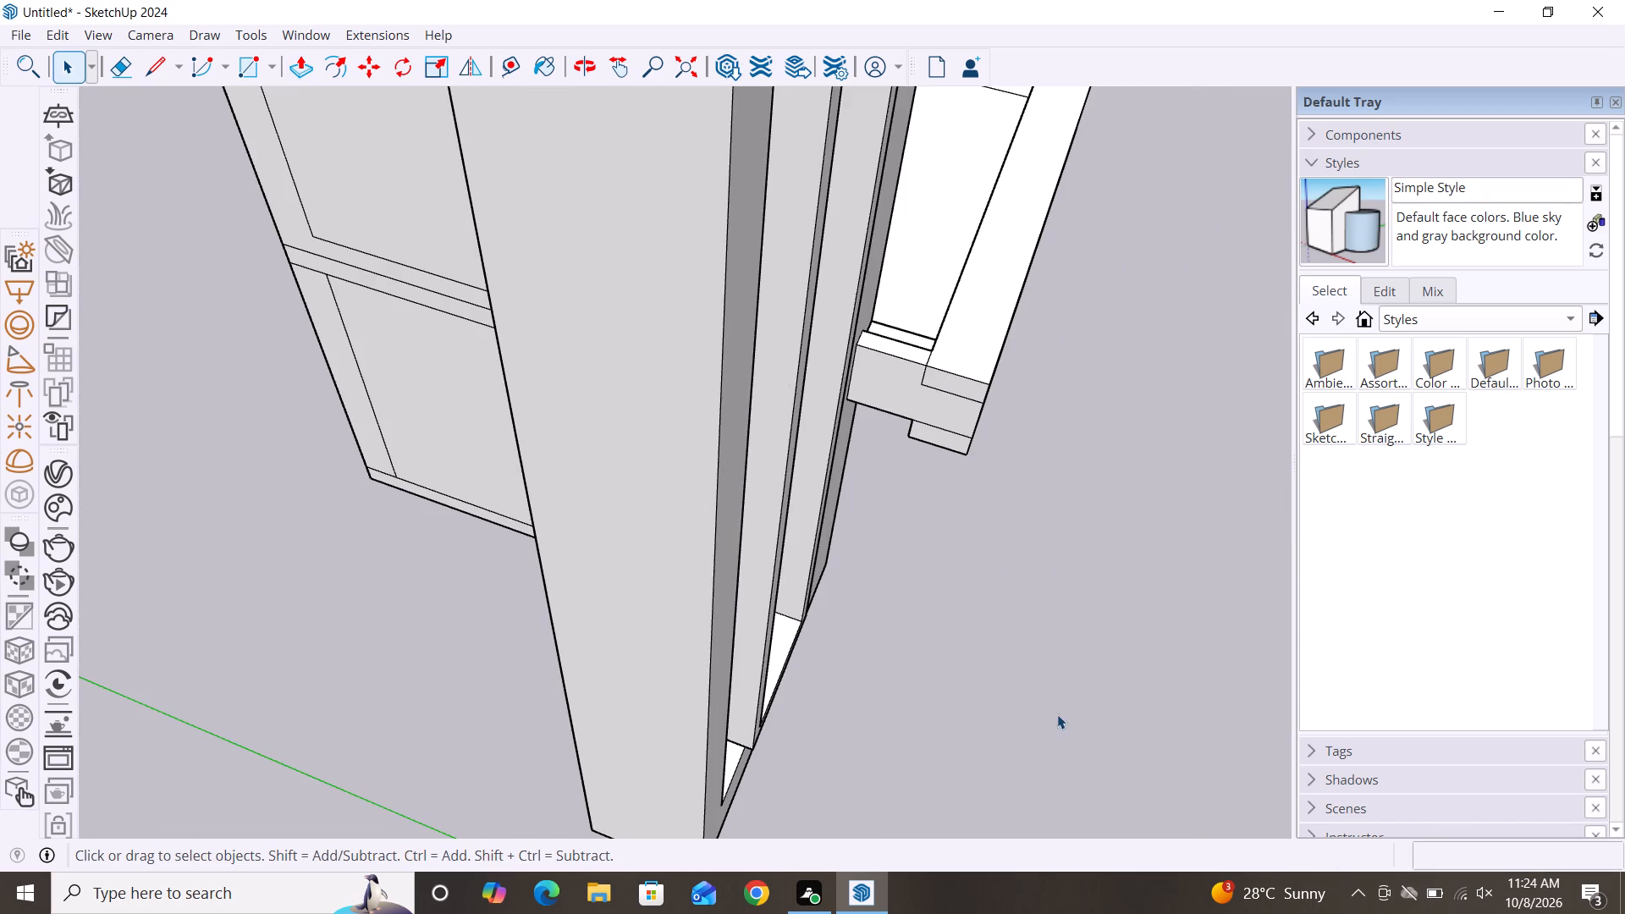
pyautogui.keyDown('alt'); pyautogui.moveTo(1057, 711); pyautogui.dragTo(867, 354, button='middle'); pyautogui.keyUp('alt')
pyautogui.keyDown('alt'); pyautogui.moveTo(975, 704); pyautogui.dragTo(1152, 652, button='middle'); pyautogui.keyUp('alt')
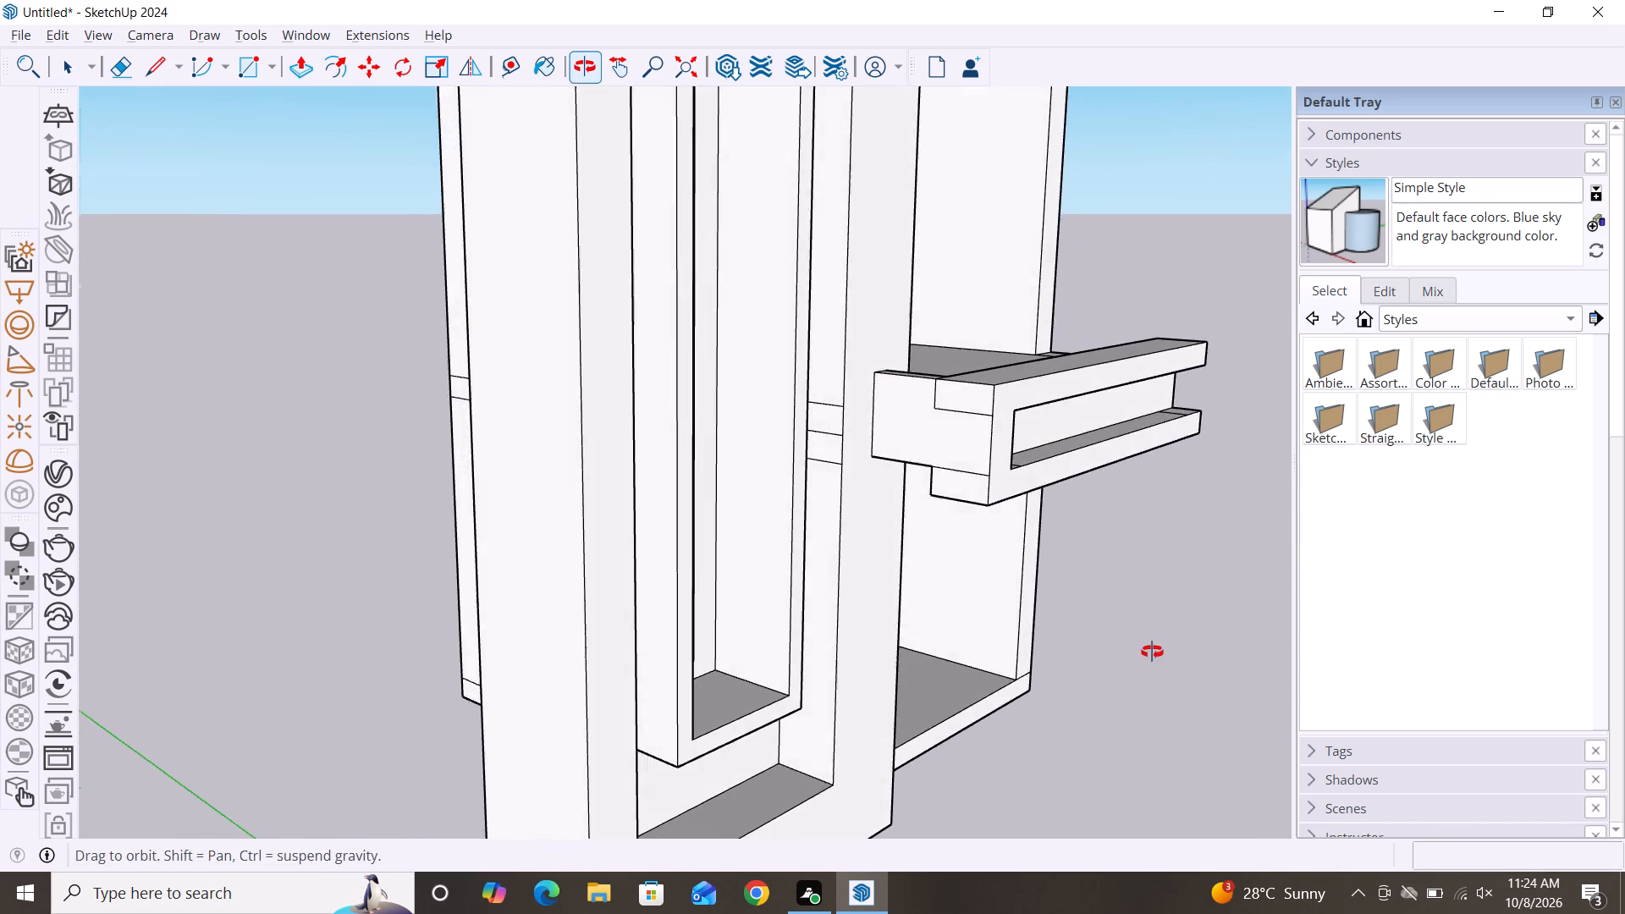
pyautogui.keyDown('alt'); pyautogui.moveTo(1152, 652); pyautogui.dragTo(1158, 641, button='middle'); pyautogui.keyUp('alt')
pyautogui.keyDown('alt'); pyautogui.moveTo(1006, 582); pyautogui.dragTo(981, 369, button='middle'); pyautogui.keyUp('alt')
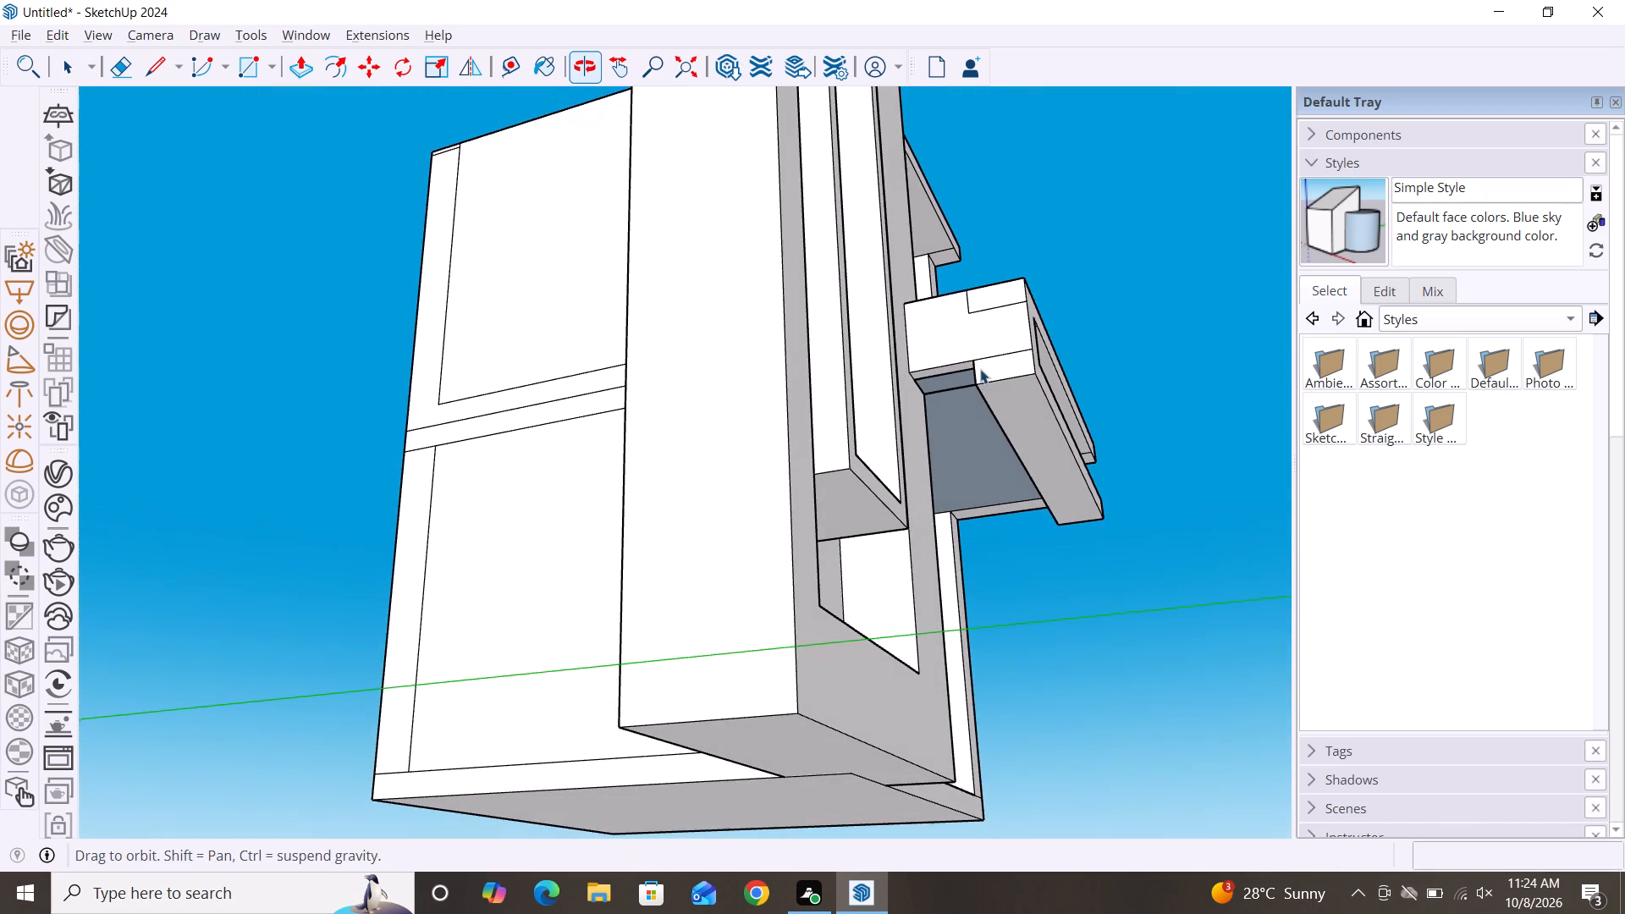
pyautogui.scroll(10, 976, 421)
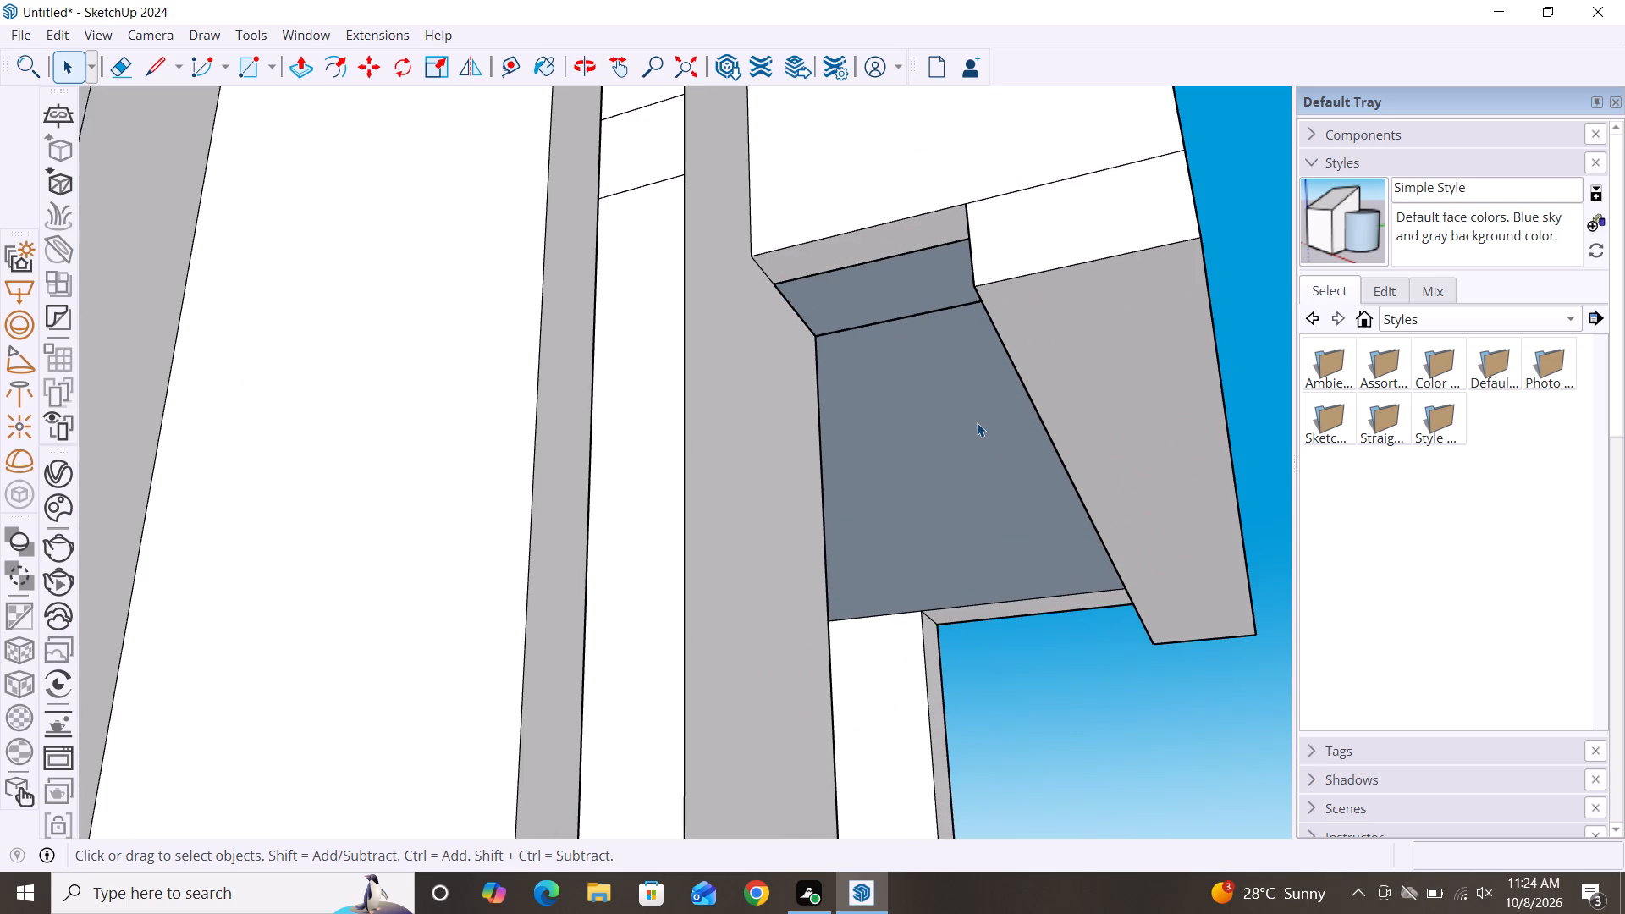
pyautogui.press('p')
pyautogui.click(893, 224)
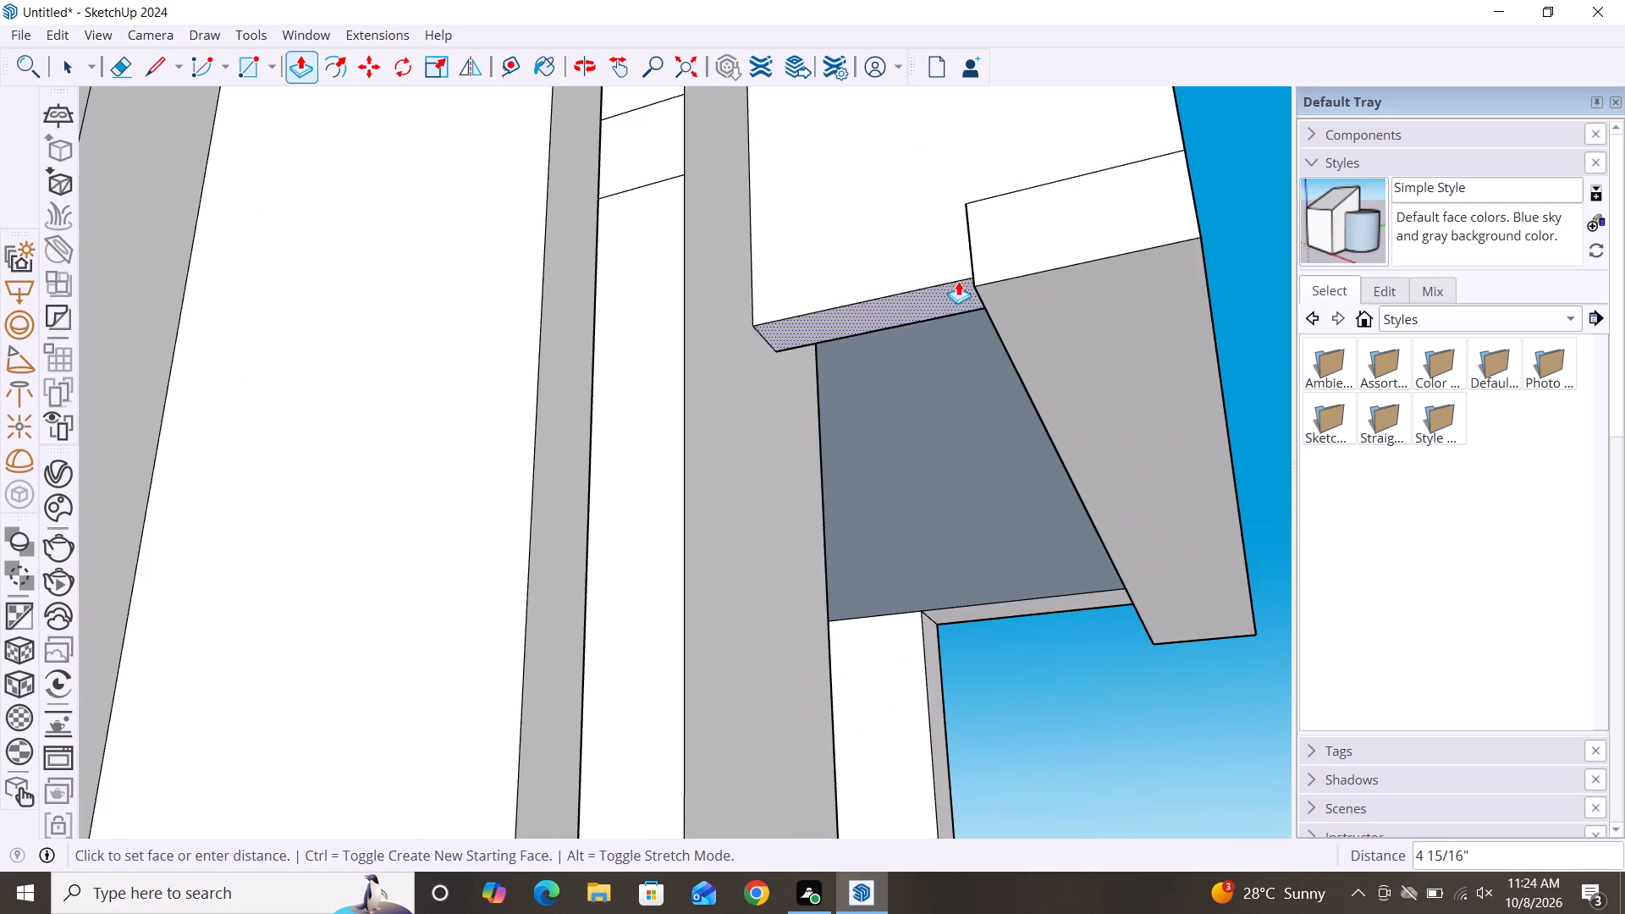
pyautogui.click(987, 281)
pyautogui.press('space')
# Examine the closed tower-side end of the balcony parapet and the whole facade from below, above and the front.
pyautogui.scroll(-3, 764, 318)
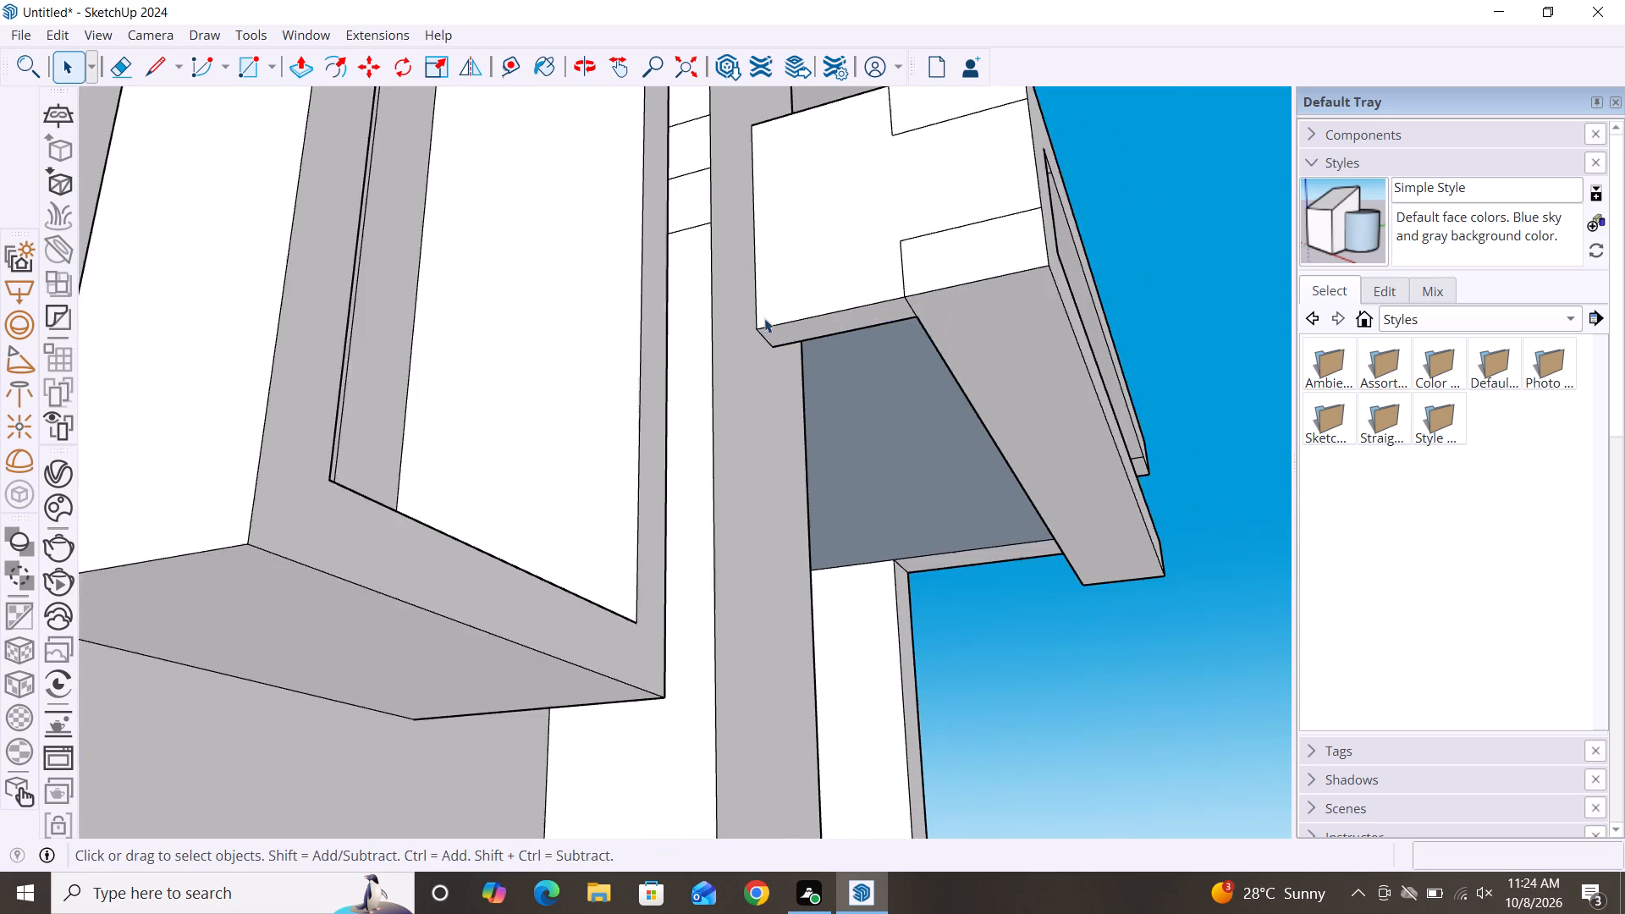
pyautogui.scroll(-5, 764, 318)
pyautogui.scroll(-9, 970, 288)
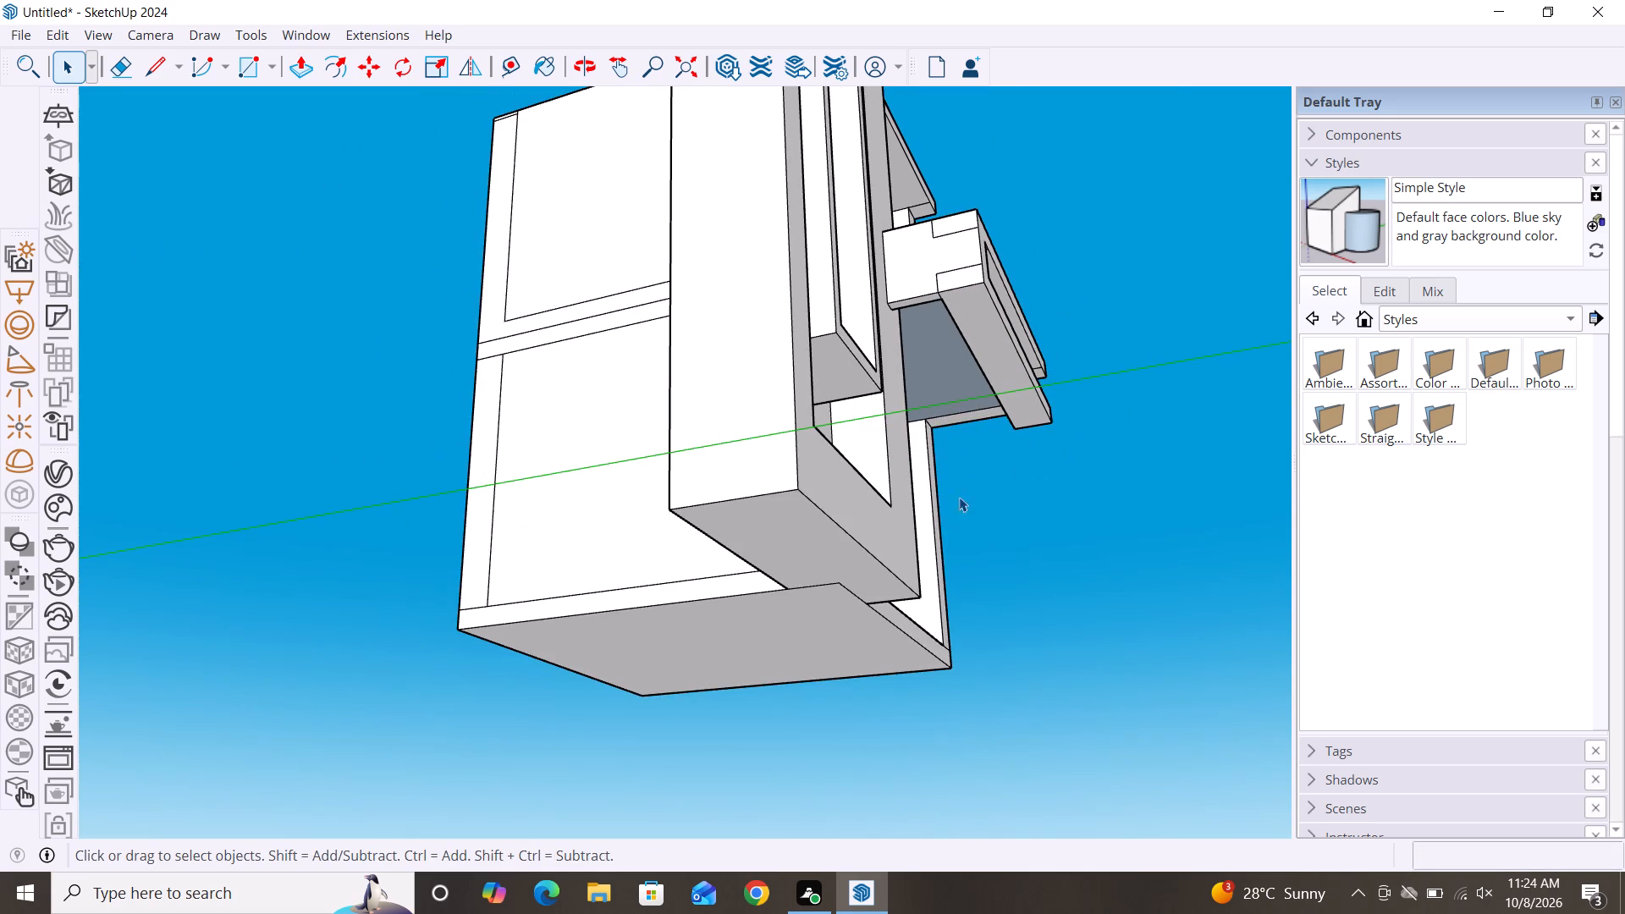
pyautogui.keyDown('alt'); pyautogui.moveTo(951, 510); pyautogui.dragTo(626, 687, button='middle'); pyautogui.keyUp('alt')
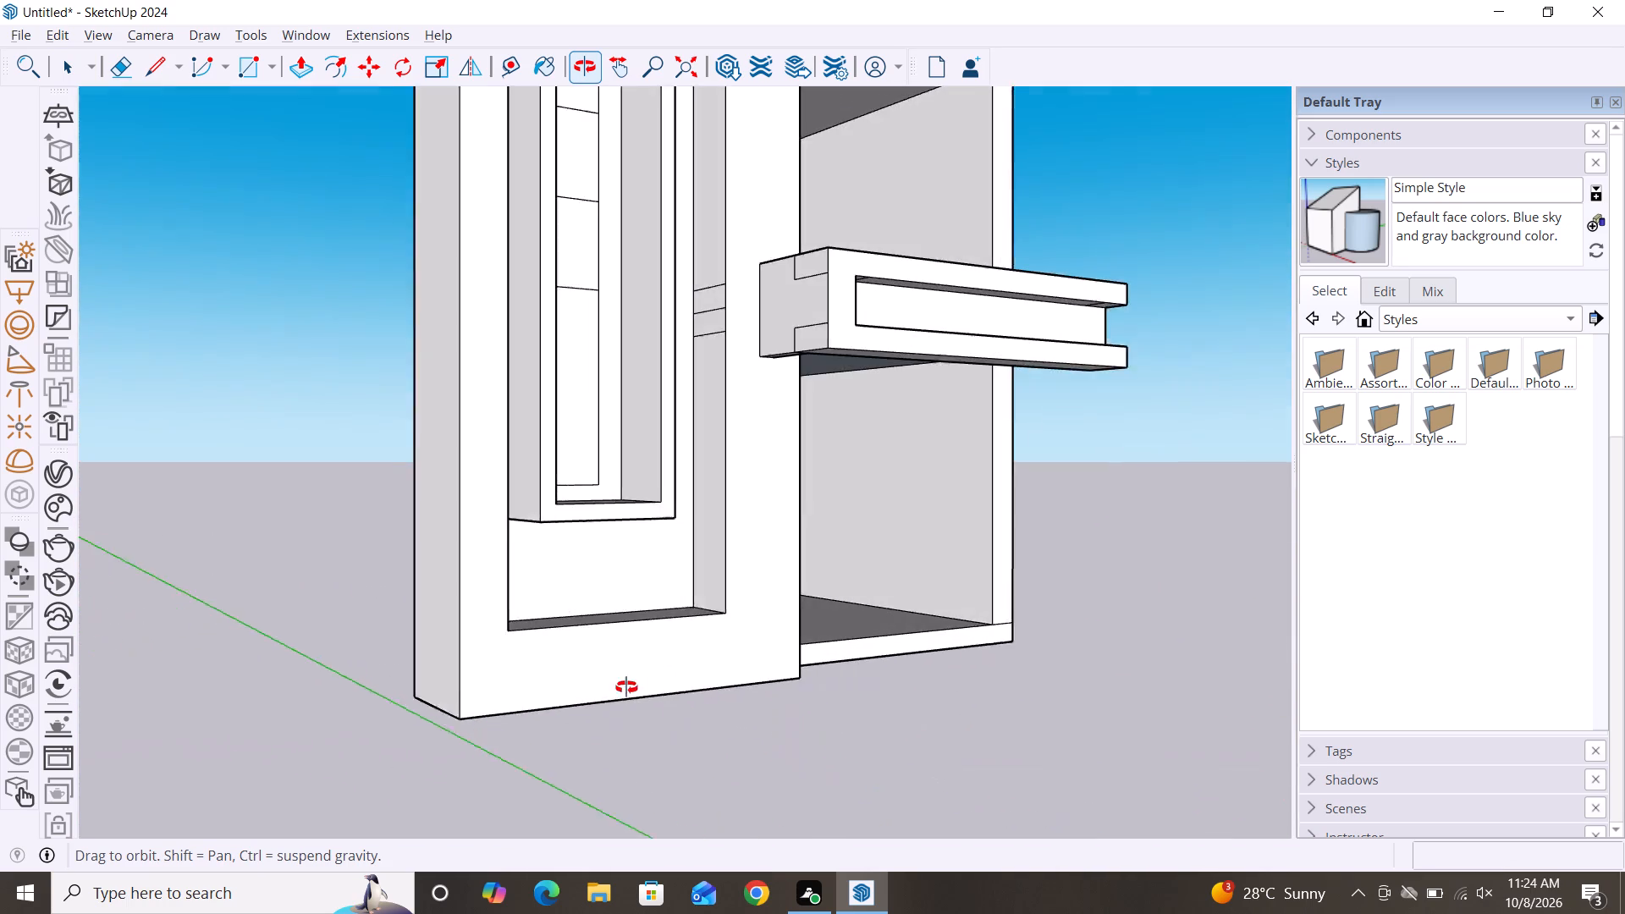
pyautogui.keyDown('alt'); pyautogui.moveTo(626, 687); pyautogui.dragTo(618, 690, button='middle'); pyautogui.keyUp('alt')
pyautogui.keyDown('alt'); pyautogui.moveTo(1193, 405); pyautogui.dragTo(872, 596, button='middle'); pyautogui.keyUp('alt')
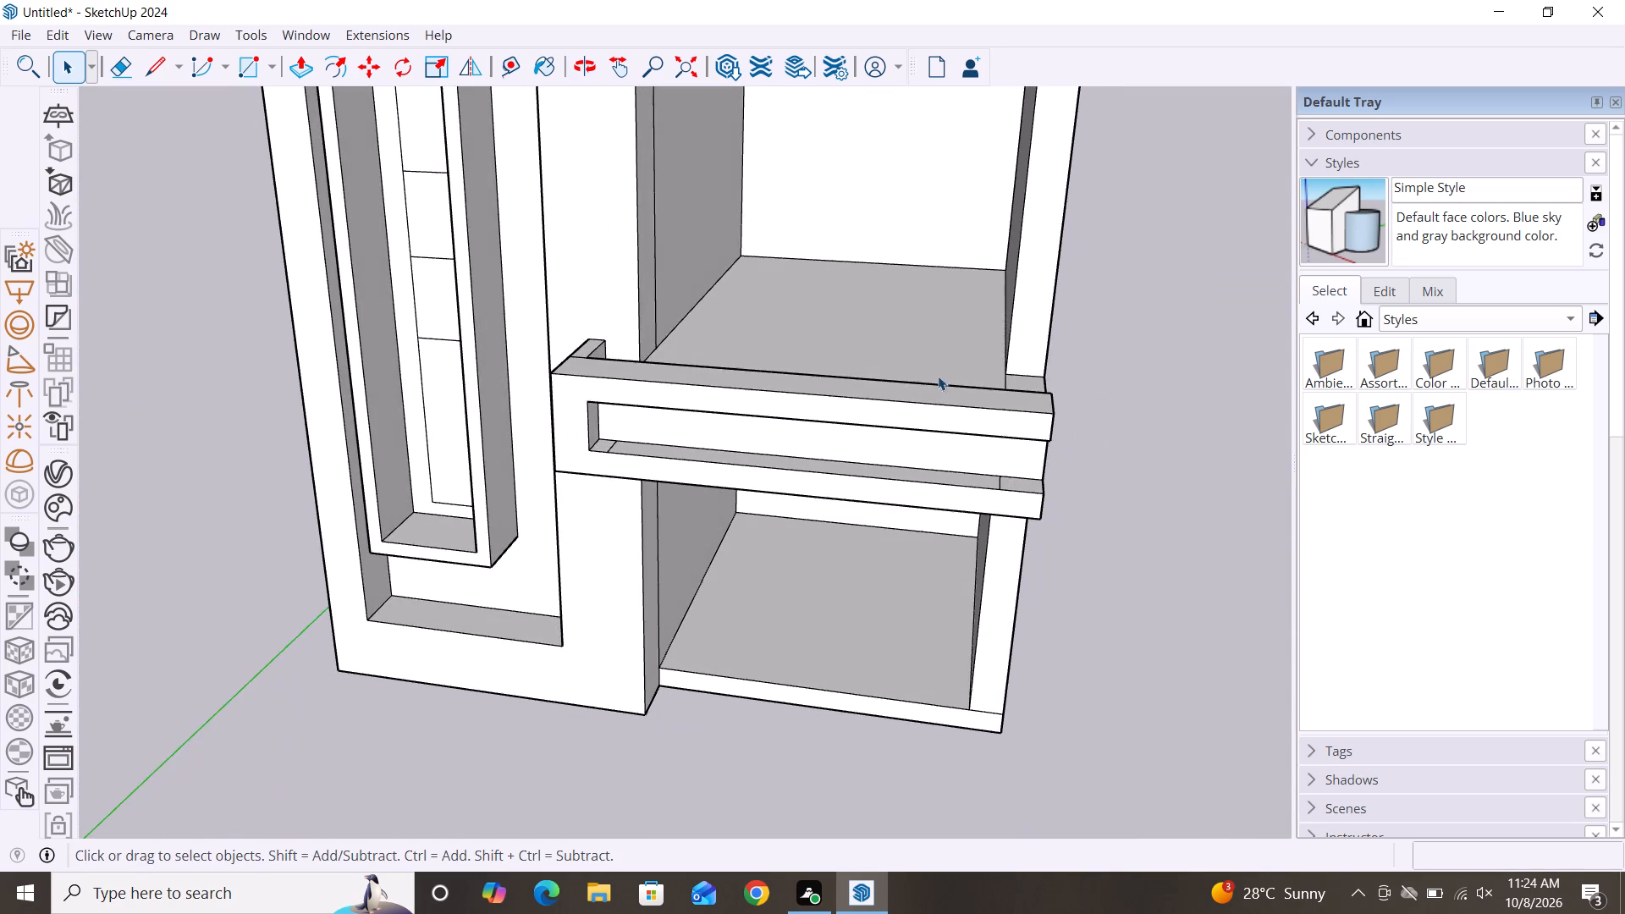
pyautogui.scroll(-4, 960, 322)
pyautogui.keyDown('alt'); pyautogui.moveTo(928, 667); pyautogui.dragTo(1024, 572, button='middle'); pyautogui.keyUp('alt')
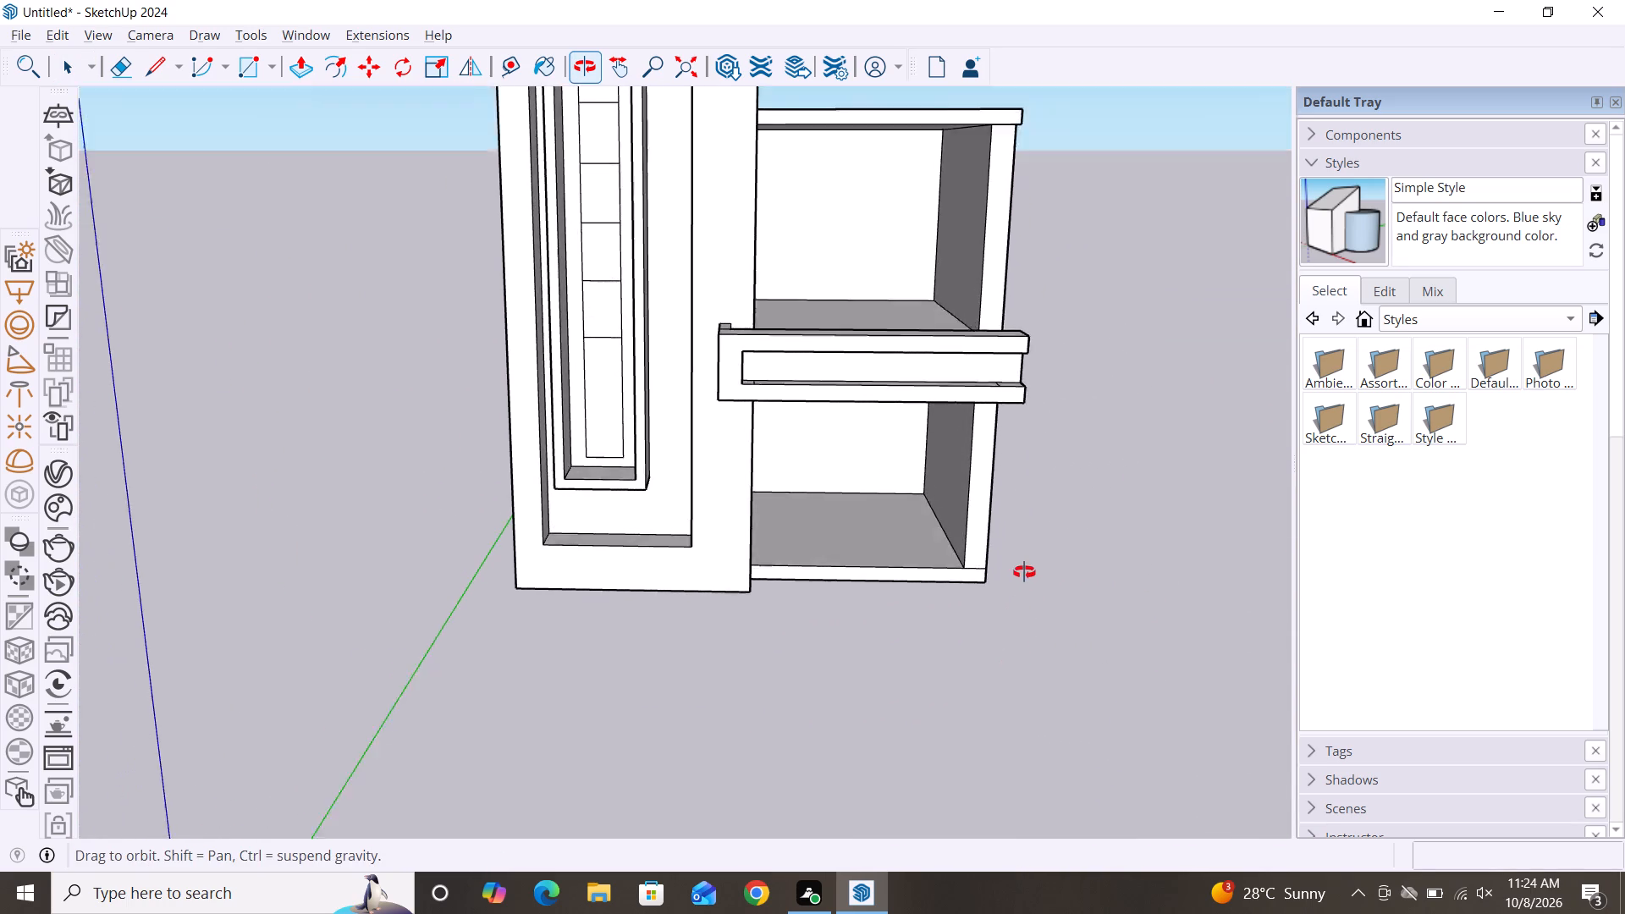
pyautogui.keyDown('alt'); pyautogui.moveTo(1024, 572); pyautogui.dragTo(1025, 572, button='middle'); pyautogui.keyUp('alt')
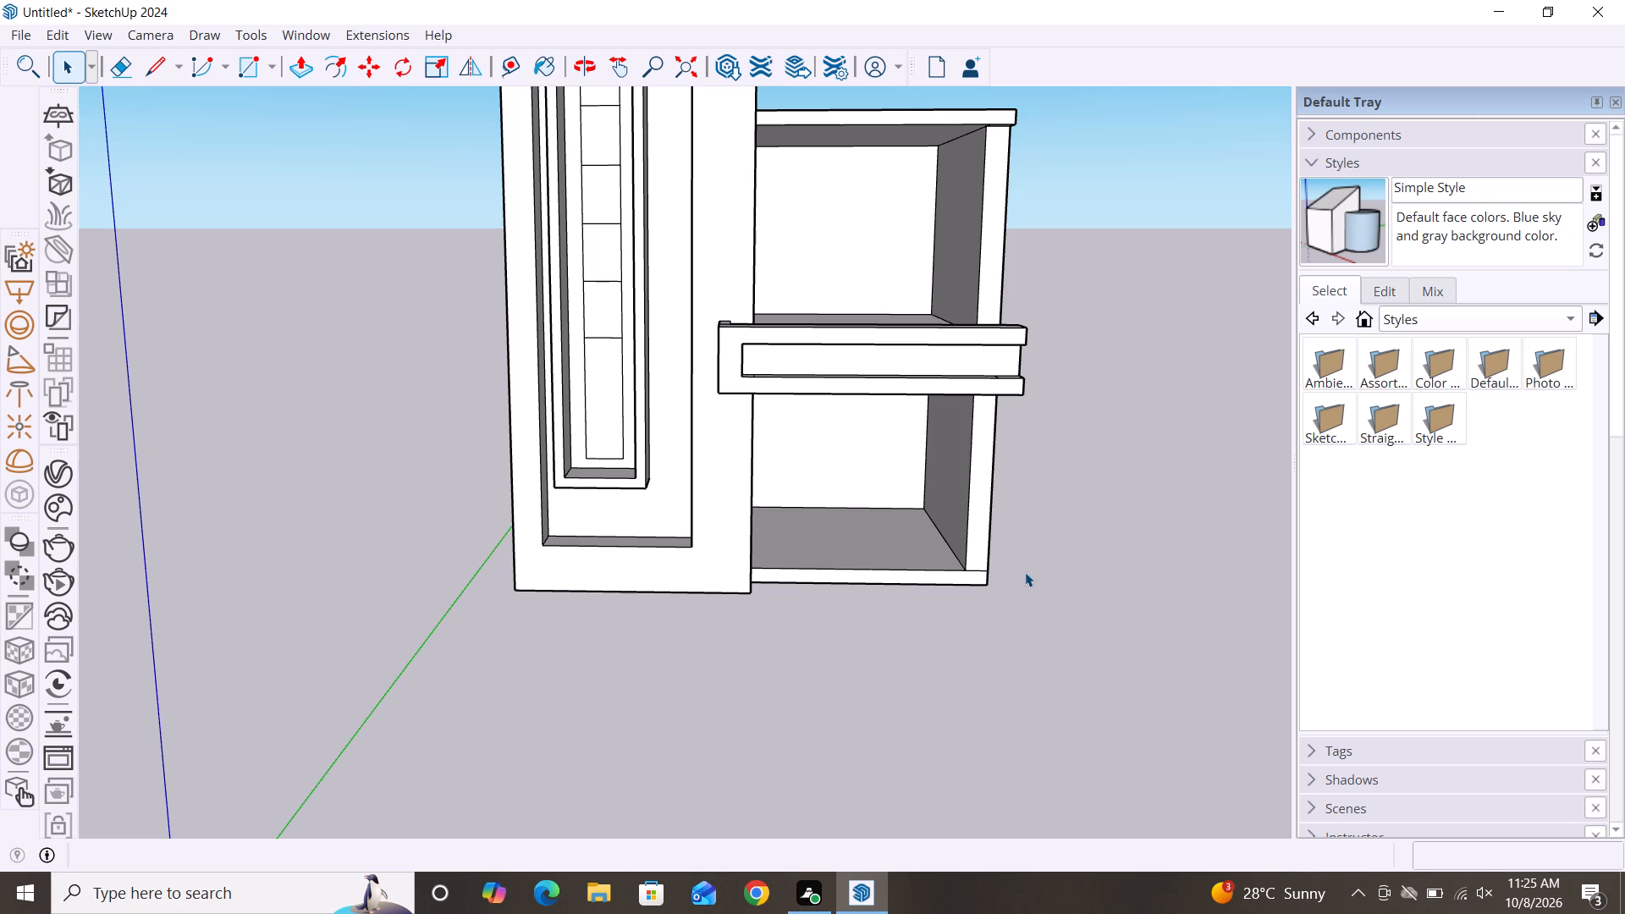
pyautogui.scroll(-5, 1022, 575)
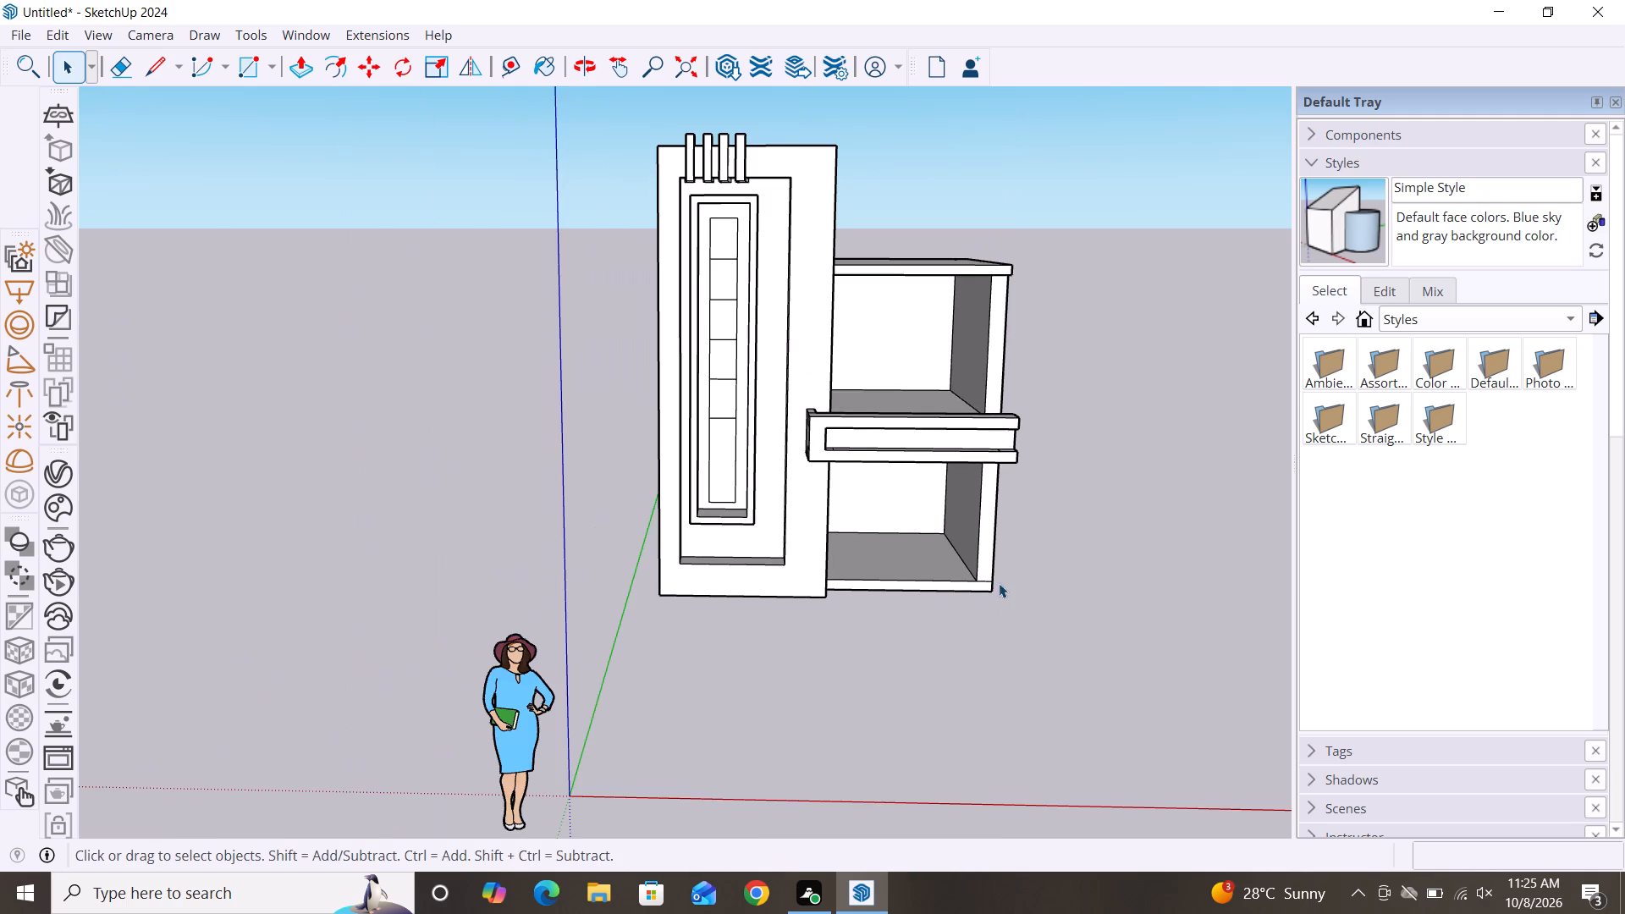
pyautogui.scroll(6, 989, 568)
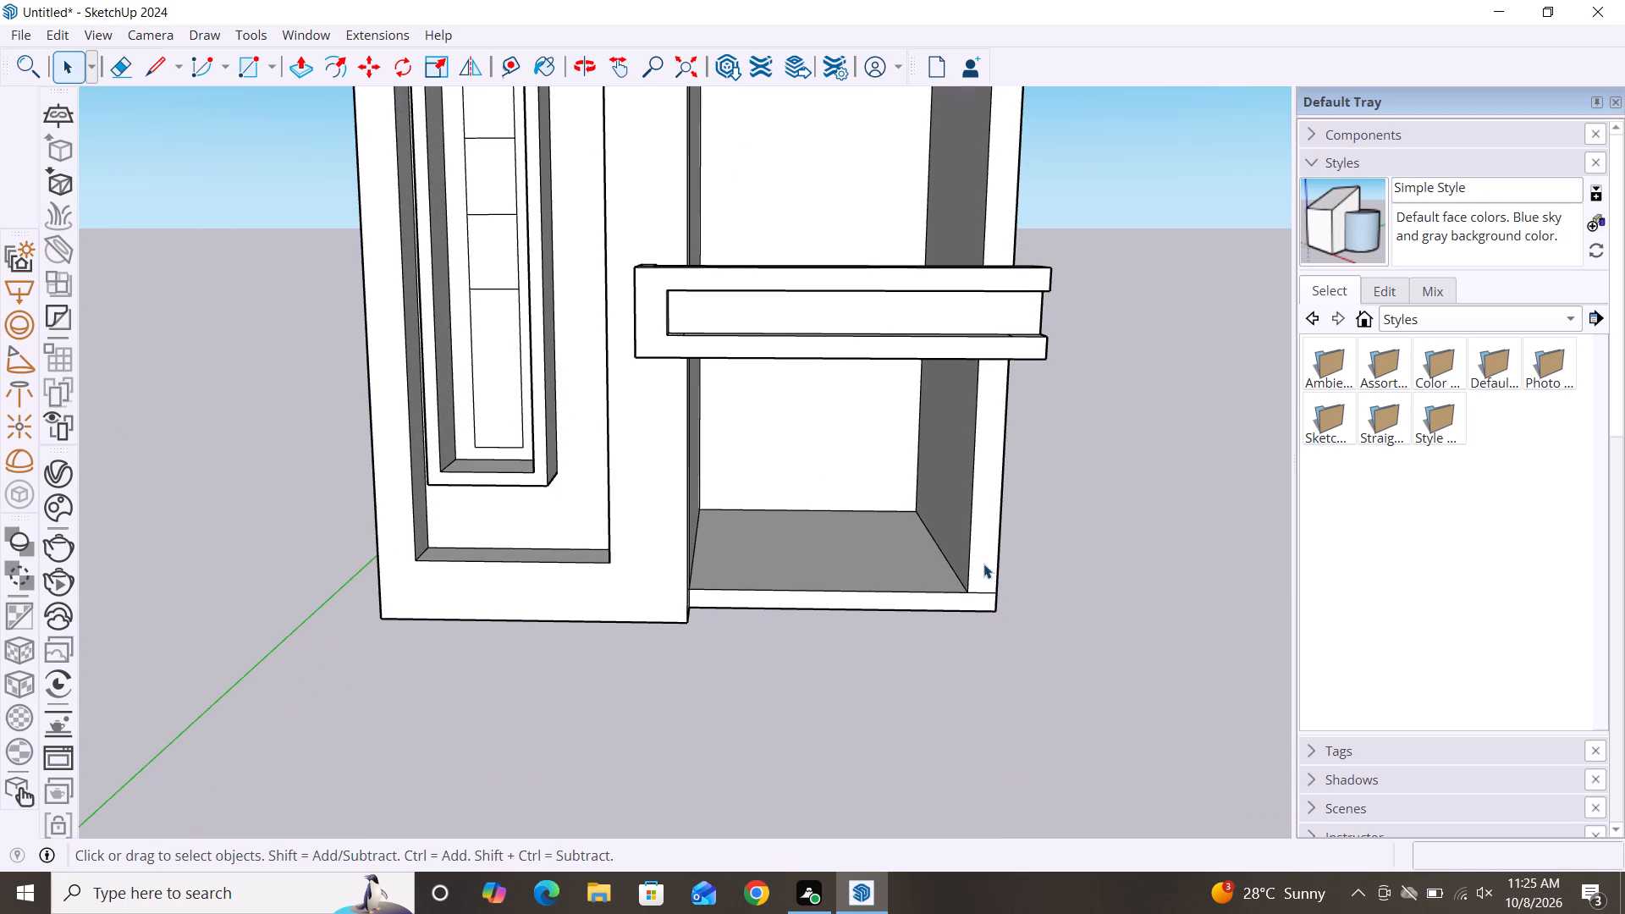
pyautogui.scroll(-1, 1019, 570)
pyautogui.scroll(-2, 1117, 559)
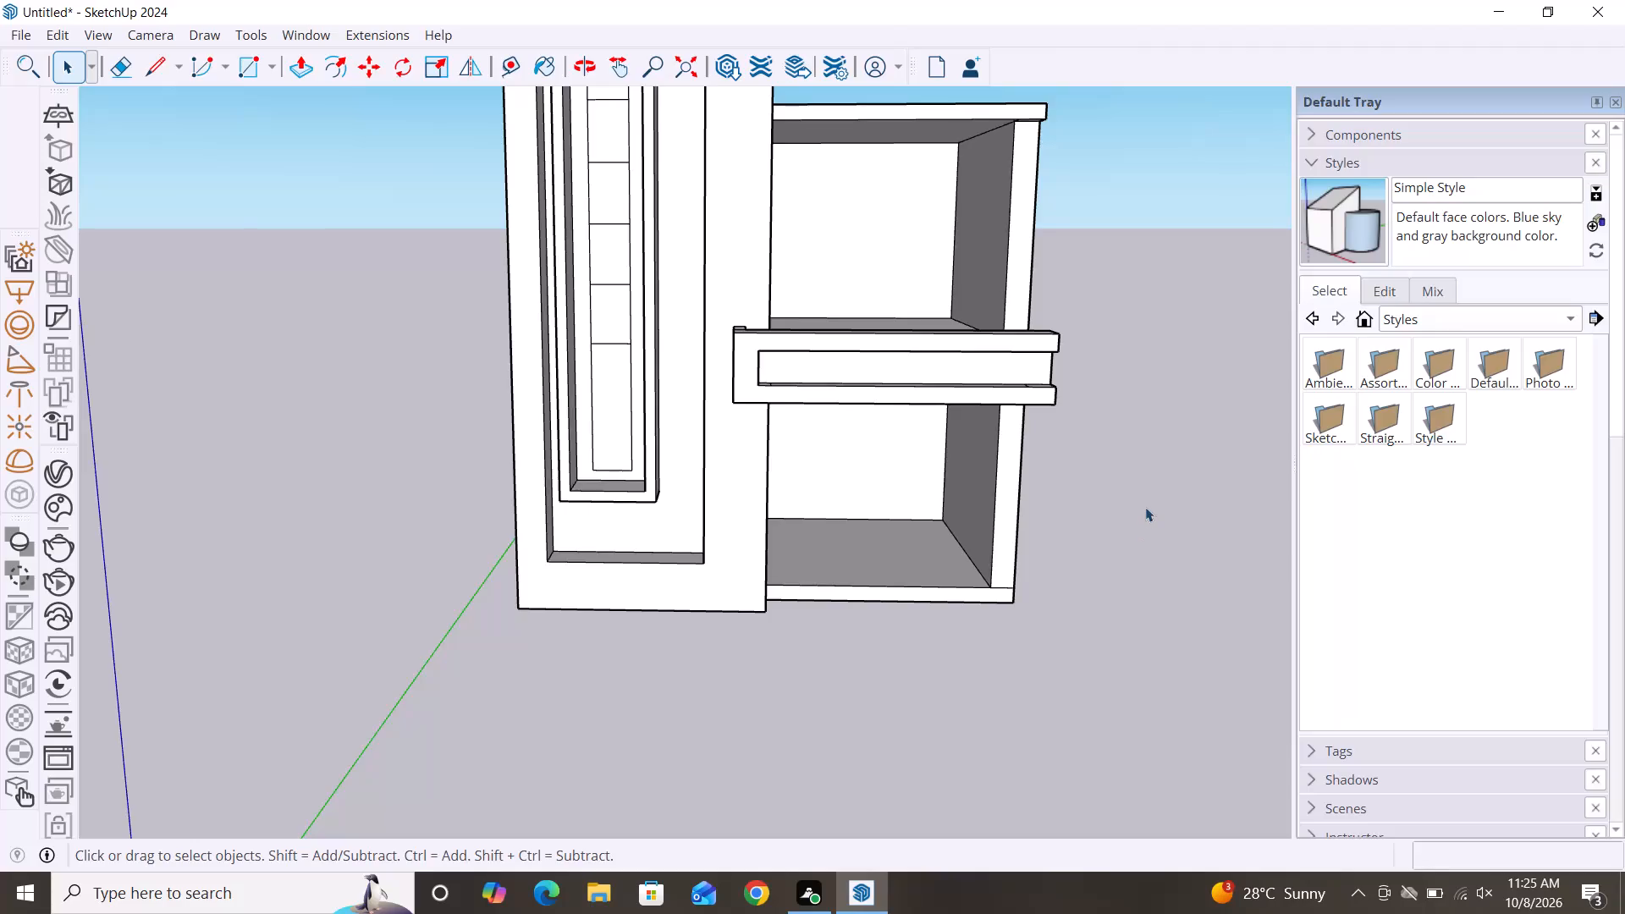
pyautogui.scroll(-2, 1145, 509)
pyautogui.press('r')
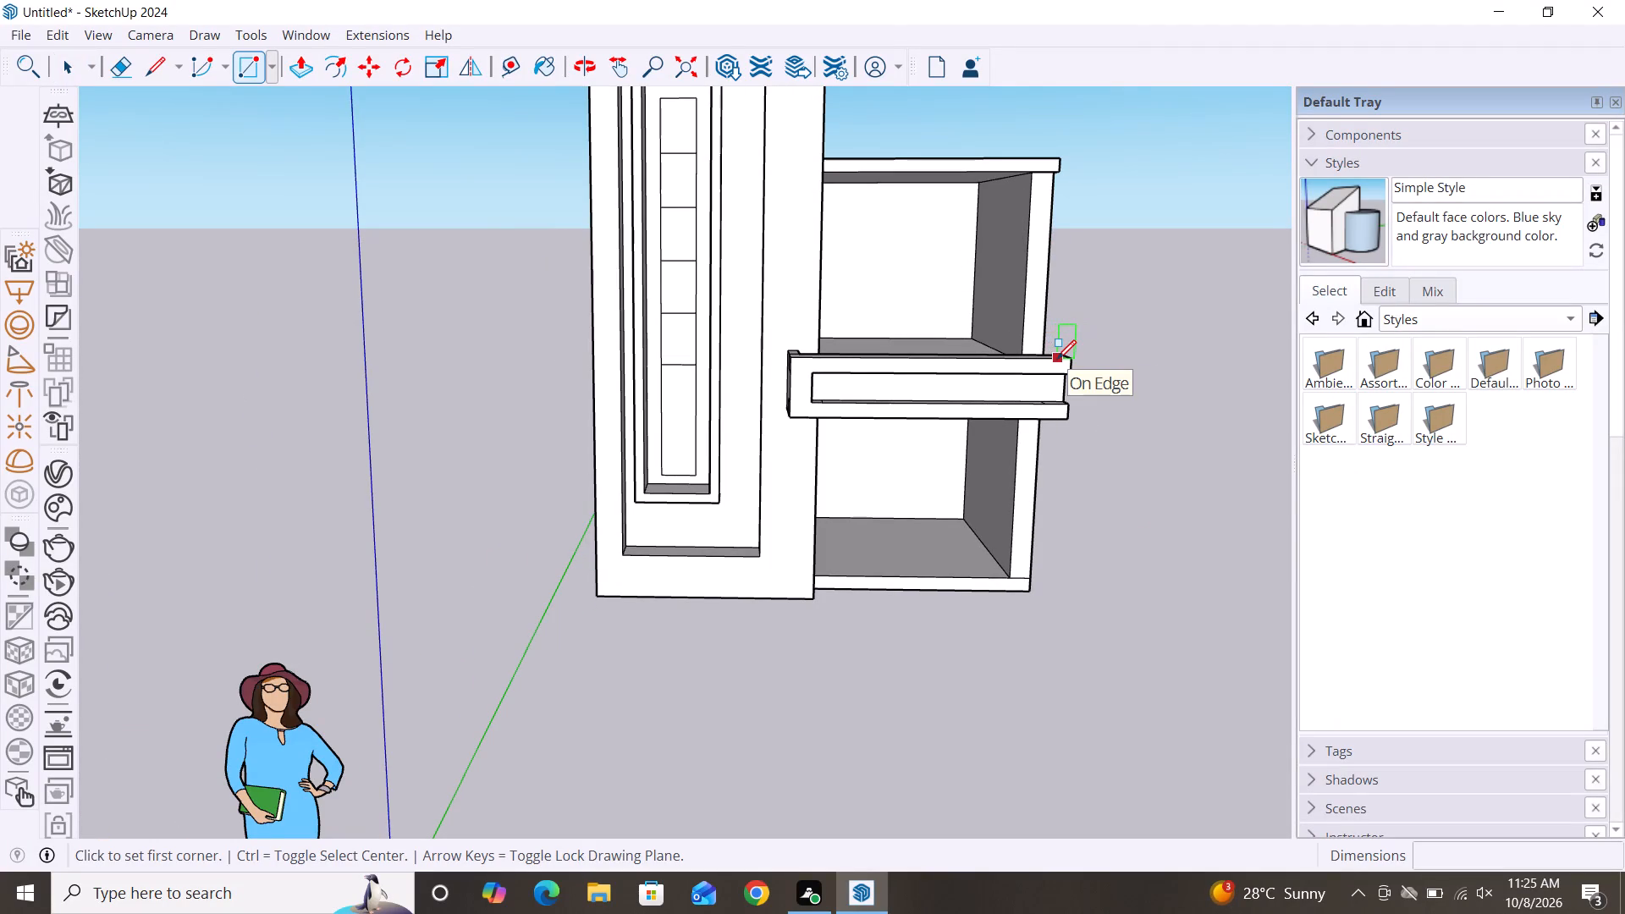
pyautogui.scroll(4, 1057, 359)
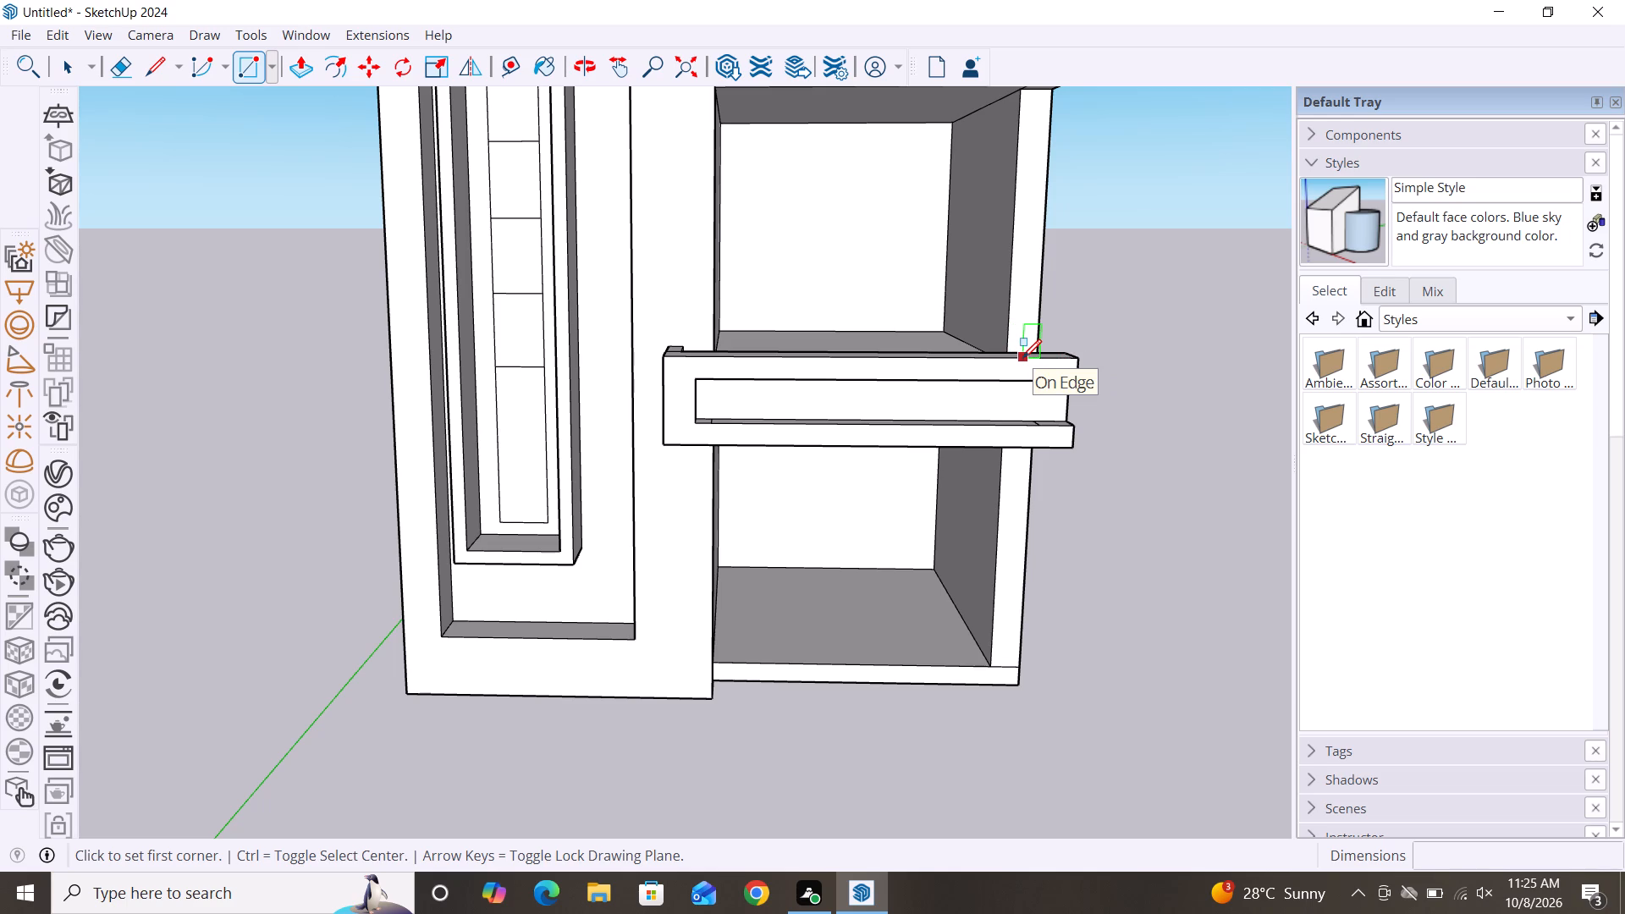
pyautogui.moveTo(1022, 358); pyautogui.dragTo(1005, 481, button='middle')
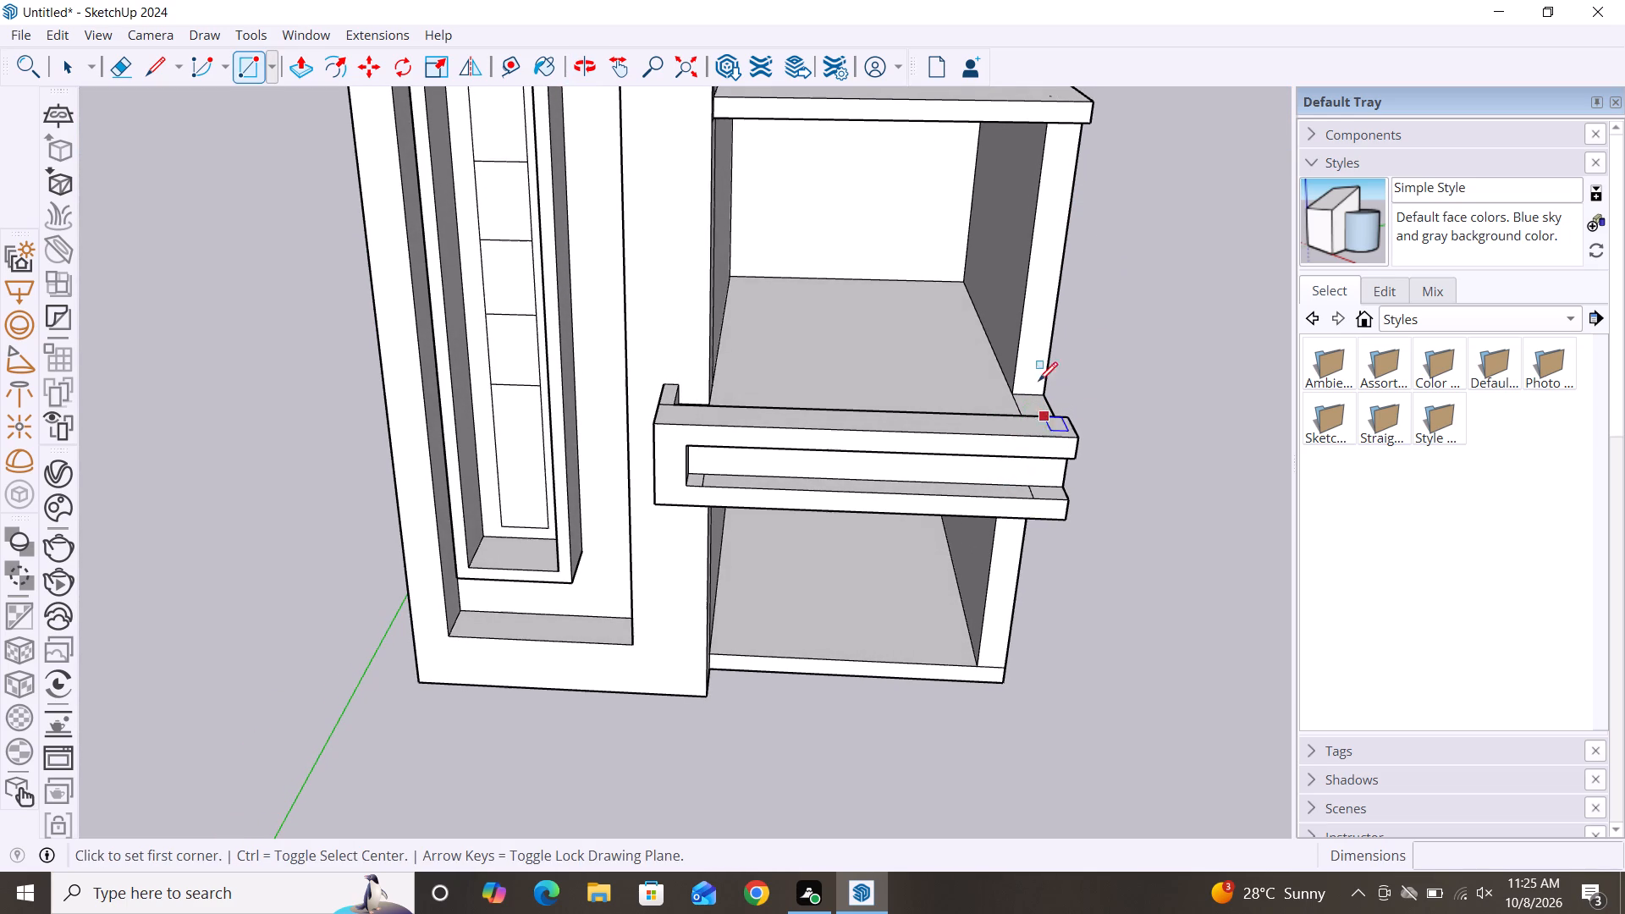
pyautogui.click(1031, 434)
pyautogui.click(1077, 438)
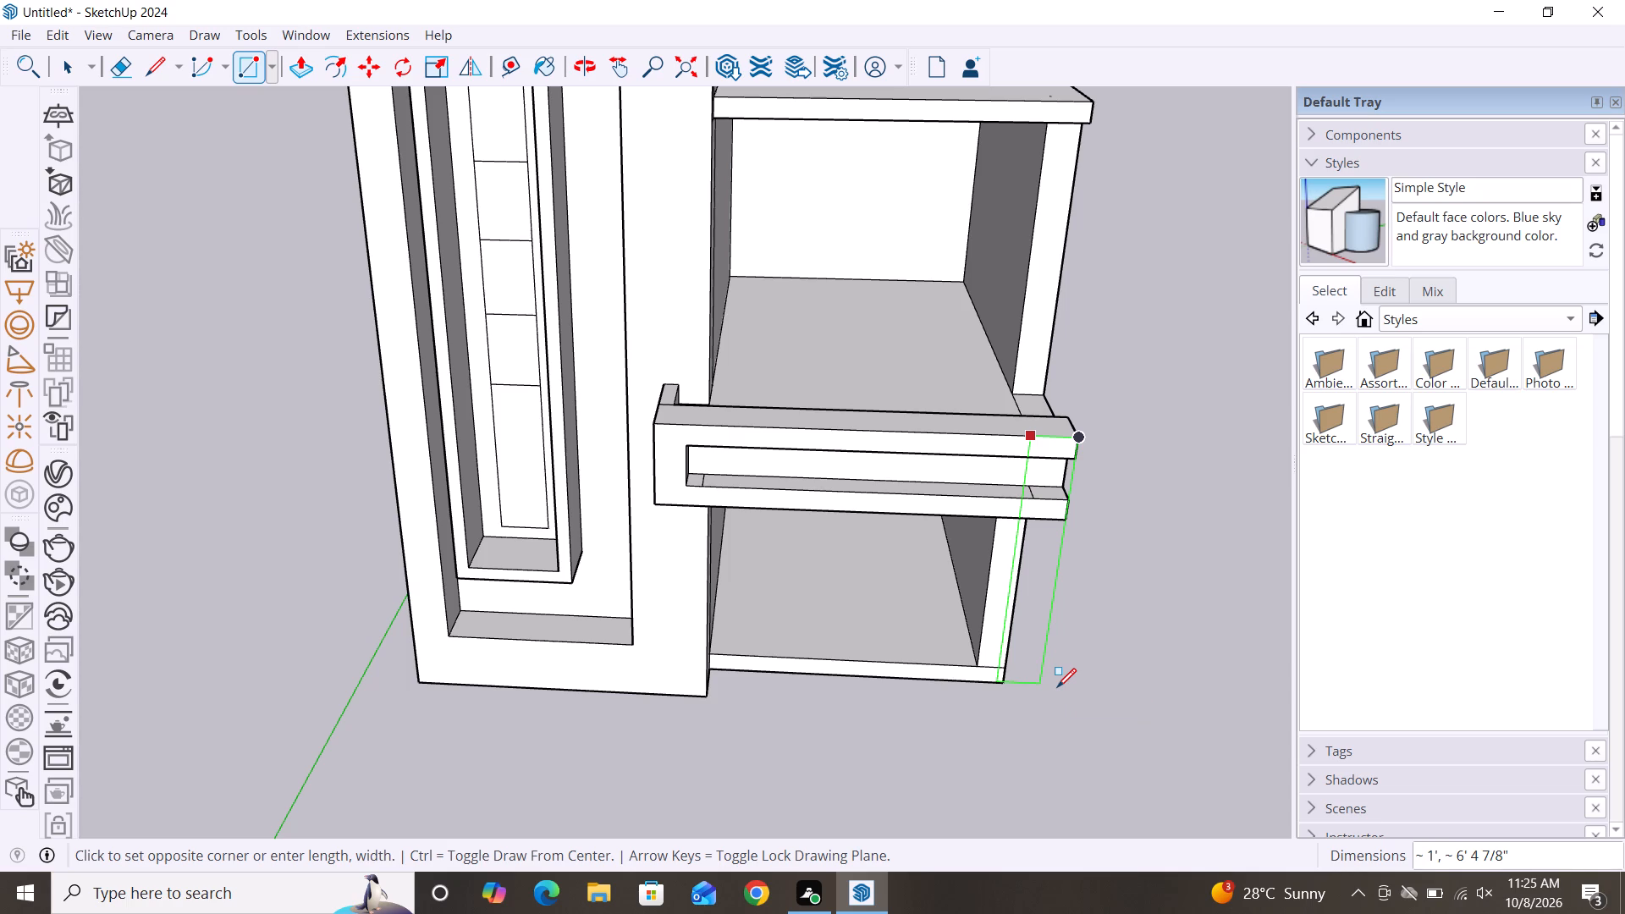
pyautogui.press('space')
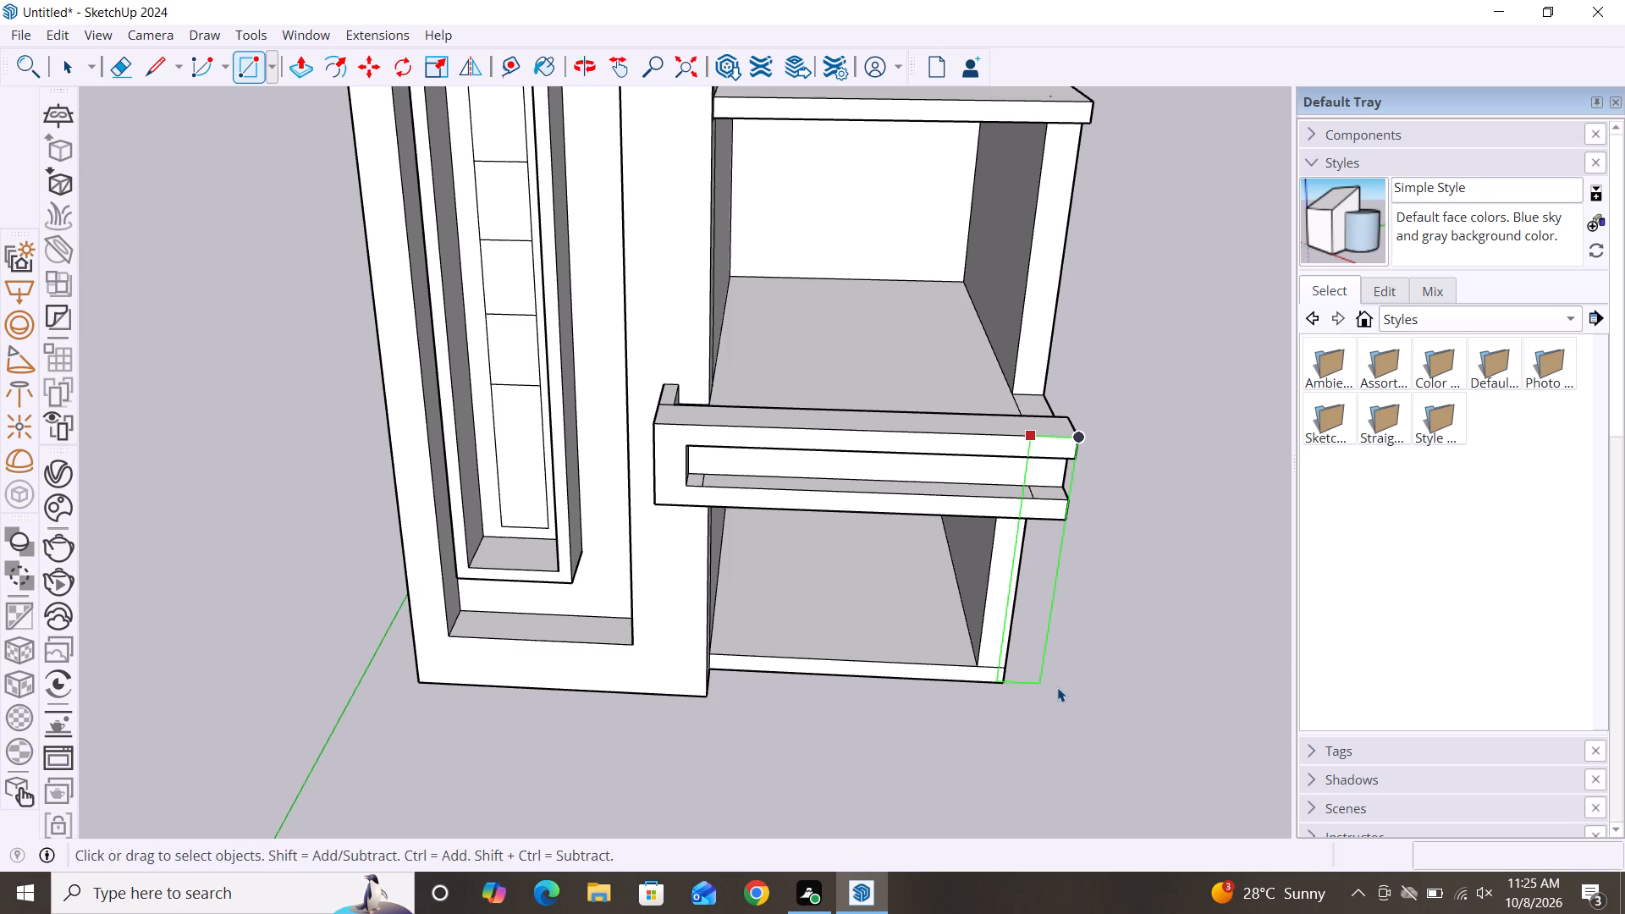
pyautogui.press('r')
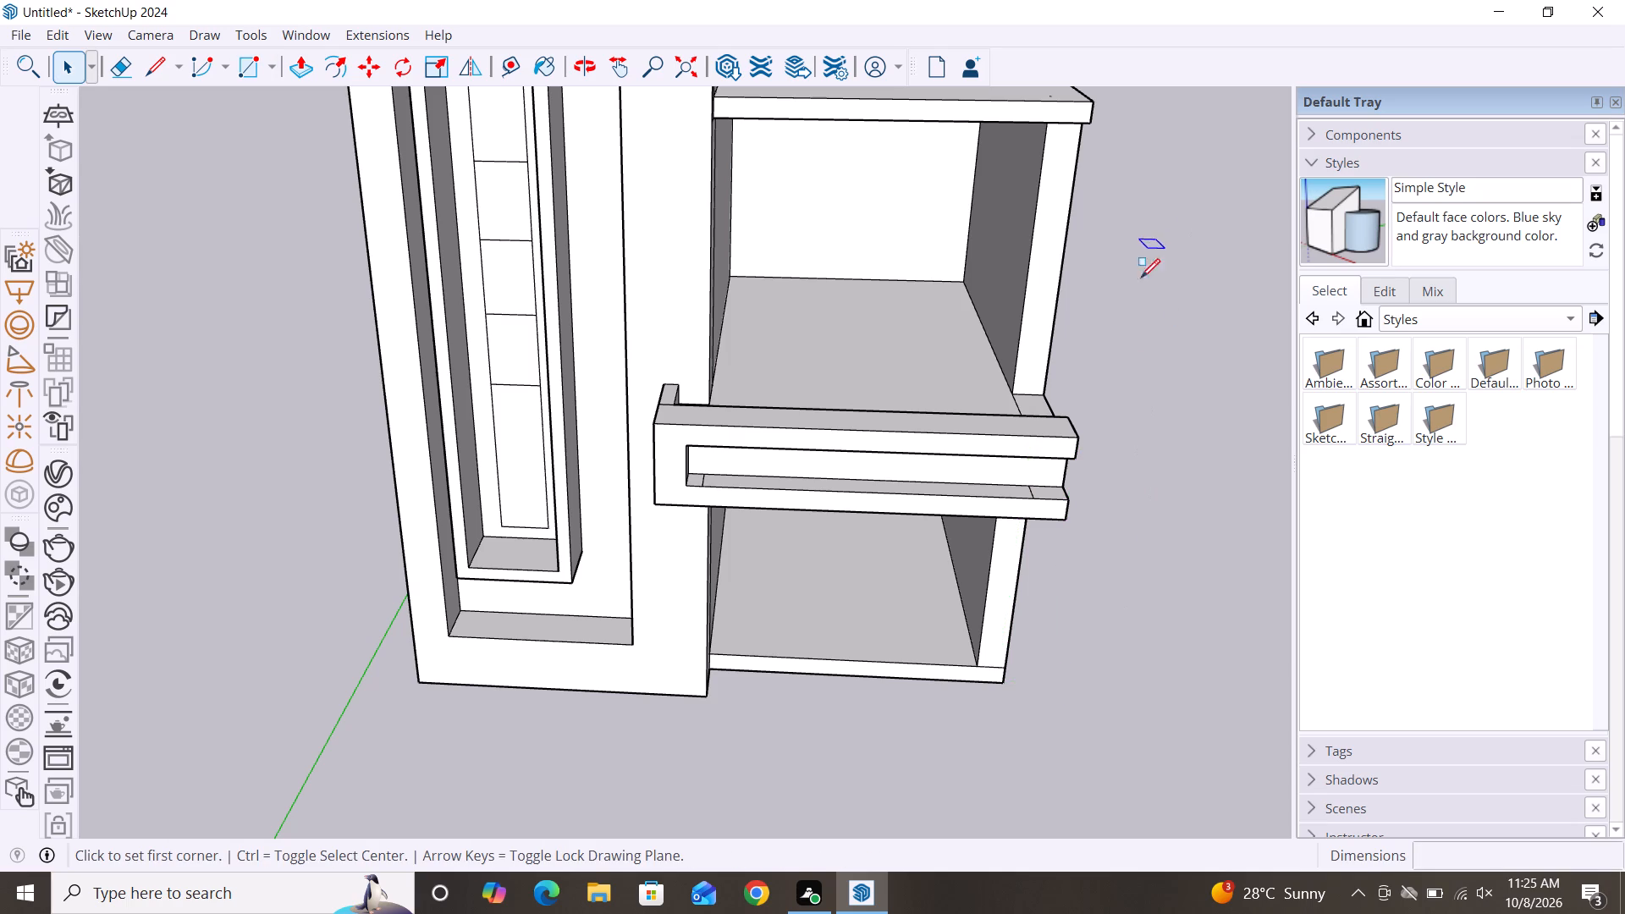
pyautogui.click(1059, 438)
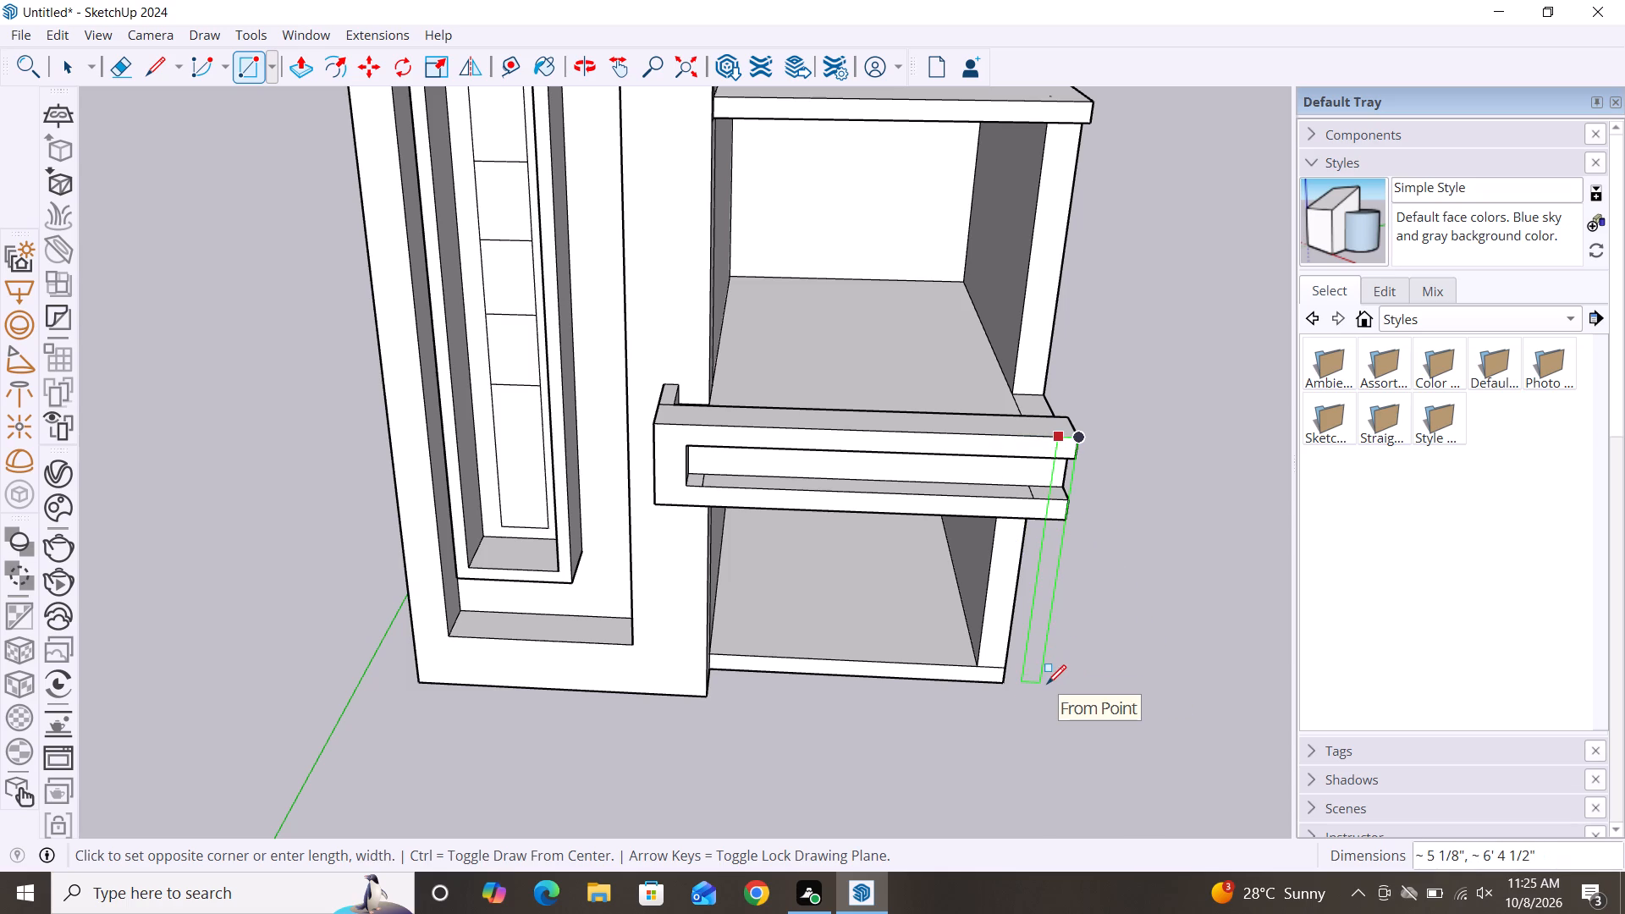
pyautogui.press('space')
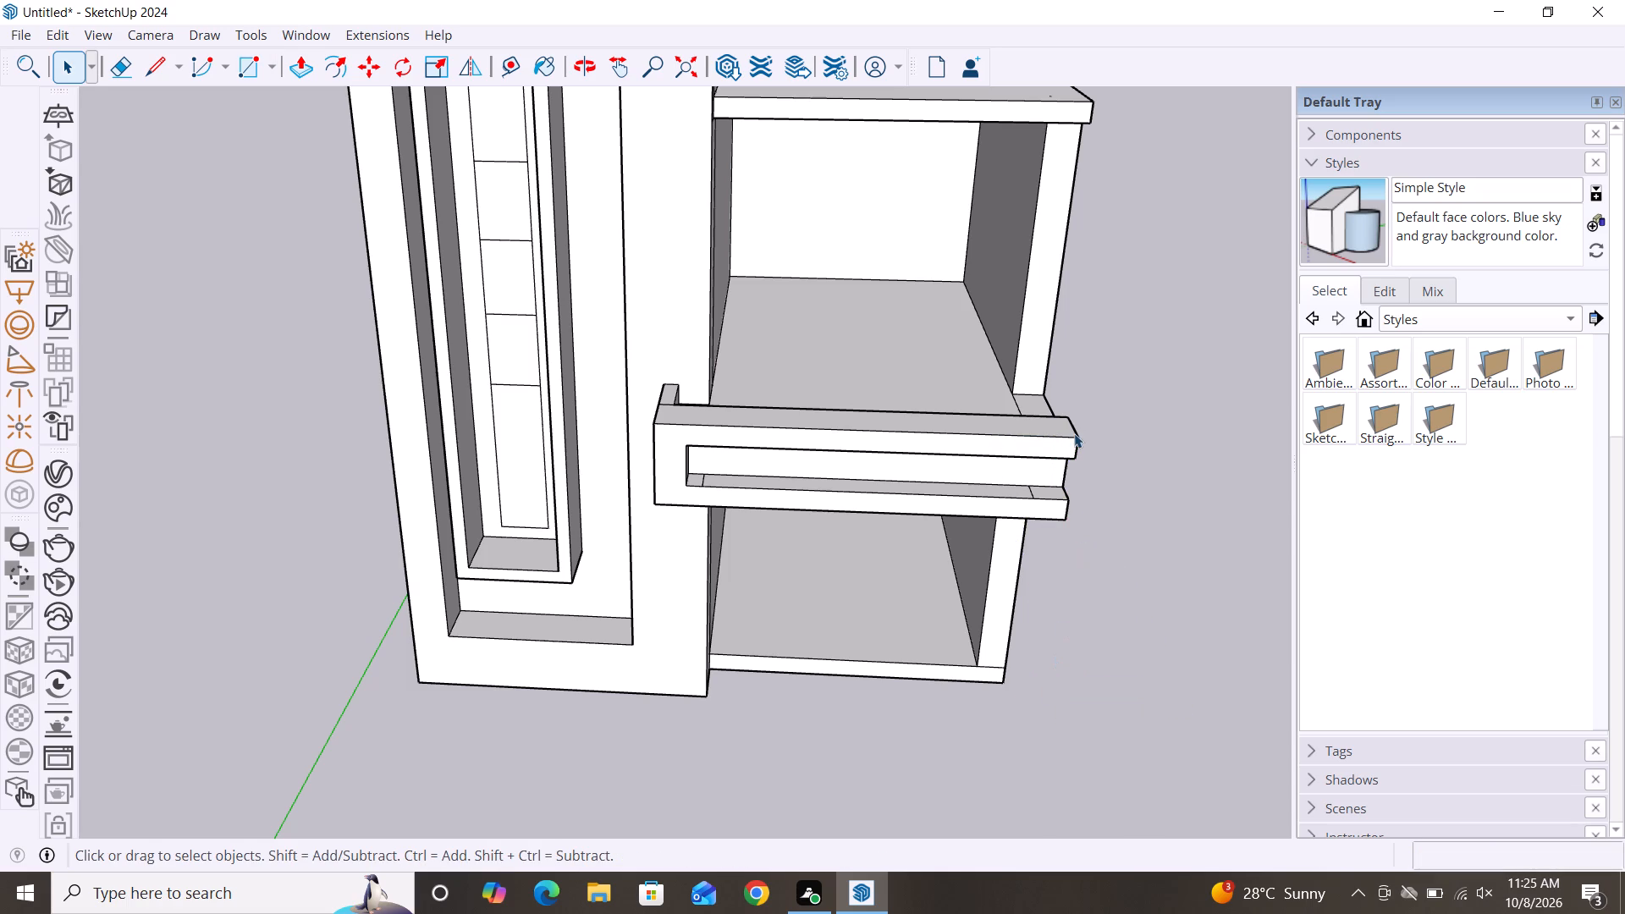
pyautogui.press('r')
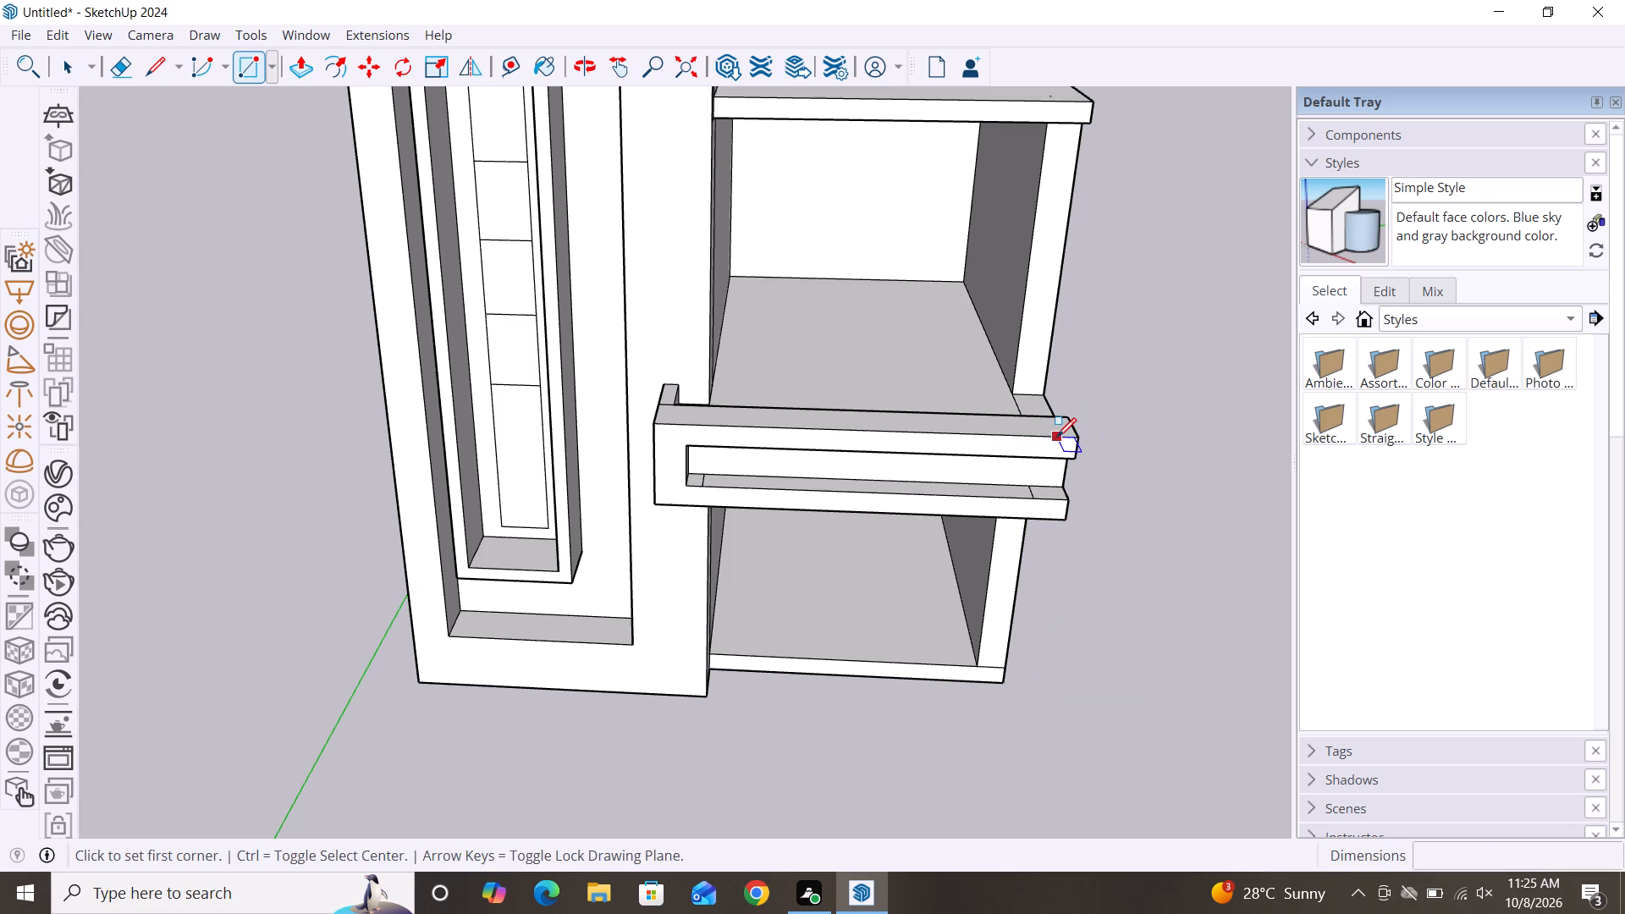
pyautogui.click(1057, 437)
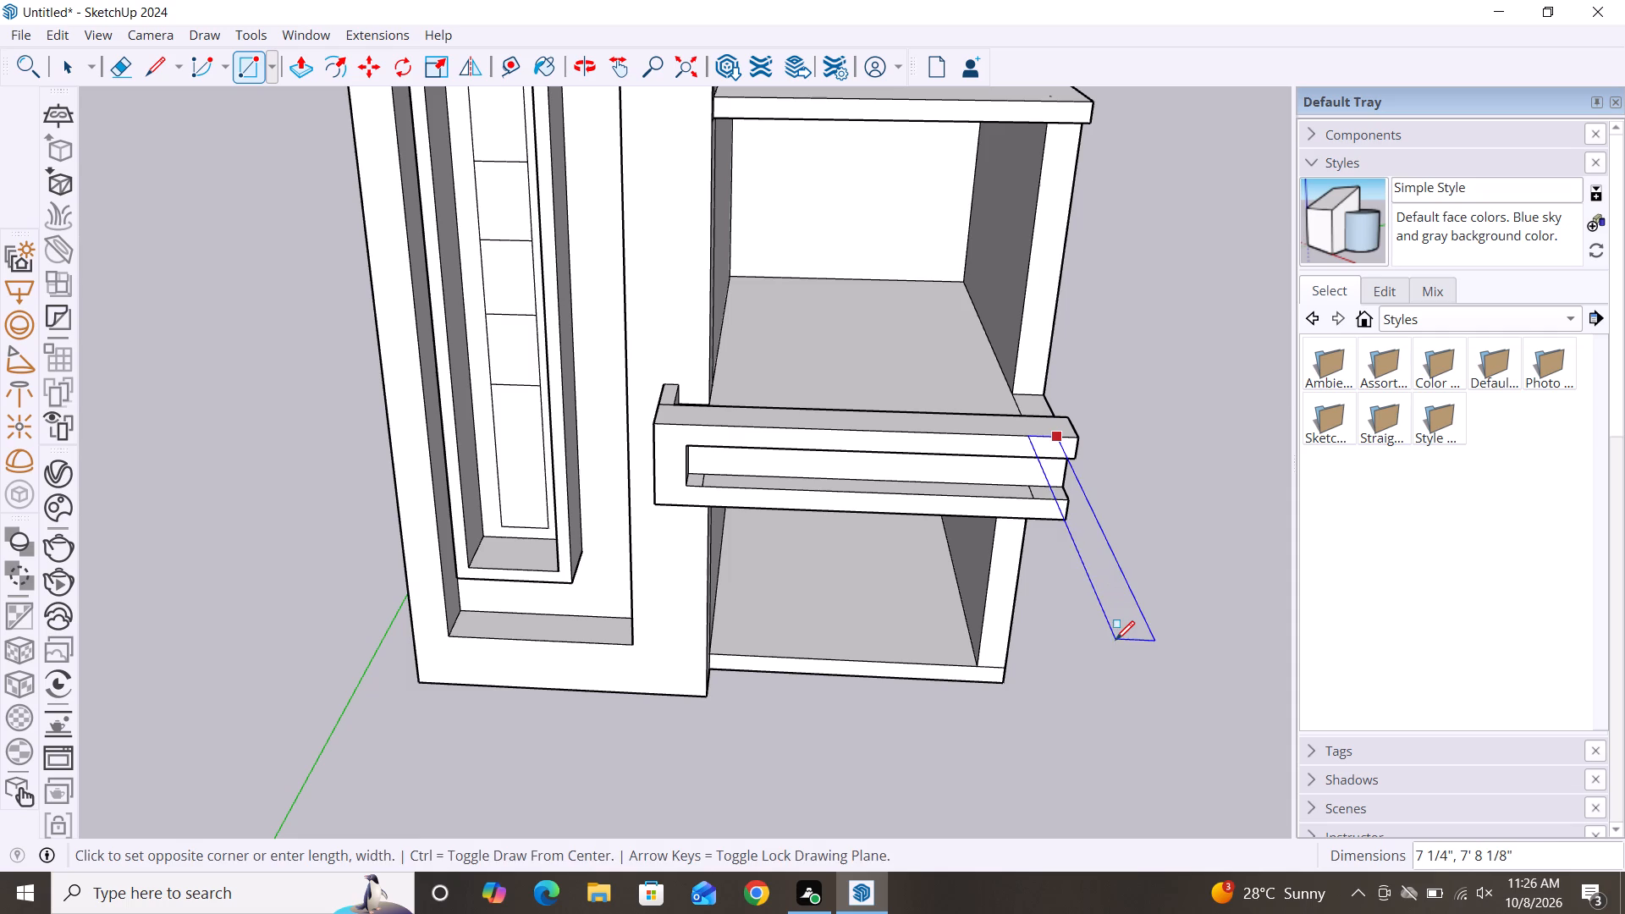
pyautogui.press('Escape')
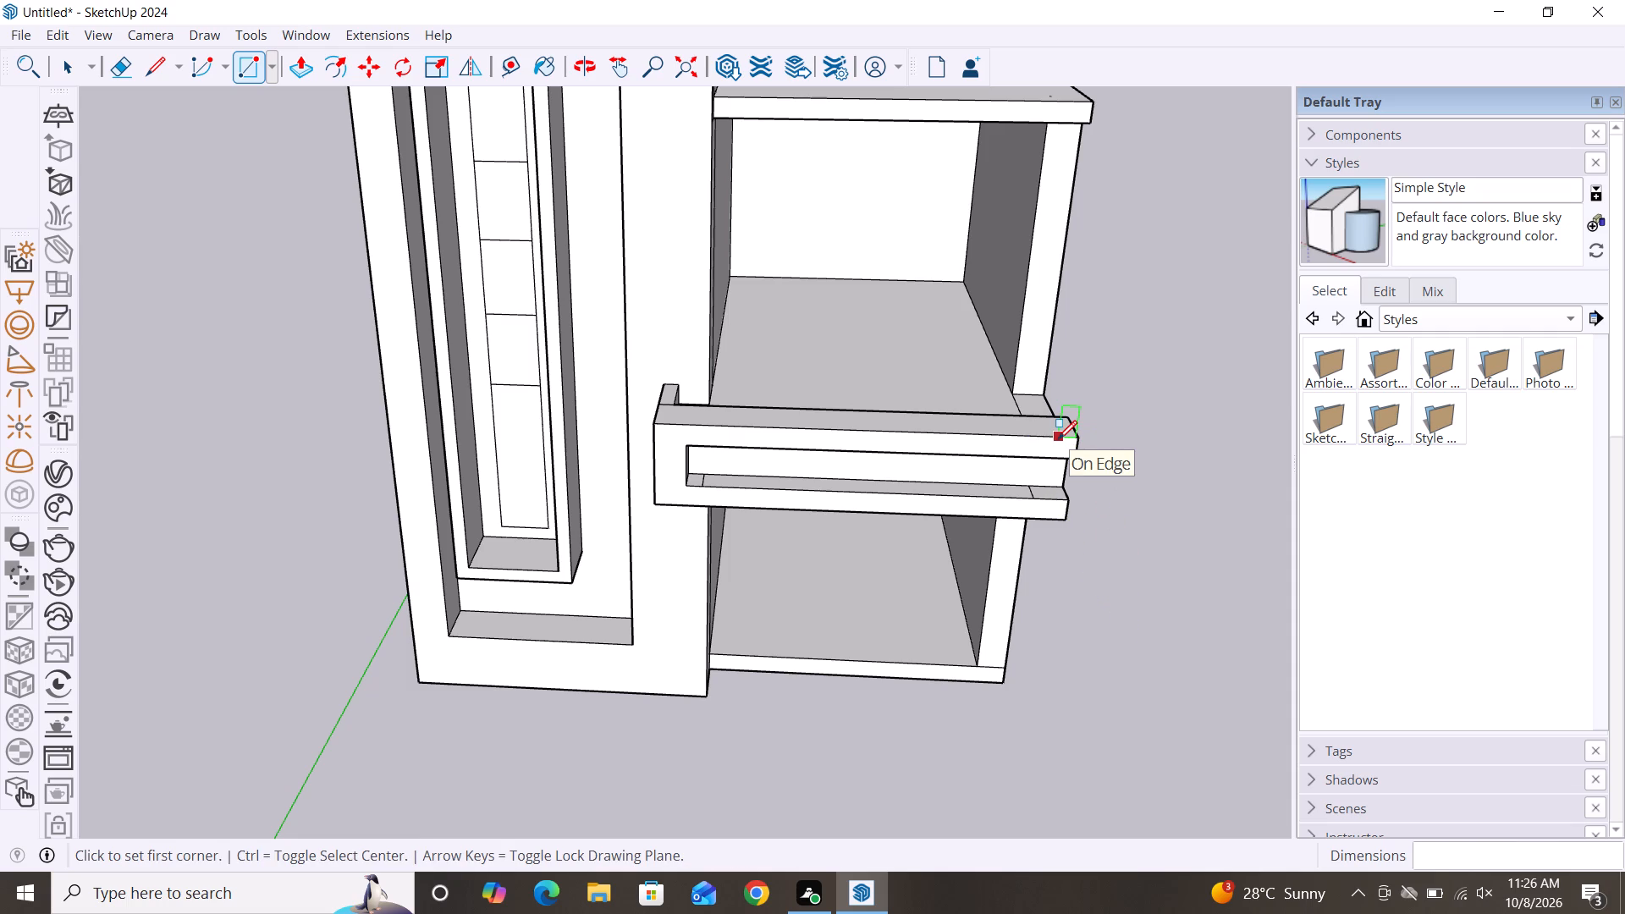
# Draw a vertical leg rectangle about 10" wide and 6' 4" high, hanging from the parapet's outer front top edge towards the ground.
pyautogui.click(1058, 439)
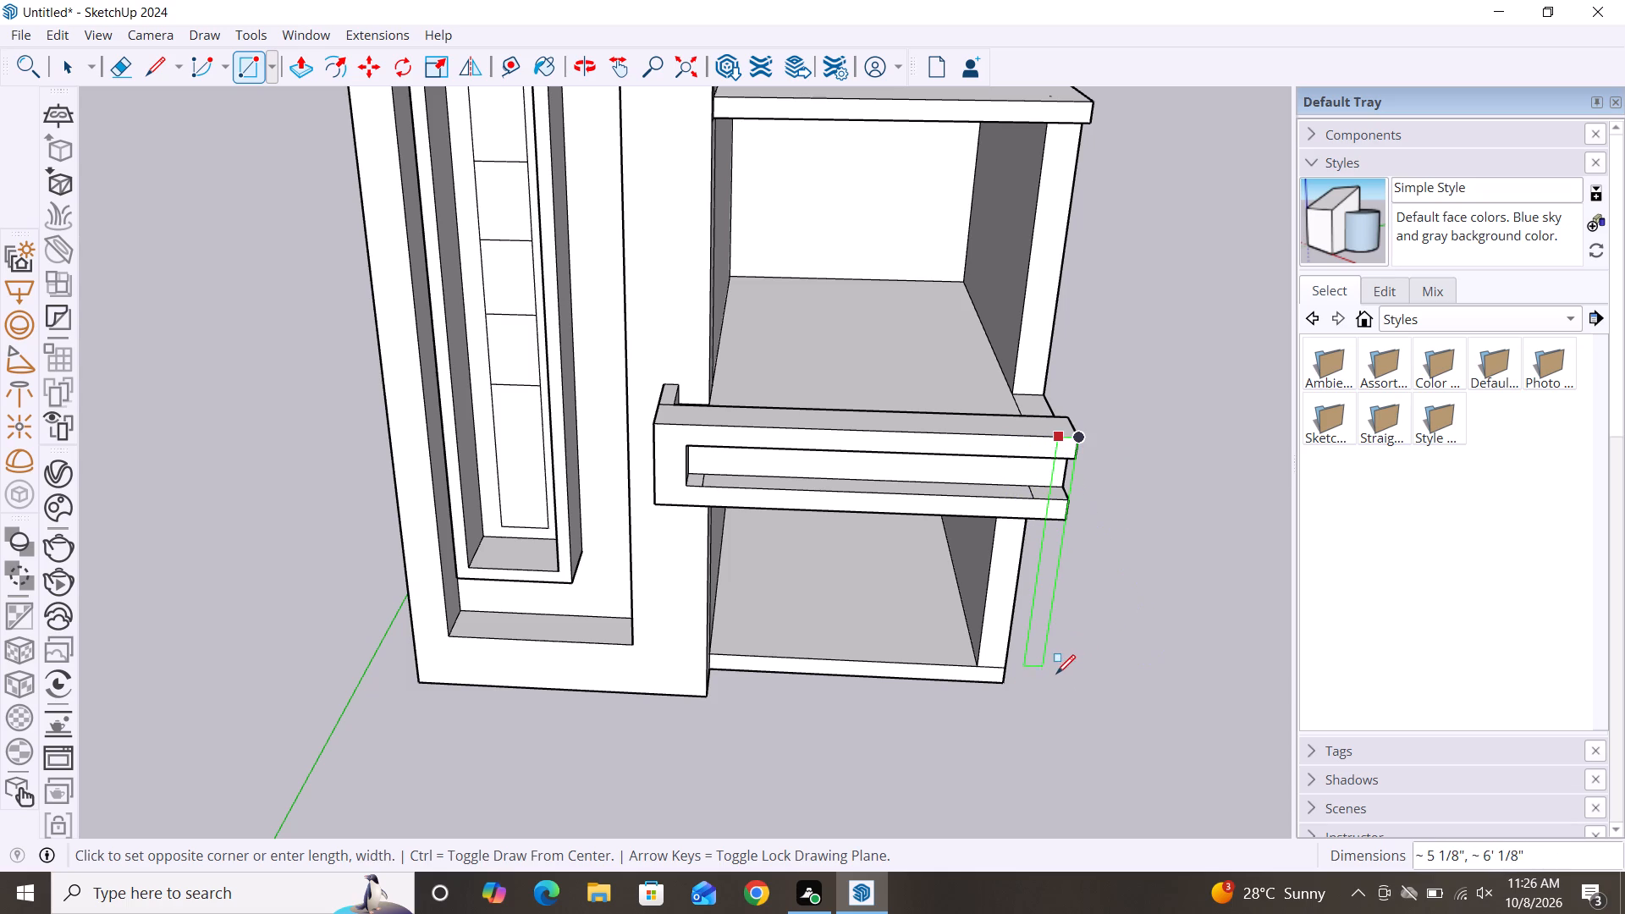
pyautogui.scroll(11, 1046, 681)
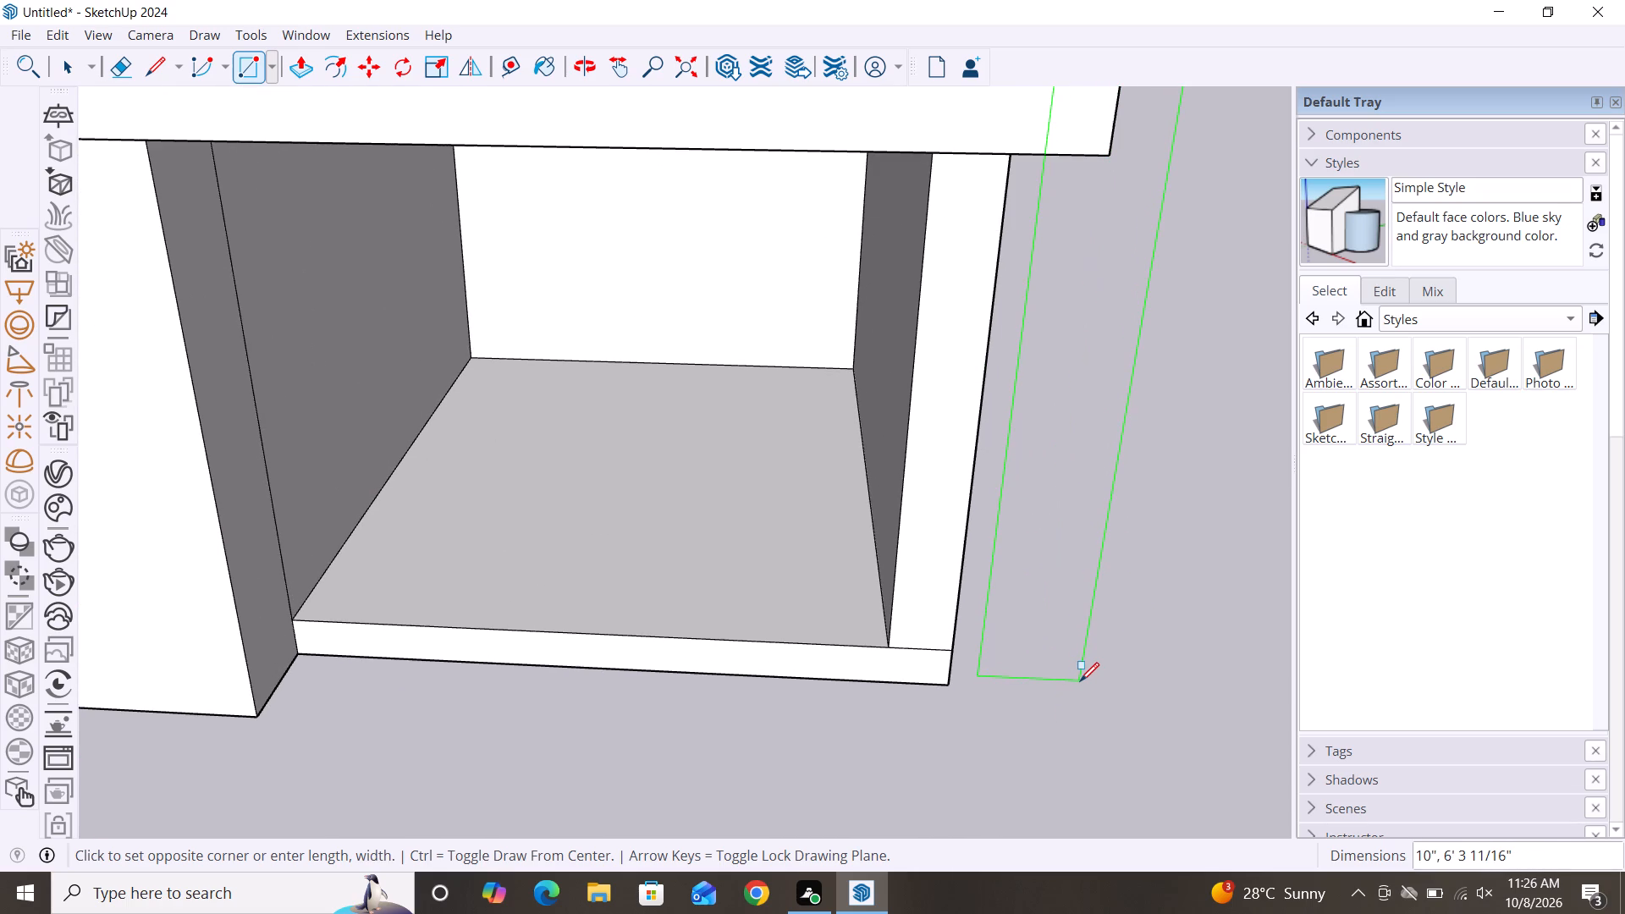
pyautogui.click(1080, 681)
pyautogui.scroll(-7, 1080, 681)
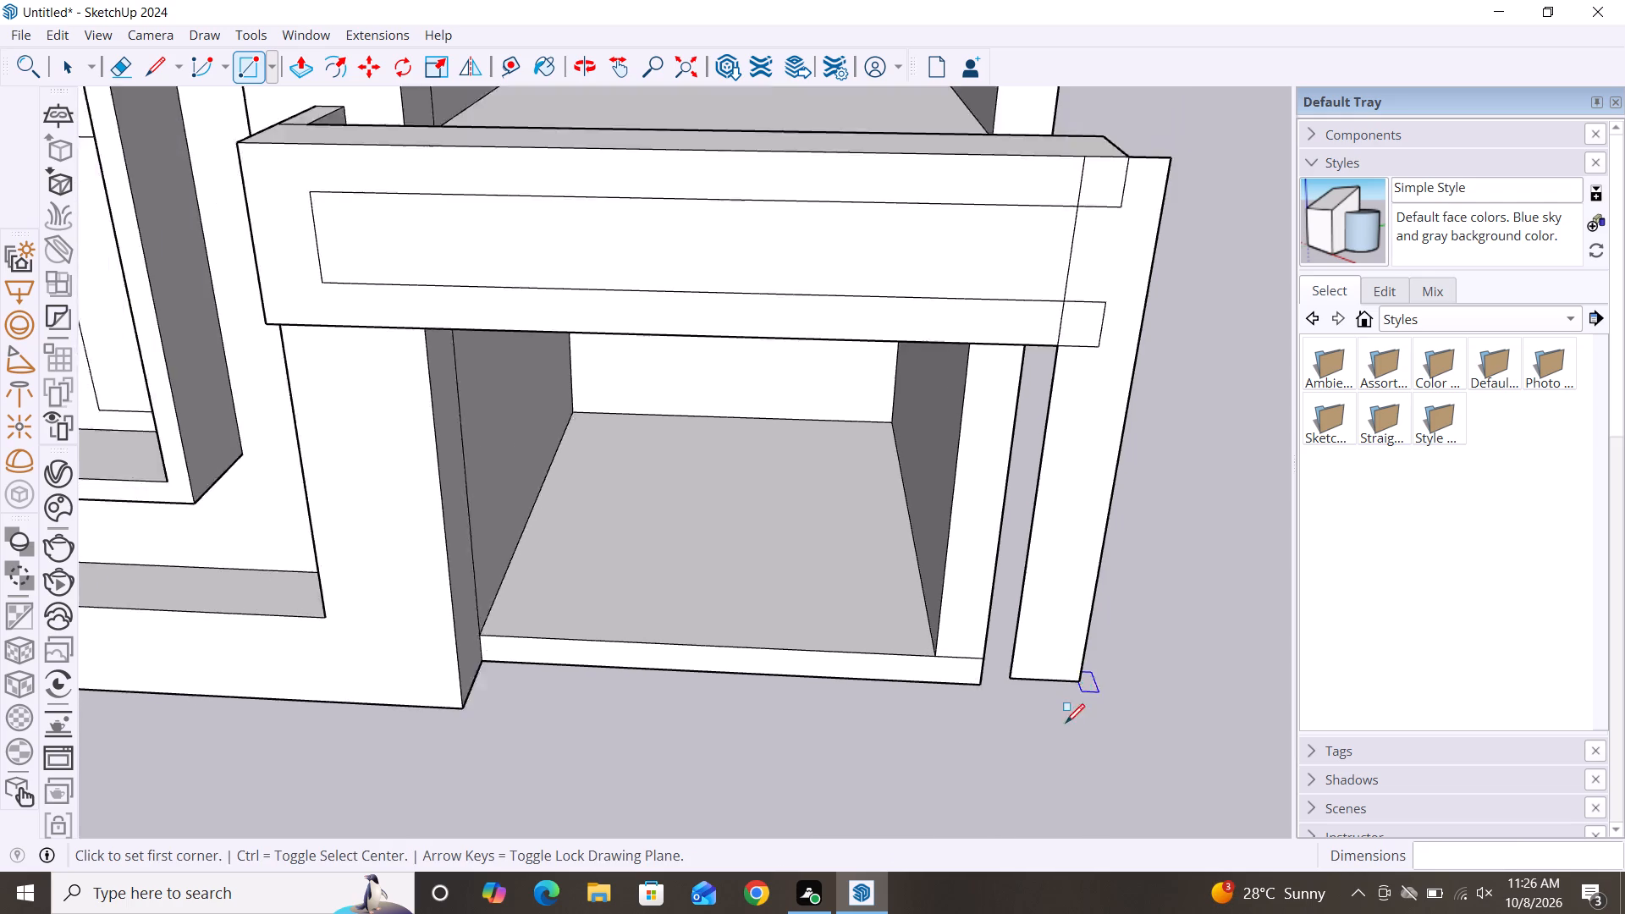
pyautogui.scroll(-6, 1066, 723)
pyautogui.press('space')
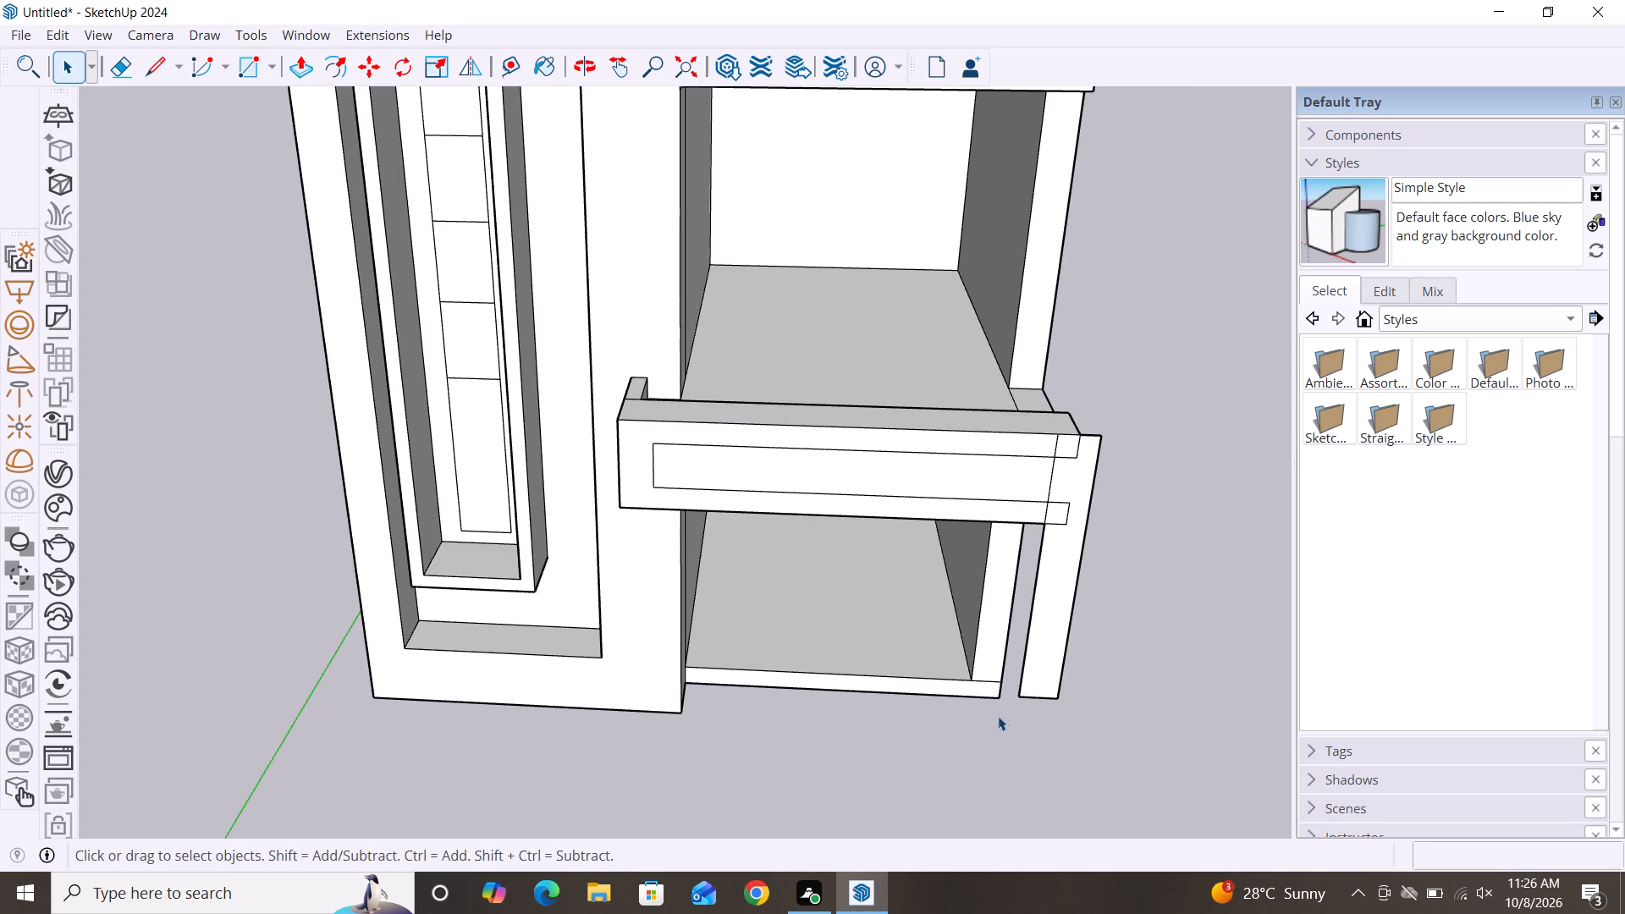
# Extend the parapet's top face over the leg with 1' 1" and about 4 7/8" lines, and divide it at the leg's inner edge.
pyautogui.moveTo(998, 716); pyautogui.dragTo(1011, 829, button='middle')
pyautogui.moveTo(1047, 690); pyautogui.dragTo(1044, 768, button='middle')
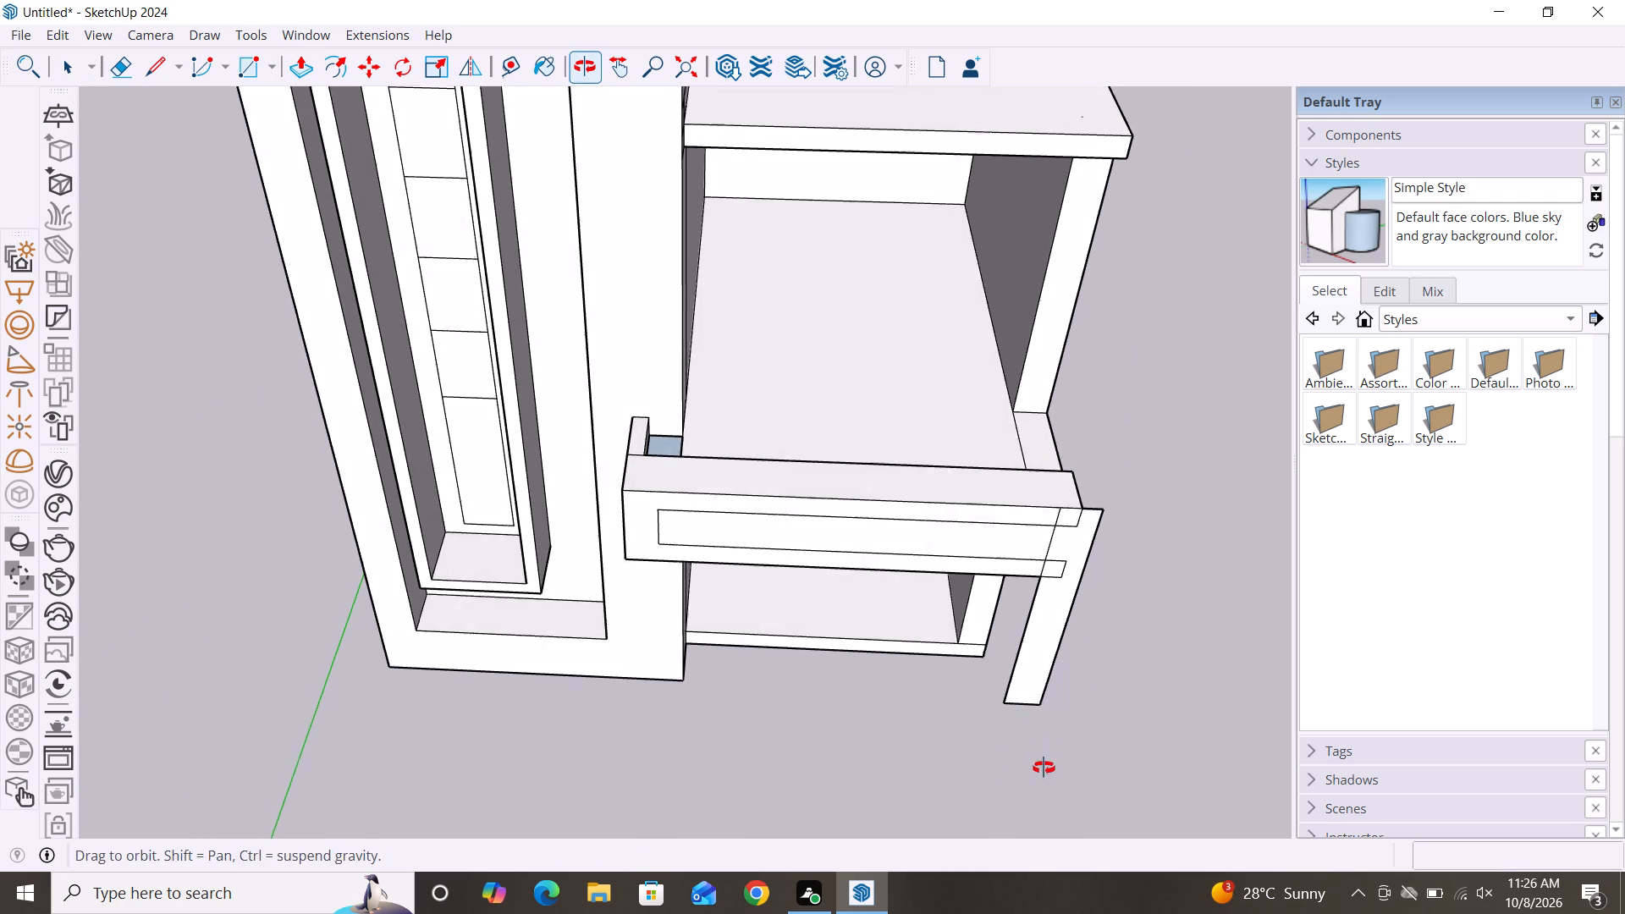
pyautogui.moveTo(1044, 768); pyautogui.dragTo(1044, 768, button='middle')
pyautogui.press('l')
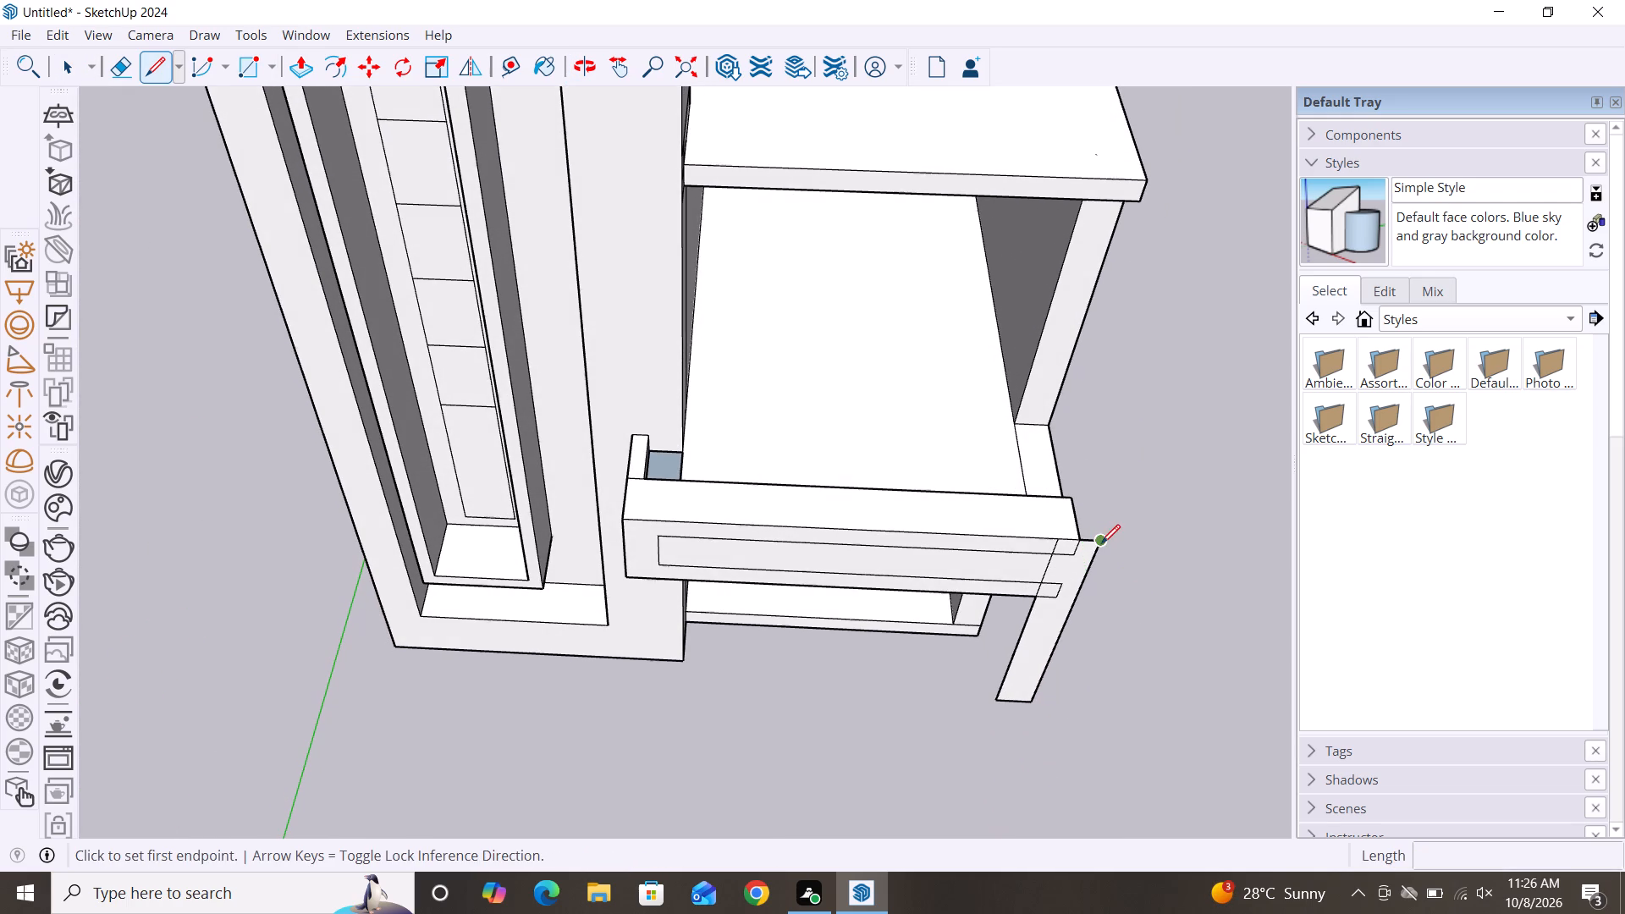
pyautogui.click(1102, 543)
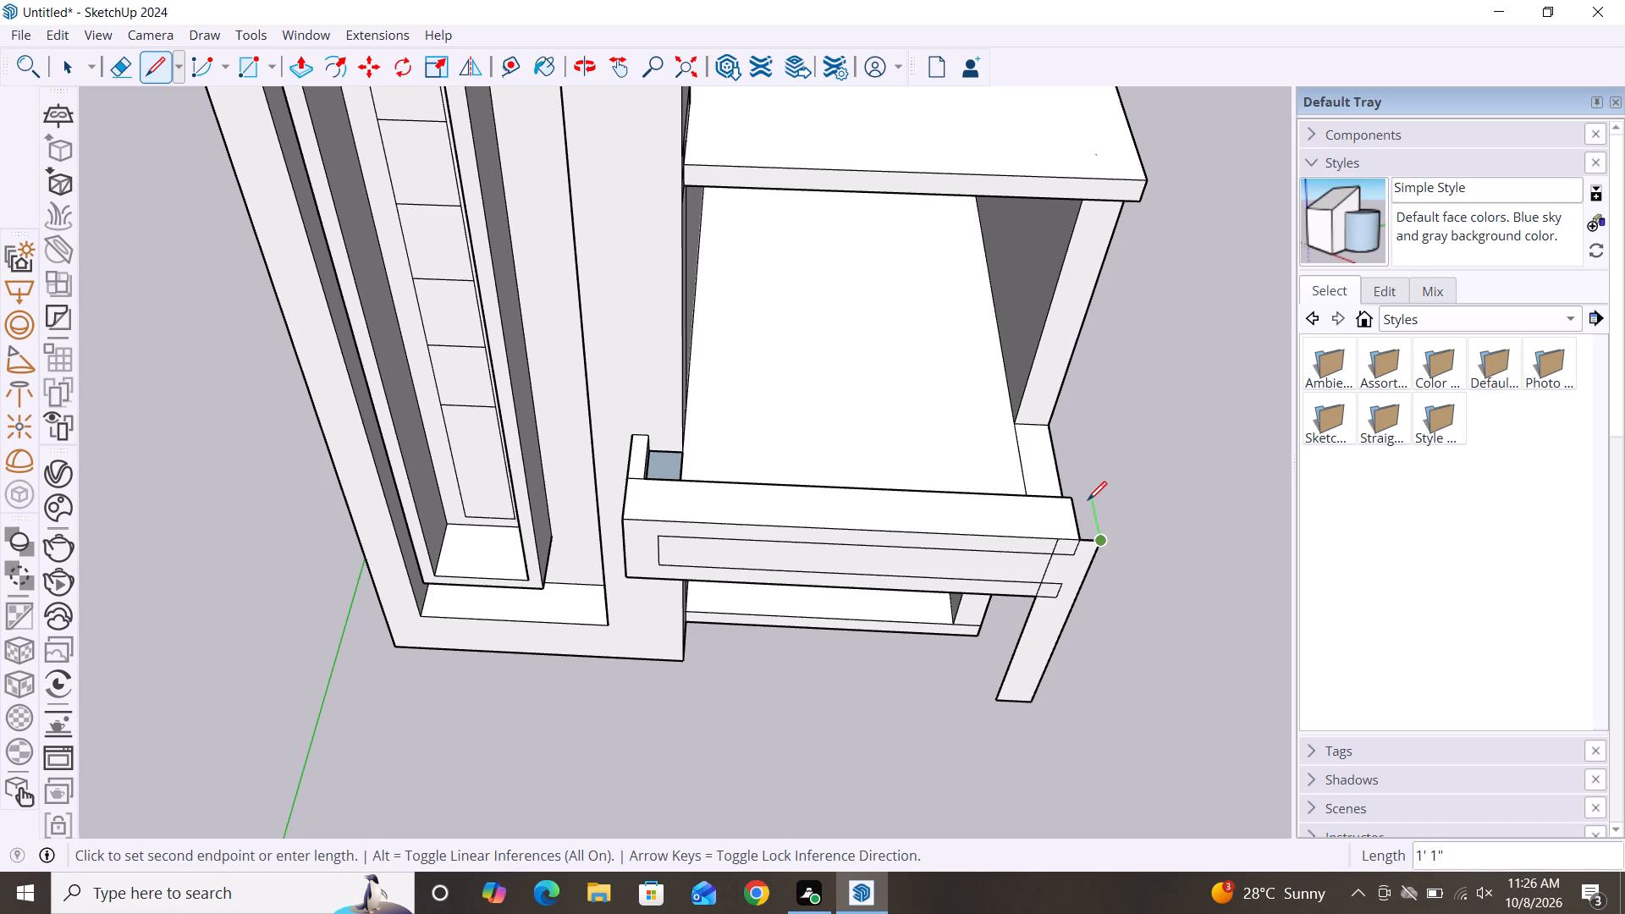
pyautogui.click(1095, 497)
pyautogui.click(1069, 499)
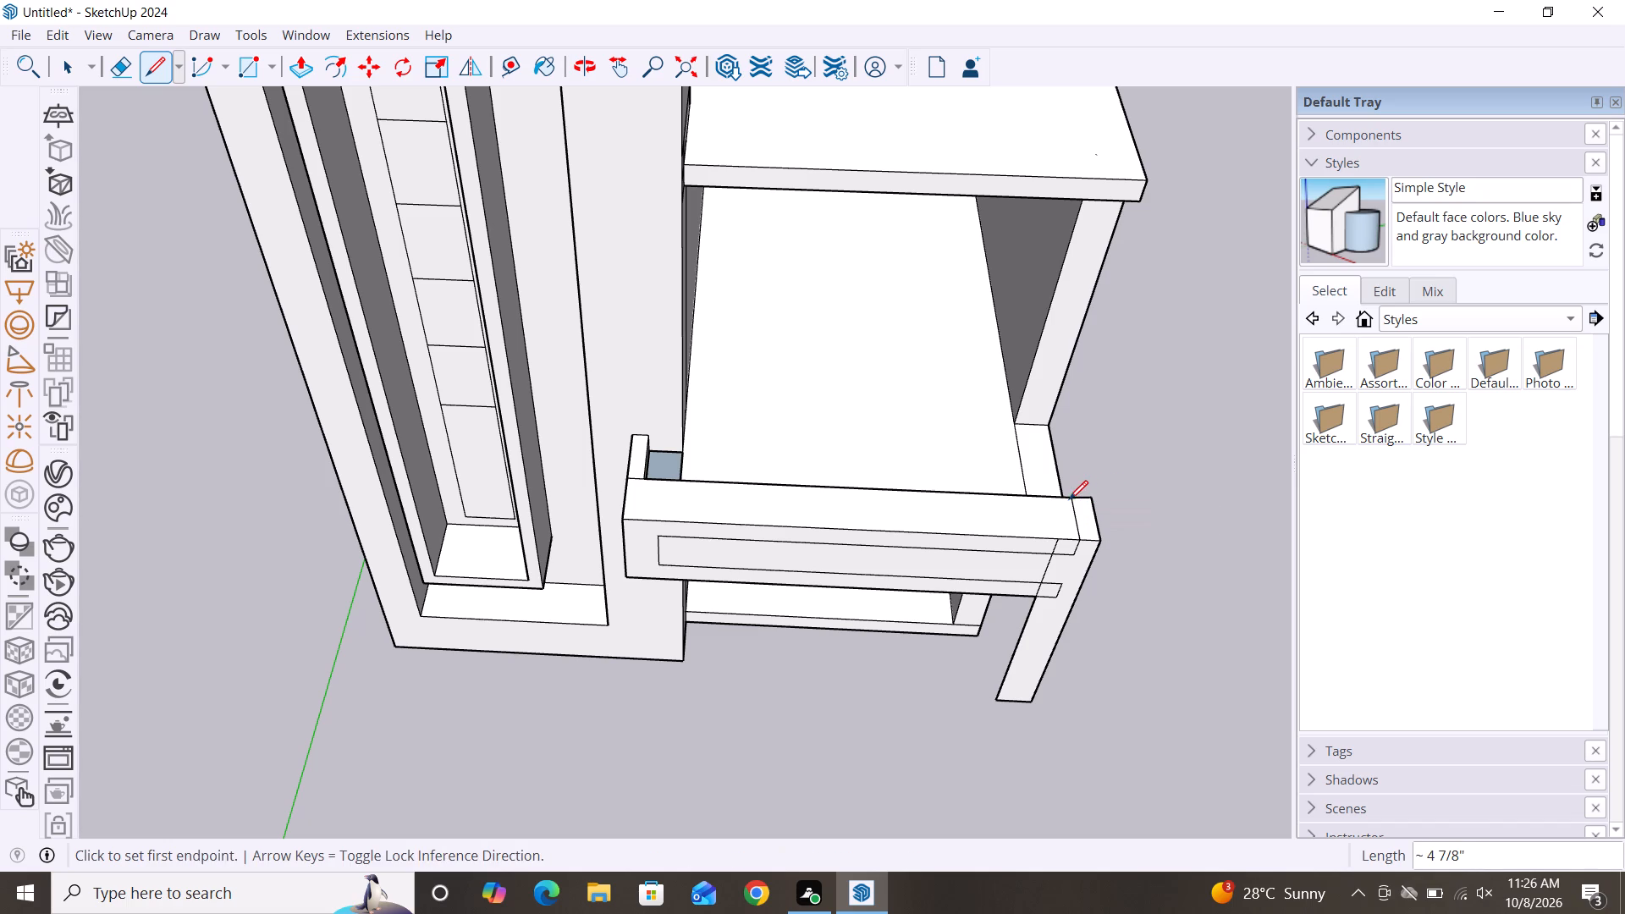
pyautogui.scroll(-2, 1058, 495)
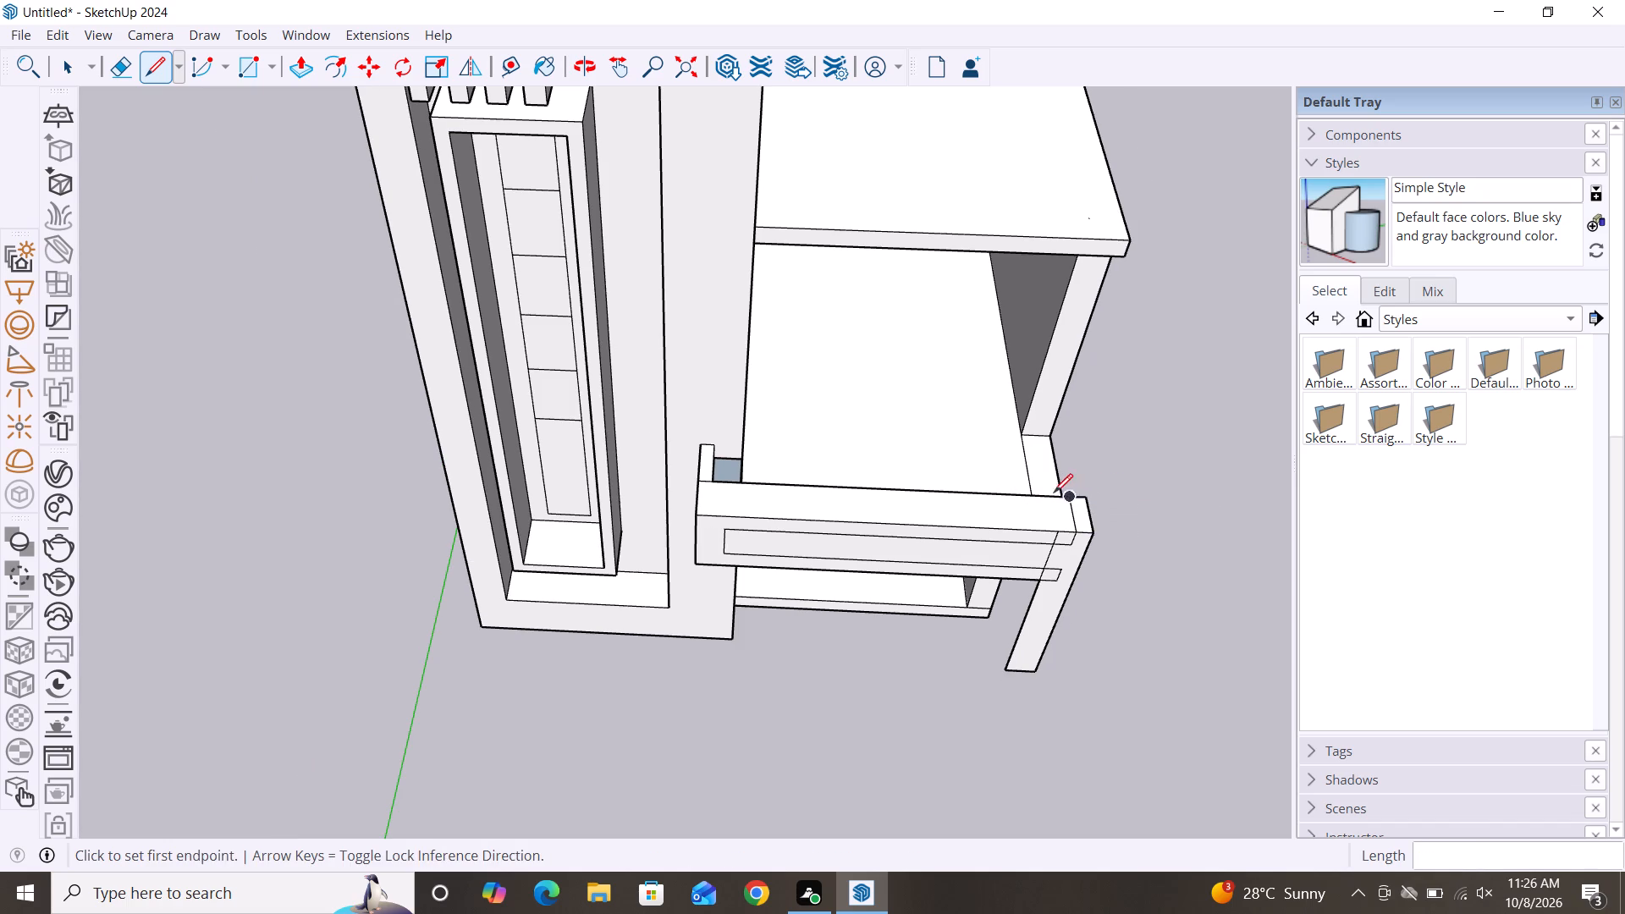
pyautogui.click(1057, 529)
pyautogui.click(1052, 495)
pyautogui.press('space')
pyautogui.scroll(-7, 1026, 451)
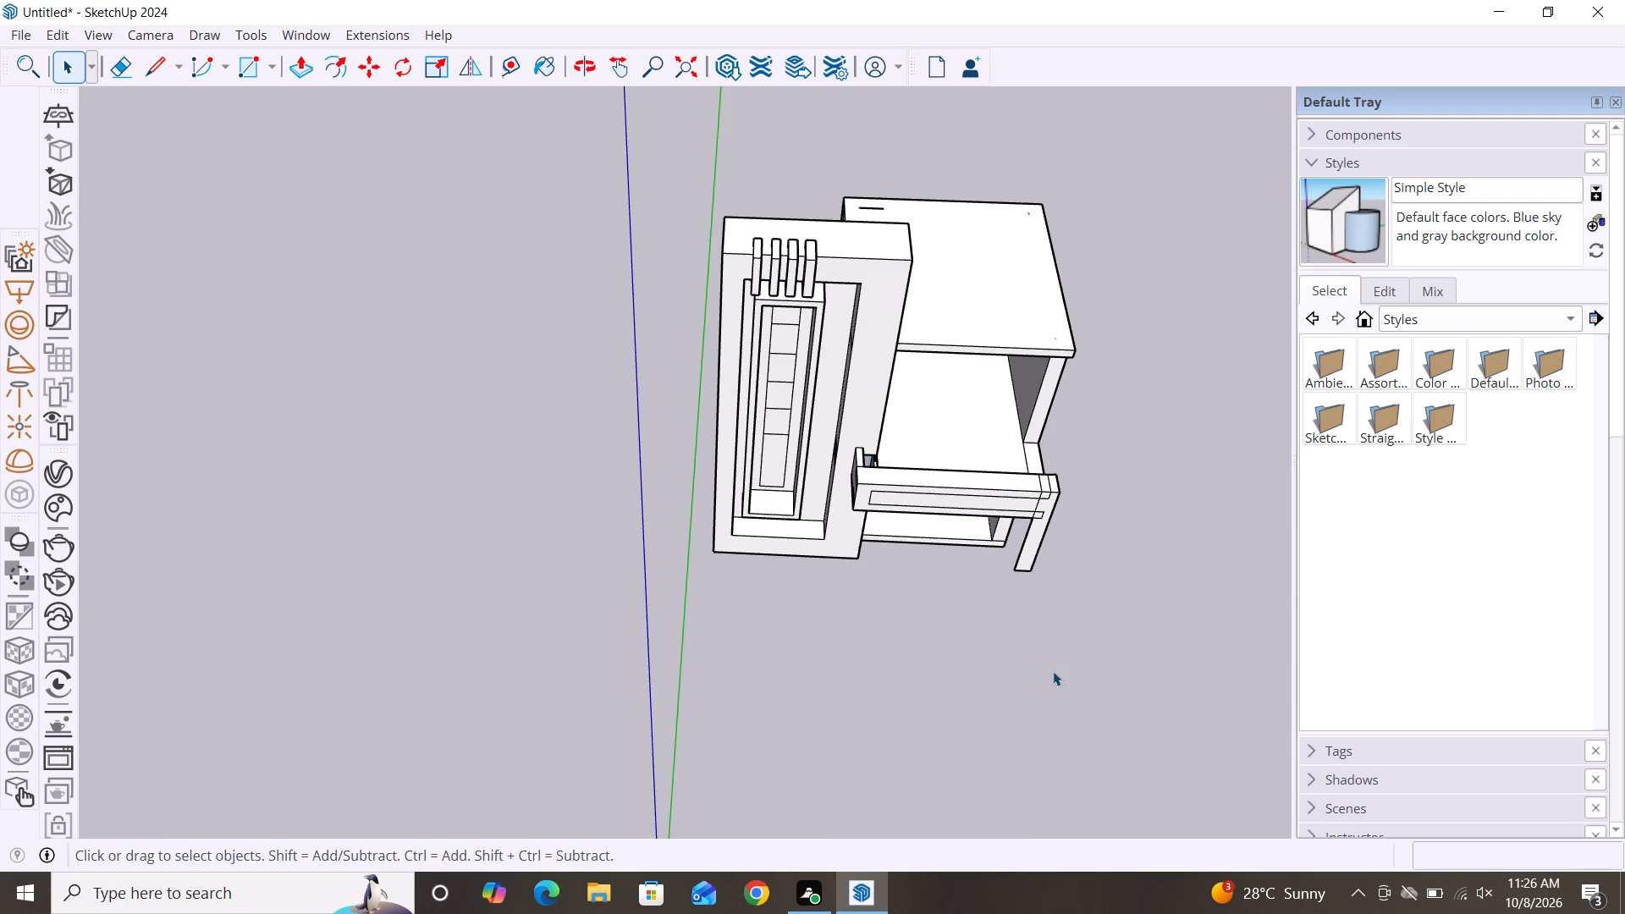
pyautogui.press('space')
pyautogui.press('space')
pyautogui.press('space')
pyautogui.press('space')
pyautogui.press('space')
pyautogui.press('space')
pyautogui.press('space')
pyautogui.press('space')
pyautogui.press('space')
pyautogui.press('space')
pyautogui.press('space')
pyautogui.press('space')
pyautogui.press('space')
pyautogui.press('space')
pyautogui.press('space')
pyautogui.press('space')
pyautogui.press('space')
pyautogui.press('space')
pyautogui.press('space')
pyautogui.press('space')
# Delete the leftover edges of the parapet's upper band inside the leg and the old end edge on its top face.
pyautogui.moveTo(1053, 671); pyautogui.dragTo(1011, 462, button='middle')
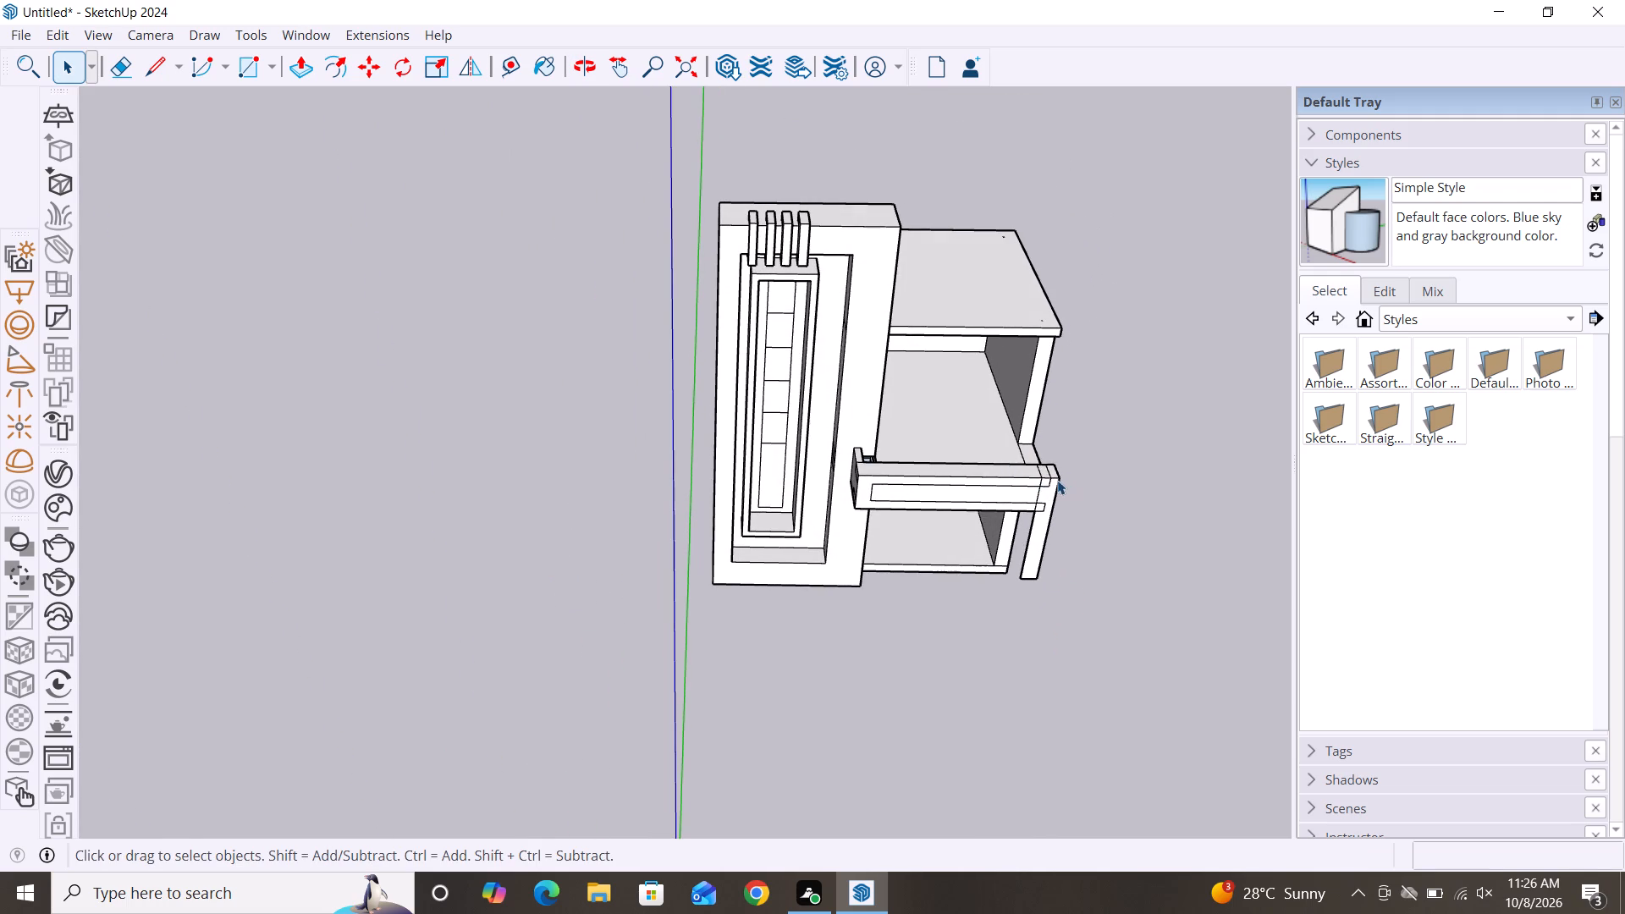
pyautogui.scroll(16, 1057, 480)
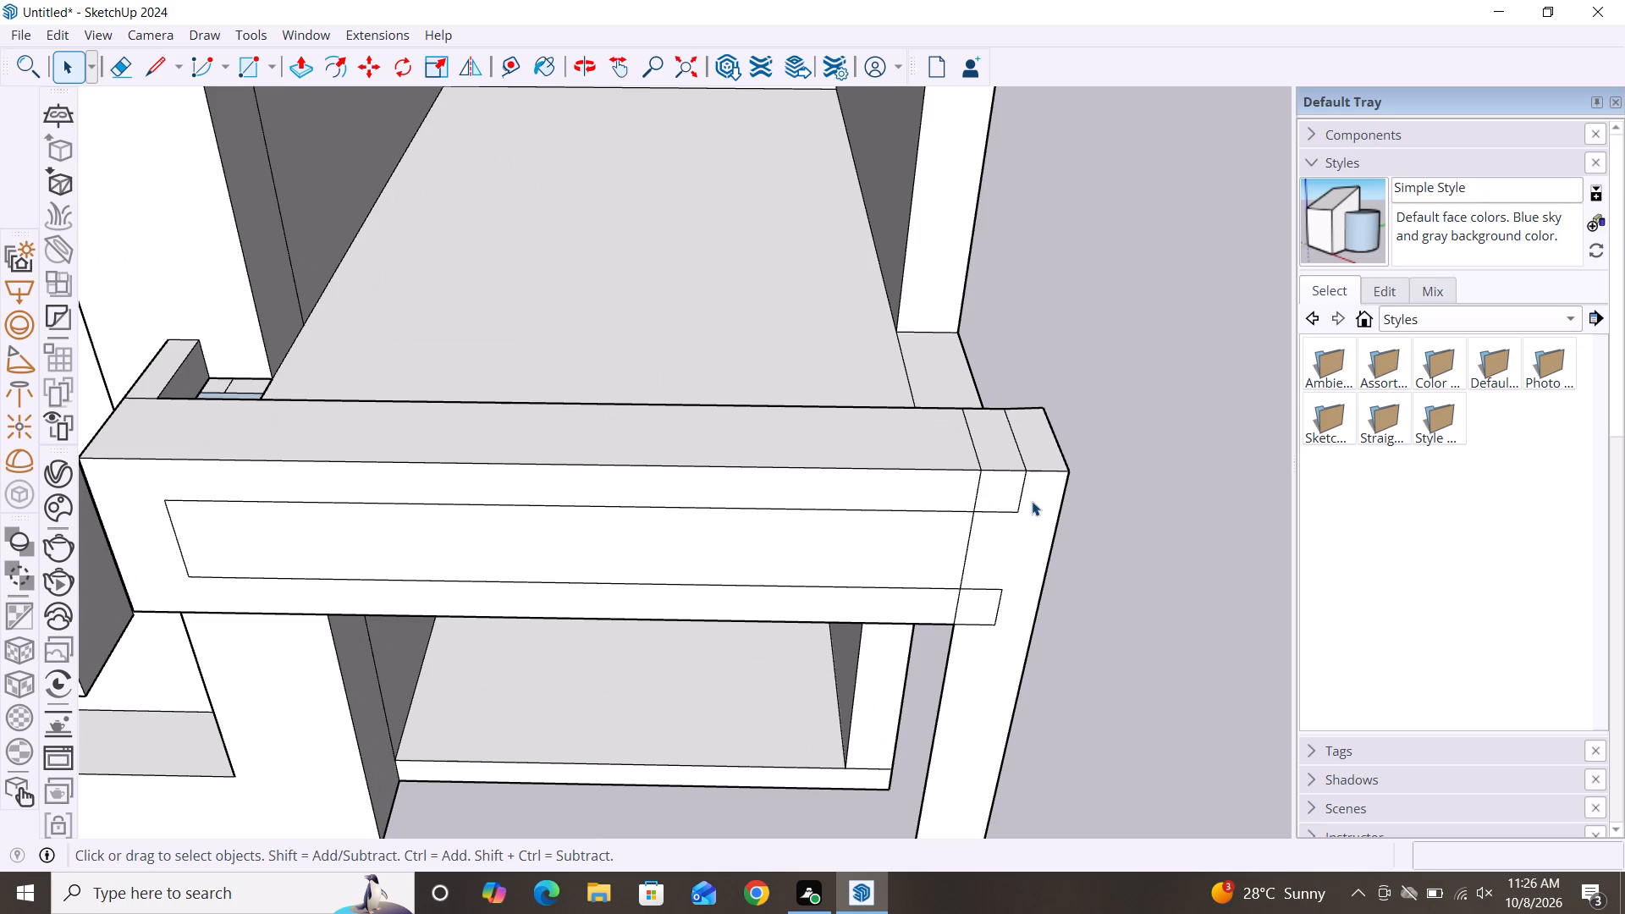
pyautogui.click(1000, 512)
pyautogui.press('Delete')
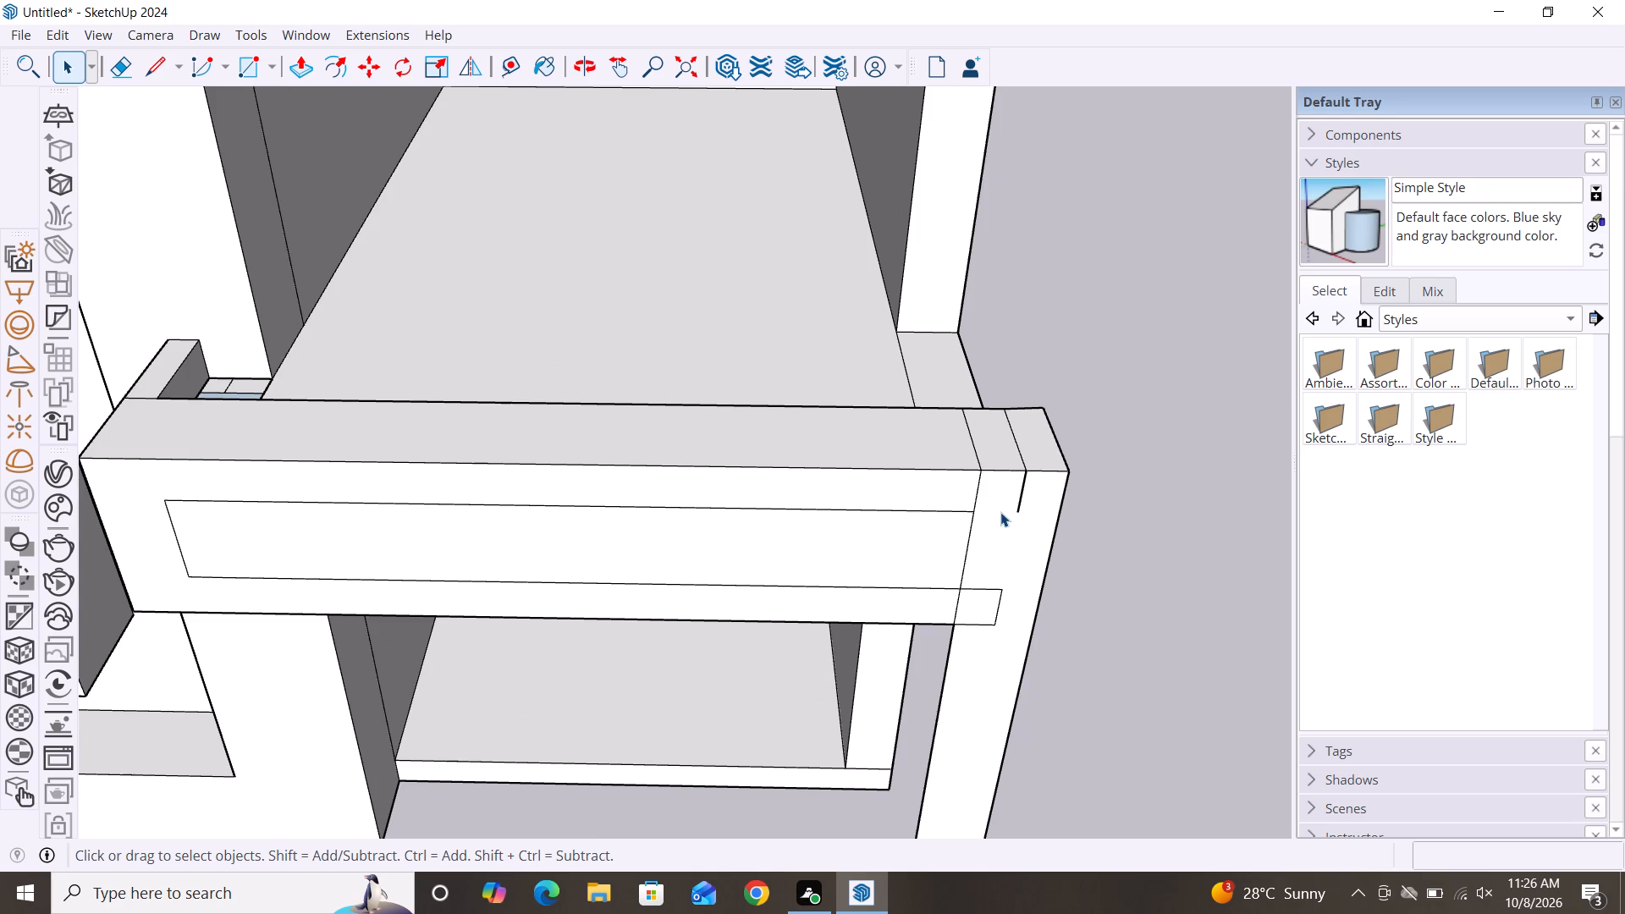
pyautogui.click(1020, 499)
pyautogui.press('Delete')
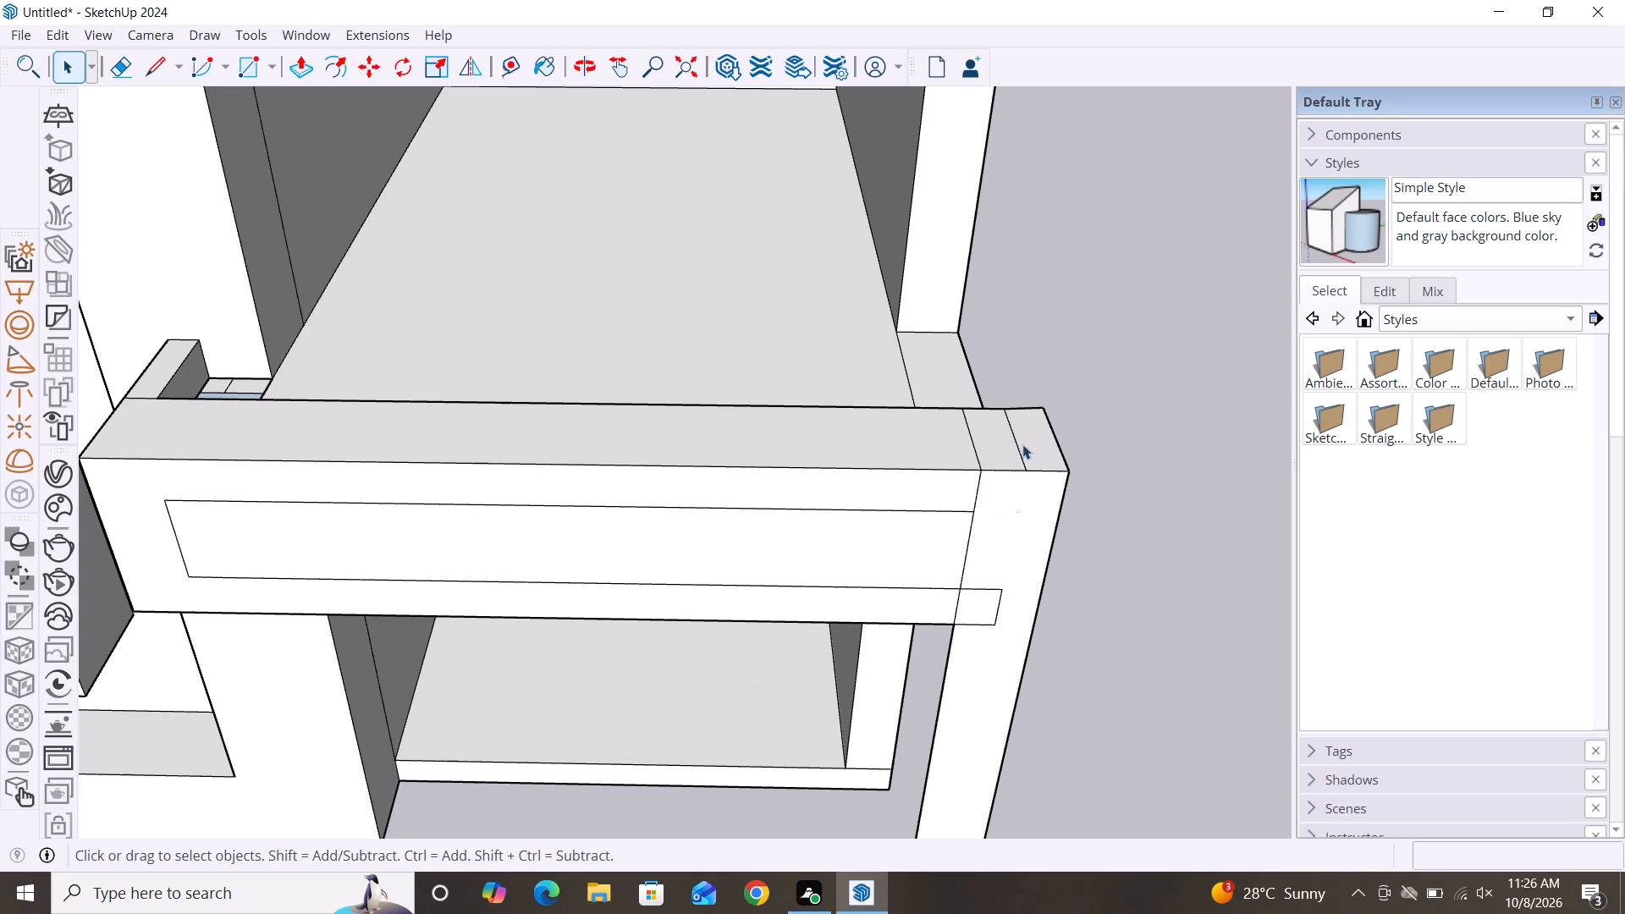
pyautogui.click(1016, 451)
pyautogui.press('Delete')
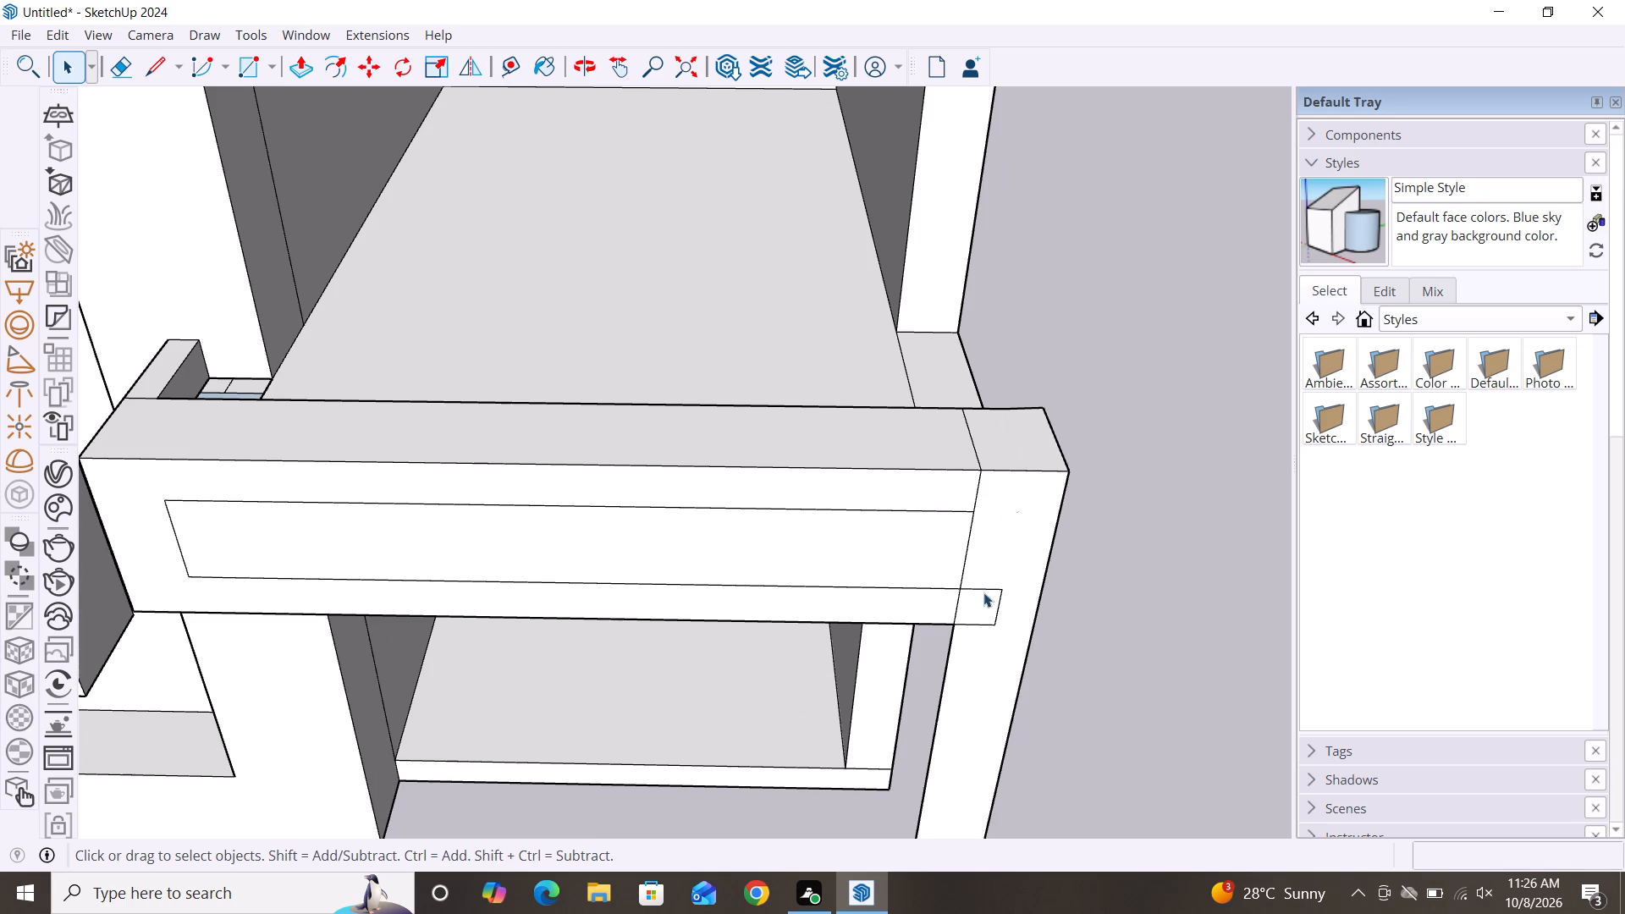
# Delete the leftover top, end and bottom edges of the parapet's lower band inside the leg's front face.
pyautogui.doubleClick(985, 588)
pyautogui.click(1164, 594)
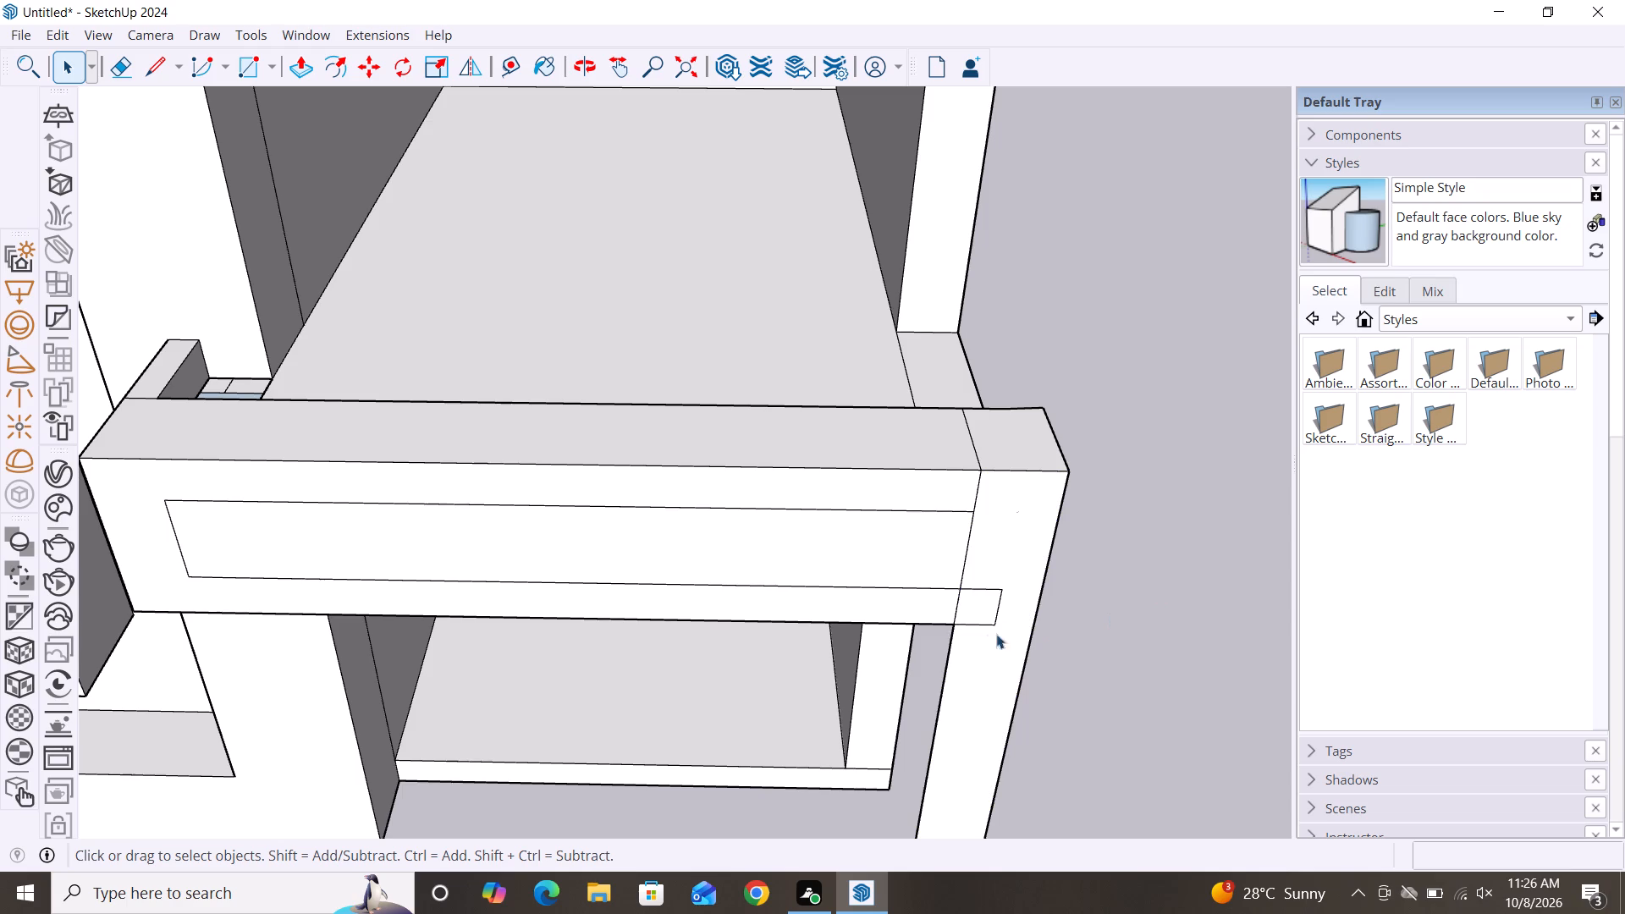
pyautogui.doubleClick(980, 586)
pyautogui.click(1177, 666)
pyautogui.click(978, 589)
pyautogui.press('Delete')
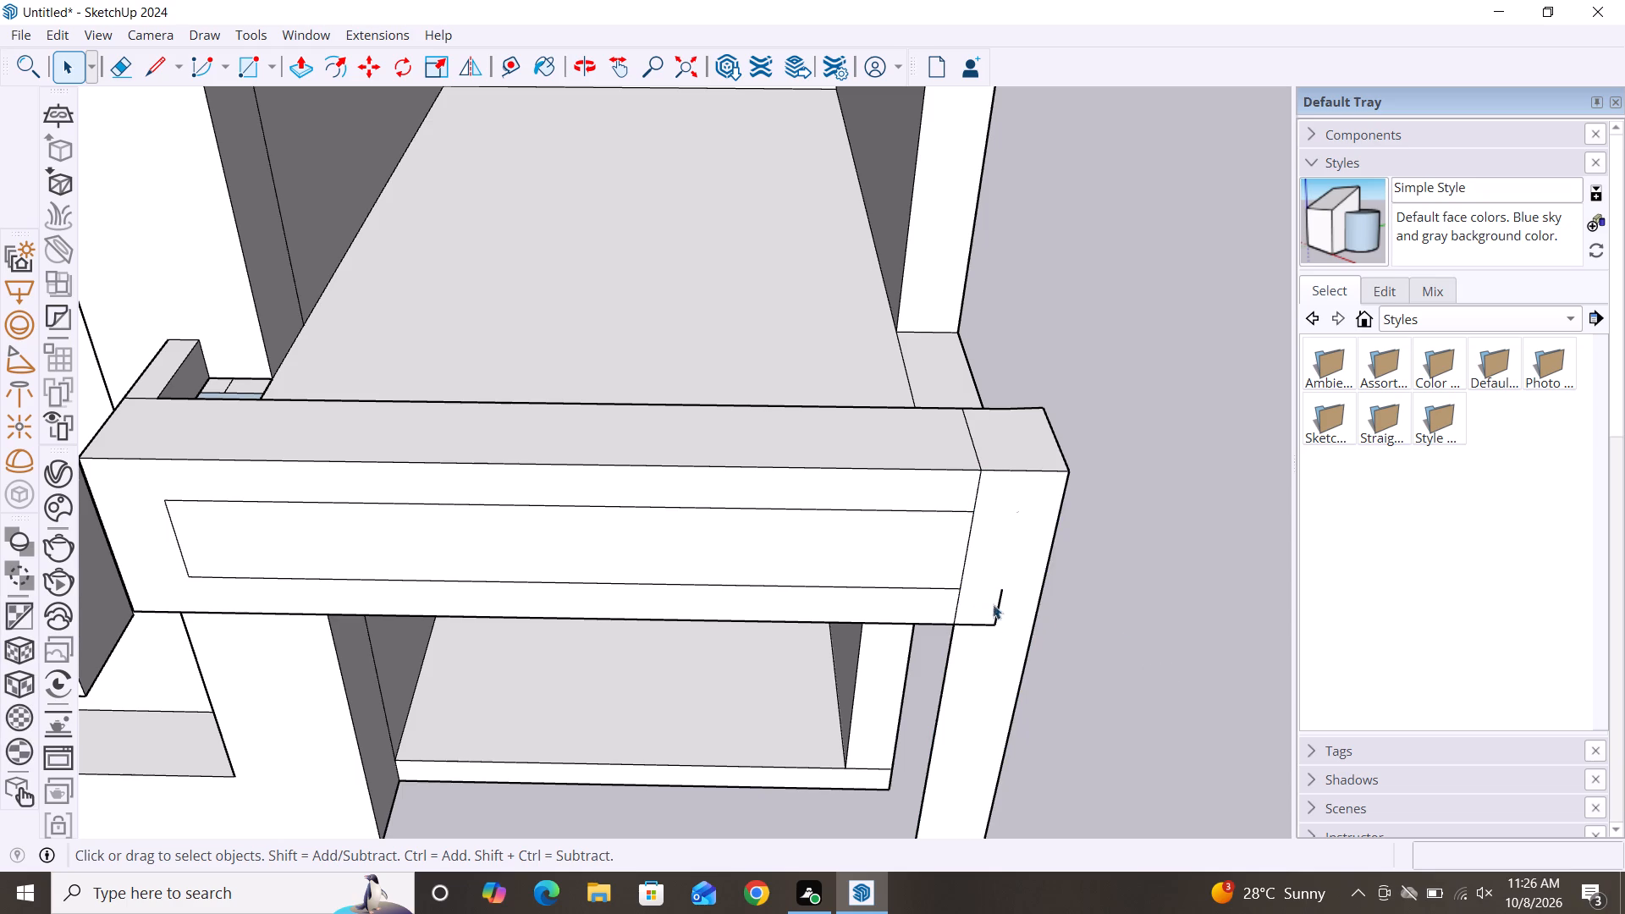
pyautogui.click(998, 607)
pyautogui.press('Delete')
pyautogui.click(978, 626)
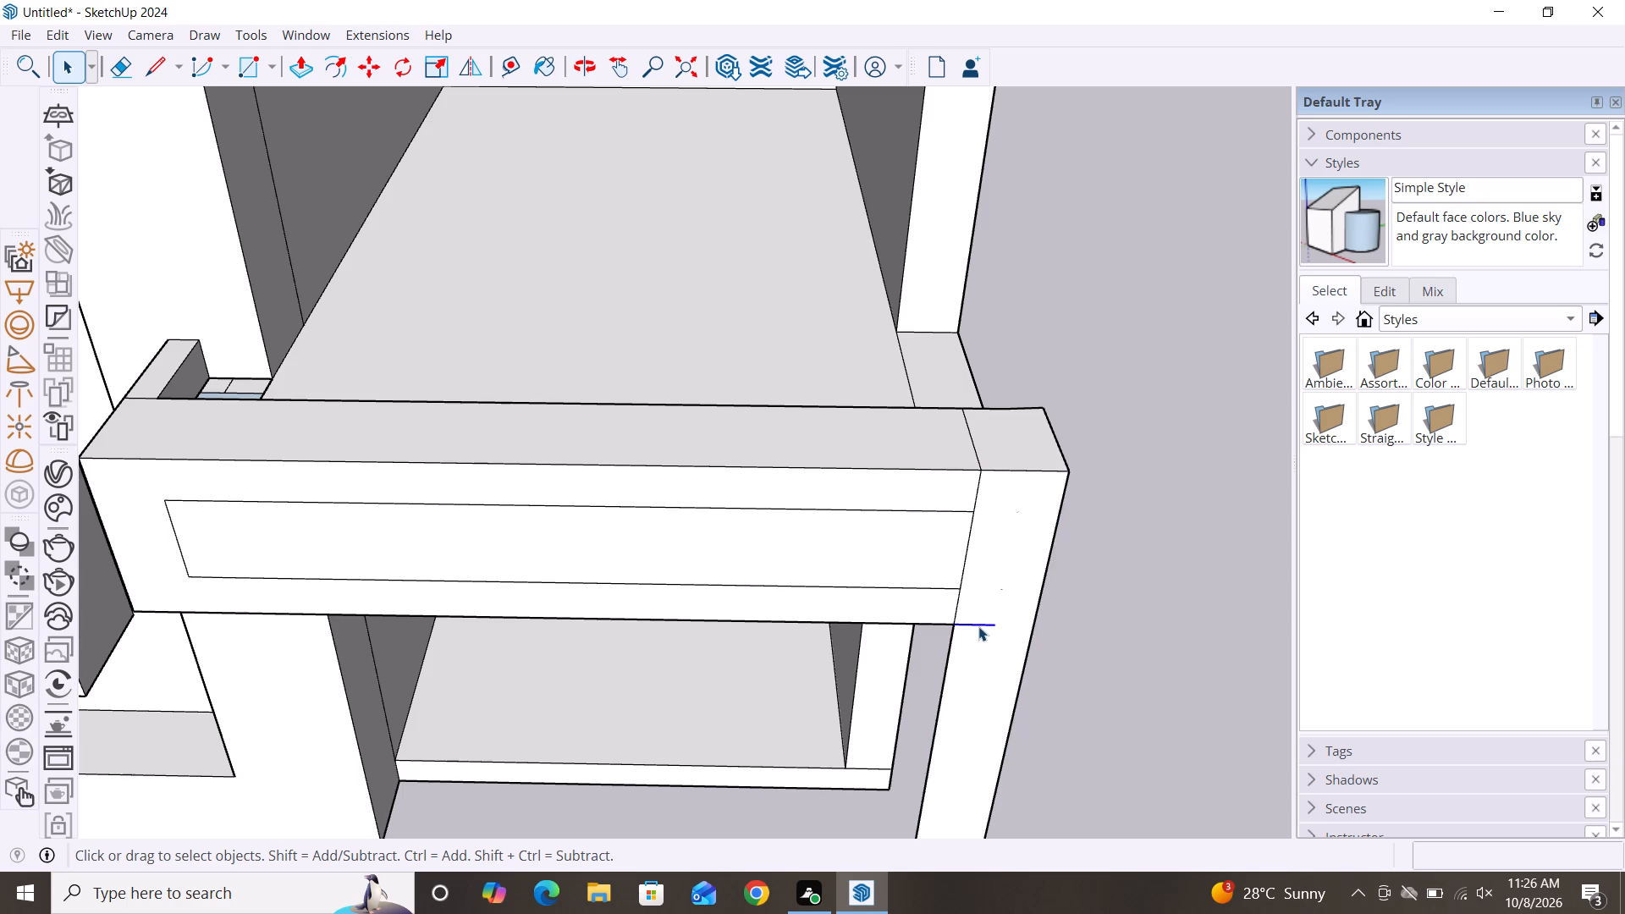
pyautogui.press('Delete')
# Recess the framed panel on the balcony parapet's front face by 3 11/16" with Push/Pull.
pyautogui.scroll(-7, 1053, 520)
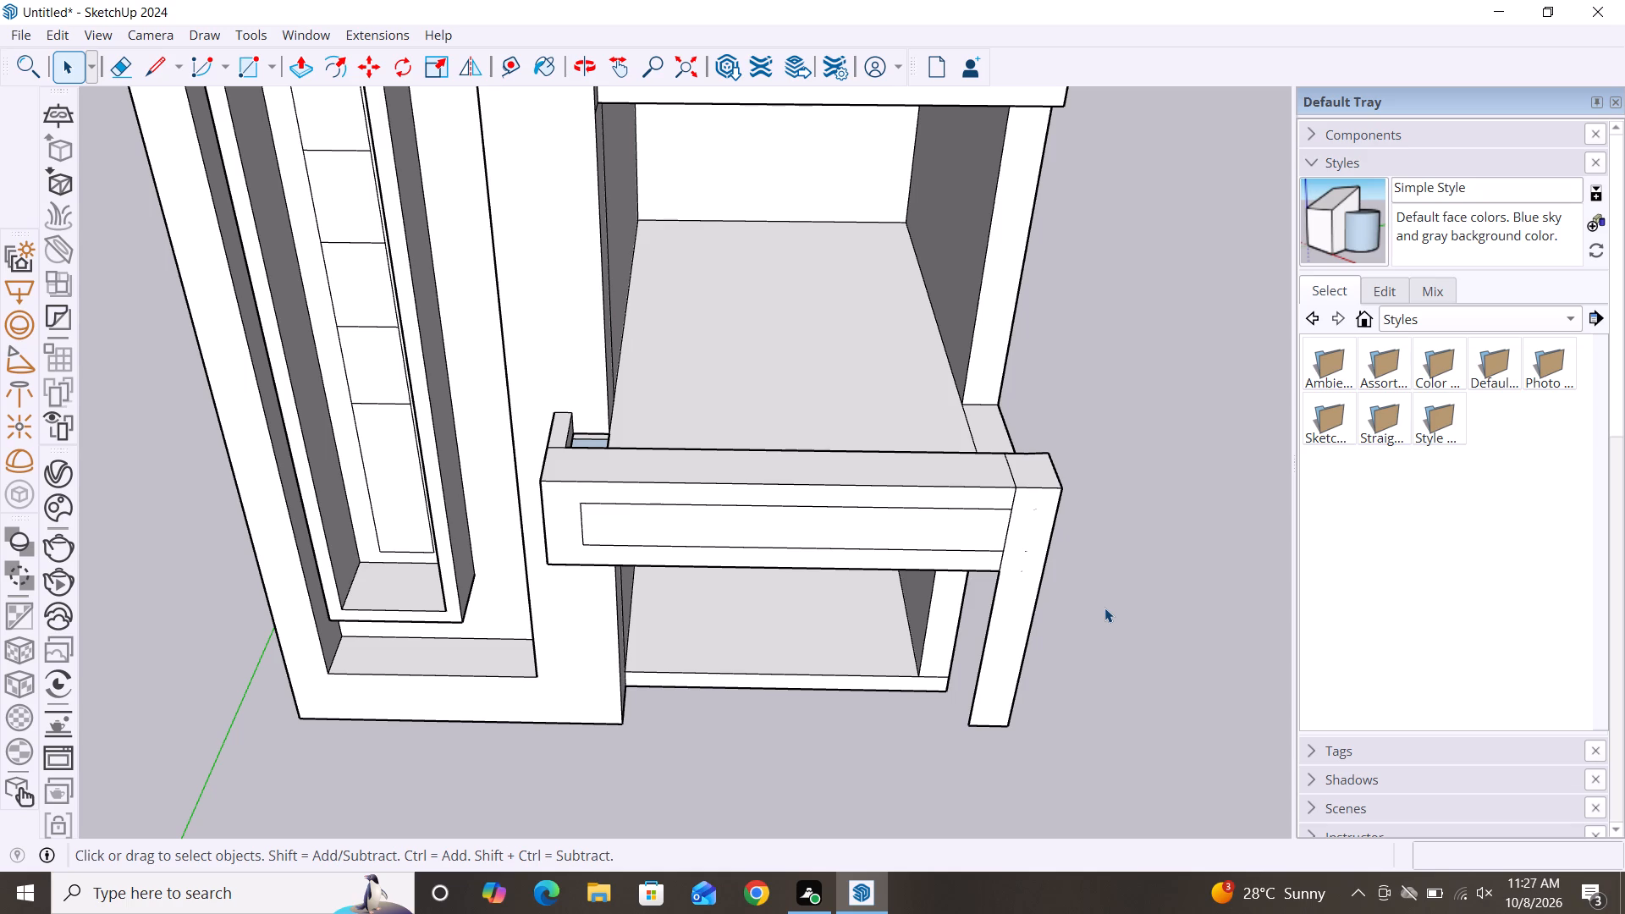
pyautogui.scroll(3, 1104, 608)
pyautogui.scroll(-1, 1104, 608)
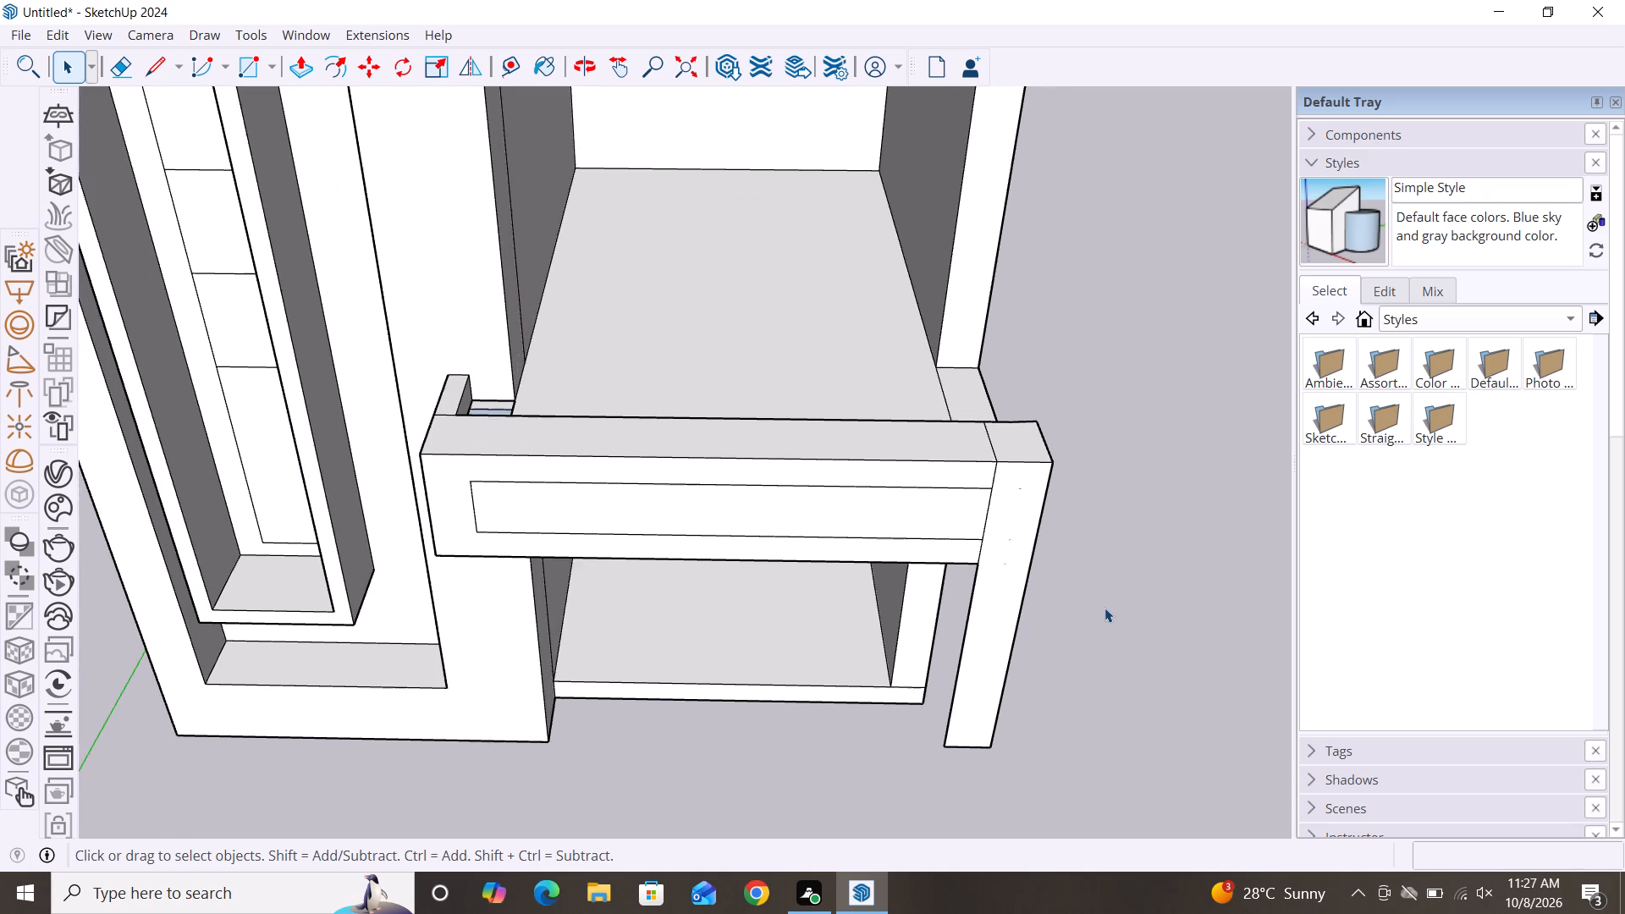
pyautogui.scroll(4, 1104, 608)
pyautogui.scroll(-3, 1184, 630)
pyautogui.moveTo(791, 774); pyautogui.dragTo(820, 627, button='middle')
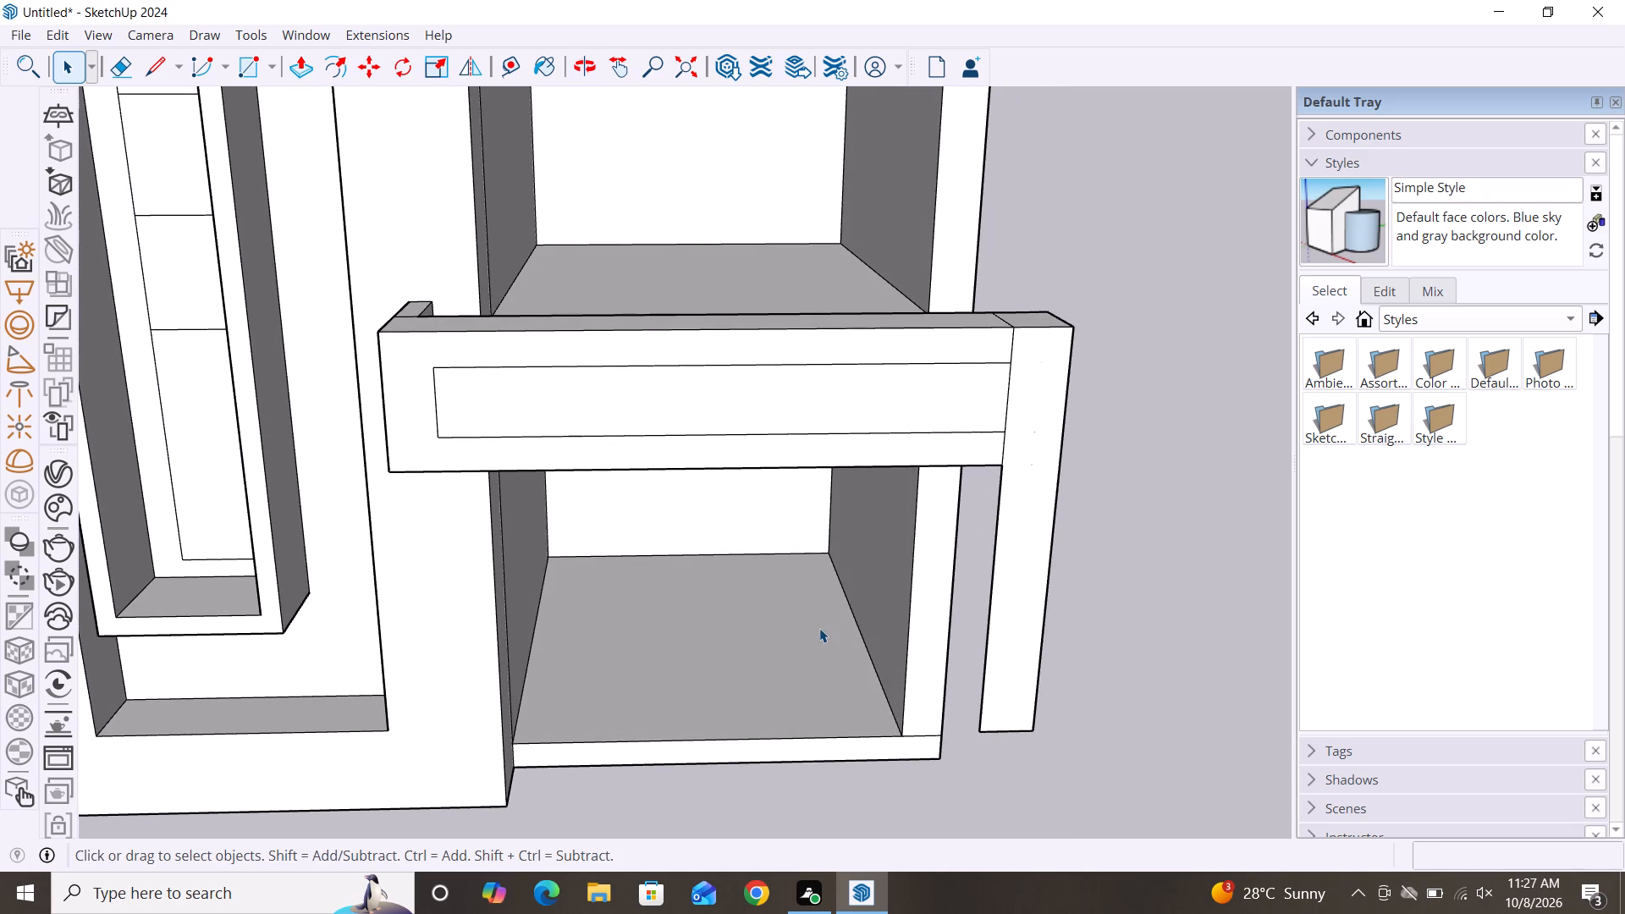
pyautogui.press('p')
pyautogui.click(719, 416)
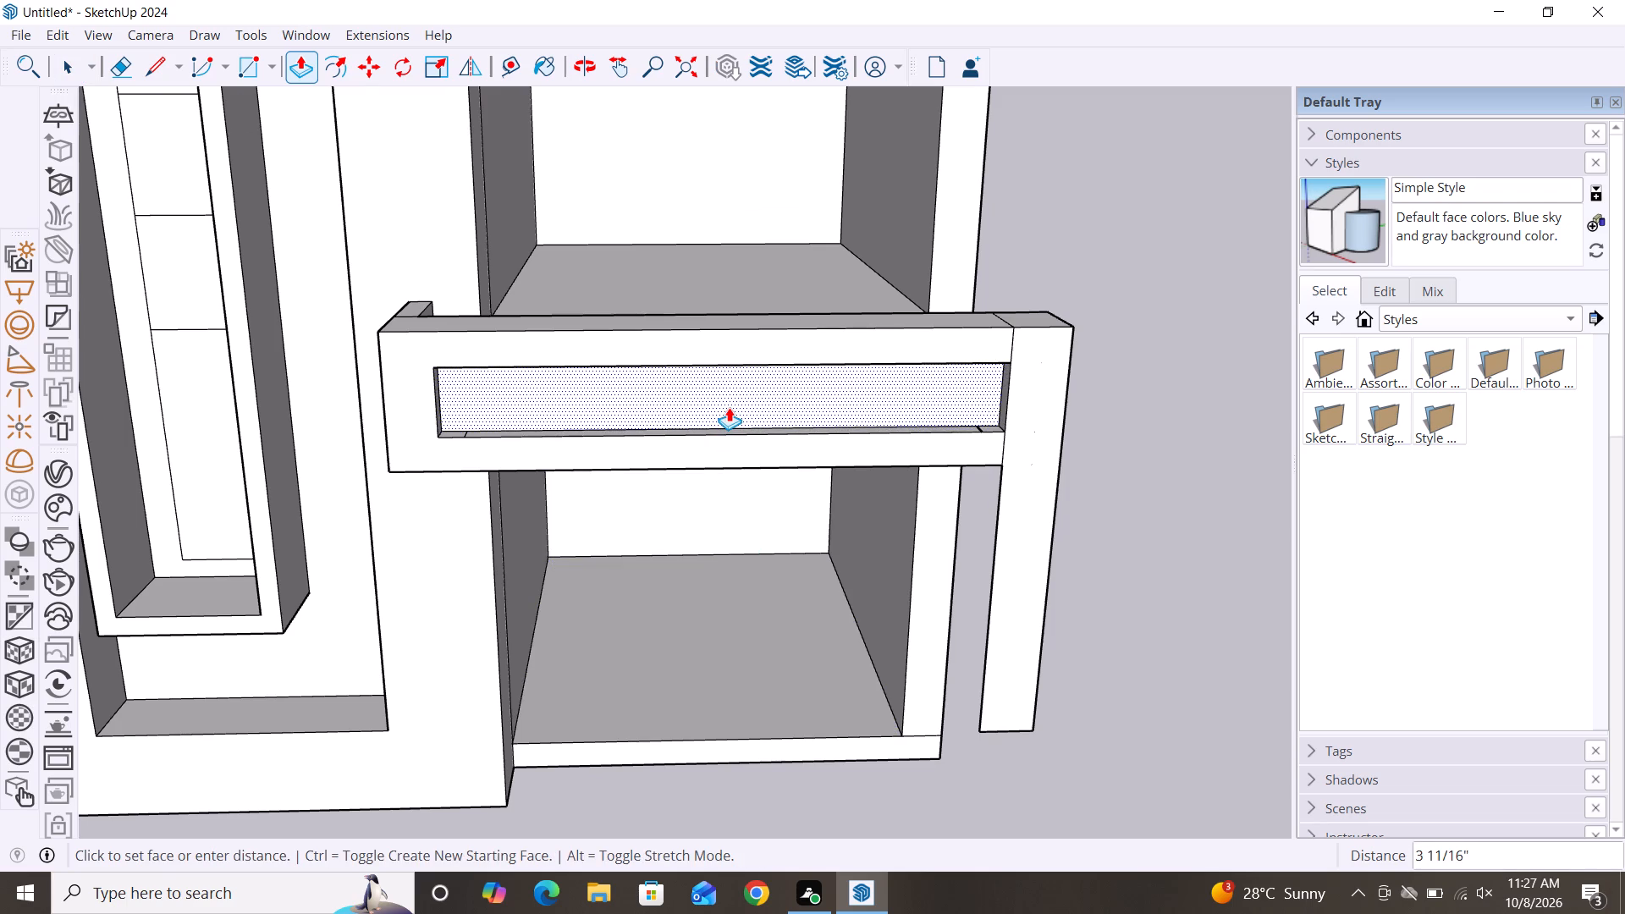
pyautogui.click(729, 407)
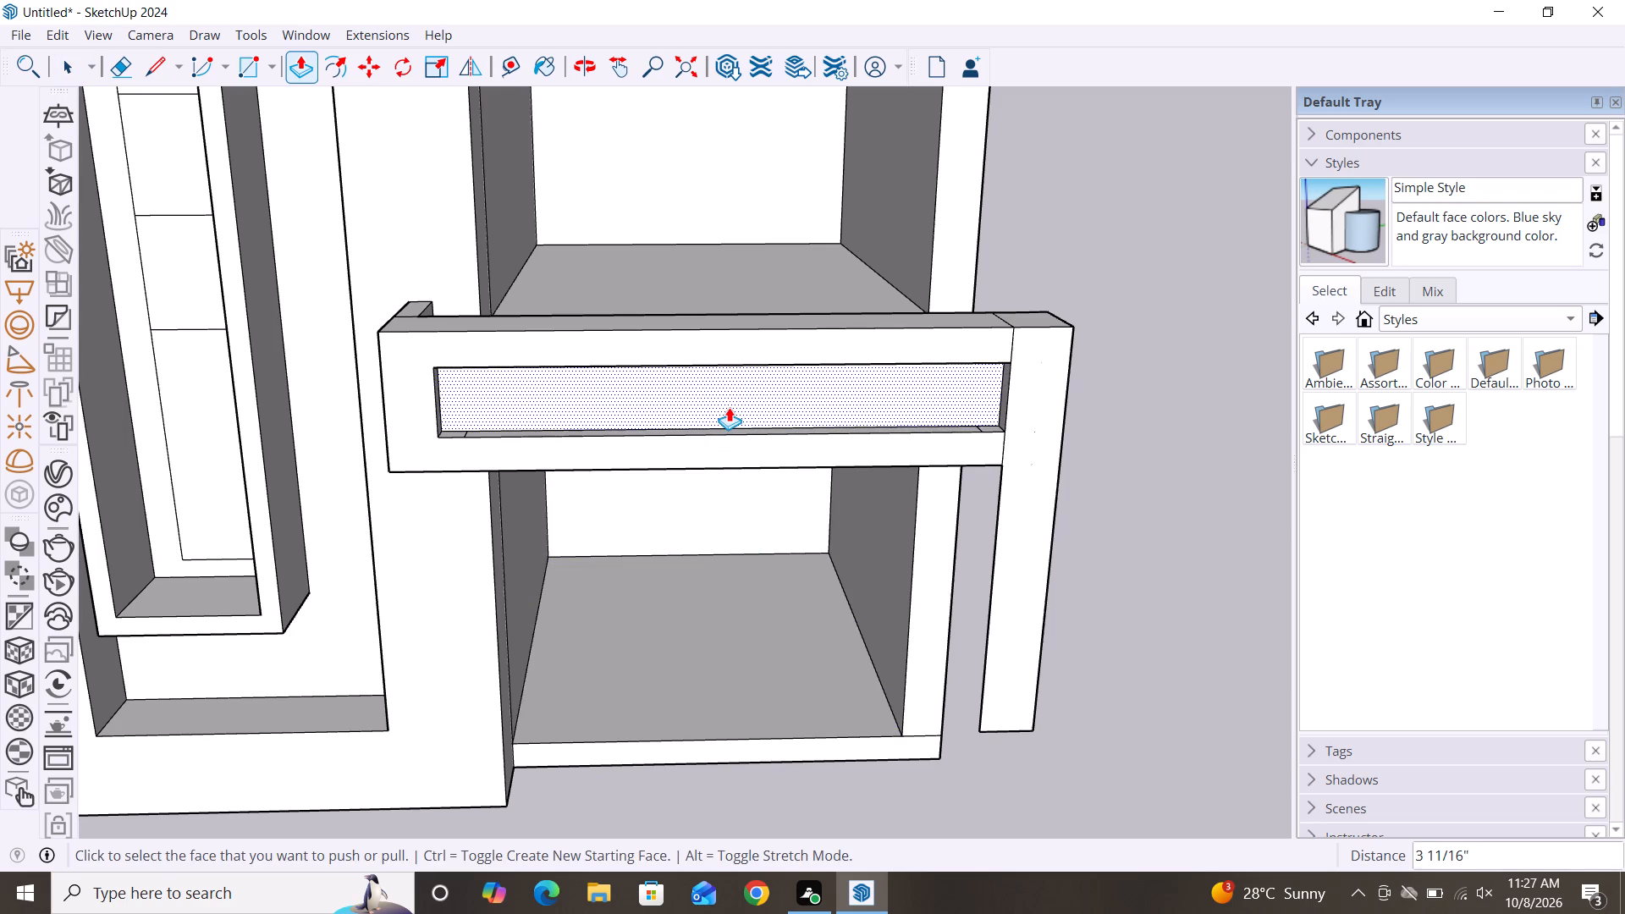
pyautogui.press('space')
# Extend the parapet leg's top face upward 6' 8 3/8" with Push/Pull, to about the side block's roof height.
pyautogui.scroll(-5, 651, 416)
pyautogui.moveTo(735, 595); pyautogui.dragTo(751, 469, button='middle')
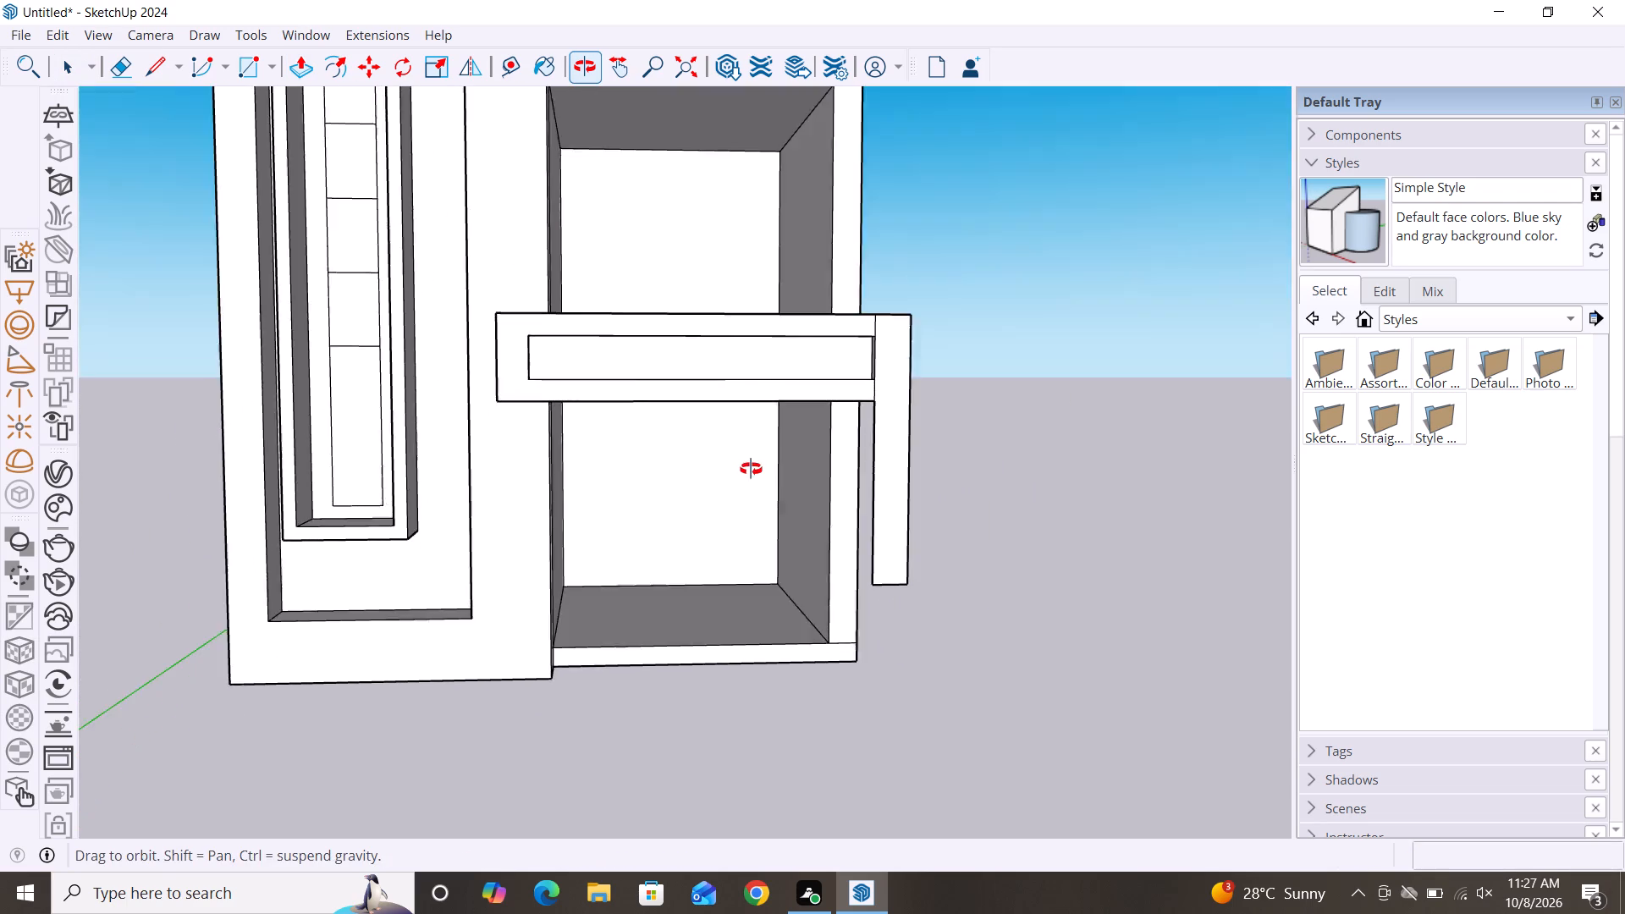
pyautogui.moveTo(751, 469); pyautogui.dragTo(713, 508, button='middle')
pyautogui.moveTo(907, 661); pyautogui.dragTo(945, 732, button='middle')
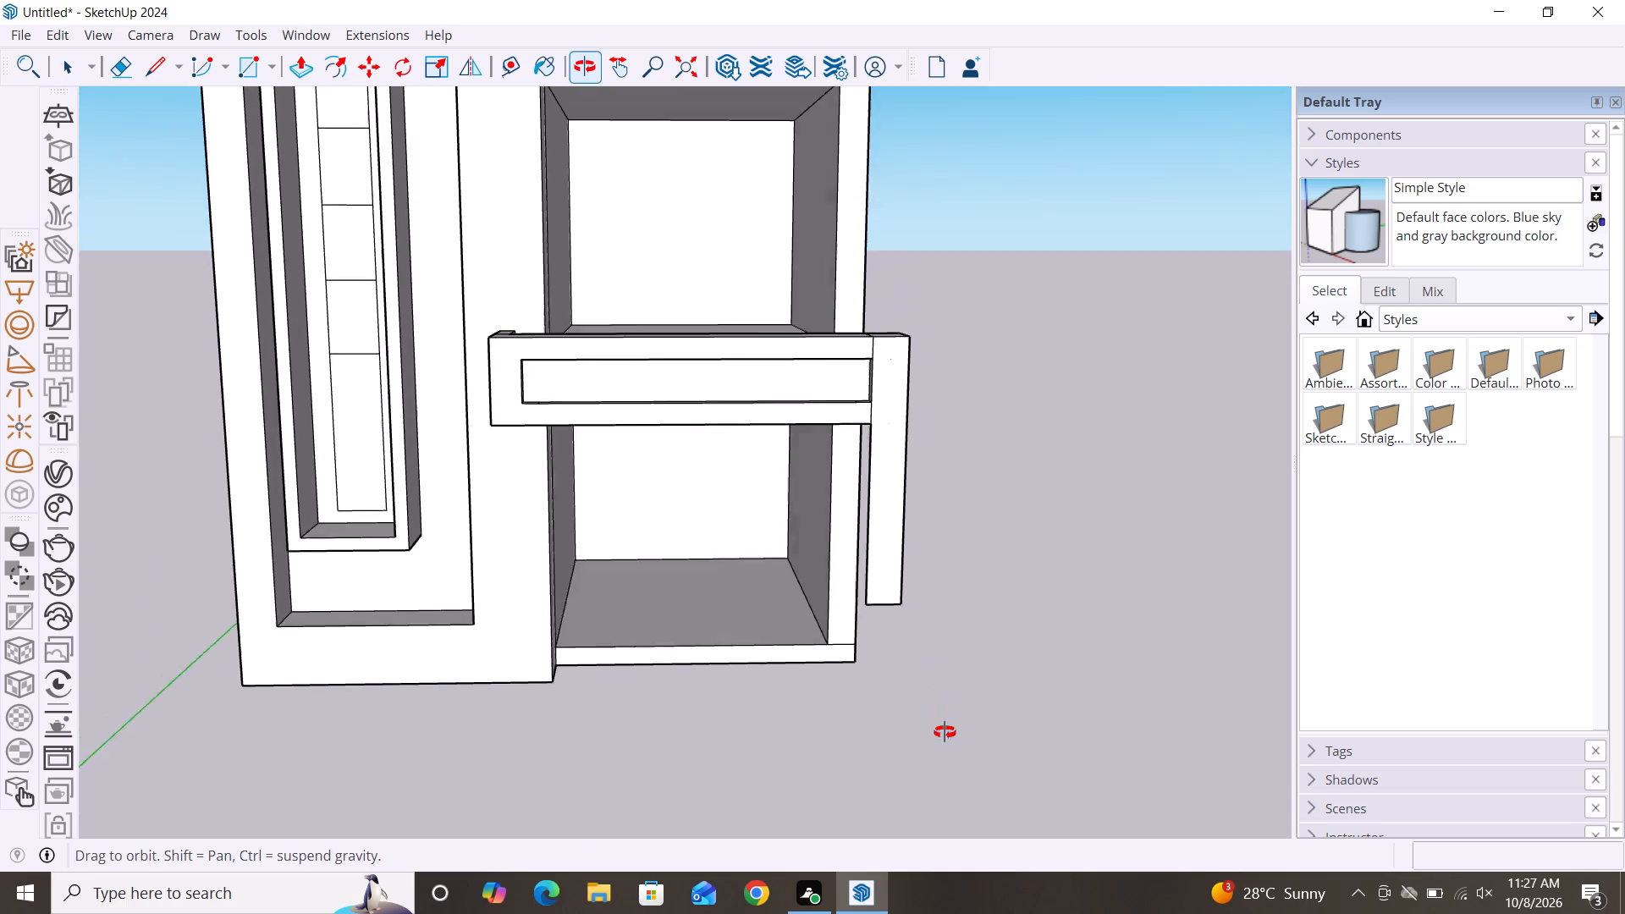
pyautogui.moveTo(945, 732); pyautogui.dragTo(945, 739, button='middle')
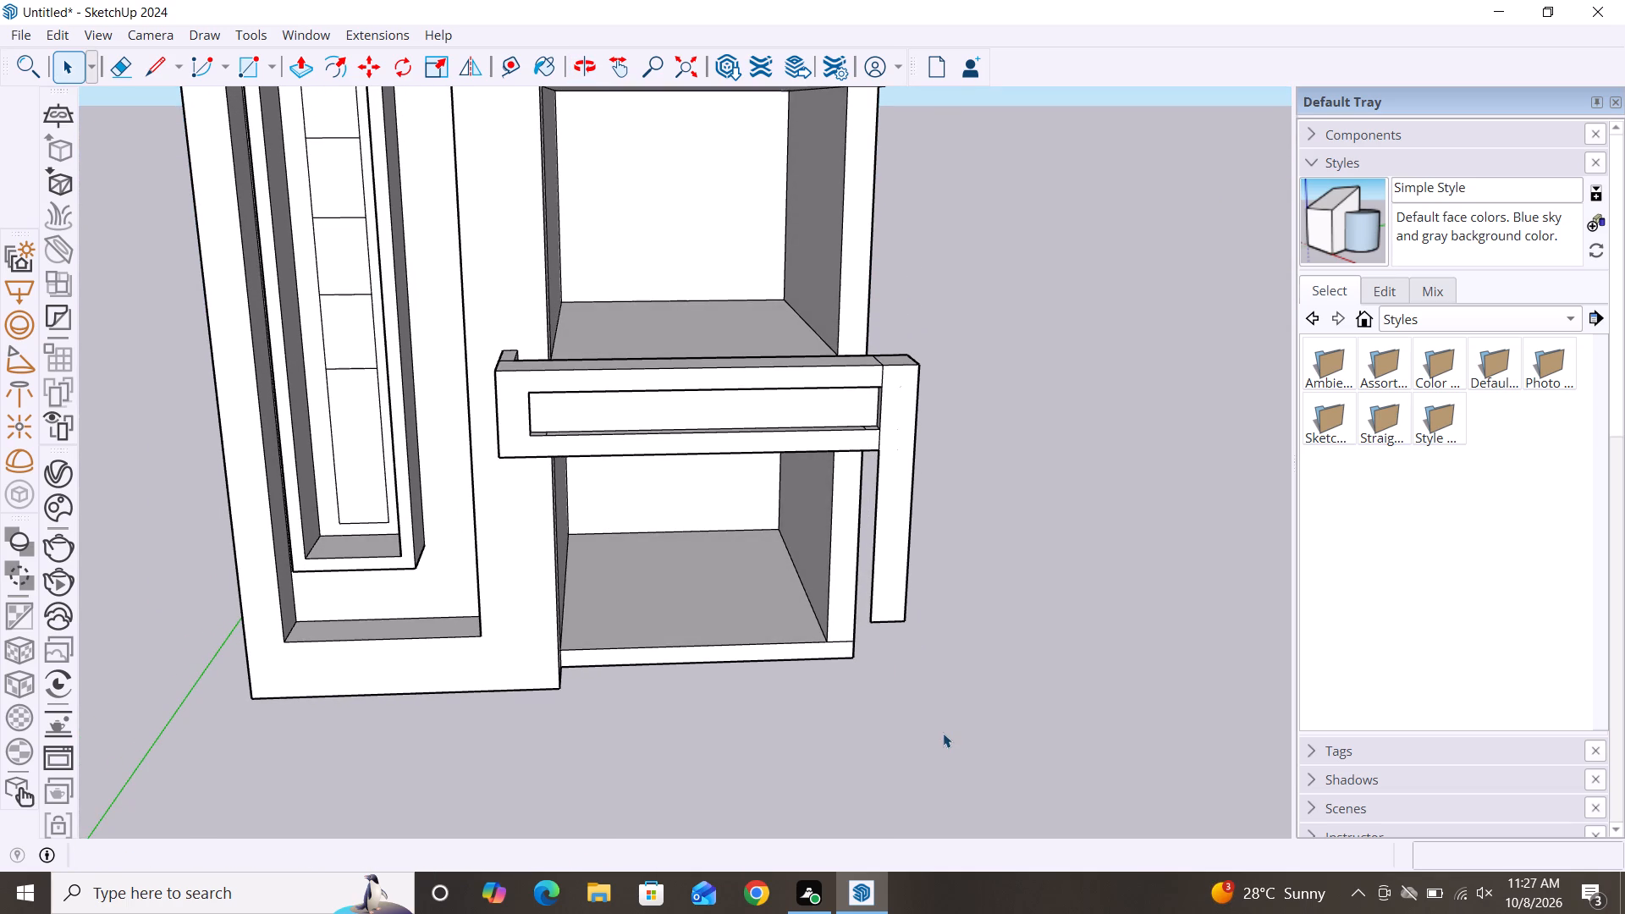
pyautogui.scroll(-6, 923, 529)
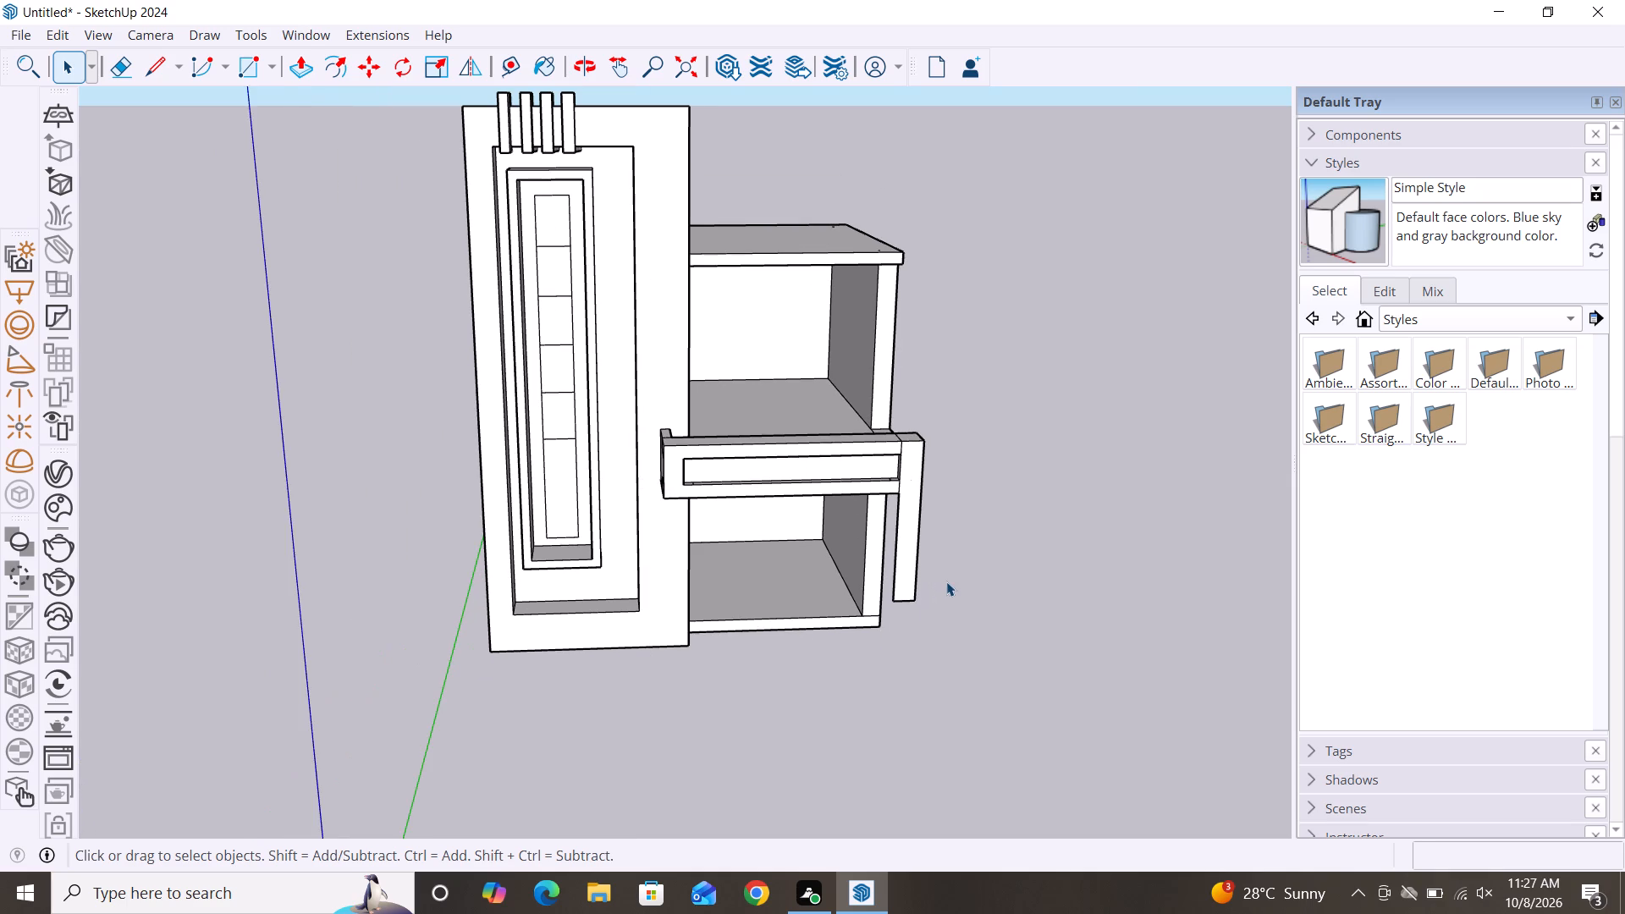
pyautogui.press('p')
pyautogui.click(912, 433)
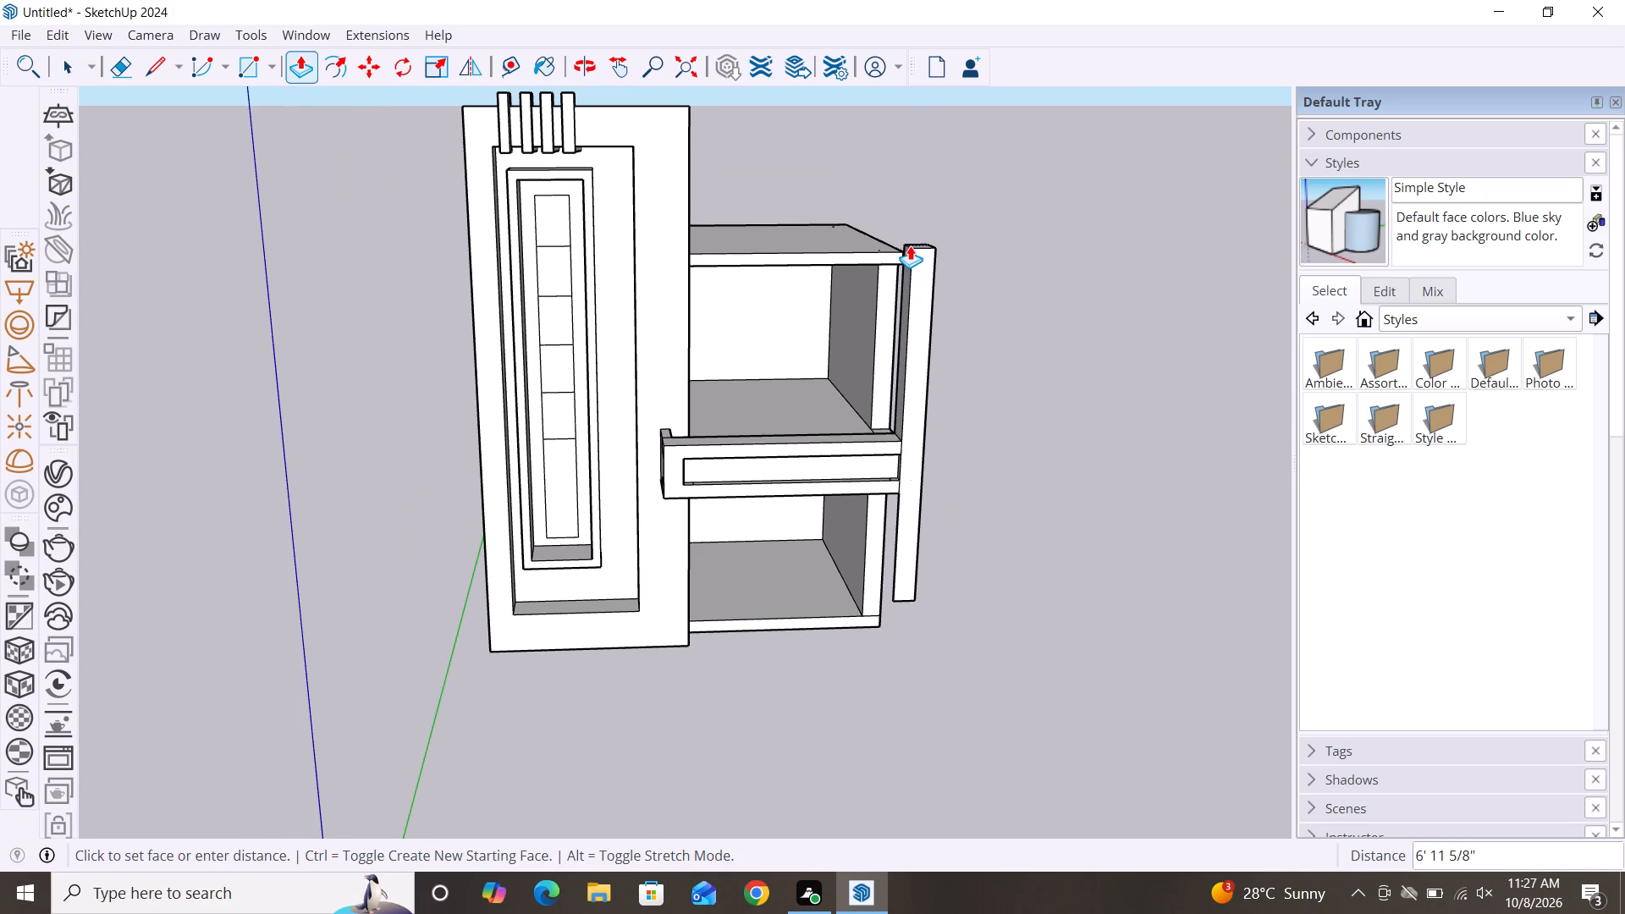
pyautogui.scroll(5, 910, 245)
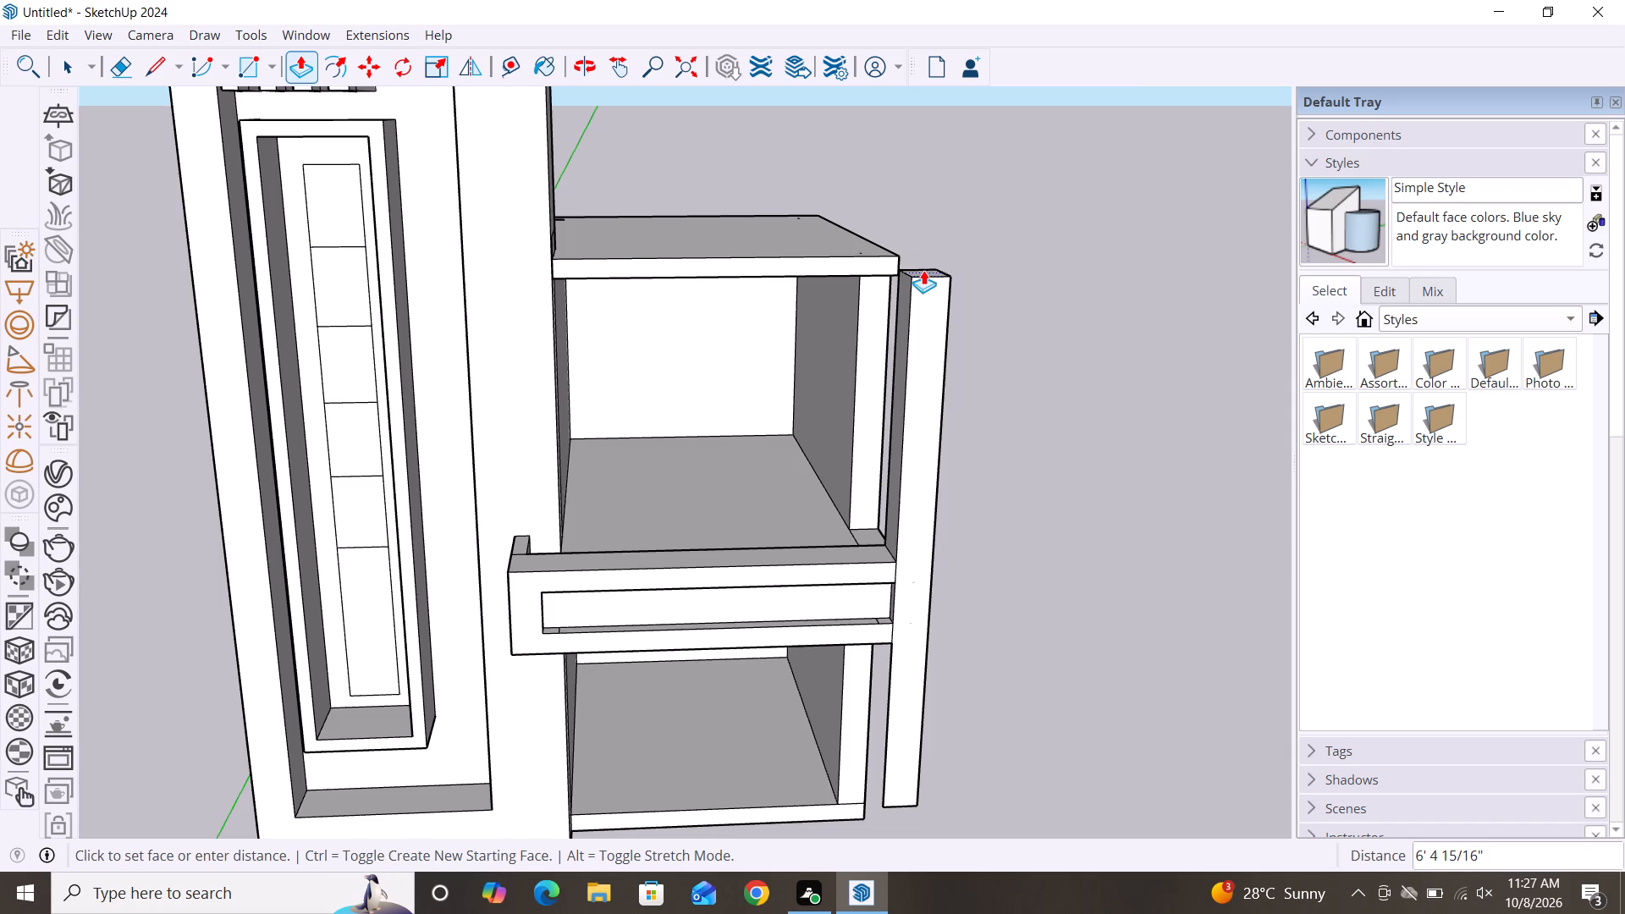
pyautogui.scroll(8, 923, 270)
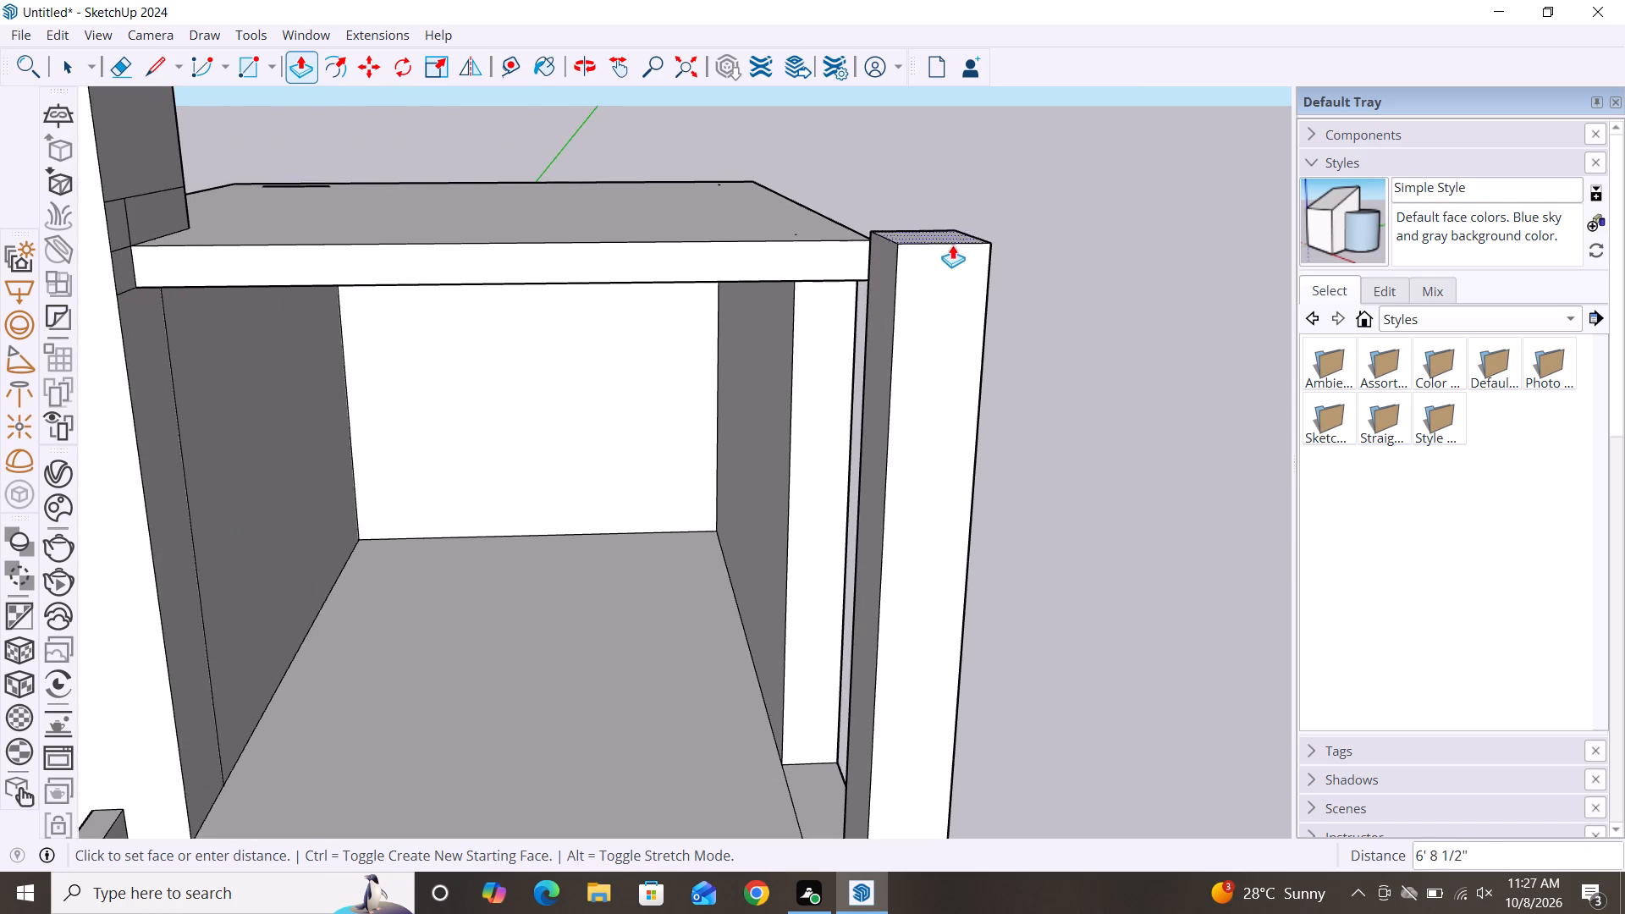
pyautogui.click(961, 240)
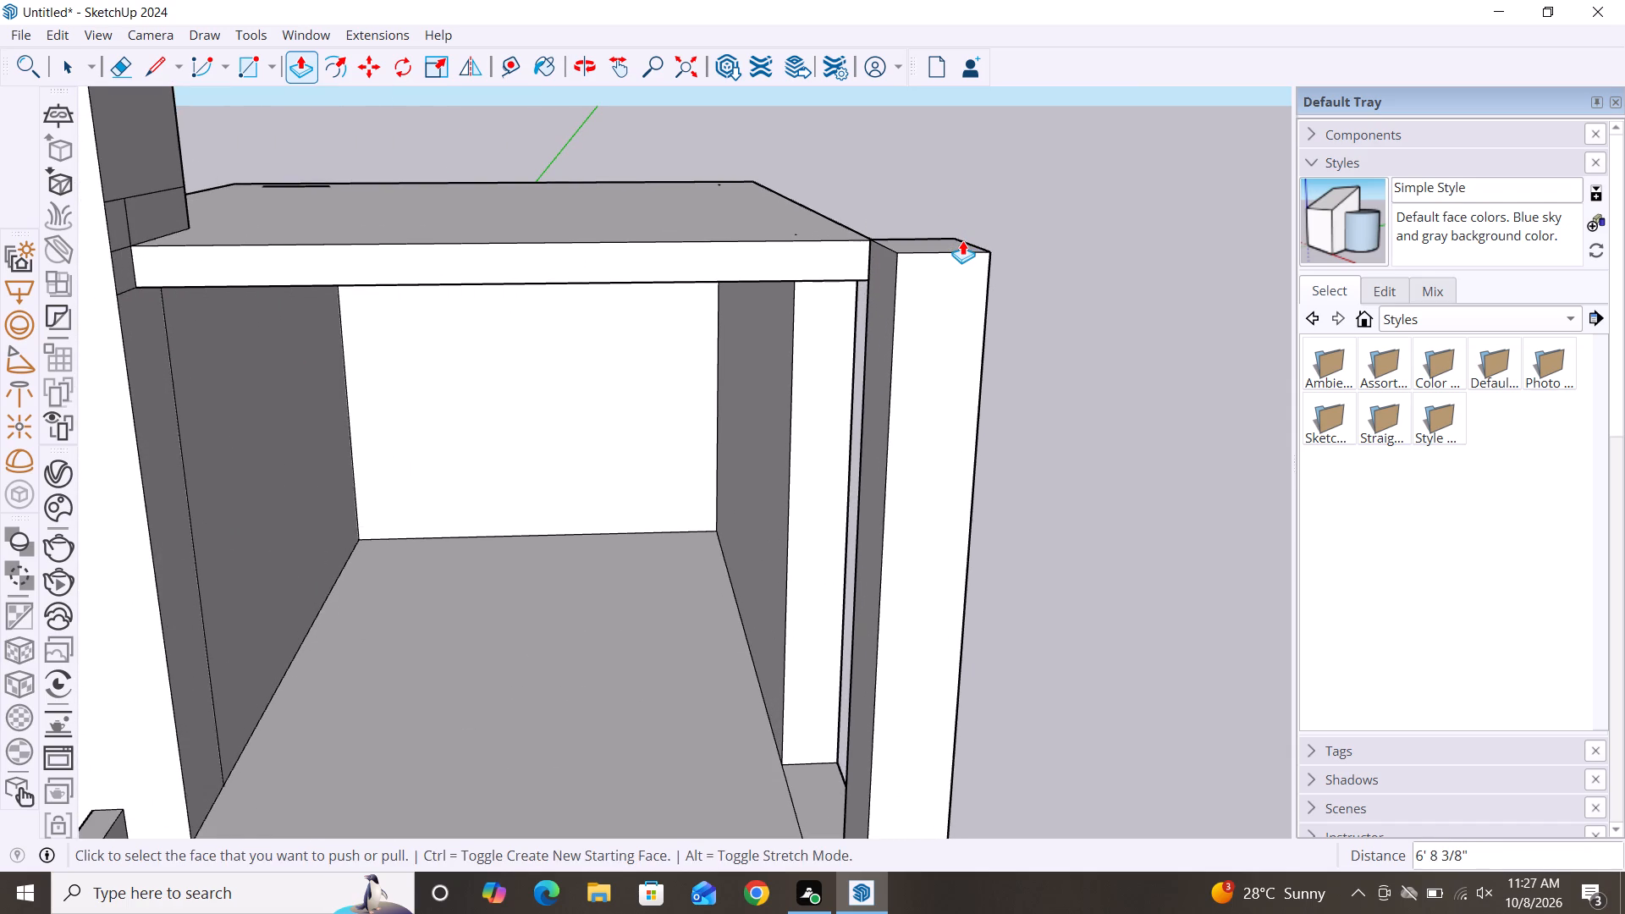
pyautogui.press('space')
# Examine the raised leg and the parapet's open outer end from the front and the side.
pyautogui.scroll(-8, 806, 228)
pyautogui.scroll(-6, 792, 366)
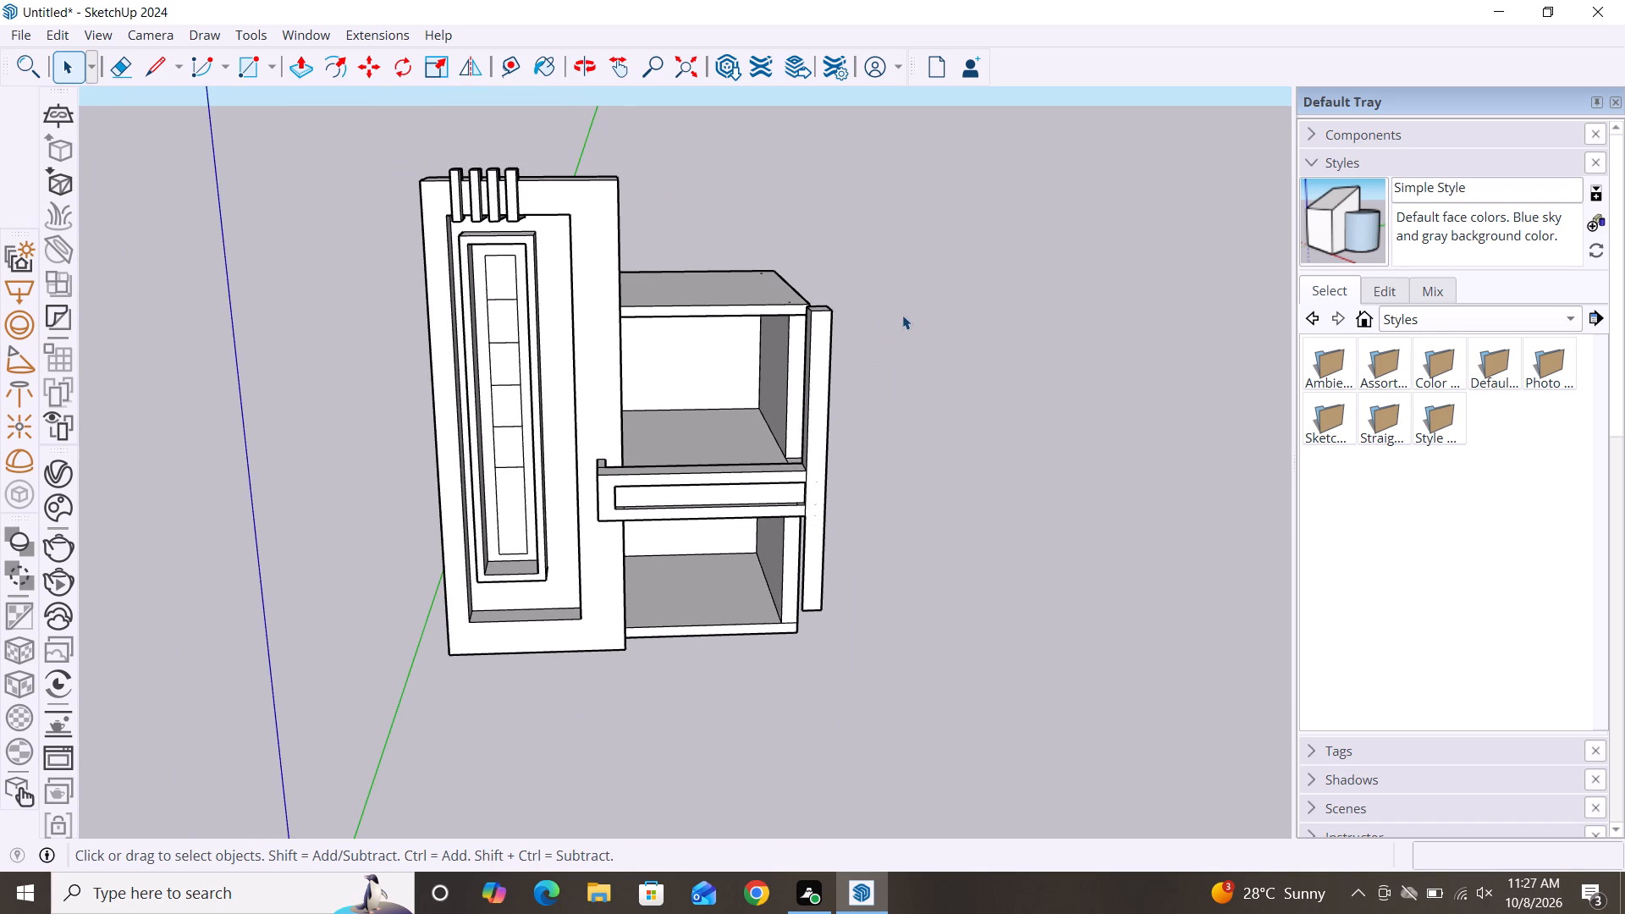
pyautogui.scroll(-3, 904, 315)
pyautogui.moveTo(935, 616); pyautogui.dragTo(634, 665, button='middle')
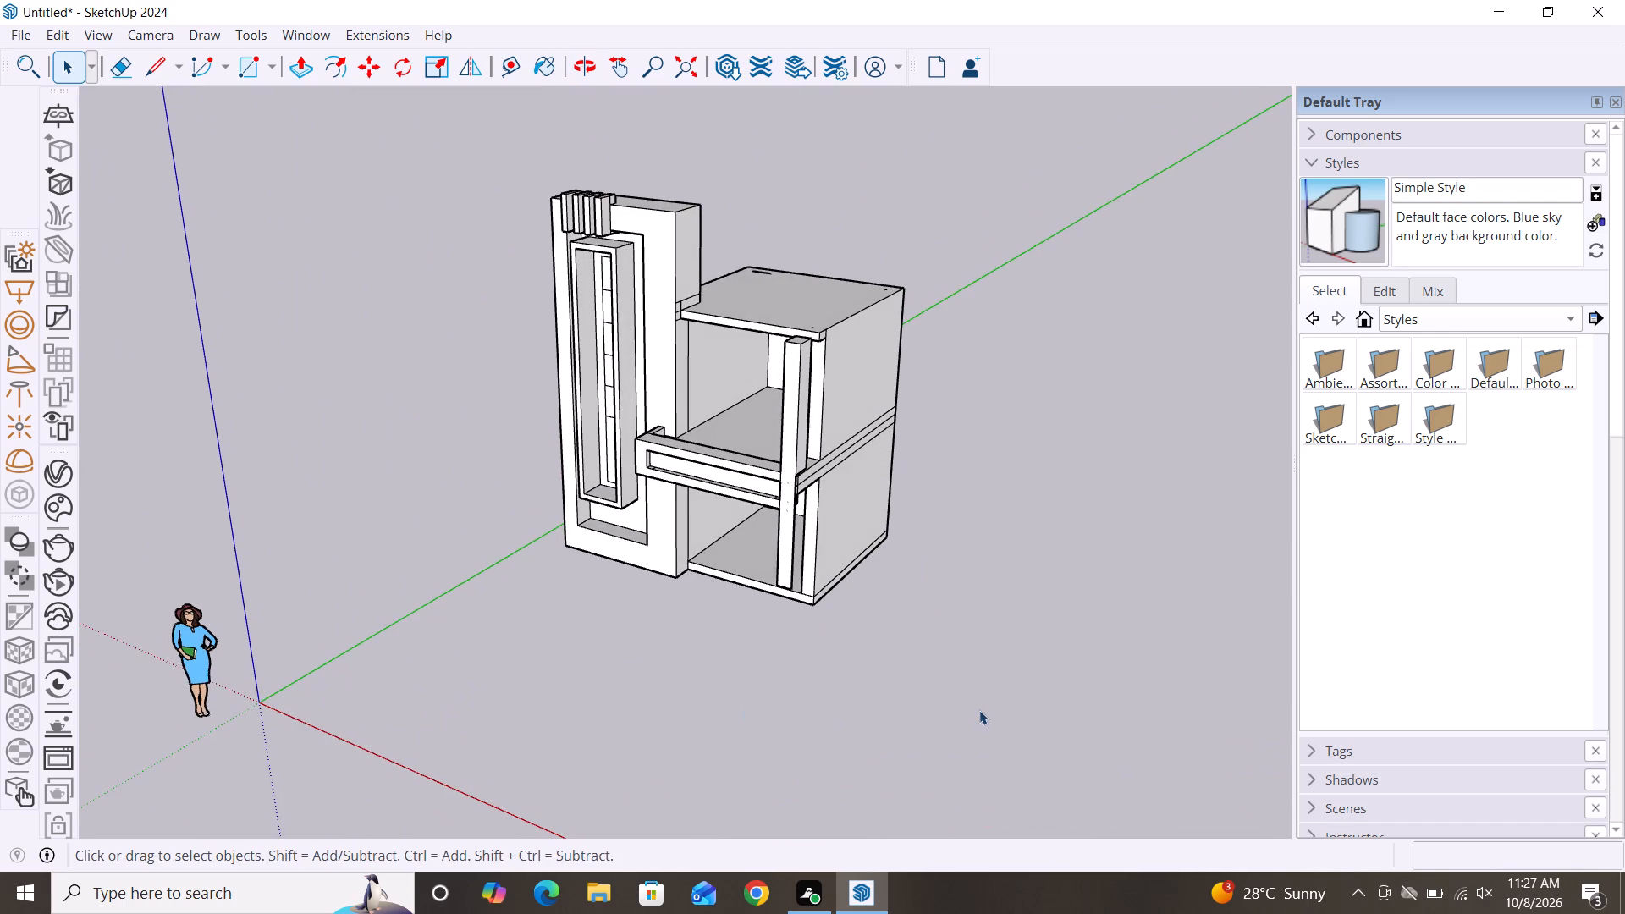
pyautogui.moveTo(979, 710); pyautogui.dragTo(601, 675, button='middle')
pyautogui.scroll(5, 729, 628)
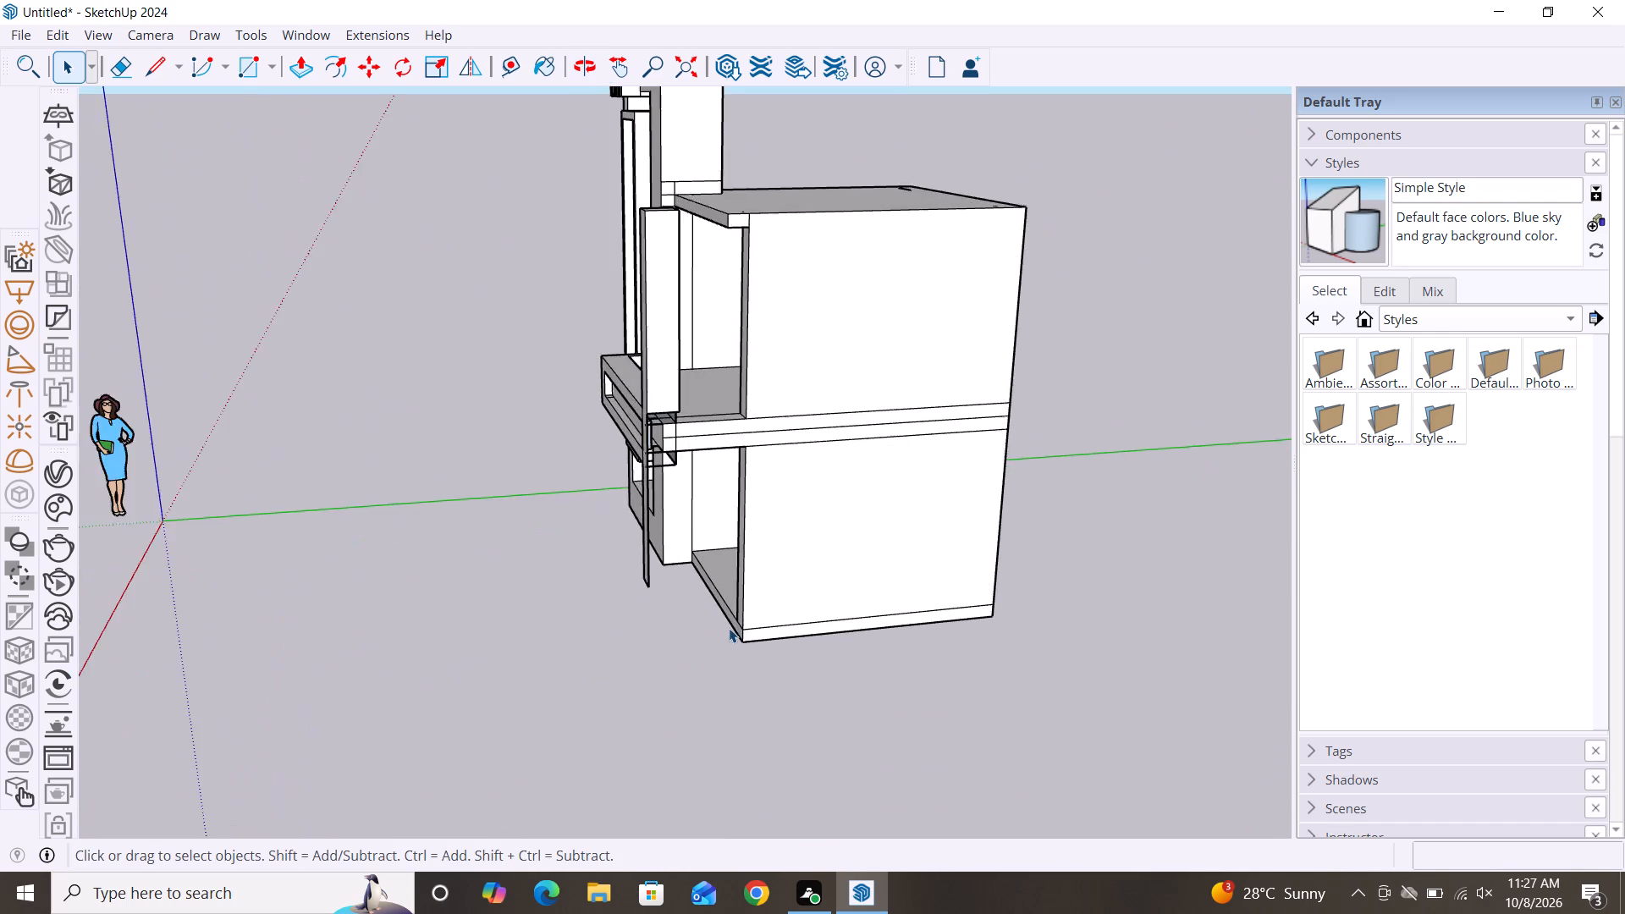
pyautogui.scroll(2, 729, 628)
pyautogui.scroll(-2, 729, 628)
pyautogui.middleClick(707, 399)
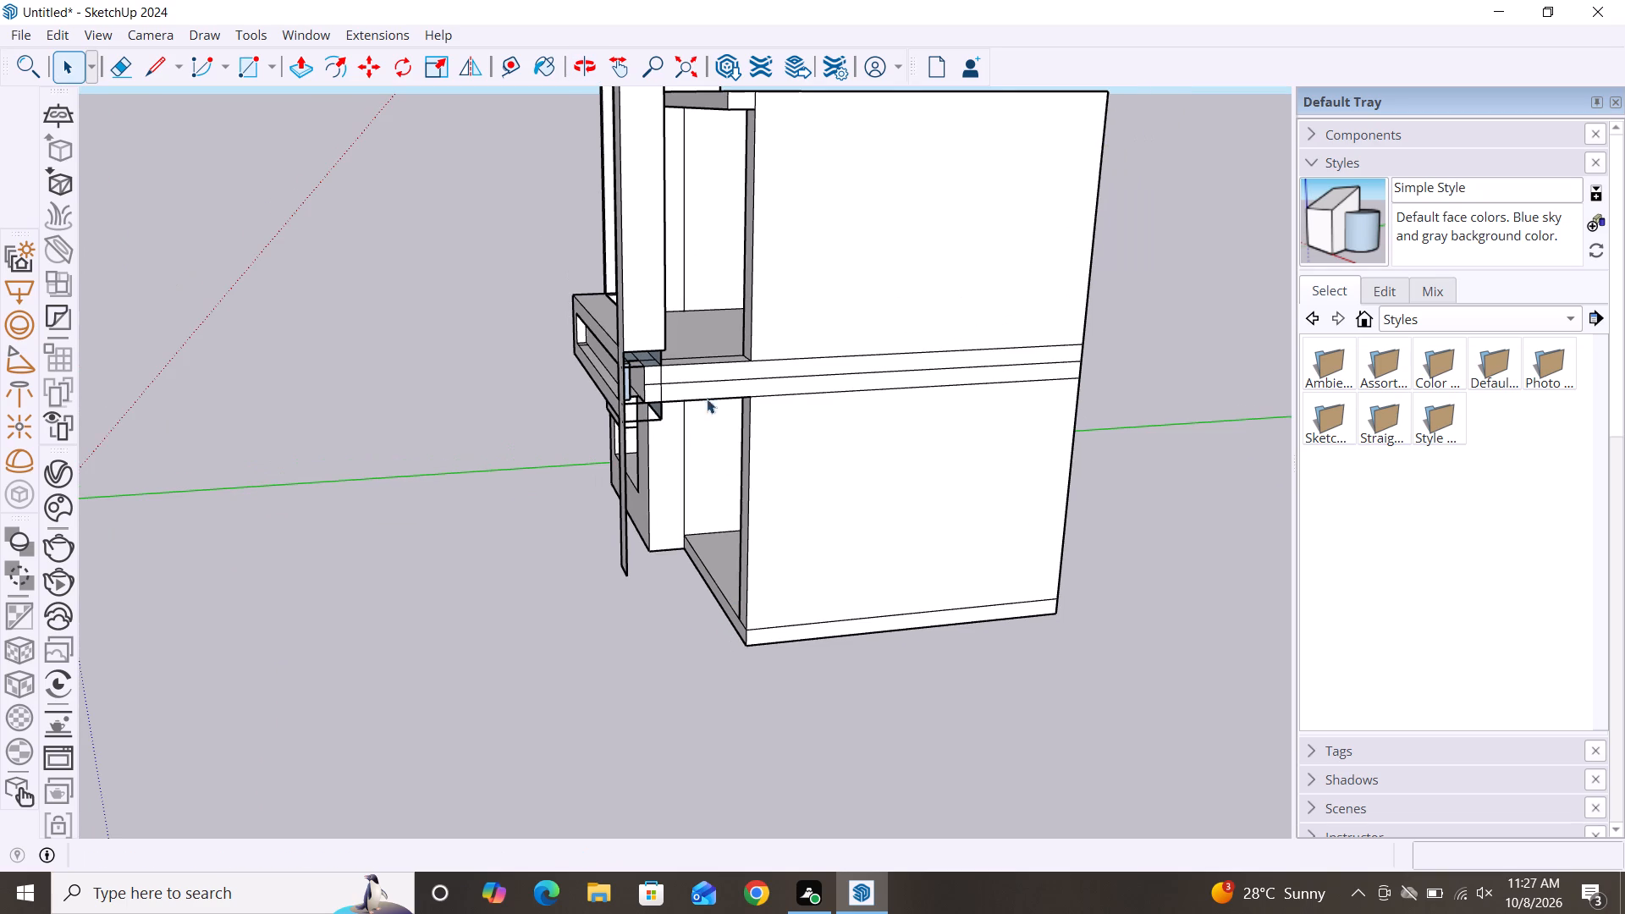
pyautogui.moveTo(1044, 504); pyautogui.dragTo(827, 570, button='middle')
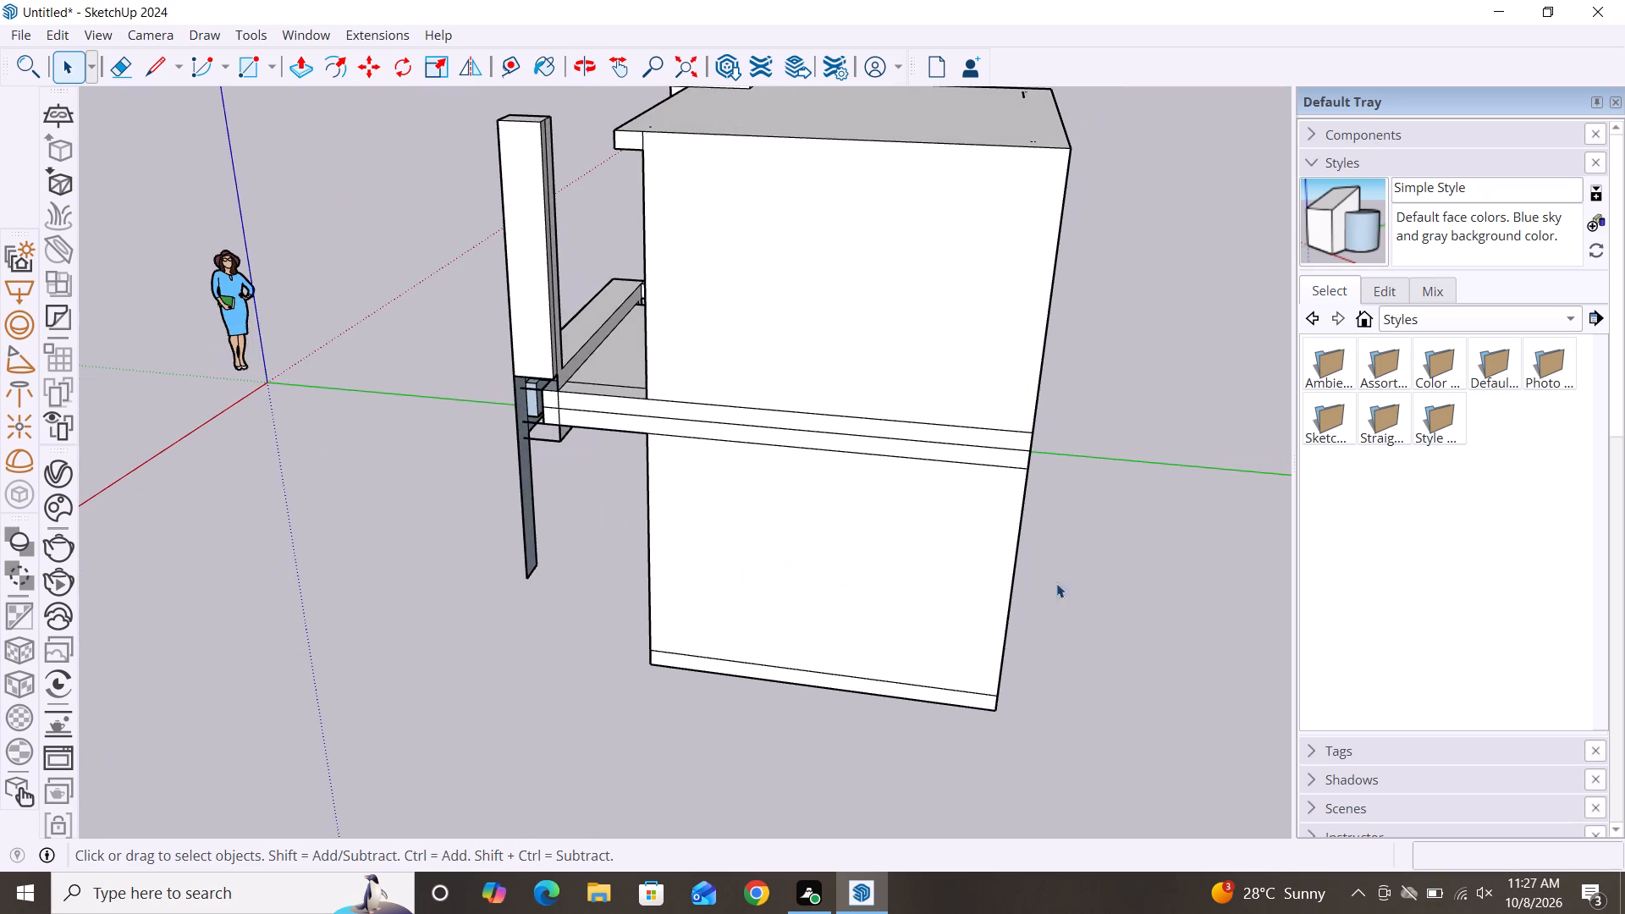
pyautogui.scroll(-1, 1105, 542)
pyautogui.moveTo(941, 622); pyautogui.dragTo(1183, 594, button='middle')
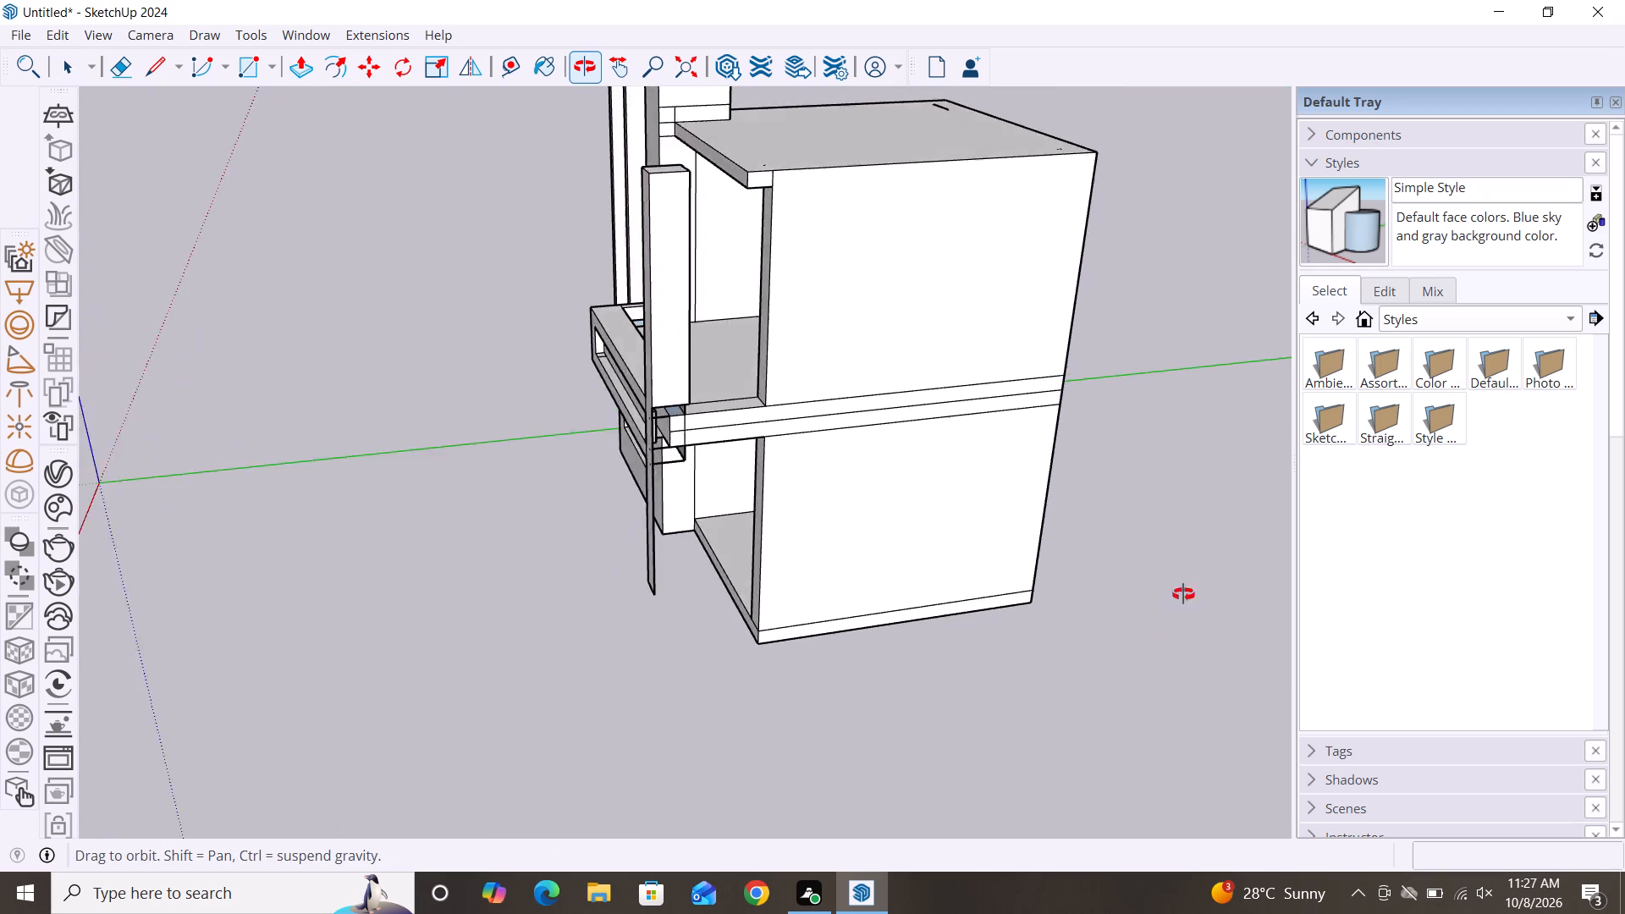
pyautogui.moveTo(1183, 594); pyautogui.dragTo(1165, 498, button='middle')
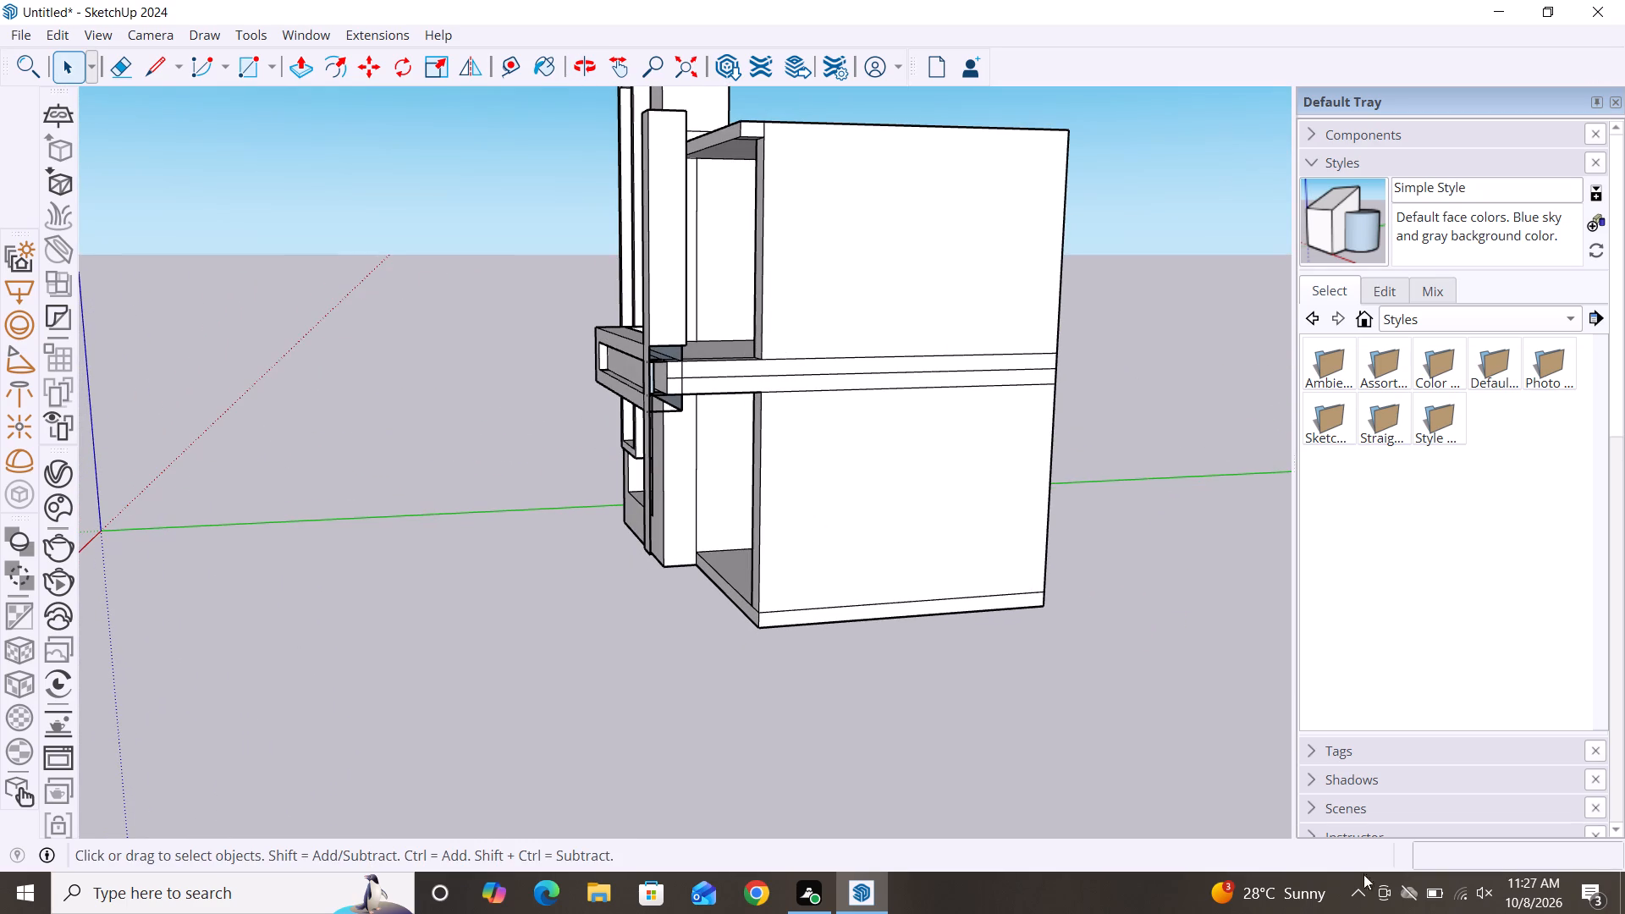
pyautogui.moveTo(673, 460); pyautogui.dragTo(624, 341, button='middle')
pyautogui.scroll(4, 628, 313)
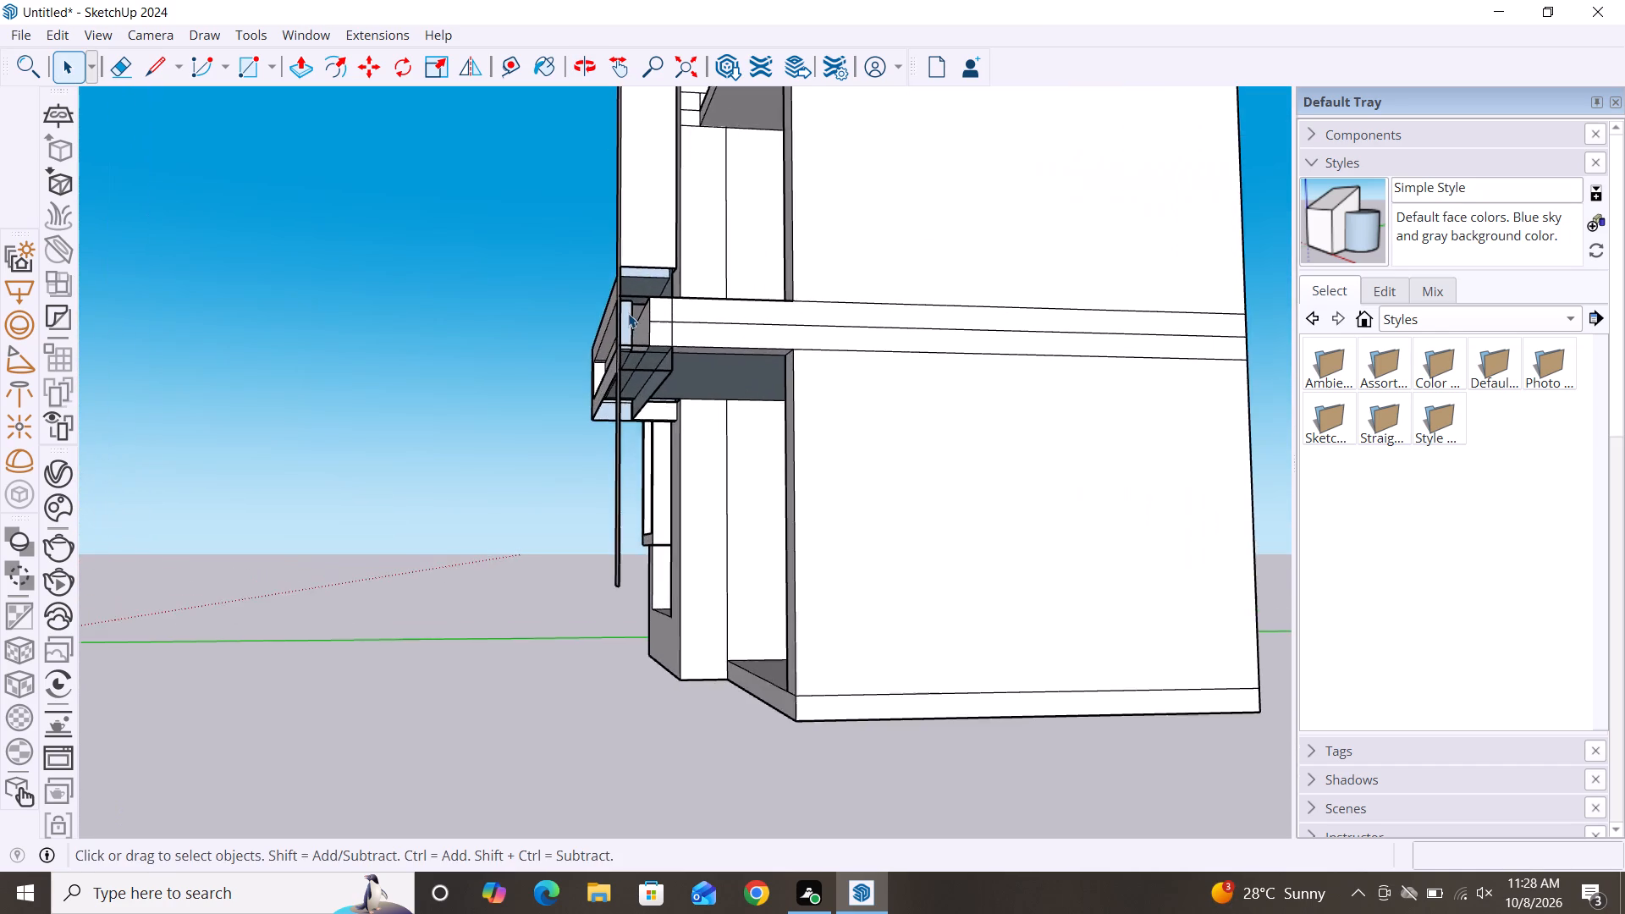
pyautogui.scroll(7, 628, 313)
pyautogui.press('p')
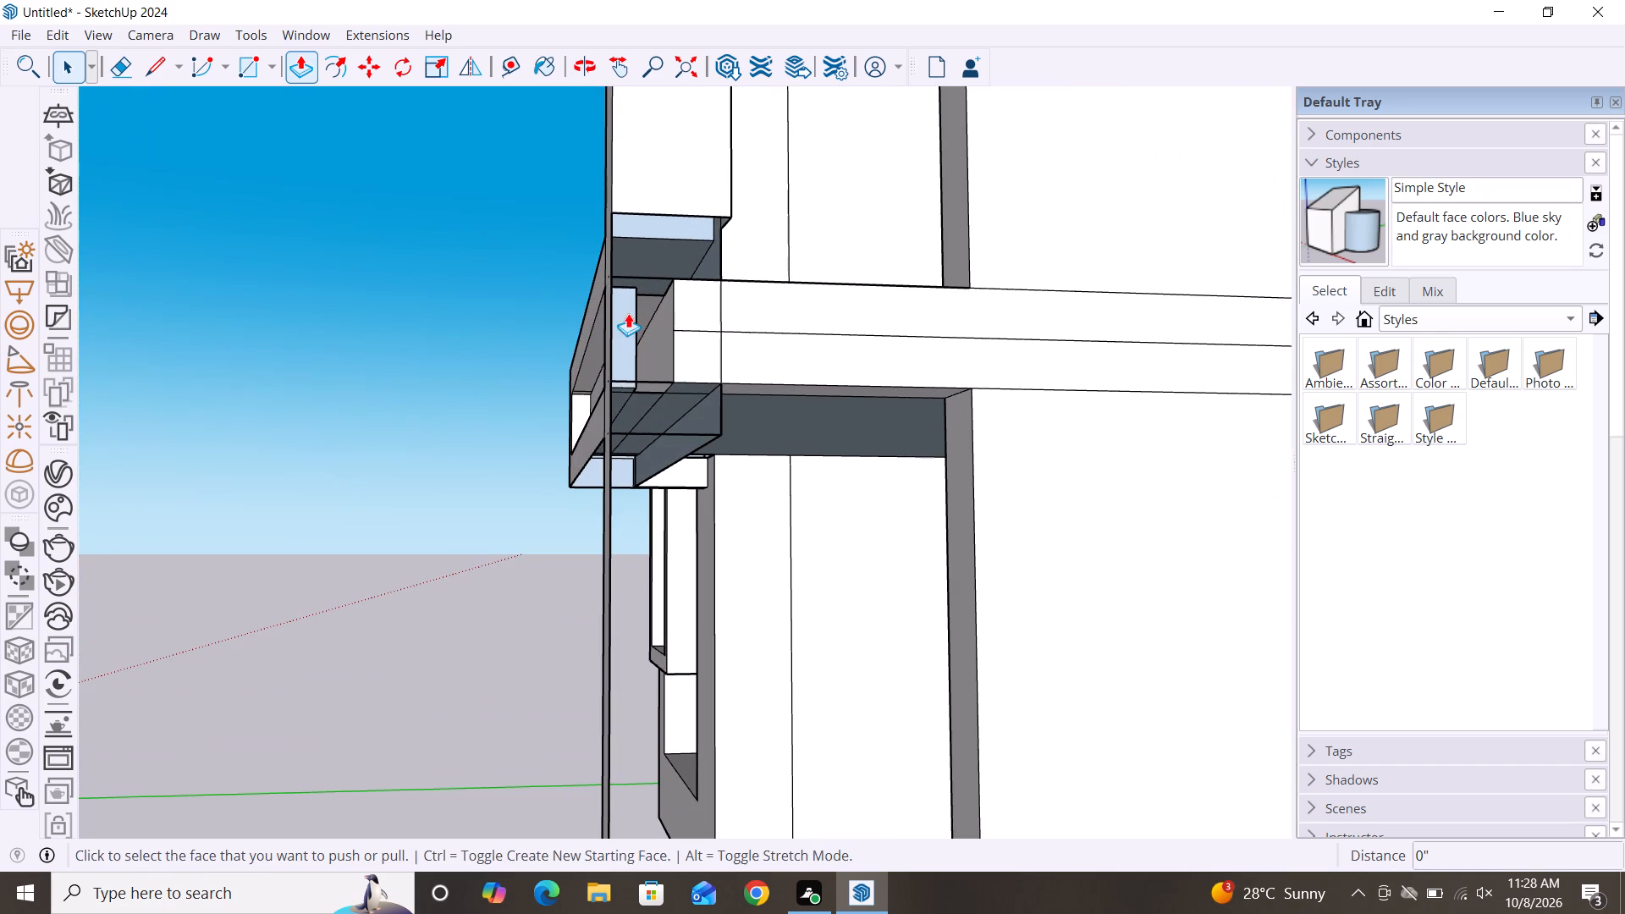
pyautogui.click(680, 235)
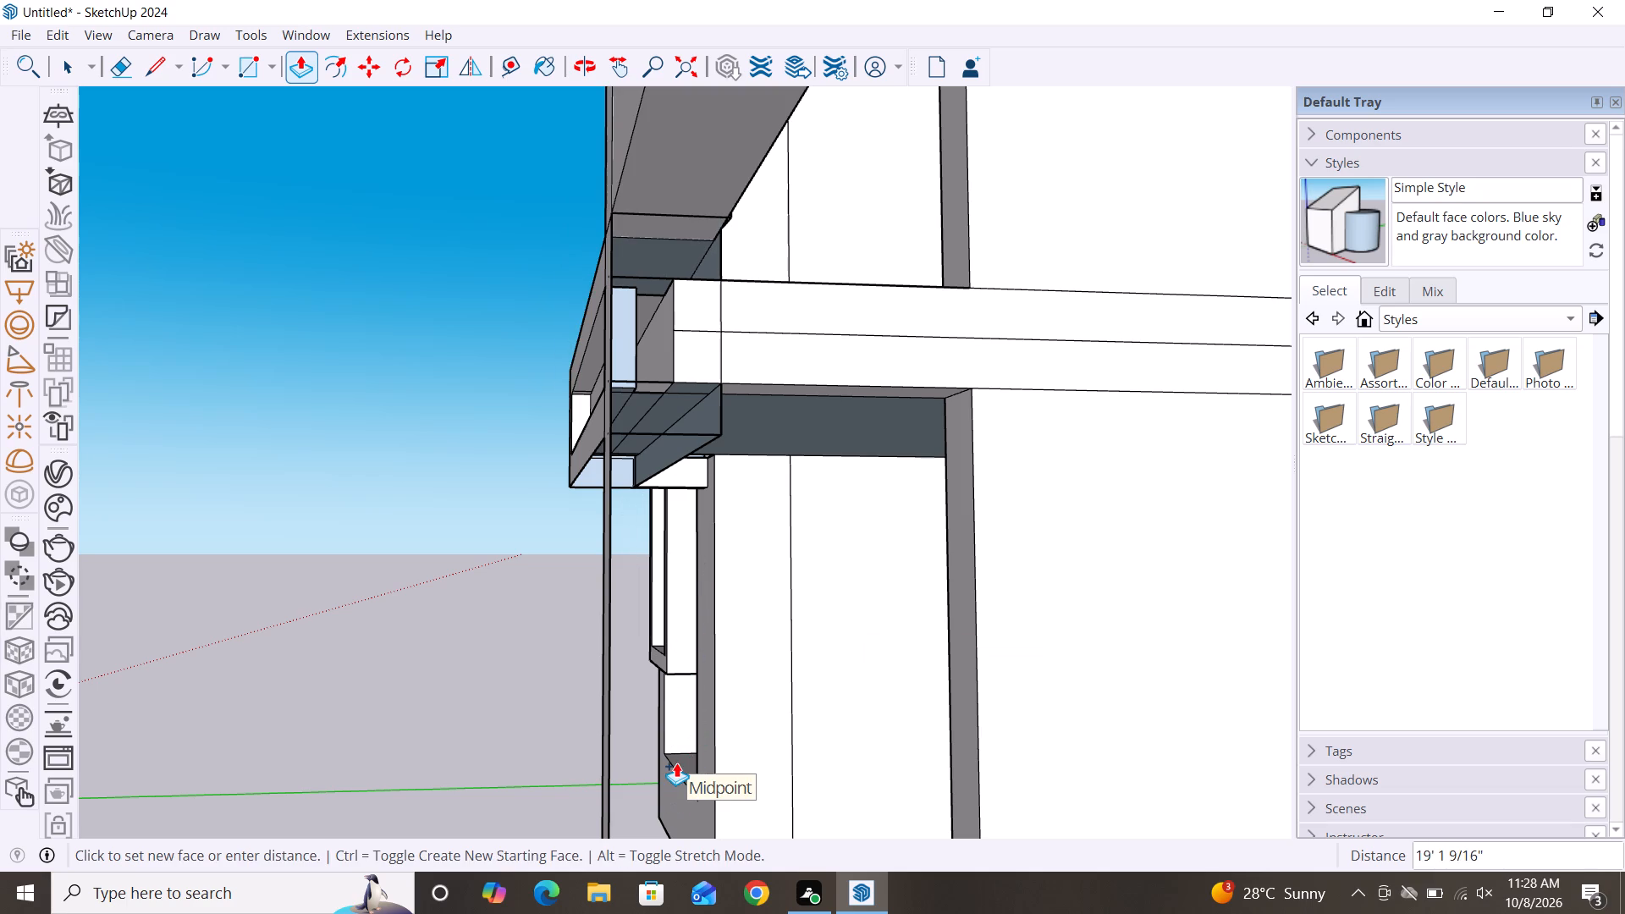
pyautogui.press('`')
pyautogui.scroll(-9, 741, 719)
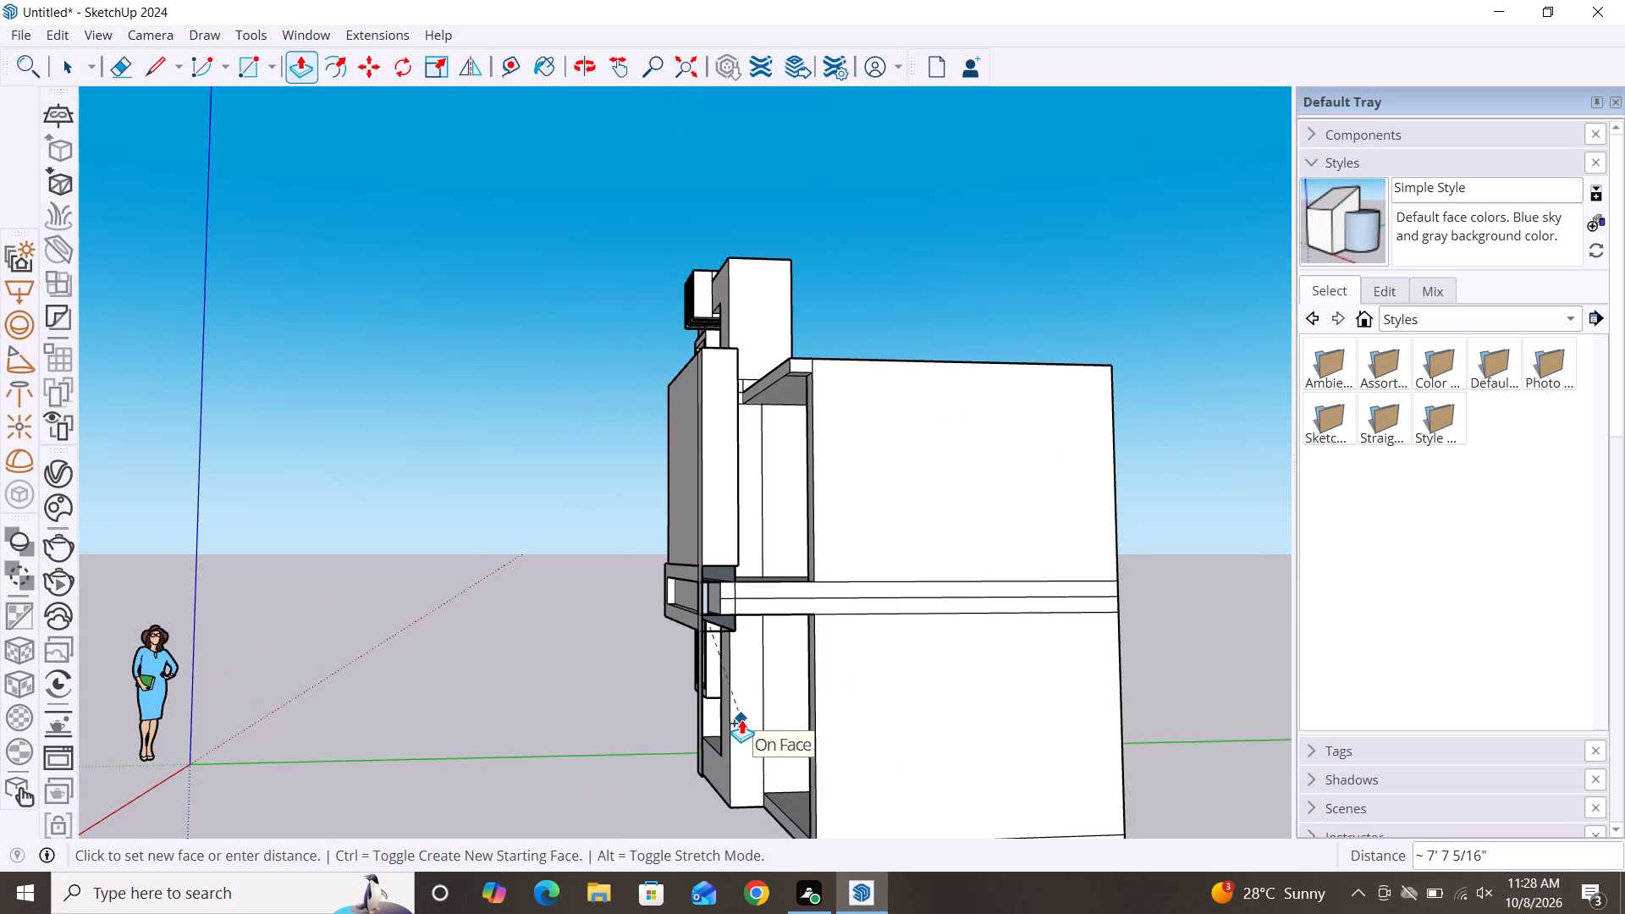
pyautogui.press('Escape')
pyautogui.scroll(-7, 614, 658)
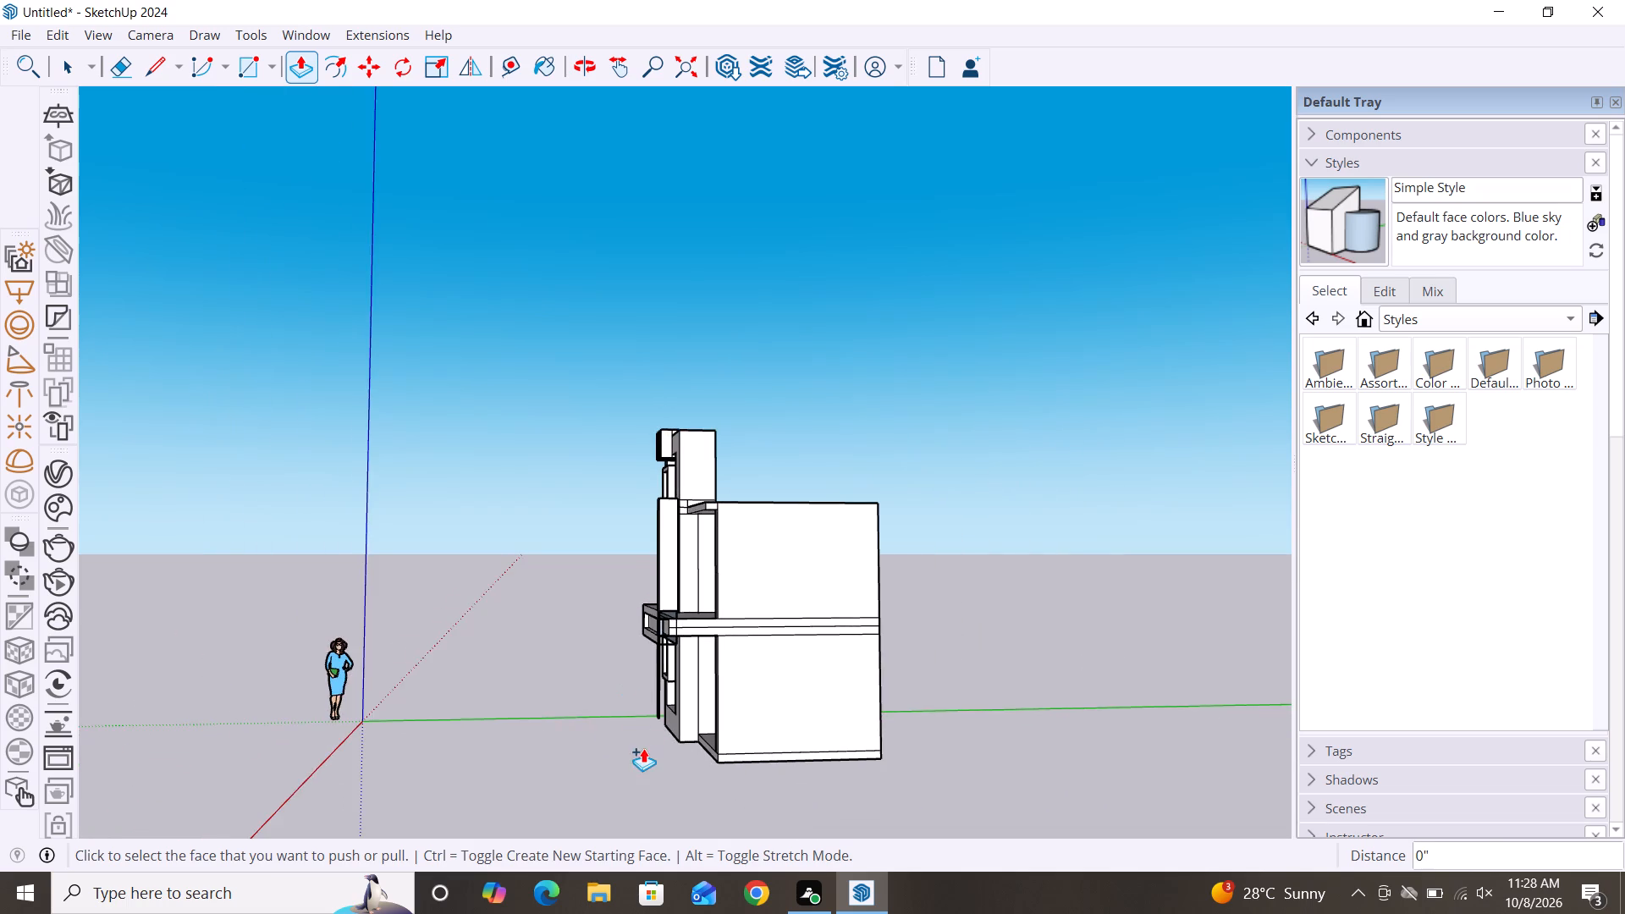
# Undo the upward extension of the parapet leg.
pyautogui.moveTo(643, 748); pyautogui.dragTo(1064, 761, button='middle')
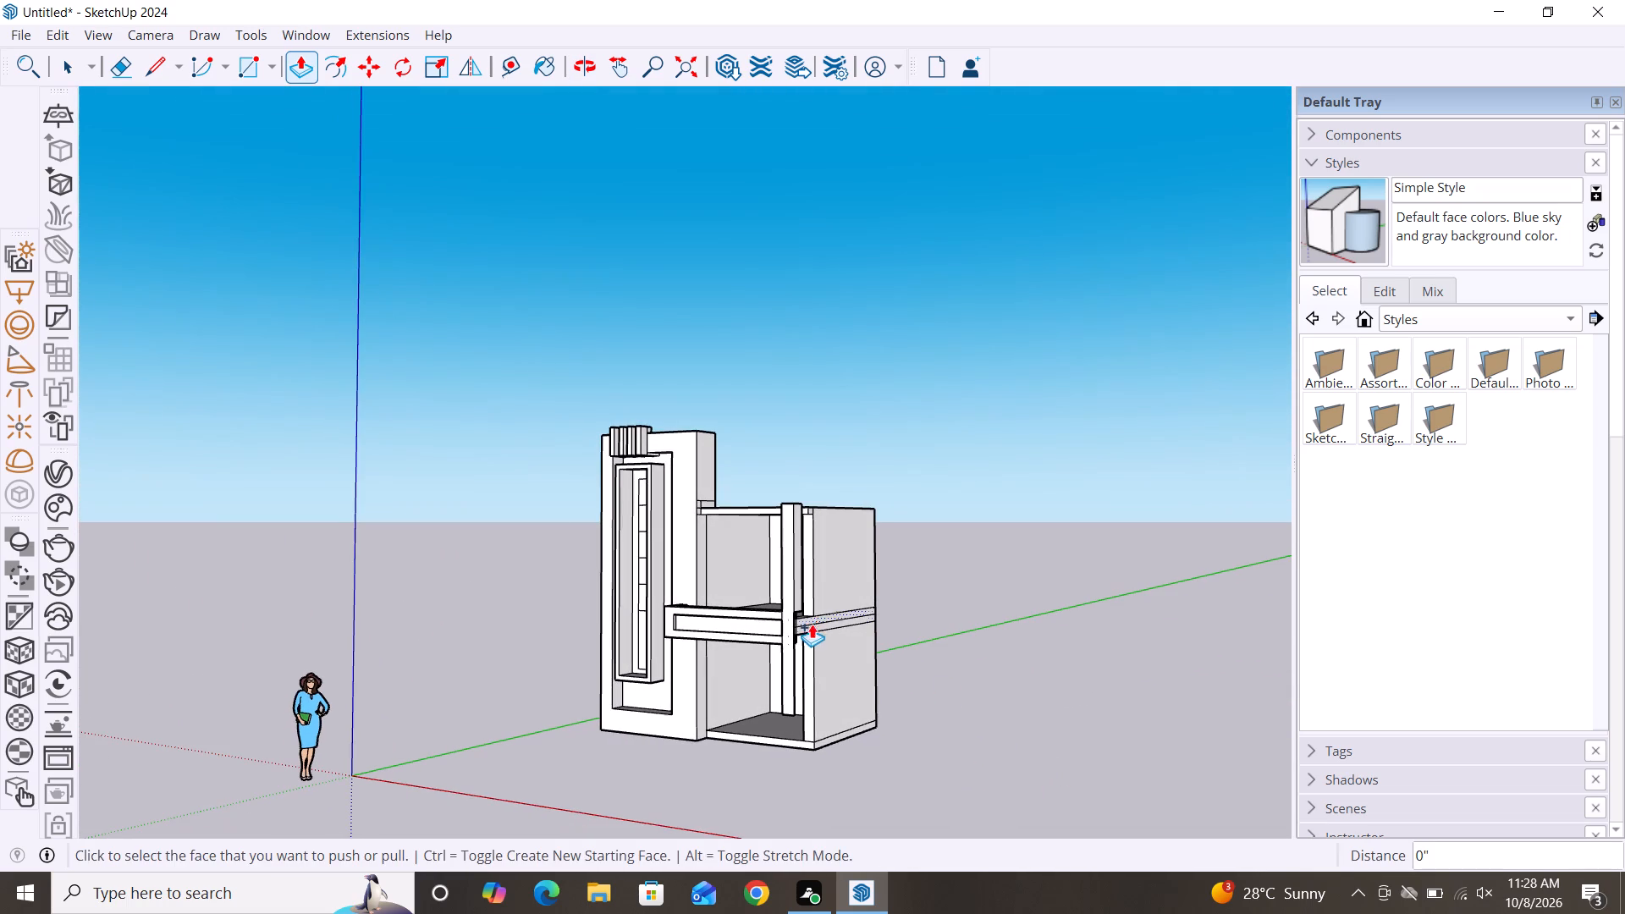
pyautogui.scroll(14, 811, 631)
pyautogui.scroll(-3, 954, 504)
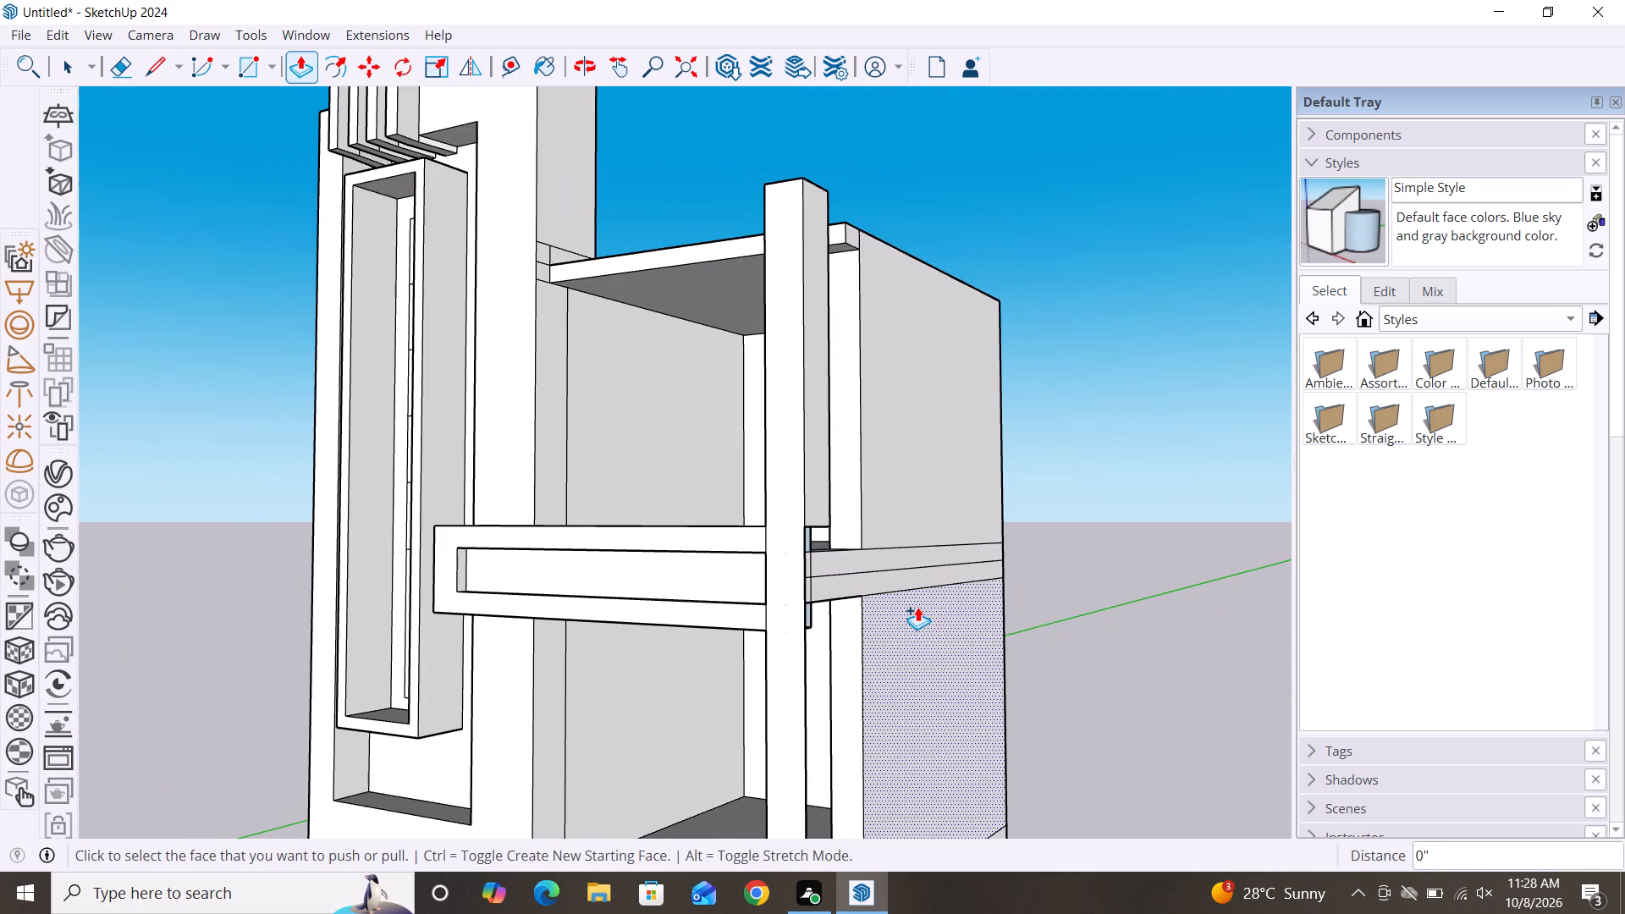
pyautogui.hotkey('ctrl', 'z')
# Extend the parapet leg's top face upward 6' 6" with Push/Pull, level with the top corner of the side block's roof slab.
pyautogui.moveTo(595, 678); pyautogui.dragTo(1044, 856, button='middle')
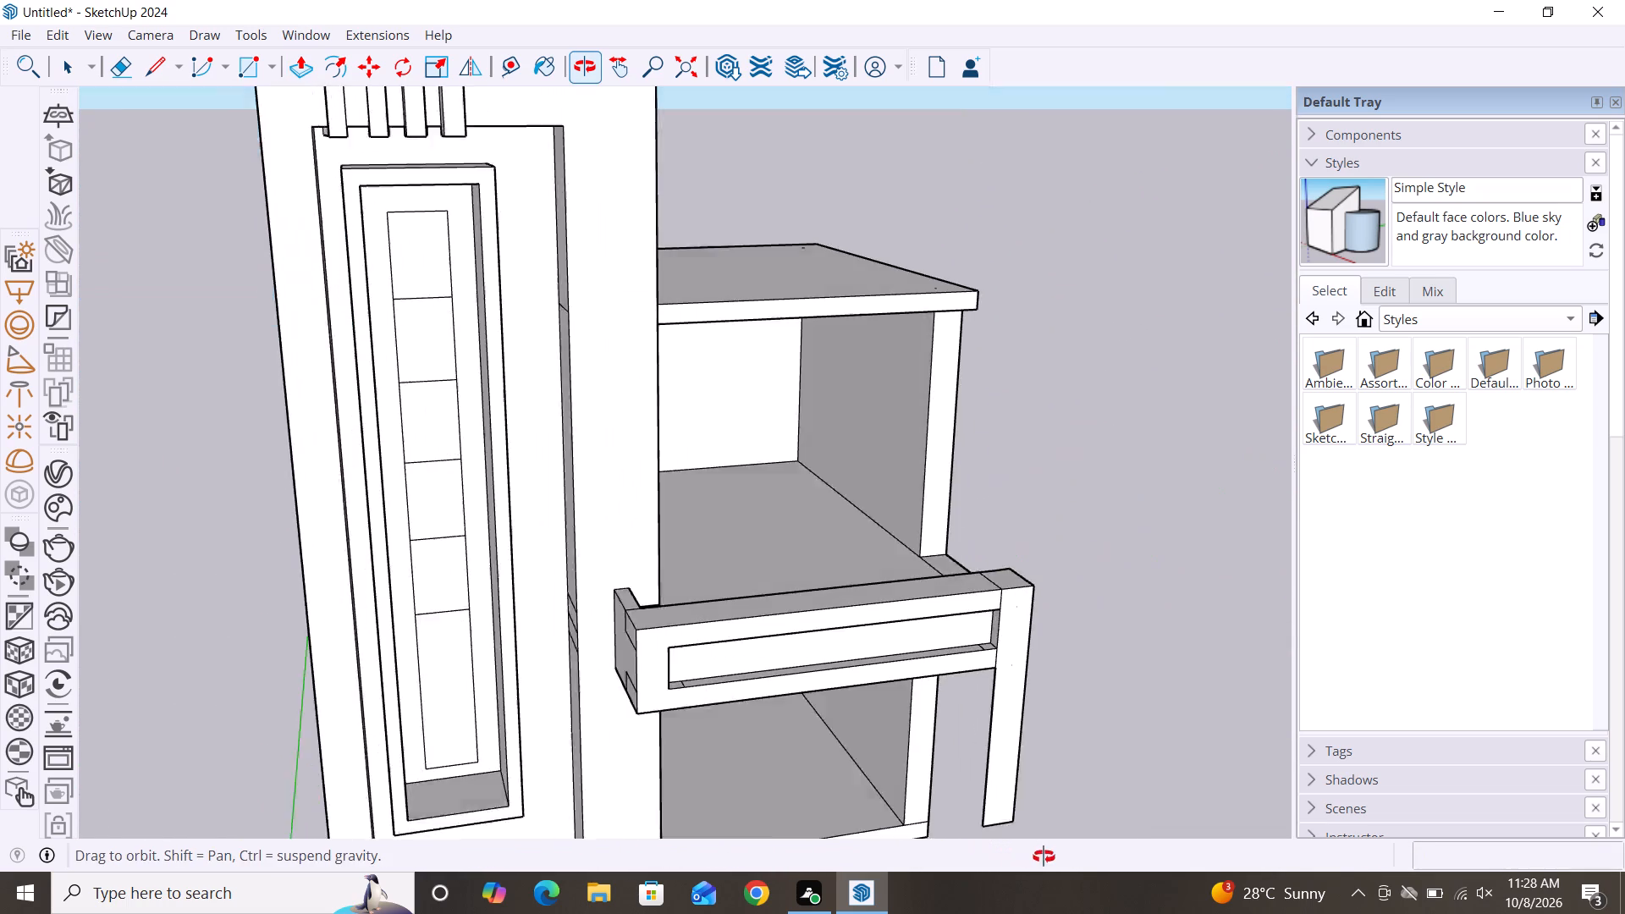
pyautogui.moveTo(1044, 856); pyautogui.dragTo(1085, 854, button='middle')
pyautogui.click(1024, 555)
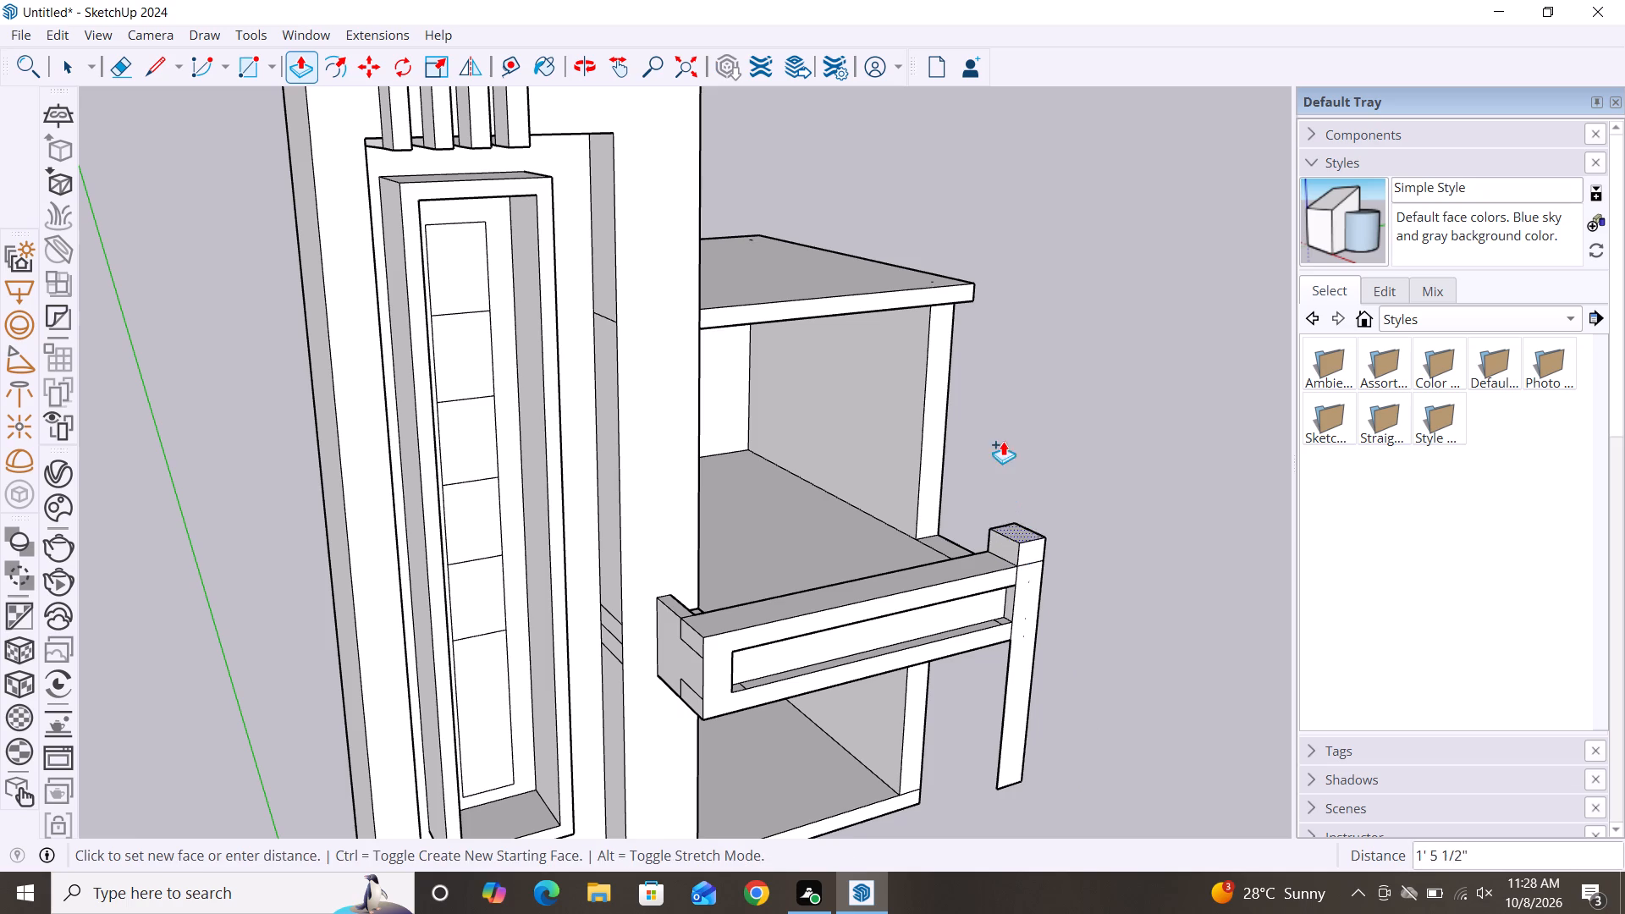
pyautogui.click(976, 280)
# Examine the raised parapet leg and its junction with the balcony slab from the front, the side and below.
pyautogui.scroll(-4, 1061, 498)
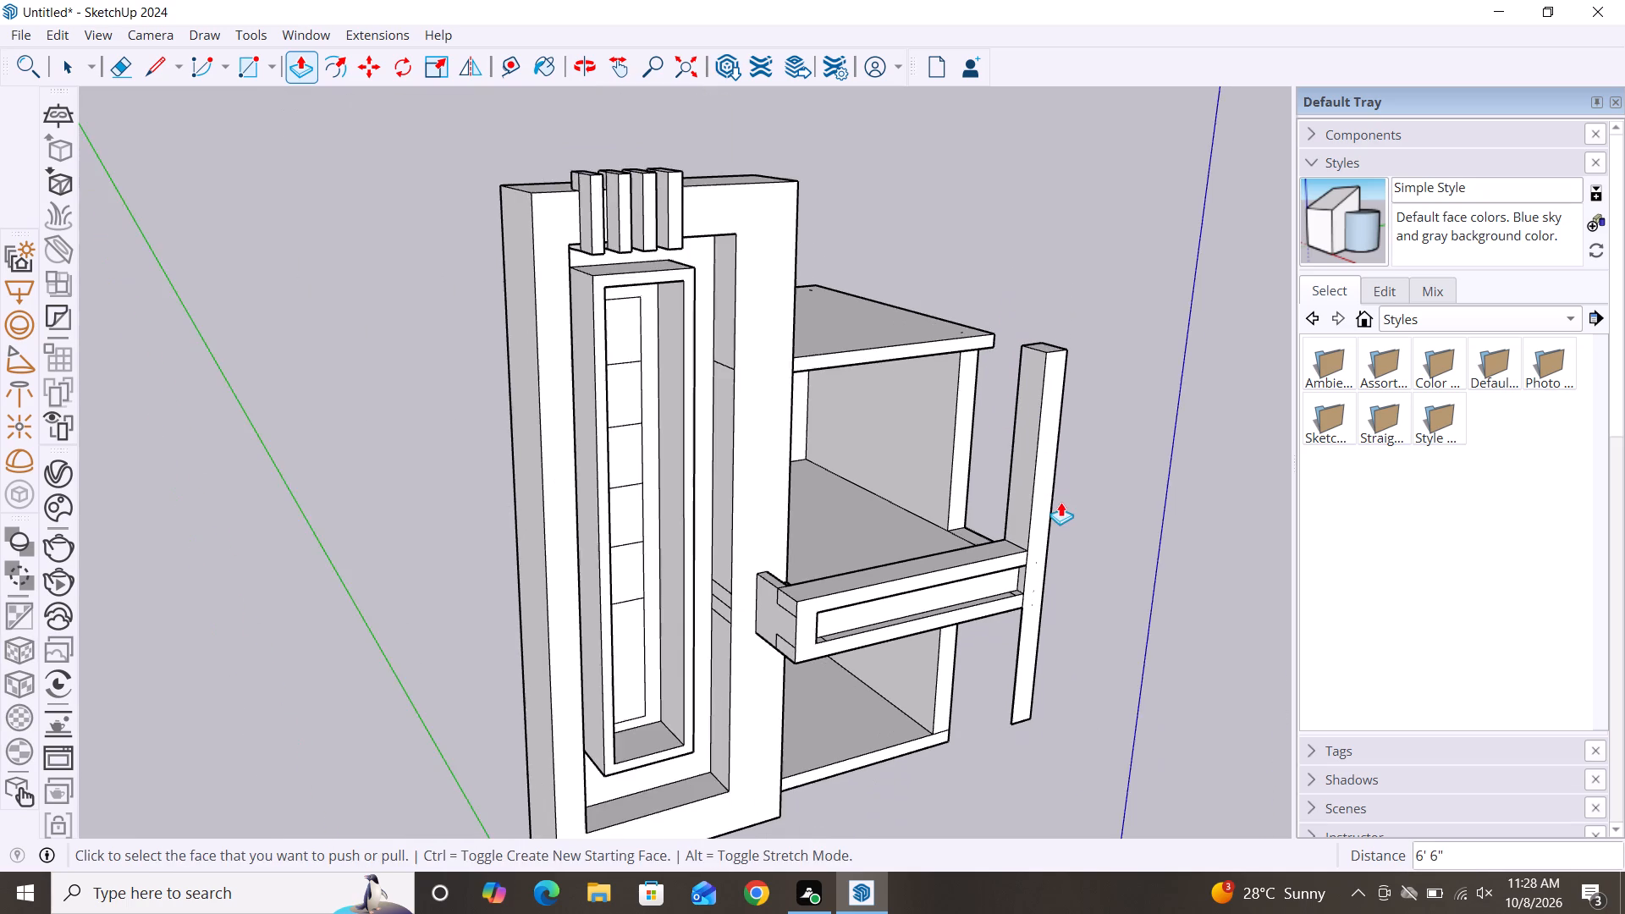
pyautogui.scroll(-2, 1062, 511)
pyautogui.moveTo(1142, 748); pyautogui.dragTo(768, 657, button='middle')
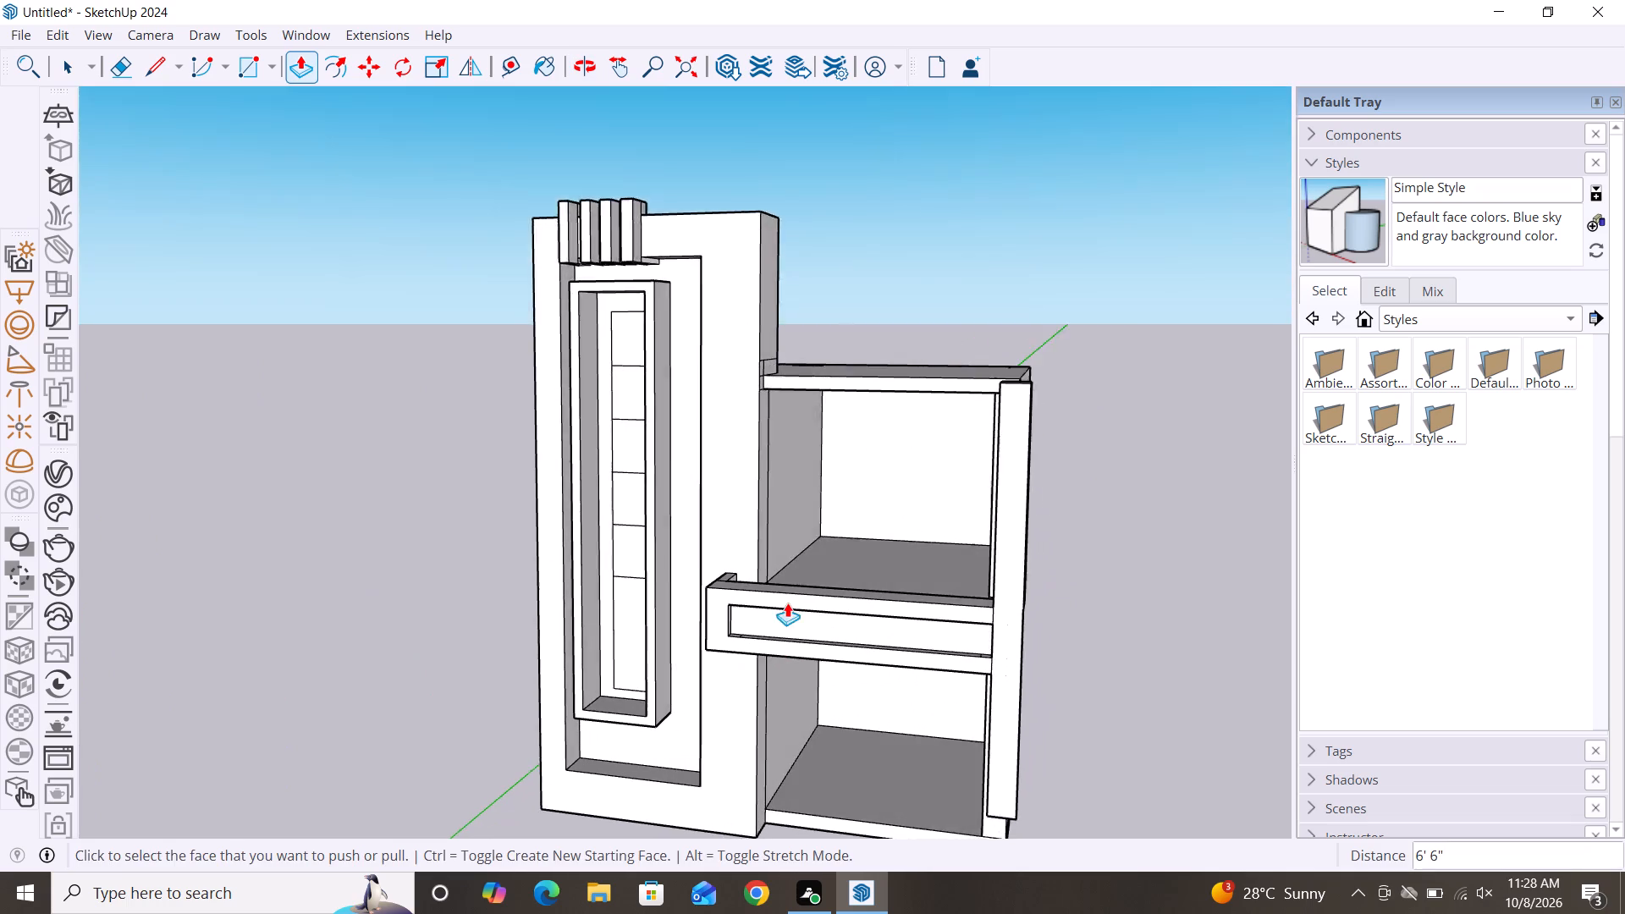
pyautogui.scroll(-1, 768, 634)
pyautogui.scroll(-2, 1016, 394)
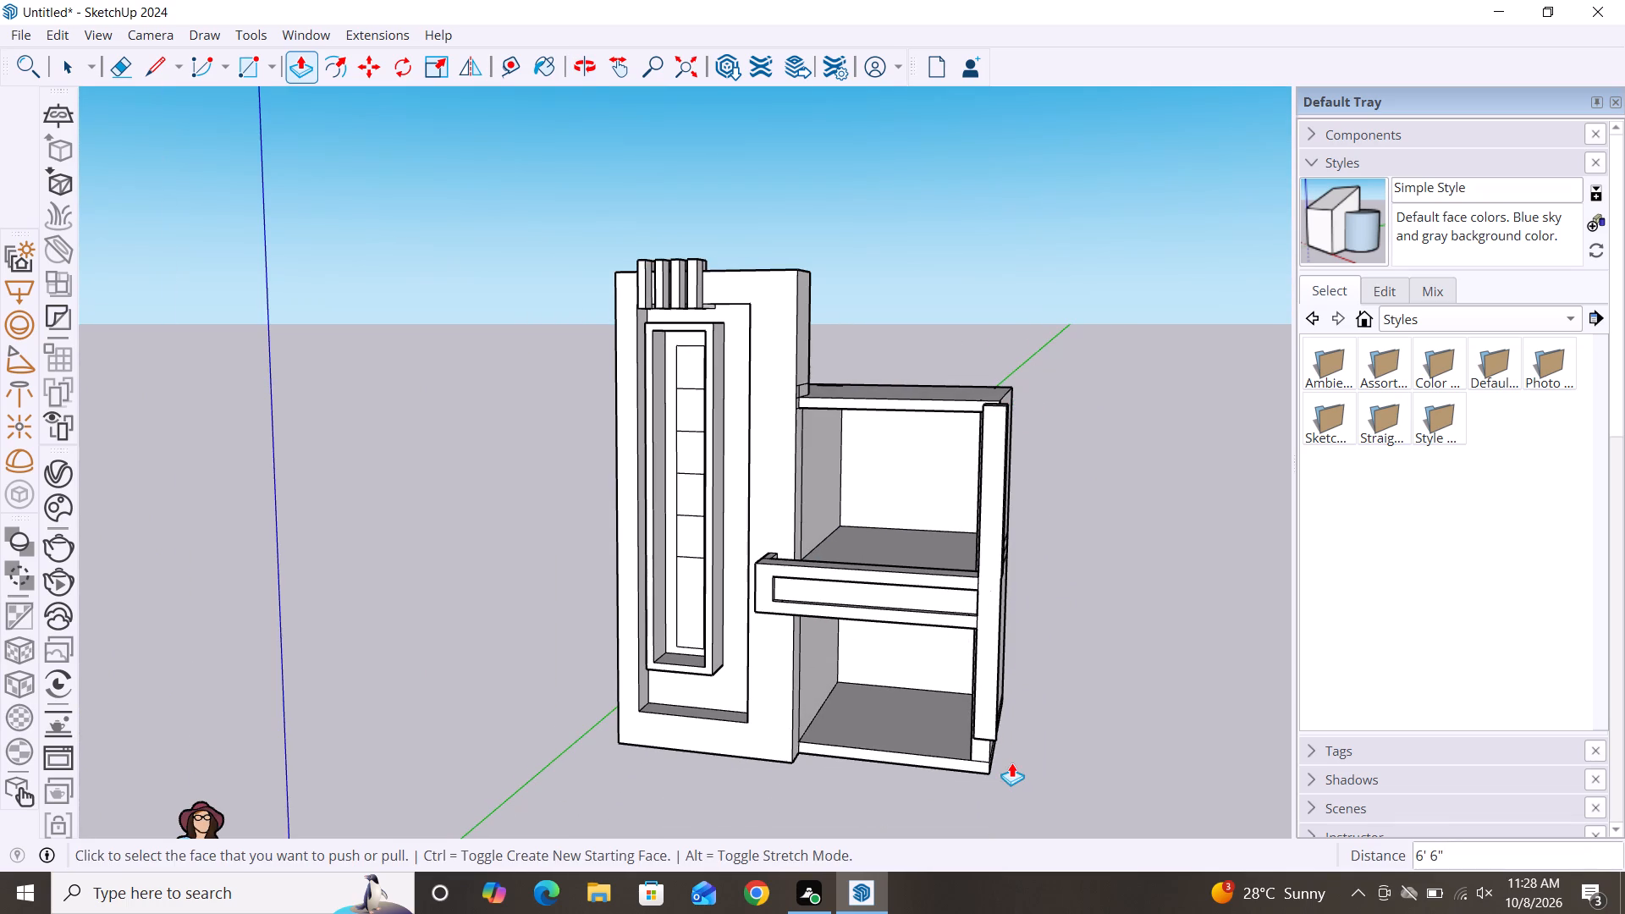
pyautogui.moveTo(1011, 763); pyautogui.dragTo(645, 651, button='middle')
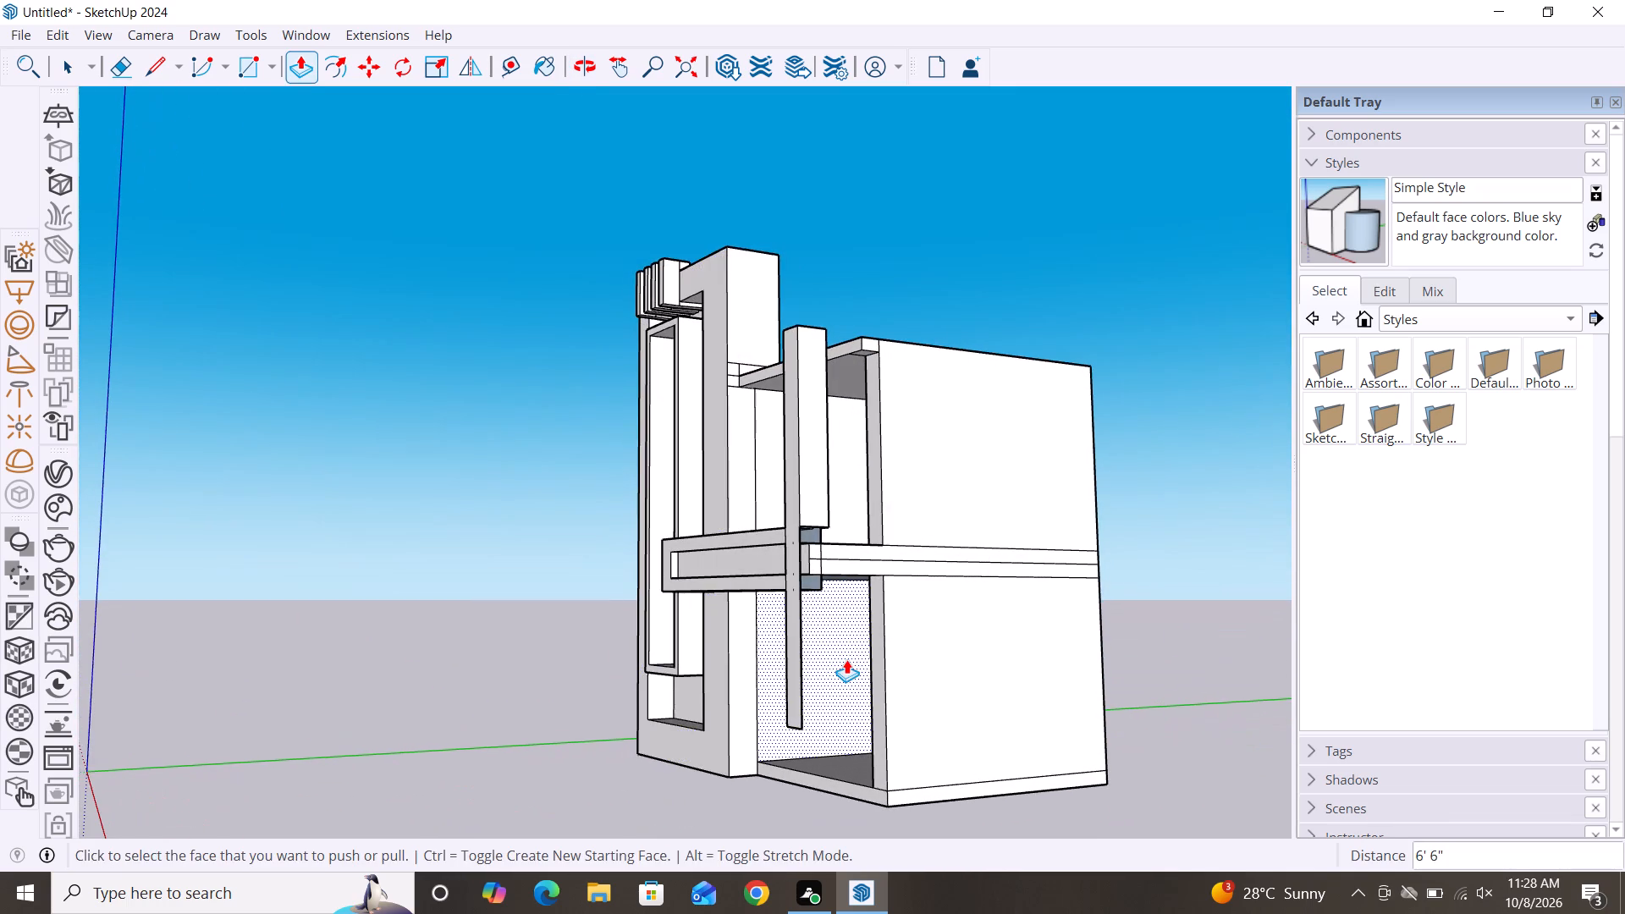
pyautogui.moveTo(853, 659); pyautogui.dragTo(734, 516, button='middle')
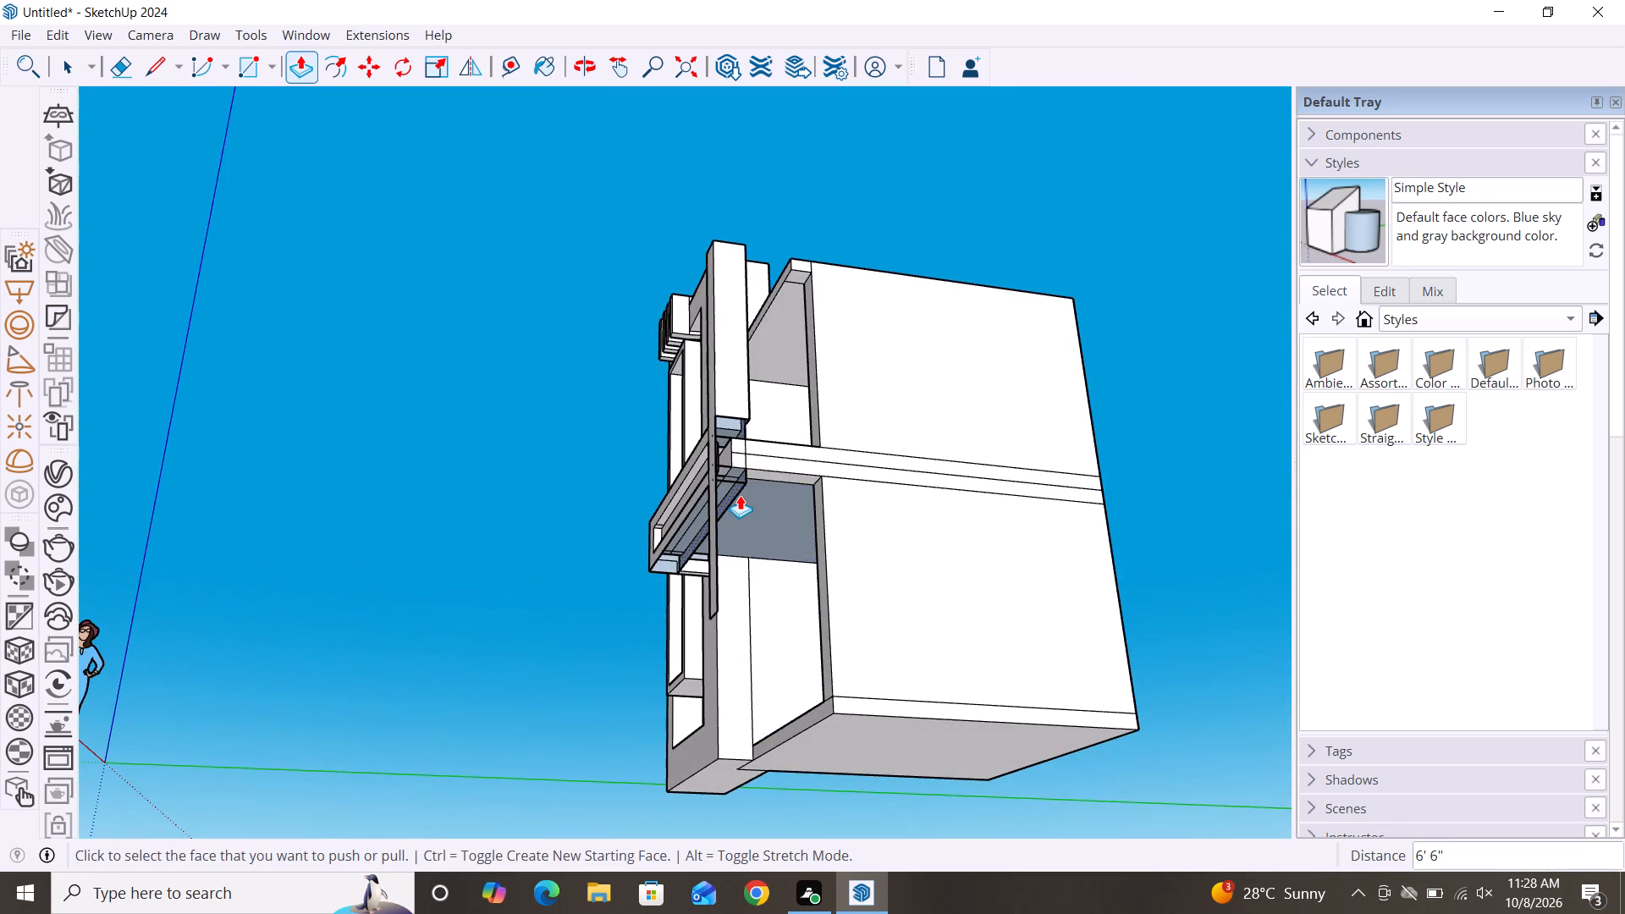
pyautogui.scroll(13, 740, 495)
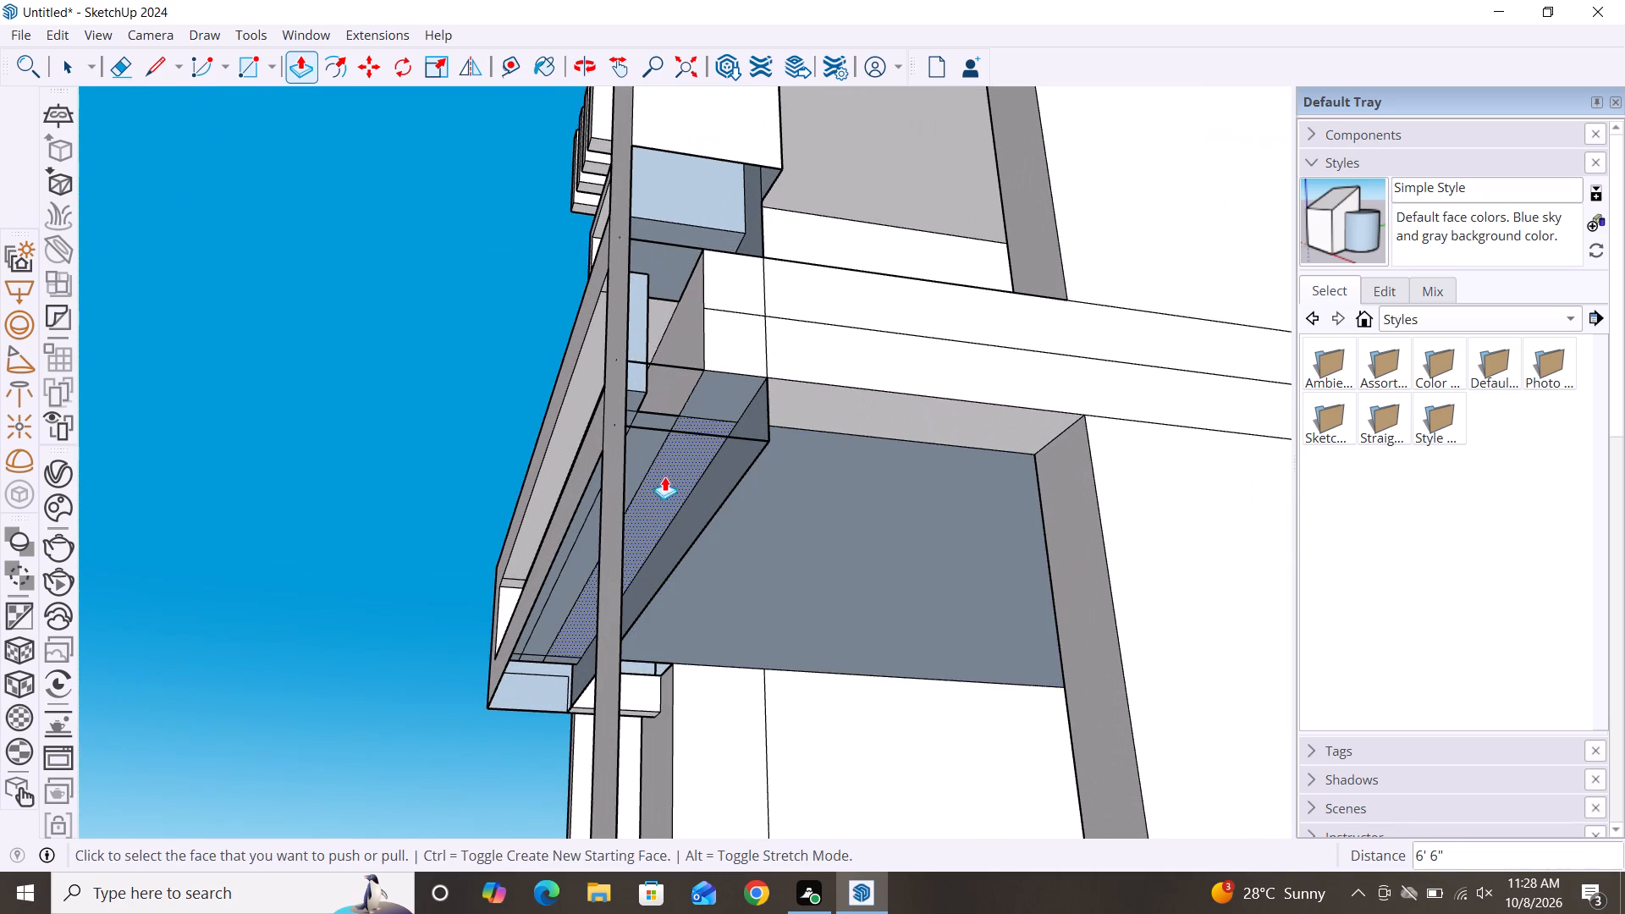
pyautogui.scroll(-2, 634, 482)
pyautogui.scroll(-3, 741, 441)
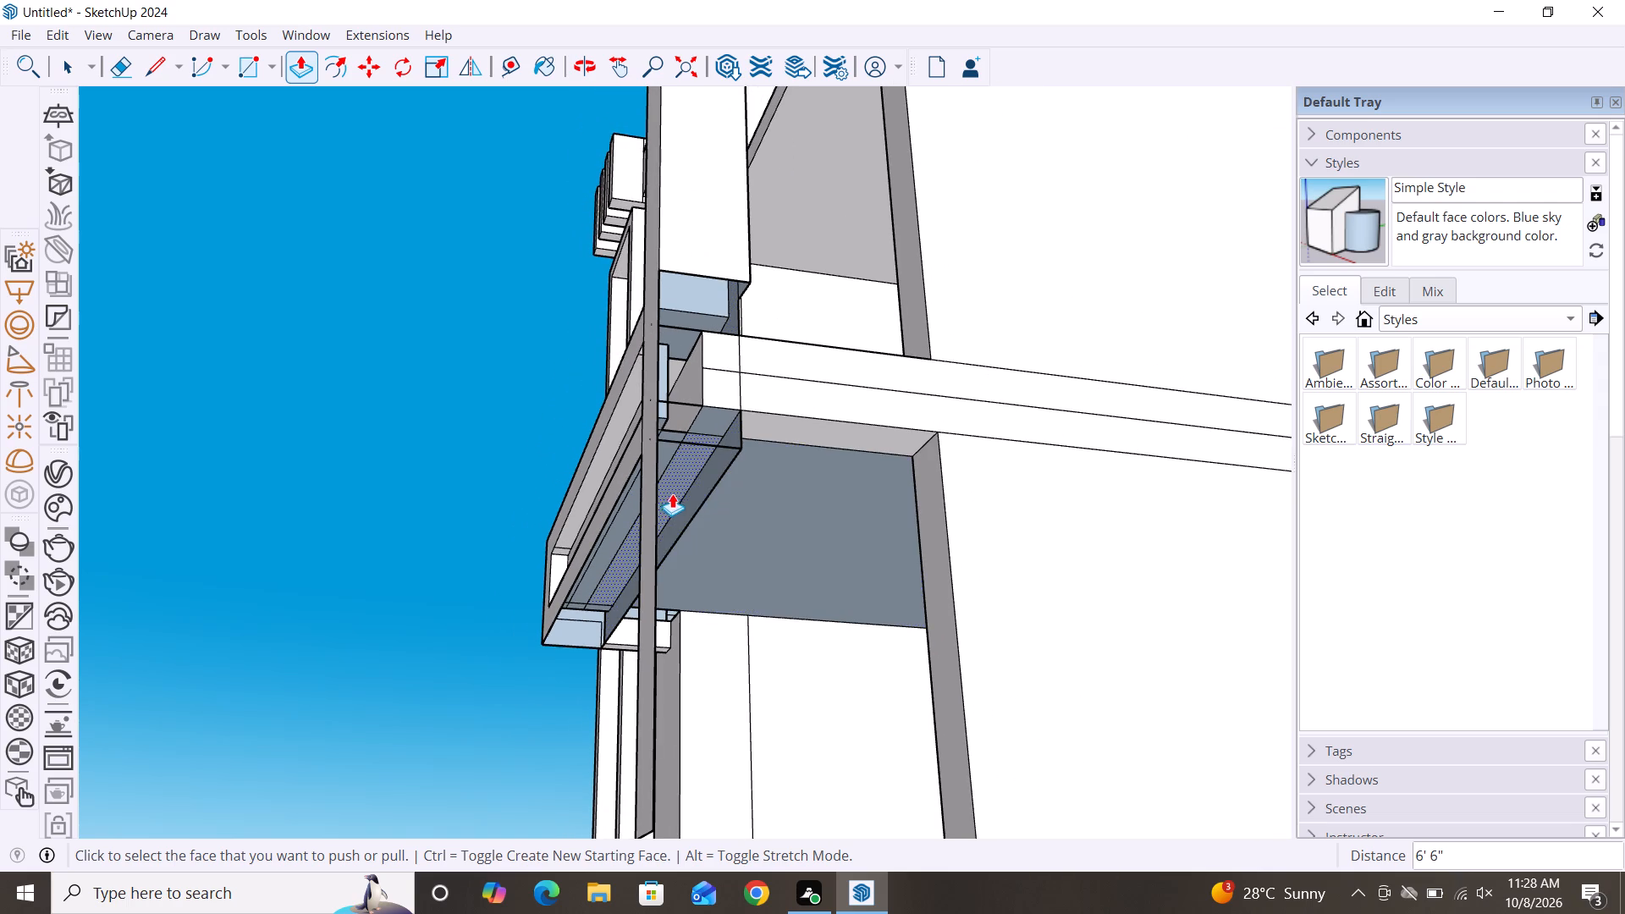
pyautogui.moveTo(703, 487); pyautogui.dragTo(664, 641, button='middle')
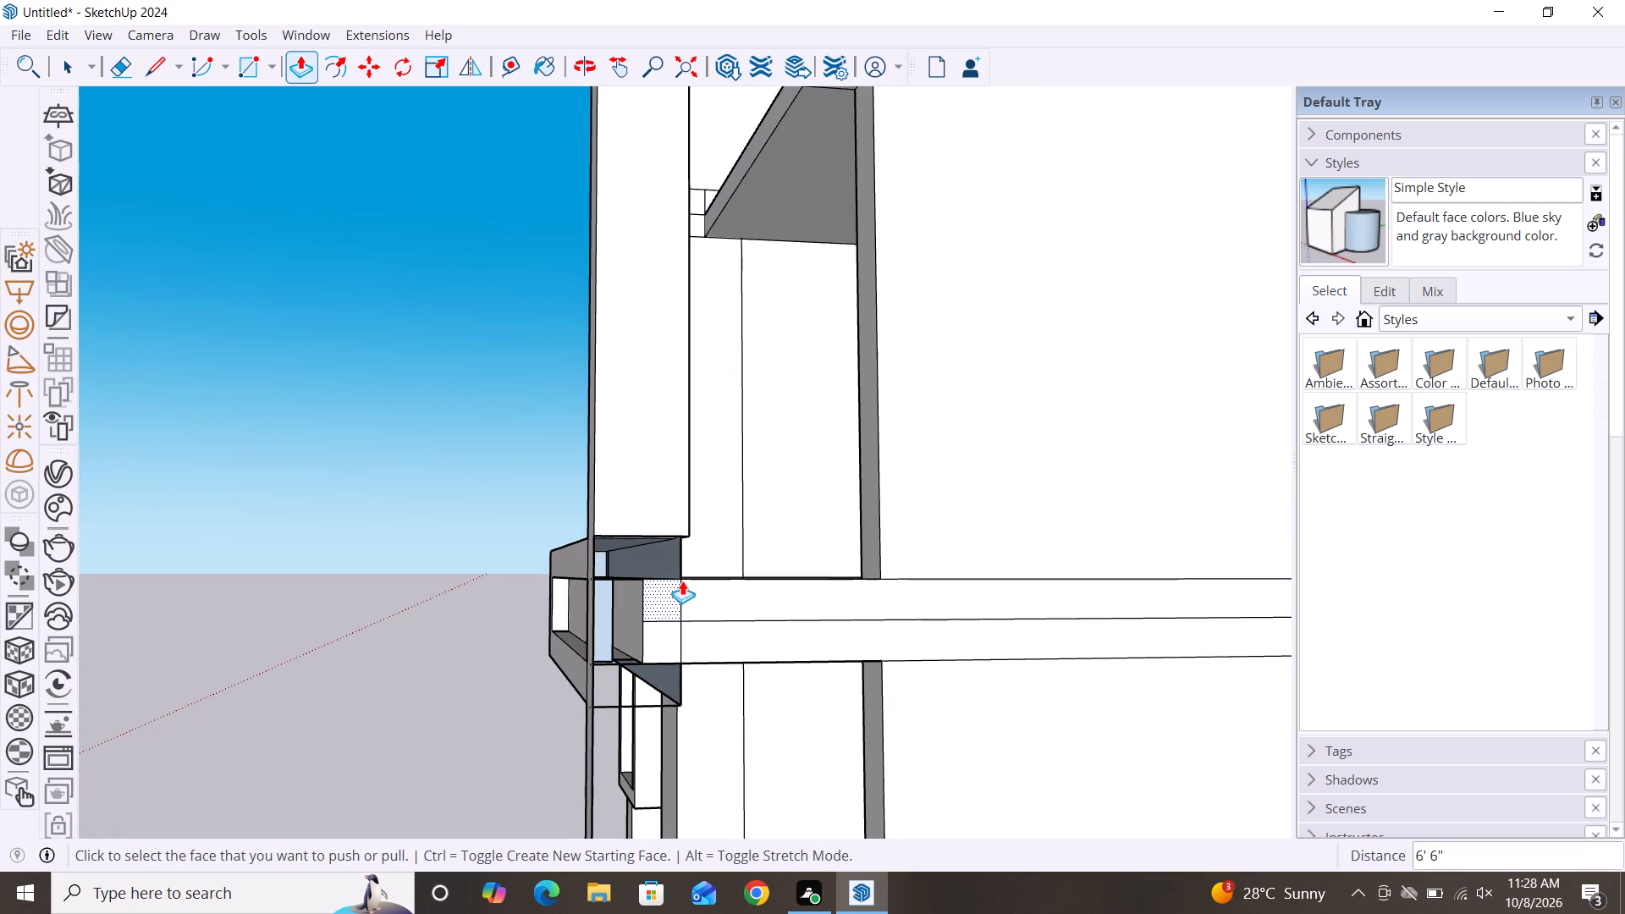
# Thicken the thin lower part of the parapet leg backward 1' 1" with Push/Pull, in line with the upper column.
pyautogui.click(625, 607)
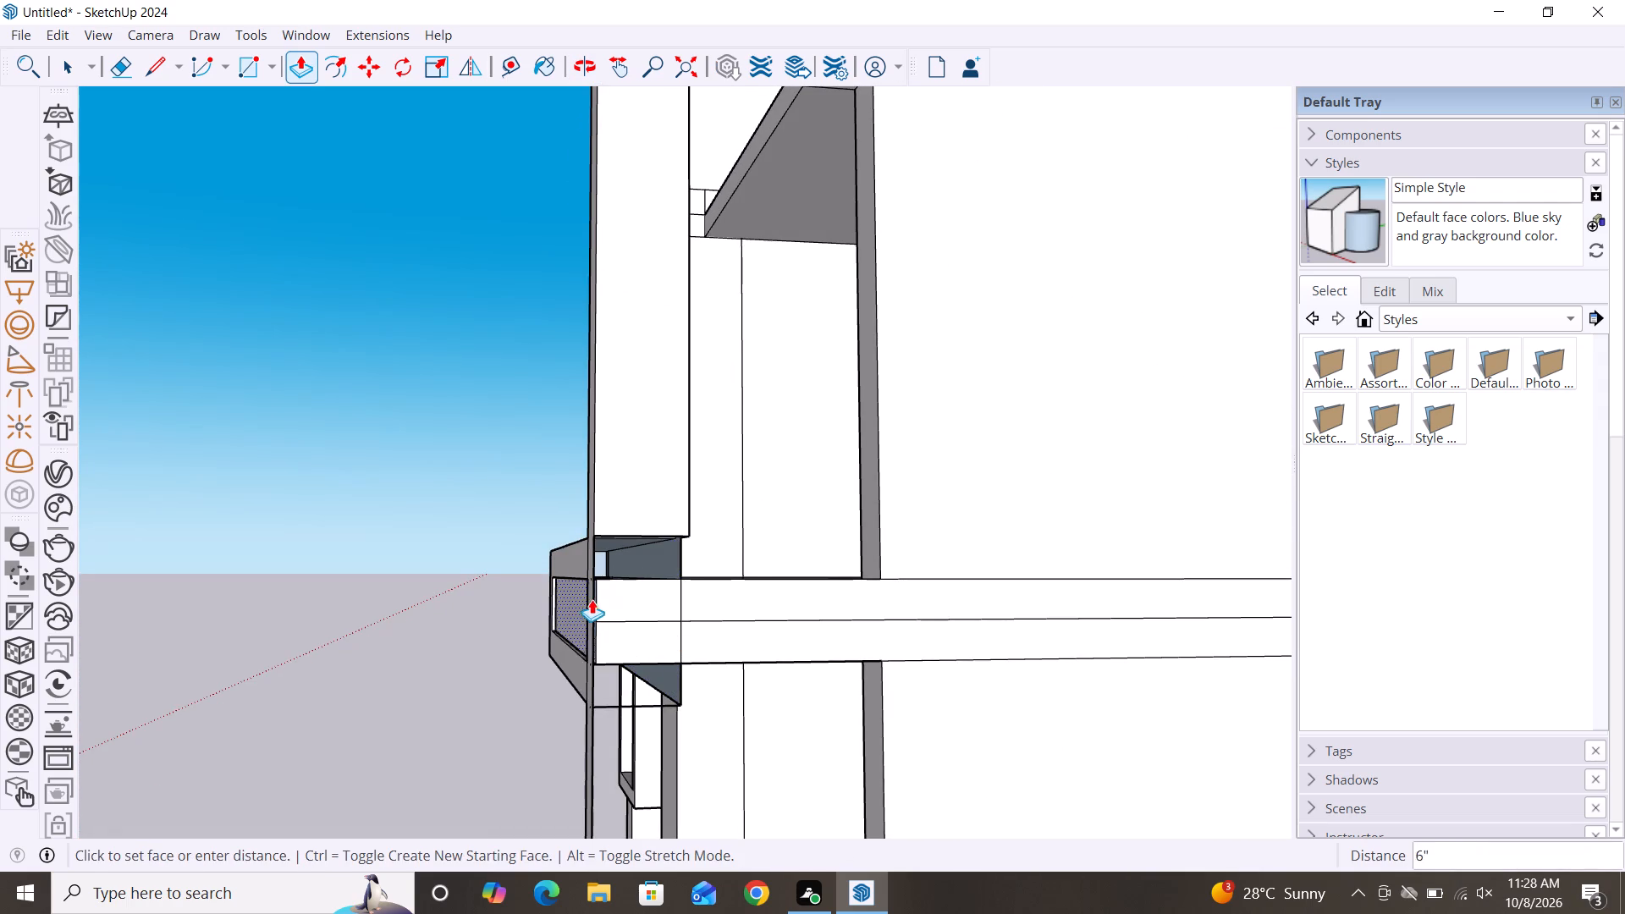
pyautogui.hotkey('ctrl', 'z')
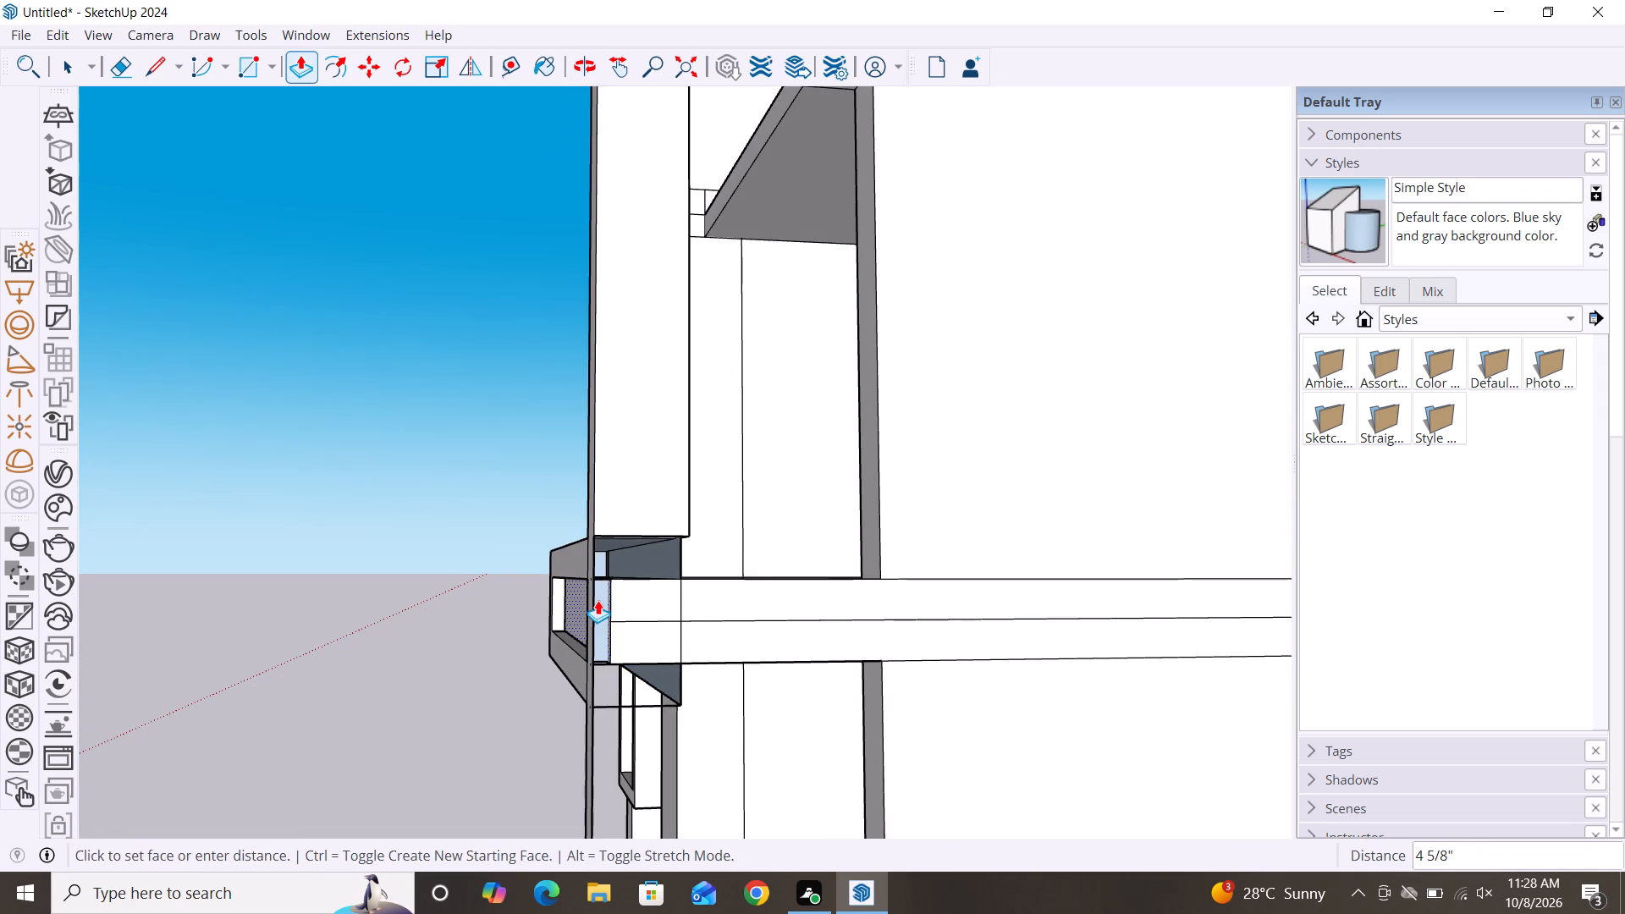
pyautogui.scroll(6, 677, 633)
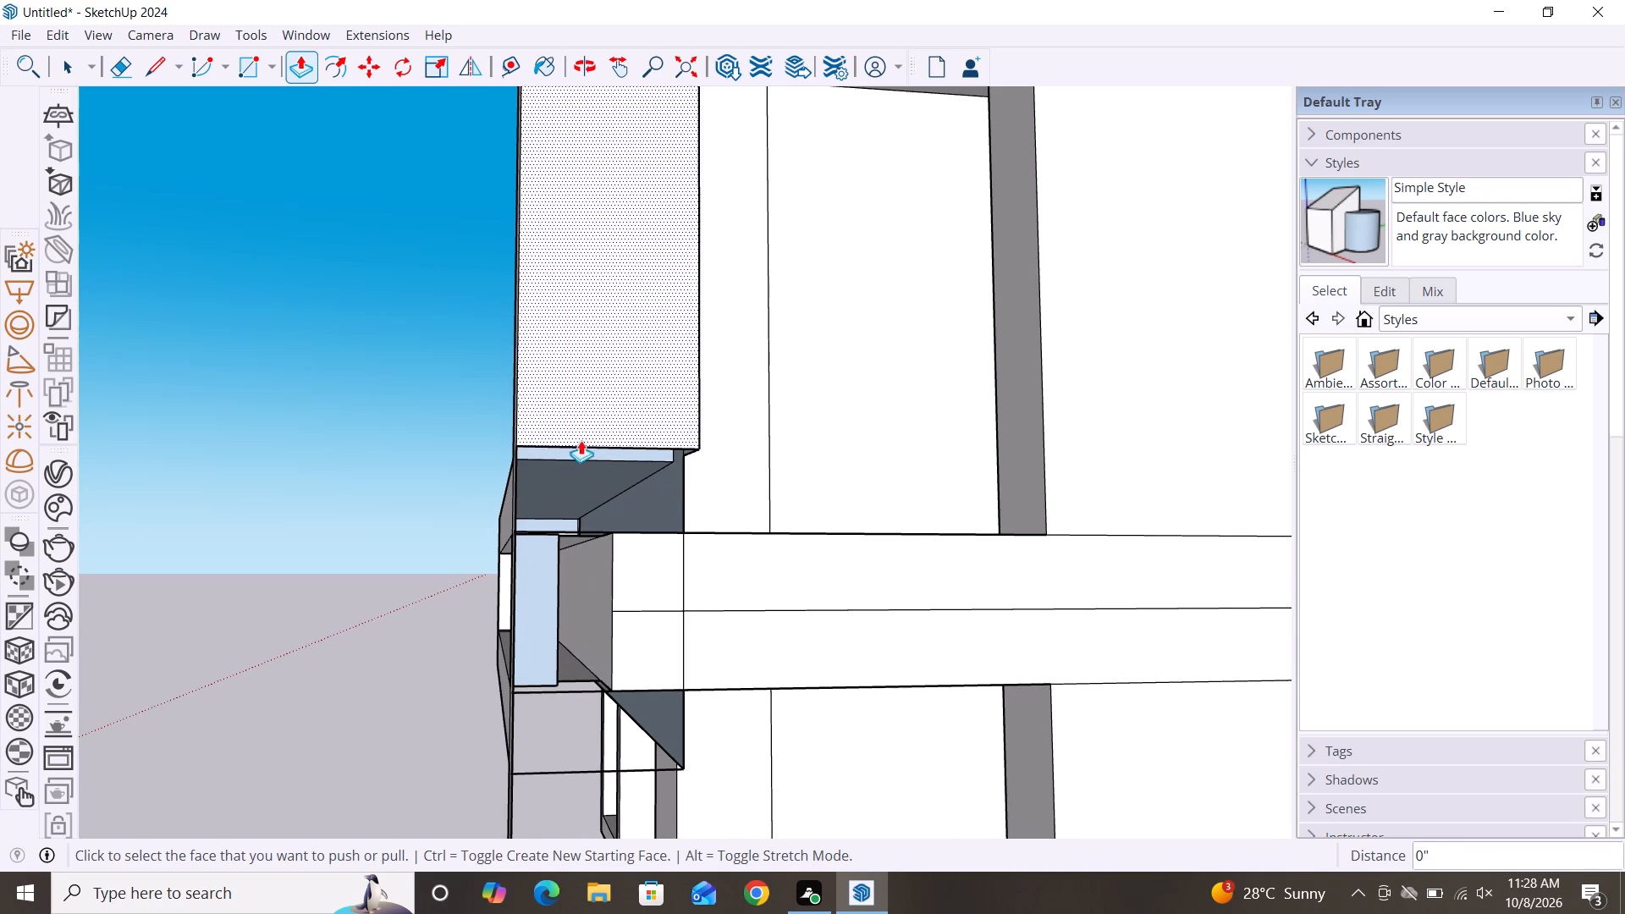
pyautogui.moveTo(663, 604); pyautogui.dragTo(431, 632, button='middle')
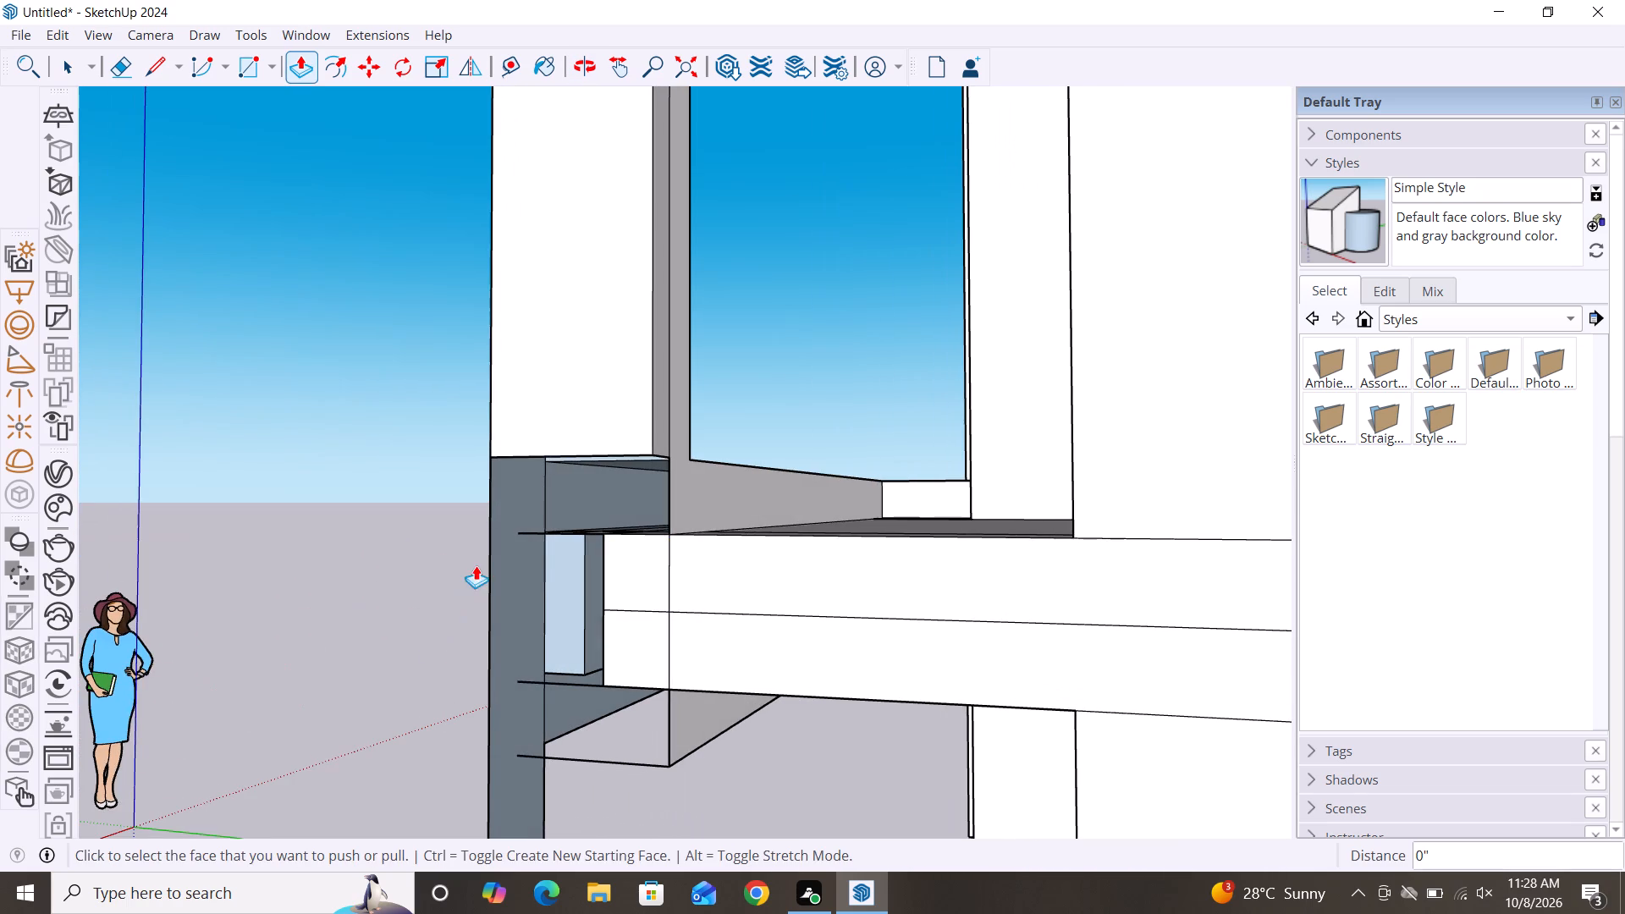
pyautogui.click(510, 507)
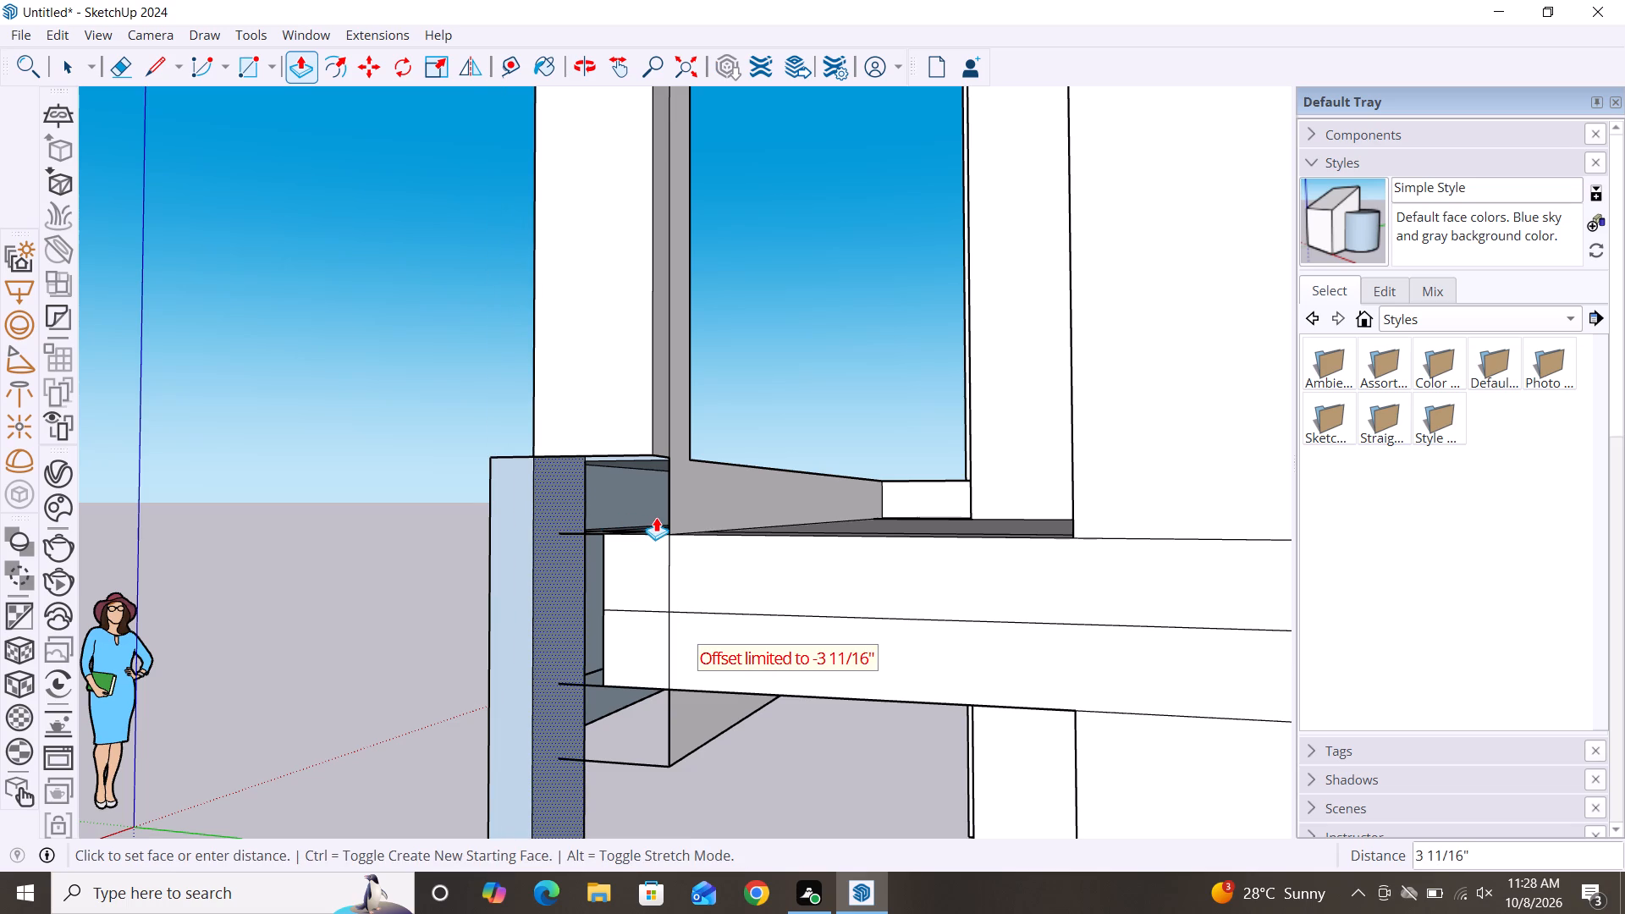
pyautogui.click(675, 522)
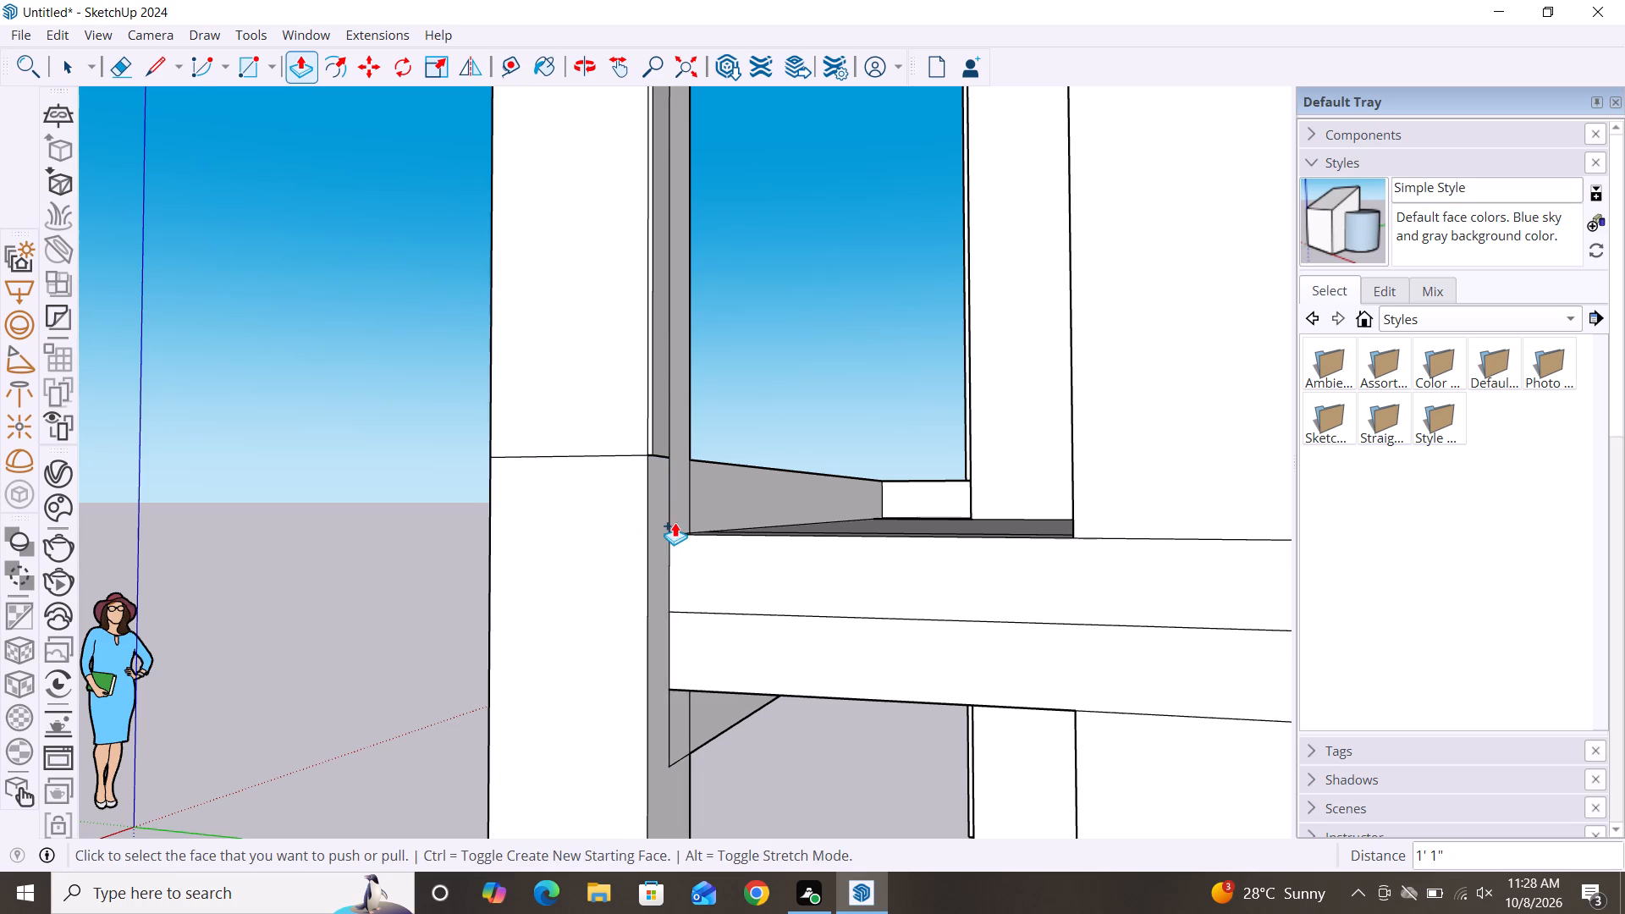
pyautogui.scroll(-4, 675, 526)
pyautogui.scroll(-8, 664, 425)
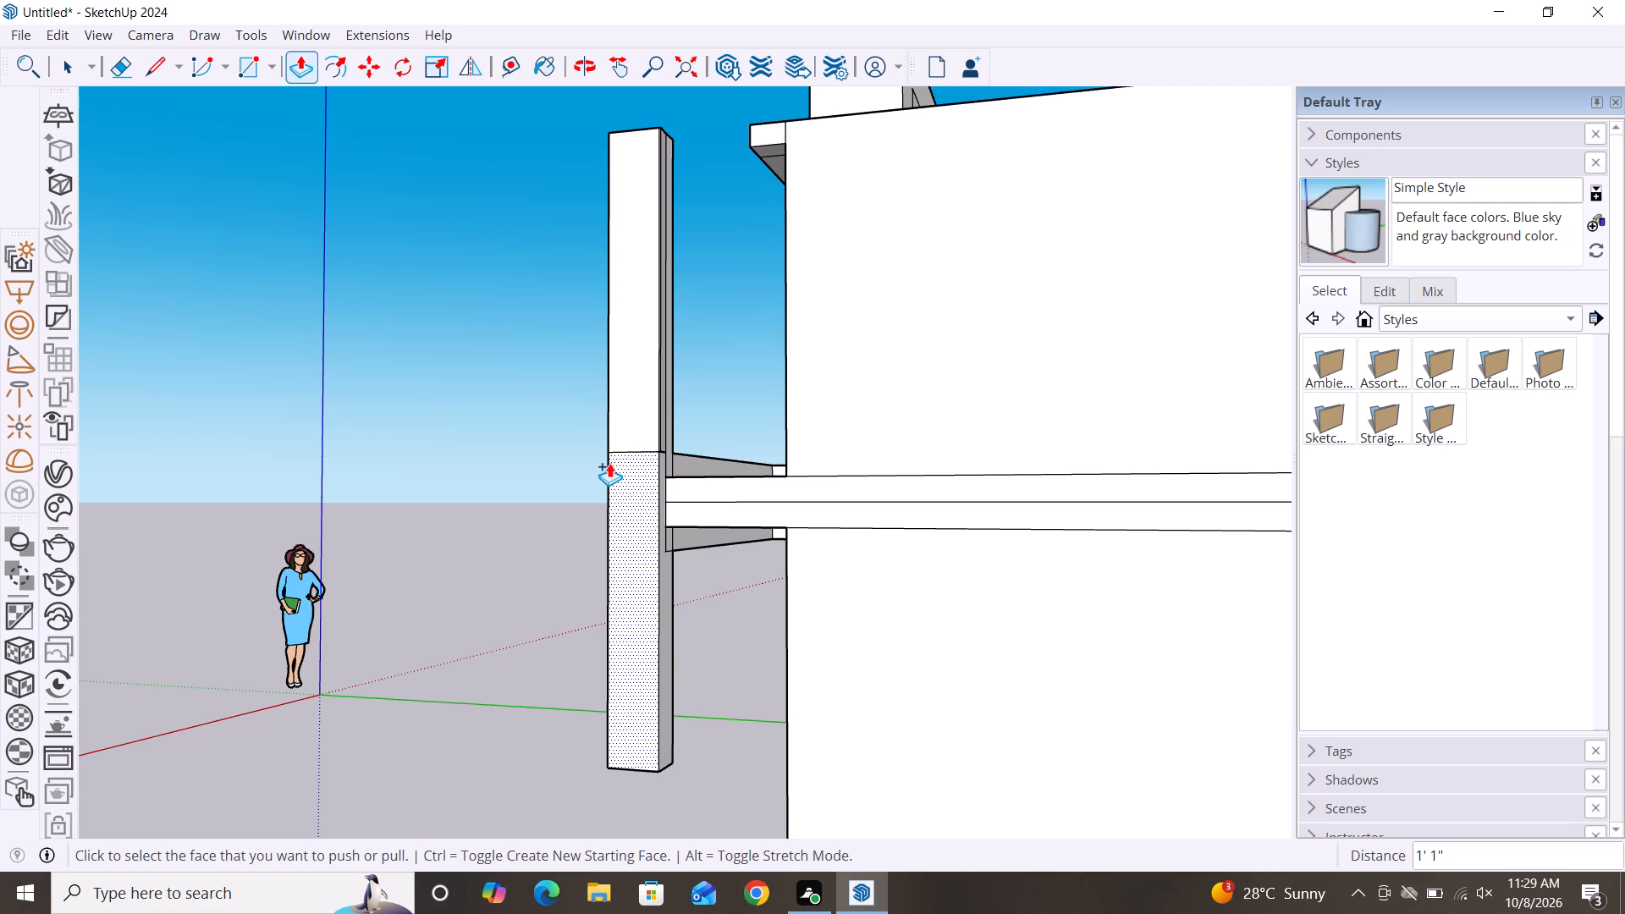
pyautogui.press('Escape')
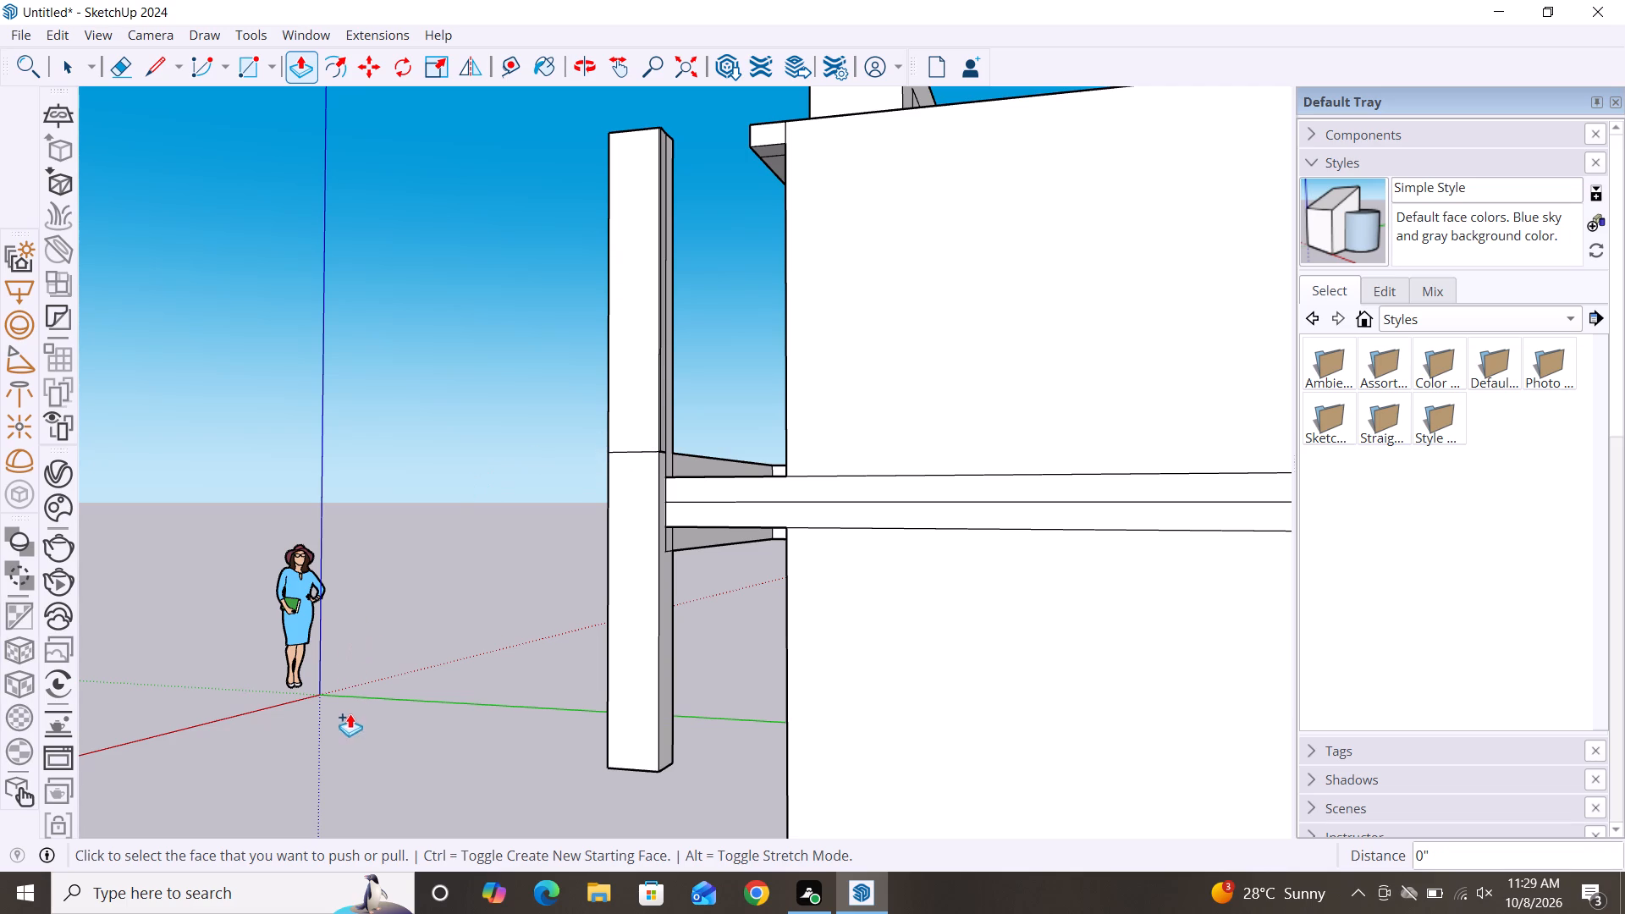
pyautogui.press('space')
# Examine the thickened column against the tower and side block from the side and the front.
pyautogui.scroll(-8, 463, 492)
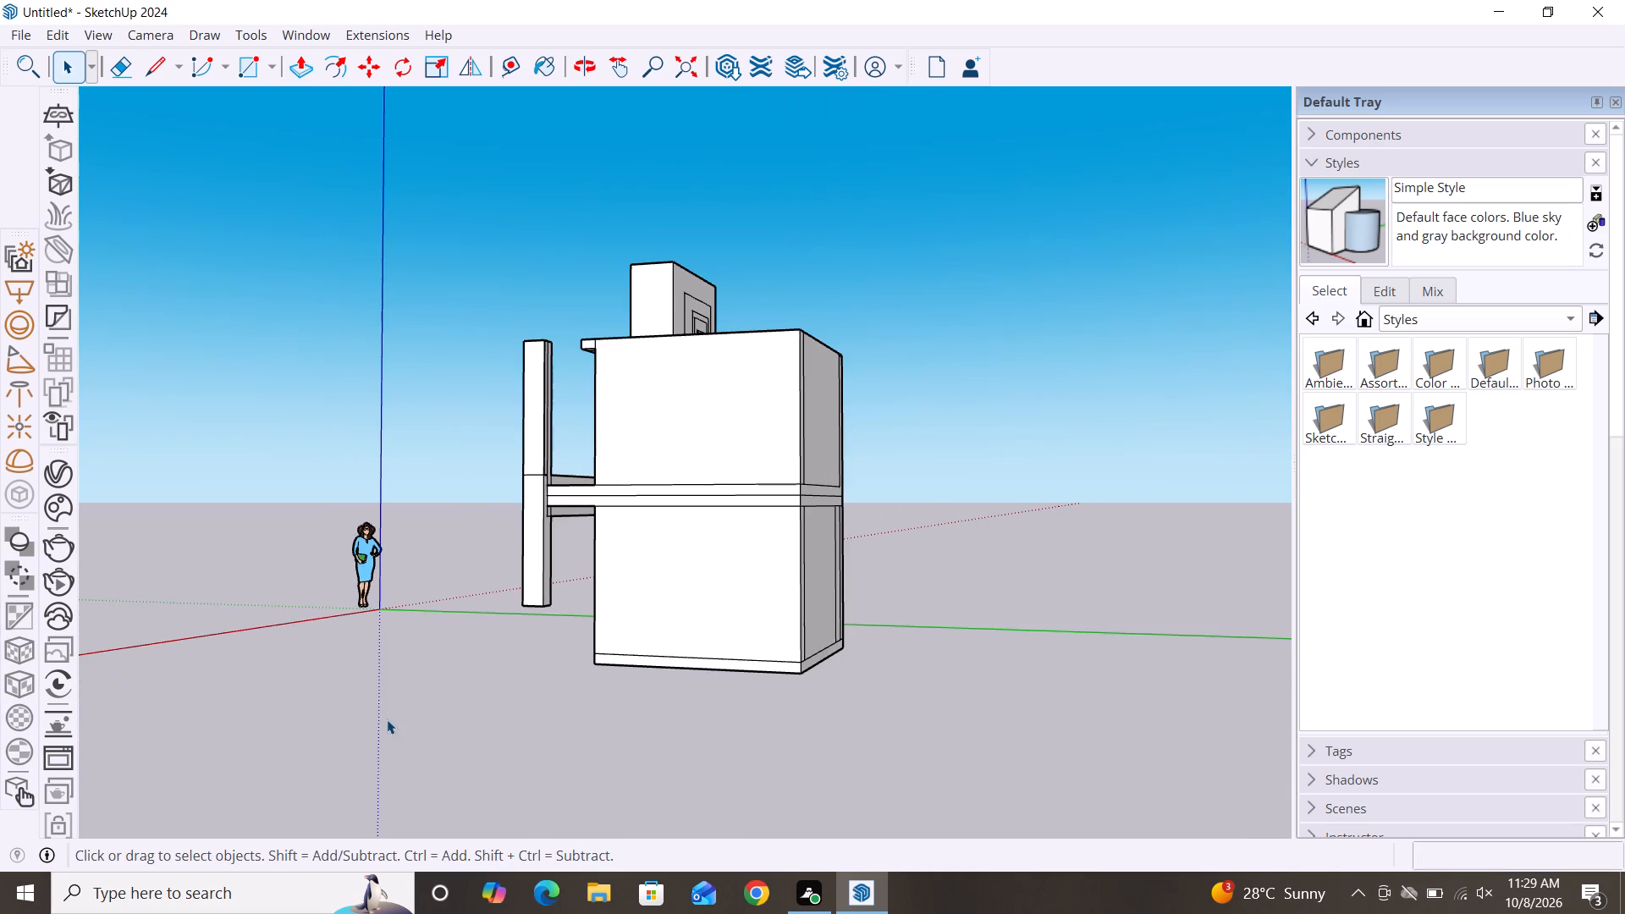
pyautogui.keyDown('alt'); pyautogui.moveTo(387, 719); pyautogui.dragTo(1055, 728, button='middle'); pyautogui.keyUp('alt')
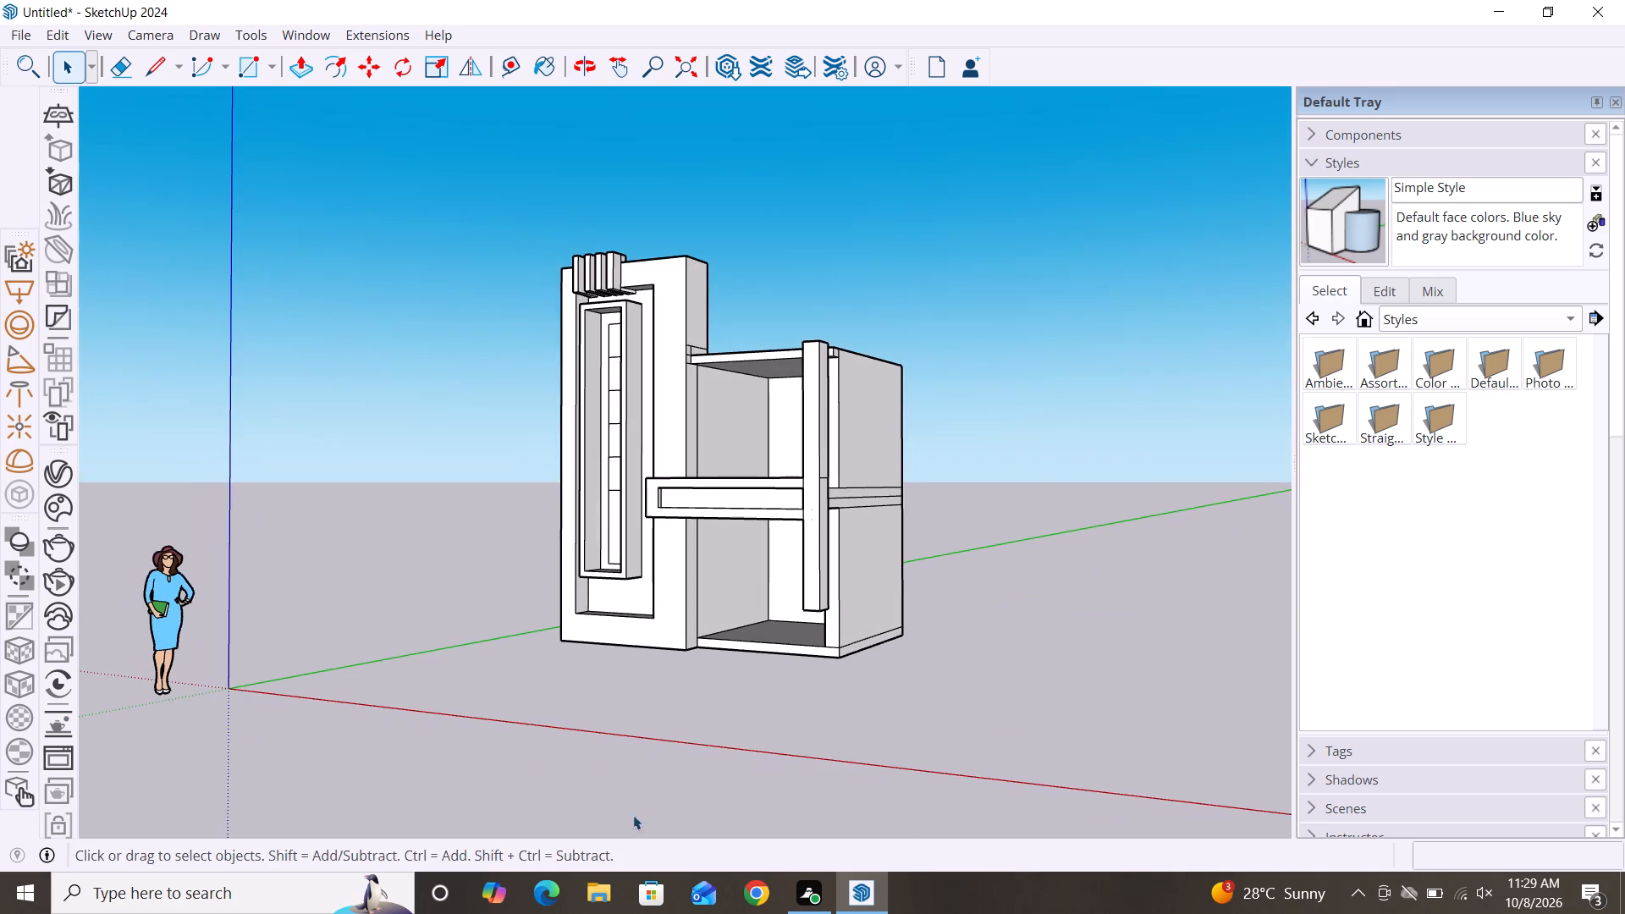
pyautogui.keyDown('alt'); pyautogui.moveTo(512, 815); pyautogui.dragTo(880, 824, button='middle'); pyautogui.keyUp('alt')
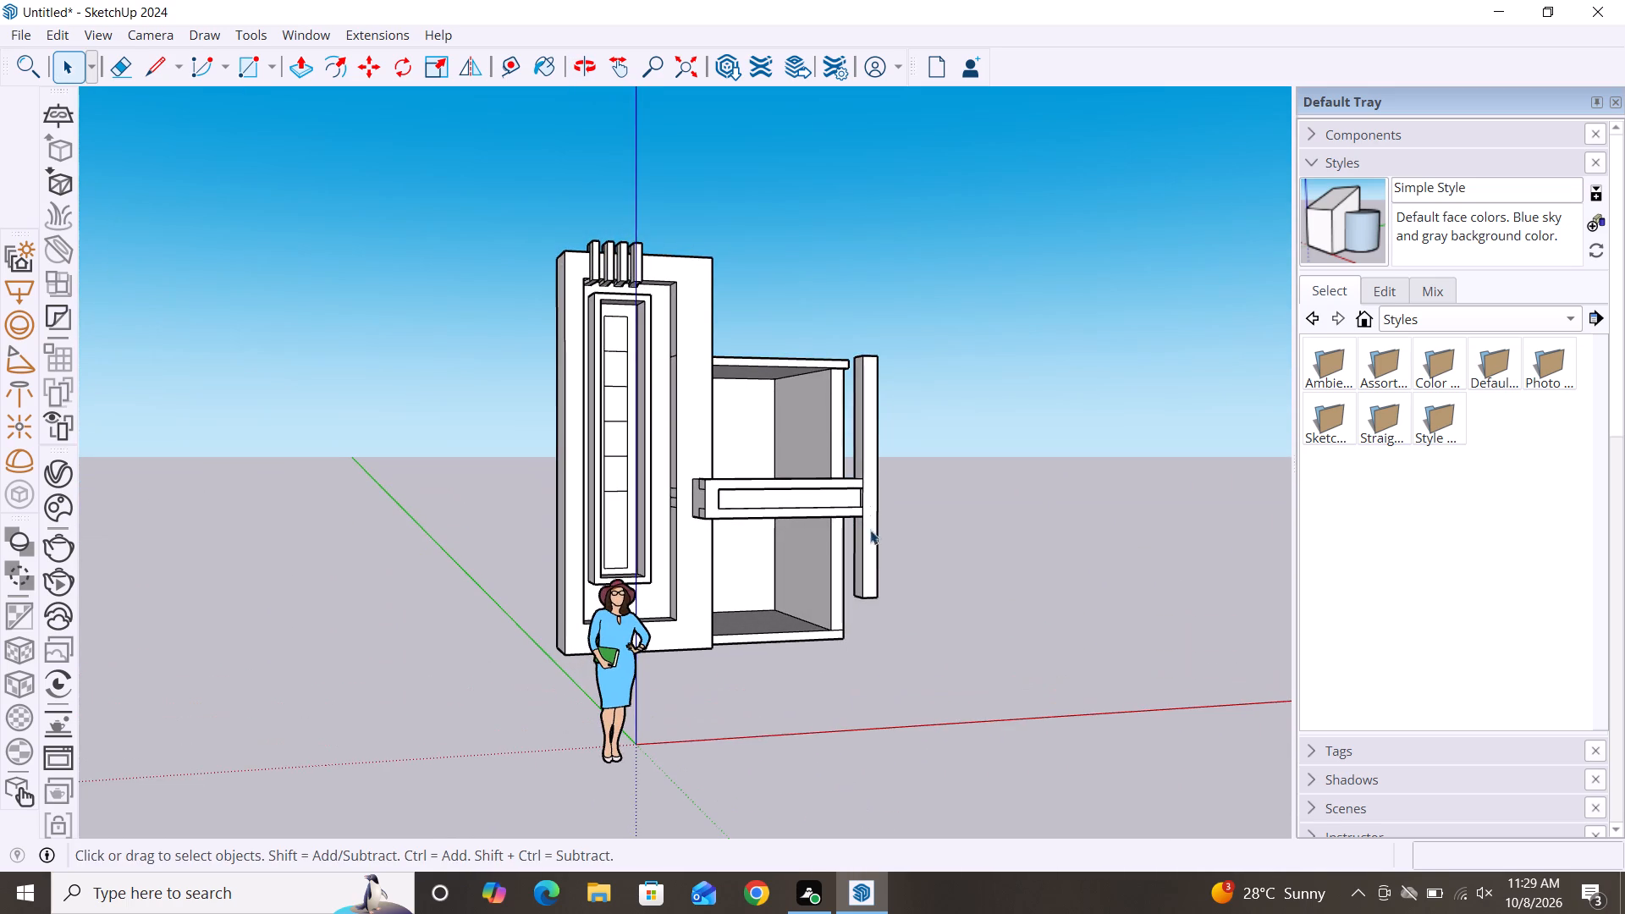
pyautogui.scroll(7, 909, 461)
pyautogui.scroll(-5, 906, 548)
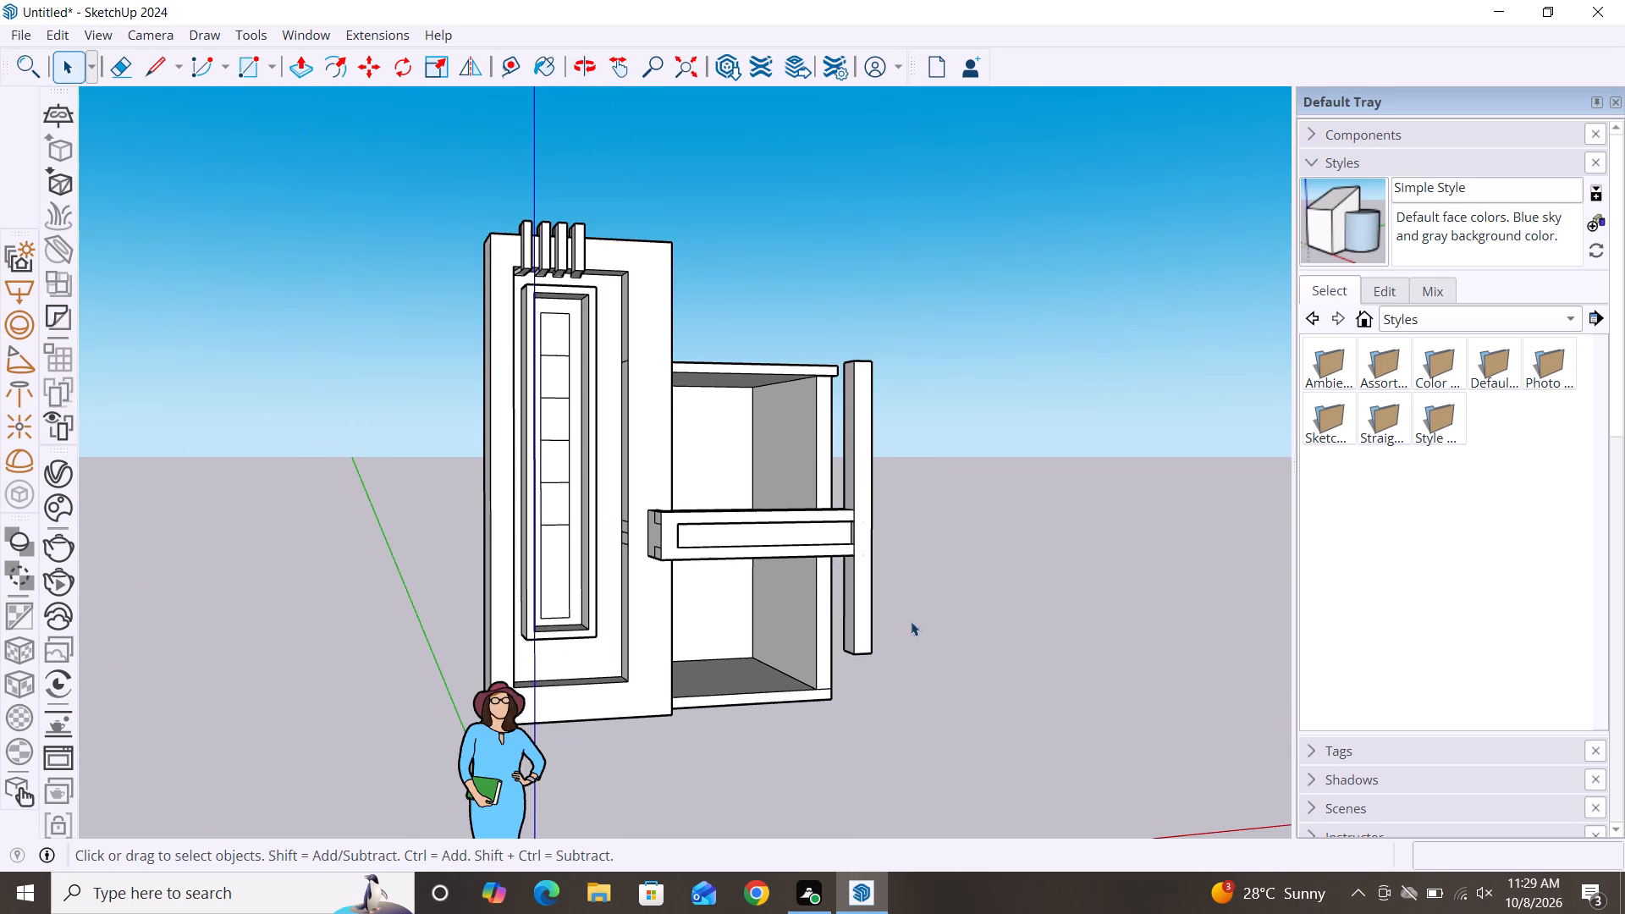
pyautogui.moveTo(906, 670); pyautogui.dragTo(716, 687, button='middle')
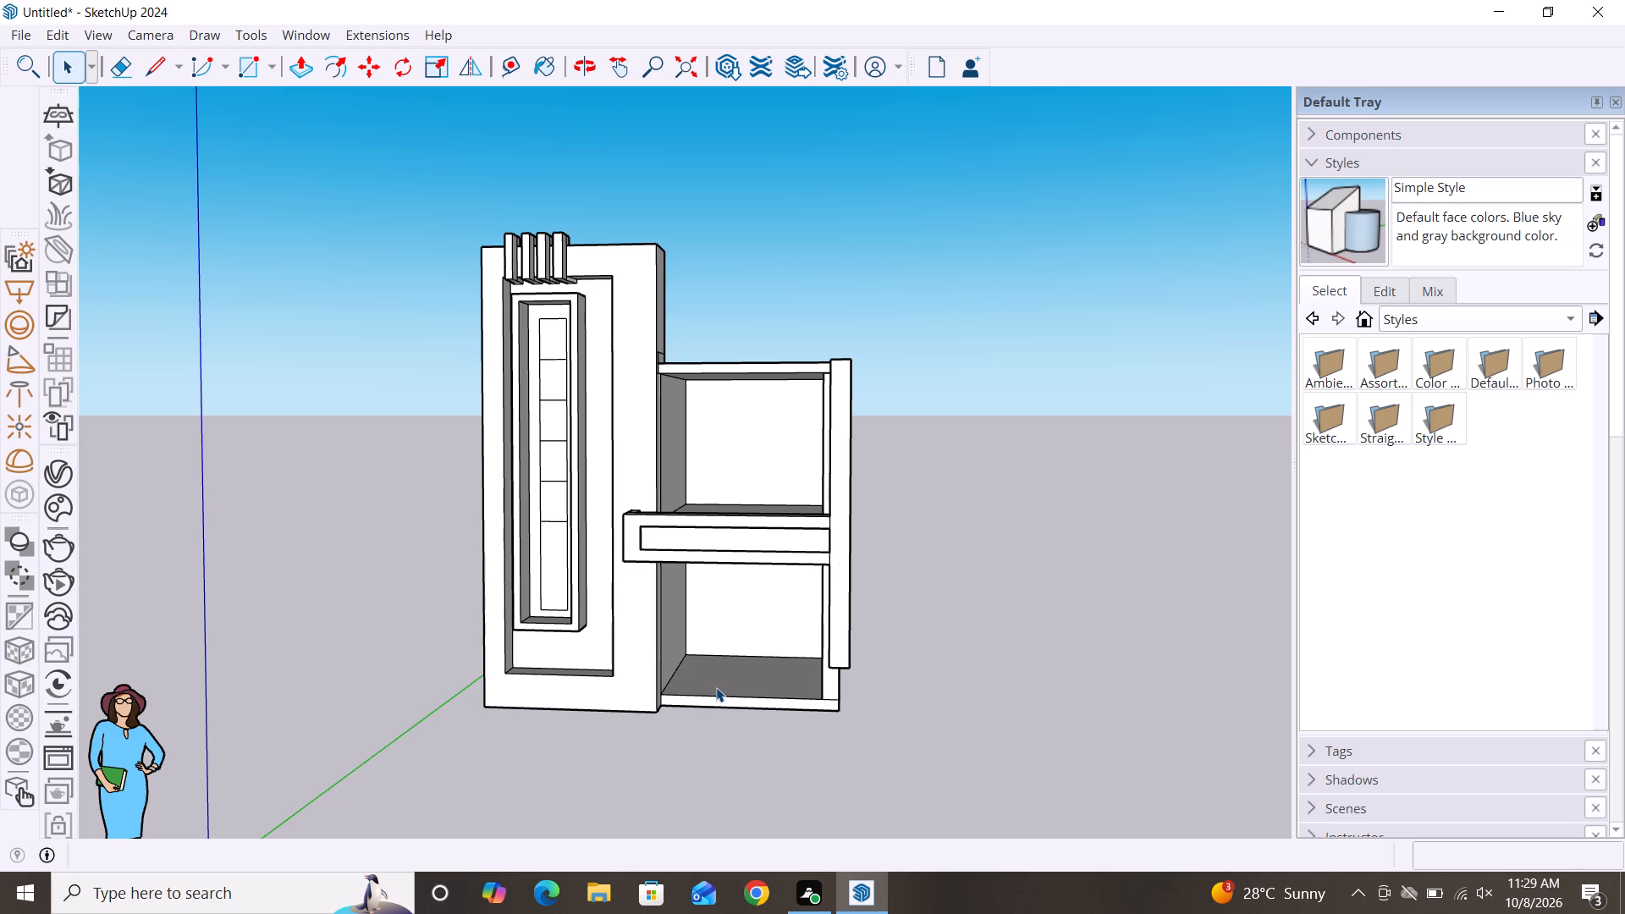
pyautogui.scroll(-2, 604, 547)
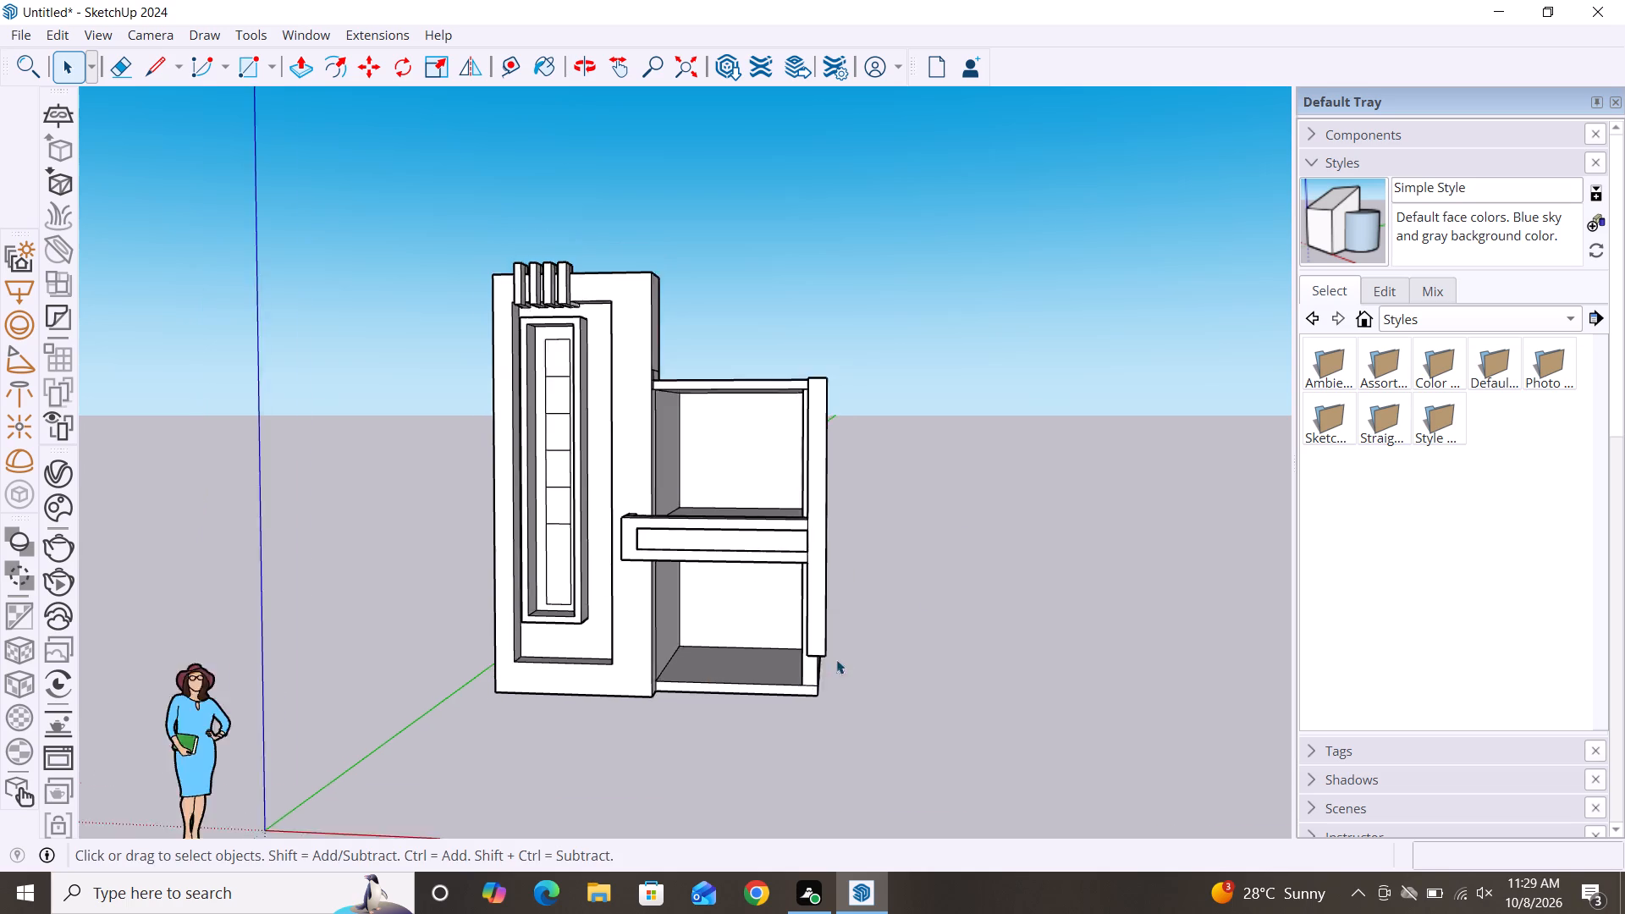
pyautogui.scroll(-3, 958, 520)
pyautogui.moveTo(787, 697); pyautogui.dragTo(916, 689, button='middle')
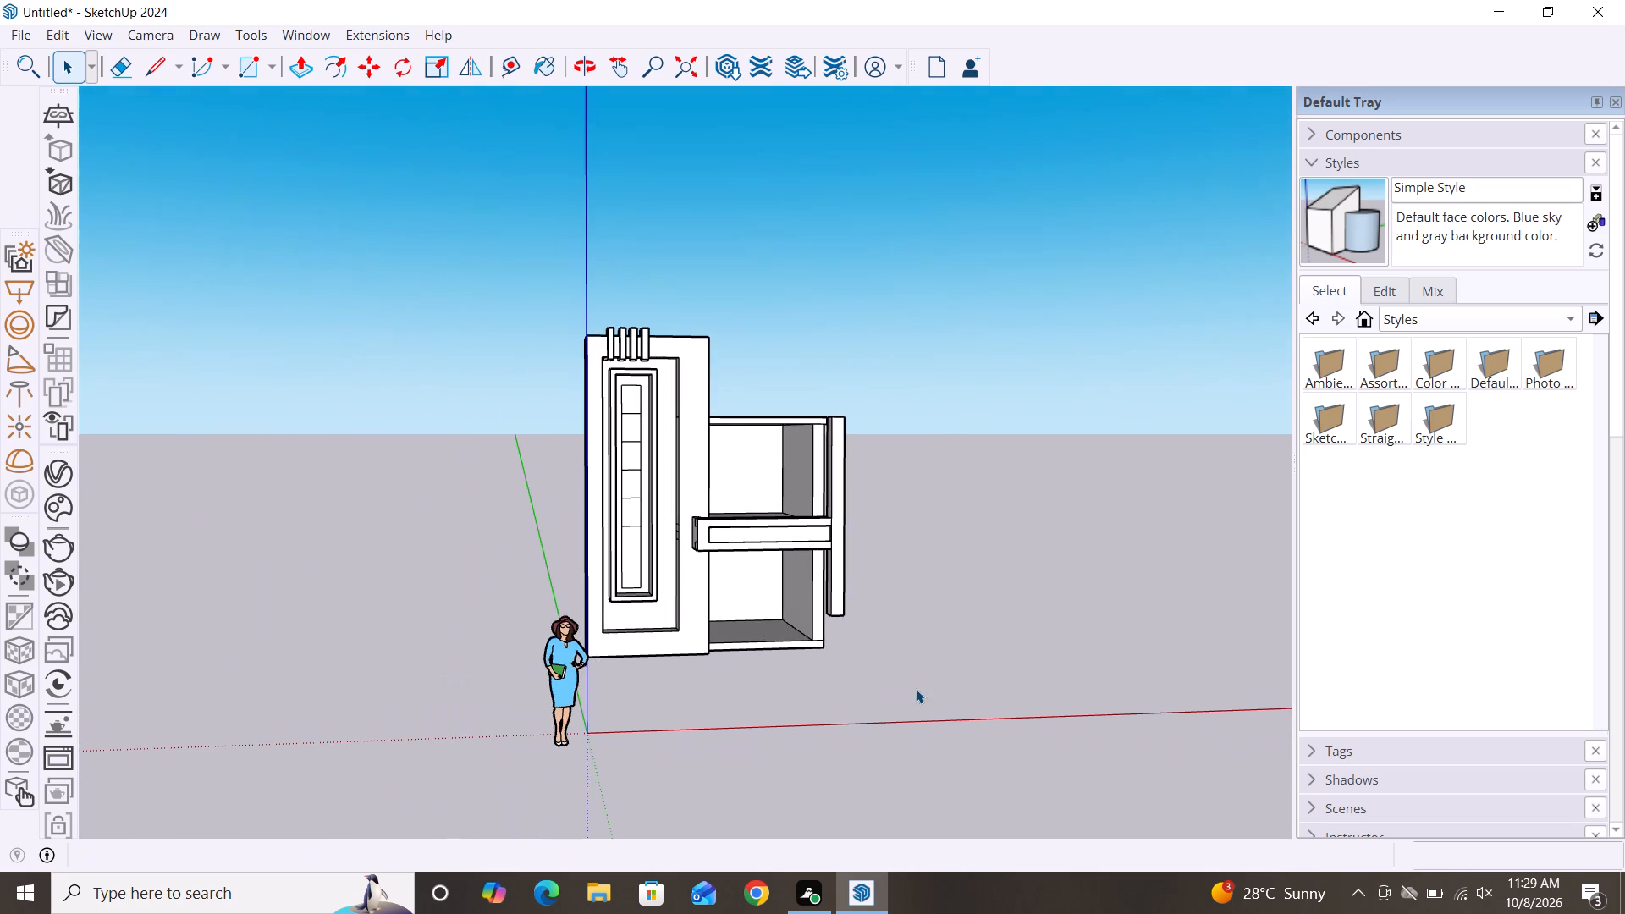
pyautogui.scroll(8, 882, 599)
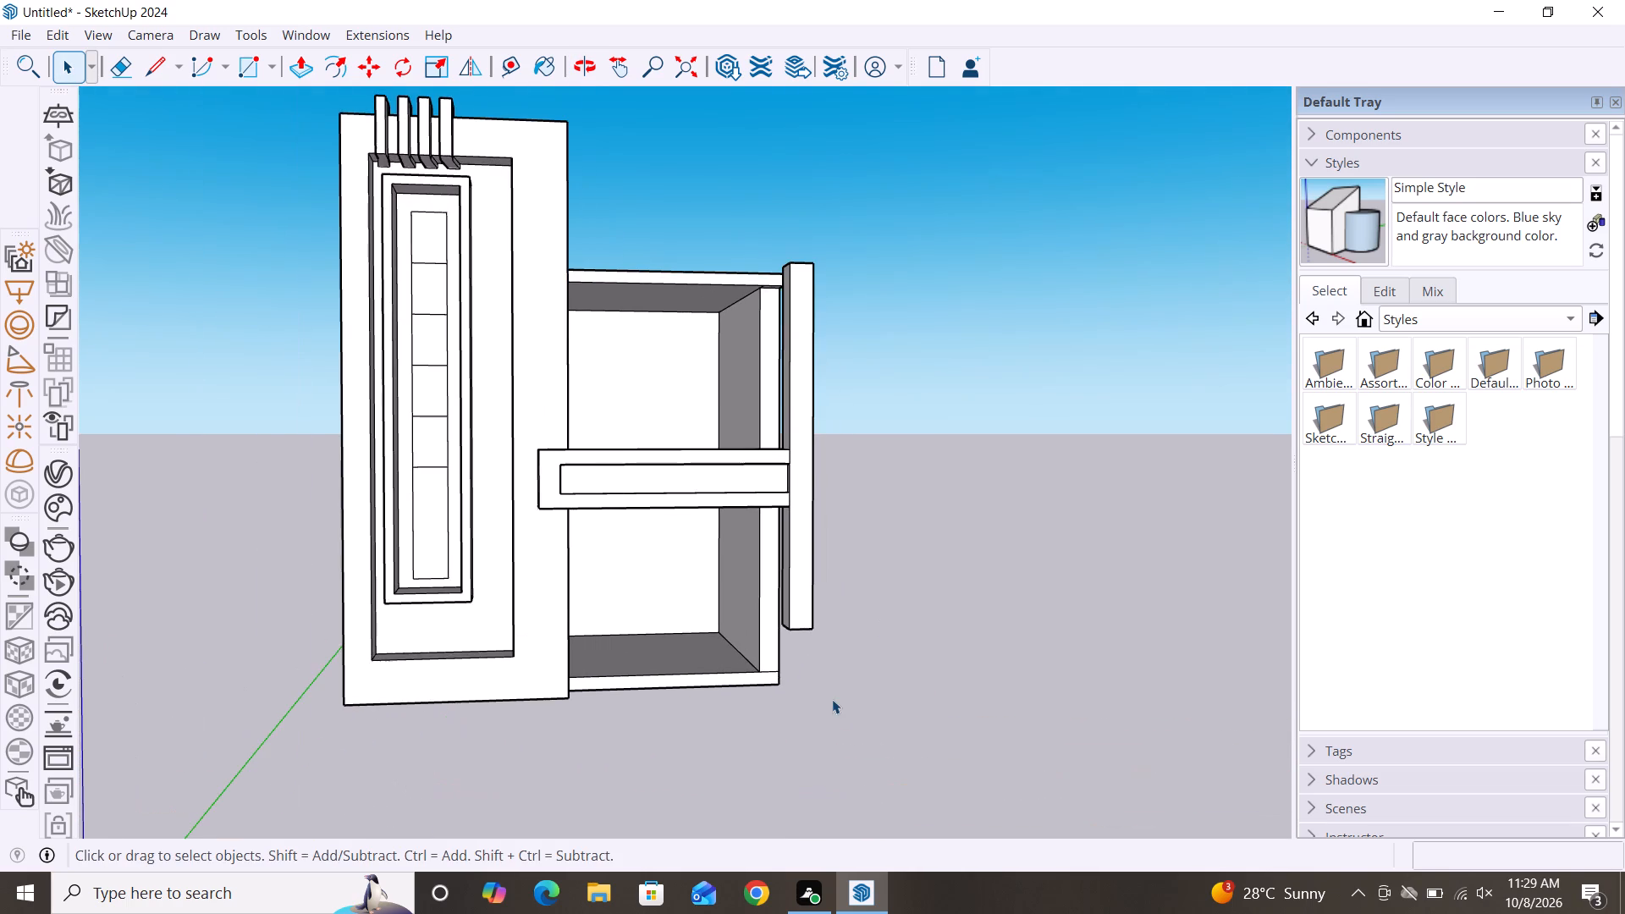
# Extend the column's bottom face downward about 3' 1 1/4" with Push/Pull, toward the side block's base.
pyautogui.moveTo(831, 701); pyautogui.dragTo(809, 530, button='middle')
pyautogui.scroll(1, 812, 687)
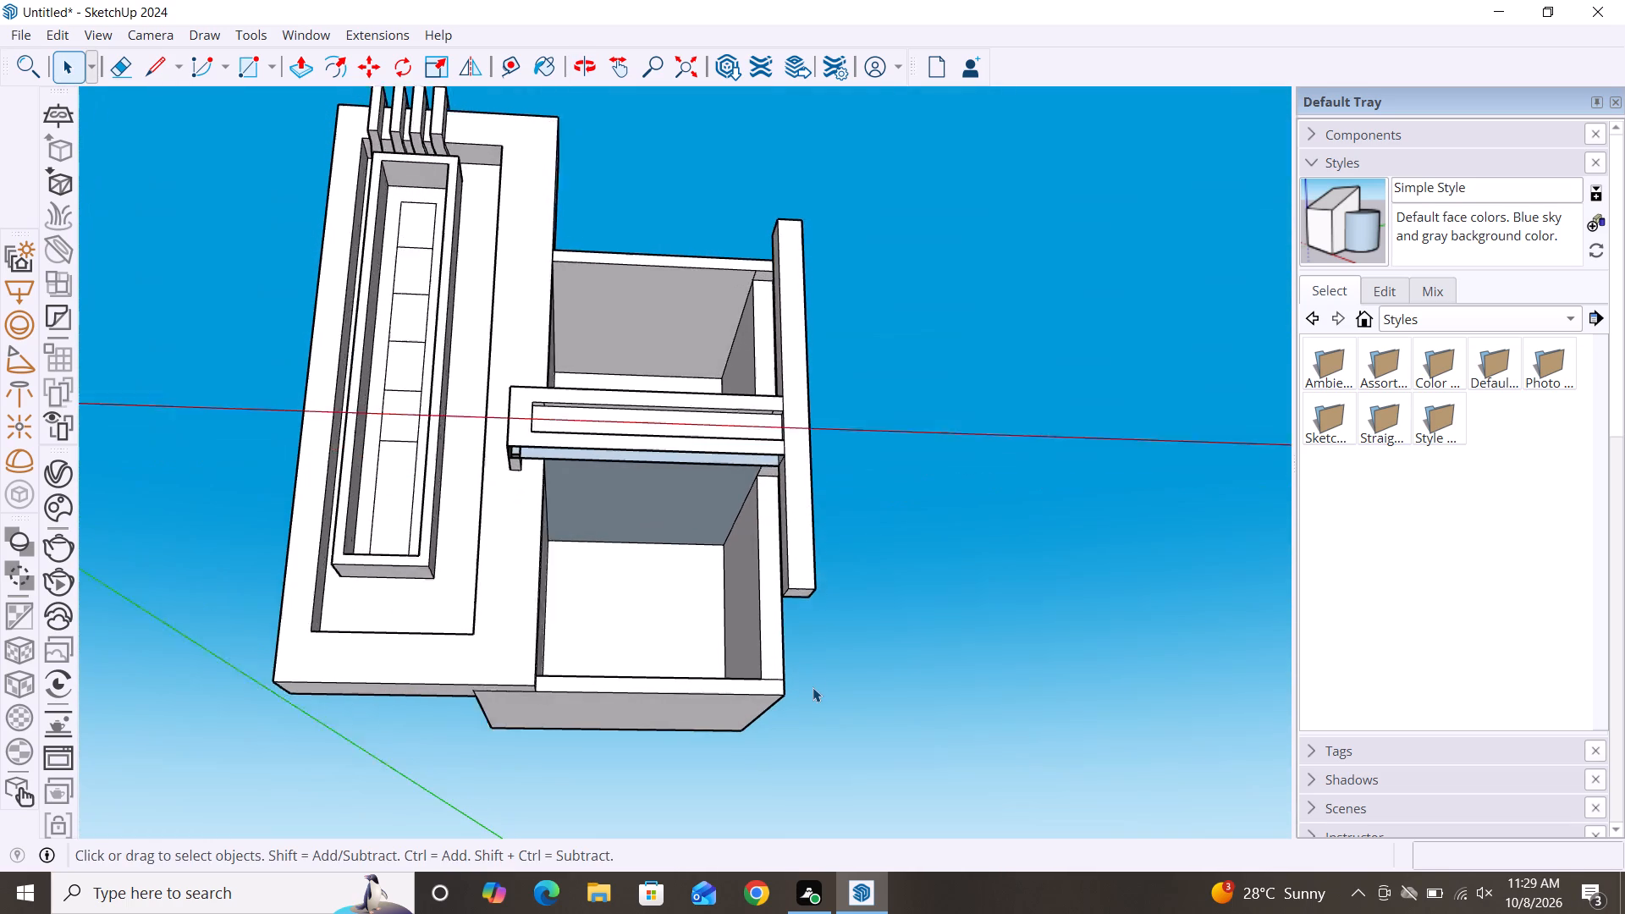
pyautogui.scroll(2, 812, 687)
pyautogui.press('p')
pyautogui.click(796, 571)
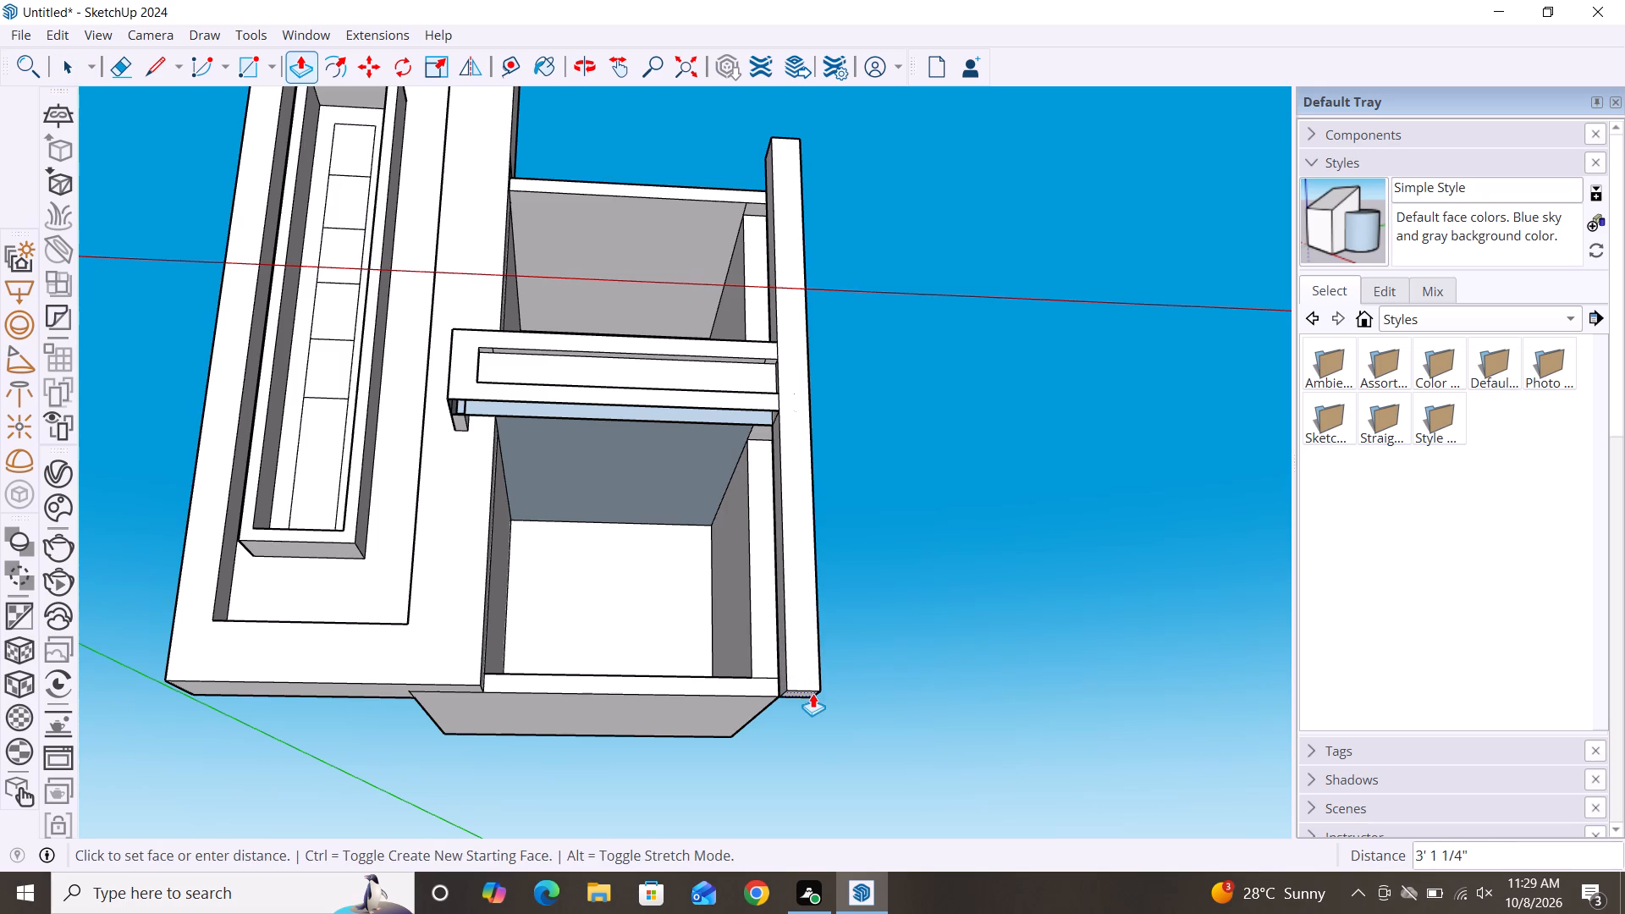
pyautogui.click(812, 693)
pyautogui.press('space')
# Examine the lengthened column and the whole facade from the front and the outer side.
pyautogui.scroll(-4, 867, 432)
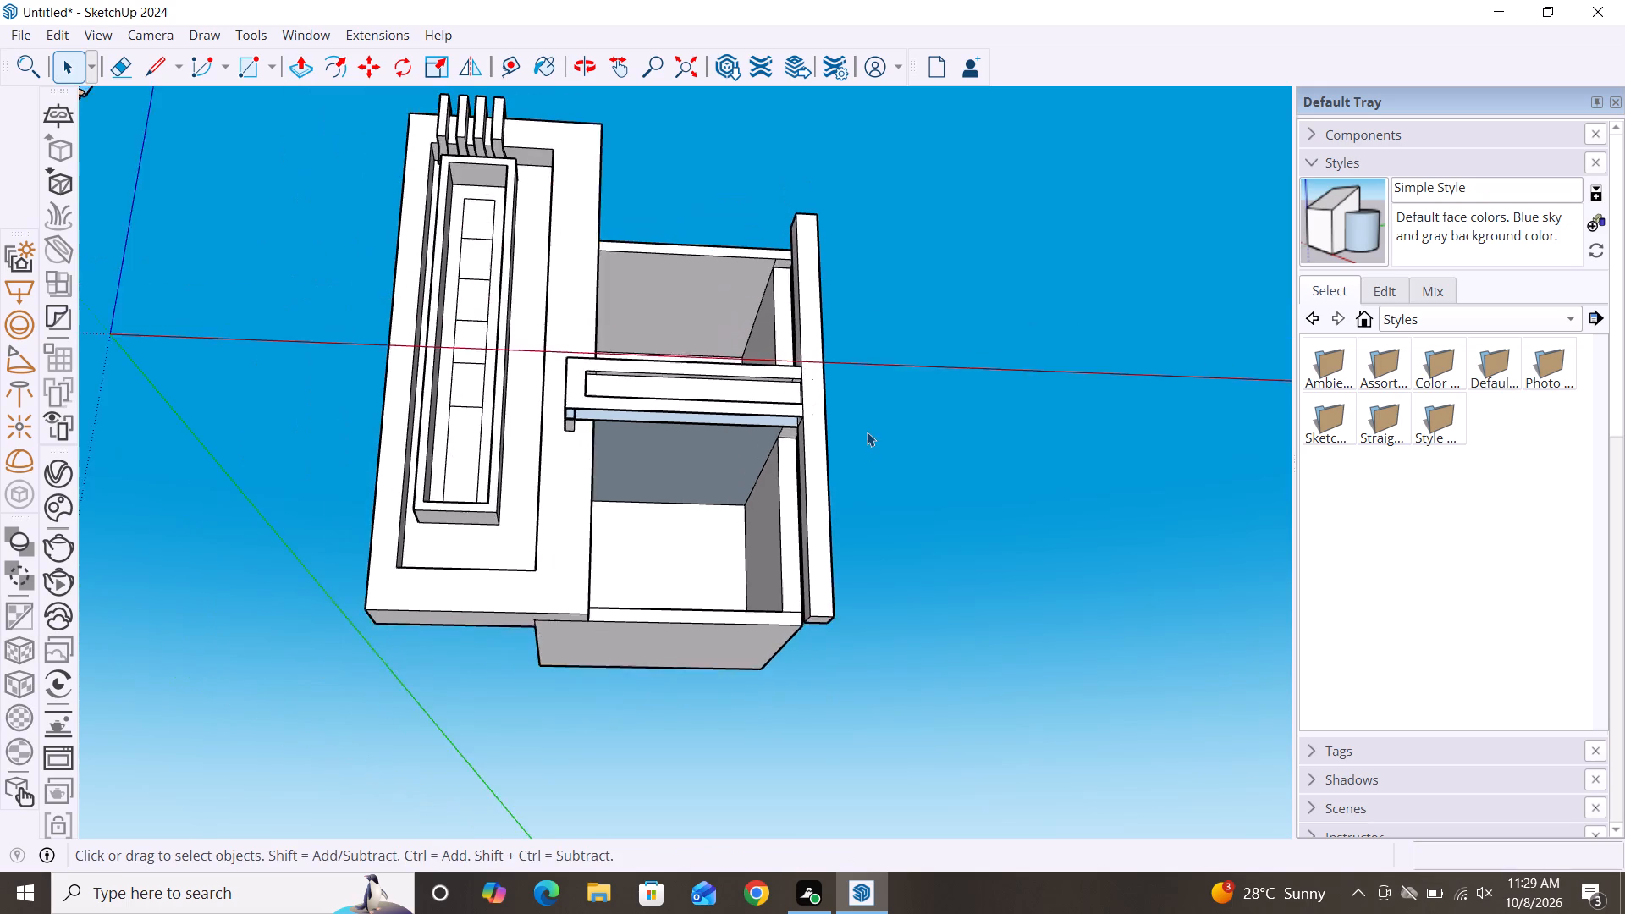
pyautogui.scroll(-2, 867, 432)
pyautogui.keyDown('alt'); pyautogui.moveTo(798, 630); pyautogui.dragTo(793, 812, button='middle'); pyautogui.keyUp('alt')
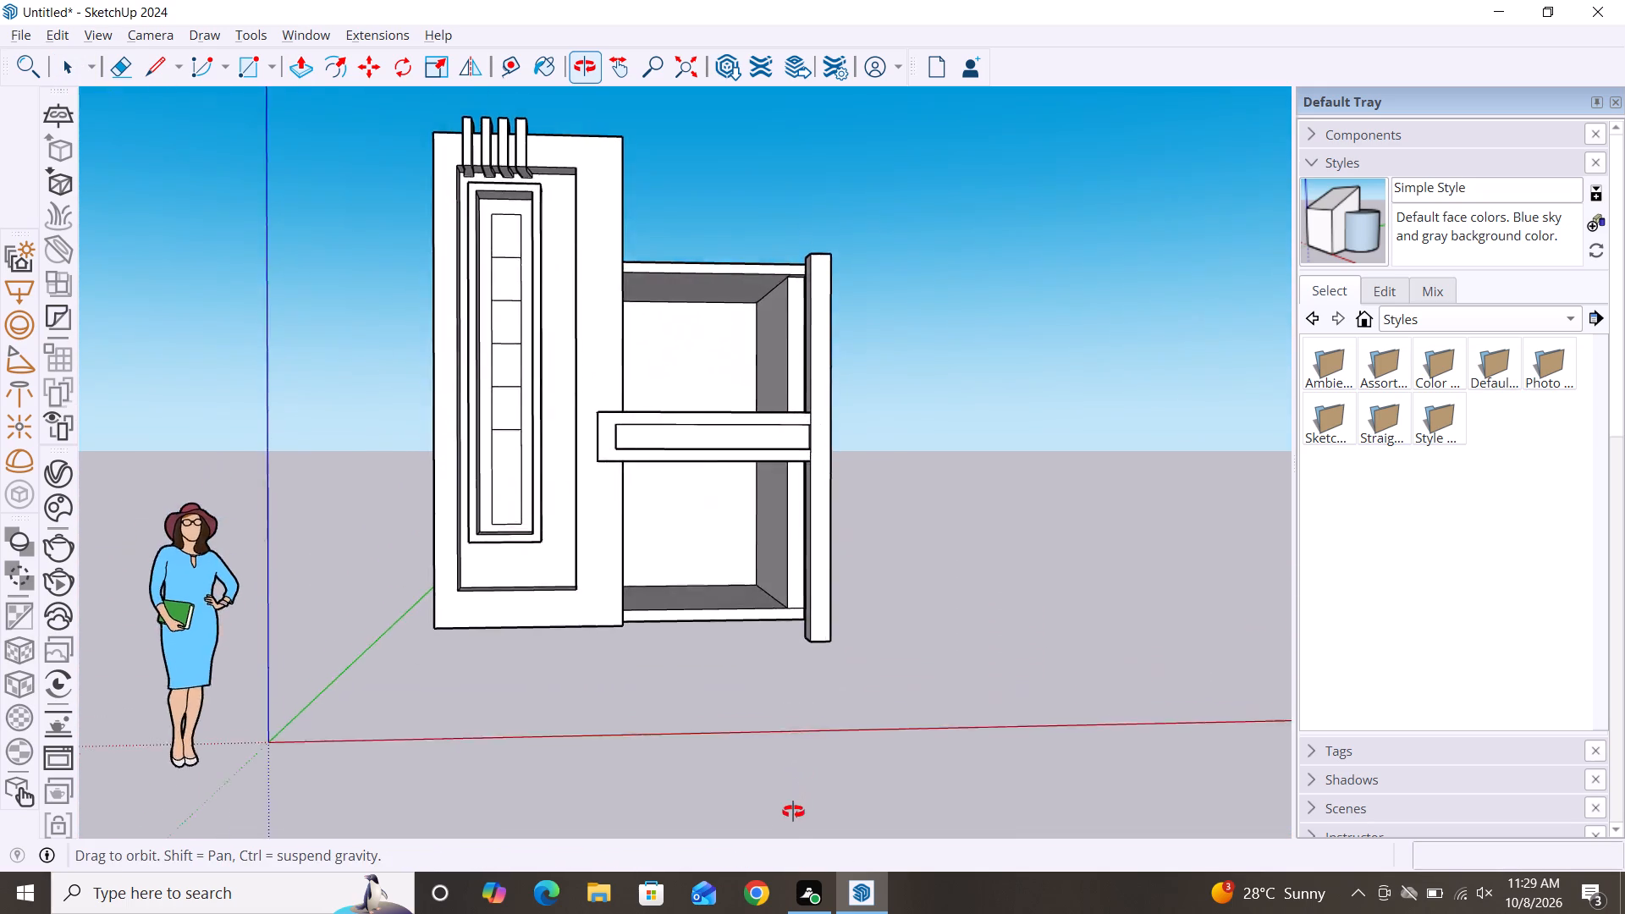
pyautogui.keyDown('alt'); pyautogui.moveTo(793, 812); pyautogui.dragTo(789, 829, button='middle'); pyautogui.keyUp('alt')
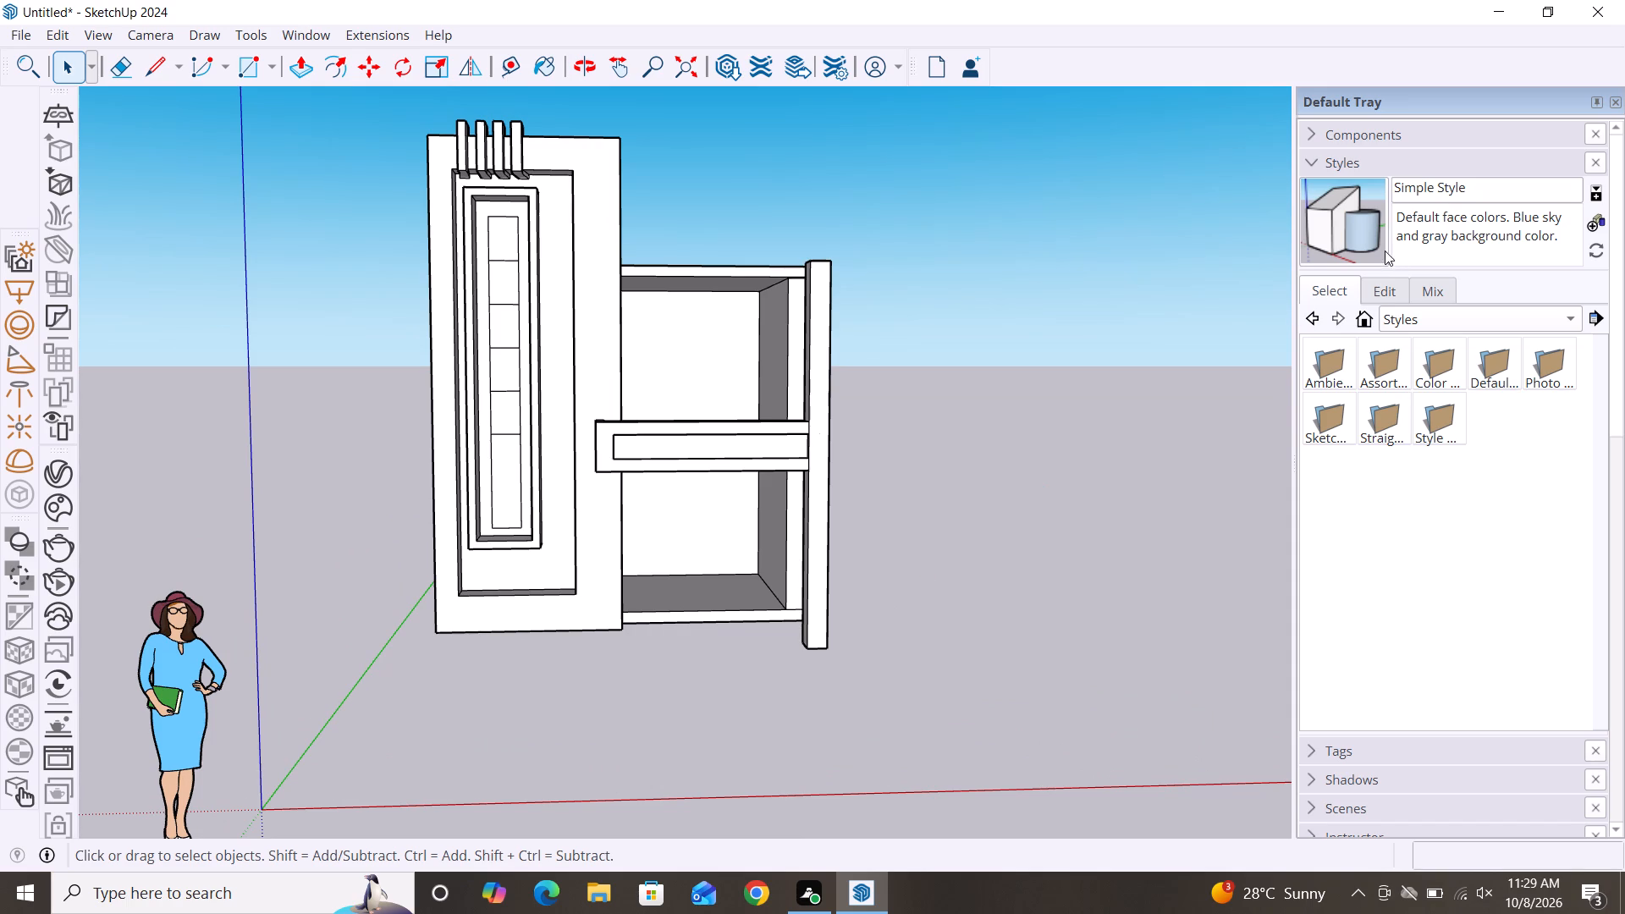
pyautogui.scroll(-4, 1002, 342)
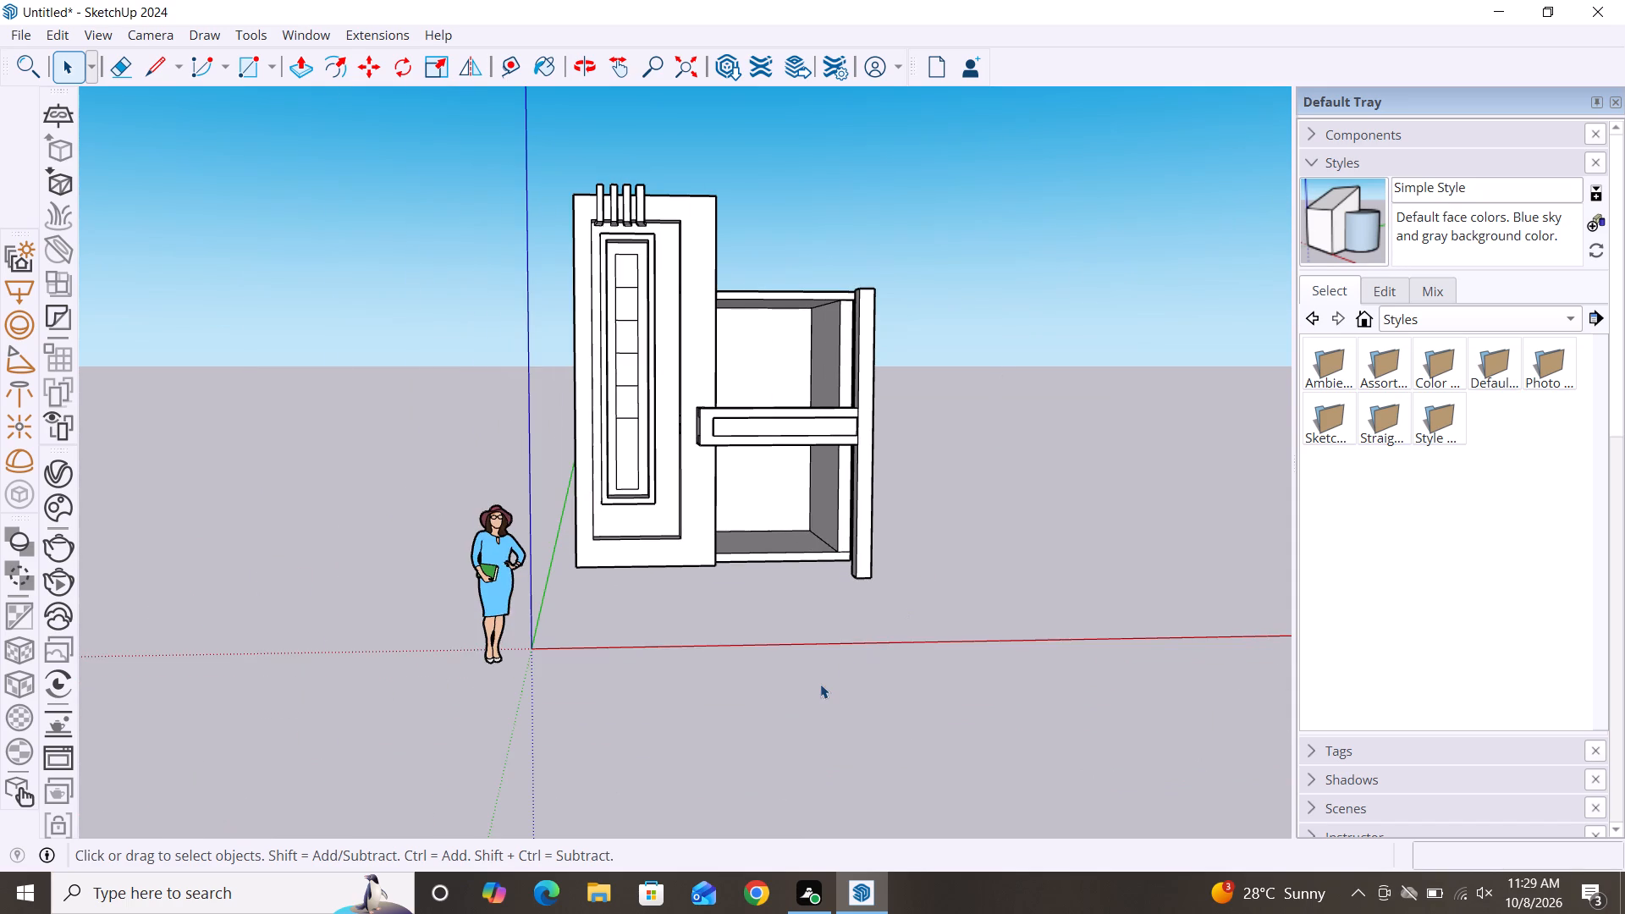
pyautogui.keyDown('alt'); pyautogui.moveTo(820, 684); pyautogui.dragTo(482, 680, button='middle'); pyautogui.keyUp('alt')
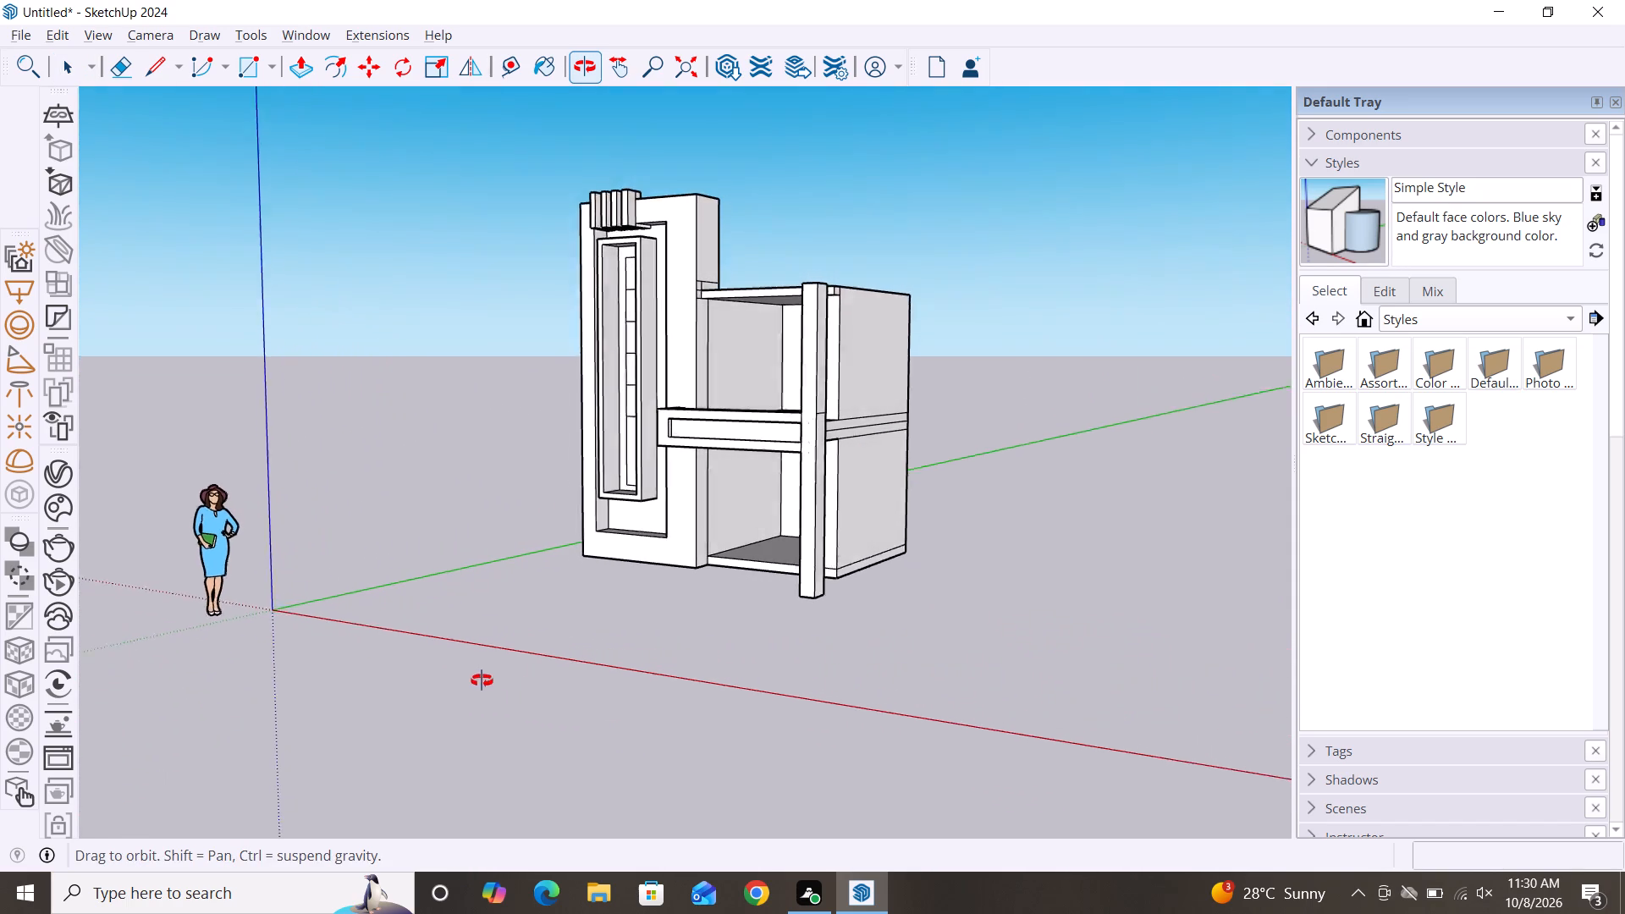
pyautogui.keyDown('alt'); pyautogui.moveTo(482, 680); pyautogui.dragTo(470, 680, button='middle'); pyautogui.keyUp('alt')
pyautogui.keyDown('alt'); pyautogui.moveTo(930, 644); pyautogui.dragTo(631, 619, button='middle'); pyautogui.keyUp('alt')
# Extend the front face of the side block's roof slab forward 2' 10 1/4" with Push/Pull, to the column's front corner.
pyautogui.scroll(3, 711, 284)
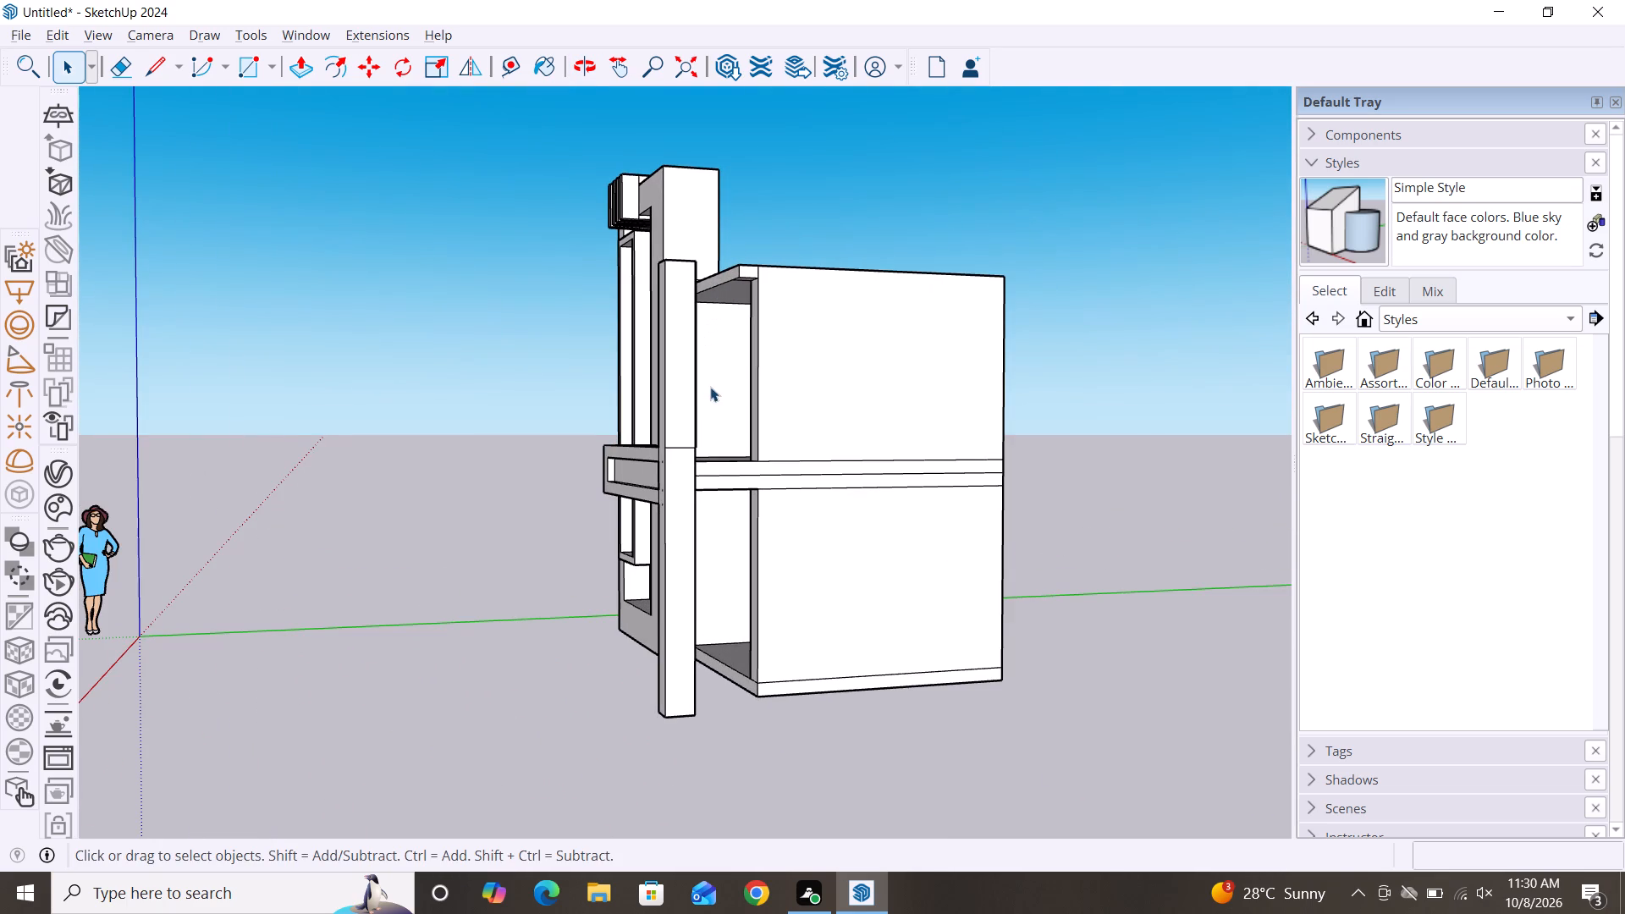
pyautogui.keyDown('alt'); pyautogui.moveTo(710, 387); pyautogui.dragTo(783, 653, button='middle'); pyautogui.keyUp('alt')
pyautogui.scroll(4, 736, 398)
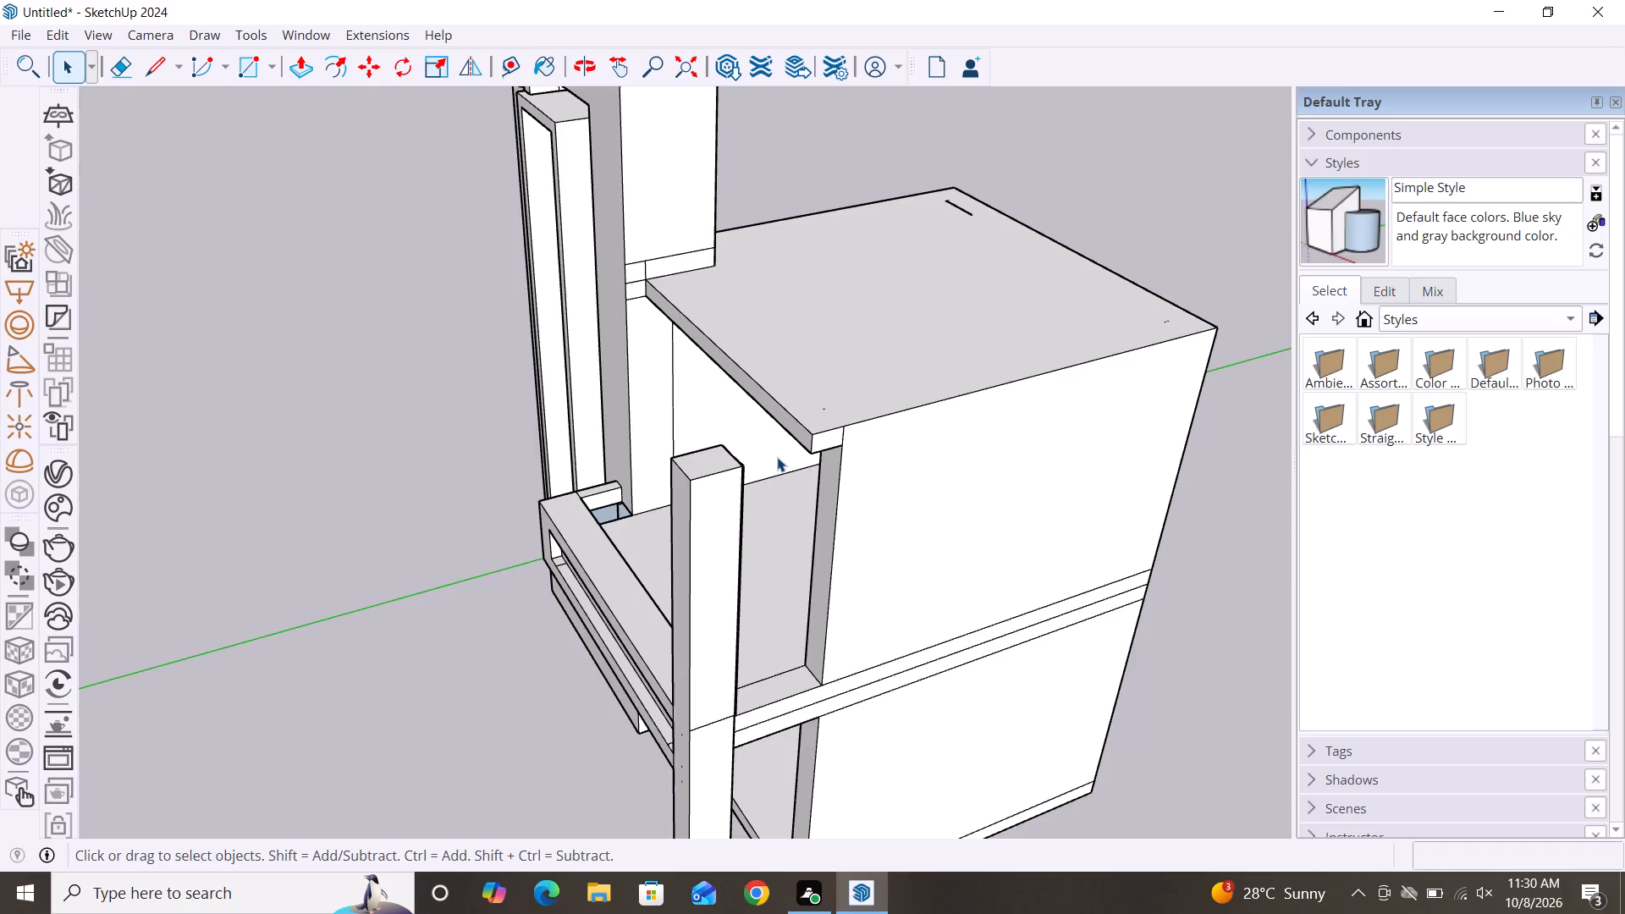
pyautogui.press('p')
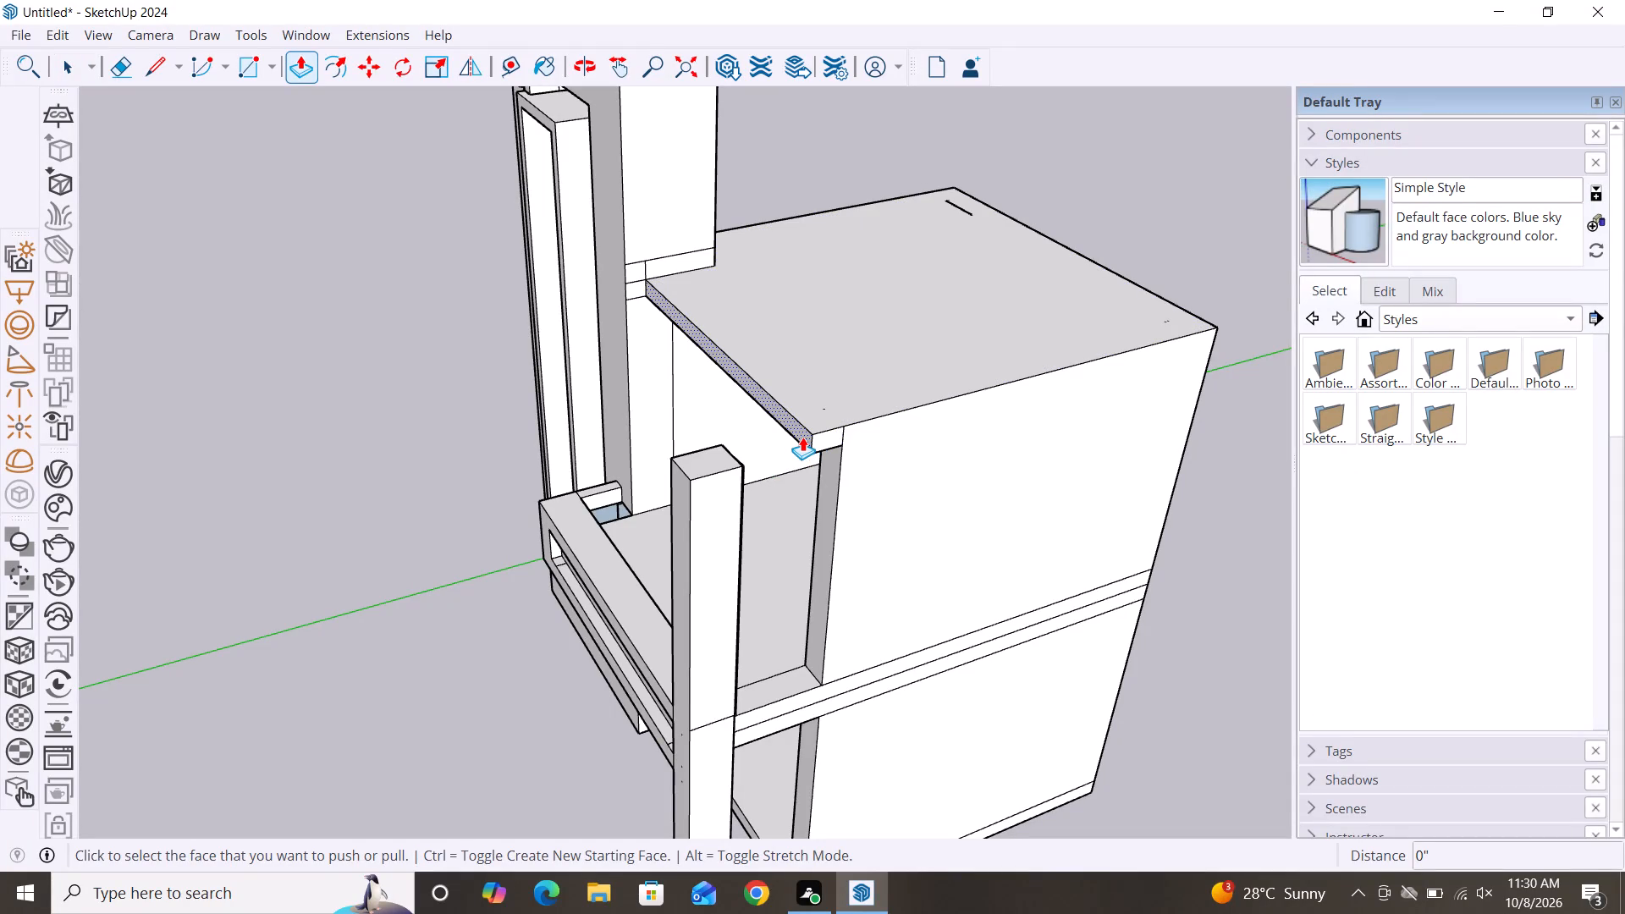
pyautogui.click(802, 437)
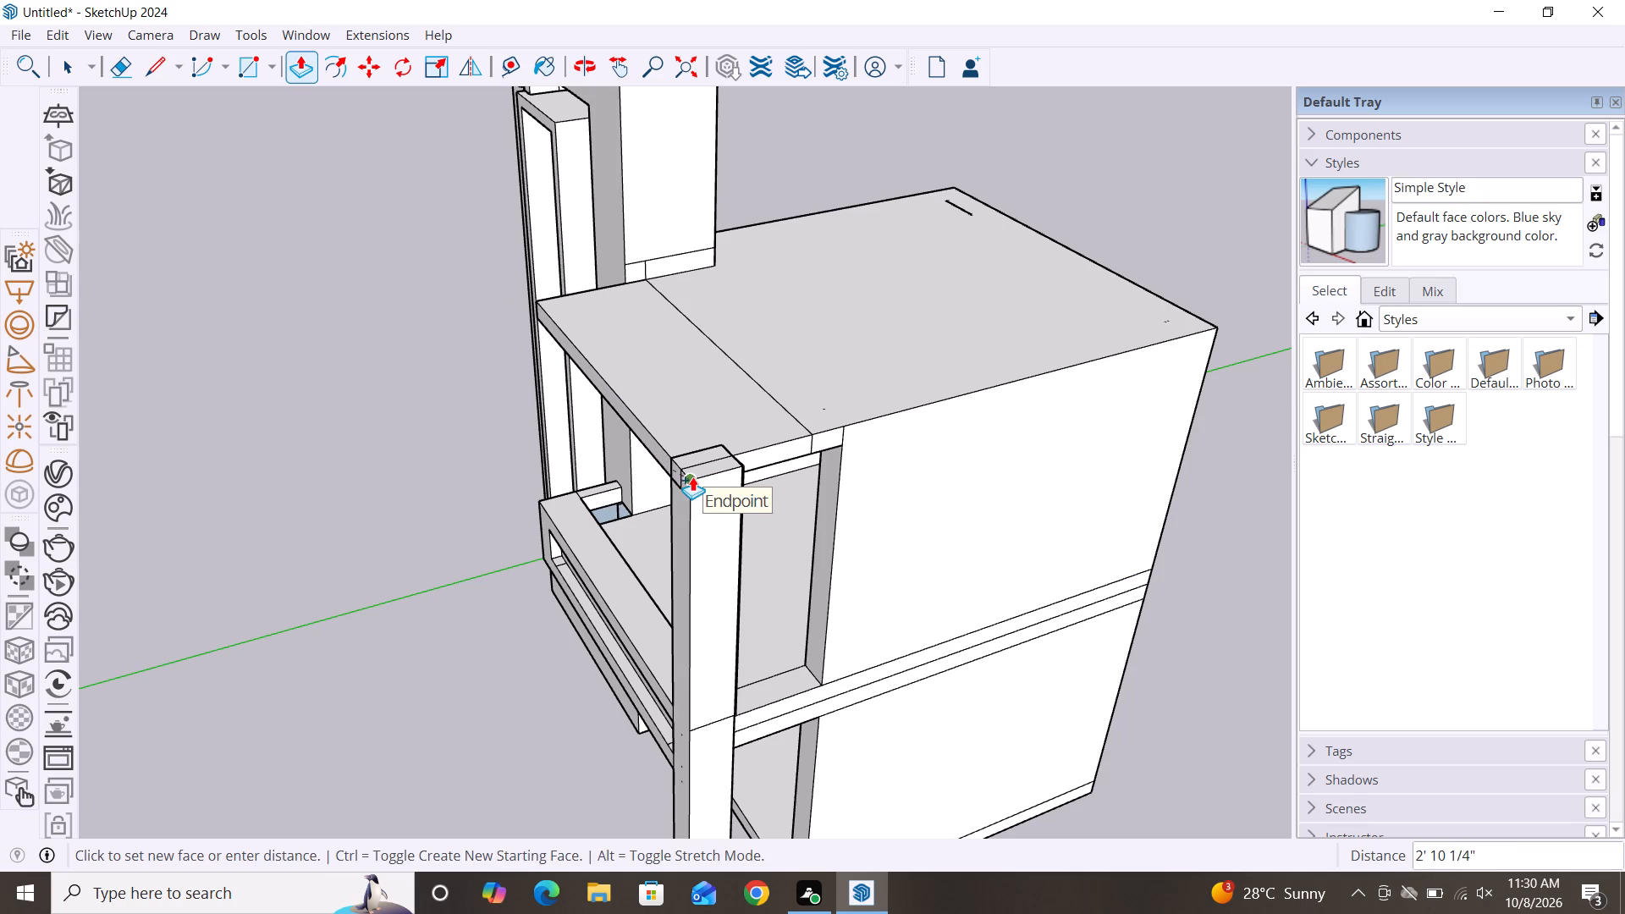
pyautogui.click(692, 476)
pyautogui.press('space')
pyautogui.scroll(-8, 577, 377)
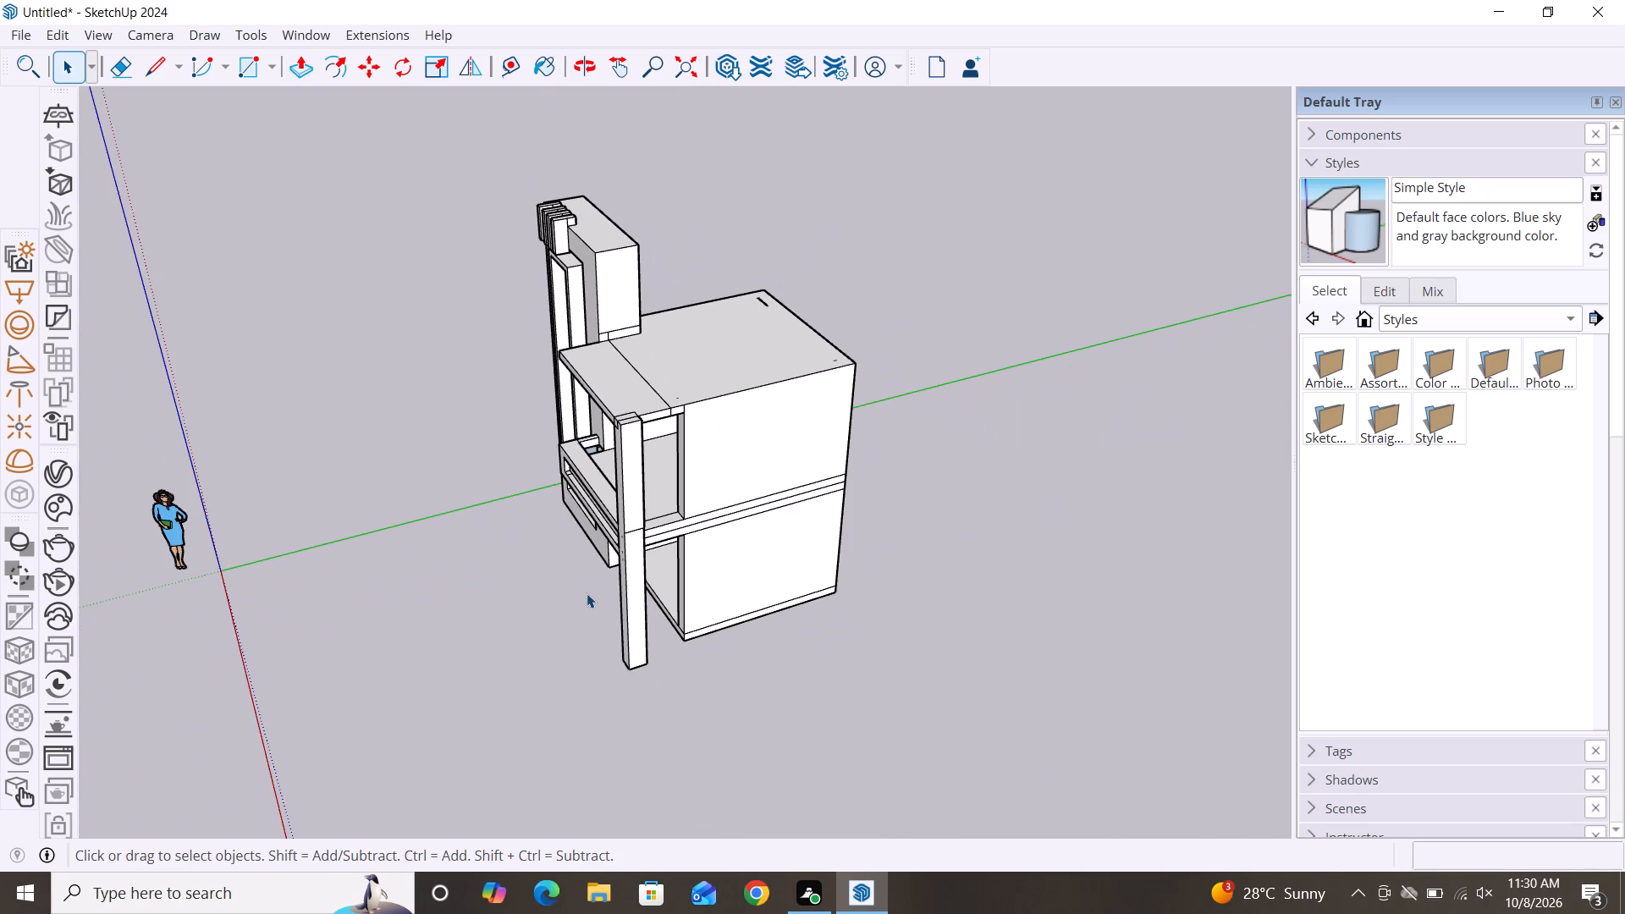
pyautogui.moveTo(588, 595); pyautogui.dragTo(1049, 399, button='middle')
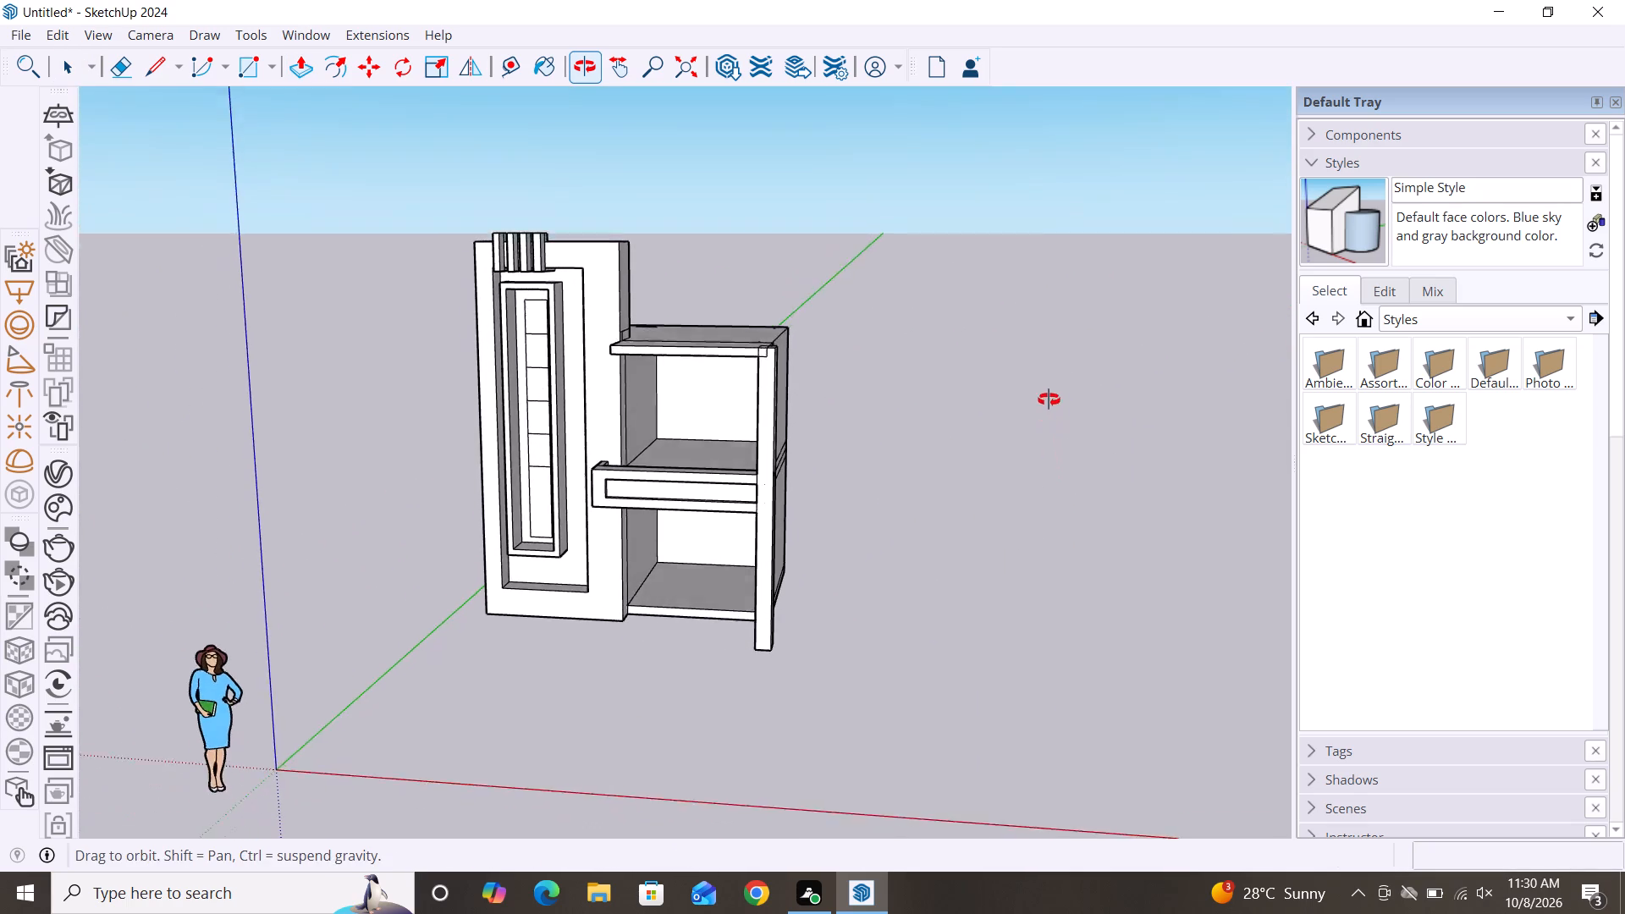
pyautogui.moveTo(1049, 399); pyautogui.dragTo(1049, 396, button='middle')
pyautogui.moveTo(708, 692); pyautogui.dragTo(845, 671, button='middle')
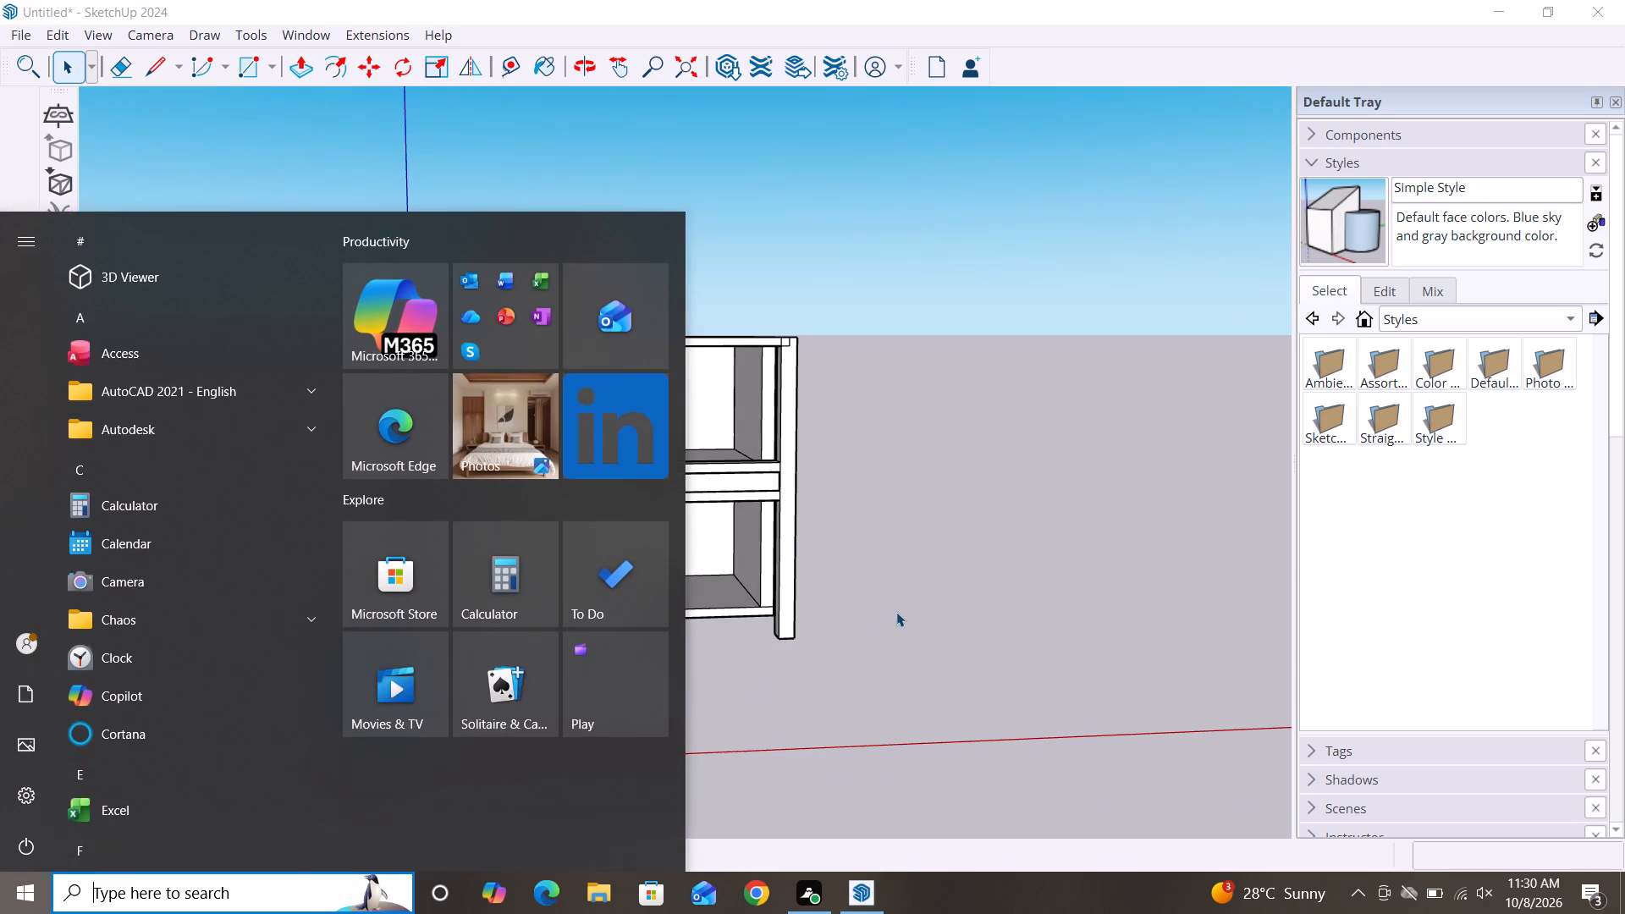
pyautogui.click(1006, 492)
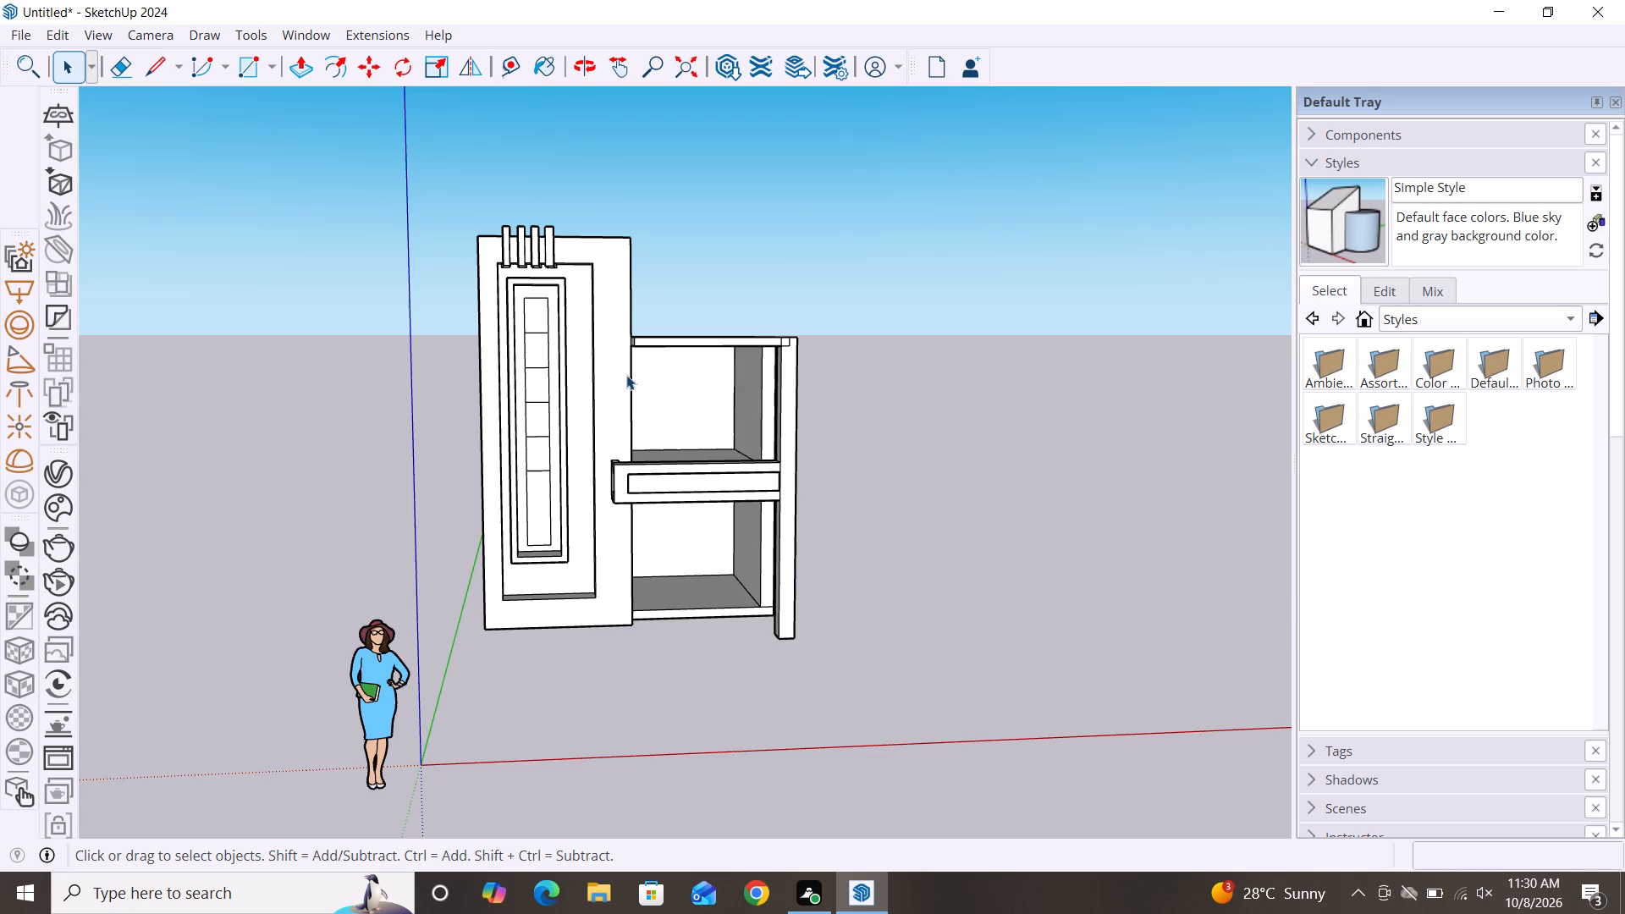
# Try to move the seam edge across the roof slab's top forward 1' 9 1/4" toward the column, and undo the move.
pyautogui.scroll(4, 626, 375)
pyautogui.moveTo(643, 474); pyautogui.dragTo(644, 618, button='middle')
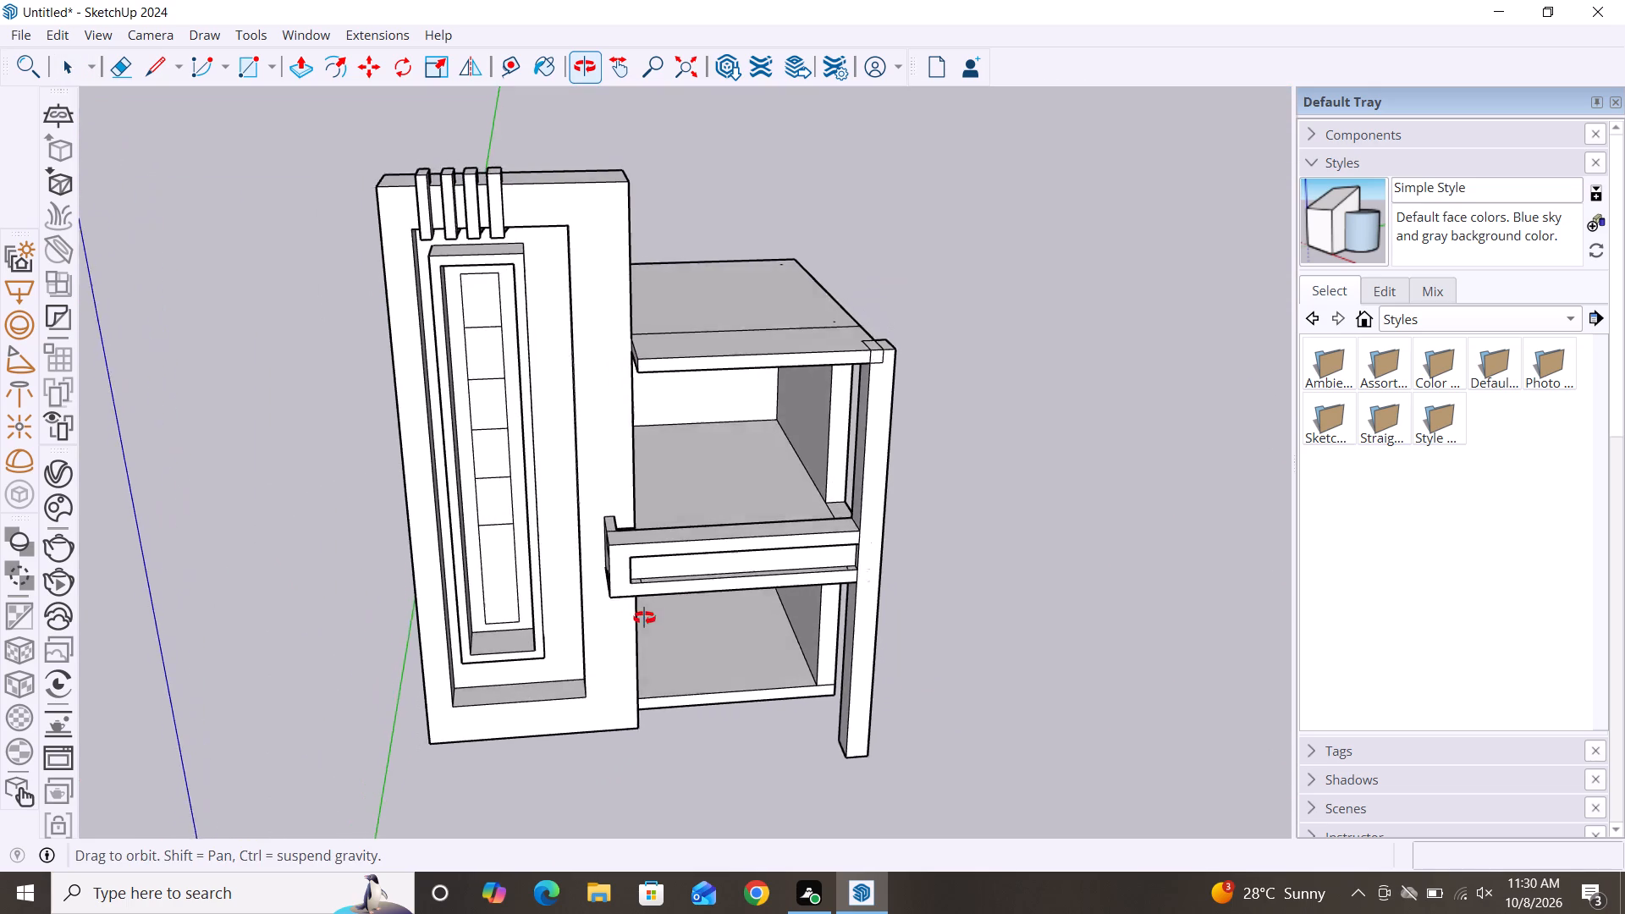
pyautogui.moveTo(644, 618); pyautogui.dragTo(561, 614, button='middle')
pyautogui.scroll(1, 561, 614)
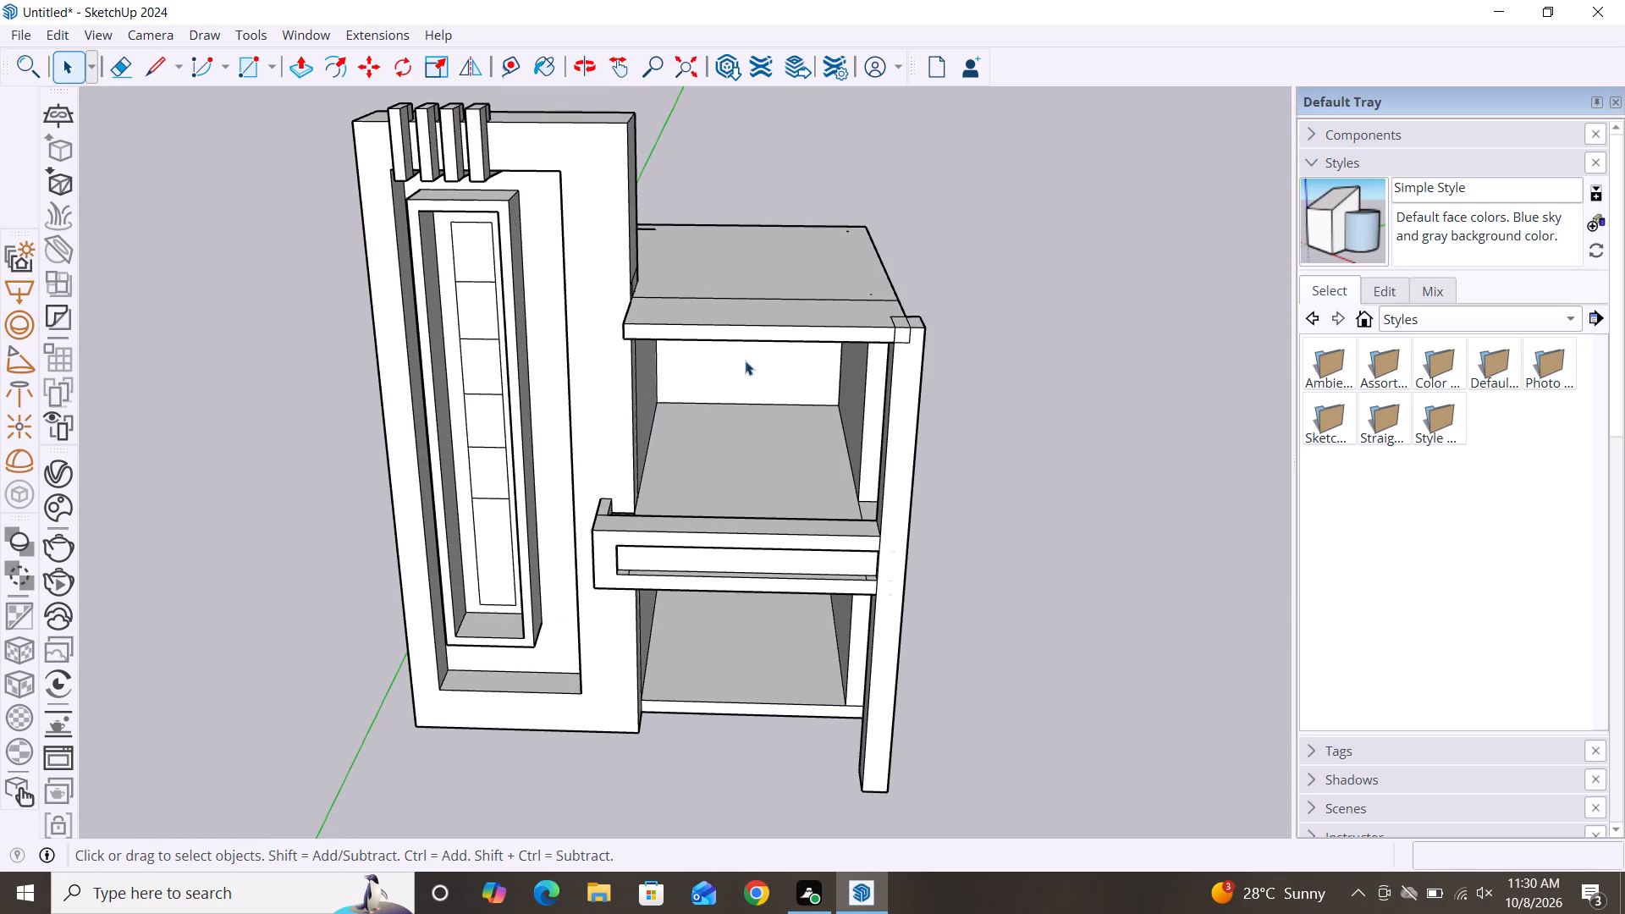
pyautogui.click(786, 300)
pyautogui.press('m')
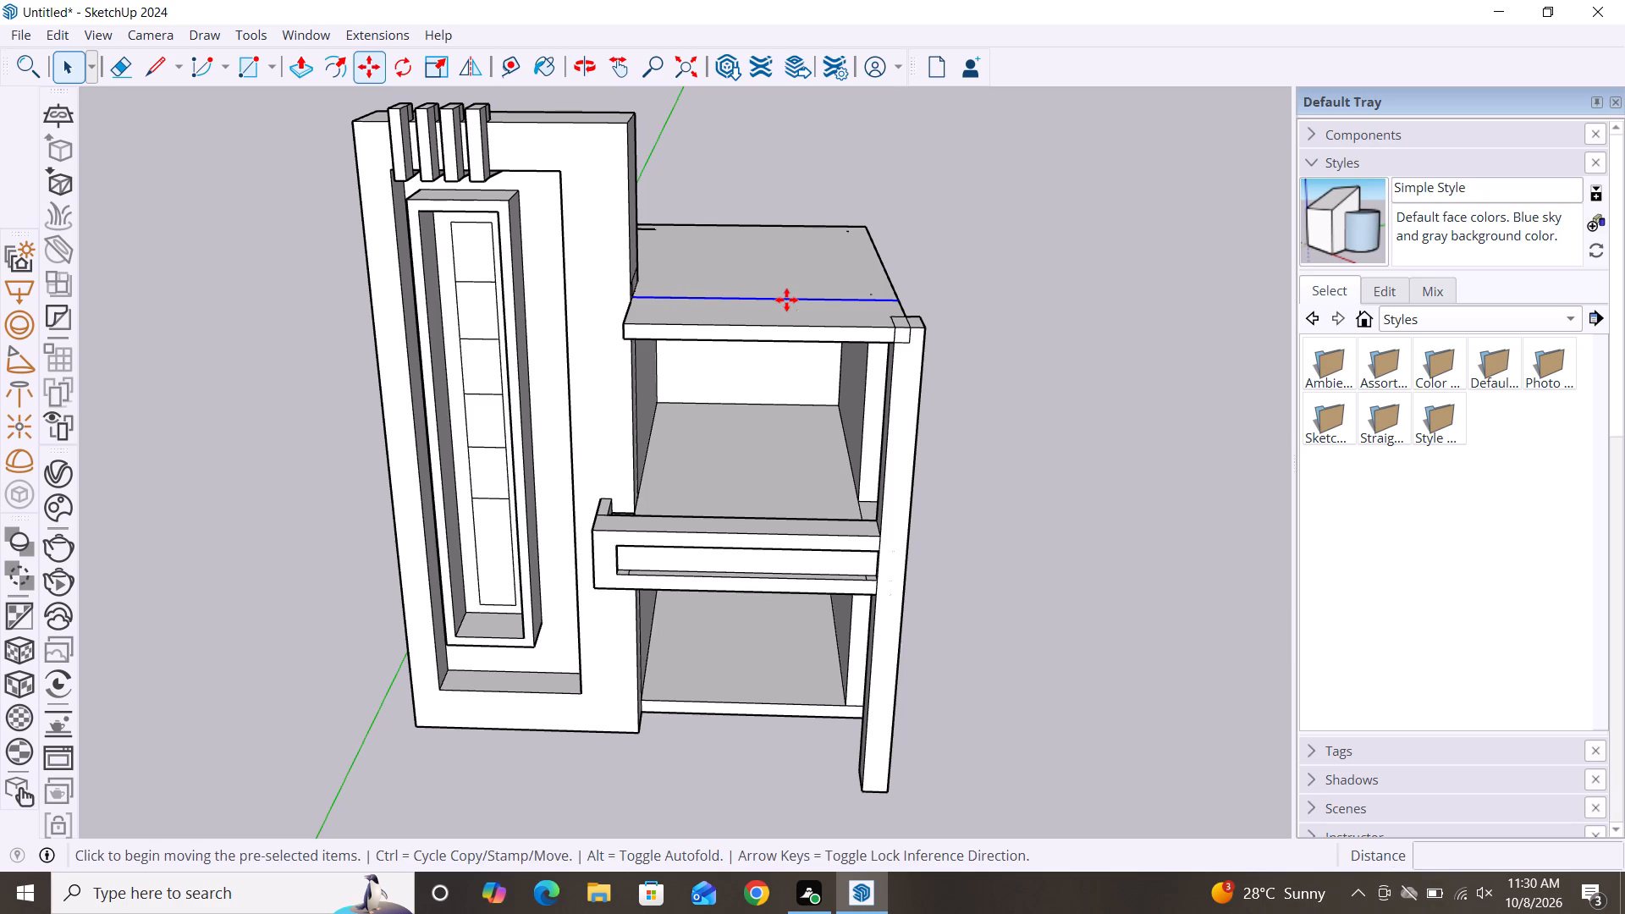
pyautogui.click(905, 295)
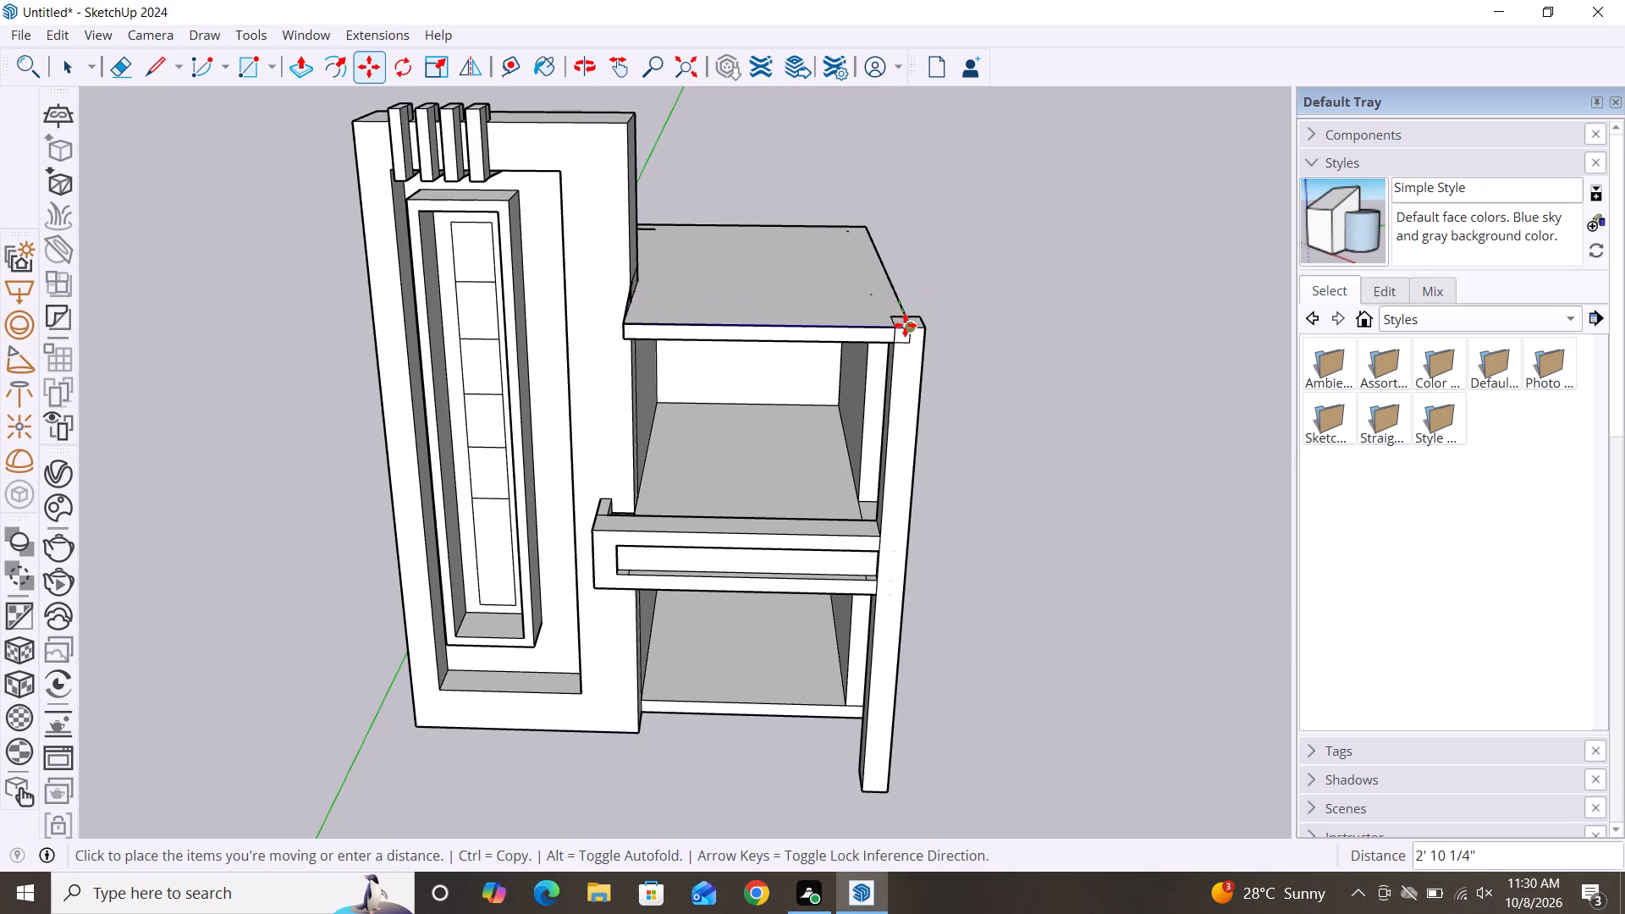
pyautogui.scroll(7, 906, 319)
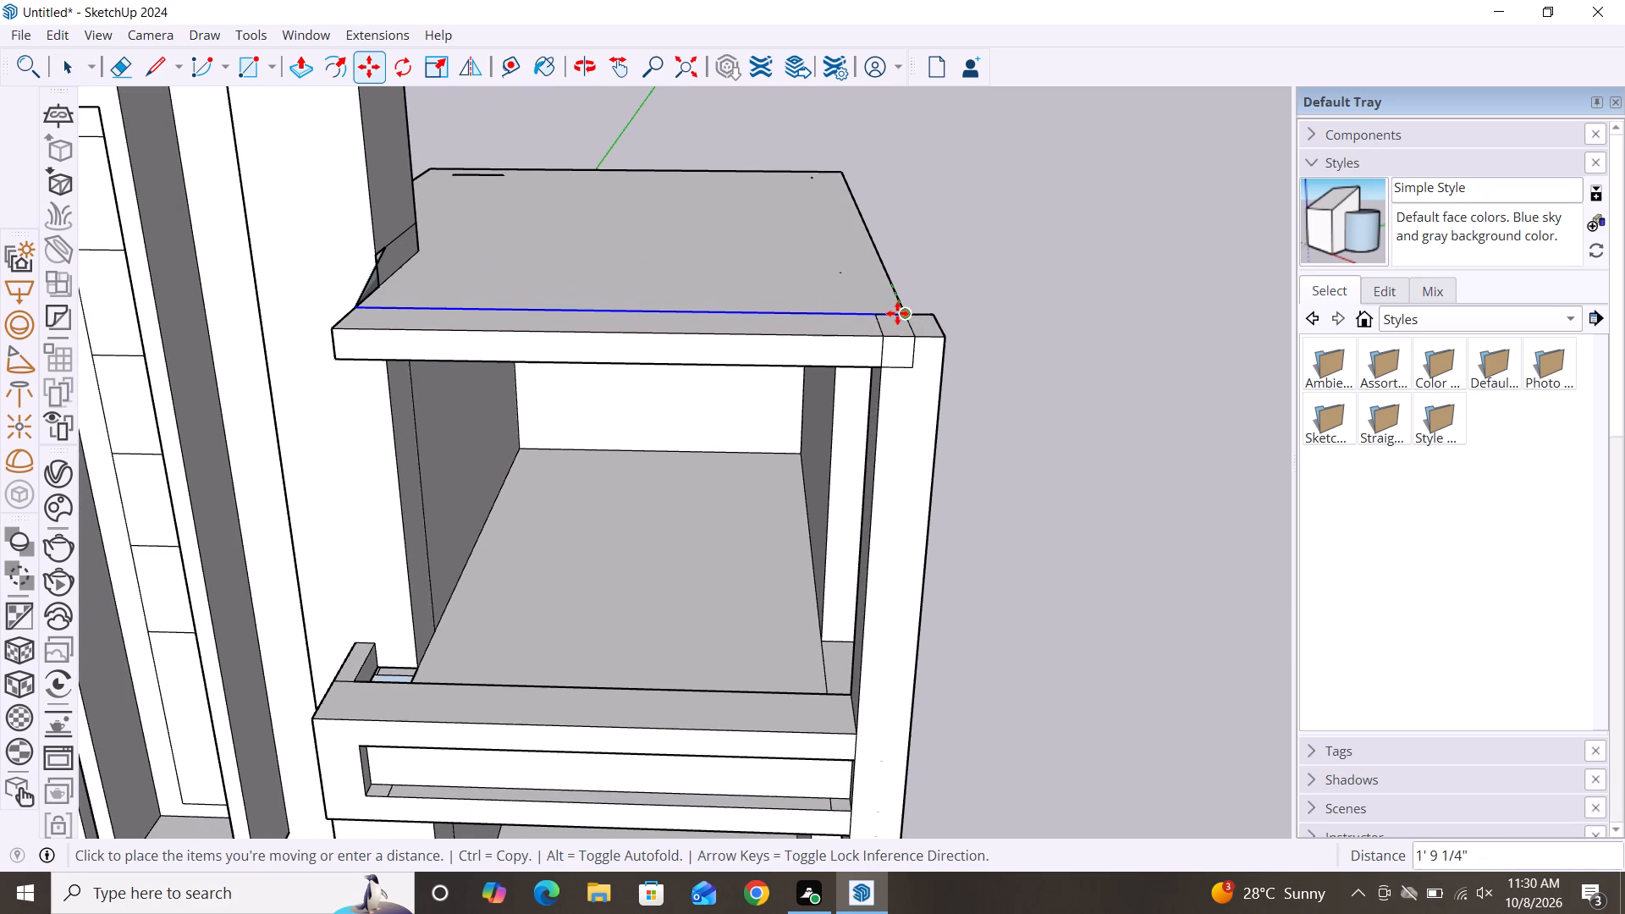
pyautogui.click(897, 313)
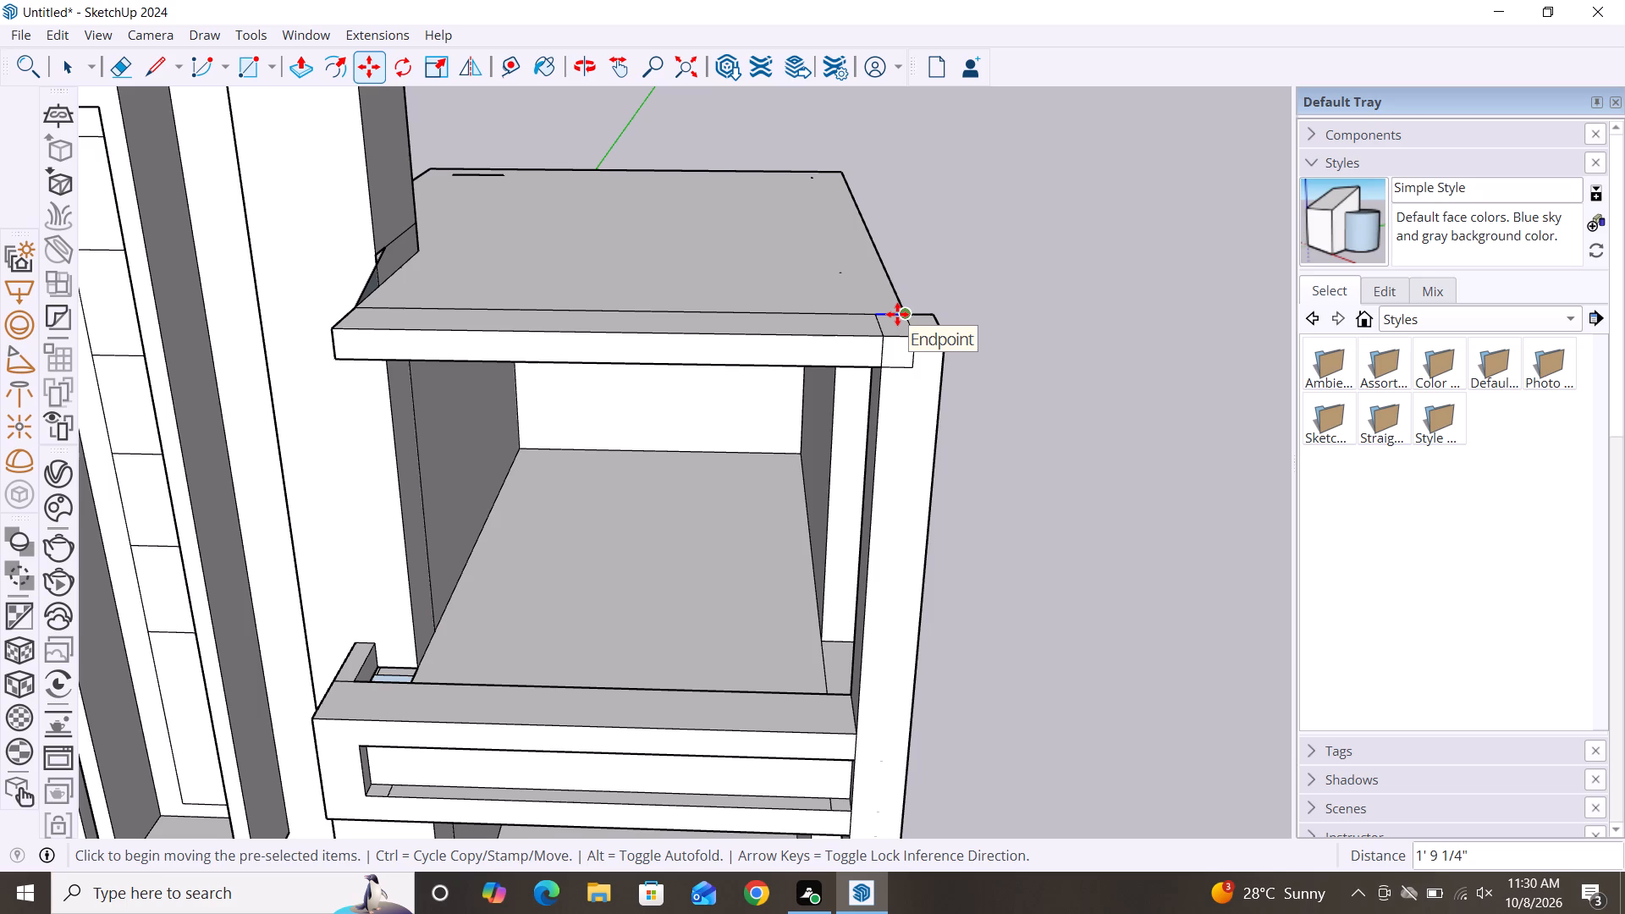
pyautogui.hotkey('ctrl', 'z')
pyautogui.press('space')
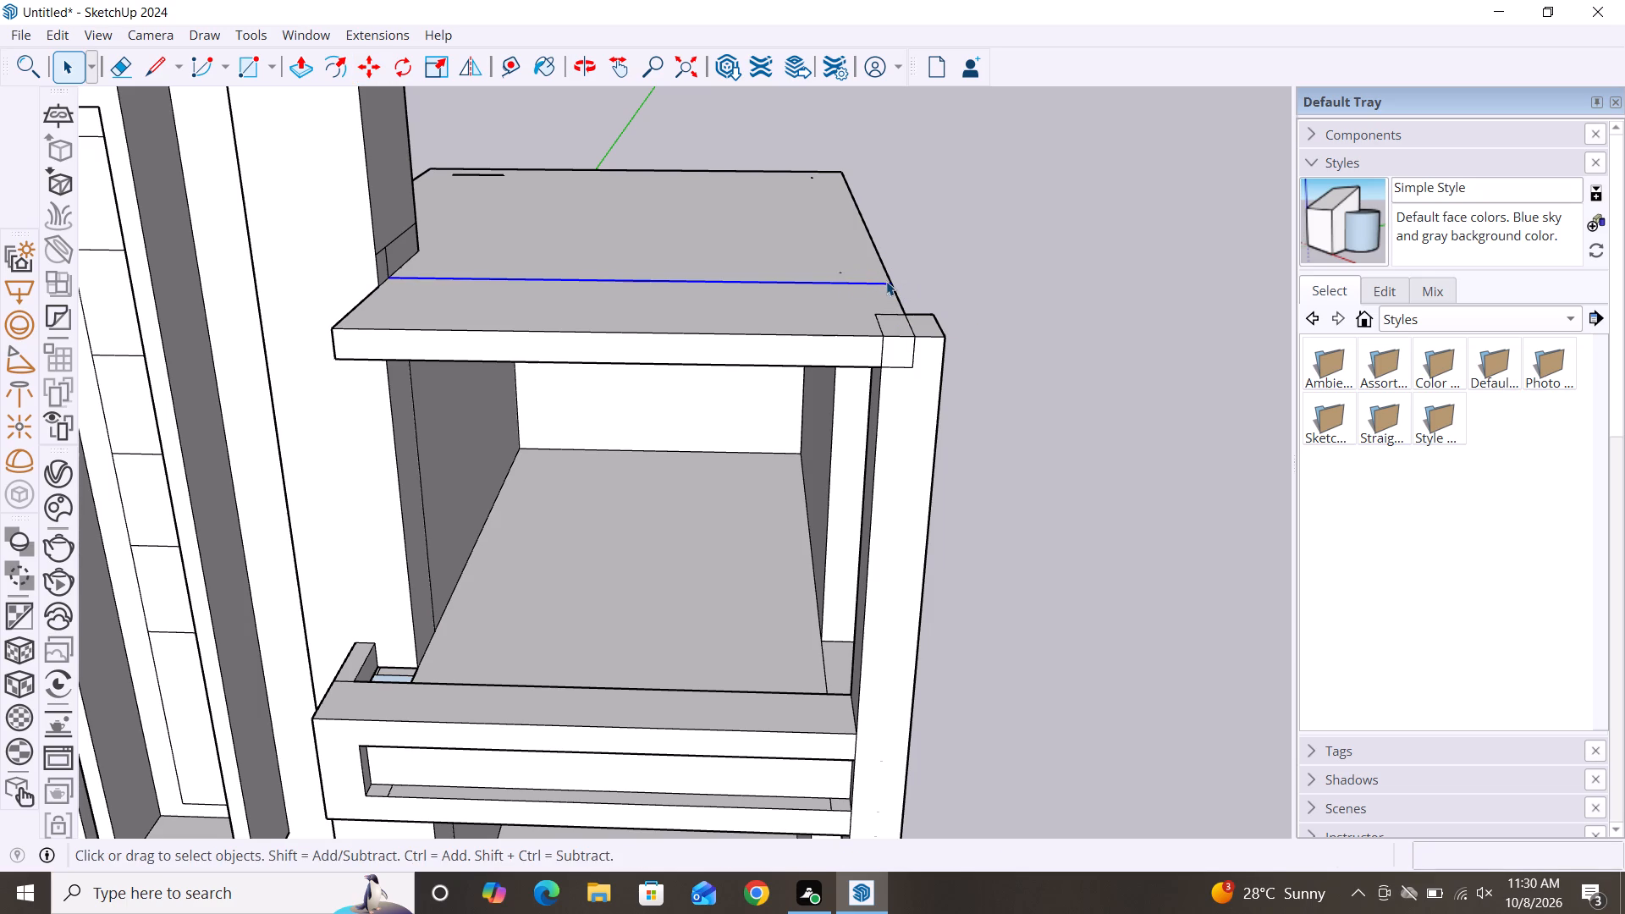
# Copy the seam edge on the roof slab's top forward 2' 1 1/16" toward the back of the column.
pyautogui.press('m')
pyautogui.click(895, 282)
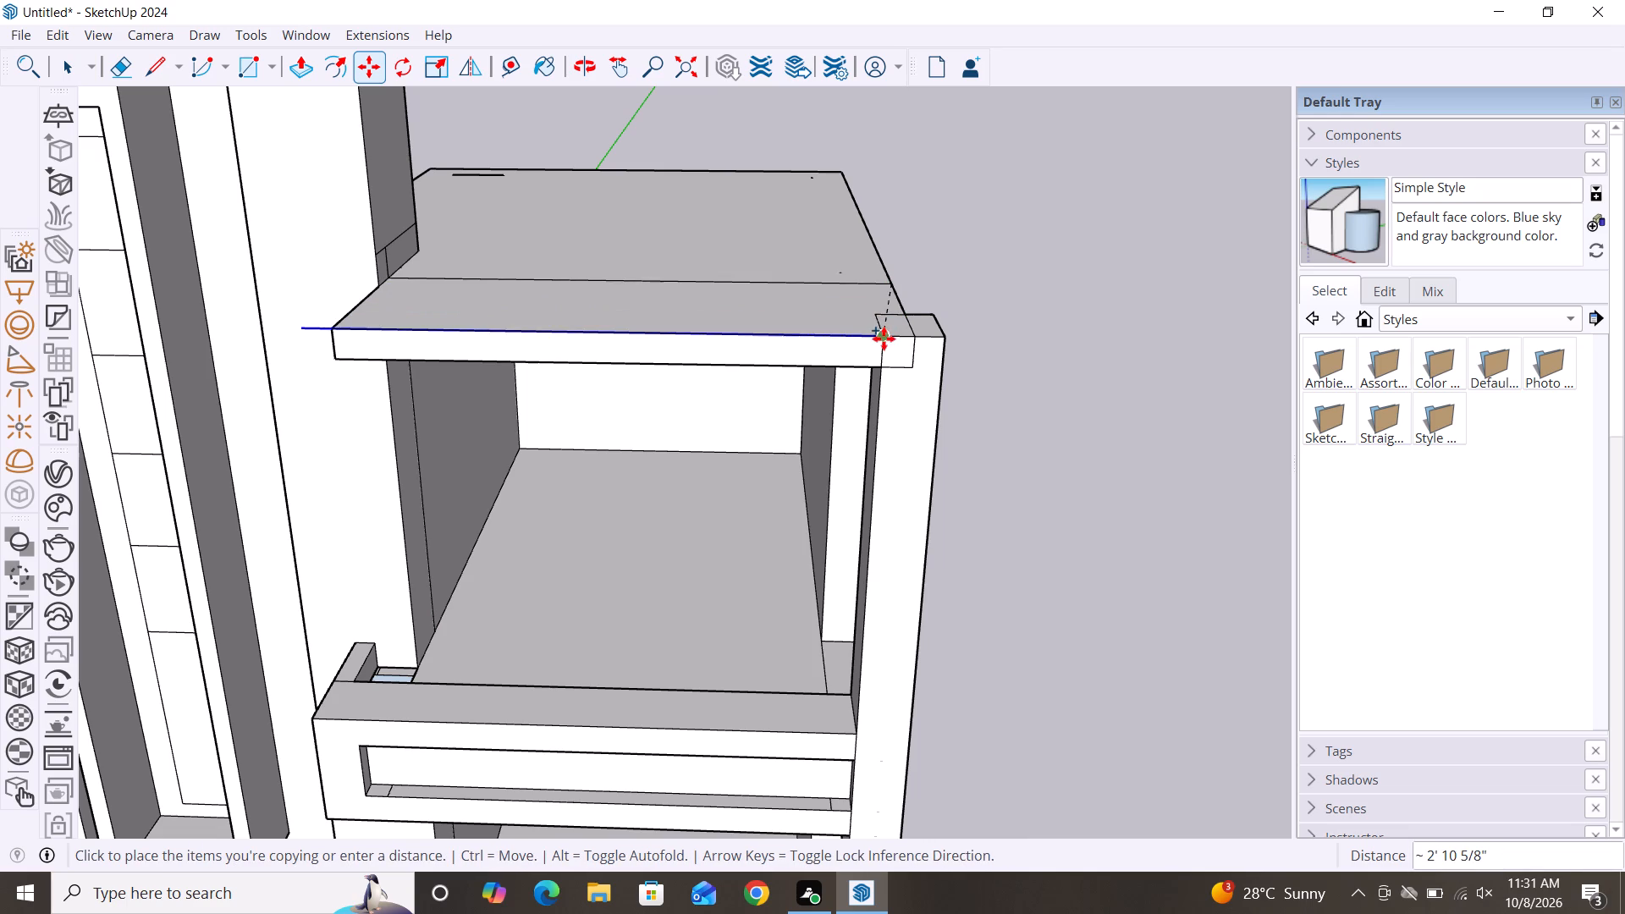
pyautogui.scroll(8, 900, 319)
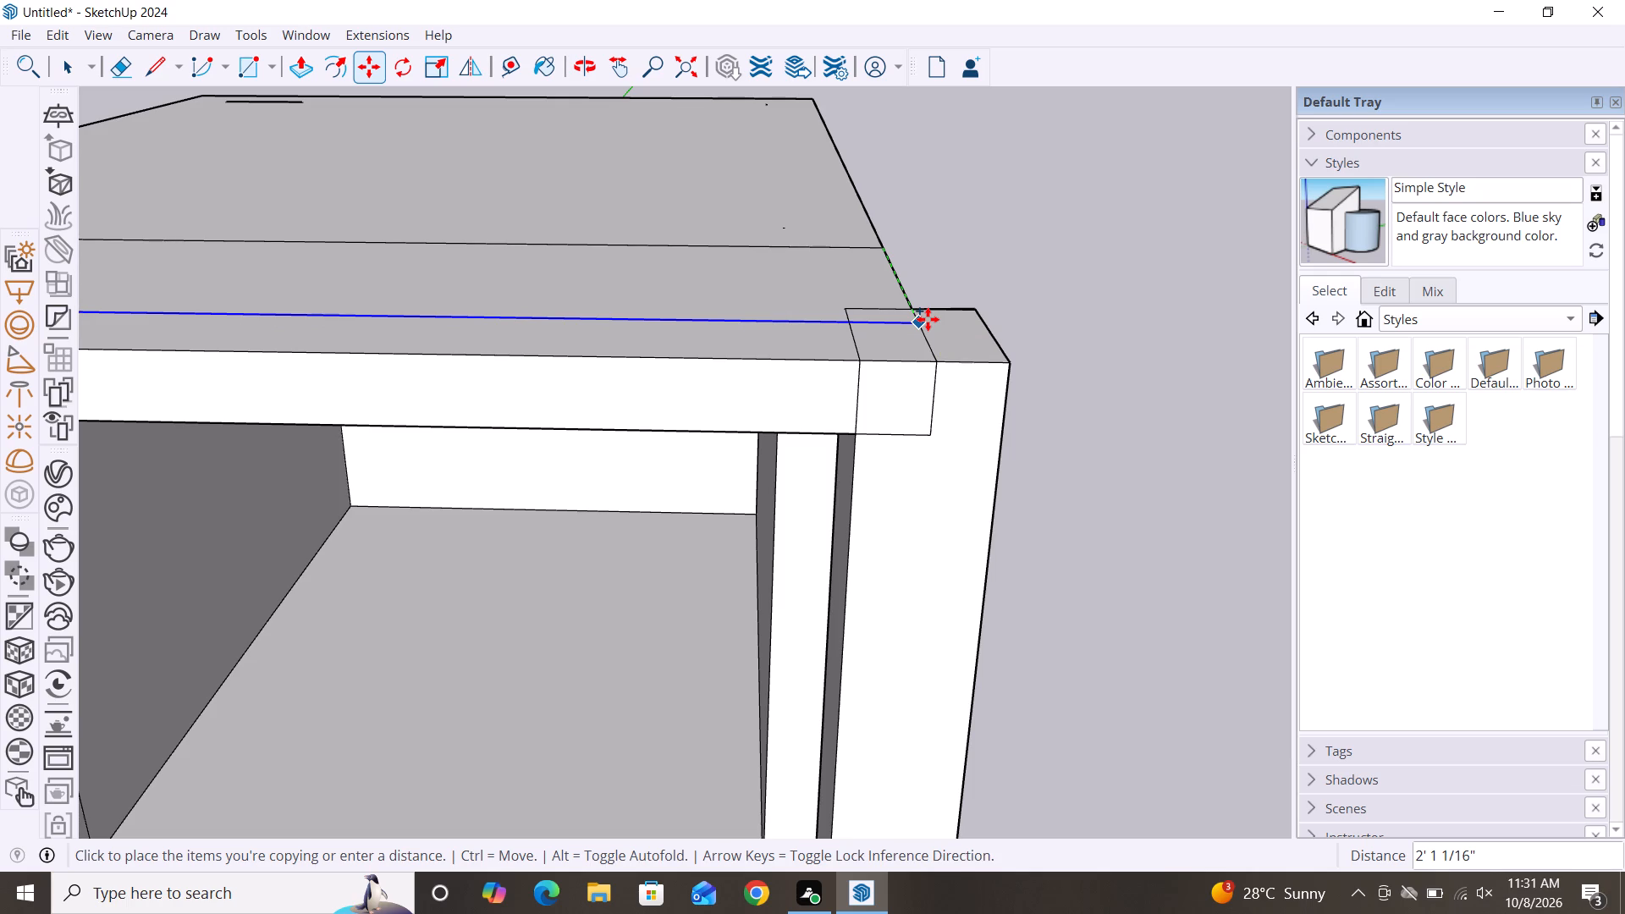
pyautogui.click(928, 319)
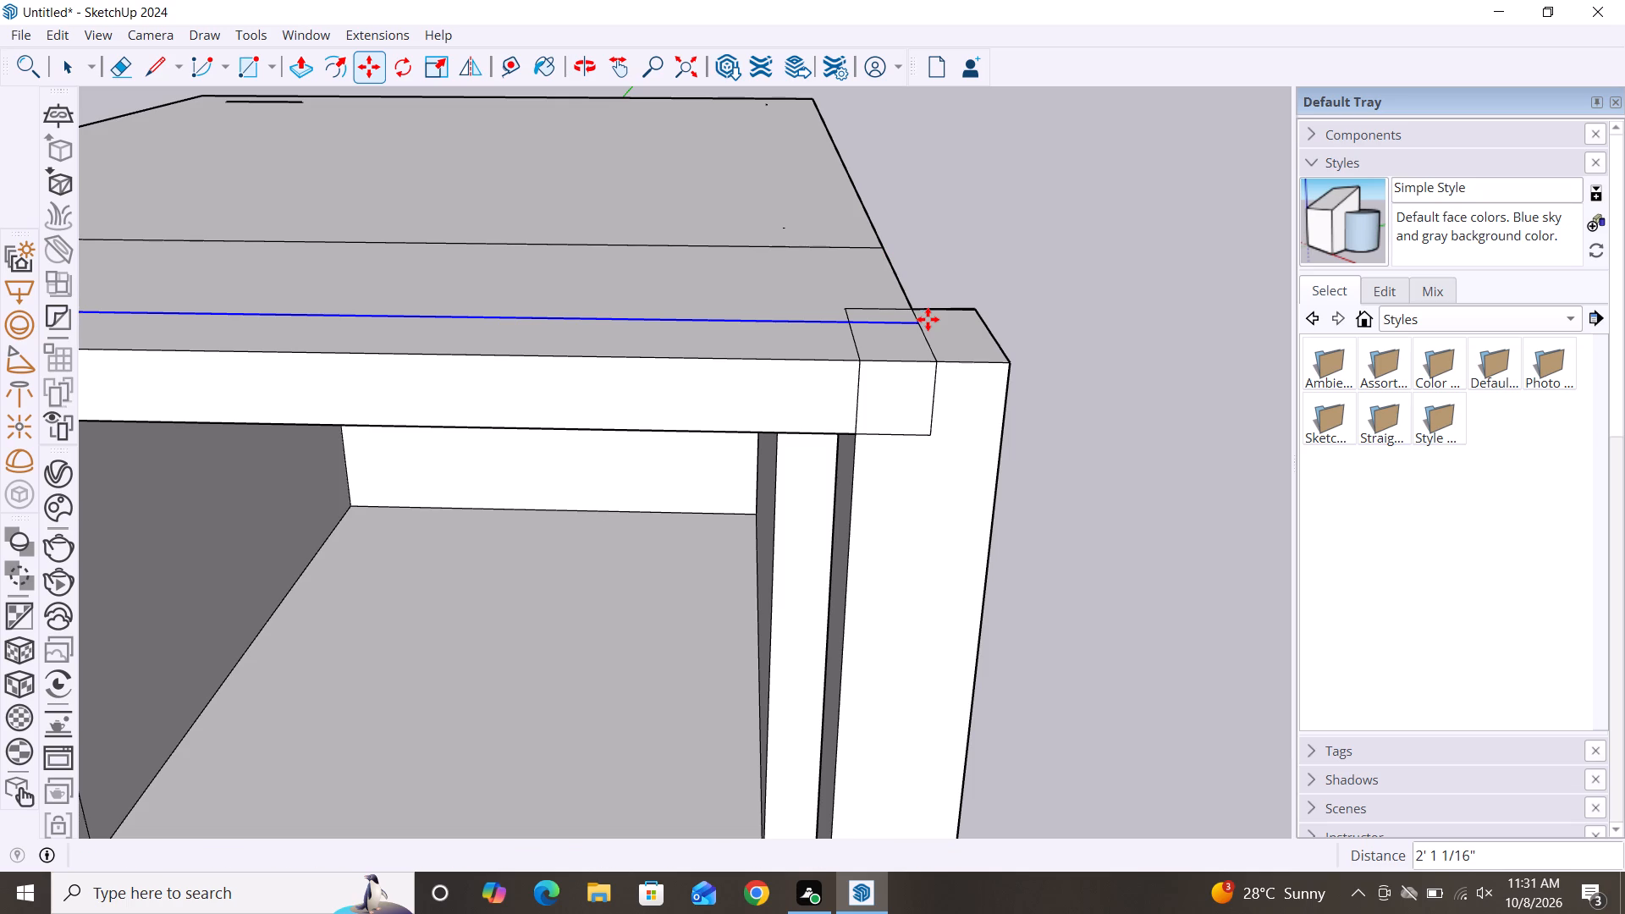
pyautogui.press('space')
# Delete the original seam edge across the roof slab's top, behind the copied one.
pyautogui.scroll(-5, 1060, 281)
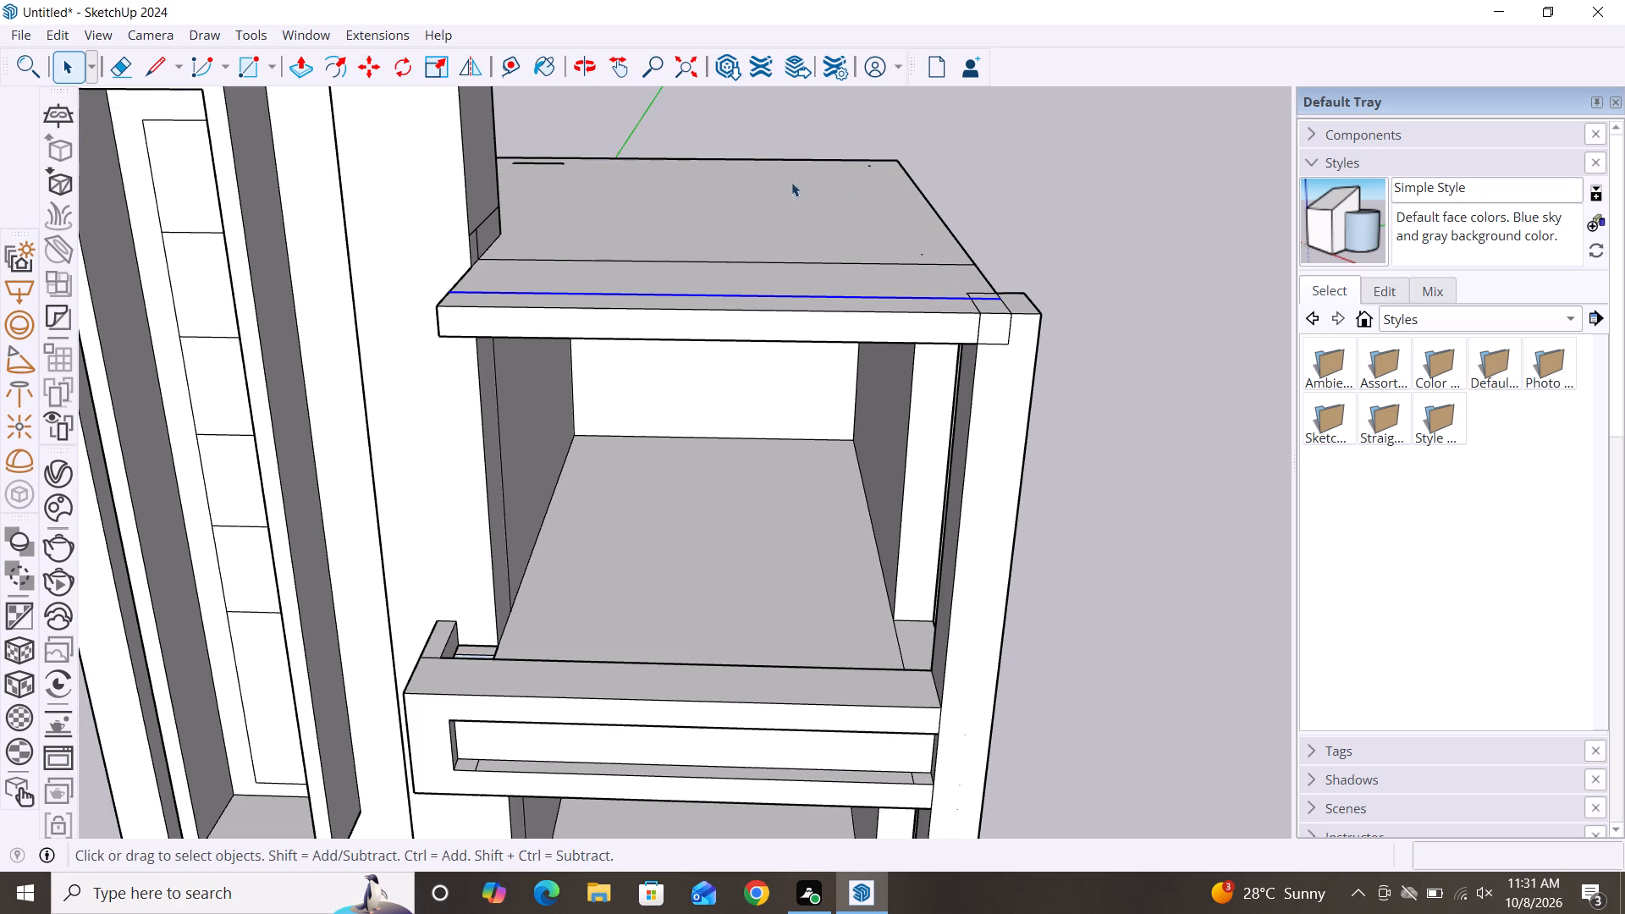
pyautogui.click(778, 260)
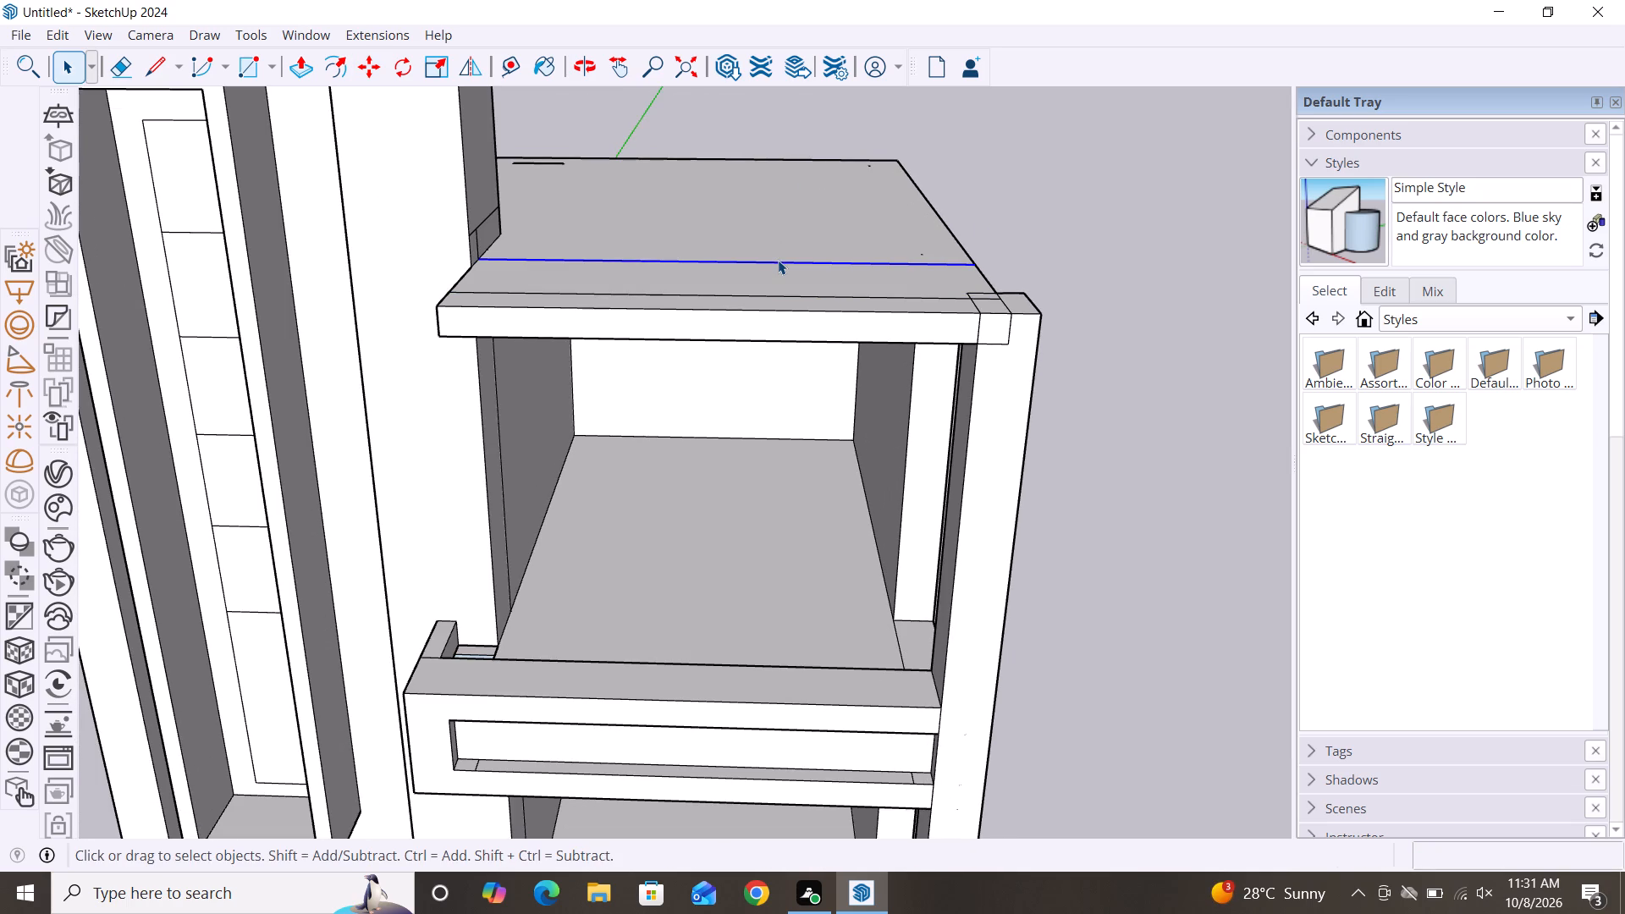
pyautogui.press('Delete')
# Pull the roof slab's two outer edge faces between the column and the upper wall outward about 4 7/8", flush with the column.
pyautogui.scroll(-5, 649, 256)
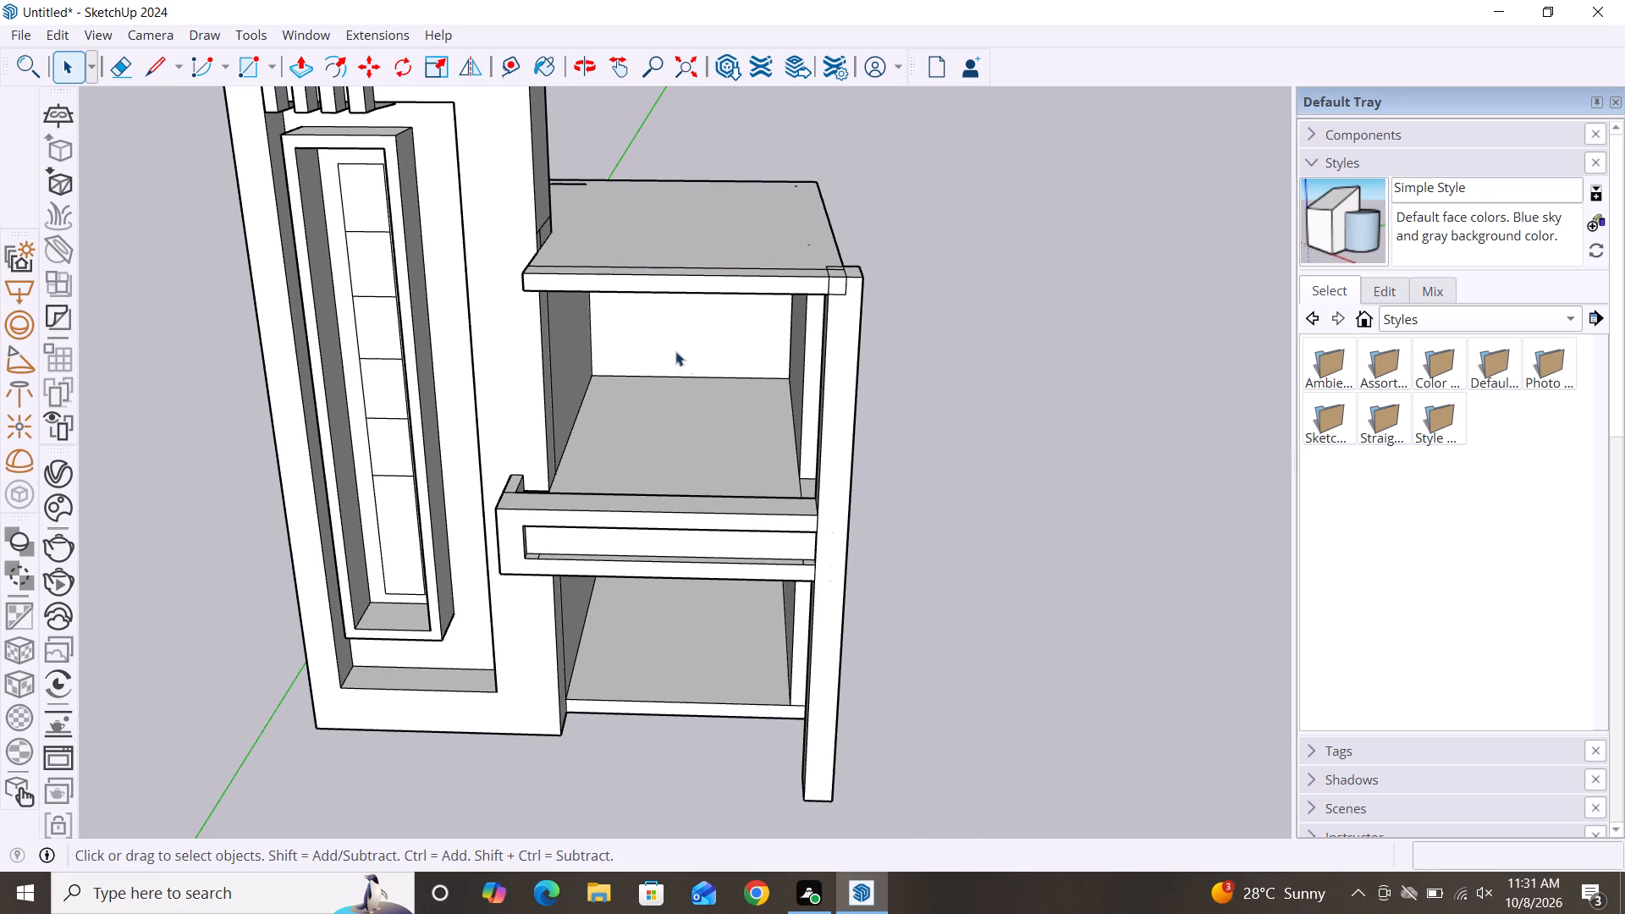
pyautogui.press('p')
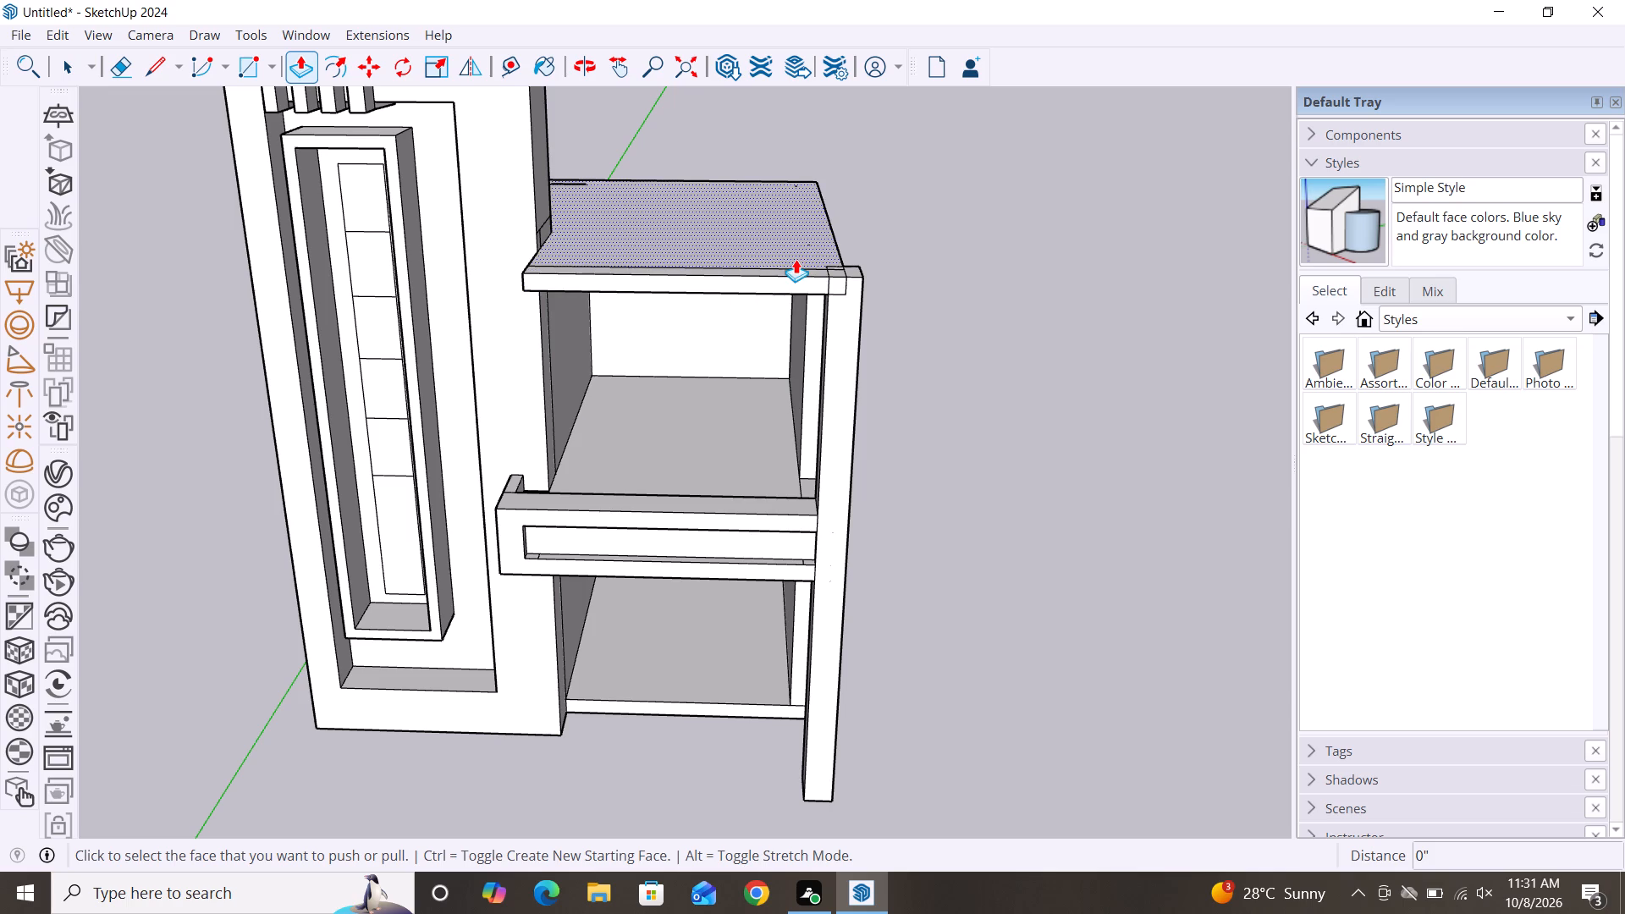
pyautogui.scroll(8, 796, 259)
pyautogui.press('space')
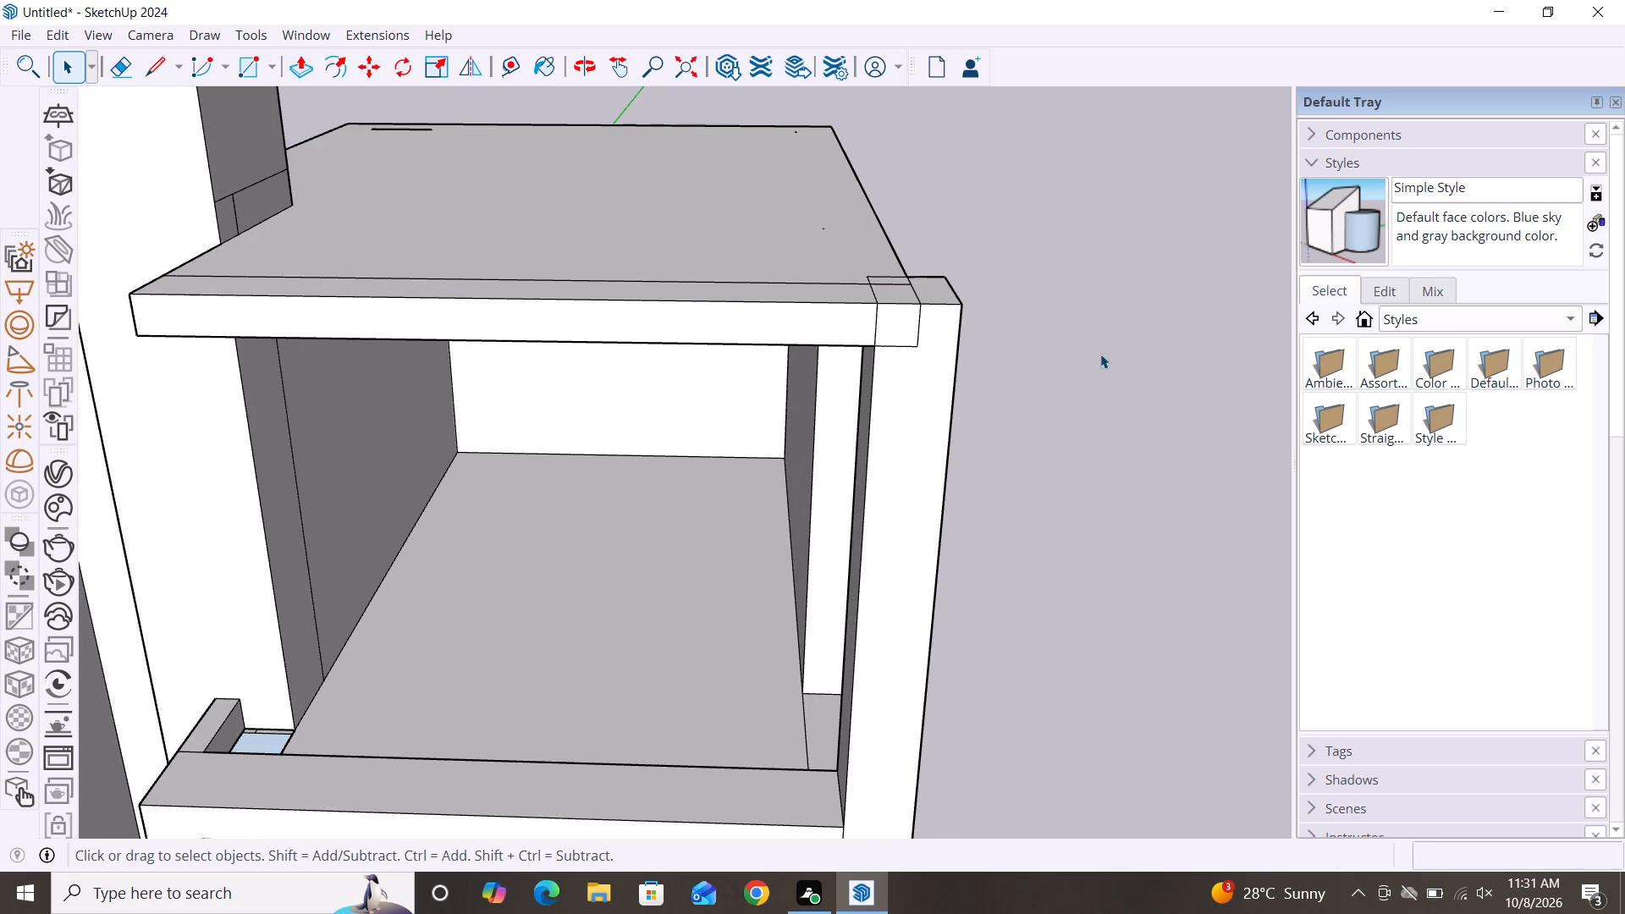
pyautogui.moveTo(1080, 443); pyautogui.dragTo(585, 454, button='middle')
pyautogui.press('p')
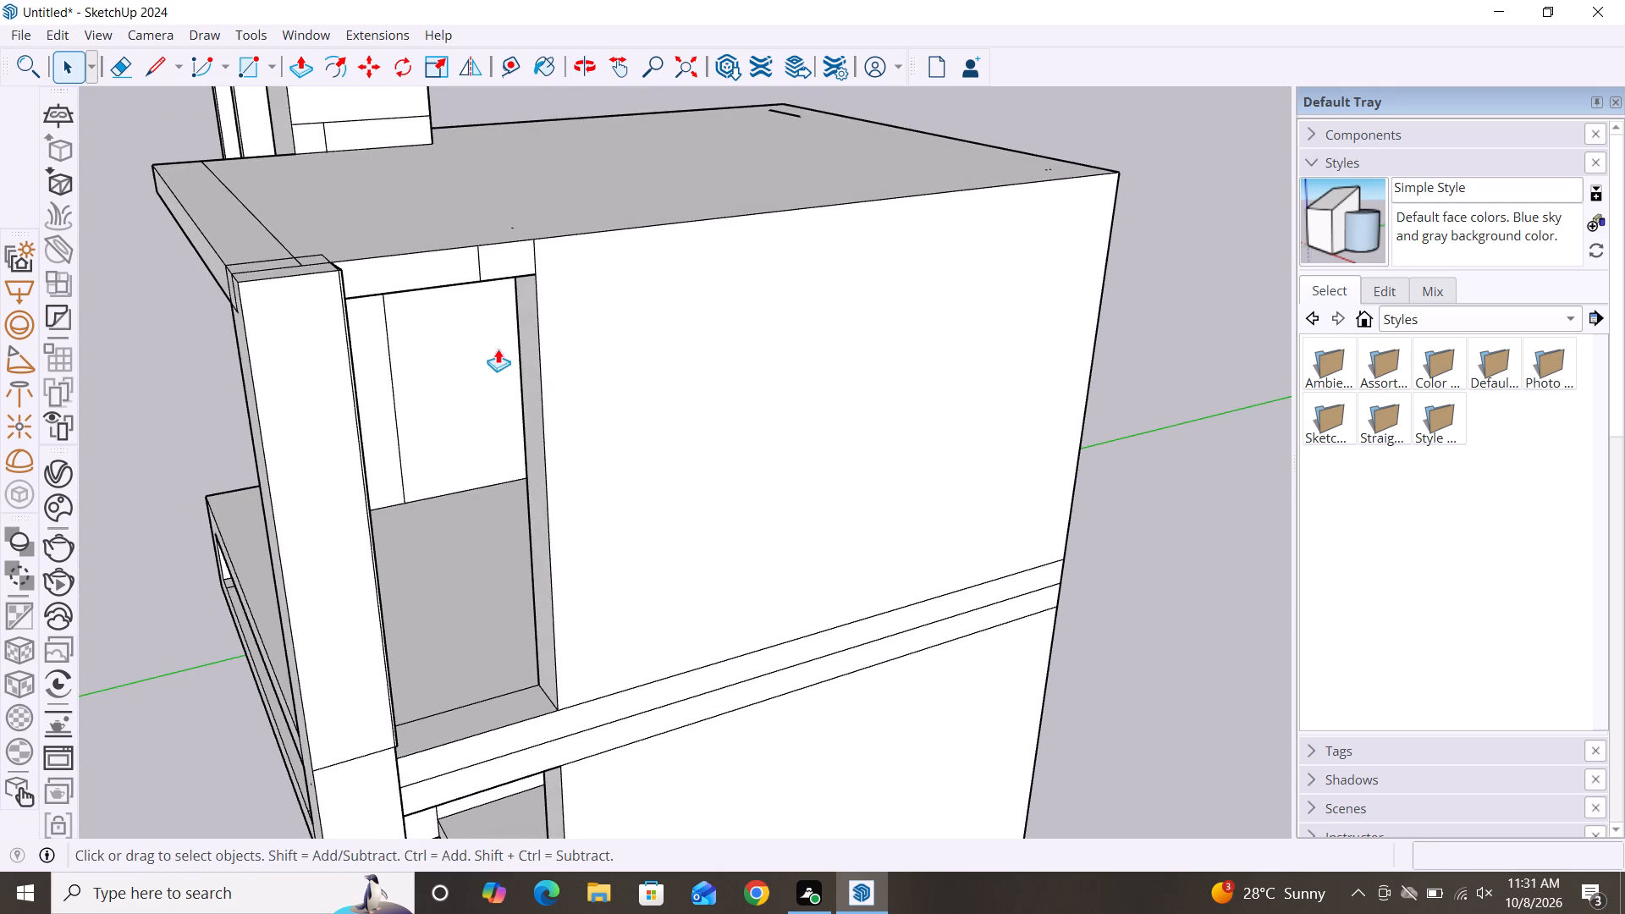
pyautogui.click(420, 262)
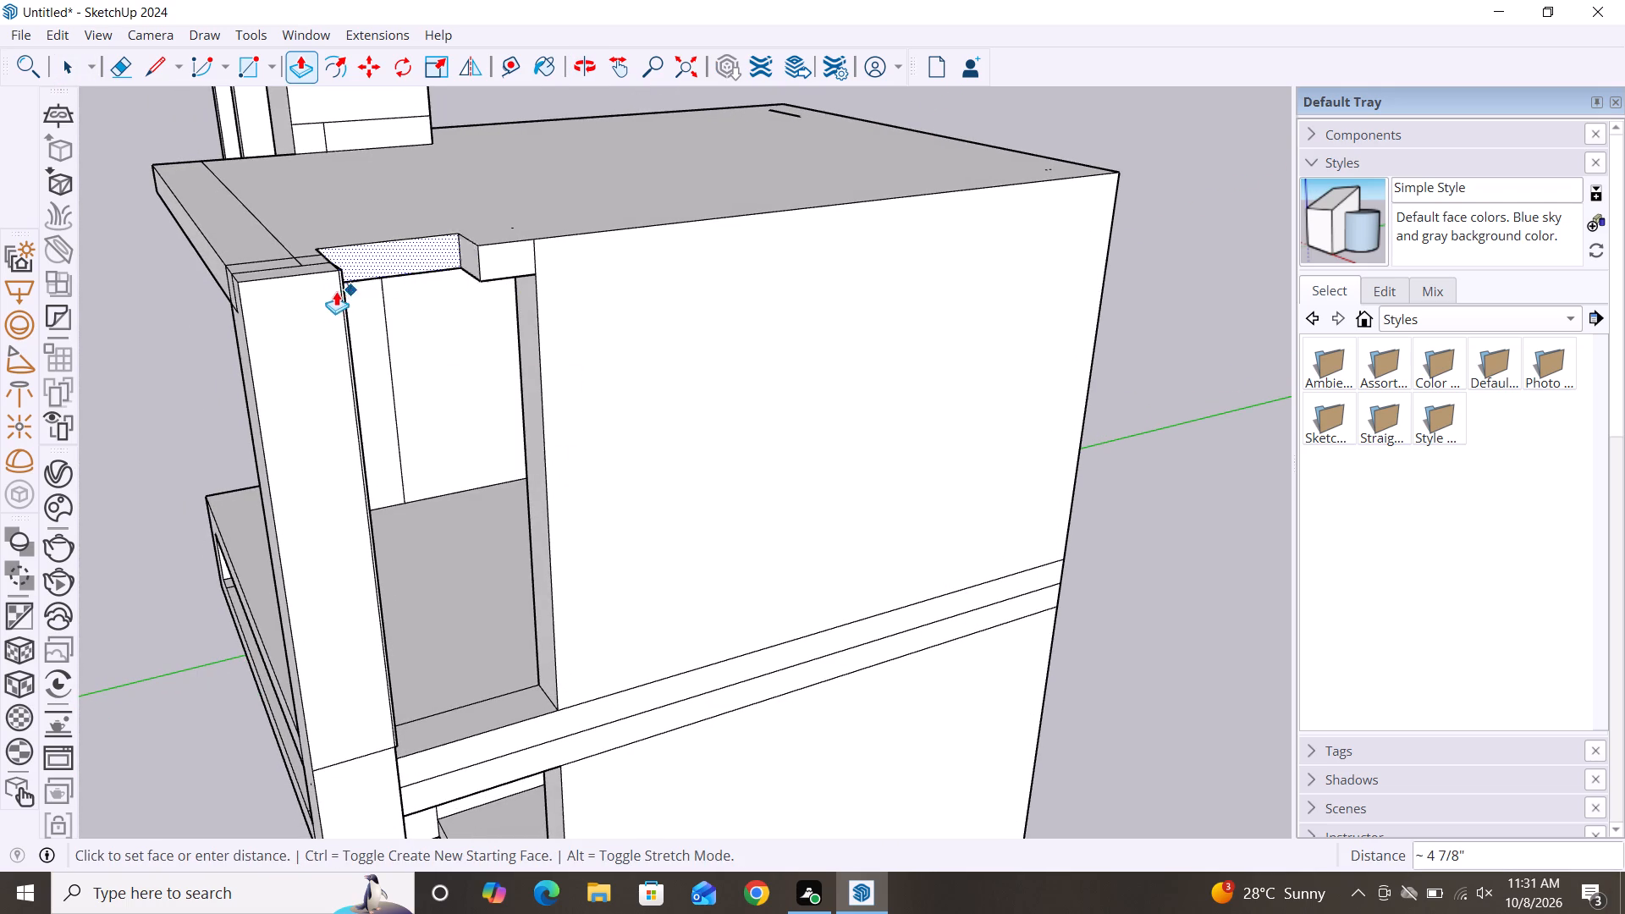
pyautogui.click(323, 296)
pyautogui.click(504, 255)
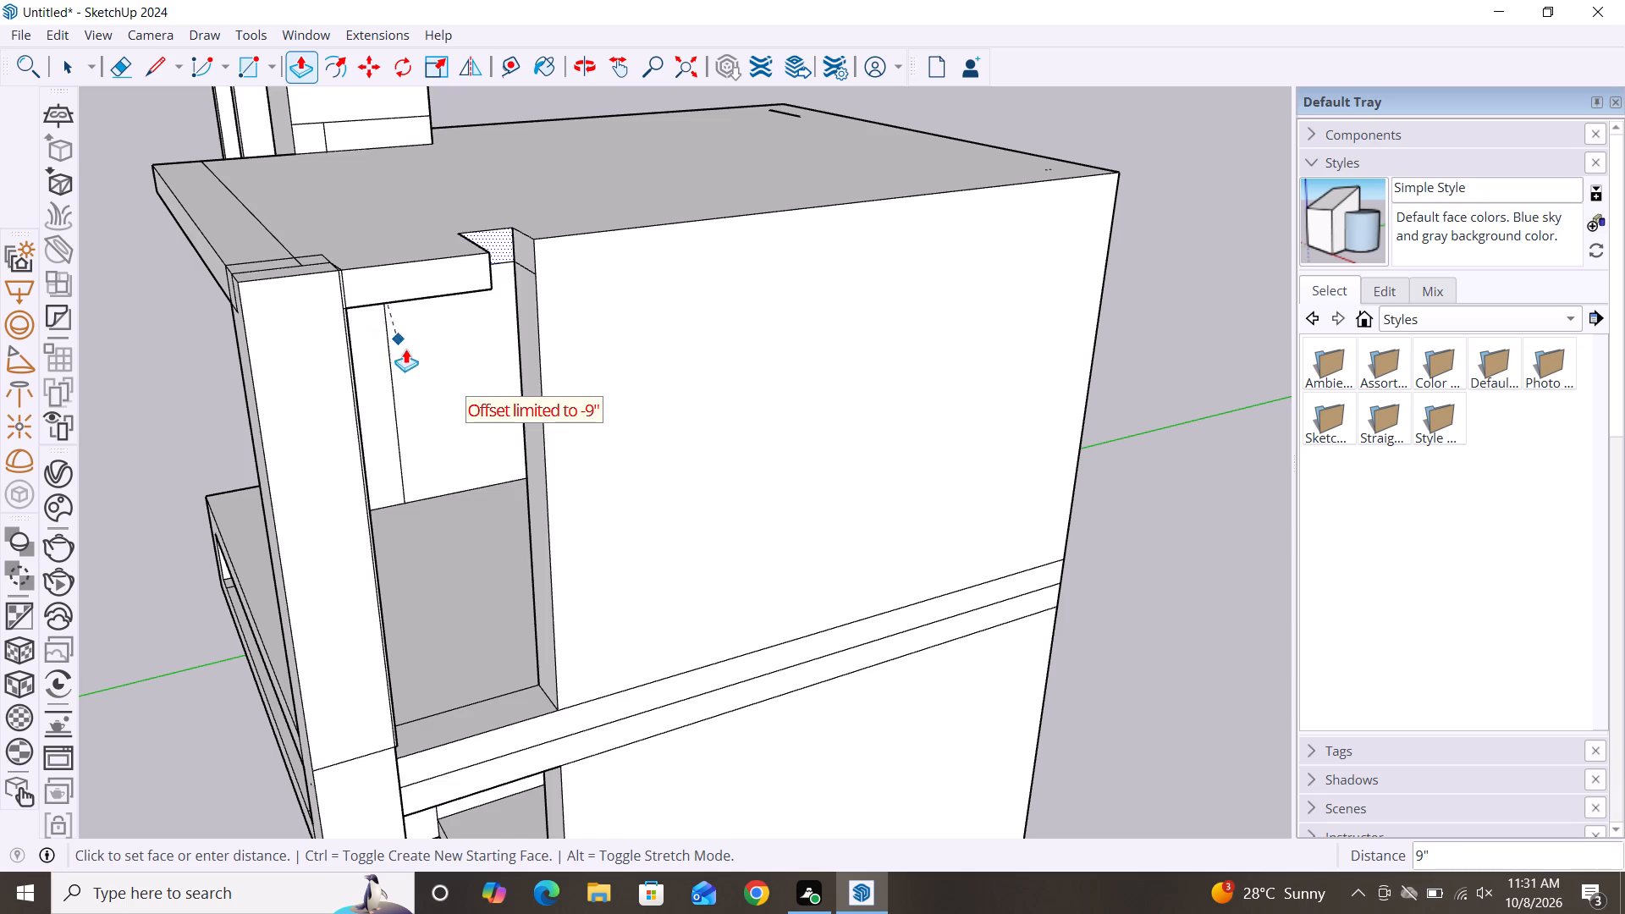
pyautogui.click(361, 286)
pyautogui.press('space')
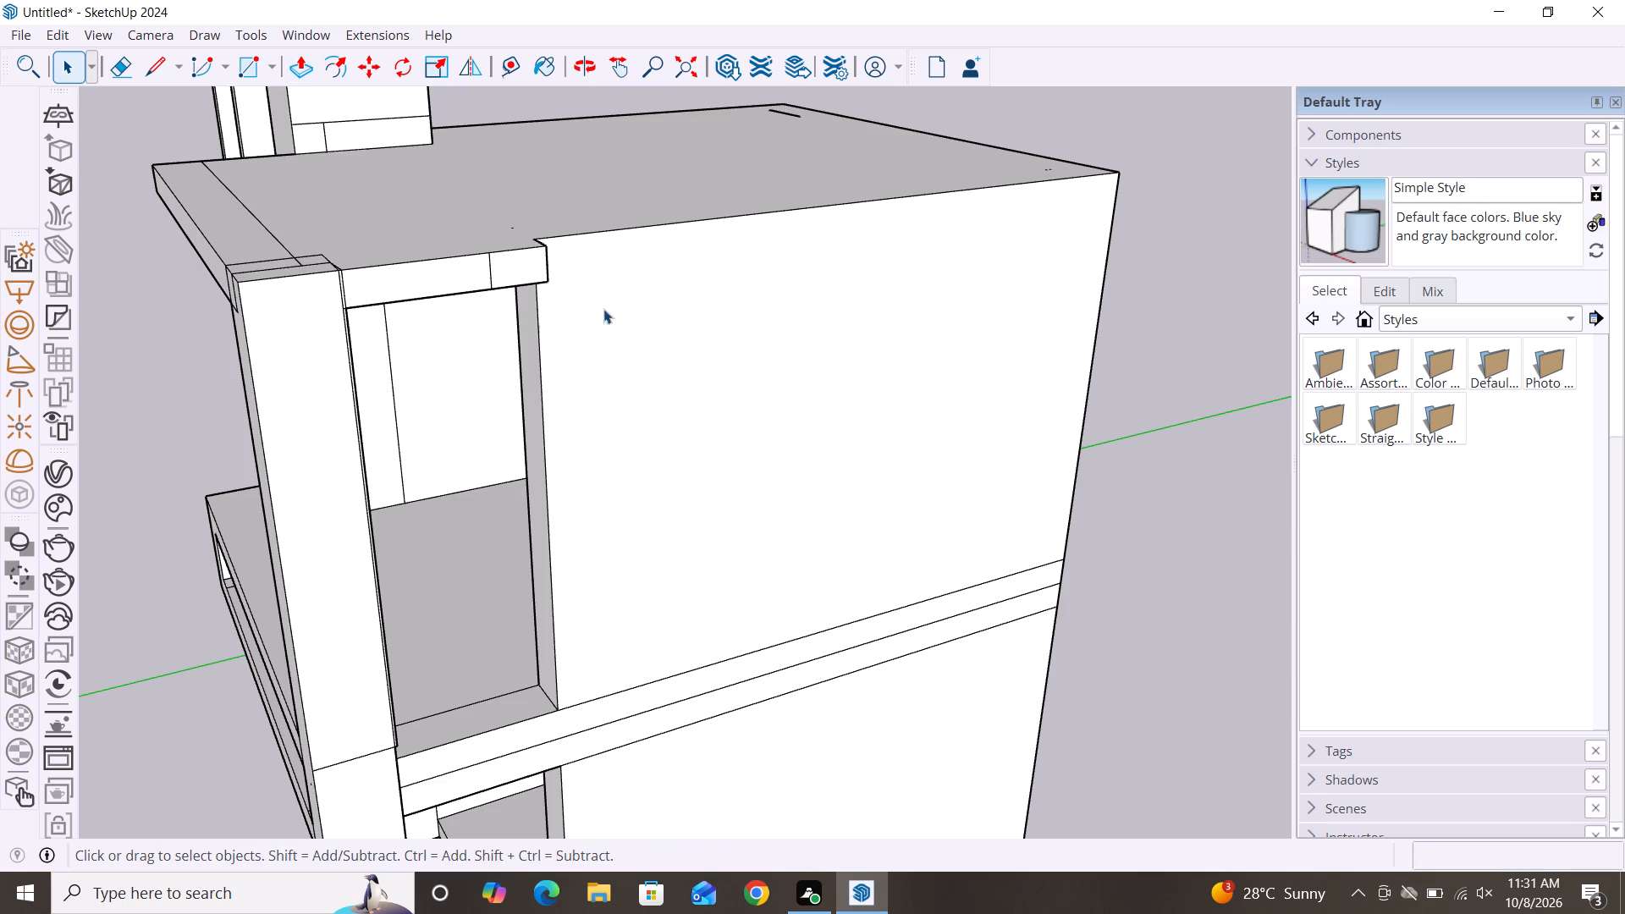
# Pull the side block's upper outer wall outward about 4 7/8" with Push/Pull, flush with the roof slab's edge.
pyautogui.press('p')
pyautogui.click(655, 325)
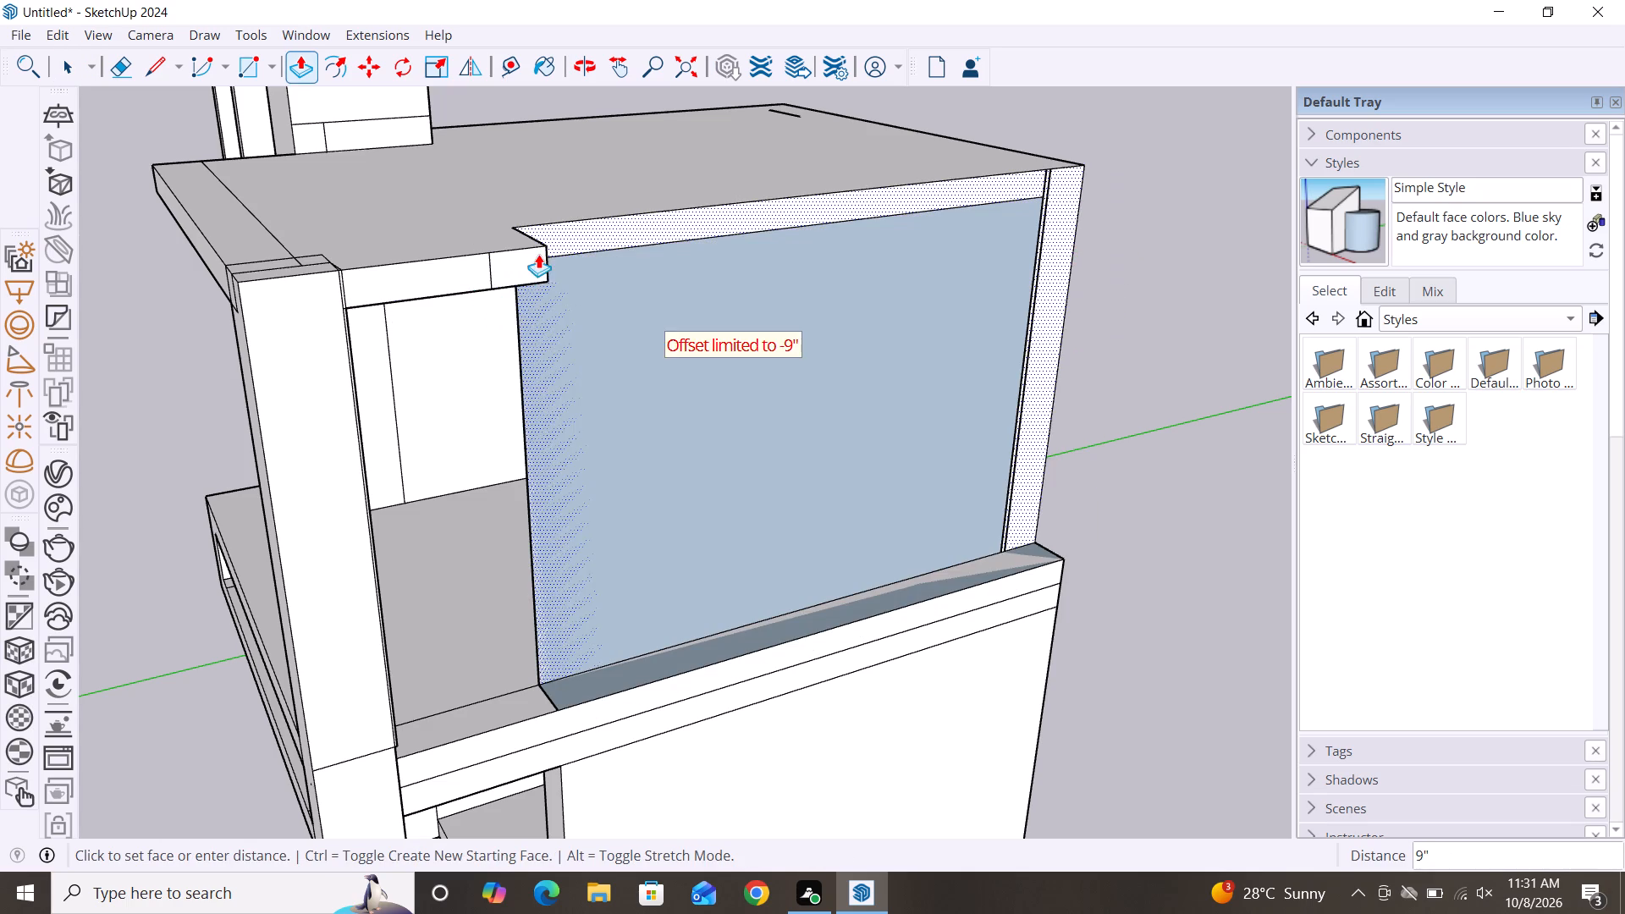
pyautogui.click(529, 269)
# Pull both strips of the middle floor slab's outer edge outward about 4 7/8", flush with the upper wall.
pyautogui.scroll(-7, 588, 291)
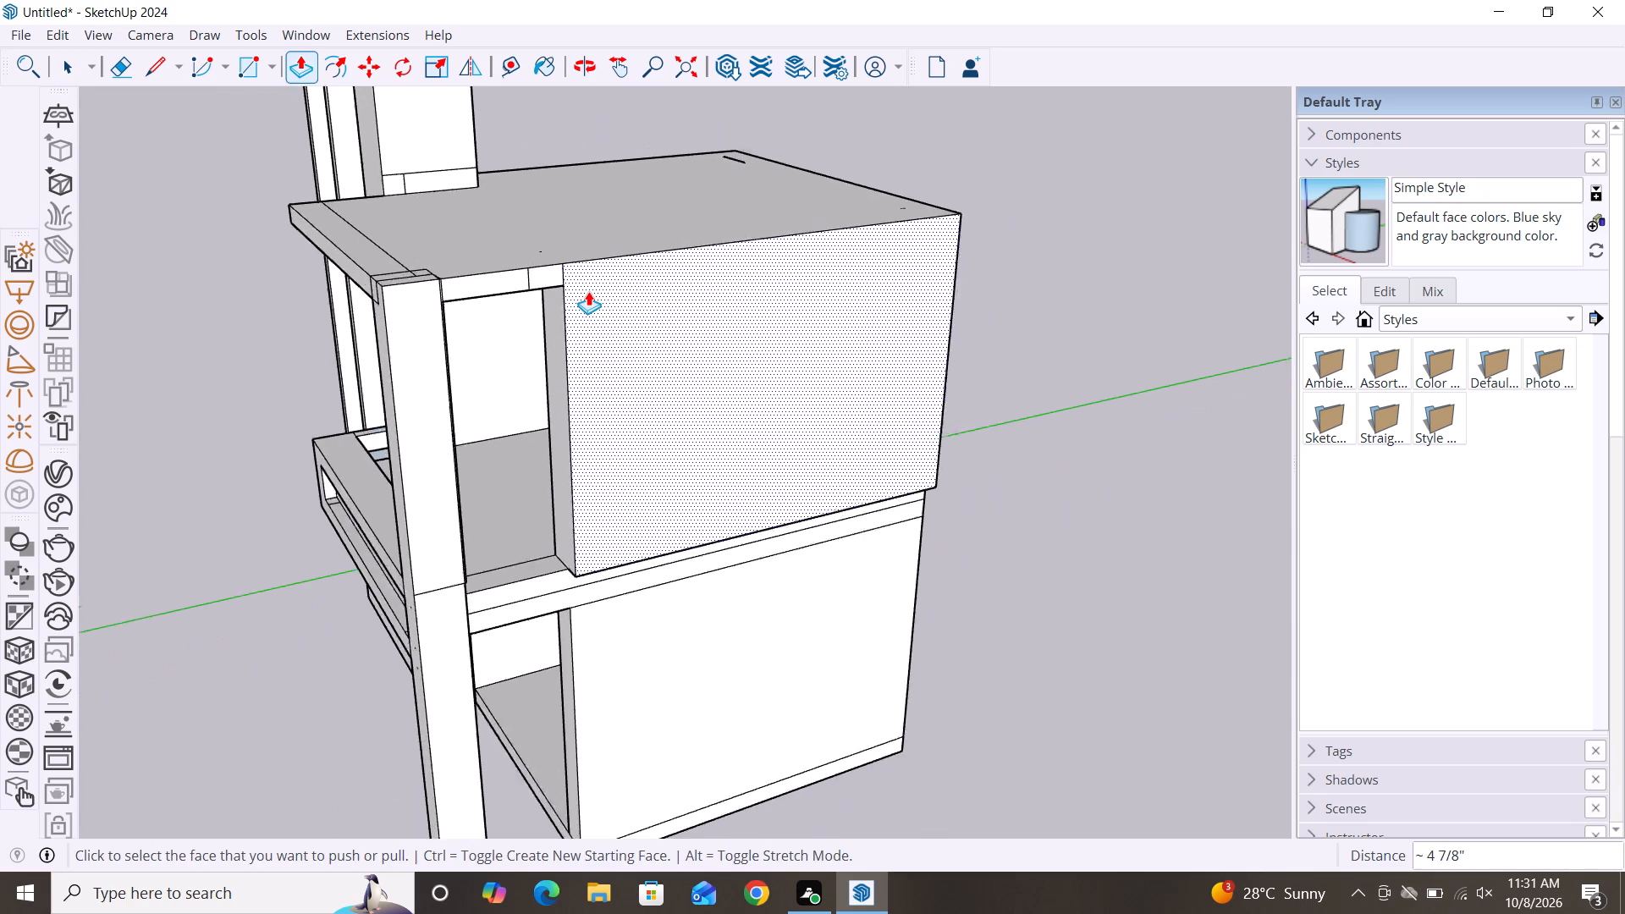
pyautogui.moveTo(766, 690); pyautogui.dragTo(715, 487, button='middle')
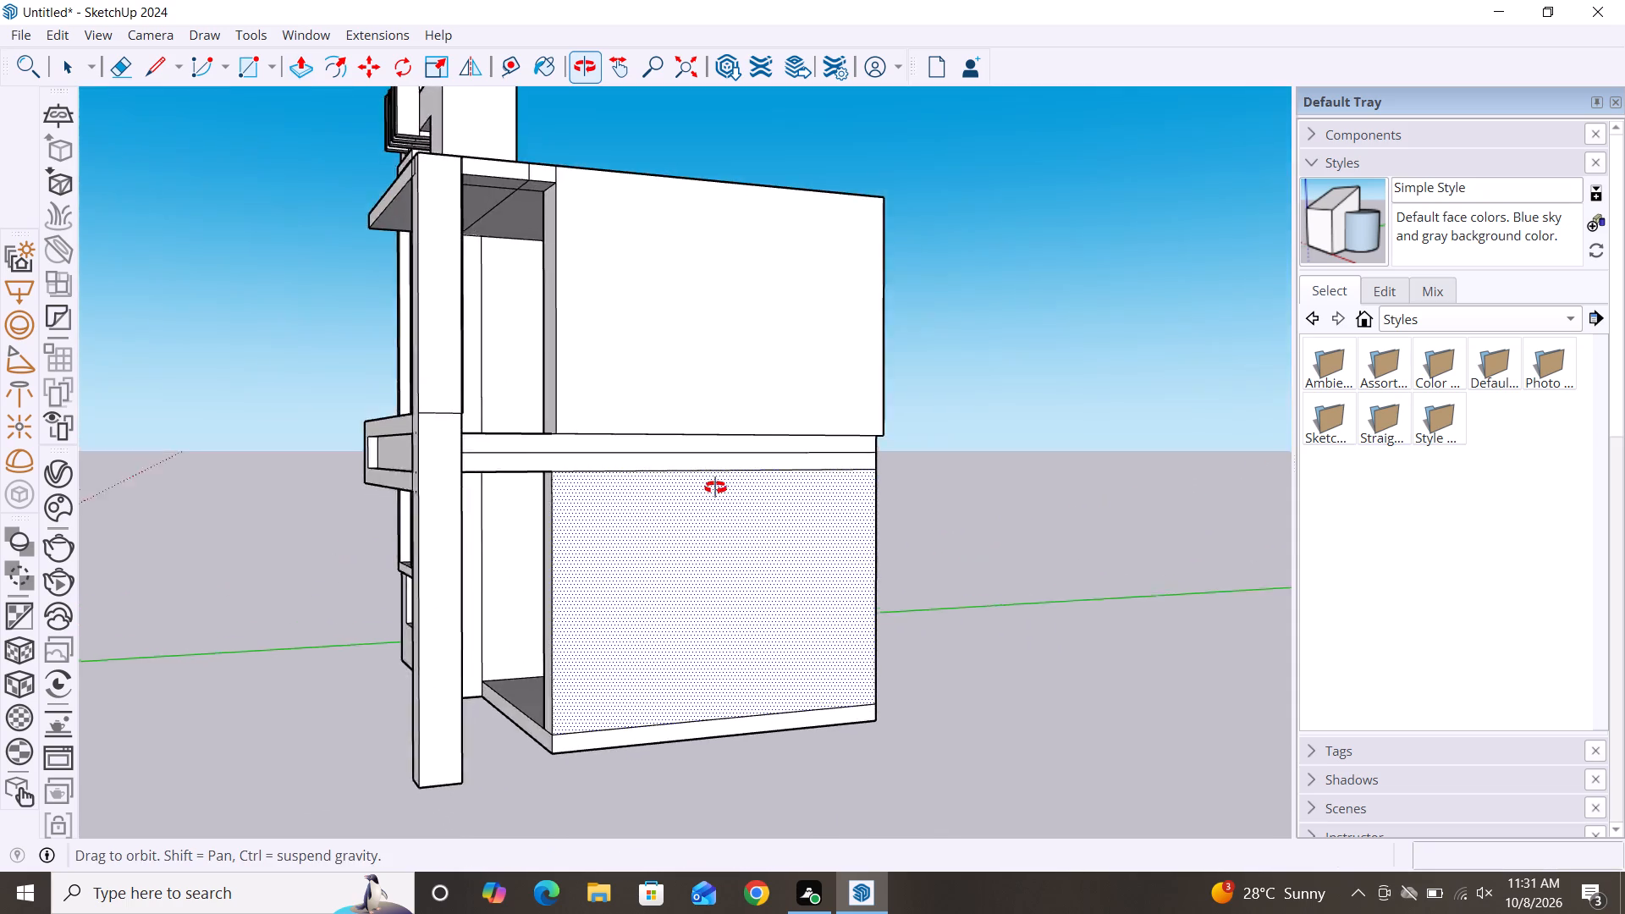
pyautogui.moveTo(715, 487); pyautogui.dragTo(629, 490, button='middle')
pyautogui.click(651, 440)
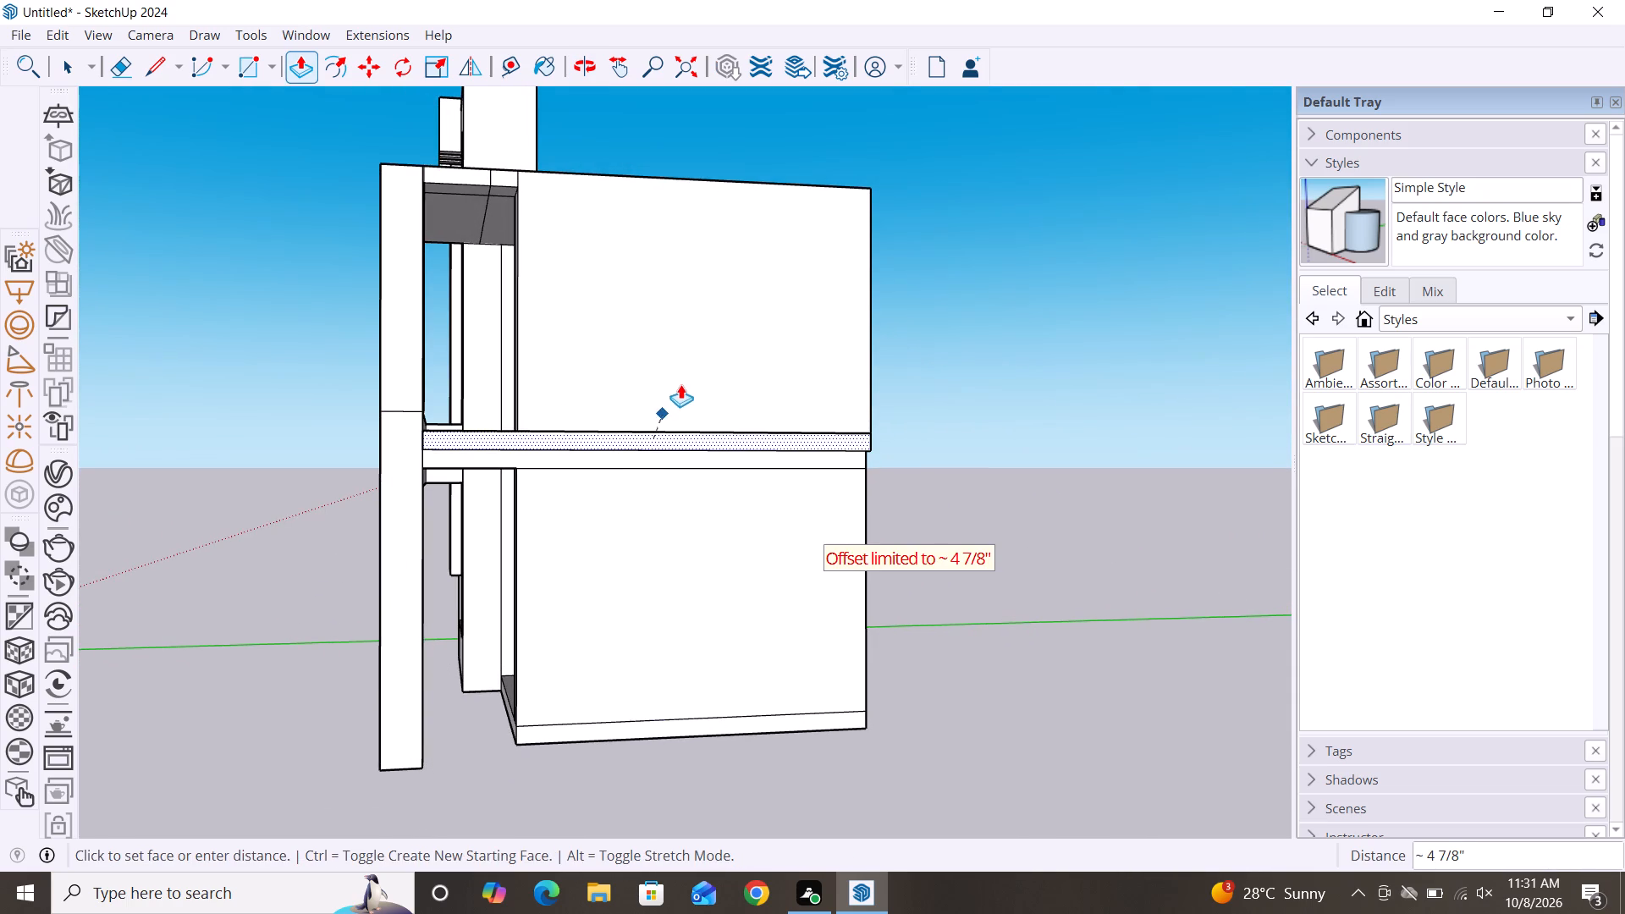
pyautogui.click(686, 361)
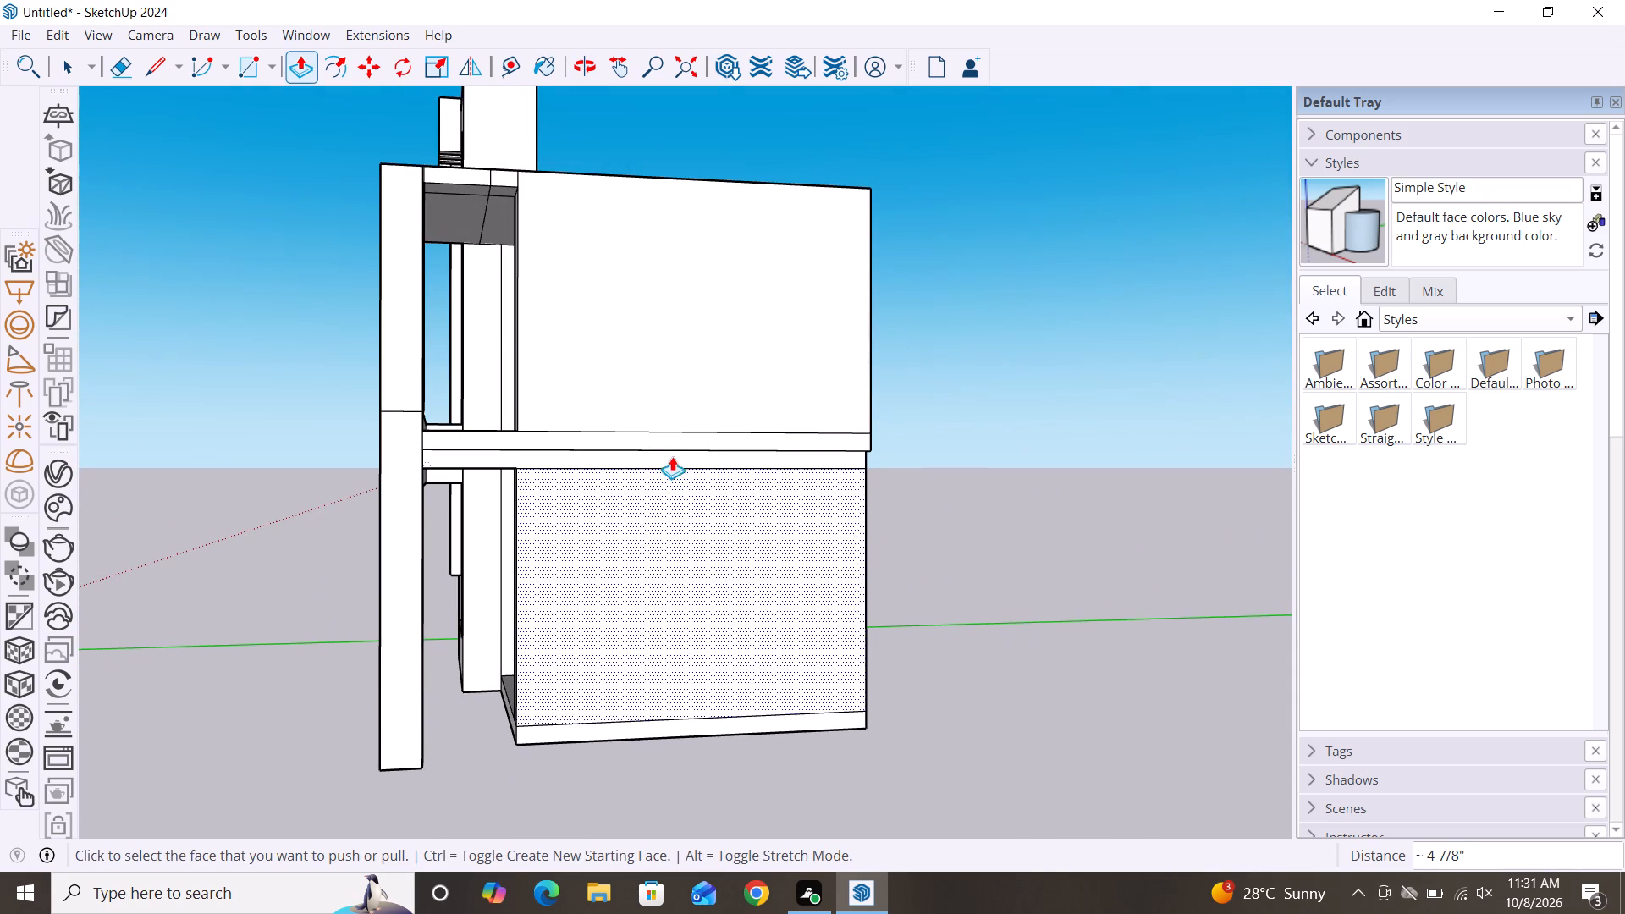
pyautogui.click(672, 456)
pyautogui.click(697, 405)
# Pull the side block's lower outer wall and the base slab's edge strip outward about 4 7/8", flush with the floor slab.
pyautogui.click(648, 629)
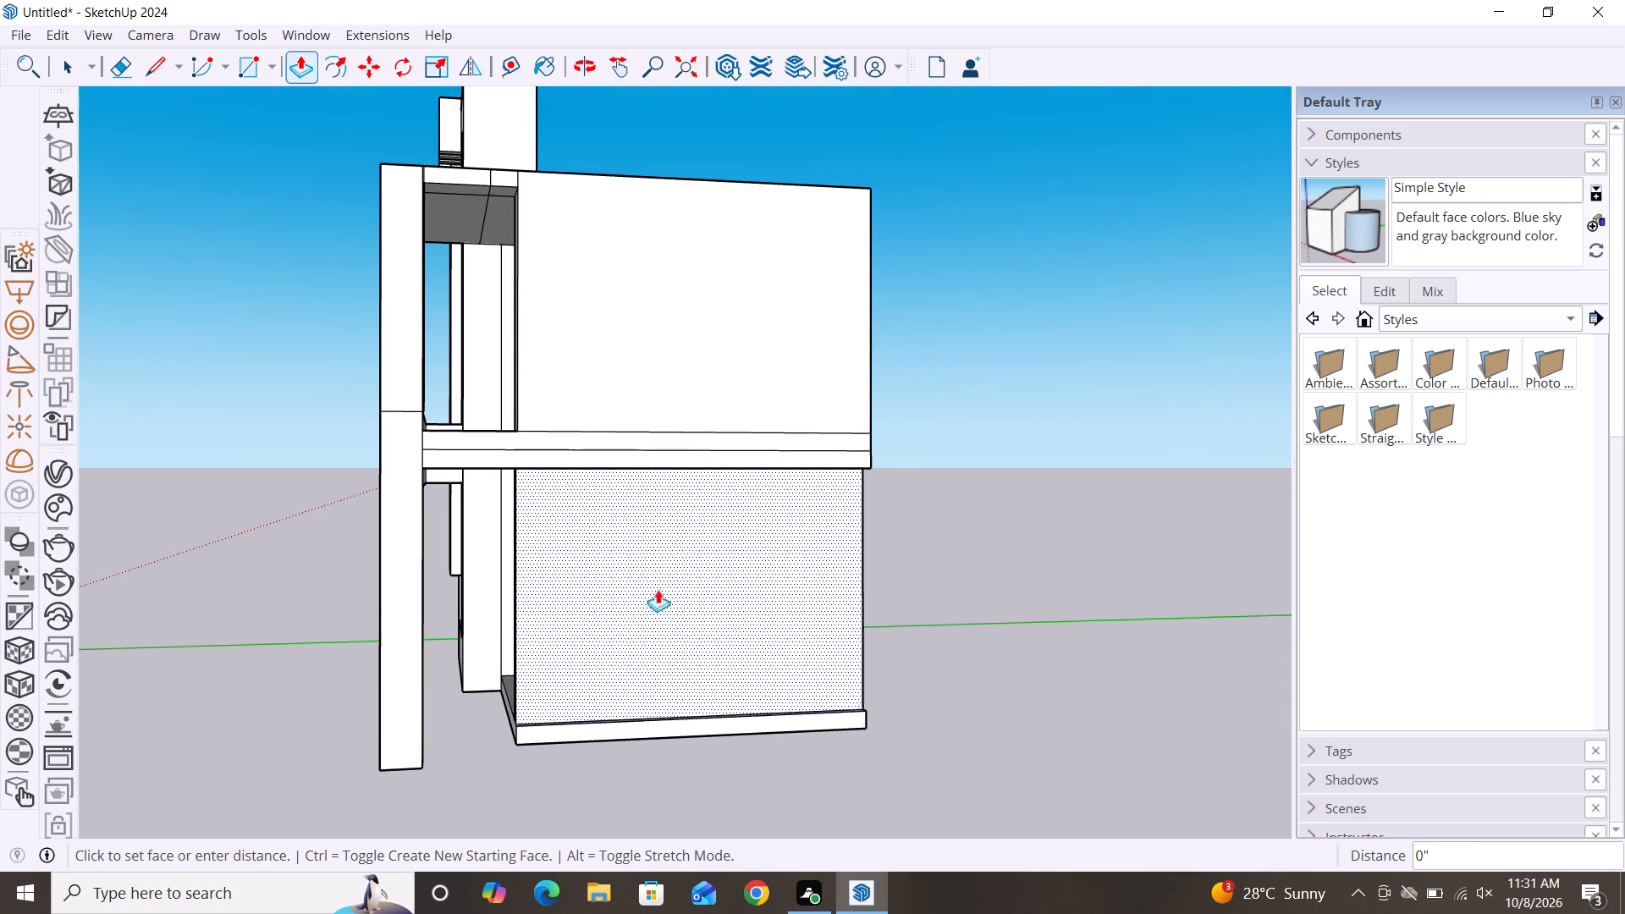
pyautogui.click(694, 437)
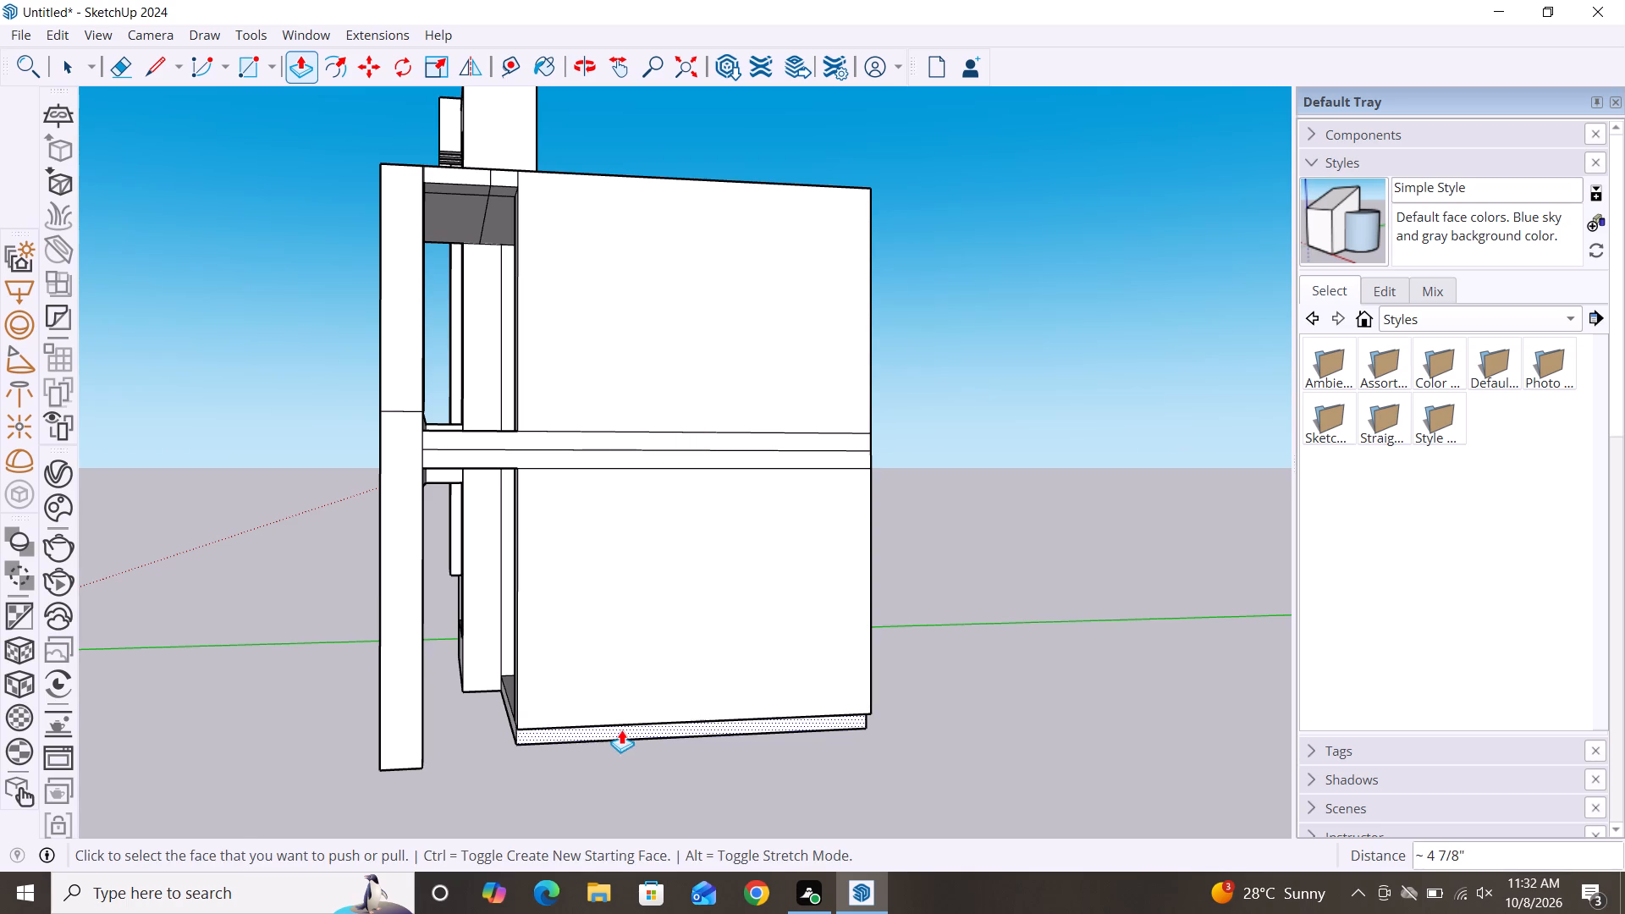
pyautogui.click(621, 730)
pyautogui.click(656, 669)
pyautogui.scroll(-3, 676, 541)
pyautogui.press('space')
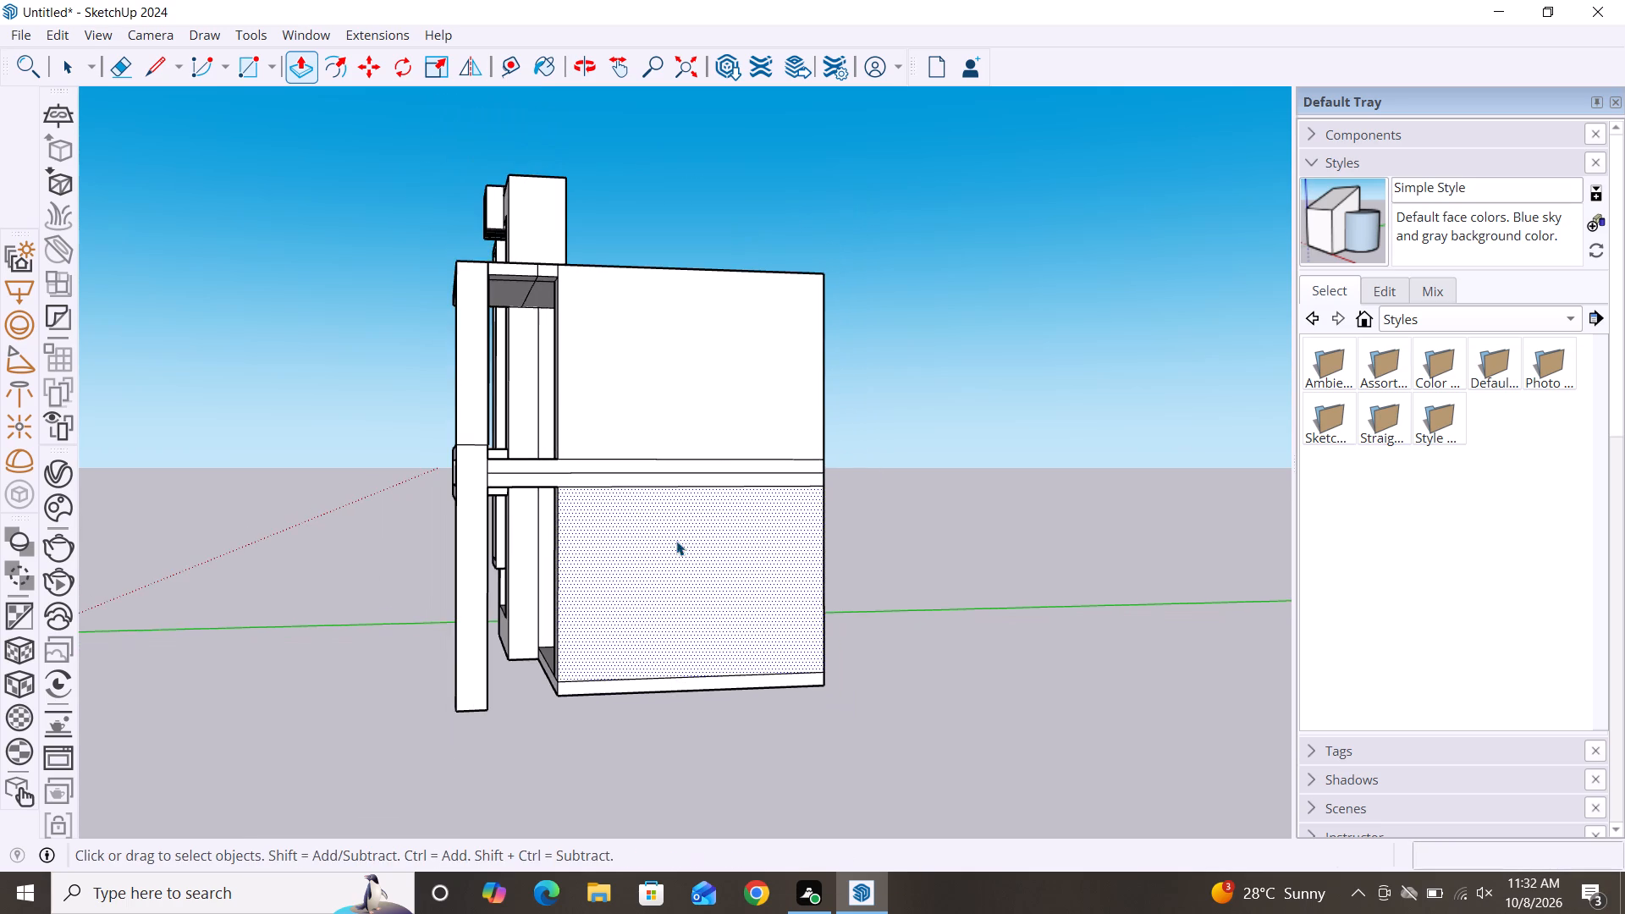
# Examine the widened side block, balcony column and slab edges from the side, front and above.
pyautogui.scroll(-3, 513, 484)
pyautogui.keyDown('alt'); pyautogui.moveTo(558, 682); pyautogui.dragTo(1015, 682, button='middle'); pyautogui.keyUp('alt')
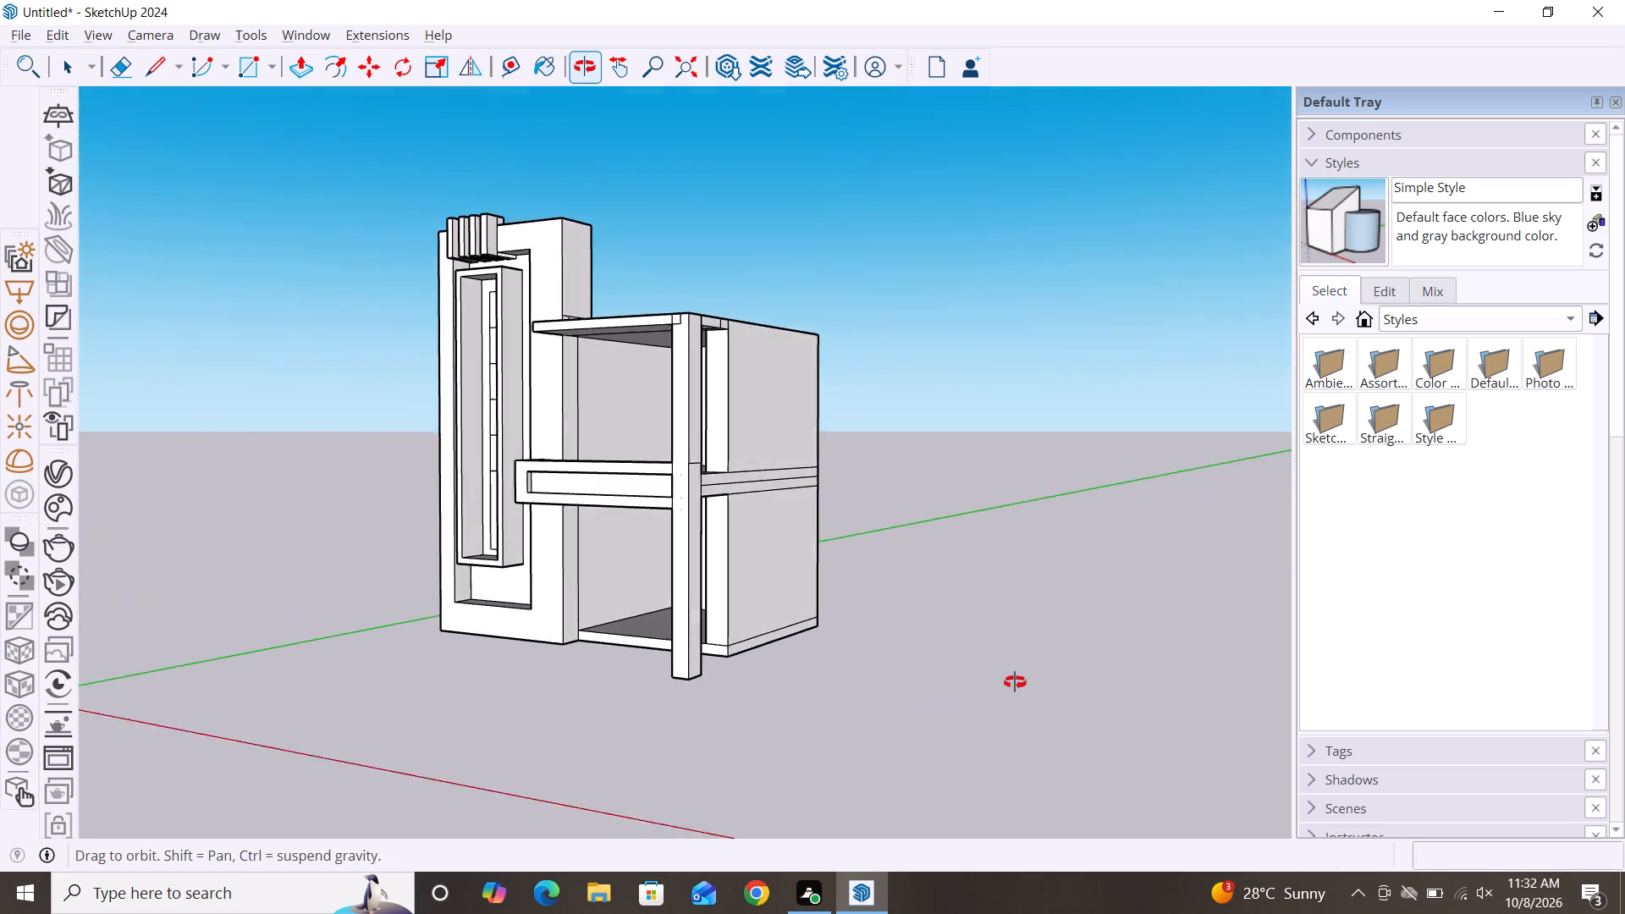
pyautogui.keyDown('alt'); pyautogui.moveTo(1015, 682); pyautogui.dragTo(1033, 674, button='middle'); pyautogui.keyUp('alt')
pyautogui.keyDown('alt'); pyautogui.moveTo(613, 665); pyautogui.dragTo(991, 808, button='middle'); pyautogui.keyUp('alt')
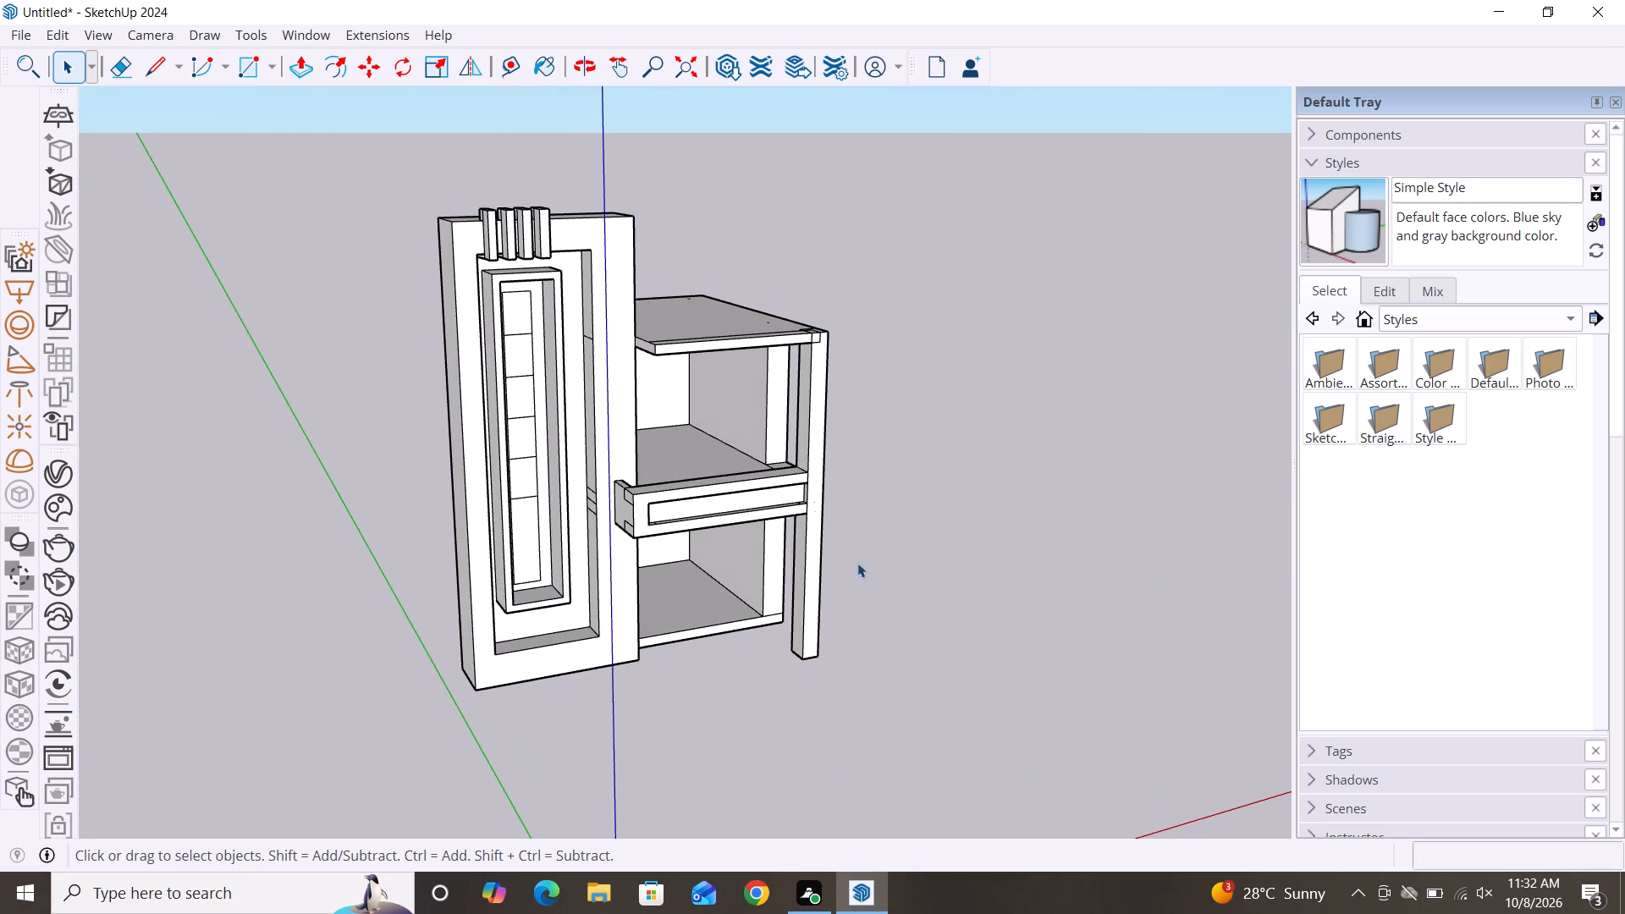
pyautogui.scroll(7, 844, 500)
pyautogui.keyDown('alt'); pyautogui.moveTo(851, 579); pyautogui.dragTo(674, 658, button='middle'); pyautogui.keyUp('alt')
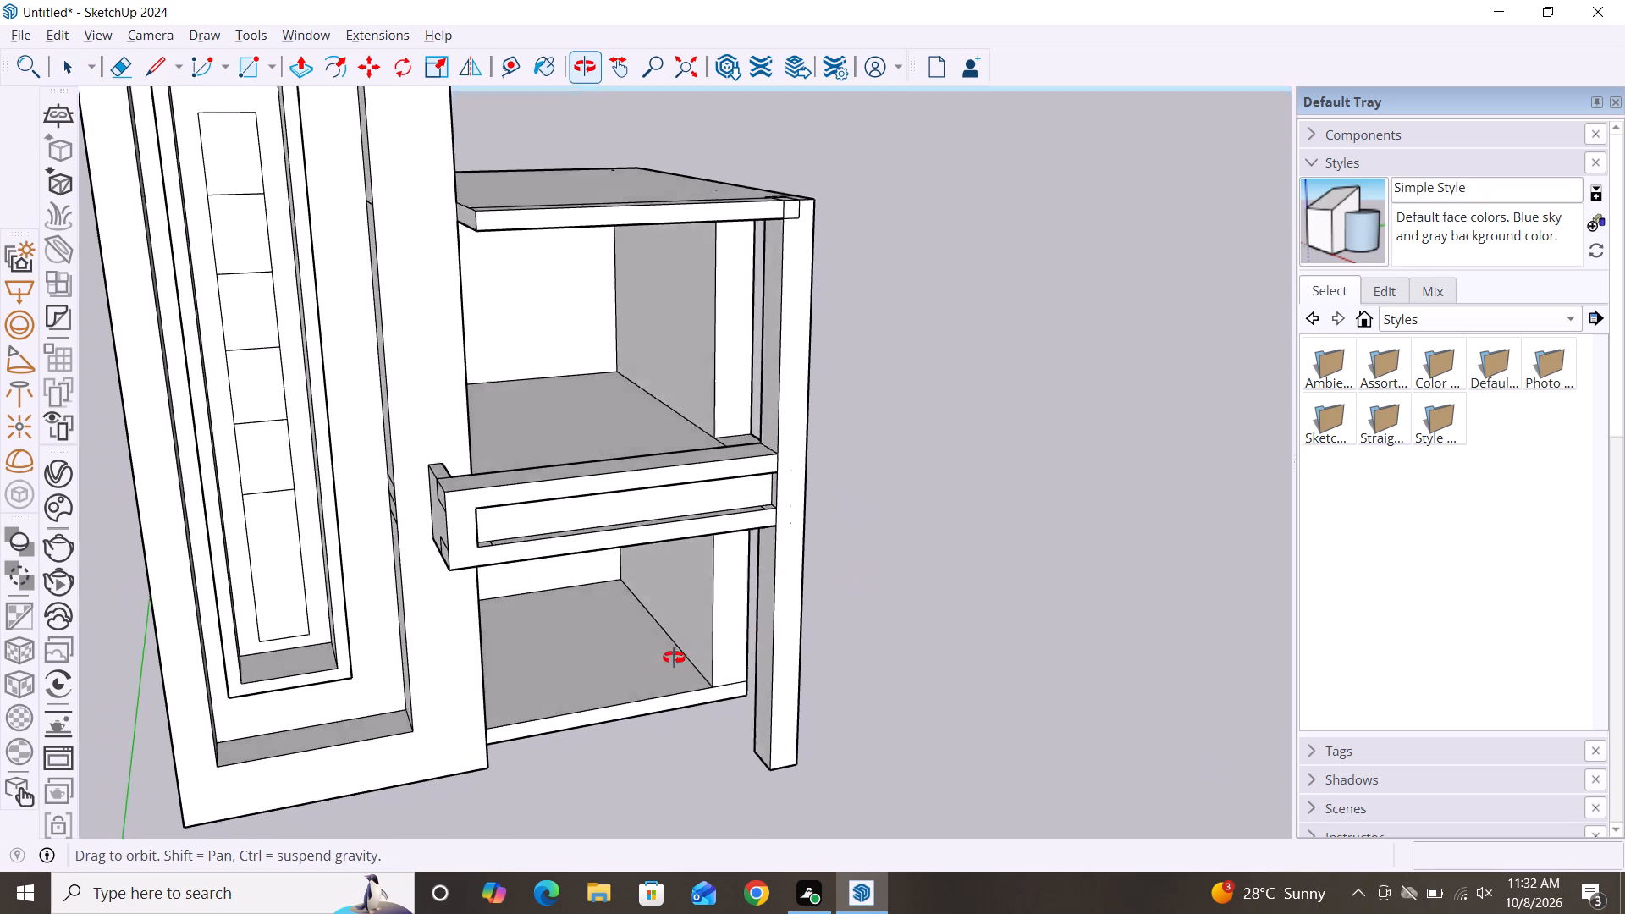
pyautogui.keyDown('alt'); pyautogui.moveTo(674, 658); pyautogui.dragTo(656, 670, button='middle'); pyautogui.keyUp('alt')
pyautogui.scroll(1, 949, 651)
pyautogui.keyDown('alt'); pyautogui.moveTo(949, 651); pyautogui.dragTo(785, 671, button='middle'); pyautogui.keyUp('alt')
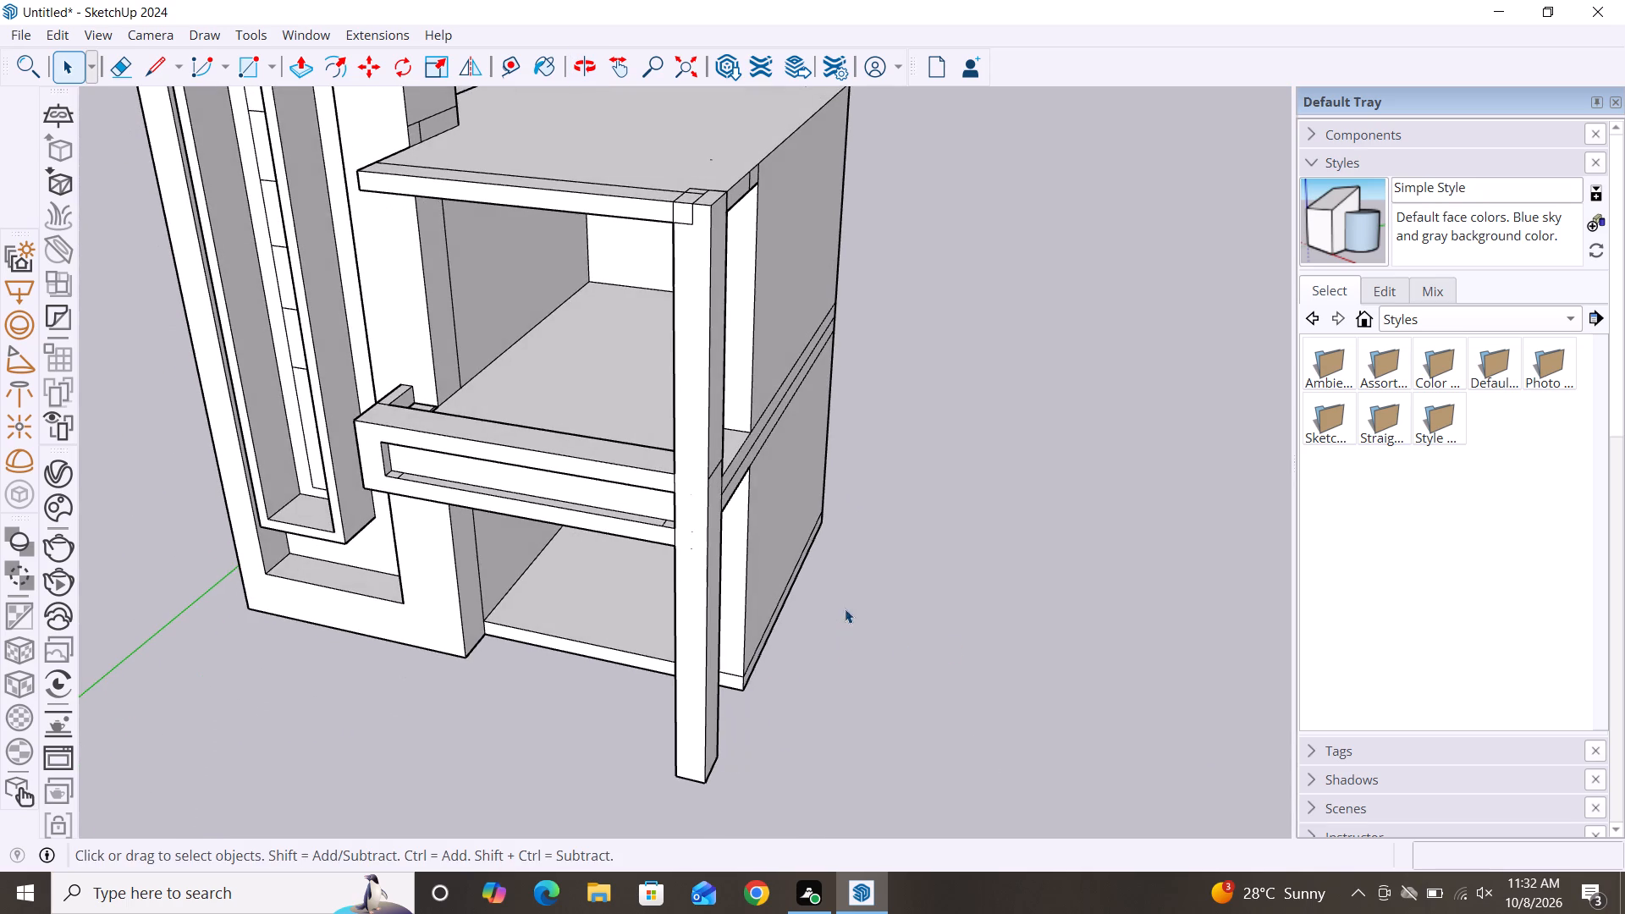
pyautogui.scroll(-3, 853, 578)
pyautogui.keyDown('alt'); pyautogui.moveTo(768, 717); pyautogui.dragTo(938, 718, button='middle'); pyautogui.keyUp('alt')
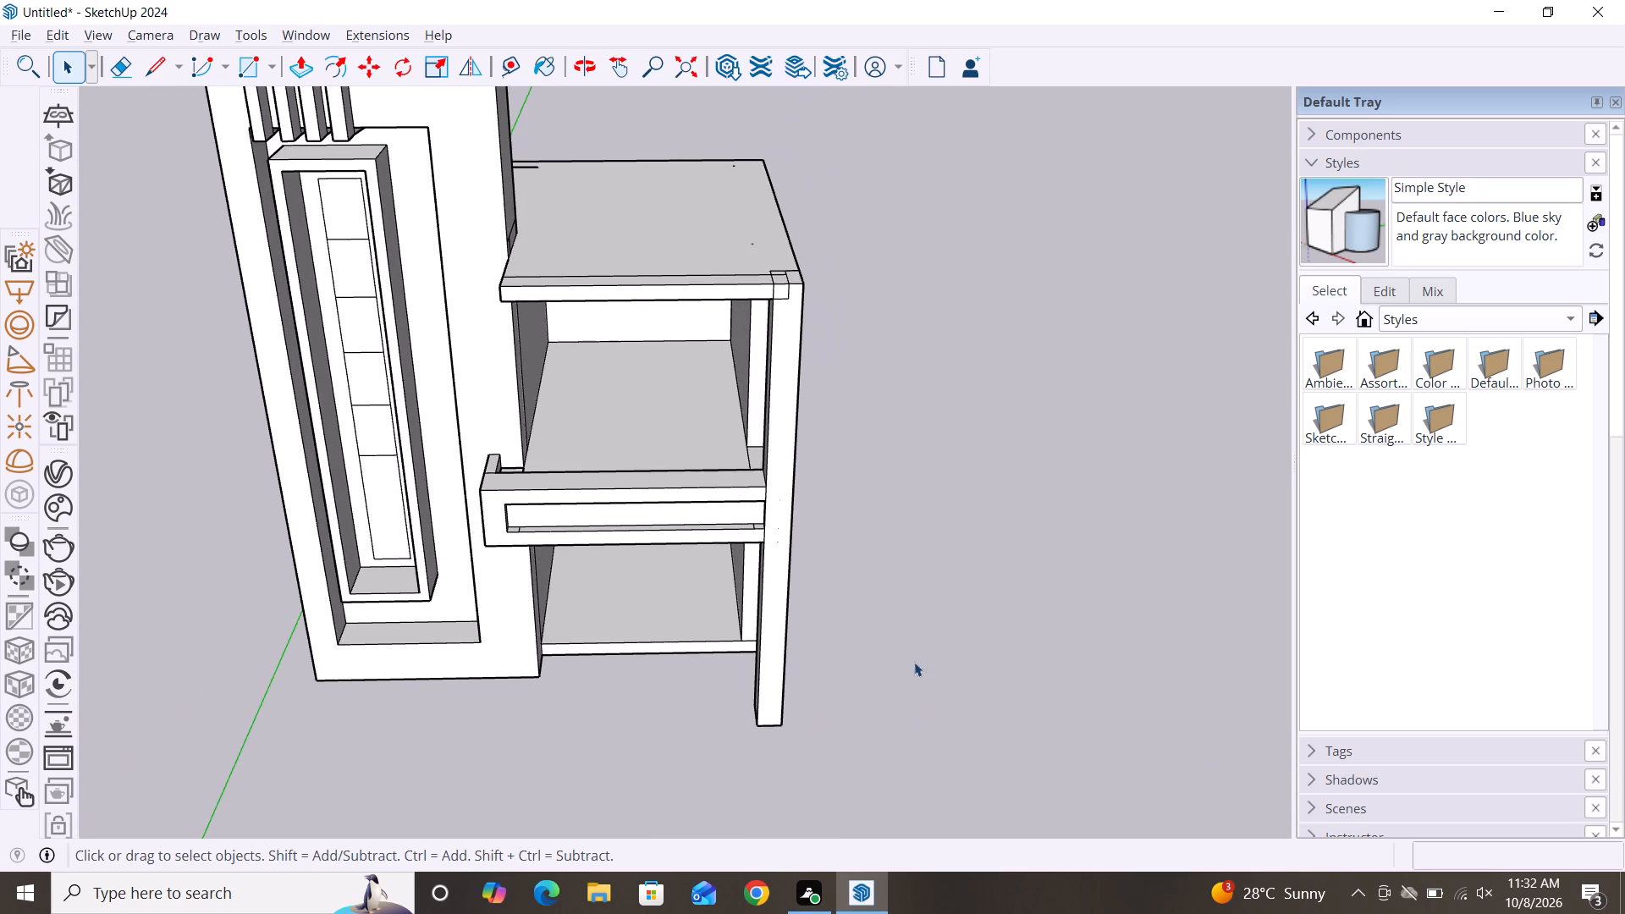
# Delete the four leftover edge segments around the column's outline on top of the roof slab's front outer corner.
pyautogui.scroll(3, 735, 279)
pyautogui.keyDown('alt'); pyautogui.moveTo(731, 355); pyautogui.dragTo(786, 582, button='middle'); pyautogui.keyUp('alt')
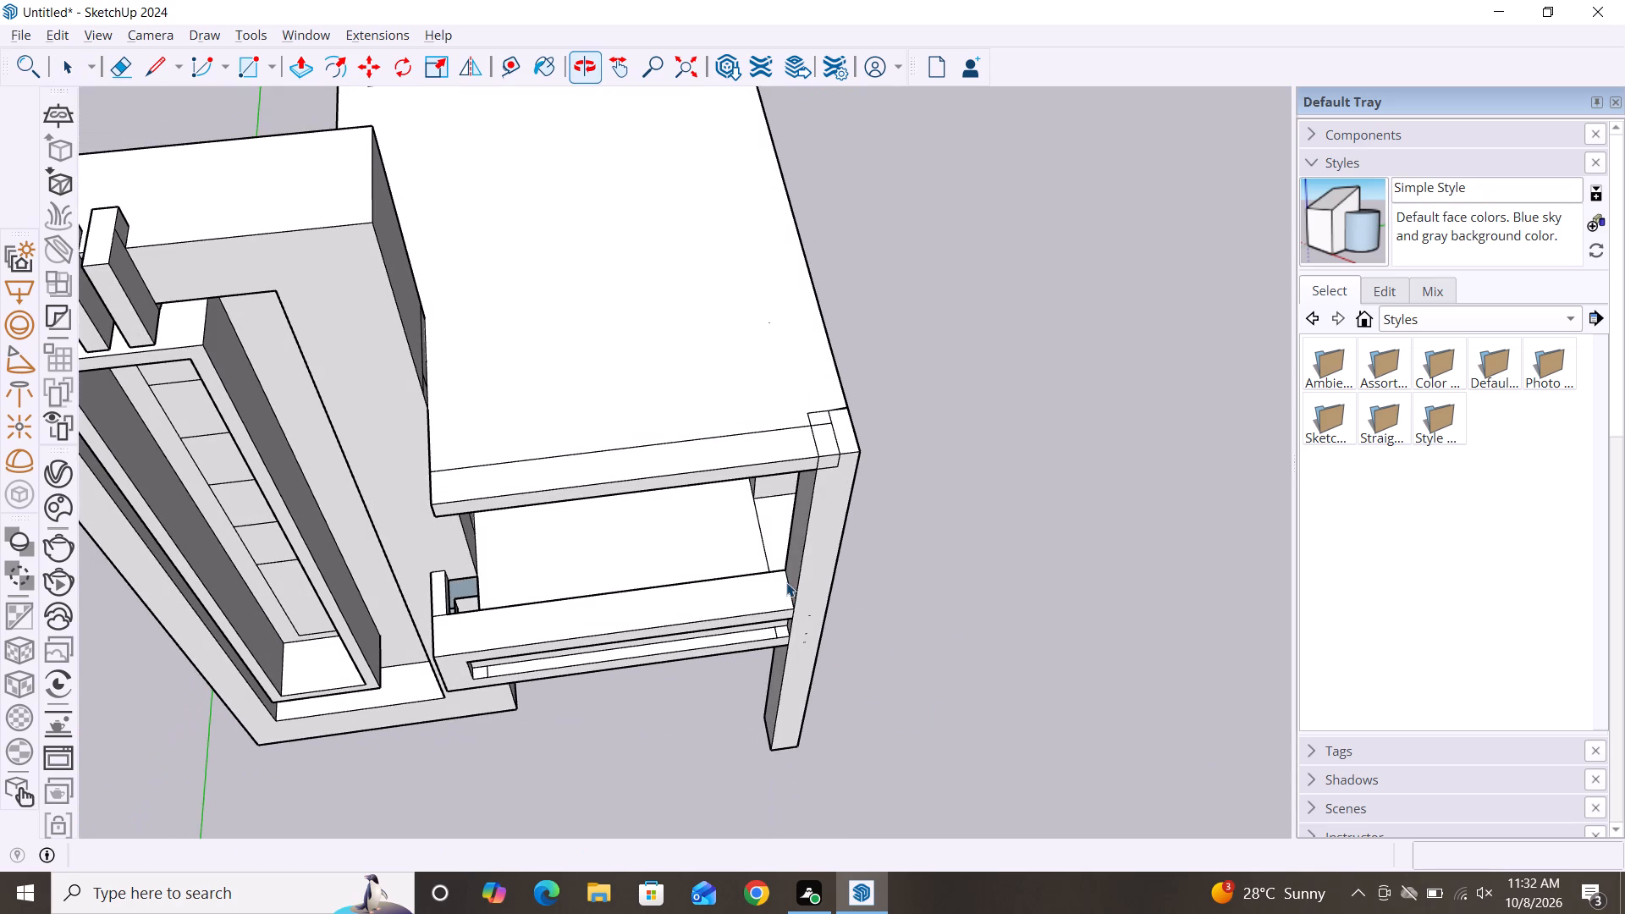
pyautogui.click(838, 440)
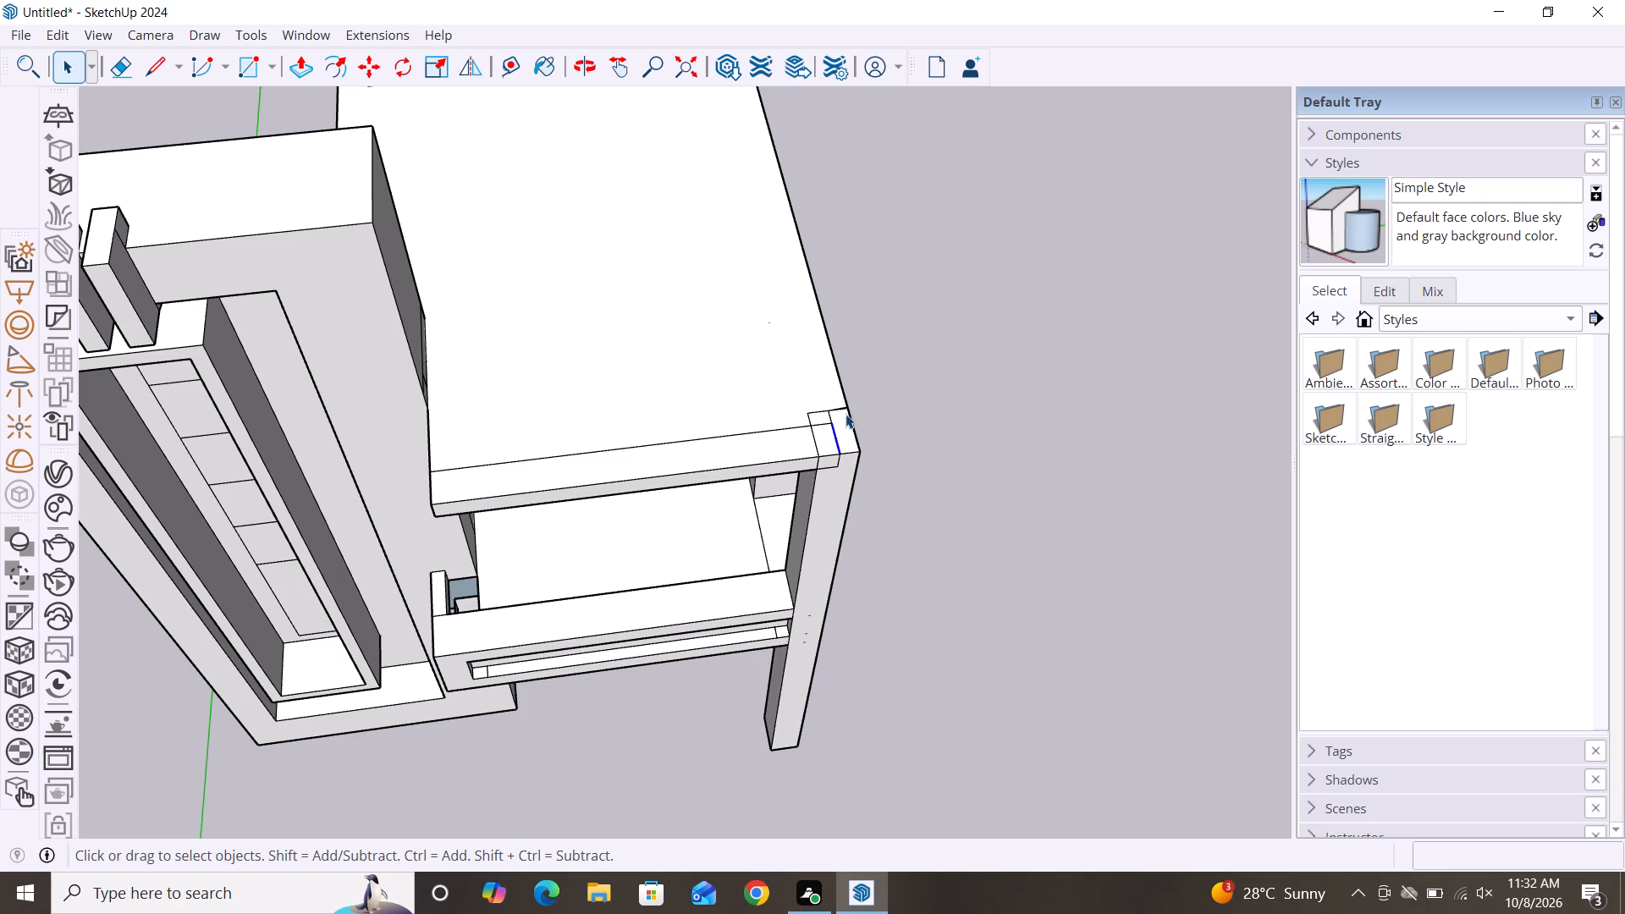
pyautogui.press('Delete')
pyautogui.click(824, 424)
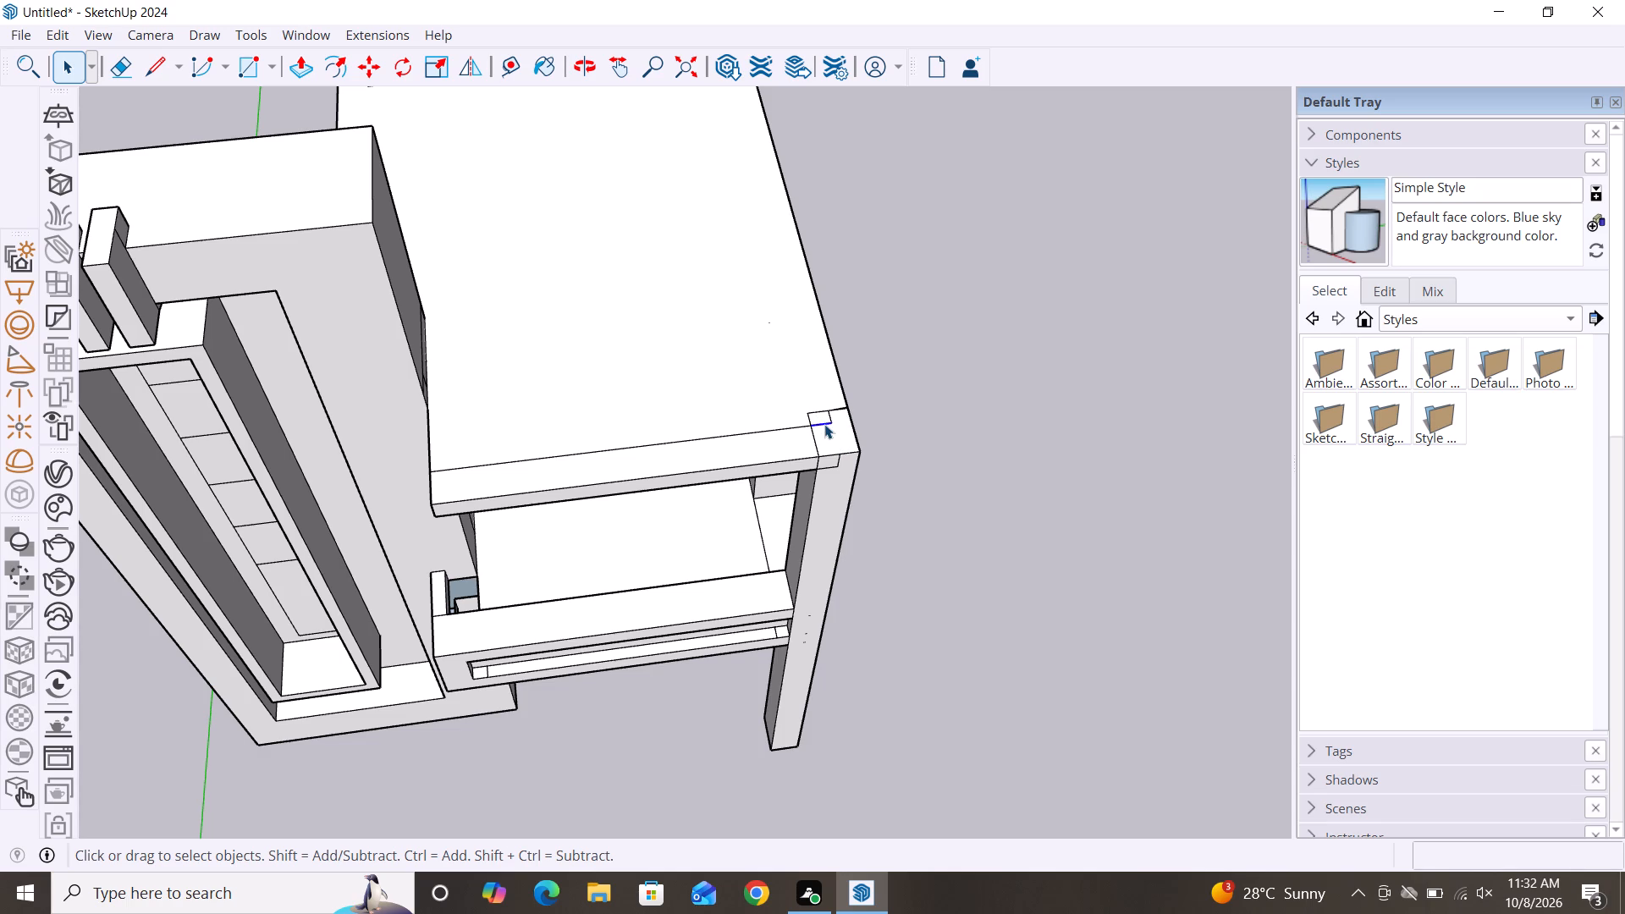
pyautogui.press('Delete')
pyautogui.click(830, 417)
pyautogui.press('Delete')
pyautogui.click(816, 448)
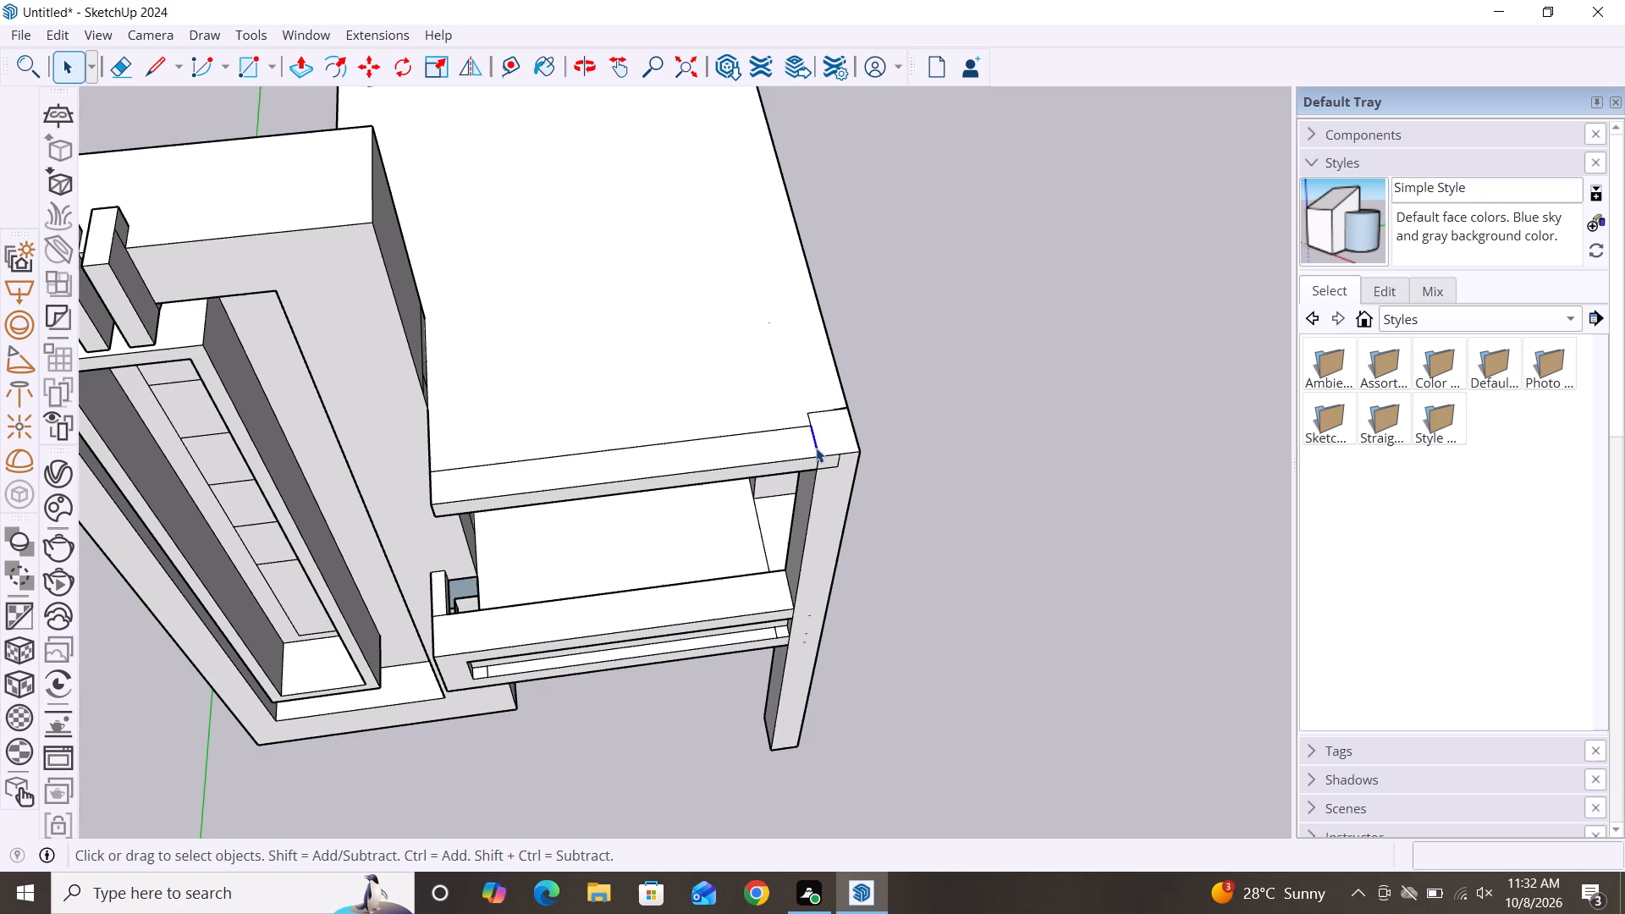
pyautogui.press('Delete')
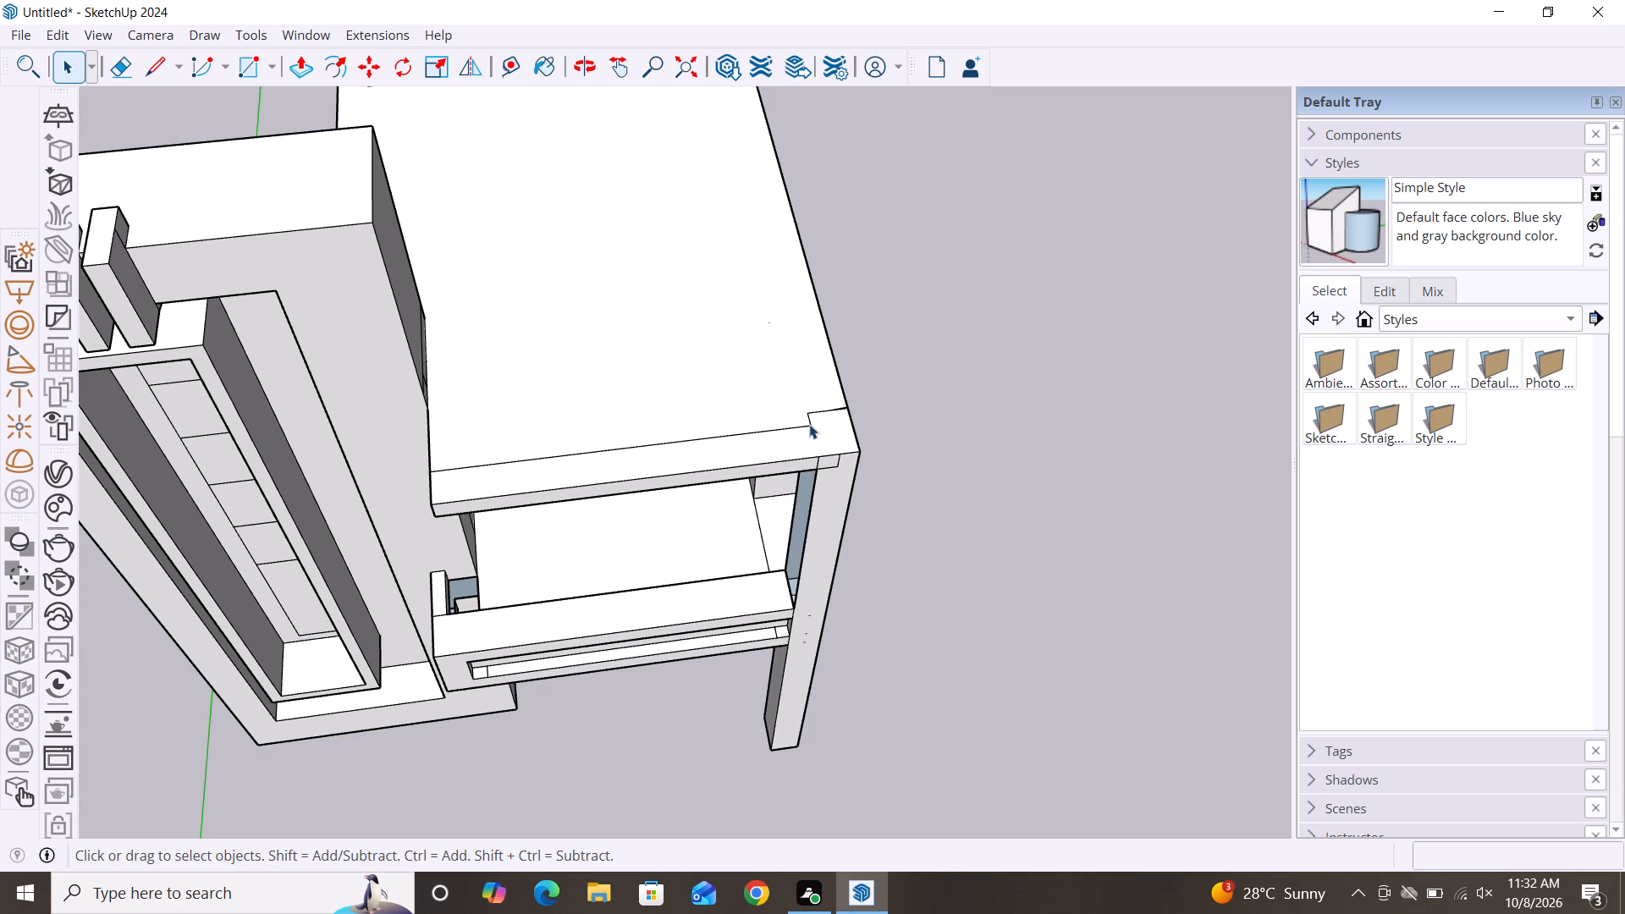
# Draw a 10" line extending the roof slab's front strip line to the slab's outer edge.
pyautogui.press('l')
pyautogui.scroll(12, 808, 424)
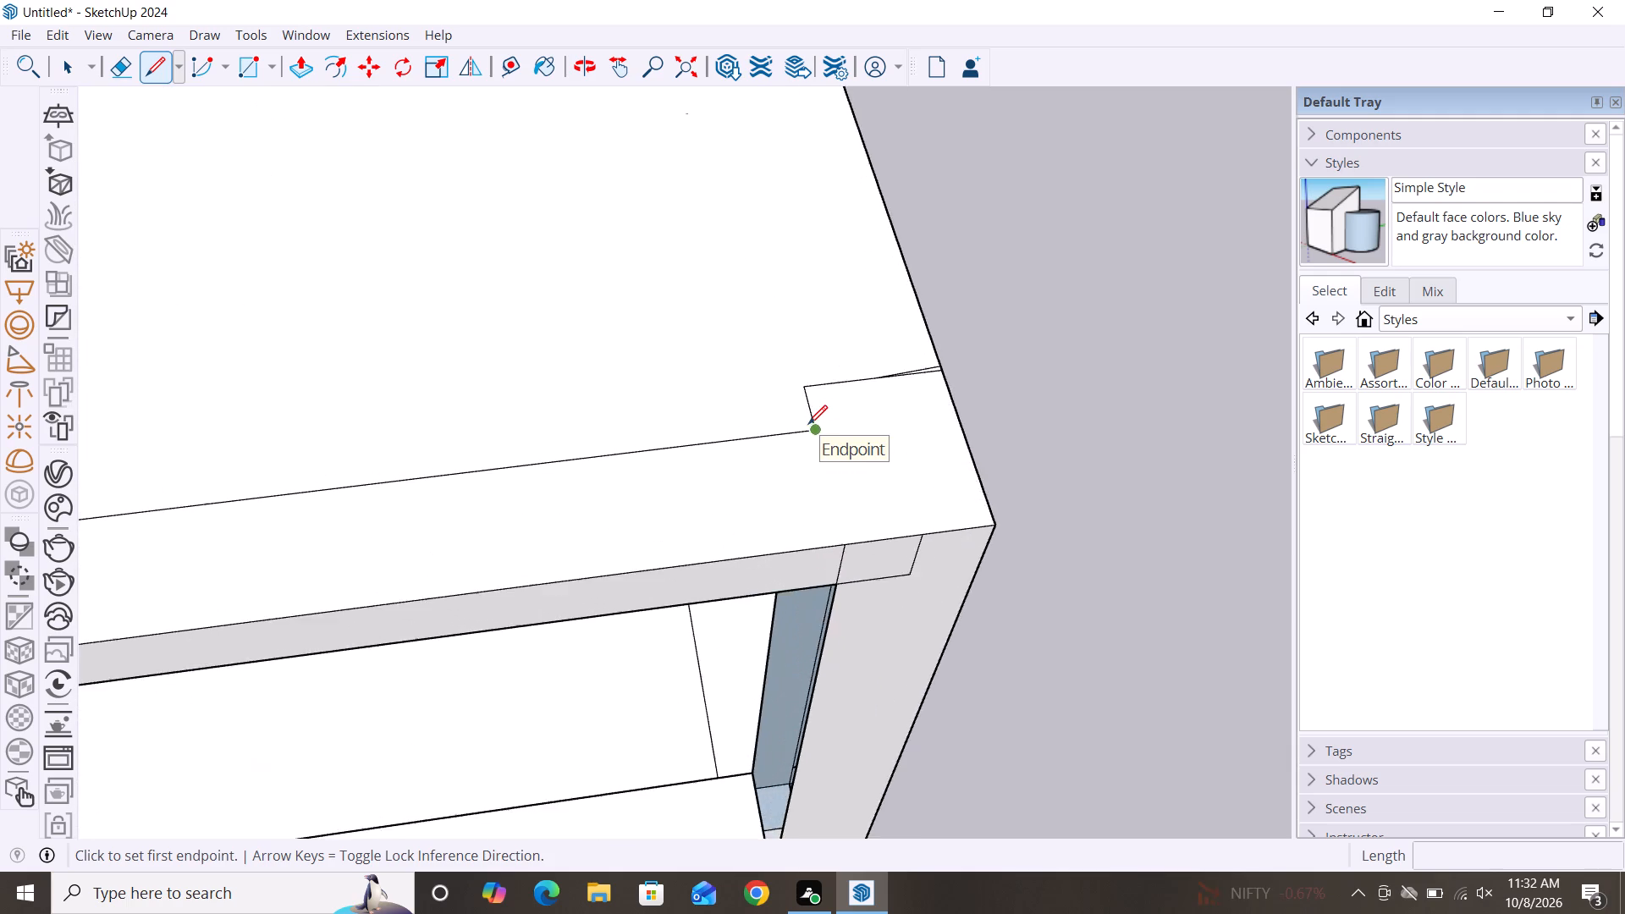
pyautogui.scroll(6, 808, 424)
pyautogui.click(822, 430)
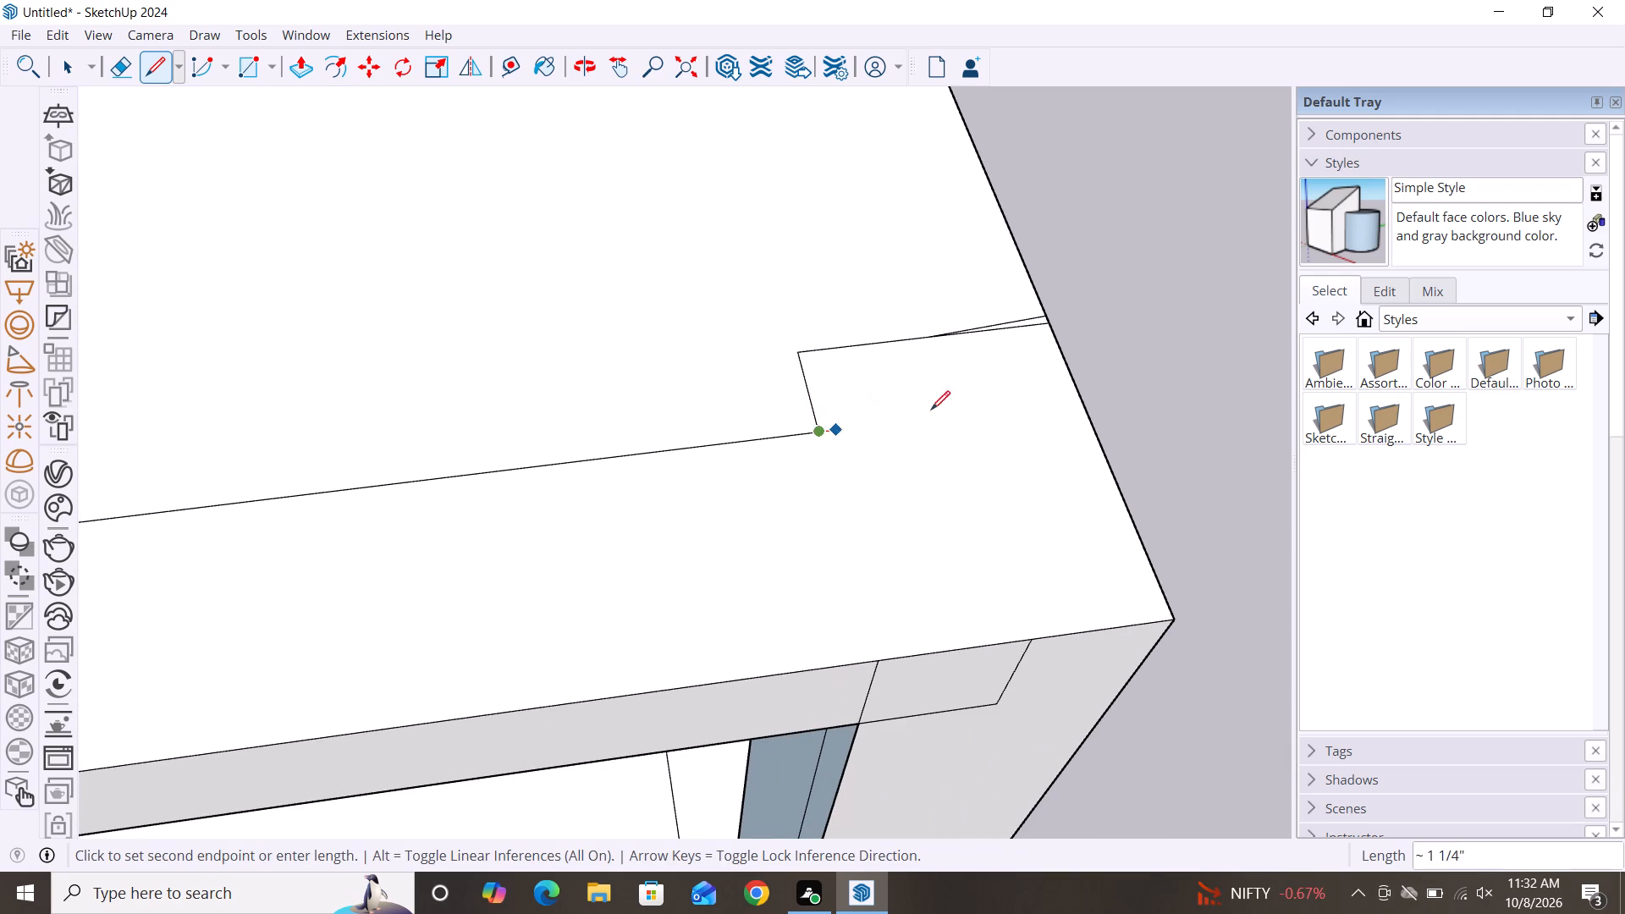
pyautogui.click(1082, 402)
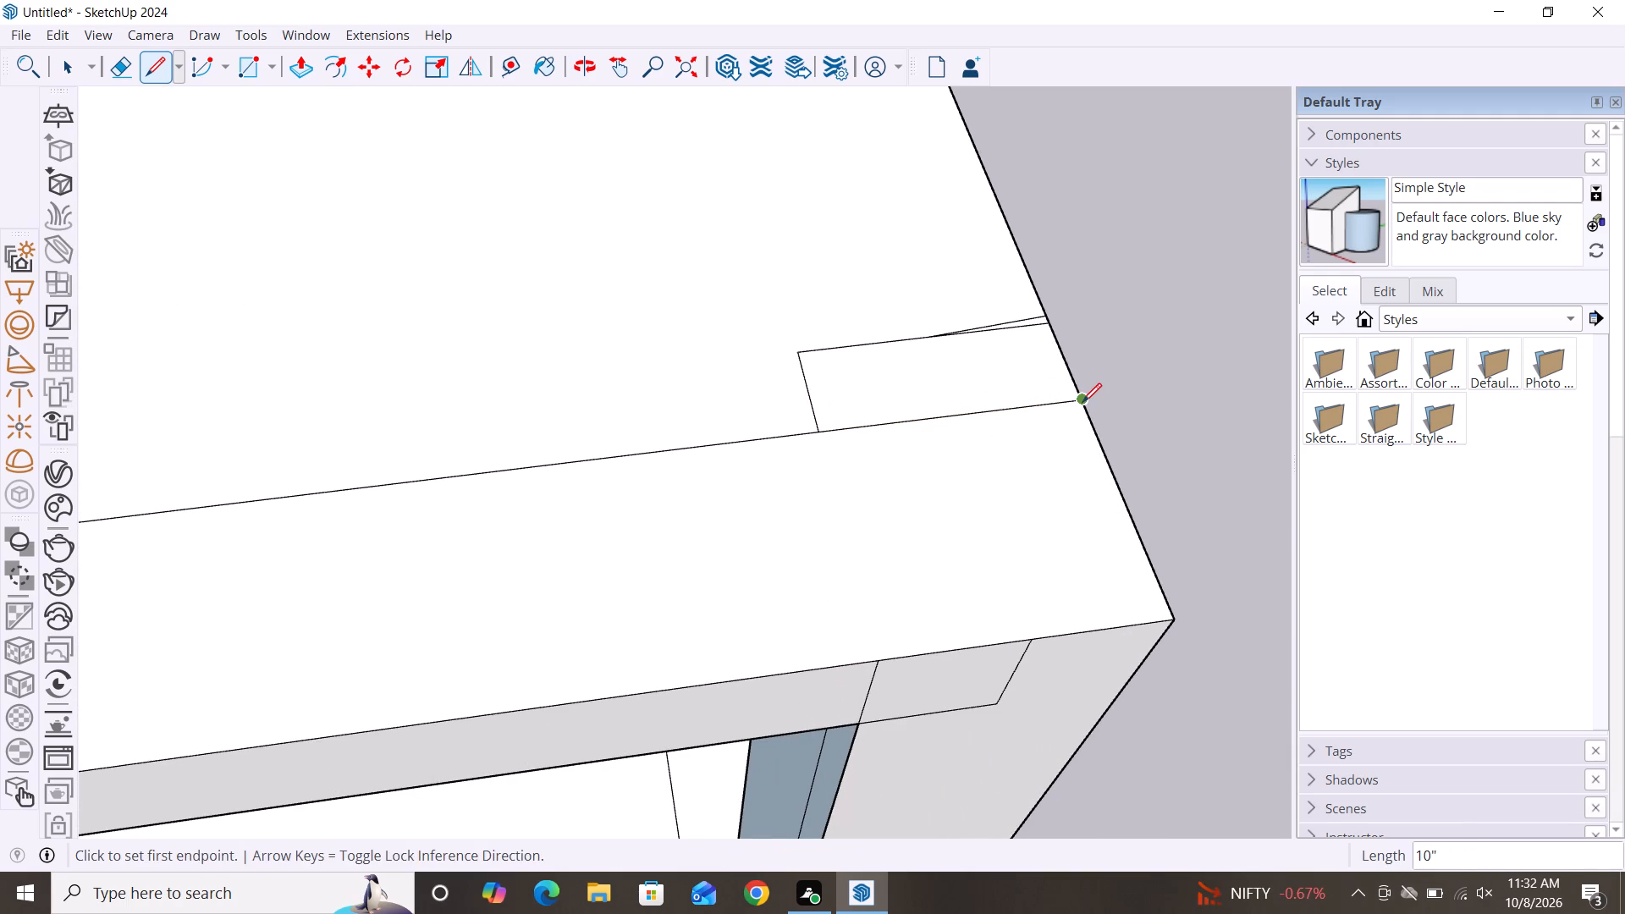
pyautogui.press('space')
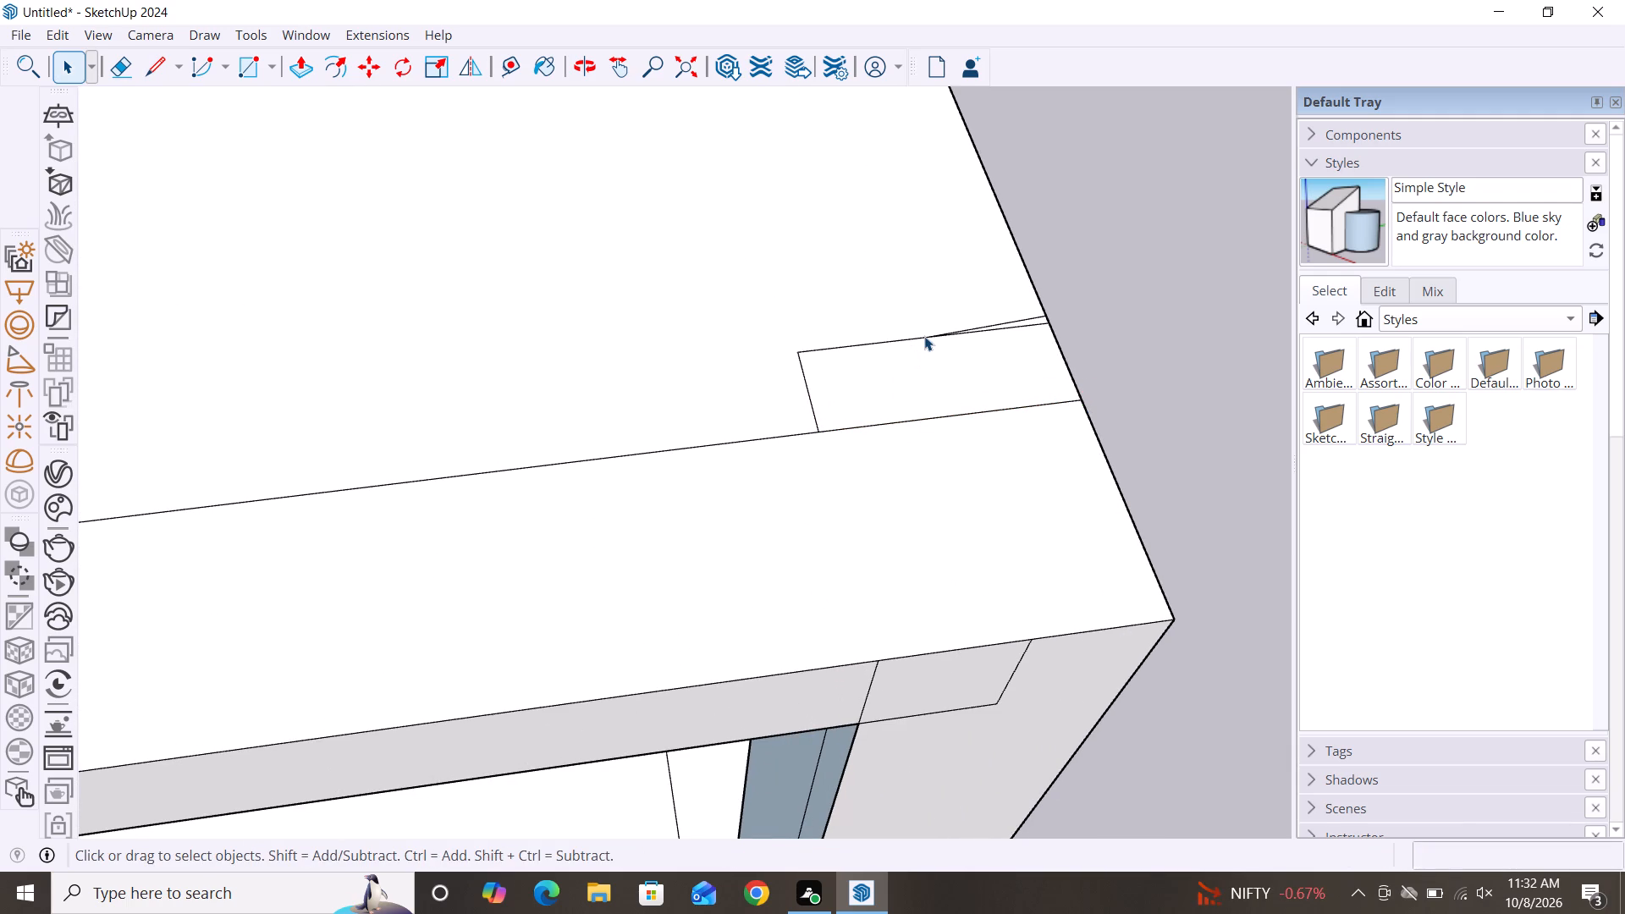
# Delete the remaining stray edges of the column outline on the roof slab's top, behind the front strip line.
pyautogui.click(924, 336)
pyautogui.press('Delete')
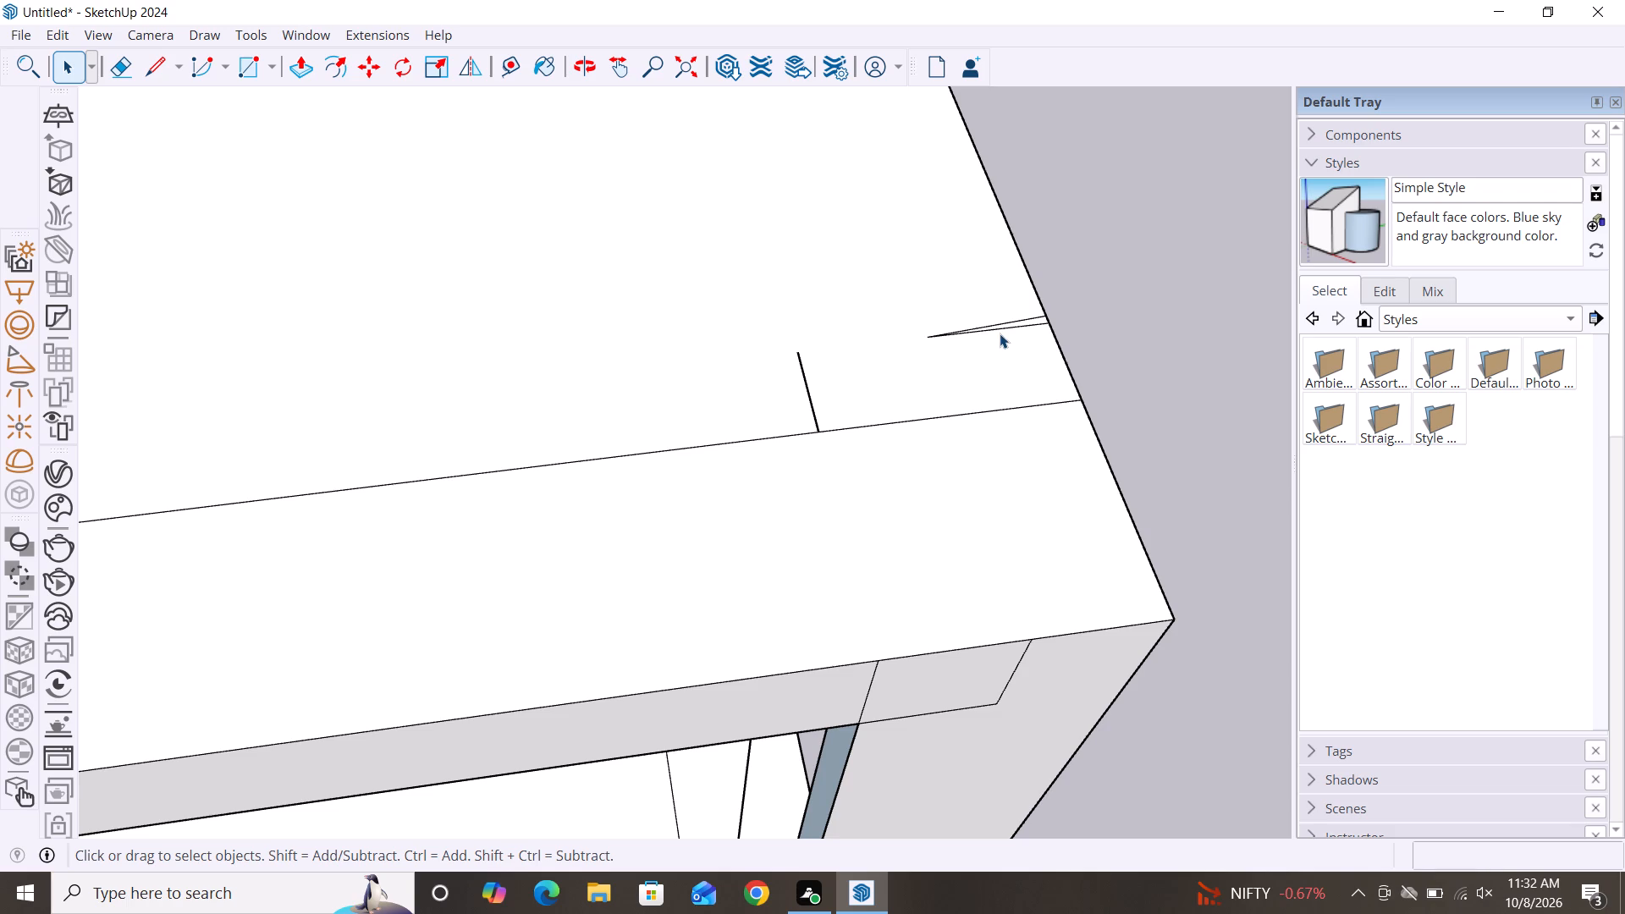
pyautogui.click(1000, 333)
pyautogui.click(1143, 335)
pyautogui.scroll(6, 1028, 333)
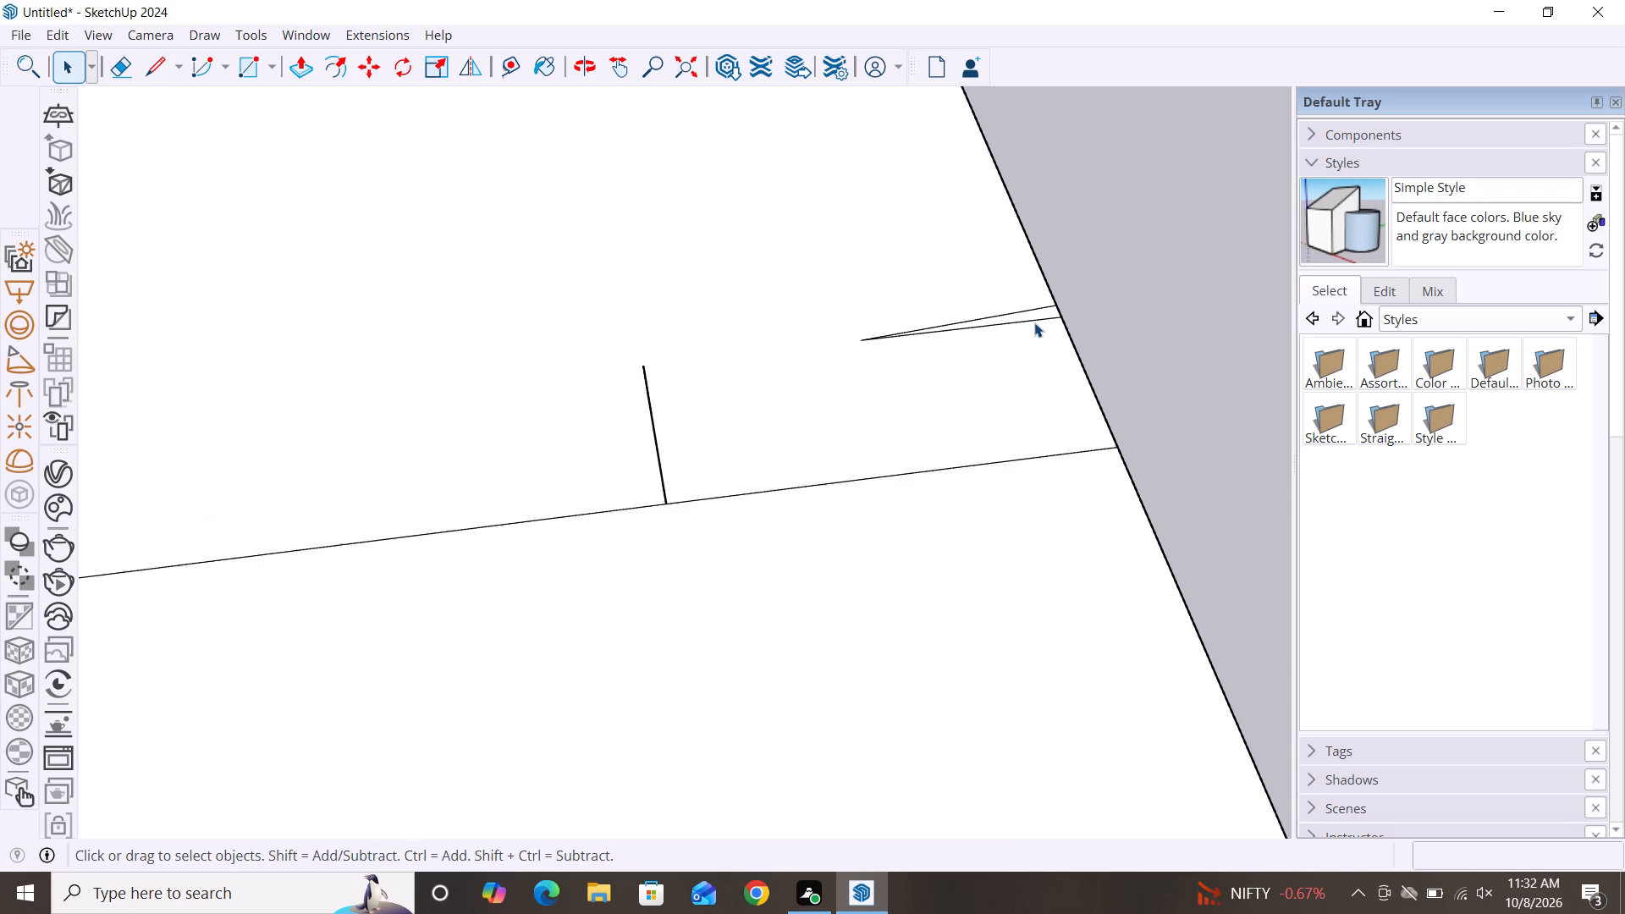
pyautogui.scroll(1, 1034, 322)
pyautogui.click(1035, 322)
pyautogui.press('Delete')
pyautogui.click(1002, 310)
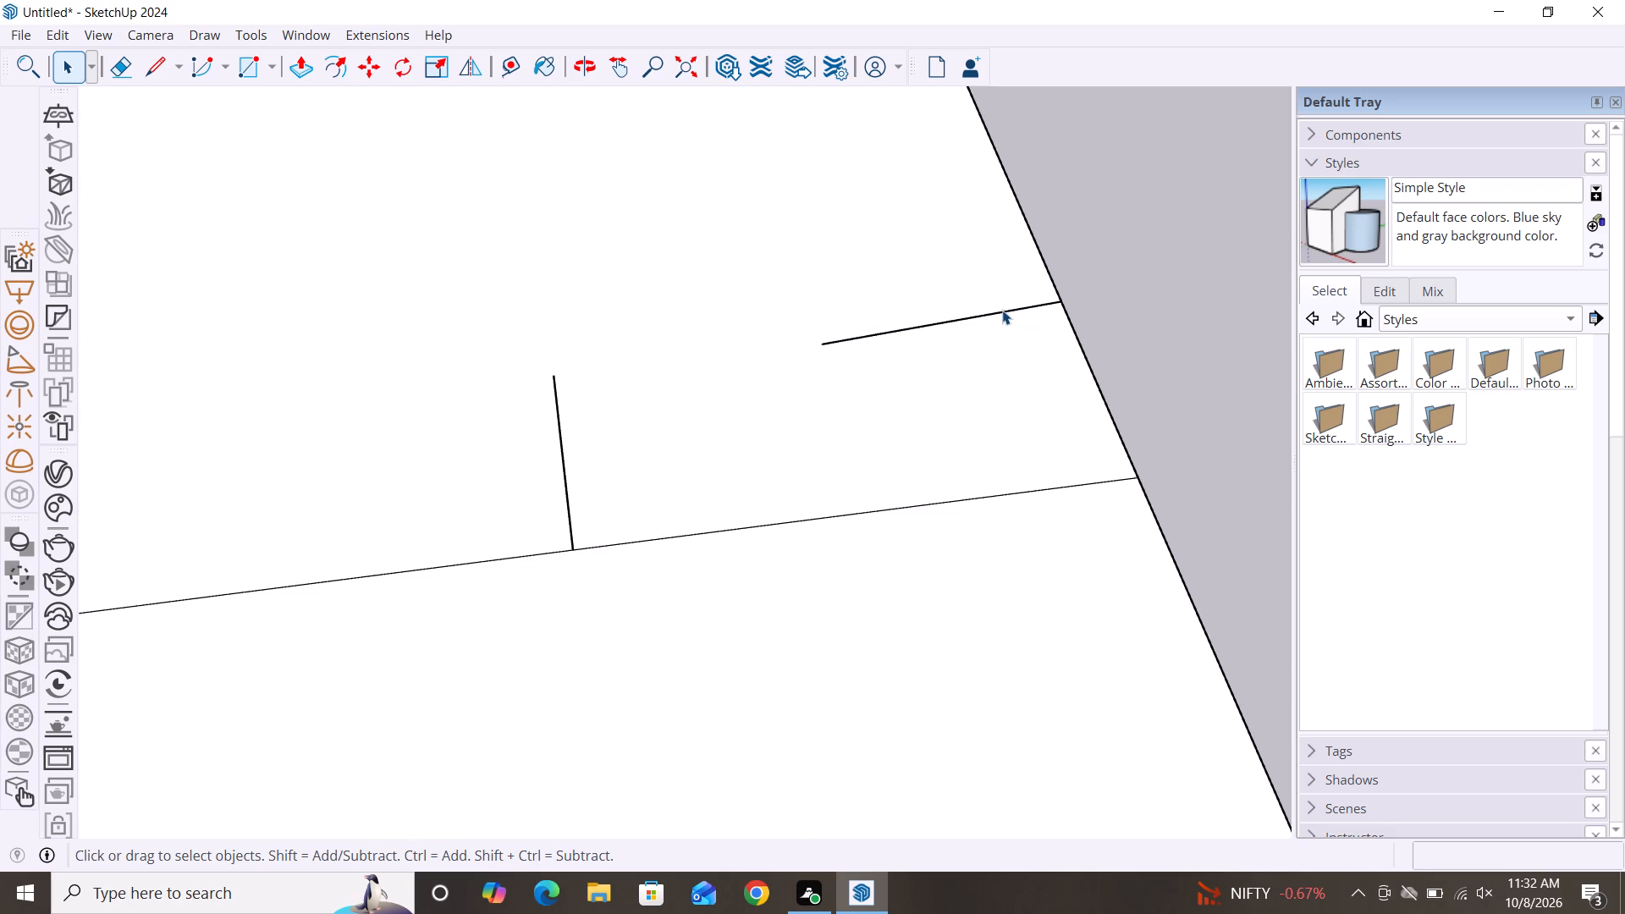
pyautogui.press('Delete')
pyautogui.click(570, 529)
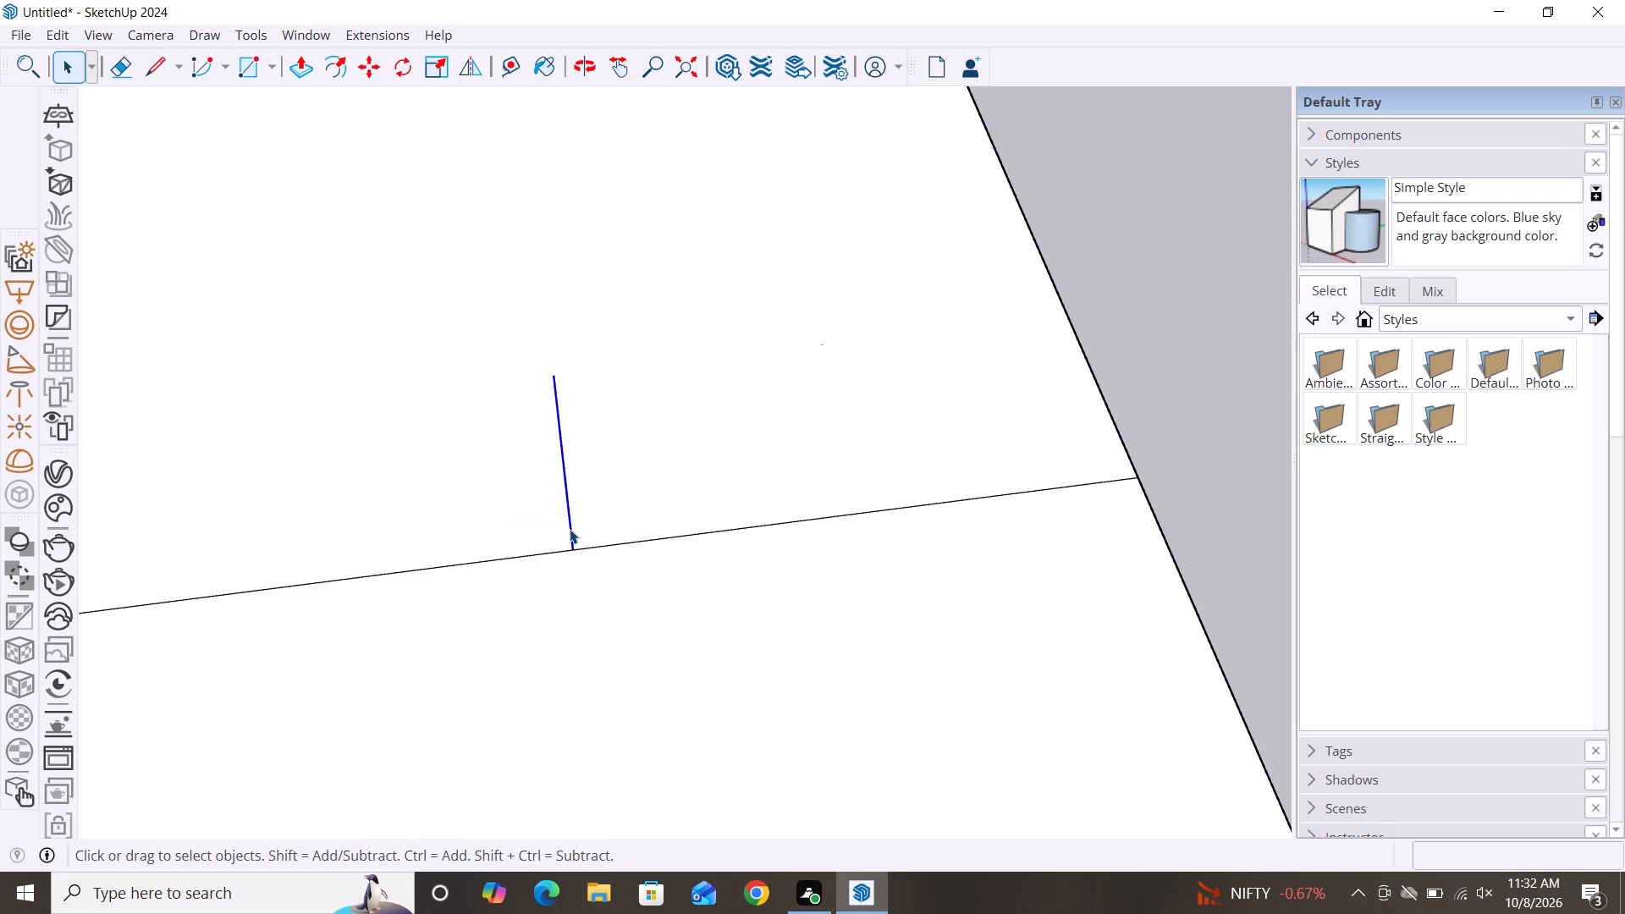
pyautogui.press('Delete')
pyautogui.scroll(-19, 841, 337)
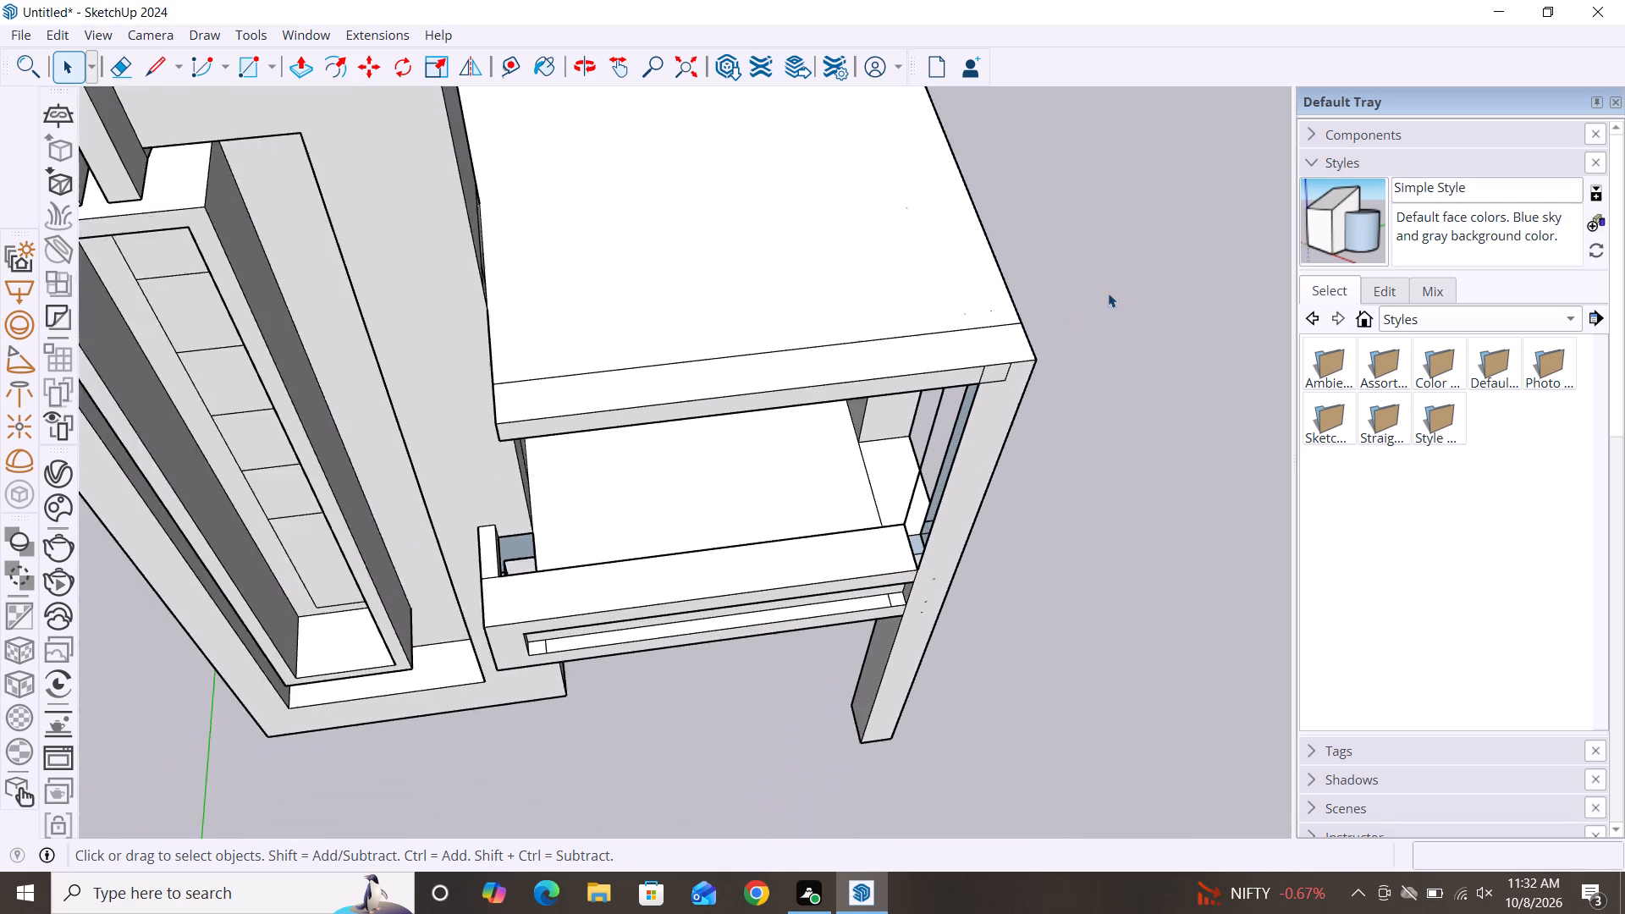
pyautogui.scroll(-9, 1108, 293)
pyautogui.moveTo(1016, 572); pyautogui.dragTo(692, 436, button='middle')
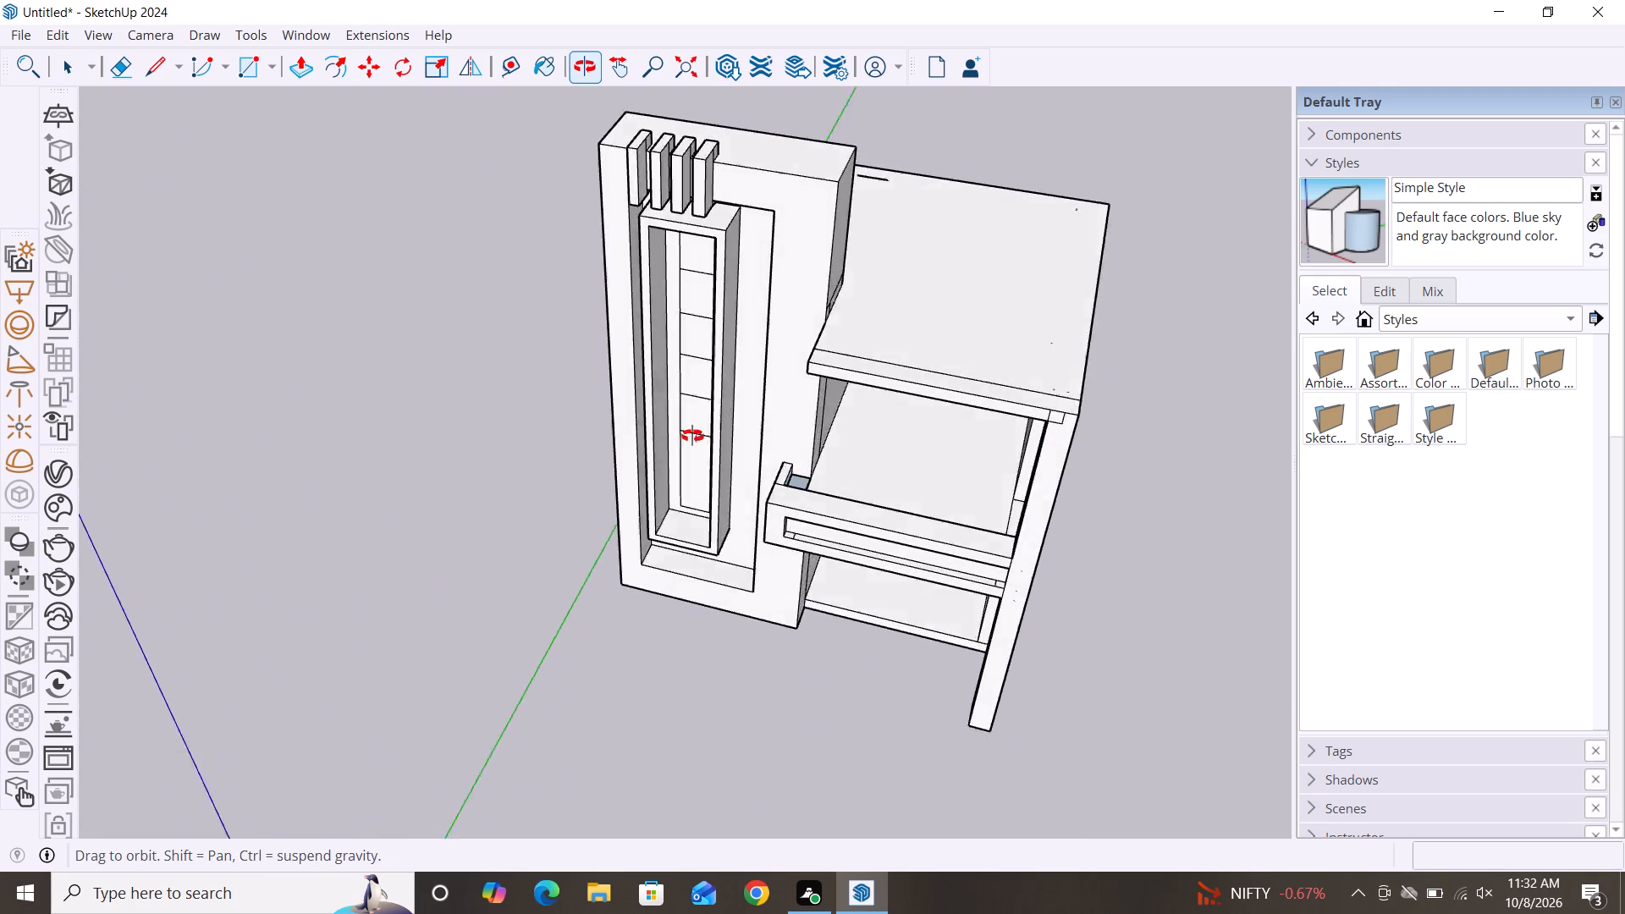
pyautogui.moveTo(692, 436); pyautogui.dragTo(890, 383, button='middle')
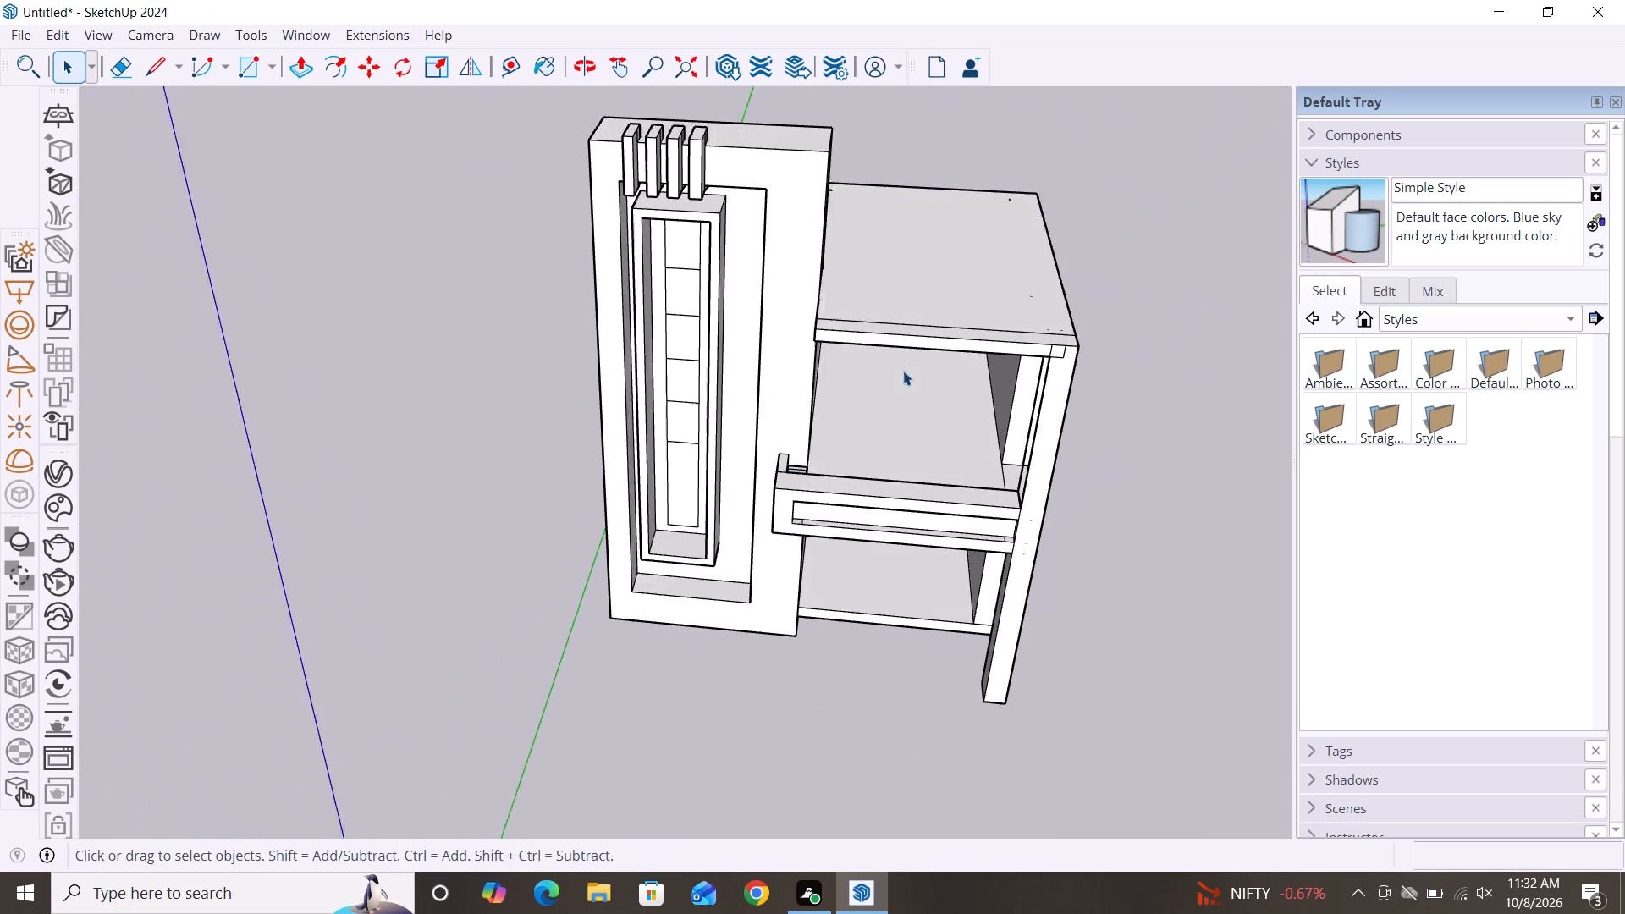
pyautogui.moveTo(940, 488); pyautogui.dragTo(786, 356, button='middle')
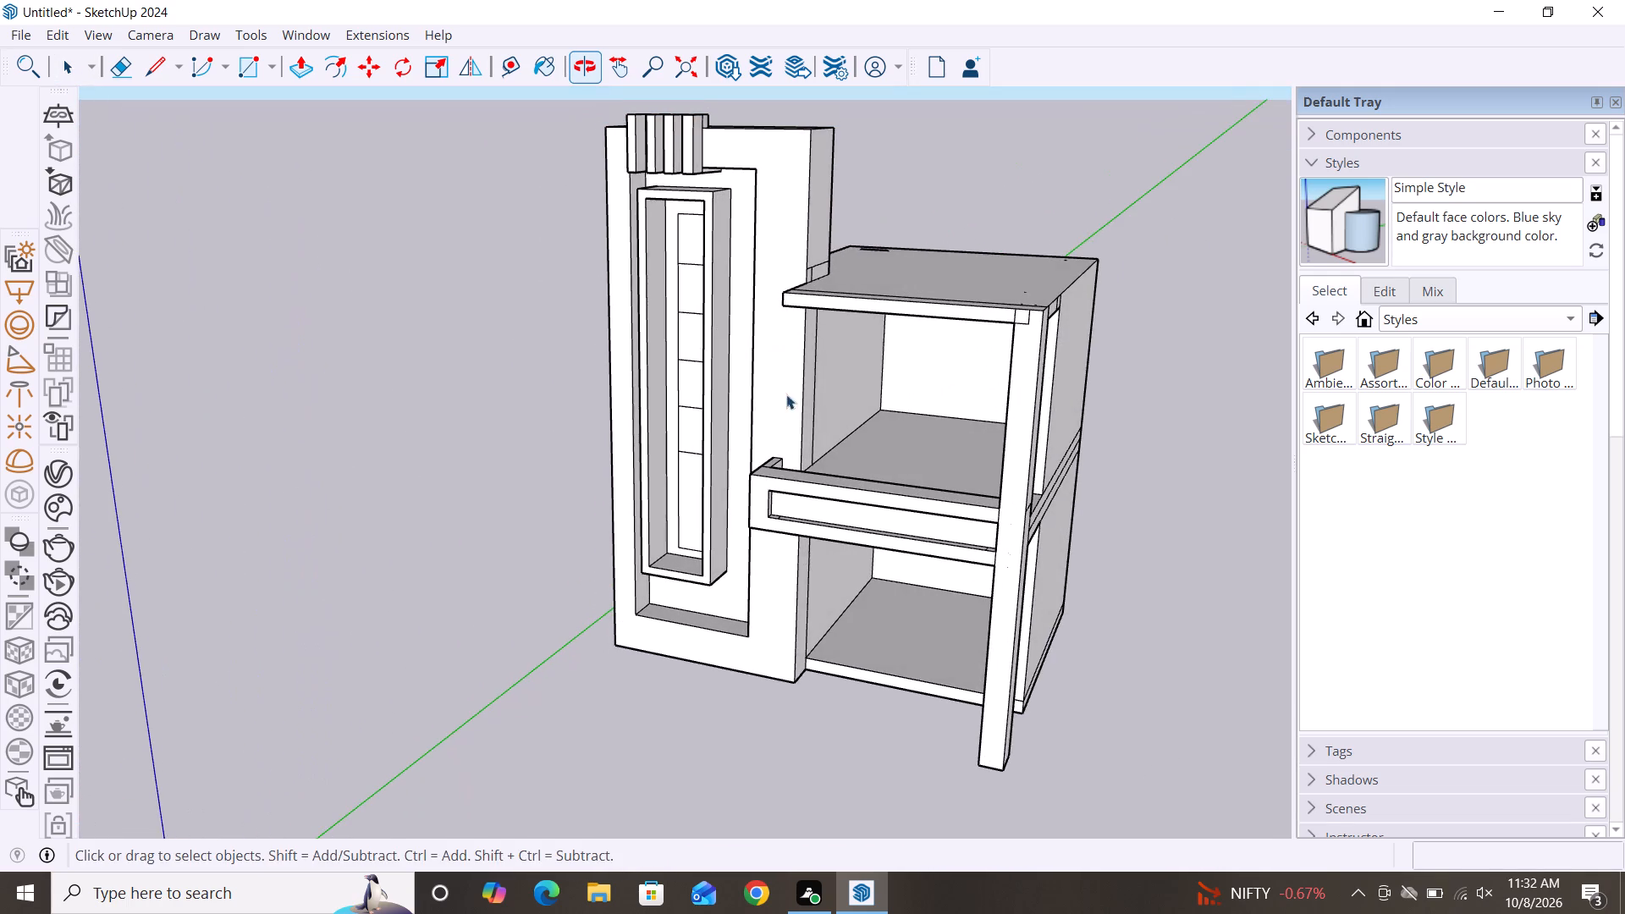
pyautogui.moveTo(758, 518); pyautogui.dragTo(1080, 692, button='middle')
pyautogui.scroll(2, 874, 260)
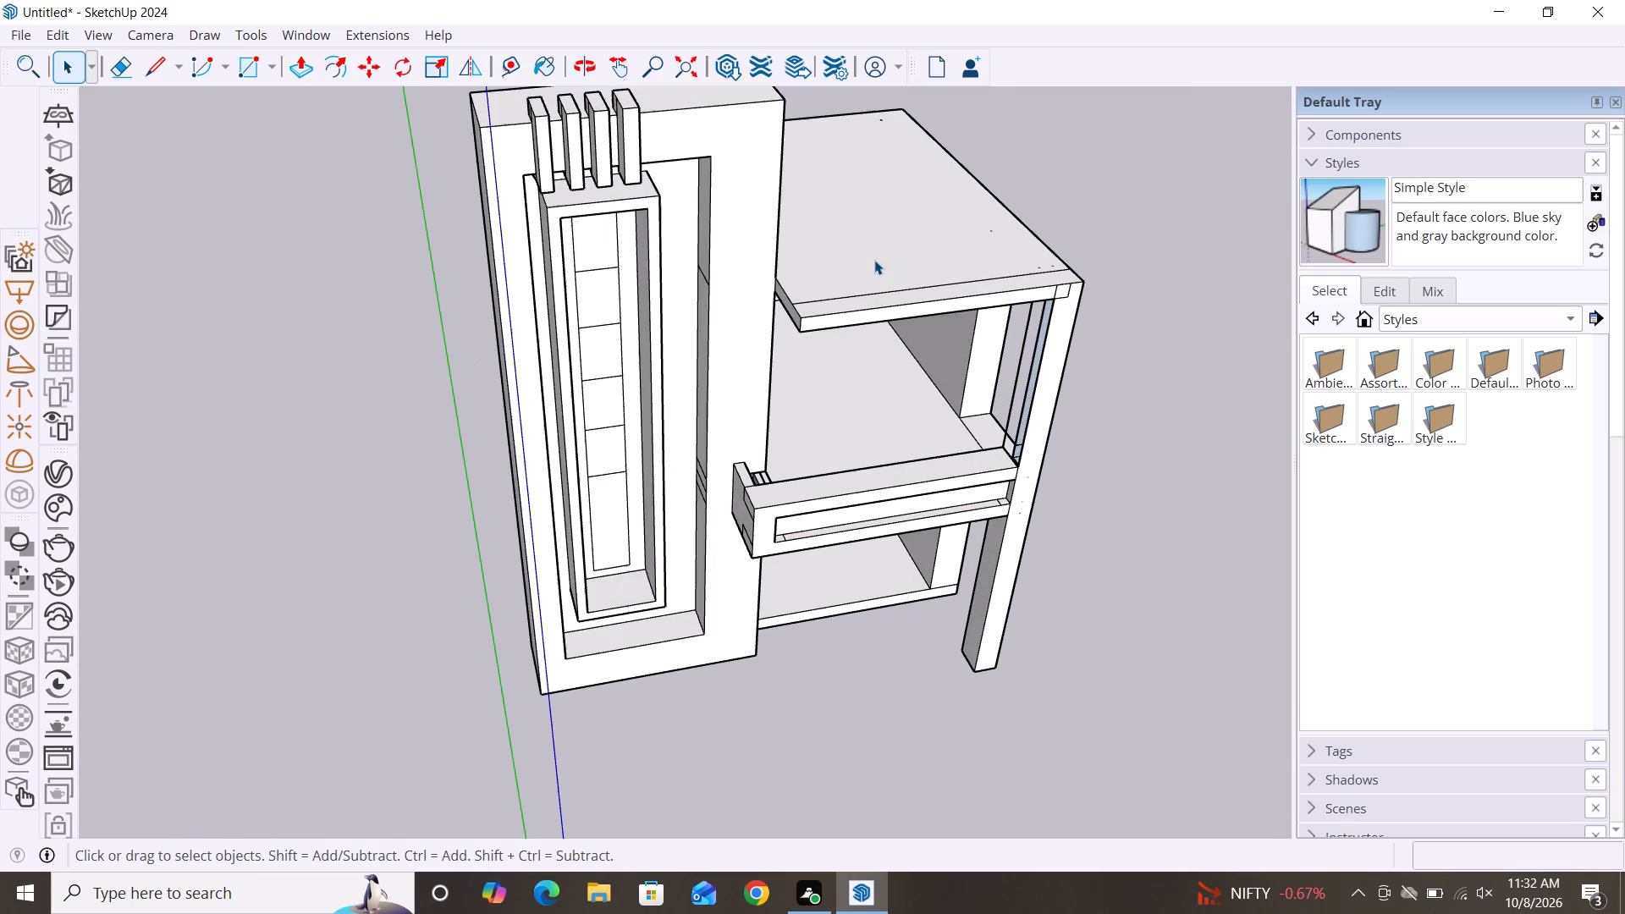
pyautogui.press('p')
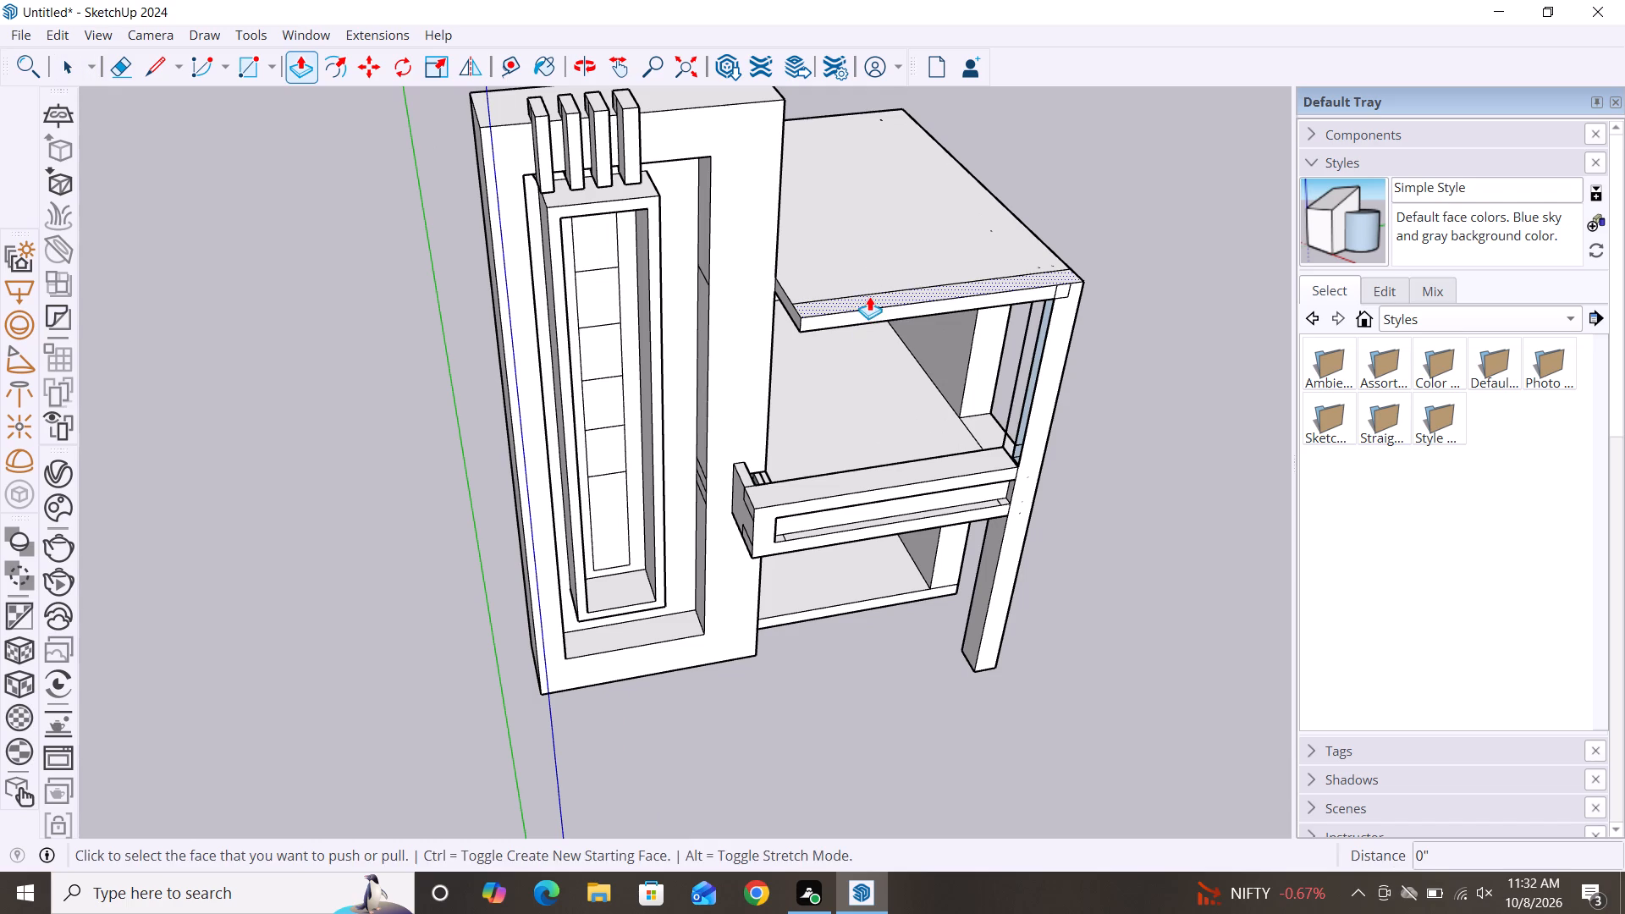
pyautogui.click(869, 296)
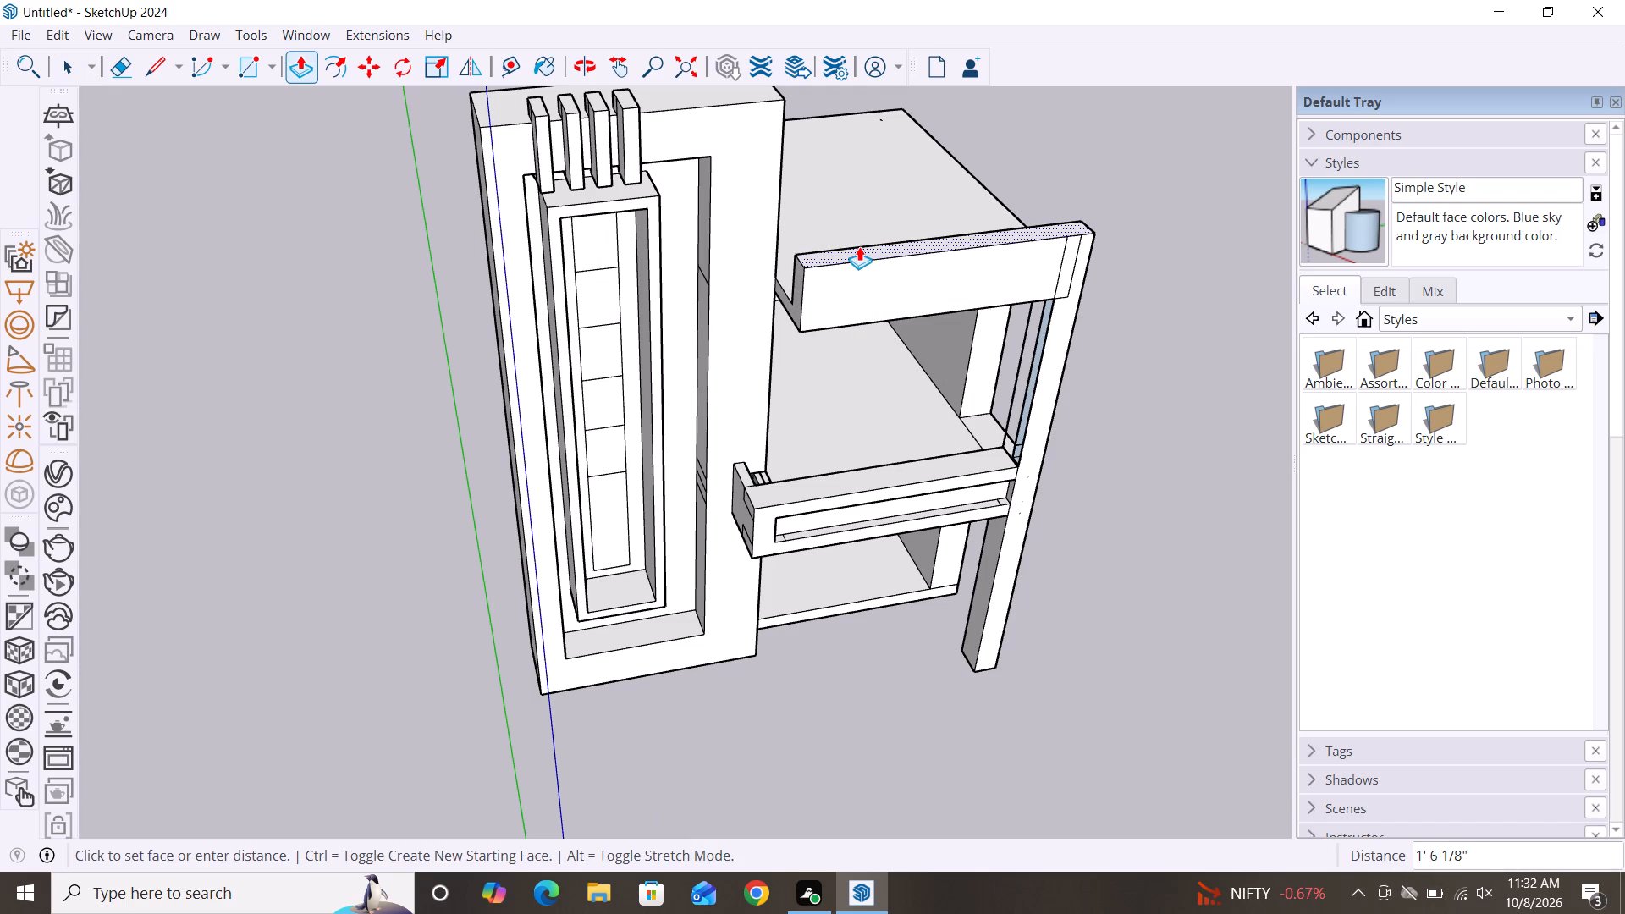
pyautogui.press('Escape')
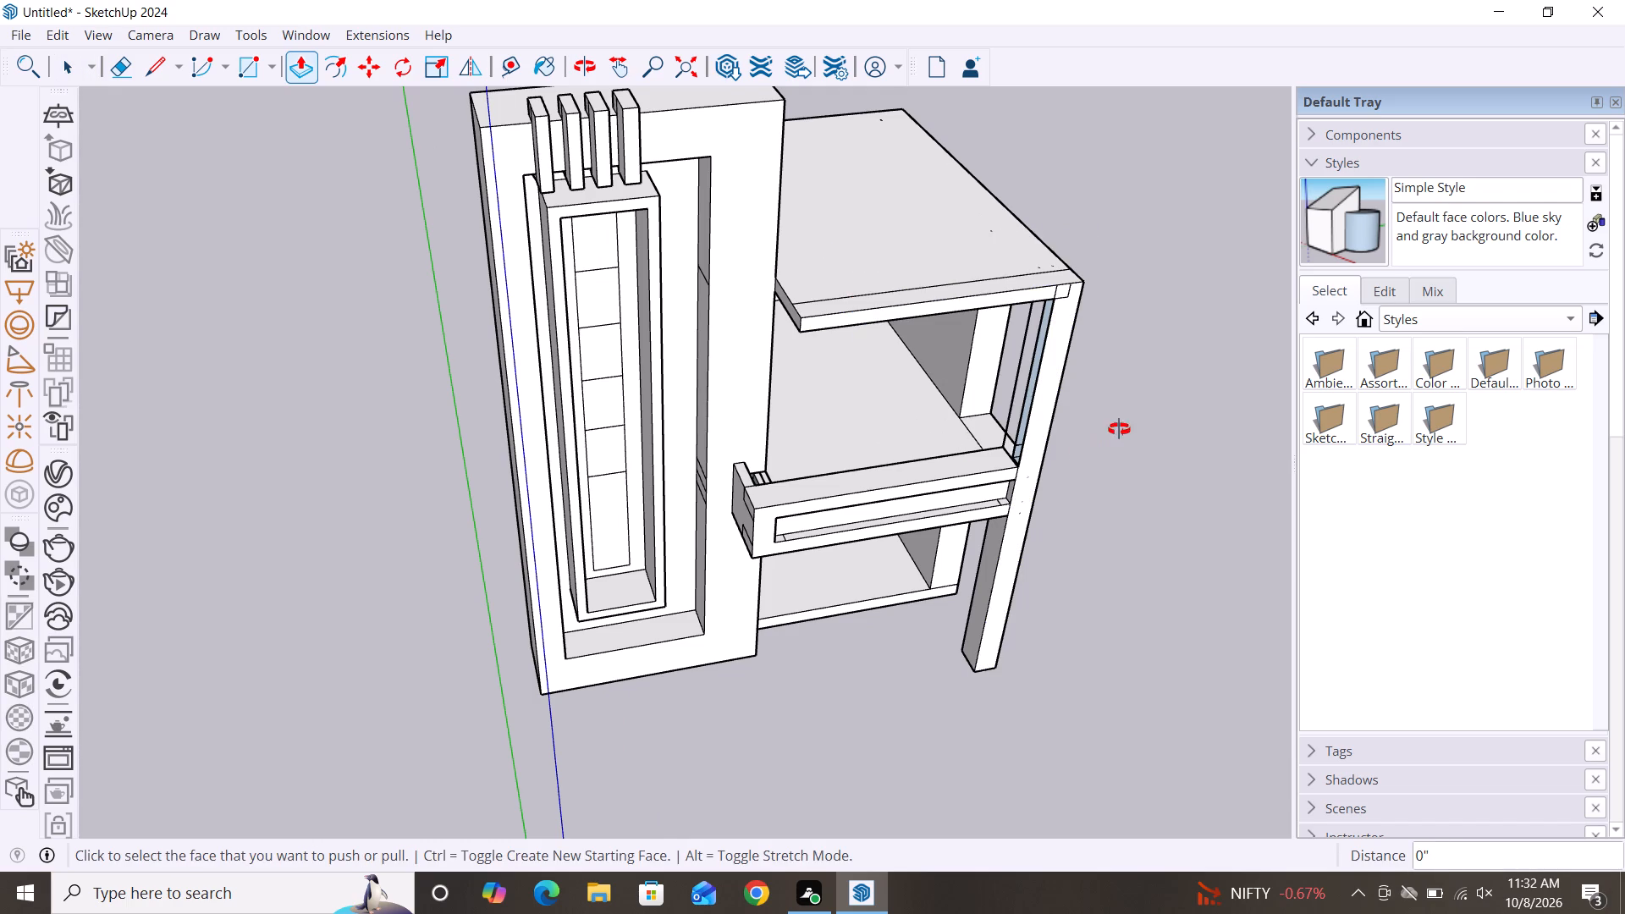
# Delete the three leftover edges where the roof slab's front face meets the top of the balcony column.
pyautogui.moveTo(1118, 430); pyautogui.dragTo(909, 278, button='middle')
pyautogui.press('space')
pyautogui.scroll(2, 1027, 300)
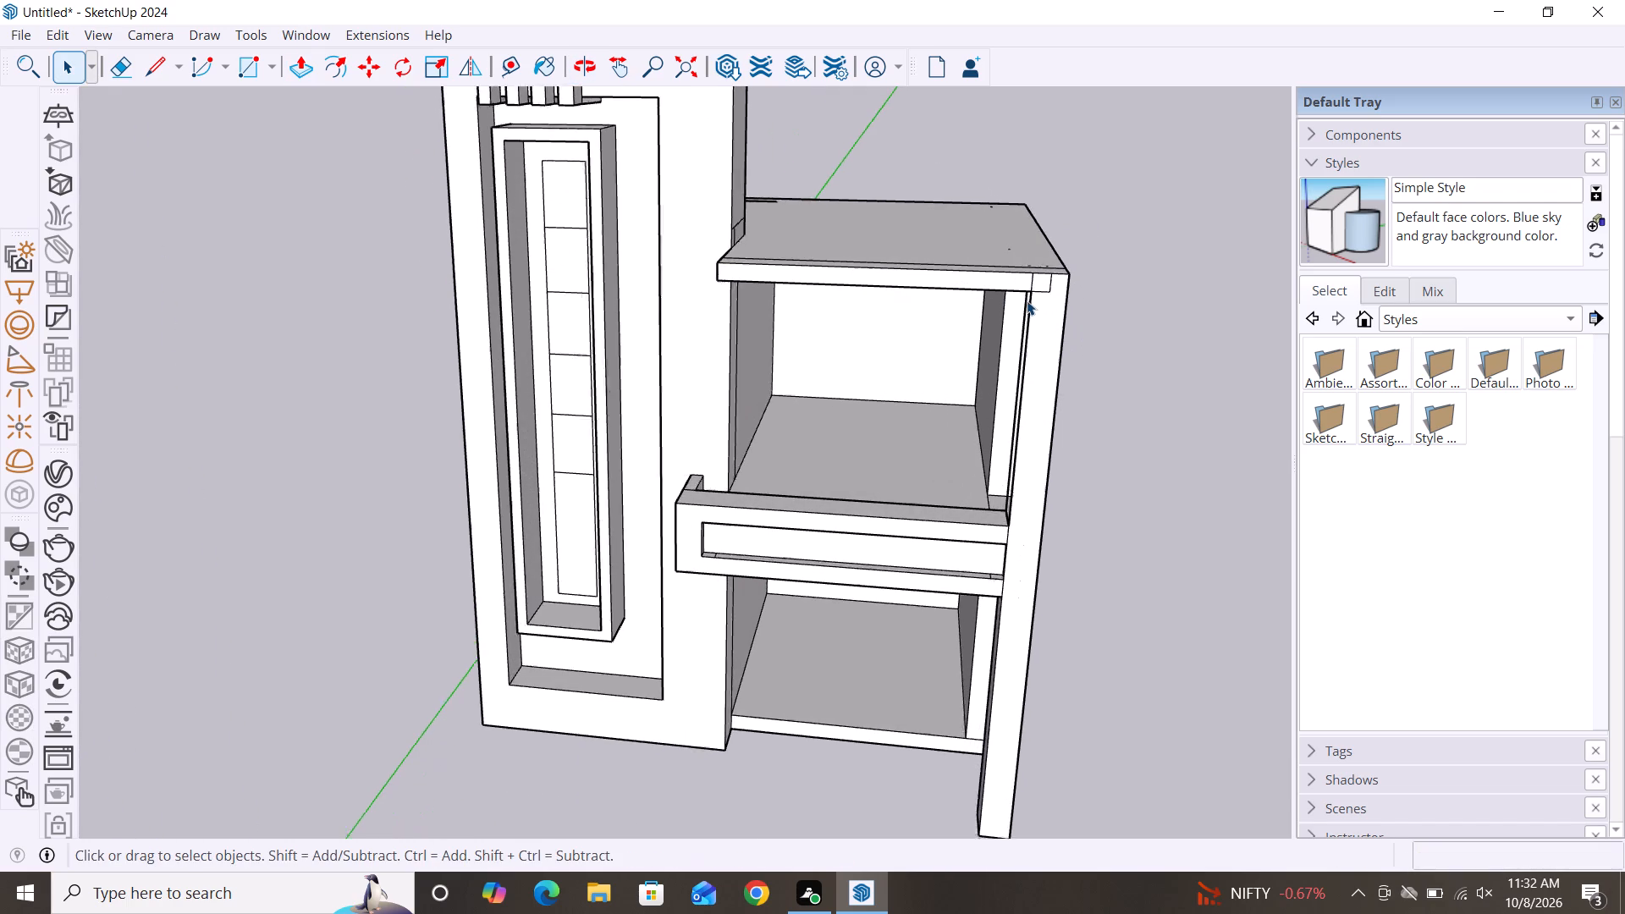
pyautogui.scroll(6, 1027, 300)
pyautogui.click(1038, 257)
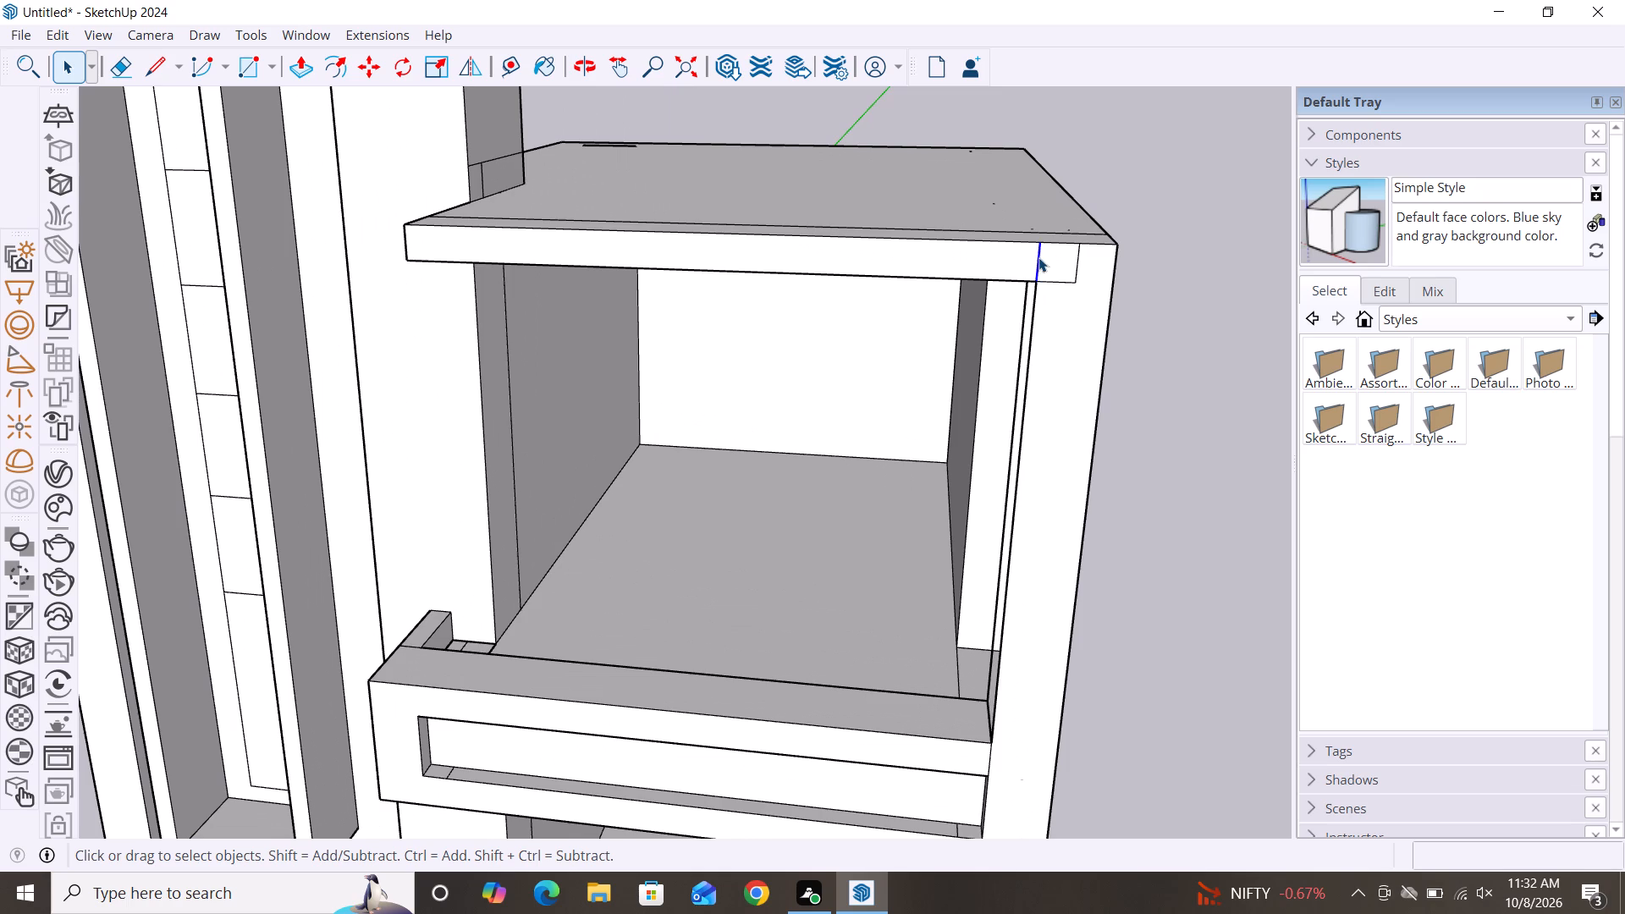
pyautogui.press('Delete')
pyautogui.click(1077, 269)
pyautogui.press('Delete')
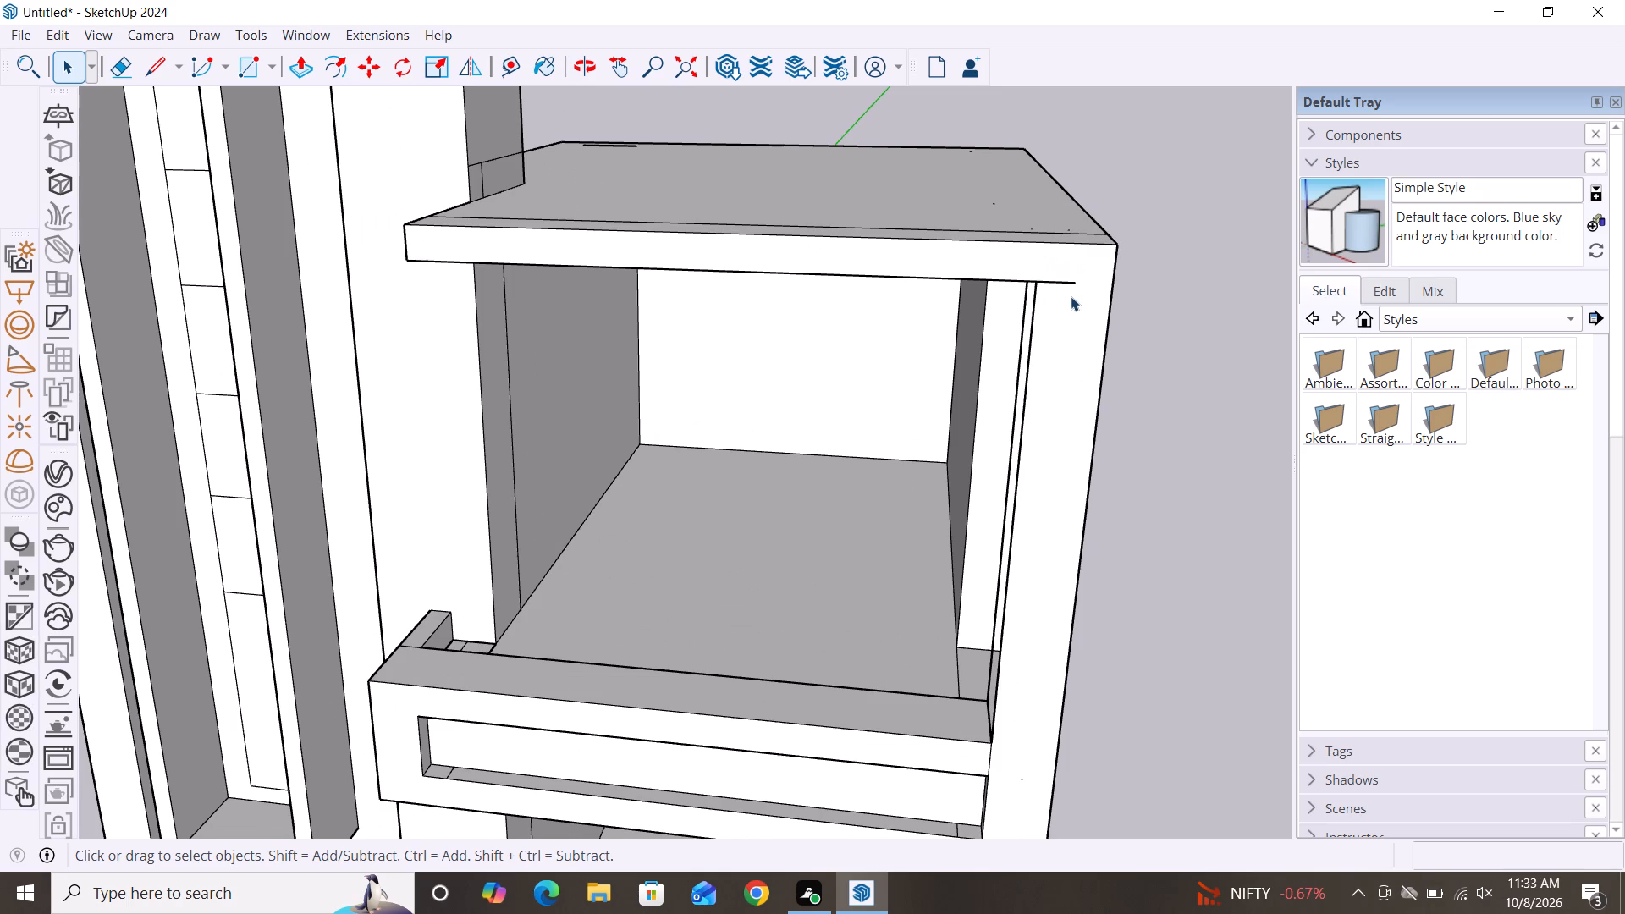
pyautogui.click(1065, 283)
pyautogui.press('Delete')
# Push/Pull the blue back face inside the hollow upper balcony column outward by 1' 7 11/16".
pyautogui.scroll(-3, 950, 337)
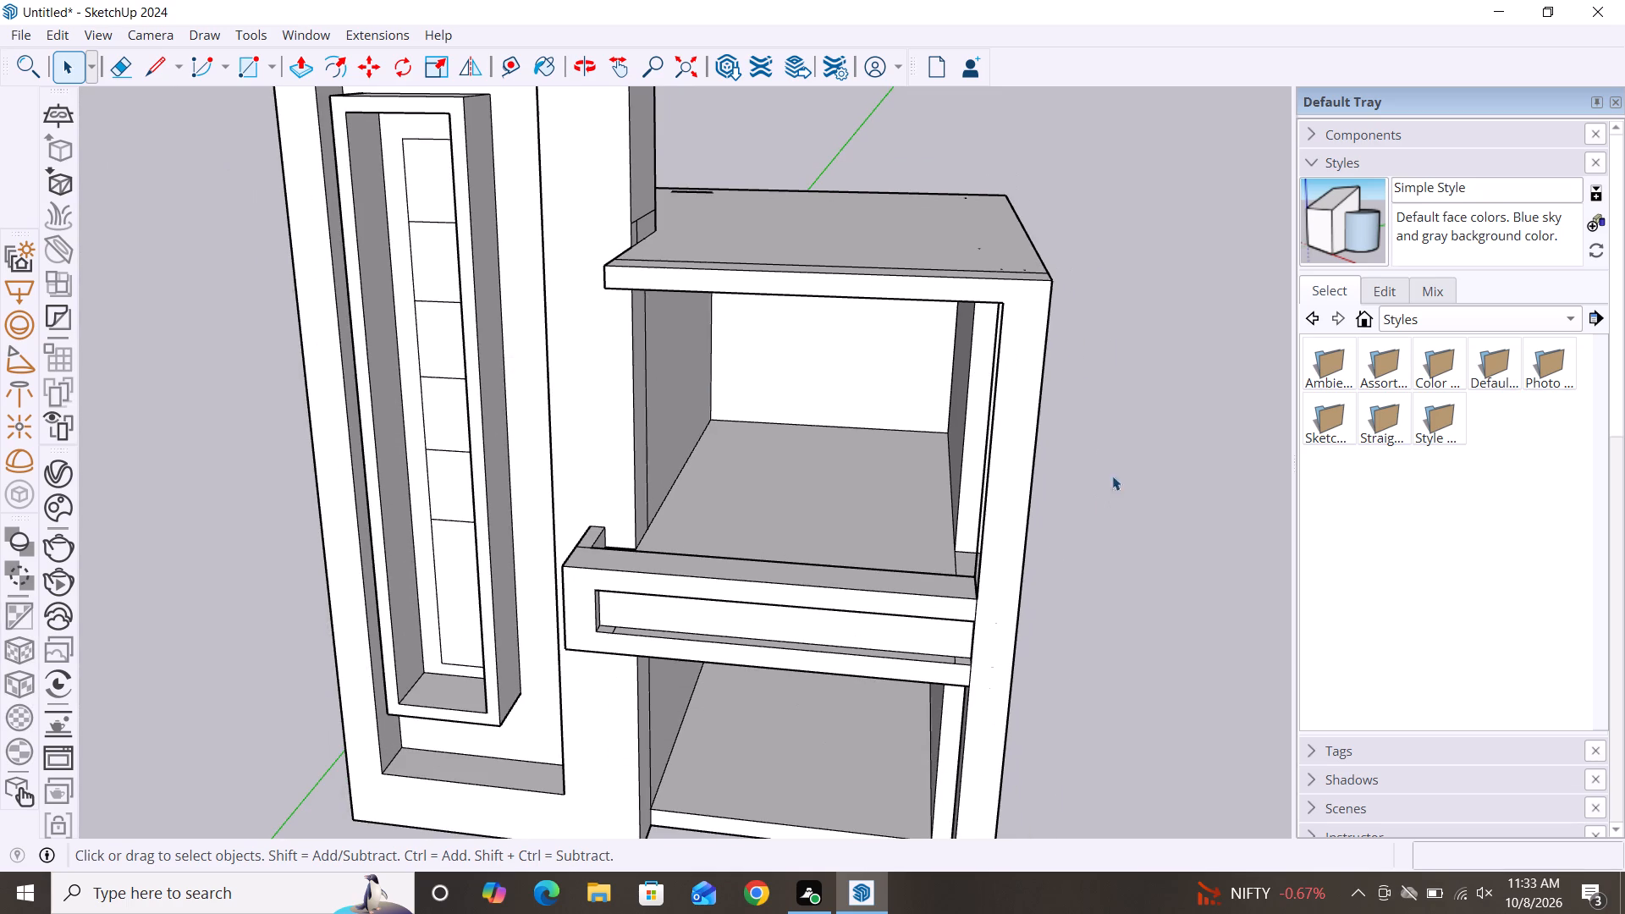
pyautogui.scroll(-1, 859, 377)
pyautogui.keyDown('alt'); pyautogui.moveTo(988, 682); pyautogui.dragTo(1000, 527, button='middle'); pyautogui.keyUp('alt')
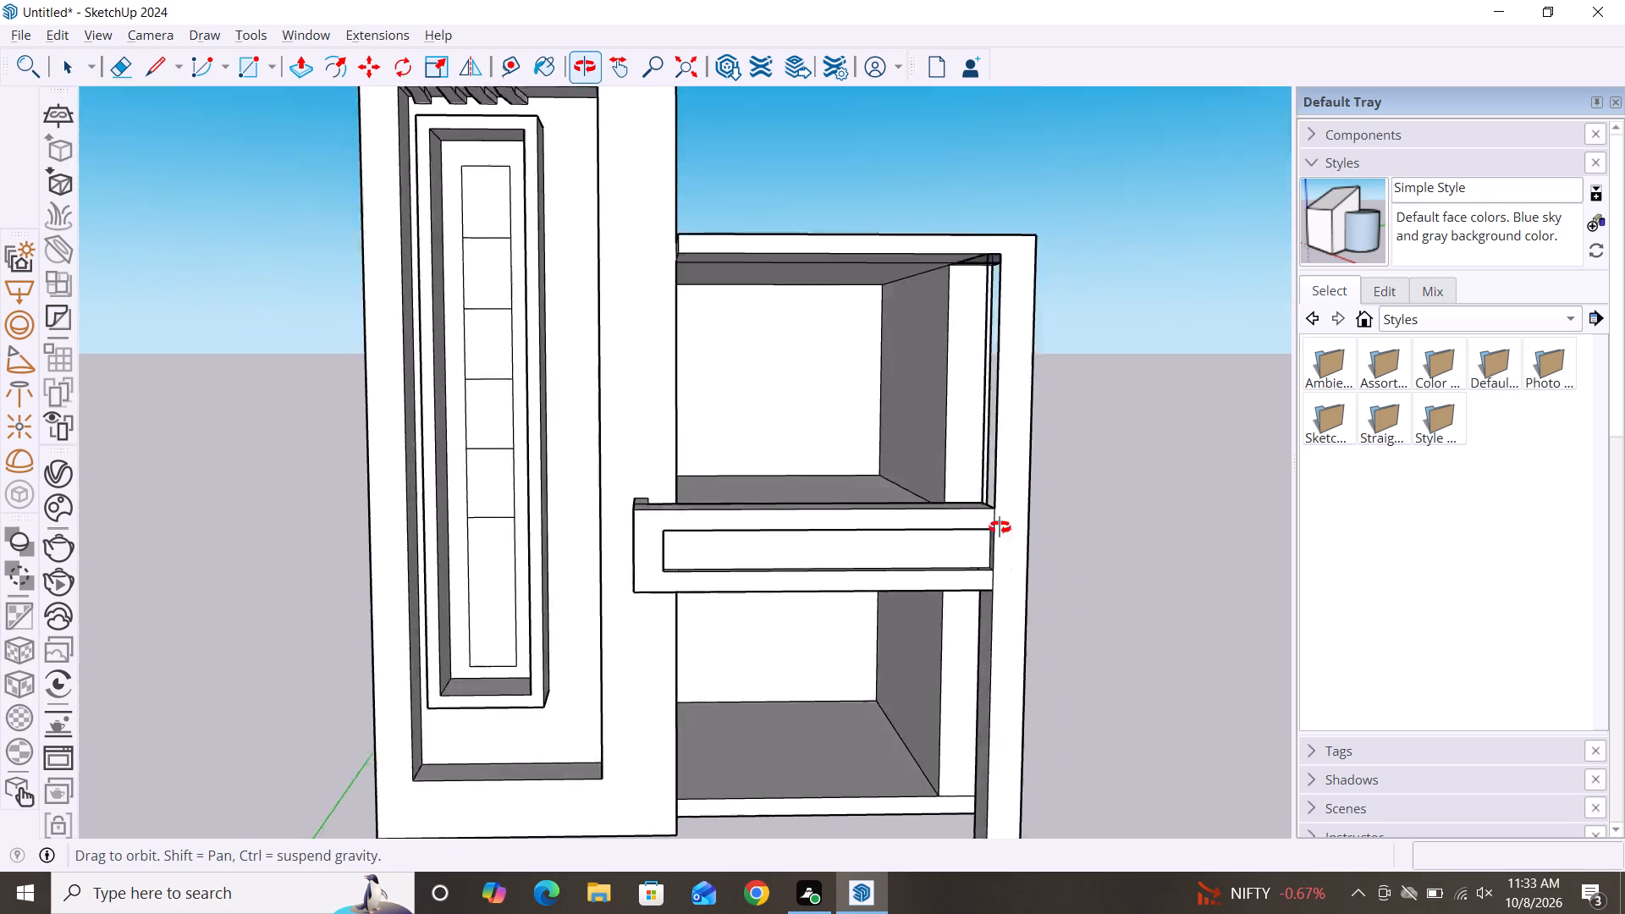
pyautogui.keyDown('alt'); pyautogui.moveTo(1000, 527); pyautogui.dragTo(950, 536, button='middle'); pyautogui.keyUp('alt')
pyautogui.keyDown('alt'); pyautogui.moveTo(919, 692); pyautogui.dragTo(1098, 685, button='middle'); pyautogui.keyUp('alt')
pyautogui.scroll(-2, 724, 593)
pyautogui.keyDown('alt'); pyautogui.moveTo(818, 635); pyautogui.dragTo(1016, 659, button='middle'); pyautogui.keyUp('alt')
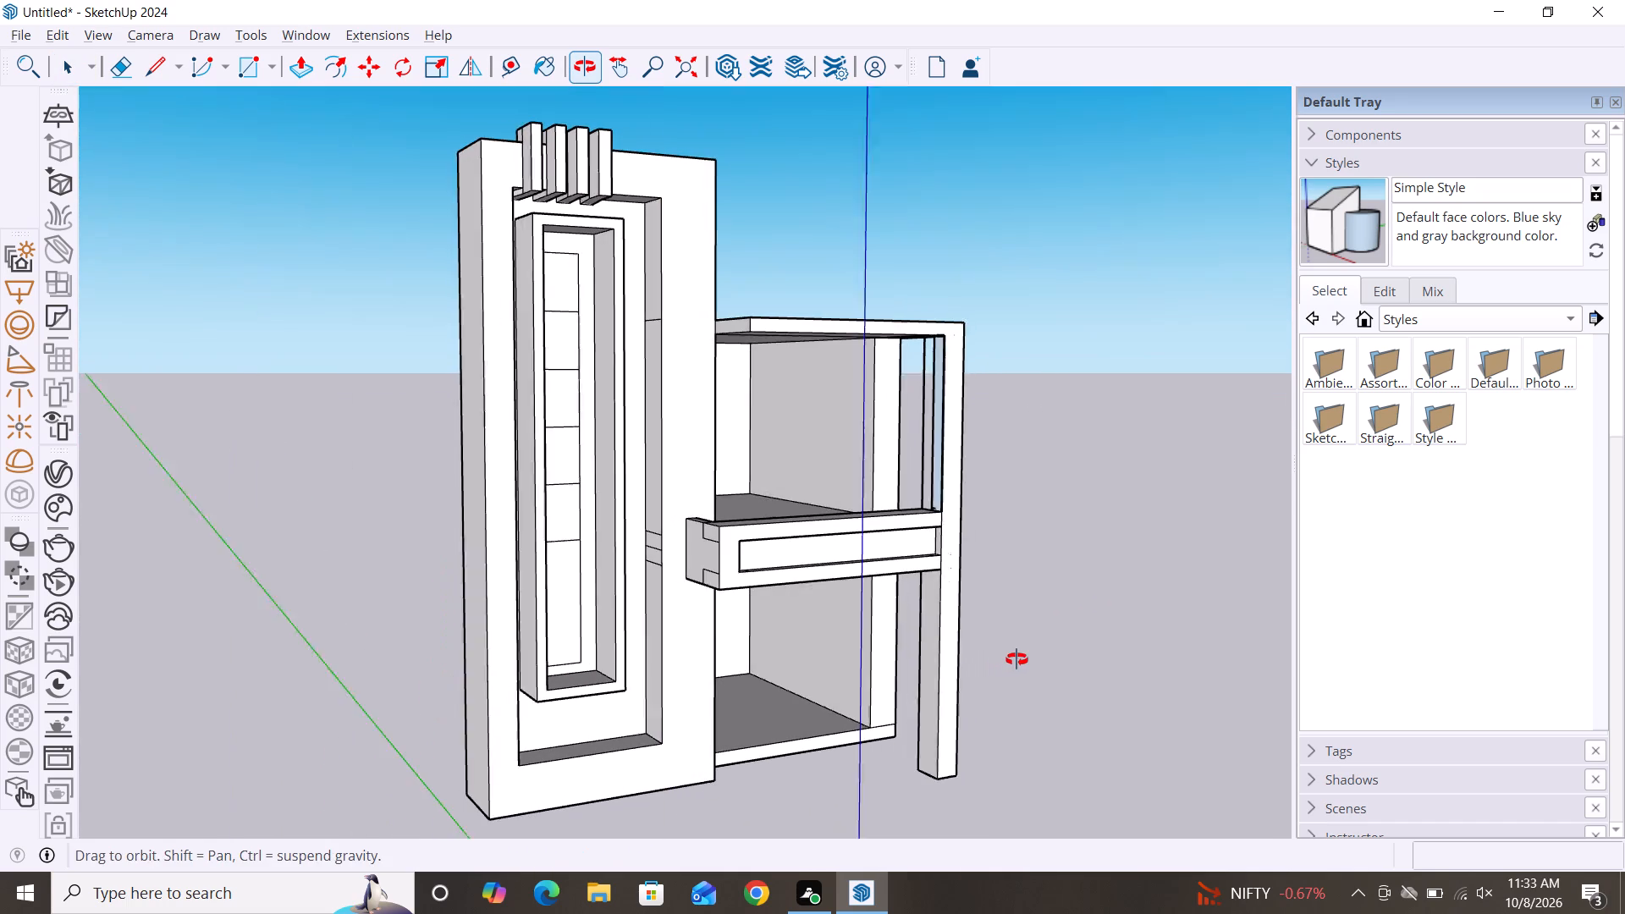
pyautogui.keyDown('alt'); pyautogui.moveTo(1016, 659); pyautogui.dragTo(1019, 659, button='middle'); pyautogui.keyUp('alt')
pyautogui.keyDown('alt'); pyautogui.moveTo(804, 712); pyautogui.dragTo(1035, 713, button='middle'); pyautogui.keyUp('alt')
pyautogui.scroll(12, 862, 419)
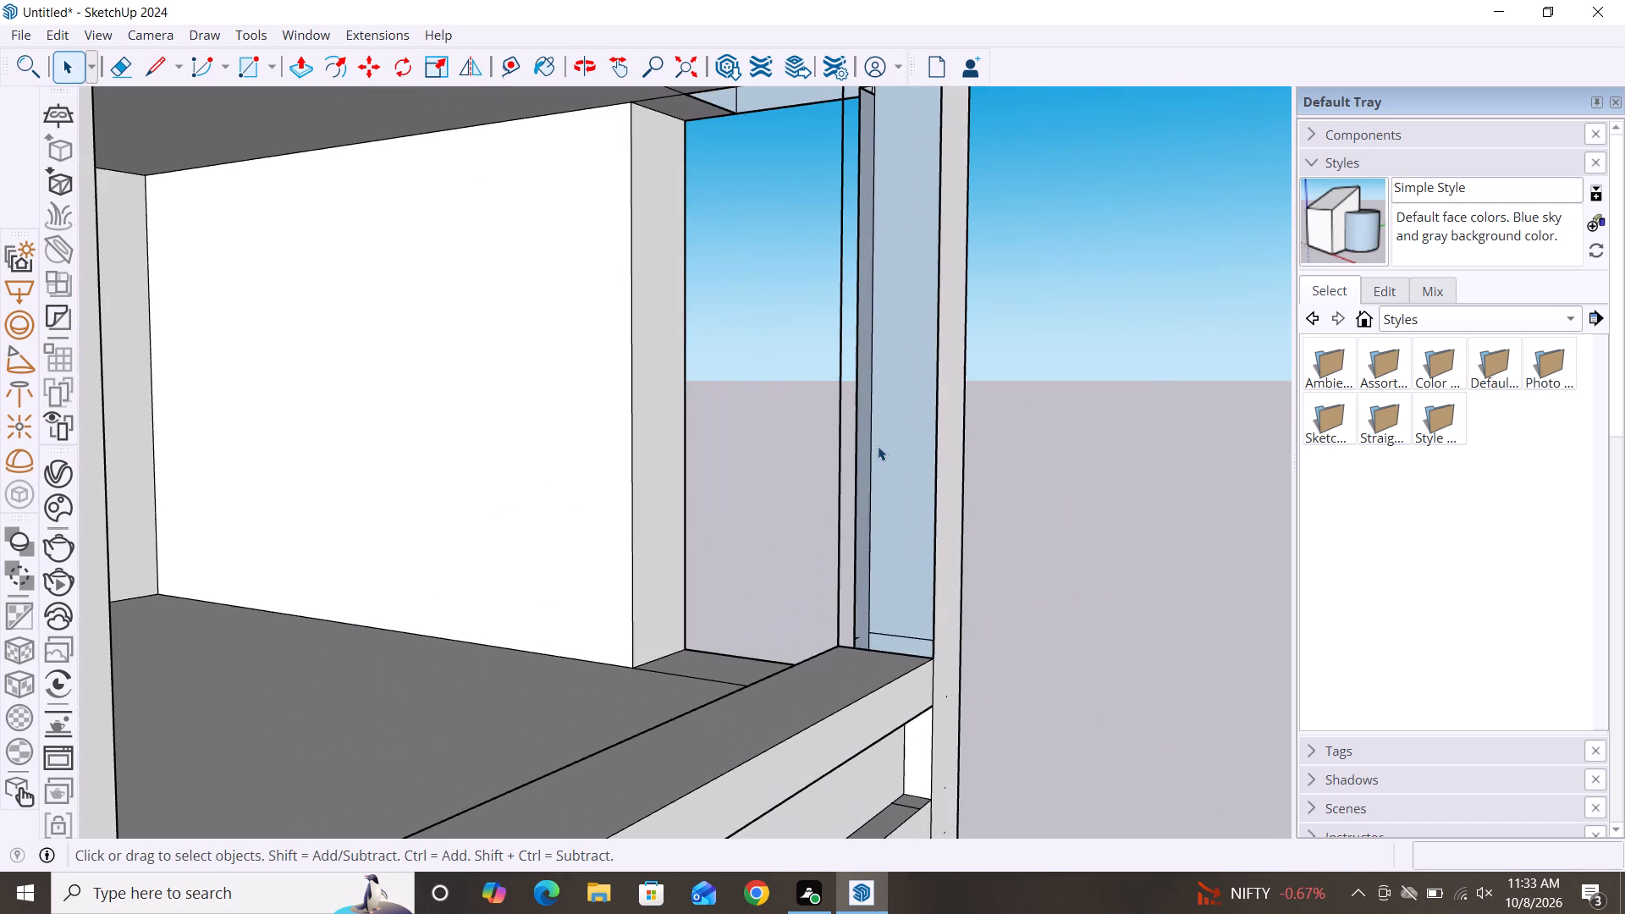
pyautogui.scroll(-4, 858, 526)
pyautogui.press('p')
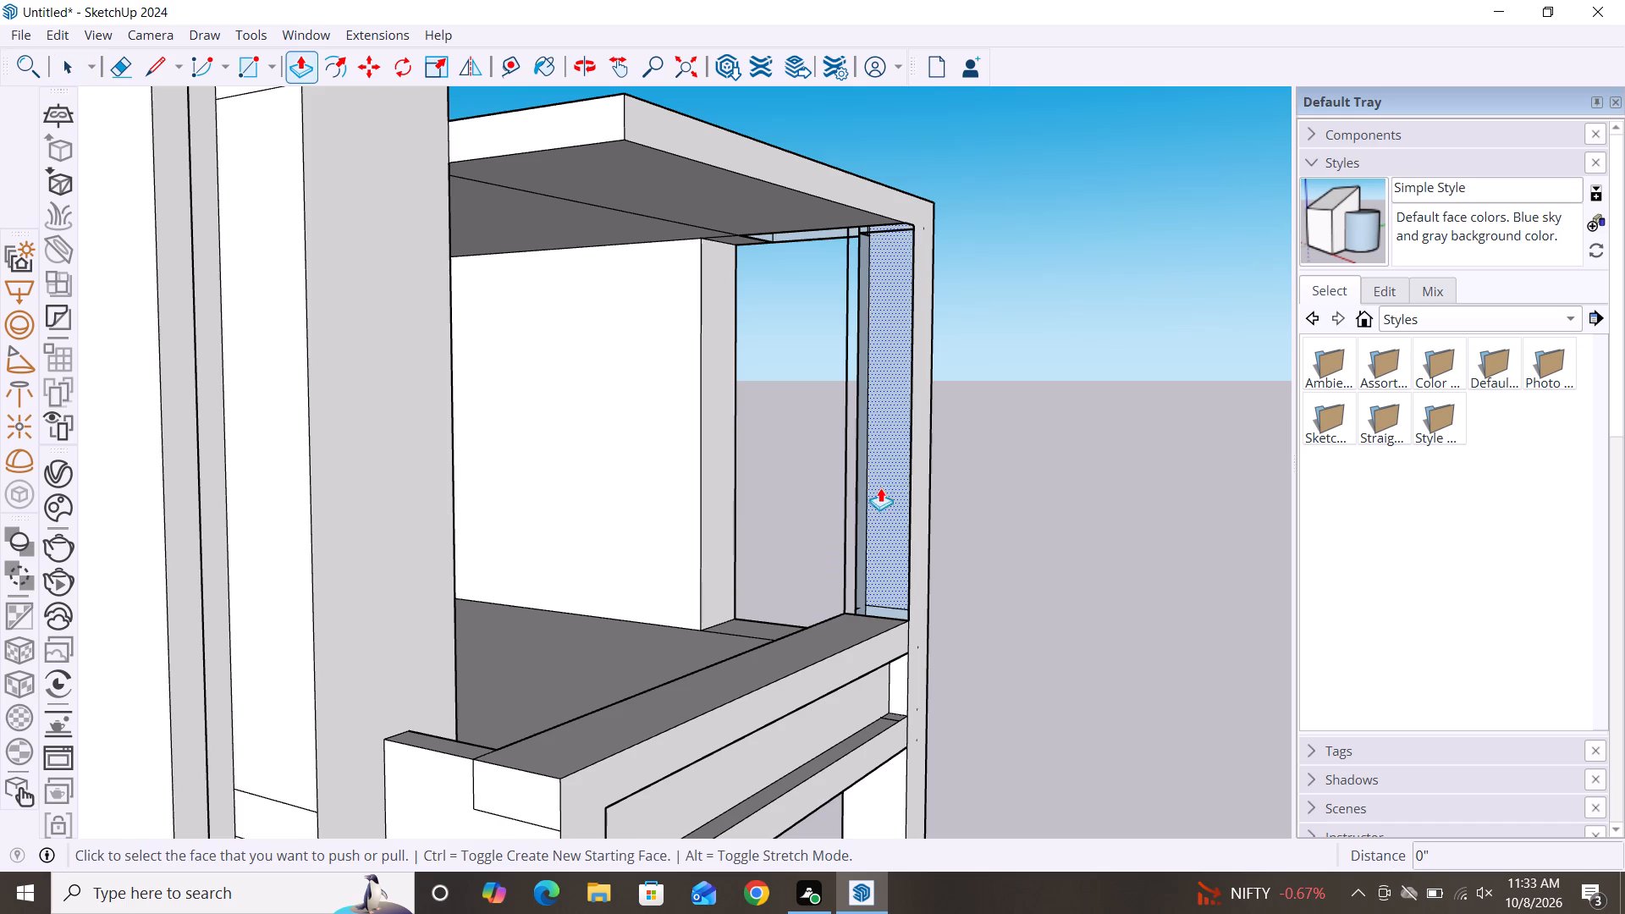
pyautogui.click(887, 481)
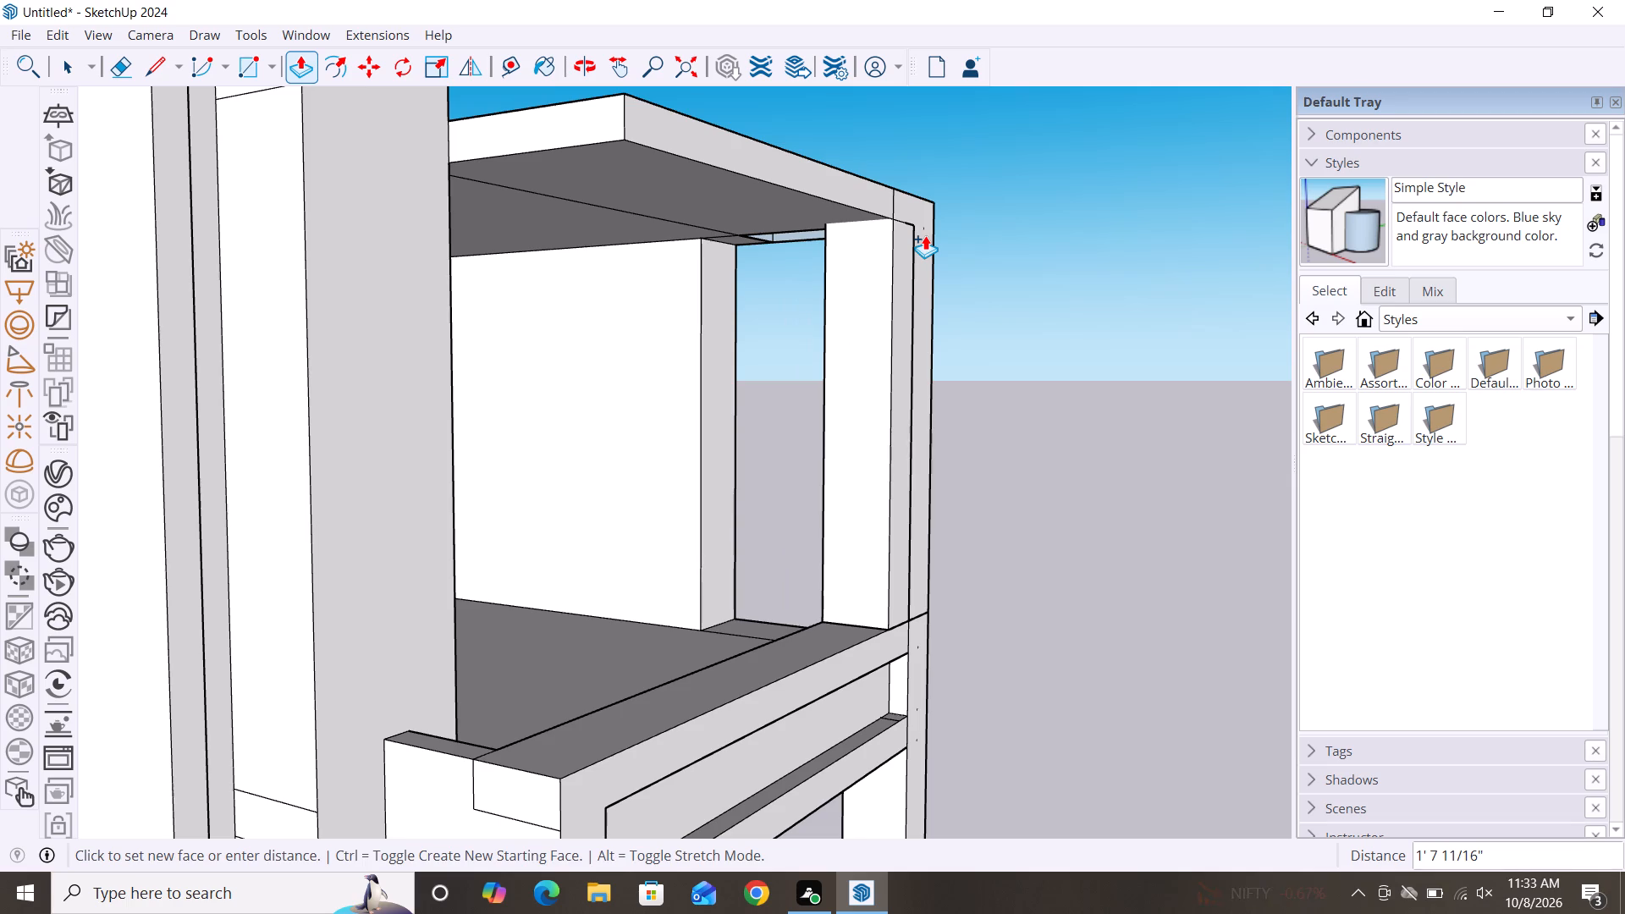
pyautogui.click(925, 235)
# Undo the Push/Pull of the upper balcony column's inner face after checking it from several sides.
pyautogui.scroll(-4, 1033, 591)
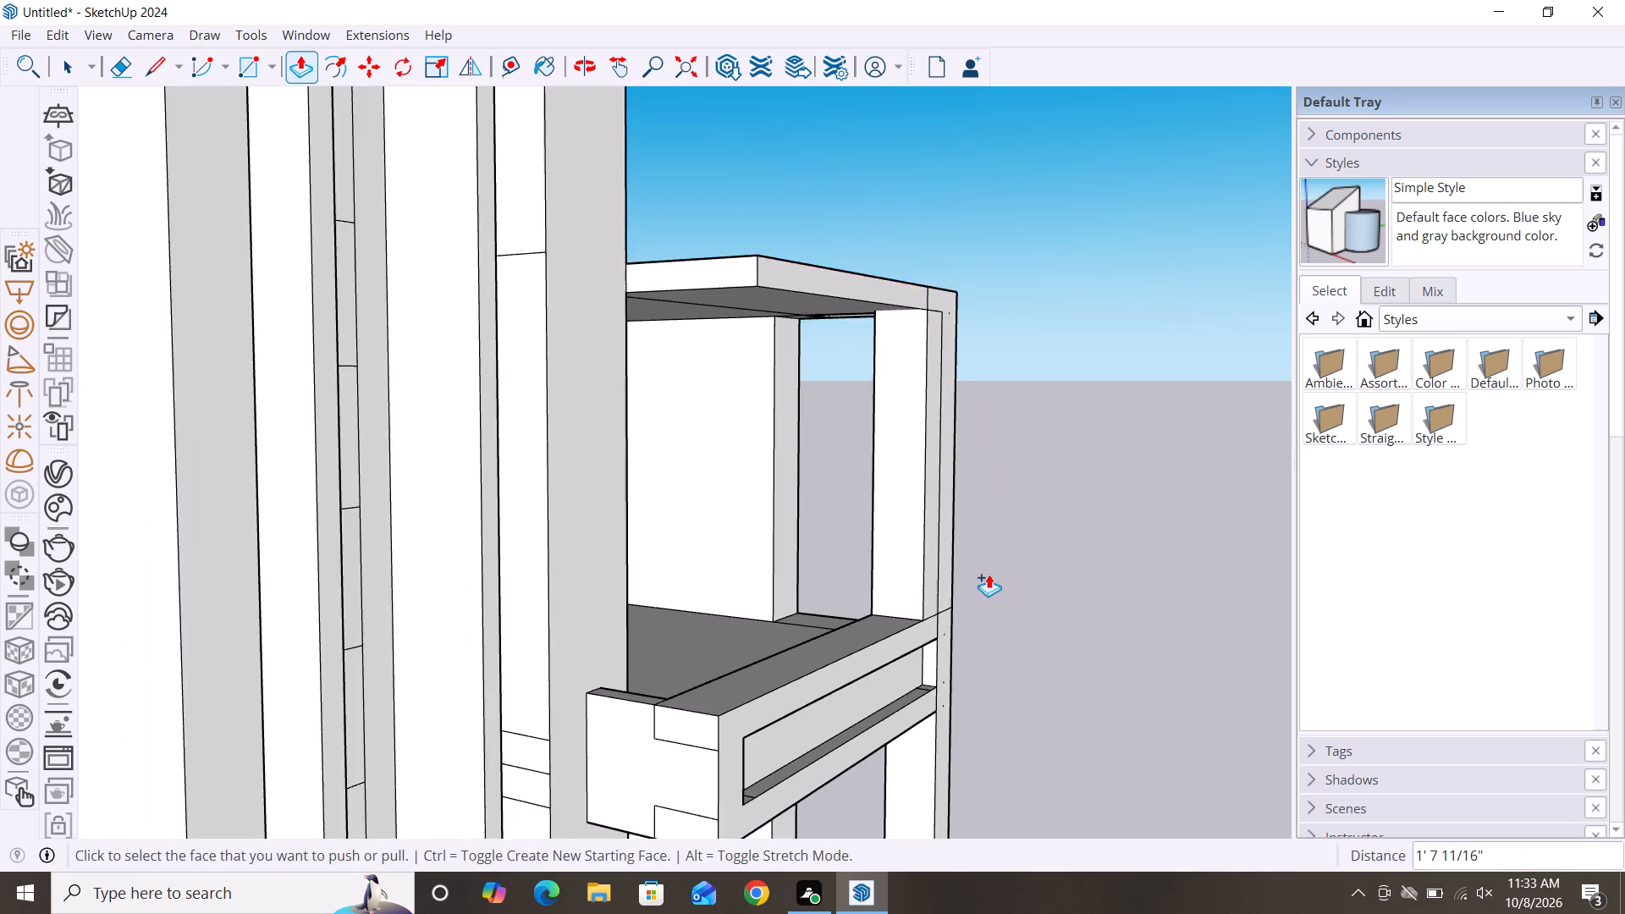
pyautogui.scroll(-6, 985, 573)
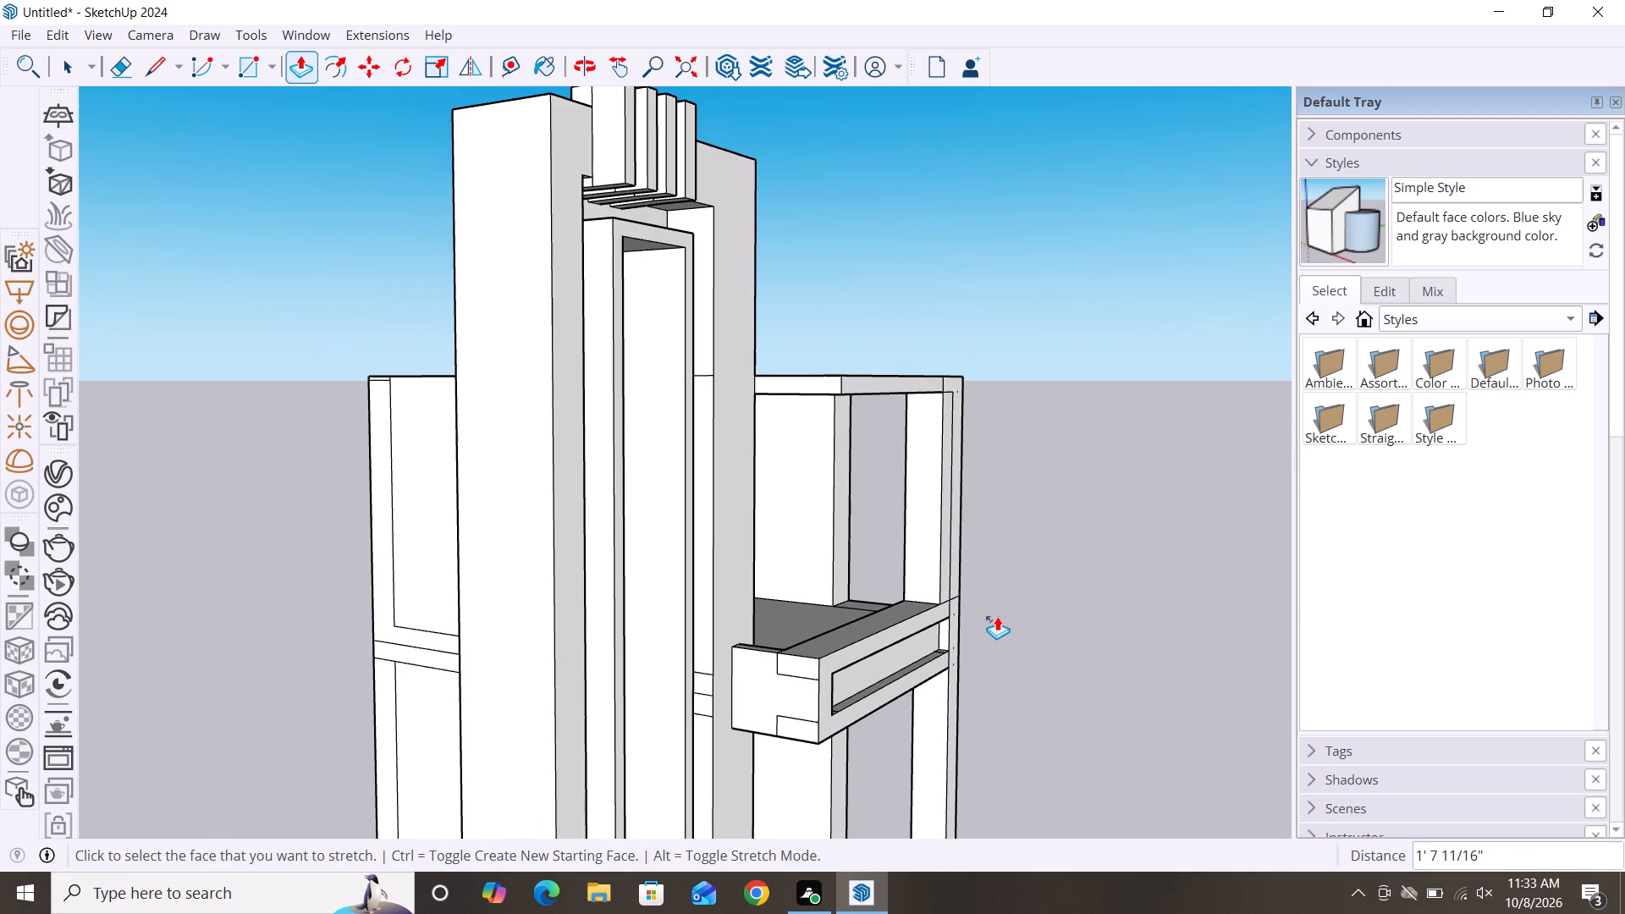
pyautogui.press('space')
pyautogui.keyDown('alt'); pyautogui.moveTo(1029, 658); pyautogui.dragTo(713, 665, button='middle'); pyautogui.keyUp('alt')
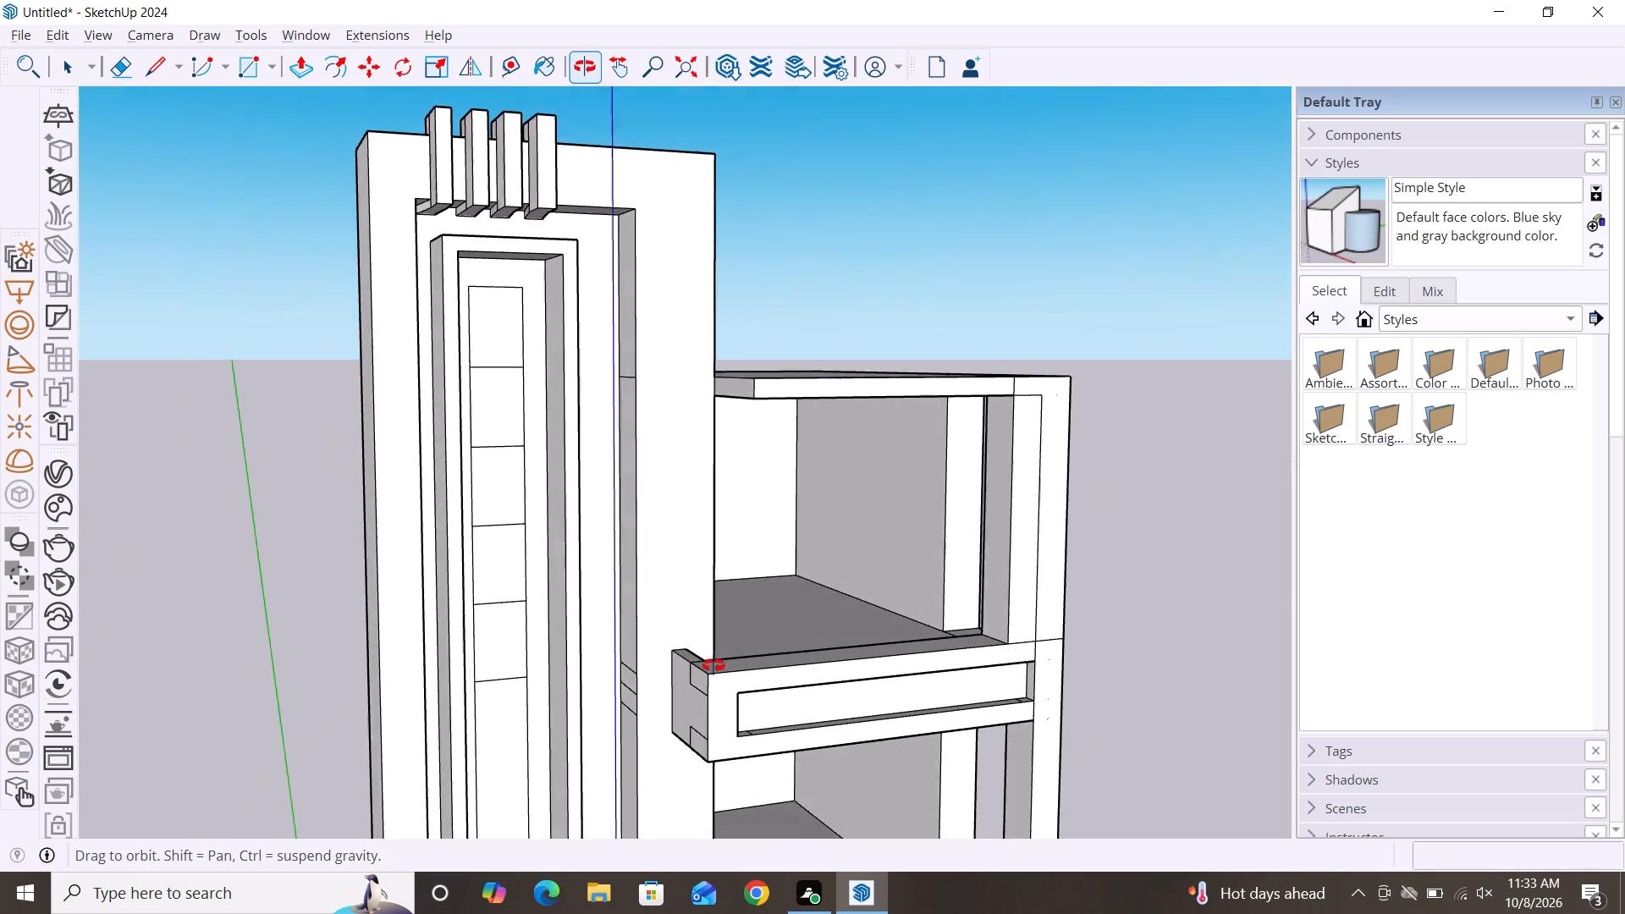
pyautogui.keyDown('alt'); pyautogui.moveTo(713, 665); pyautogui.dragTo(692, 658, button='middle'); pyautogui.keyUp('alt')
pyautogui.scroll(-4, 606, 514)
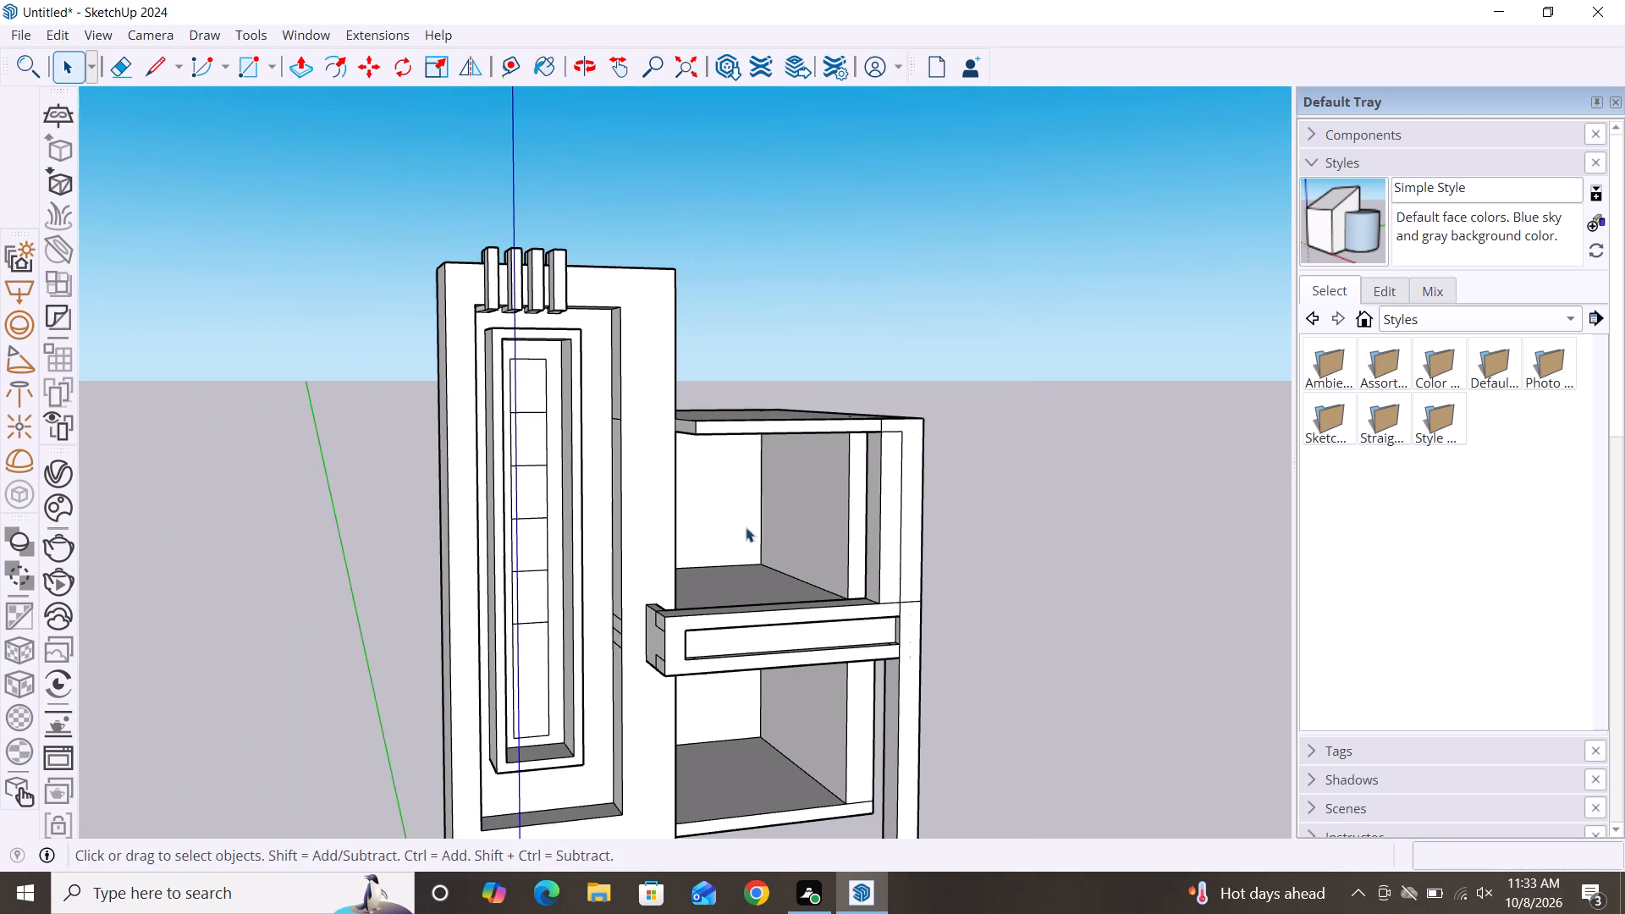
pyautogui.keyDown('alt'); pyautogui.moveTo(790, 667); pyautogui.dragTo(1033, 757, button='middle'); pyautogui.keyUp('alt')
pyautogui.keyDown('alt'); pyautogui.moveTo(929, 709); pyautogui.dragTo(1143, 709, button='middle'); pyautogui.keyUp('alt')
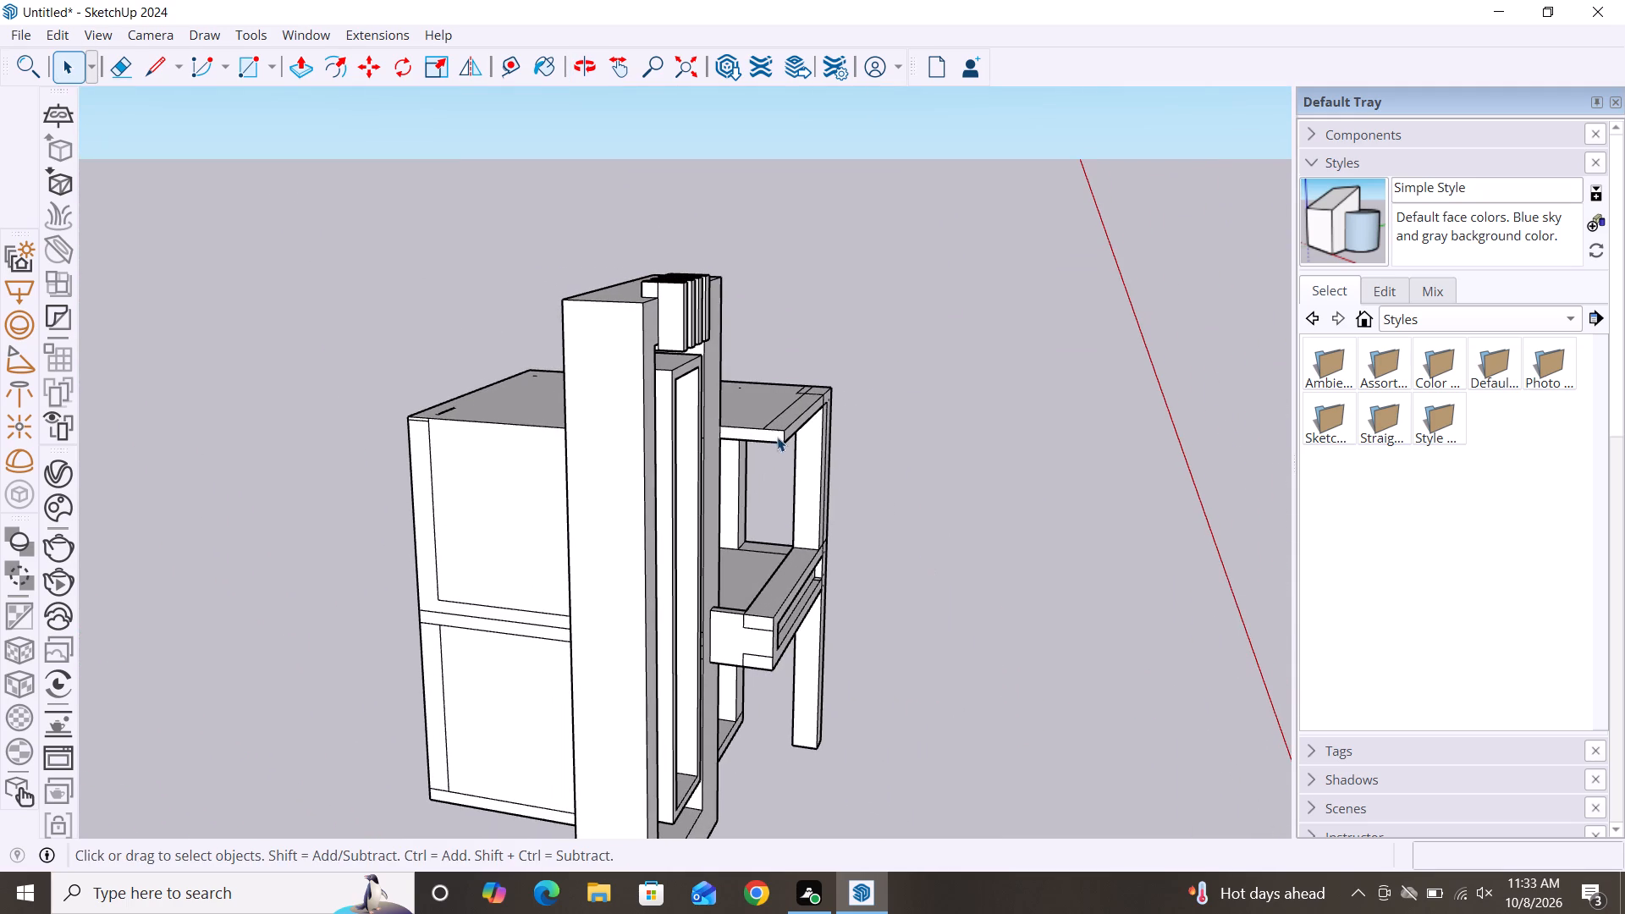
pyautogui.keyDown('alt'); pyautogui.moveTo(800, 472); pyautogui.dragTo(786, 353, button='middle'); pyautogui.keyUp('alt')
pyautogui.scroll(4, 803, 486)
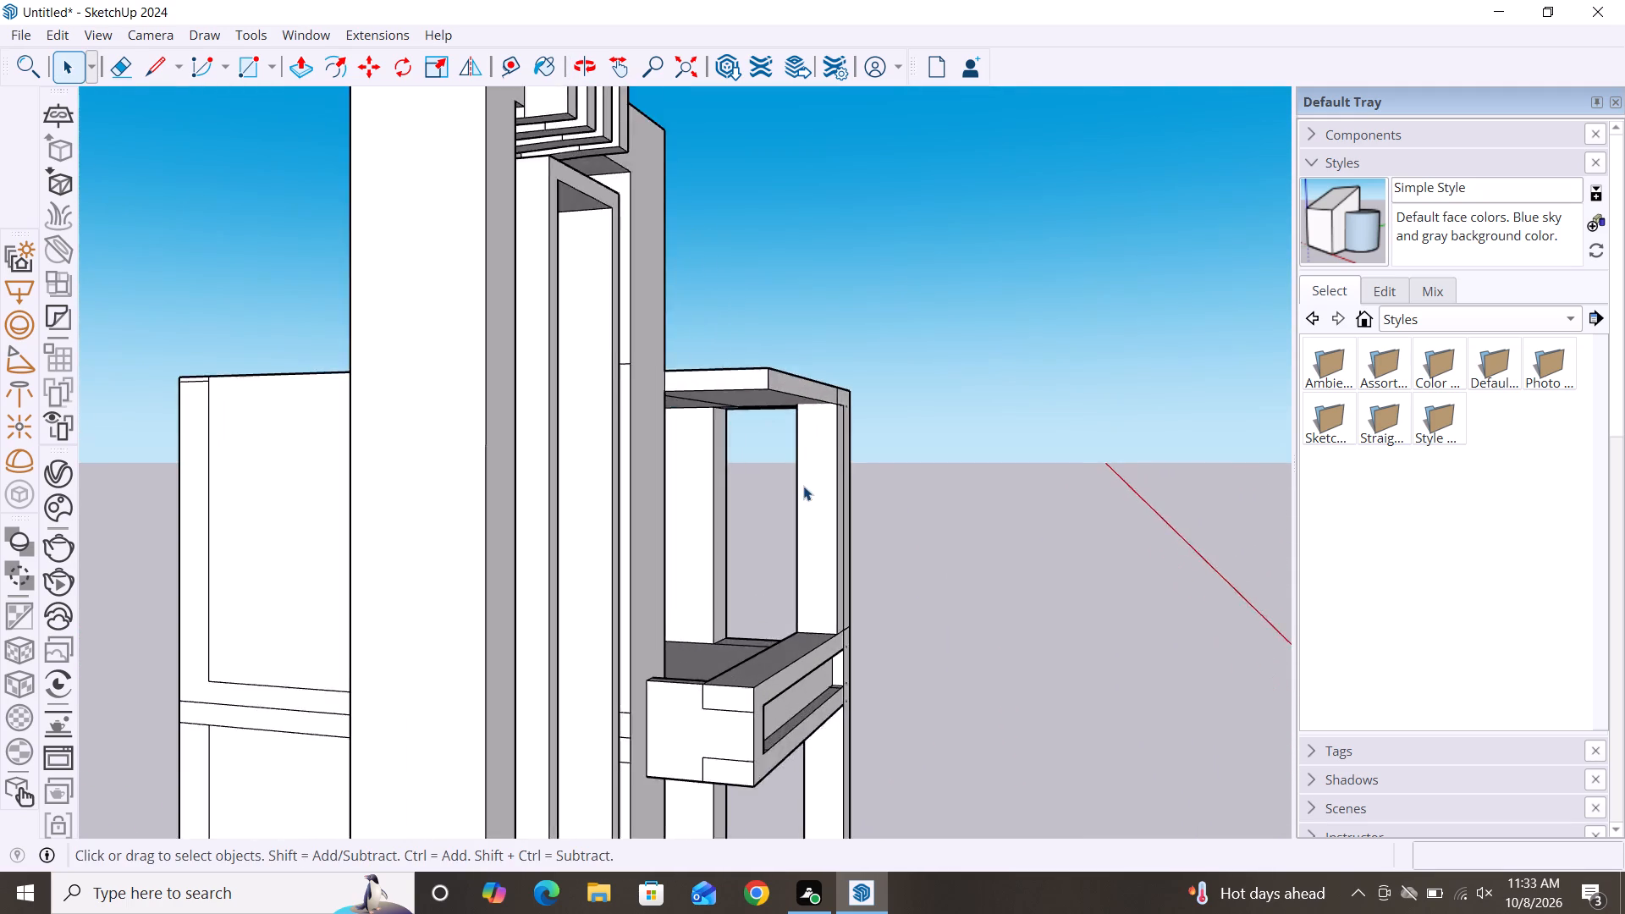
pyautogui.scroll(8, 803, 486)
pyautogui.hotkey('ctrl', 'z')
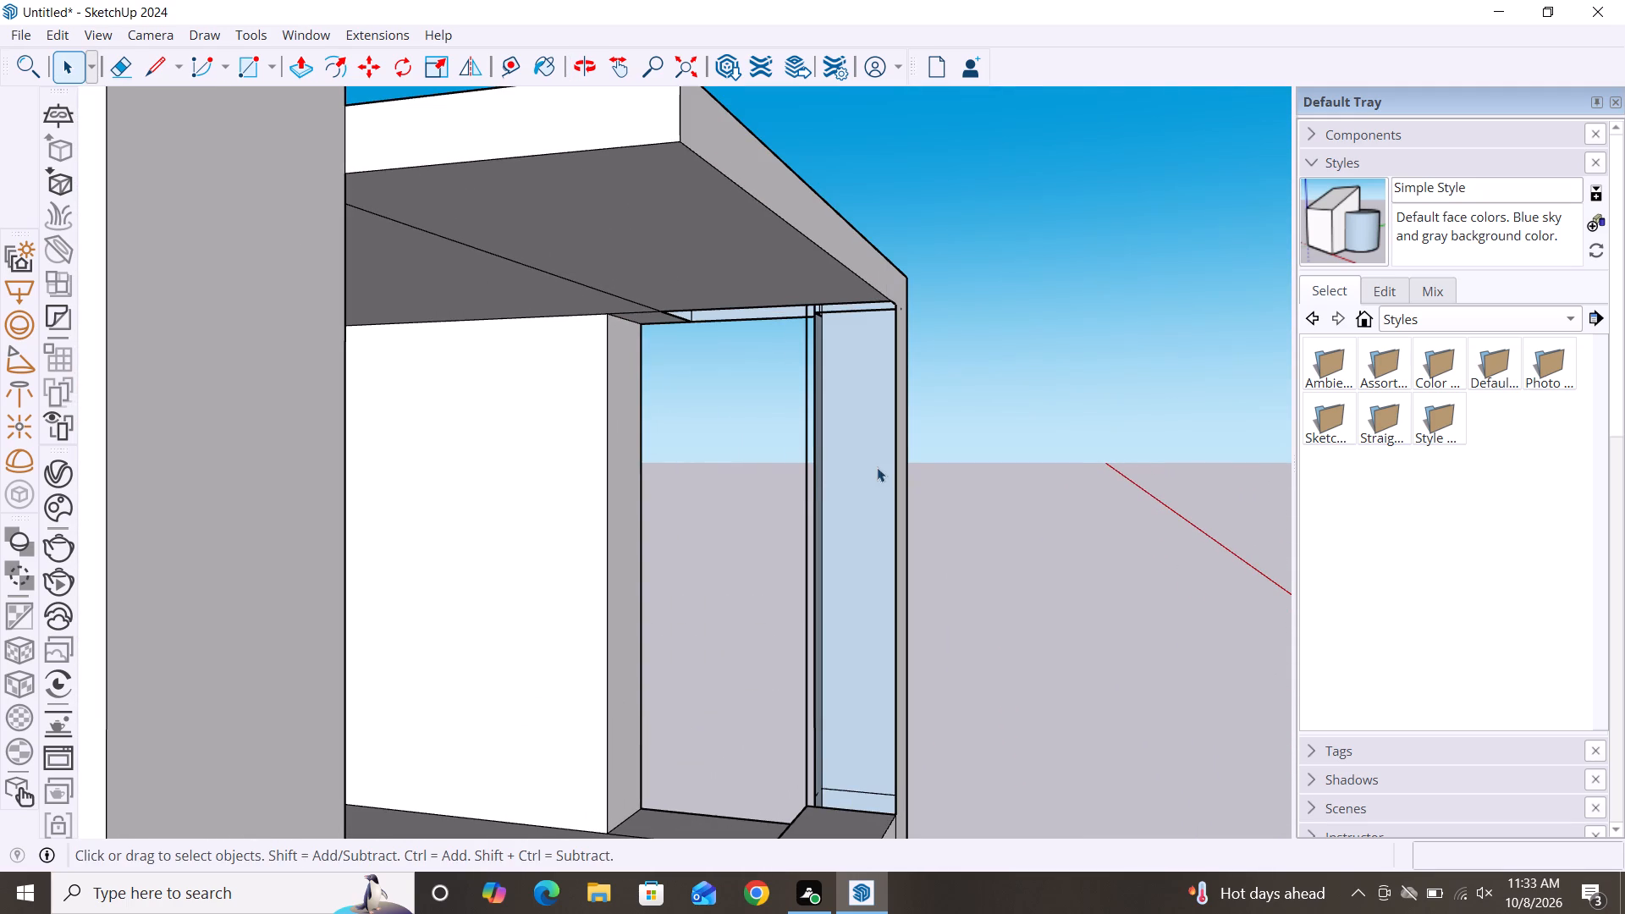
# Examine the hollow upper balcony column and the underside of the roof slab from below, the side and the front.
pyautogui.scroll(-6, 812, 433)
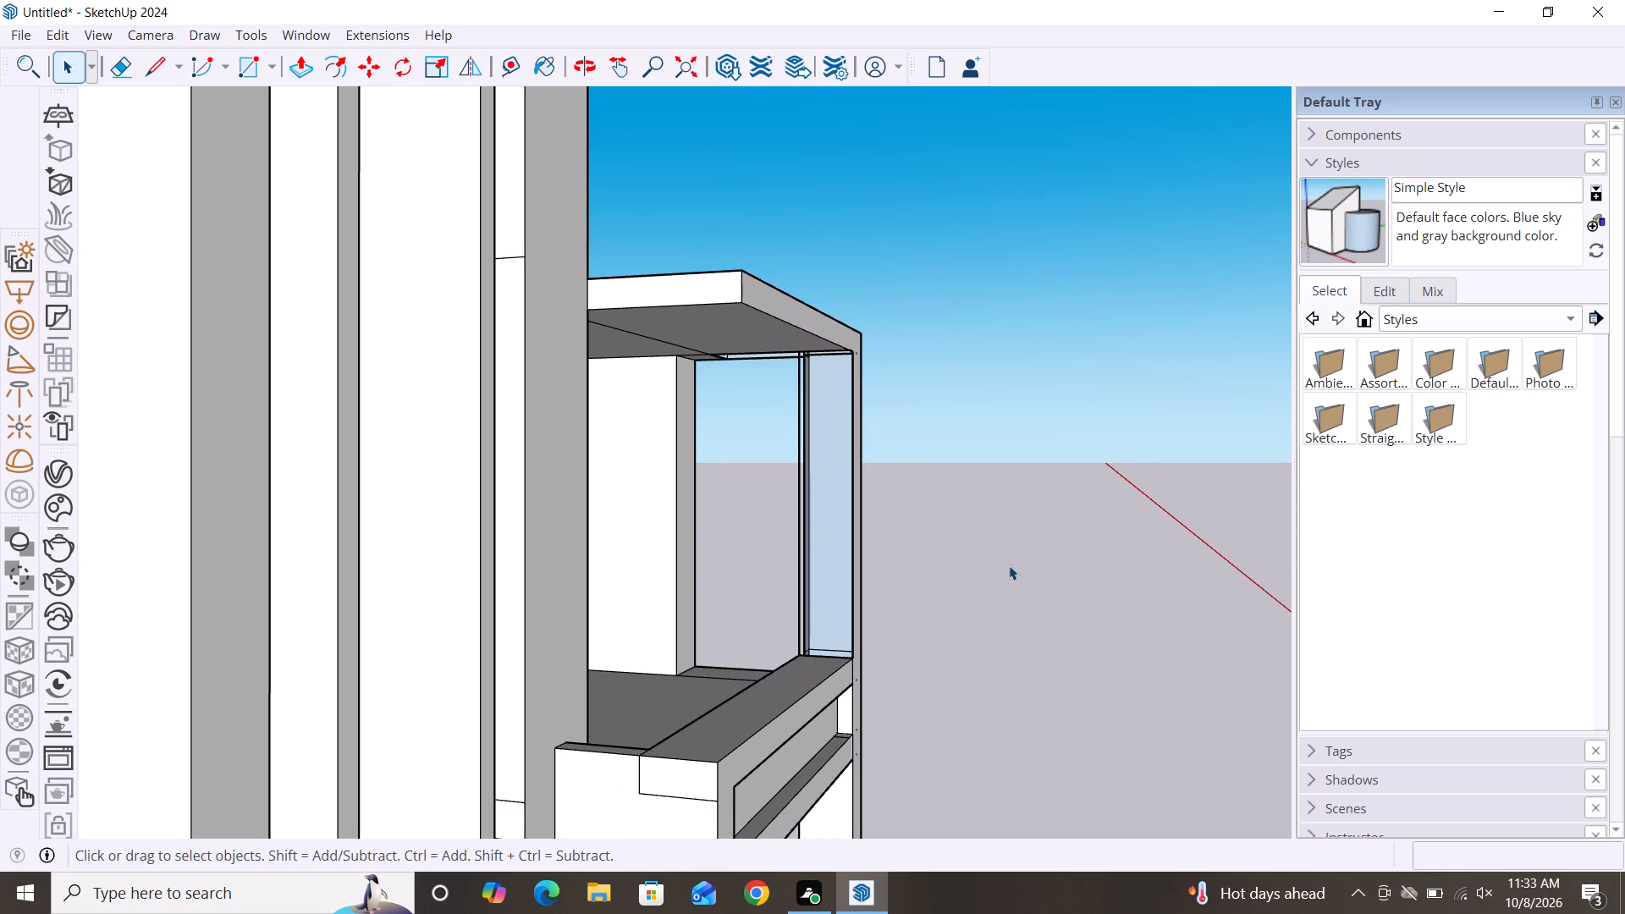
pyautogui.scroll(8, 808, 610)
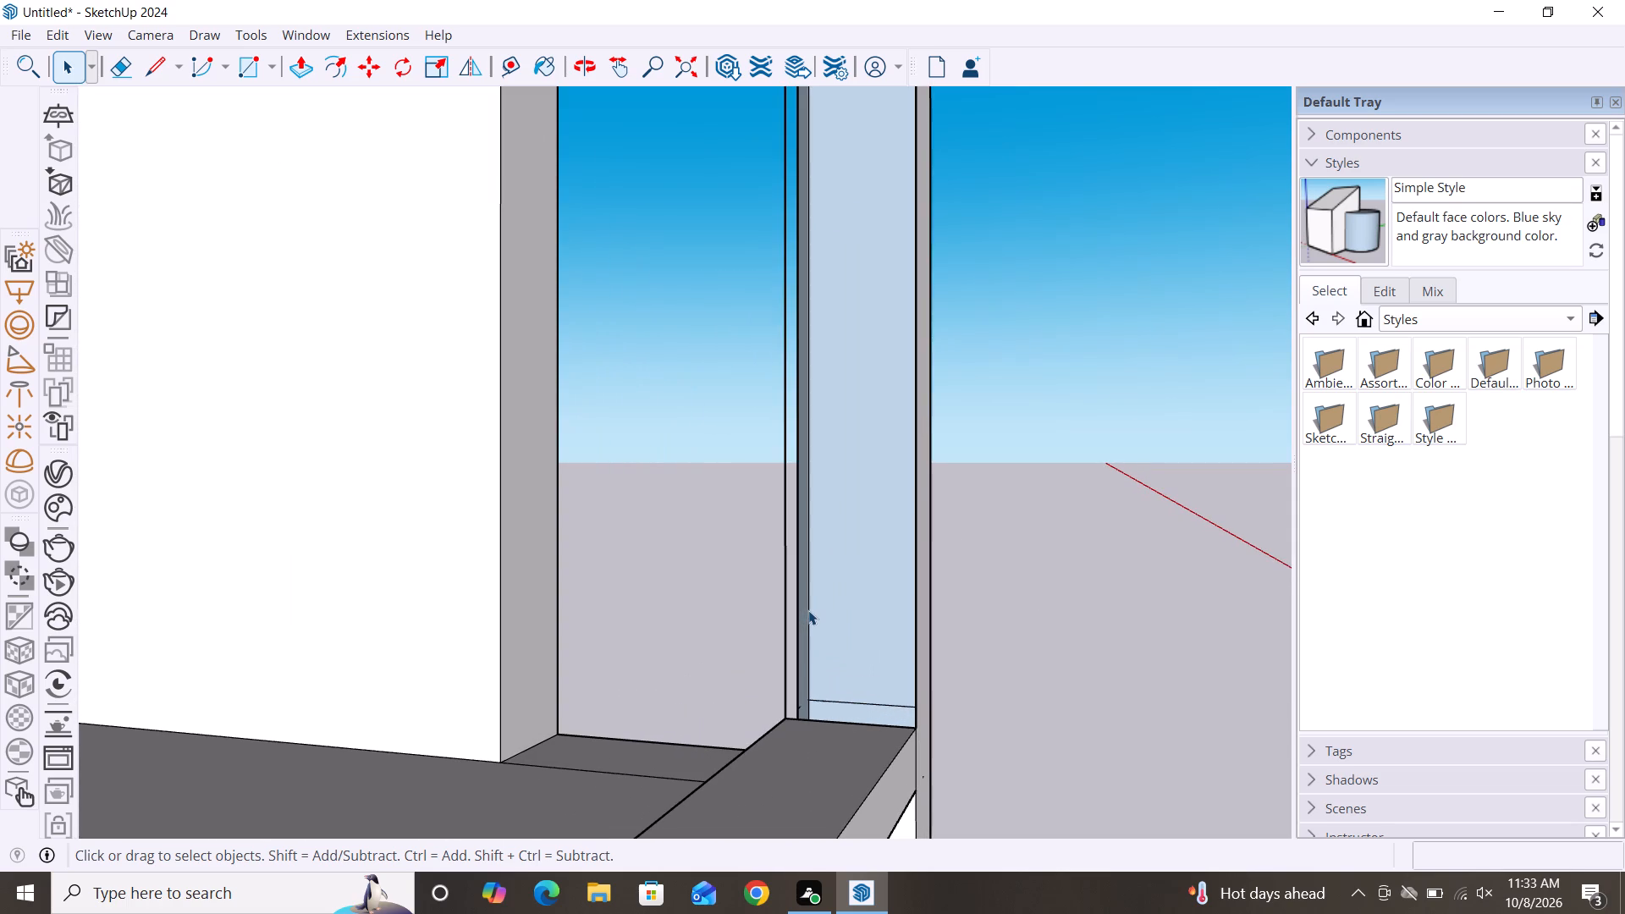
pyautogui.scroll(-8, 917, 482)
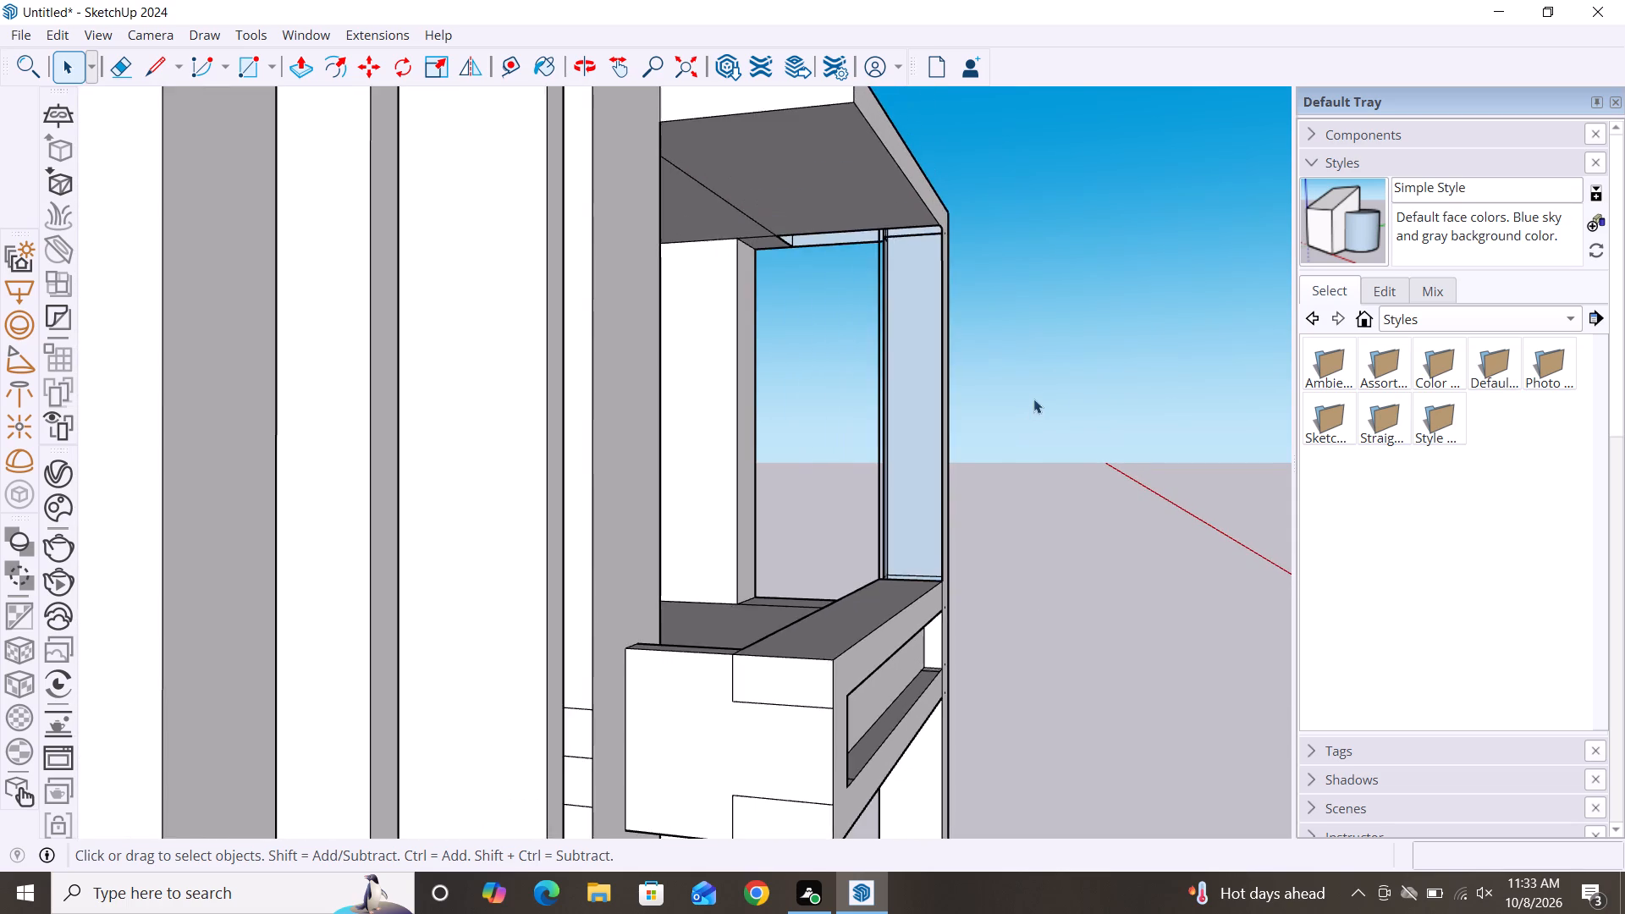
pyautogui.scroll(-4, 1033, 399)
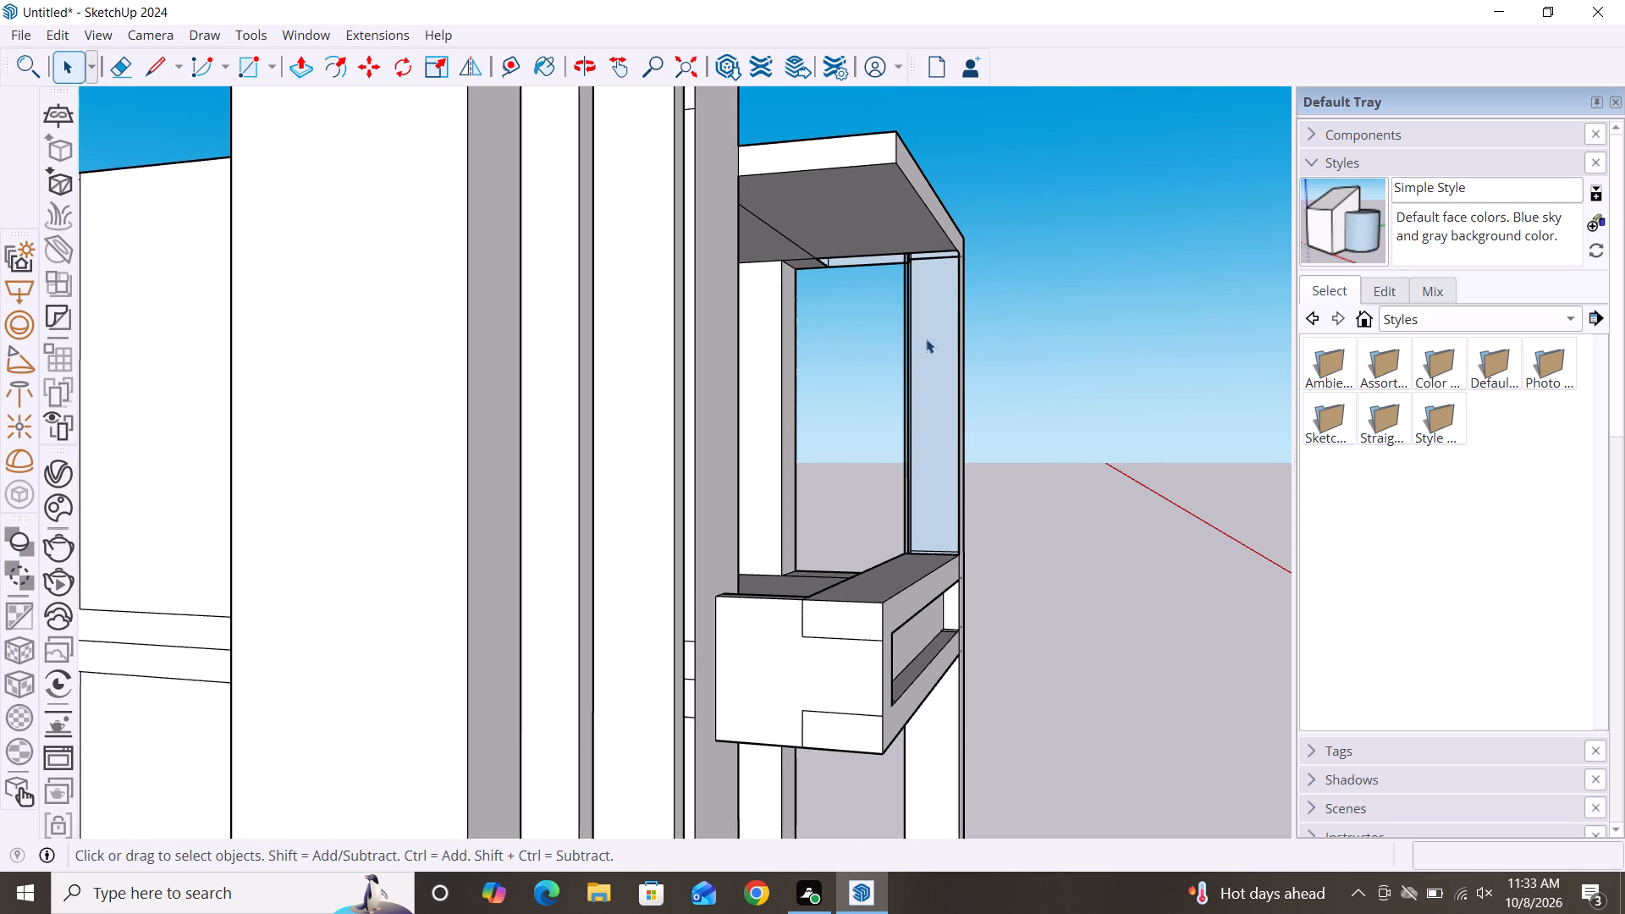
pyautogui.keyDown('alt'); pyautogui.moveTo(872, 415); pyautogui.dragTo(893, 289, button='middle'); pyautogui.keyUp('alt')
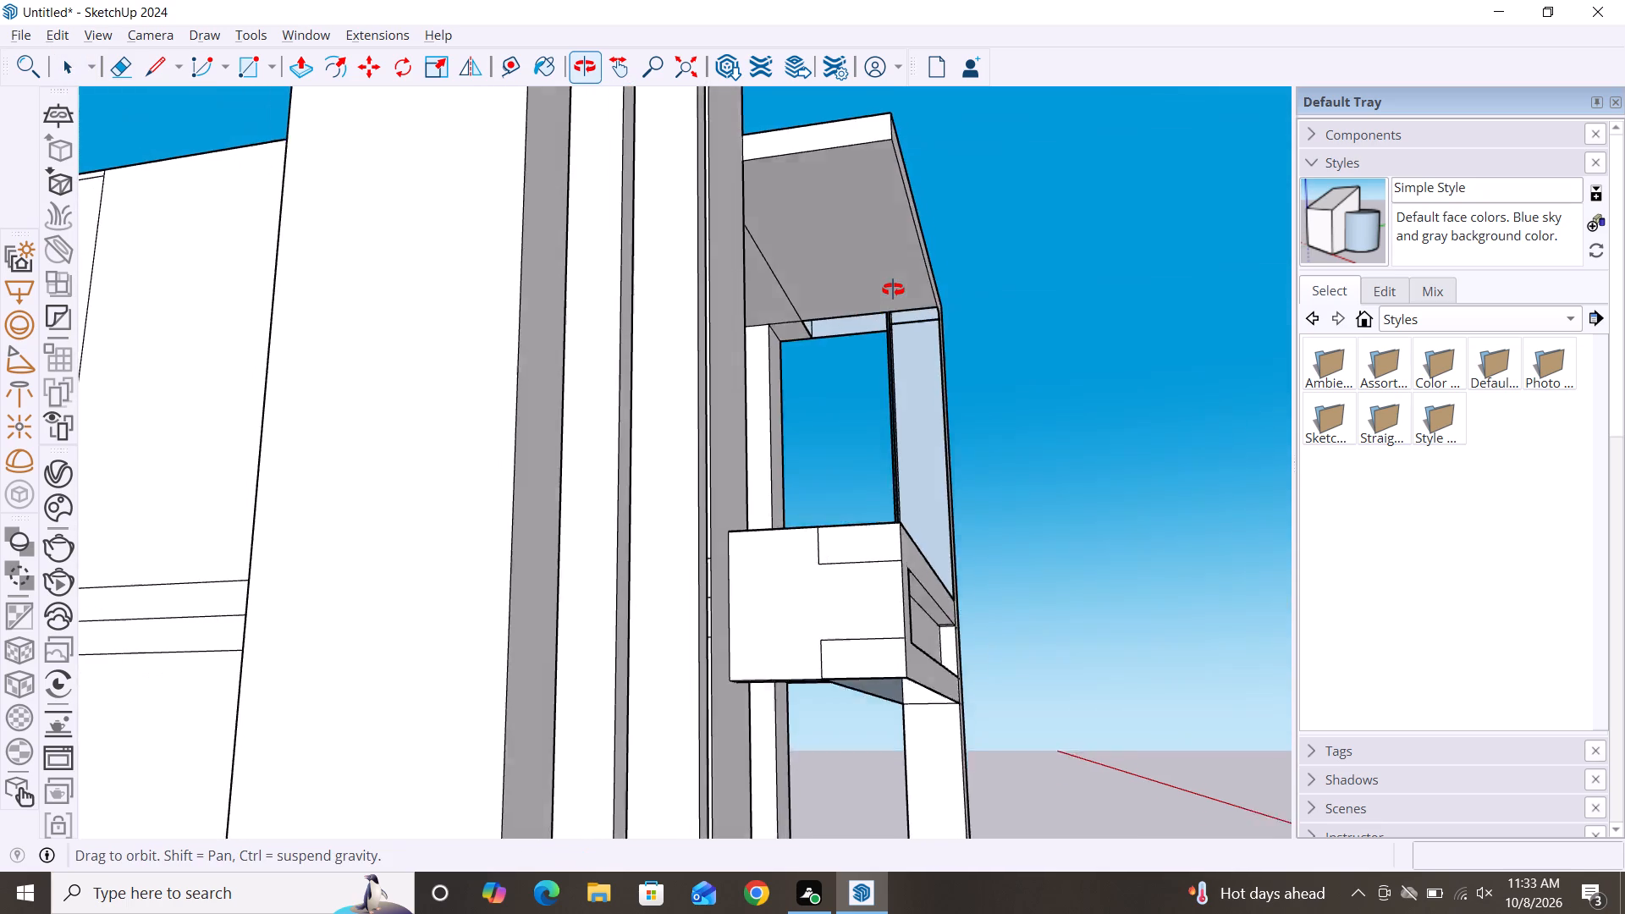
pyautogui.keyDown('alt'); pyautogui.moveTo(893, 289); pyautogui.dragTo(902, 451, button='middle'); pyautogui.keyUp('alt')
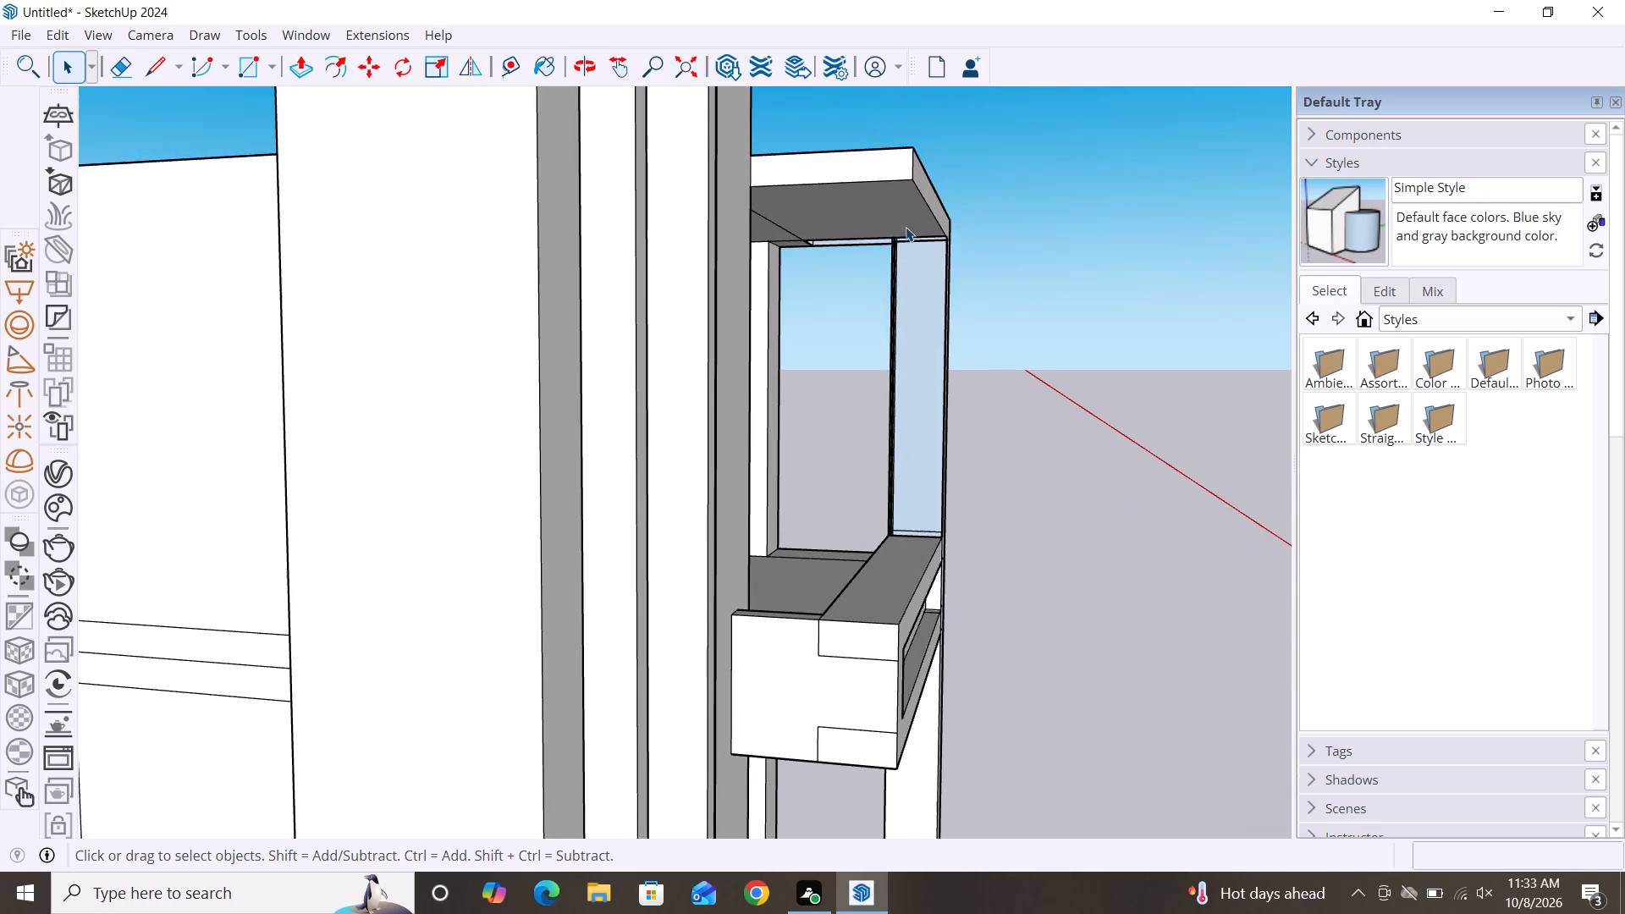
pyautogui.scroll(13, 910, 229)
pyautogui.scroll(-10, 995, 278)
pyautogui.scroll(-5, 1066, 279)
pyautogui.scroll(-4, 1055, 509)
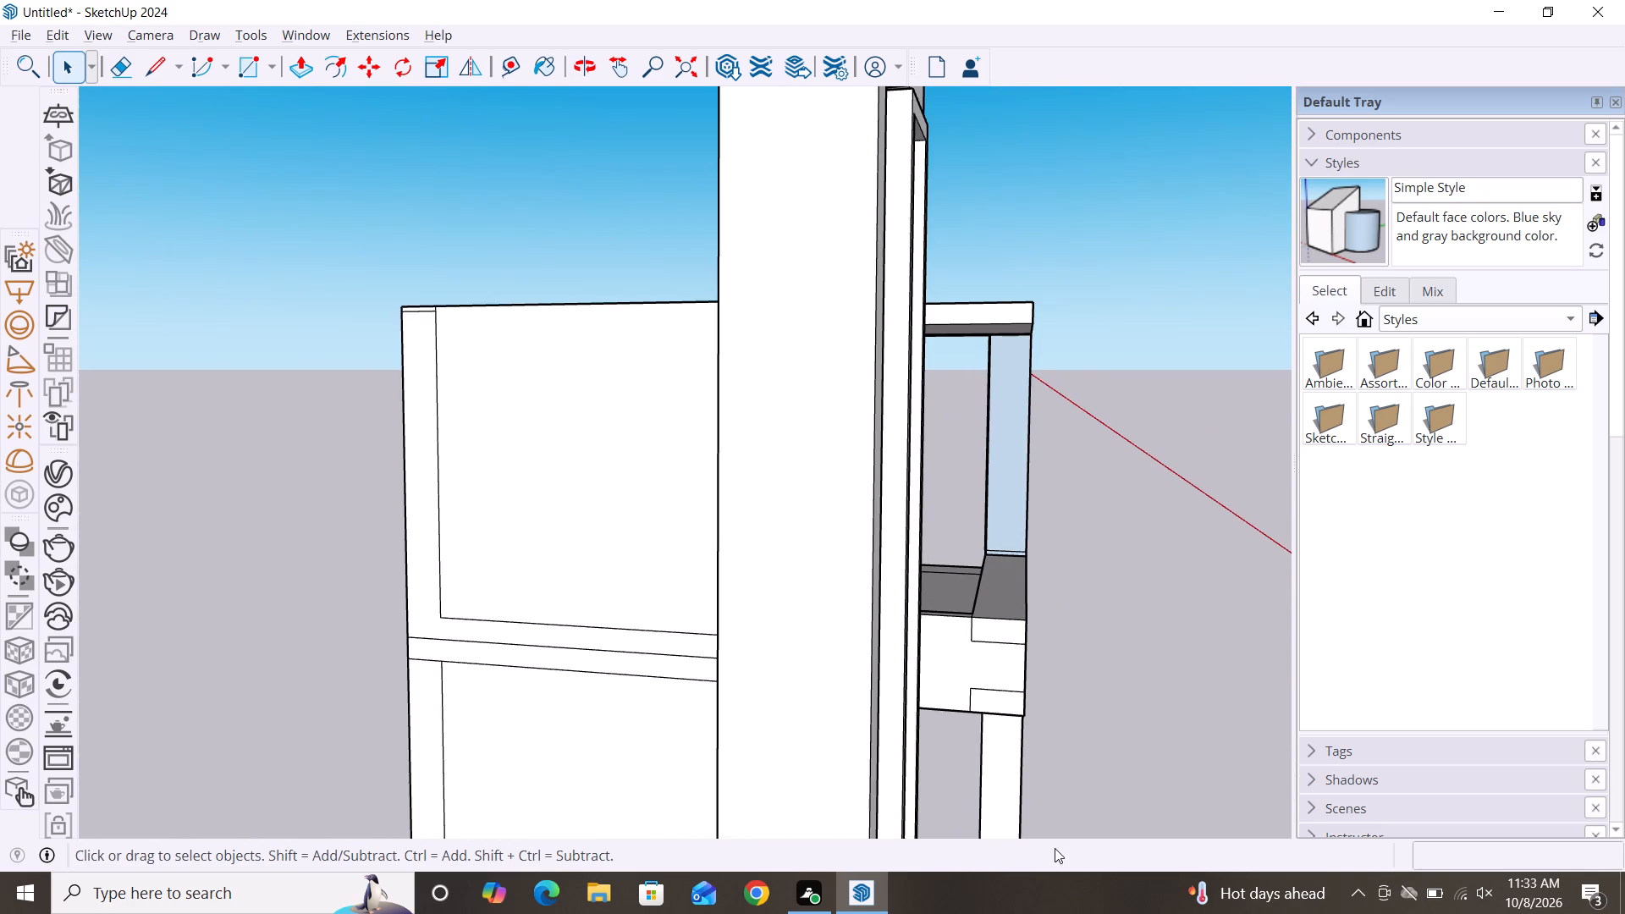
pyautogui.keyDown('alt'); pyautogui.moveTo(1036, 838); pyautogui.dragTo(716, 779, button='middle'); pyautogui.keyUp('alt')
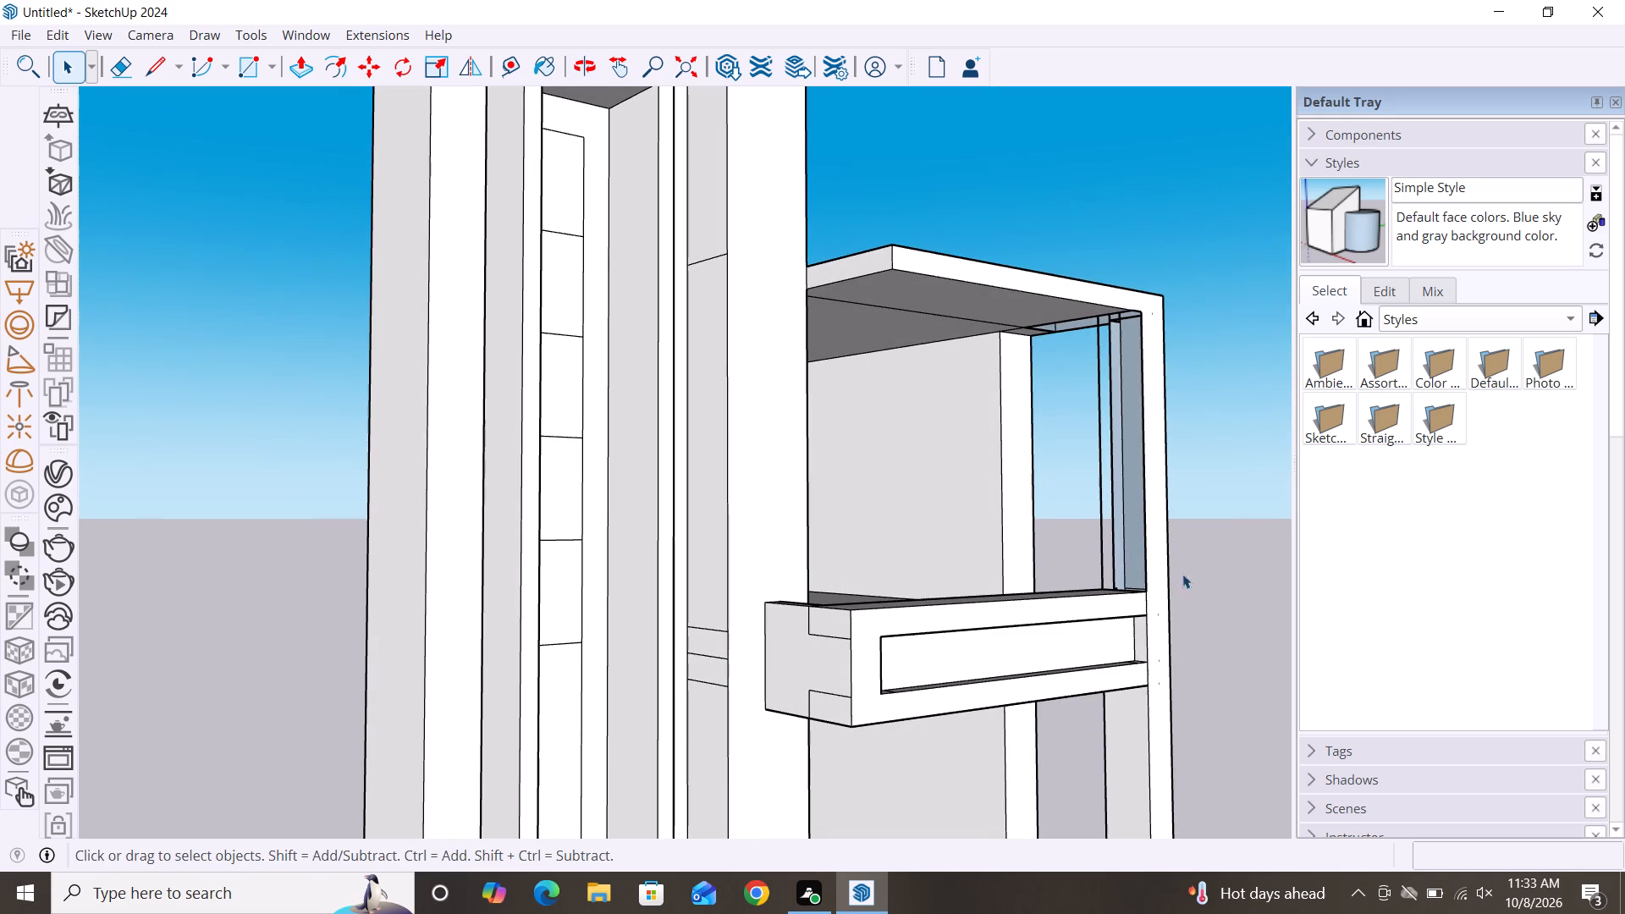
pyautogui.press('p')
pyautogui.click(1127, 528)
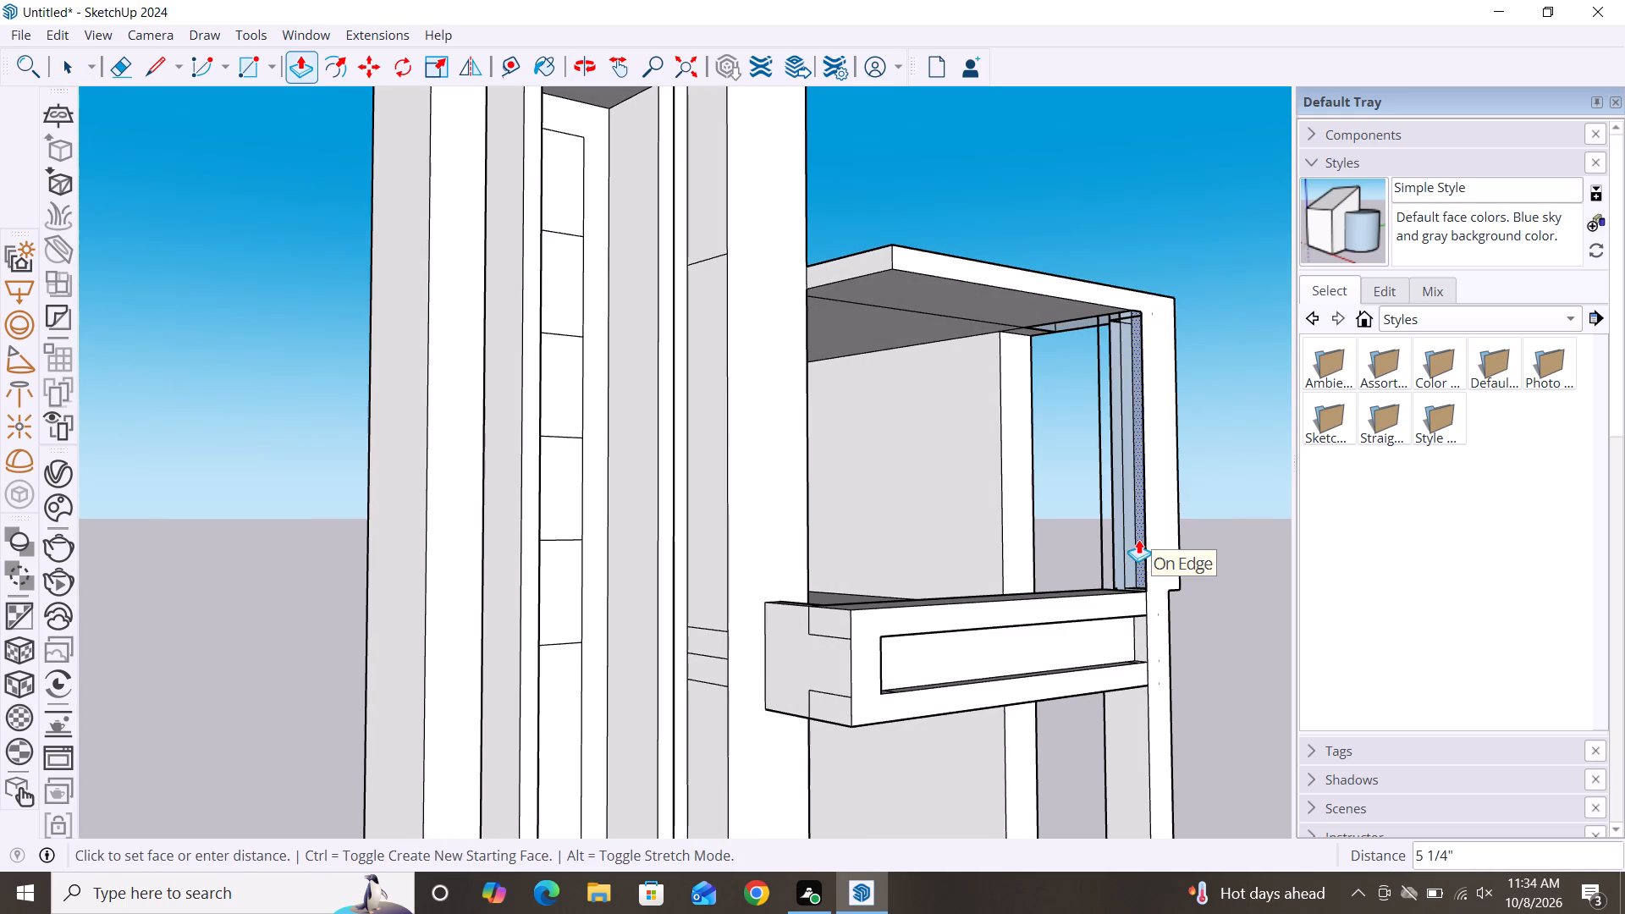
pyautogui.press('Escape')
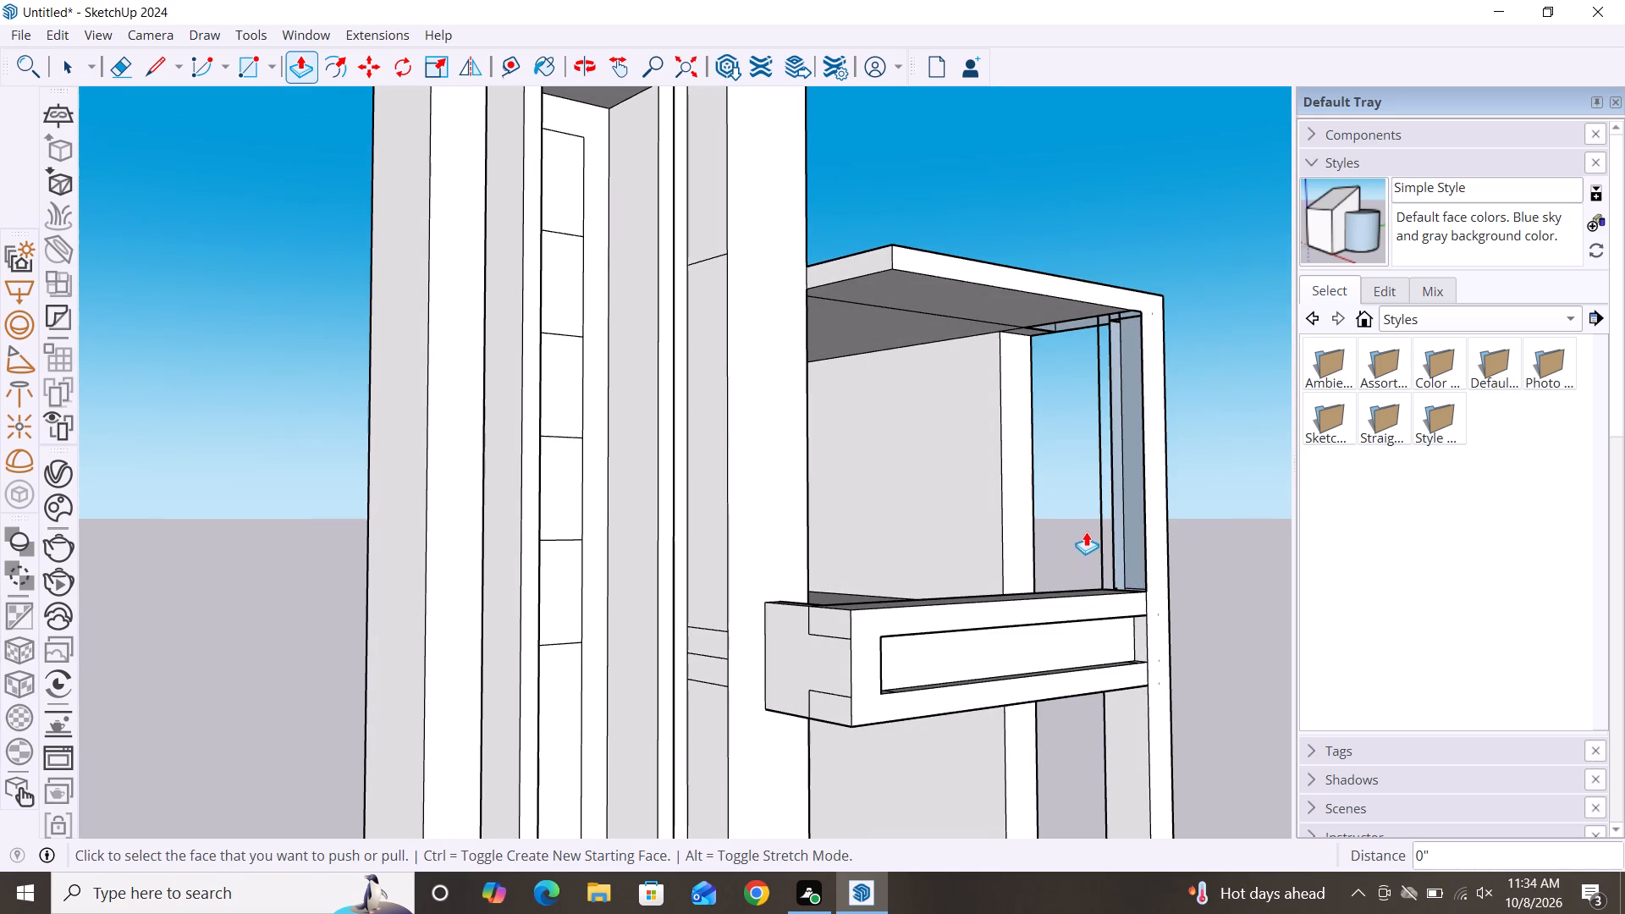
# Examine the upper balcony column's open faces and its connection to the roof slab and balcony from all around the building.
pyautogui.scroll(4, 1109, 542)
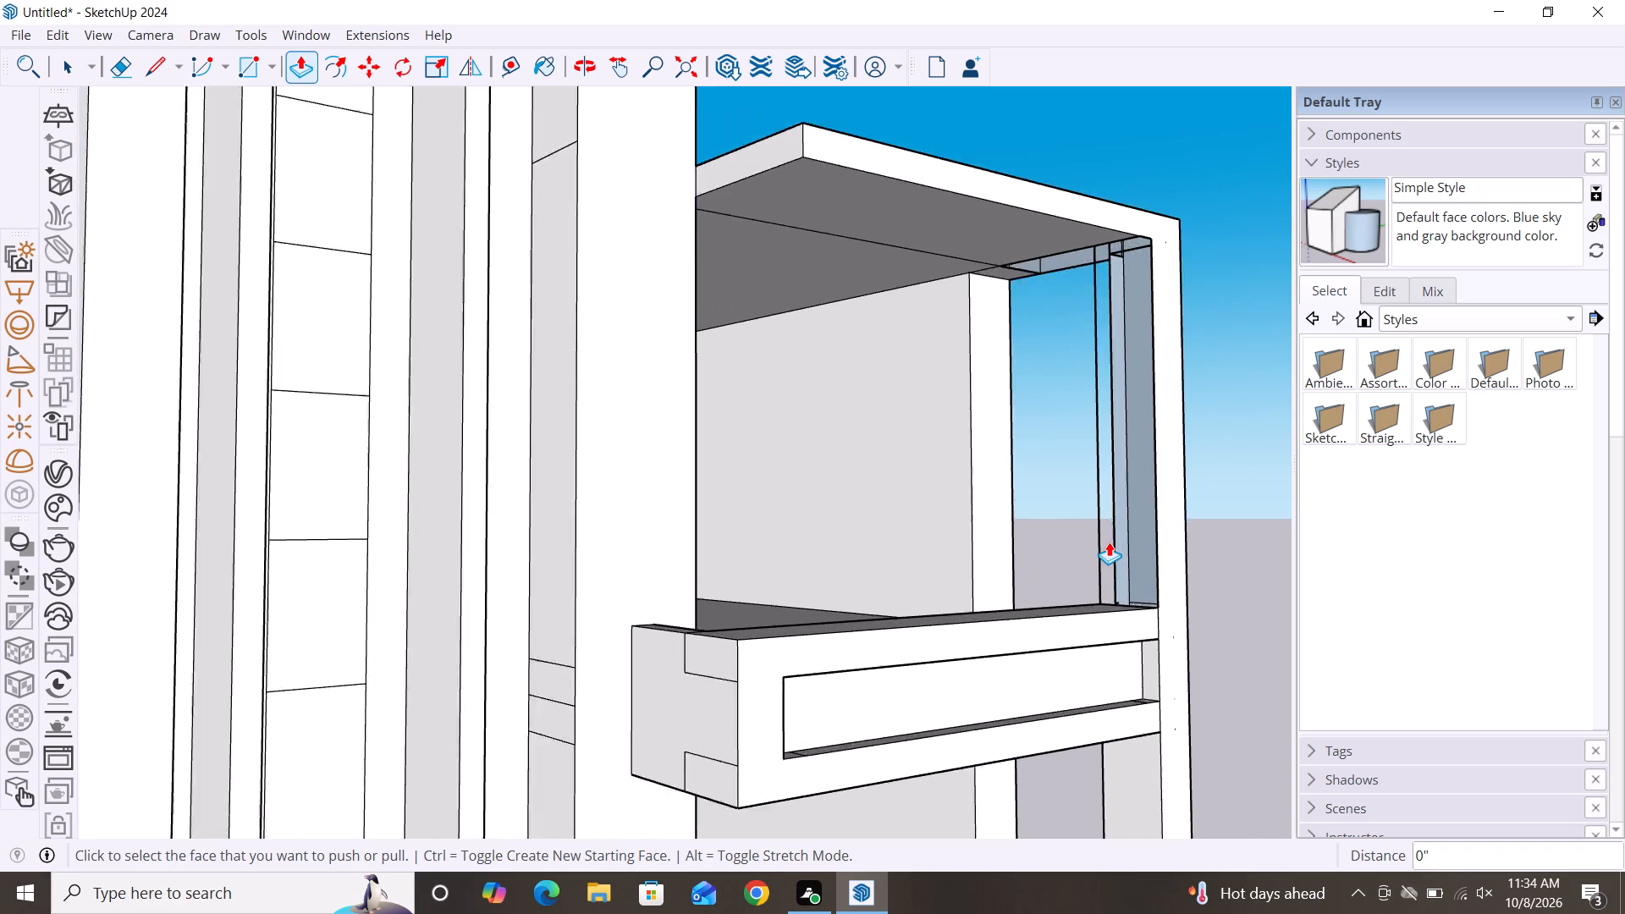
pyautogui.scroll(5, 1109, 542)
pyautogui.scroll(-7, 1109, 542)
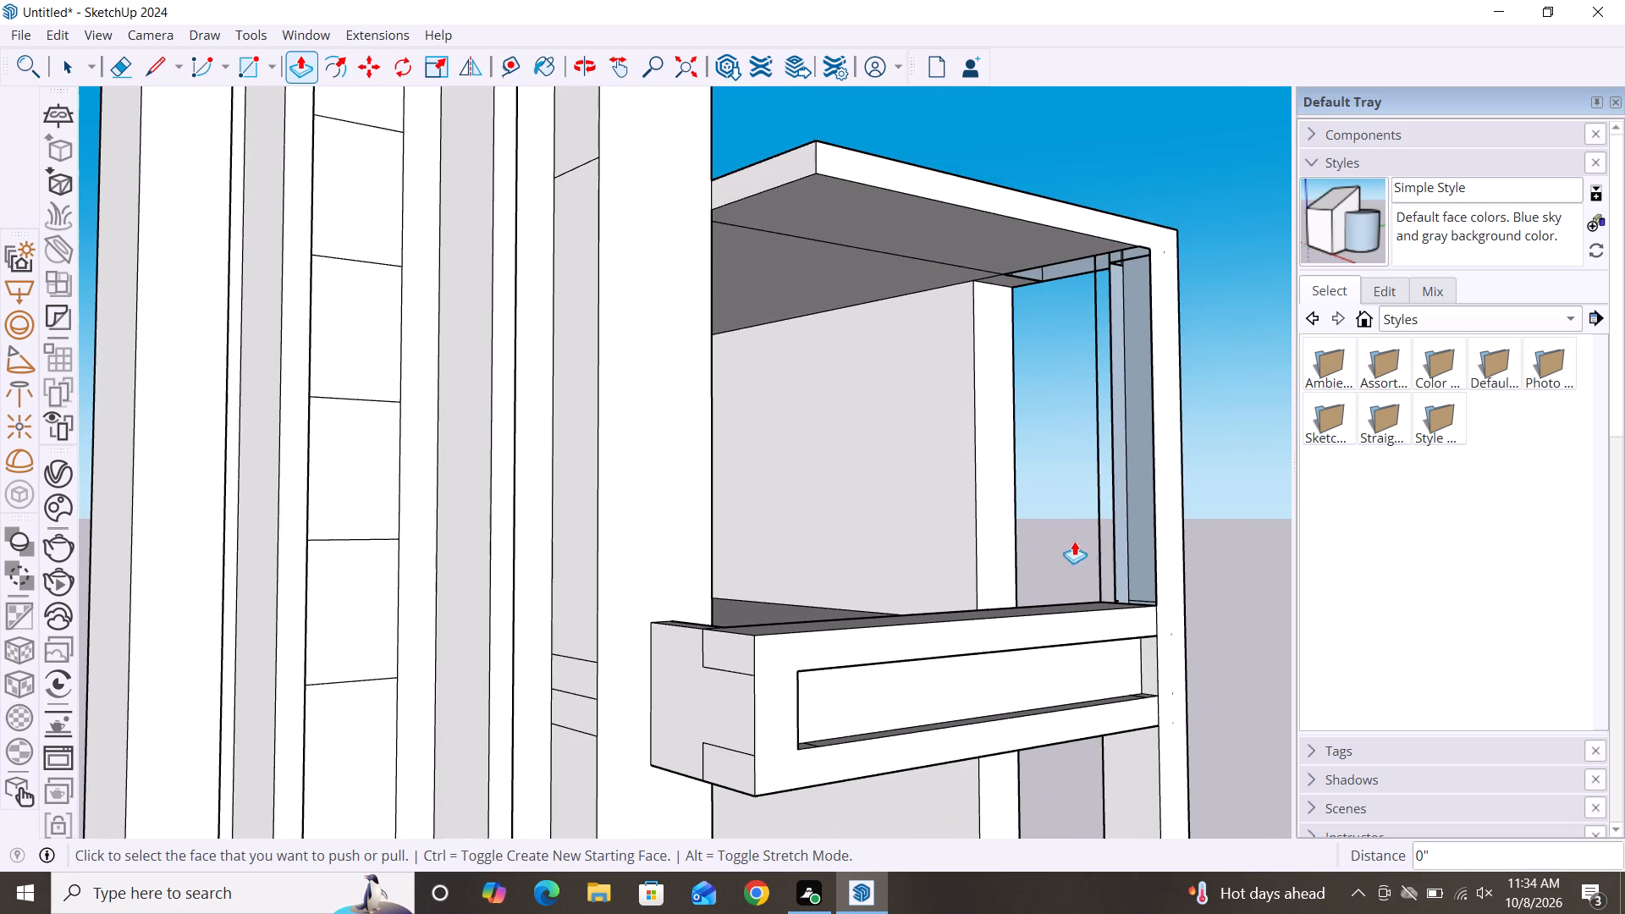
pyautogui.scroll(-3, 1023, 527)
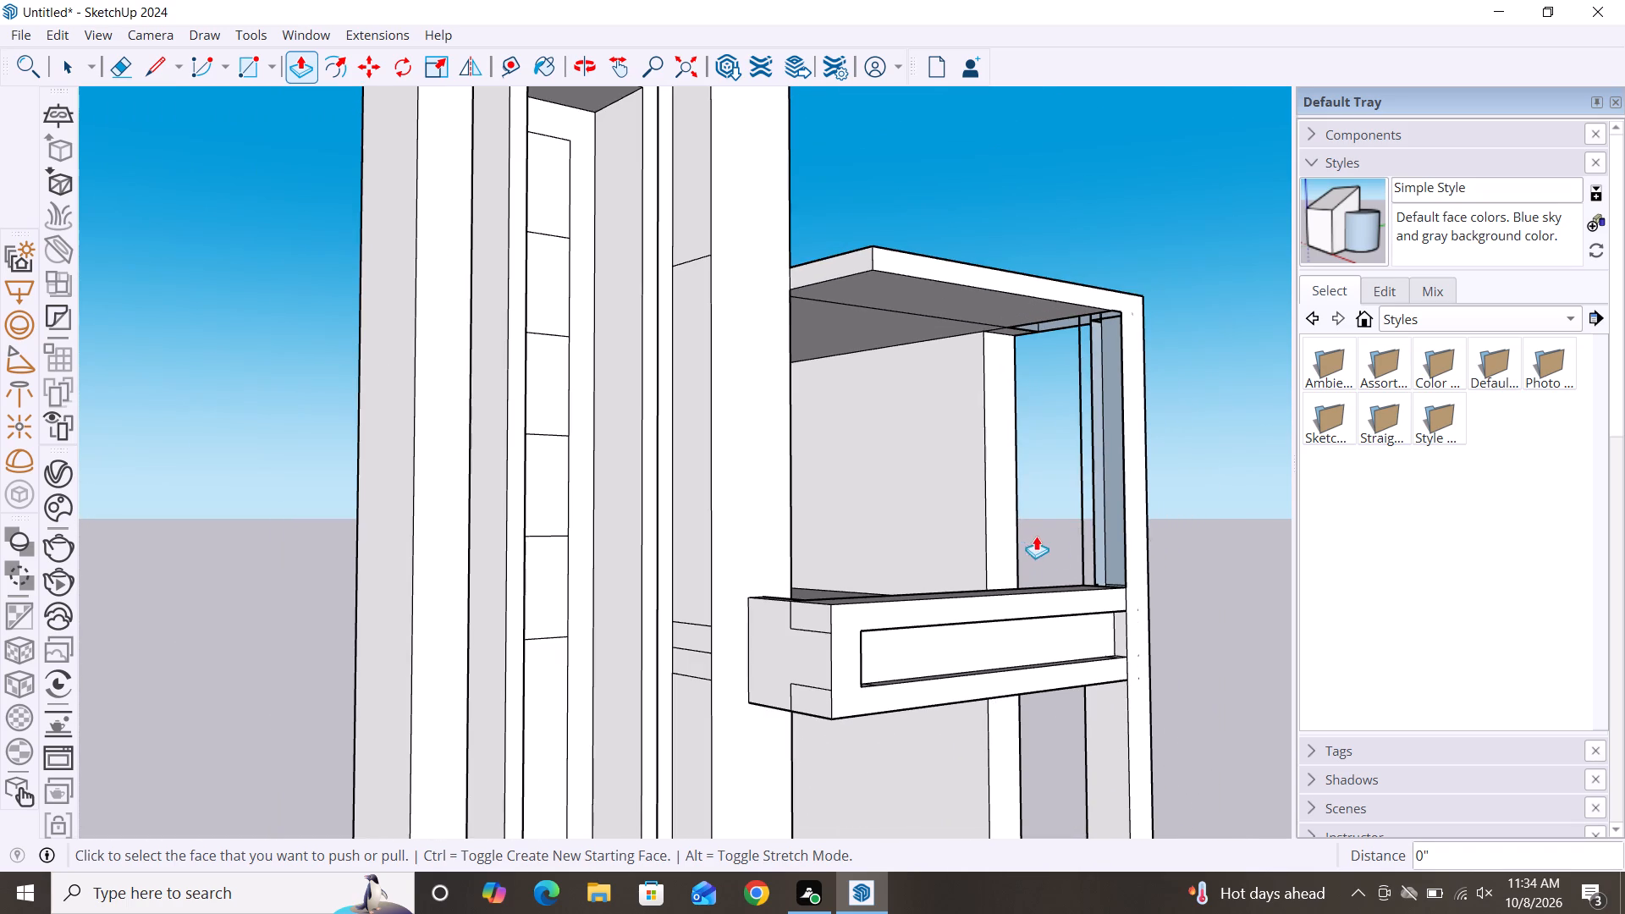
pyautogui.press('space')
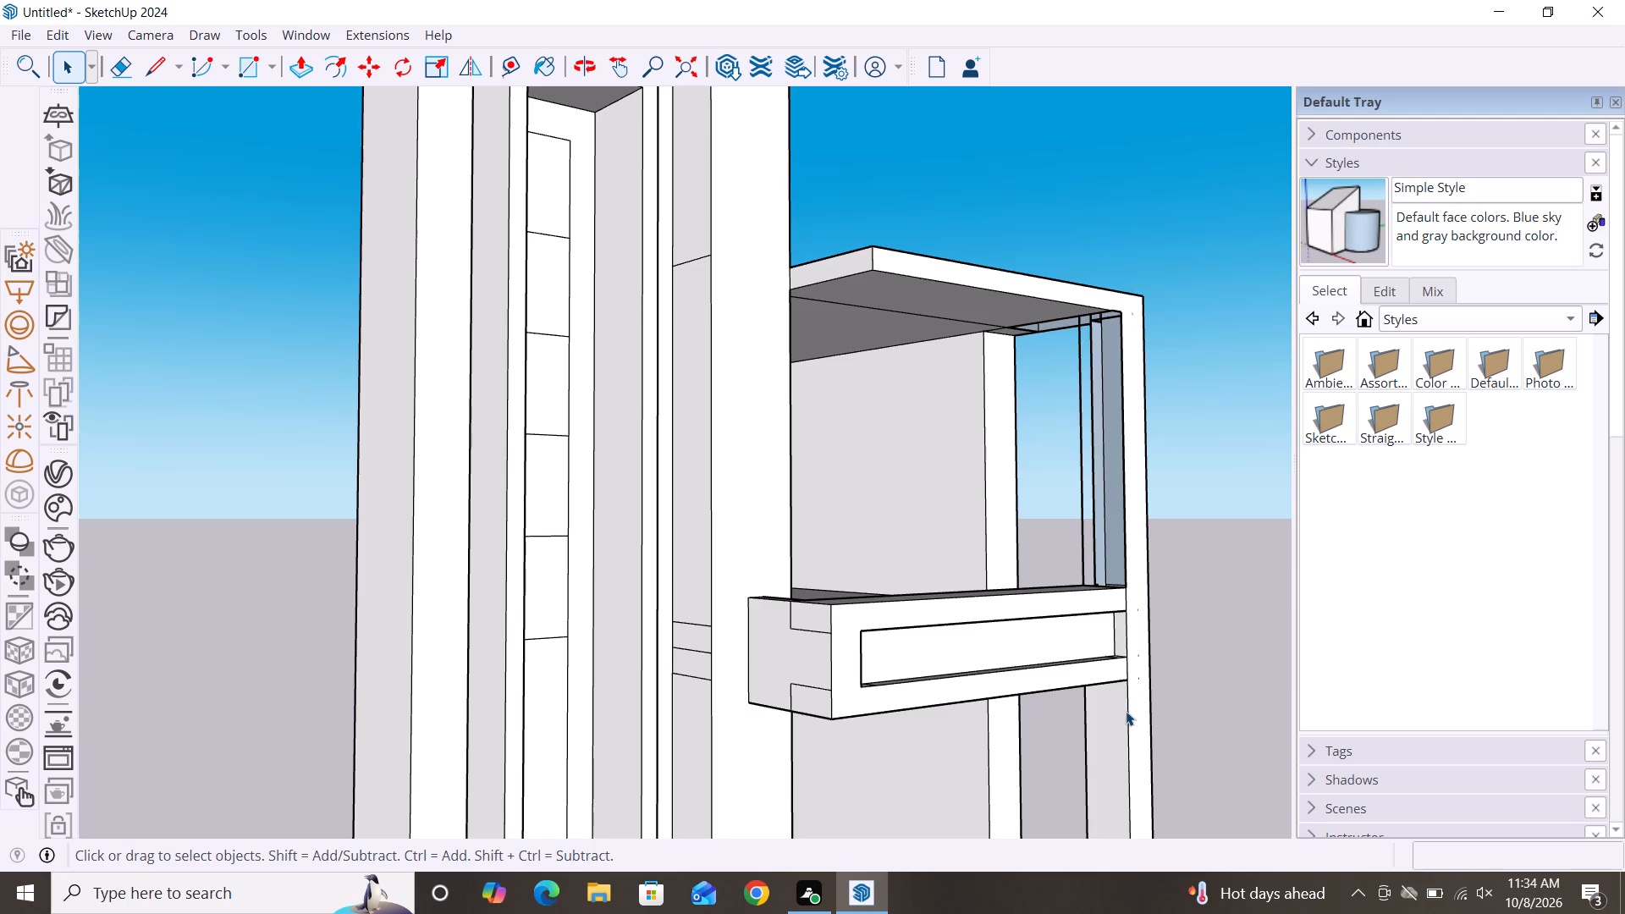
pyautogui.keyDown('alt'); pyautogui.moveTo(1126, 713); pyautogui.dragTo(890, 706, button='middle'); pyautogui.keyUp('alt')
pyautogui.scroll(-8, 681, 388)
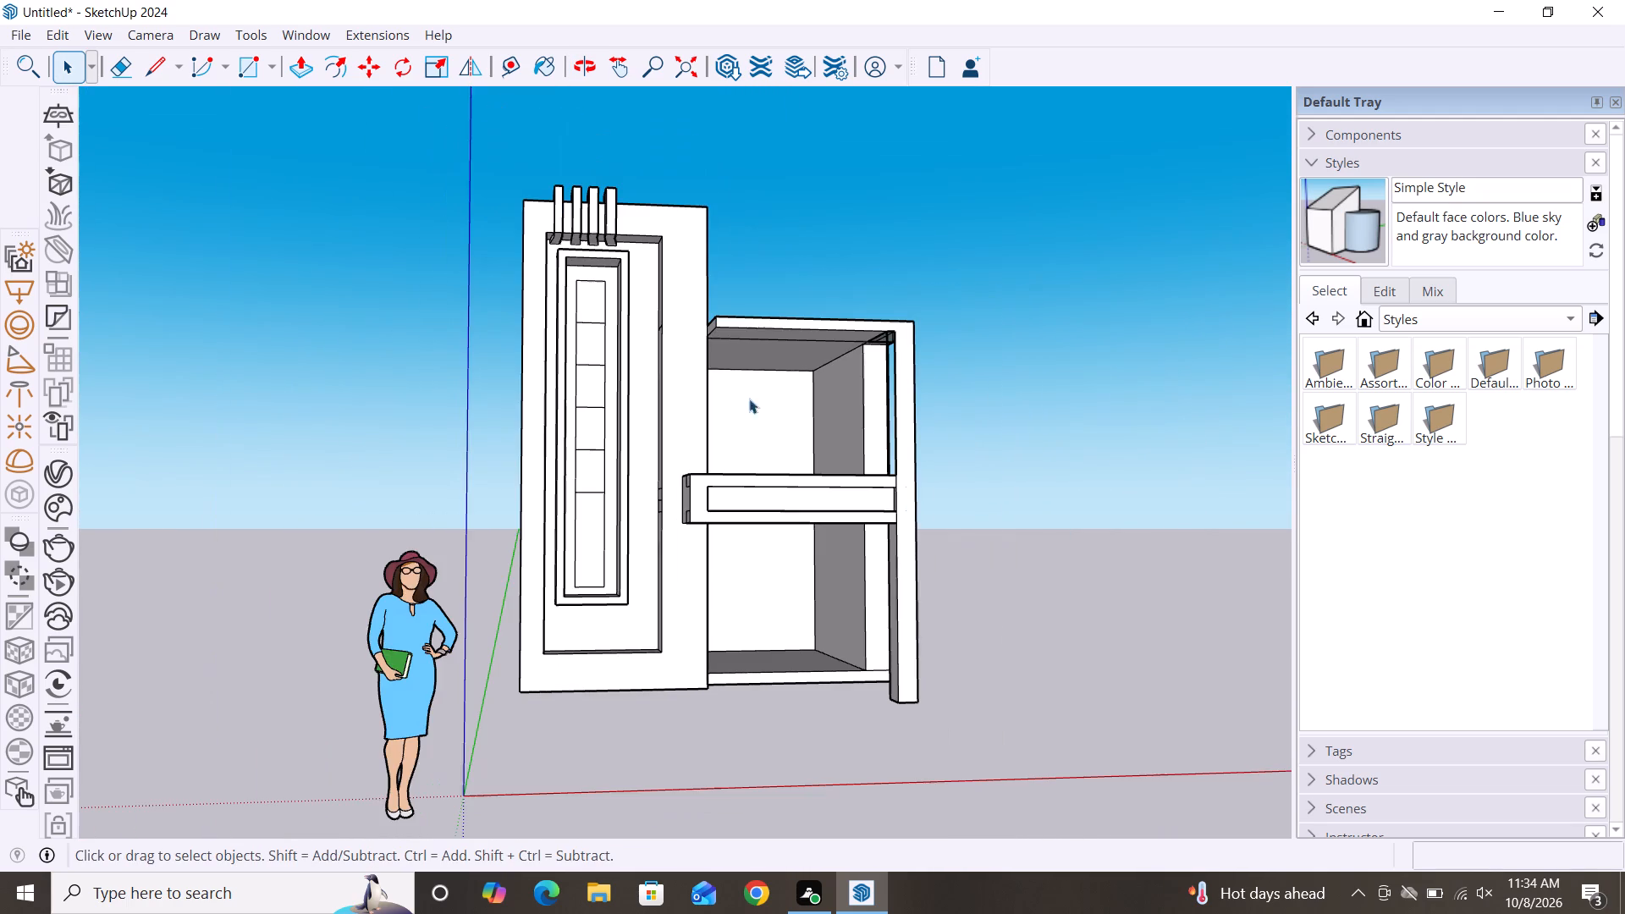
pyautogui.keyDown('alt'); pyautogui.moveTo(1035, 648); pyautogui.dragTo(460, 641, button='middle'); pyautogui.keyUp('alt')
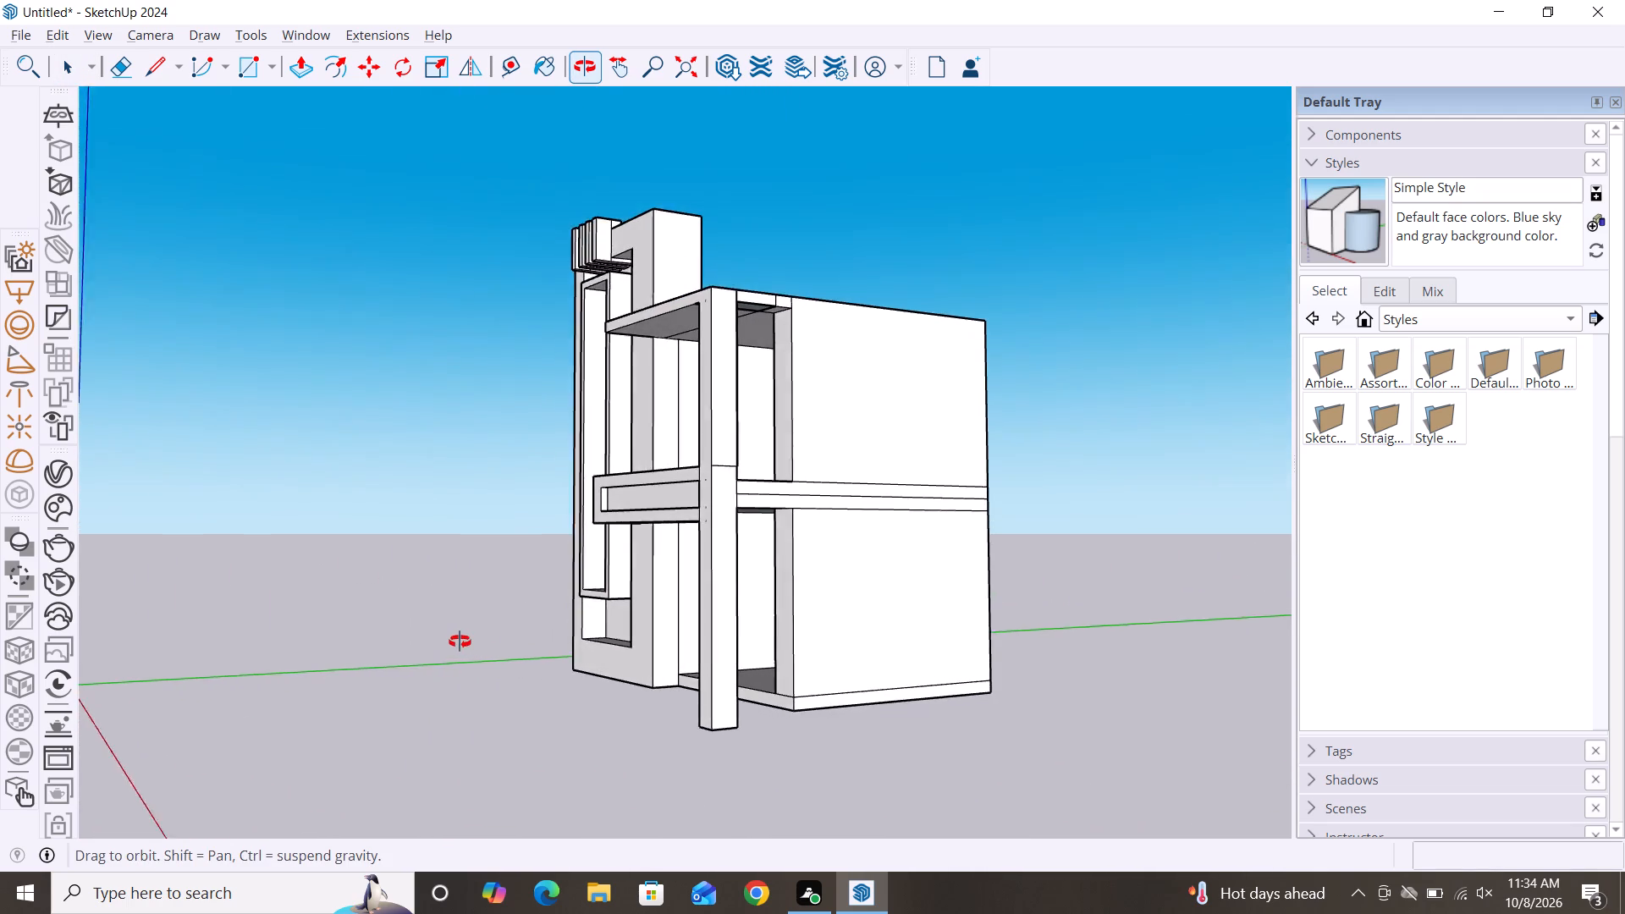
pyautogui.keyDown('alt'); pyautogui.moveTo(460, 641); pyautogui.dragTo(448, 640, button='middle'); pyautogui.keyUp('alt')
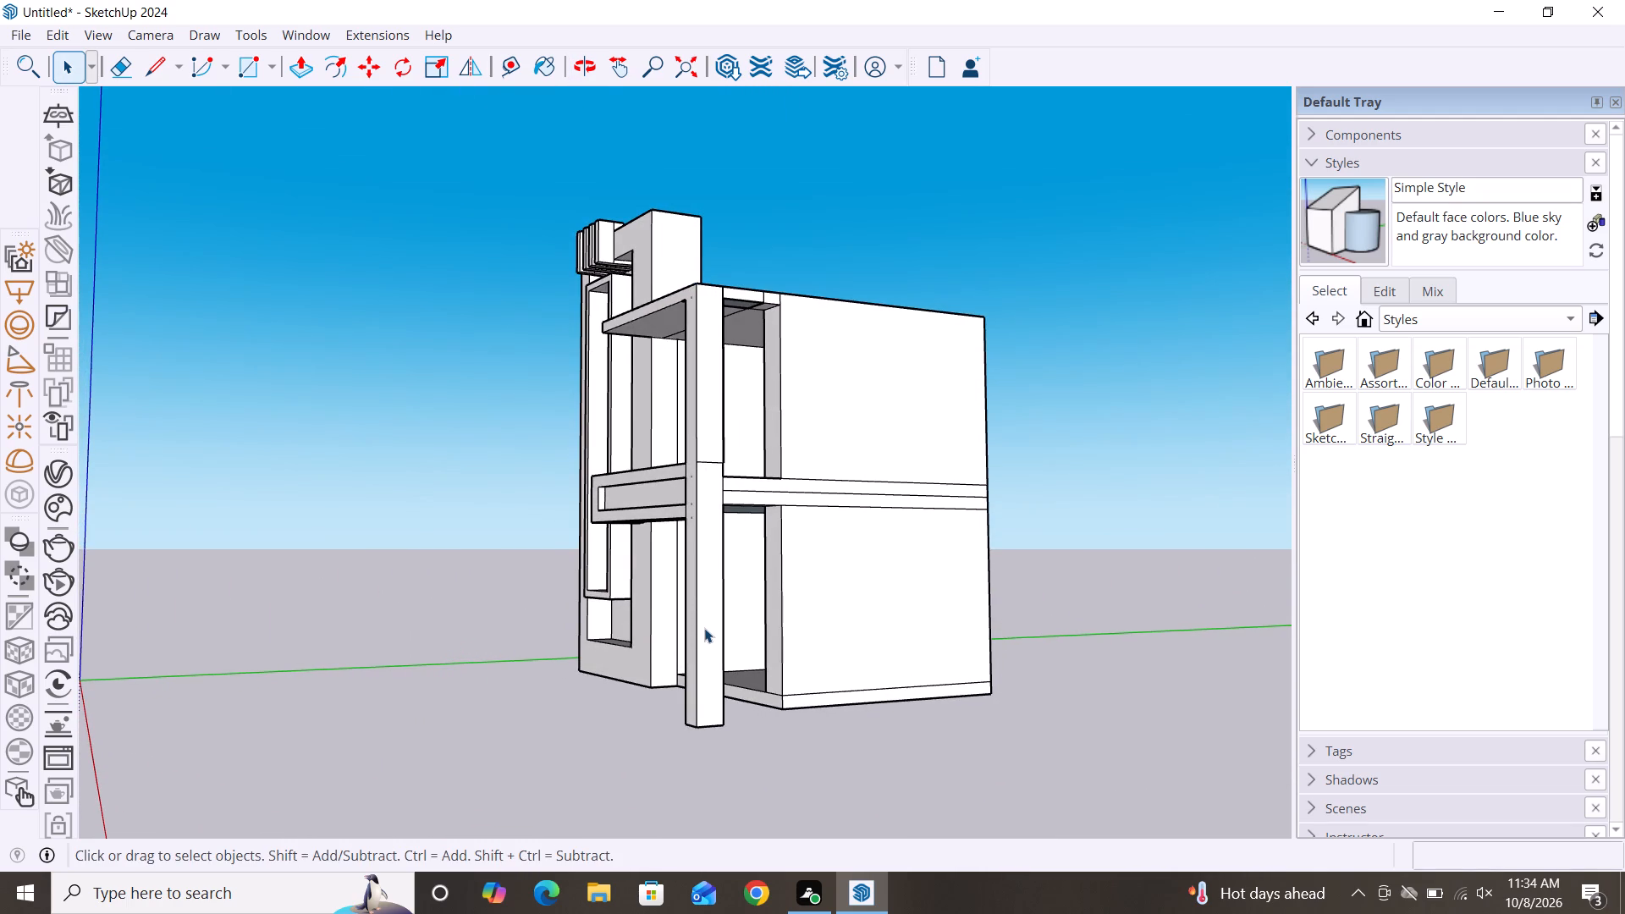
pyautogui.scroll(-4, 847, 323)
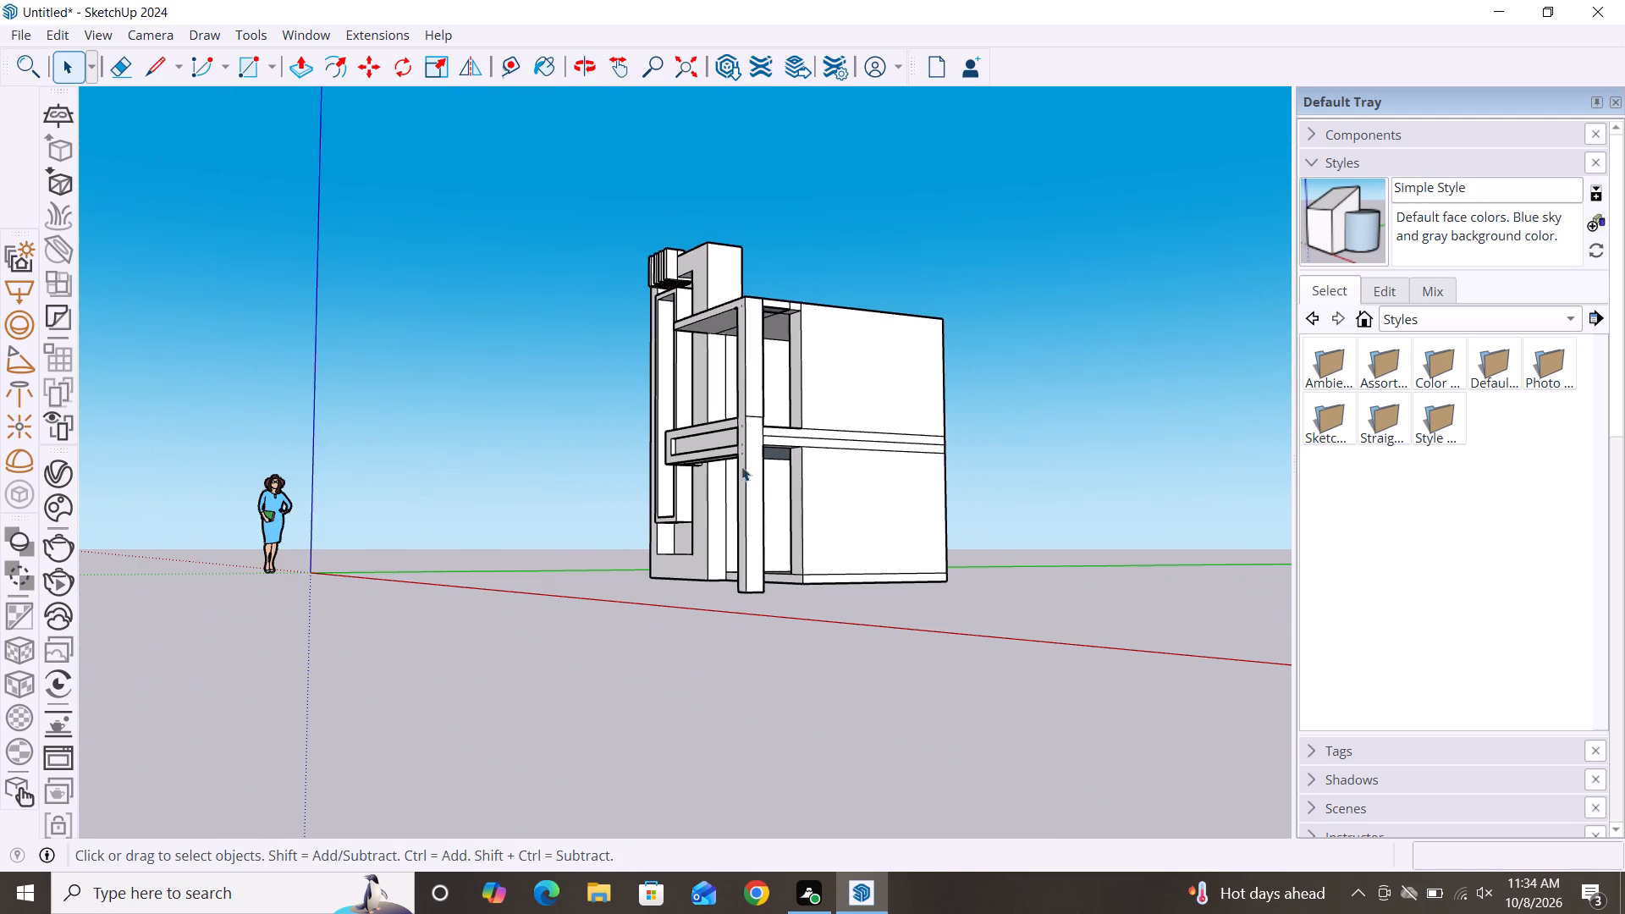
pyautogui.moveTo(669, 565); pyautogui.dragTo(1241, 621, button='middle')
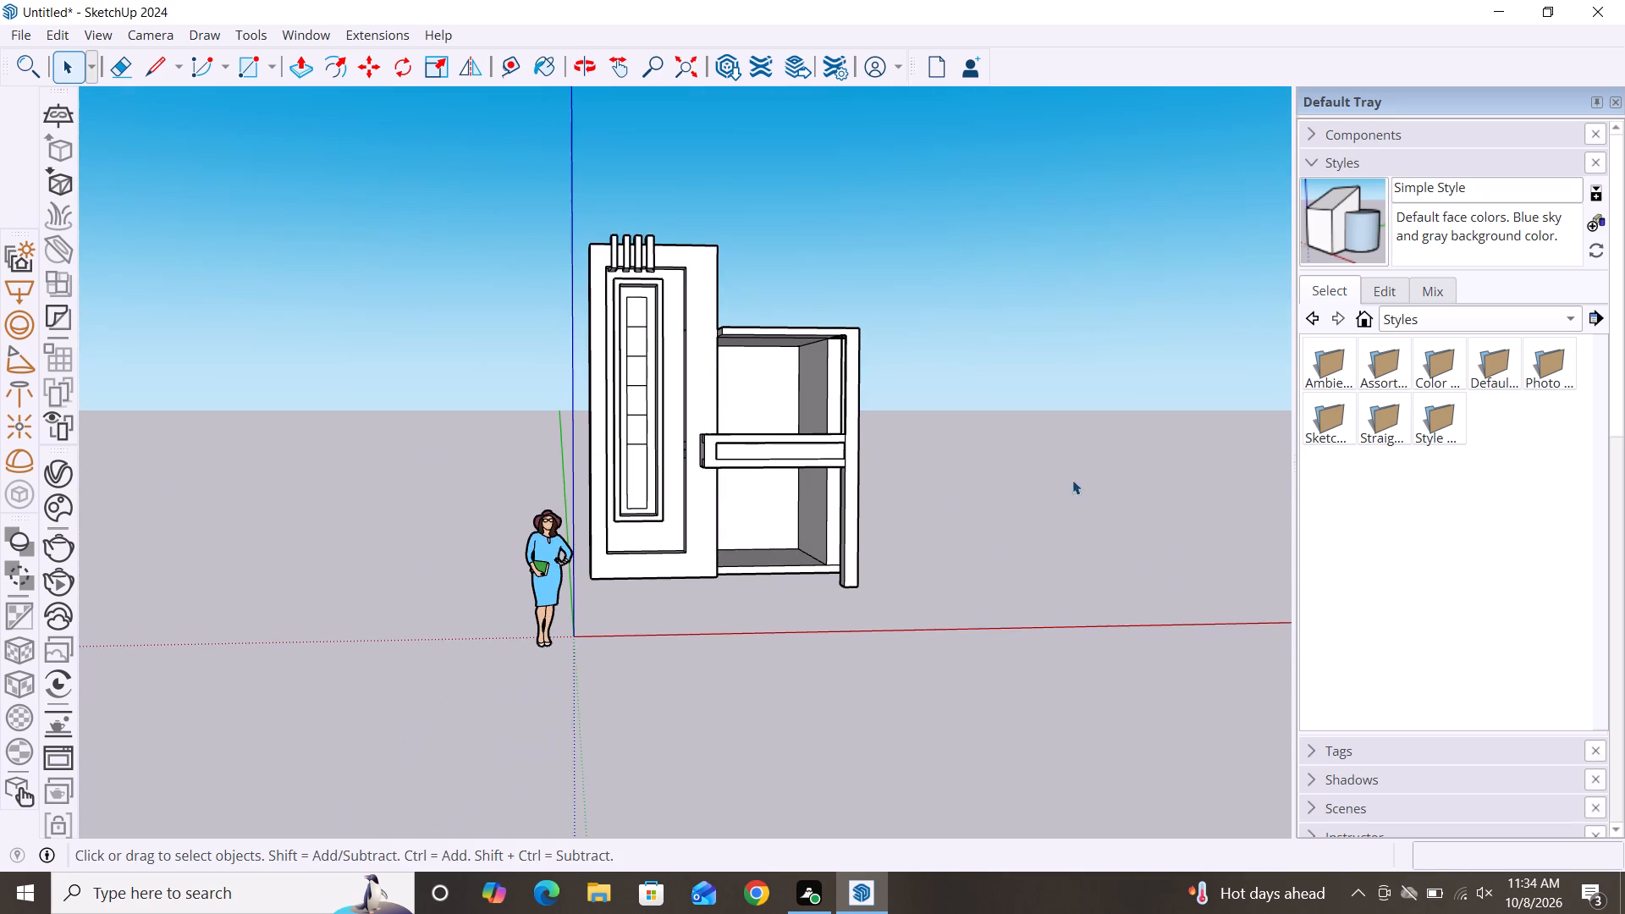
pyautogui.scroll(10, 823, 399)
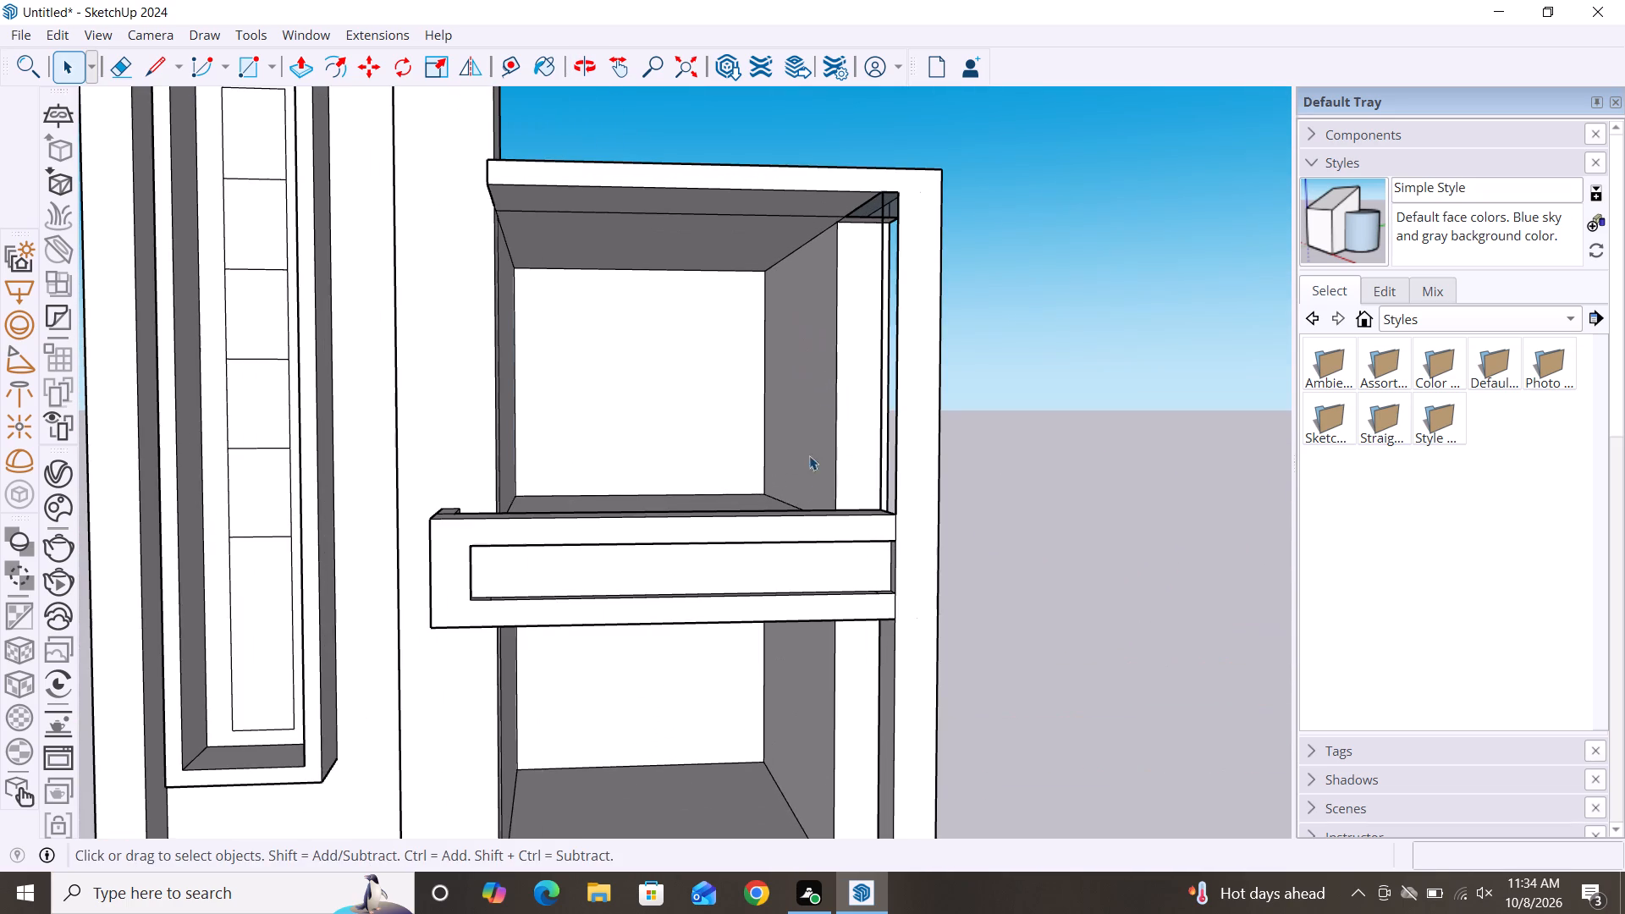
pyautogui.moveTo(812, 524); pyautogui.dragTo(1069, 586, button='middle')
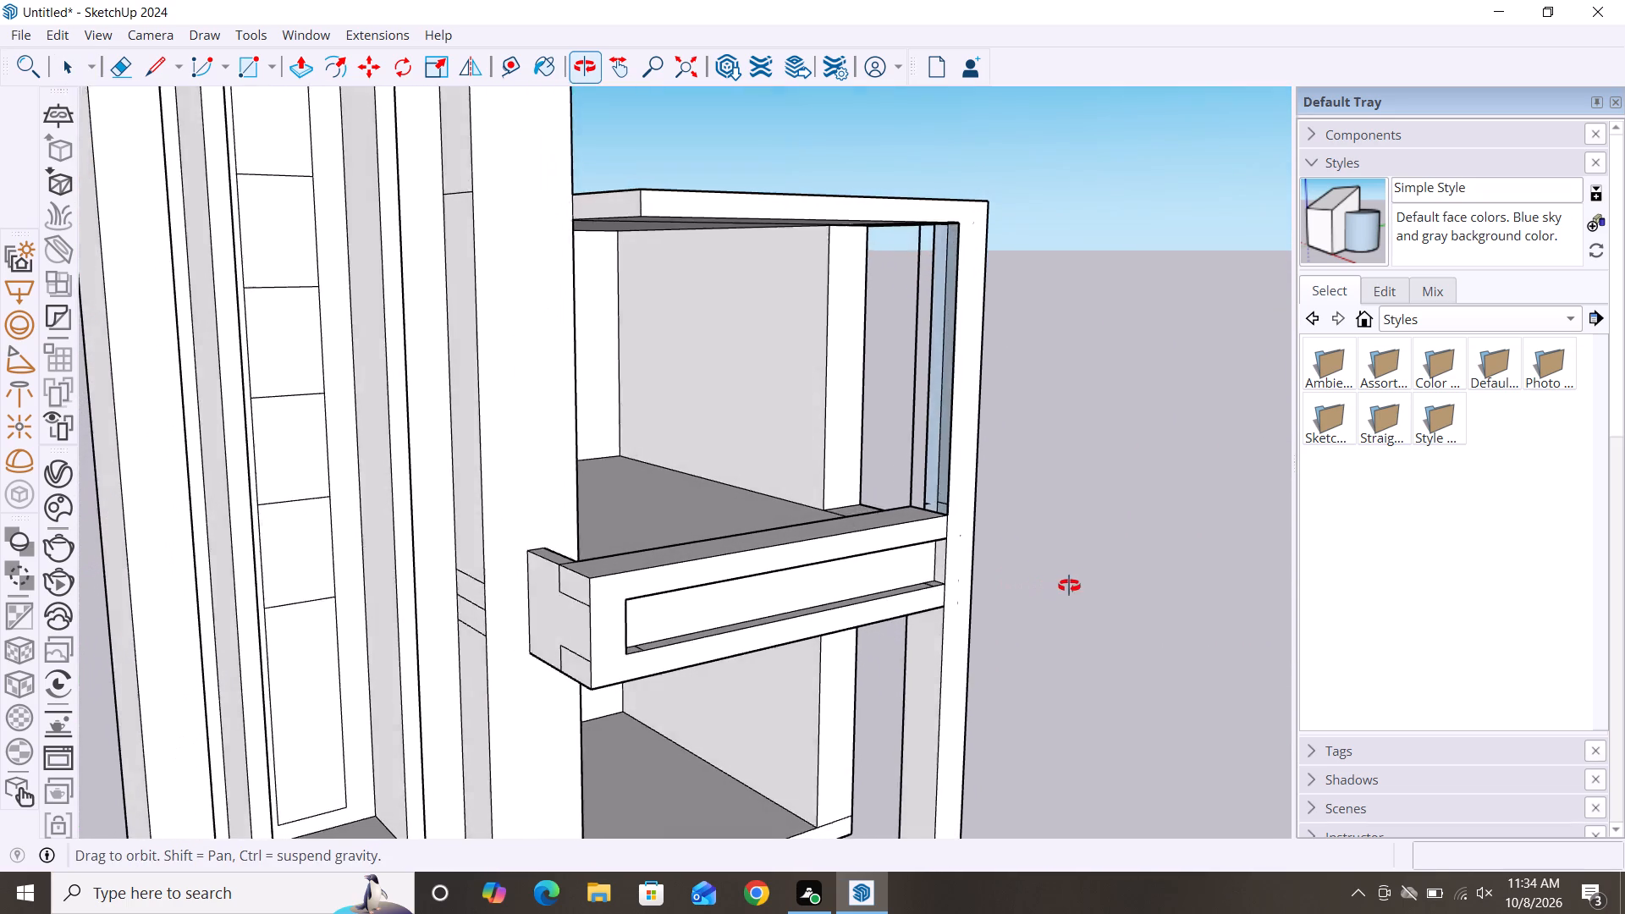
pyautogui.moveTo(1069, 586); pyautogui.dragTo(1237, 564, button='middle')
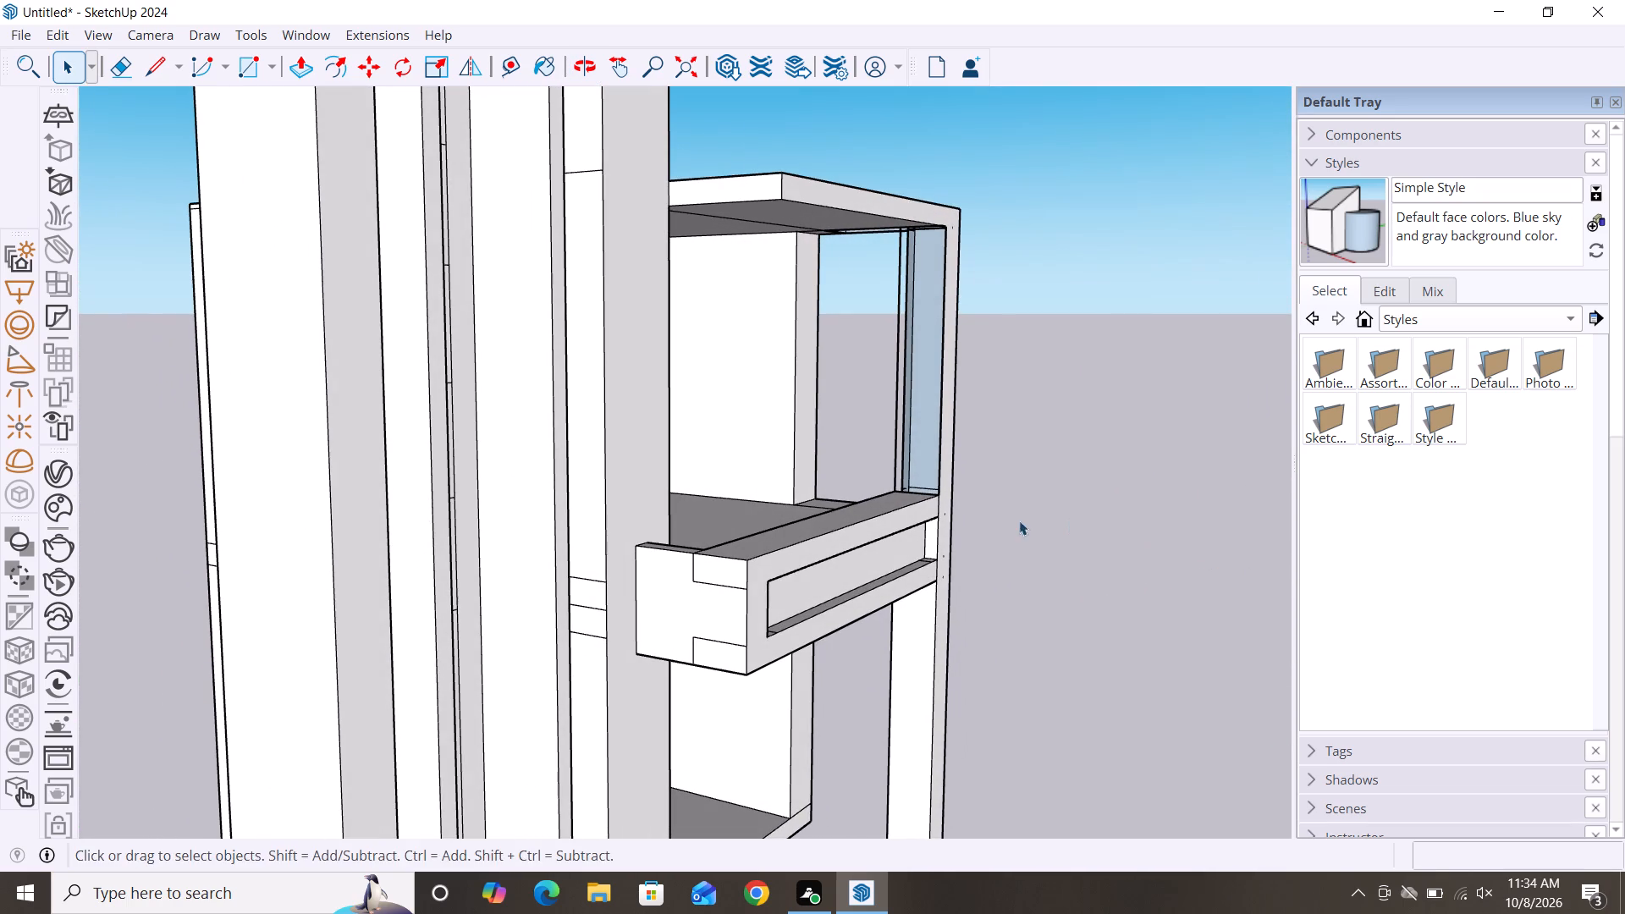
# Push/Pull the blue back face inside the hollow upper balcony column by 10" to fill out its open inner side.
pyautogui.moveTo(946, 567); pyautogui.dragTo(1074, 585, button='middle')
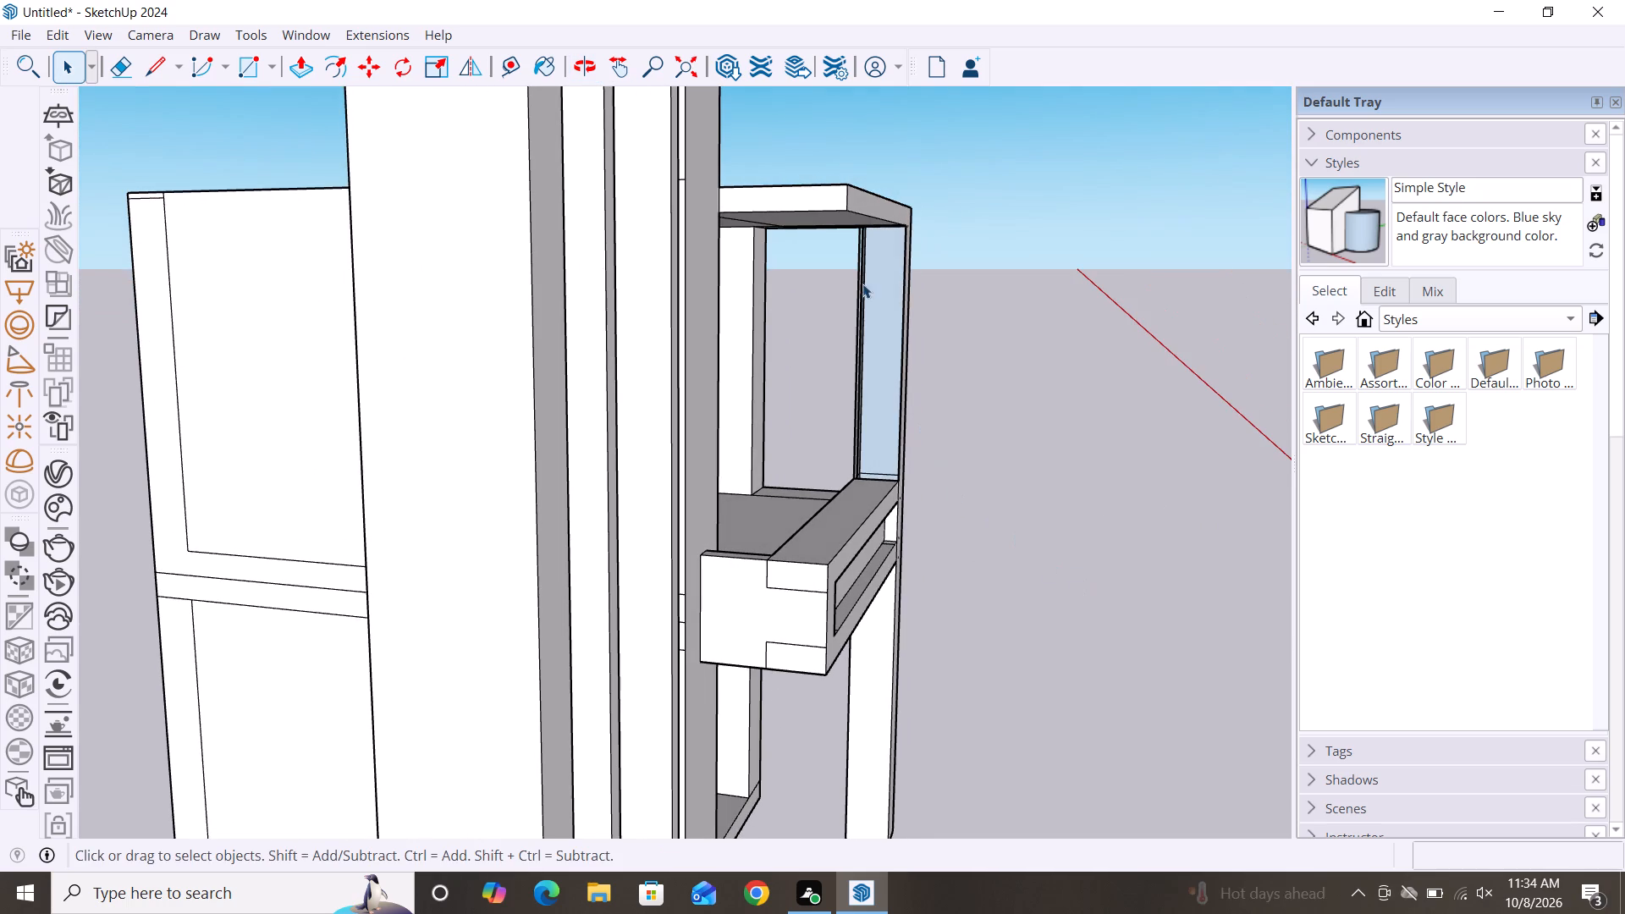
pyautogui.scroll(4, 857, 278)
pyautogui.moveTo(890, 366); pyautogui.dragTo(880, 278, button='middle')
pyautogui.scroll(1, 890, 366)
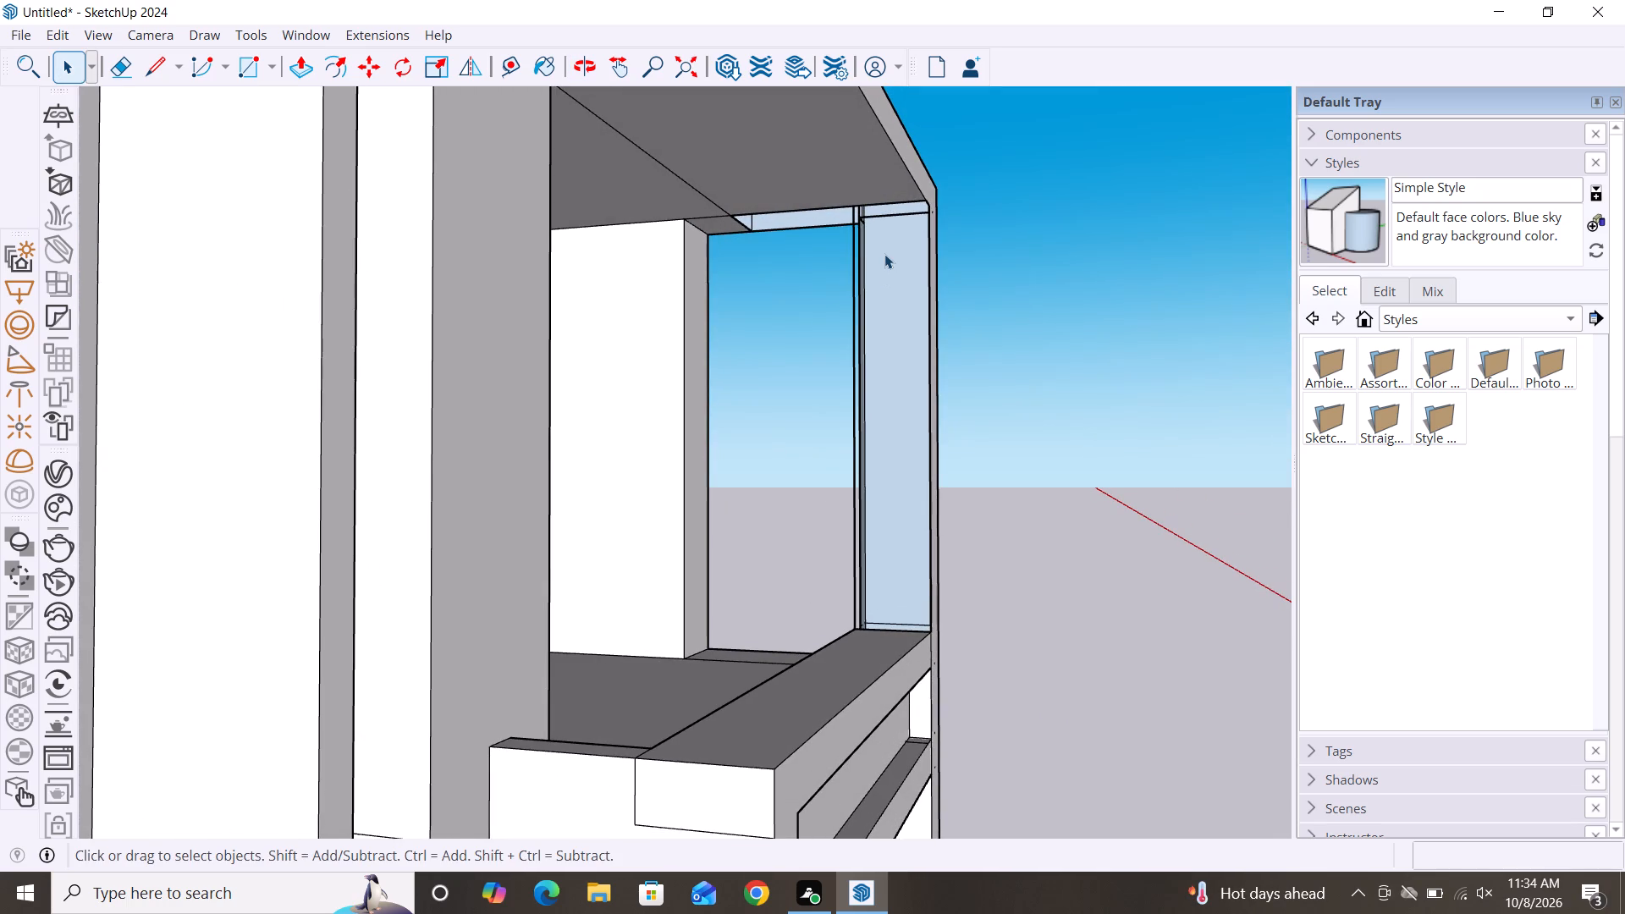
pyautogui.scroll(3, 884, 254)
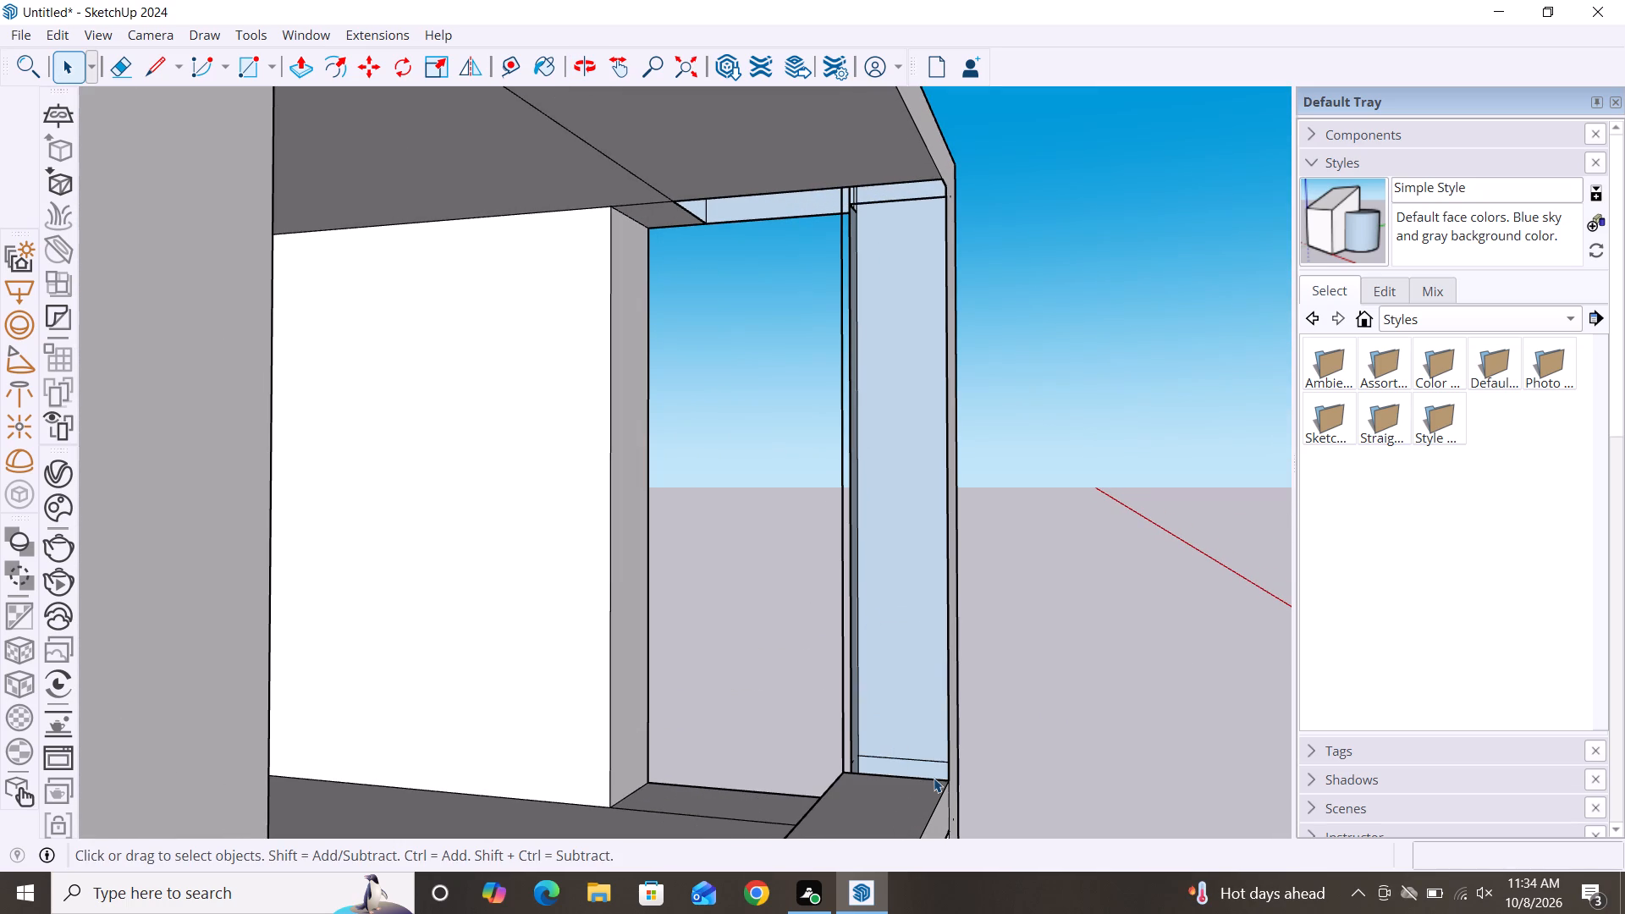
pyautogui.press('p')
pyautogui.click(879, 666)
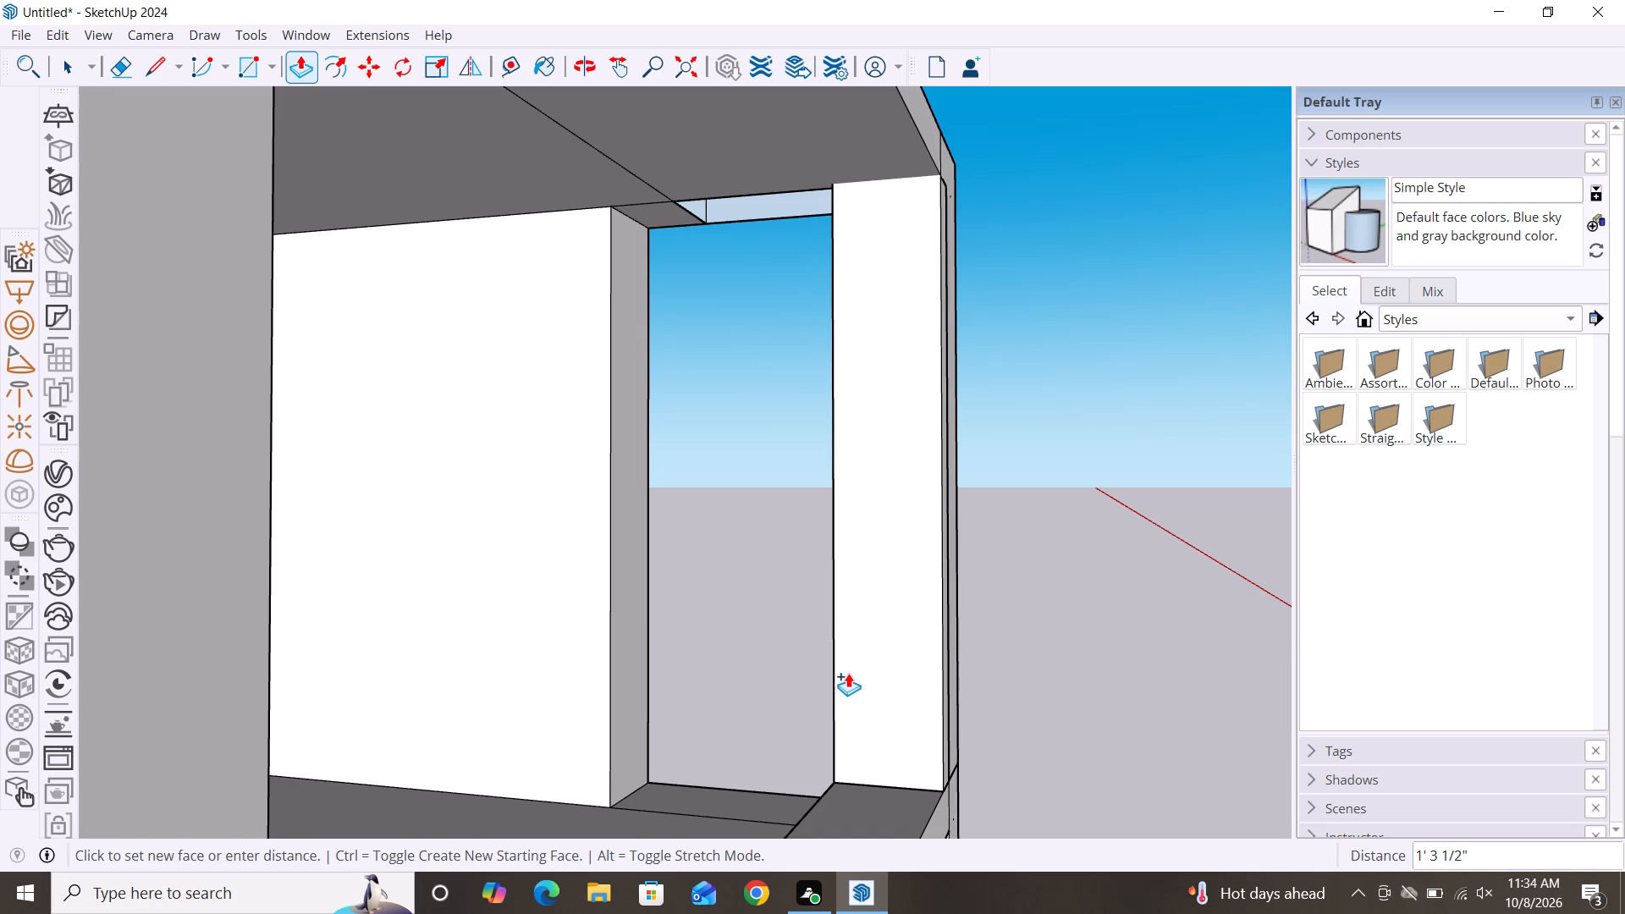
pyautogui.click(944, 724)
pyautogui.press('space')
# Examine the filled upper balcony column and its corner with the roof slab from the front and from above.
pyautogui.scroll(-2, 1038, 556)
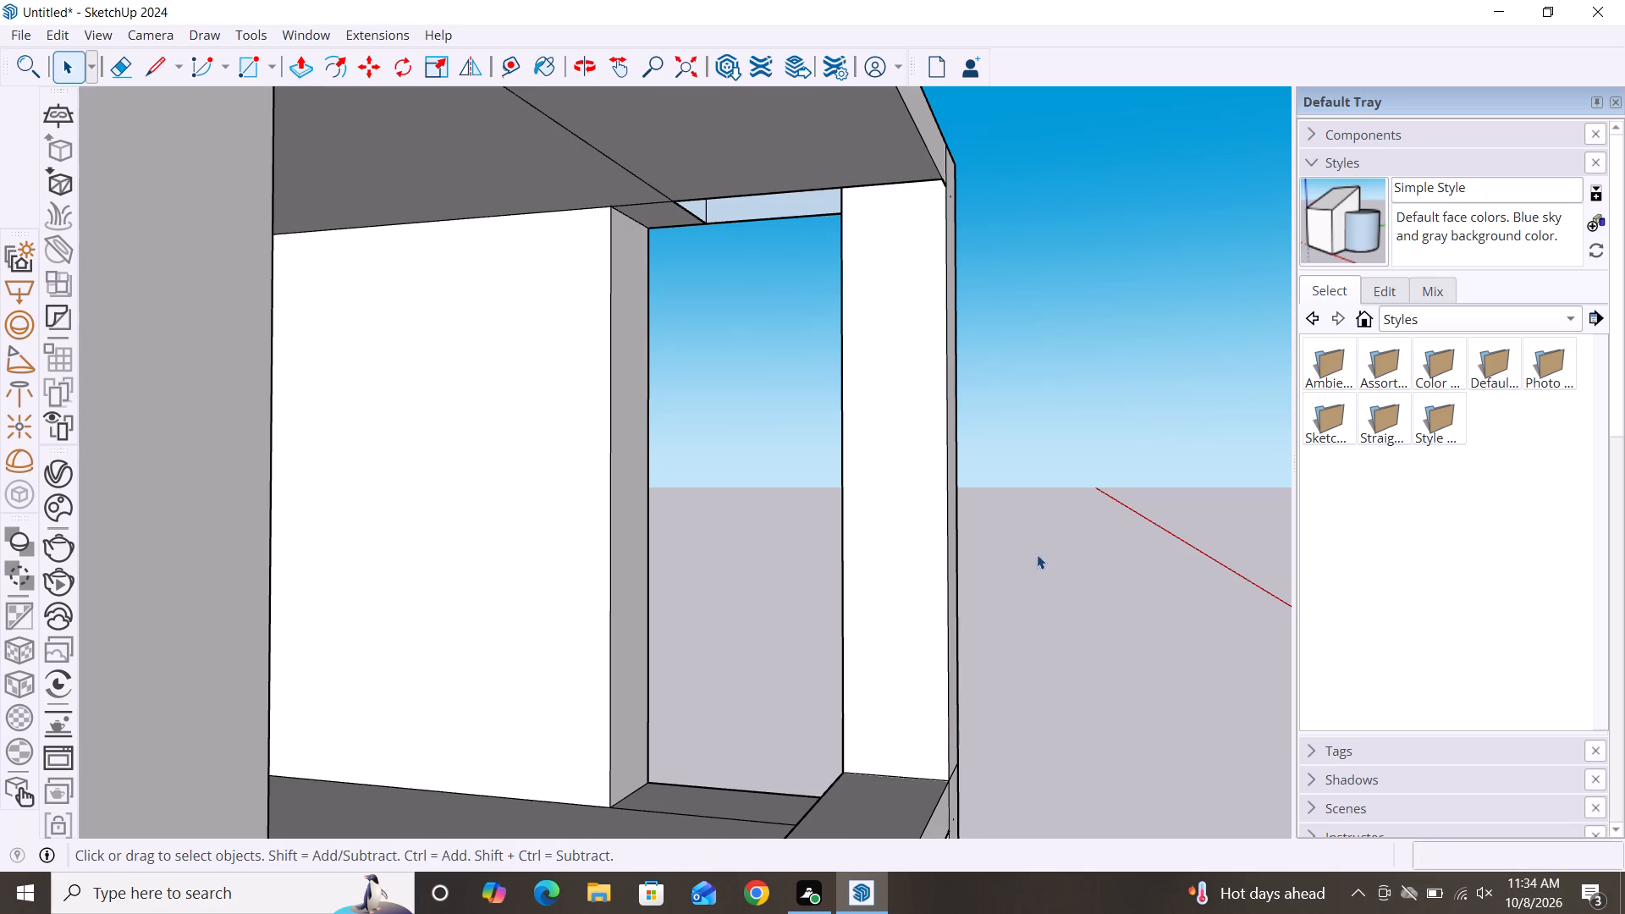
pyautogui.scroll(-5, 1037, 554)
pyautogui.keyDown('alt'); pyautogui.moveTo(1066, 797); pyautogui.dragTo(693, 799, button='middle'); pyautogui.keyUp('alt')
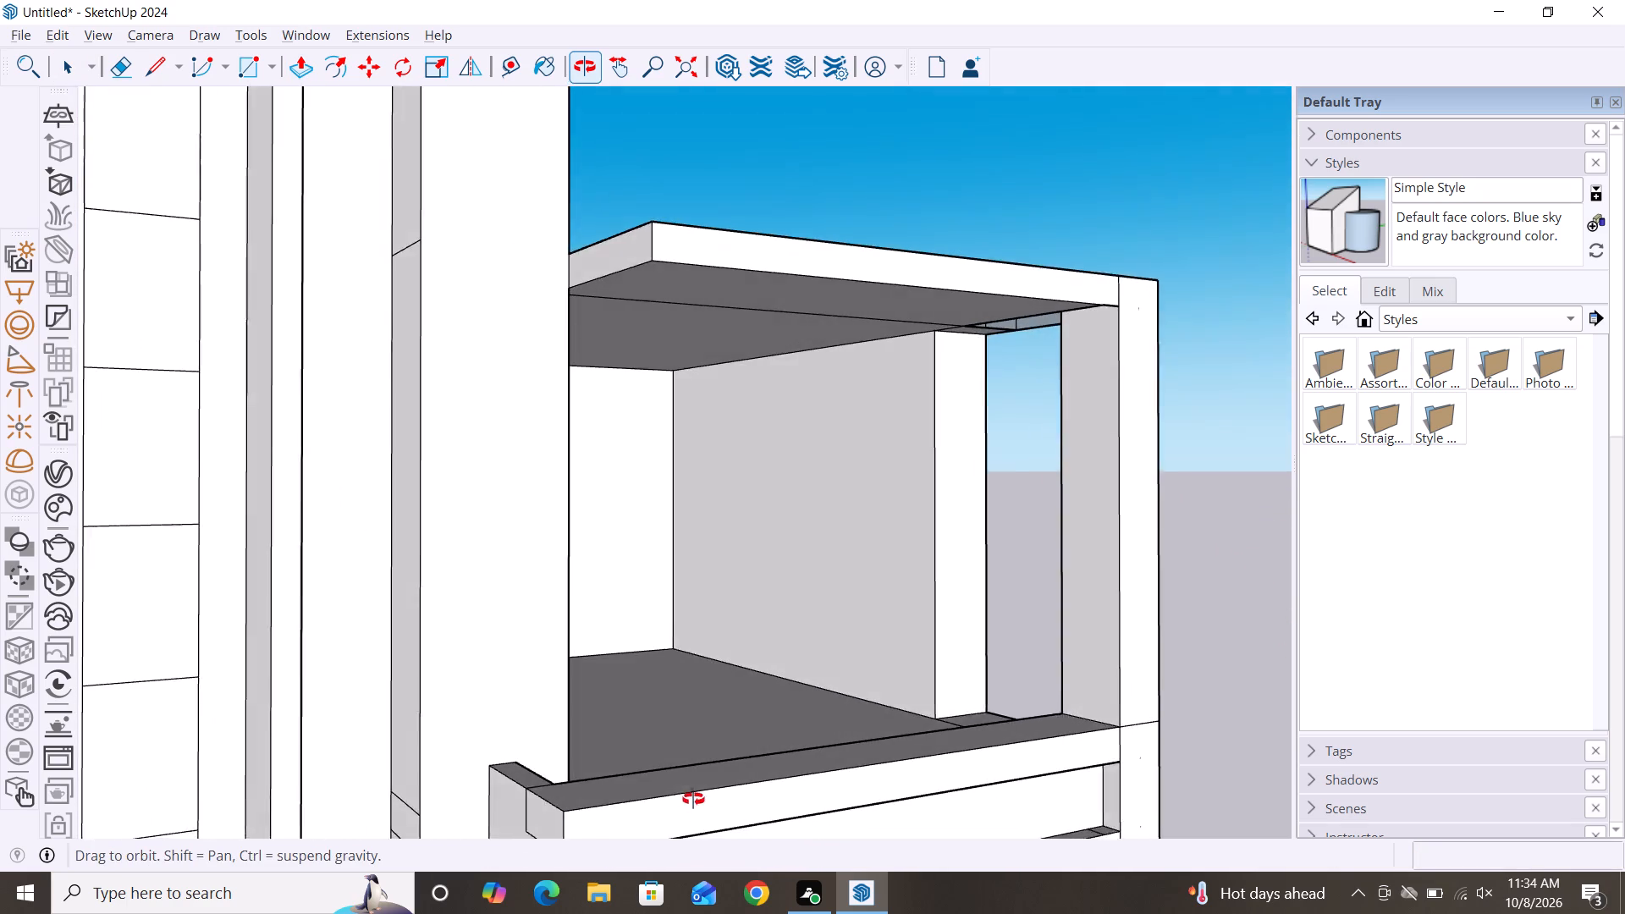
pyautogui.keyDown('alt'); pyautogui.moveTo(693, 799); pyautogui.dragTo(690, 797, button='middle'); pyautogui.keyUp('alt')
pyautogui.scroll(-8, 804, 477)
pyautogui.keyDown('alt'); pyautogui.moveTo(1027, 698); pyautogui.dragTo(1015, 700, button='middle'); pyautogui.keyUp('alt')
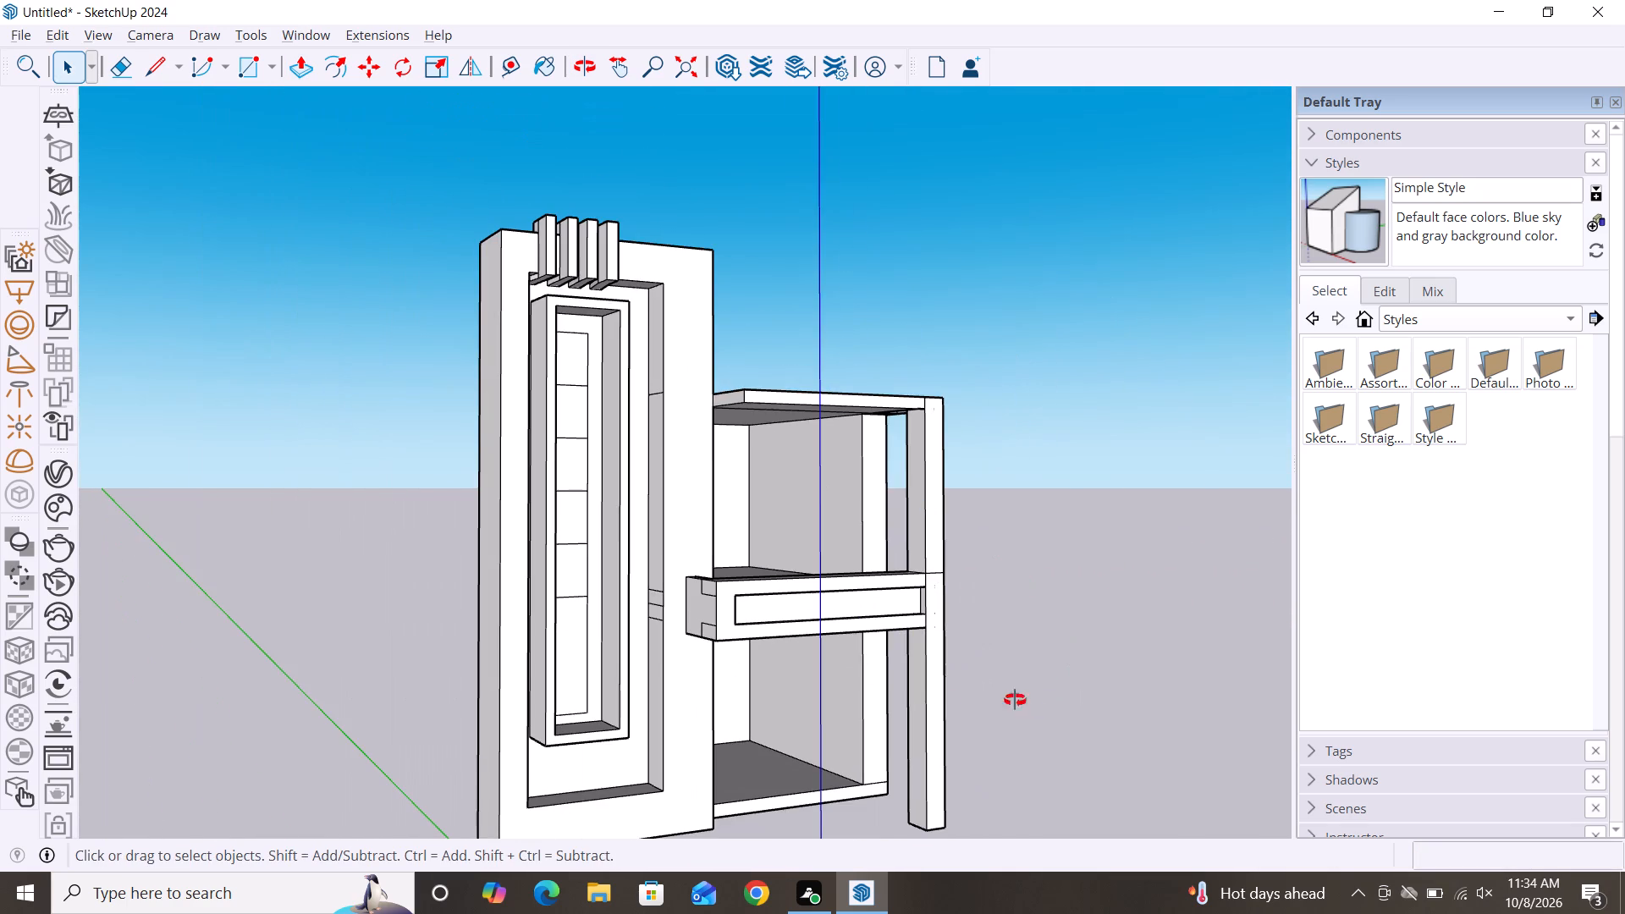
pyautogui.keyDown('alt'); pyautogui.moveTo(1015, 700); pyautogui.dragTo(796, 690, button='middle'); pyautogui.keyUp('alt')
pyautogui.keyDown('alt'); pyautogui.moveTo(926, 451); pyautogui.dragTo(946, 737, button='middle'); pyautogui.keyUp('alt')
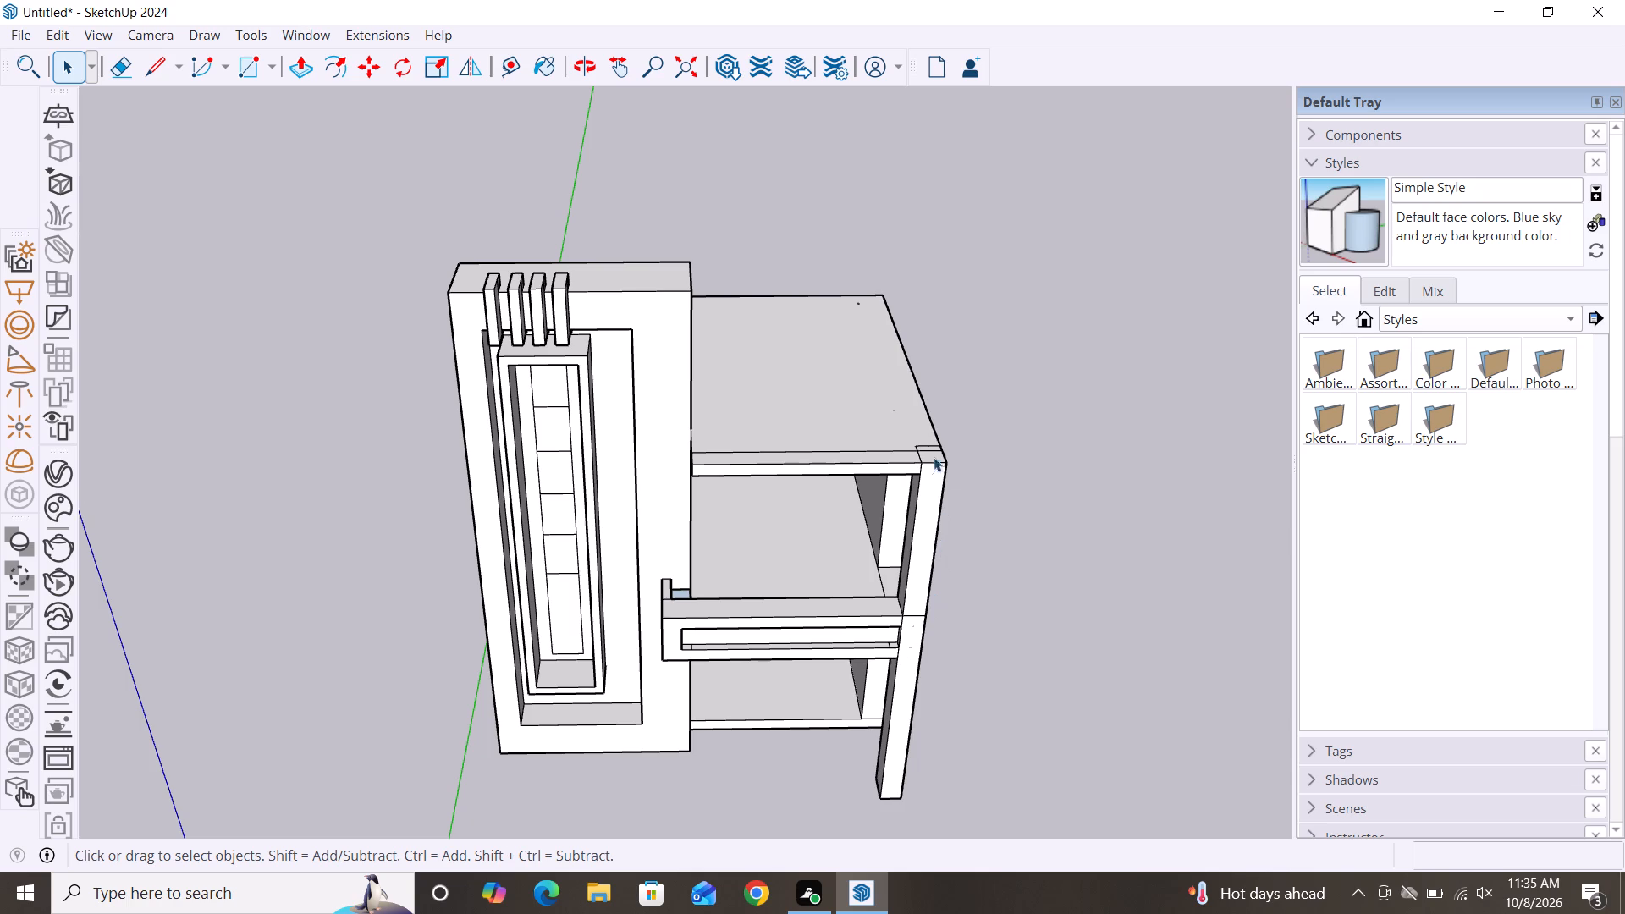
pyautogui.scroll(8, 924, 447)
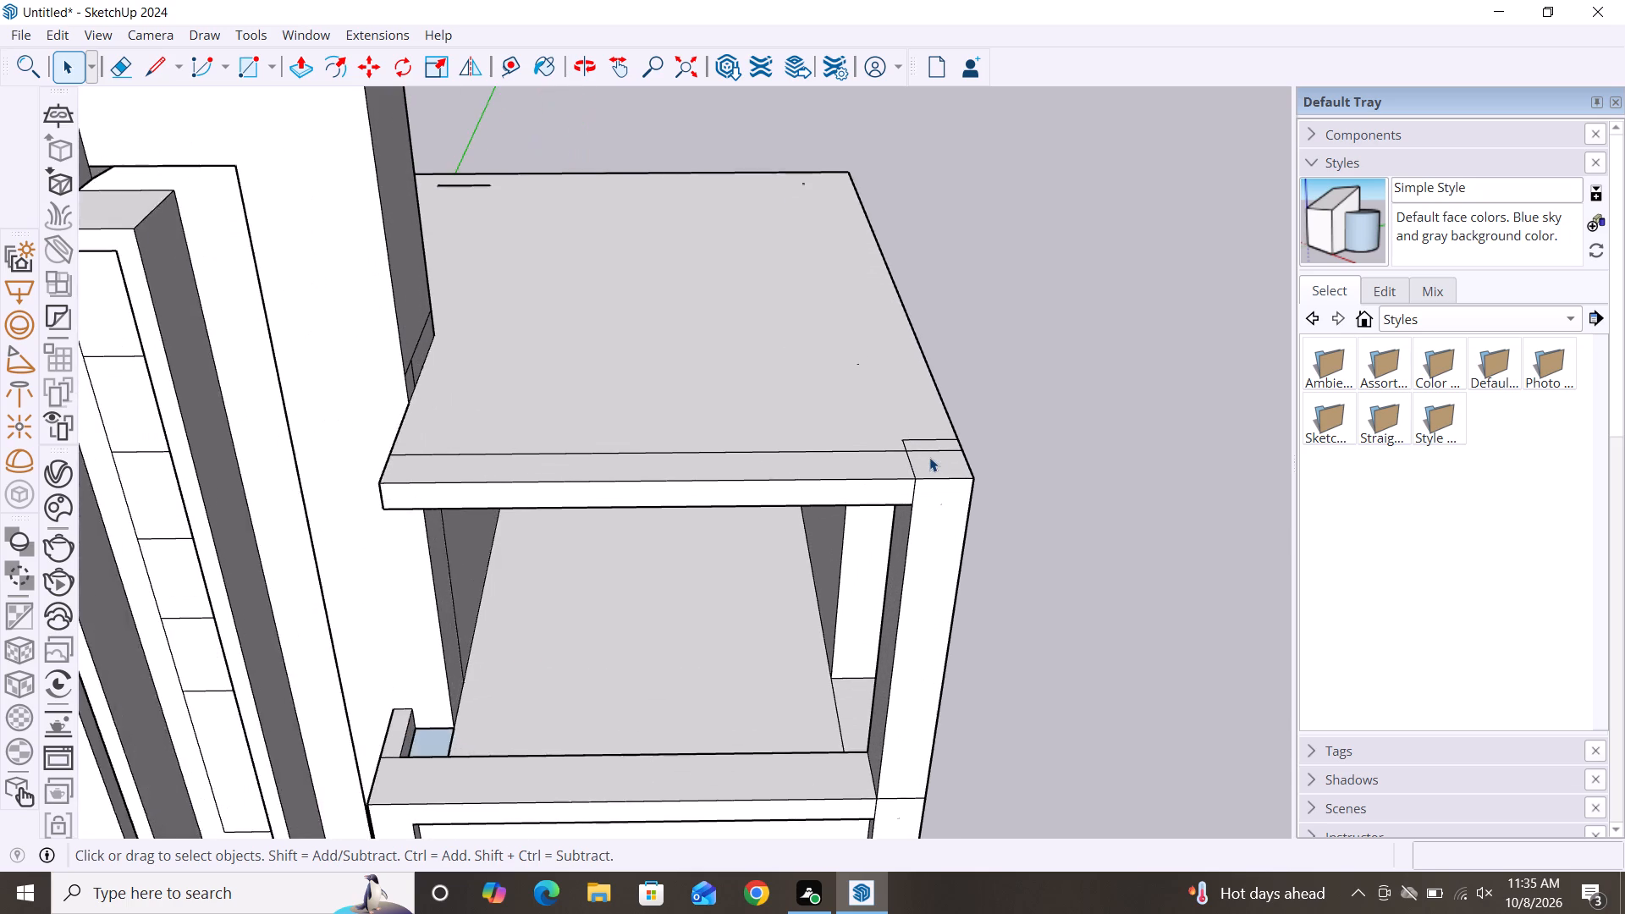
pyautogui.scroll(1, 929, 457)
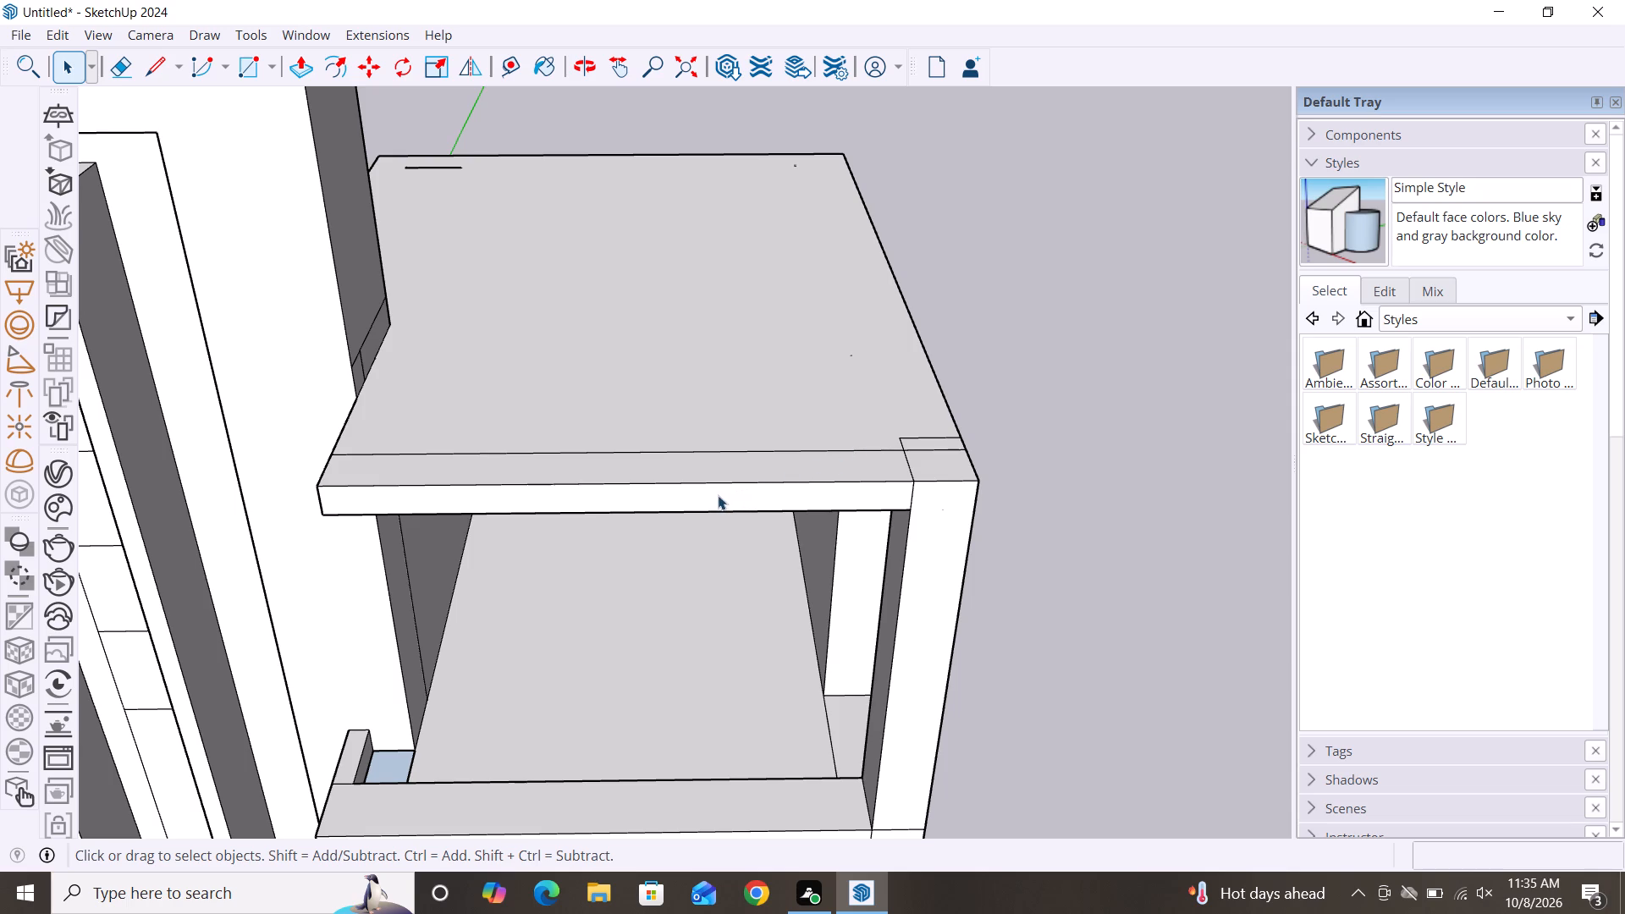
# Push/Pull the narrow strip along the roof slab's front edge up 1' 3 3/8" as a parapet.
pyautogui.moveTo(522, 665); pyautogui.dragTo(625, 523, button='middle')
pyautogui.scroll(1, 625, 523)
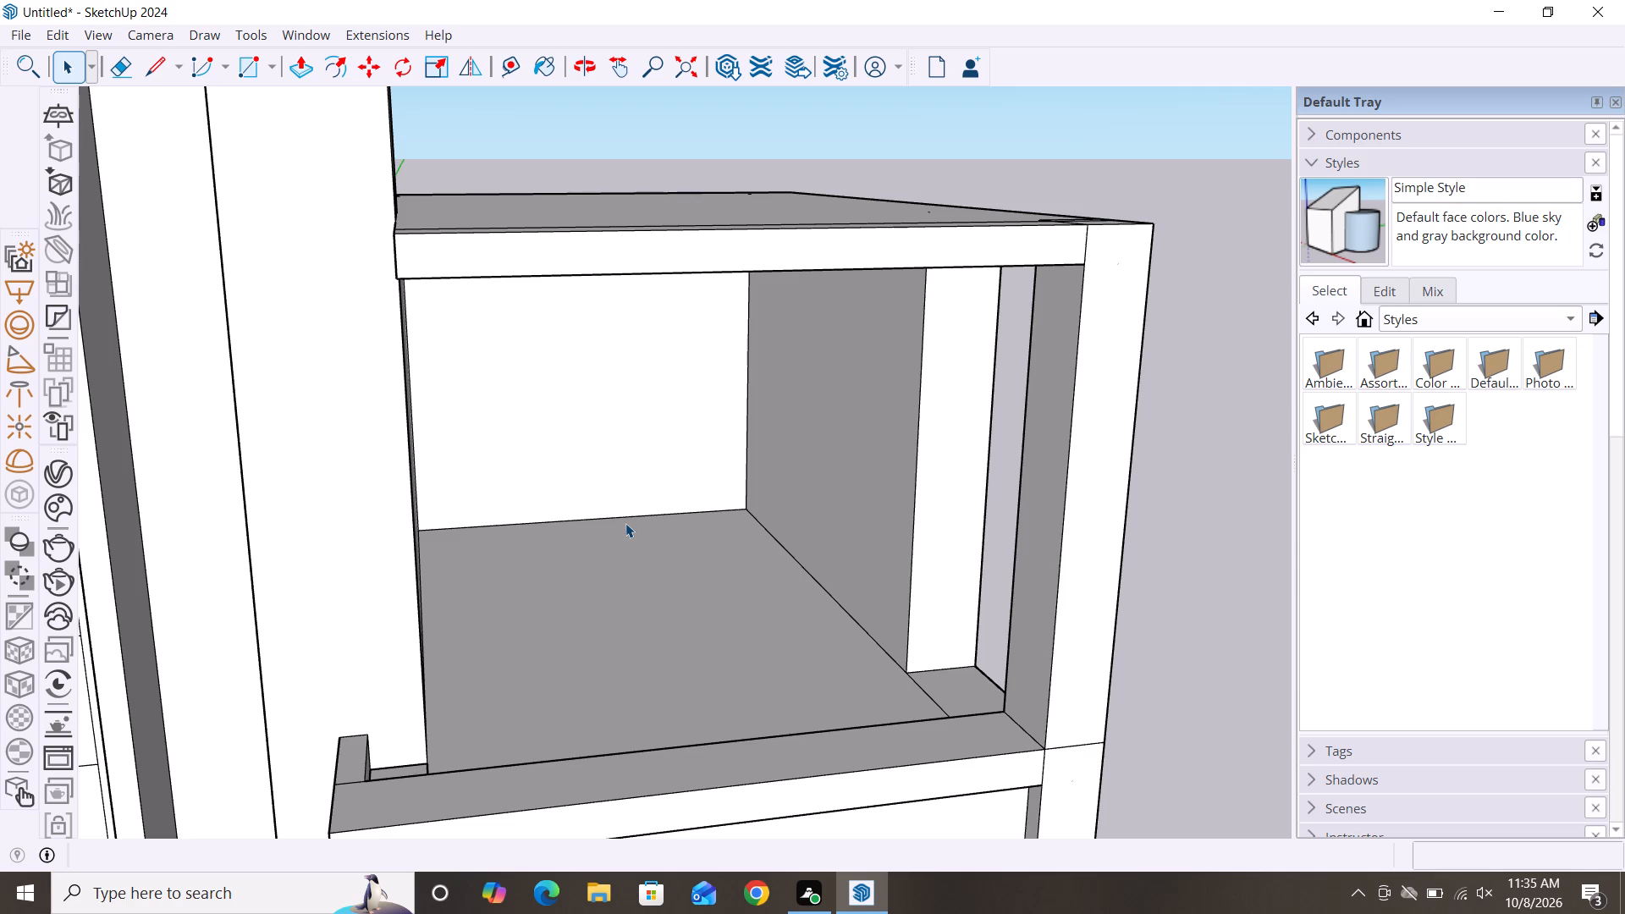
pyautogui.scroll(-2, 565, 361)
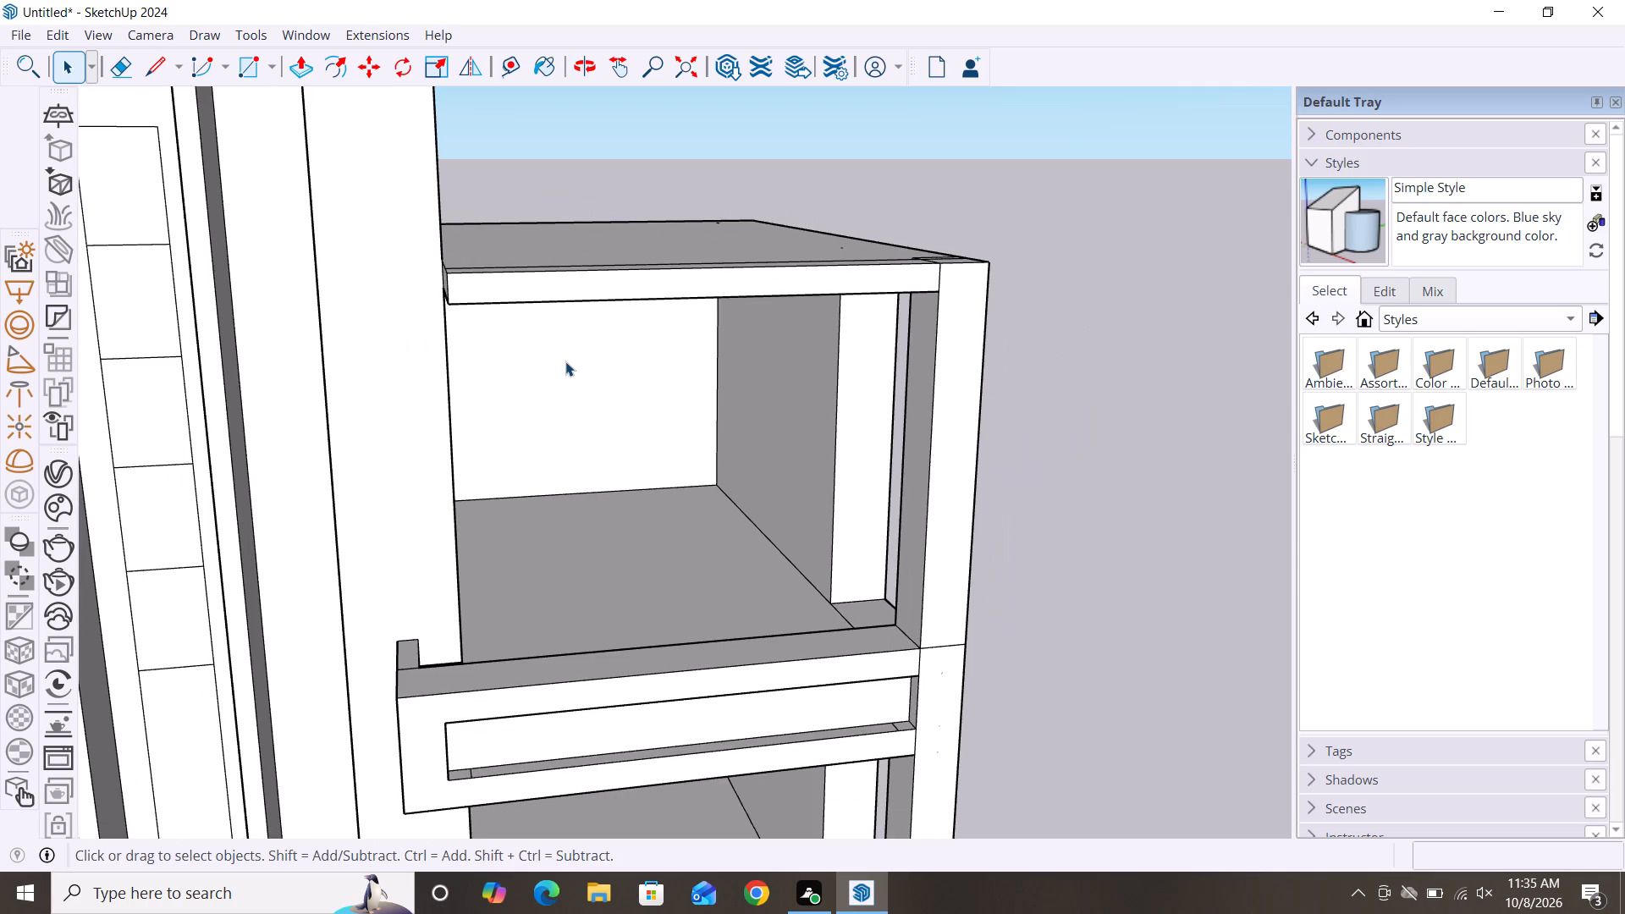
pyautogui.moveTo(508, 708); pyautogui.dragTo(457, 612, button='middle')
pyautogui.scroll(-3, 423, 586)
pyautogui.moveTo(640, 615); pyautogui.dragTo(647, 750, button='middle')
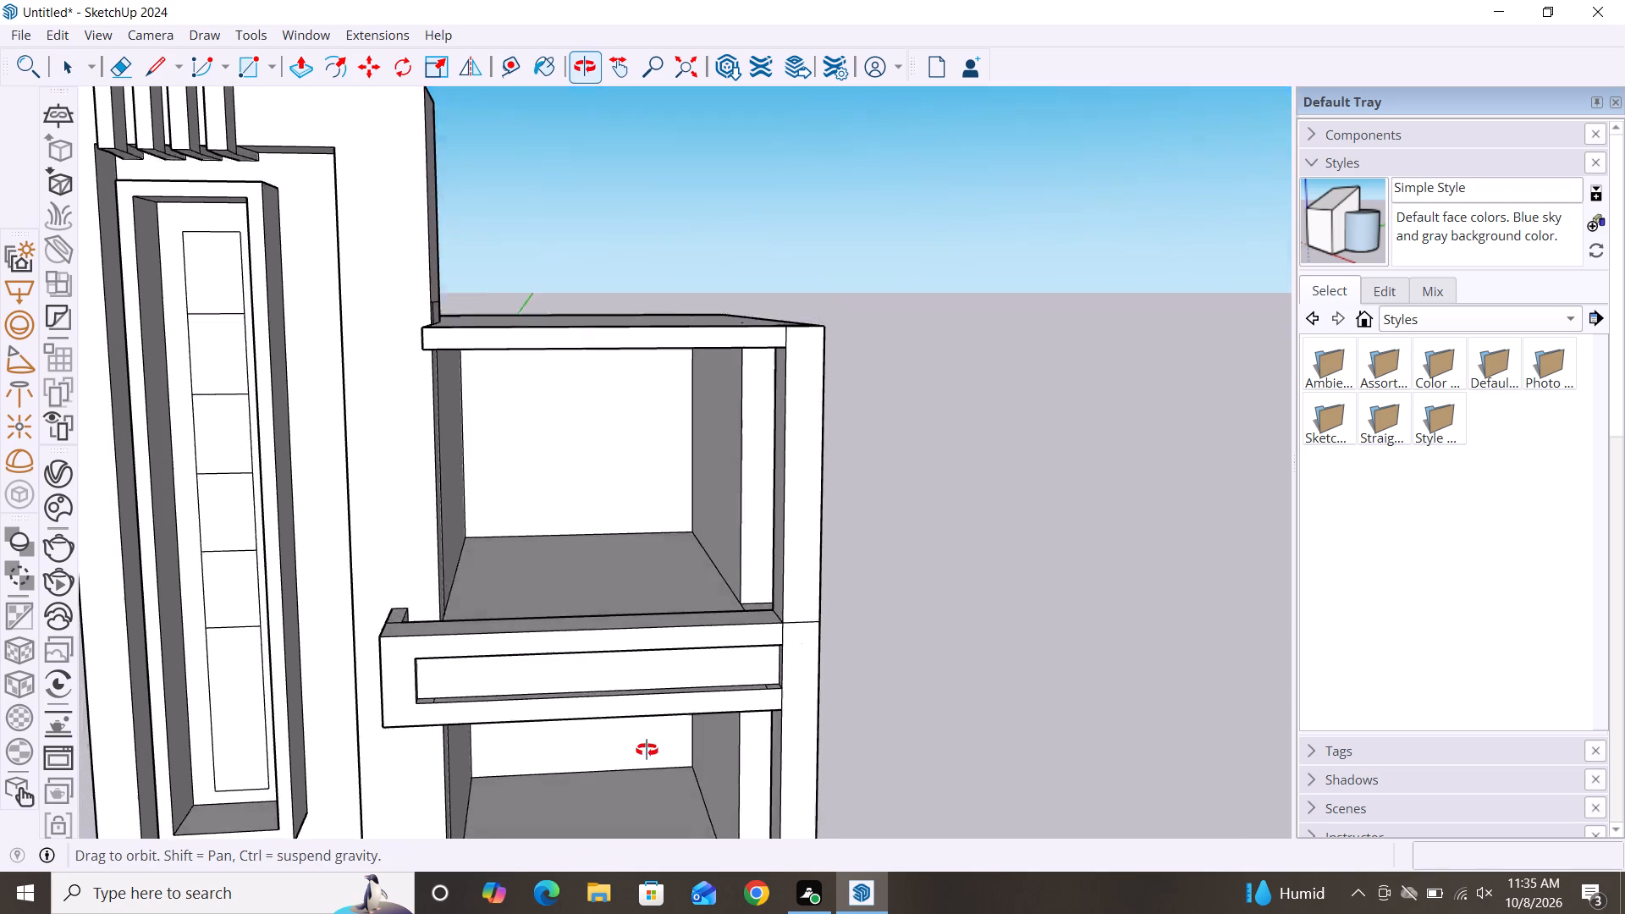
pyautogui.moveTo(647, 750); pyautogui.dragTo(643, 768, button='middle')
pyautogui.press('p')
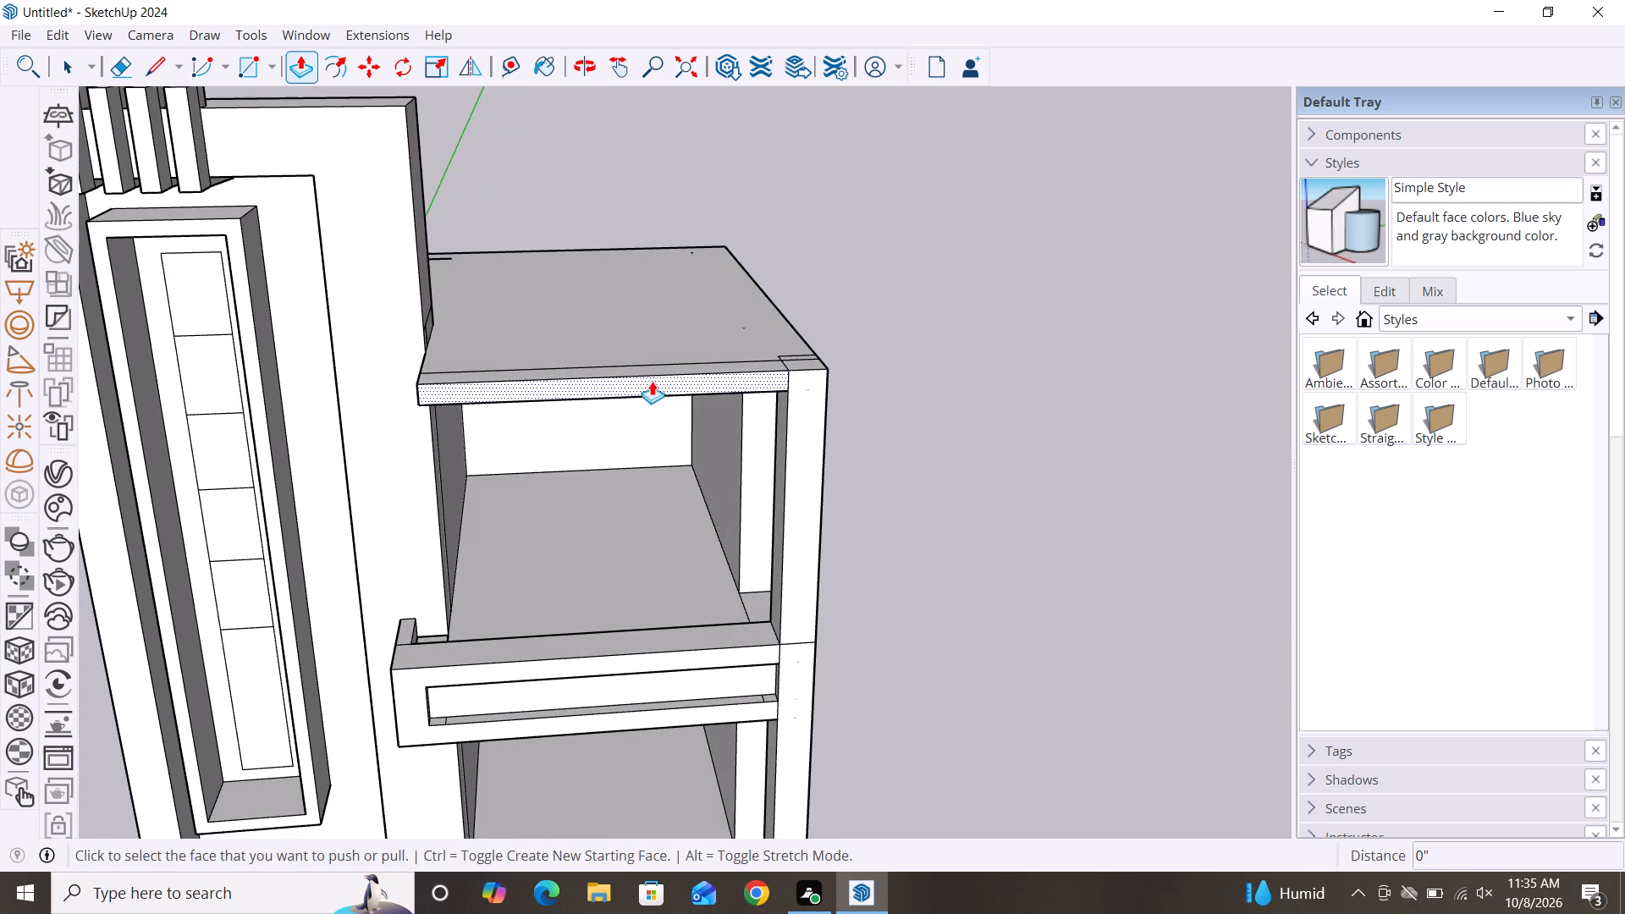
pyautogui.click(655, 371)
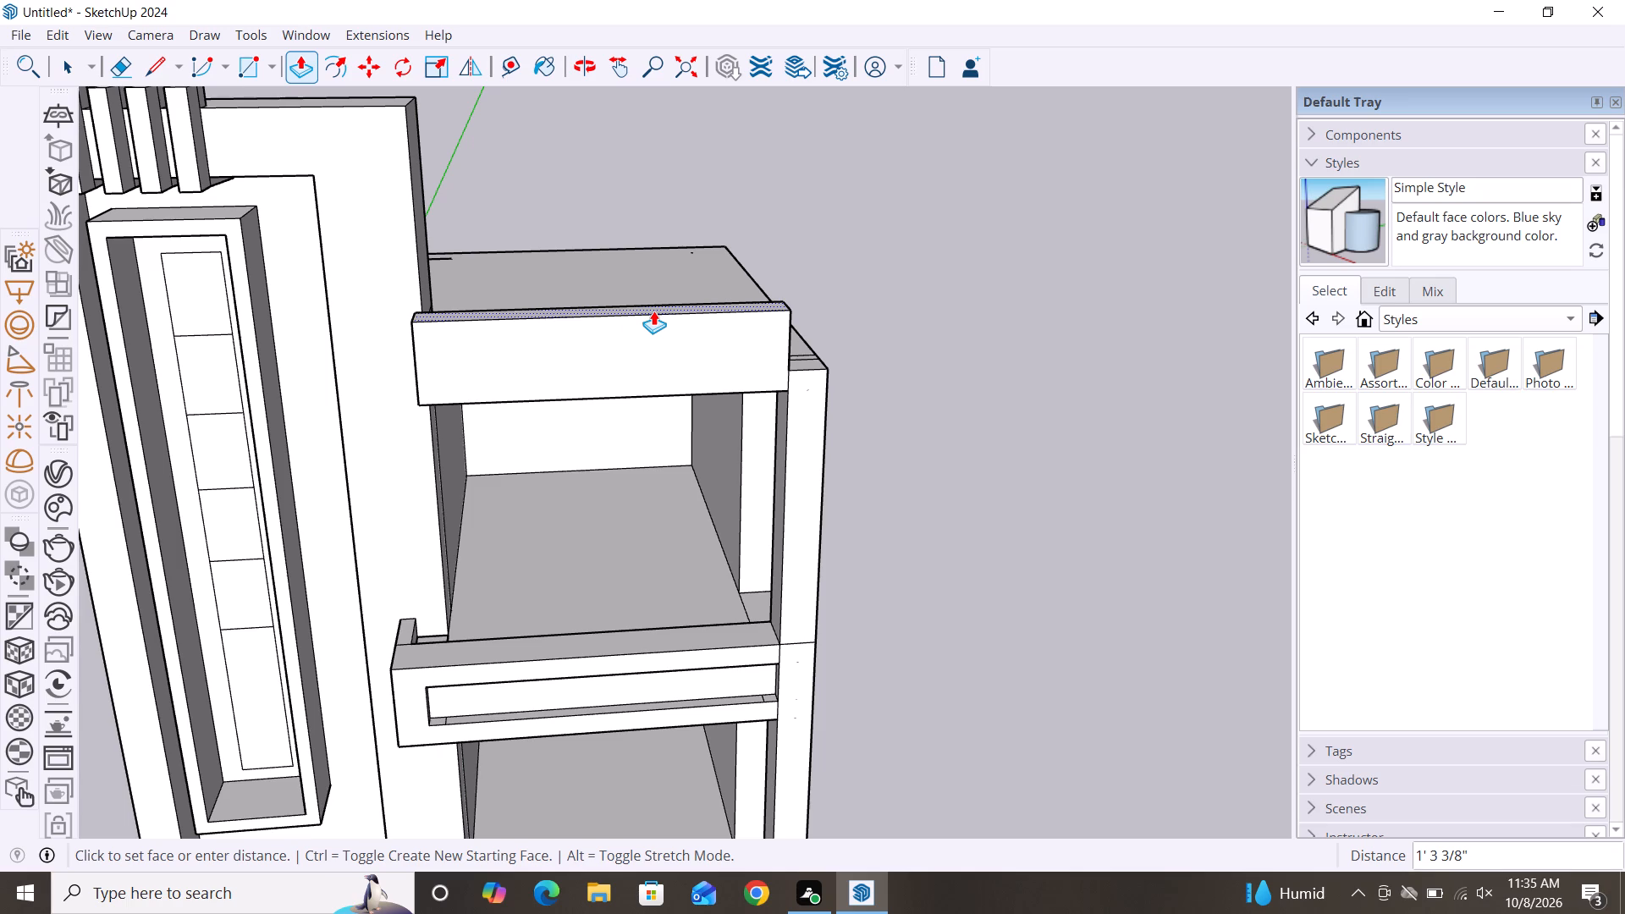
pyautogui.click(653, 311)
# Raise the top face of the upper balcony column 1' 3 3/8", flush with the top of the roof parapet.
pyautogui.moveTo(930, 565); pyautogui.dragTo(939, 559, button='middle')
pyautogui.keyDown('alt'); pyautogui.moveTo(1144, 698); pyautogui.dragTo(948, 730, button='middle'); pyautogui.keyUp('alt')
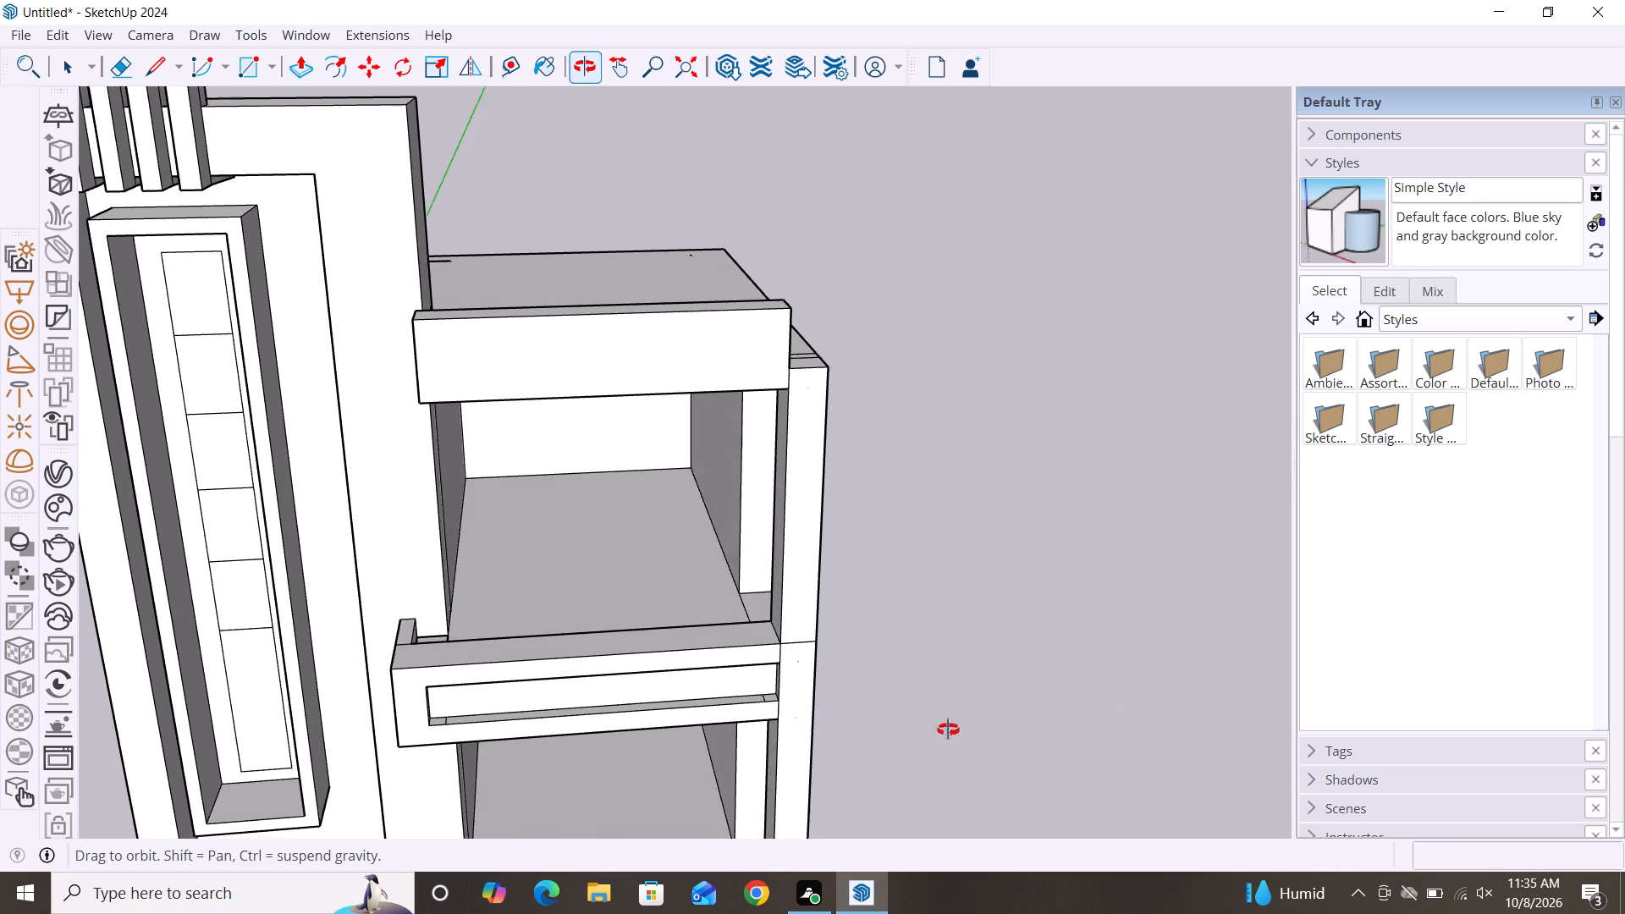
pyautogui.keyDown('alt'); pyautogui.moveTo(948, 730); pyautogui.dragTo(847, 717, button='middle'); pyautogui.keyUp('alt')
pyautogui.click(696, 377)
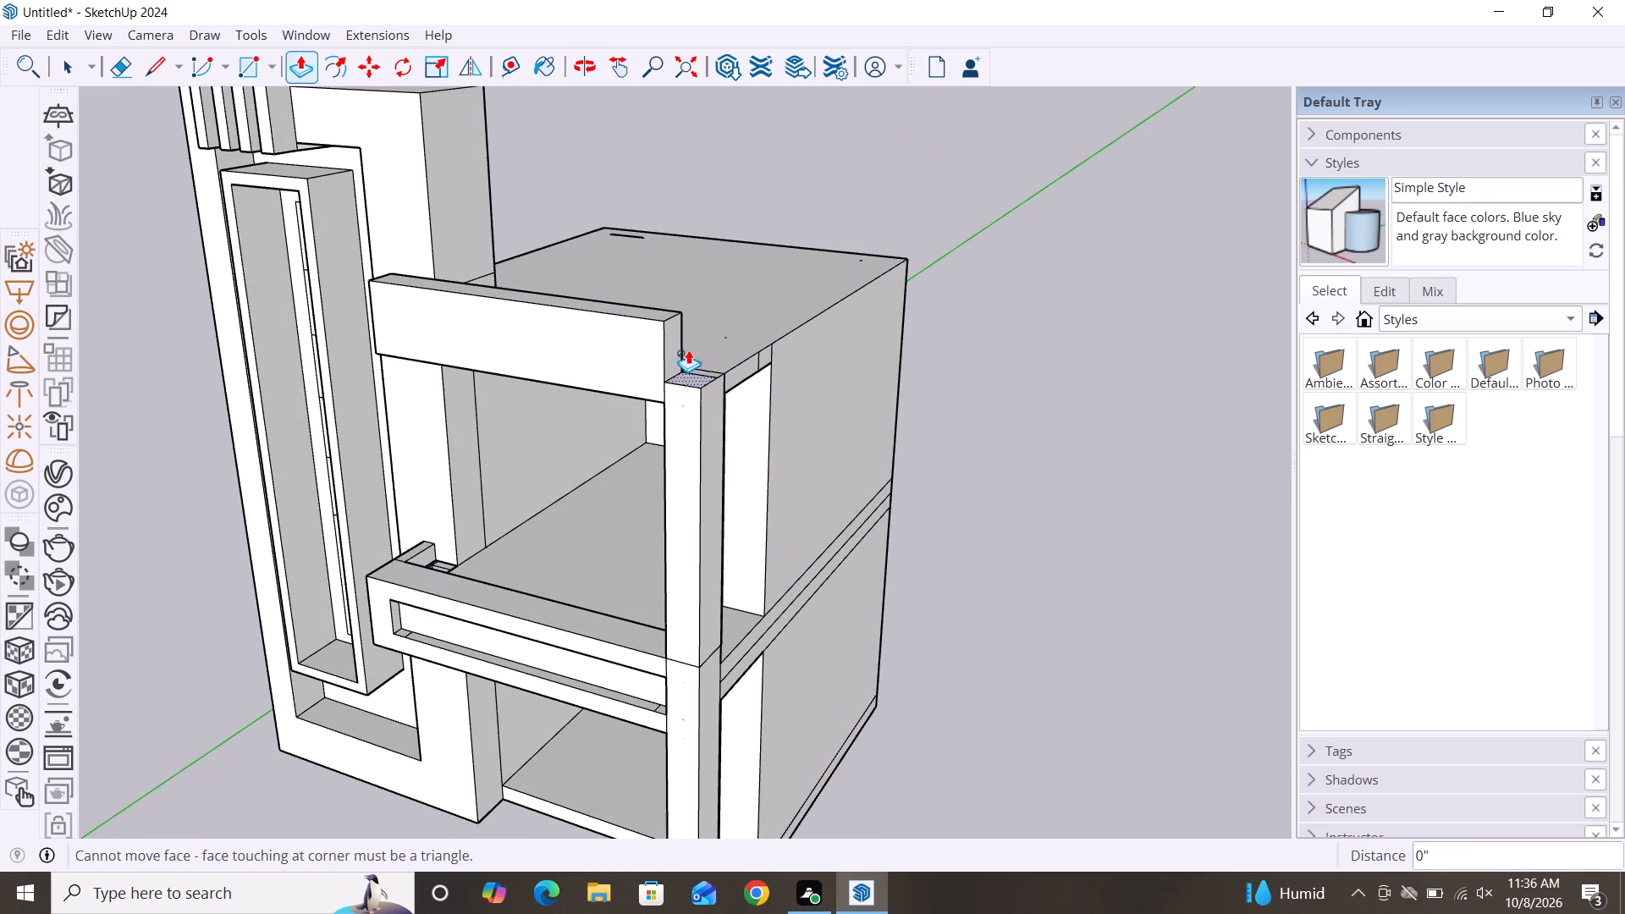
pyautogui.press('space')
pyautogui.scroll(4, 693, 377)
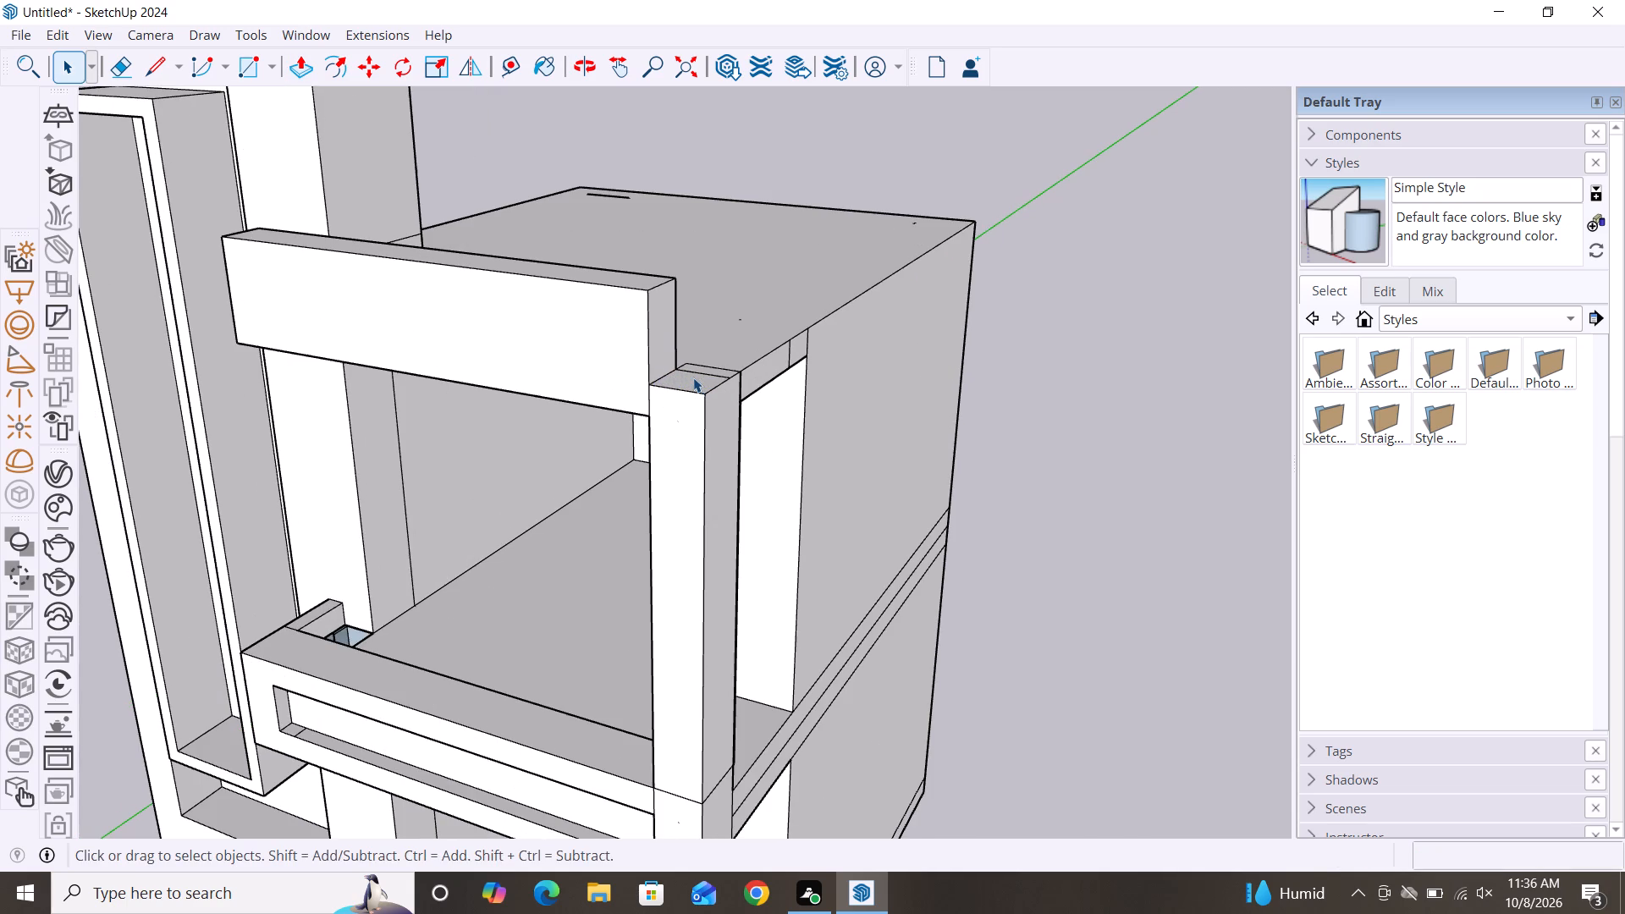
pyautogui.press('p')
pyautogui.click(688, 383)
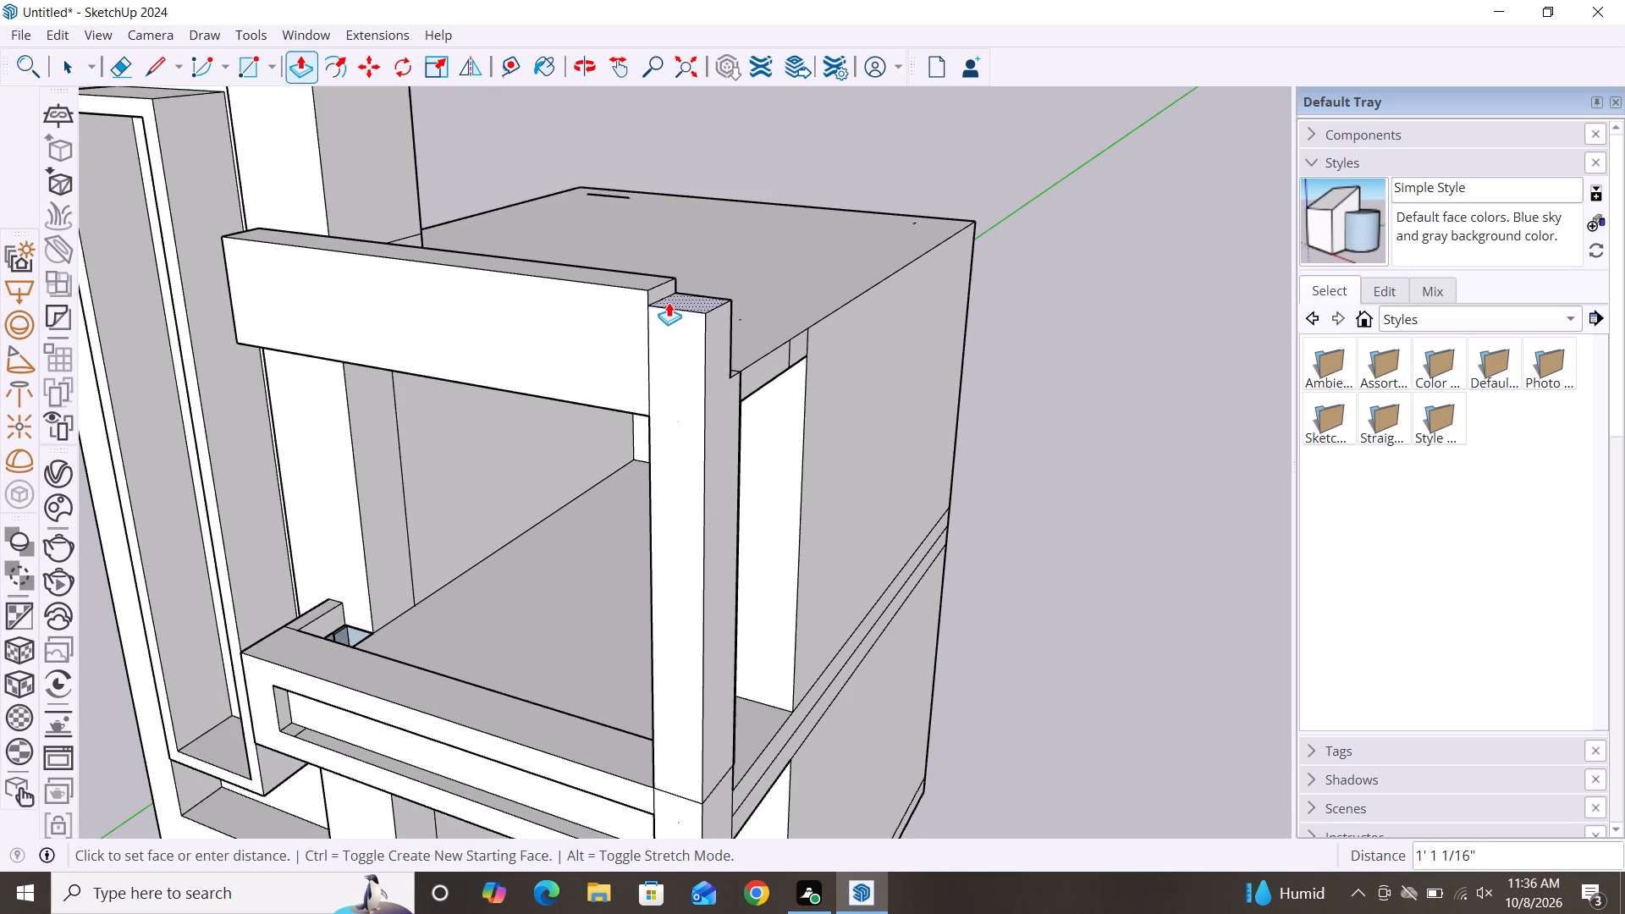
pyautogui.click(664, 284)
pyautogui.scroll(-2, 1061, 477)
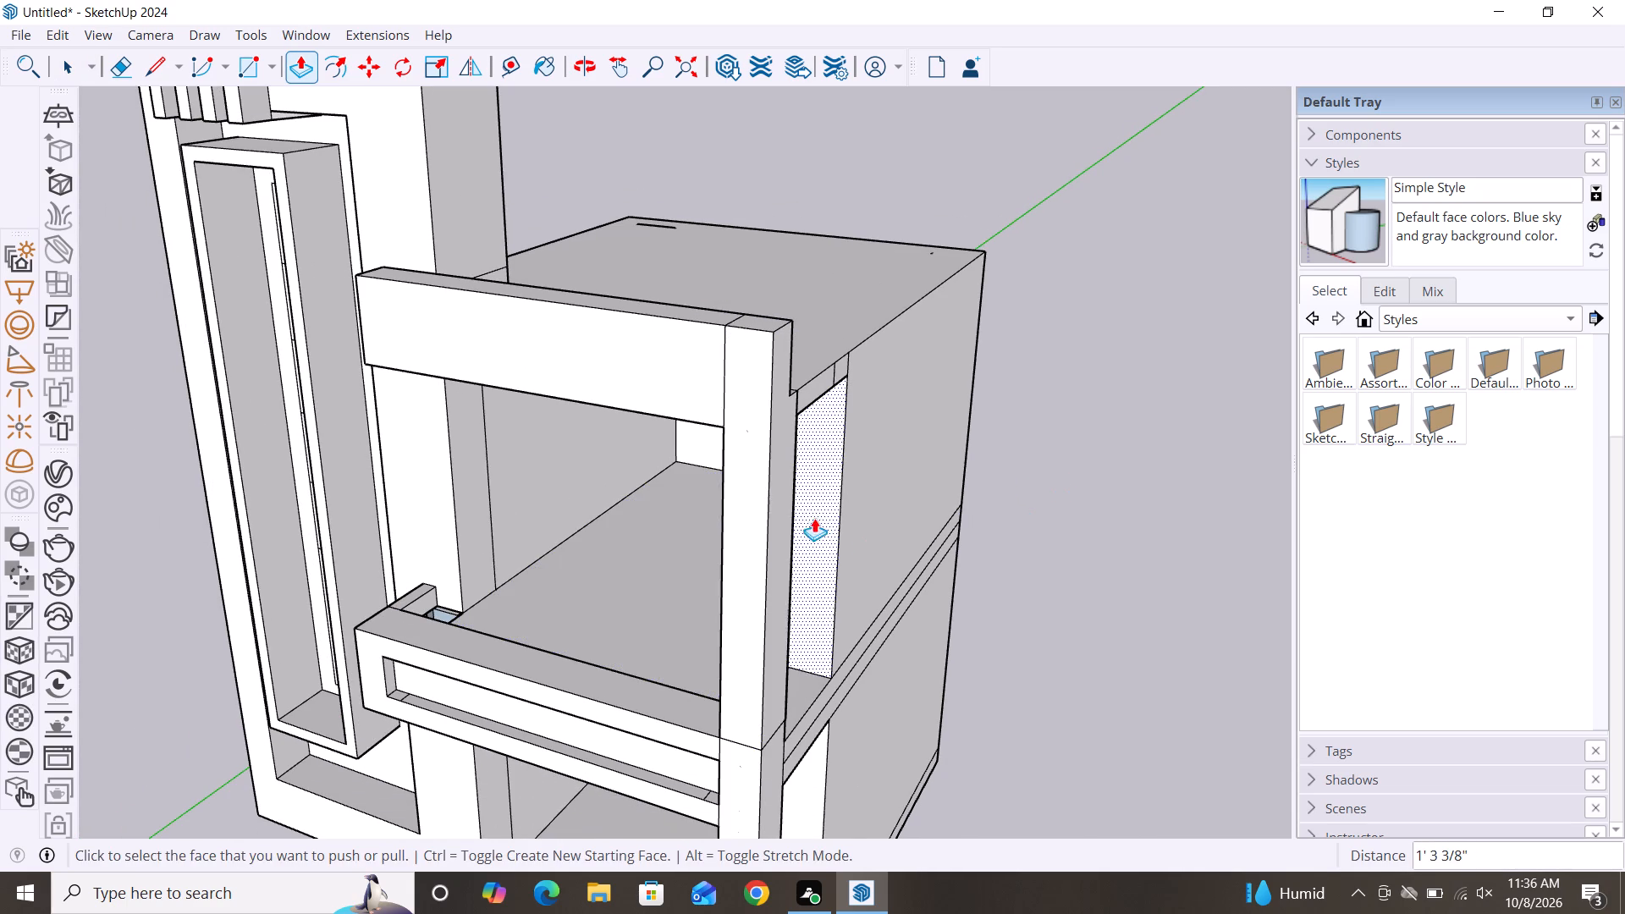
pyautogui.press('space')
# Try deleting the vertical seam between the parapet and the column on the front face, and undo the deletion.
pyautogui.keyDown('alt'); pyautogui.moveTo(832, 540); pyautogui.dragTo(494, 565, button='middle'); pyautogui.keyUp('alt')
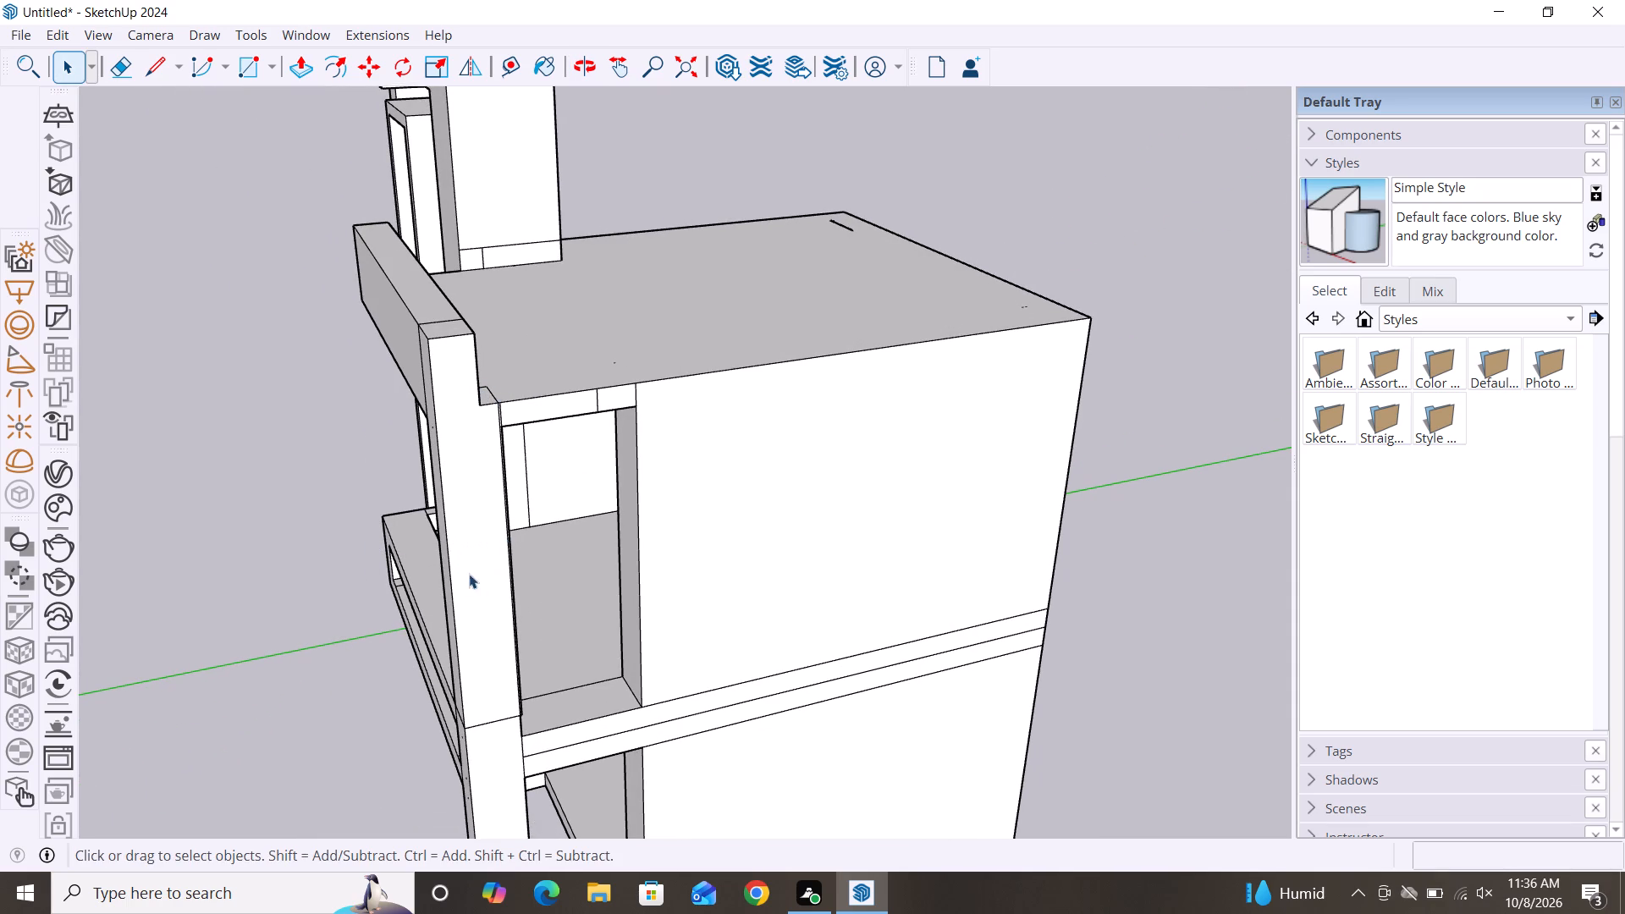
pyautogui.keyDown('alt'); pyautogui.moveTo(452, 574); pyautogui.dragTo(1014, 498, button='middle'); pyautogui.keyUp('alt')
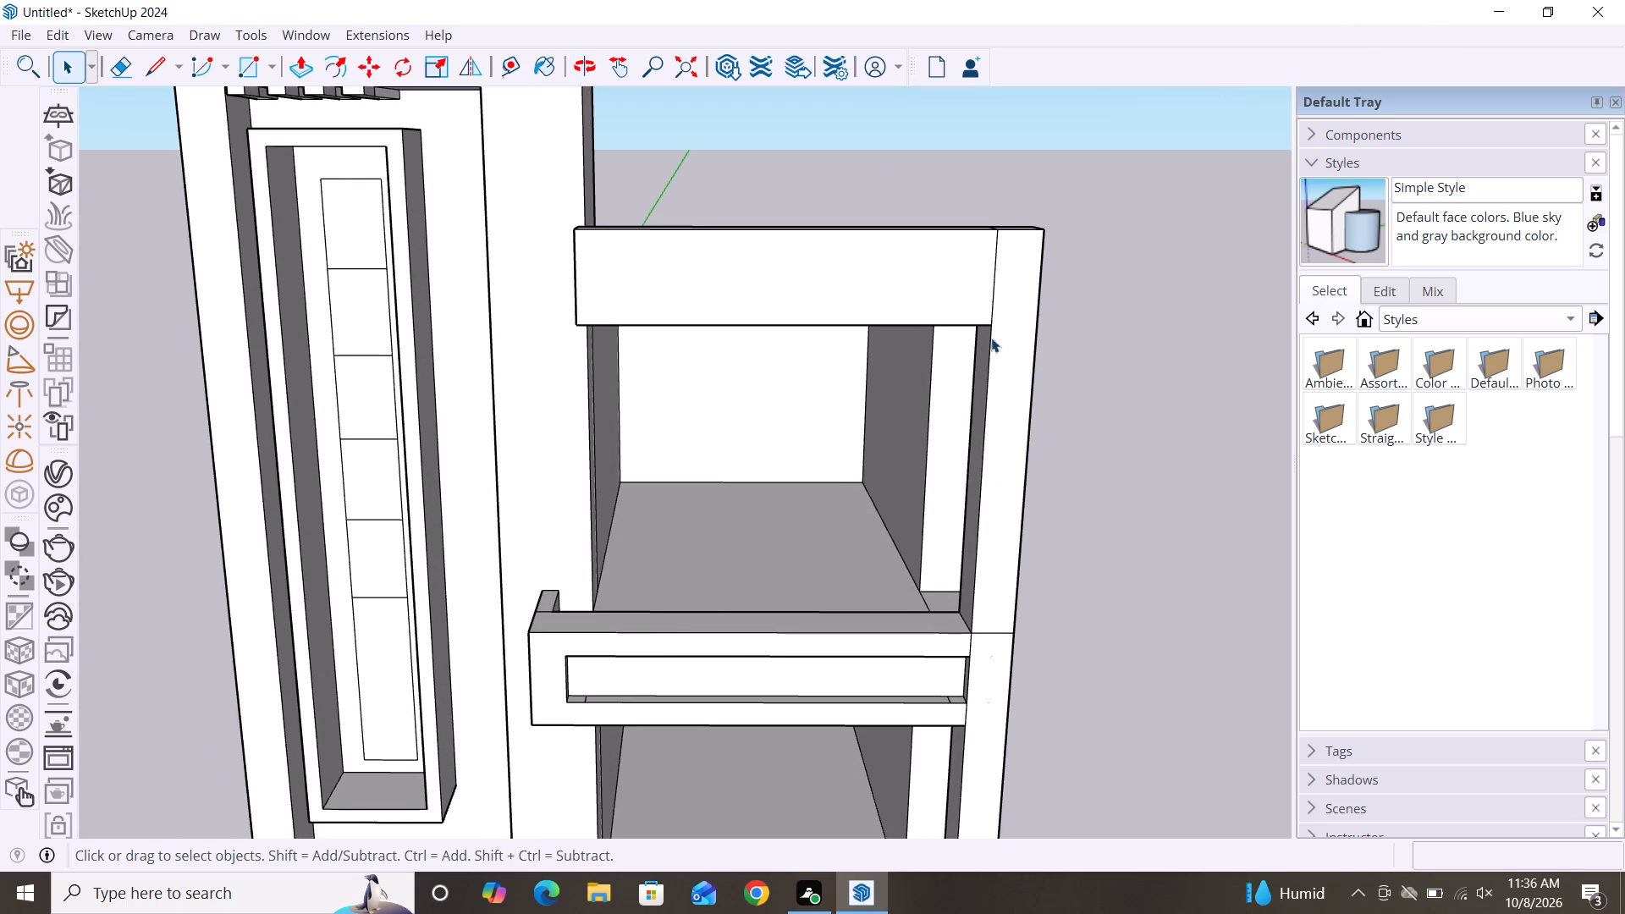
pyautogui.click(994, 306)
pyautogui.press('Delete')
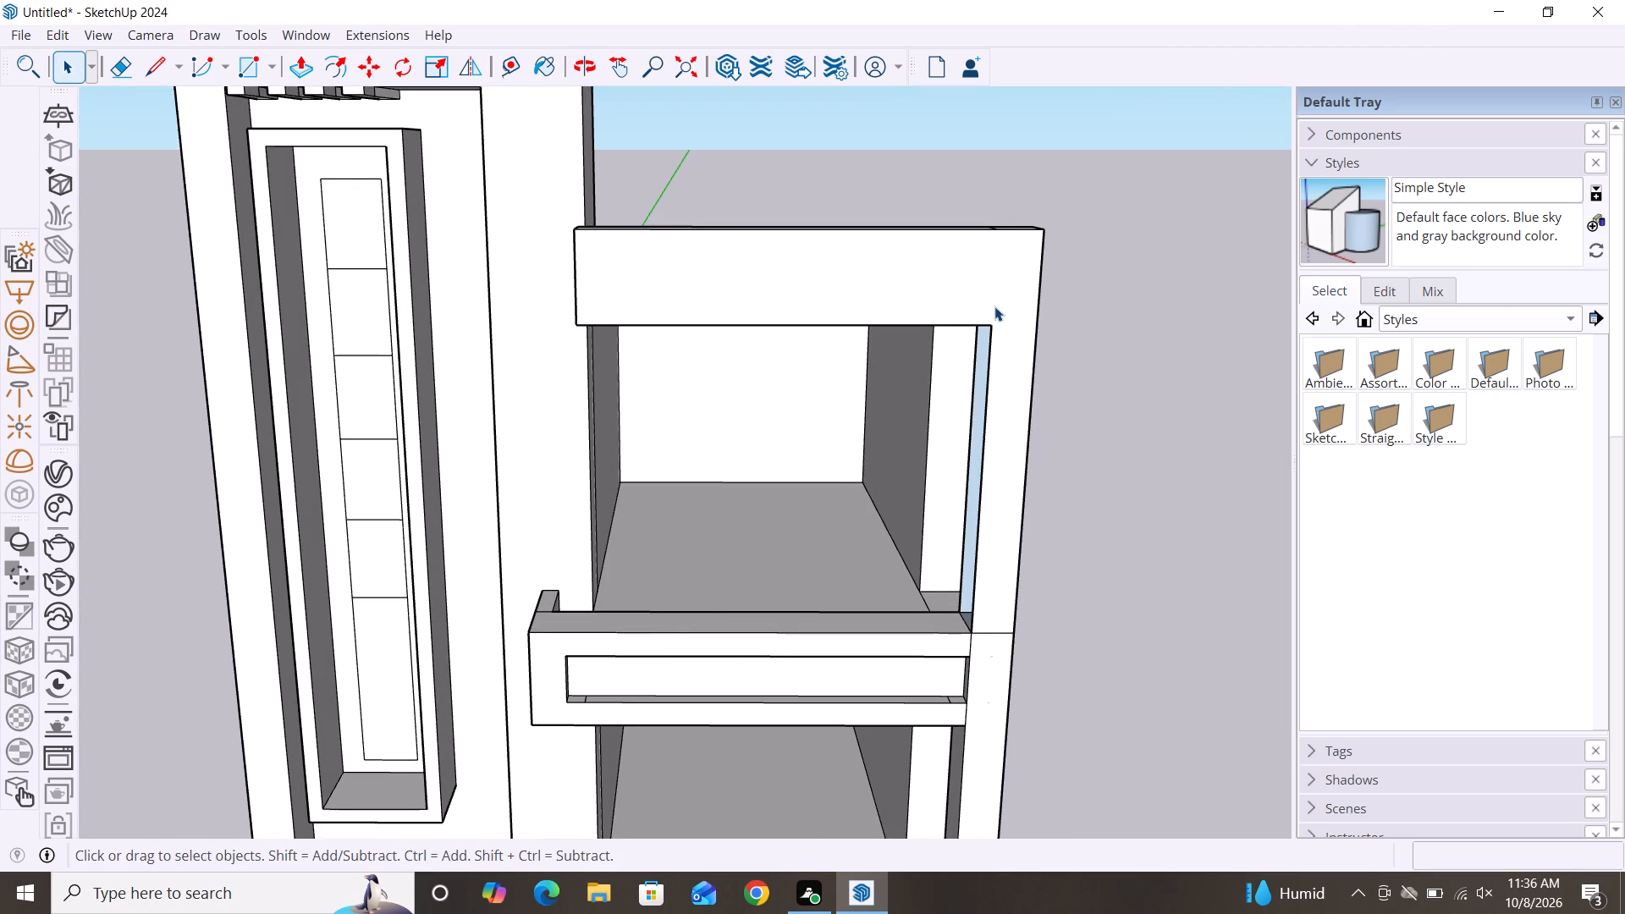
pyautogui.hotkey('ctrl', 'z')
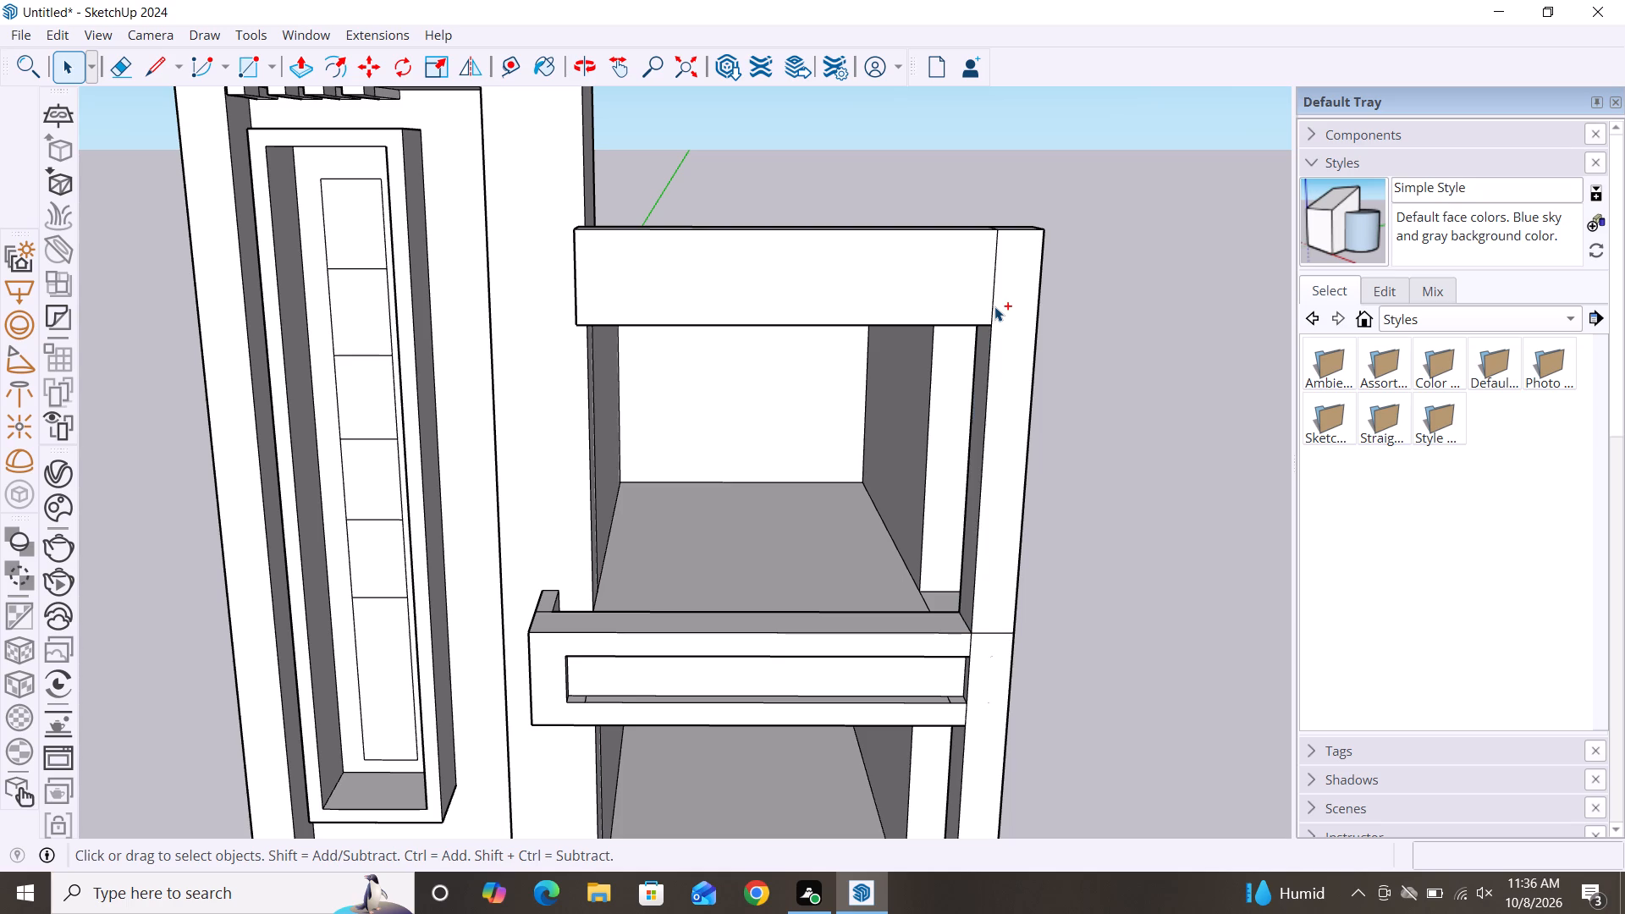
# Extend the L-shaped end face of the parapet and roof slab 1' 15/16" across the tower, aligned with the balcony's end.
pyautogui.scroll(5, 1015, 346)
pyautogui.scroll(-2, 933, 350)
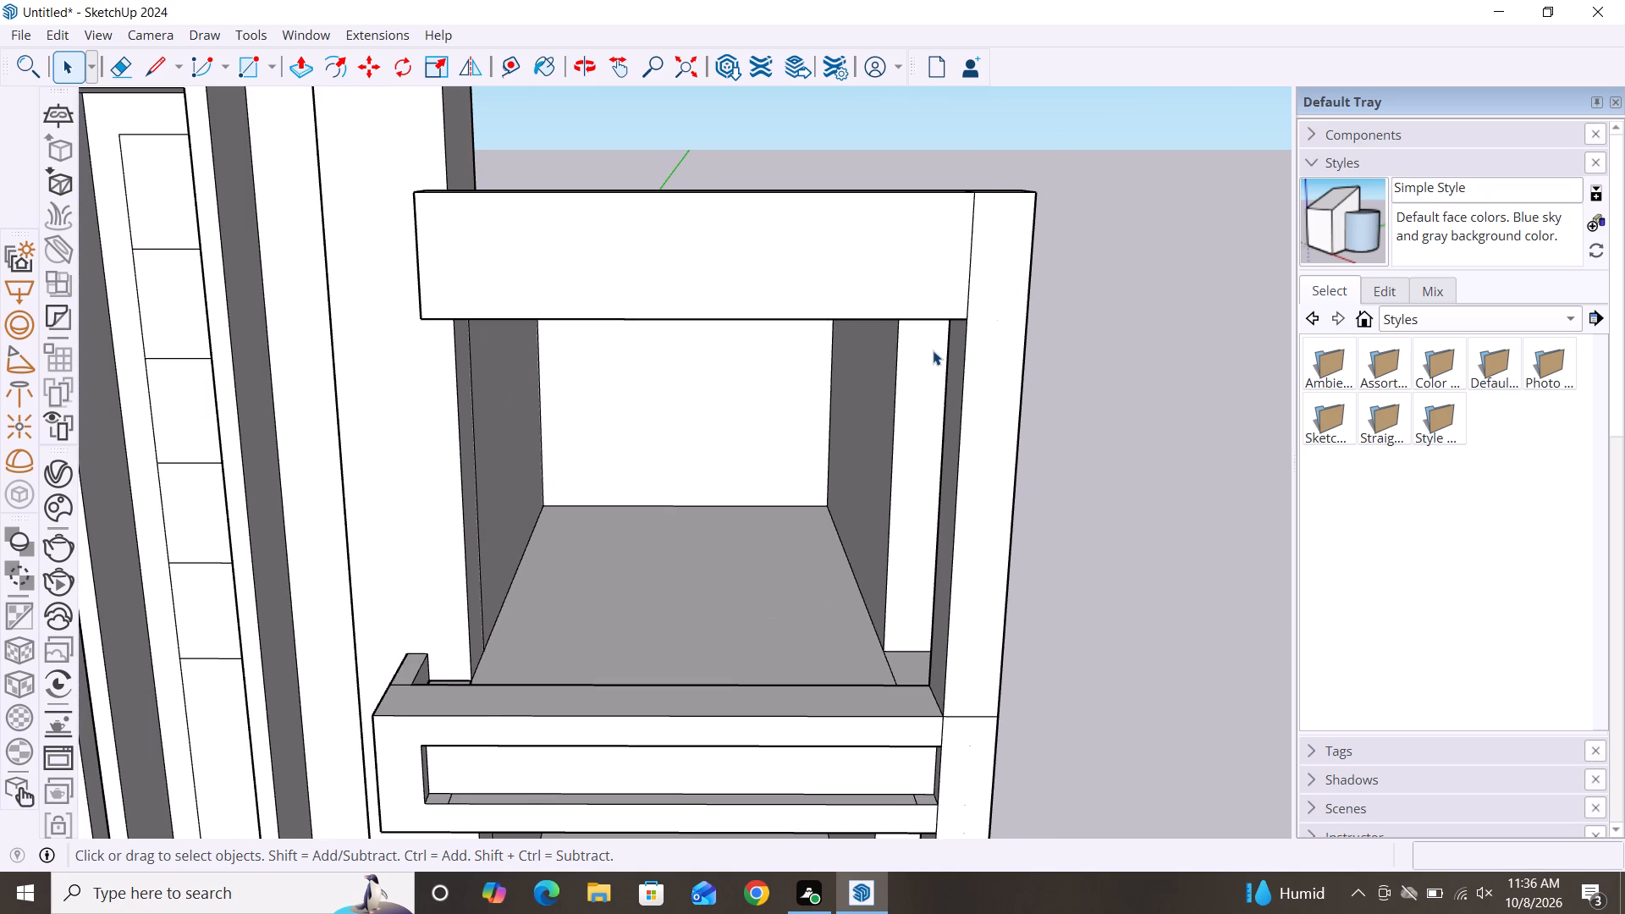
pyautogui.scroll(-5, 934, 346)
pyautogui.scroll(3, 947, 369)
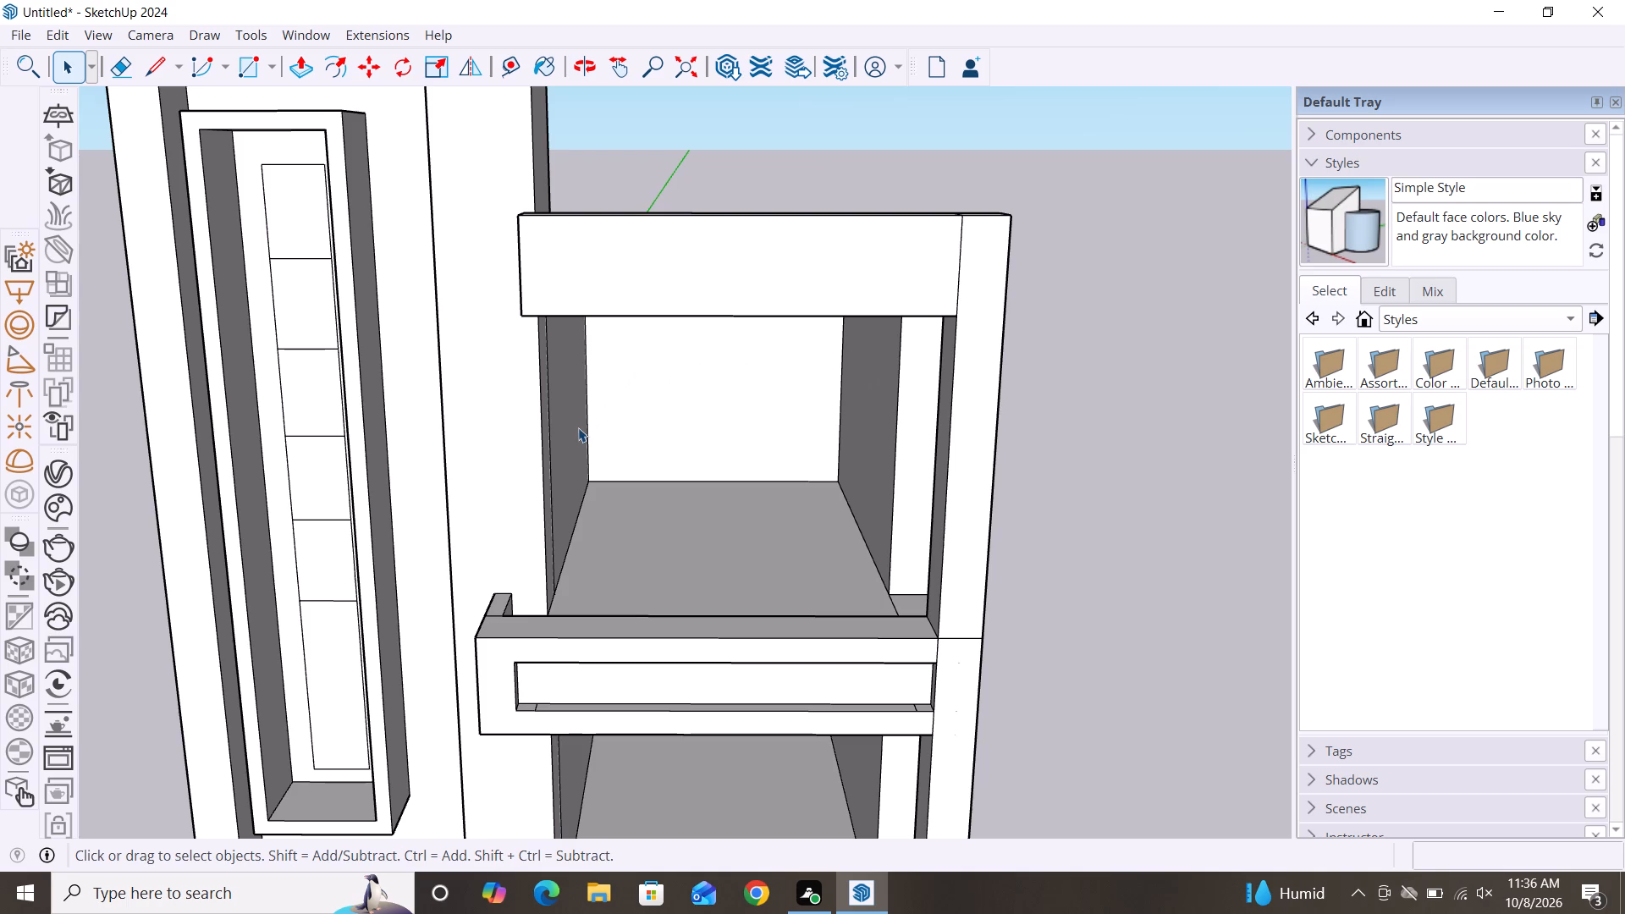
pyautogui.moveTo(578, 427); pyautogui.dragTo(866, 477, button='middle')
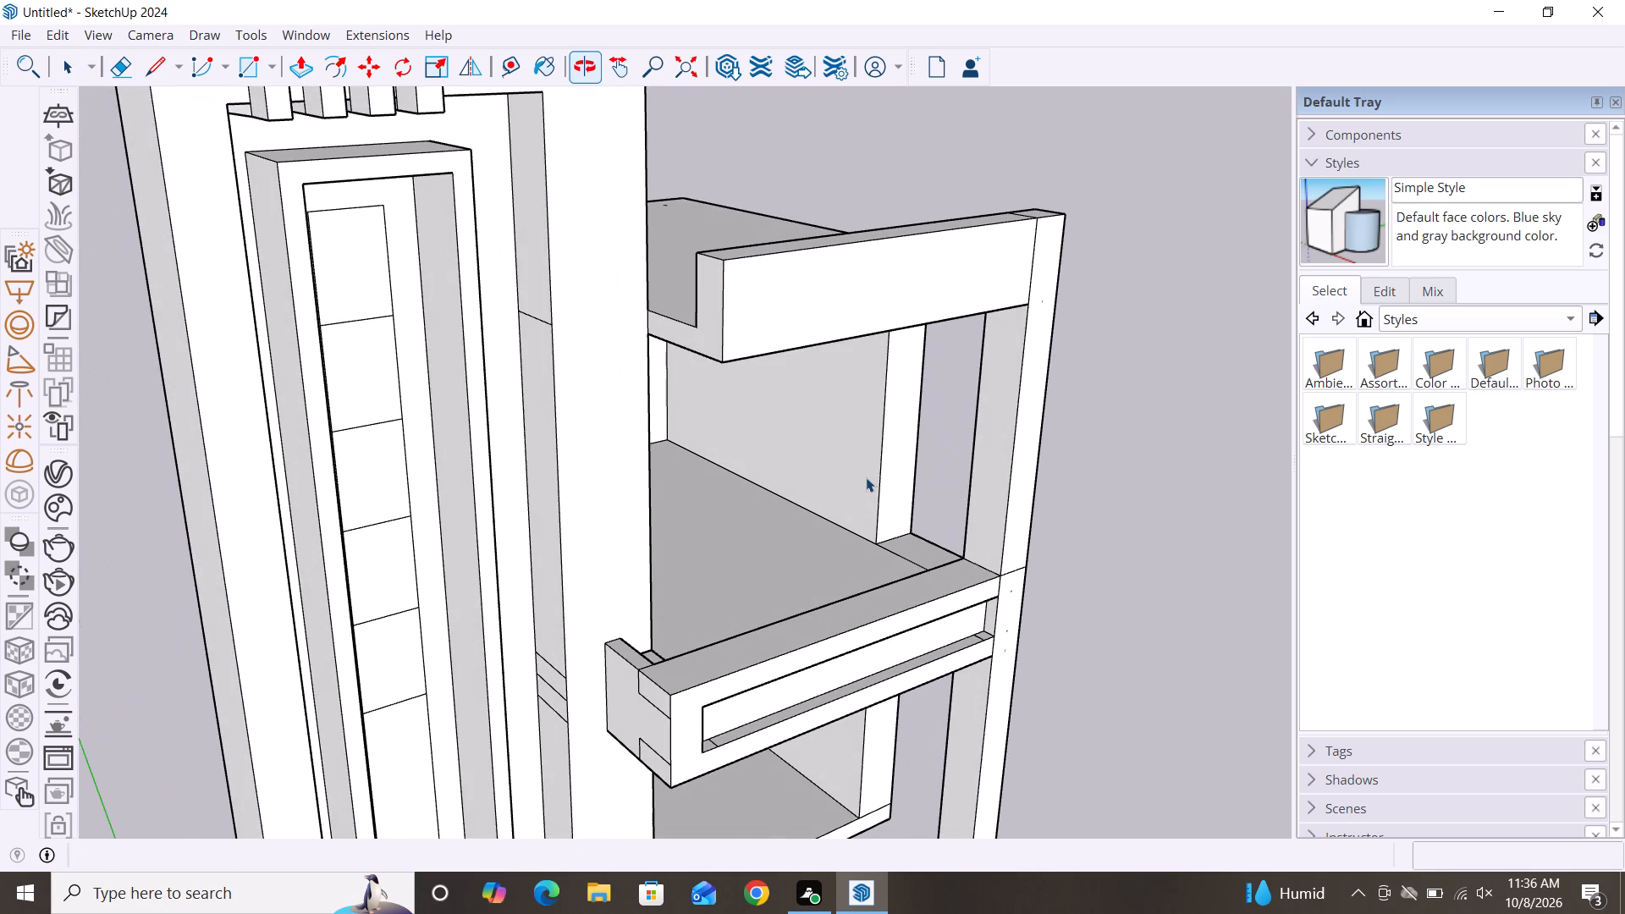
pyautogui.scroll(3, 708, 319)
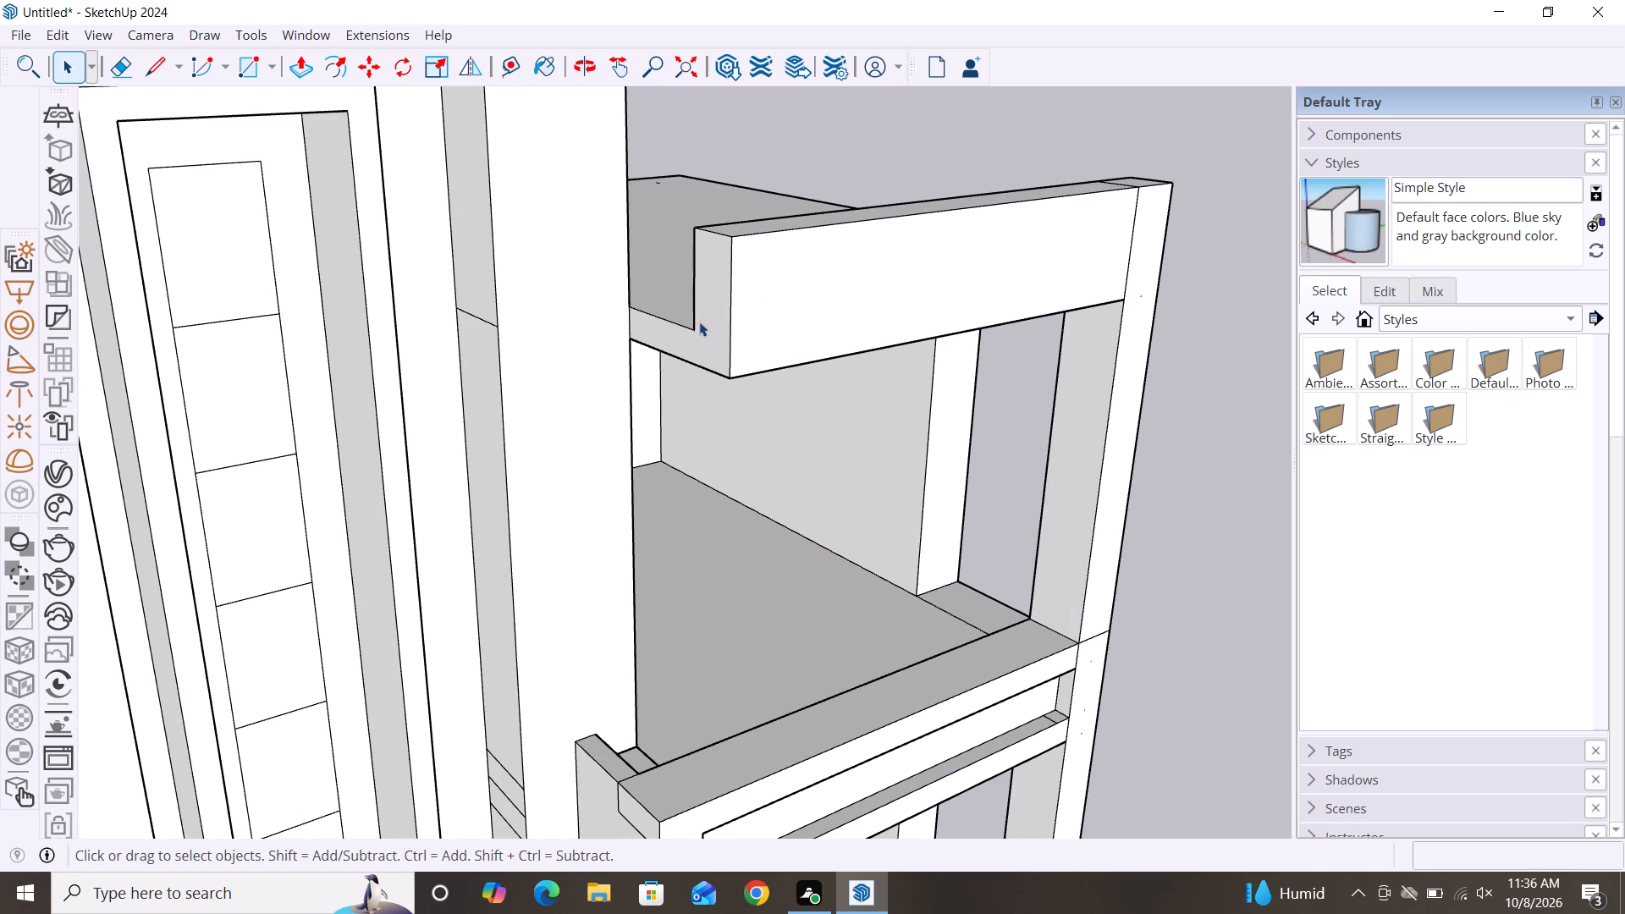
pyautogui.press('p')
pyautogui.click(717, 320)
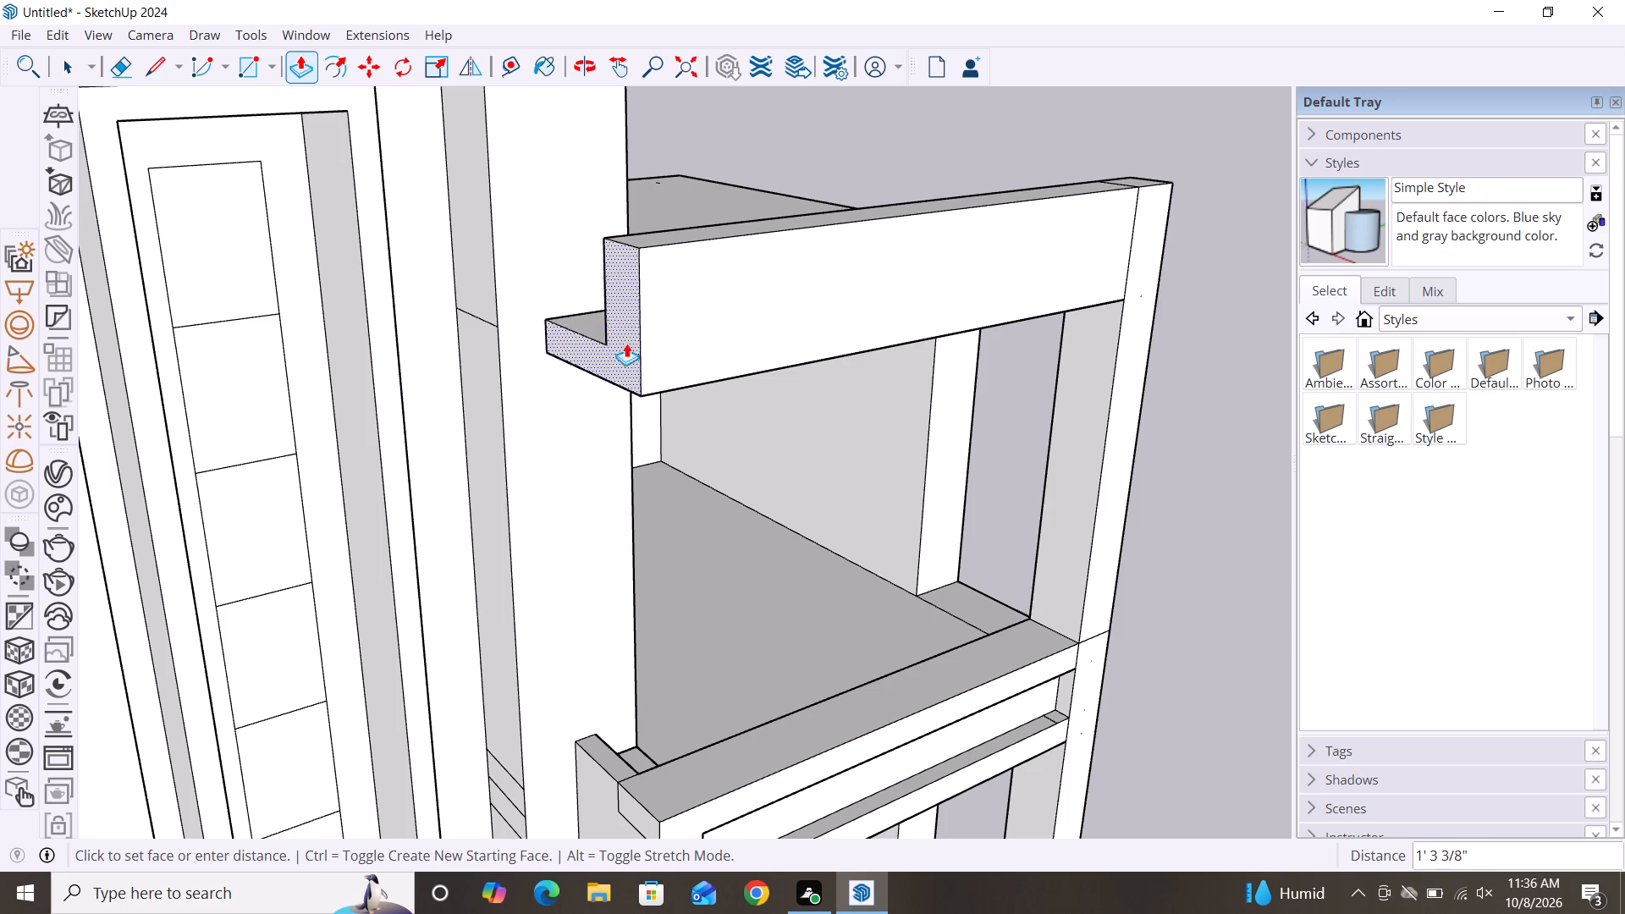
pyautogui.click(576, 736)
pyautogui.press('space')
# Examine the extended parapet and roof slab end against the tower and balcony from the front and the tower side.
pyautogui.scroll(-8, 650, 422)
pyautogui.keyDown('alt'); pyautogui.moveTo(973, 704); pyautogui.dragTo(795, 663, button='middle'); pyautogui.keyUp('alt')
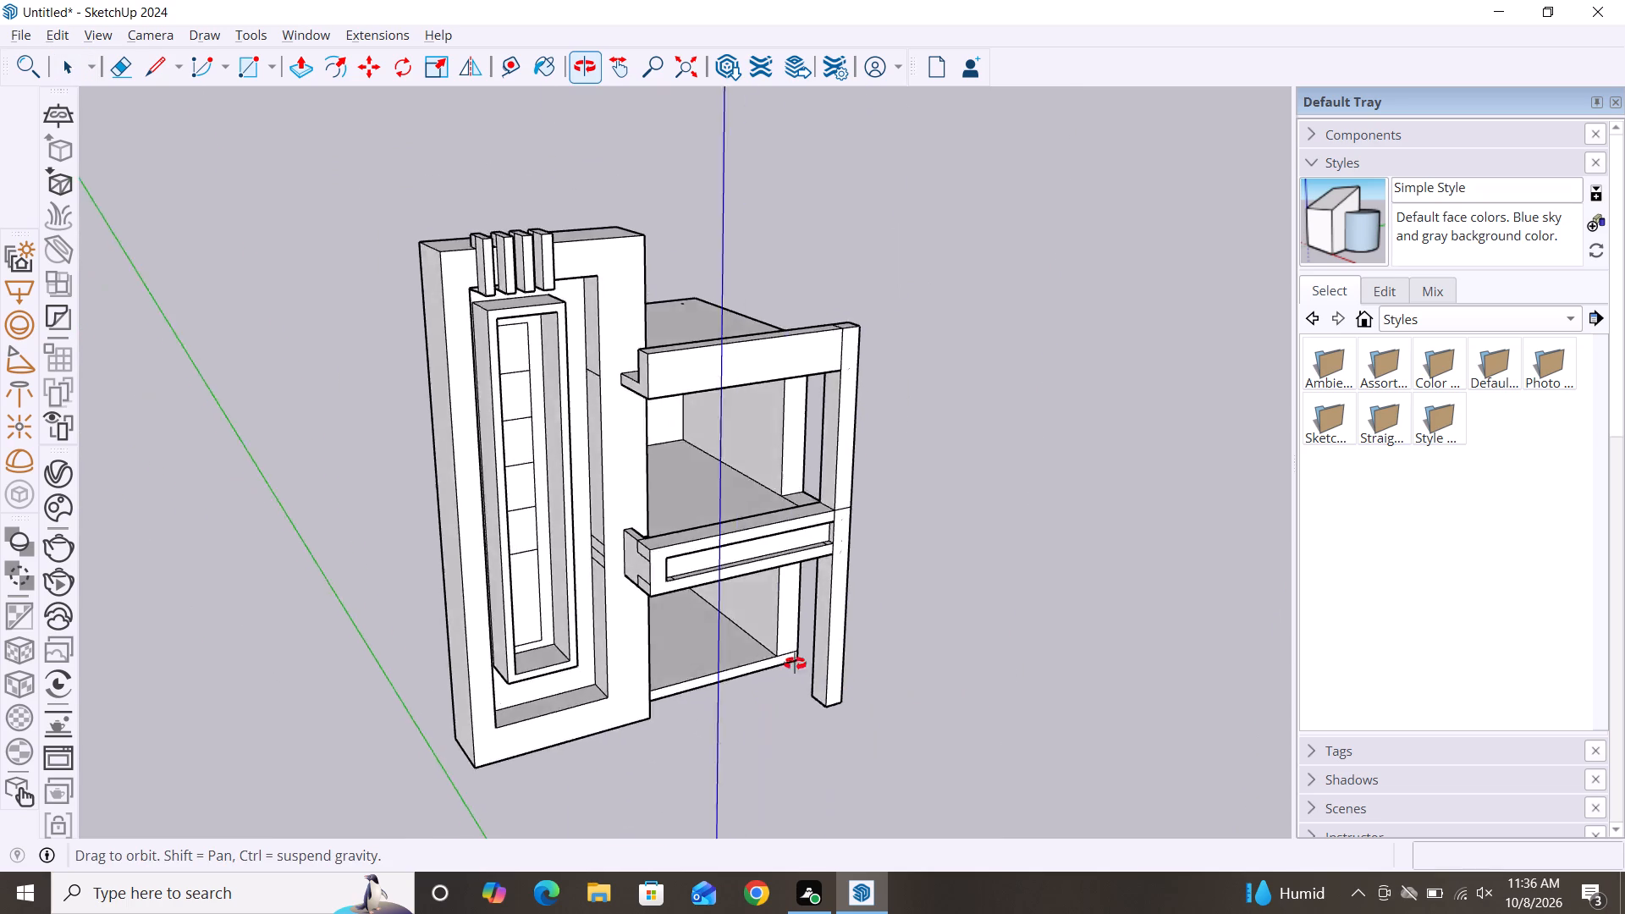
pyautogui.keyDown('alt'); pyautogui.moveTo(795, 663); pyautogui.dragTo(760, 580, button='middle'); pyautogui.keyUp('alt')
pyautogui.keyDown('alt'); pyautogui.moveTo(972, 763); pyautogui.dragTo(968, 762, button='middle'); pyautogui.keyUp('alt')
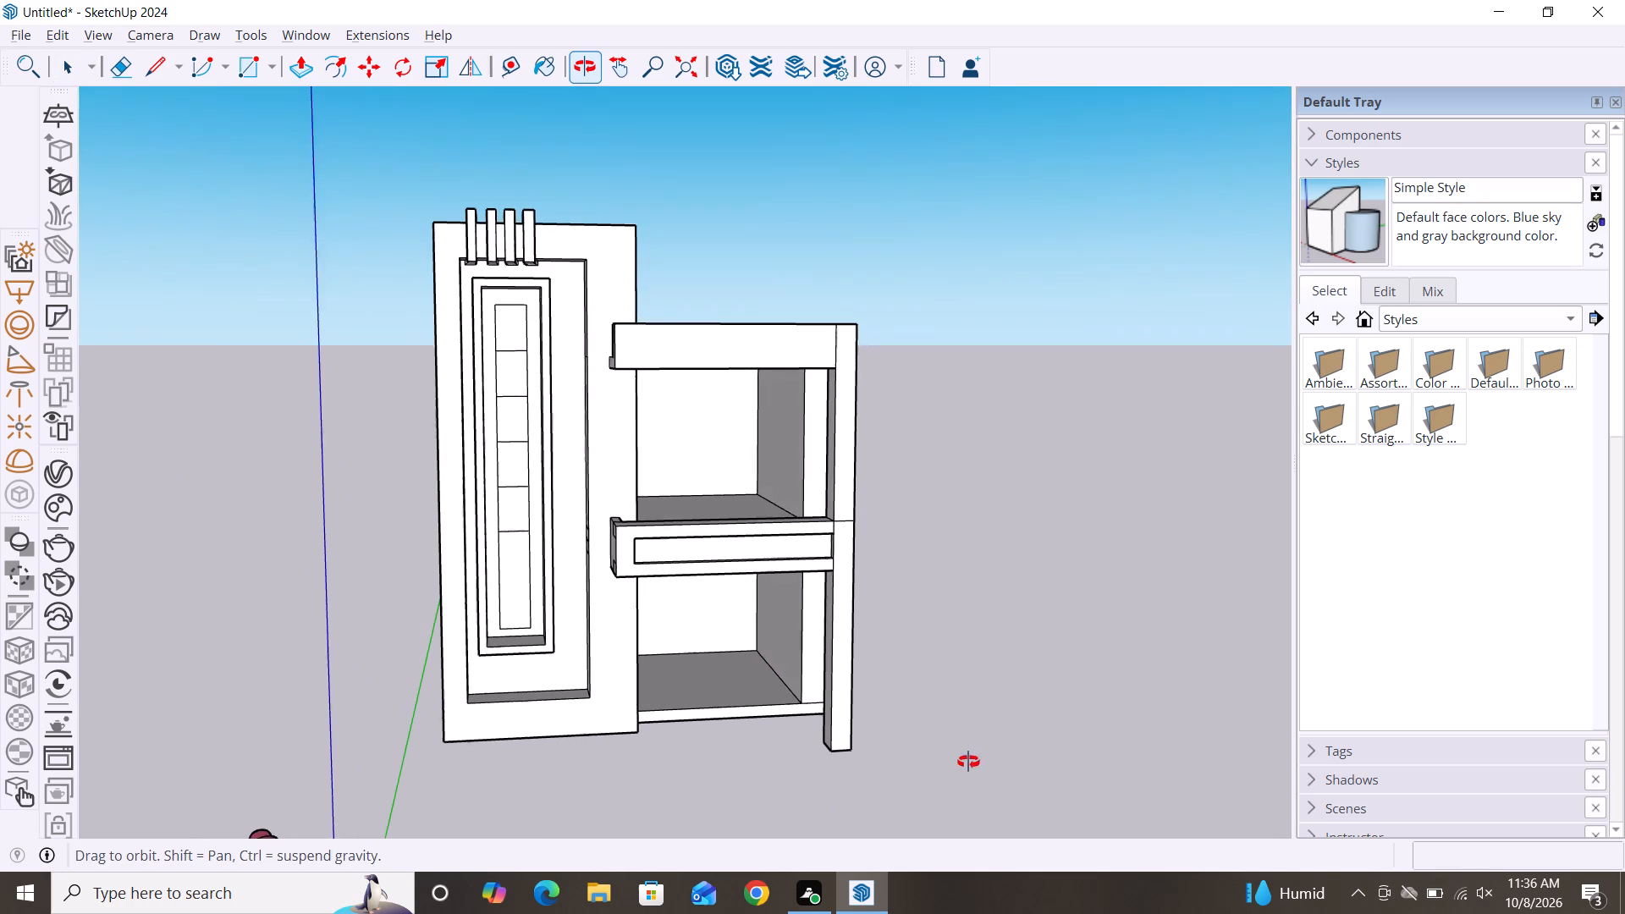
pyautogui.keyDown('alt'); pyautogui.moveTo(968, 762); pyautogui.dragTo(841, 735, button='middle'); pyautogui.keyUp('alt')
pyautogui.keyDown('alt'); pyautogui.moveTo(798, 719); pyautogui.dragTo(1163, 752, button='middle'); pyautogui.keyUp('alt')
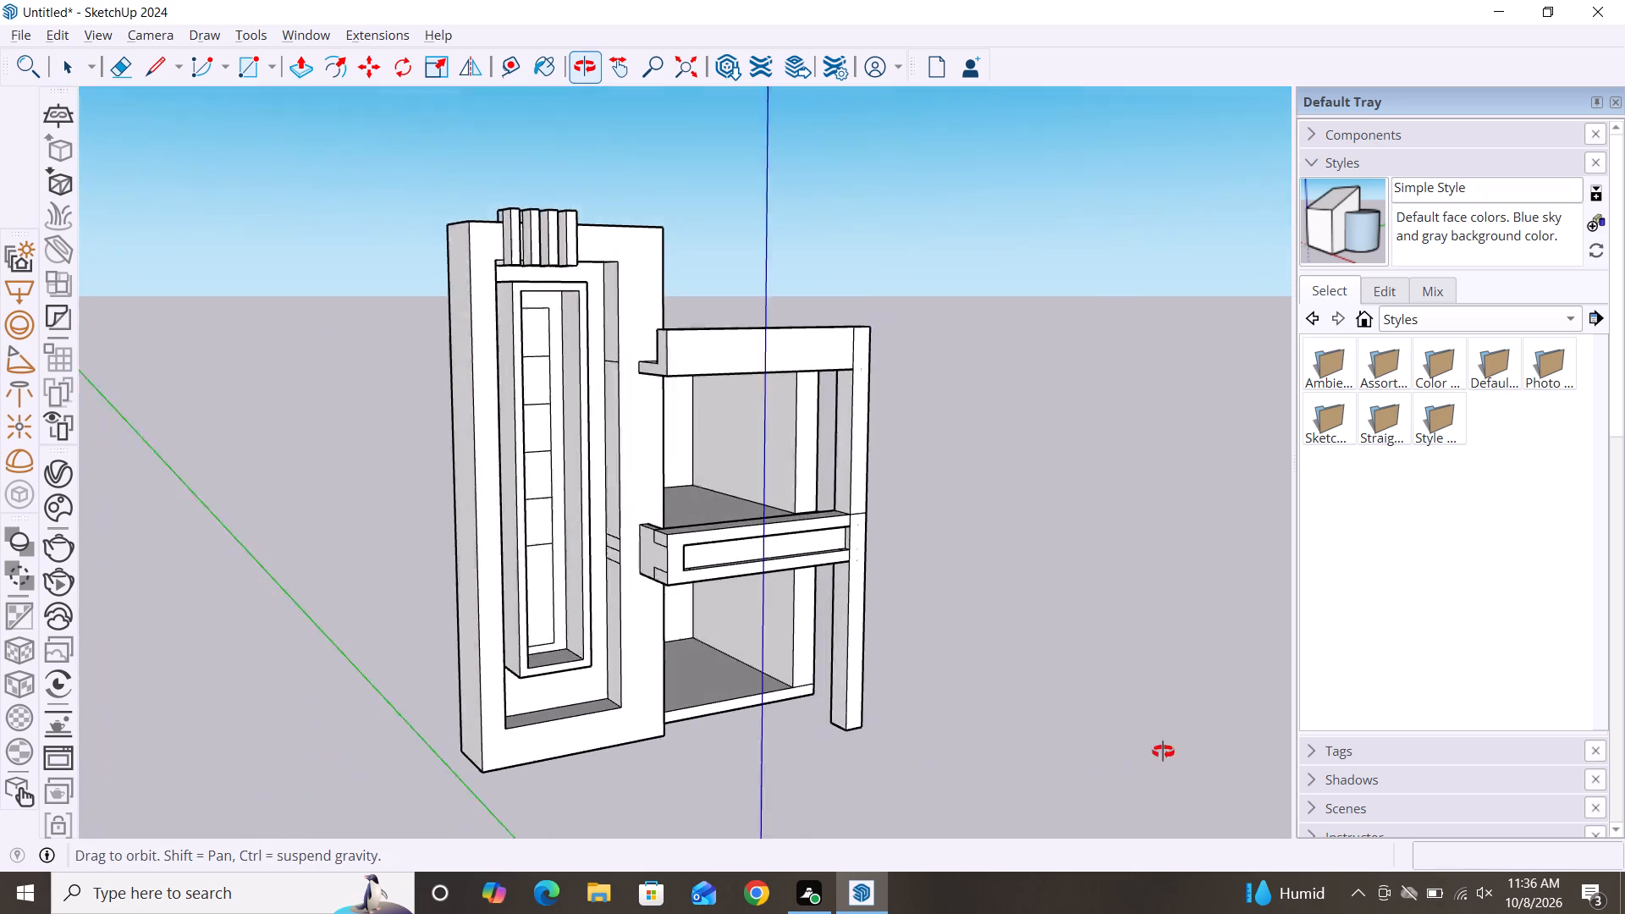
pyautogui.keyDown('alt'); pyautogui.moveTo(1163, 752); pyautogui.dragTo(1203, 726, button='middle'); pyautogui.keyUp('alt')
pyautogui.keyDown('alt'); pyautogui.moveTo(708, 533); pyautogui.dragTo(1150, 736, button='middle'); pyautogui.keyUp('alt')
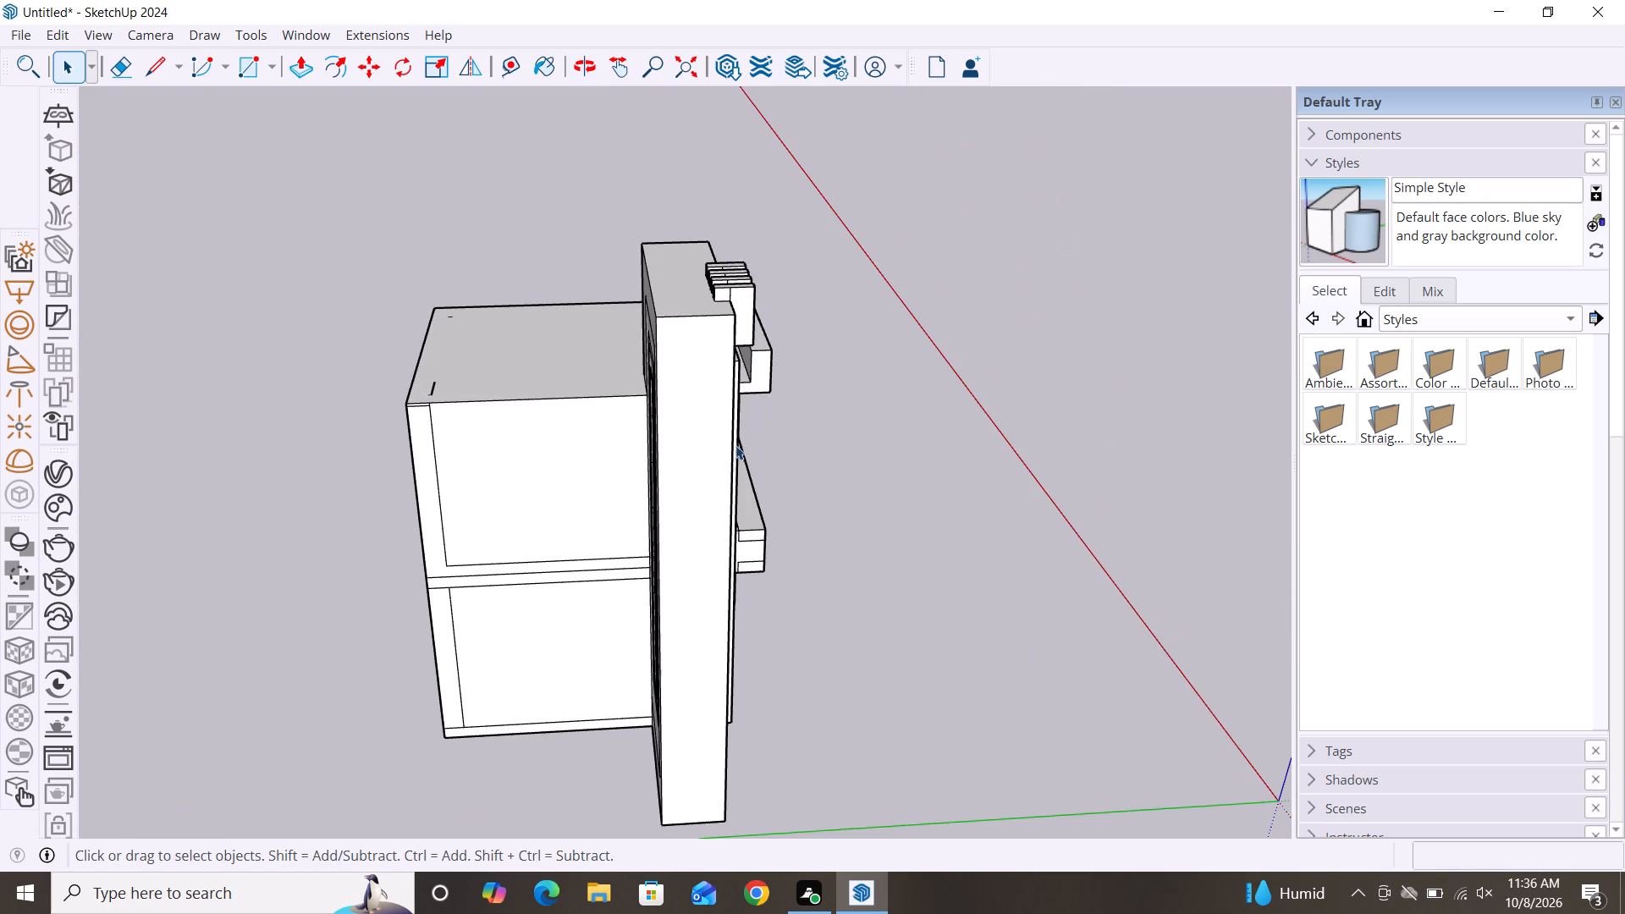
pyautogui.scroll(3, 751, 387)
pyautogui.keyDown('alt'); pyautogui.moveTo(694, 587); pyautogui.dragTo(579, 556, button='middle'); pyautogui.keyUp('alt')
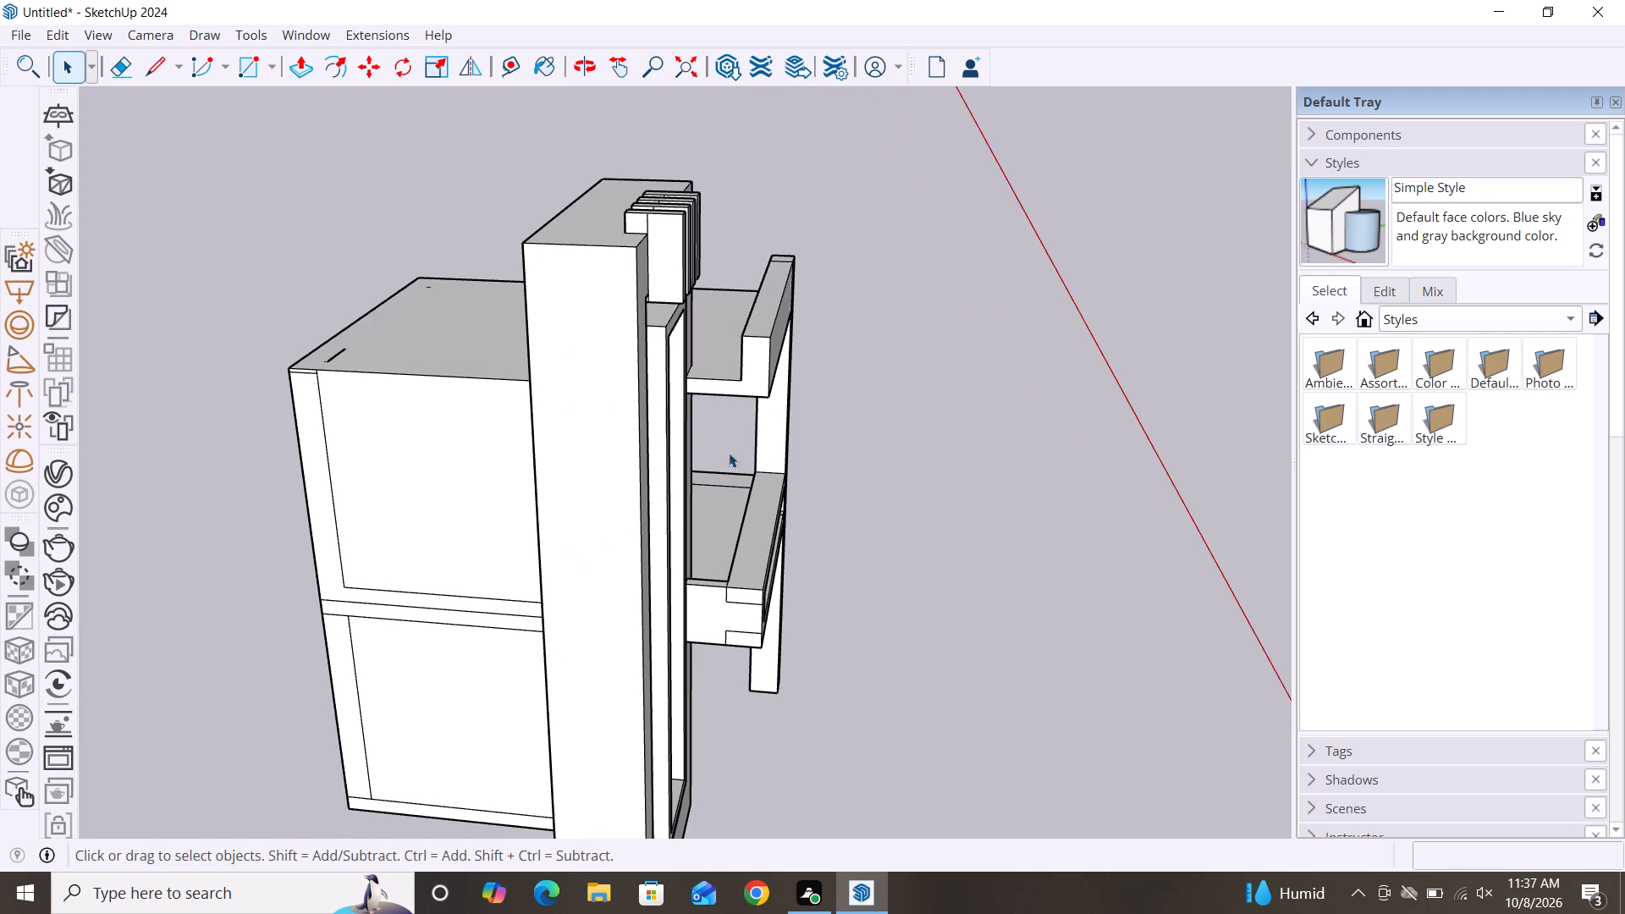
pyautogui.scroll(8, 739, 366)
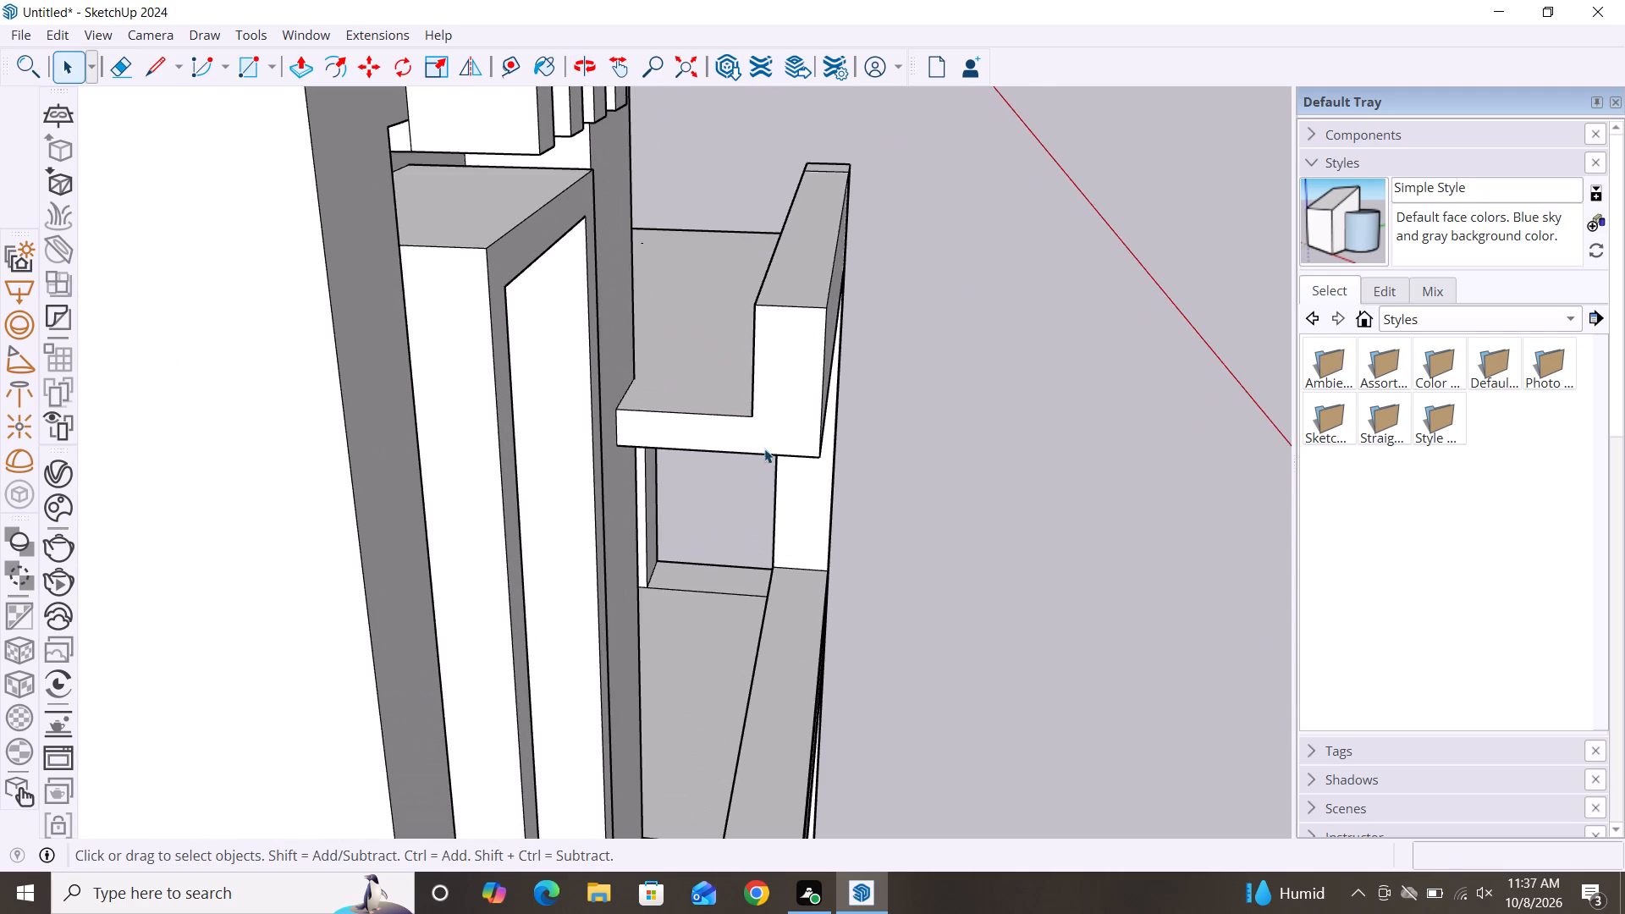
# Examine the parapet and roof slab end beside the tower from above, the front and the tower side.
pyautogui.keyDown('alt'); pyautogui.moveTo(746, 502); pyautogui.dragTo(862, 564, button='middle'); pyautogui.keyUp('alt')
pyautogui.keyDown('alt'); pyautogui.moveTo(831, 502); pyautogui.dragTo(623, 454, button='middle'); pyautogui.keyUp('alt')
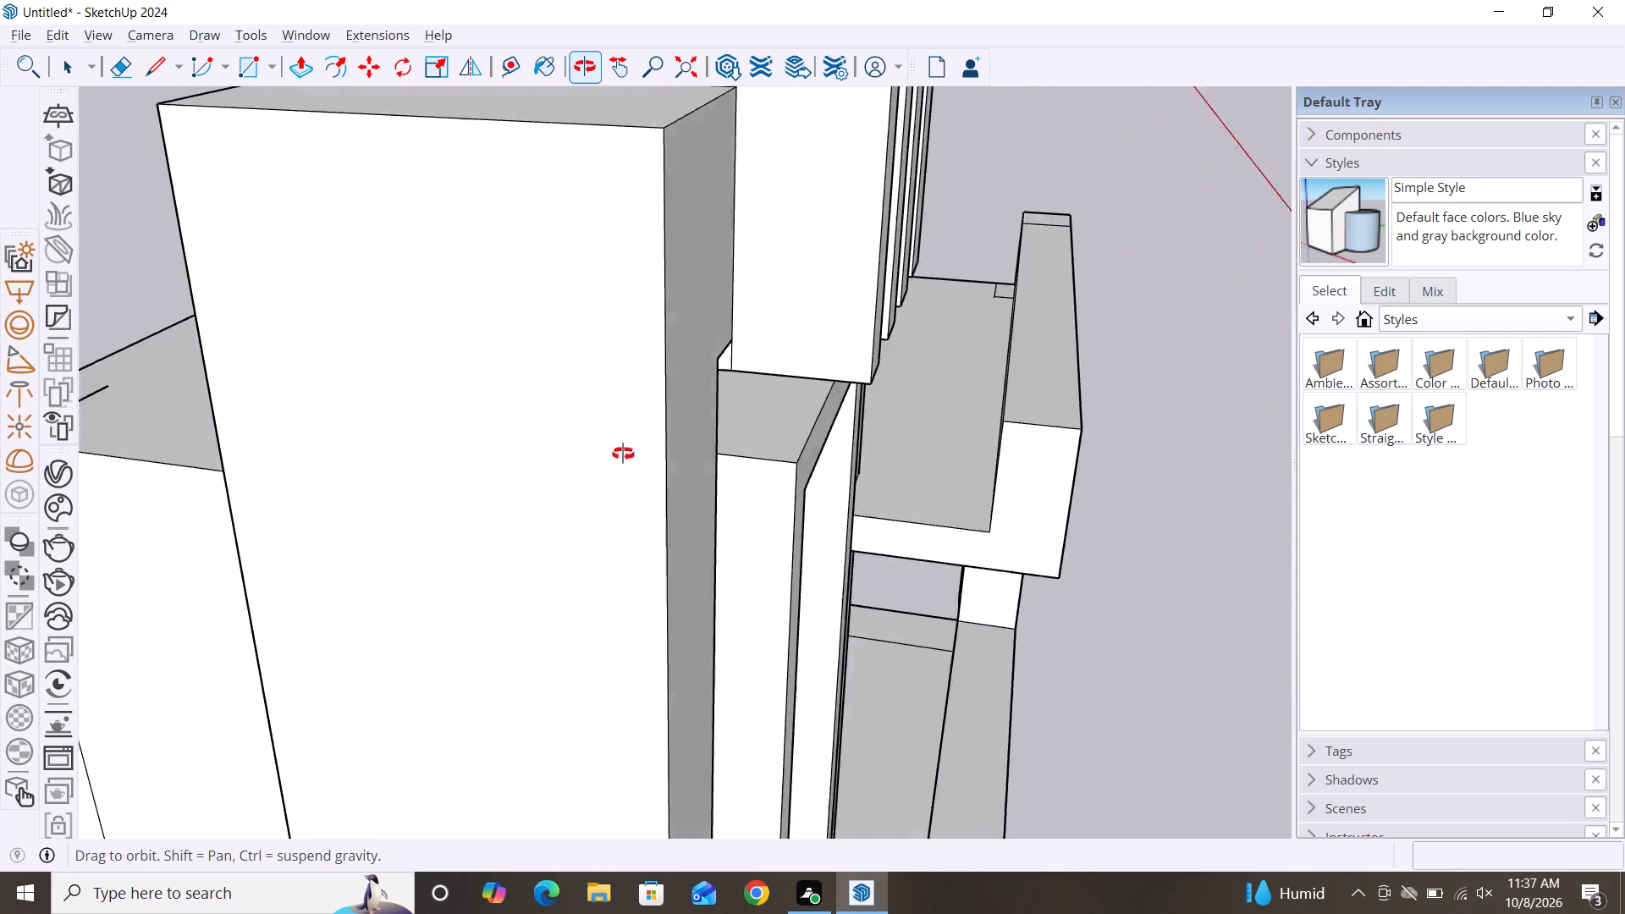
pyautogui.keyDown('alt'); pyautogui.moveTo(623, 454); pyautogui.dragTo(587, 449, button='middle'); pyautogui.keyUp('alt')
pyautogui.scroll(3, 1046, 521)
pyautogui.scroll(-2, 761, 447)
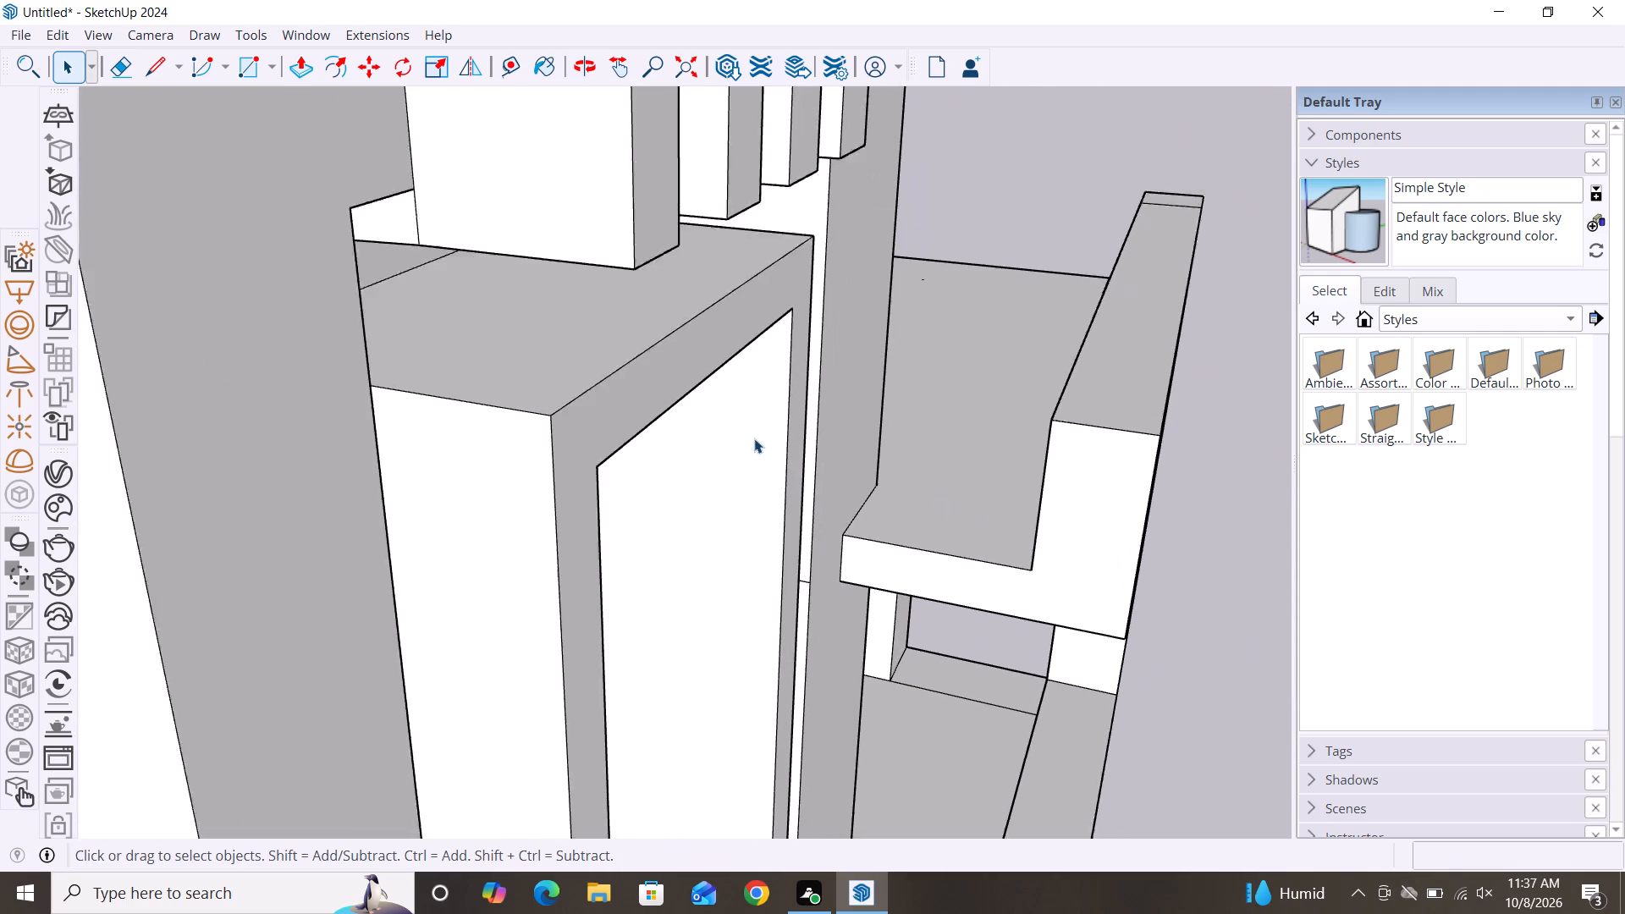
pyautogui.scroll(-1, 754, 438)
pyautogui.keyDown('alt'); pyautogui.moveTo(868, 581); pyautogui.dragTo(752, 562, button='middle'); pyautogui.keyUp('alt')
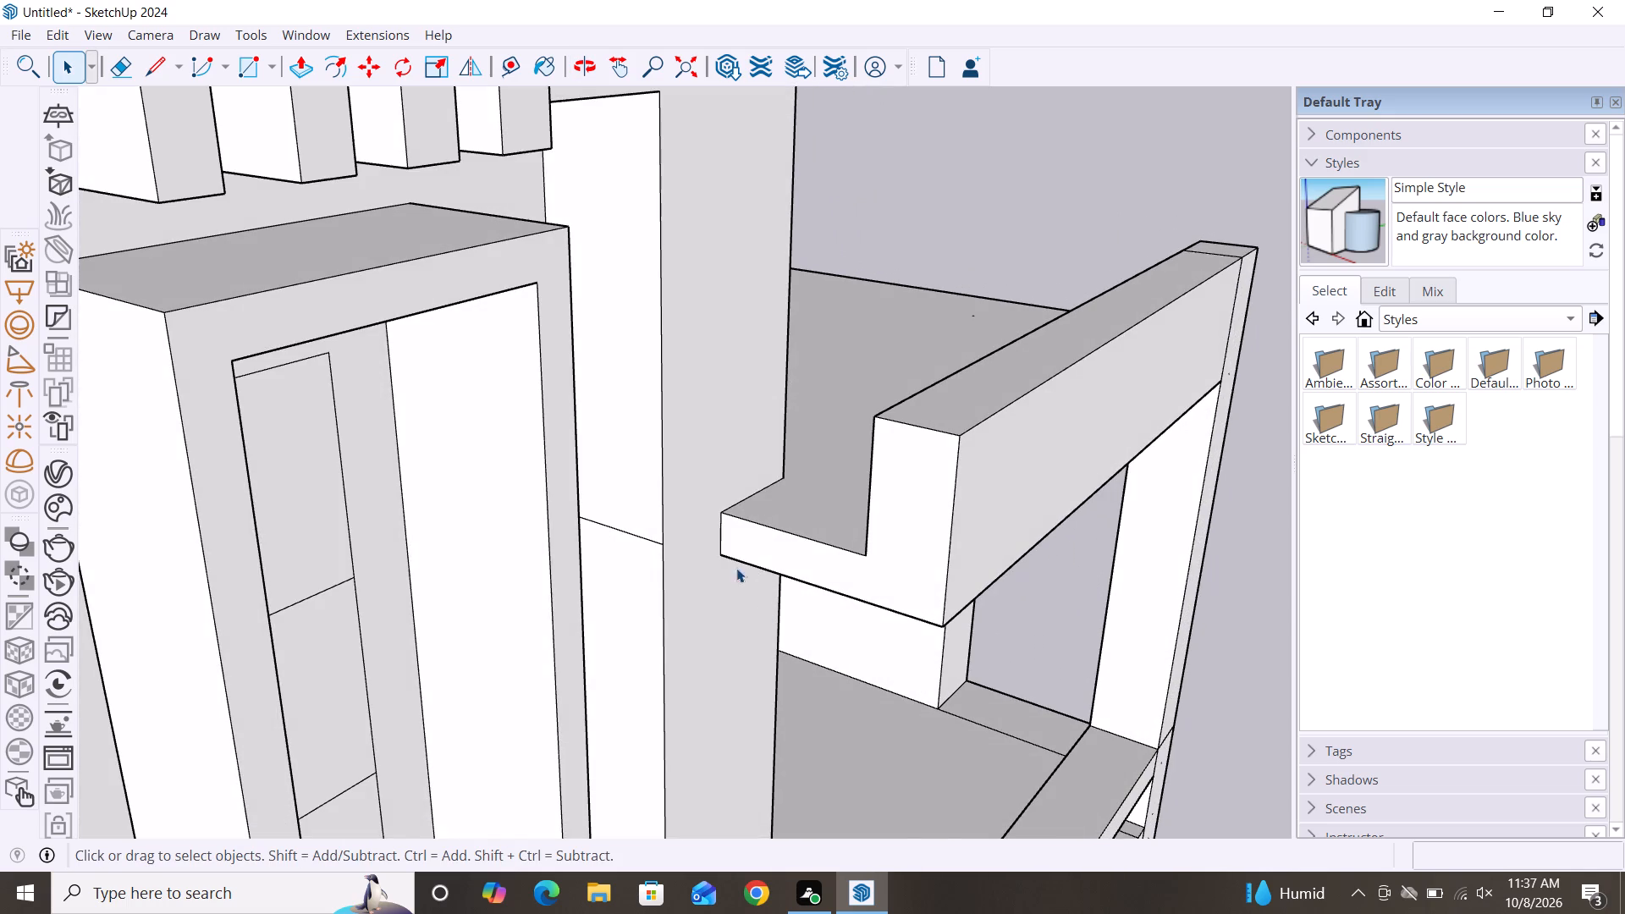
pyautogui.scroll(-11, 708, 523)
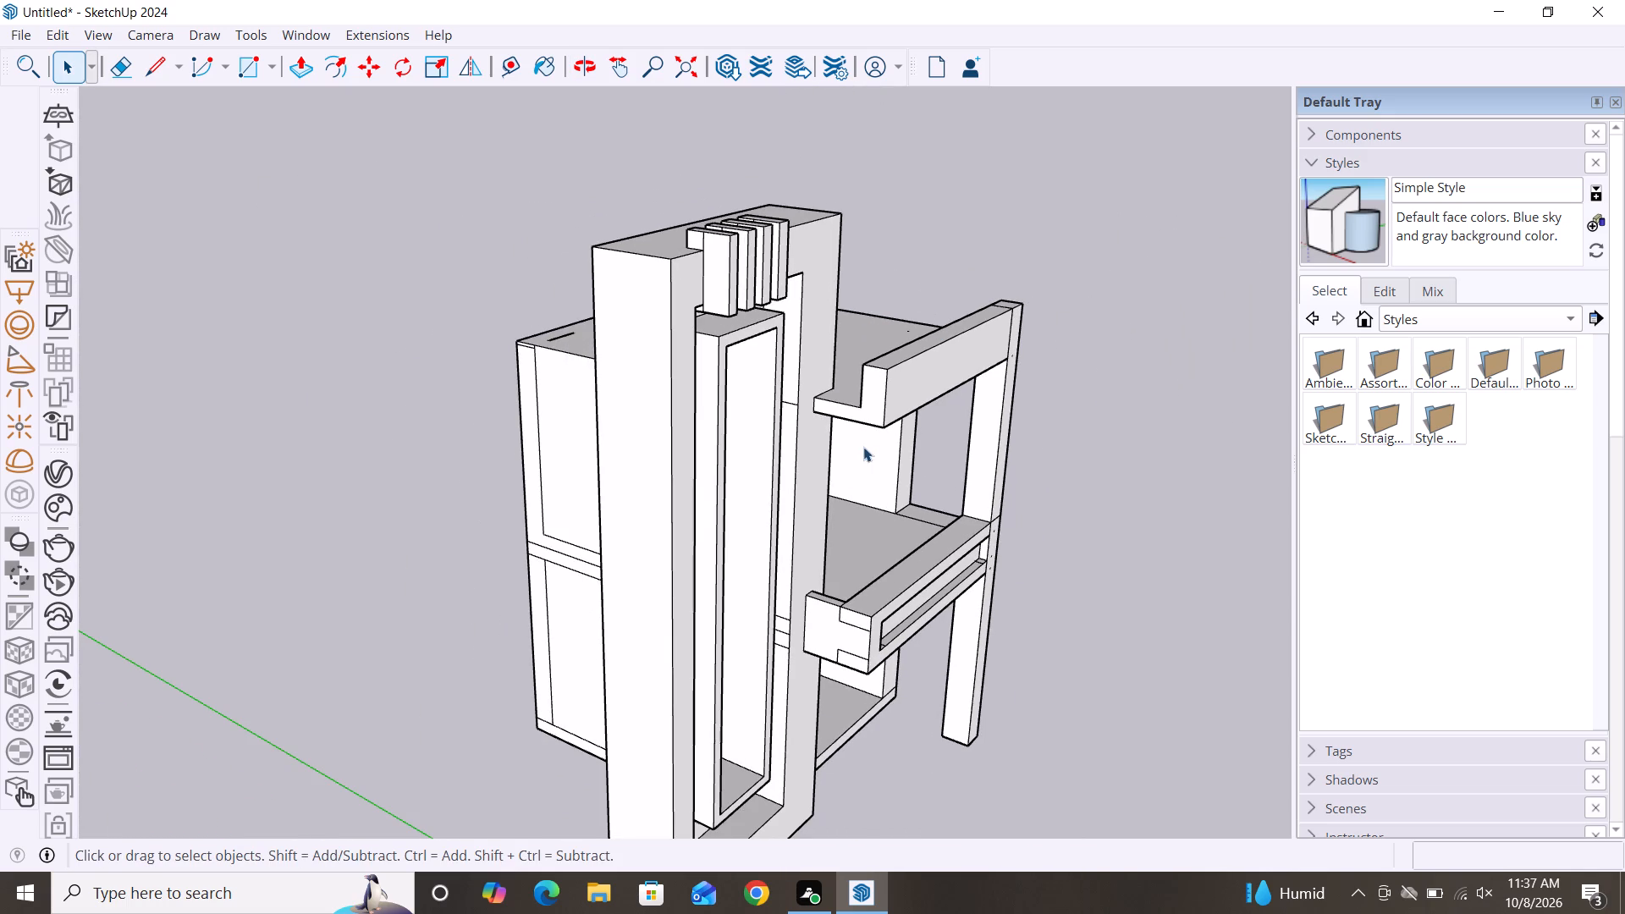
pyautogui.keyDown('alt'); pyautogui.moveTo(847, 465); pyautogui.dragTo(904, 483, button='middle'); pyautogui.keyUp('alt')
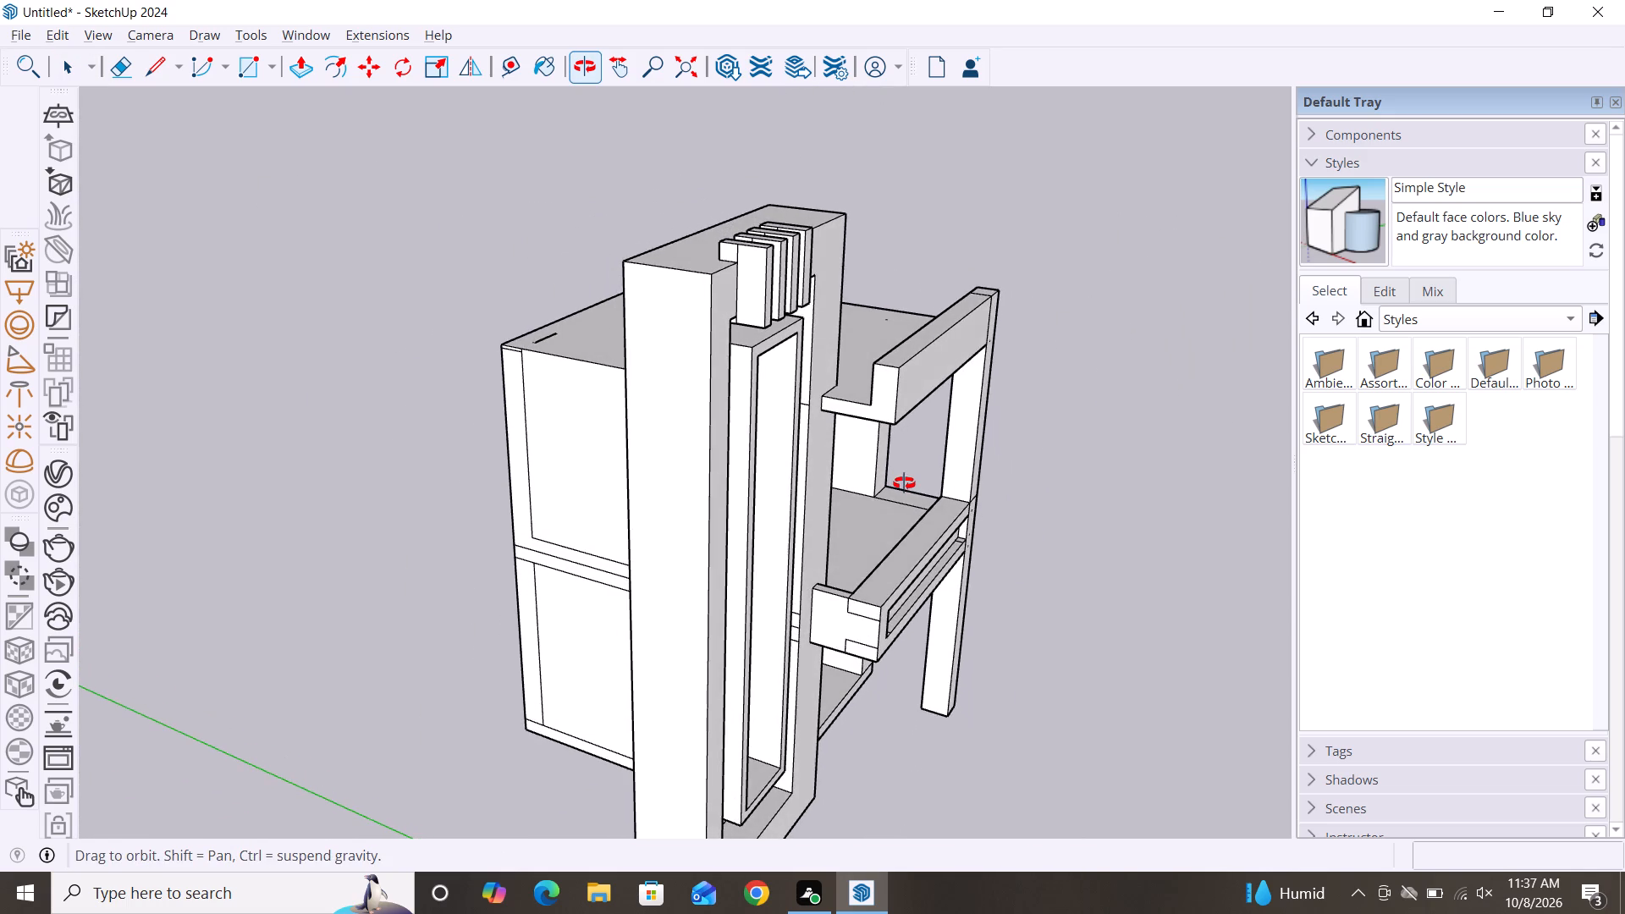
pyautogui.keyDown('alt'); pyautogui.moveTo(904, 483); pyautogui.dragTo(1009, 493, button='middle'); pyautogui.keyUp('alt')
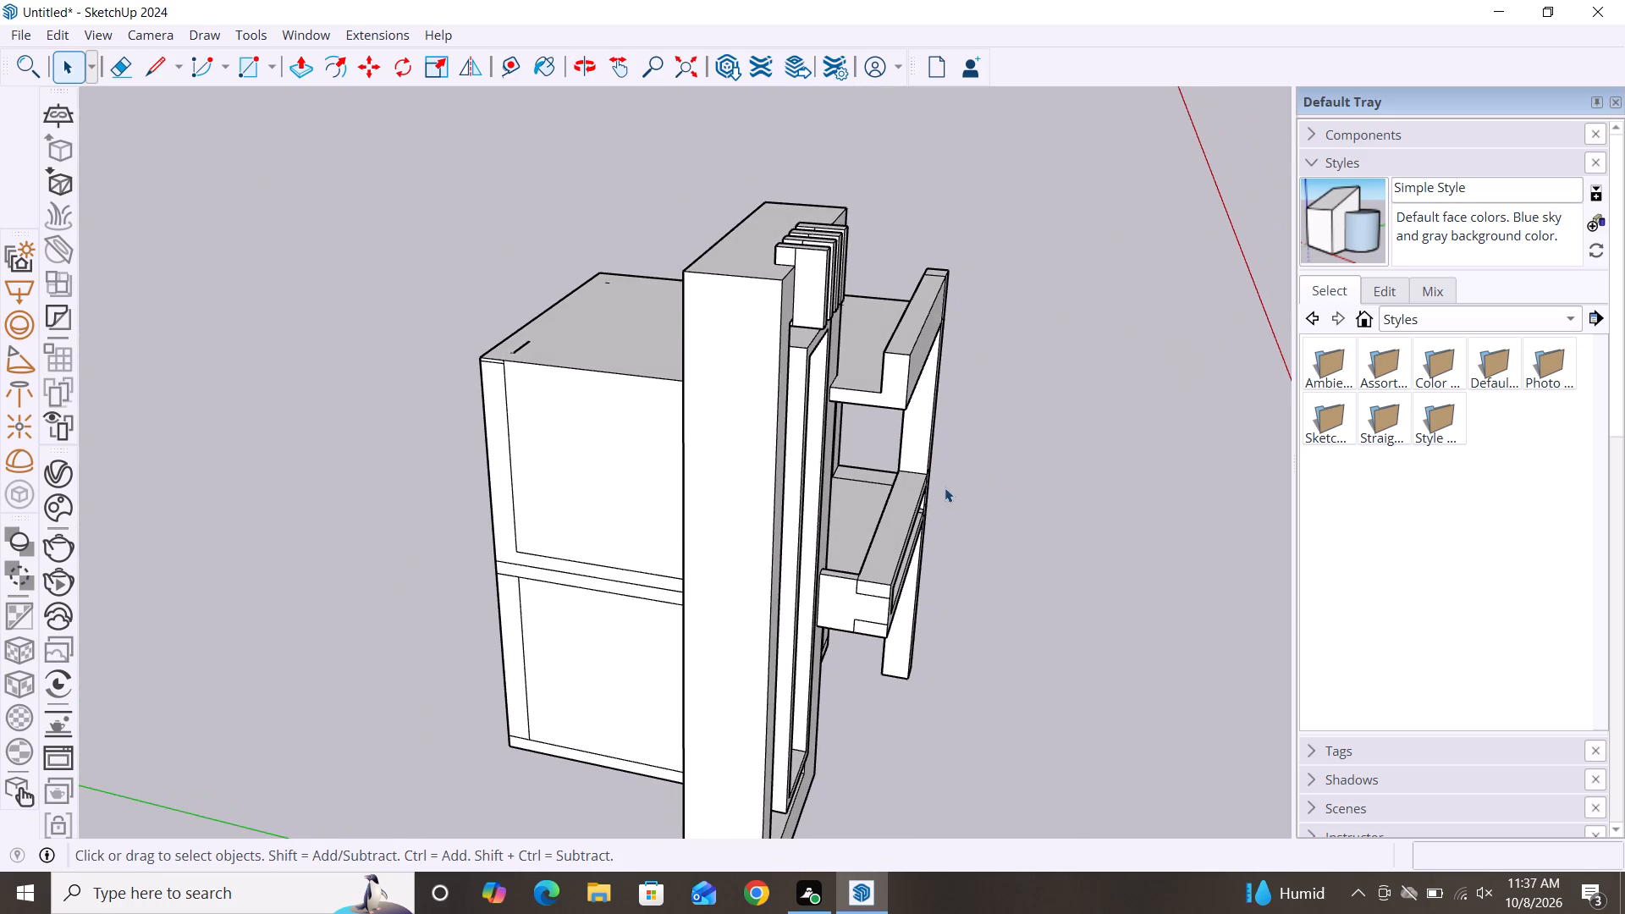
pyautogui.moveTo(957, 487); pyautogui.dragTo(1034, 484, button='middle')
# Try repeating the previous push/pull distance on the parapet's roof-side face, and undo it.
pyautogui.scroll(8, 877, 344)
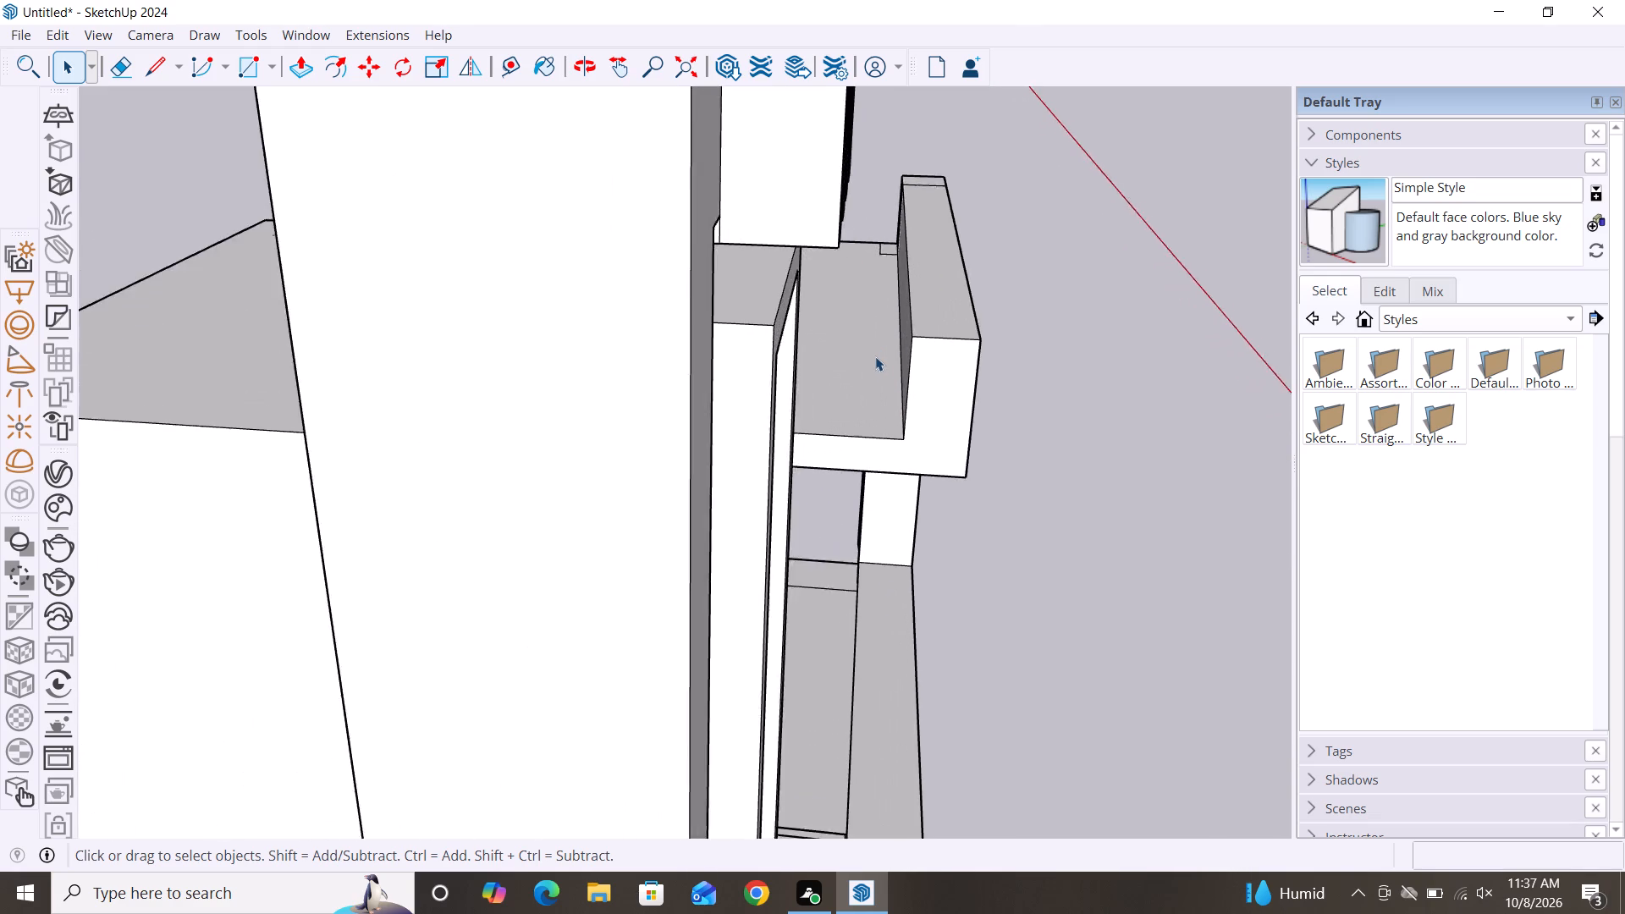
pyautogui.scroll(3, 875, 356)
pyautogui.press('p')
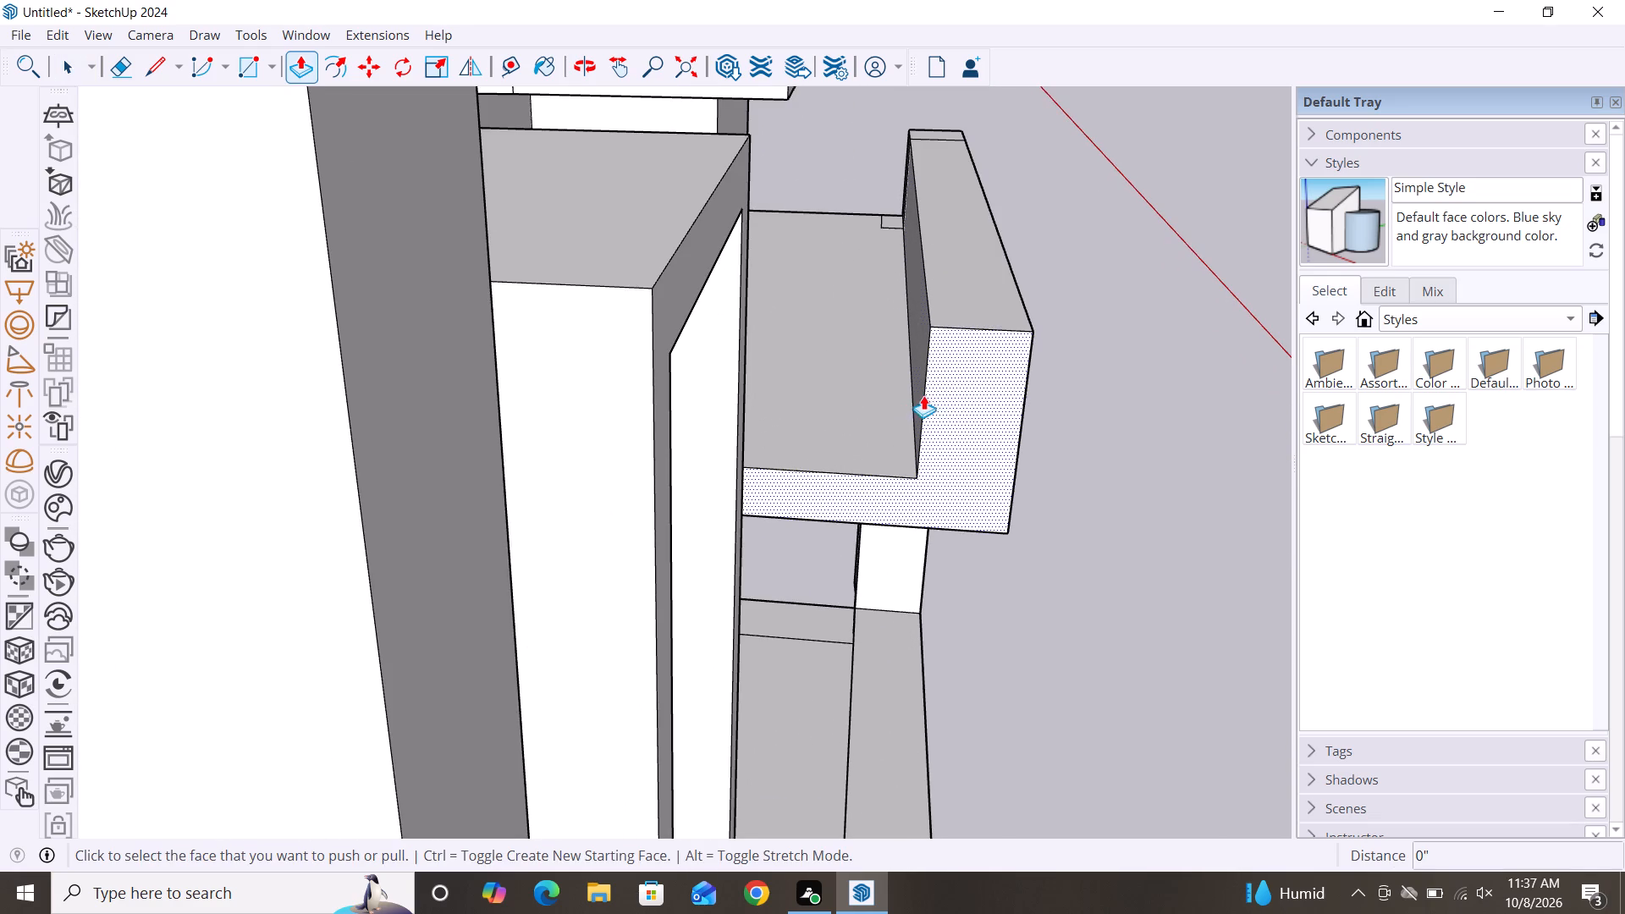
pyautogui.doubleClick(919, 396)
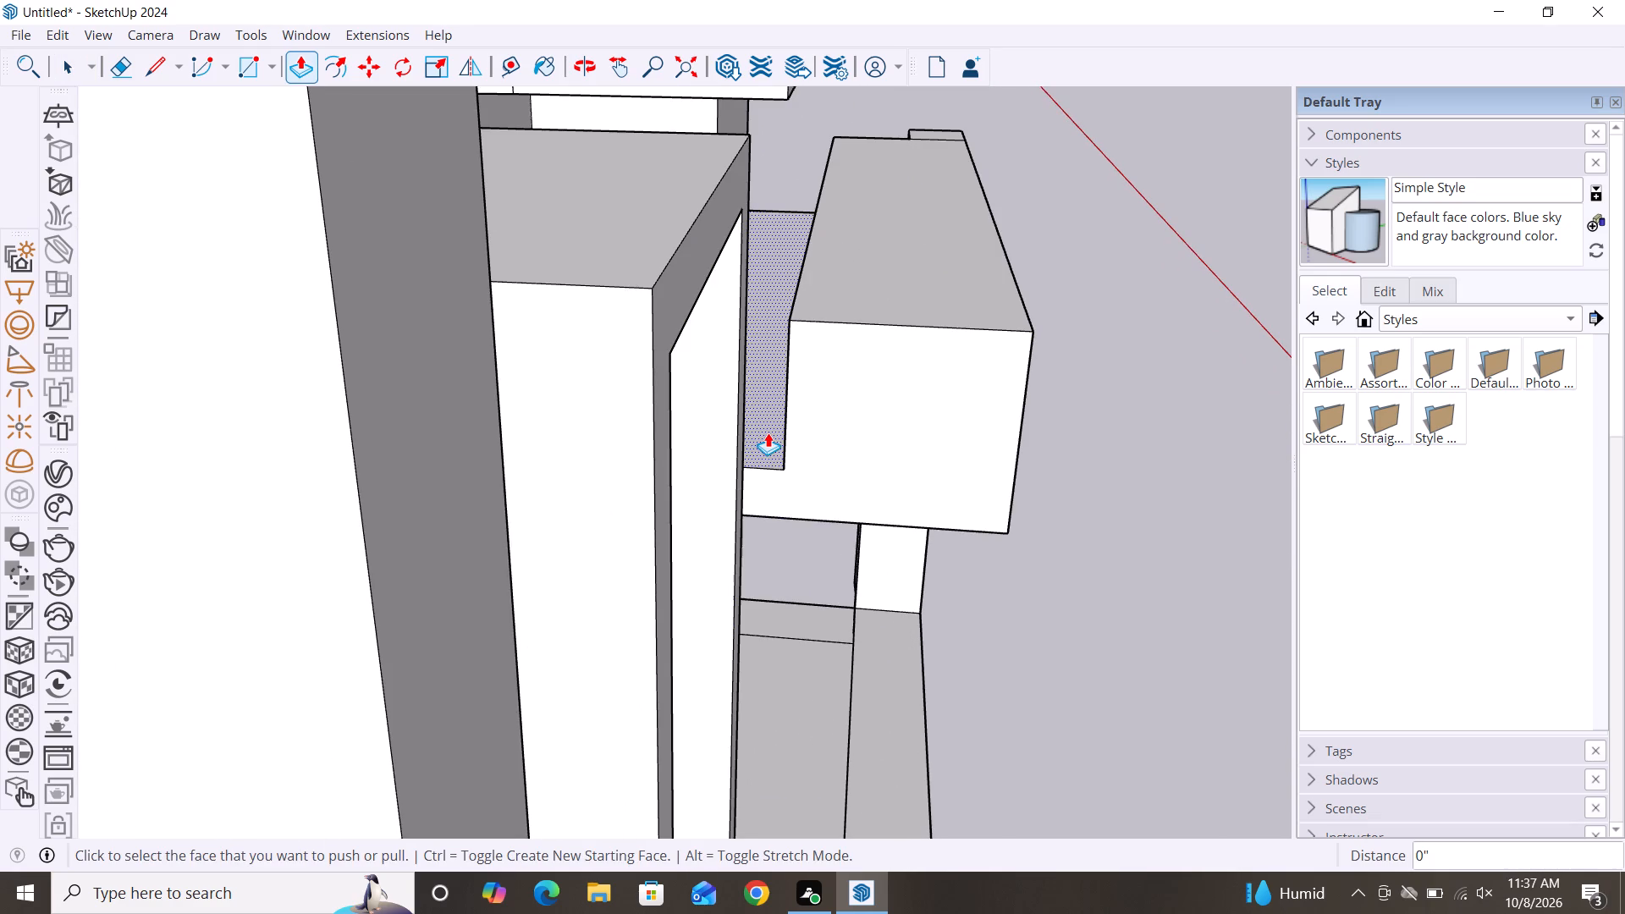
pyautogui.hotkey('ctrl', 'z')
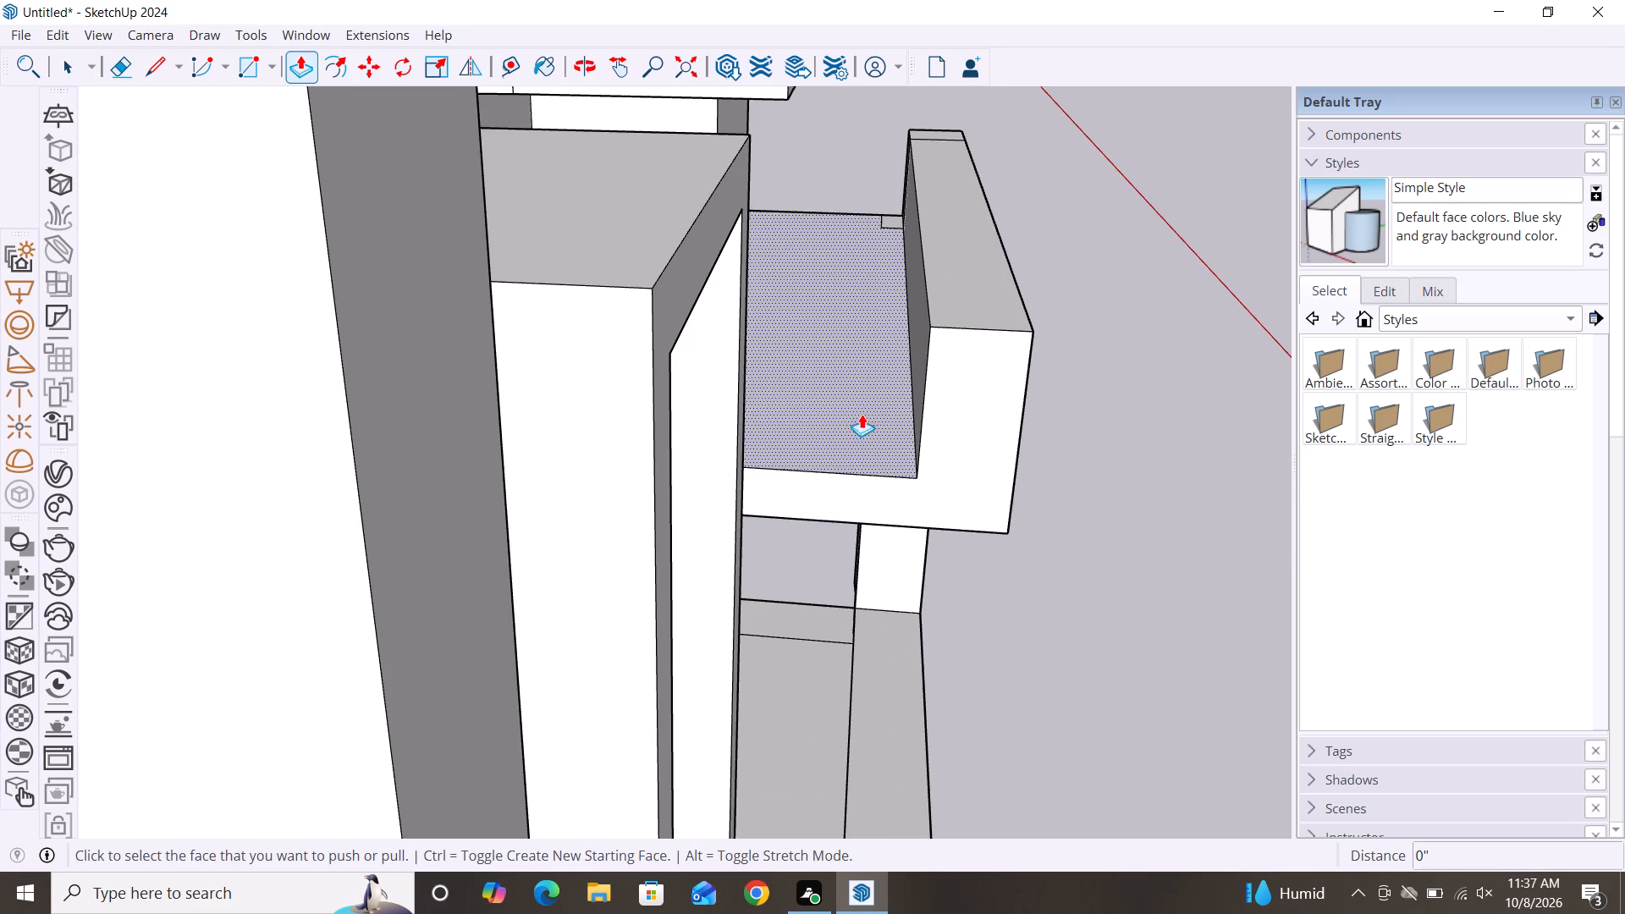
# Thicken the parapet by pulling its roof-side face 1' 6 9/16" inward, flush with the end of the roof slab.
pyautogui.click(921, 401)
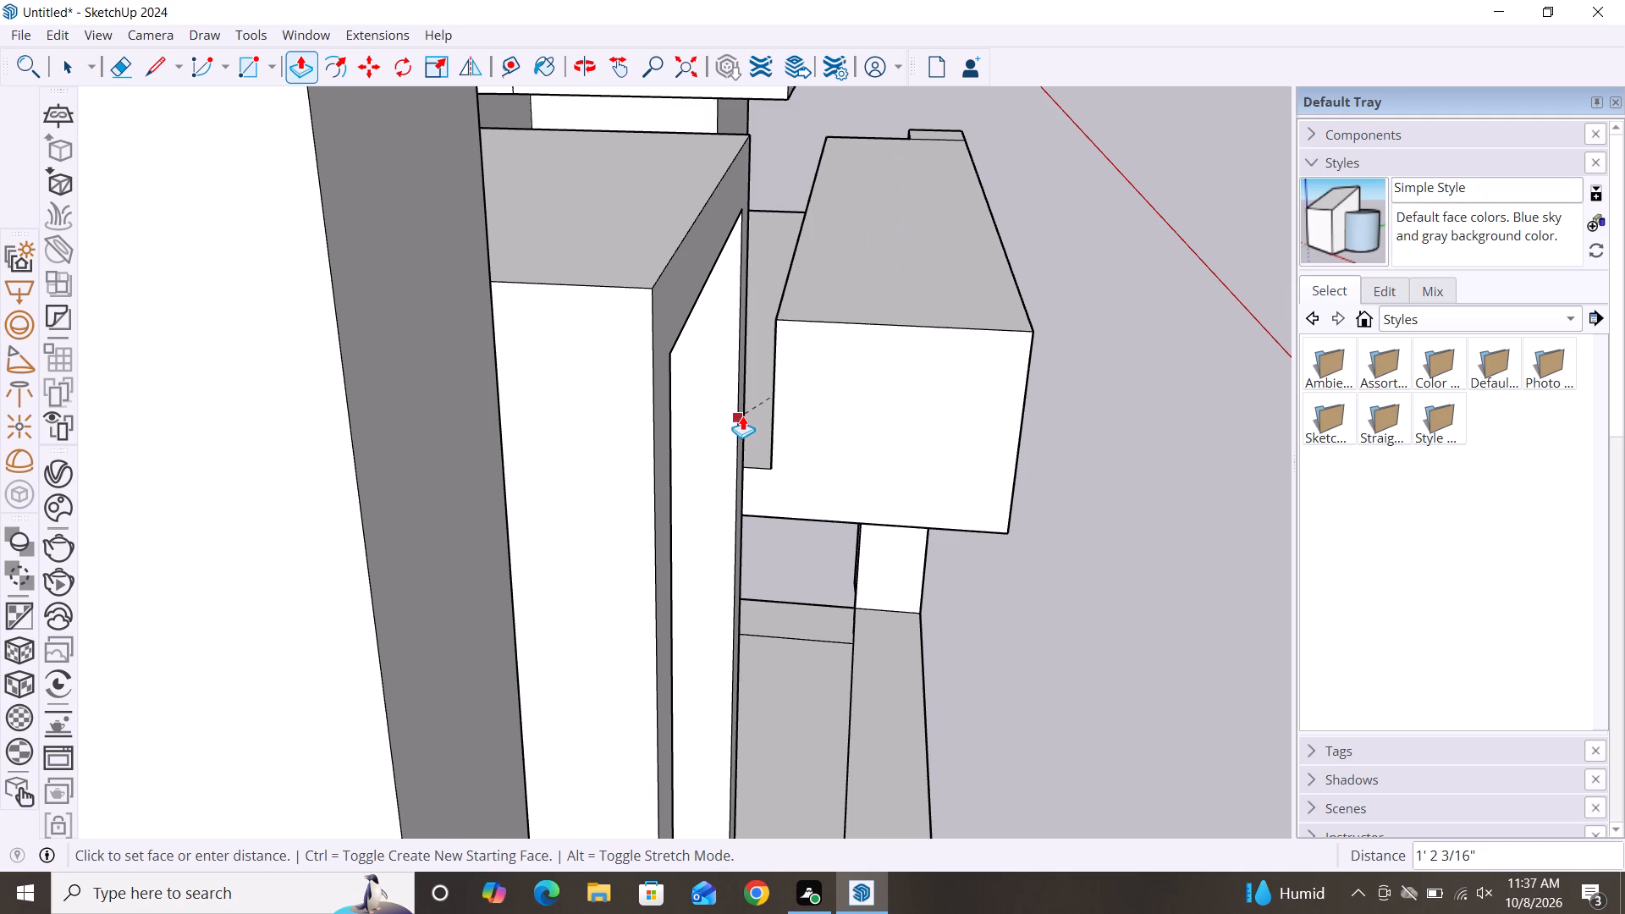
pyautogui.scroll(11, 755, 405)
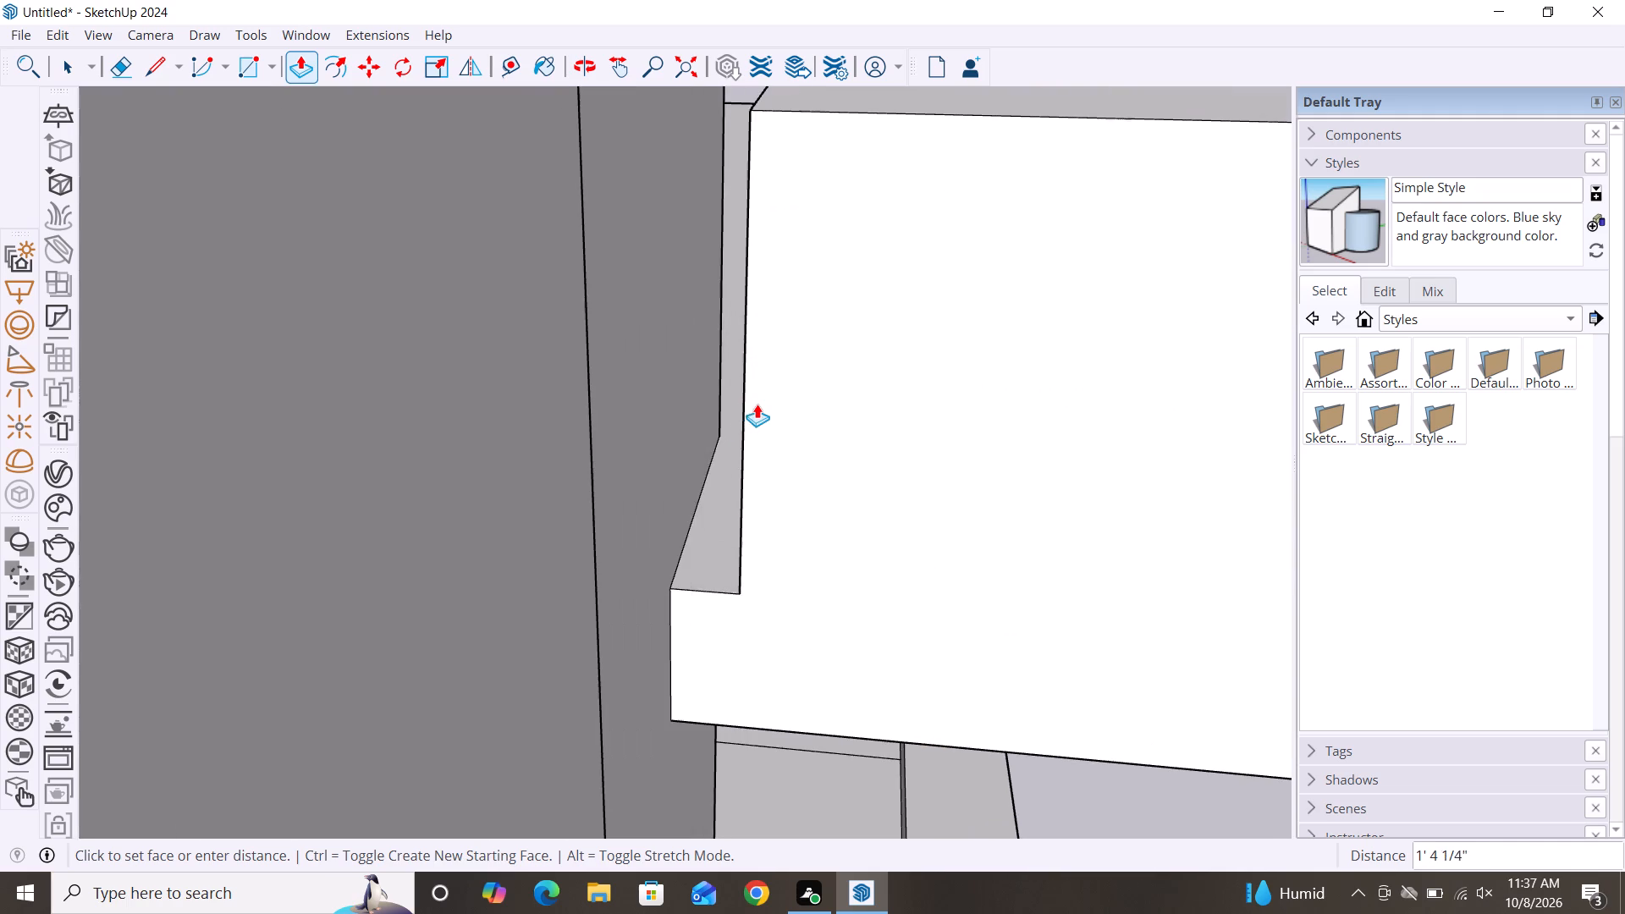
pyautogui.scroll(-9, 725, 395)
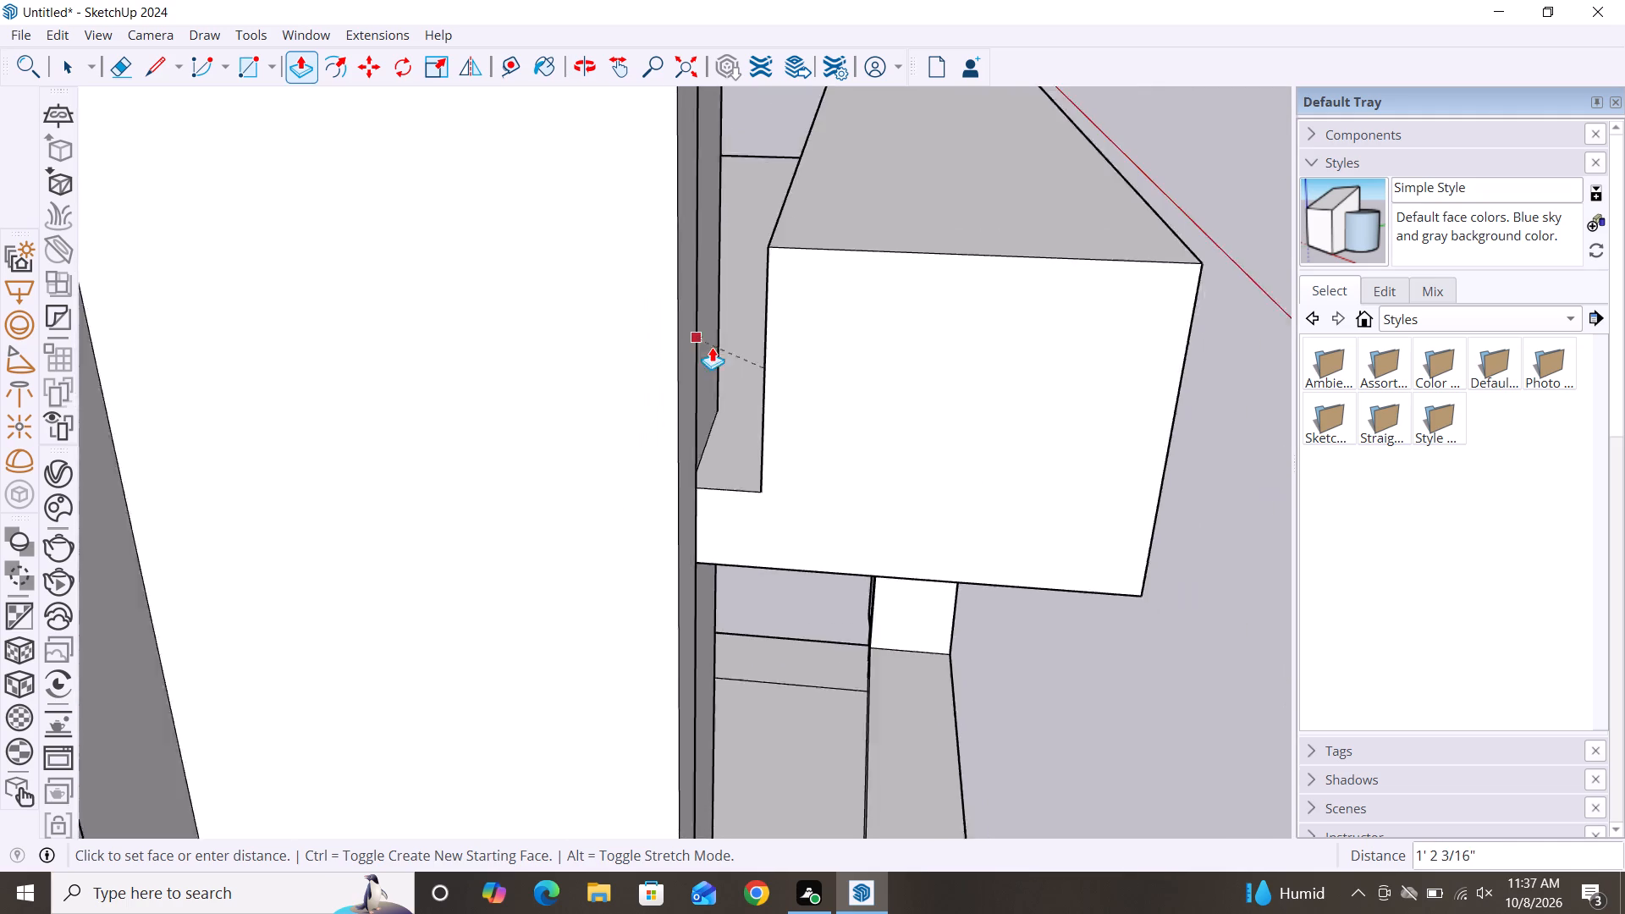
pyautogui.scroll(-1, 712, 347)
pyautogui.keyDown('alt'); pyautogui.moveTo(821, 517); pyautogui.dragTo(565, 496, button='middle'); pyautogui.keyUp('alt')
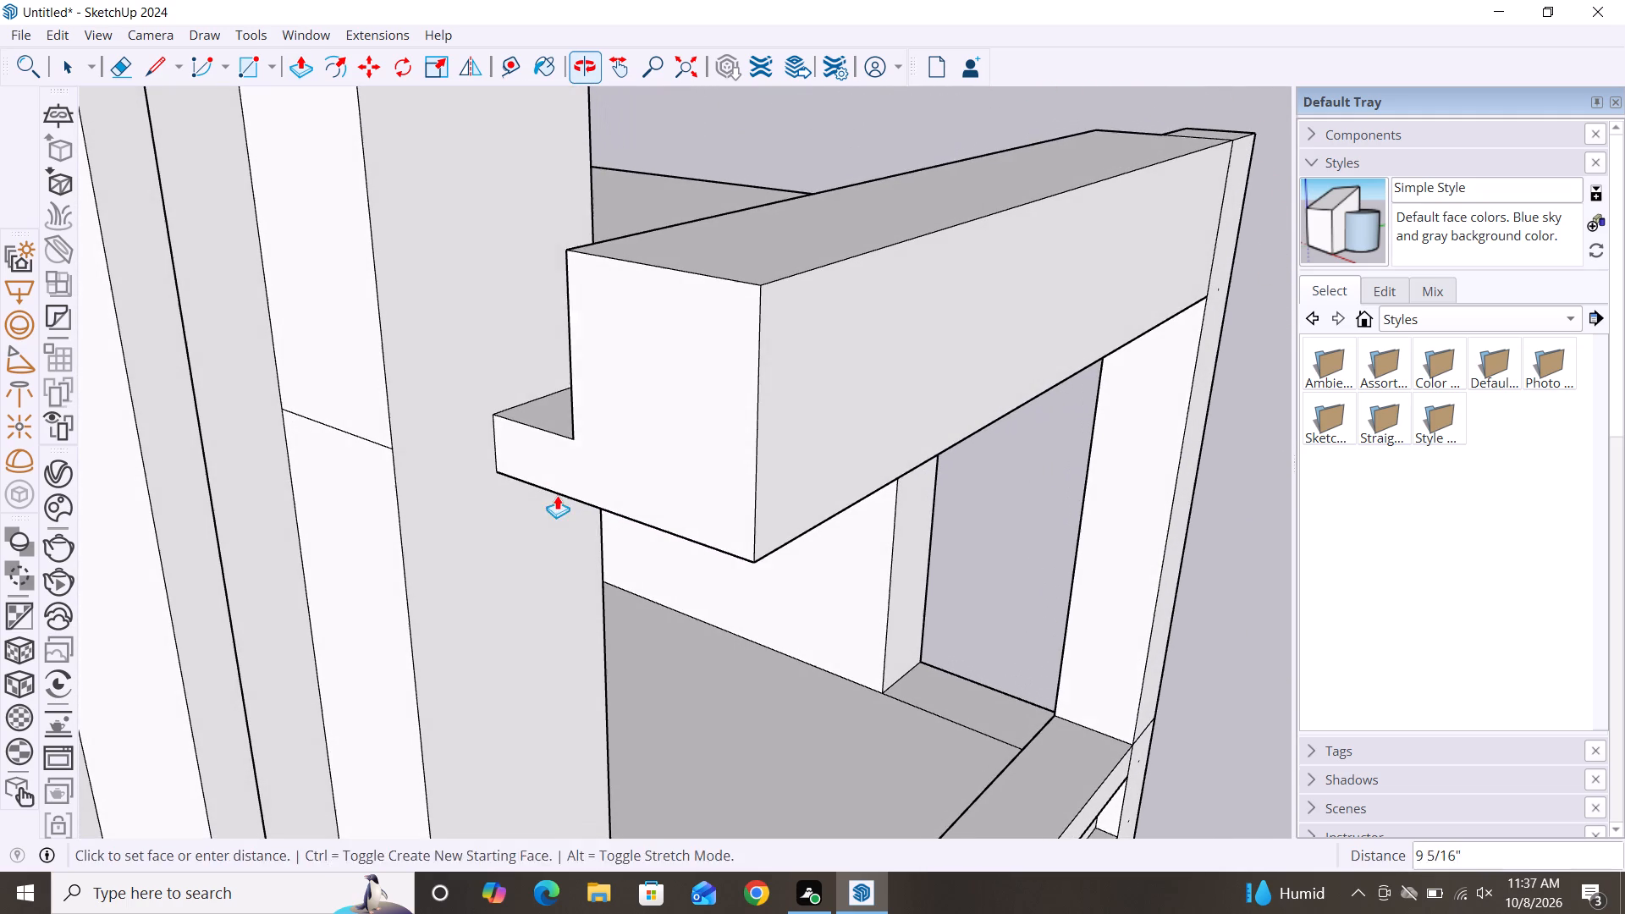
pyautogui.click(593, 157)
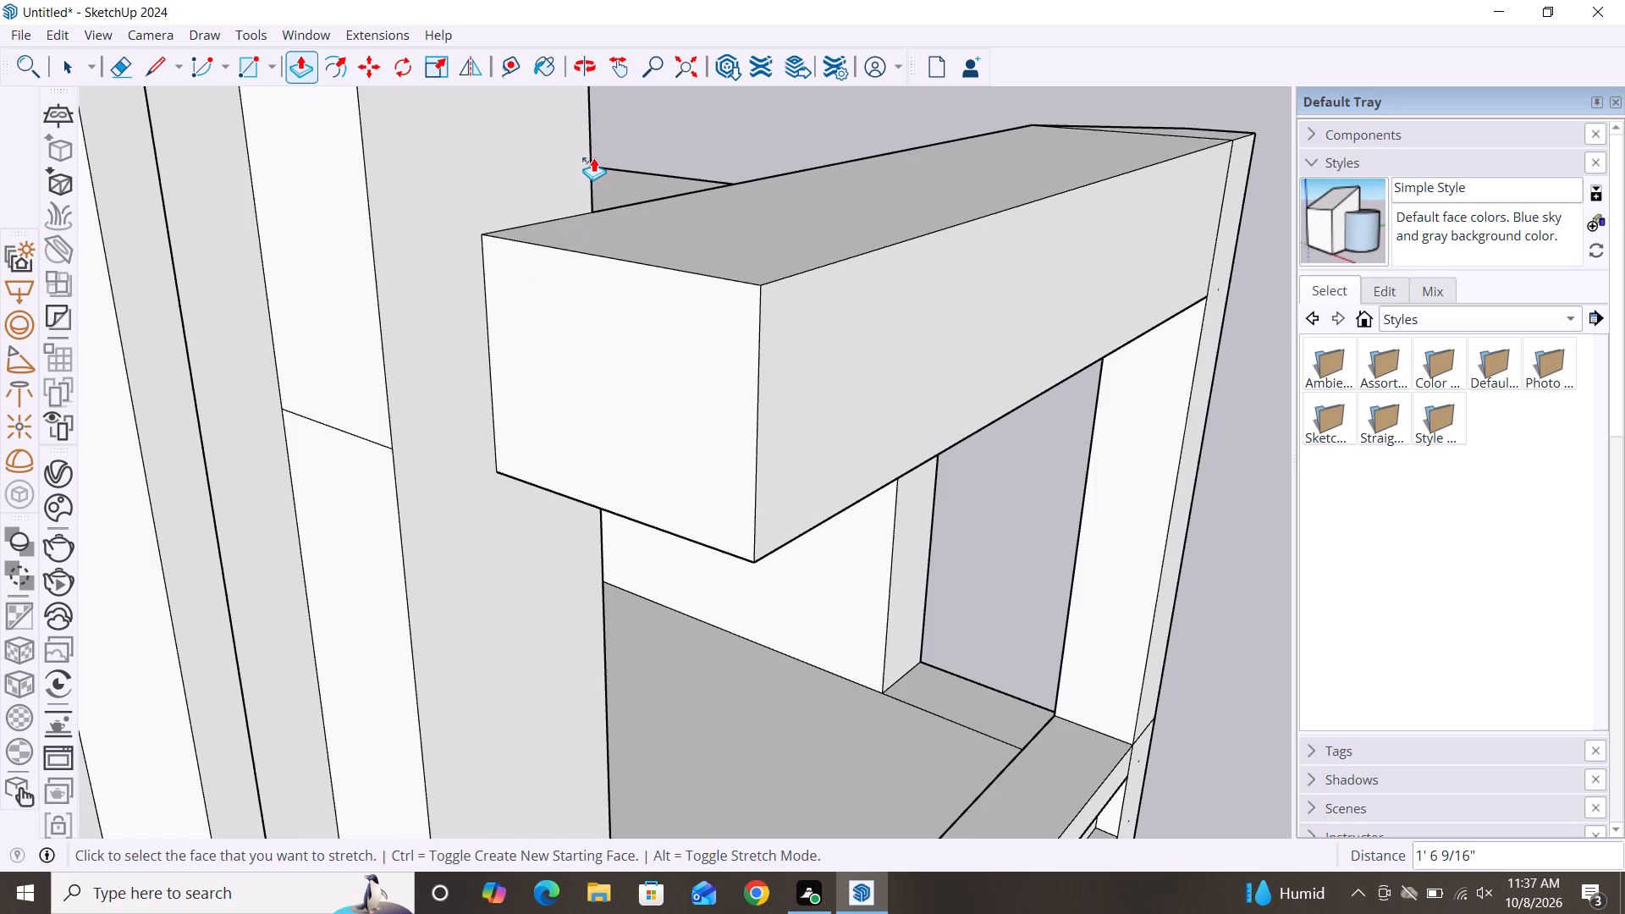
# Examine the thickened parapet against the tower, balcony and corner column from the front, above and the column side.
pyautogui.press('space')
pyautogui.scroll(-13, 468, 381)
pyautogui.scroll(-2, 918, 285)
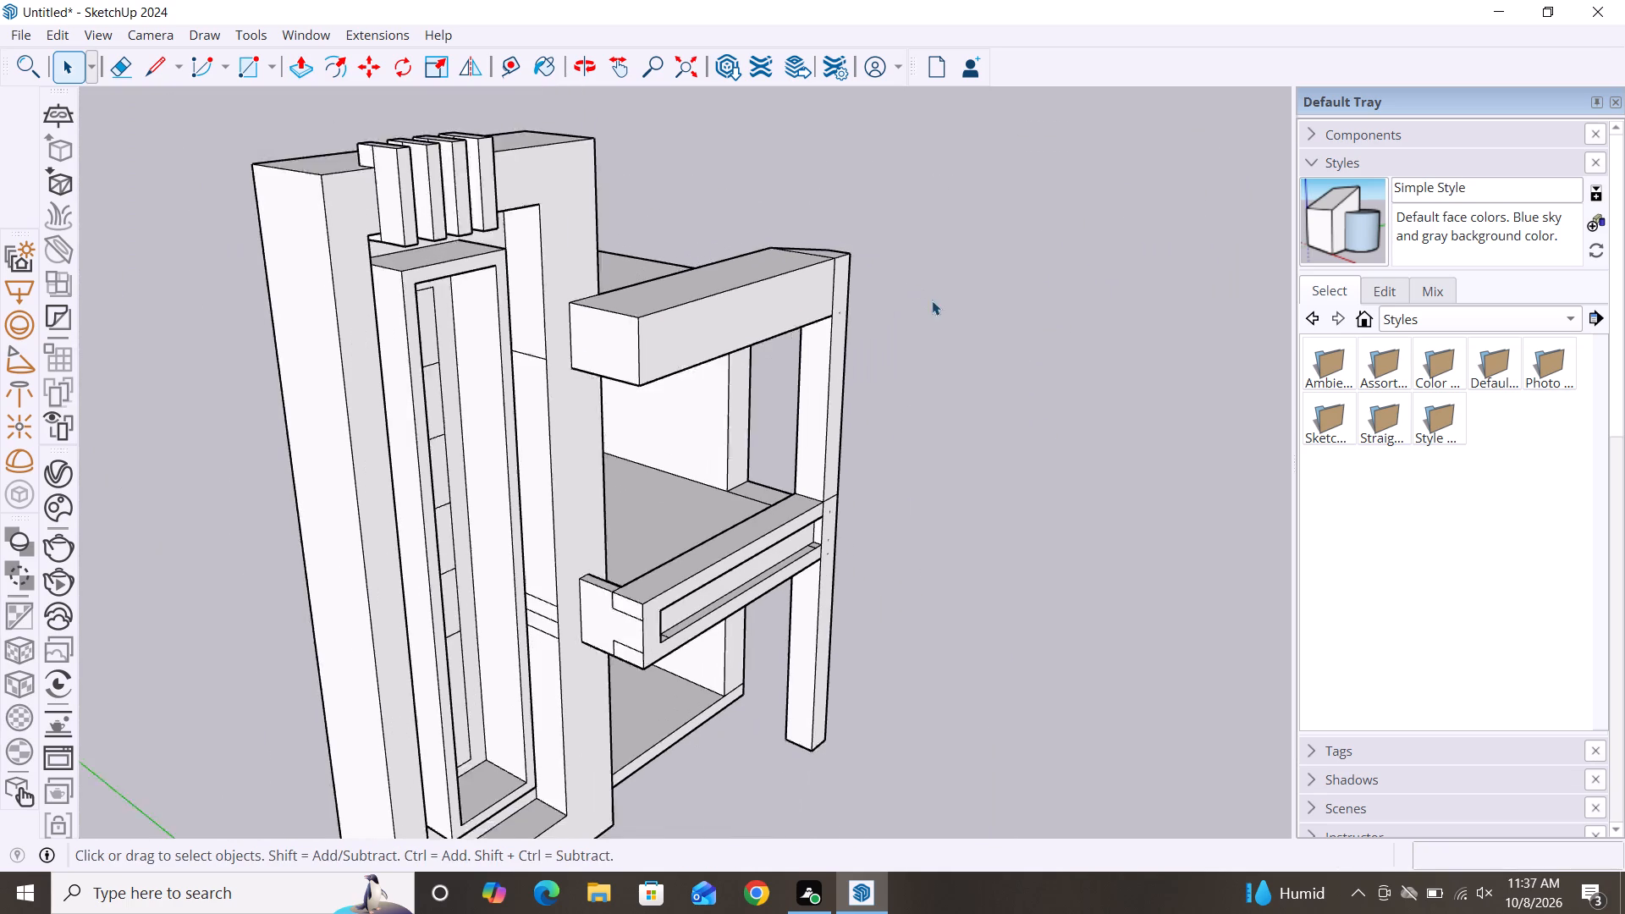
pyautogui.scroll(-1, 932, 300)
pyautogui.keyDown('alt'); pyautogui.moveTo(943, 713); pyautogui.dragTo(547, 578, button='middle'); pyautogui.keyUp('alt')
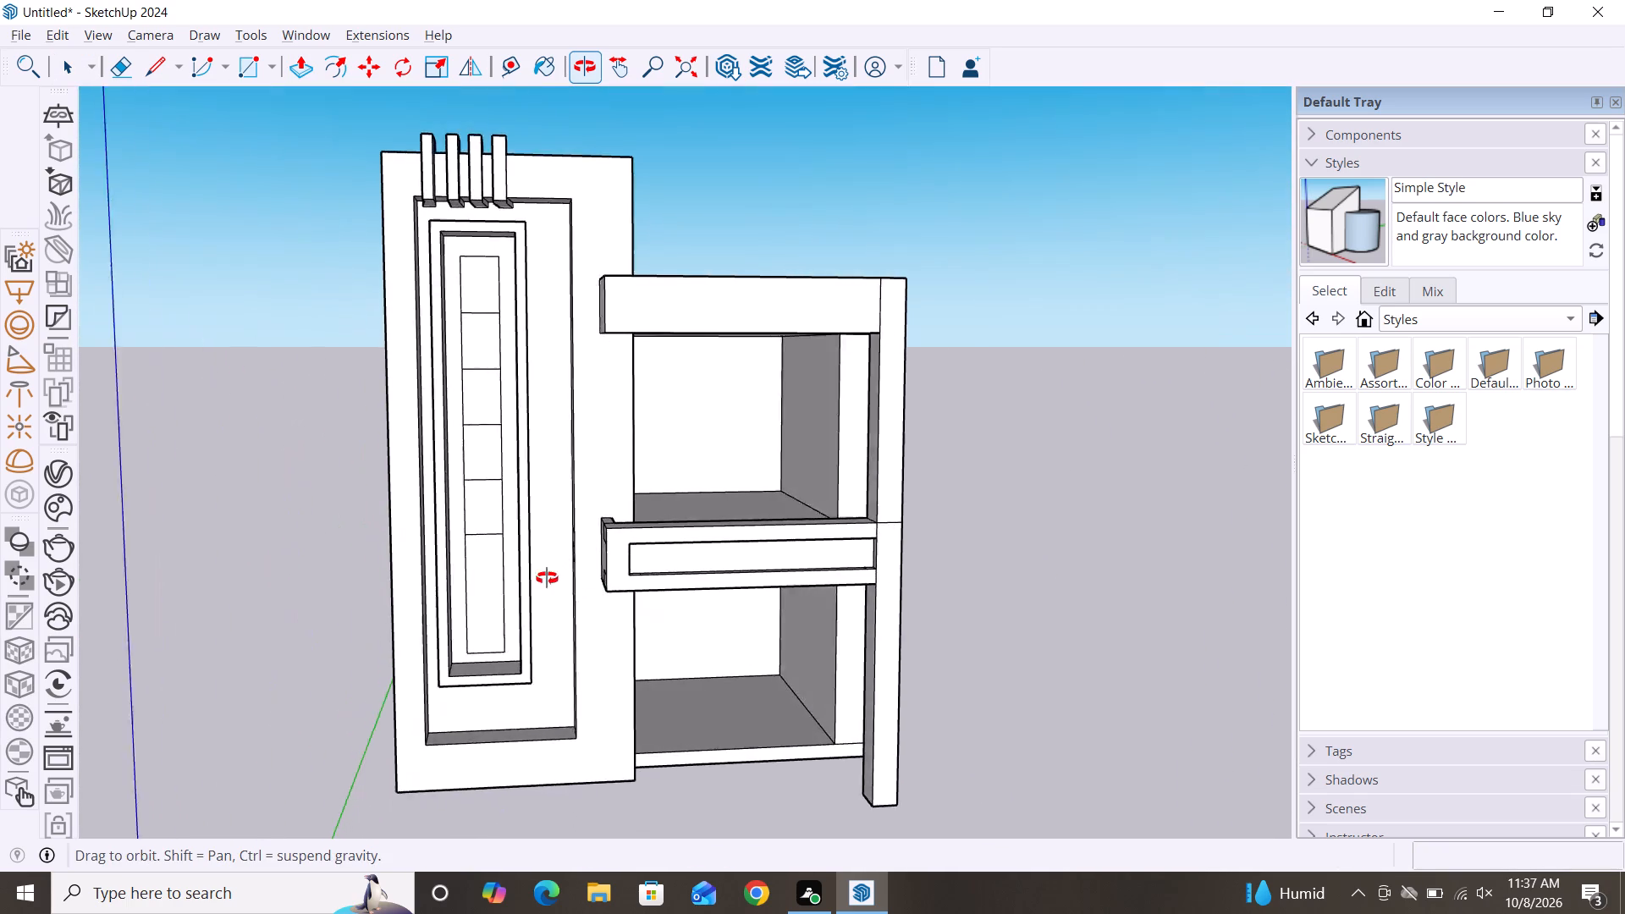
pyautogui.keyDown('alt'); pyautogui.moveTo(547, 578); pyautogui.dragTo(504, 584, button='middle'); pyautogui.keyUp('alt')
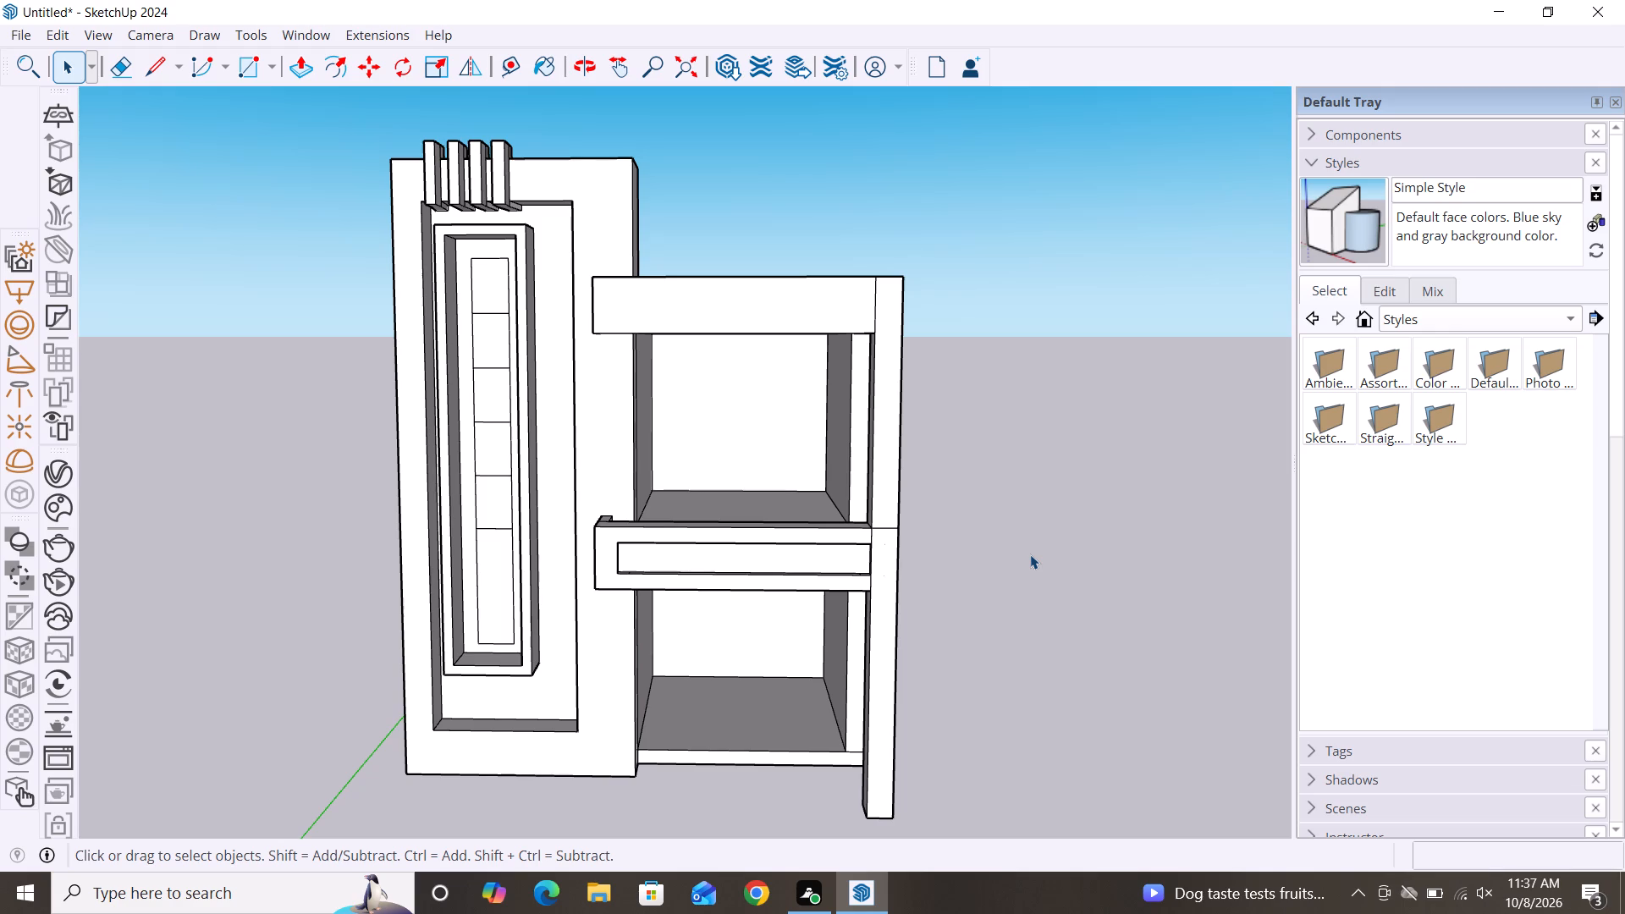
pyautogui.keyDown('alt'); pyautogui.moveTo(714, 652); pyautogui.dragTo(1044, 672, button='middle'); pyautogui.keyUp('alt')
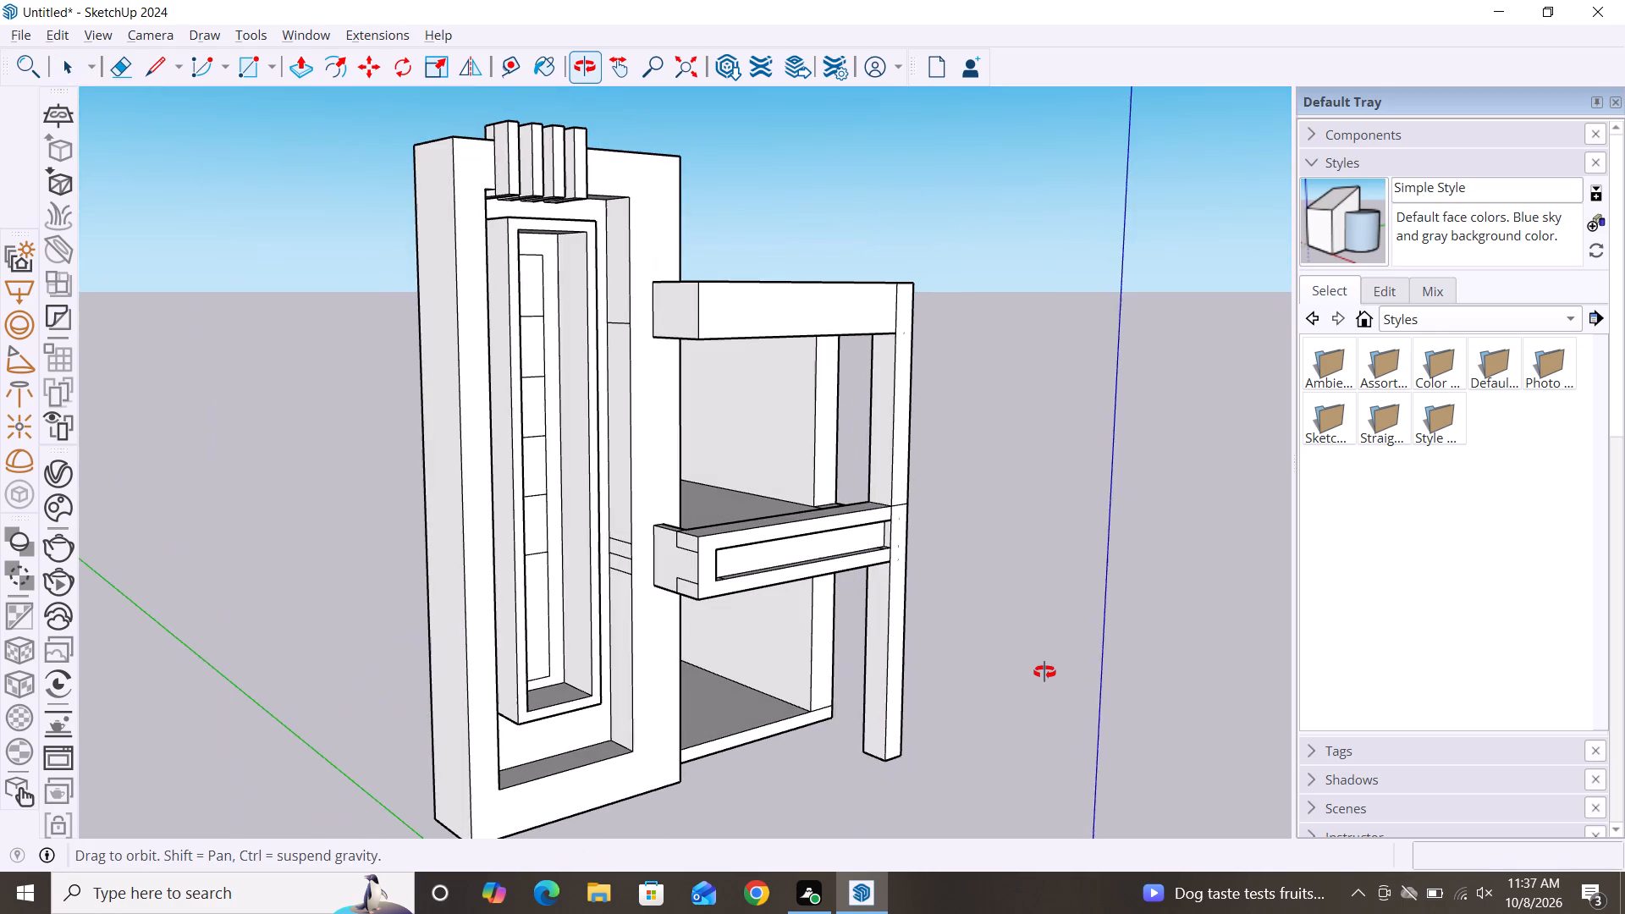
pyautogui.keyDown('alt'); pyautogui.moveTo(1044, 672); pyautogui.dragTo(1041, 673, button='middle'); pyautogui.keyUp('alt')
pyautogui.keyDown('alt'); pyautogui.moveTo(829, 705); pyautogui.dragTo(543, 653, button='middle'); pyautogui.keyUp('alt')
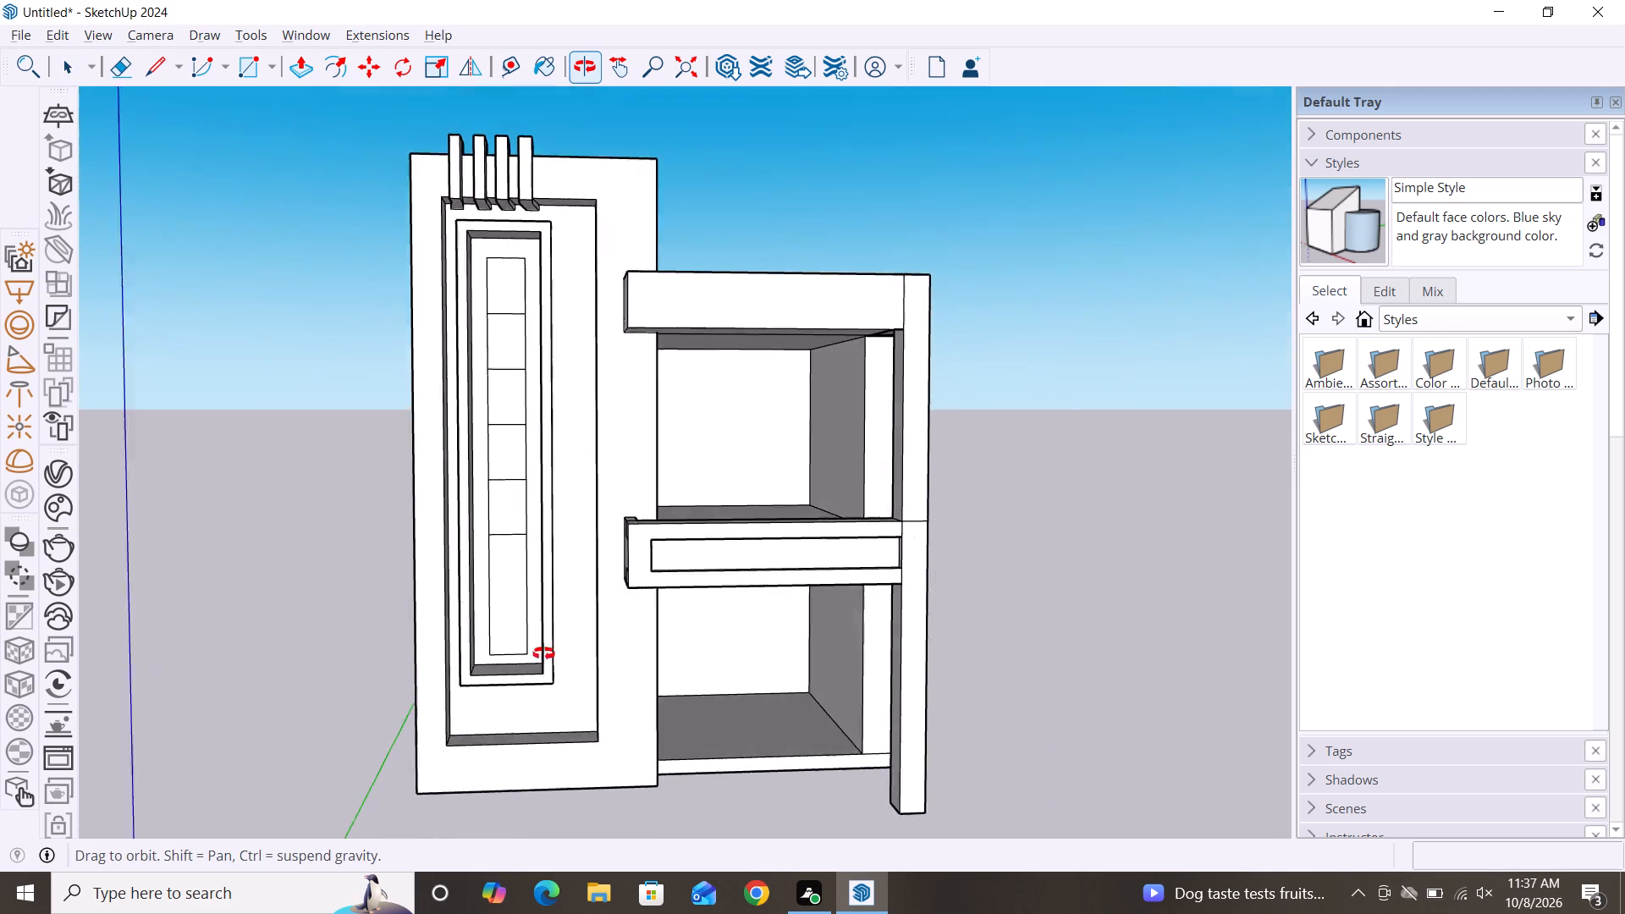
pyautogui.keyDown('alt'); pyautogui.moveTo(543, 653); pyautogui.dragTo(535, 652, button='middle'); pyautogui.keyUp('alt')
pyautogui.scroll(-3, 1044, 490)
pyautogui.keyDown('alt'); pyautogui.moveTo(1076, 764); pyautogui.dragTo(939, 735, button='middle'); pyautogui.keyUp('alt')
pyautogui.scroll(-6, 1115, 508)
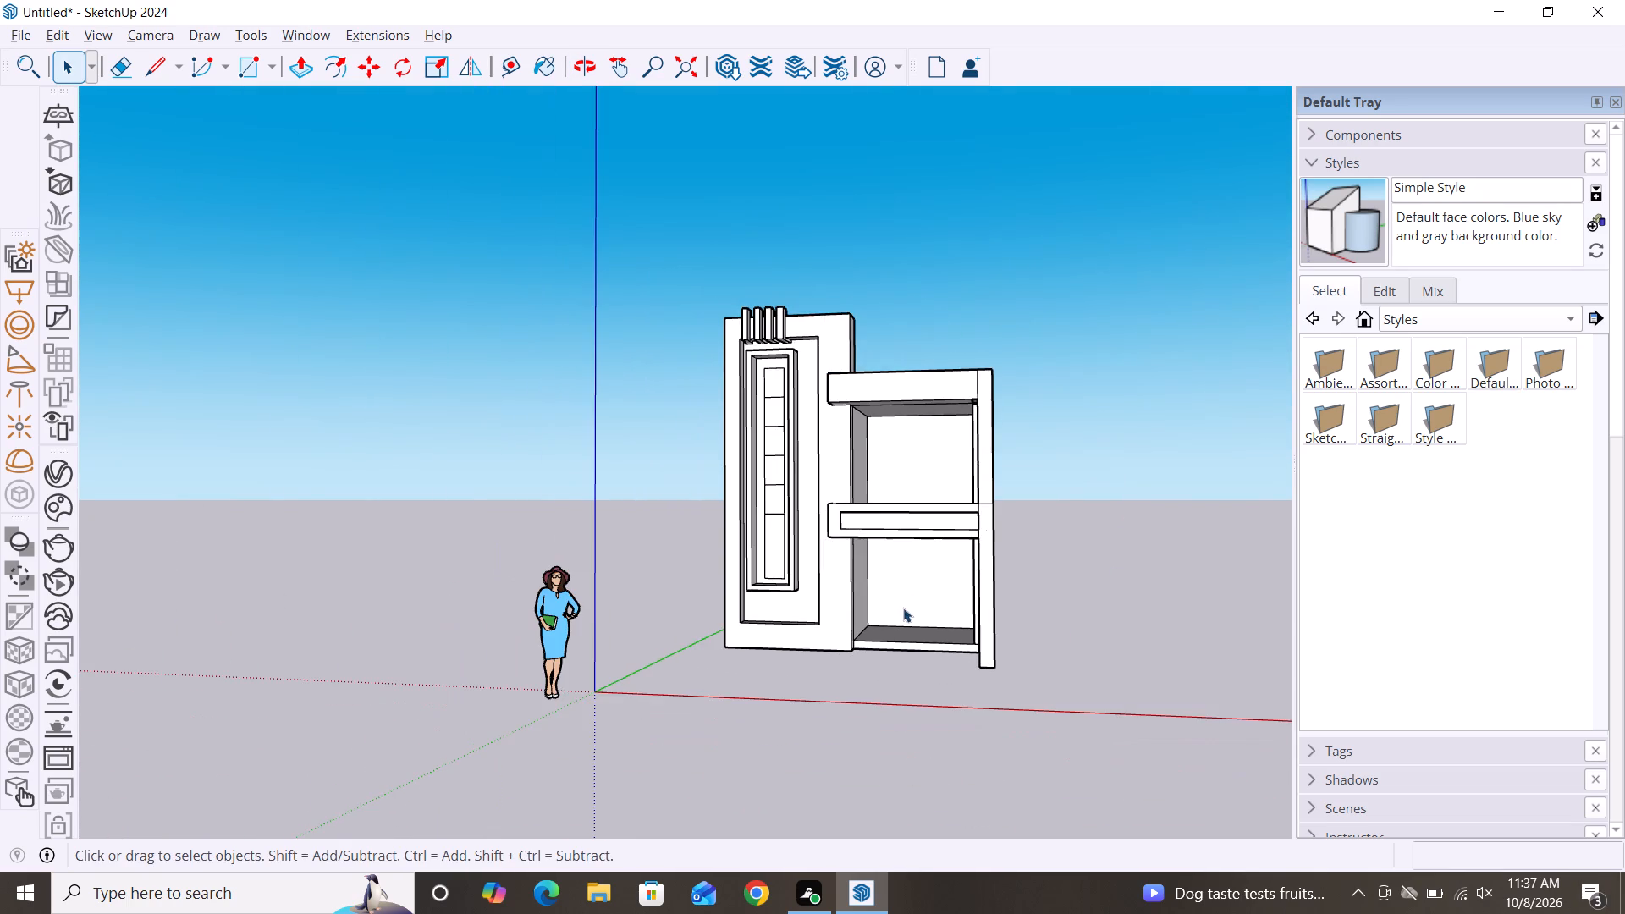
pyautogui.keyDown('alt'); pyautogui.moveTo(903, 608); pyautogui.dragTo(994, 736, button='middle'); pyautogui.keyUp('alt')
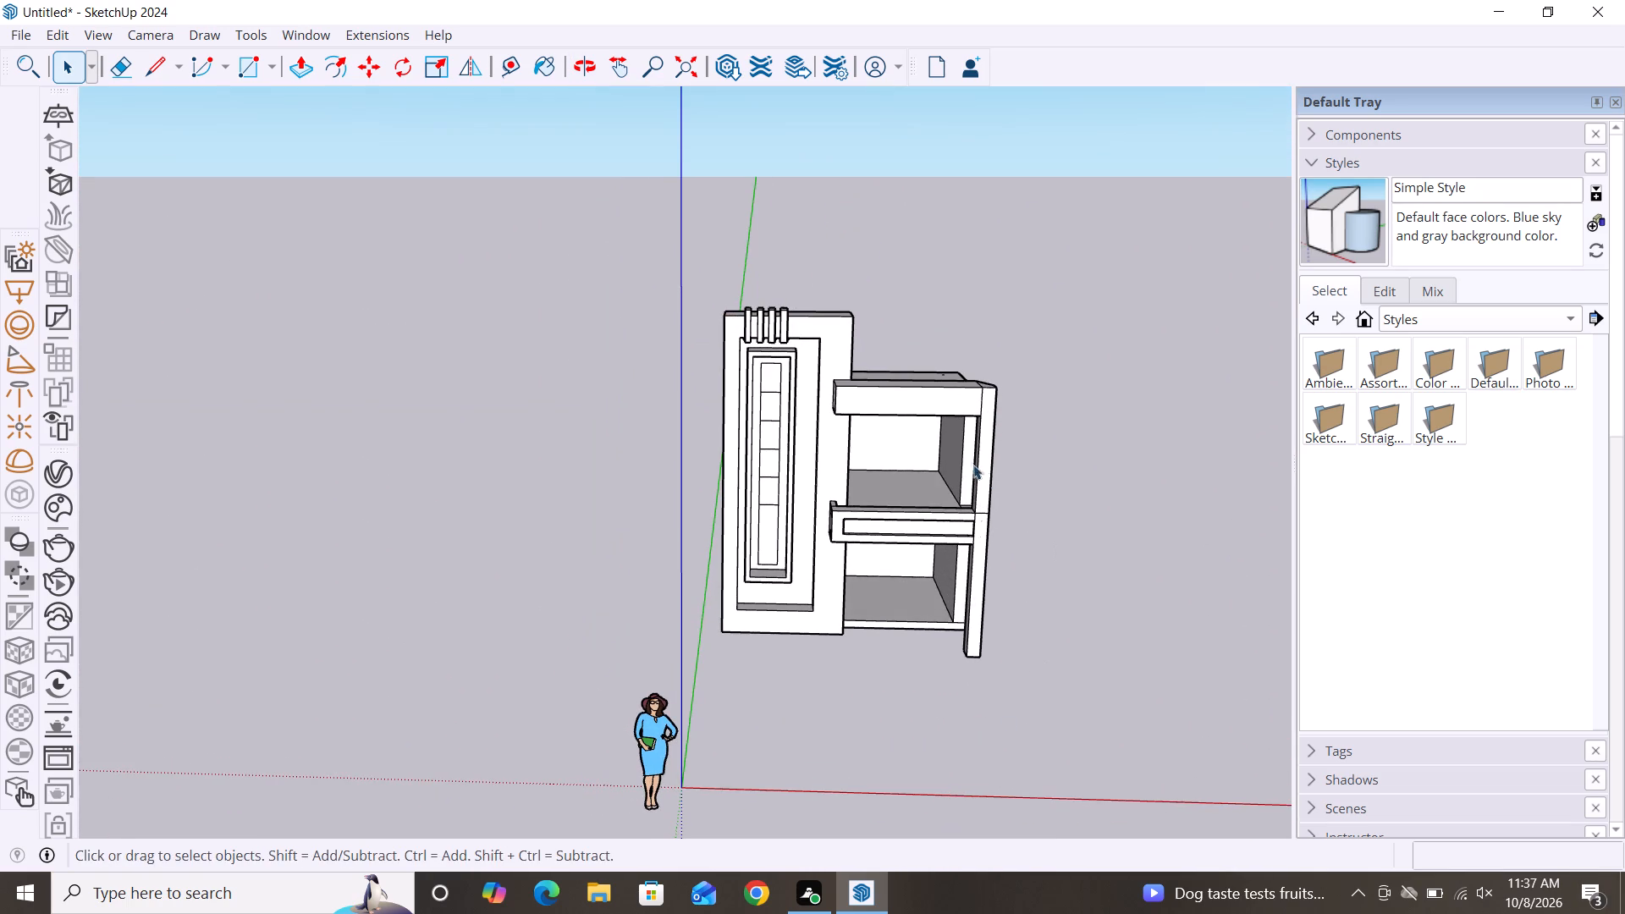
pyautogui.keyDown('alt'); pyautogui.moveTo(971, 462); pyautogui.dragTo(986, 693, button='middle'); pyautogui.keyUp('alt')
pyautogui.scroll(3, 1000, 424)
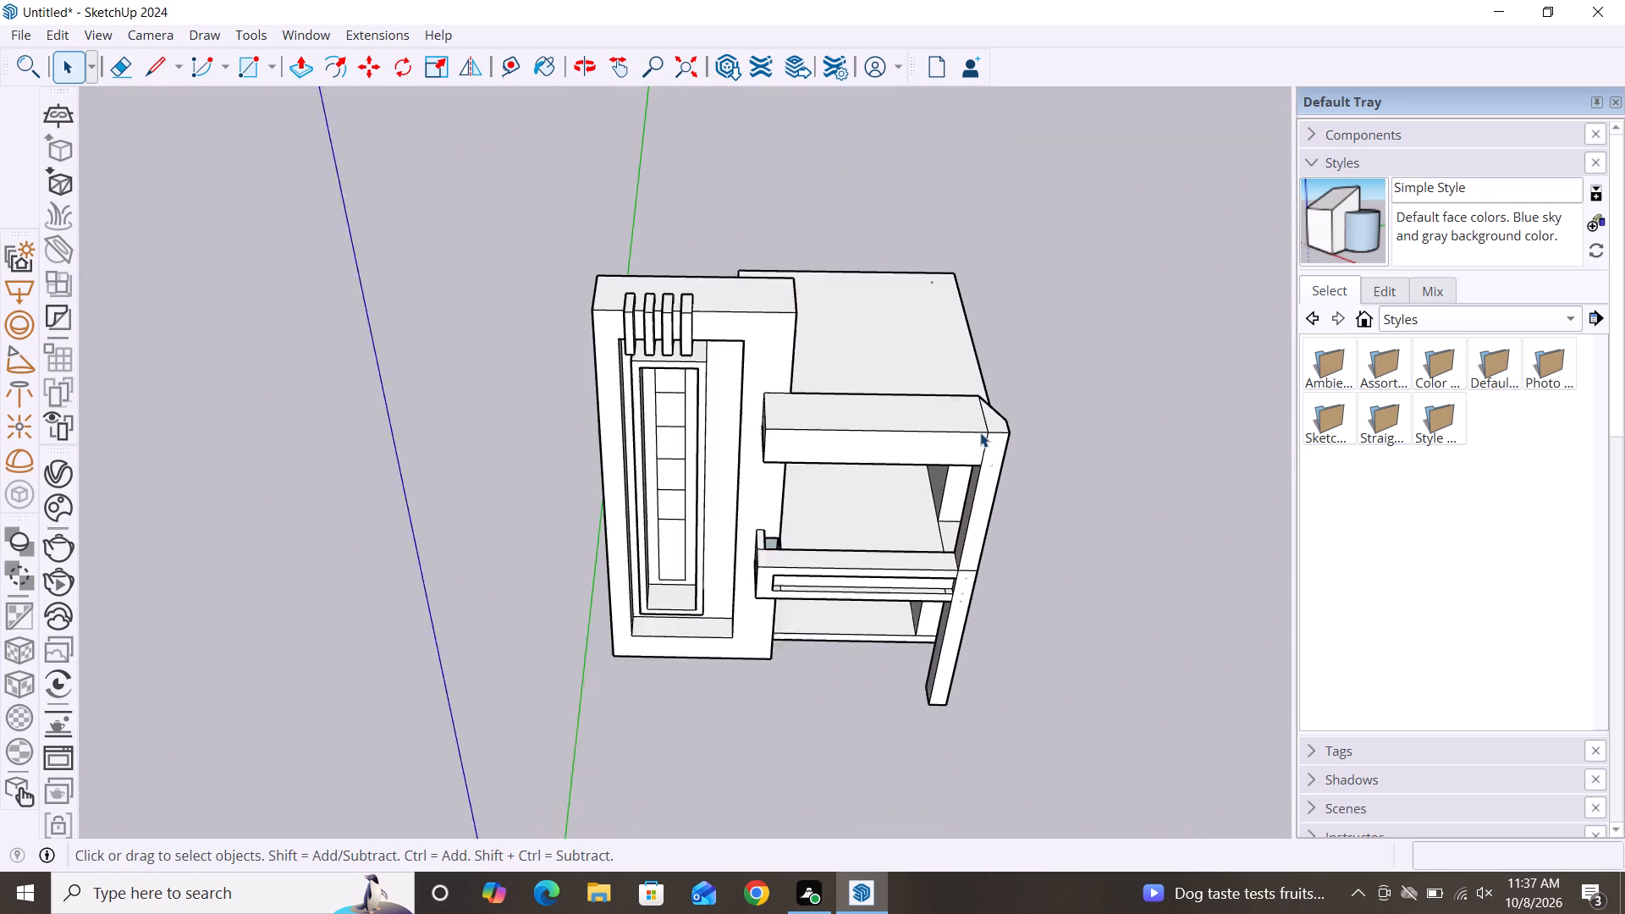
pyautogui.scroll(5, 980, 432)
pyautogui.keyDown('alt'); pyautogui.moveTo(1052, 598); pyautogui.dragTo(572, 641, button='middle'); pyautogui.keyUp('alt')
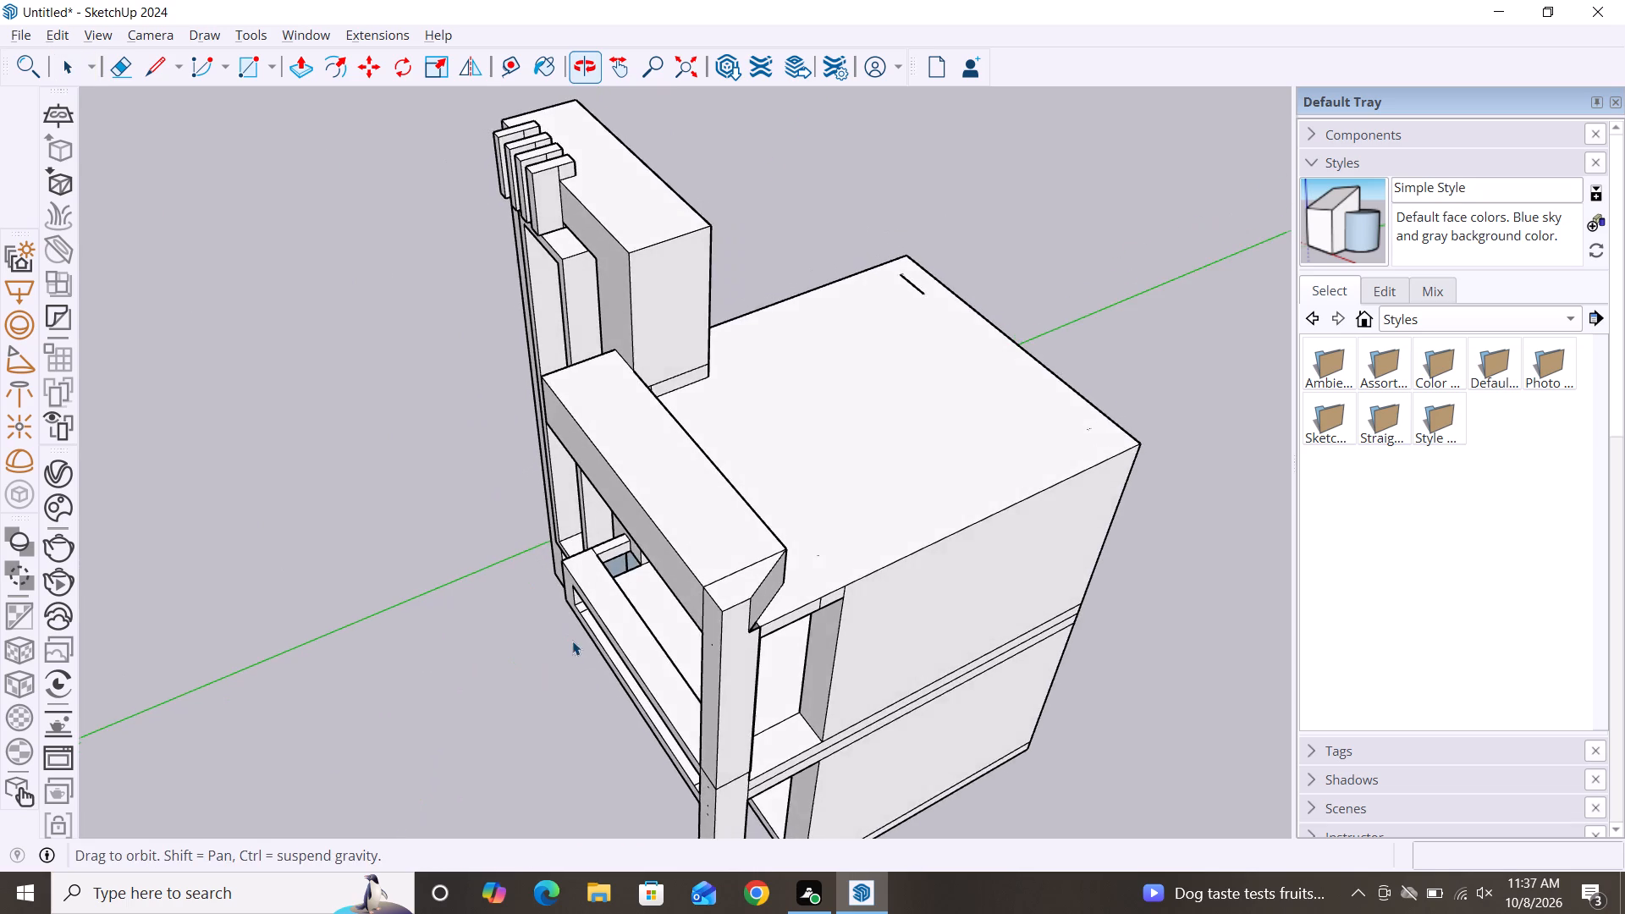
pyautogui.keyDown('alt'); pyautogui.moveTo(572, 641); pyautogui.dragTo(573, 641, button='middle'); pyautogui.keyUp('alt')
pyautogui.keyDown('alt'); pyautogui.scroll(1, 572, 640); pyautogui.keyUp('alt')
pyautogui.keyDown('alt'); pyautogui.moveTo(913, 689); pyautogui.dragTo(751, 671, button='middle'); pyautogui.keyUp('alt')
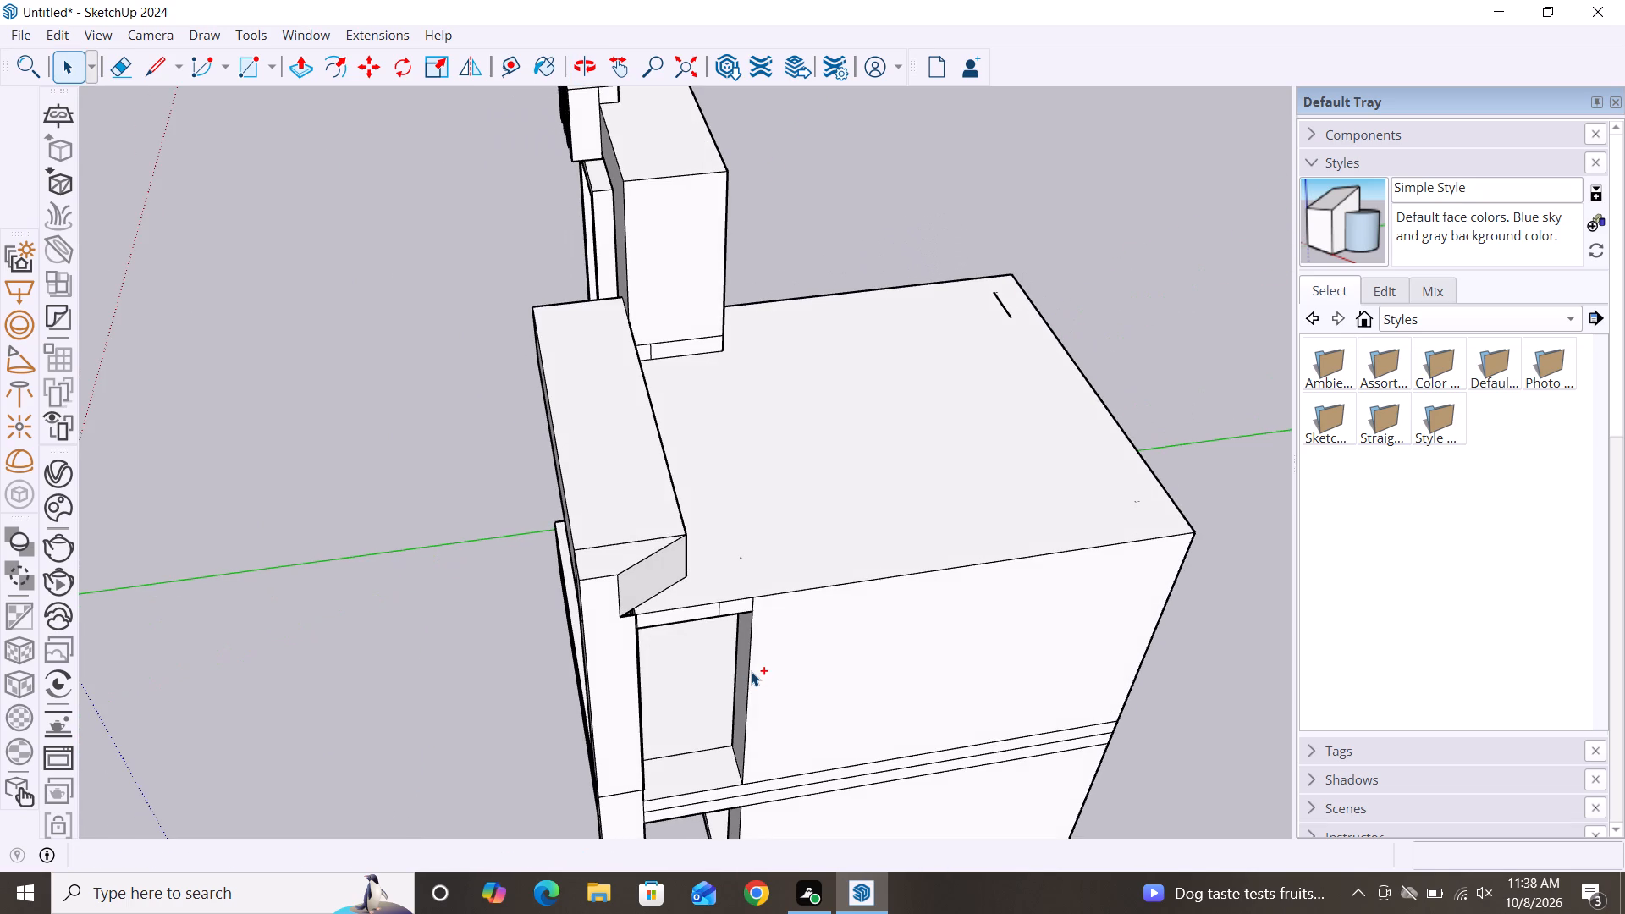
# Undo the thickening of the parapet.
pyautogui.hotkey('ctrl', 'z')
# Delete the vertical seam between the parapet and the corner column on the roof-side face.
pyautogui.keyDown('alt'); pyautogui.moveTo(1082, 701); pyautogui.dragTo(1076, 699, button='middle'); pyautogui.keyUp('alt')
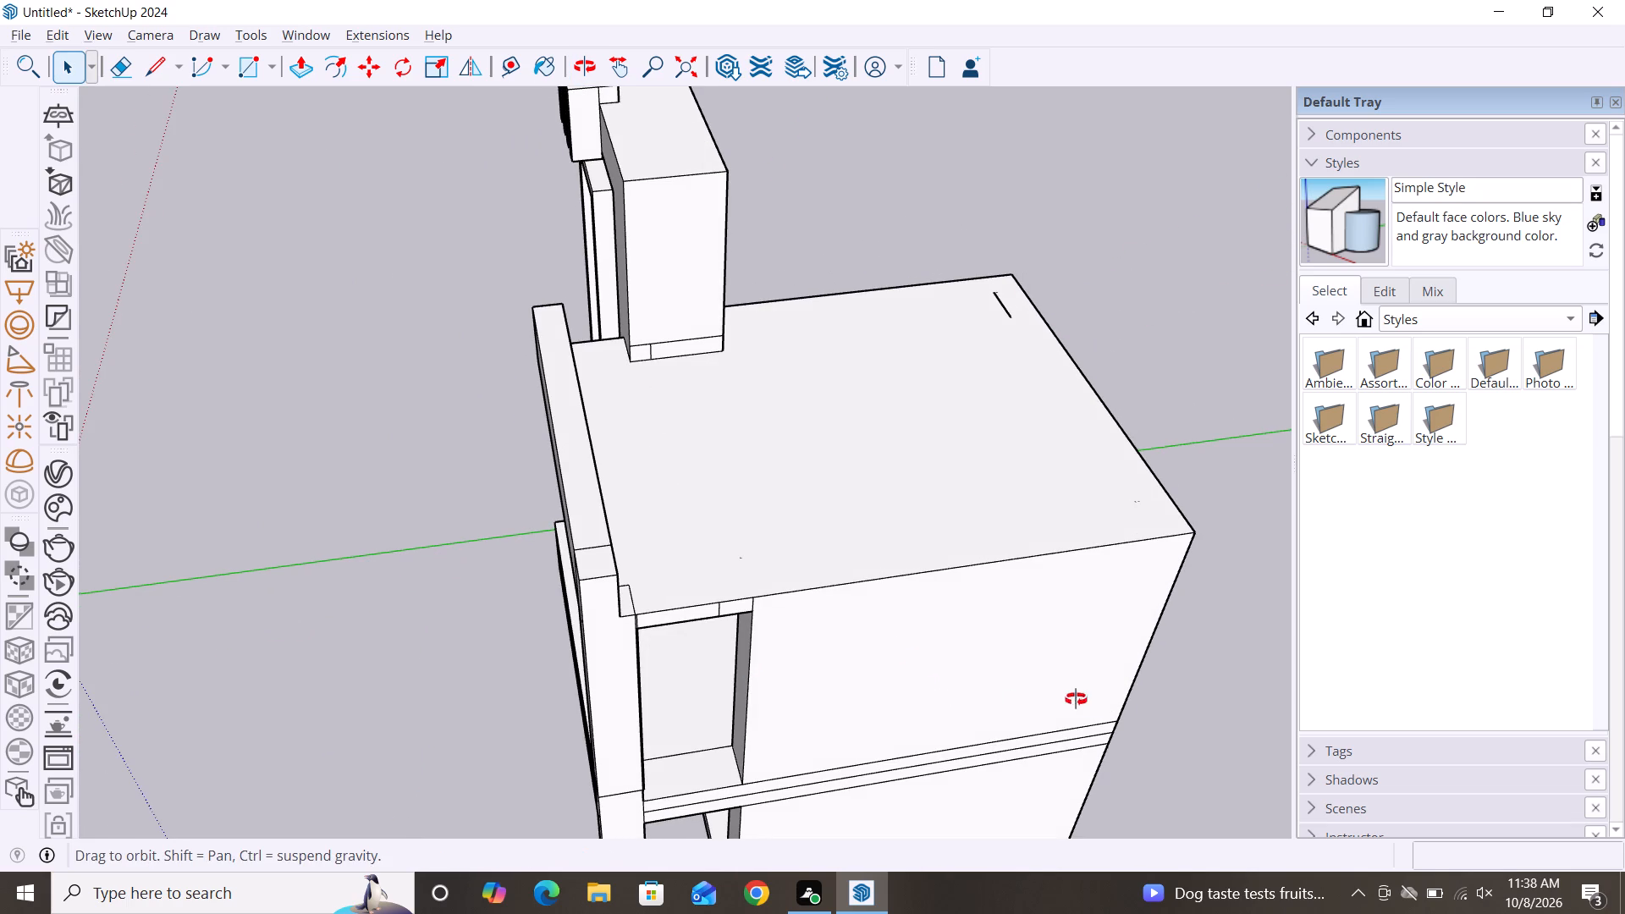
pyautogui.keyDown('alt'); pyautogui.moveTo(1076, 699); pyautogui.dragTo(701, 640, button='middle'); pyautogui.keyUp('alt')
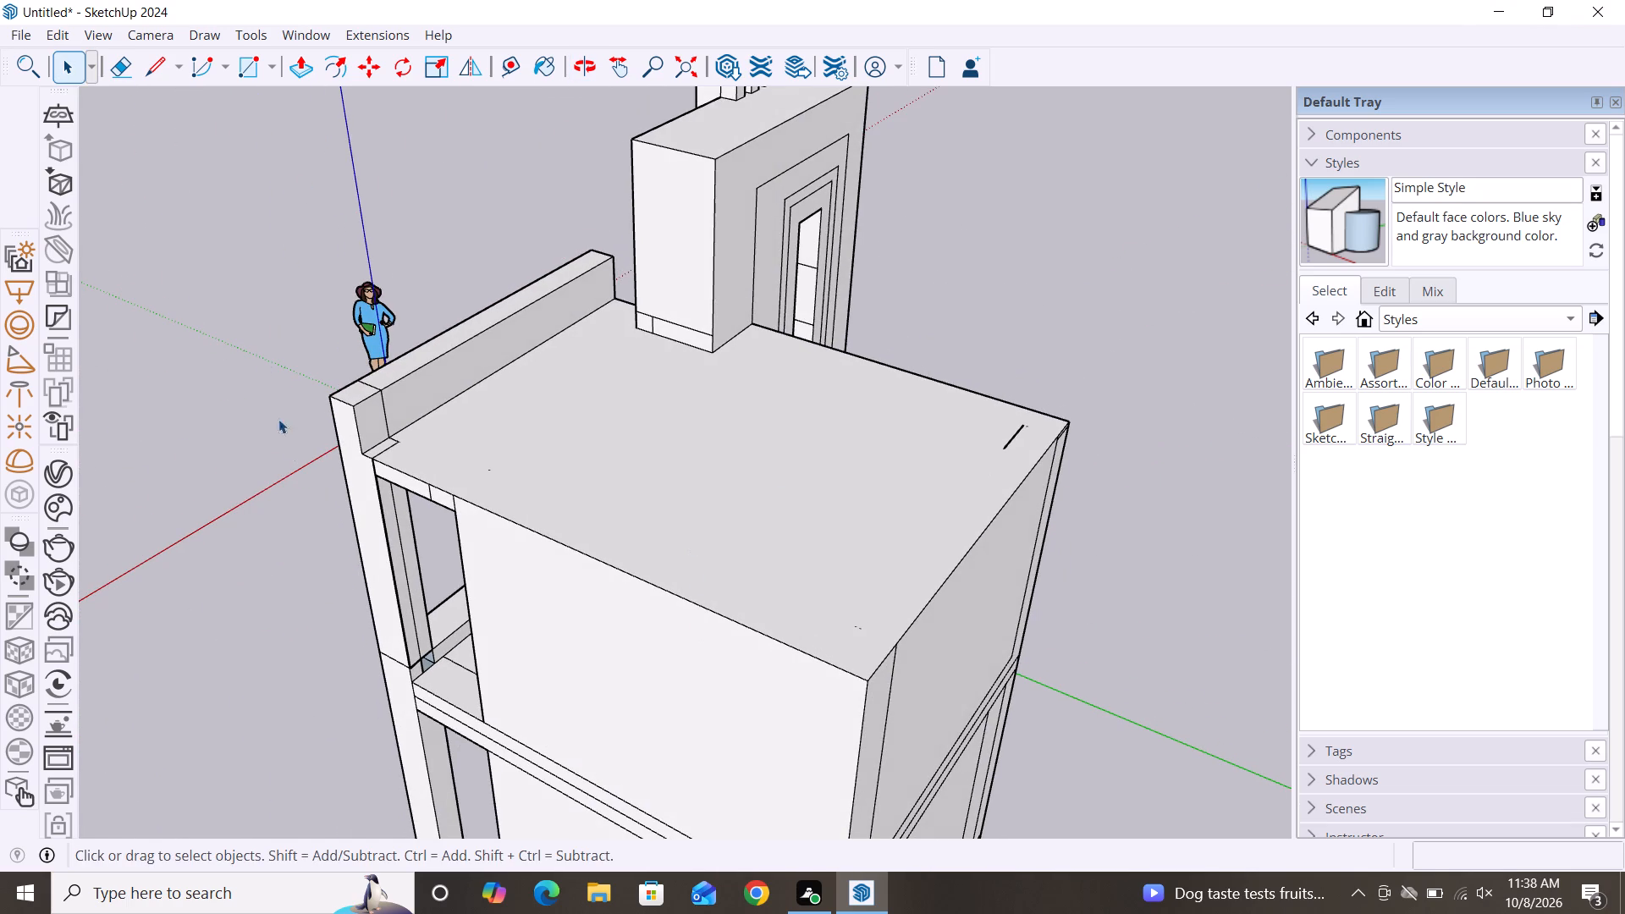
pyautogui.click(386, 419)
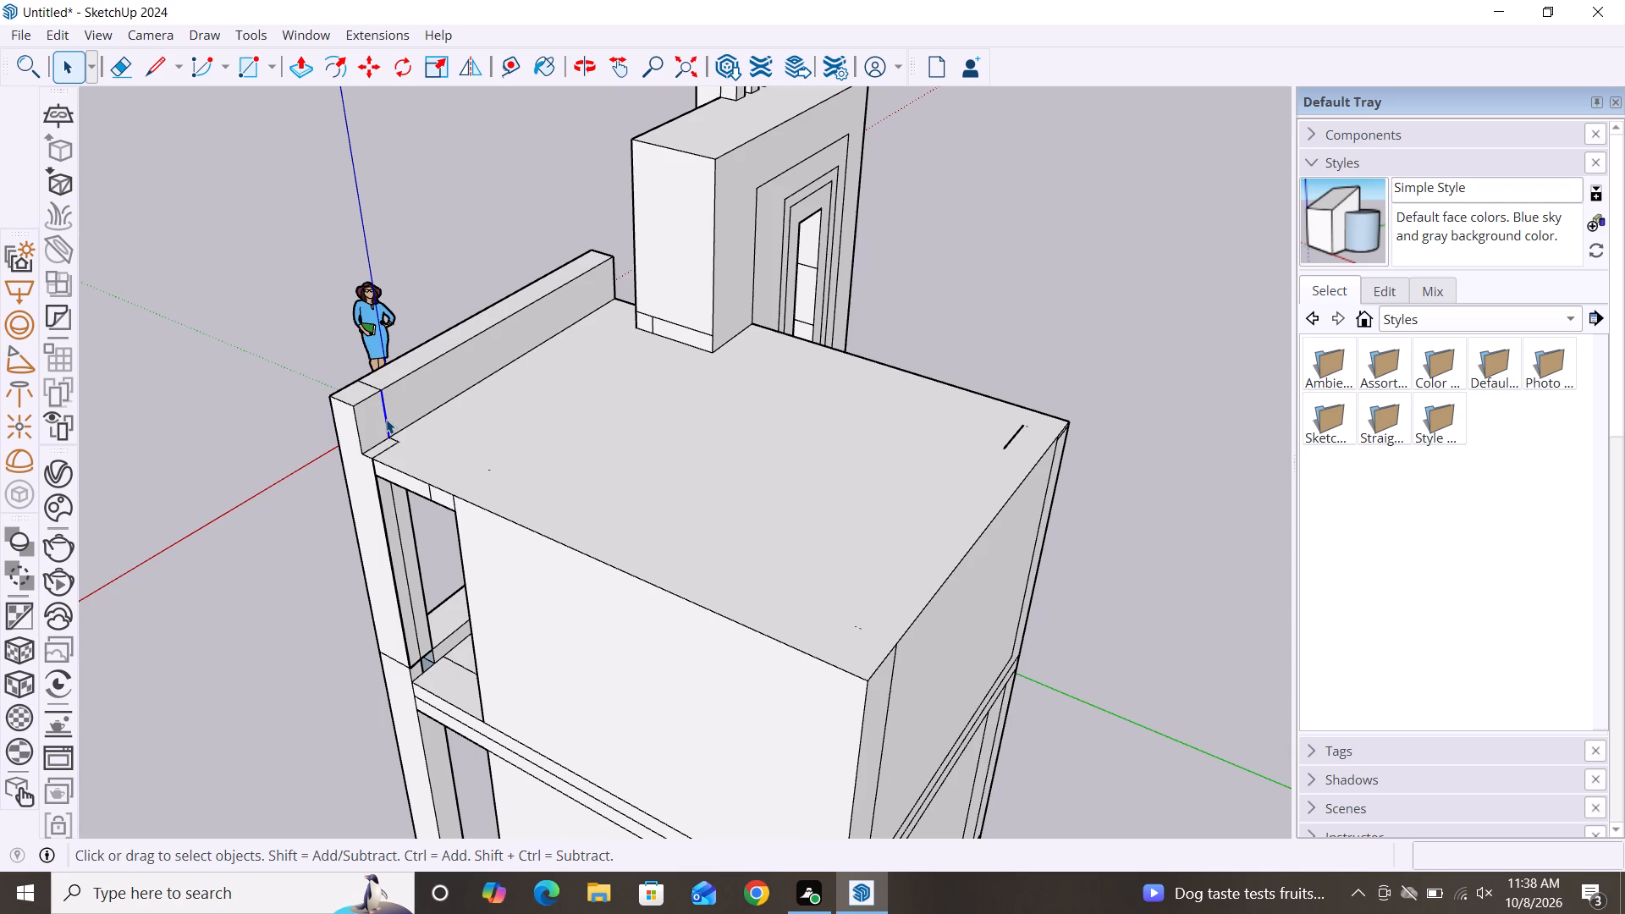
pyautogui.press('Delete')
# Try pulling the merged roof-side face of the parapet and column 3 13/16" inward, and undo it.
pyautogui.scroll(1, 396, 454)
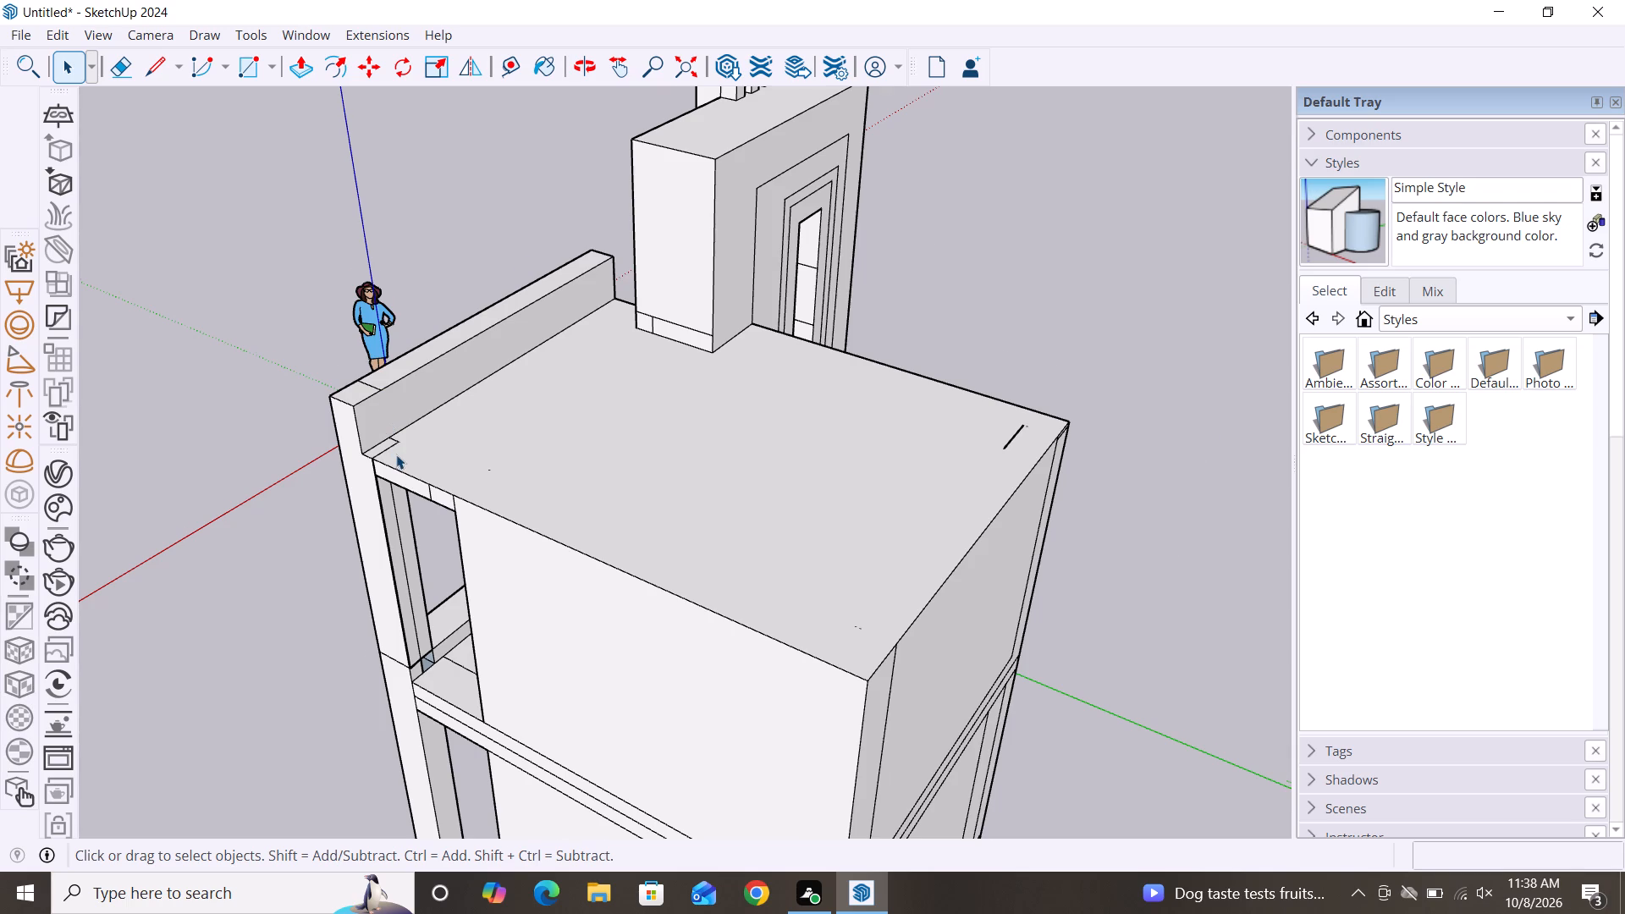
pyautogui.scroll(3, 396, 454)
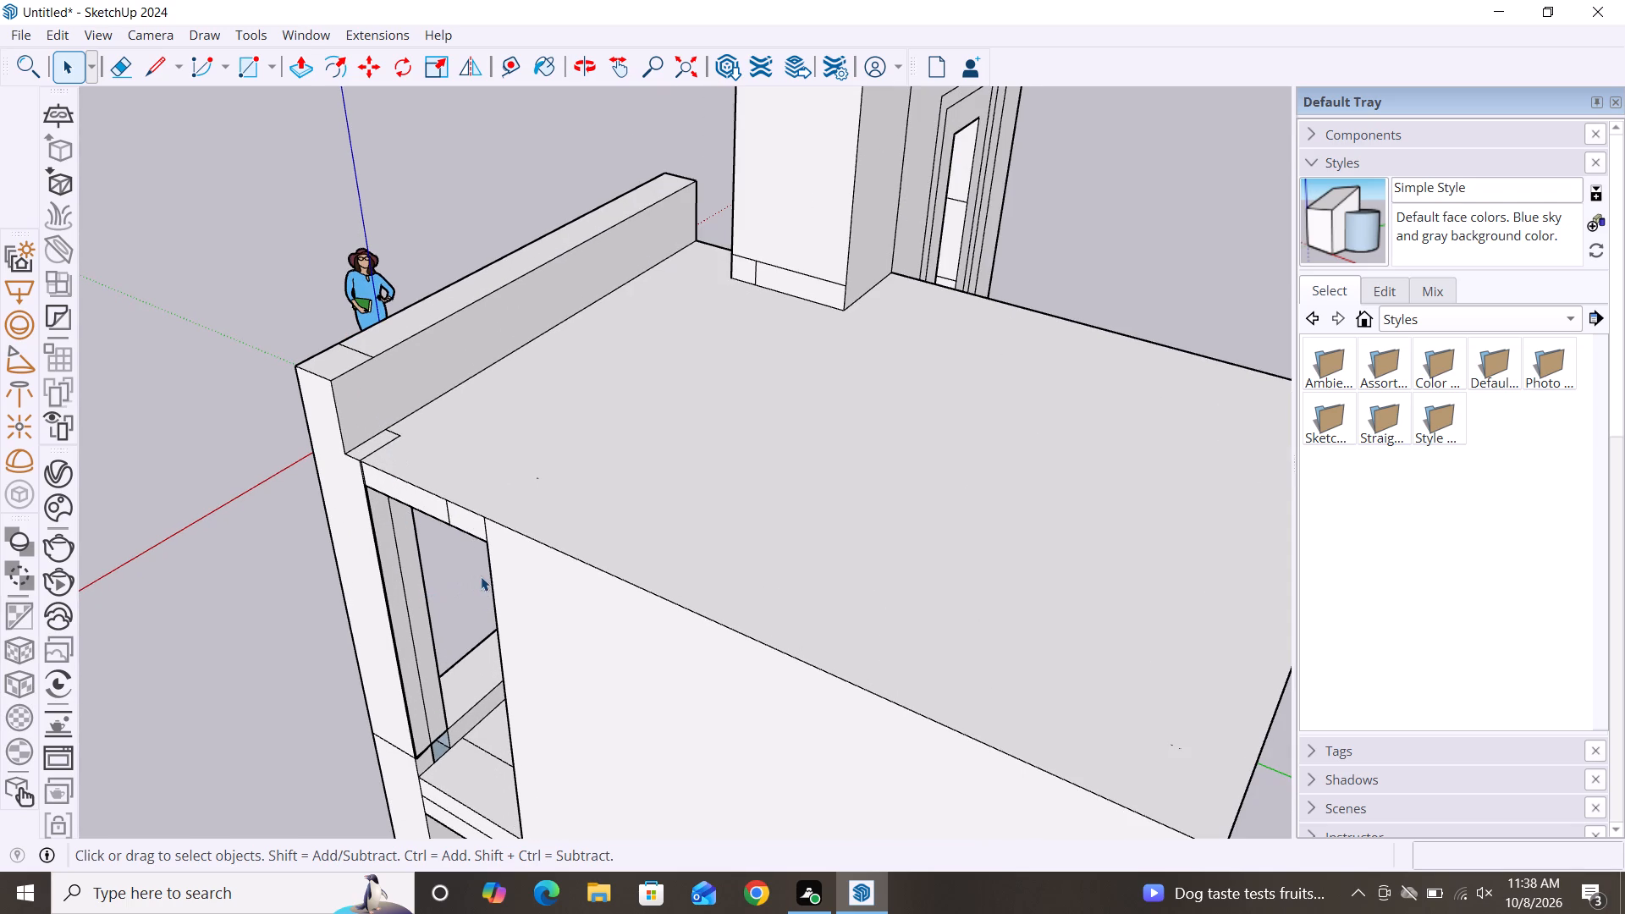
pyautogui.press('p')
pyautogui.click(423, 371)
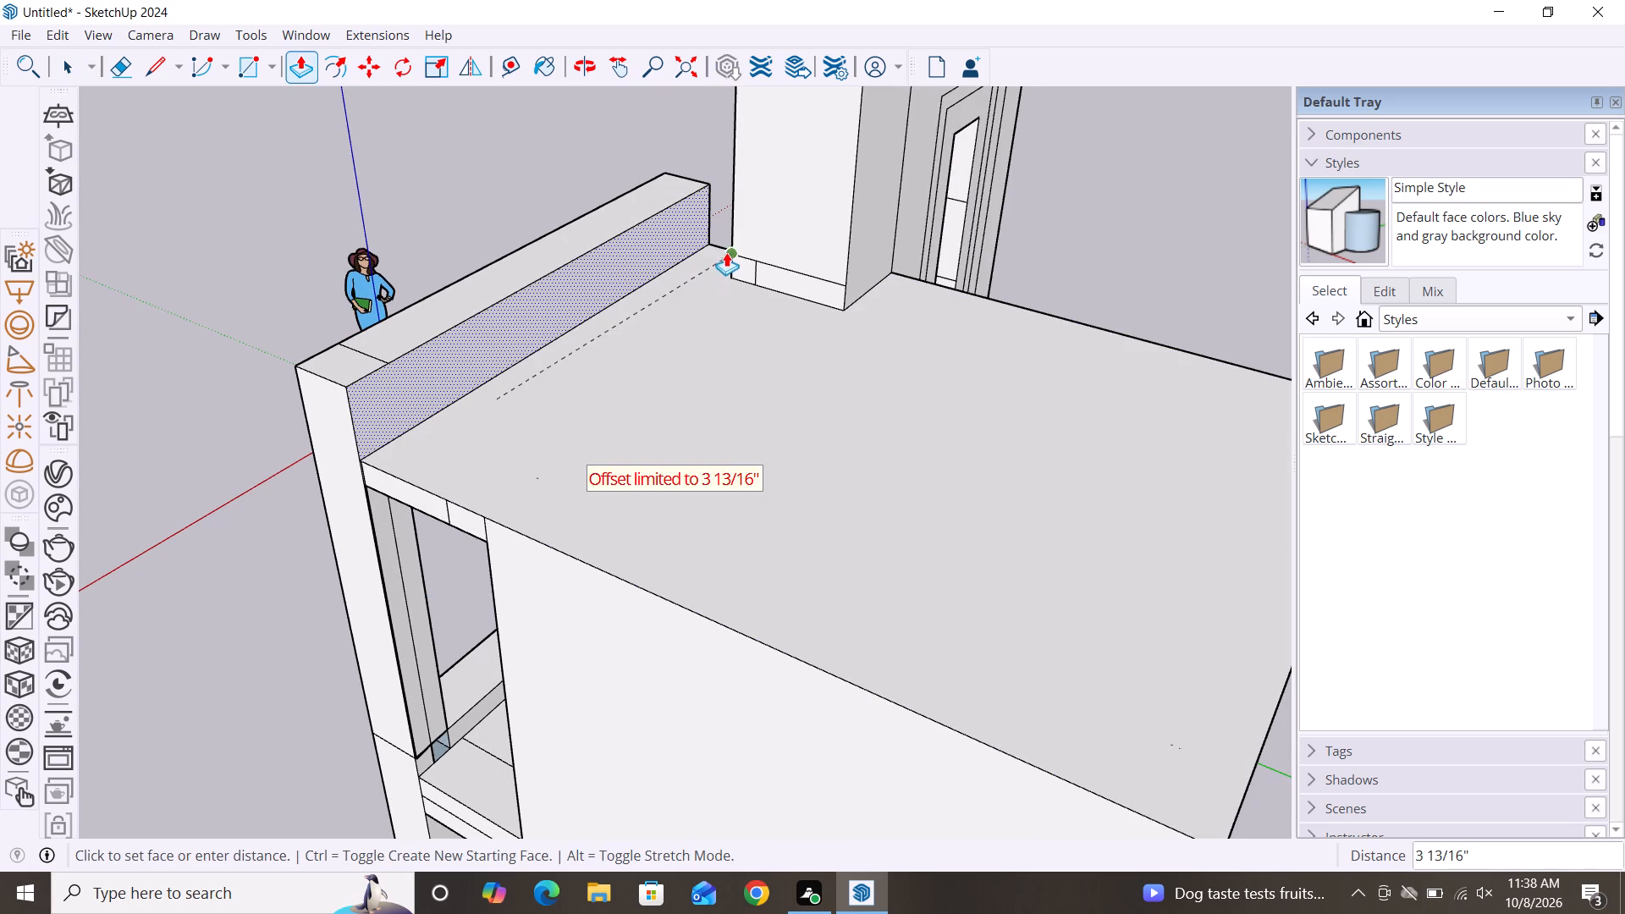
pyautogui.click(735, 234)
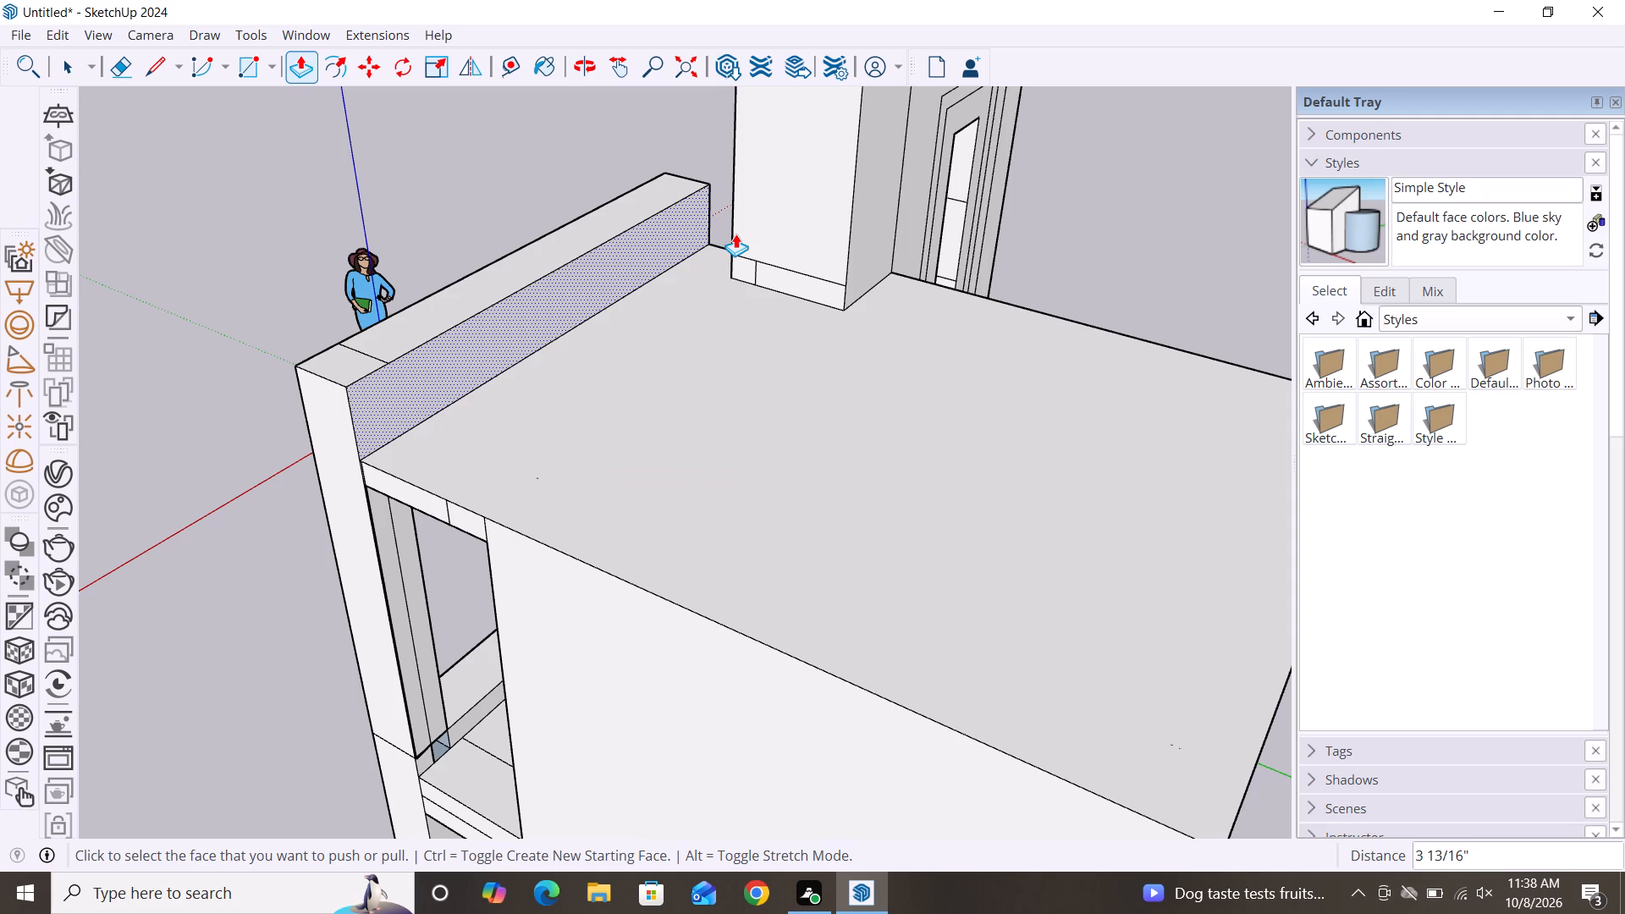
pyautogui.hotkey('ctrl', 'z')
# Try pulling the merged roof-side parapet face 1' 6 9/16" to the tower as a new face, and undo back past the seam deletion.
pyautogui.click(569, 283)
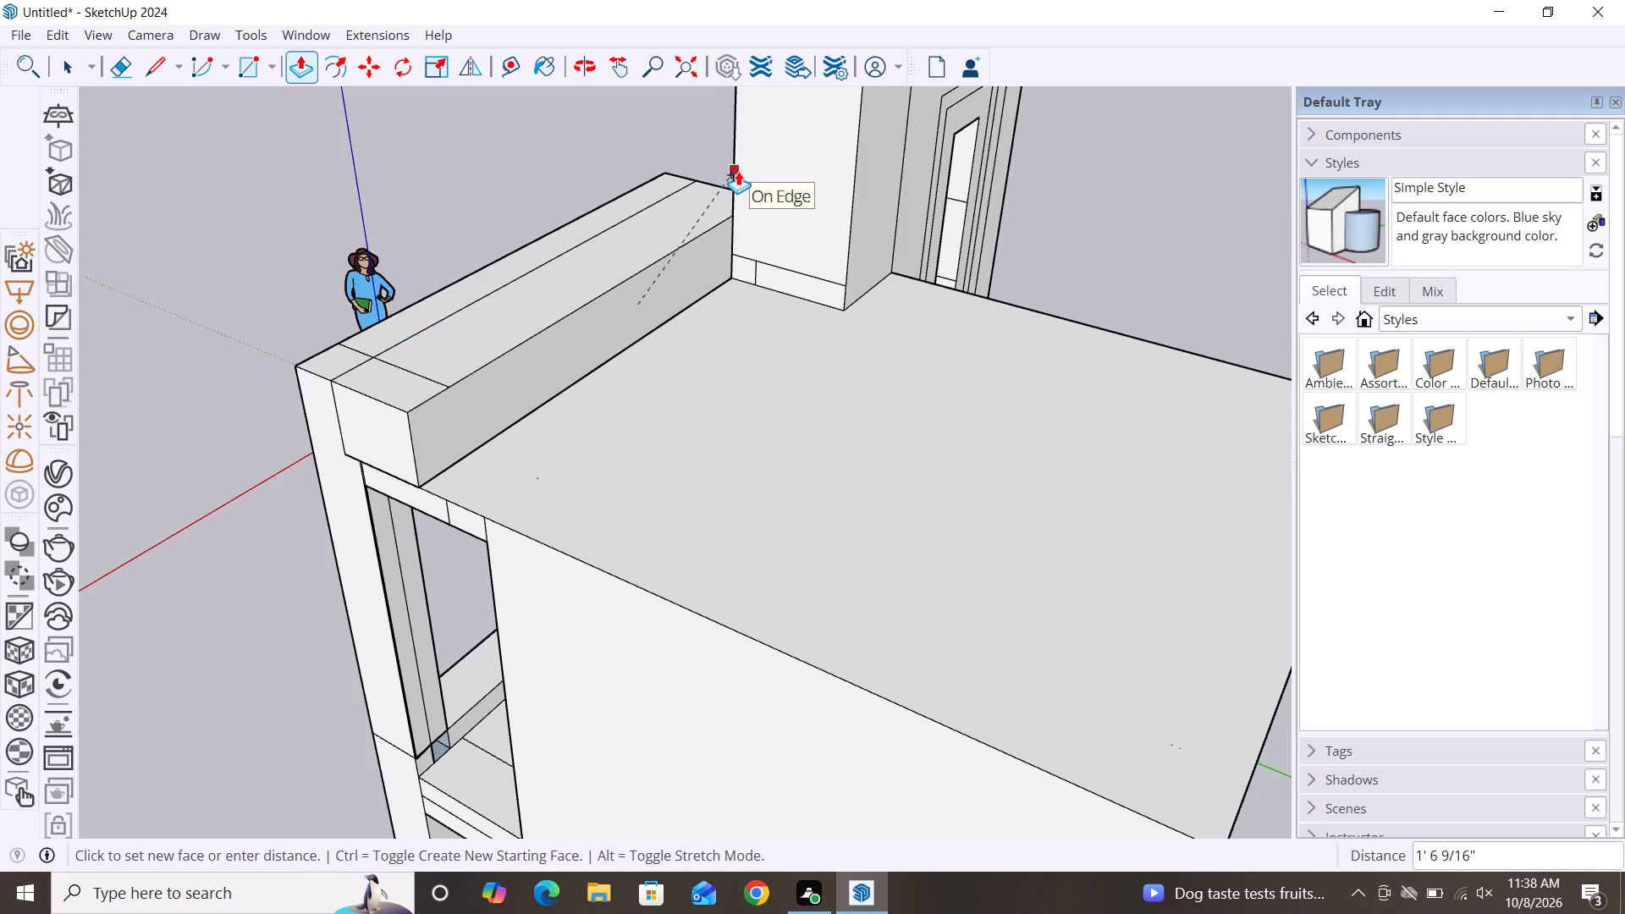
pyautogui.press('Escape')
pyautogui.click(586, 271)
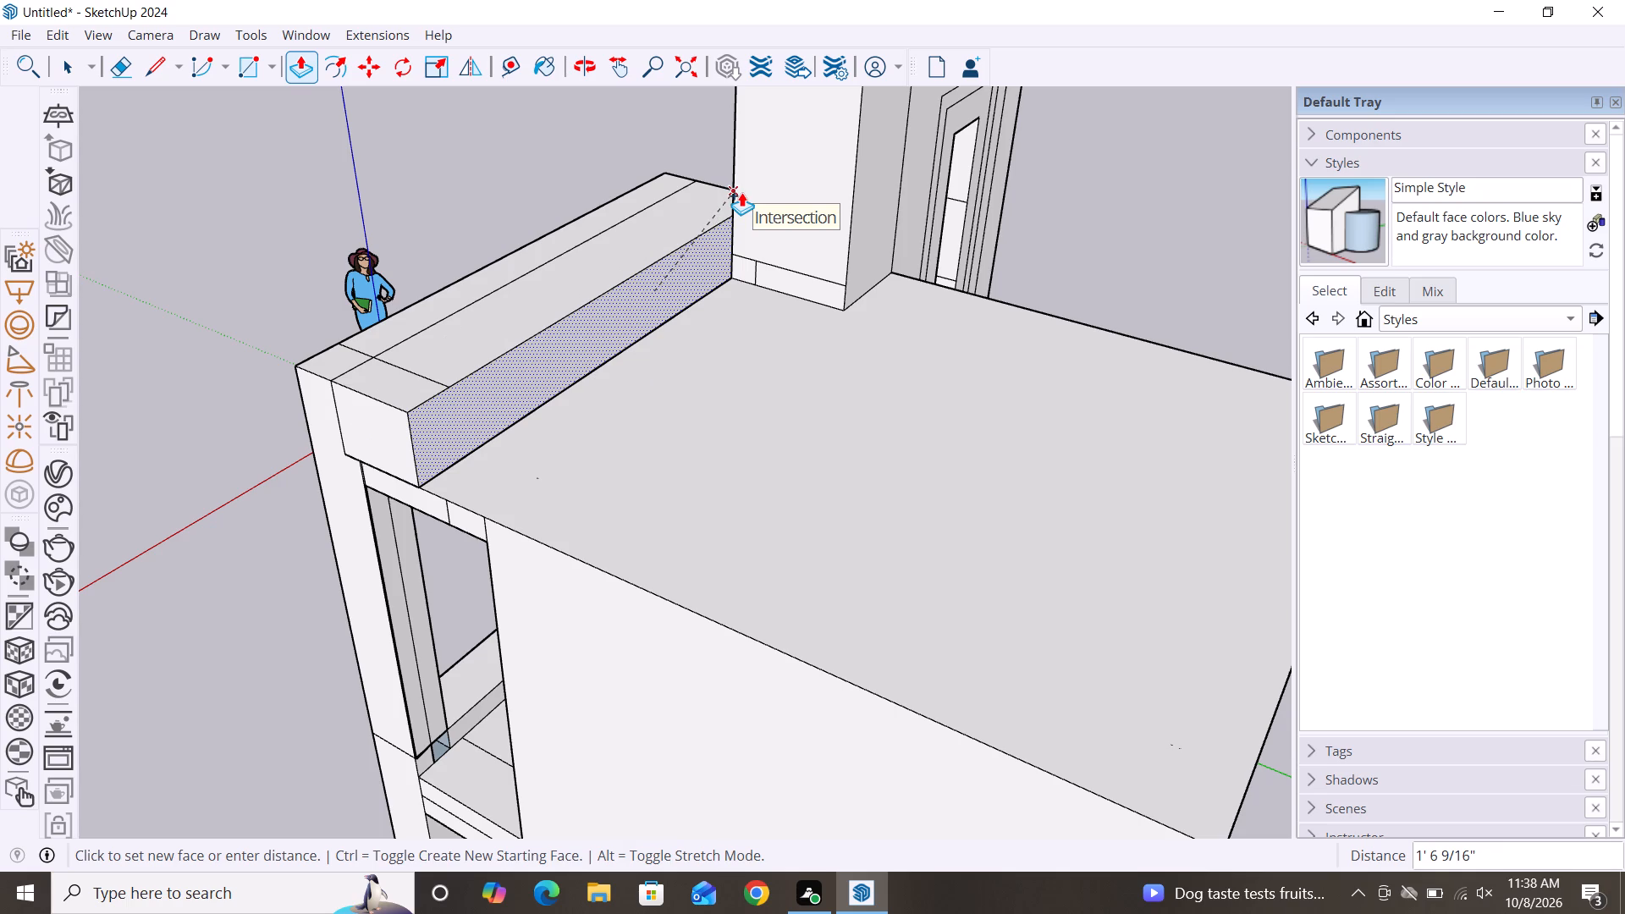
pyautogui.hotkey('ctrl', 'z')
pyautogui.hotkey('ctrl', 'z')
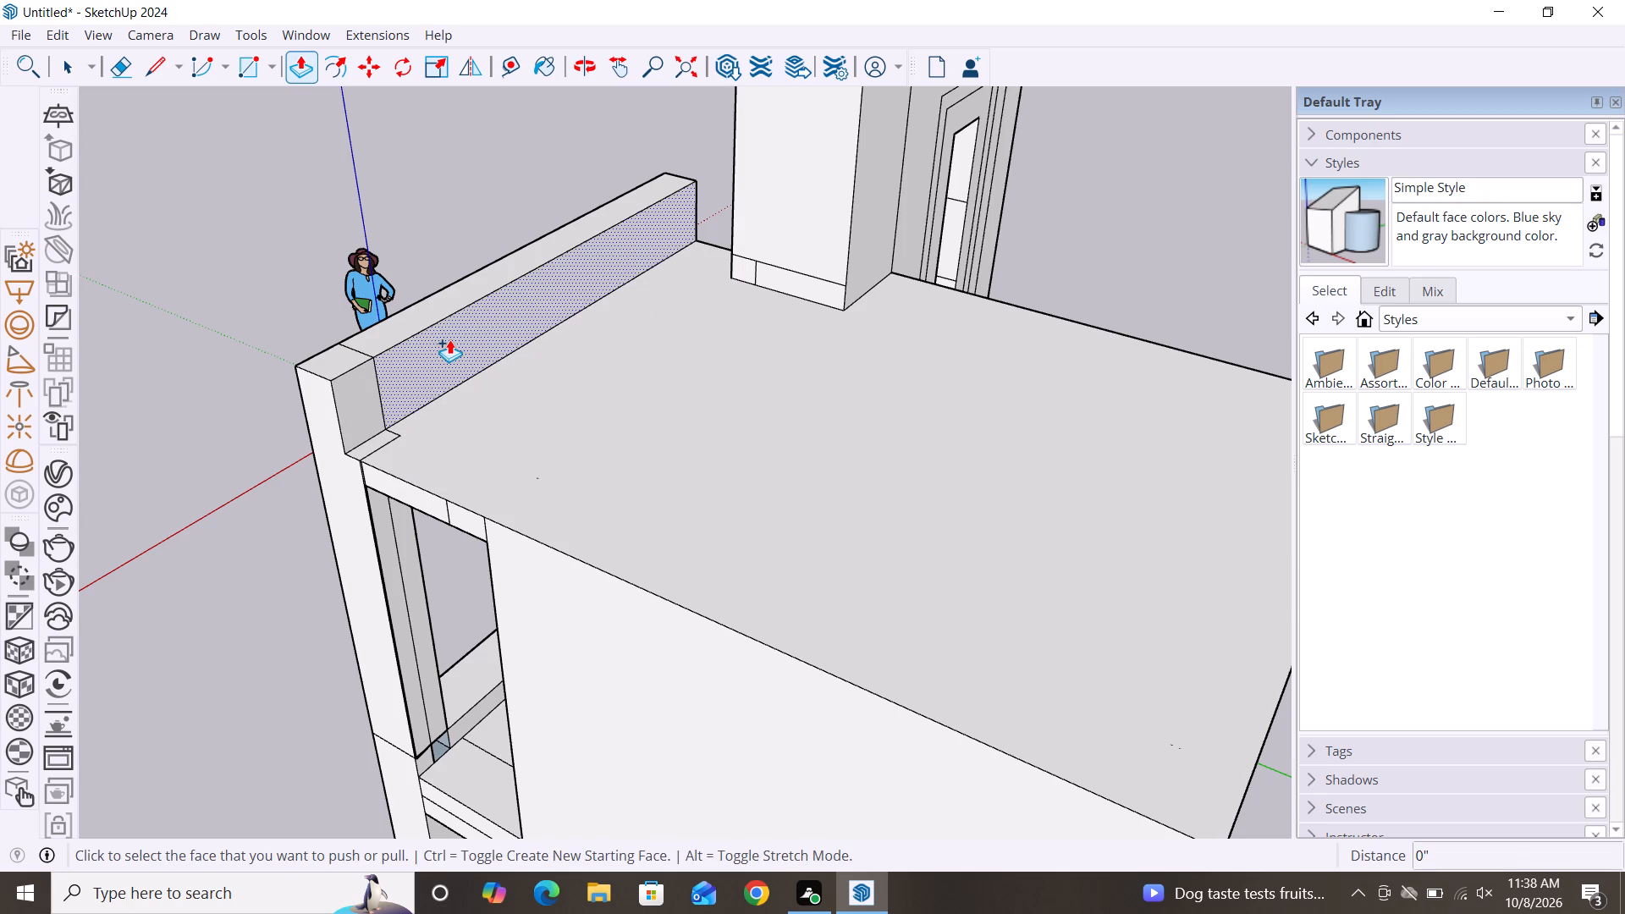
# Delete the vertical seam between the parapet and the corner column on the roof-side face.
pyautogui.press('space')
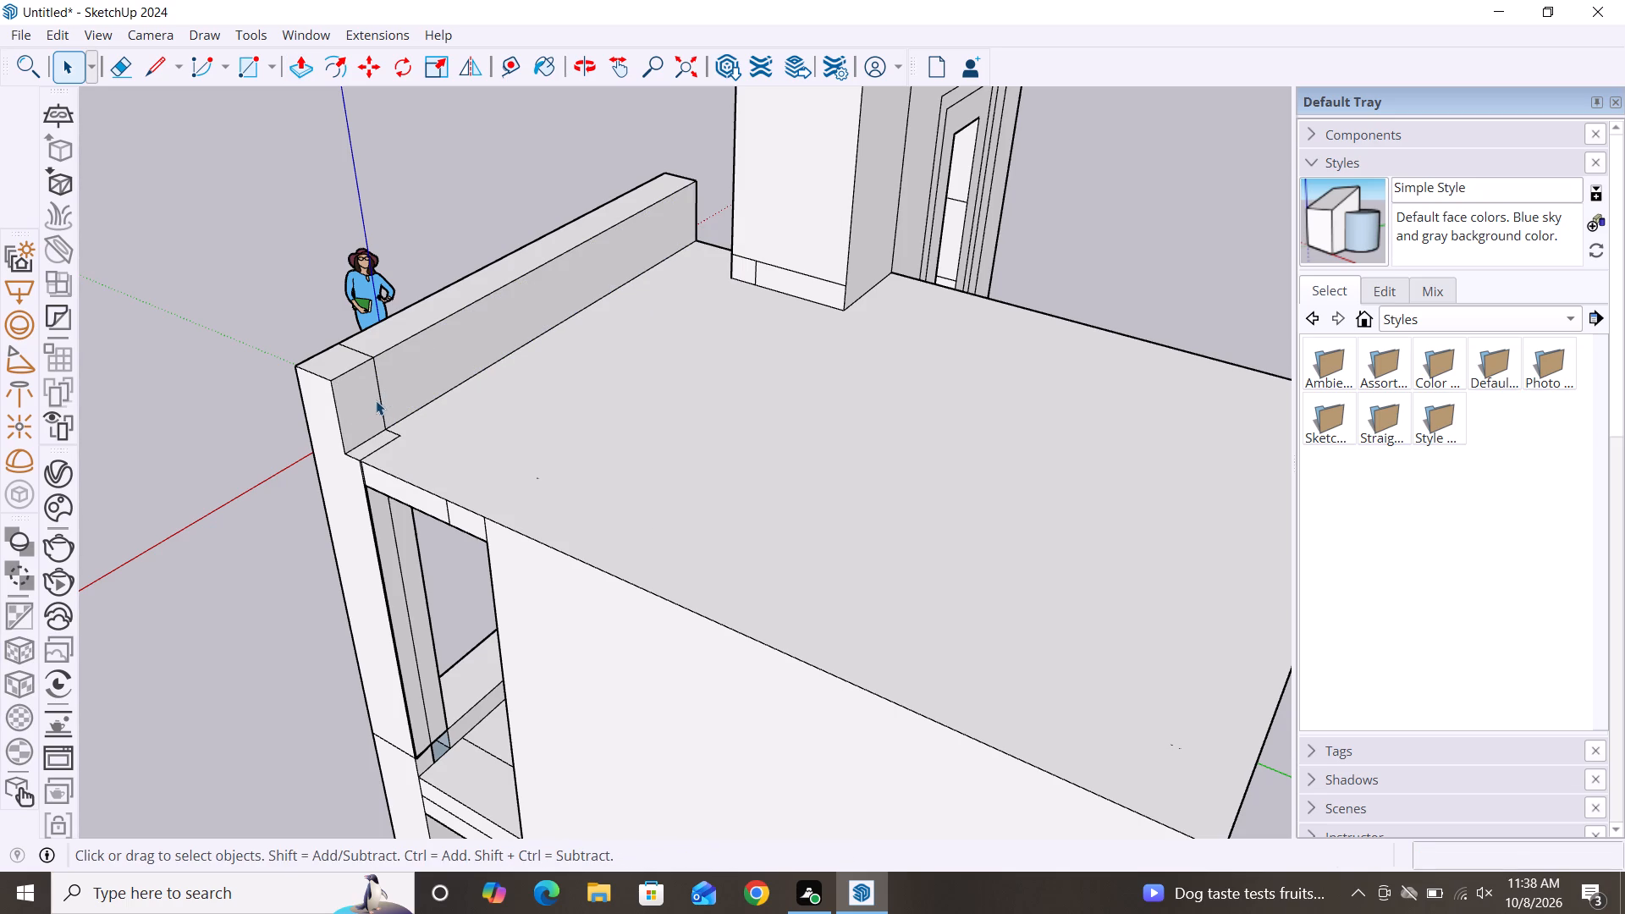
pyautogui.click(380, 404)
pyautogui.press('Delete')
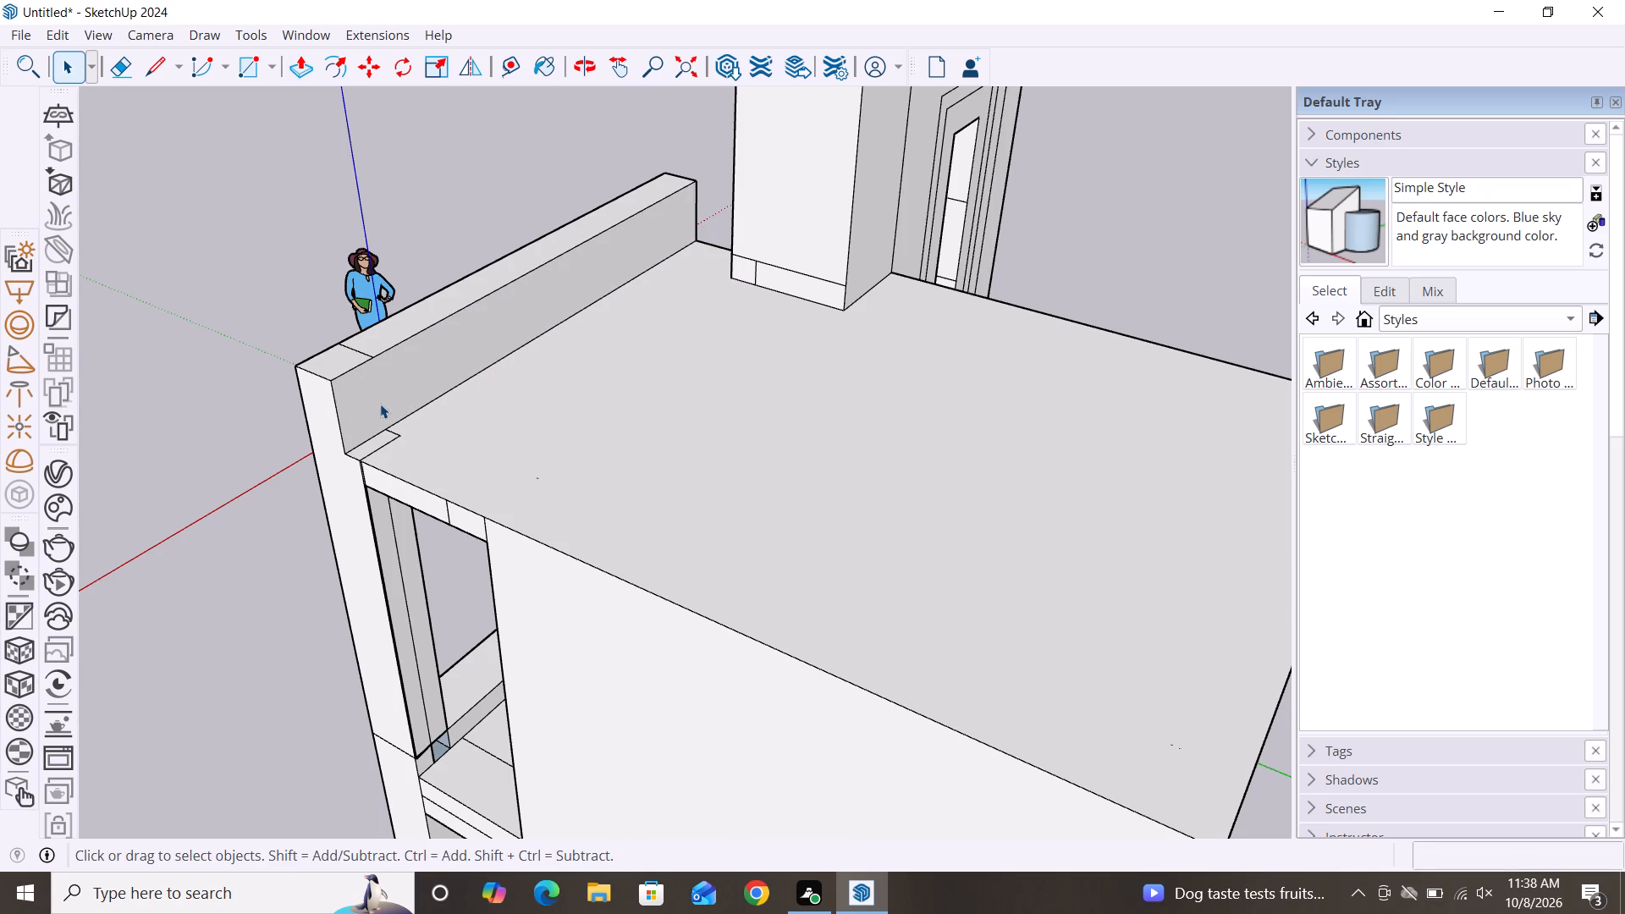
# Thicken the parapet and column by pulling their merged roof-side face inward 3 13/16", and again 1' 2 3/4" to the tower.
pyautogui.press('p')
pyautogui.click(377, 389)
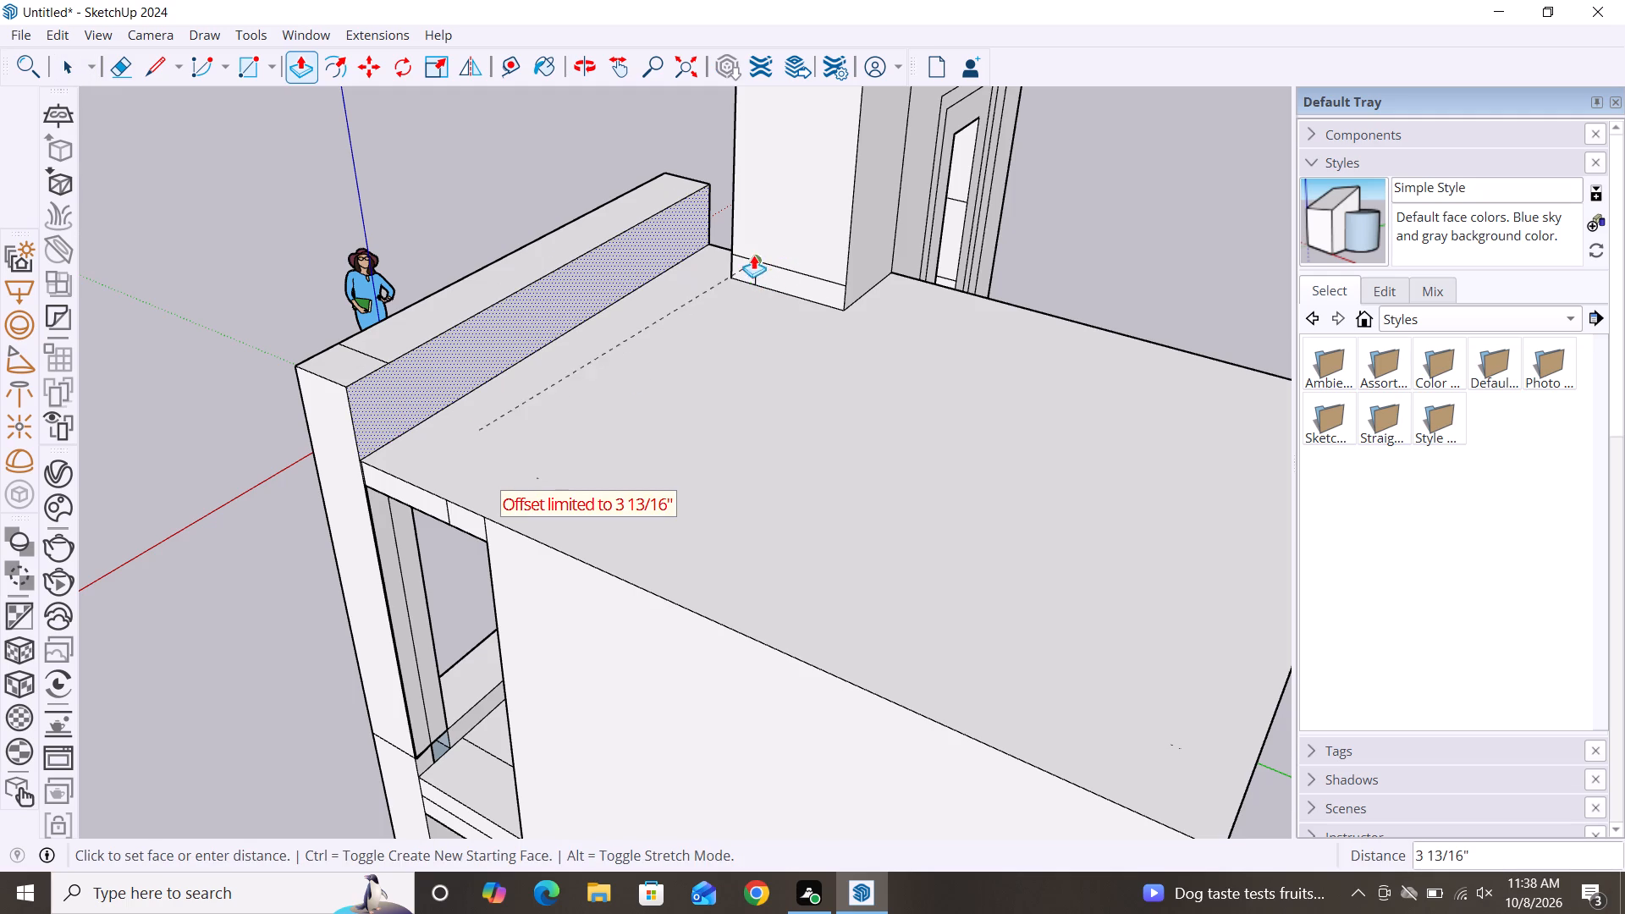
pyautogui.click(727, 212)
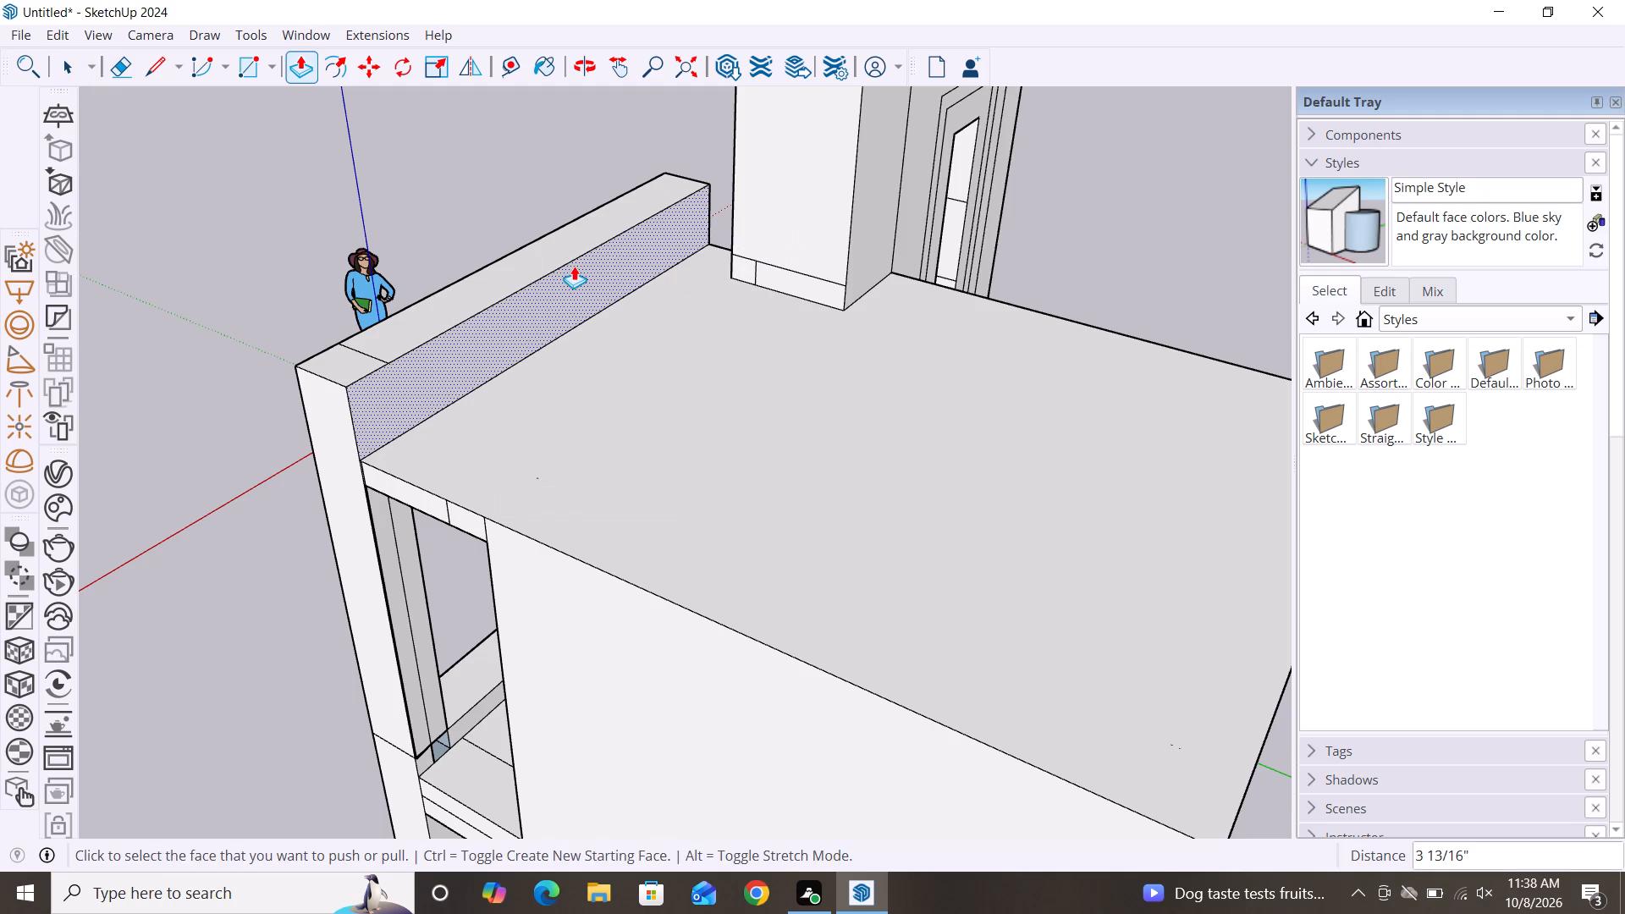
pyautogui.click(574, 266)
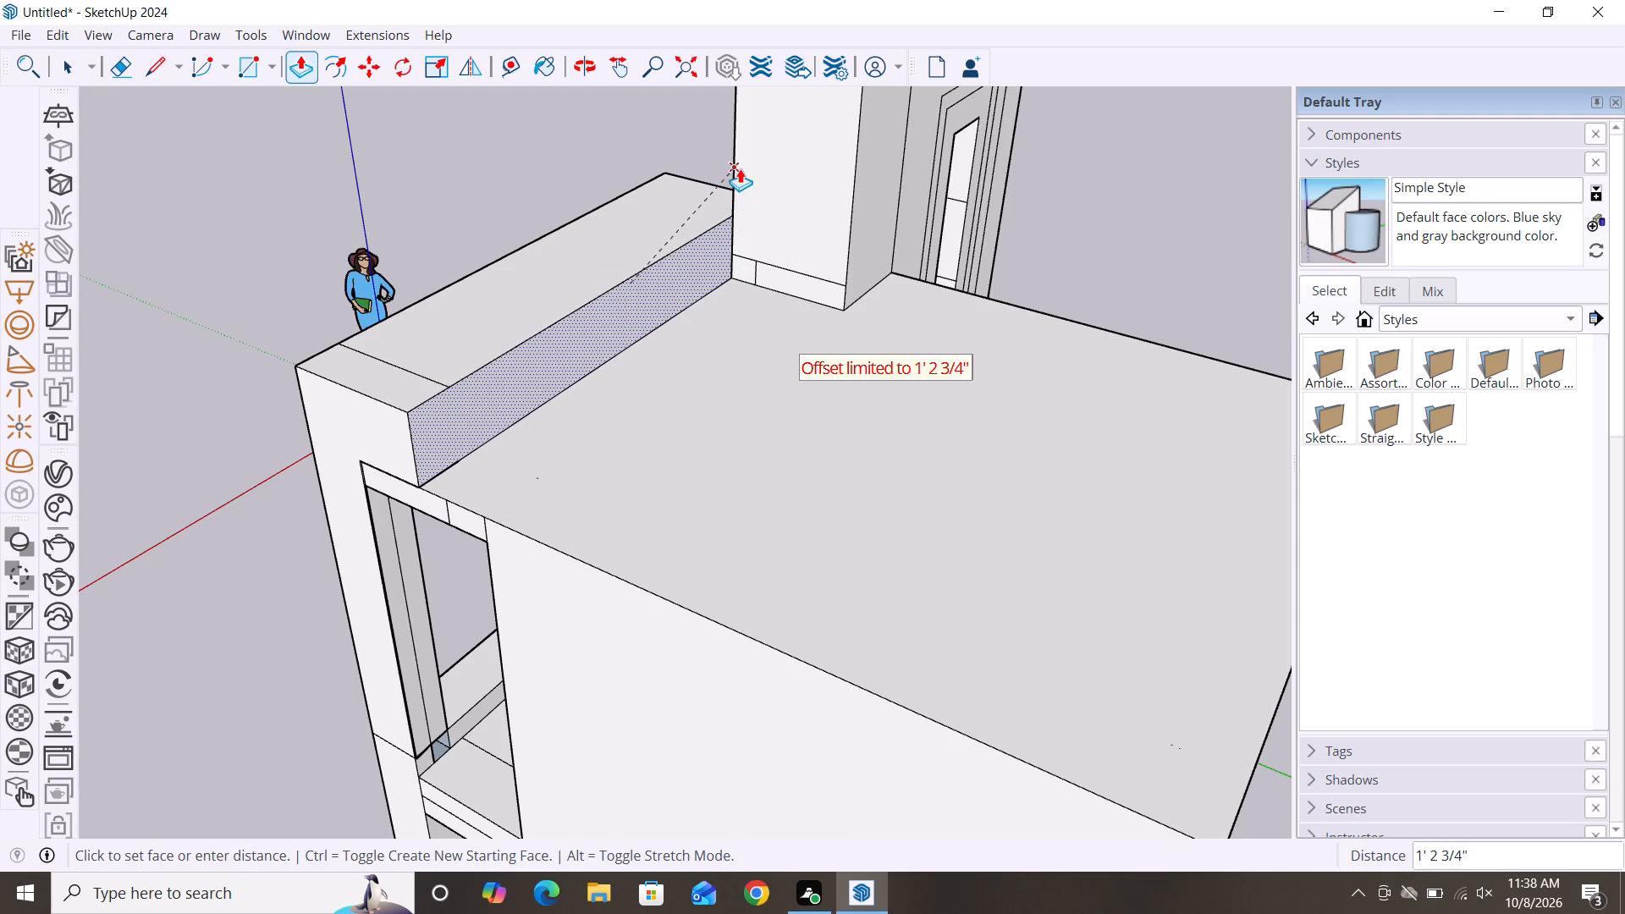
pyautogui.click(736, 168)
pyautogui.press('space')
# Examine the whole building from the roof side and from the front facade.
pyautogui.scroll(-3, 373, 447)
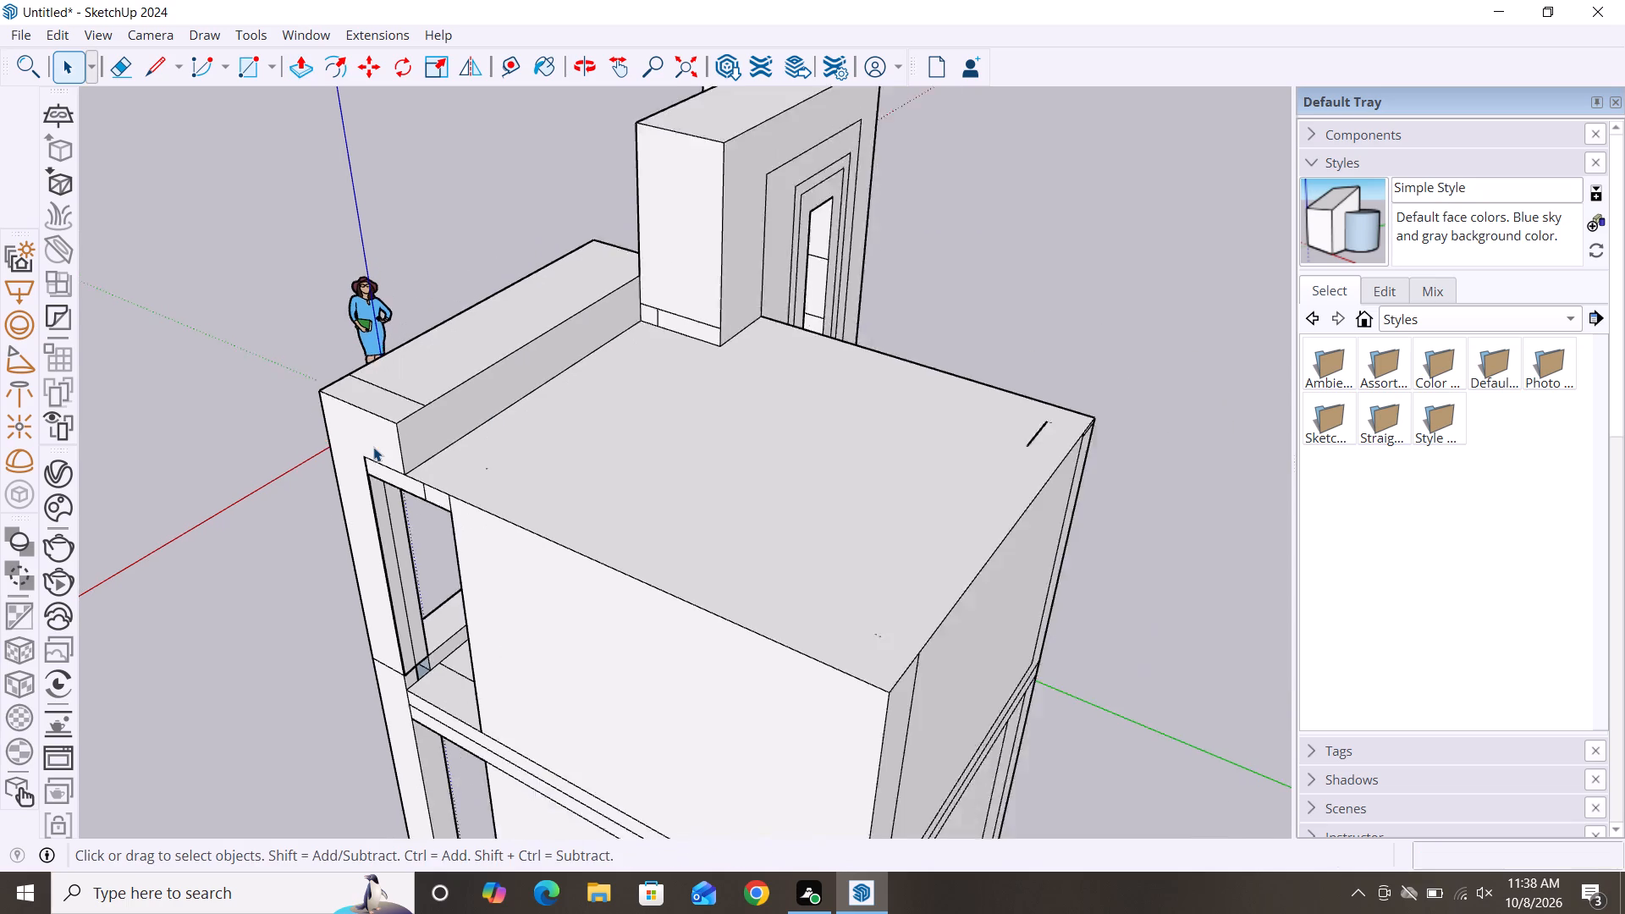
pyautogui.scroll(-15, 373, 447)
pyautogui.moveTo(454, 625); pyautogui.dragTo(865, 683, button='middle')
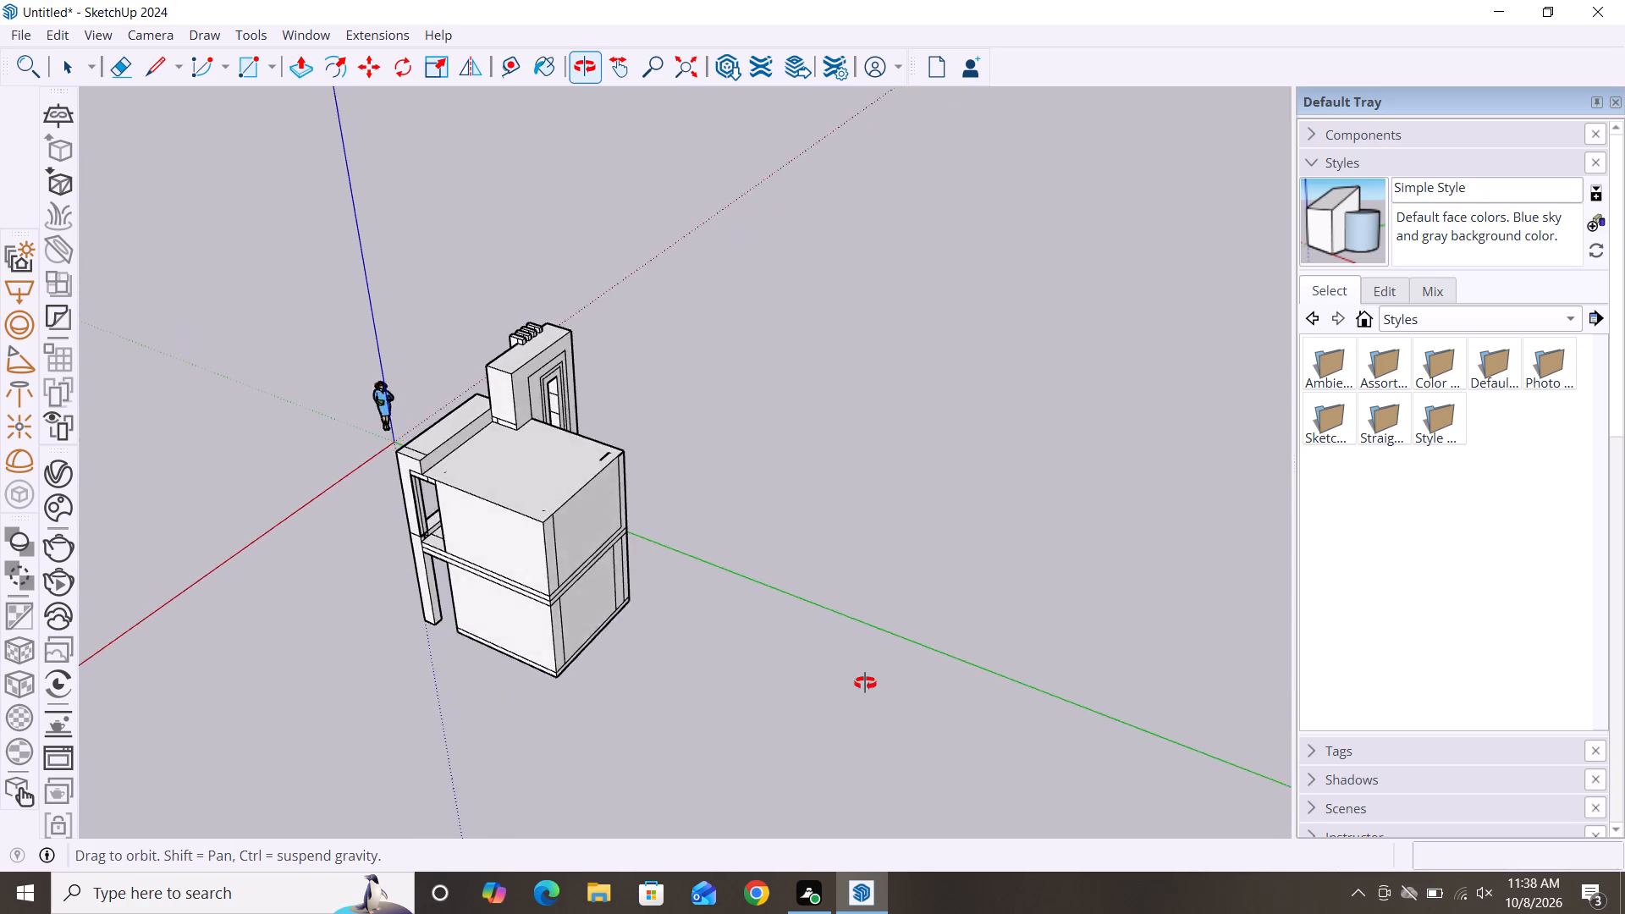
pyautogui.moveTo(865, 683); pyautogui.dragTo(1050, 481, button='middle')
pyautogui.moveTo(548, 636); pyautogui.dragTo(894, 699, button='middle')
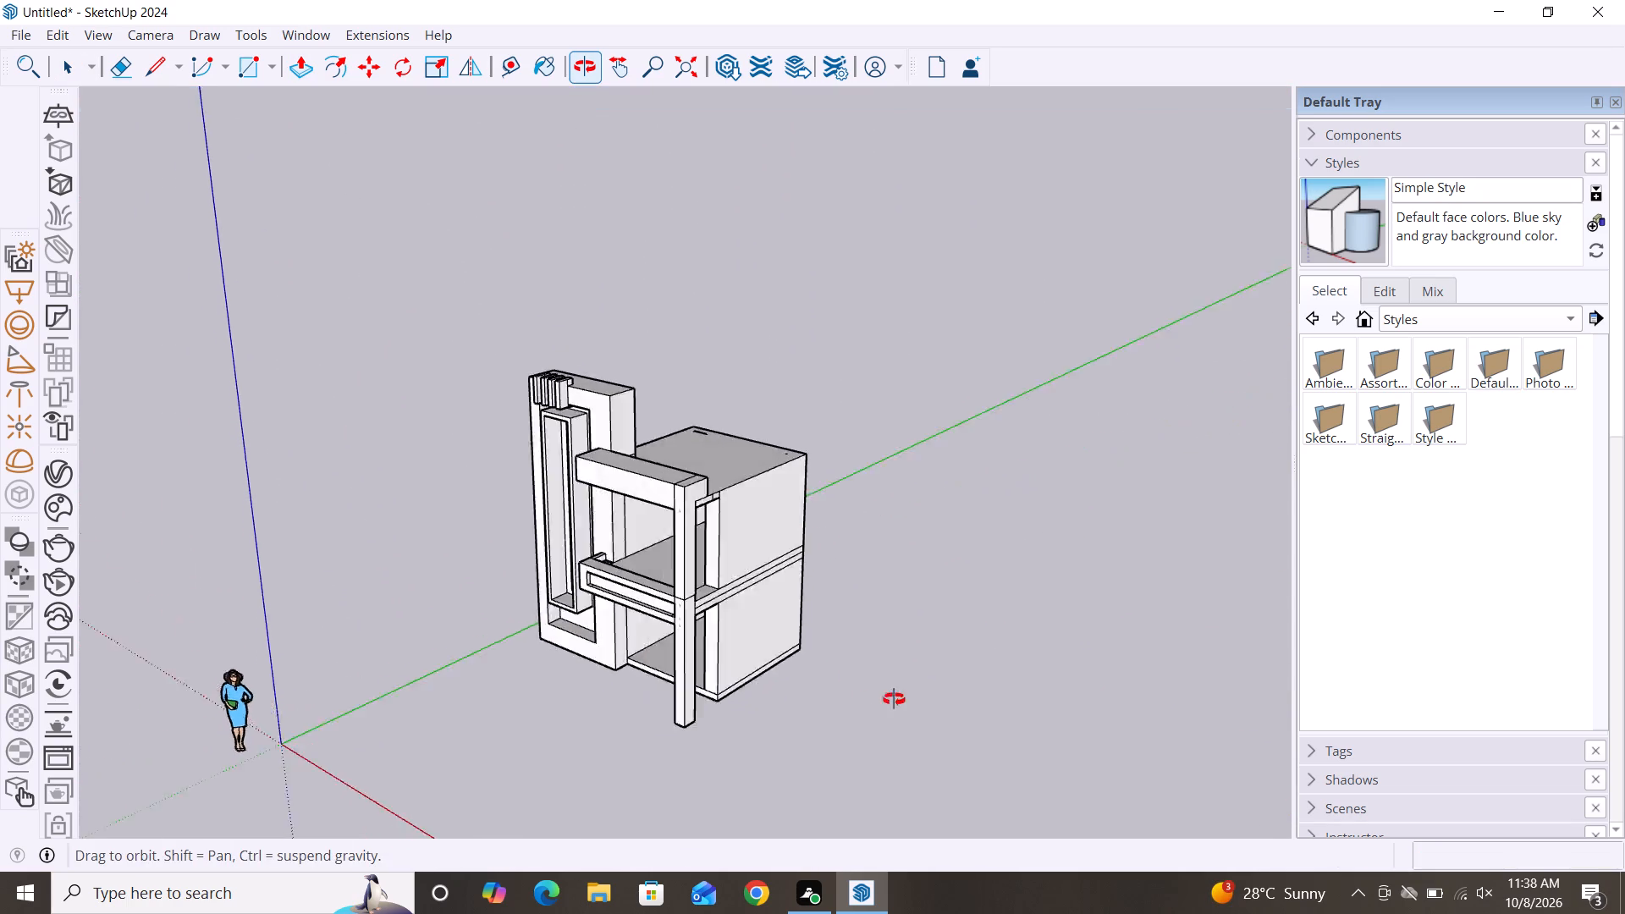
pyautogui.moveTo(894, 699); pyautogui.dragTo(1044, 590, button='middle')
pyautogui.scroll(-2, 737, 325)
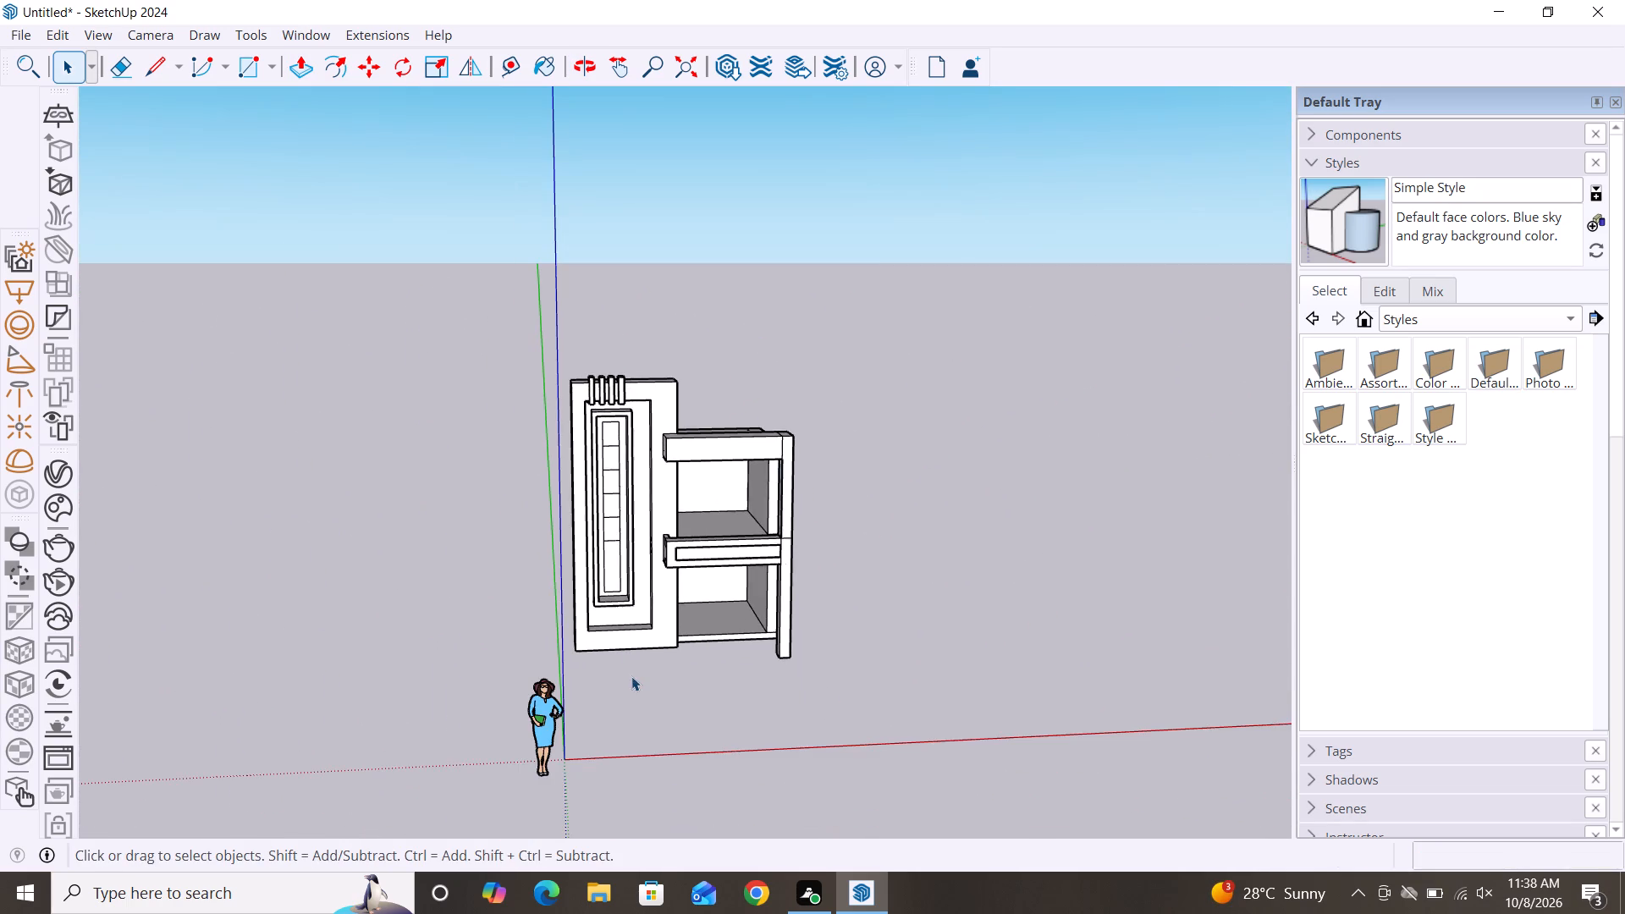
pyautogui.scroll(-3, 638, 675)
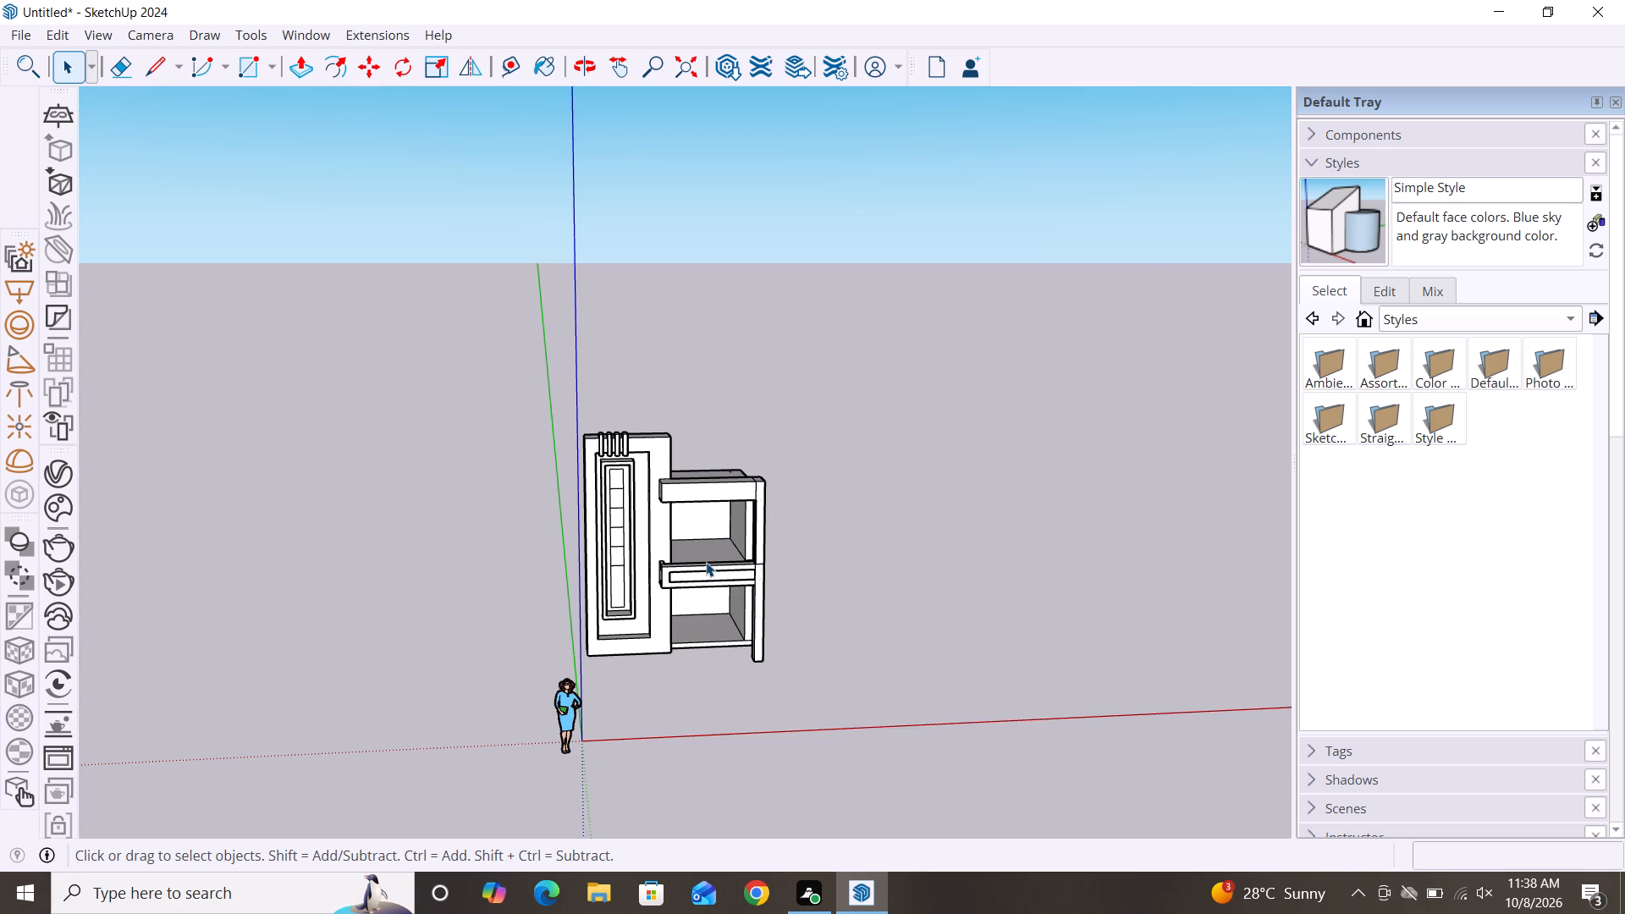
pyautogui.scroll(-3, 756, 476)
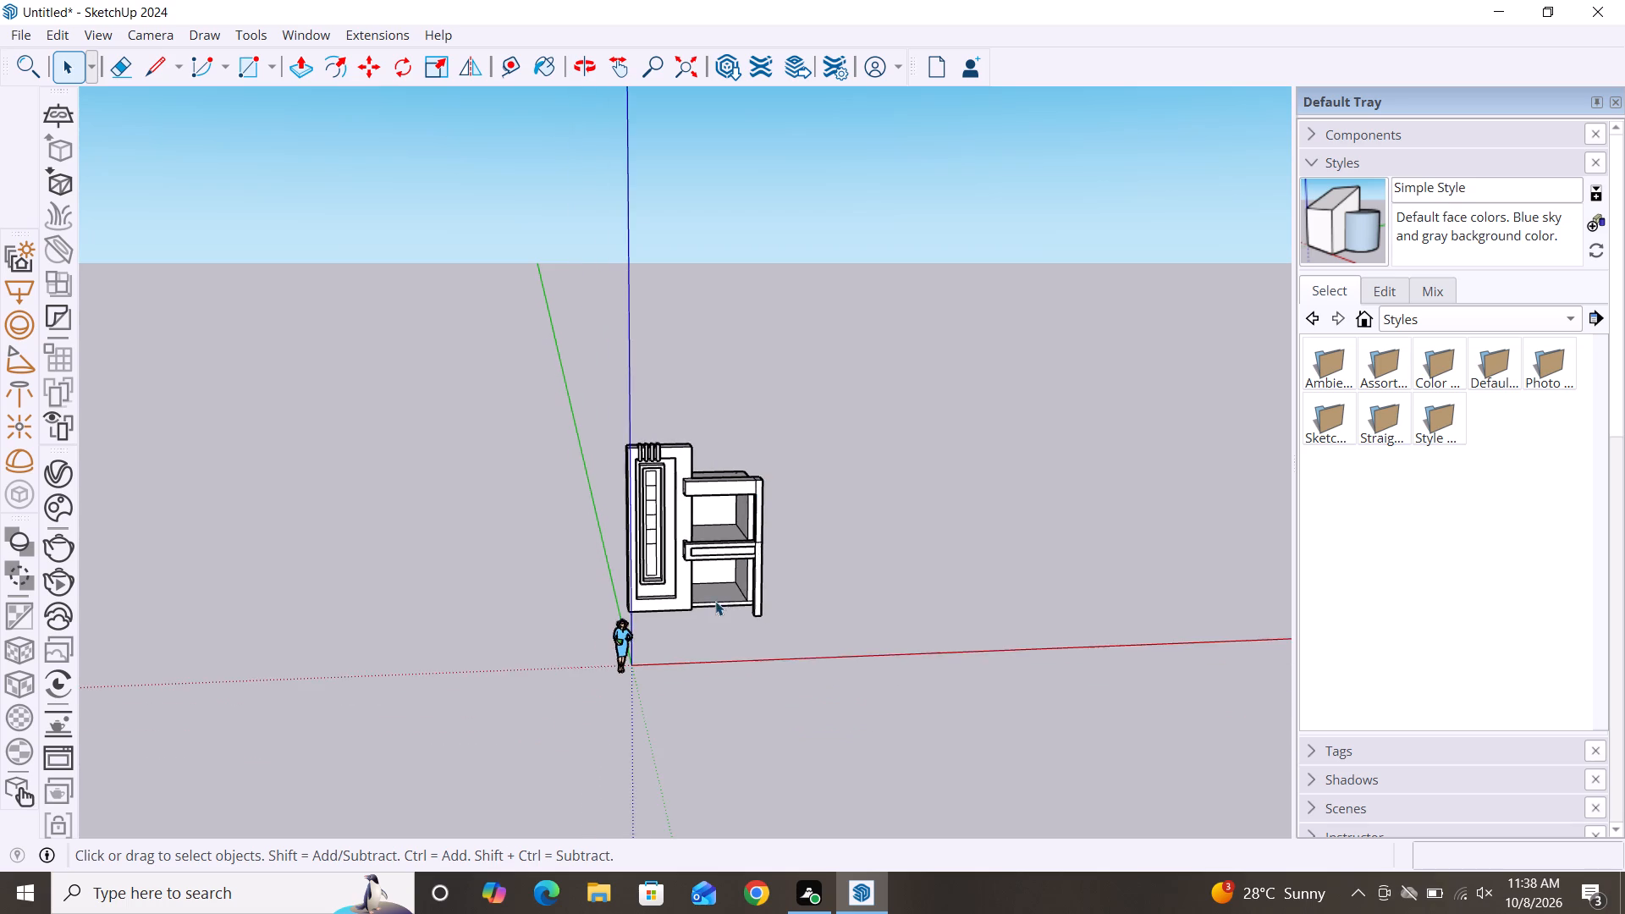
pyautogui.scroll(6, 715, 601)
pyautogui.scroll(-1, 679, 208)
pyautogui.moveTo(745, 610); pyautogui.dragTo(715, 618, button='middle')
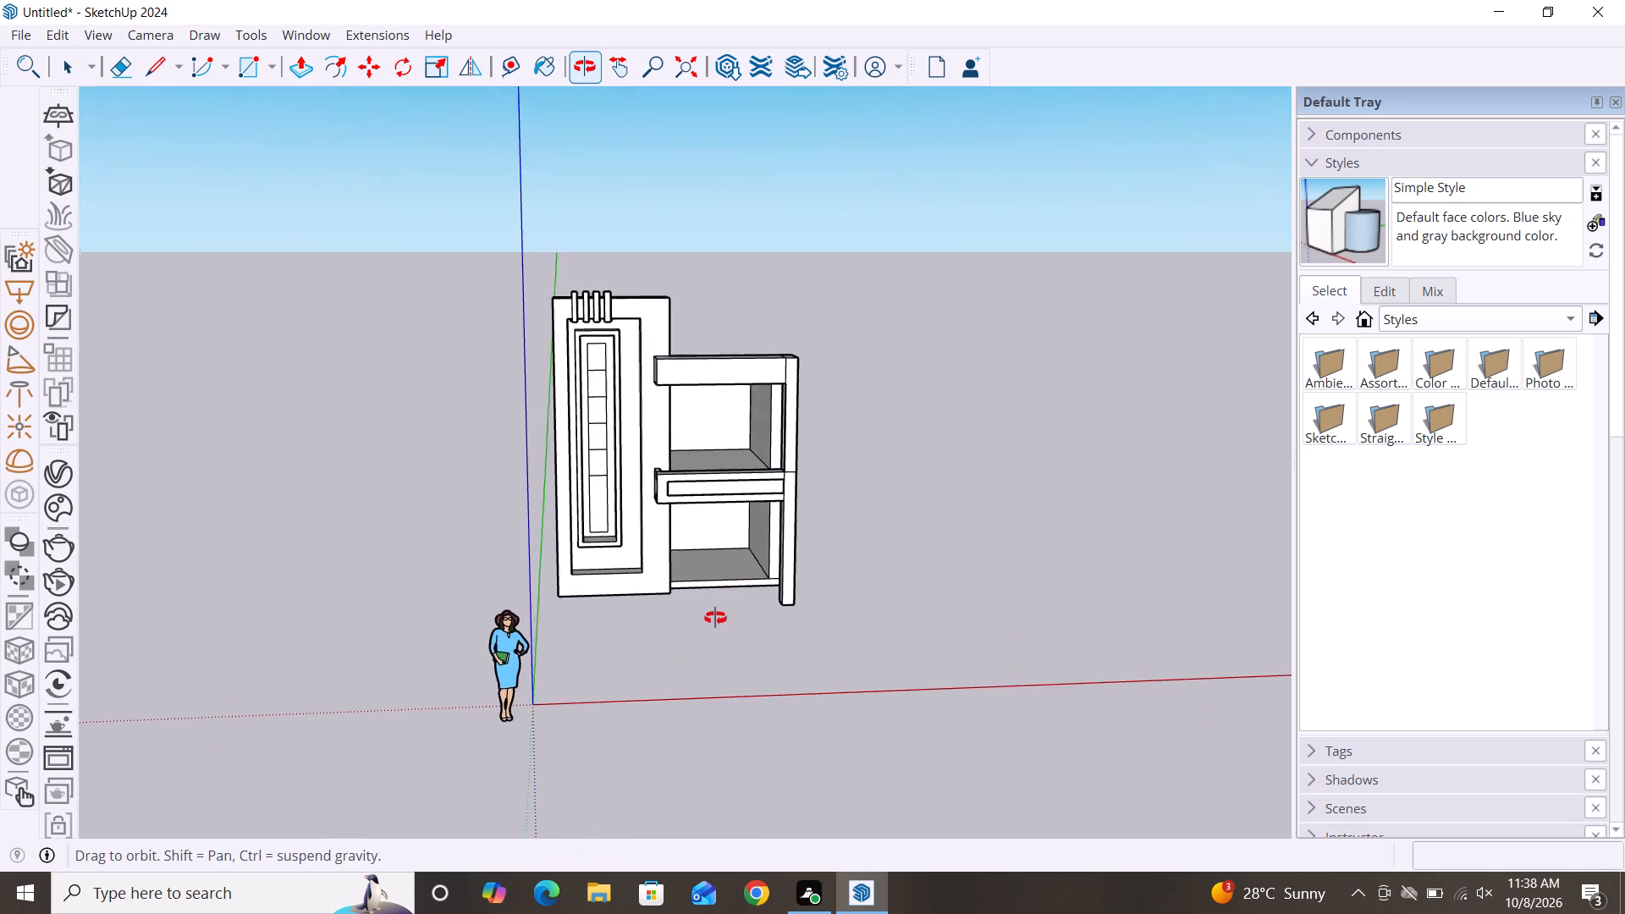
pyautogui.moveTo(715, 618); pyautogui.dragTo(667, 614, button='middle')
# Draw three 10" horizontal lines across the corner column, extending the balcony slot's top and bottom edges and the band's lower edge.
pyautogui.scroll(4, 763, 498)
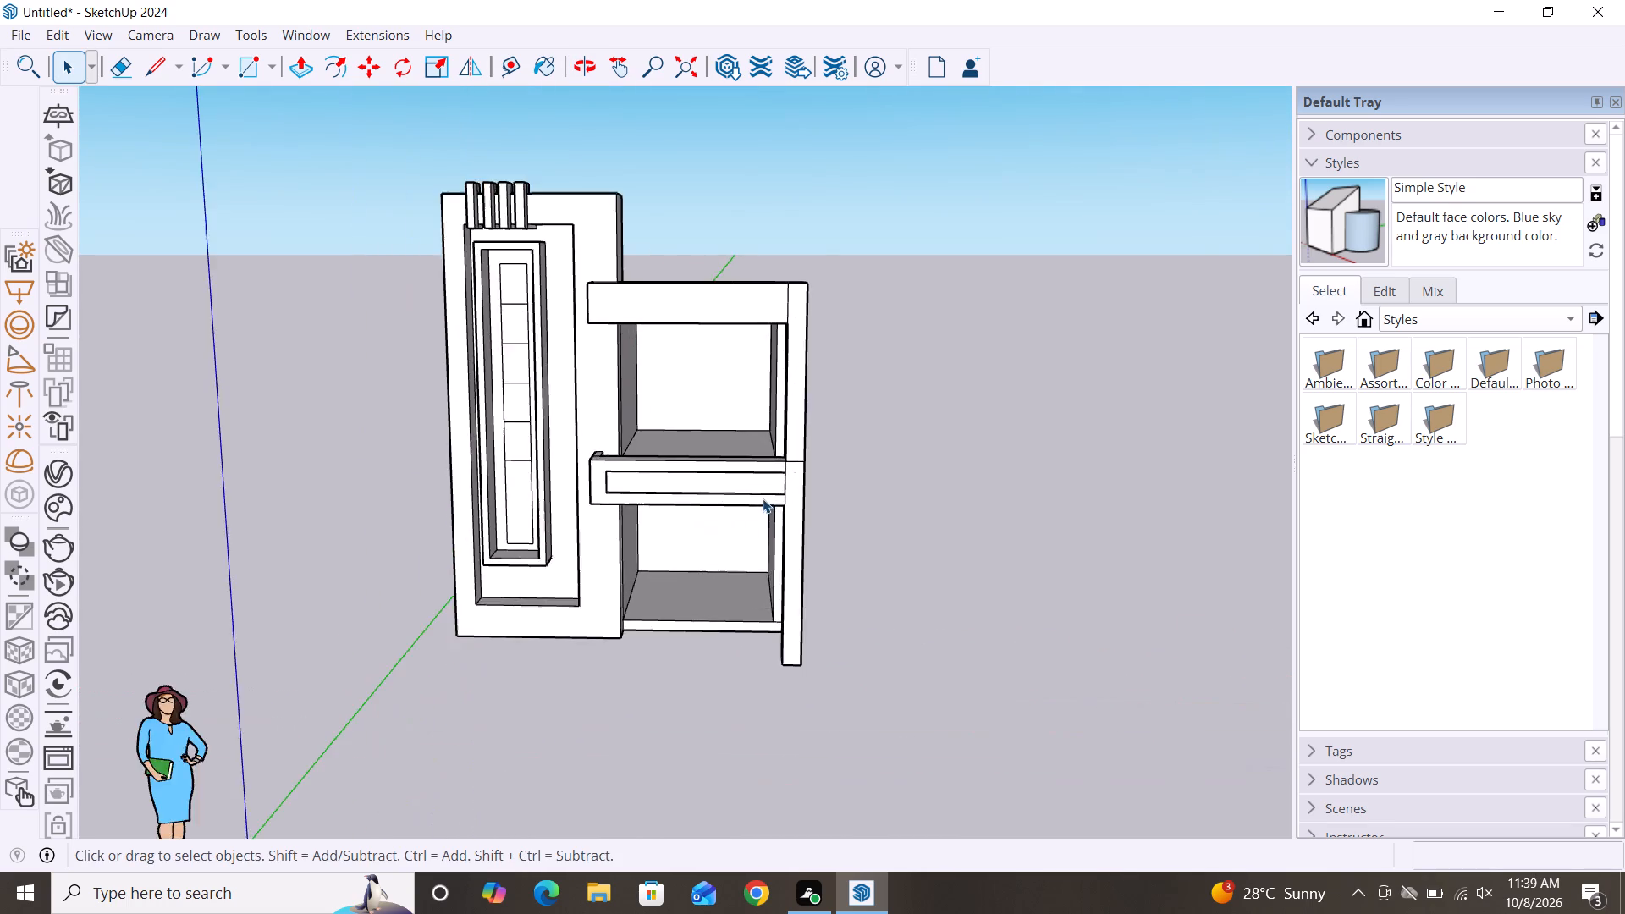
pyautogui.scroll(8, 763, 498)
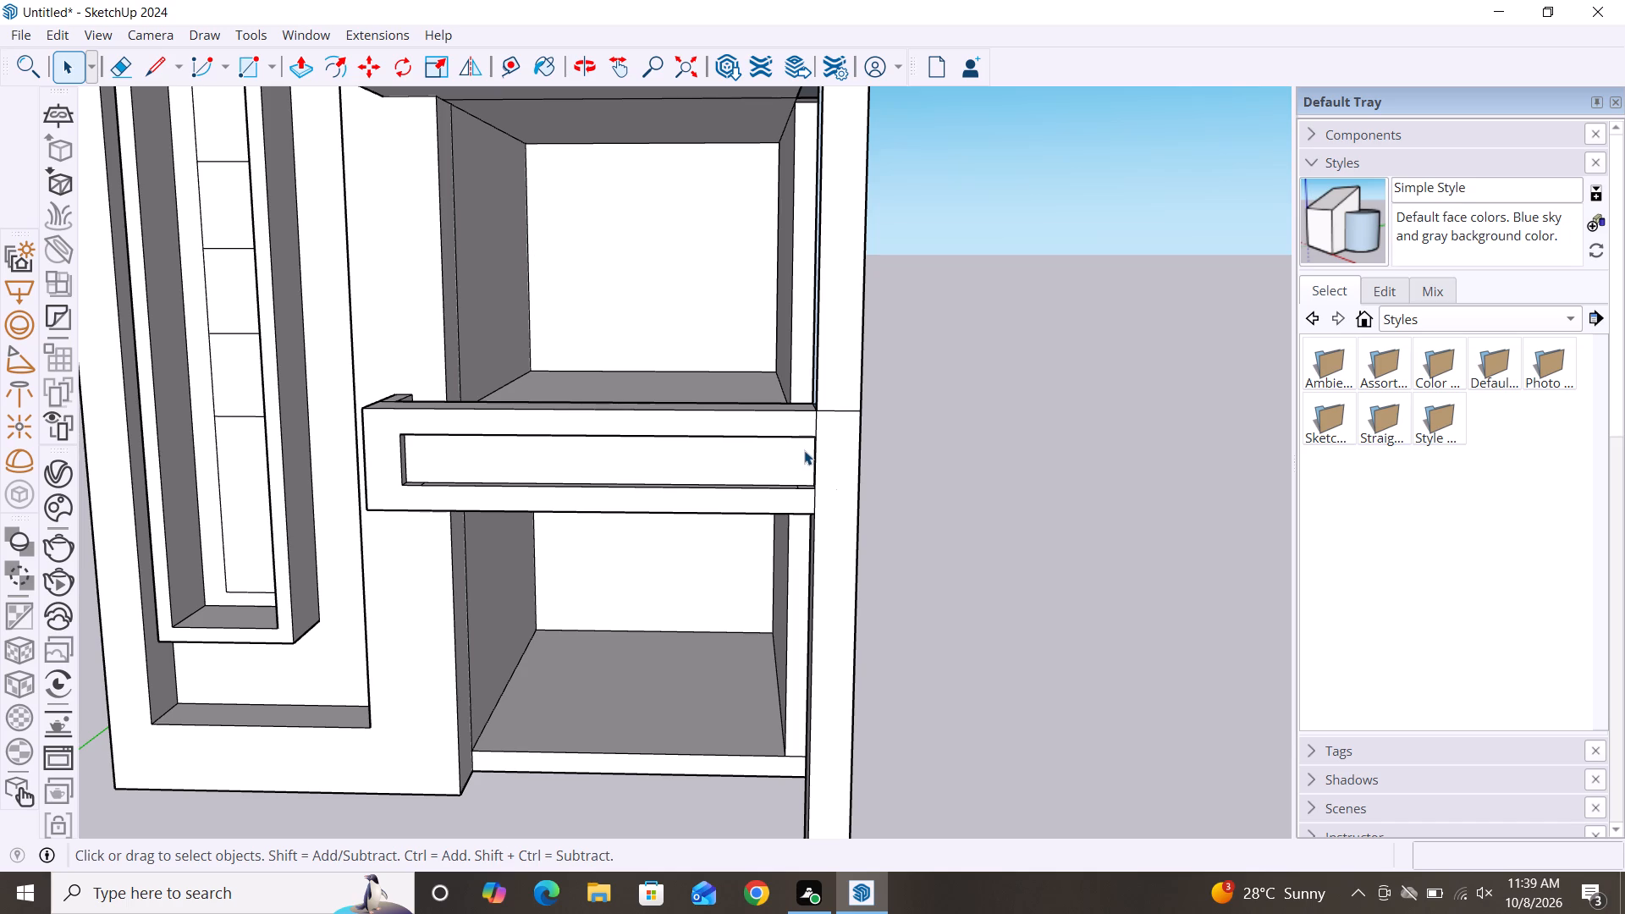
pyautogui.scroll(2, 804, 450)
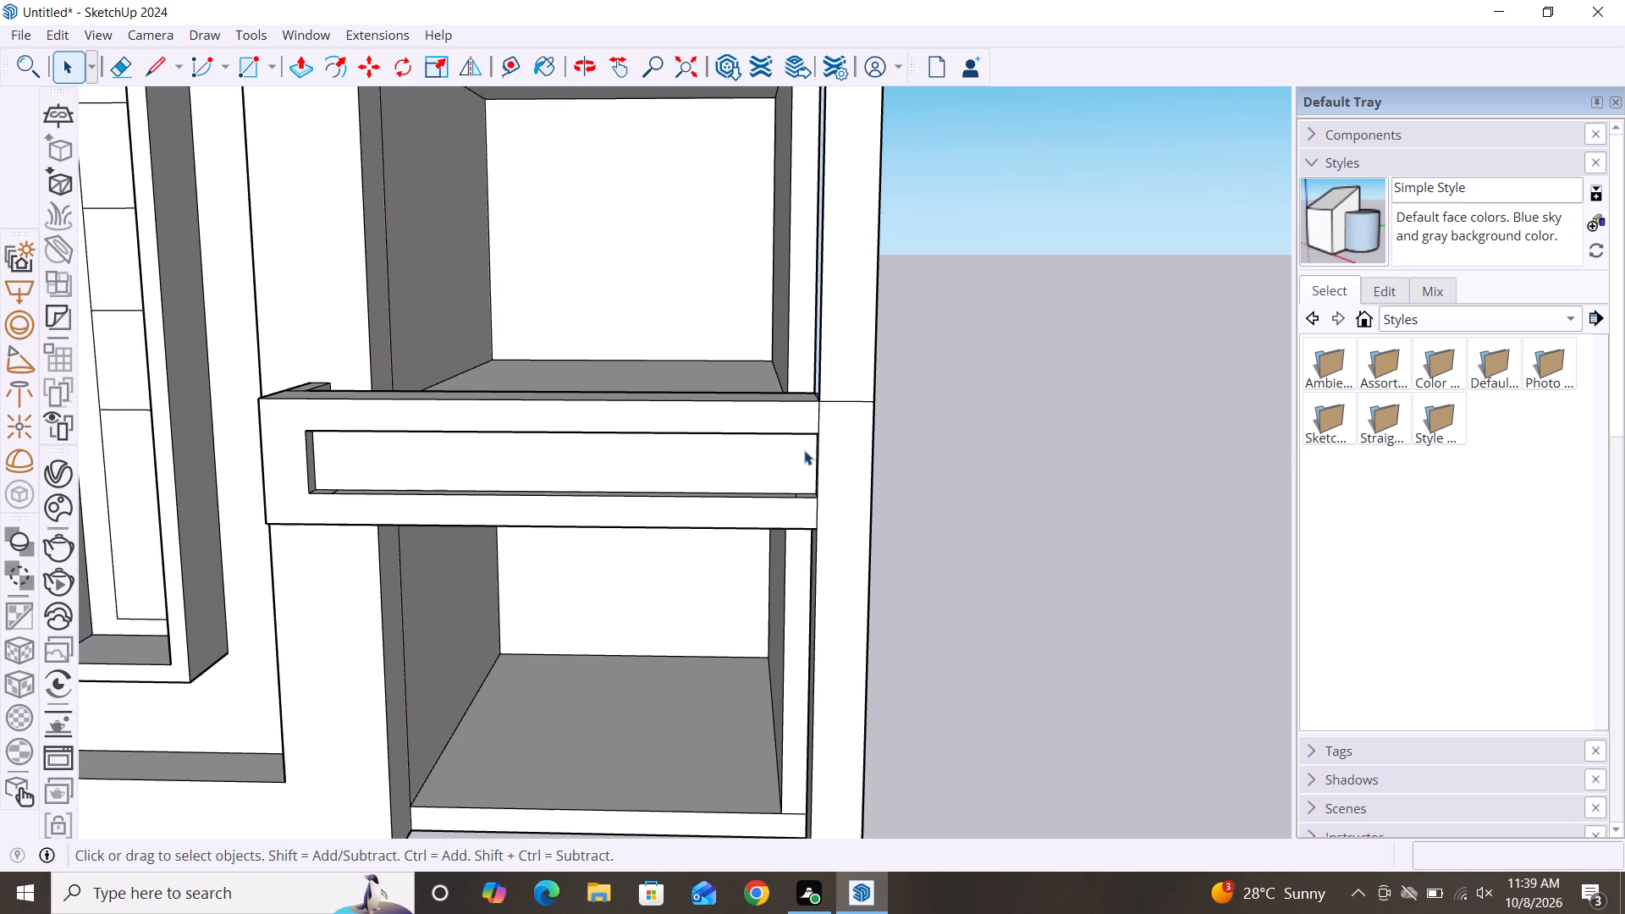
pyautogui.press('l')
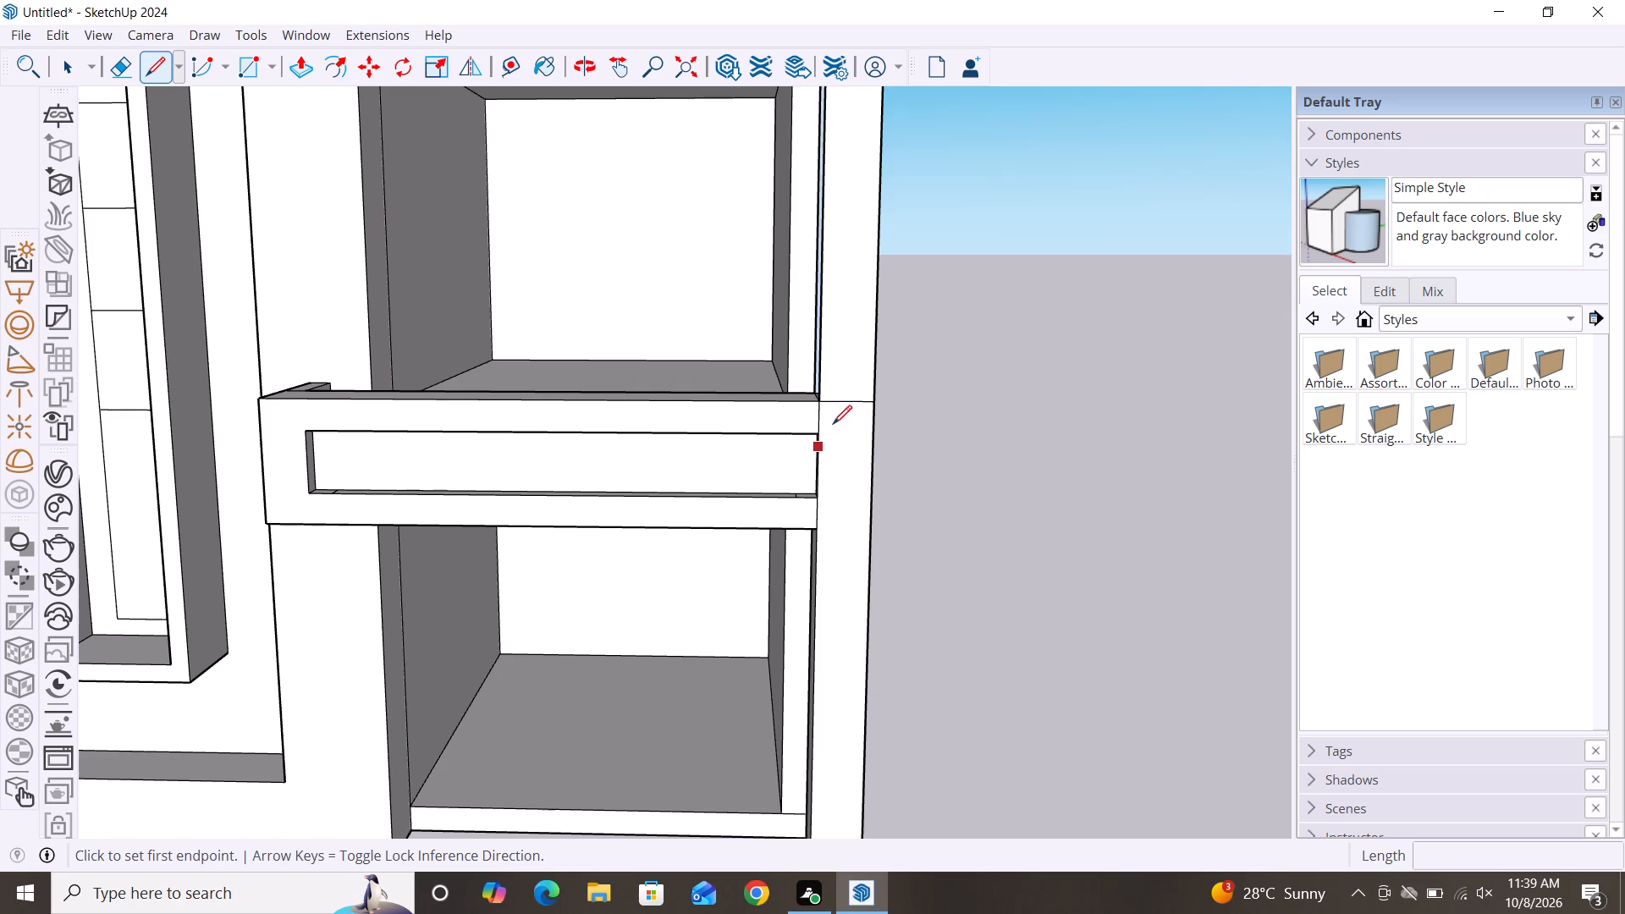
pyautogui.scroll(3, 819, 435)
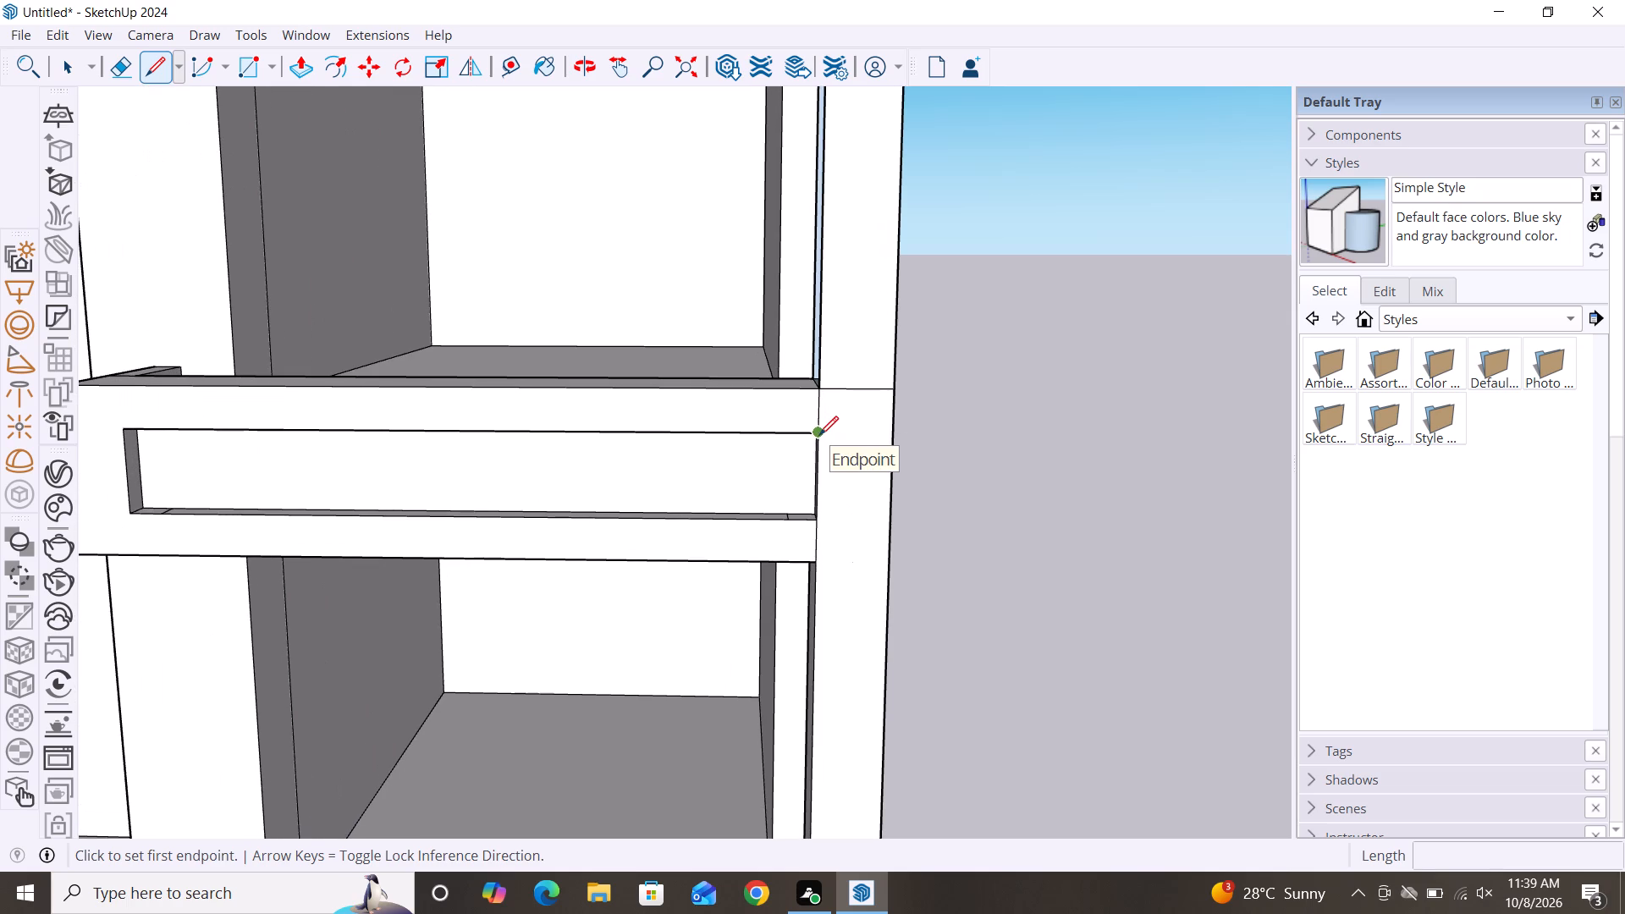
pyautogui.click(822, 437)
pyautogui.click(893, 436)
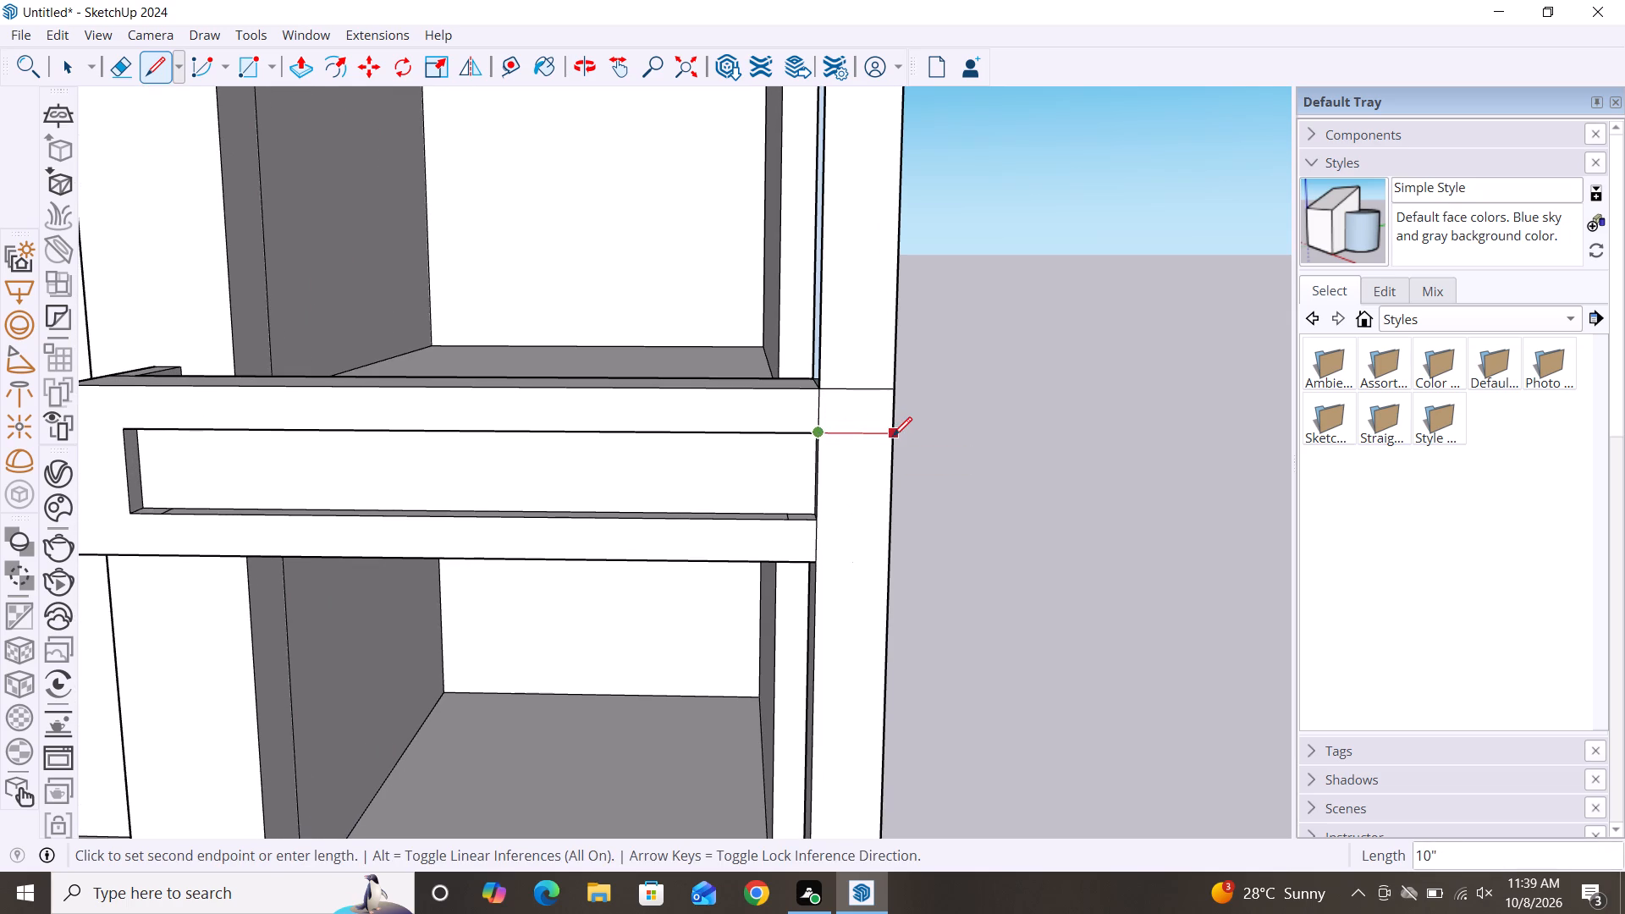
pyautogui.press('space')
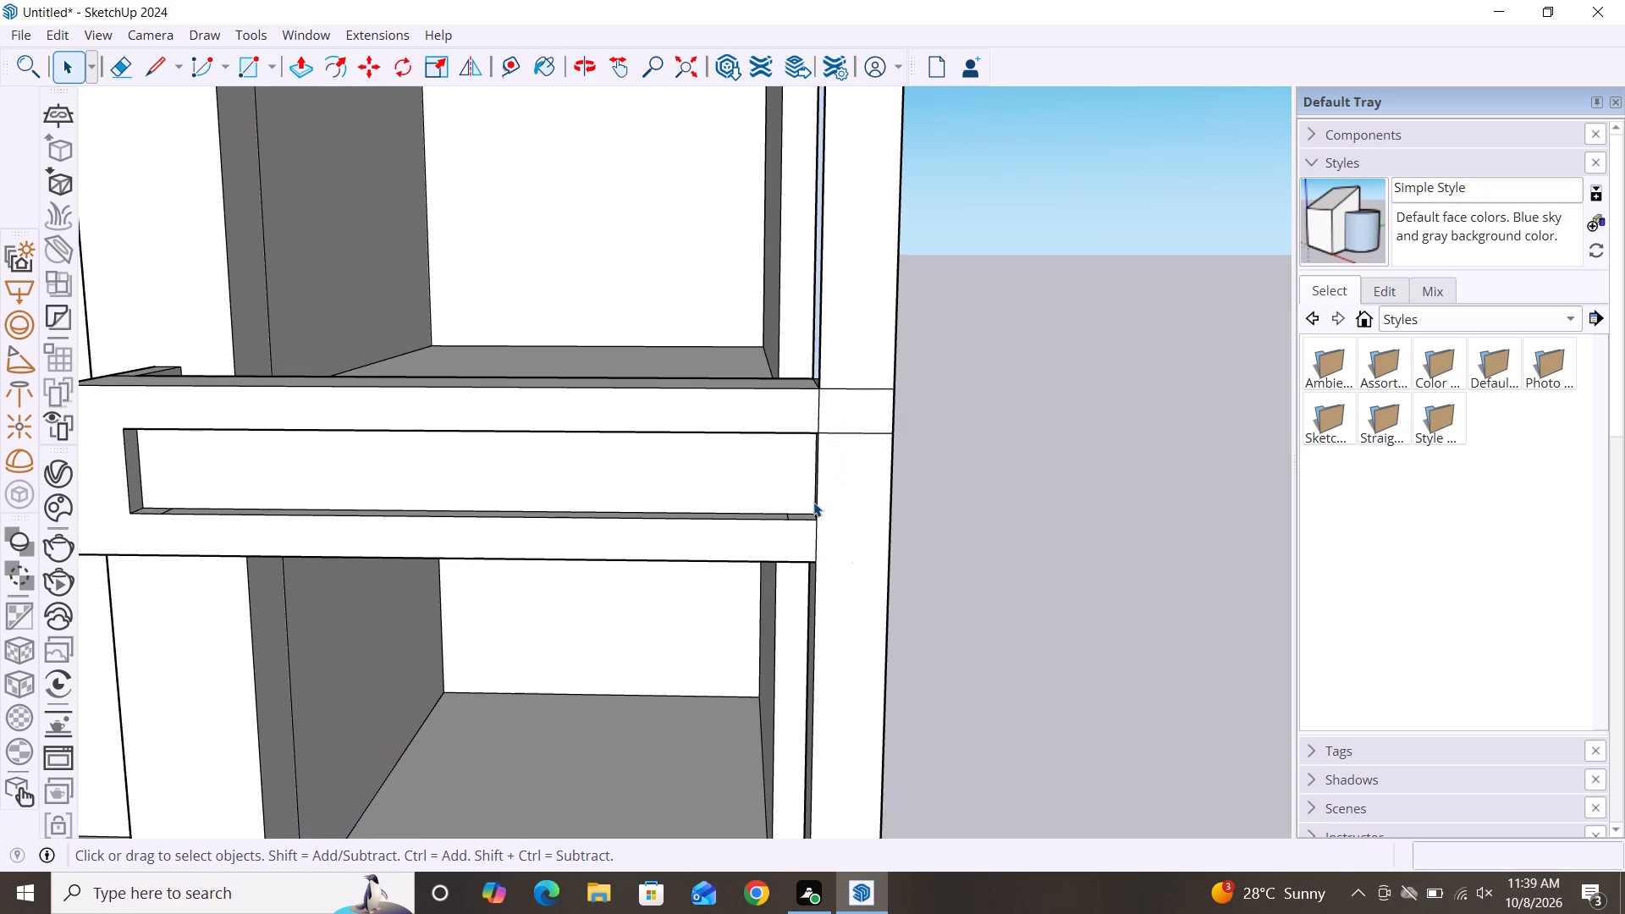
pyautogui.press('space')
pyautogui.press('l')
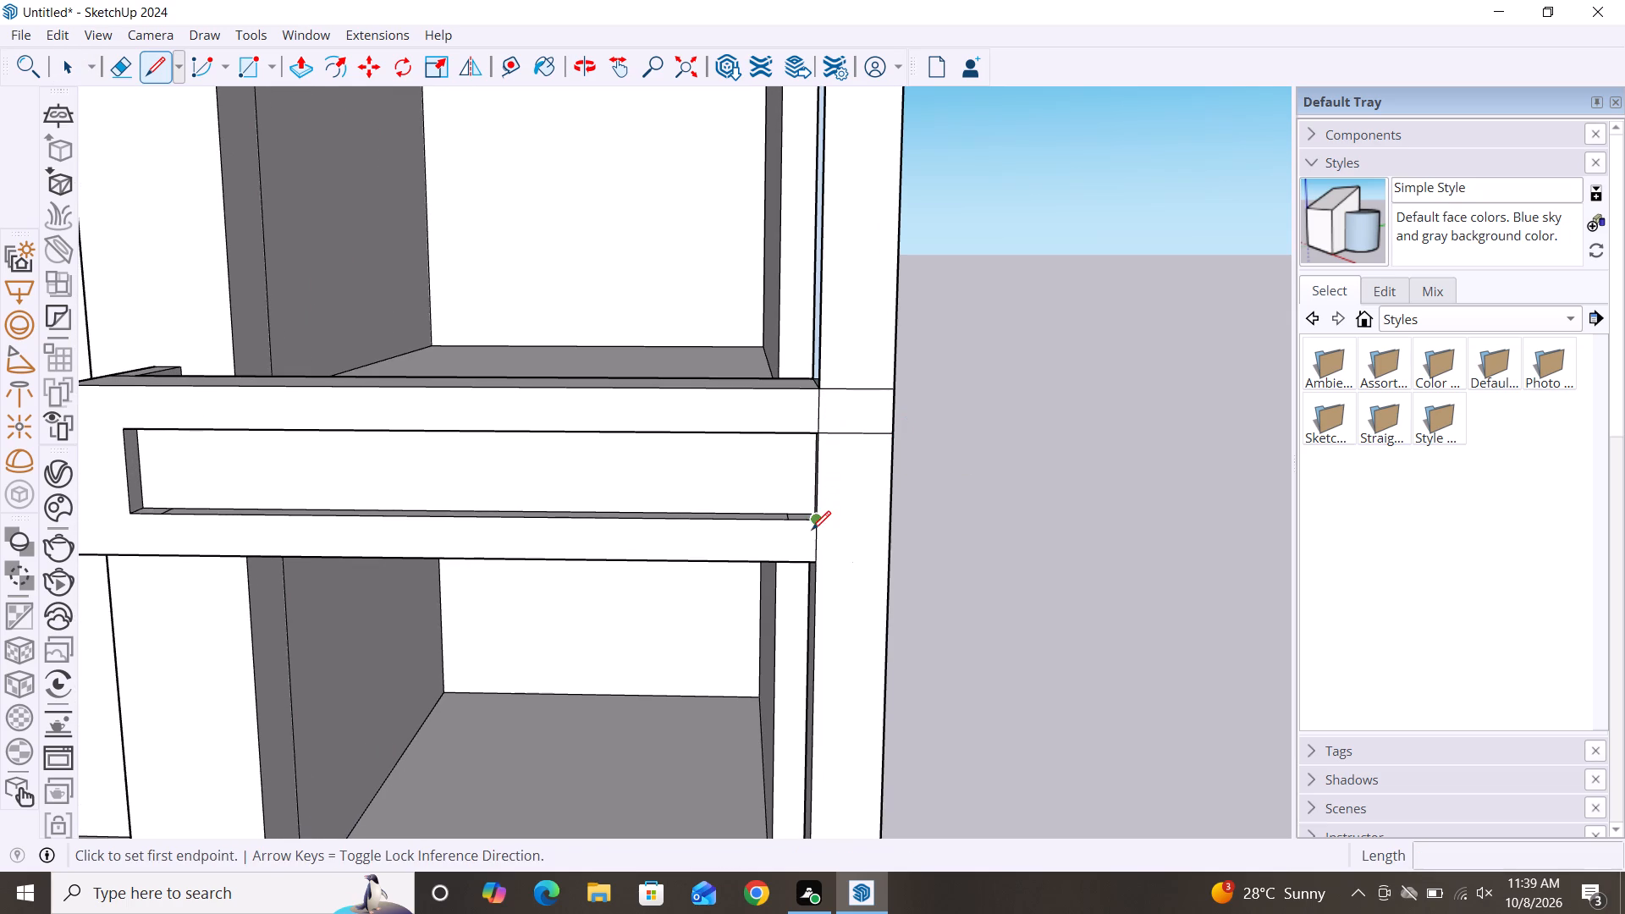
pyautogui.click(815, 531)
pyautogui.doubleClick(888, 526)
pyautogui.click(818, 565)
pyautogui.click(890, 570)
pyautogui.press('space')
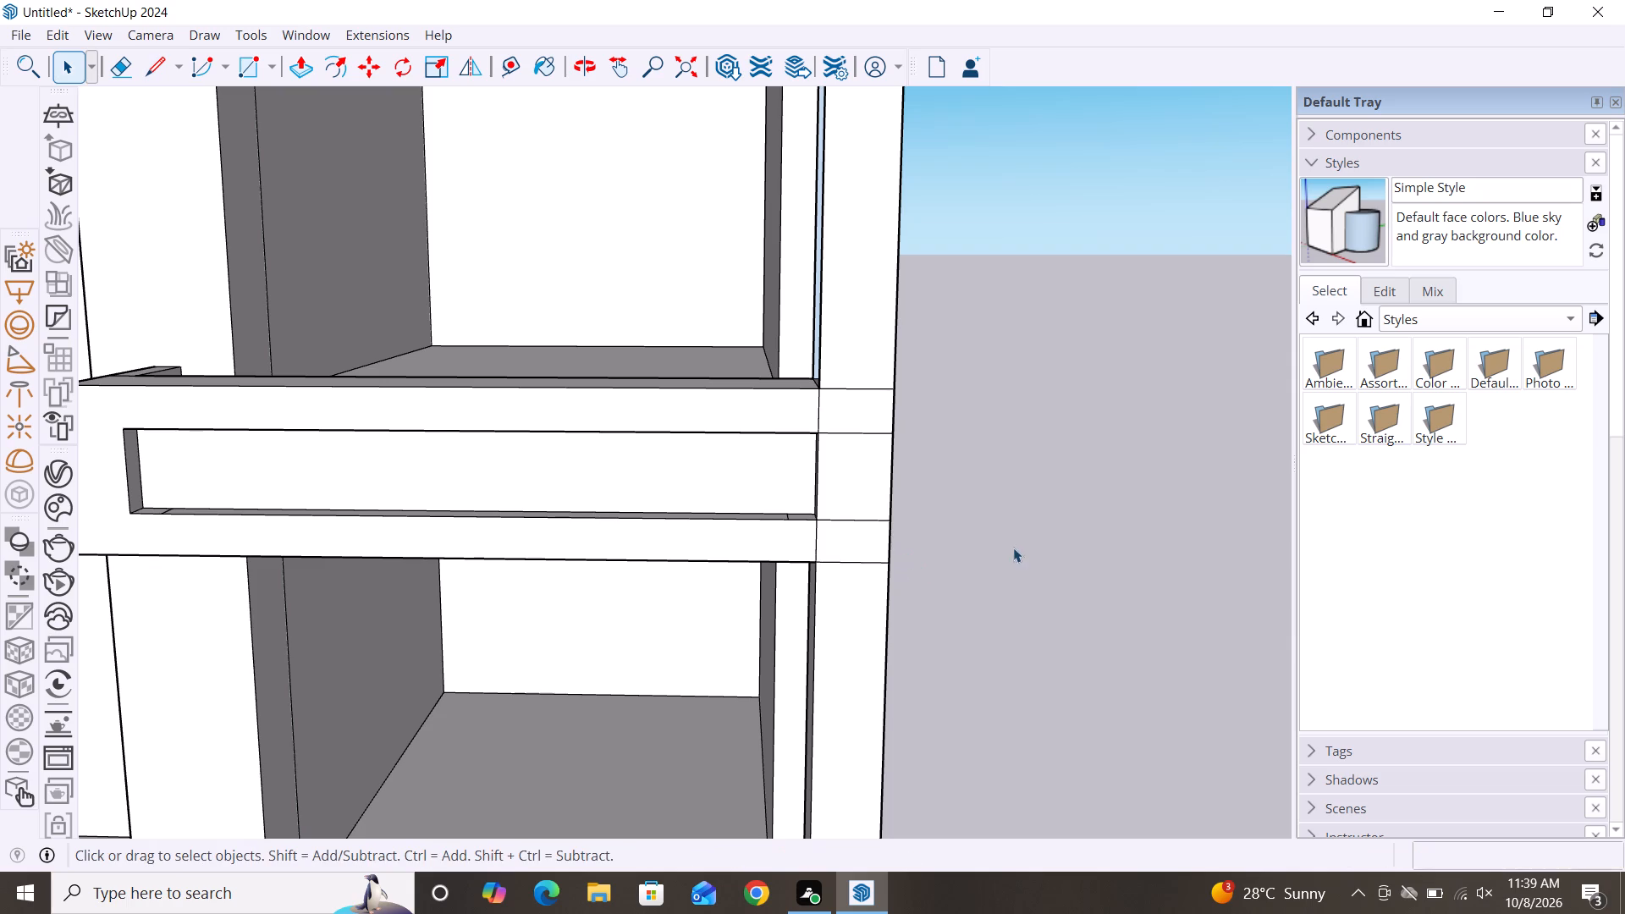
# Delete the vertical seams joining the balcony band's lower and upper strips to the corner column.
pyautogui.click(814, 545)
pyautogui.press('Delete')
pyautogui.click(818, 404)
pyautogui.press('Delete')
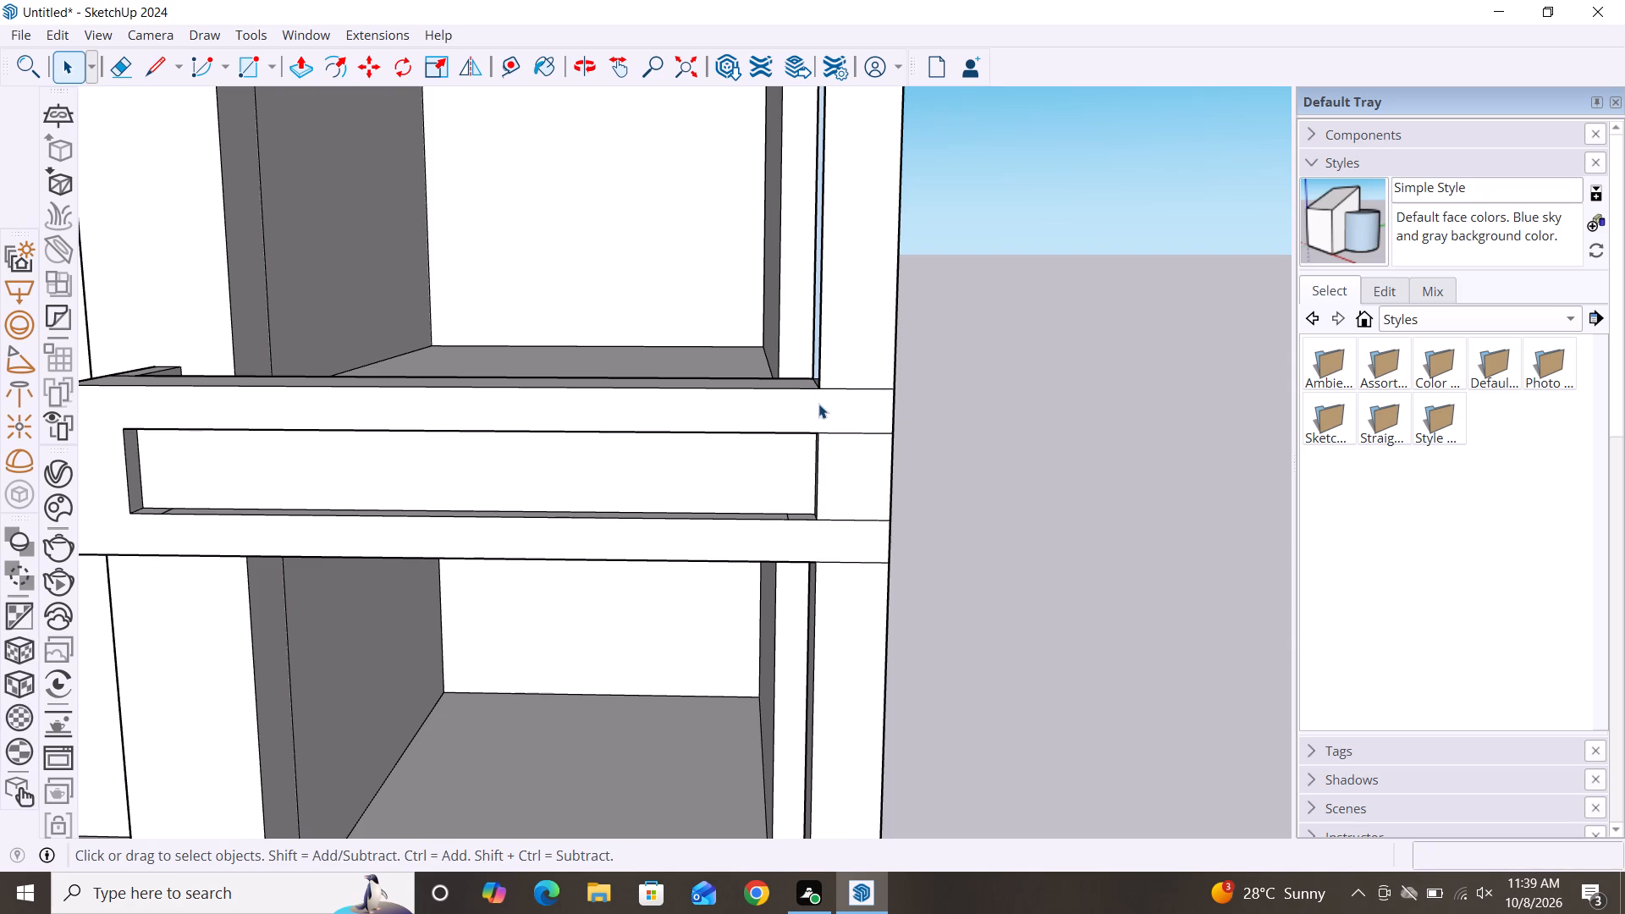
# Pull the blue inner side face of the upper corner column 10" inward to the column's front inner edge.
pyautogui.scroll(-8, 877, 459)
pyautogui.scroll(-2, 976, 572)
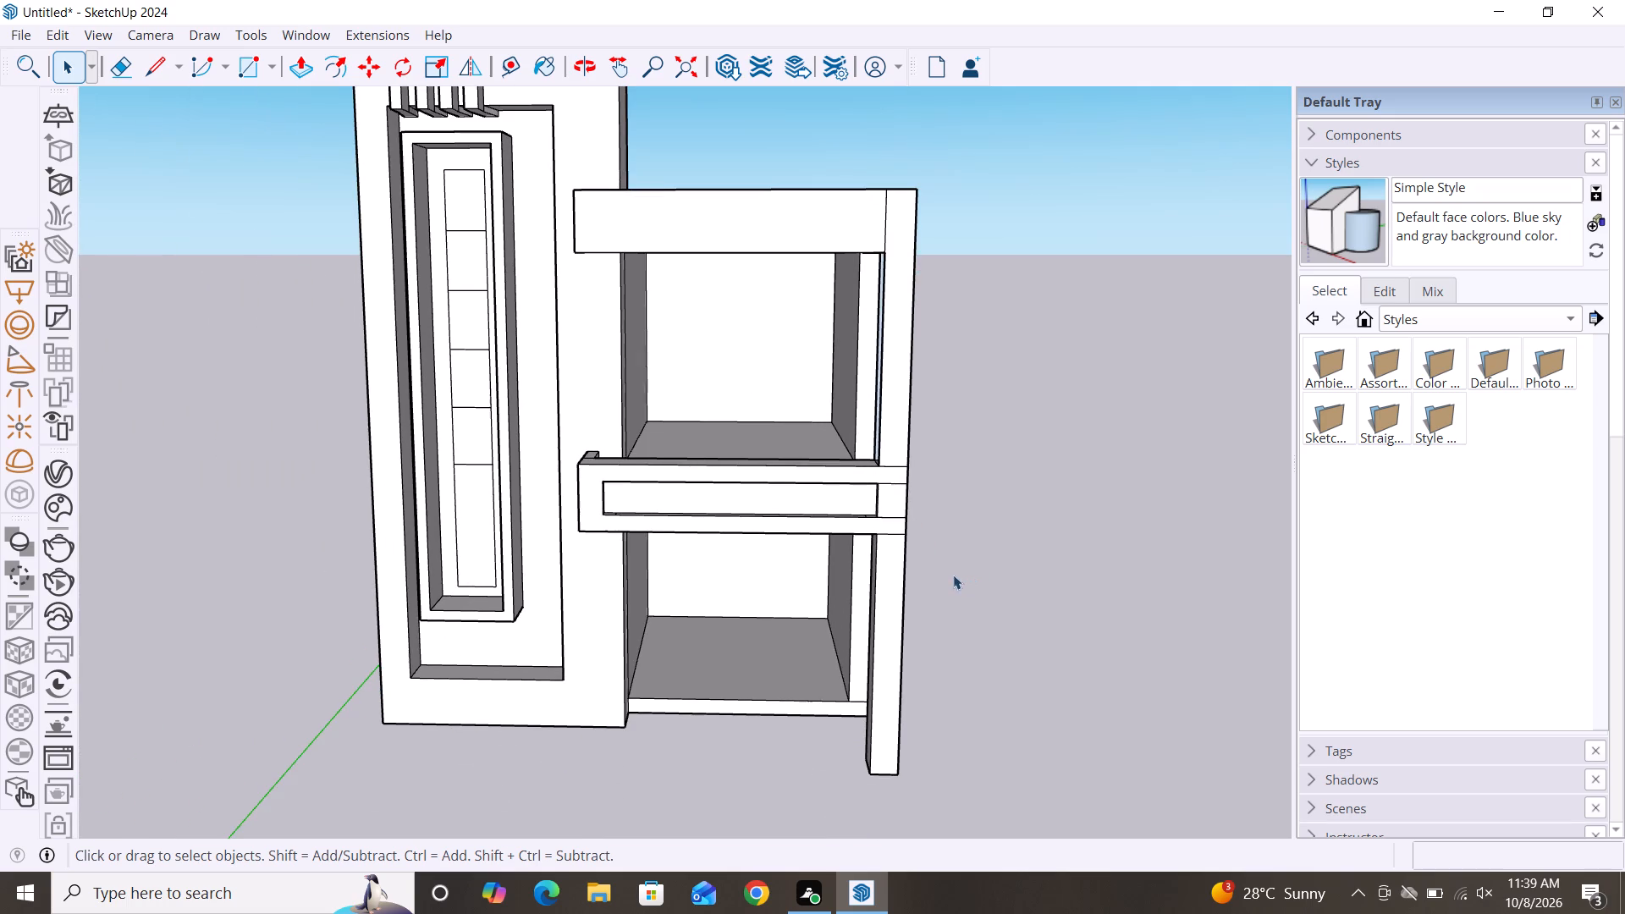
pyautogui.moveTo(884, 532); pyautogui.dragTo(1143, 586, button='middle')
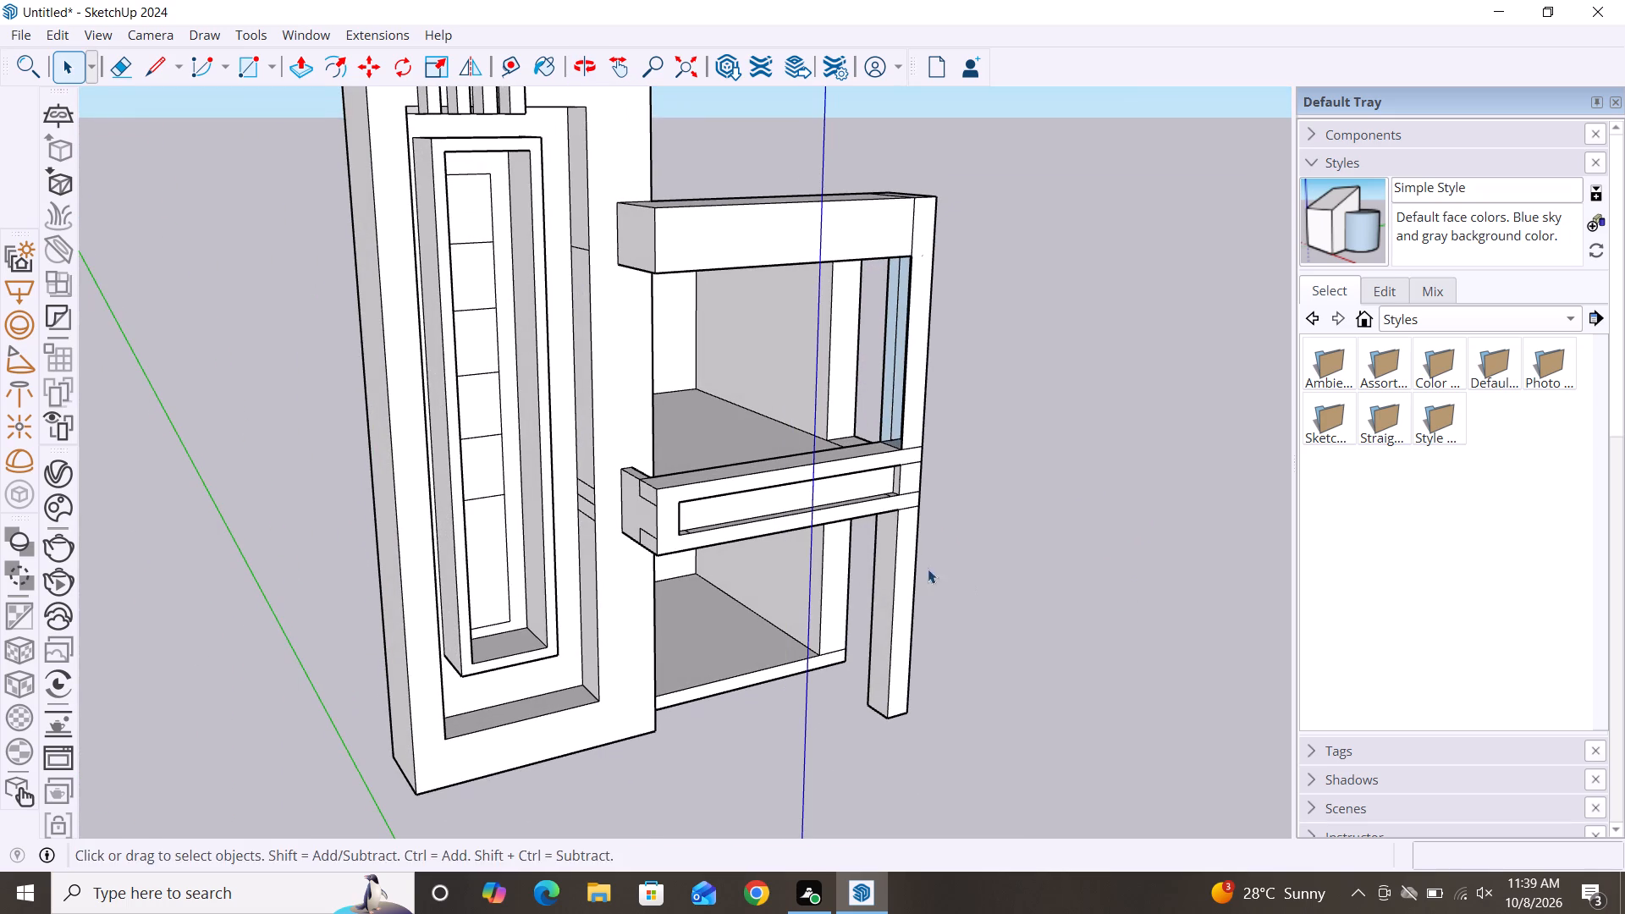
pyautogui.moveTo(901, 565); pyautogui.dragTo(1113, 569, button='middle')
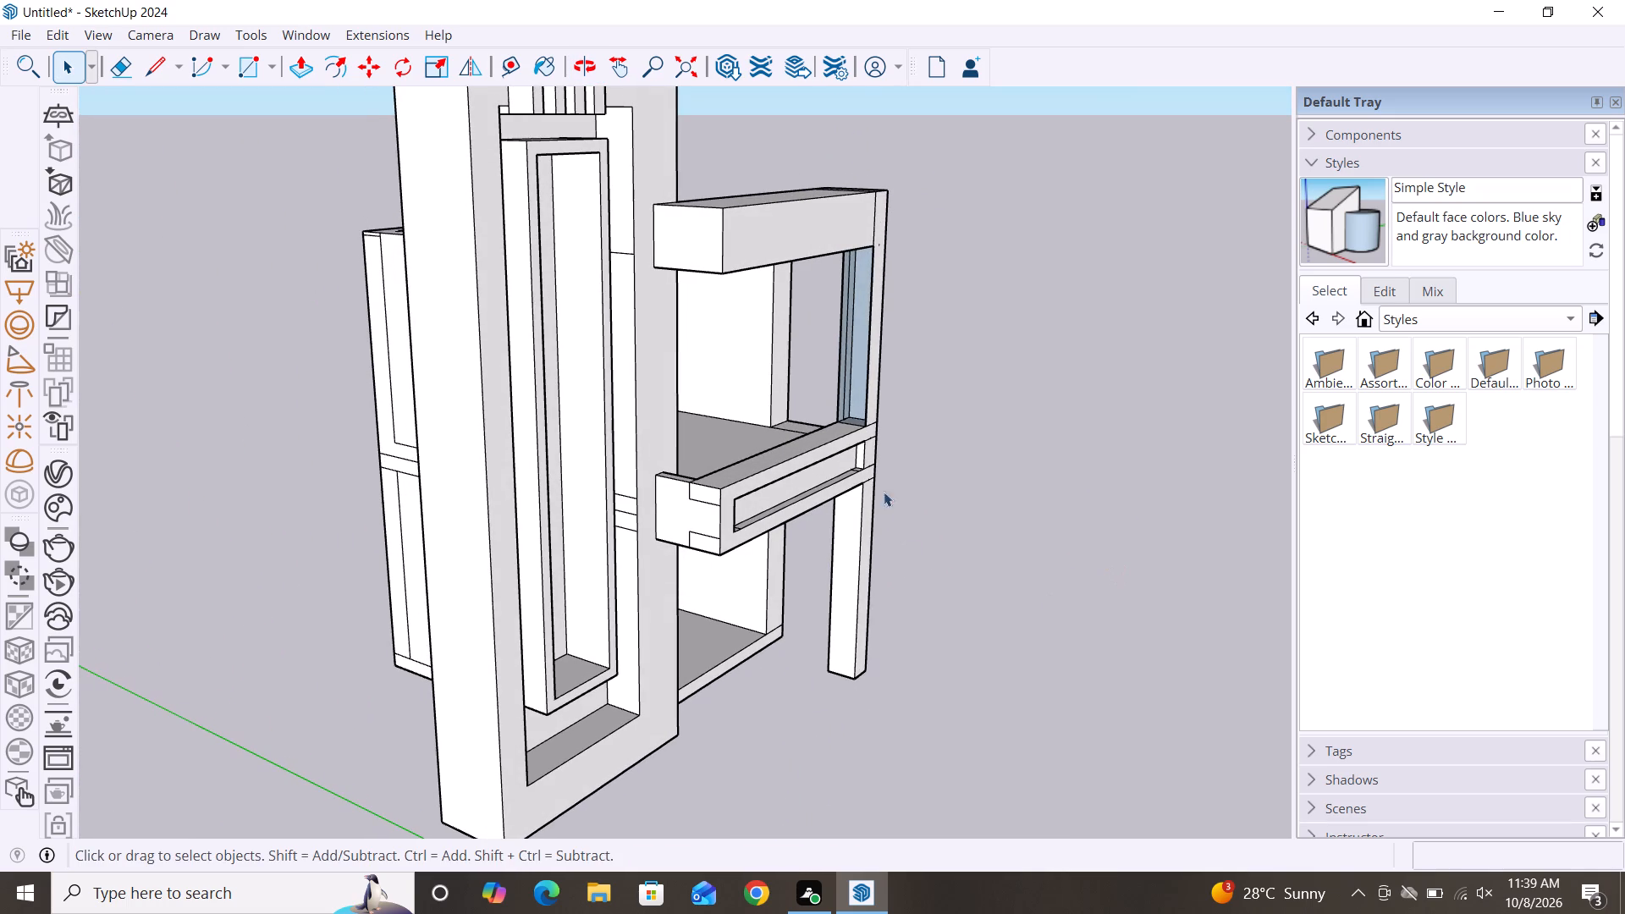
pyautogui.scroll(6, 859, 415)
pyautogui.press('p')
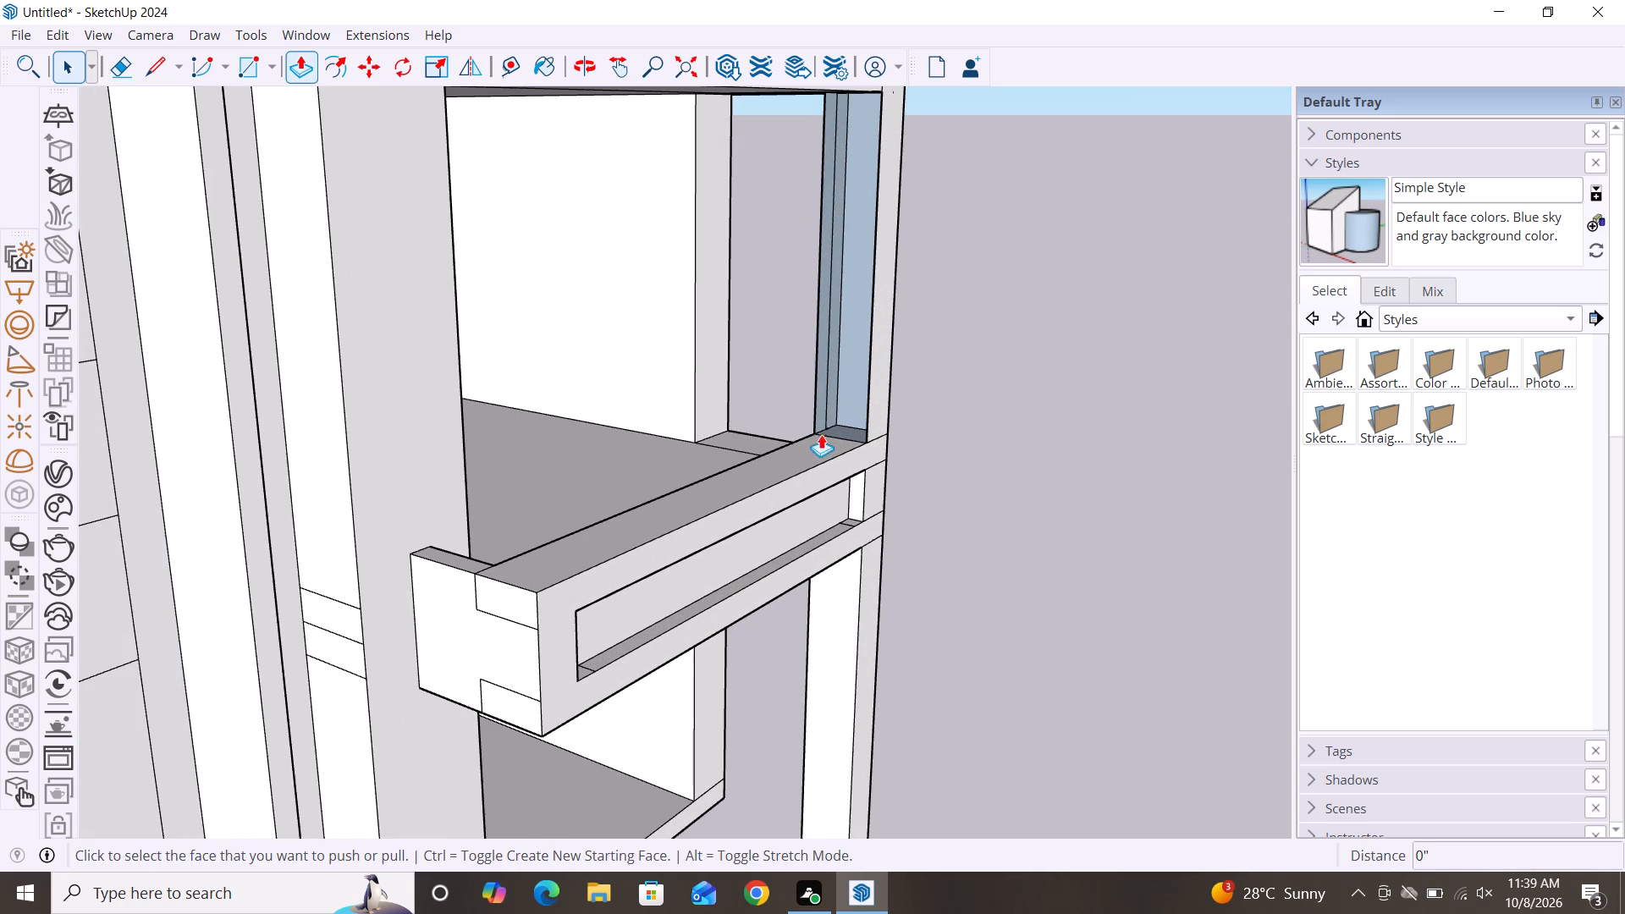
pyautogui.click(858, 331)
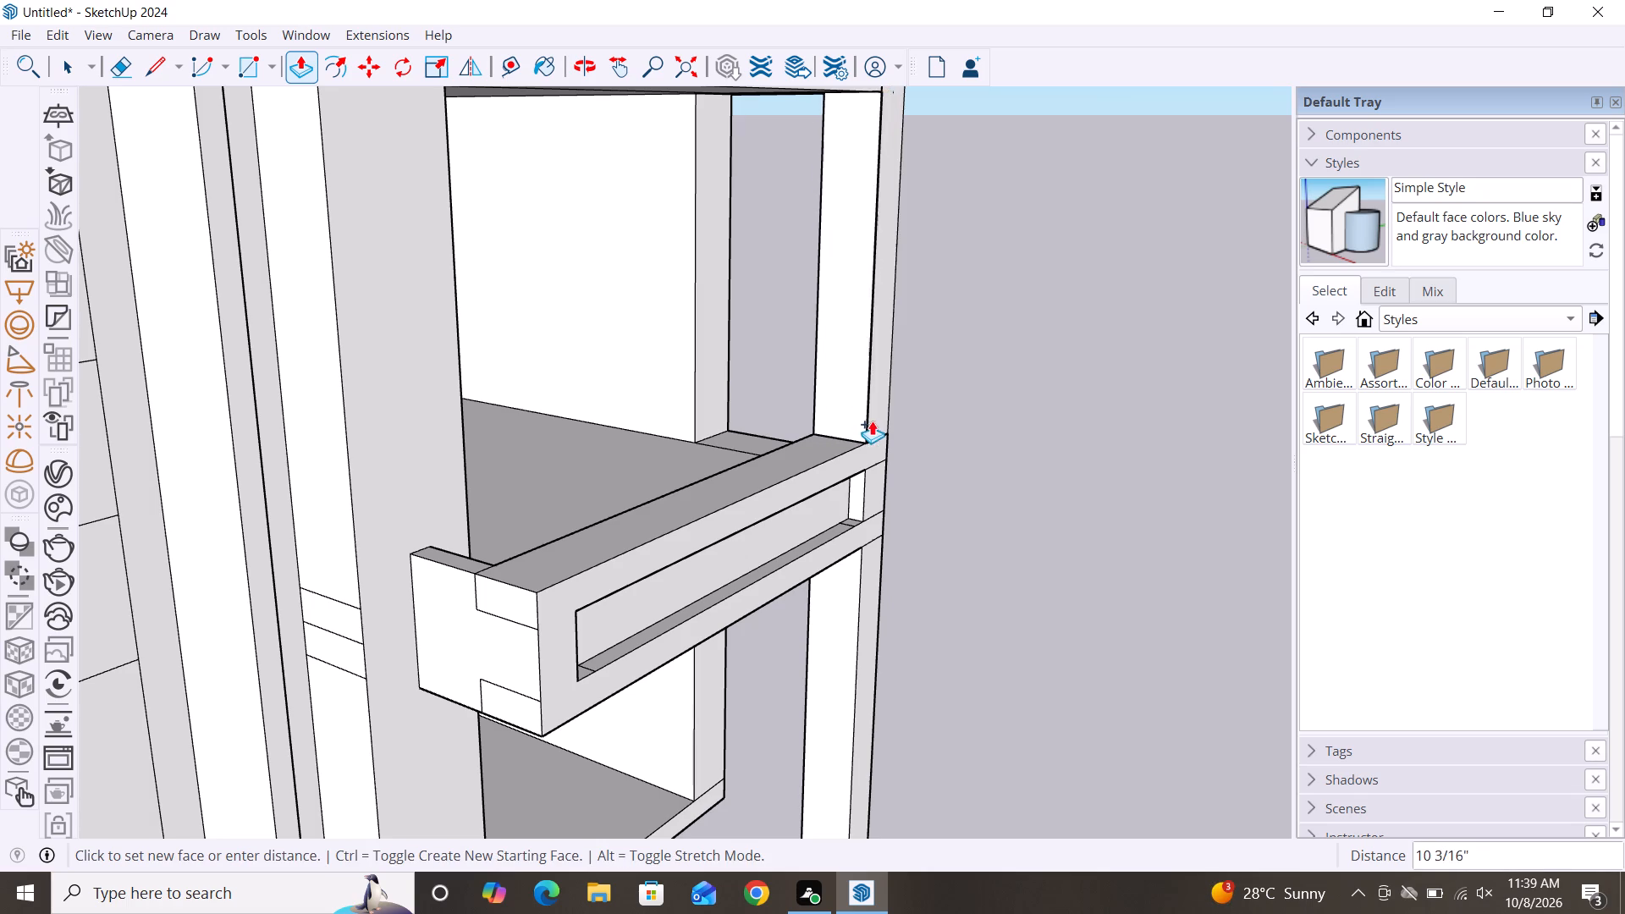
pyautogui.click(871, 434)
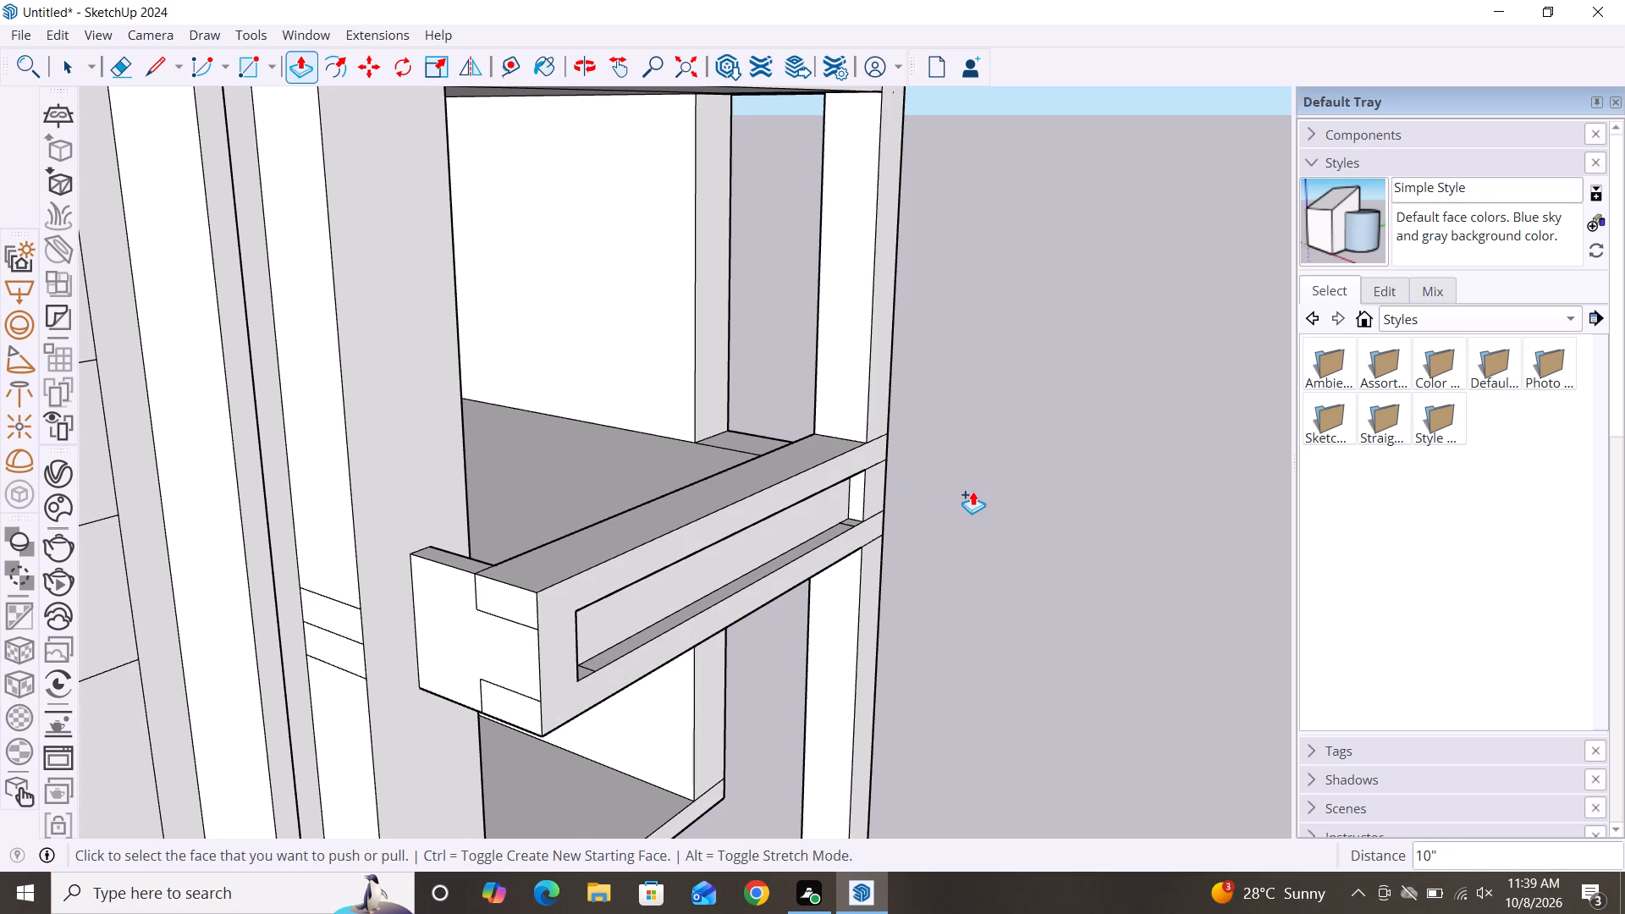
pyautogui.press('space')
# Examine the front facade, checking where the balcony band and parapet meet the corner column.
pyautogui.scroll(-11, 977, 491)
pyautogui.moveTo(1056, 610); pyautogui.dragTo(710, 622, button='middle')
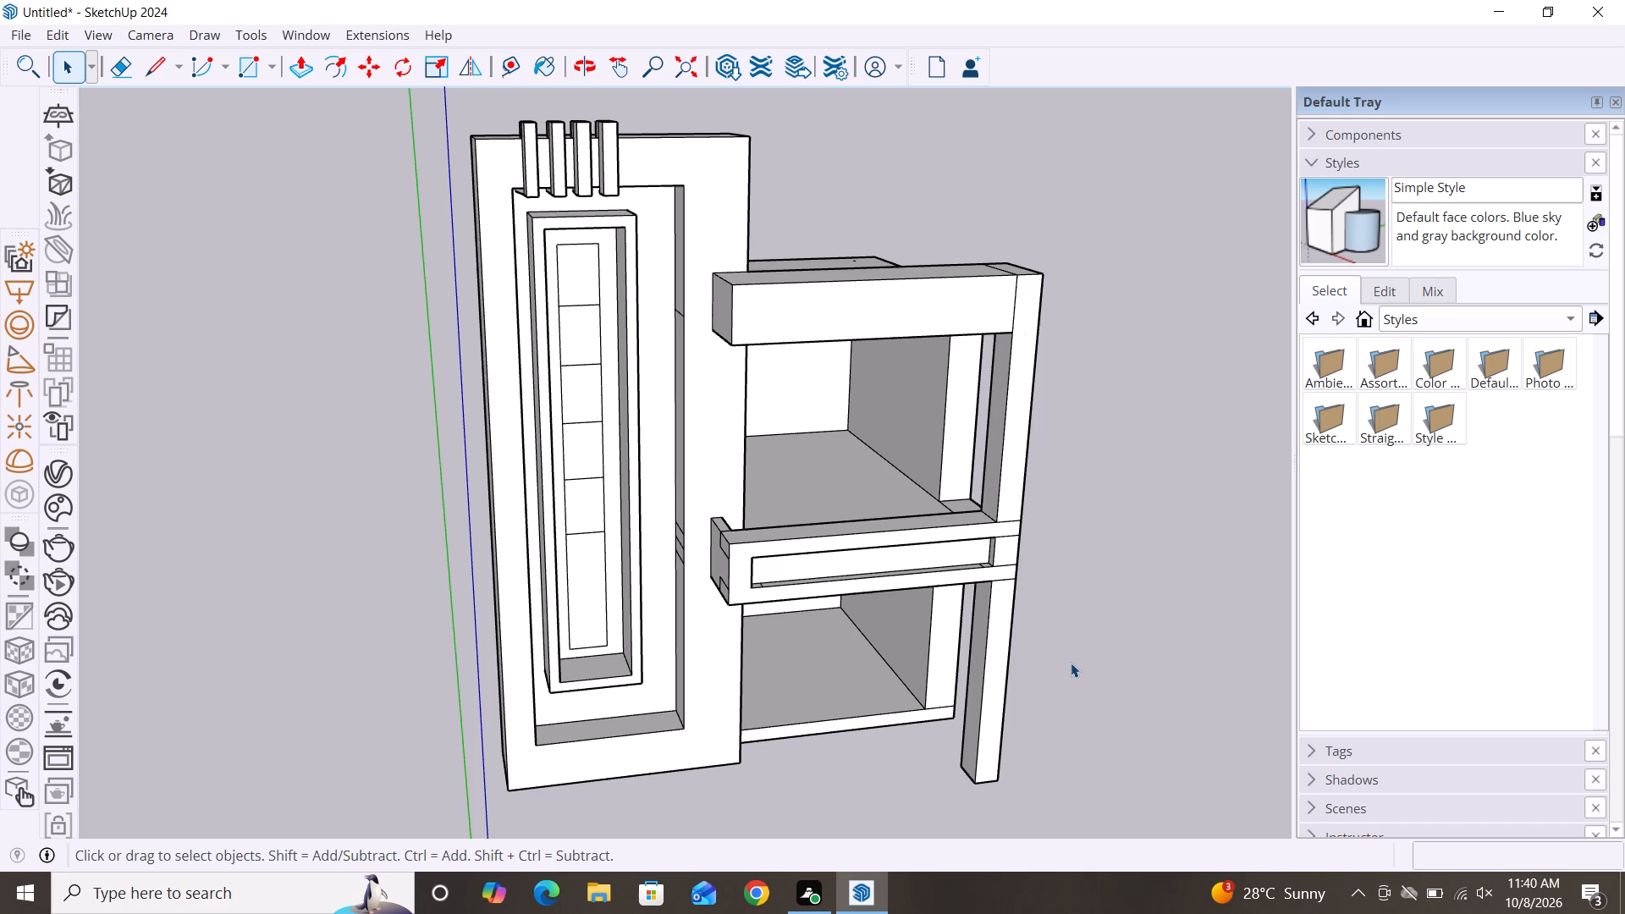
pyautogui.scroll(-4, 1167, 89)
pyautogui.scroll(-2, 1031, 449)
pyautogui.keyDown('alt'); pyautogui.moveTo(1088, 608); pyautogui.dragTo(952, 610, button='middle'); pyautogui.keyUp('alt')
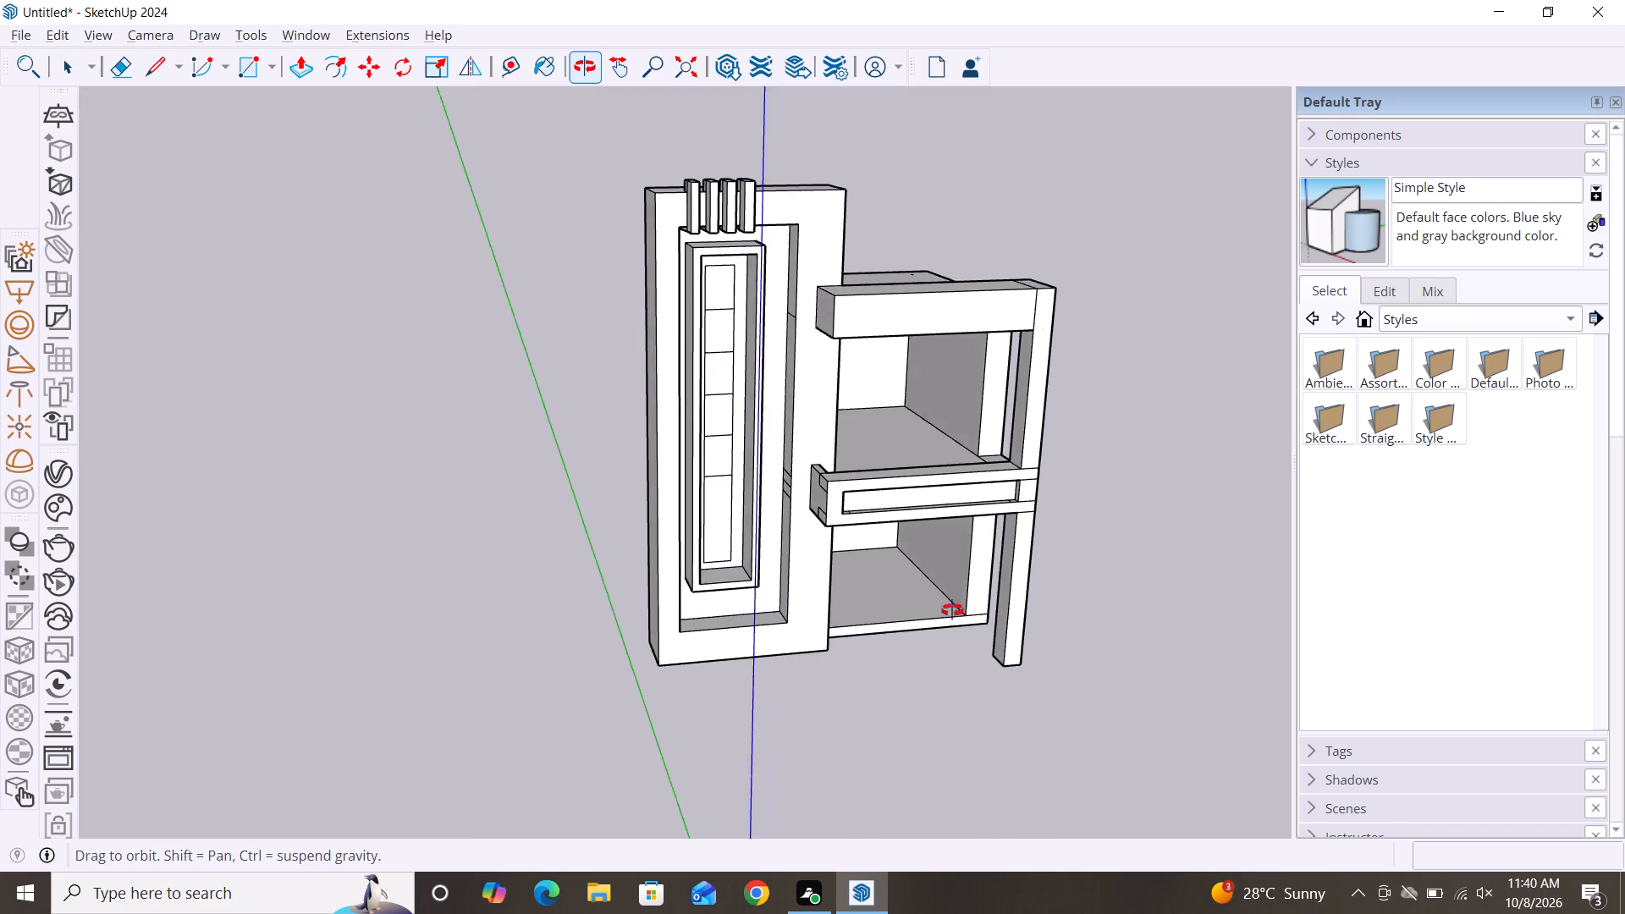
pyautogui.keyDown('alt'); pyautogui.moveTo(952, 610); pyautogui.dragTo(874, 471, button='middle'); pyautogui.keyUp('alt')
pyautogui.scroll(5, 1033, 469)
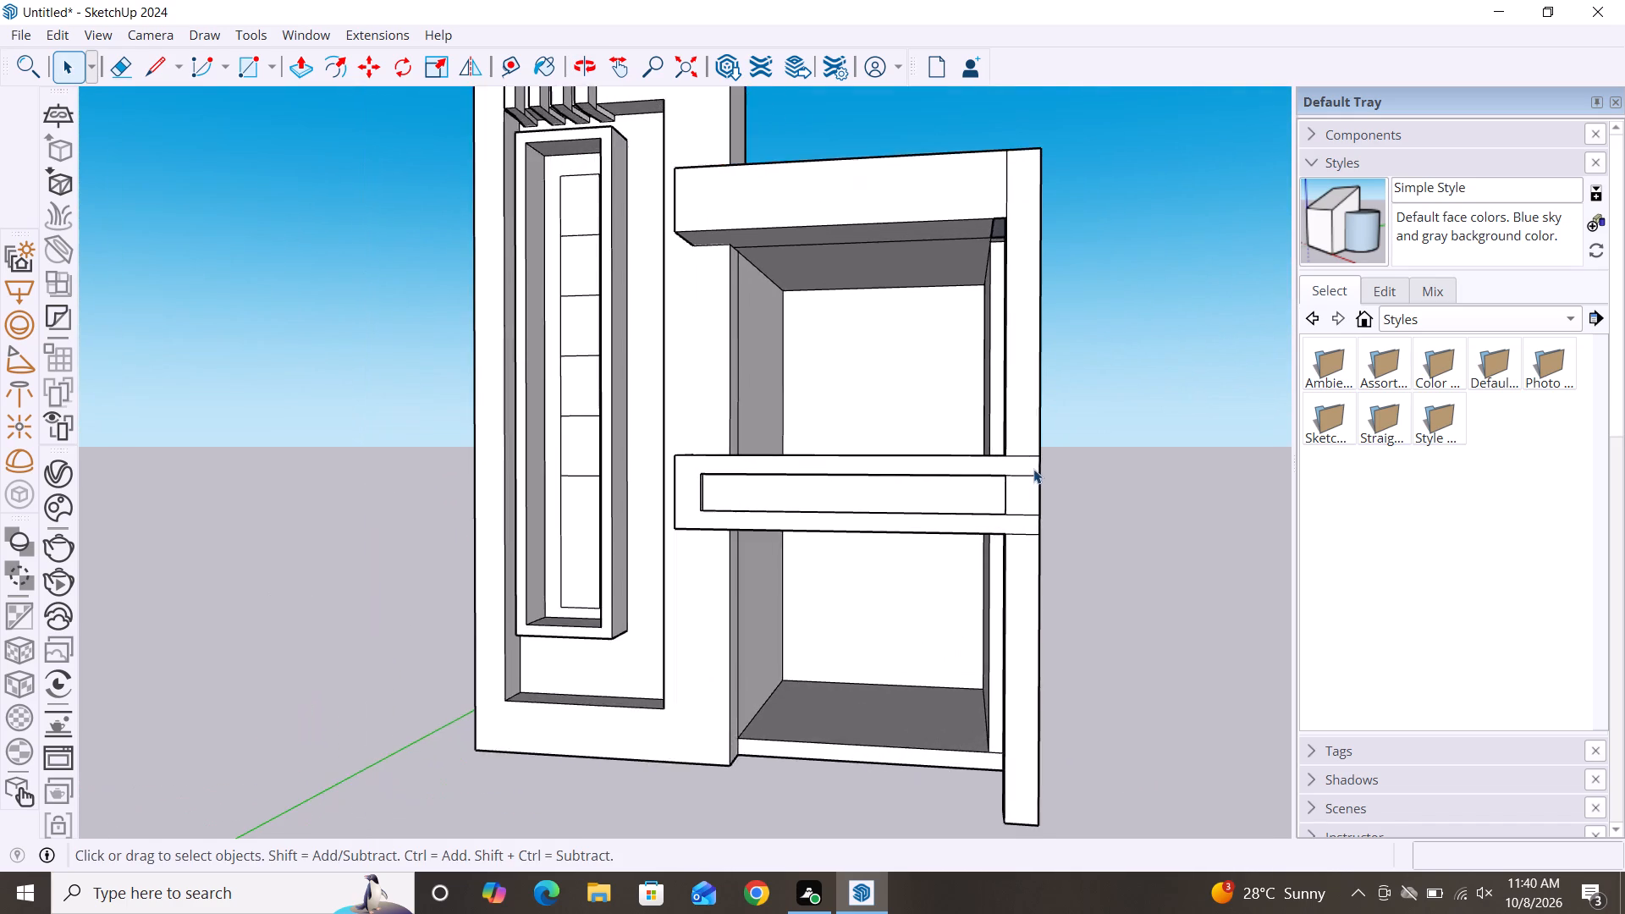
# Examine the balcony band's face and its junction with the corner column from several angles.
pyautogui.scroll(2, 1033, 469)
pyautogui.click(1013, 475)
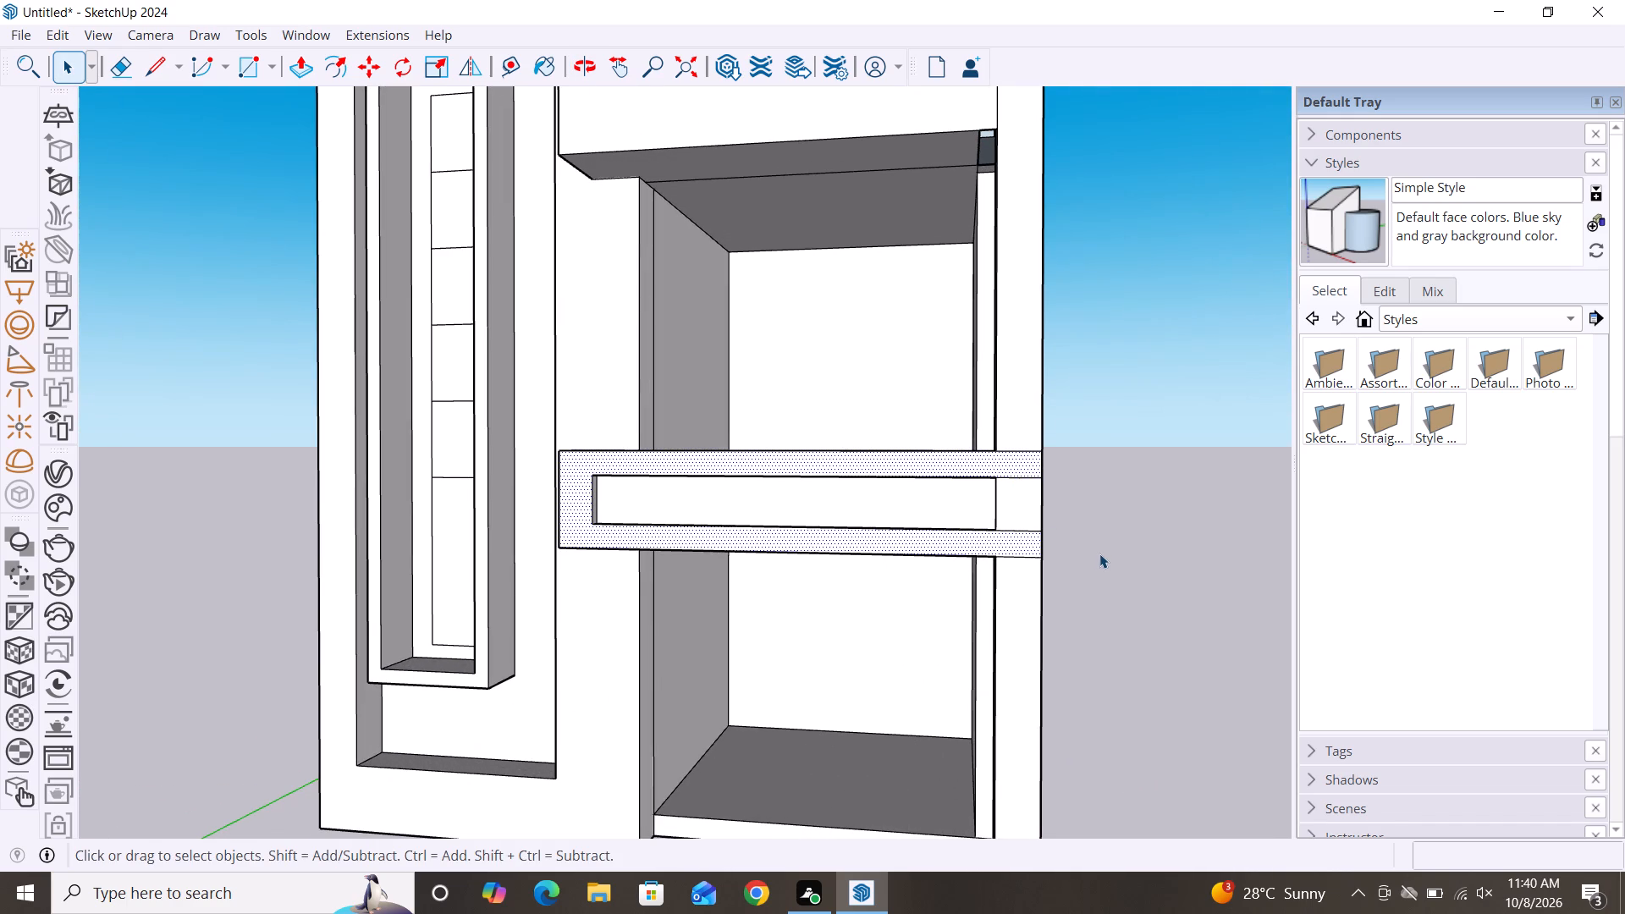
pyautogui.click(1101, 553)
pyautogui.click(1024, 475)
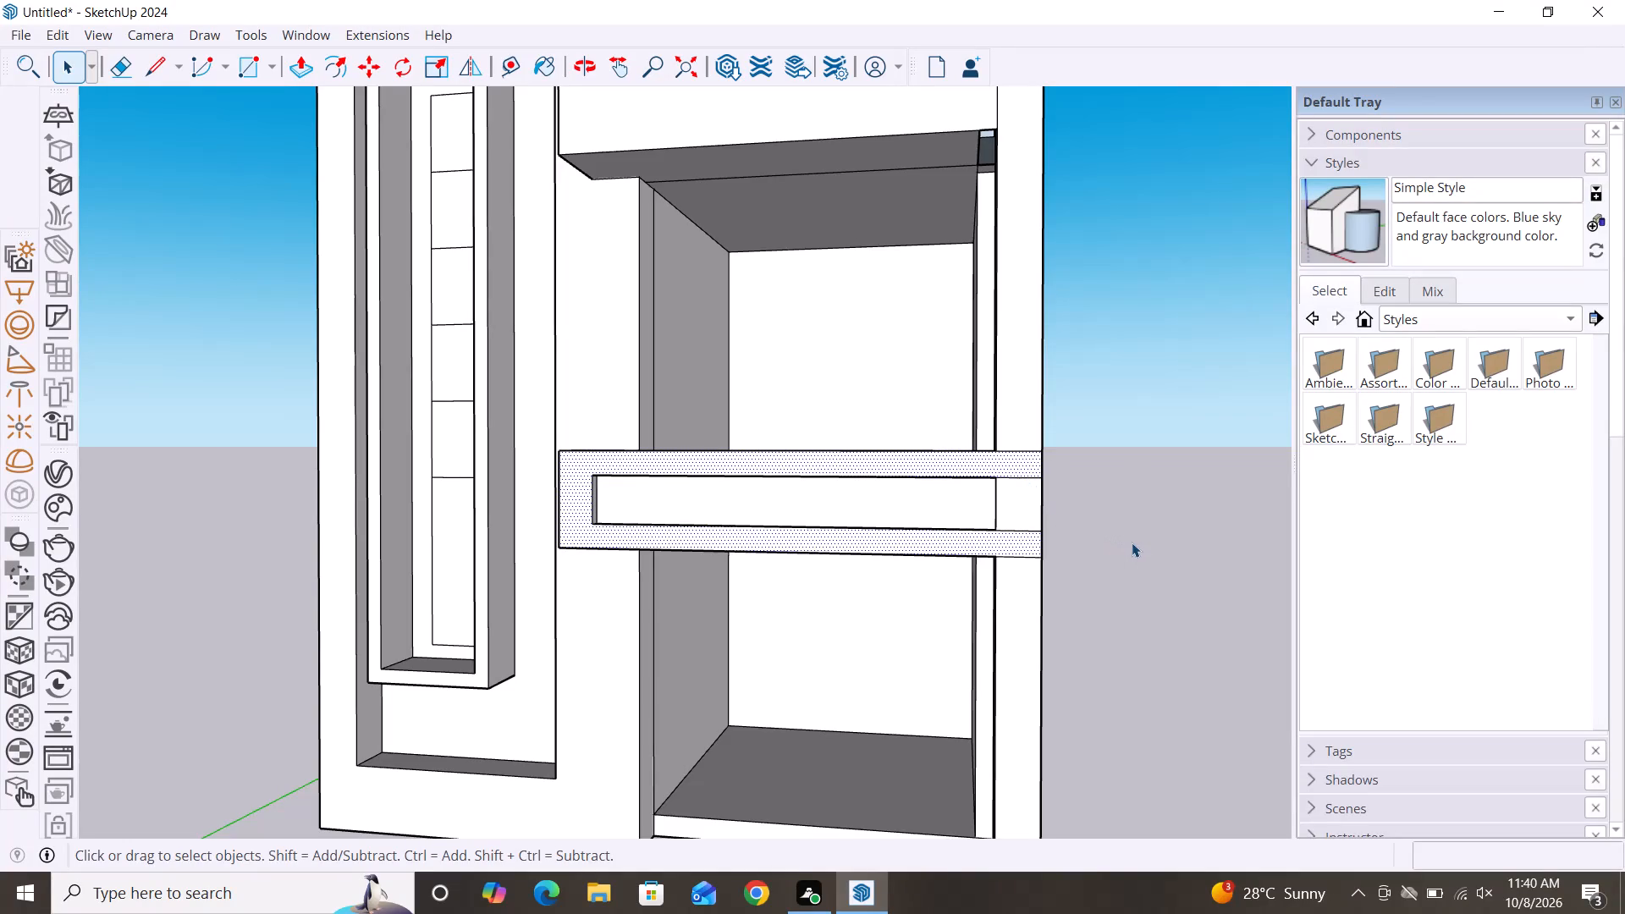
pyautogui.click(1132, 542)
pyautogui.scroll(4, 1132, 542)
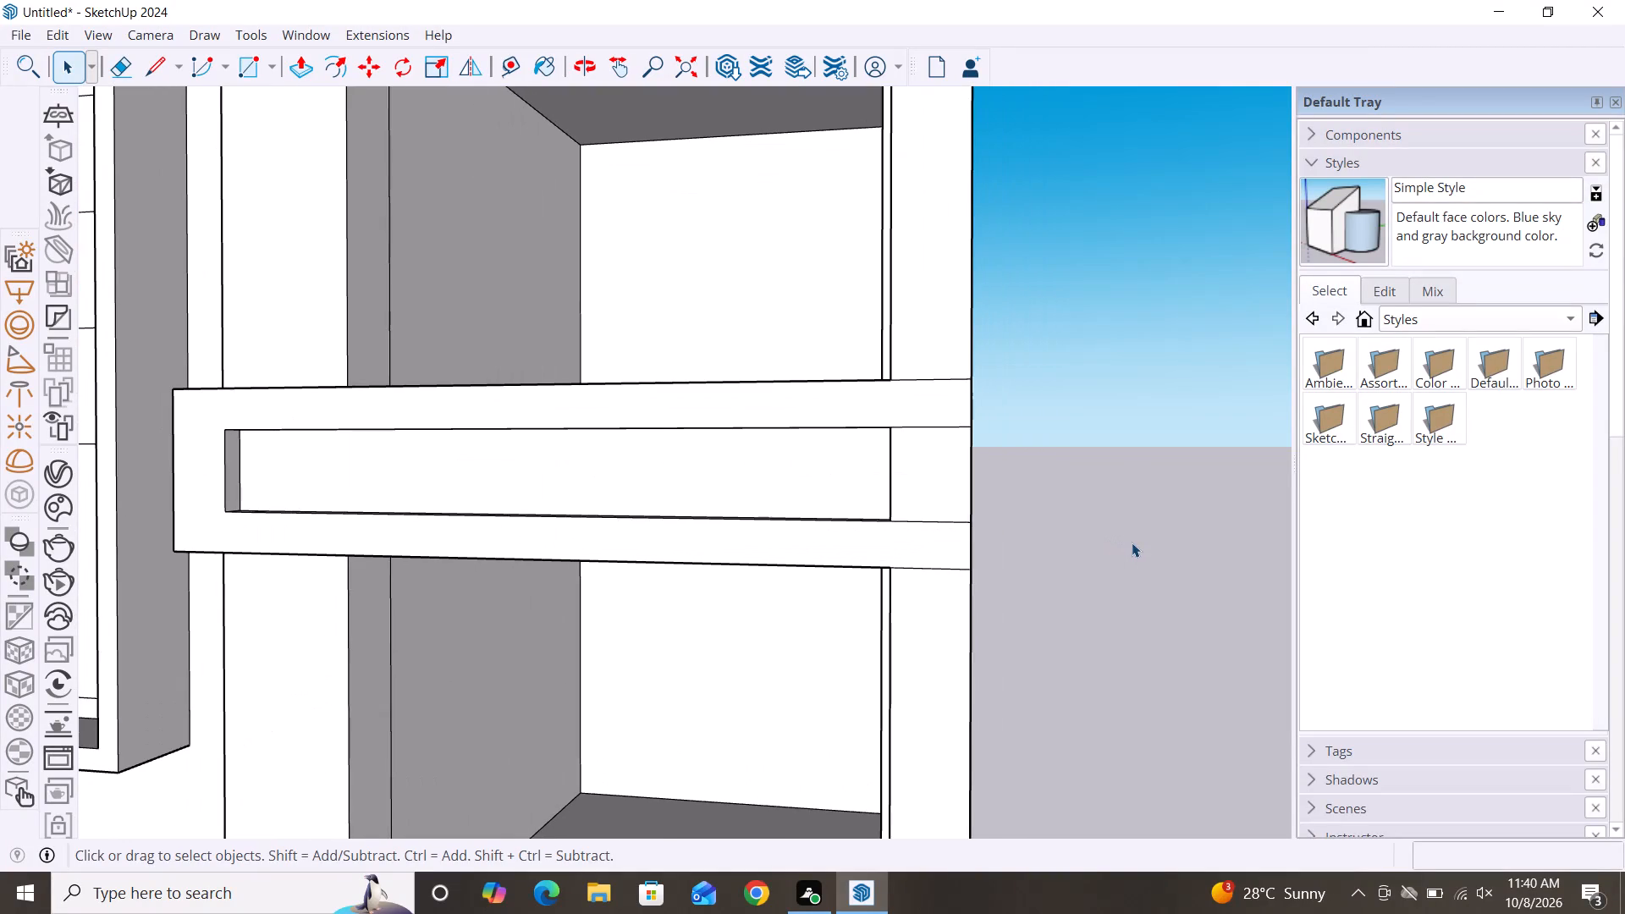
pyautogui.moveTo(896, 639); pyautogui.dragTo(1103, 626, button='middle')
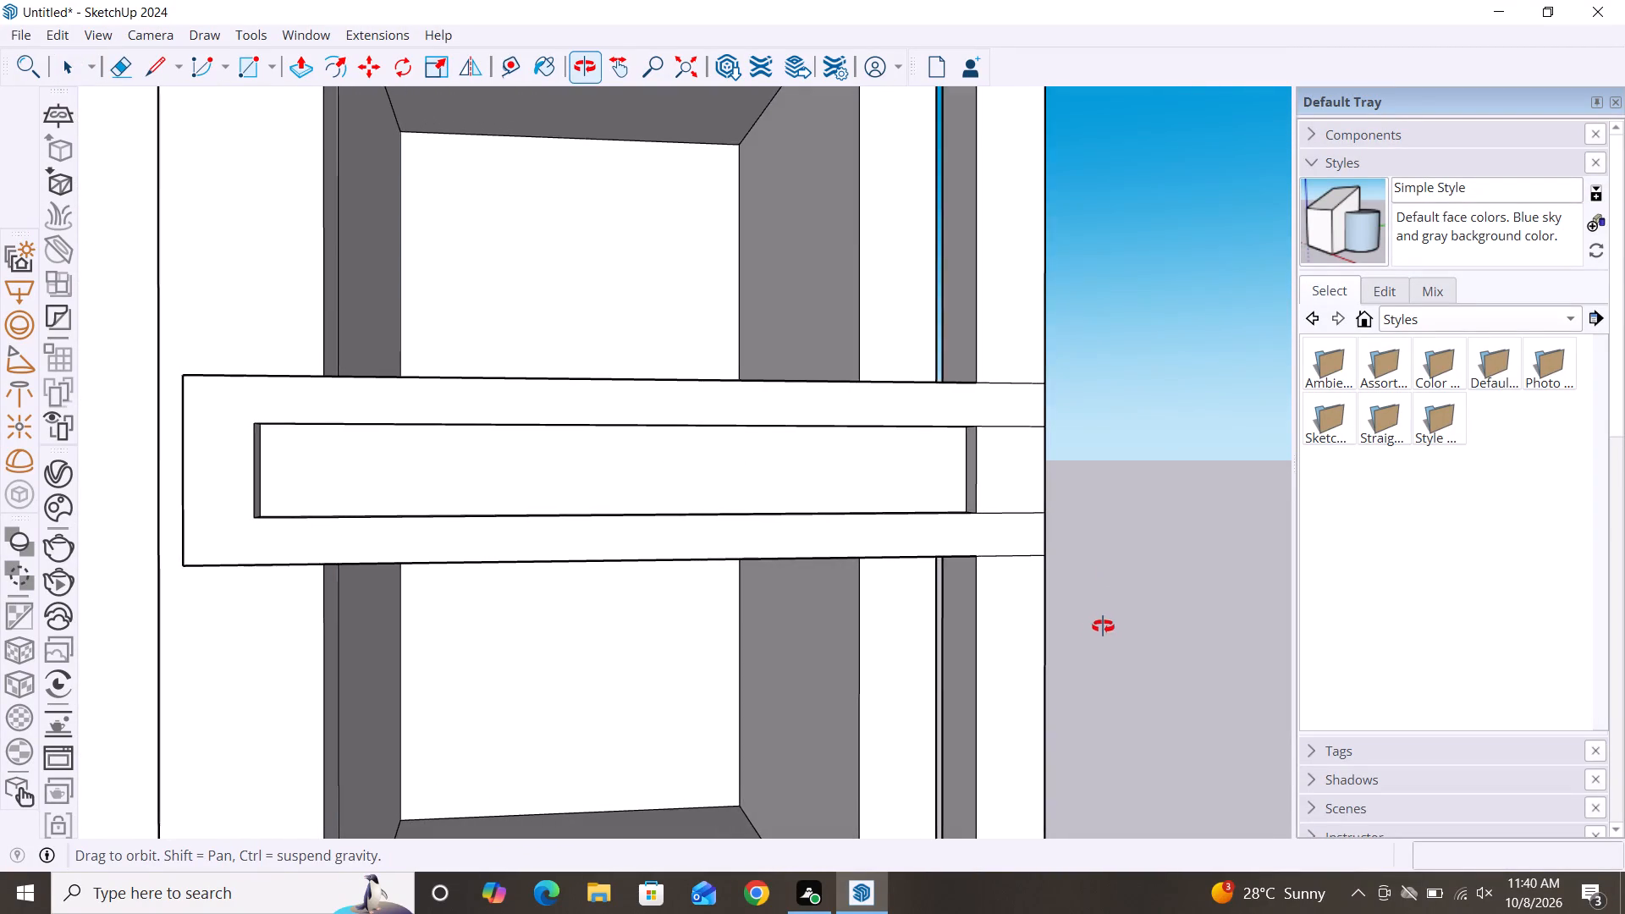
pyautogui.moveTo(1103, 626); pyautogui.dragTo(1112, 625, button='middle')
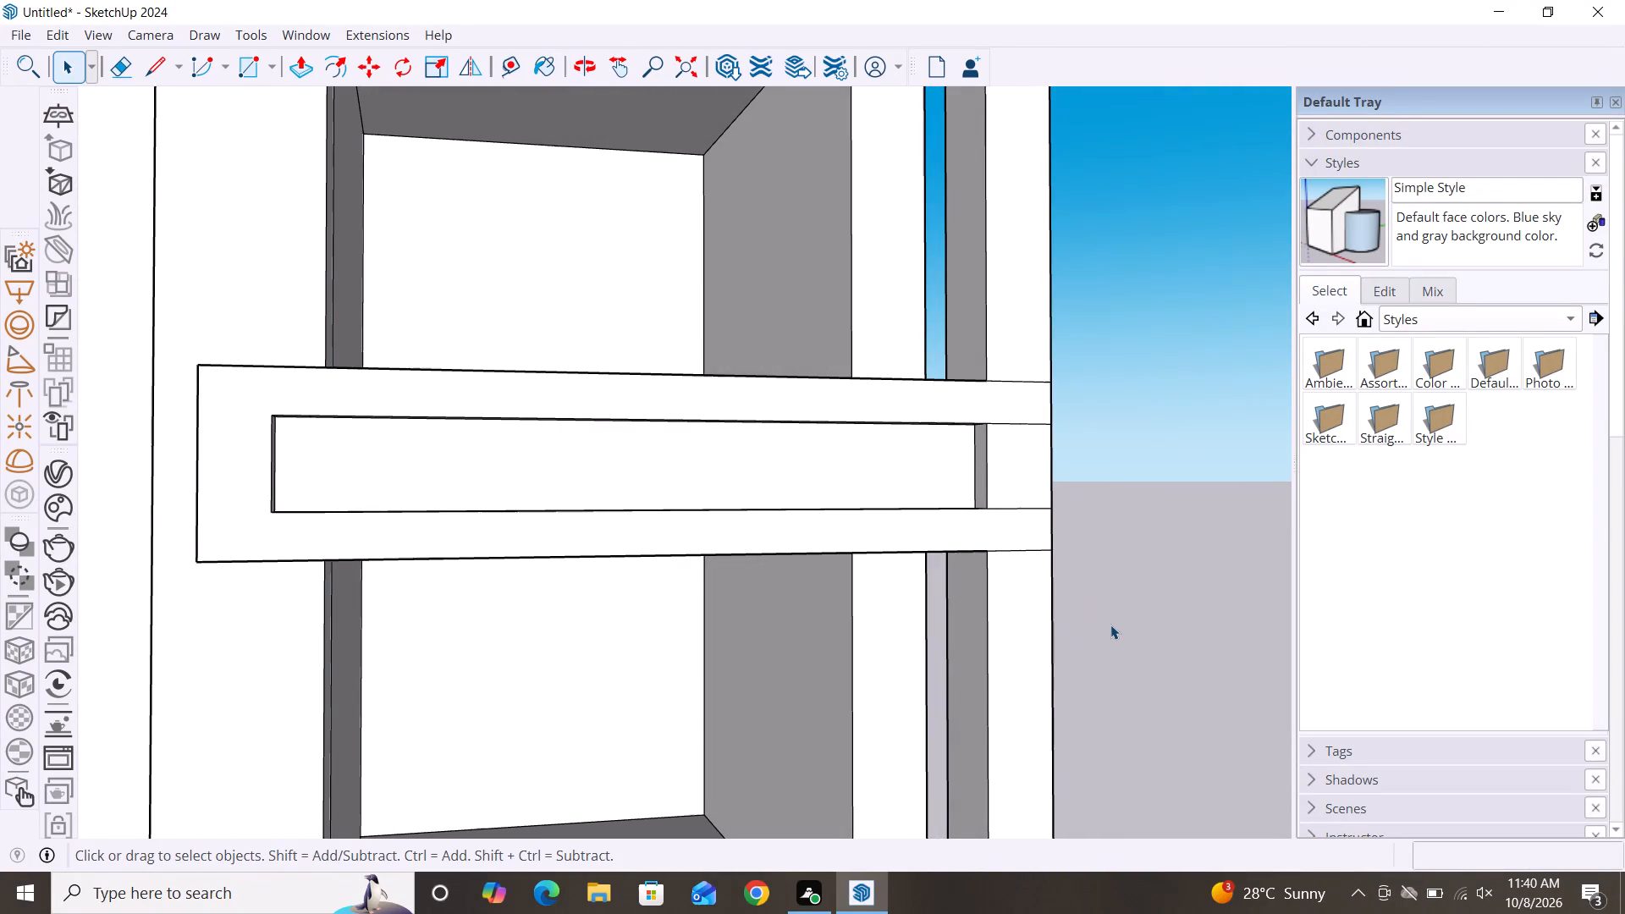
pyautogui.scroll(4, 989, 397)
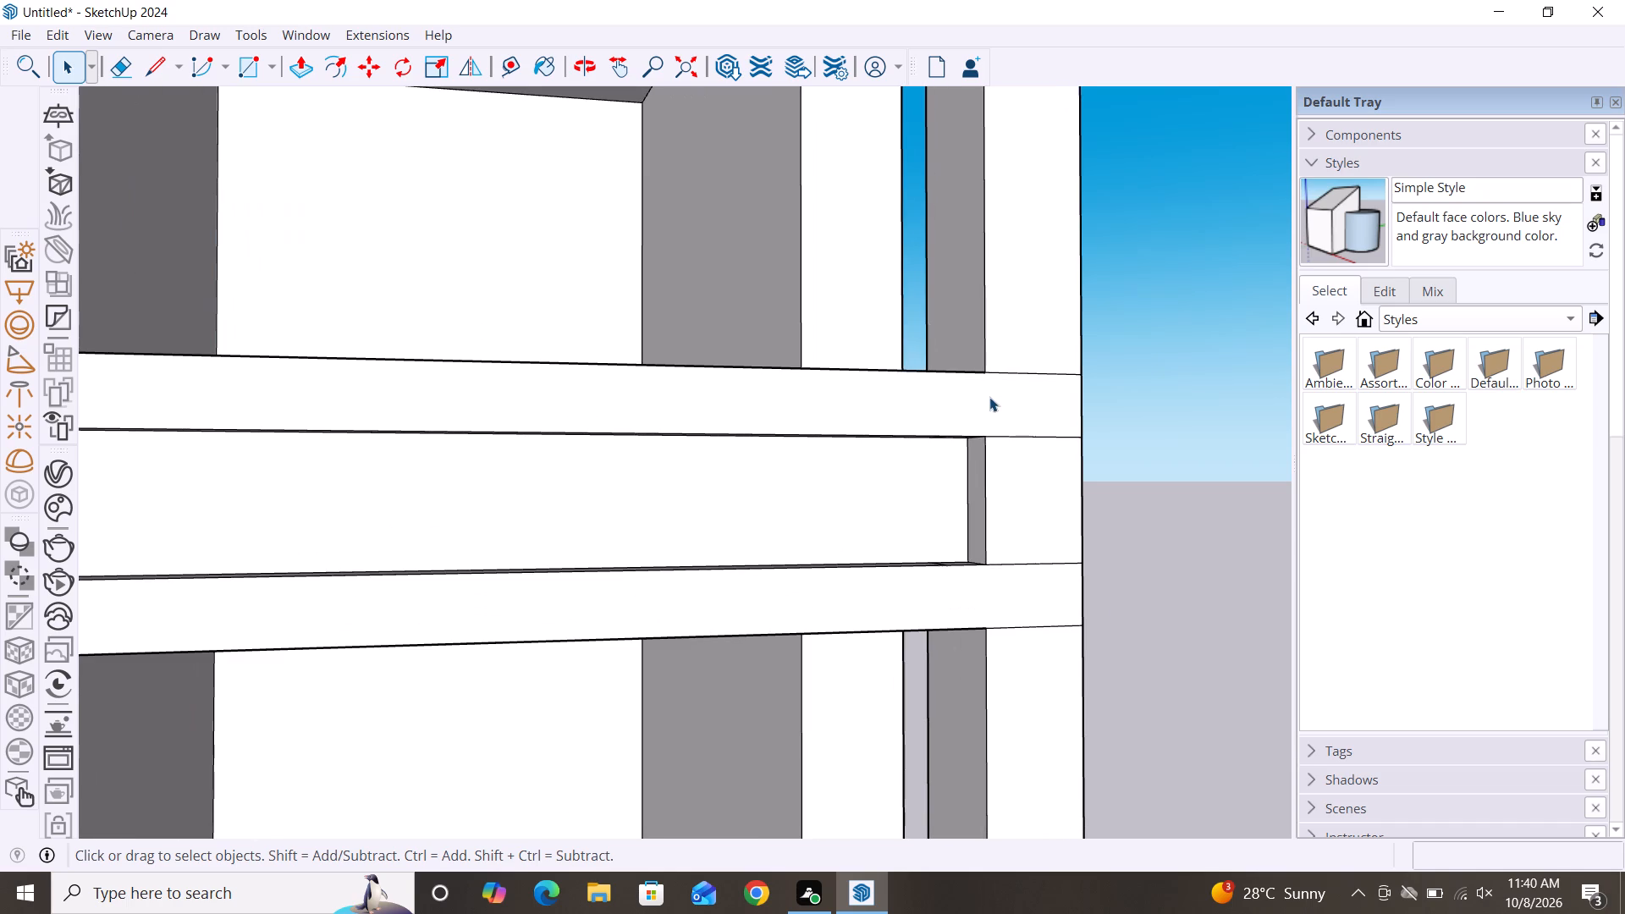
pyautogui.moveTo(1001, 505); pyautogui.dragTo(1012, 619, button='middle')
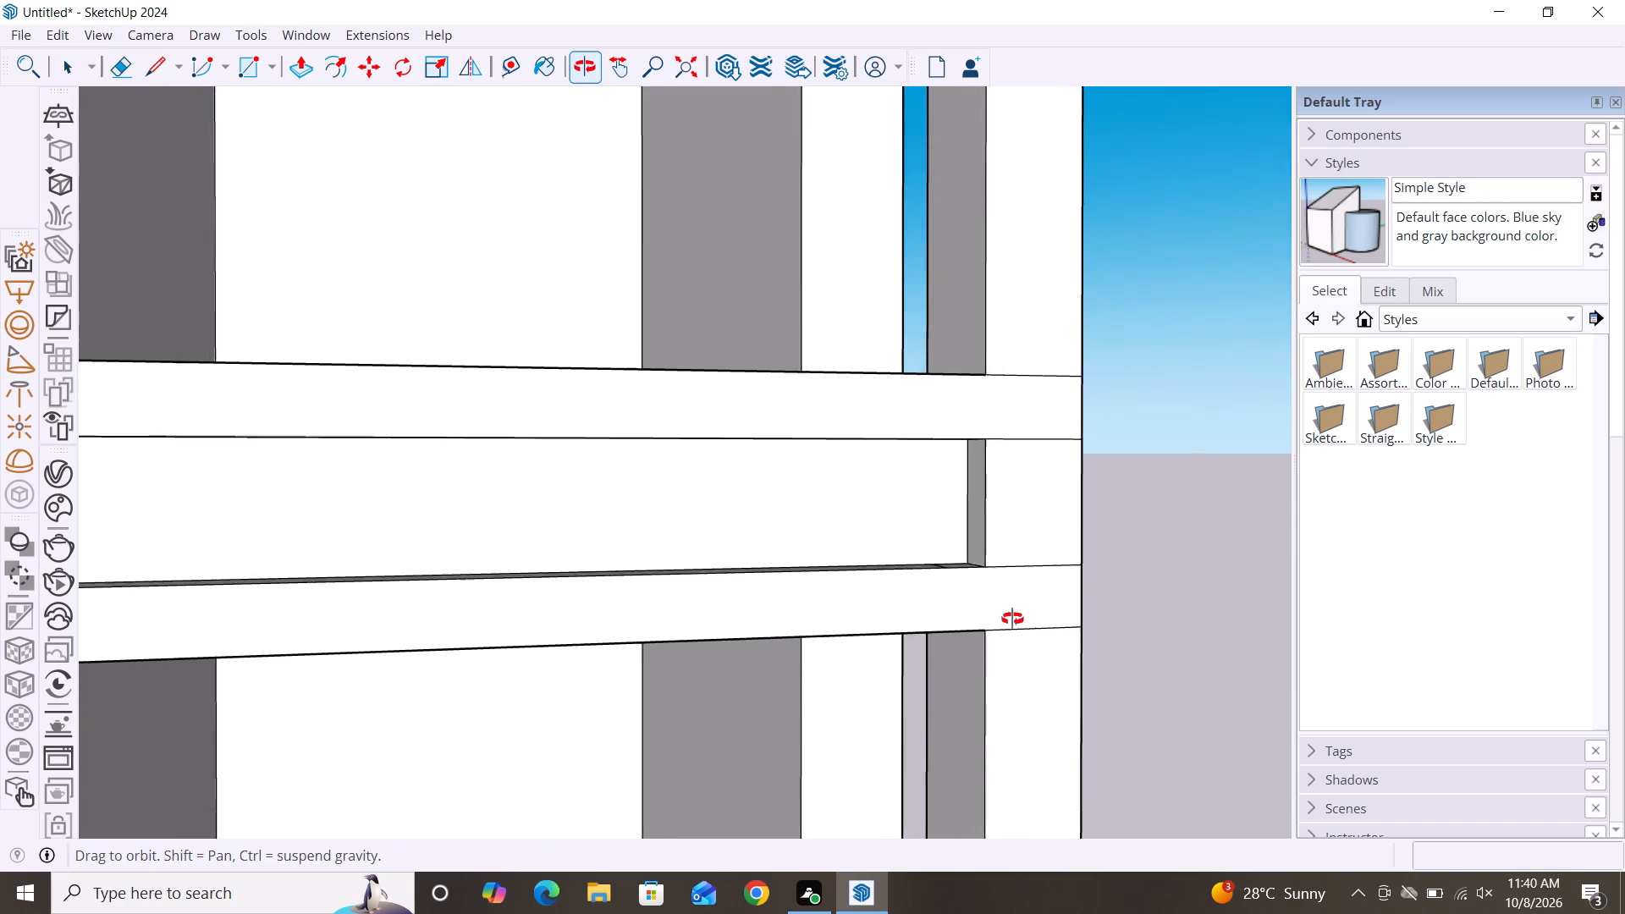
pyautogui.moveTo(1012, 619); pyautogui.dragTo(1008, 693, button='middle')
pyautogui.scroll(-2, 1136, 437)
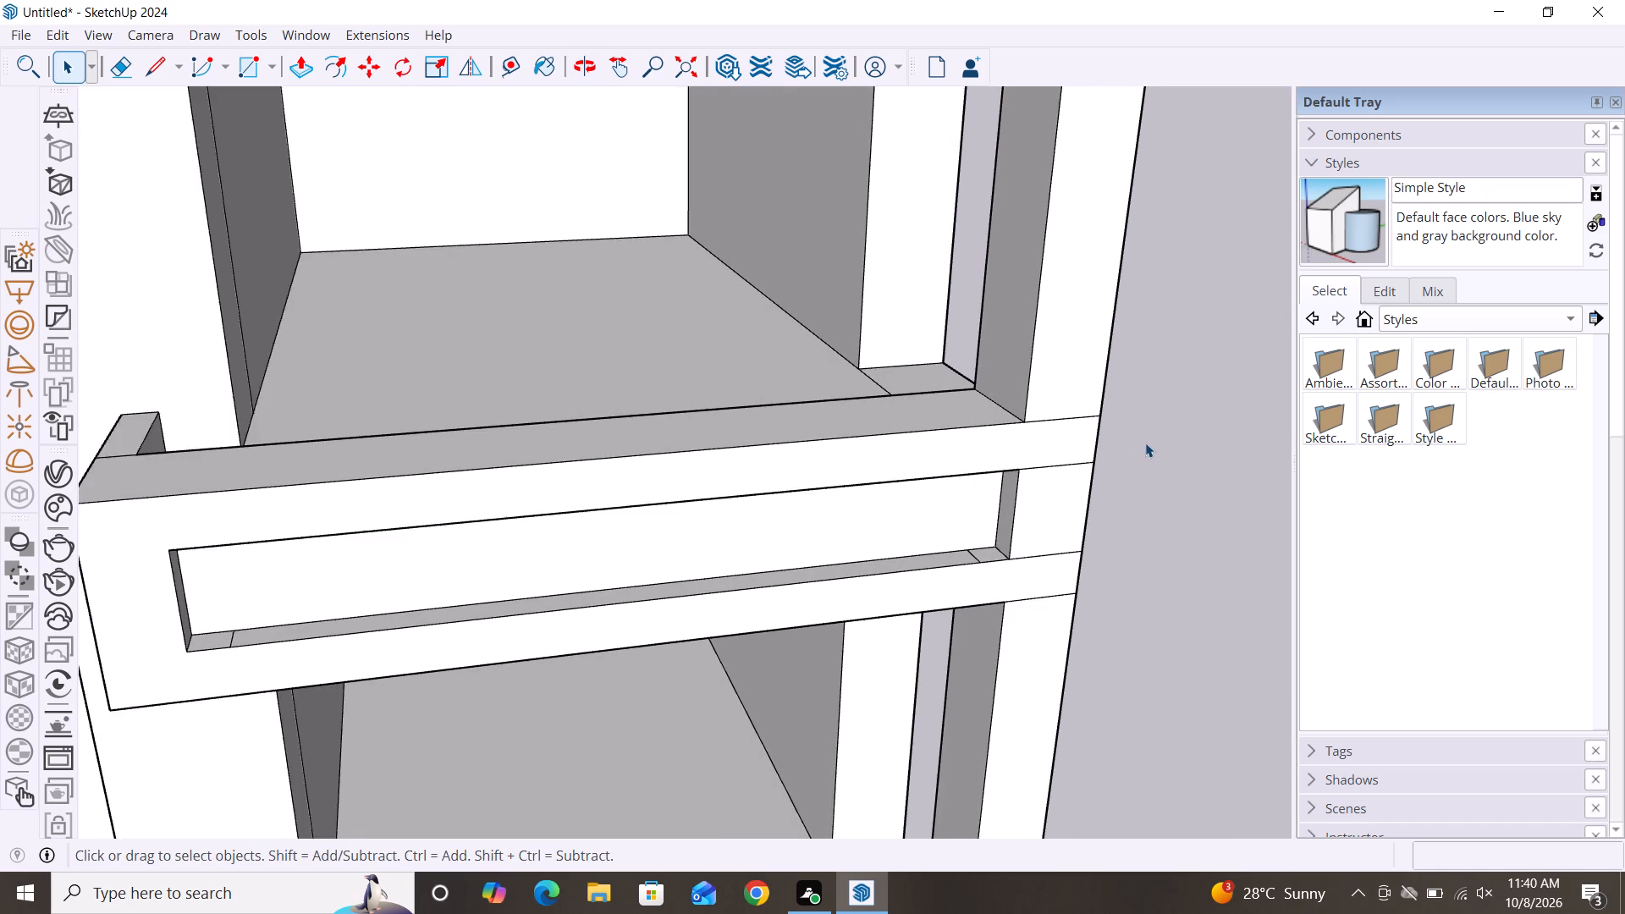
pyautogui.scroll(-1, 1145, 443)
pyautogui.moveTo(1094, 678); pyautogui.dragTo(996, 605, button='middle')
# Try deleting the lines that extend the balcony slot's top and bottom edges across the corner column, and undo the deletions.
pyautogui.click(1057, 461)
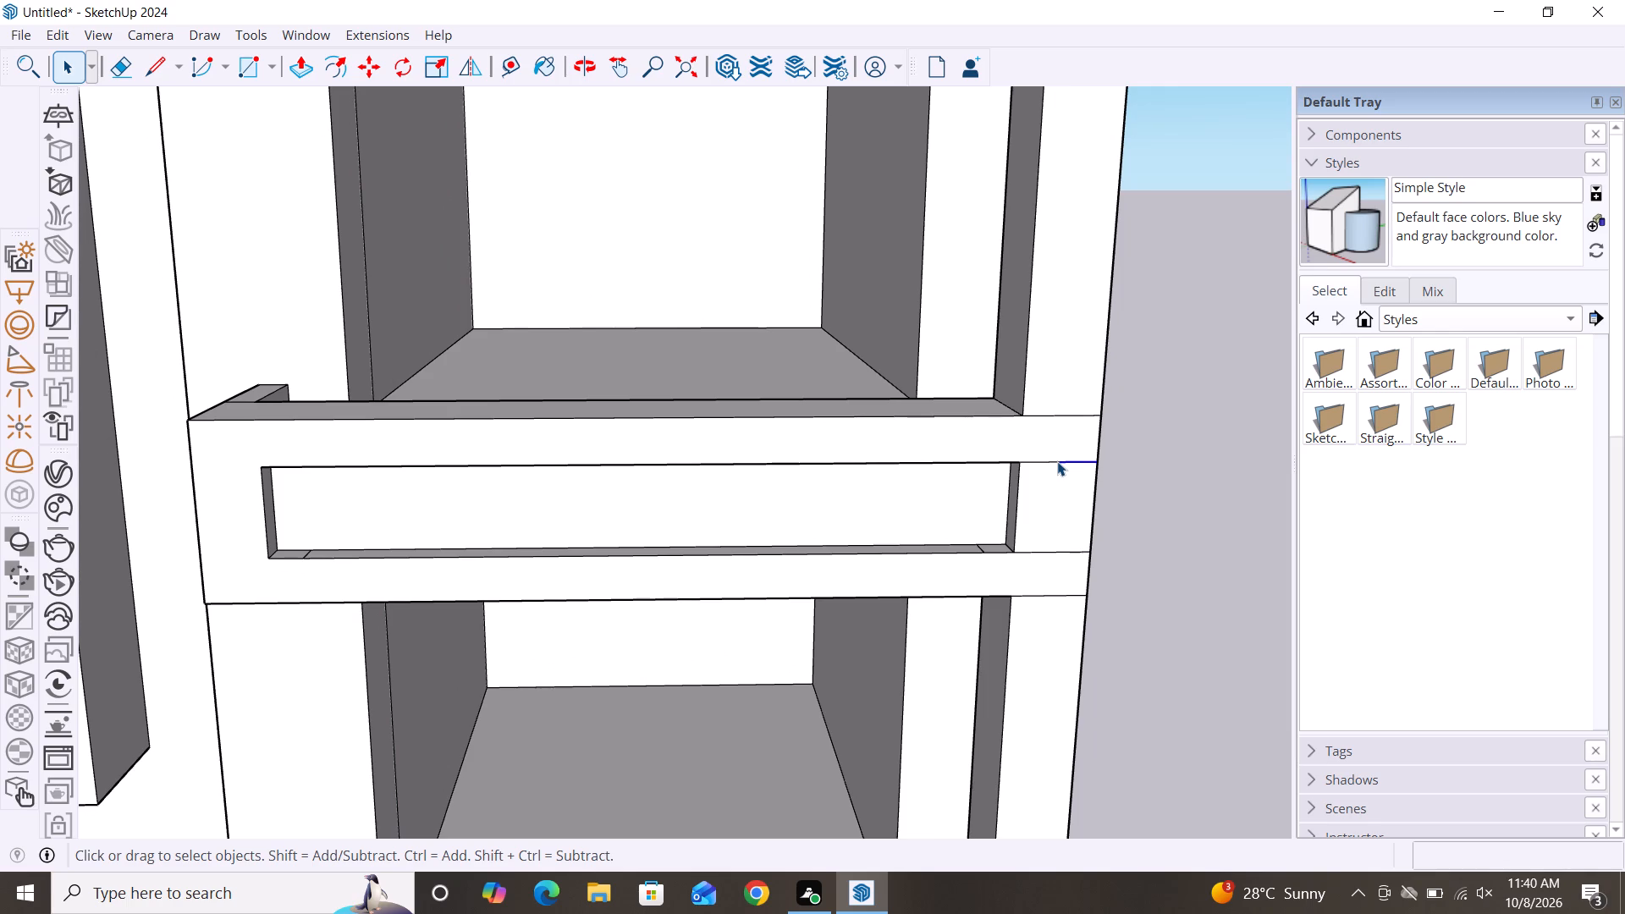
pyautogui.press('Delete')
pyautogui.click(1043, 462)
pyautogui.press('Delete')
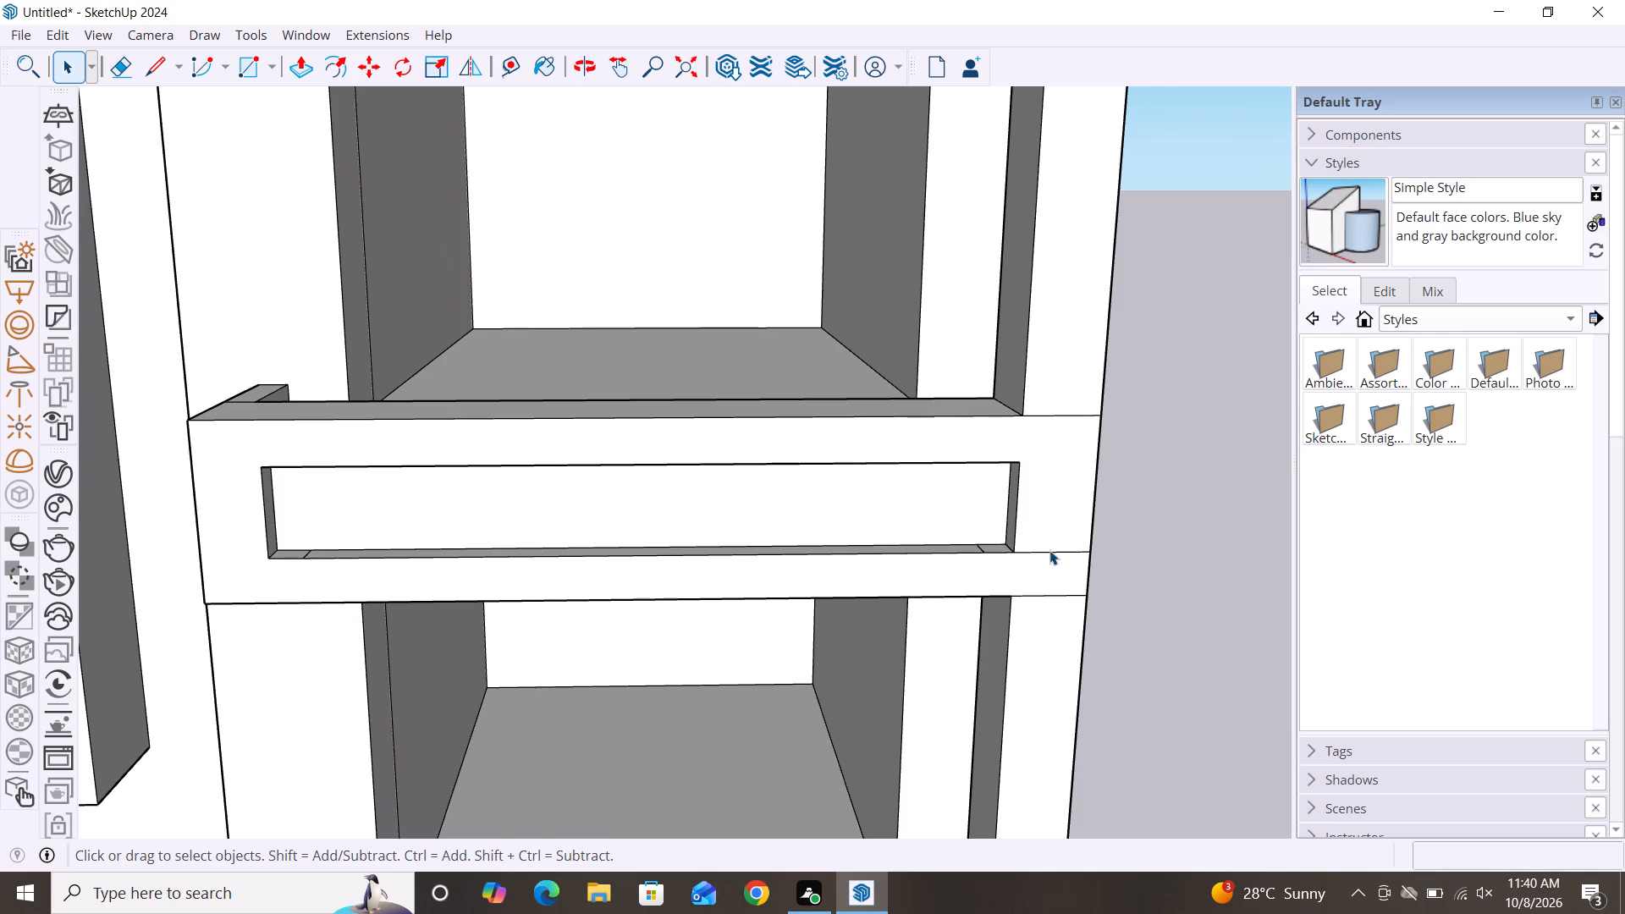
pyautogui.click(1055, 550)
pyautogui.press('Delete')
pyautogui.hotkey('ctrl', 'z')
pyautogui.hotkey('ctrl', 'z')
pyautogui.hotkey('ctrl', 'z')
# Examine the whole facade from below and above, focusing on the parapet and the area above it.
pyautogui.scroll(-4, 1179, 419)
pyautogui.scroll(-3, 1084, 438)
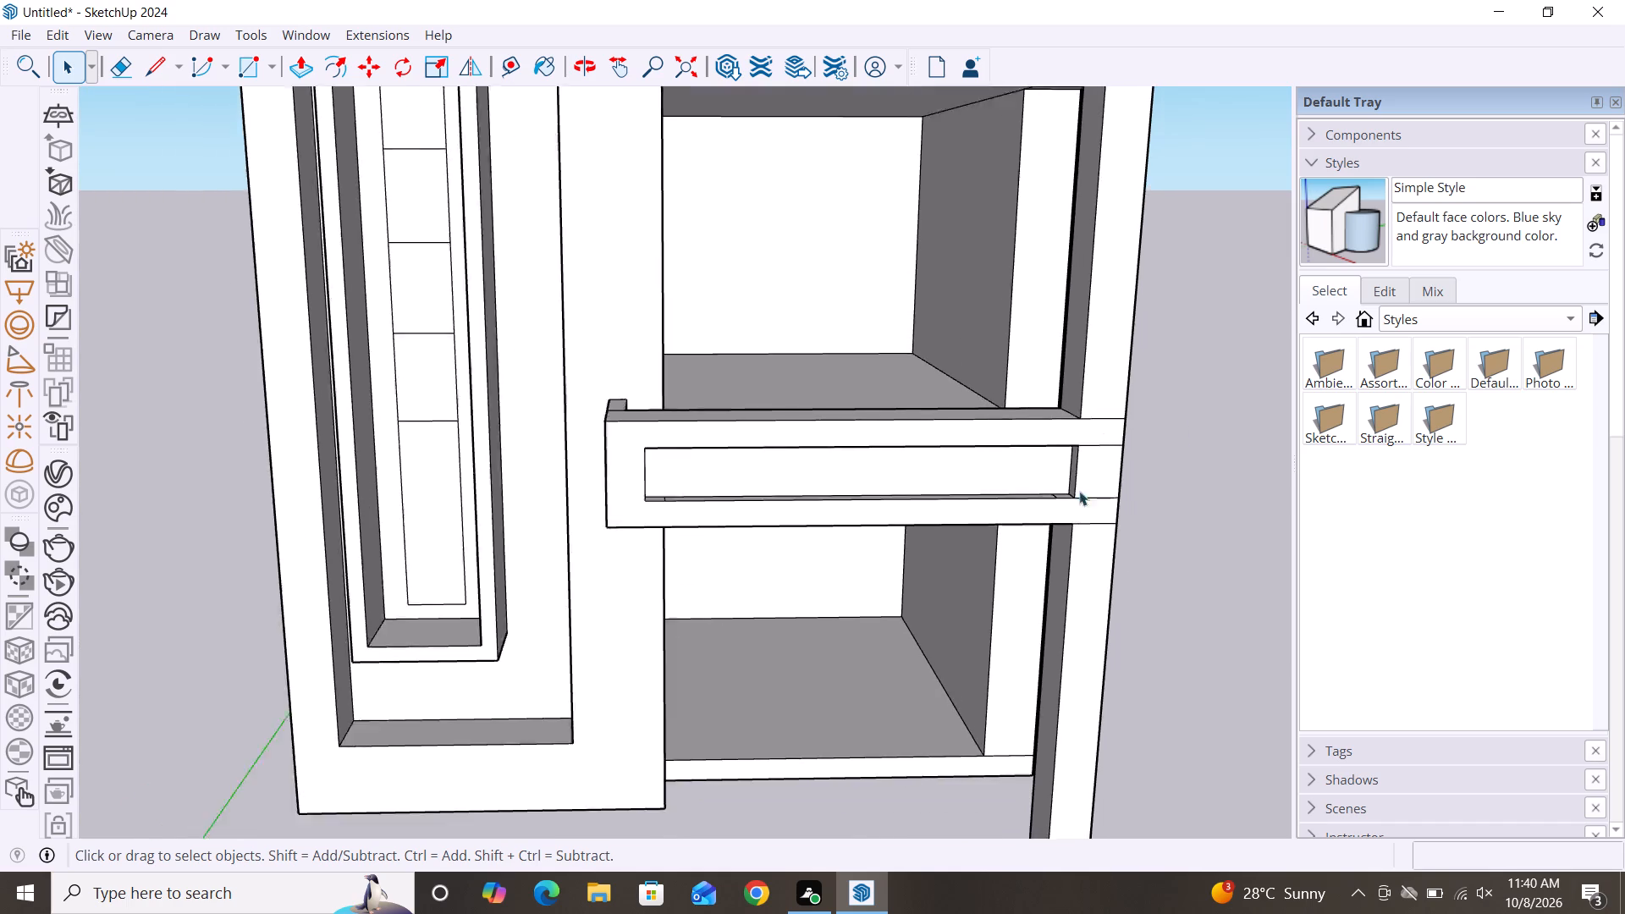
pyautogui.scroll(-3, 1042, 691)
pyautogui.moveTo(1059, 749); pyautogui.dragTo(1043, 549, button='middle')
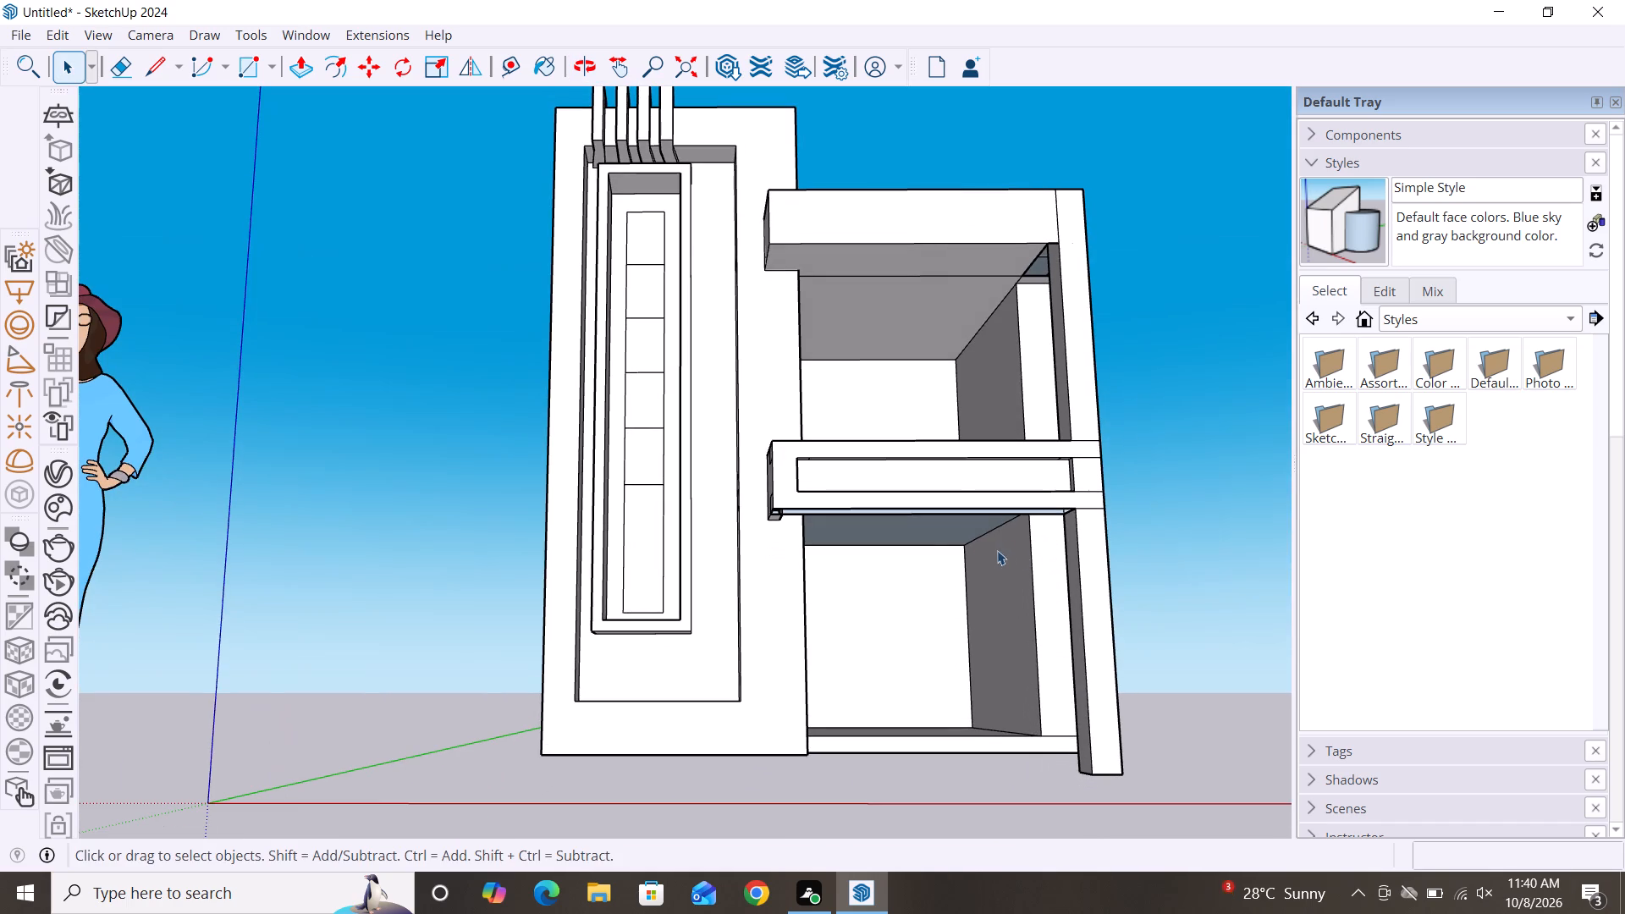
pyautogui.scroll(-3, 884, 553)
pyautogui.moveTo(1045, 632); pyautogui.dragTo(1045, 683, button='middle')
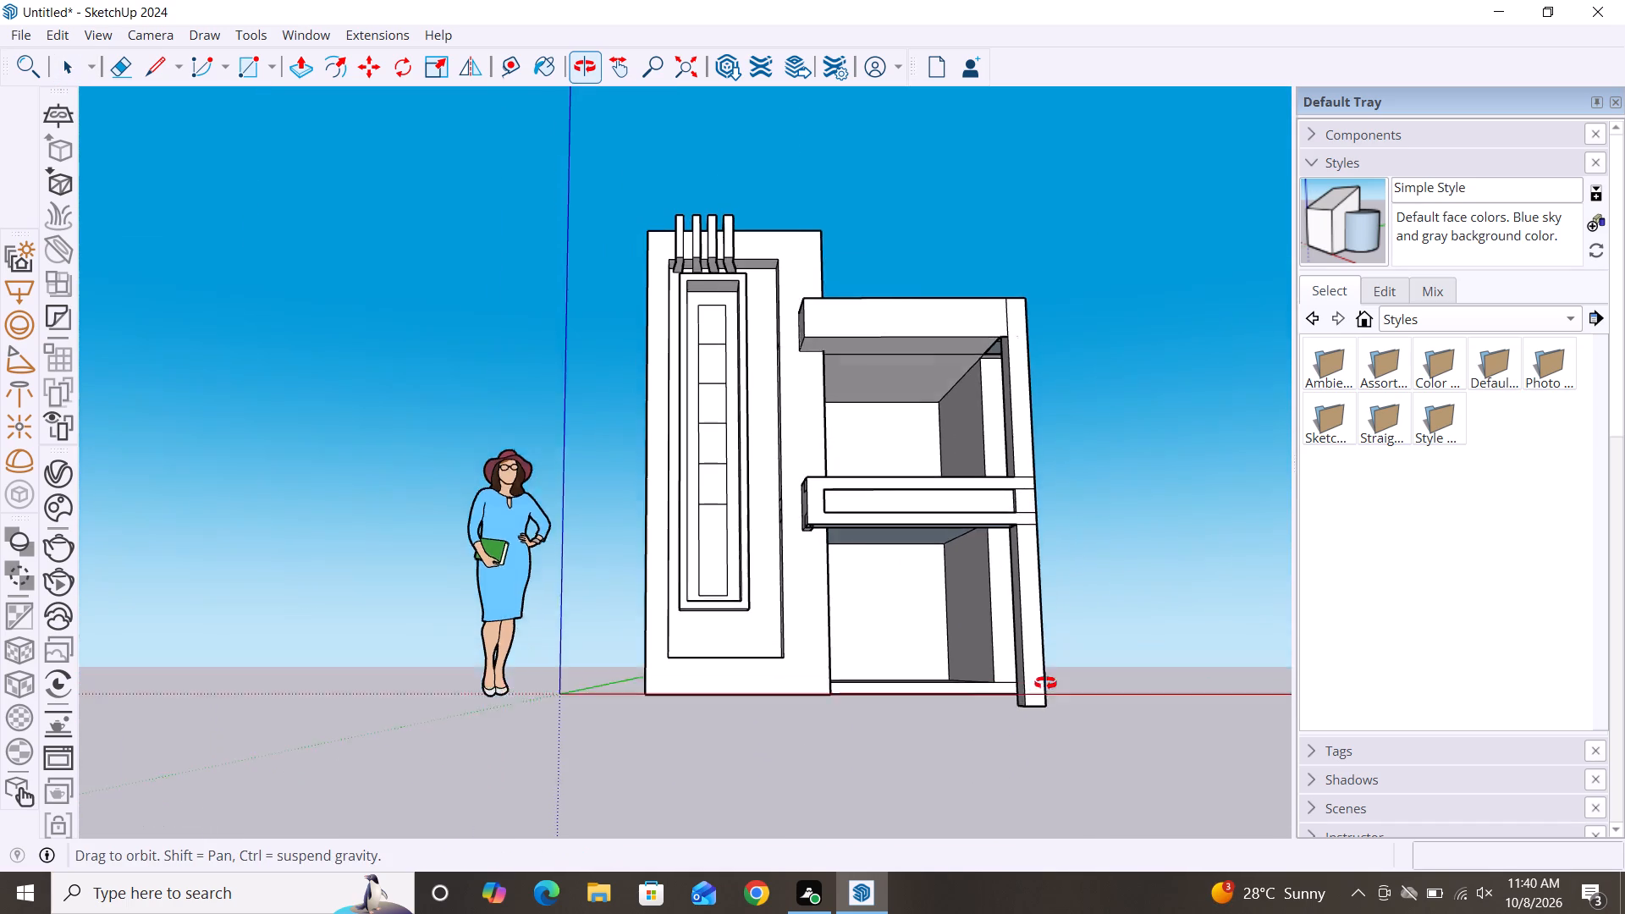
pyautogui.moveTo(1045, 683); pyautogui.dragTo(1055, 730, button='middle')
pyautogui.moveTo(1055, 735); pyautogui.dragTo(1069, 768, button='middle')
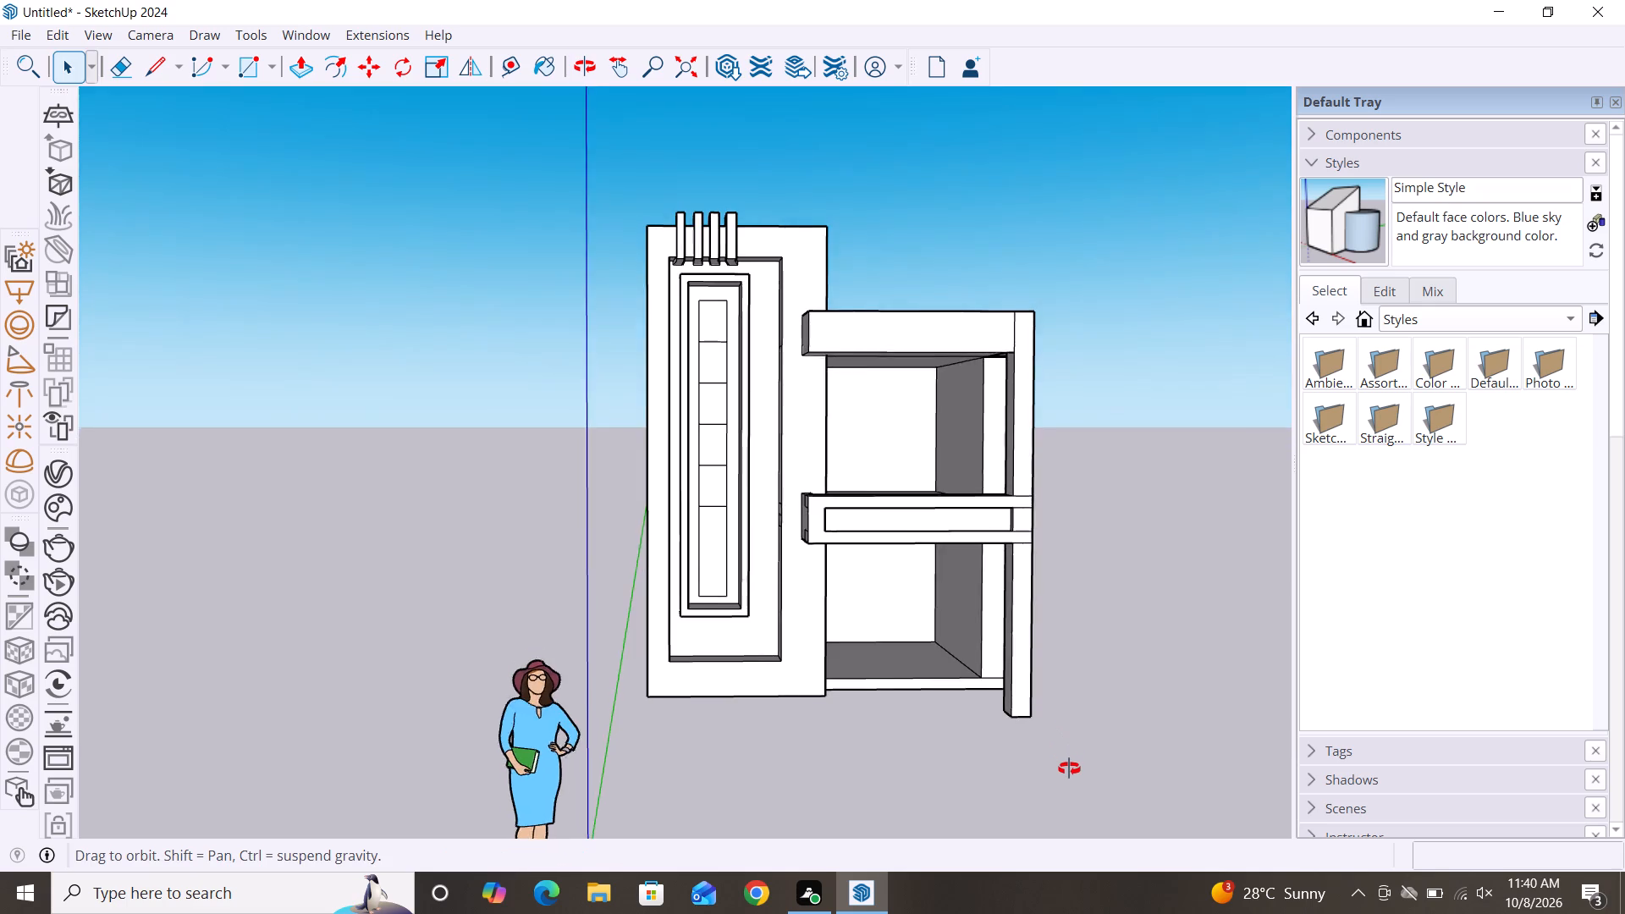
pyautogui.moveTo(1069, 768); pyautogui.dragTo(1070, 775, button='middle')
pyautogui.scroll(6, 1067, 398)
pyautogui.scroll(-3, 1074, 388)
pyautogui.scroll(4, 919, 274)
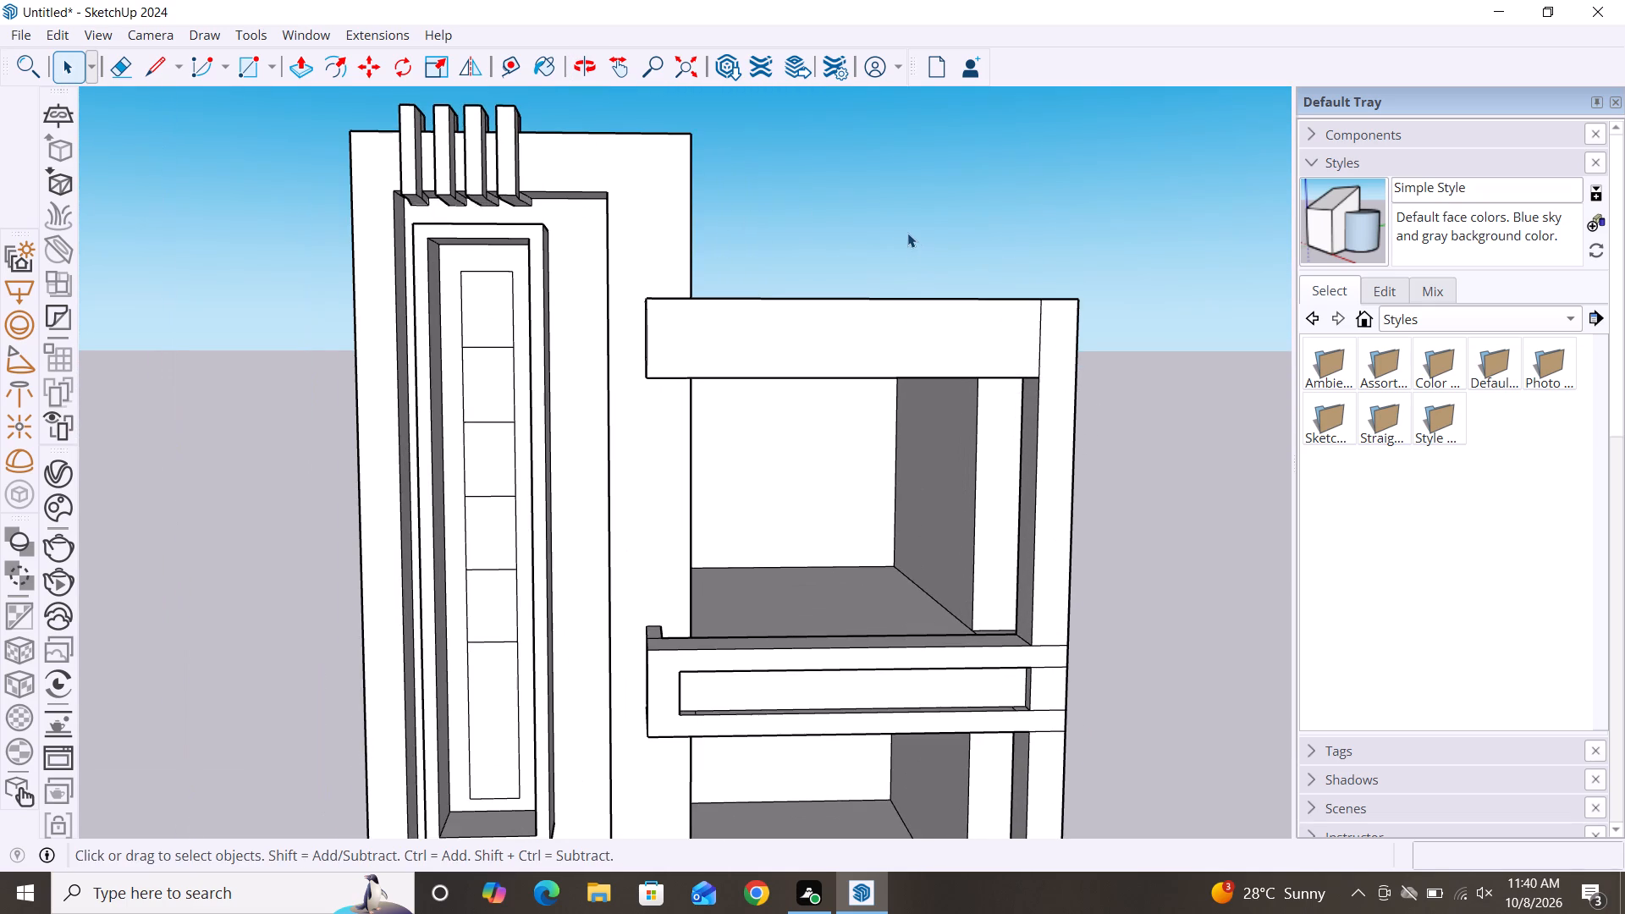
pyautogui.scroll(-2, 903, 232)
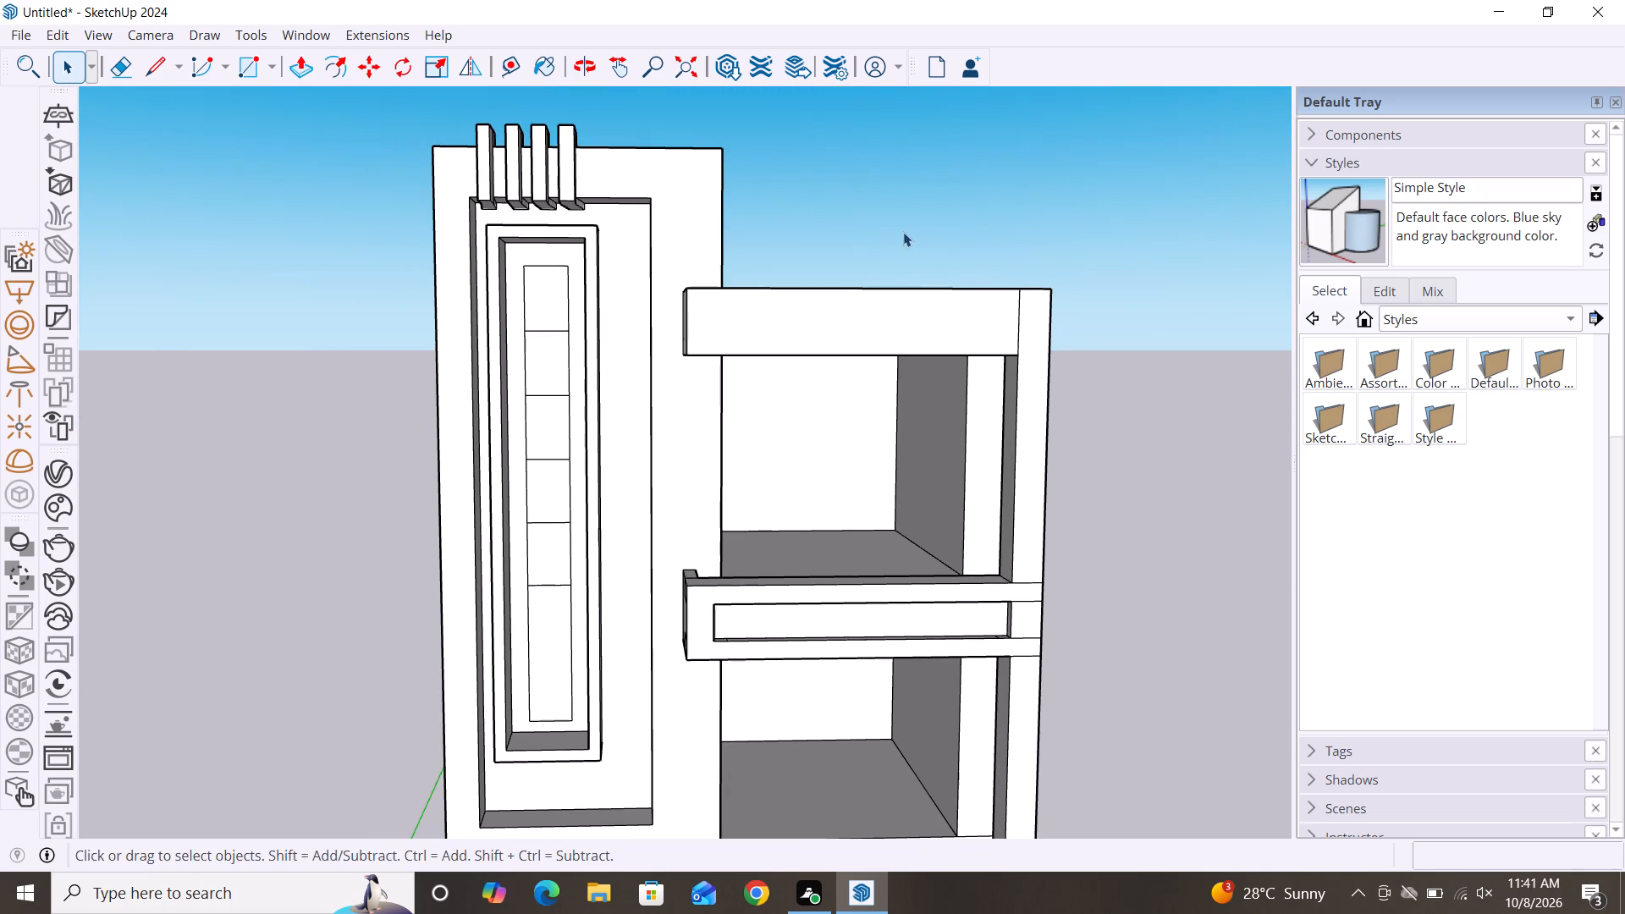
# Draw a vertical rectangle about 2' 9" by 5' 3" from the parapet's lower corner beside the column, rising above the parapet.
pyautogui.press('r')
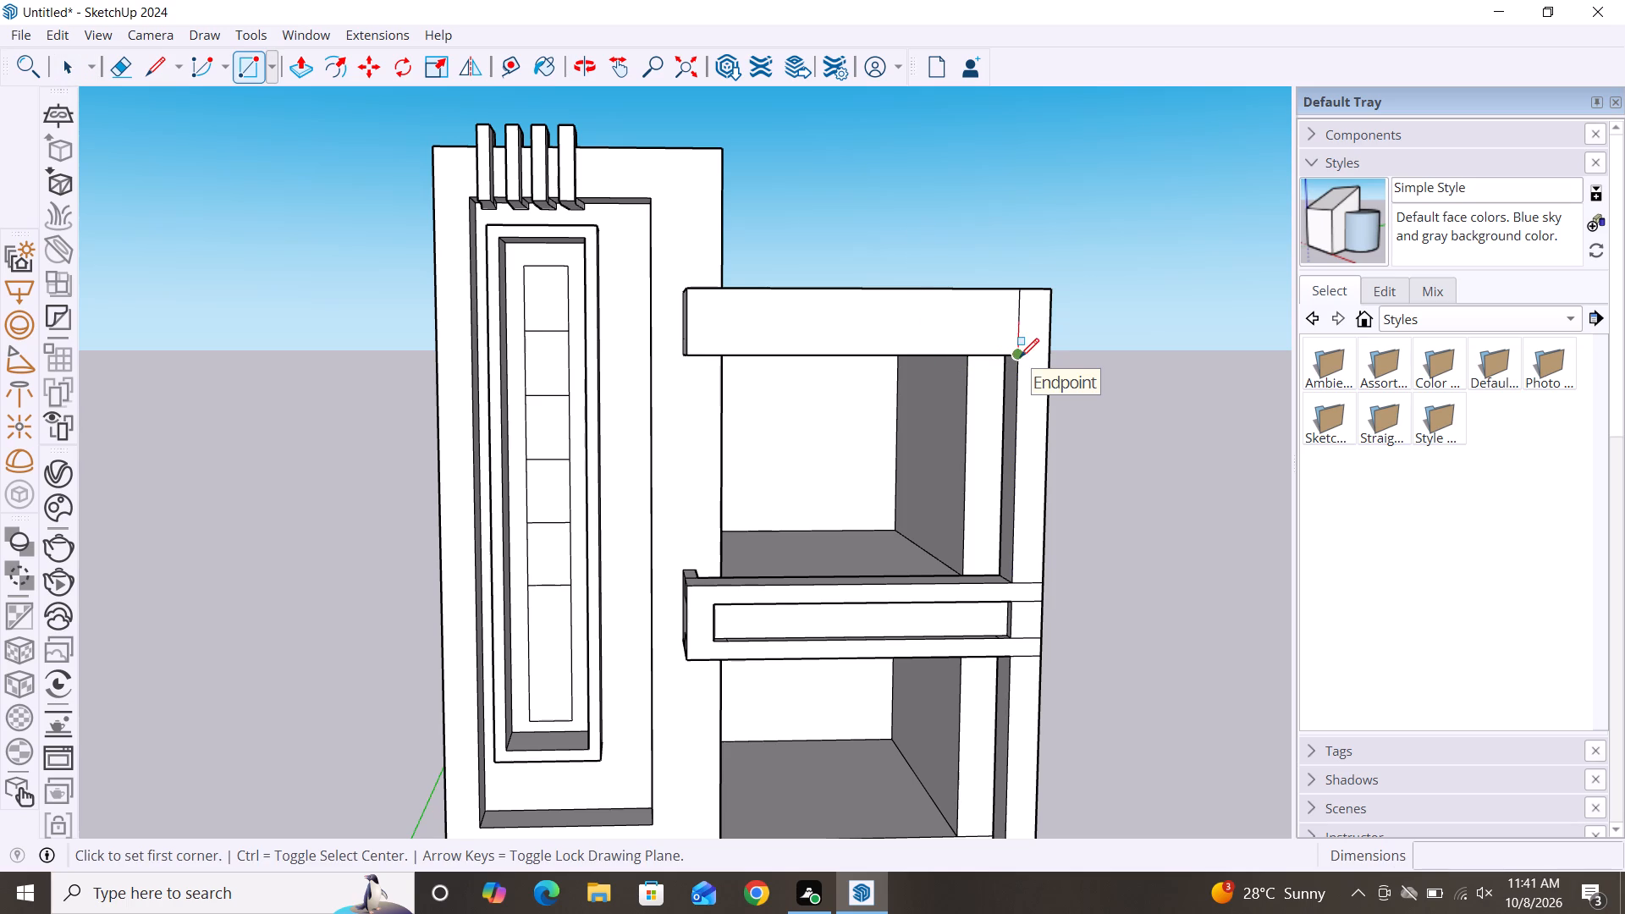
pyautogui.click(1020, 357)
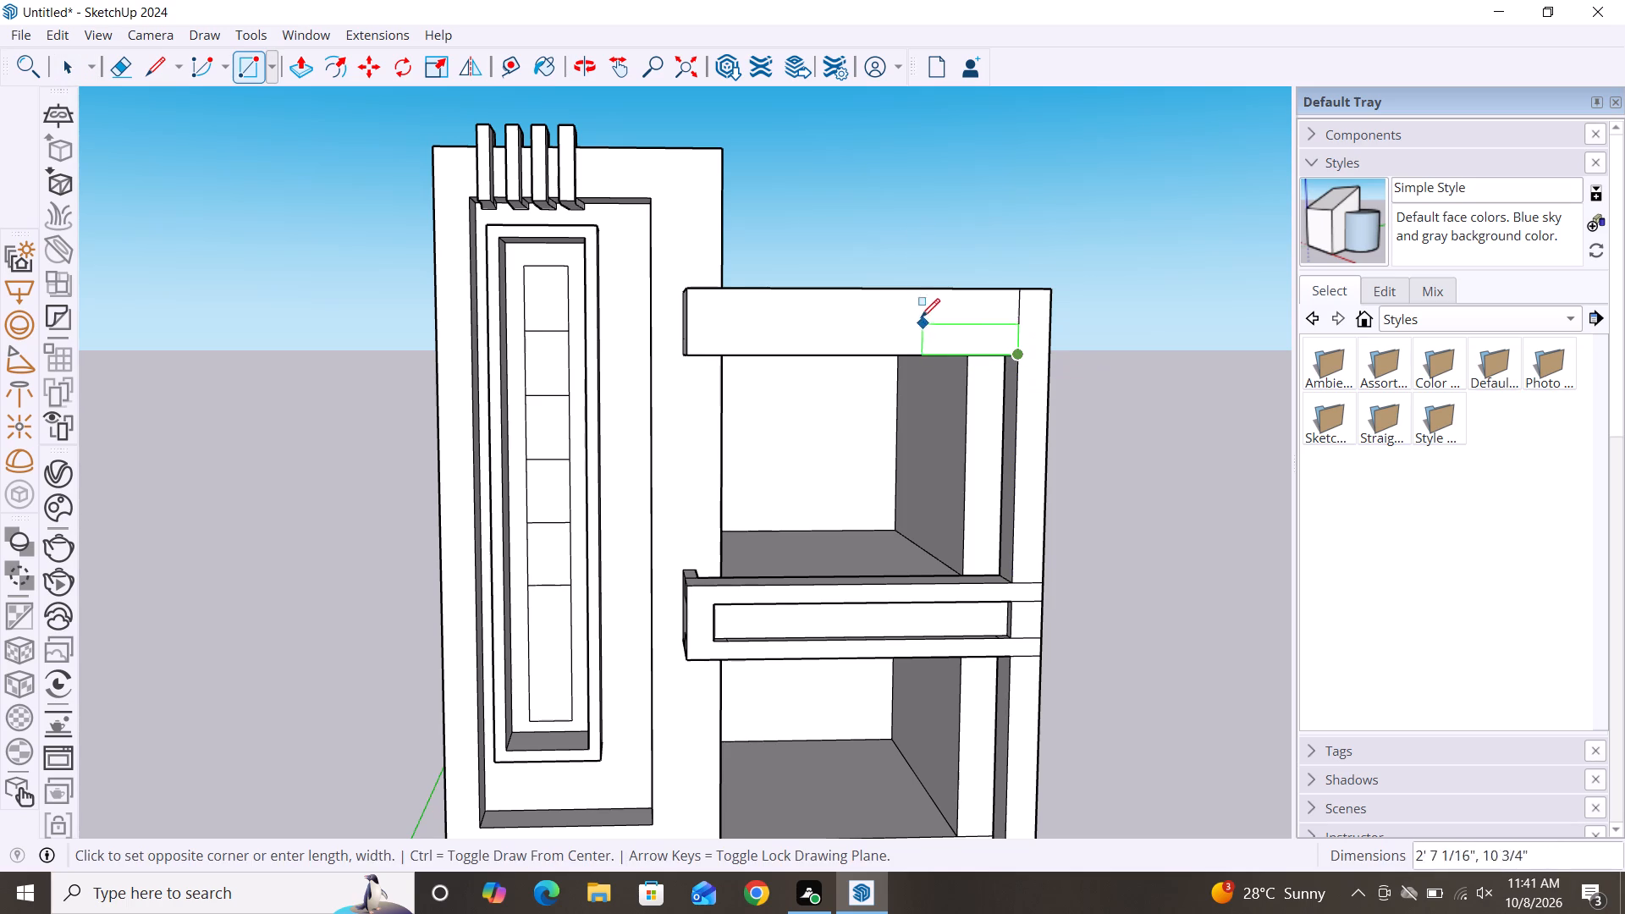
pyautogui.click(919, 150)
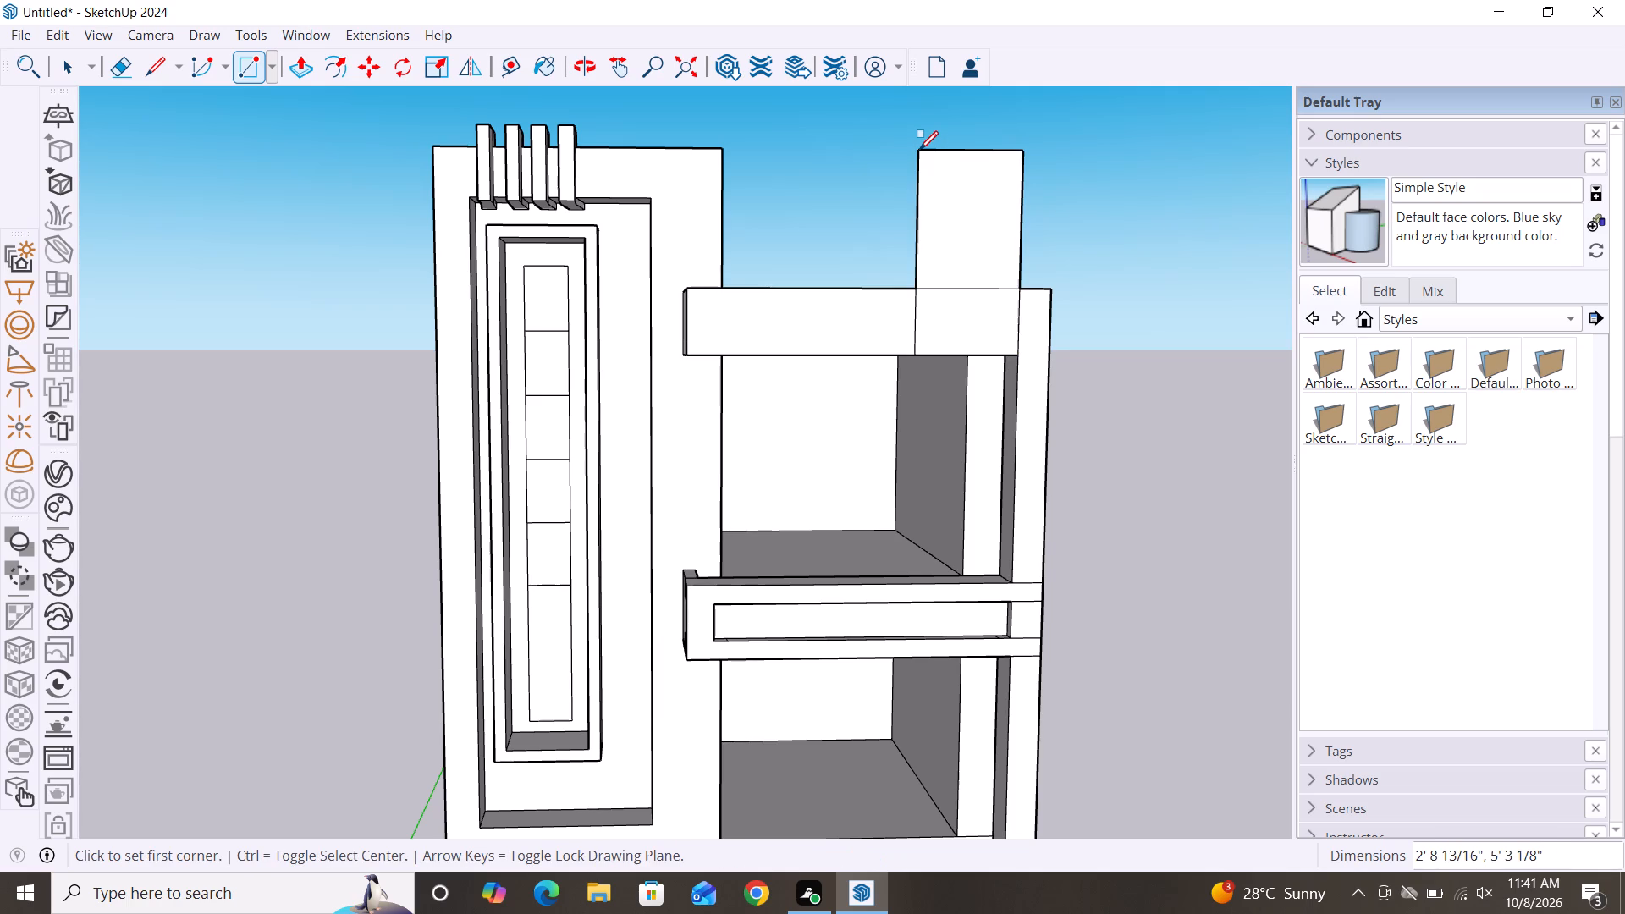
pyautogui.press('space')
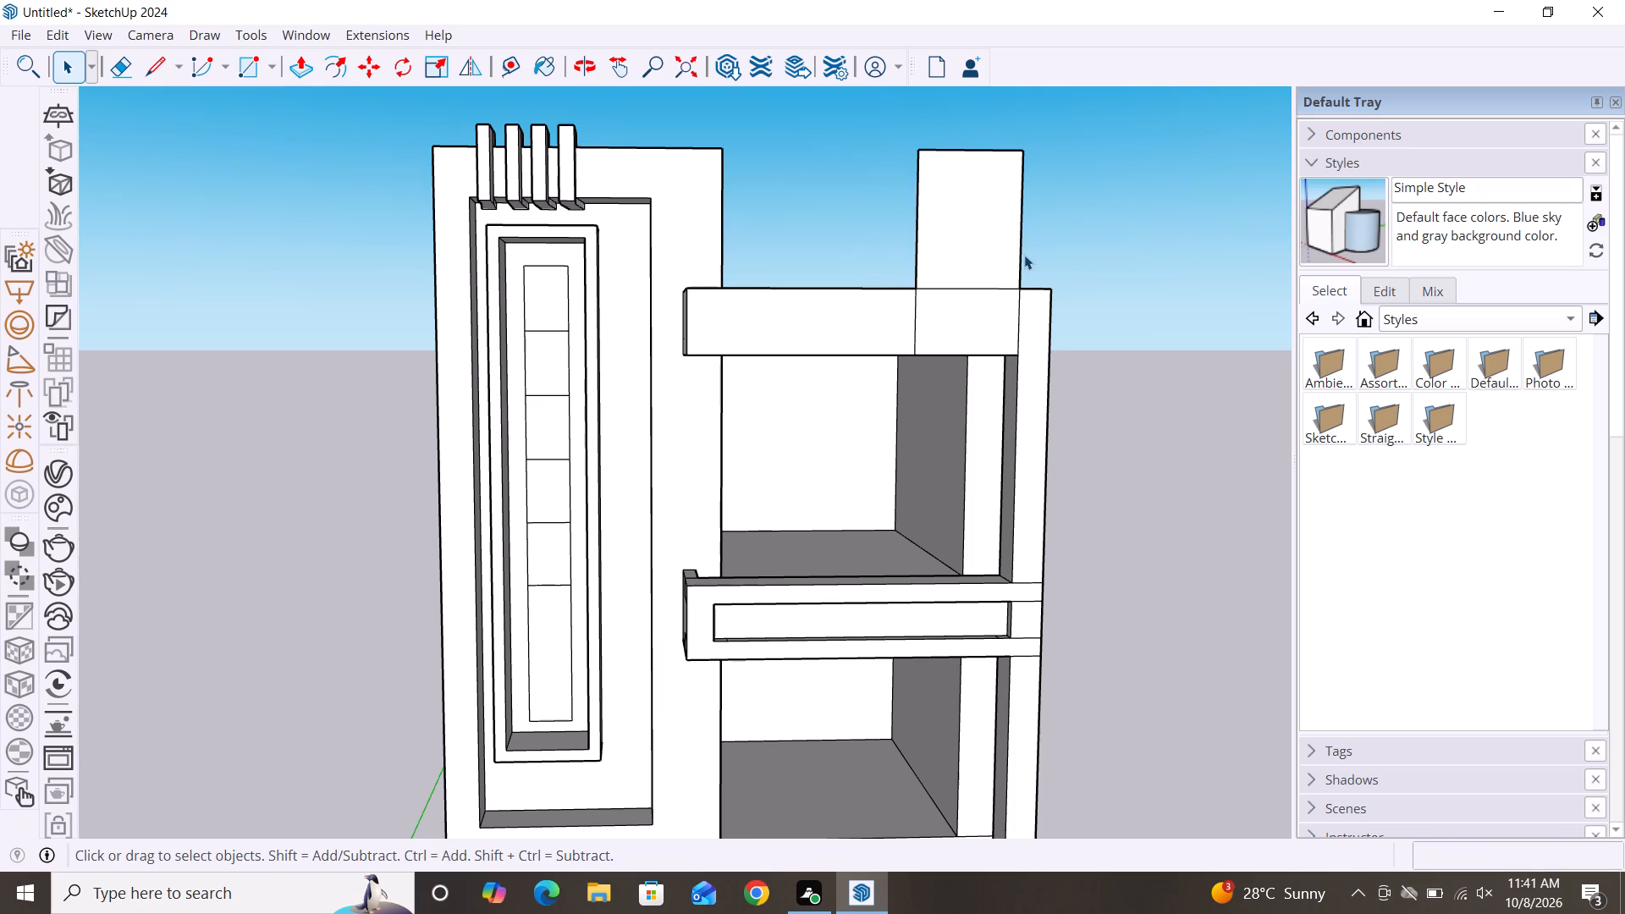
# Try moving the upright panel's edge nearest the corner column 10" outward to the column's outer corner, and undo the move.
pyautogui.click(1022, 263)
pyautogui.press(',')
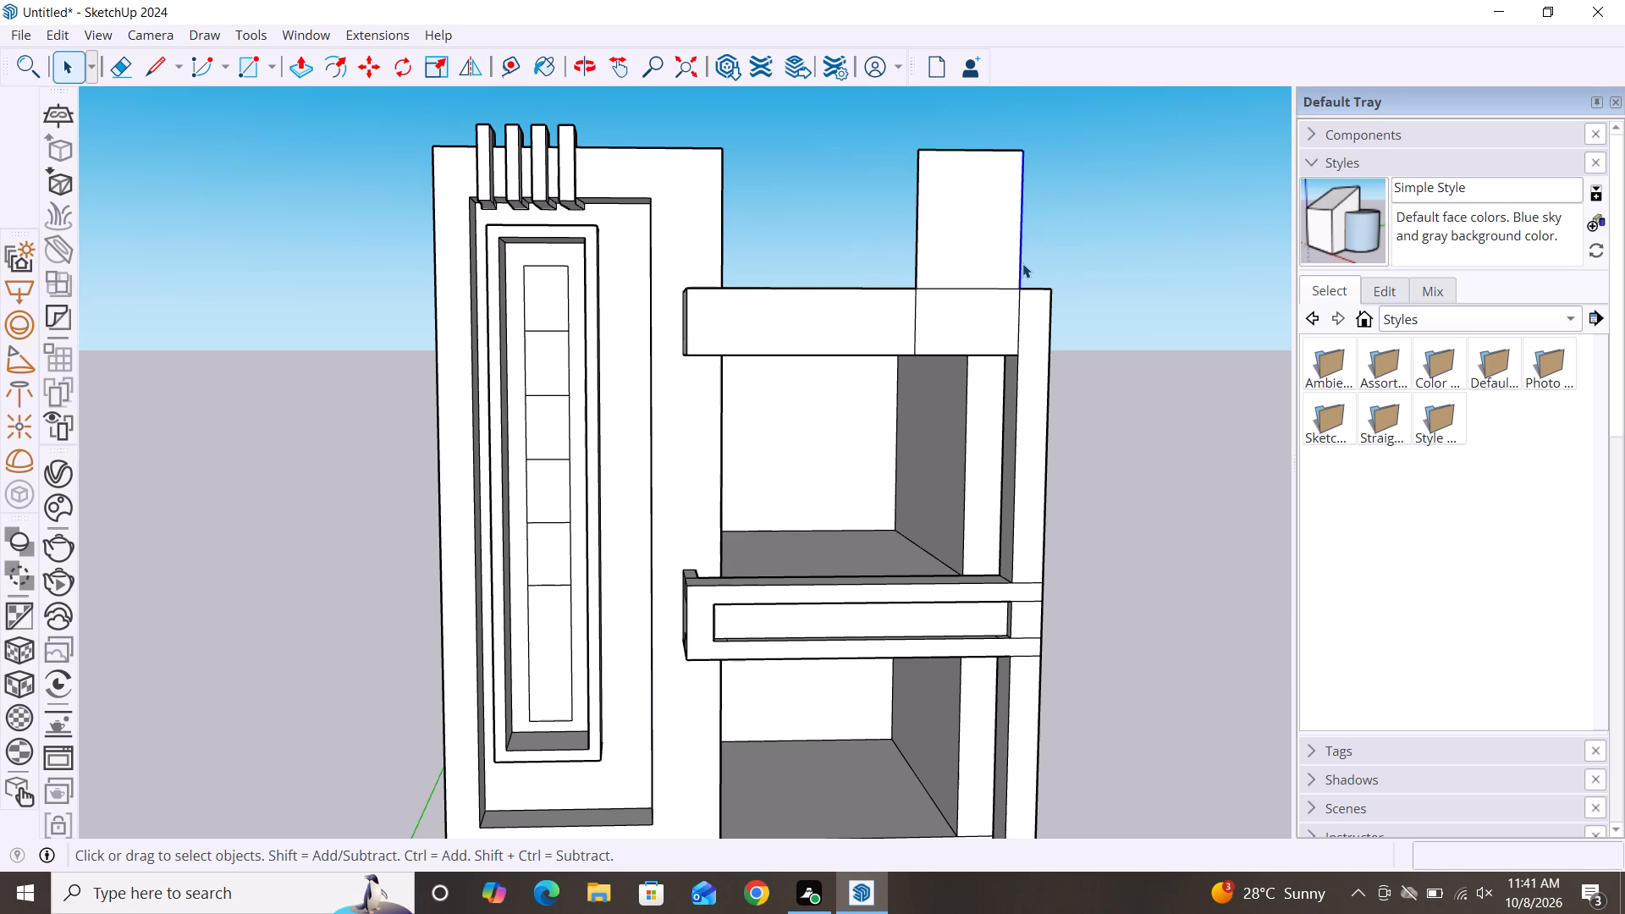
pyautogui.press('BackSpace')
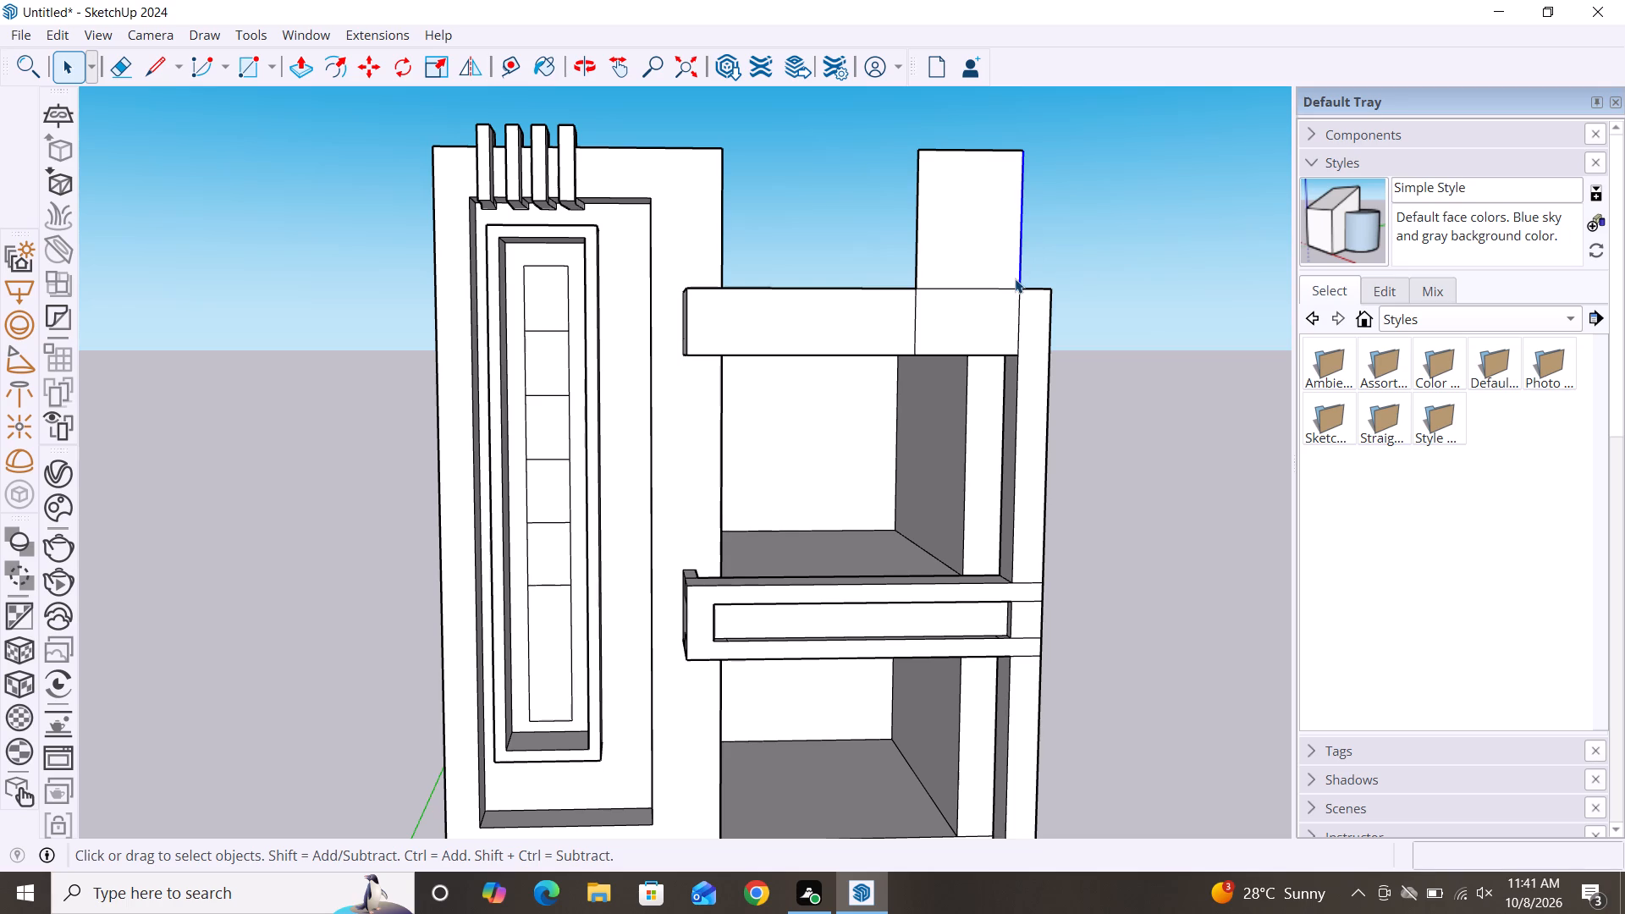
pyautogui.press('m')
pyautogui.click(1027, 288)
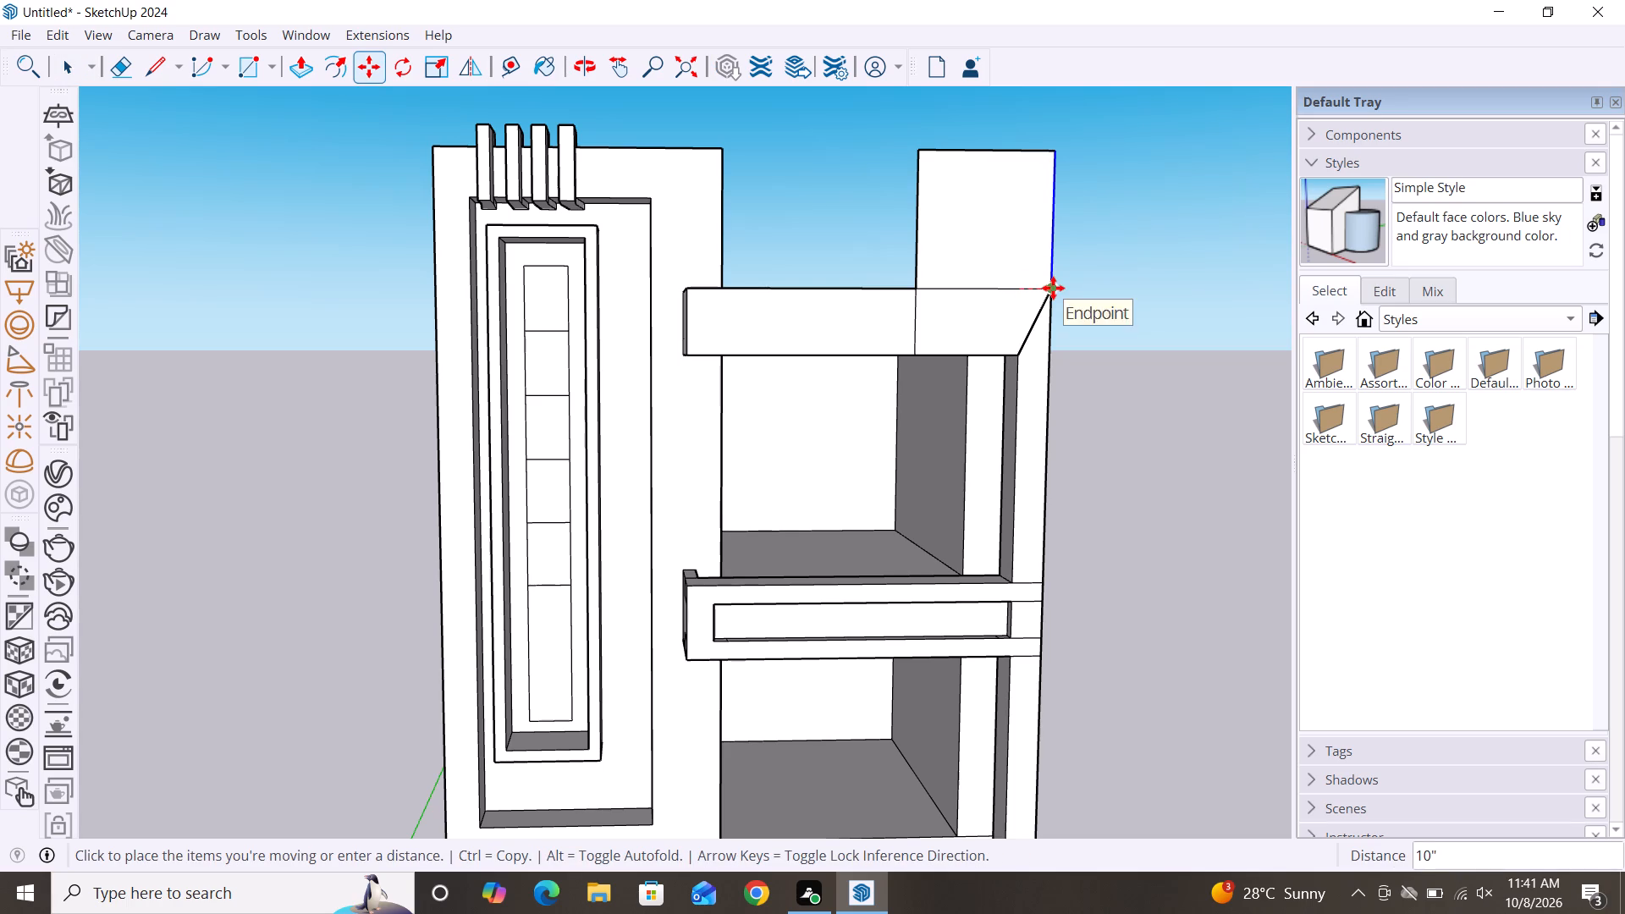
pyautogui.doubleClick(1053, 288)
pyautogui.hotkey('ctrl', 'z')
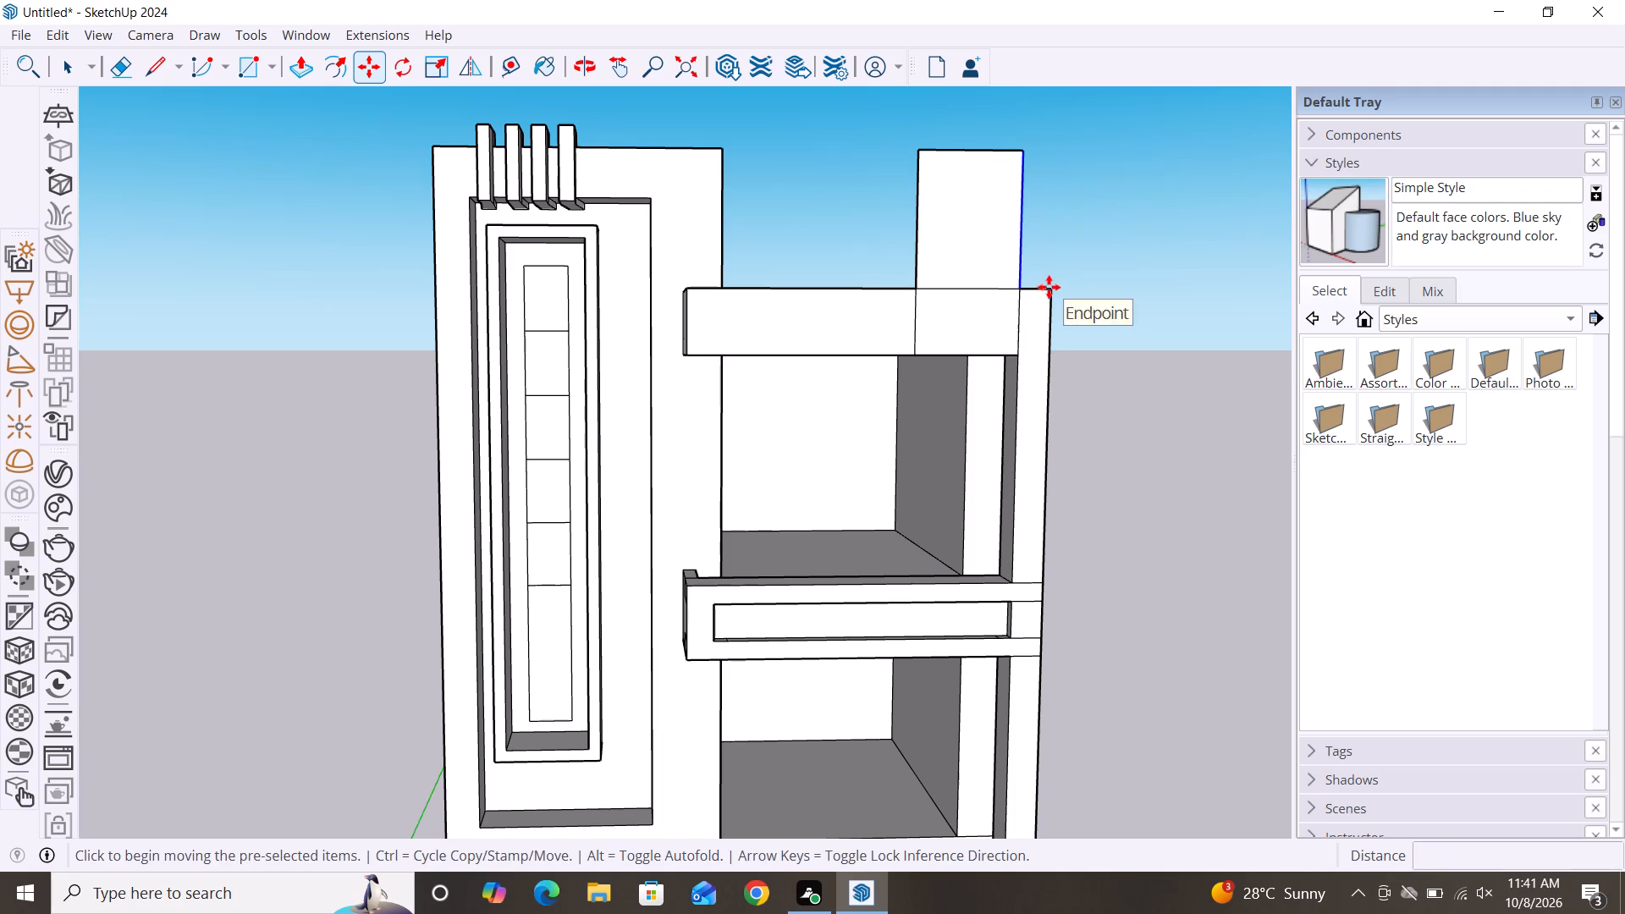
# Copy the upright panel's vertical edge above the parapet 10" outward to the corner column's outer top corner.
pyautogui.scroll(13, 1024, 281)
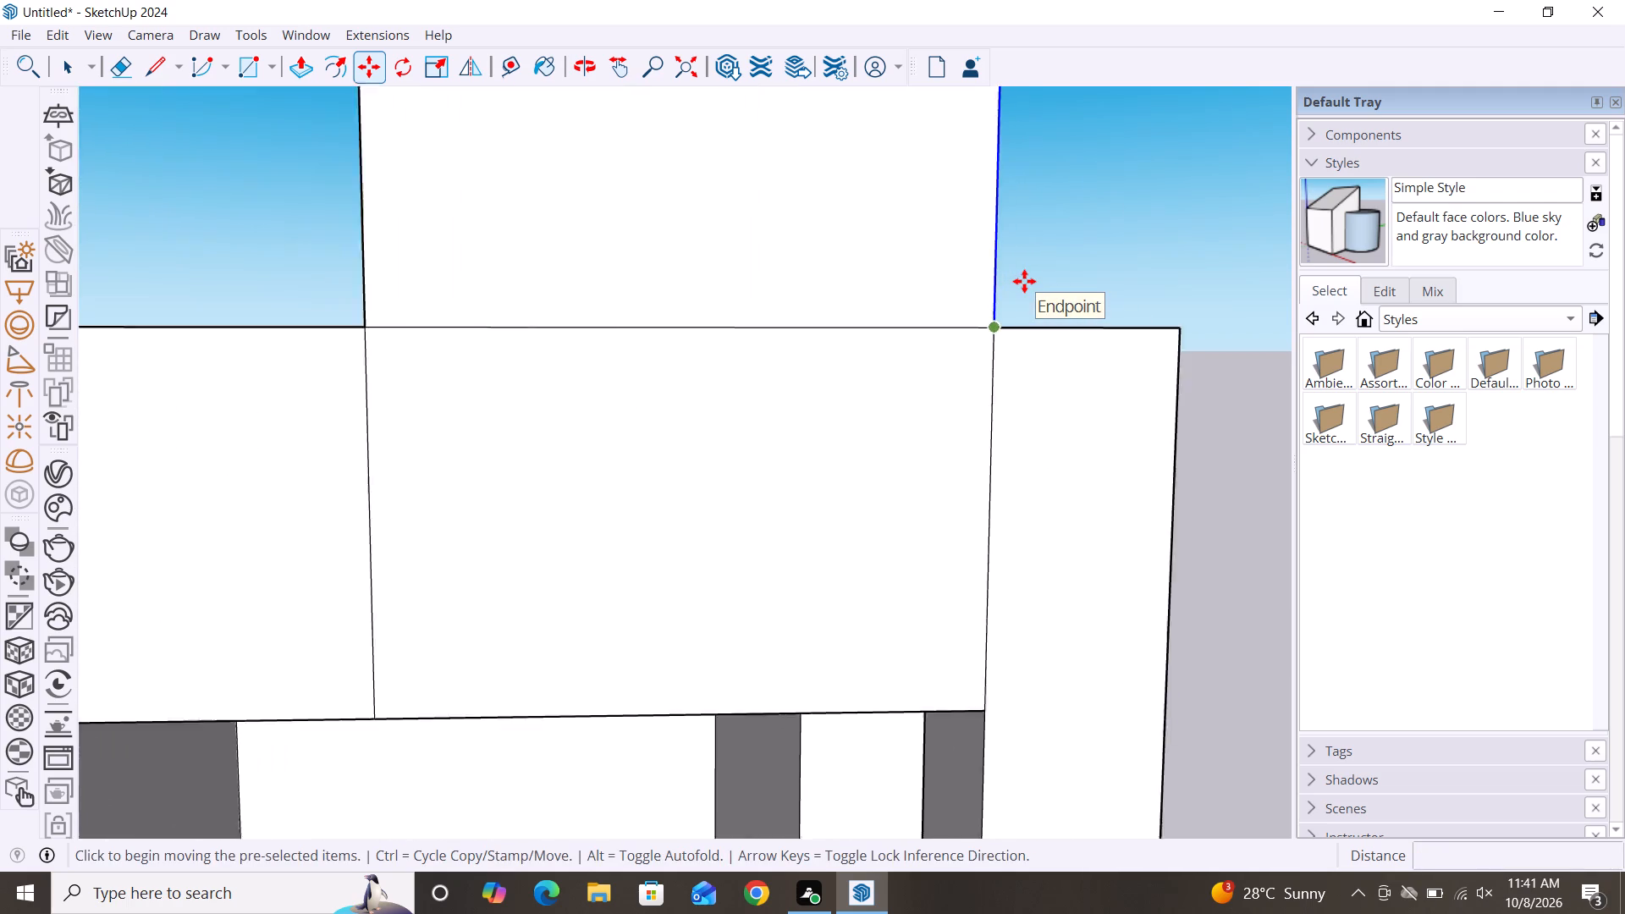
pyautogui.scroll(2, 1024, 281)
pyautogui.click(918, 449)
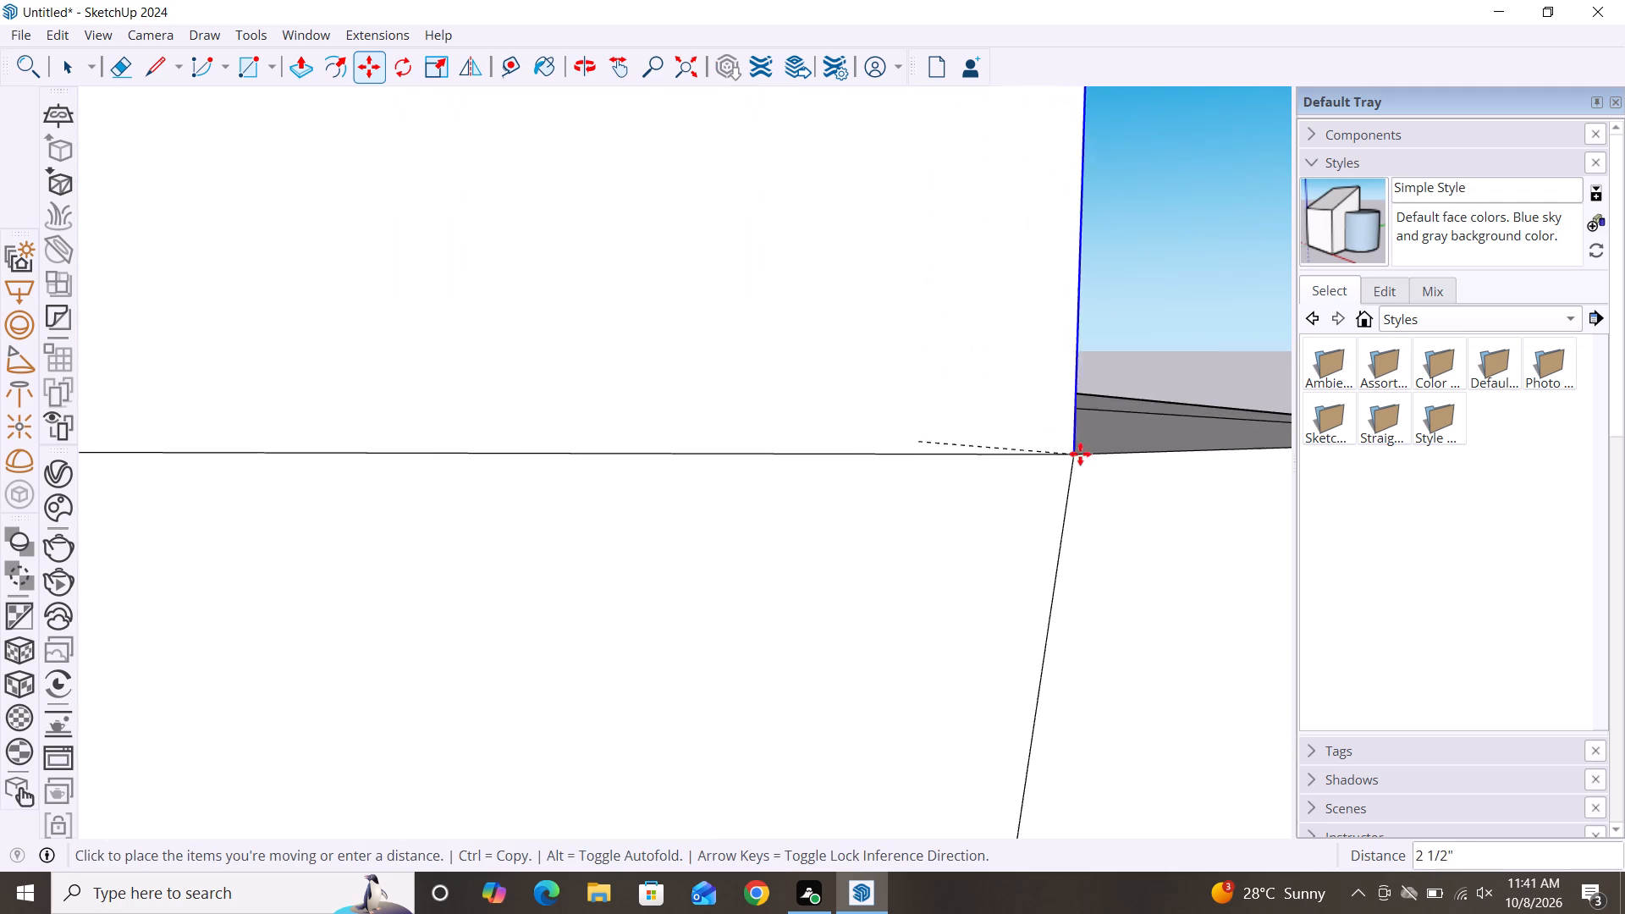
pyautogui.scroll(-2, 867, 388)
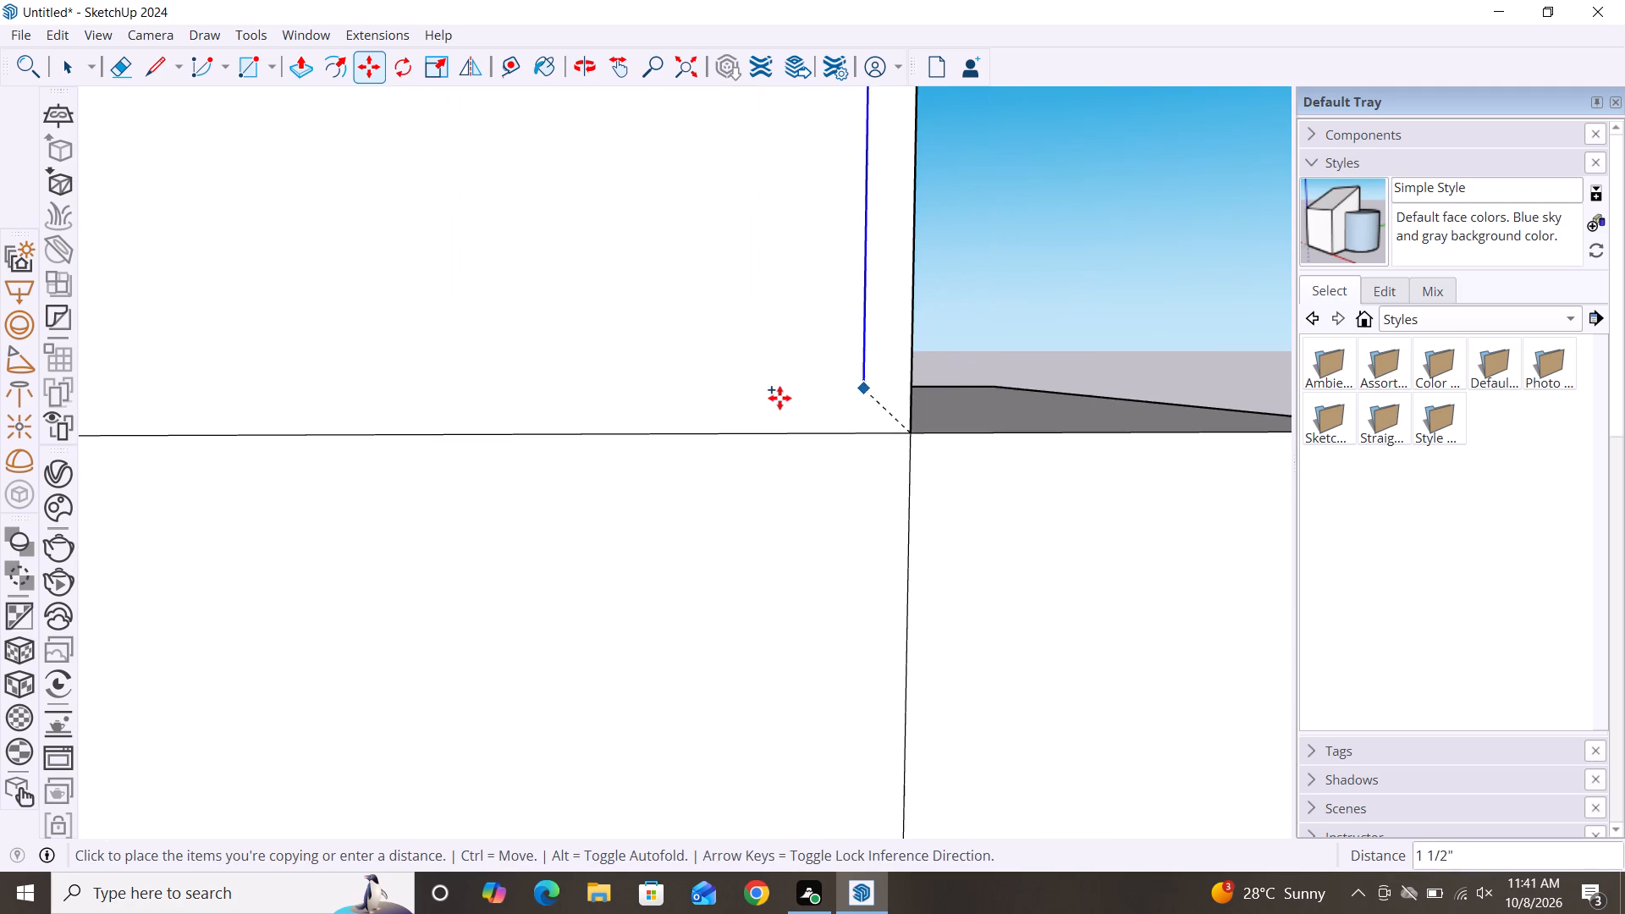
pyautogui.scroll(-7, 732, 375)
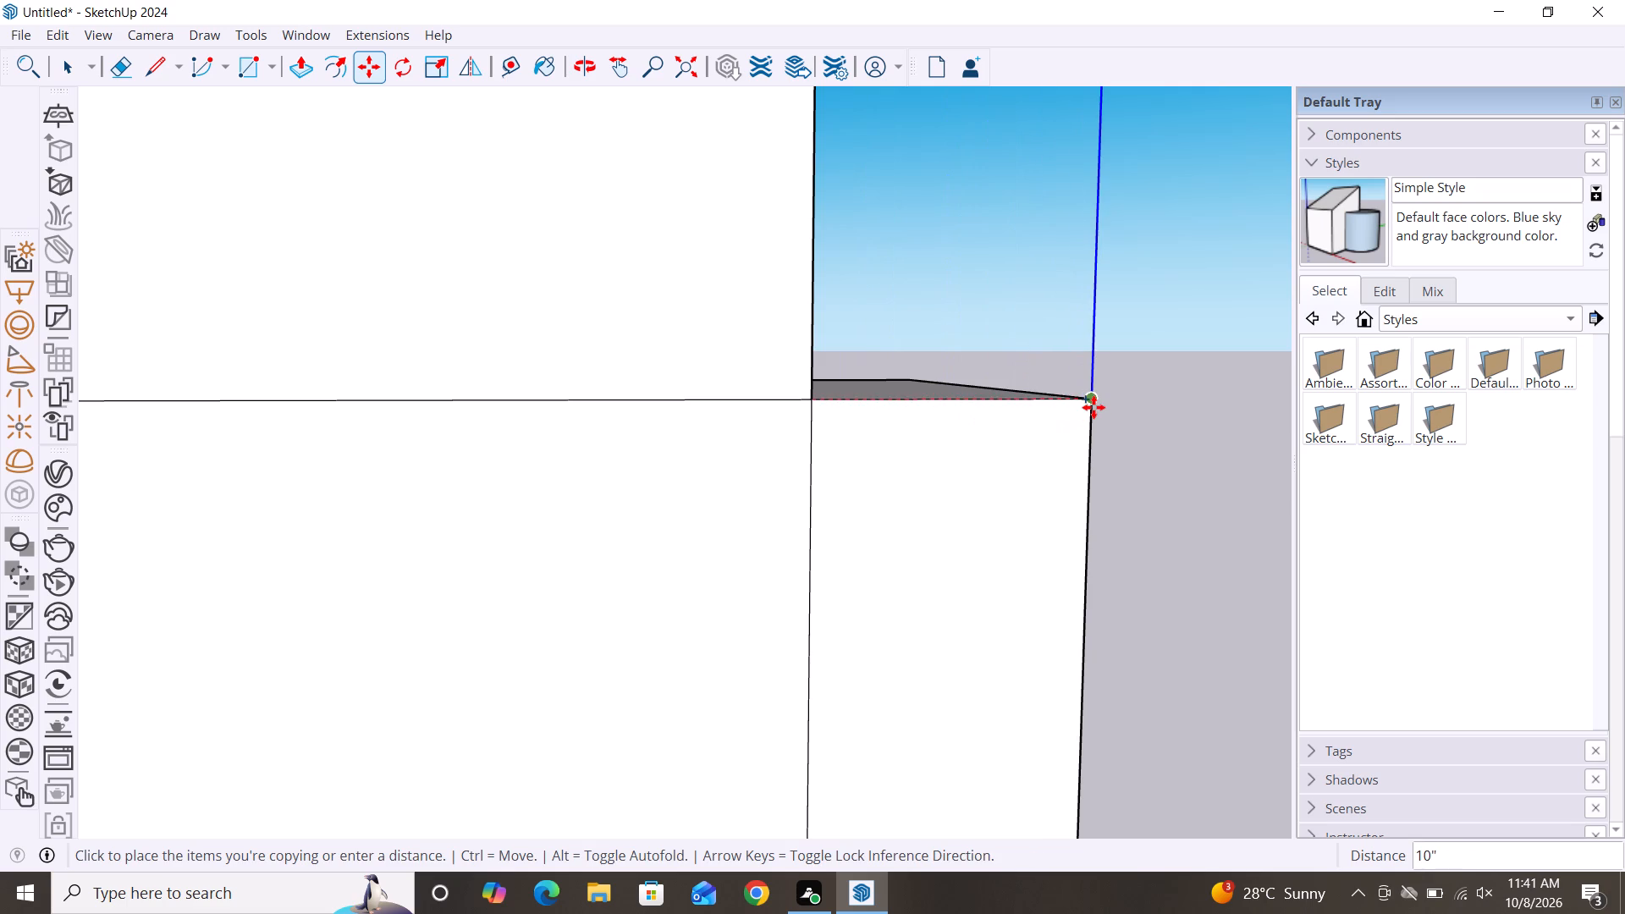
pyautogui.click(1093, 407)
pyautogui.scroll(-9, 1201, 465)
pyautogui.scroll(-4, 1039, 410)
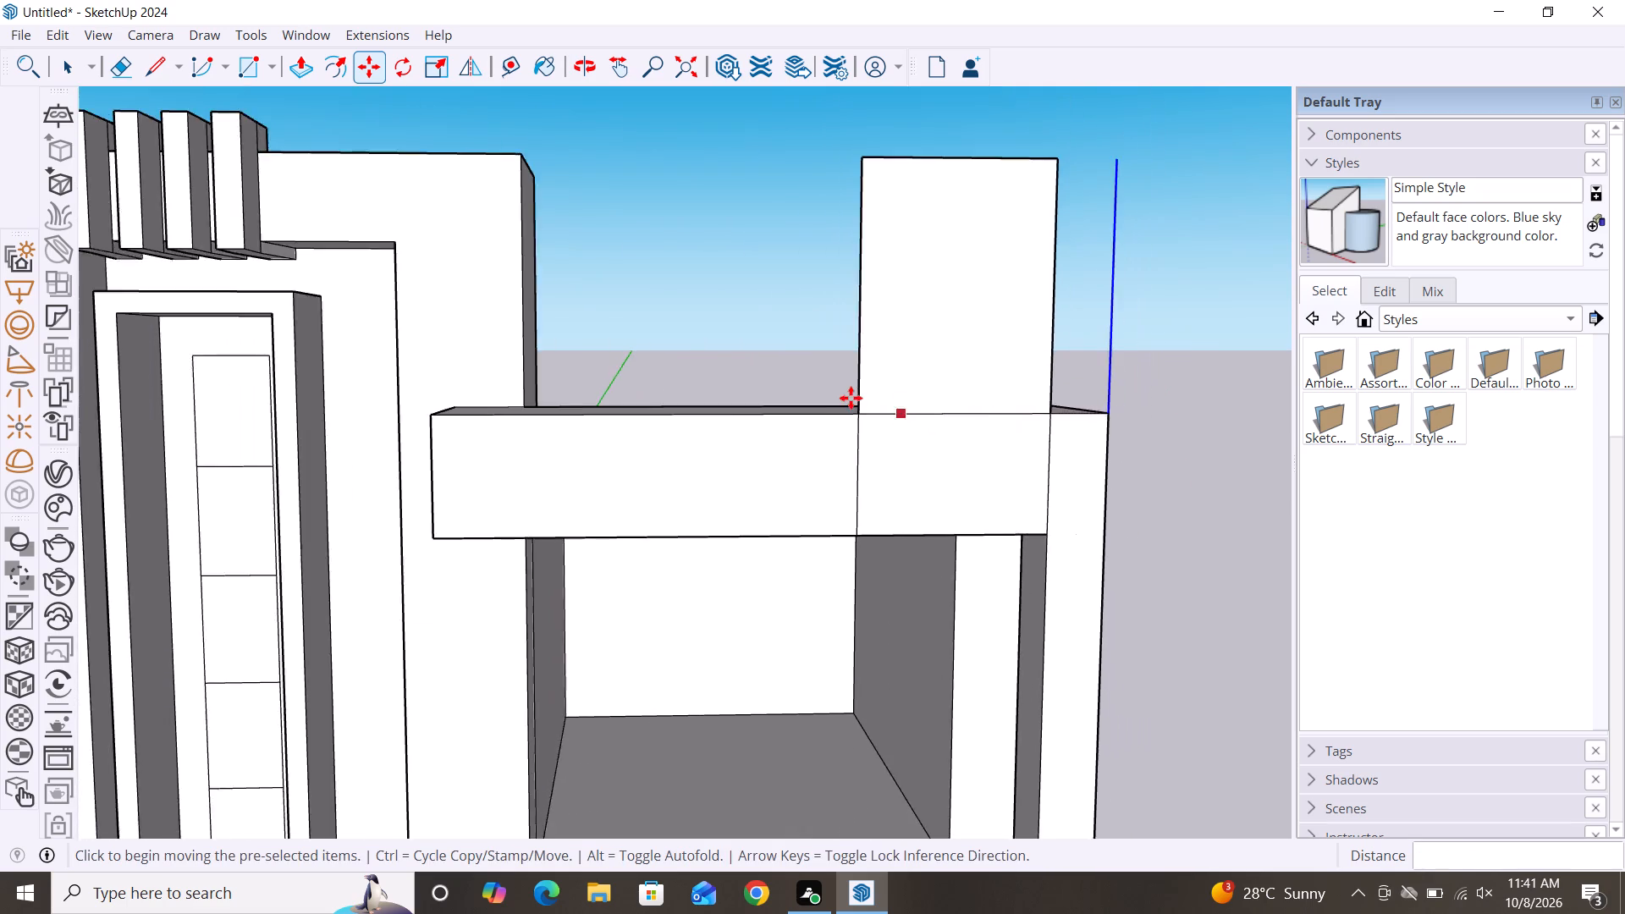
pyautogui.scroll(-3, 851, 398)
pyautogui.press('space')
# Draw a 10" line joining the copied edge's top to the upright panel's top corner, closing a face above the column.
pyautogui.scroll(4, 984, 452)
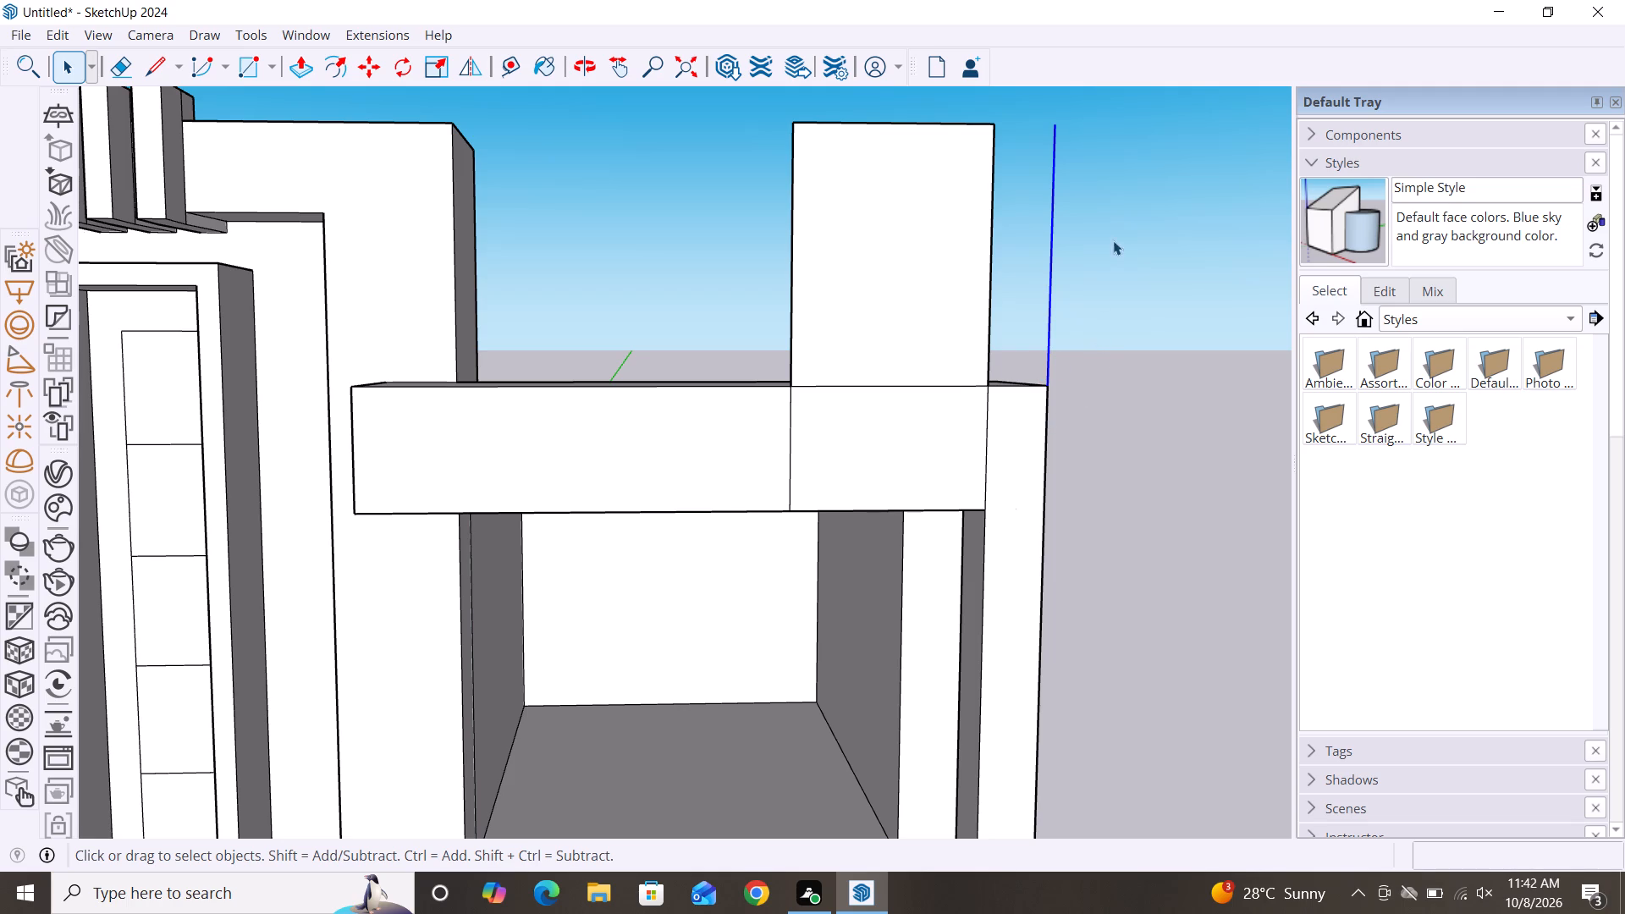
pyautogui.scroll(-3, 1121, 339)
pyautogui.press('l')
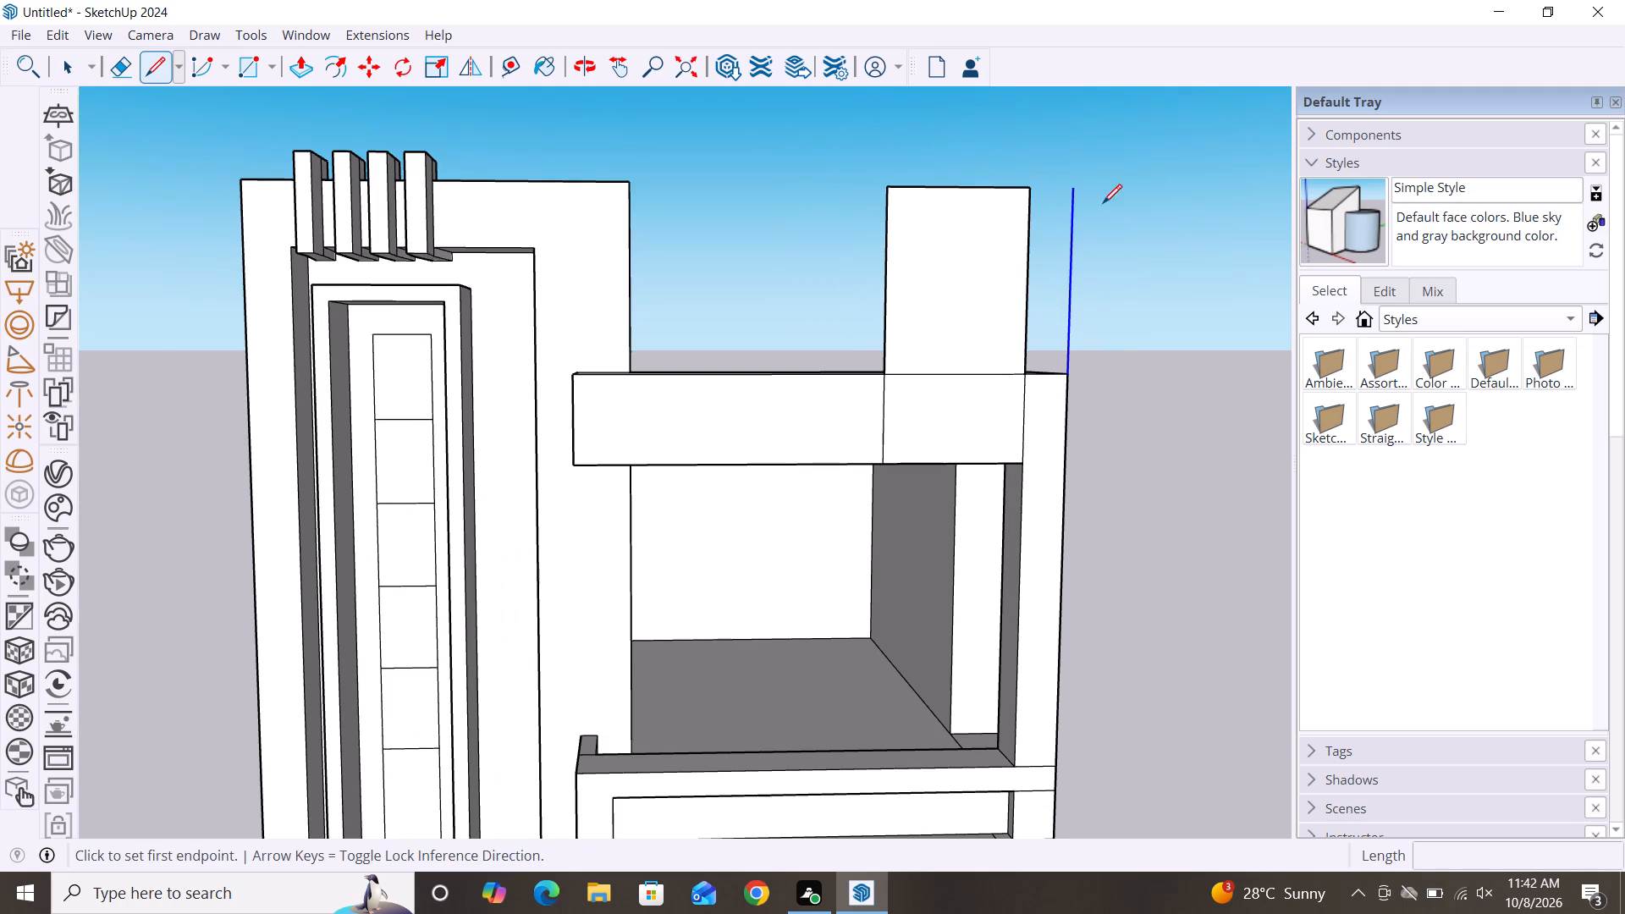
pyautogui.click(1069, 190)
pyautogui.click(1031, 191)
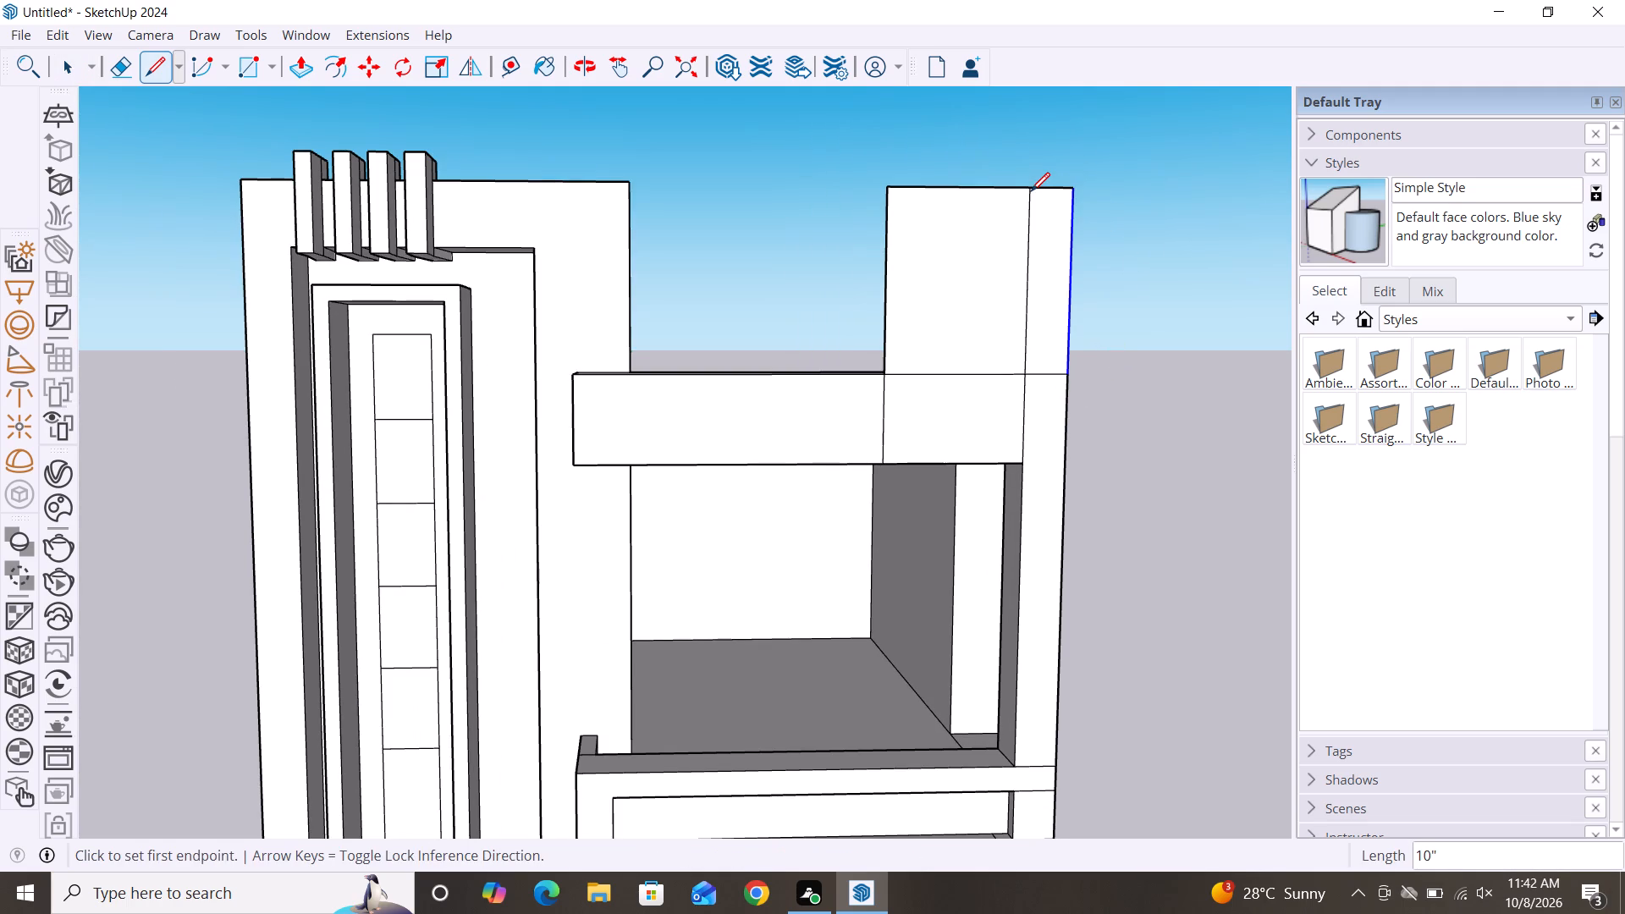
pyautogui.press('space')
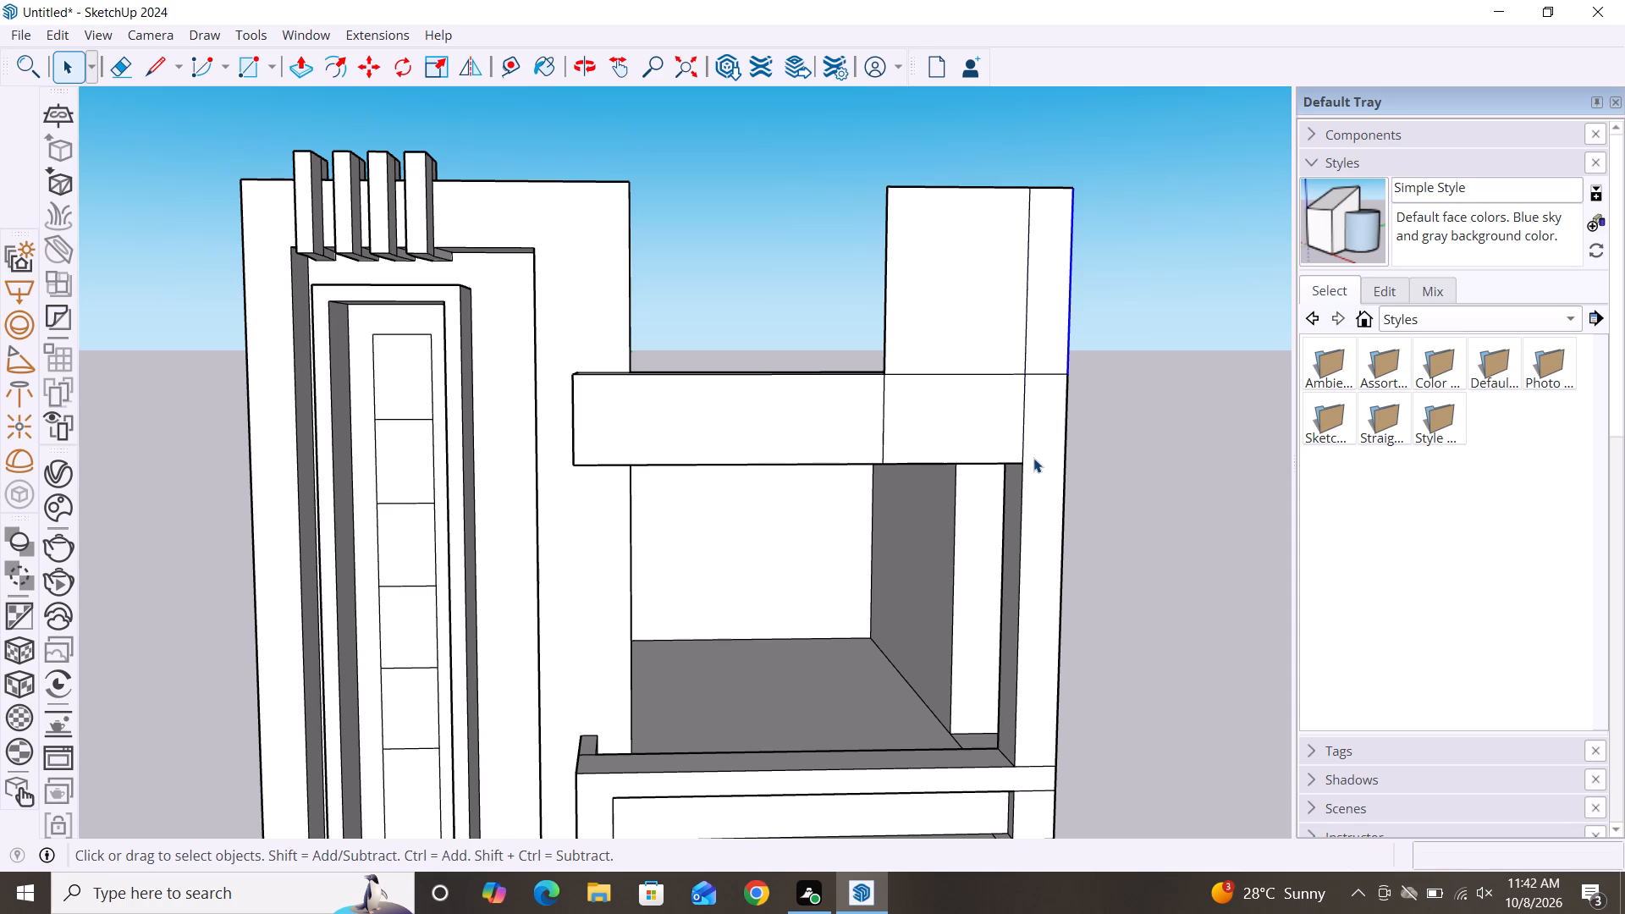
# Draw a 10" line across the corner column from the parapet's lower corner to the column's outer edge.
pyautogui.press('l')
pyautogui.moveTo(1018, 465); pyautogui.dragTo(1038, 474)
pyautogui.click(1063, 465)
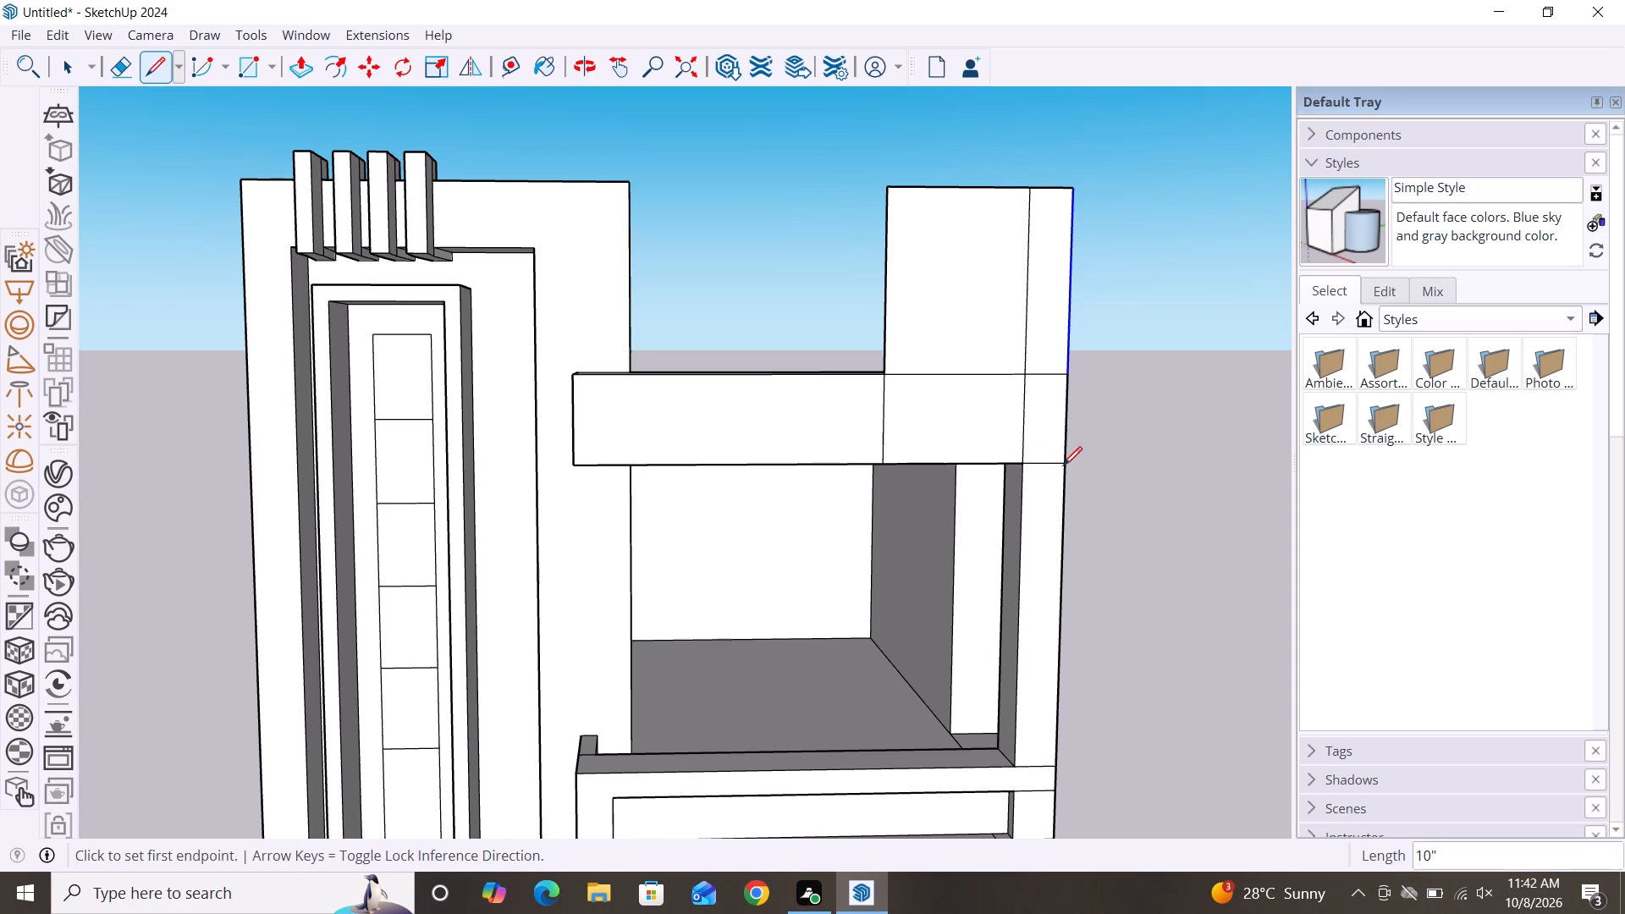
pyautogui.press('space')
pyautogui.click(1137, 369)
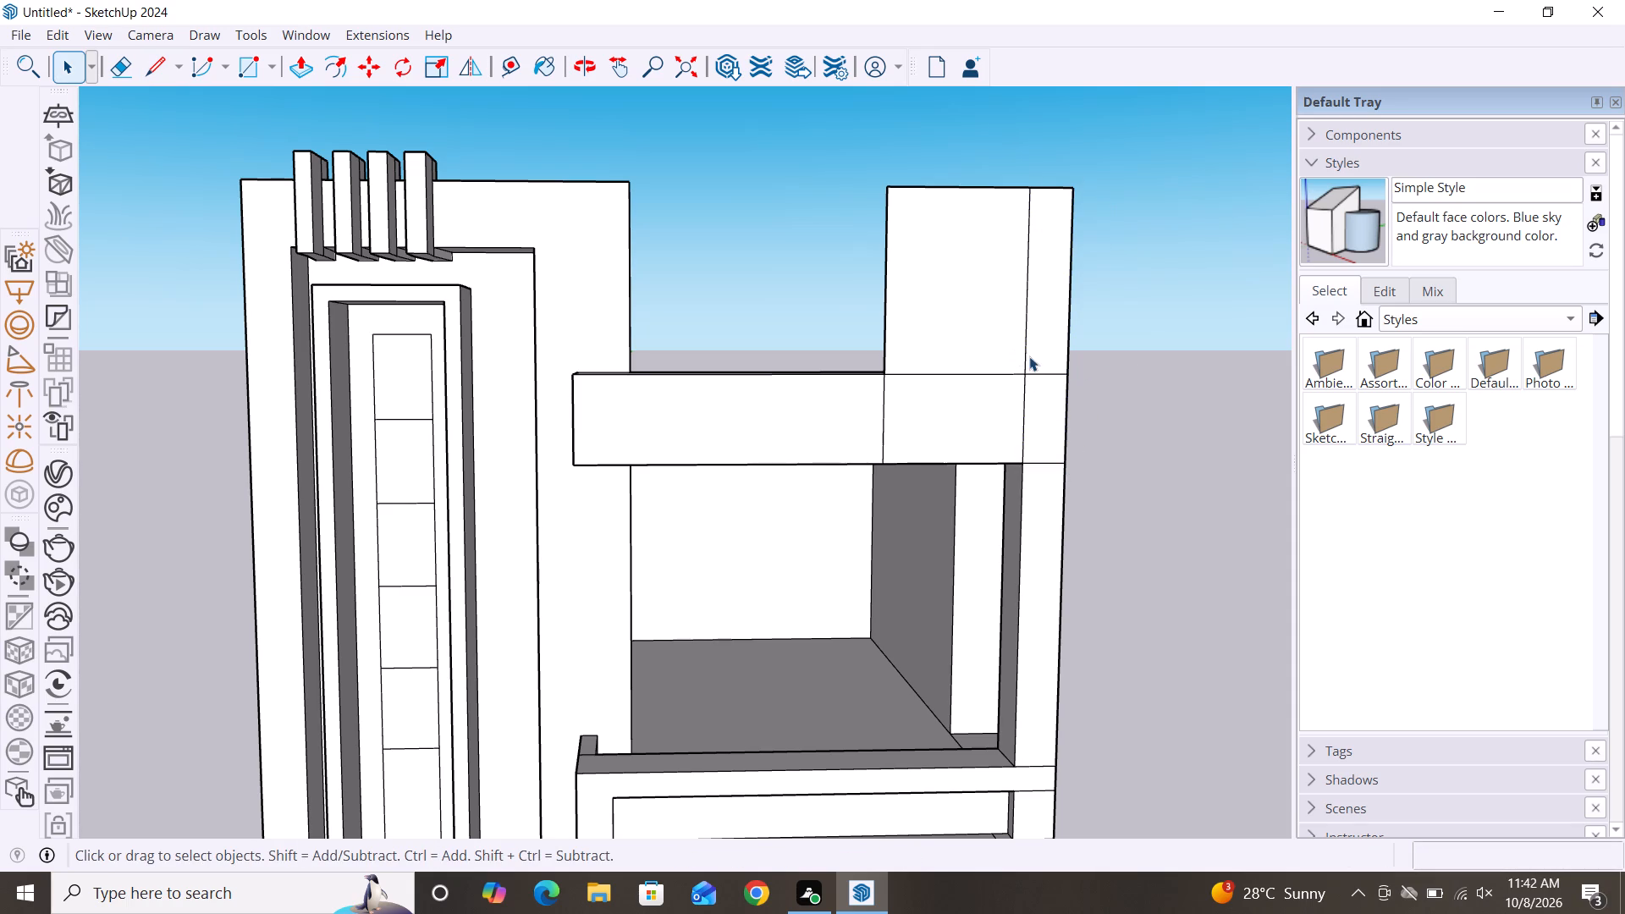
# Delete the vertical edge above the parapet that splits the upright panel from the strip over the corner column.
pyautogui.click(1023, 361)
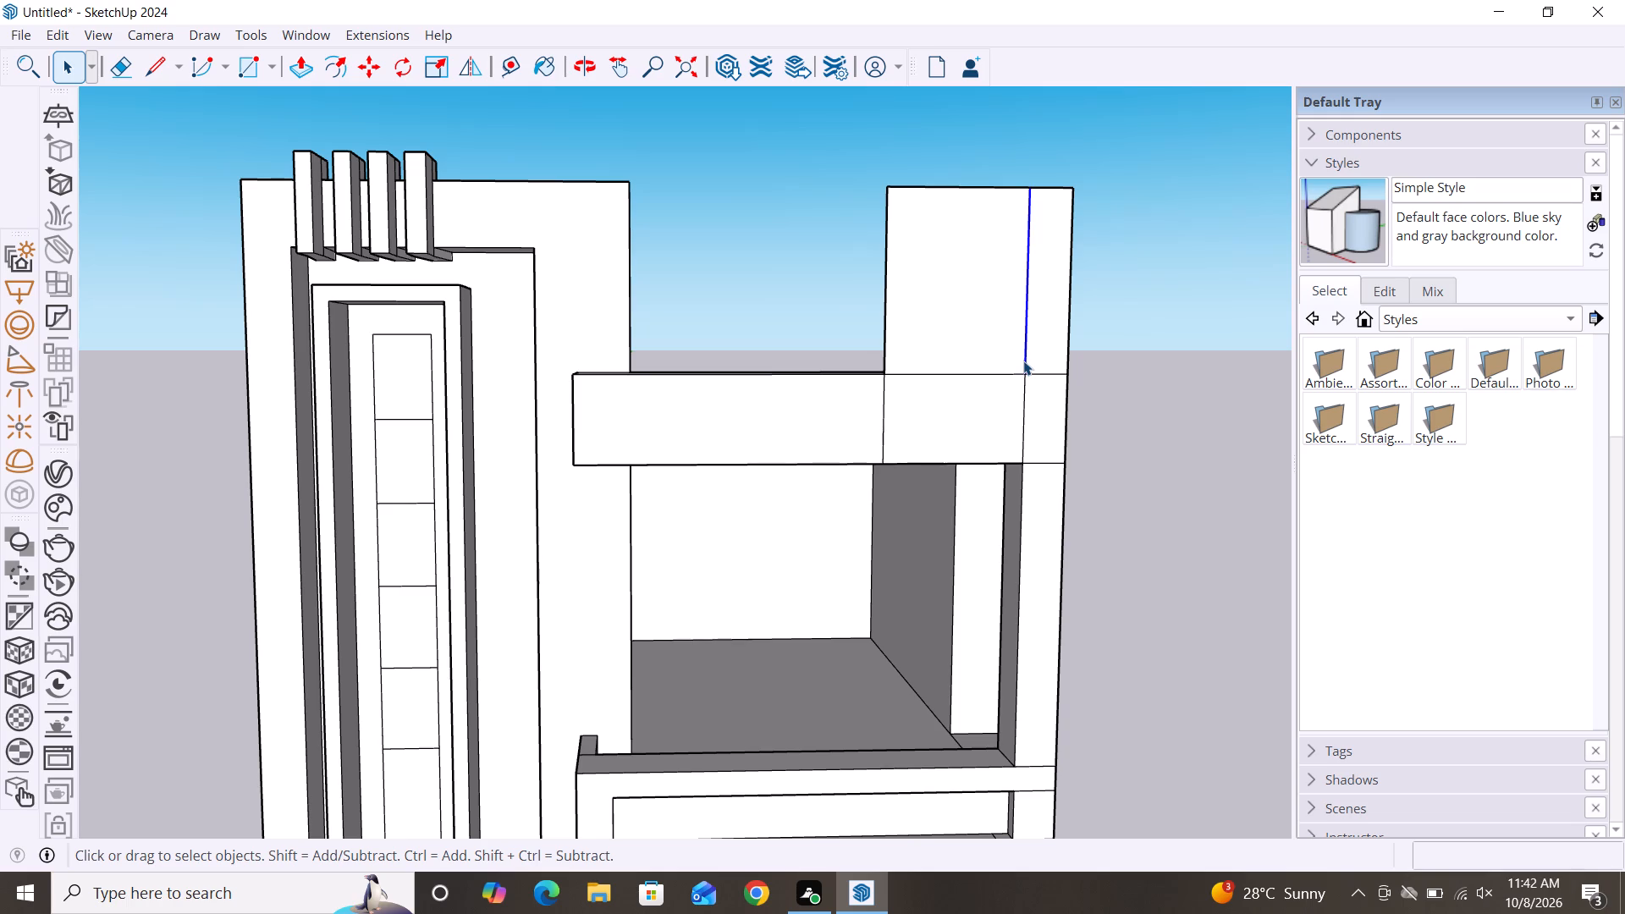
pyautogui.press('Delete')
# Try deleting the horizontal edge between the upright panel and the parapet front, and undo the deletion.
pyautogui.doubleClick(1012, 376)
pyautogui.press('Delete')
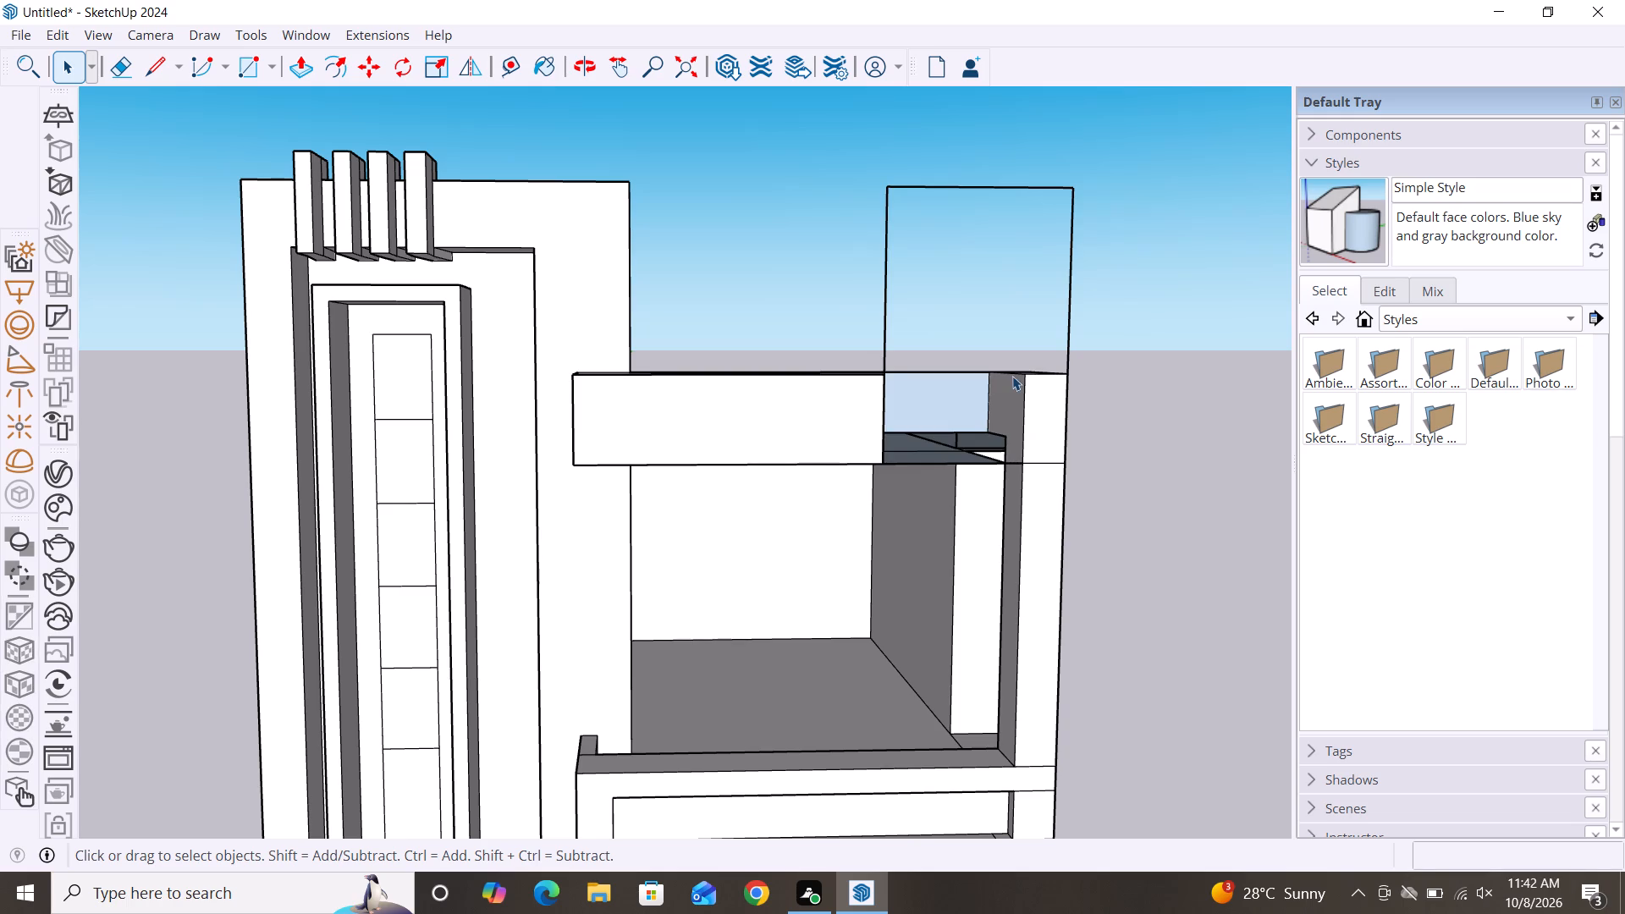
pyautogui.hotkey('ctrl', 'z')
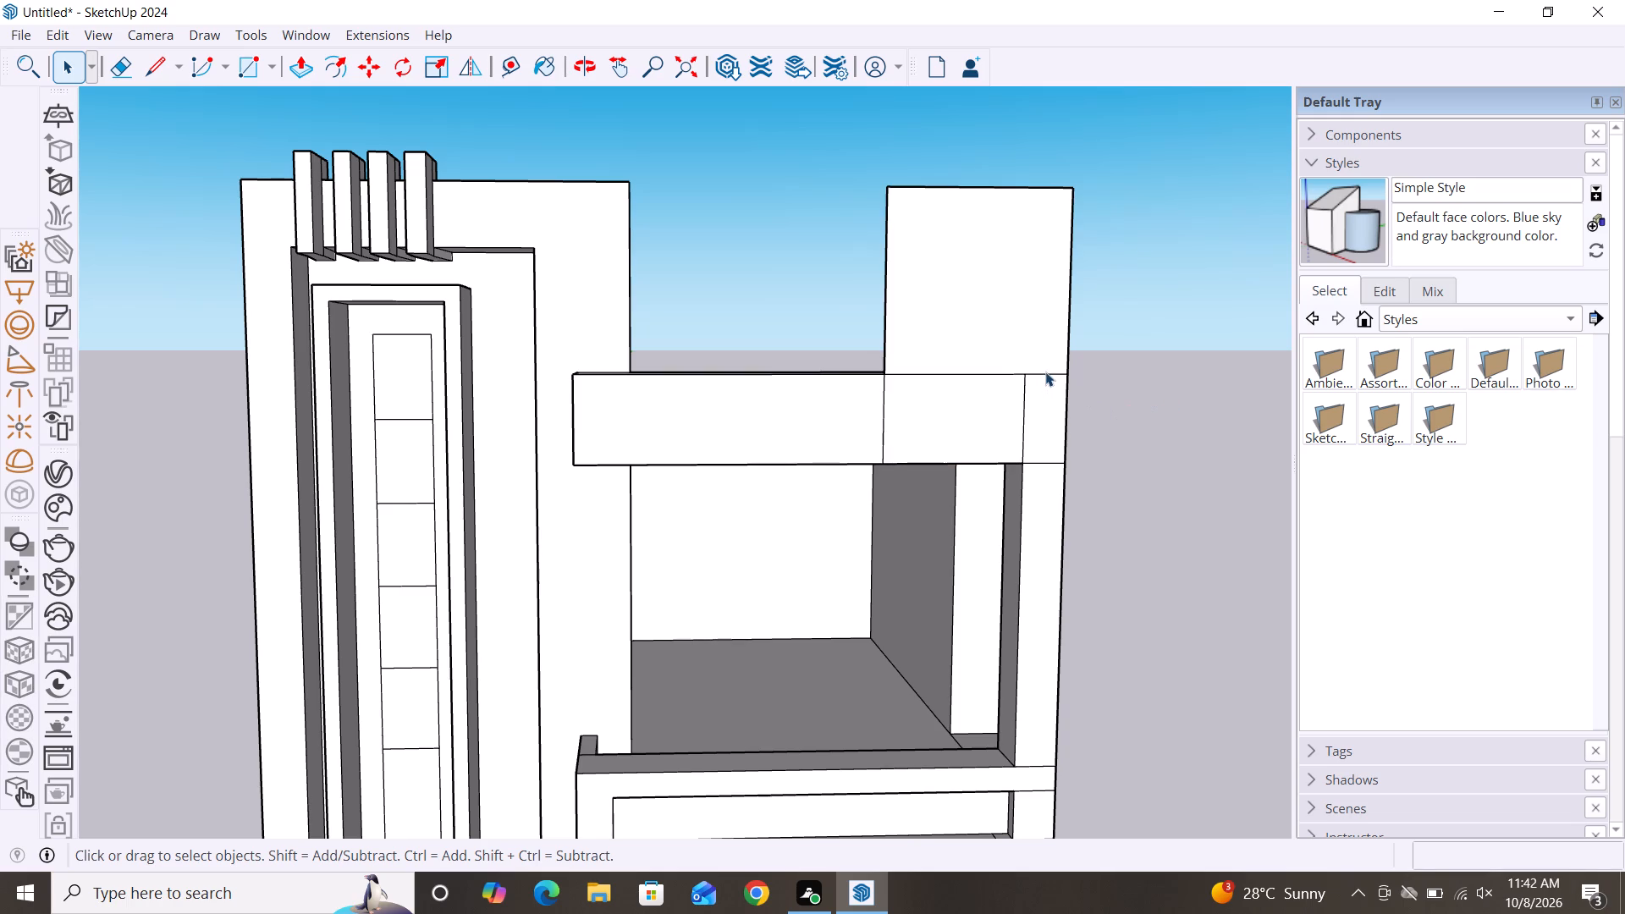
# Delete the short horizontal edge crossing the corner column at the parapet's top level.
pyautogui.doubleClick(1045, 372)
pyautogui.click(1099, 385)
pyautogui.scroll(5, 1027, 369)
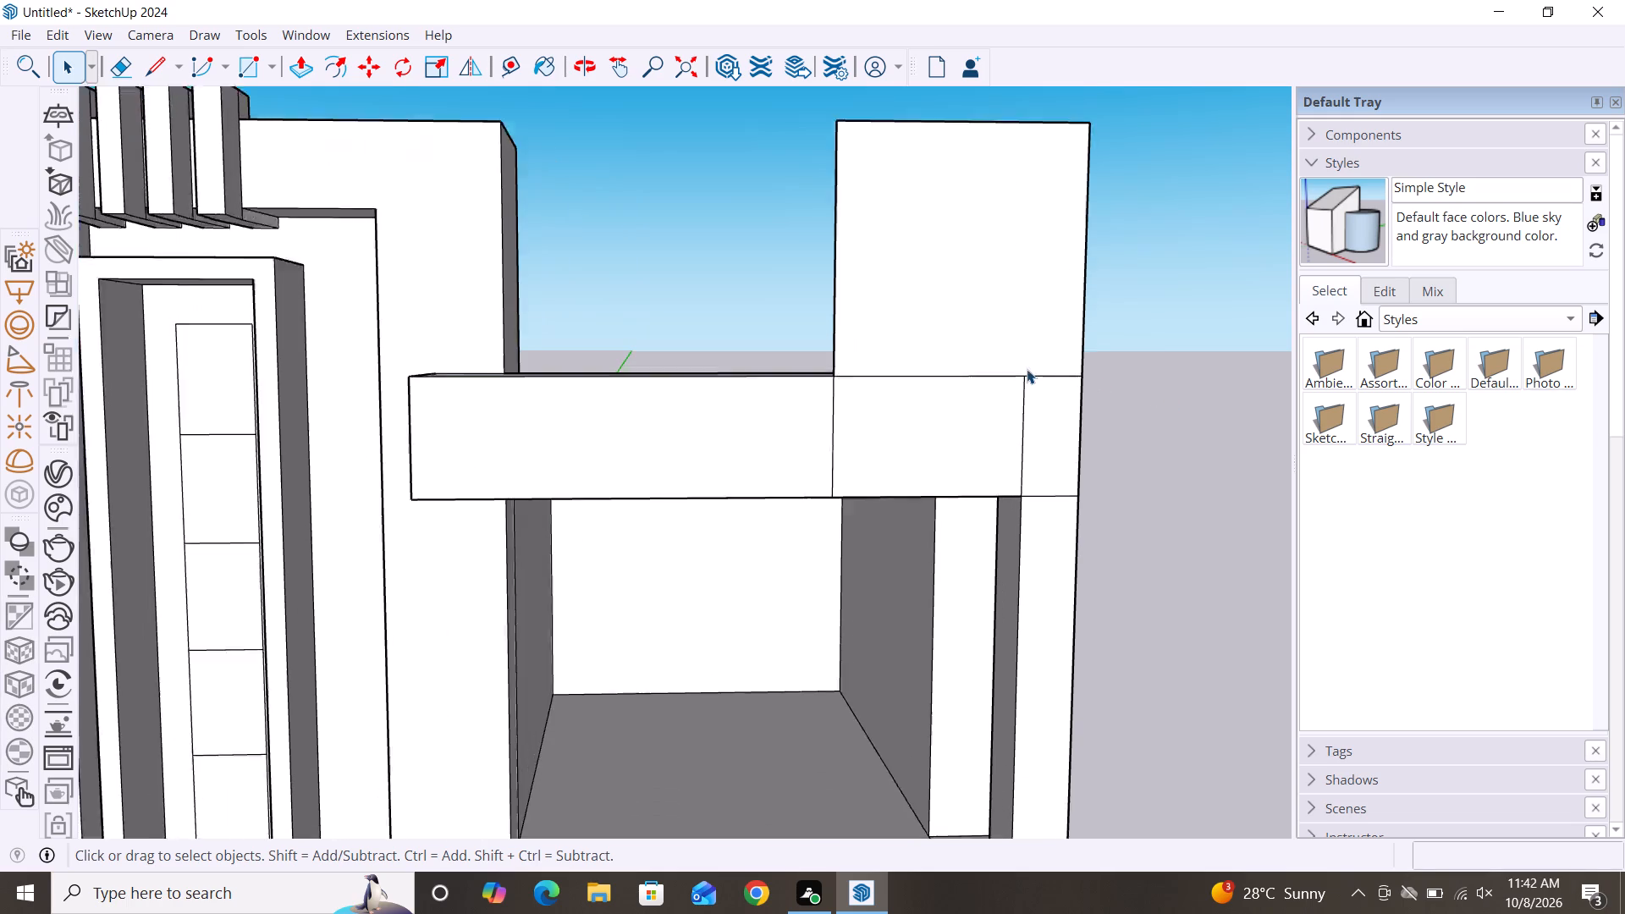
pyautogui.click(1038, 377)
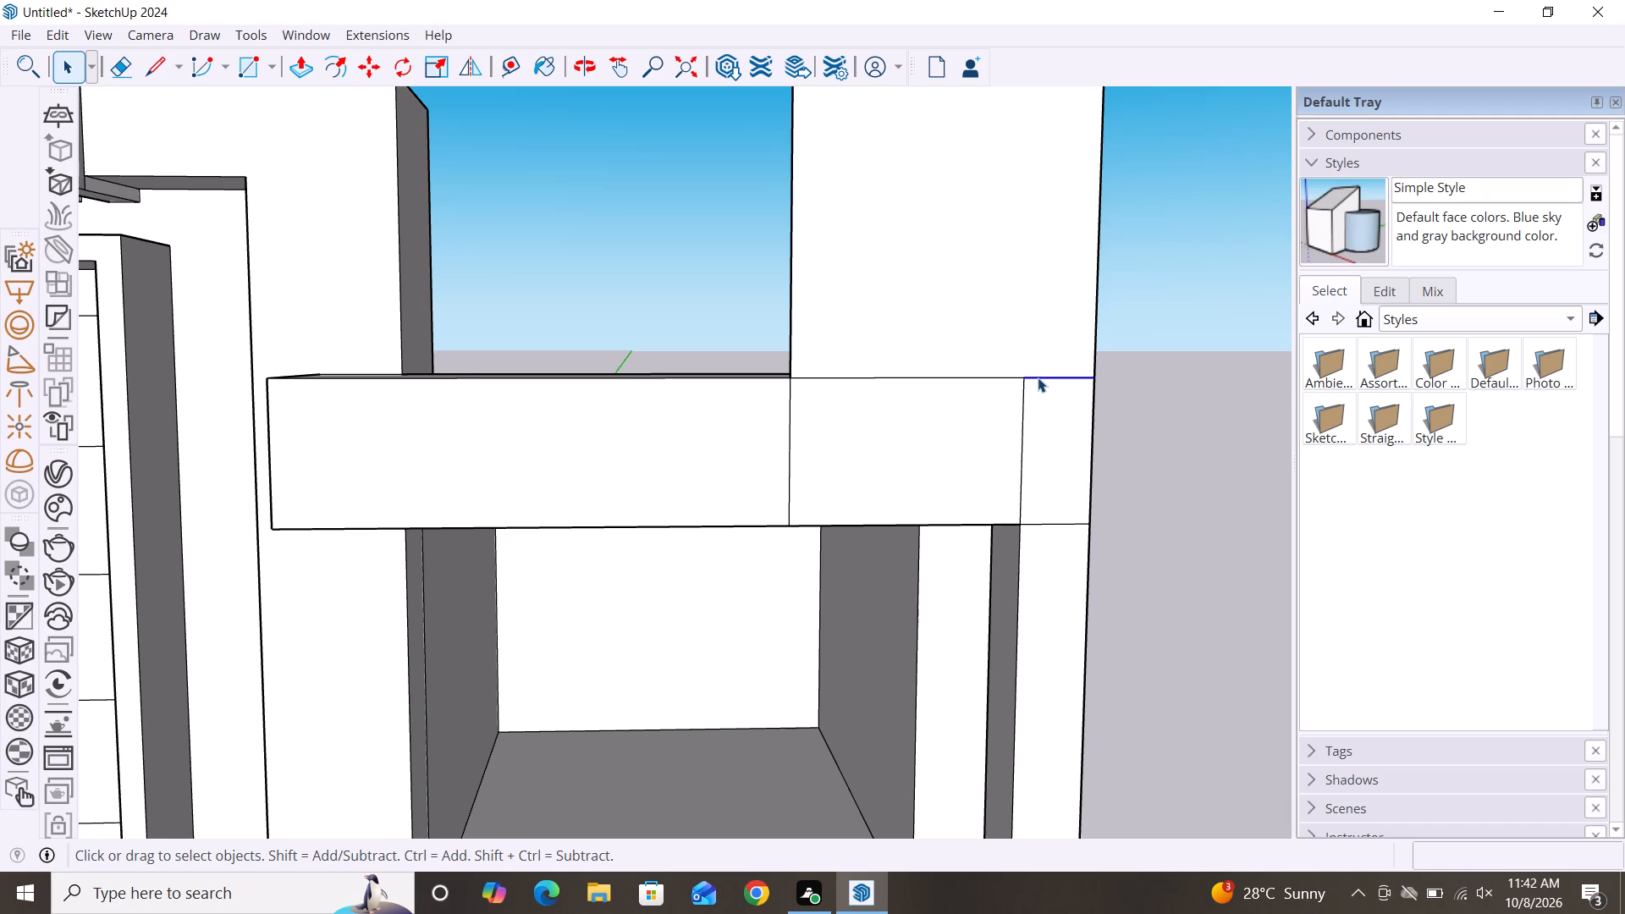
pyautogui.press('Delete')
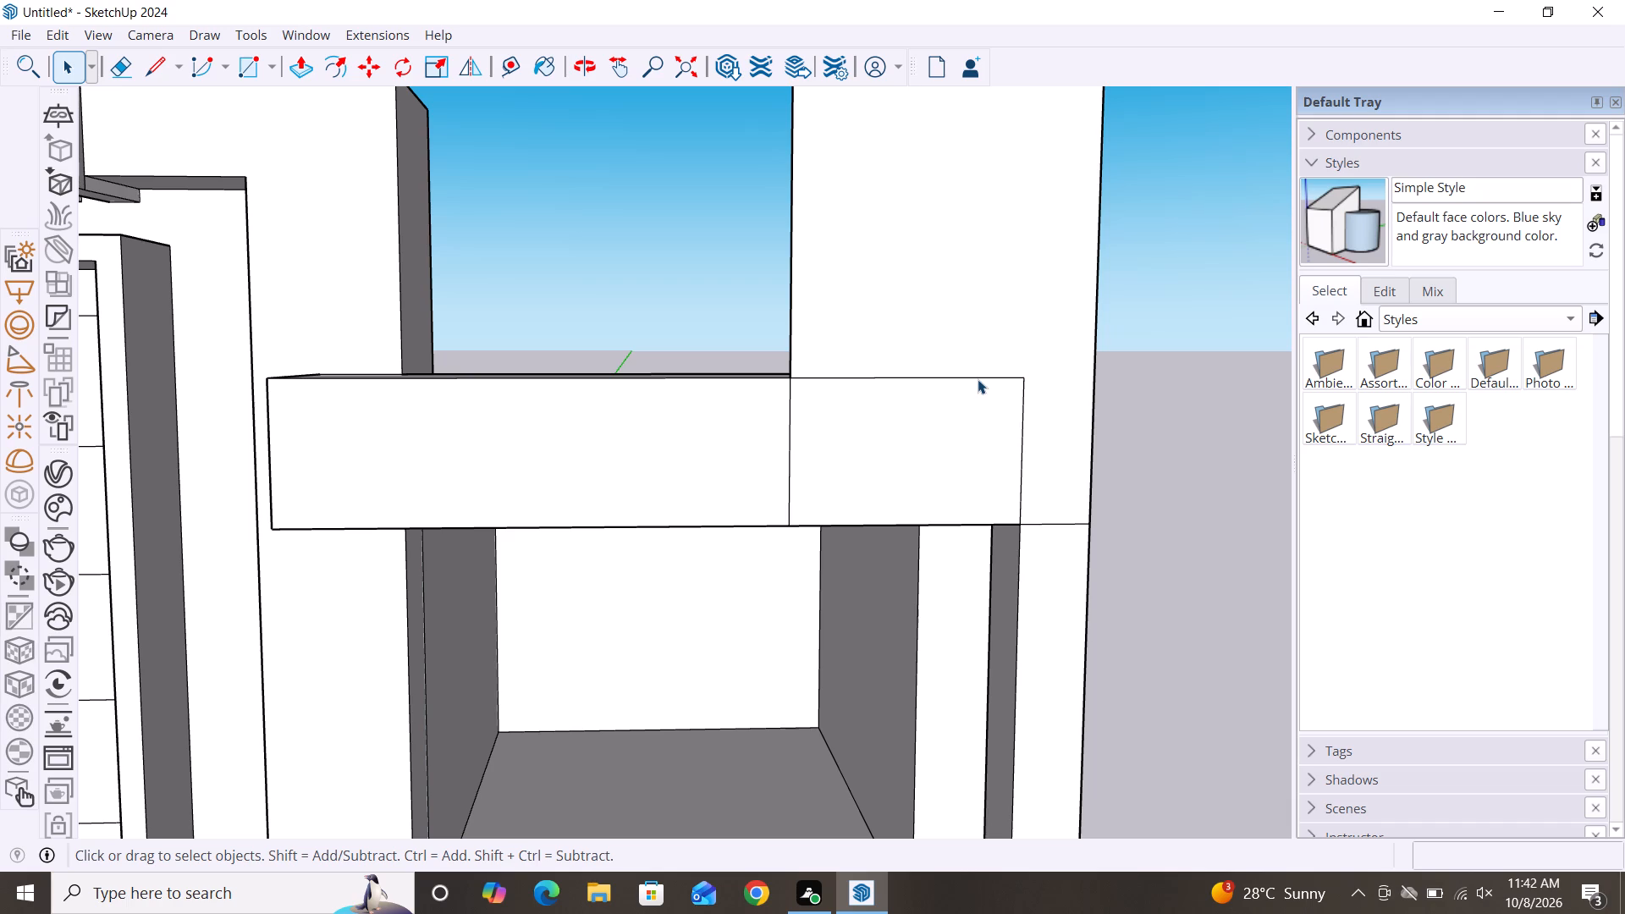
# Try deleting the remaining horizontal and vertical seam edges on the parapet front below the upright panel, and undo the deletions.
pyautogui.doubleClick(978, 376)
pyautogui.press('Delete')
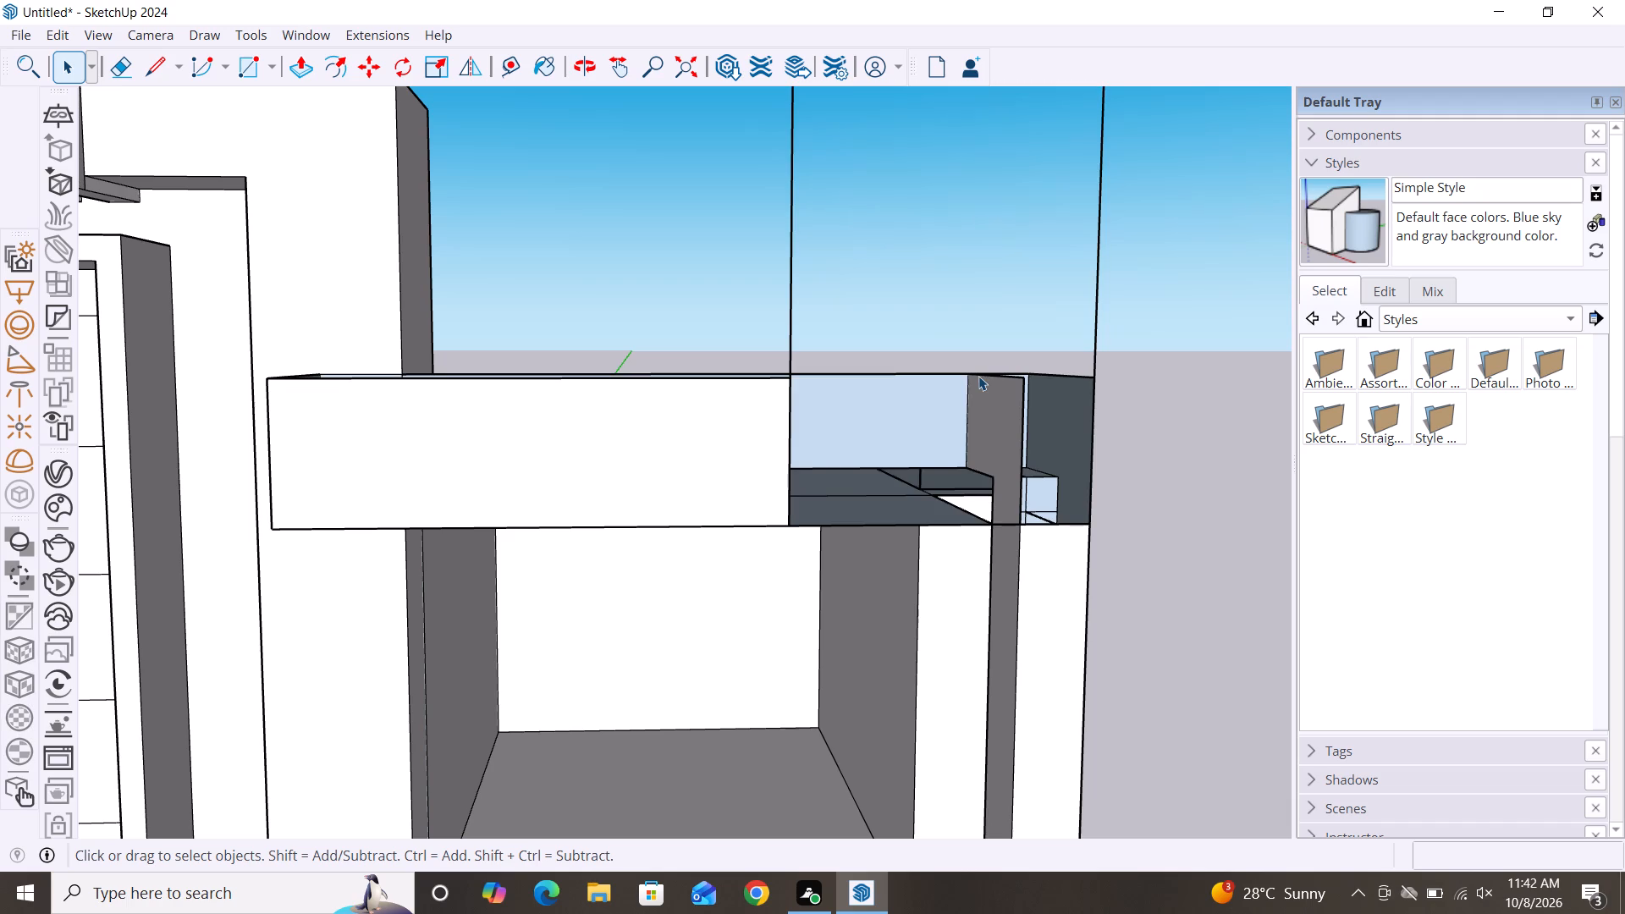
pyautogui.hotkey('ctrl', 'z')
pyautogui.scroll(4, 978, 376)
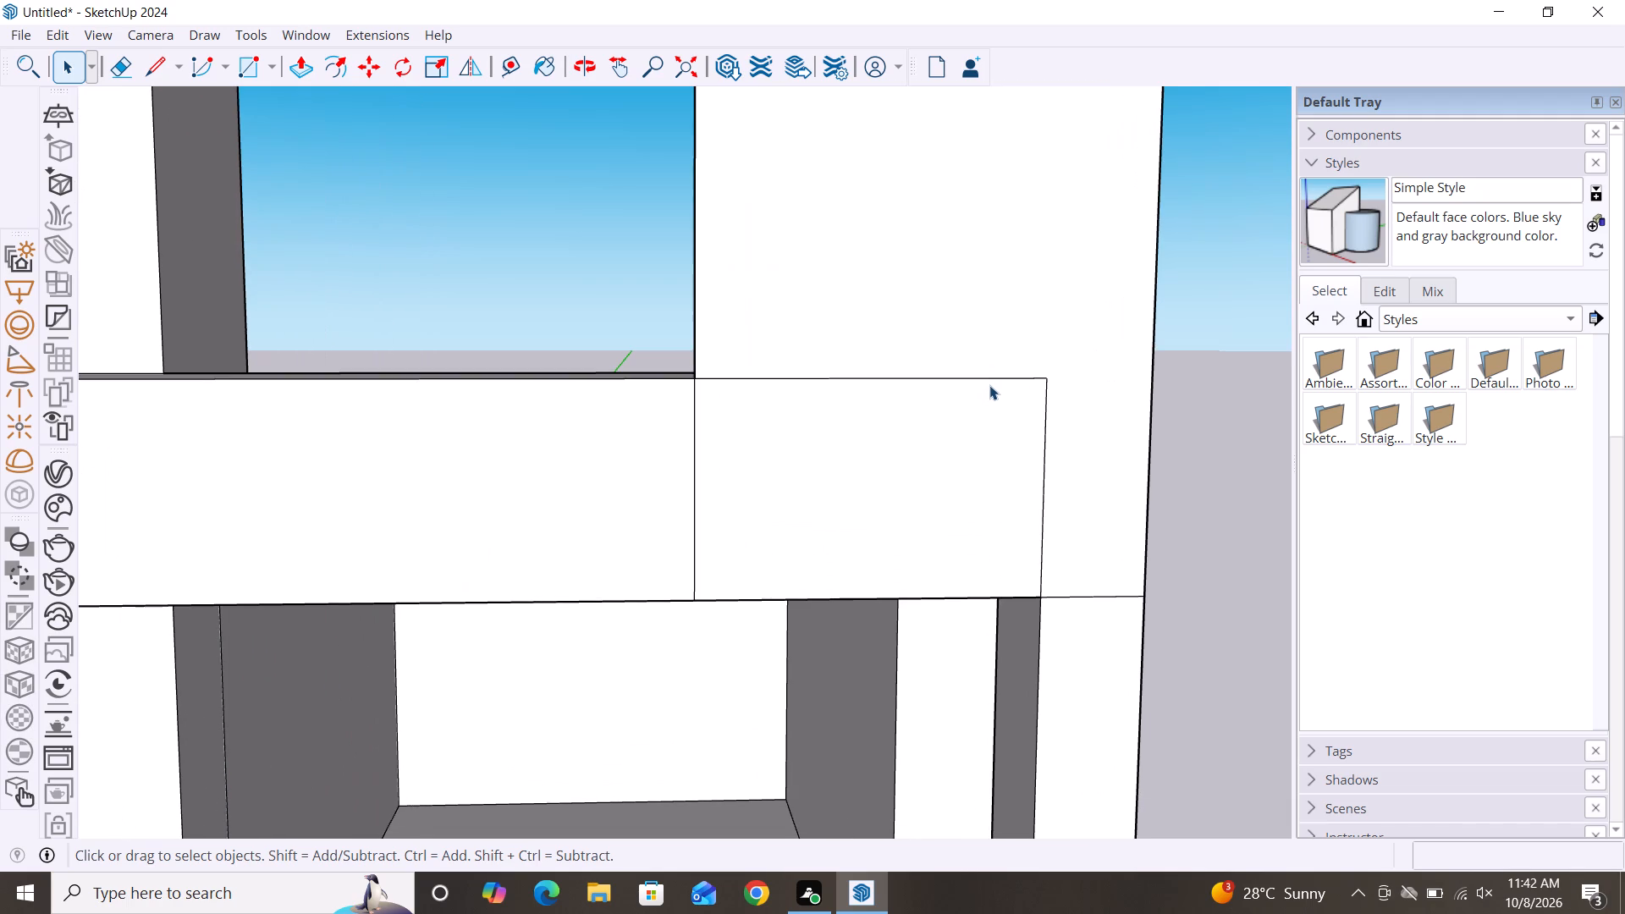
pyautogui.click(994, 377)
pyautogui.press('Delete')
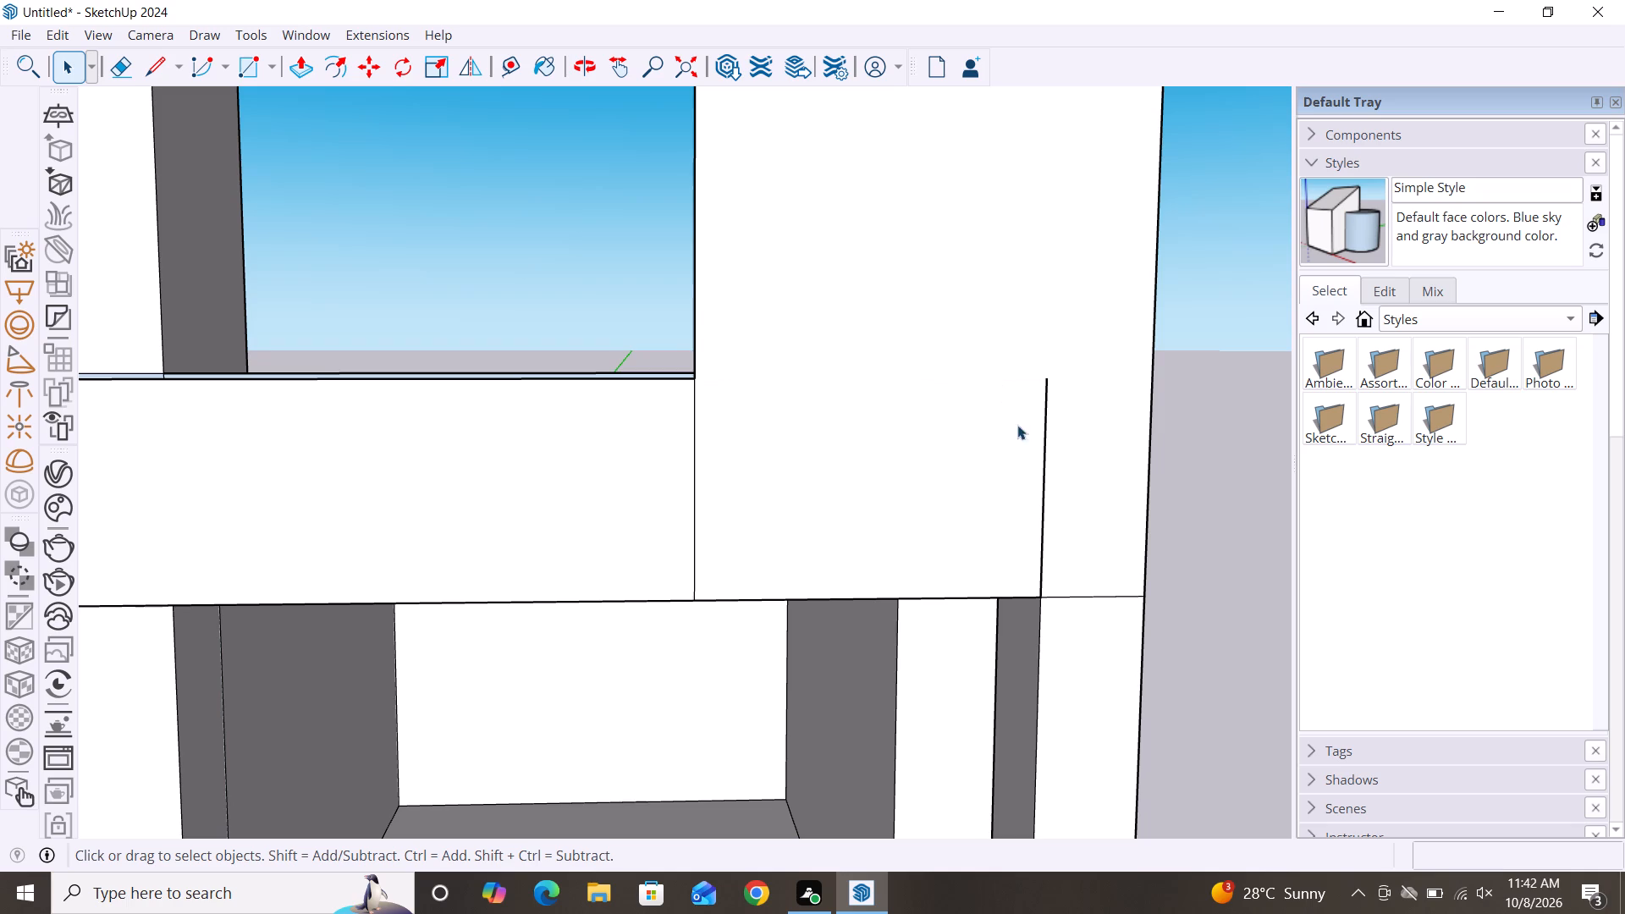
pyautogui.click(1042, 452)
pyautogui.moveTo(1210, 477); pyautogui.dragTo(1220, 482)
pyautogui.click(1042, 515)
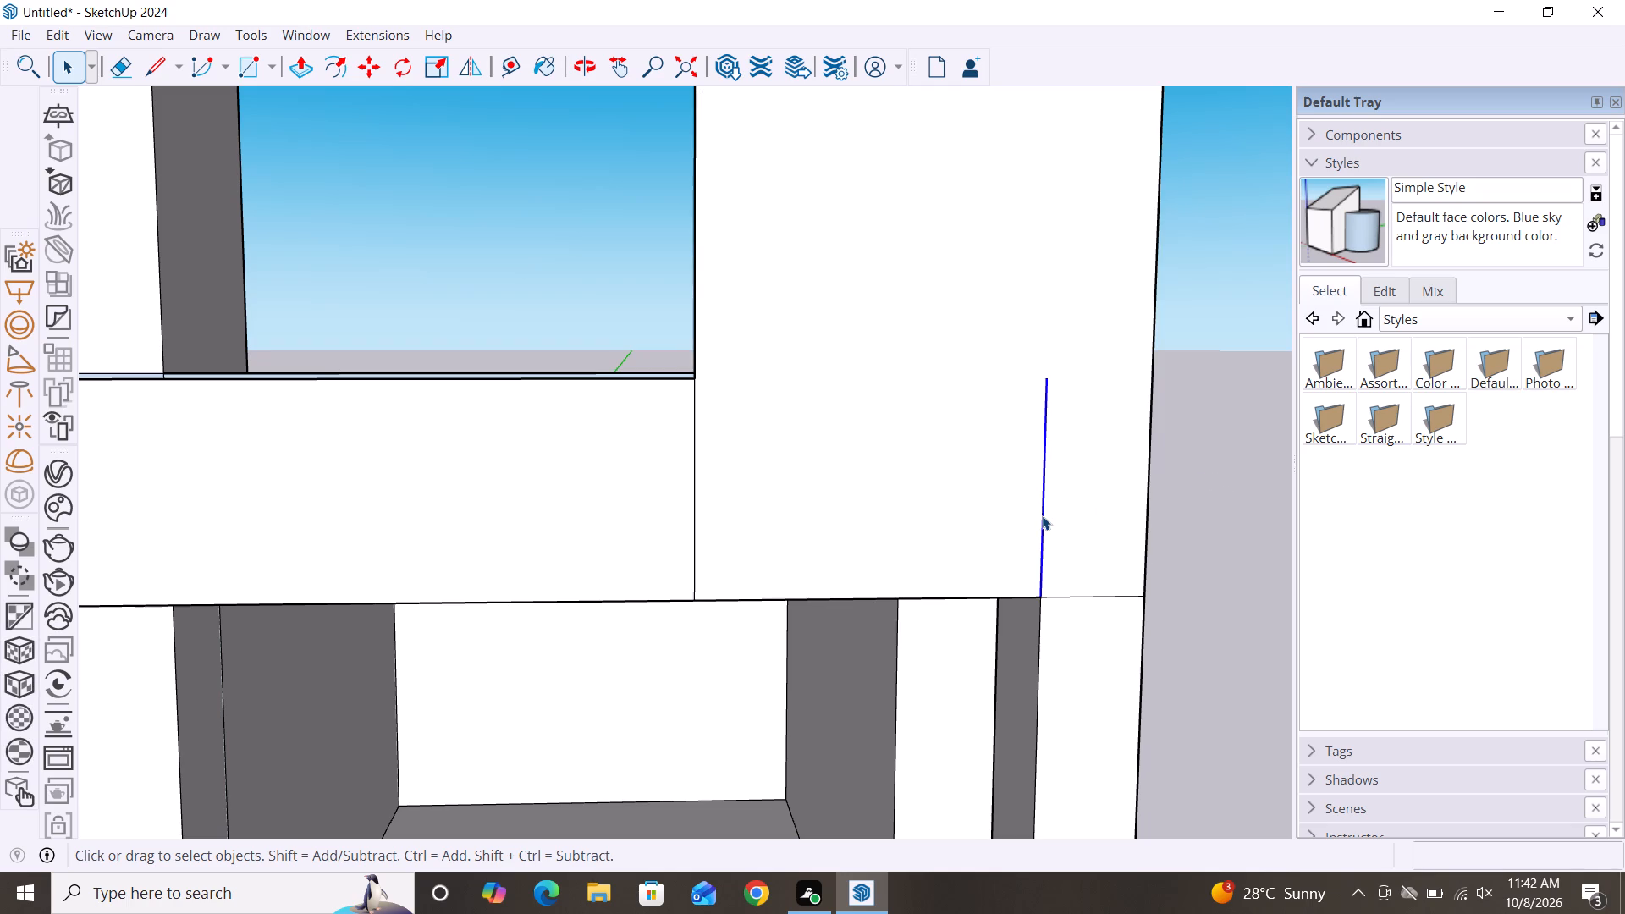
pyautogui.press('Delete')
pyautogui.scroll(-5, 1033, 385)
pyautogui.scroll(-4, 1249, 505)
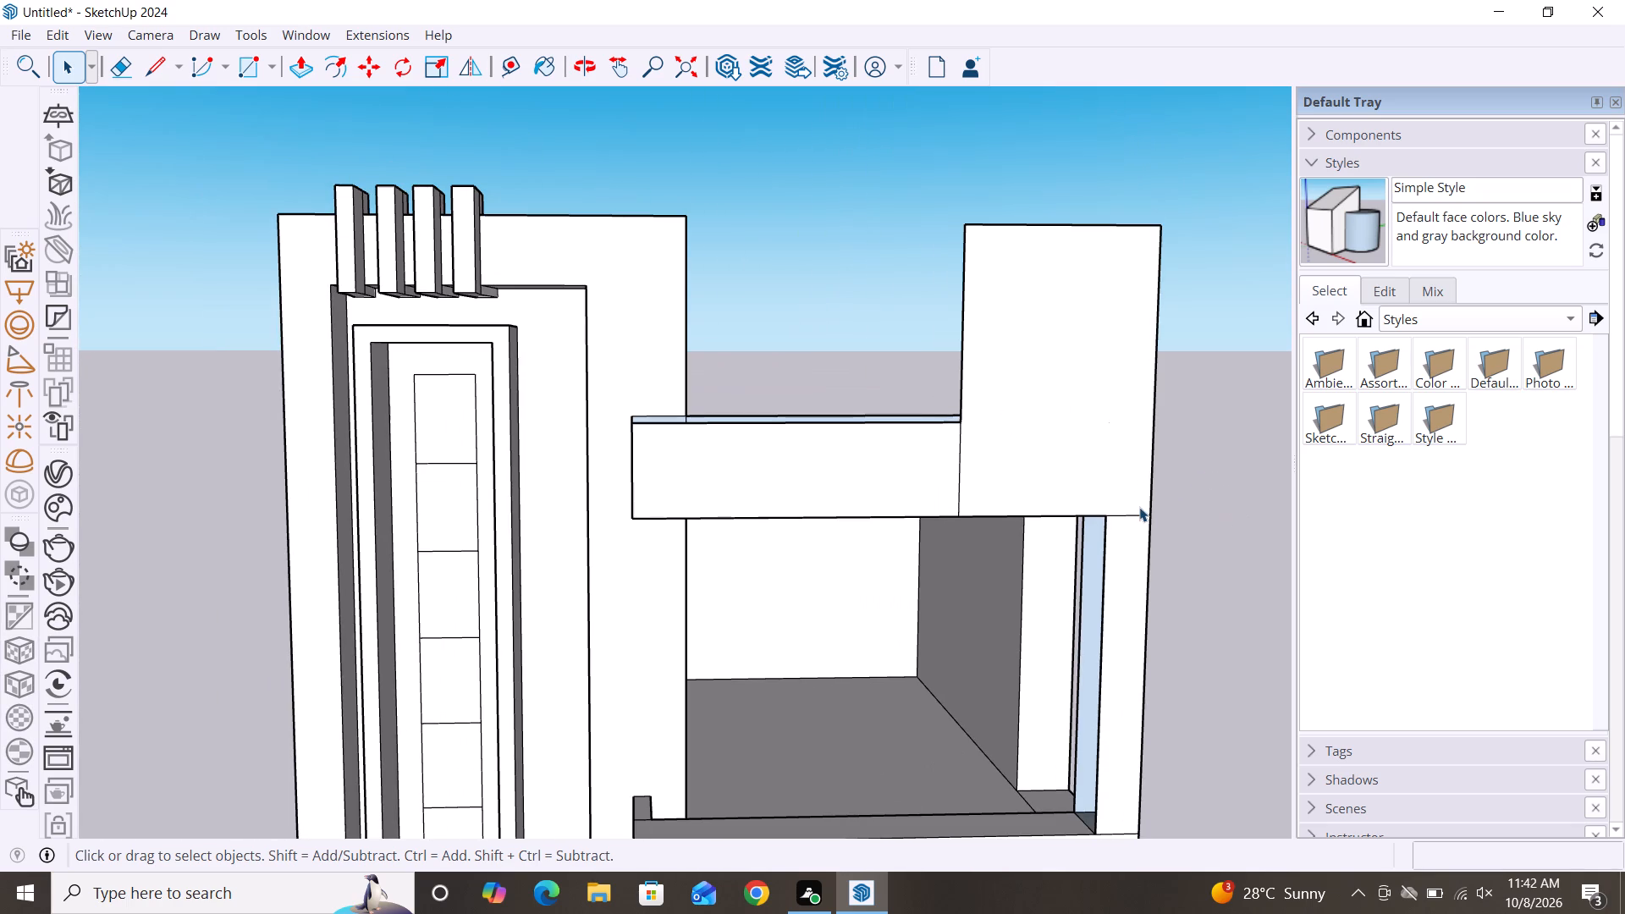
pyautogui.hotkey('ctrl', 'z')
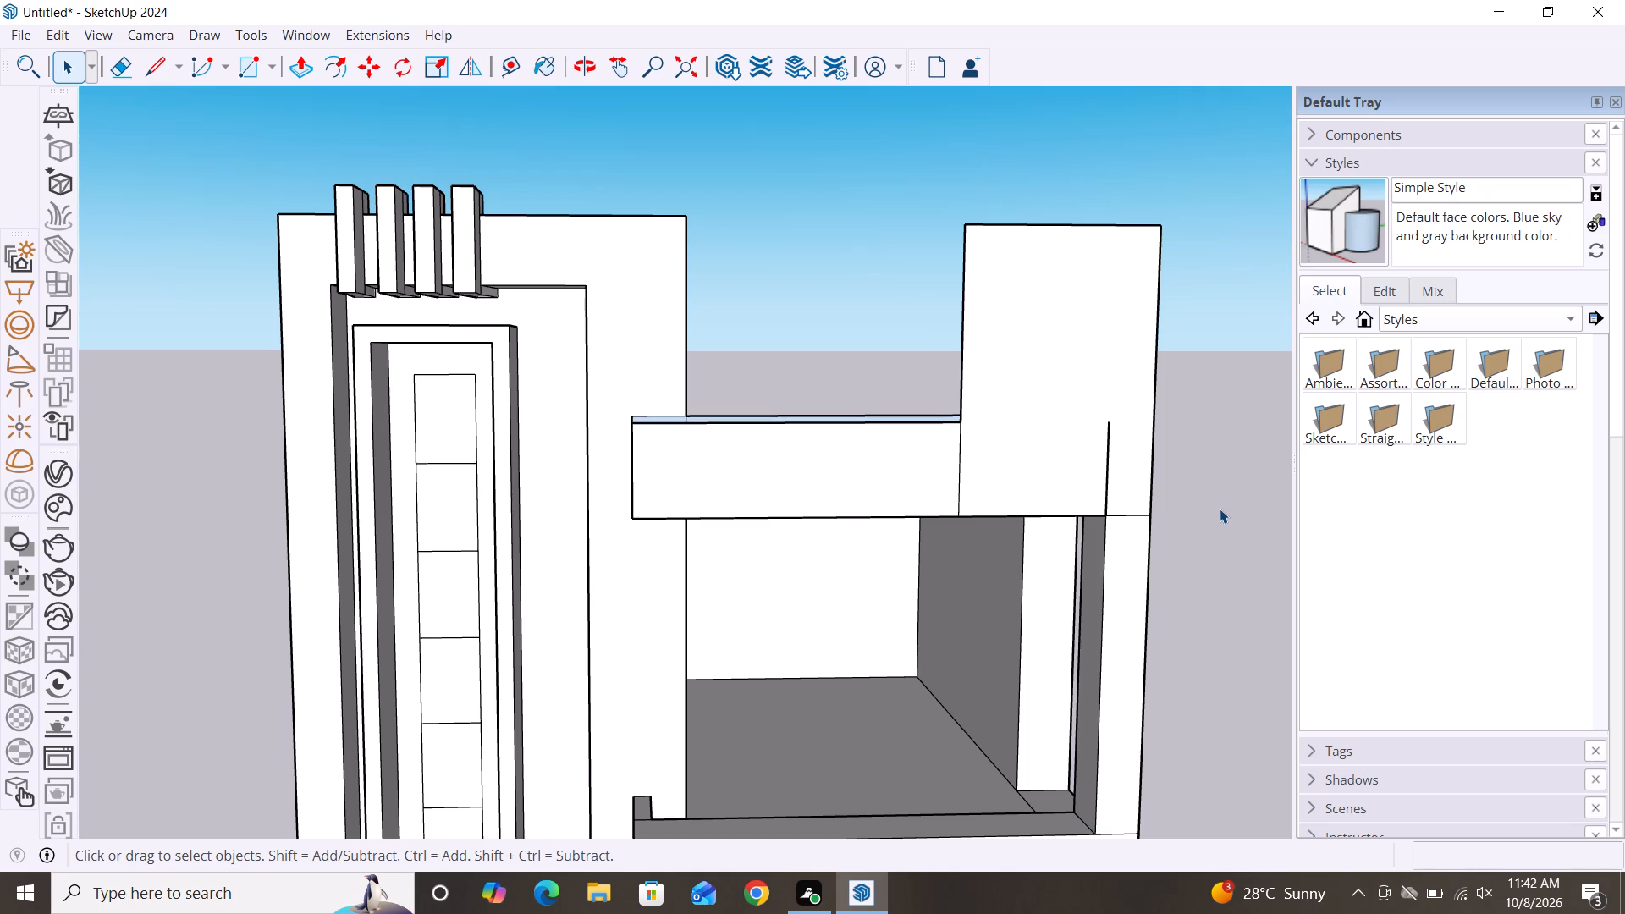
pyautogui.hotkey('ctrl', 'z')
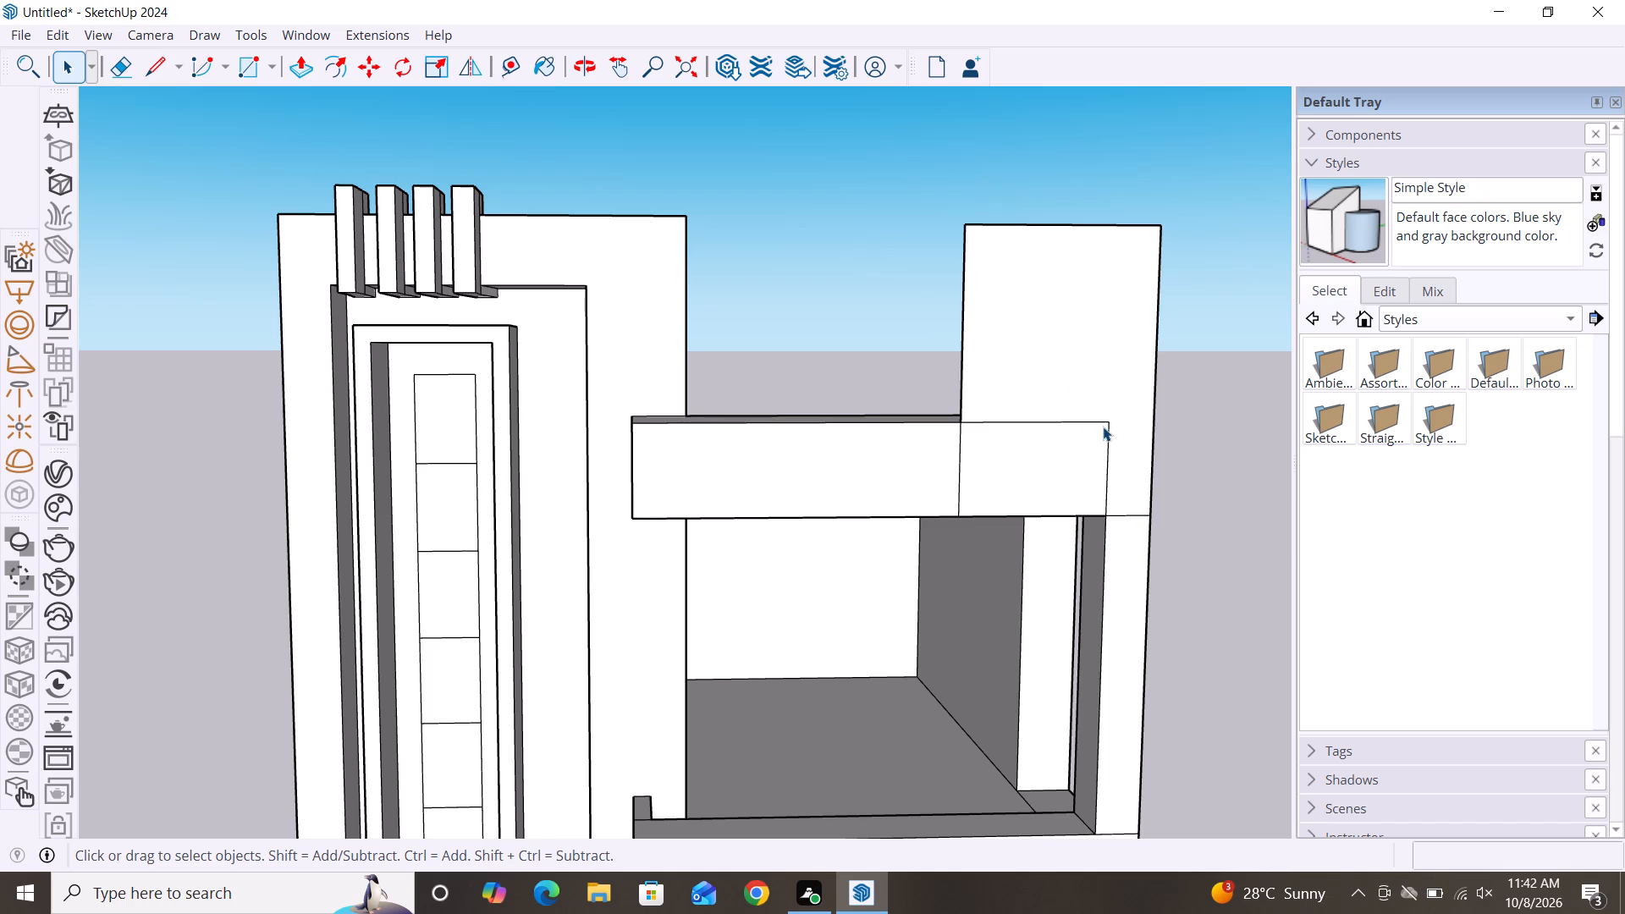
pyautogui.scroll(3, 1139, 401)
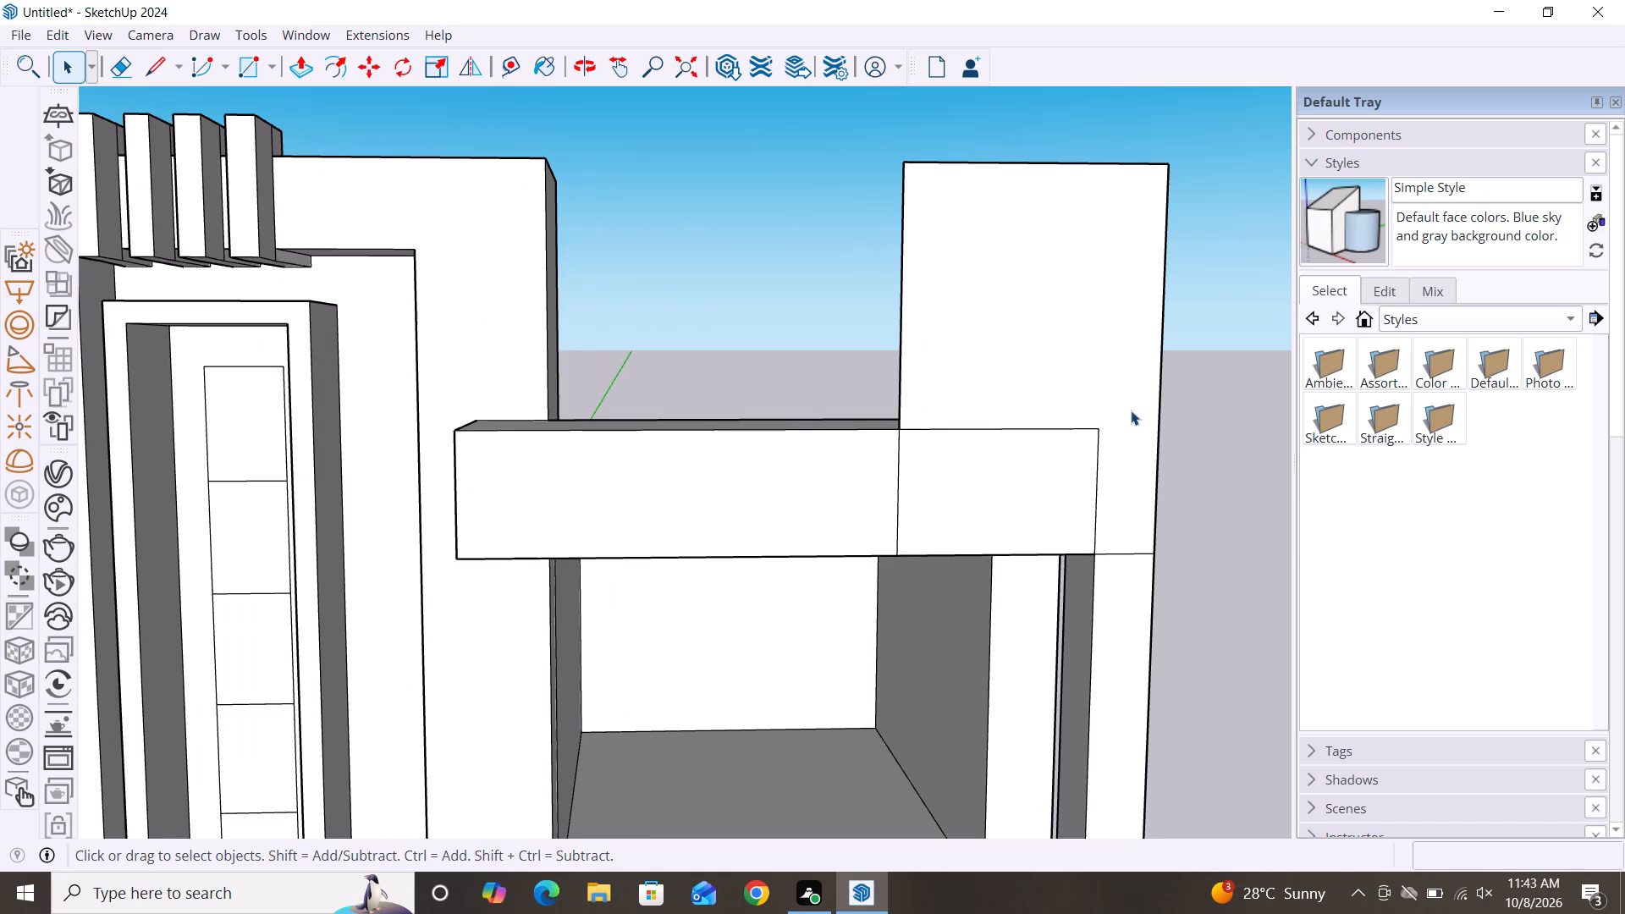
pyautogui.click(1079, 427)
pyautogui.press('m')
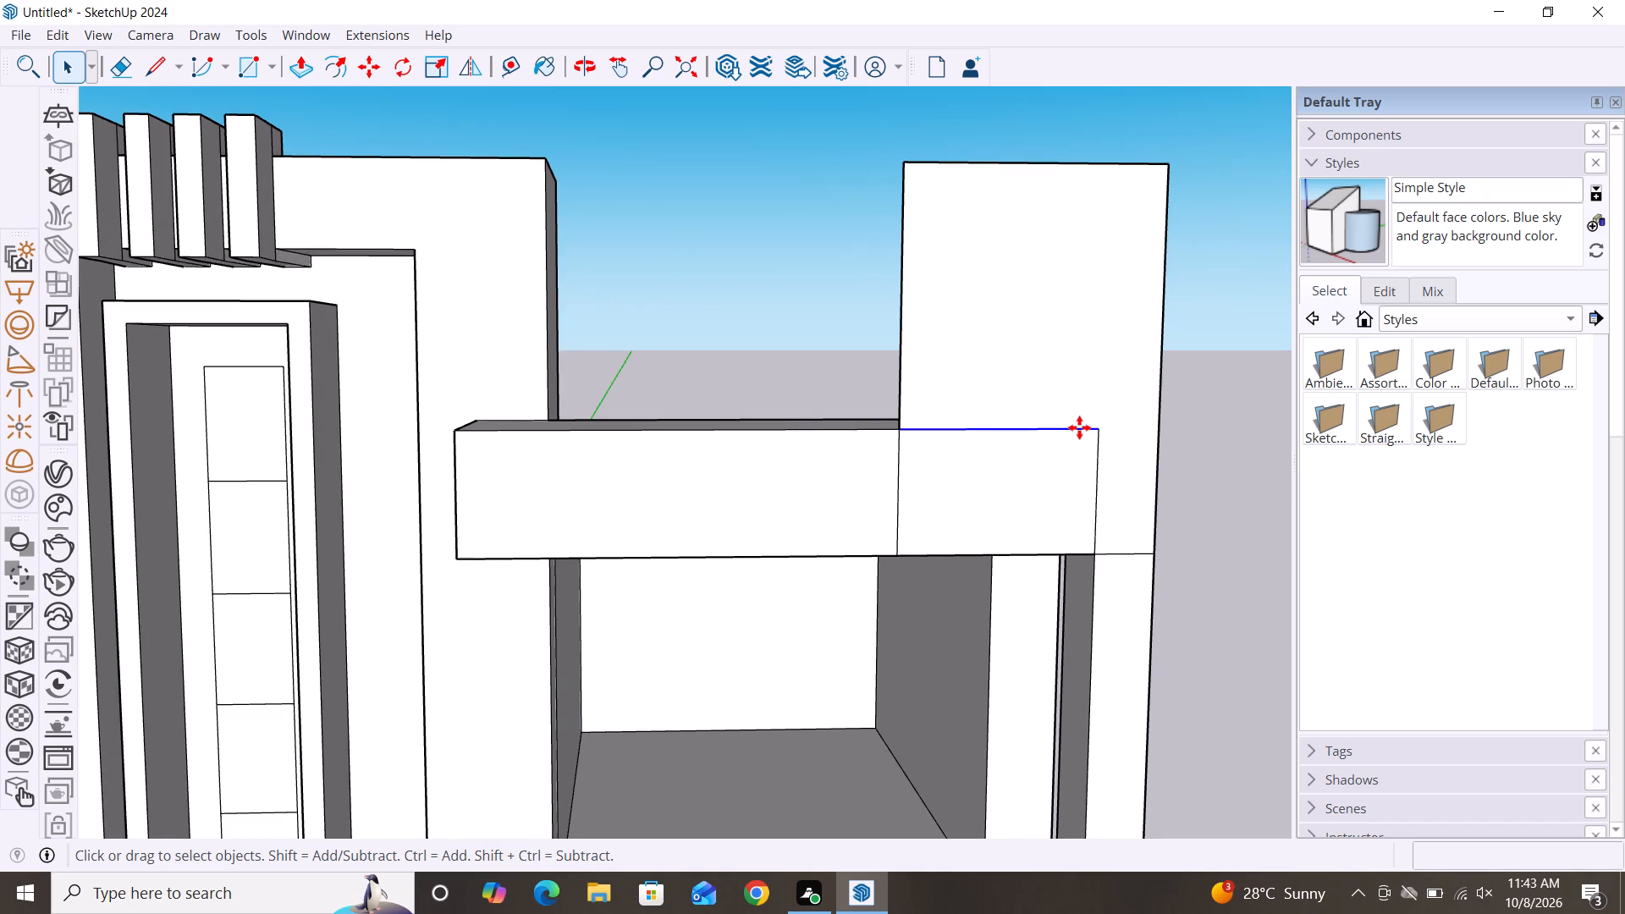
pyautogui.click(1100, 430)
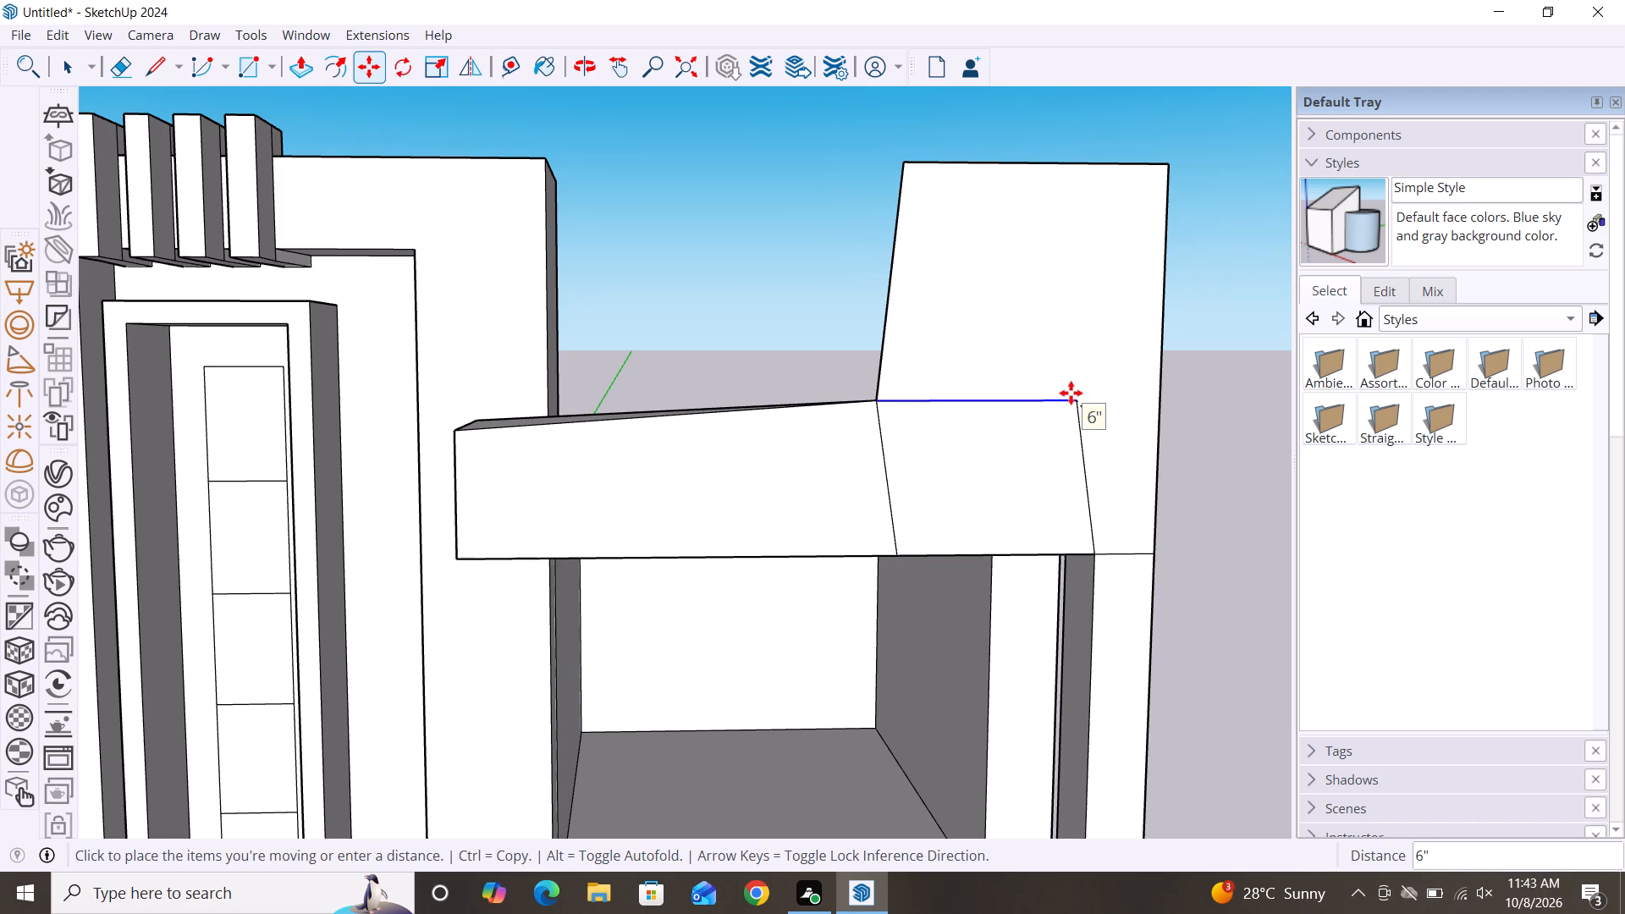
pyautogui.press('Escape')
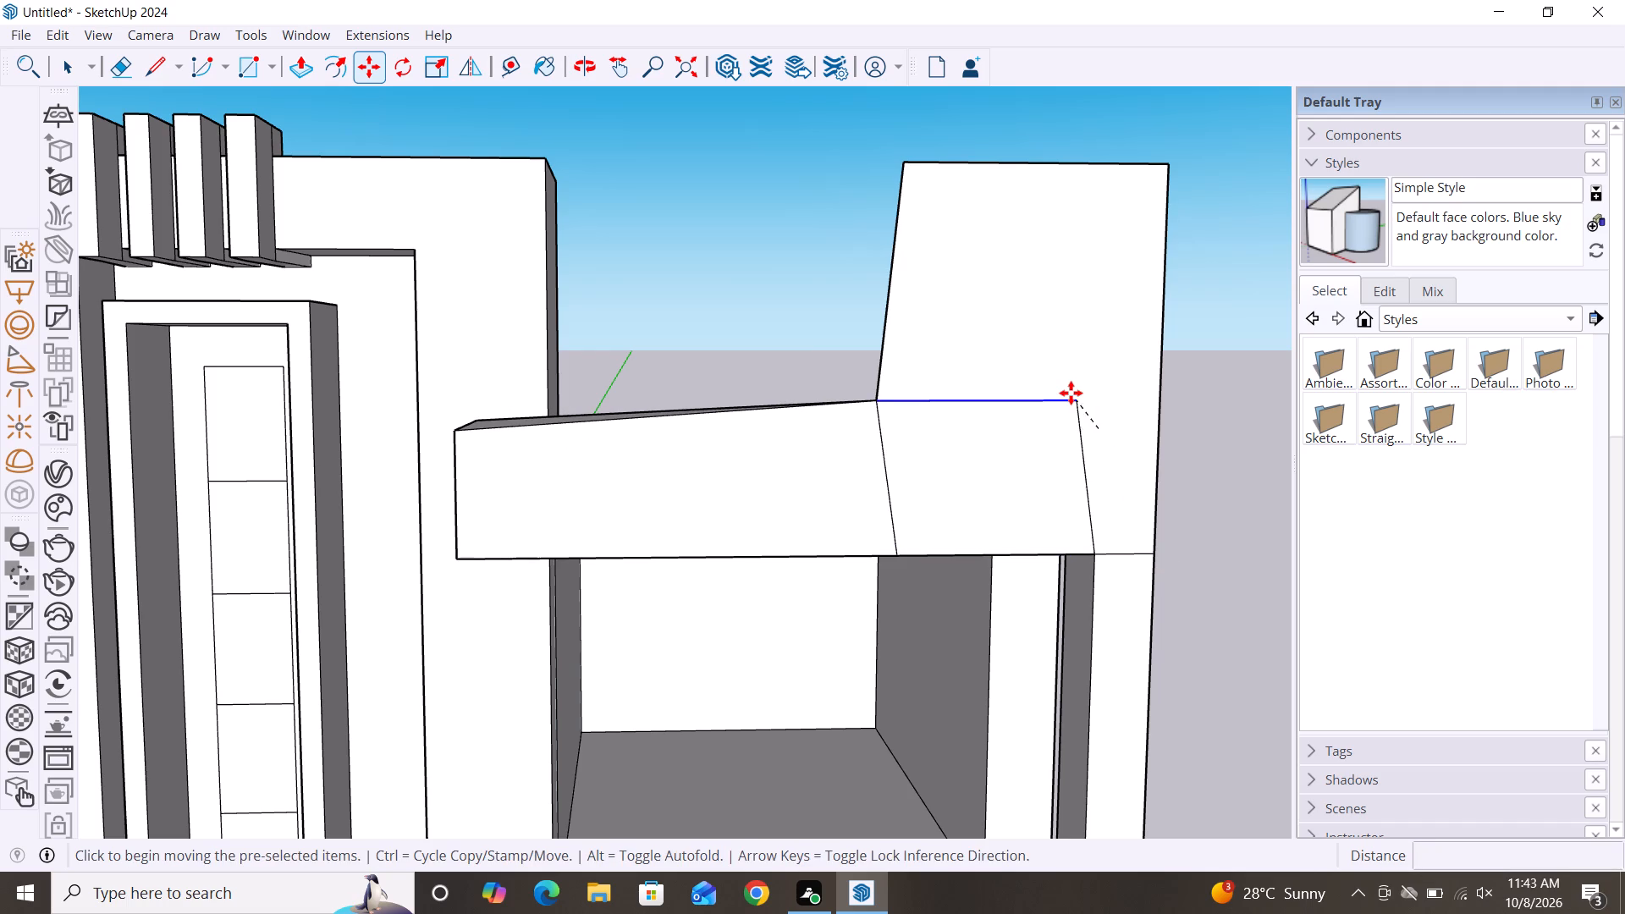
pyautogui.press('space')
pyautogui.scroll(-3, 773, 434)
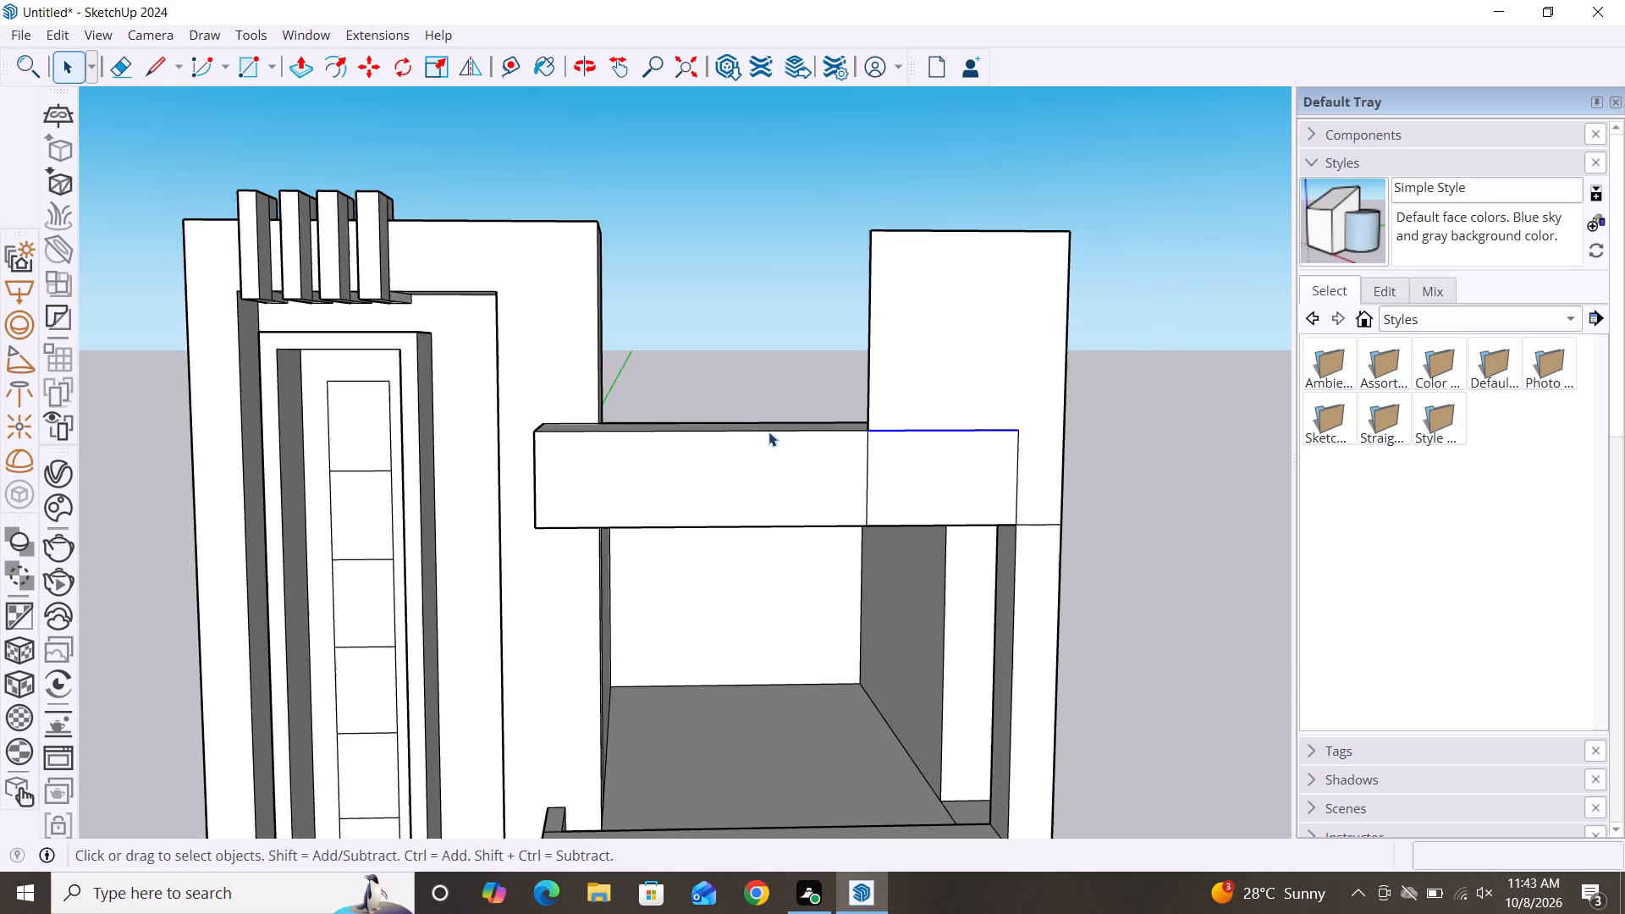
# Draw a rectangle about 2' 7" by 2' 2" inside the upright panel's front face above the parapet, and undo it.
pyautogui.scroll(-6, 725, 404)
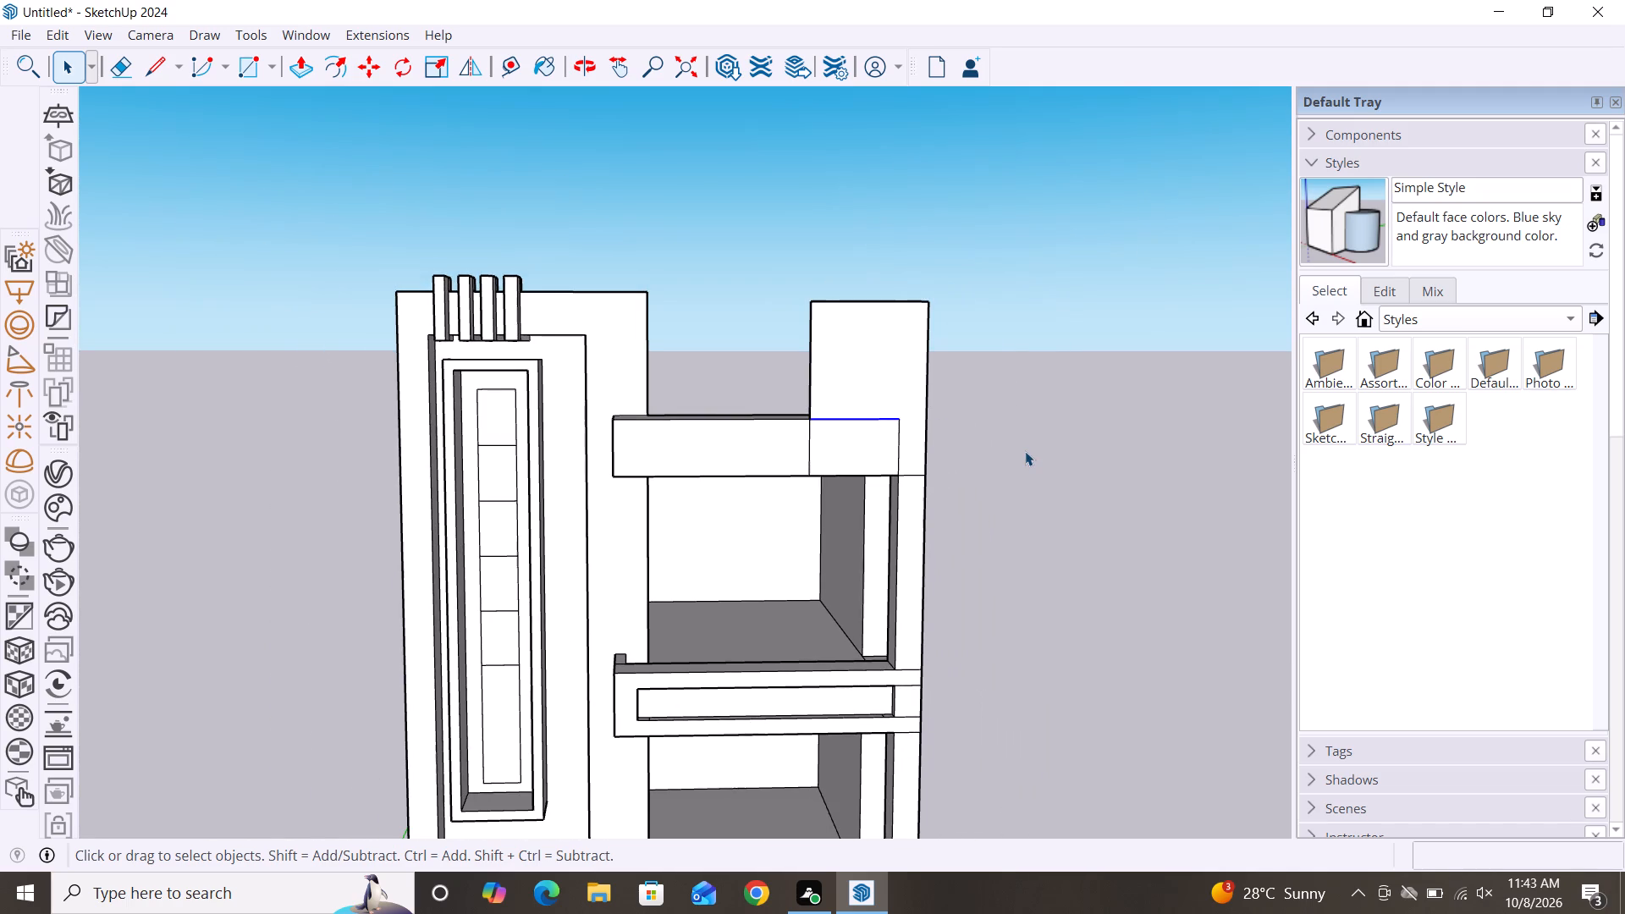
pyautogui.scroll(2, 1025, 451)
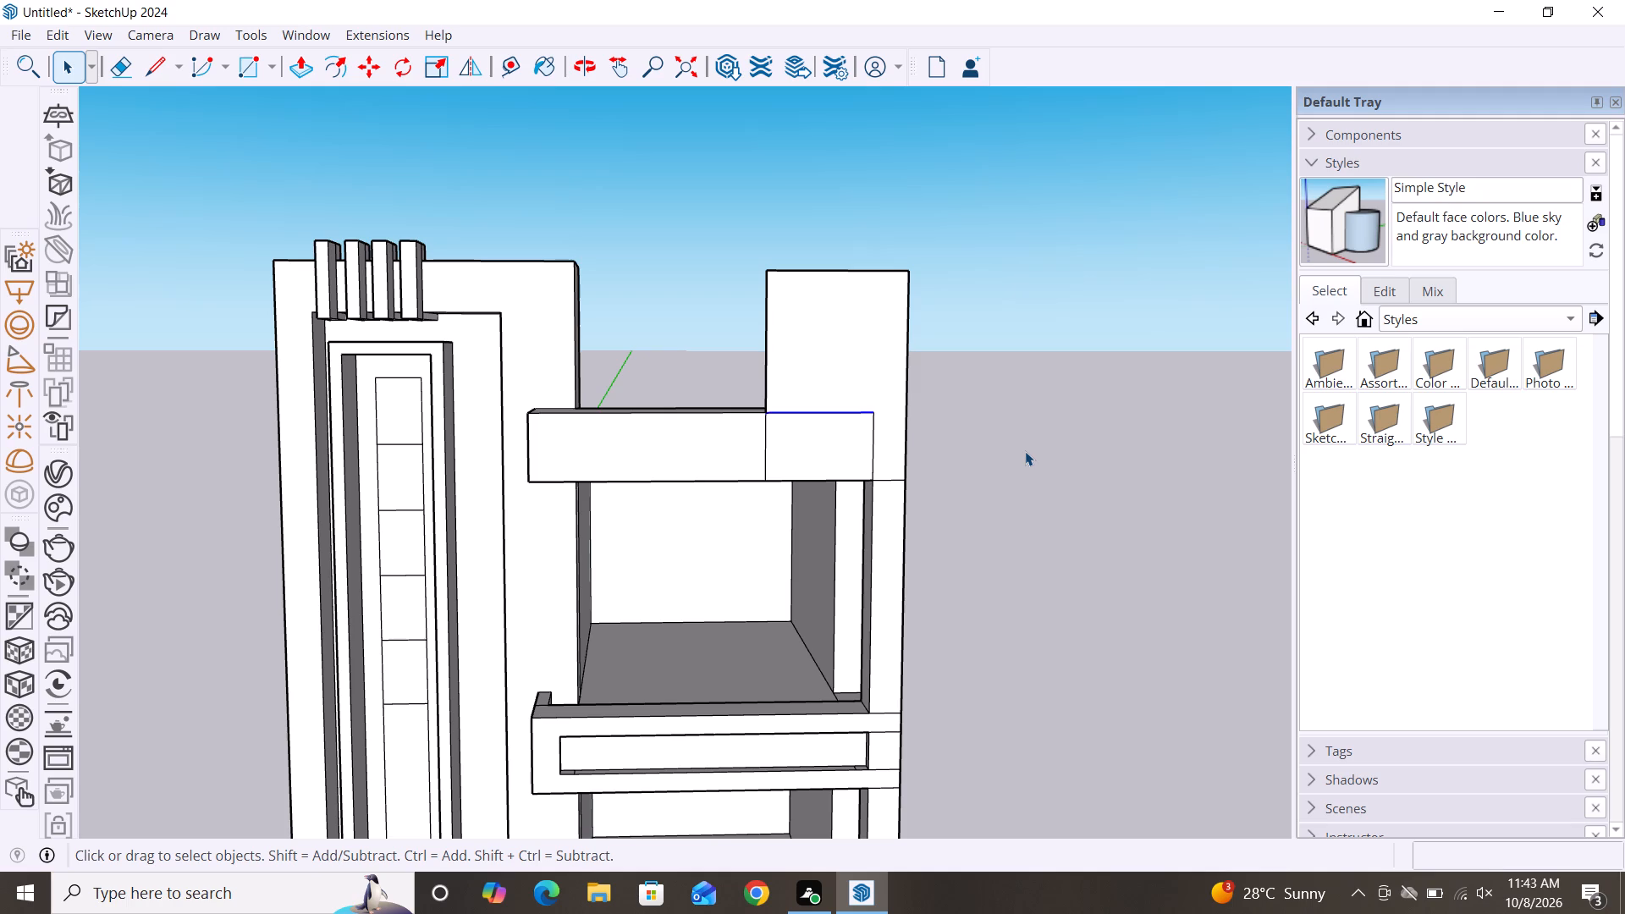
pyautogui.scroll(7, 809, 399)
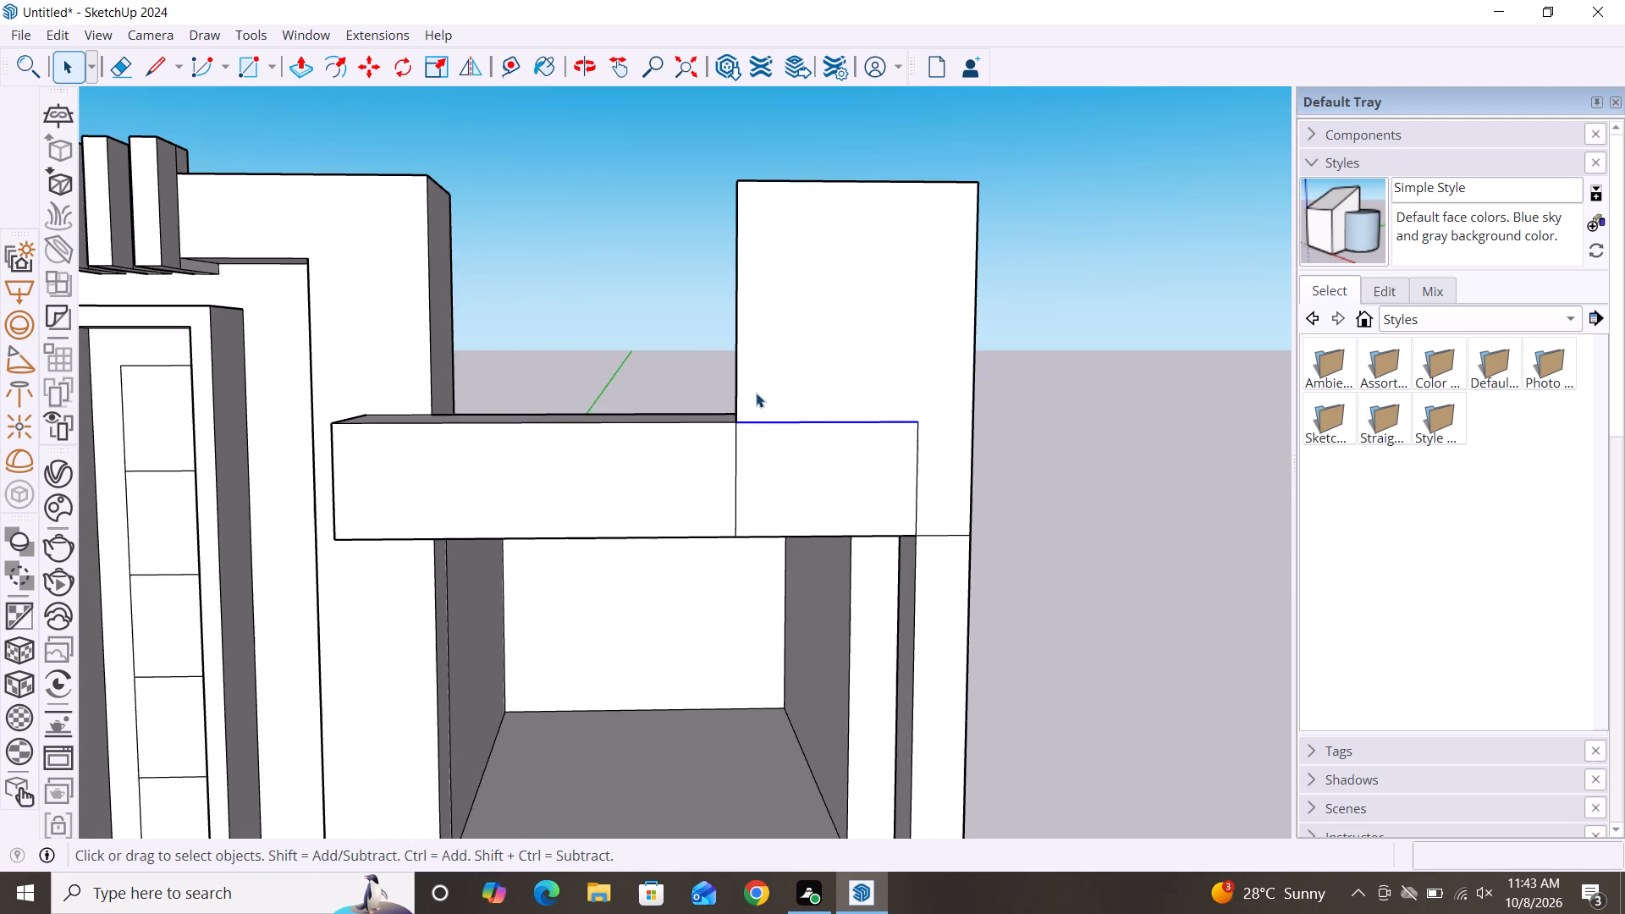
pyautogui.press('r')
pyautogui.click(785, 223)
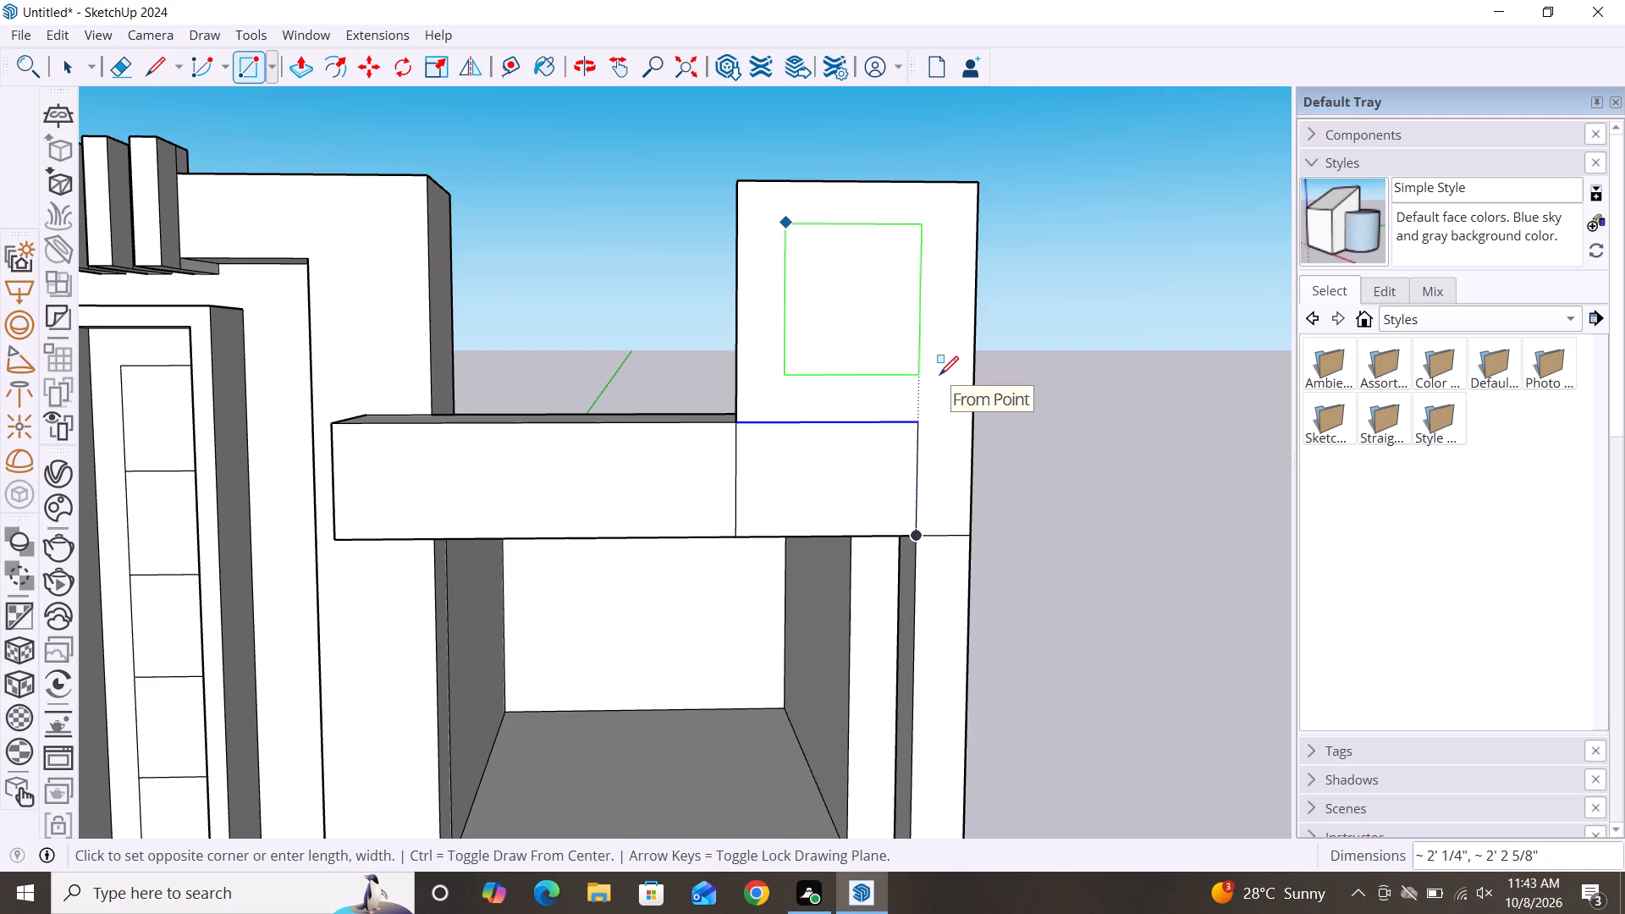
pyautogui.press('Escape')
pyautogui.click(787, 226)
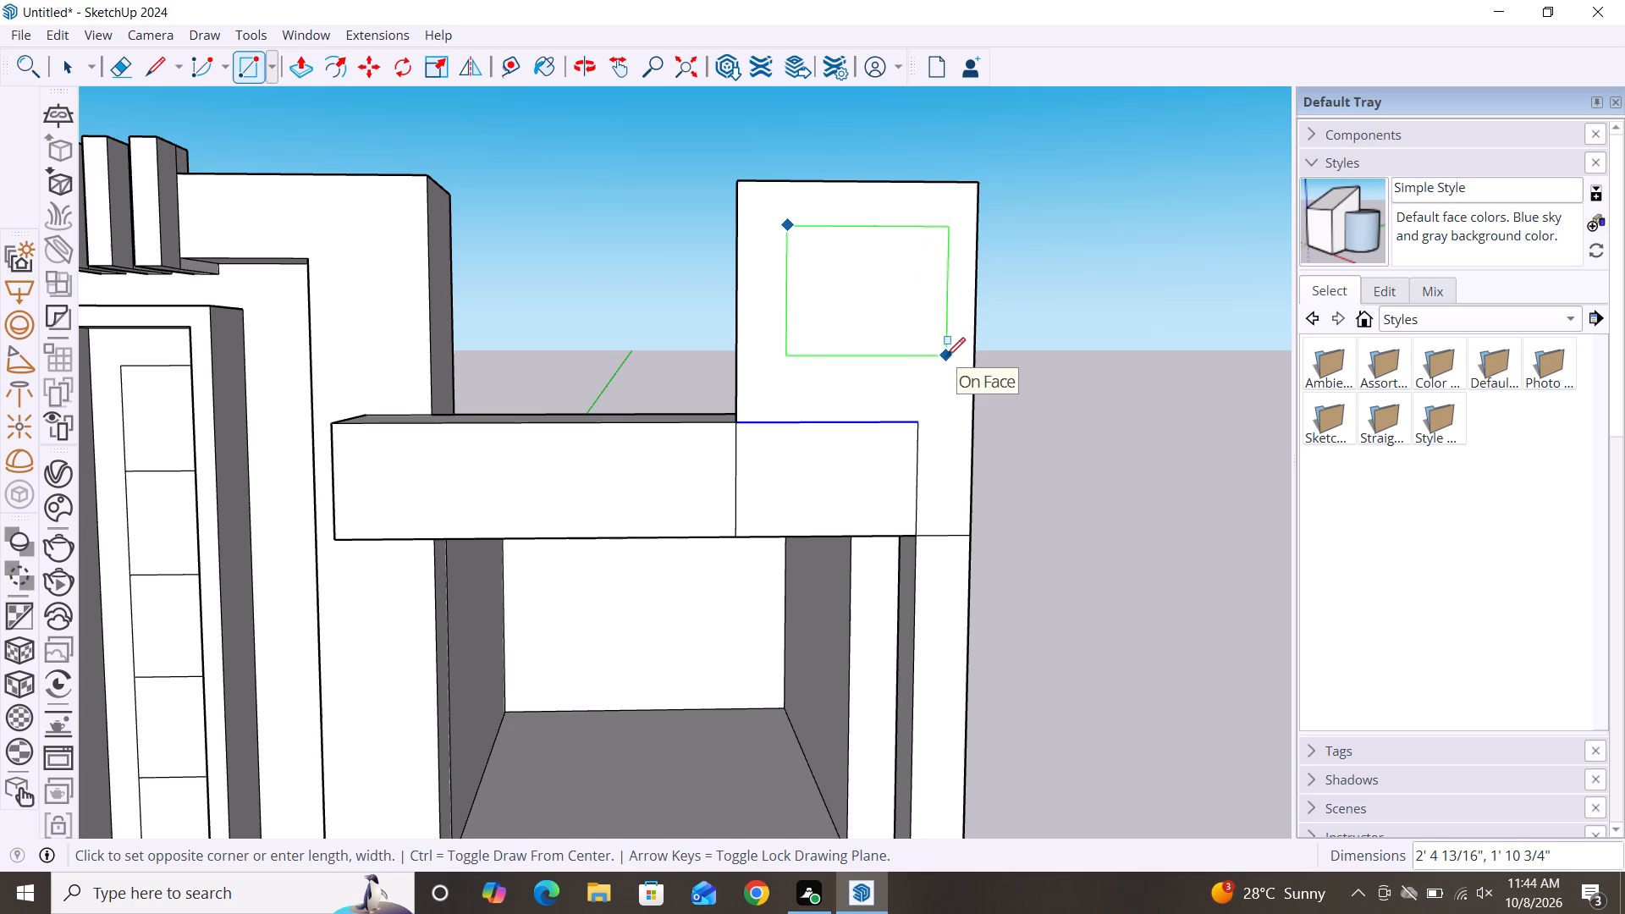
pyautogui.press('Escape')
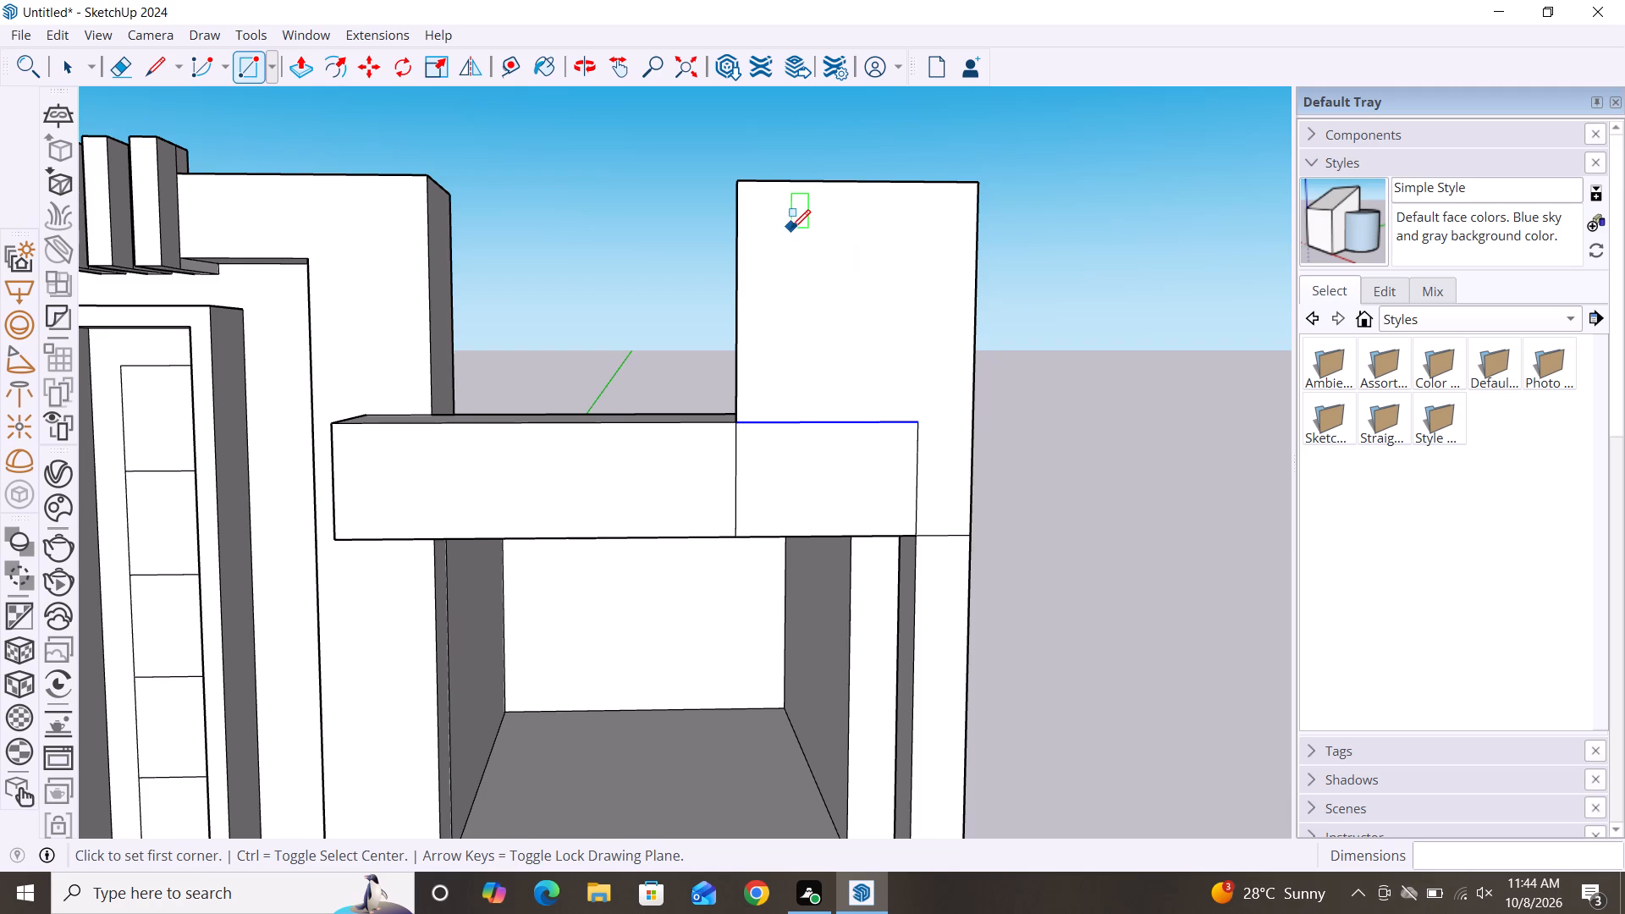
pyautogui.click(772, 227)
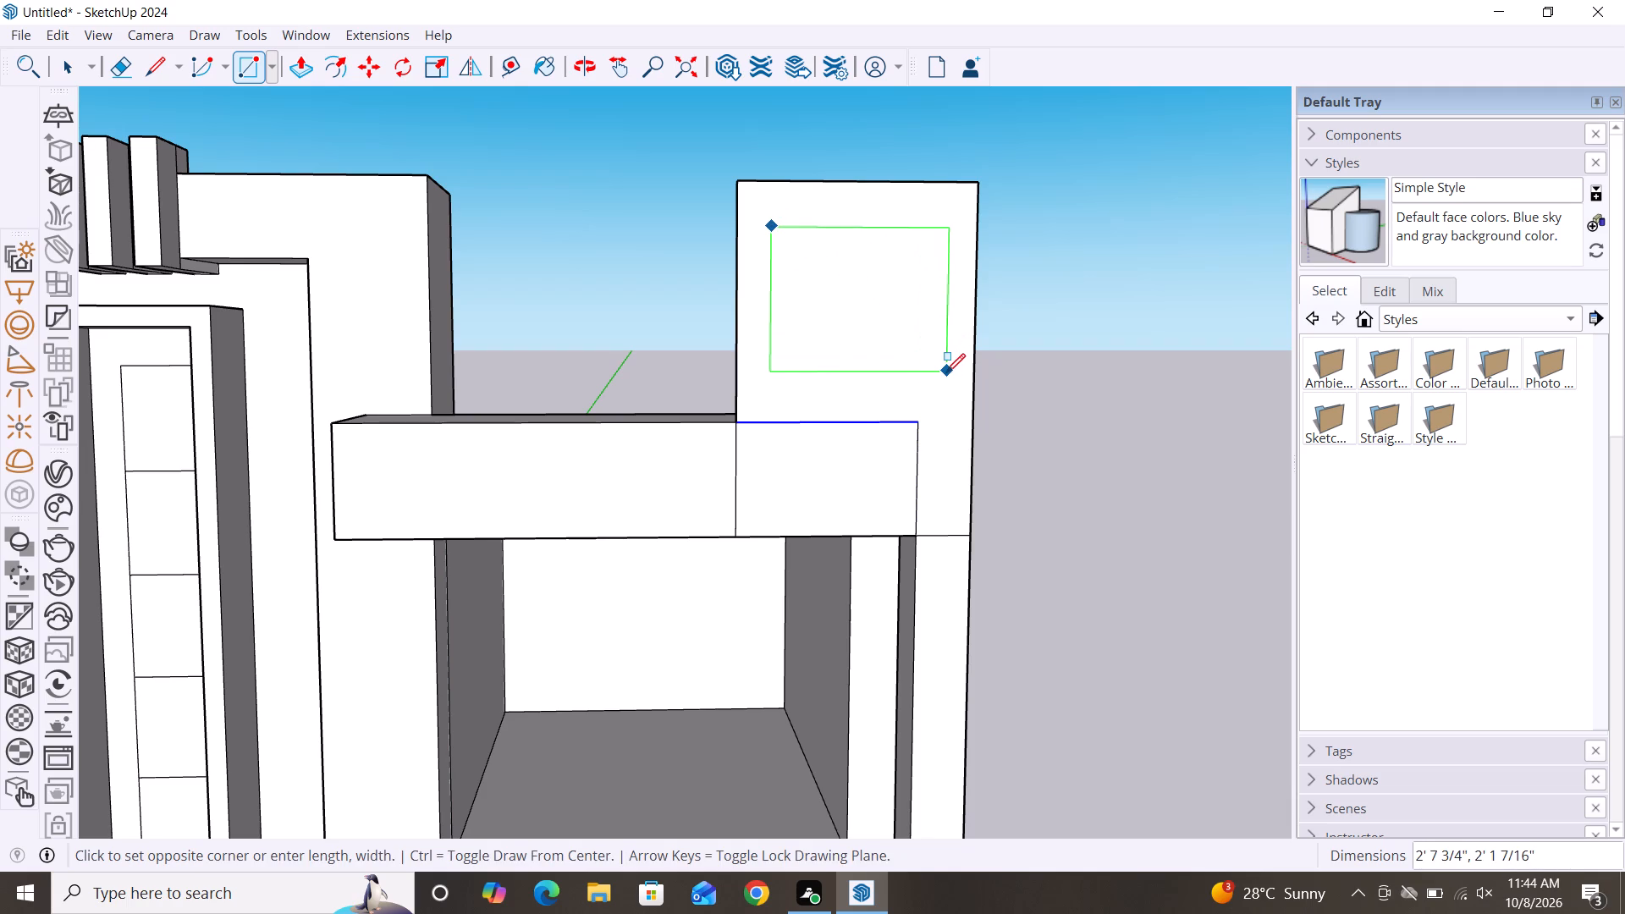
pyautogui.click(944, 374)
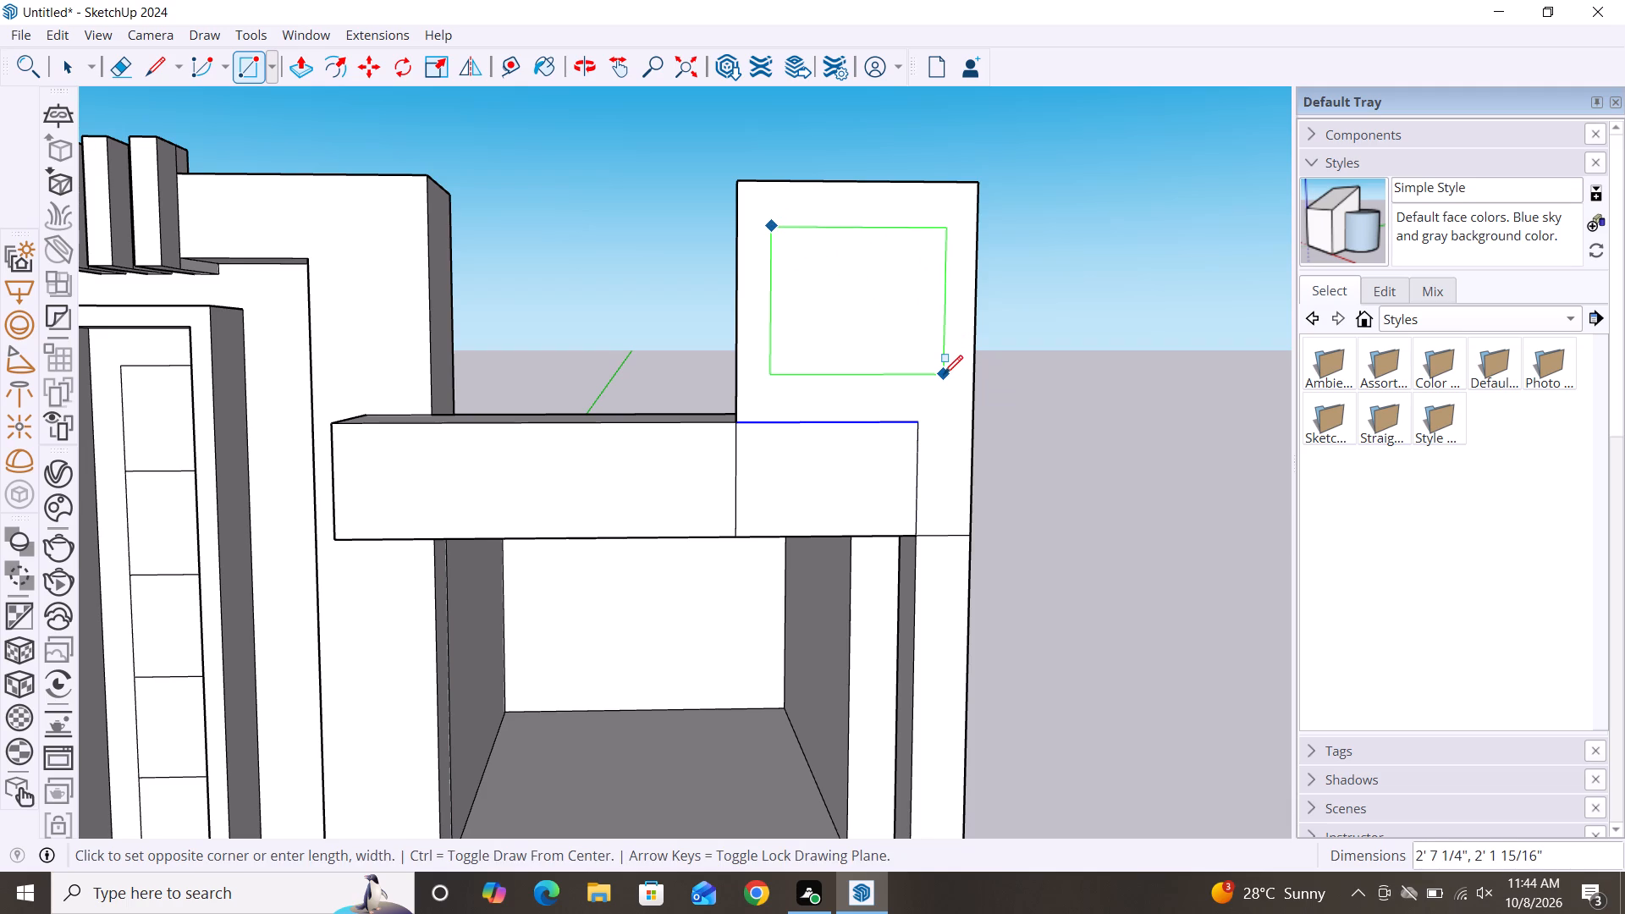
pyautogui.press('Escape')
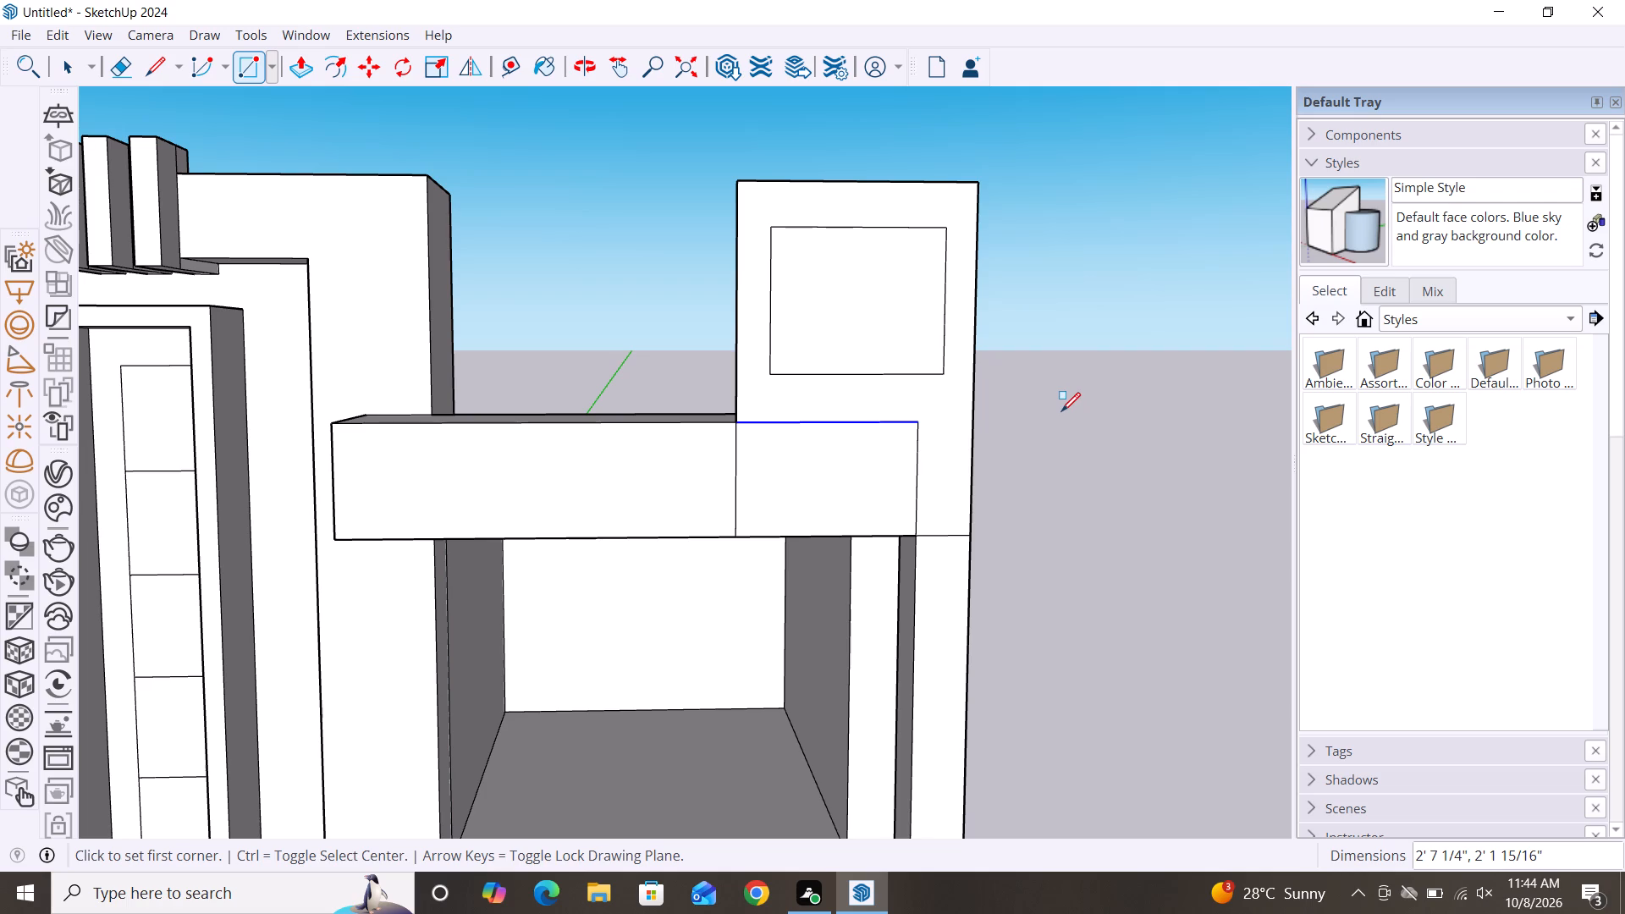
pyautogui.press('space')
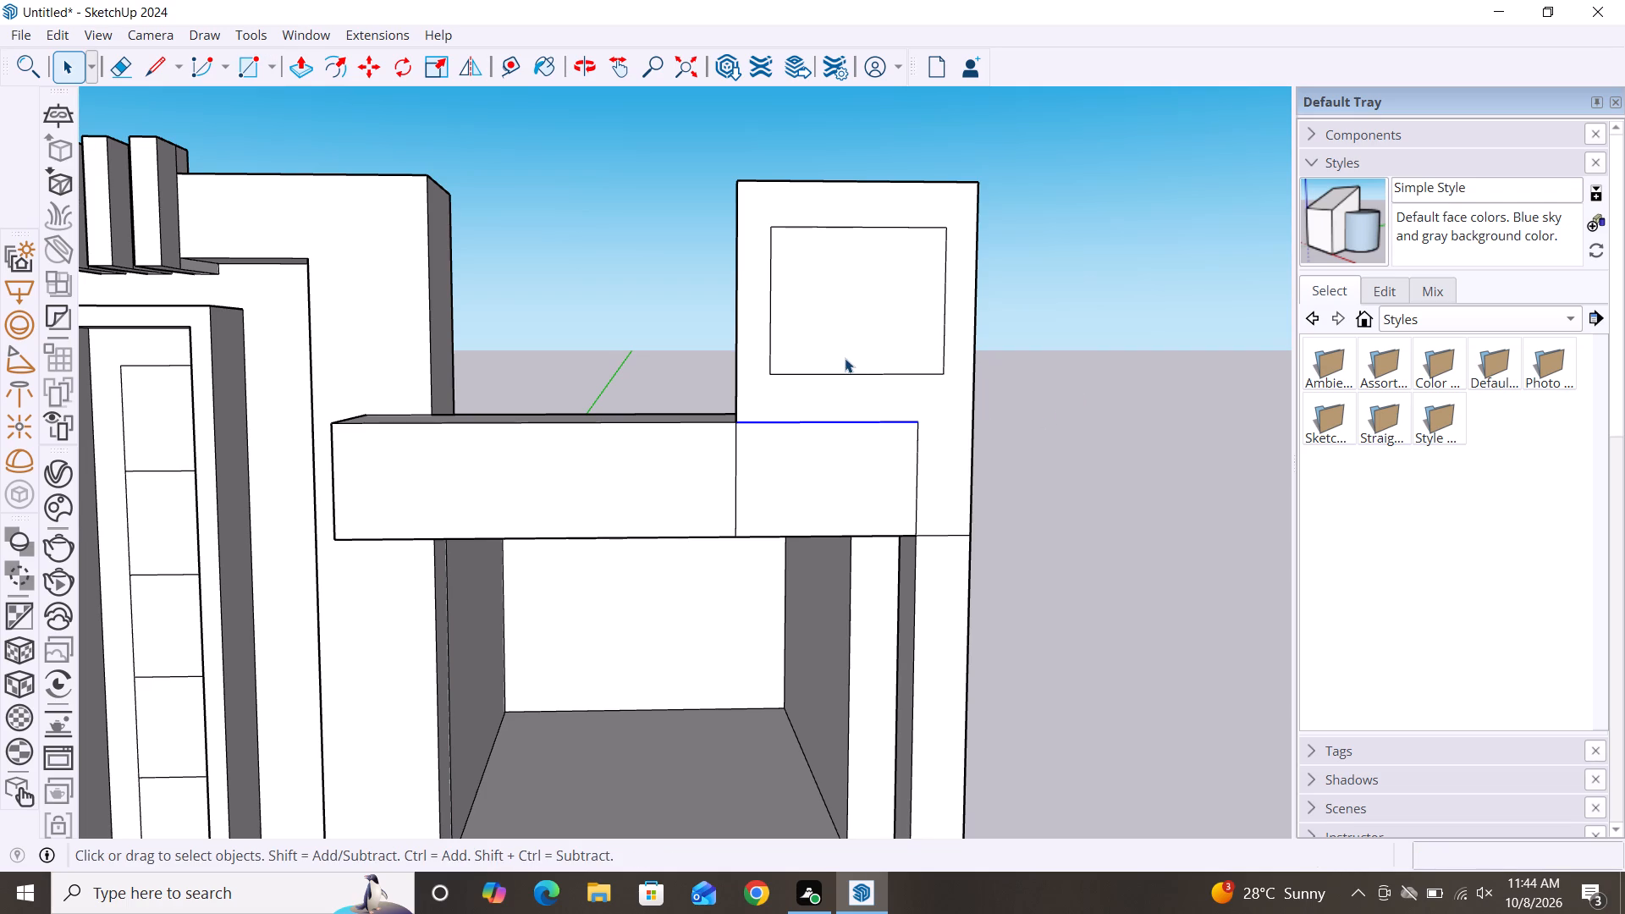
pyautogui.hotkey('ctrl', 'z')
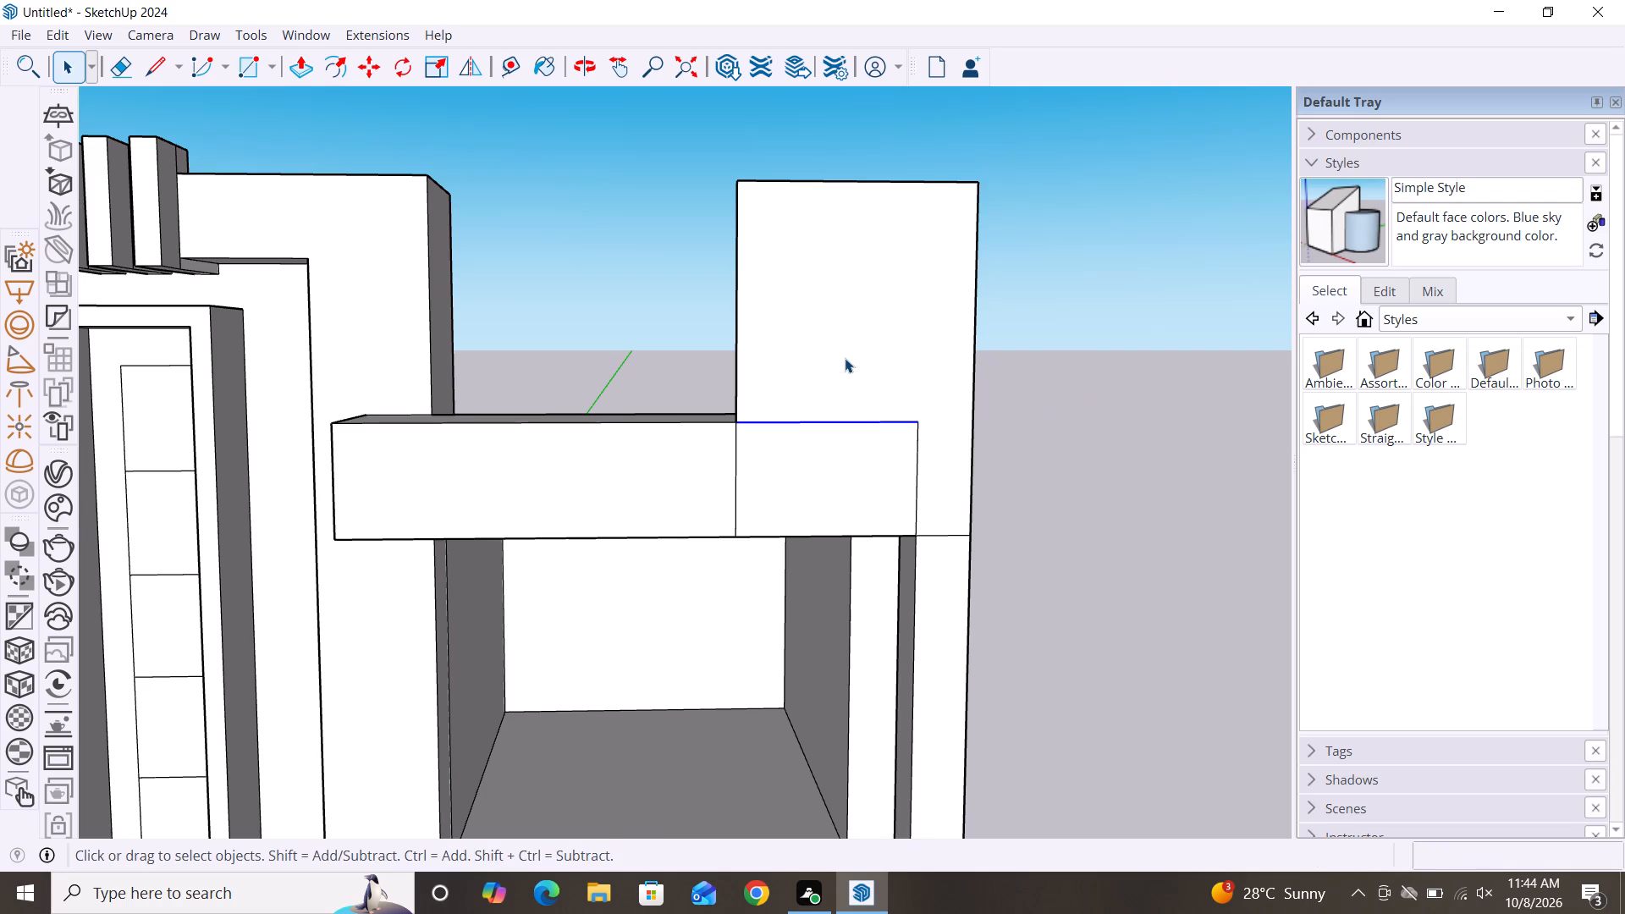
# Draw a rectangle about 2' by 2' inside the upright panel's front face above the parapet.
pyautogui.press('r')
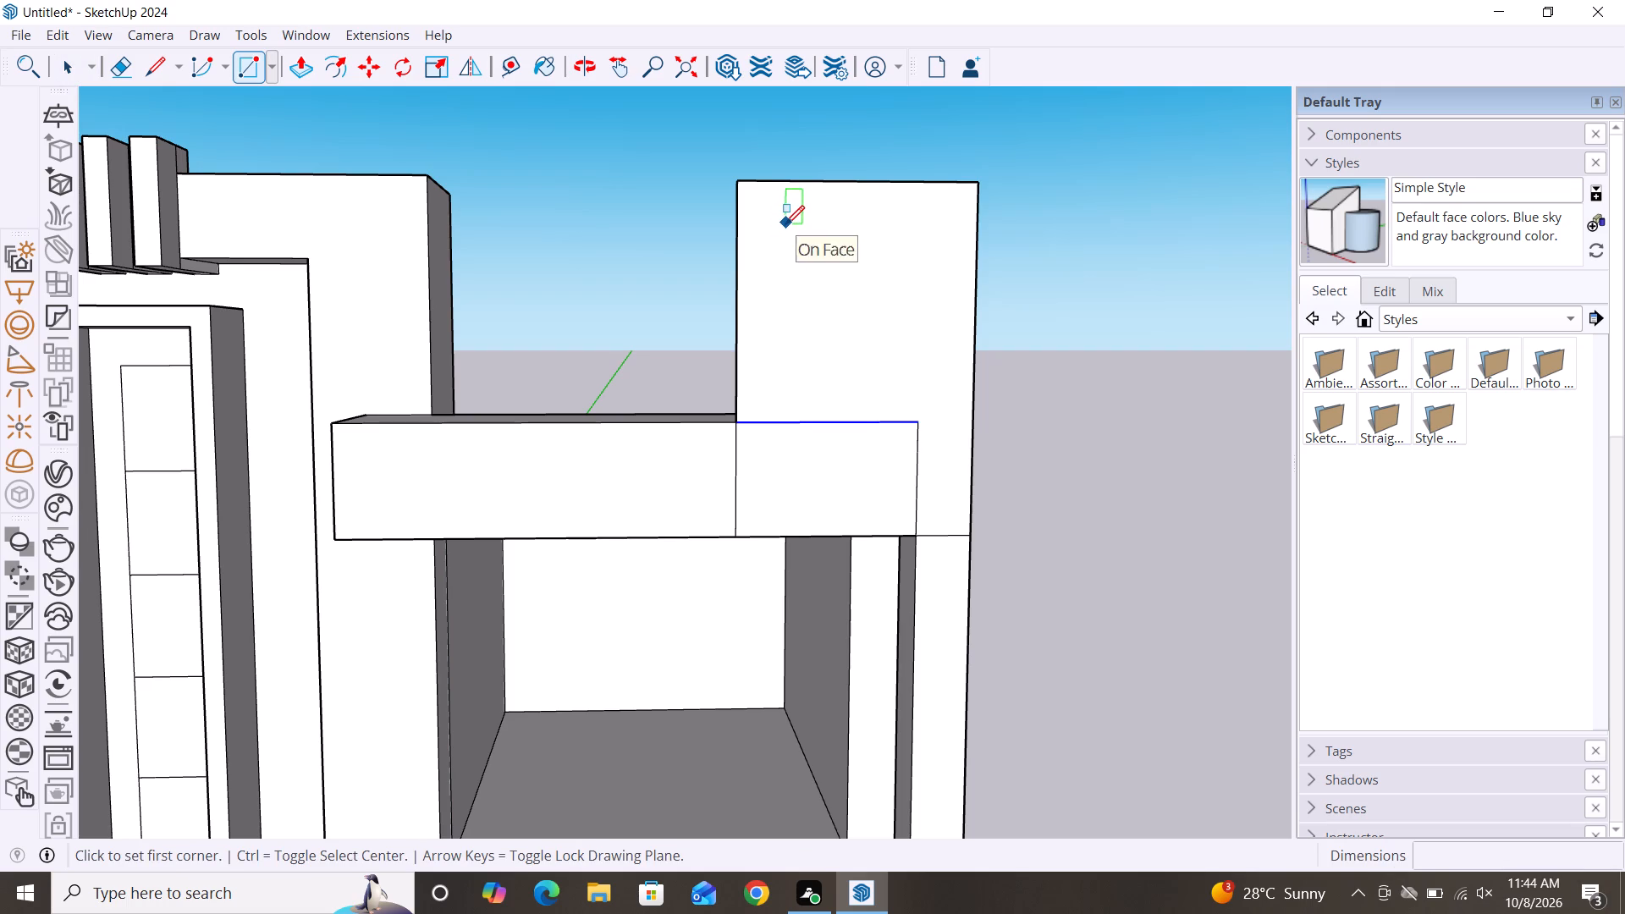
pyautogui.click(786, 224)
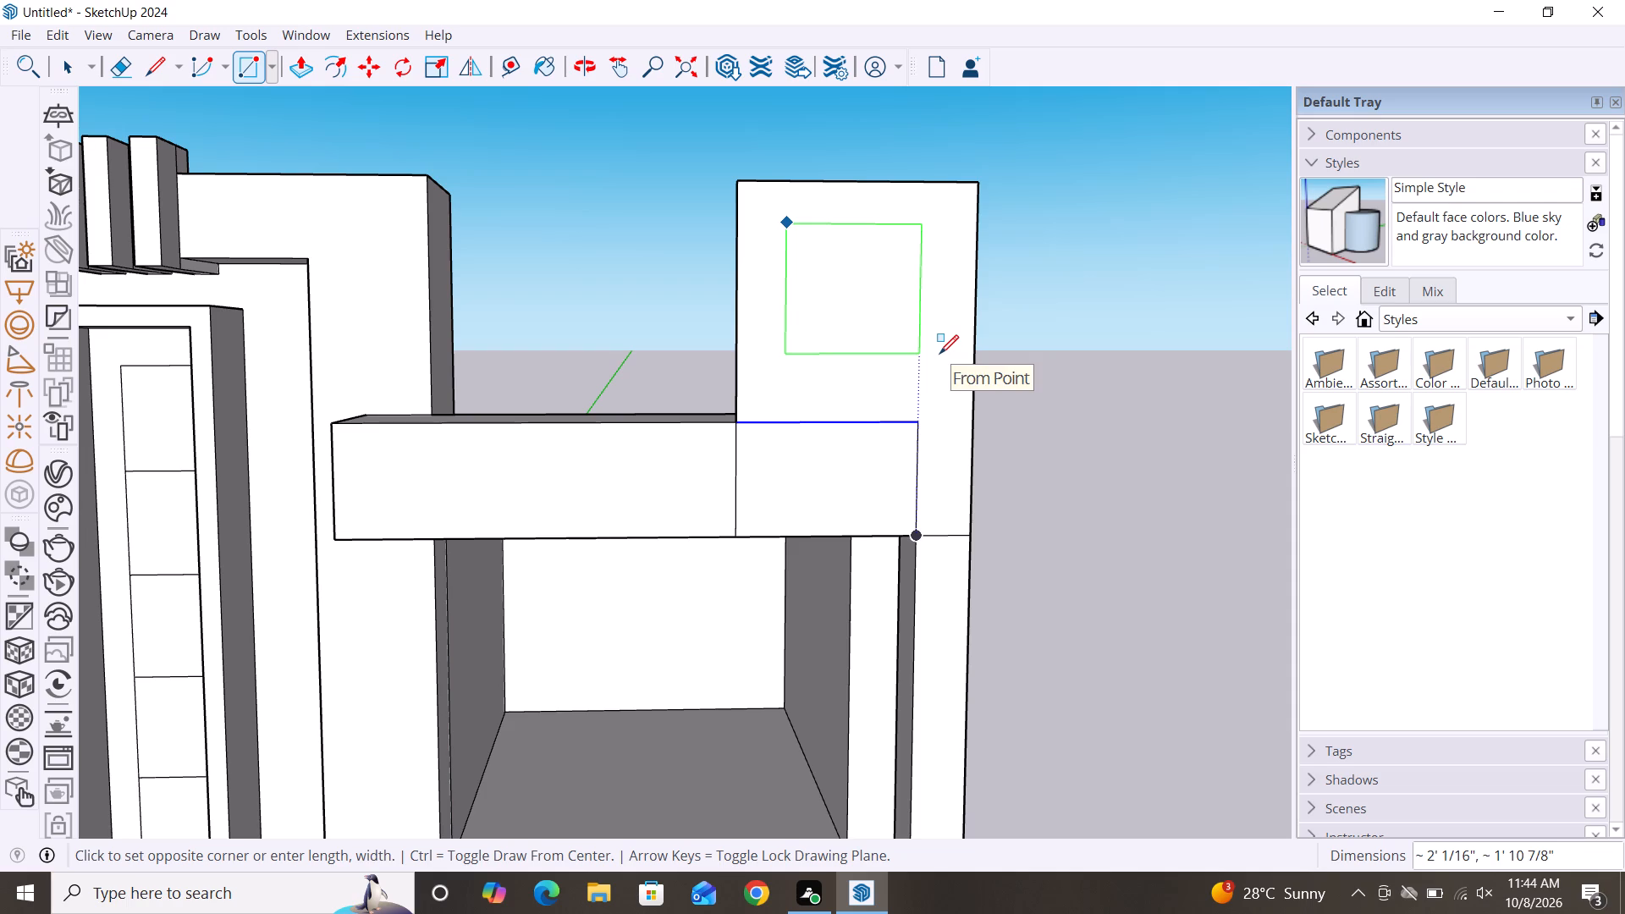
pyautogui.click(939, 360)
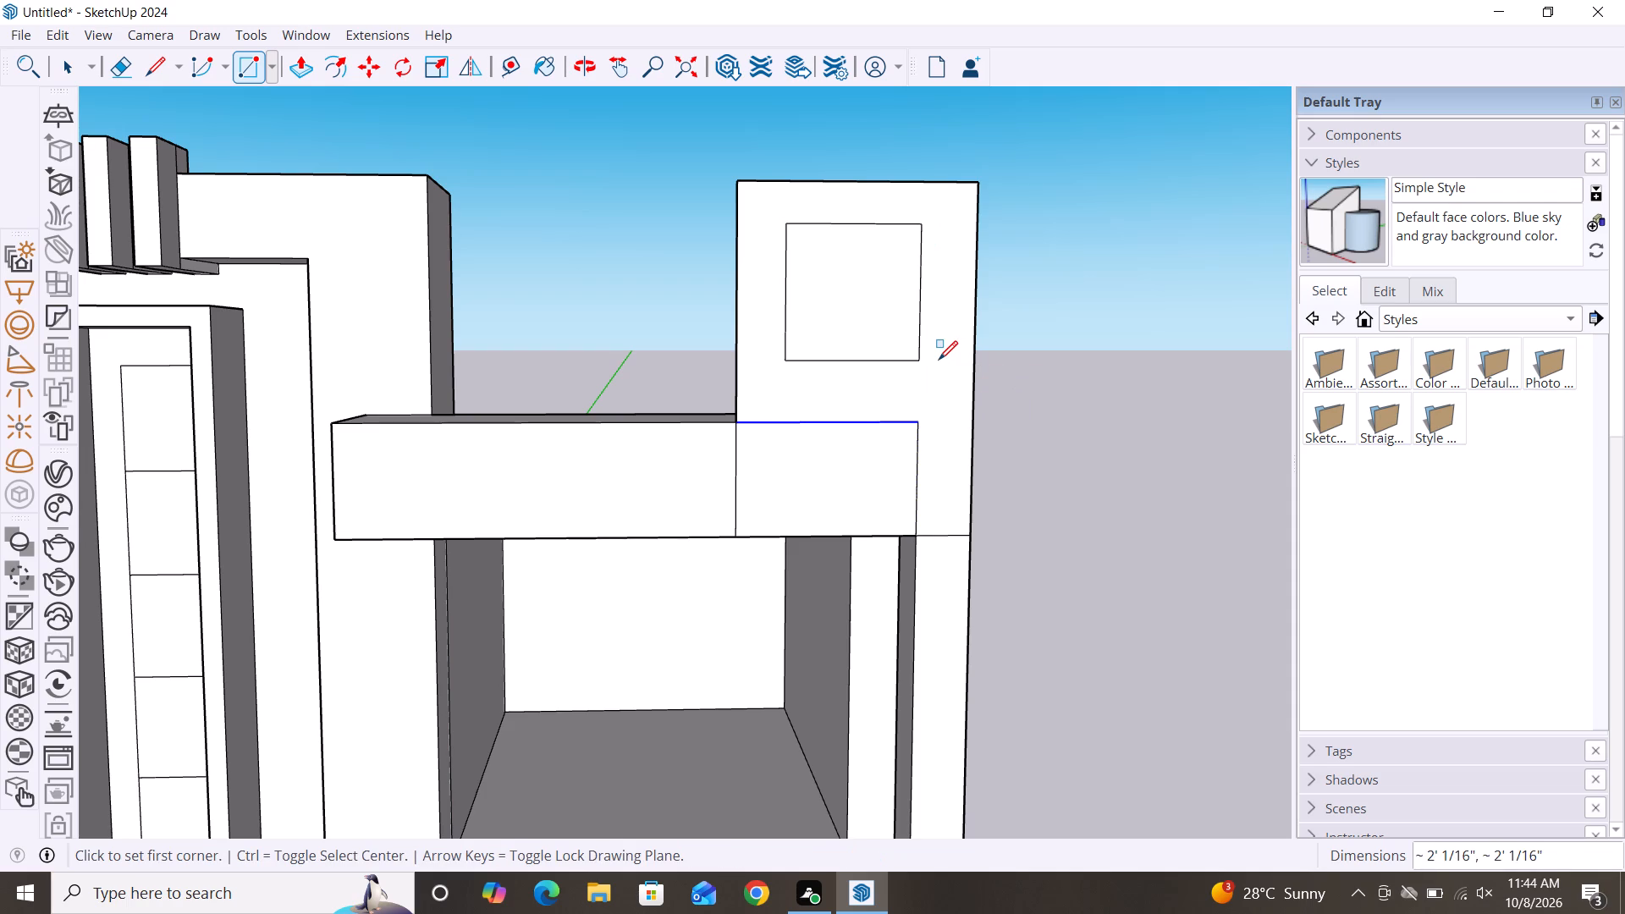
pyautogui.press('space')
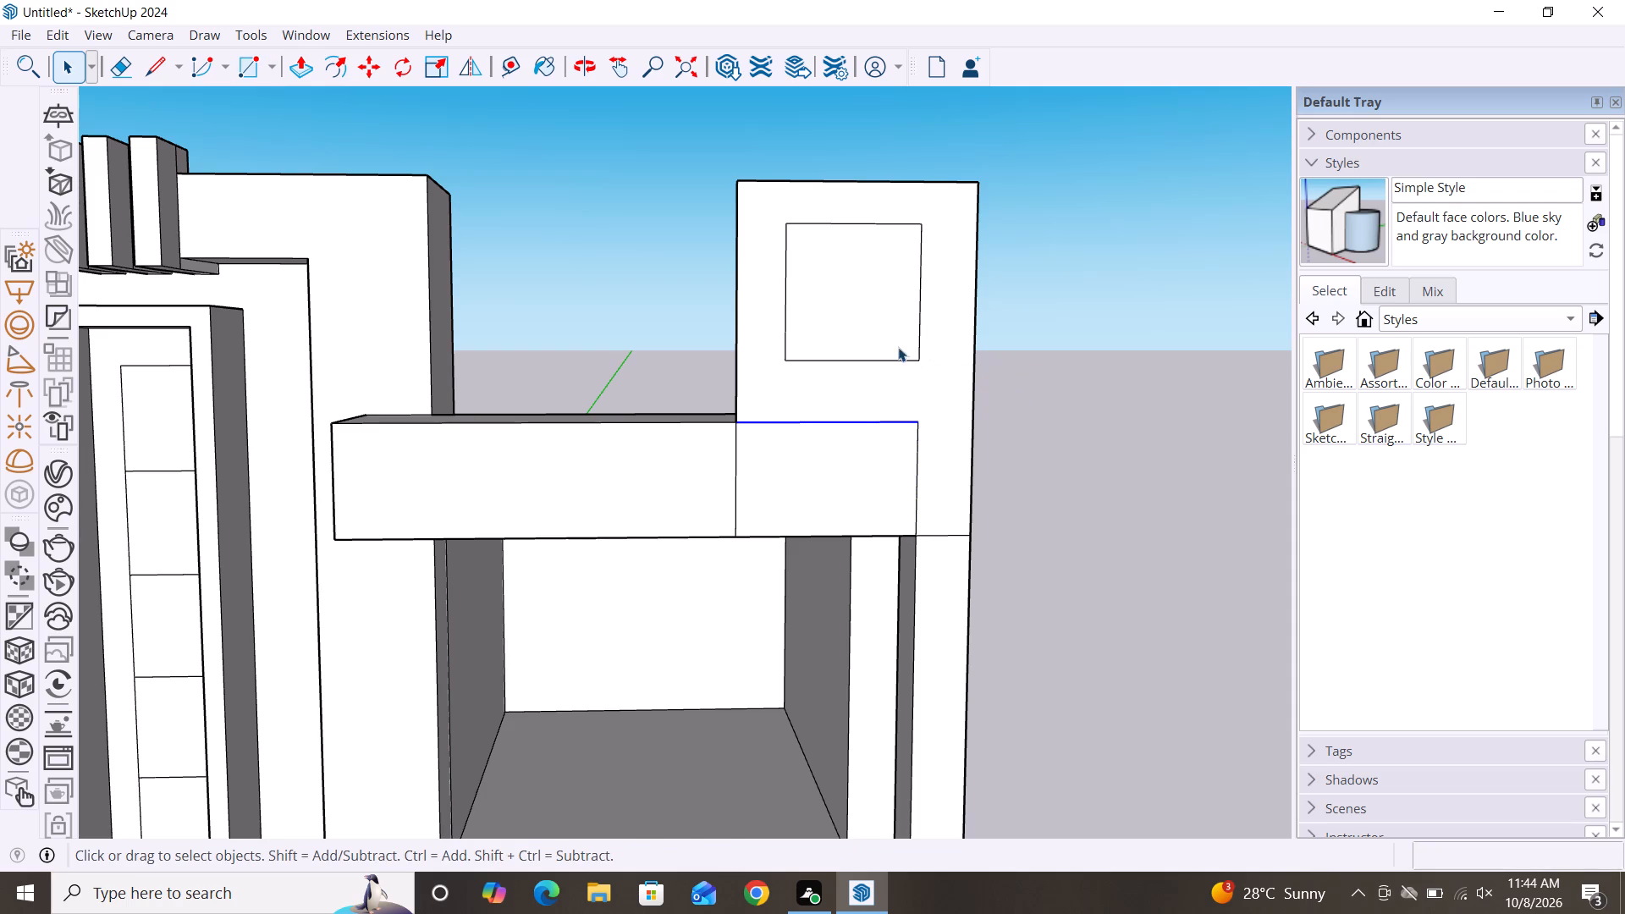
# Offset the new square on the upright panel outward by about 1 7/16" to form a frame border.
pyautogui.press('f')
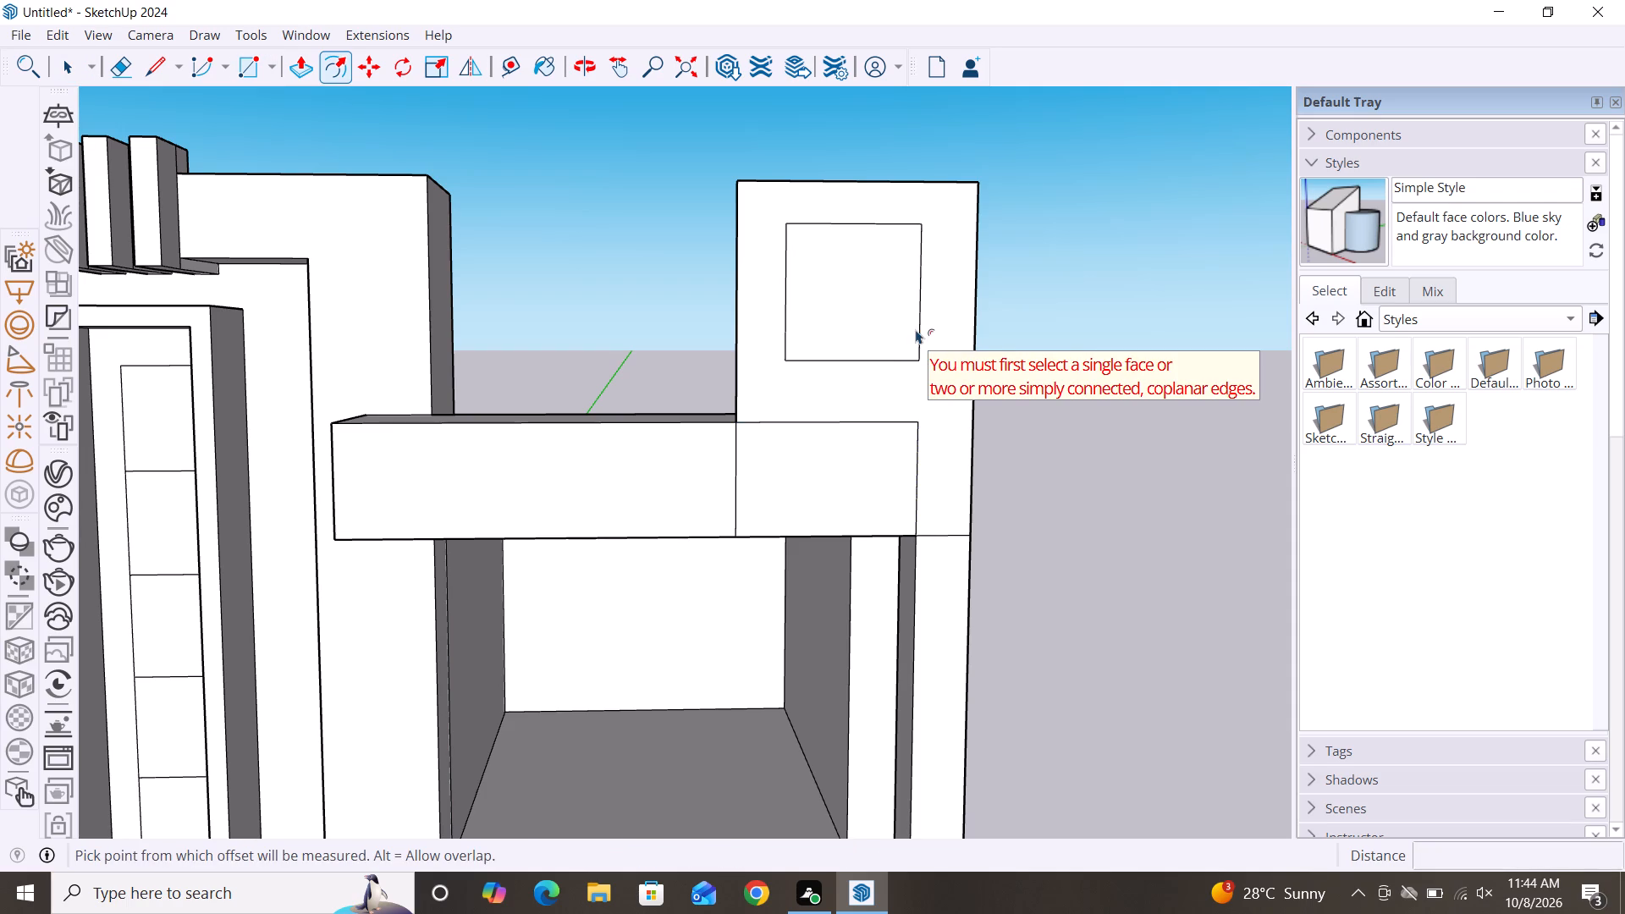
pyautogui.click(916, 329)
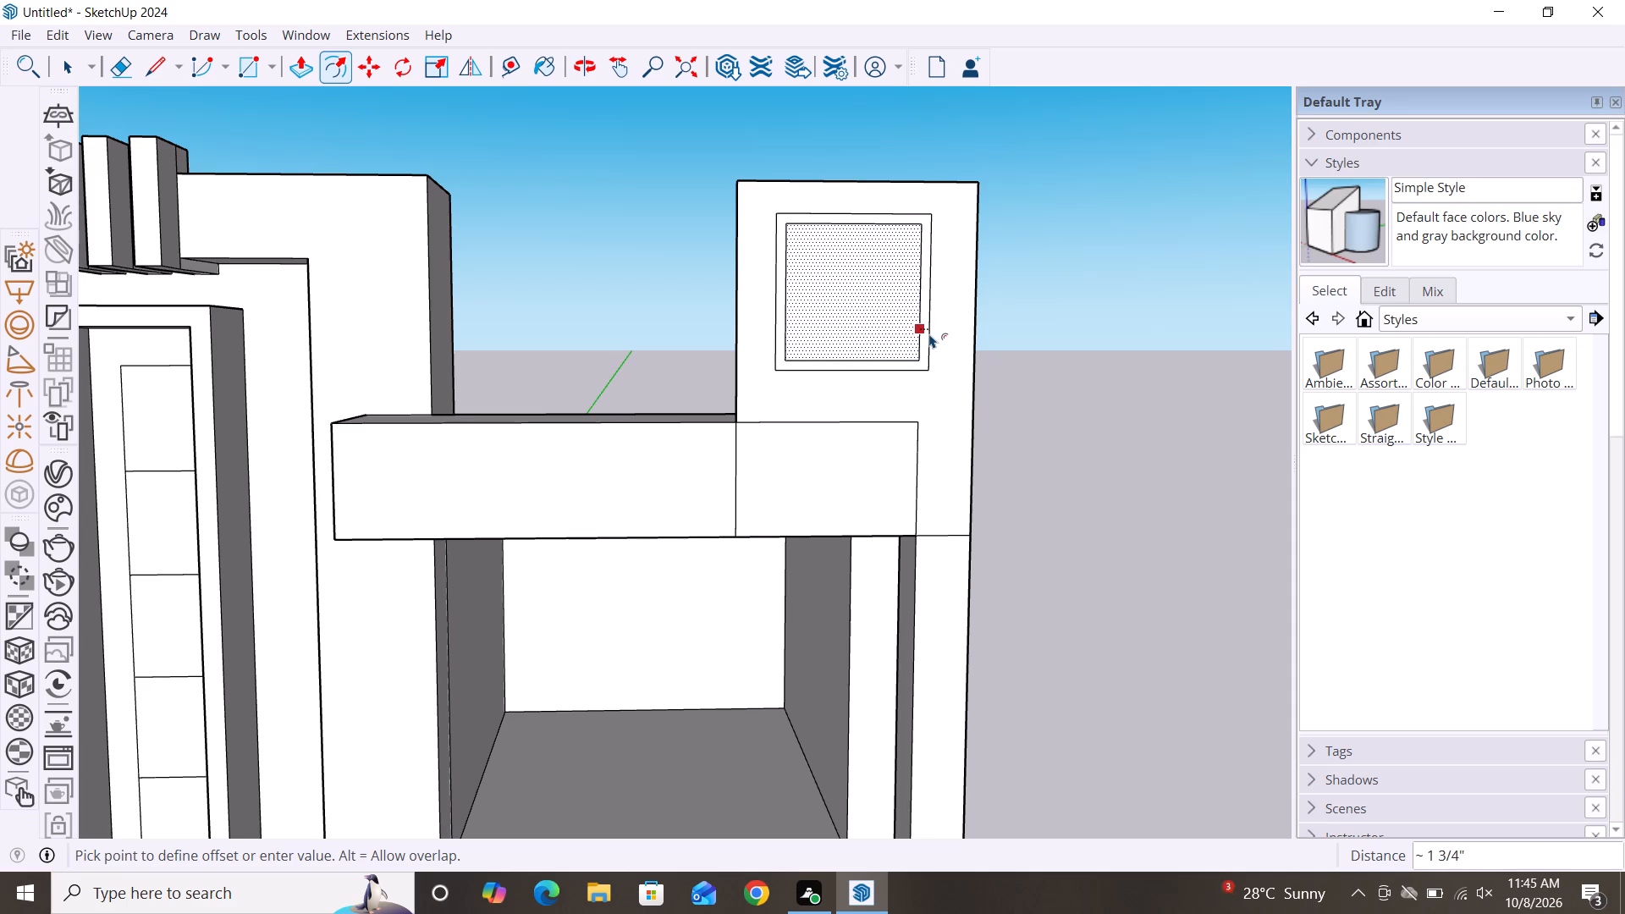
pyautogui.click(928, 333)
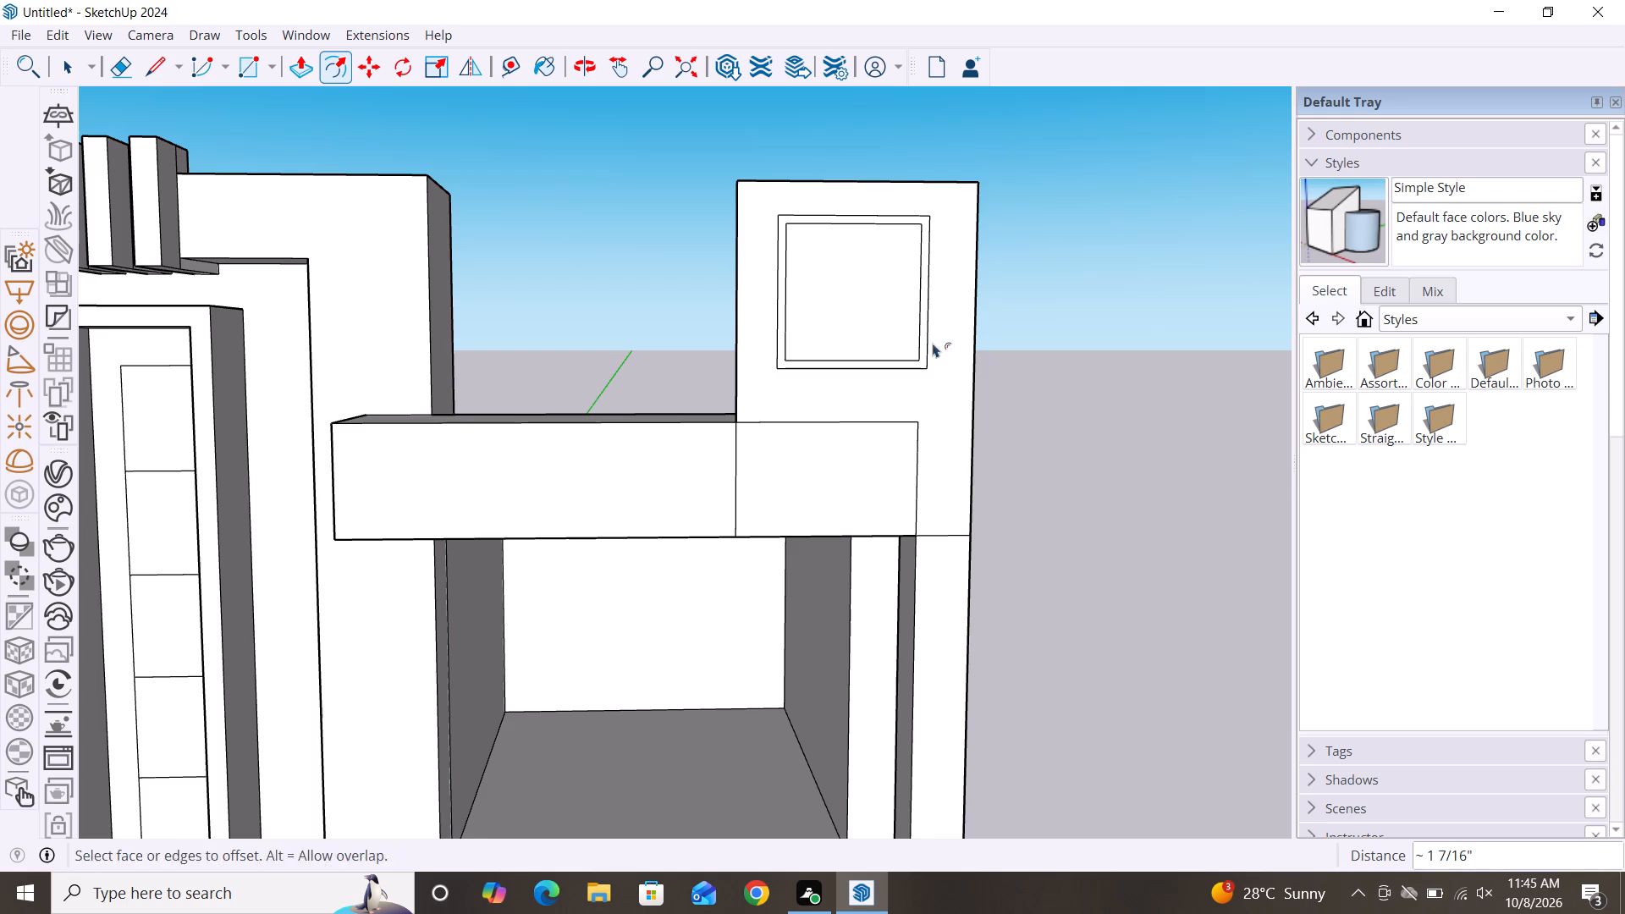
pyautogui.press('space')
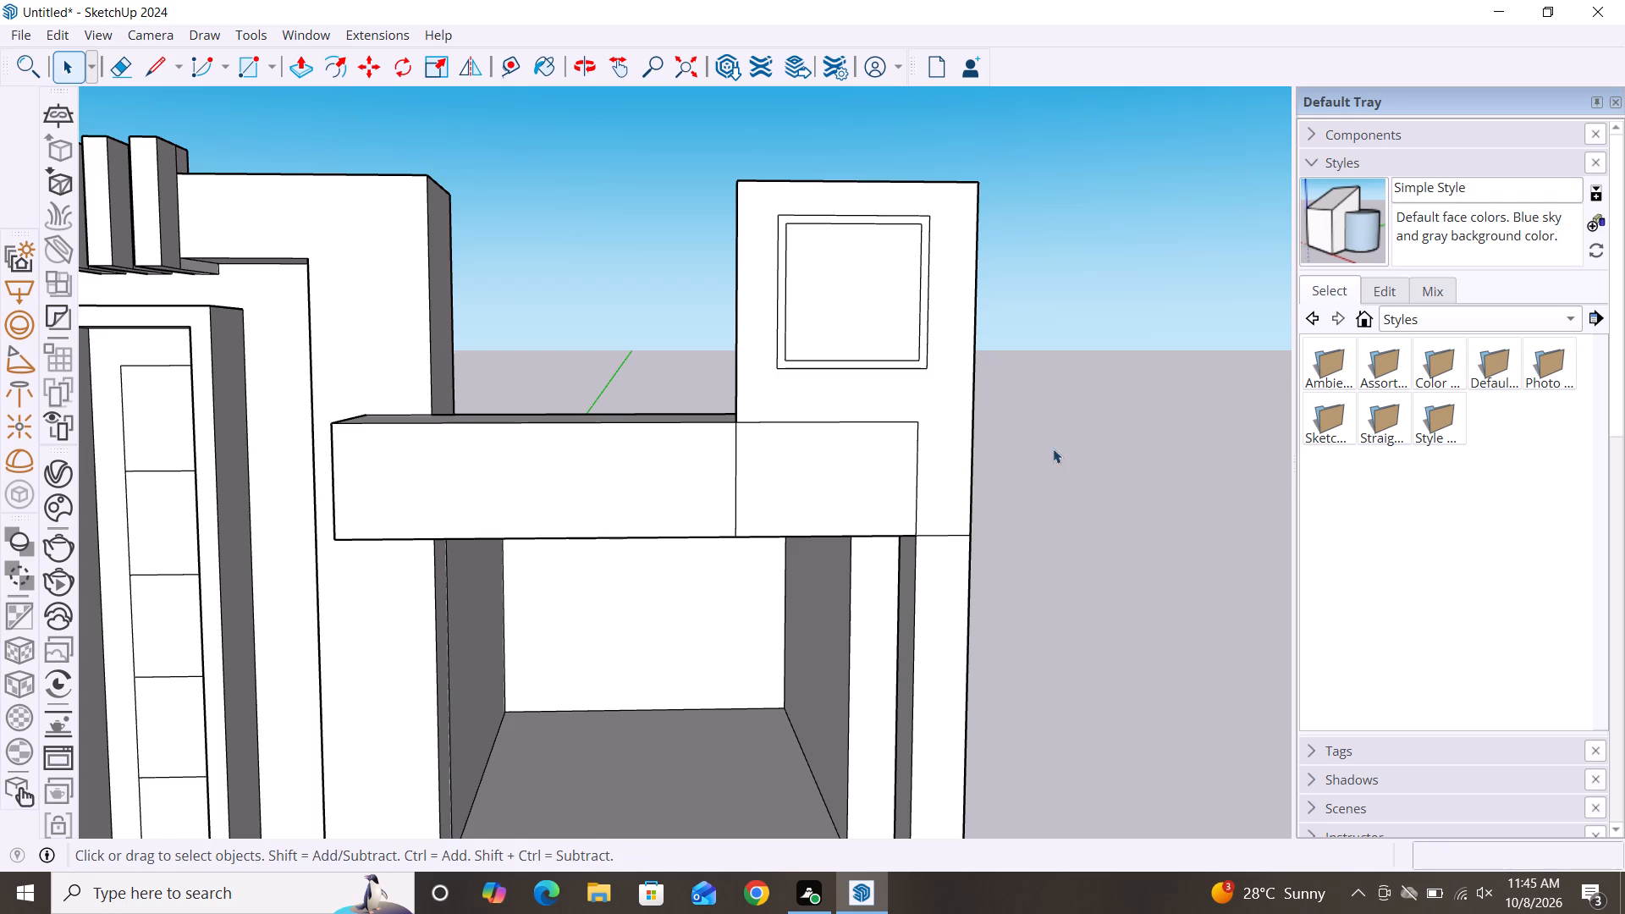
# Push/pull the narrow border around the square outward about 2 1/4" to form a raised frame.
pyautogui.scroll(3, 910, 367)
pyautogui.press('p')
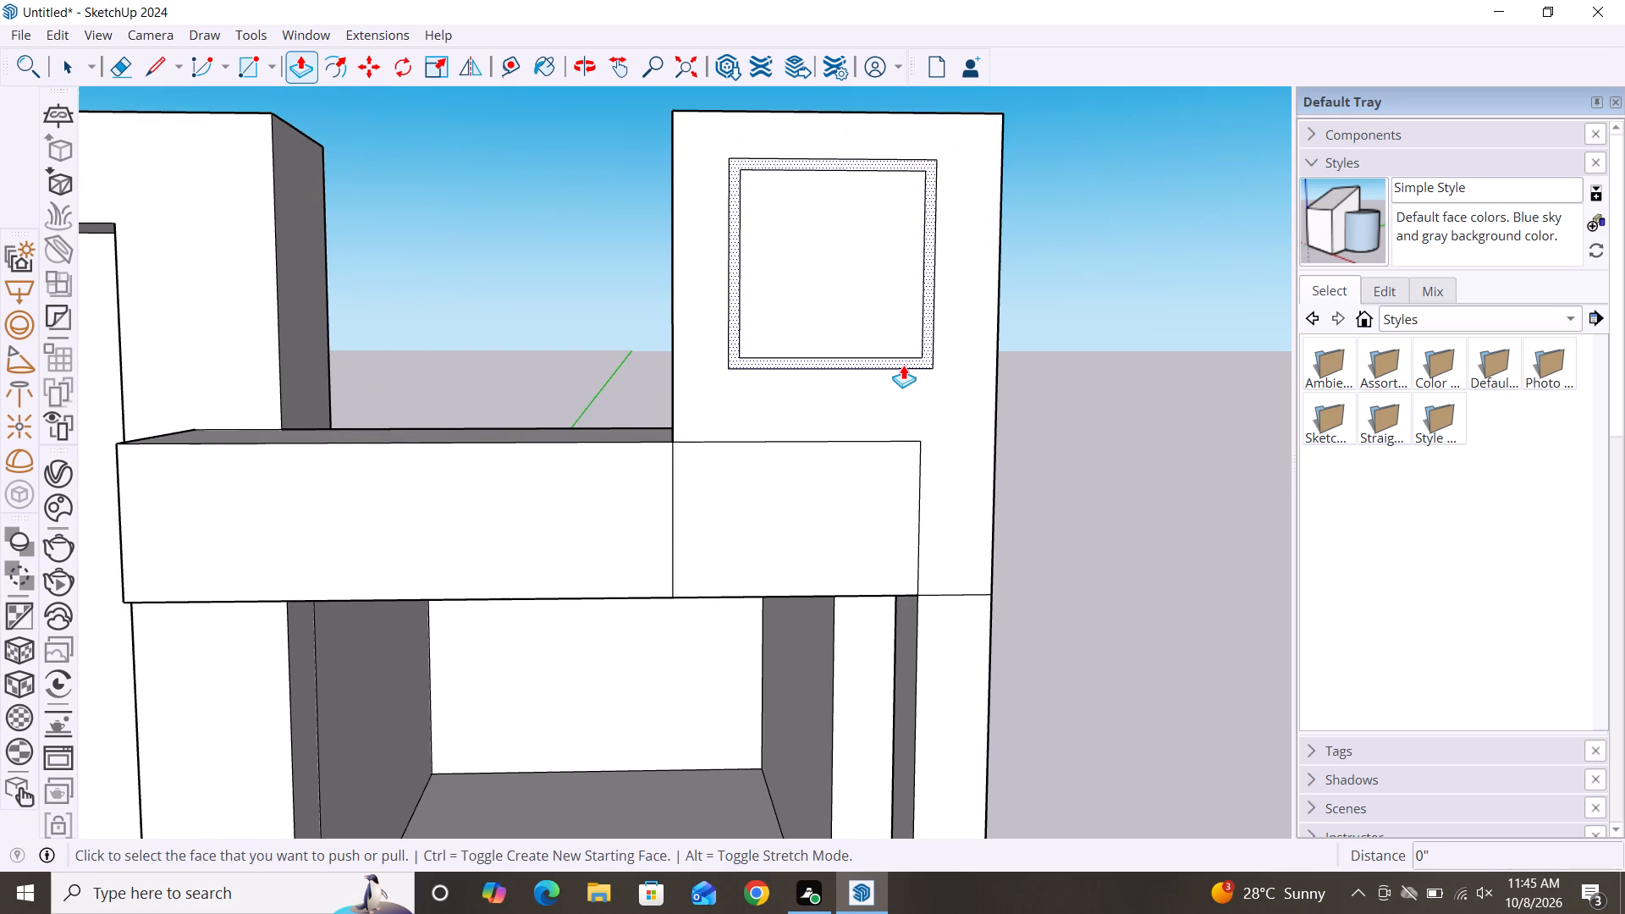
pyautogui.click(903, 365)
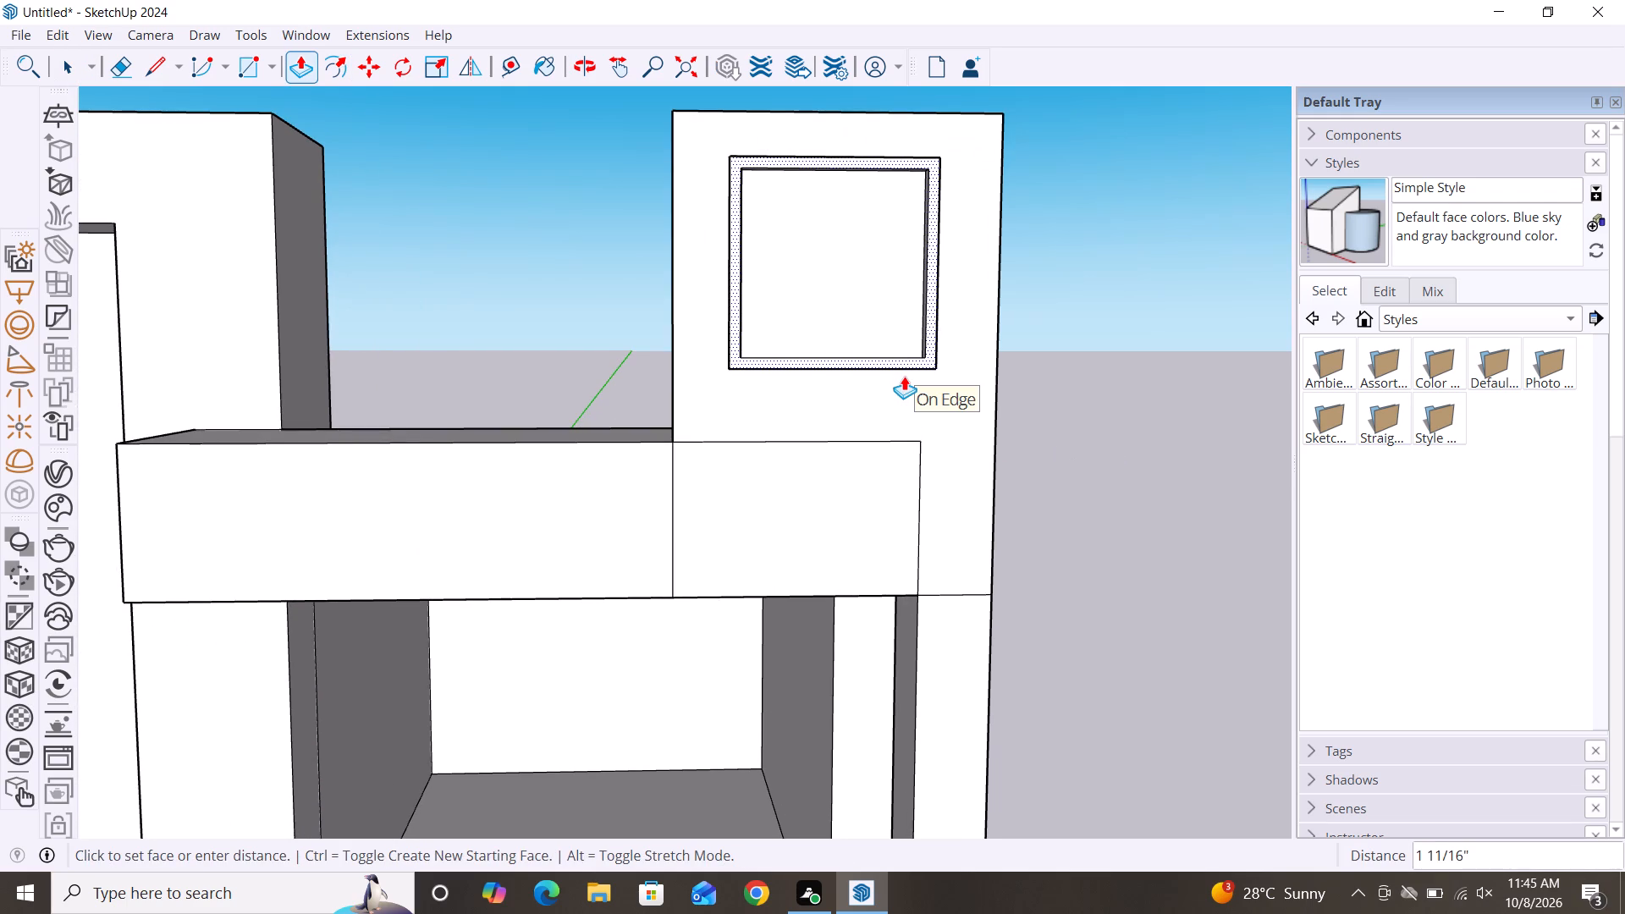
pyautogui.scroll(3, 904, 373)
pyautogui.moveTo(904, 373); pyautogui.dragTo(904, 414, button='middle')
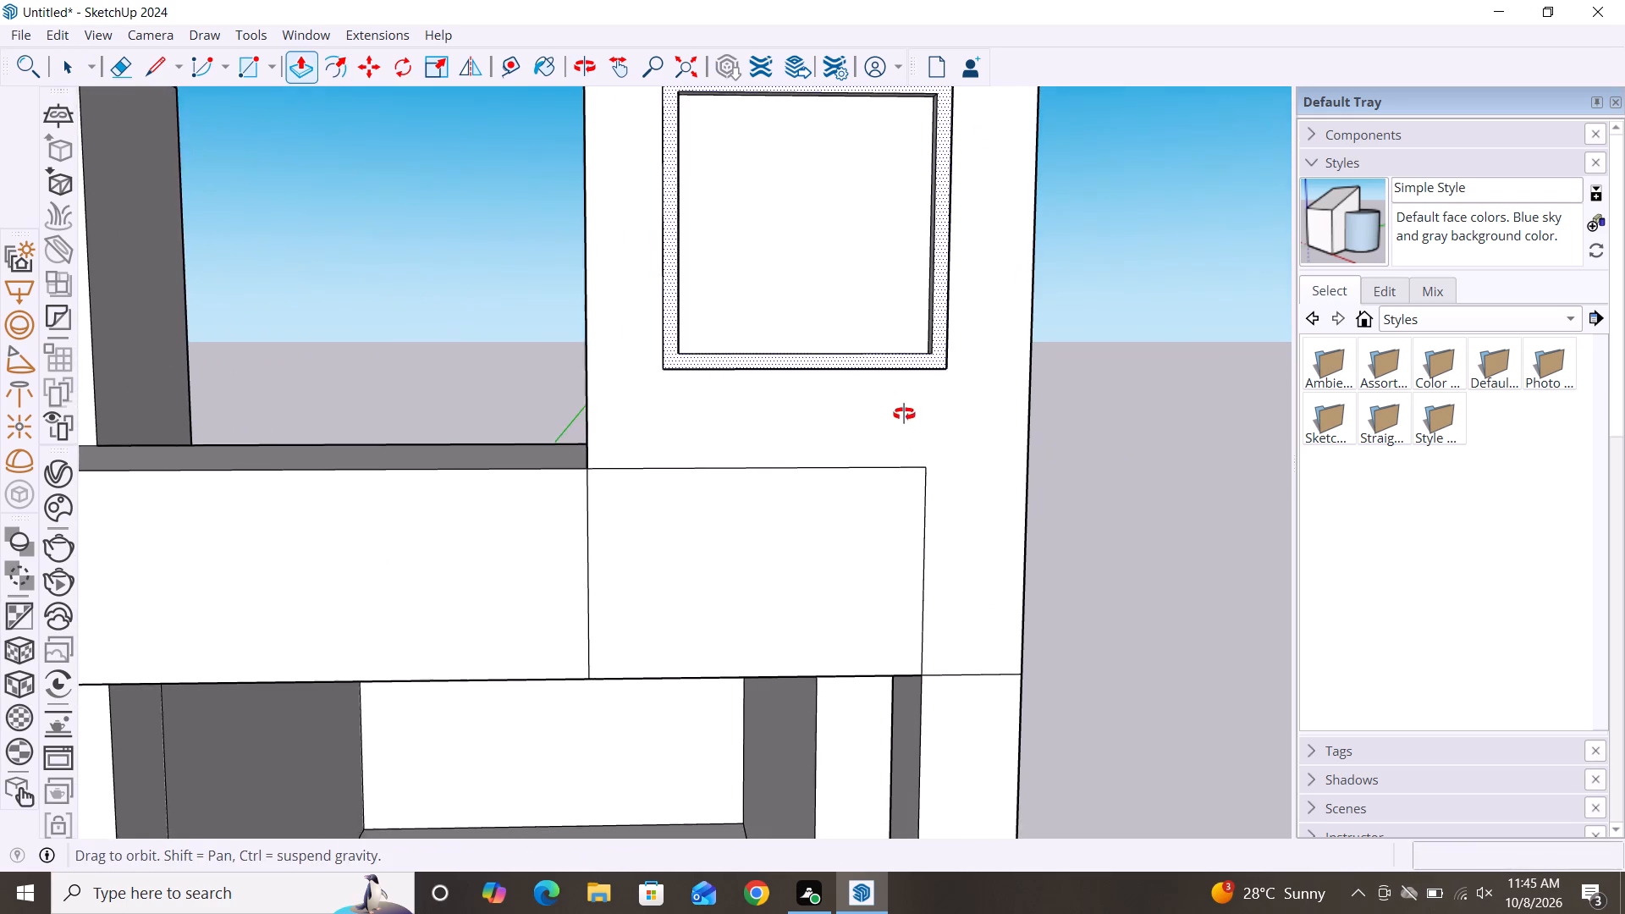
pyautogui.moveTo(904, 414); pyautogui.dragTo(904, 460, button='middle')
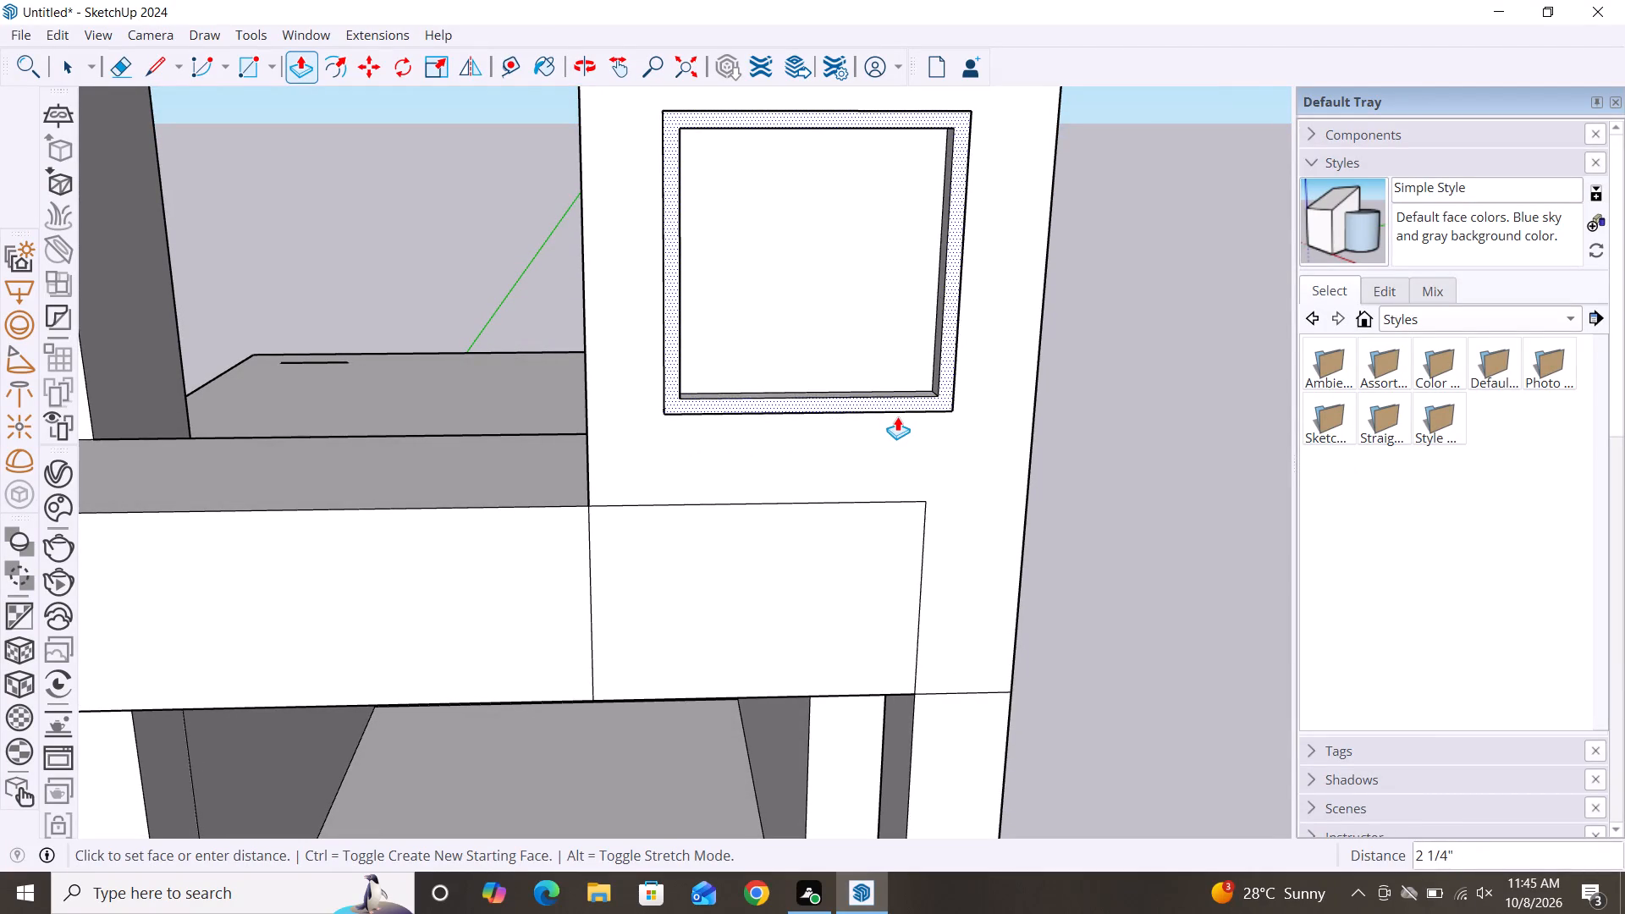
pyautogui.click(897, 415)
pyautogui.press('space')
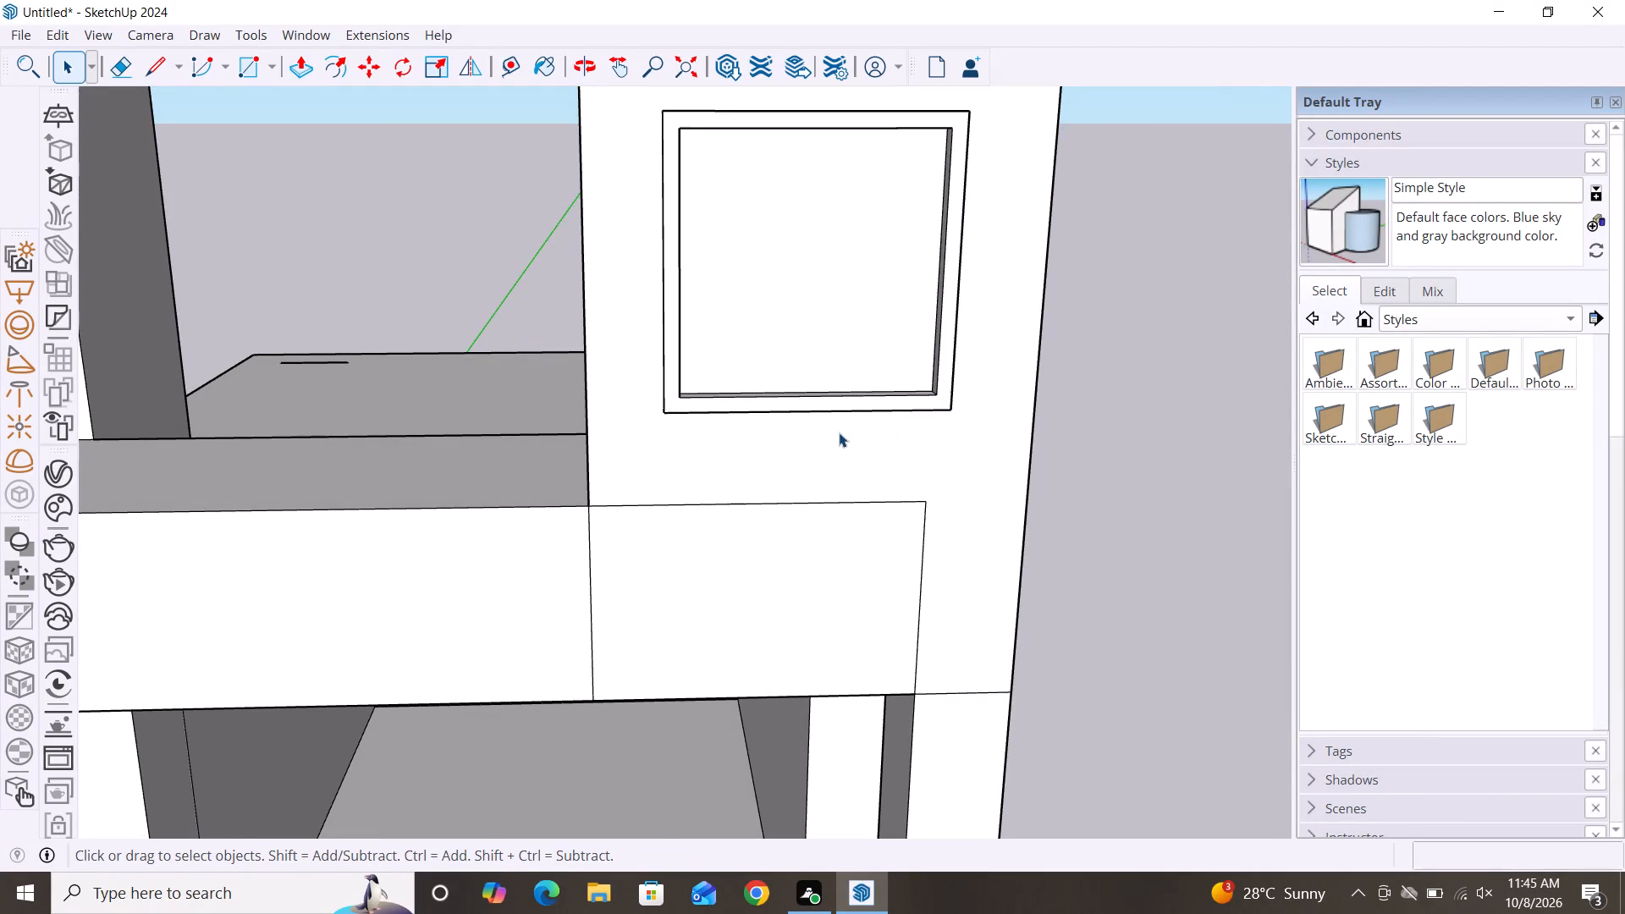
# Draw a short horizontal line across the corner column at the parapet's top level, from the vertical seam to the outer edge.
pyautogui.scroll(-7, 838, 427)
pyautogui.keyDown('alt'); pyautogui.moveTo(956, 668); pyautogui.dragTo(958, 646, button='middle'); pyautogui.keyUp('alt')
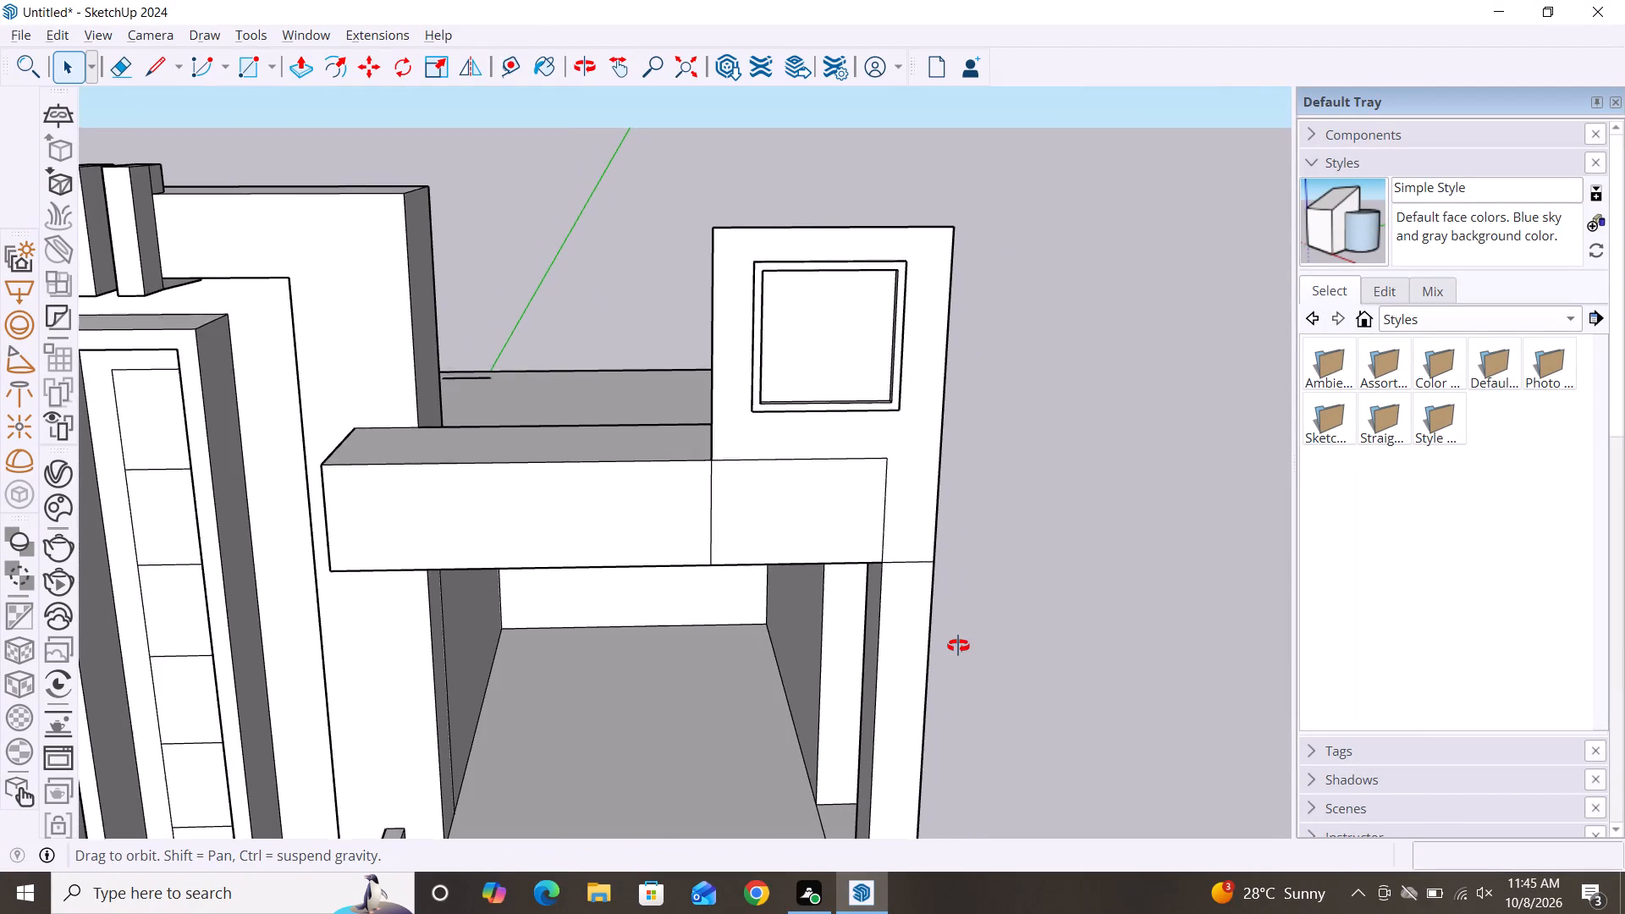
pyautogui.keyDown('alt'); pyautogui.moveTo(958, 646); pyautogui.dragTo(951, 580, button='middle'); pyautogui.keyUp('alt')
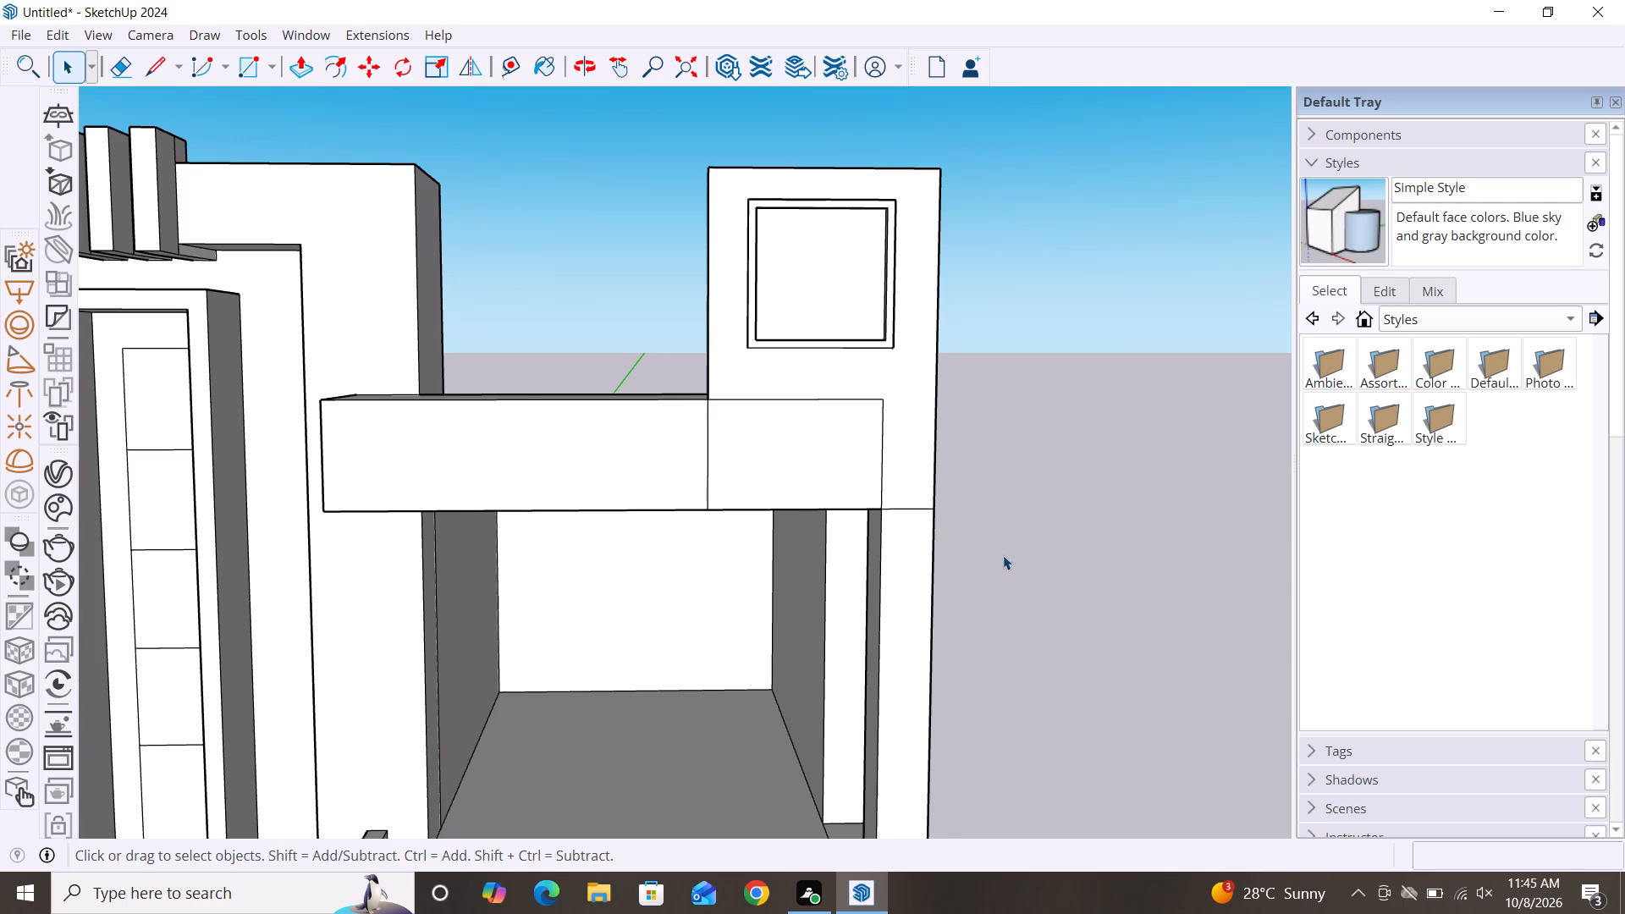
pyautogui.scroll(1, 931, 533)
pyautogui.scroll(-3, 1038, 502)
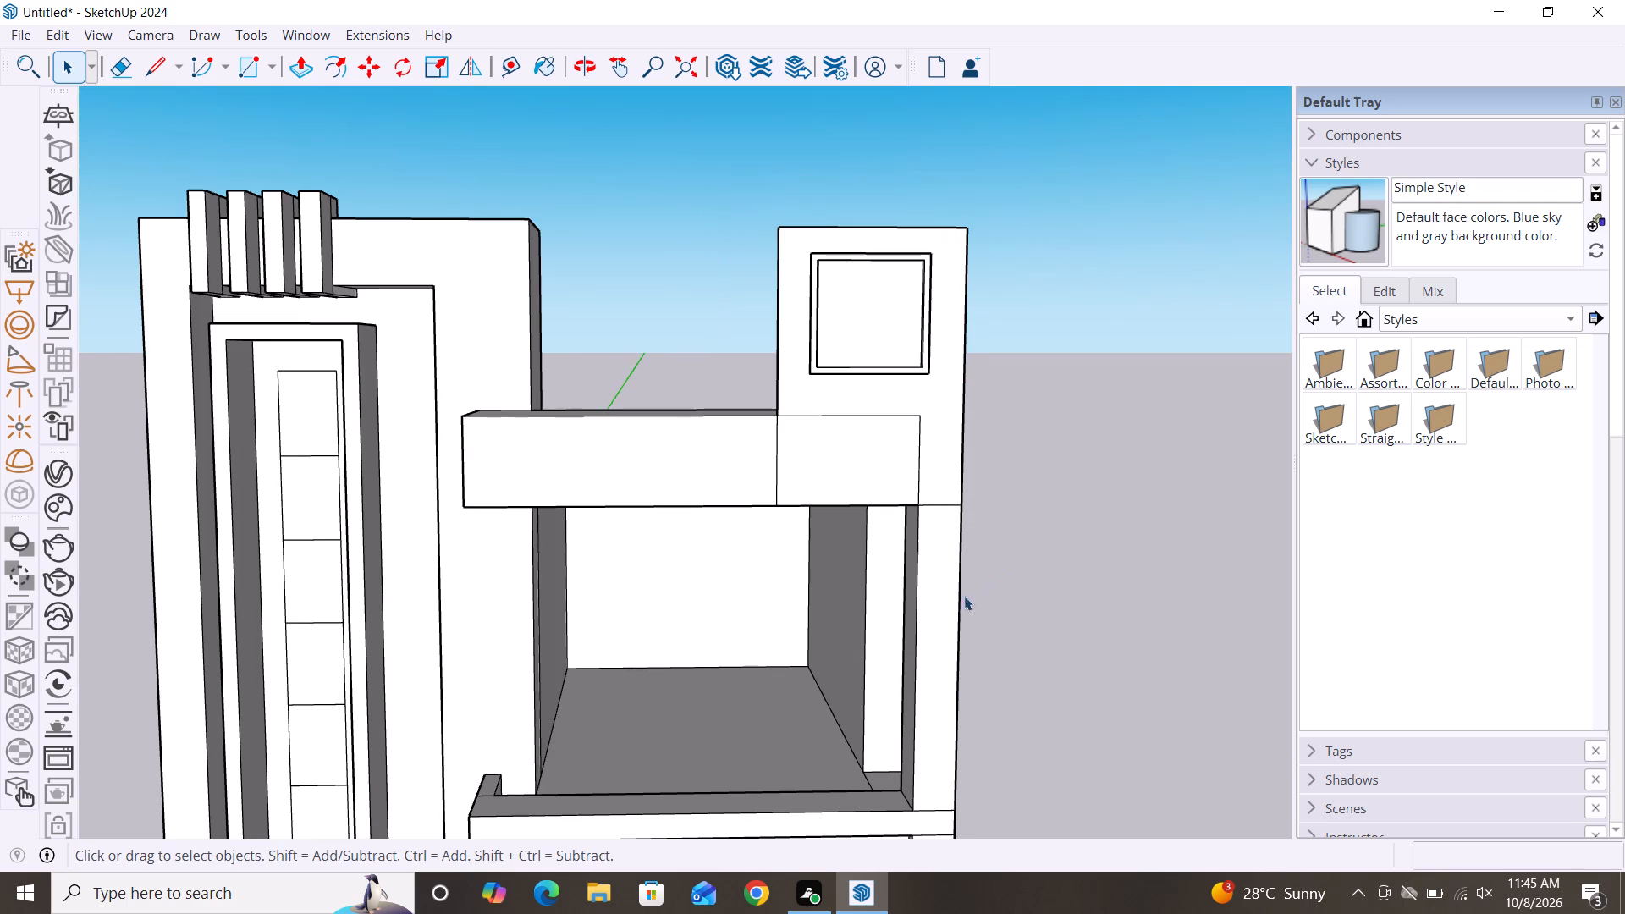
pyautogui.moveTo(960, 598); pyautogui.dragTo(1013, 576, button='middle')
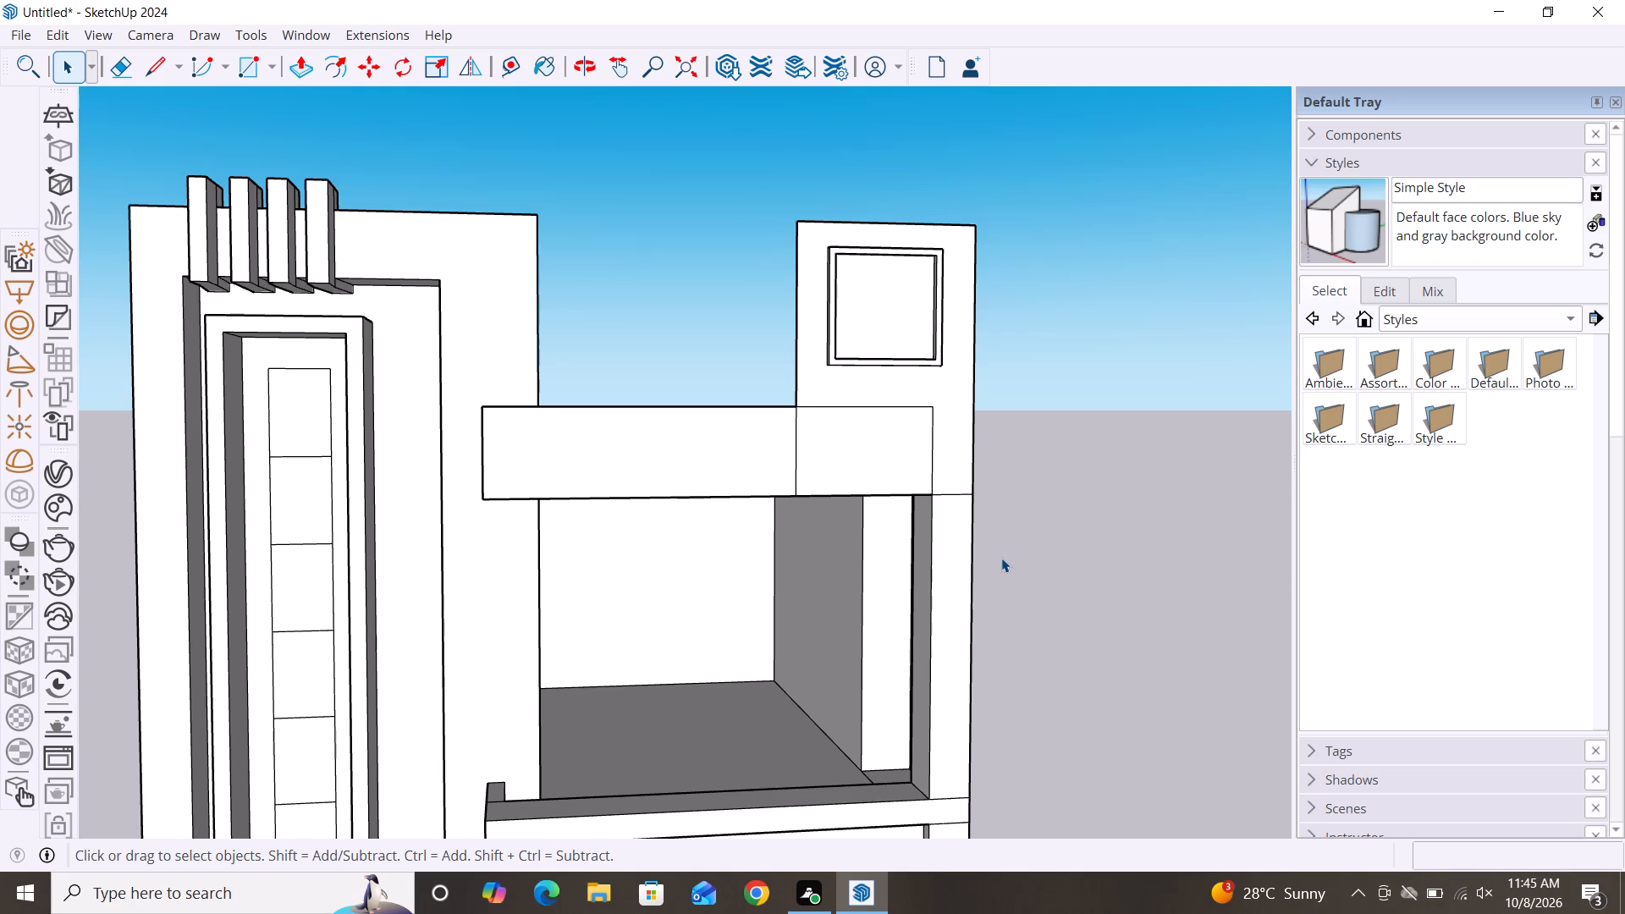
pyautogui.press('l')
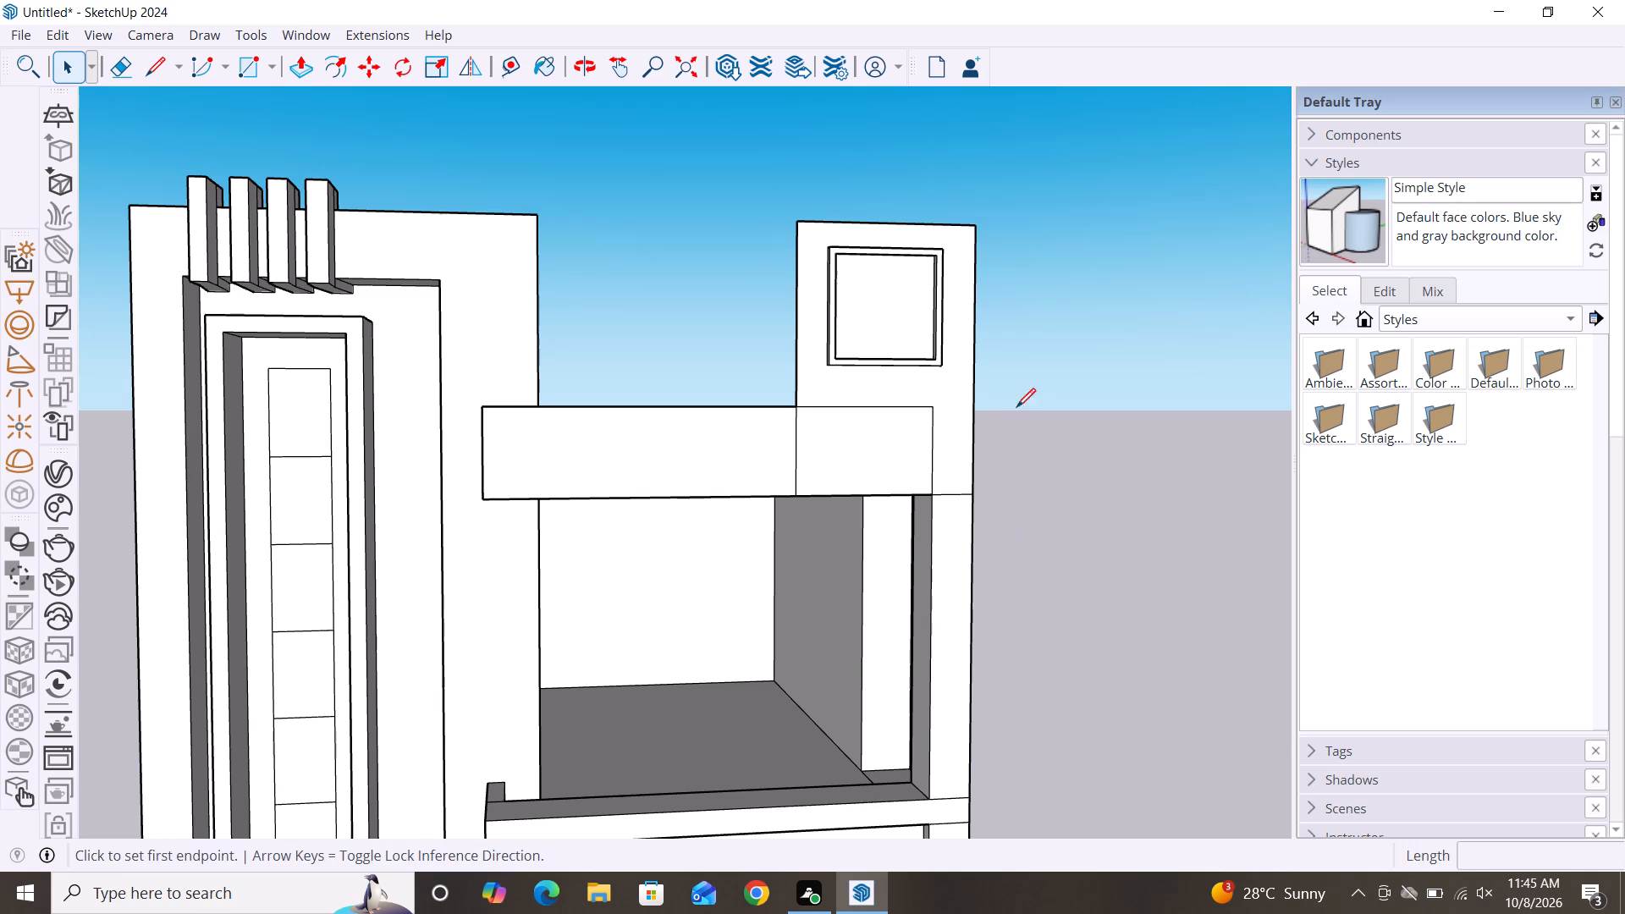
pyautogui.click(935, 410)
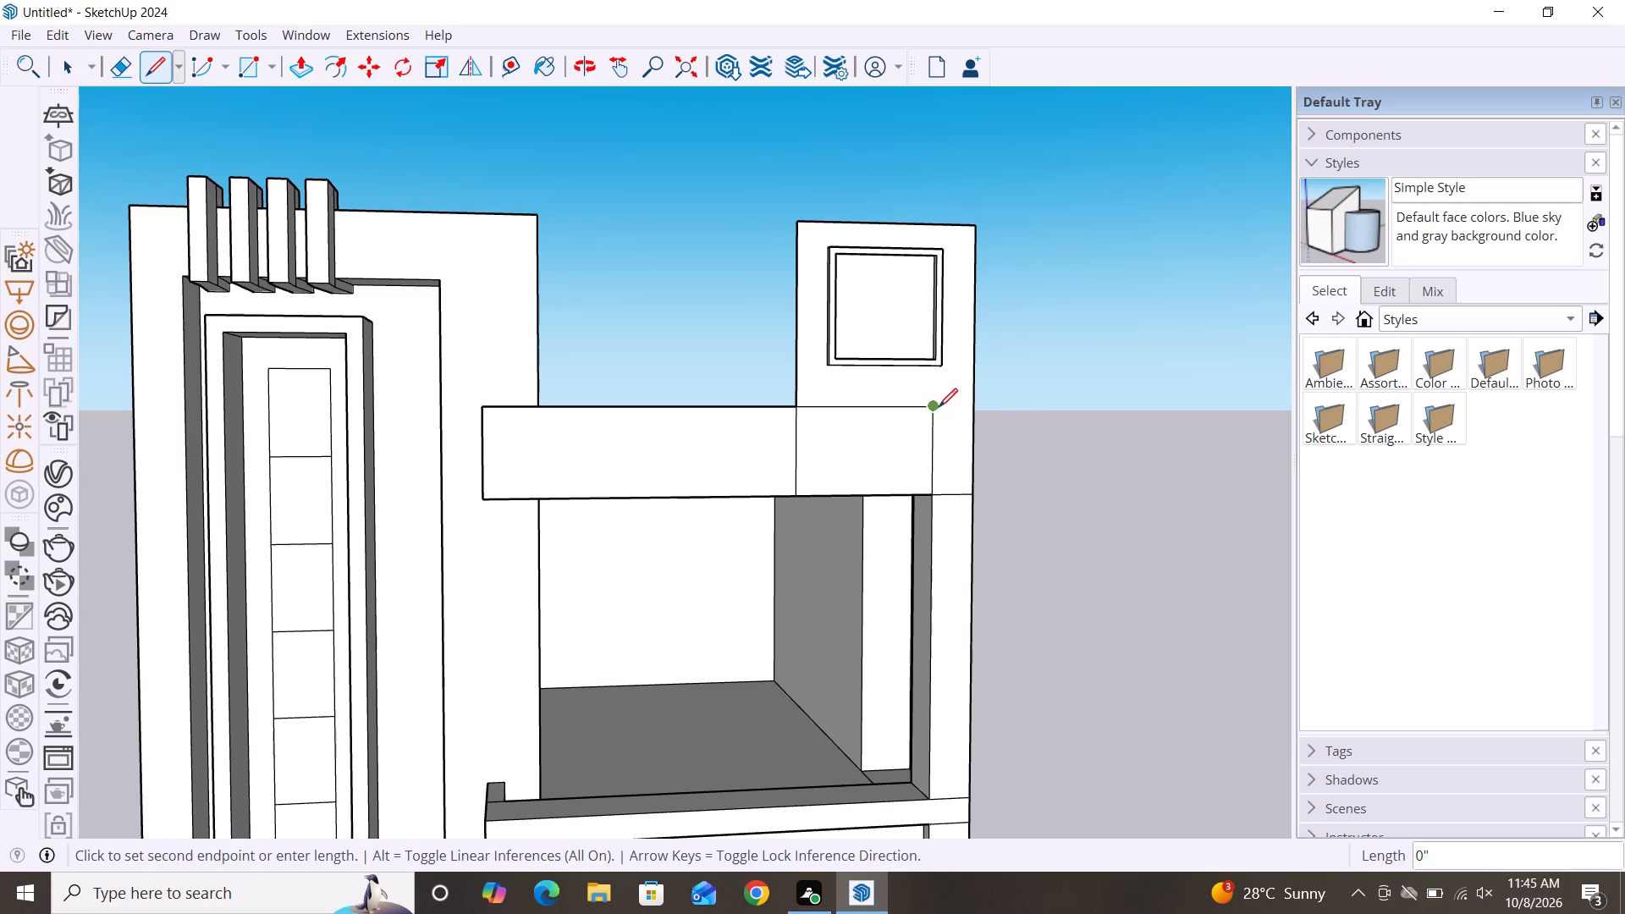
pyautogui.click(973, 408)
pyautogui.press('space')
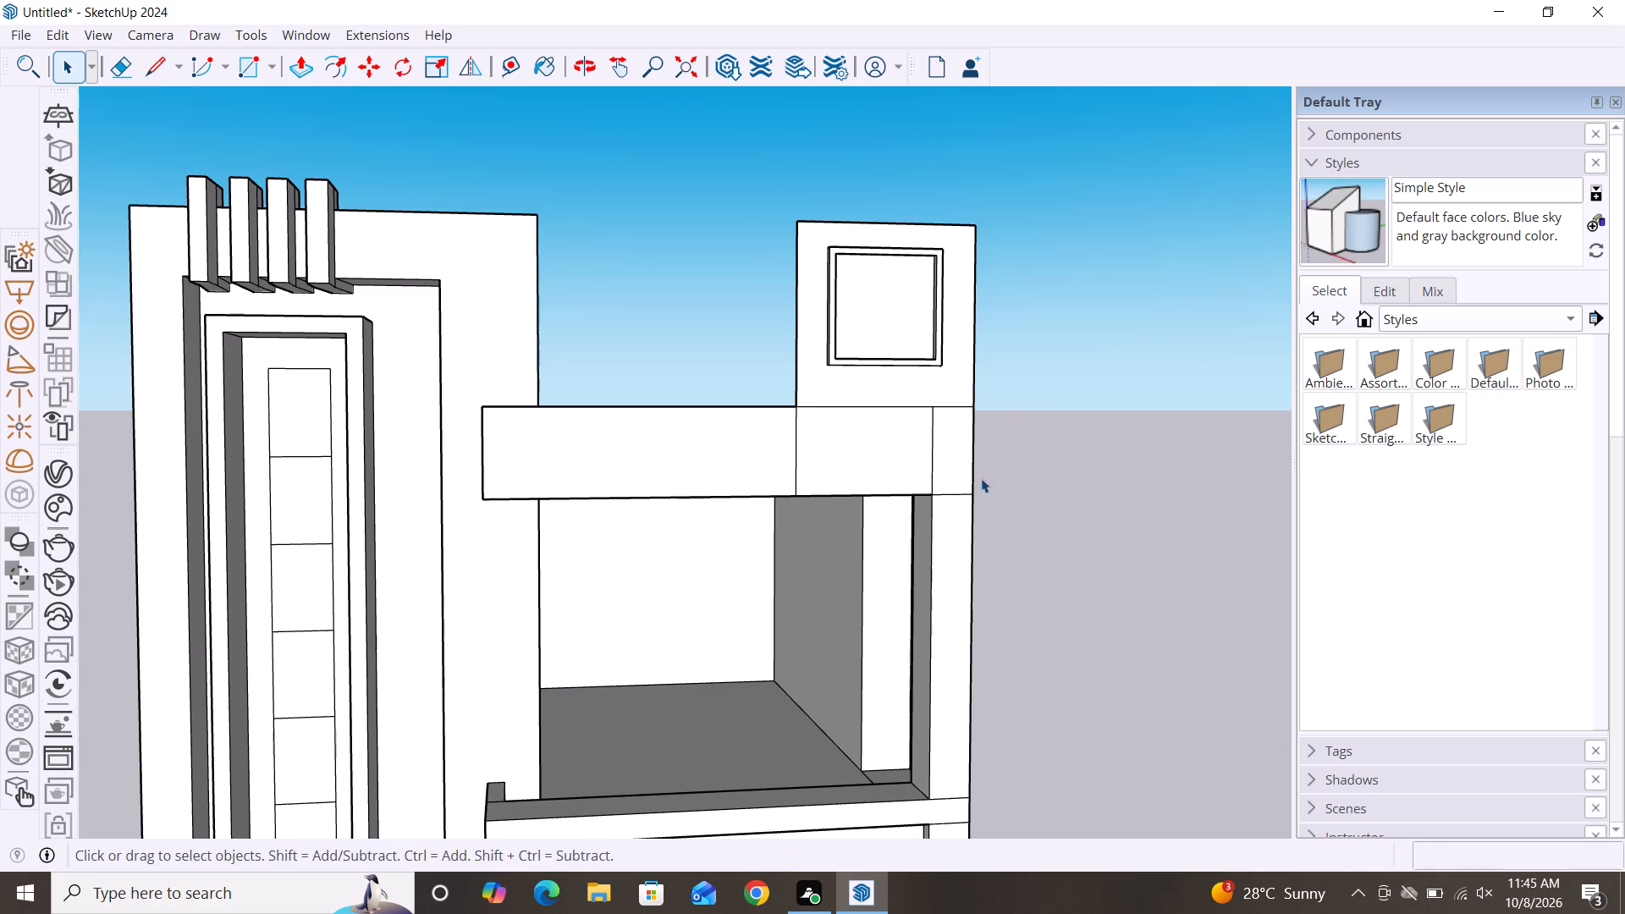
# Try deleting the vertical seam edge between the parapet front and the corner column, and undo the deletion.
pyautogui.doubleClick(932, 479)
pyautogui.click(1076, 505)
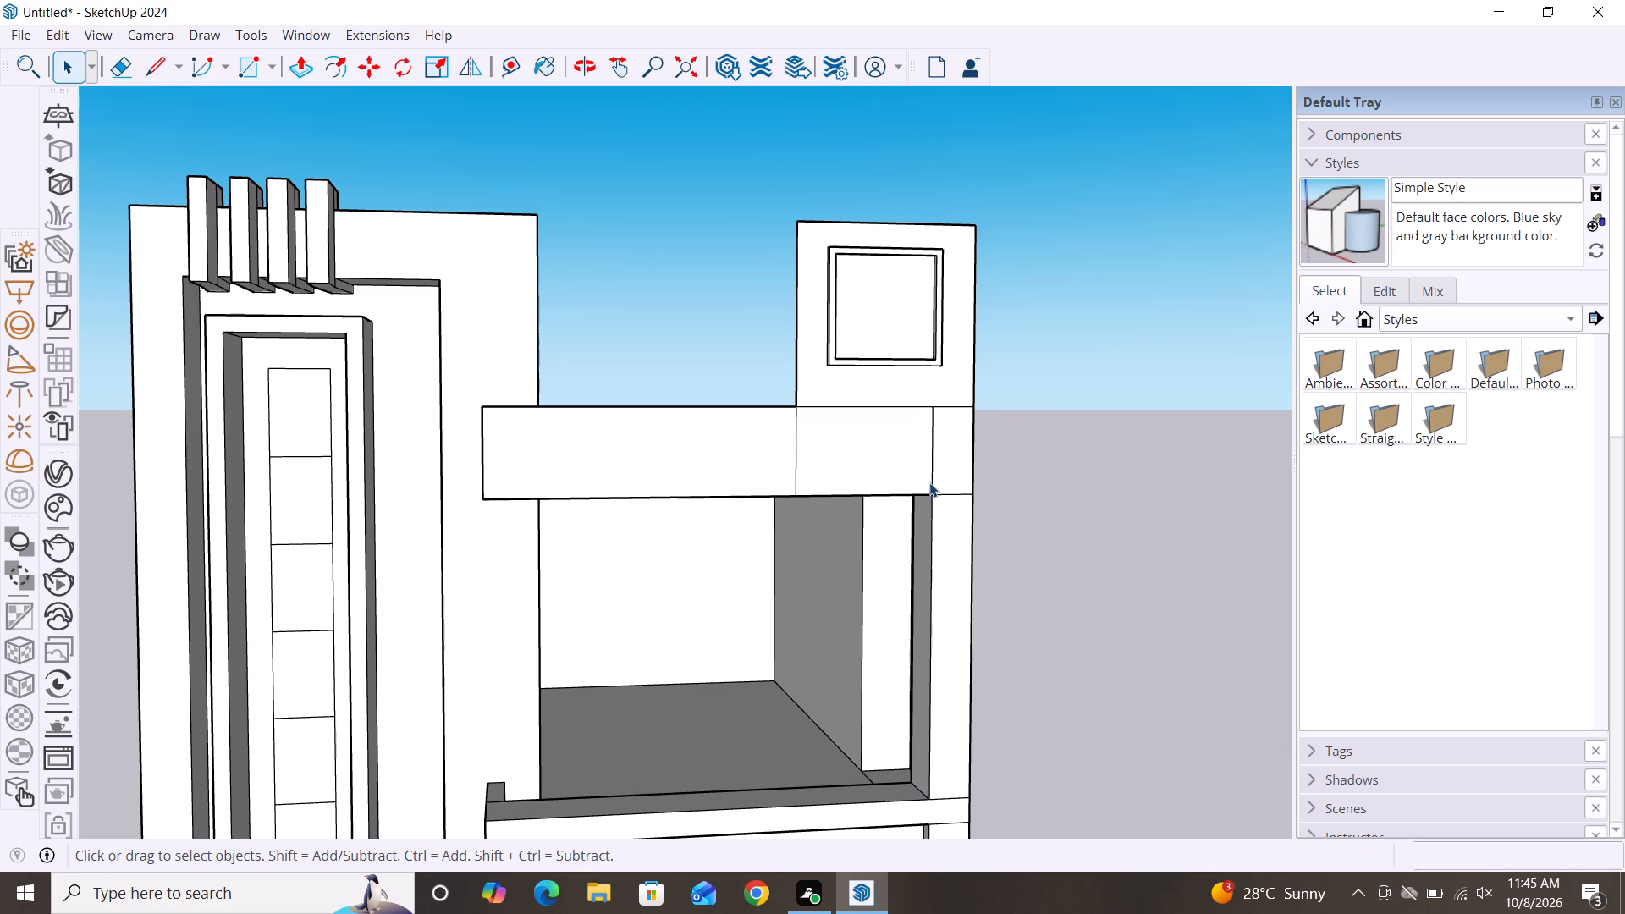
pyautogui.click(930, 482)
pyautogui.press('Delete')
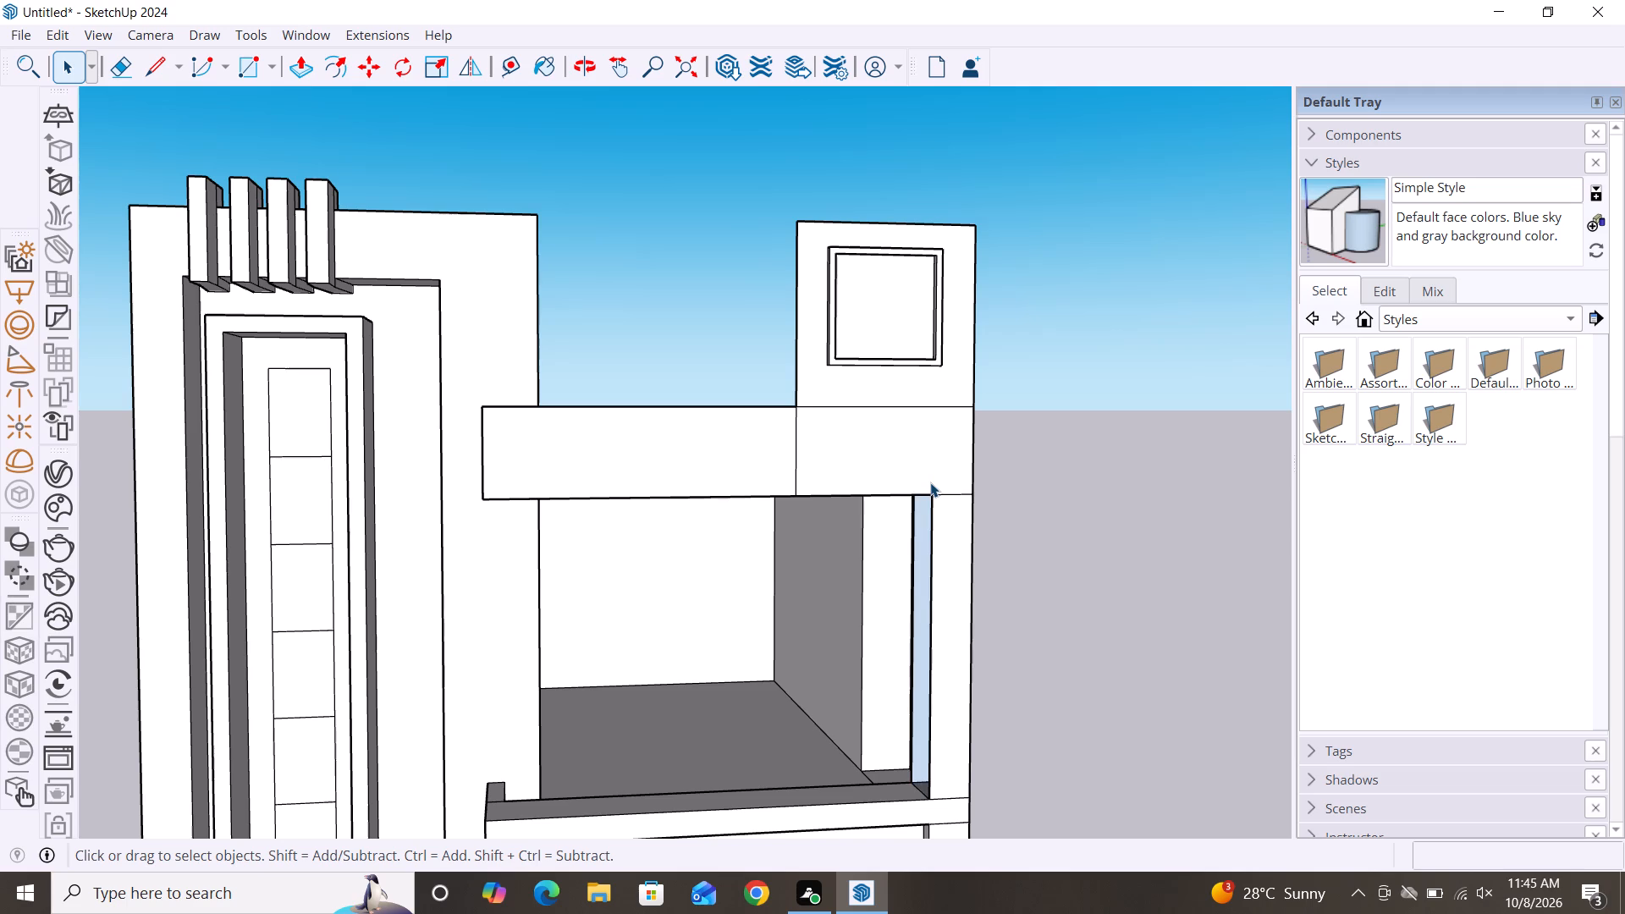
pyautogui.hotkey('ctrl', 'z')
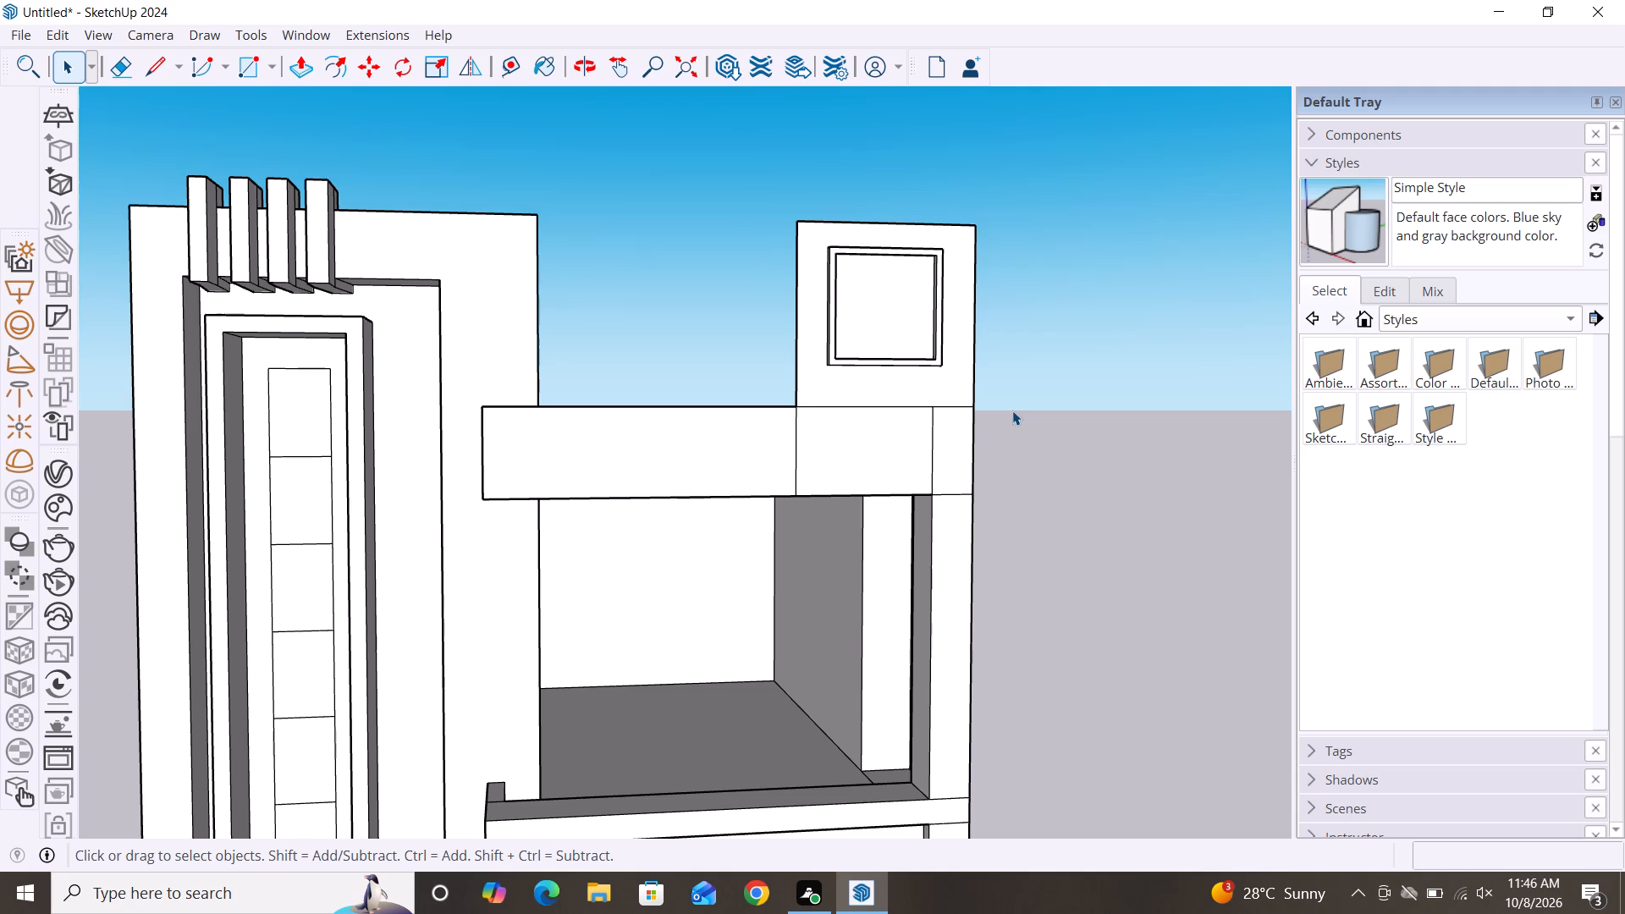
# Offset the upright panel's front face outline outward by about 3 3/16".
pyautogui.press('f')
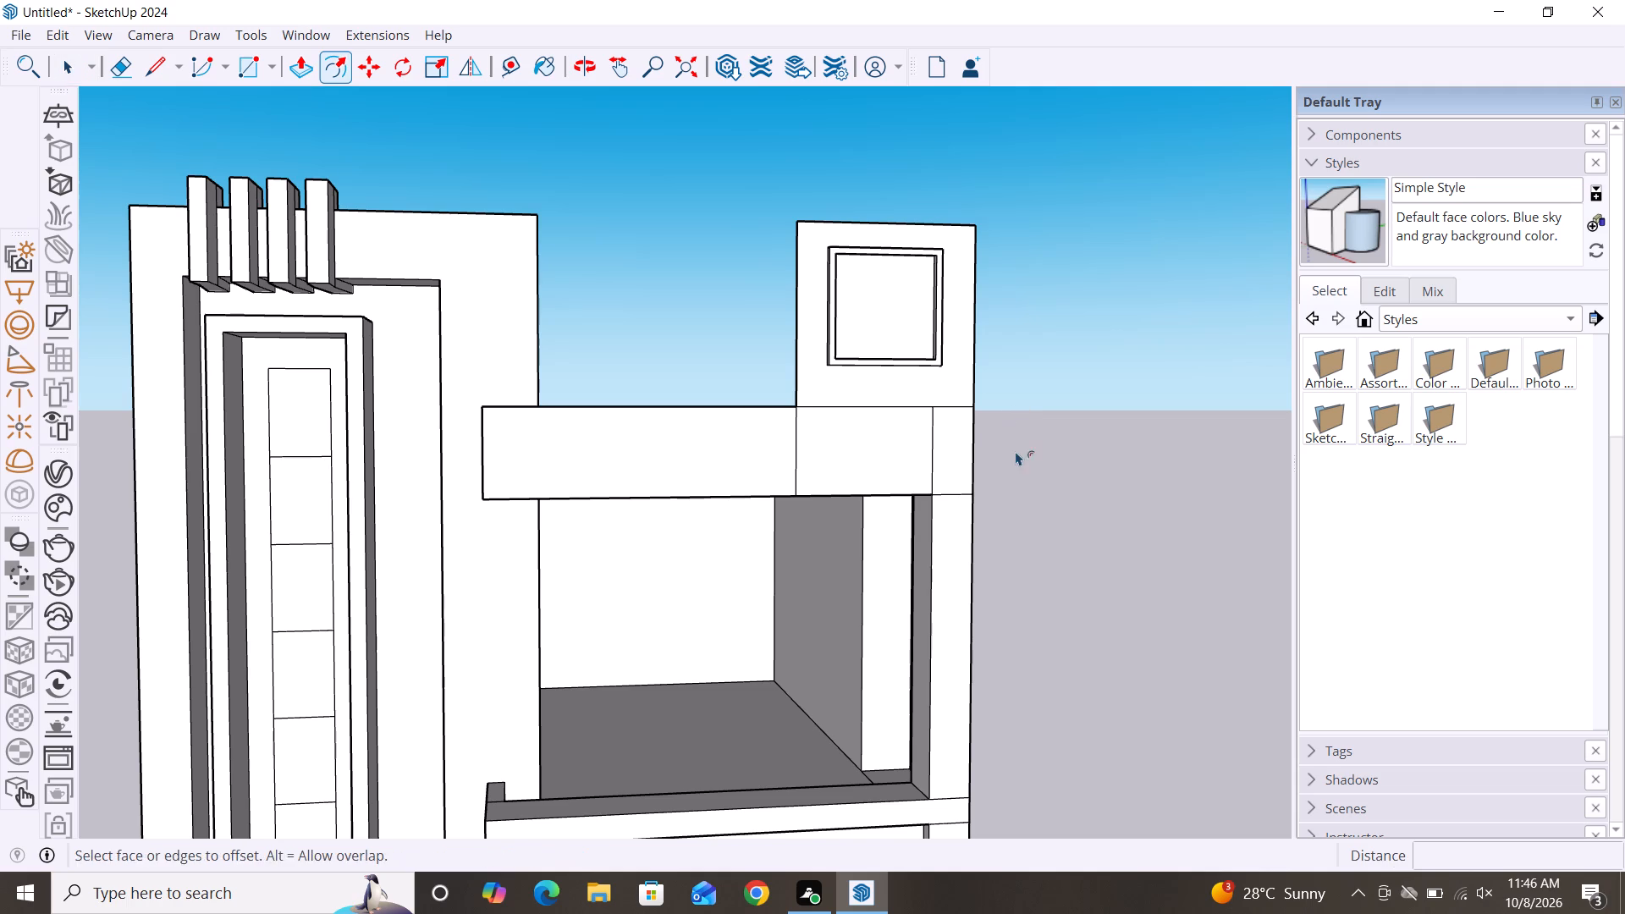
pyautogui.click(794, 372)
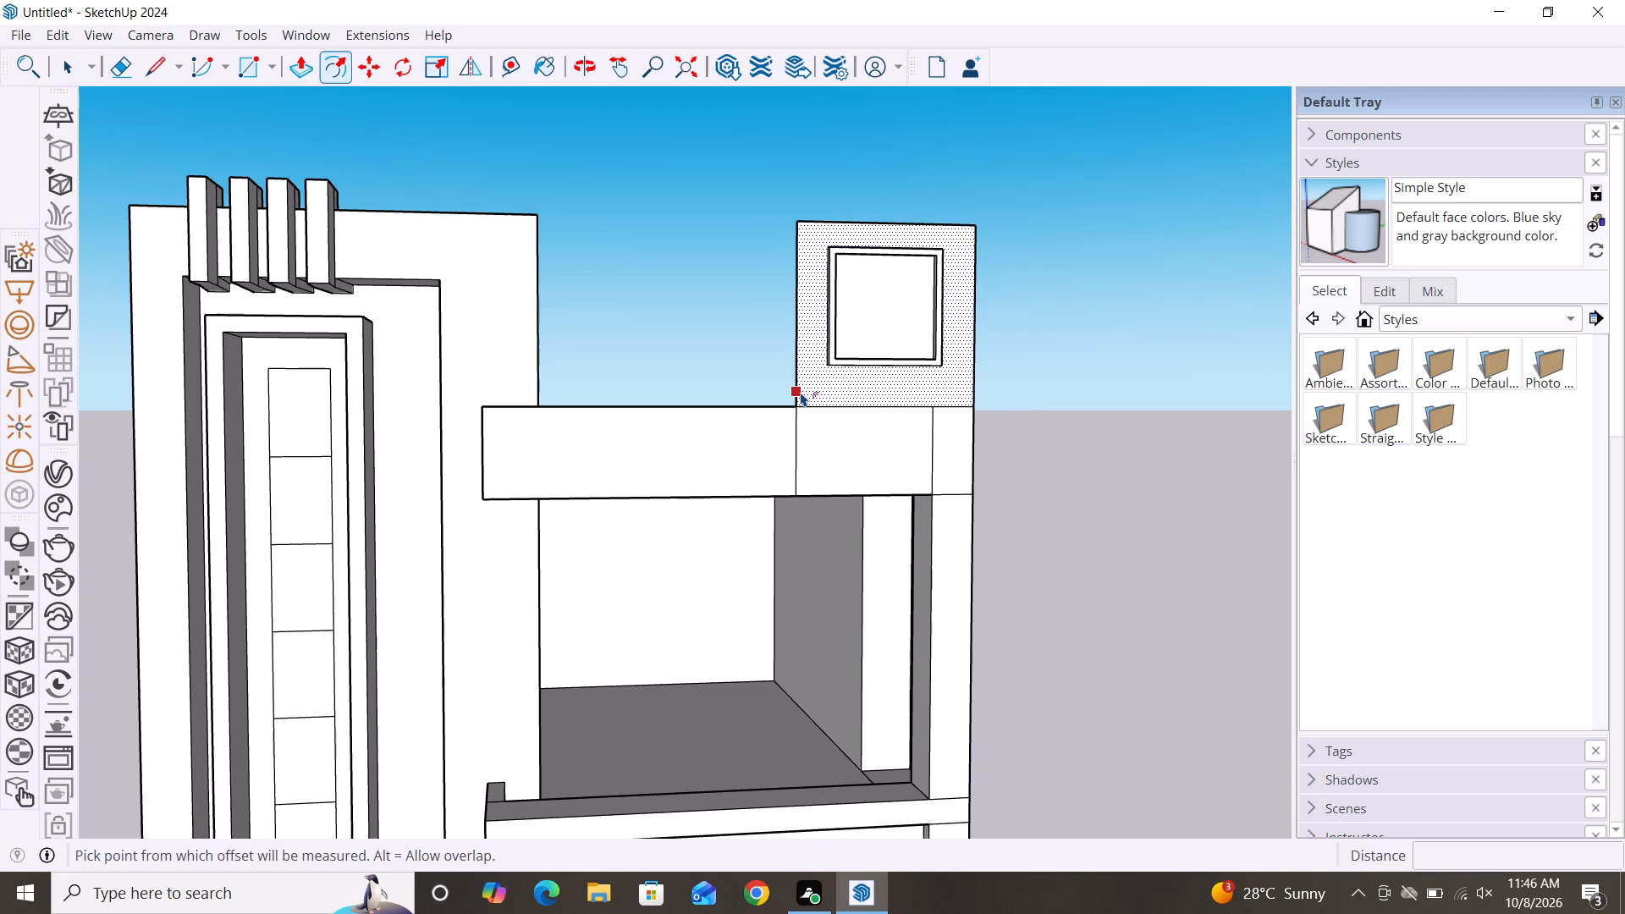
pyautogui.click(801, 392)
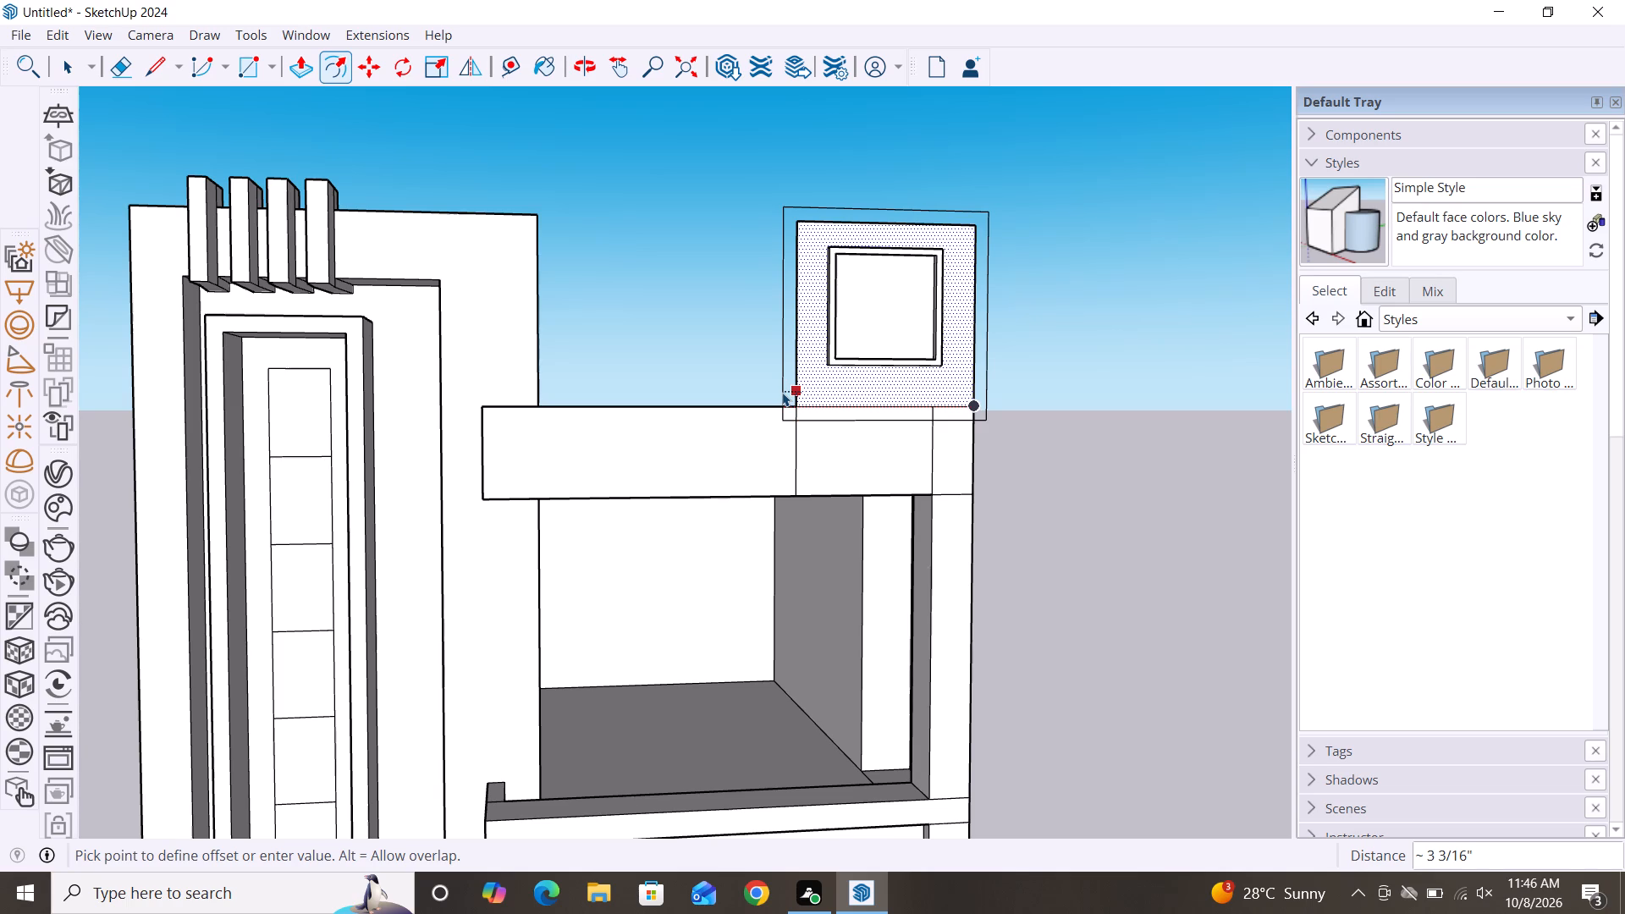
pyautogui.click(783, 392)
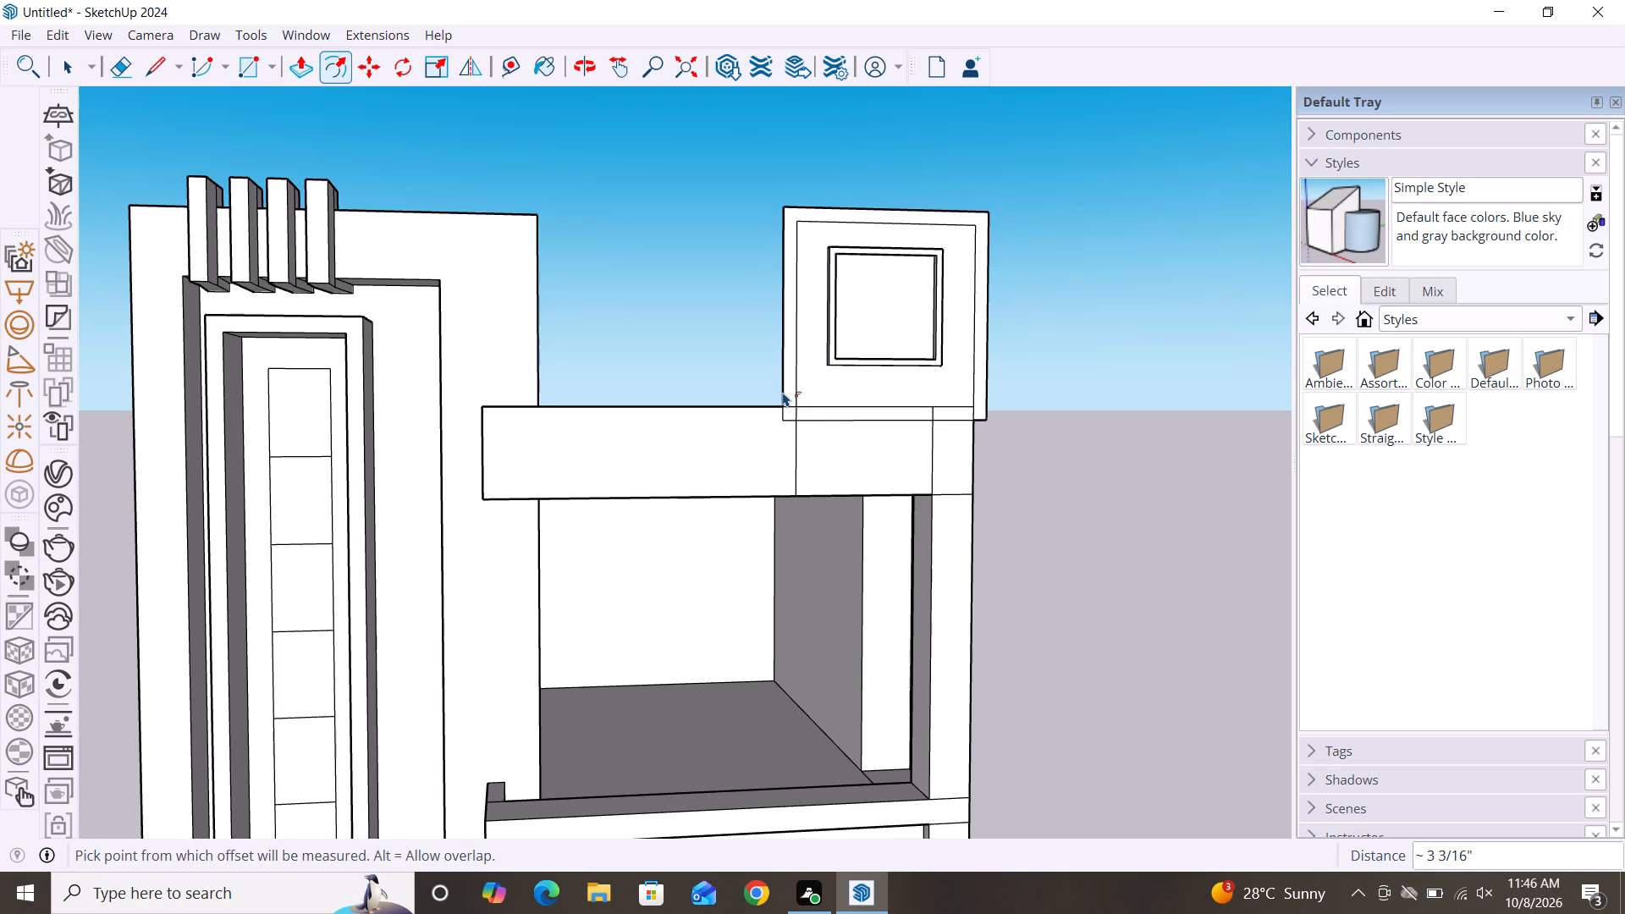
pyautogui.press('space')
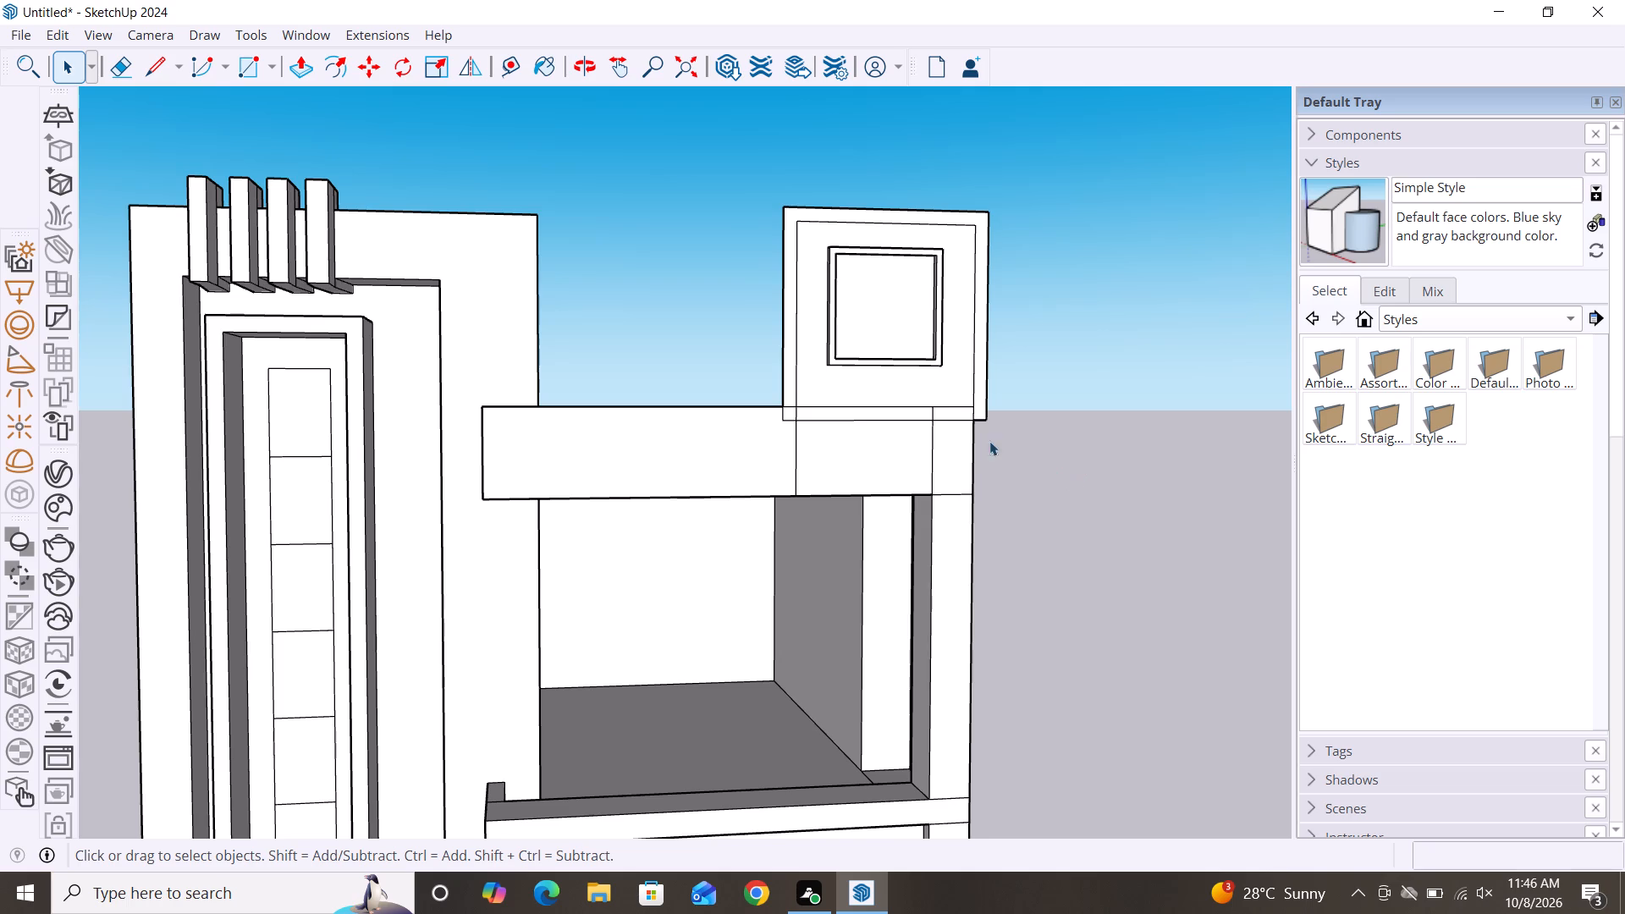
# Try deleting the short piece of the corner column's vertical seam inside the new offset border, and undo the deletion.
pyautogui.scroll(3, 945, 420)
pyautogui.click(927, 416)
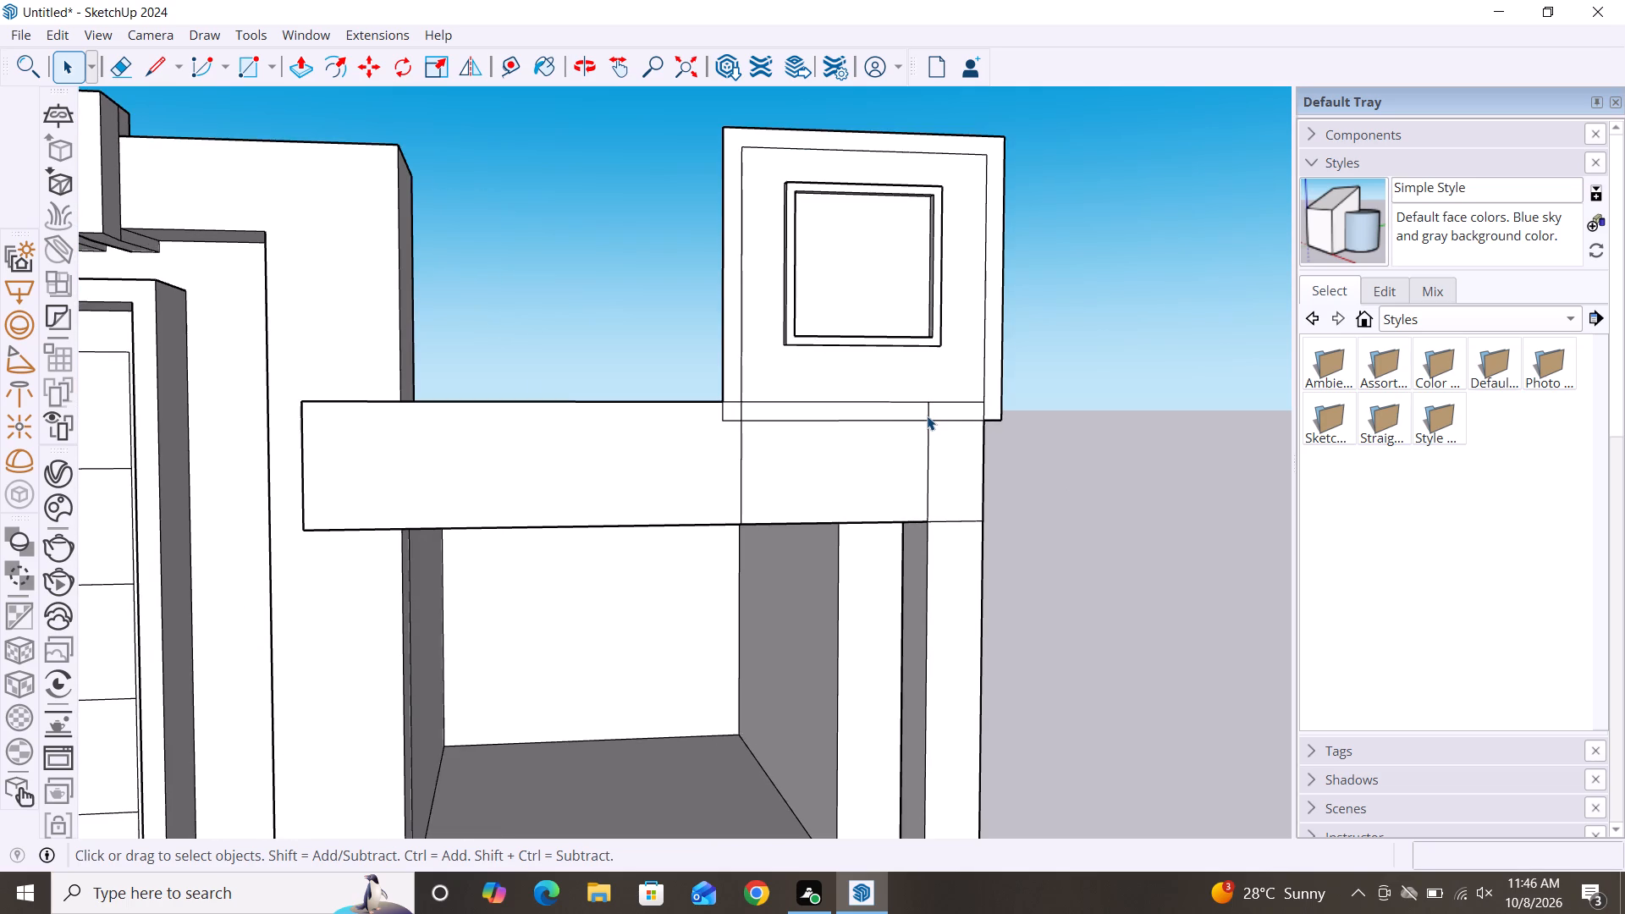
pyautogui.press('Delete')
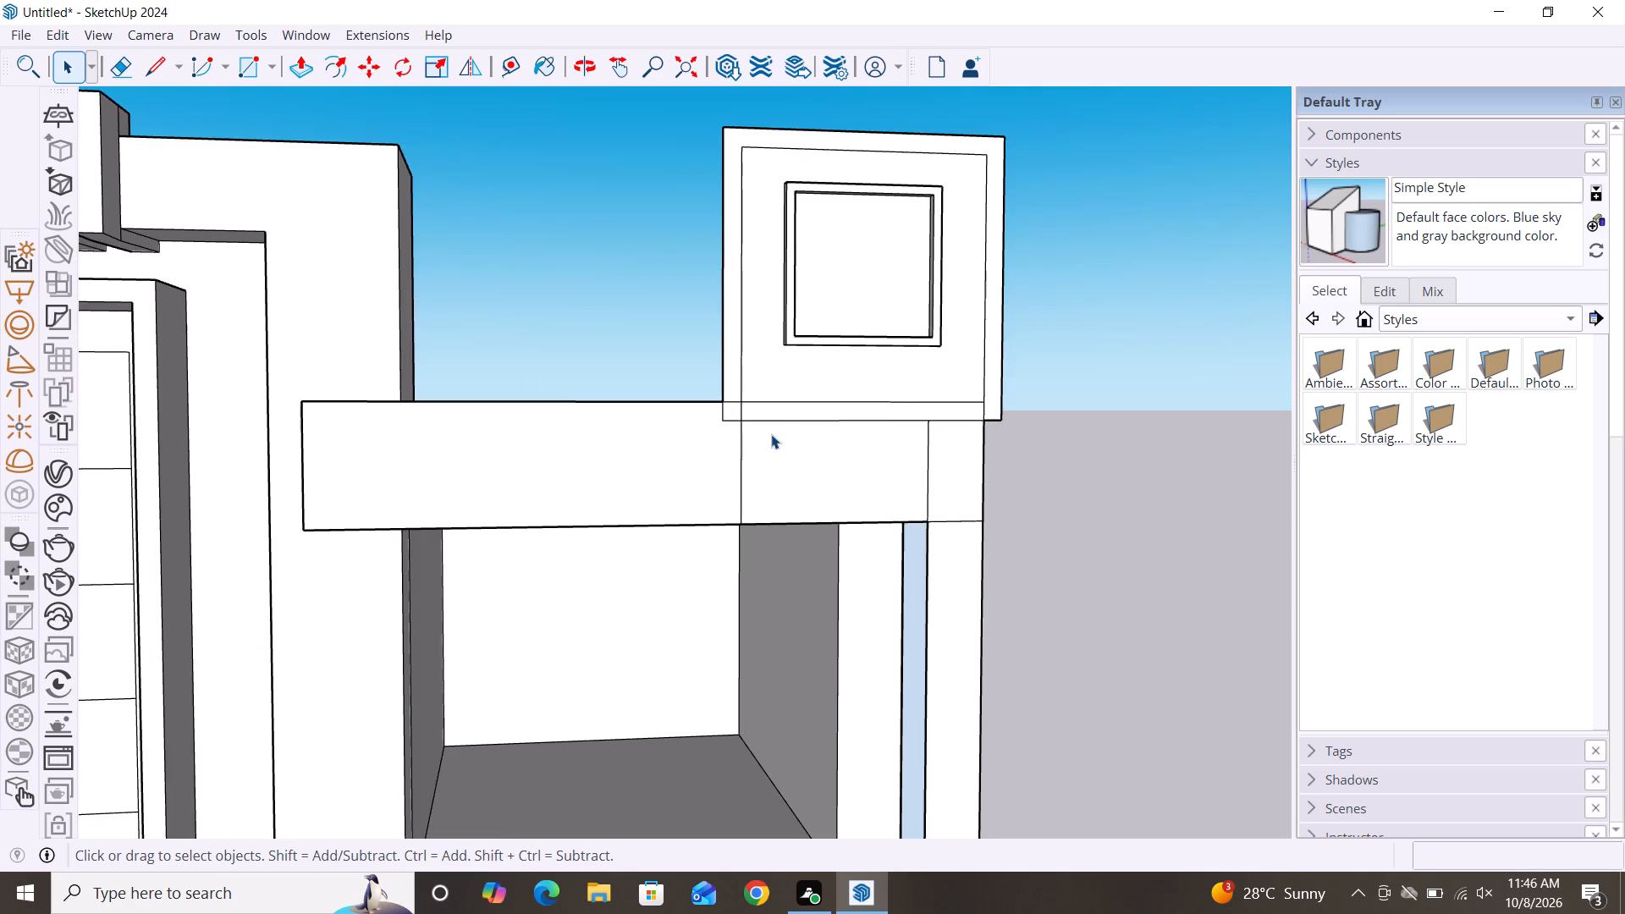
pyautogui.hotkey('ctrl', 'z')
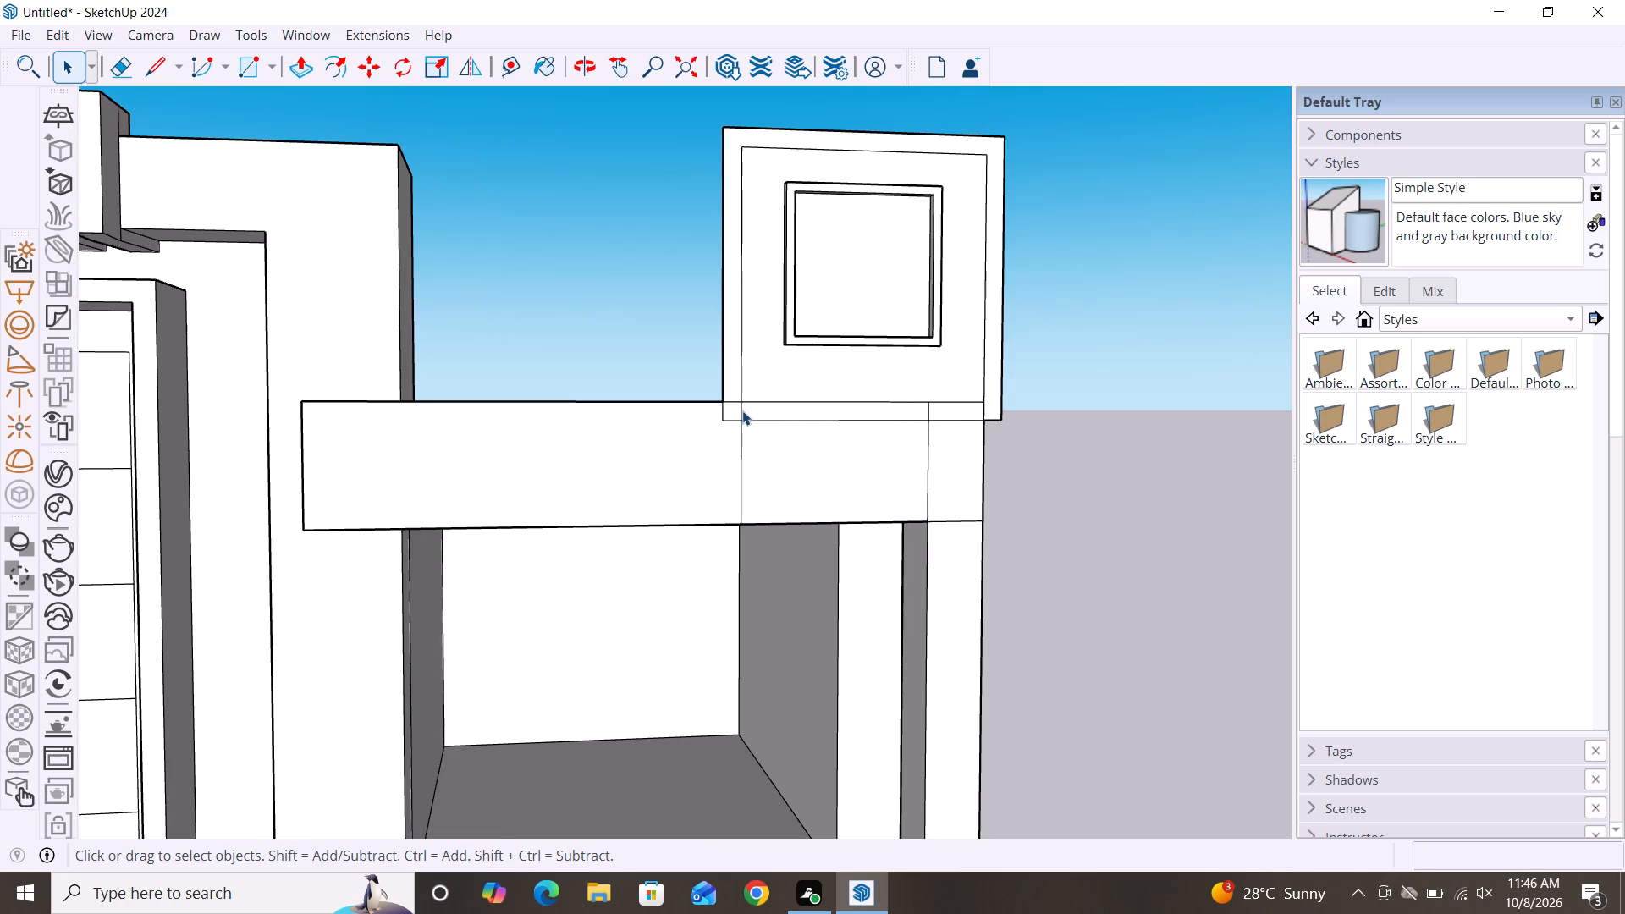
# Delete the short vertical edge crossing the offset border's lower strip in line with the upright panel's inner side.
pyautogui.click(742, 410)
pyautogui.press('Delete')
# Examine the offset border where it overlaps the parapet front and the corner column.
pyautogui.scroll(-6, 759, 431)
pyautogui.moveTo(964, 532); pyautogui.dragTo(923, 541, button='middle')
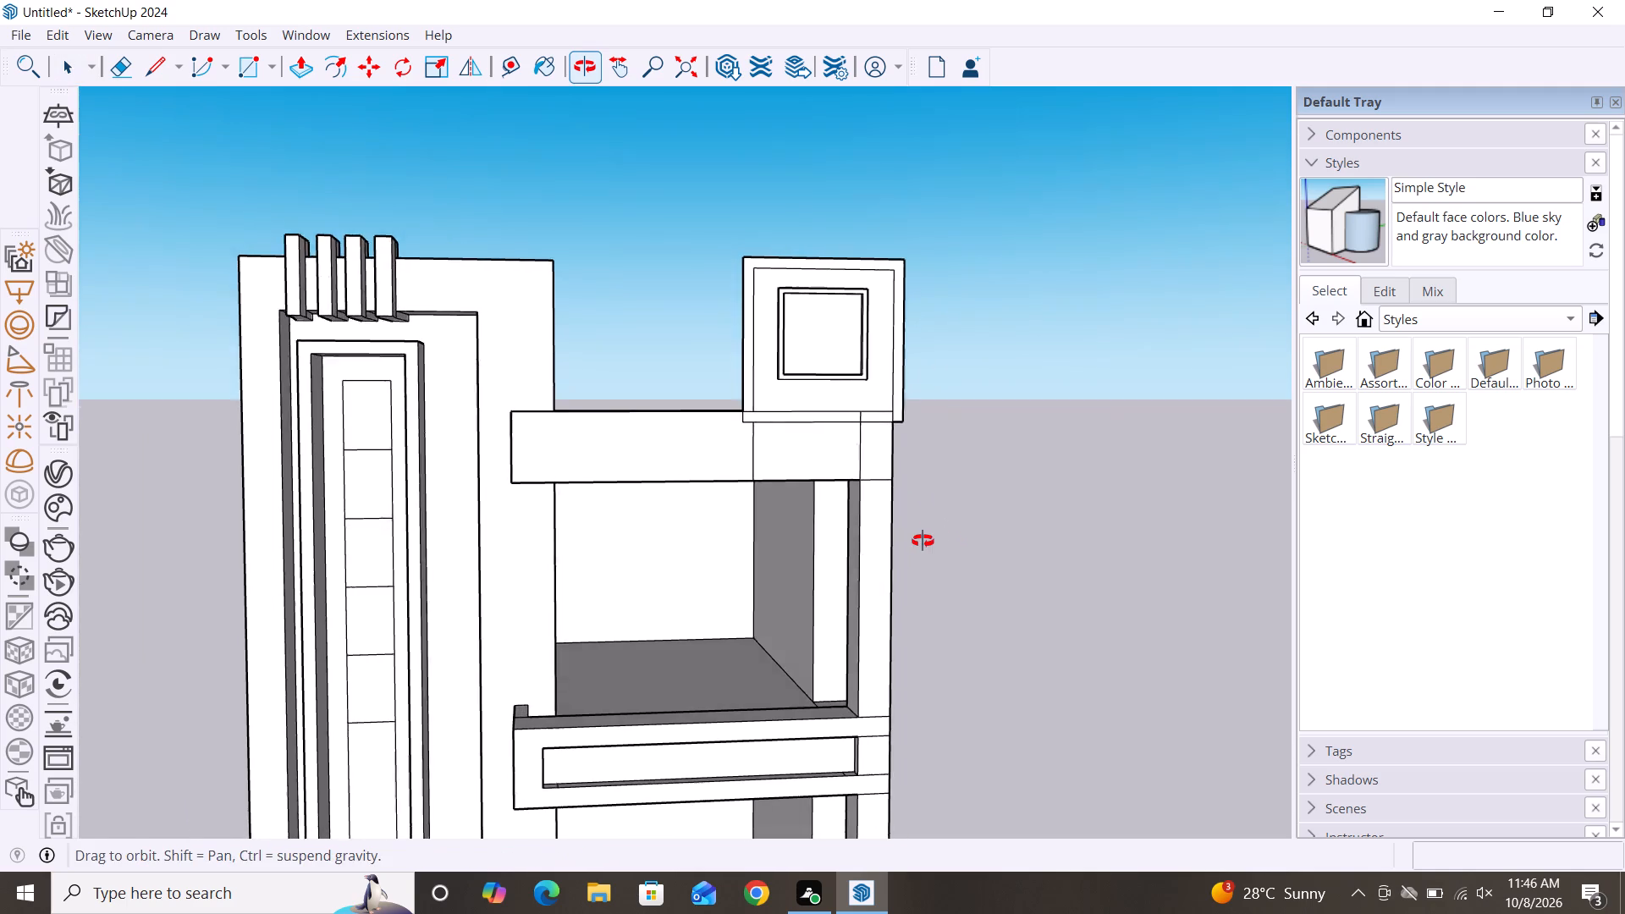
pyautogui.moveTo(923, 541); pyautogui.dragTo(887, 542, button='middle')
pyautogui.scroll(6, 850, 421)
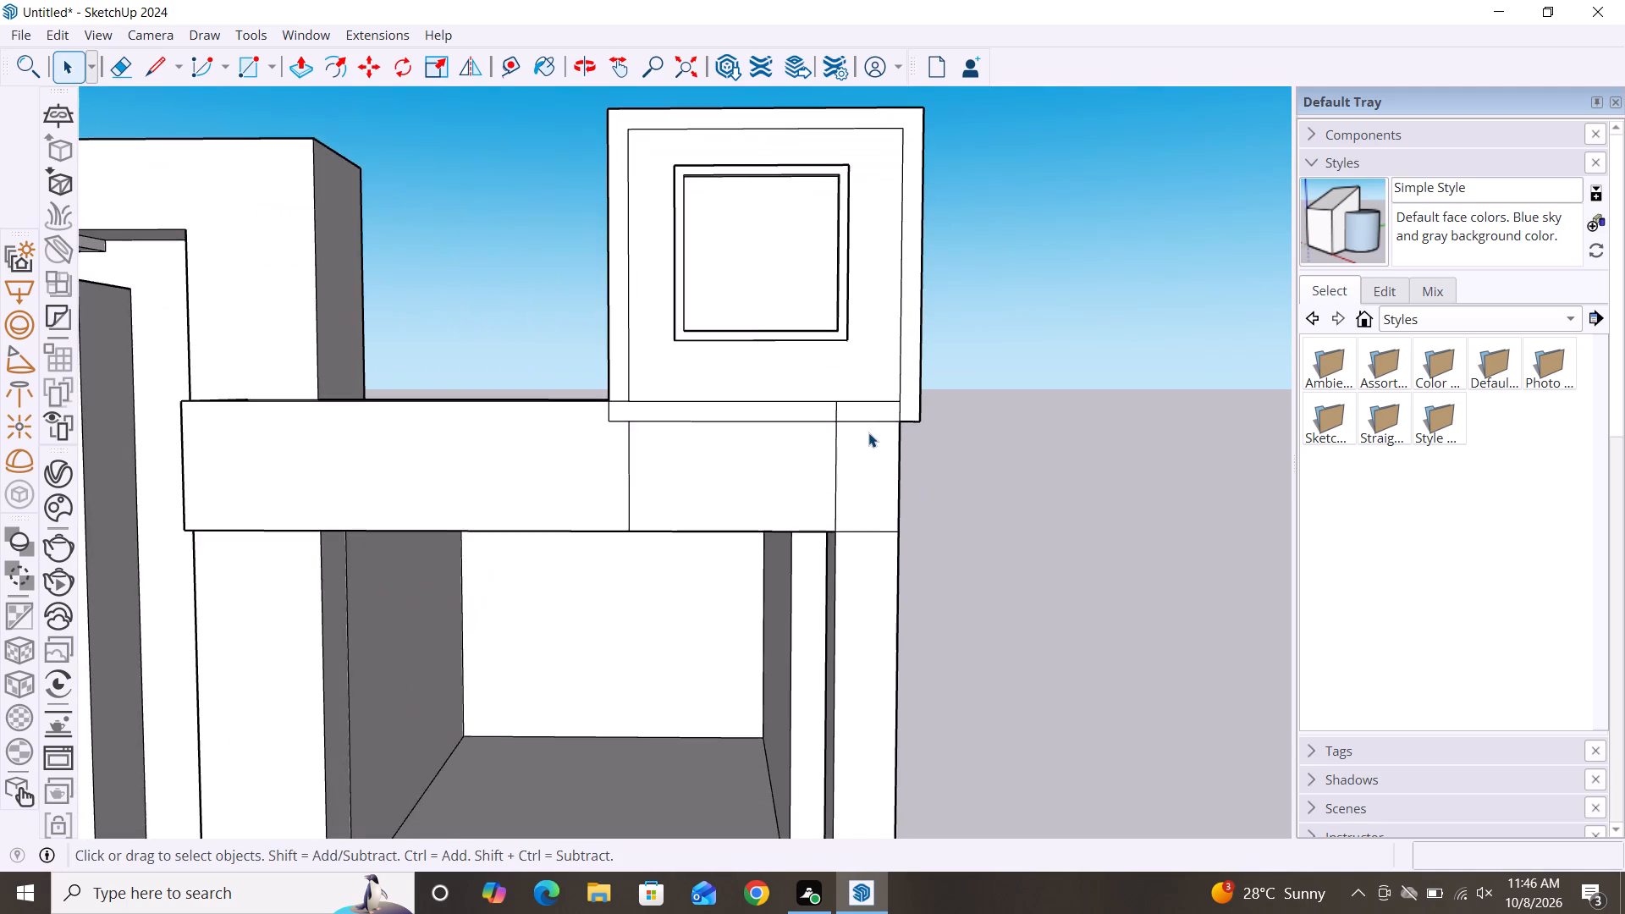
pyautogui.scroll(7, 868, 432)
pyautogui.scroll(-7, 867, 431)
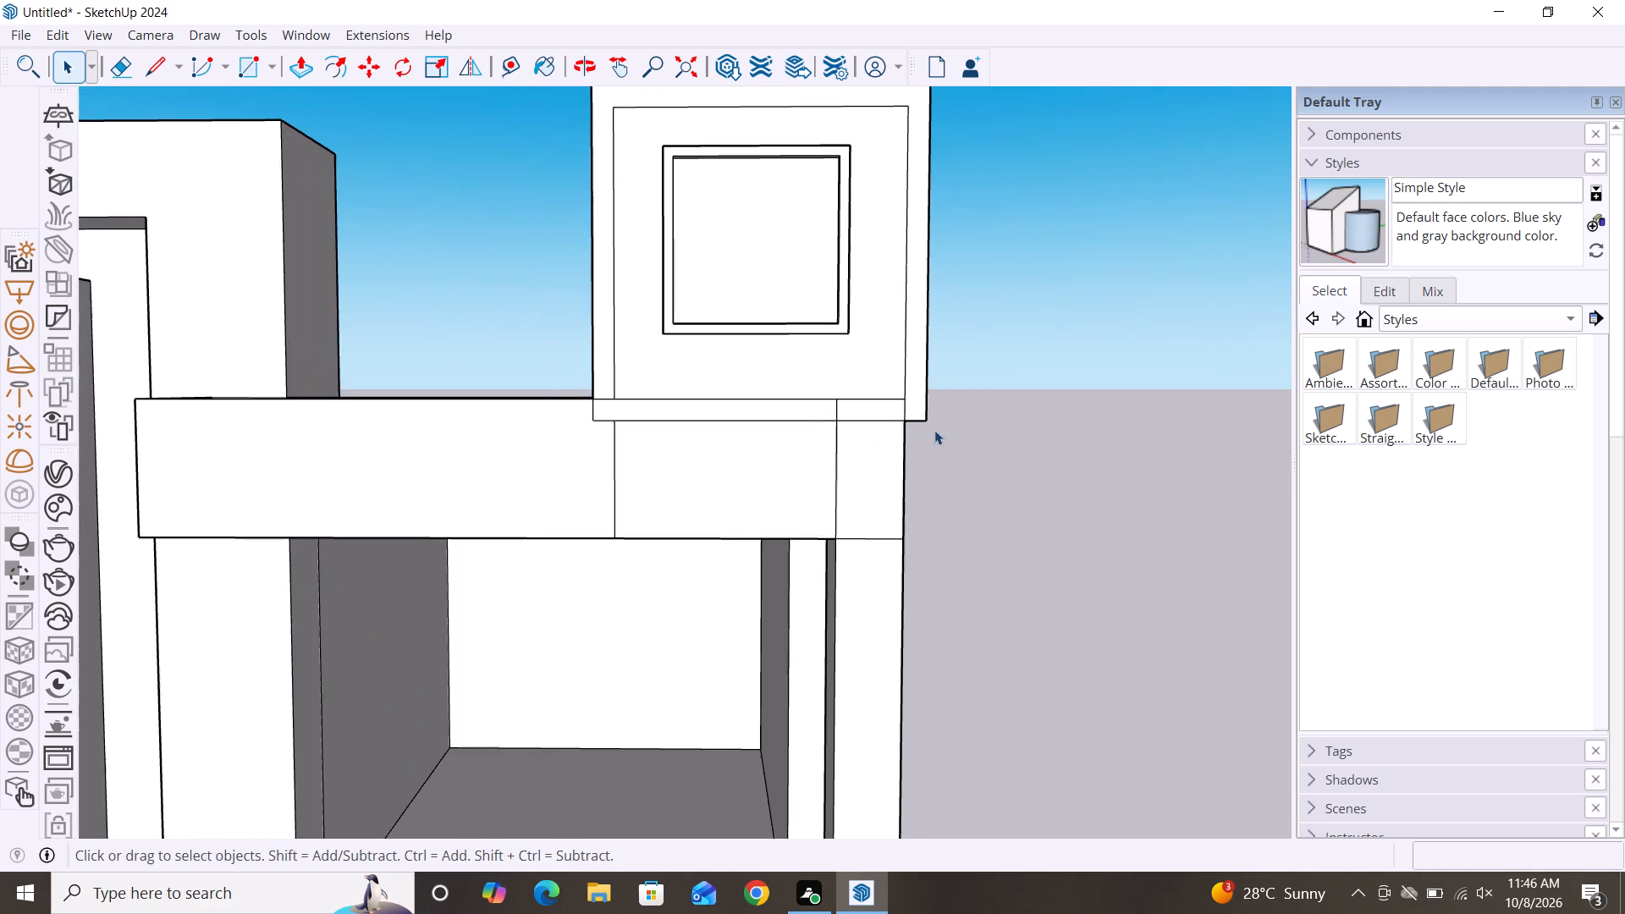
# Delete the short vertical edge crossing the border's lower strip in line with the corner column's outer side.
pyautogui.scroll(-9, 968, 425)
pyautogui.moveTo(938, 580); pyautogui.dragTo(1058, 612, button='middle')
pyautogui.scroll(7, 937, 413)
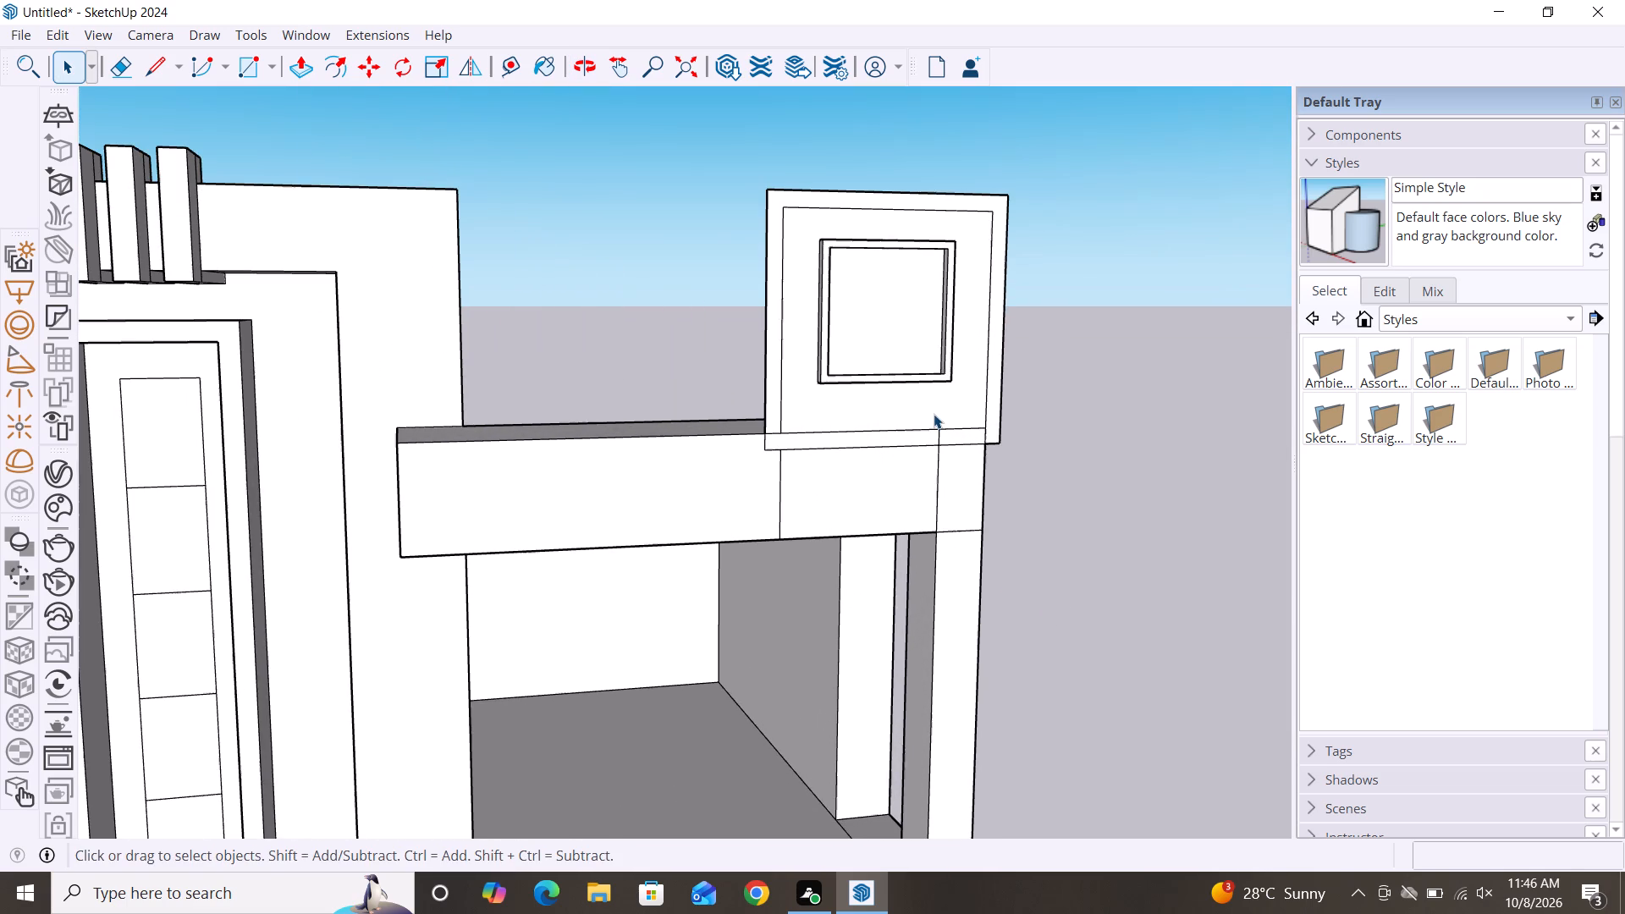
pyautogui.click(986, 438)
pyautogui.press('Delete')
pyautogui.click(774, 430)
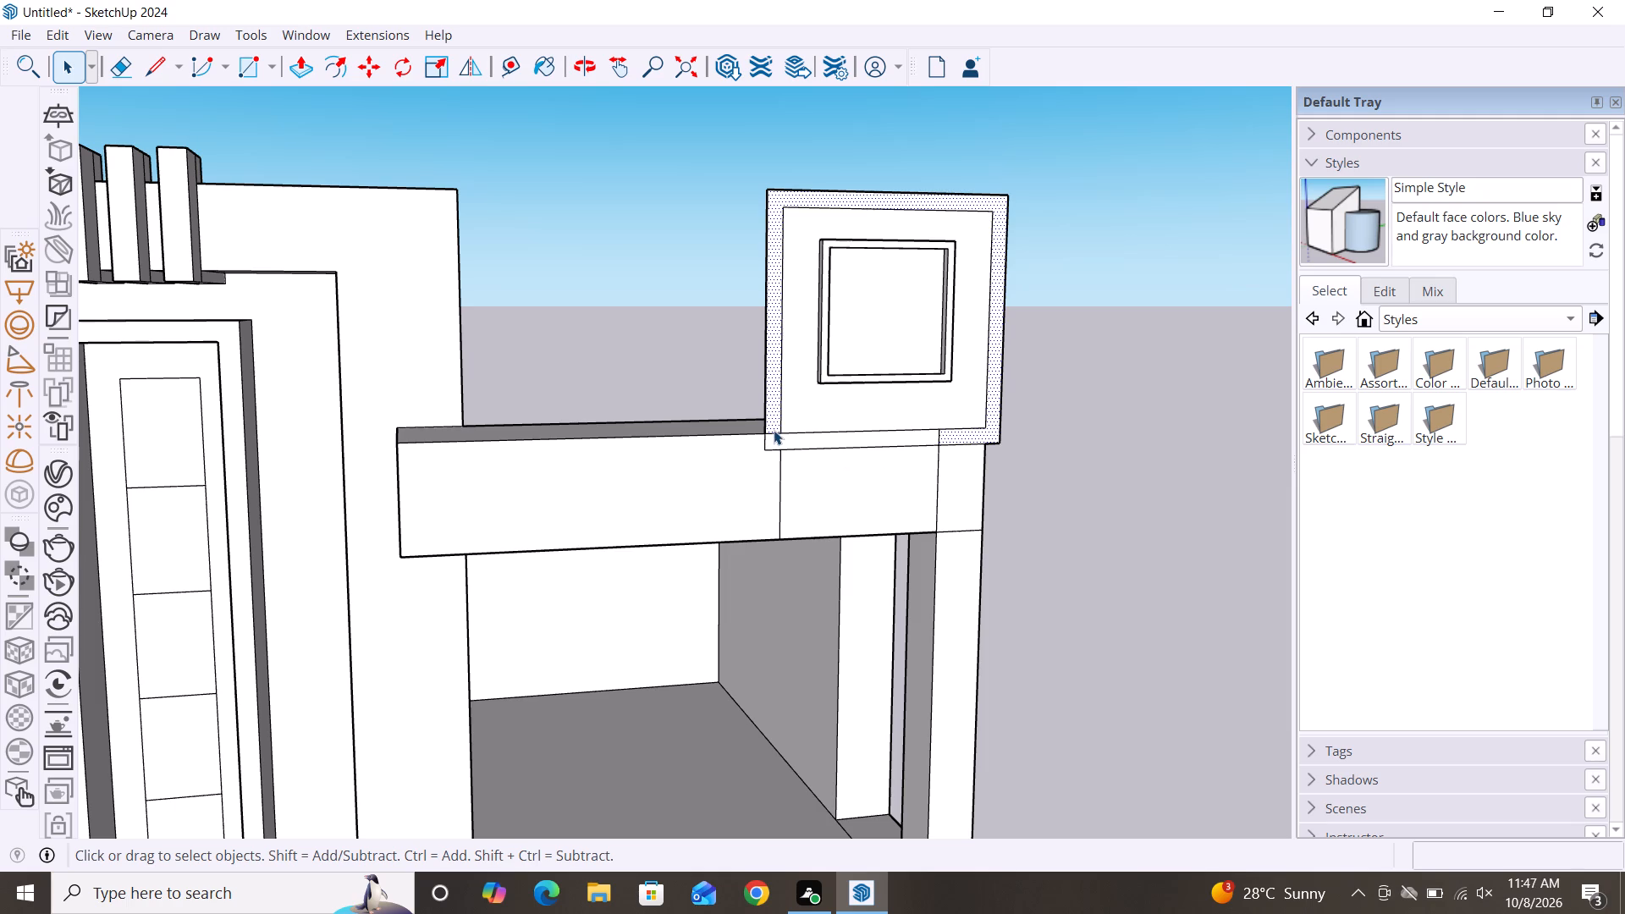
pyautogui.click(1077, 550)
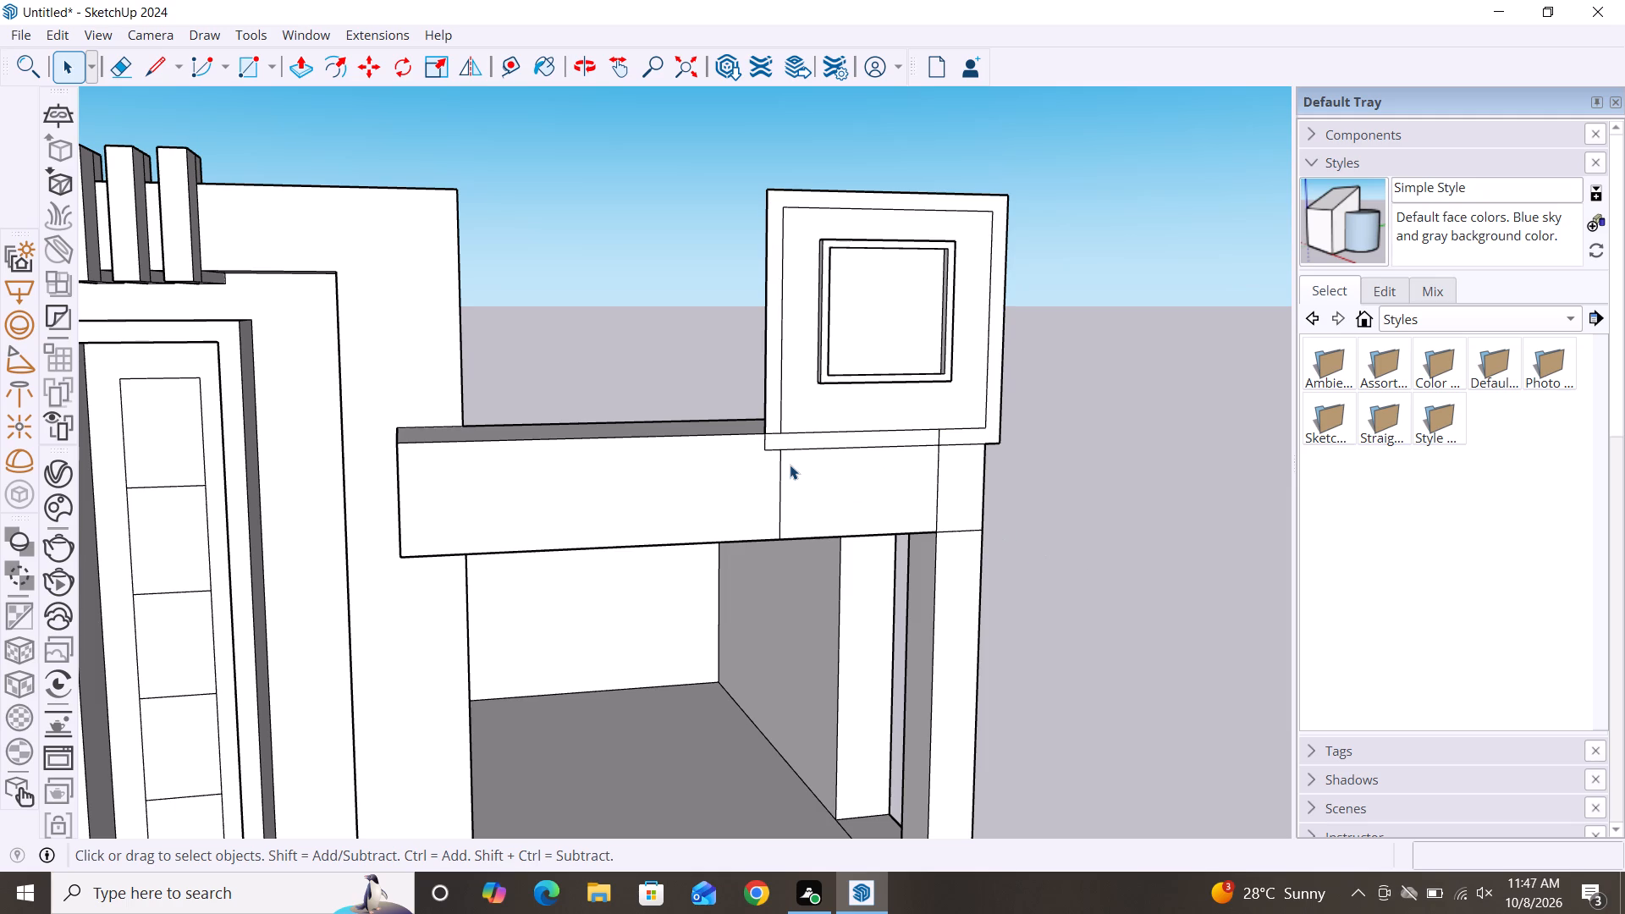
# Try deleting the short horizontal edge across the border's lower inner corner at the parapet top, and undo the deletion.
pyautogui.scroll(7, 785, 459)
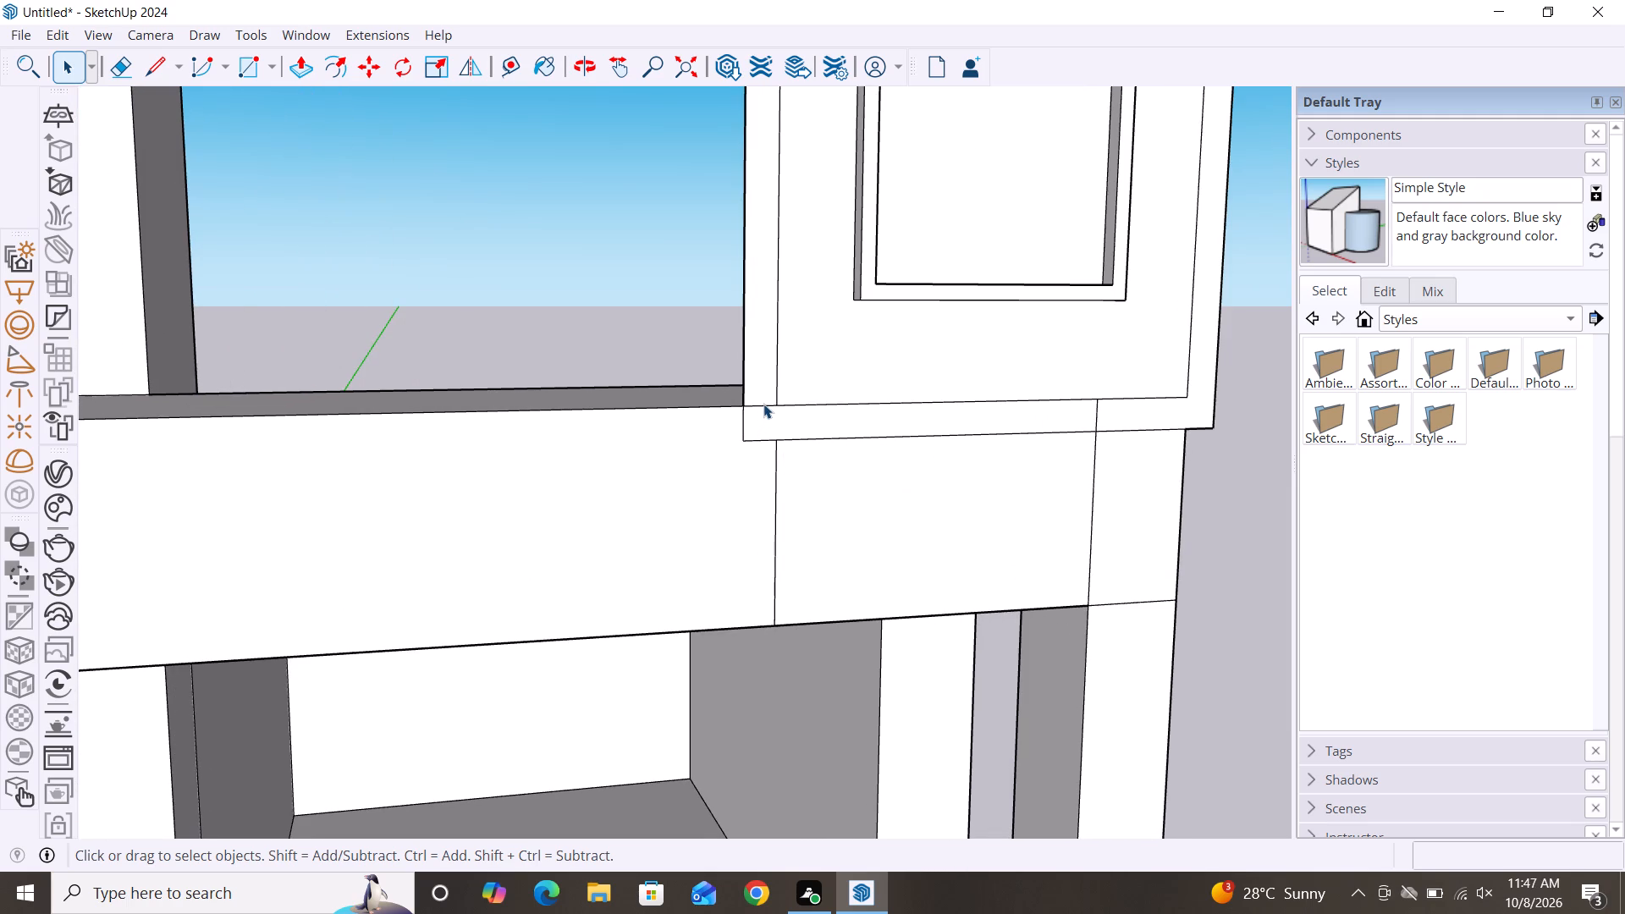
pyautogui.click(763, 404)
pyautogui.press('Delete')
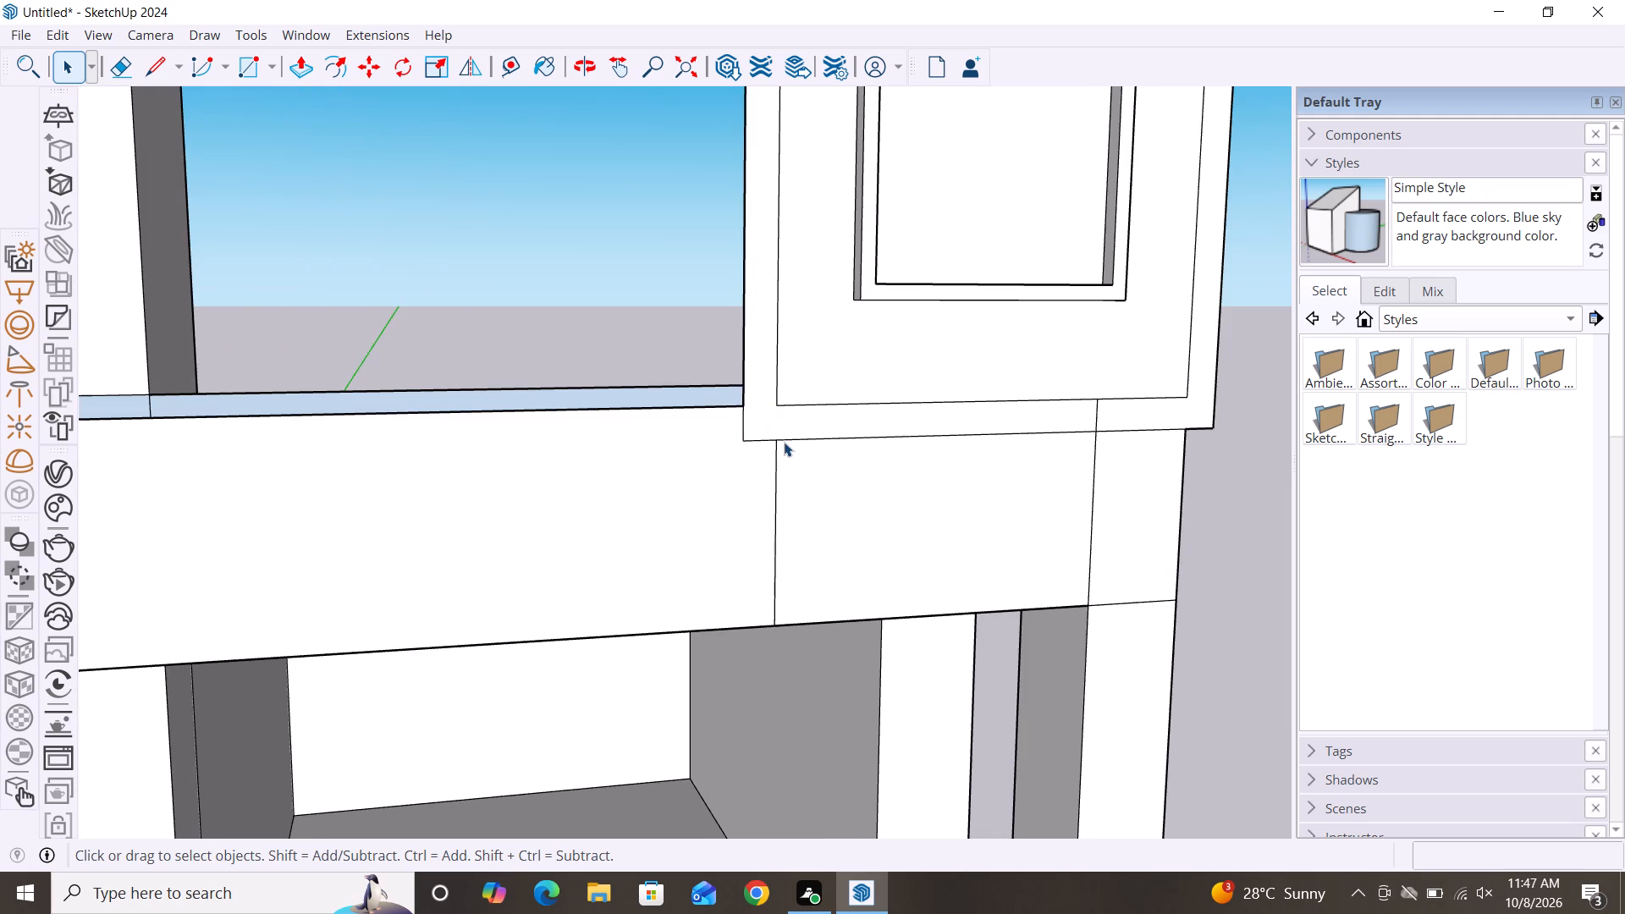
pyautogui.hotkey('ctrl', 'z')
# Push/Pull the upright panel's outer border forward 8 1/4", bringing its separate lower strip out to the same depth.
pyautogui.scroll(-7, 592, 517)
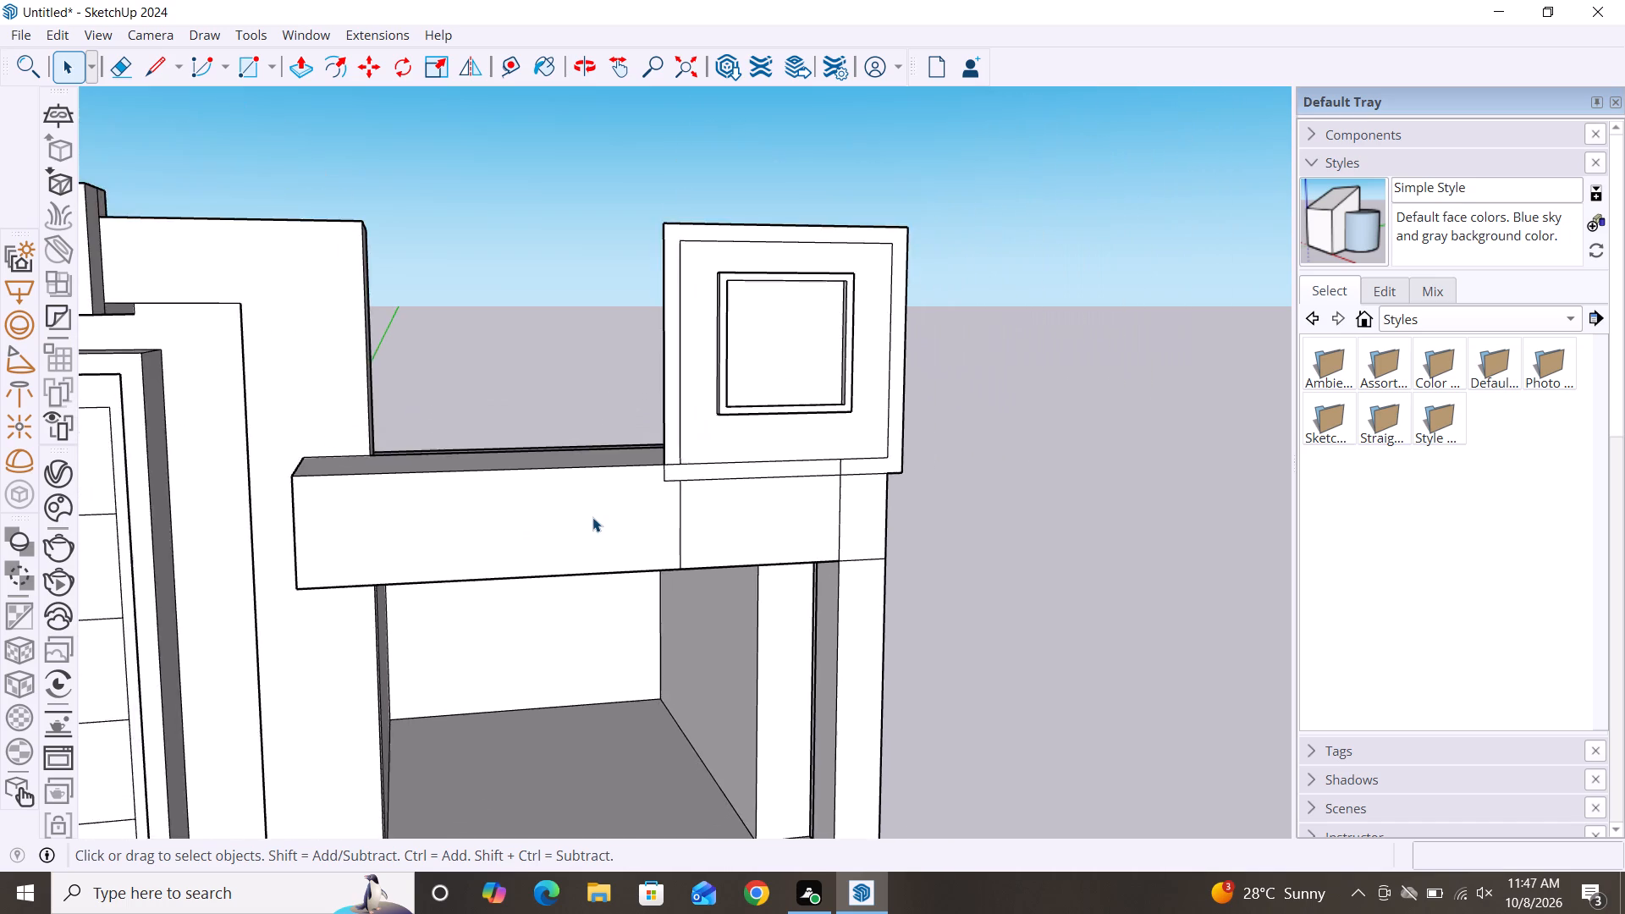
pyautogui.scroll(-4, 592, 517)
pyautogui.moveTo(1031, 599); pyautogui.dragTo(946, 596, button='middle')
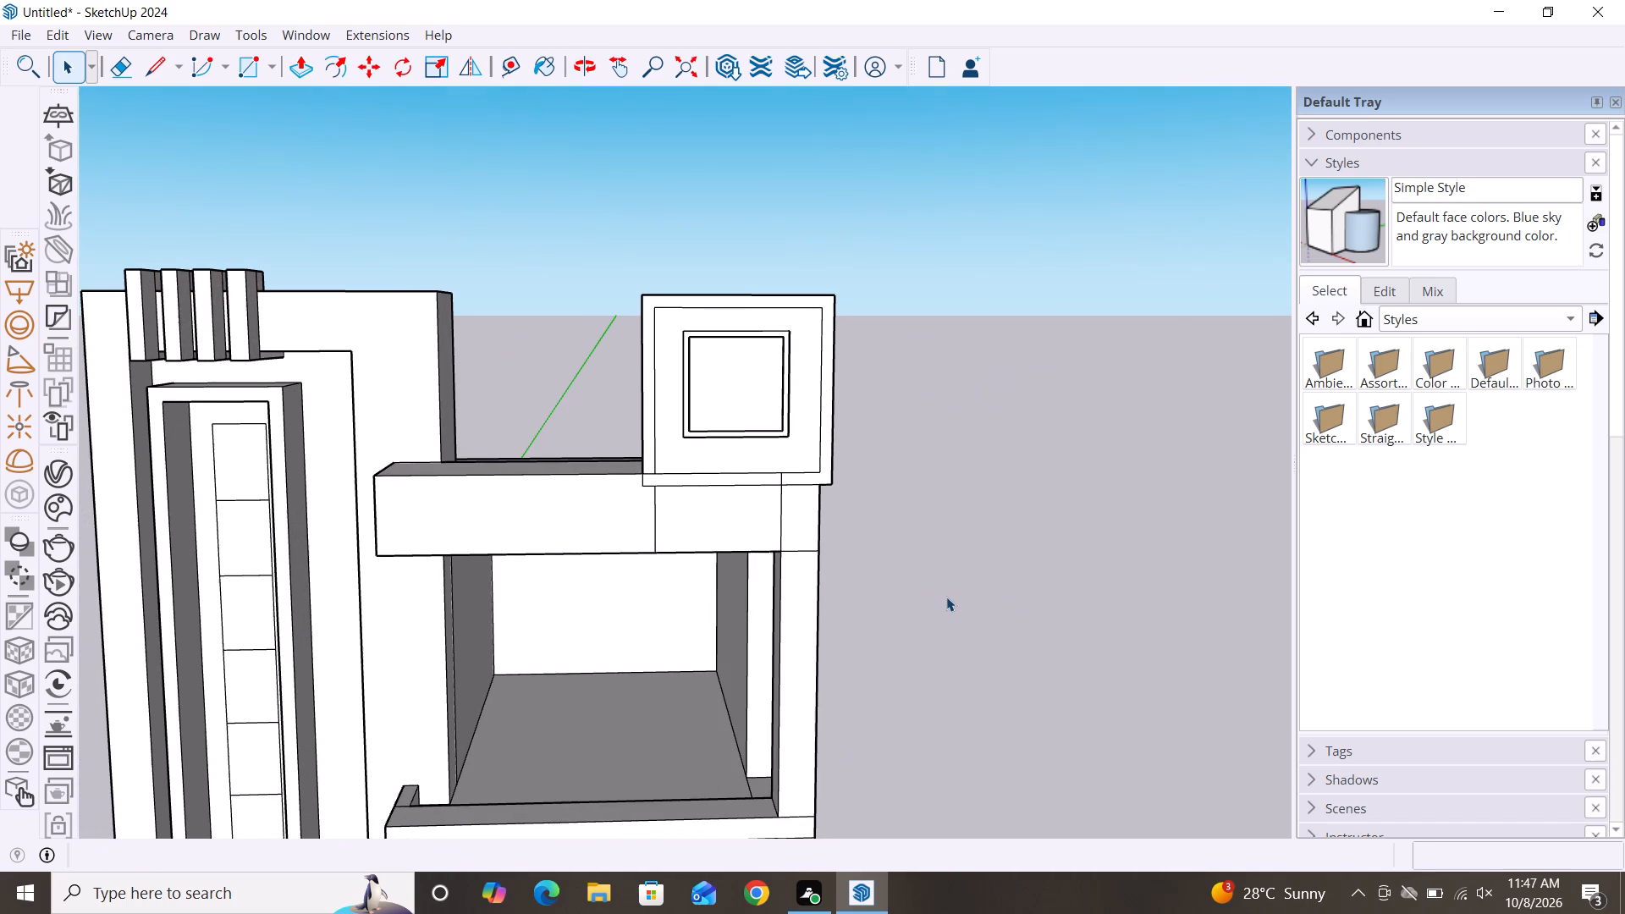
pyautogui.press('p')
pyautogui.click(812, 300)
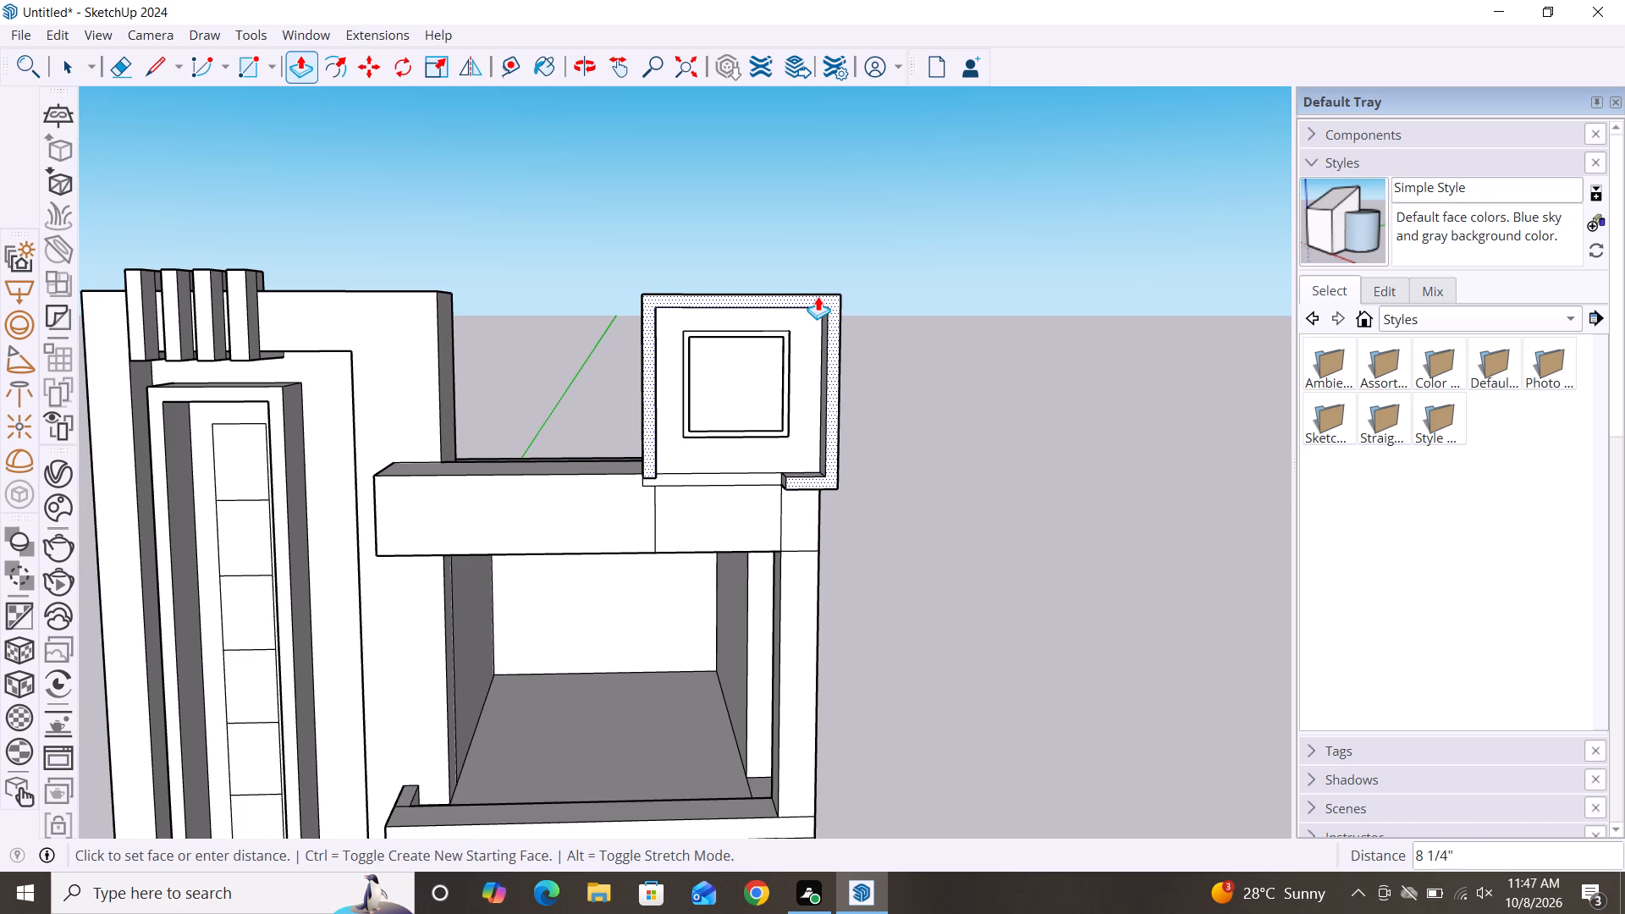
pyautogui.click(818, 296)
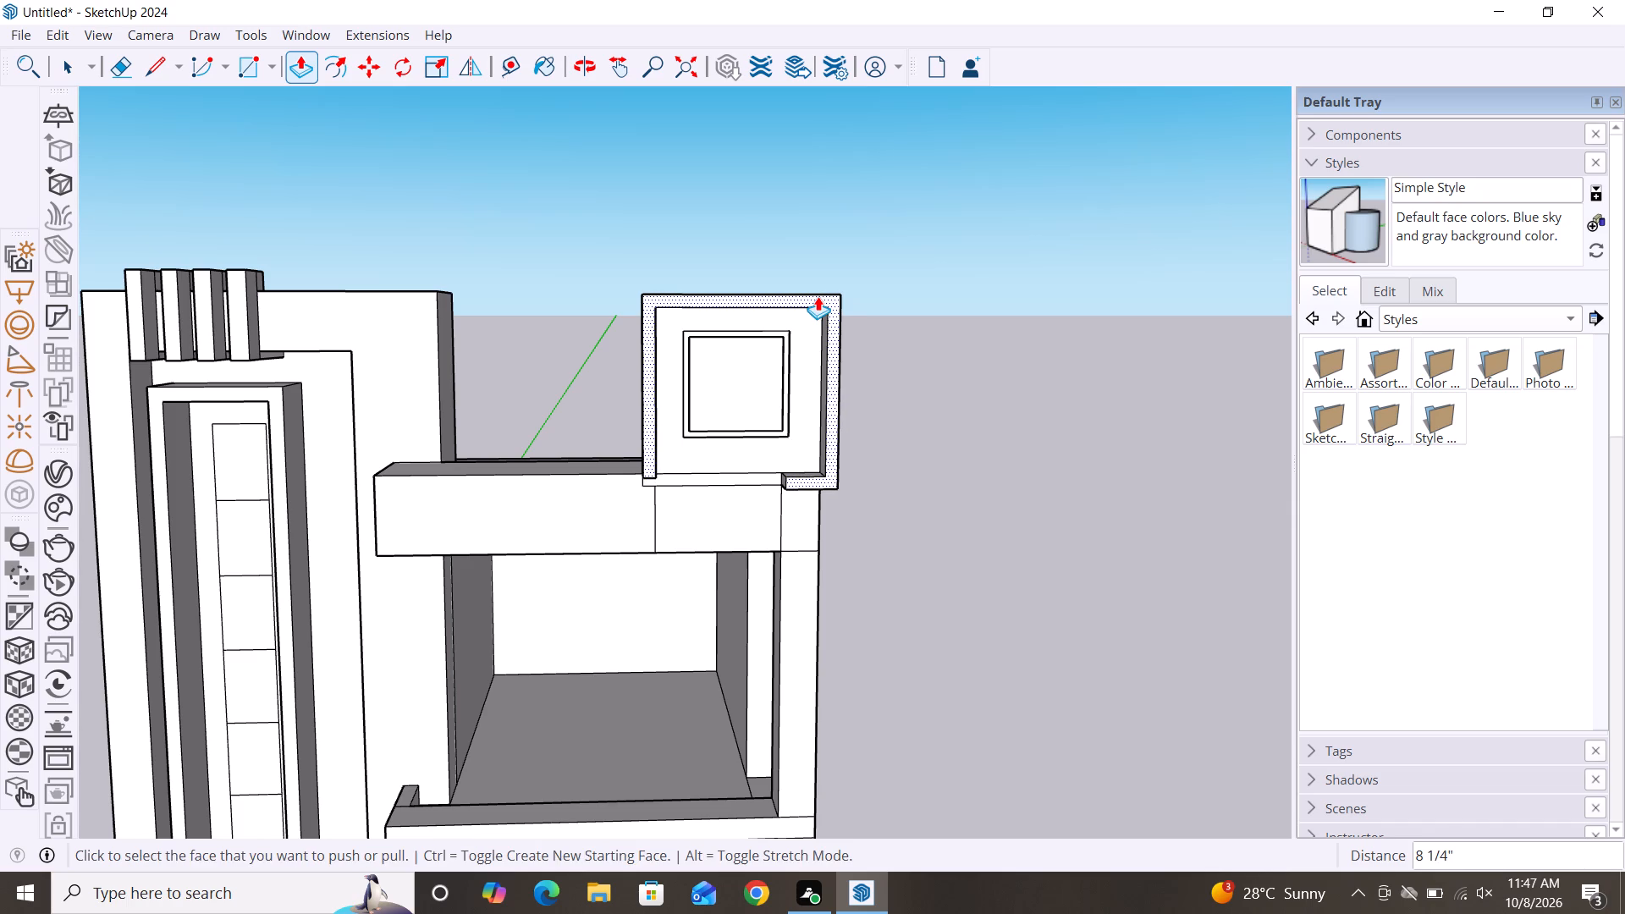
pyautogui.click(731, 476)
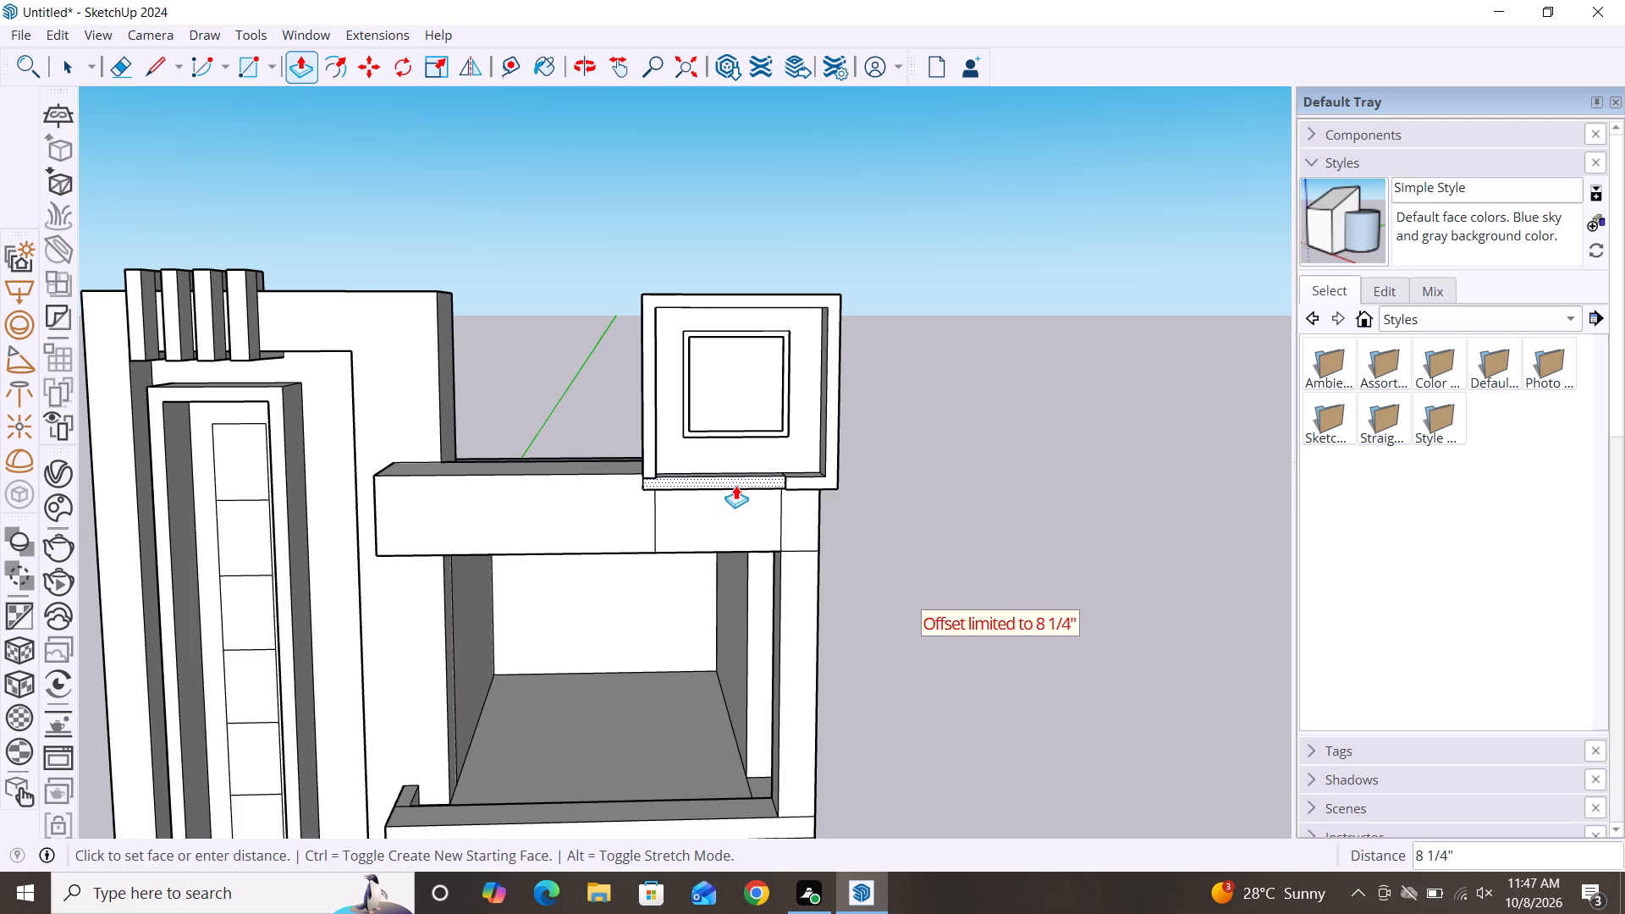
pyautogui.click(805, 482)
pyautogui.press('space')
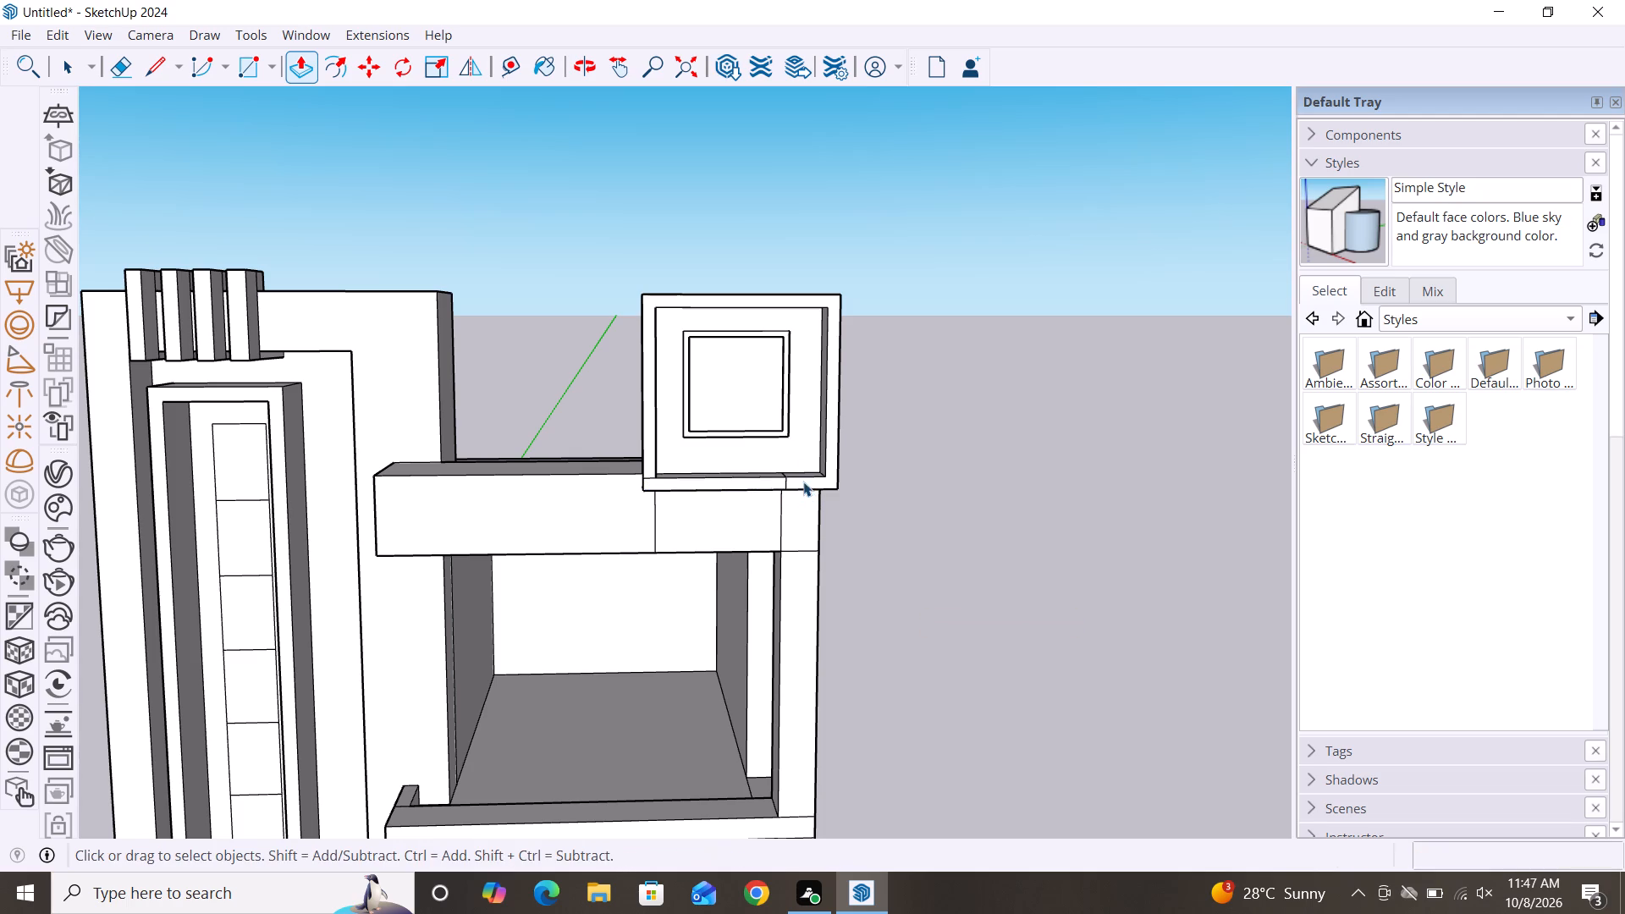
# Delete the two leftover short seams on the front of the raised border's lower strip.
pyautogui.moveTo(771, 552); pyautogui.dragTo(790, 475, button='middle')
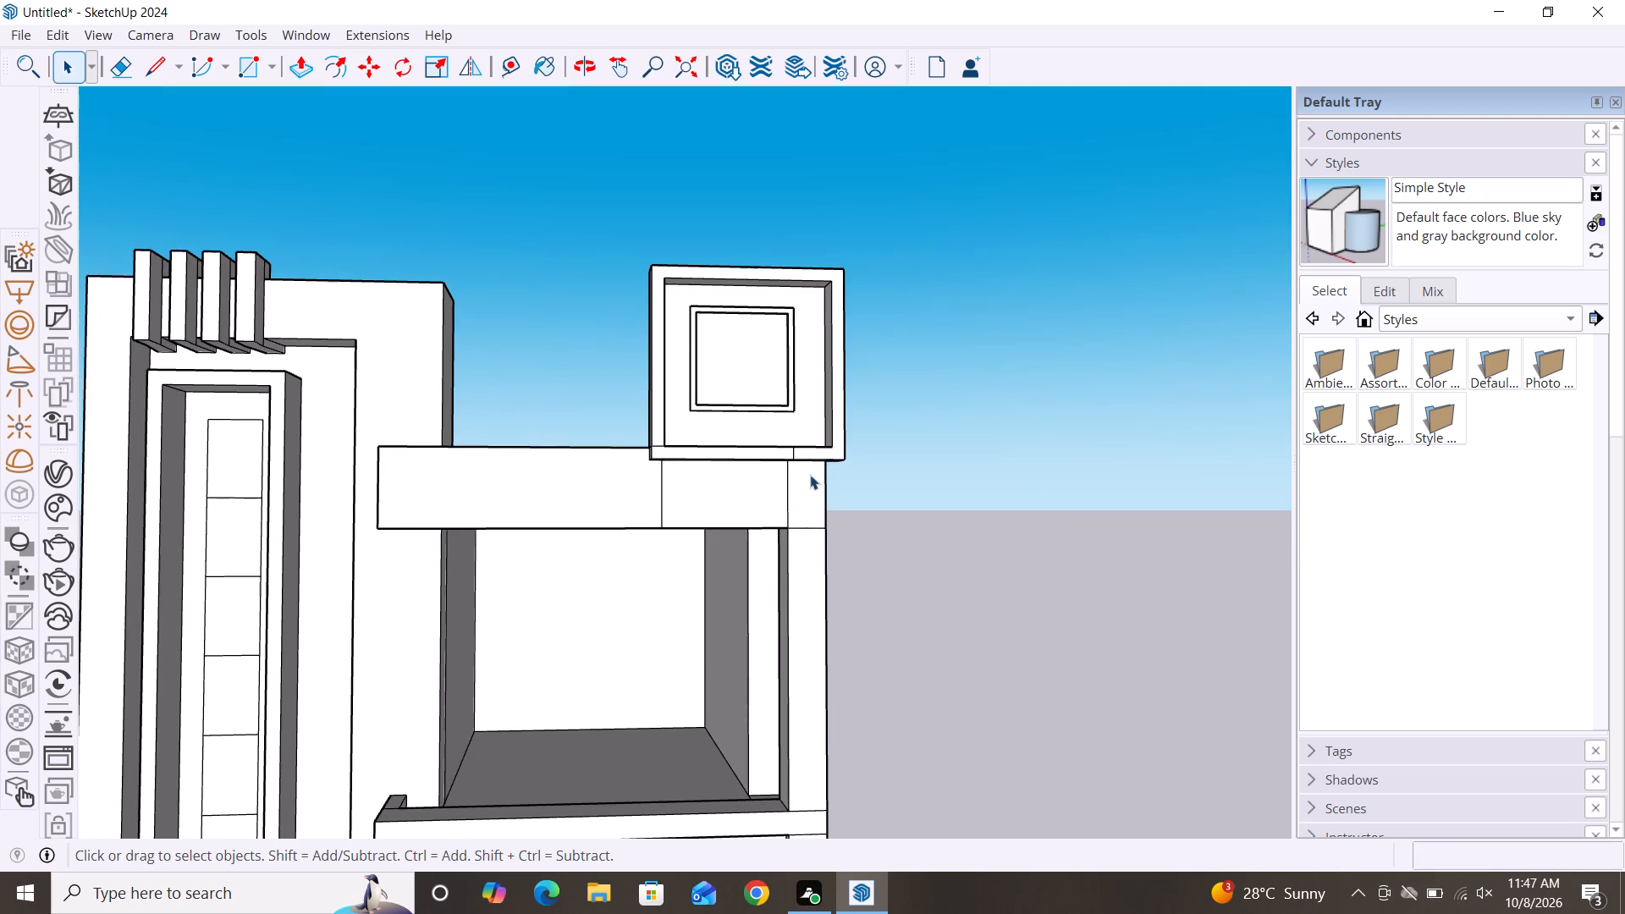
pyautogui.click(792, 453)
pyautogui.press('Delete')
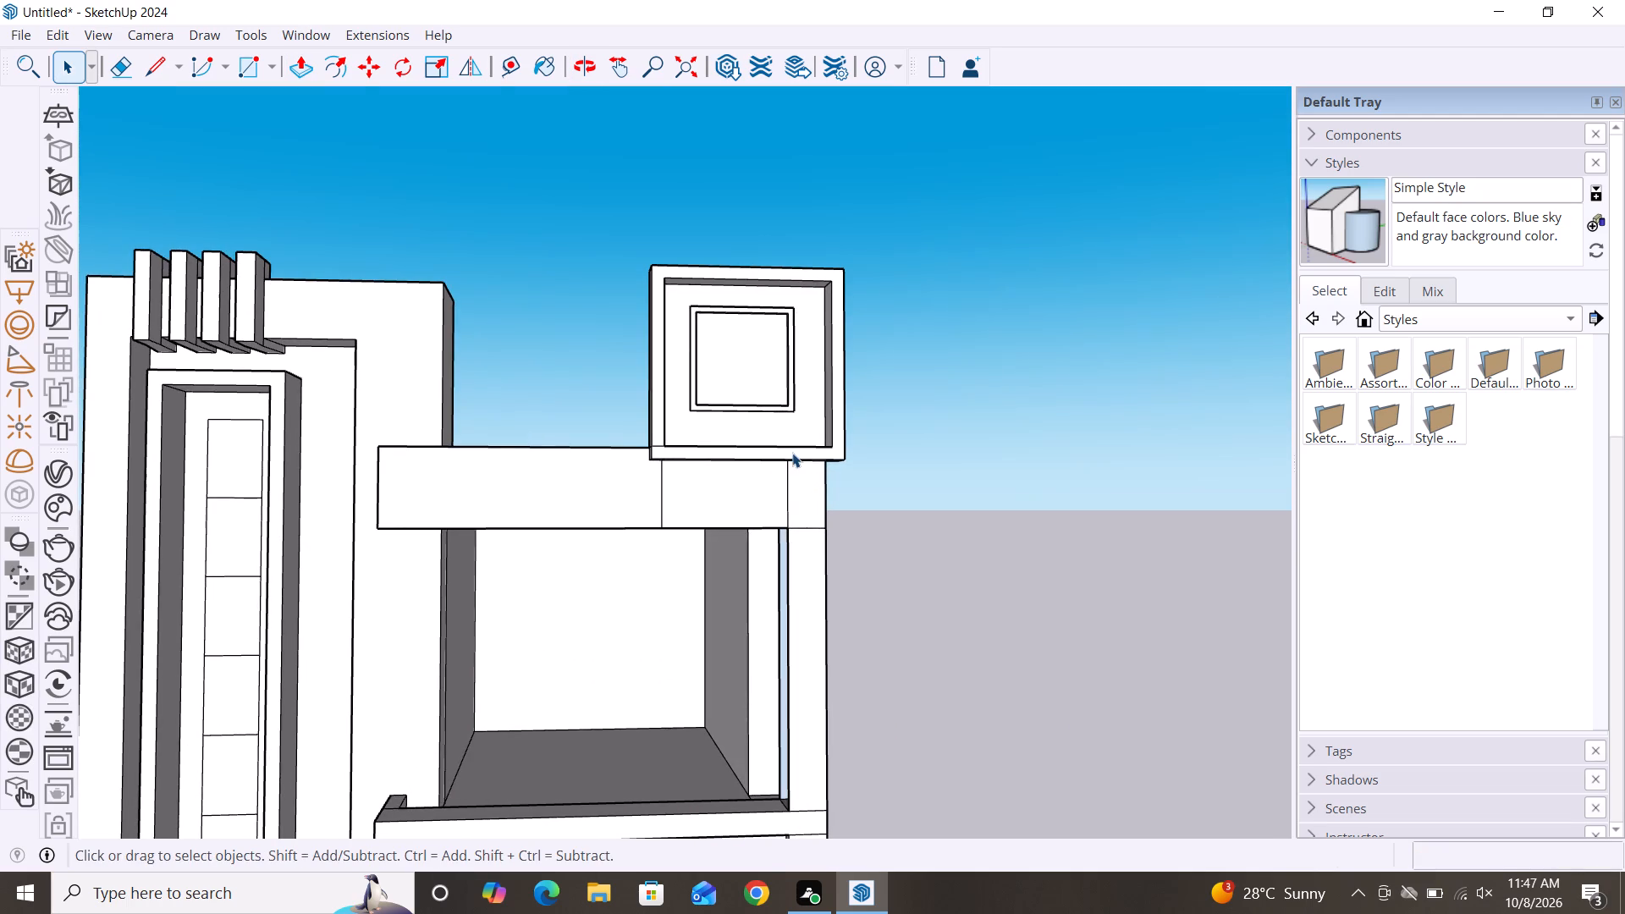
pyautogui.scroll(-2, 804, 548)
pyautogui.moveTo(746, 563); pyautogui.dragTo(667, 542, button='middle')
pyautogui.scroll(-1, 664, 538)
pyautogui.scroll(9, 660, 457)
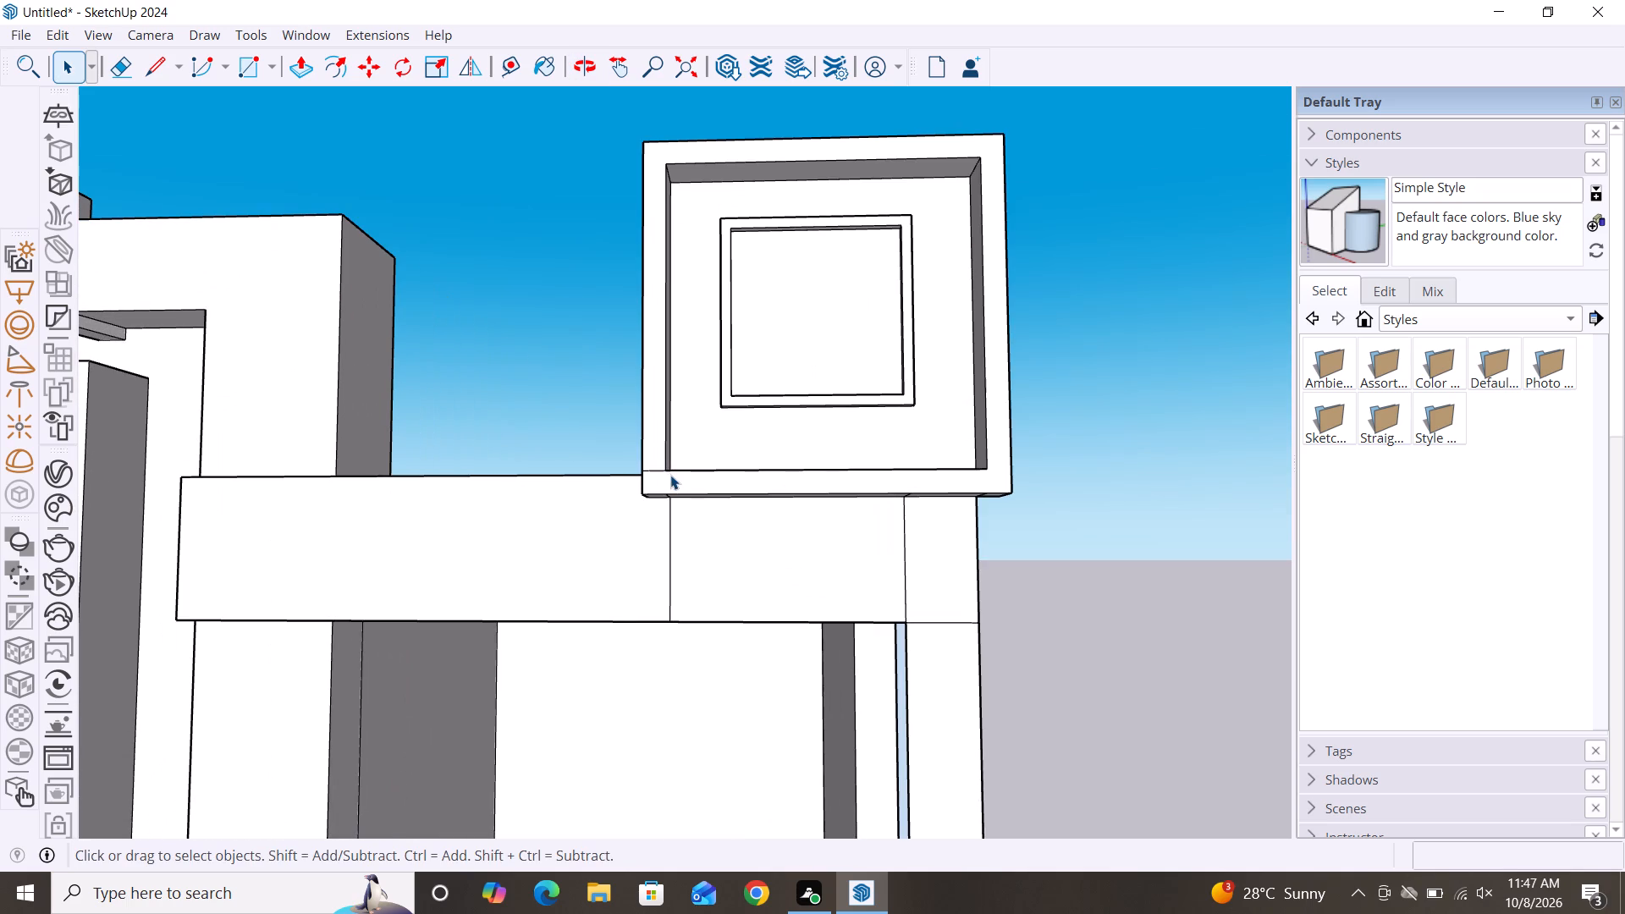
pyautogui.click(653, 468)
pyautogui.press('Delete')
# Undo the outer border around the upright panel, including its seam deletions, extrusion and outward offset.
pyautogui.scroll(-3, 543, 535)
pyautogui.scroll(-4, 684, 519)
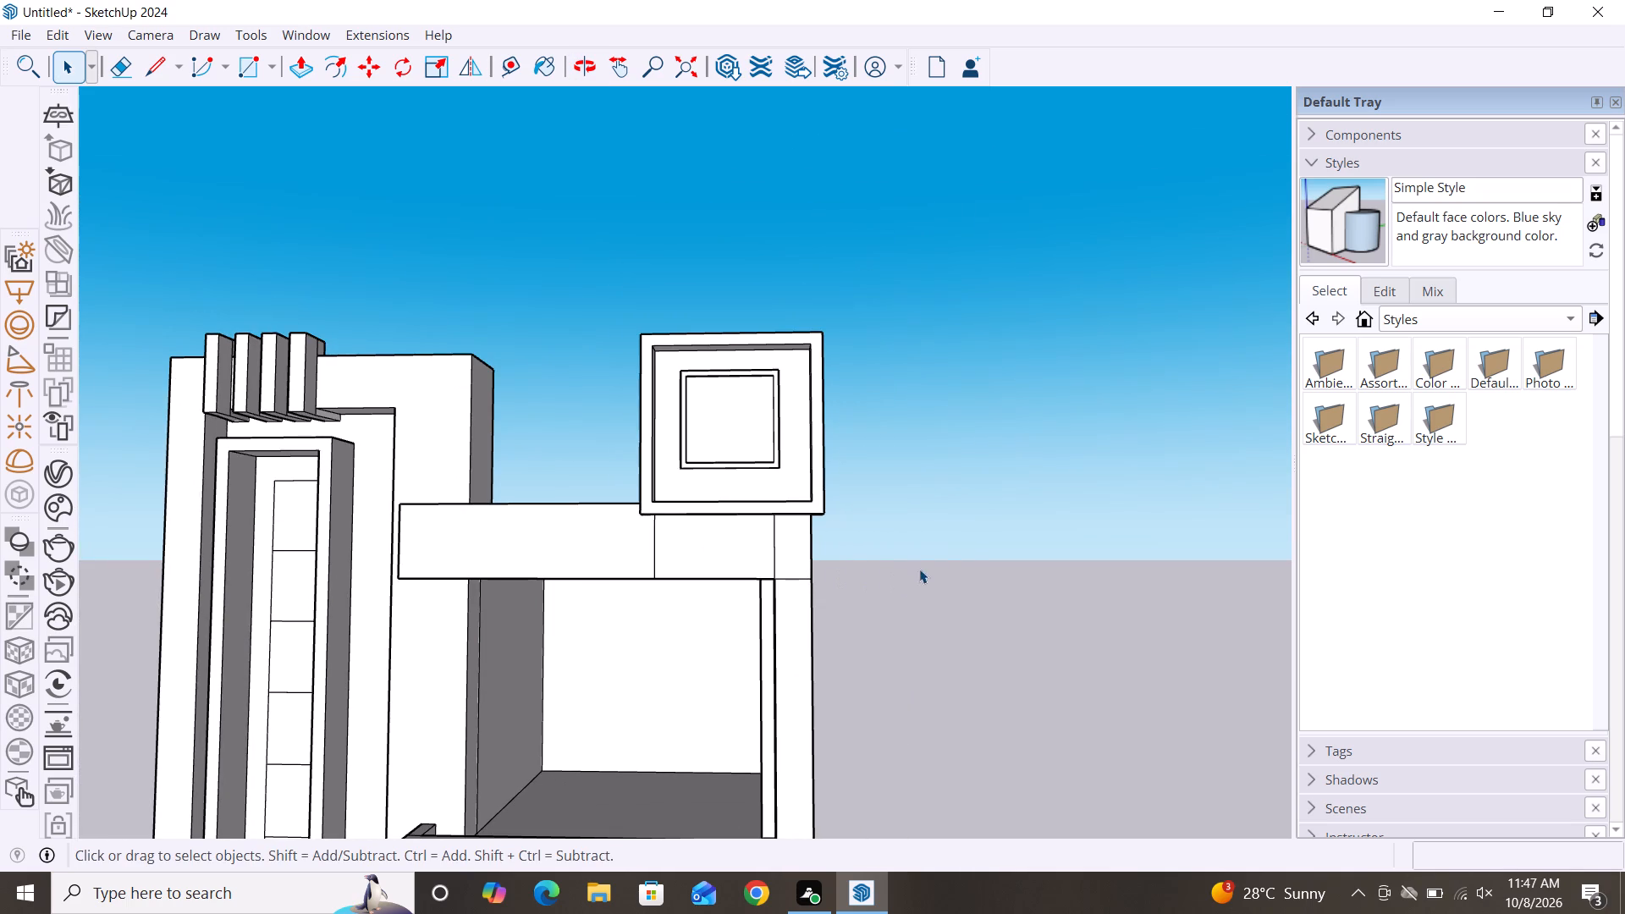
pyautogui.hotkey('ctrl', 'z')
pyautogui.hotkey('ctrl', 'z')
pyautogui.hotkey('ctrl', 'z')
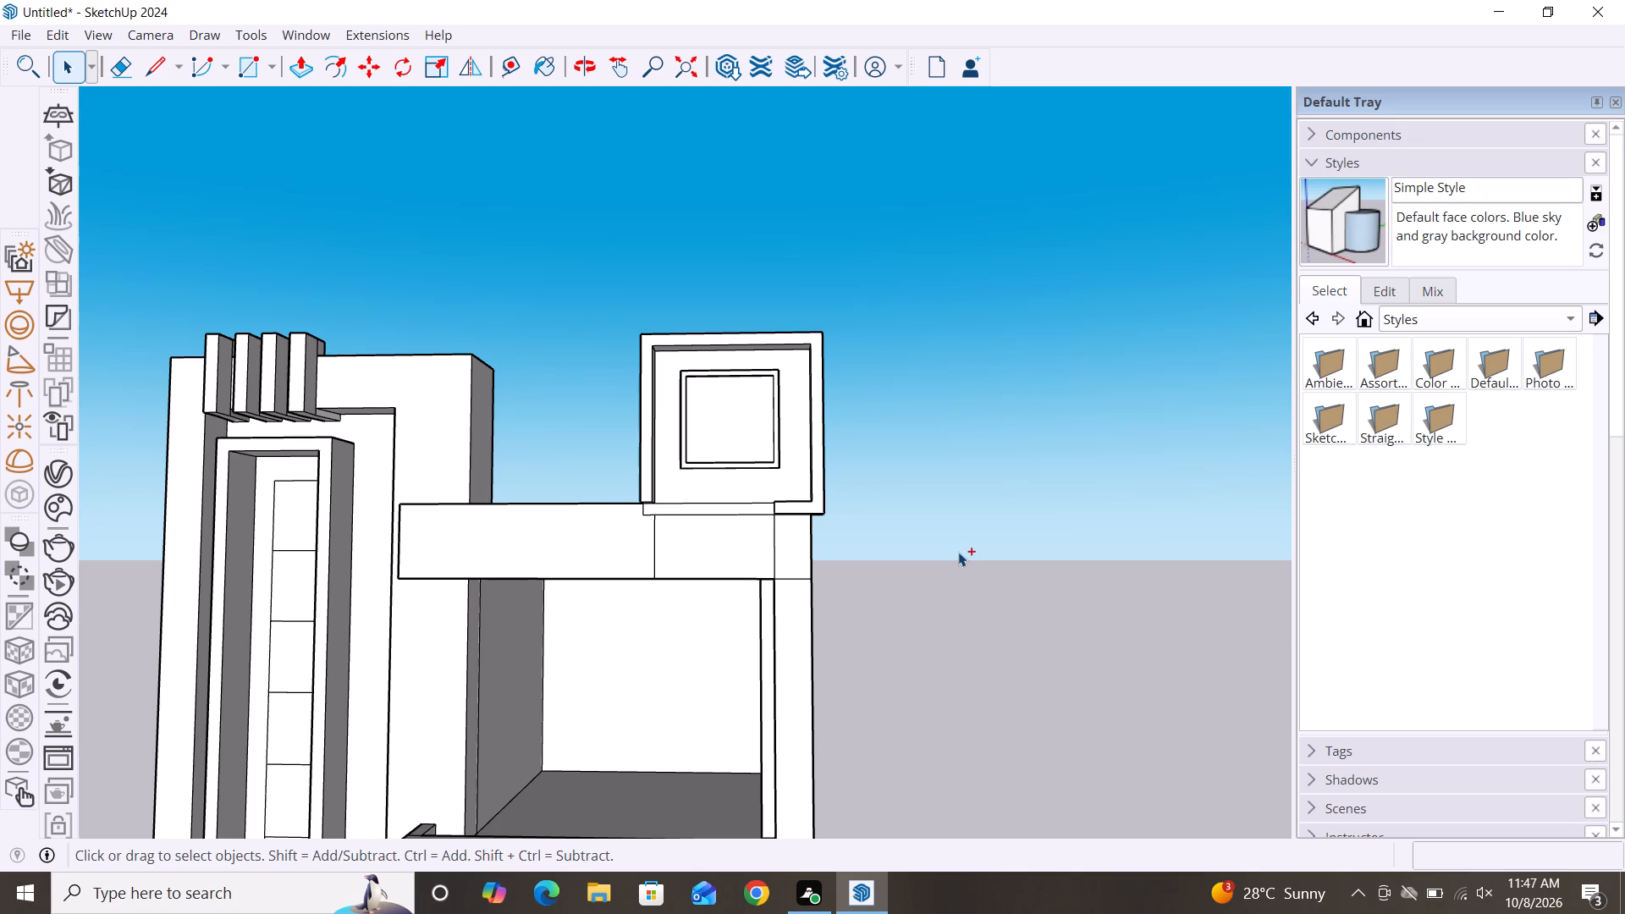
pyautogui.hotkey('ctrl', 'z')
pyautogui.hotkey('ctrl', 'z')
pyautogui.hotkey('ctrl', 'z')
pyautogui.hotkey('ctrl', 'z')
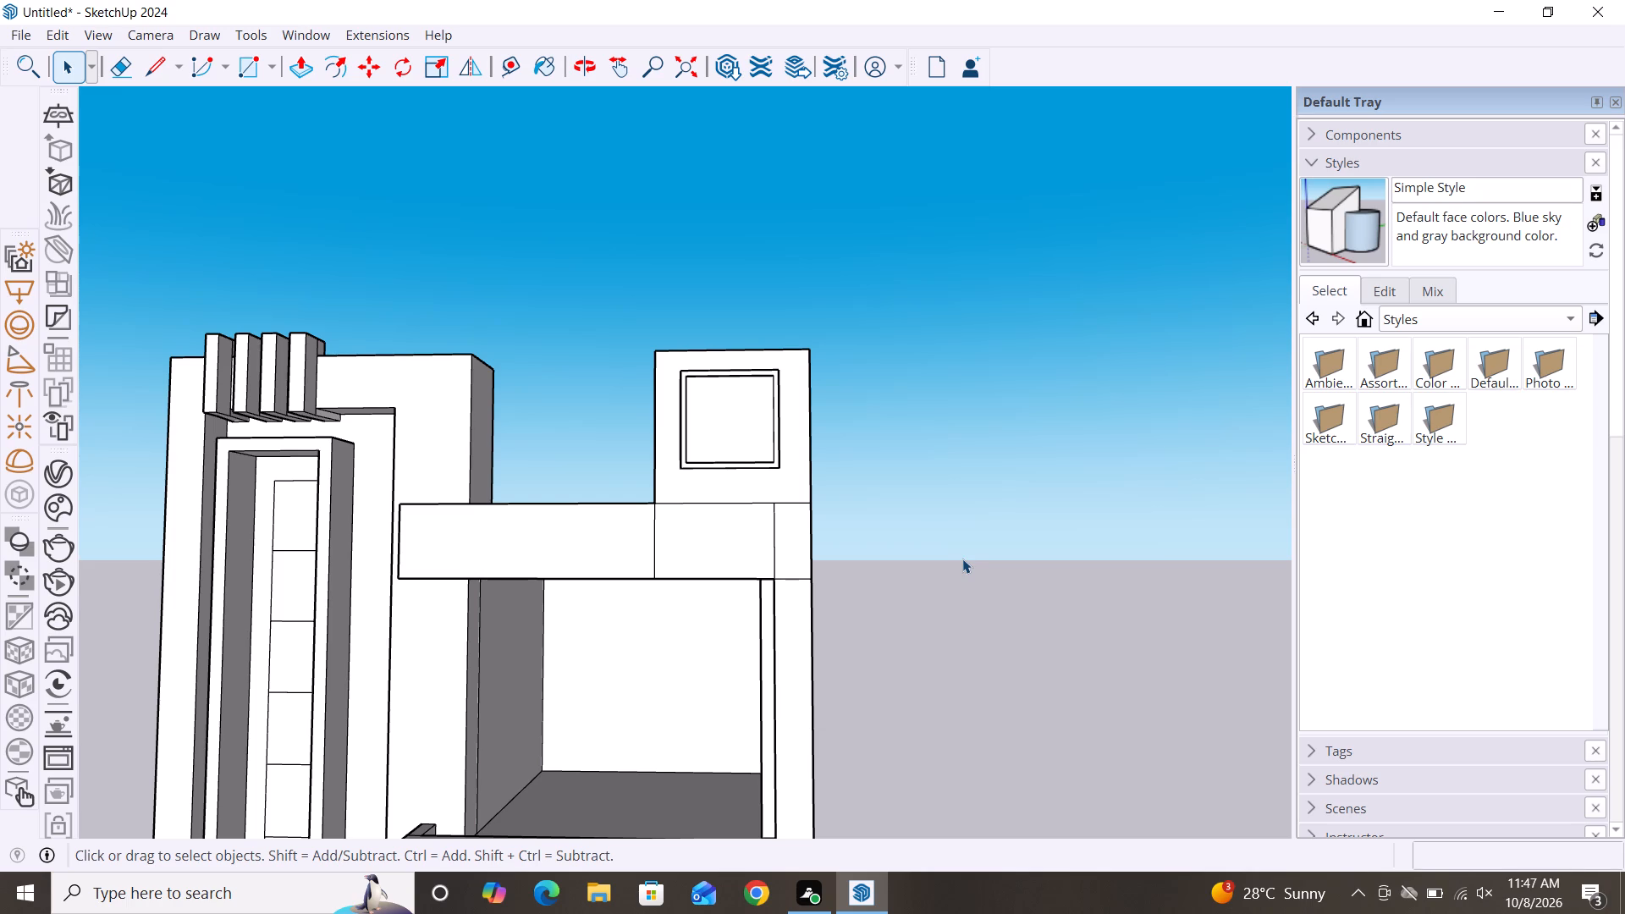
# Undo the raised square frame on the upright panel, back to a plain front face.
pyautogui.scroll(-2, 962, 559)
pyautogui.scroll(-2, 829, 559)
pyautogui.moveTo(795, 643); pyautogui.dragTo(912, 669, button='middle')
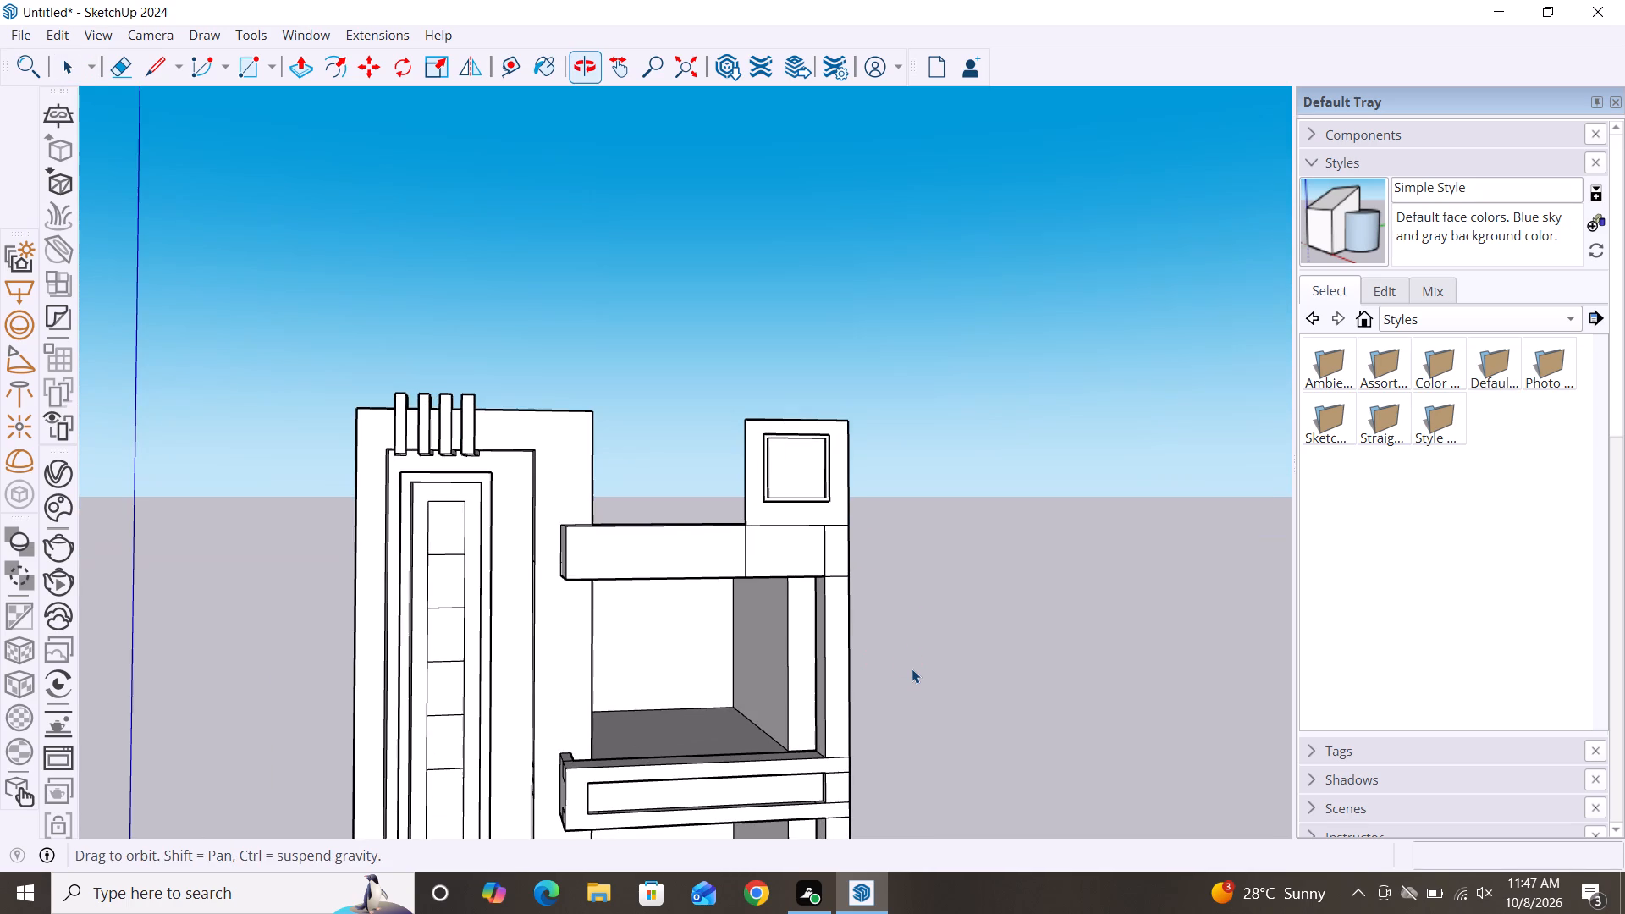
pyautogui.hotkey('ctrl', 'z')
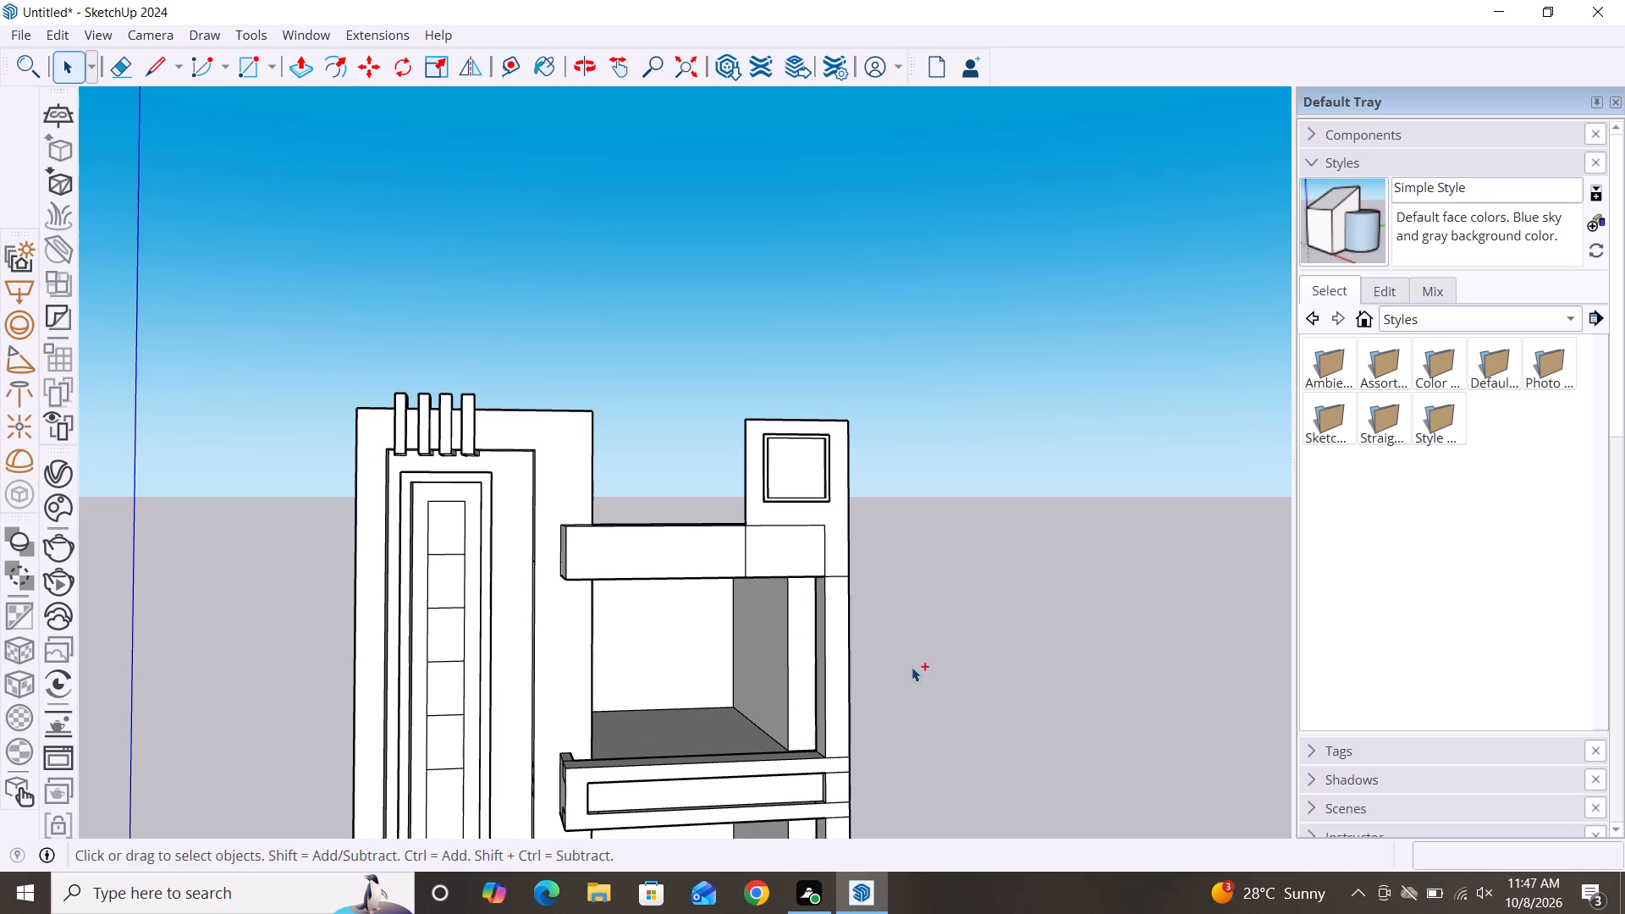
pyautogui.hotkey('ctrl', 'z')
pyautogui.hotkey('ctrl', 'z')
pyautogui.hotkey('ctrl', 'z')
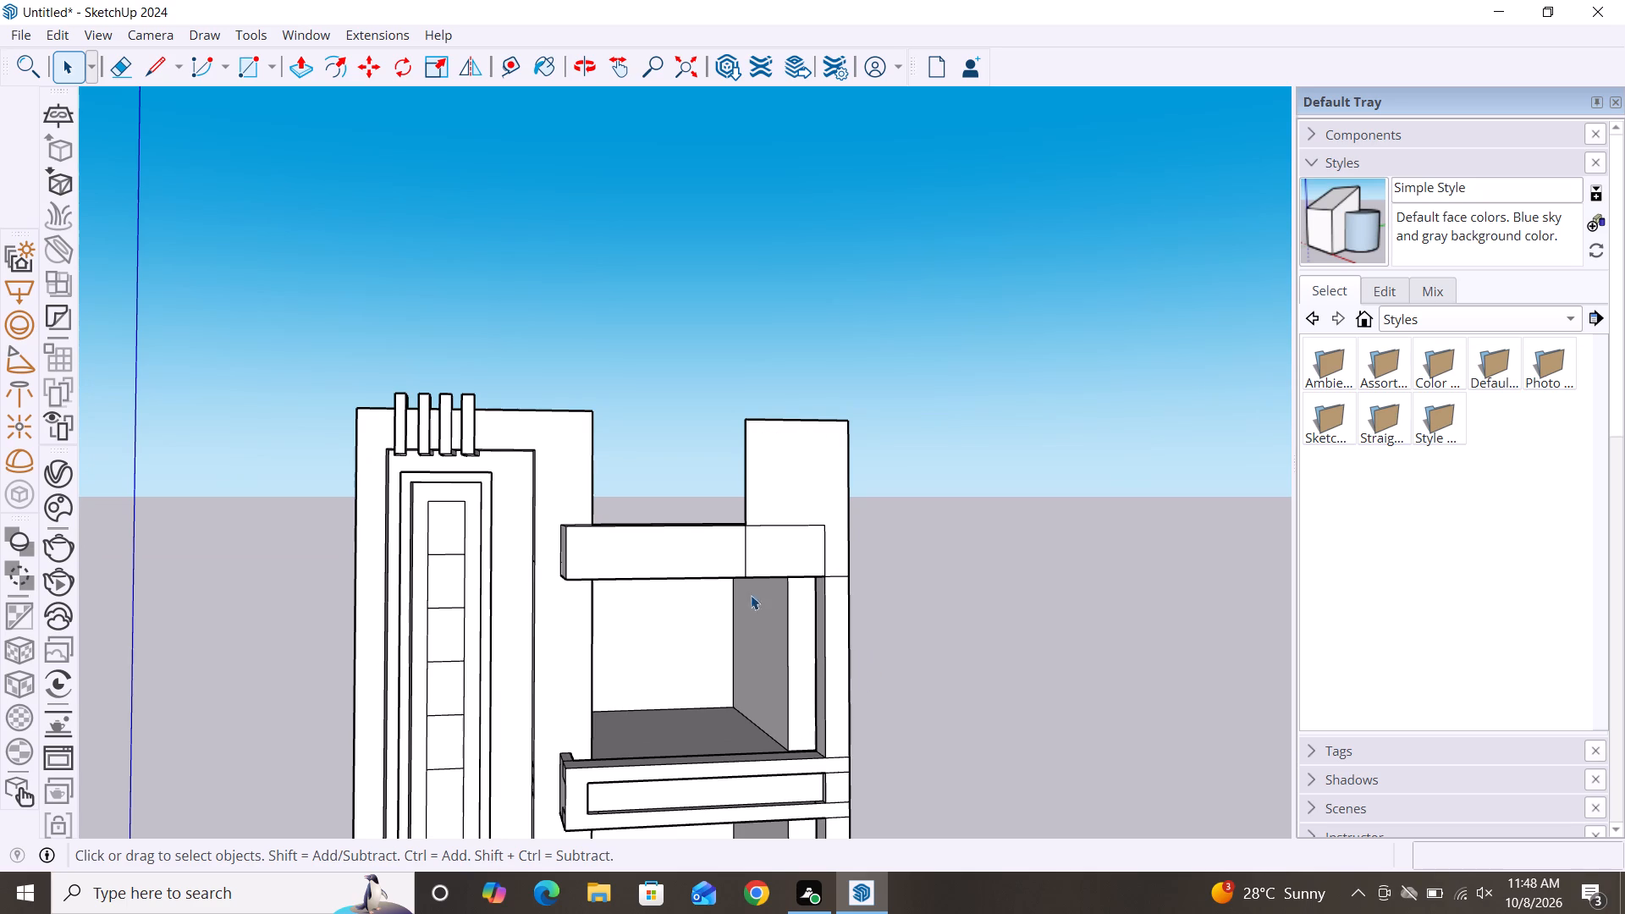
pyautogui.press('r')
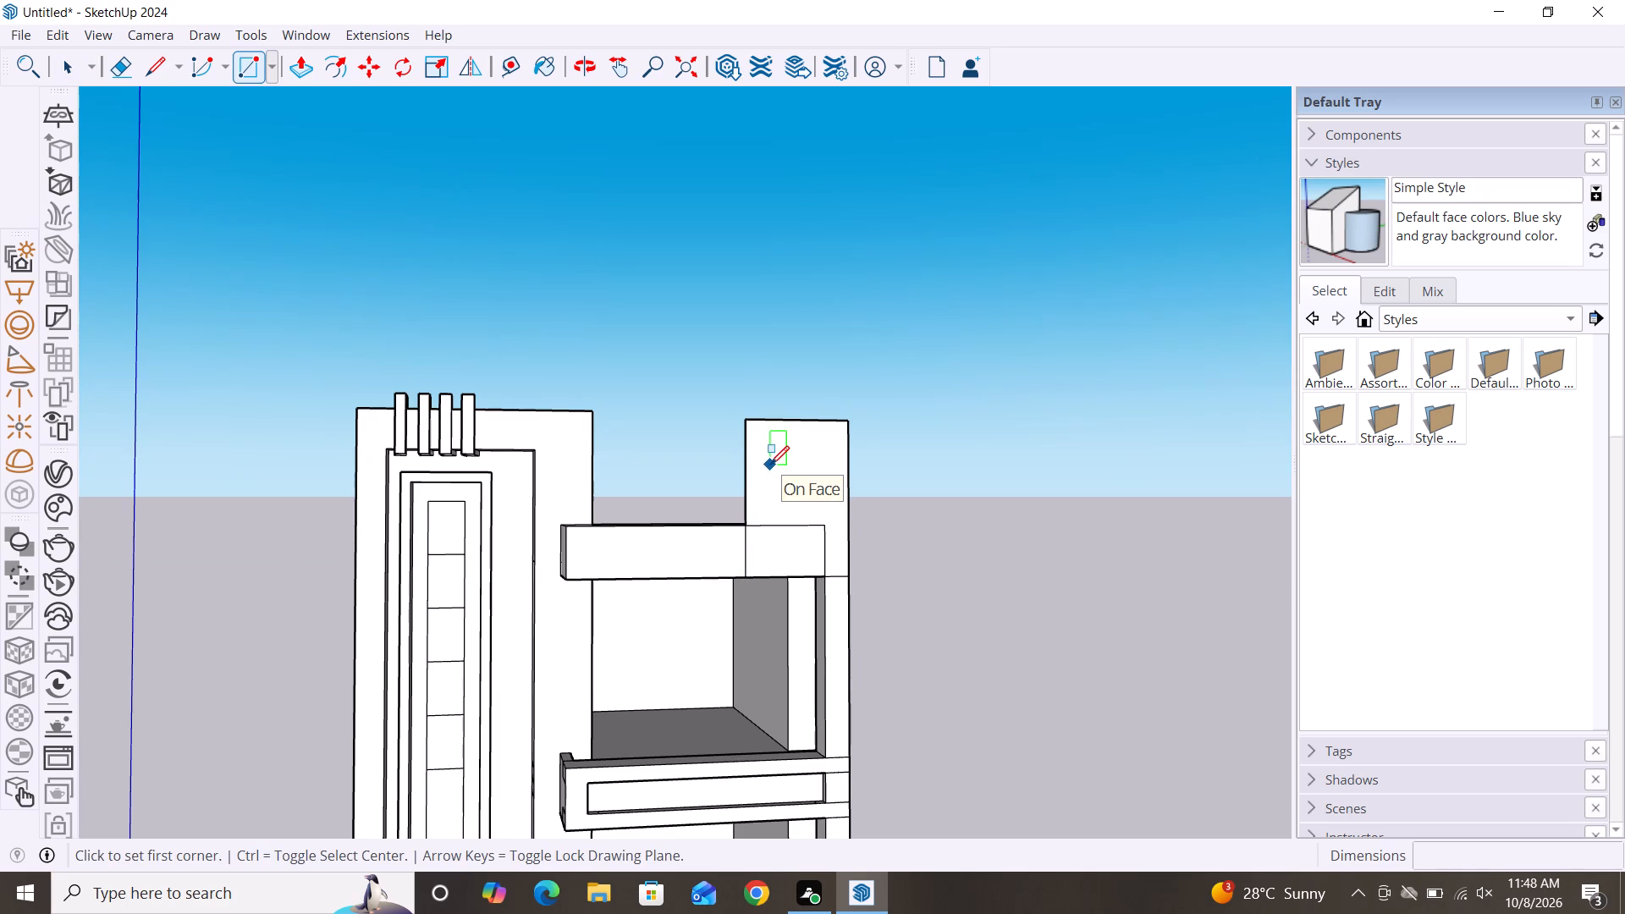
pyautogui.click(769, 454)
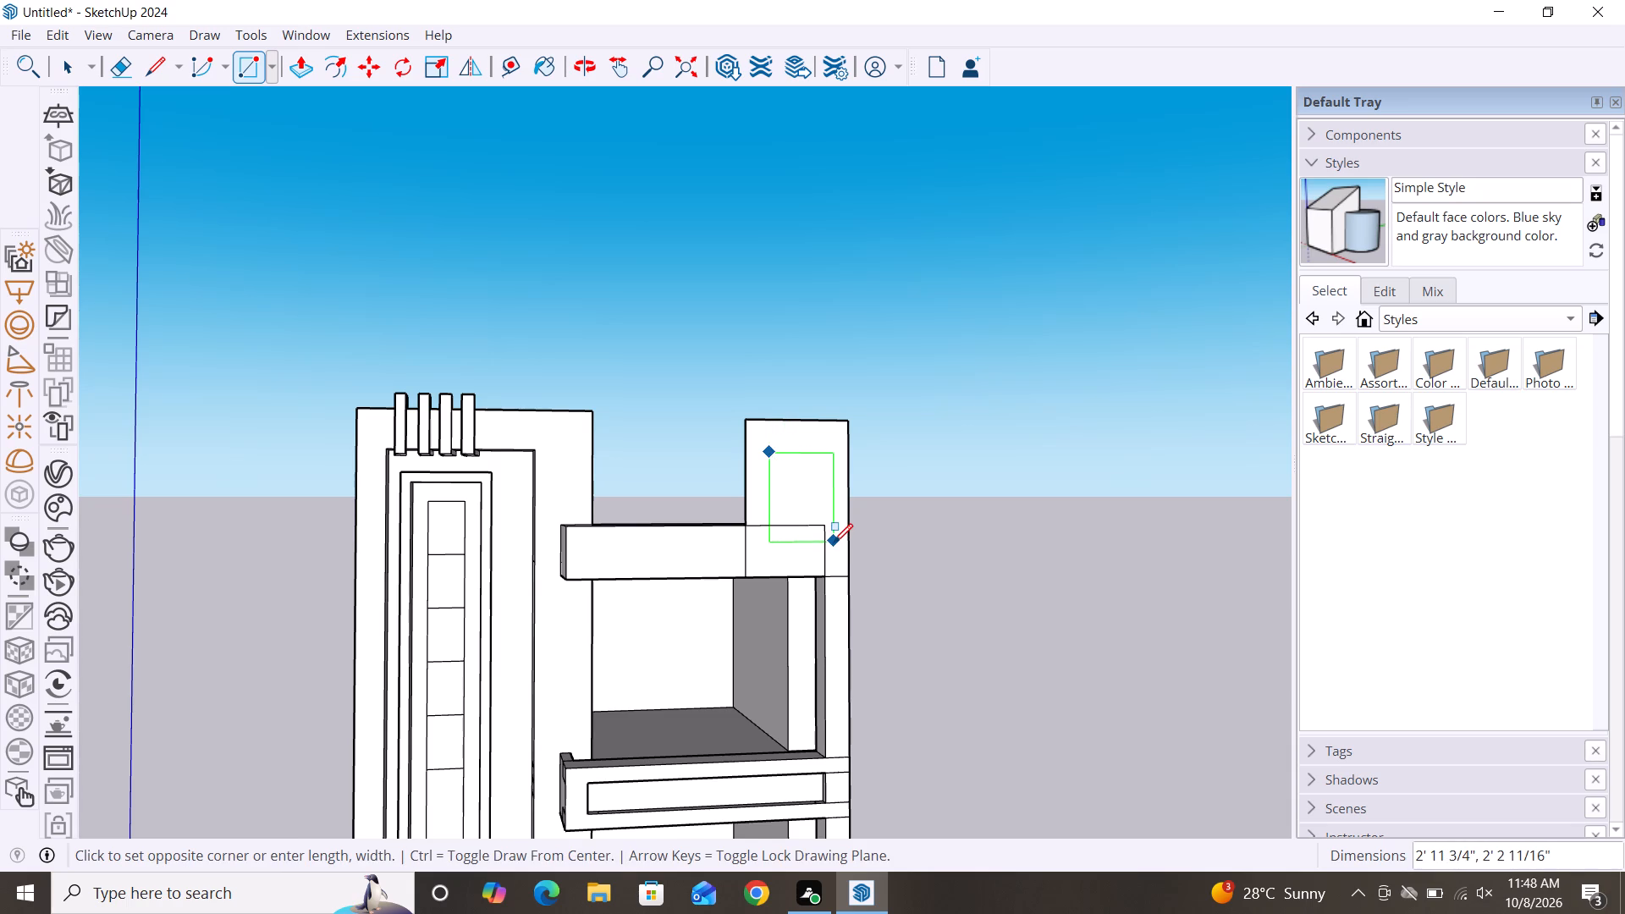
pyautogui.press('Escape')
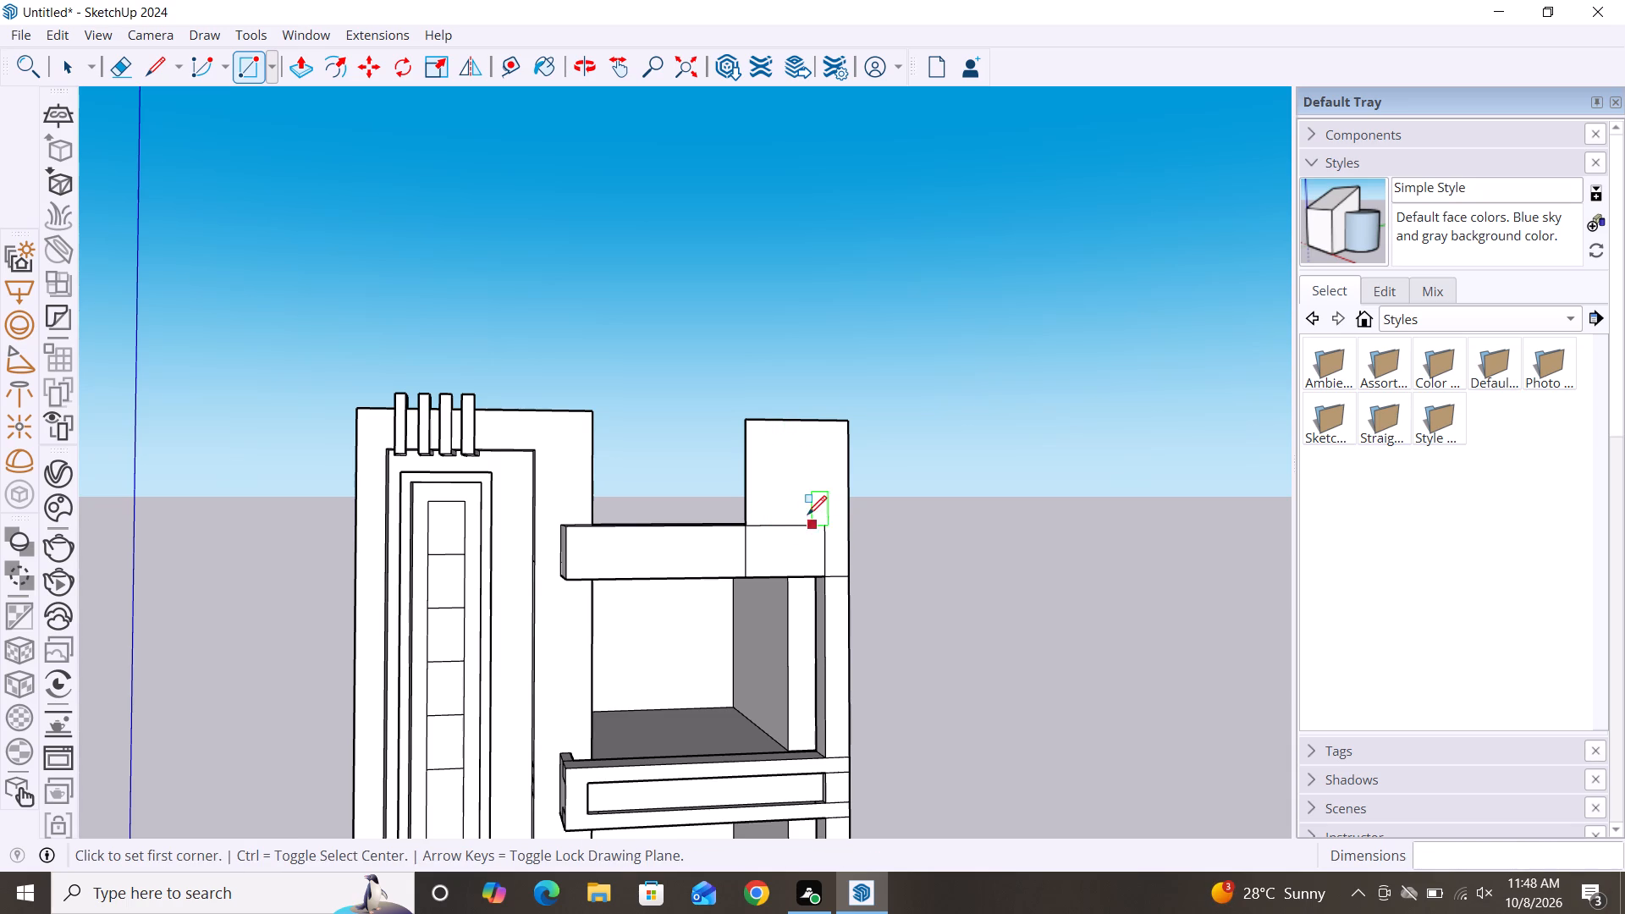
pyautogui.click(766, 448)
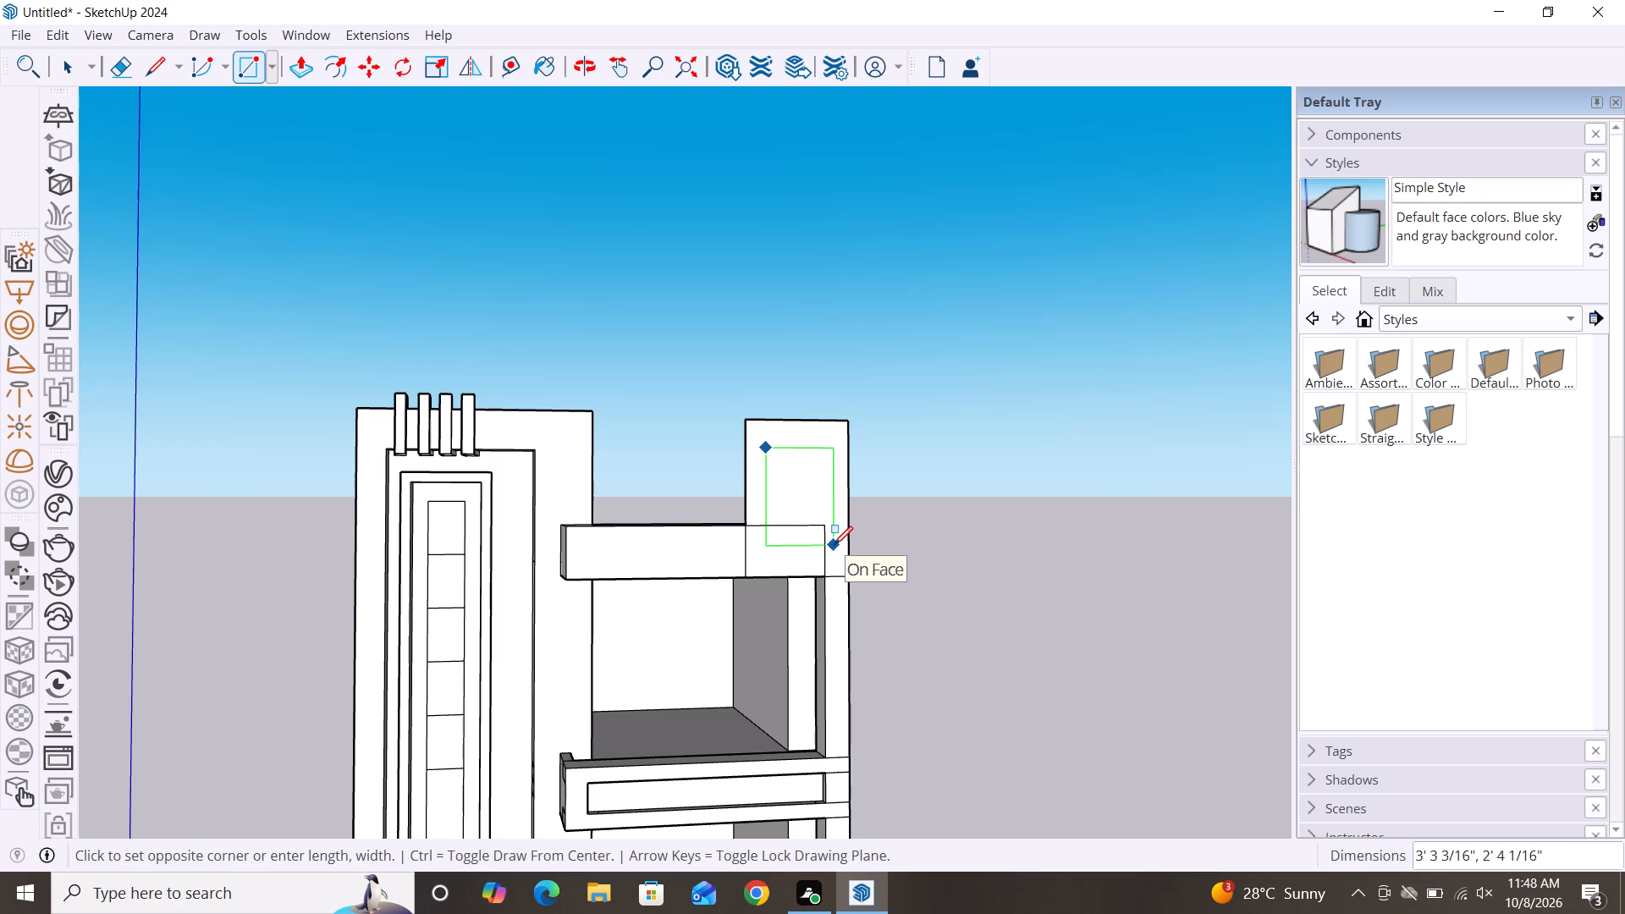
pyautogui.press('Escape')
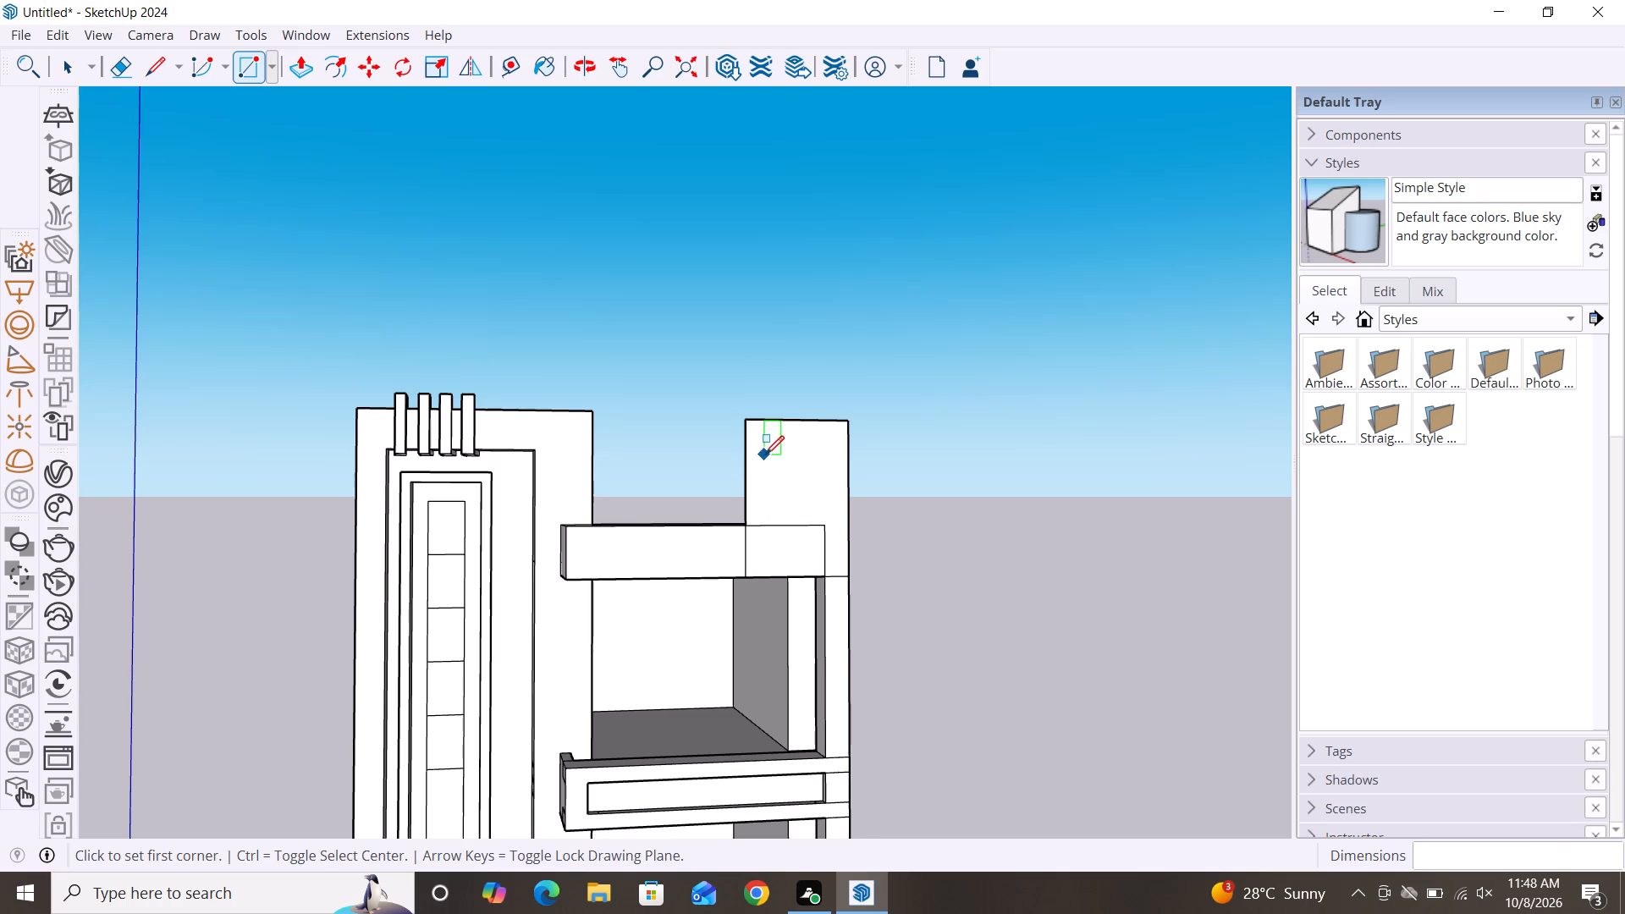
# Draw an upright rectangle about 3' 1" high by 2' 3" wide on the corner panel's front, overlapping the parapet front.
pyautogui.click(766, 453)
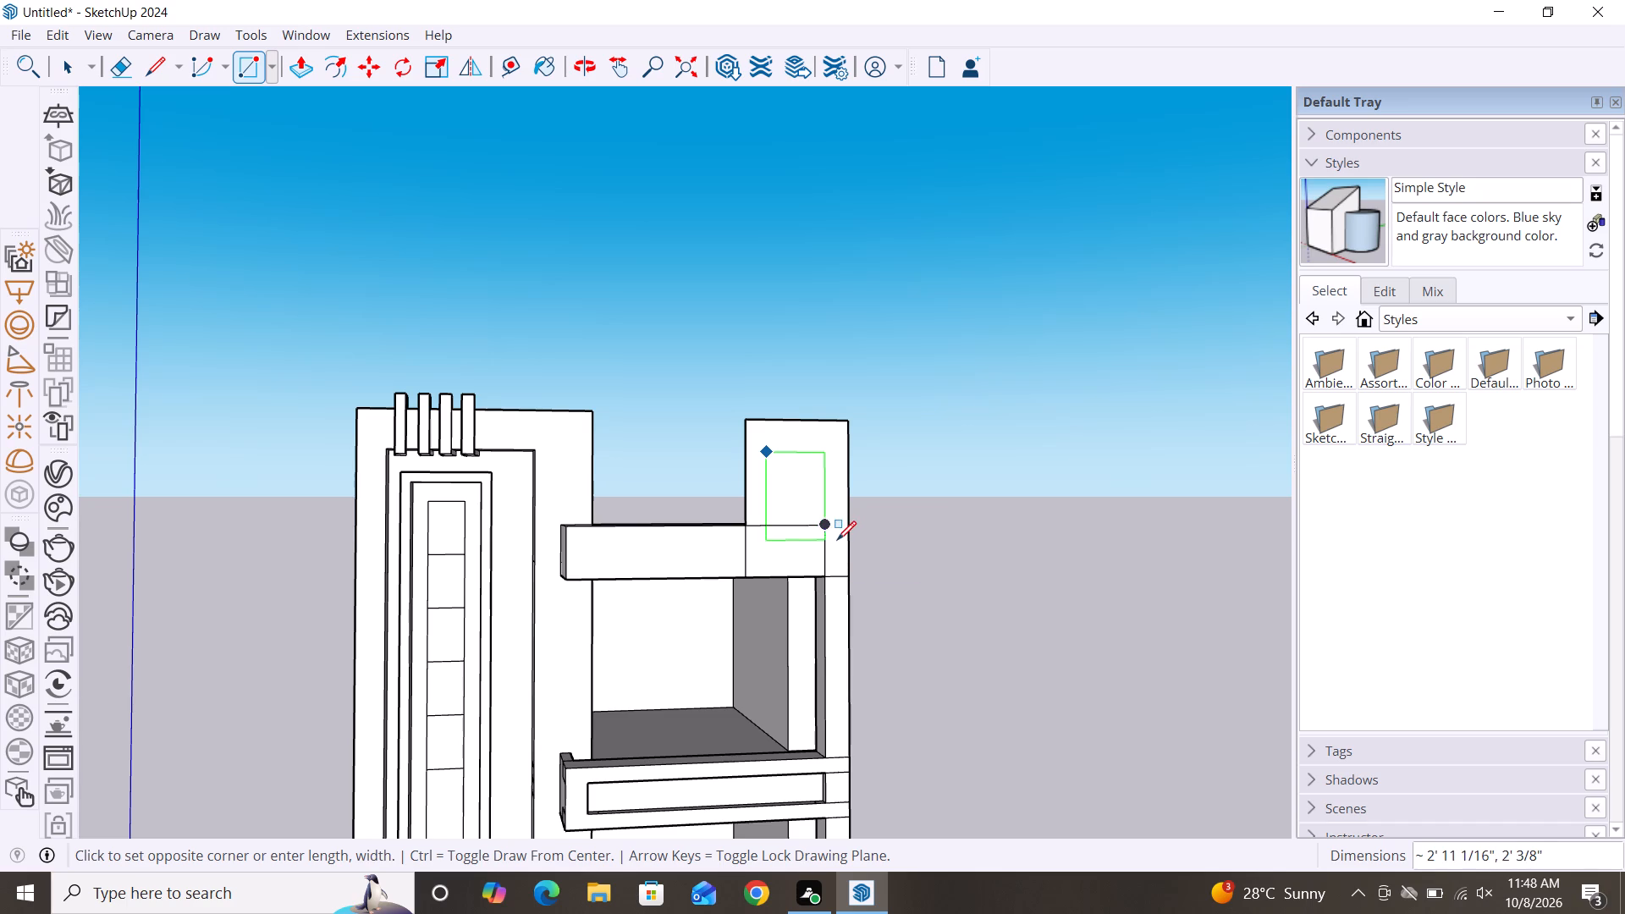
pyautogui.scroll(9, 838, 528)
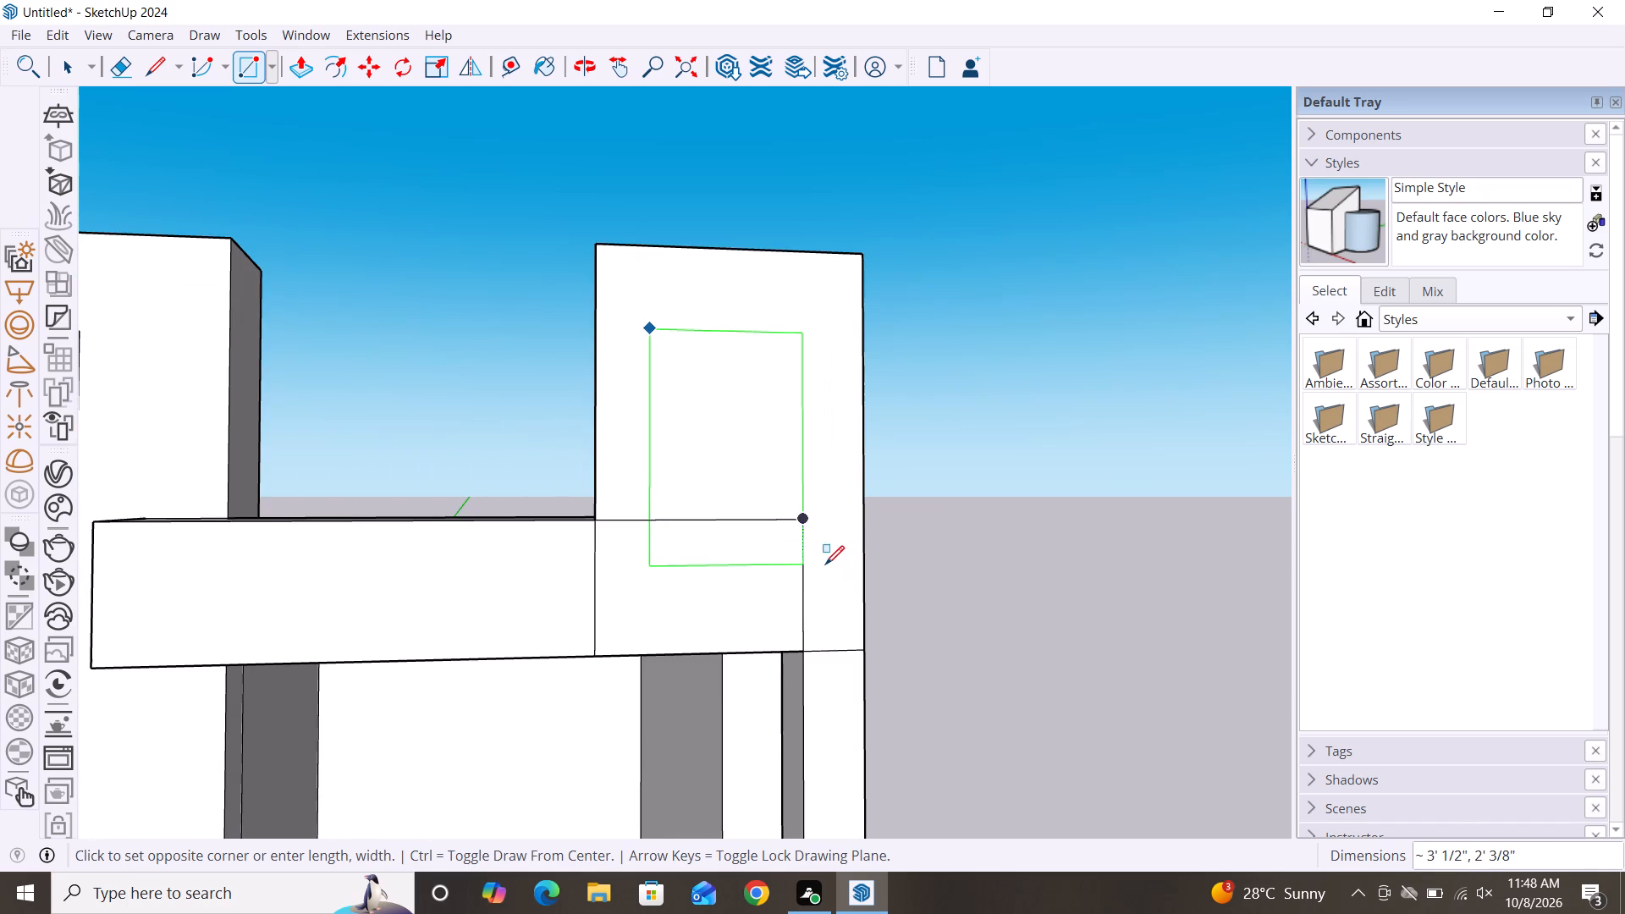
pyautogui.scroll(6, 817, 568)
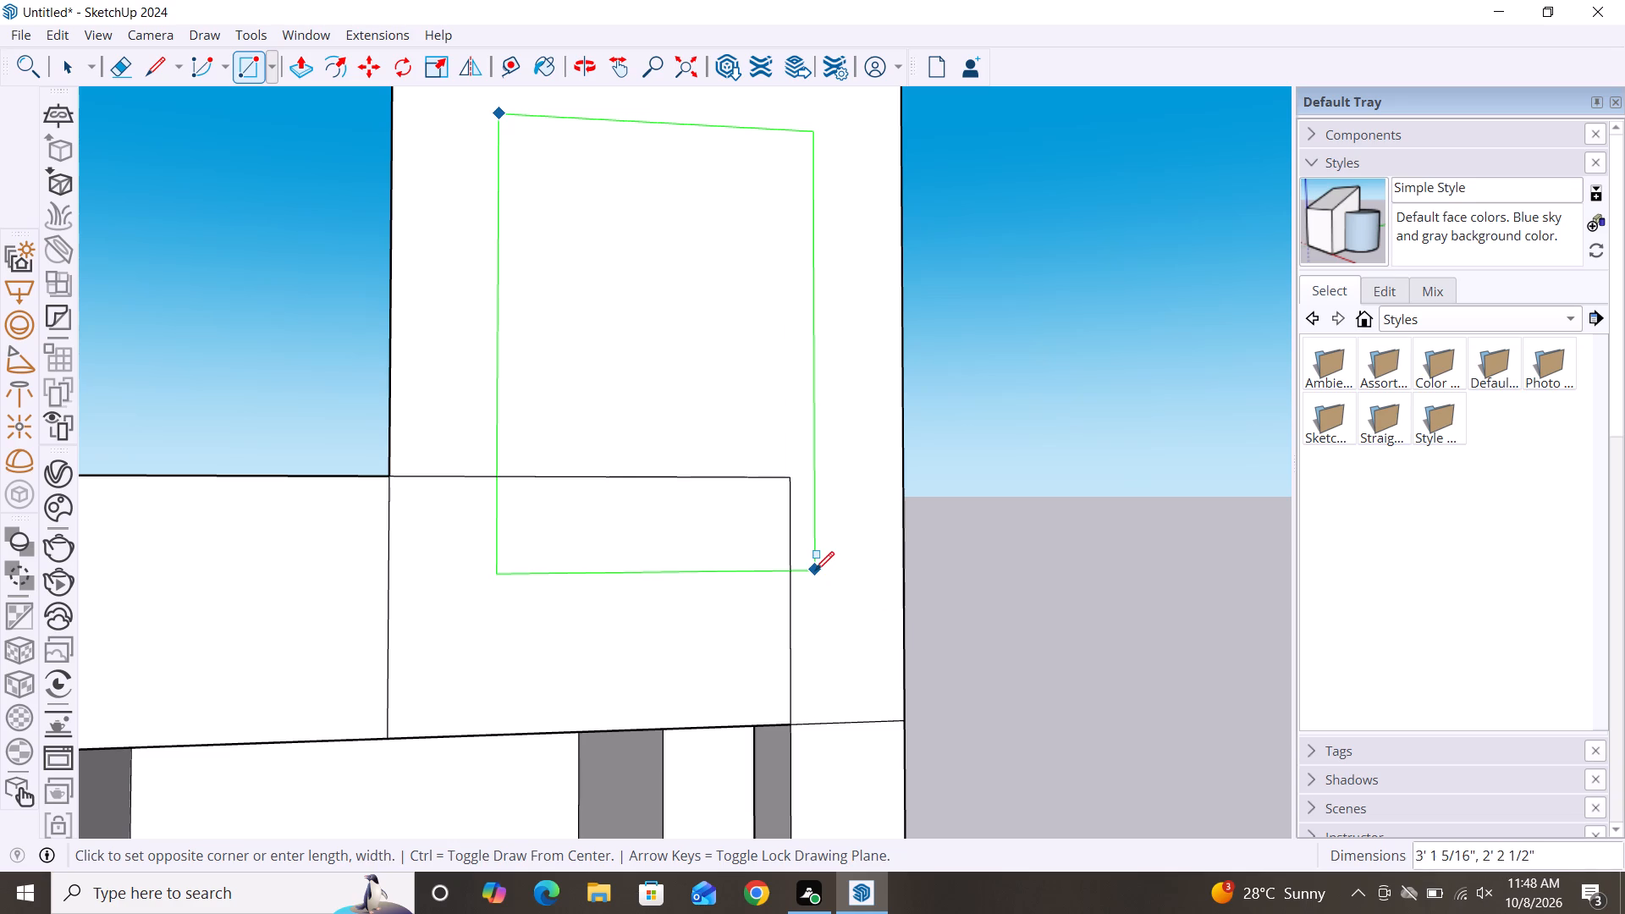
pyautogui.click(821, 571)
pyautogui.press('space')
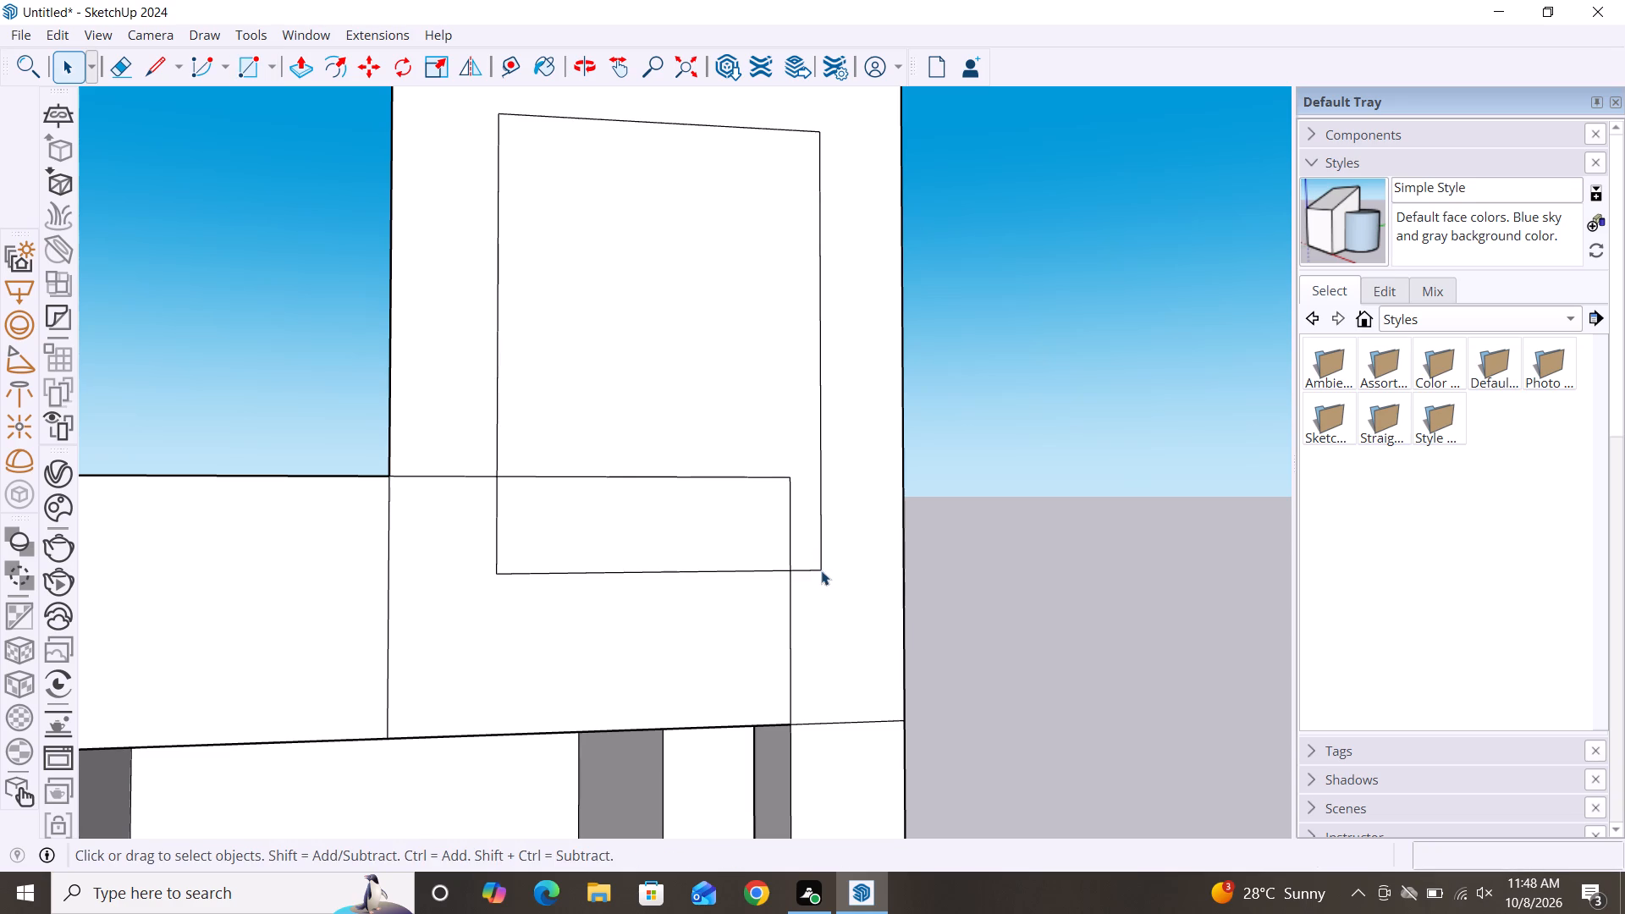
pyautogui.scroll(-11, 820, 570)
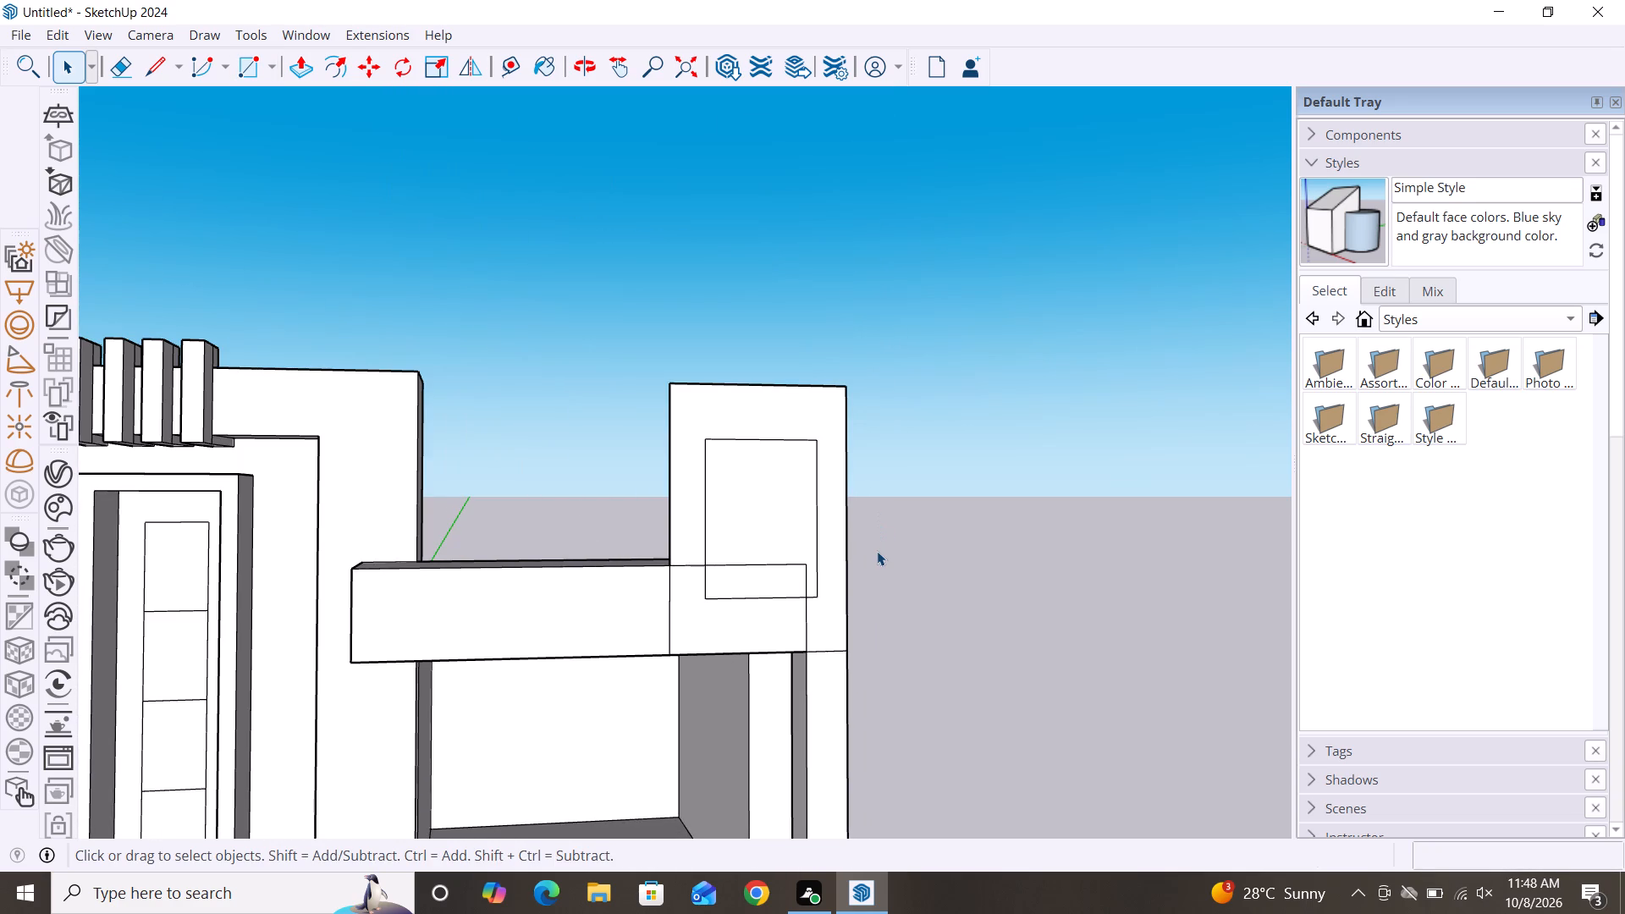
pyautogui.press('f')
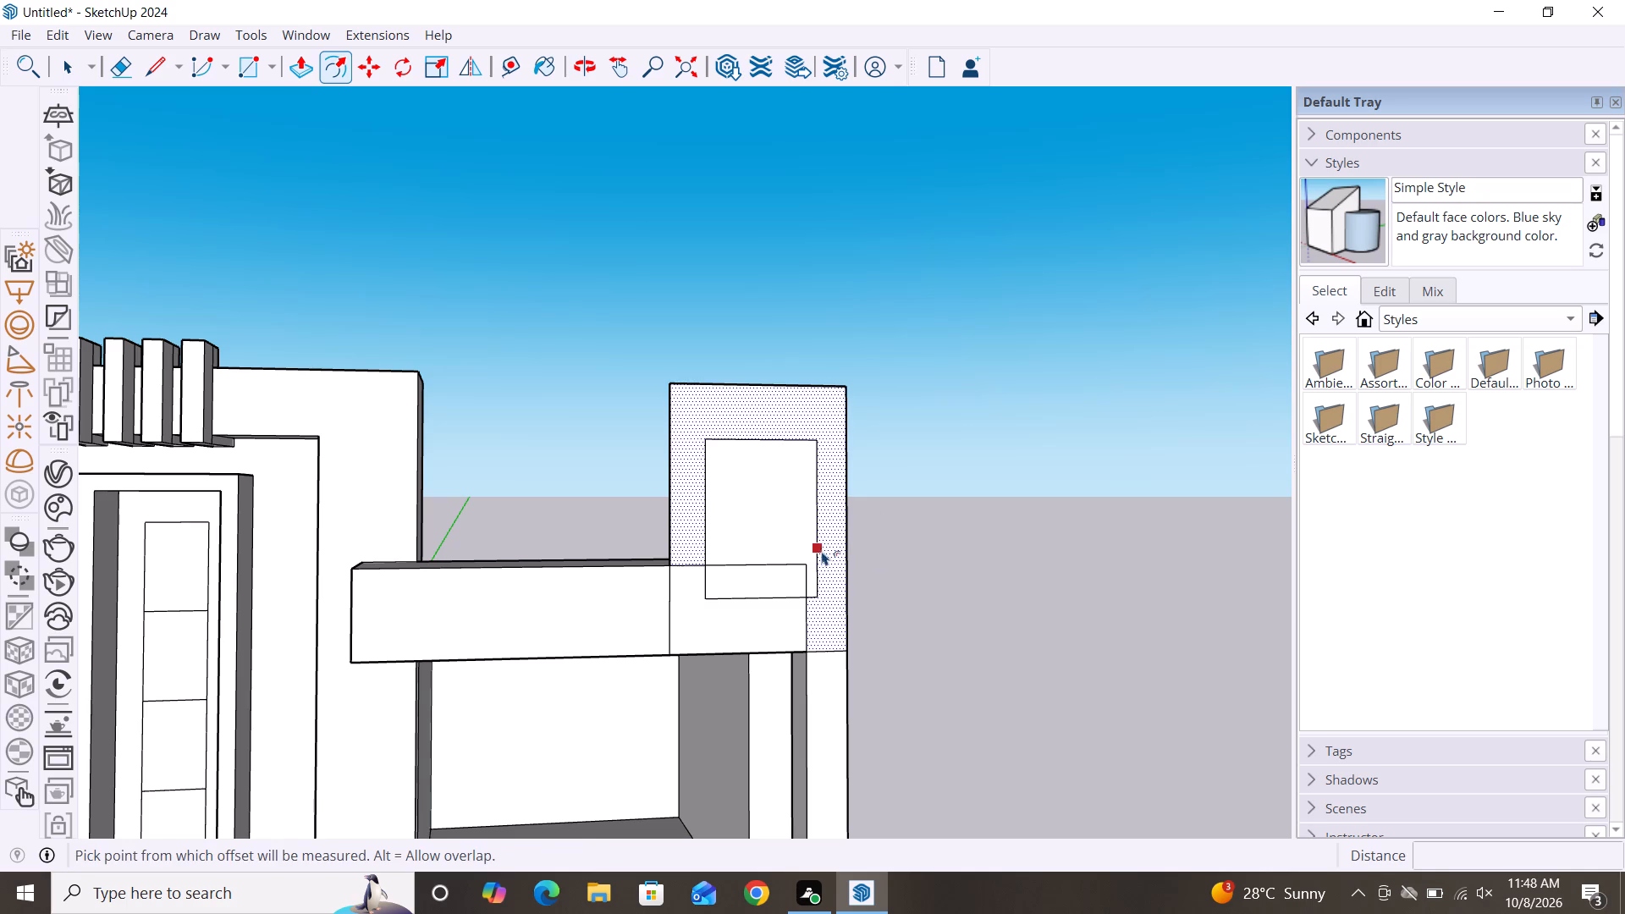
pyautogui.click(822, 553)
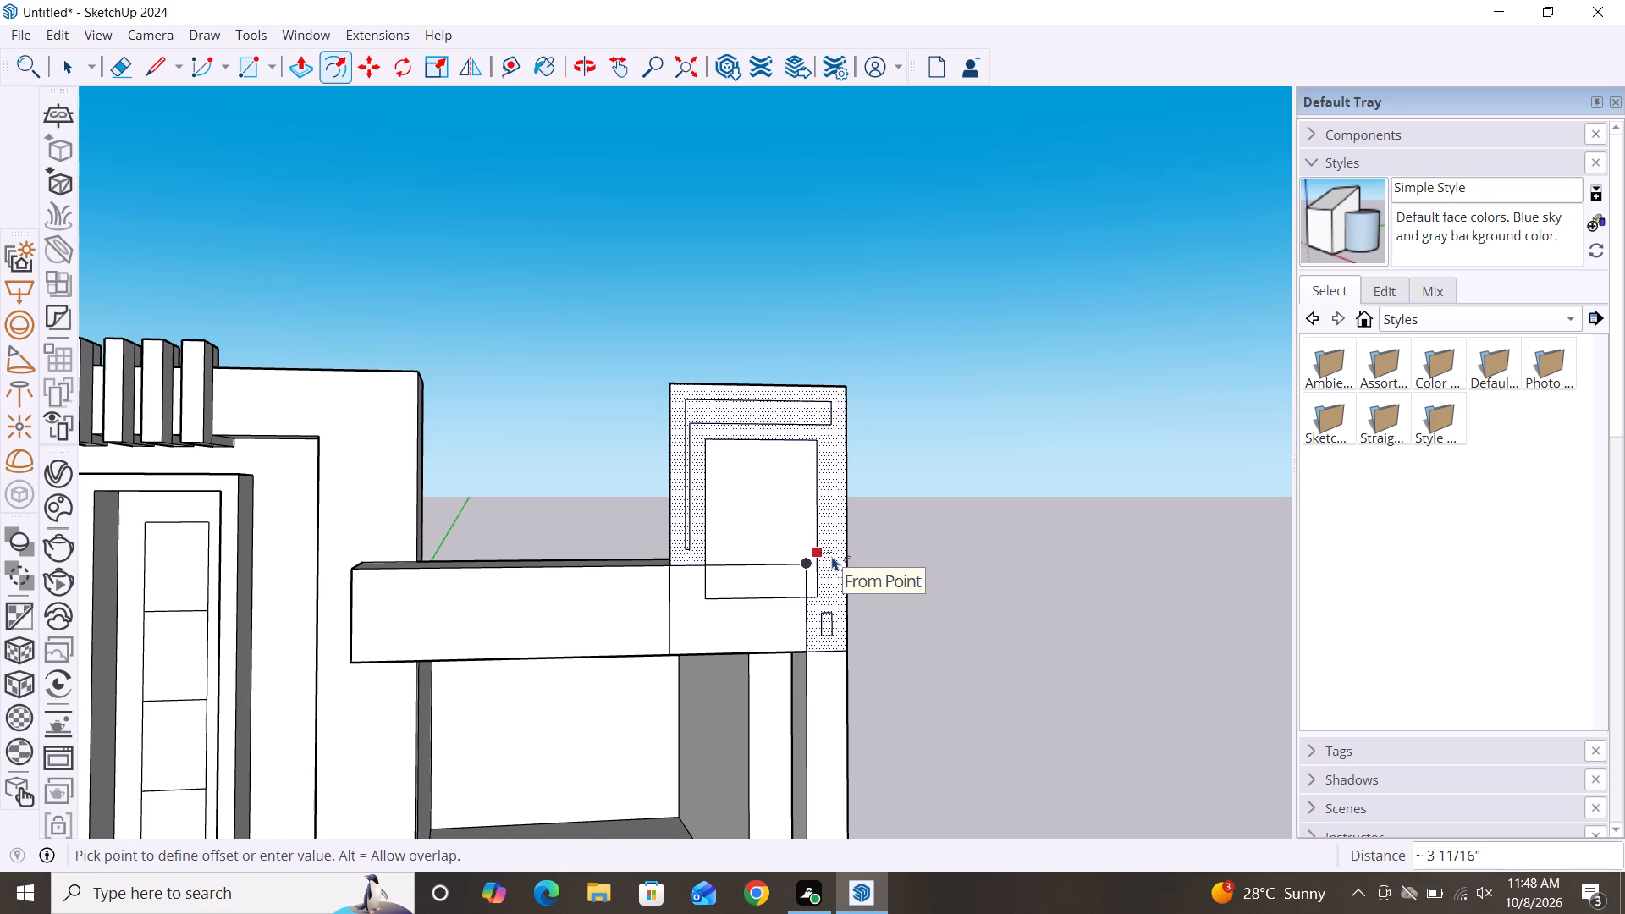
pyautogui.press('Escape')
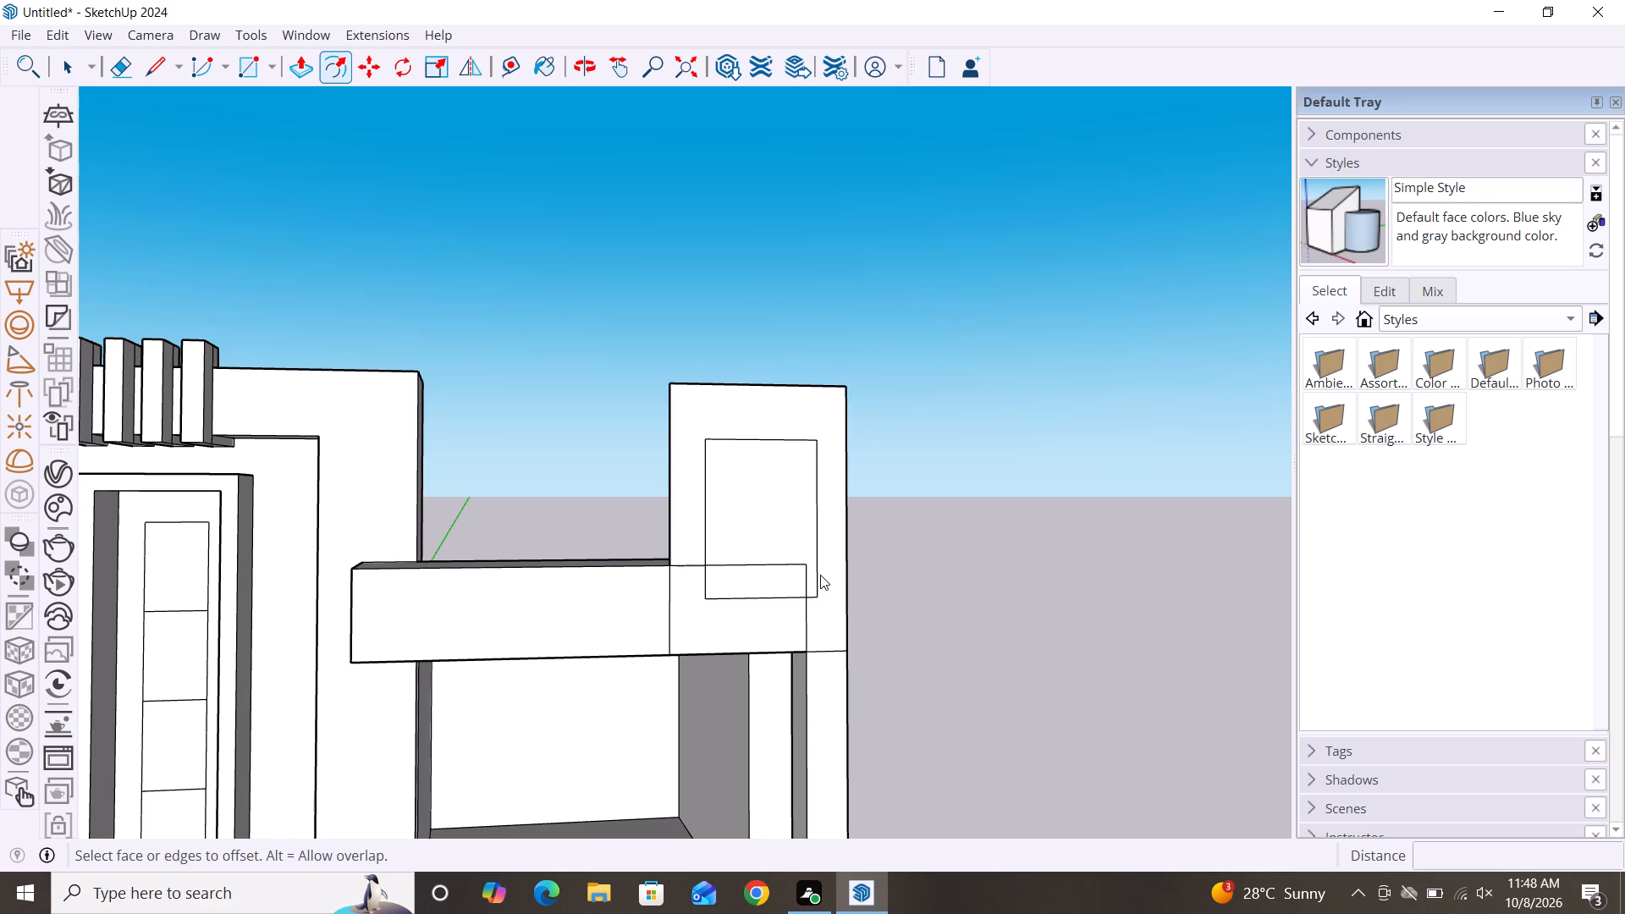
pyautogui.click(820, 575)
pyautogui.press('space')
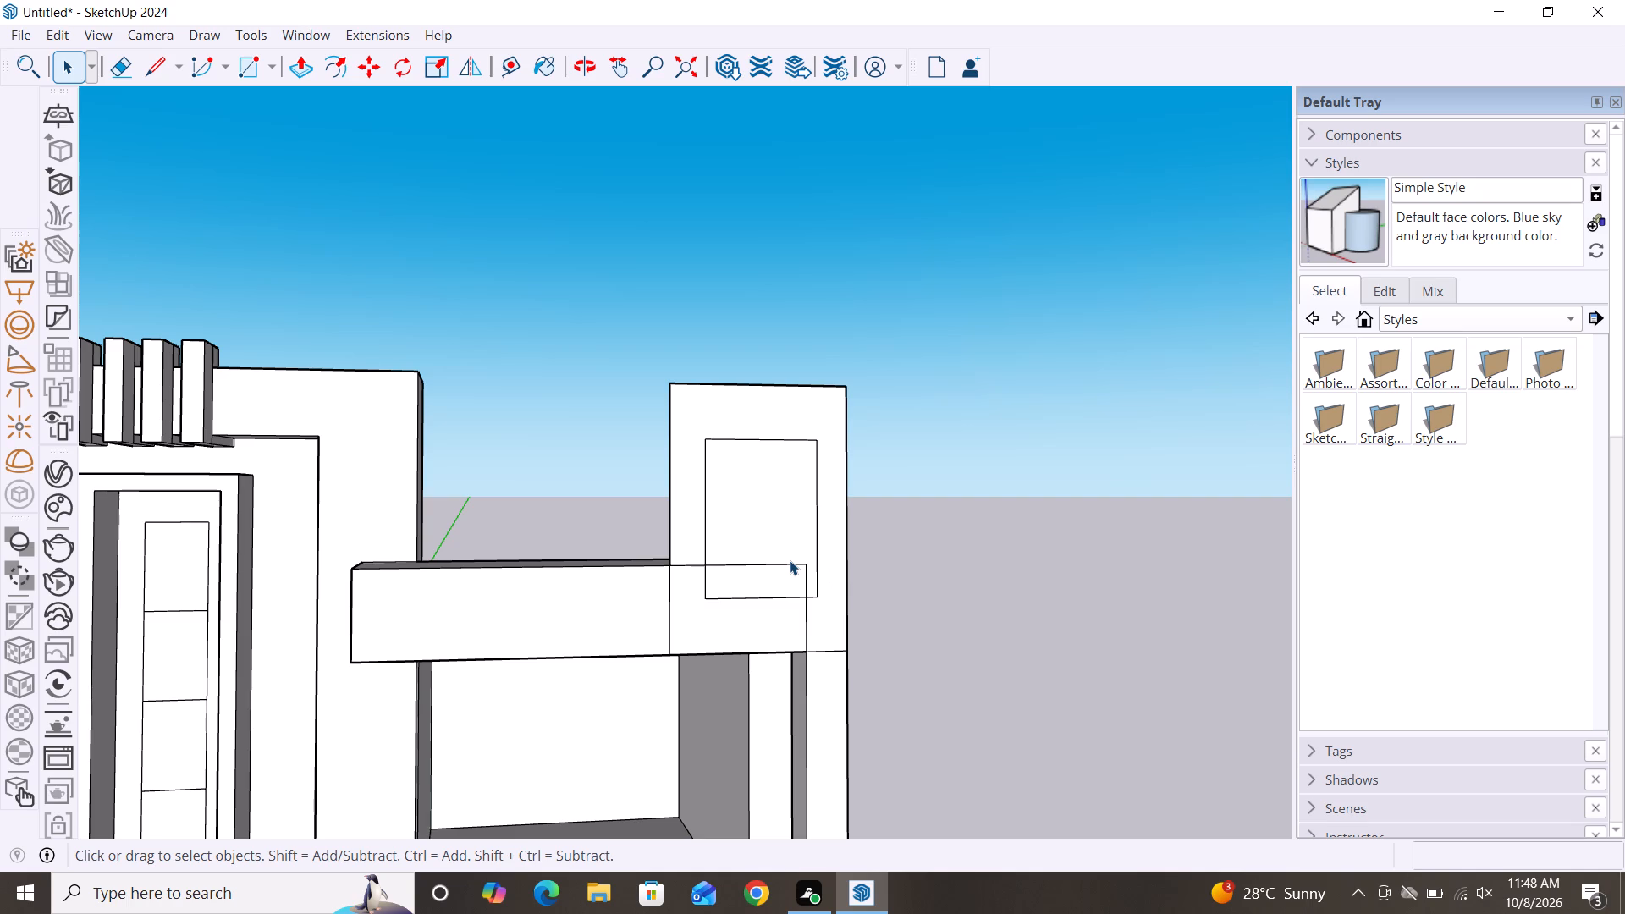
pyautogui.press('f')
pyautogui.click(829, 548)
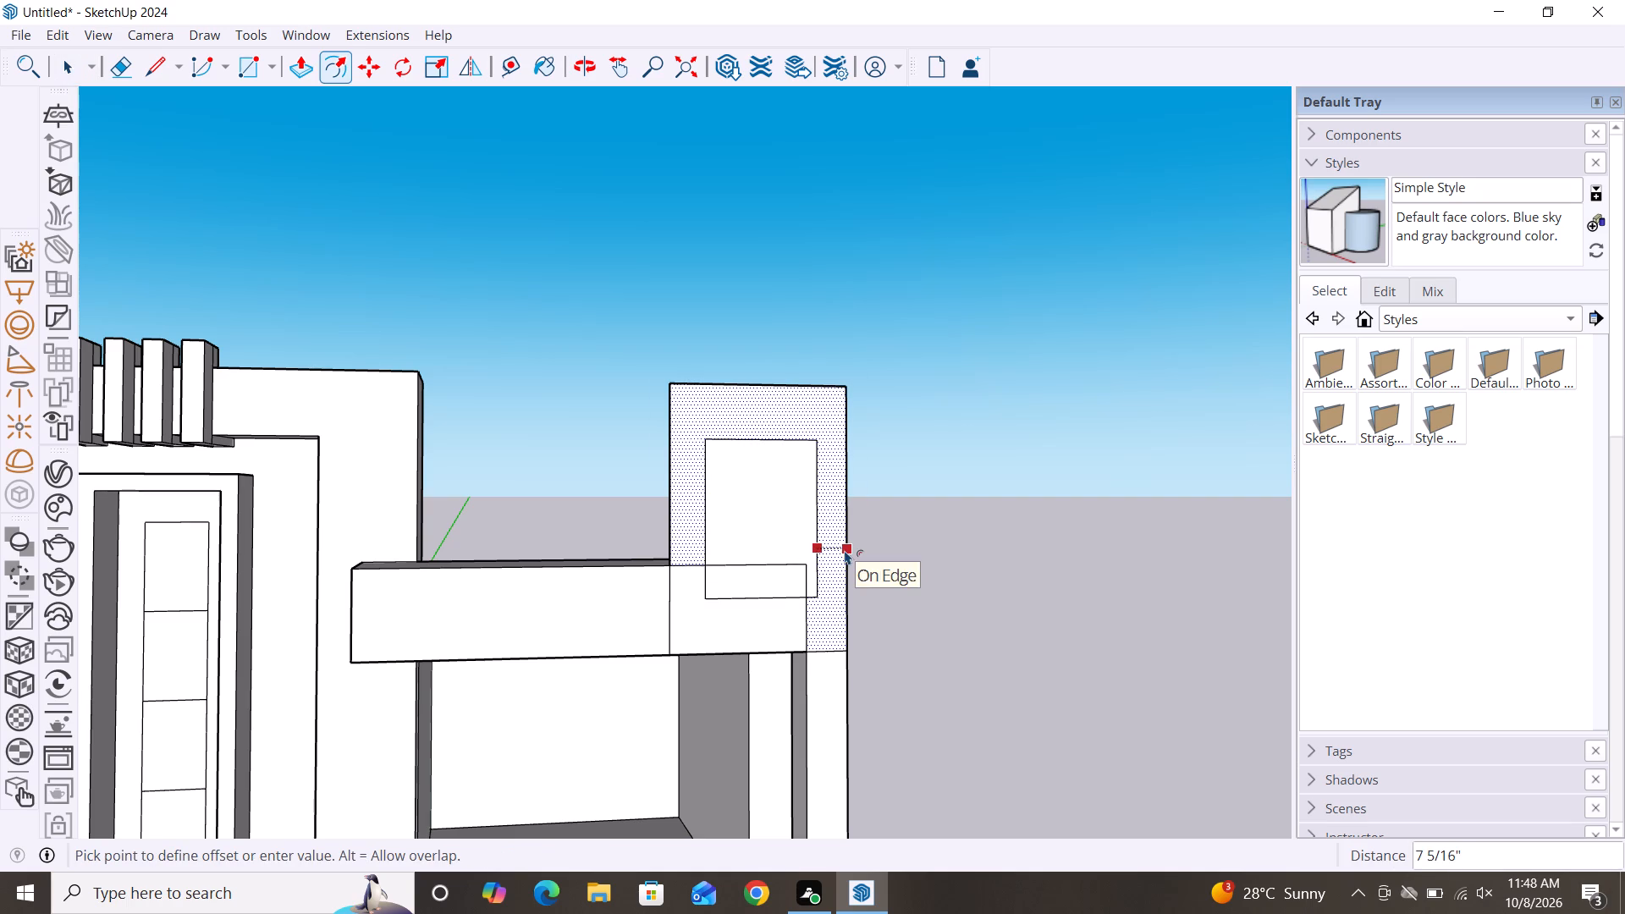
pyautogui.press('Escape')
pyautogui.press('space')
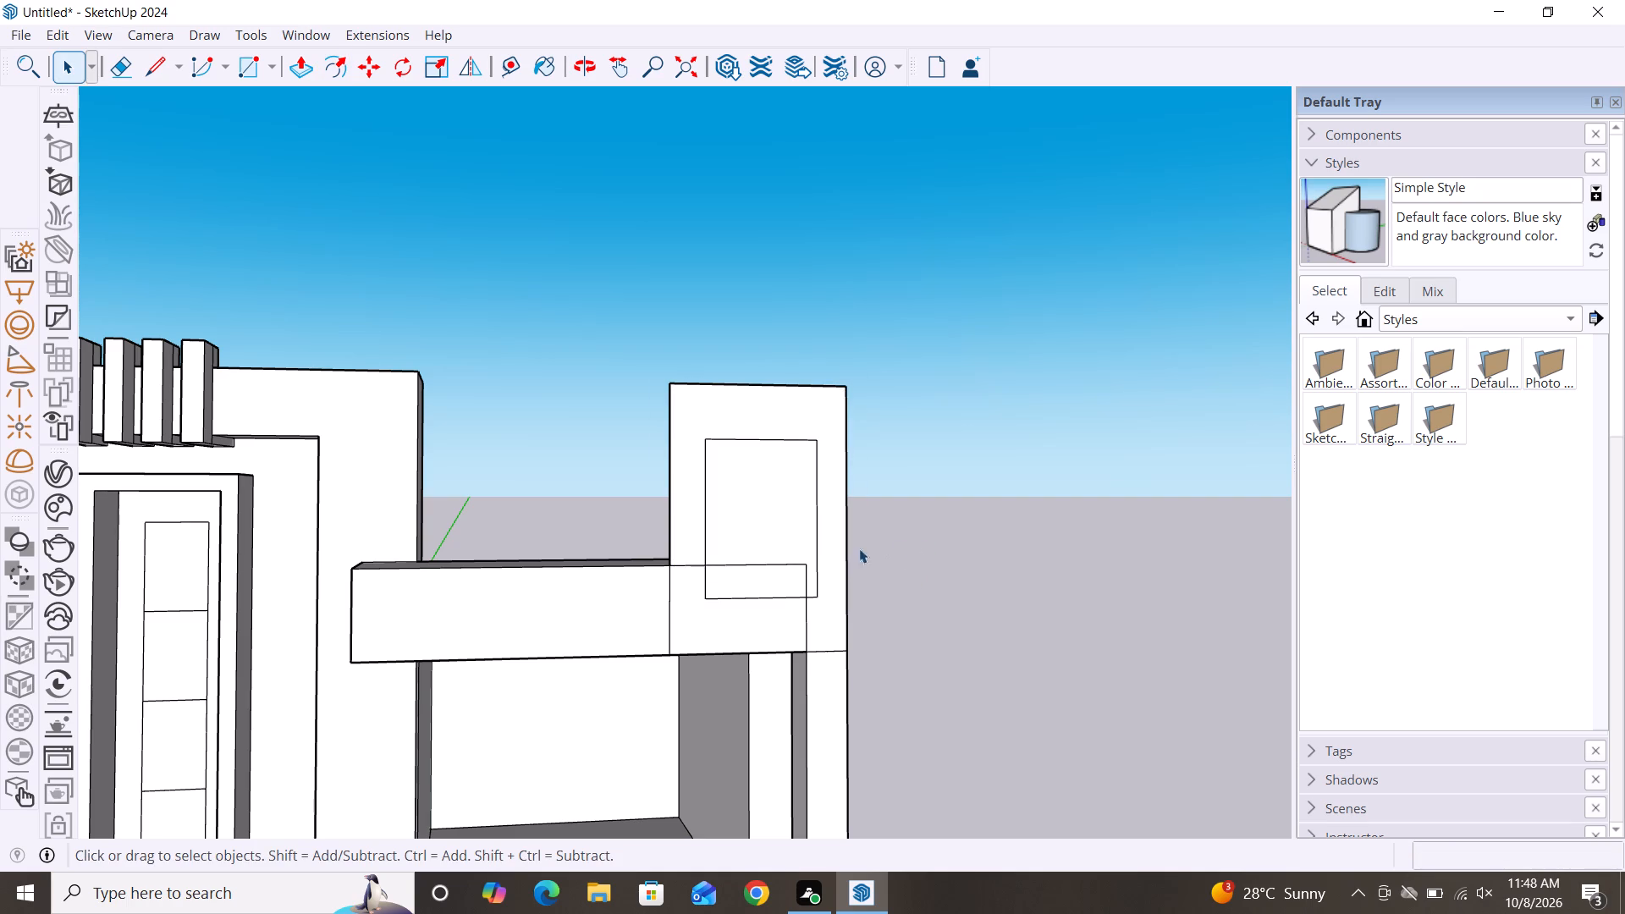
# Copy the rectangle's right edge outward by about 1 5/8" on the corner panel's front face.
pyautogui.click(817, 562)
pyautogui.press('m')
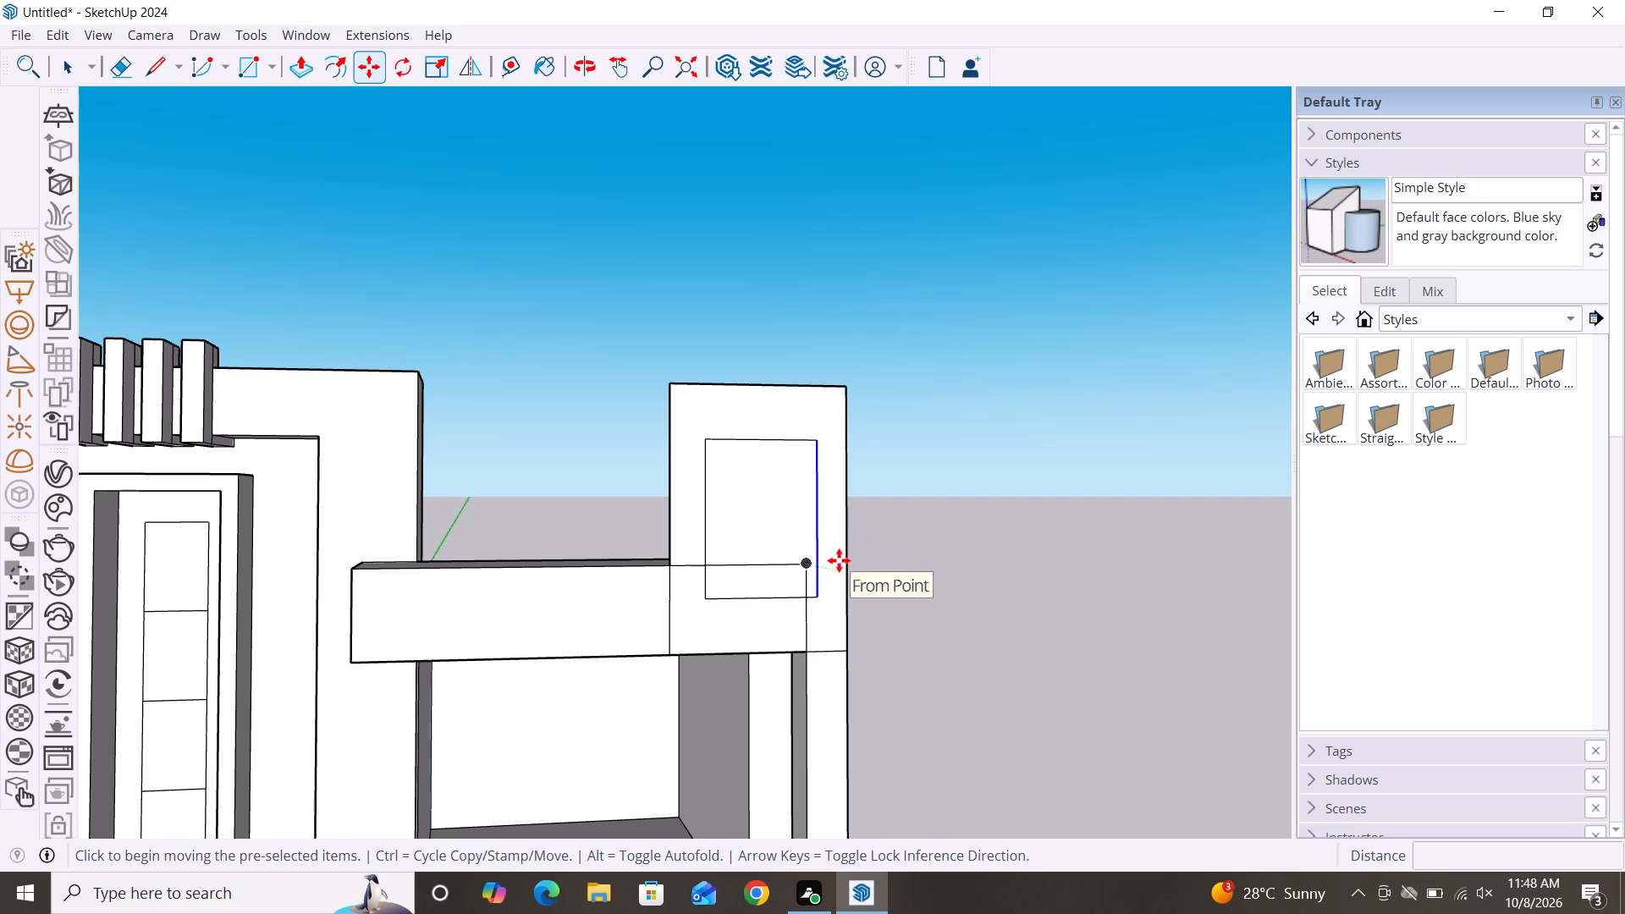
pyautogui.click(819, 598)
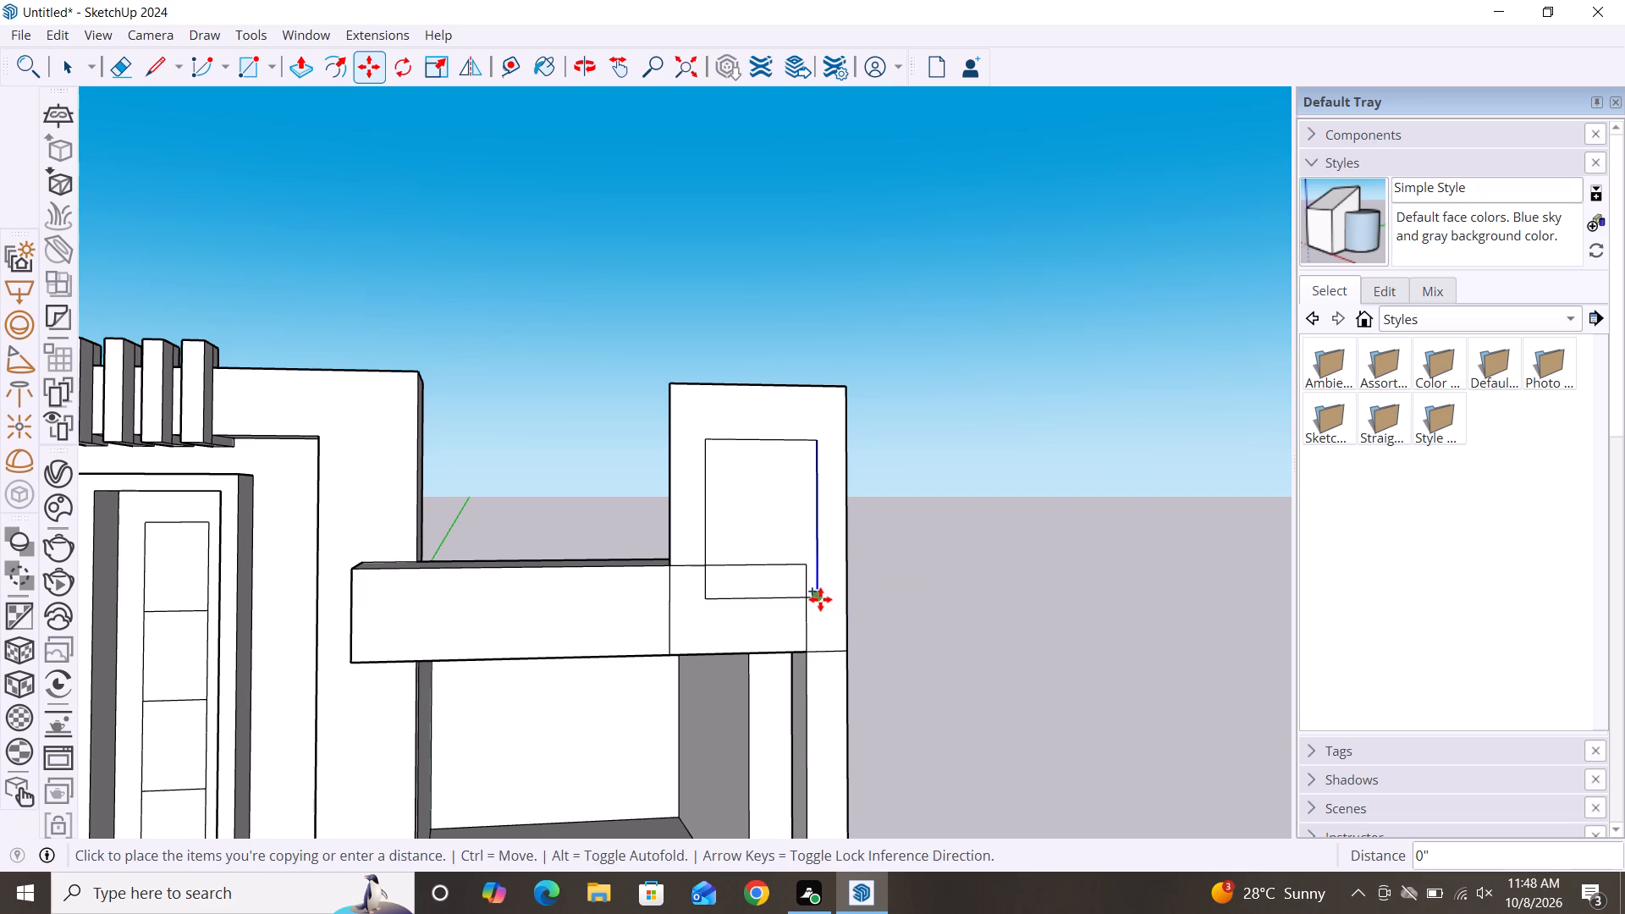
pyautogui.scroll(5, 832, 597)
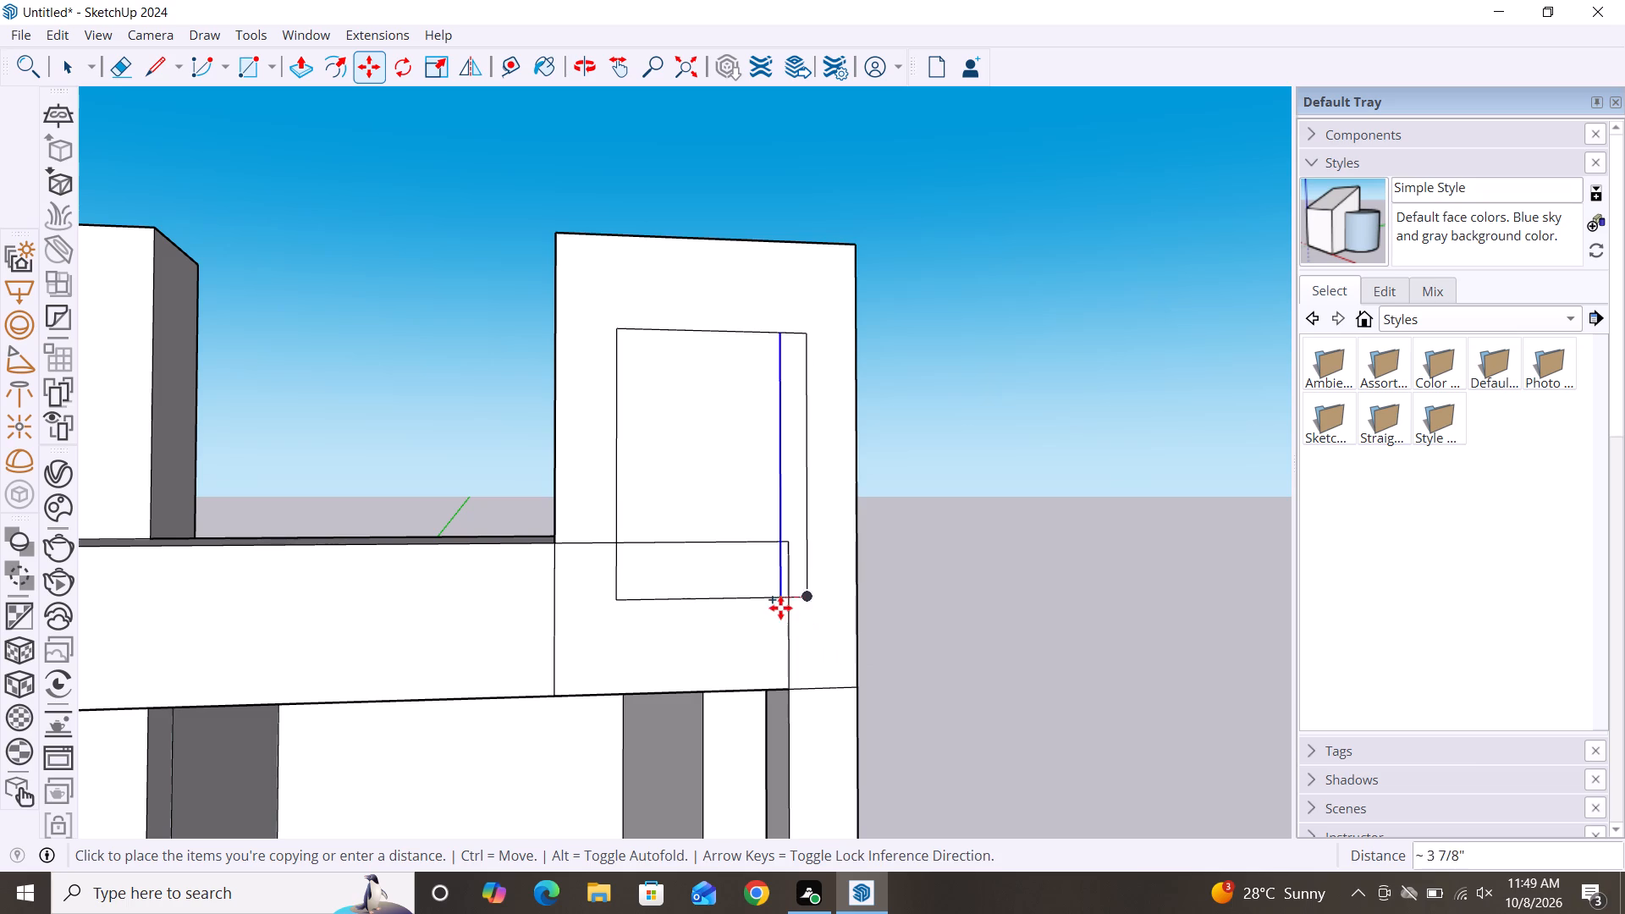
pyautogui.scroll(6, 814, 598)
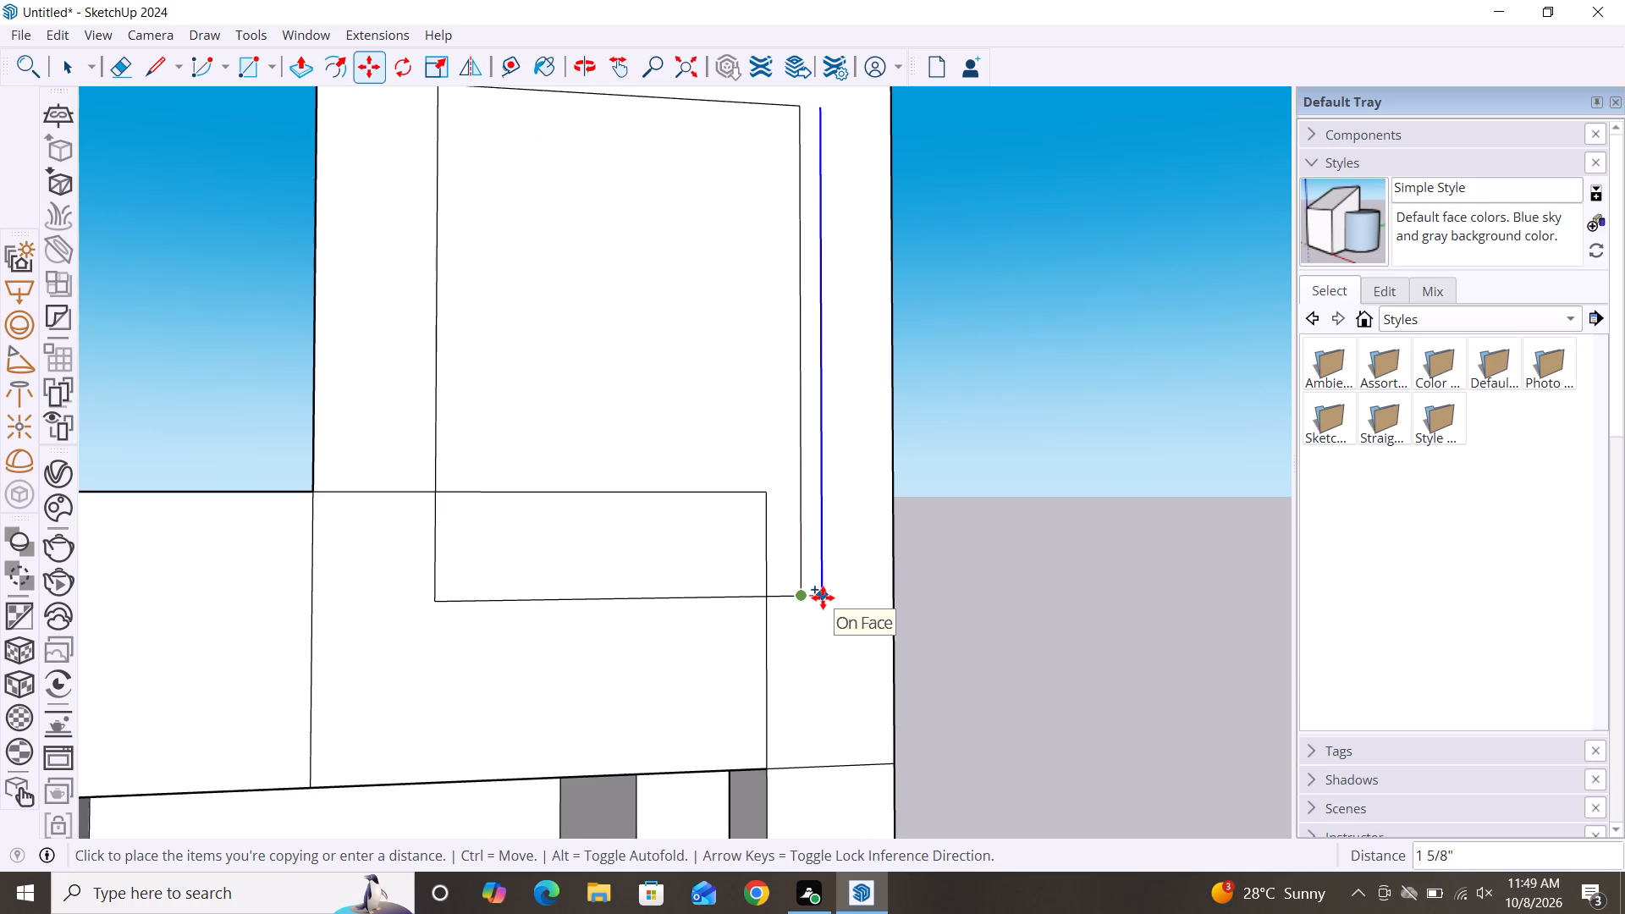
pyautogui.click(823, 597)
pyautogui.press('space')
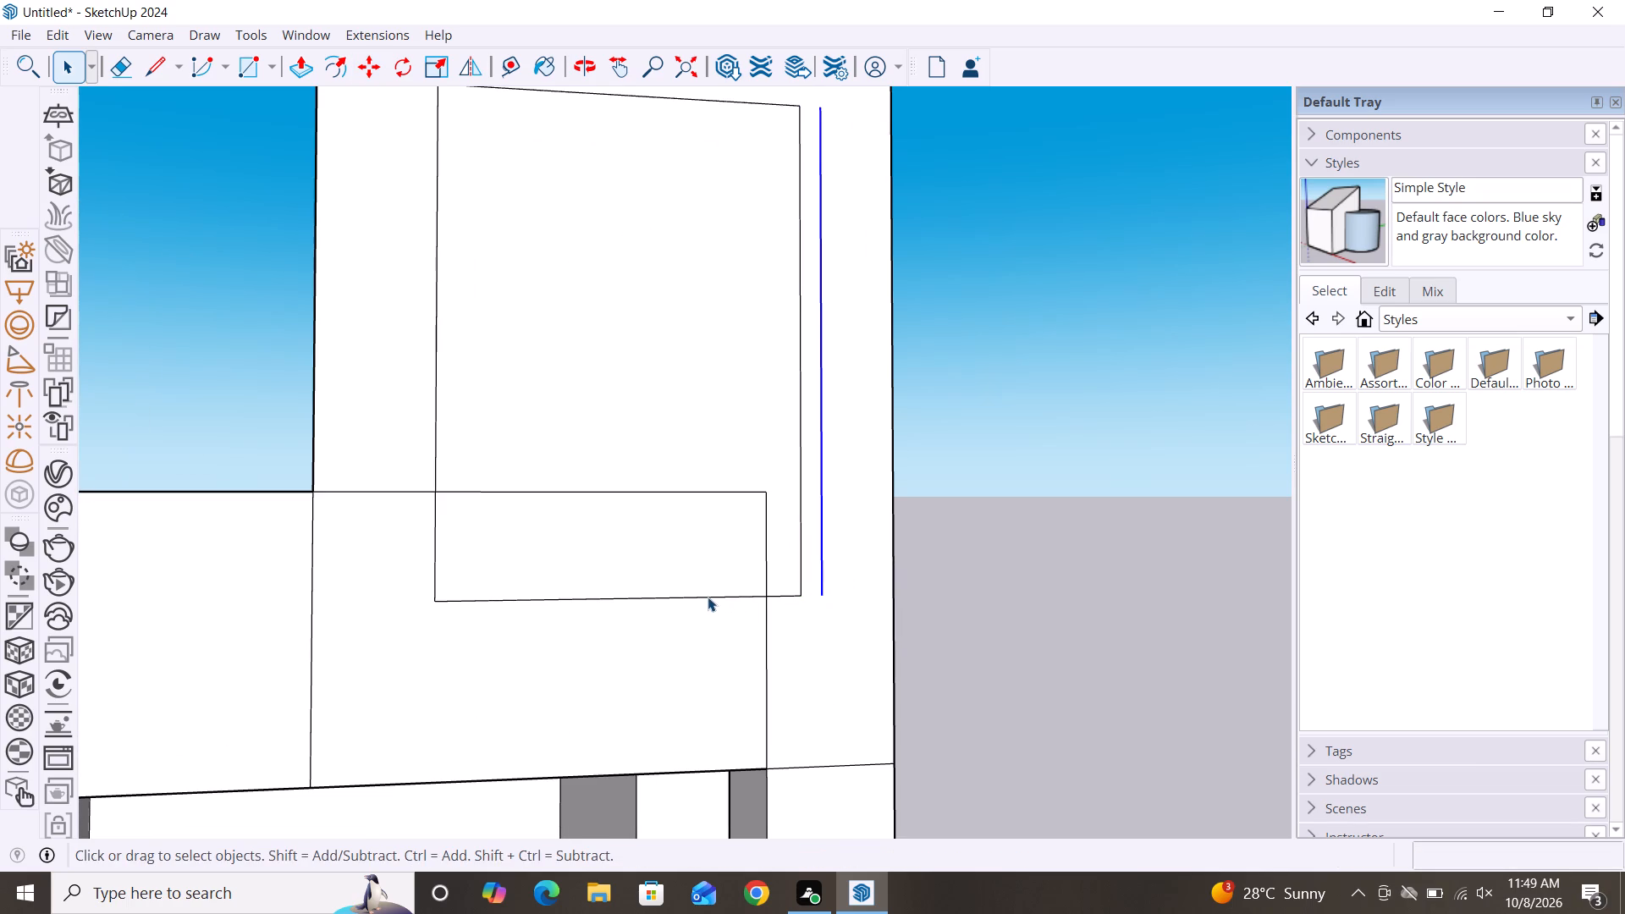
# Copy both segments of the rectangle's bottom edge downward by about 1 7/16".
pyautogui.click(708, 597)
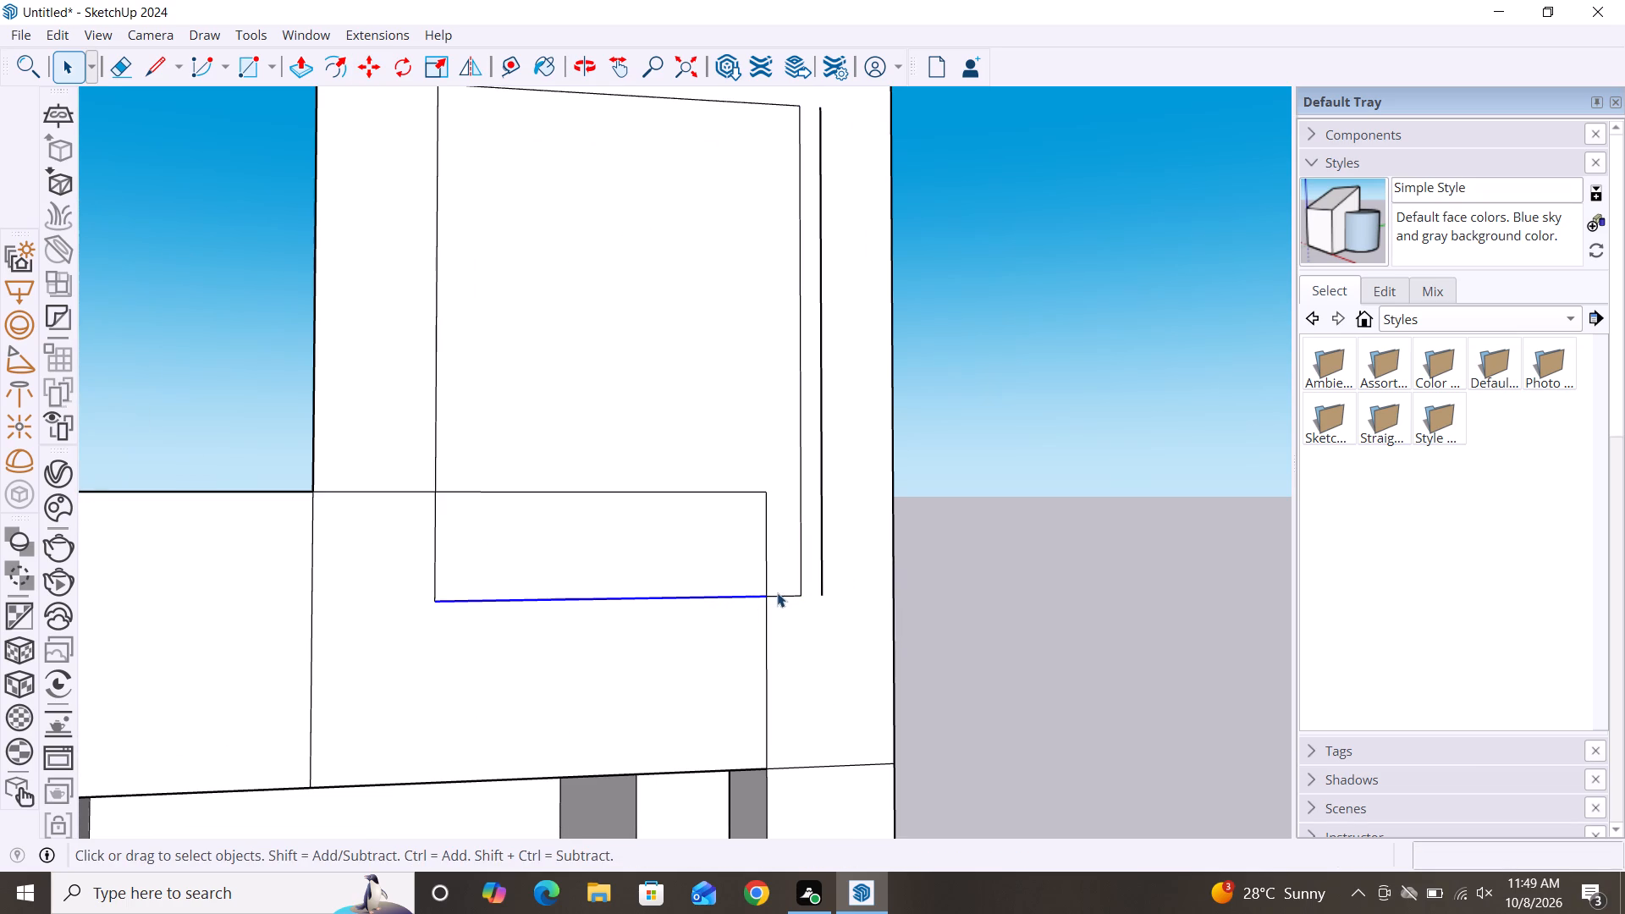
pyautogui.keyDown('ctrl'); pyautogui.click(786, 595); pyautogui.keyUp('ctrl')
pyautogui.press('m')
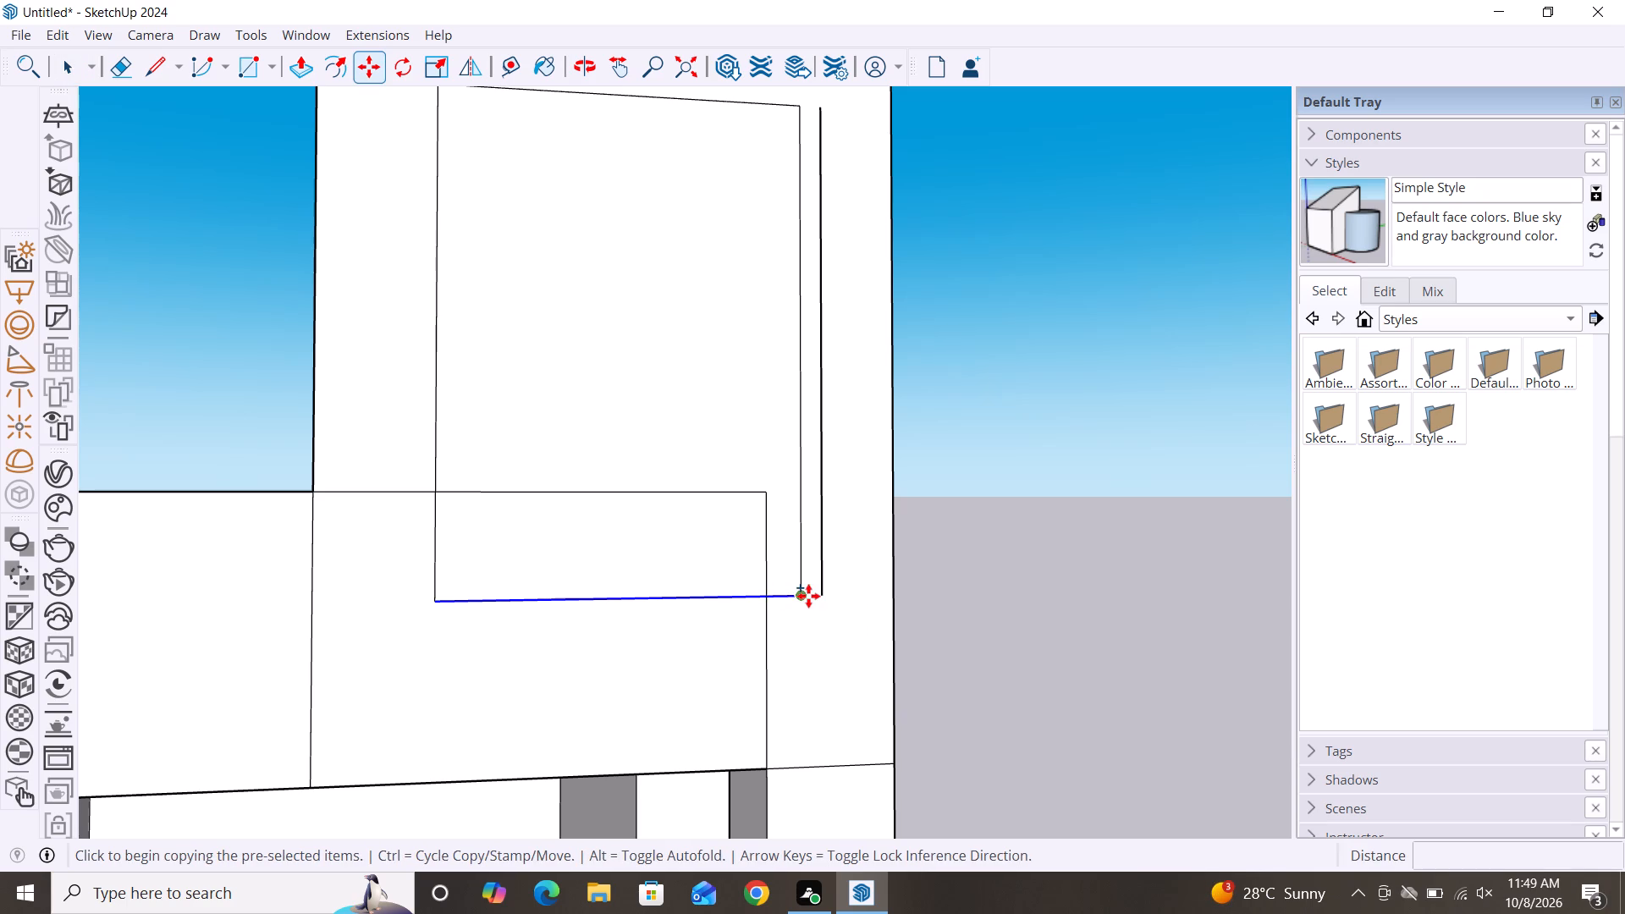
pyautogui.click(807, 595)
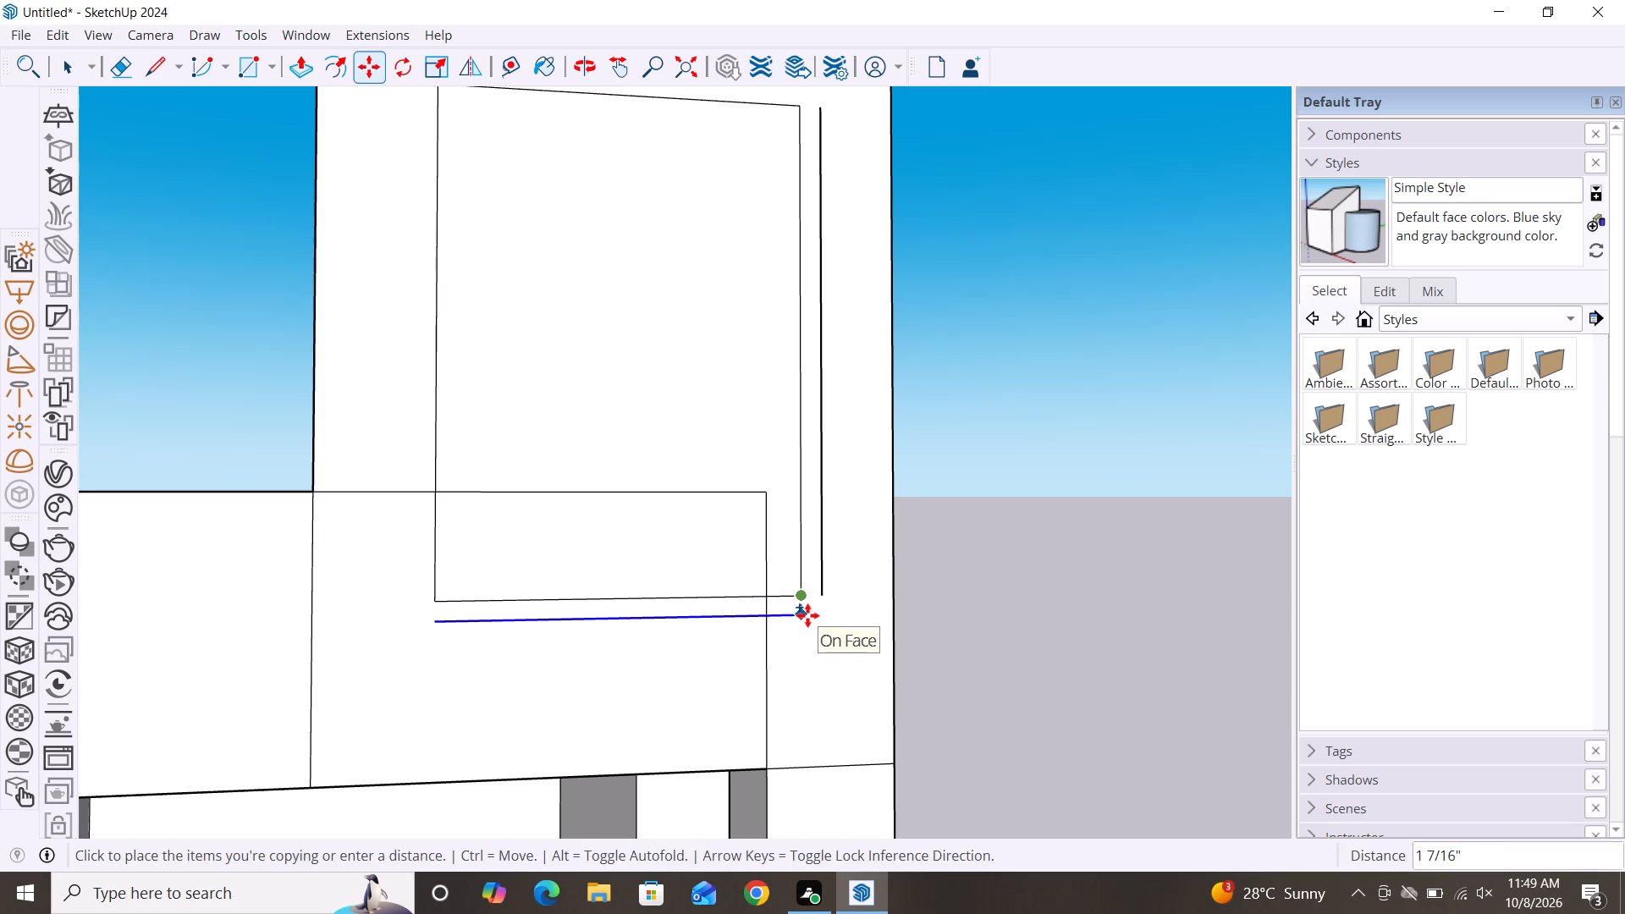
pyautogui.doubleClick(807, 615)
pyautogui.press('space')
# Copy both segments of the rectangle's left edge outward by about 1 5/8".
pyautogui.scroll(-6, 964, 594)
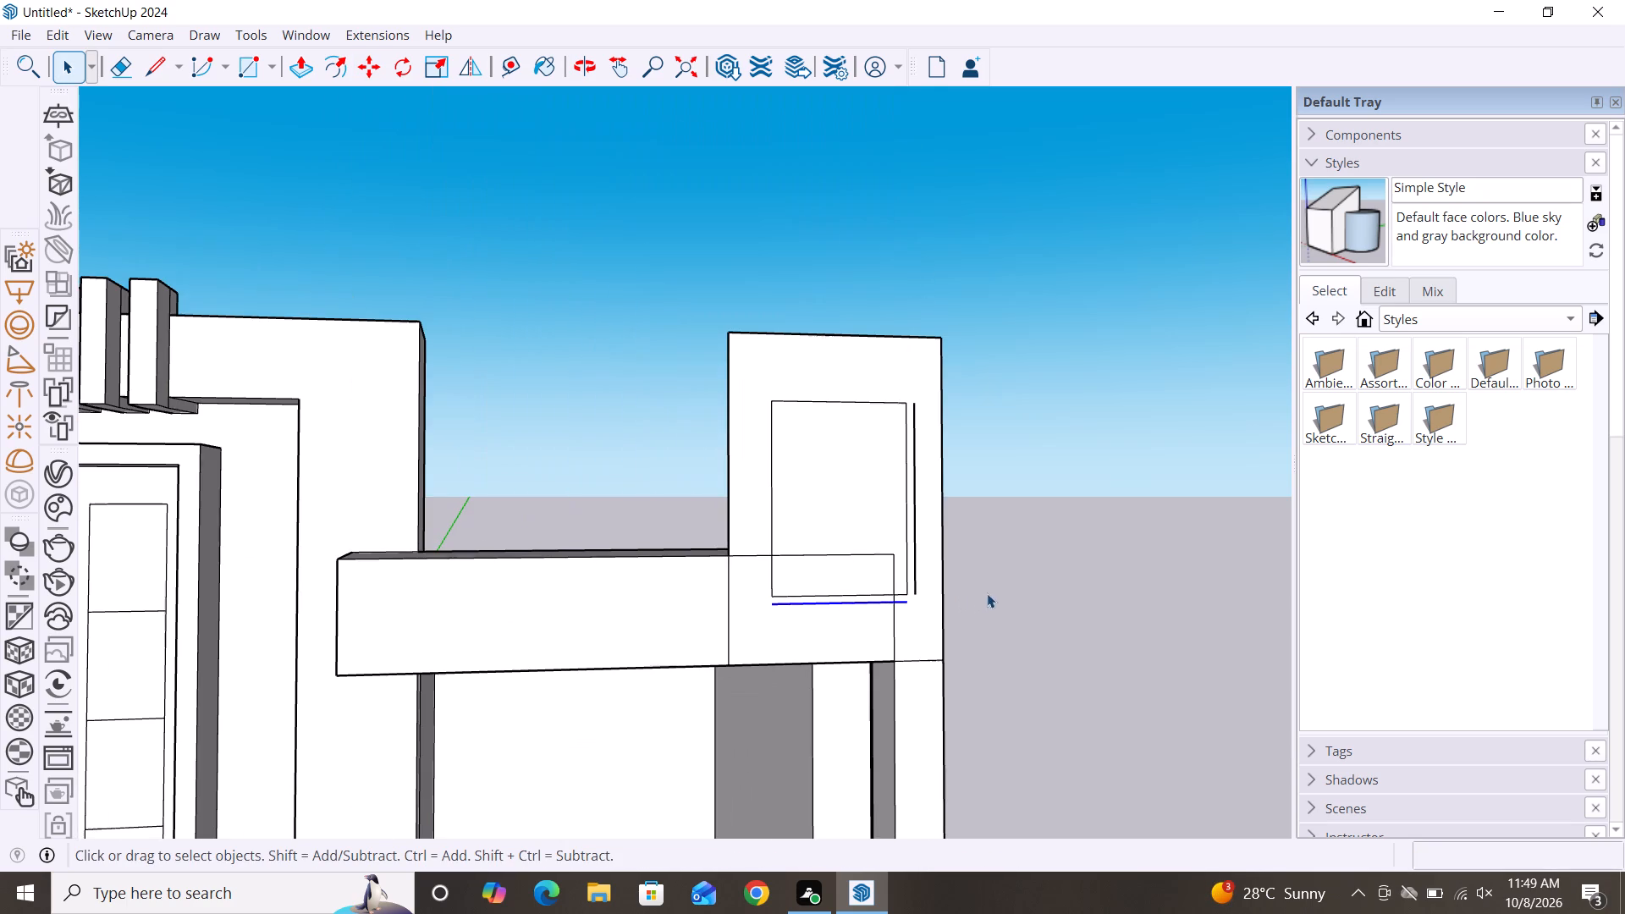
pyautogui.click(772, 524)
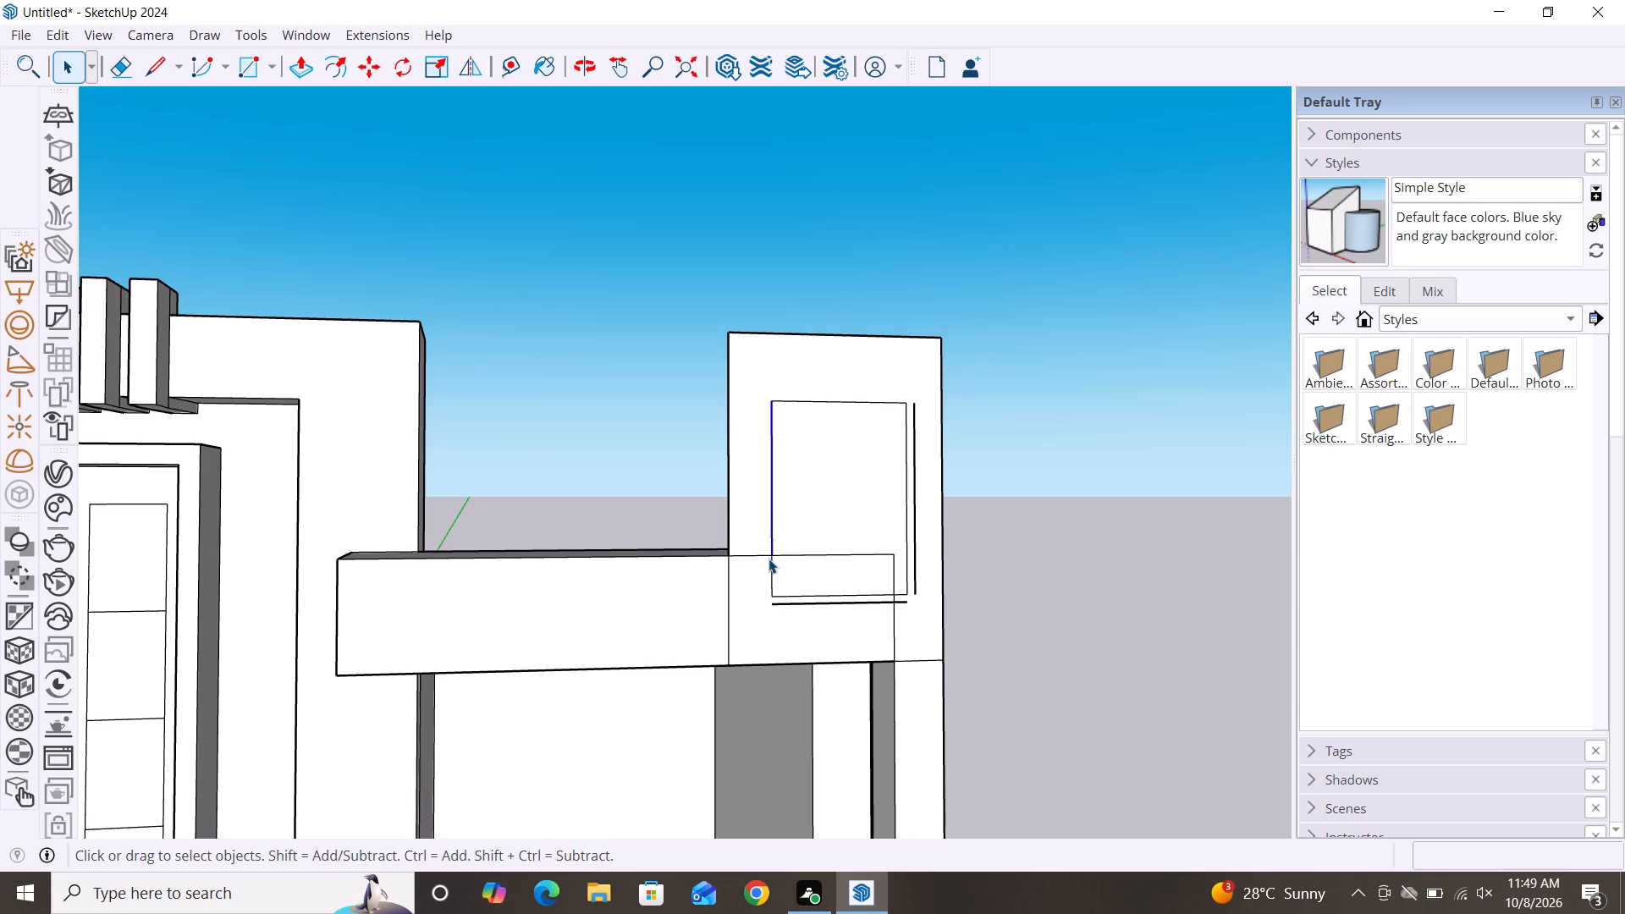
pyautogui.scroll(5, 766, 564)
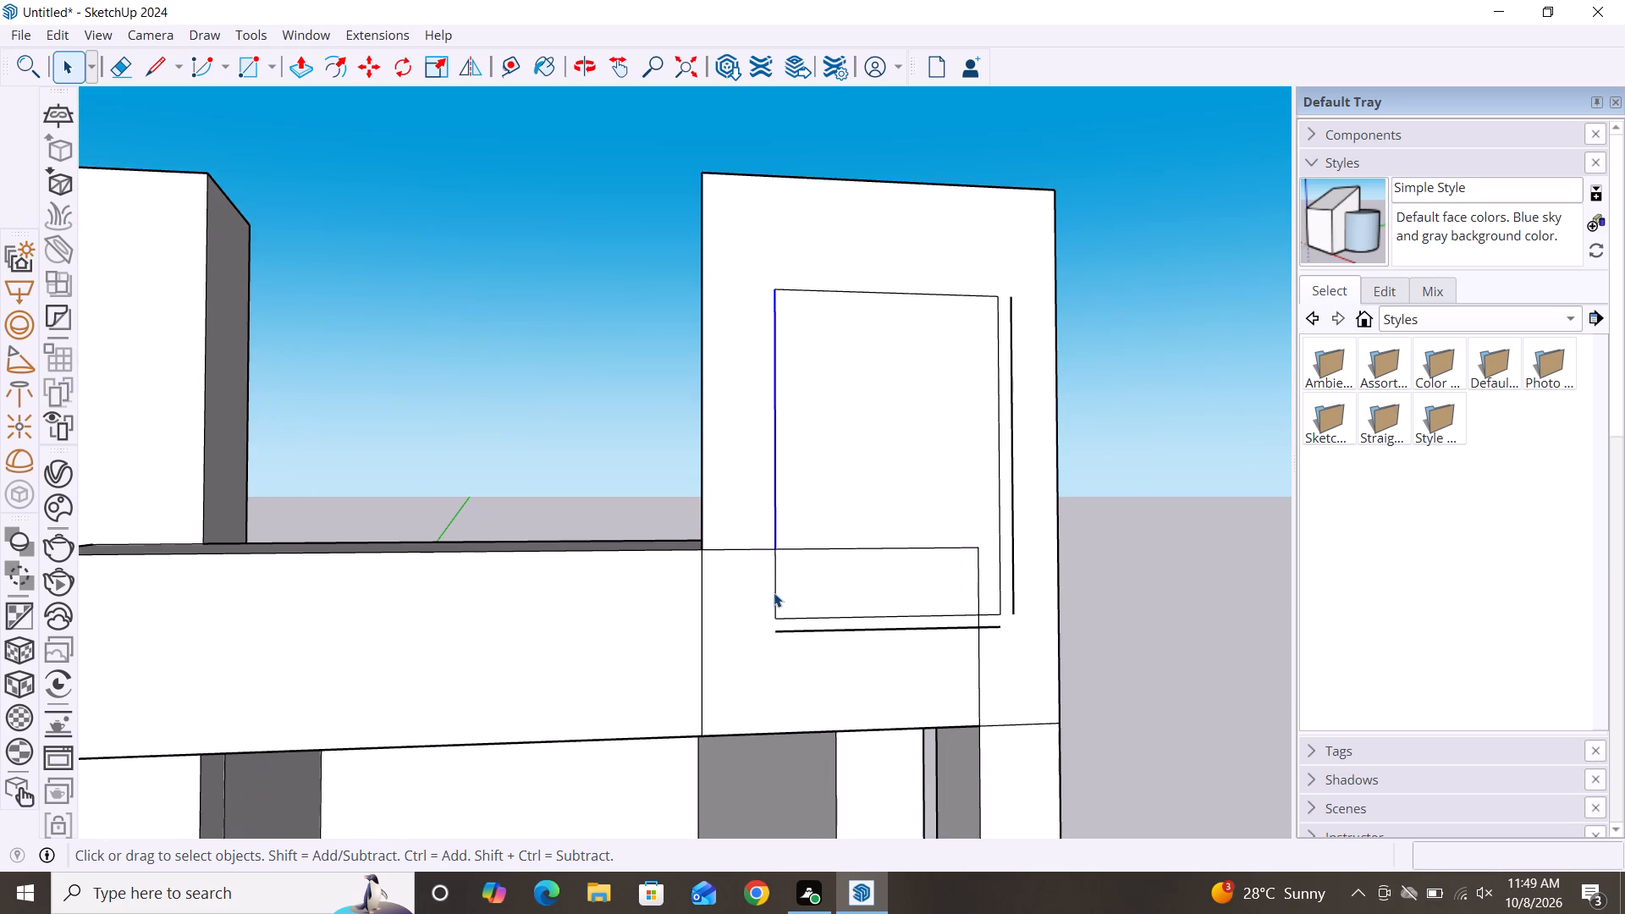
pyautogui.keyDown('ctrl'); pyautogui.click(774, 592); pyautogui.keyUp('ctrl')
pyautogui.press('m')
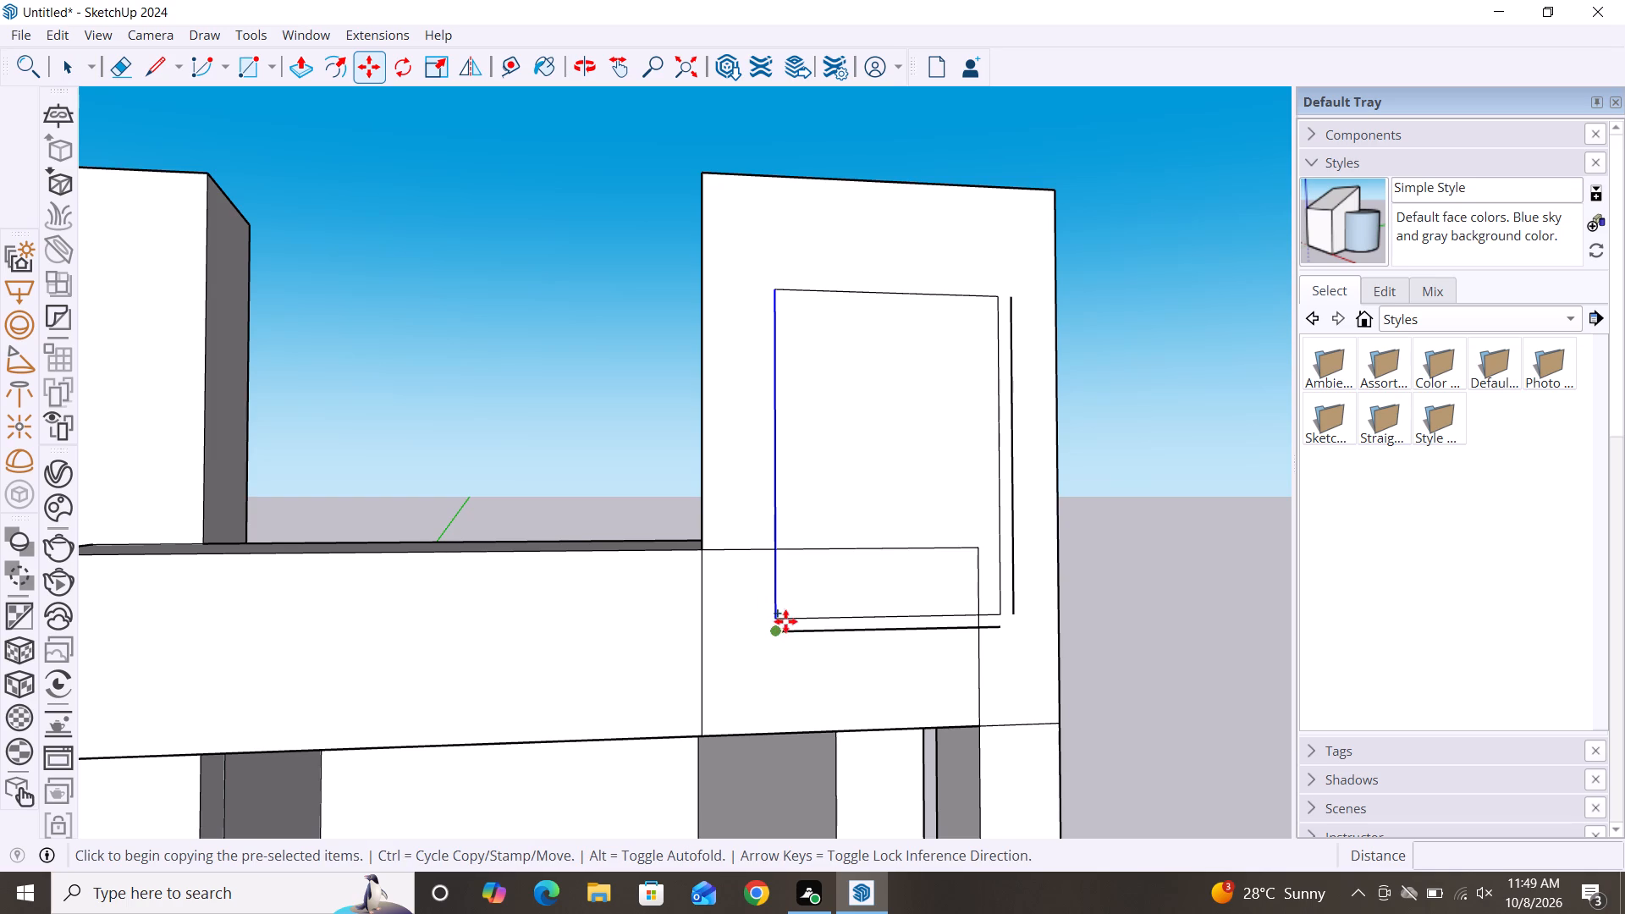
pyautogui.click(781, 617)
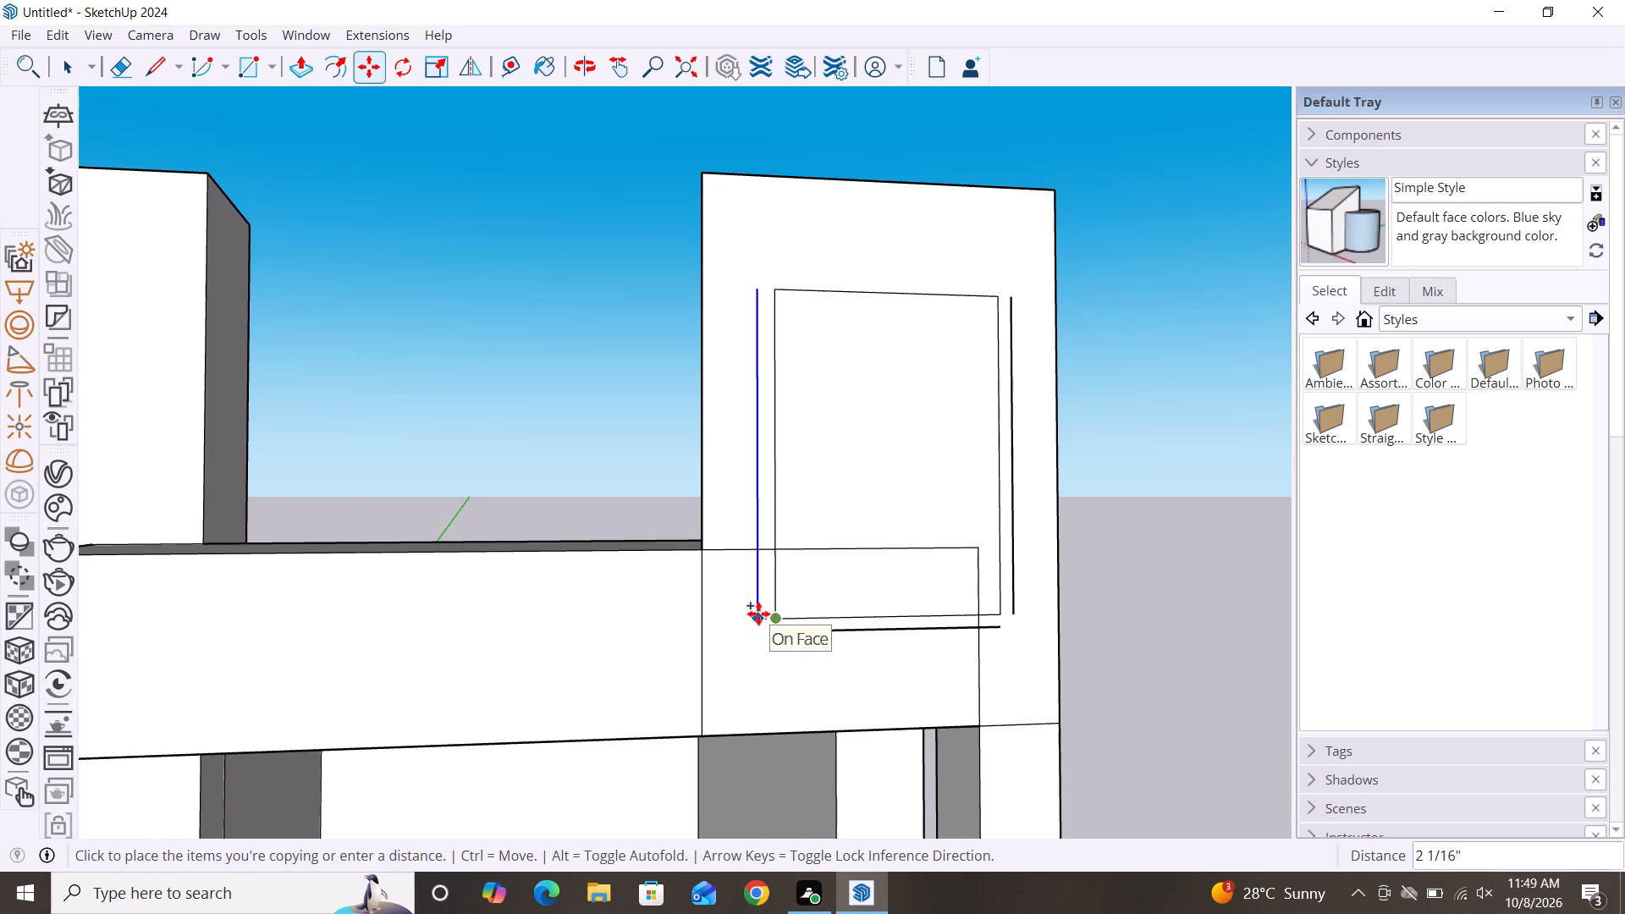
pyautogui.scroll(3, 758, 614)
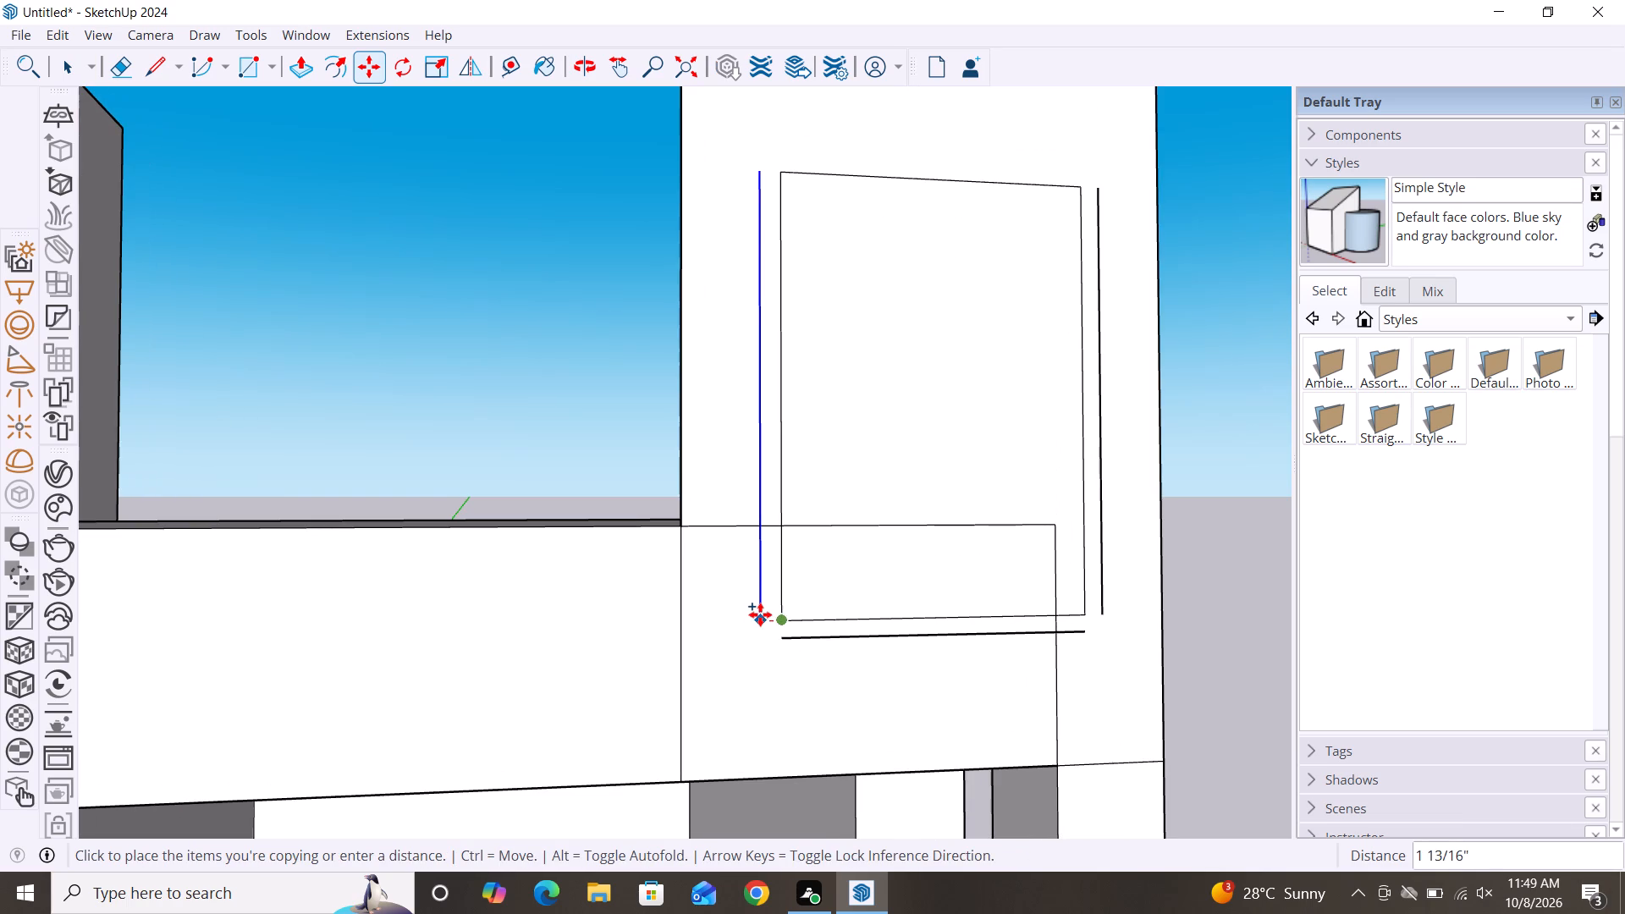
pyautogui.click(763, 614)
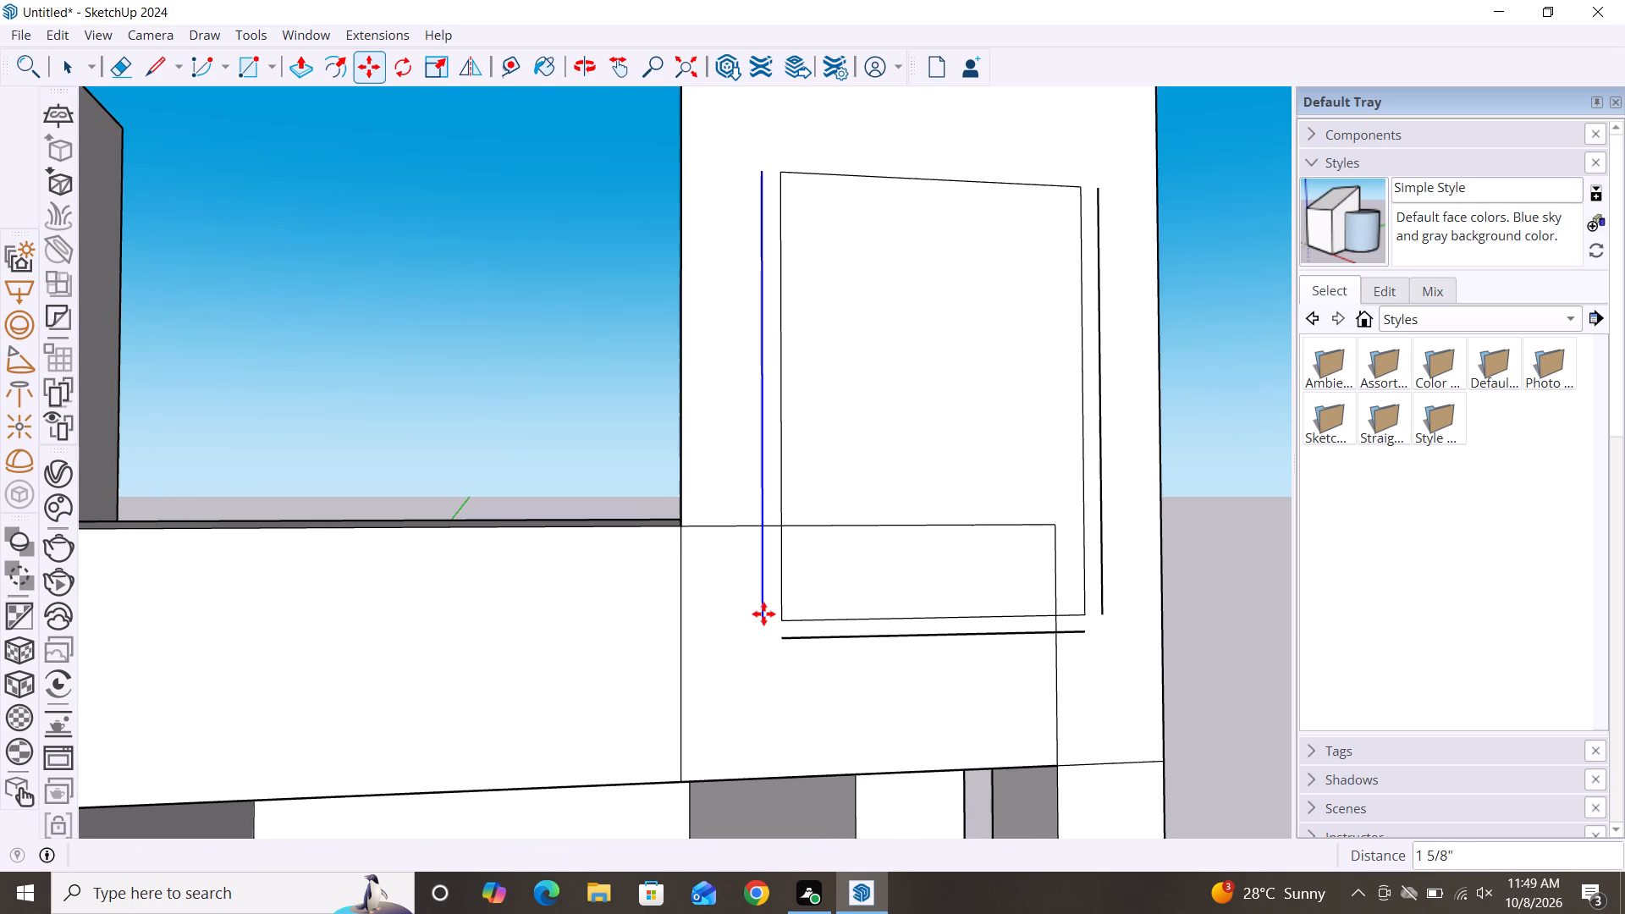
pyautogui.press('space')
# Copy the rectangle's top edge upward by about 1 1/2".
pyautogui.scroll(-7, 755, 620)
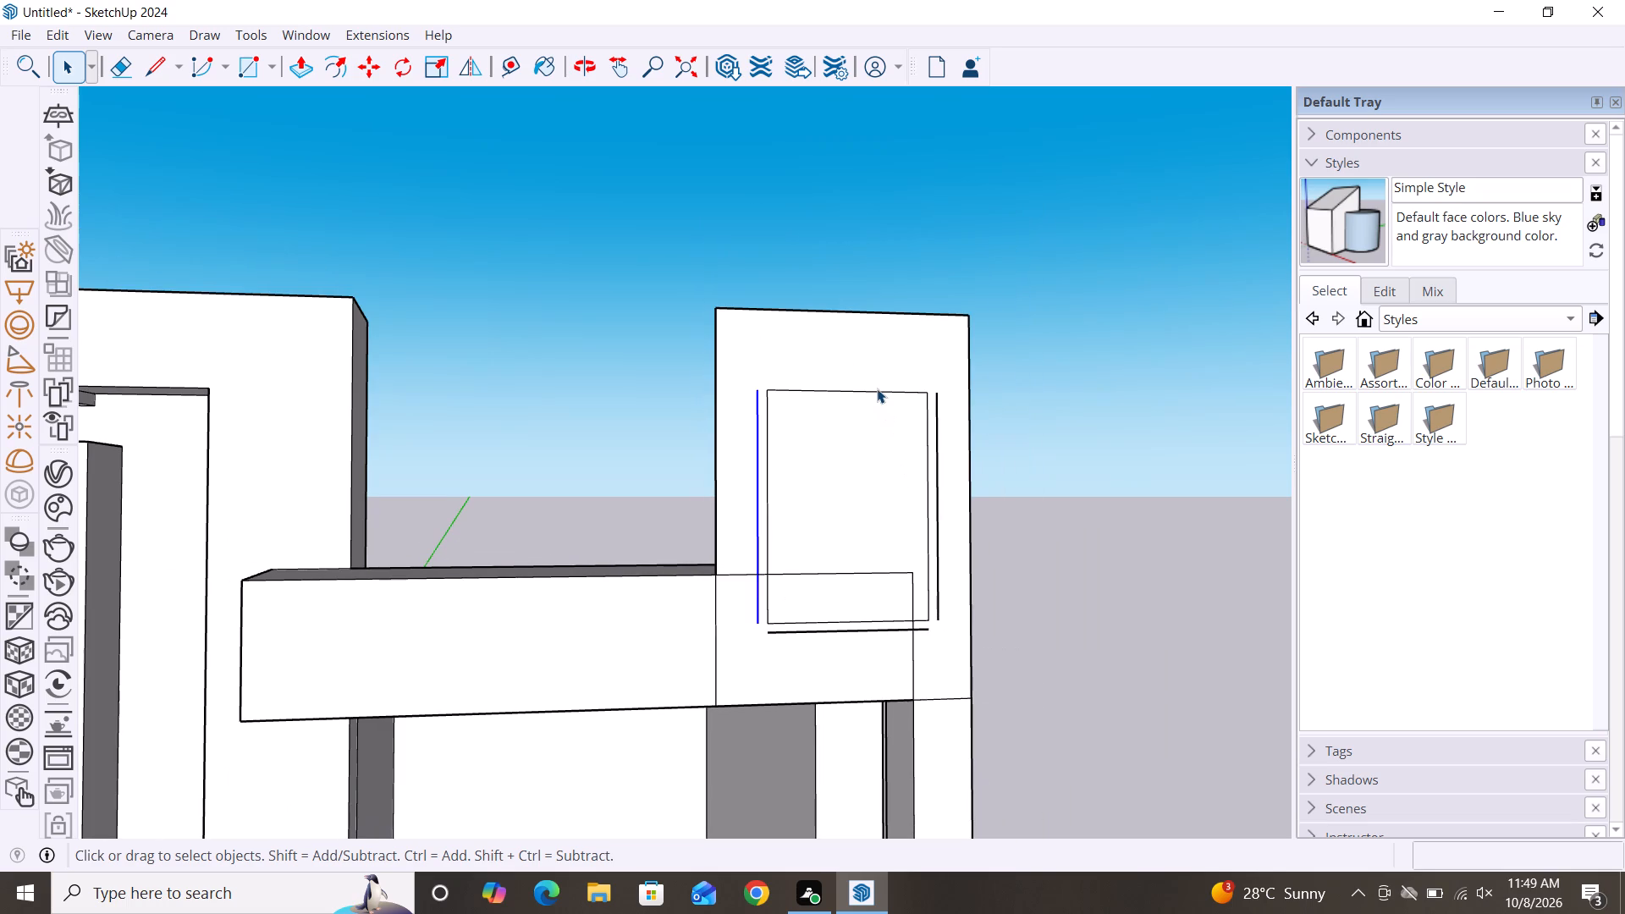
pyautogui.click(877, 391)
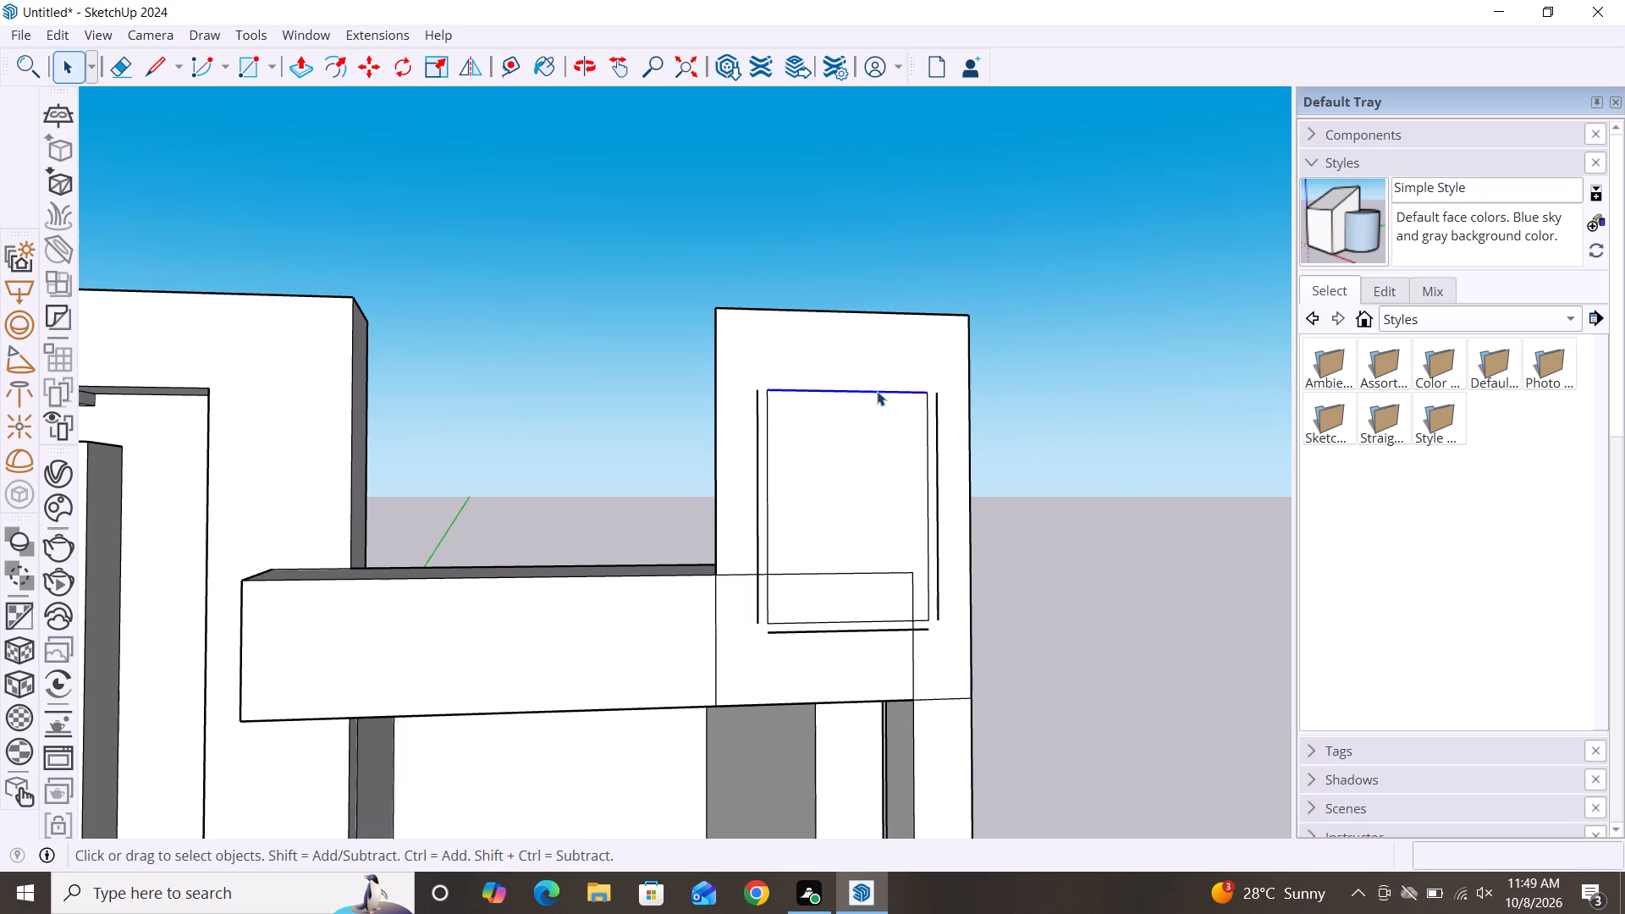
pyautogui.press('m')
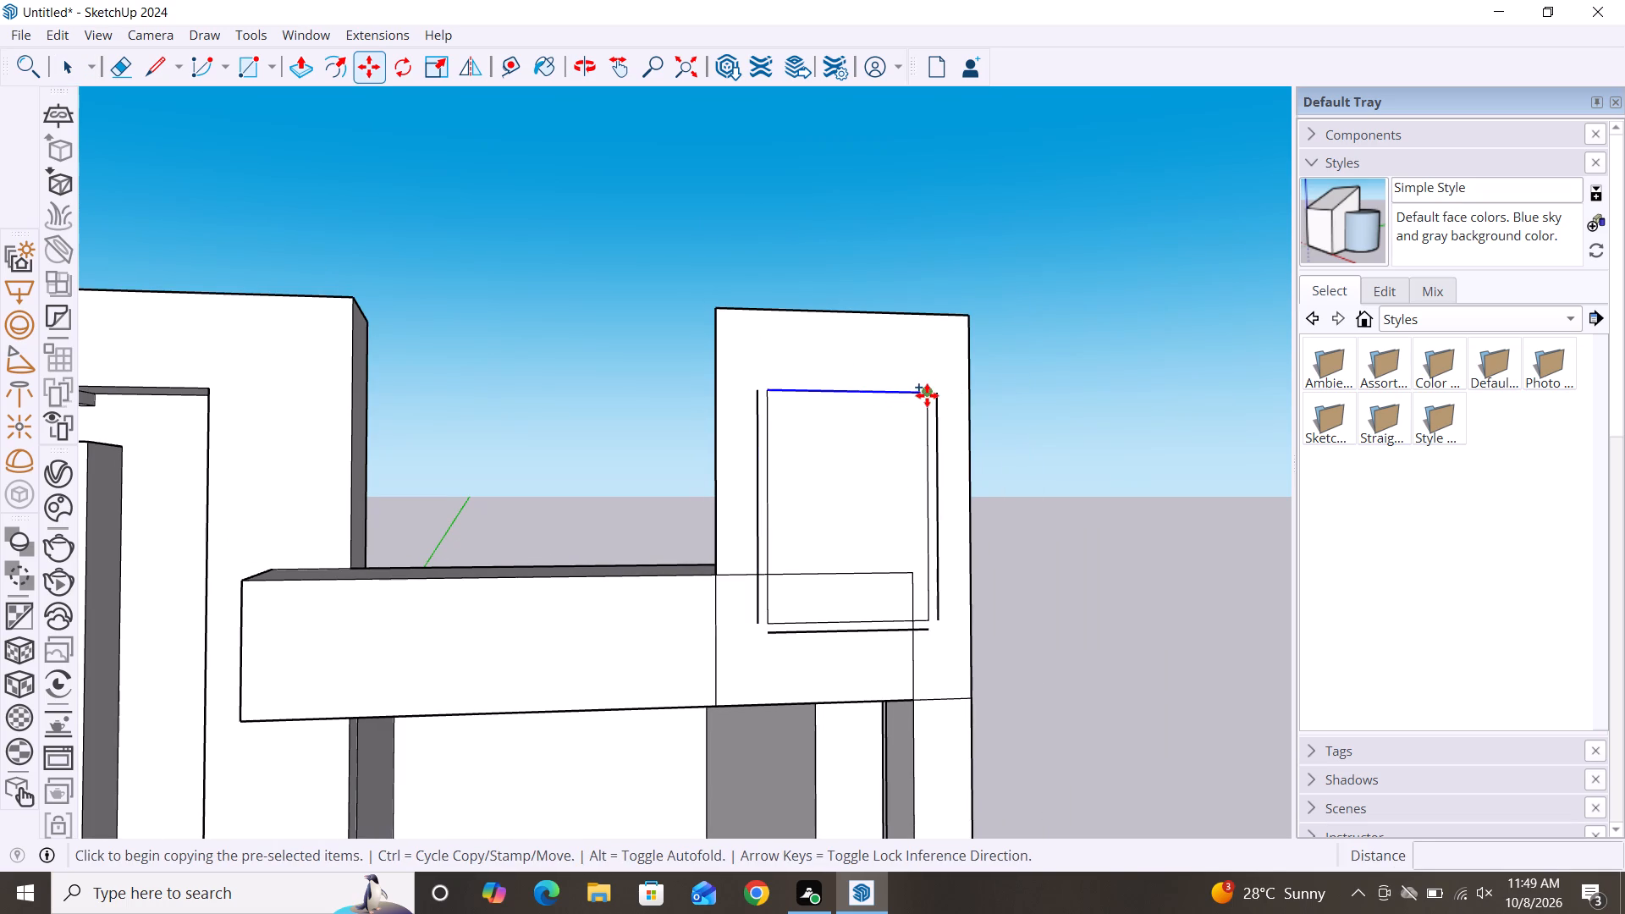
pyautogui.click(927, 395)
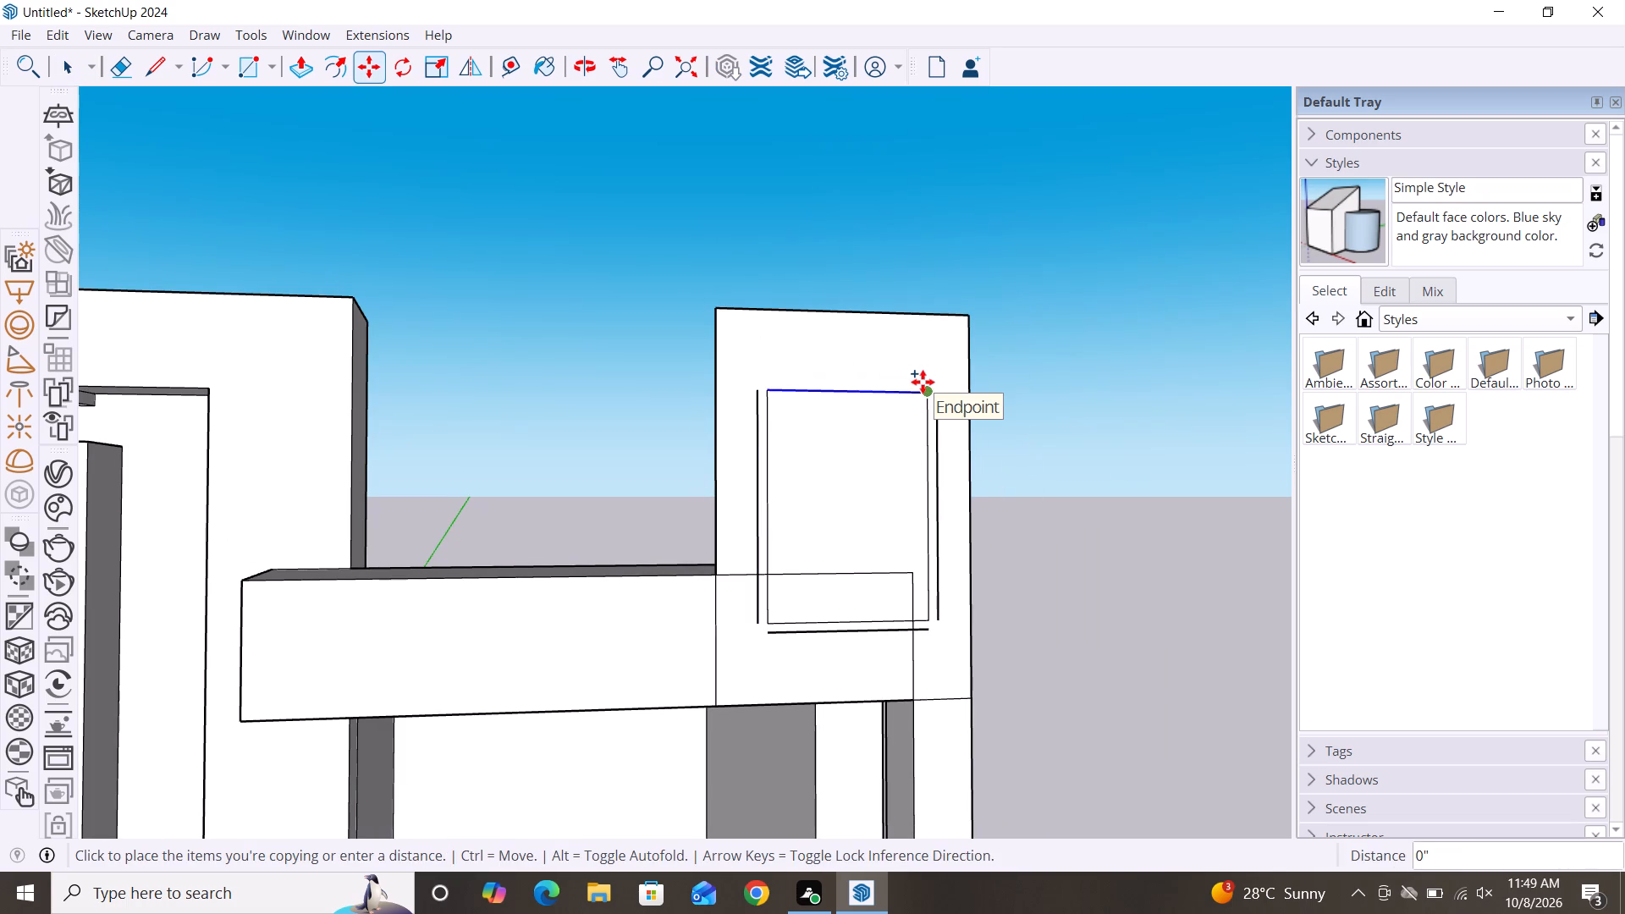
pyautogui.scroll(9, 923, 382)
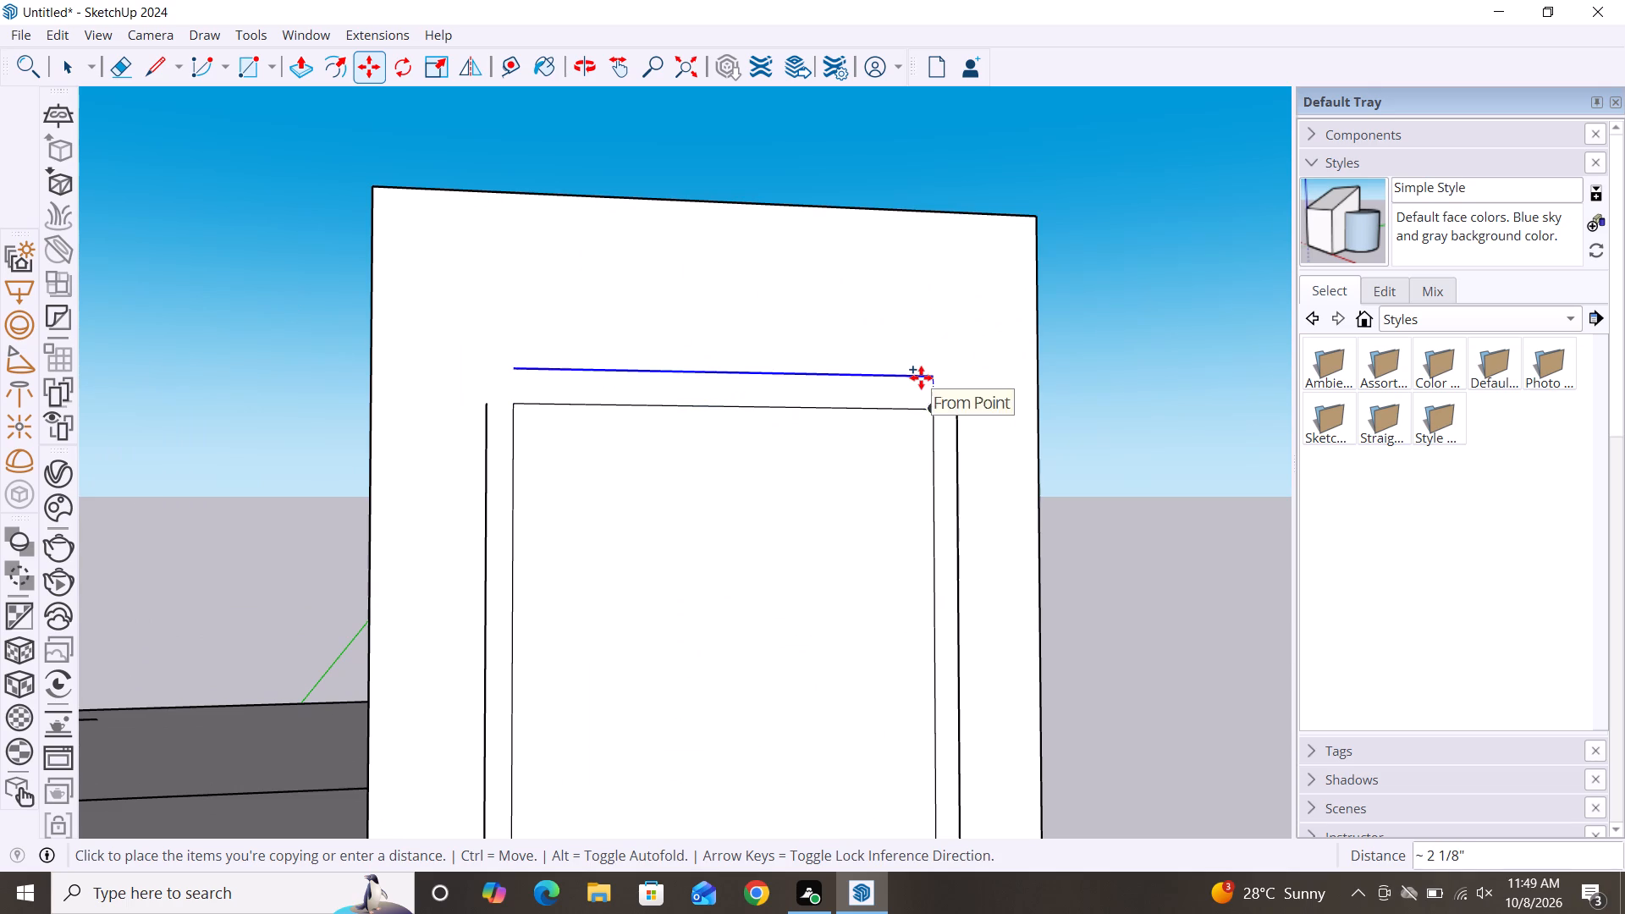
pyautogui.click(920, 387)
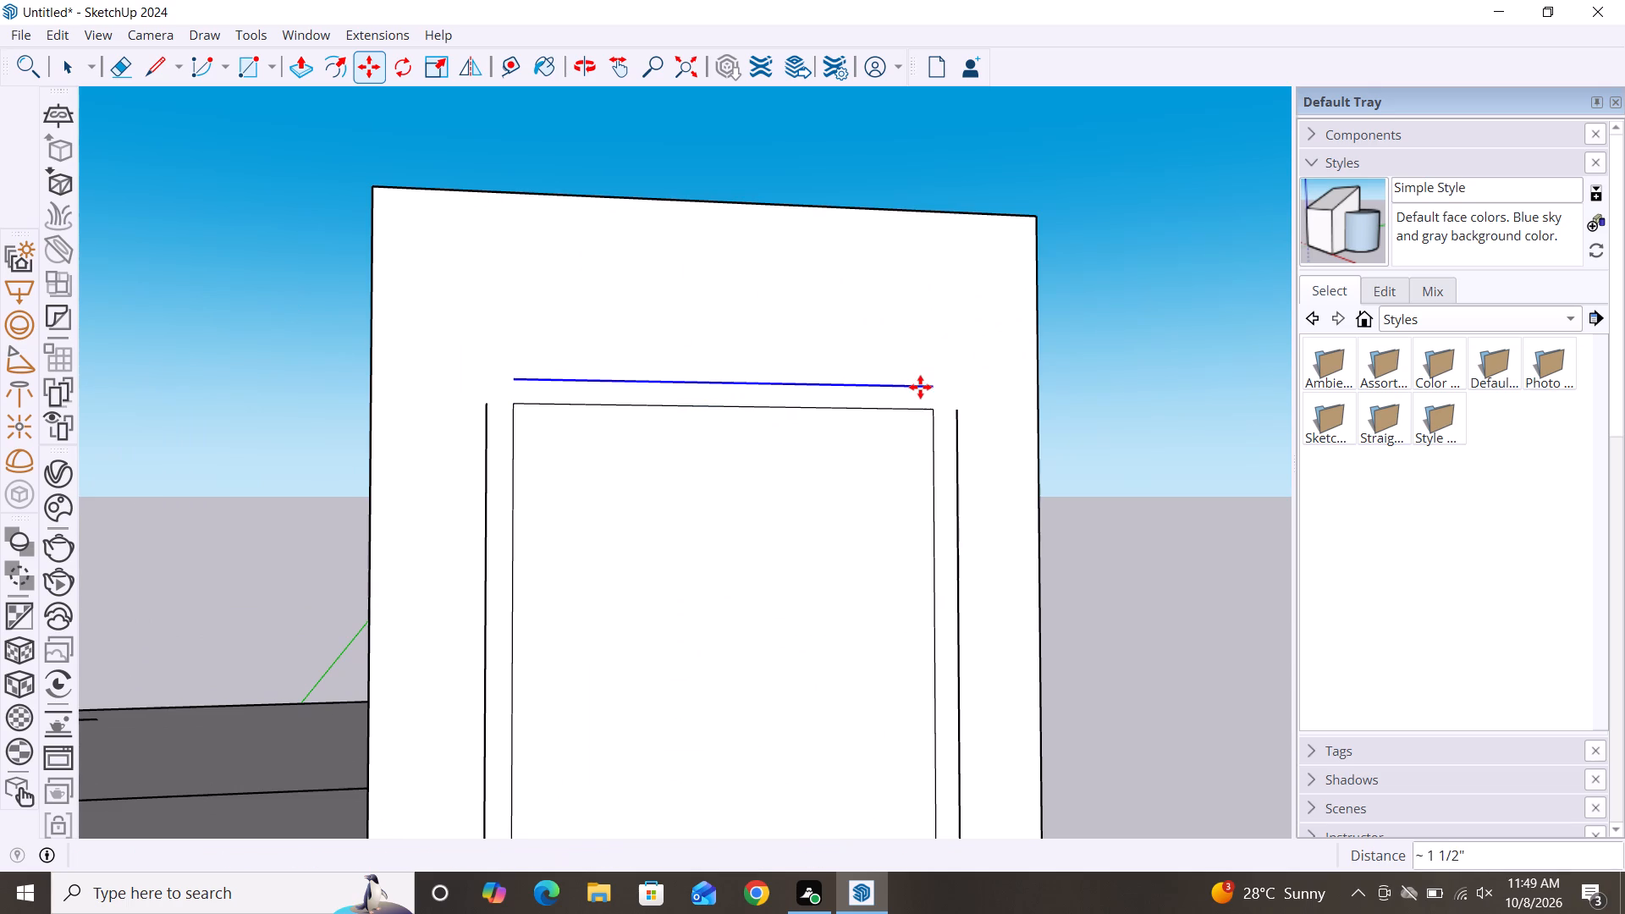
pyautogui.press('space')
# Close the outer border's top-right corner with two lines, about 1 5/8" across and 1 1/2" down.
pyautogui.scroll(-8, 803, 370)
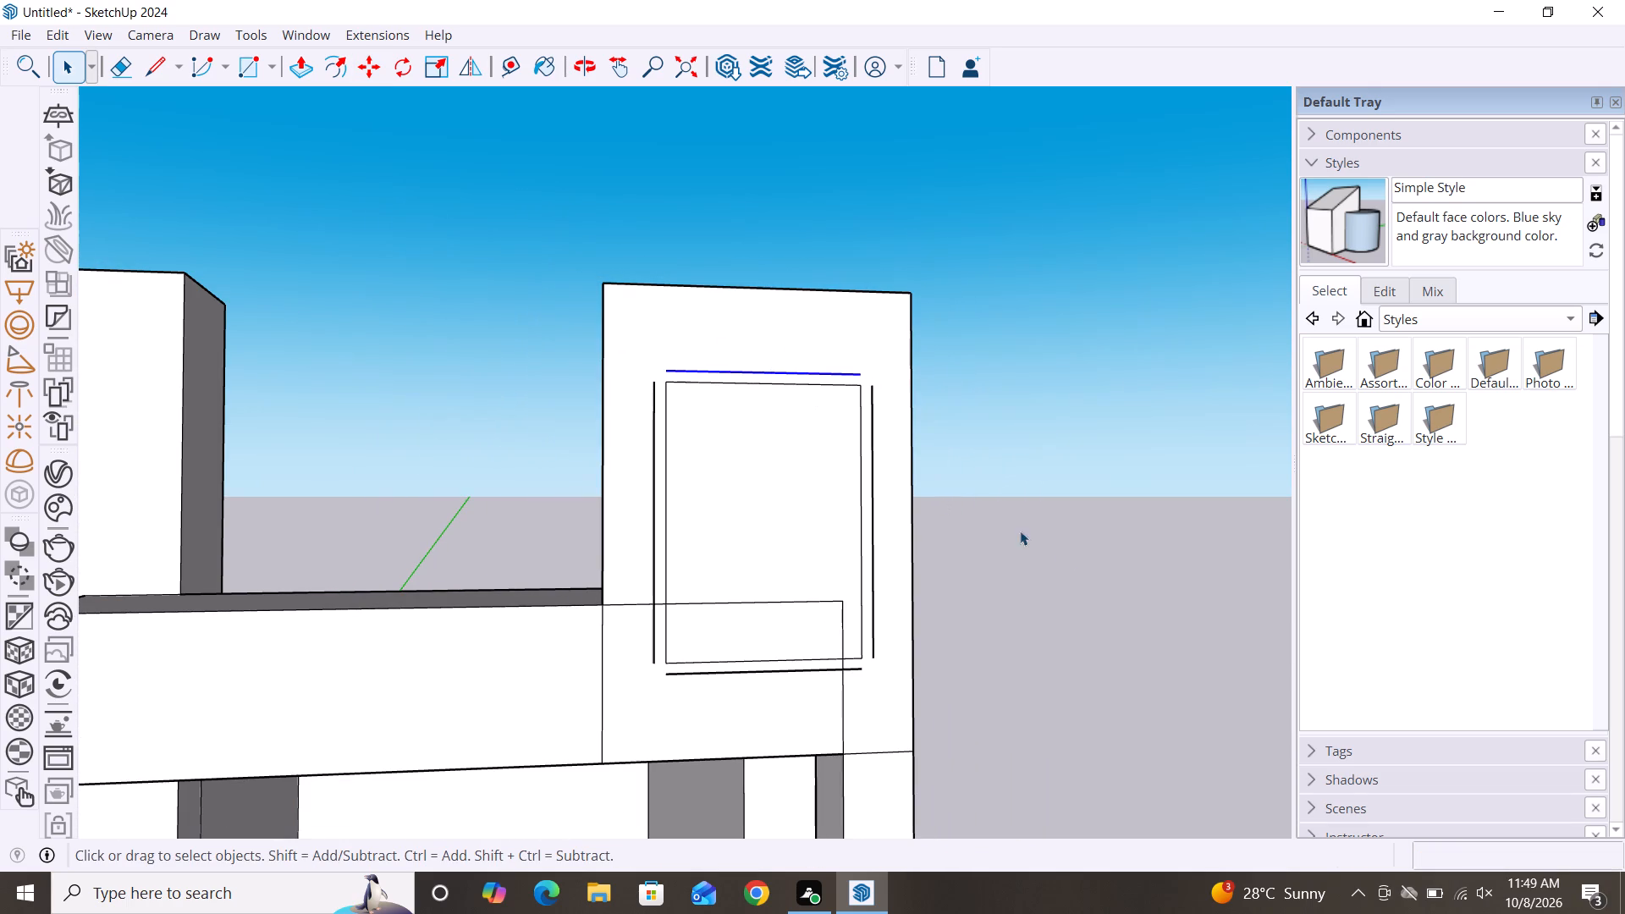
pyautogui.click(1079, 570)
pyautogui.press('l')
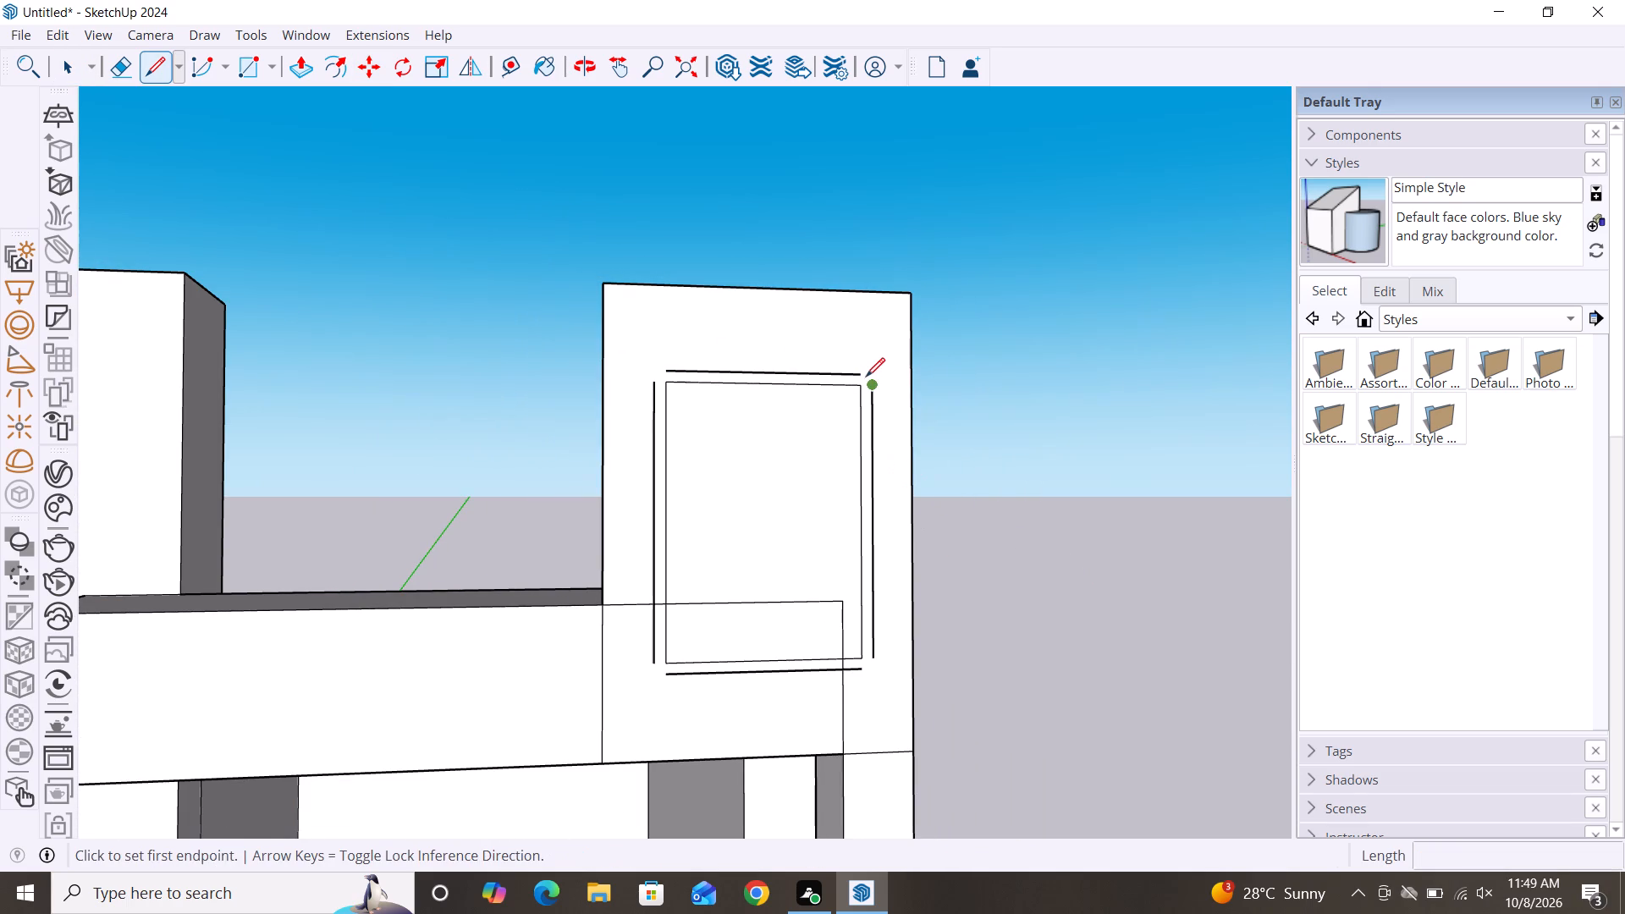
pyautogui.scroll(8, 851, 374)
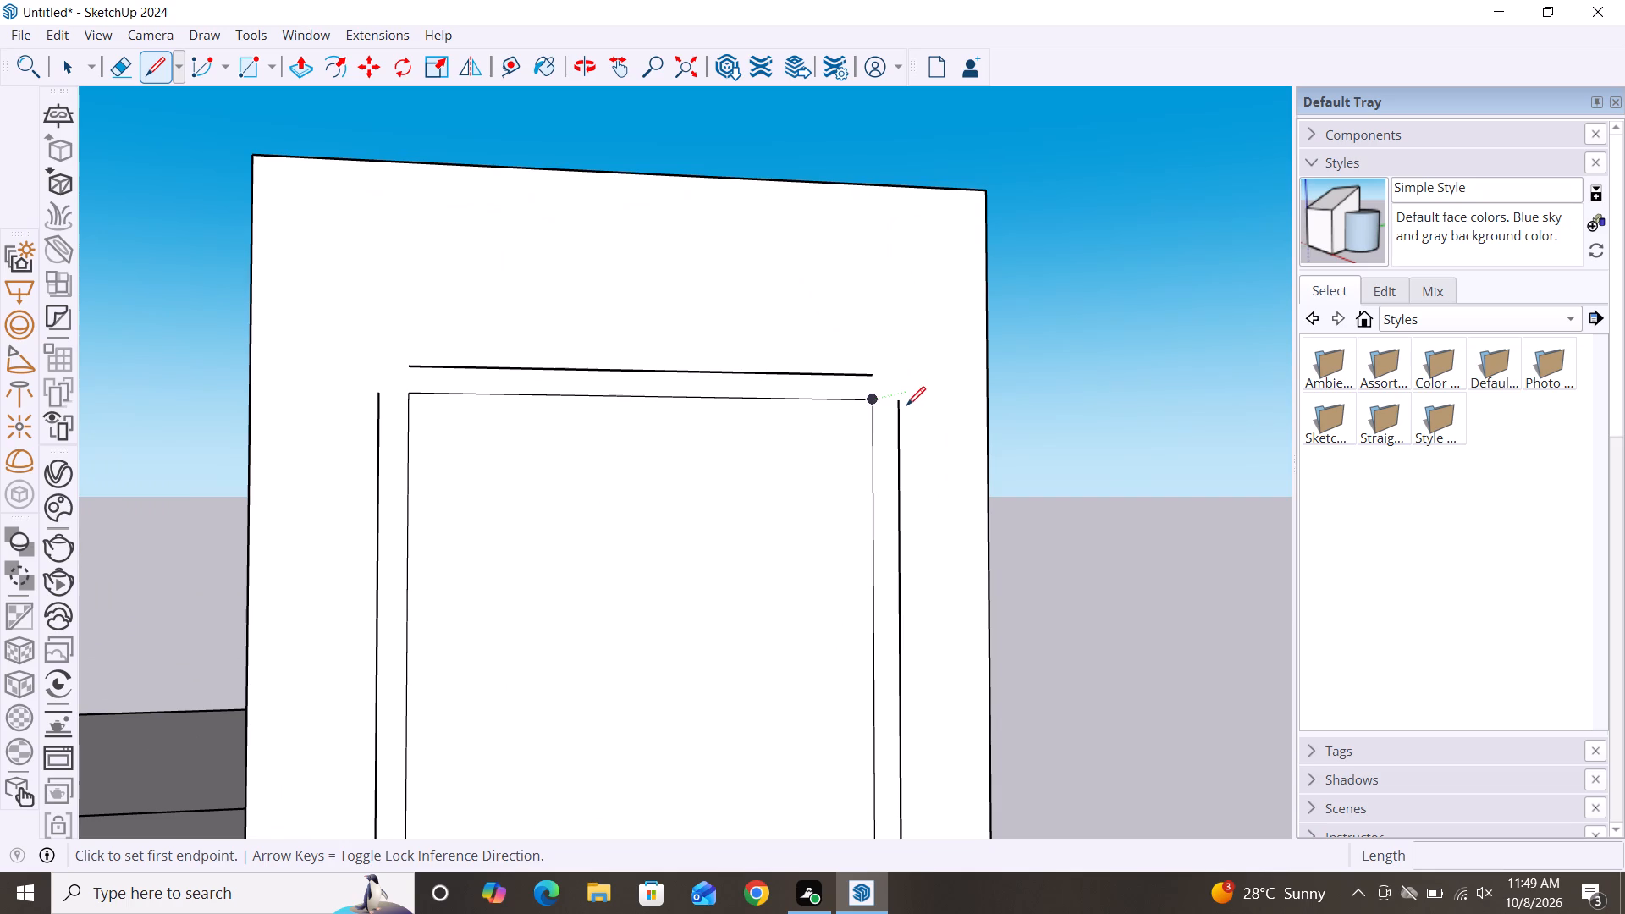
pyautogui.click(874, 377)
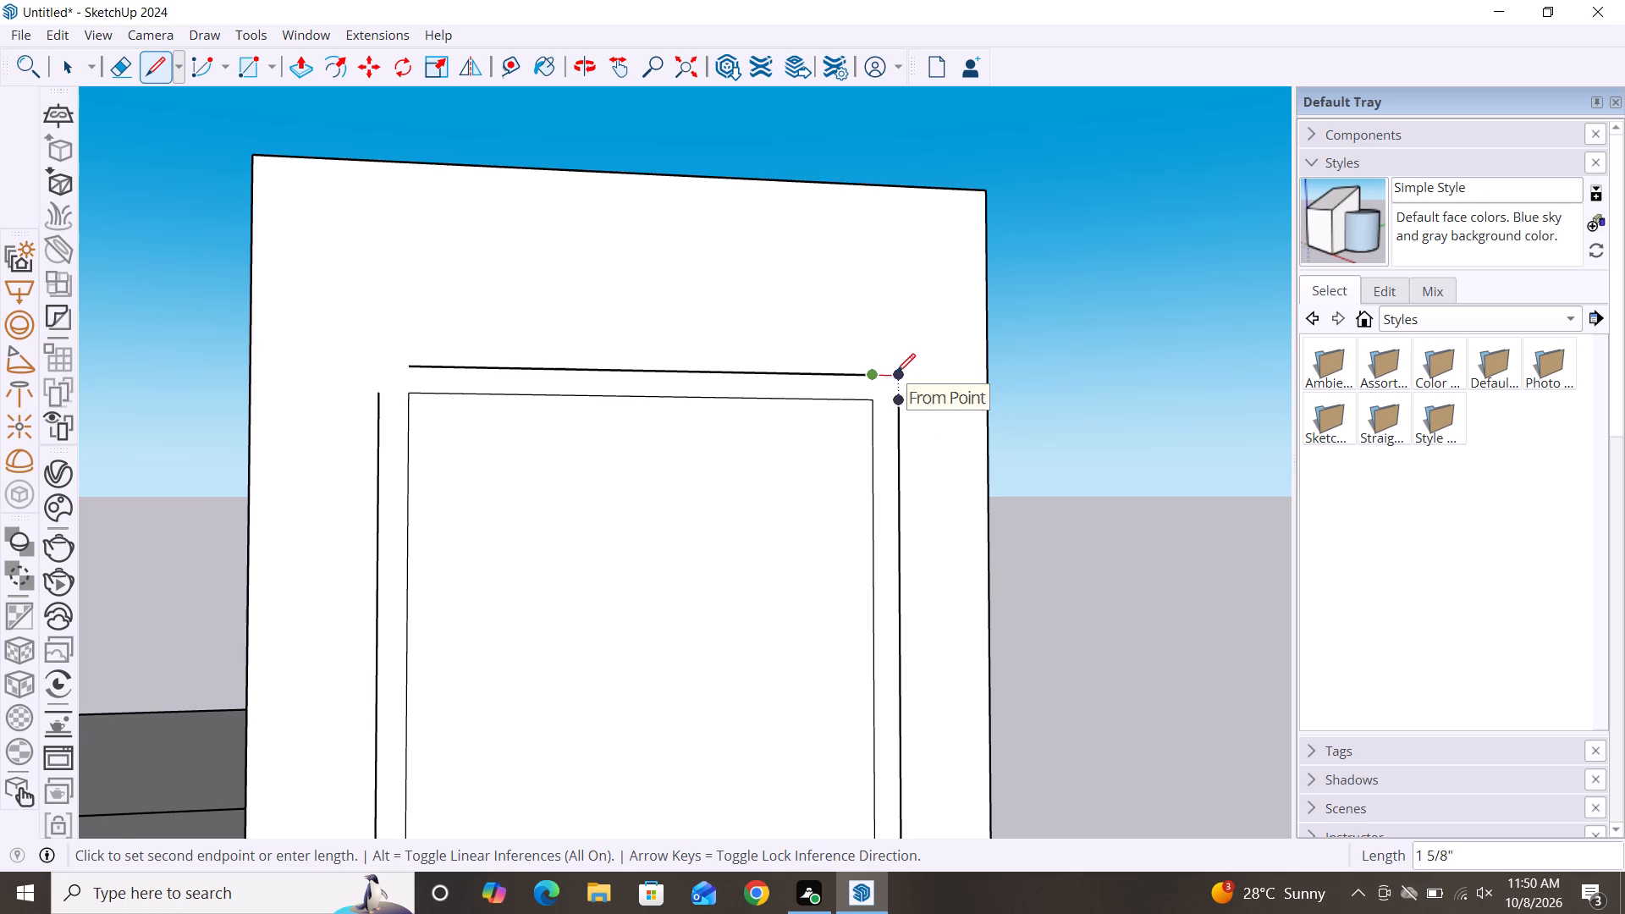
pyautogui.click(896, 372)
pyautogui.click(897, 405)
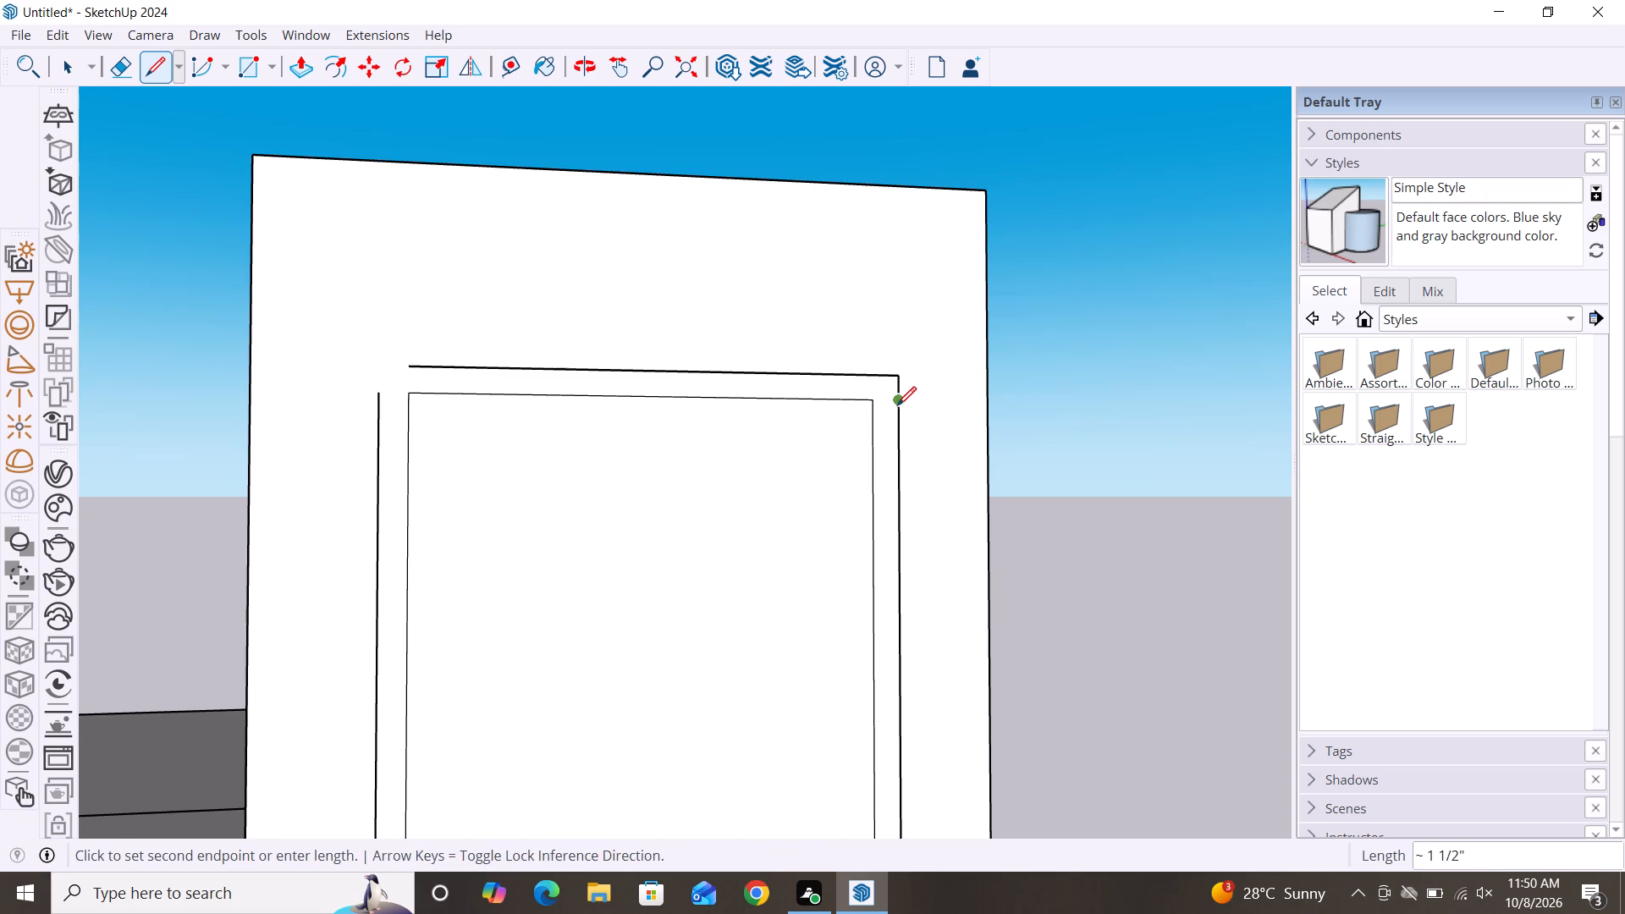
pyautogui.press('space')
# Close the outer border's top-left corner with a 1 5/8" horizontal line and a short vertical line.
pyautogui.scroll(-8, 982, 308)
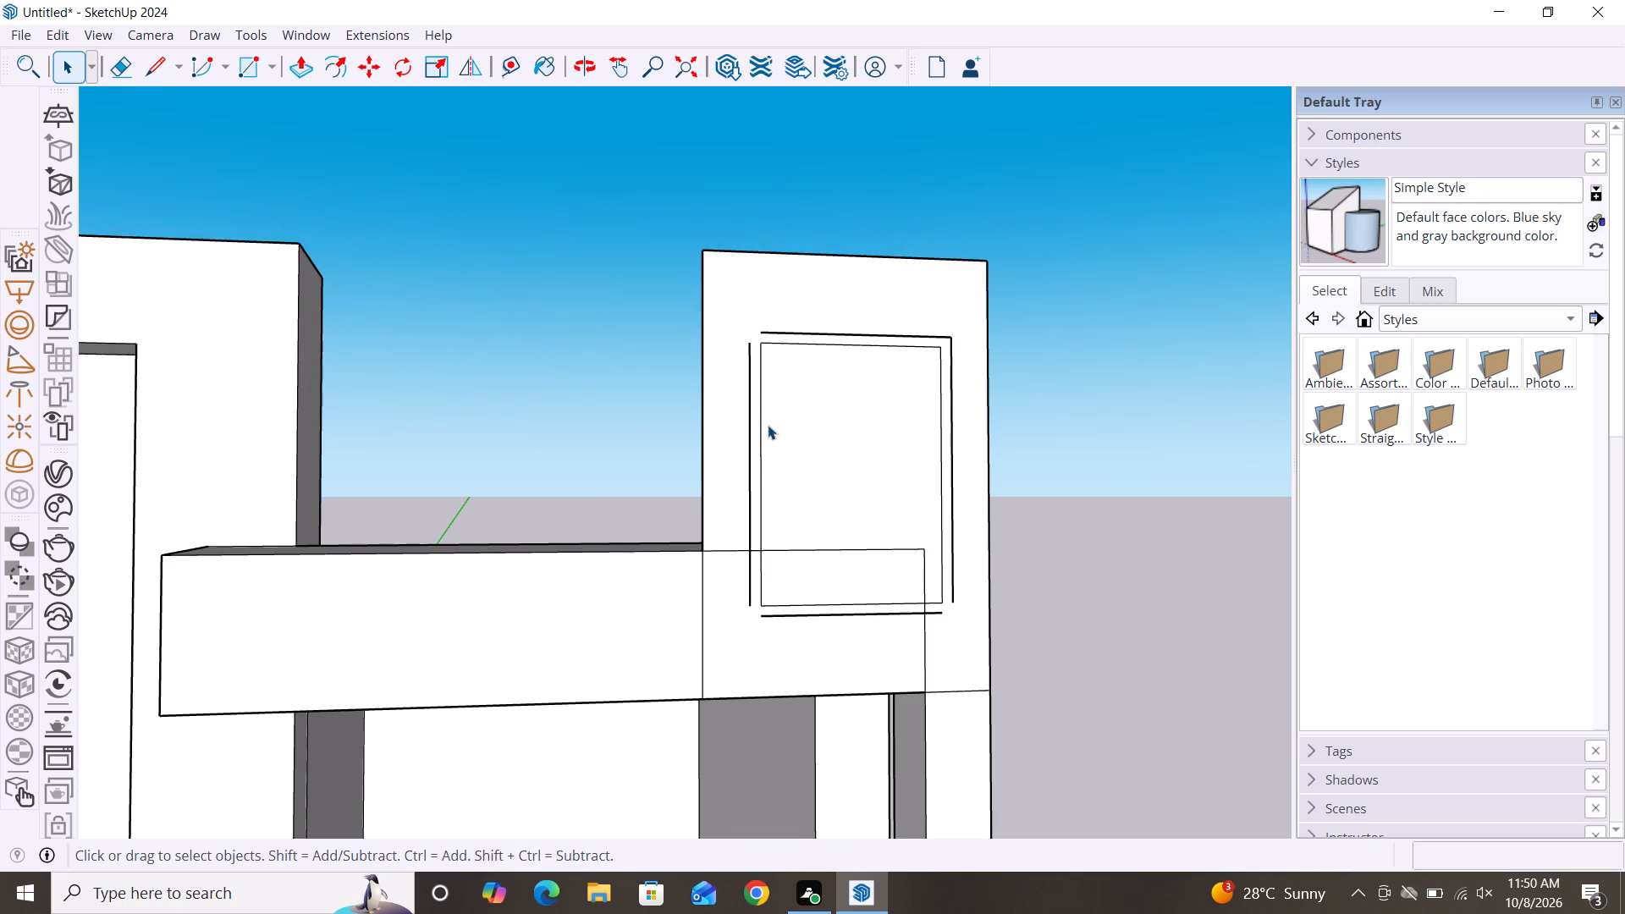
pyautogui.scroll(10, 769, 361)
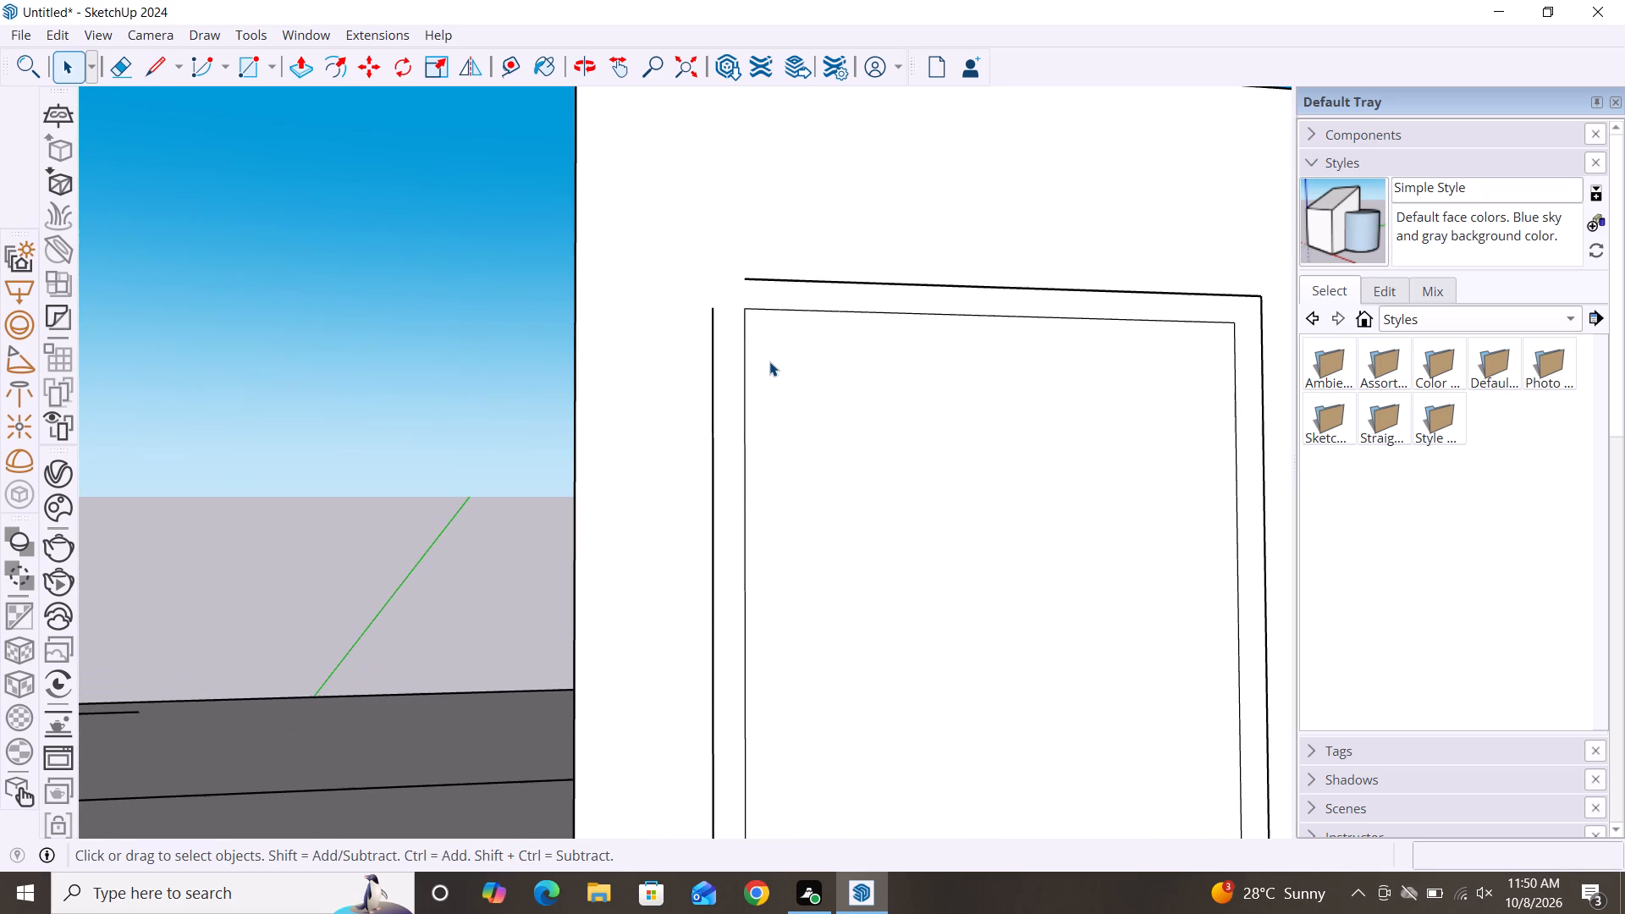
pyautogui.press('l')
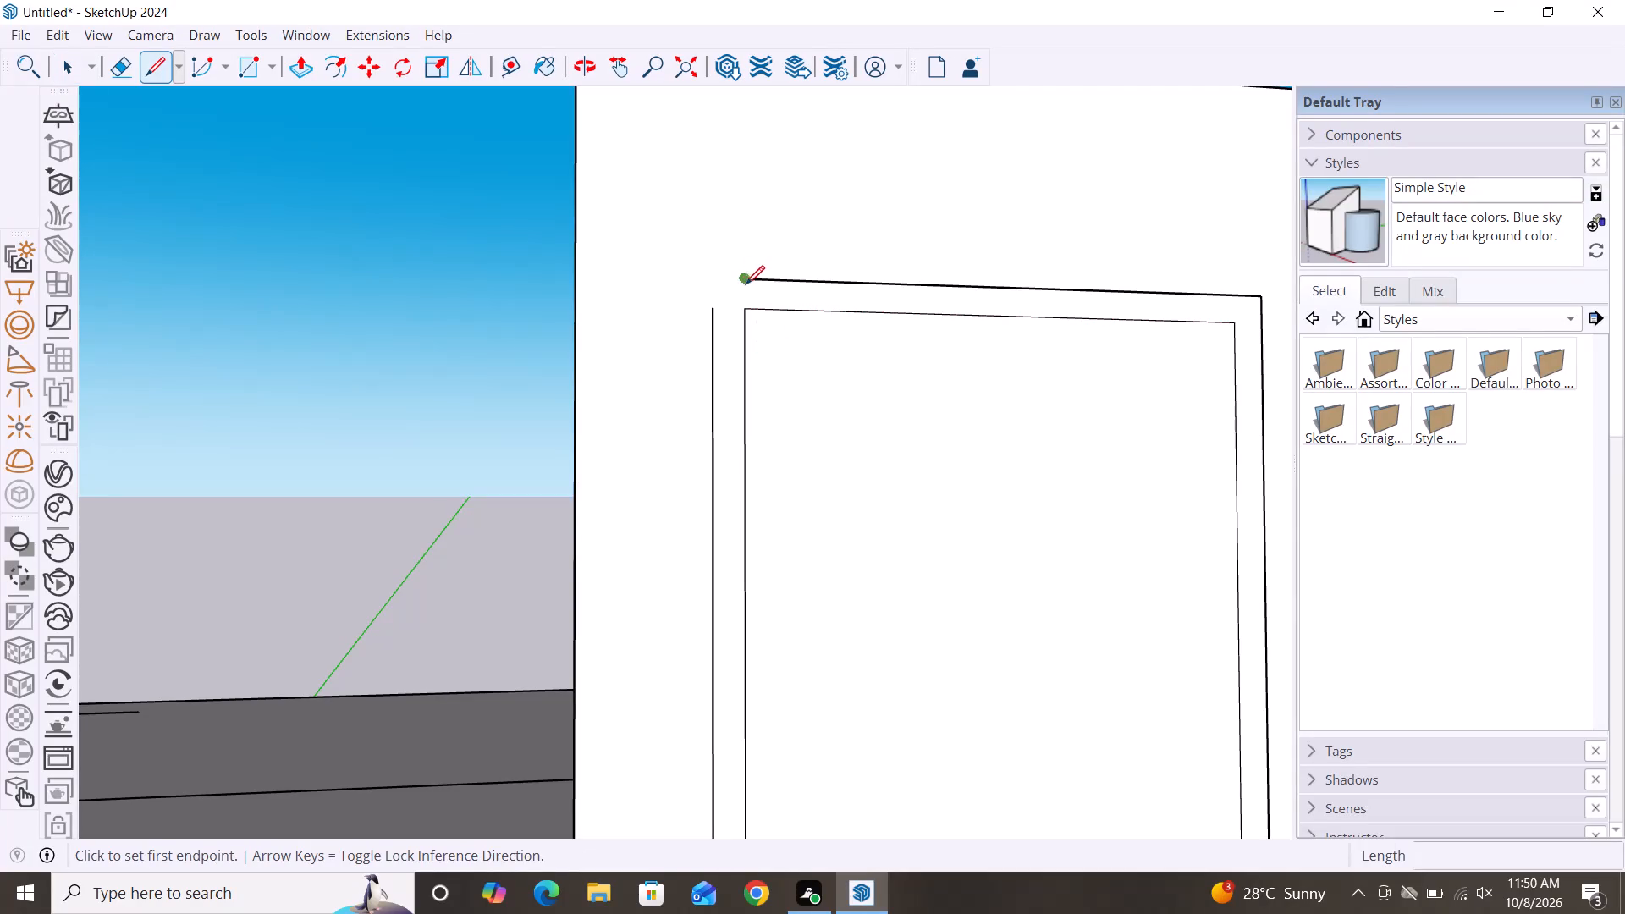
pyautogui.click(752, 273)
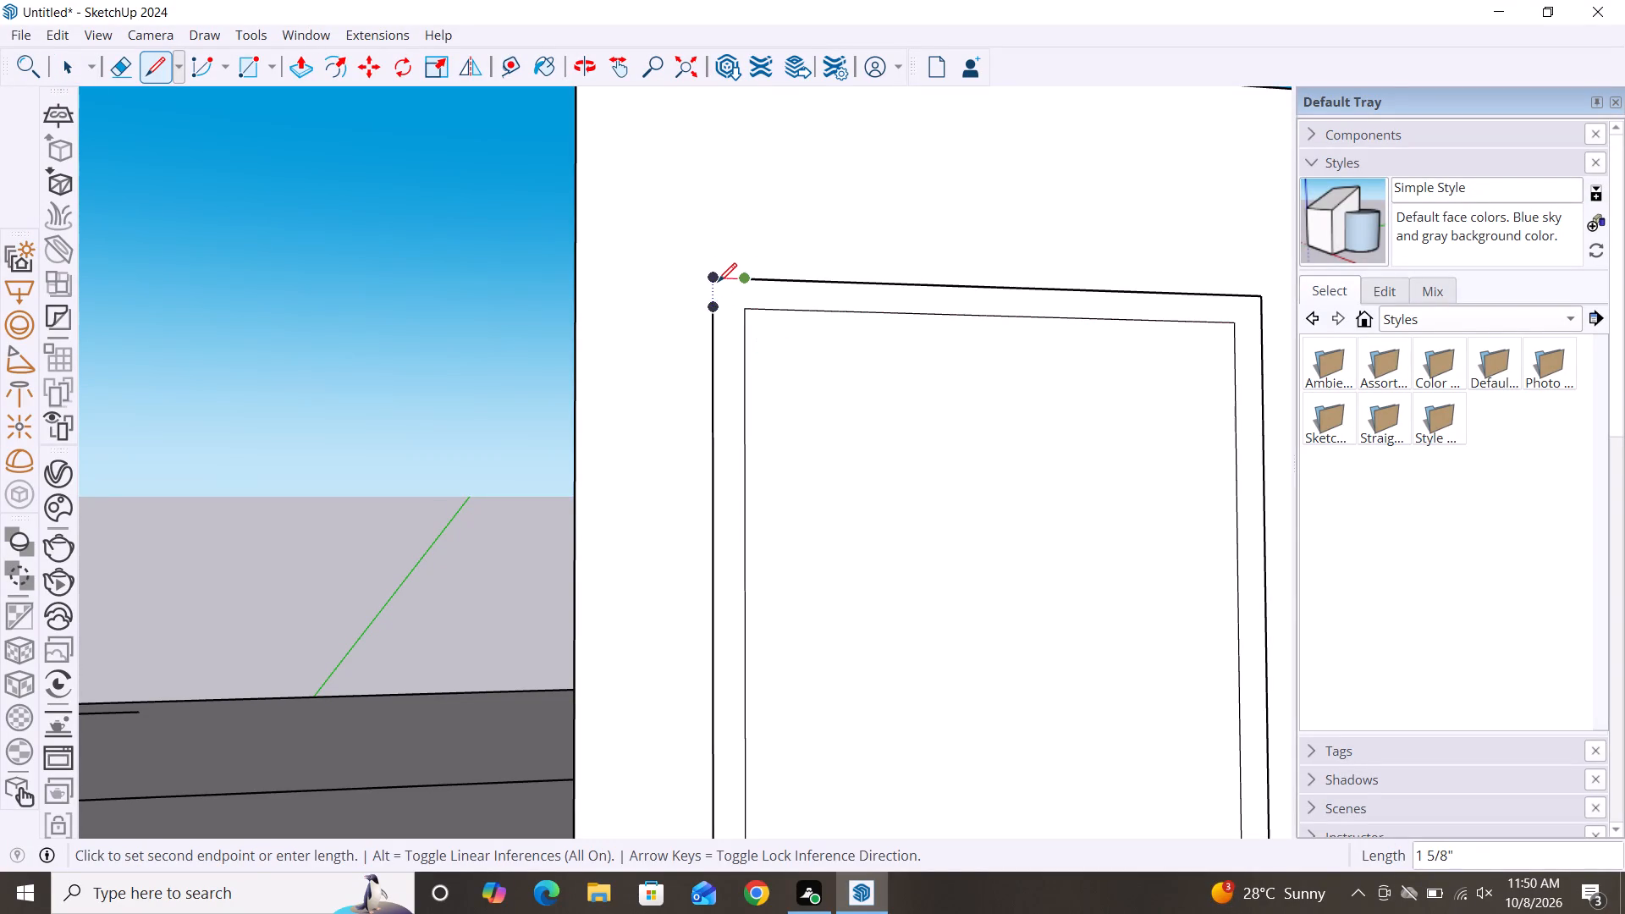
pyautogui.click(718, 282)
pyautogui.click(714, 306)
pyautogui.press('space')
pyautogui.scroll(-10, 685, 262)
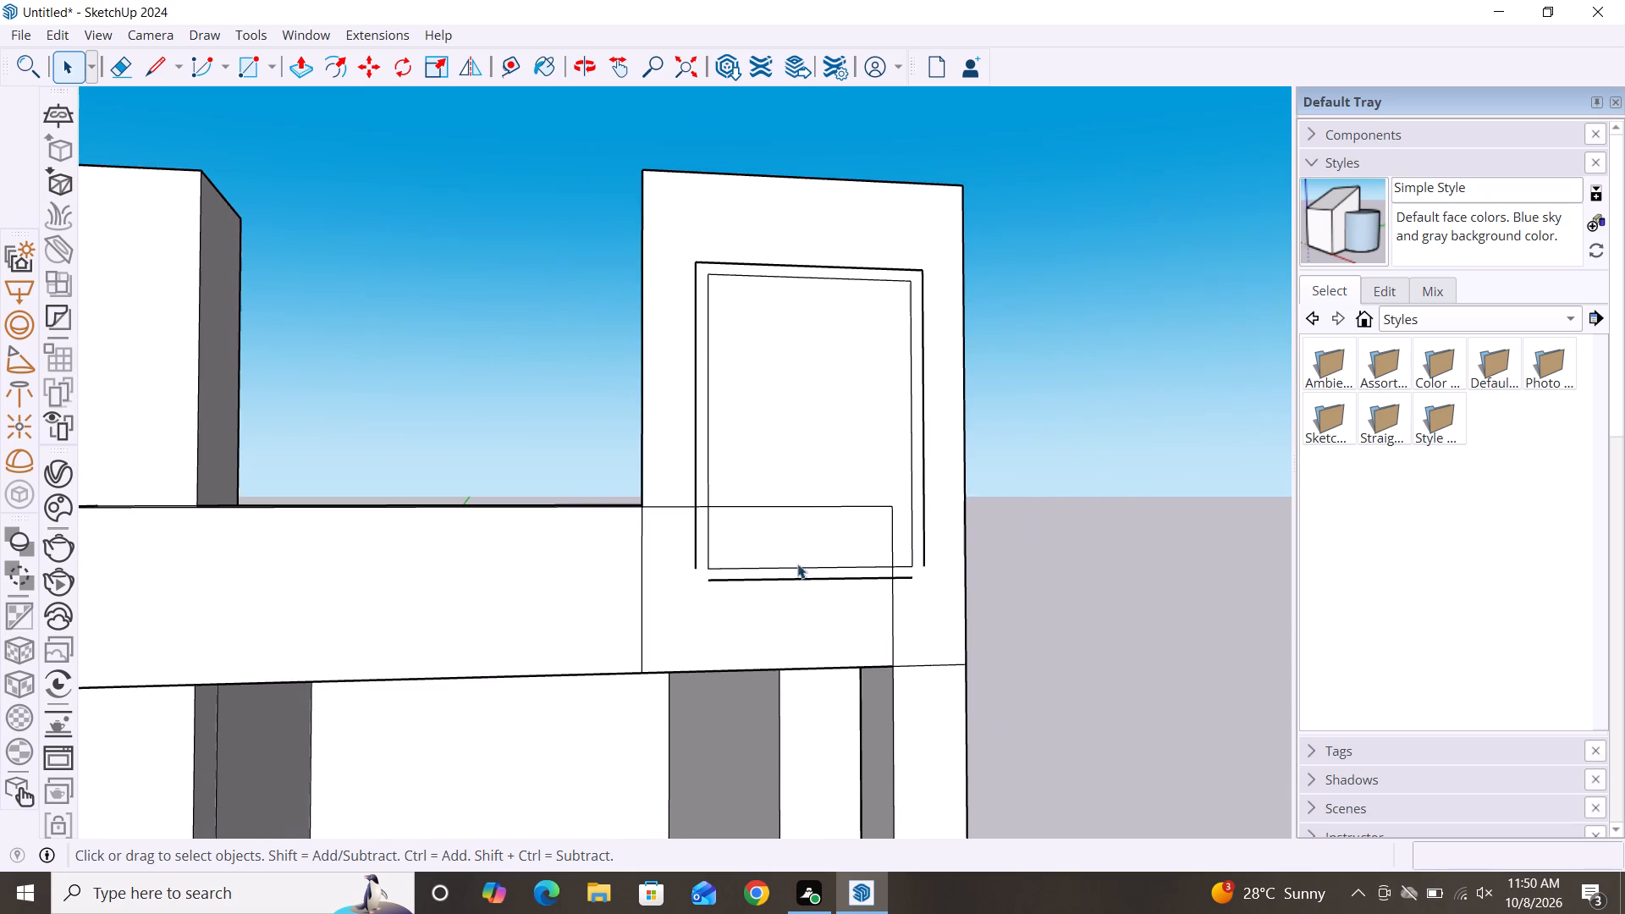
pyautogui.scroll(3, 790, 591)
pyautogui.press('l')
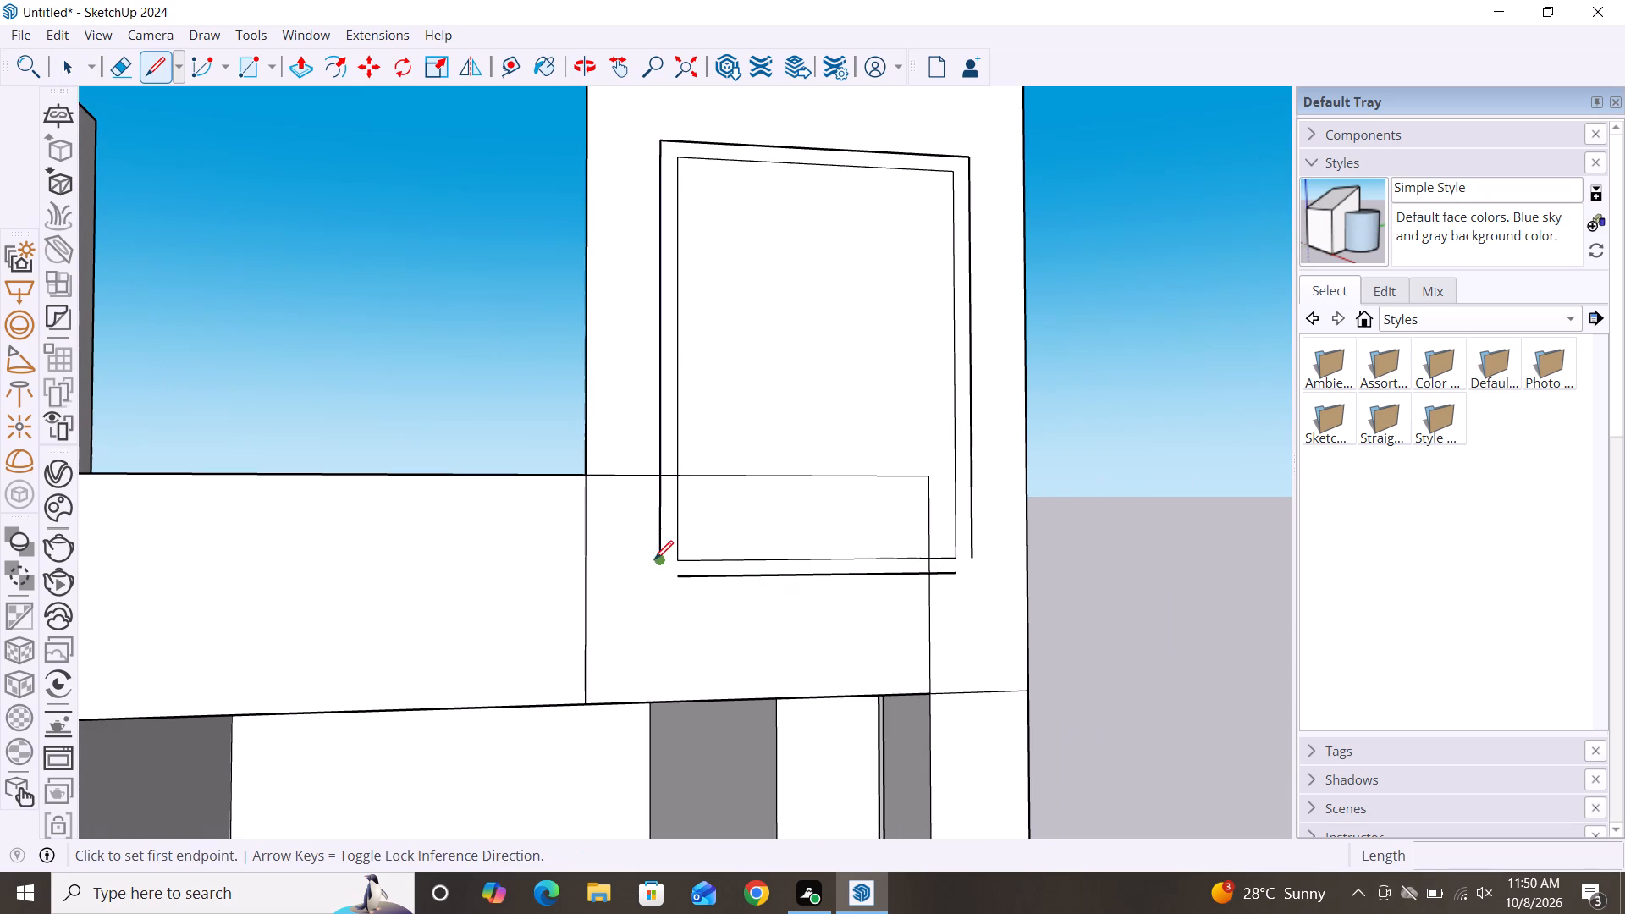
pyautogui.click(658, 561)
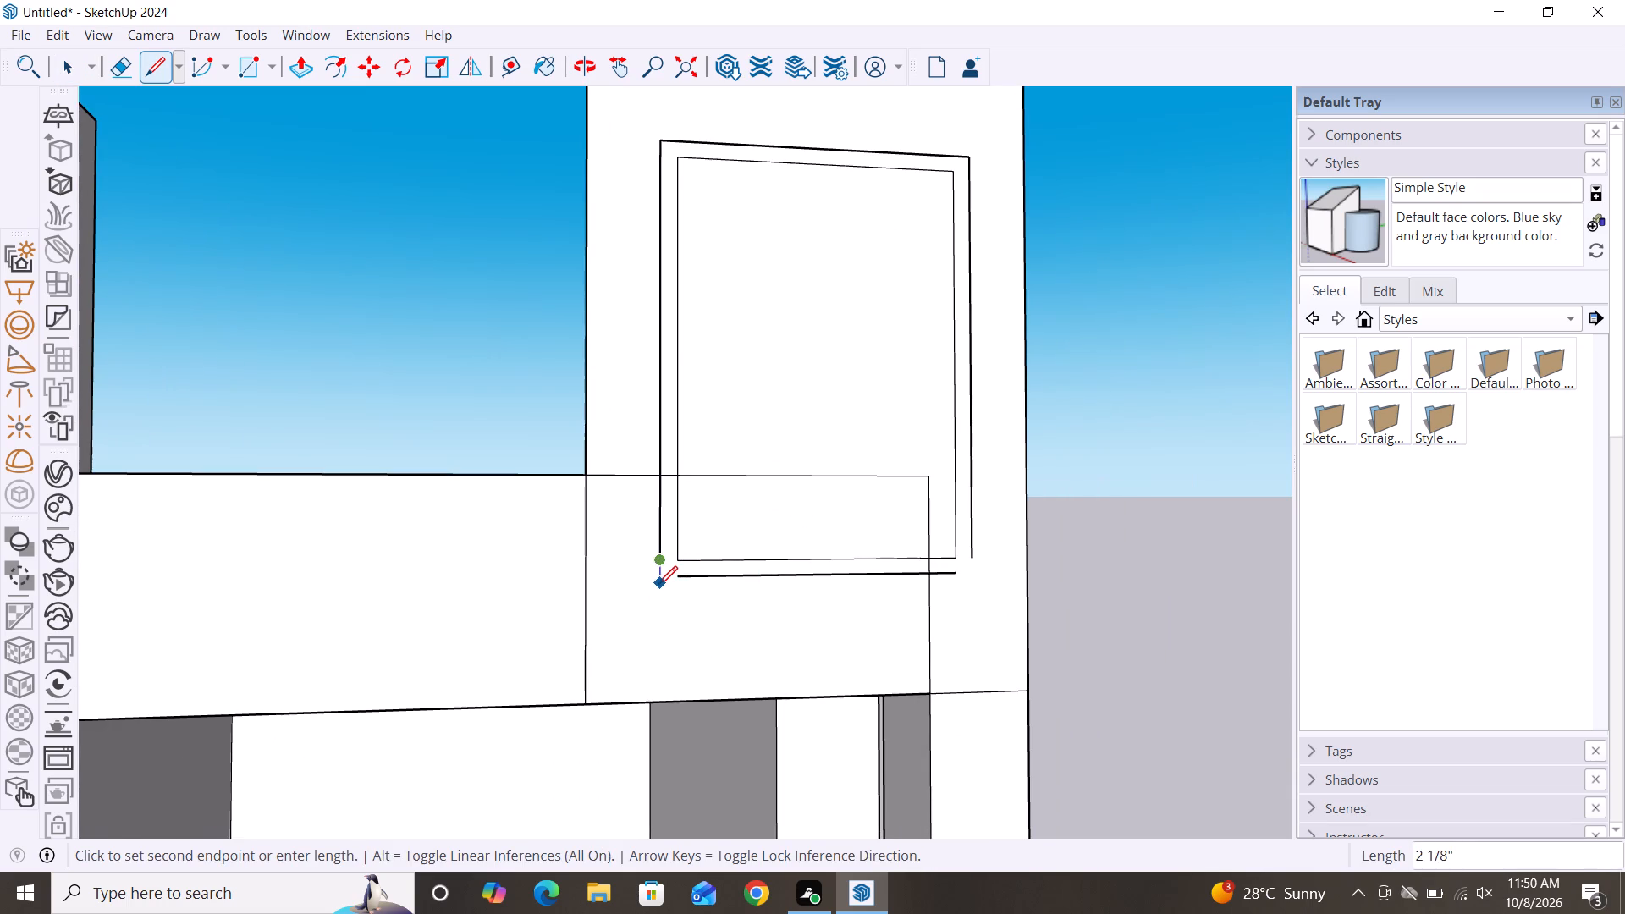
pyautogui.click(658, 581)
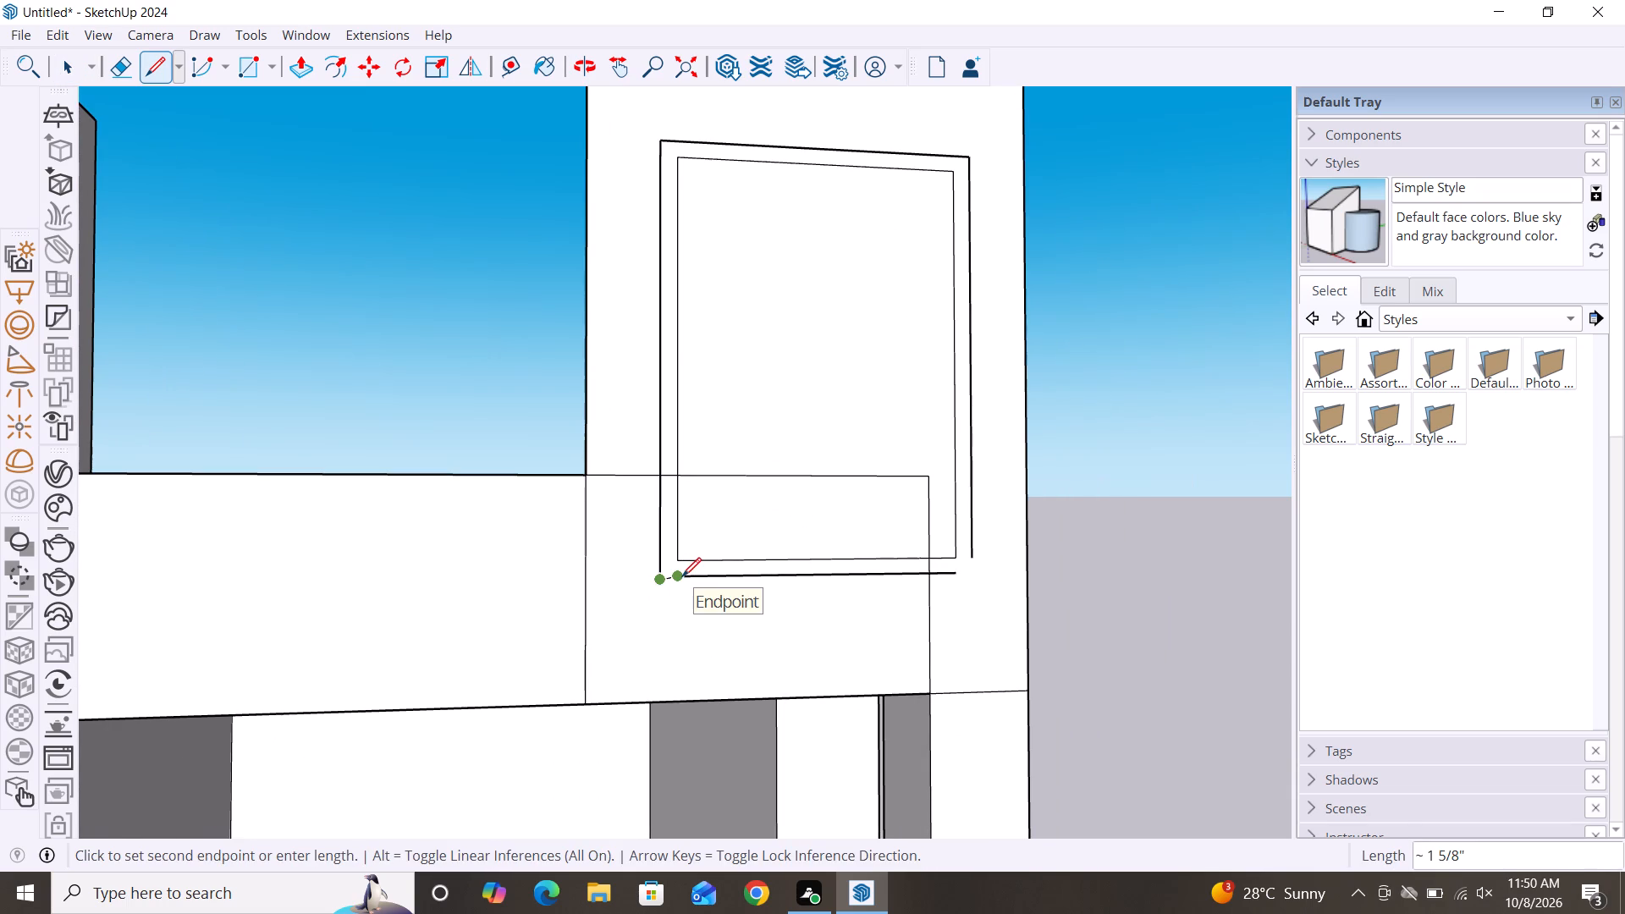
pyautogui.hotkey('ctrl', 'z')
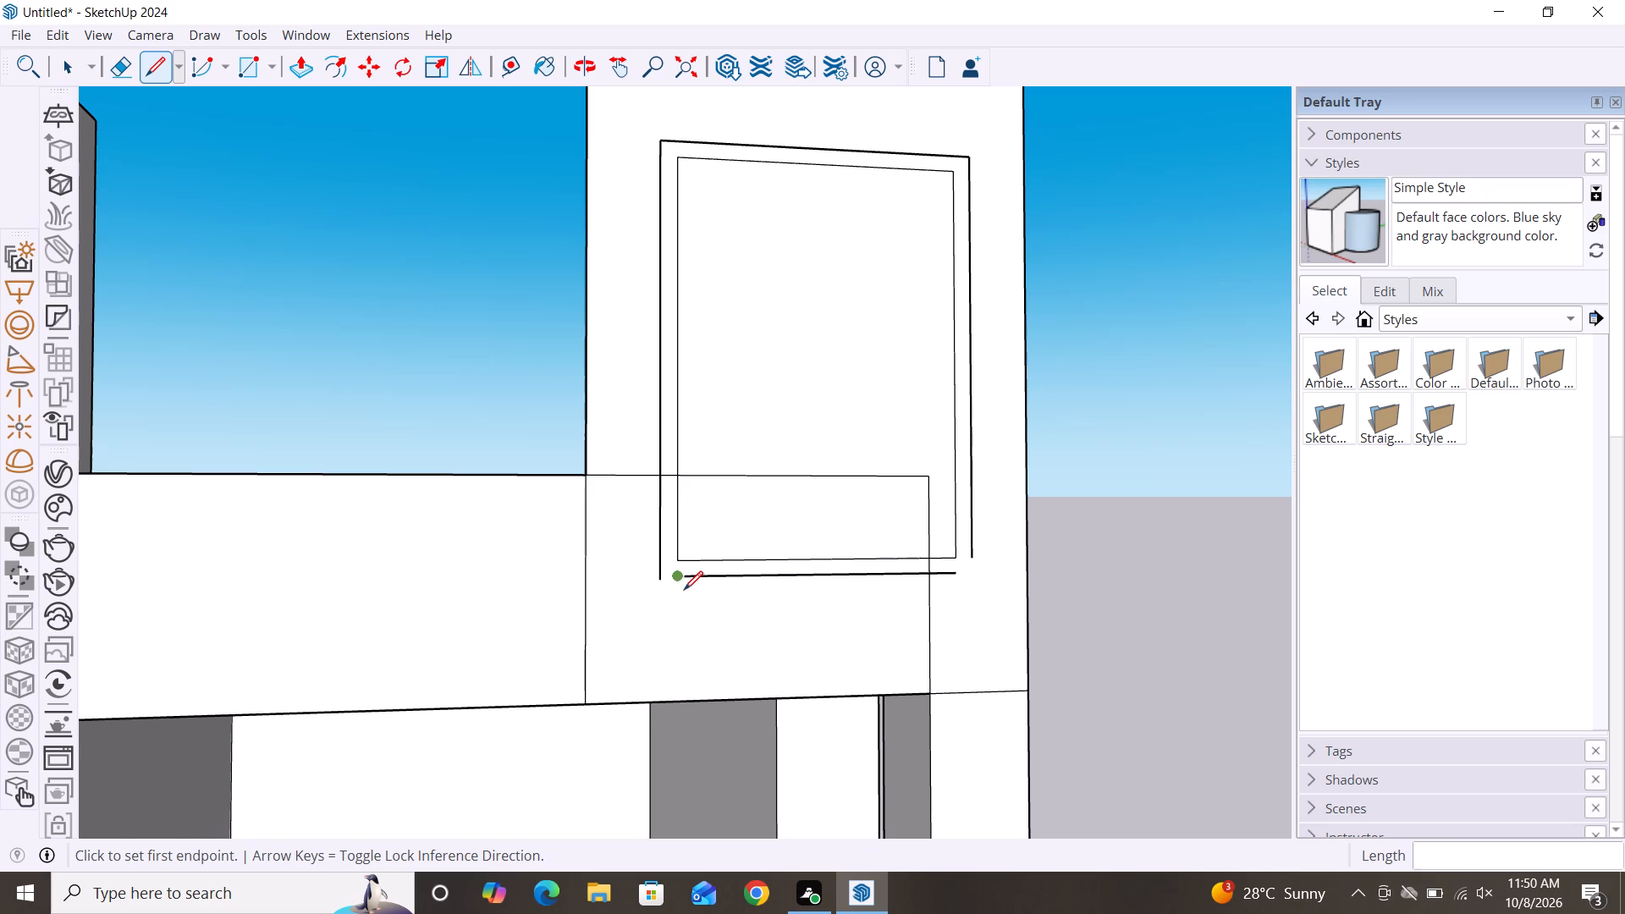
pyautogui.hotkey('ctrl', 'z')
# Close the outer border's bottom-left corner by extending the bottom line and joining it up to the left line, about 1 7/16".
pyautogui.click(677, 582)
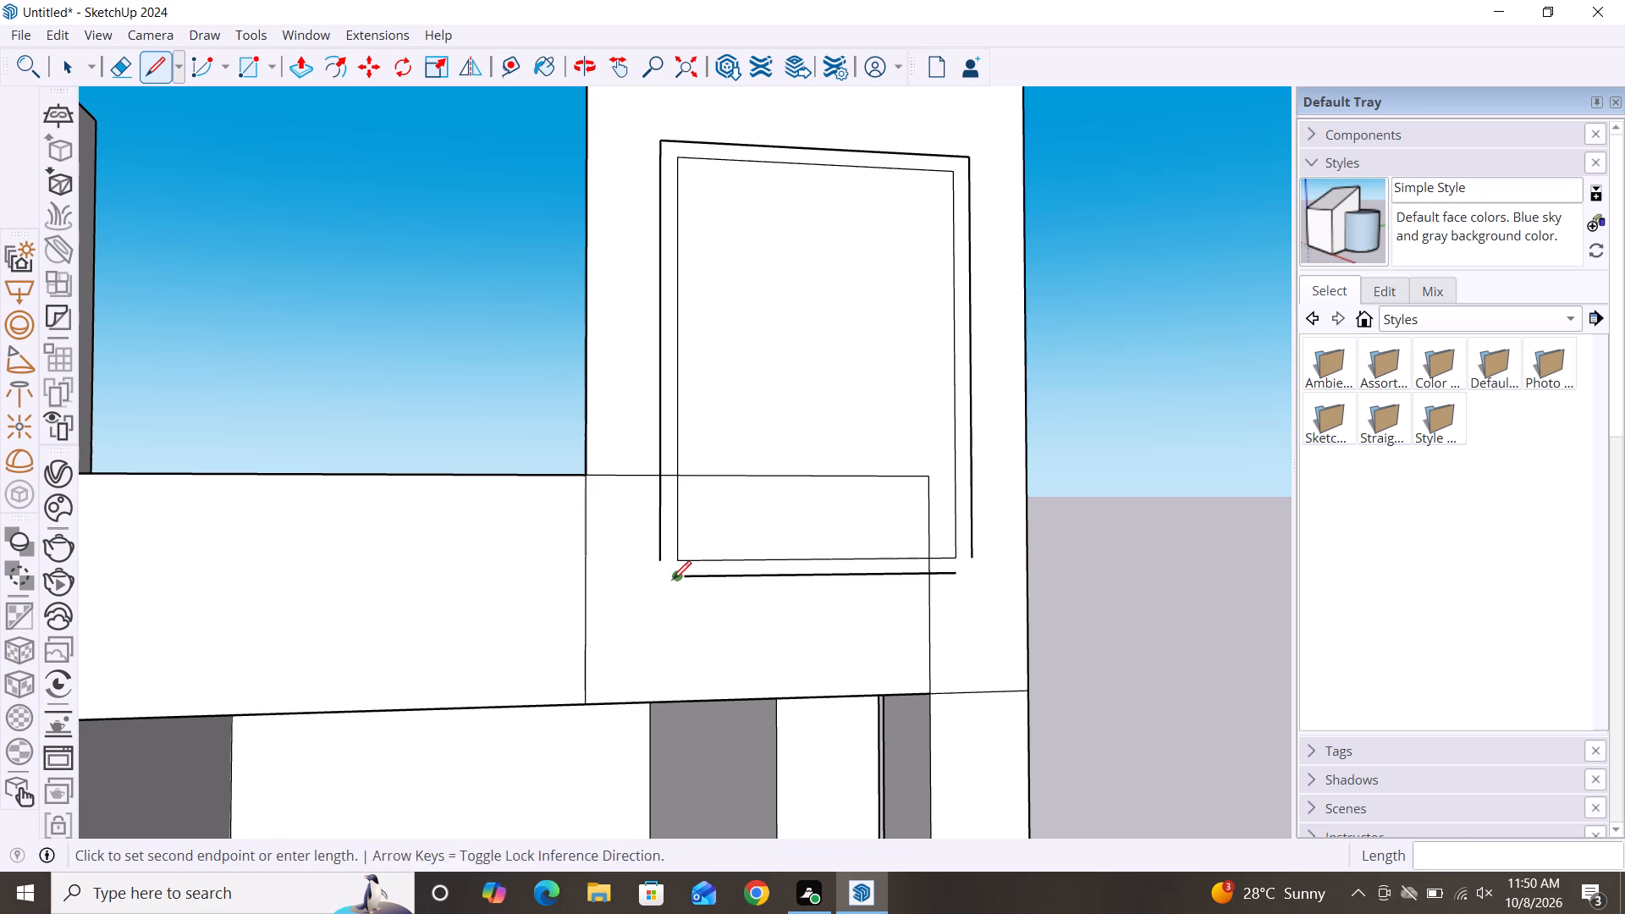
pyautogui.click(664, 581)
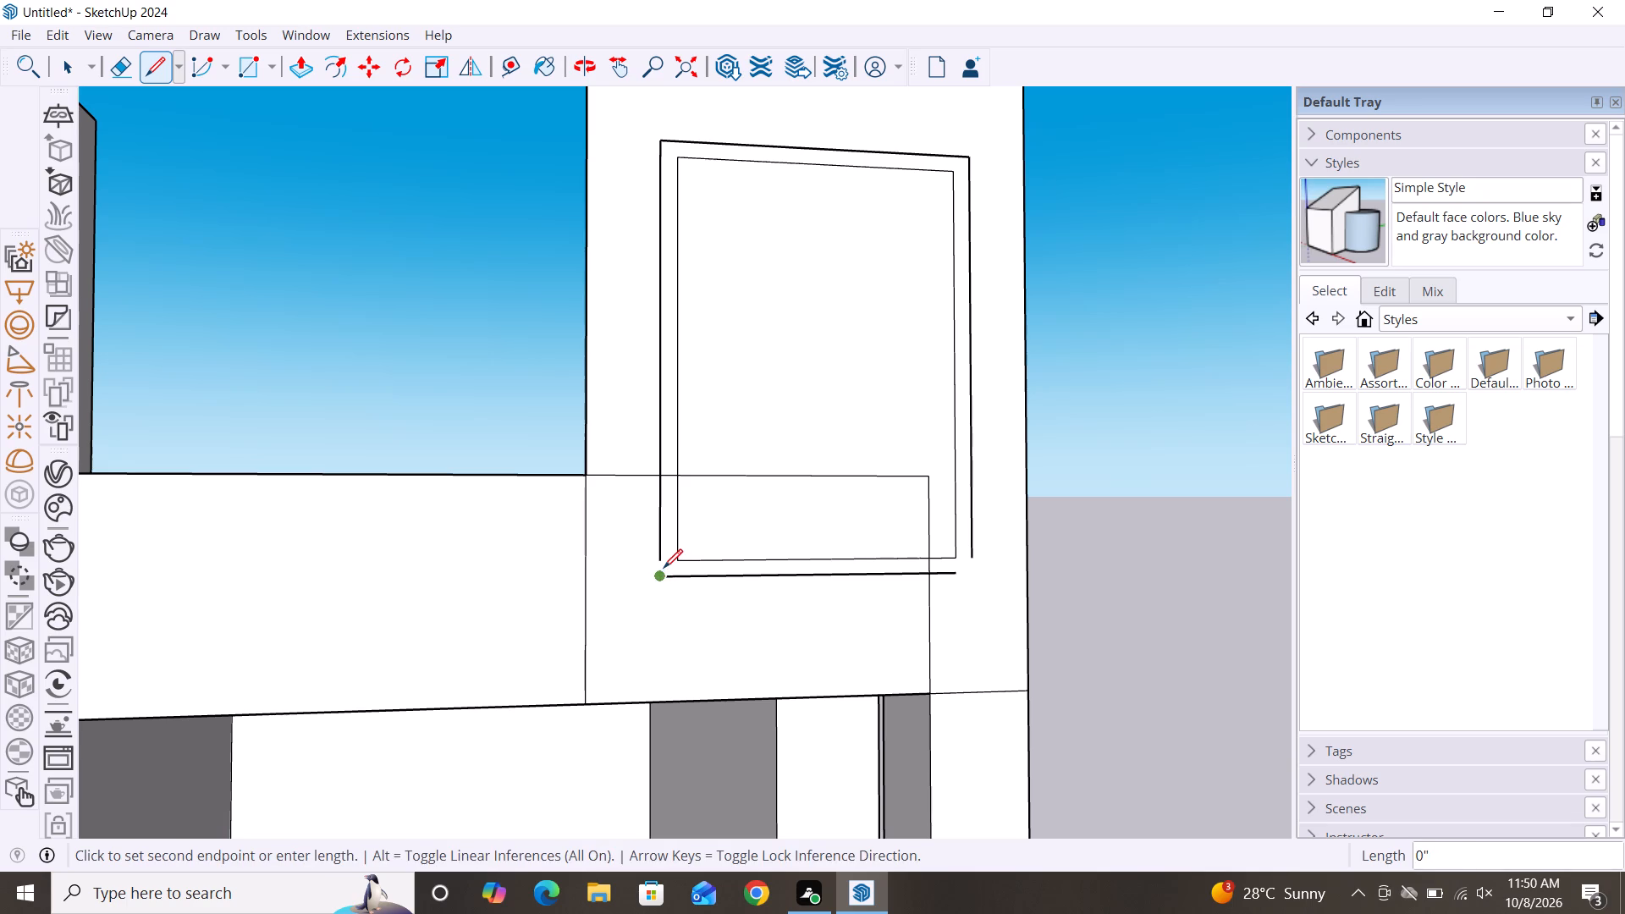
pyautogui.click(664, 568)
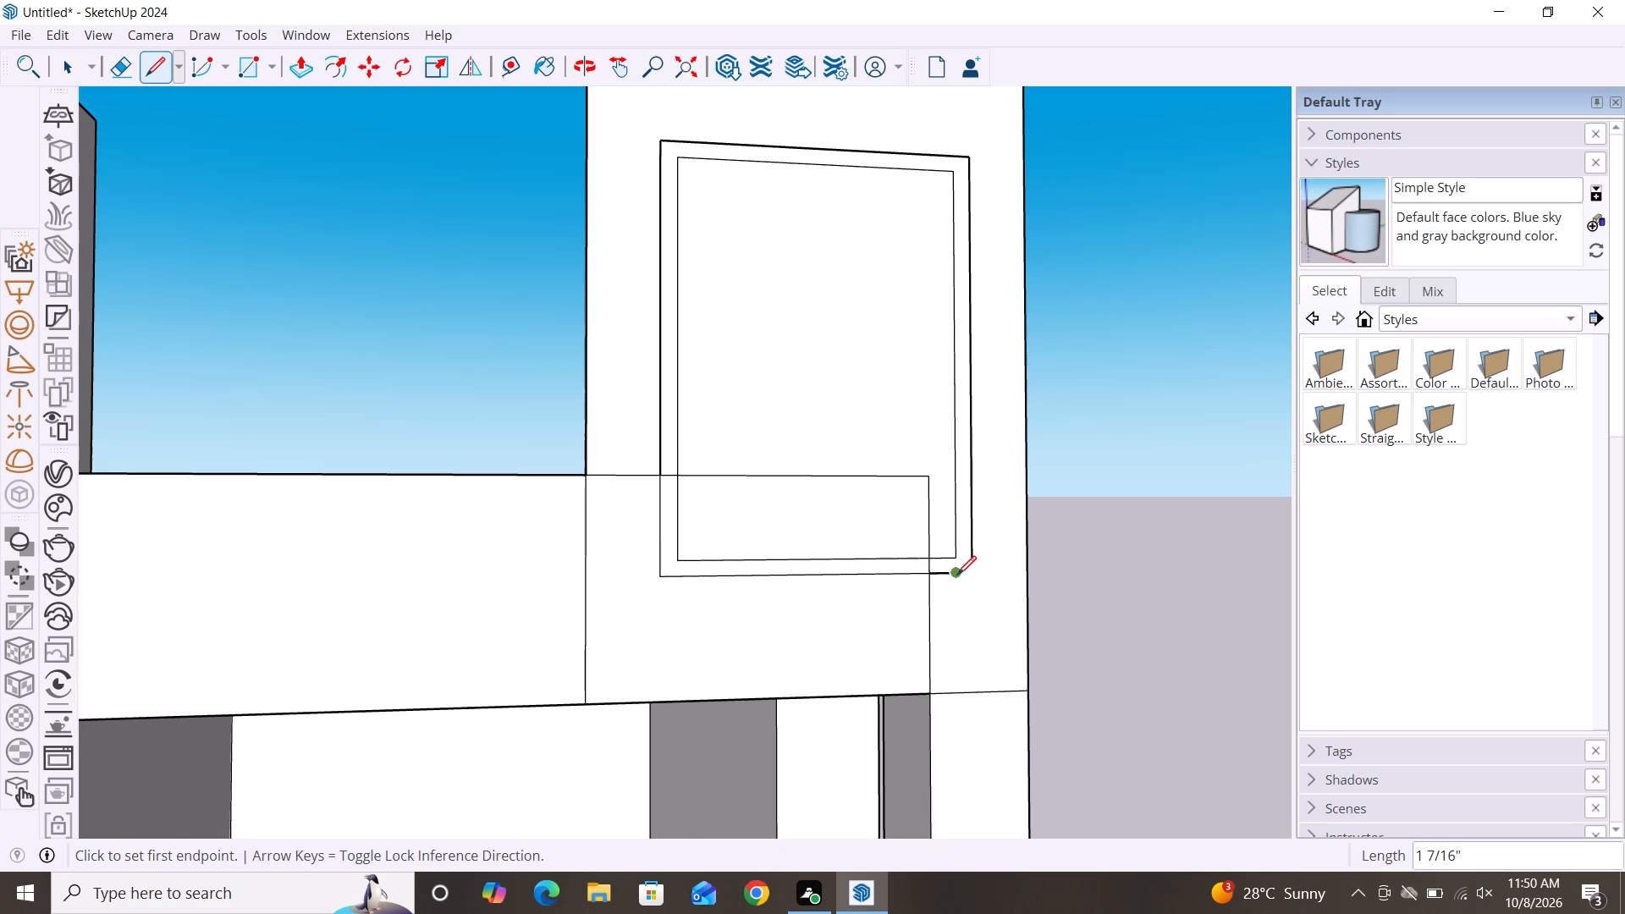
# Close the outer border's bottom-right corner by extending the bottom line and joining it up to the right line, about 1 7/16".
pyautogui.click(957, 575)
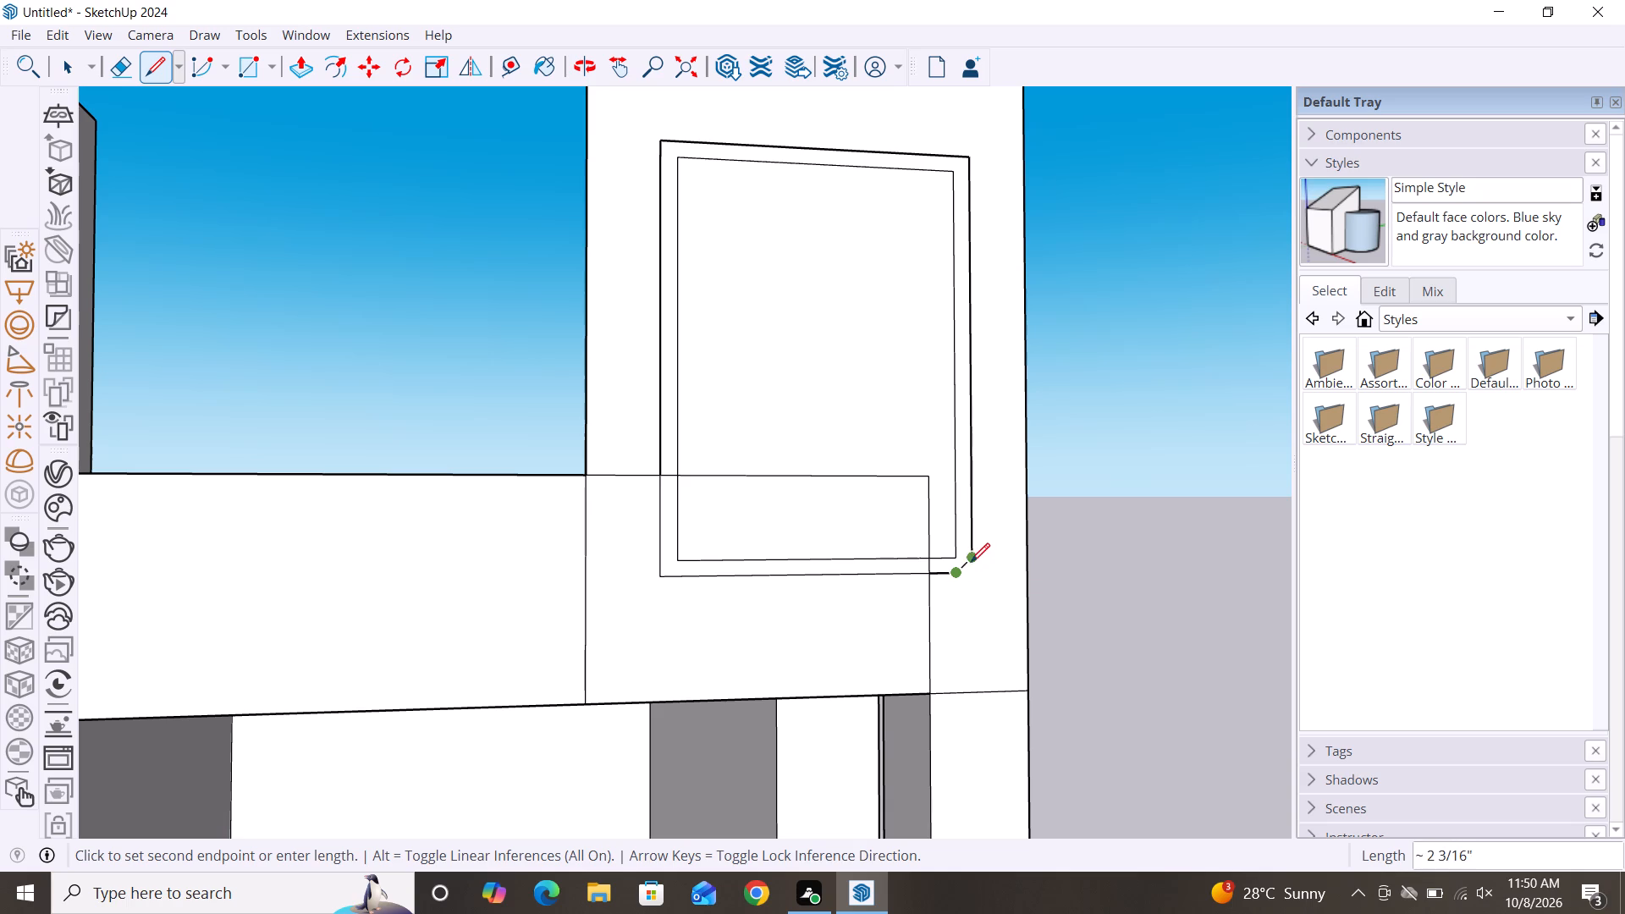
pyautogui.scroll(9, 972, 570)
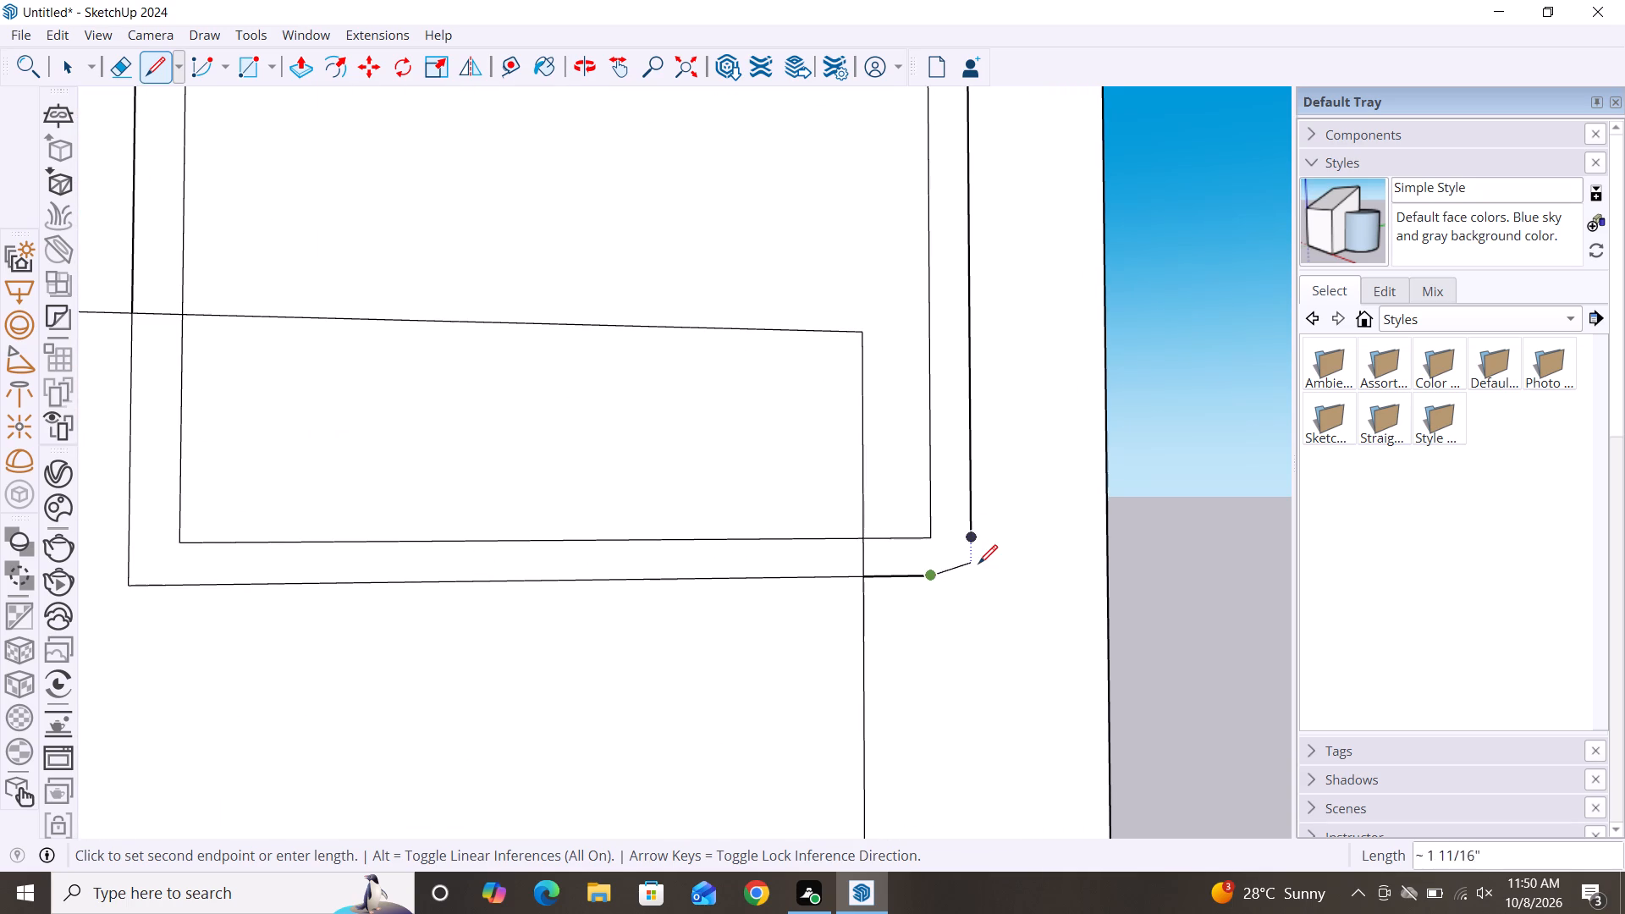
pyautogui.click(979, 572)
pyautogui.click(967, 543)
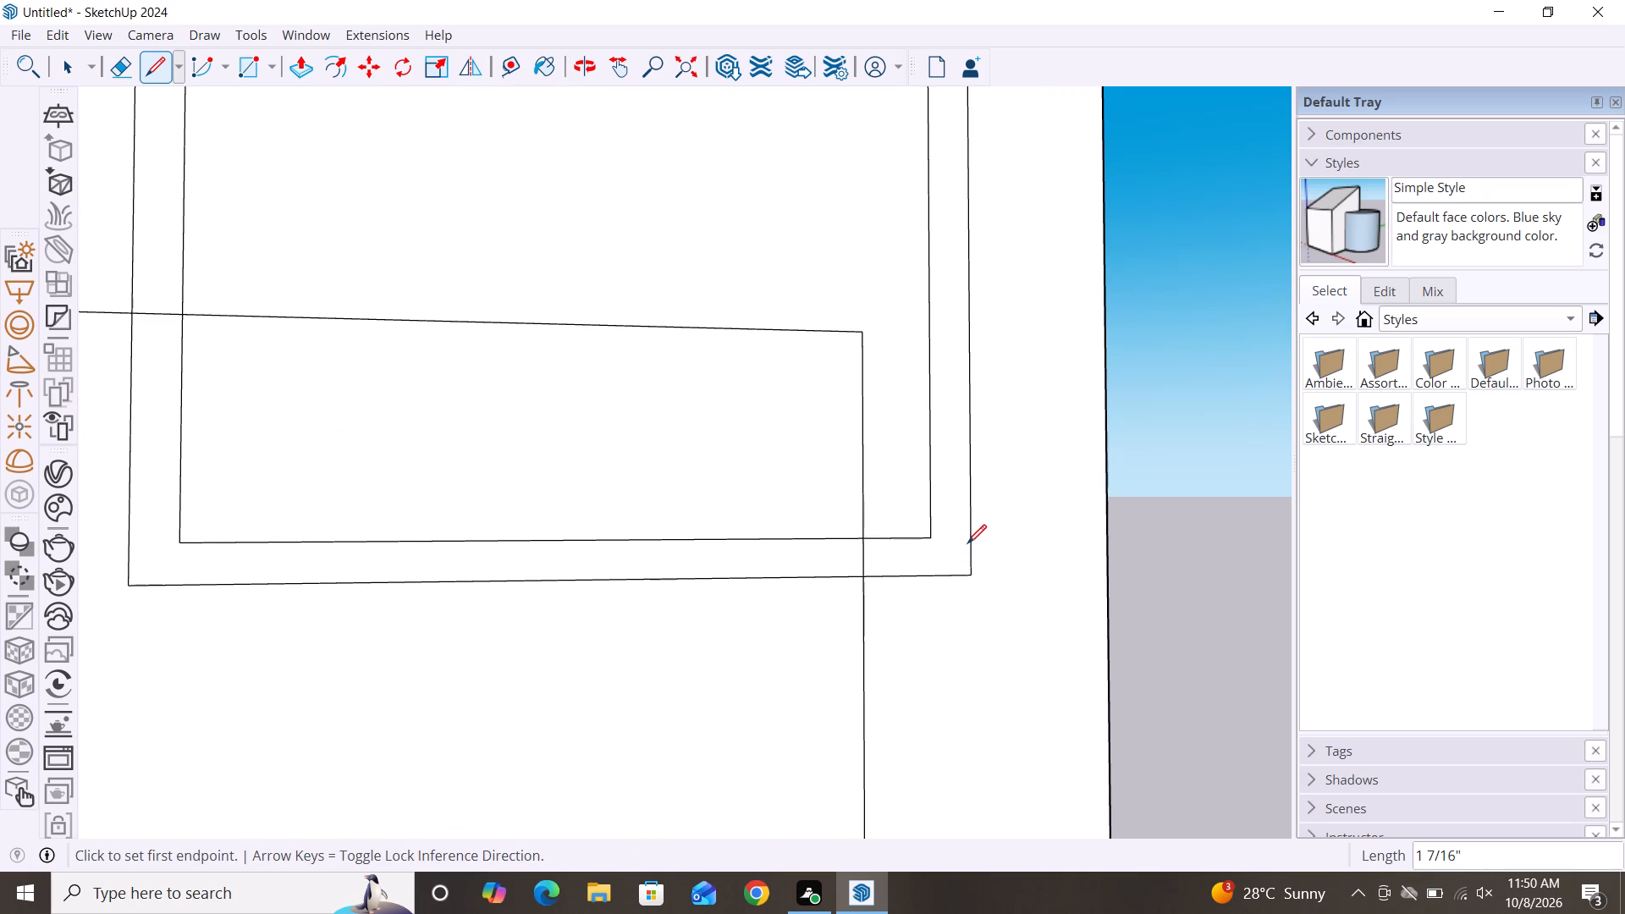
pyautogui.press('space')
# Push/Pull both faces of the border strip outward 5 1/4" to form a raised frame on the corner panel.
pyautogui.scroll(-7, 844, 525)
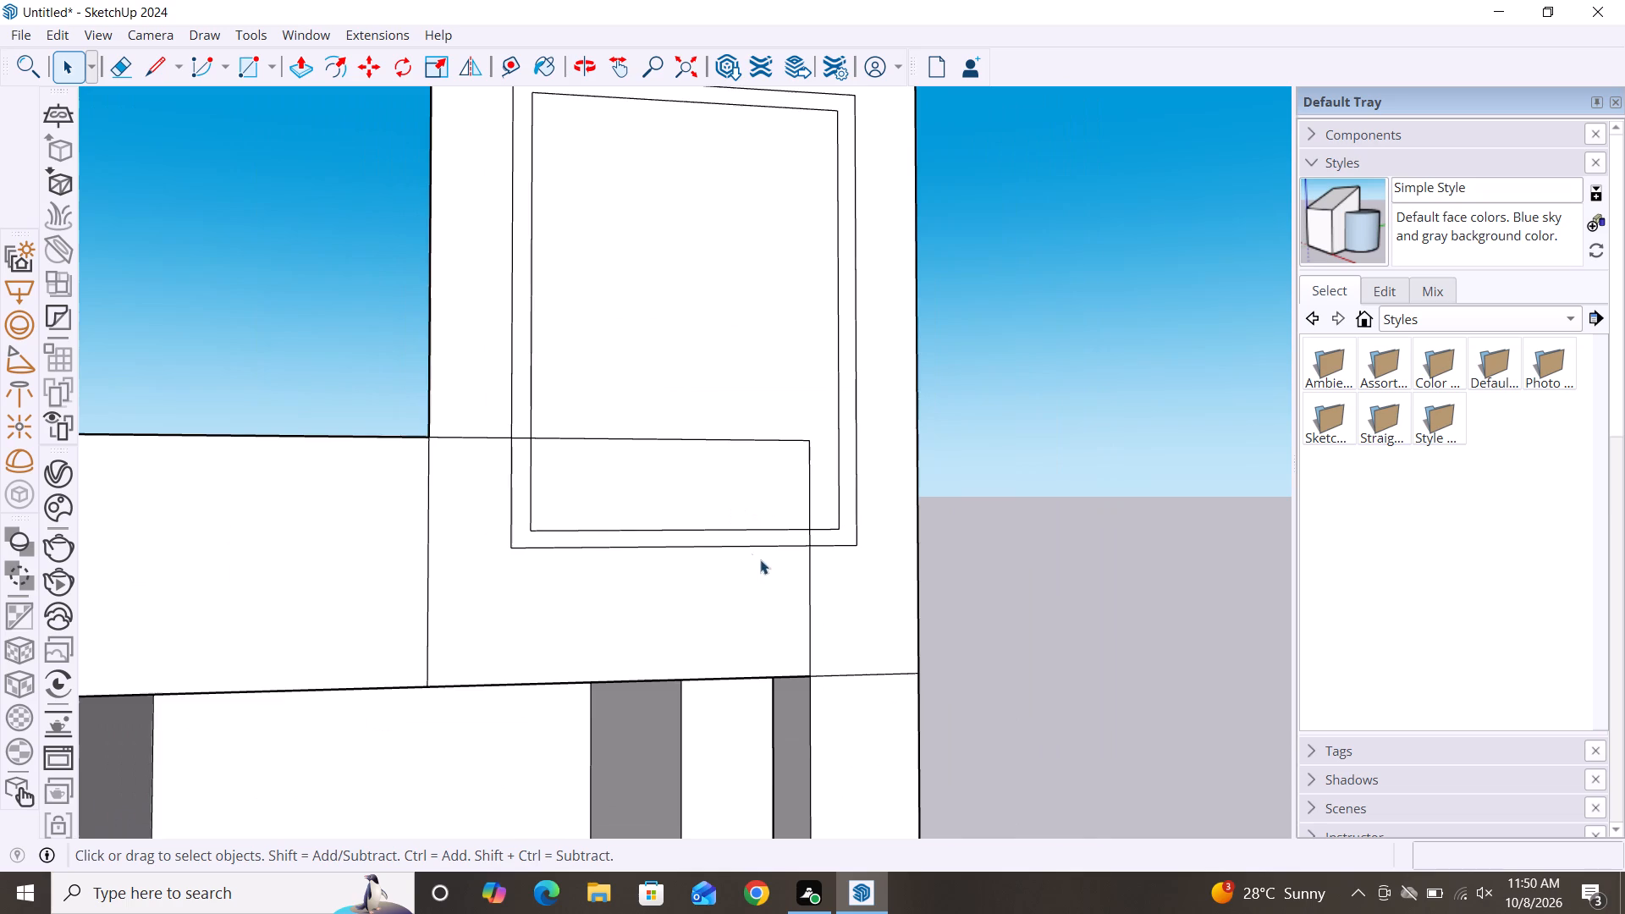
pyautogui.scroll(-5, 760, 559)
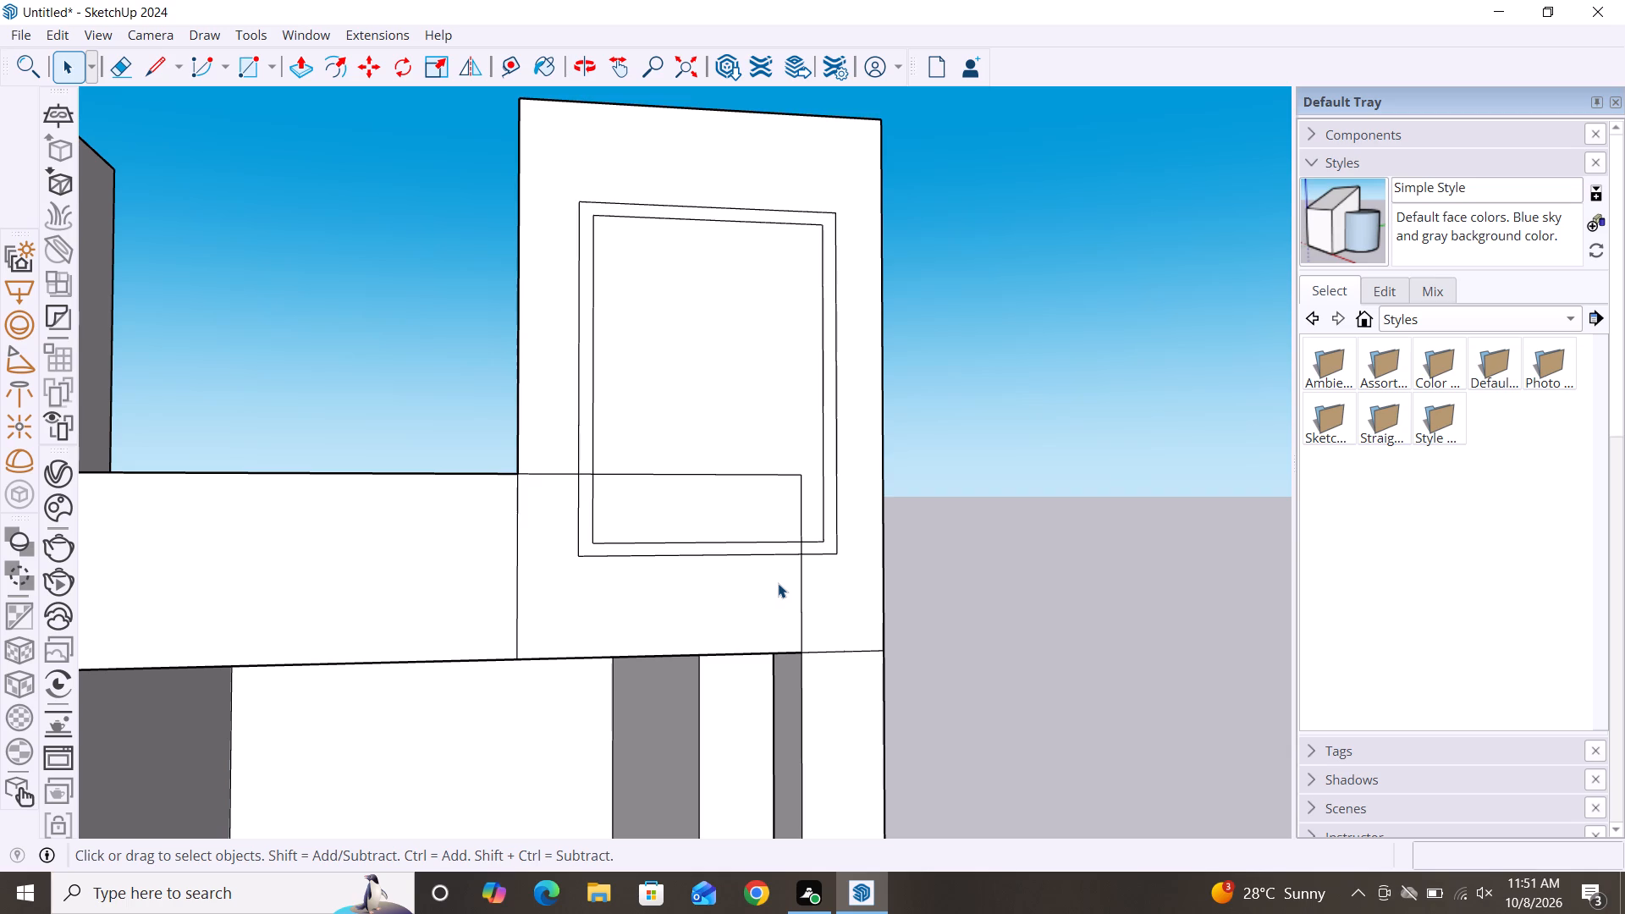
pyautogui.press('p')
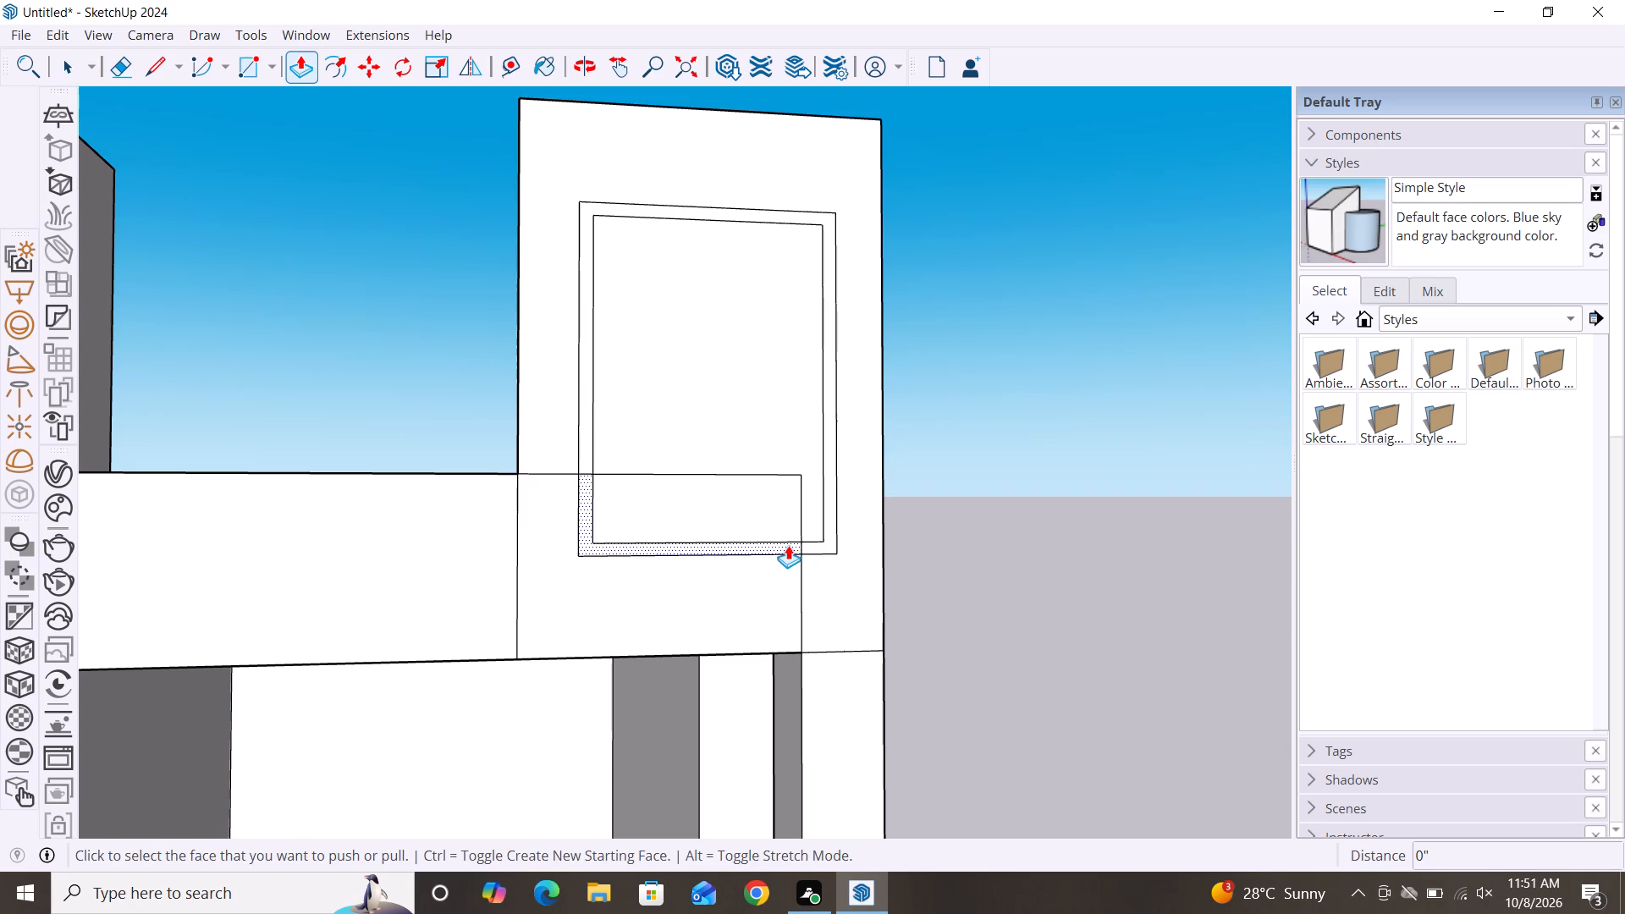
pyautogui.click(783, 545)
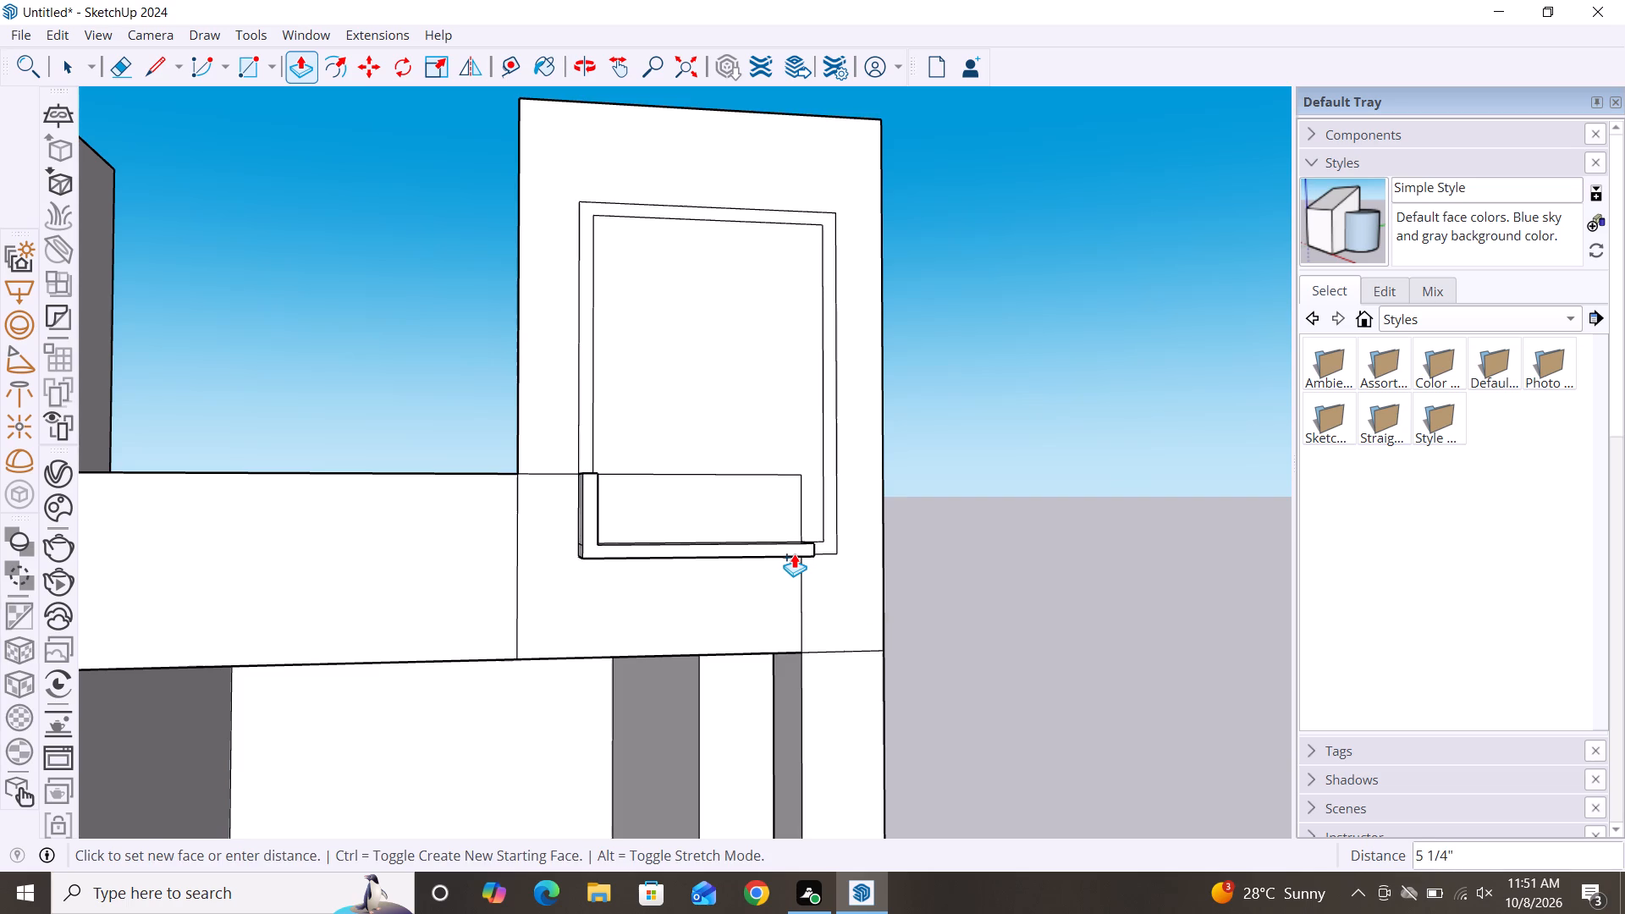
pyautogui.click(794, 553)
pyautogui.click(832, 544)
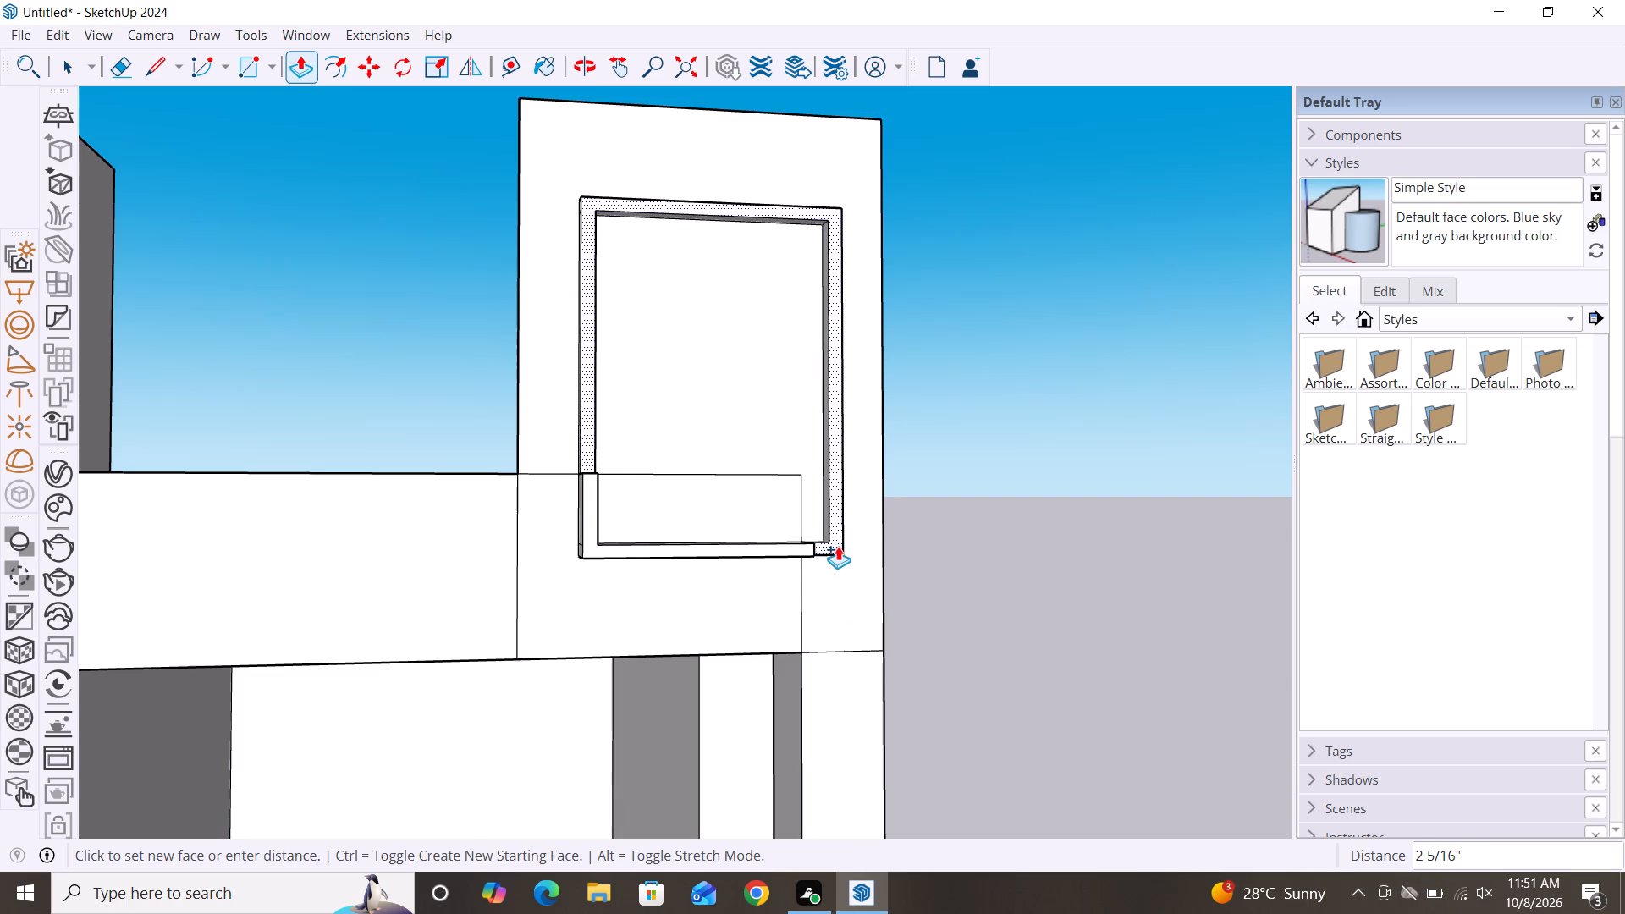
pyautogui.click(788, 553)
pyautogui.press('space')
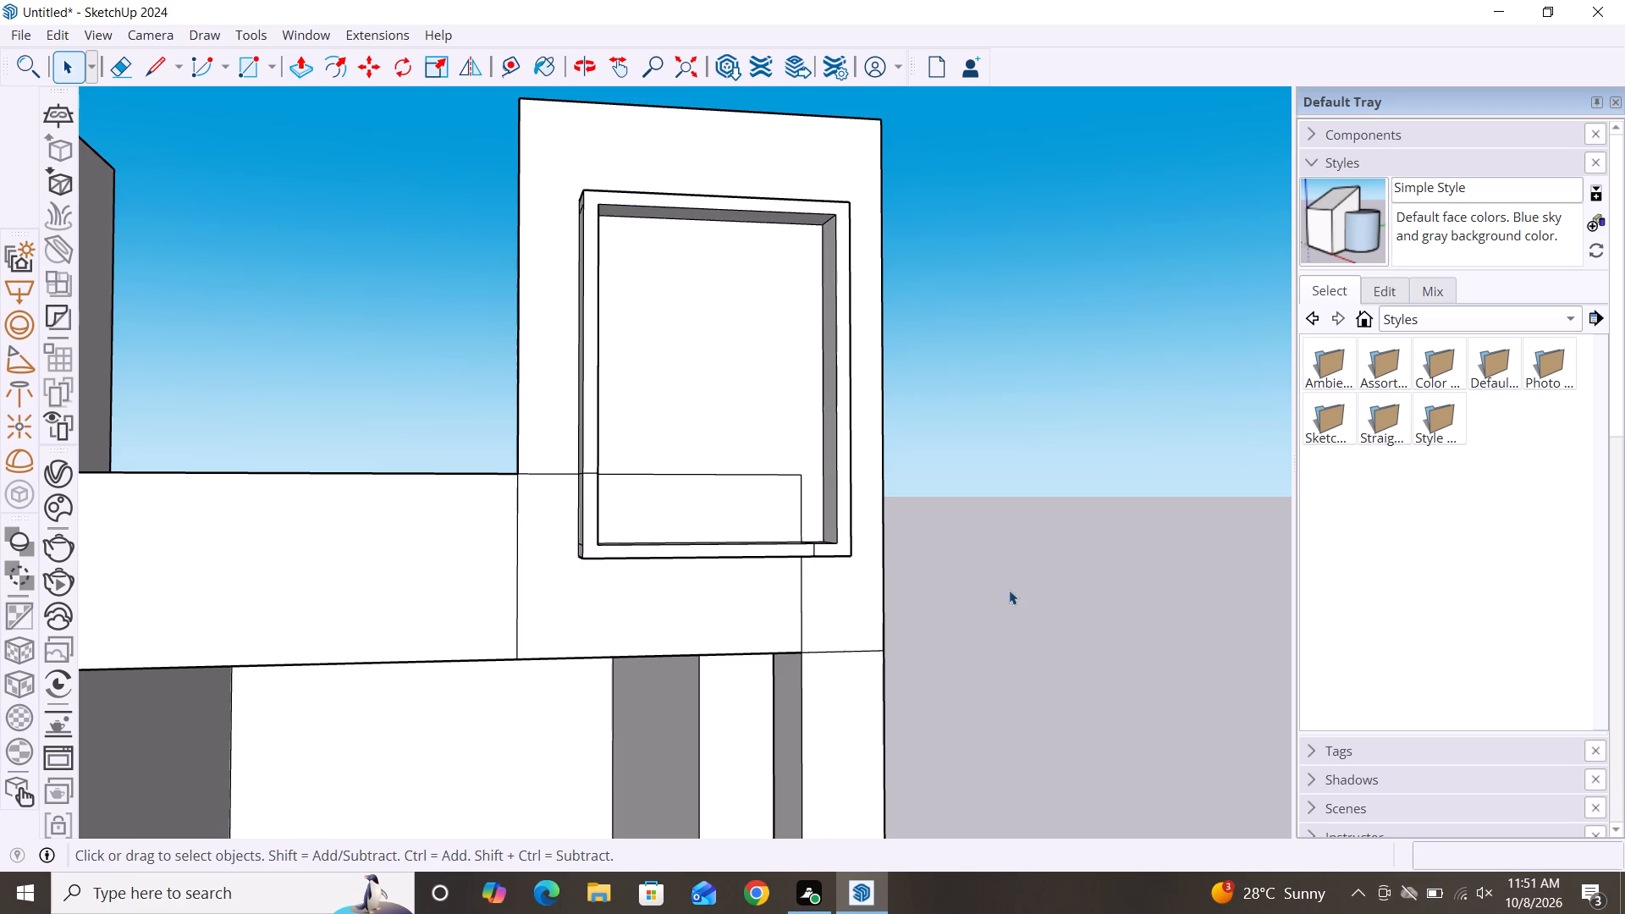
# Delete the two seam lines crossing the raised frame's front face, on its bottom bar and left bar.
pyautogui.scroll(7, 834, 556)
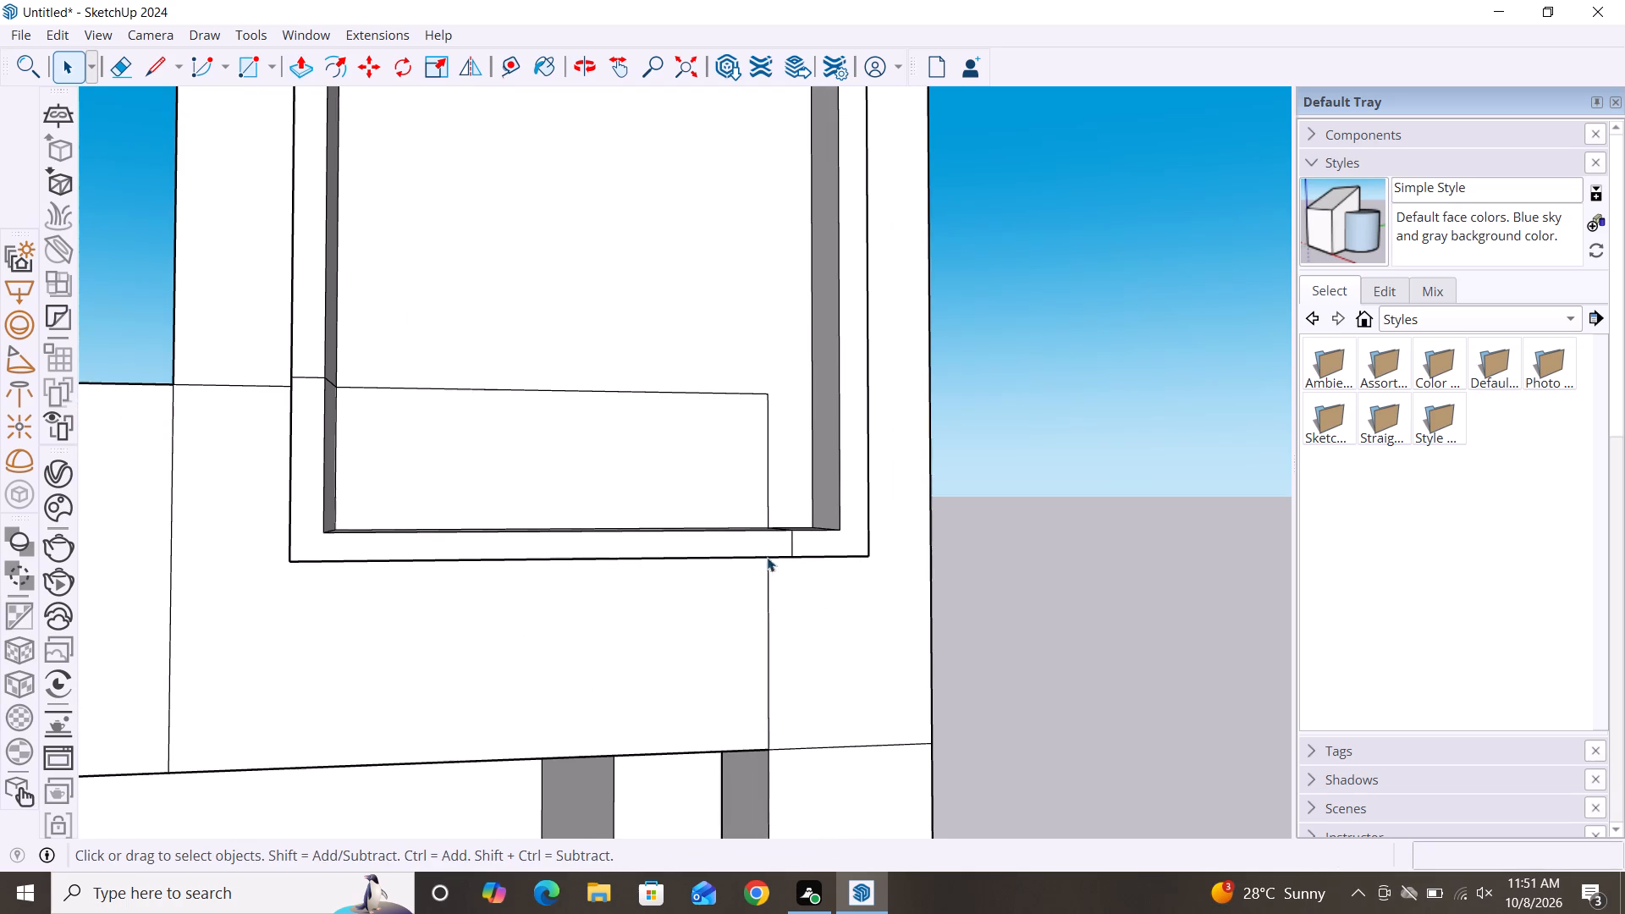
pyautogui.click(790, 547)
pyautogui.press('Delete')
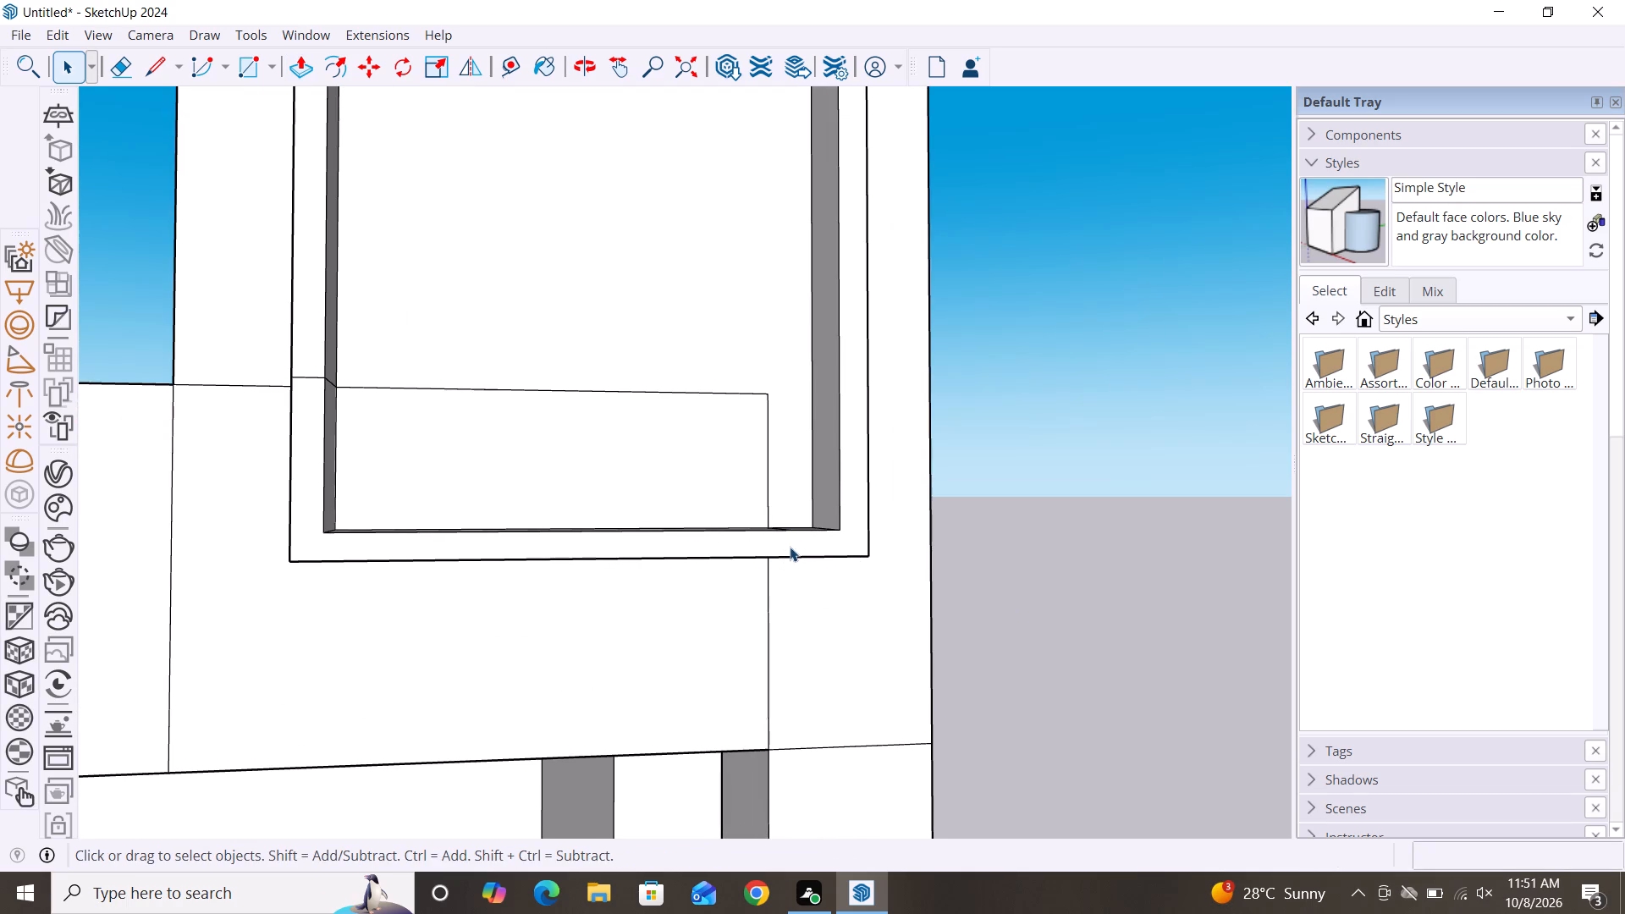
pyautogui.scroll(-8, 952, 498)
pyautogui.moveTo(888, 707); pyautogui.dragTo(700, 687, button='middle')
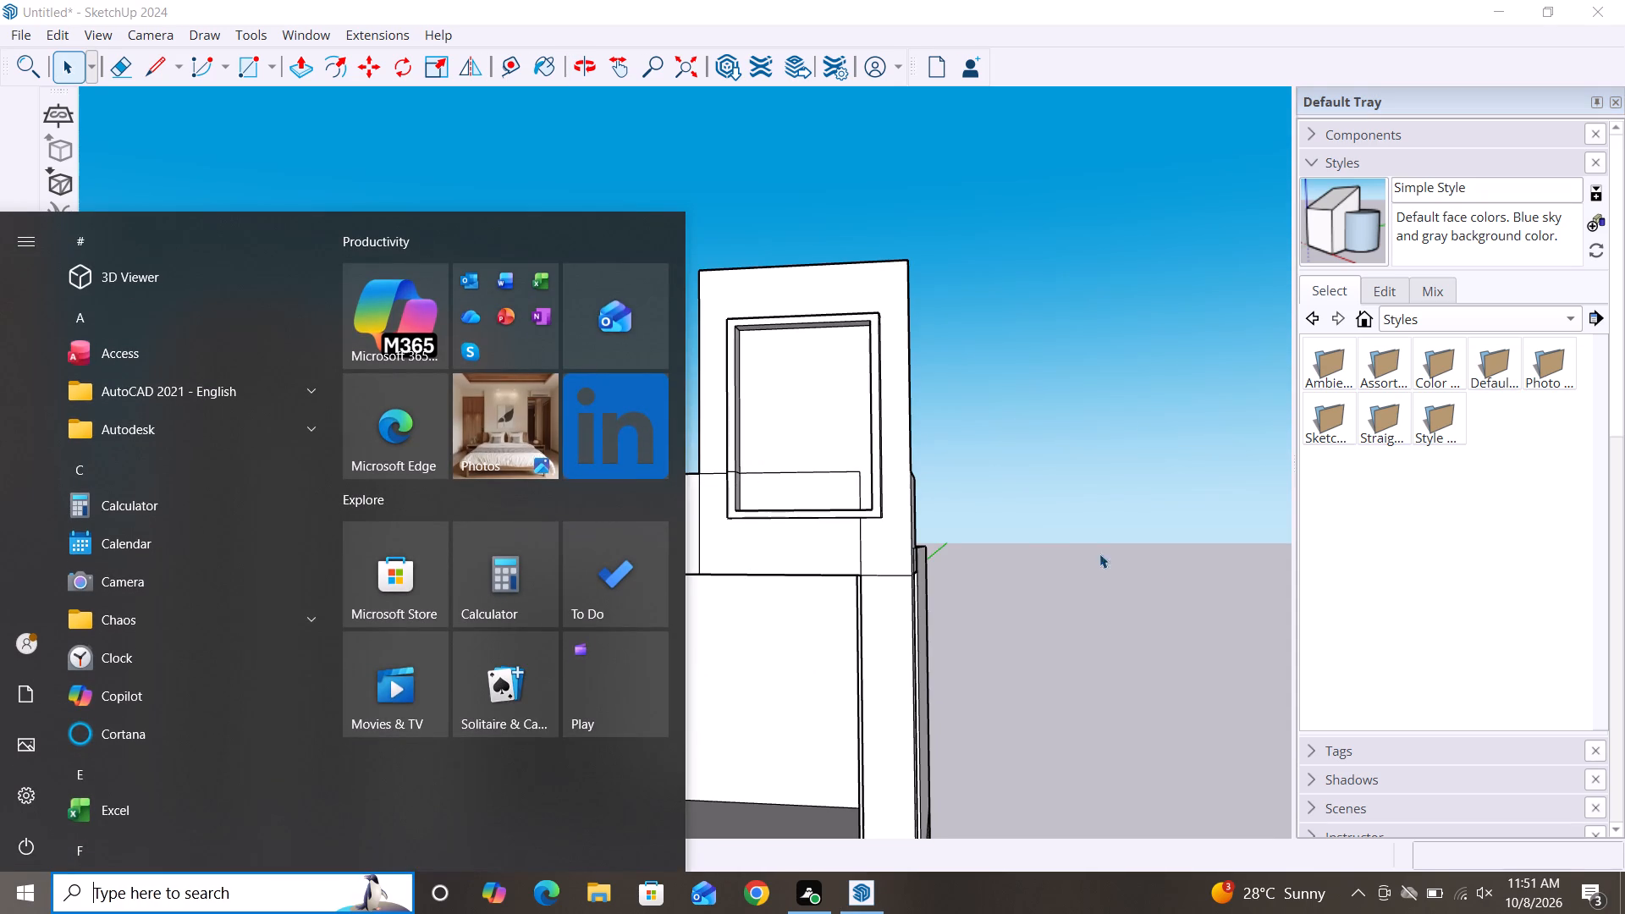
pyautogui.click(1176, 571)
pyautogui.keyDown('alt'); pyautogui.moveTo(812, 620); pyautogui.dragTo(956, 661, button='middle'); pyautogui.keyUp('alt')
pyautogui.scroll(7, 830, 509)
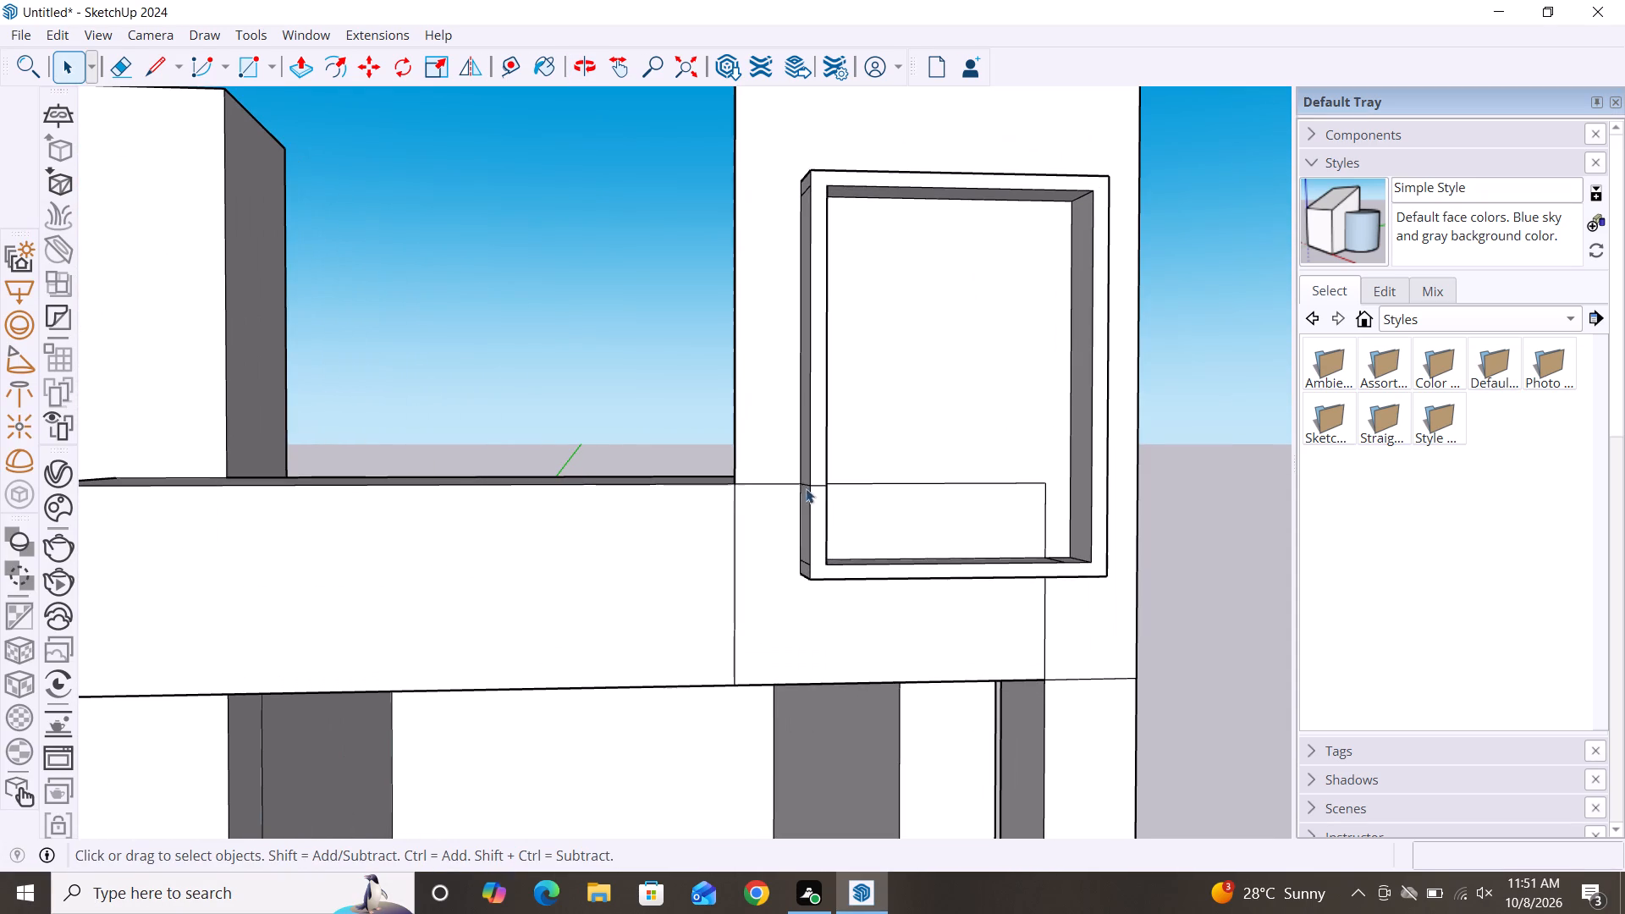
pyautogui.click(819, 486)
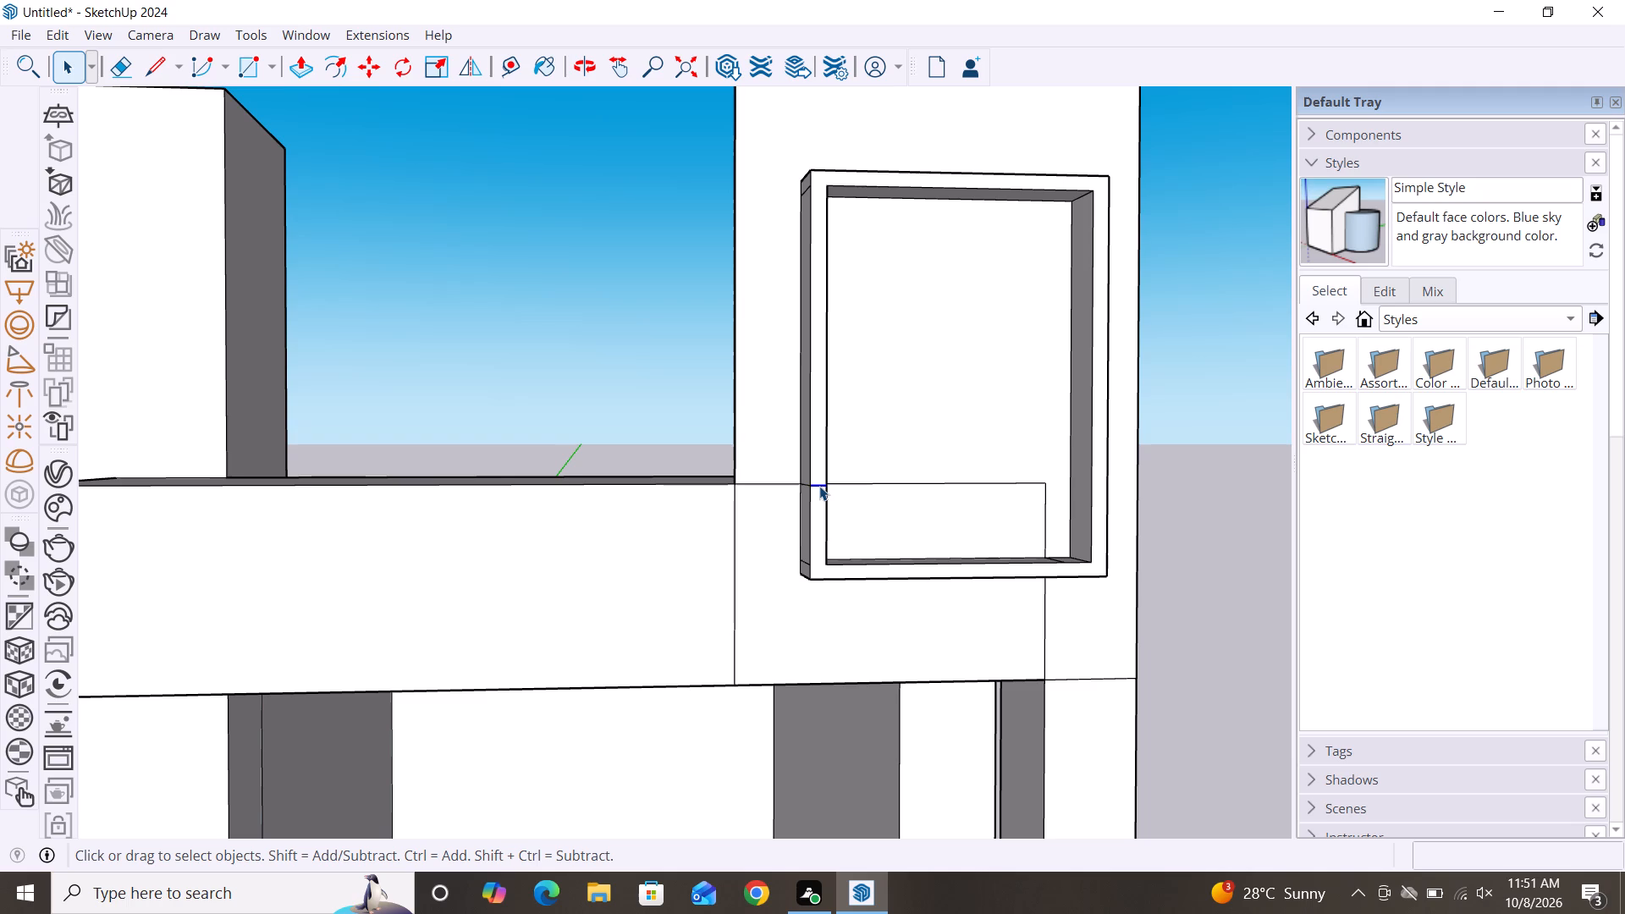
pyautogui.press('Delete')
# Delete the middle and lower seam lines on the outer left side of the raised frame.
pyautogui.moveTo(796, 519); pyautogui.dragTo(862, 555, button='middle')
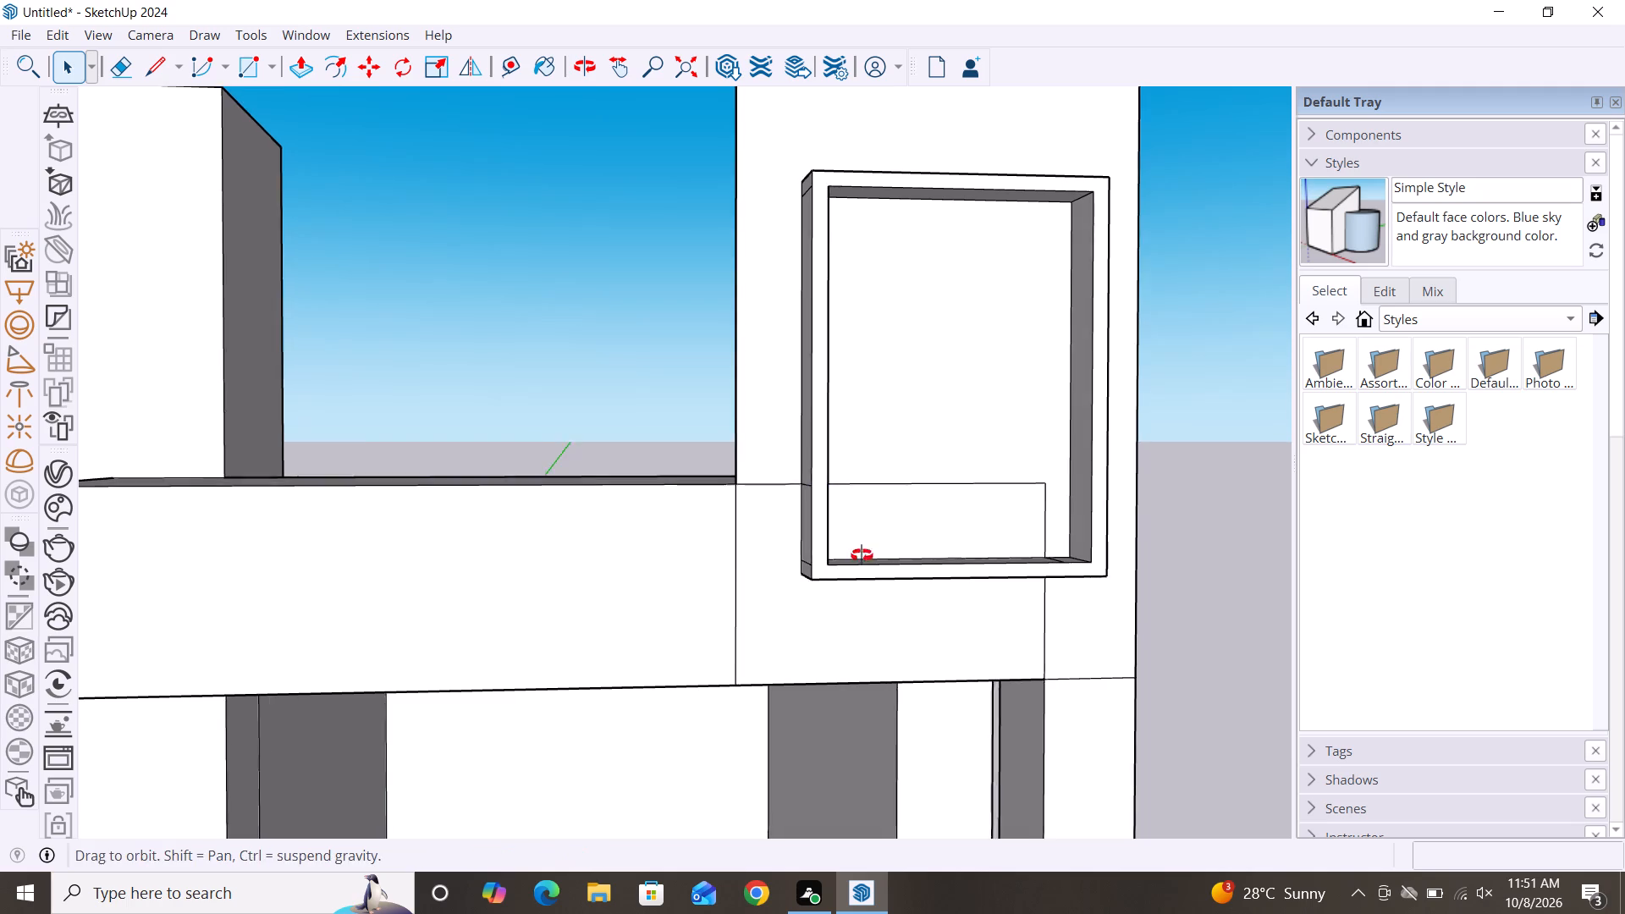
pyautogui.moveTo(862, 555); pyautogui.dragTo(924, 559, button='middle')
pyautogui.click(837, 493)
pyautogui.press('Delete')
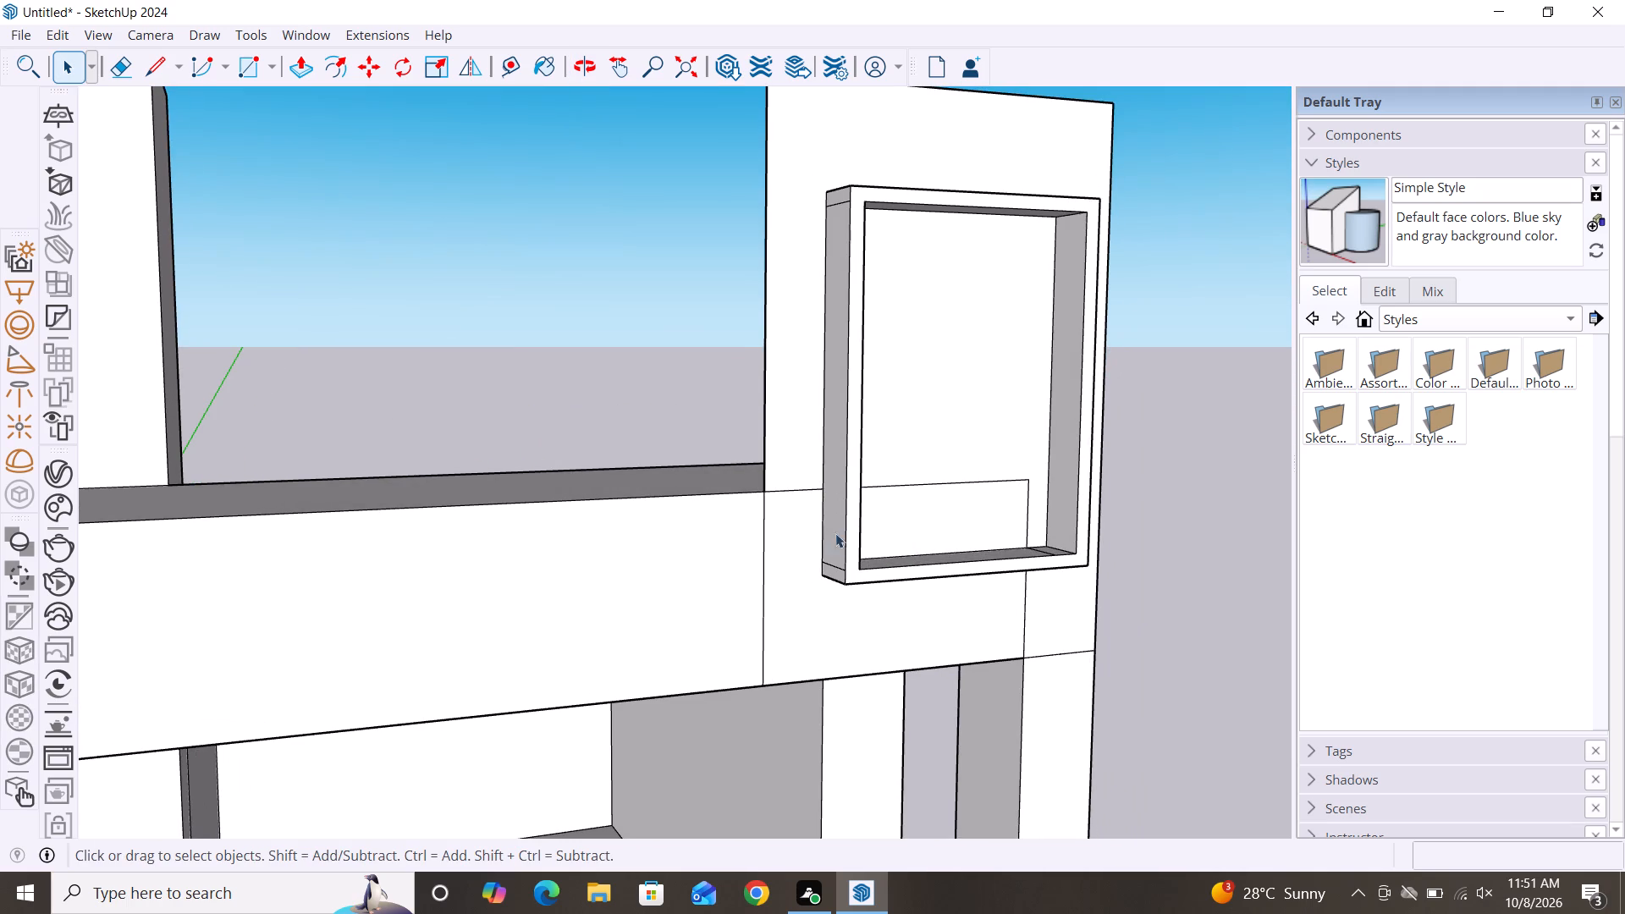
pyautogui.click(835, 568)
pyautogui.press('Delete')
pyautogui.moveTo(1046, 669); pyautogui.dragTo(841, 636, button='middle')
pyautogui.scroll(-6, 853, 427)
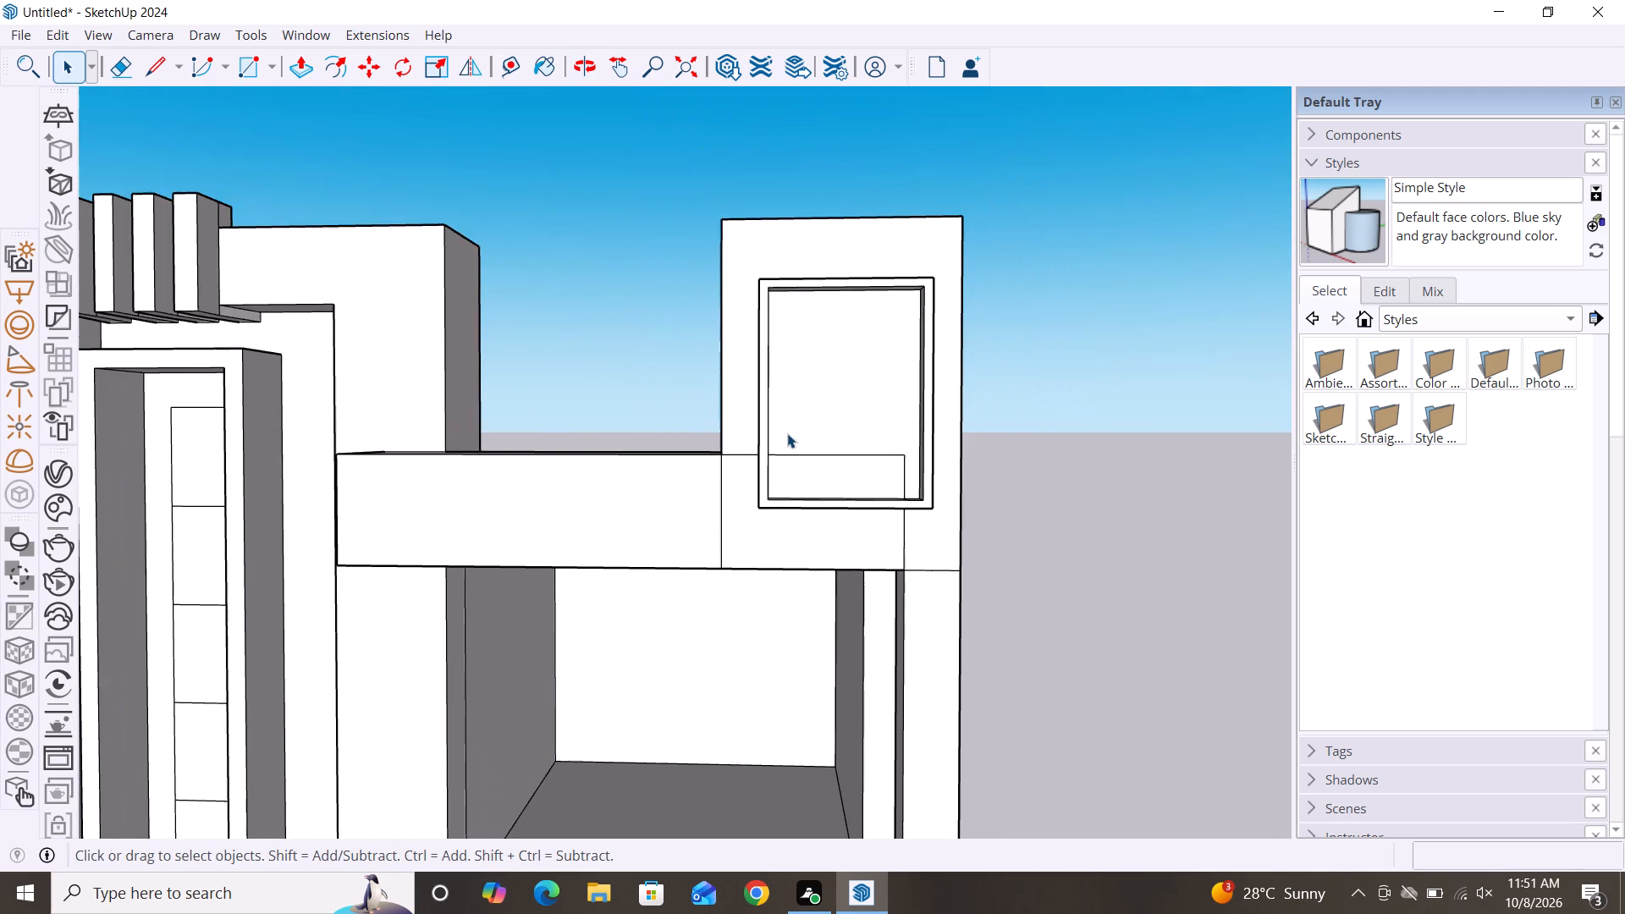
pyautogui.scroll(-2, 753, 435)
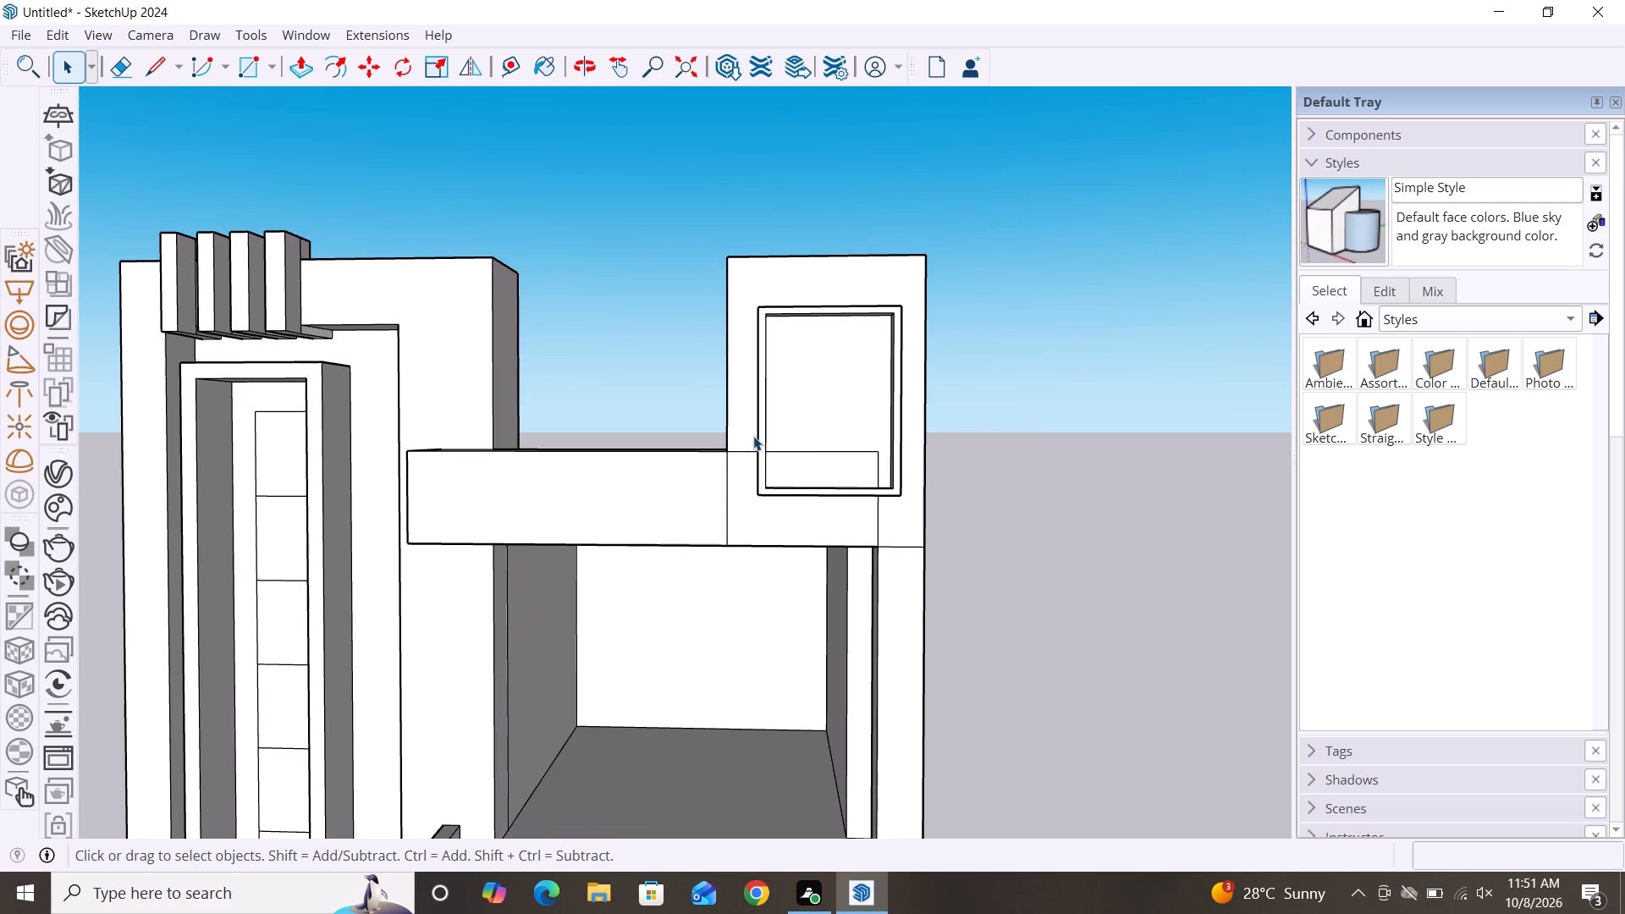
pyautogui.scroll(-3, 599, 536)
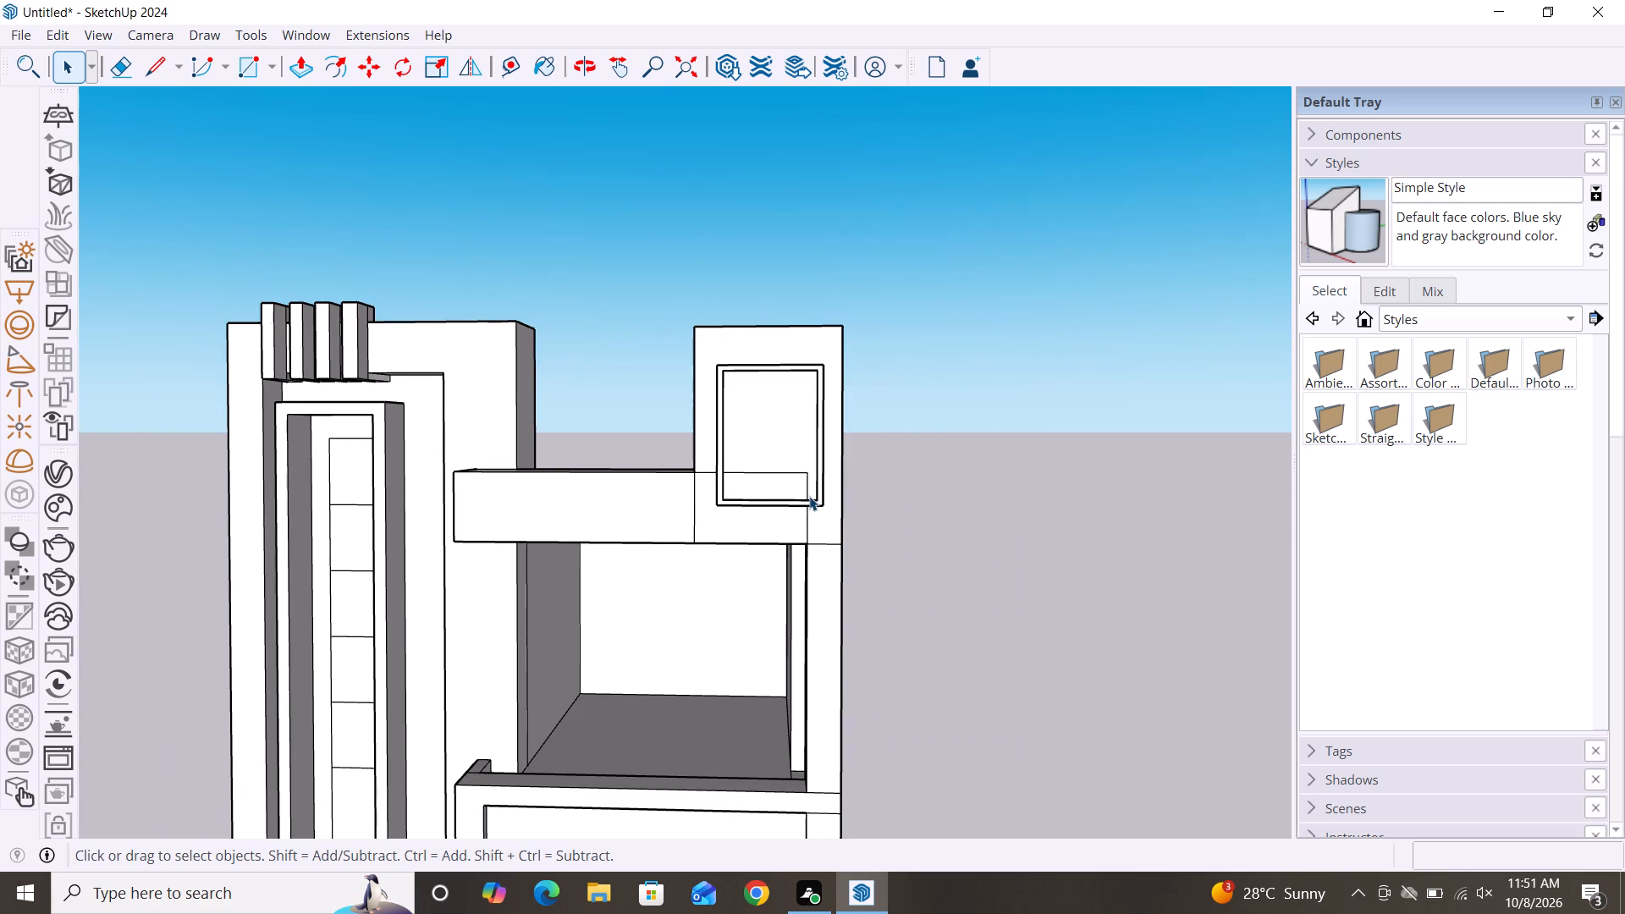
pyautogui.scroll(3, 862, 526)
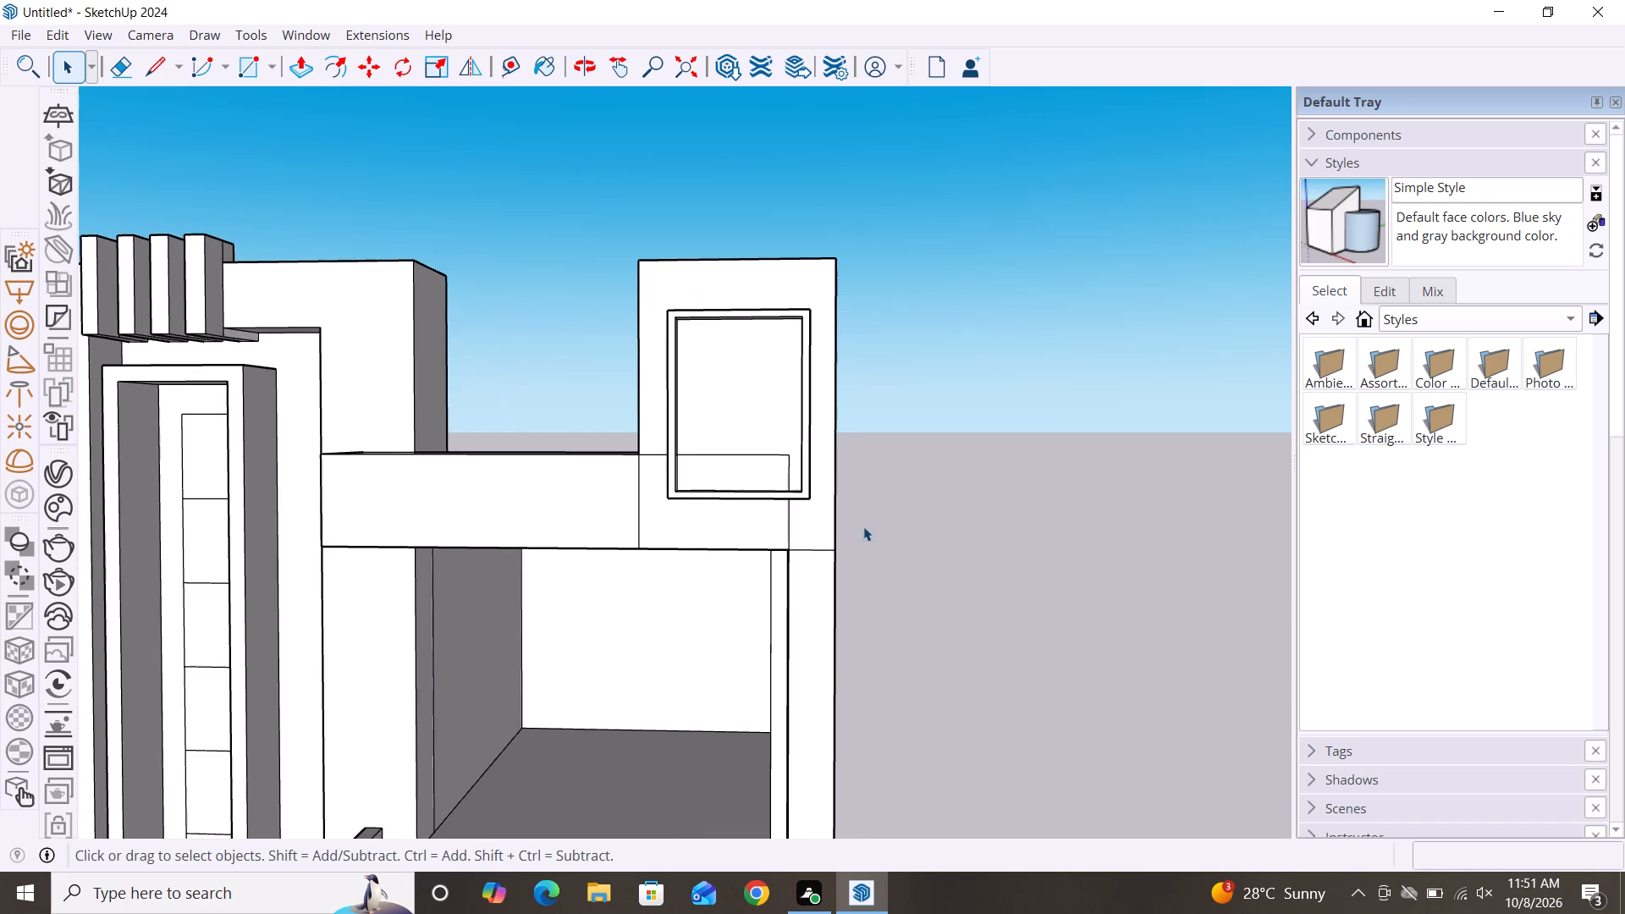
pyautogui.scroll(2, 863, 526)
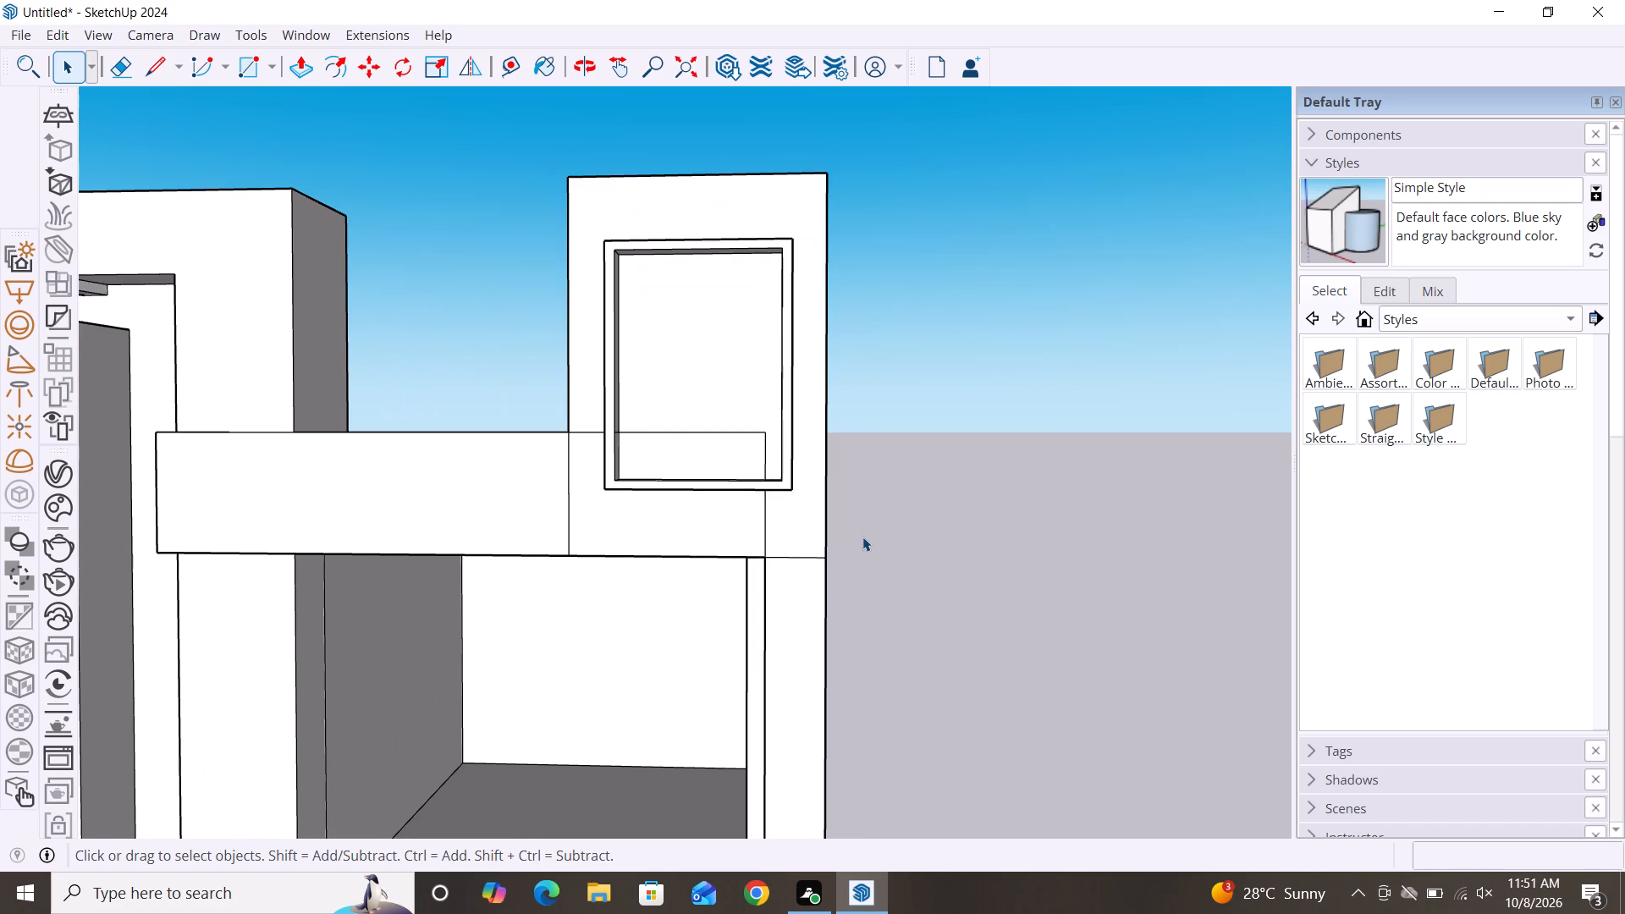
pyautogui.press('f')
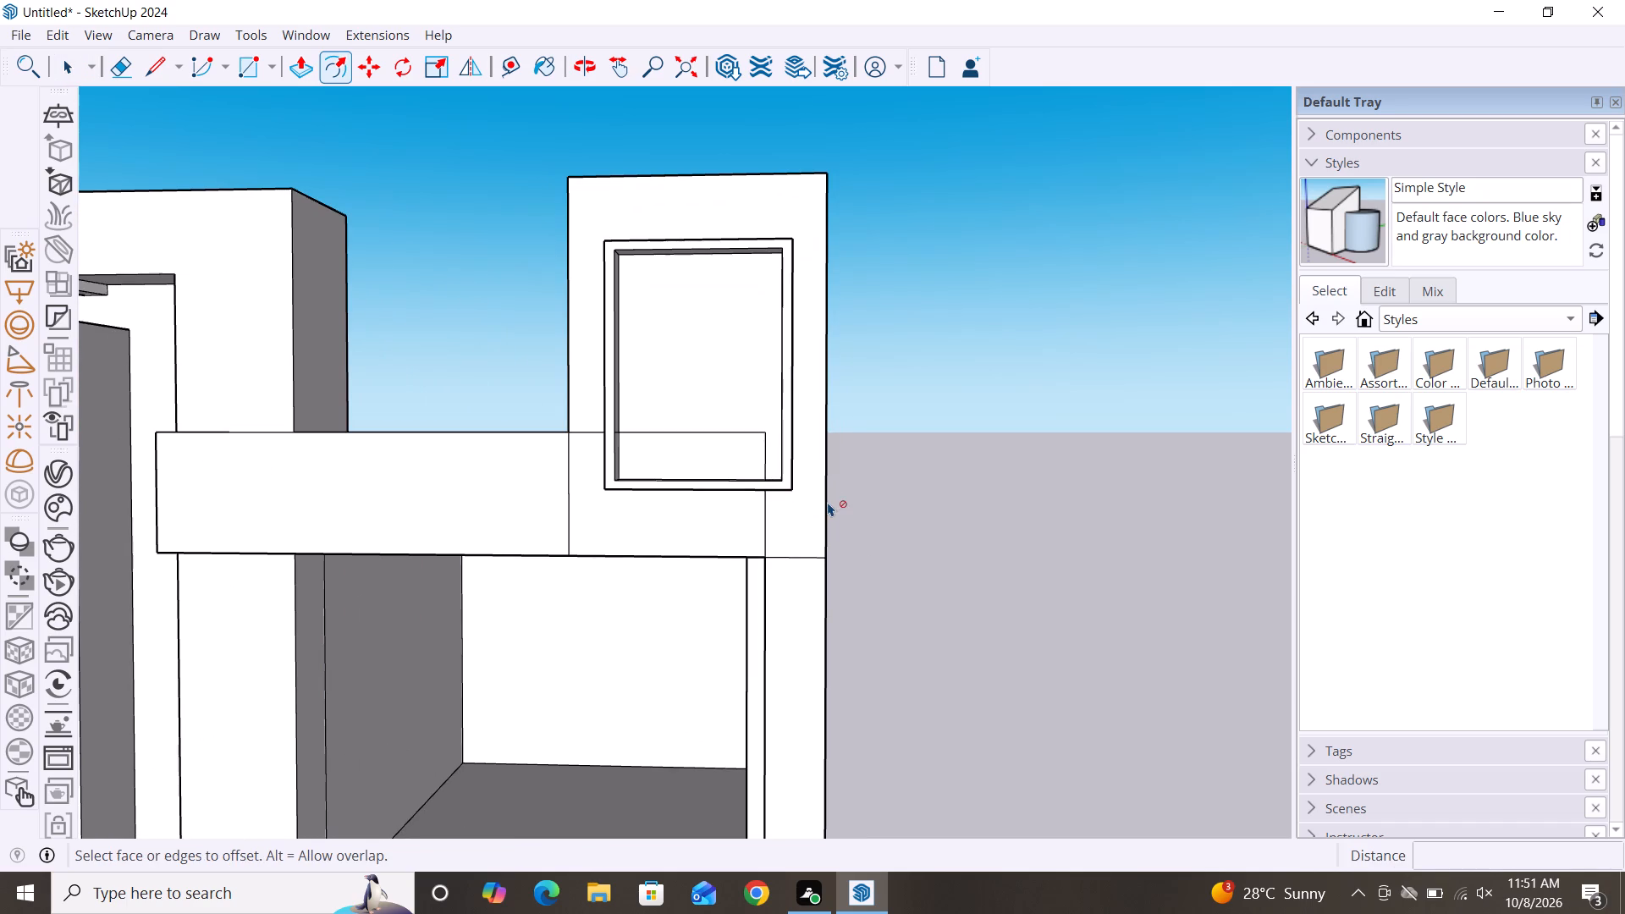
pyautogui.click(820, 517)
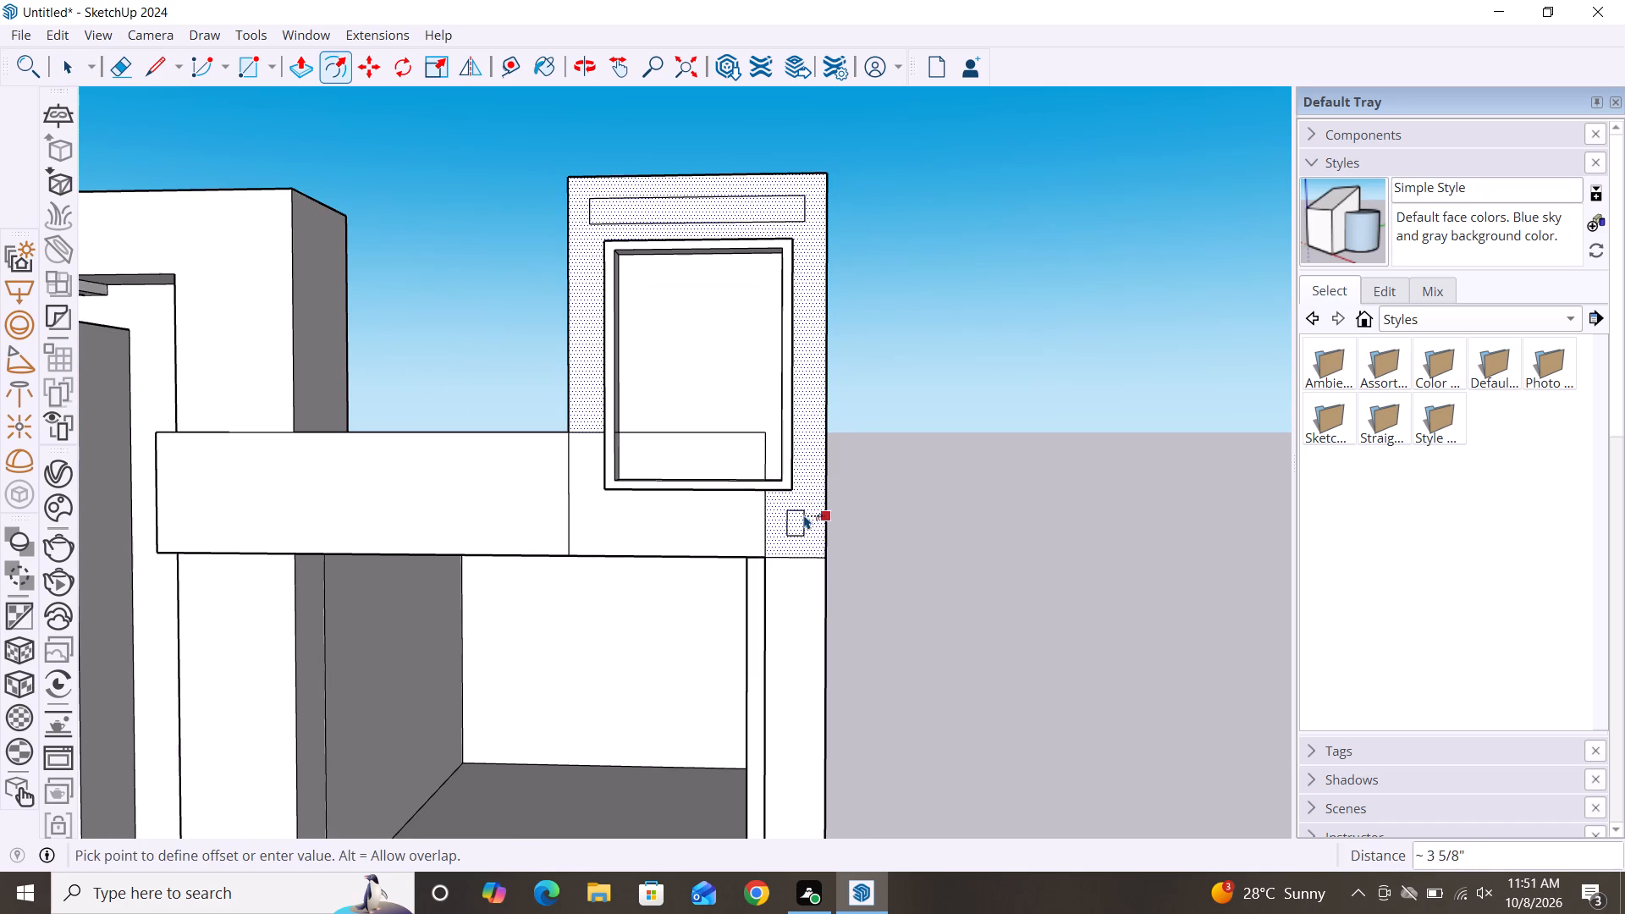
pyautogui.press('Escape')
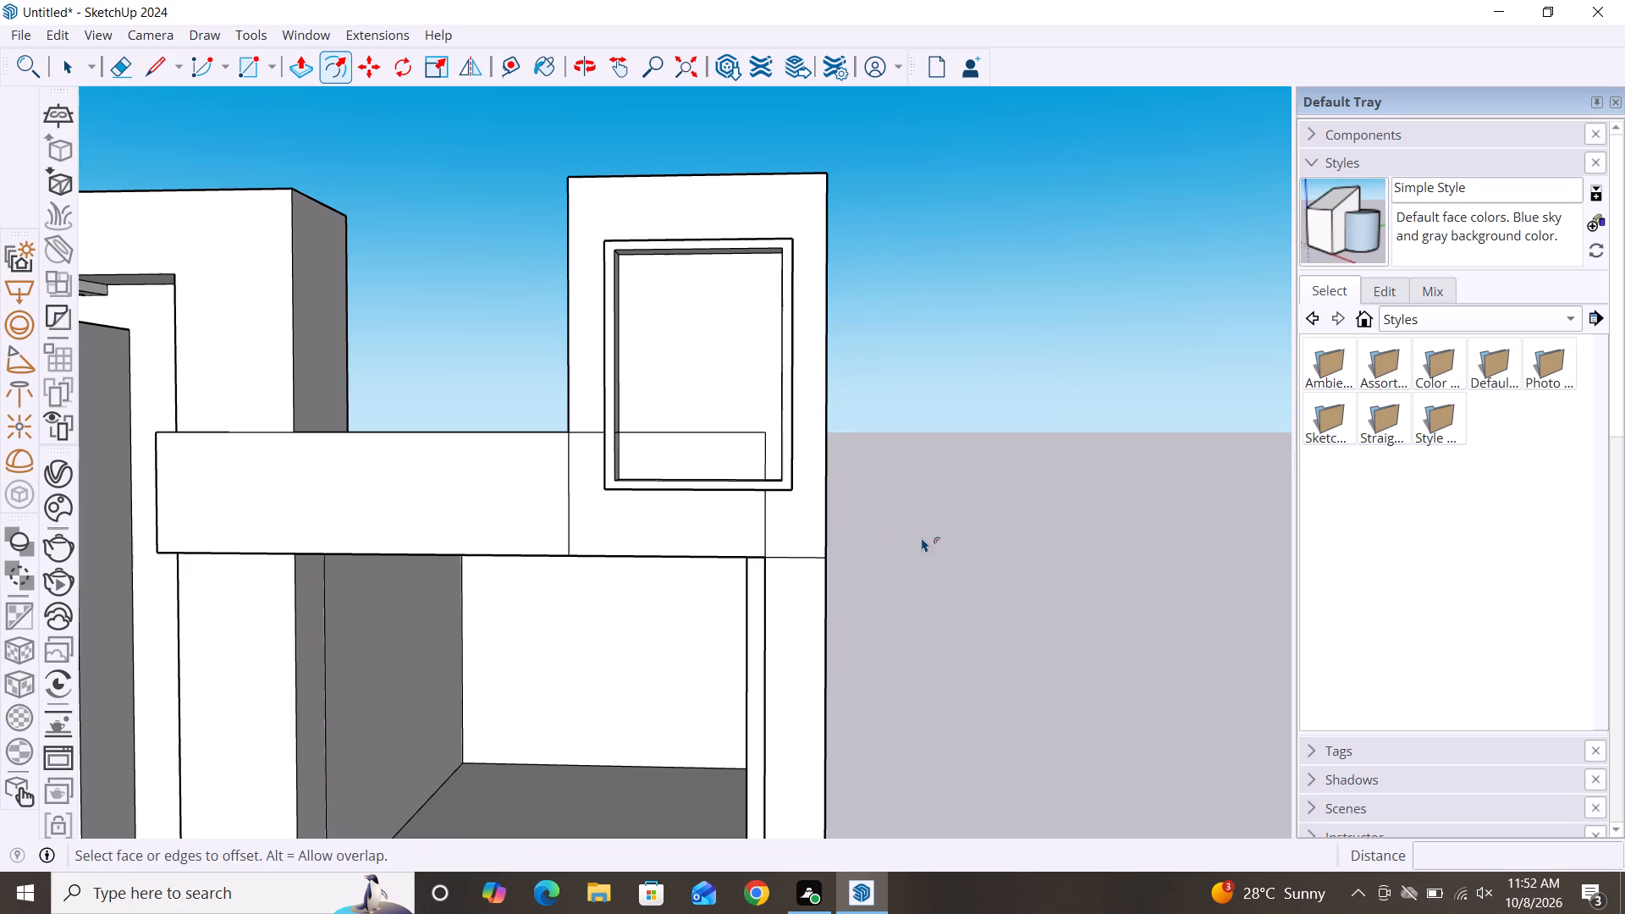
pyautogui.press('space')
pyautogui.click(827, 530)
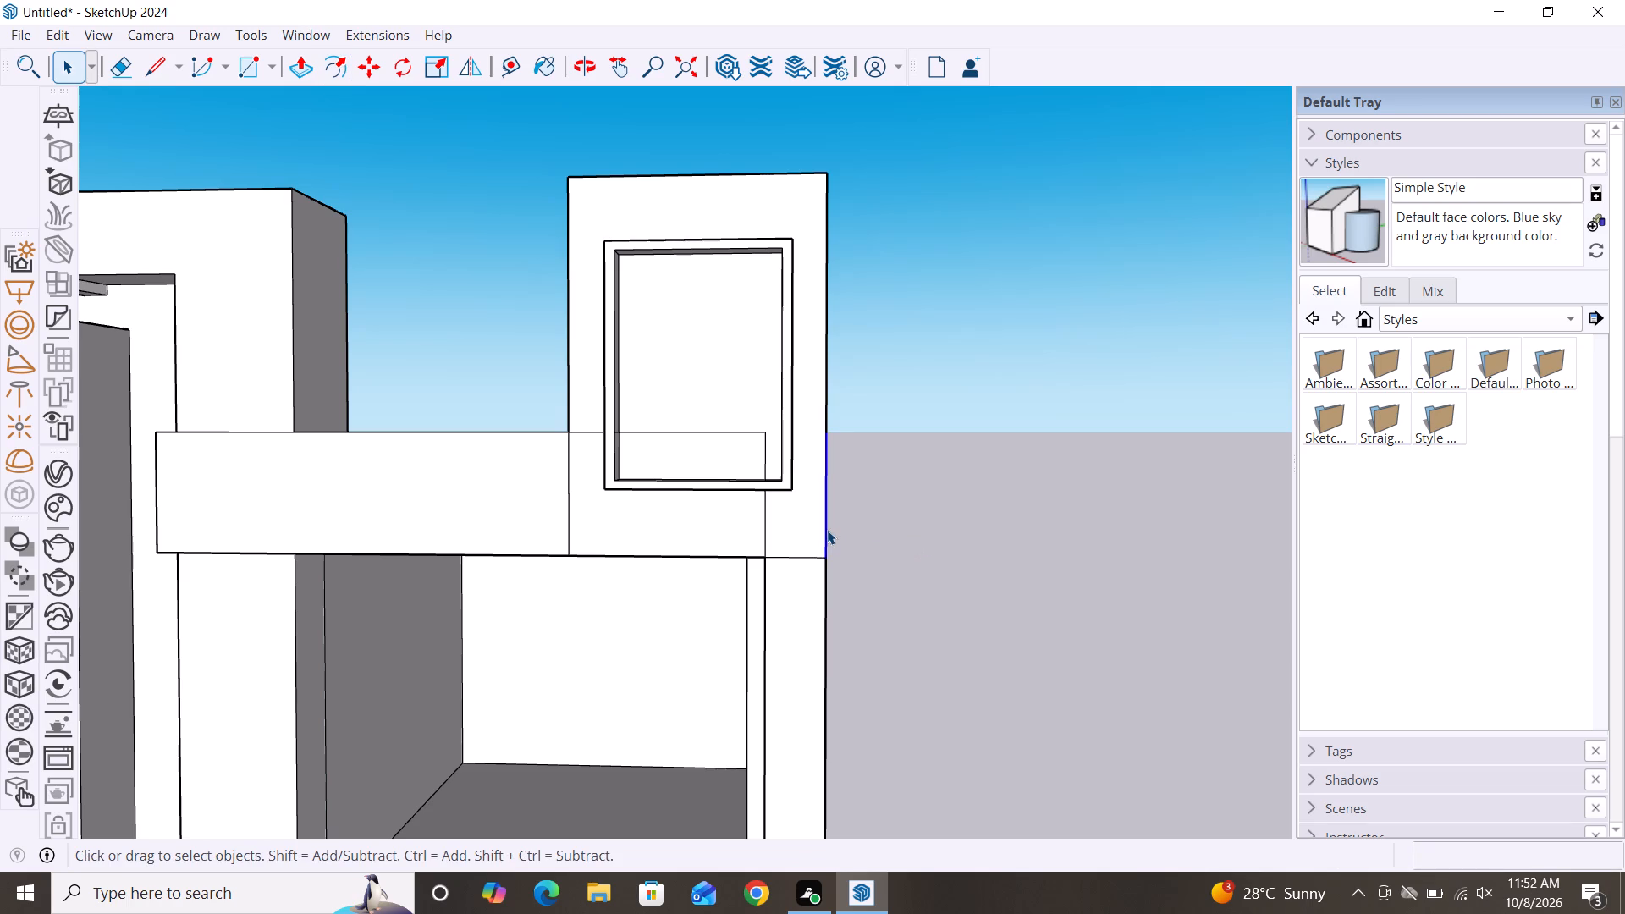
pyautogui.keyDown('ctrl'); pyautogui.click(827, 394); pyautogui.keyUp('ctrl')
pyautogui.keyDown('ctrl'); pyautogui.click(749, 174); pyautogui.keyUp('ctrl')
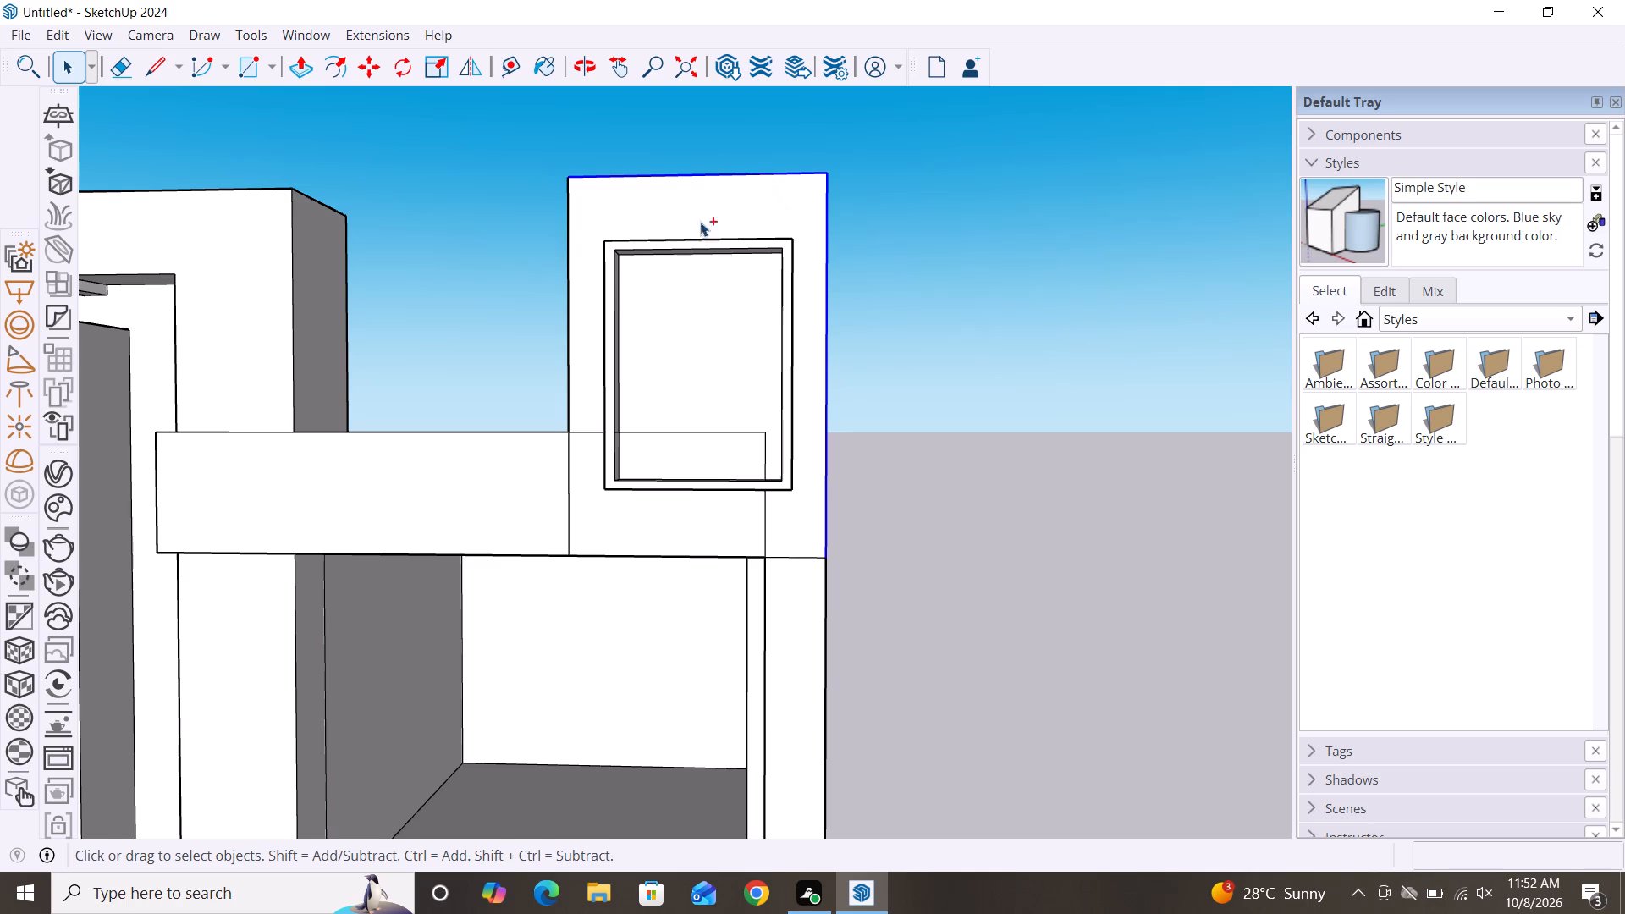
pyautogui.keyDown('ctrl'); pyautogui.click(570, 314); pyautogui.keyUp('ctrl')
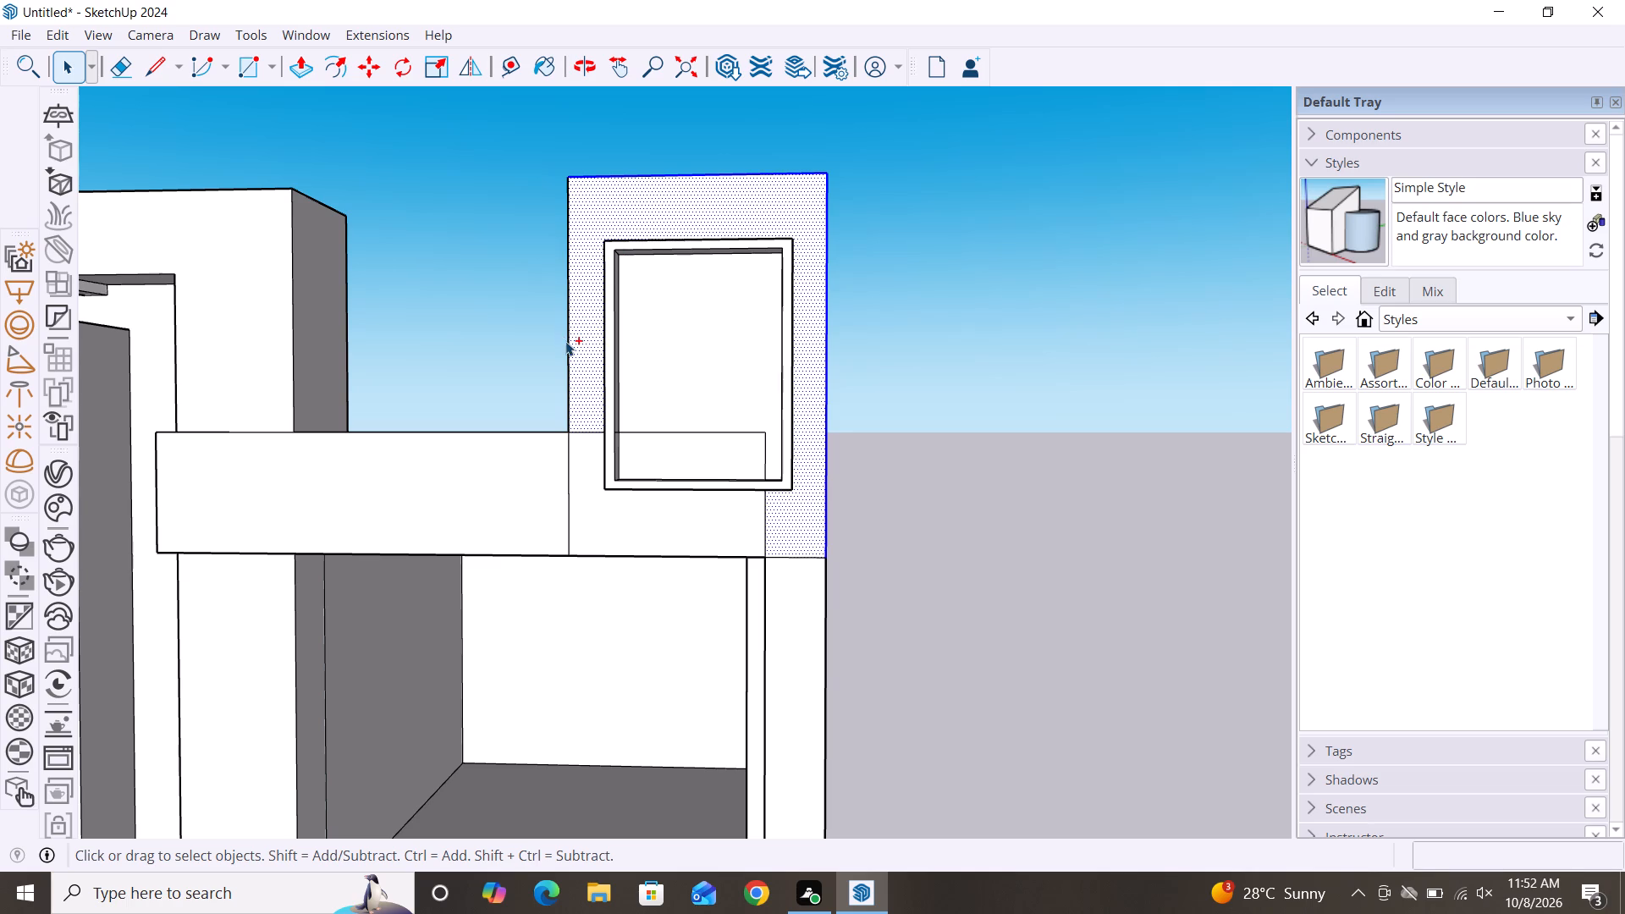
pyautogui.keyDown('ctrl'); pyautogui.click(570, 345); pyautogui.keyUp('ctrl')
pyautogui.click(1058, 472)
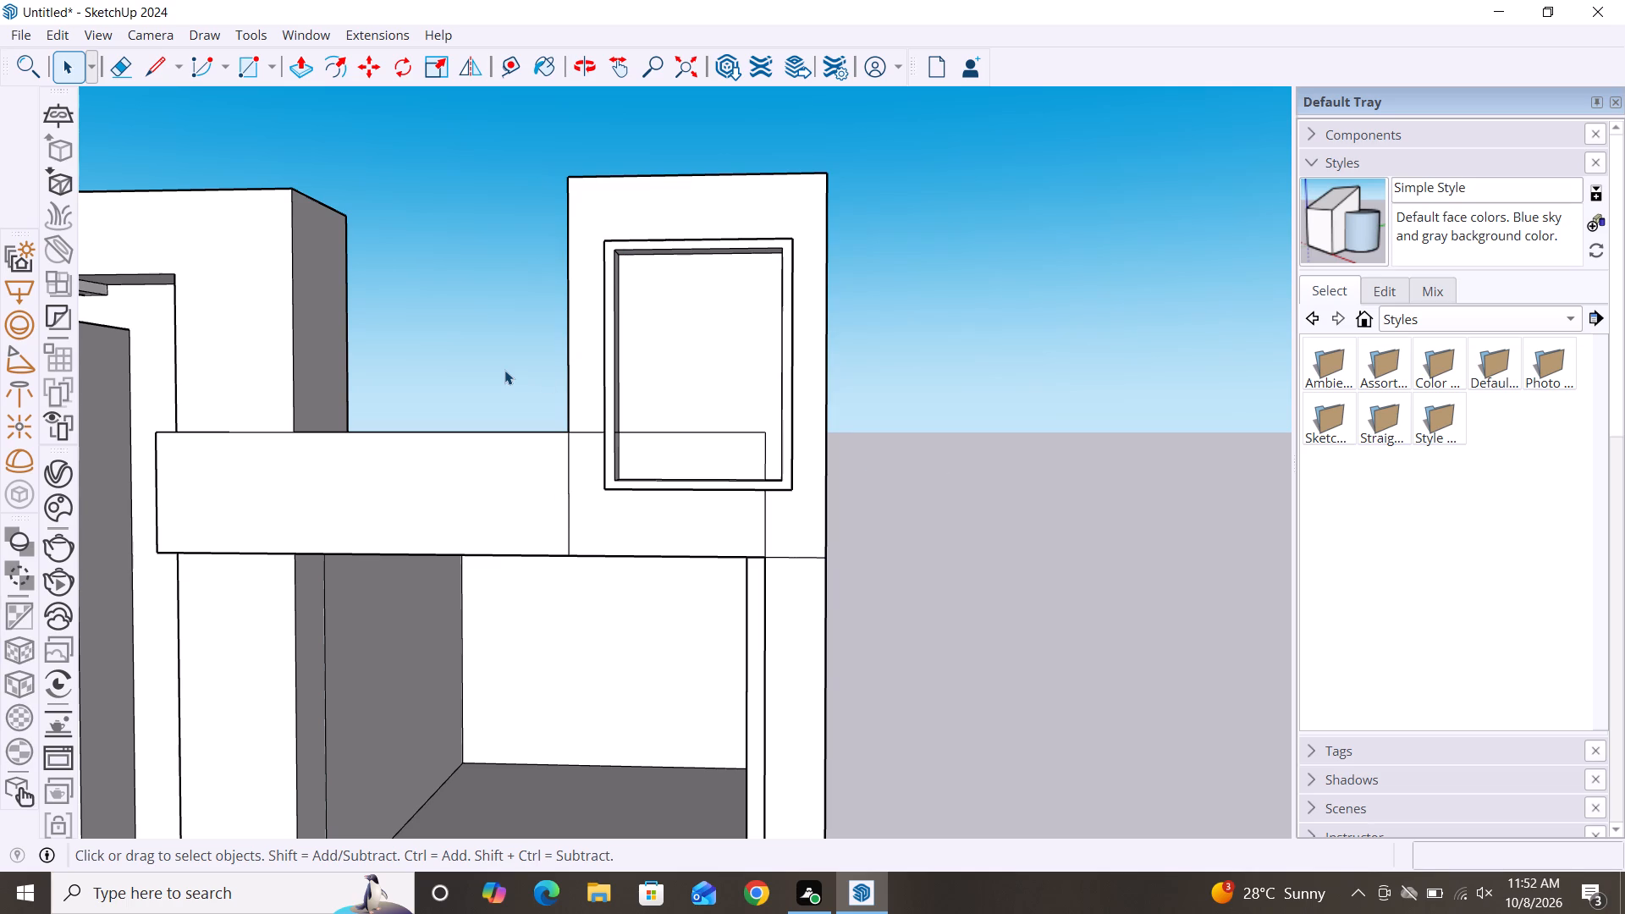
# Copy the bottom edge segments of the corner panel upward about 2 1/16" to form an inner border line.
pyautogui.keyDown('ctrl'); pyautogui.click(653, 555); pyautogui.keyUp('ctrl')
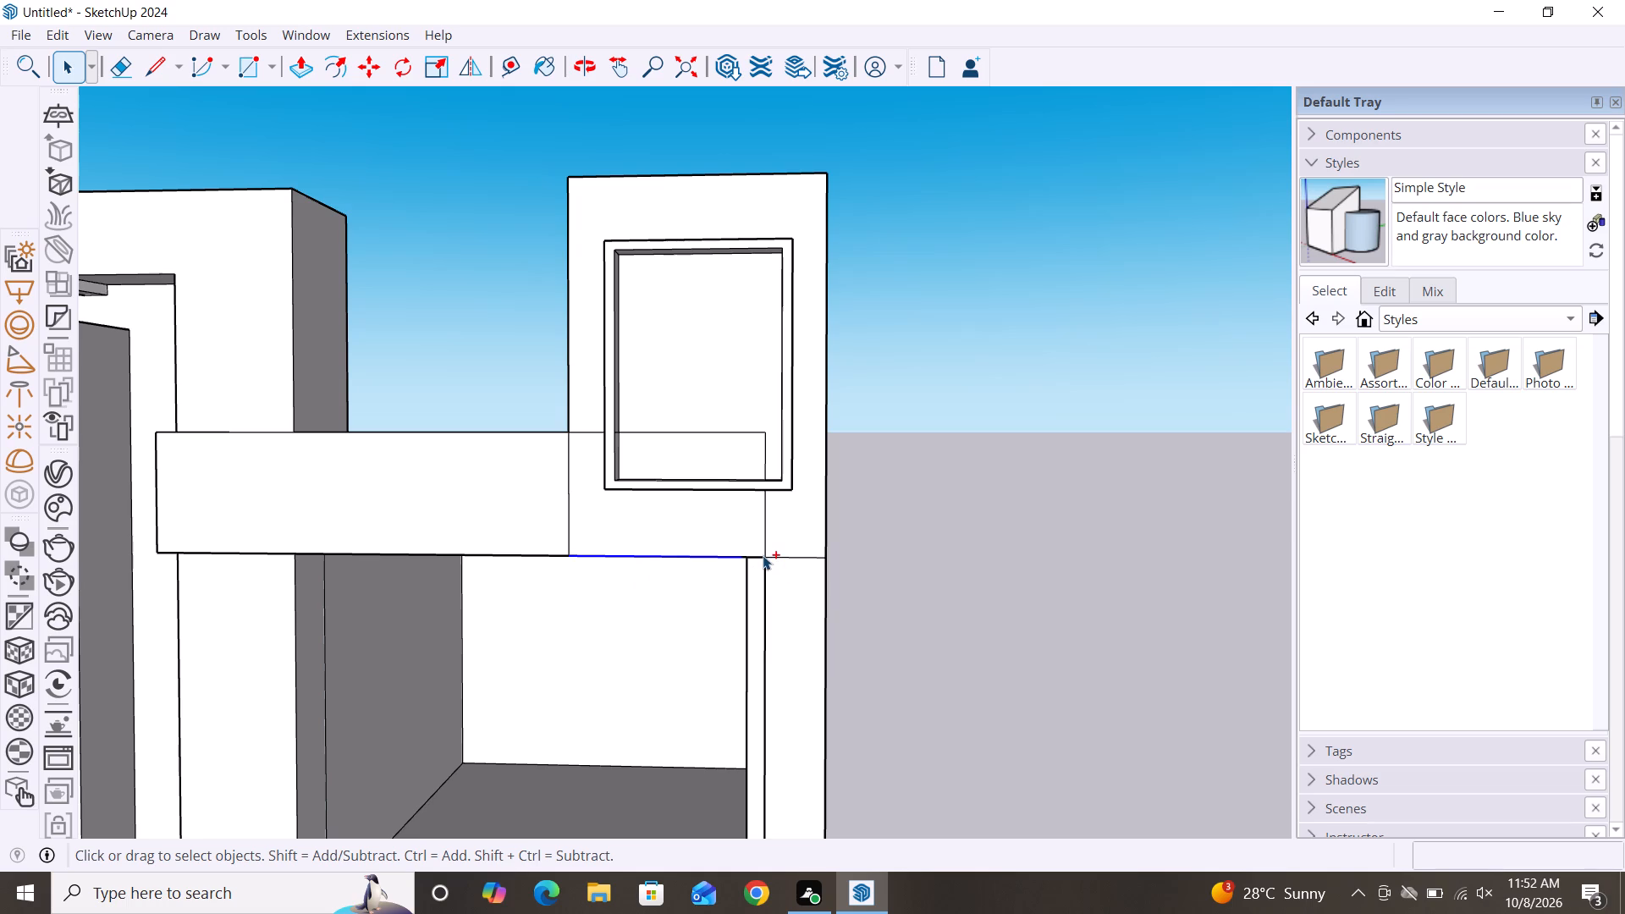
pyautogui.keyDown('ctrl'); pyautogui.click(759, 556); pyautogui.keyUp('ctrl')
pyautogui.keyDown('ctrl'); pyautogui.click(797, 556); pyautogui.keyUp('ctrl')
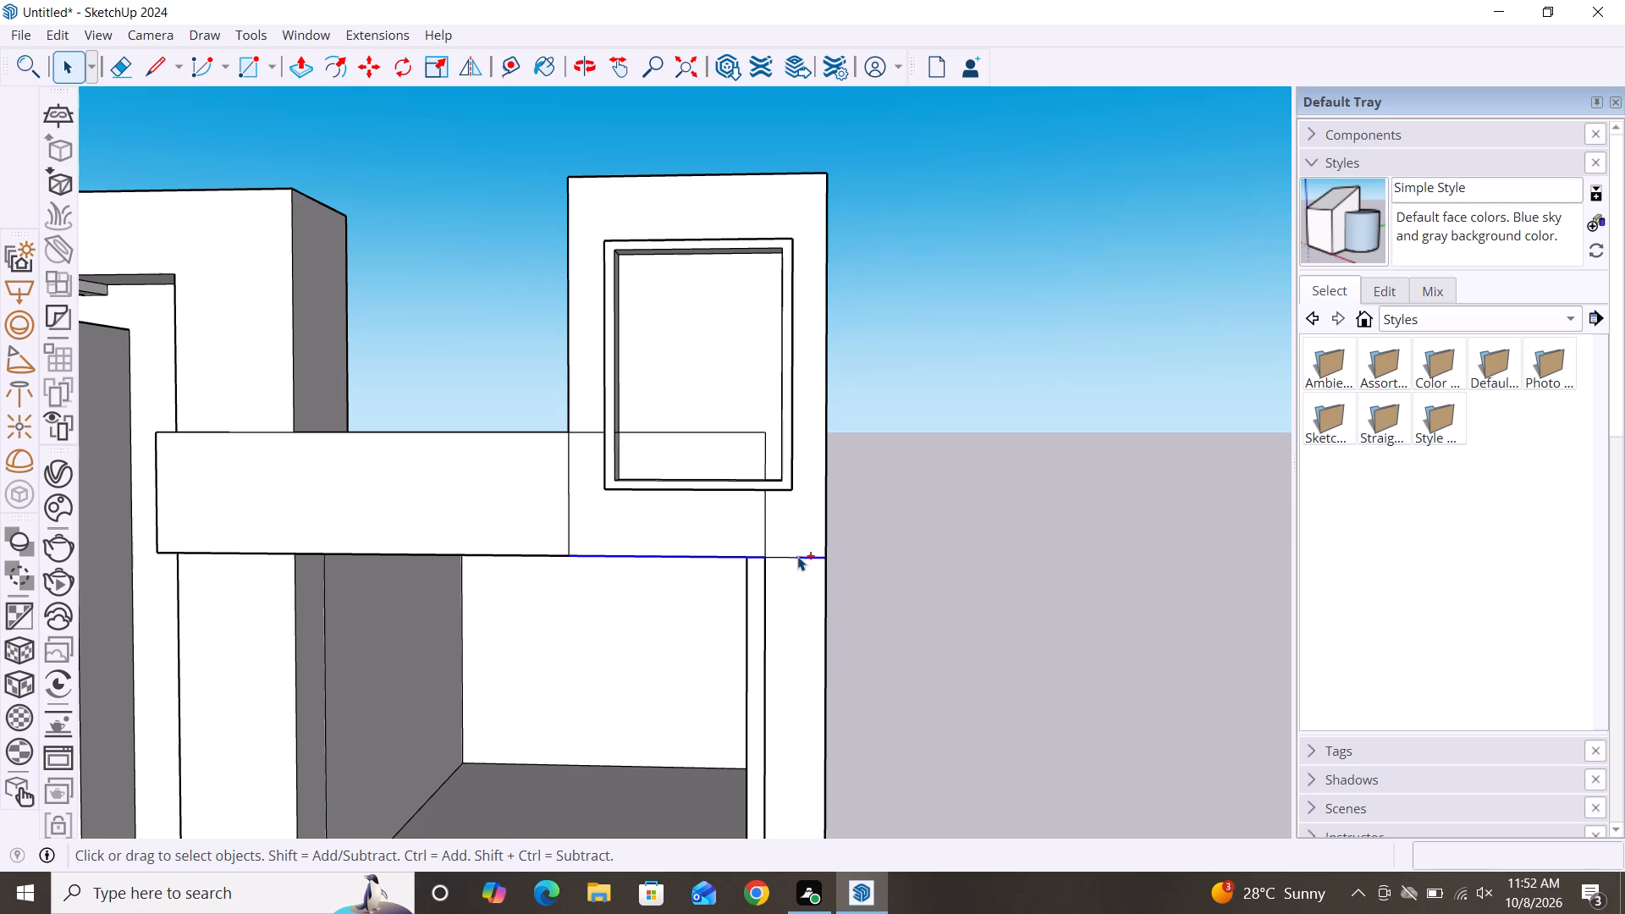
pyautogui.keyDown('ctrl'); pyautogui.click(779, 553); pyautogui.keyUp('ctrl')
pyautogui.scroll(4, 774, 560)
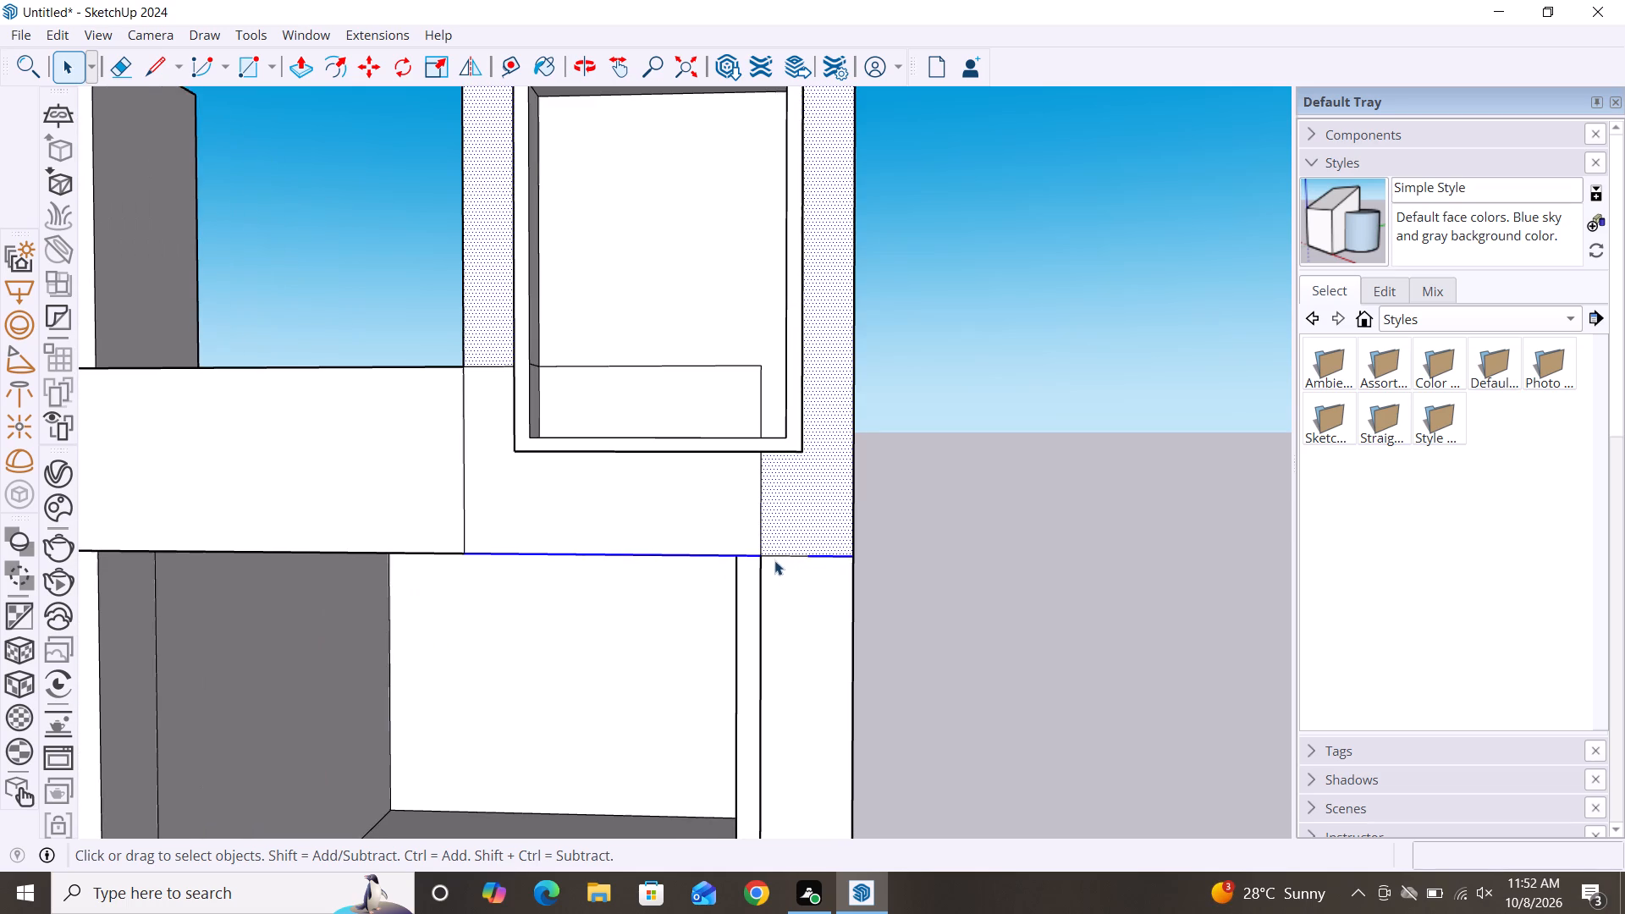
pyautogui.click(984, 605)
pyautogui.click(802, 555)
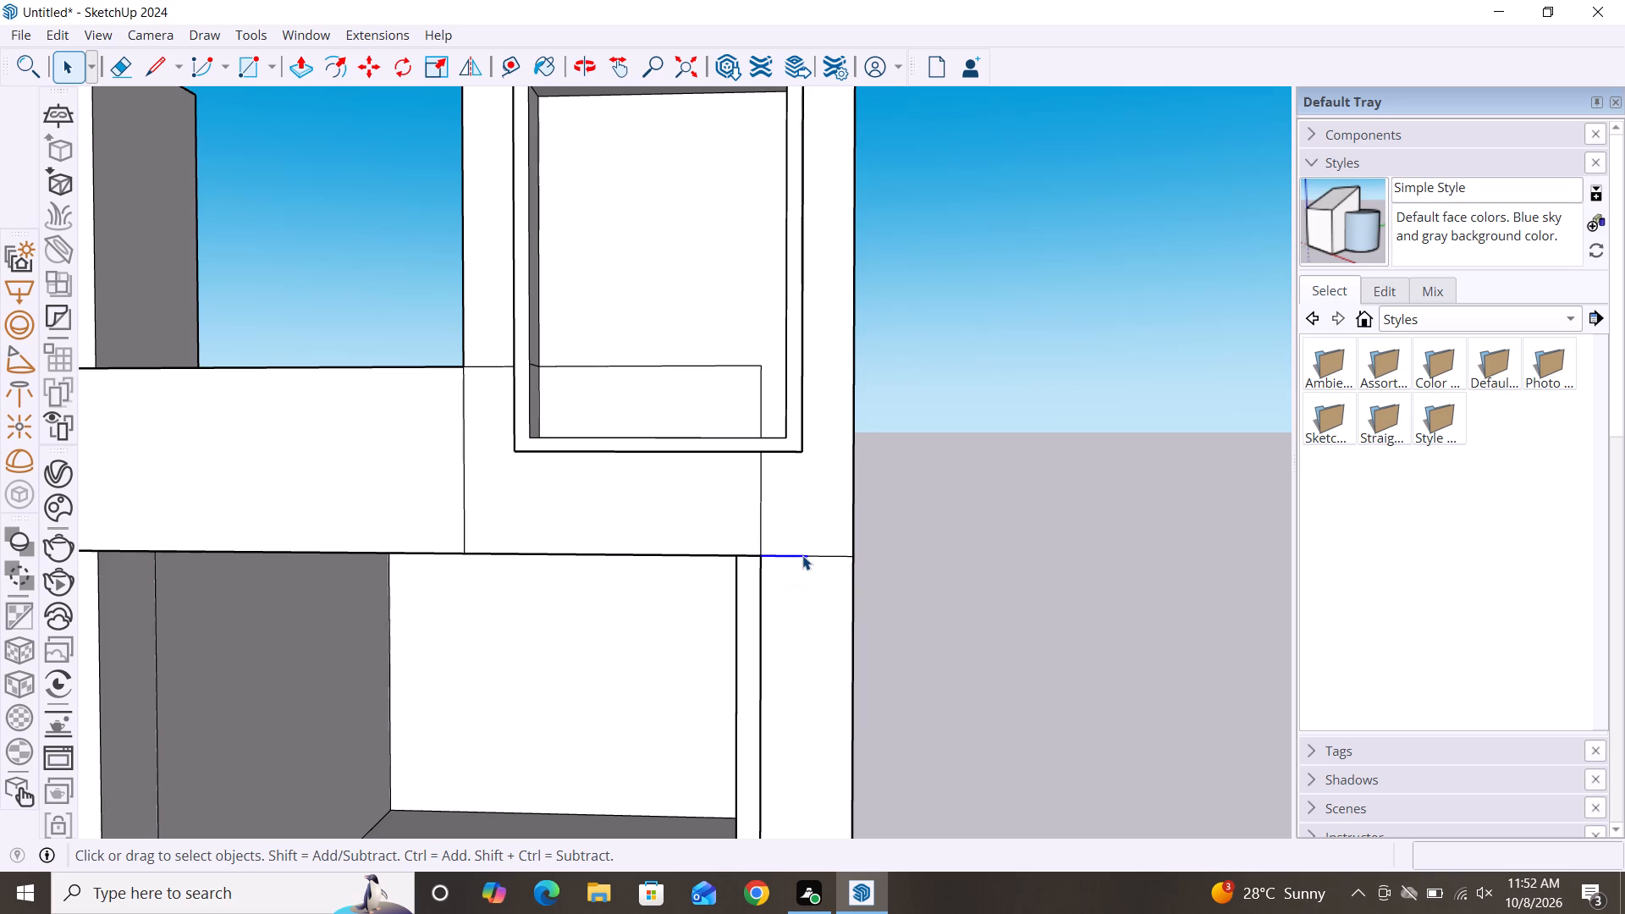
pyautogui.keyDown('ctrl'); pyautogui.click(831, 553); pyautogui.keyUp('ctrl')
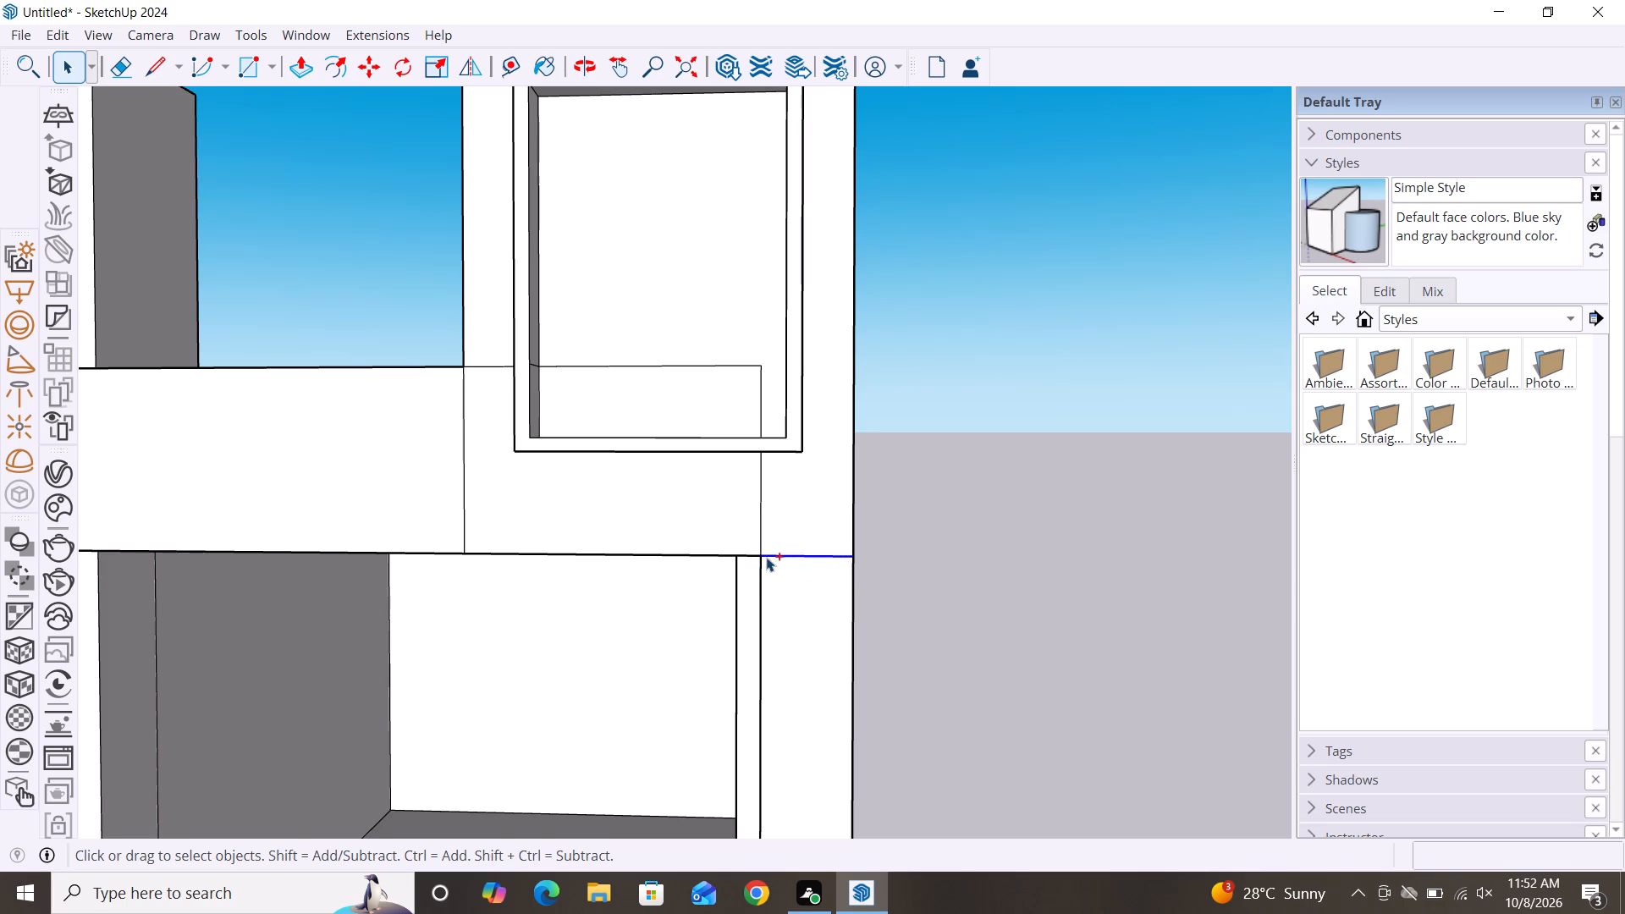
pyautogui.keyDown('ctrl'); pyautogui.click(751, 553); pyautogui.keyUp('ctrl')
pyautogui.click(1062, 627)
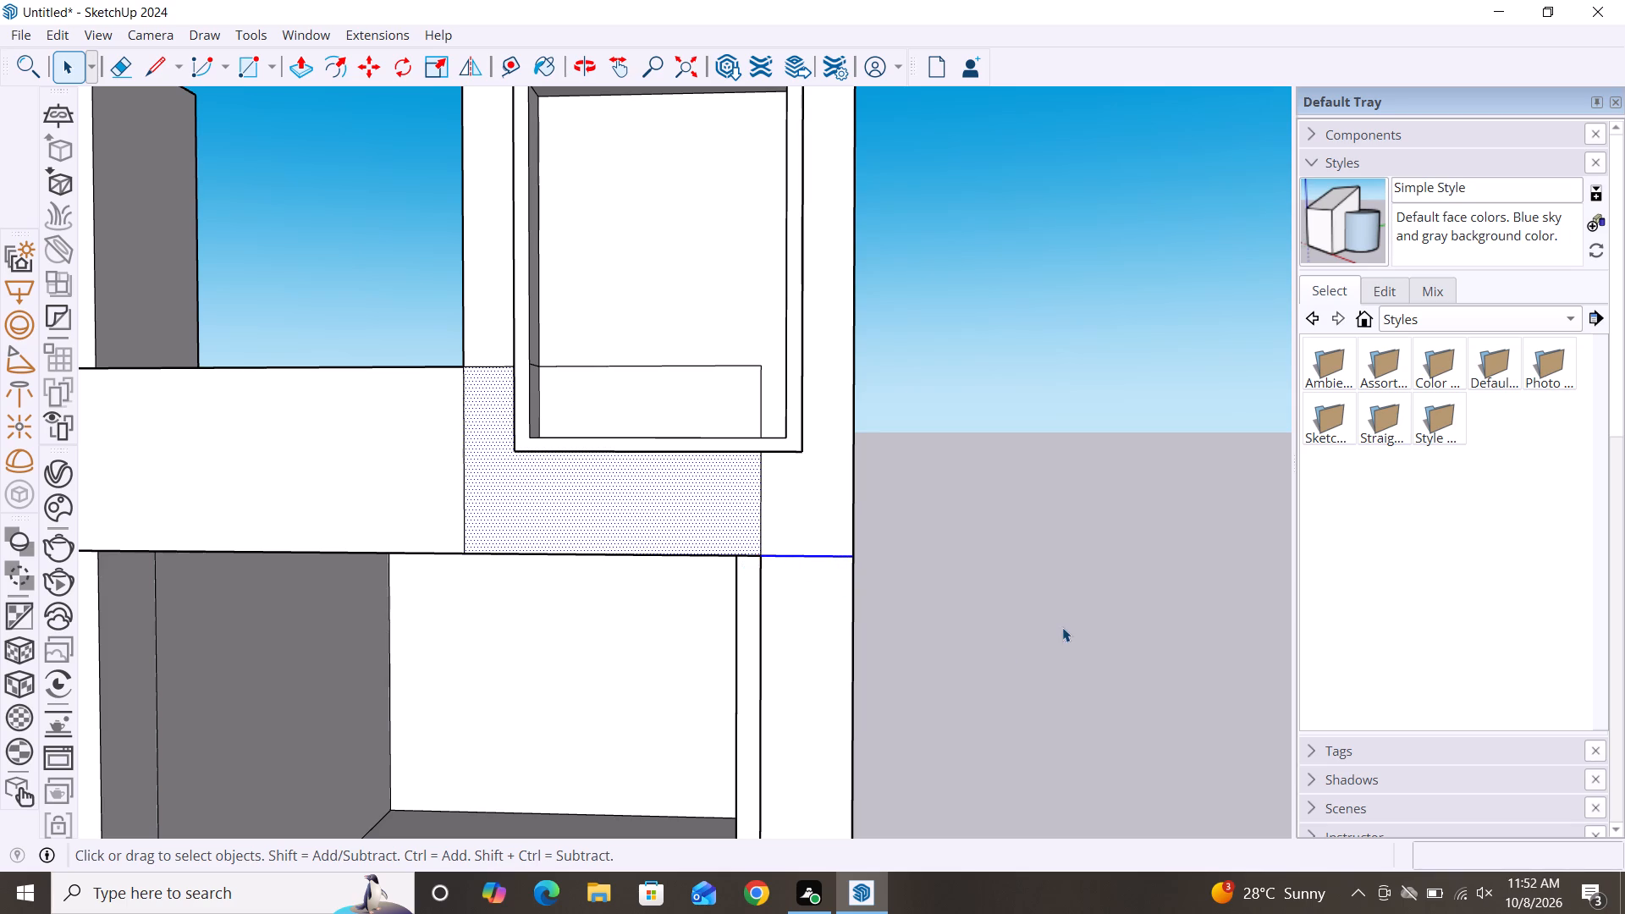
pyautogui.click(790, 557)
pyautogui.keyDown('ctrl'); pyautogui.click(824, 557); pyautogui.keyUp('ctrl')
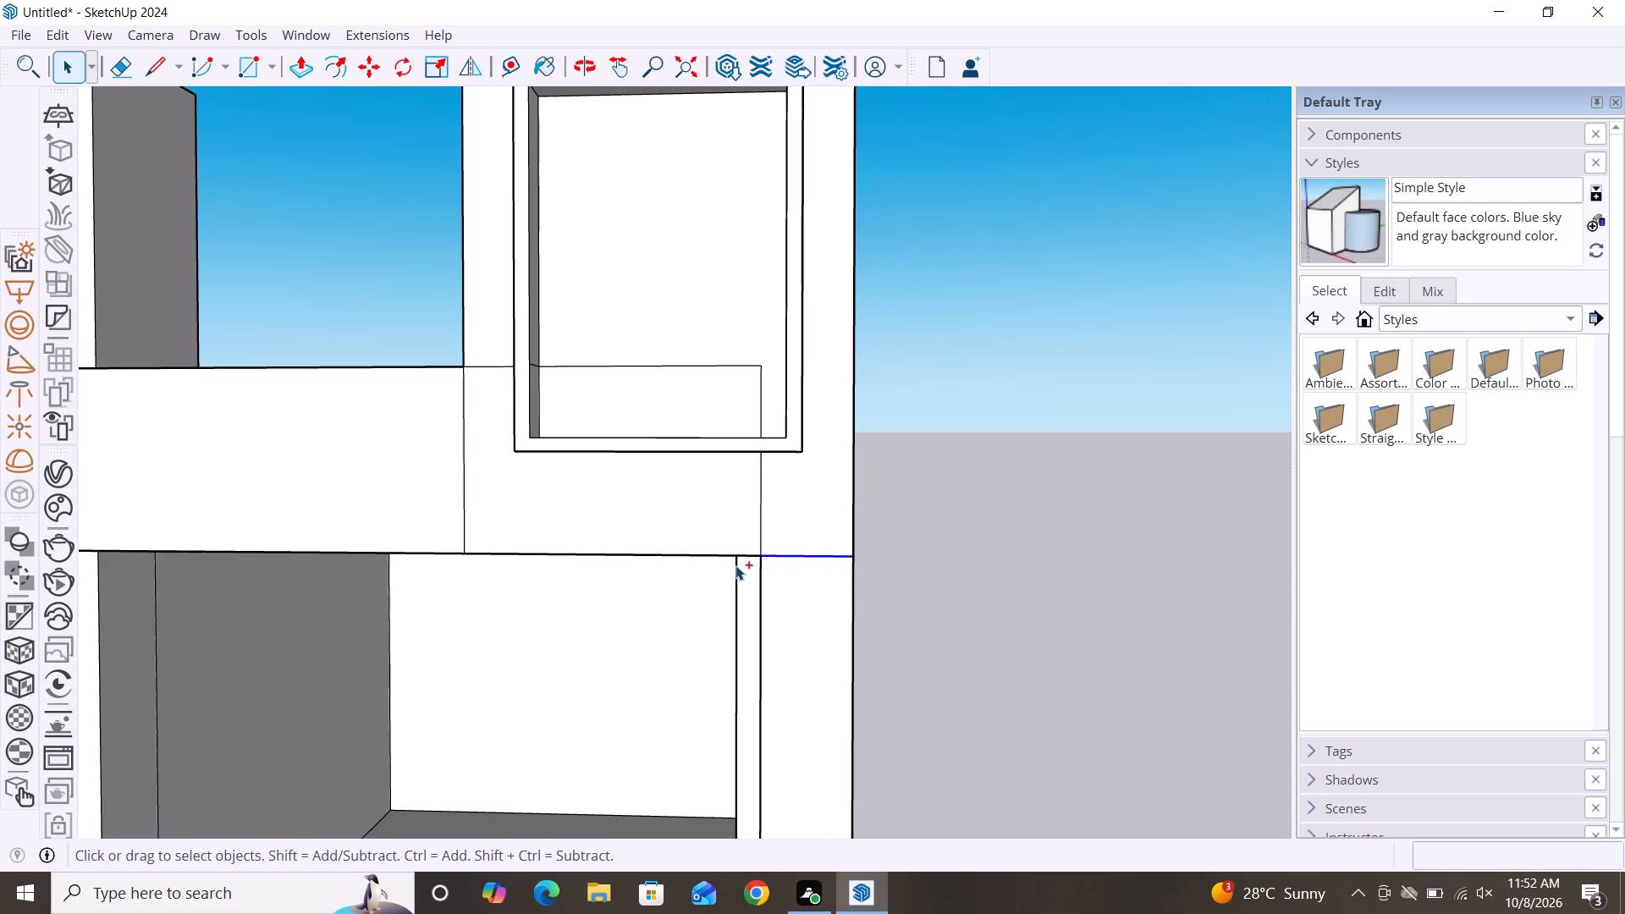
pyautogui.keyDown('ctrl'); pyautogui.click(752, 554); pyautogui.keyUp('ctrl')
pyautogui.keyDown('ctrl'); pyautogui.click(700, 555); pyautogui.keyUp('ctrl')
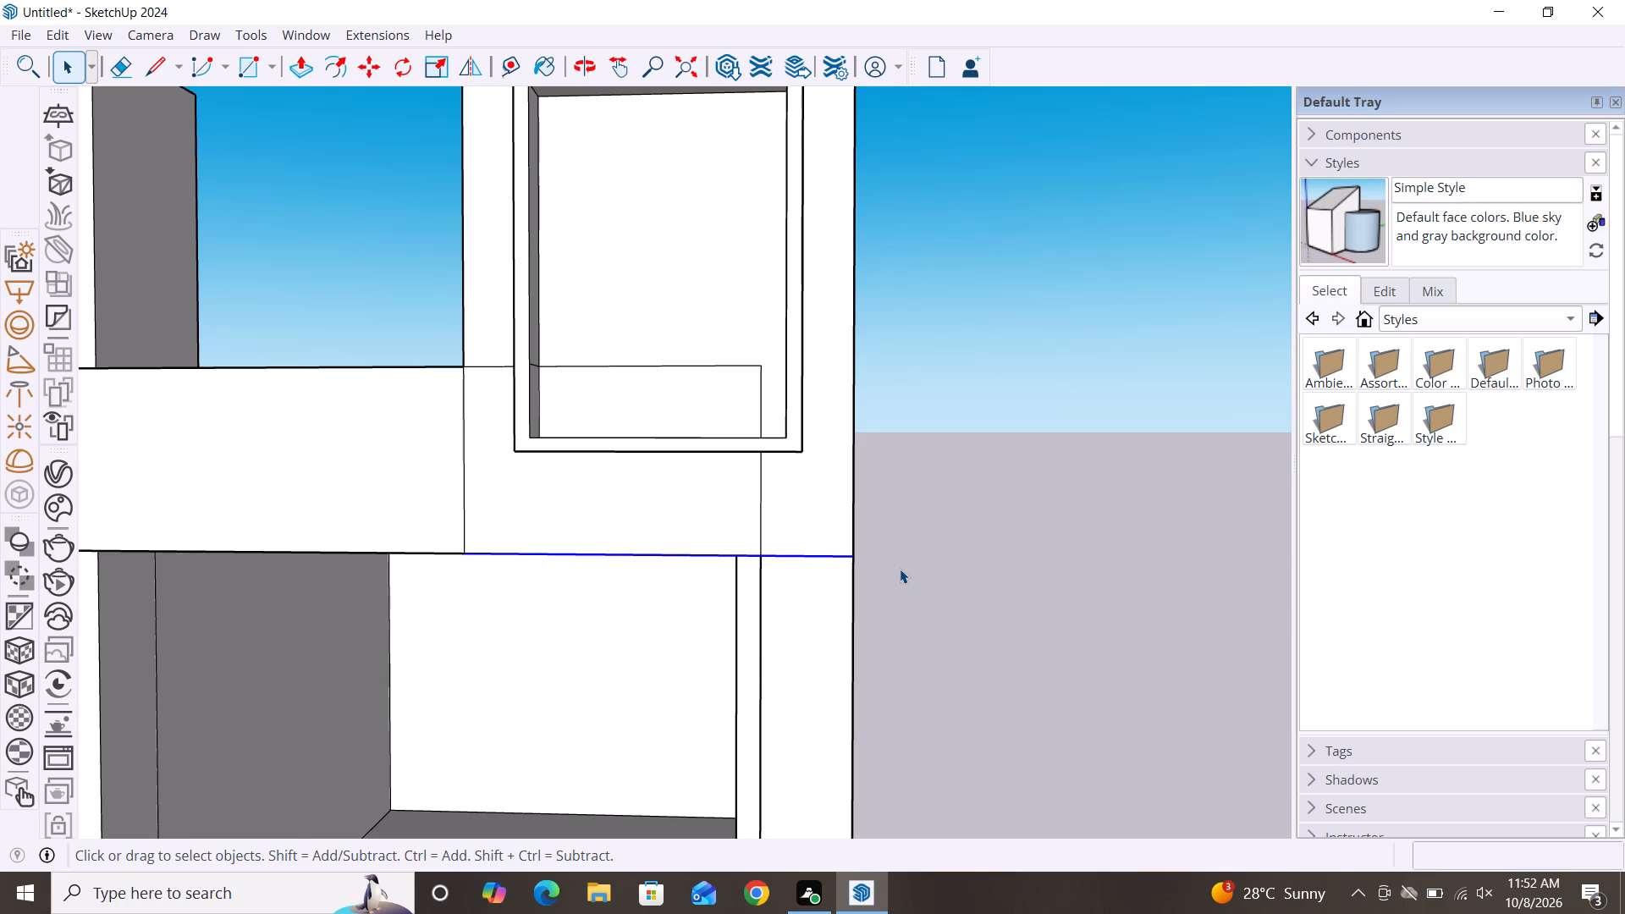
pyautogui.press('m')
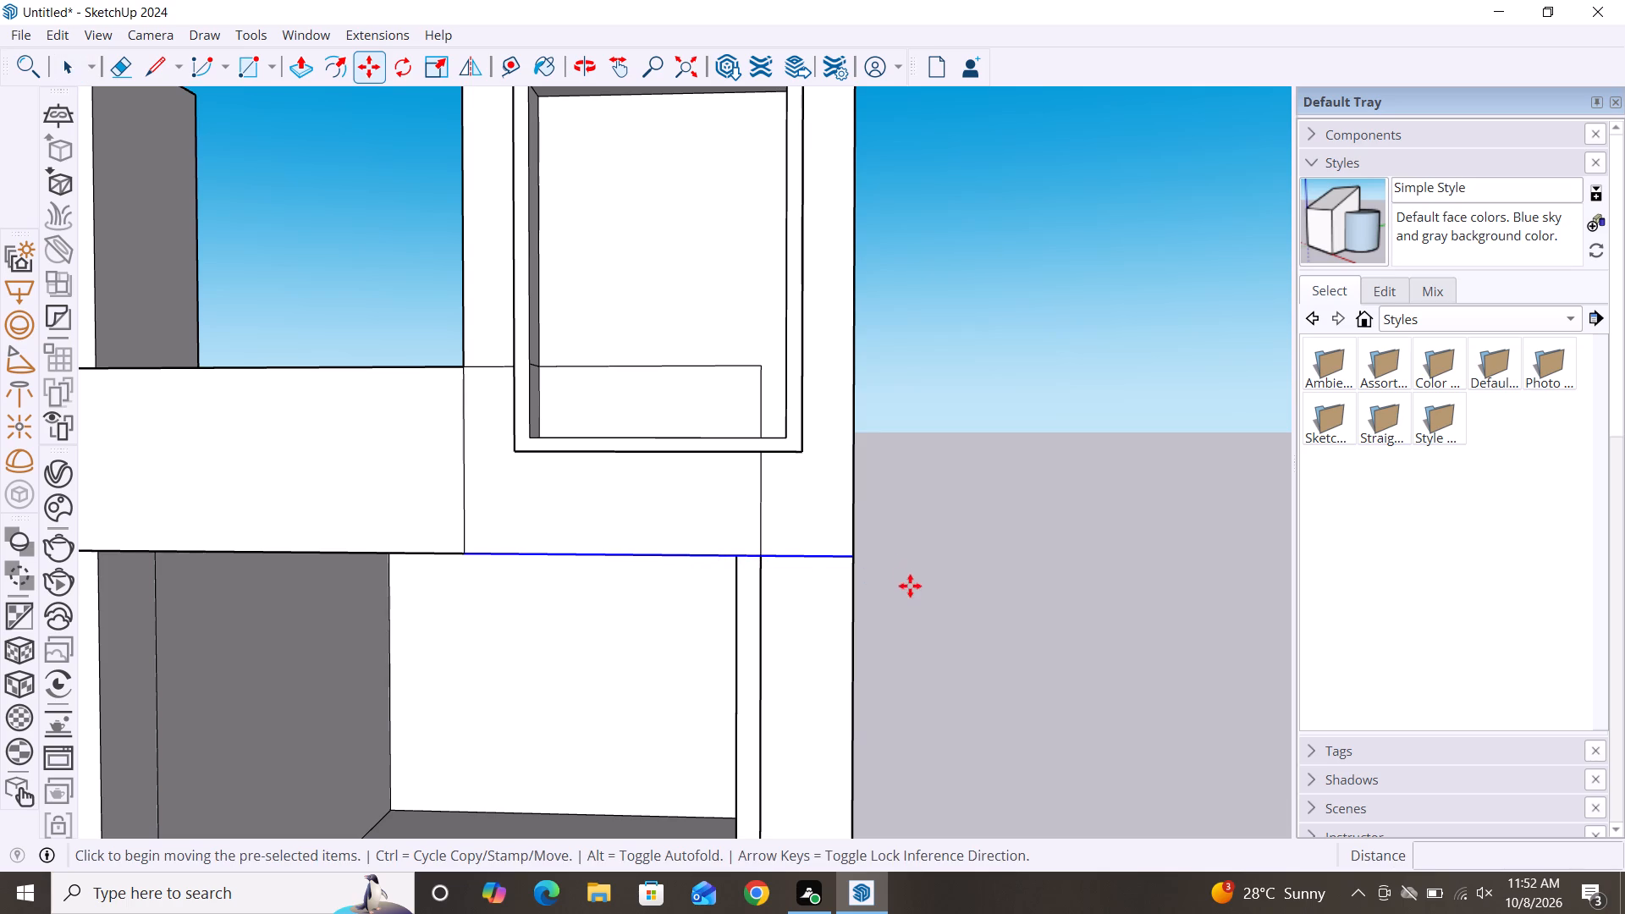
pyautogui.click(849, 558)
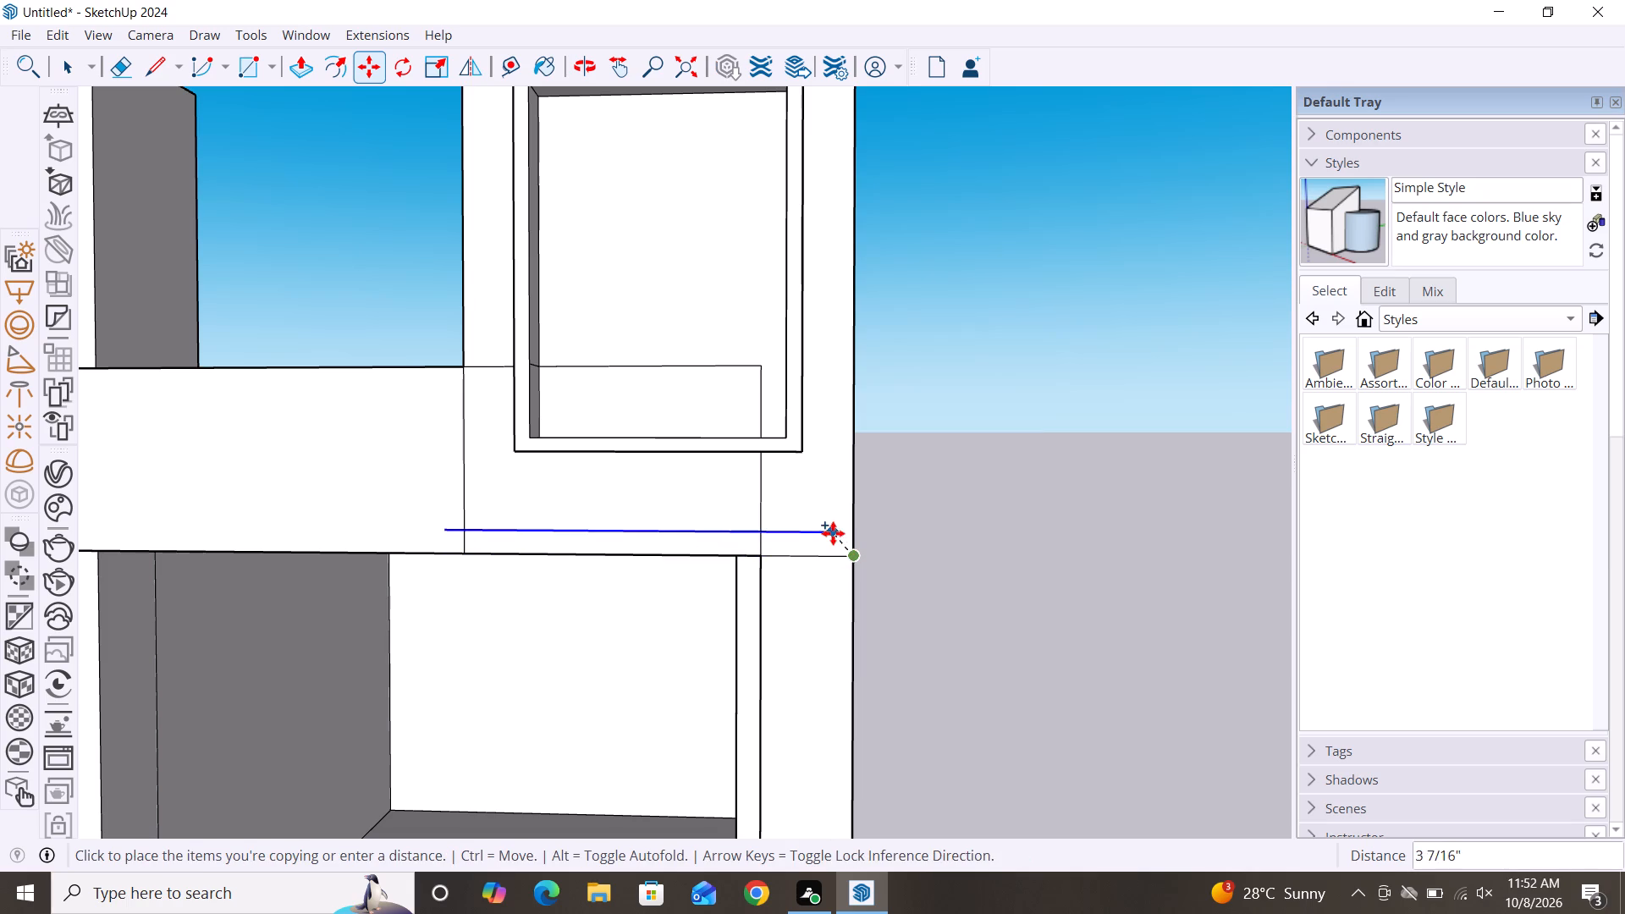
pyautogui.click(850, 538)
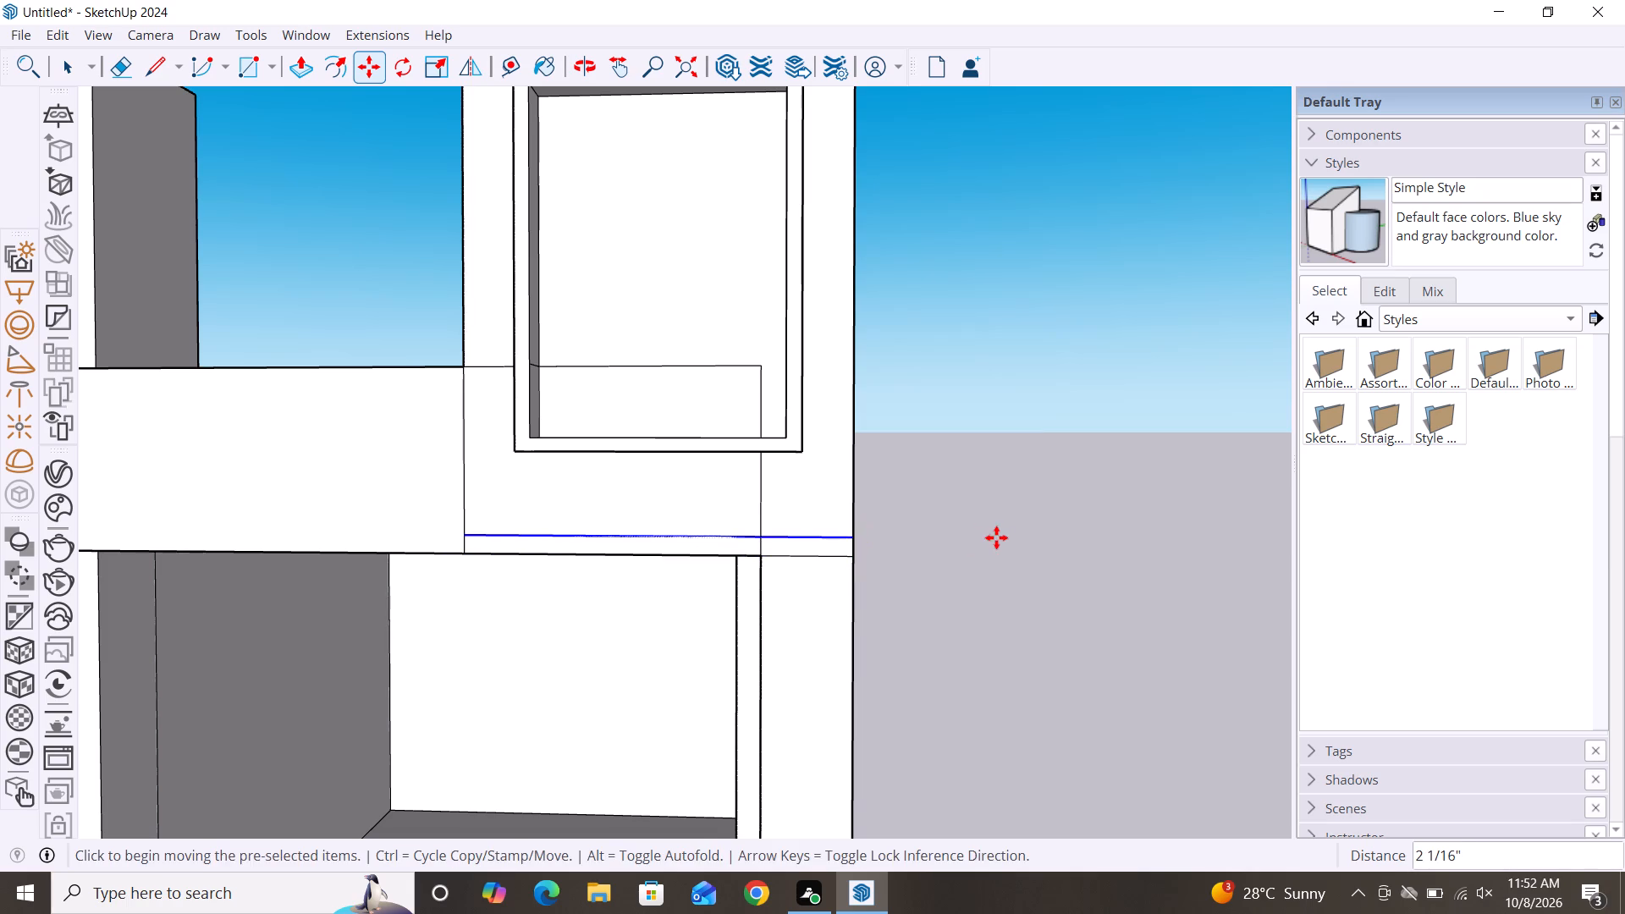
pyautogui.press('space')
# Copy all segments of the corner panel's left edge inward about 2 5/16" to form the left border line.
pyautogui.scroll(-3, 997, 537)
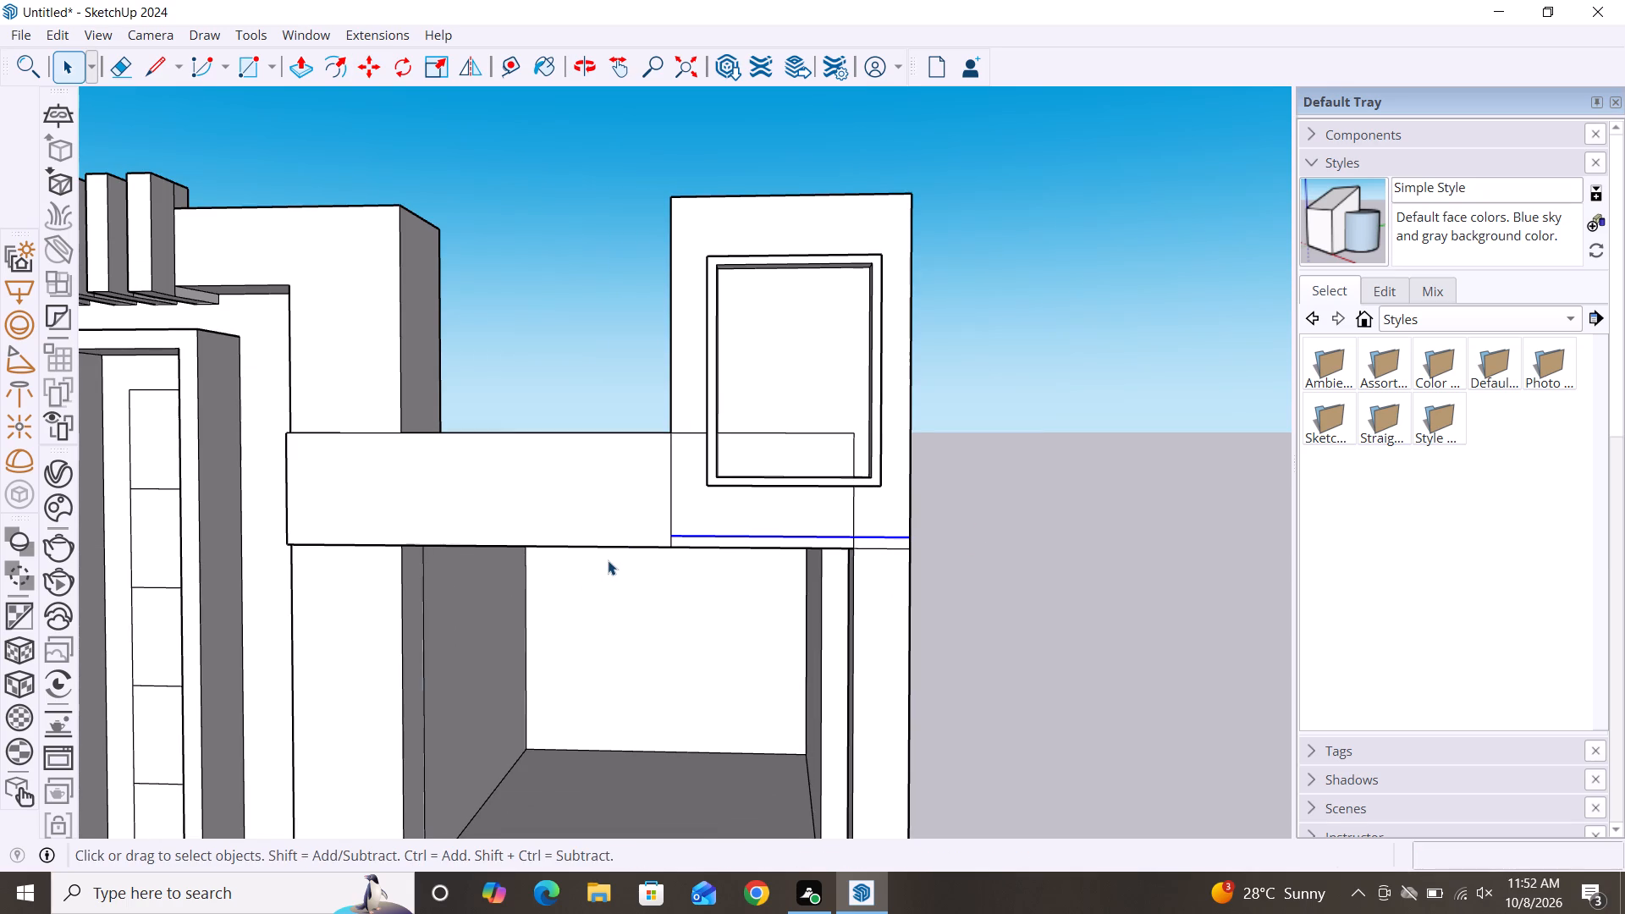
pyautogui.click(668, 543)
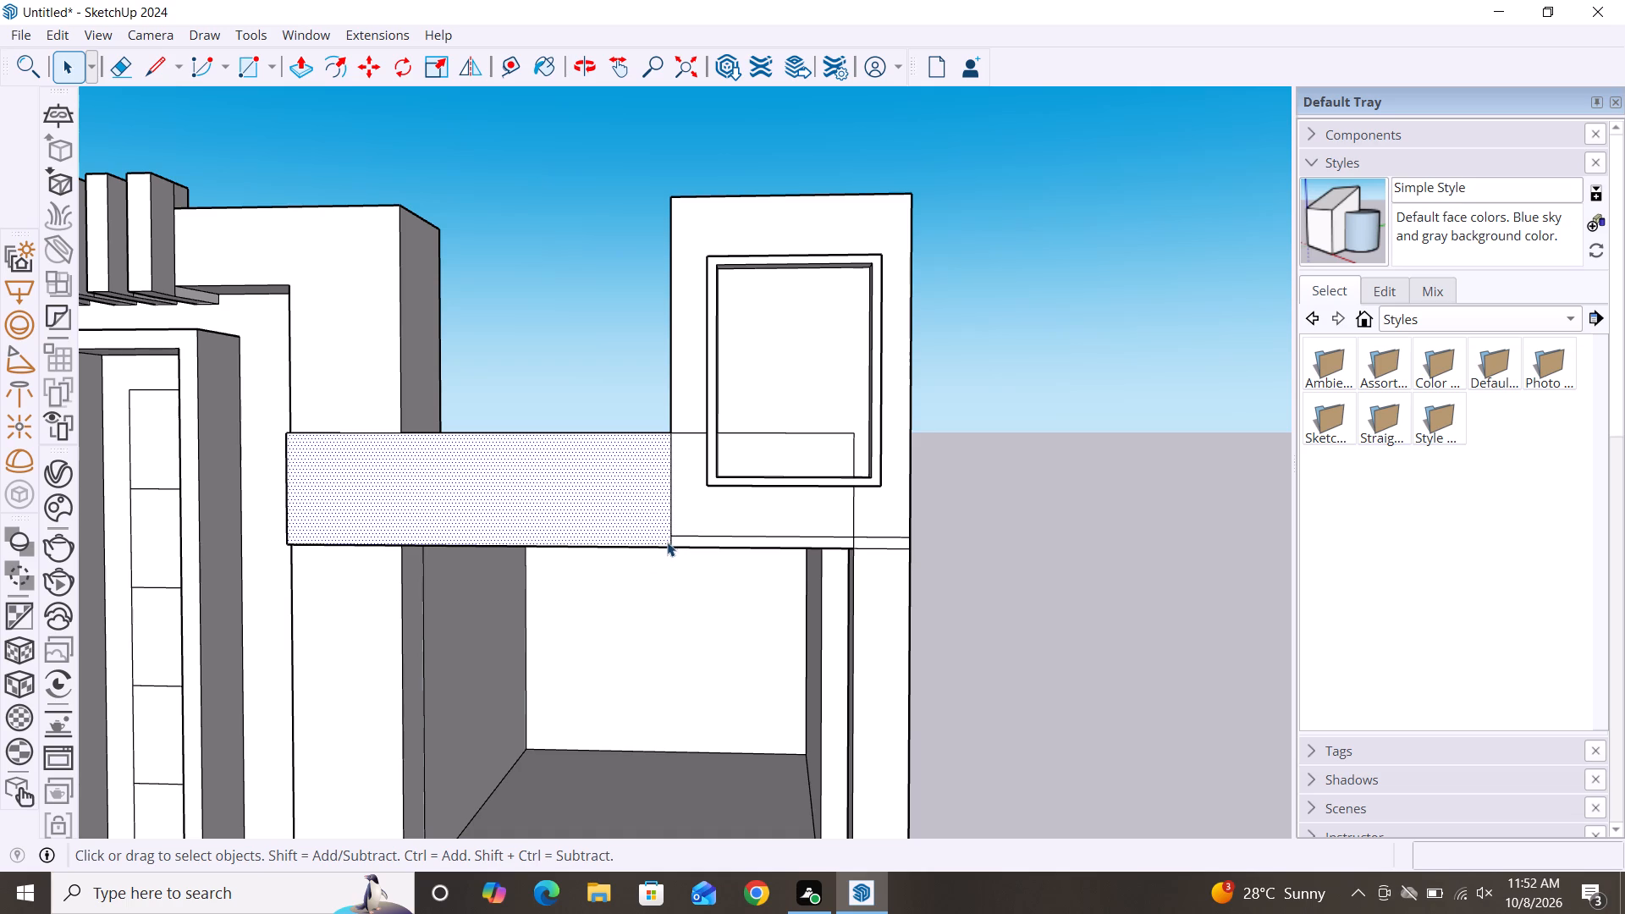
pyautogui.scroll(4, 694, 576)
pyautogui.click(1257, 542)
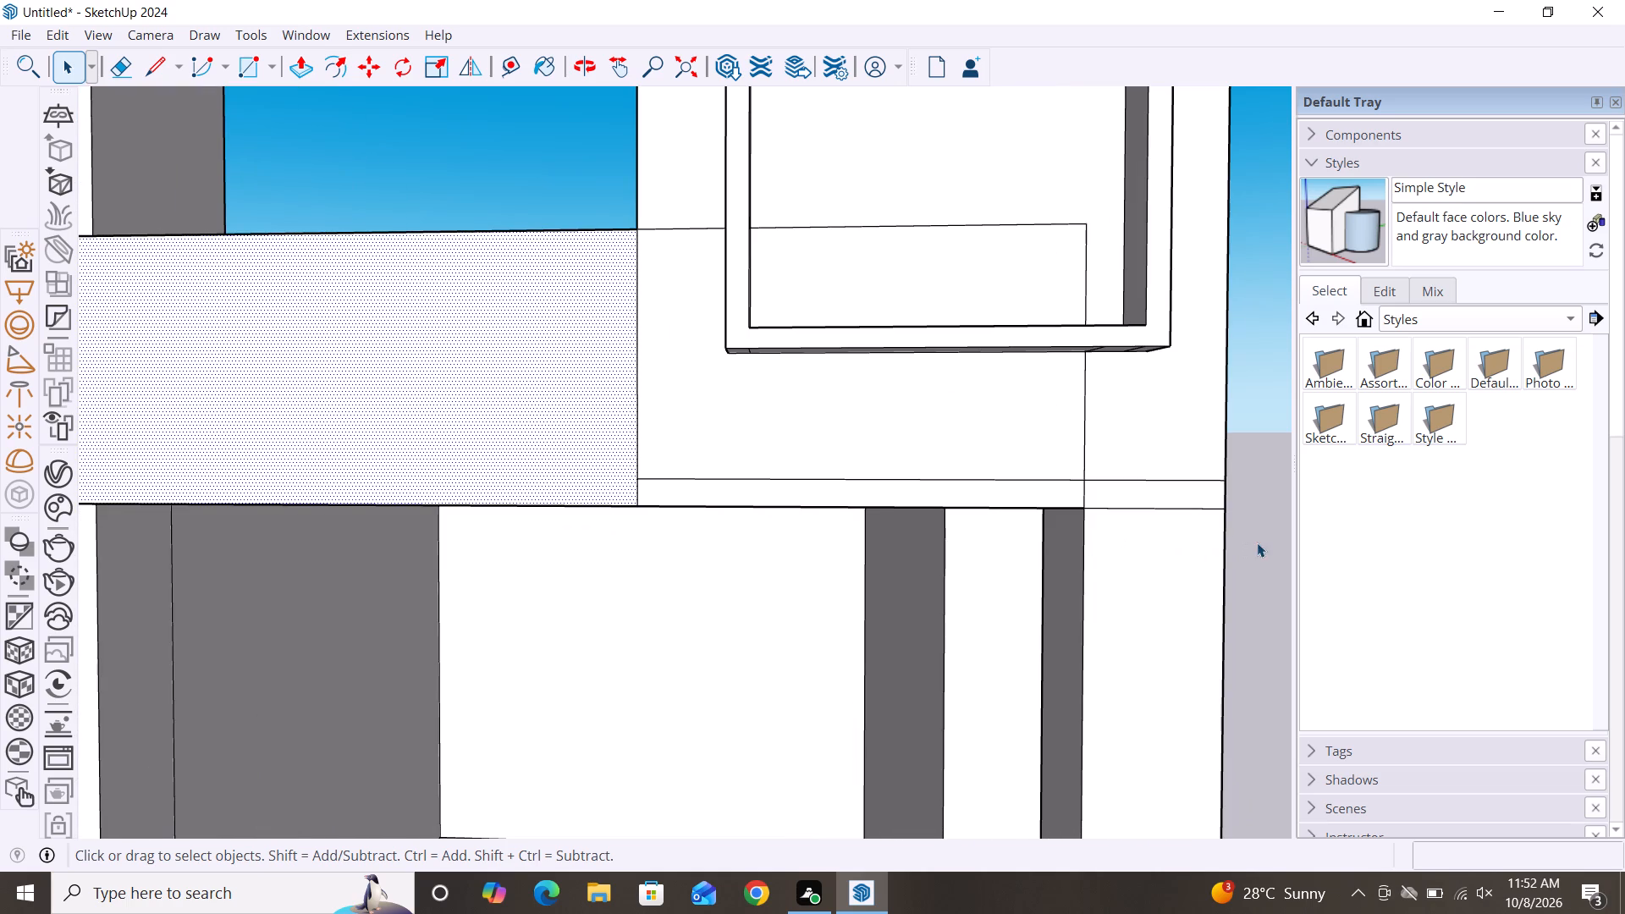
pyautogui.click(636, 493)
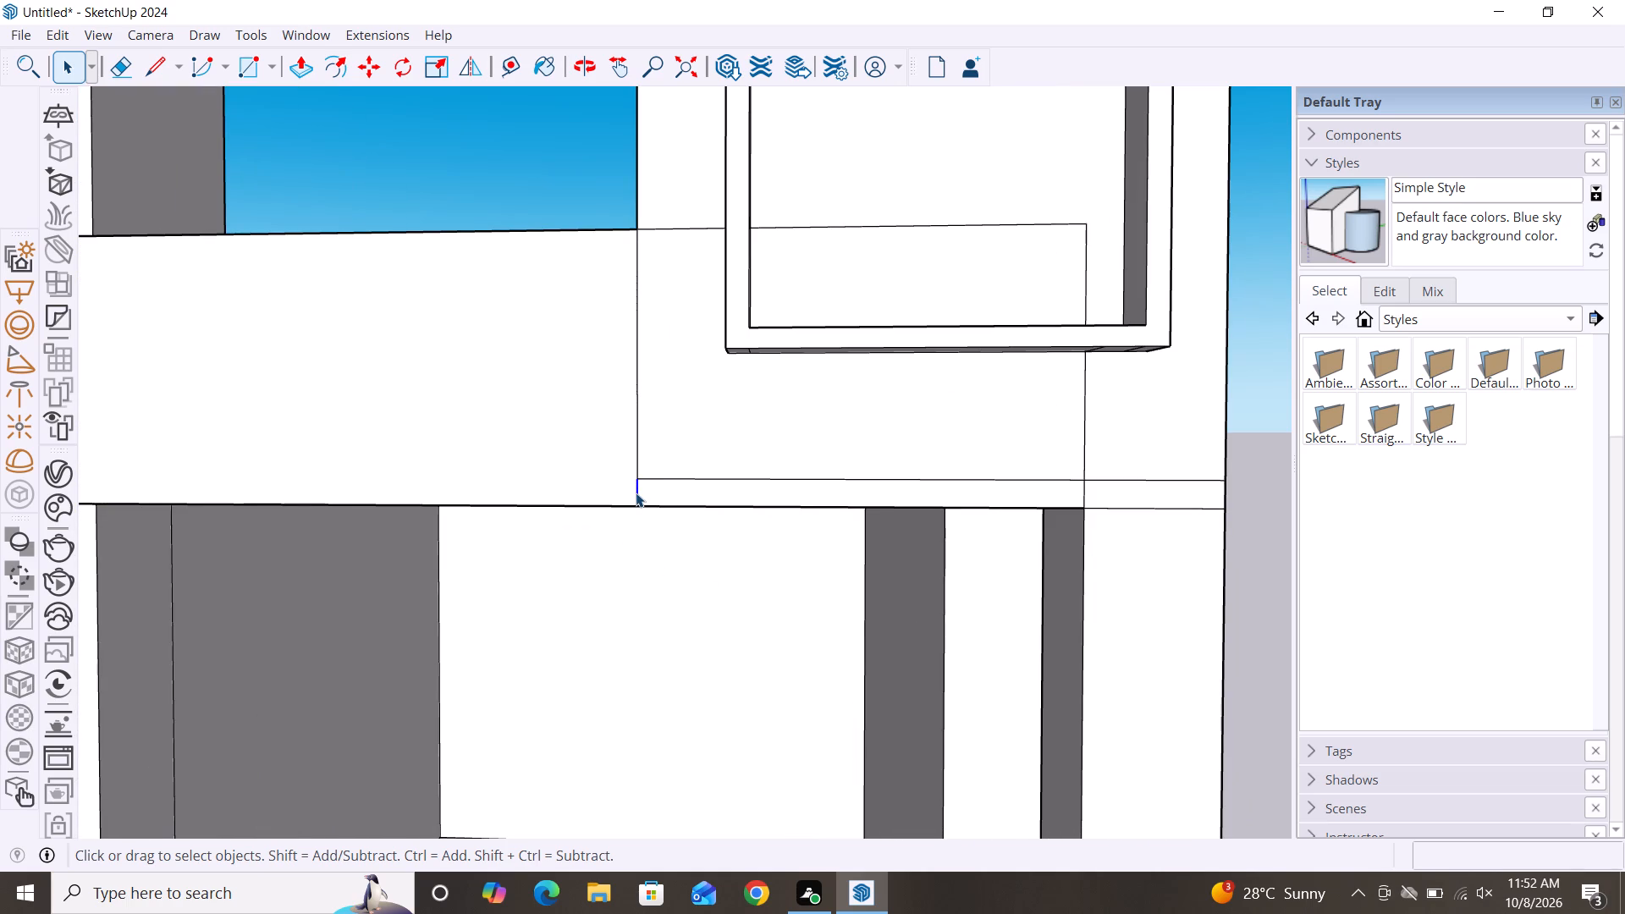
pyautogui.keyDown('ctrl'); pyautogui.click(636, 454); pyautogui.keyUp('ctrl')
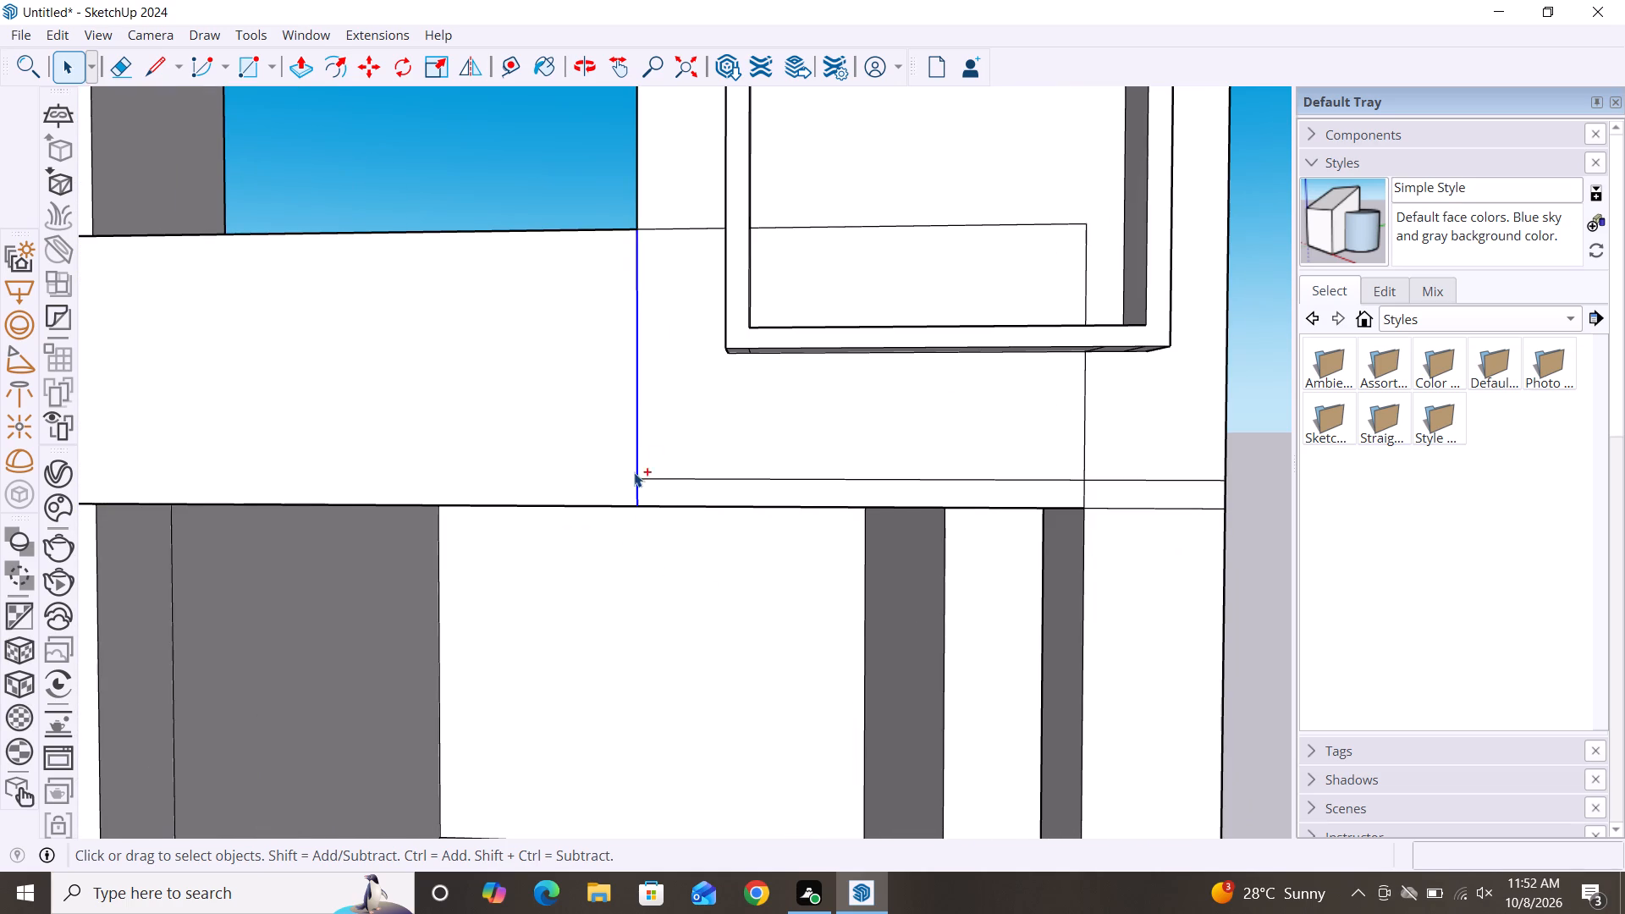
pyautogui.keyDown('ctrl'); pyautogui.scroll(-8, 615, 527); pyautogui.keyUp('ctrl')
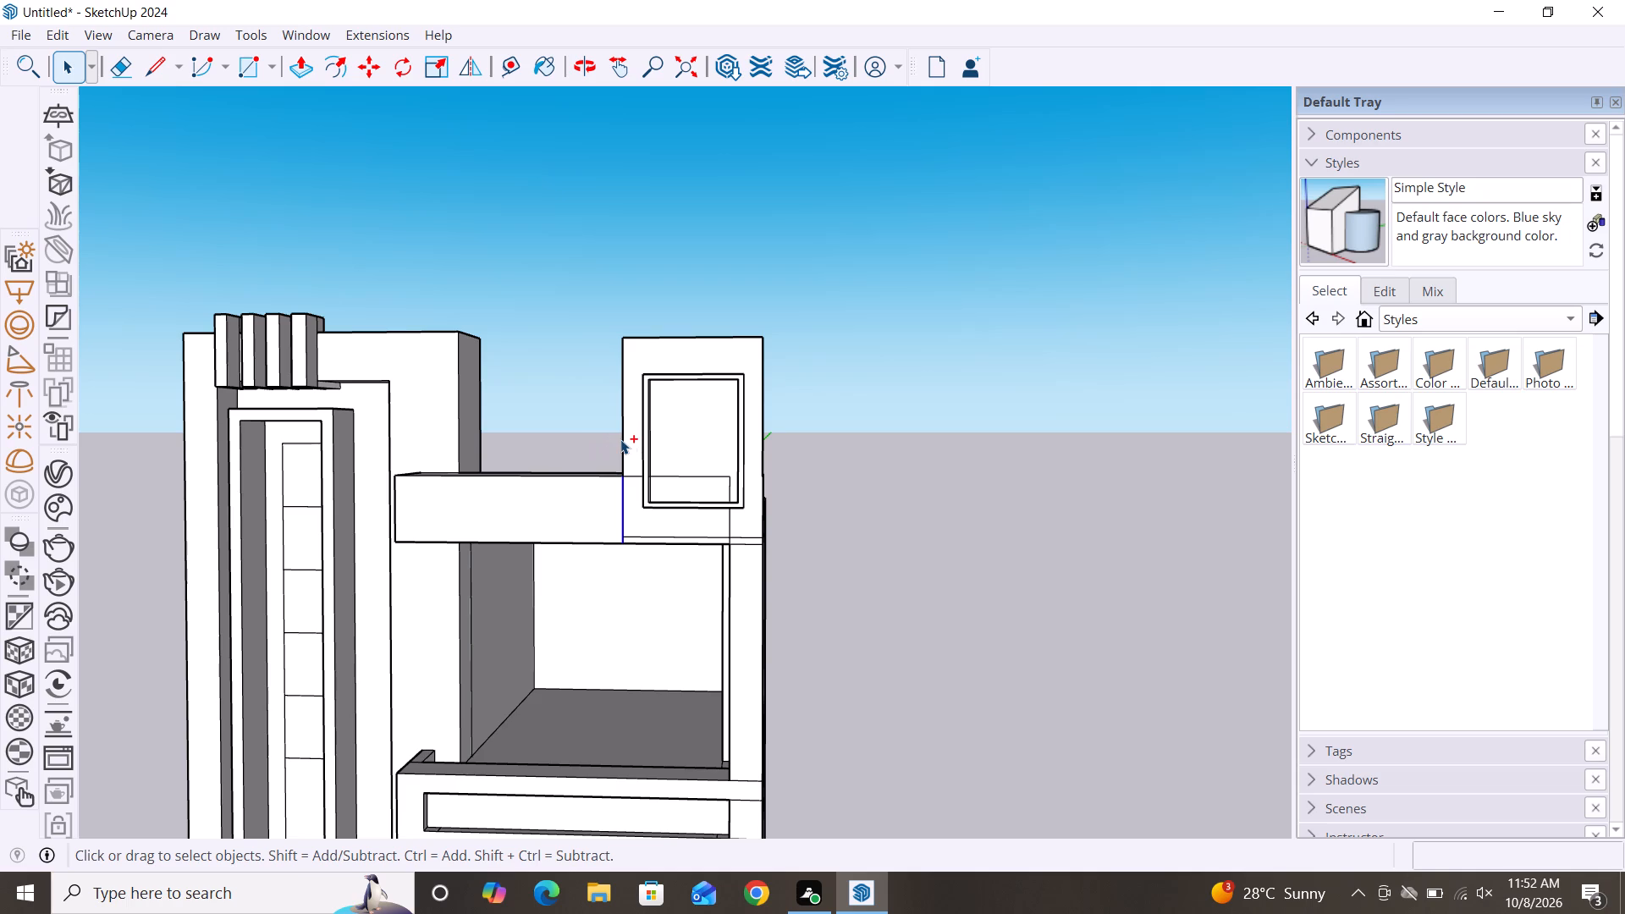
pyautogui.keyDown('ctrl'); pyautogui.click(620, 439); pyautogui.keyUp('ctrl')
pyautogui.press('m')
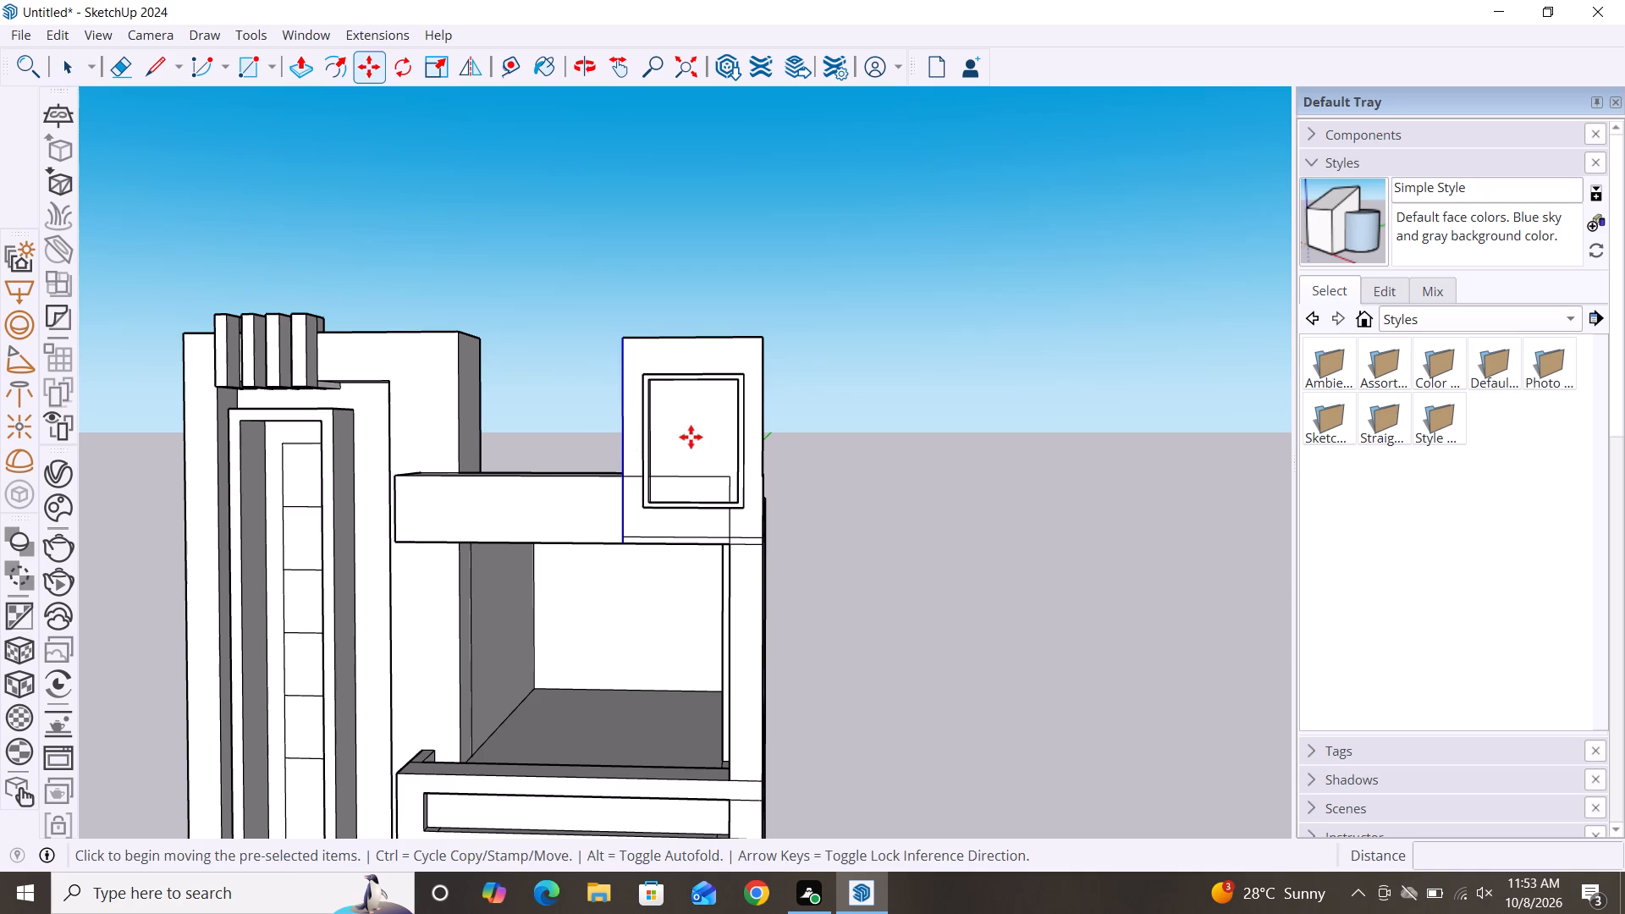
pyautogui.click(619, 338)
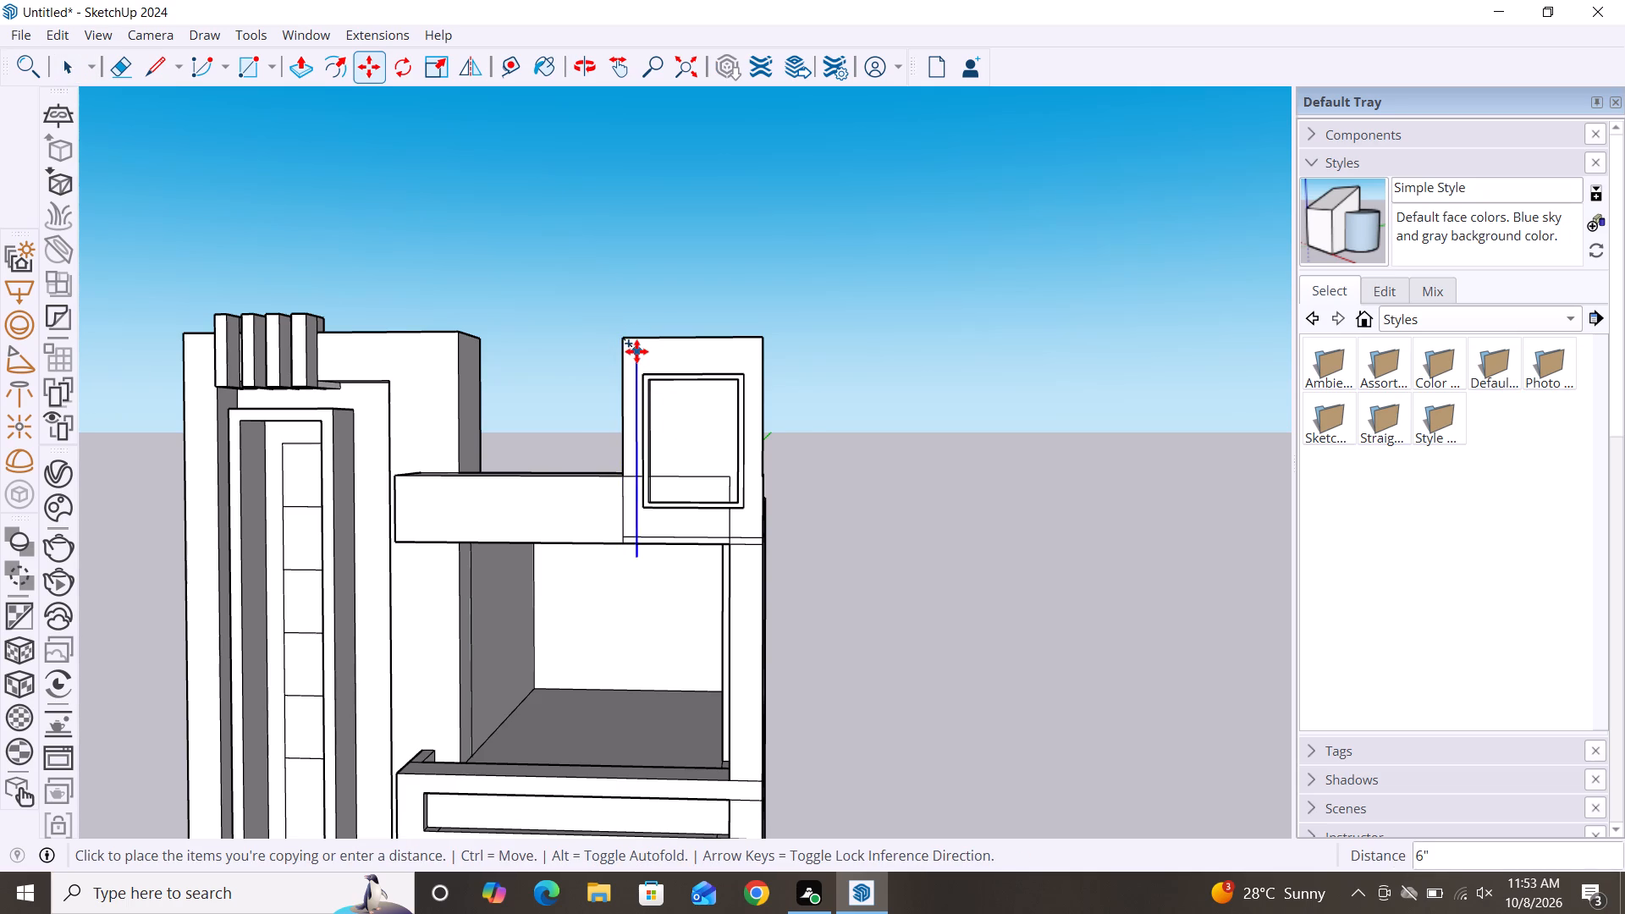
pyautogui.scroll(10, 636, 351)
pyautogui.scroll(-3, 675, 224)
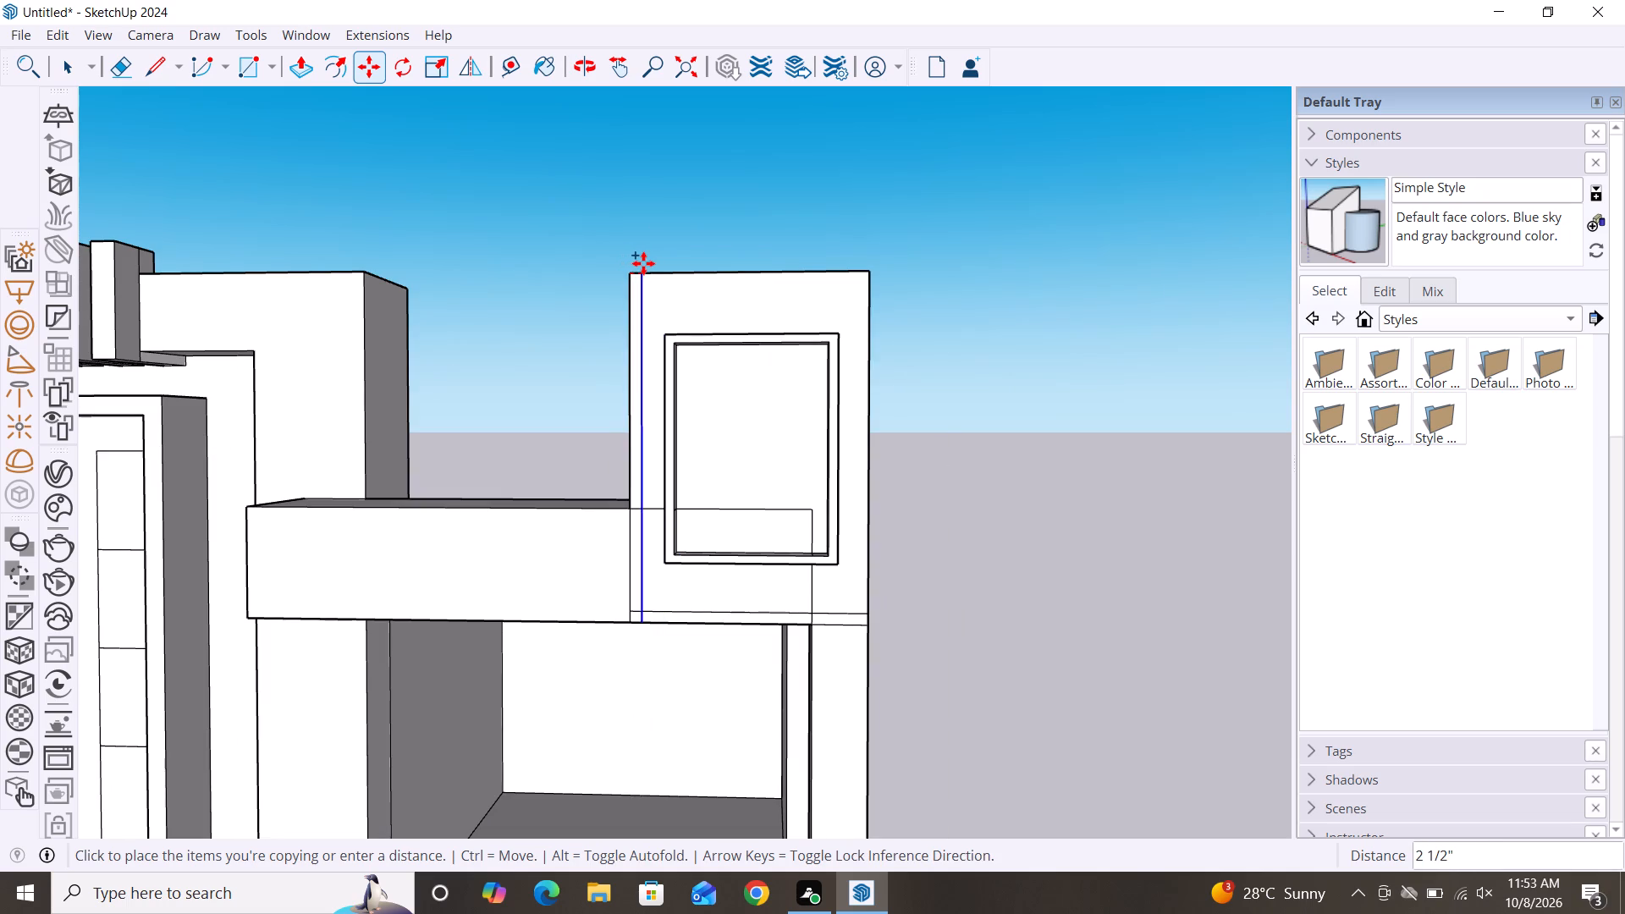
pyautogui.click(642, 265)
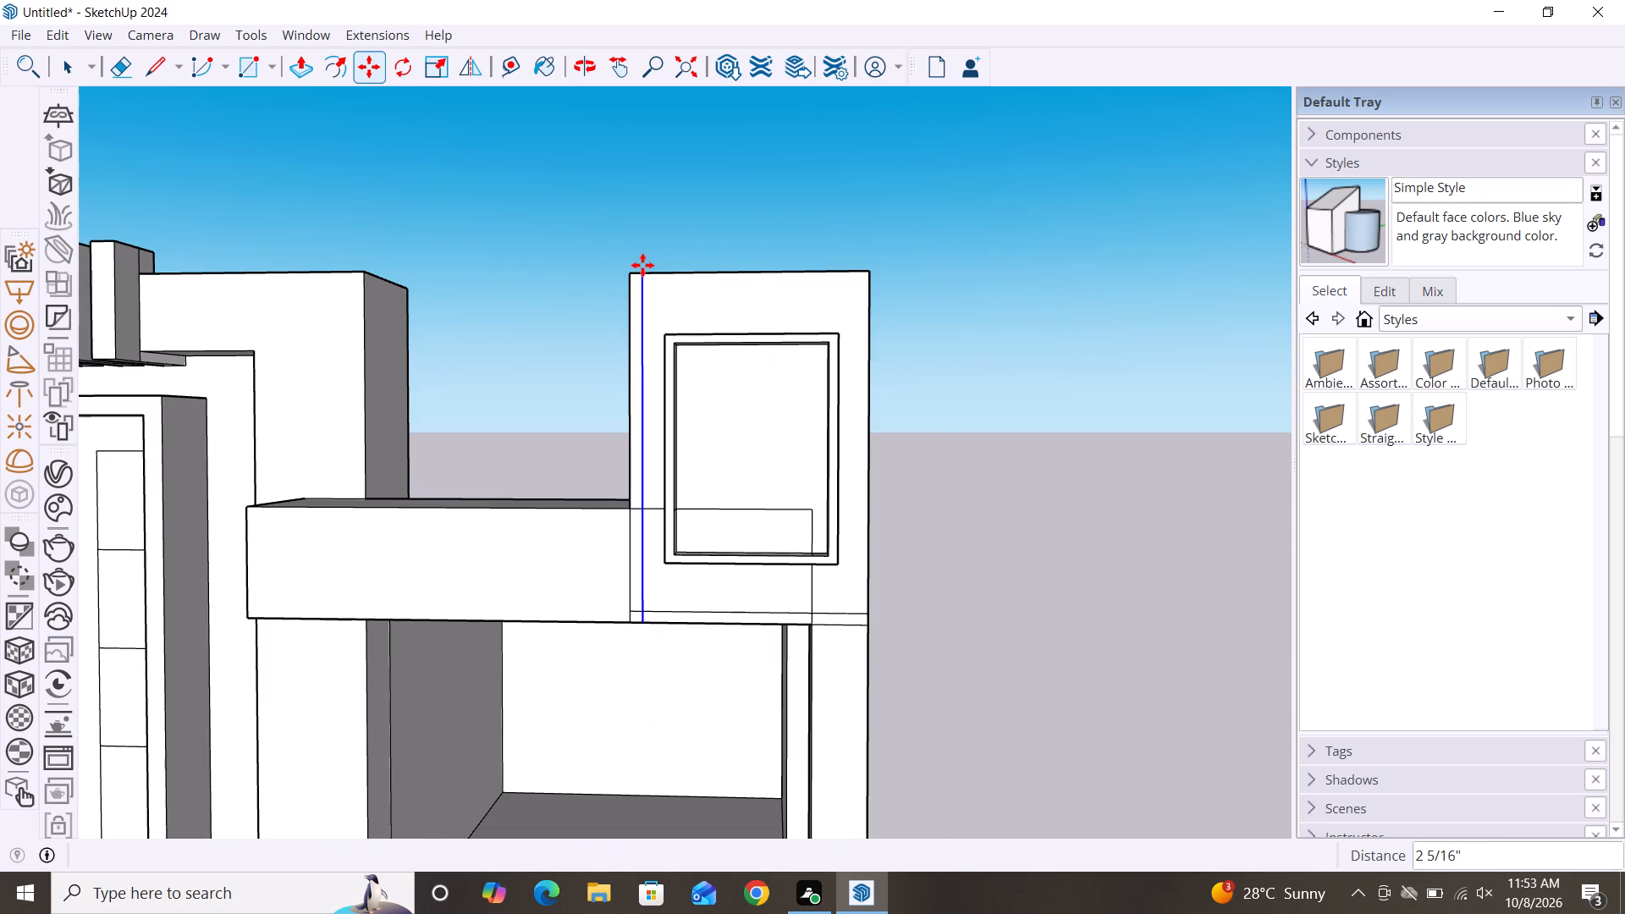
# Copy the corner panel's top edge downward about 1 9/16" to form the top border line.
pyautogui.press('space')
pyautogui.scroll(-4, 630, 276)
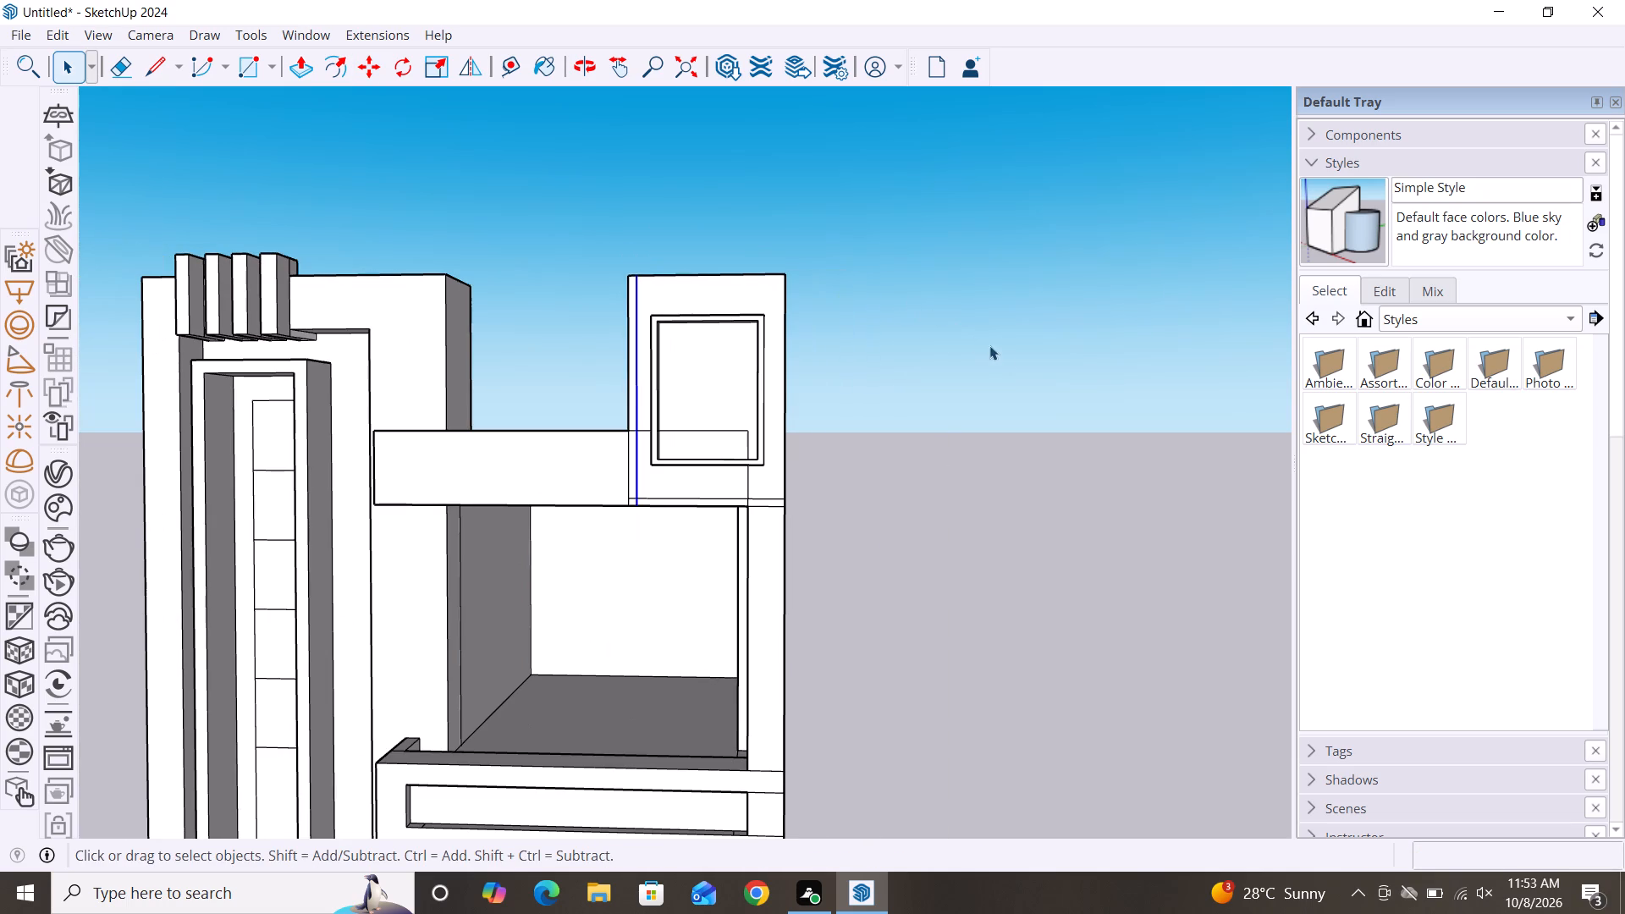
pyautogui.click(738, 273)
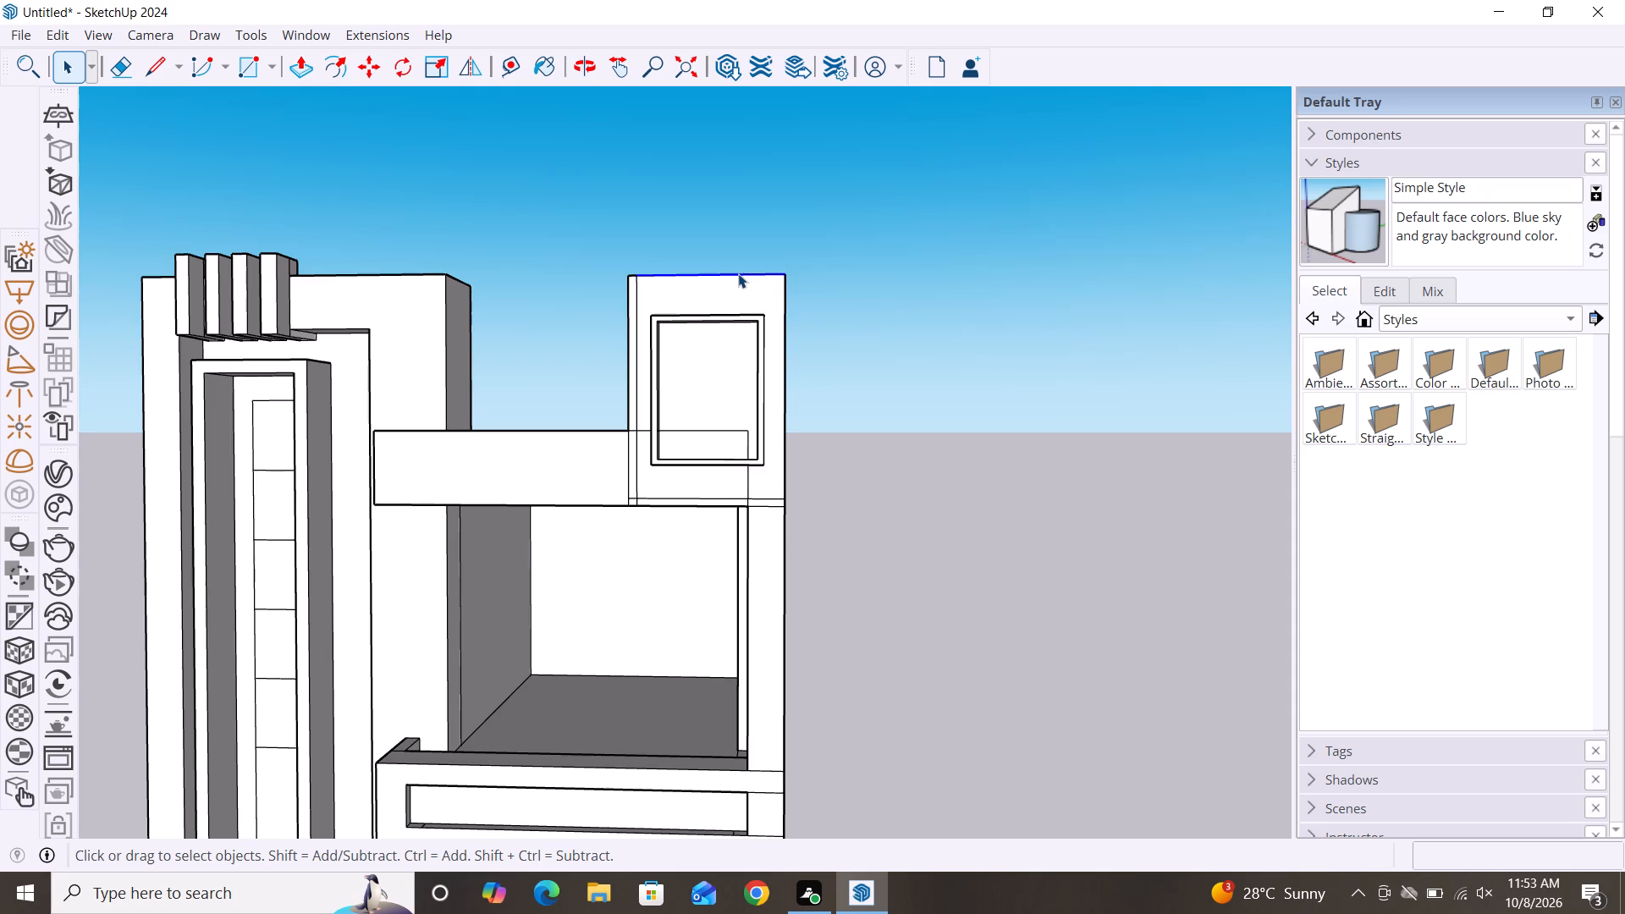
pyautogui.scroll(5, 738, 273)
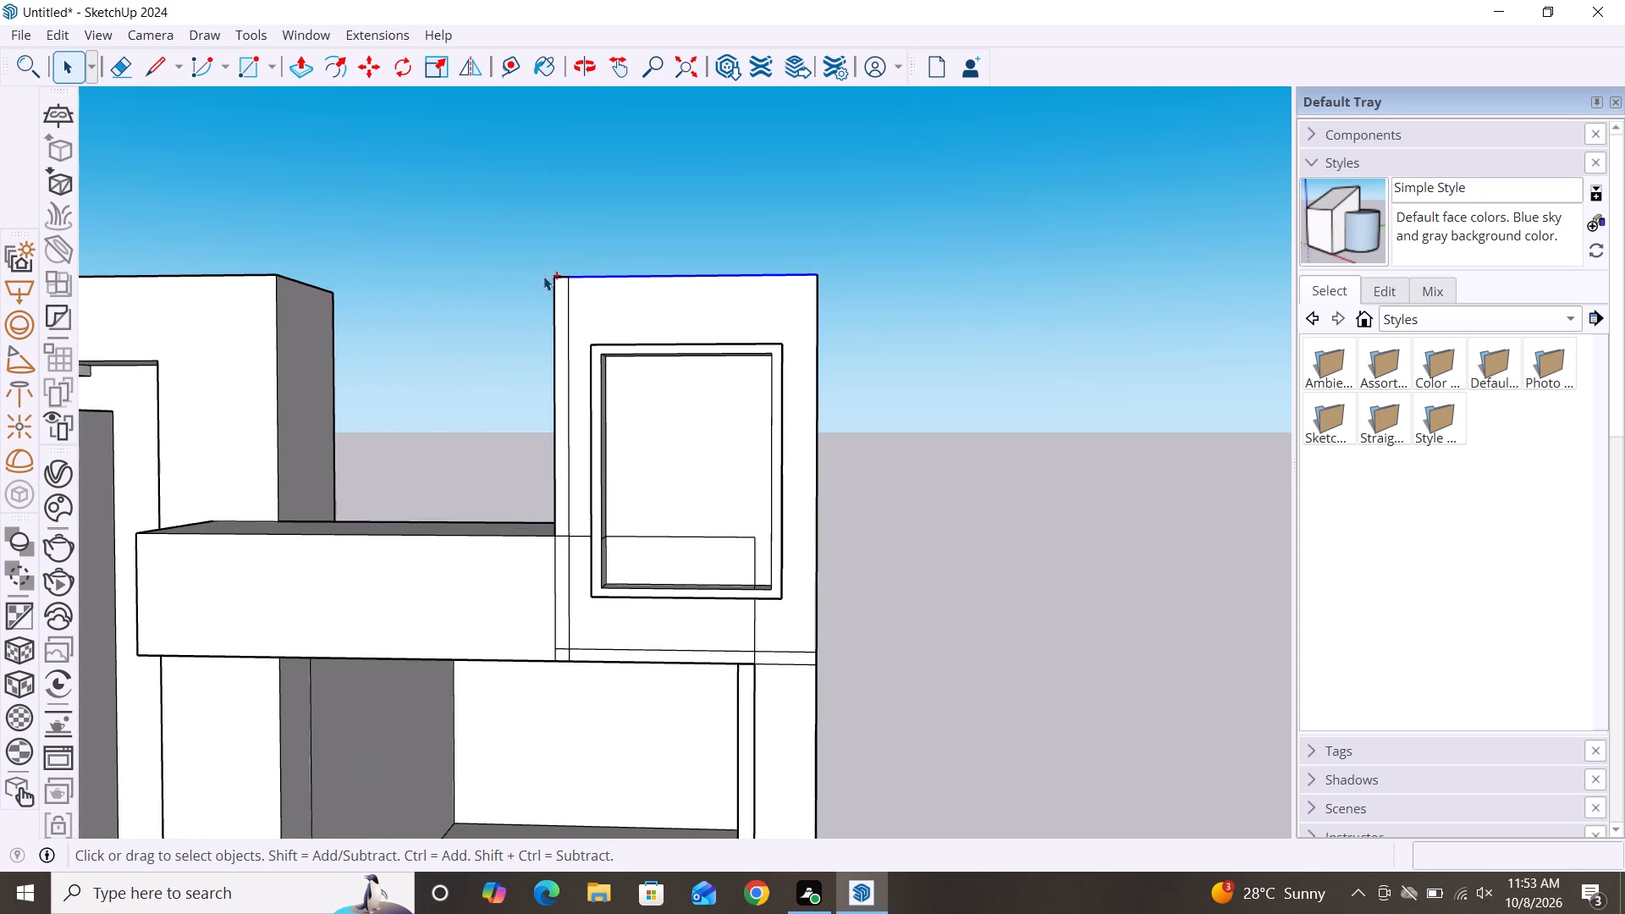
pyautogui.keyDown('ctrl'); pyautogui.click(560, 276); pyautogui.keyUp('ctrl')
pyautogui.press('m')
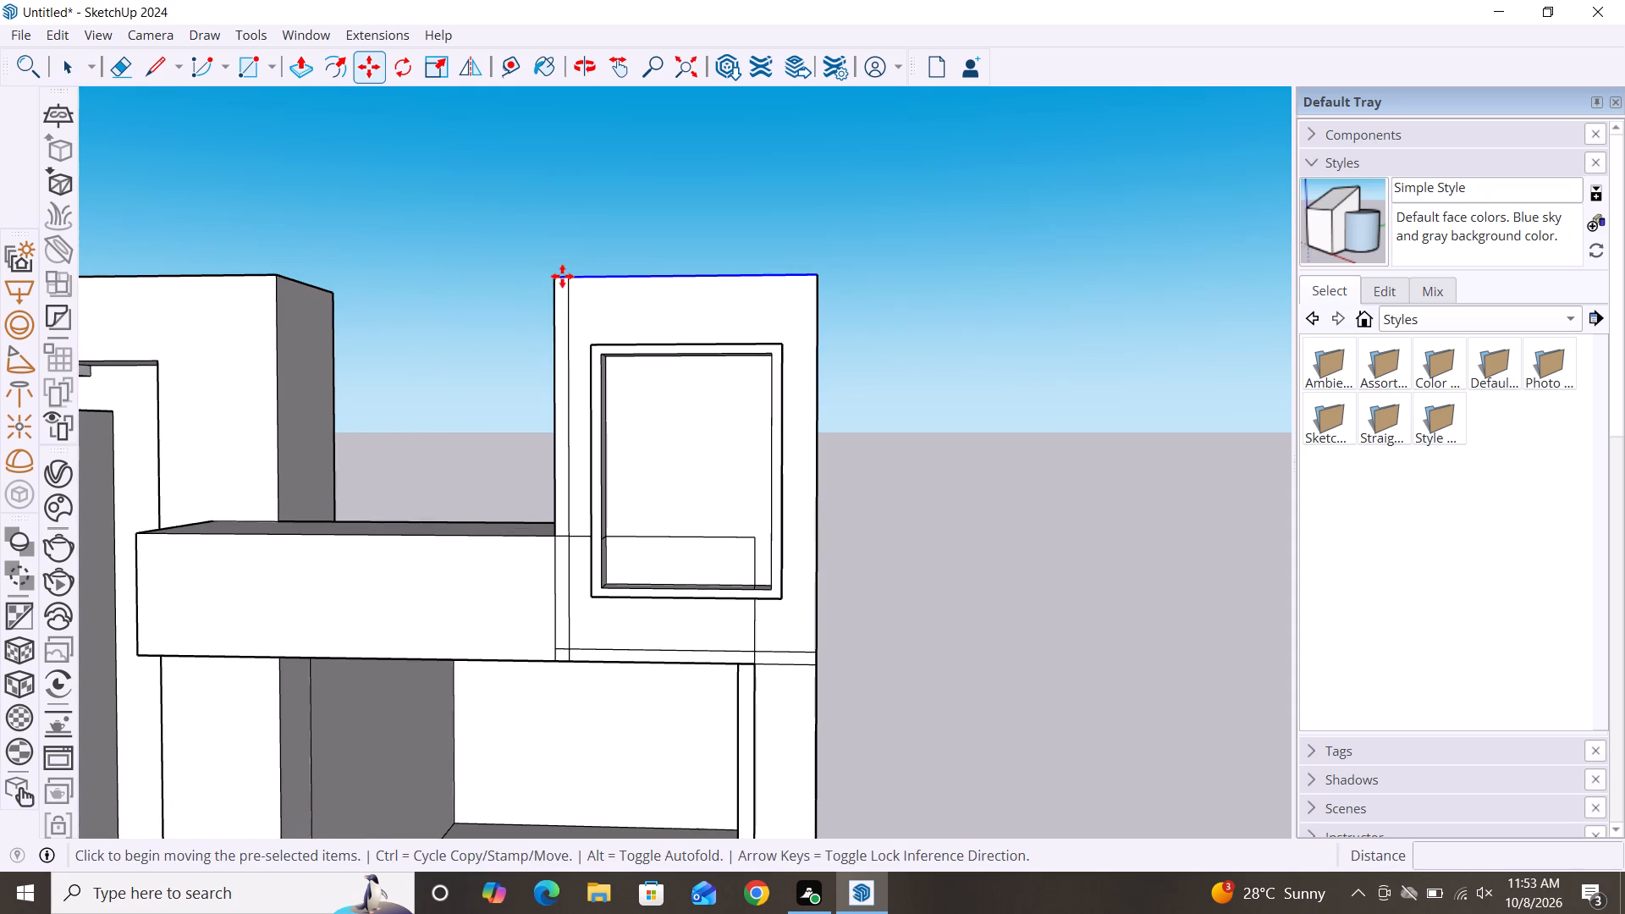
pyautogui.click(818, 276)
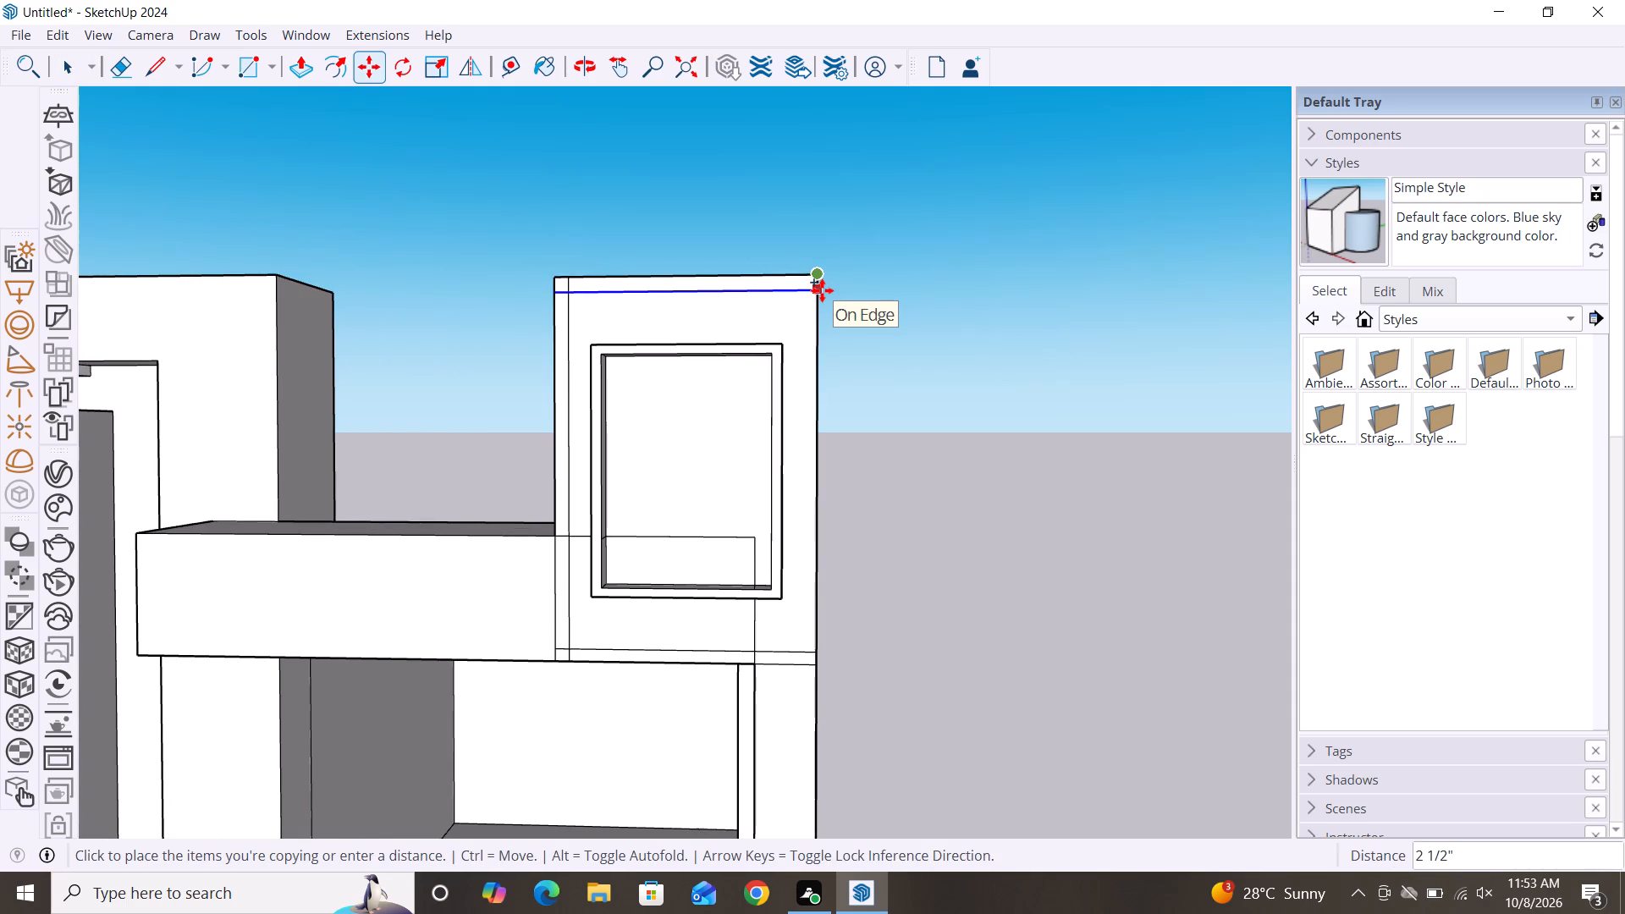
pyautogui.scroll(5, 822, 290)
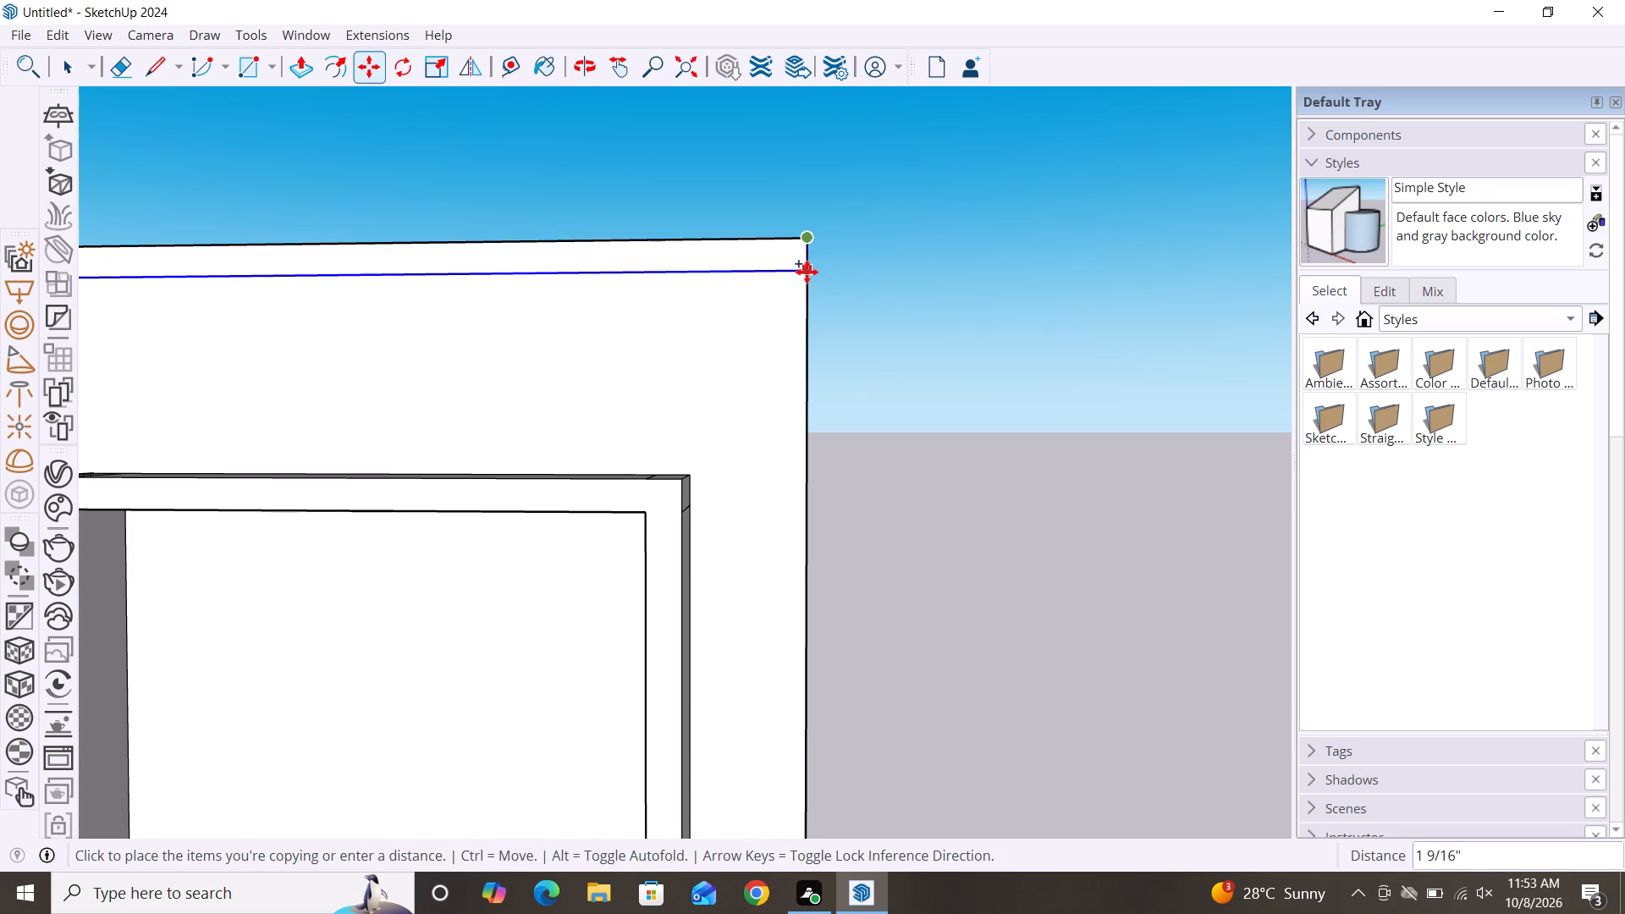
pyautogui.click(807, 272)
pyautogui.press('space')
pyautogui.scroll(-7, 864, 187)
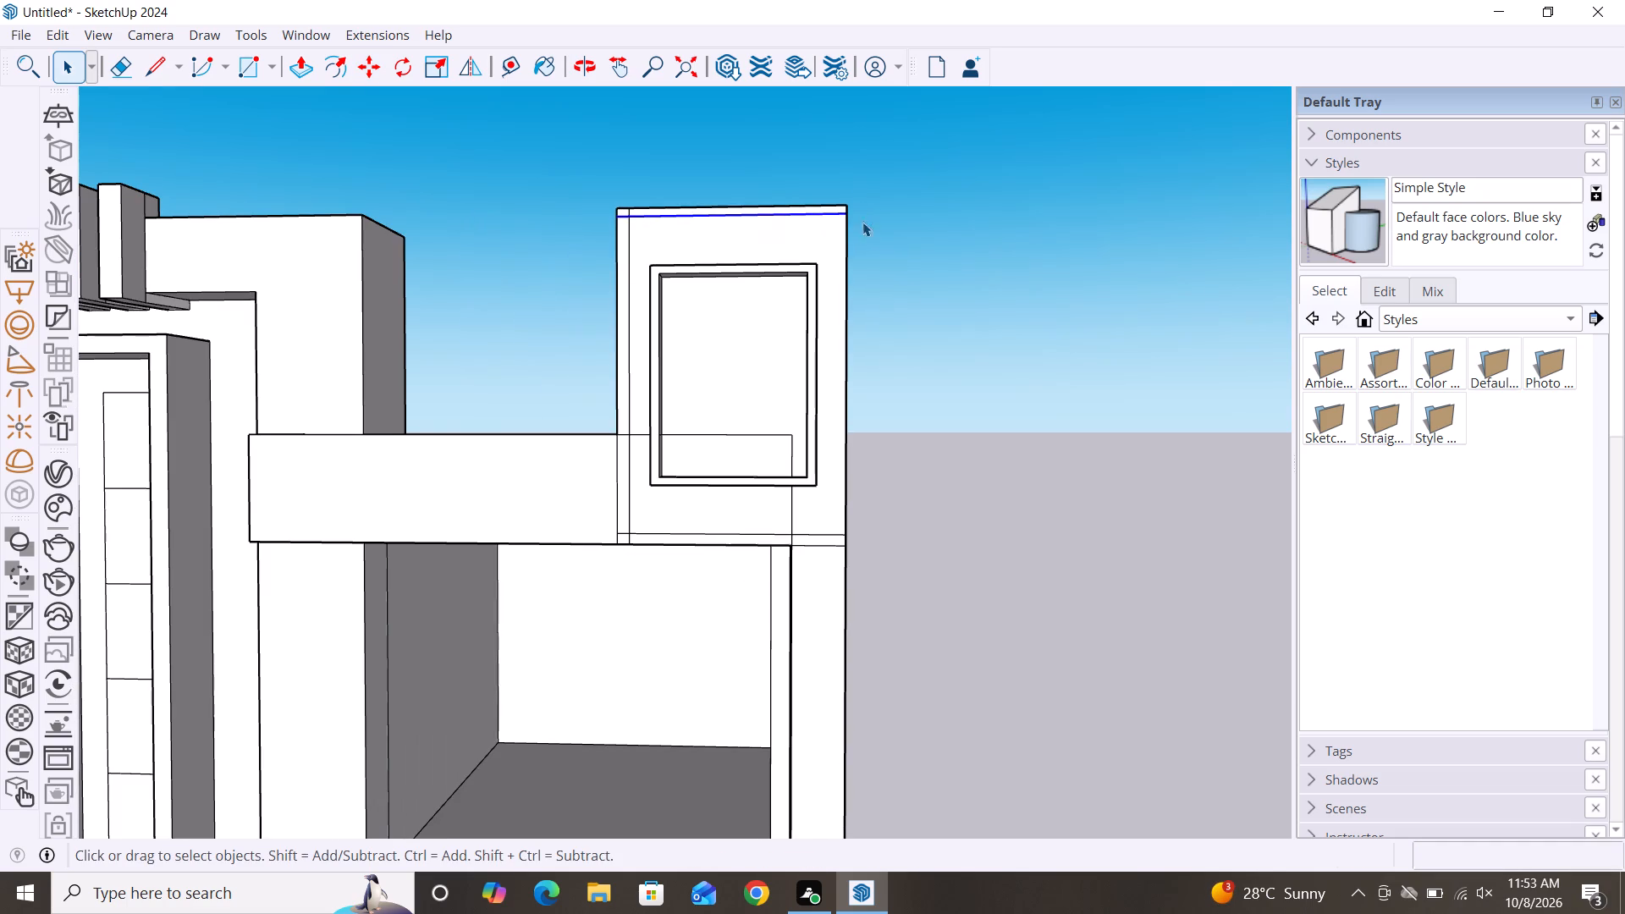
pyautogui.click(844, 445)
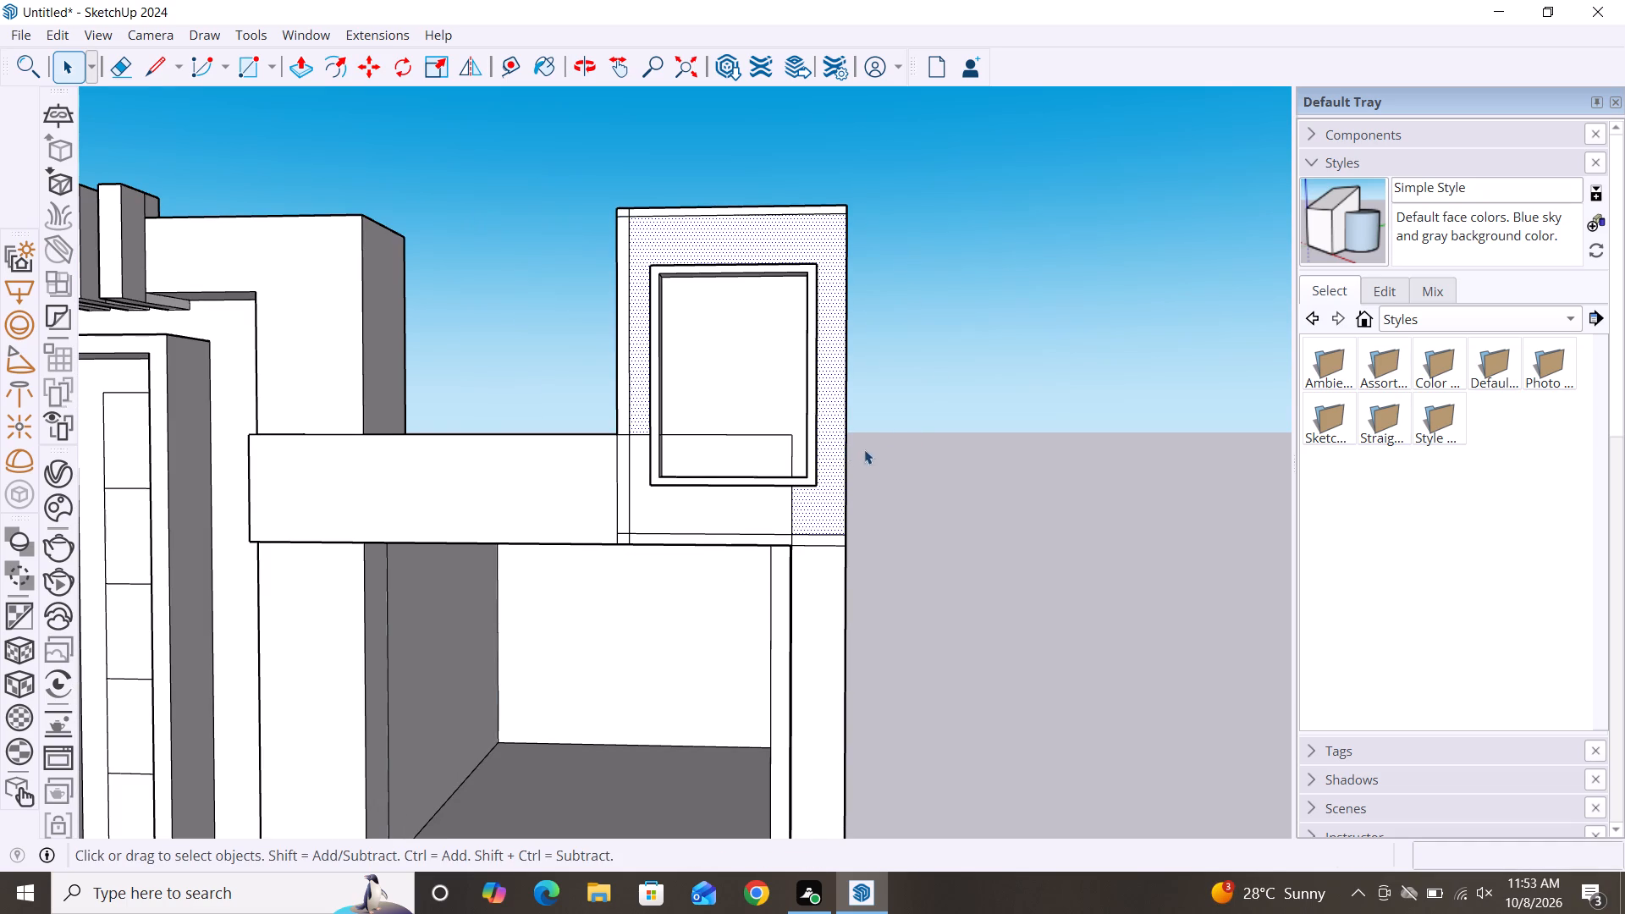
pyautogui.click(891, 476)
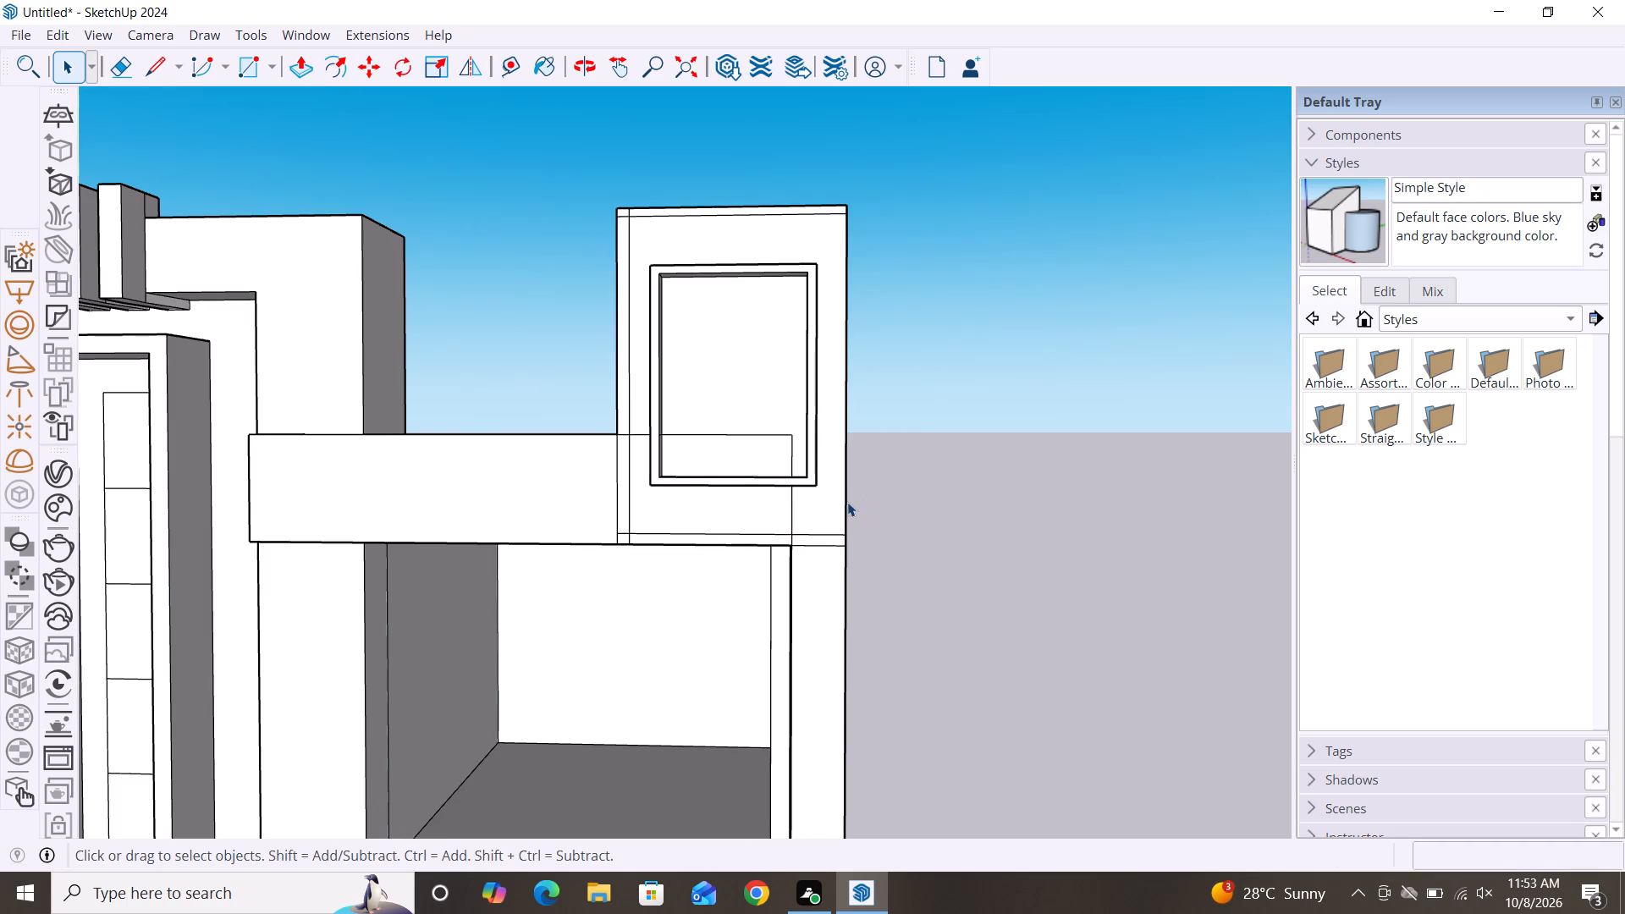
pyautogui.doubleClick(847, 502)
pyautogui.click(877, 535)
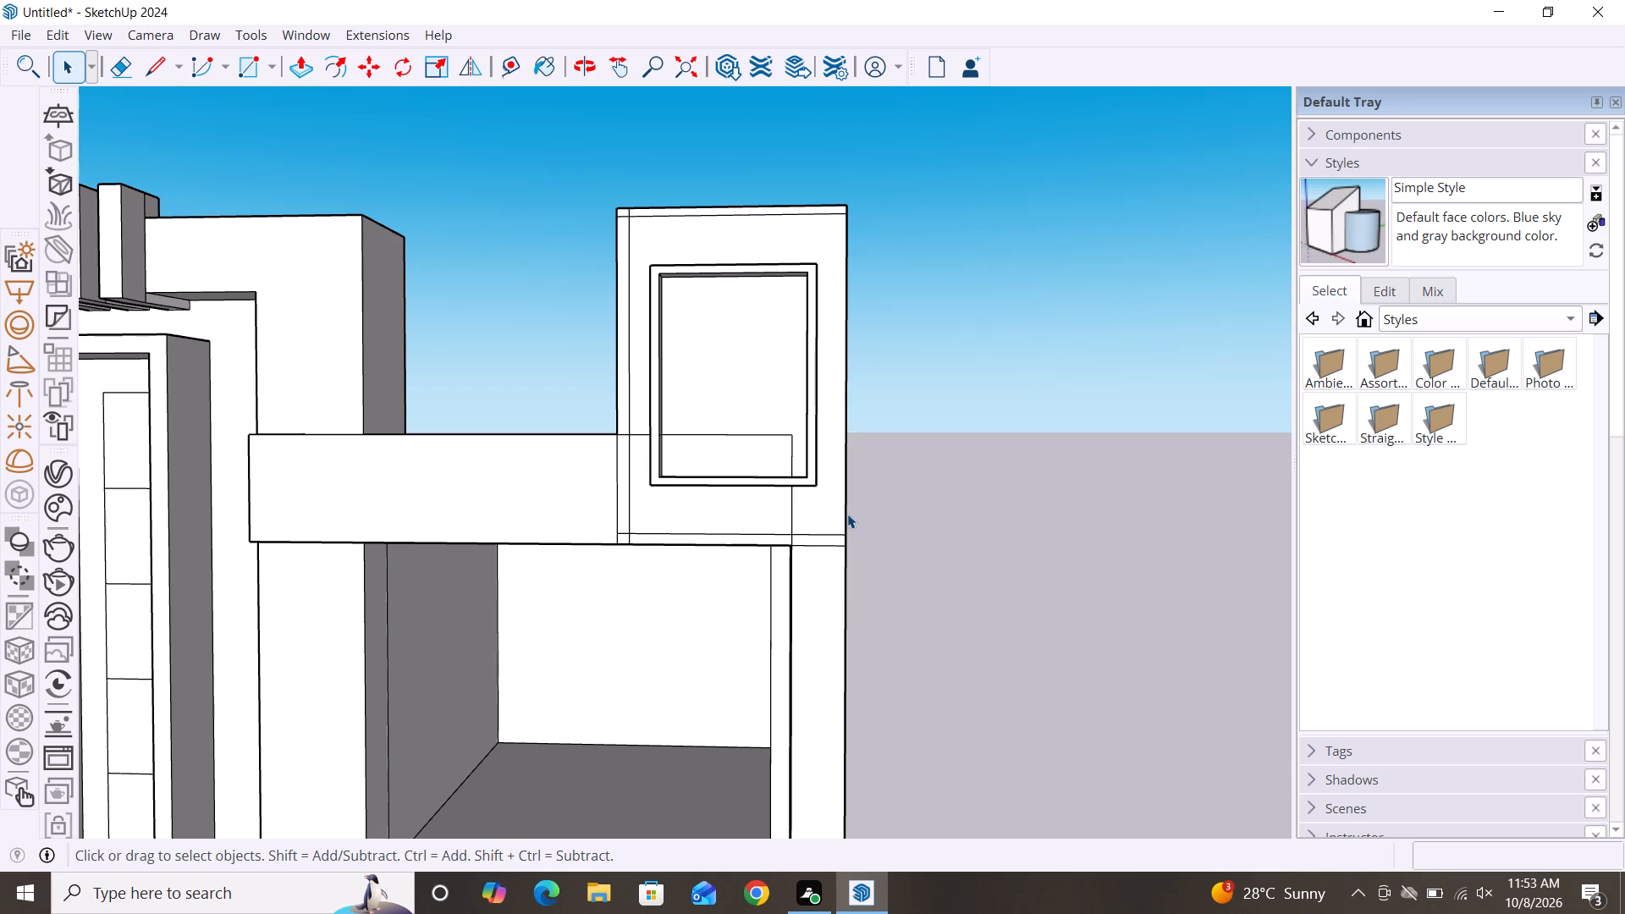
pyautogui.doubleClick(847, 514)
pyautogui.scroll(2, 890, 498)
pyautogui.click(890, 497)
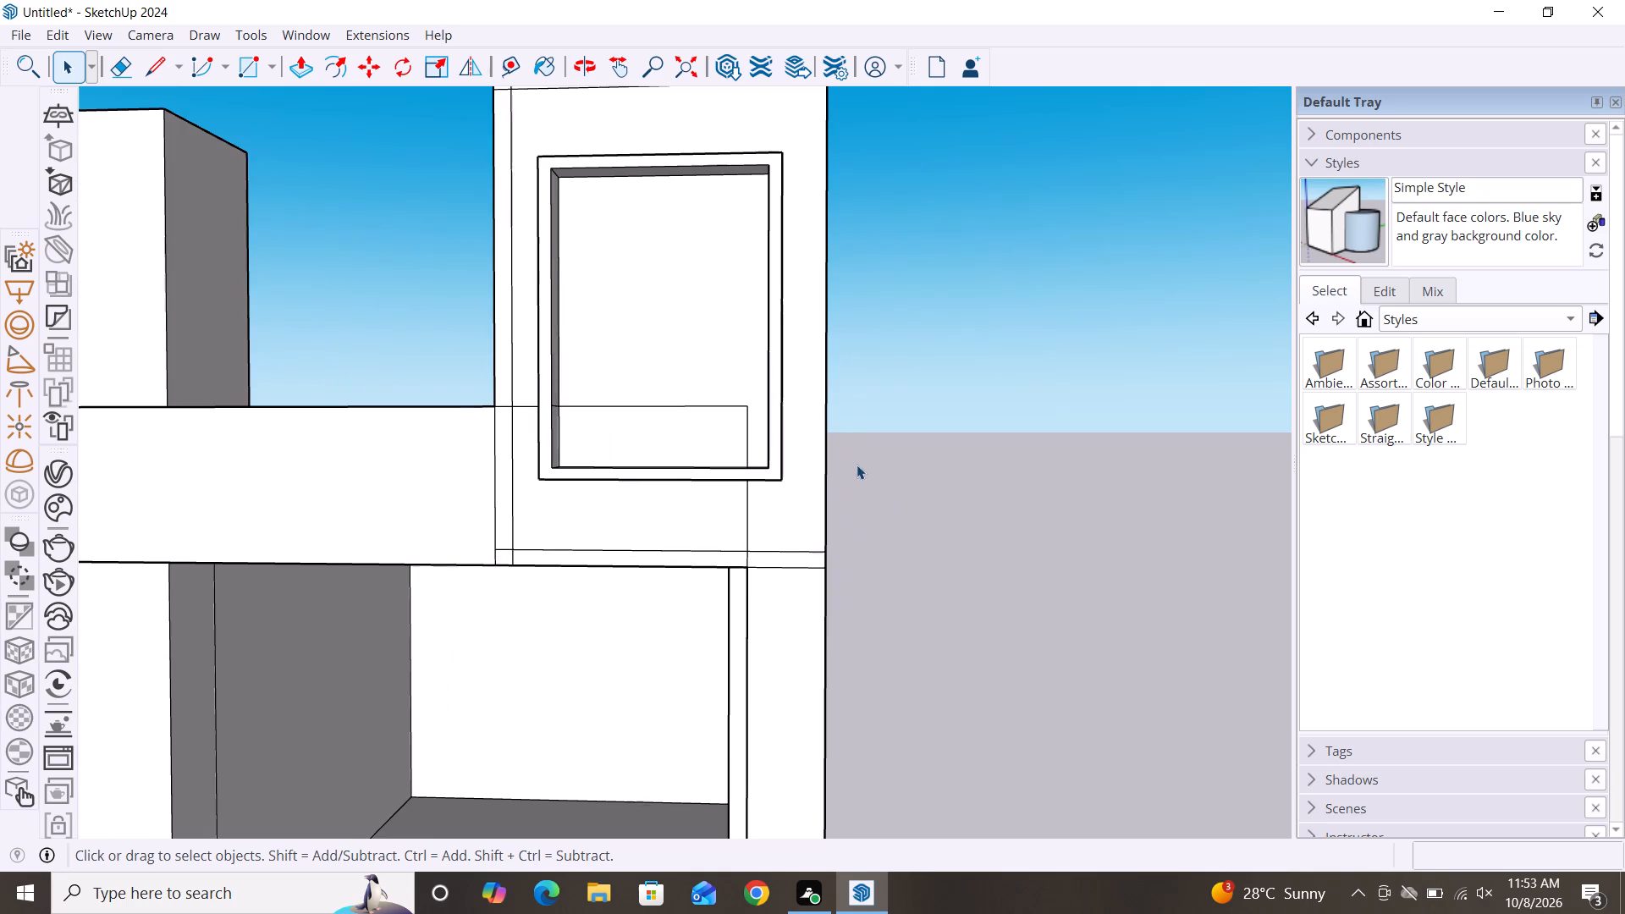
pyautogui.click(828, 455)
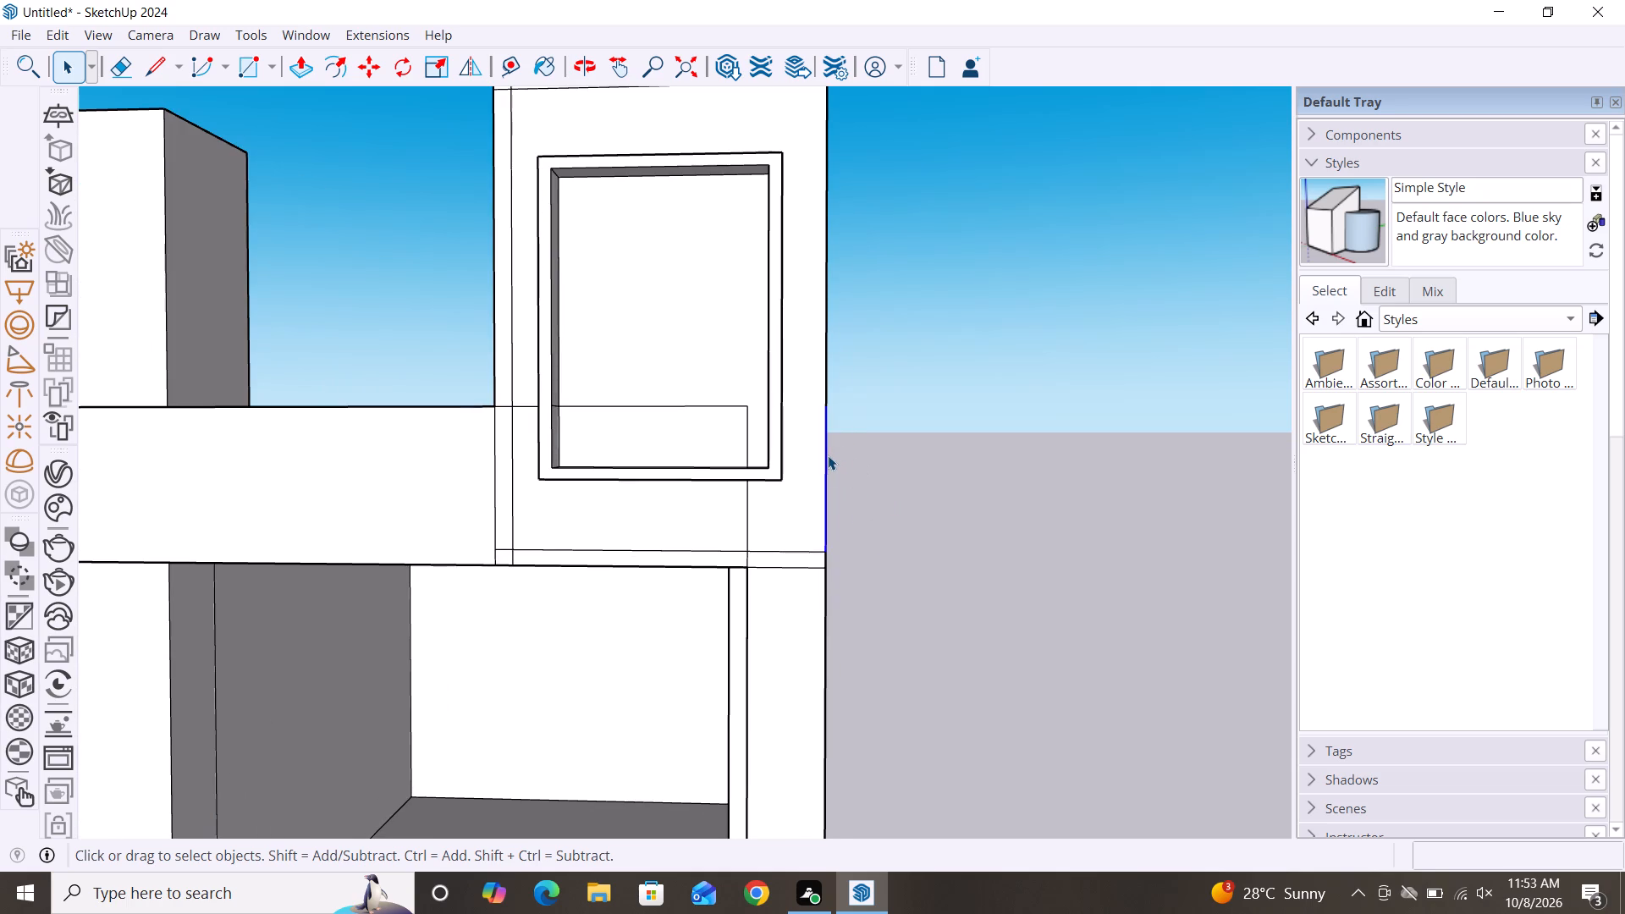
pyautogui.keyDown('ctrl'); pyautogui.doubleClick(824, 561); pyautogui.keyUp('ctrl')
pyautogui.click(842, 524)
# Copy the corner panel's right edge segments, together with the top strip, inward about 1 7/8" to form the right border line.
pyautogui.click(828, 563)
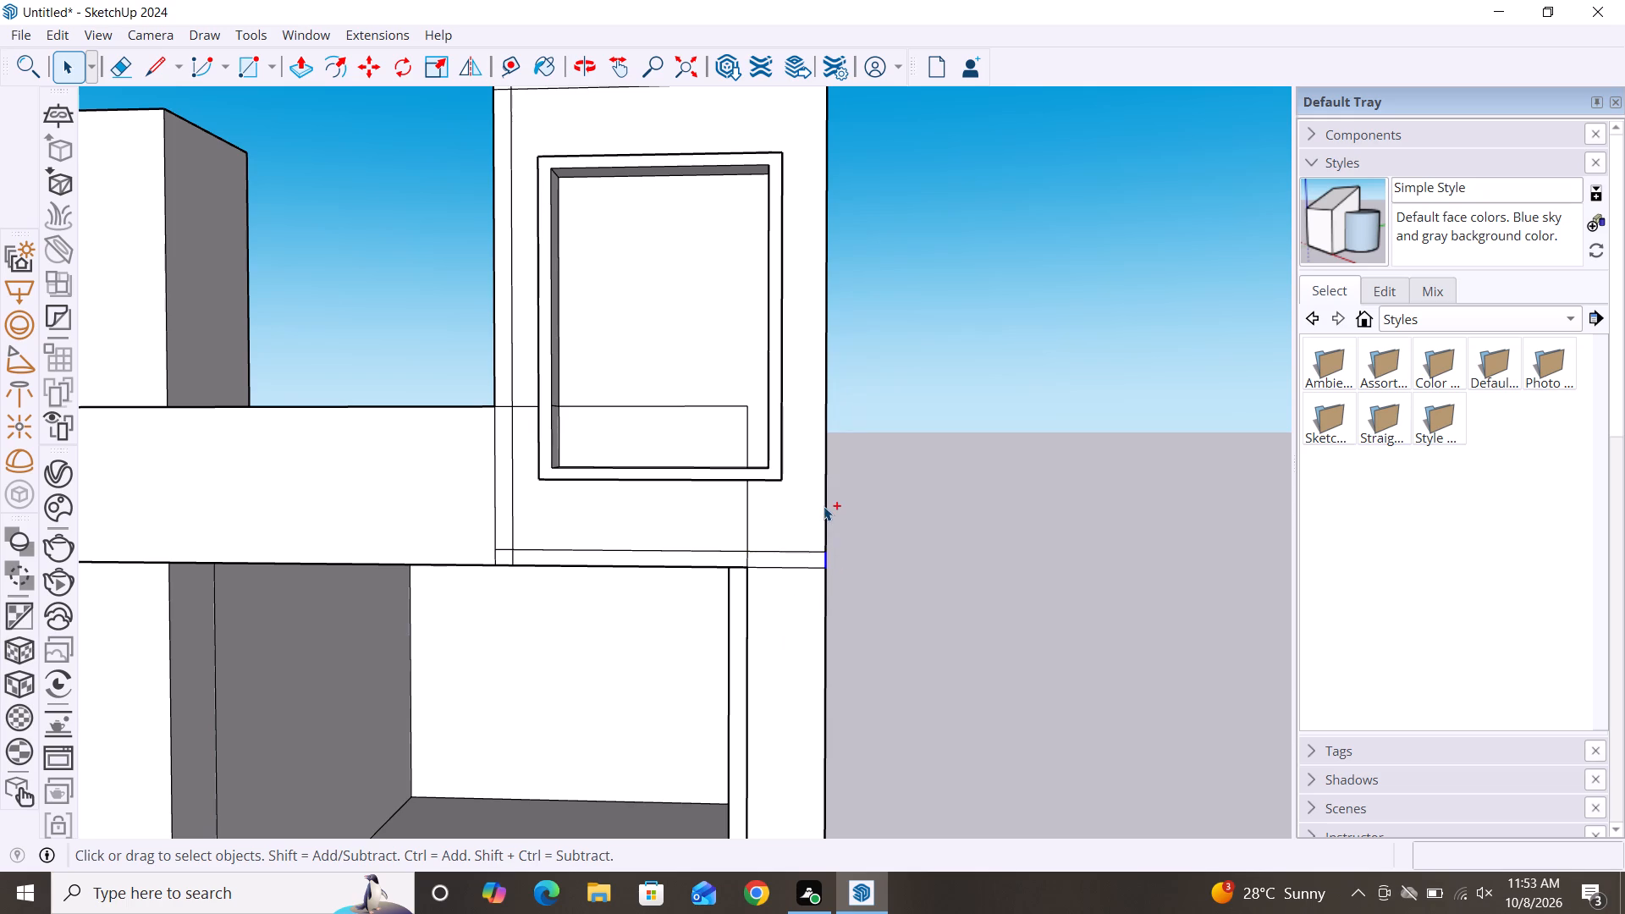
pyautogui.keyDown('ctrl'); pyautogui.click(826, 506); pyautogui.keyUp('ctrl')
pyautogui.keyDown('ctrl'); pyautogui.scroll(-4, 862, 597); pyautogui.keyUp('ctrl')
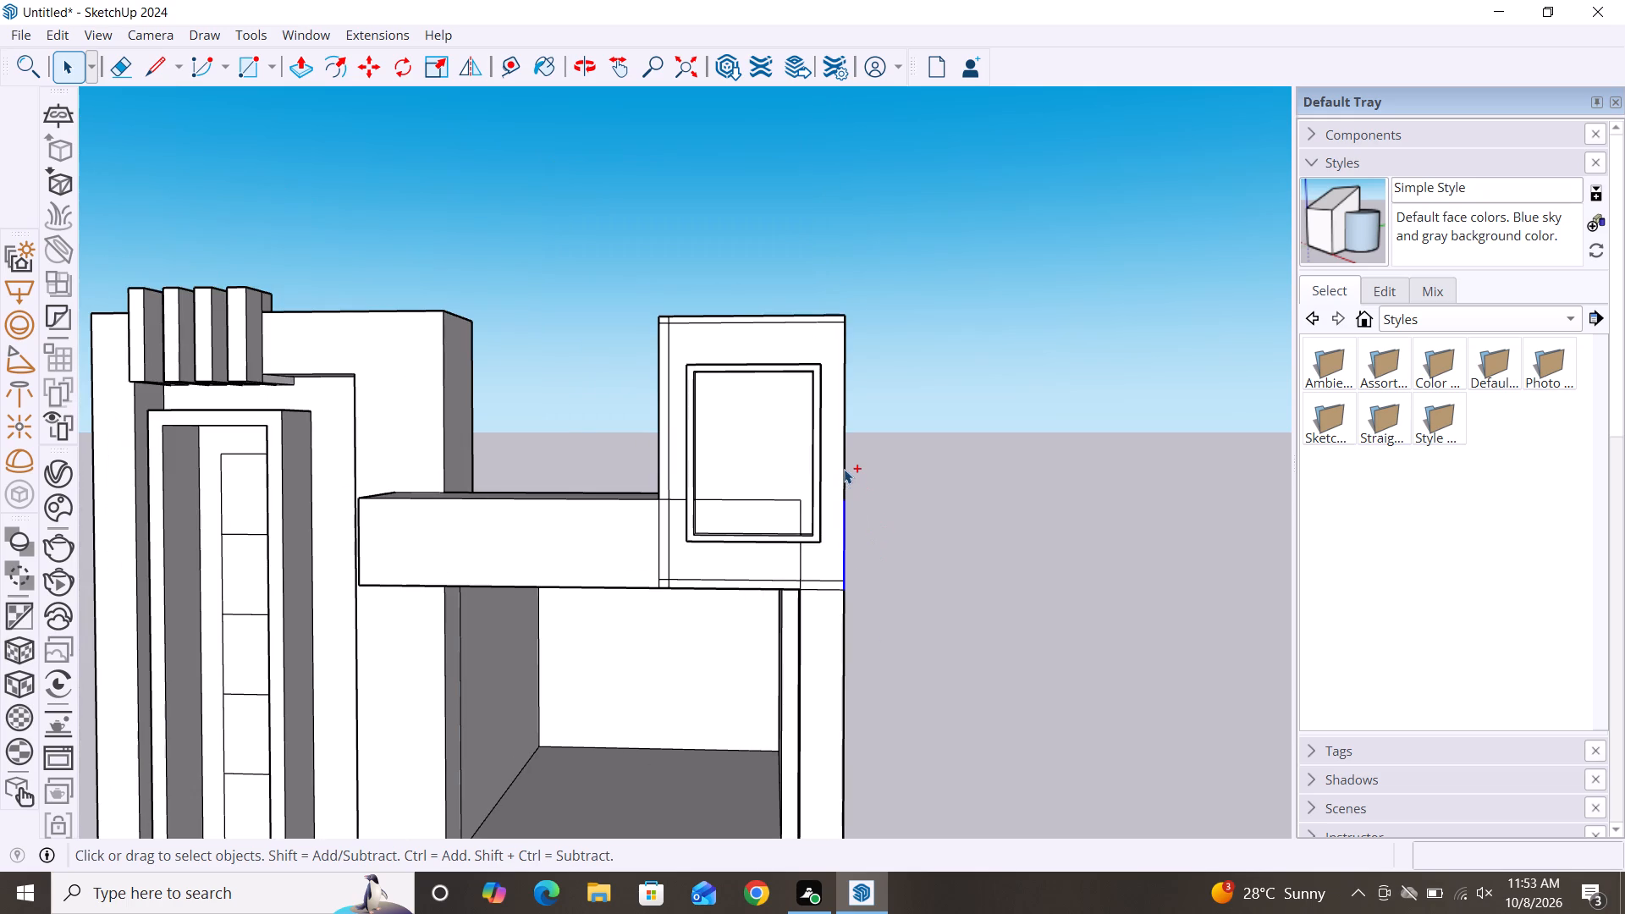
pyautogui.keyDown('ctrl'); pyautogui.click(845, 469); pyautogui.keyUp('ctrl')
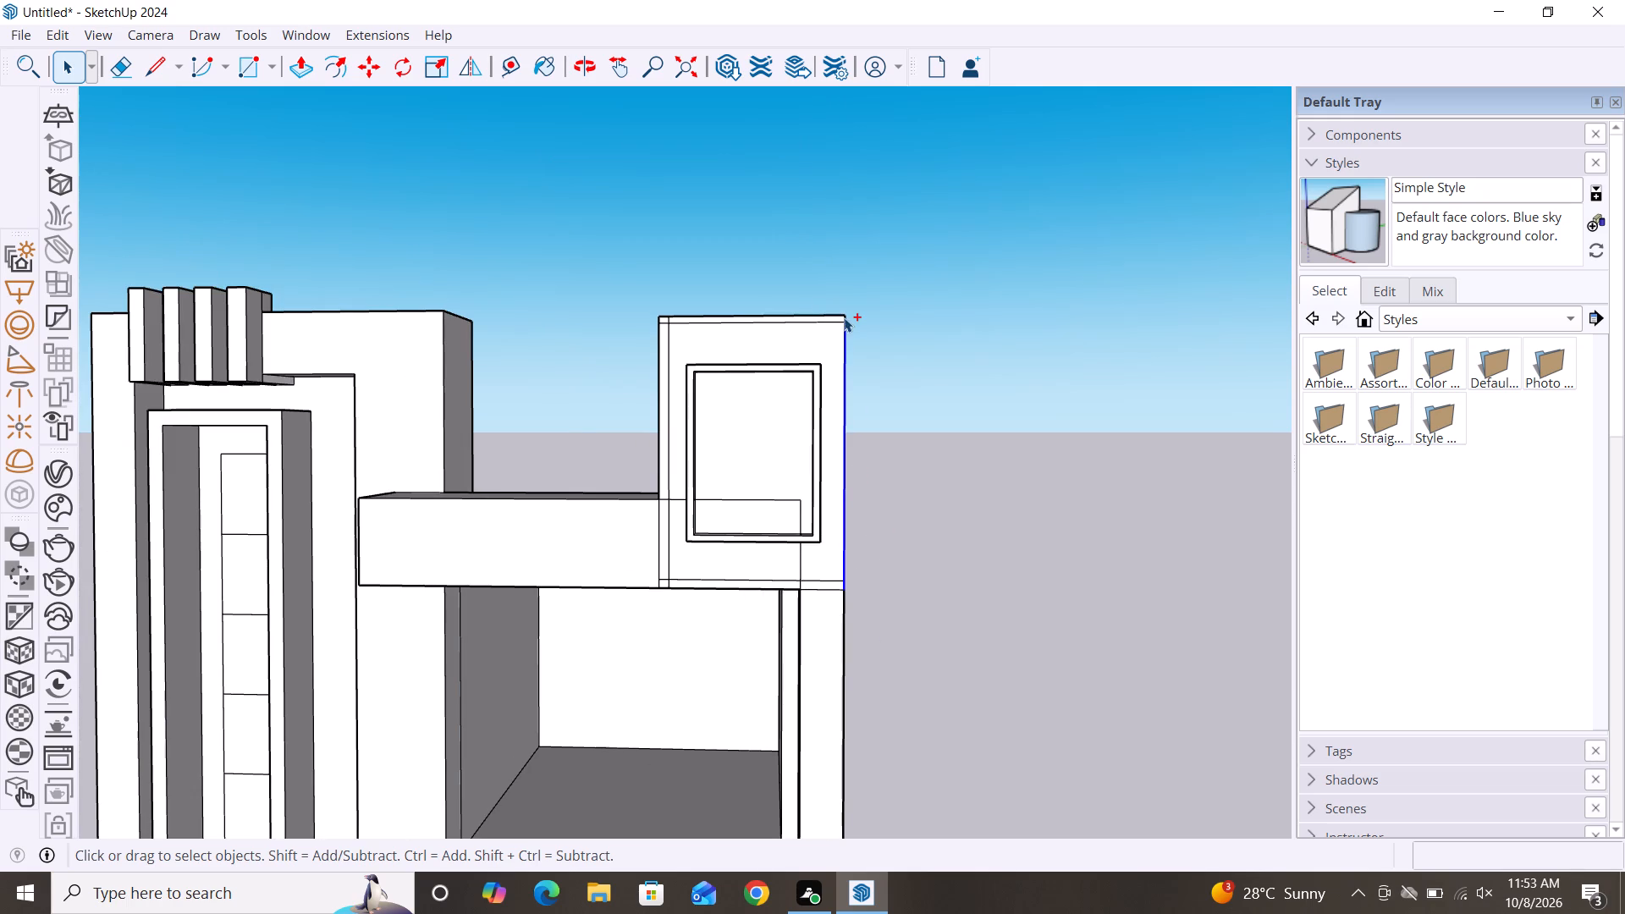
pyautogui.keyDown('ctrl'); pyautogui.doubleClick(844, 317); pyautogui.keyUp('ctrl')
pyautogui.keyDown('ctrl'); pyautogui.scroll(7, 870, 341); pyautogui.keyUp('ctrl')
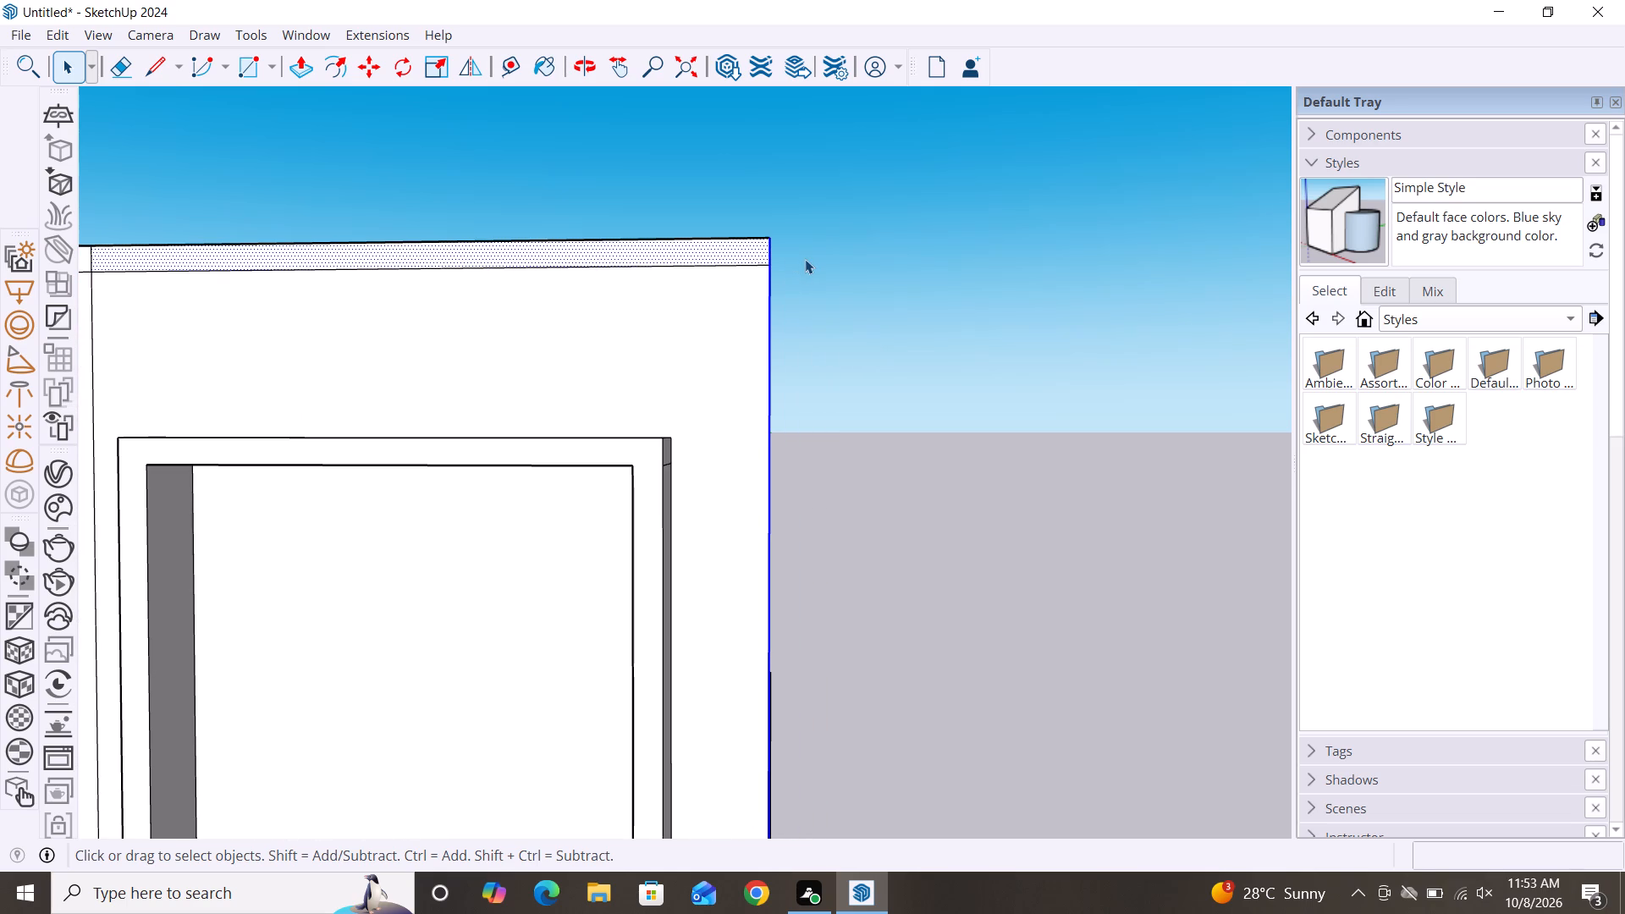
pyautogui.press('m')
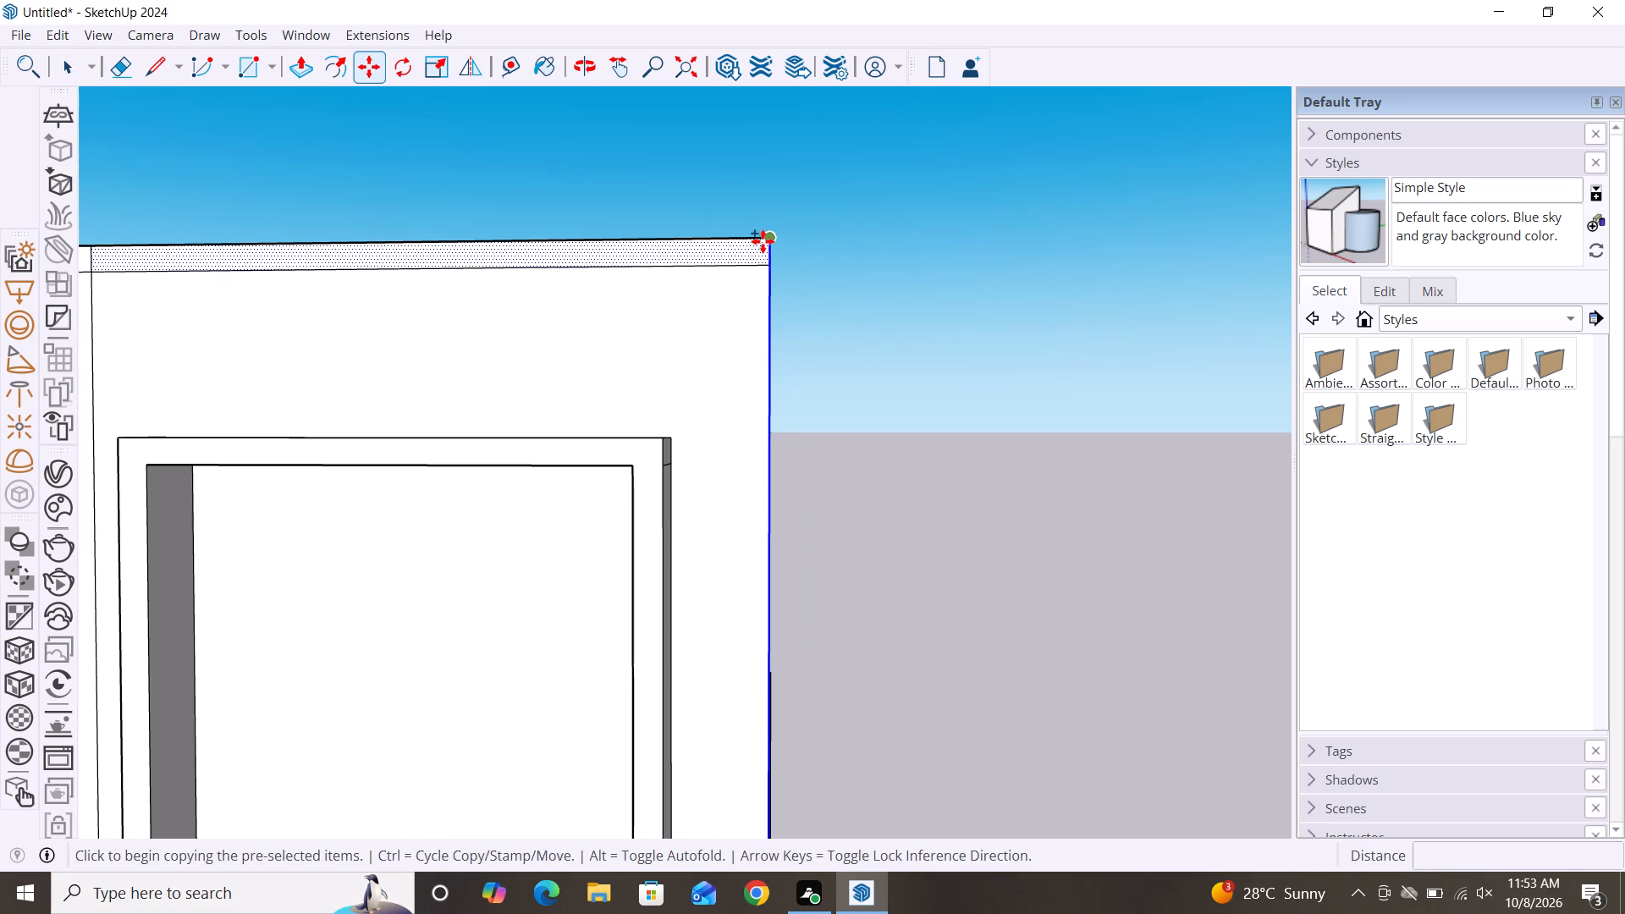
pyautogui.click(767, 241)
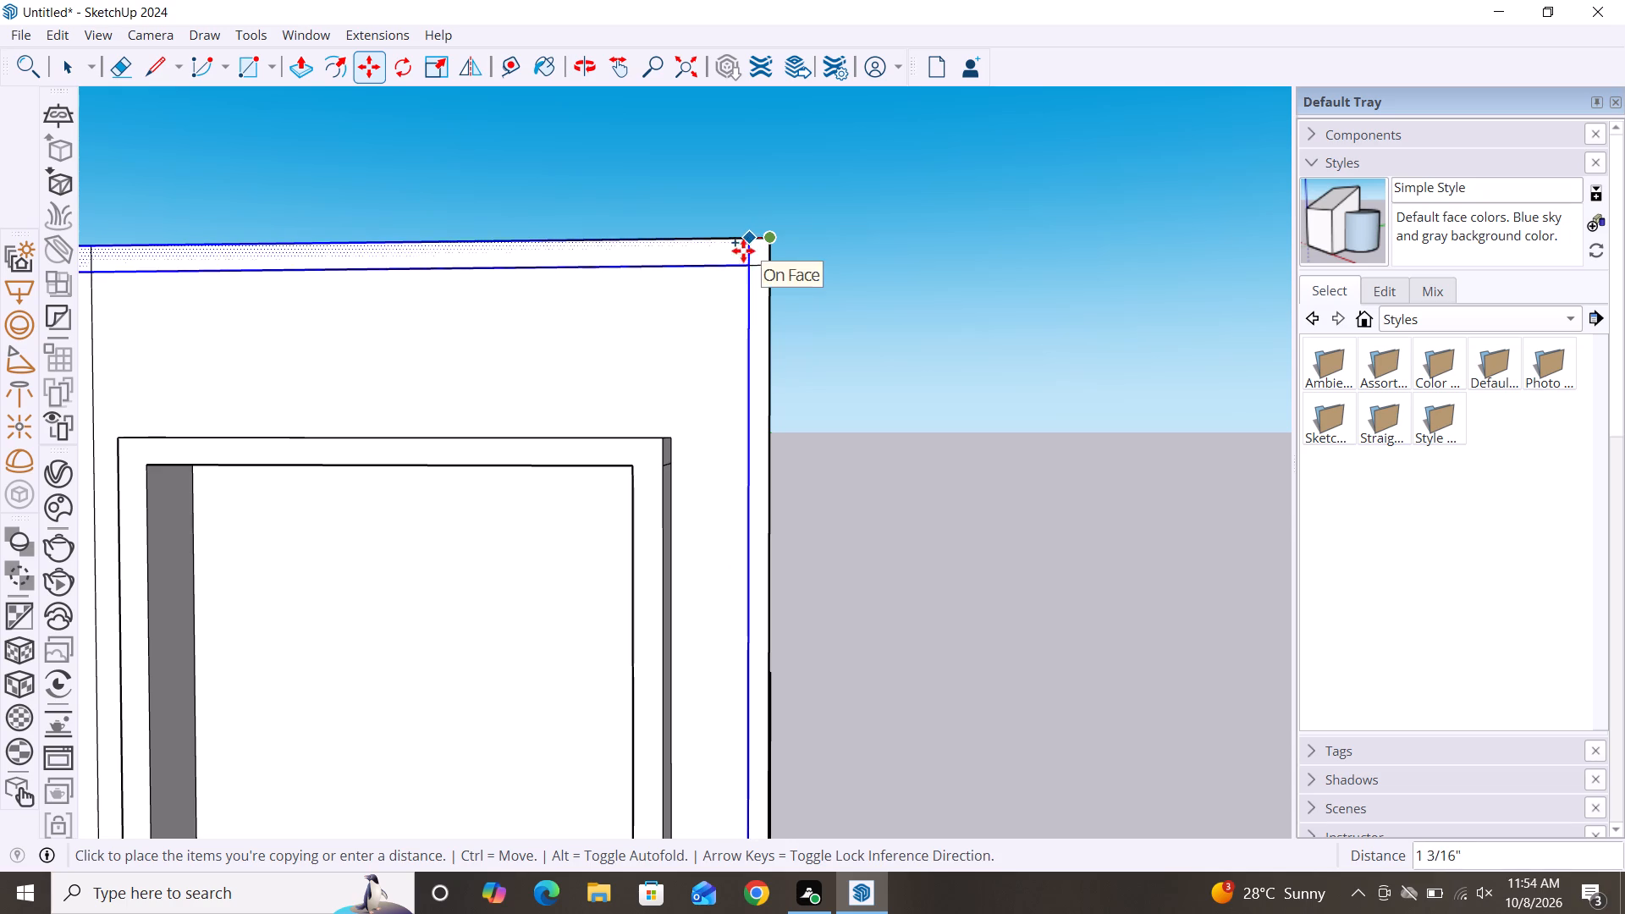
pyautogui.click(738, 248)
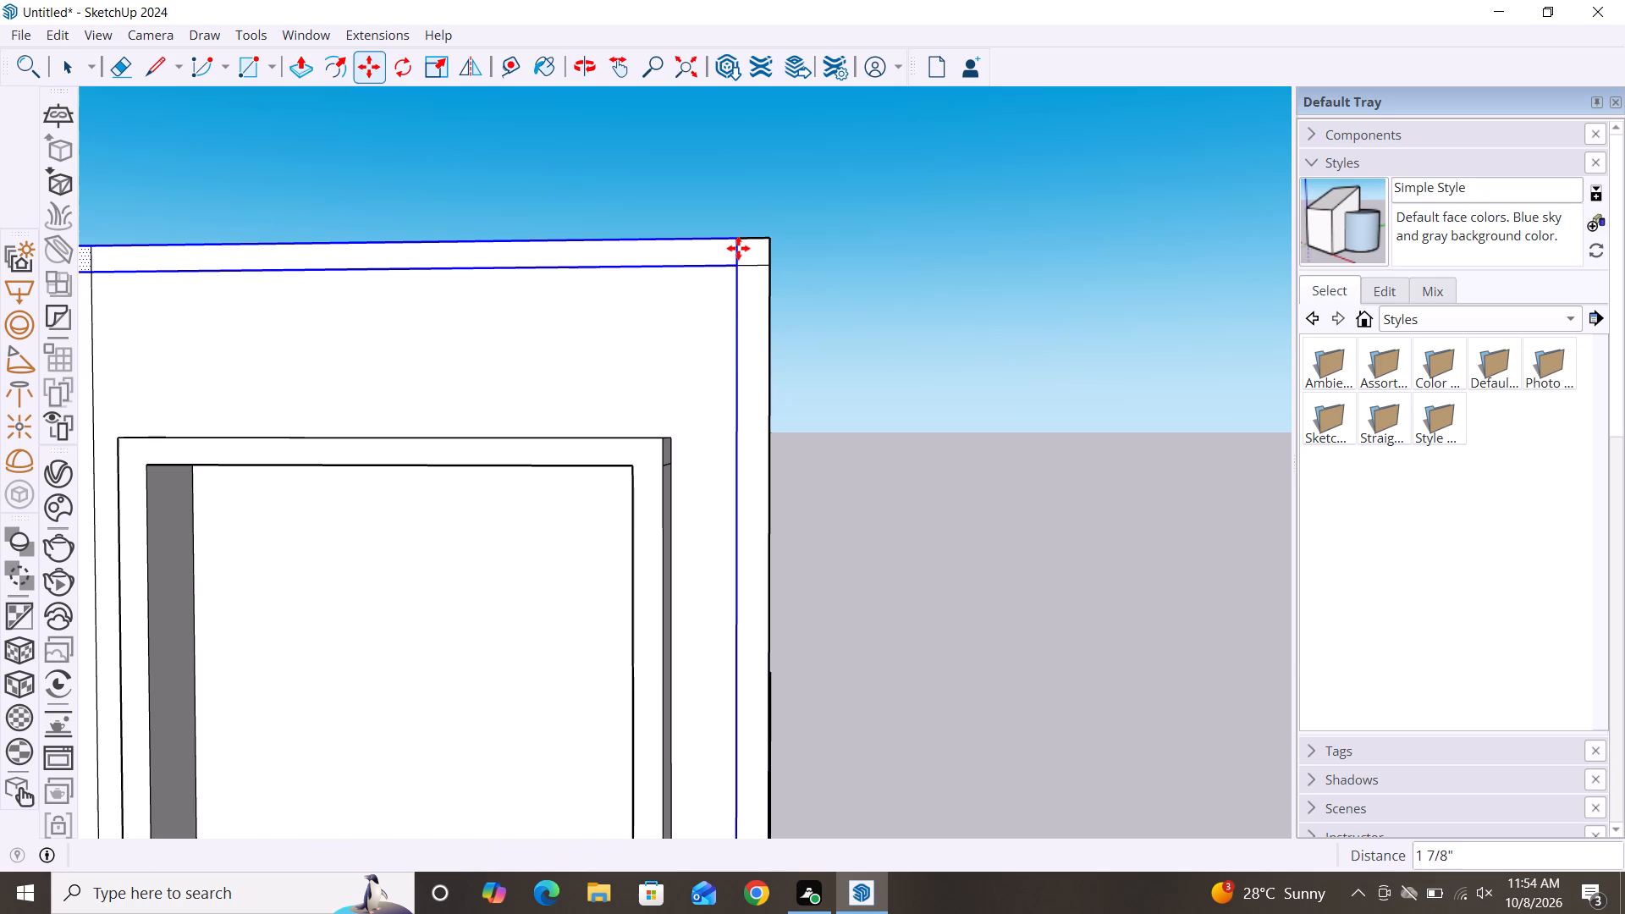
pyautogui.press('space')
pyautogui.scroll(-6, 891, 294)
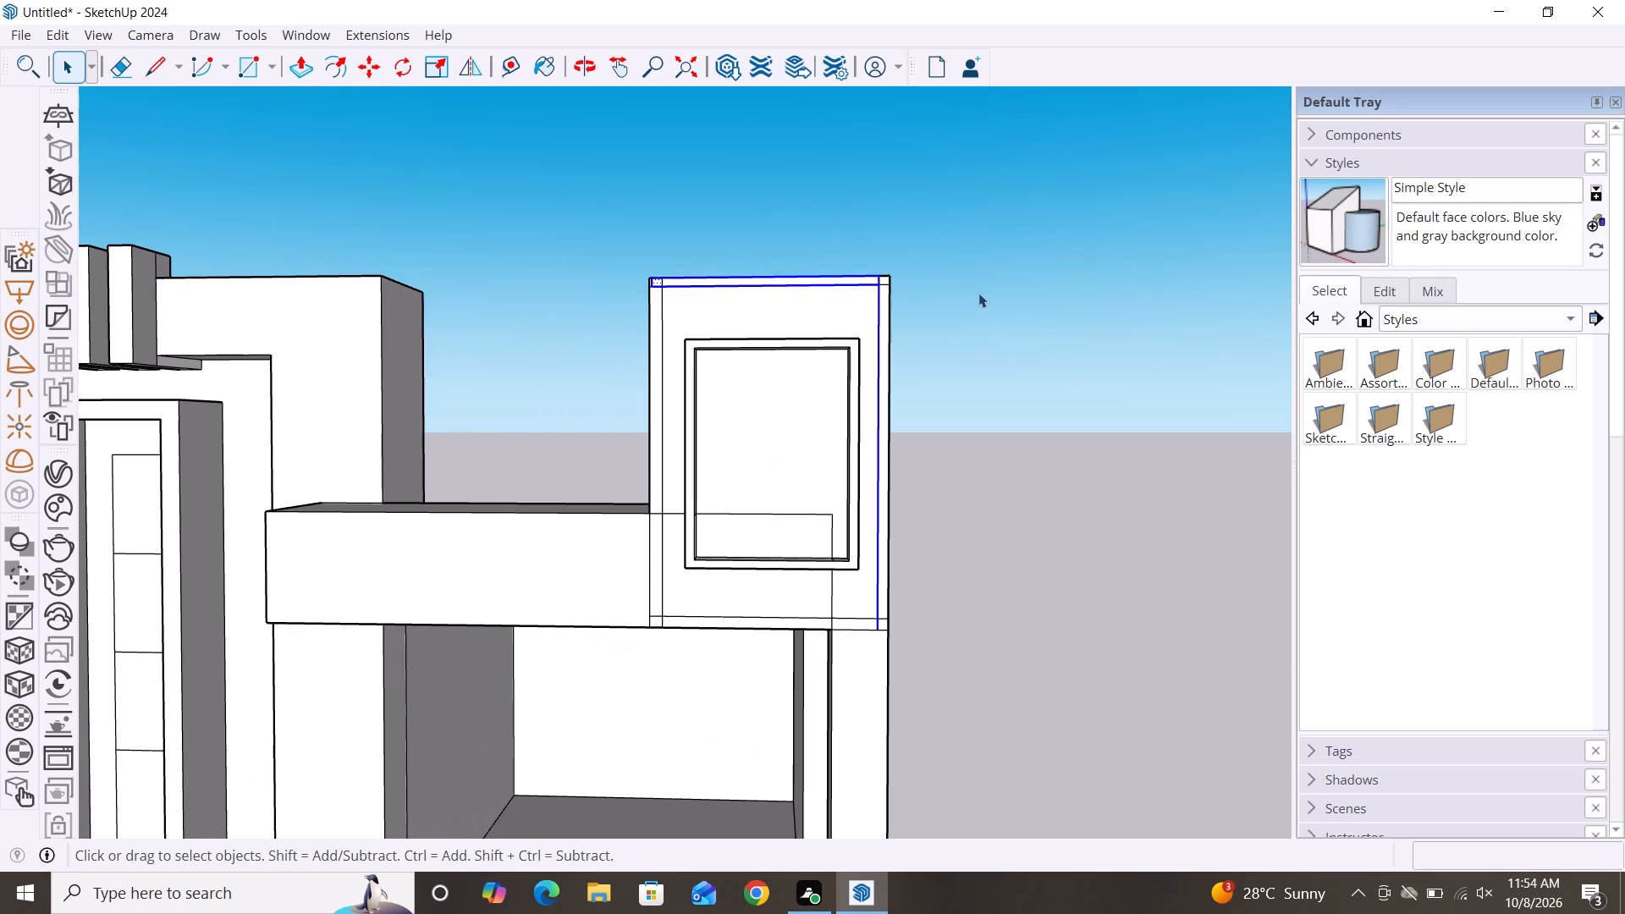
pyautogui.press('Escape')
pyautogui.click(983, 372)
# Move the stray short vertical line in the panel's upper-left corner about 7/16" outward onto the panel's left edge.
pyautogui.scroll(7, 649, 277)
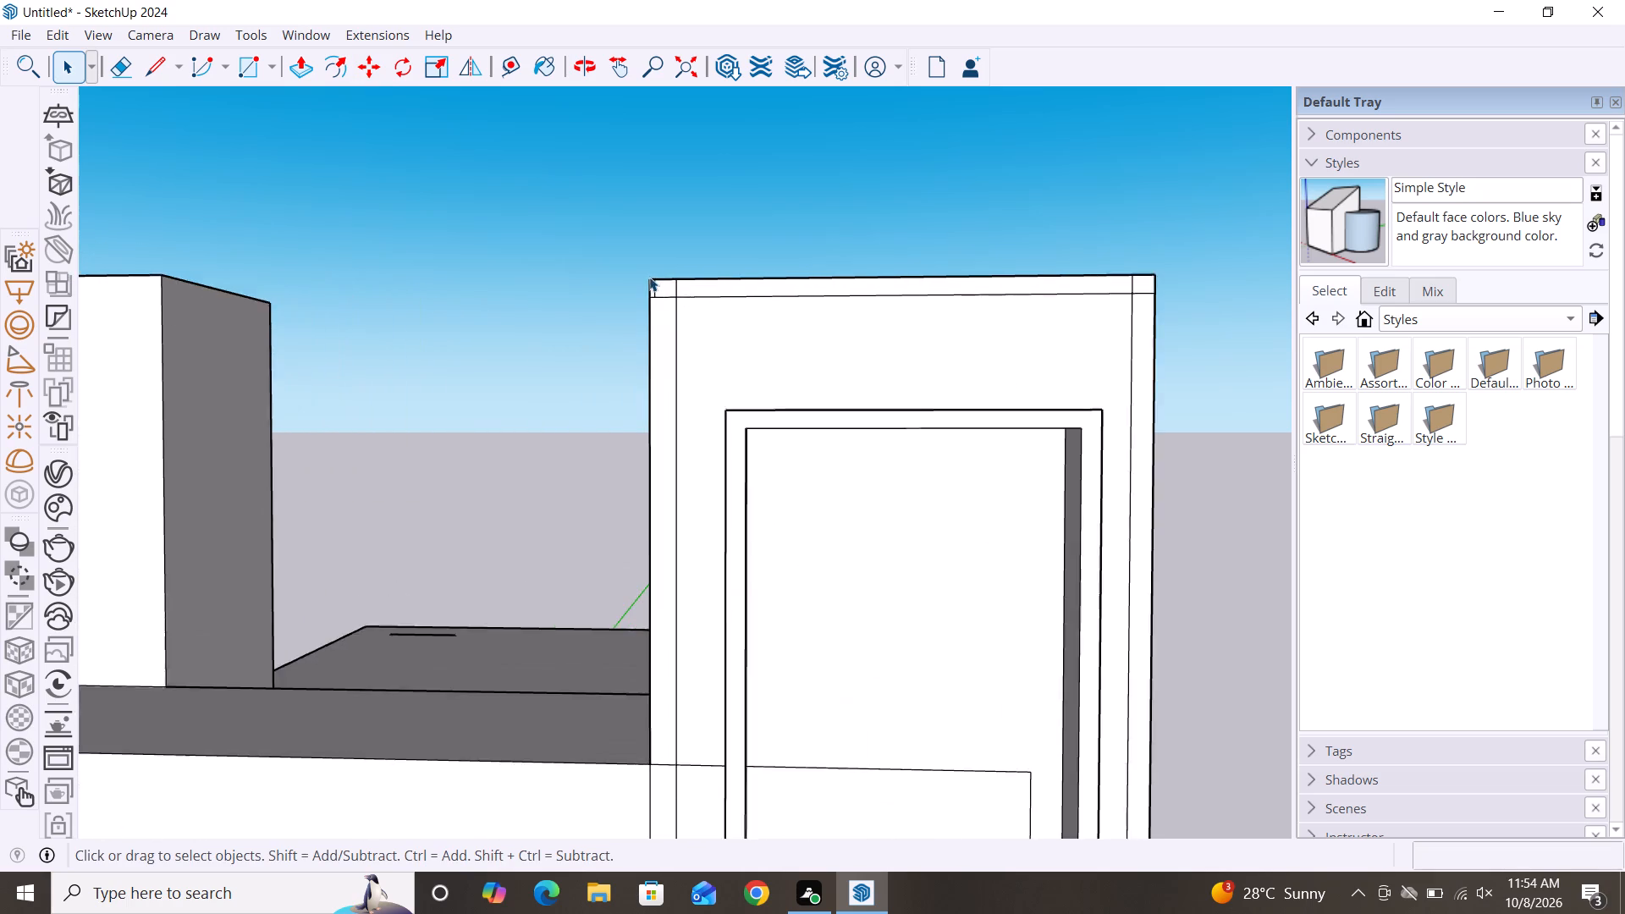
pyautogui.scroll(4, 649, 277)
pyautogui.click(667, 362)
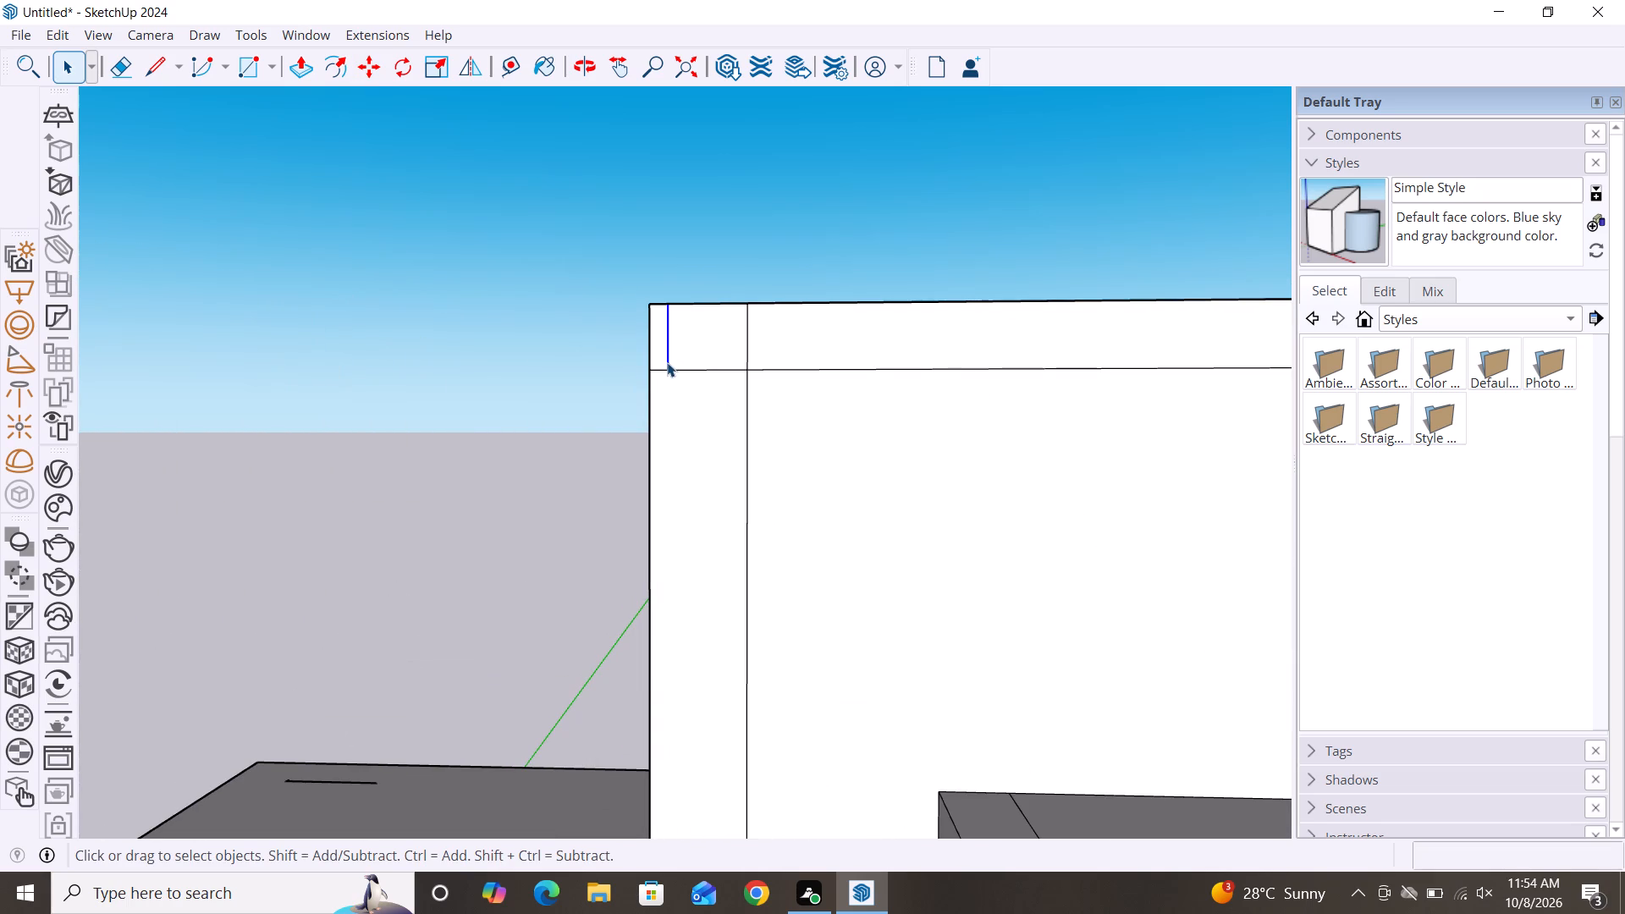
pyautogui.press('m')
pyautogui.click(675, 376)
pyautogui.click(653, 369)
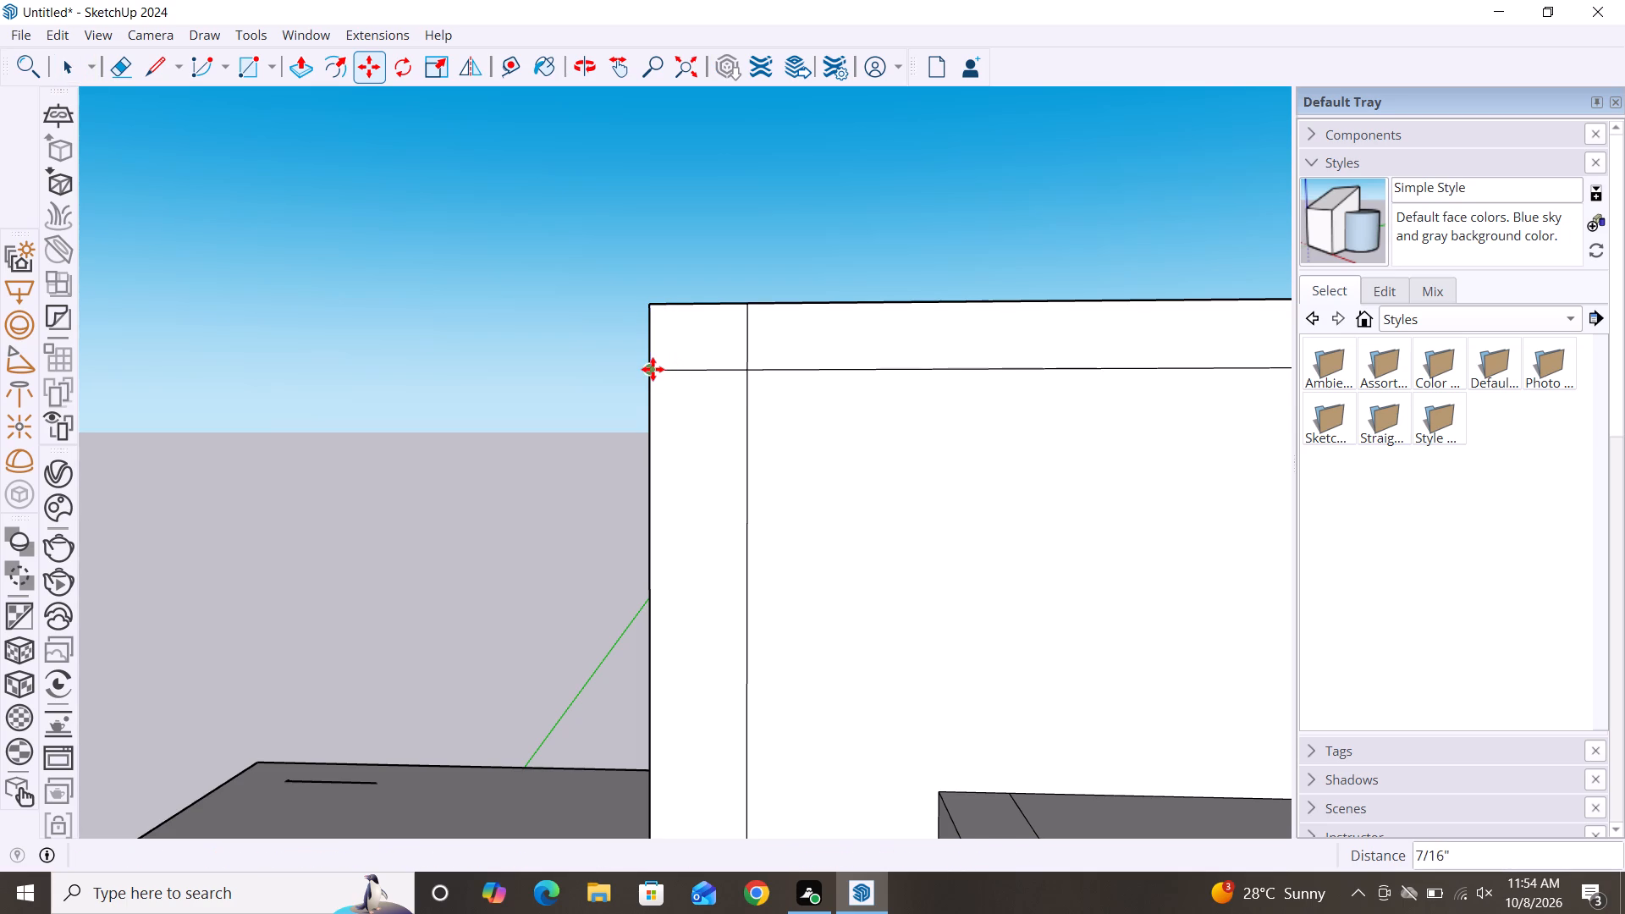
pyautogui.press('space')
pyautogui.scroll(-8, 546, 294)
pyautogui.click(901, 415)
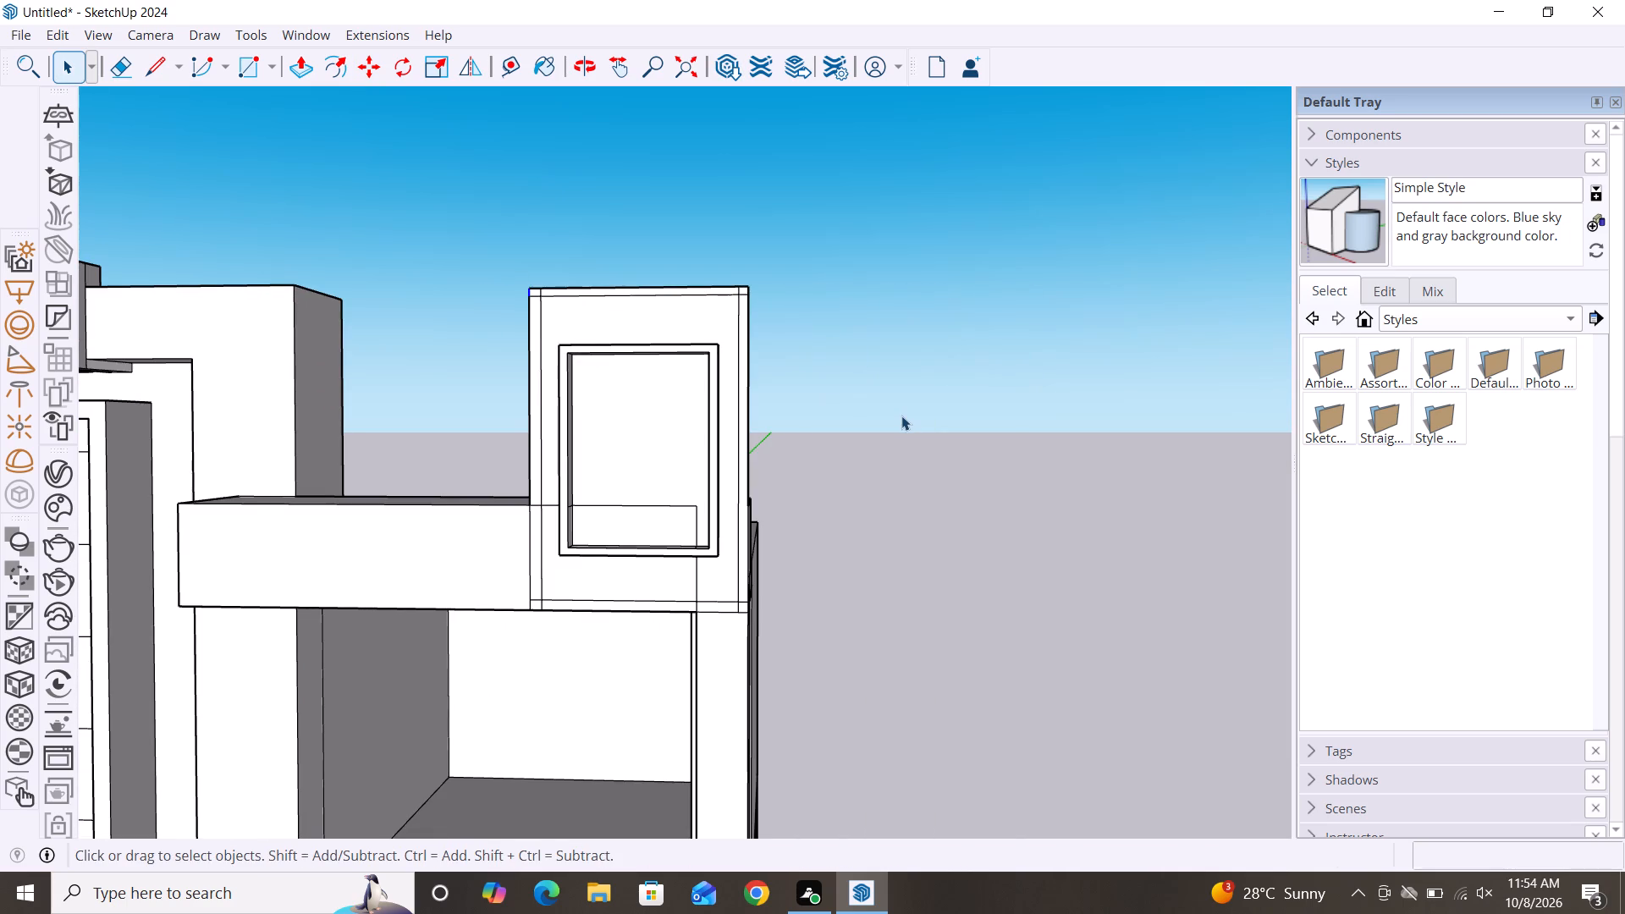
# Delete the border line ends that overshoot the inner border at the corner panel's lower-right and lower-left corners.
pyautogui.scroll(-3, 924, 413)
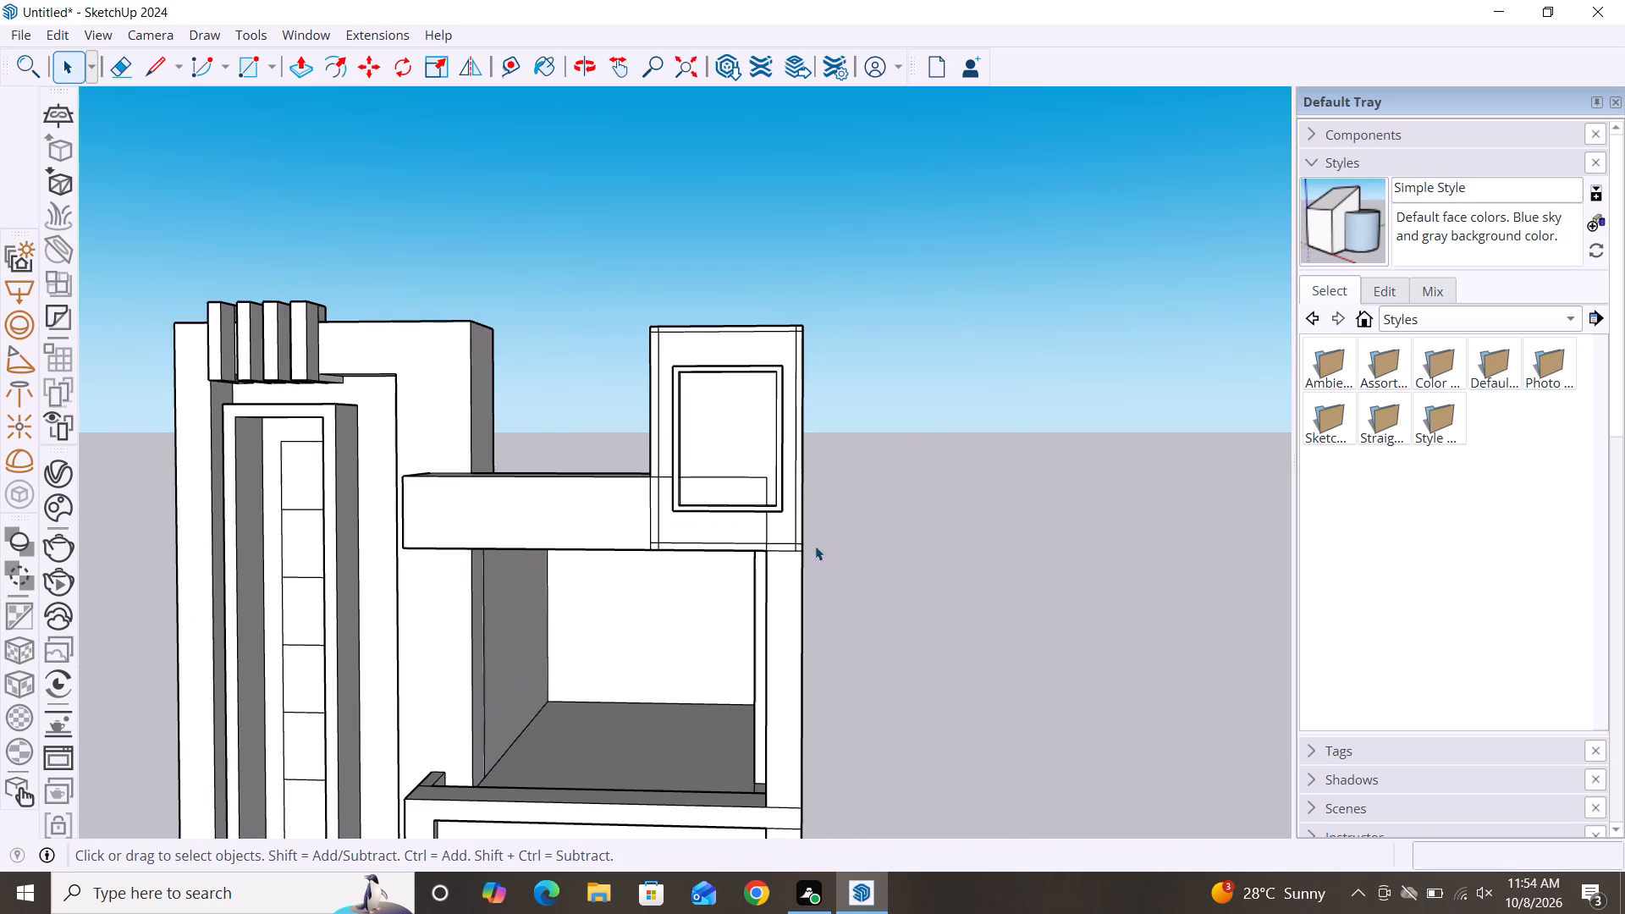
pyautogui.scroll(10, 775, 559)
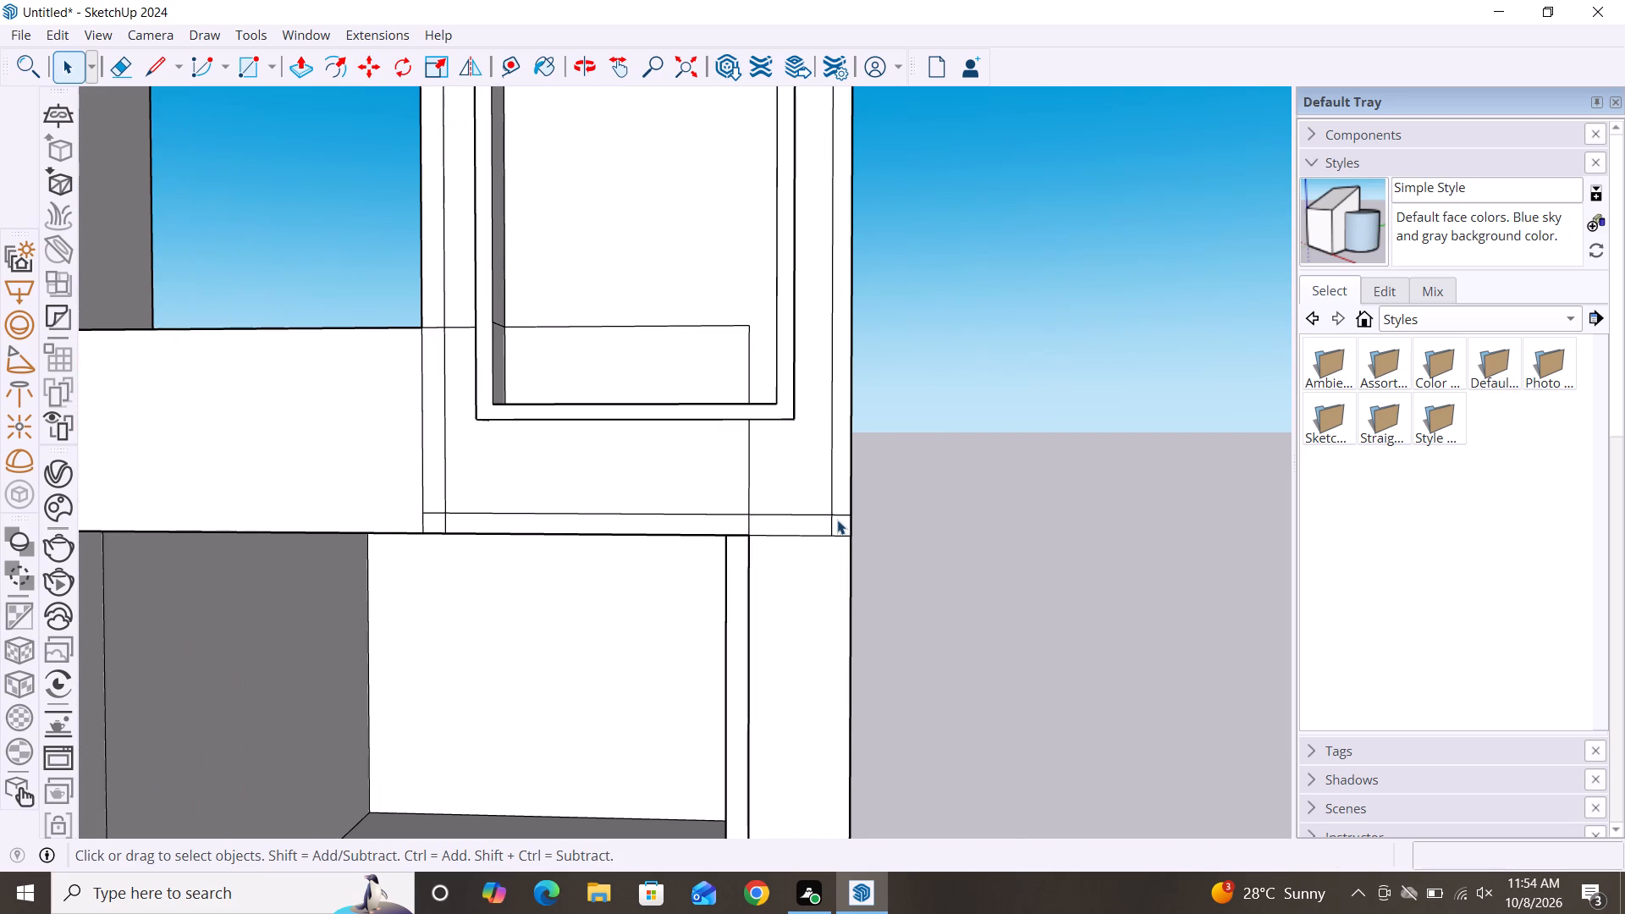
pyautogui.click(831, 523)
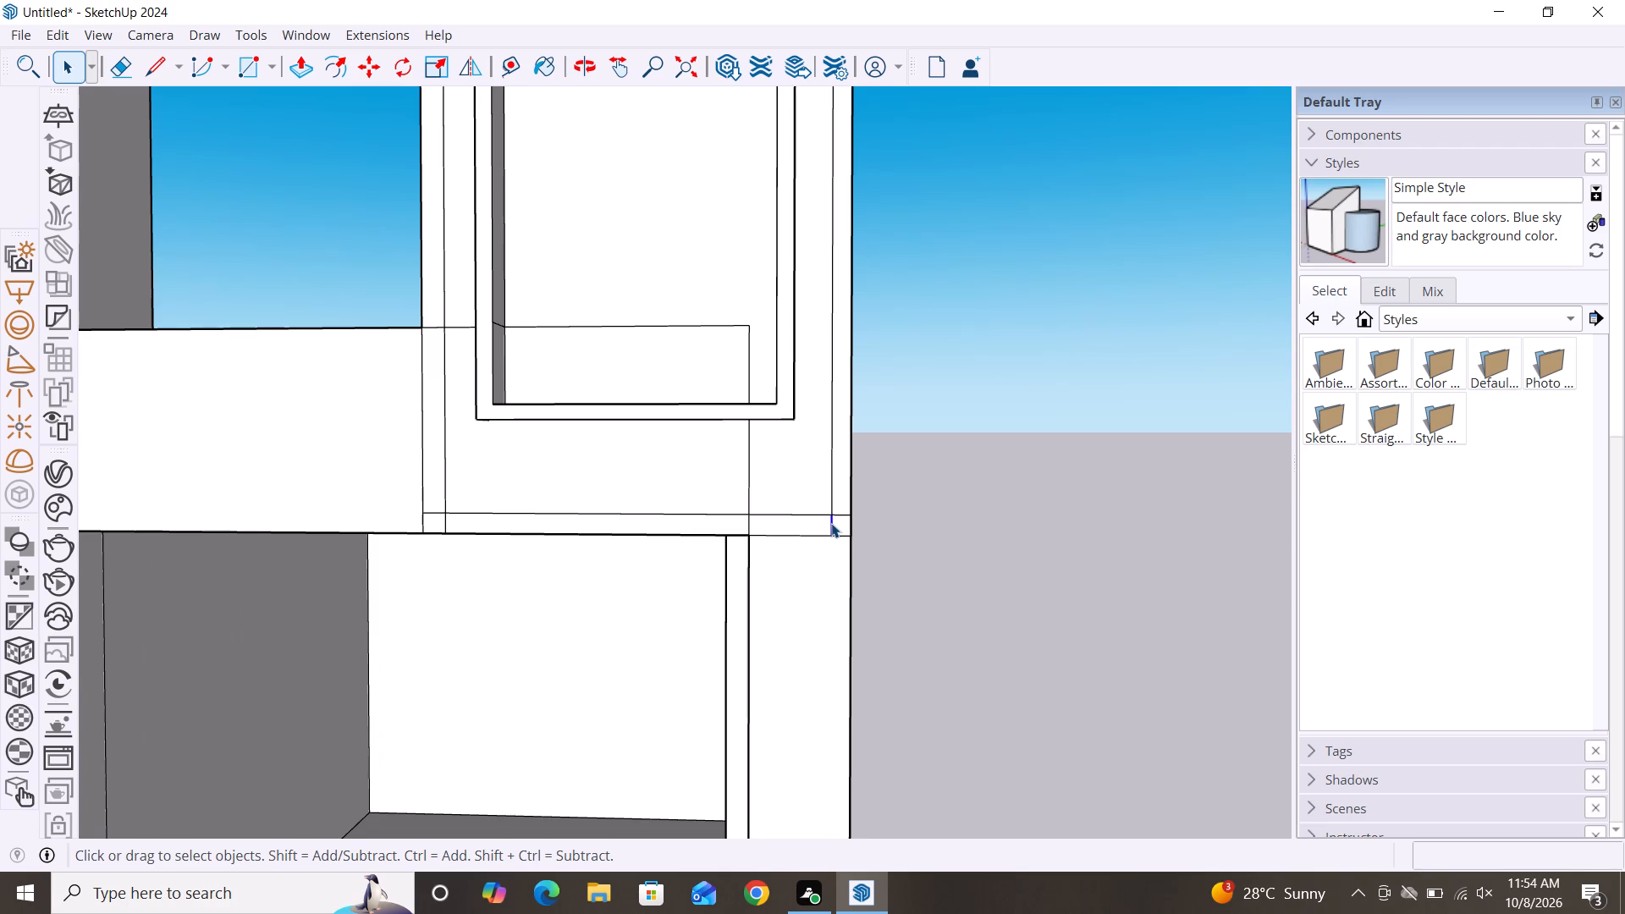
pyautogui.press('Delete')
pyautogui.click(839, 515)
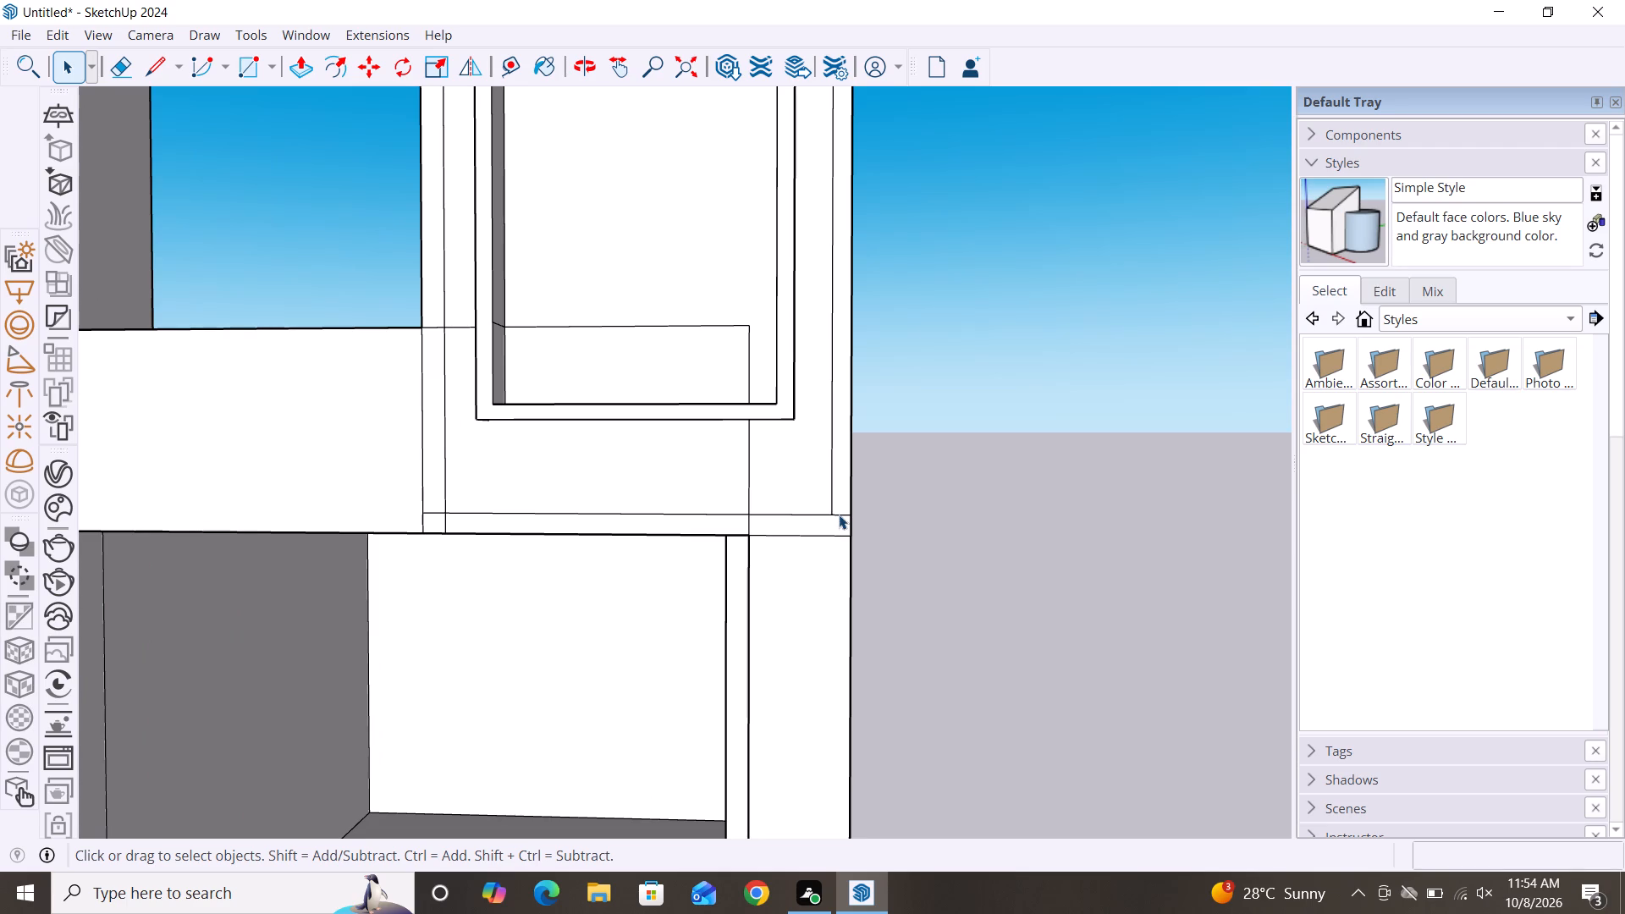
pyautogui.press('Delete')
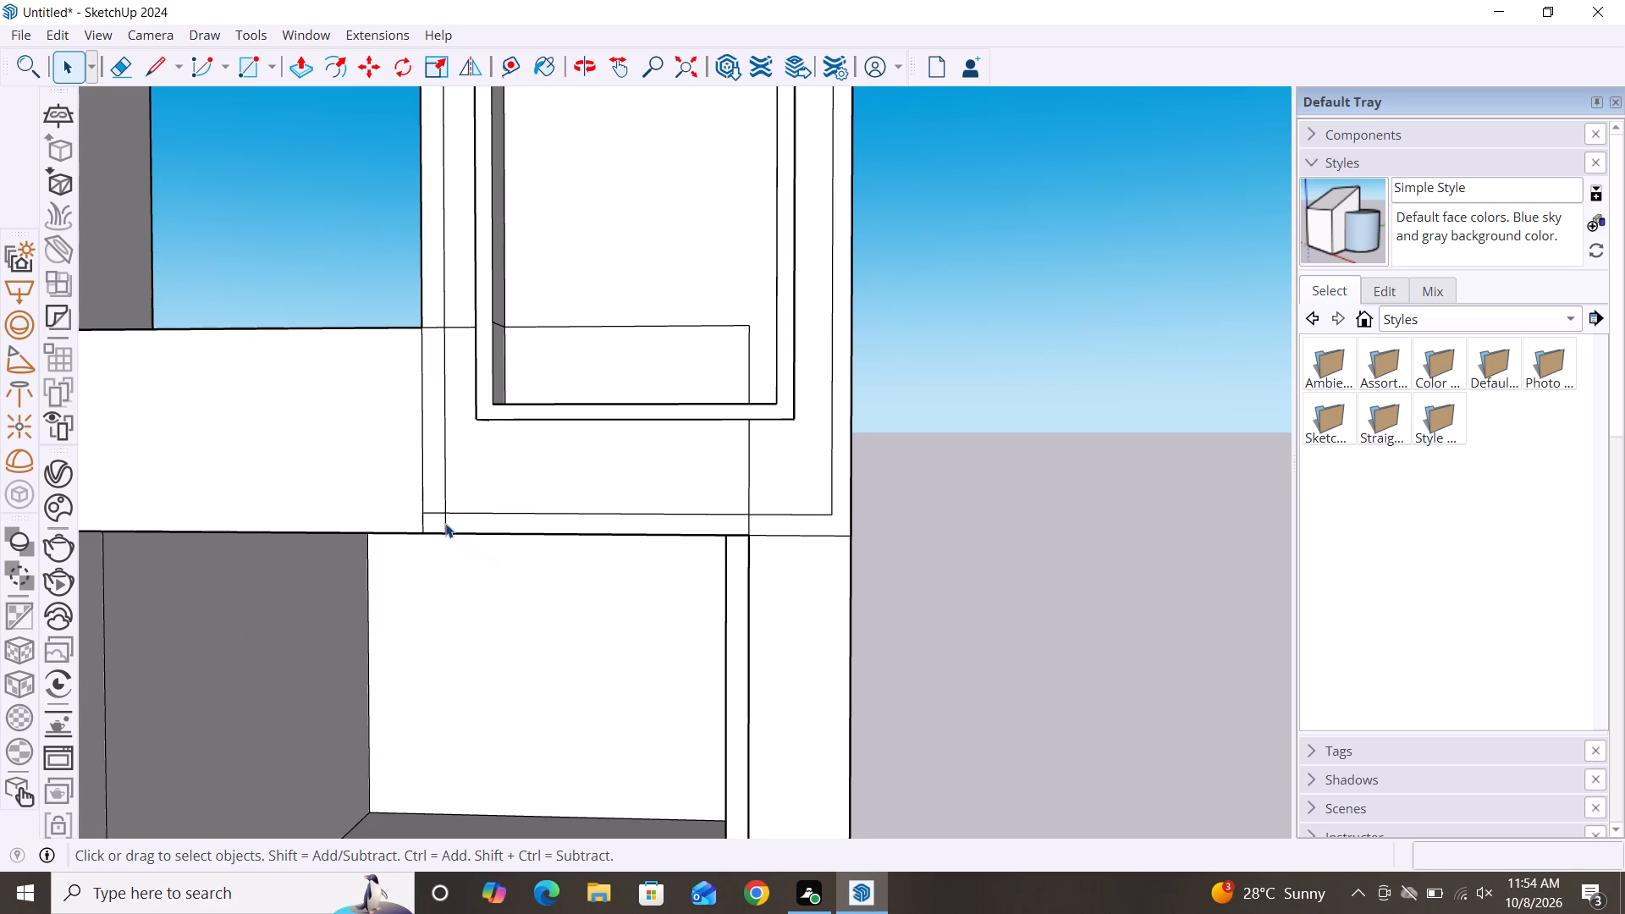
pyautogui.click(445, 523)
pyautogui.press('Delete')
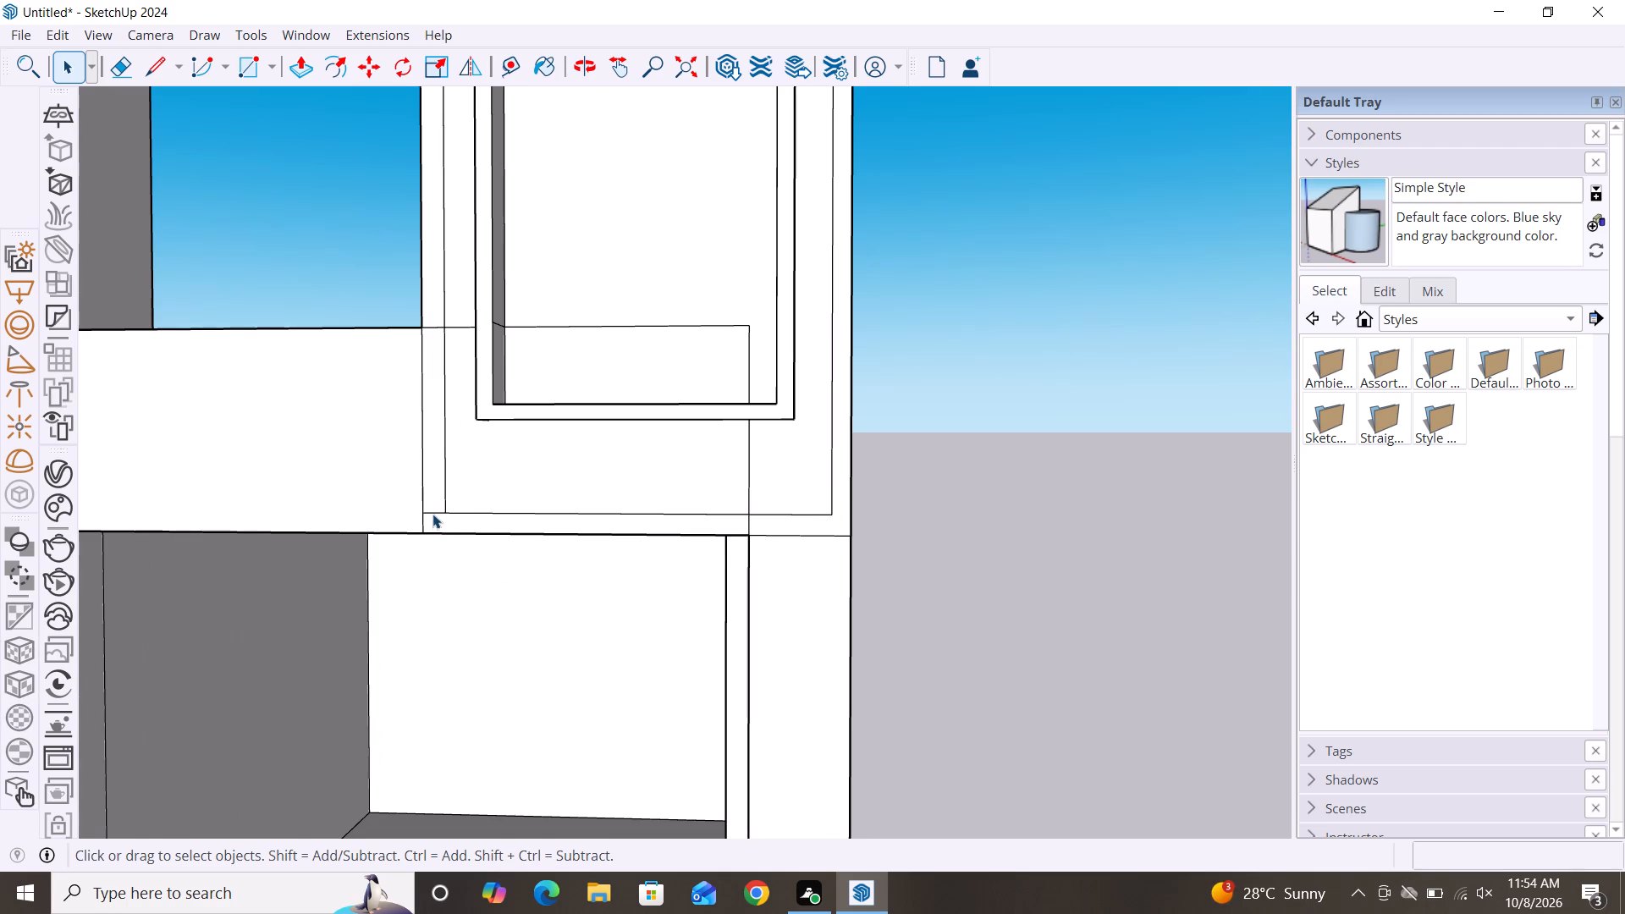
pyautogui.click(433, 511)
pyautogui.press('Delete')
# Delete the border line ends that overshoot the inner border at the corner panel's upper-left and upper-right corners.
pyautogui.scroll(-7, 607, 536)
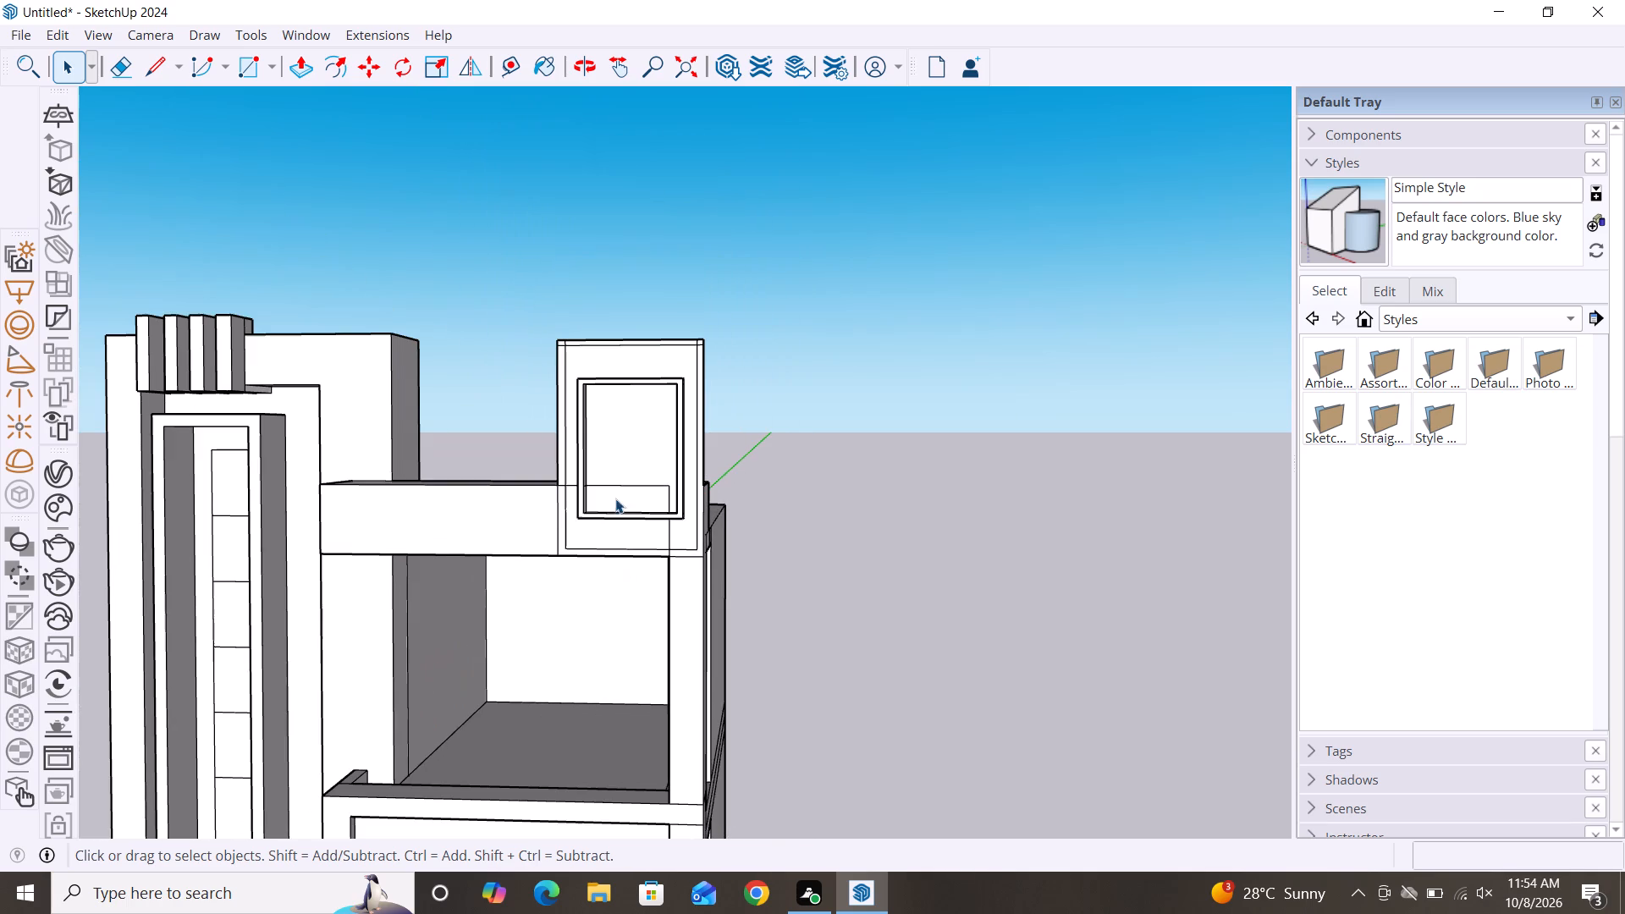
pyautogui.scroll(11, 551, 345)
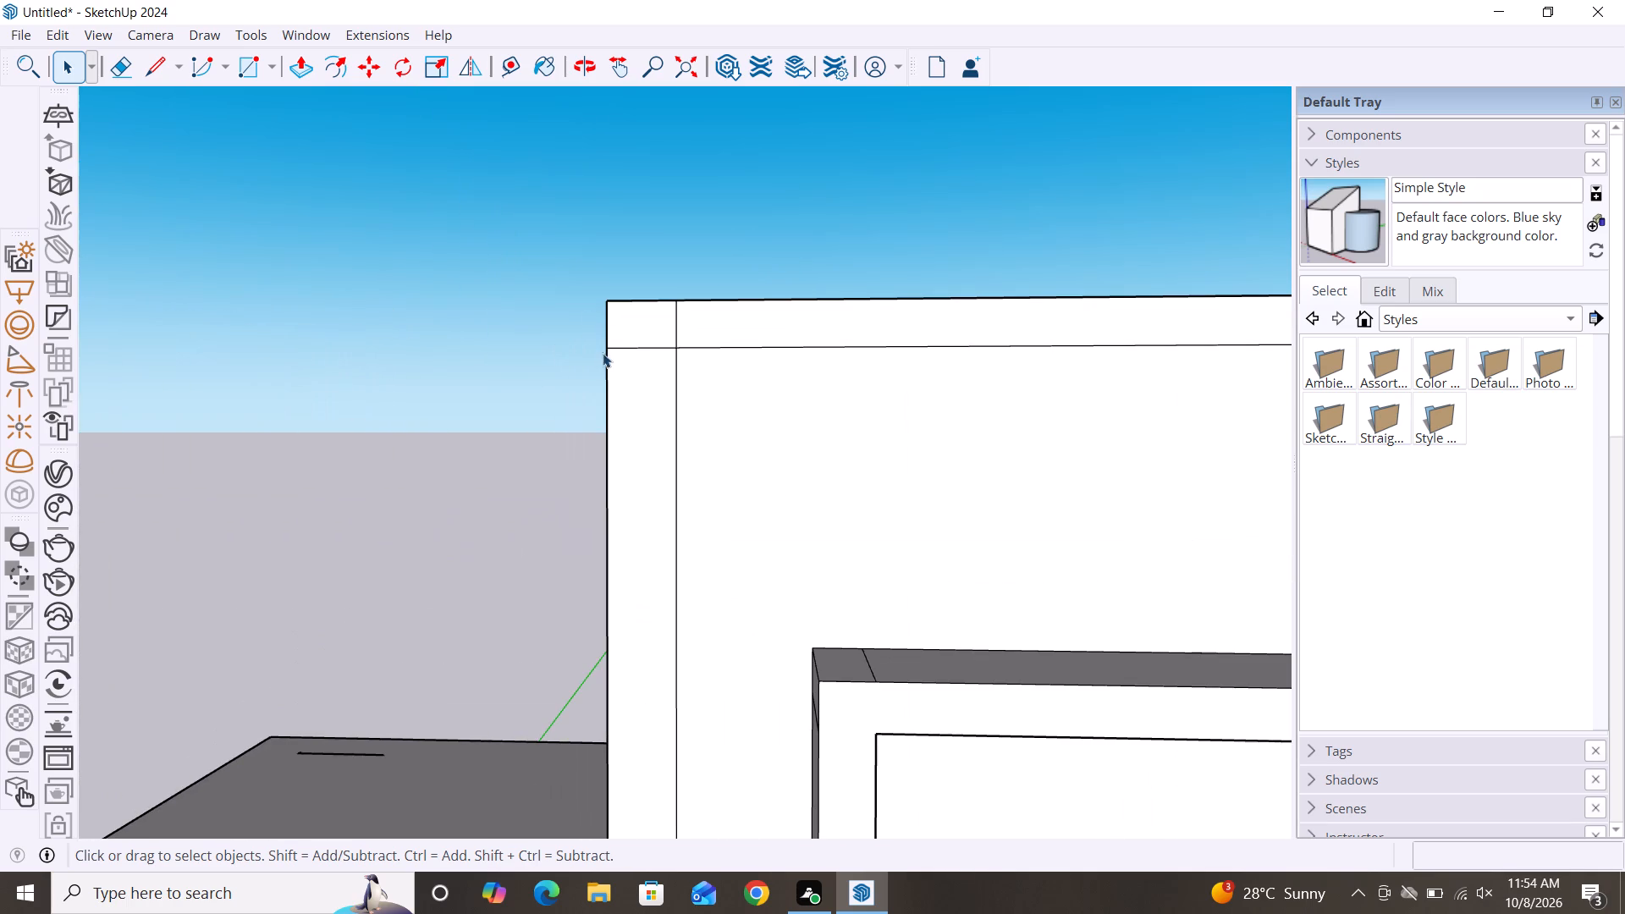
pyautogui.click(626, 348)
pyautogui.press('Delete')
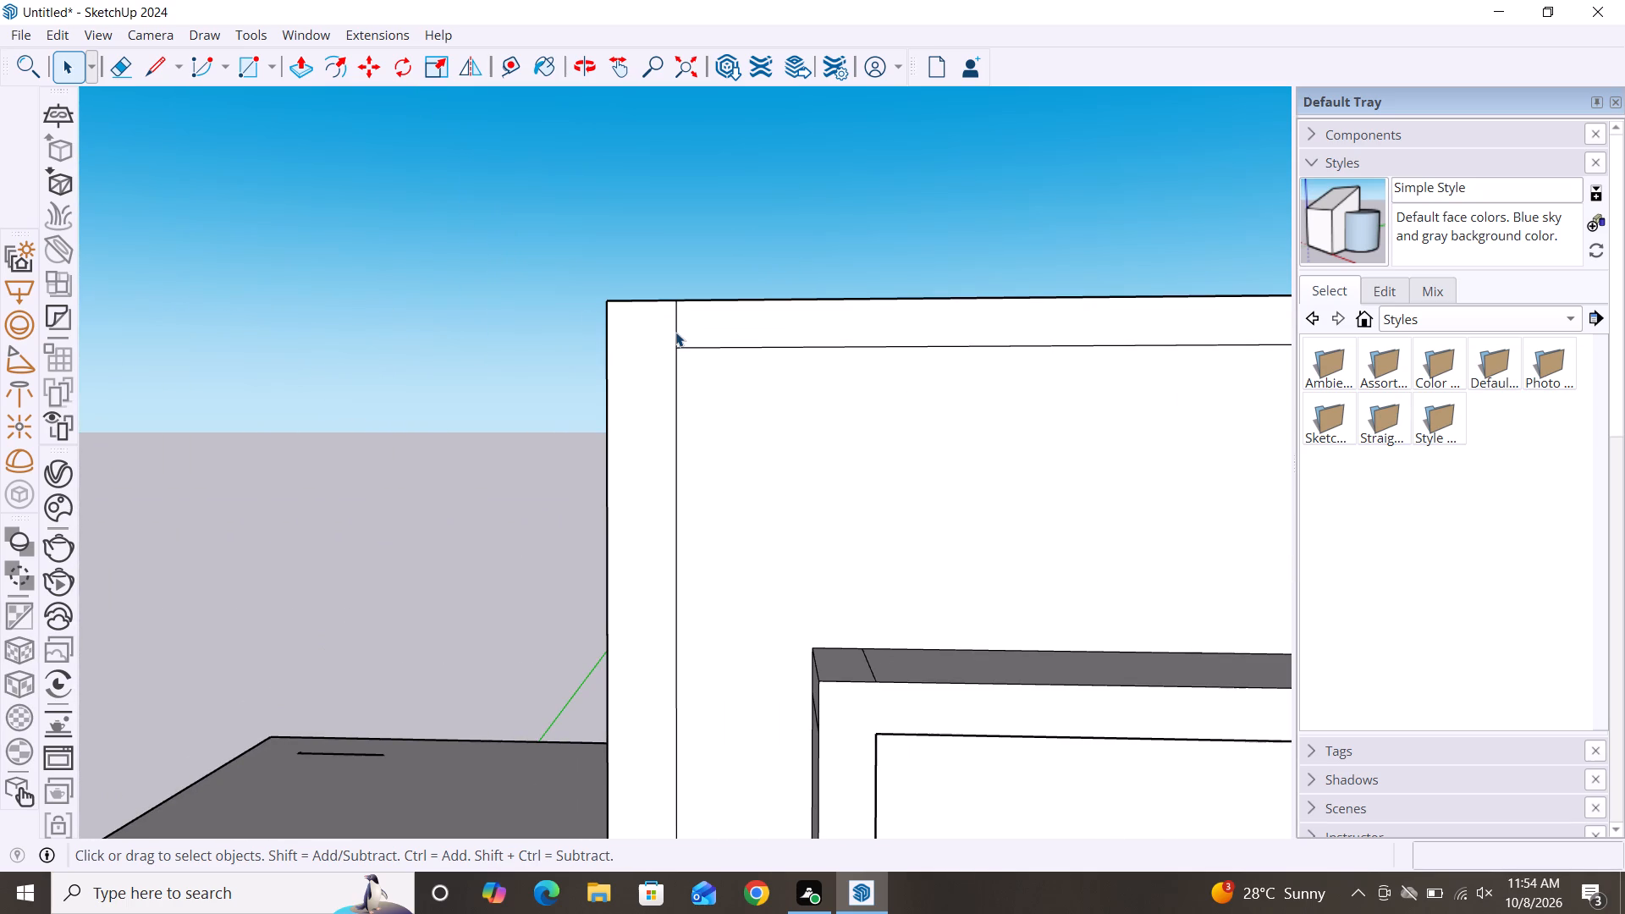
pyautogui.click(675, 332)
pyautogui.press('Delete')
pyautogui.scroll(-9, 379, 353)
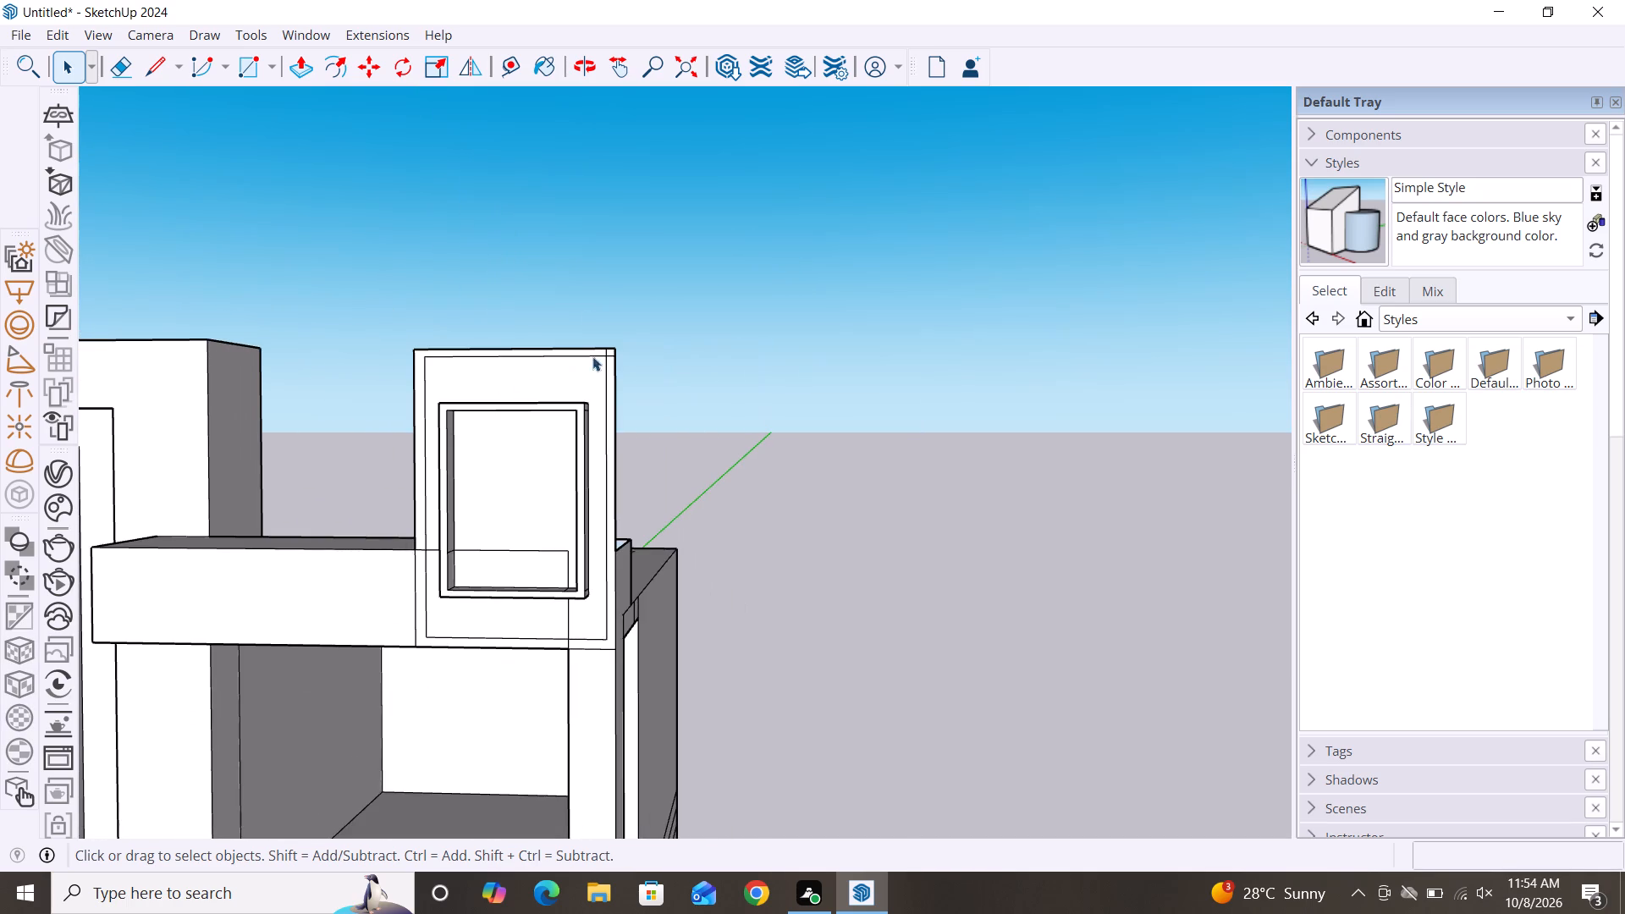
pyautogui.scroll(12, 603, 356)
pyautogui.click(608, 345)
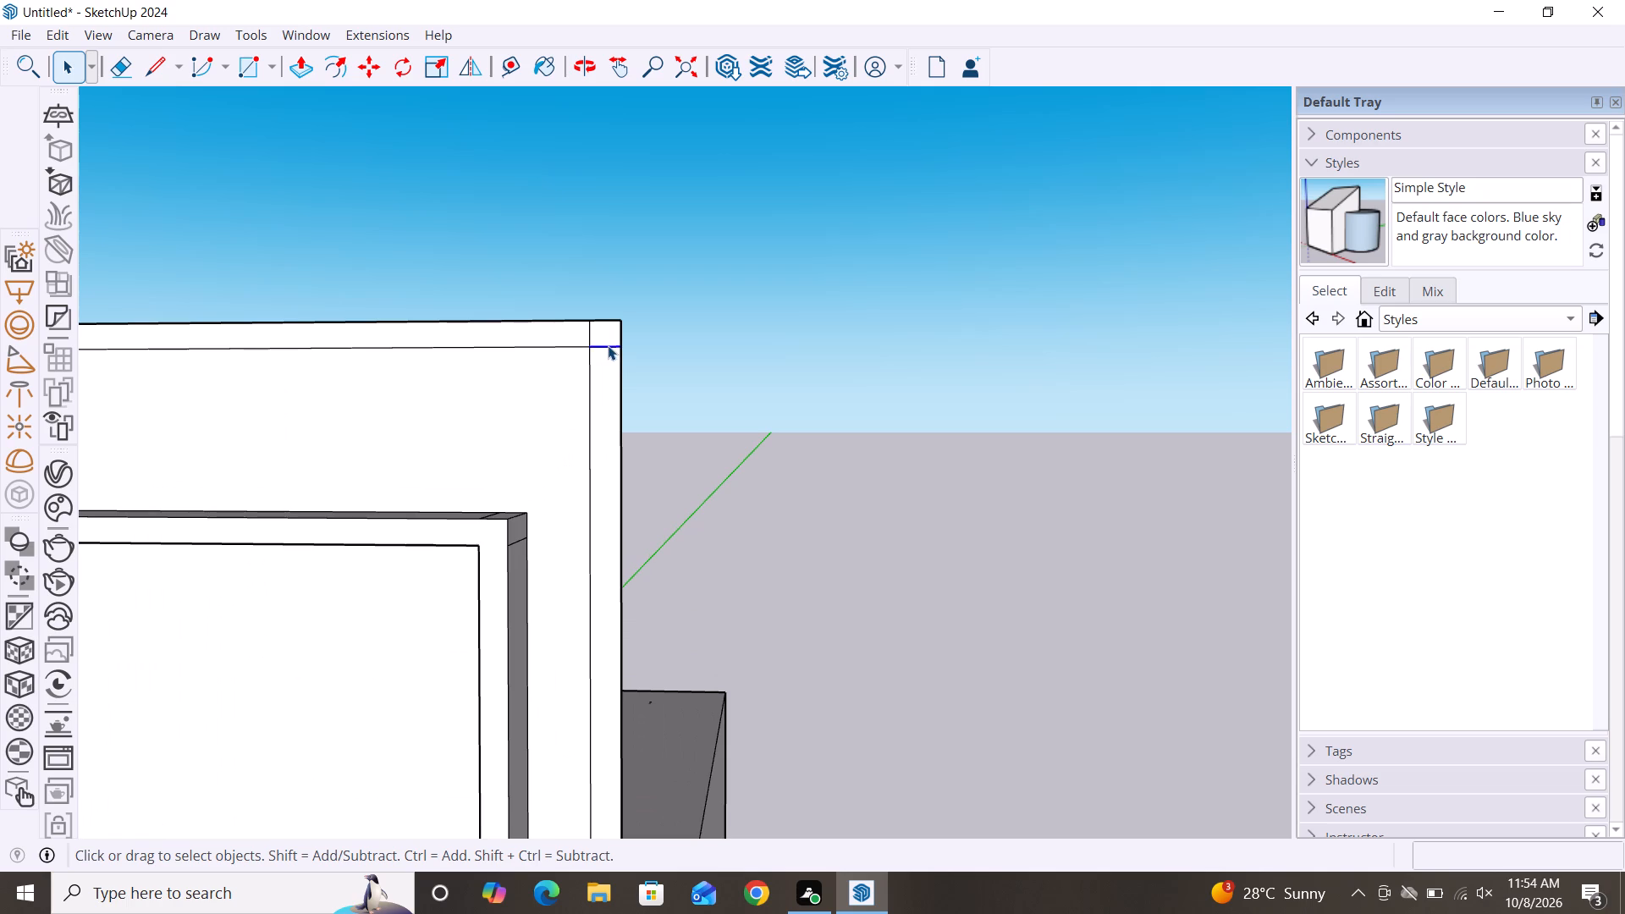
pyautogui.press('Delete')
pyautogui.click(587, 337)
pyautogui.press('Delete')
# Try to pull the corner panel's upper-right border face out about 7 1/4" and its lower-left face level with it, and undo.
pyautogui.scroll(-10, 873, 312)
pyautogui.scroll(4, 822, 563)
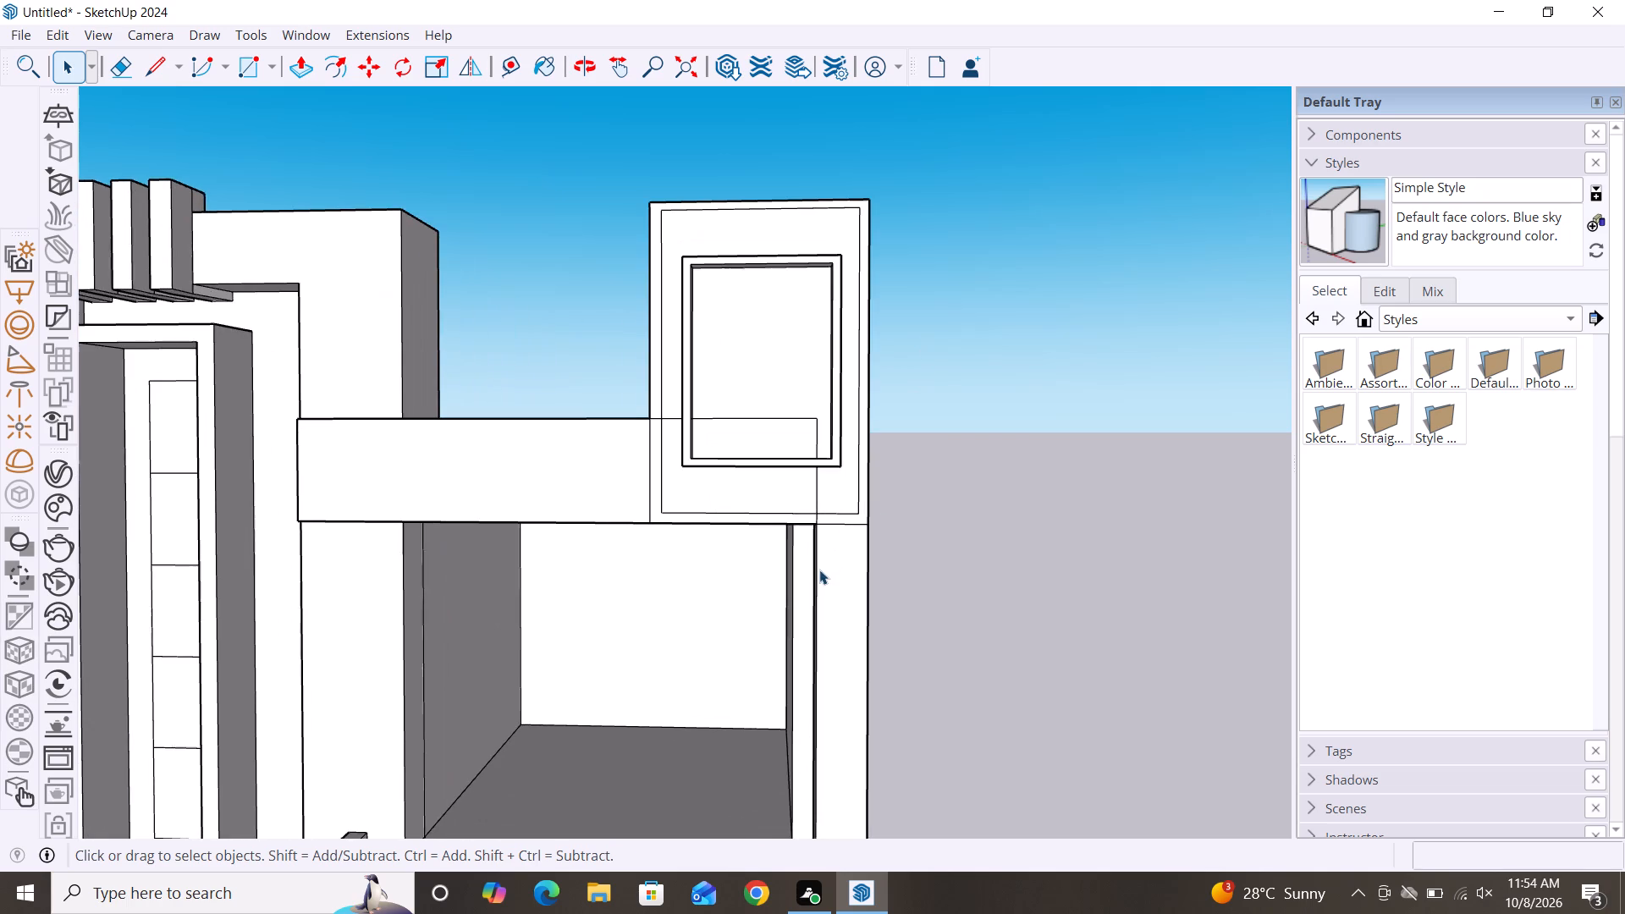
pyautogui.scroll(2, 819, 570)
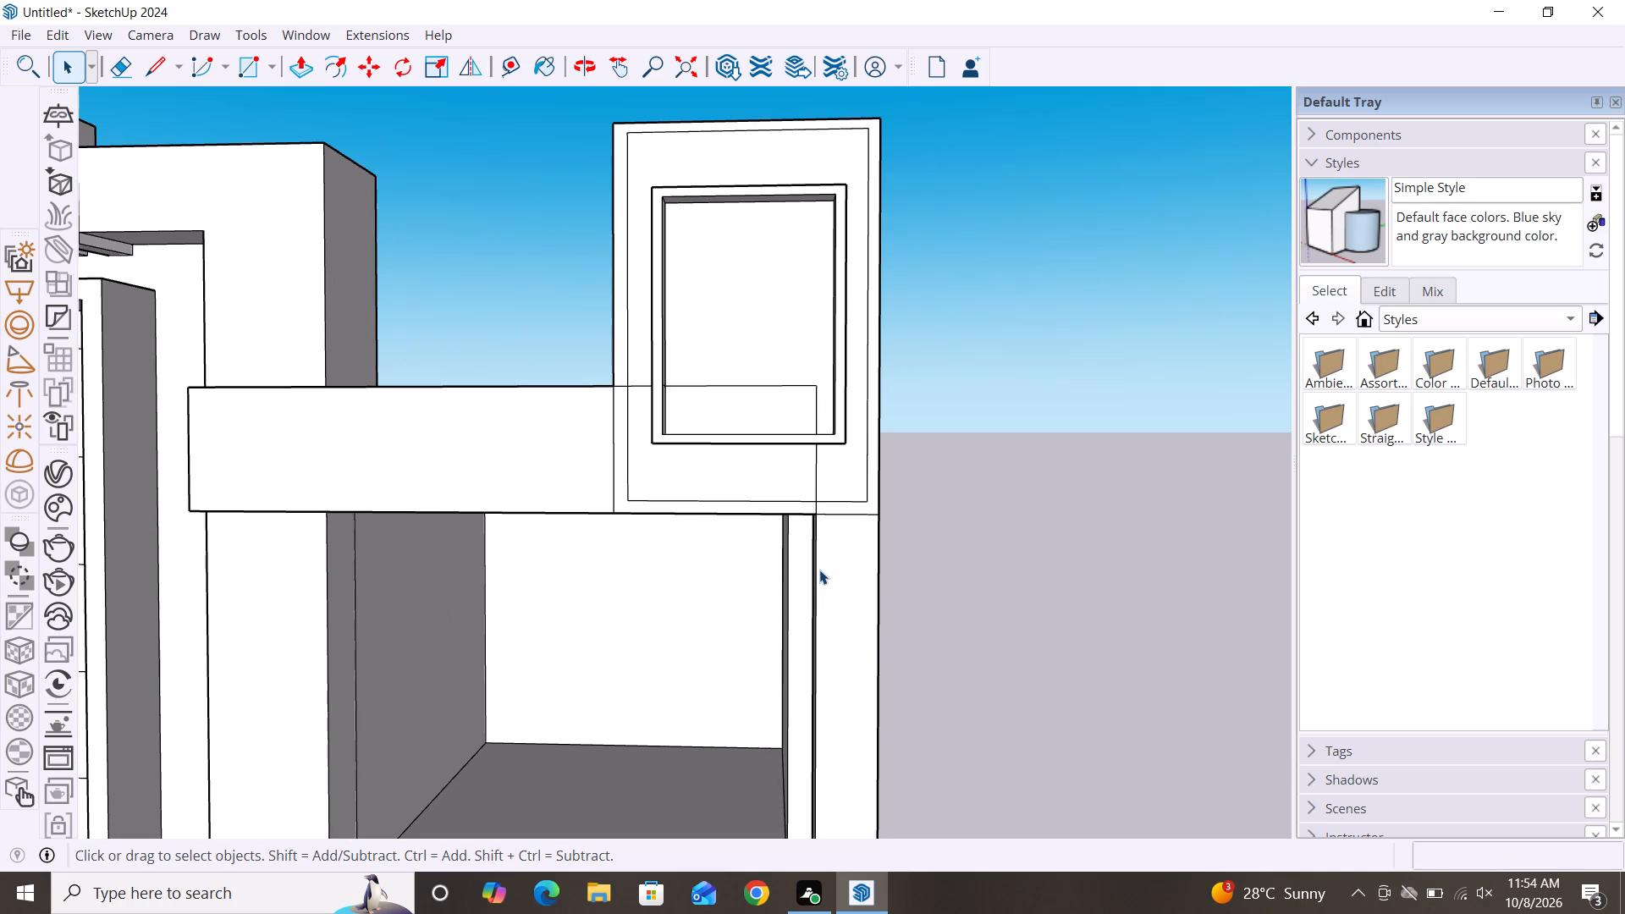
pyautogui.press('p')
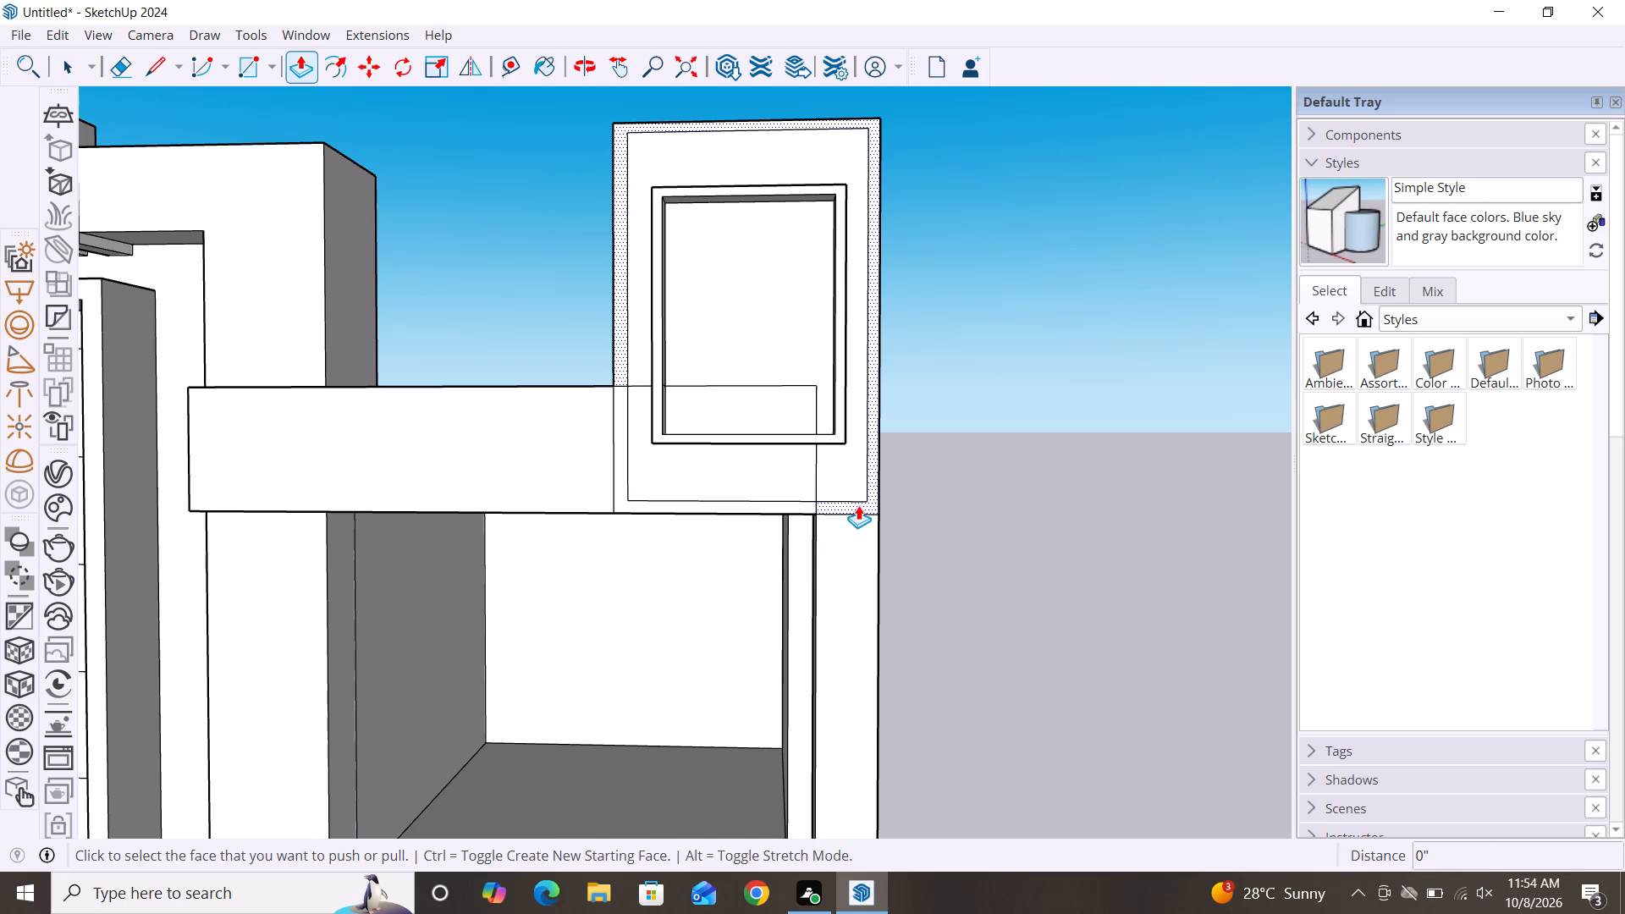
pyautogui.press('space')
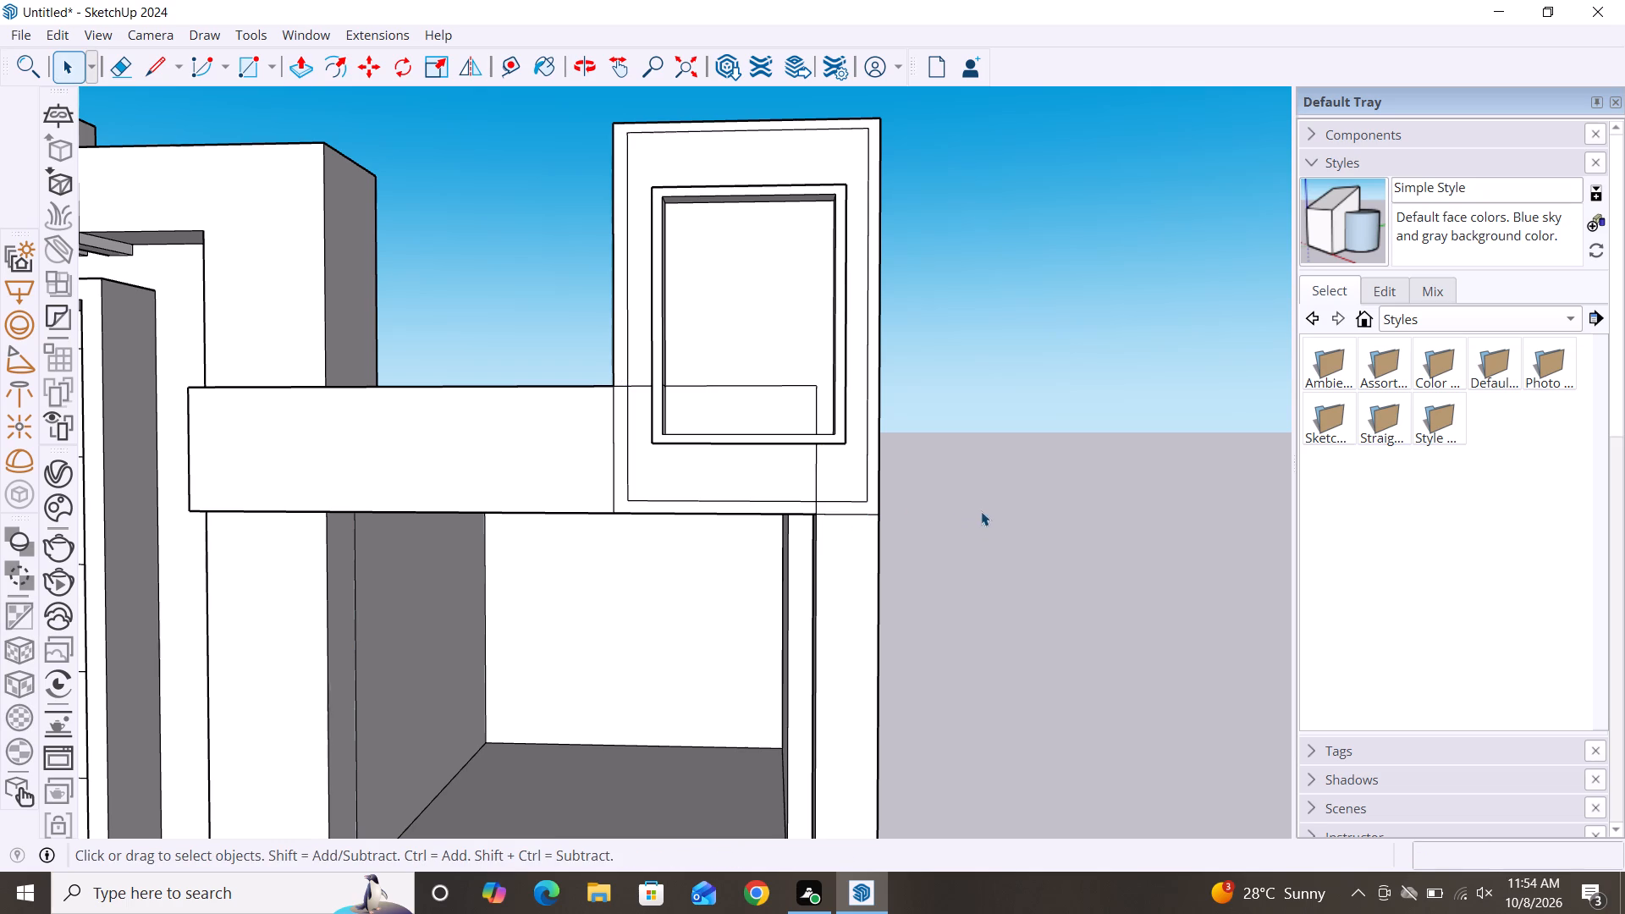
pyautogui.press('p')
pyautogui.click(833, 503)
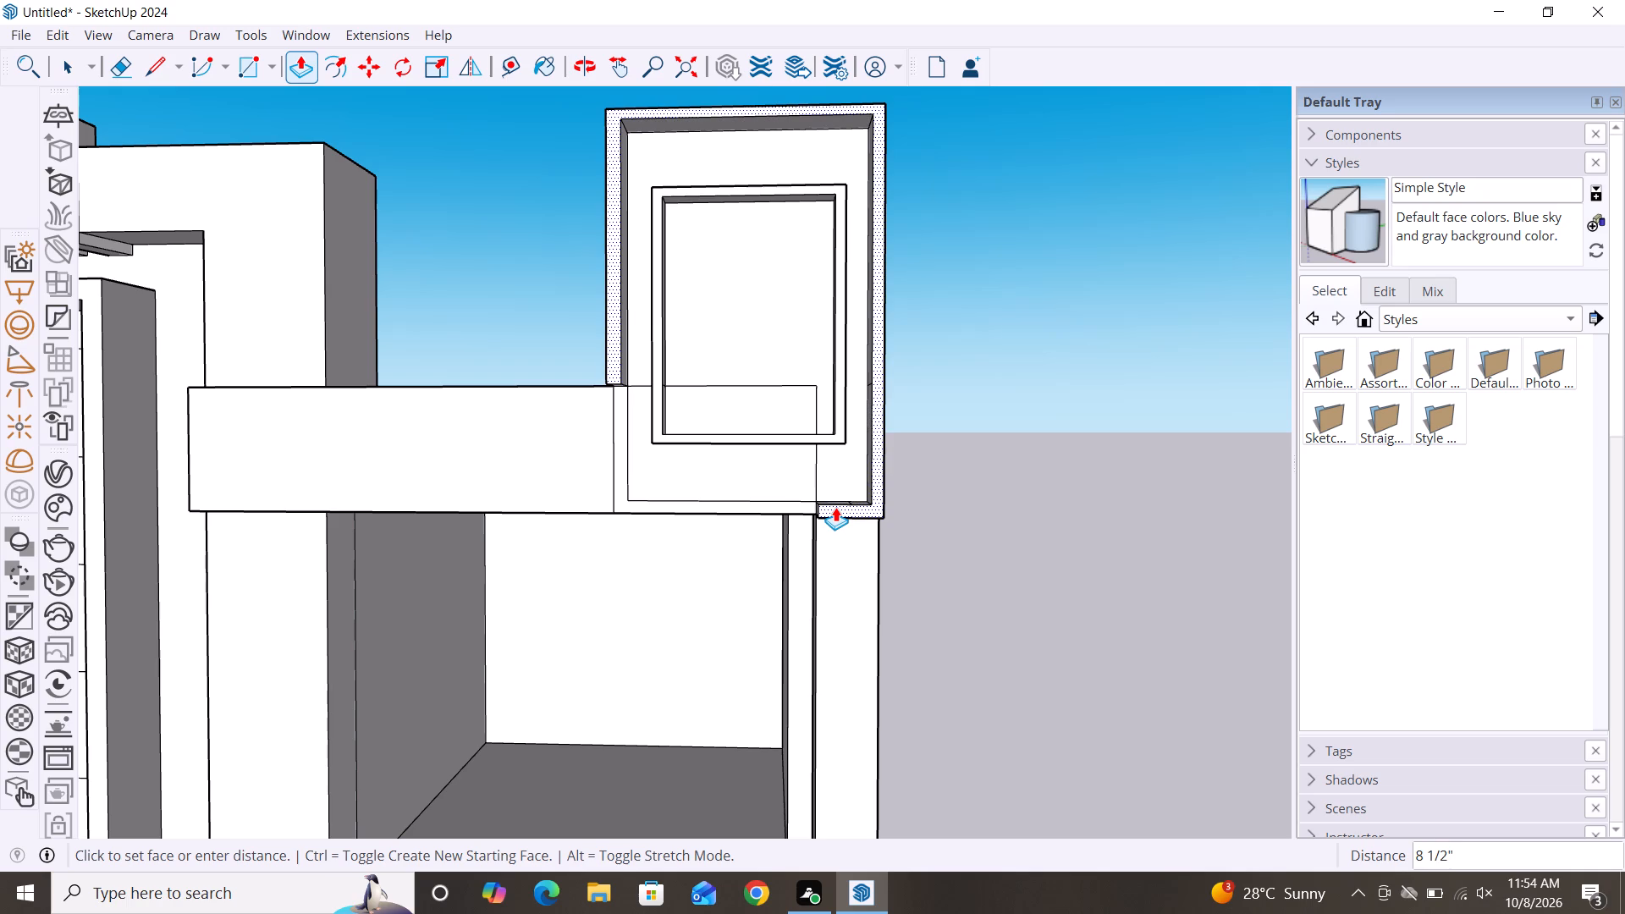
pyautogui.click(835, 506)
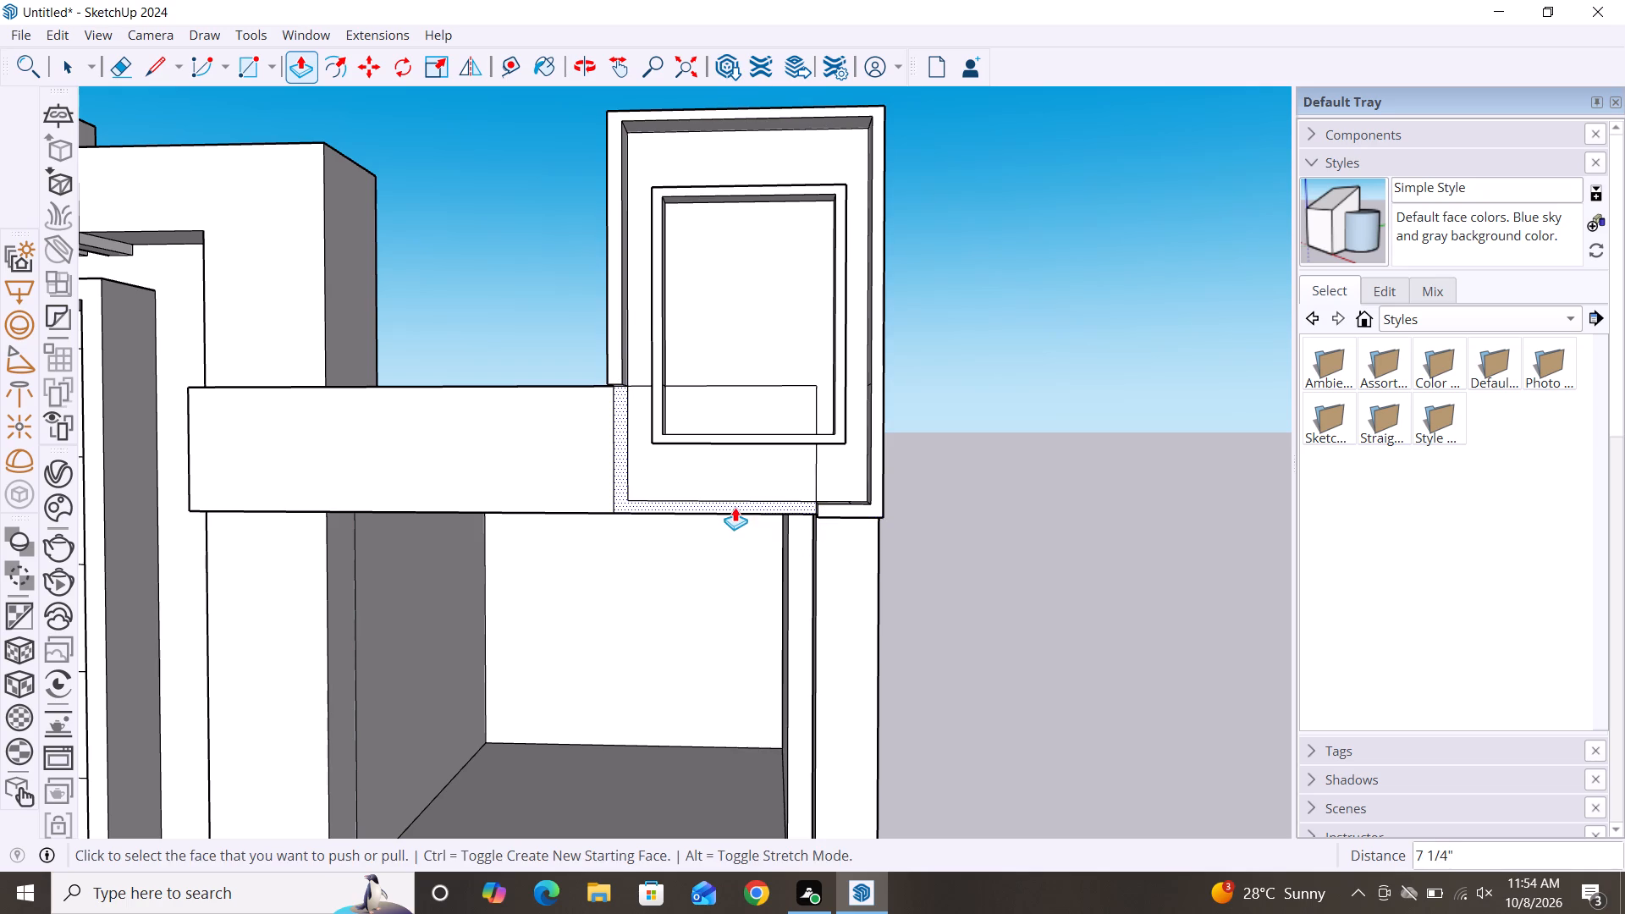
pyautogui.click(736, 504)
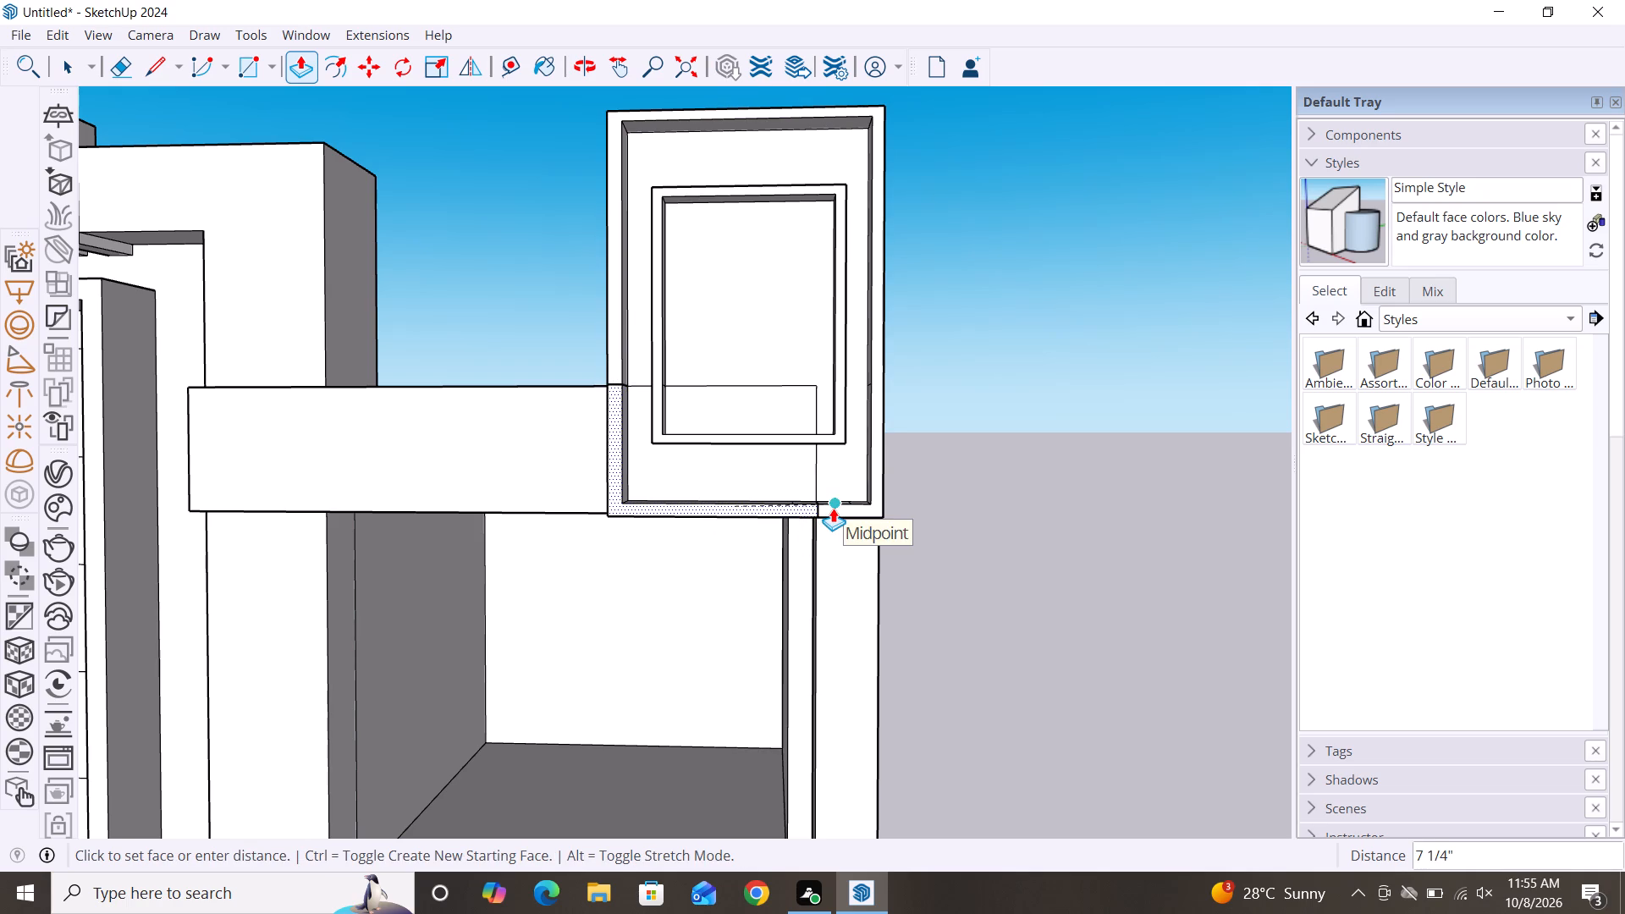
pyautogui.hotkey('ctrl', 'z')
# Pull both faces of the corner panel's outer border, upper-right and lower-left, out about 7 1/2" to the same depth.
pyautogui.click(852, 507)
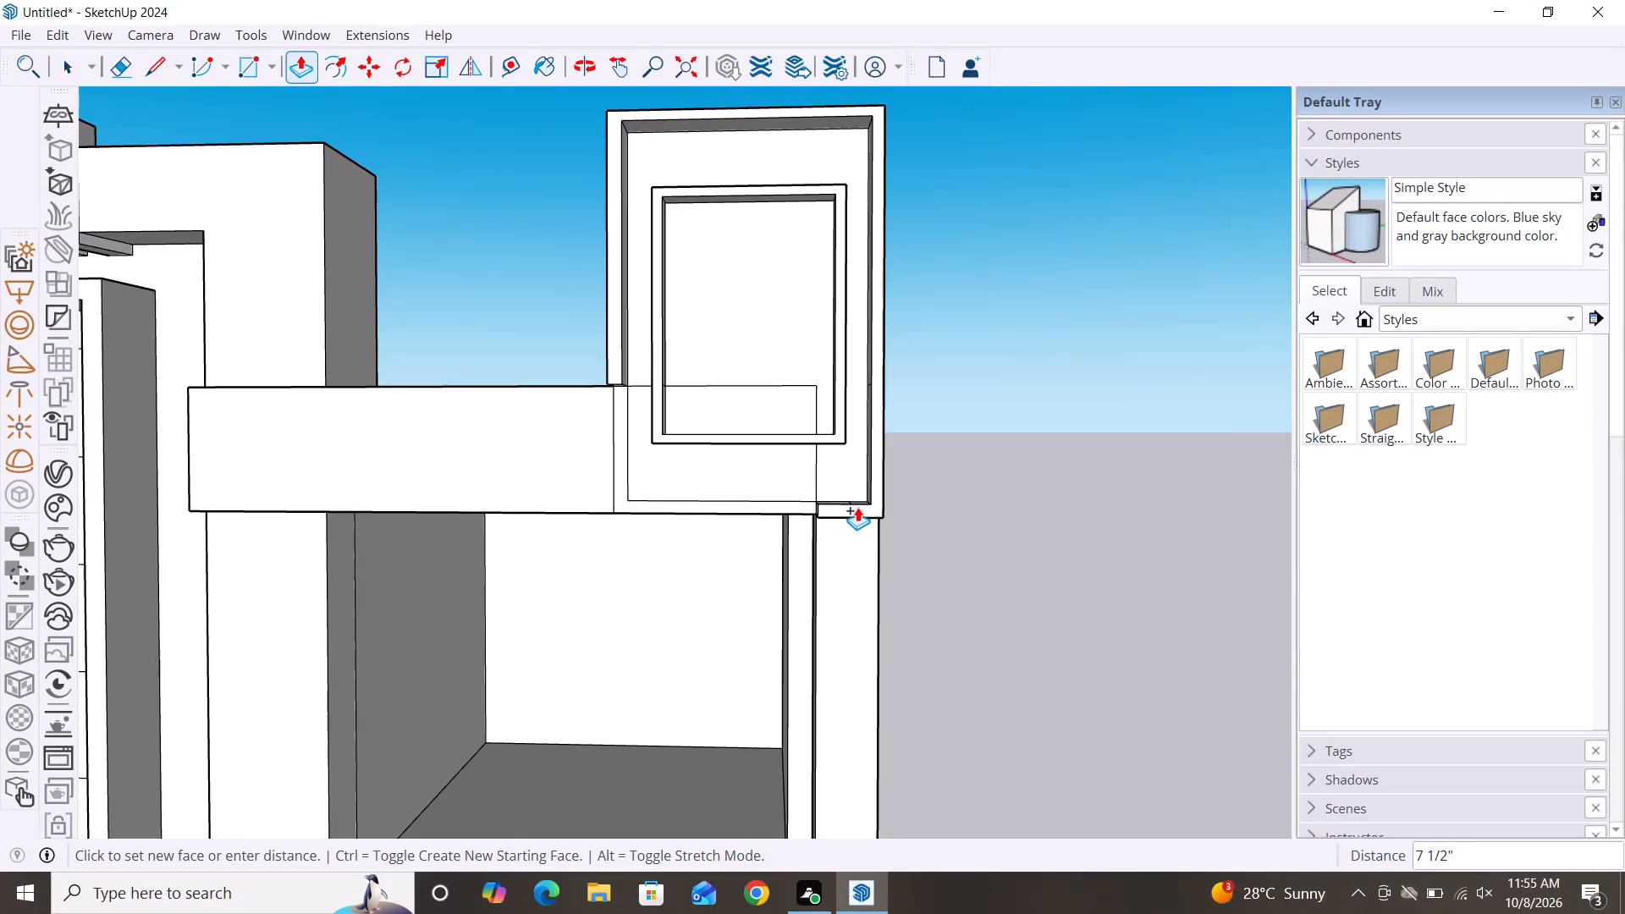
pyautogui.click(857, 507)
pyautogui.press('space')
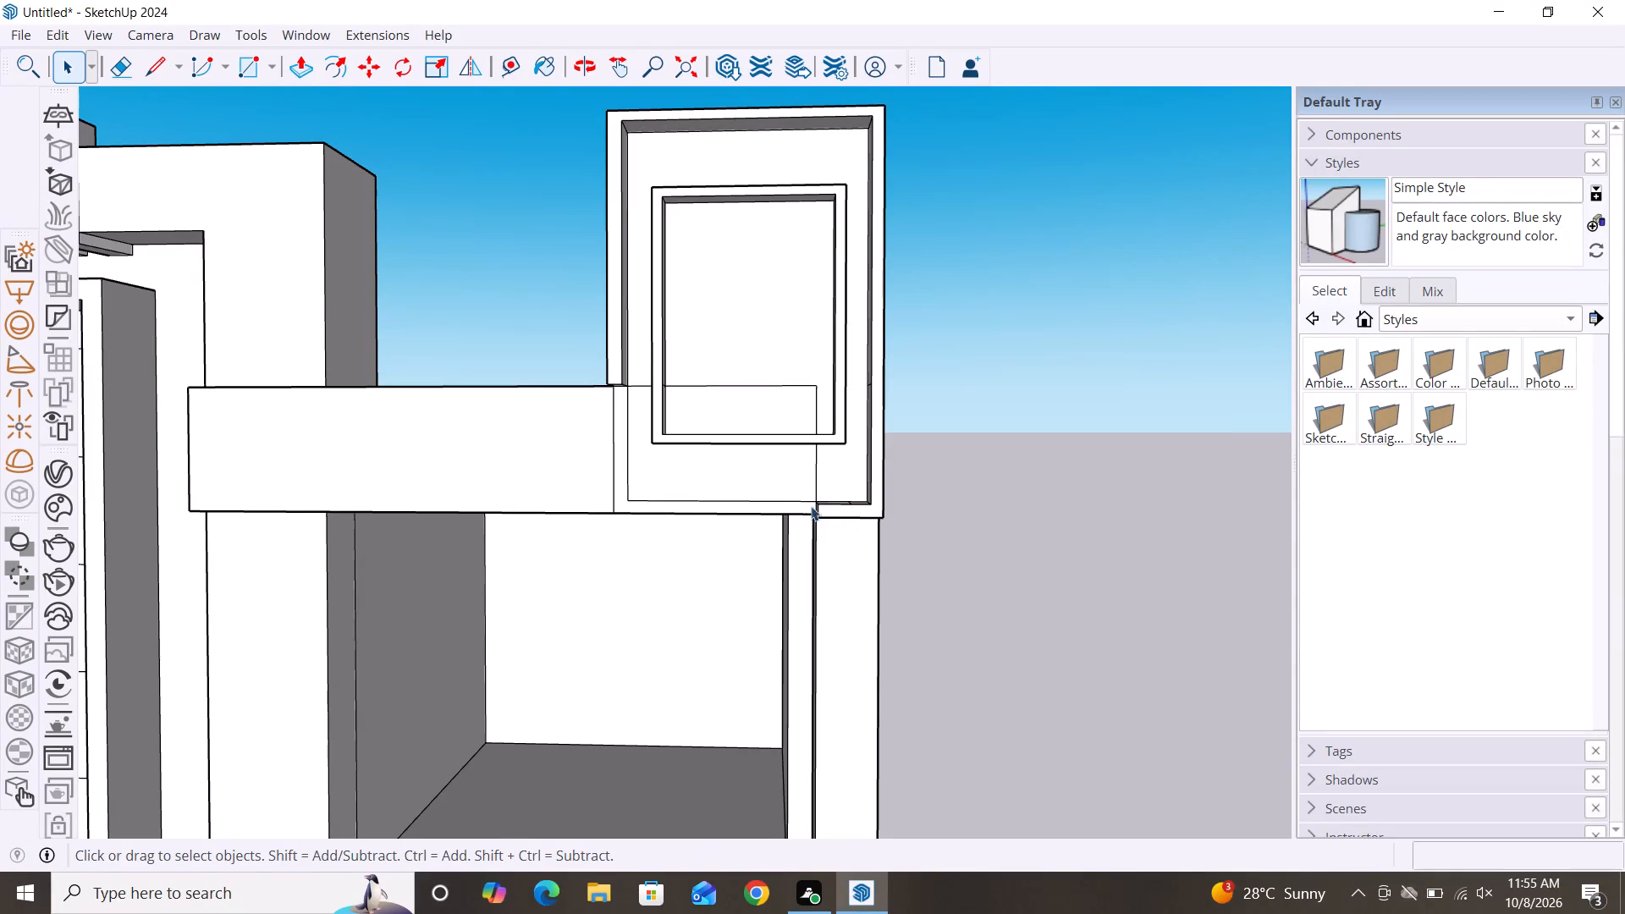
pyautogui.press('p')
pyautogui.click(771, 506)
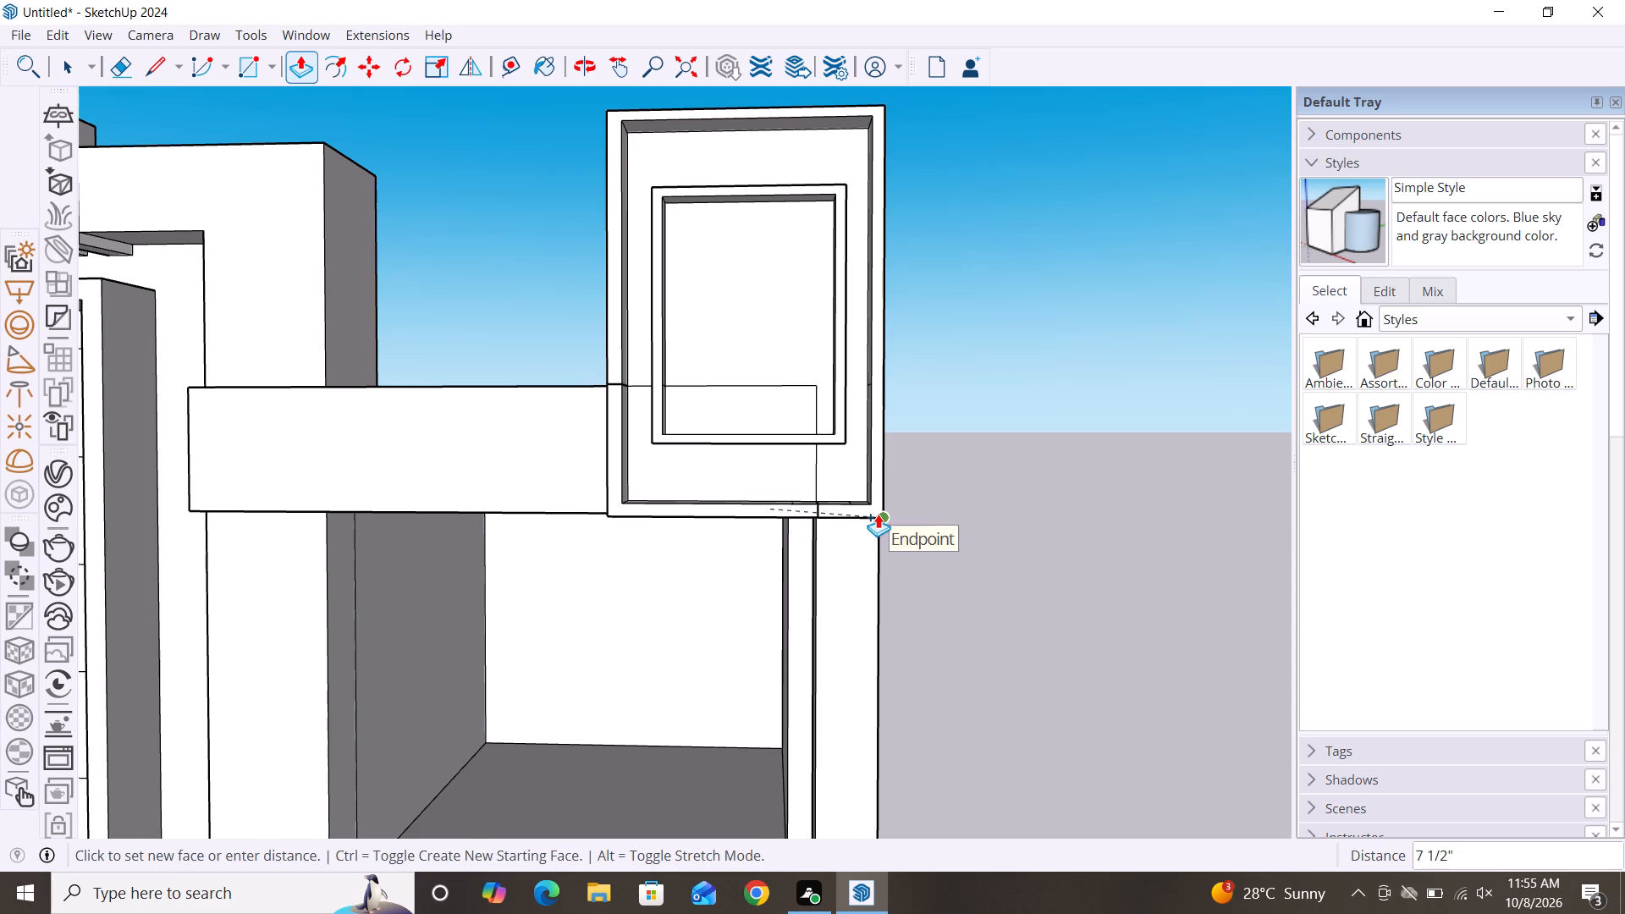
pyautogui.click(878, 514)
pyautogui.press('space')
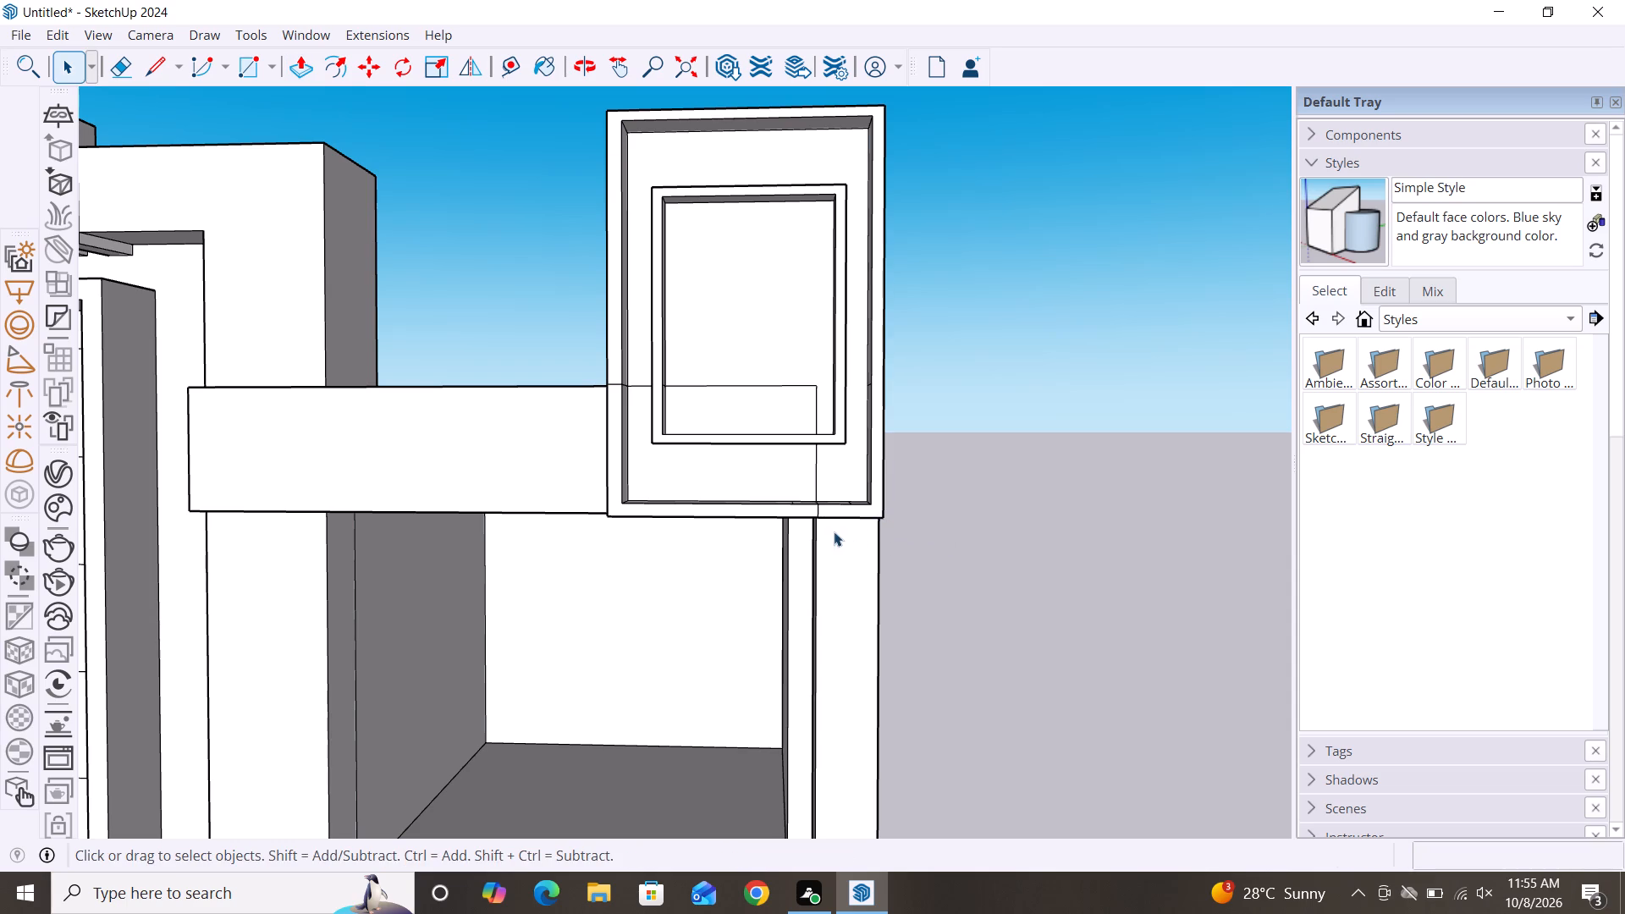
# Delete the short vertical seam line across the raised outer border's bottom strip.
pyautogui.scroll(12, 819, 528)
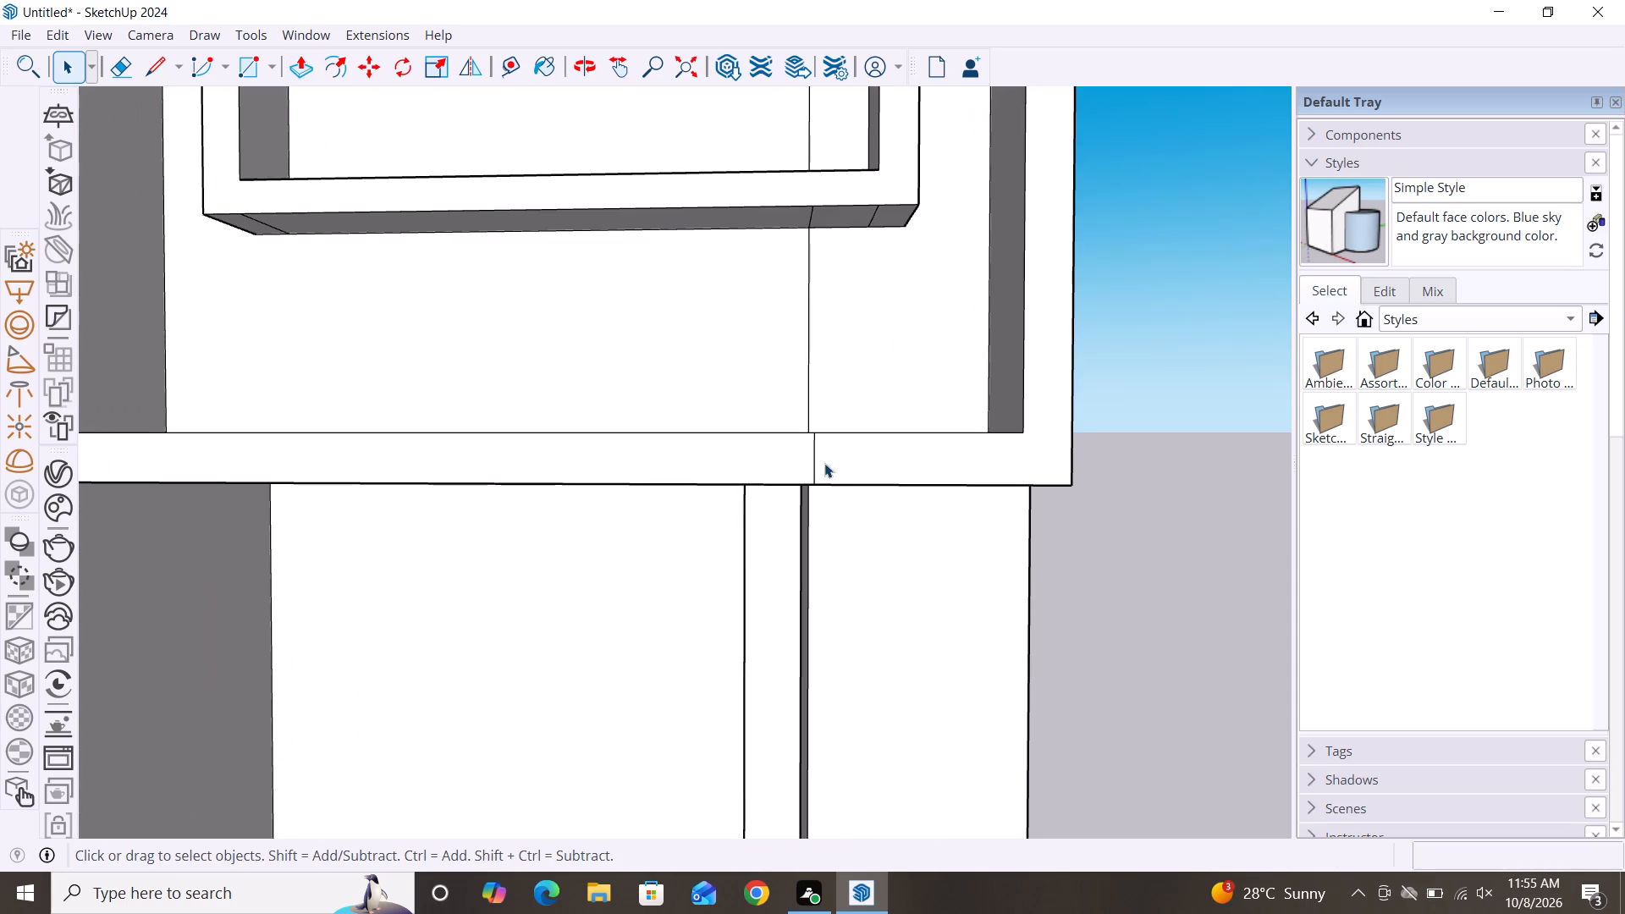
pyautogui.click(812, 470)
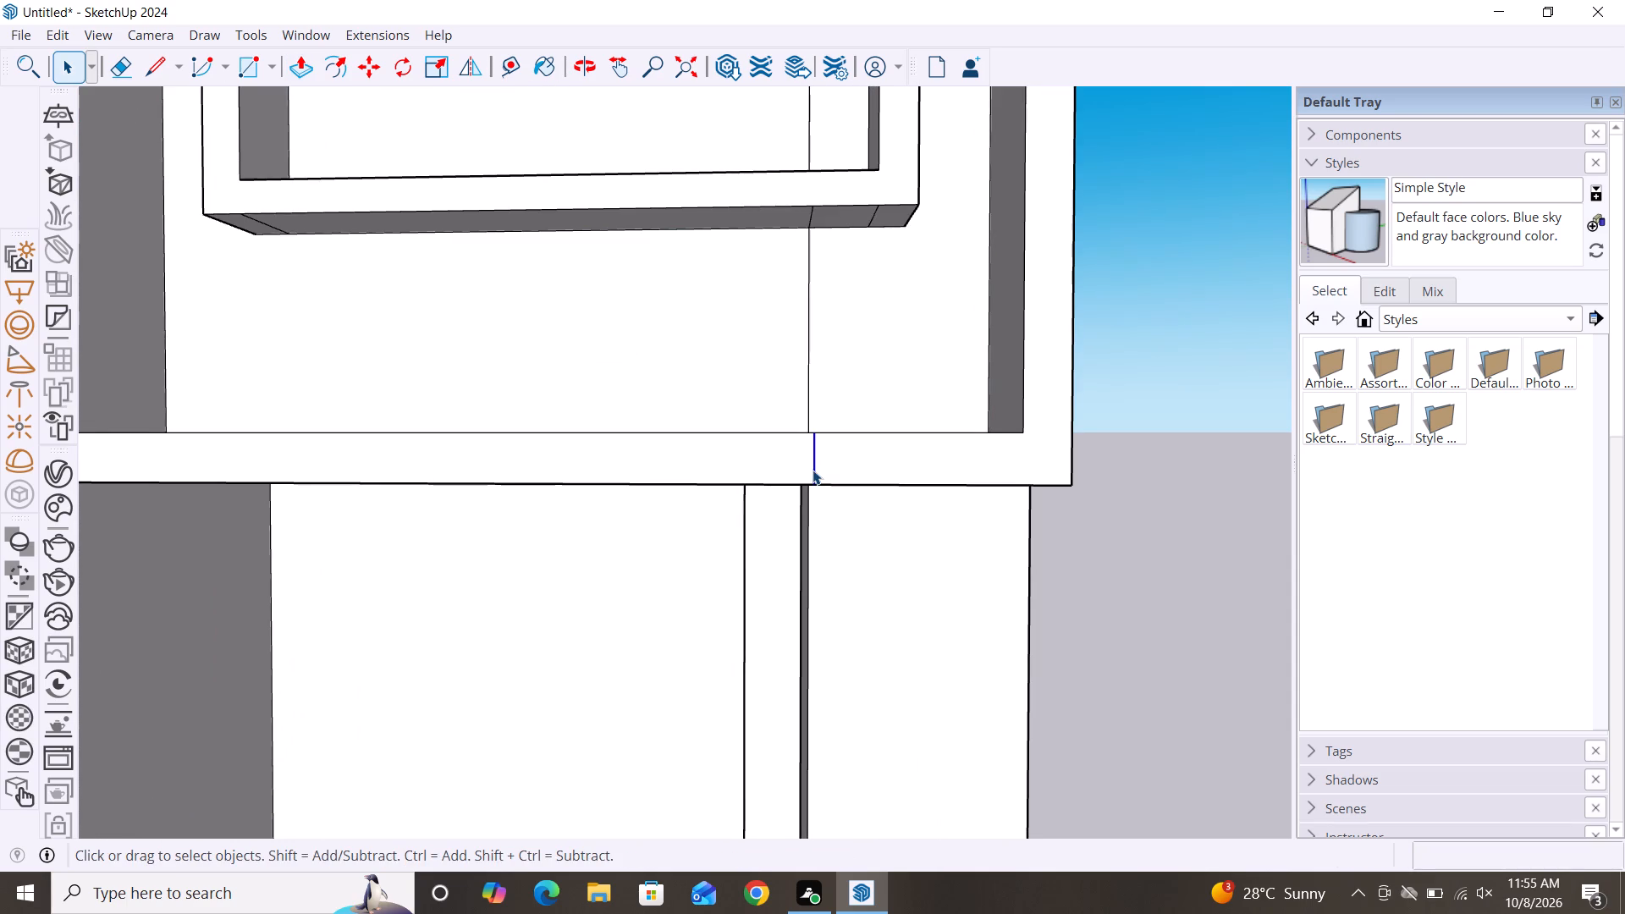
pyautogui.press('Delete')
# Delete the horizontal seam lines on the front and outer side of the raised border's left strip, near the side block's top edge.
pyautogui.scroll(-8, 812, 470)
pyautogui.scroll(-8, 984, 530)
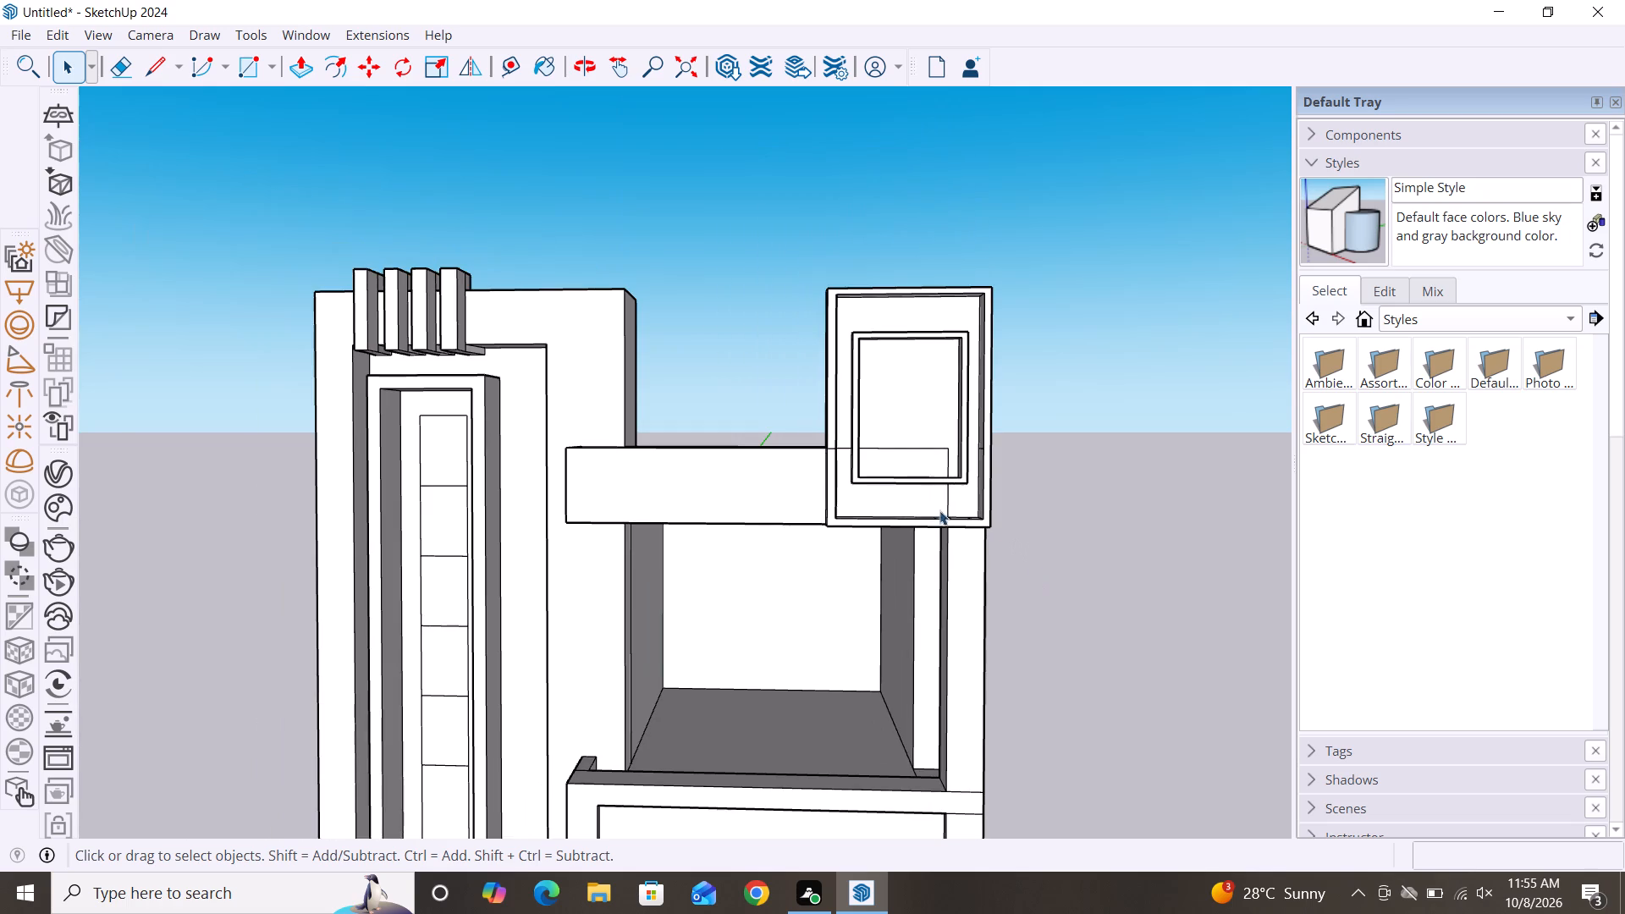
pyautogui.scroll(13, 818, 448)
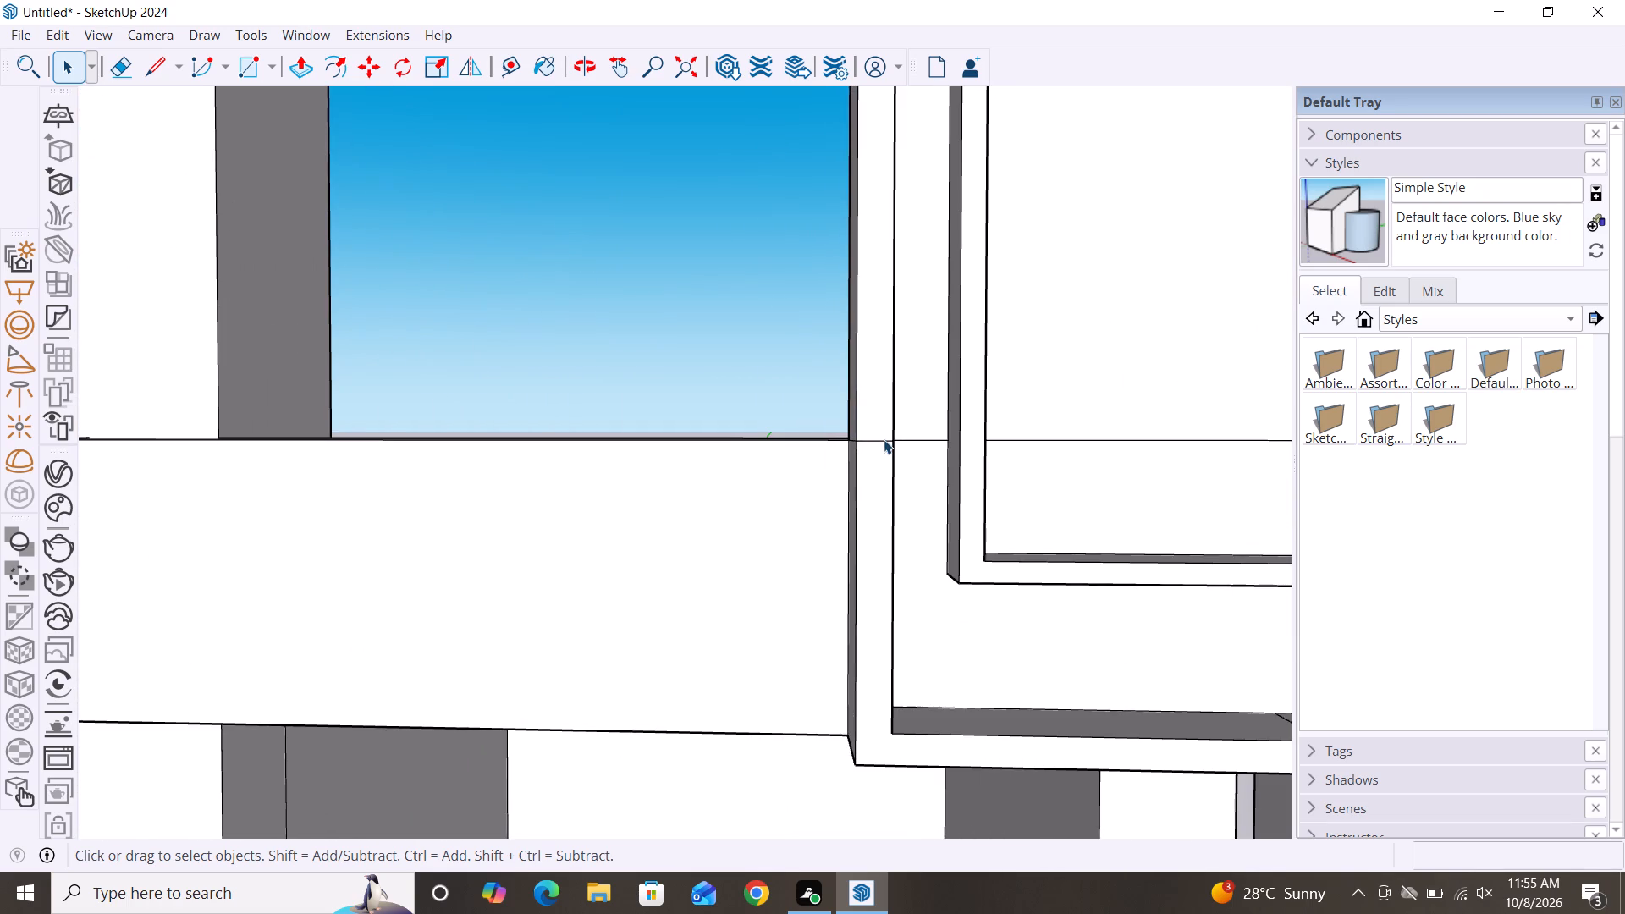
pyautogui.click(884, 439)
pyautogui.press('Delete')
pyautogui.moveTo(766, 537); pyautogui.dragTo(794, 546, button='middle')
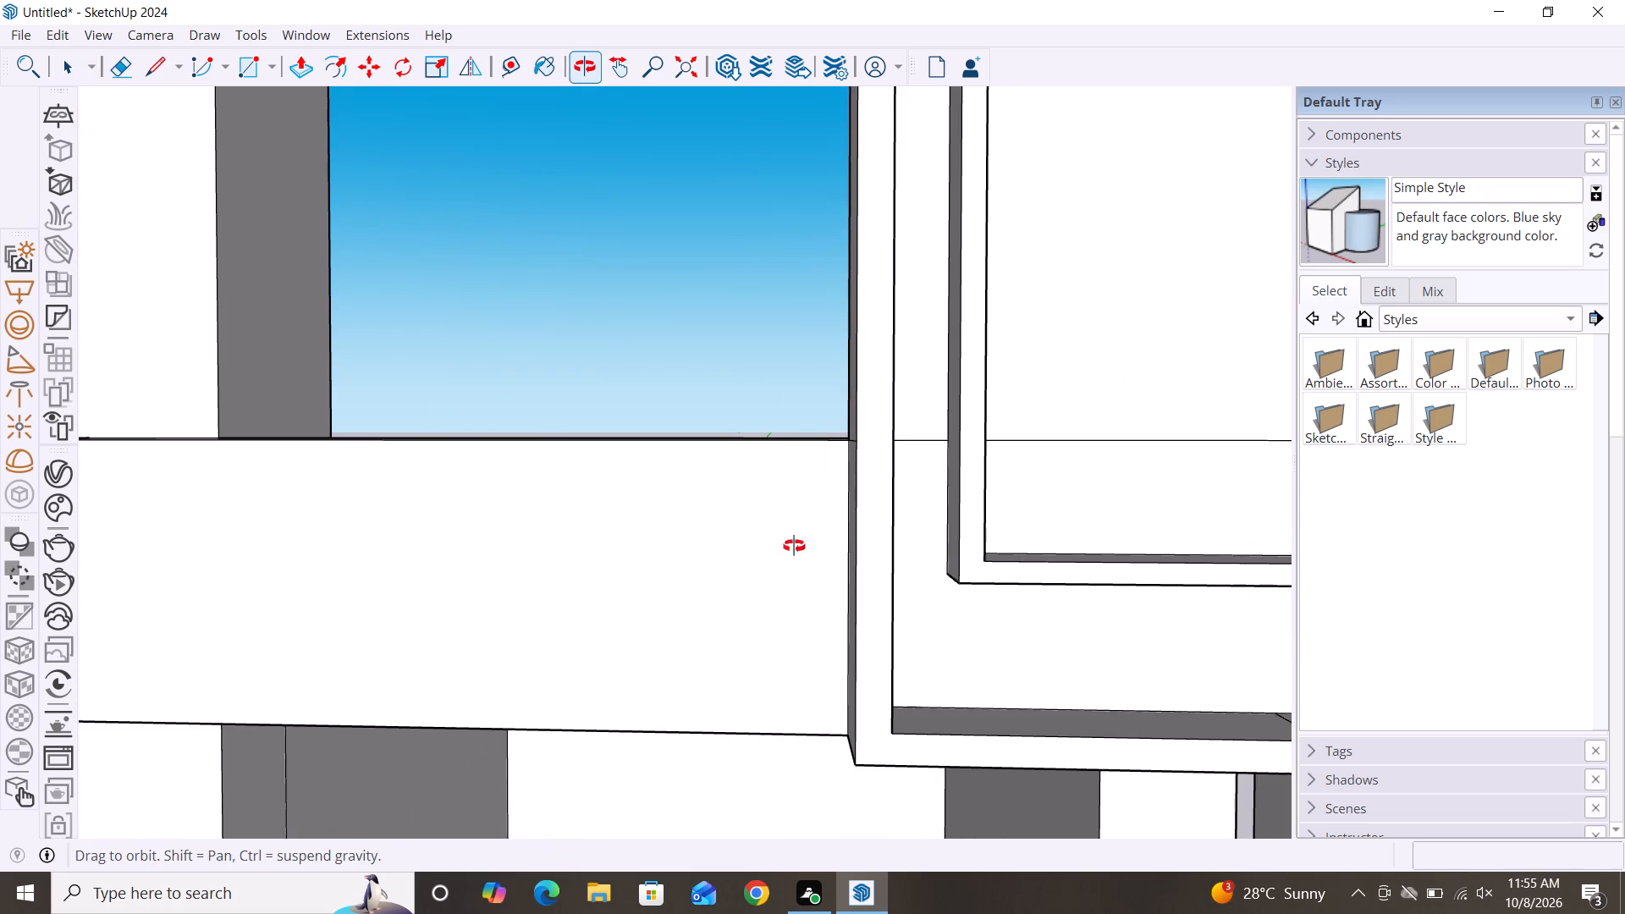
pyautogui.moveTo(794, 546); pyautogui.dragTo(932, 562, button='middle')
pyautogui.click(967, 456)
pyautogui.press('Delete')
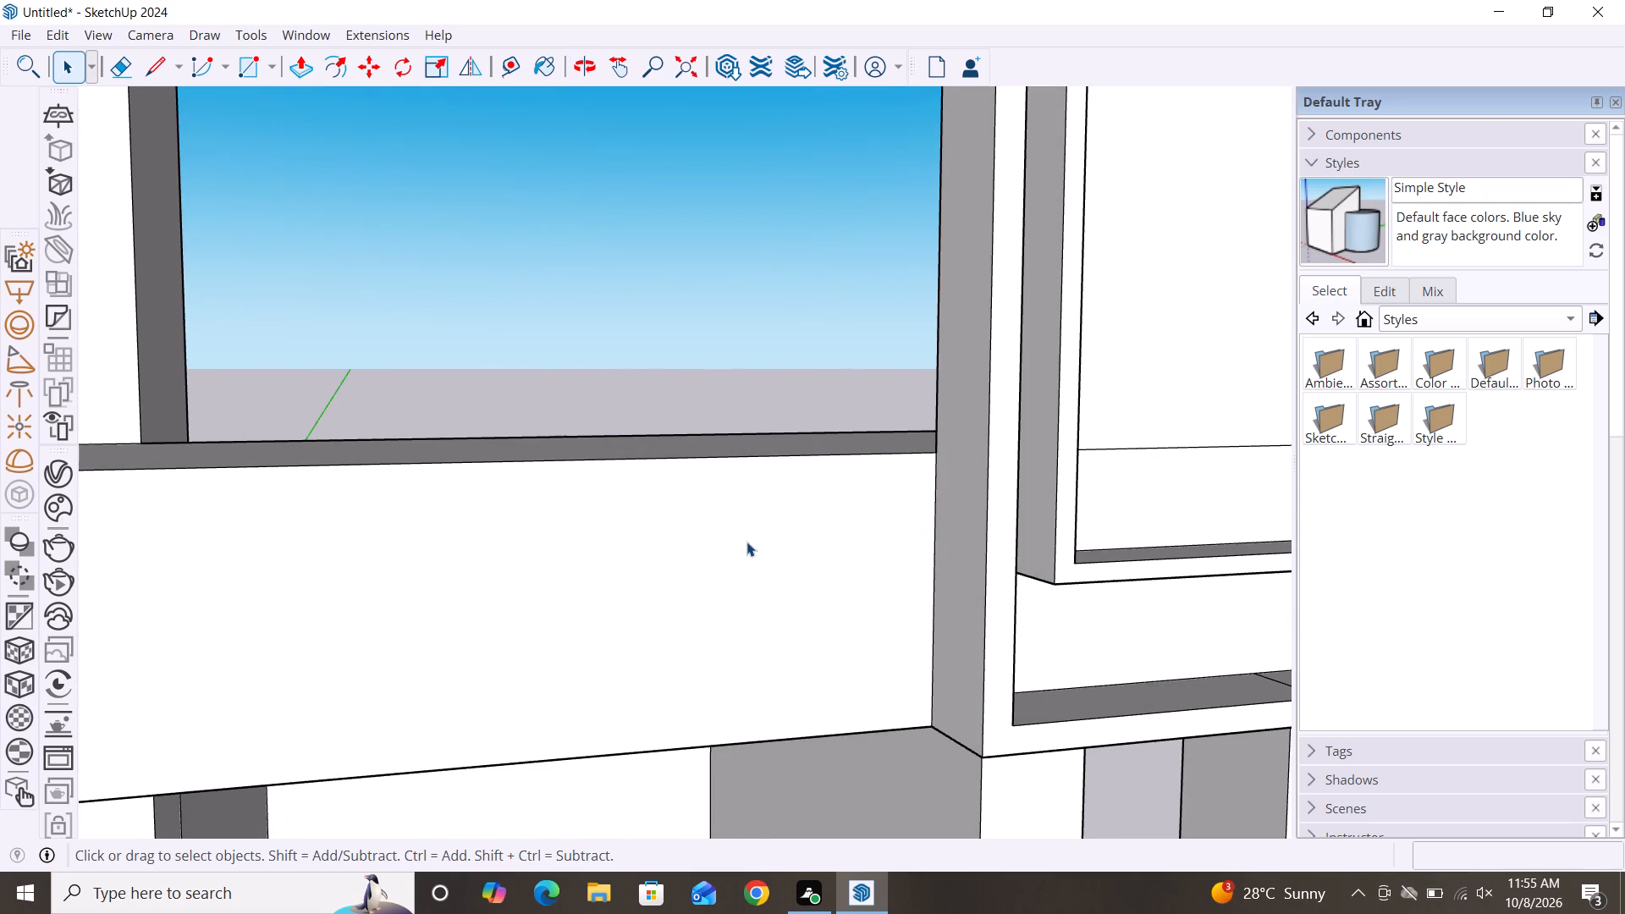
# Examine the corner panel's raised outer border and the side block from an angle and from the front.
pyautogui.scroll(-9, 731, 545)
pyautogui.scroll(-3, 659, 545)
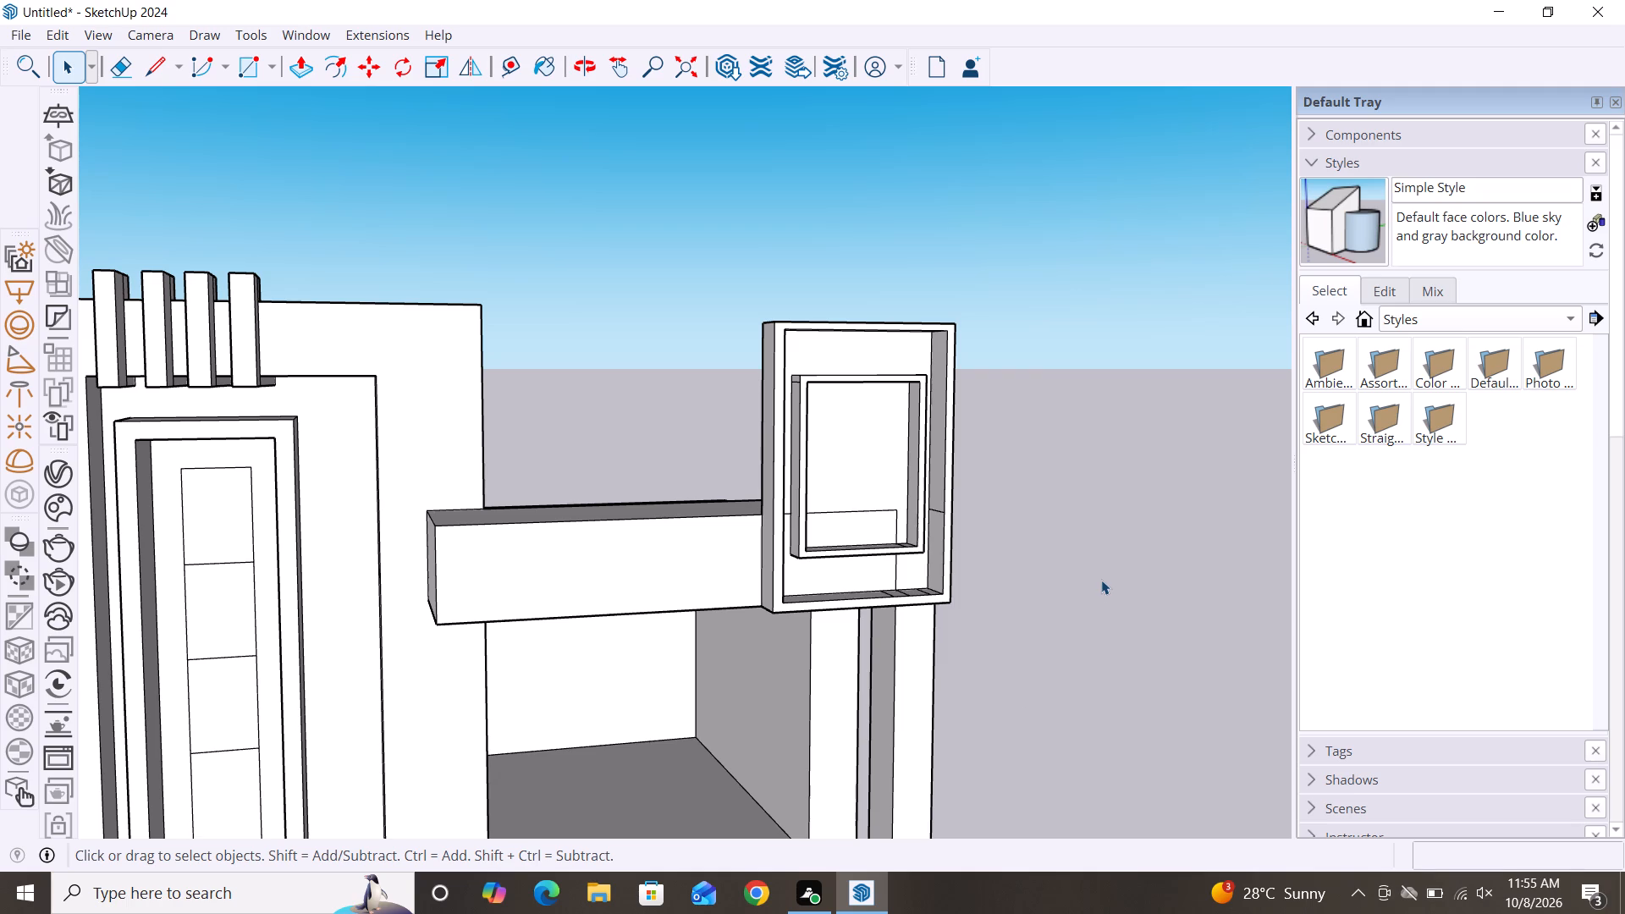
pyautogui.scroll(-6, 732, 412)
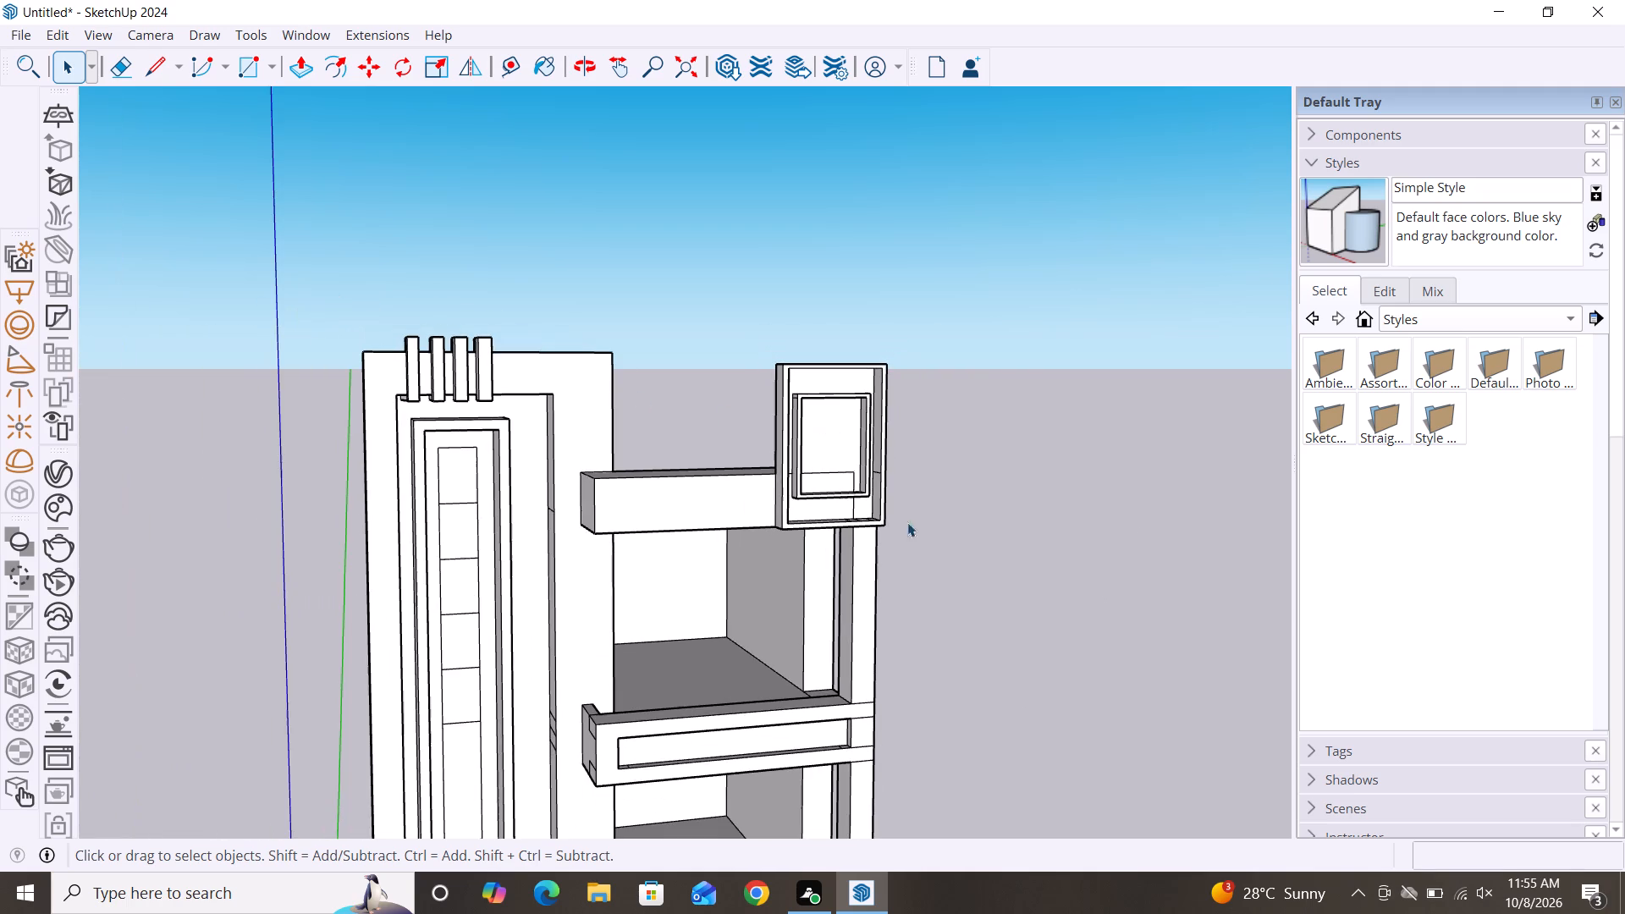
pyautogui.keyDown('alt'); pyautogui.moveTo(921, 553); pyautogui.dragTo(746, 479, button='middle'); pyautogui.keyUp('alt')
pyautogui.keyDown('alt'); pyautogui.middleClick(746, 479); pyautogui.keyUp('alt')
pyautogui.keyDown('alt'); pyautogui.moveTo(800, 548); pyautogui.dragTo(822, 606, button='middle'); pyautogui.keyUp('alt')
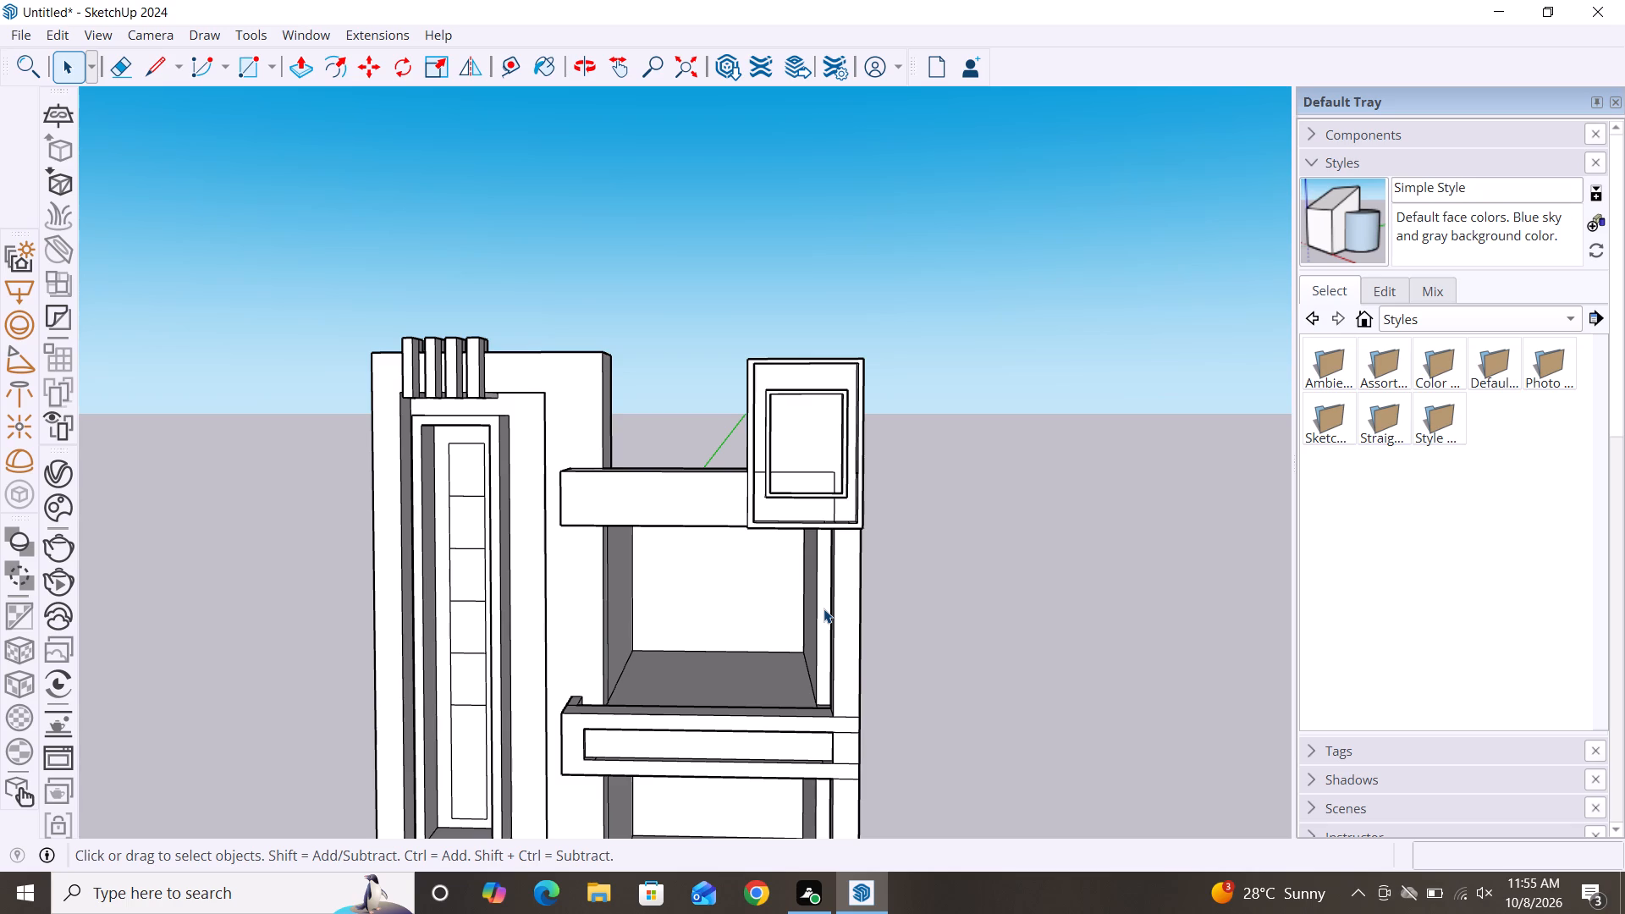
pyautogui.scroll(9, 861, 665)
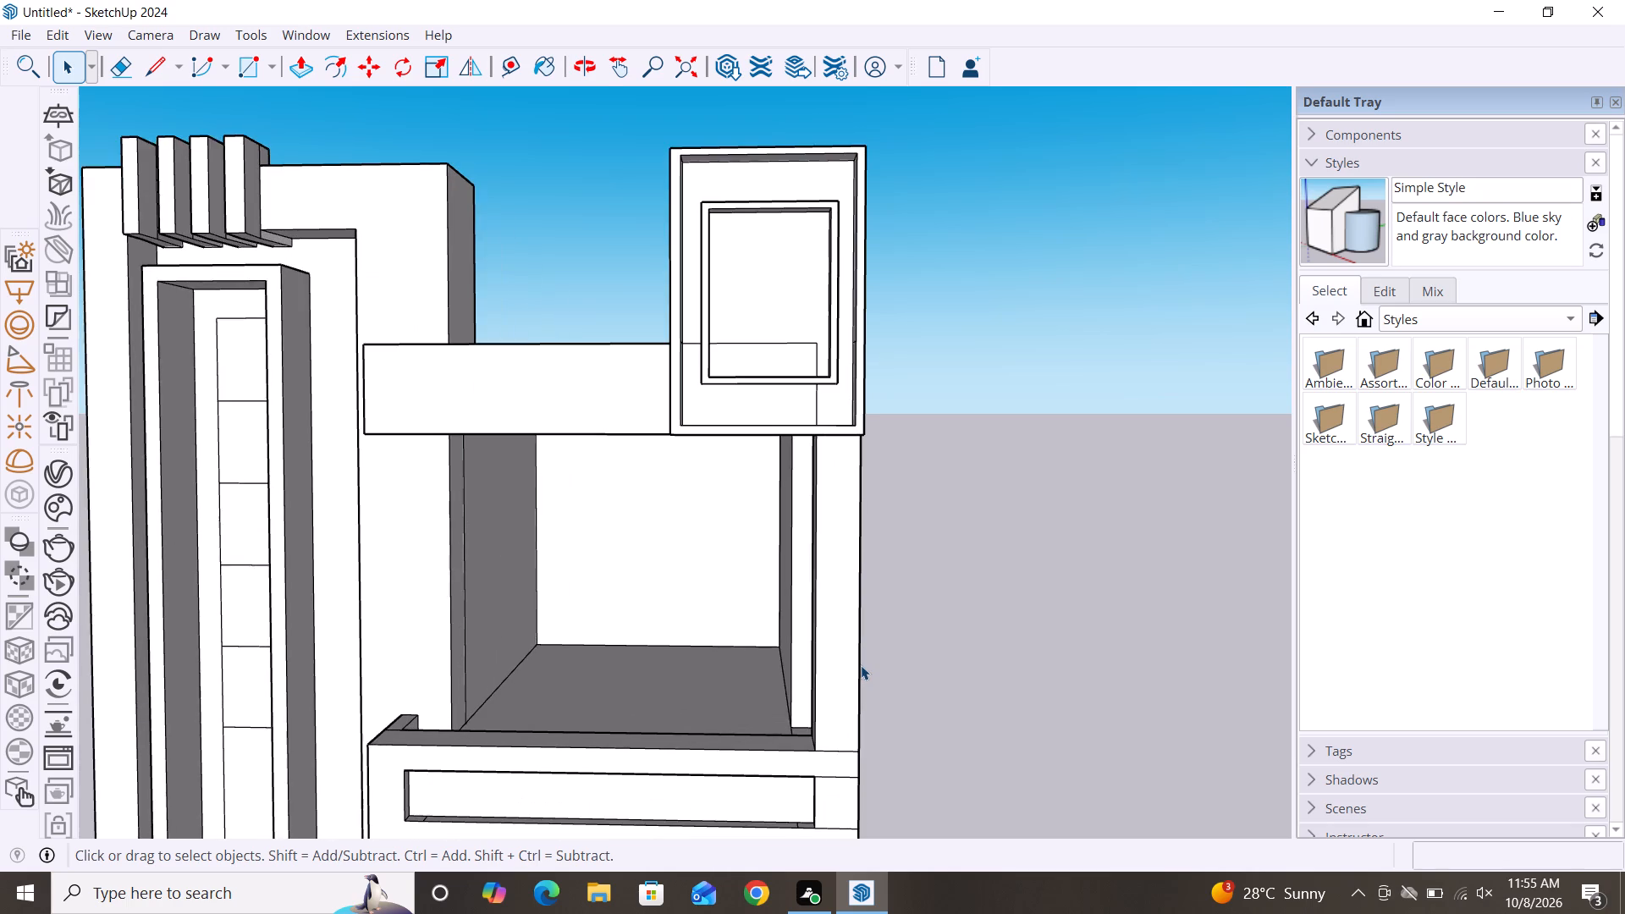
pyautogui.scroll(3, 861, 665)
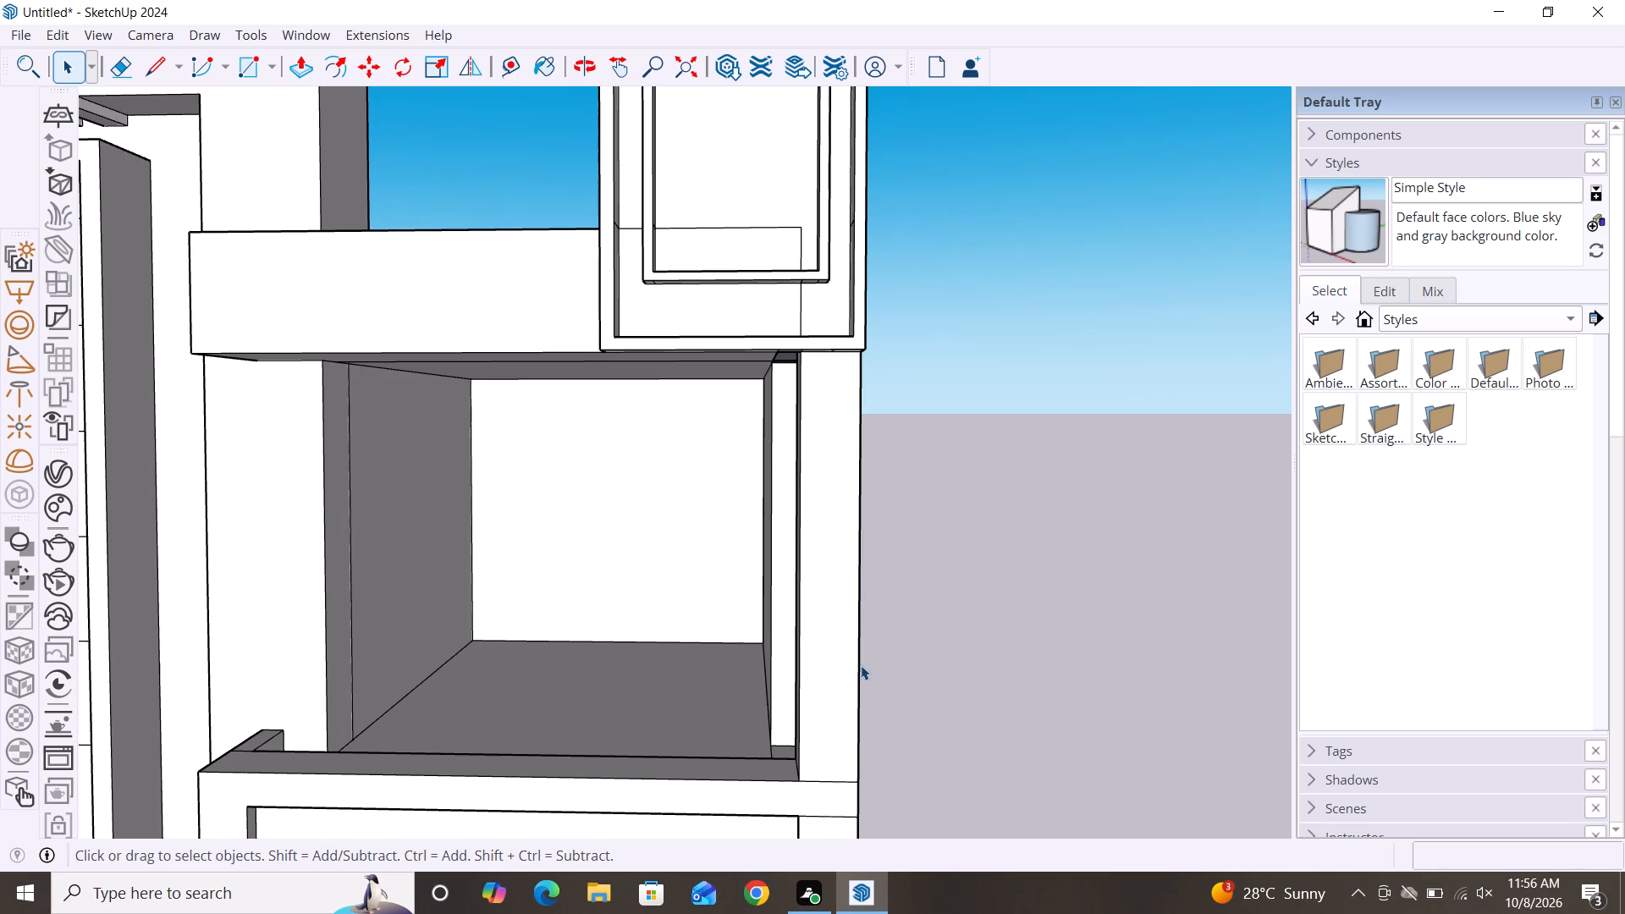
# Undo the last seam line deletion.
pyautogui.hotkey('ctrl', 'z')
# Raise the long segment of the inner ledge on the corner border's bottom strip by about 2 13/16" with Push/Pull.
pyautogui.scroll(-4, 894, 545)
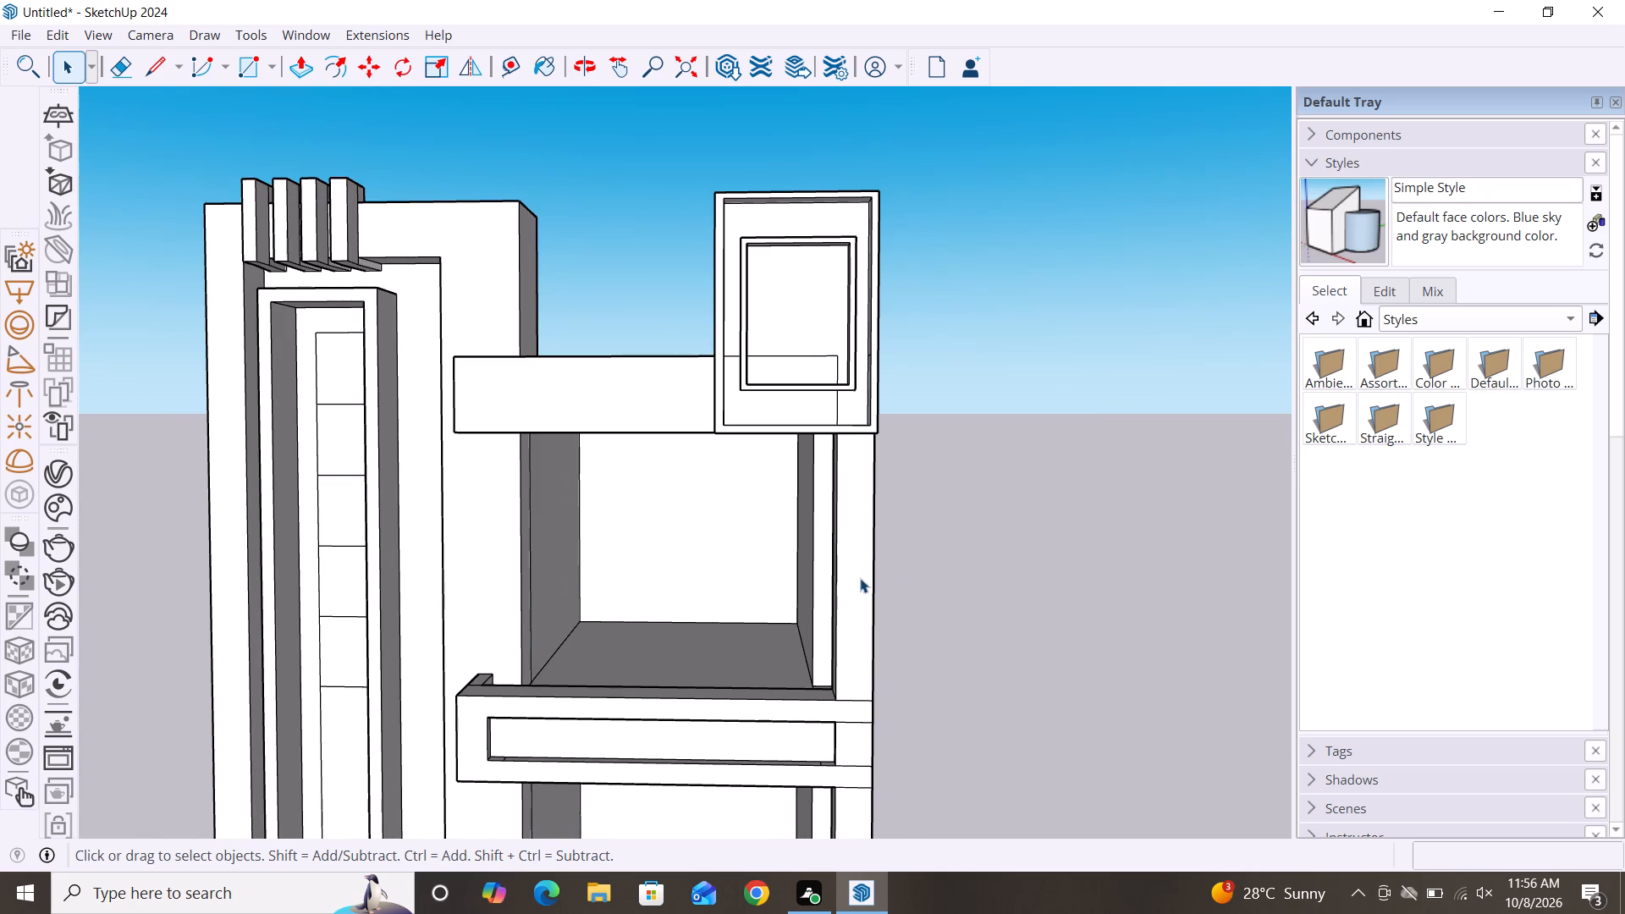
pyautogui.click(1082, 586)
pyautogui.scroll(-5, 917, 549)
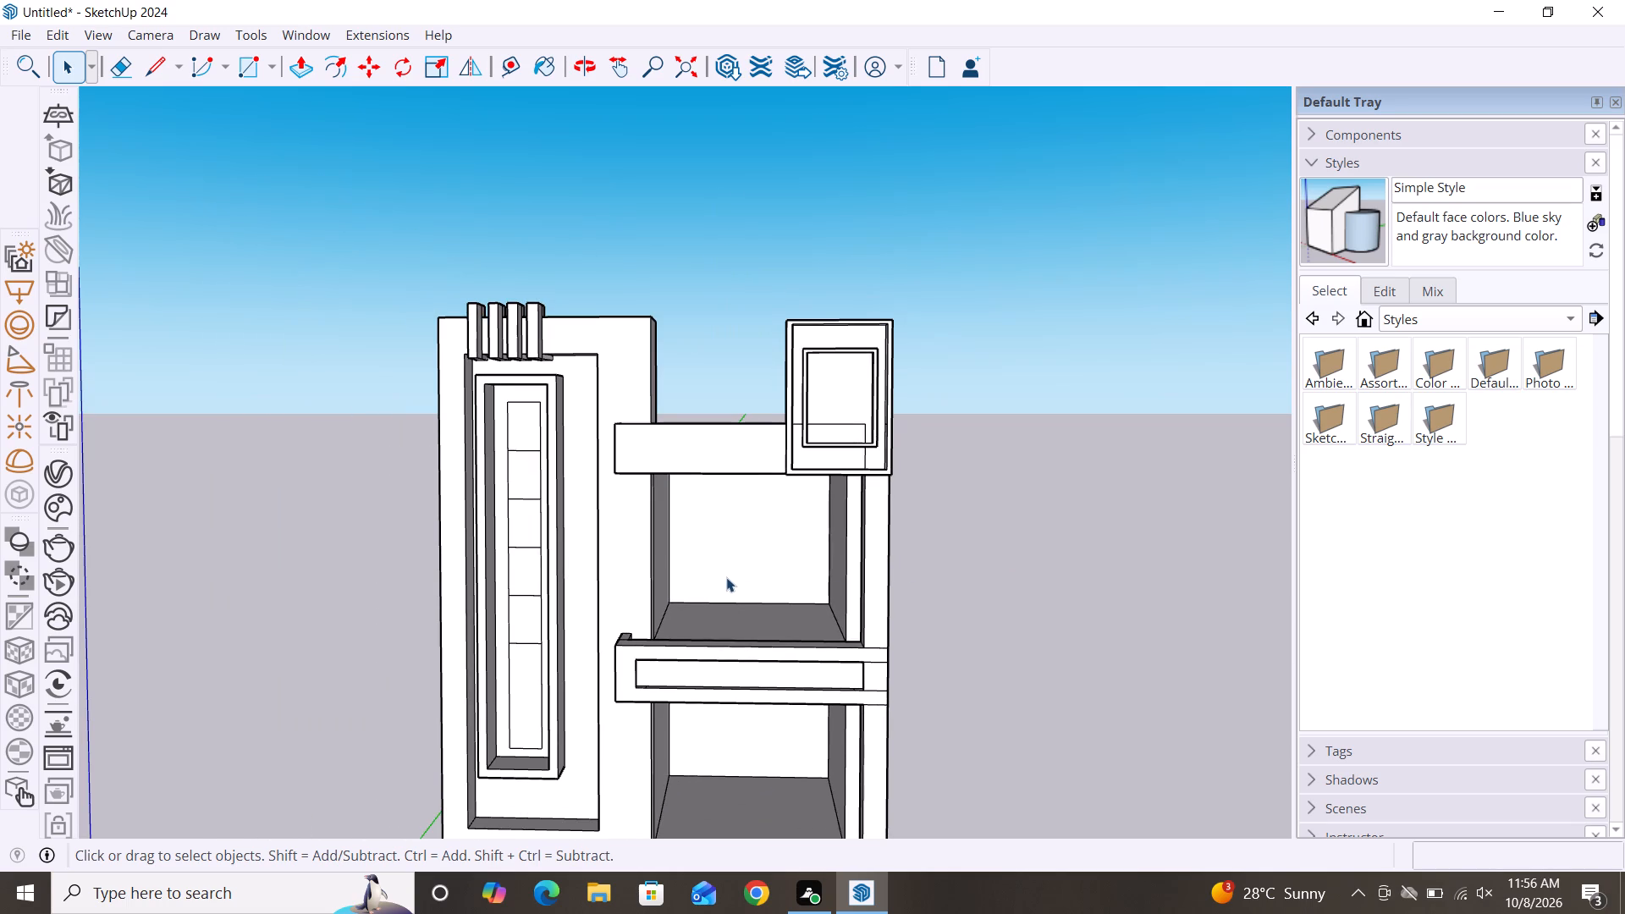
pyautogui.scroll(5, 949, 590)
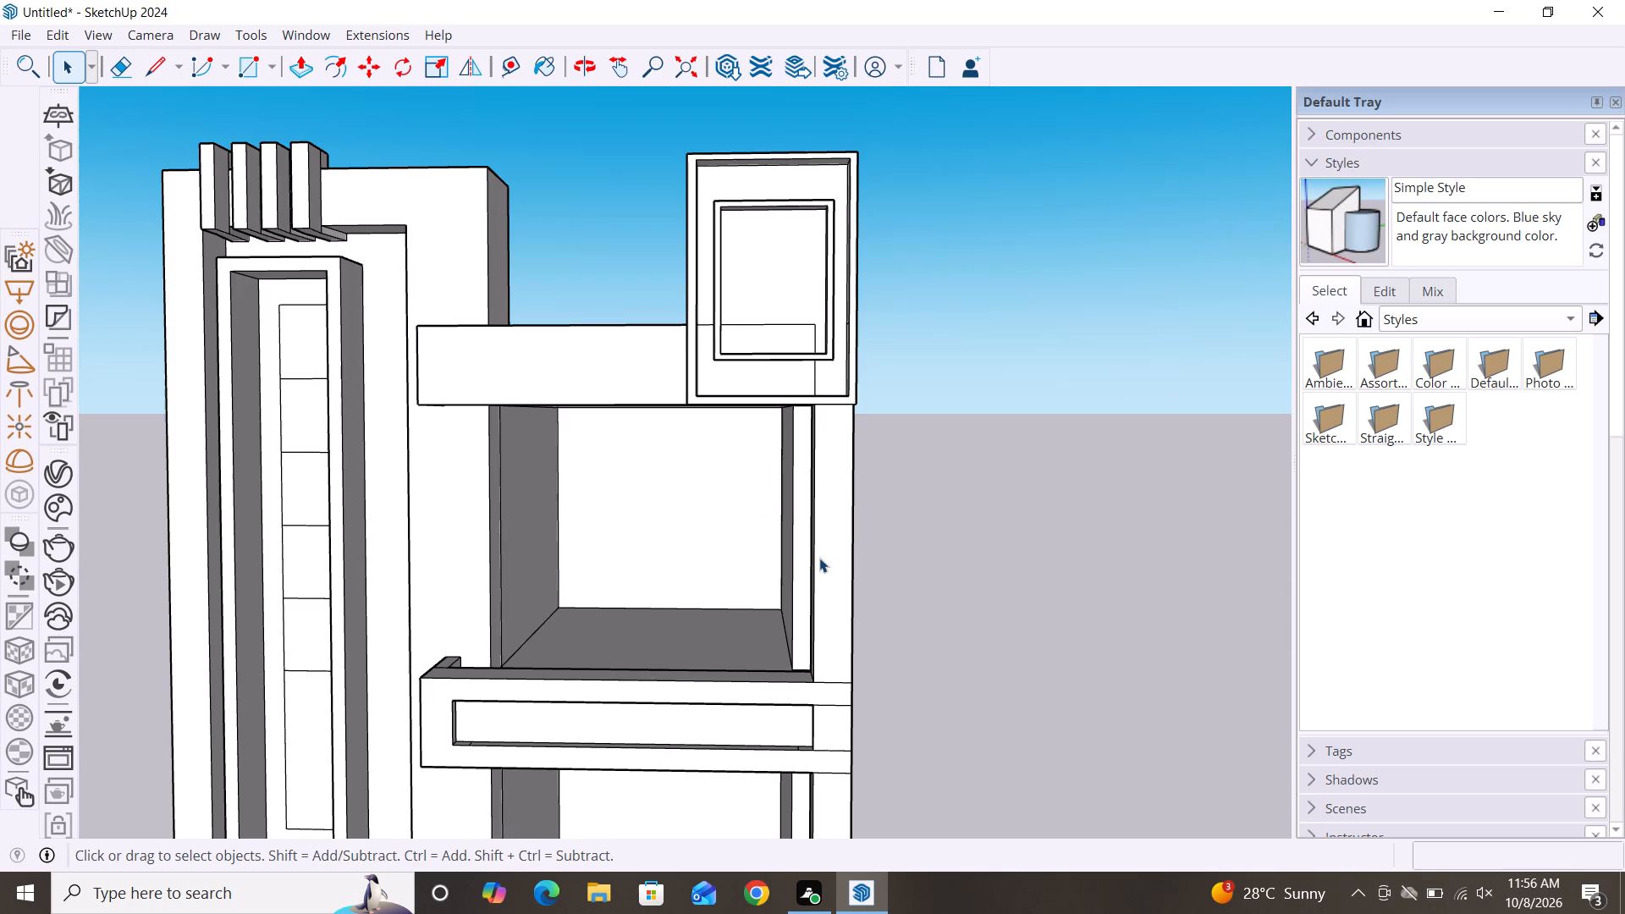
pyautogui.keyDown('alt'); pyautogui.moveTo(819, 558); pyautogui.dragTo(865, 704, button='middle'); pyautogui.keyUp('alt')
pyautogui.scroll(1, 802, 446)
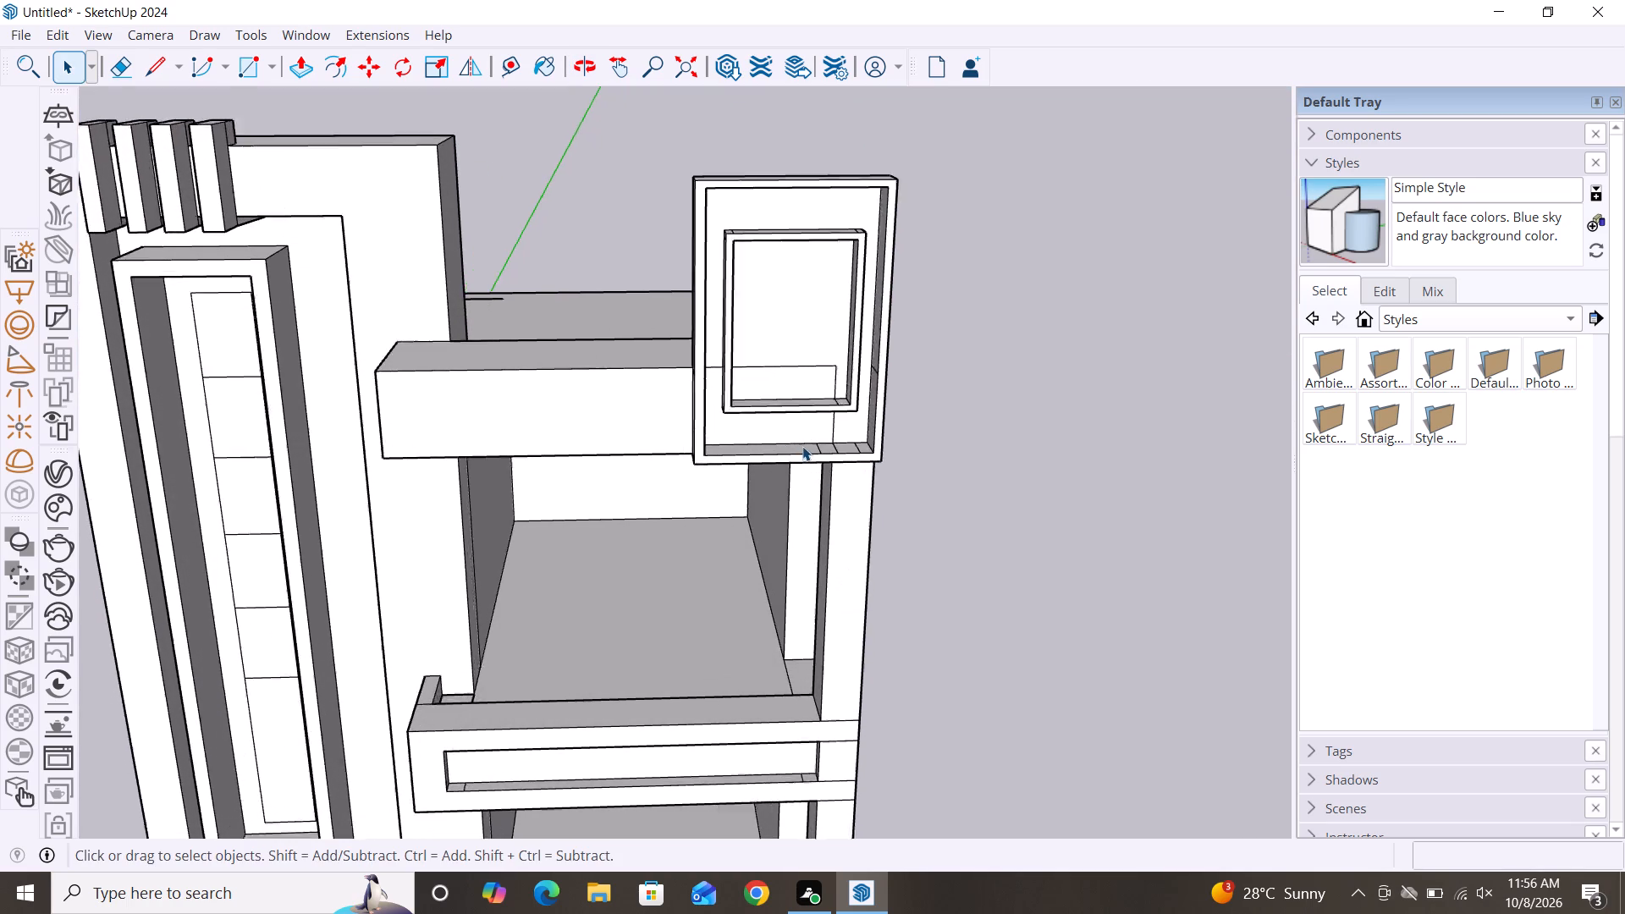
pyautogui.scroll(4, 802, 446)
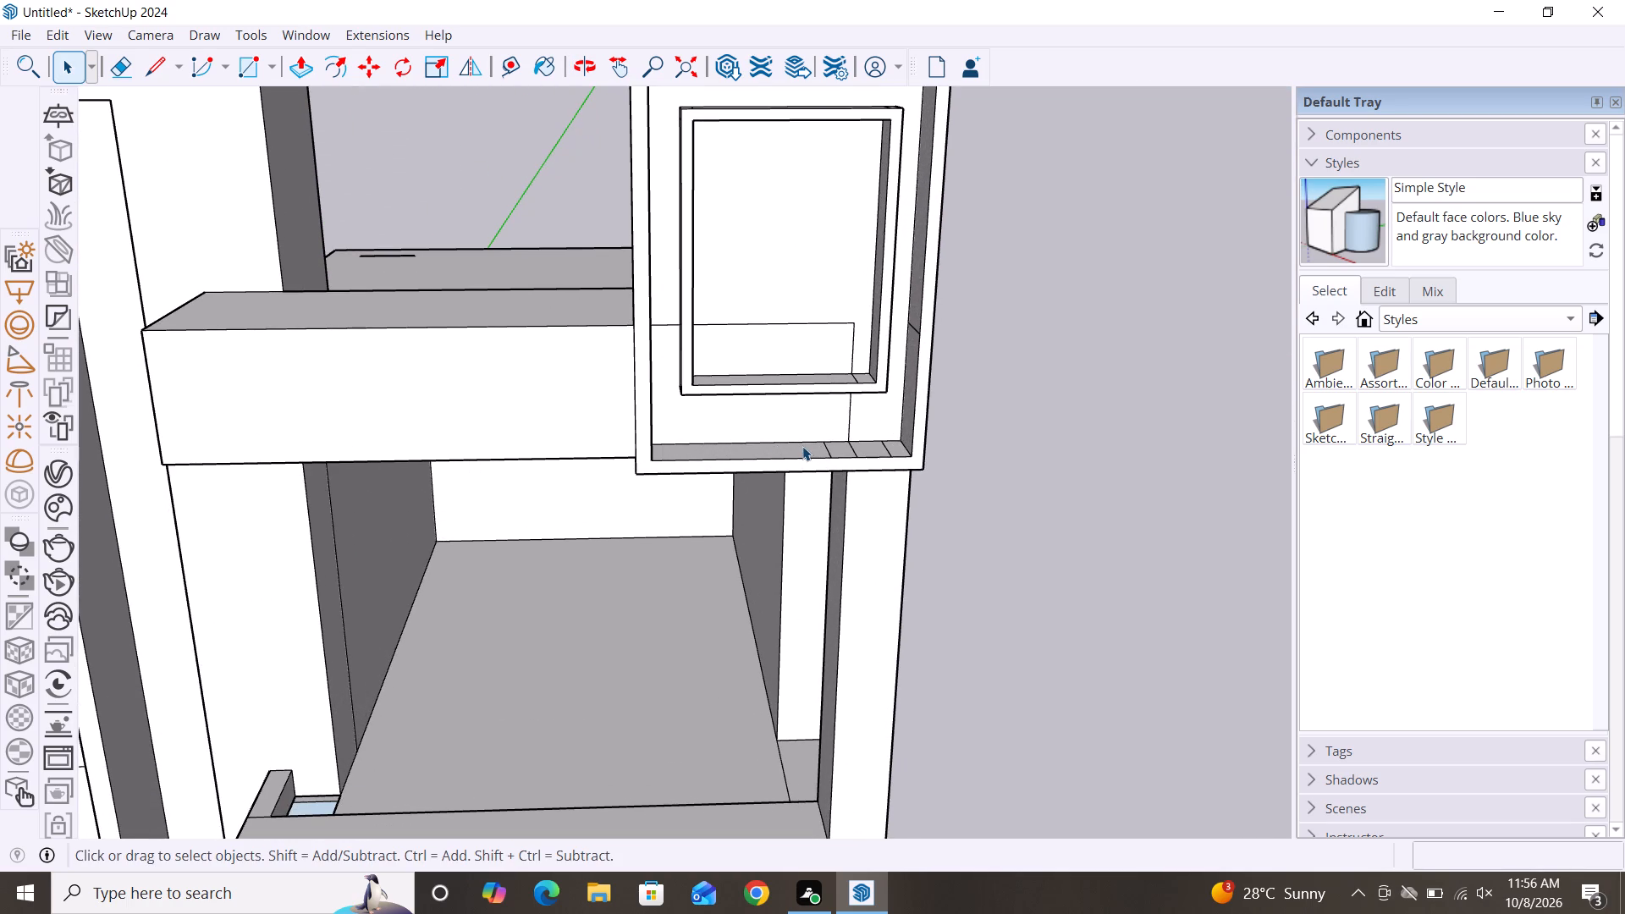
pyautogui.press('p')
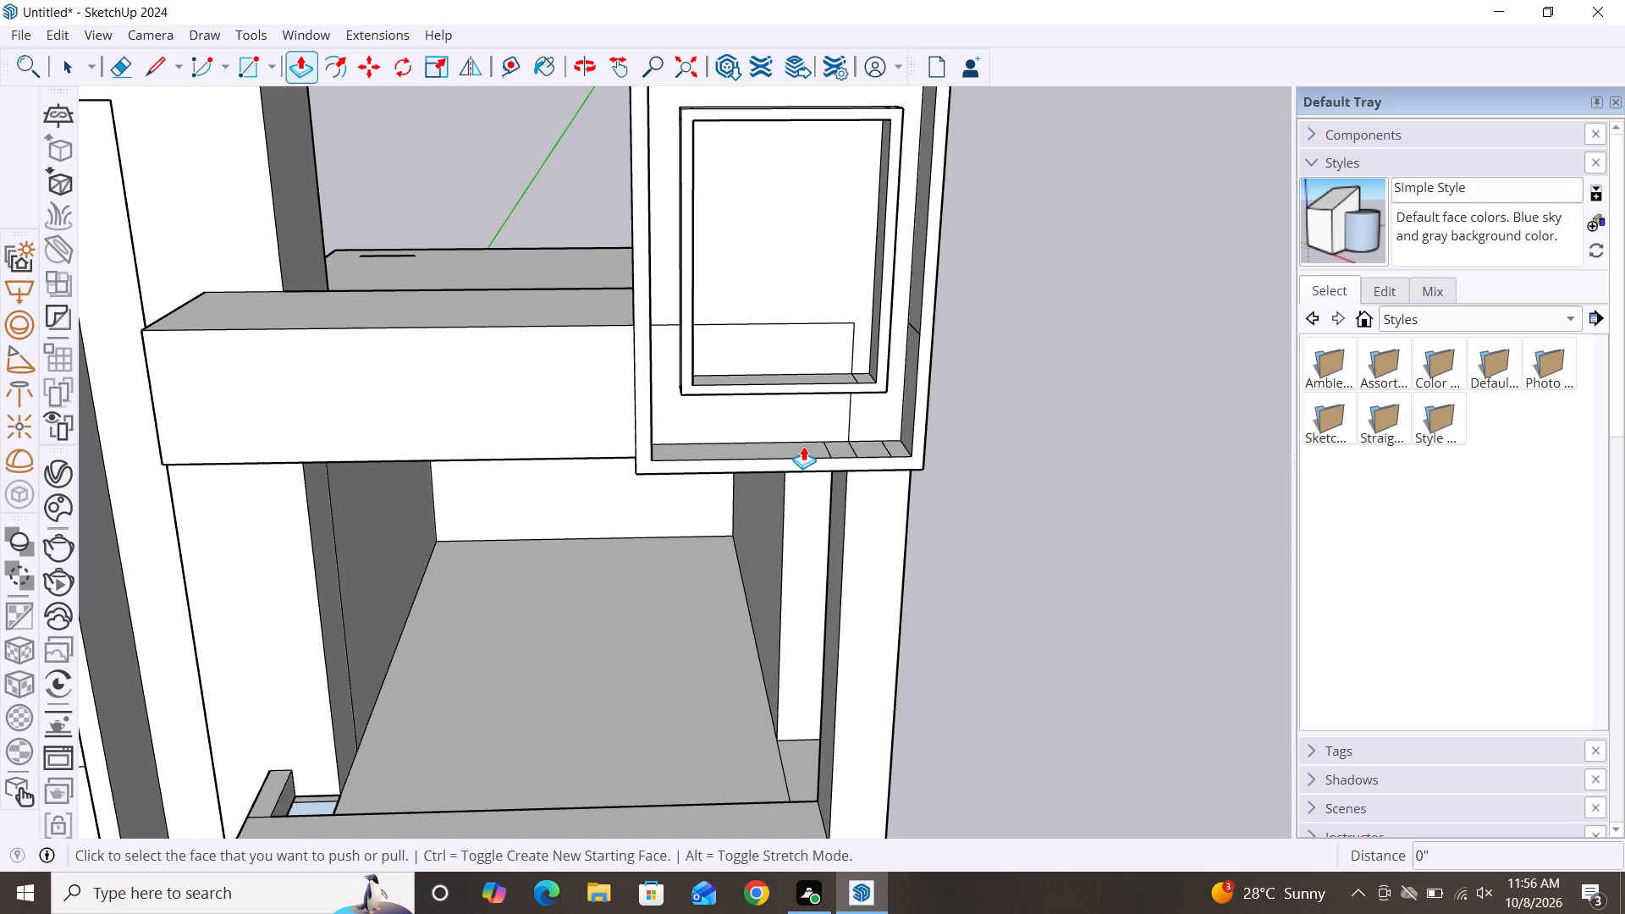
pyautogui.click(790, 443)
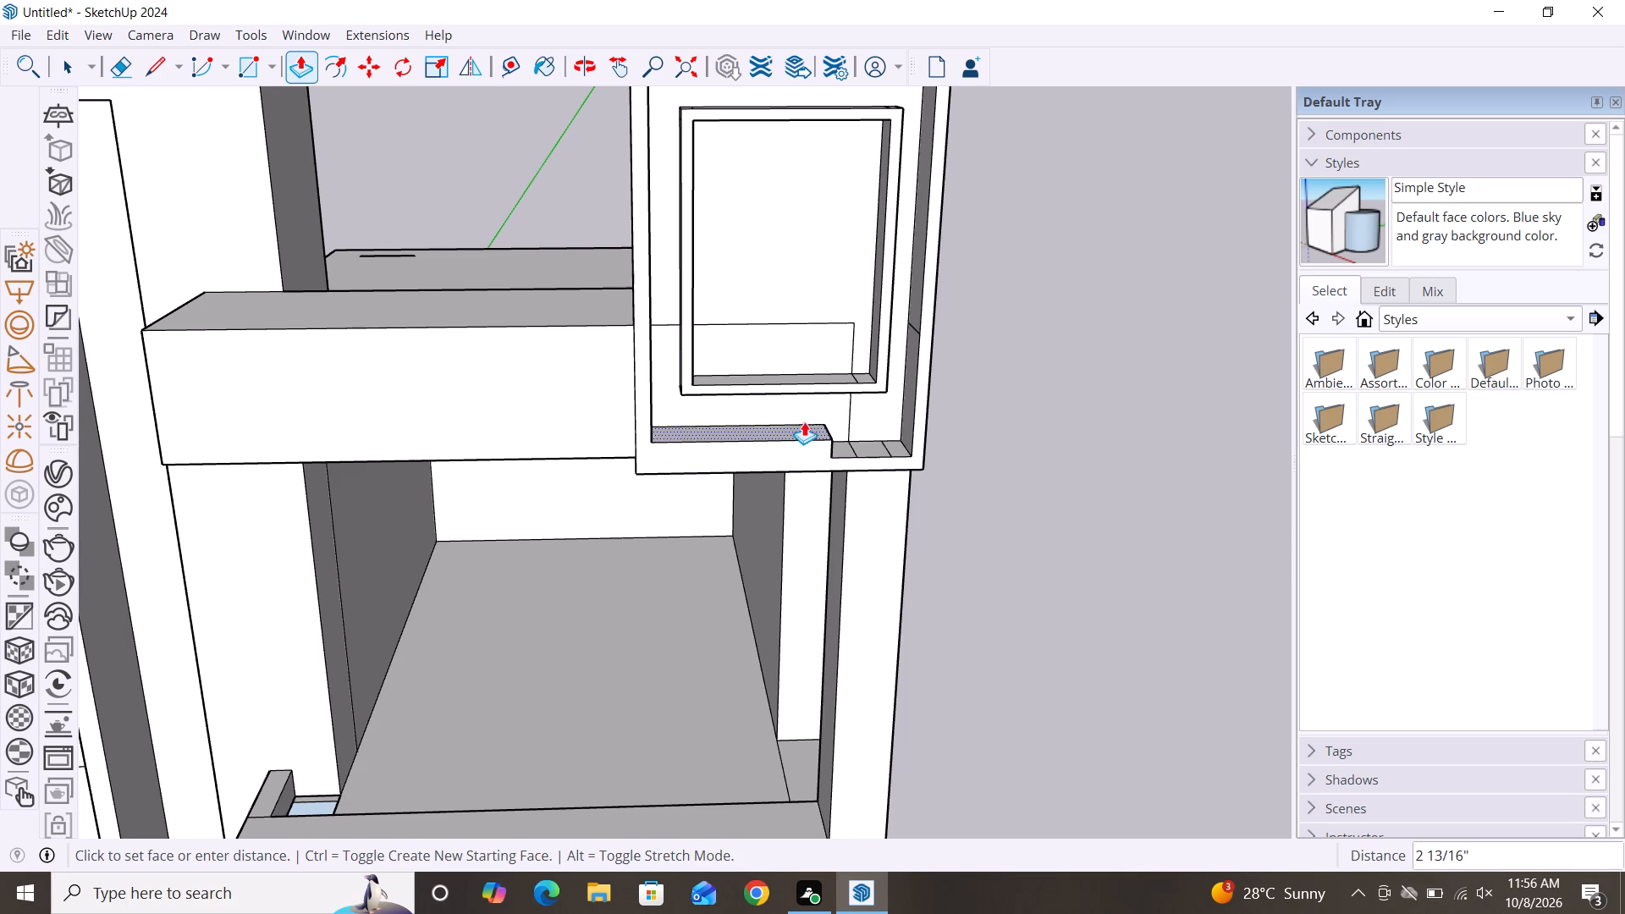
pyautogui.click(807, 426)
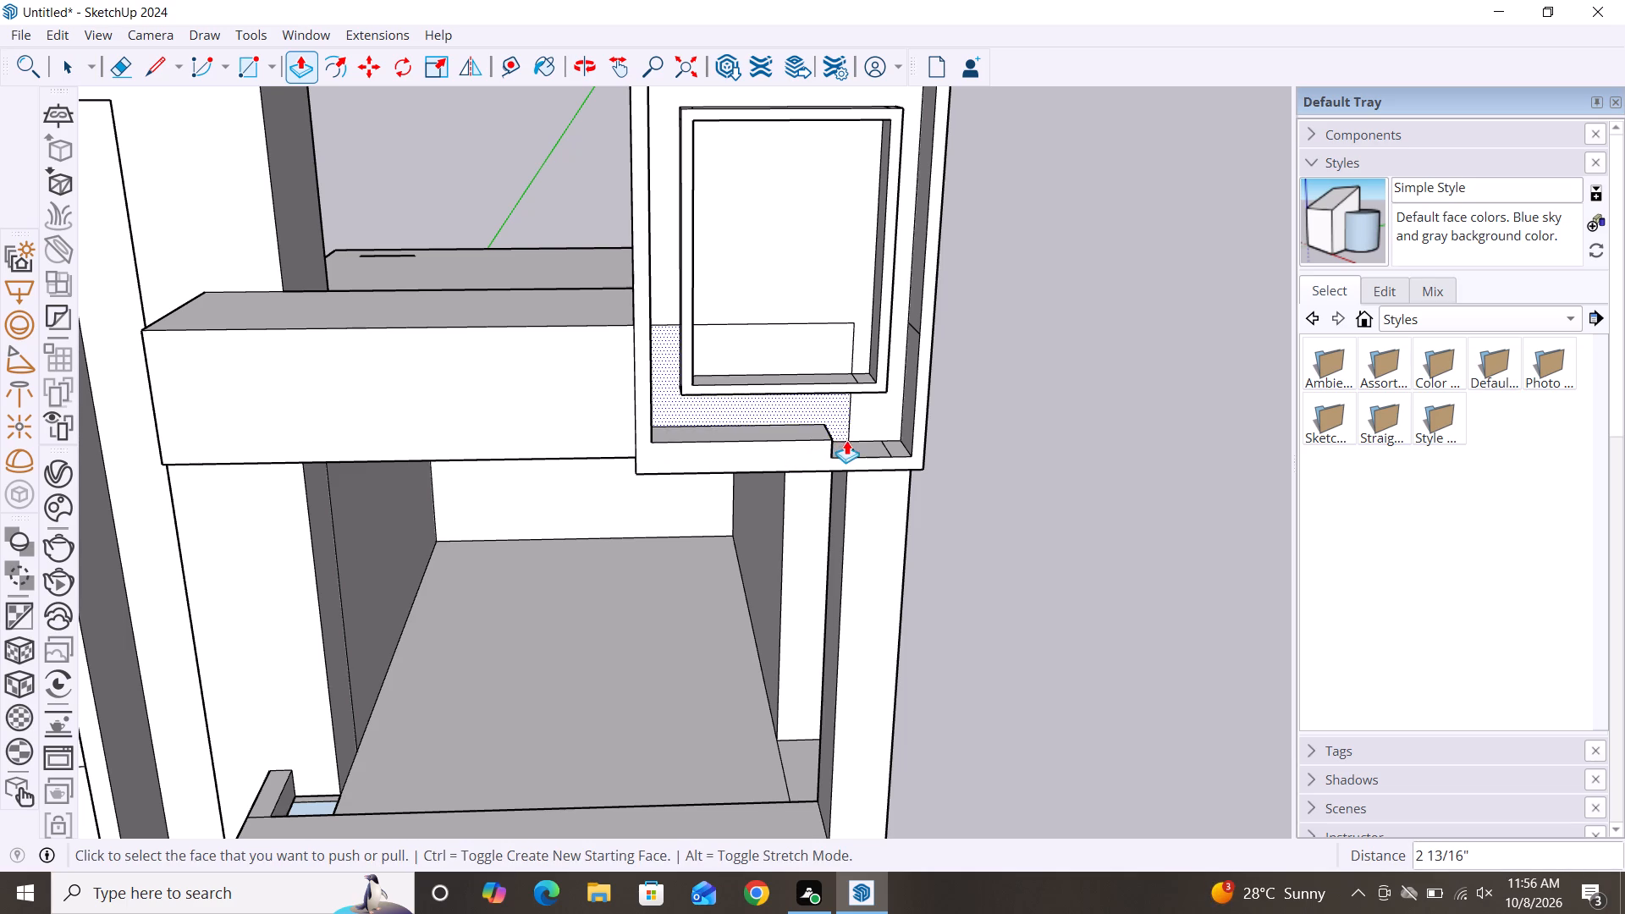
# Raise the three remaining short segments of the bottom strip's inner ledge by 2 13/16", level with the long segment.
pyautogui.click(844, 448)
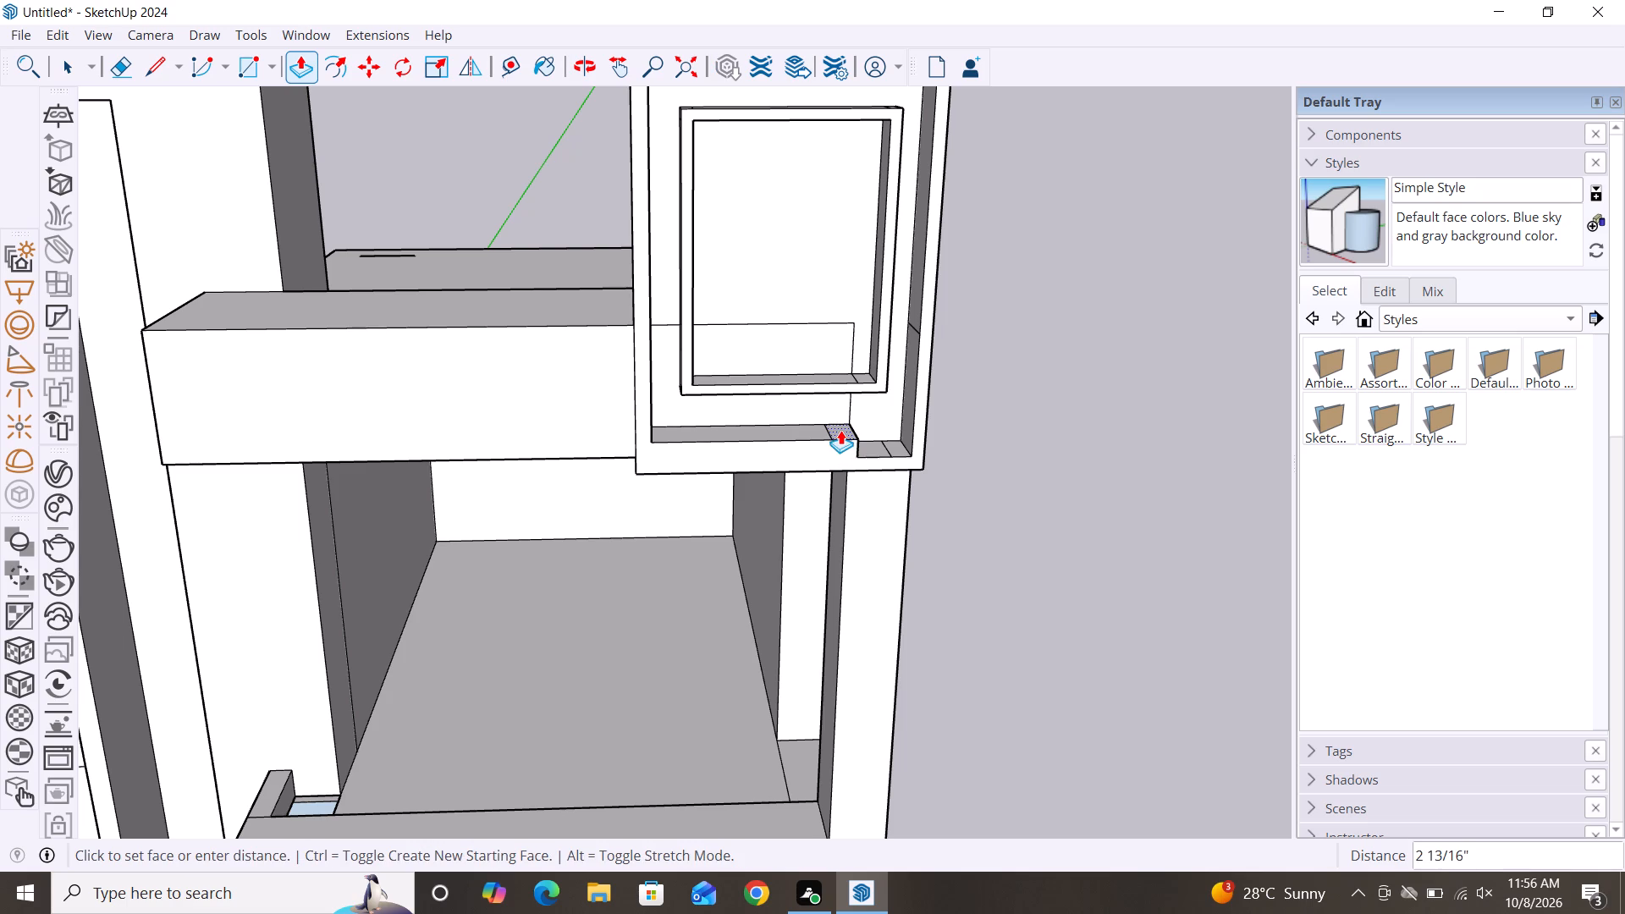
pyautogui.click(840, 430)
pyautogui.click(868, 449)
pyautogui.click(866, 431)
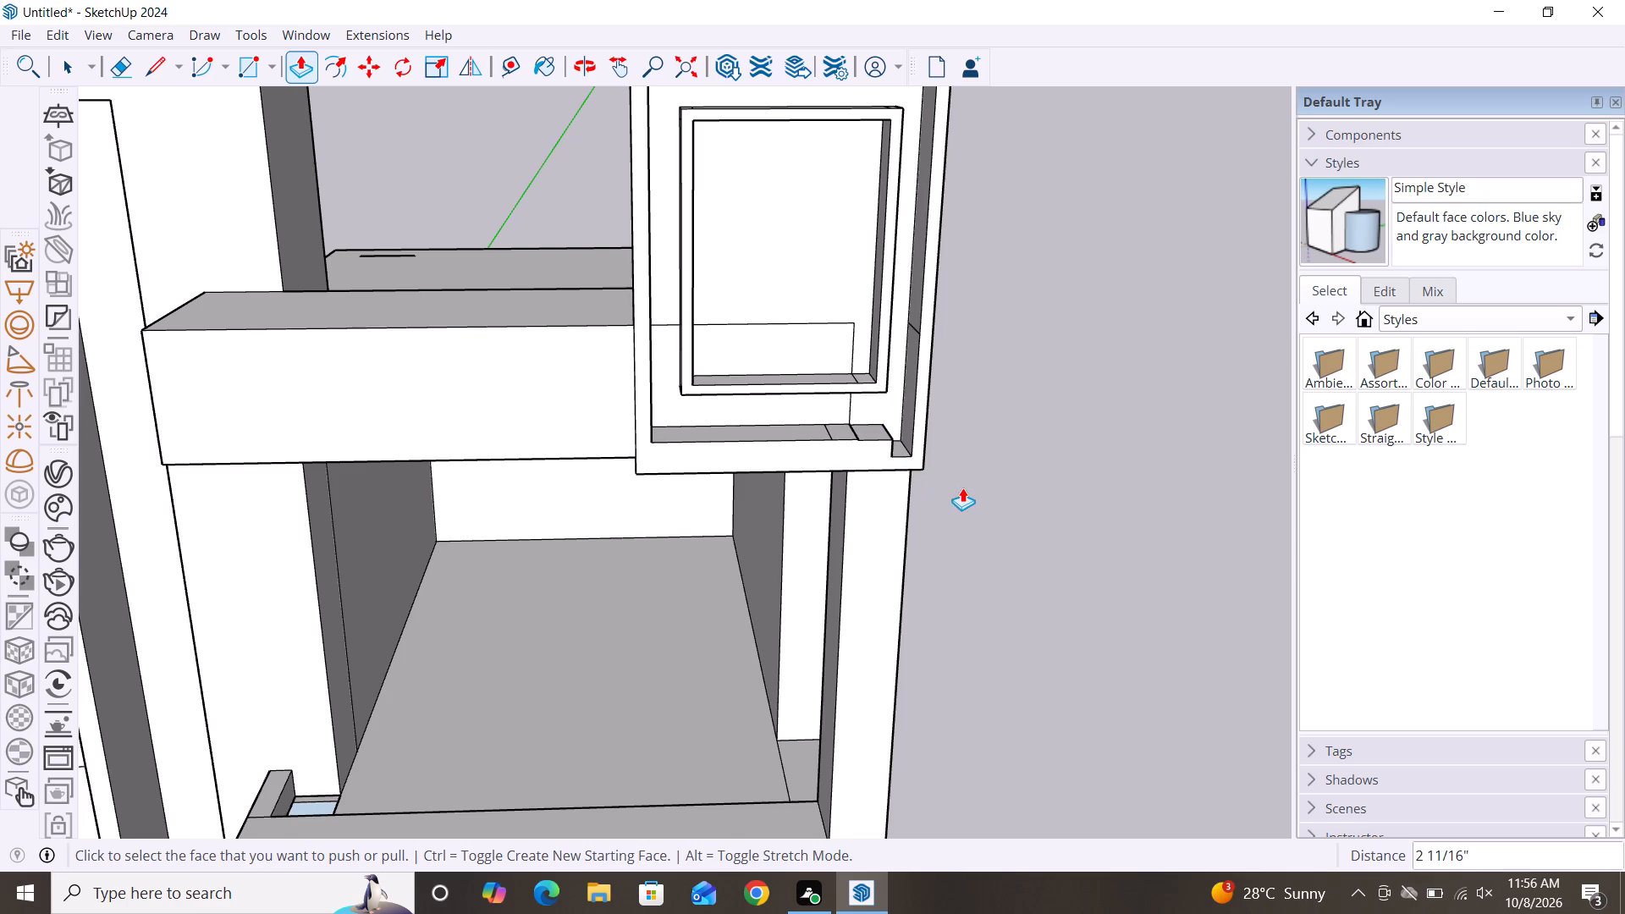
pyautogui.hotkey('ctrl', 'z')
pyautogui.click(878, 442)
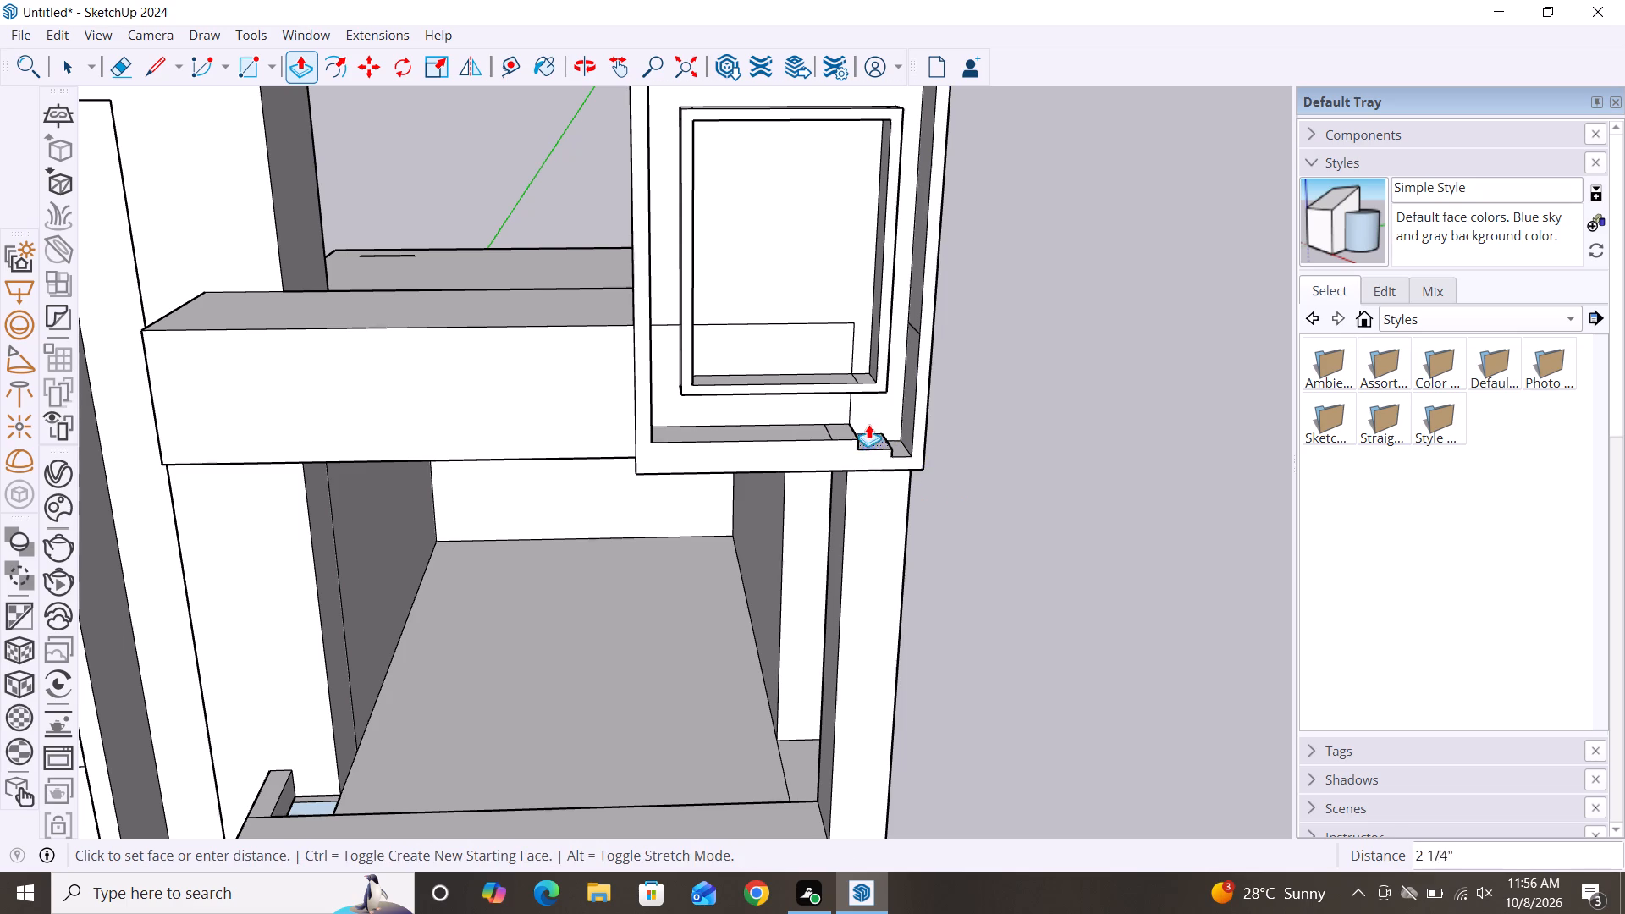
pyautogui.click(825, 423)
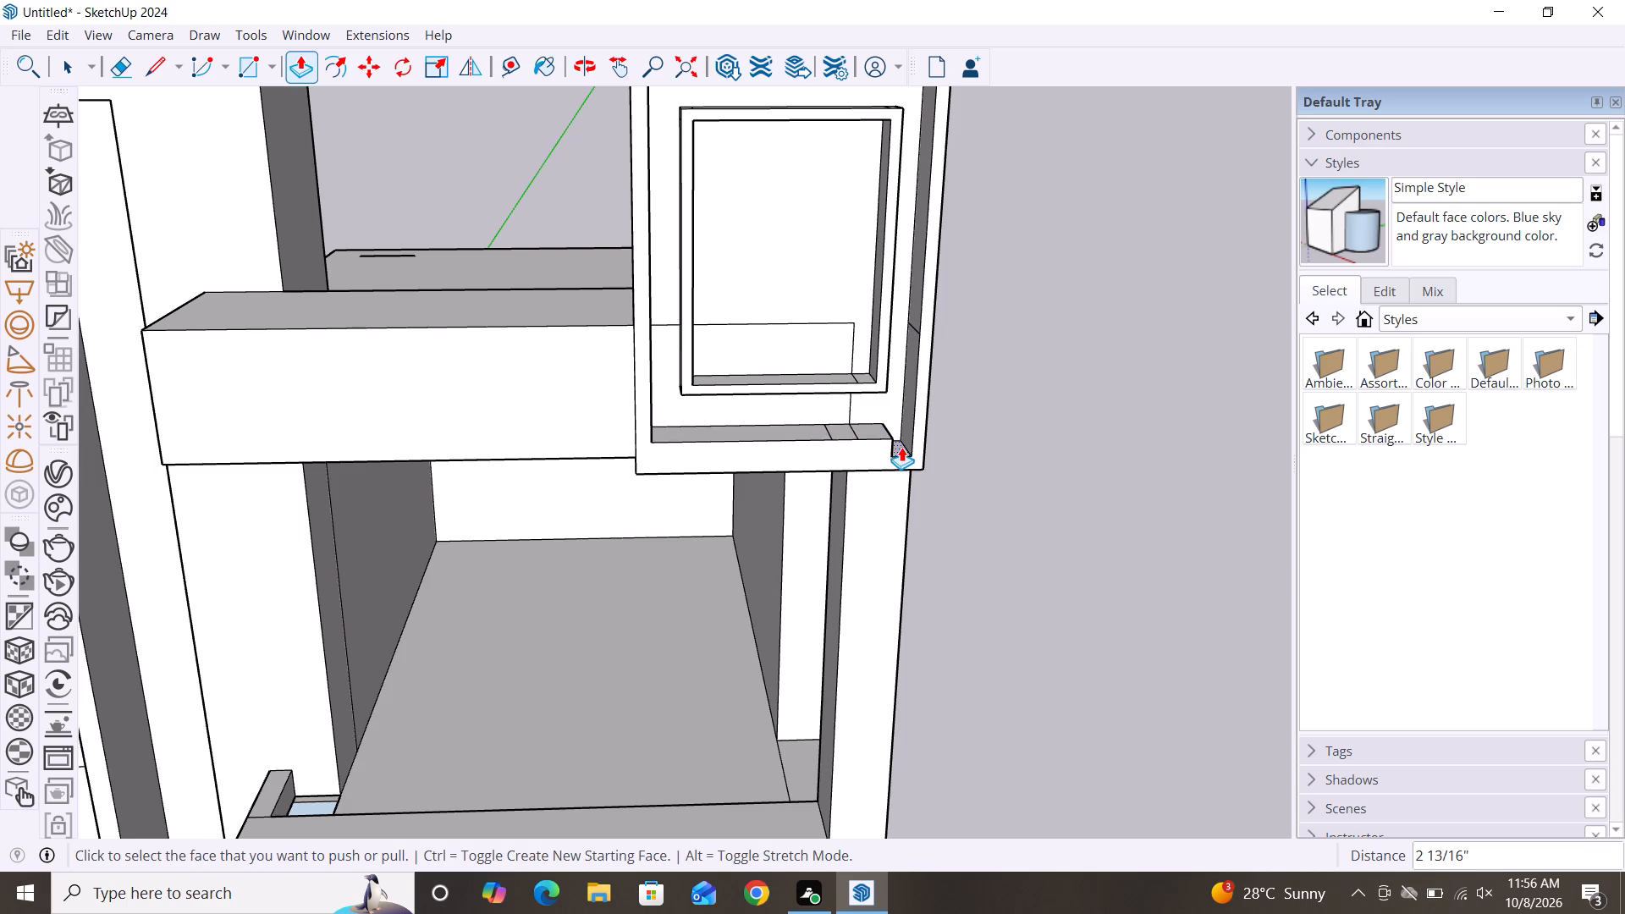
pyautogui.click(901, 447)
pyautogui.click(854, 431)
pyautogui.press('space')
# Draw a square about 9" wide on the front of the side block's top band, at the end nearest the tower.
pyautogui.scroll(-5, 1016, 436)
pyautogui.keyDown('alt'); pyautogui.moveTo(958, 700); pyautogui.dragTo(890, 506, button='middle'); pyautogui.keyUp('alt')
pyautogui.scroll(-3, 766, 500)
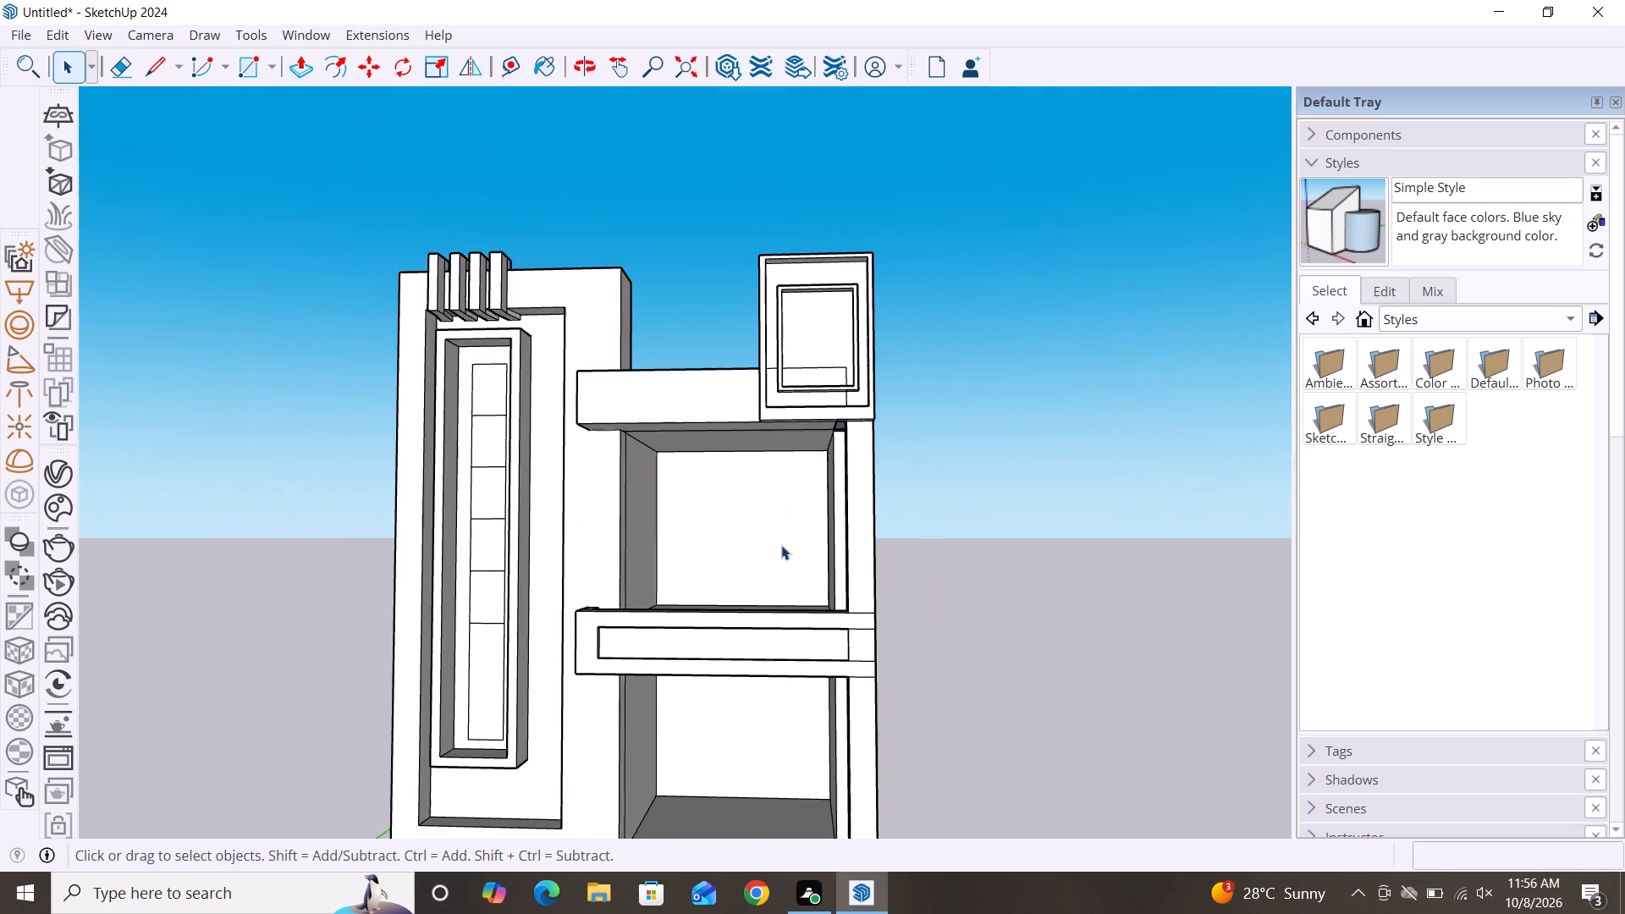
pyautogui.scroll(-2, 786, 554)
pyautogui.keyDown('alt'); pyautogui.moveTo(987, 593); pyautogui.dragTo(1030, 659, button='middle'); pyautogui.keyUp('alt')
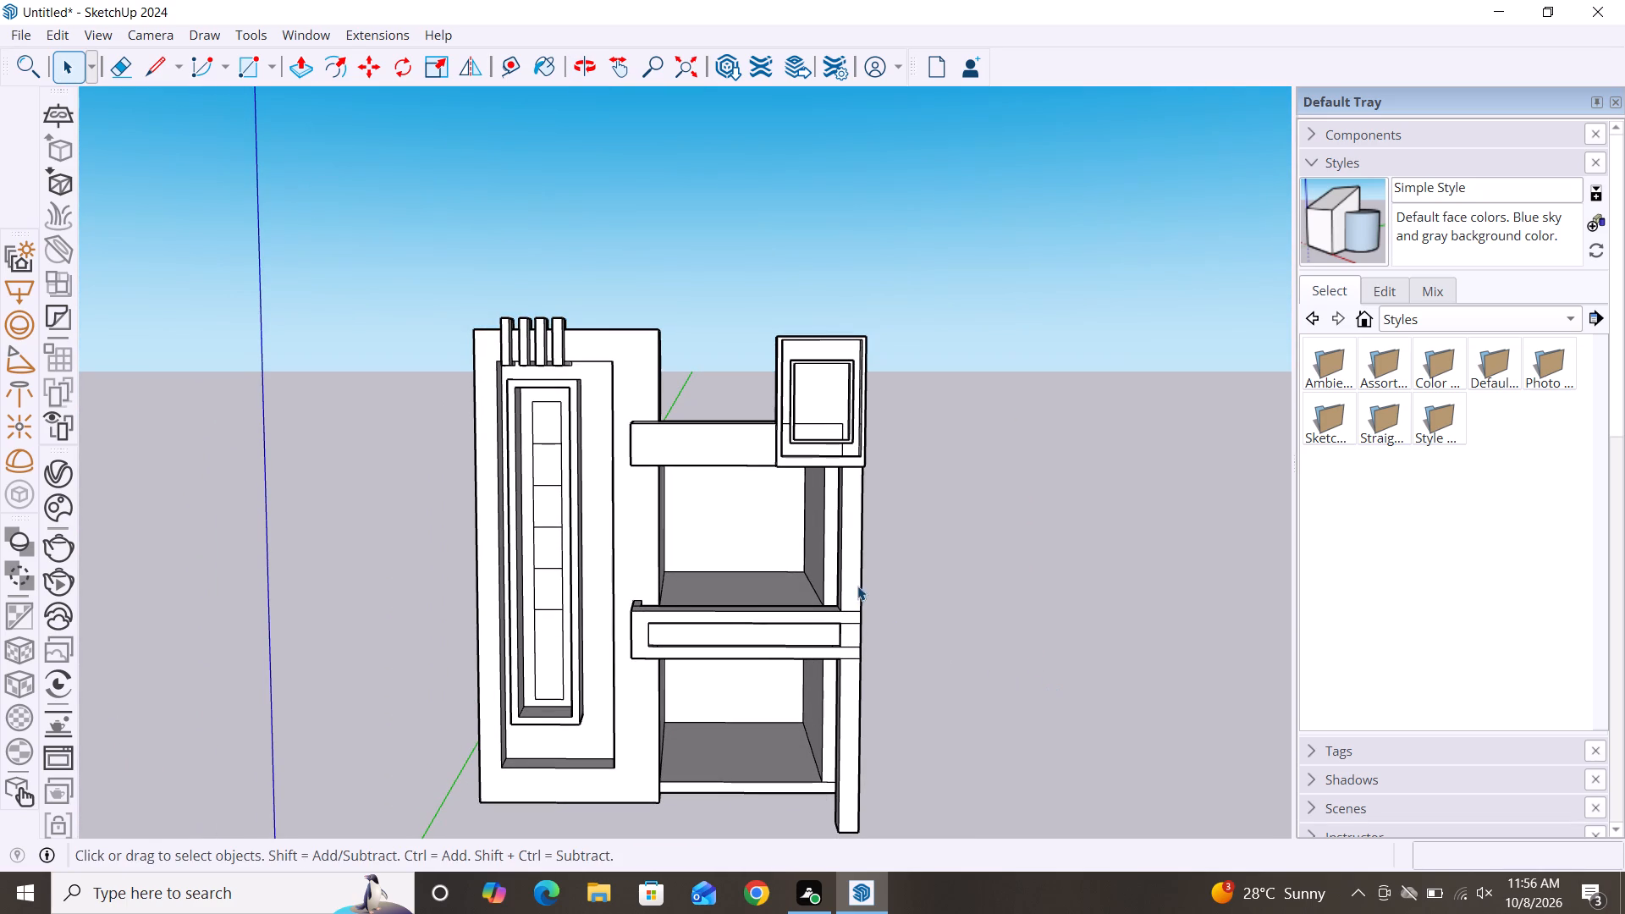
pyautogui.scroll(-2, 757, 504)
pyautogui.scroll(1, 801, 431)
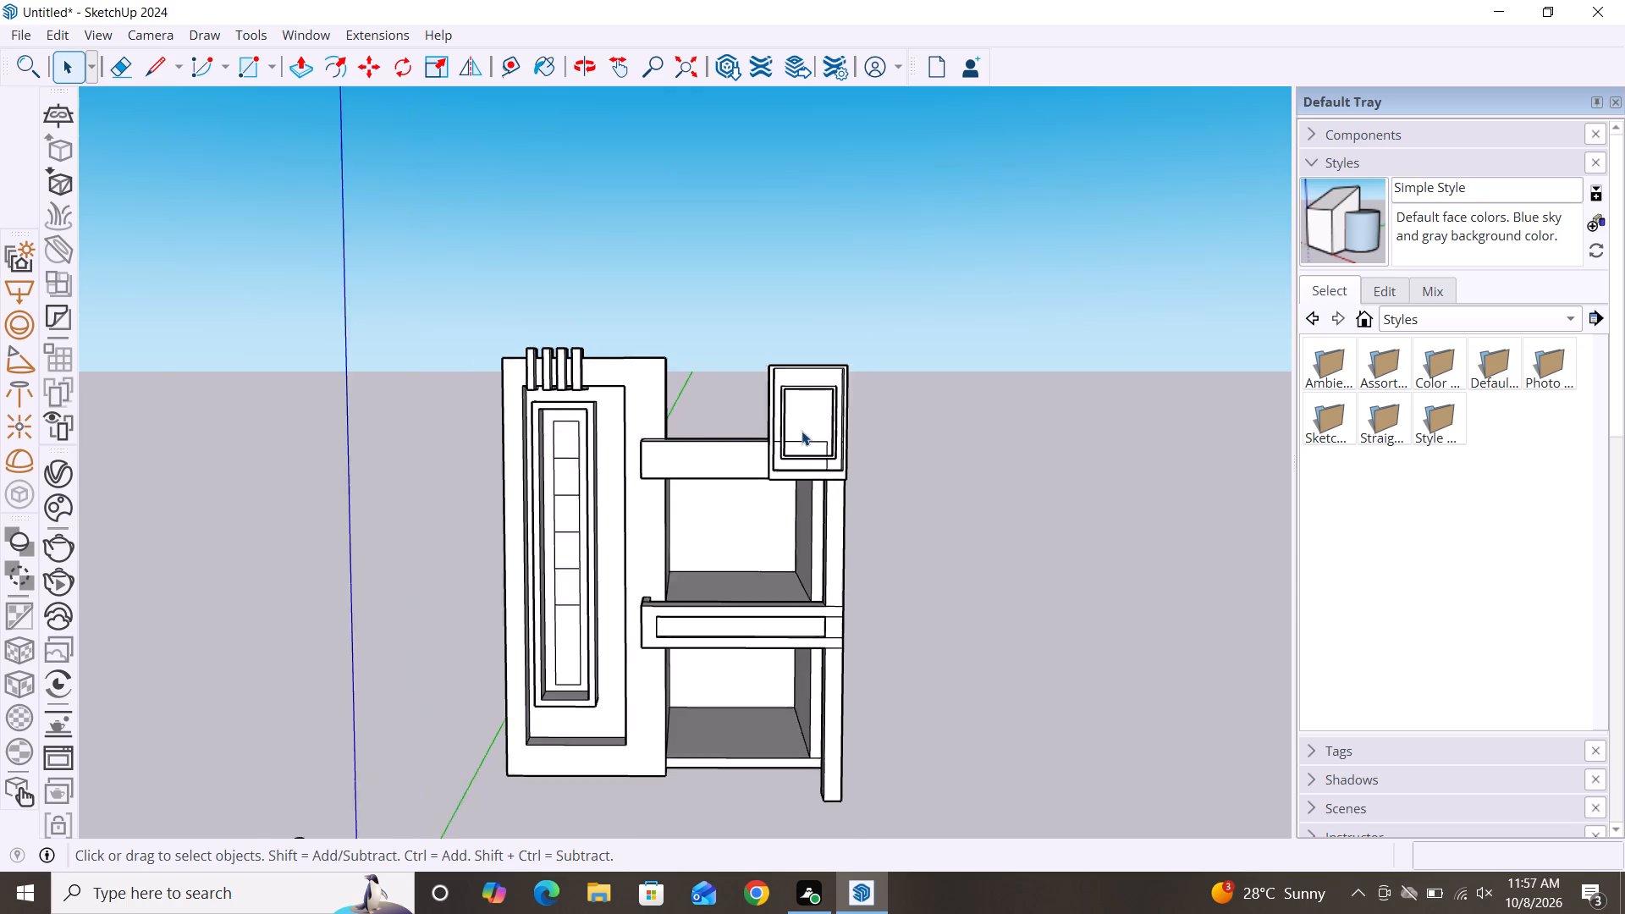
pyautogui.scroll(2, 801, 431)
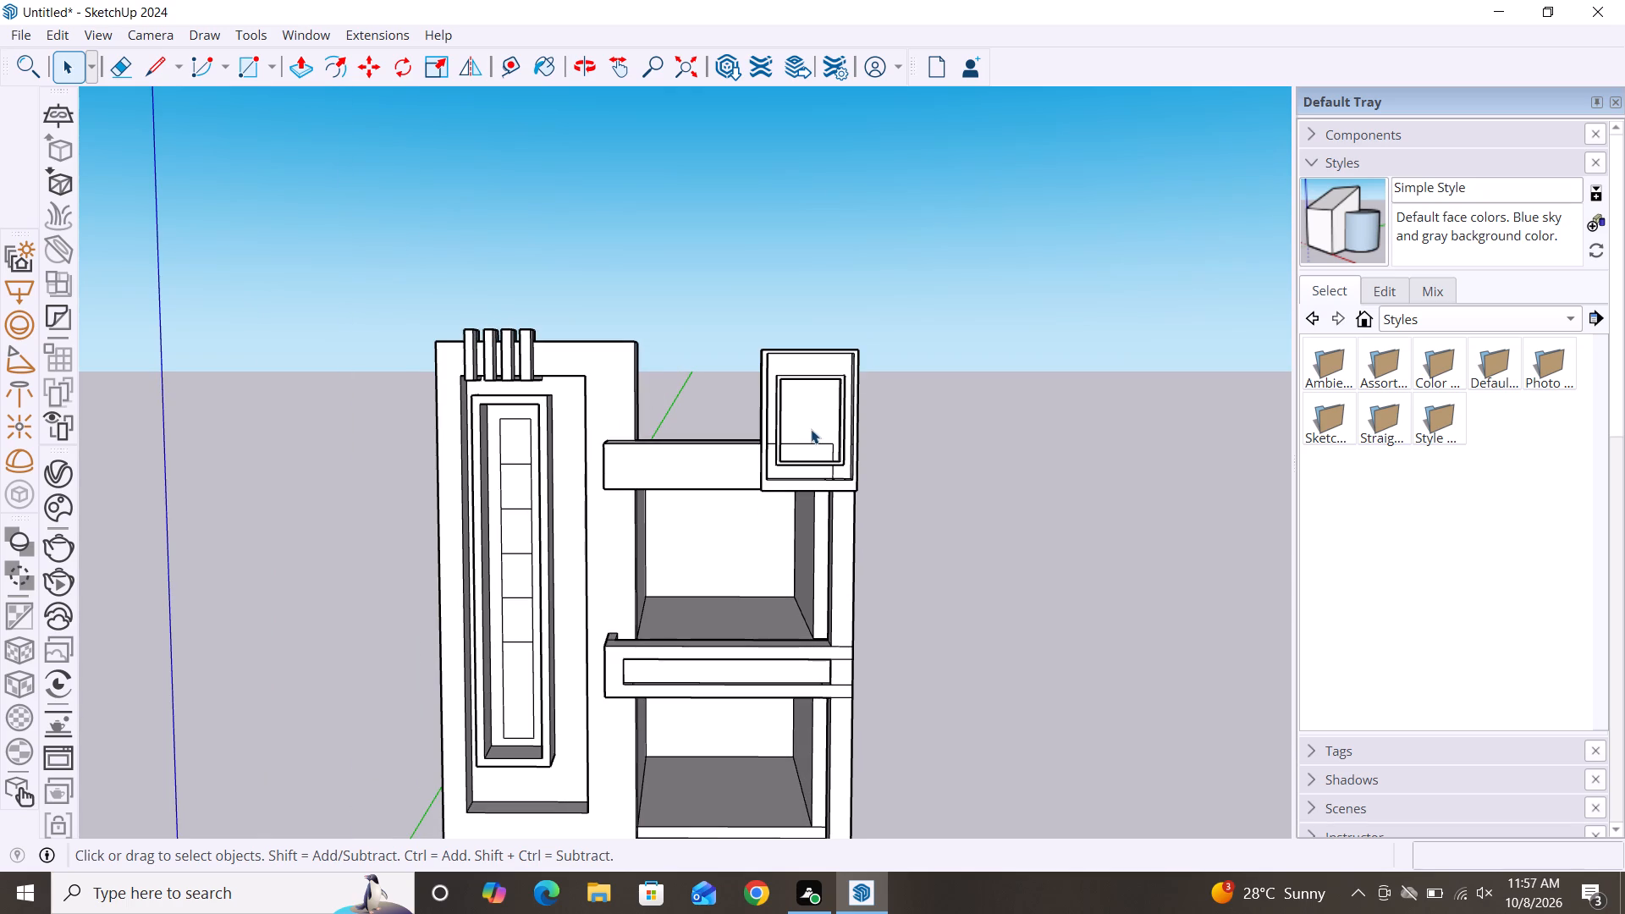
pyautogui.press('r')
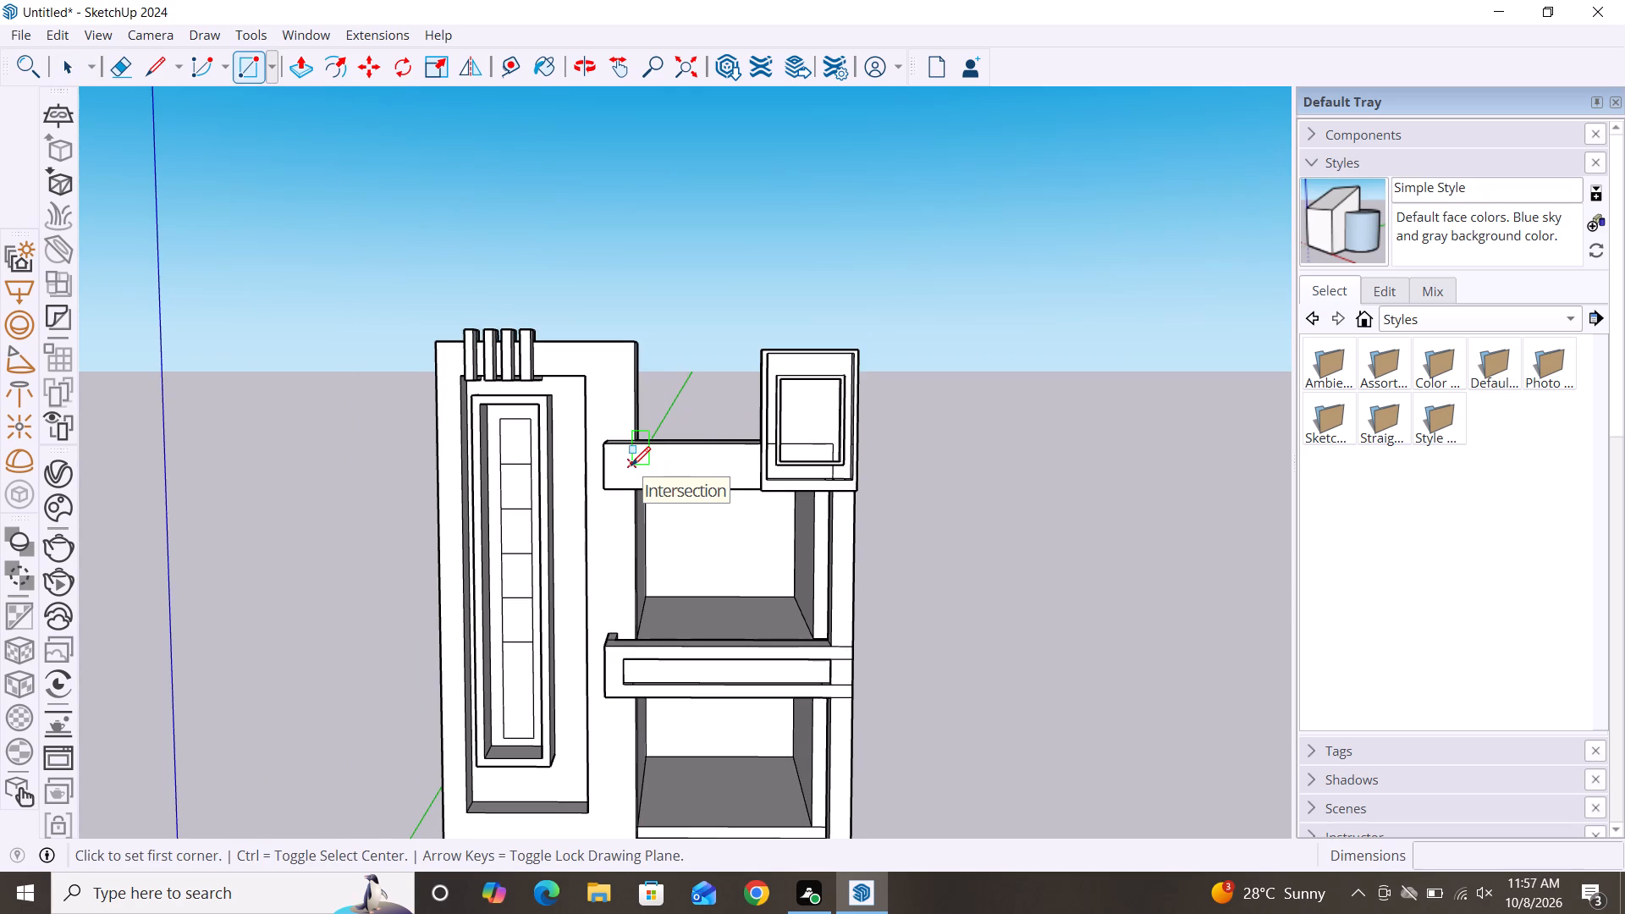
pyautogui.scroll(3, 631, 465)
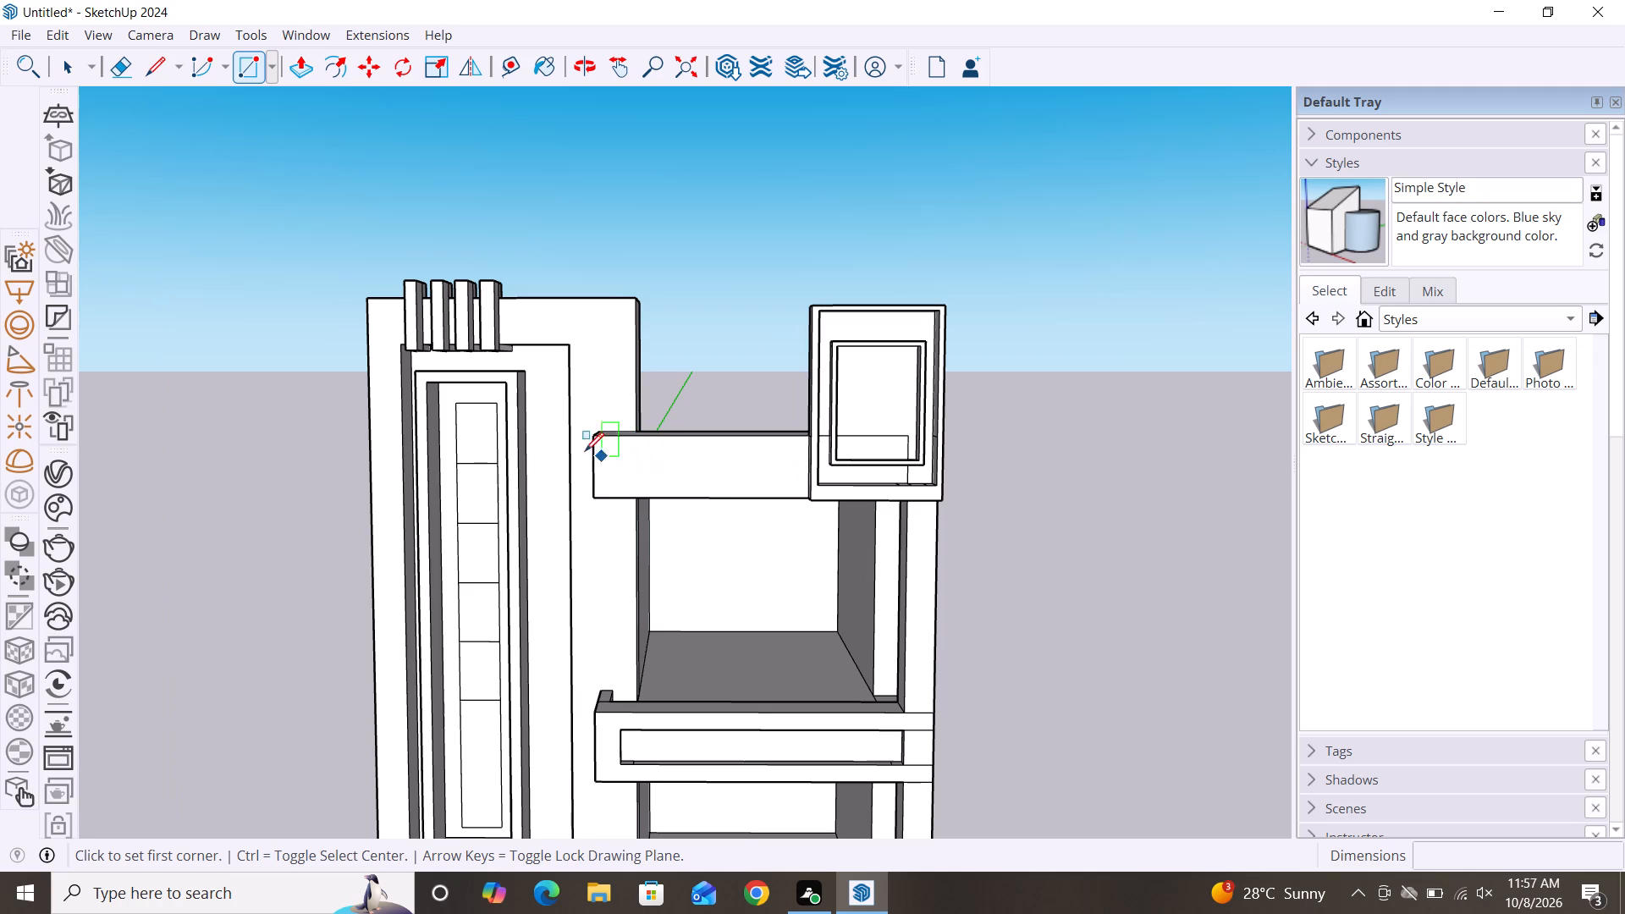
pyautogui.click(621, 454)
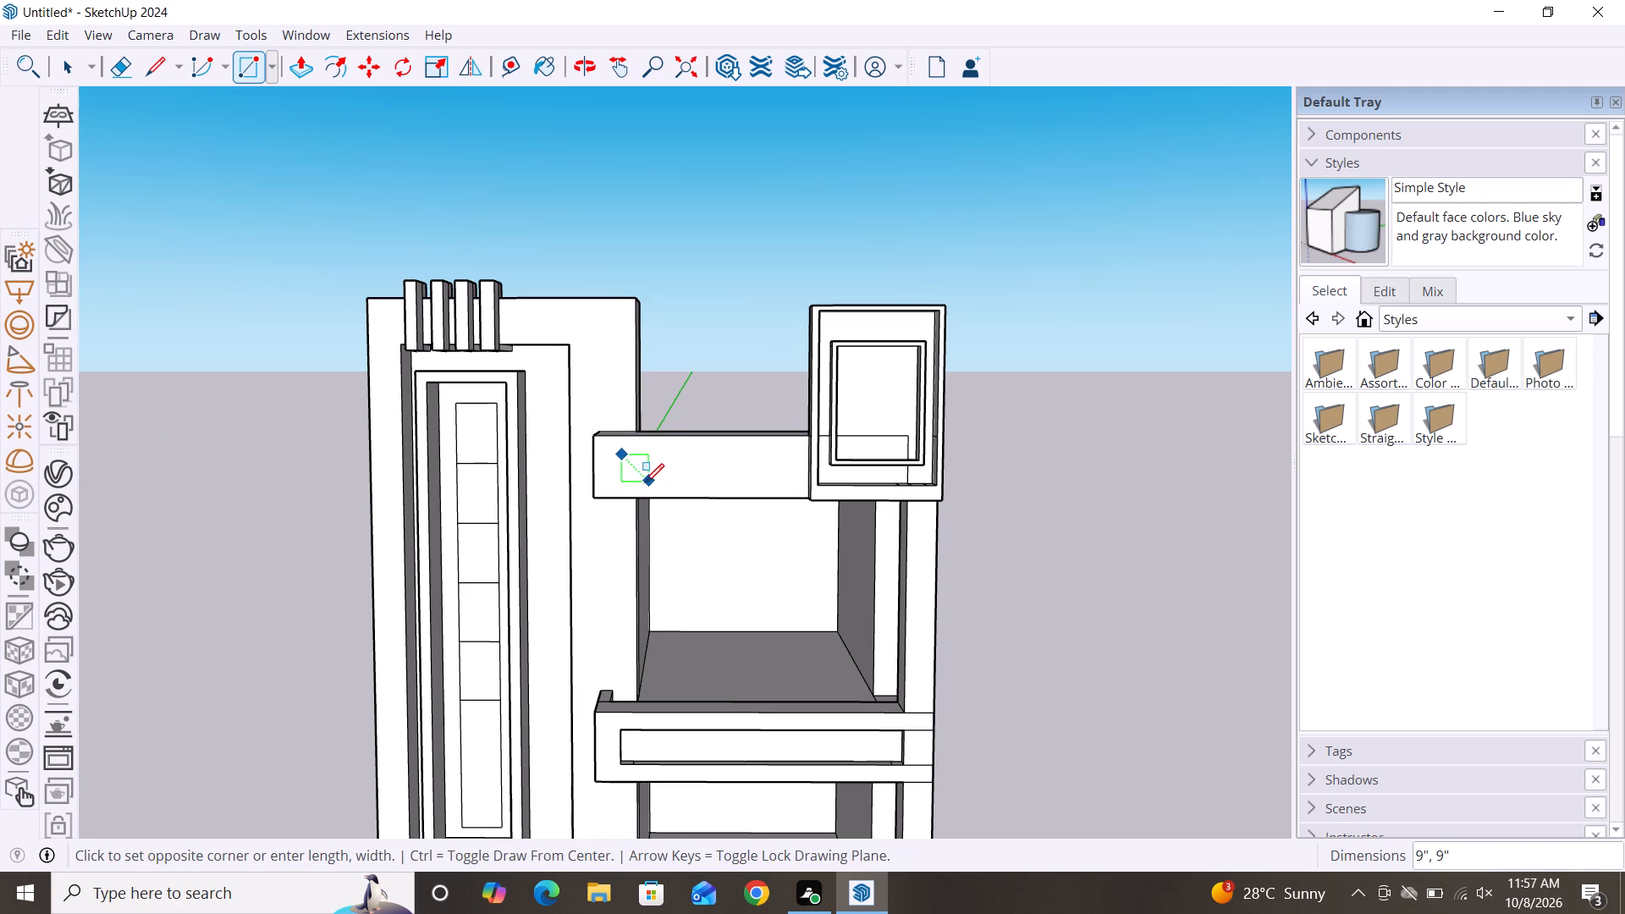
pyautogui.click(645, 482)
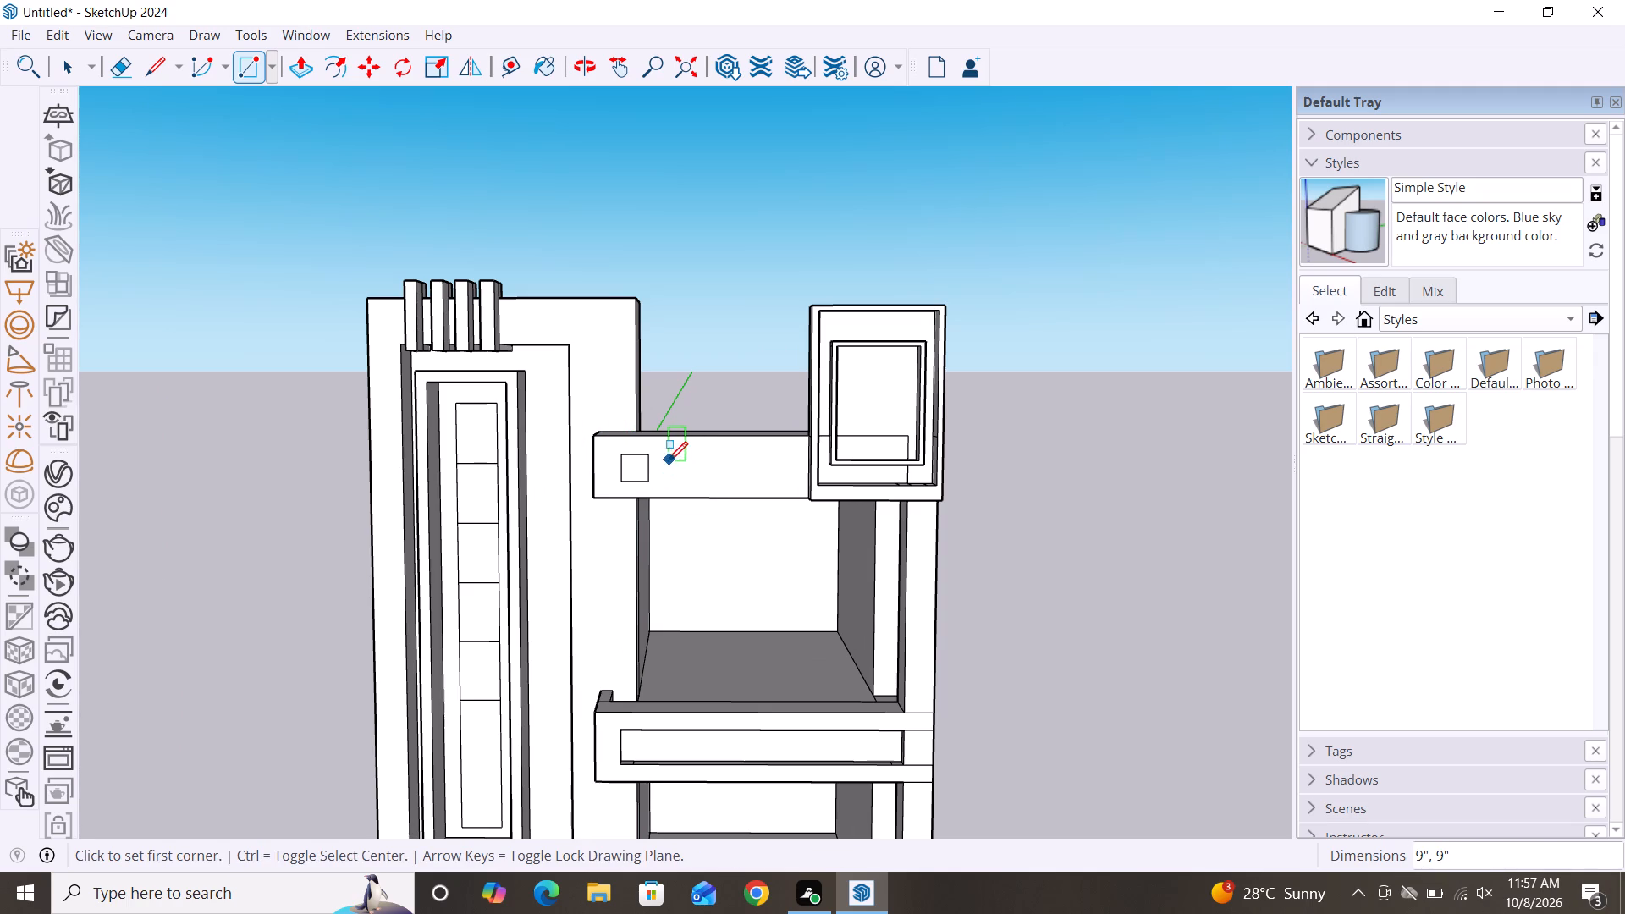
# Draw two more squares, about 9 1/4" and 8 11/16" wide, in a row beside the first on the top band.
pyautogui.click(664, 459)
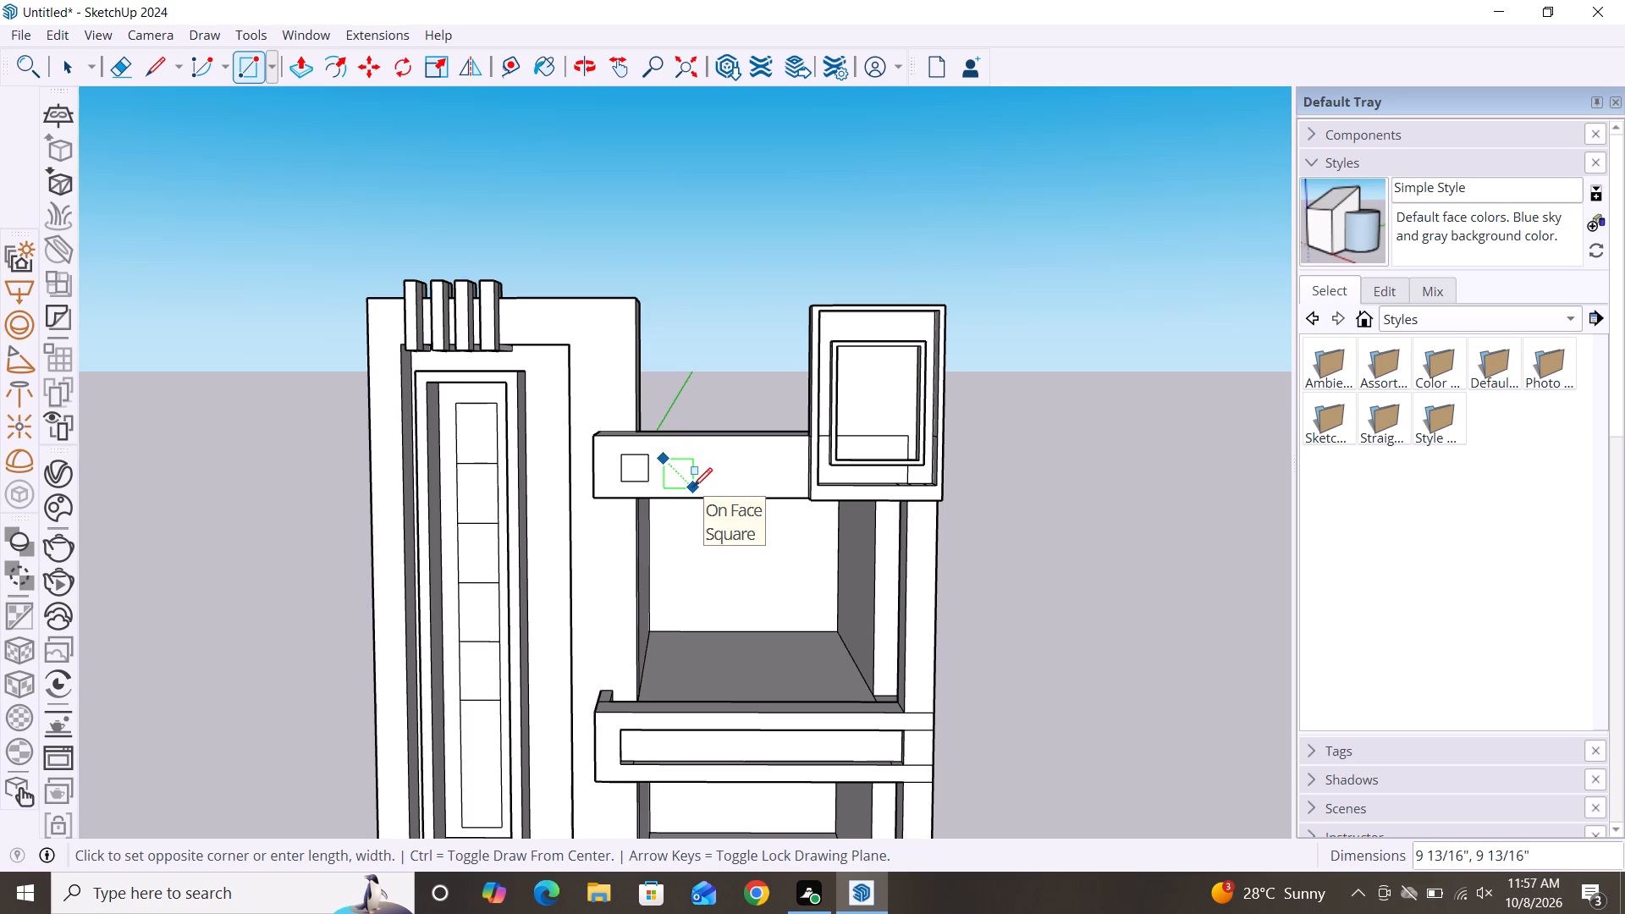
pyautogui.press('Escape')
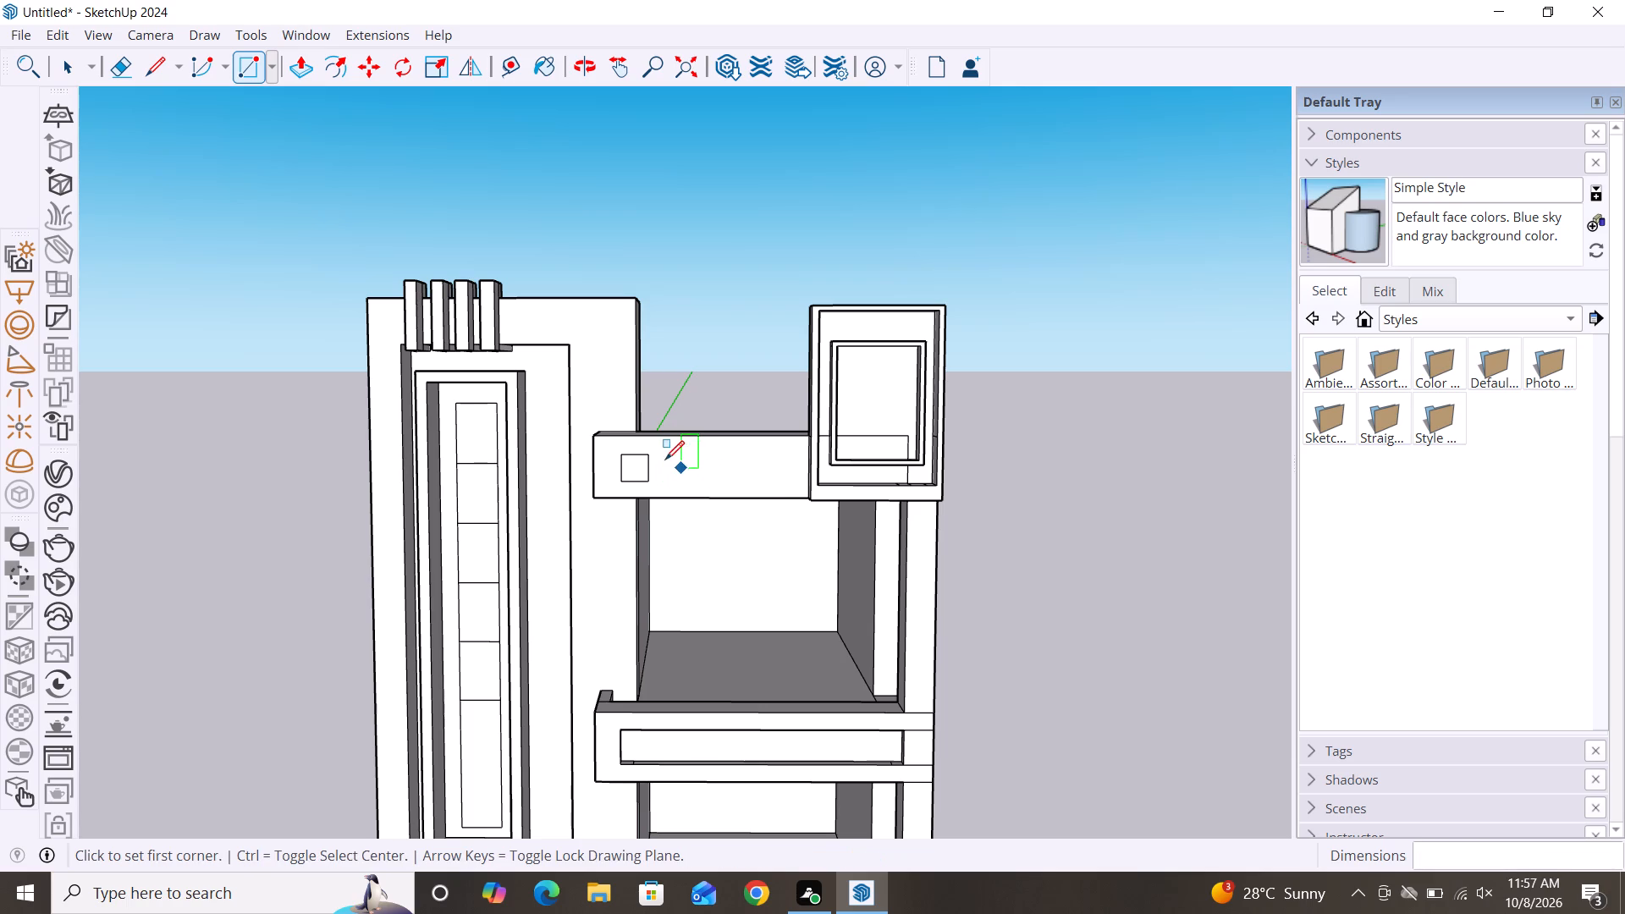
pyautogui.click(665, 454)
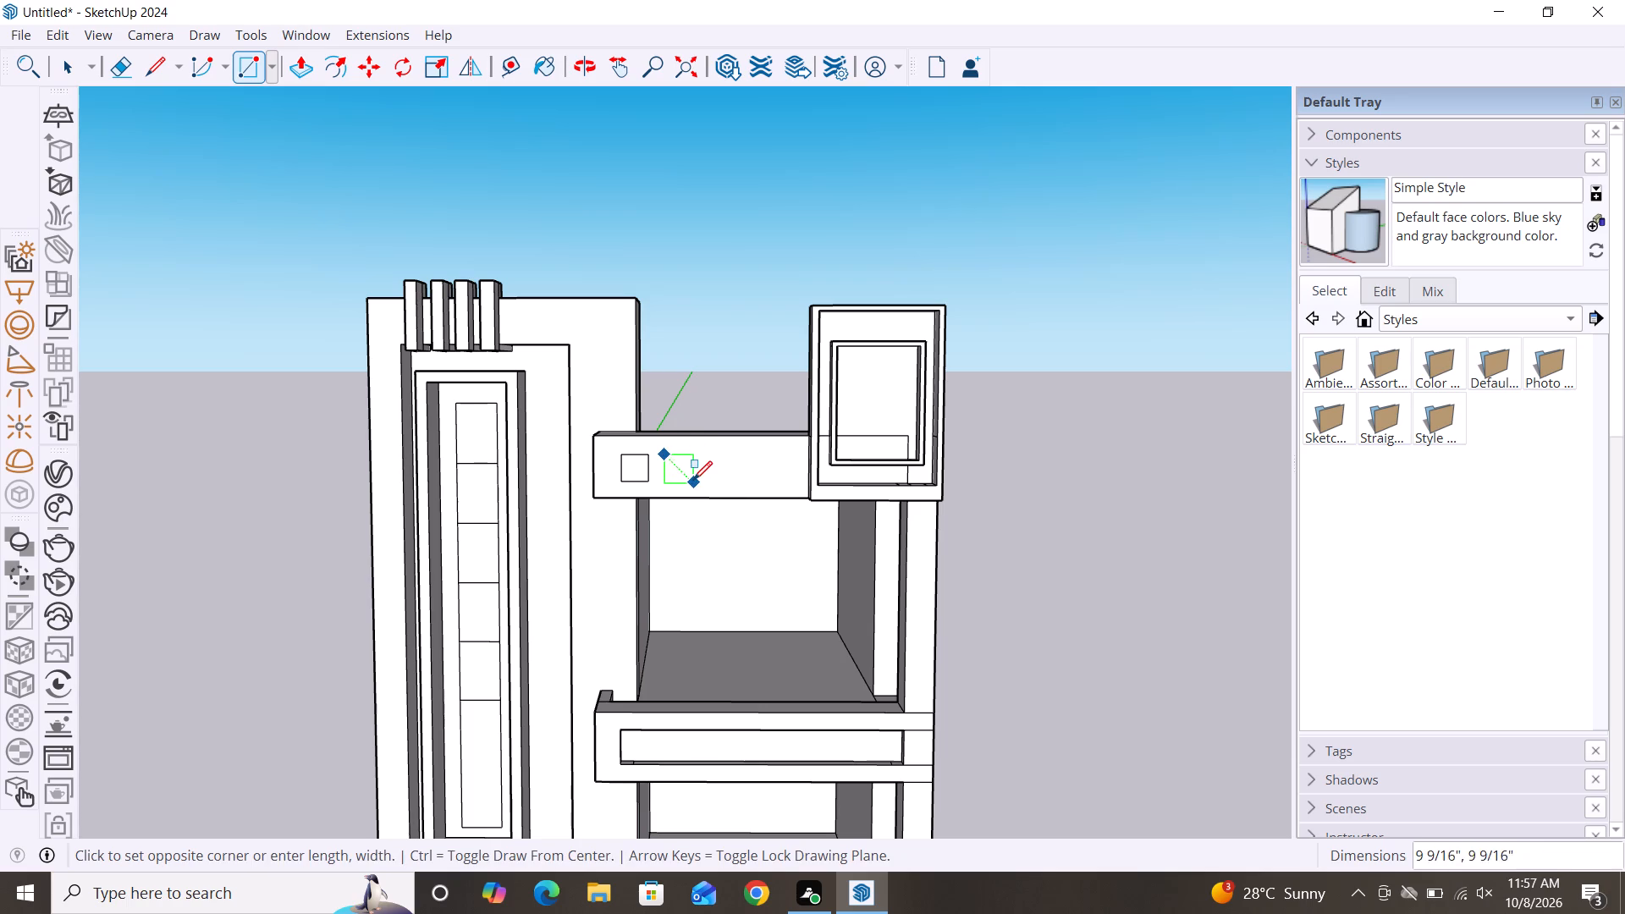
pyautogui.click(692, 480)
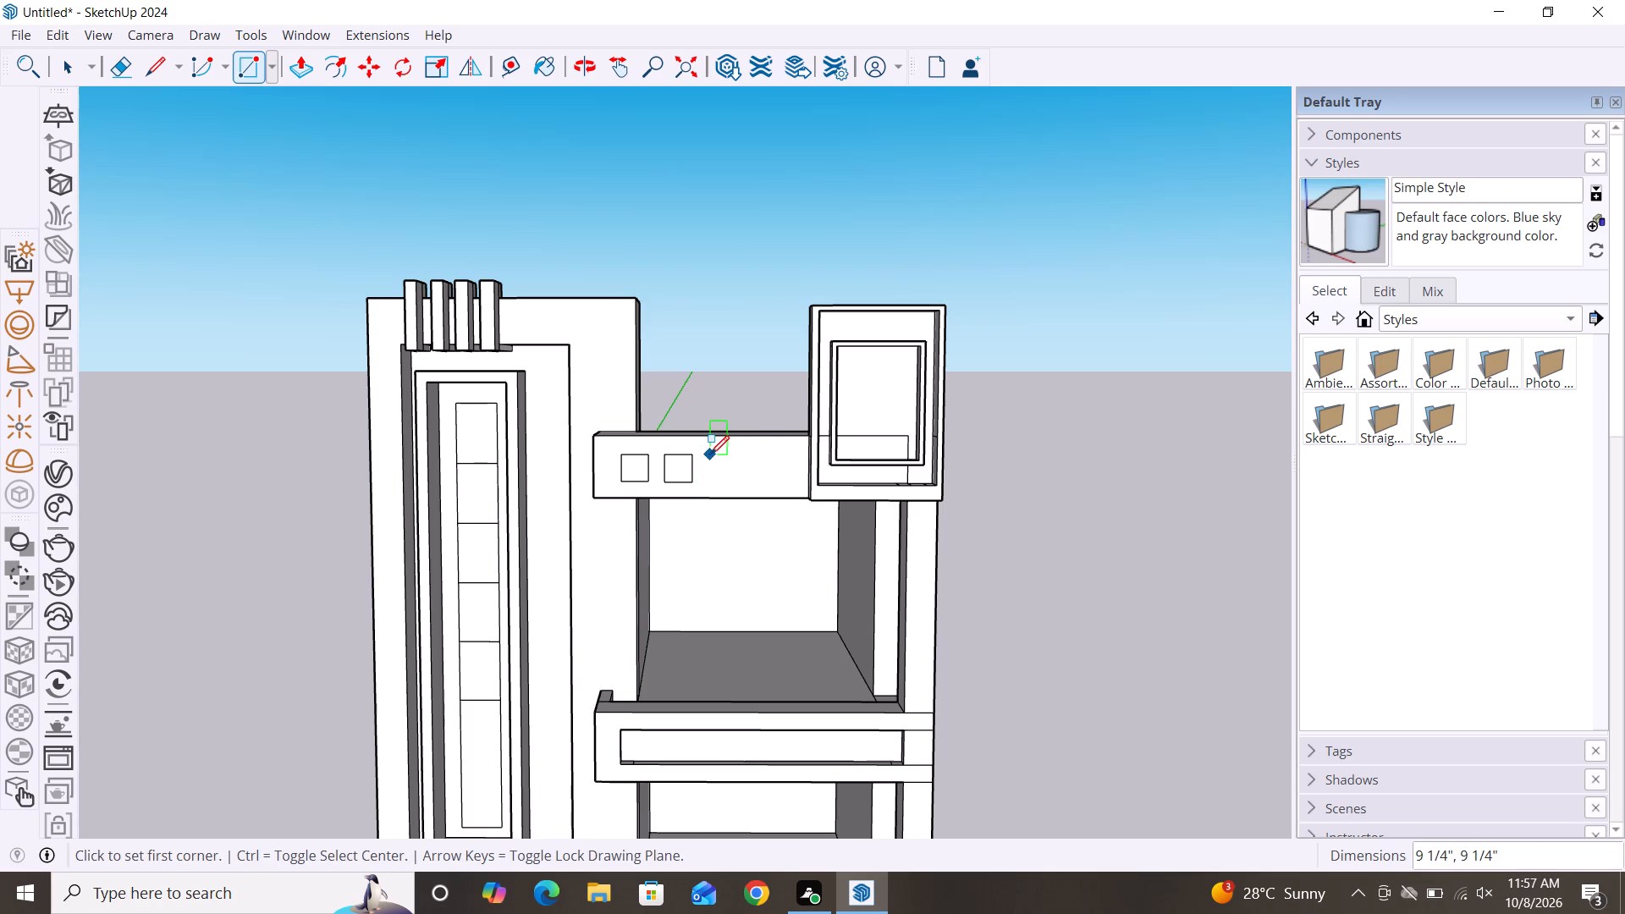
pyautogui.click(710, 454)
pyautogui.click(737, 476)
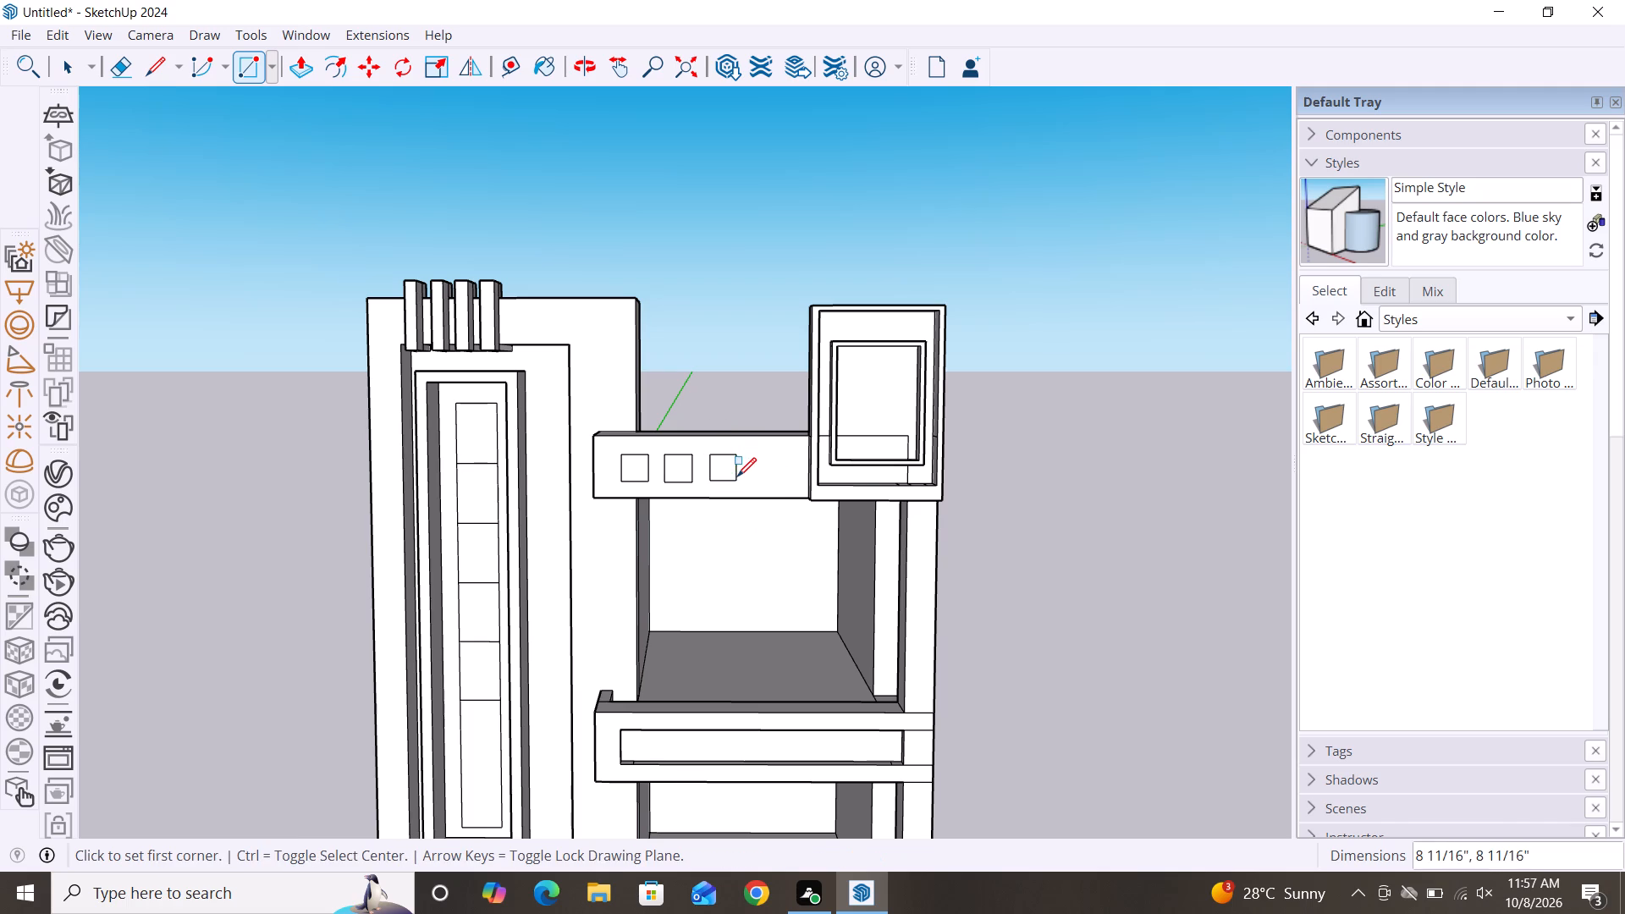
# Draw a square about 6 7/16" wide inside the middle band's inset panel, at the end nearest the tower.
pyautogui.scroll(-7, 910, 388)
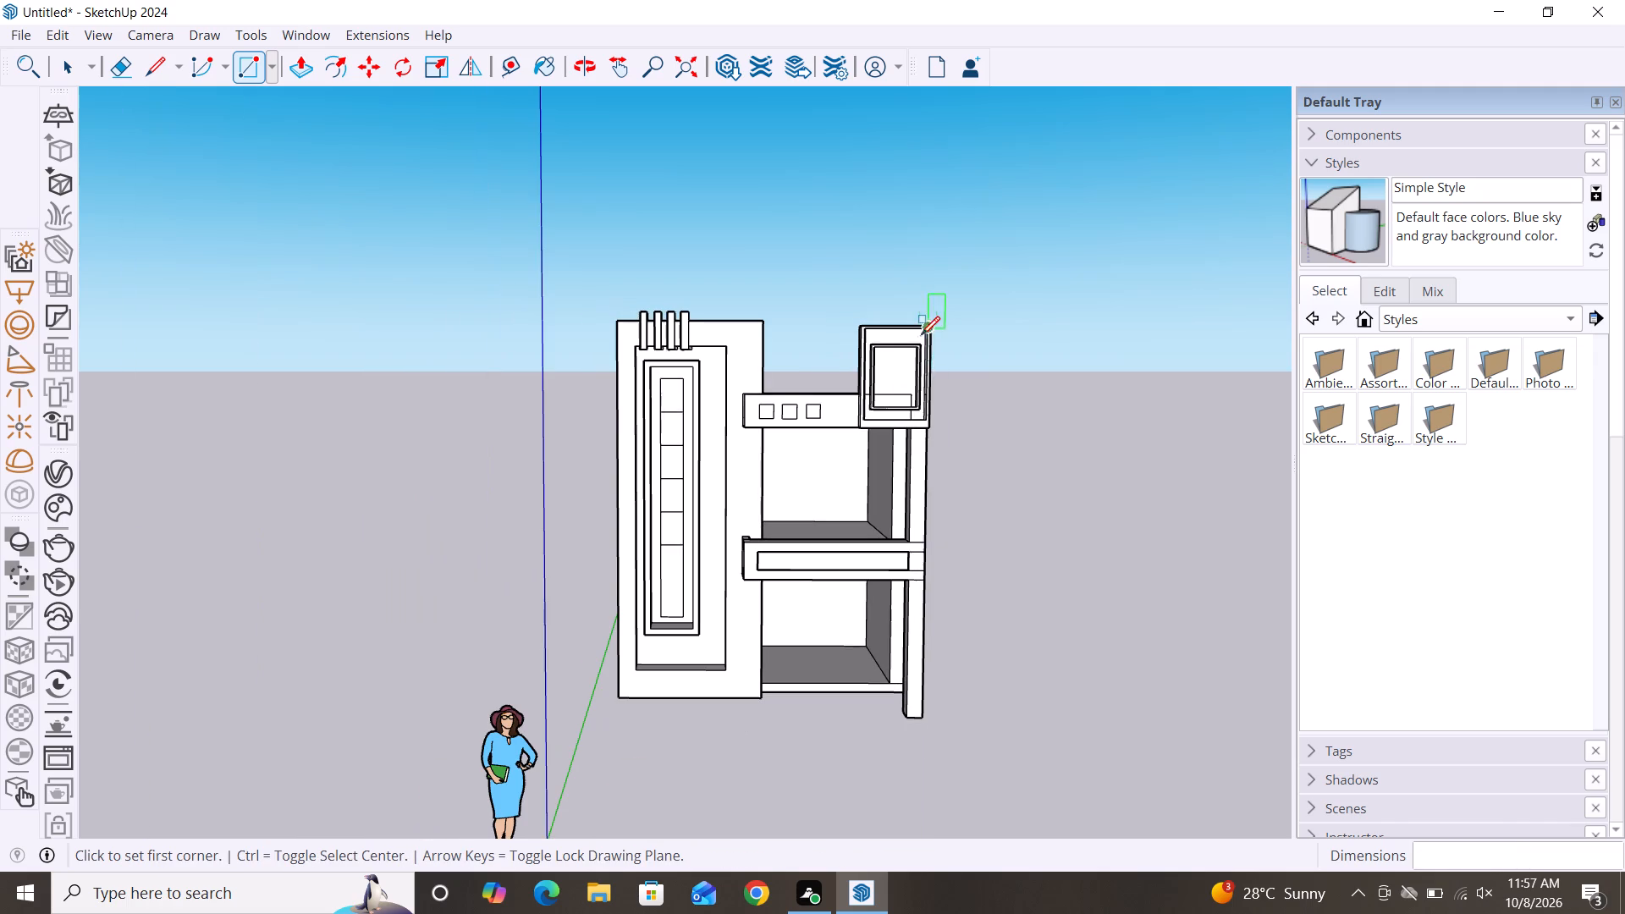
pyautogui.press('space')
pyautogui.scroll(8, 832, 559)
pyautogui.press('space')
pyautogui.middleClick(785, 671)
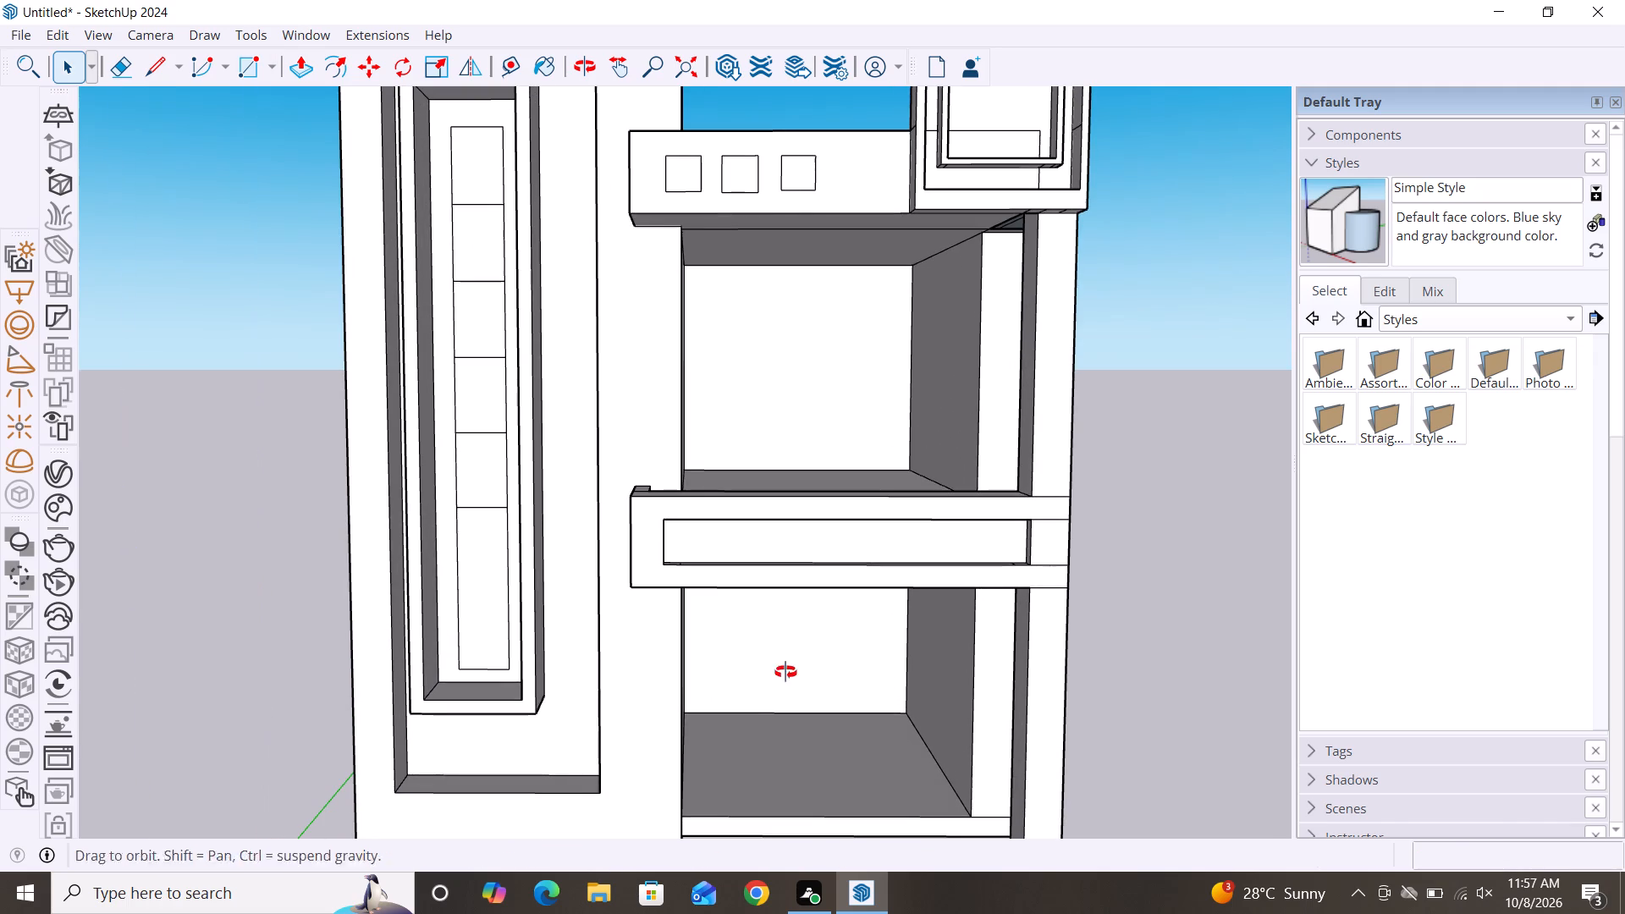
pyautogui.keyDown('alt'); pyautogui.moveTo(779, 678); pyautogui.dragTo(770, 592, button='middle'); pyautogui.keyUp('alt')
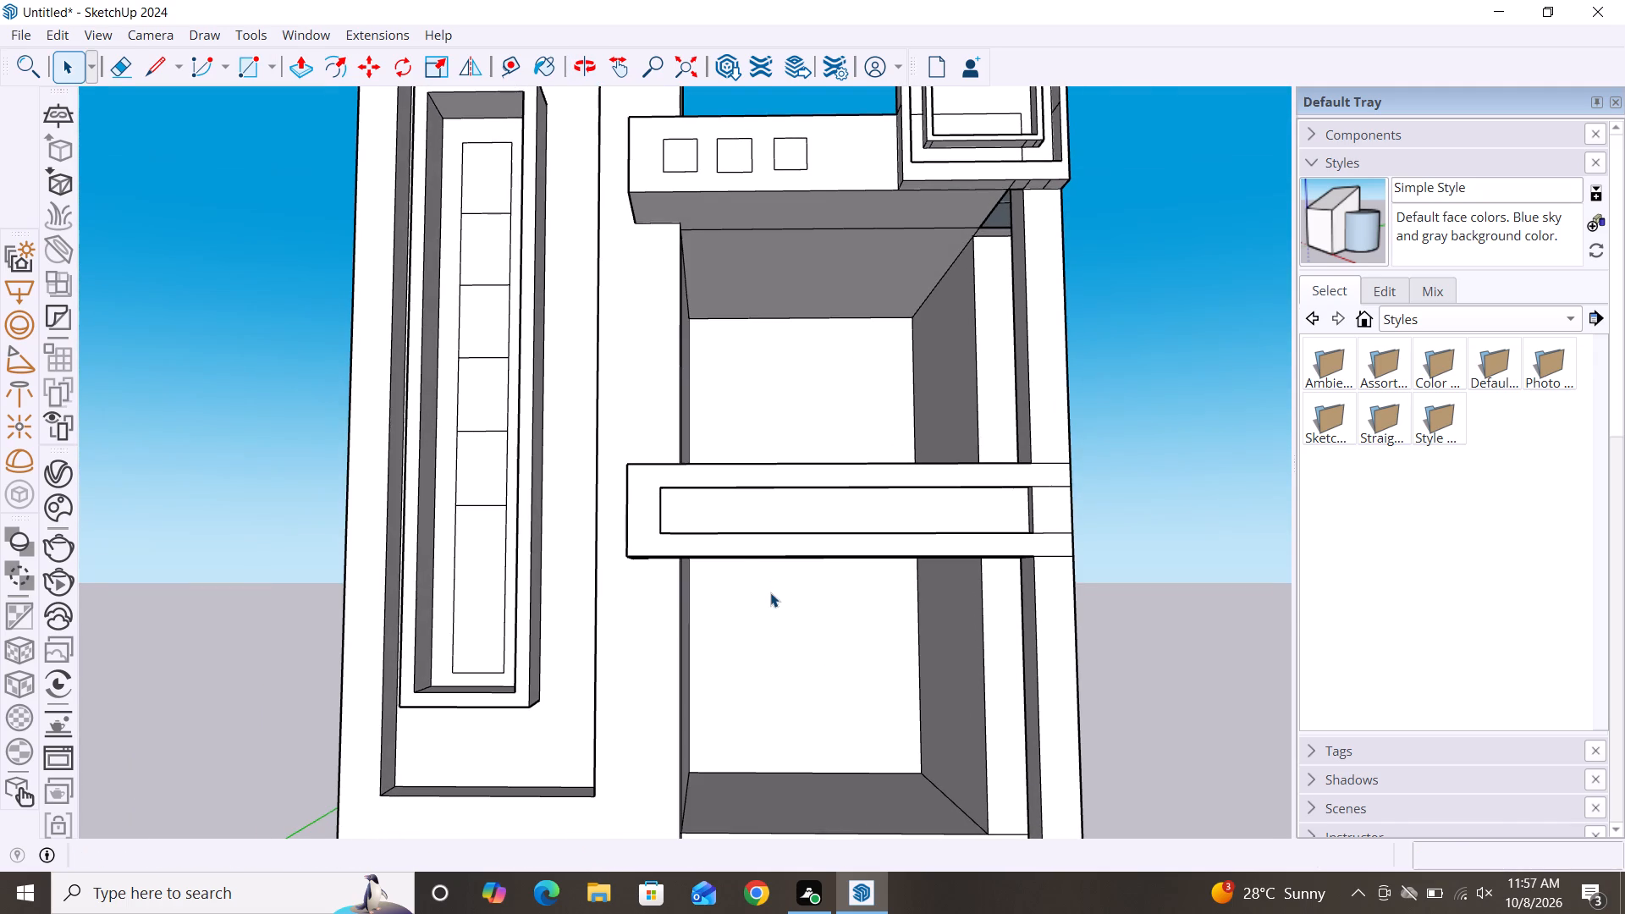
pyautogui.press('r')
pyautogui.click(683, 500)
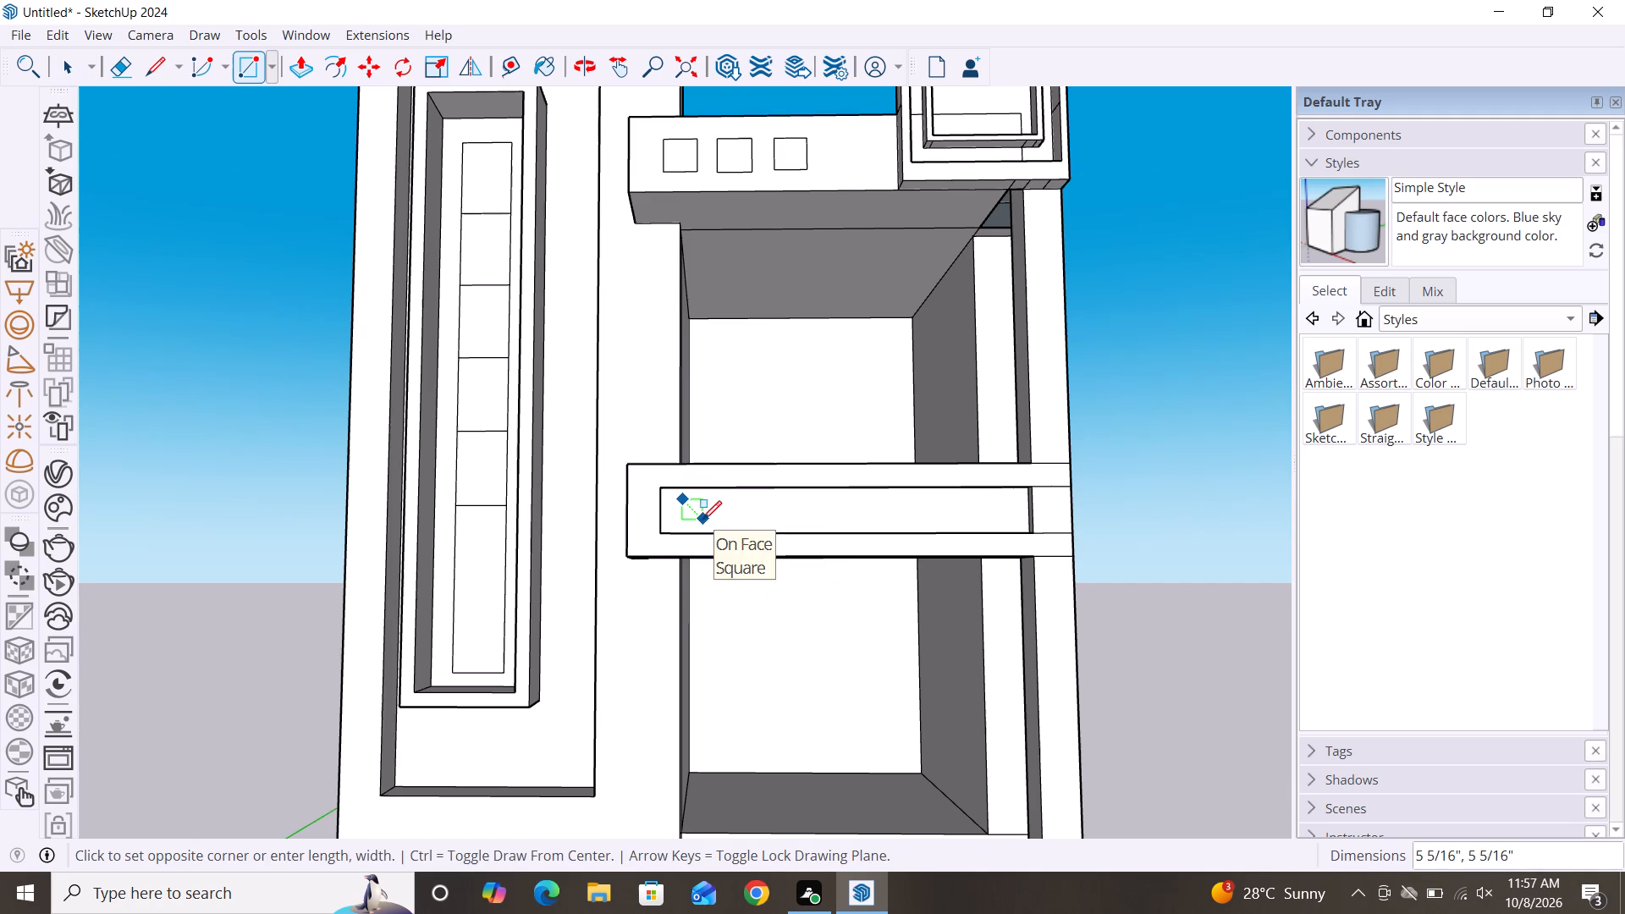
pyautogui.click(707, 521)
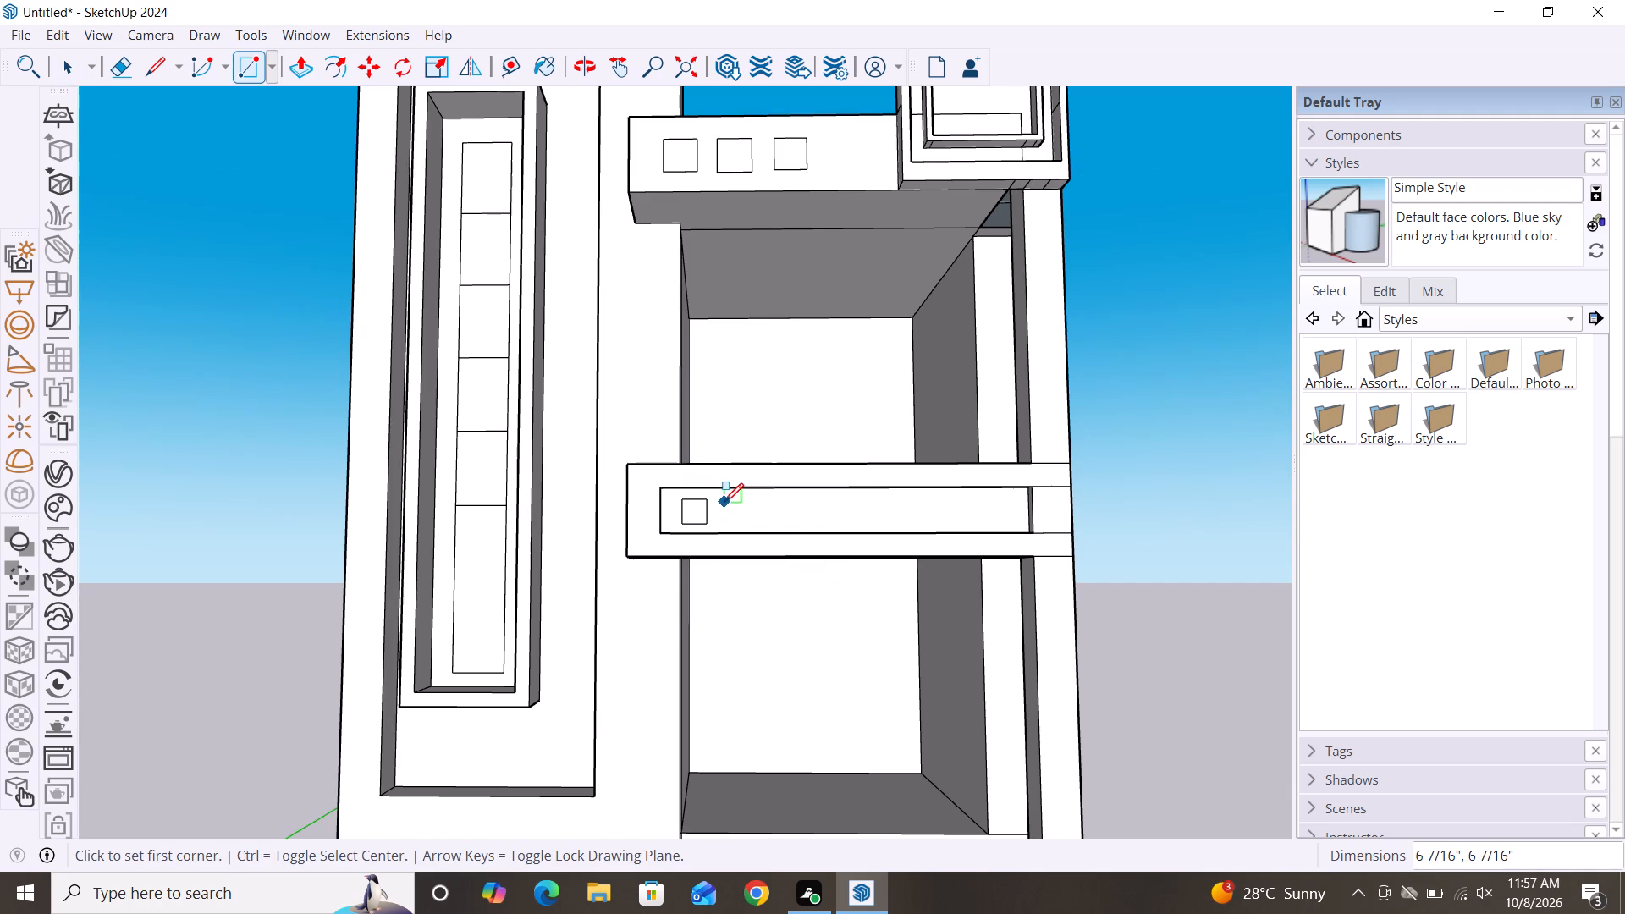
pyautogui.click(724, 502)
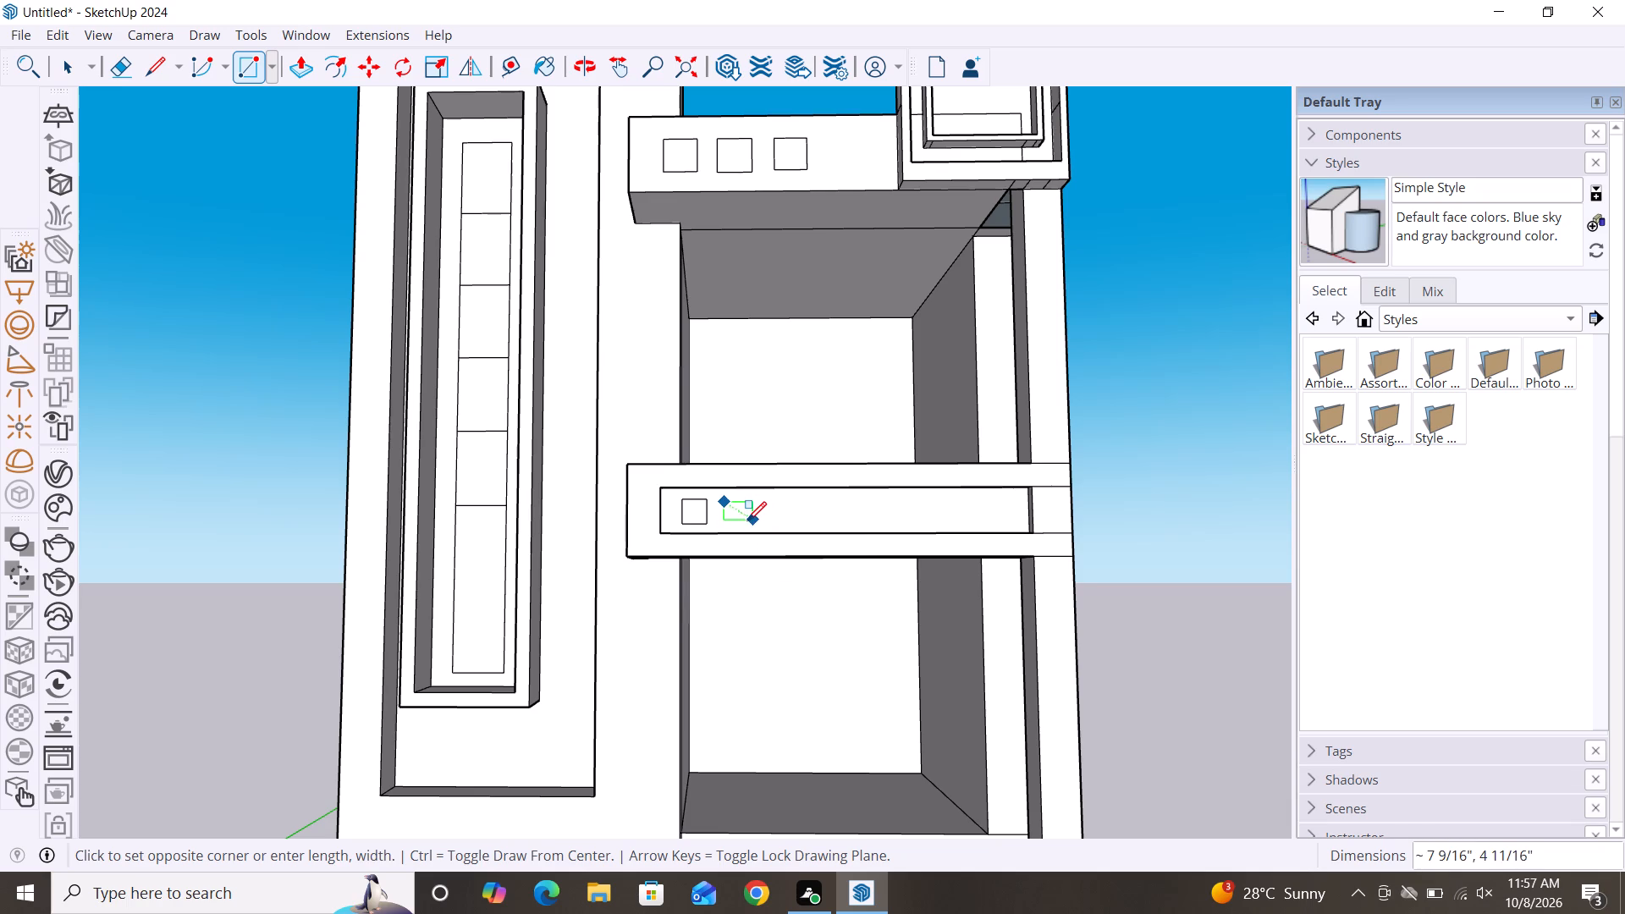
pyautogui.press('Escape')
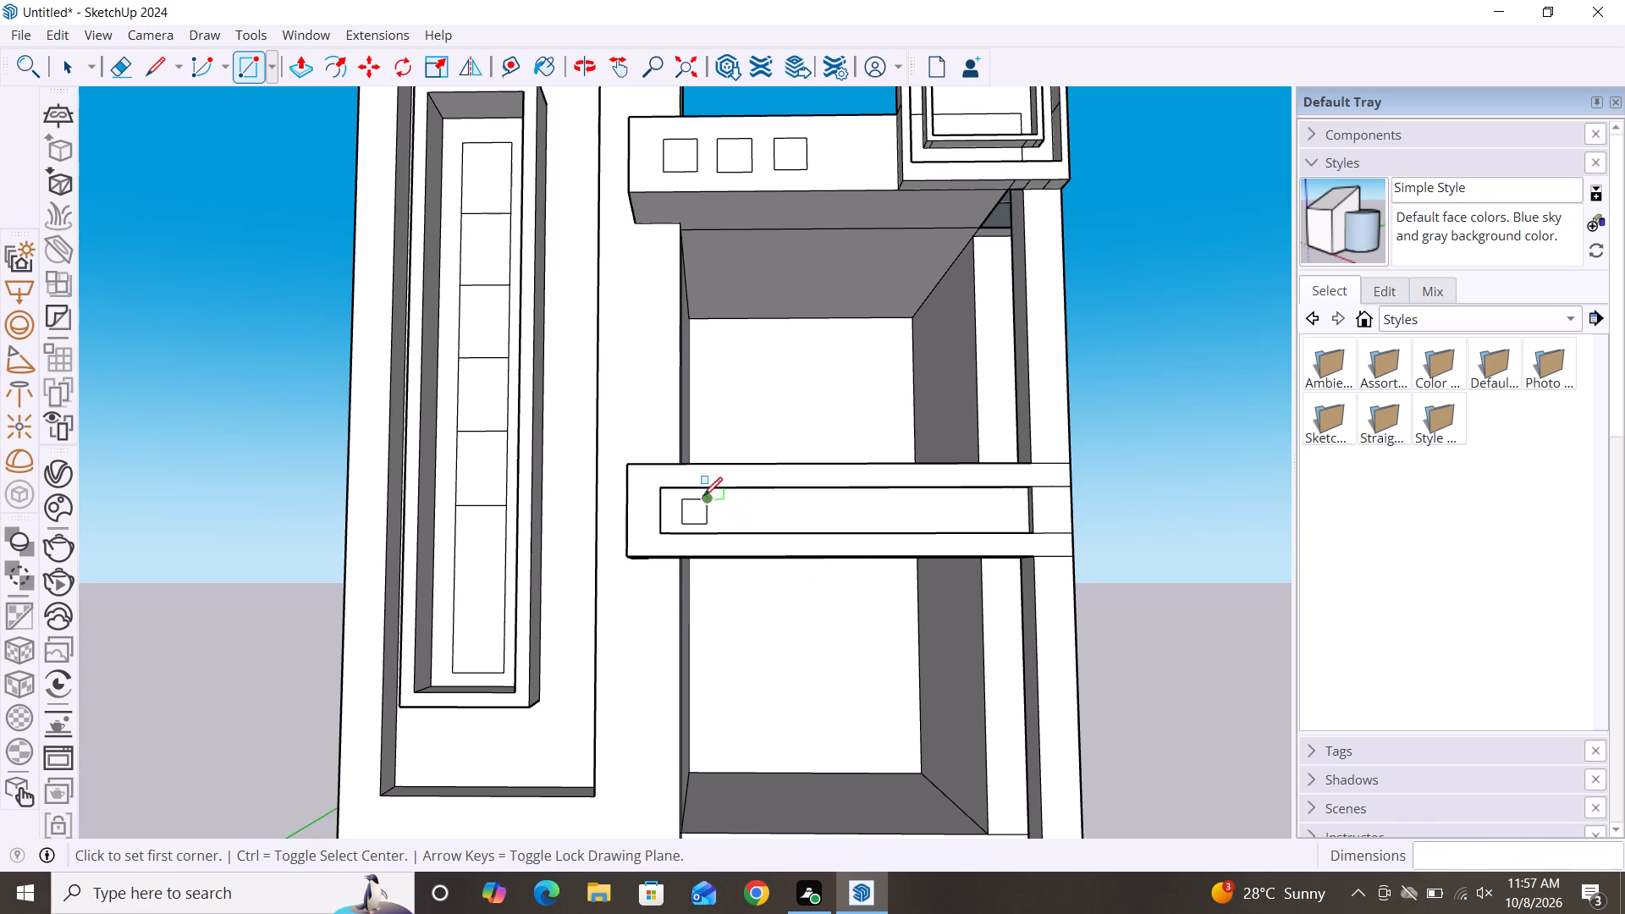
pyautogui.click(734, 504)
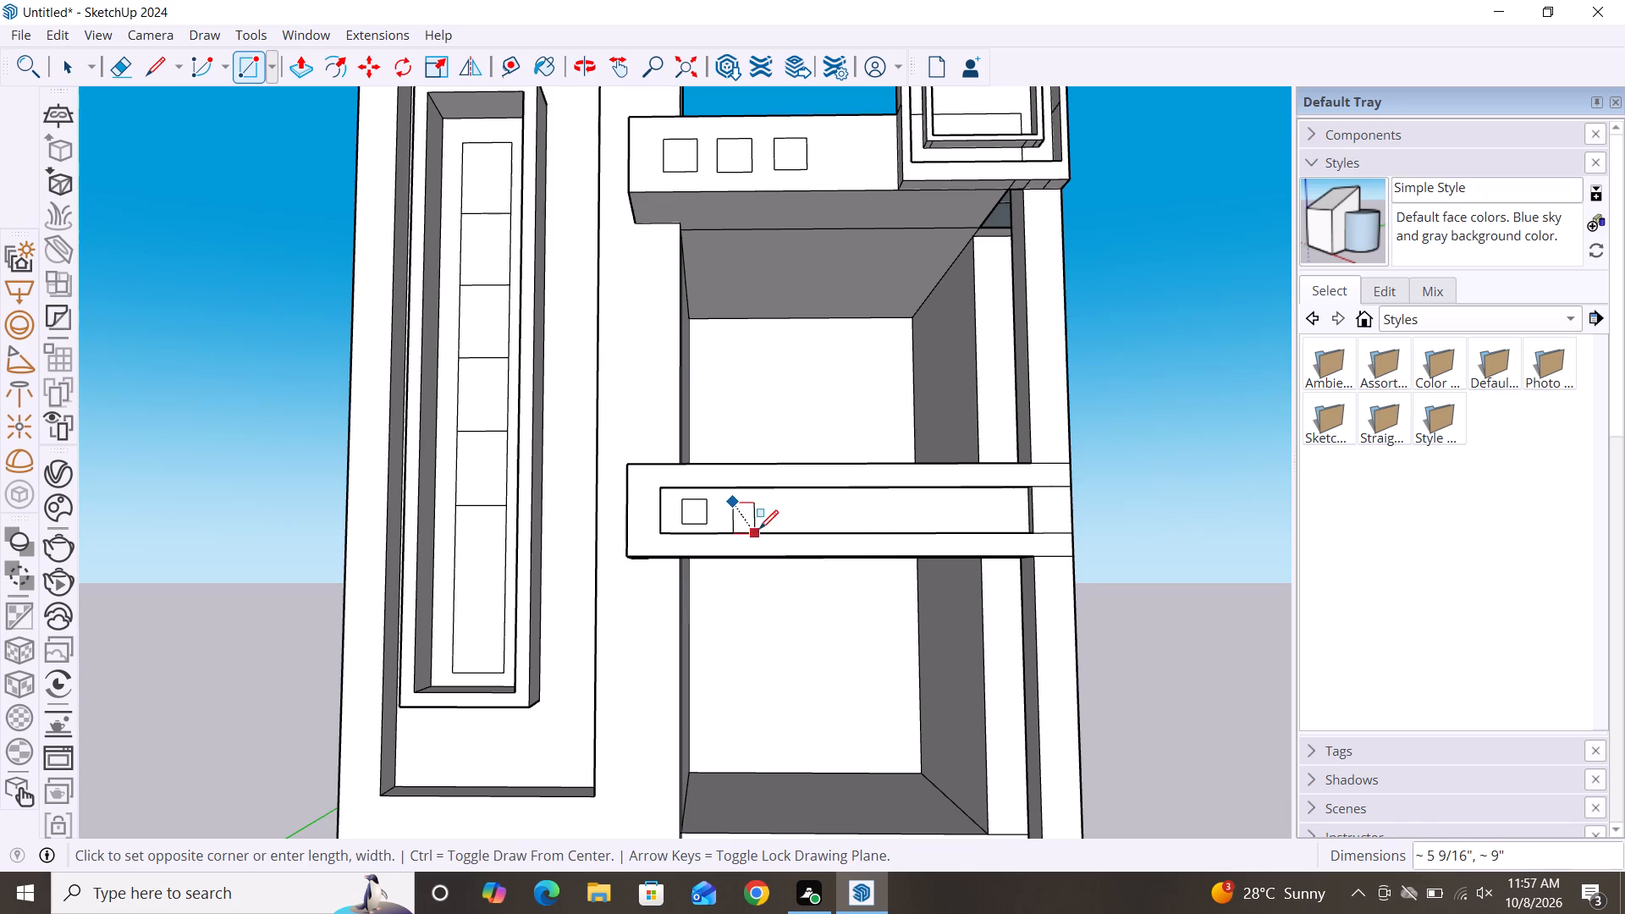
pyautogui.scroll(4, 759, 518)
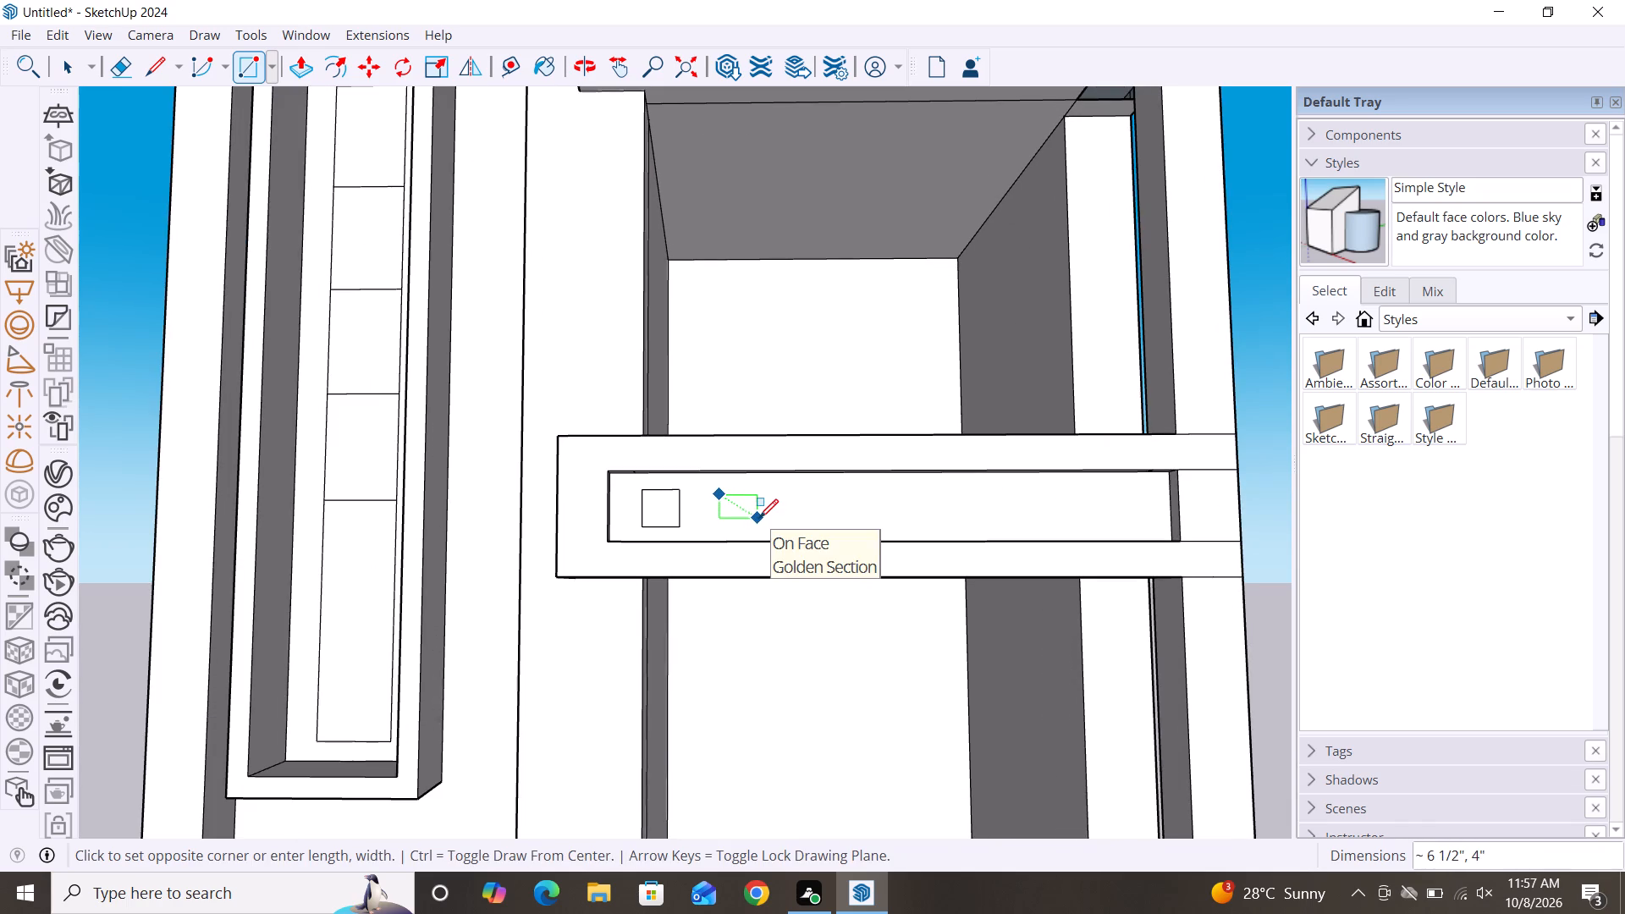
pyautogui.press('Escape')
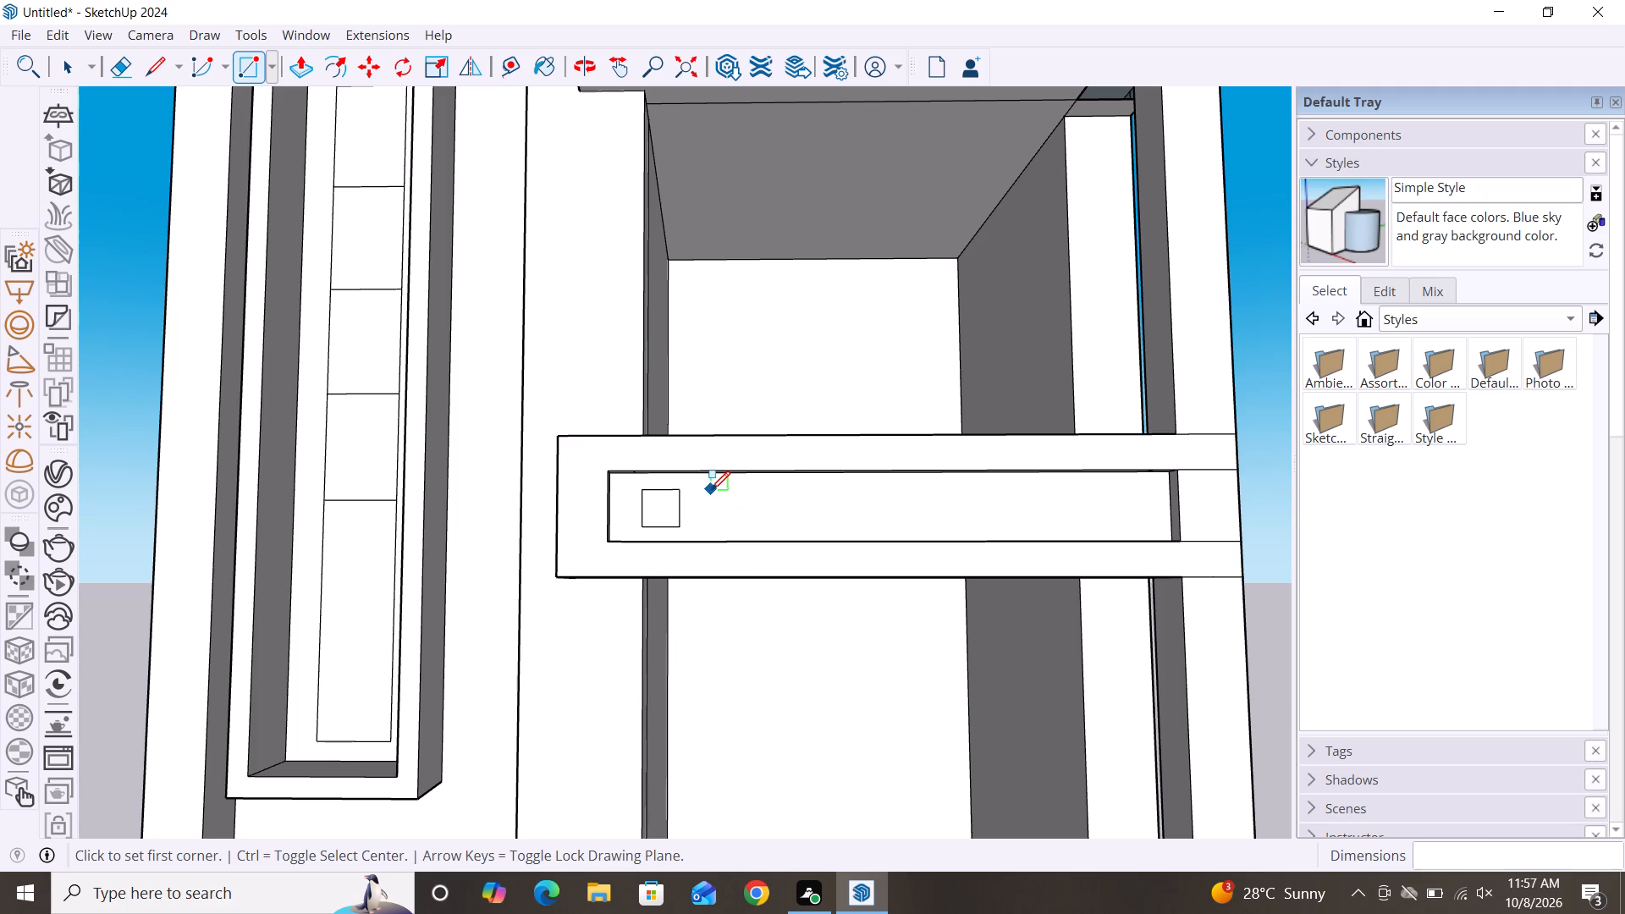
# Draw two more squares, about 6 9/16" and 6 5/16" wide, in a row beside the first inside the middle band's inset panel.
pyautogui.moveTo(711, 490); pyautogui.dragTo(721, 490)
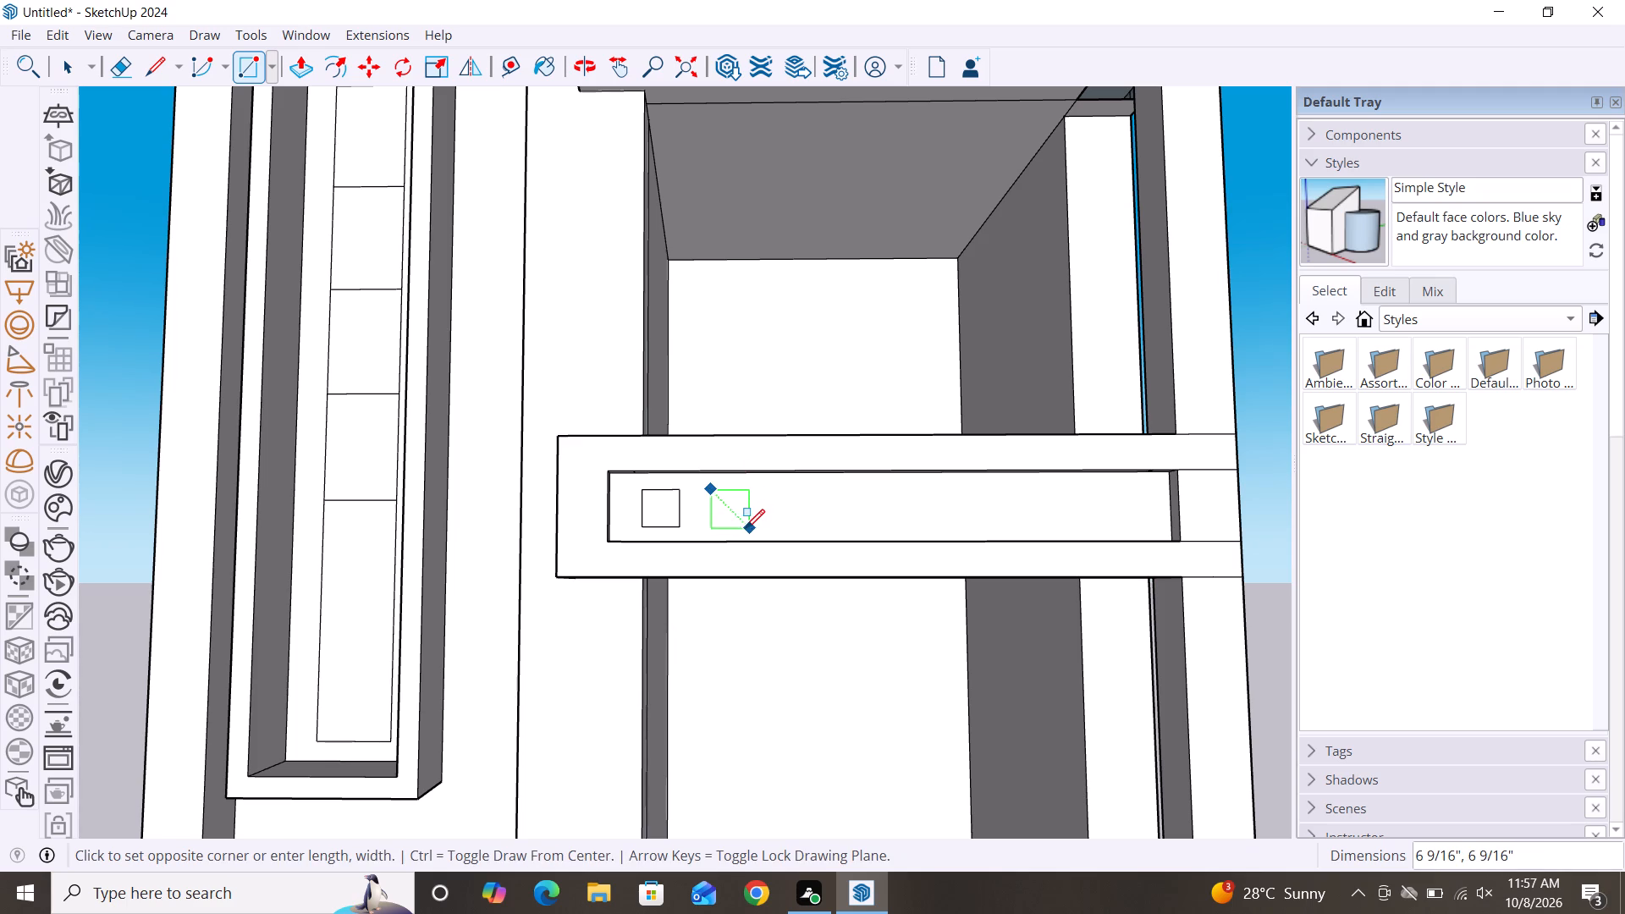
pyautogui.click(746, 528)
pyautogui.click(783, 491)
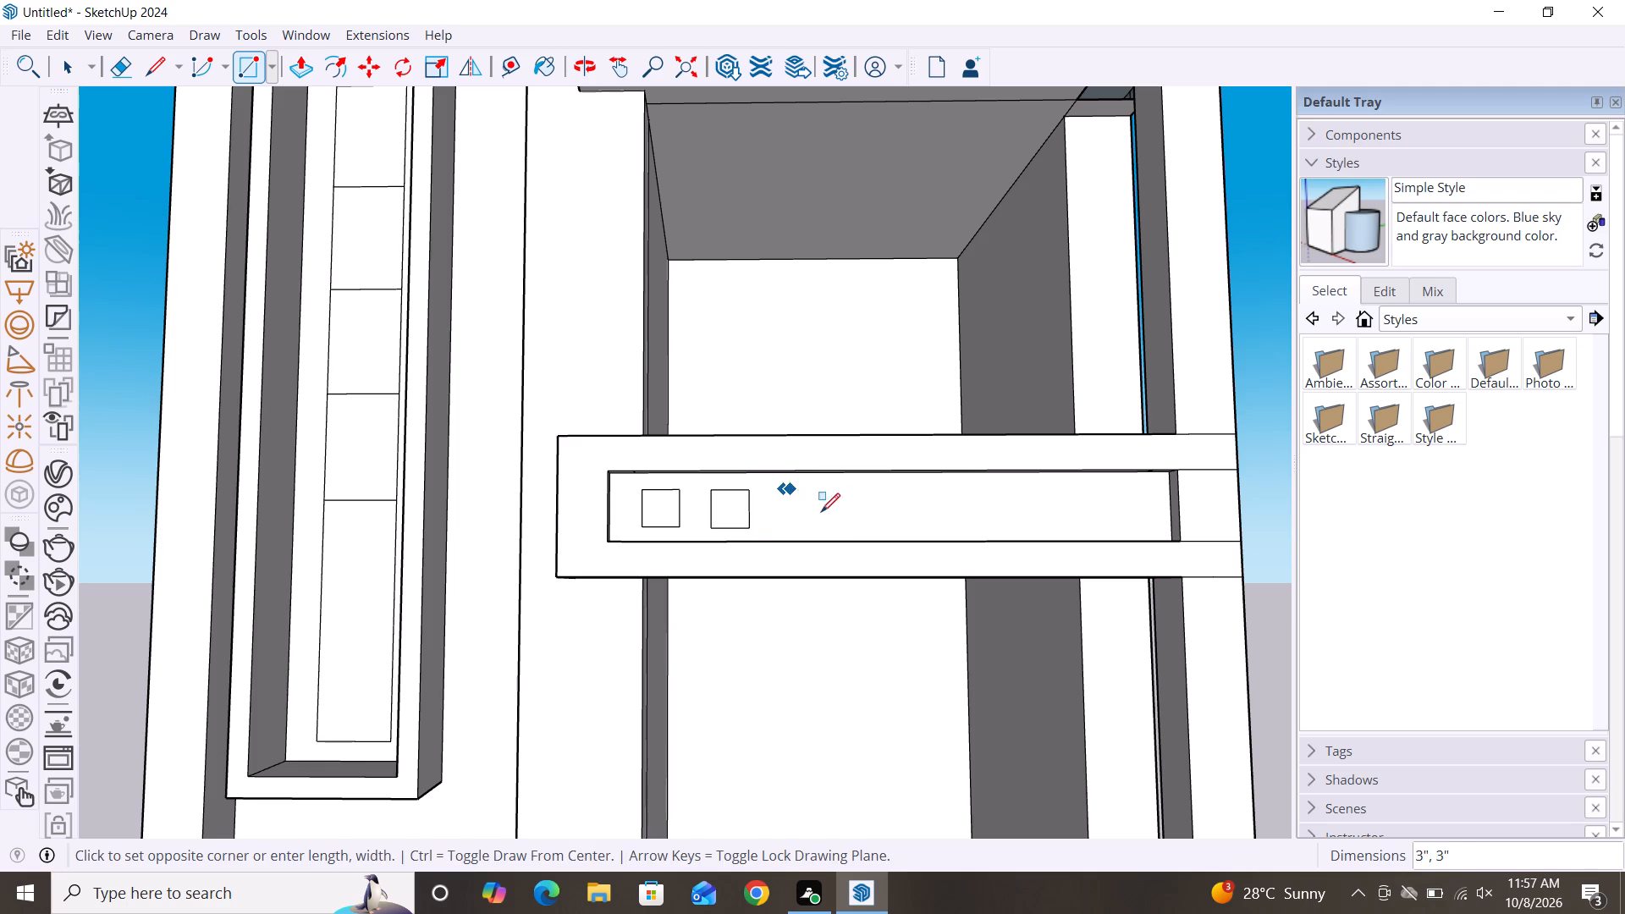
pyautogui.click(820, 526)
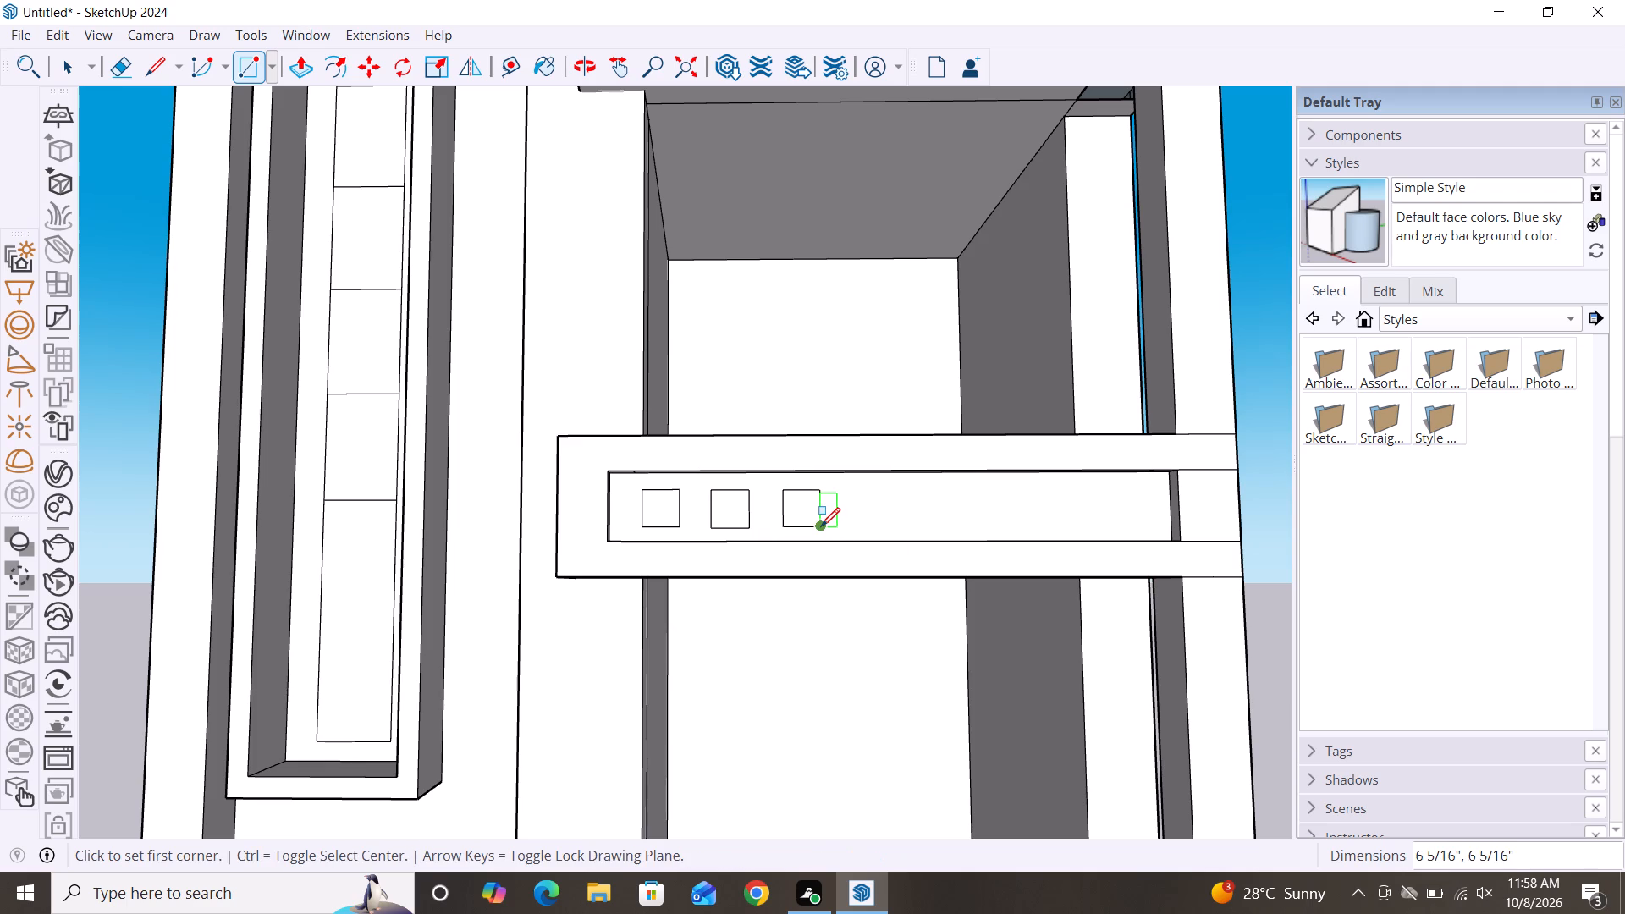
pyautogui.press('Escape')
pyautogui.scroll(-12, 642, 477)
pyautogui.press('space')
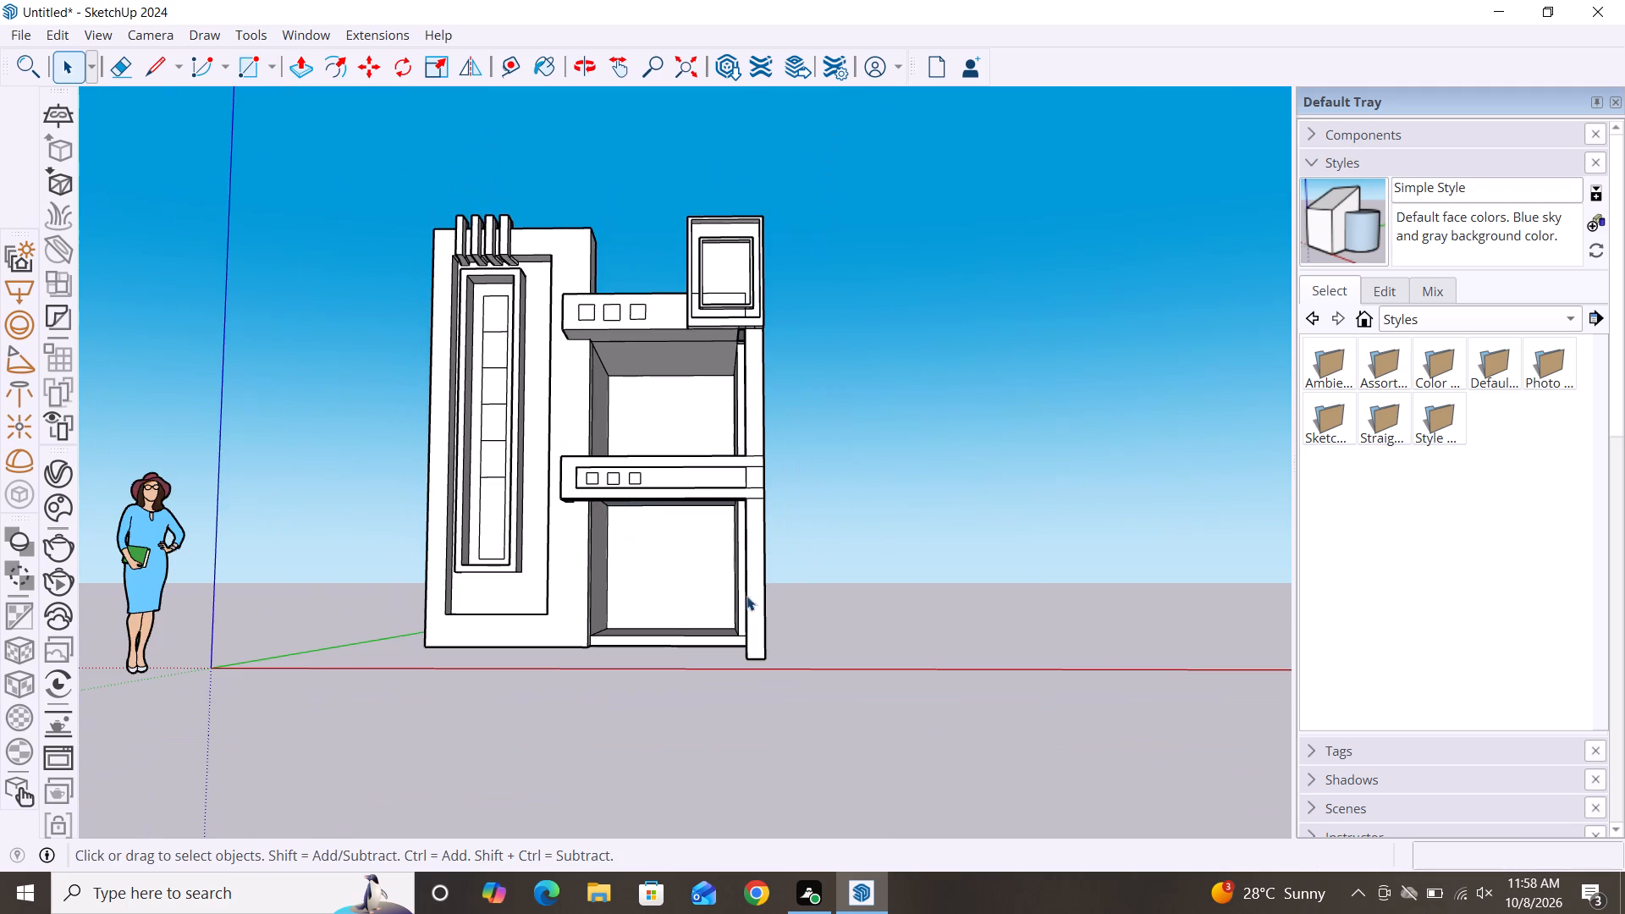
# Push/Pull the front face of the frame around the middle band's inset panel outward by about 1 7/8".
pyautogui.moveTo(917, 608); pyautogui.dragTo(942, 691, button='middle')
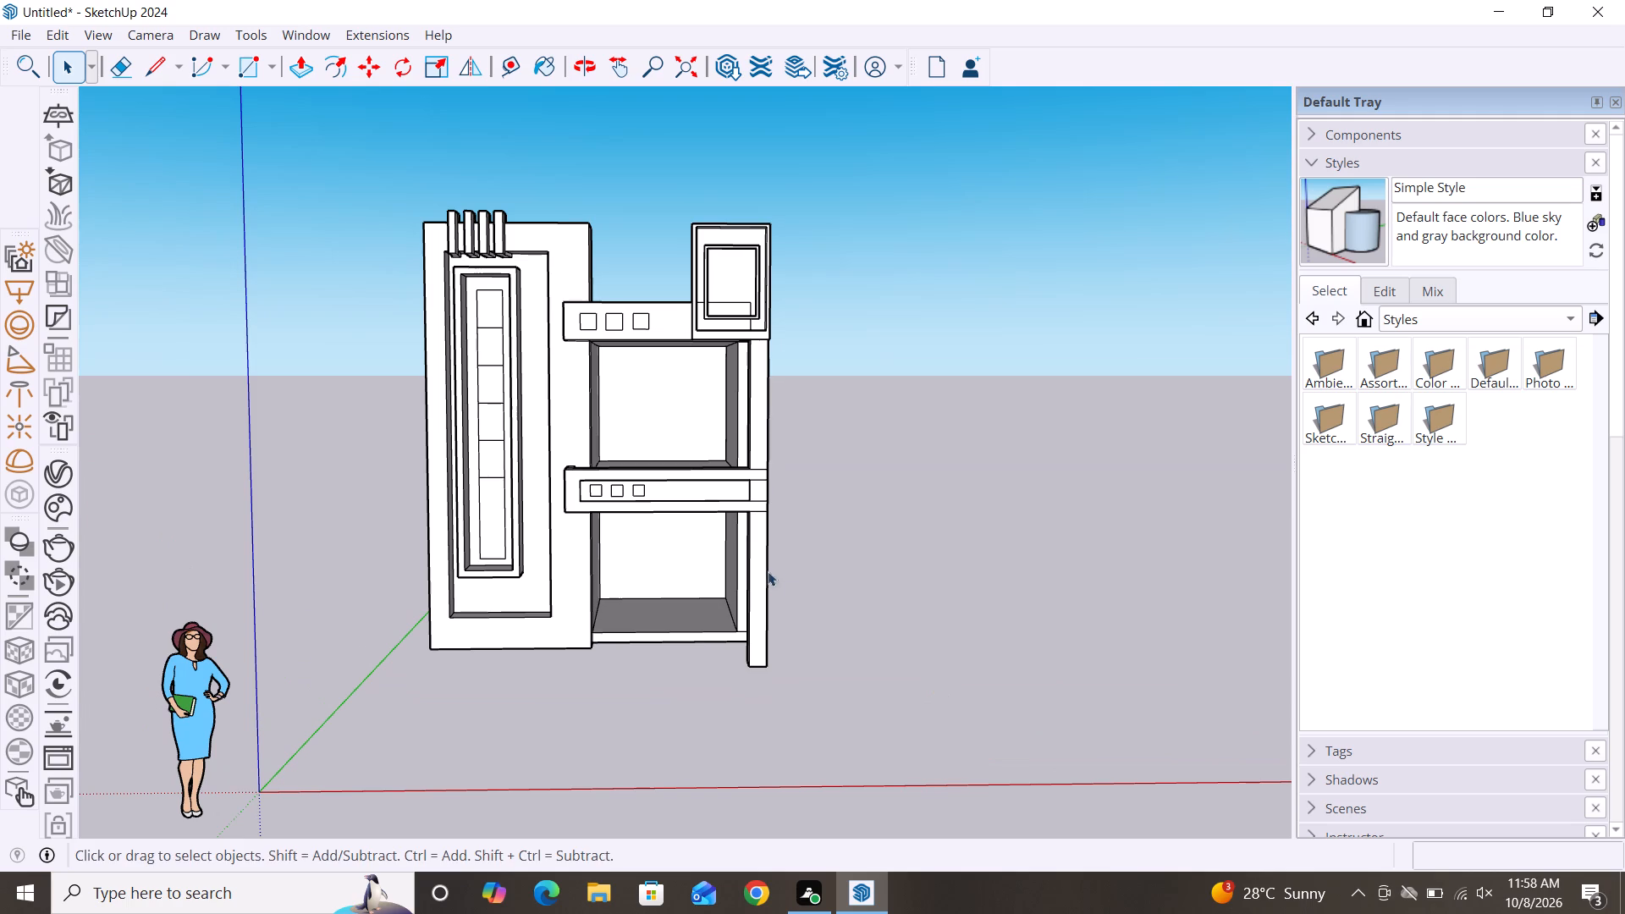
pyautogui.keyDown('alt'); pyautogui.moveTo(801, 636); pyautogui.dragTo(862, 633, button='middle'); pyautogui.keyUp('alt')
pyautogui.keyDown('alt'); pyautogui.moveTo(856, 636); pyautogui.dragTo(769, 630, button='middle'); pyautogui.keyUp('alt')
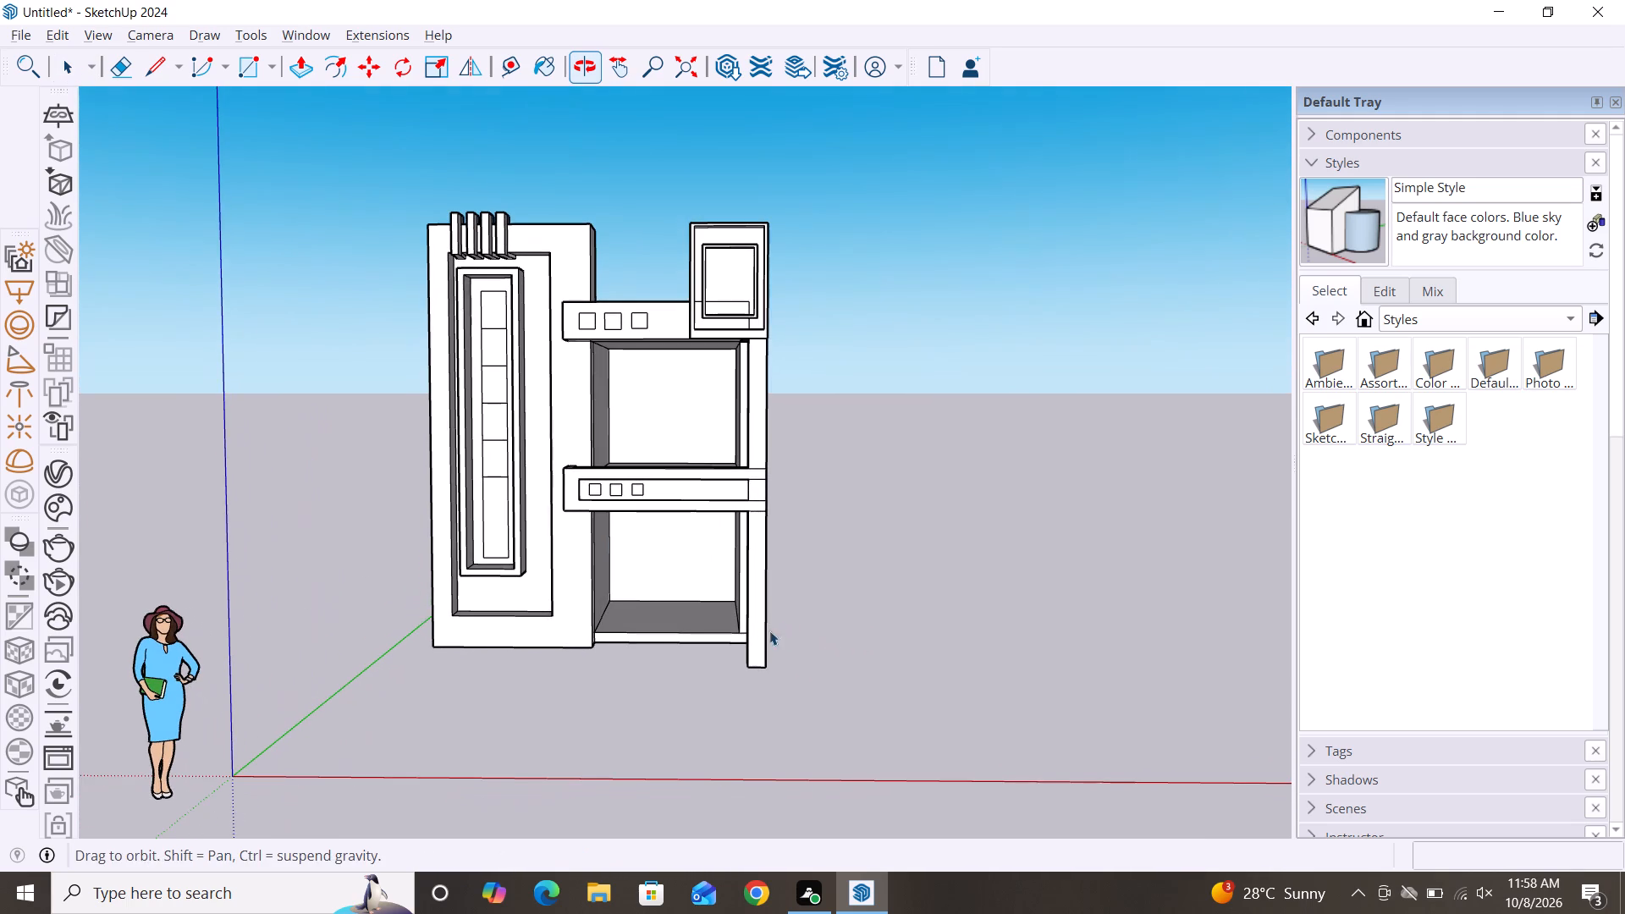
pyautogui.scroll(3, 558, 323)
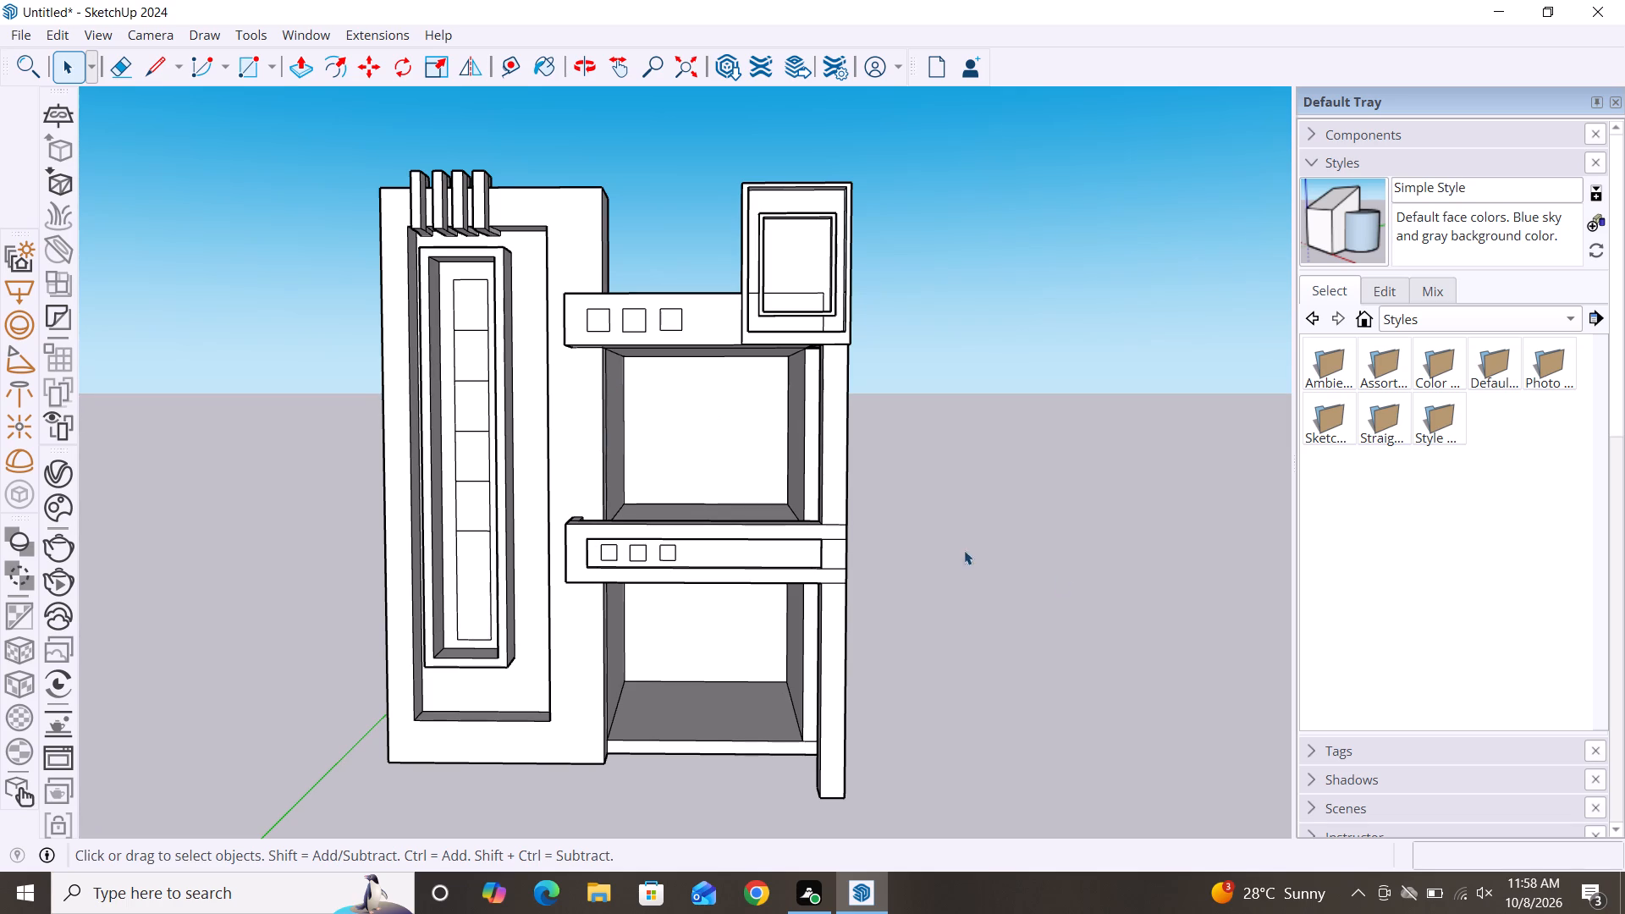
pyautogui.scroll(9, 825, 582)
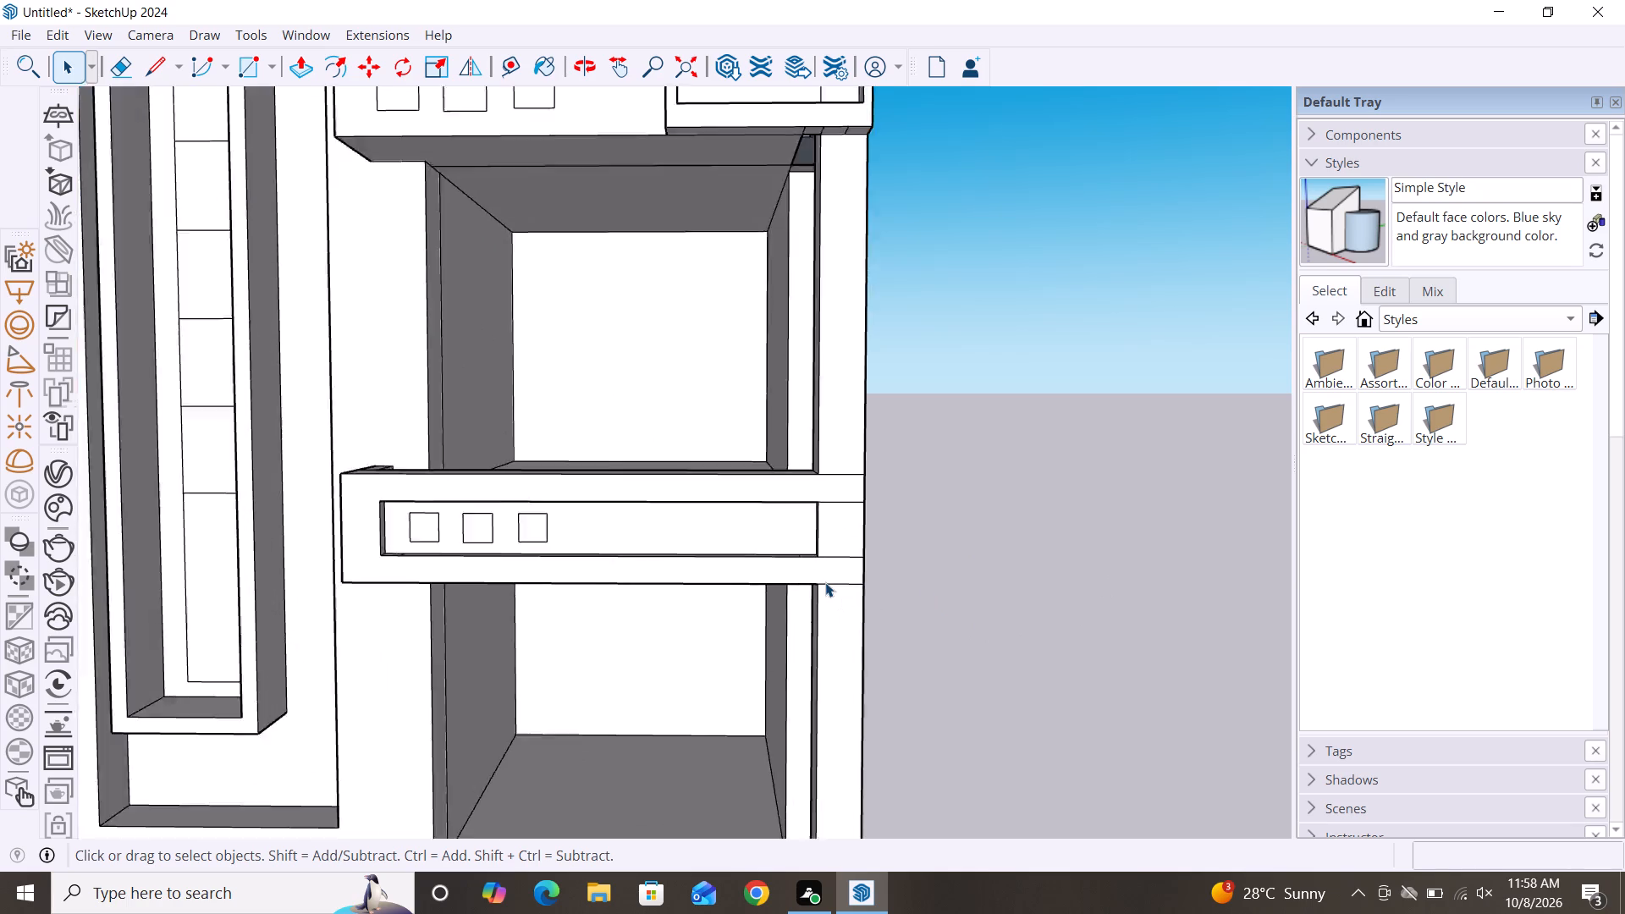
pyautogui.scroll(6, 825, 582)
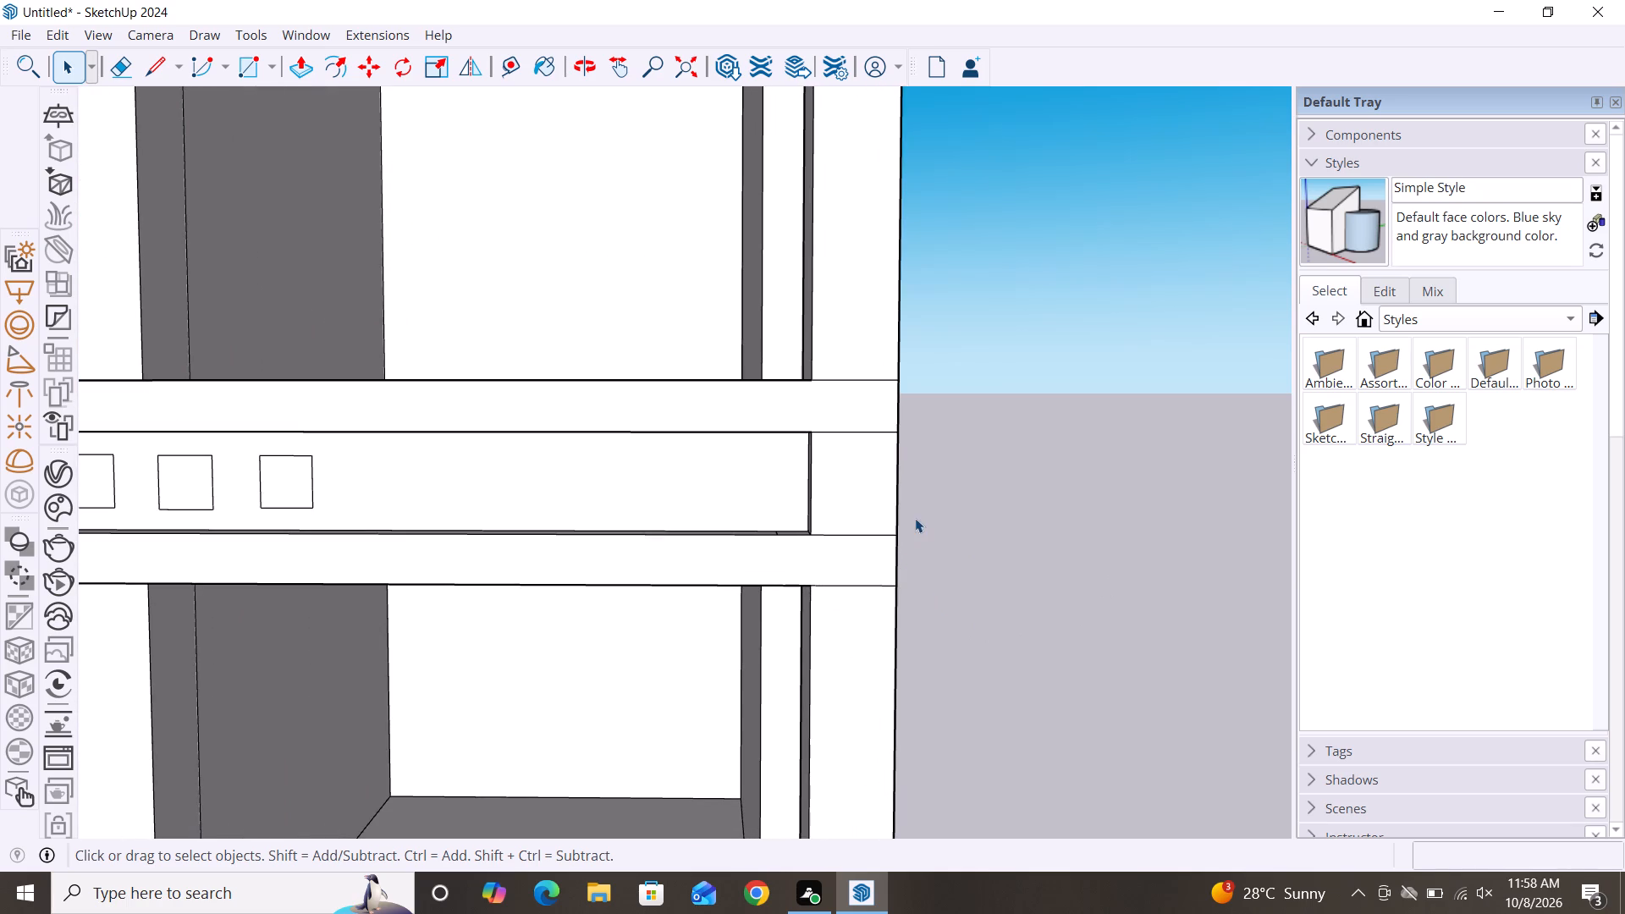
pyautogui.press('p')
pyautogui.click(834, 416)
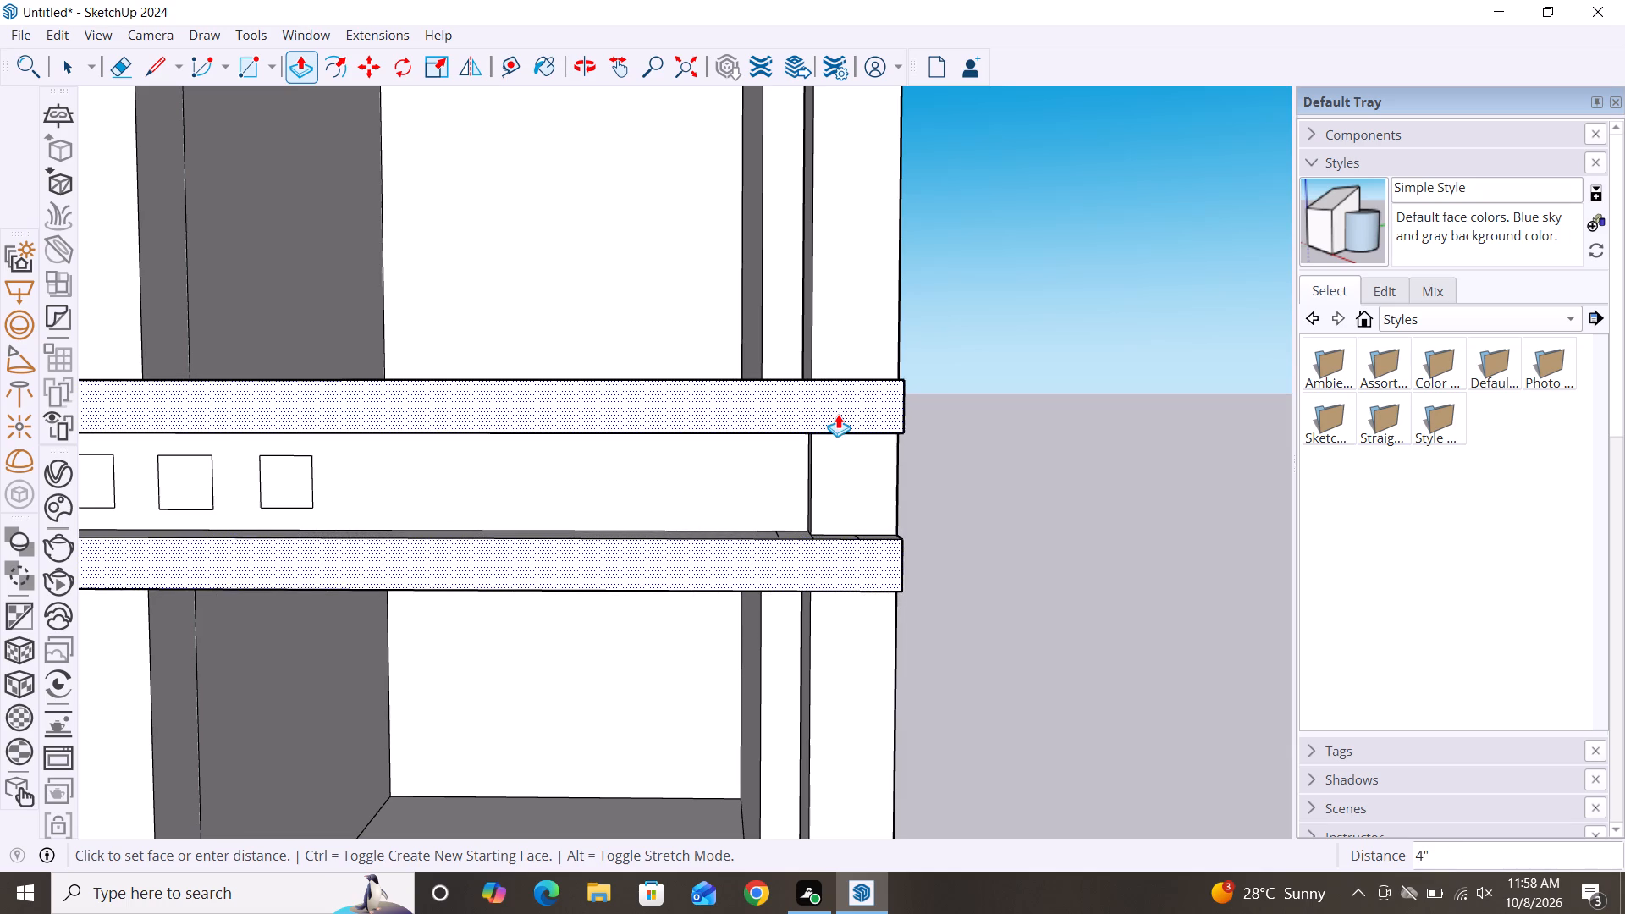
pyautogui.scroll(5, 838, 412)
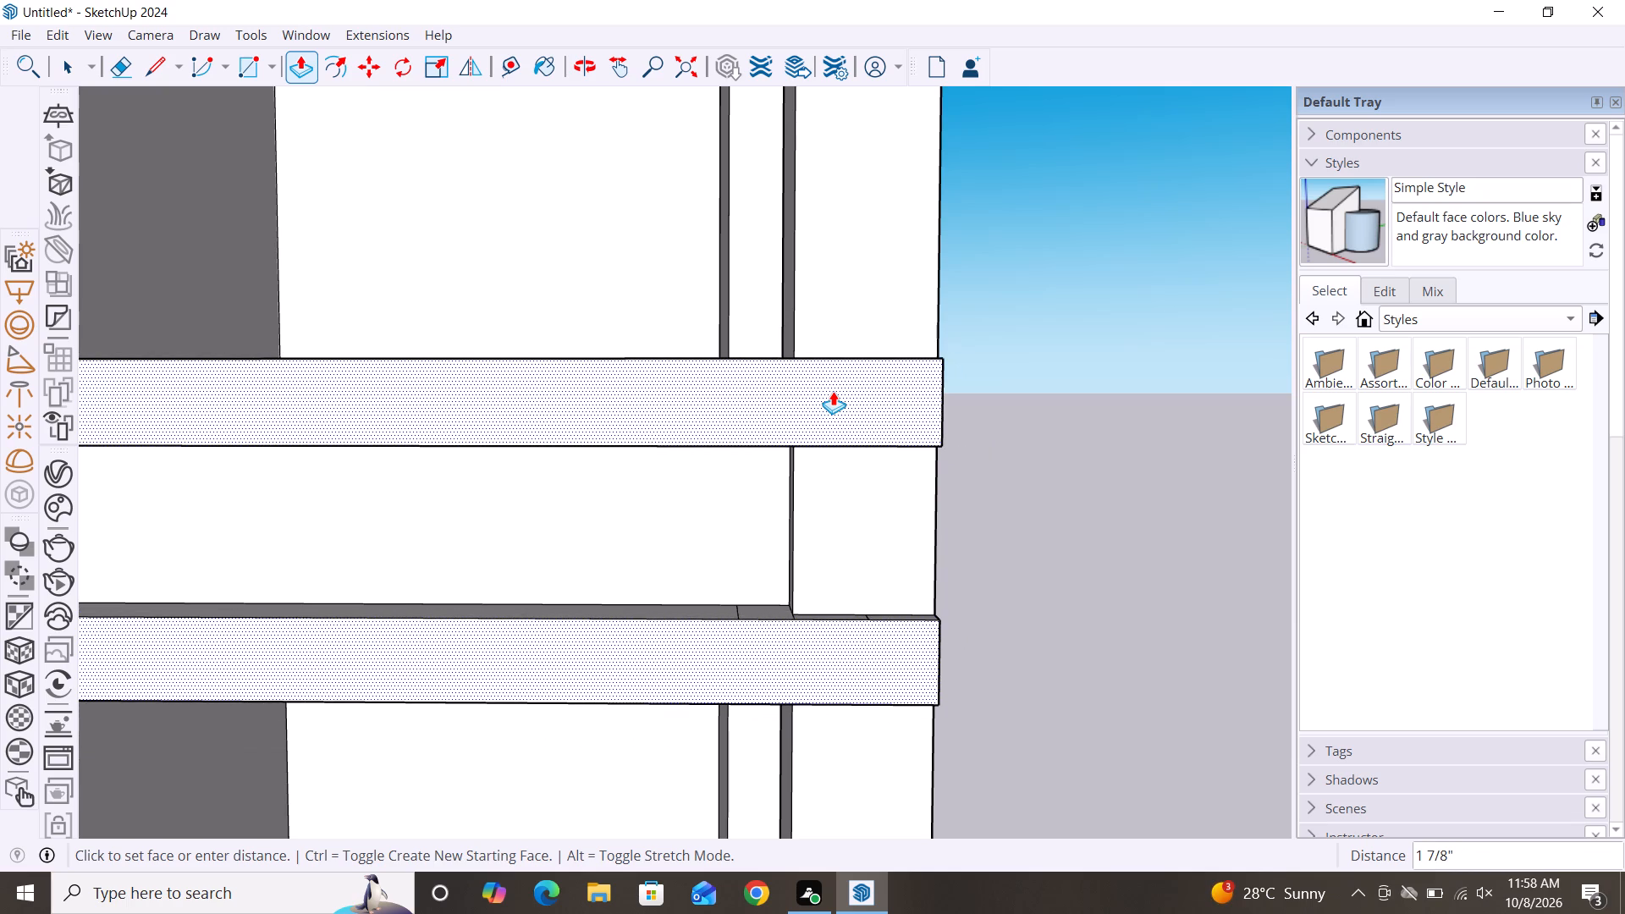
pyautogui.click(833, 391)
pyautogui.press('space')
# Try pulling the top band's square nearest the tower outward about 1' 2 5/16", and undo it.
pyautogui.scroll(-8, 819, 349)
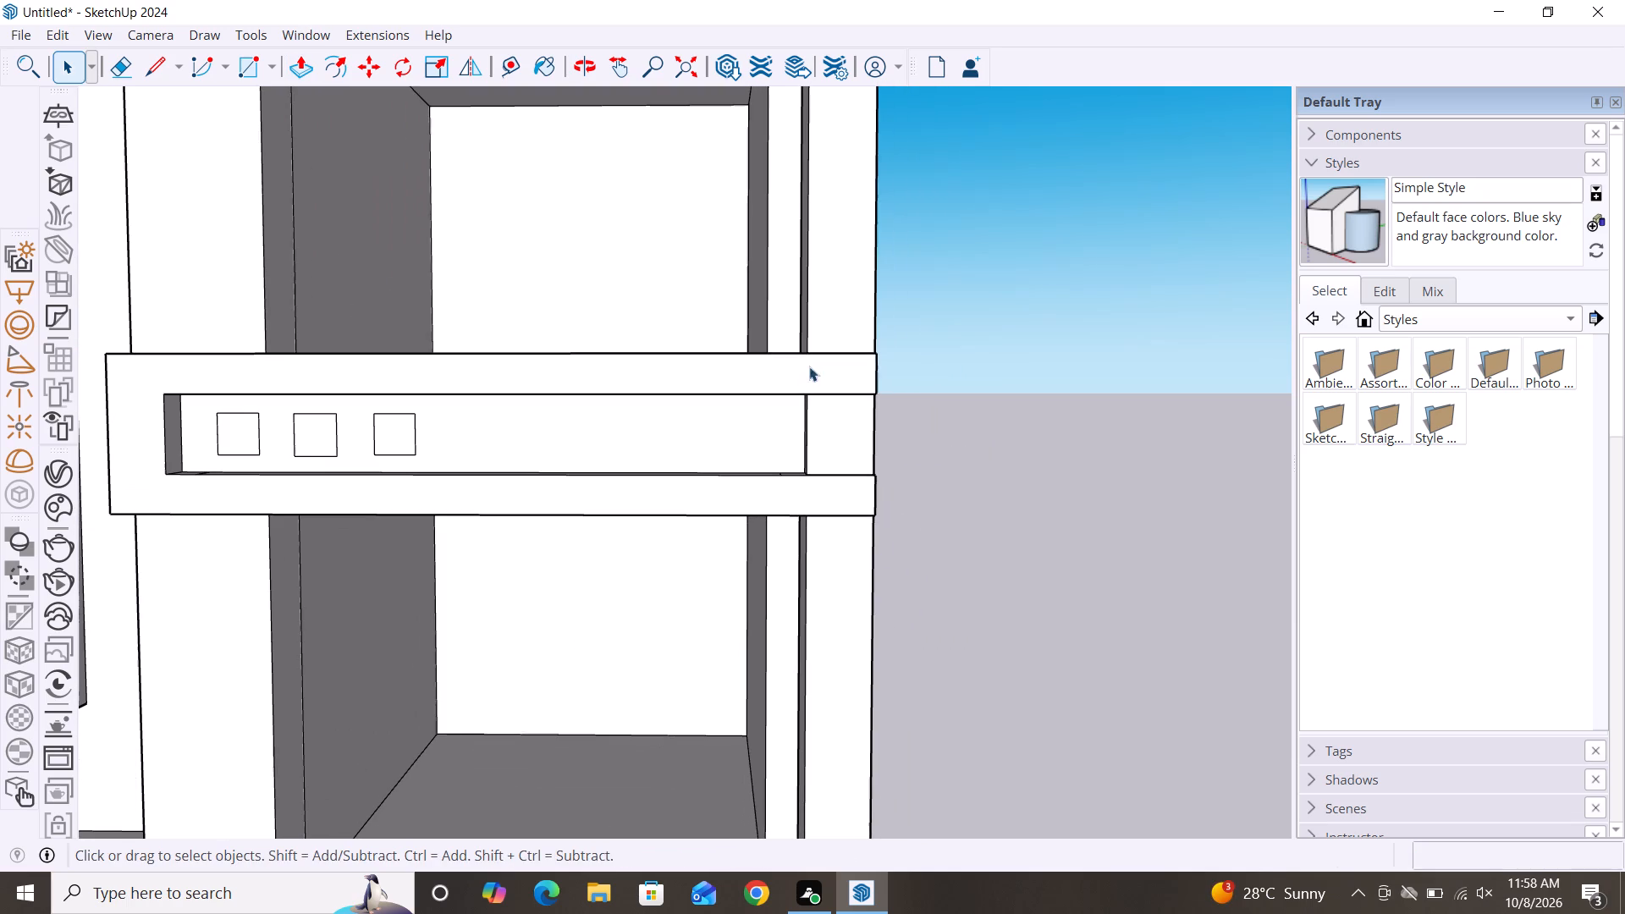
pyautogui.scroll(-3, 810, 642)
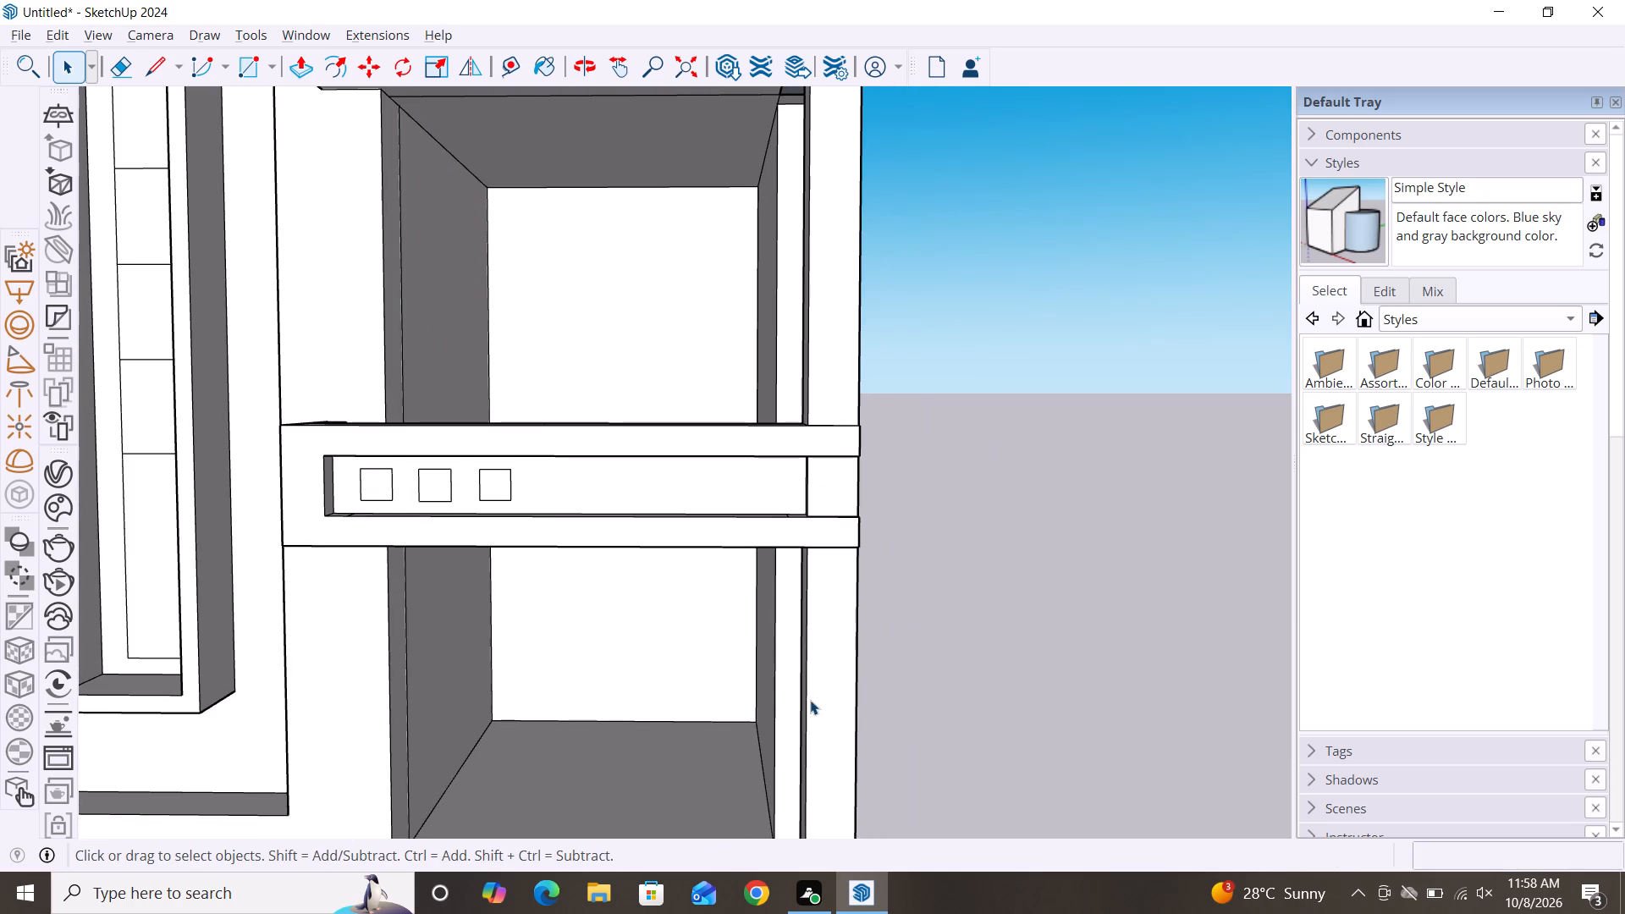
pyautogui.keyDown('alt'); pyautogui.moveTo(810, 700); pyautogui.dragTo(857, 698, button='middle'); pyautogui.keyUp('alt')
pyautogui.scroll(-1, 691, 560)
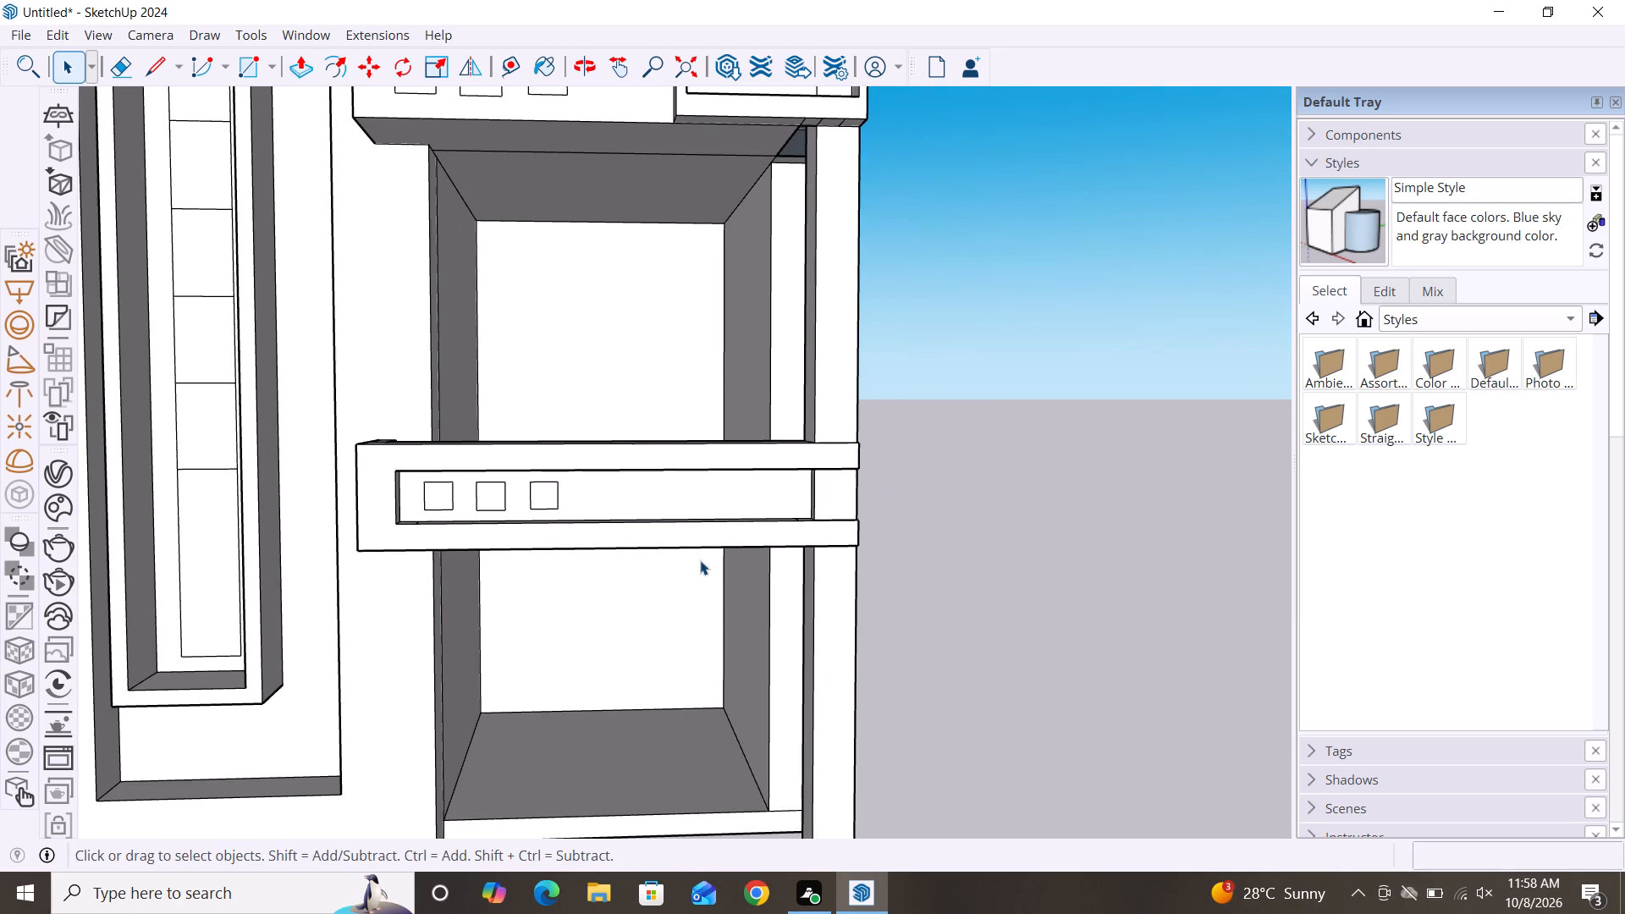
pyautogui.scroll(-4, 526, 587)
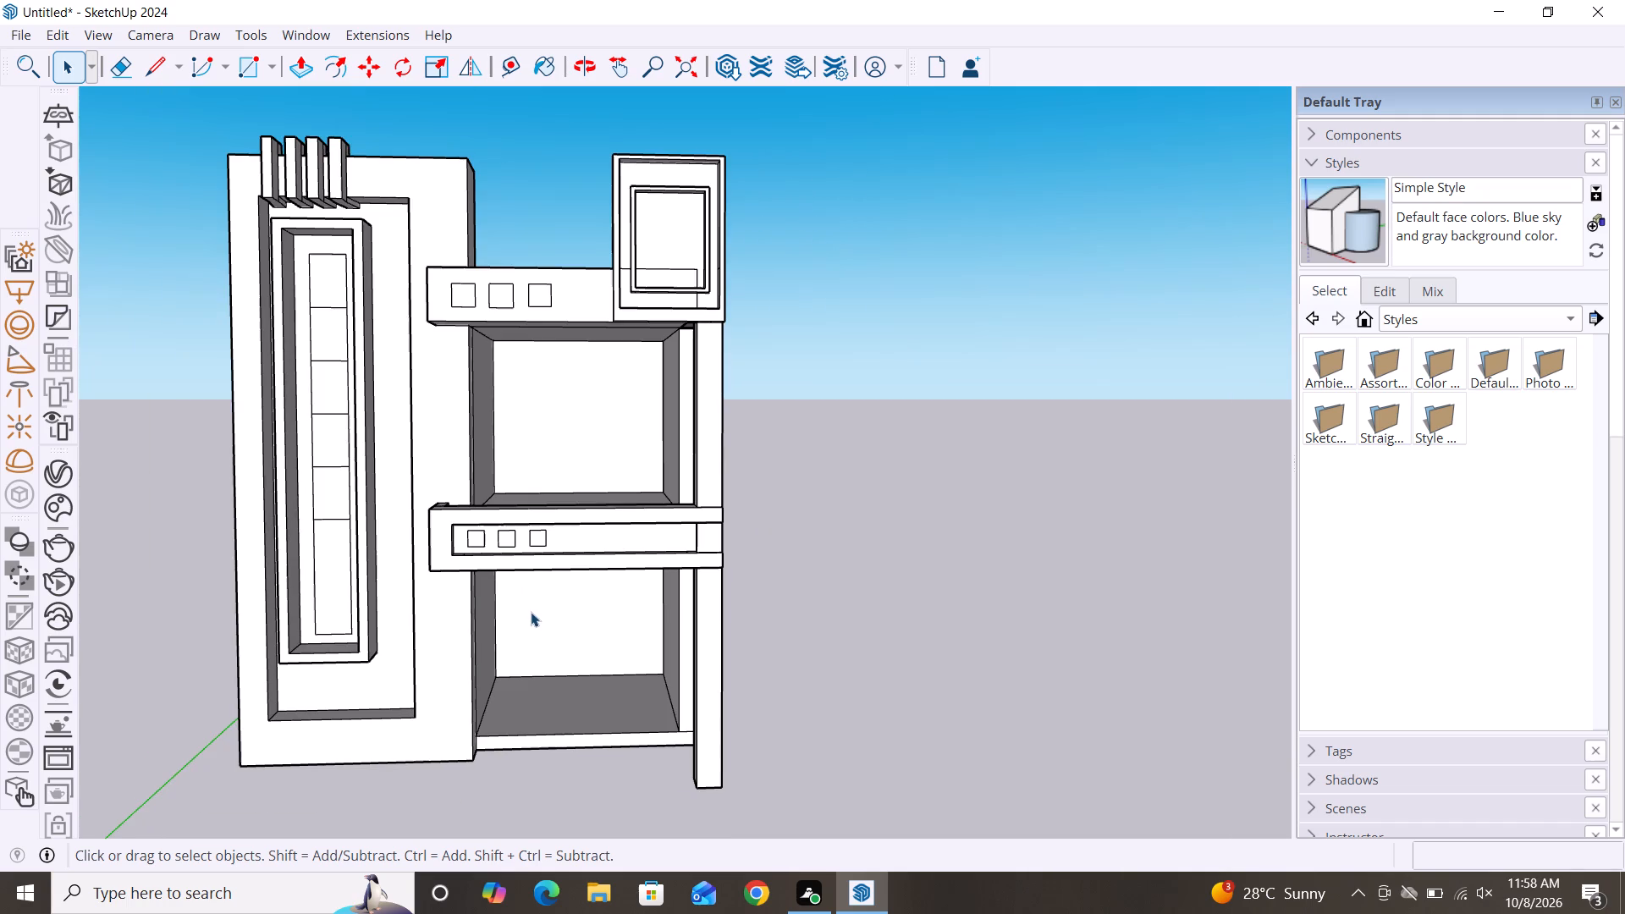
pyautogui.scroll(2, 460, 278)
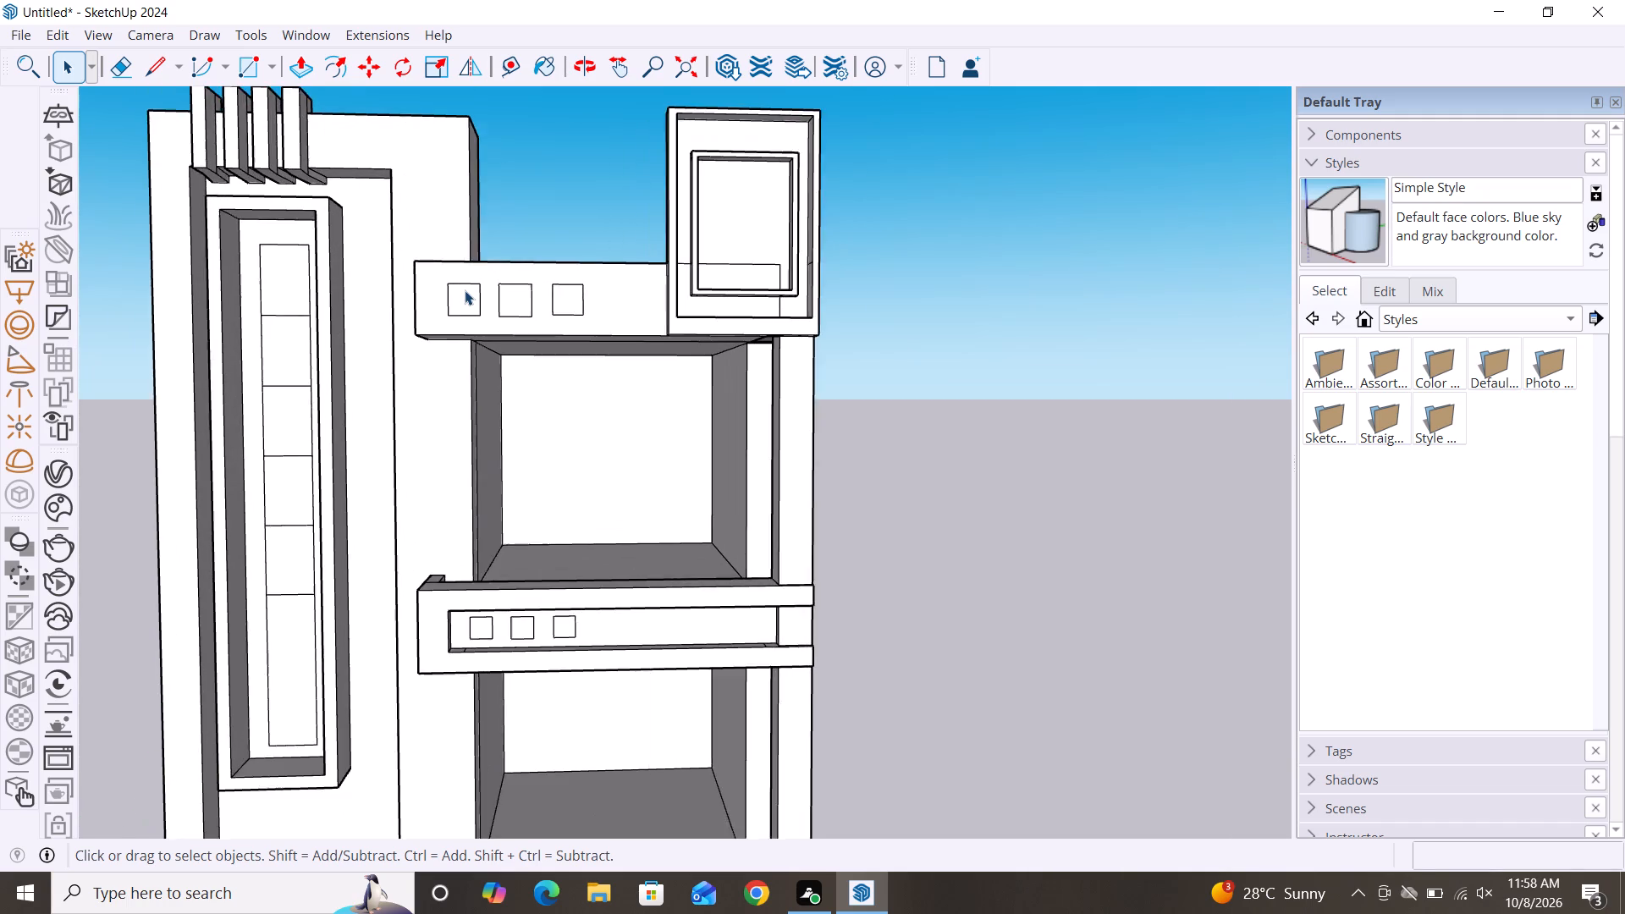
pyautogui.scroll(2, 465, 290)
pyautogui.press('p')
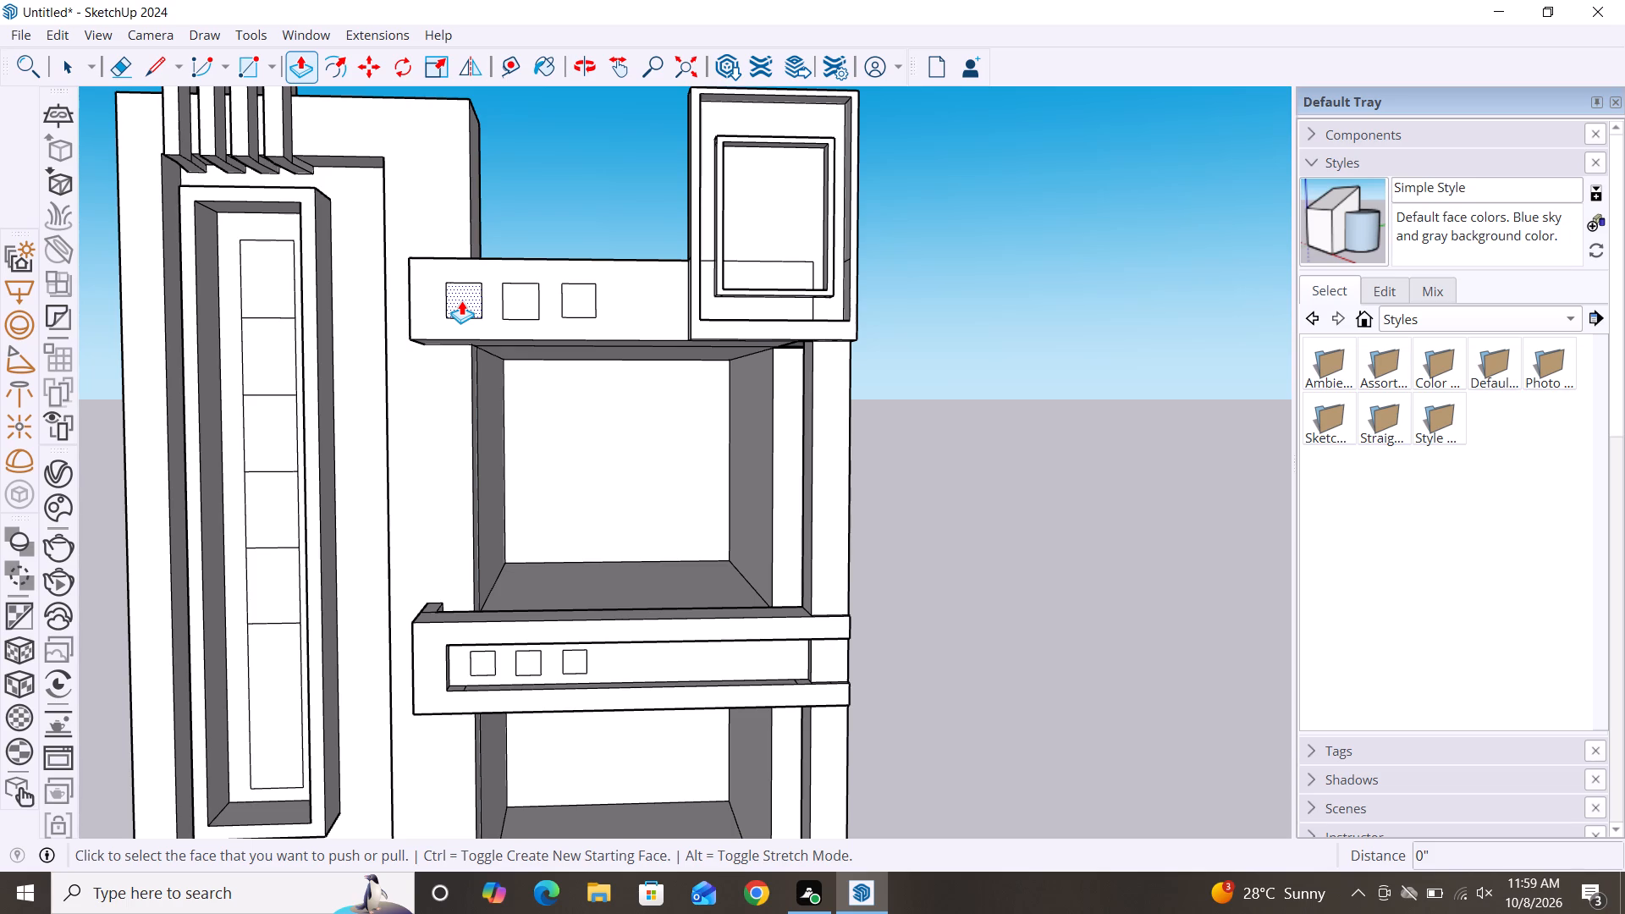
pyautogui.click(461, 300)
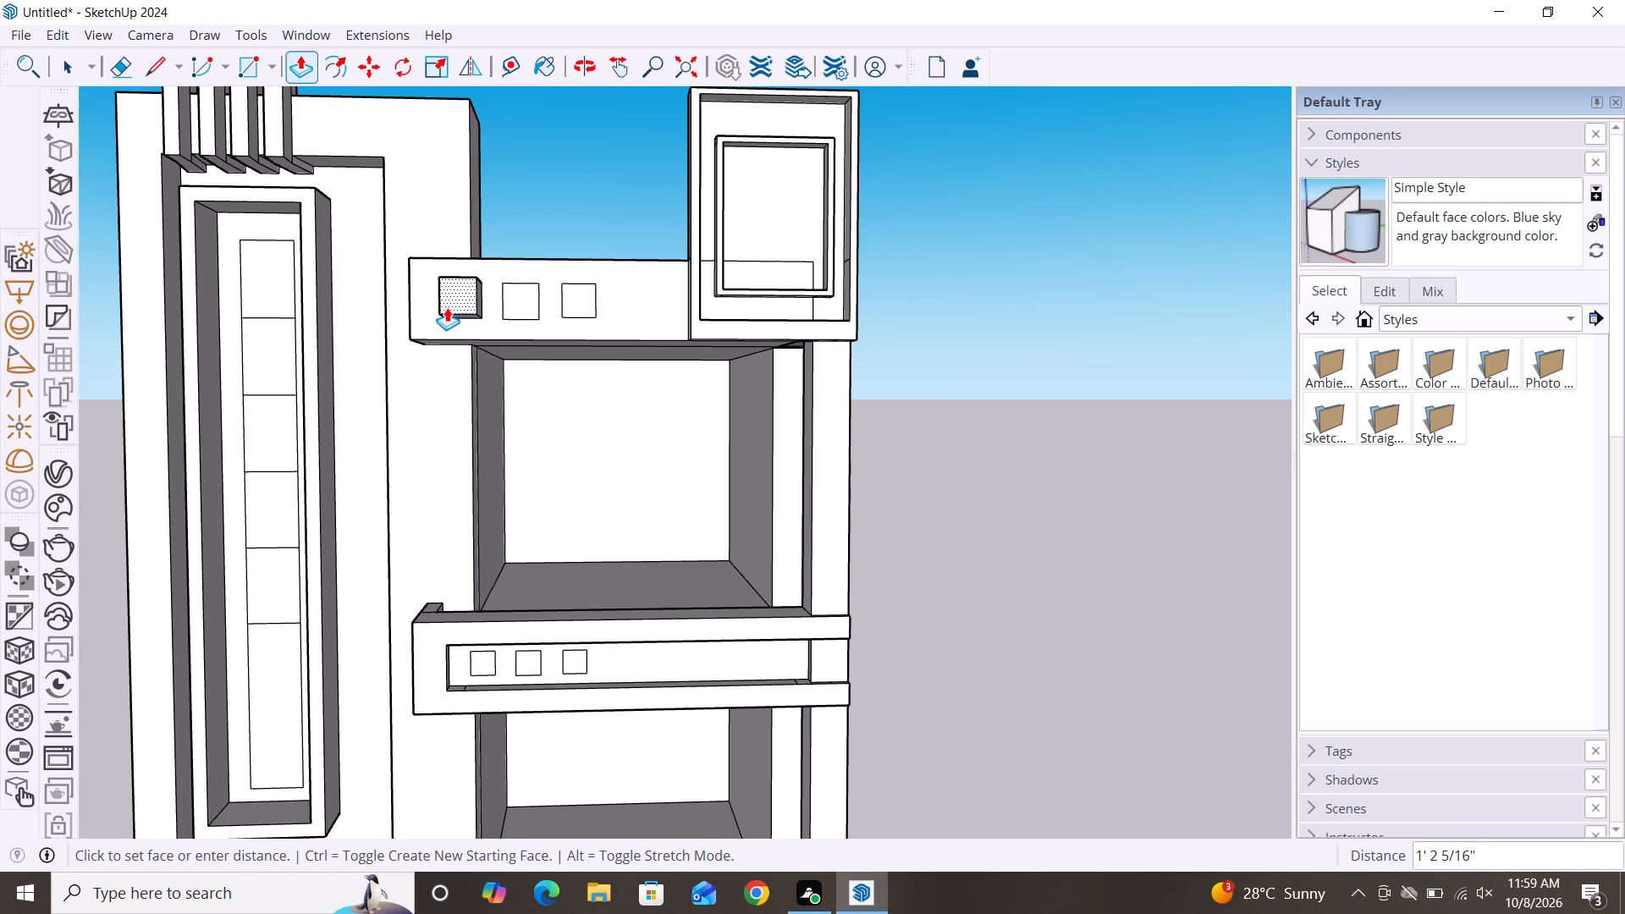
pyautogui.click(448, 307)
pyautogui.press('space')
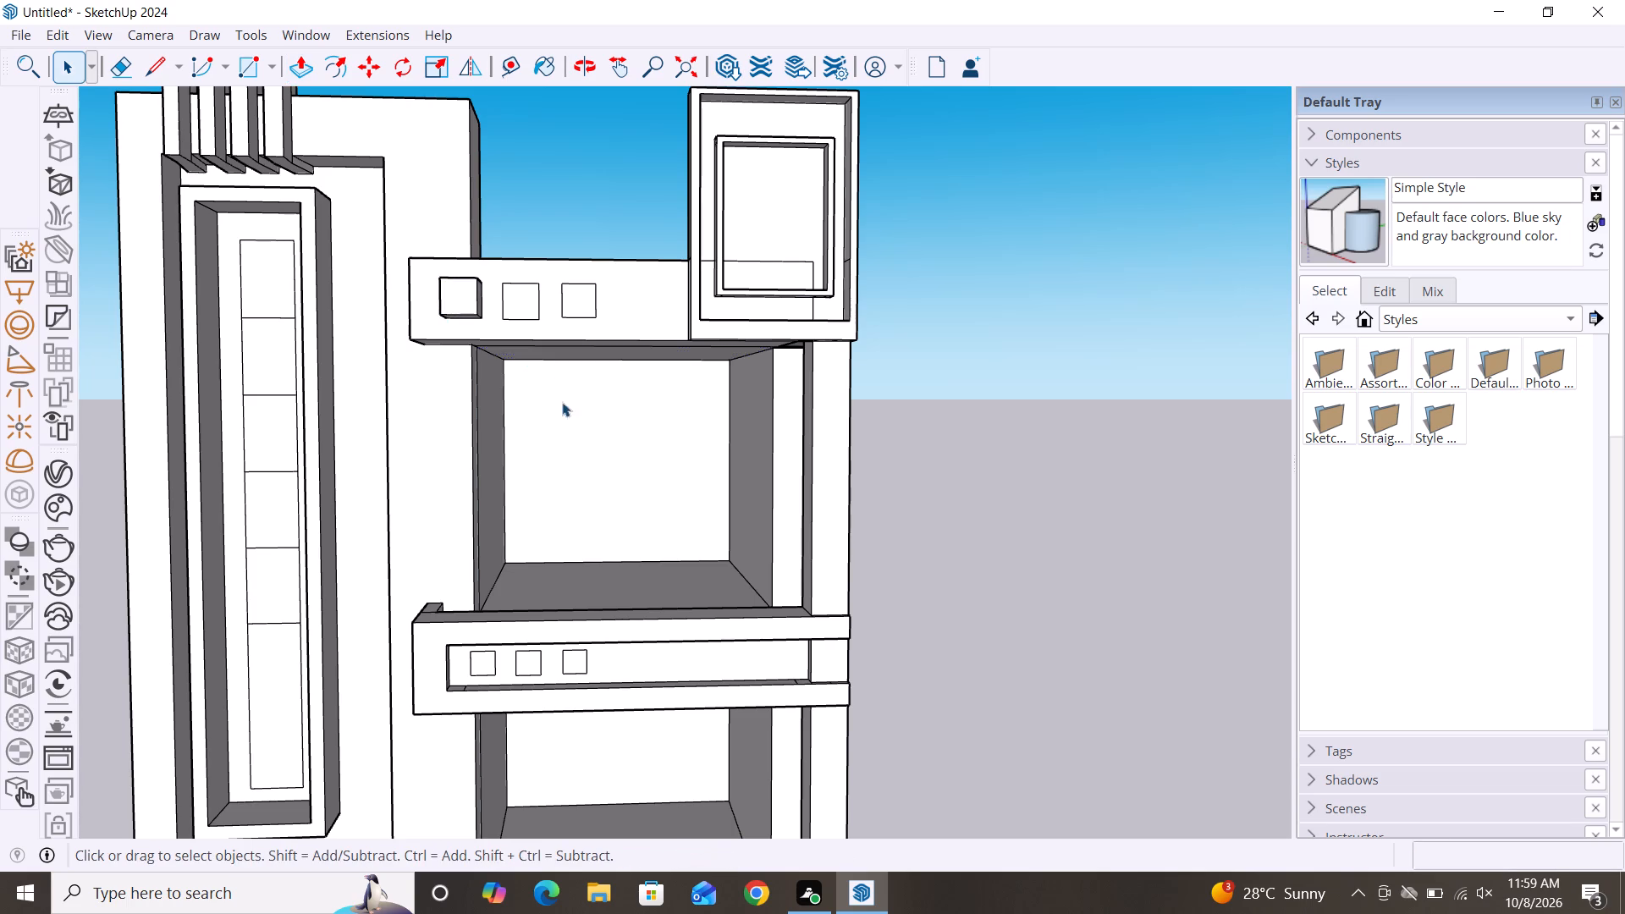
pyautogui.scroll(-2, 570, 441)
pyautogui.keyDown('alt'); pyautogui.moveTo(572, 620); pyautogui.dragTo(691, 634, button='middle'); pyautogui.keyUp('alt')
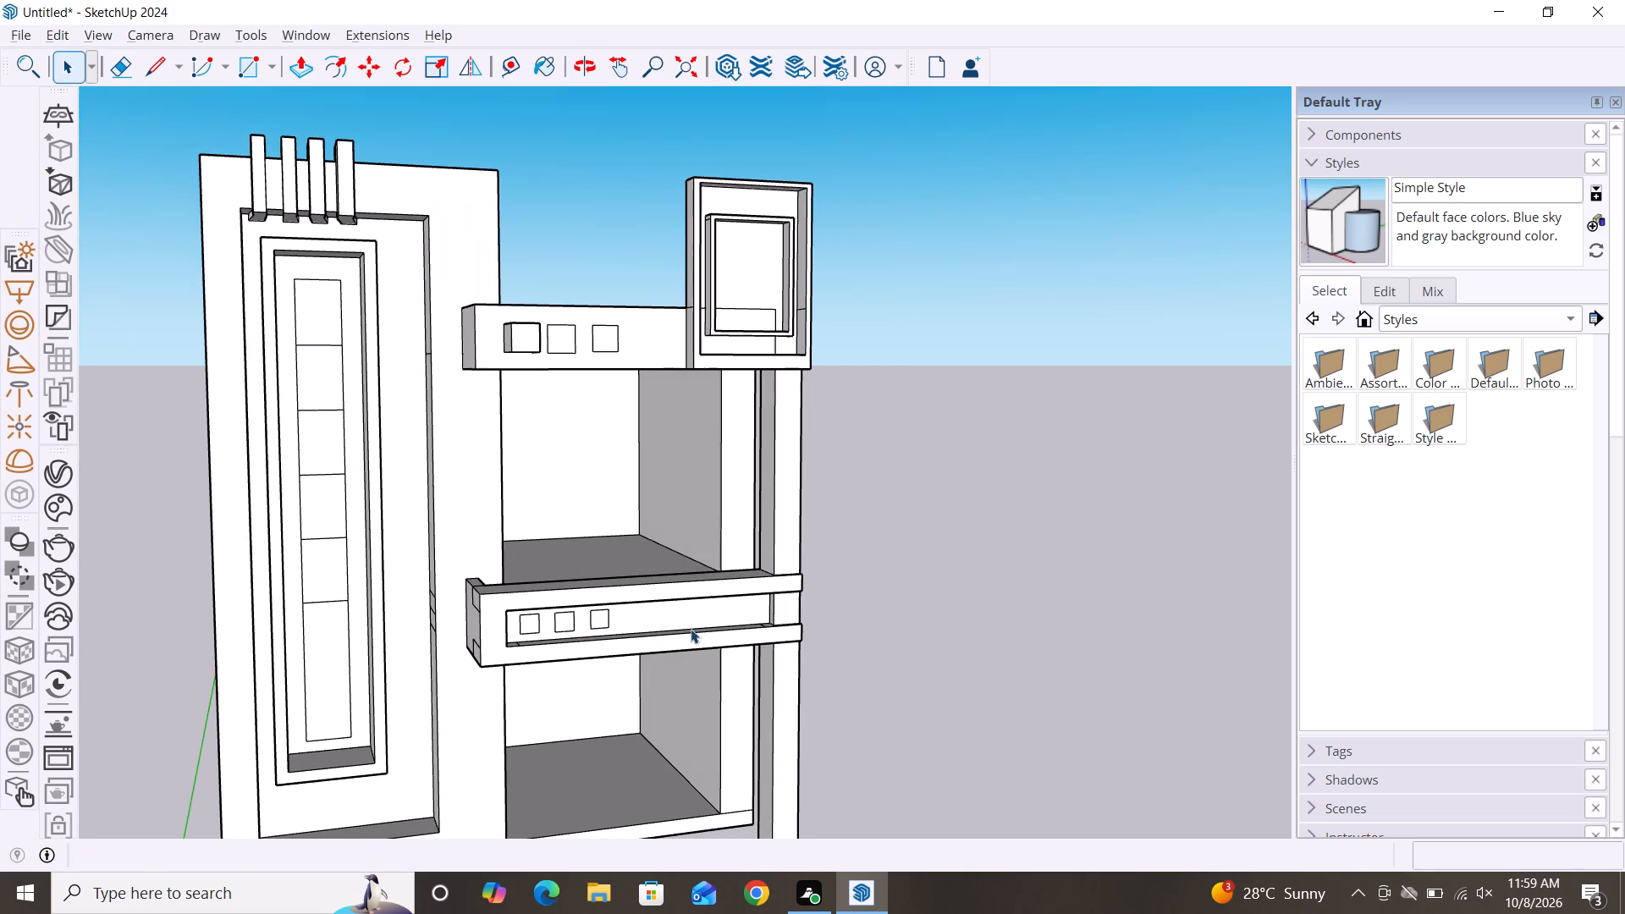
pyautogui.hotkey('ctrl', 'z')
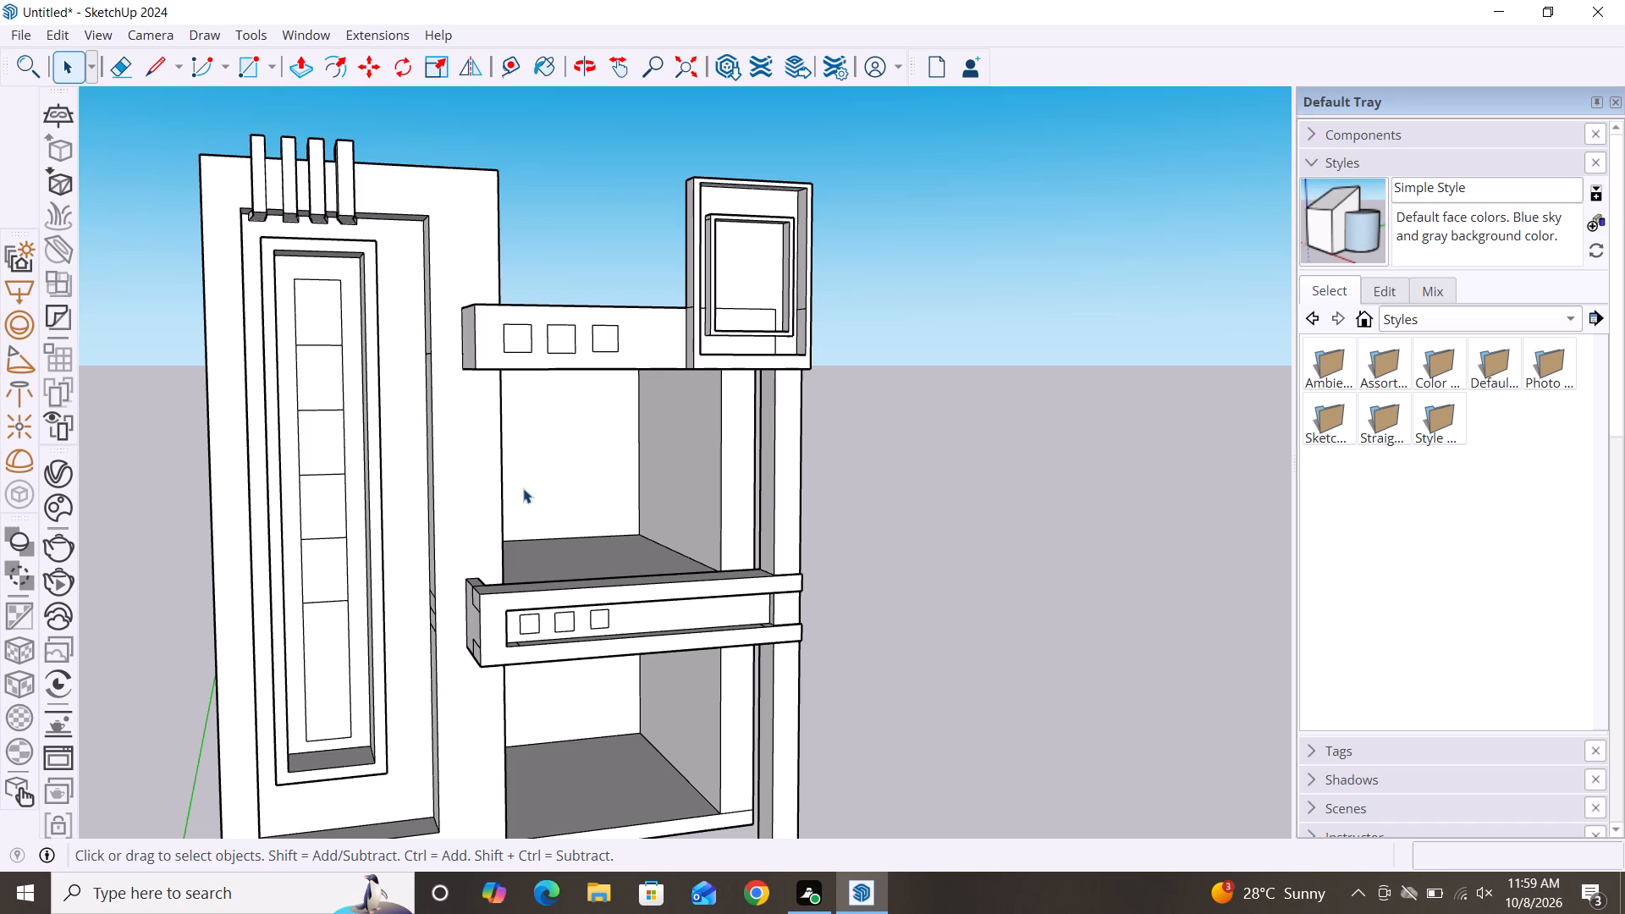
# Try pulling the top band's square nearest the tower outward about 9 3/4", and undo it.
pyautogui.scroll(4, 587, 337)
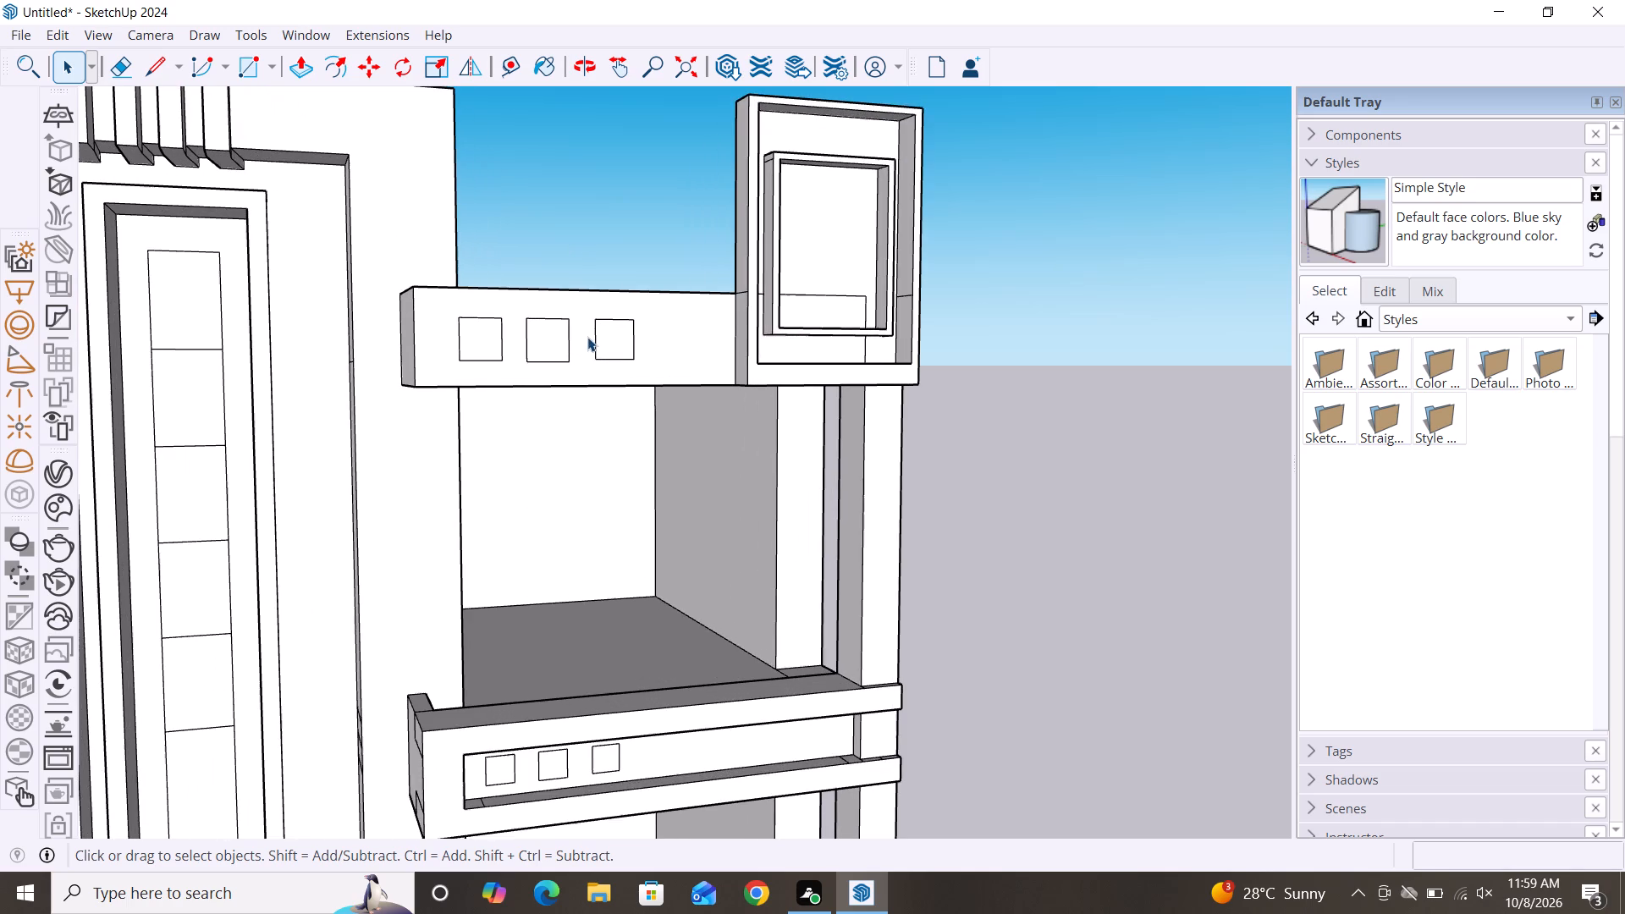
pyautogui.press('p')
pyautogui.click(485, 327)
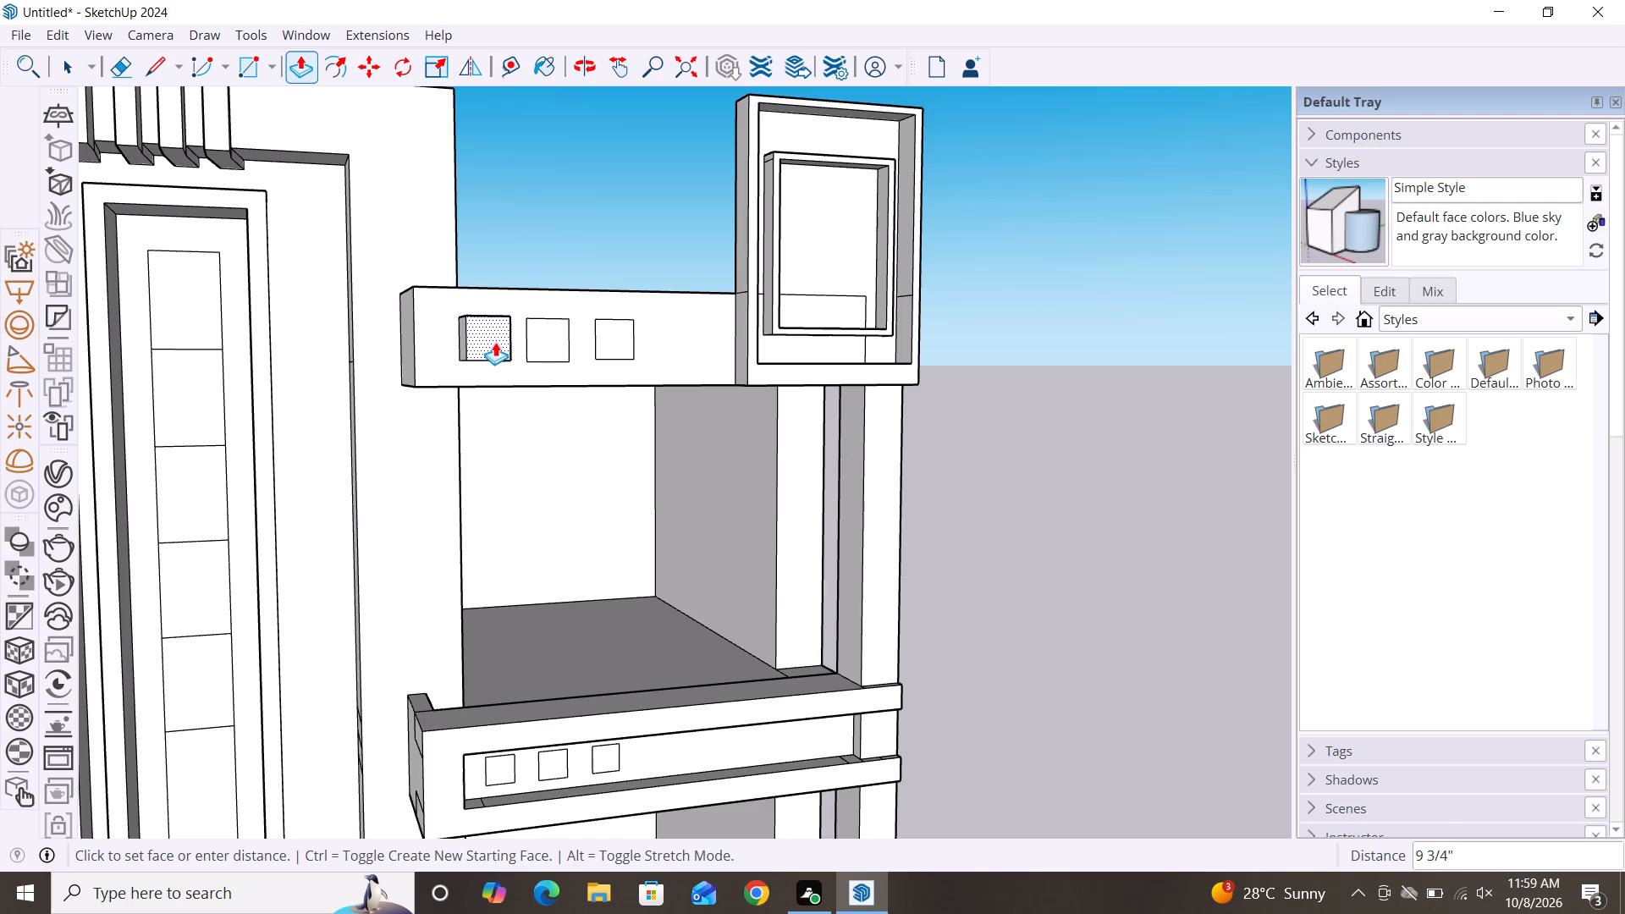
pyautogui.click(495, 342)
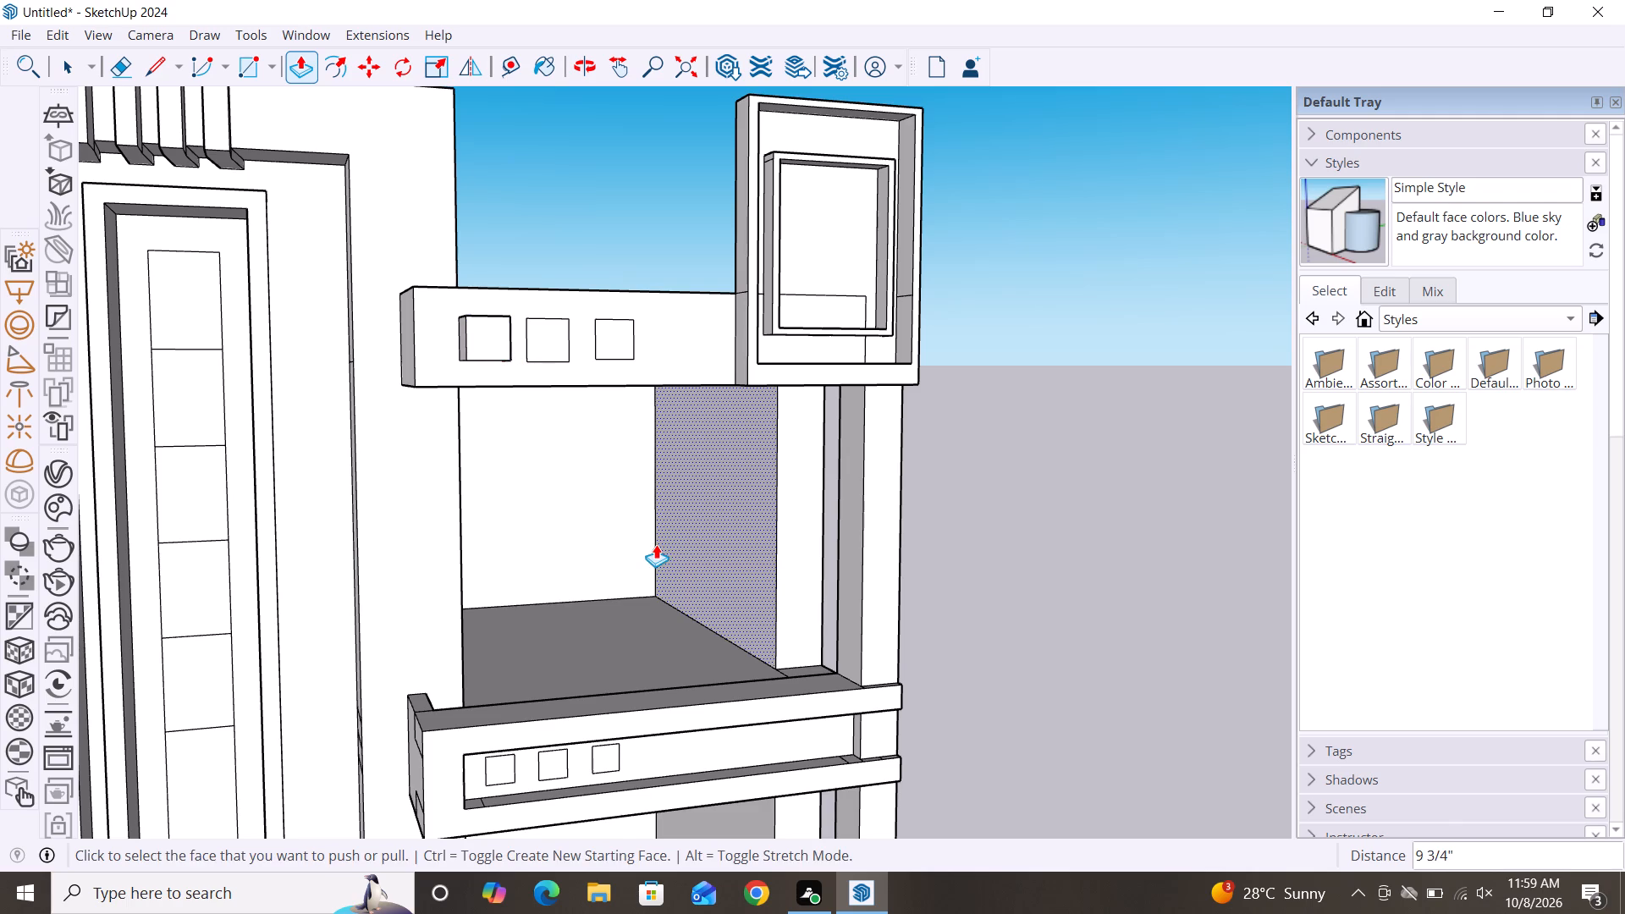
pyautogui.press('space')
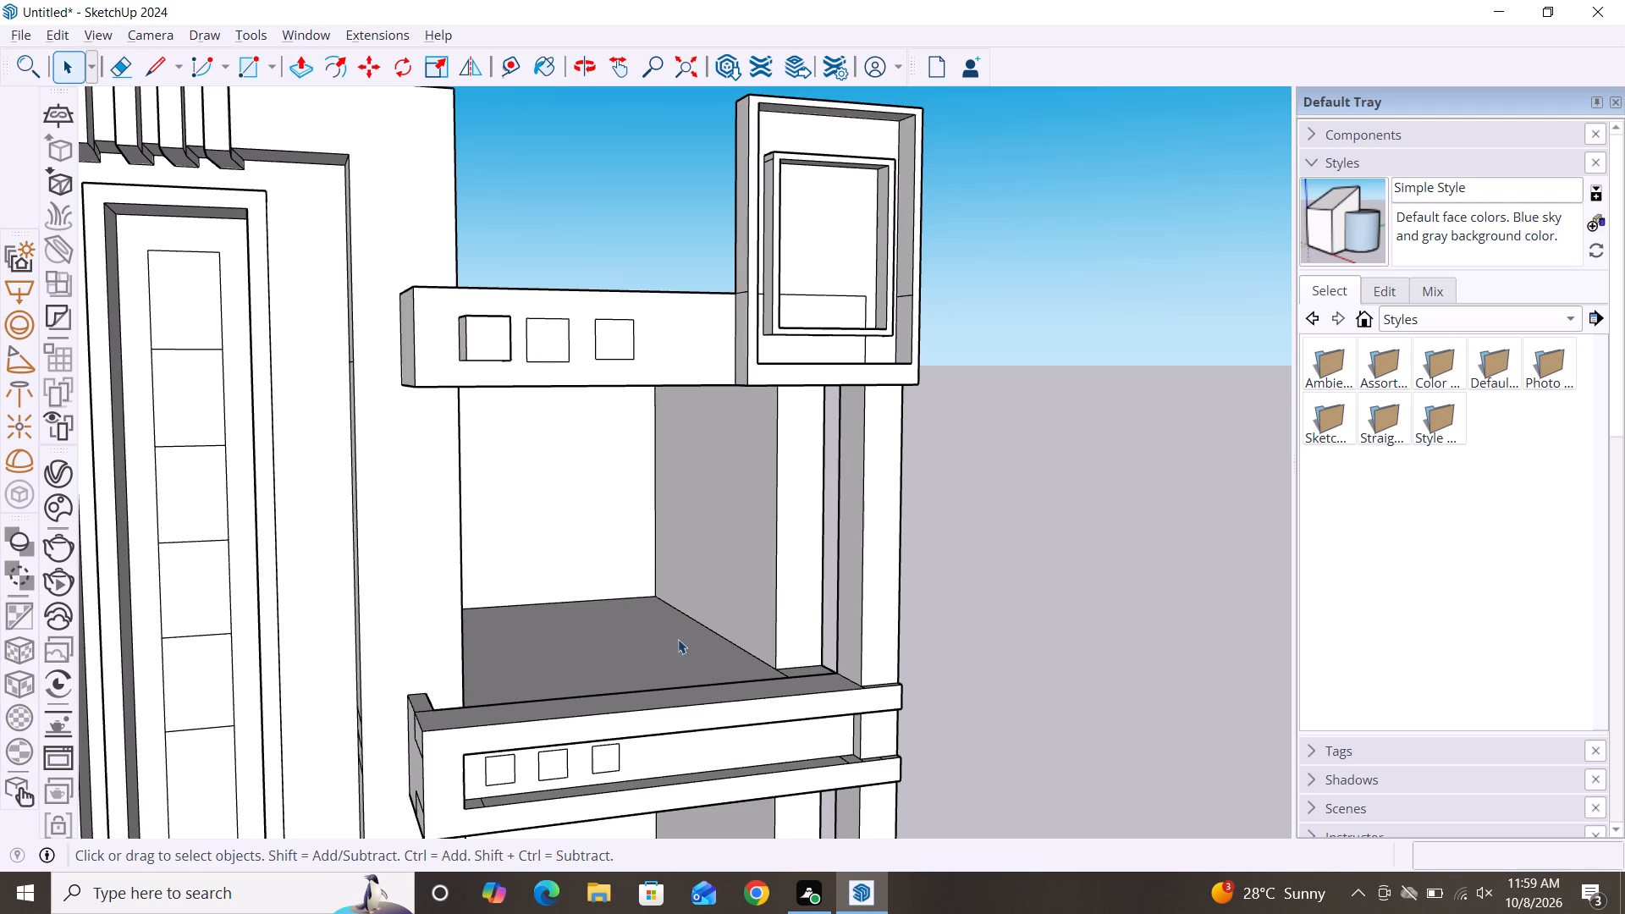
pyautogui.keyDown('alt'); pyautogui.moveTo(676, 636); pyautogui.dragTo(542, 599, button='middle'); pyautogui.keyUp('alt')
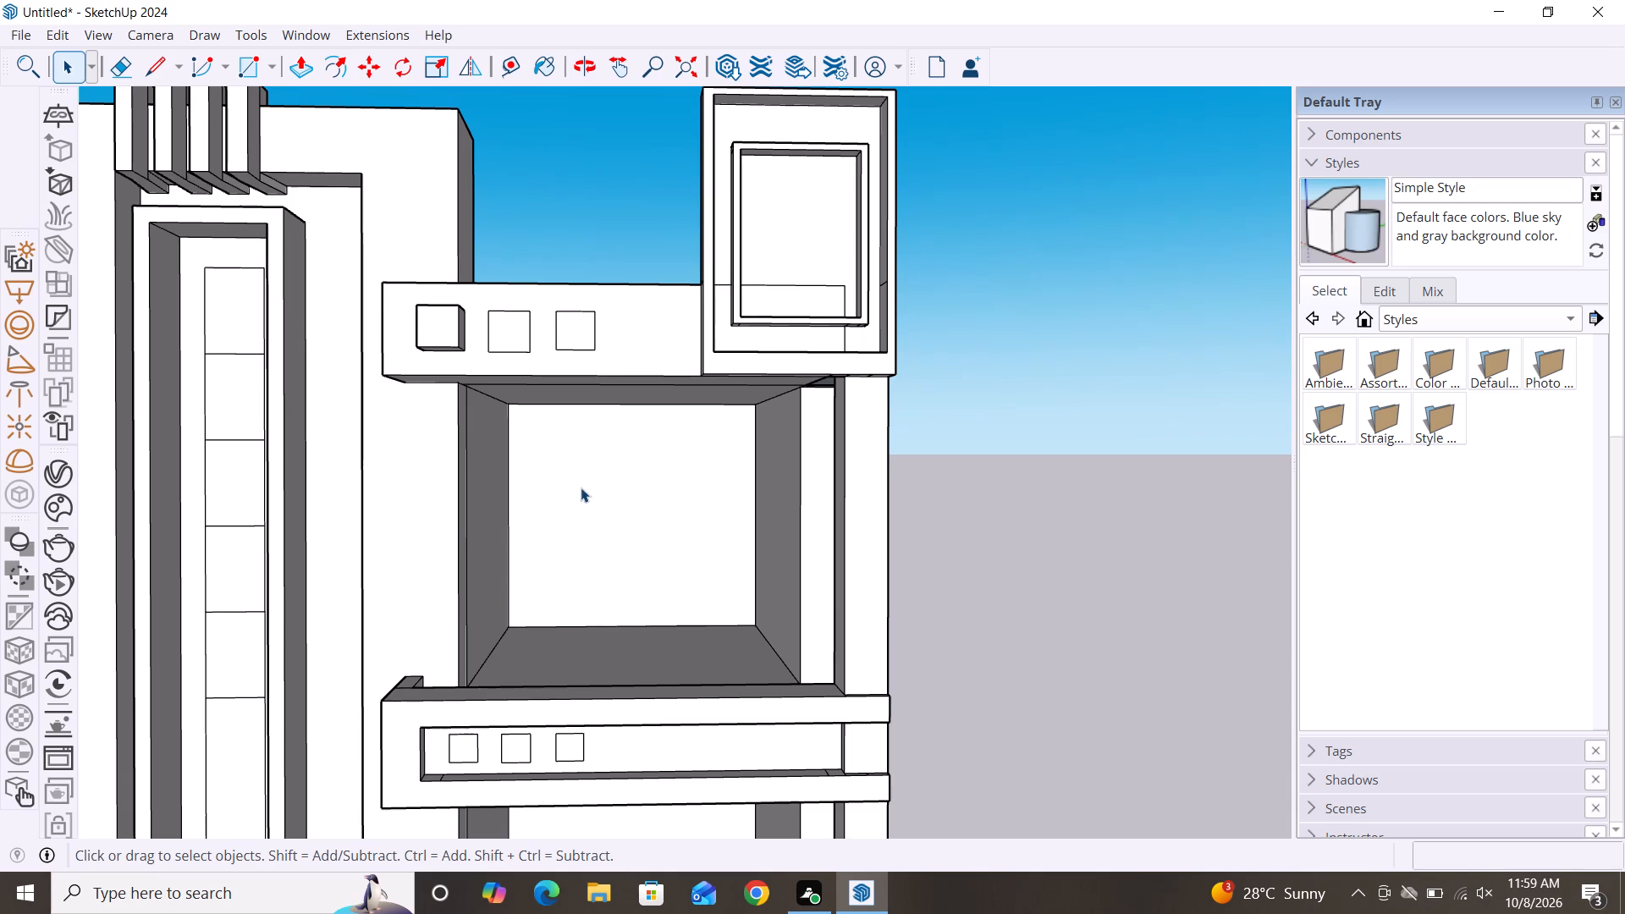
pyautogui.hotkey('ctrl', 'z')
# Pull the top band's square nearest the tower outward by about 7 5/16".
pyautogui.press('p')
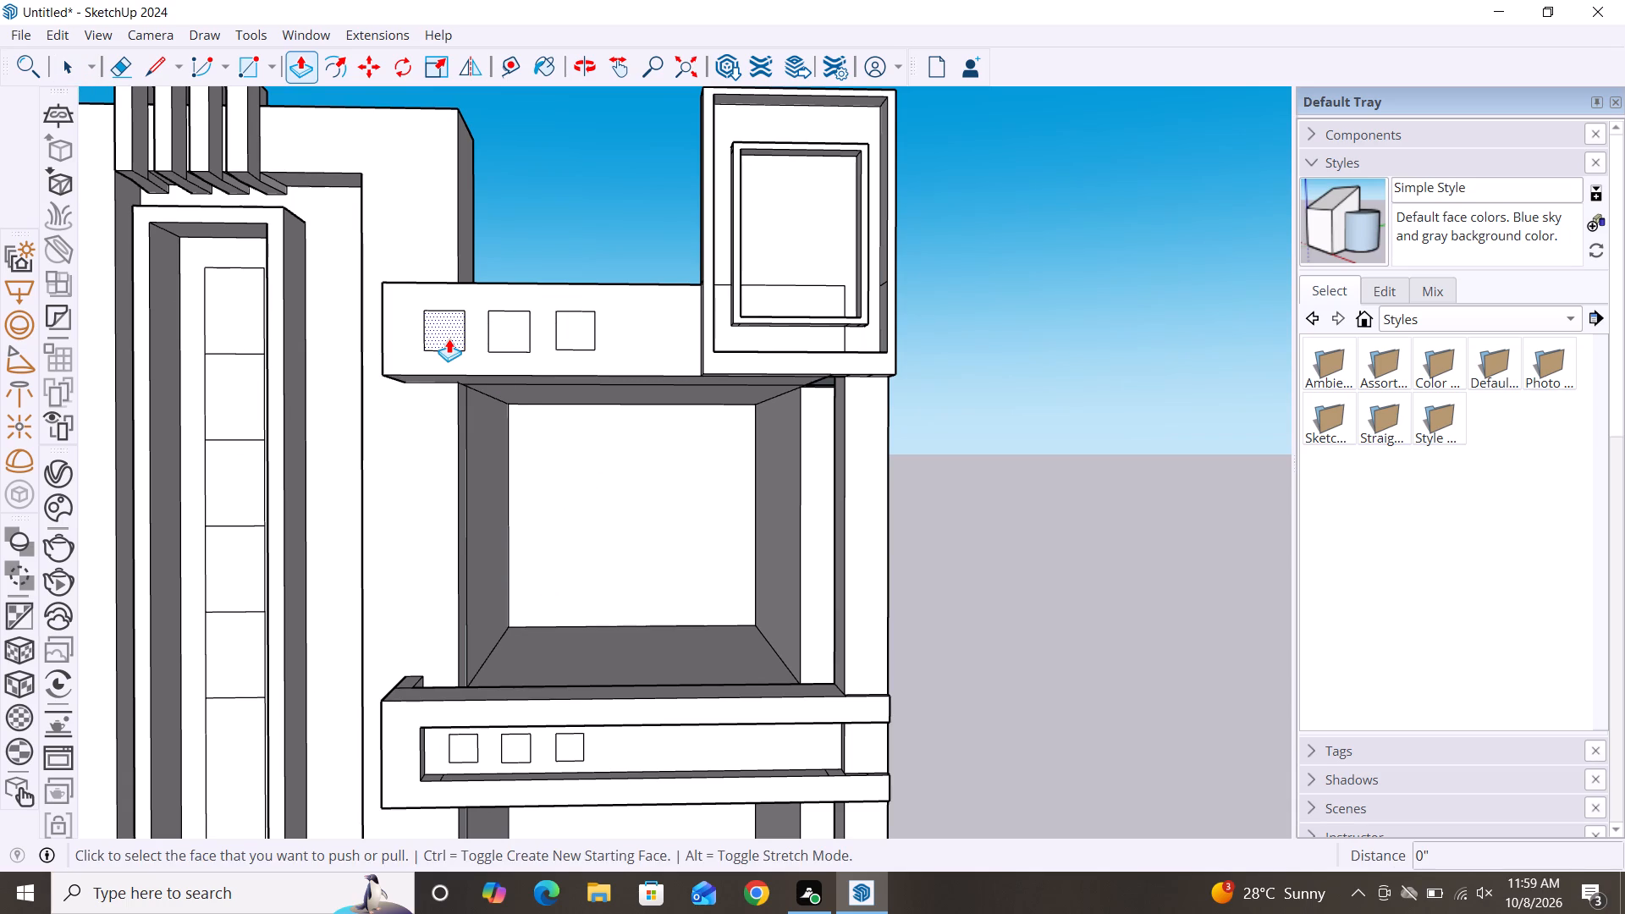
pyautogui.click(449, 339)
pyautogui.click(442, 339)
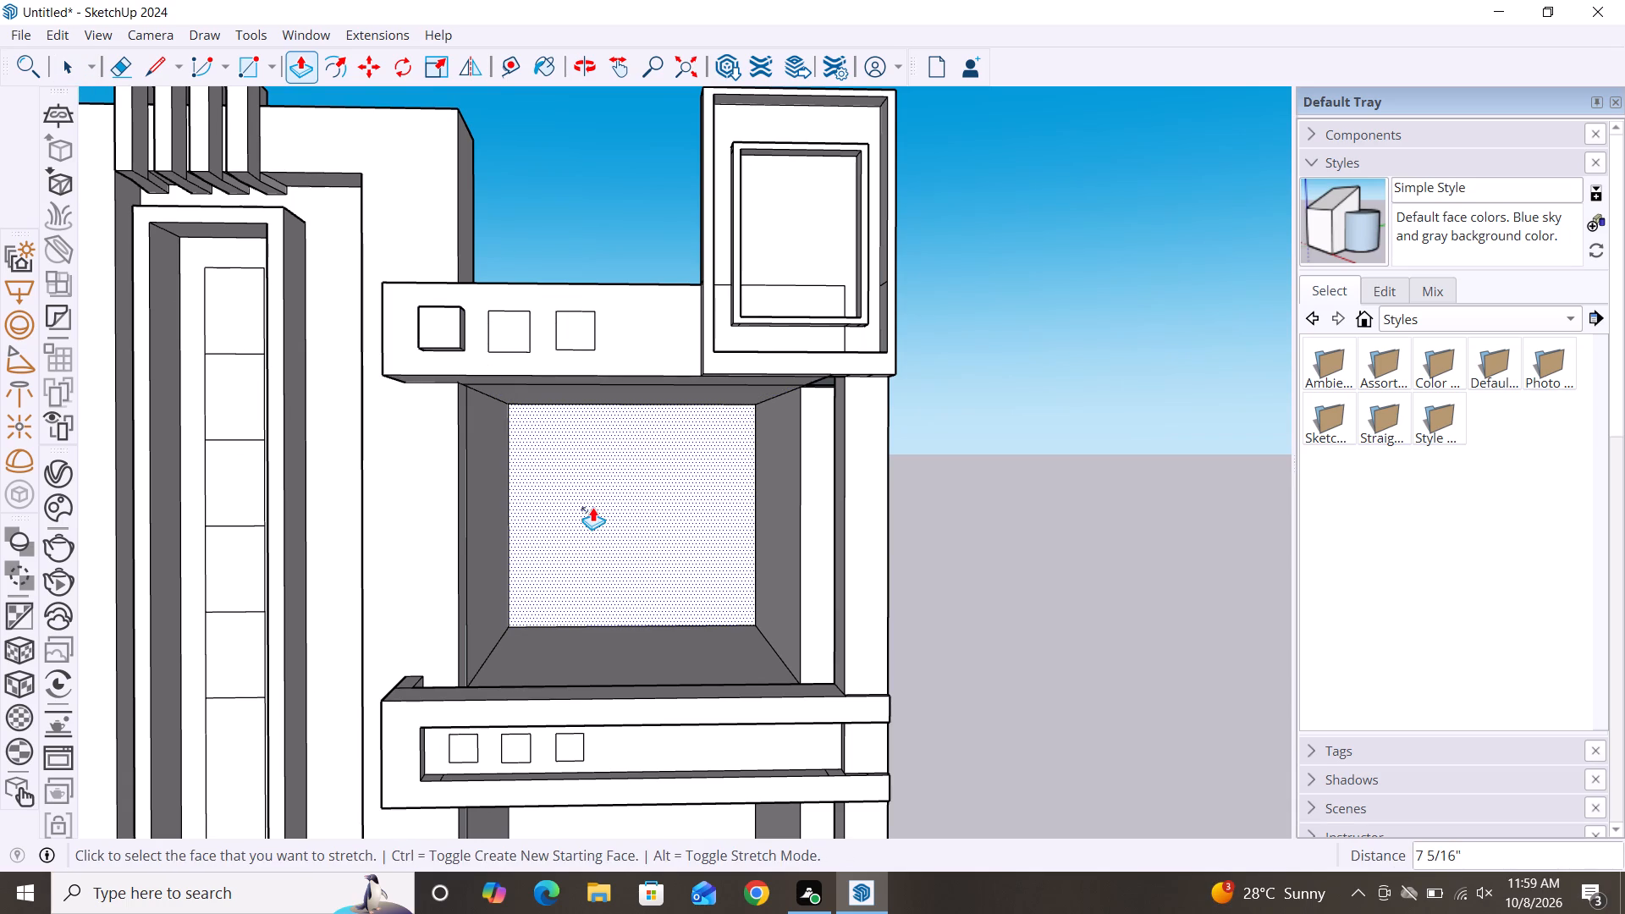
pyautogui.press('space')
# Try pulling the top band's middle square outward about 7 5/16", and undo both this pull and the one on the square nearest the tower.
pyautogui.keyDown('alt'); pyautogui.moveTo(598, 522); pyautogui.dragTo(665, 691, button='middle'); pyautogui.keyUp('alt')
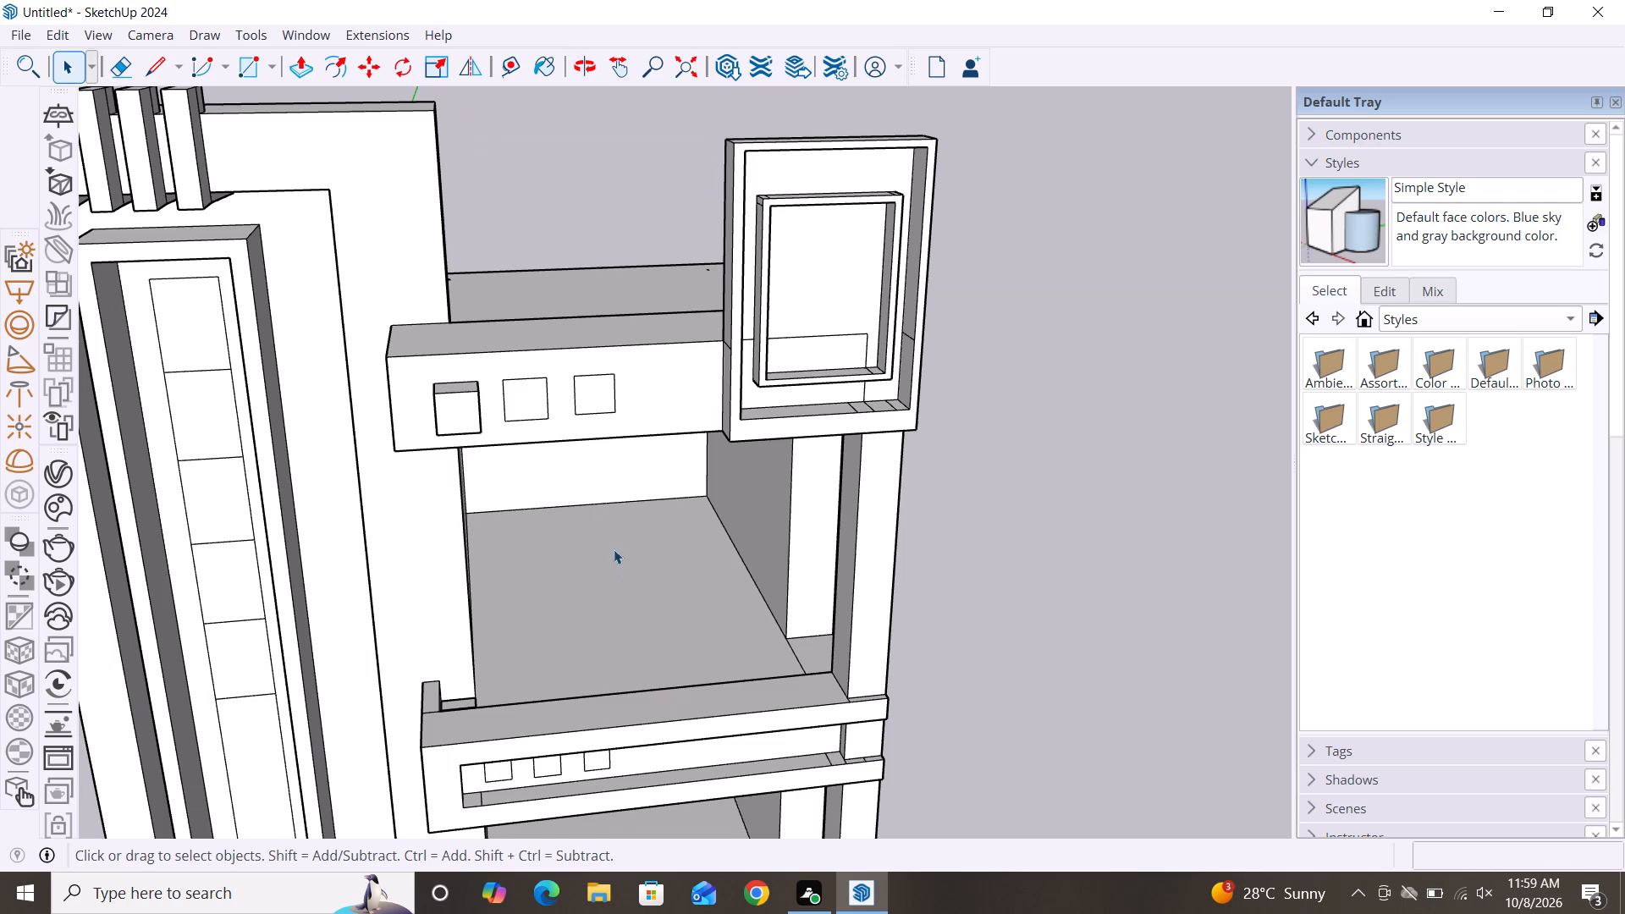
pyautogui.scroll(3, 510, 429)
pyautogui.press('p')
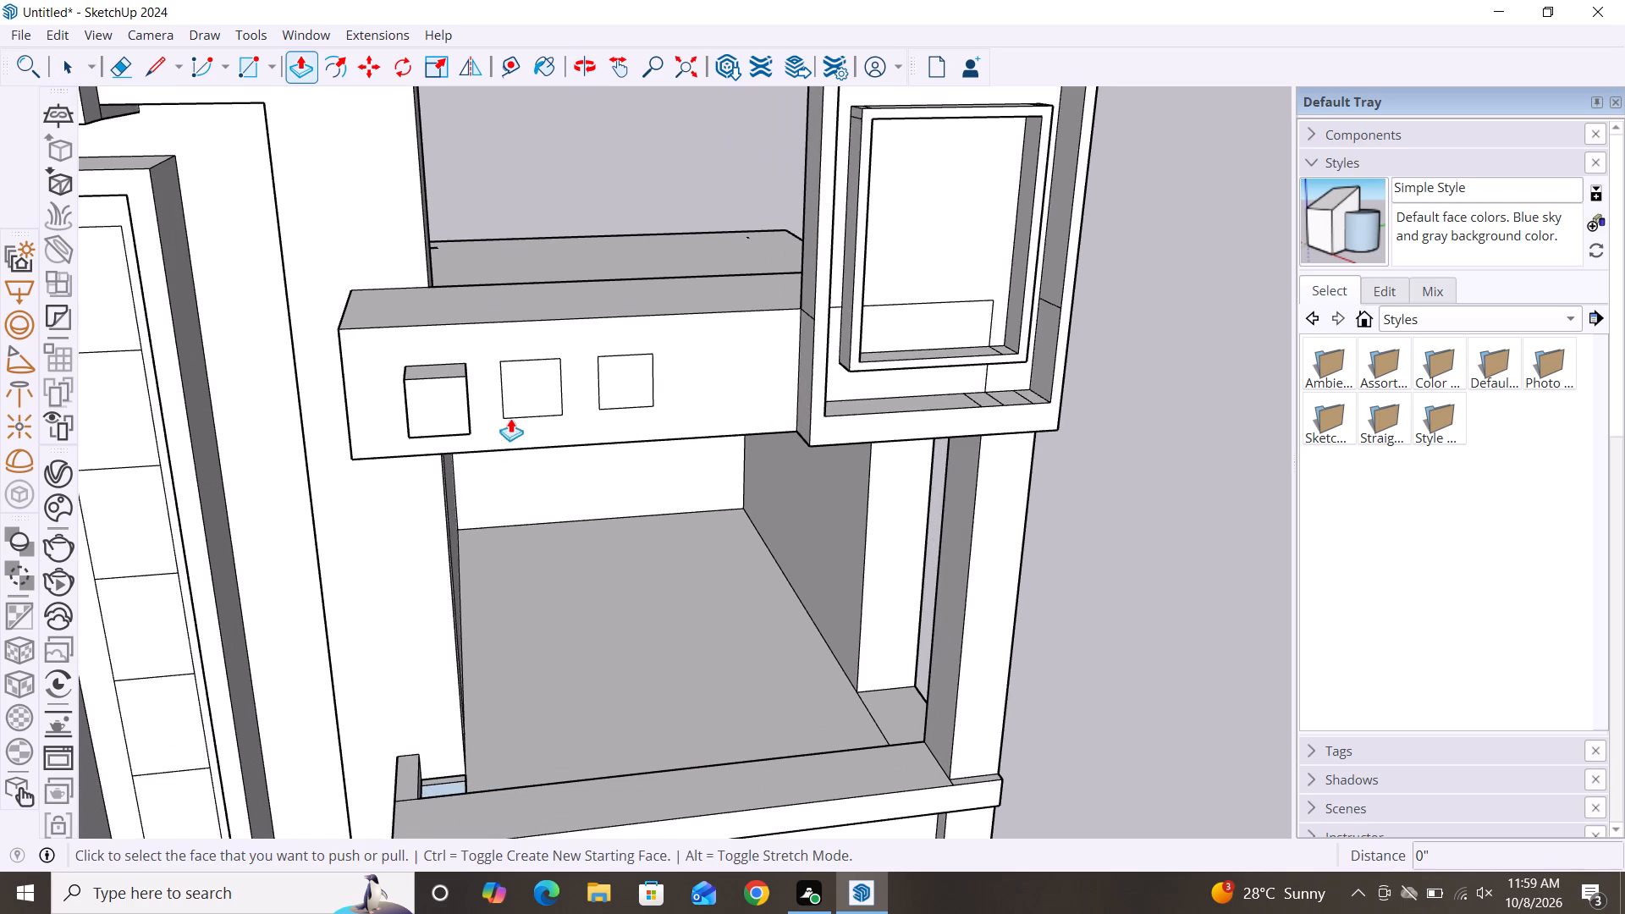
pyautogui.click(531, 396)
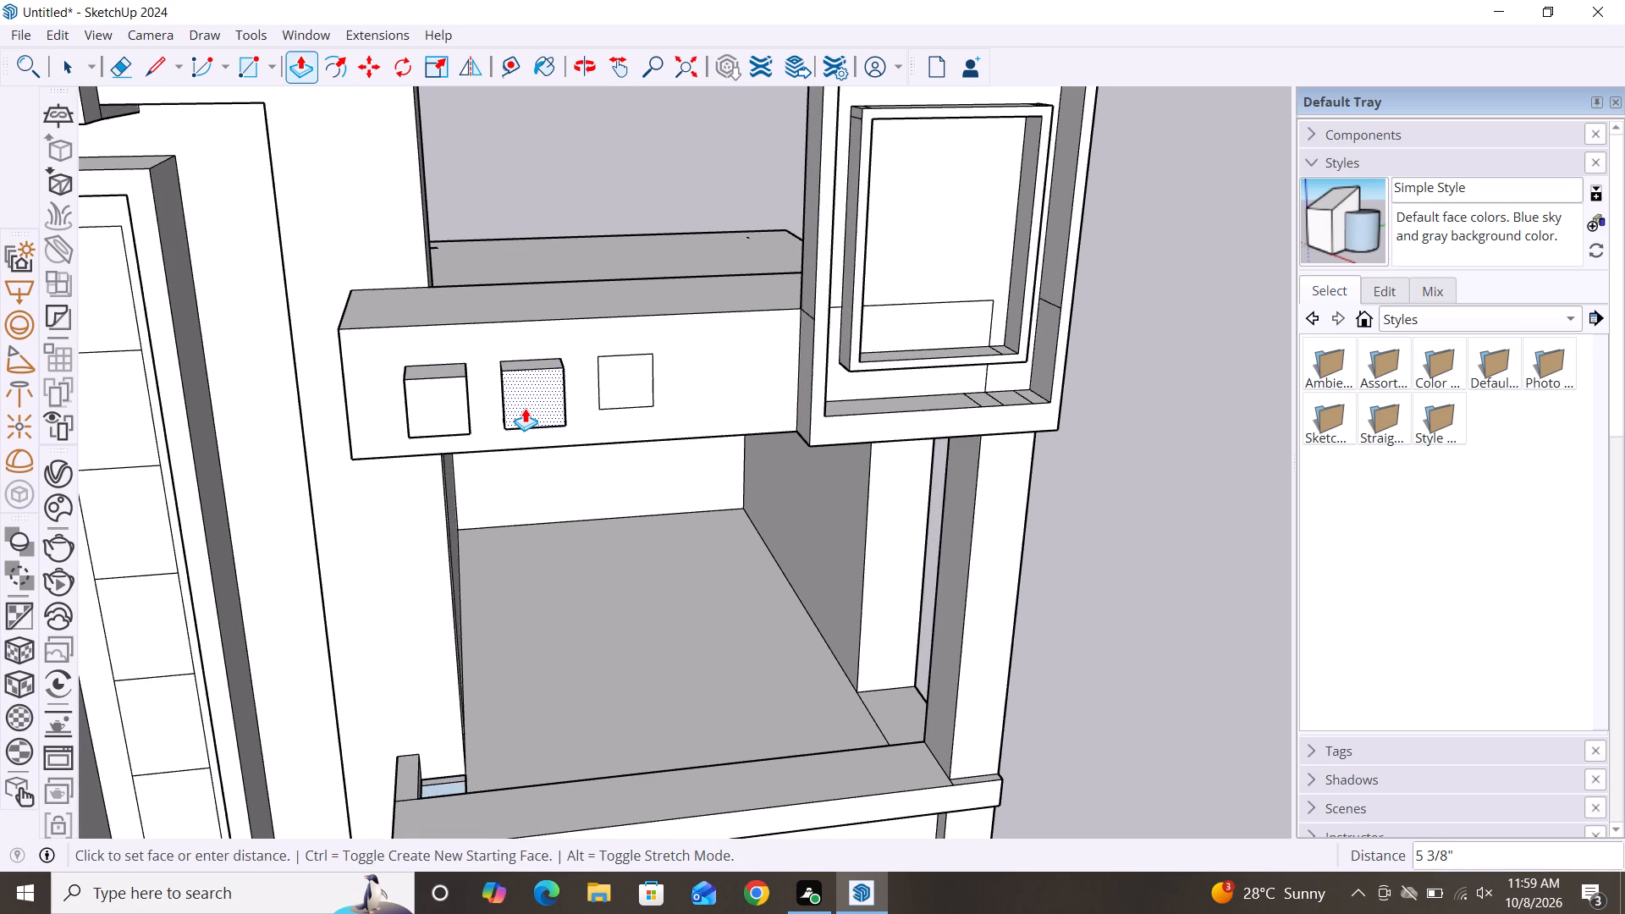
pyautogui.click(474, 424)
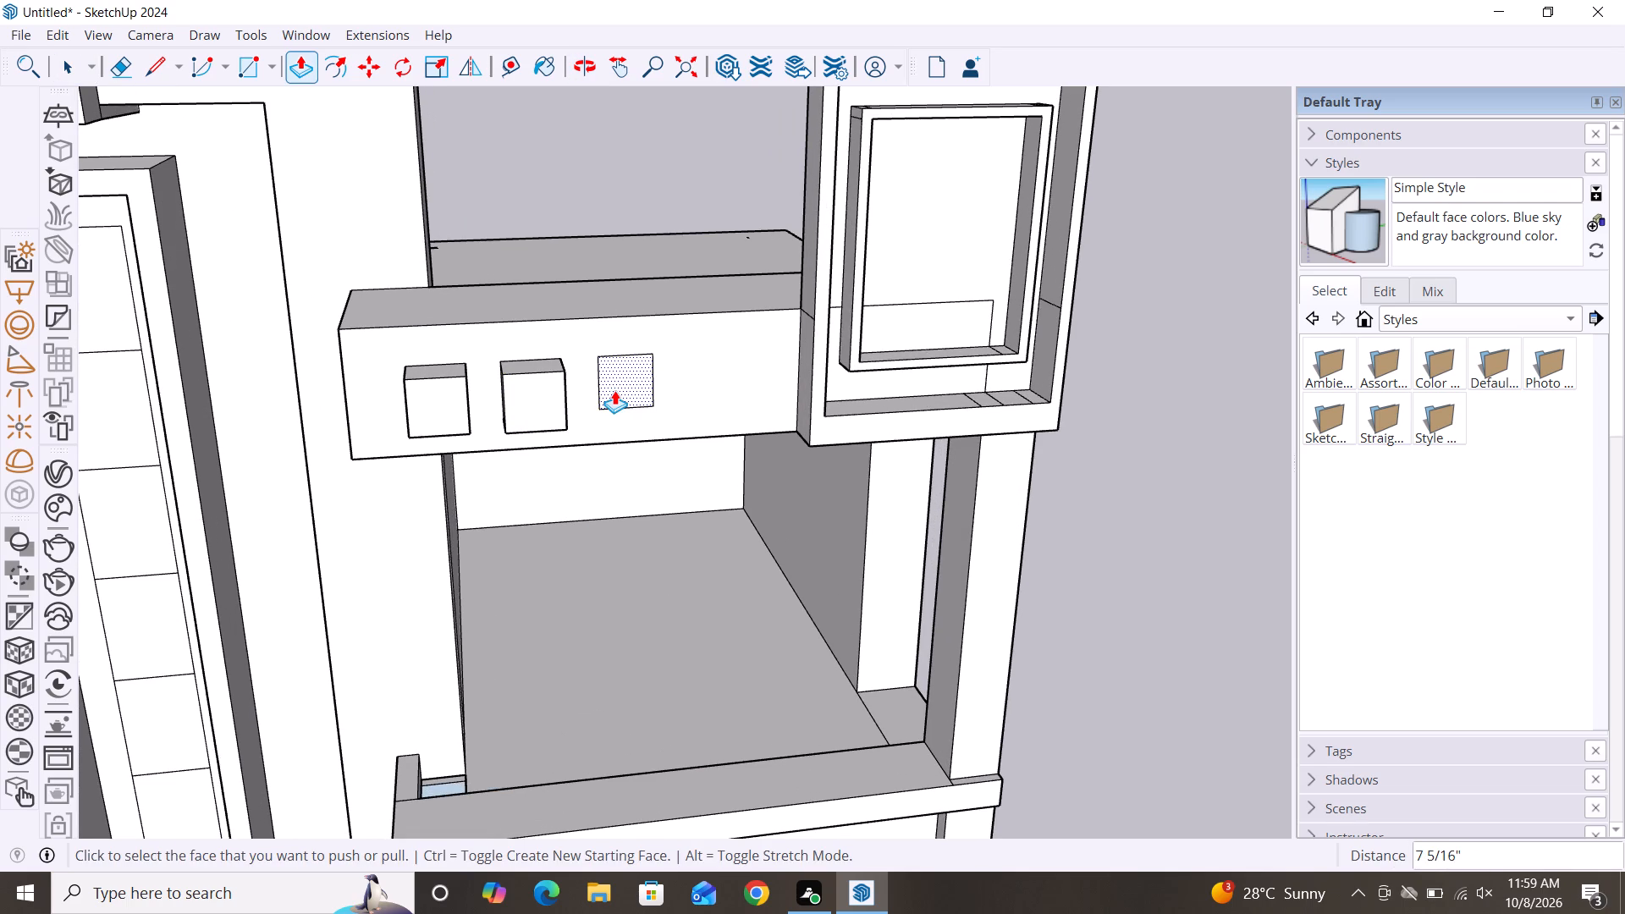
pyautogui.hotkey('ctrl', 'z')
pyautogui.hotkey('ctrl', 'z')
# Pull each of the top band's three squares outward by about 4", starting with the one nearest the tower.
pyautogui.click(455, 403)
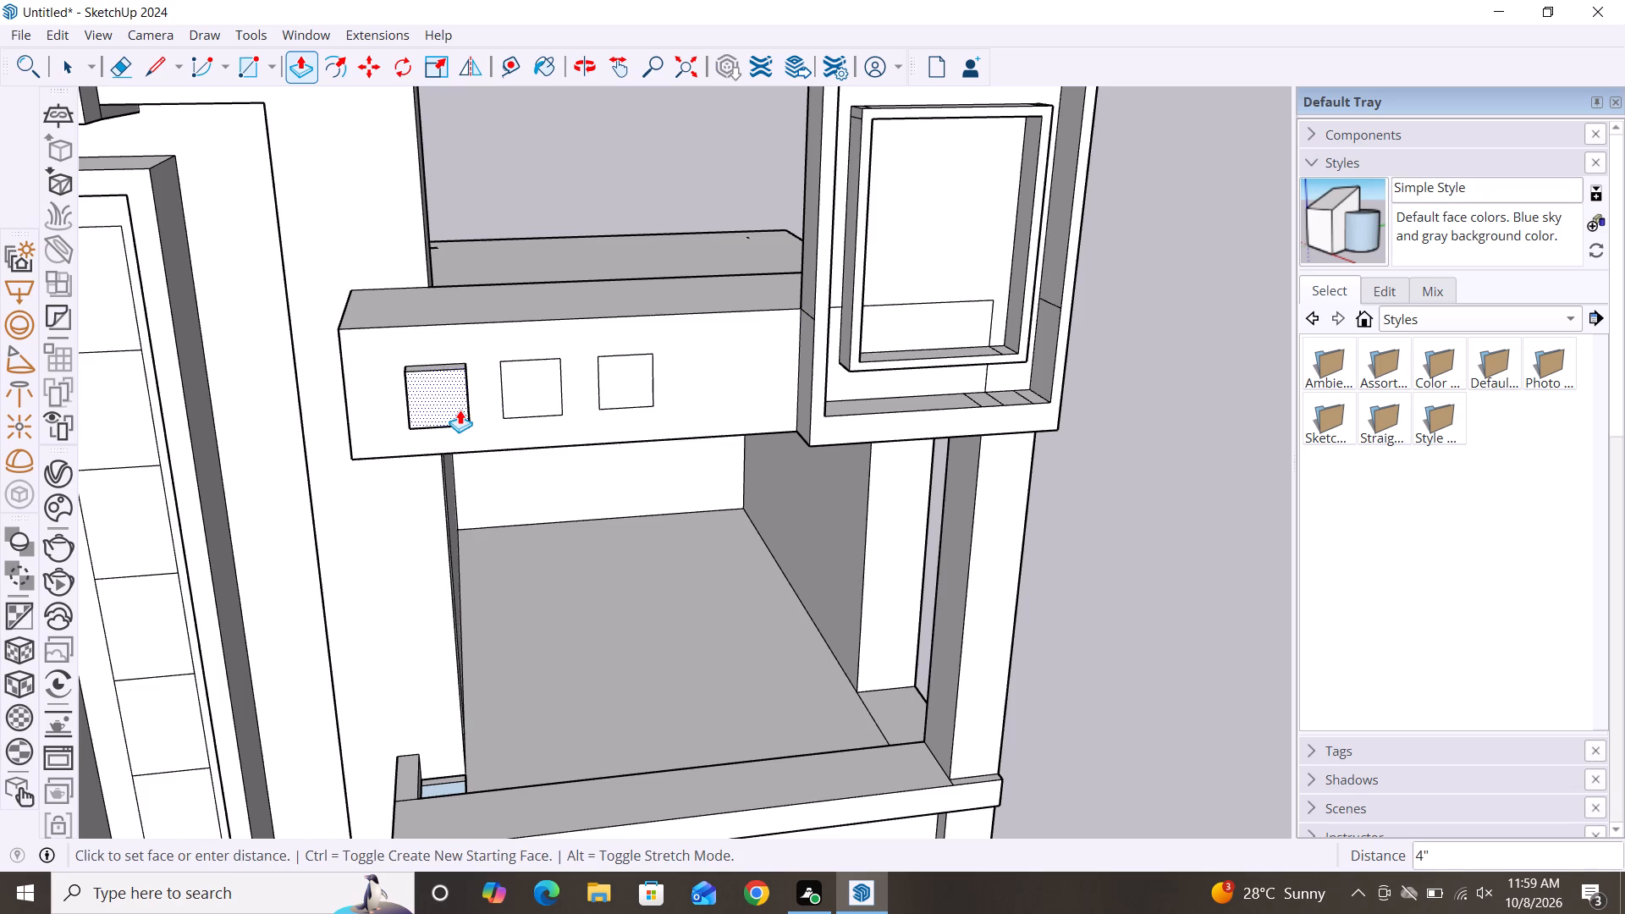
pyautogui.click(460, 410)
pyautogui.click(519, 397)
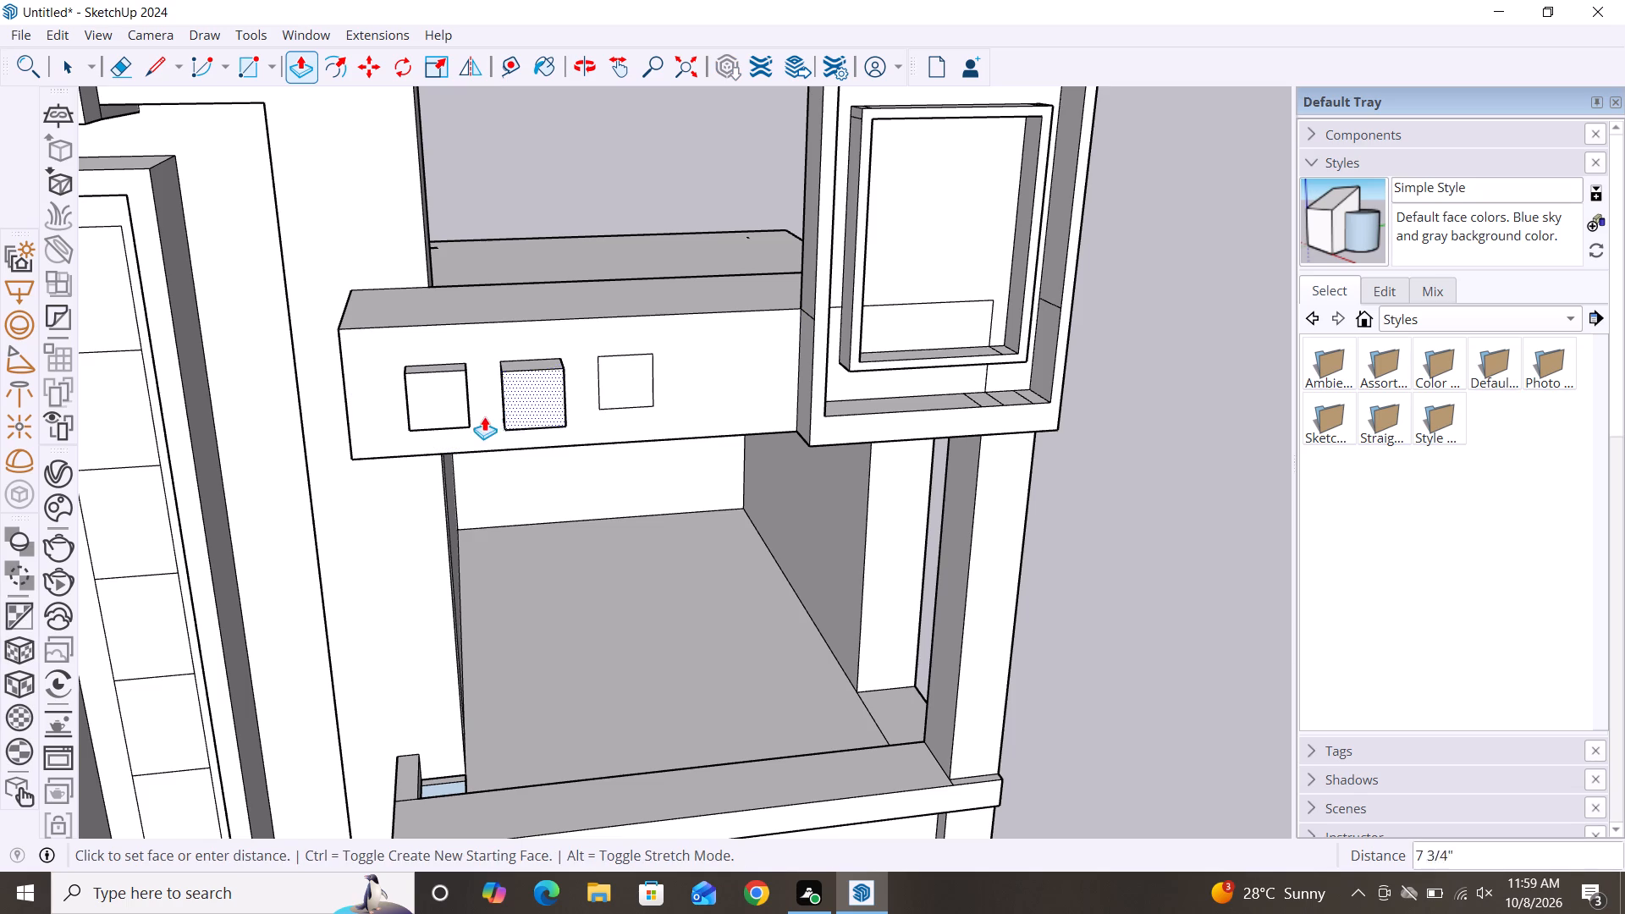
pyautogui.click(473, 416)
pyautogui.click(618, 388)
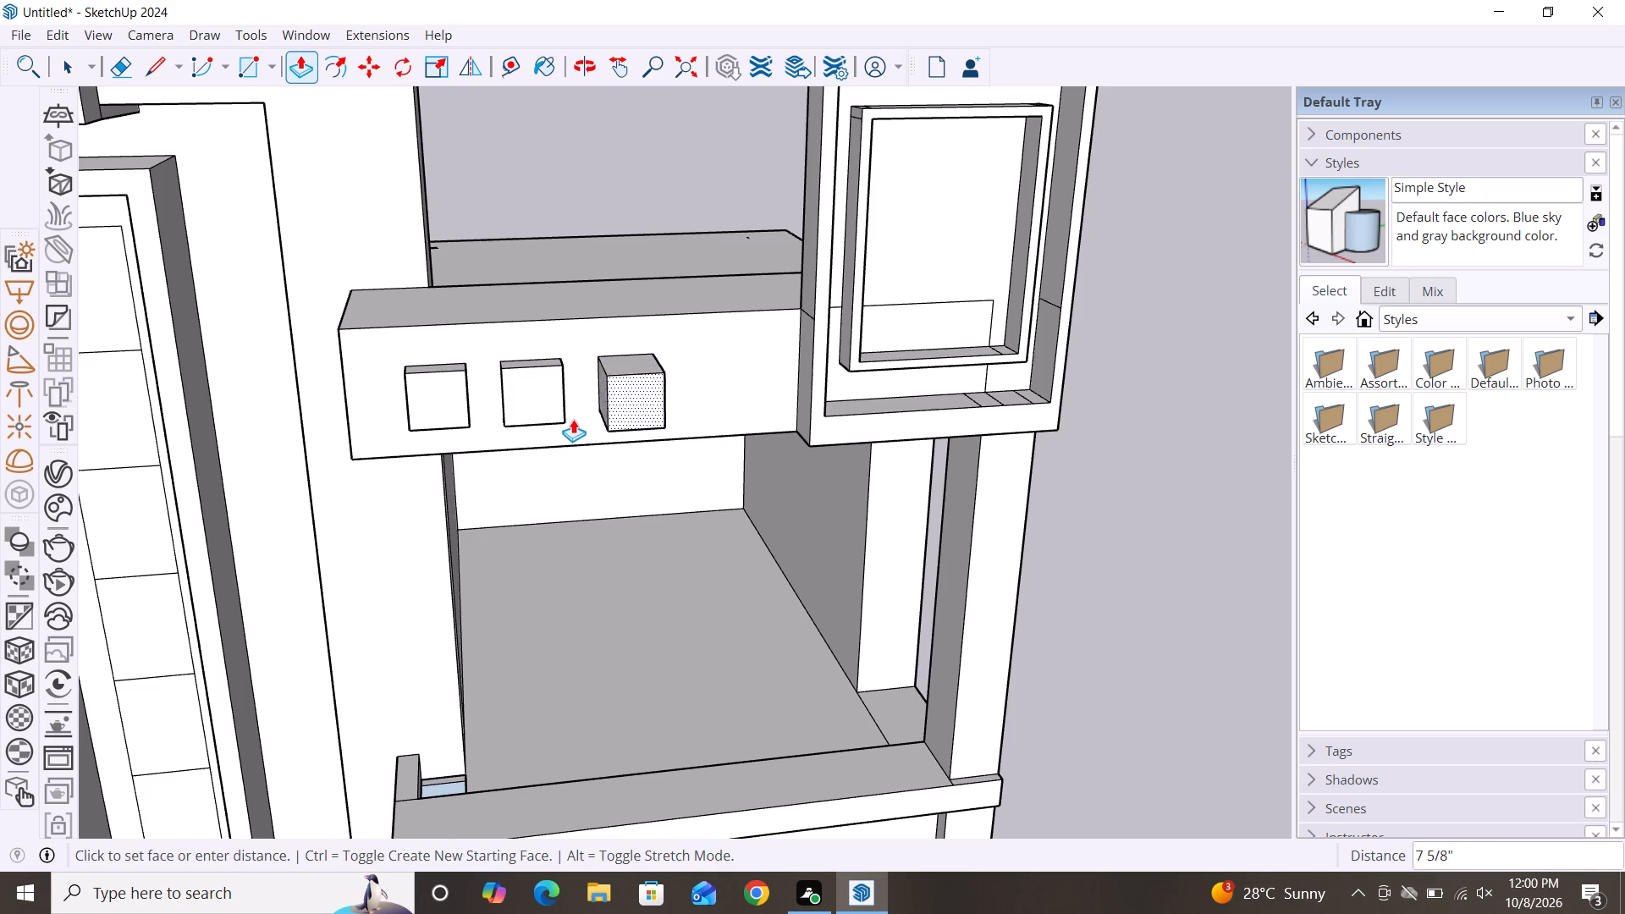
pyautogui.click(566, 419)
pyautogui.press('space')
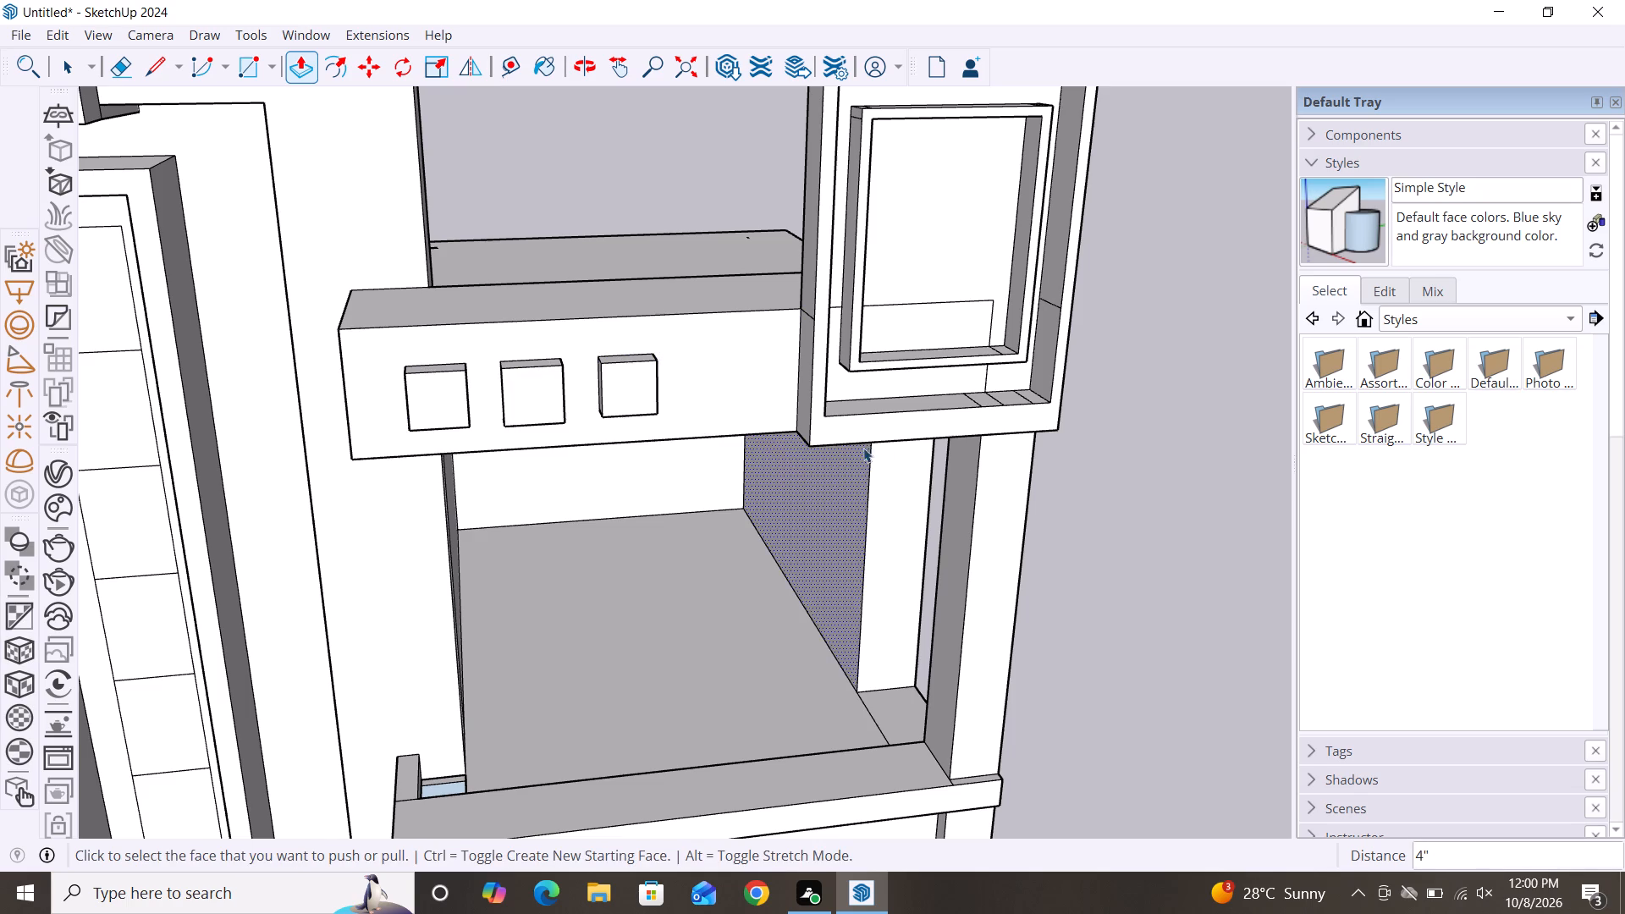
# Pull the two squares nearest the tower in the middle band's inset panel outward by about 3 1/8".
pyautogui.scroll(-6, 1064, 344)
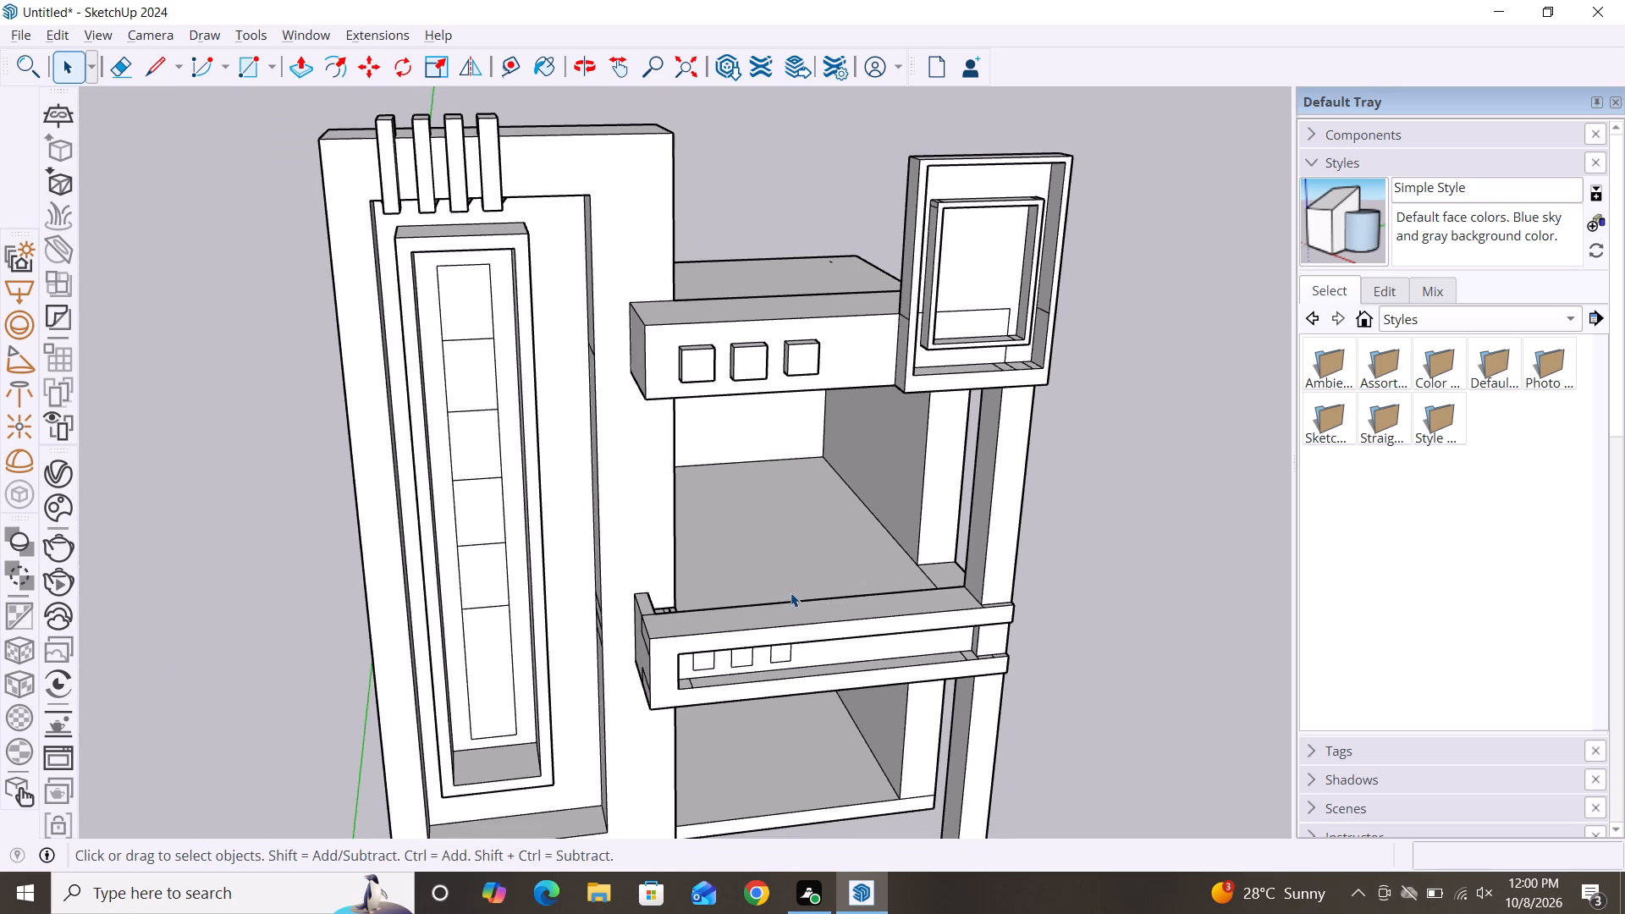
pyautogui.keyDown('alt'); pyautogui.moveTo(790, 592); pyautogui.dragTo(774, 405, button='middle'); pyautogui.keyUp('alt')
pyautogui.scroll(-3, 757, 361)
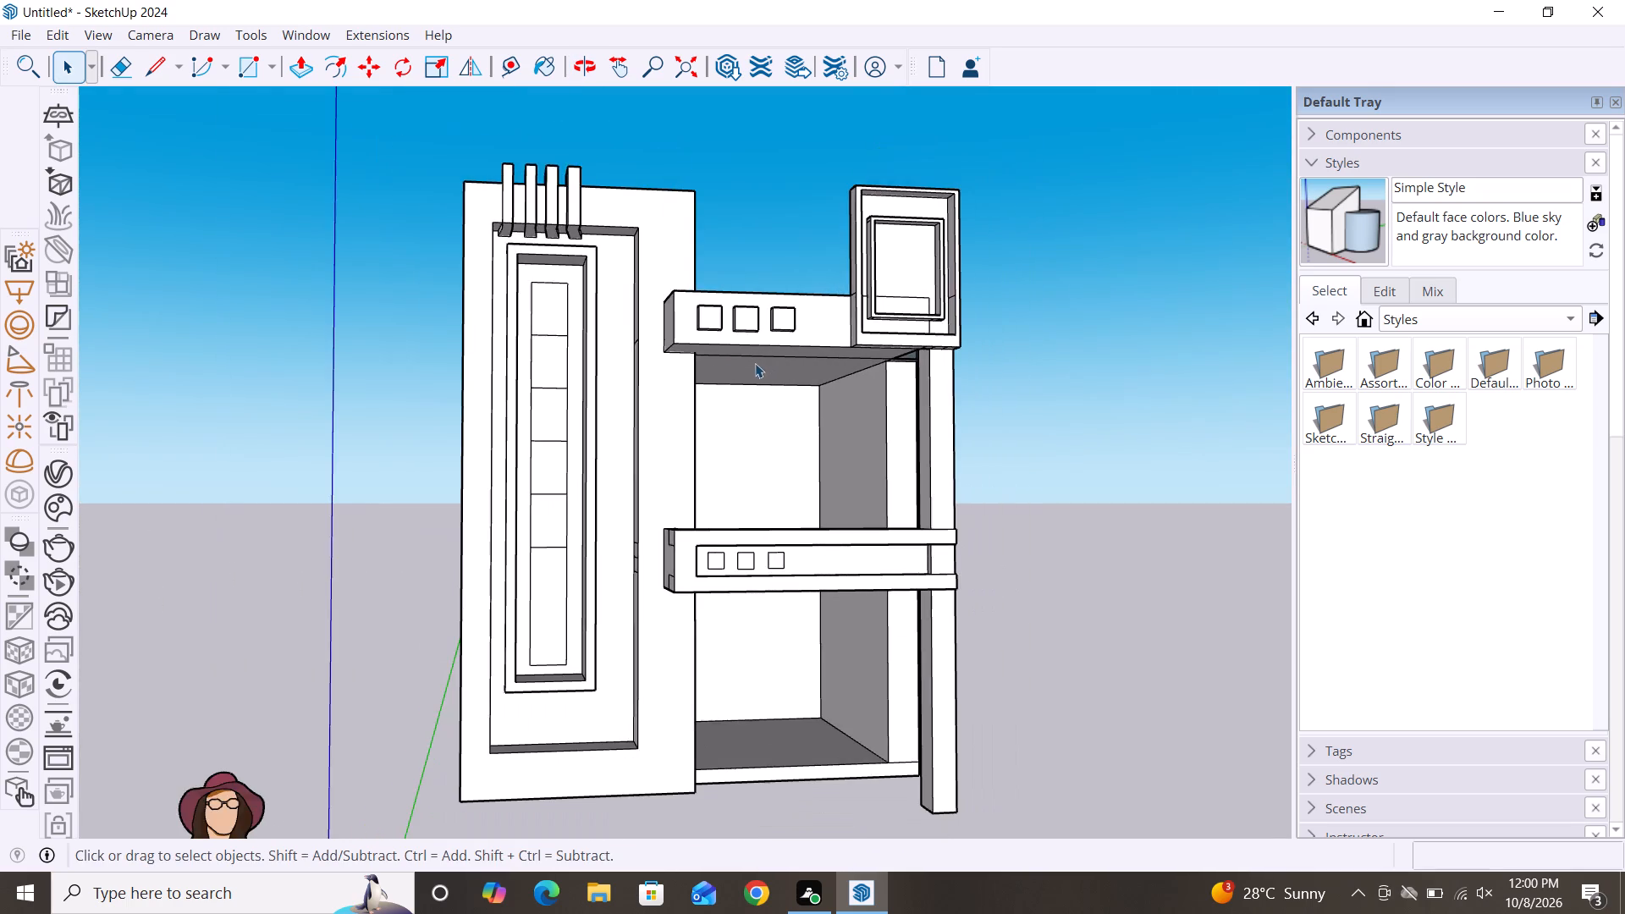
pyautogui.scroll(-2, 756, 373)
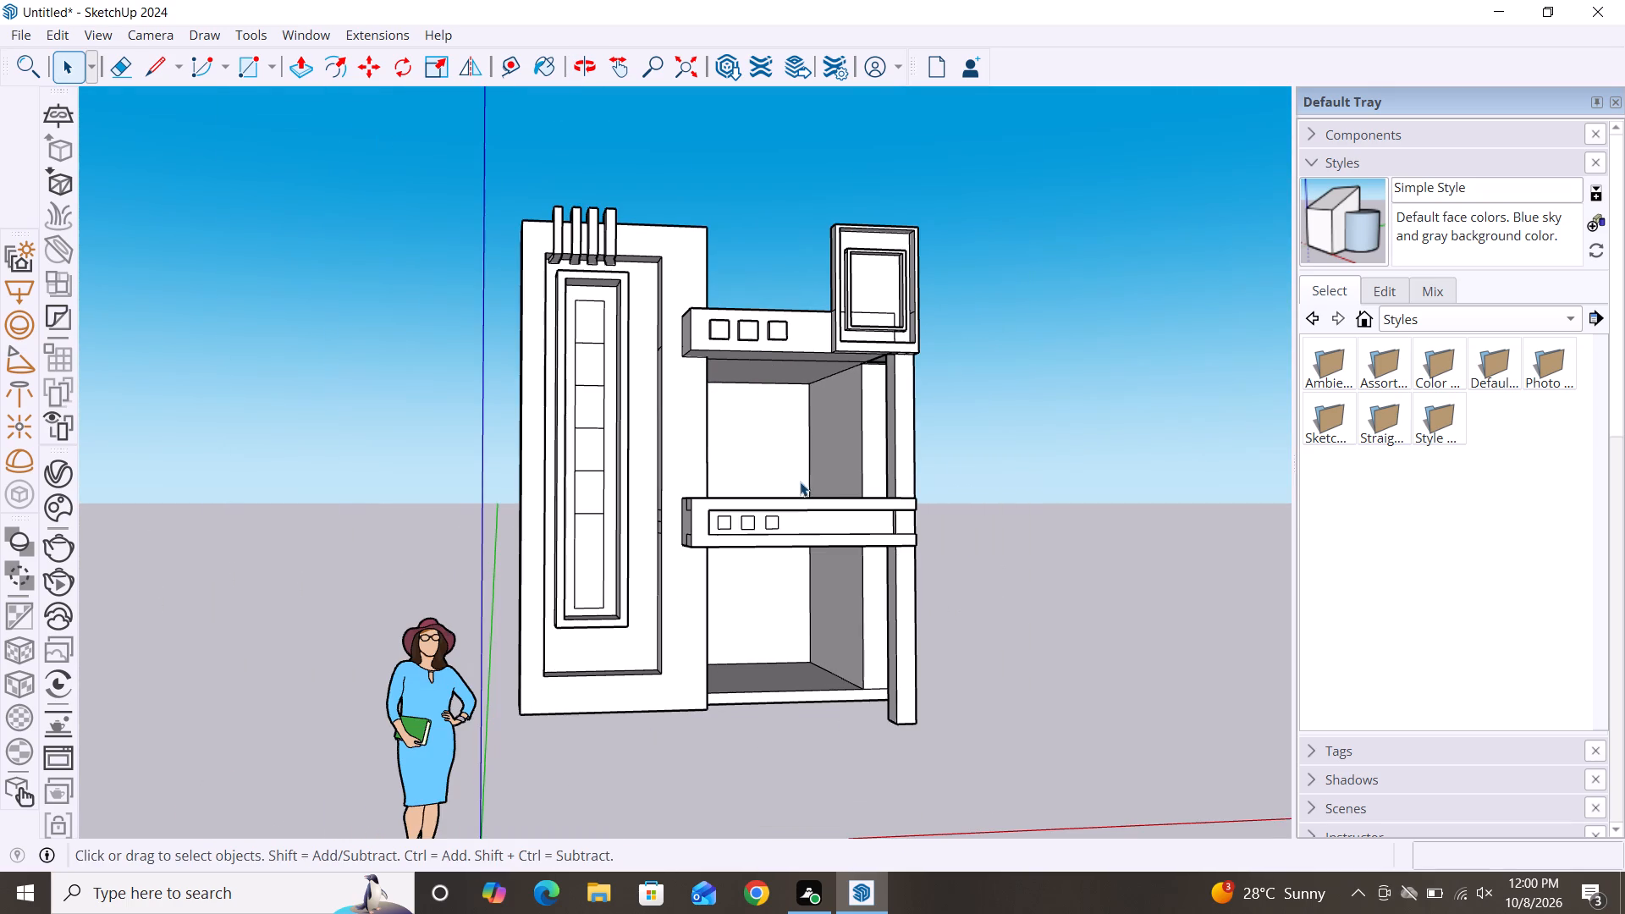
pyautogui.scroll(-1, 747, 374)
pyautogui.keyDown('alt'); pyautogui.moveTo(761, 511); pyautogui.dragTo(758, 522, button='middle'); pyautogui.keyUp('alt')
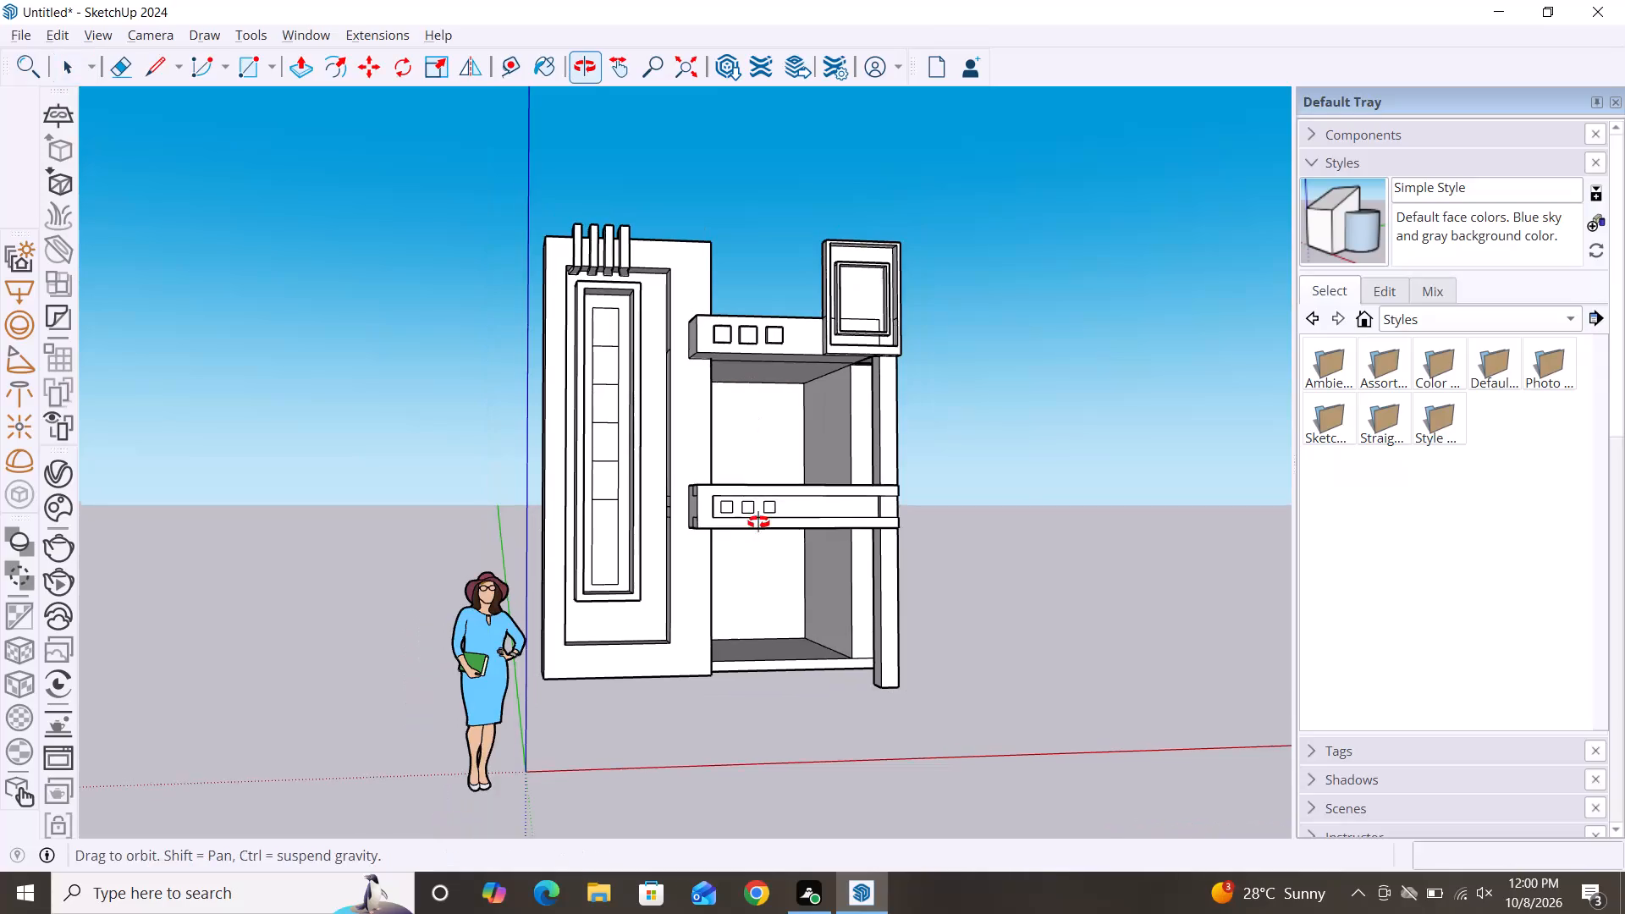
pyautogui.keyDown('alt'); pyautogui.moveTo(758, 522); pyautogui.dragTo(670, 611, button='middle'); pyautogui.keyUp('alt')
pyautogui.scroll(1, 735, 524)
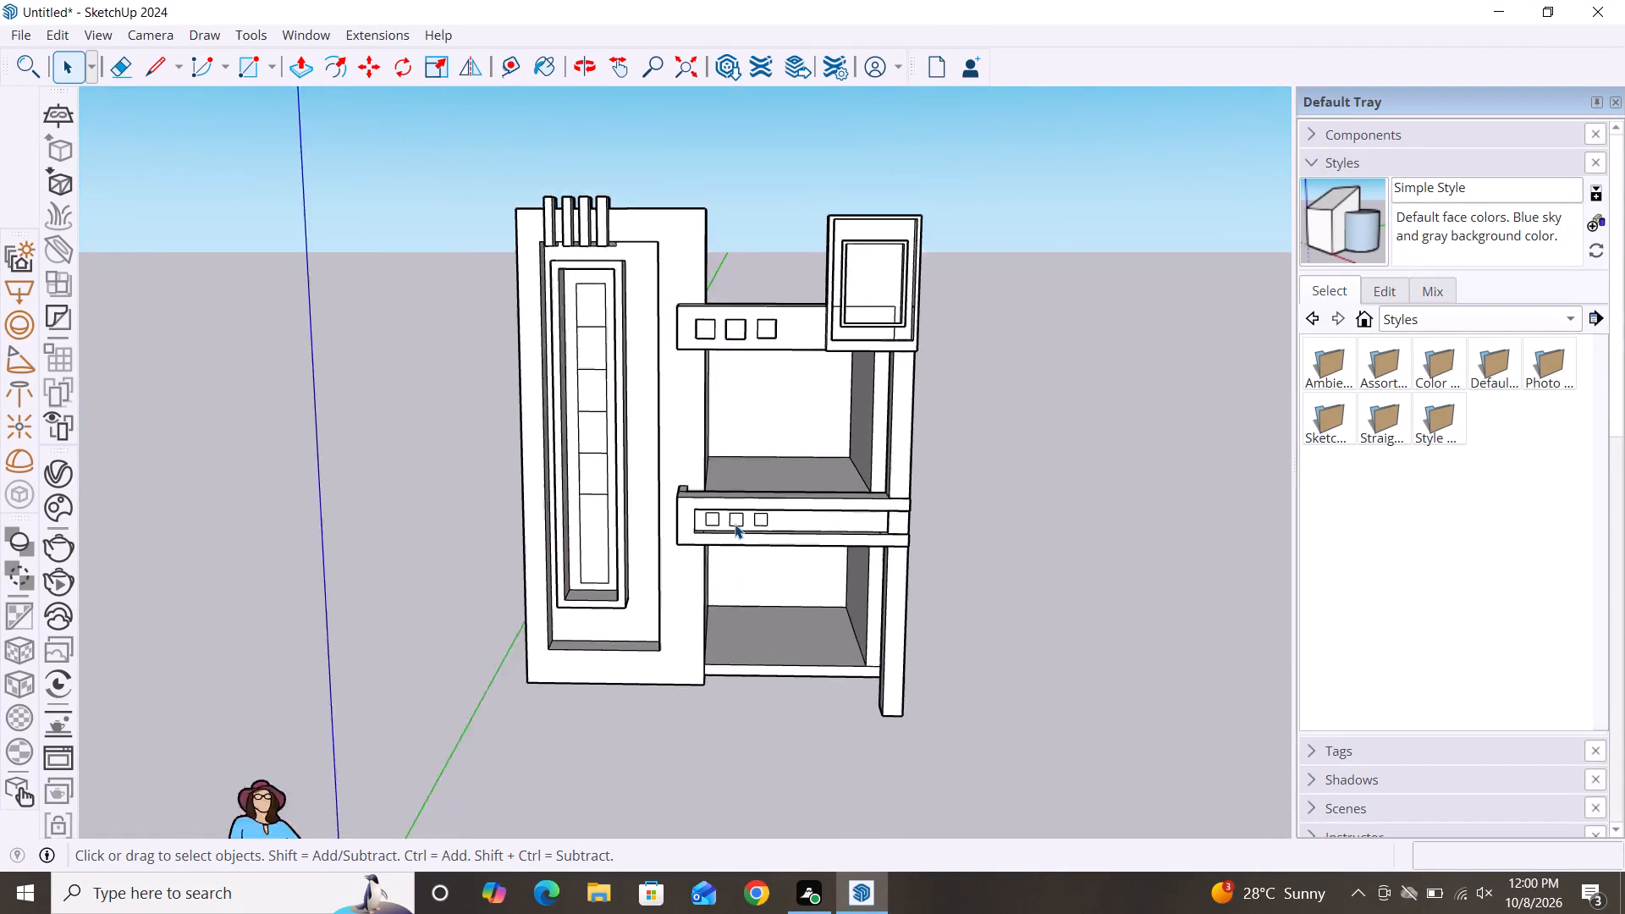
pyautogui.scroll(10, 735, 524)
pyautogui.press('p')
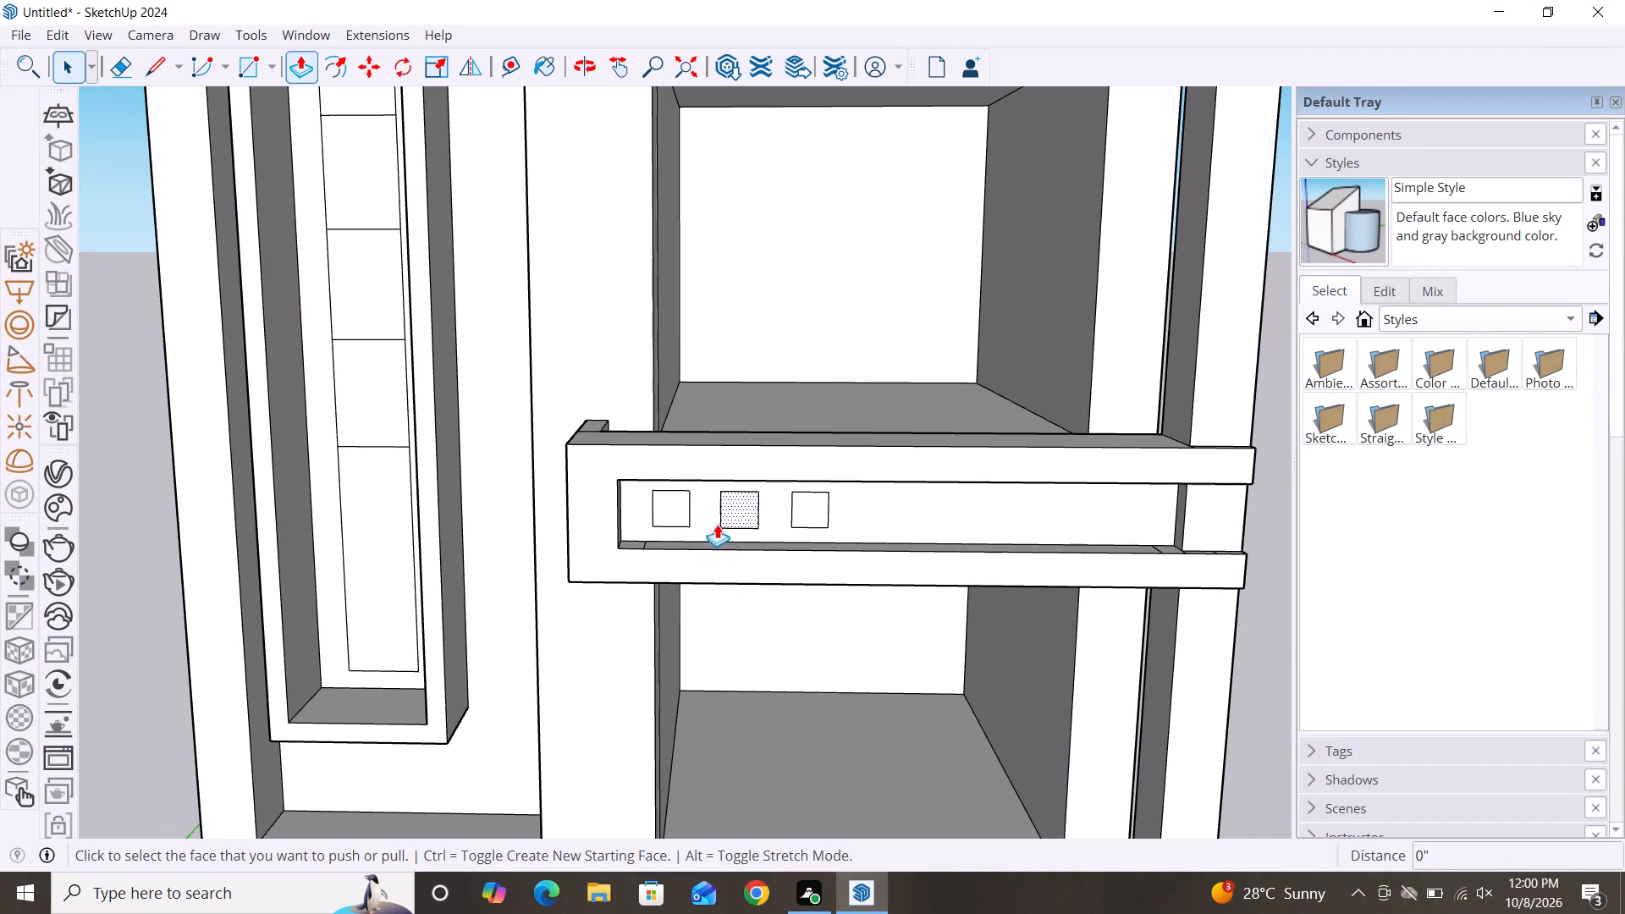
pyautogui.click(675, 515)
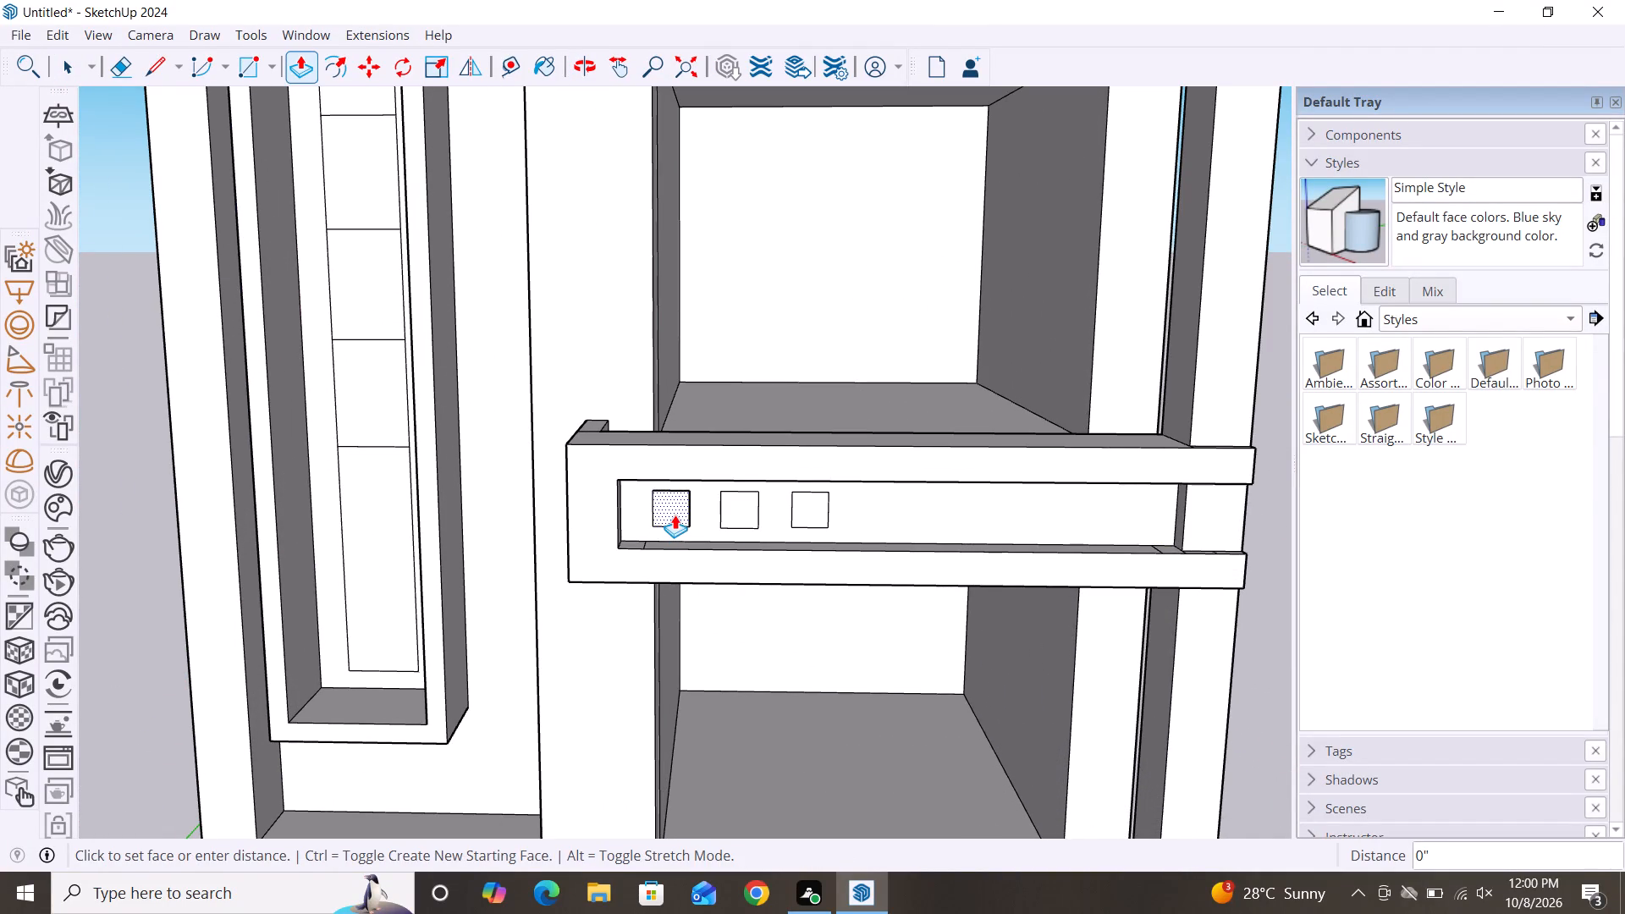
pyautogui.scroll(9, 675, 515)
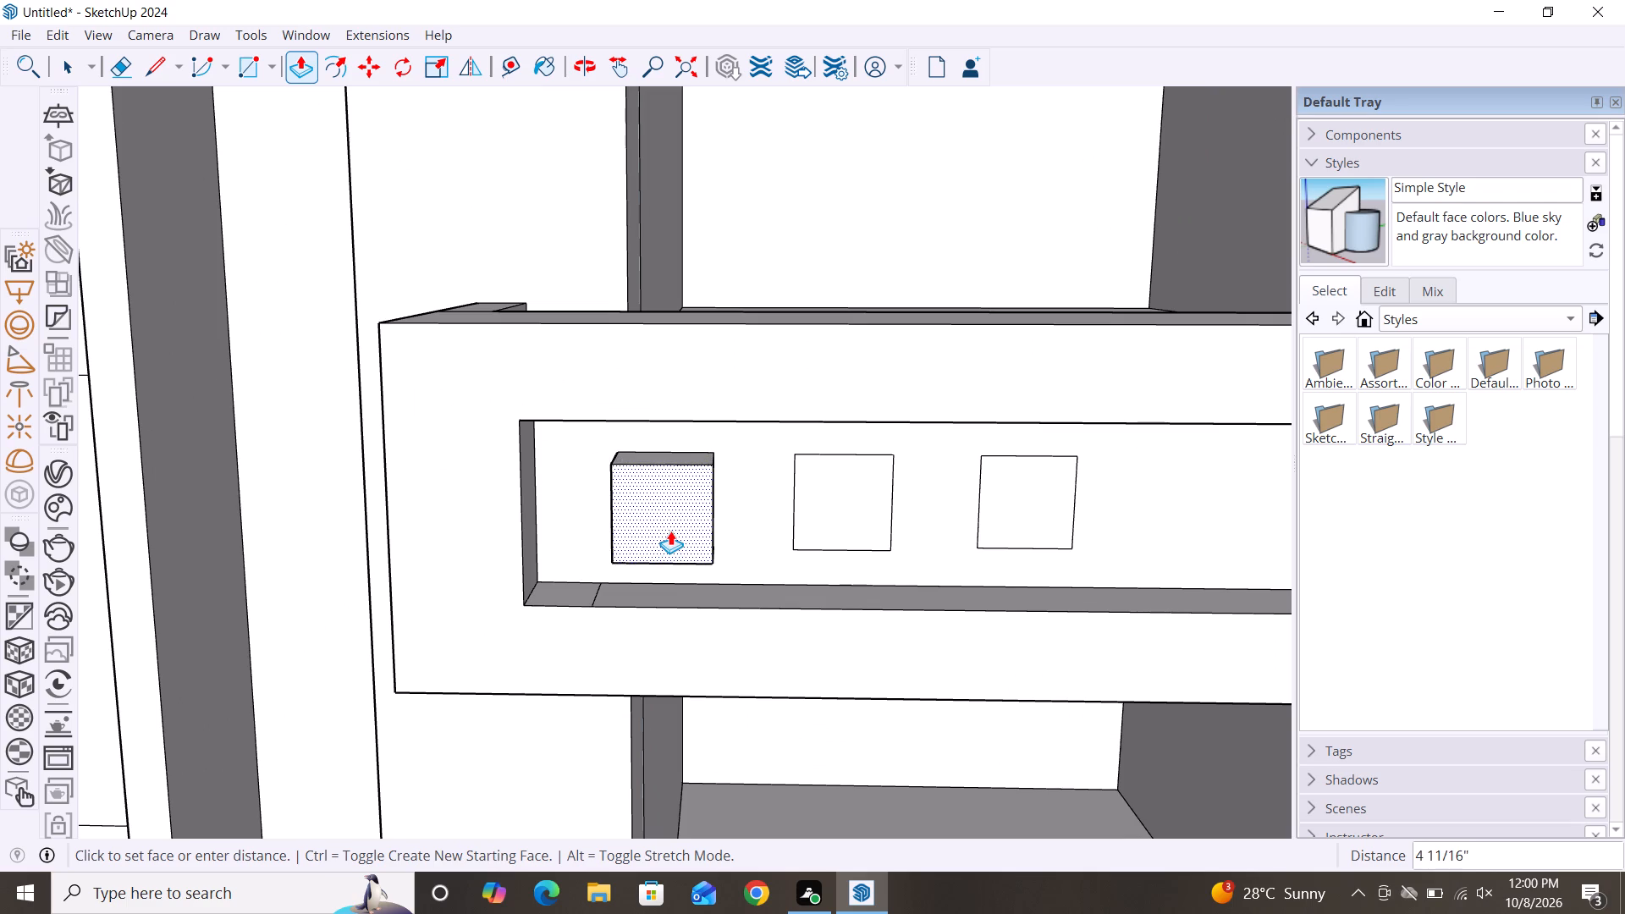
pyautogui.click(669, 526)
pyautogui.click(814, 525)
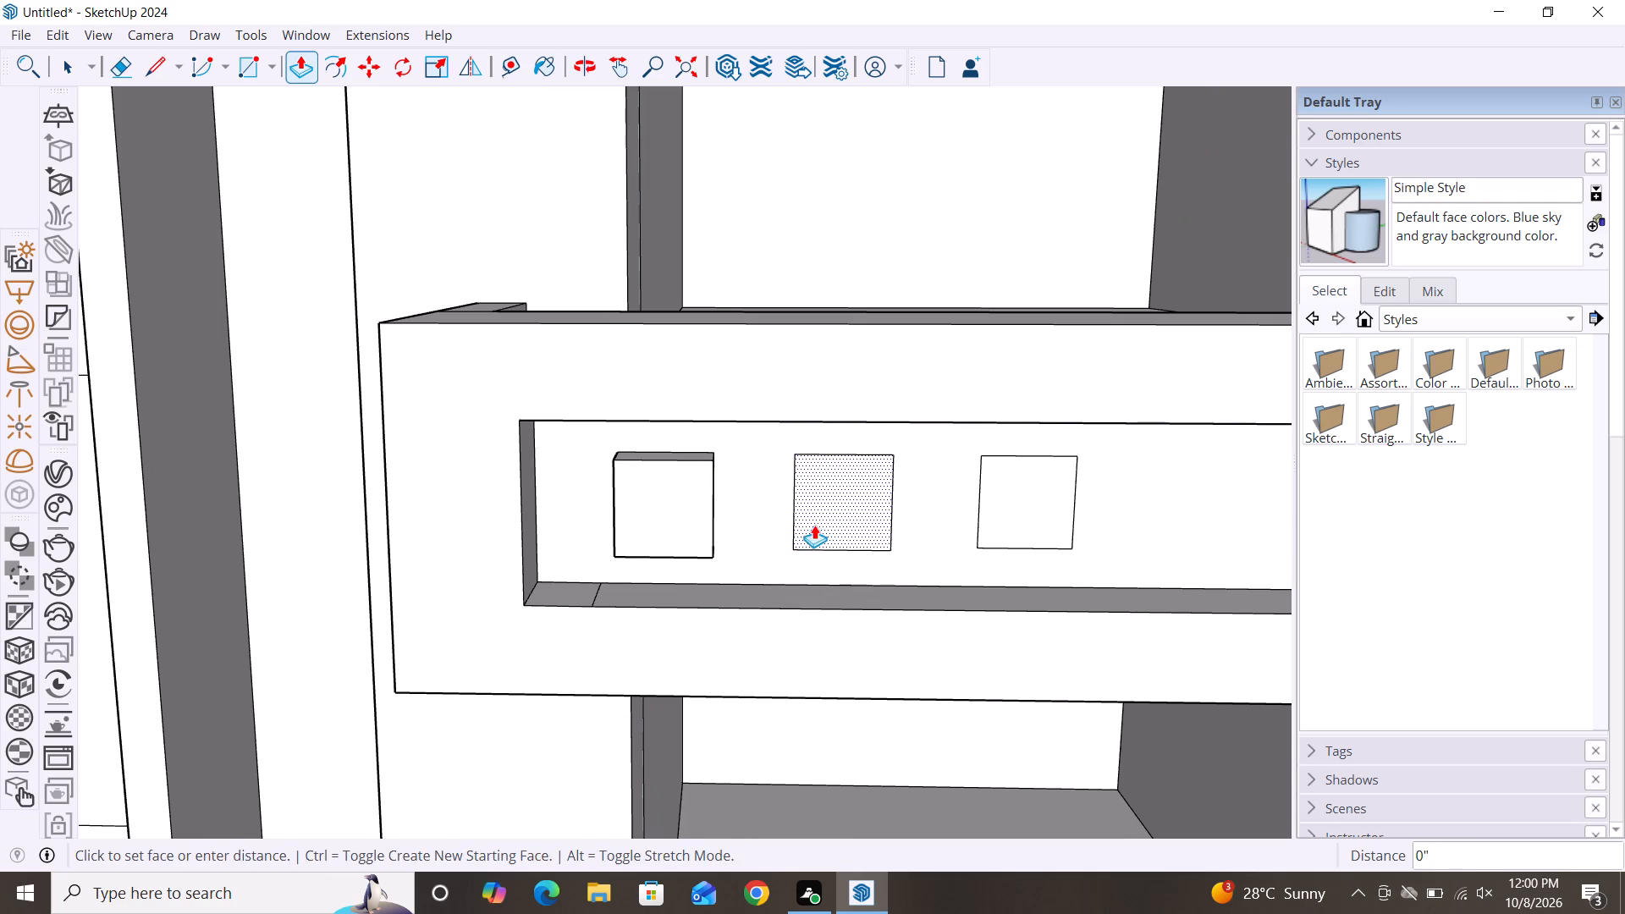
pyautogui.click(714, 545)
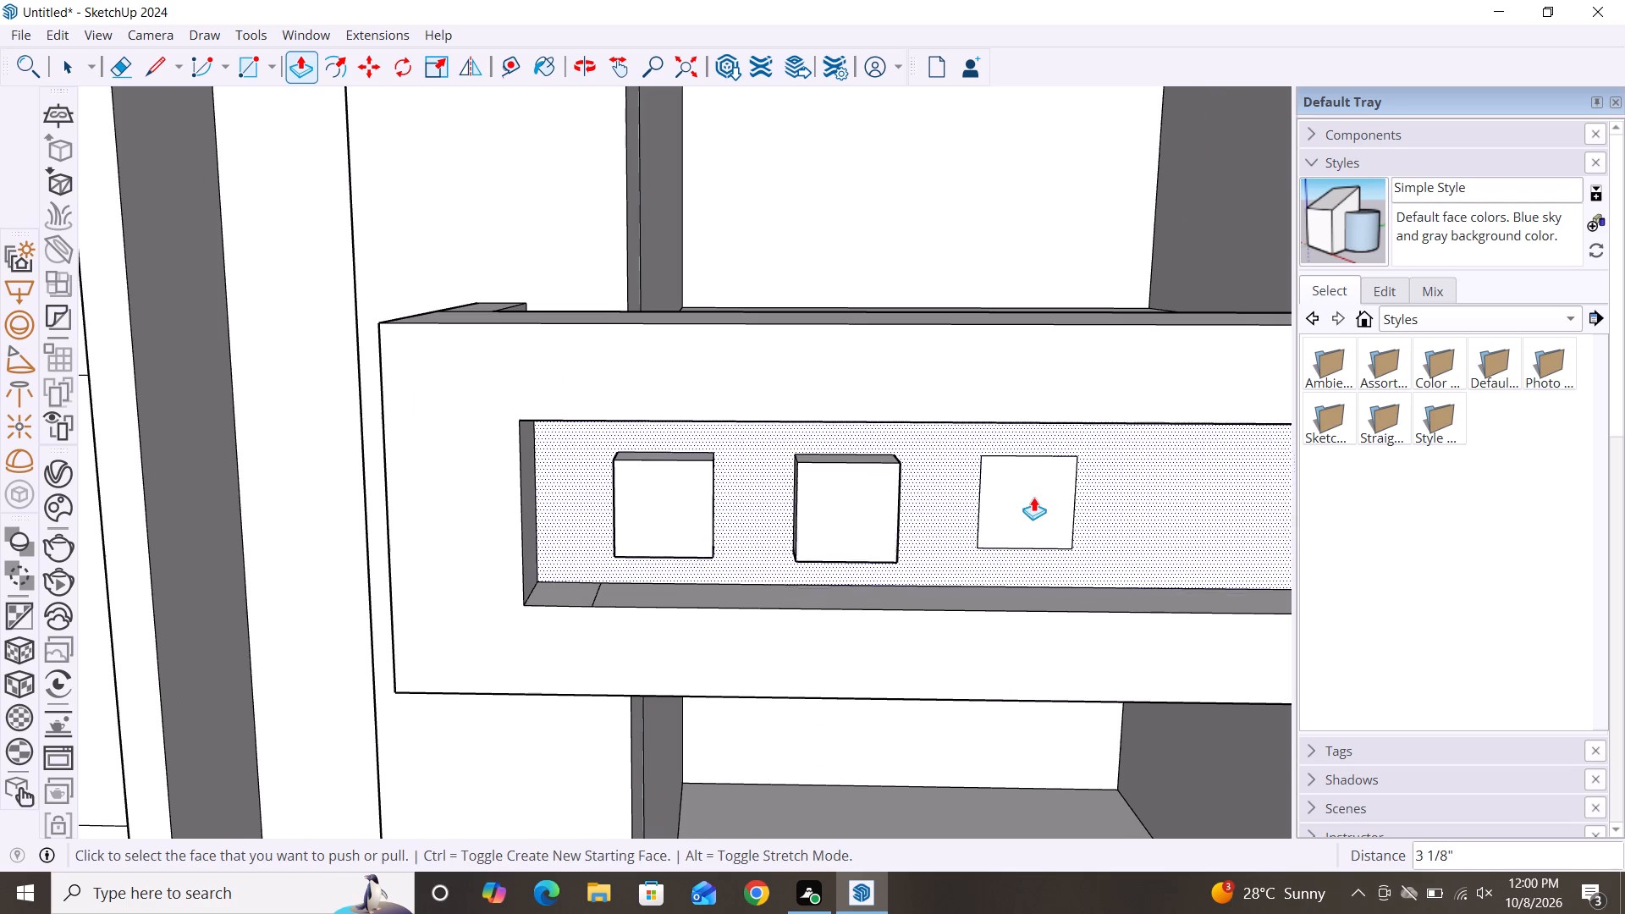
# Pull the third square in the middle band's inset panel outward by about 3 1/8".
pyautogui.click(1037, 495)
pyautogui.click(902, 558)
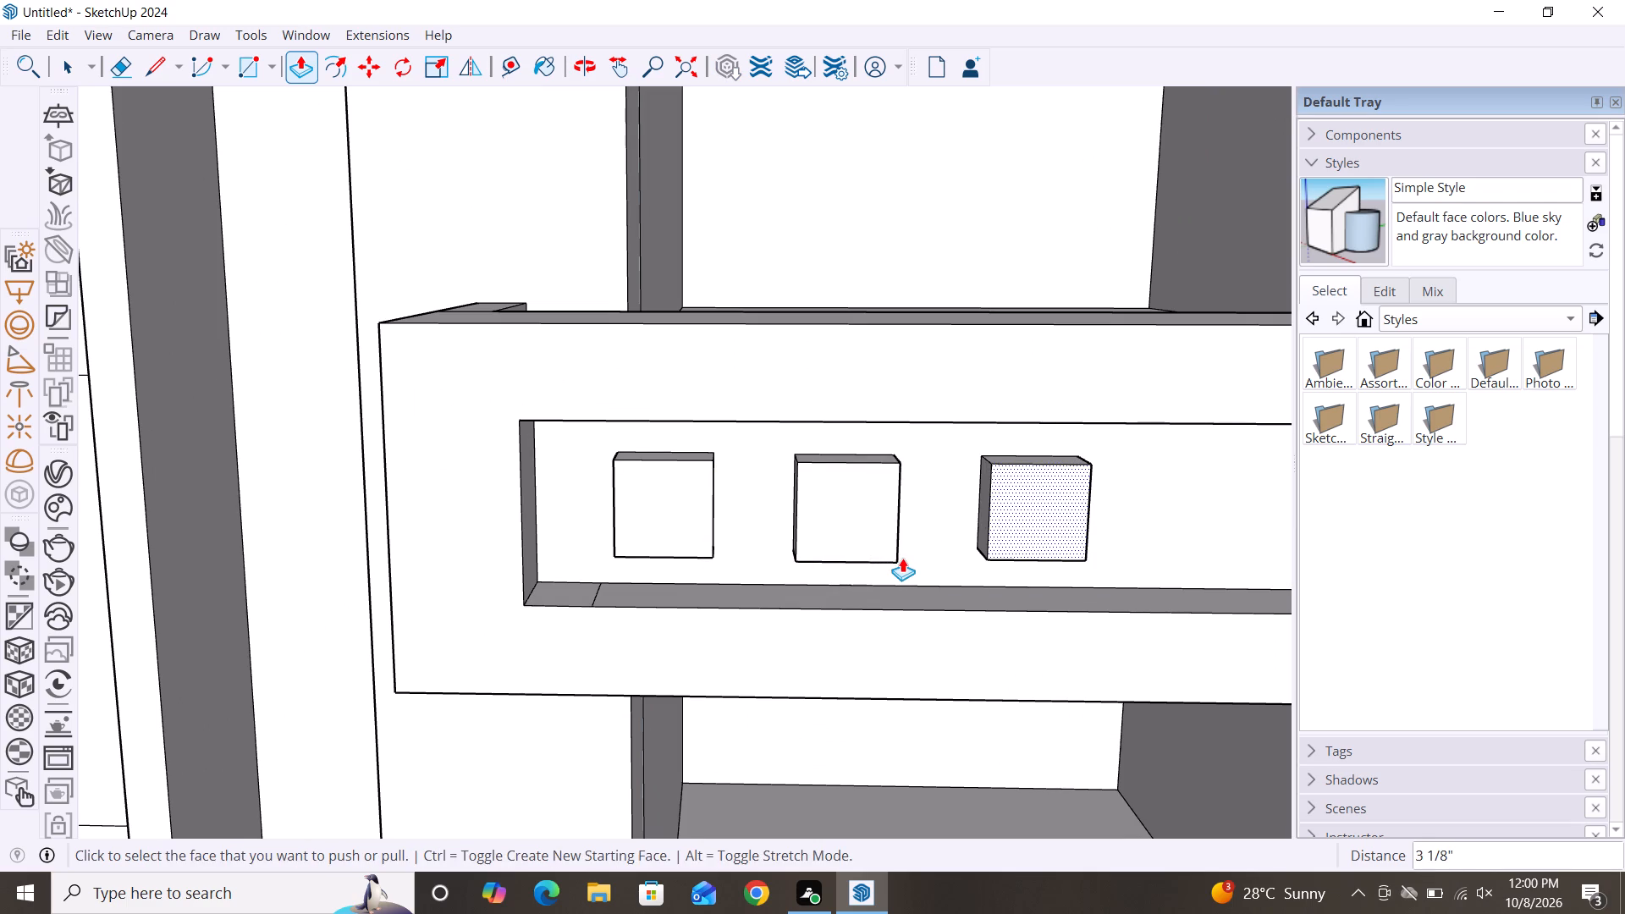
pyautogui.press('space')
# Examine the whole facade from farther away, checking the raised squares on both bands and the base of the tower.
pyautogui.scroll(-12, 795, 488)
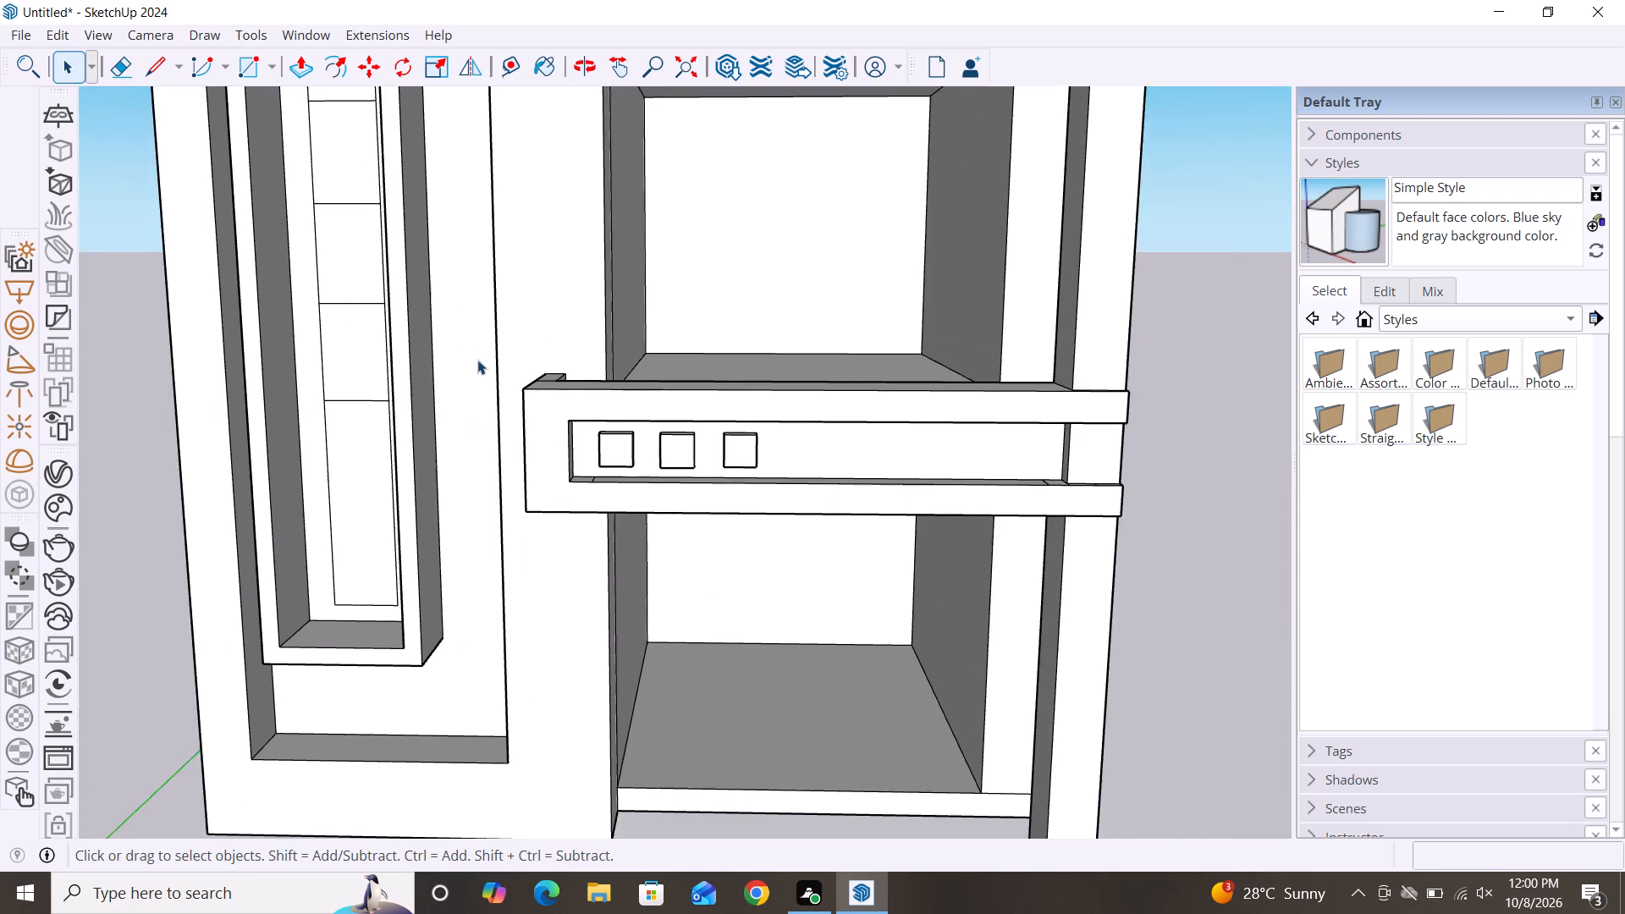
pyautogui.scroll(-5, 477, 360)
pyautogui.scroll(-1, 1052, 514)
pyautogui.moveTo(774, 623); pyautogui.dragTo(775, 624, button='middle')
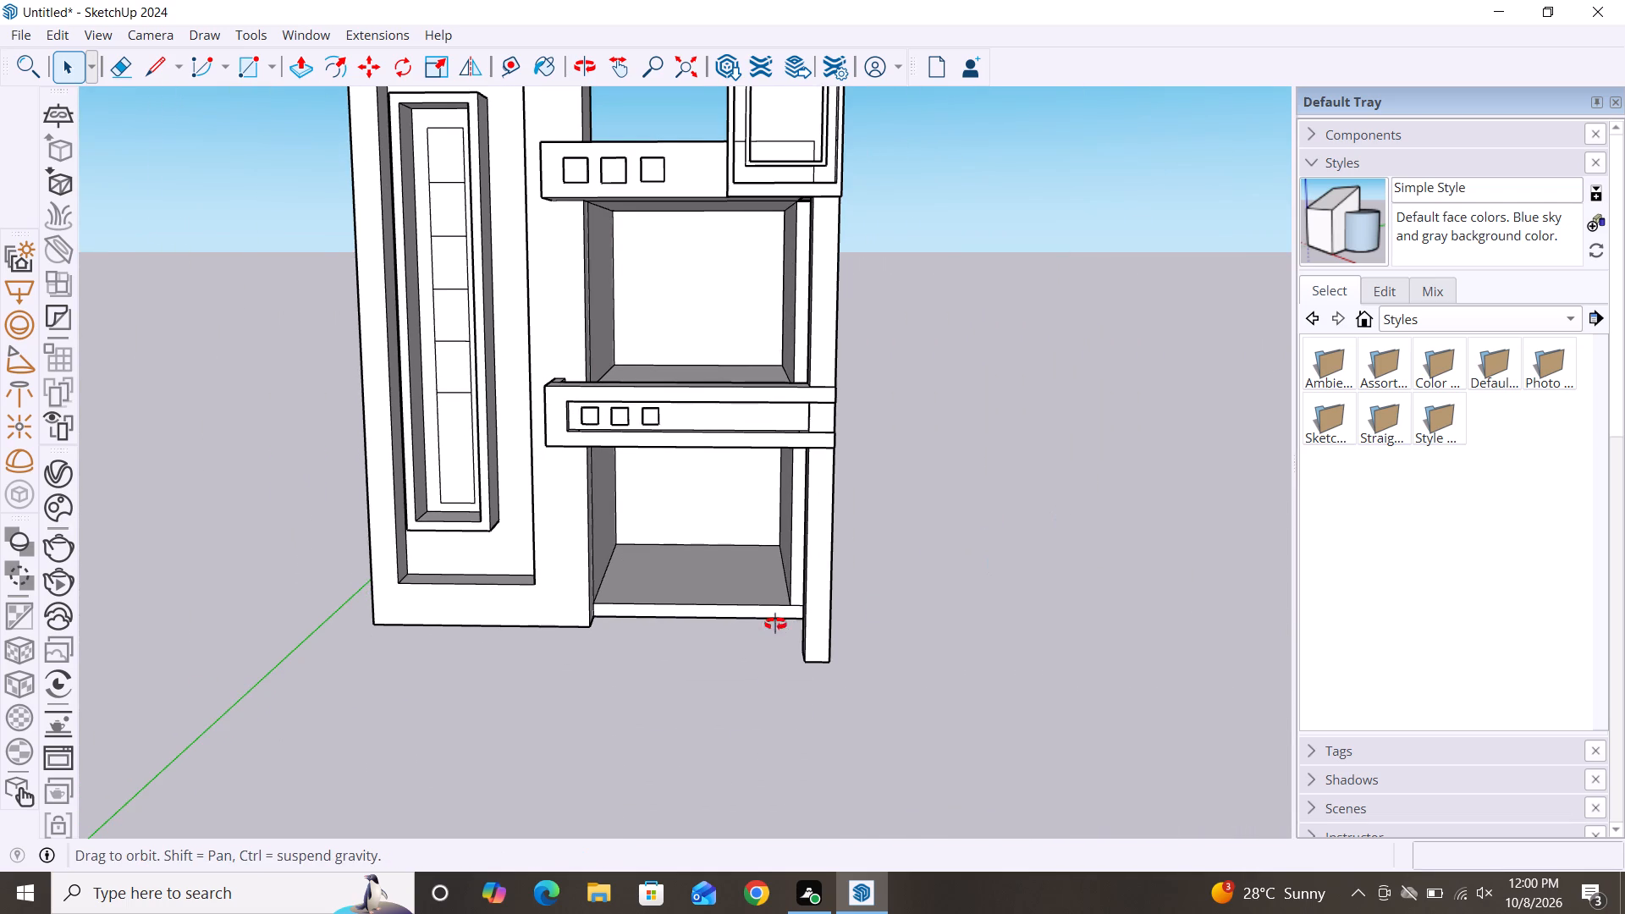
pyautogui.moveTo(775, 624); pyautogui.dragTo(853, 640, button='middle')
pyautogui.scroll(-3, 813, 490)
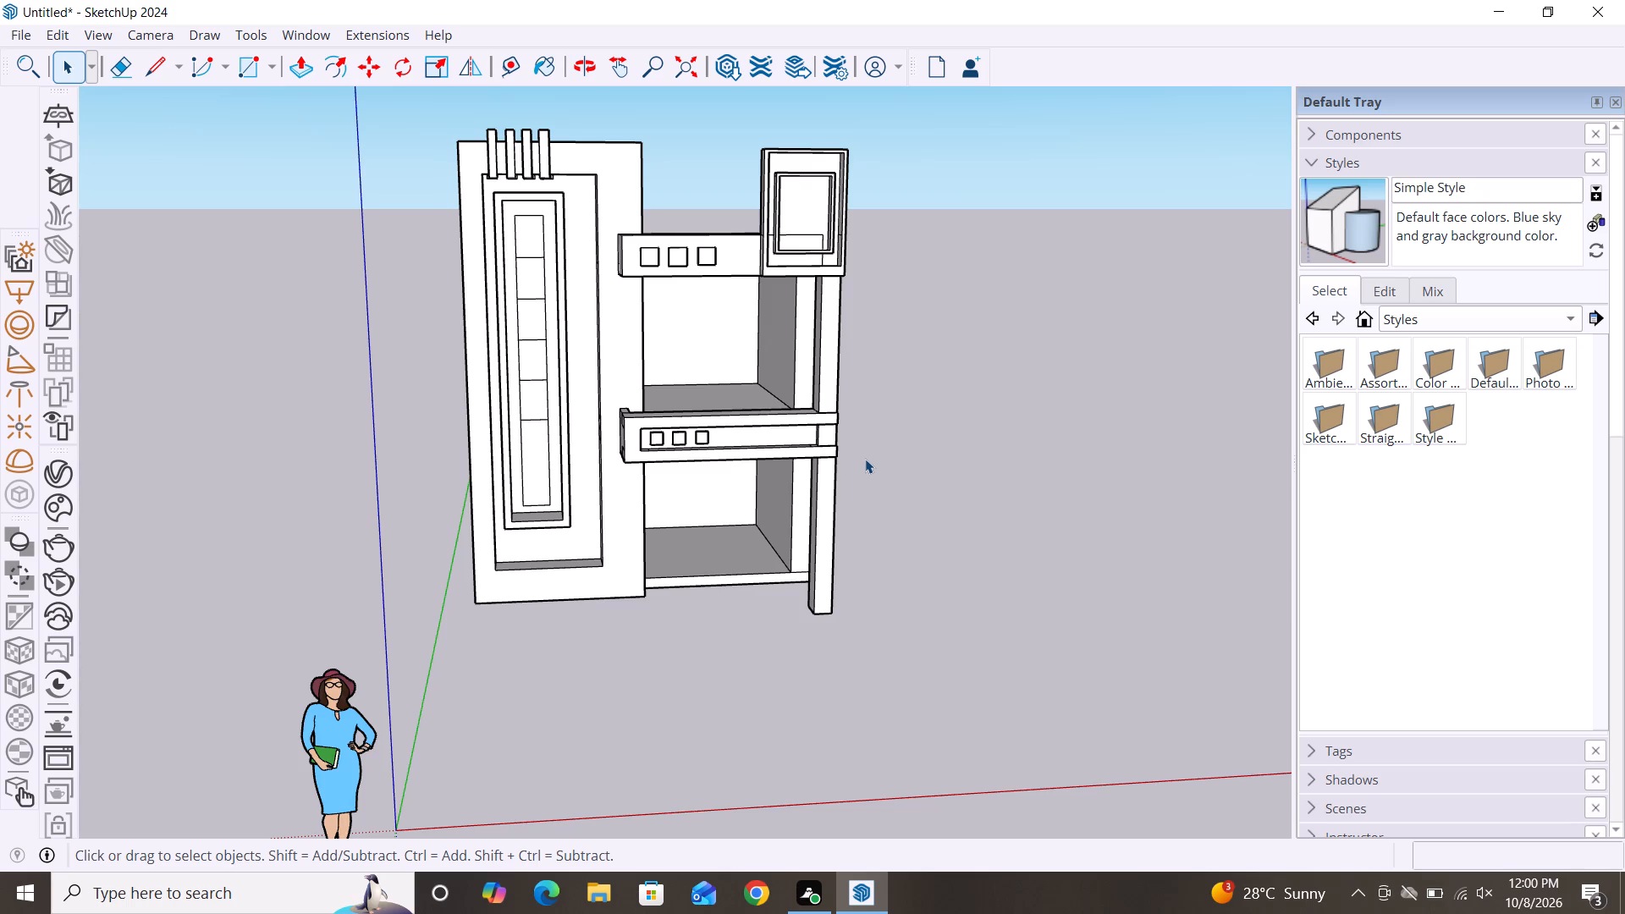
pyautogui.scroll(-4, 711, 663)
pyautogui.moveTo(696, 733); pyautogui.dragTo(700, 674, button='middle')
pyautogui.scroll(-2, 647, 614)
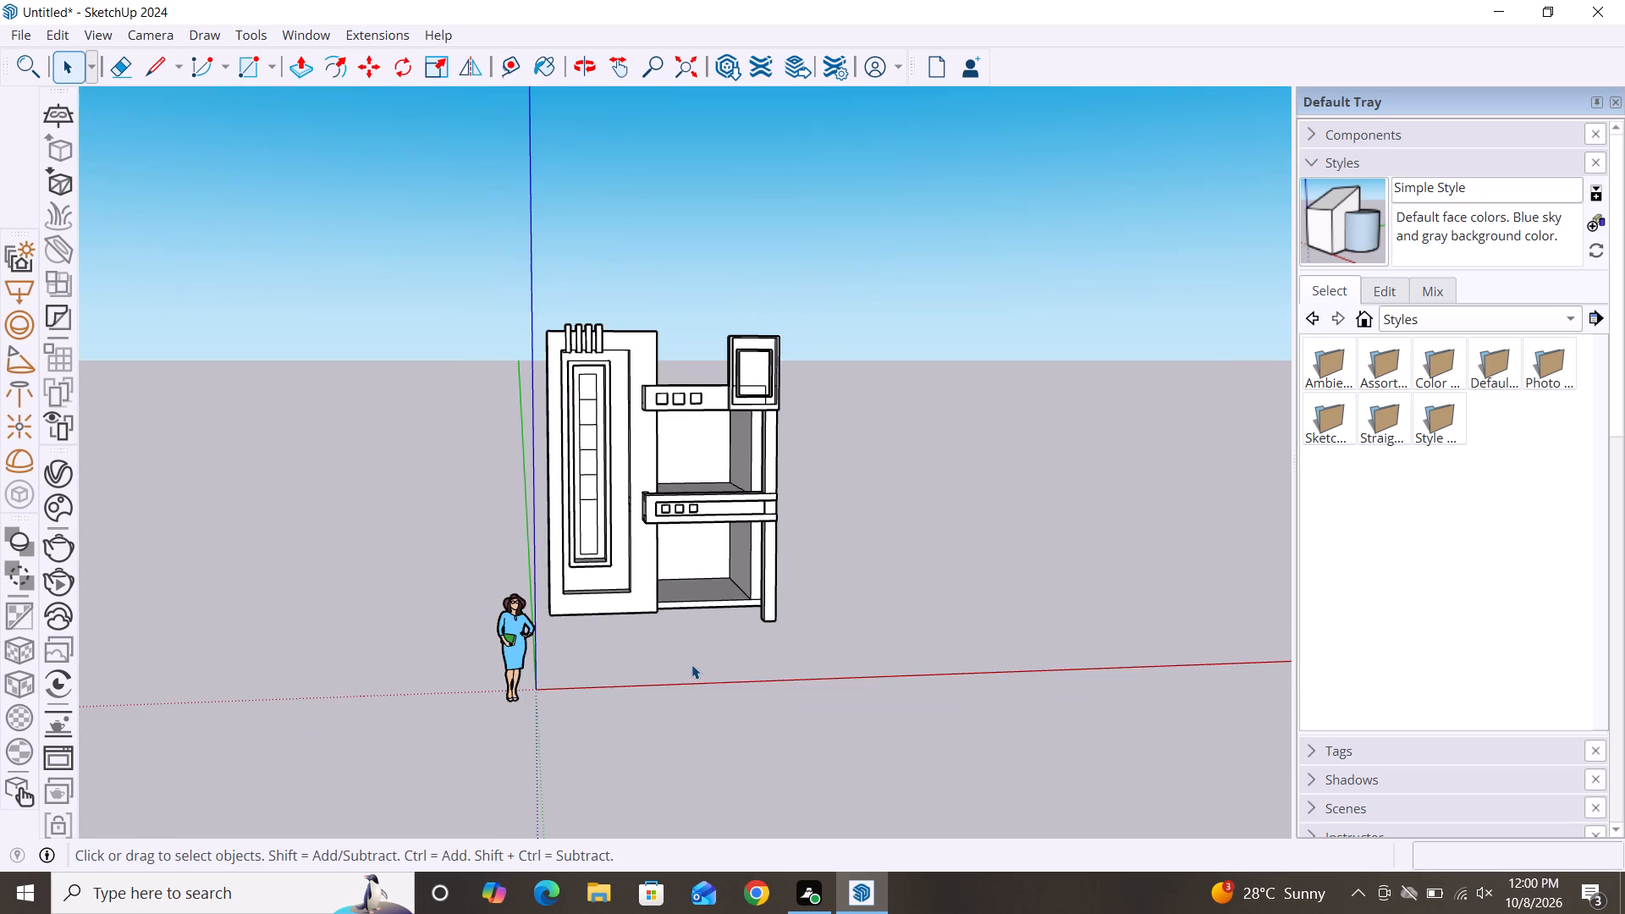
pyautogui.scroll(-1, 598, 447)
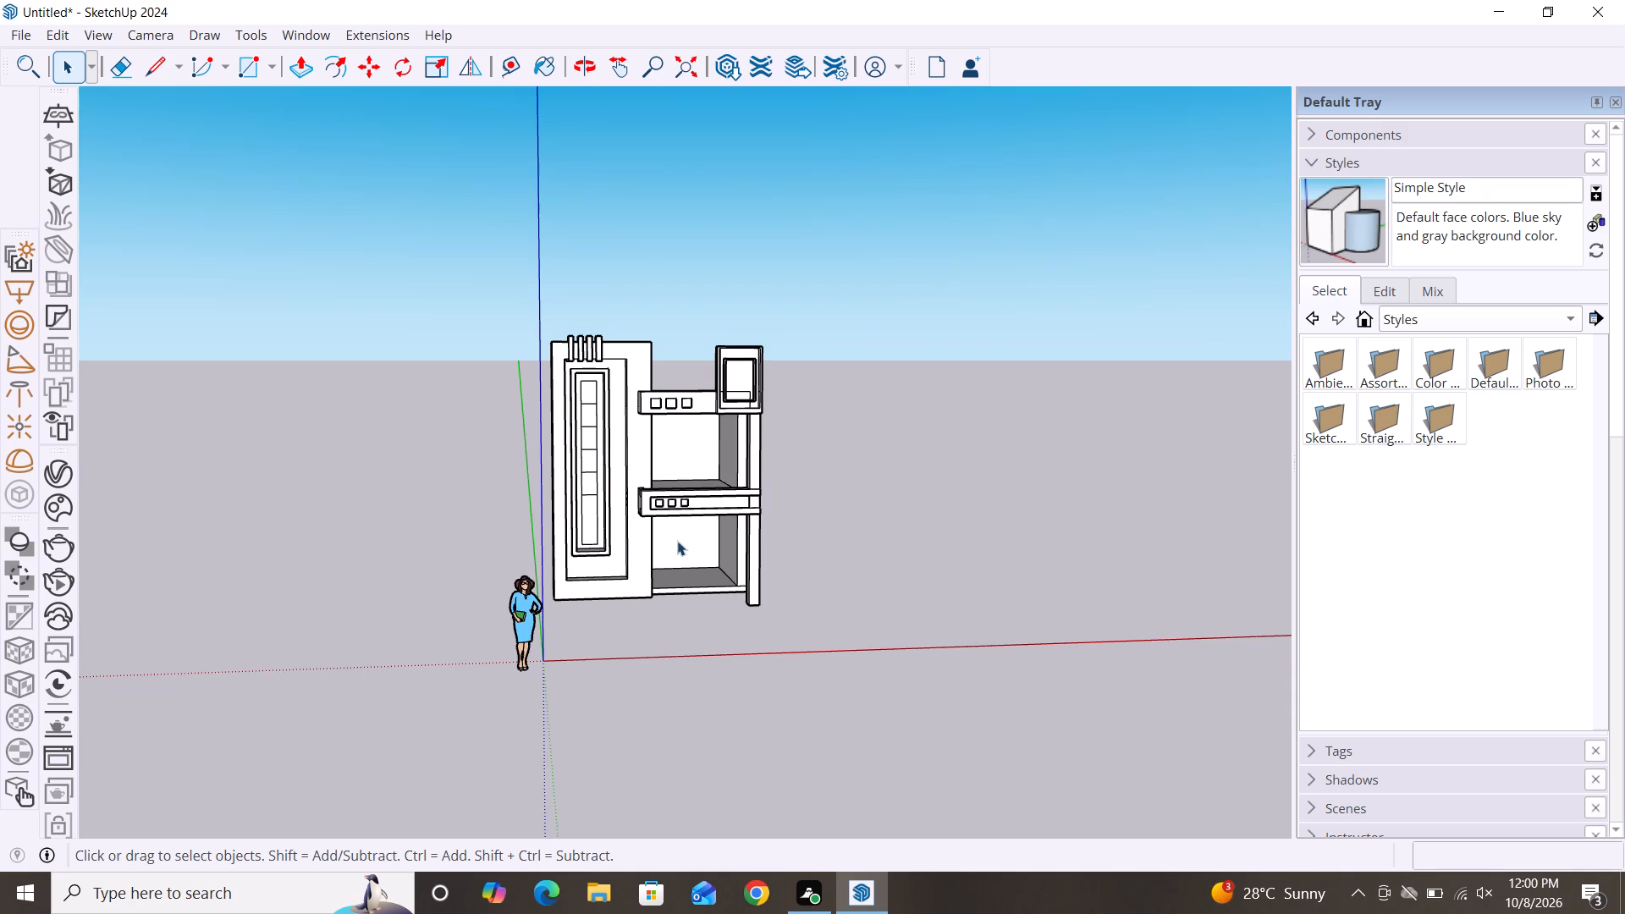
pyautogui.moveTo(677, 541); pyautogui.dragTo(687, 620, button='middle')
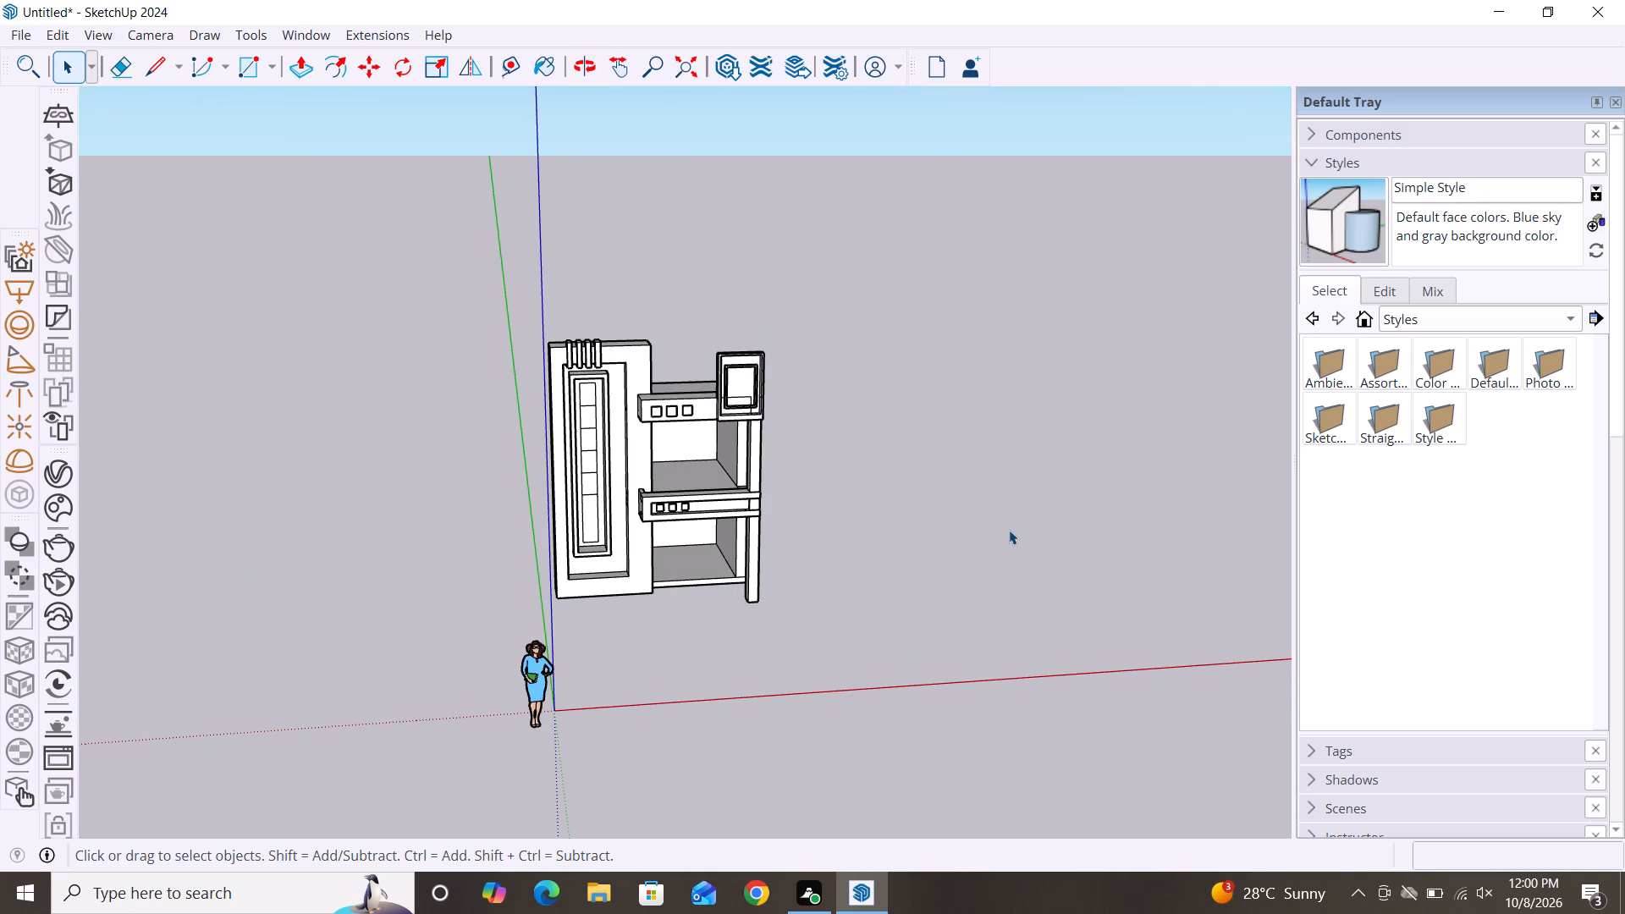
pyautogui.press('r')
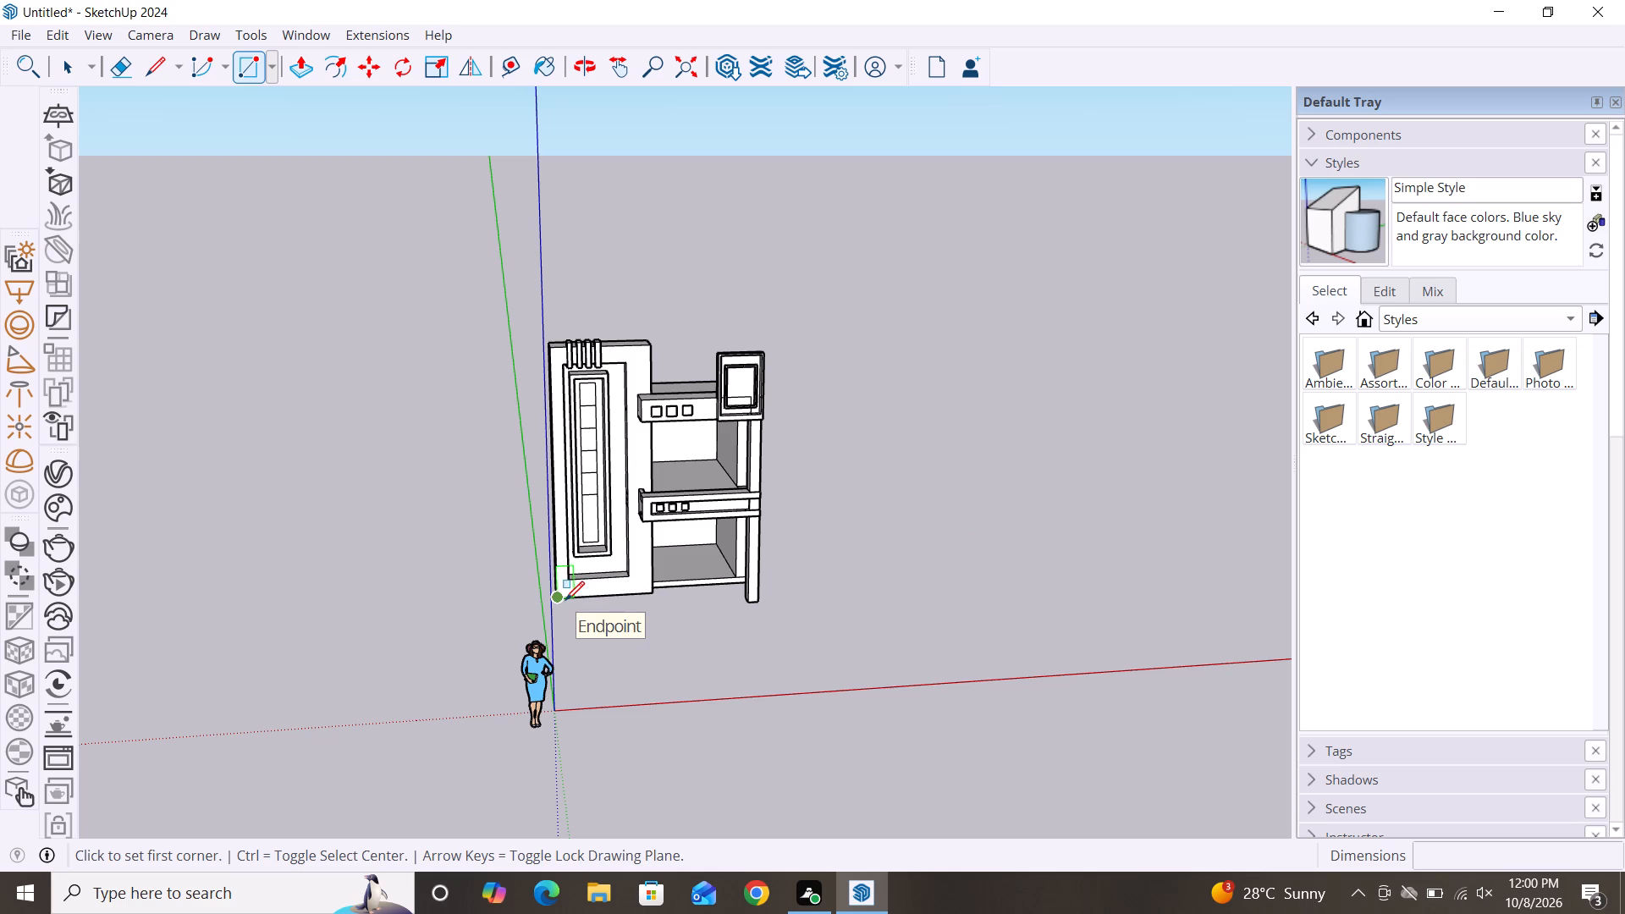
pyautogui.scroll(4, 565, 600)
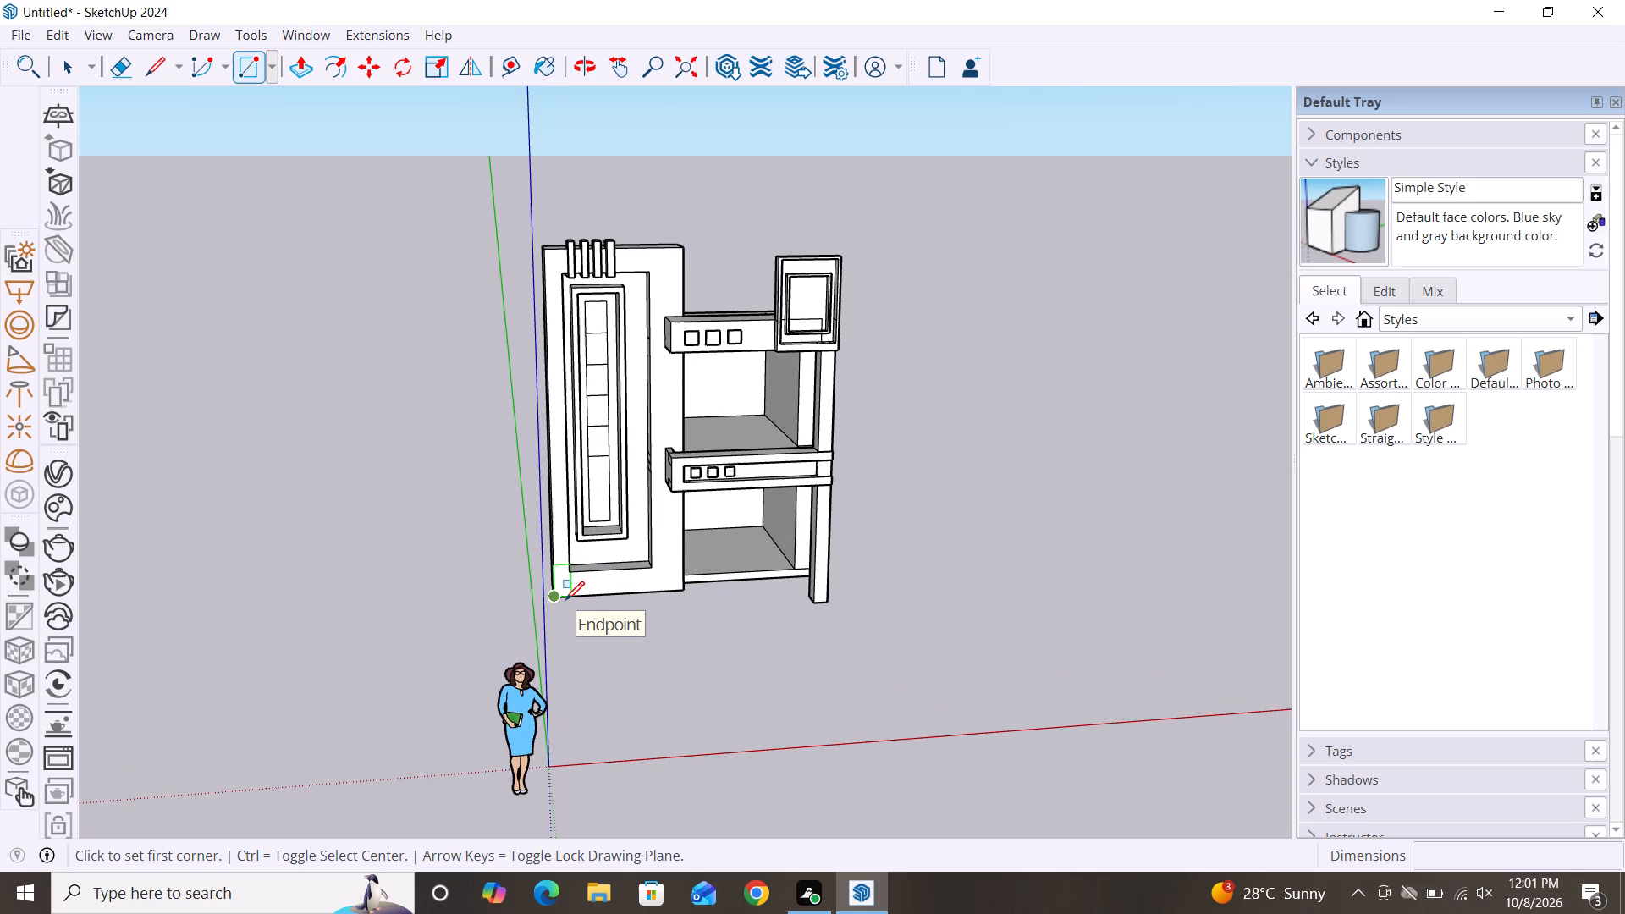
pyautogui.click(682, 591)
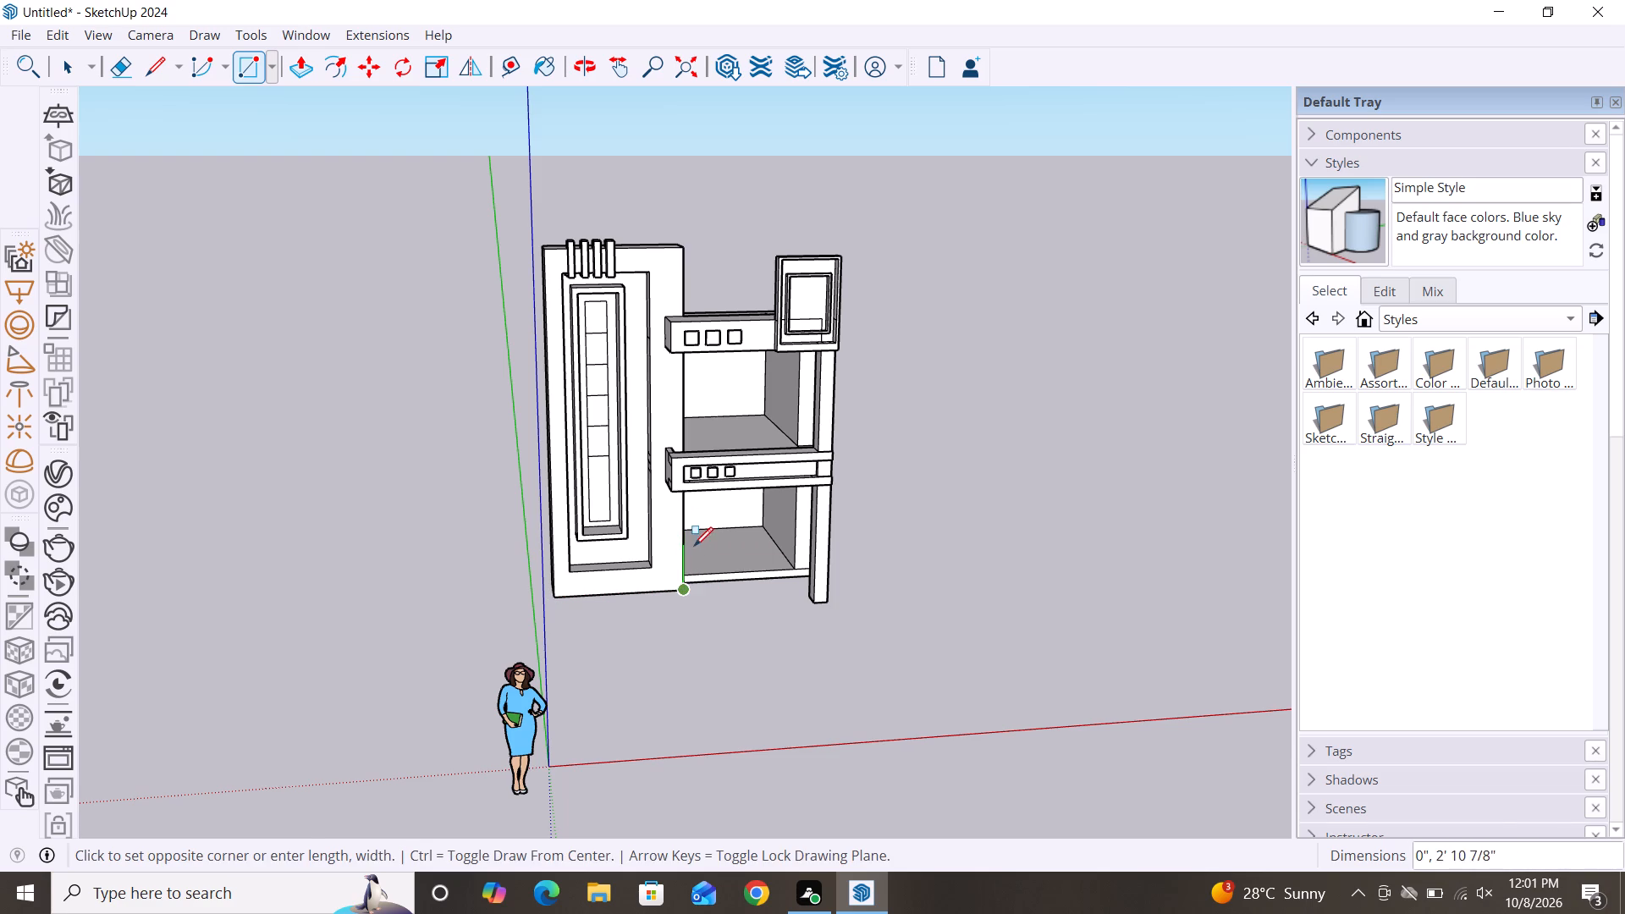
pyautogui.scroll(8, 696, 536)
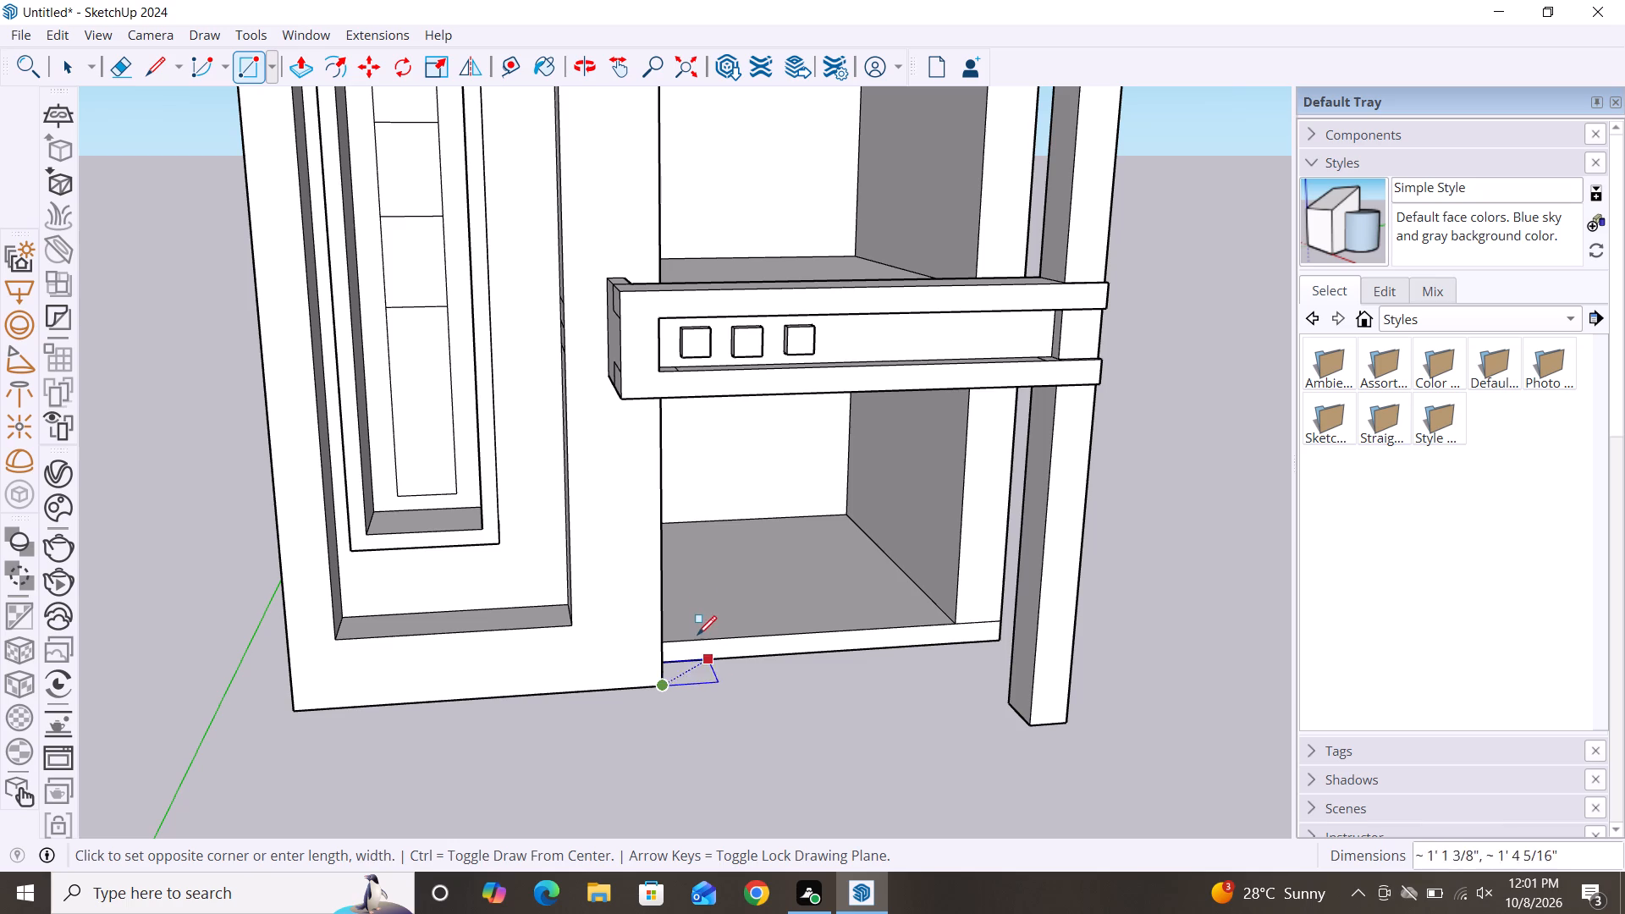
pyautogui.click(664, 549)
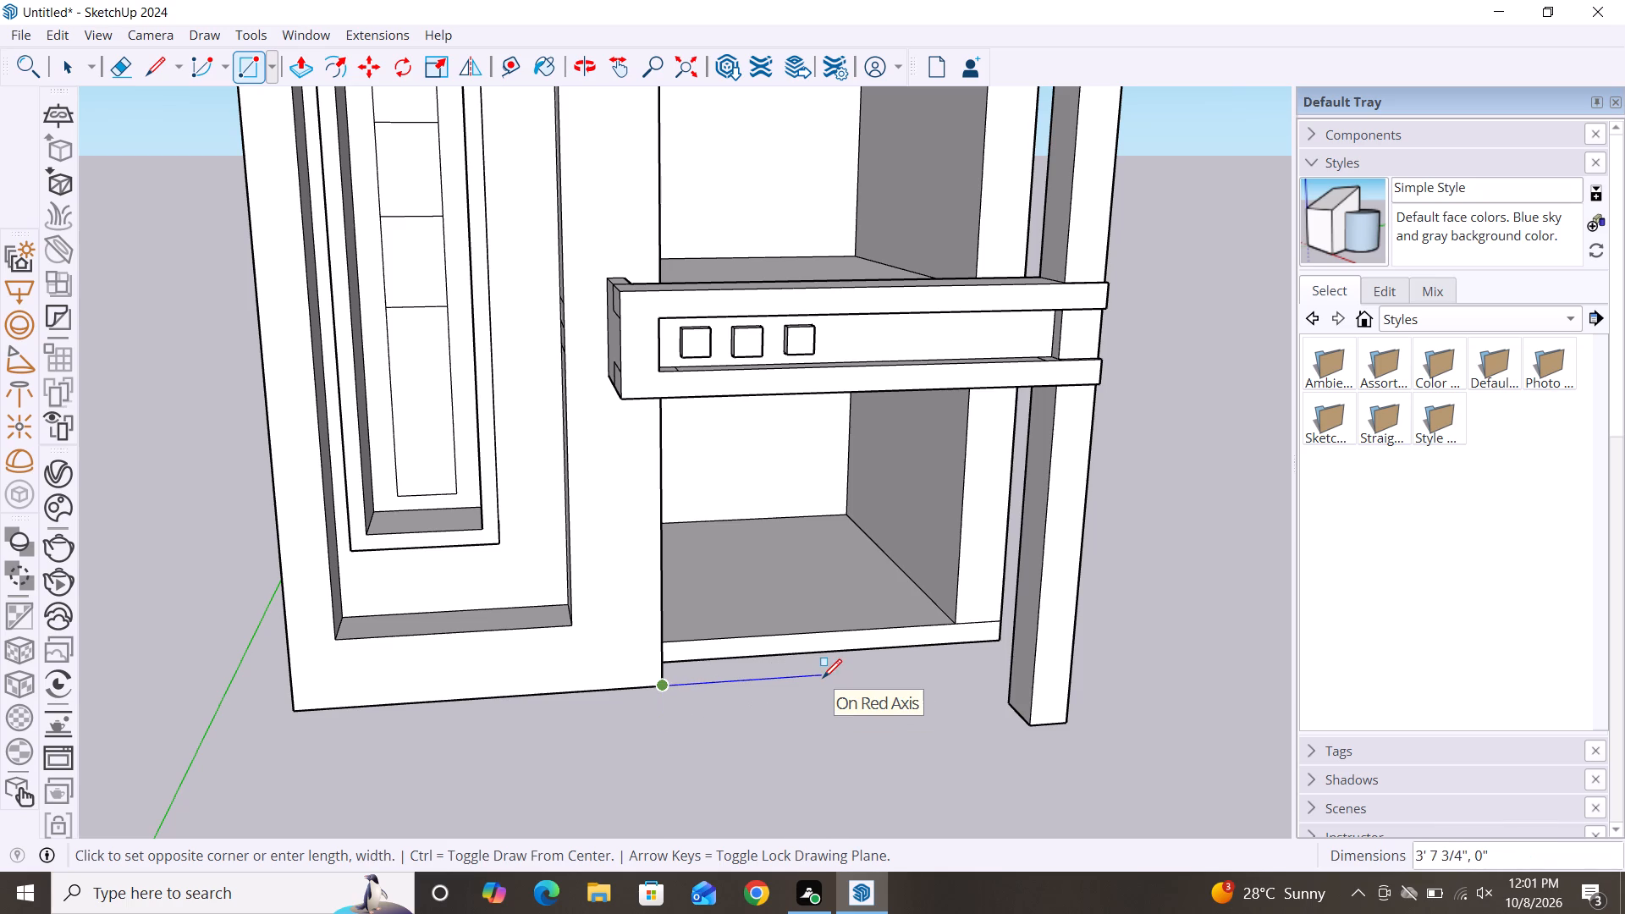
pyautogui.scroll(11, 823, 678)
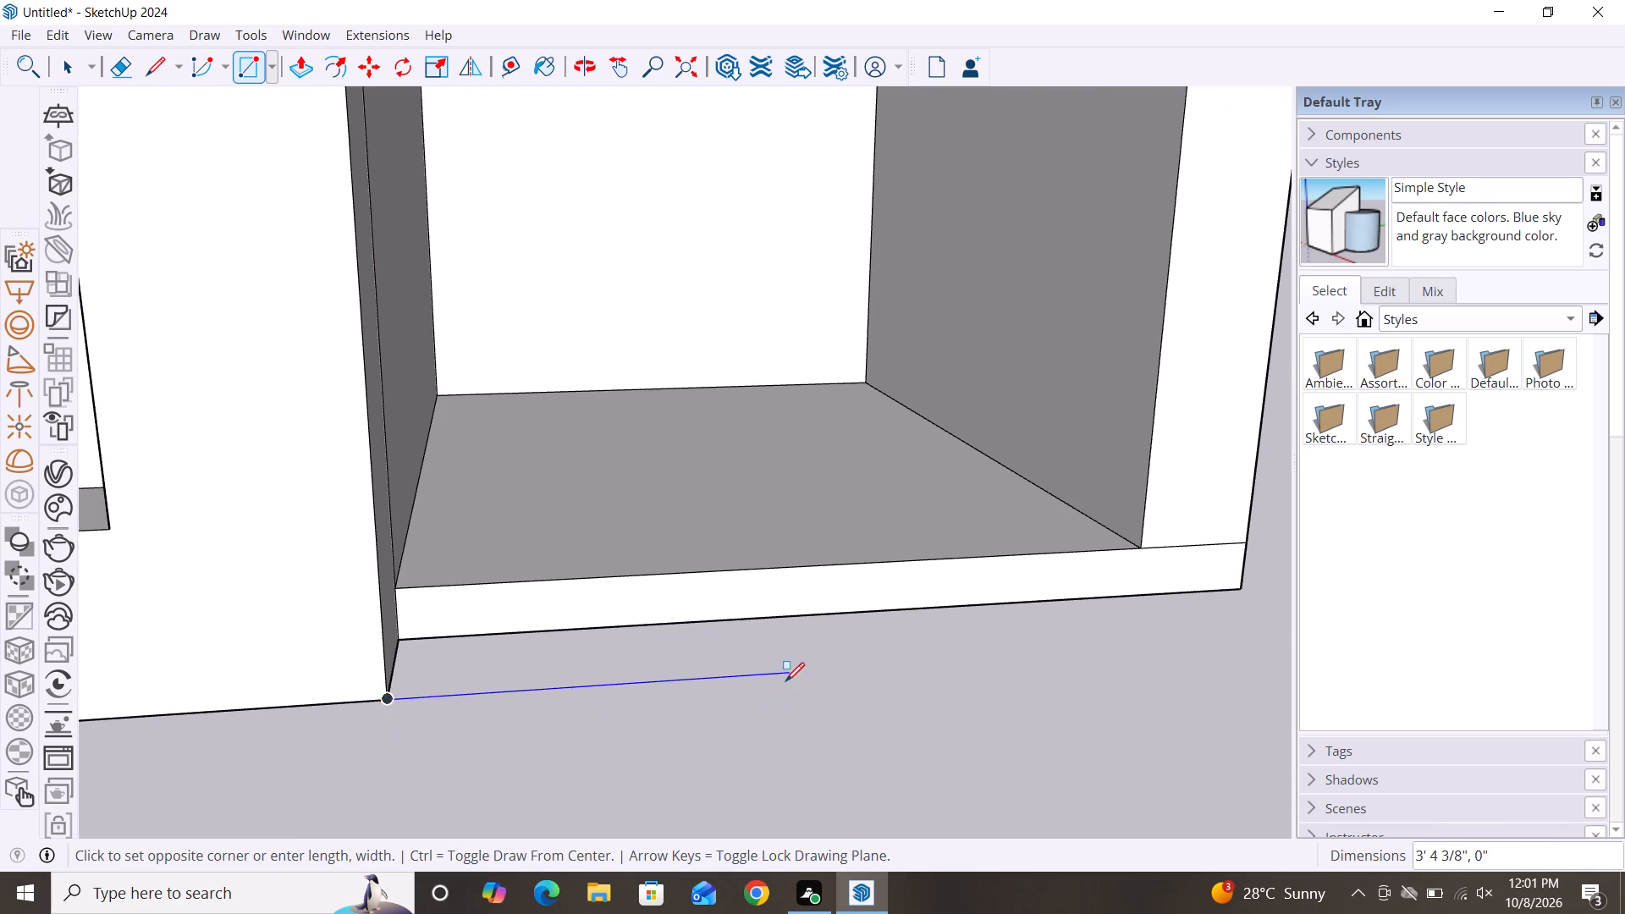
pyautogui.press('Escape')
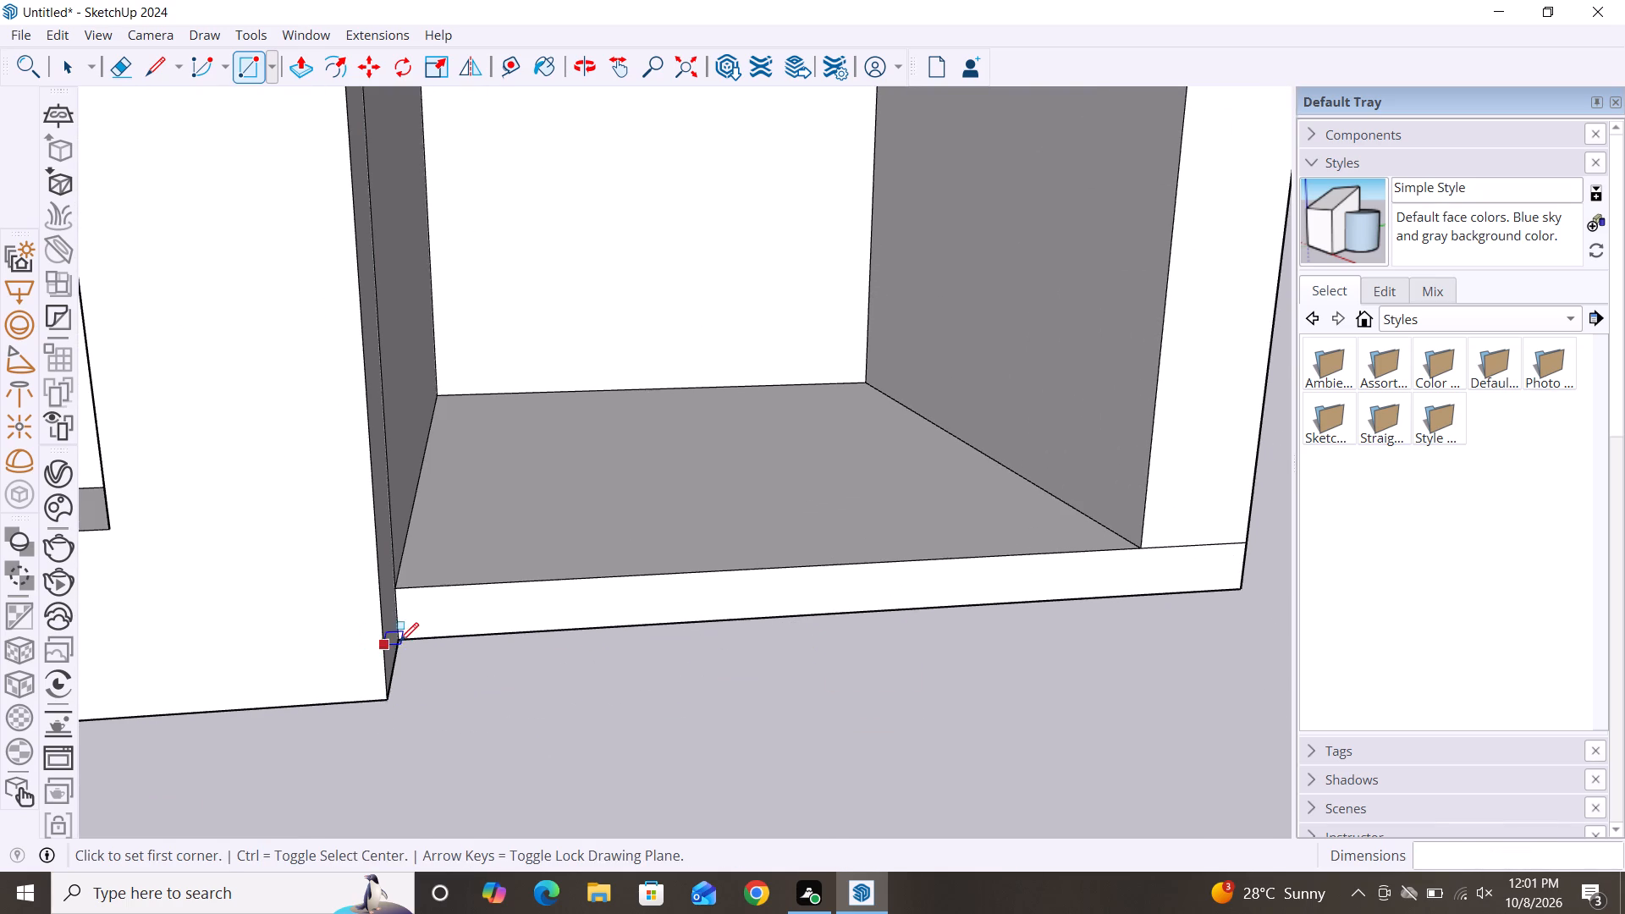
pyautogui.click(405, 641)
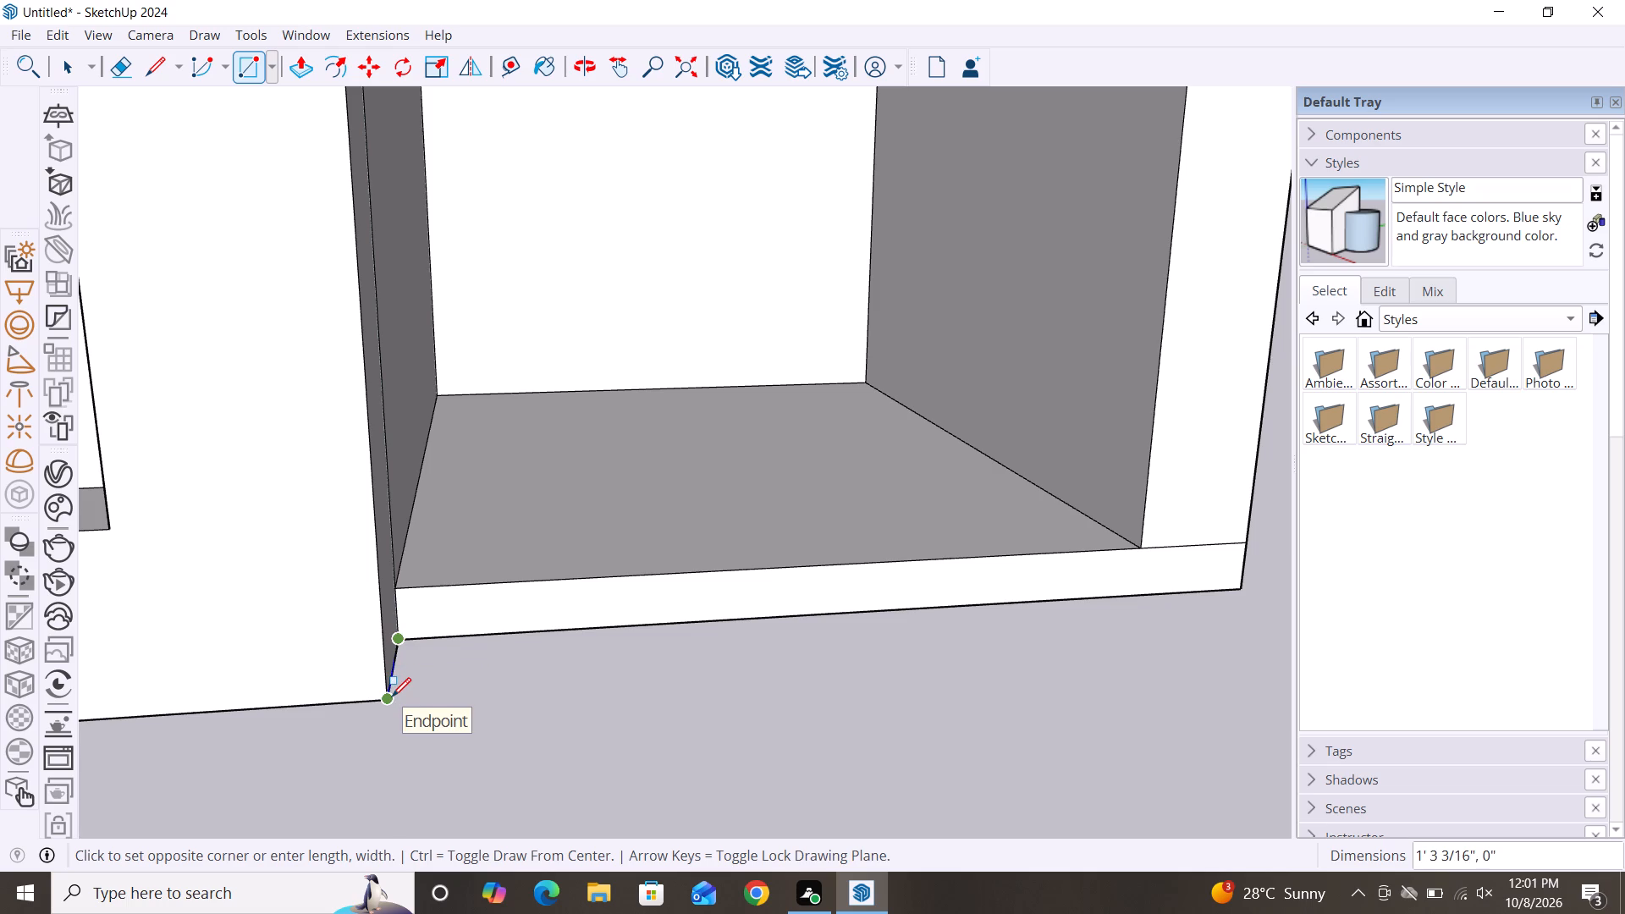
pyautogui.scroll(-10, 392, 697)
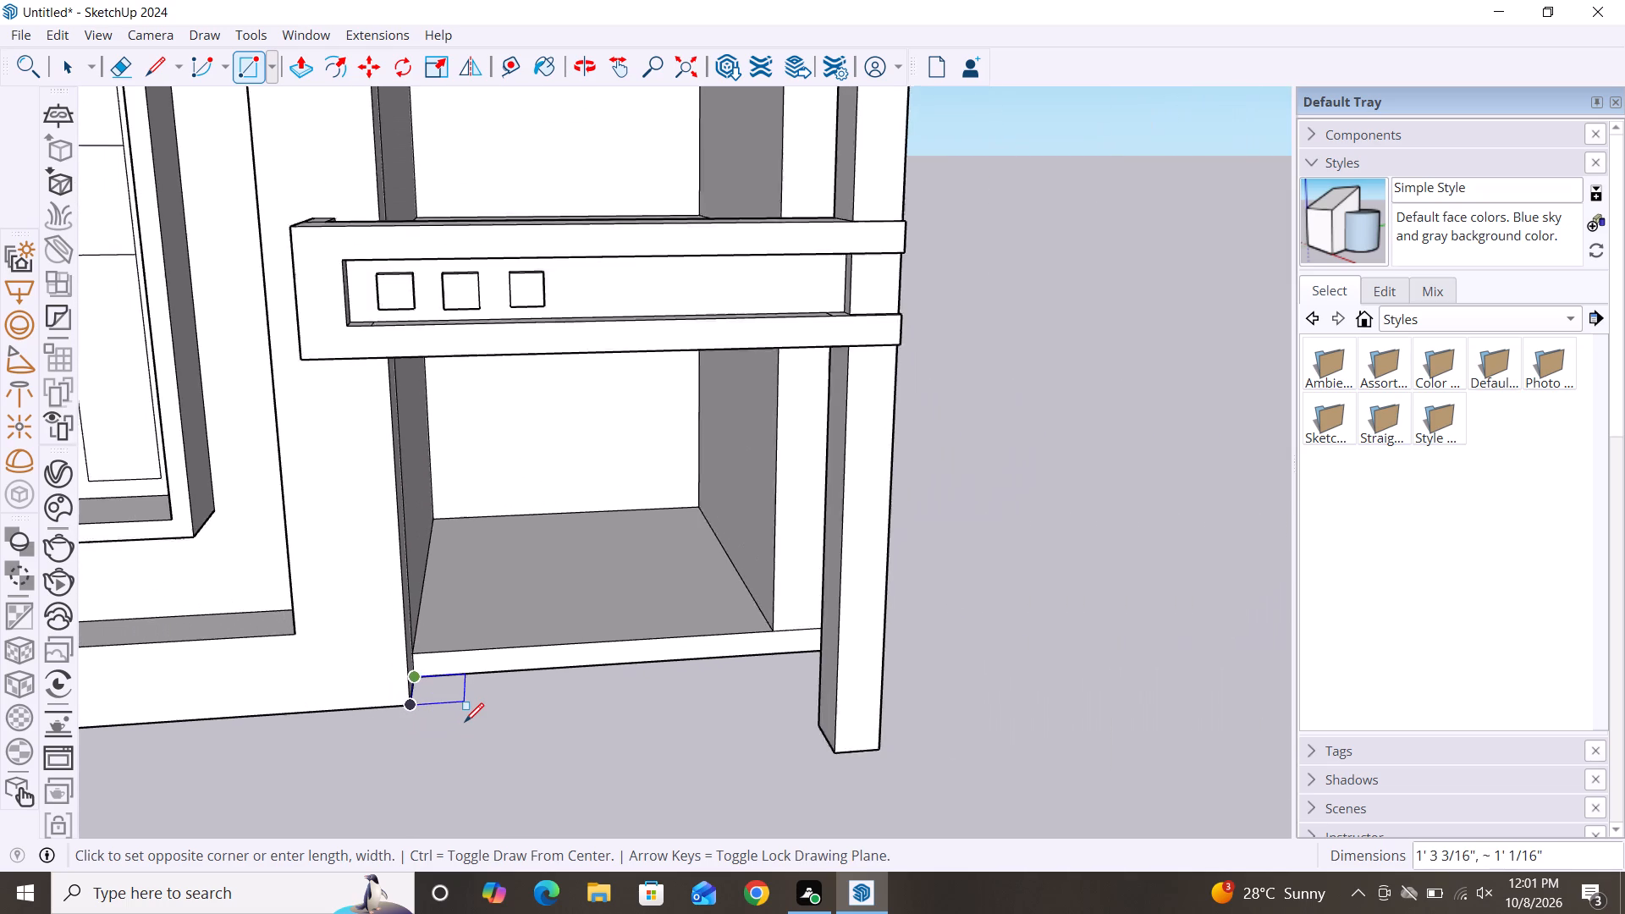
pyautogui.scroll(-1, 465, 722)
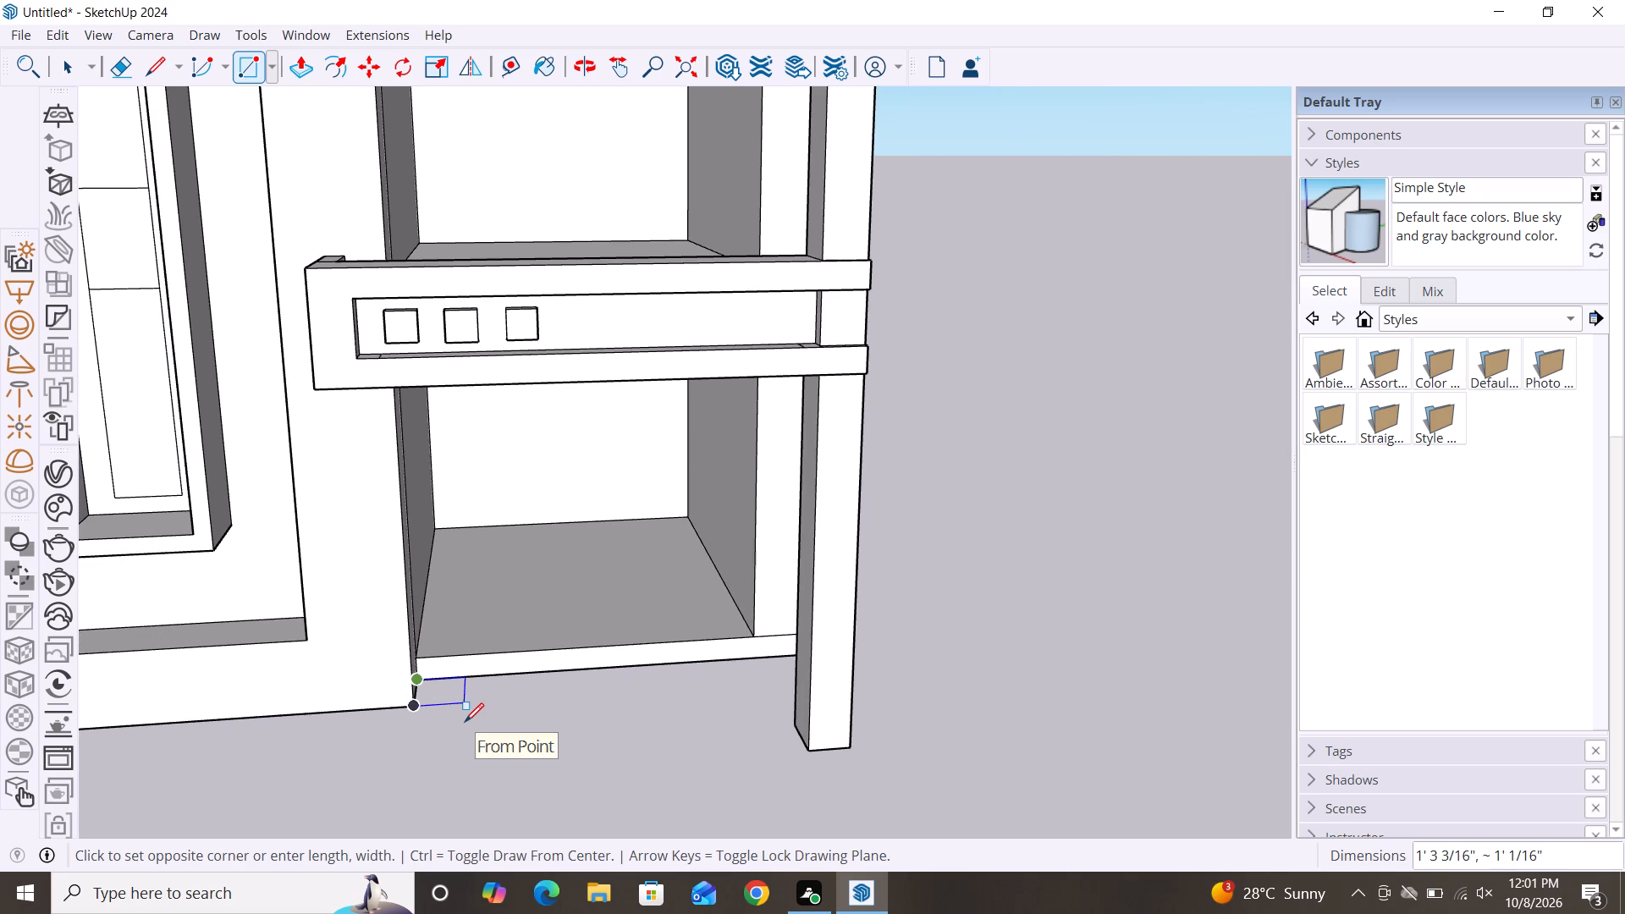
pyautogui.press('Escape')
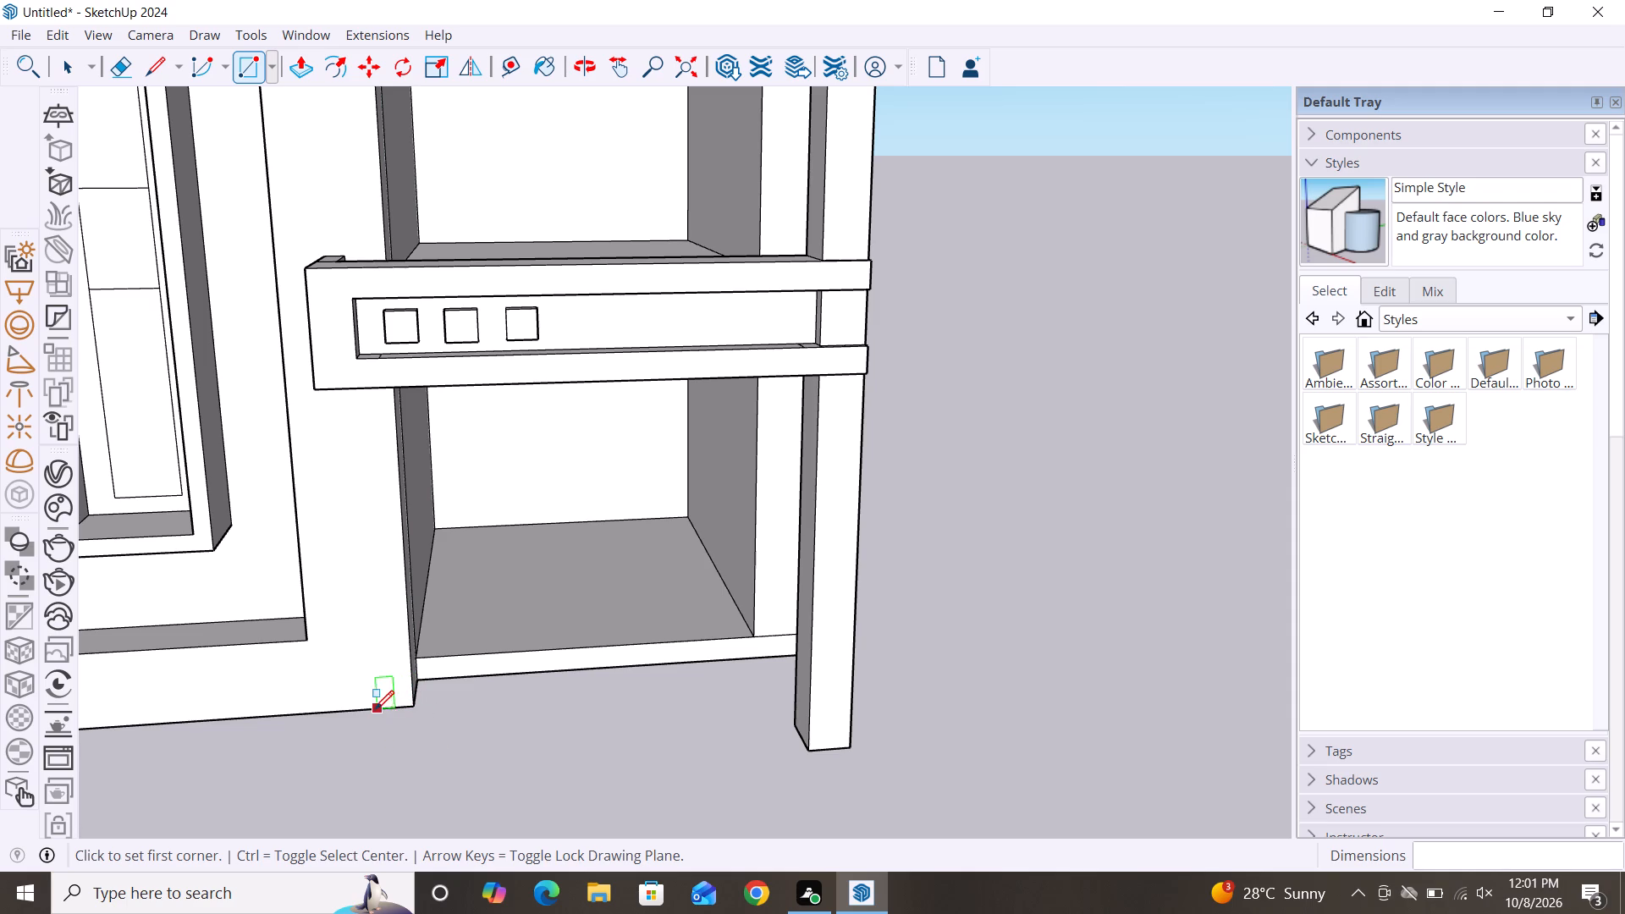
# Draw a rectangle about 10 1/2" wide and 2' 6 13/16" high on the tower's front face, at the bottom corner beside the side block.
pyautogui.click(370, 708)
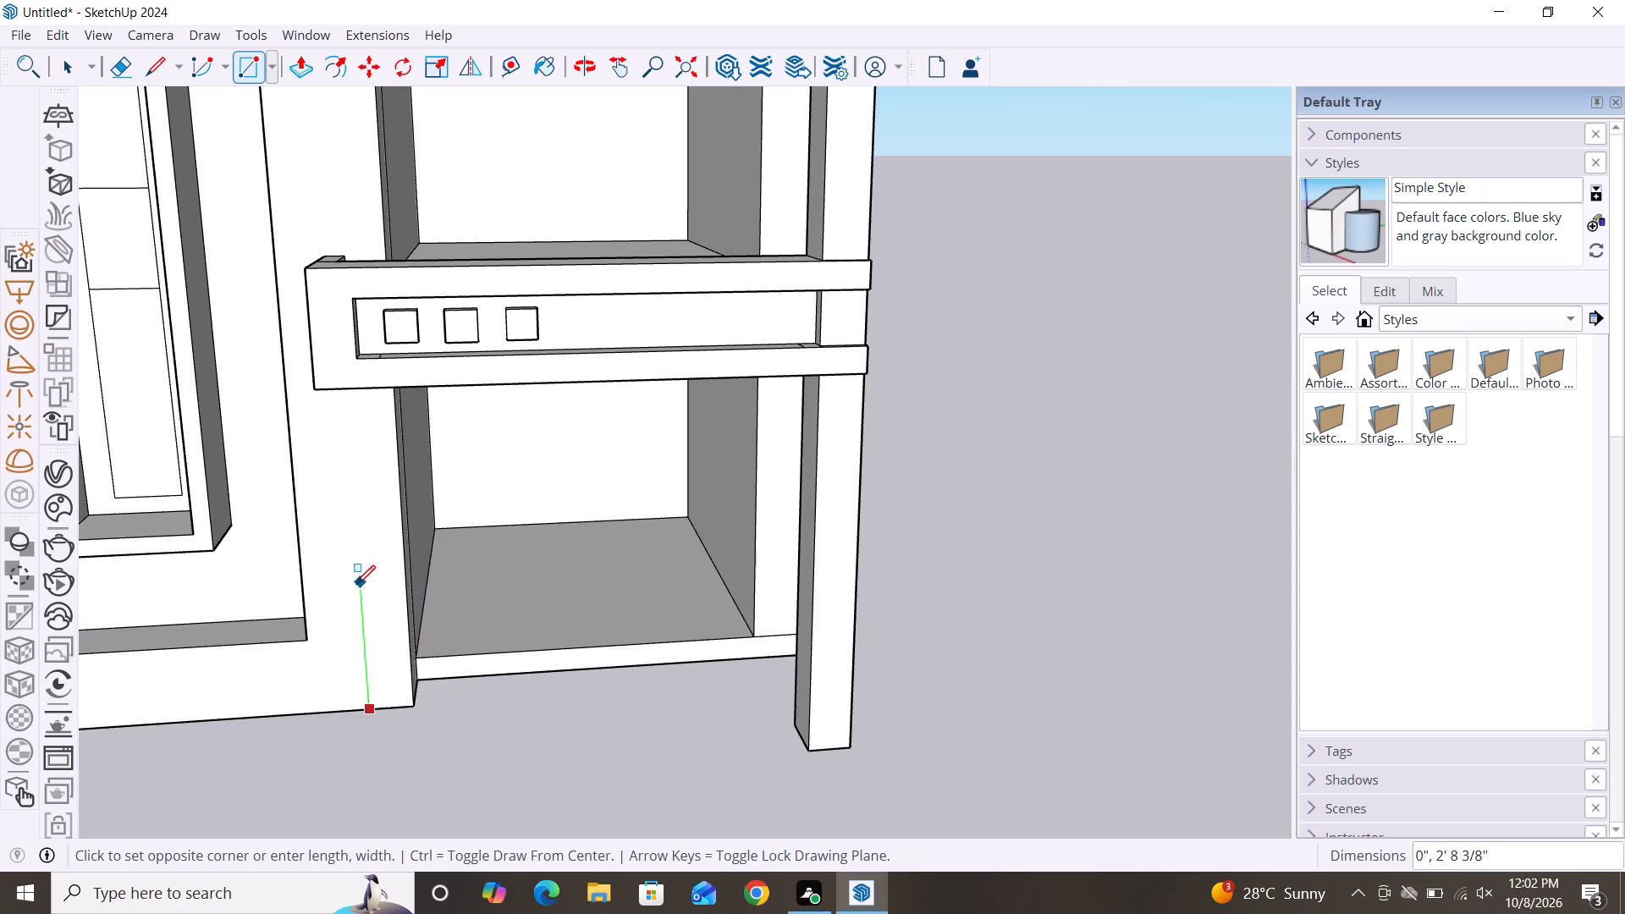
pyautogui.click(356, 584)
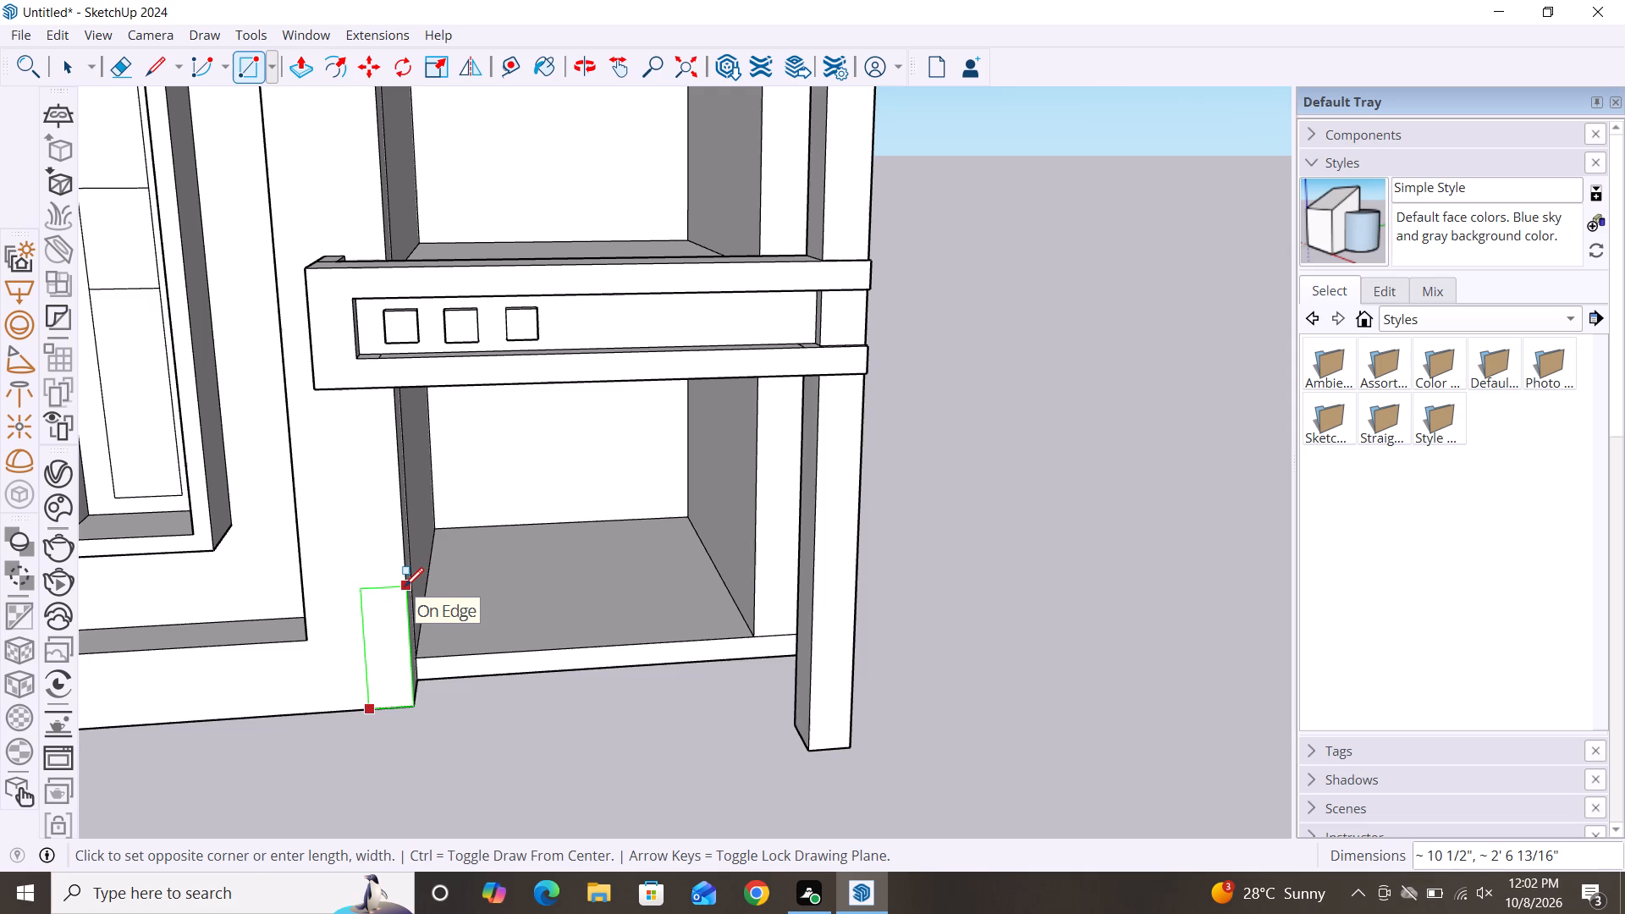
pyautogui.click(405, 586)
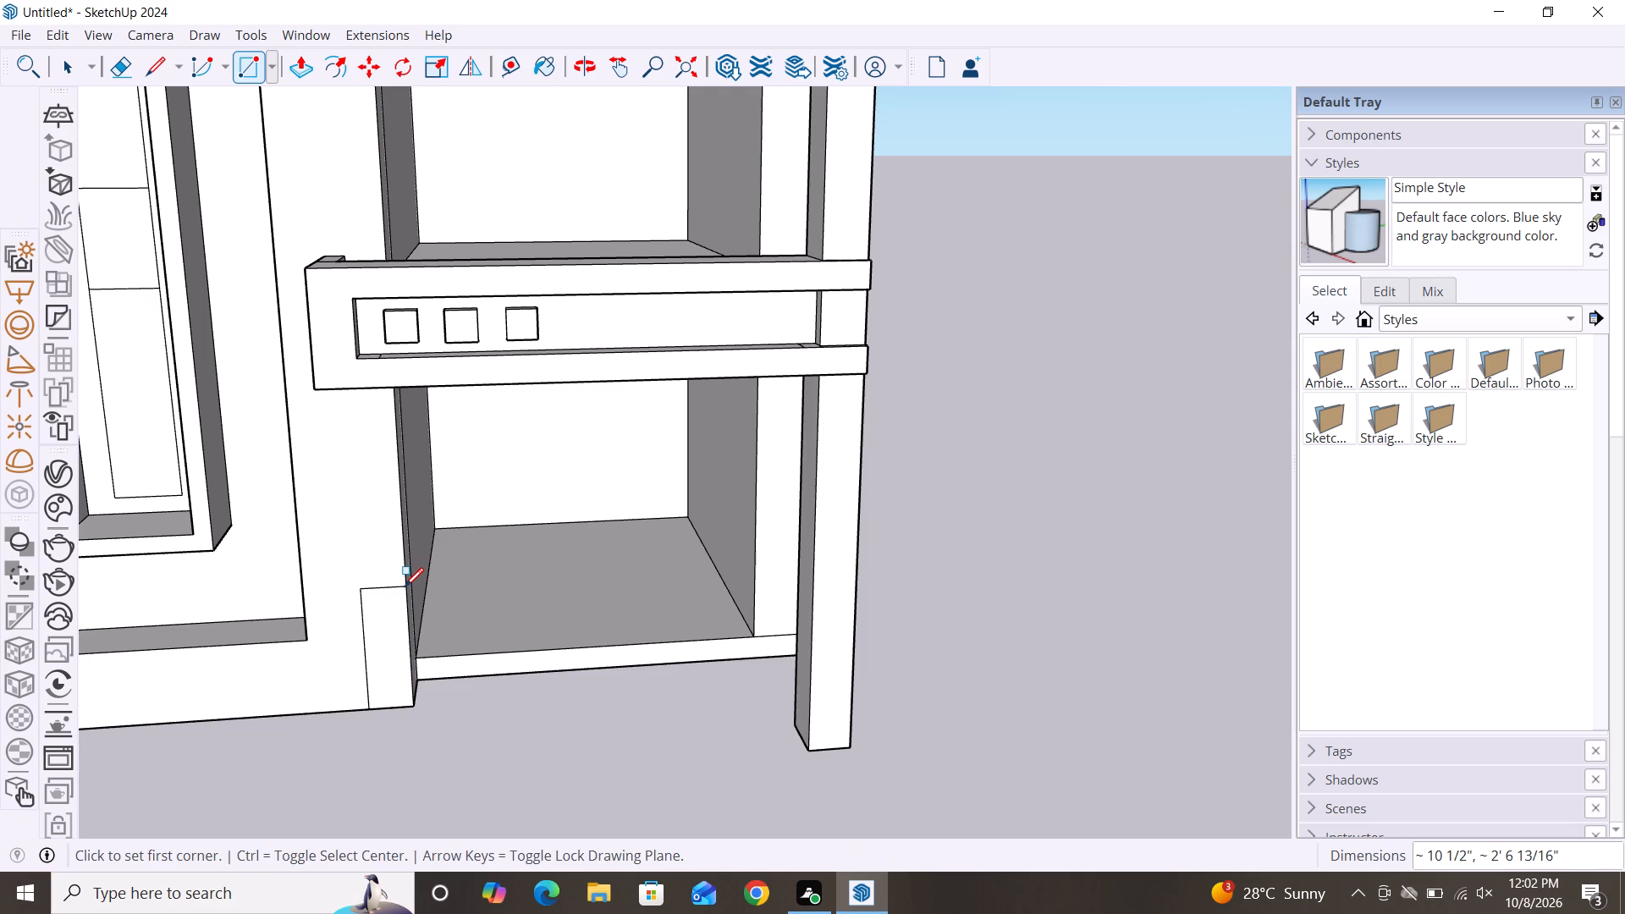
pyautogui.press('space')
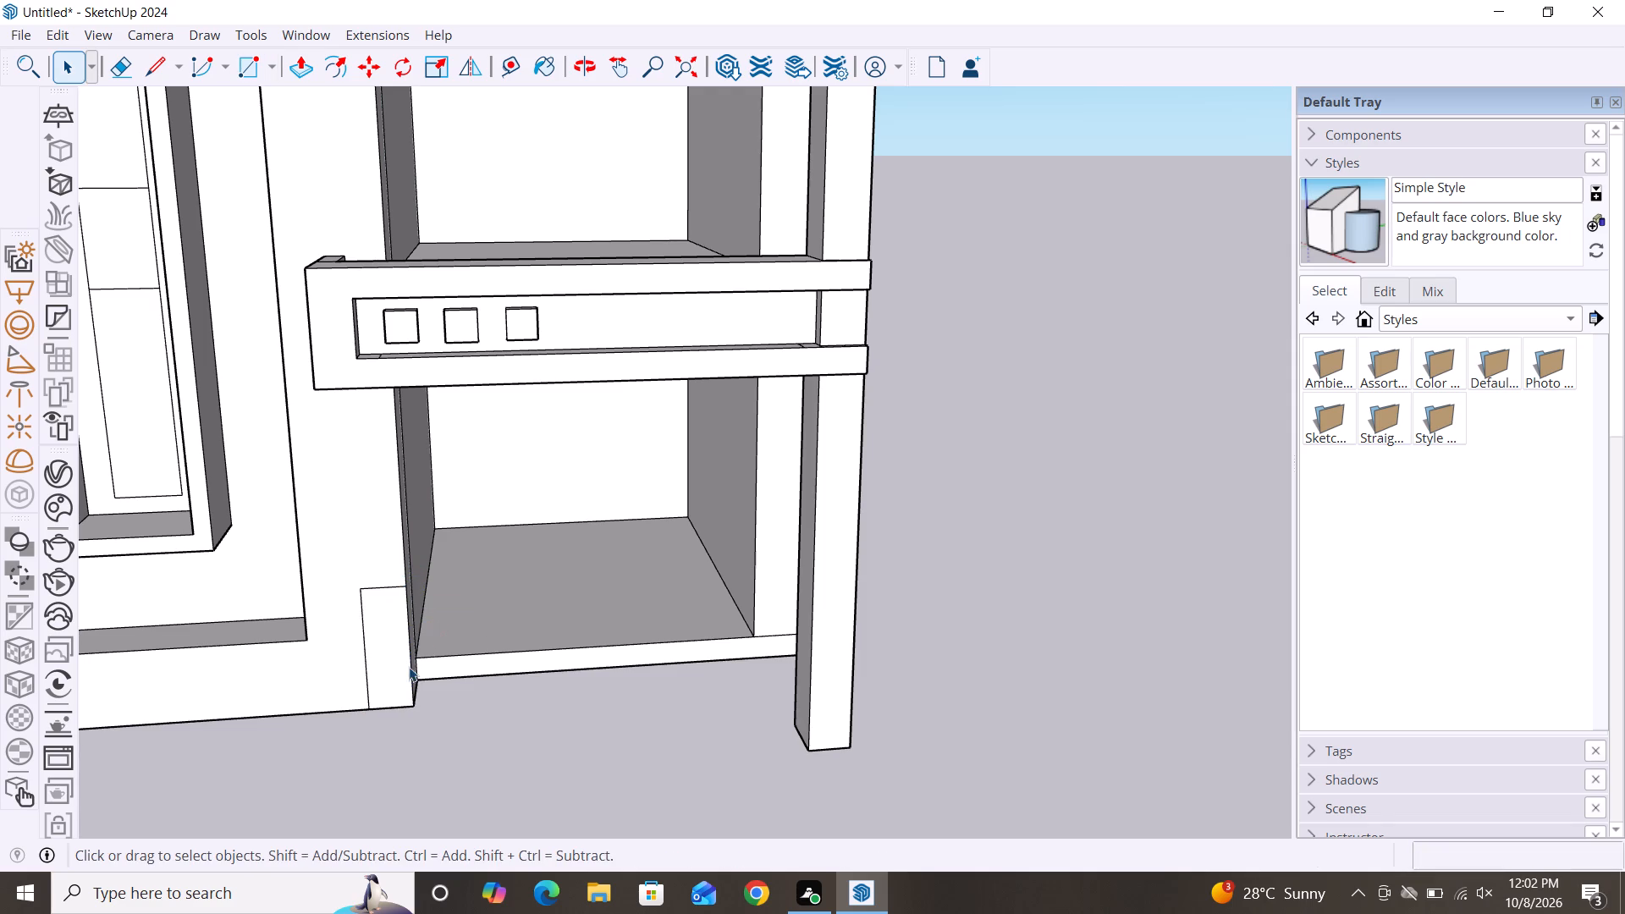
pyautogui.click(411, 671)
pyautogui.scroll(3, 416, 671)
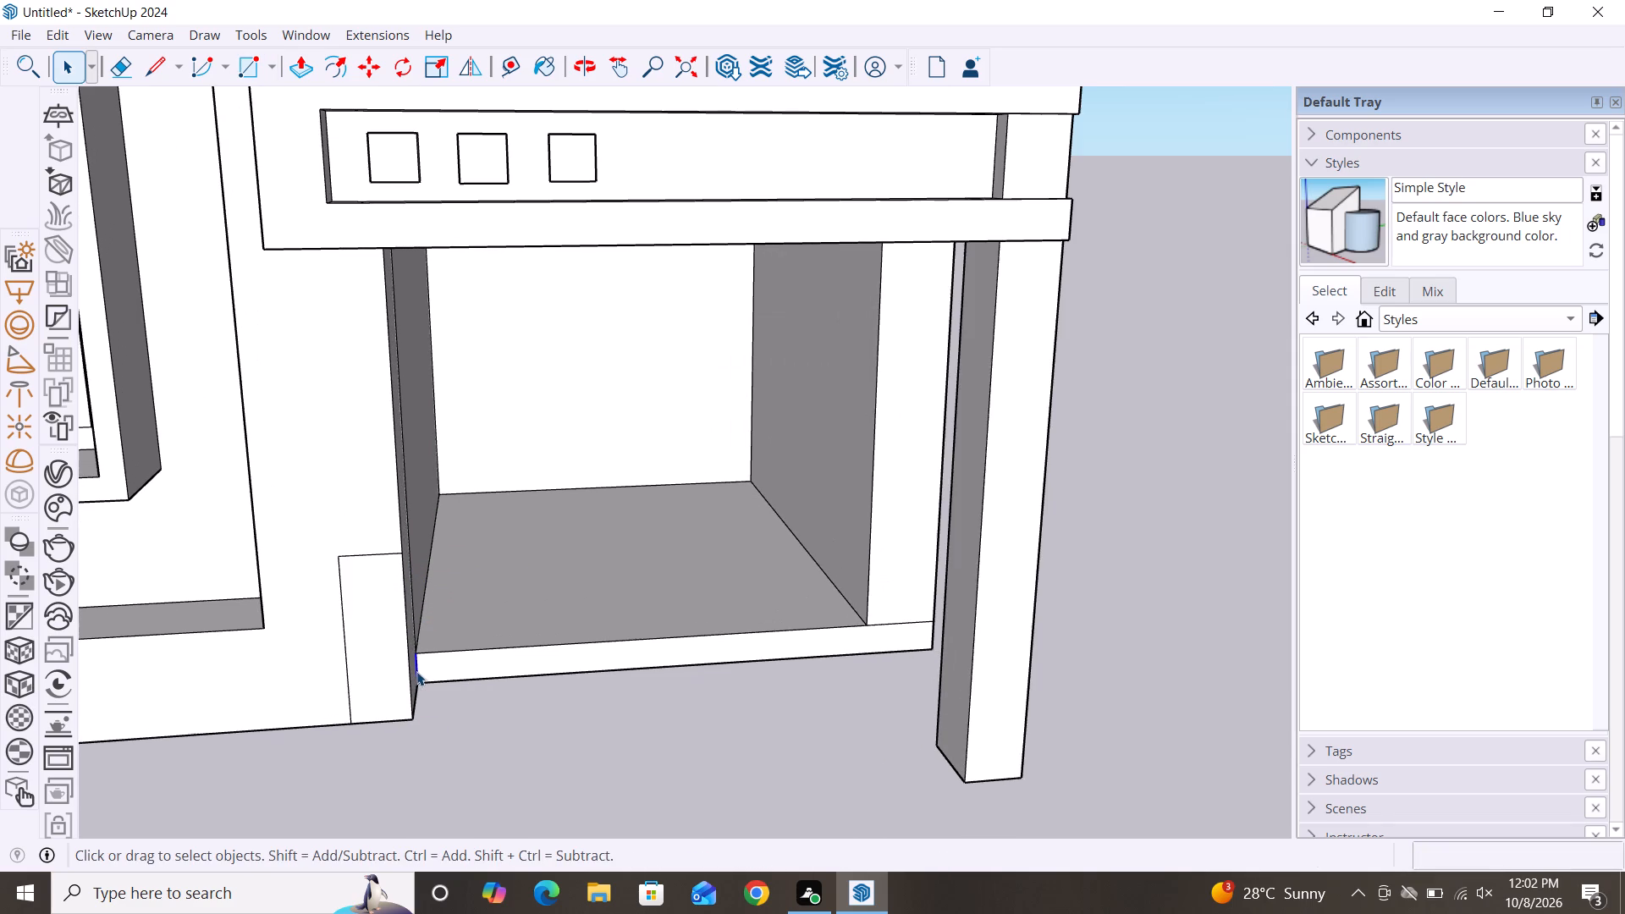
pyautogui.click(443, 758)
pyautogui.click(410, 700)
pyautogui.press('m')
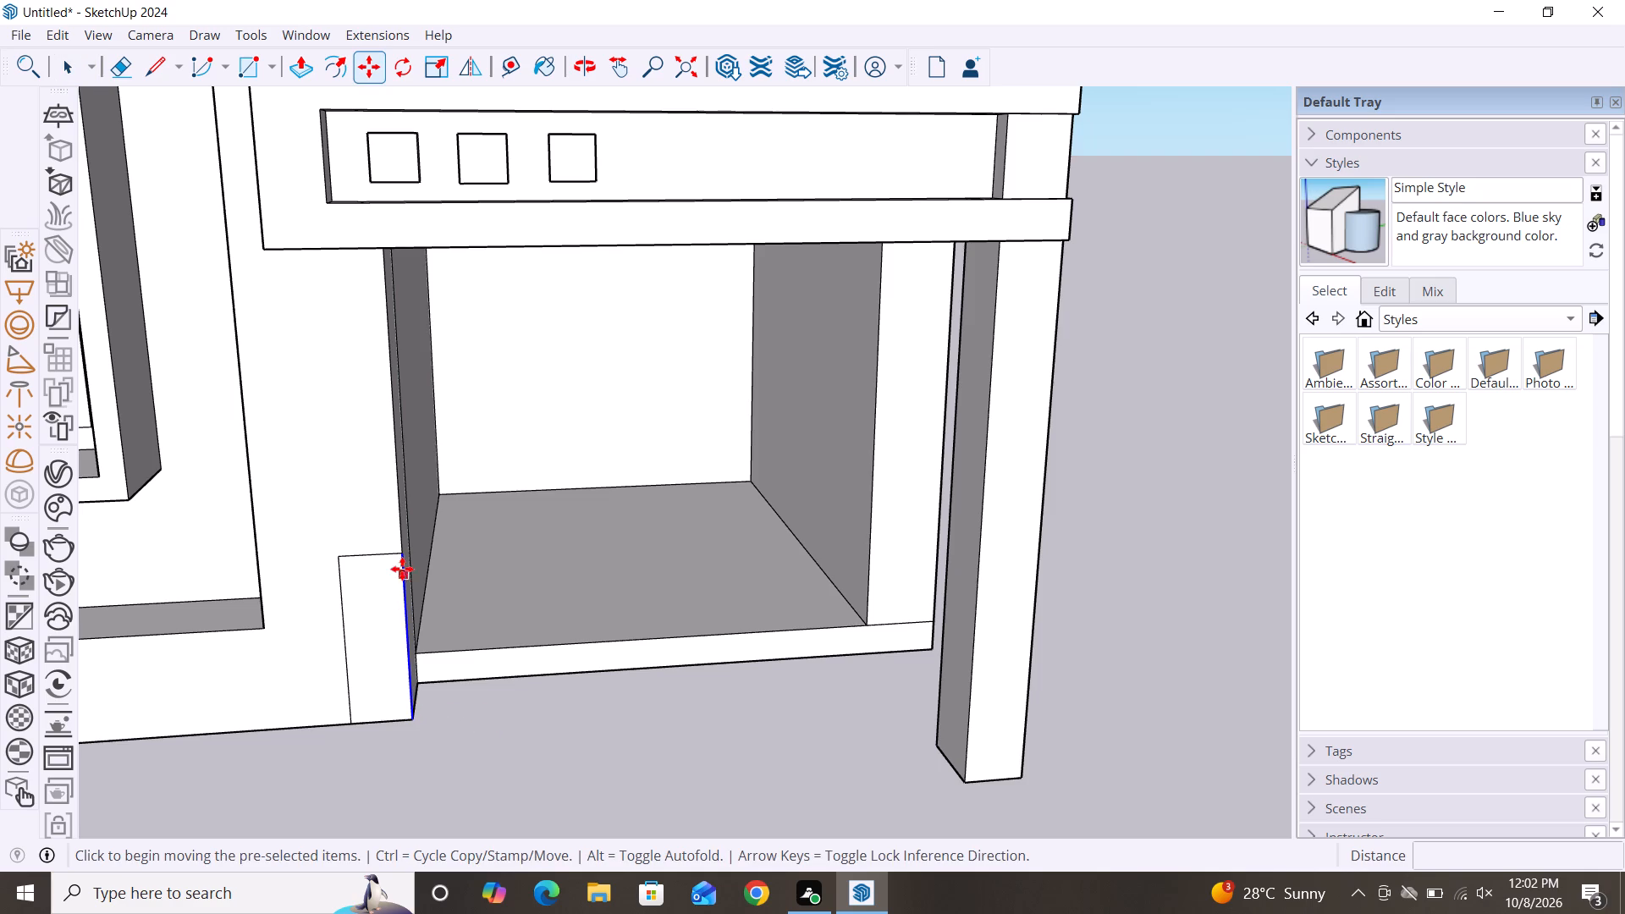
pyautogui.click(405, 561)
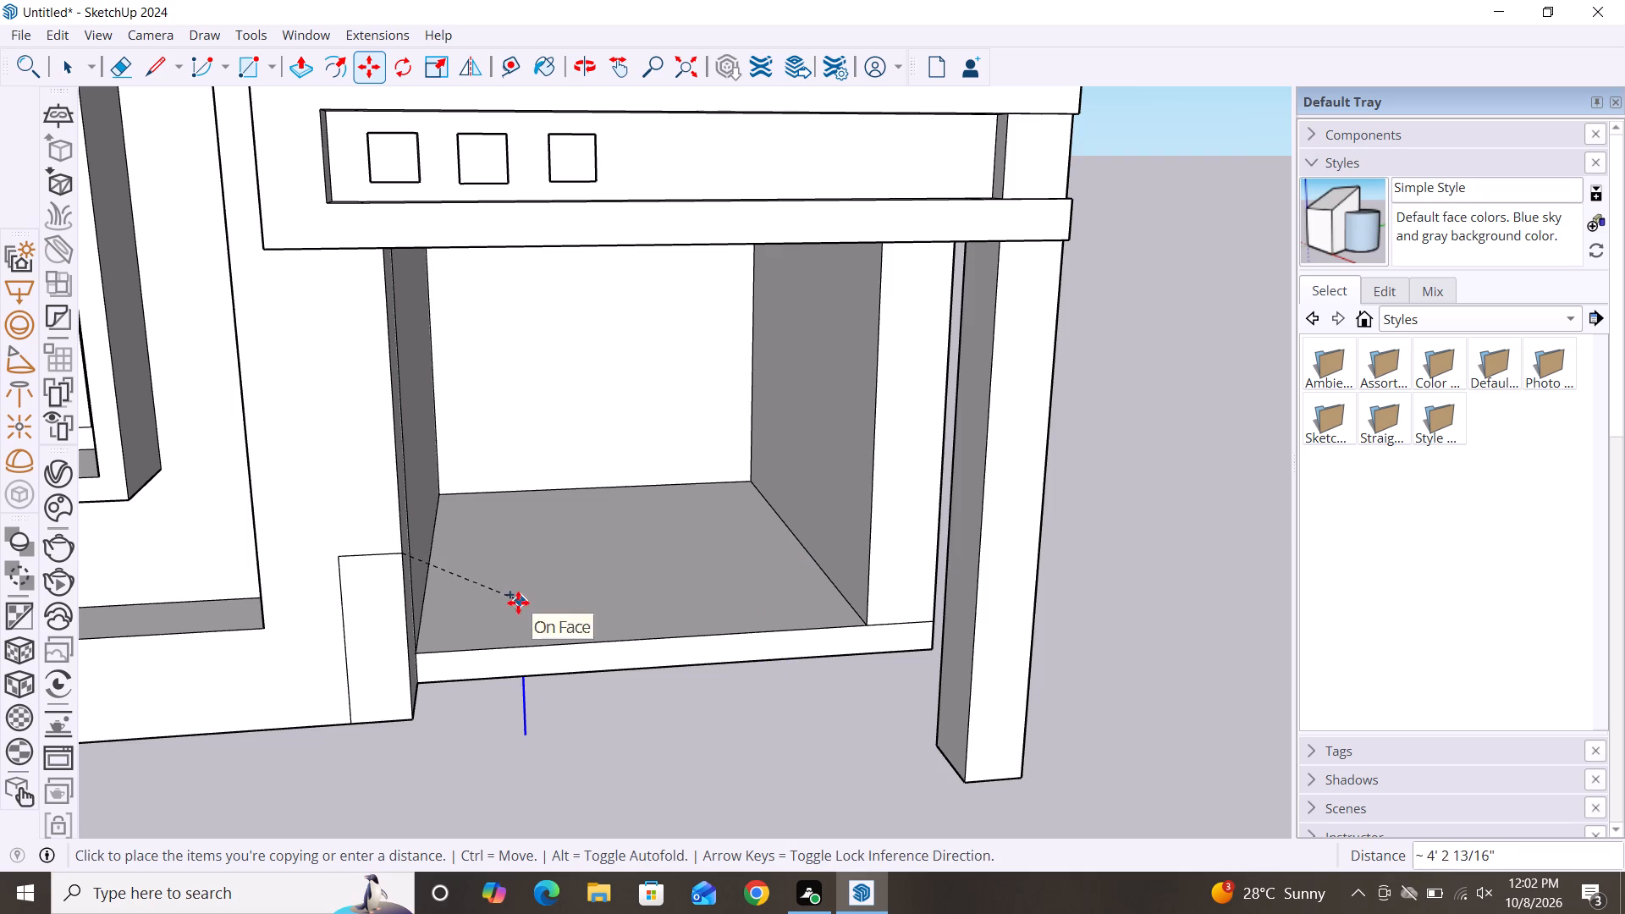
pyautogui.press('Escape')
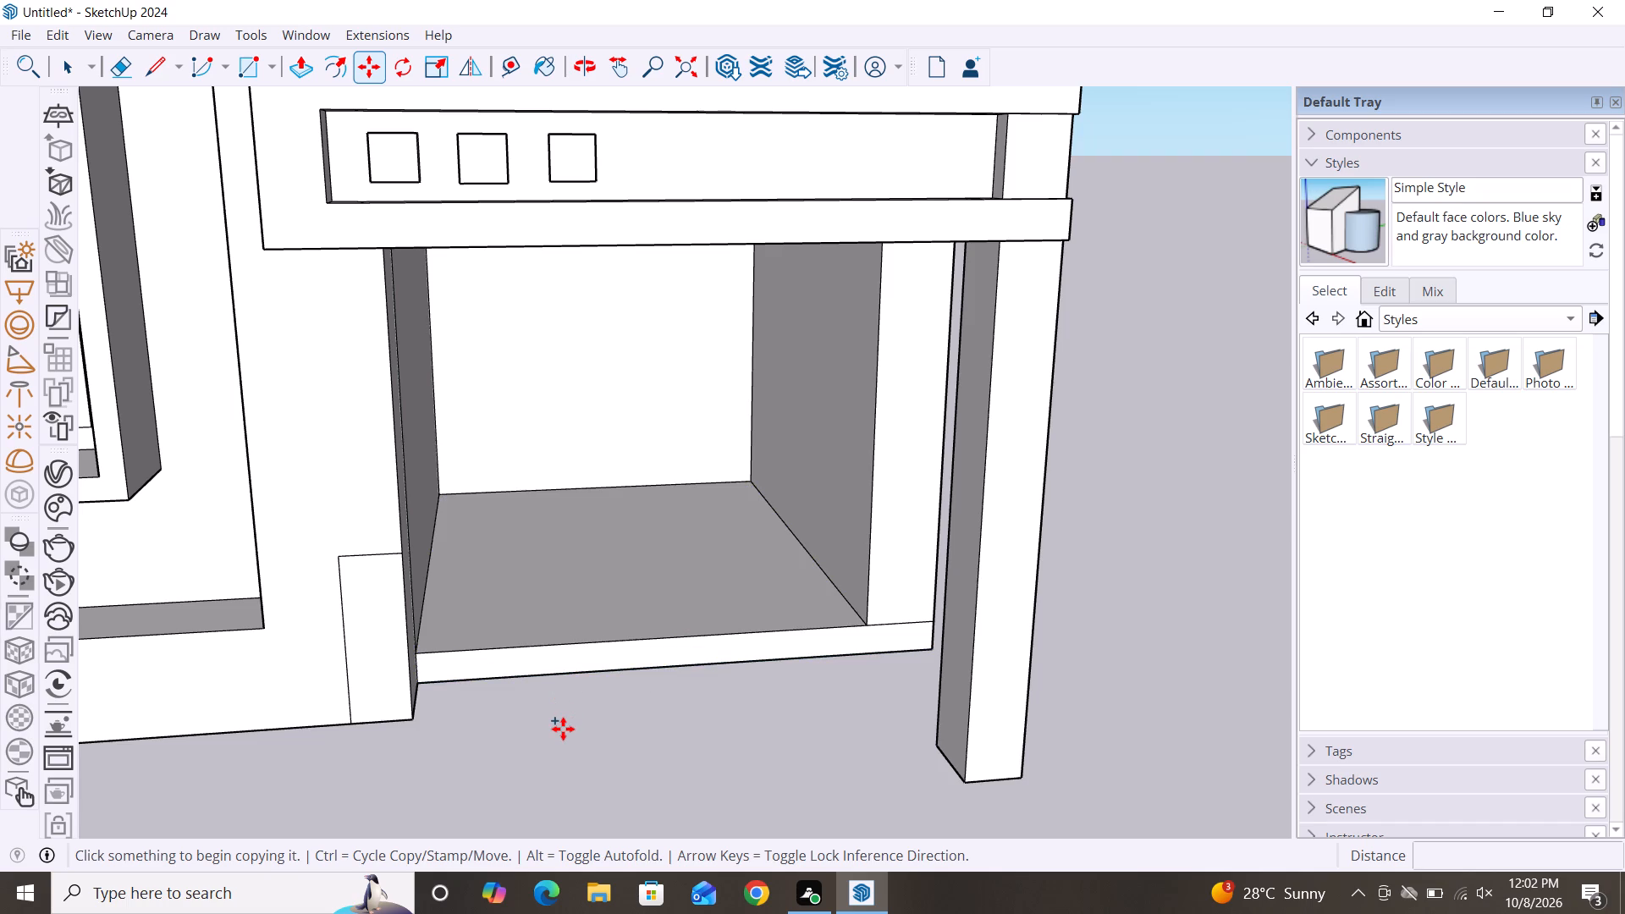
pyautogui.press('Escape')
# Draw a horizontal rectangle about 1' 2 1/8" by 2' 3 15/16" in the corner between the tower's side and the side block's bottom front edge.
pyautogui.press('r')
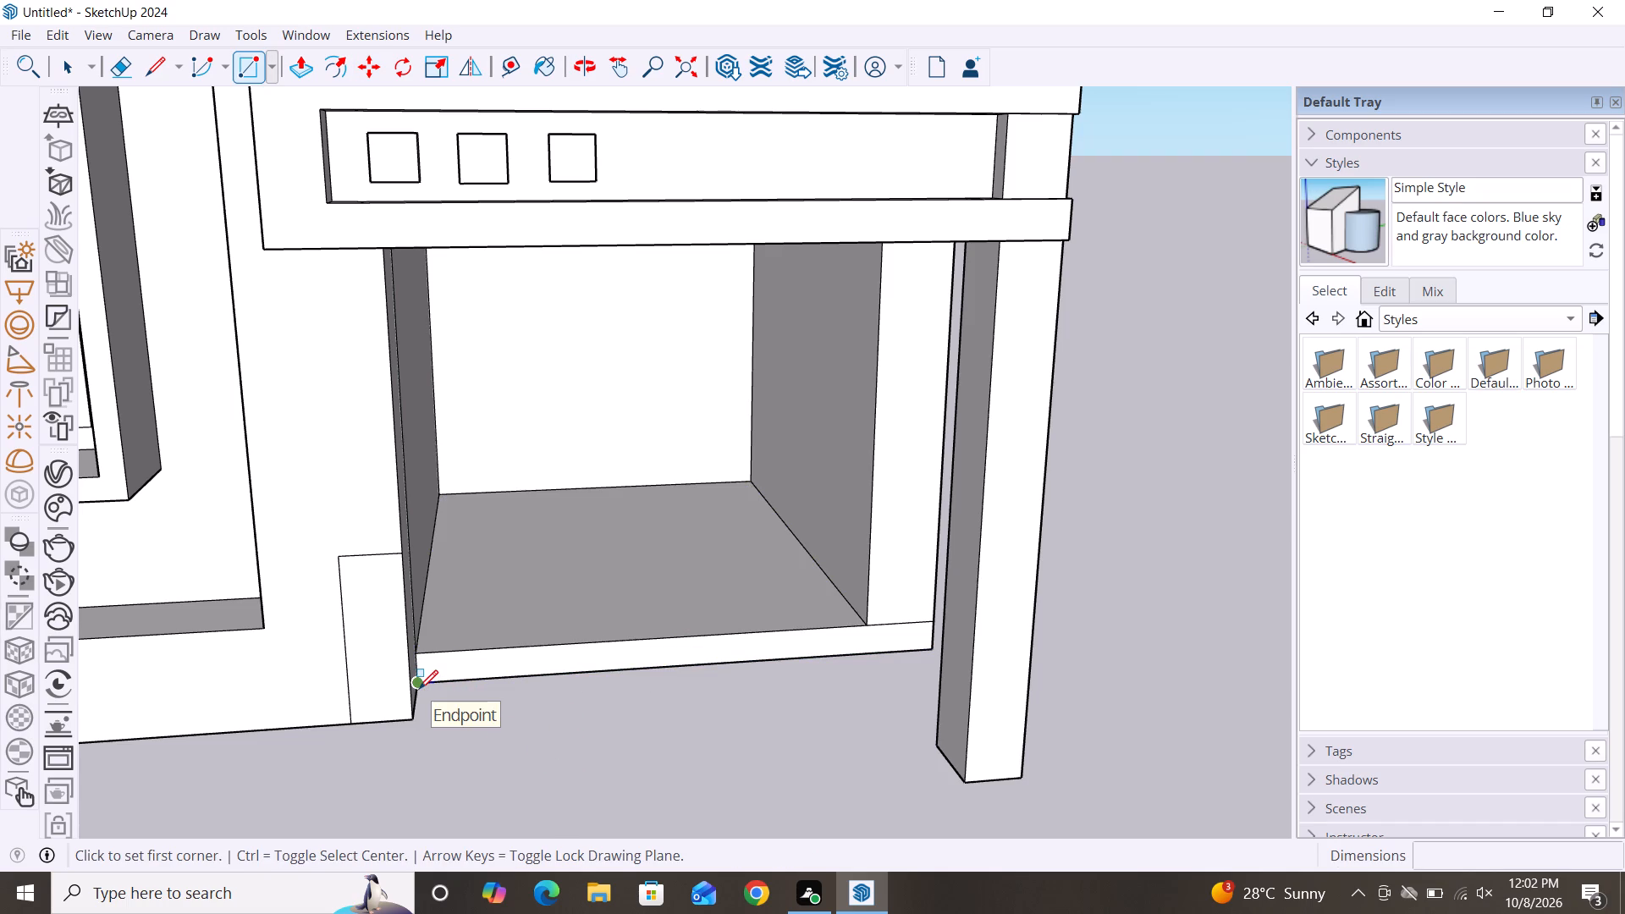
pyautogui.click(419, 689)
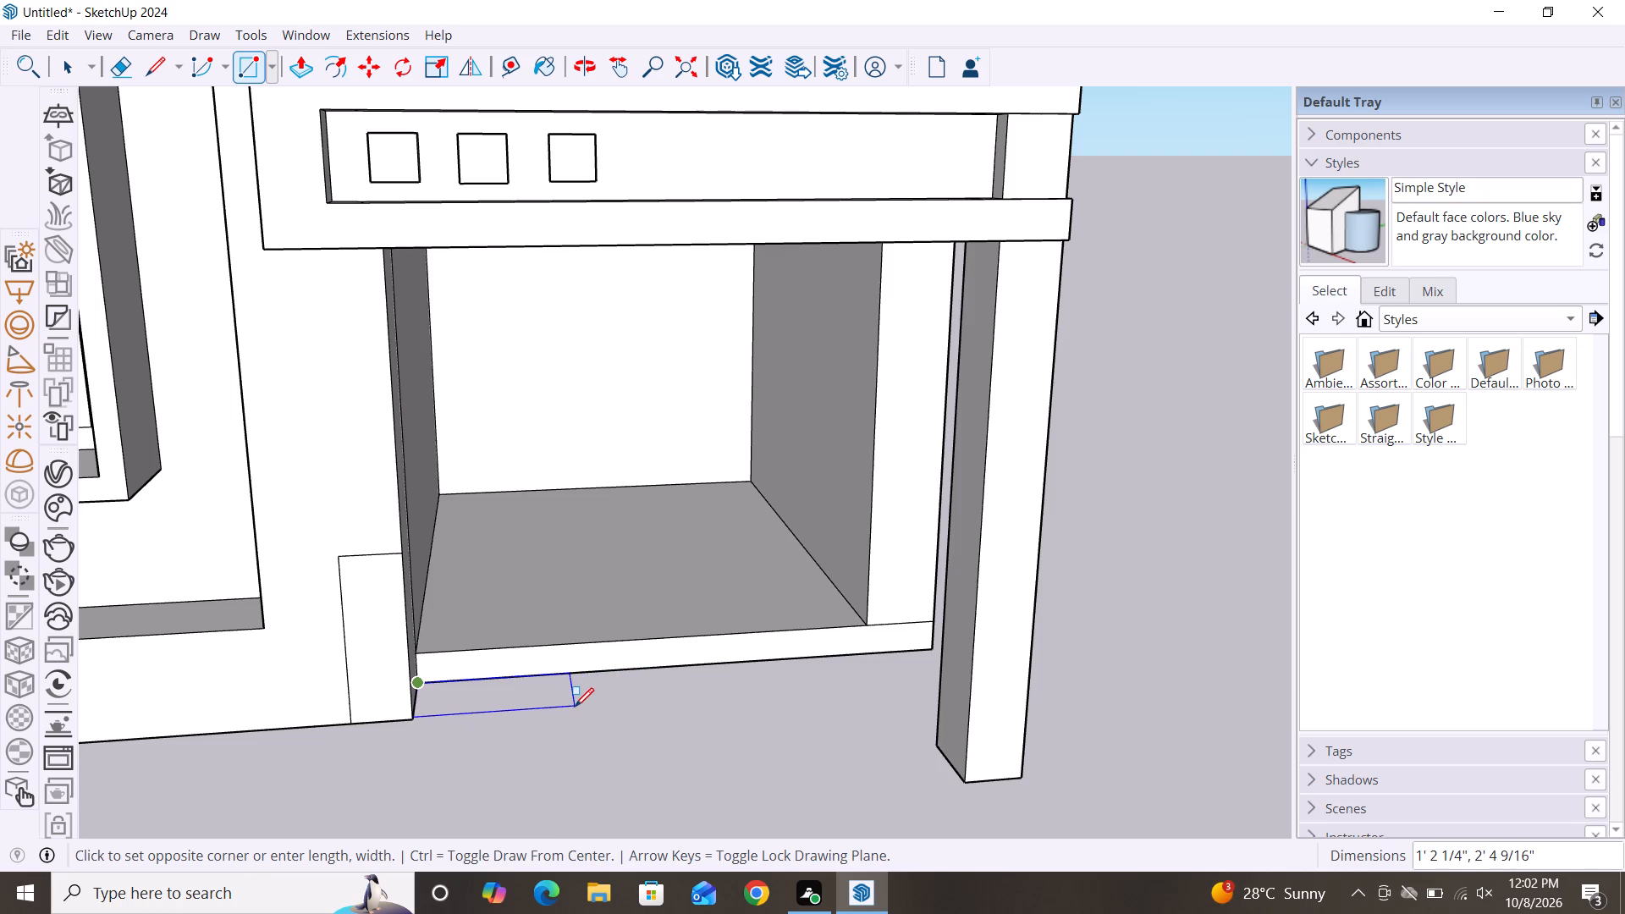
pyautogui.click(572, 707)
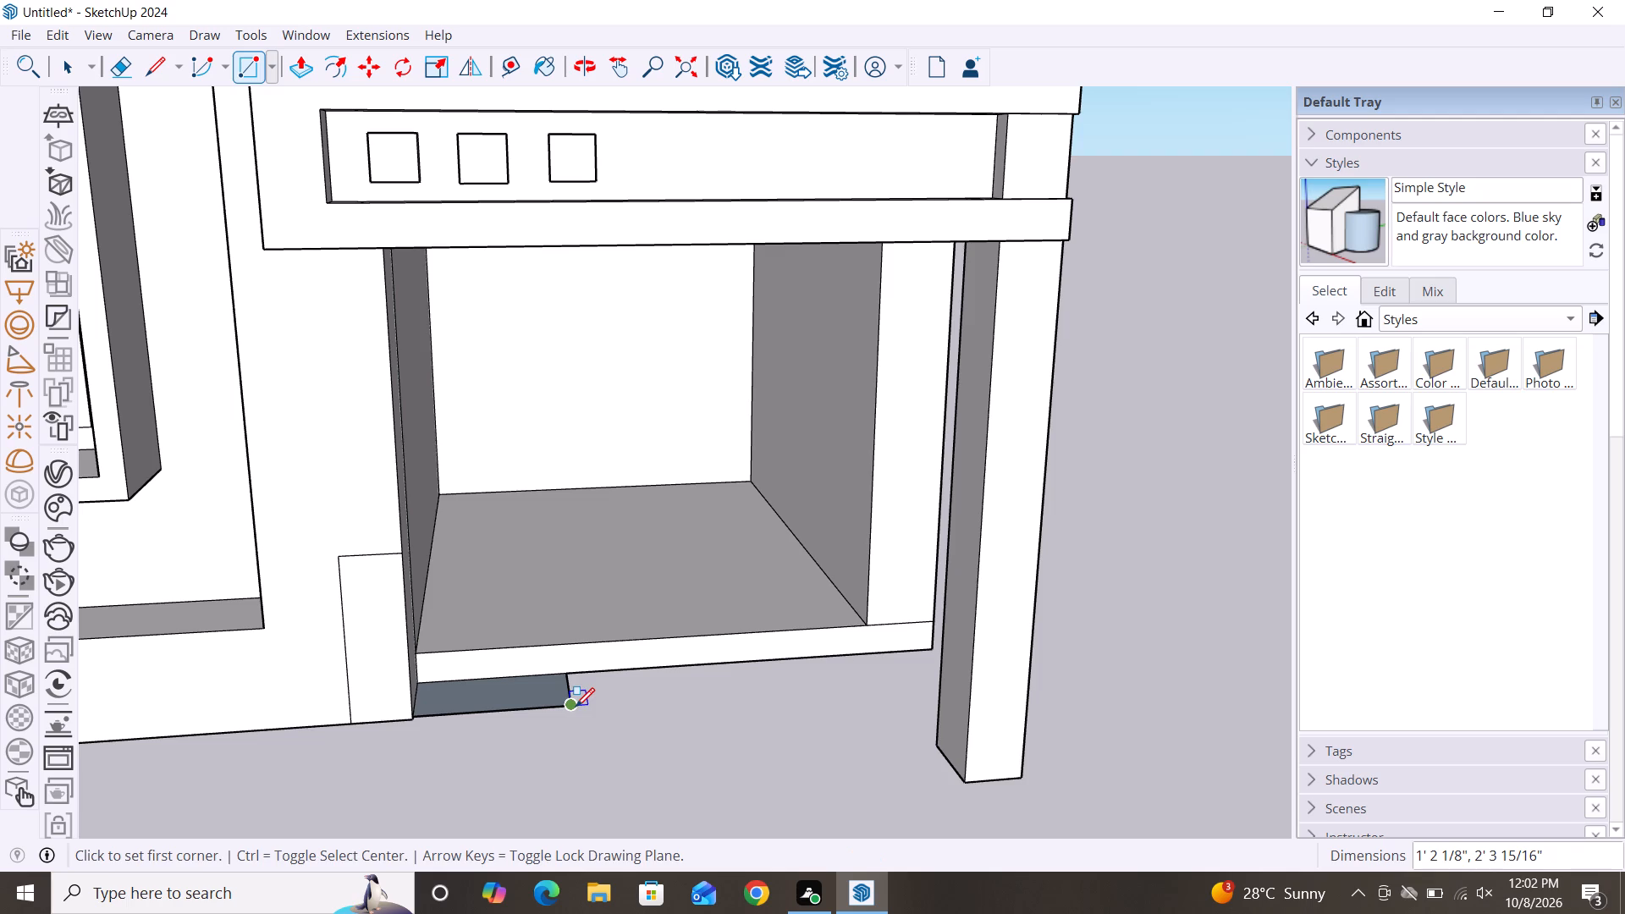
pyautogui.press('space')
# Pull the horizontal rectangle upward about 2' 6 13/16", level with the top of the rectangle on the tower's front face.
pyautogui.scroll(-1, 554, 818)
pyautogui.scroll(-3, 532, 725)
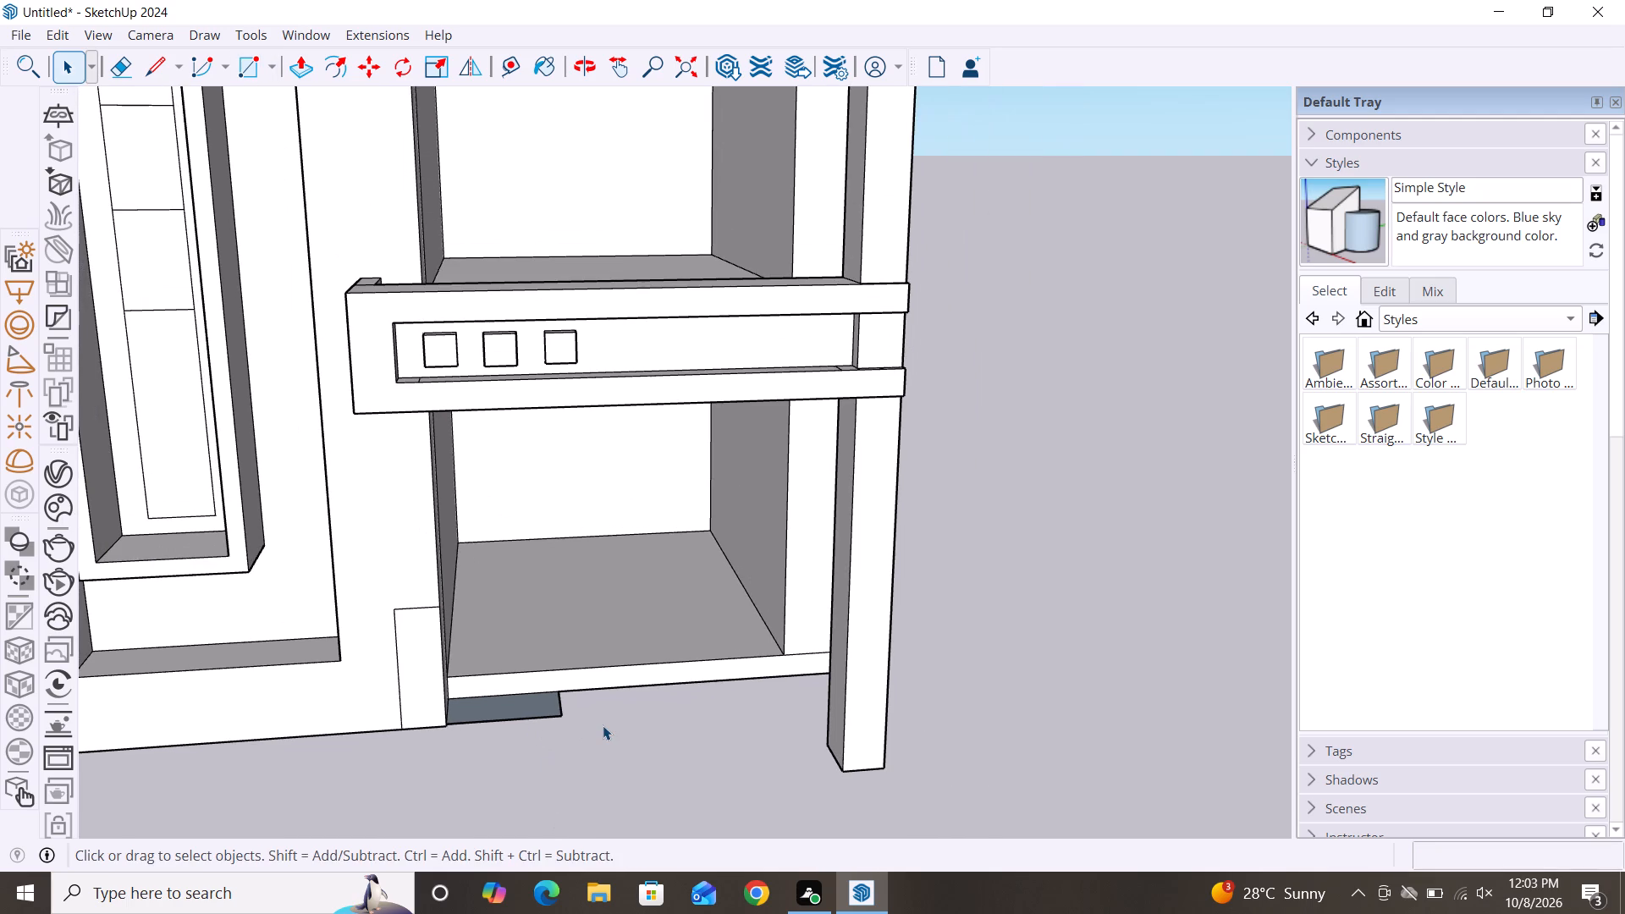
pyautogui.press('p')
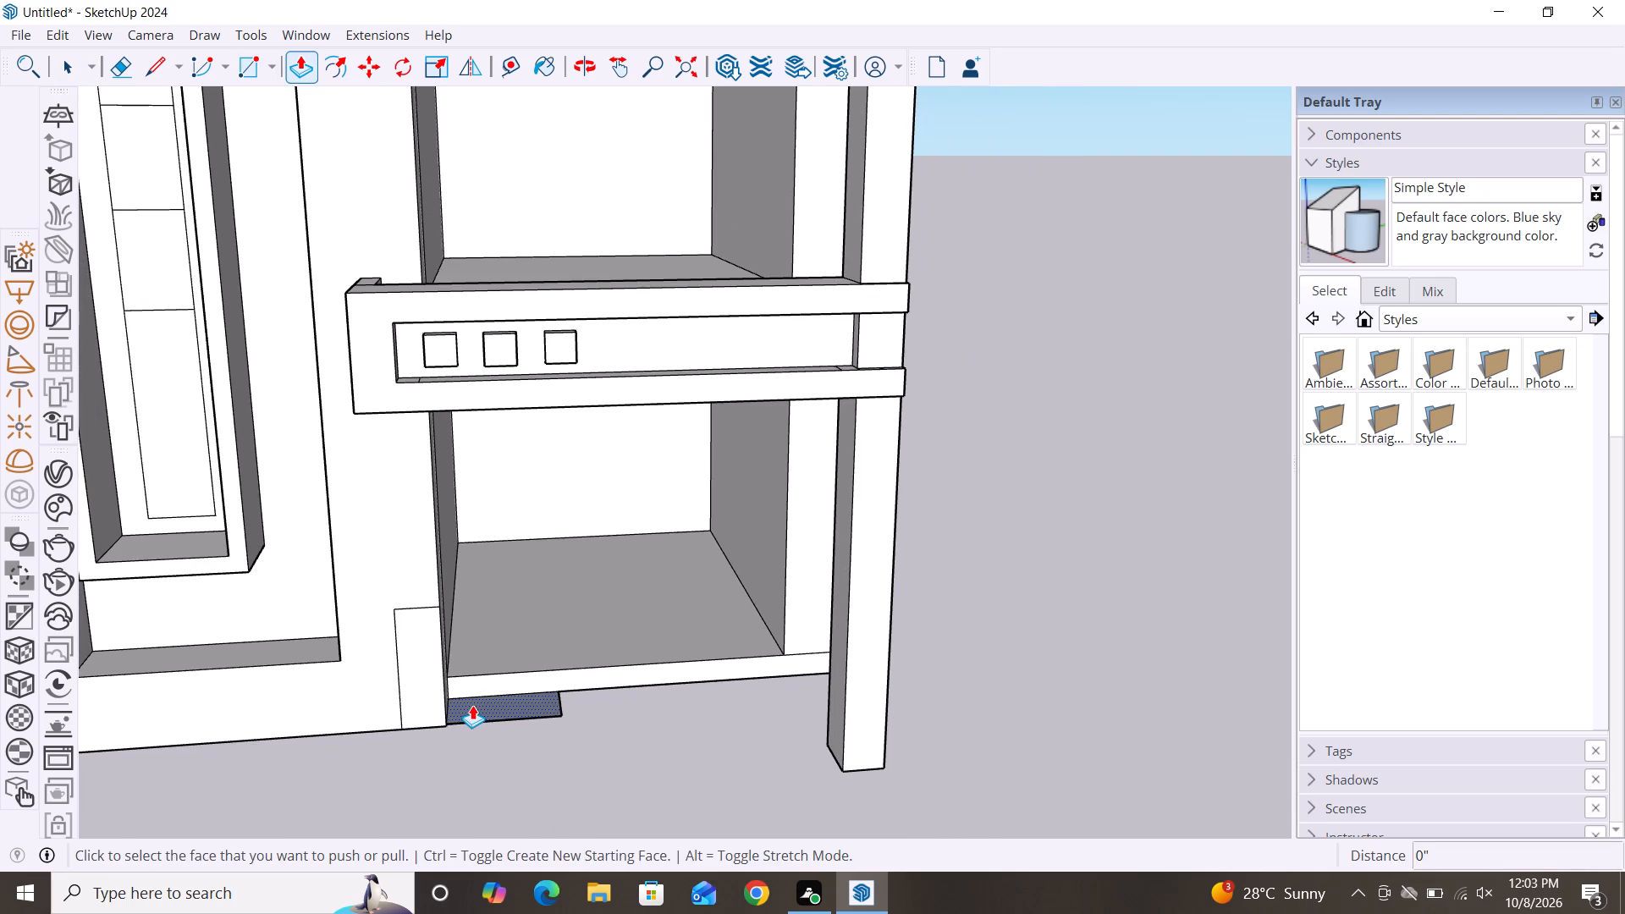
pyautogui.click(481, 703)
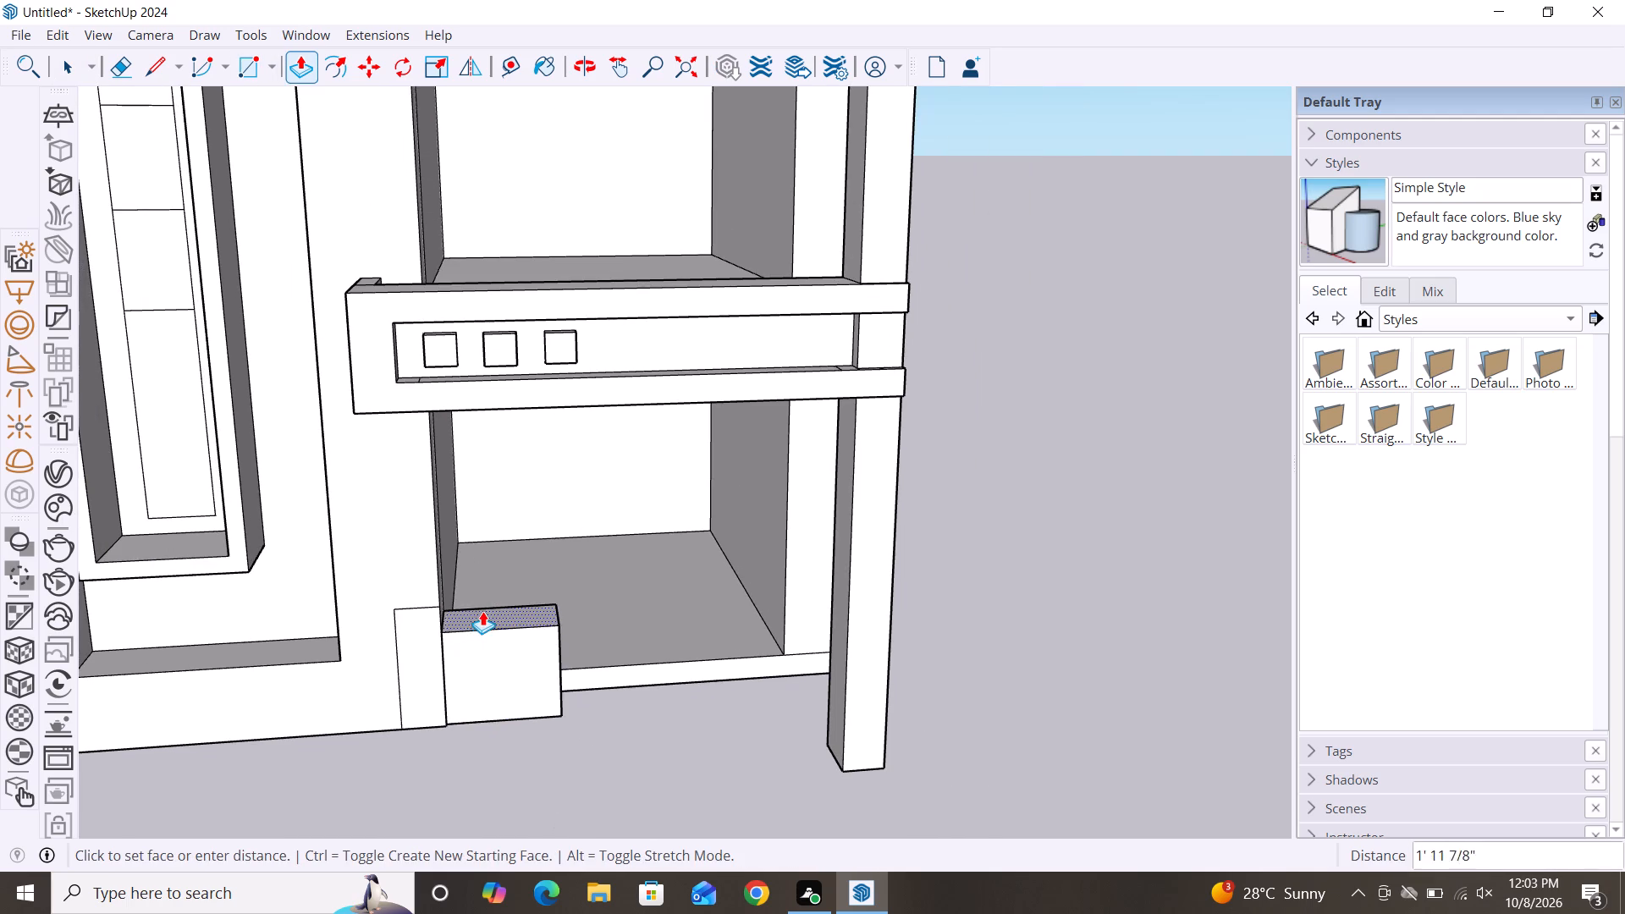
pyautogui.click(425, 603)
pyautogui.scroll(-1, 614, 710)
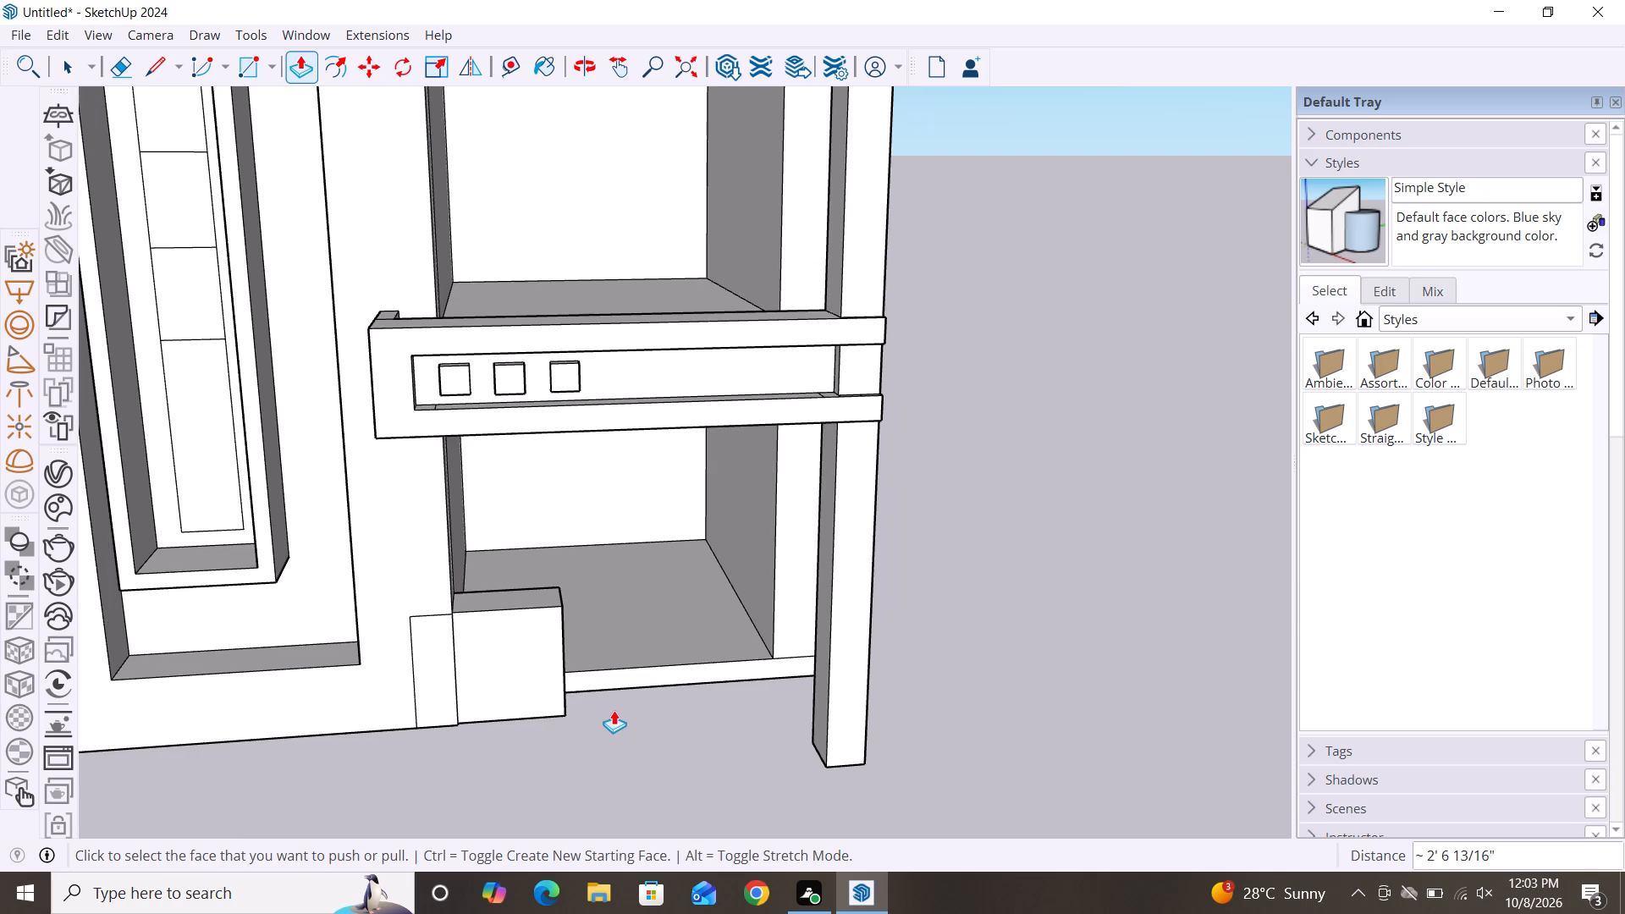
# Examine the whole facade from below and from above, checking the block at the base of the tower.
pyautogui.press('space')
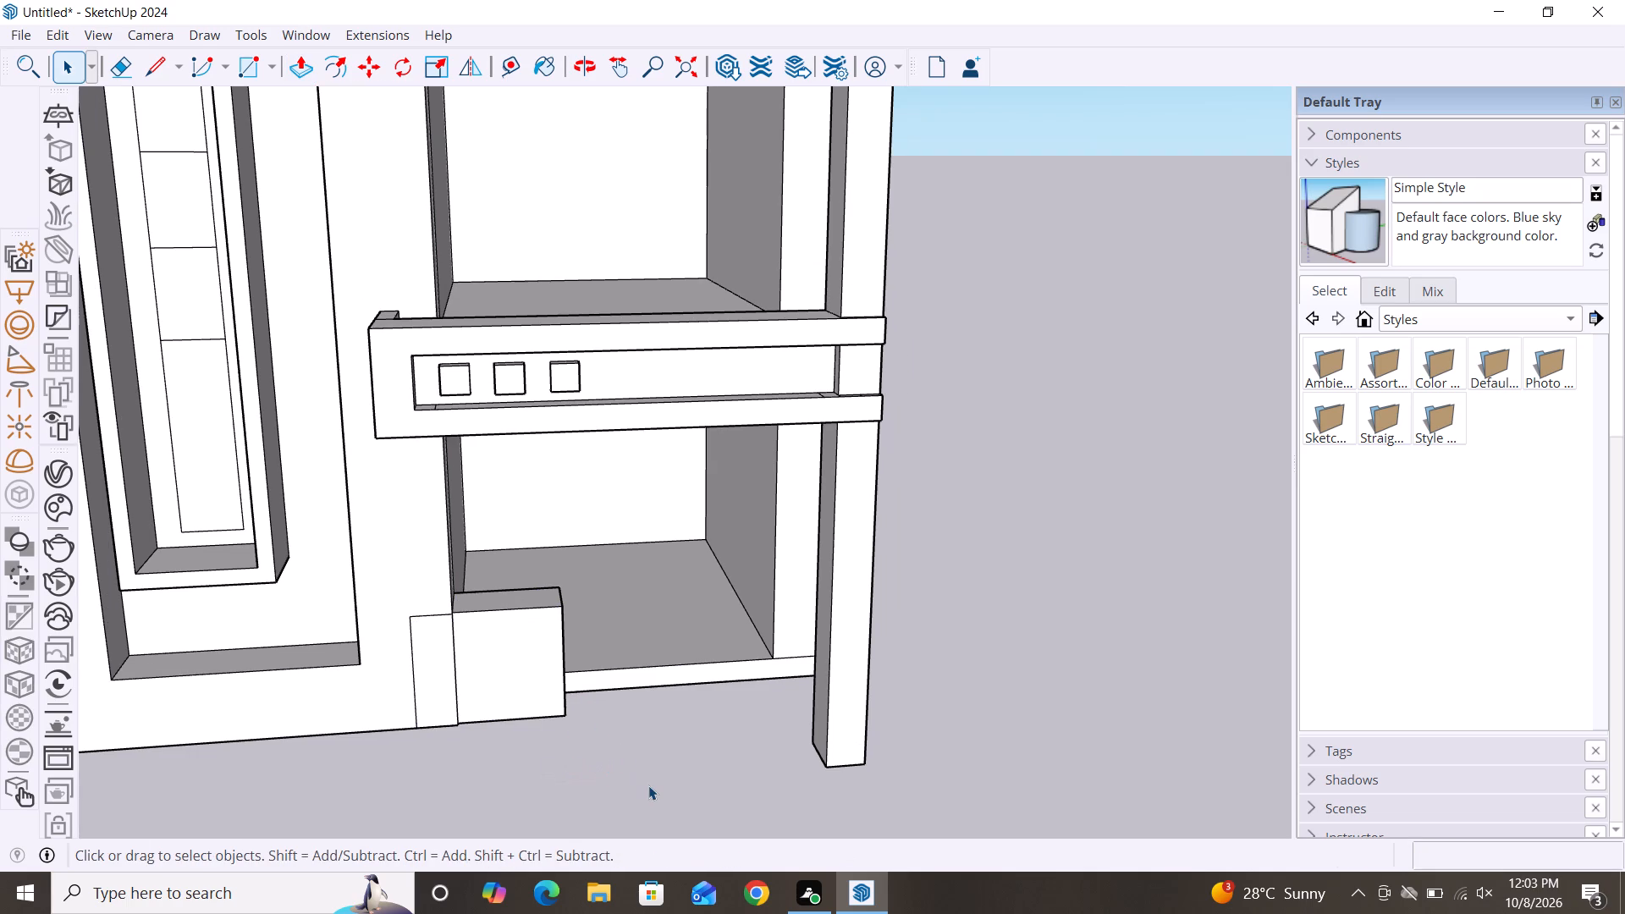
pyautogui.keyDown('alt'); pyautogui.moveTo(650, 783); pyautogui.dragTo(647, 619, button='middle'); pyautogui.keyUp('alt')
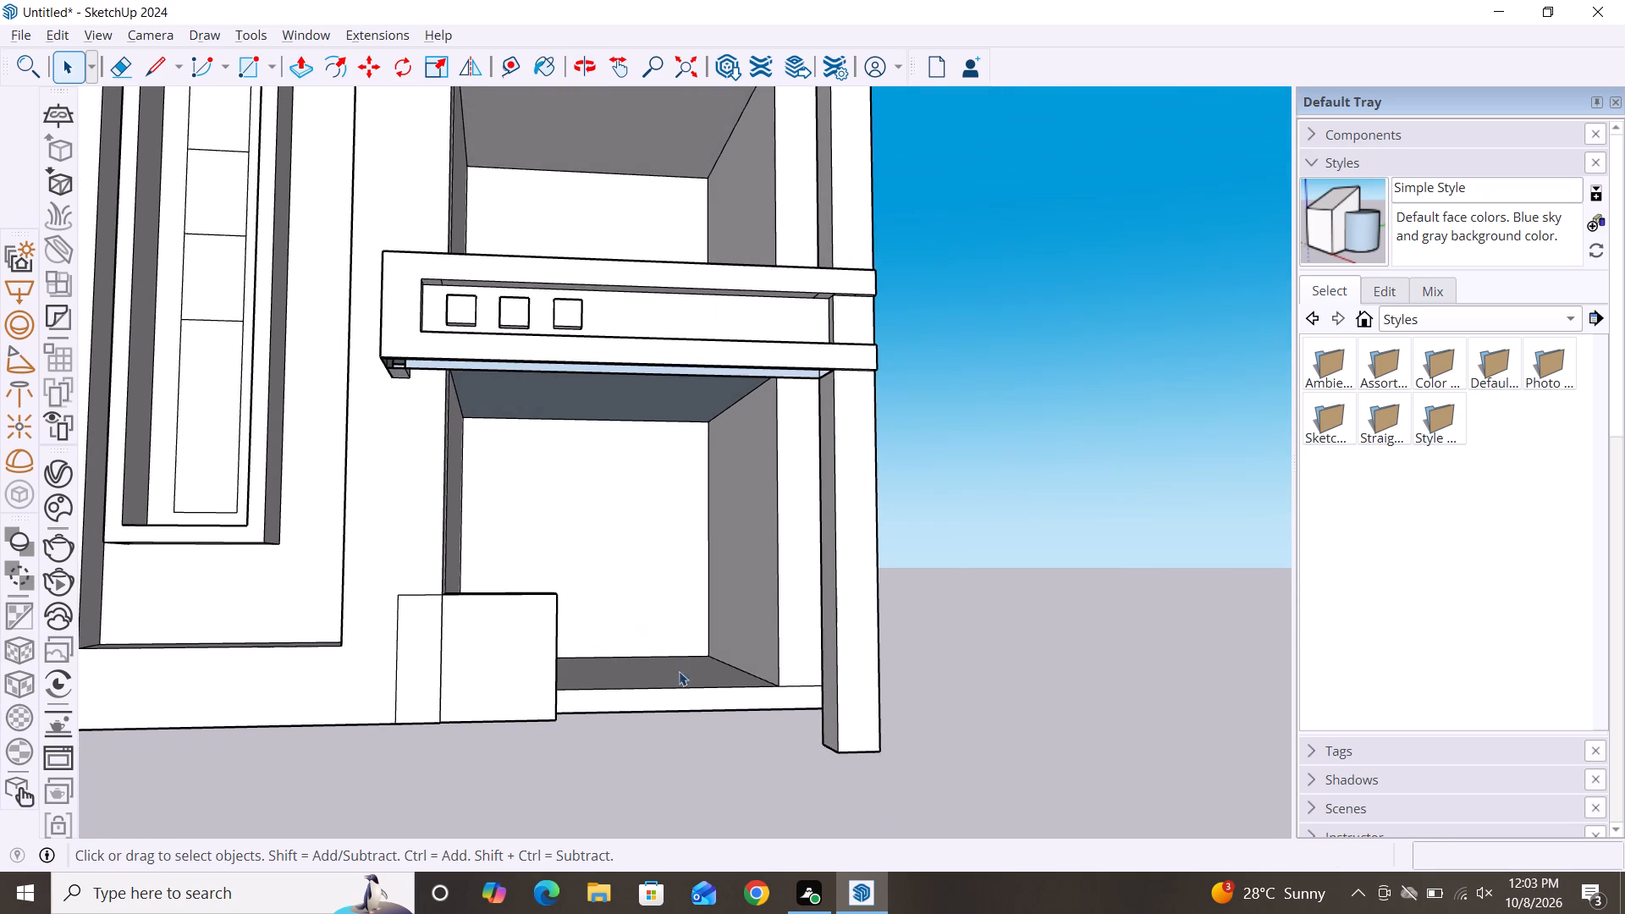
pyautogui.scroll(-3, 980, 573)
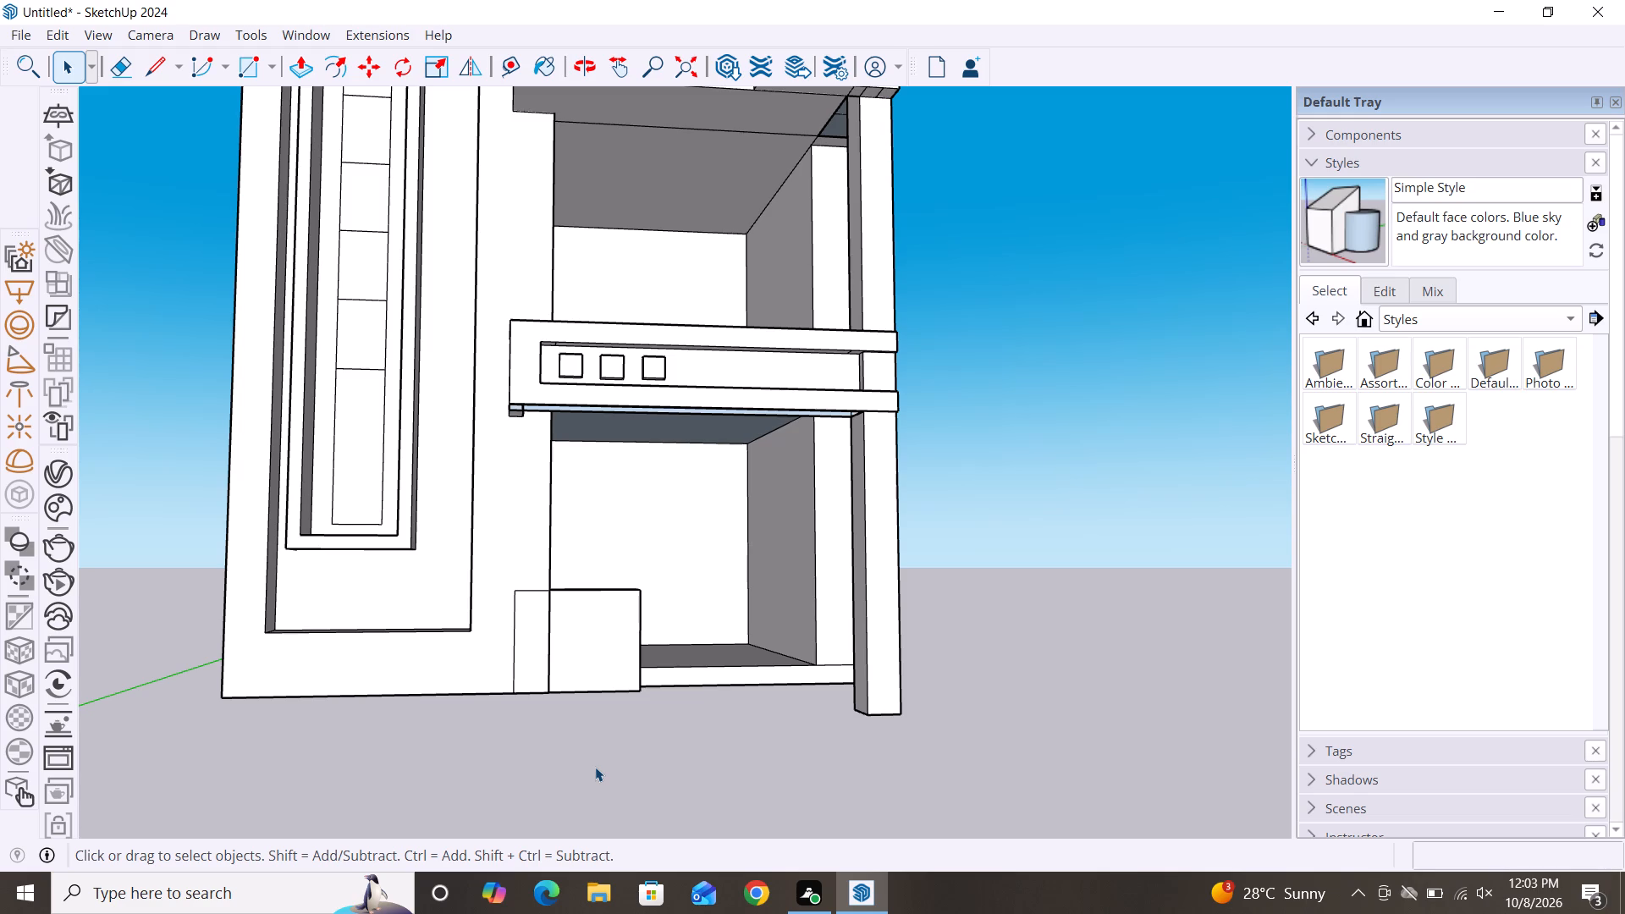
pyautogui.scroll(-3, 485, 538)
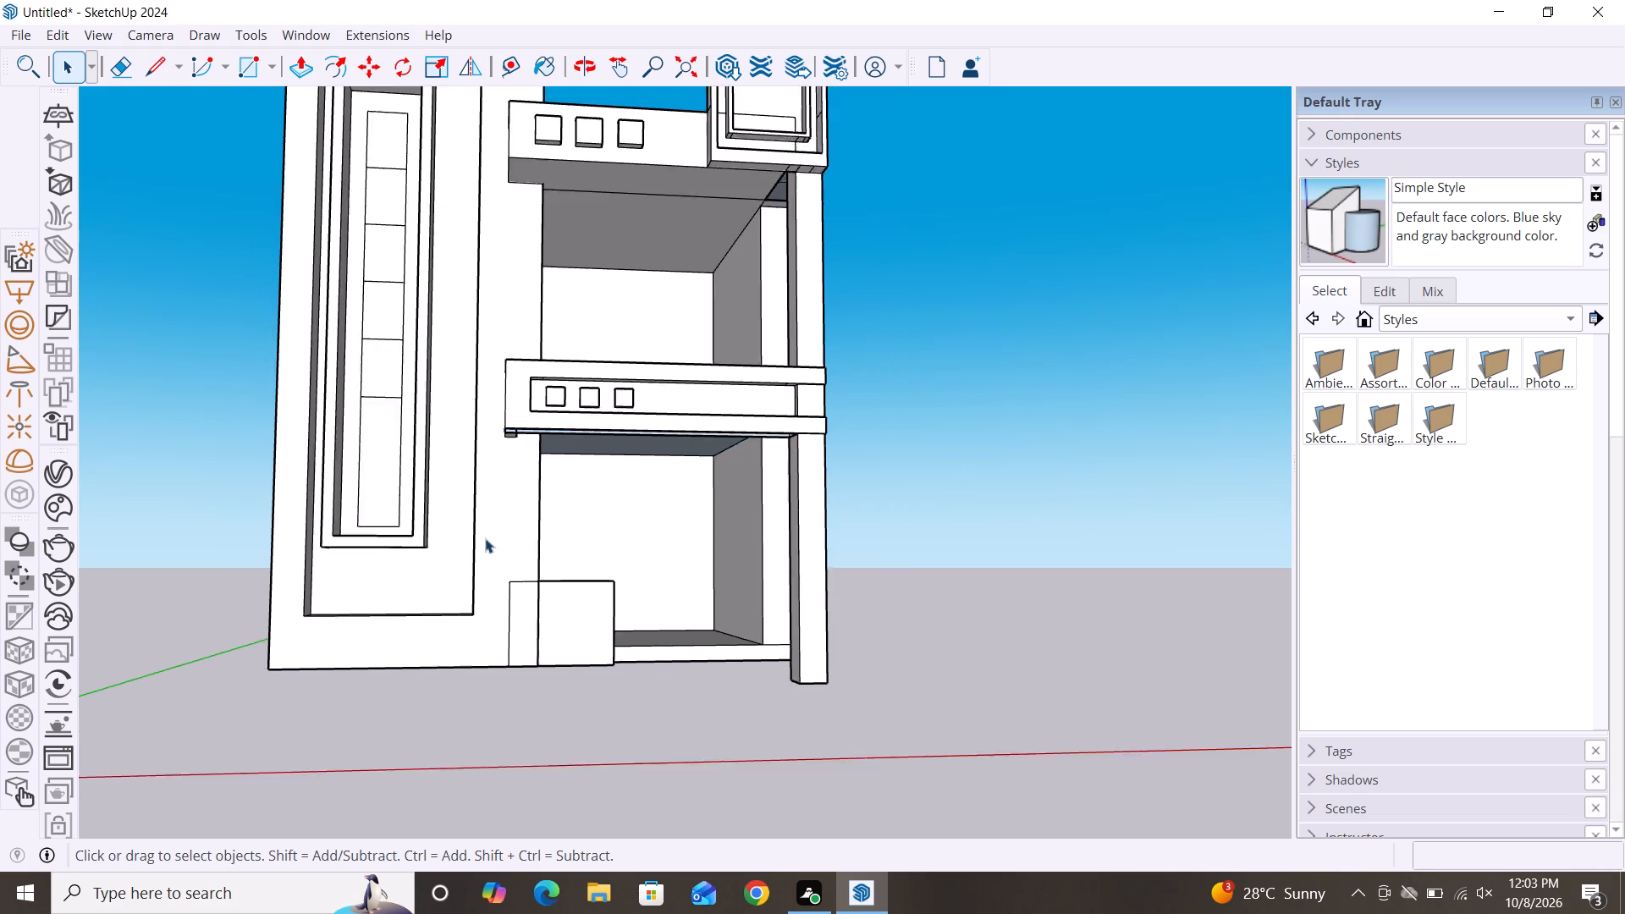
pyautogui.scroll(-1, 478, 545)
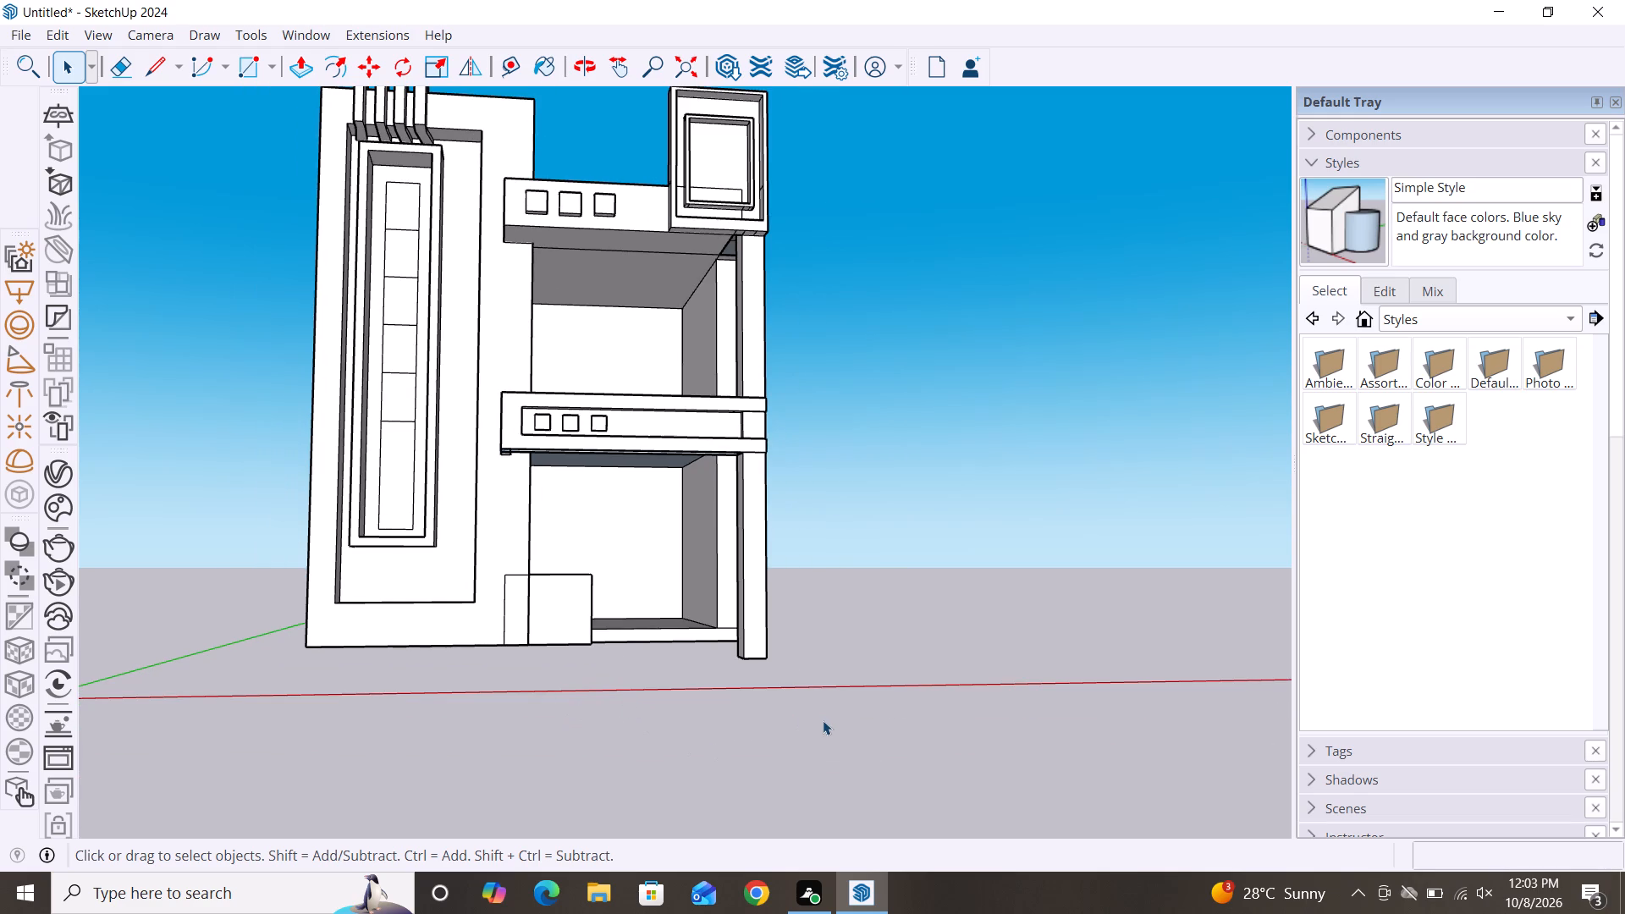
pyautogui.keyDown('alt'); pyautogui.moveTo(785, 716); pyautogui.dragTo(903, 670, button='middle'); pyautogui.keyUp('alt')
pyautogui.scroll(-2, 316, 556)
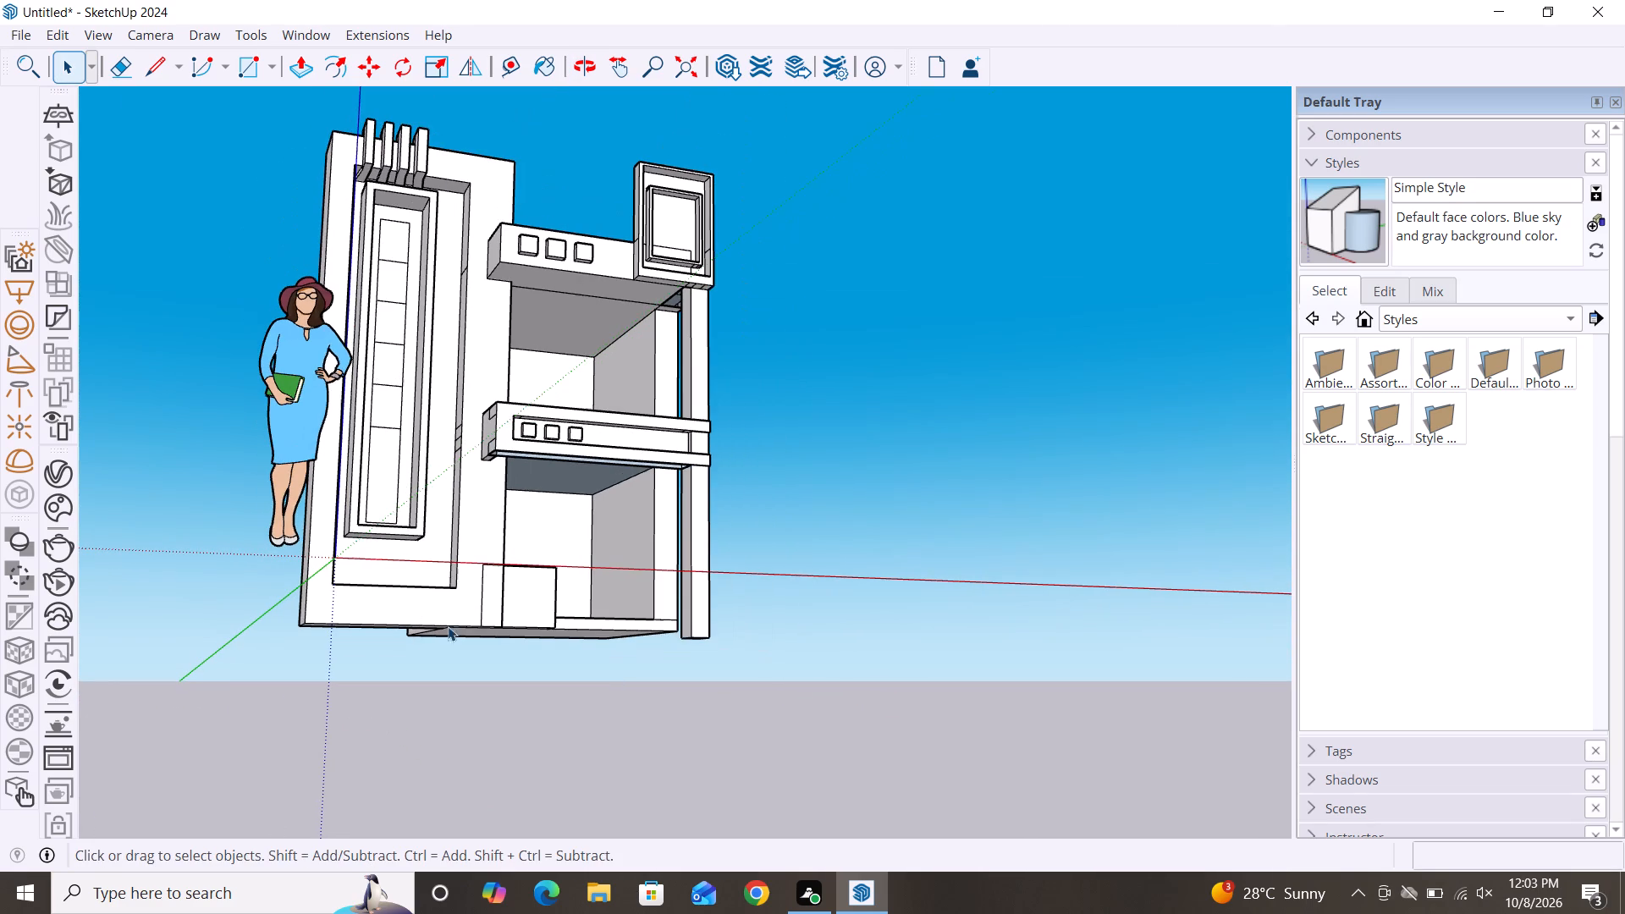
pyautogui.keyDown('alt'); pyautogui.scroll(-2, 760, 503); pyautogui.keyUp('alt')
pyautogui.scroll(-1, 256, 589)
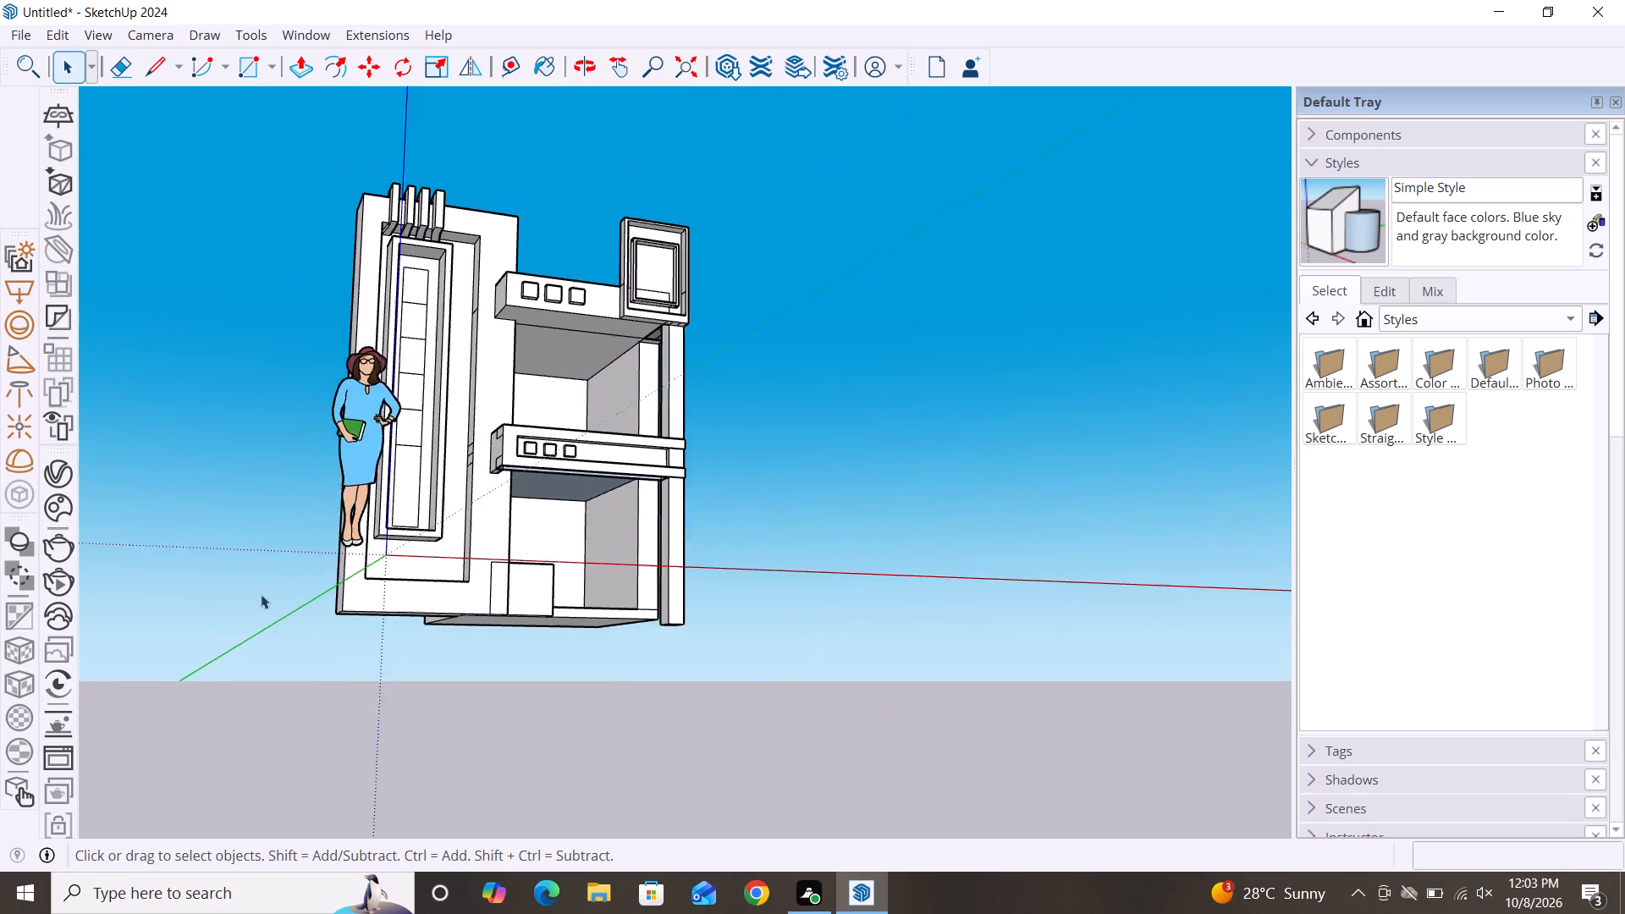
pyautogui.scroll(-2, 261, 594)
pyautogui.keyDown('alt'); pyautogui.moveTo(746, 556); pyautogui.dragTo(741, 522, button='middle'); pyautogui.keyUp('alt')
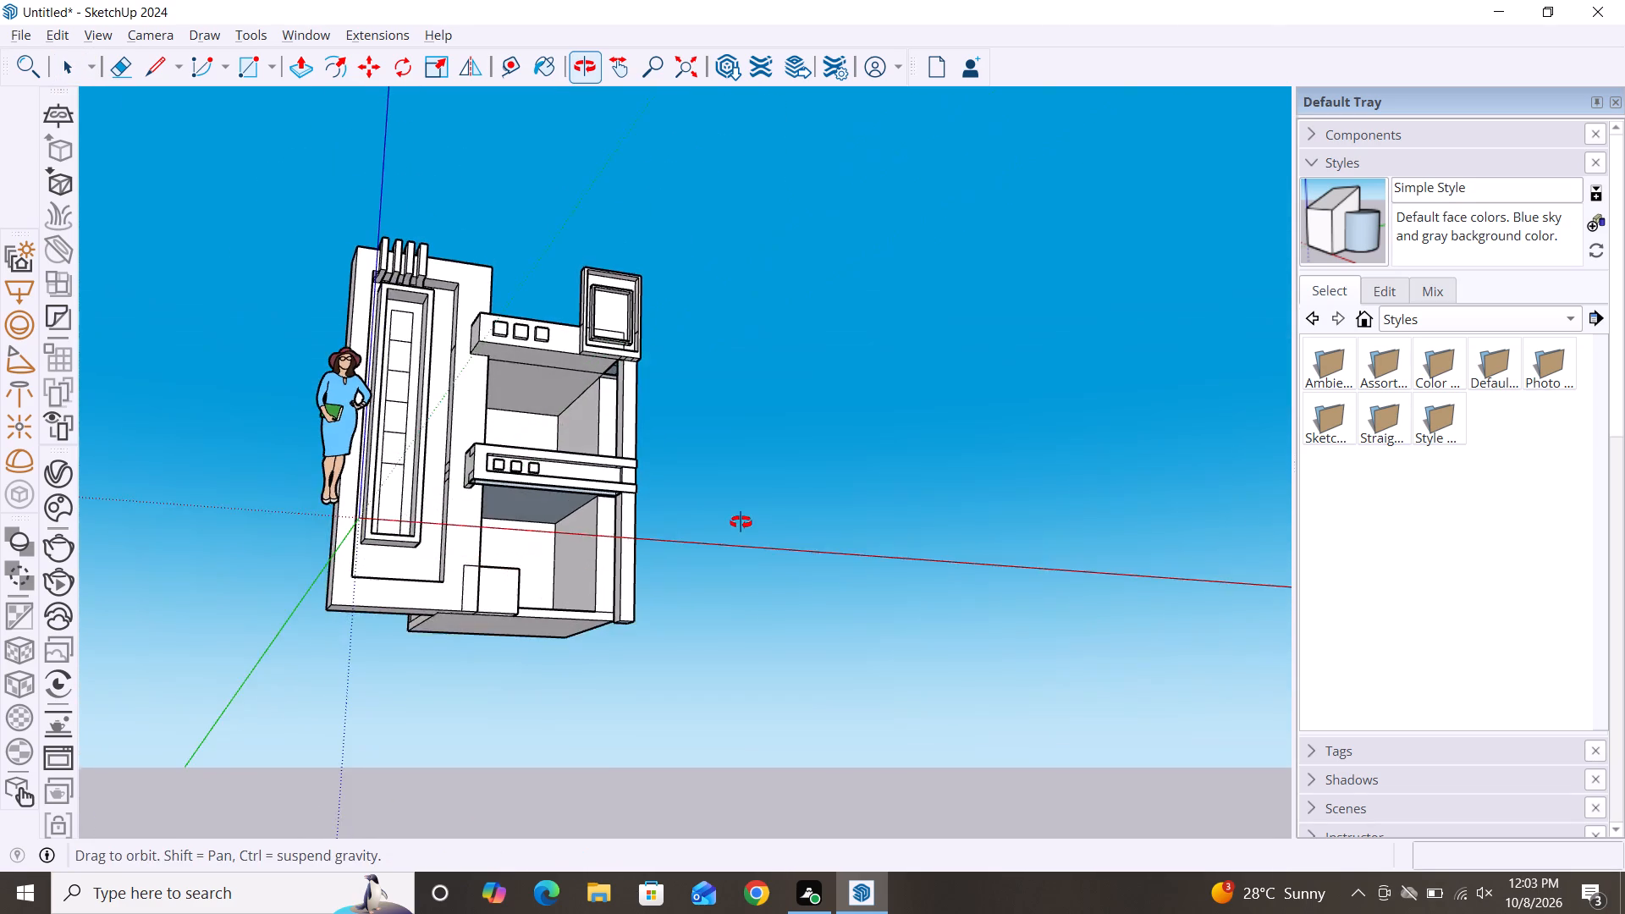
pyautogui.keyDown('alt'); pyautogui.moveTo(741, 522); pyautogui.dragTo(573, 733, button='middle'); pyautogui.keyUp('alt')
# Draw a vertical line about 2' 2 1/16" up from the bottom edge, midway across the narrow rectangle on the tower's front face.
pyautogui.scroll(1, 492, 551)
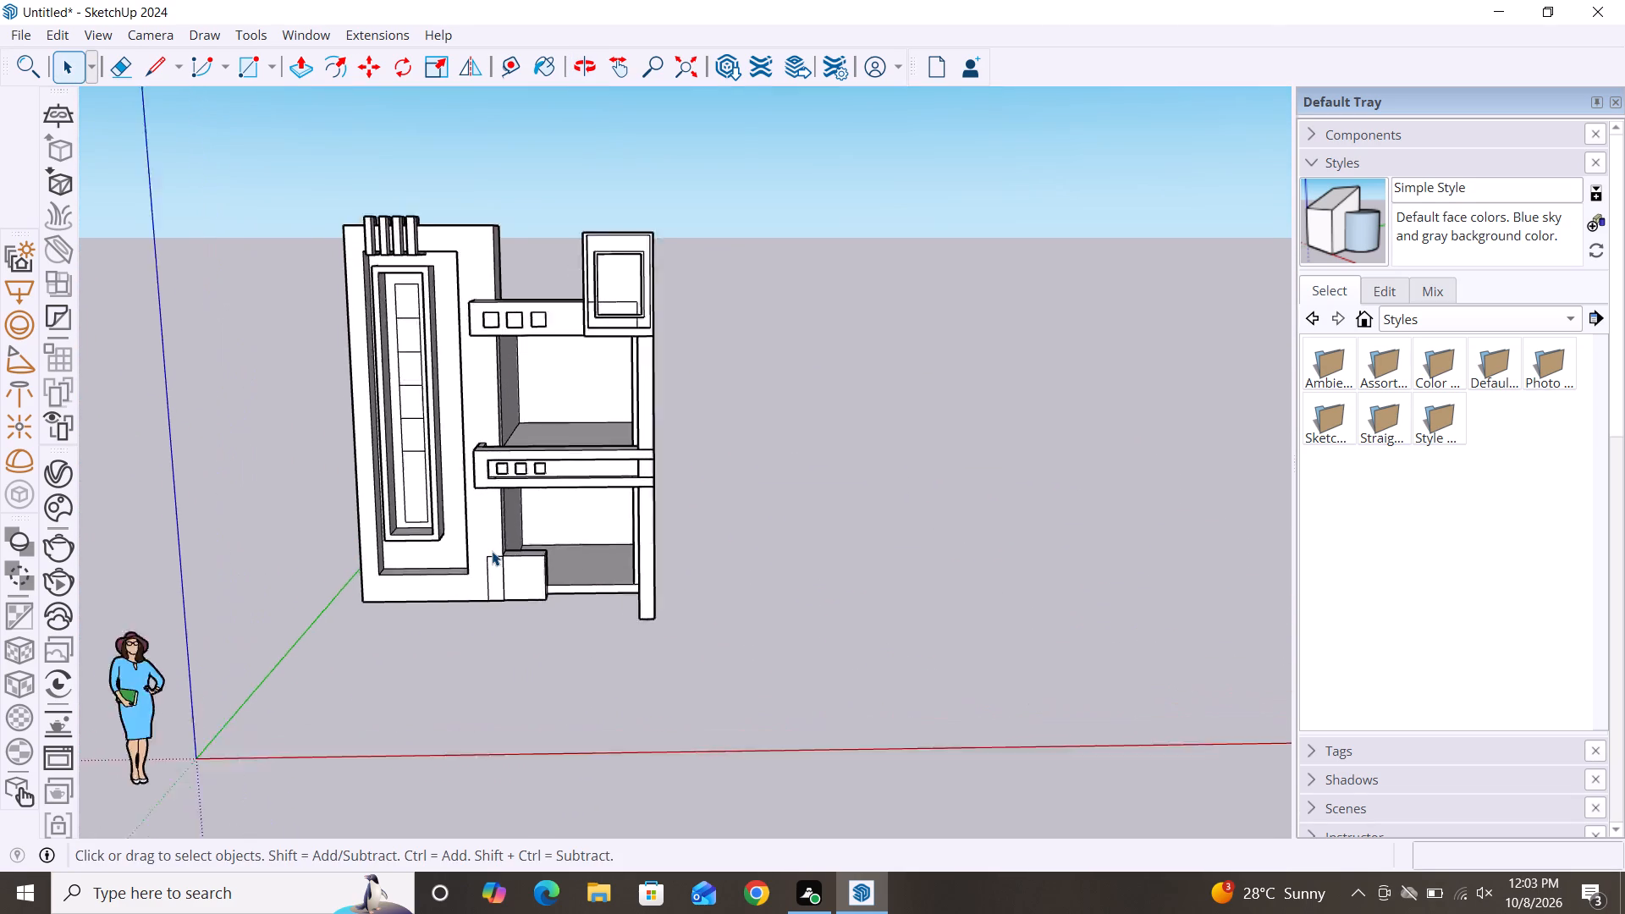
pyautogui.scroll(4, 492, 551)
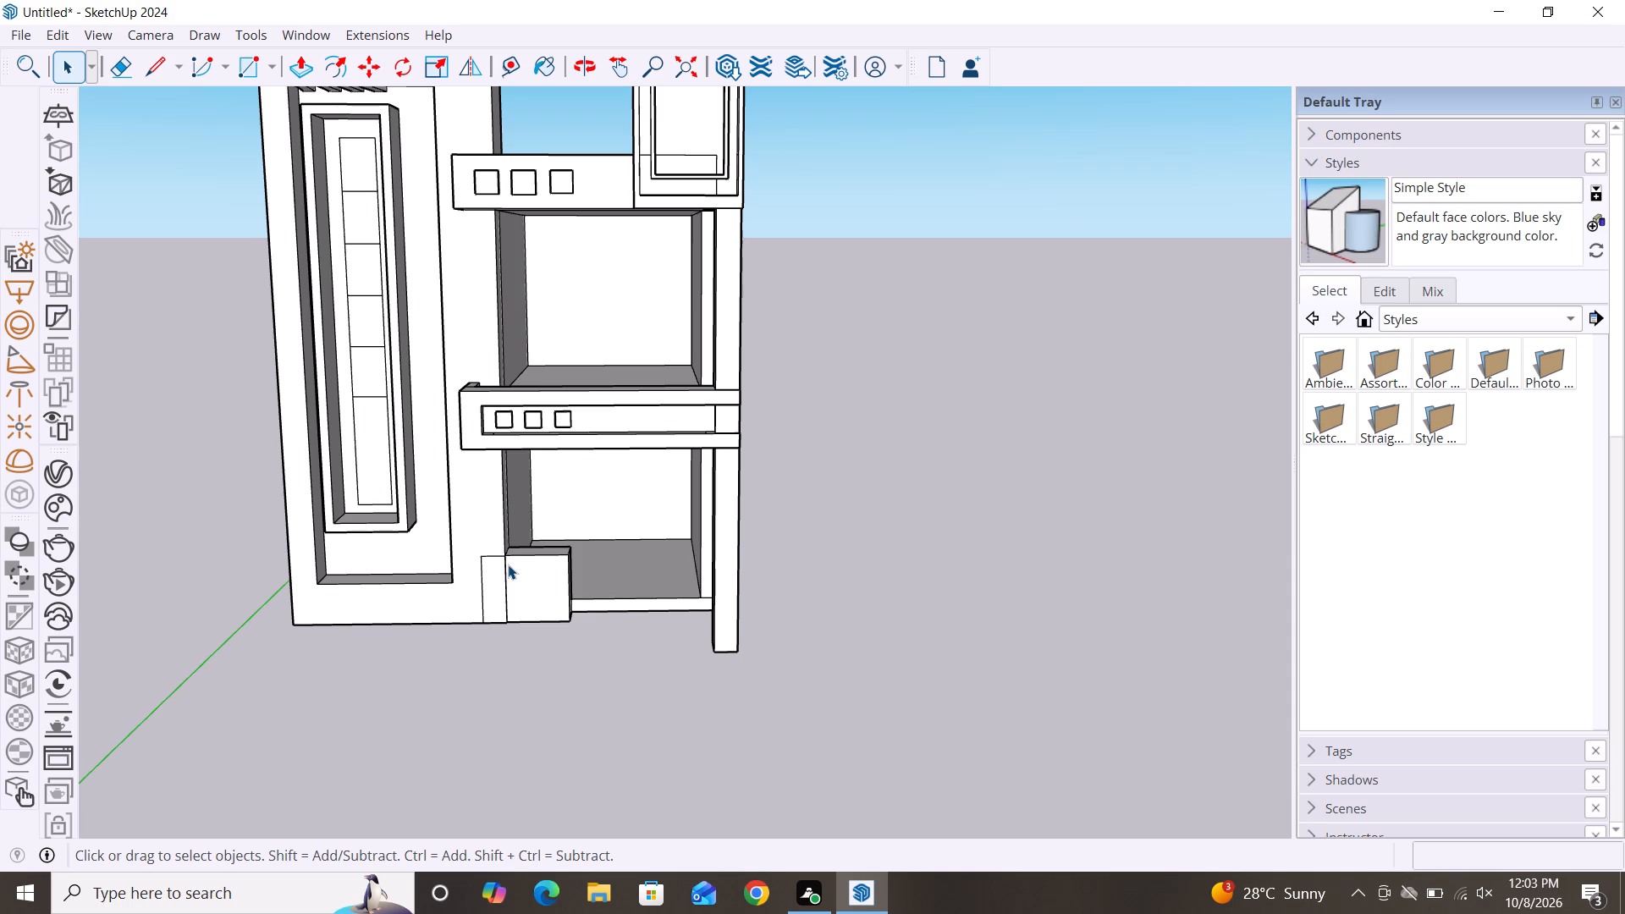
pyautogui.scroll(1, 482, 686)
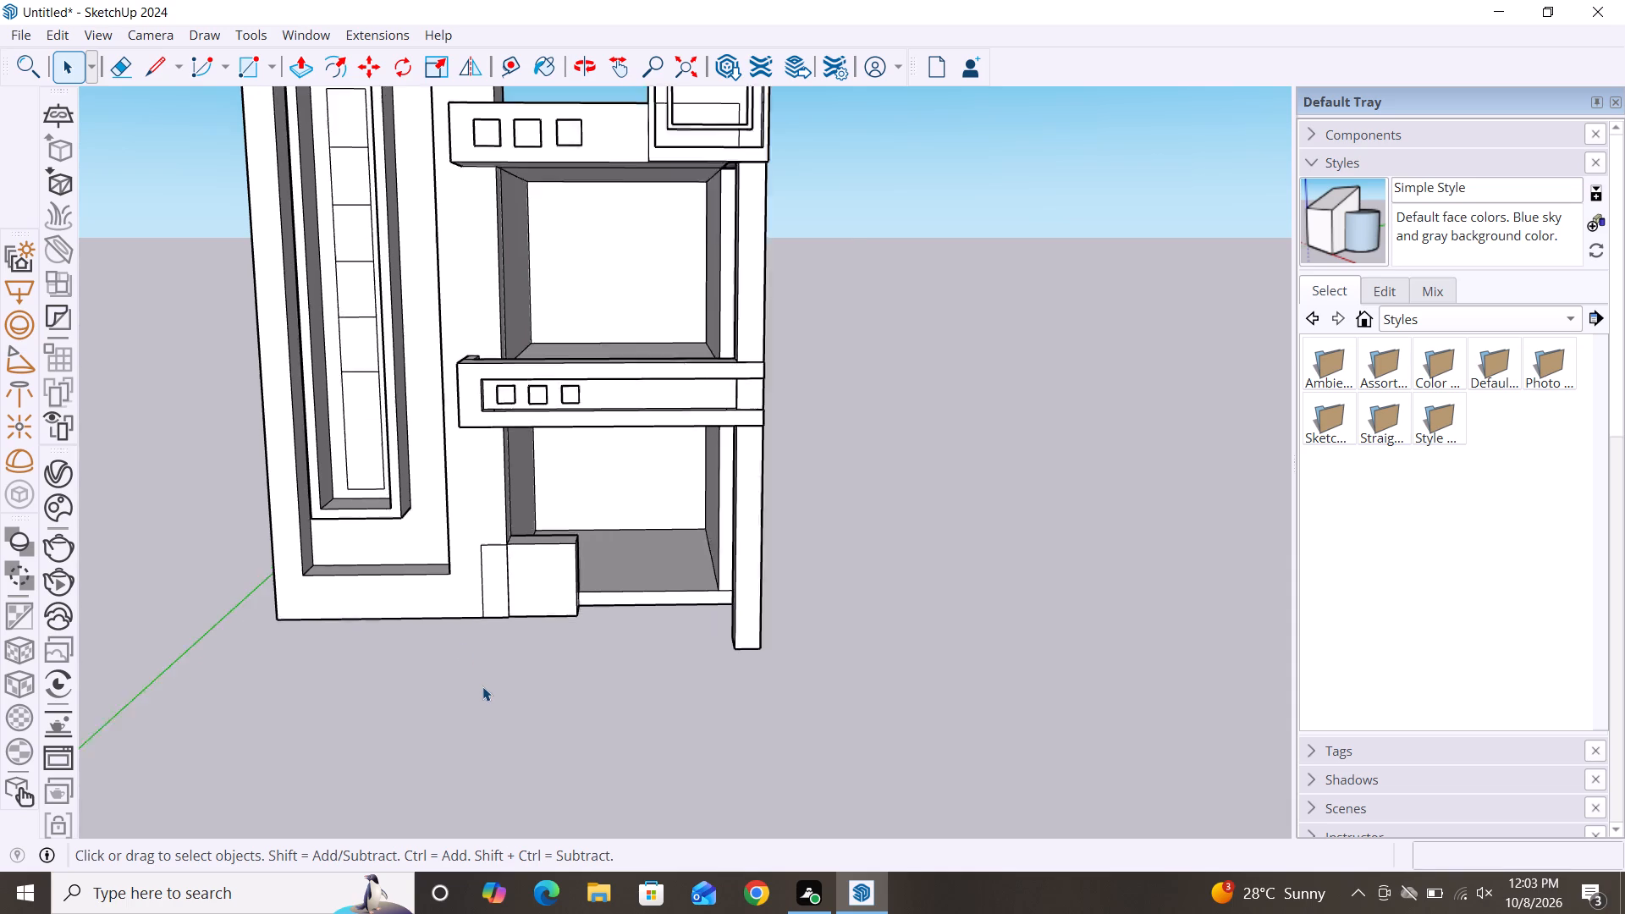
pyautogui.scroll(4, 482, 686)
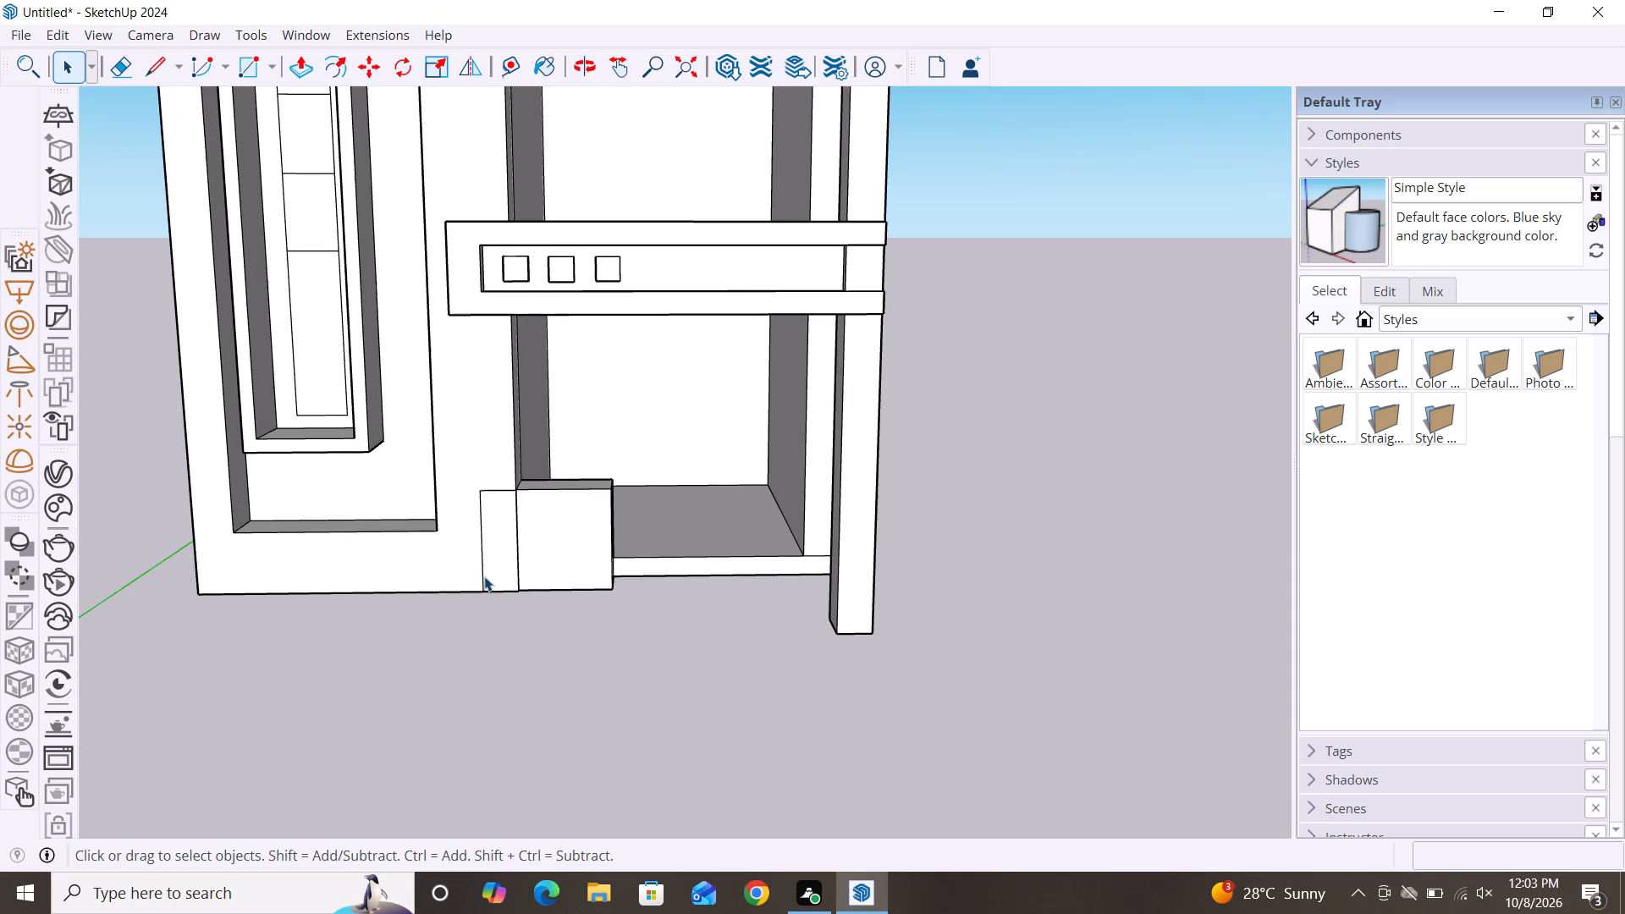
pyautogui.scroll(3, 484, 576)
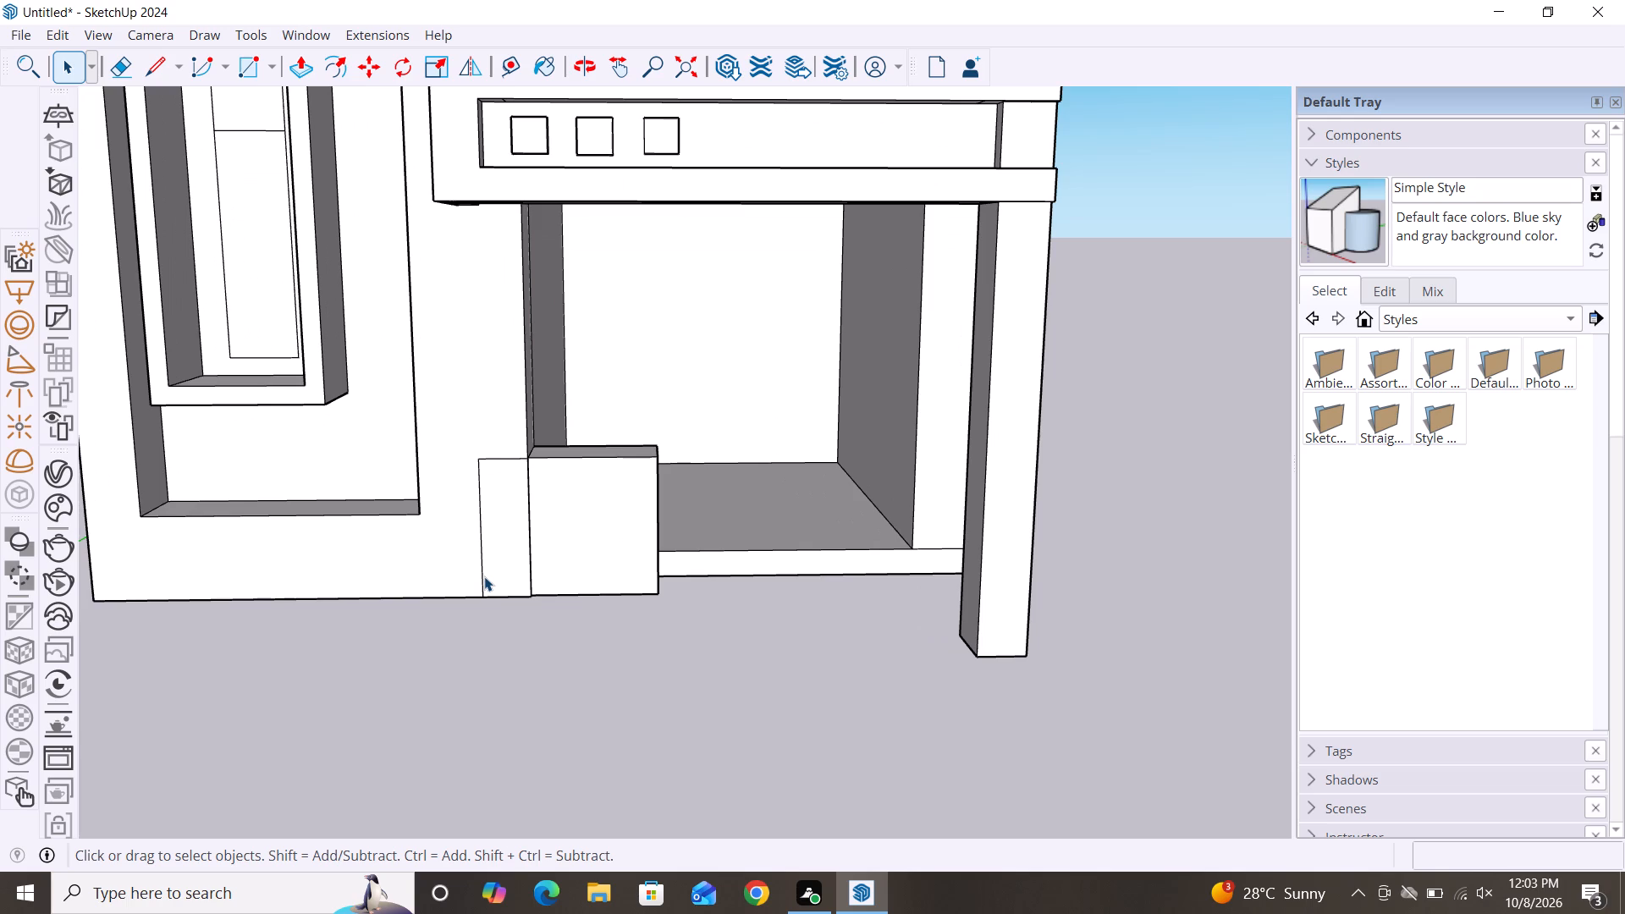
pyautogui.press('l')
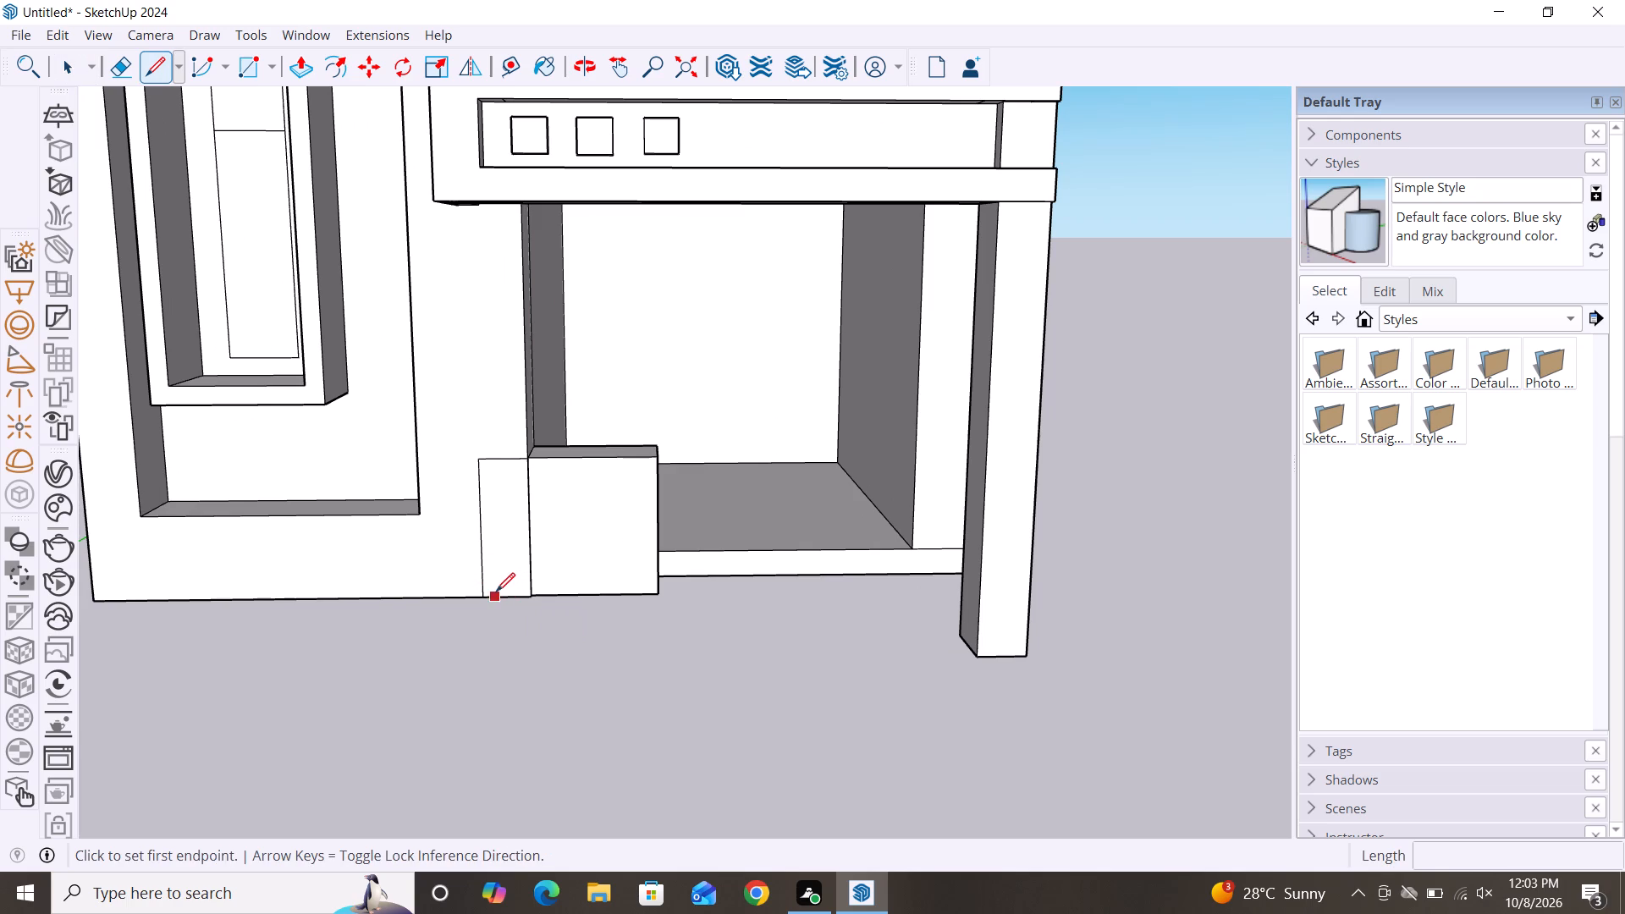
pyautogui.click(504, 598)
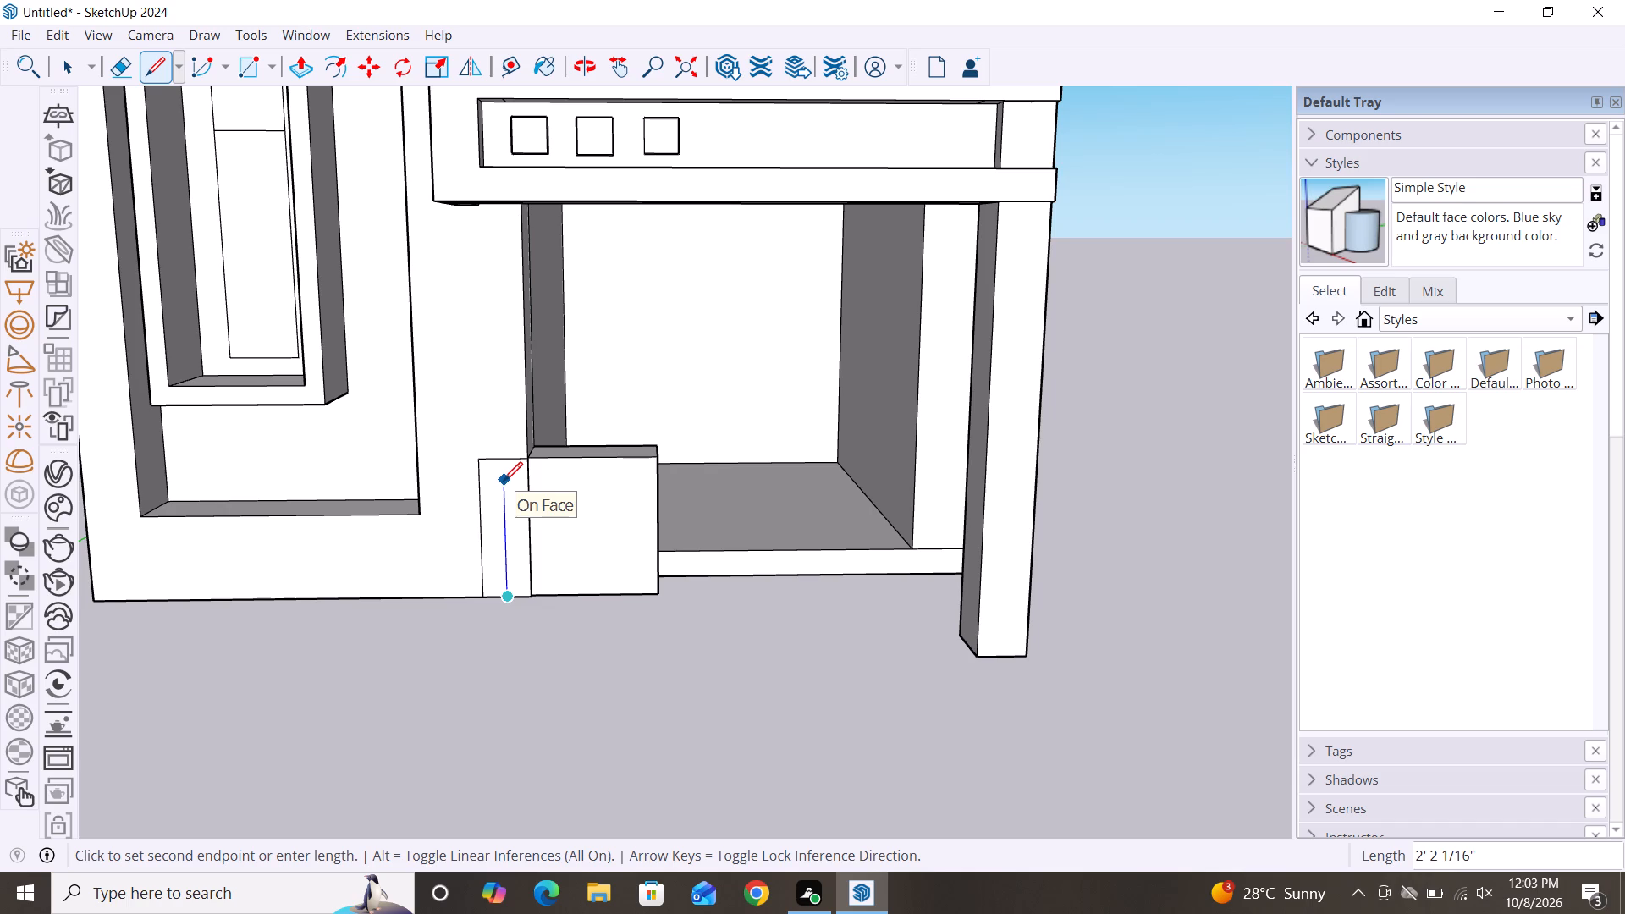
pyautogui.click(504, 482)
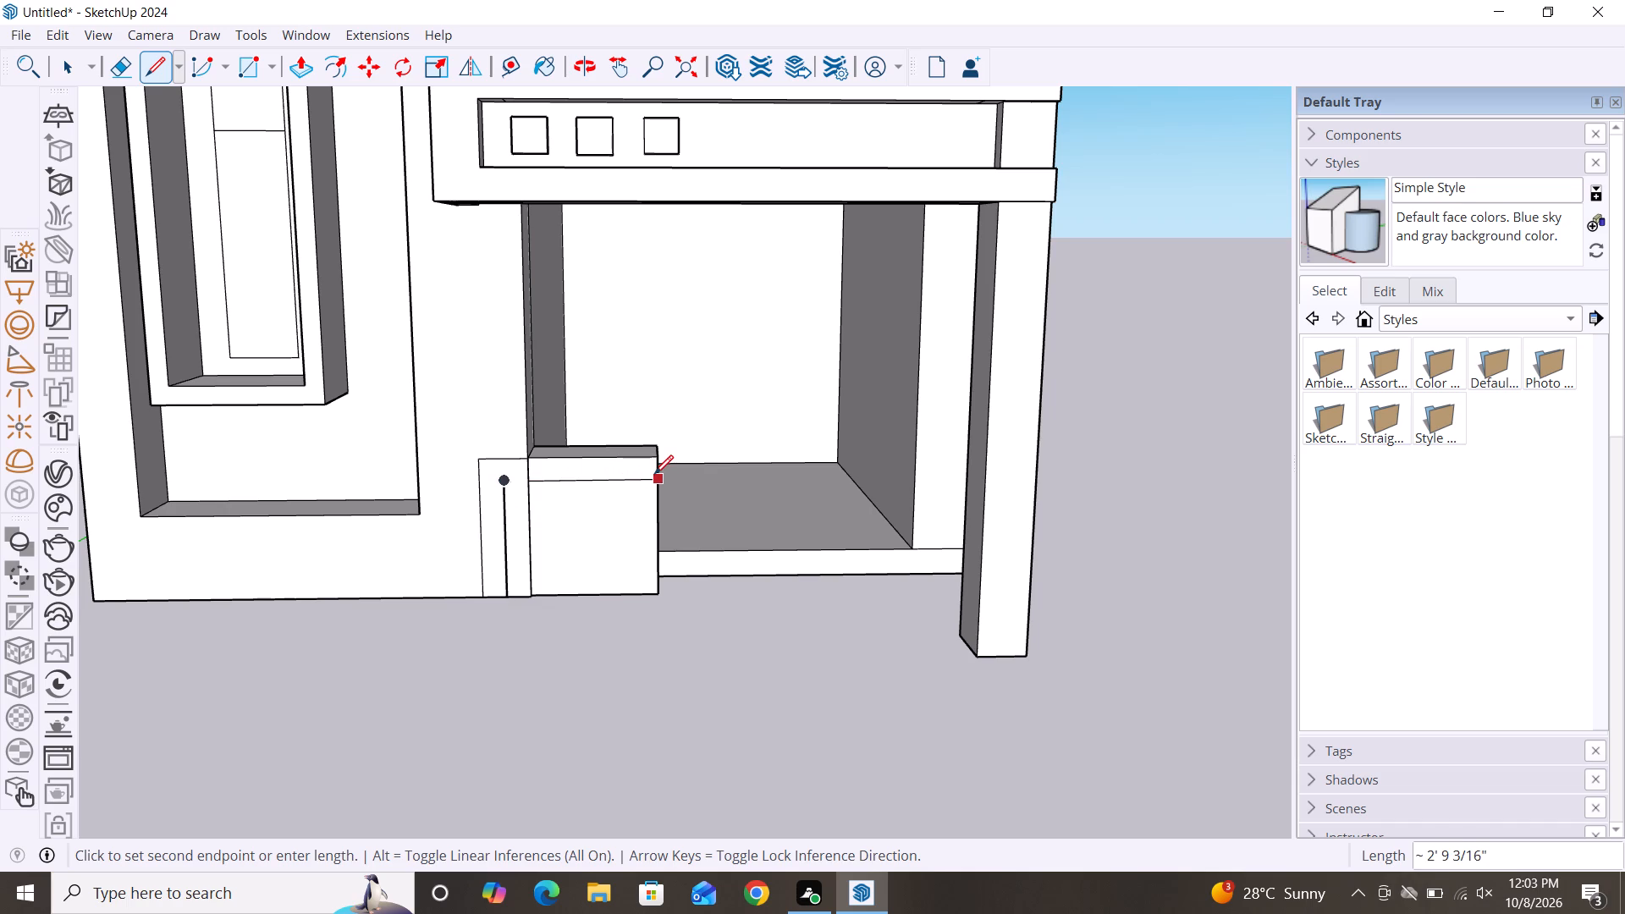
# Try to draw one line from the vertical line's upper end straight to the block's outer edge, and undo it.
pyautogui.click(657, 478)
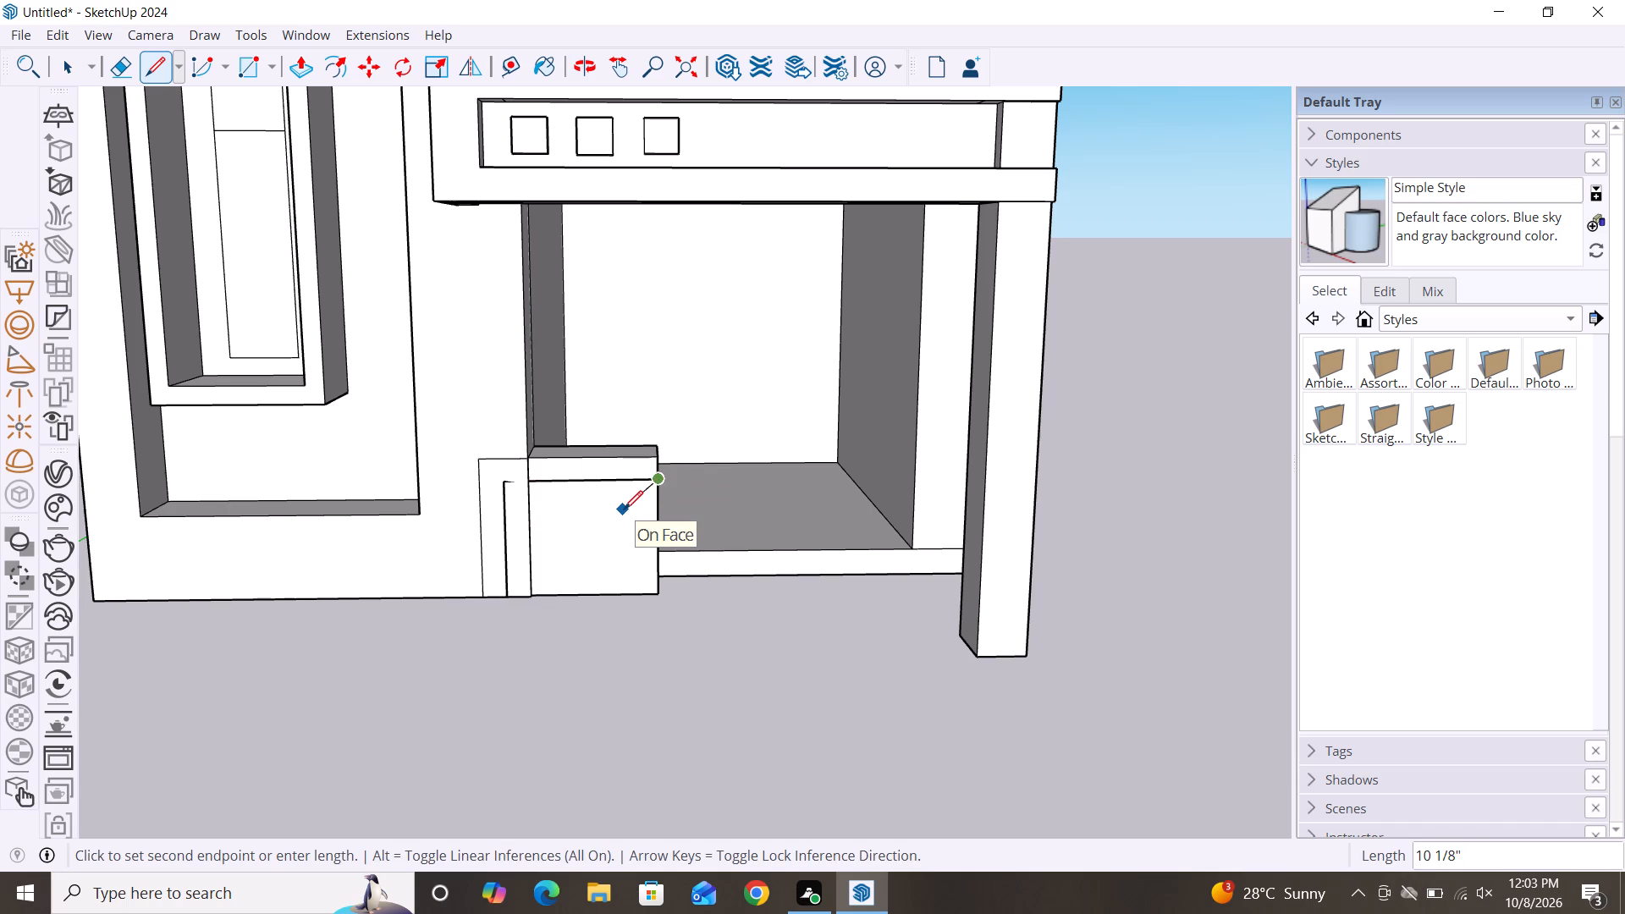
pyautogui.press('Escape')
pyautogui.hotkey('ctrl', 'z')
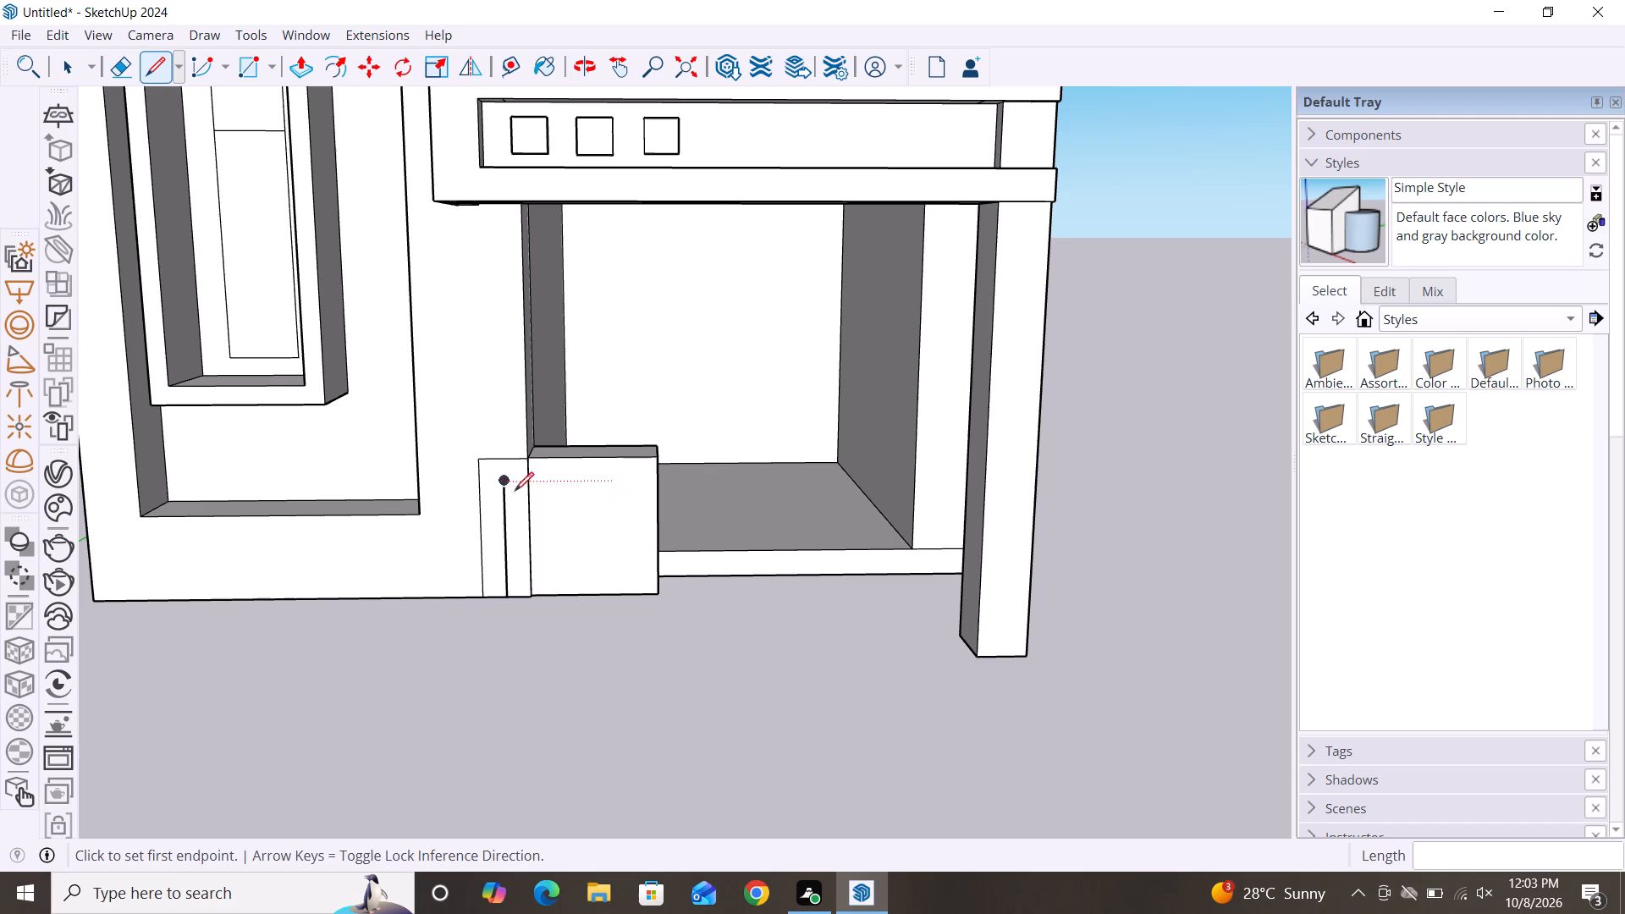
# Draw a horizontal line from the vertical line's upper end about 5 1/4" to the block, continuing about 2' 3 15/16" across its front.
pyautogui.click(505, 483)
pyautogui.click(526, 482)
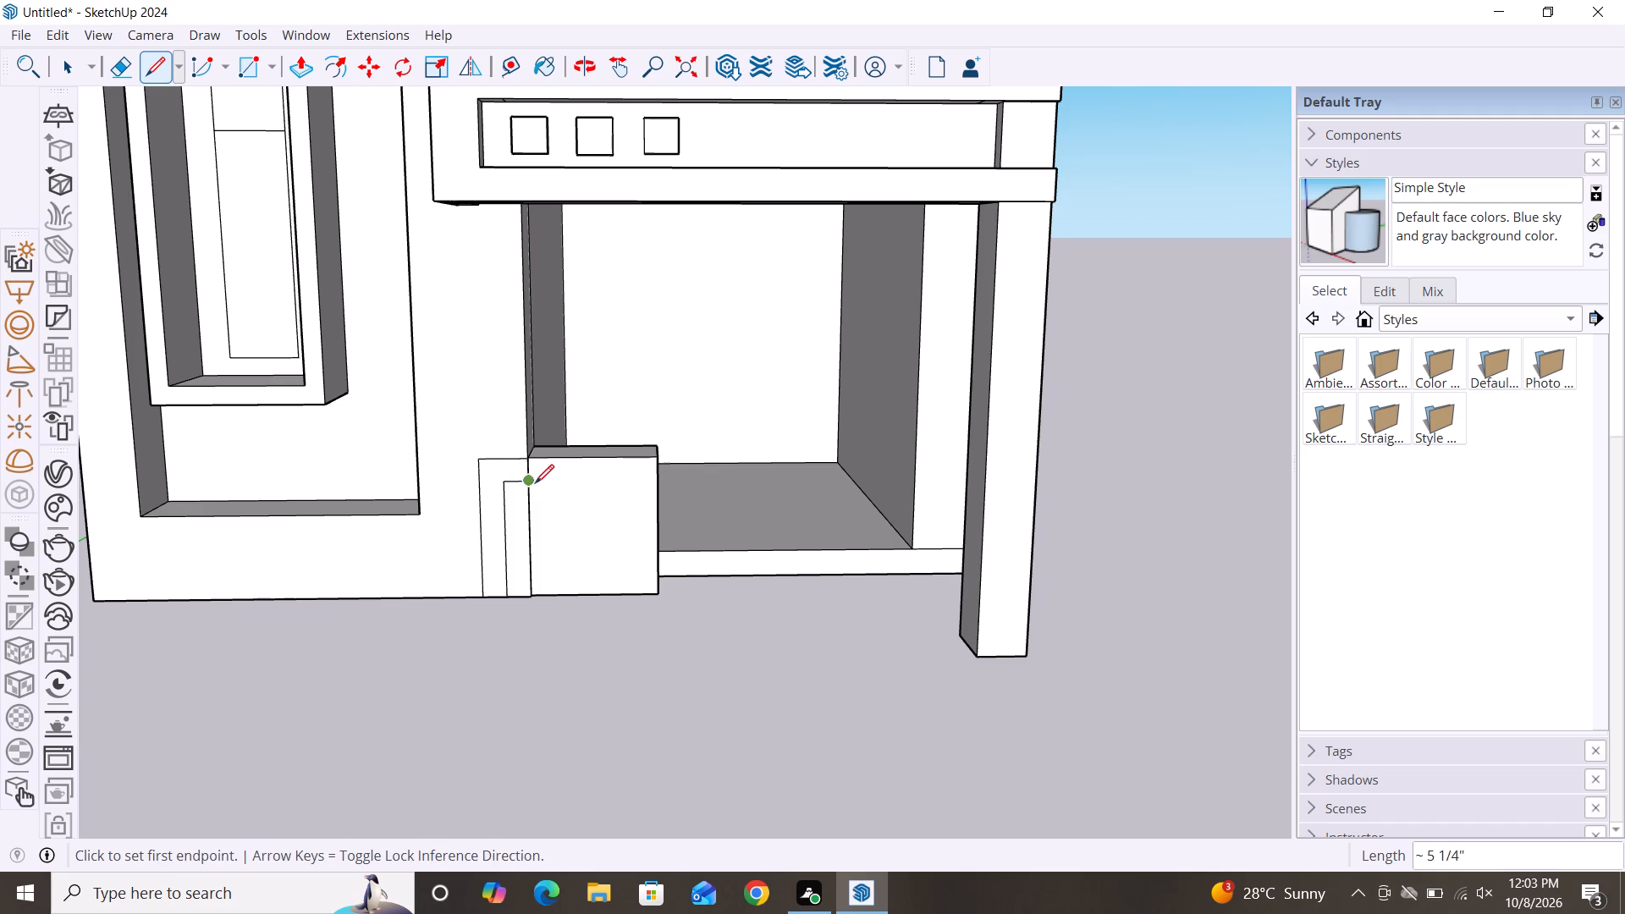
pyautogui.click(526, 482)
pyautogui.click(653, 484)
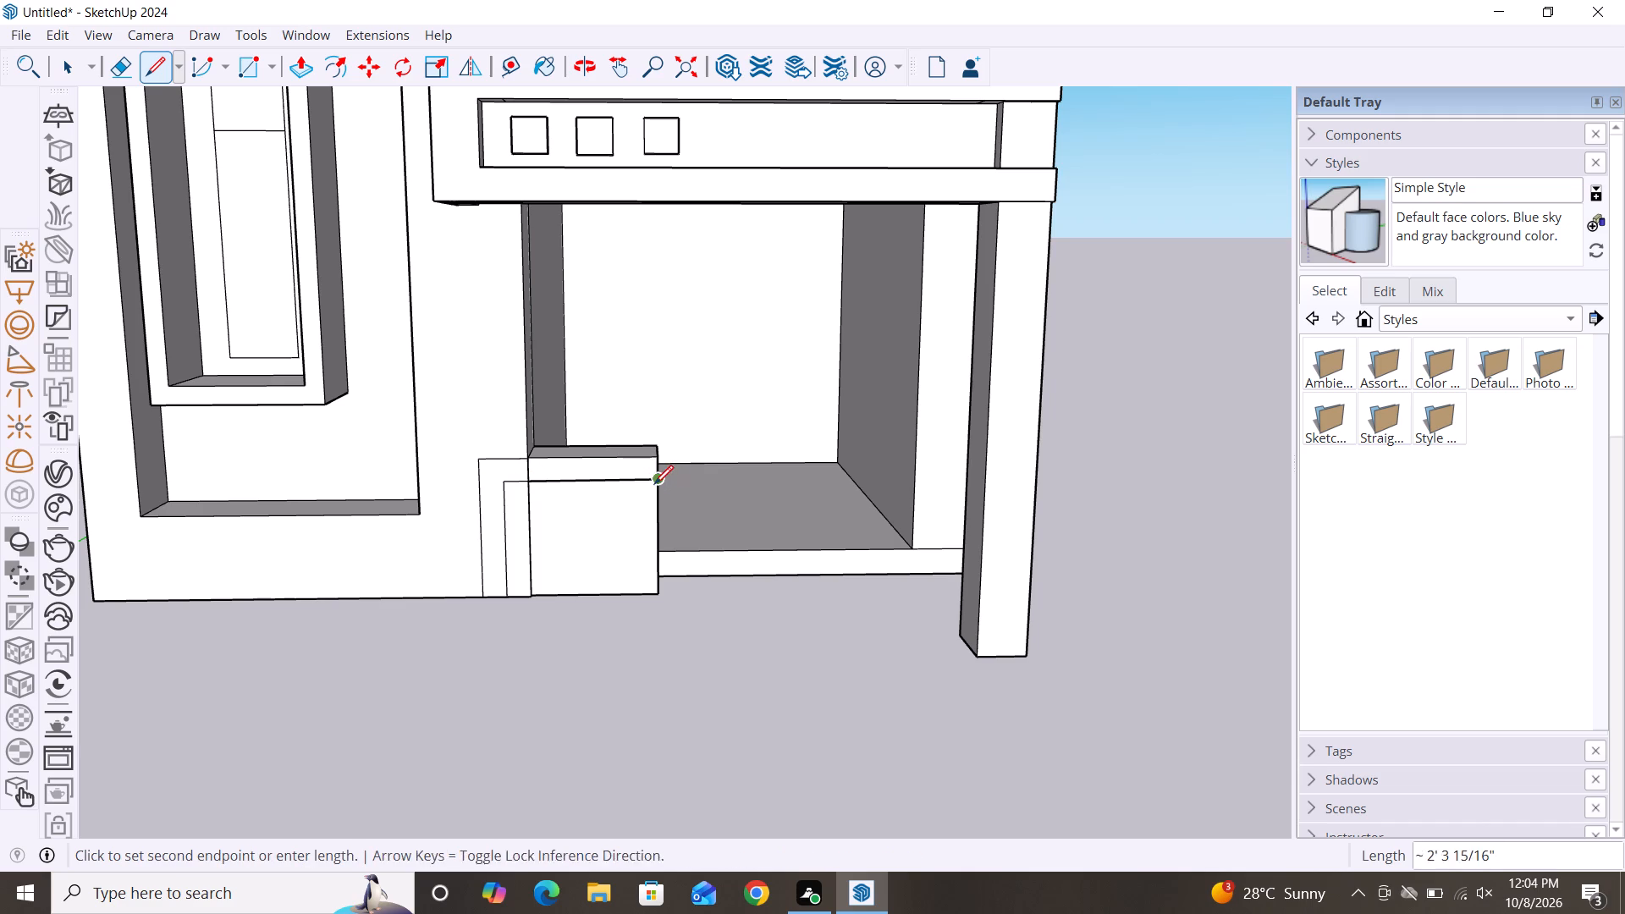
pyautogui.press('space')
# Pull the top face of the block at the tower's base upward about 1'.
pyautogui.scroll(-3, 567, 600)
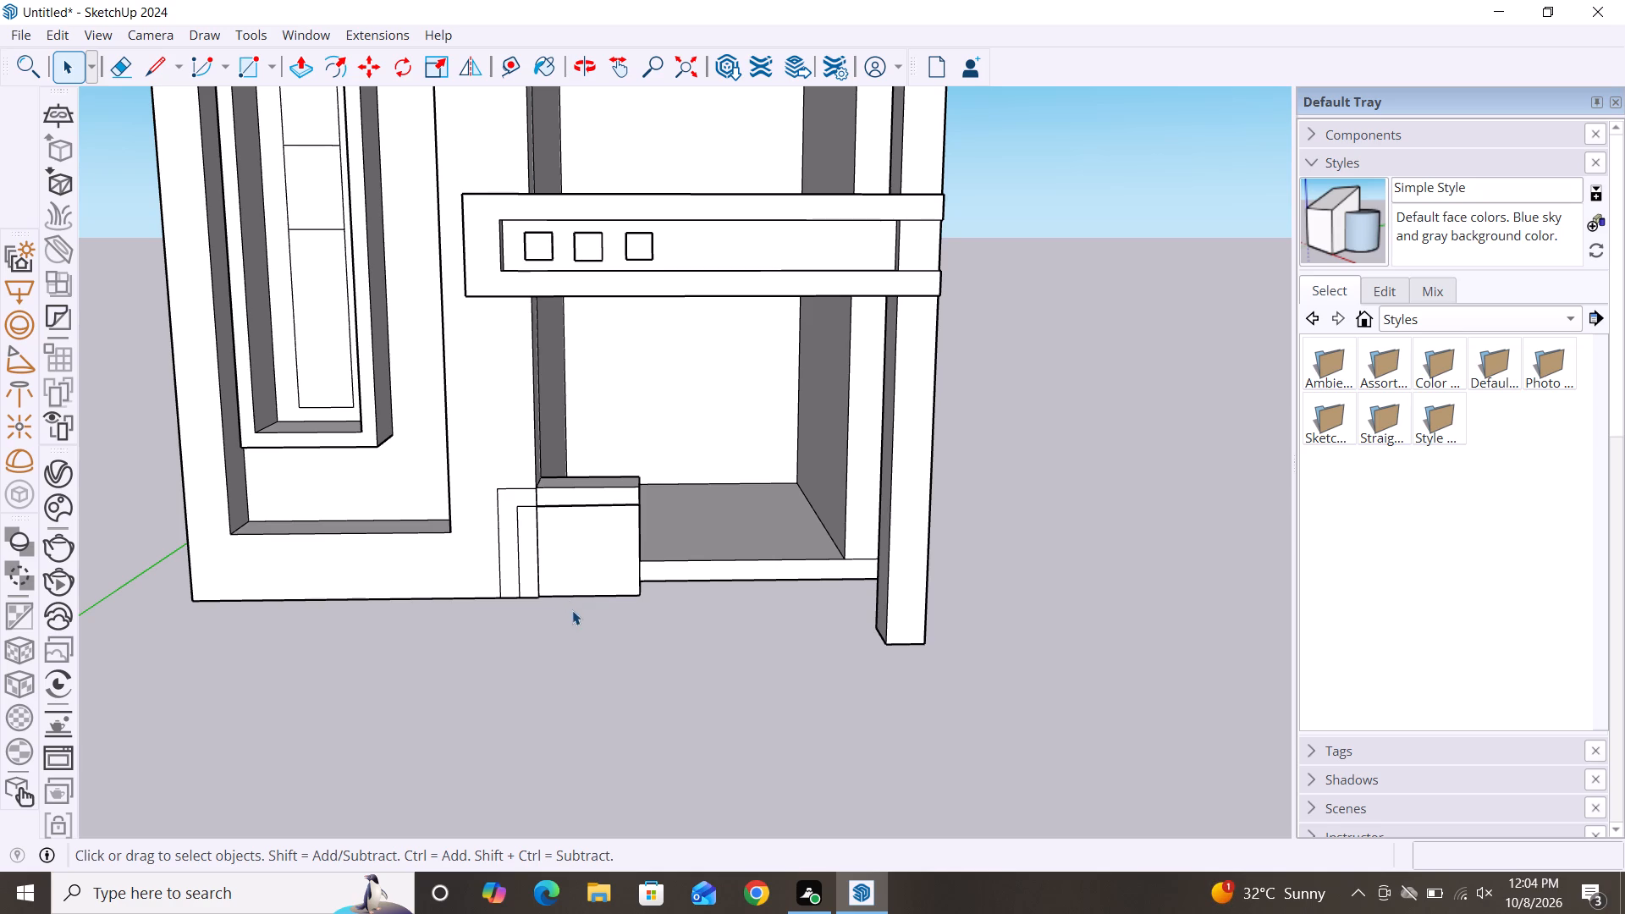
pyautogui.scroll(-2, 457, 623)
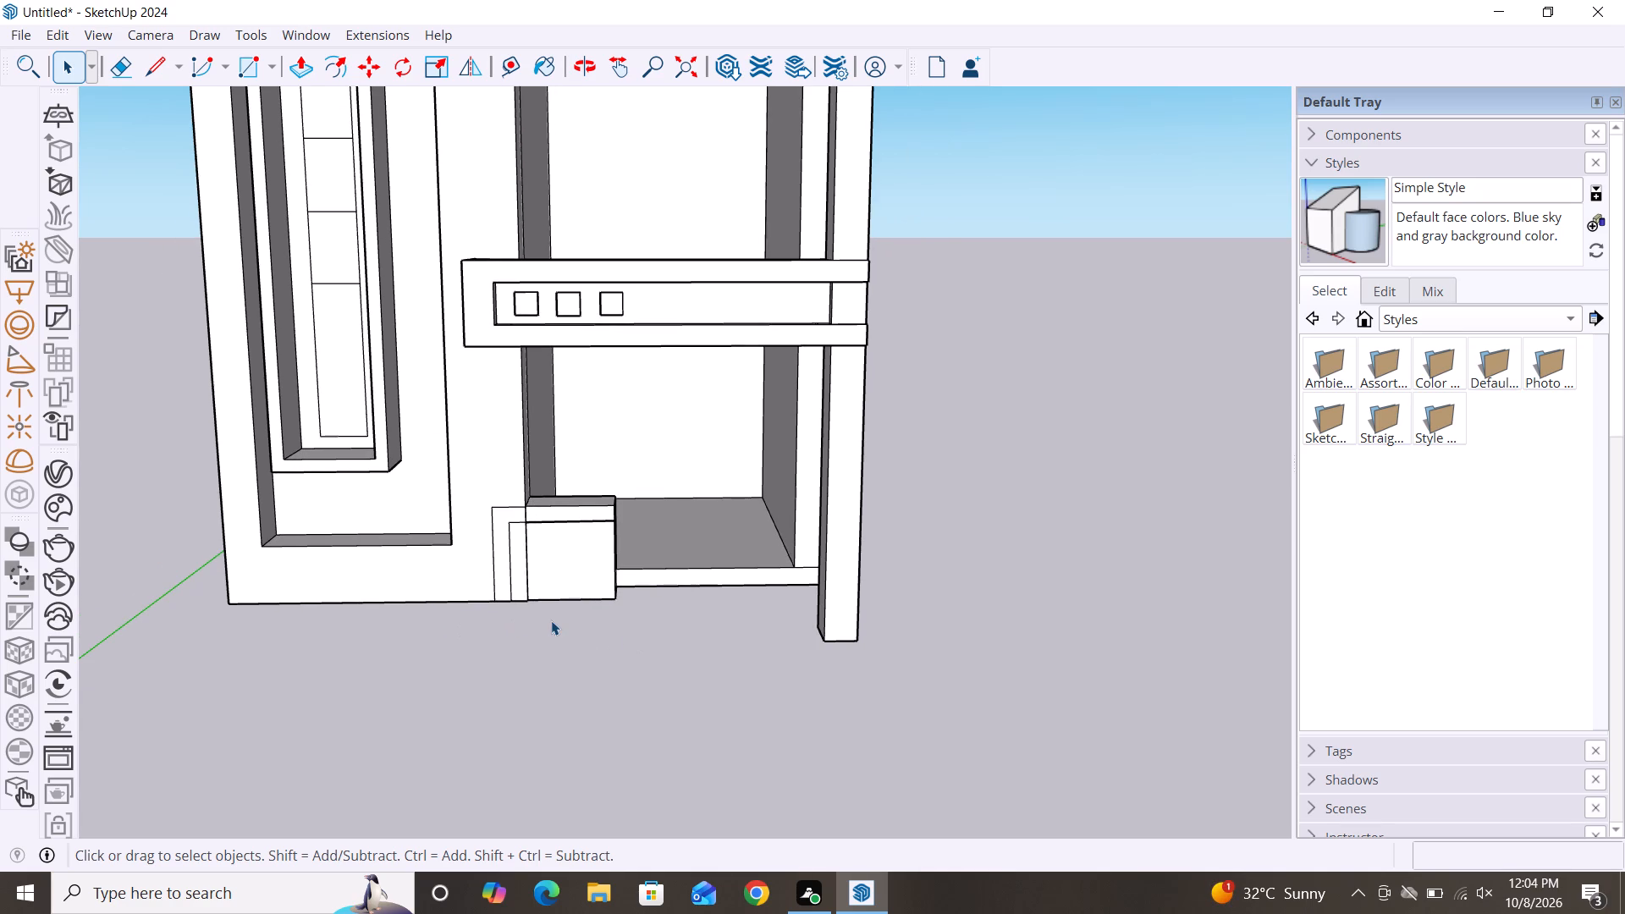
pyautogui.scroll(-2, 551, 620)
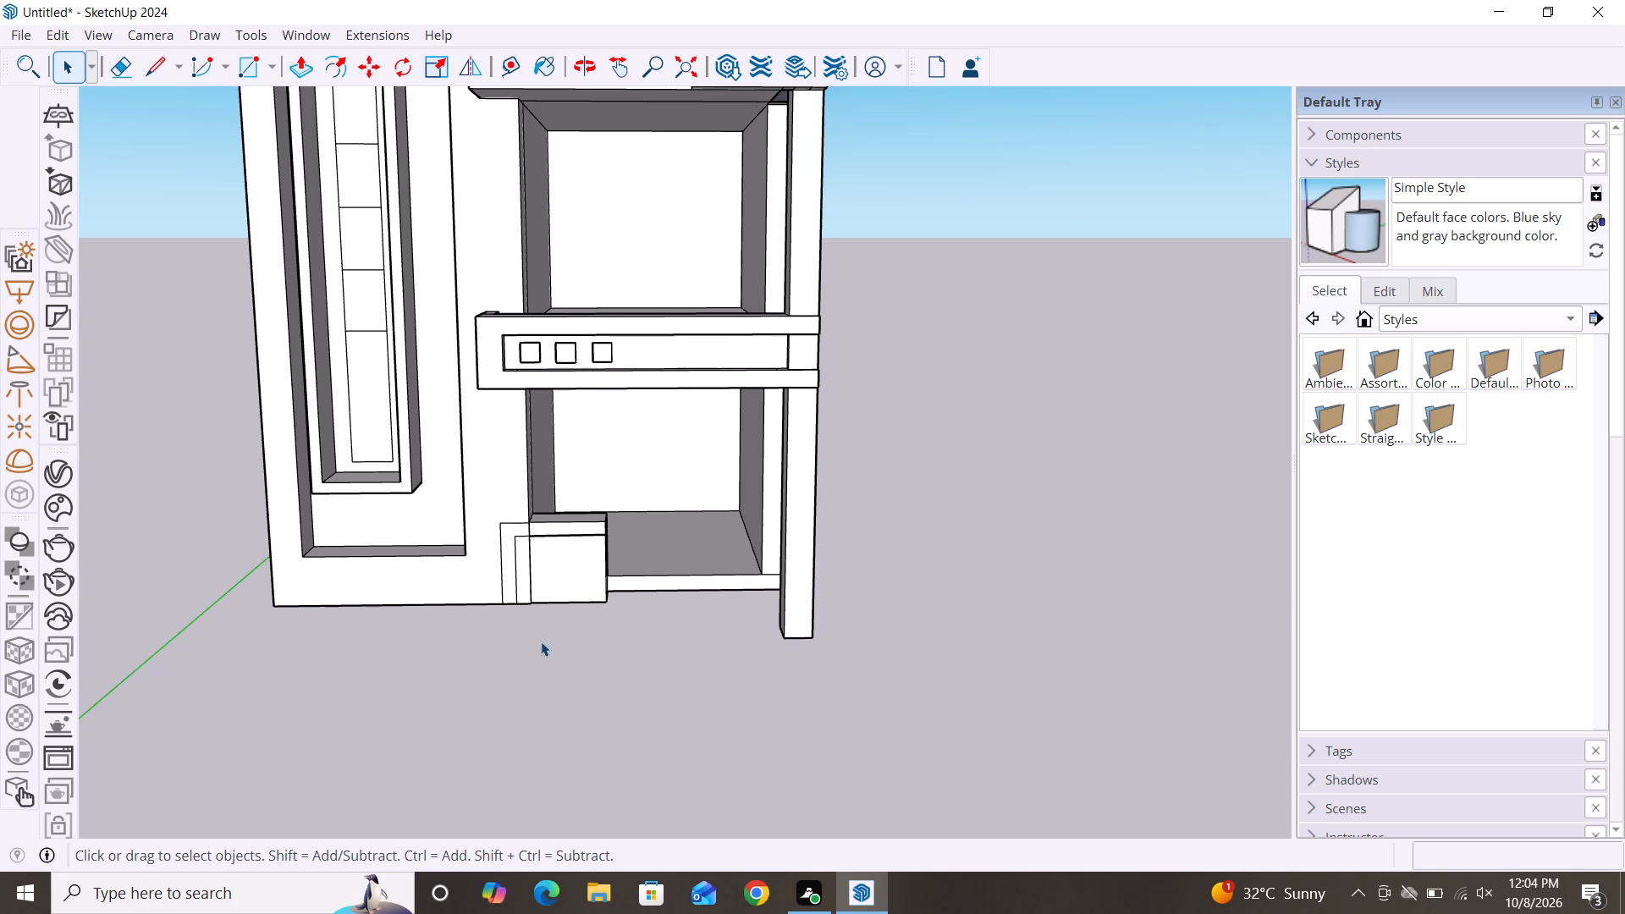
pyautogui.scroll(-2, 405, 629)
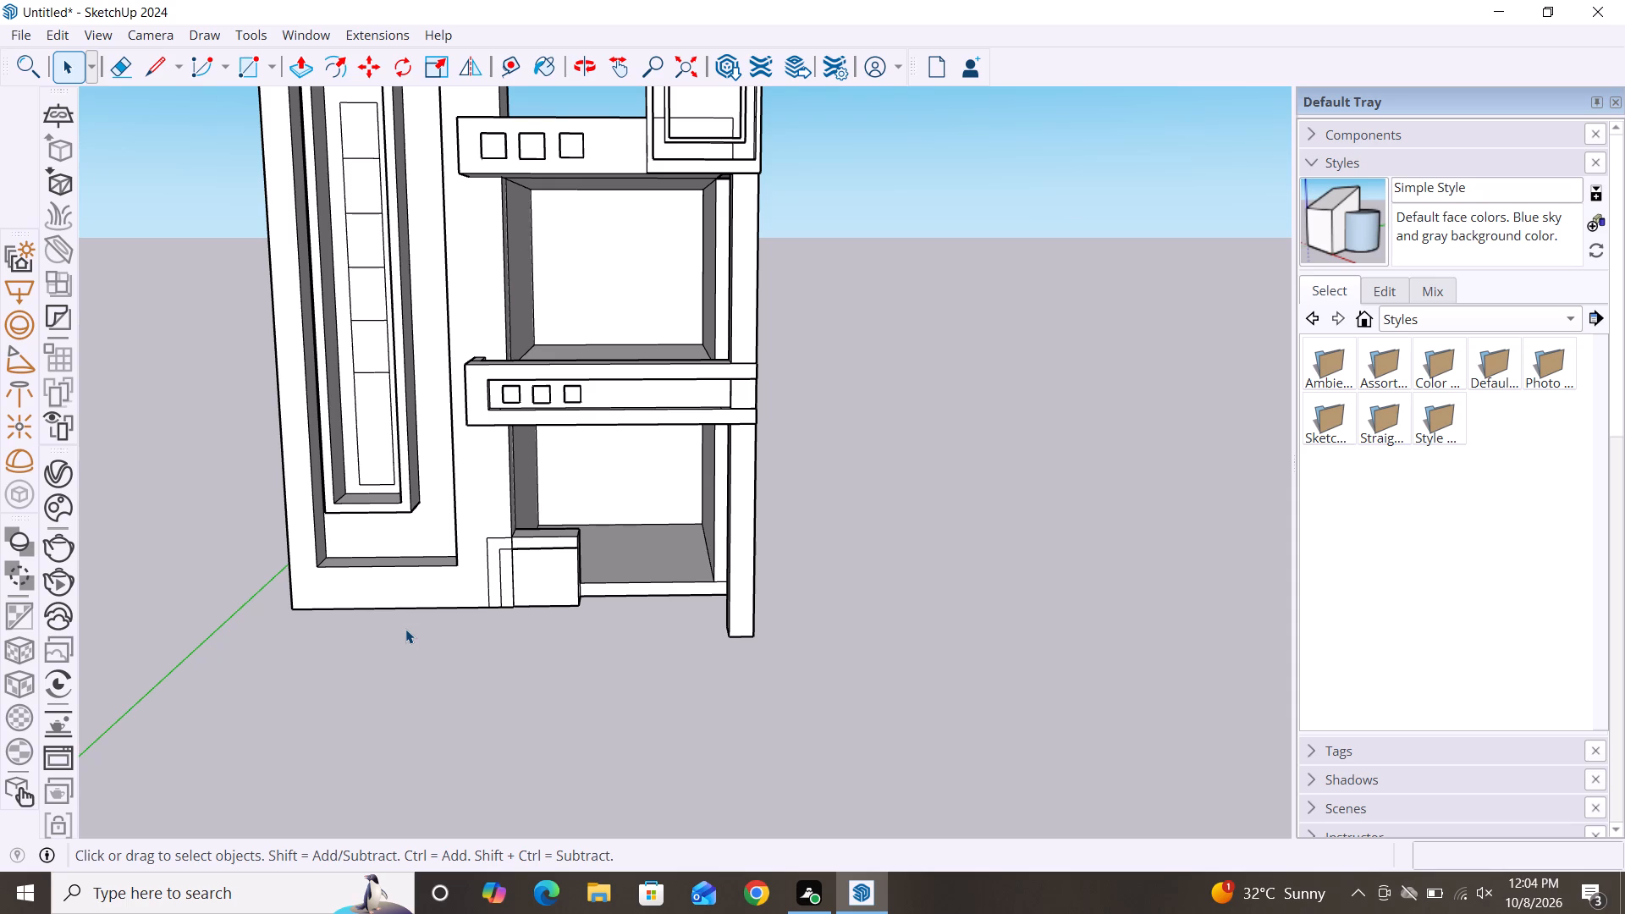
pyautogui.moveTo(597, 684); pyautogui.dragTo(652, 661, button='middle')
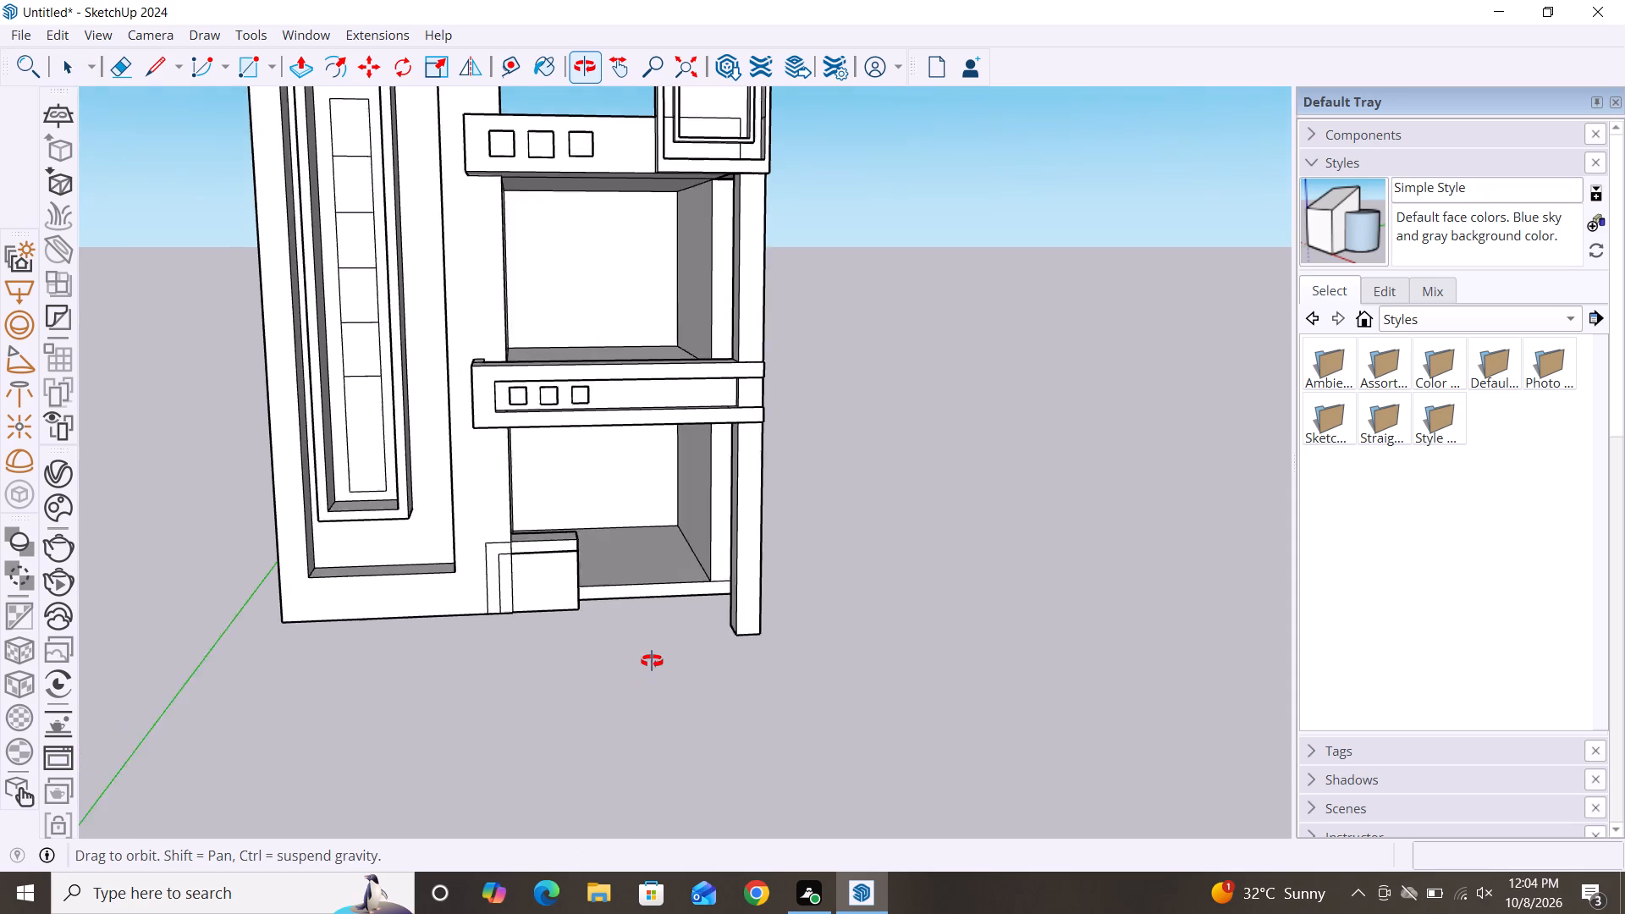
pyautogui.moveTo(652, 661); pyautogui.dragTo(643, 614, button='middle')
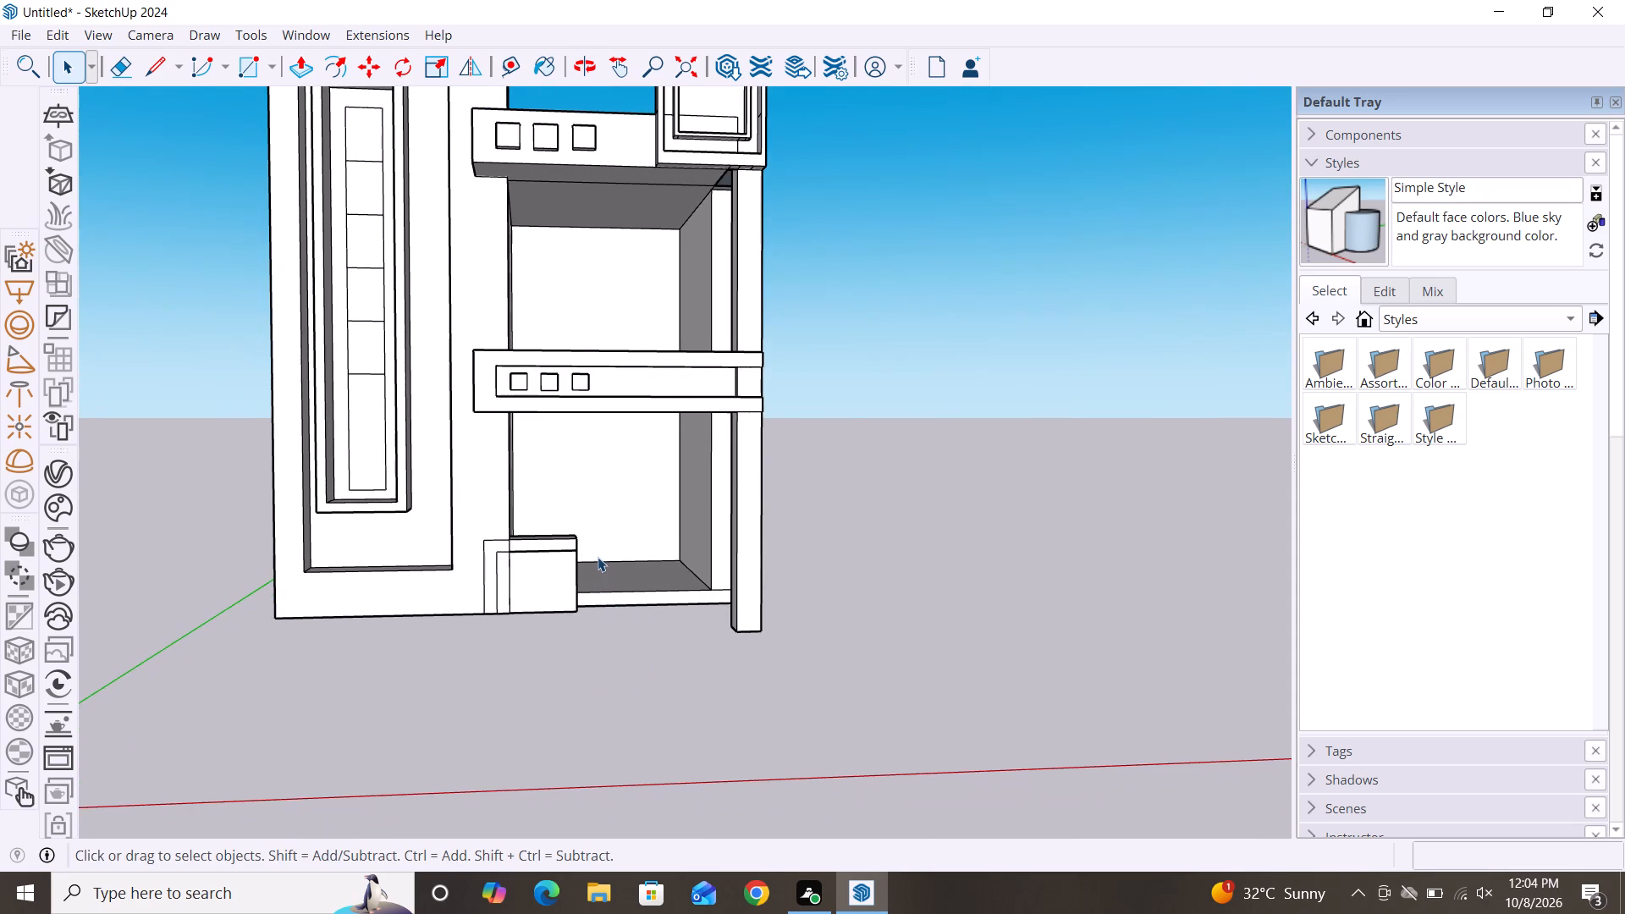
pyautogui.scroll(5, 595, 557)
pyautogui.scroll(-1, 654, 581)
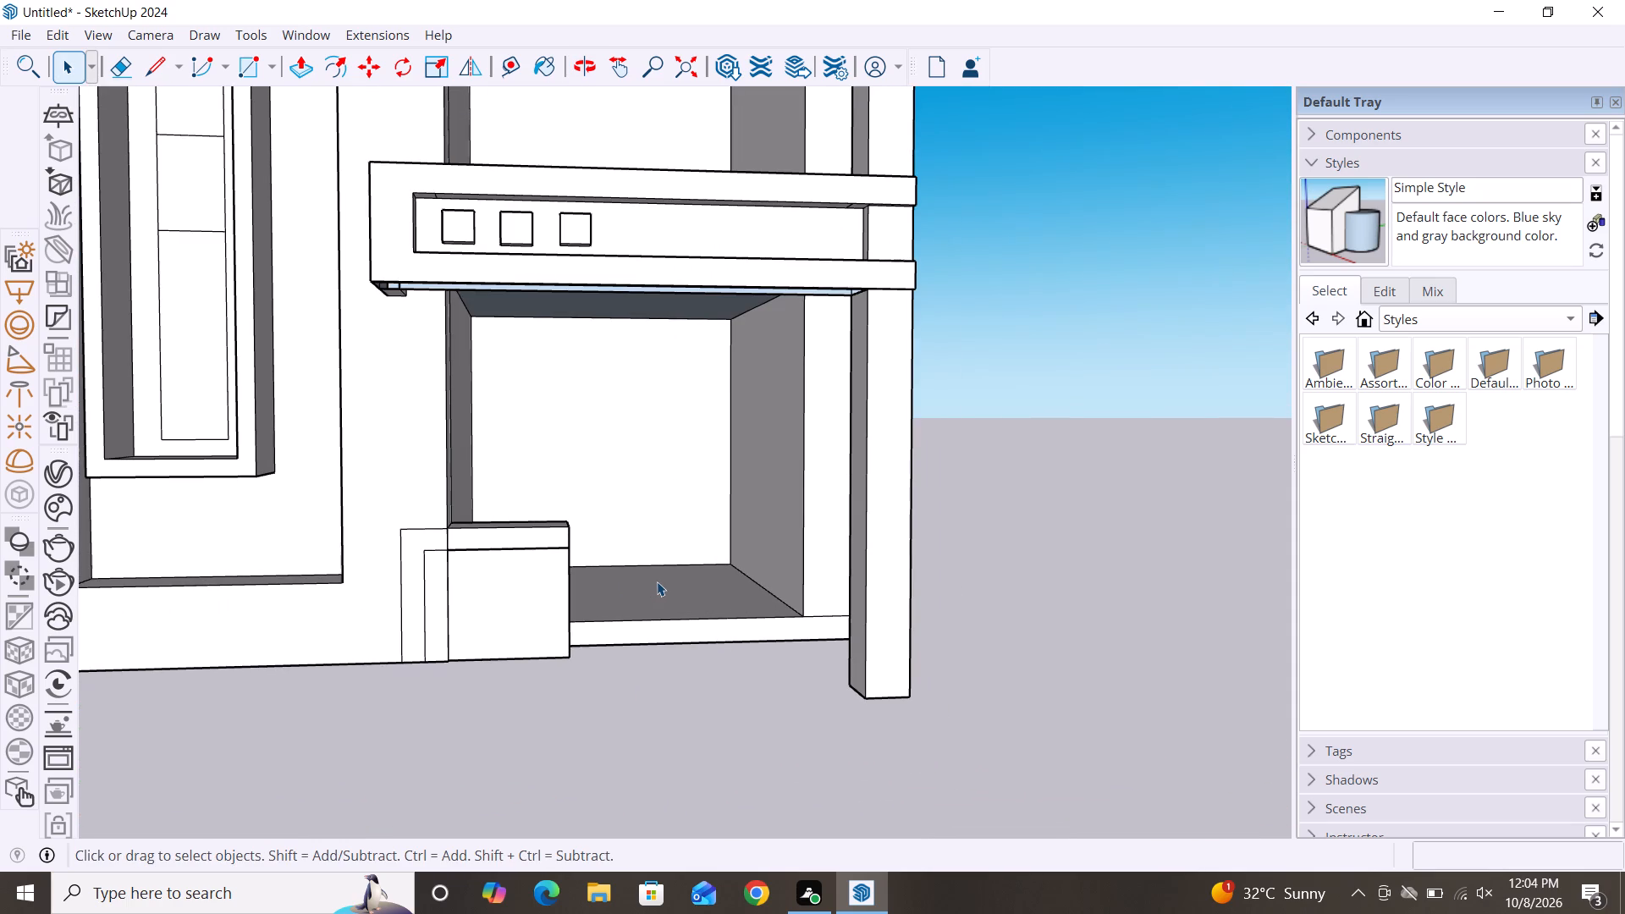
pyautogui.scroll(1, 657, 581)
pyautogui.press('p')
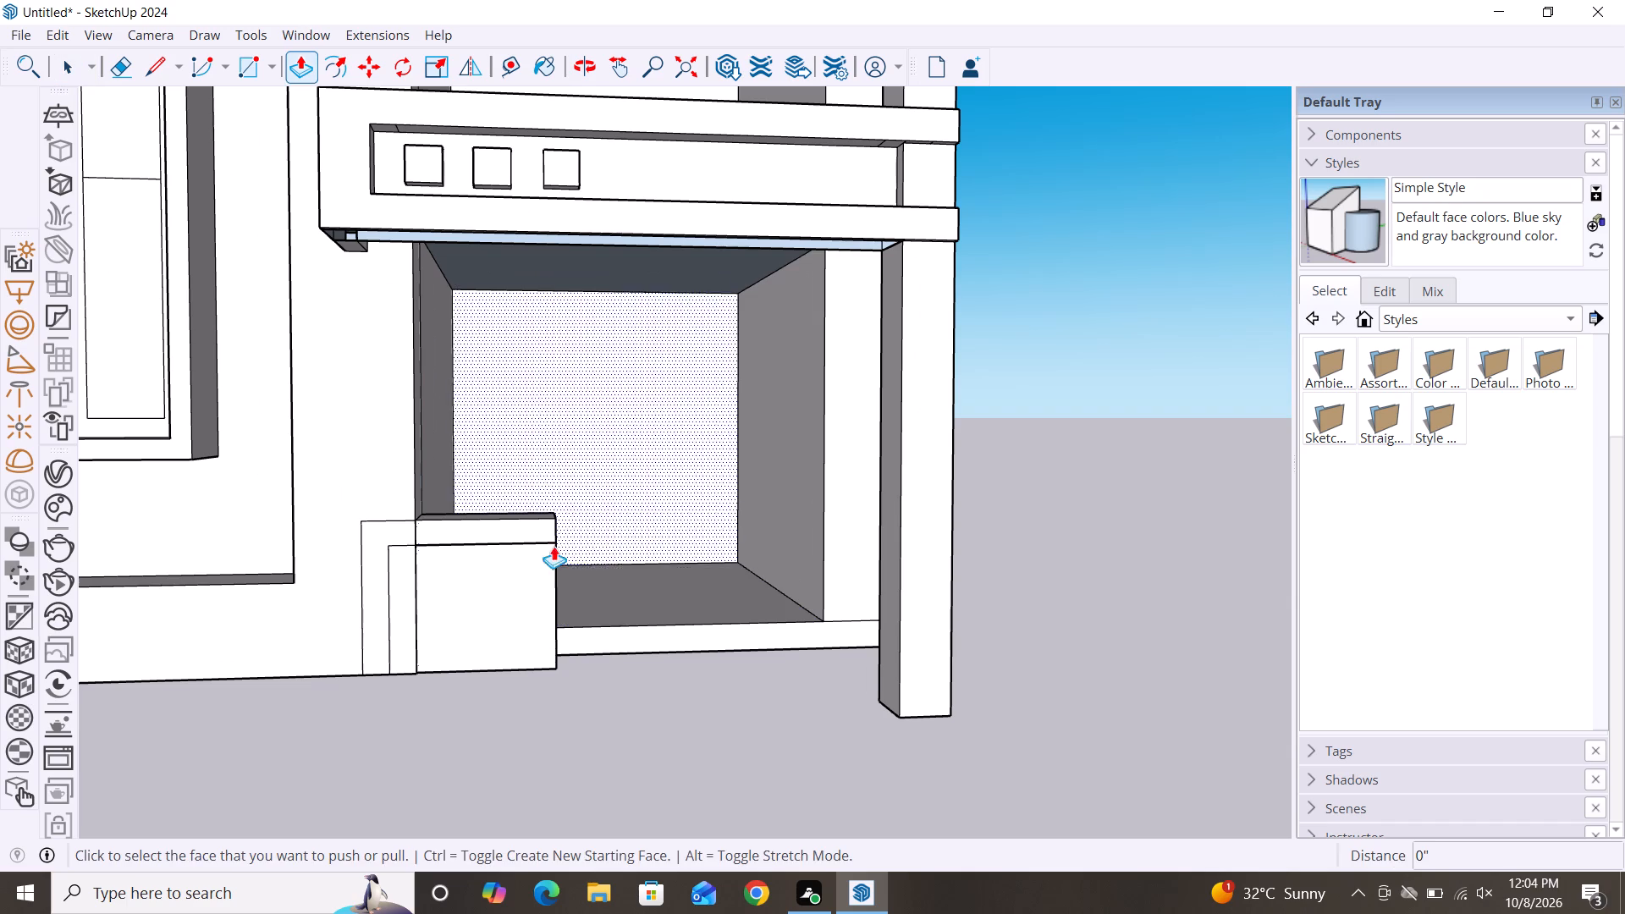
pyautogui.click(517, 517)
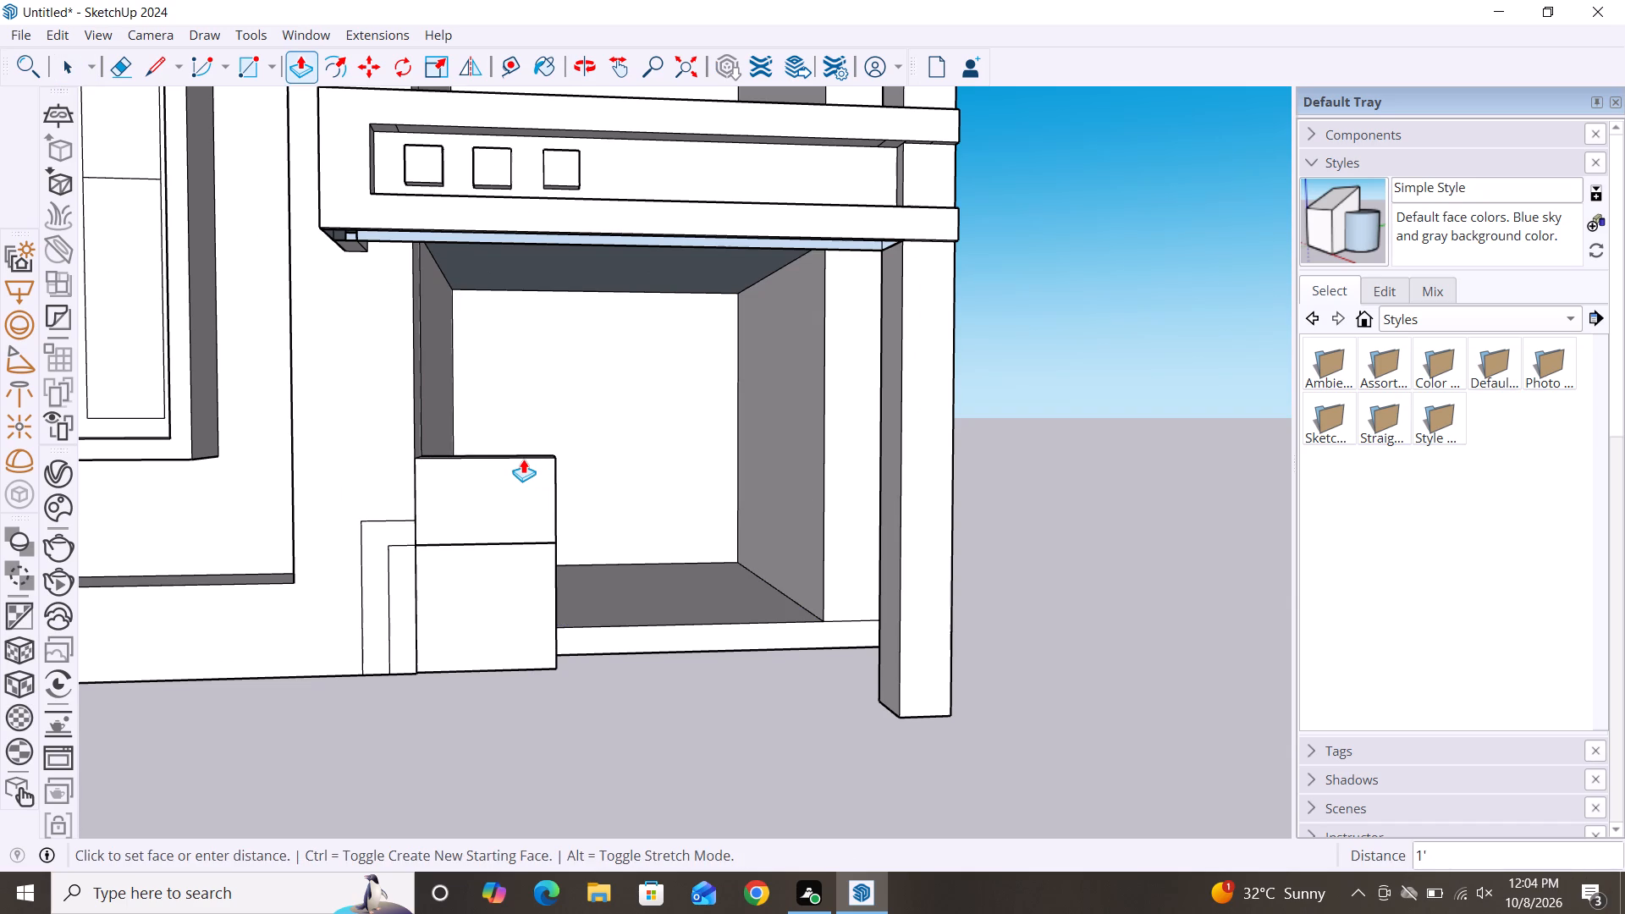
pyautogui.click(523, 459)
pyautogui.press('space')
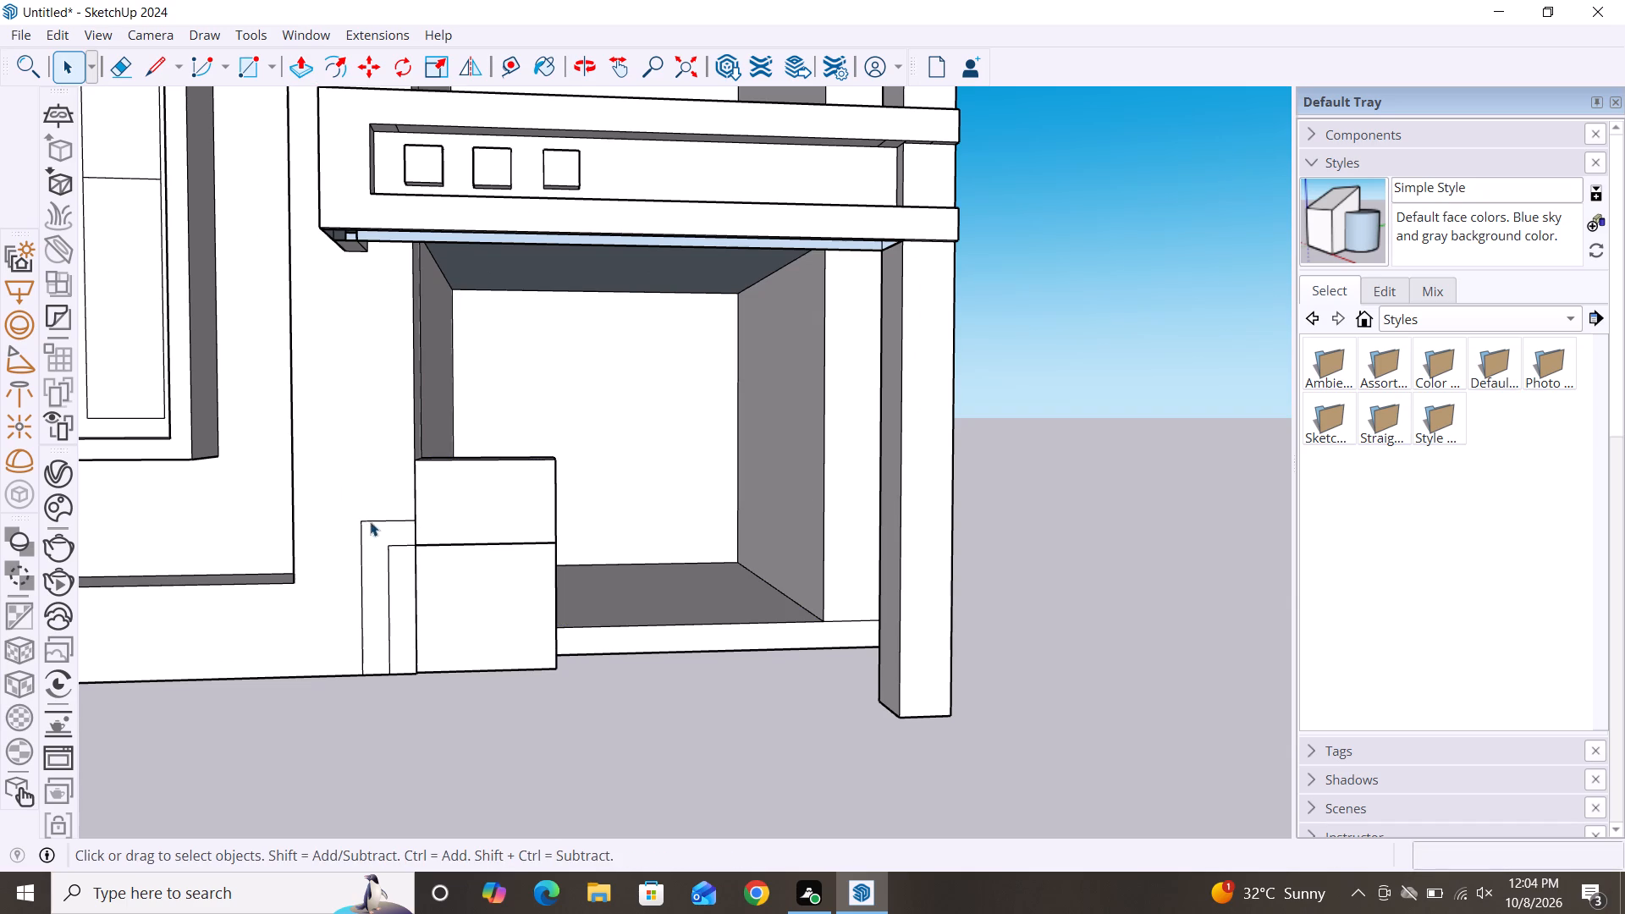
# Move the top edge of the narrow rectangle on the tower's front up about 11 7/8", level with the block's top.
pyautogui.click(371, 514)
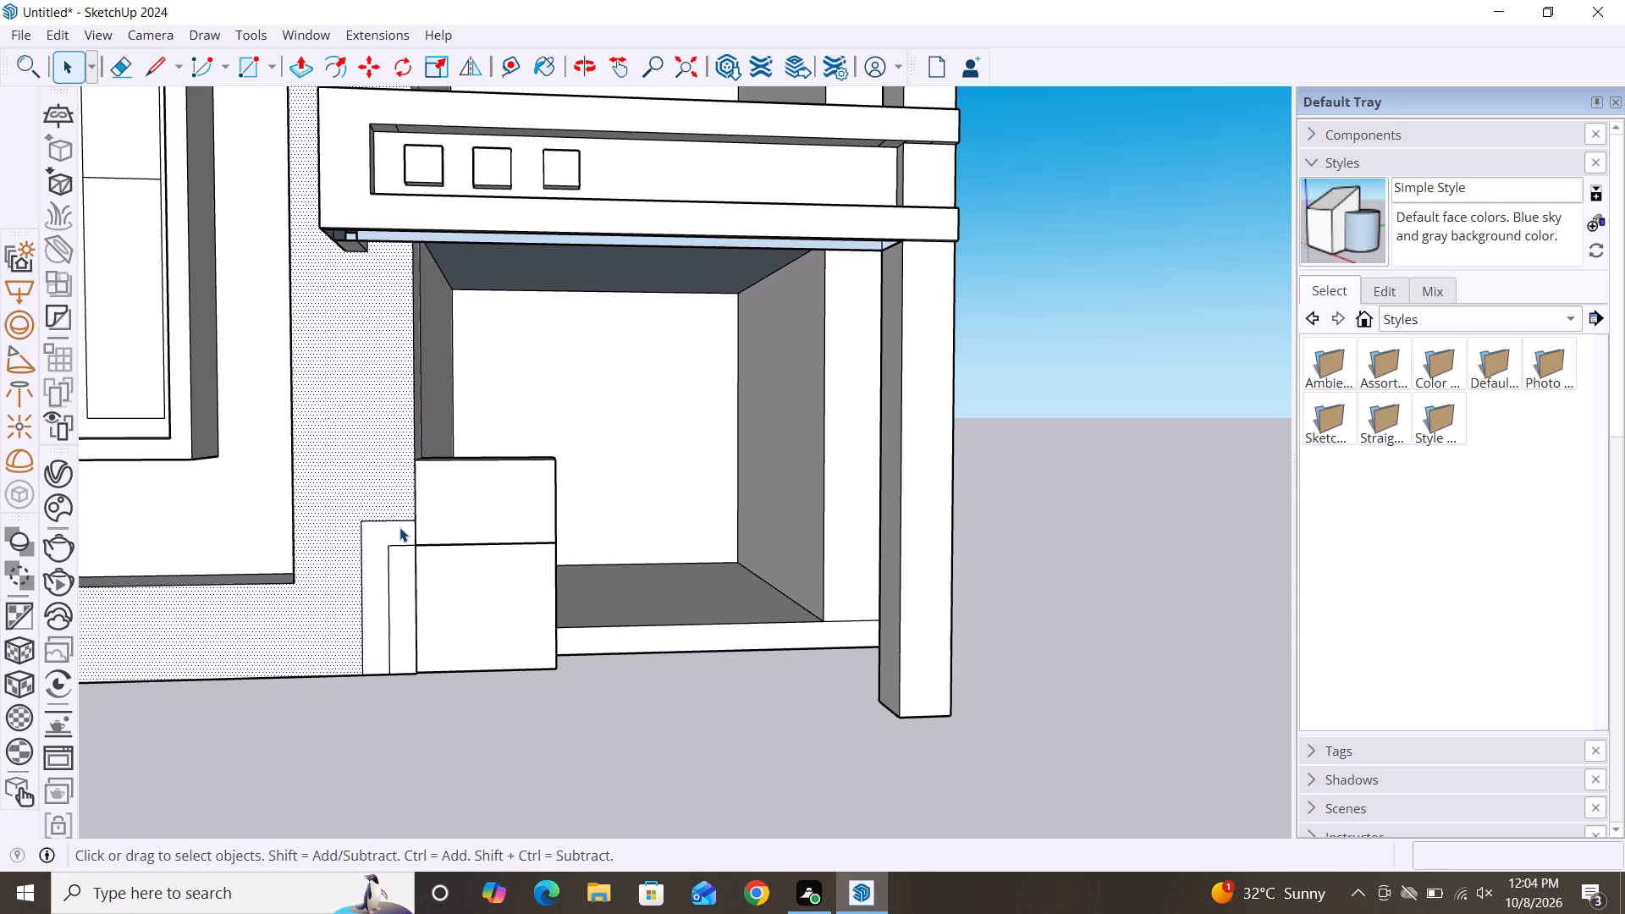
pyautogui.click(403, 519)
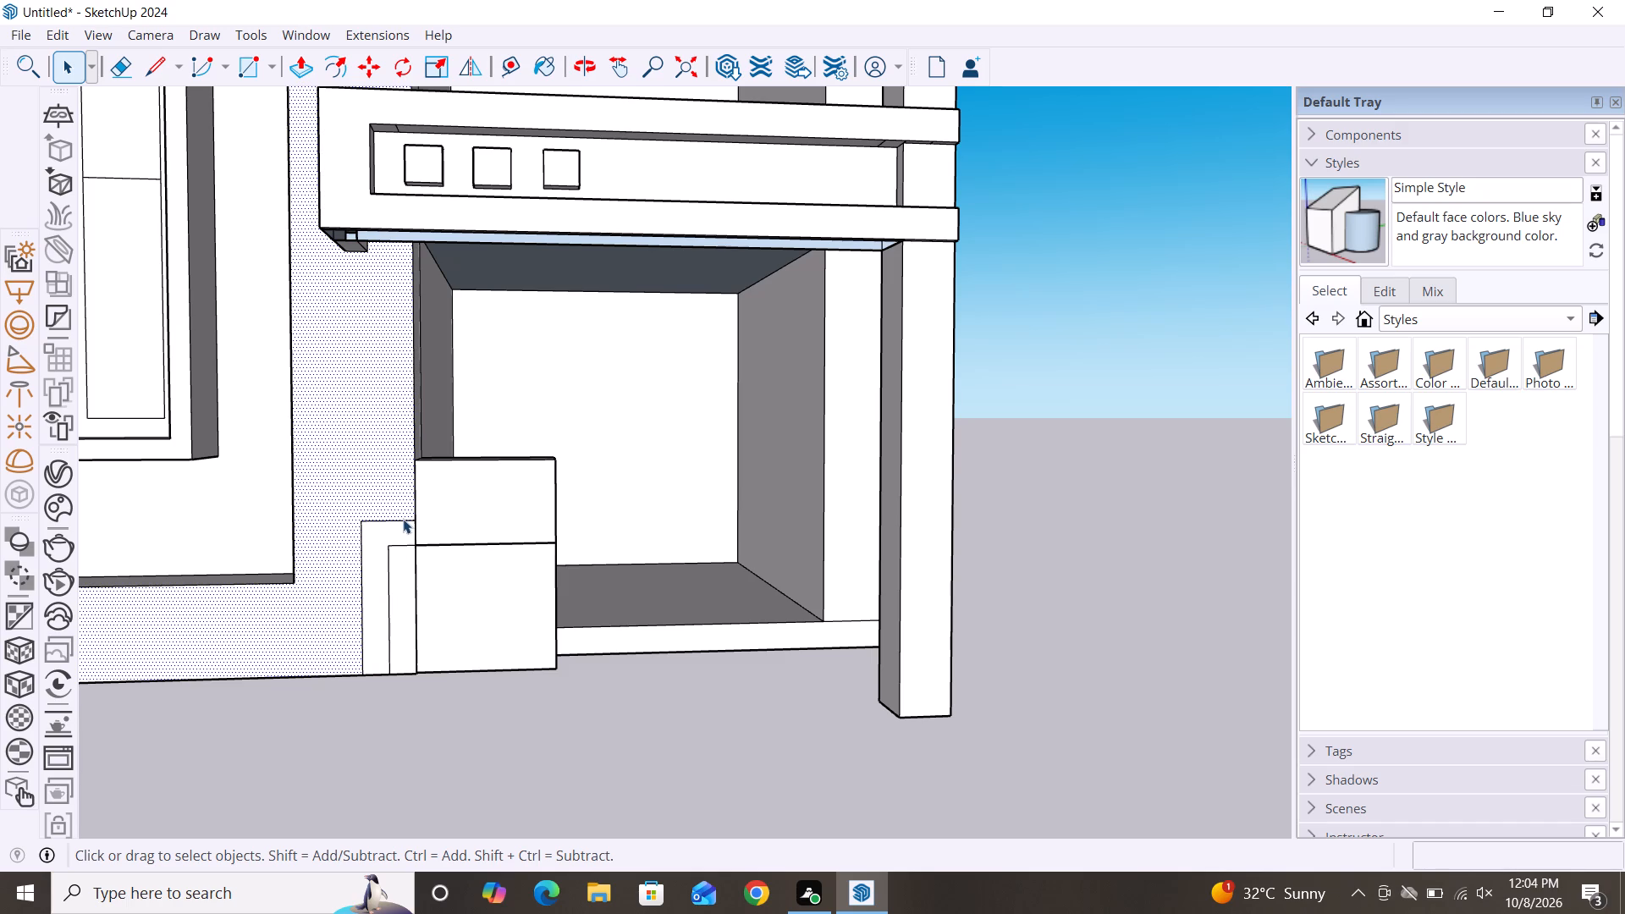
pyautogui.press('m')
pyautogui.click(410, 522)
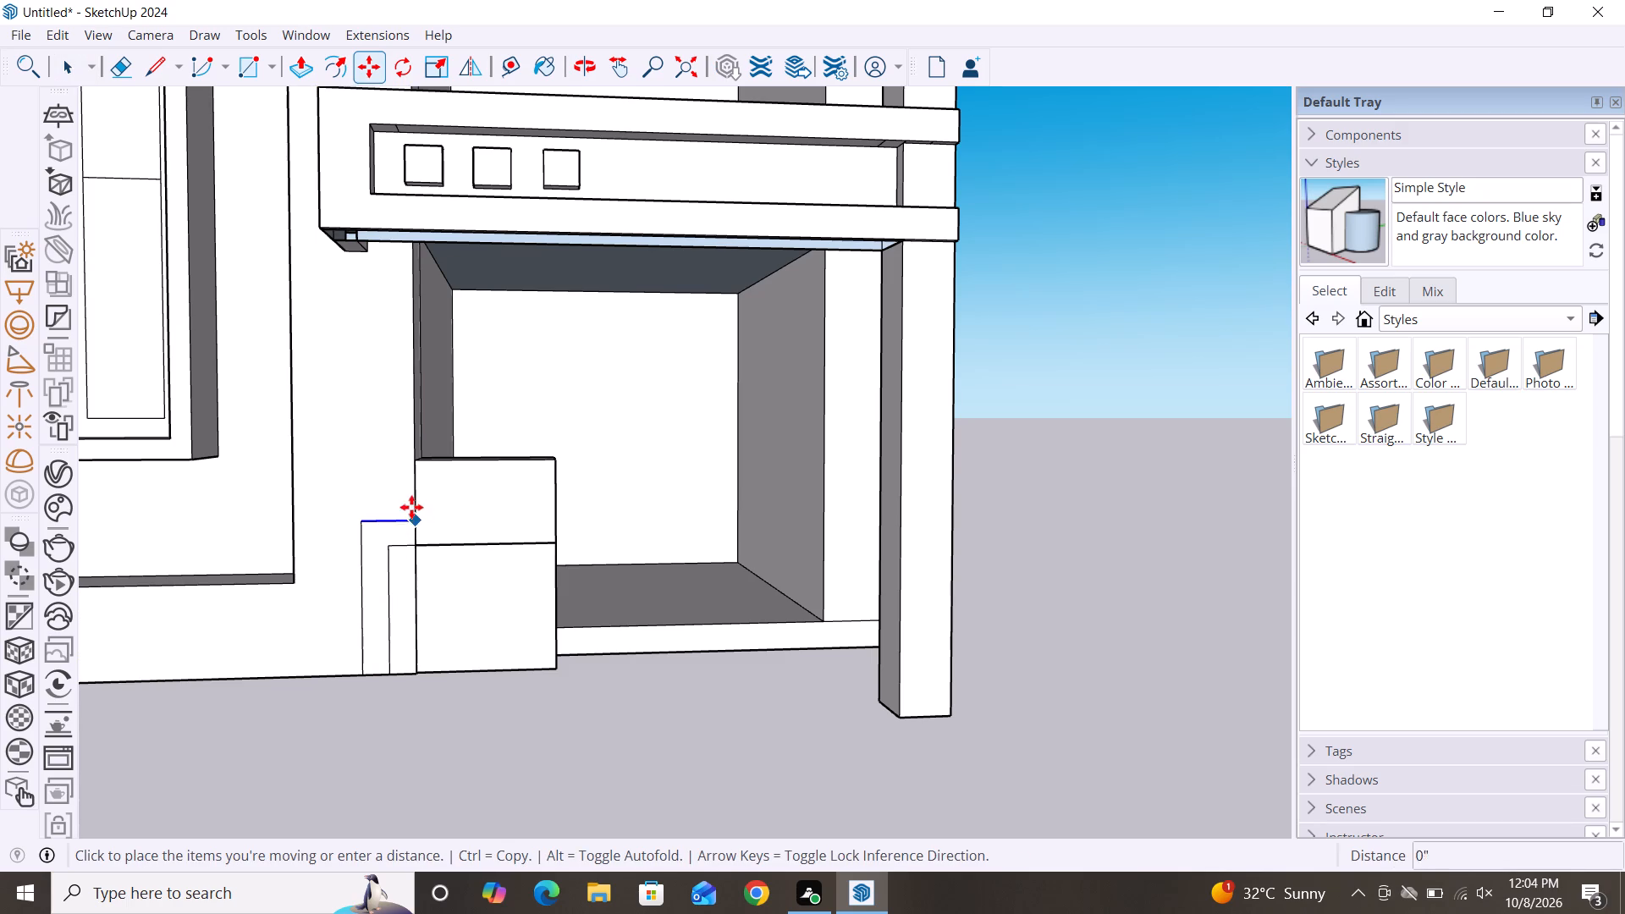
pyautogui.click(413, 462)
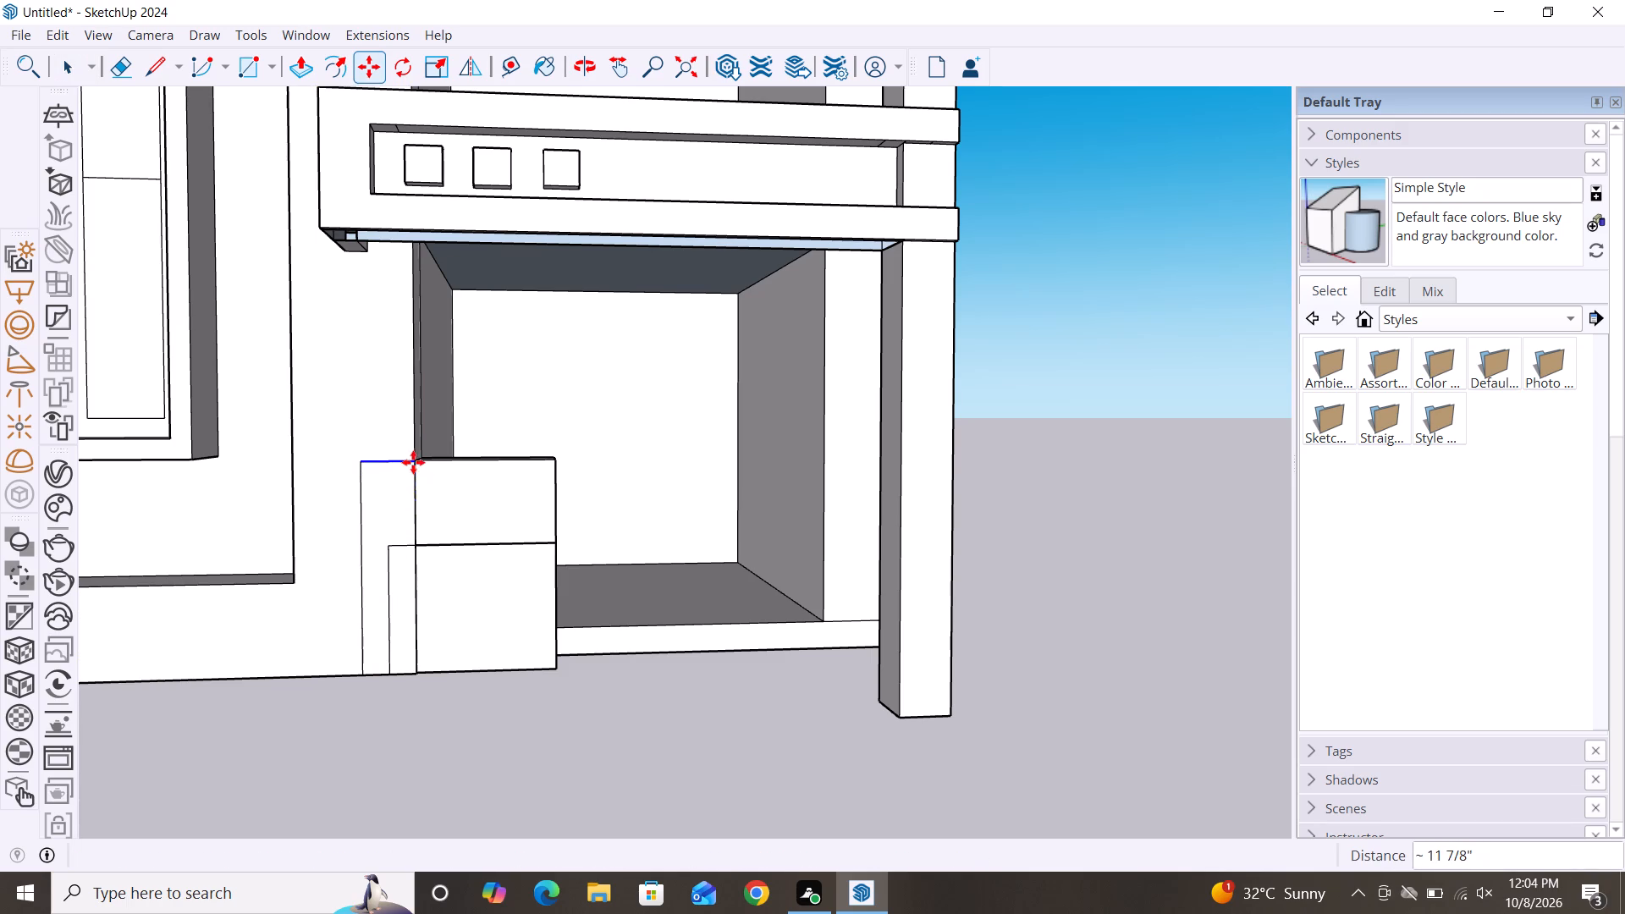
pyautogui.press('space')
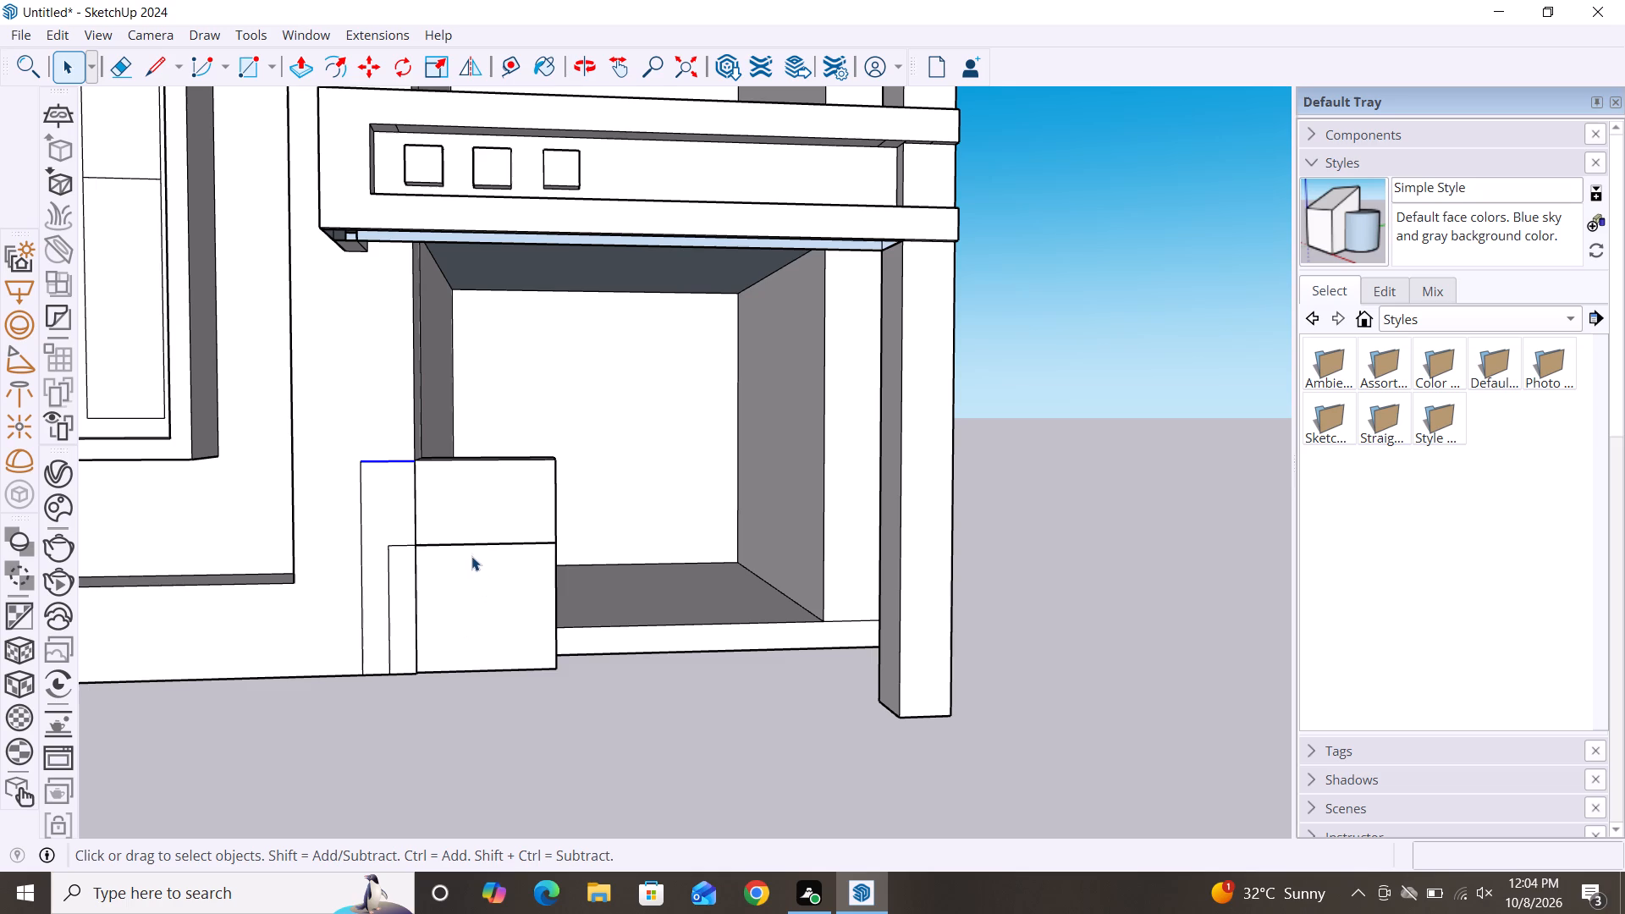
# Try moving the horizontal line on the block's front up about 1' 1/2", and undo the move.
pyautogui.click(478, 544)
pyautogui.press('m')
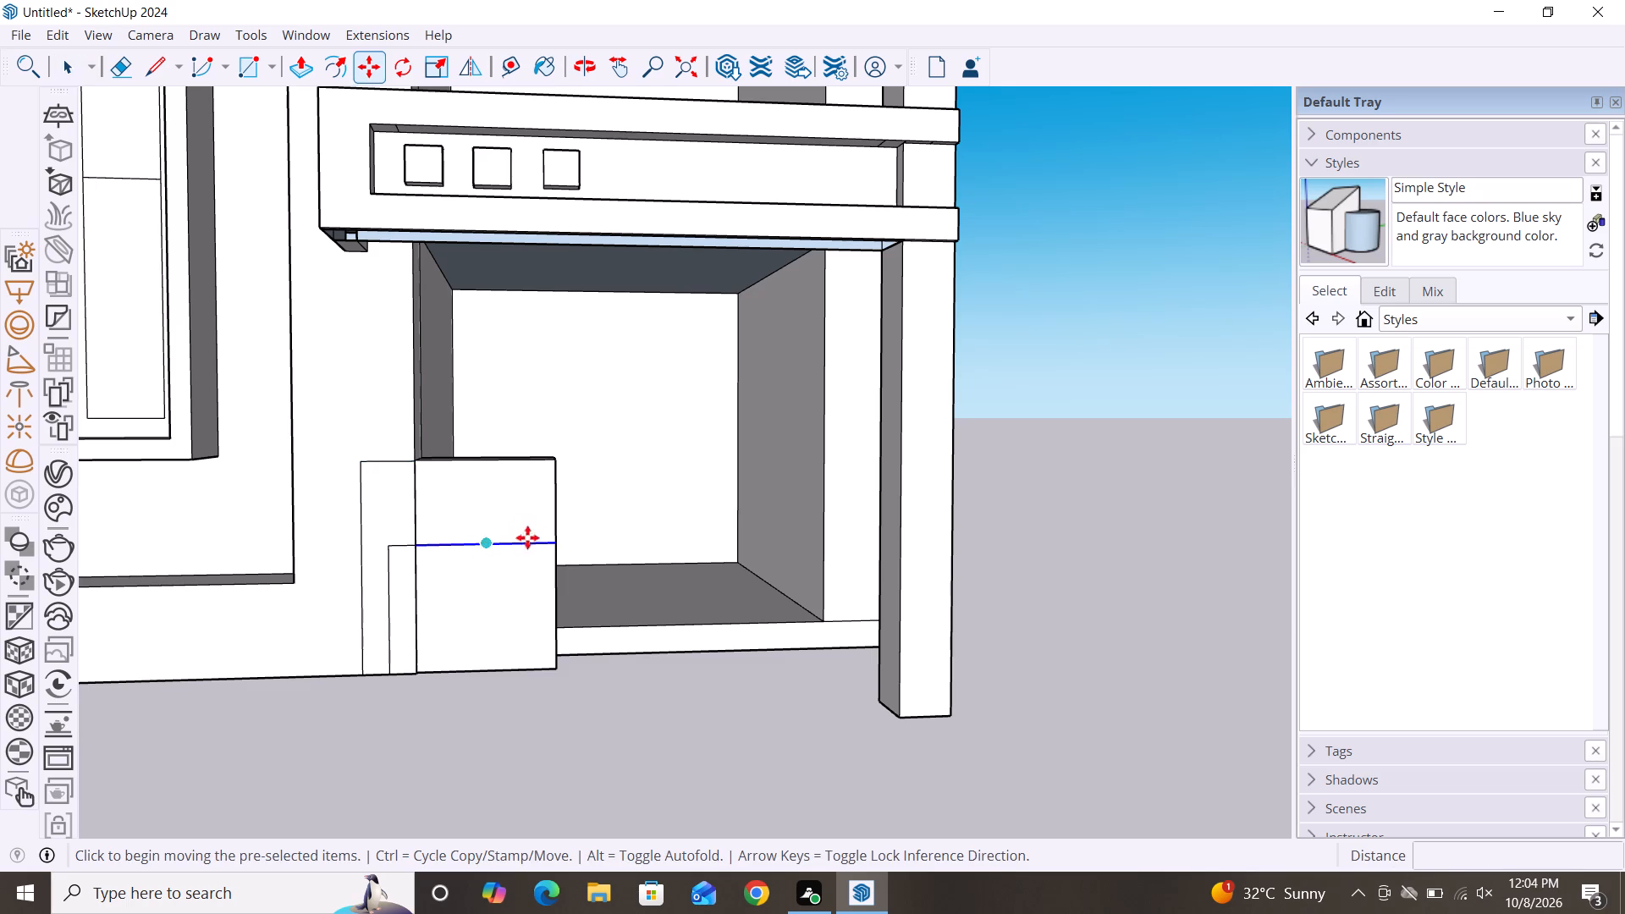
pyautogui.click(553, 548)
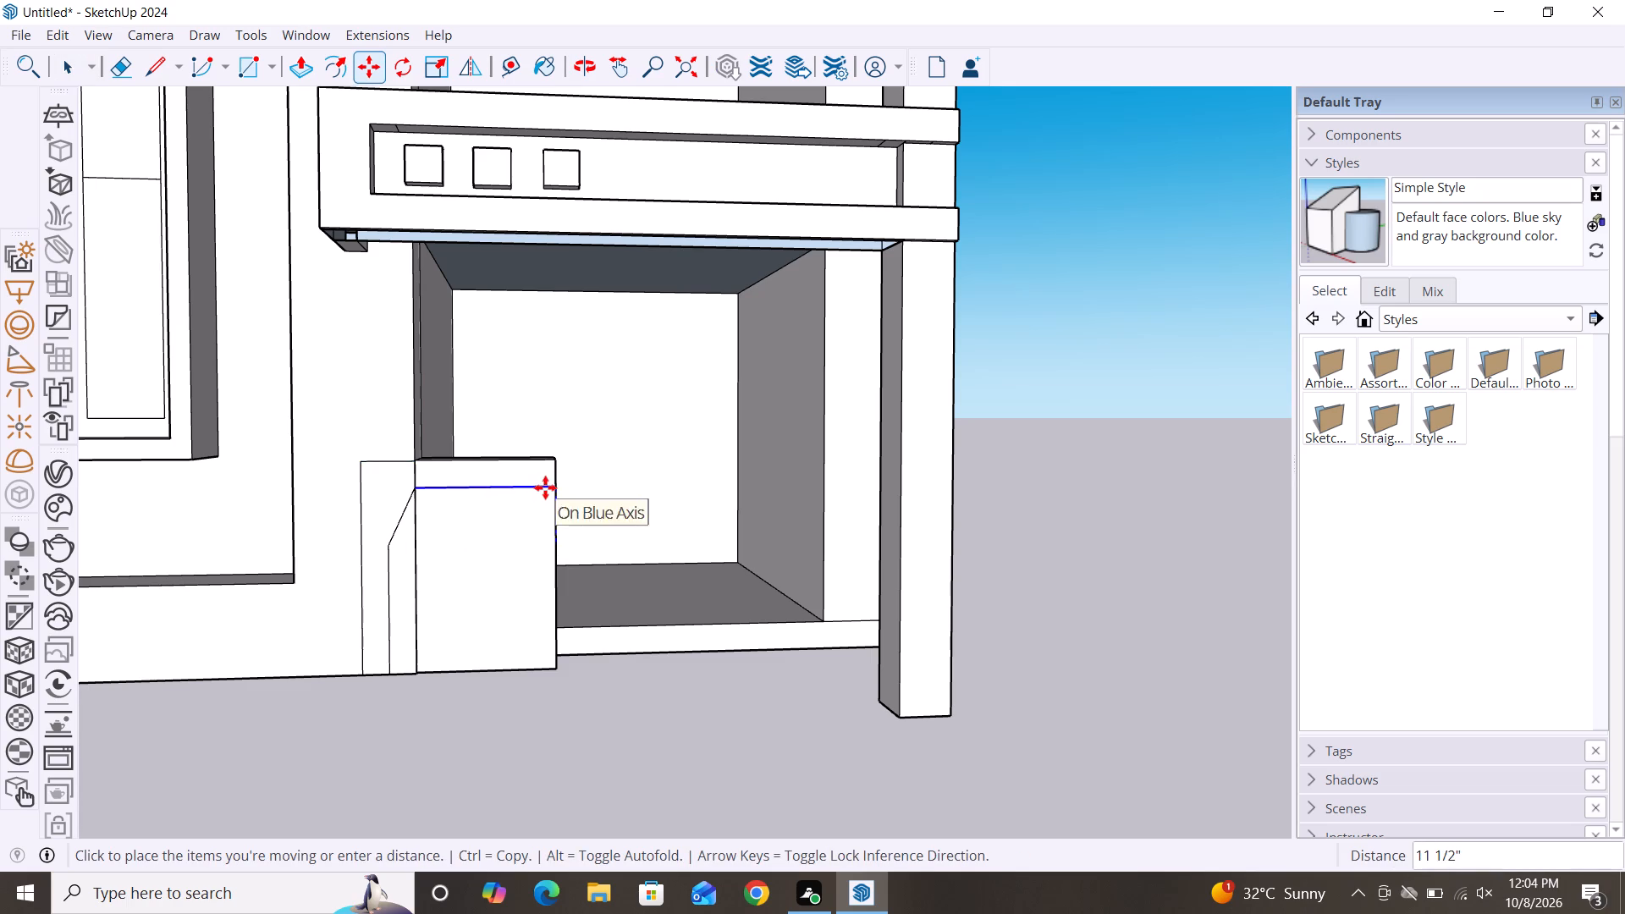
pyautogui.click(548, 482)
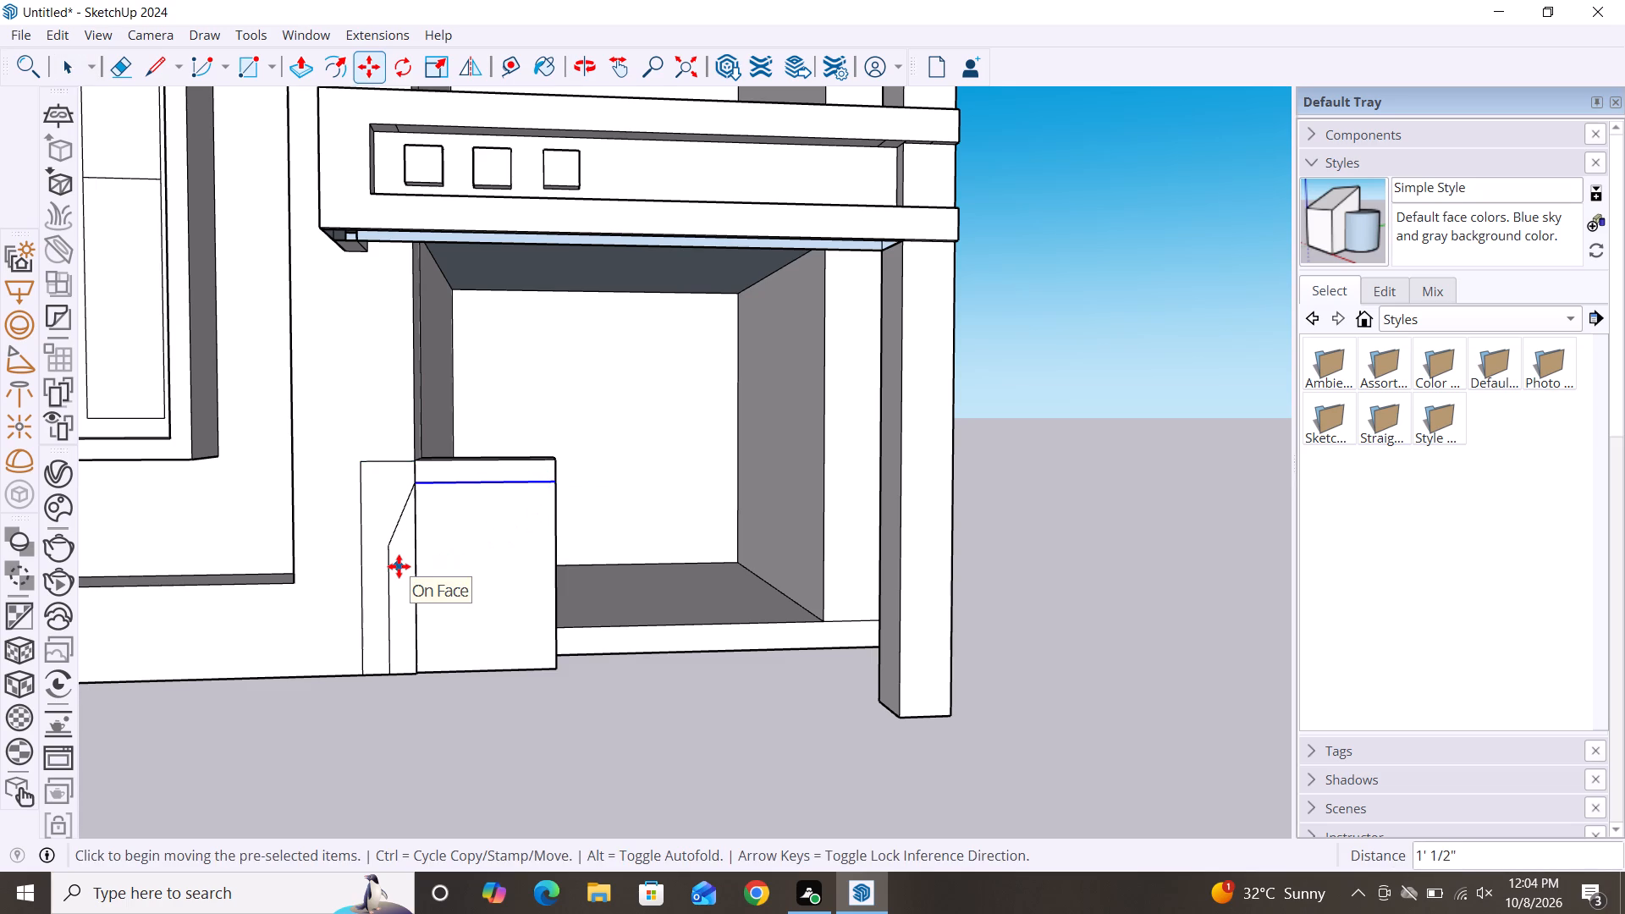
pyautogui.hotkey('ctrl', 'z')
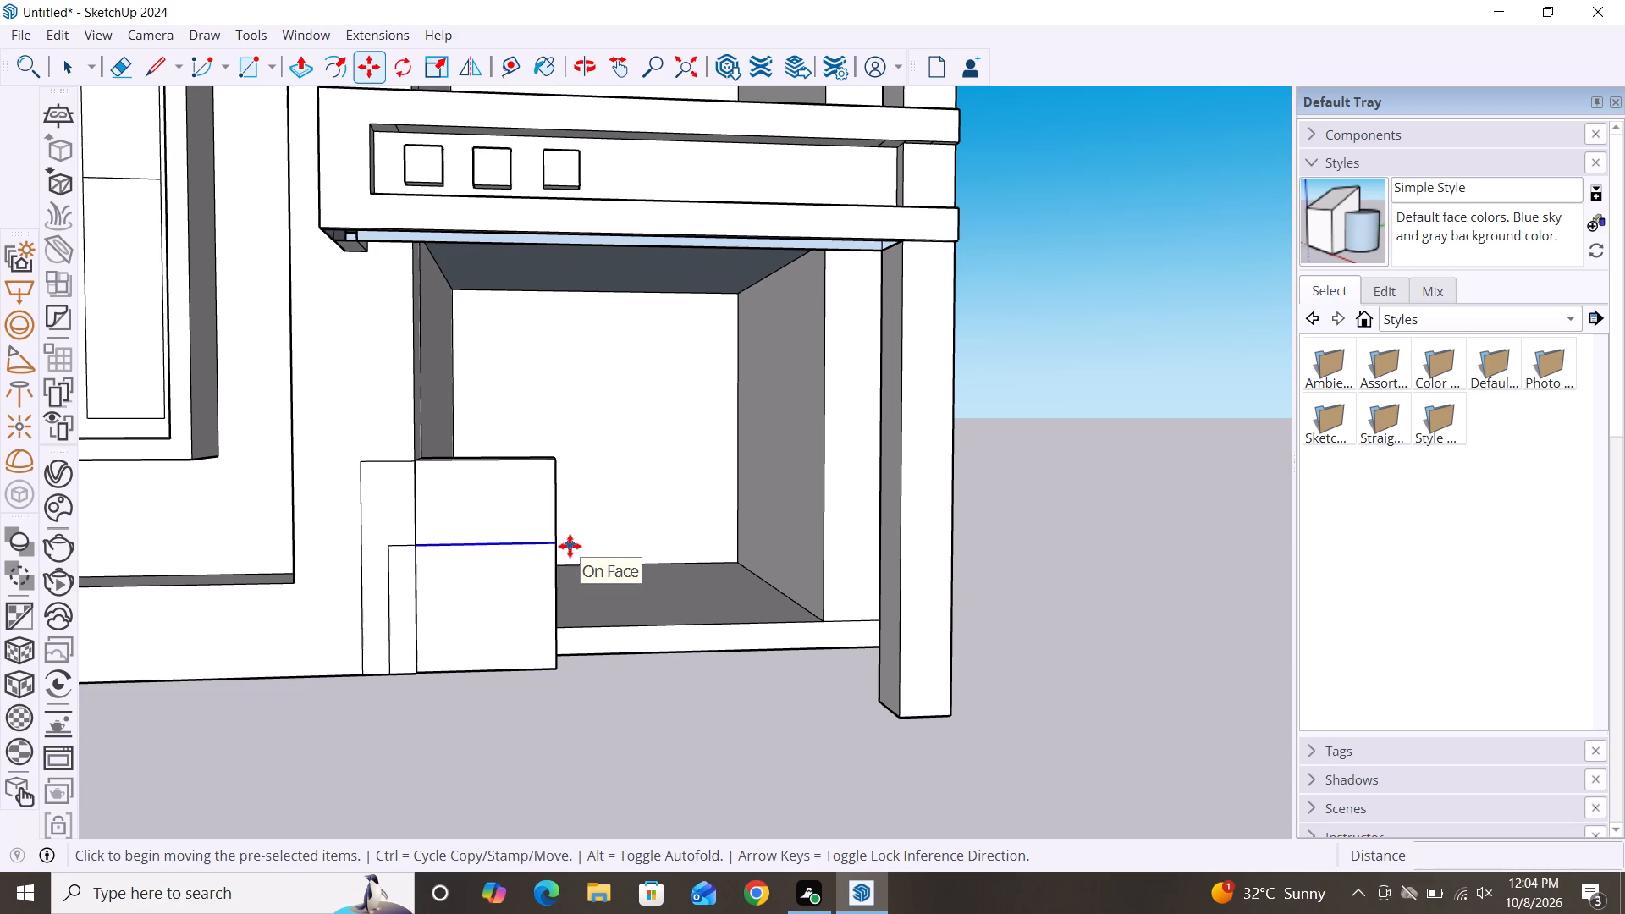
# Copy the horizontal line on the block's front about 11 13/16" upward, just below the block's top edge.
pyautogui.click(553, 542)
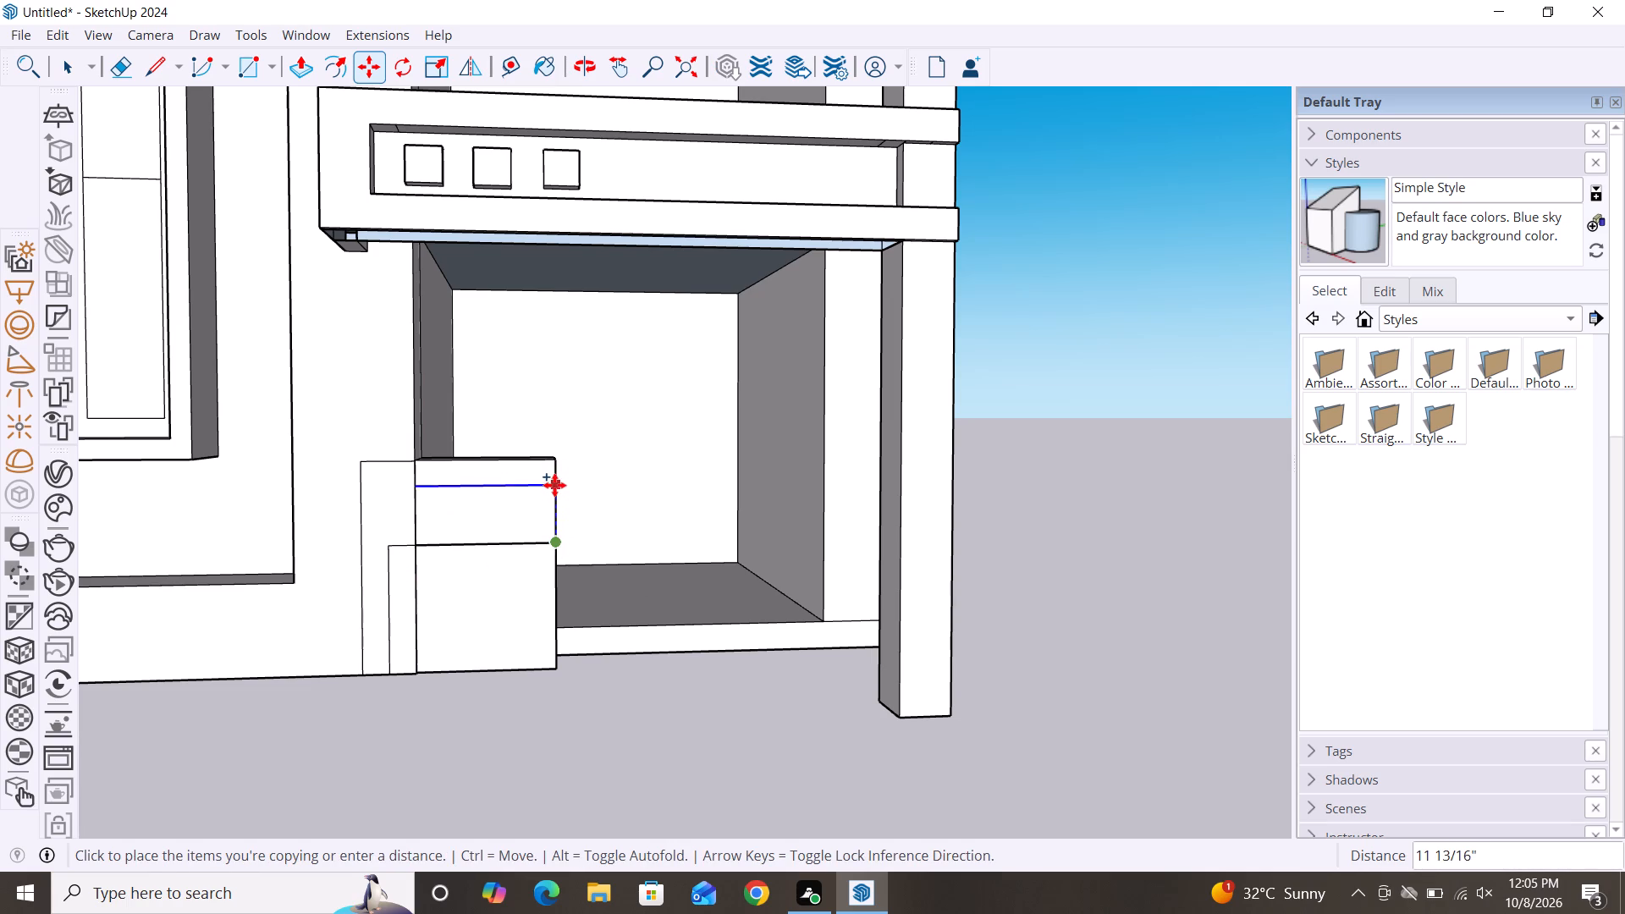
pyautogui.click(554, 485)
pyautogui.press('space')
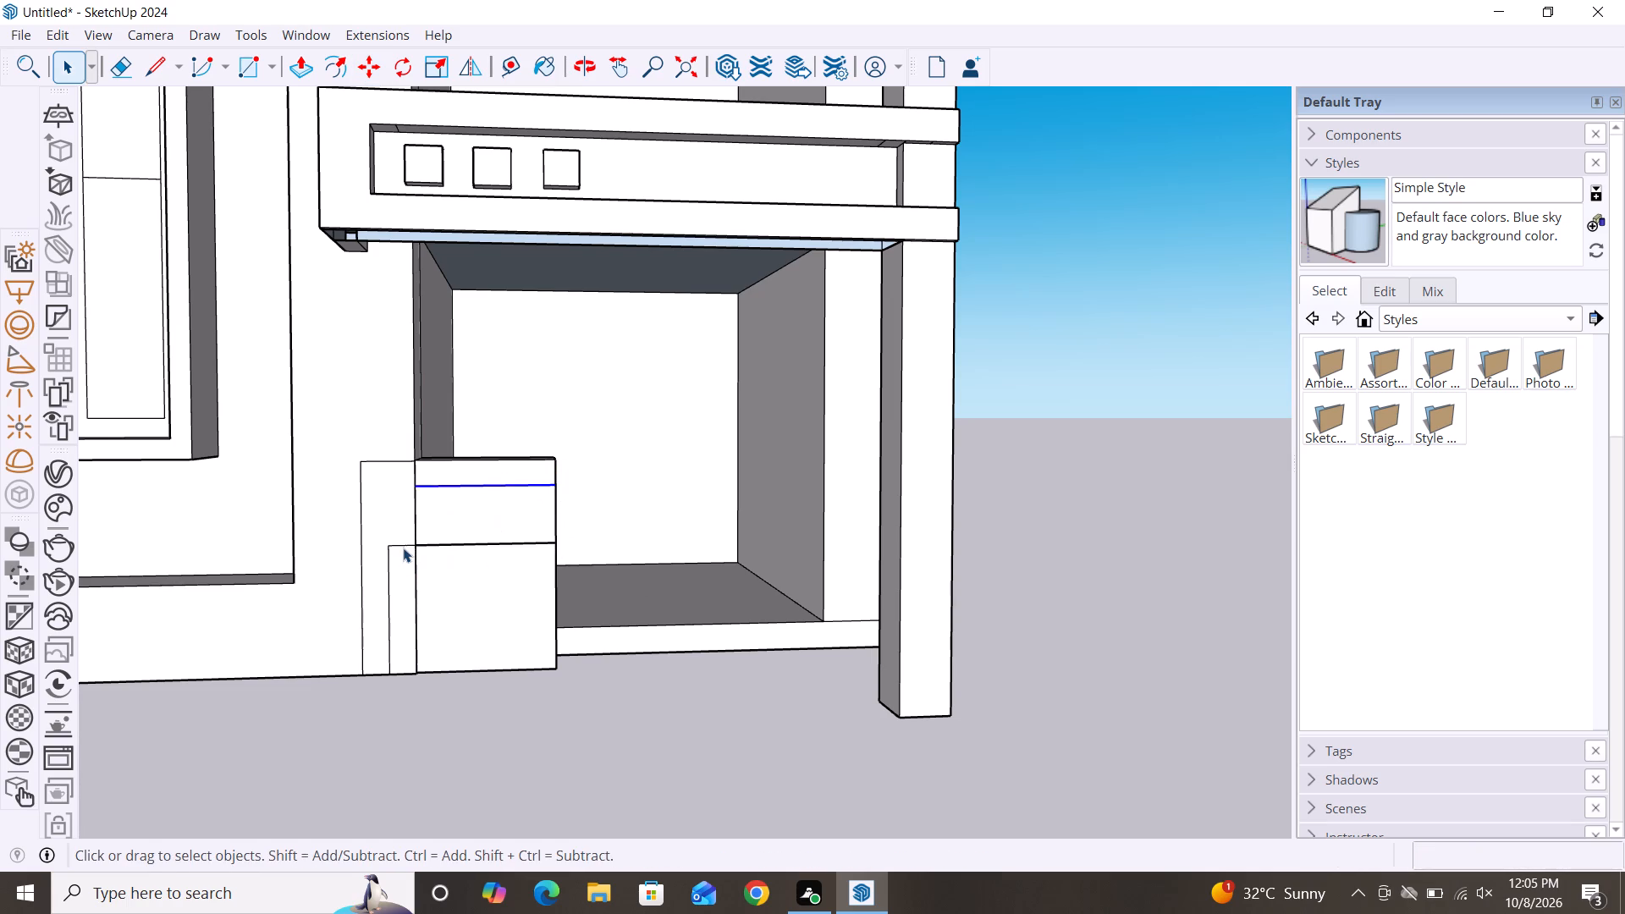
# Copy the short horizontal line beside the block about 11 13/16" upward, level with the copied line on the block's front.
pyautogui.click(401, 546)
pyautogui.press('m')
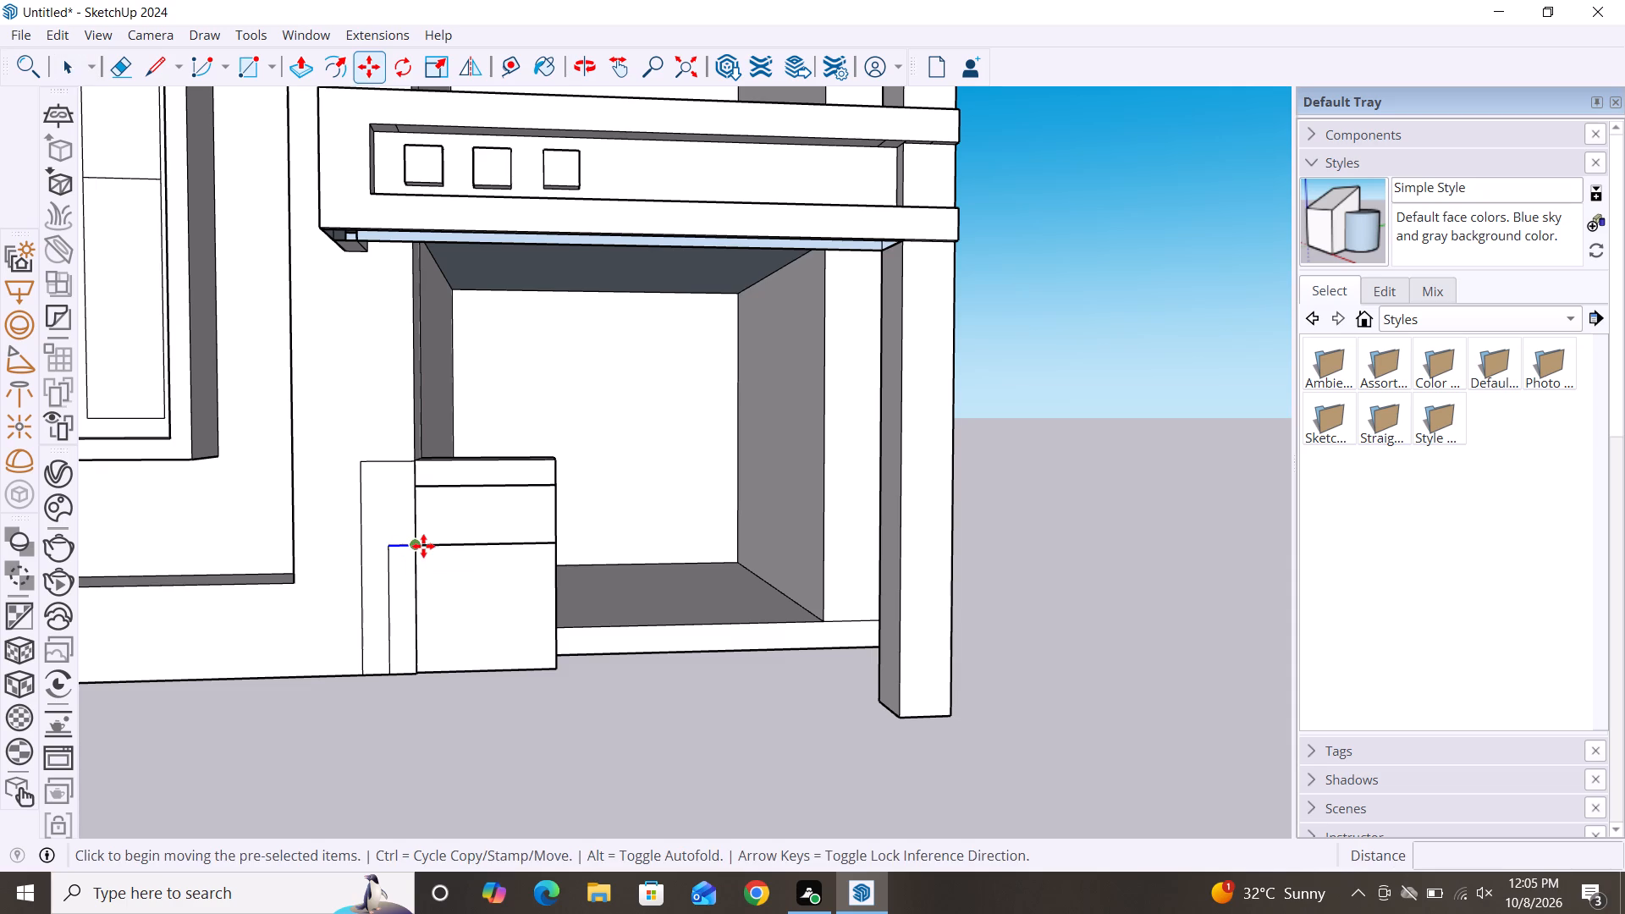
pyautogui.click(423, 546)
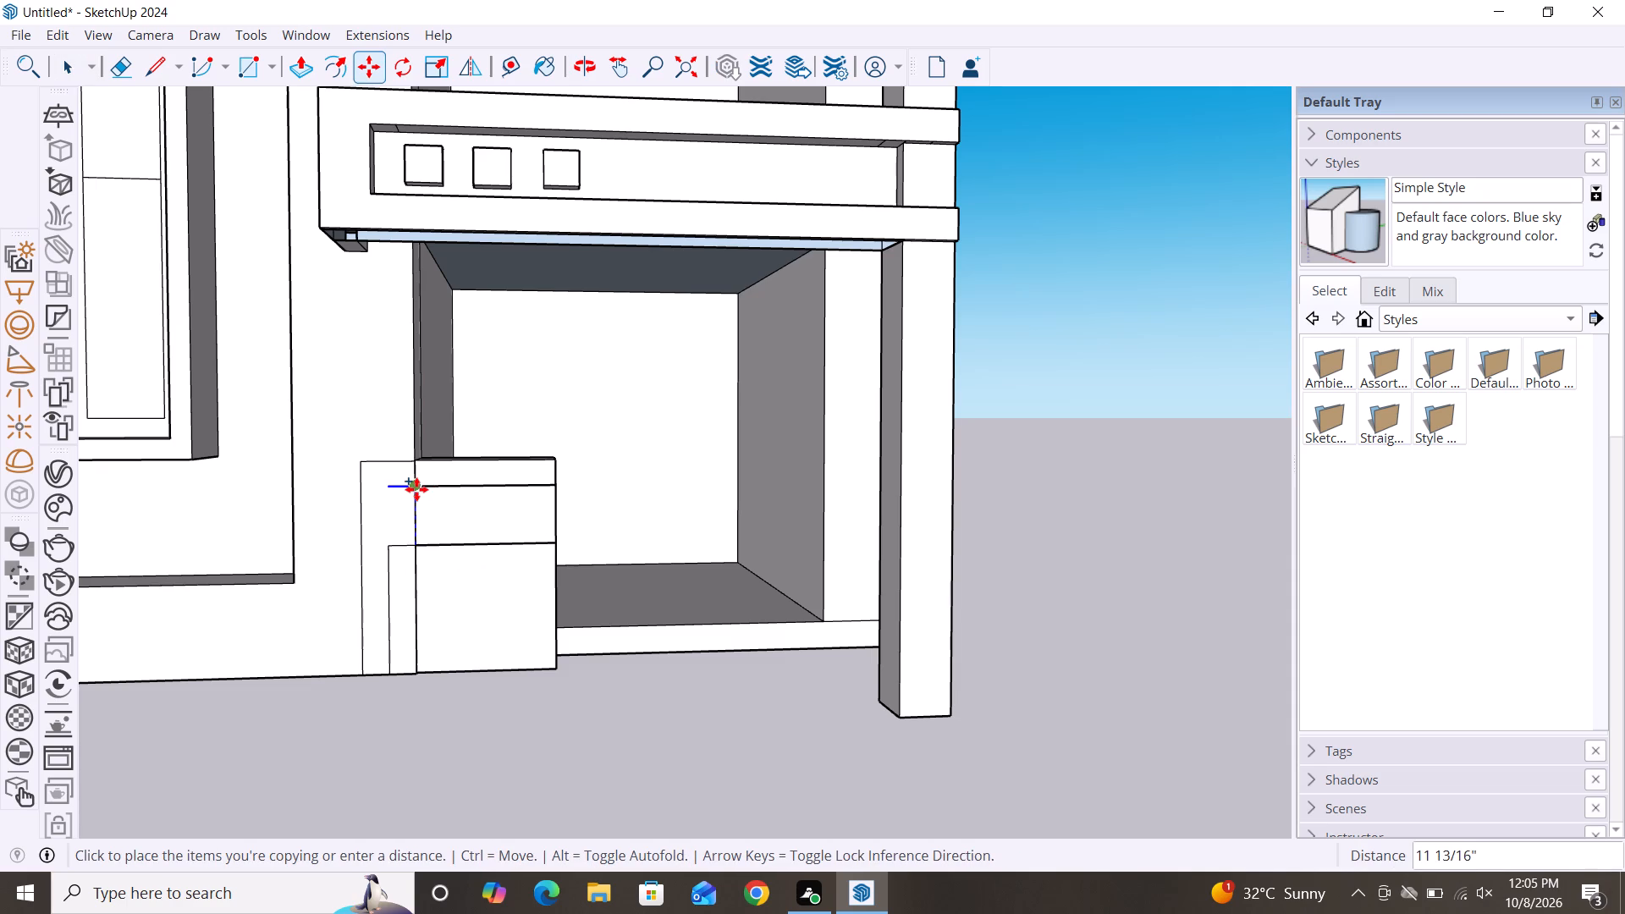
pyautogui.click(416, 489)
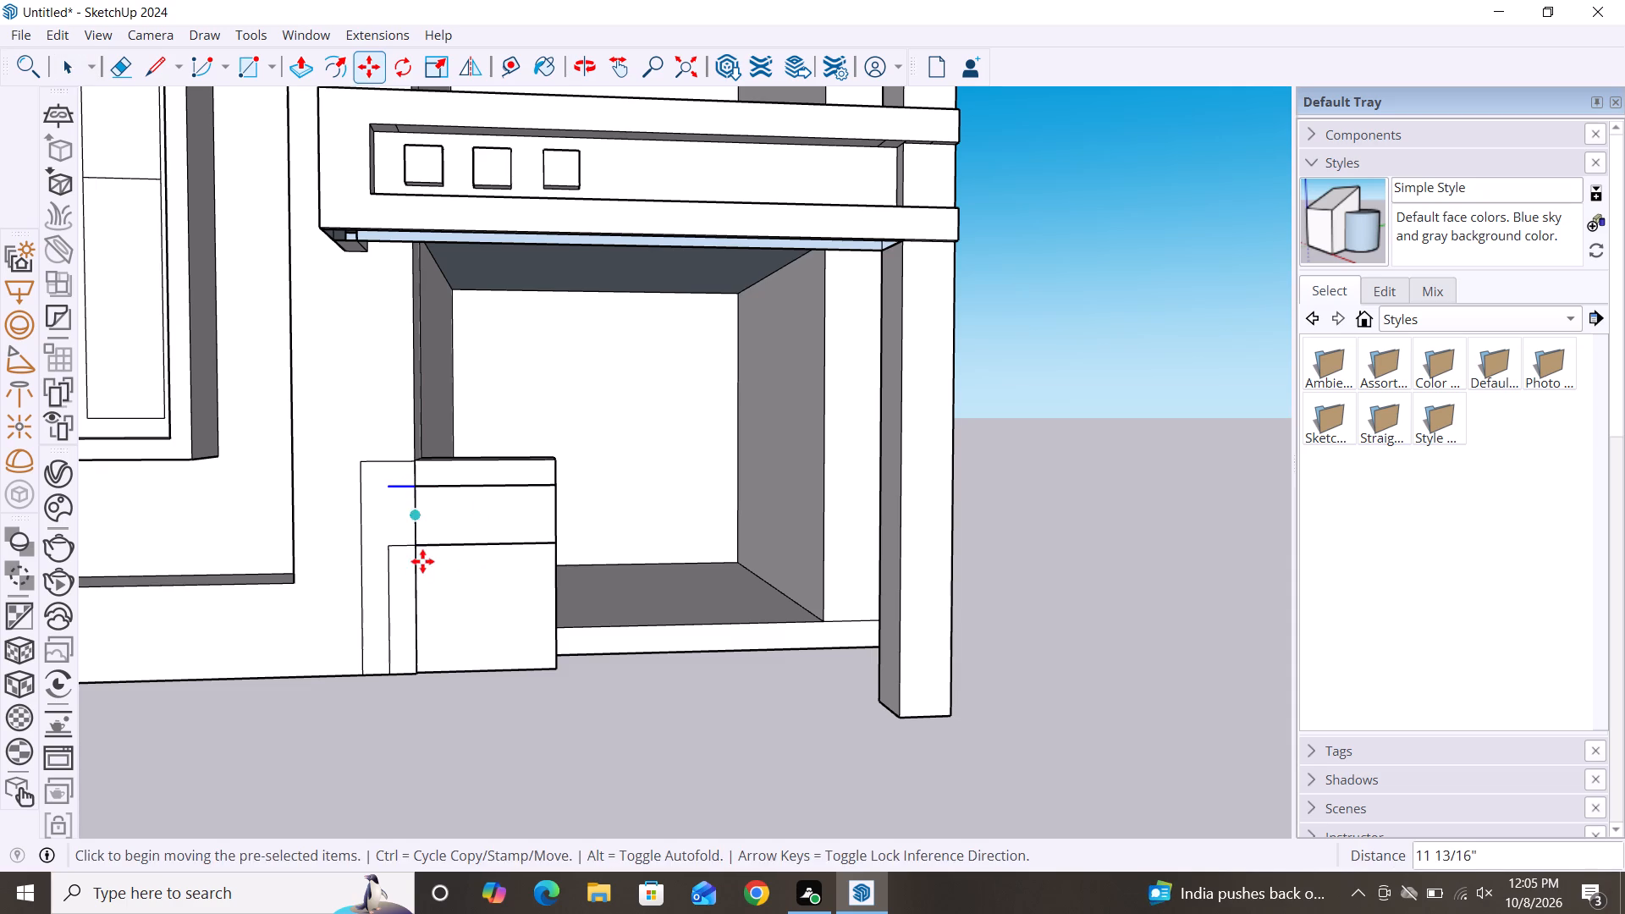
pyautogui.press('space')
# Draw a vertical line from the copied short line's outer end down to the top of the existing vertical line.
pyautogui.press('l')
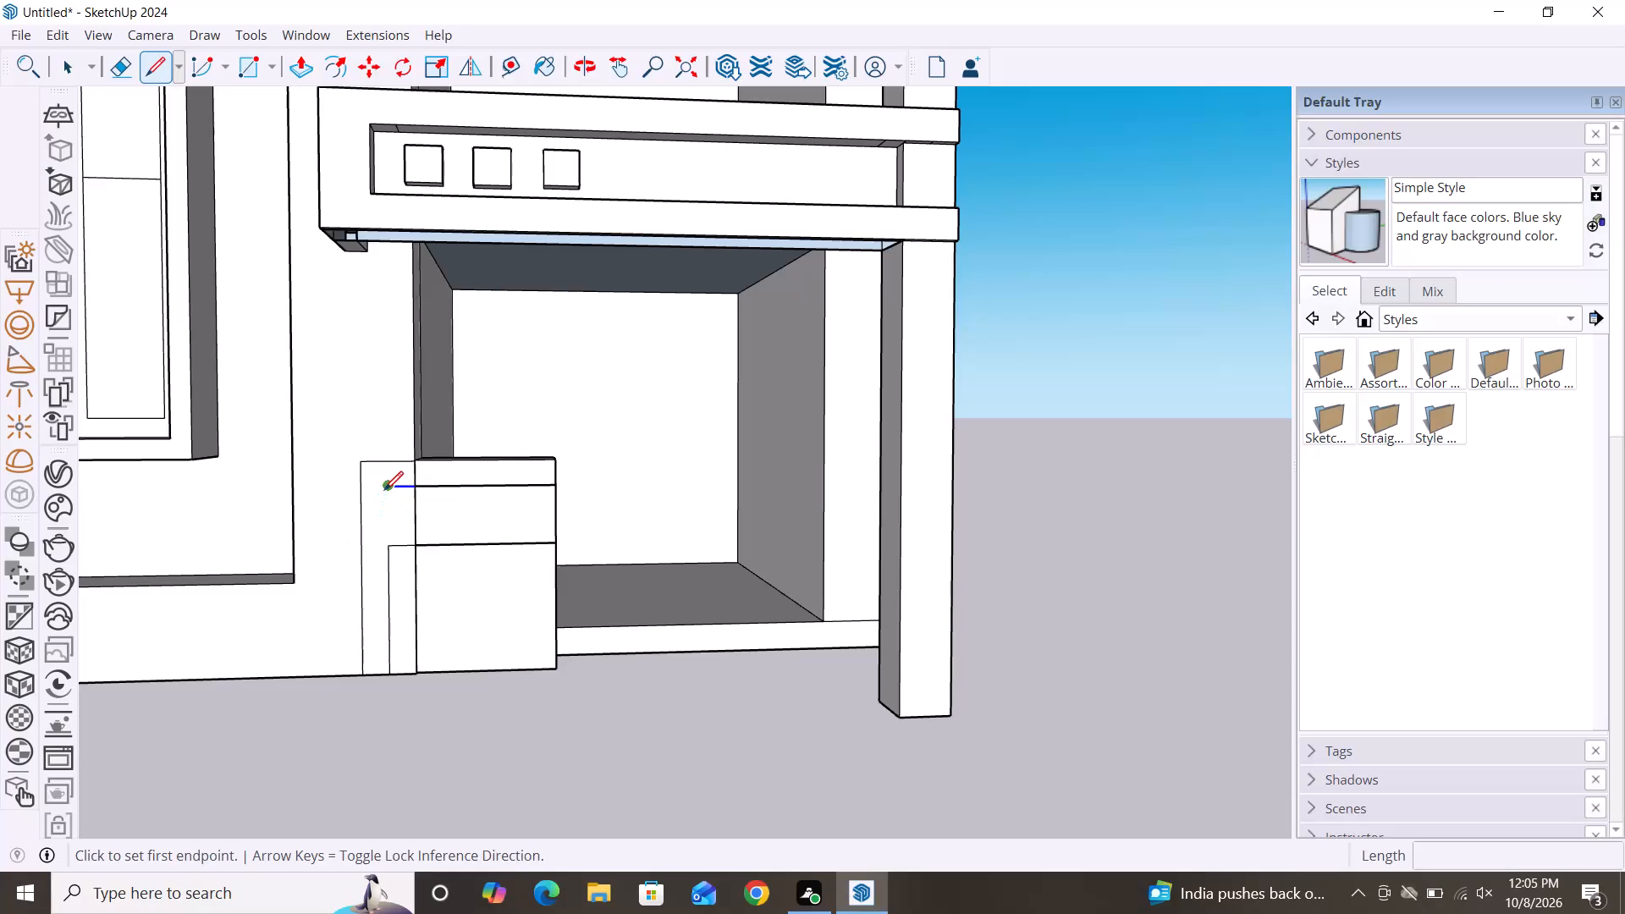
pyautogui.click(386, 490)
pyautogui.click(385, 553)
pyautogui.press('space')
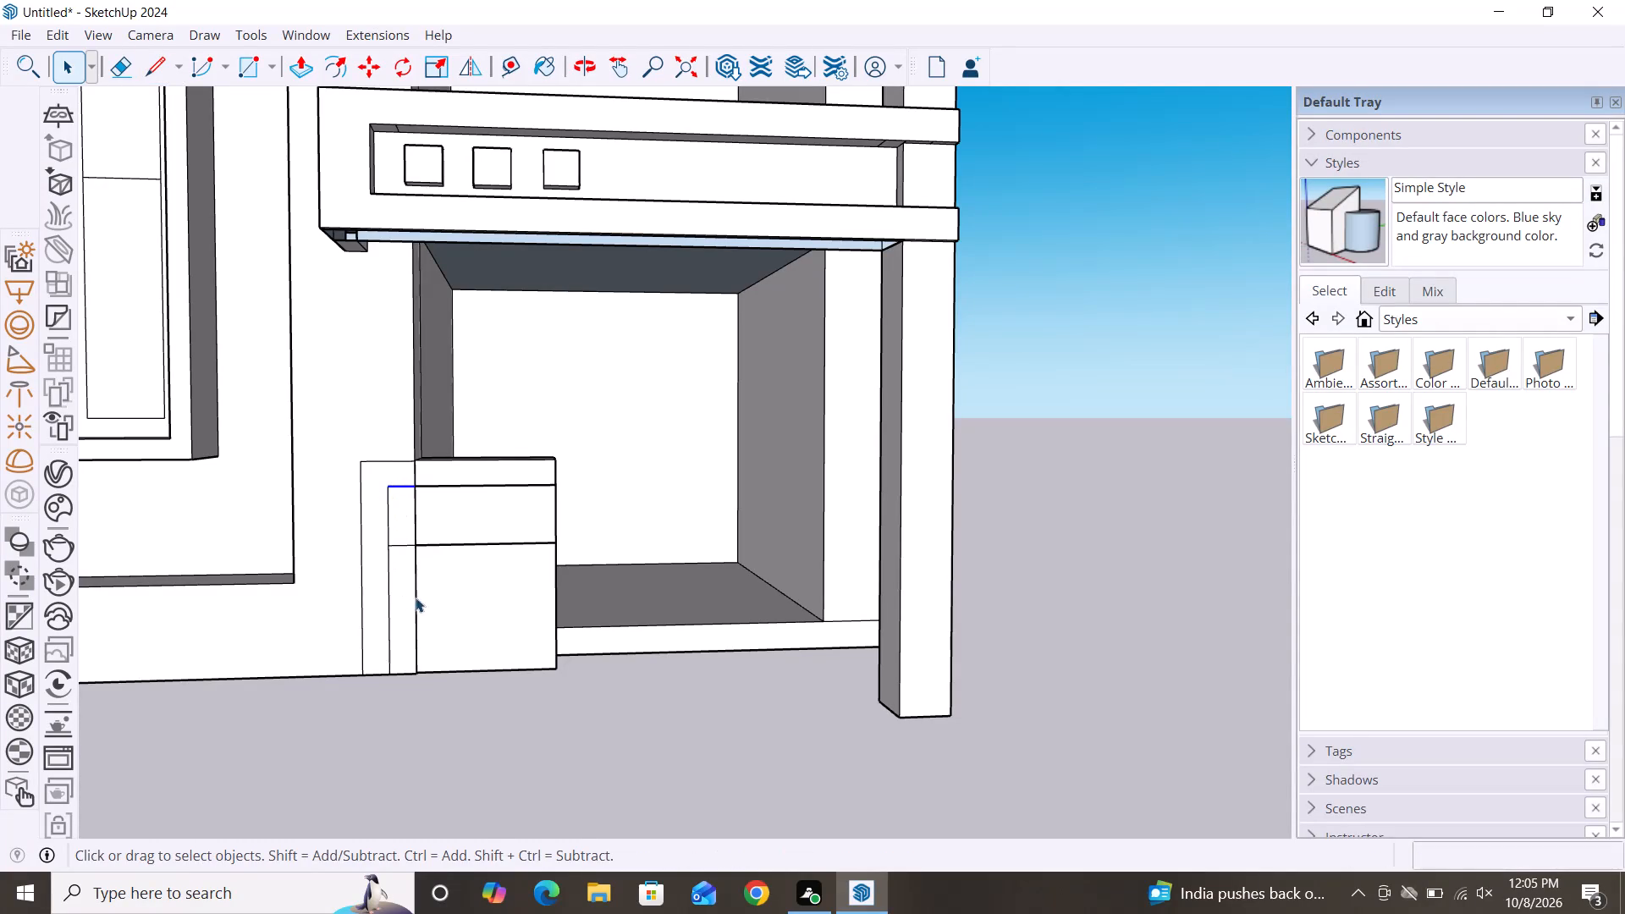
# Delete the original lower horizontal lines on the tower's front and on the block's front.
pyautogui.click(400, 544)
pyautogui.press('Delete')
pyautogui.click(478, 546)
pyautogui.press('Delete')
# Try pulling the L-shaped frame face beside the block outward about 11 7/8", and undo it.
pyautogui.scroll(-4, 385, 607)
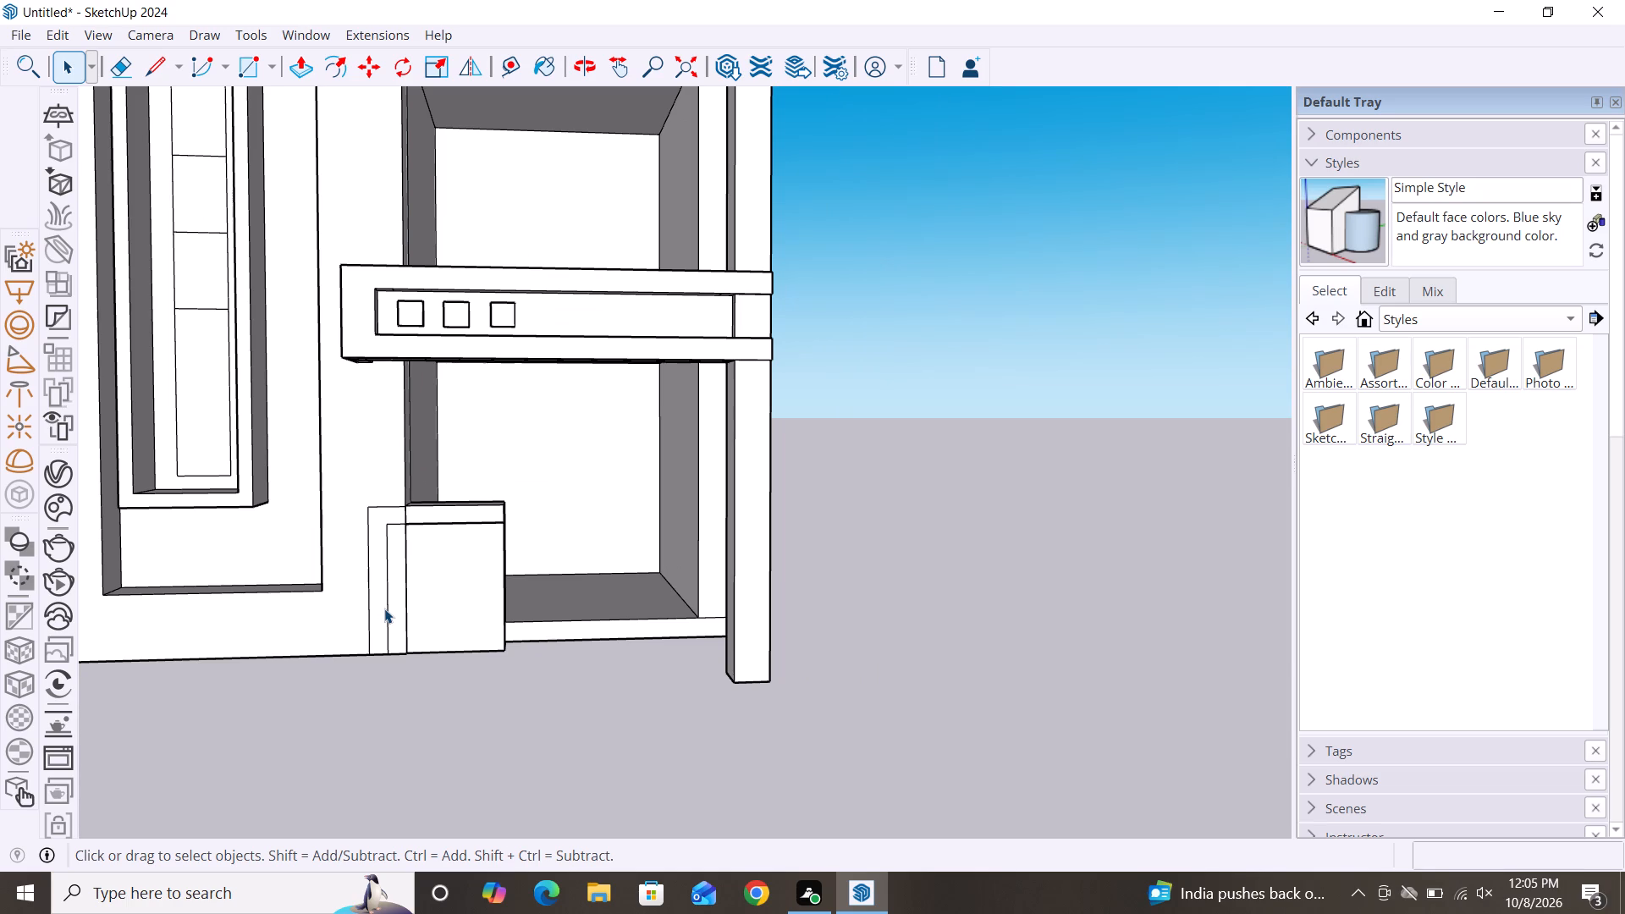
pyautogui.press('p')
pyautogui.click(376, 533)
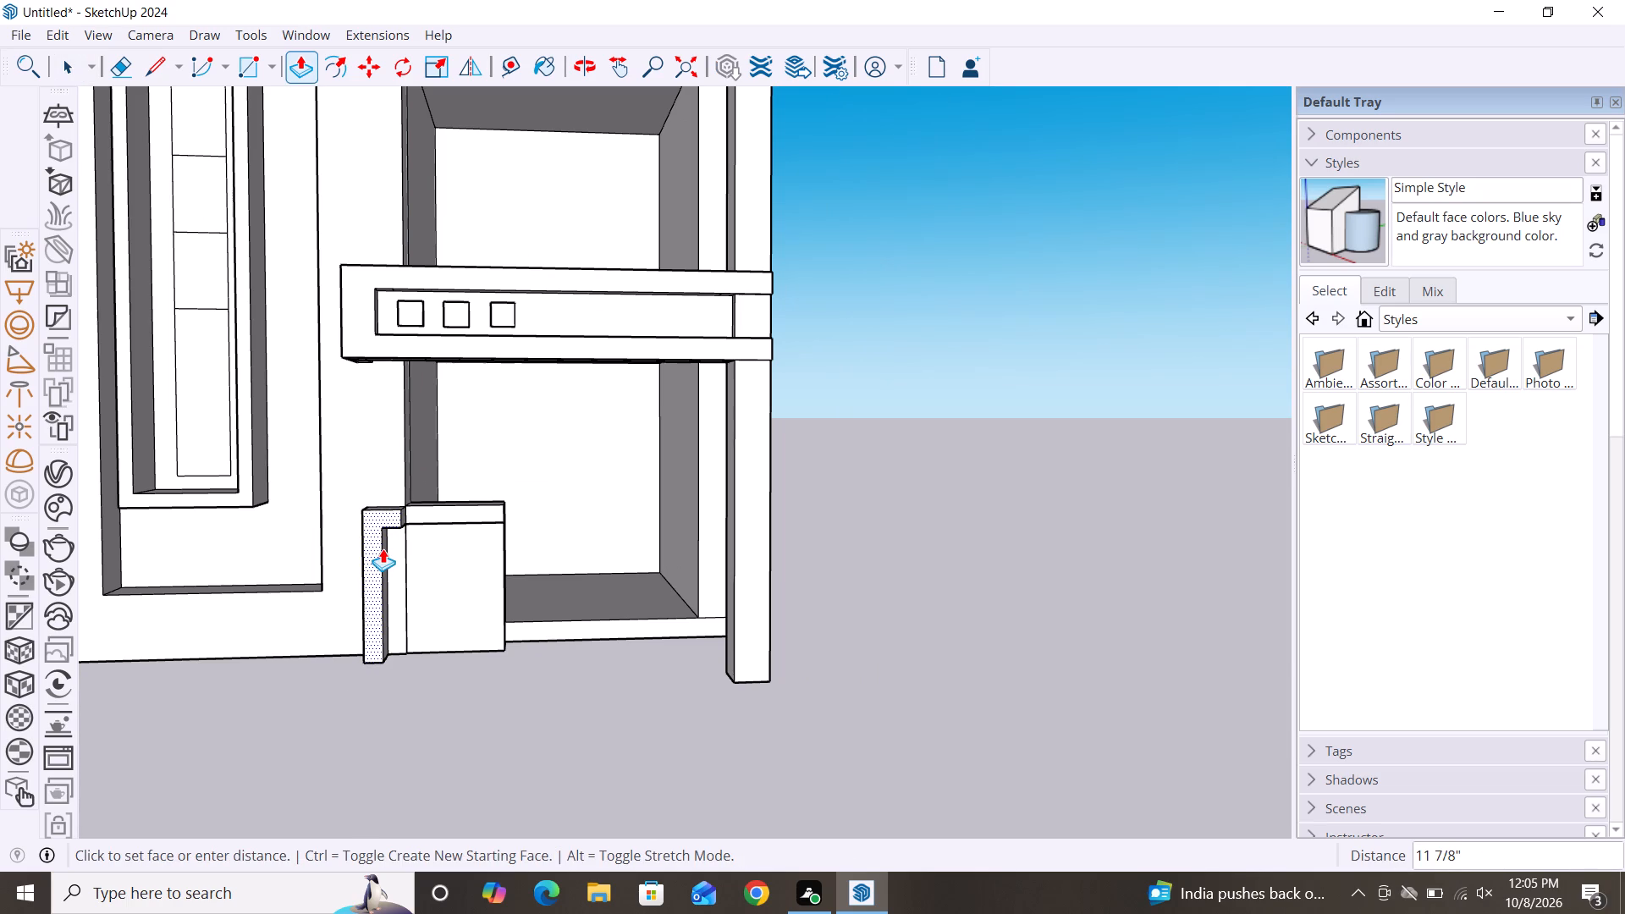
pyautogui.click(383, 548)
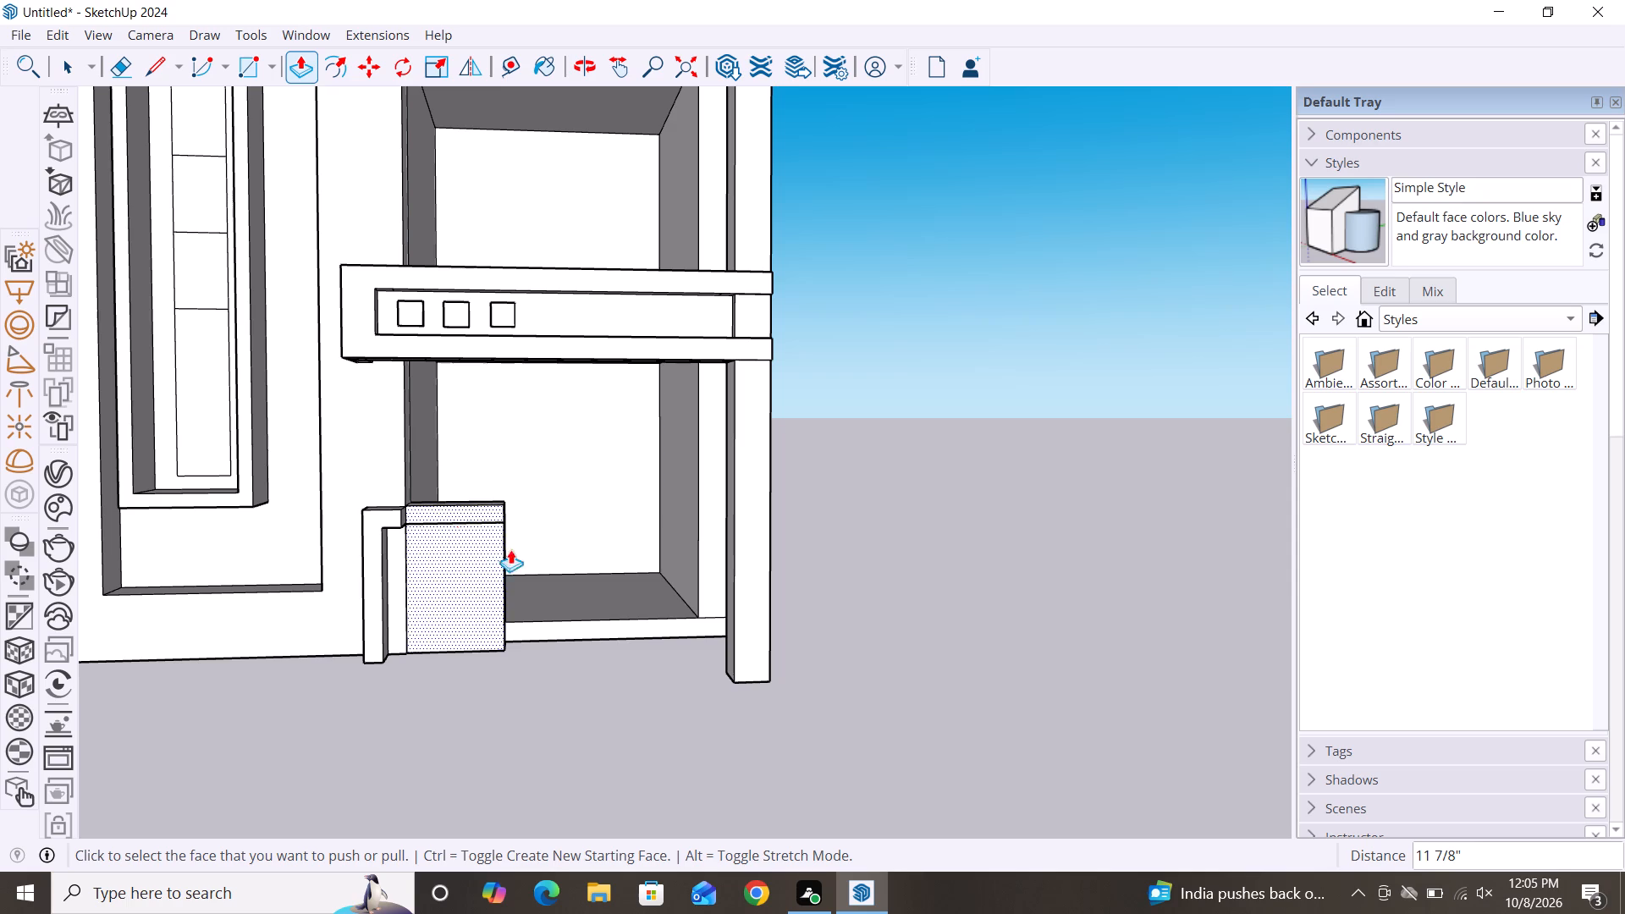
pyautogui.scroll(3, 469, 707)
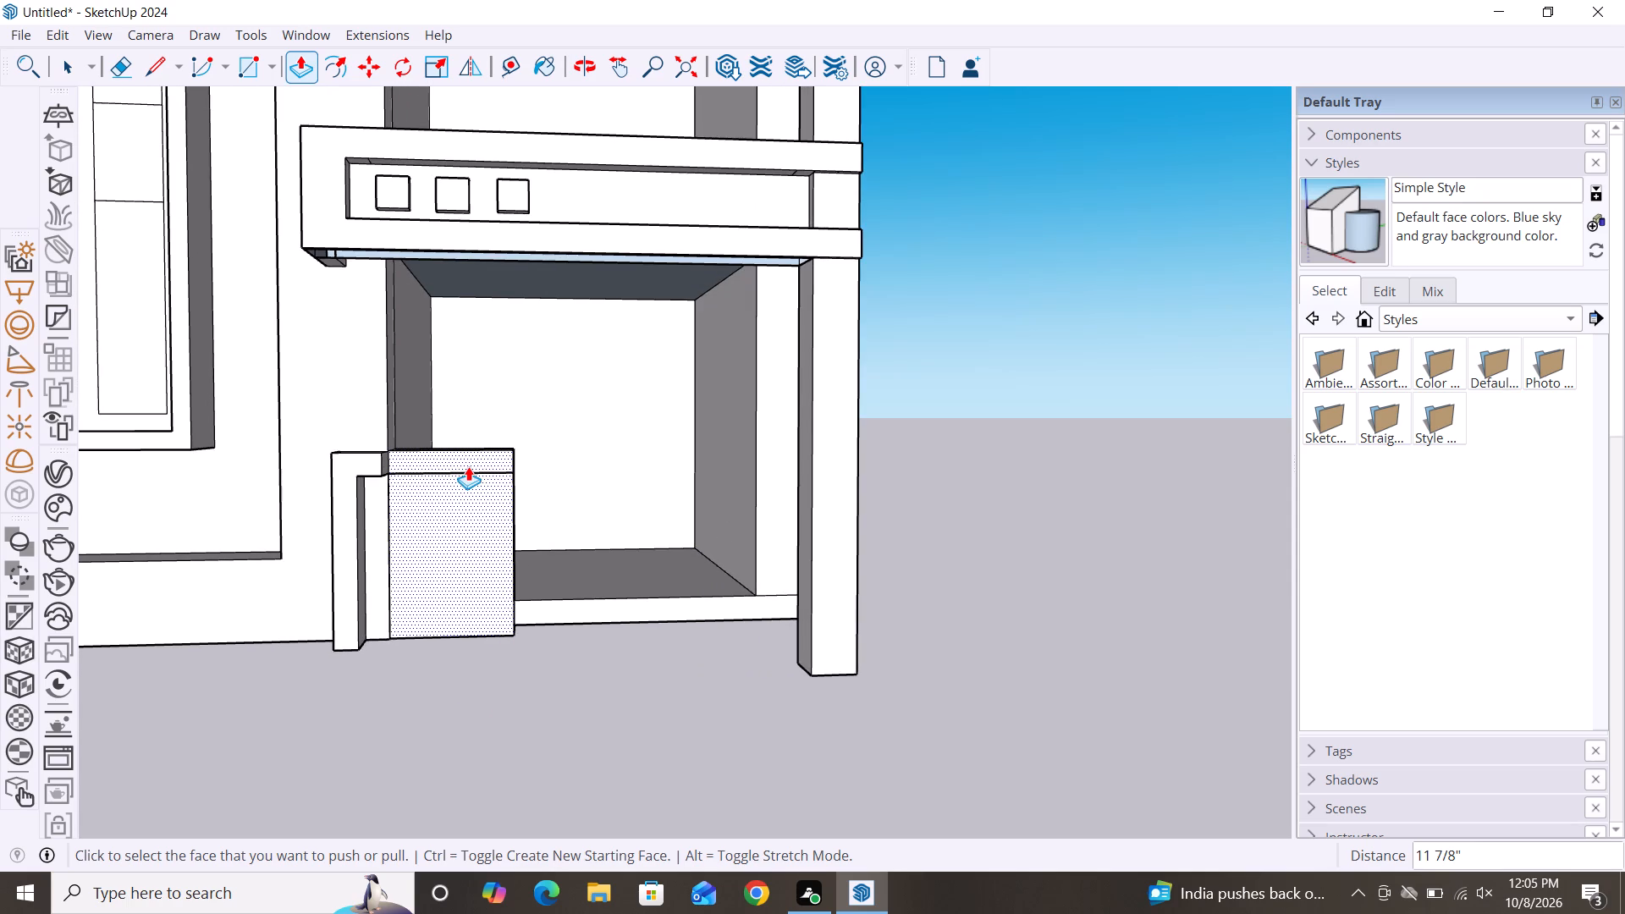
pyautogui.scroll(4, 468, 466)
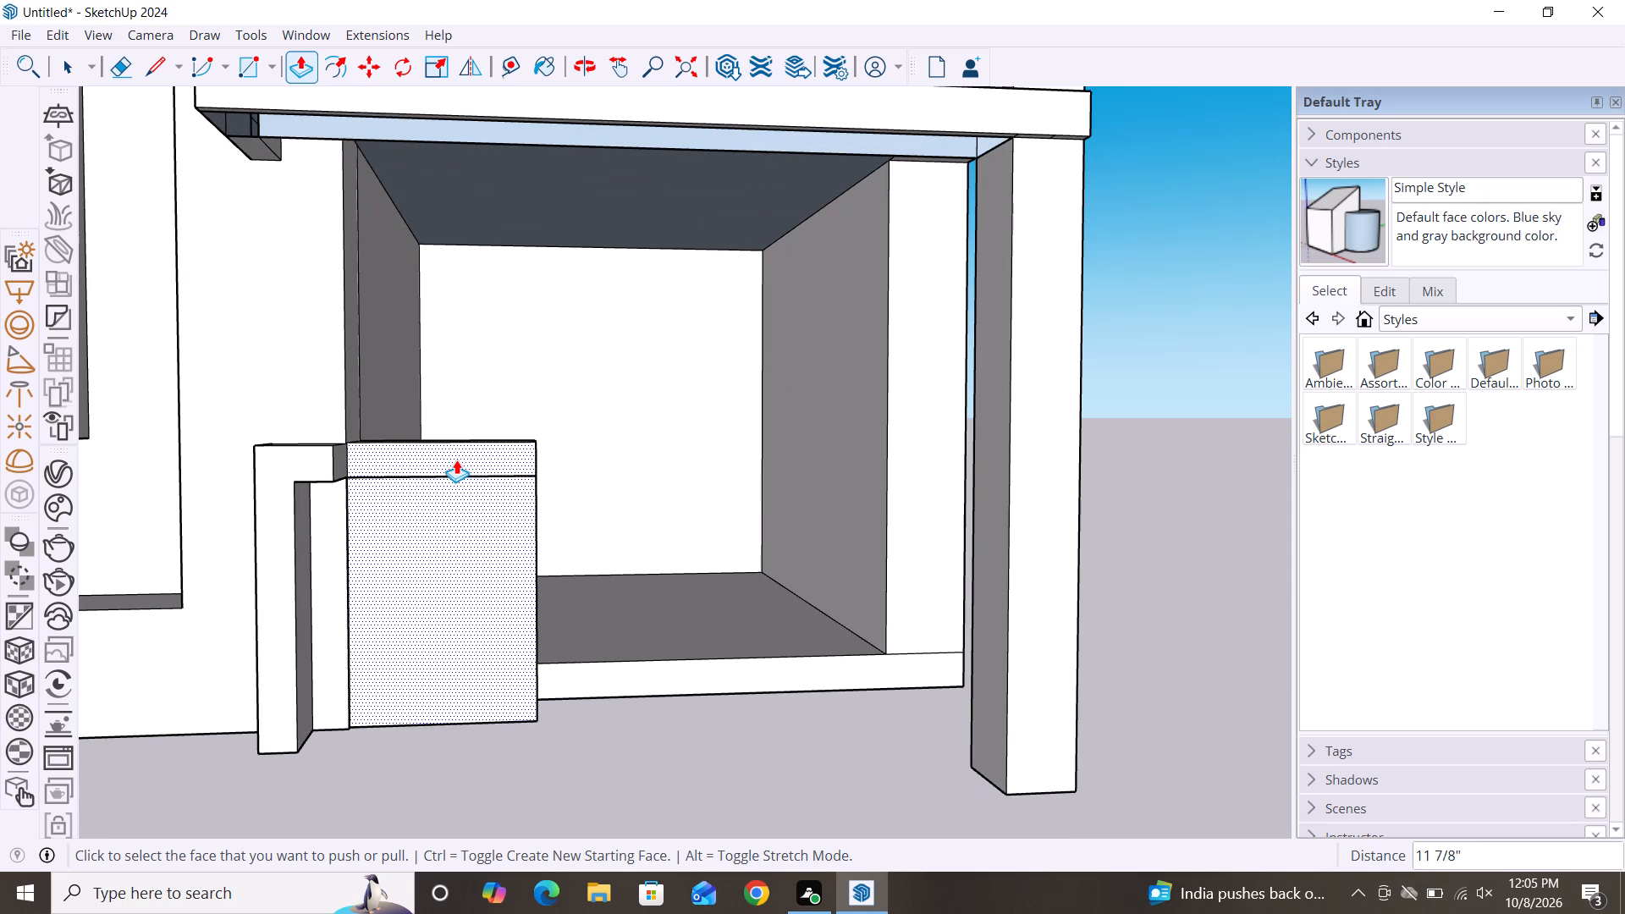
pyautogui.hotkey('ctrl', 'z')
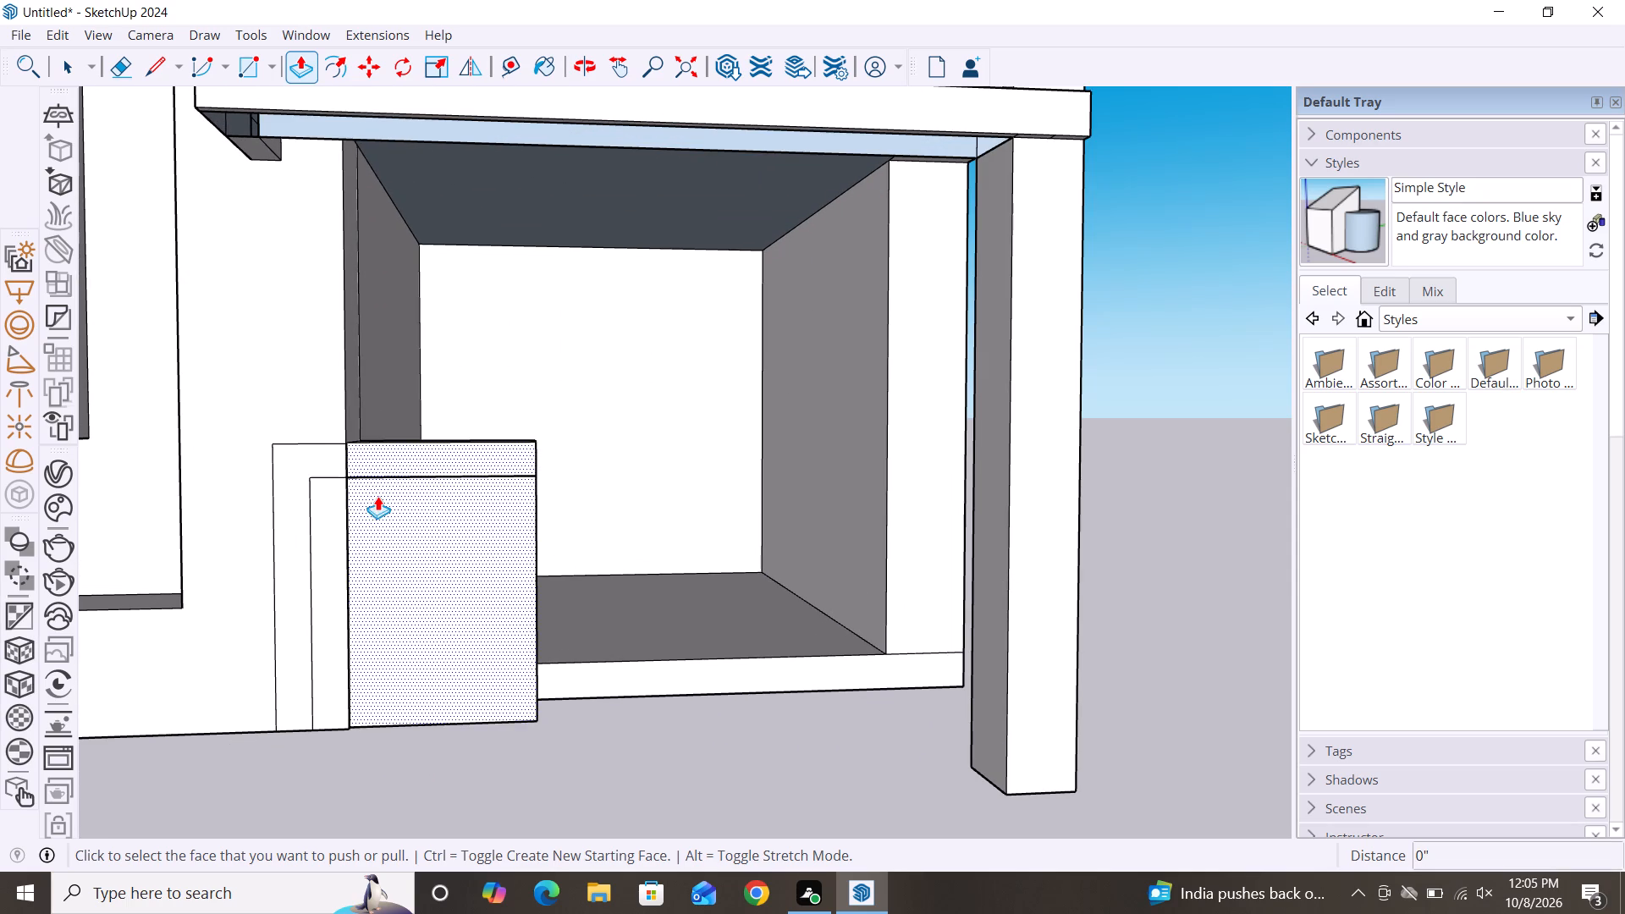
# Examine up close the junction between the tower's front and the block's front along the horizontal frame line.
pyautogui.scroll(20, 358, 496)
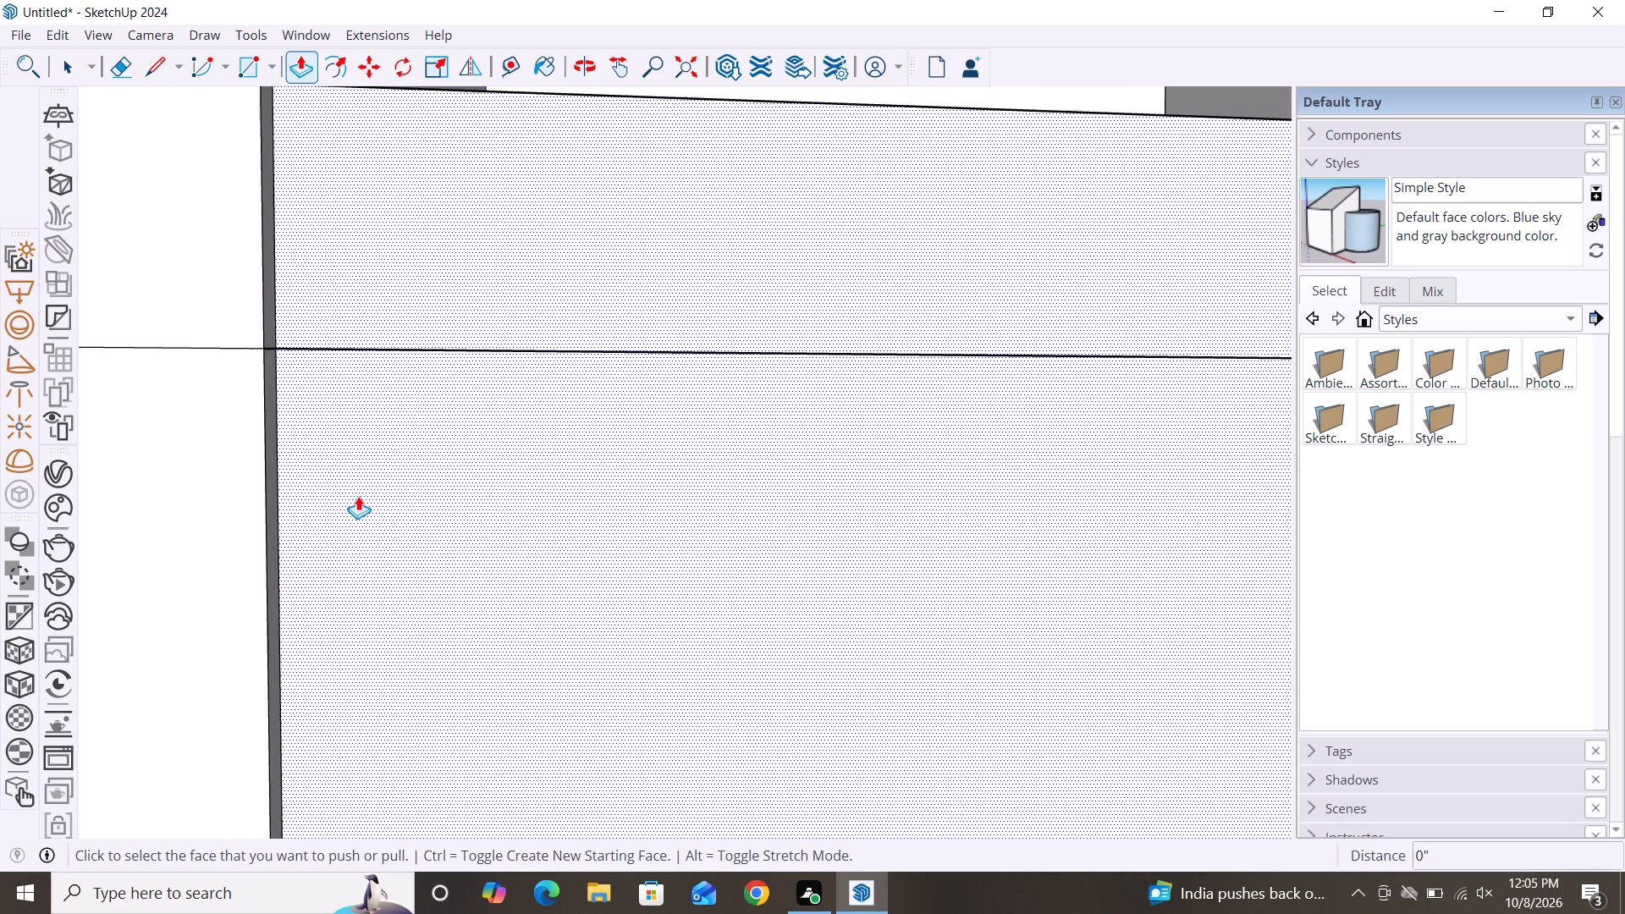
pyautogui.press('Escape')
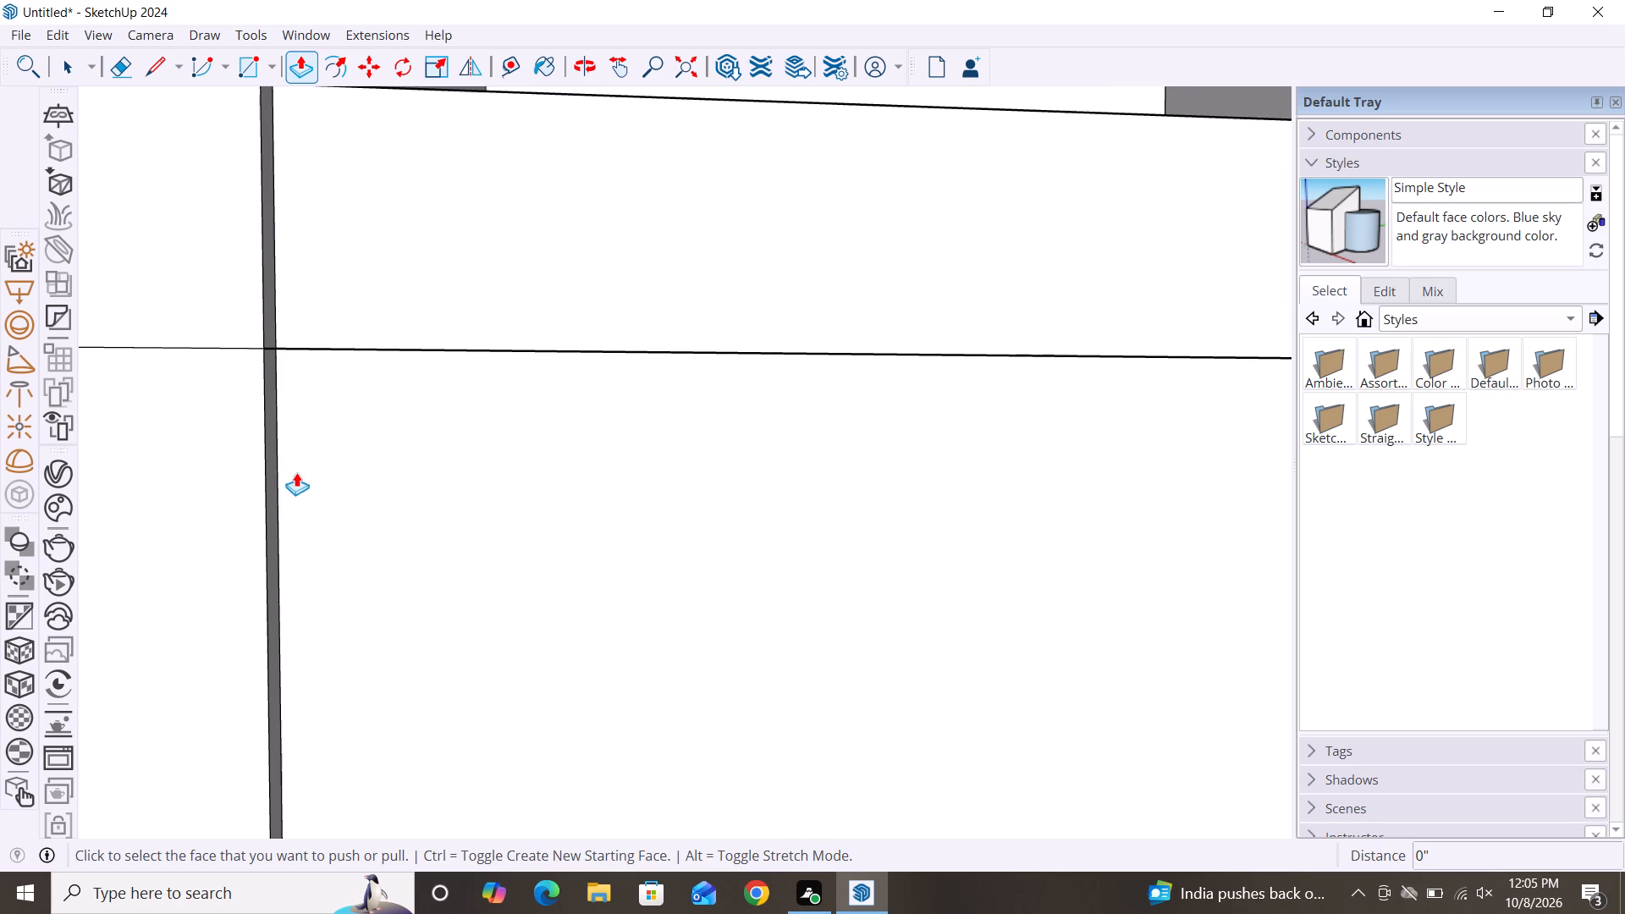
pyautogui.press('space')
pyautogui.click(275, 351)
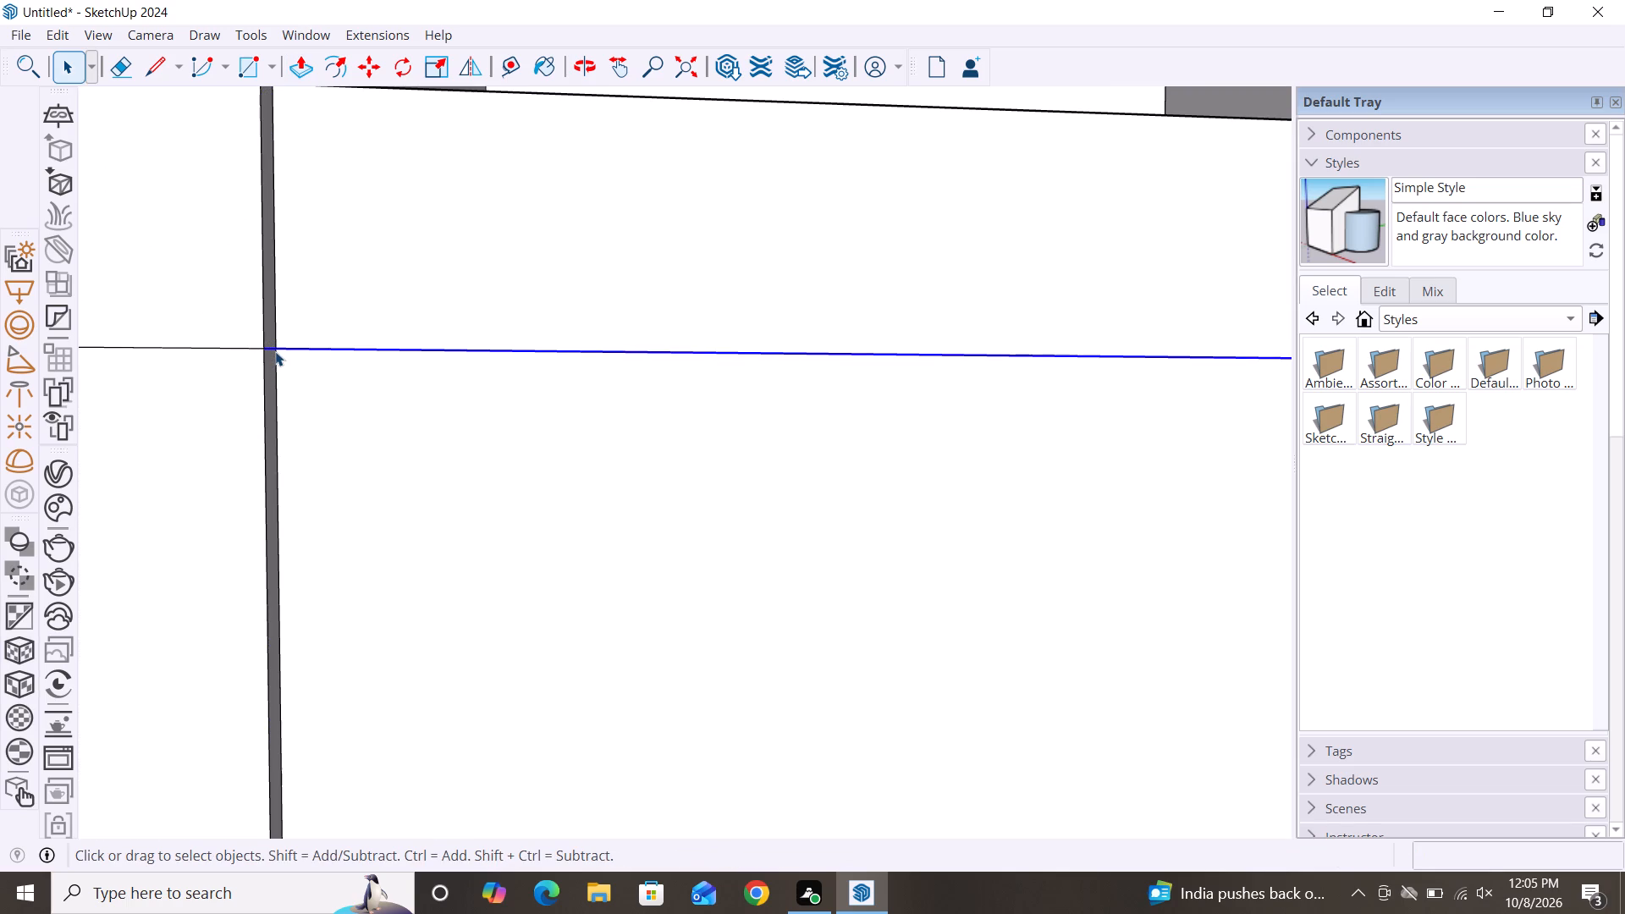
pyautogui.scroll(-11, 275, 351)
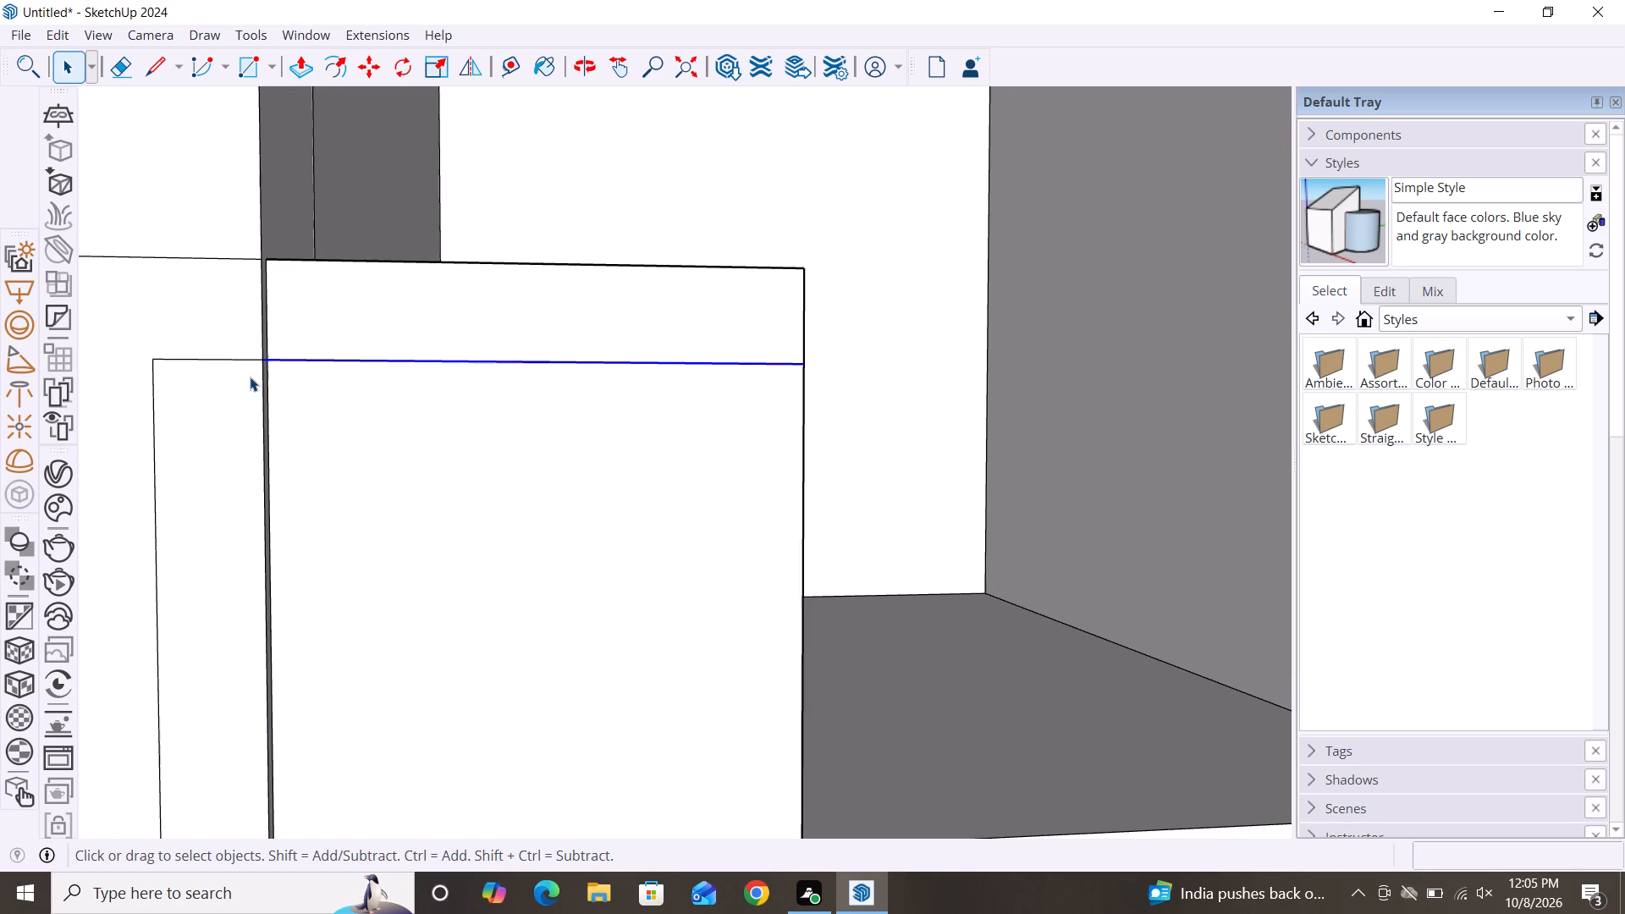
pyautogui.scroll(6, 281, 386)
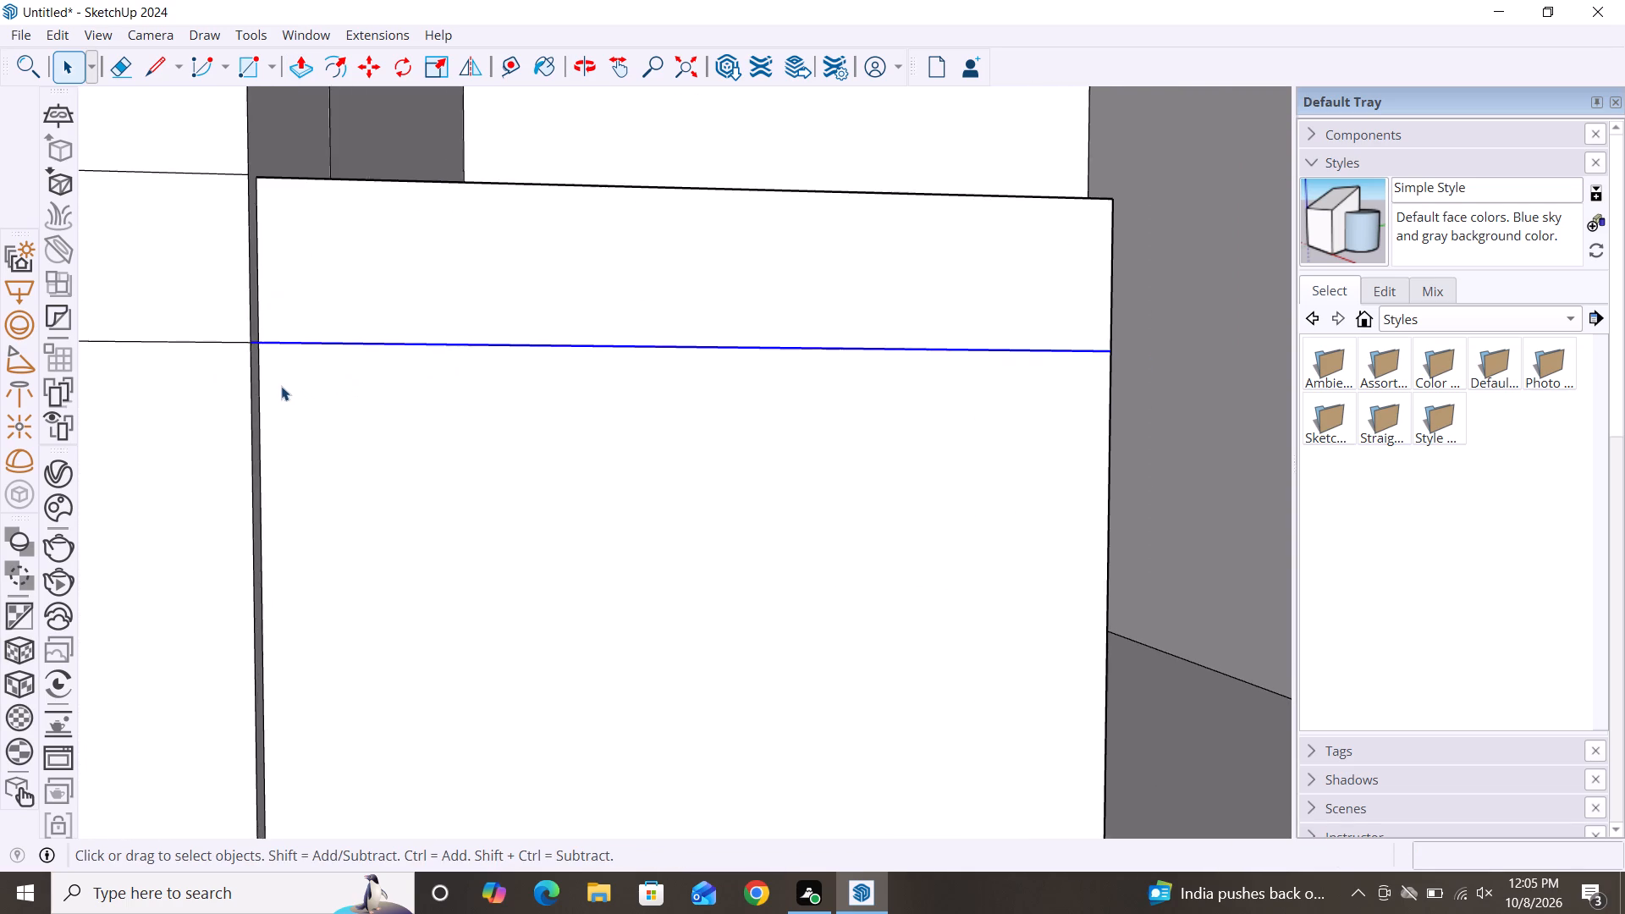
pyautogui.scroll(10, 281, 386)
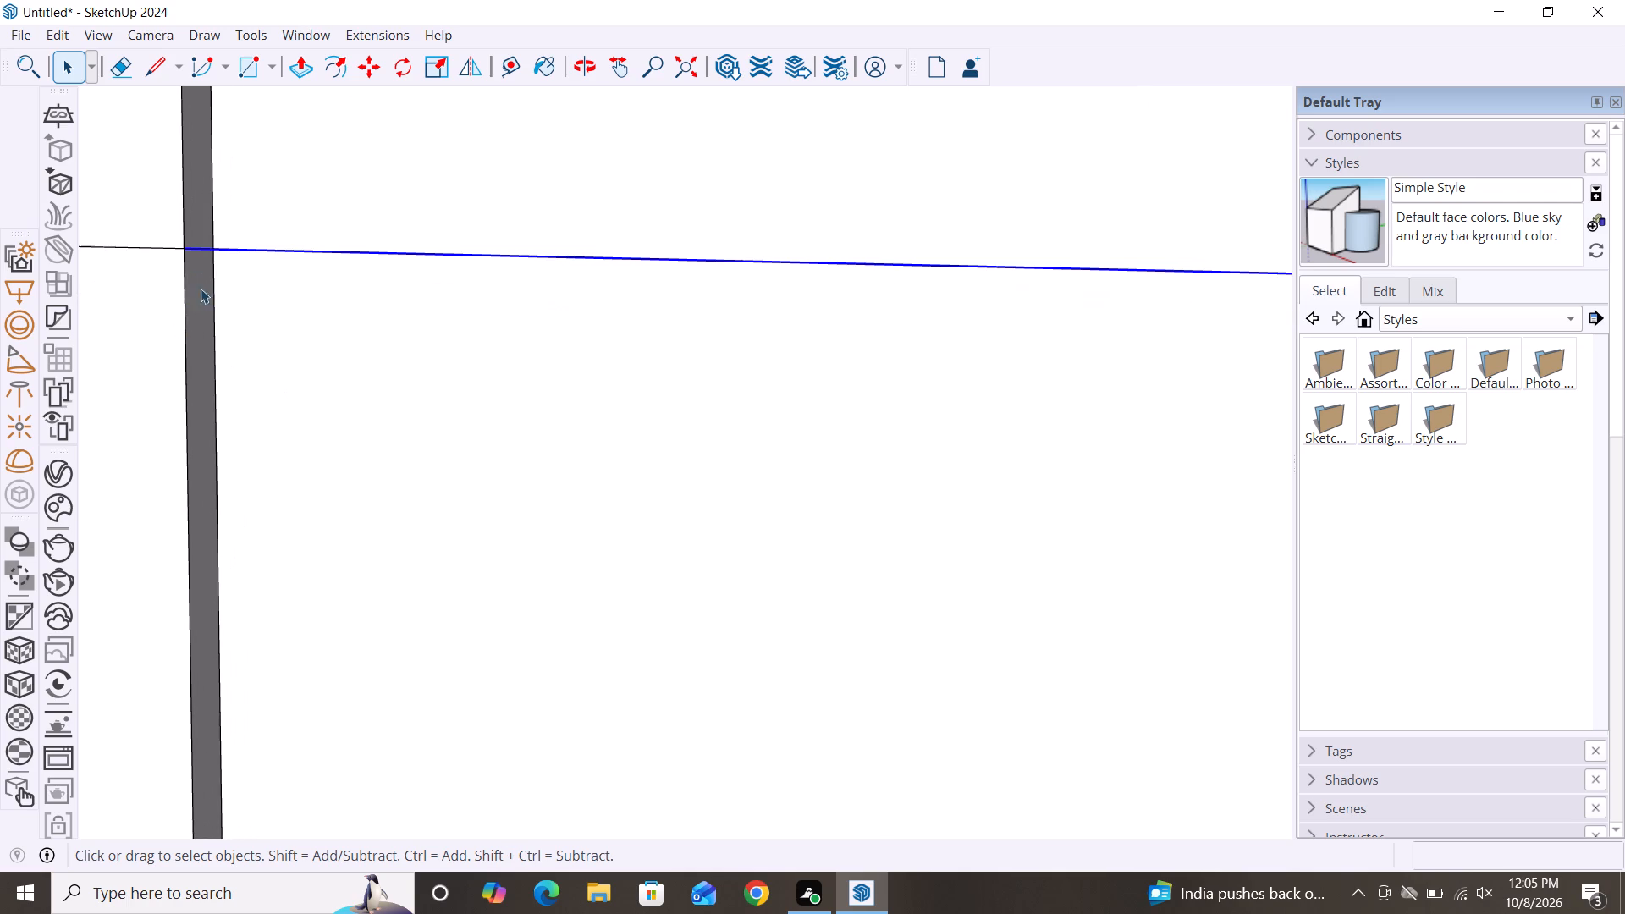
pyautogui.scroll(9, 210, 265)
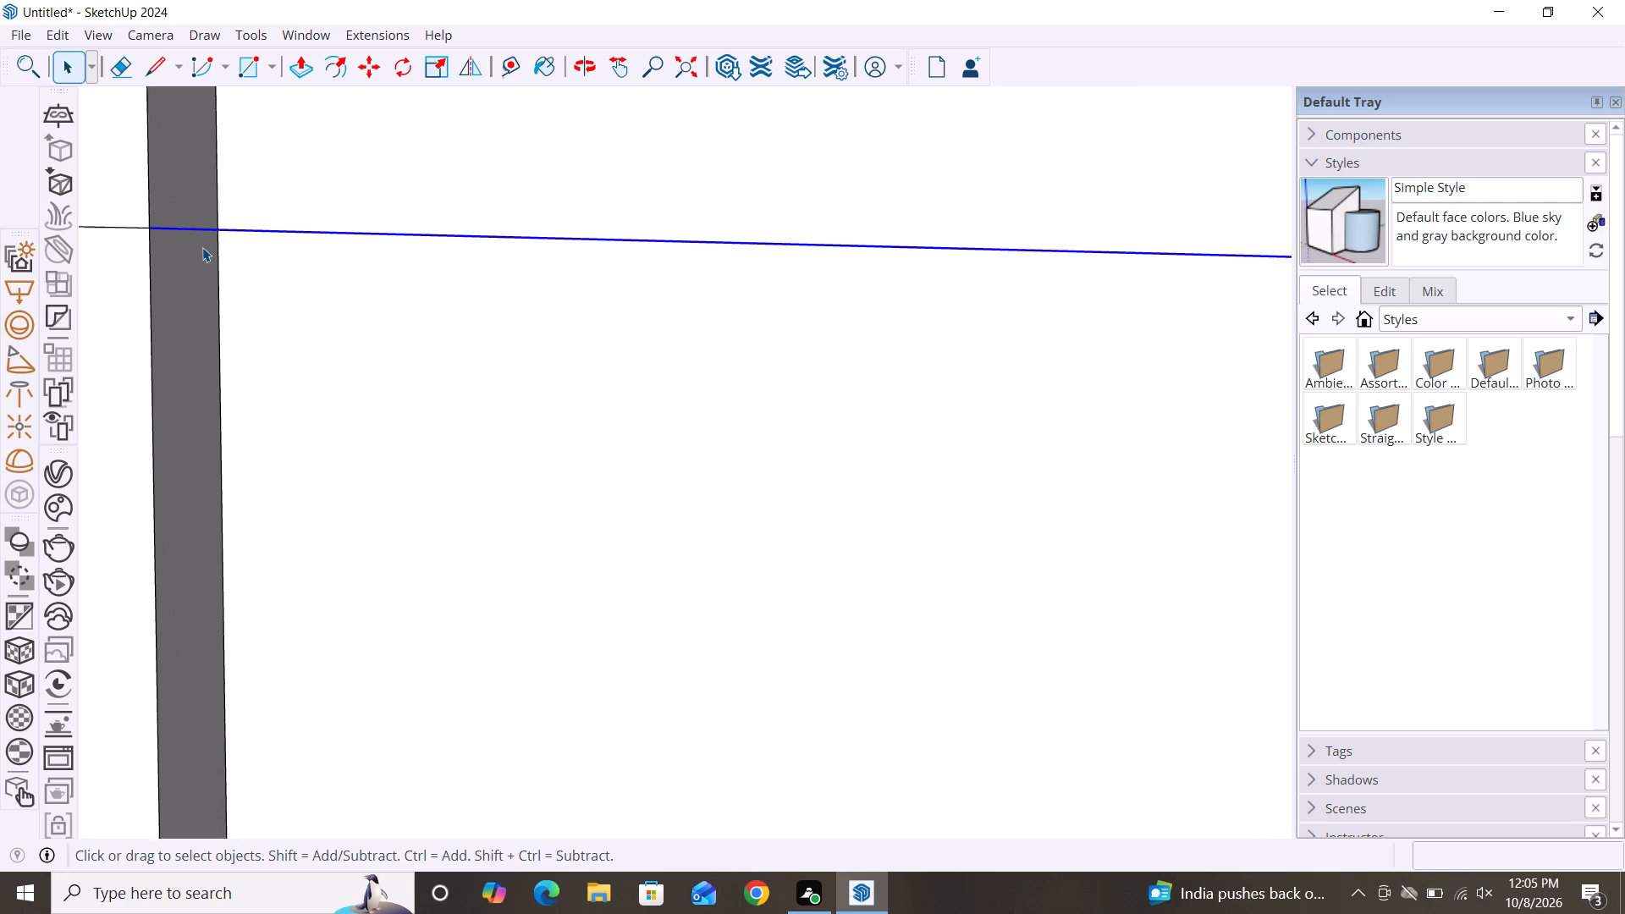
pyautogui.scroll(1, 202, 247)
pyautogui.click(284, 284)
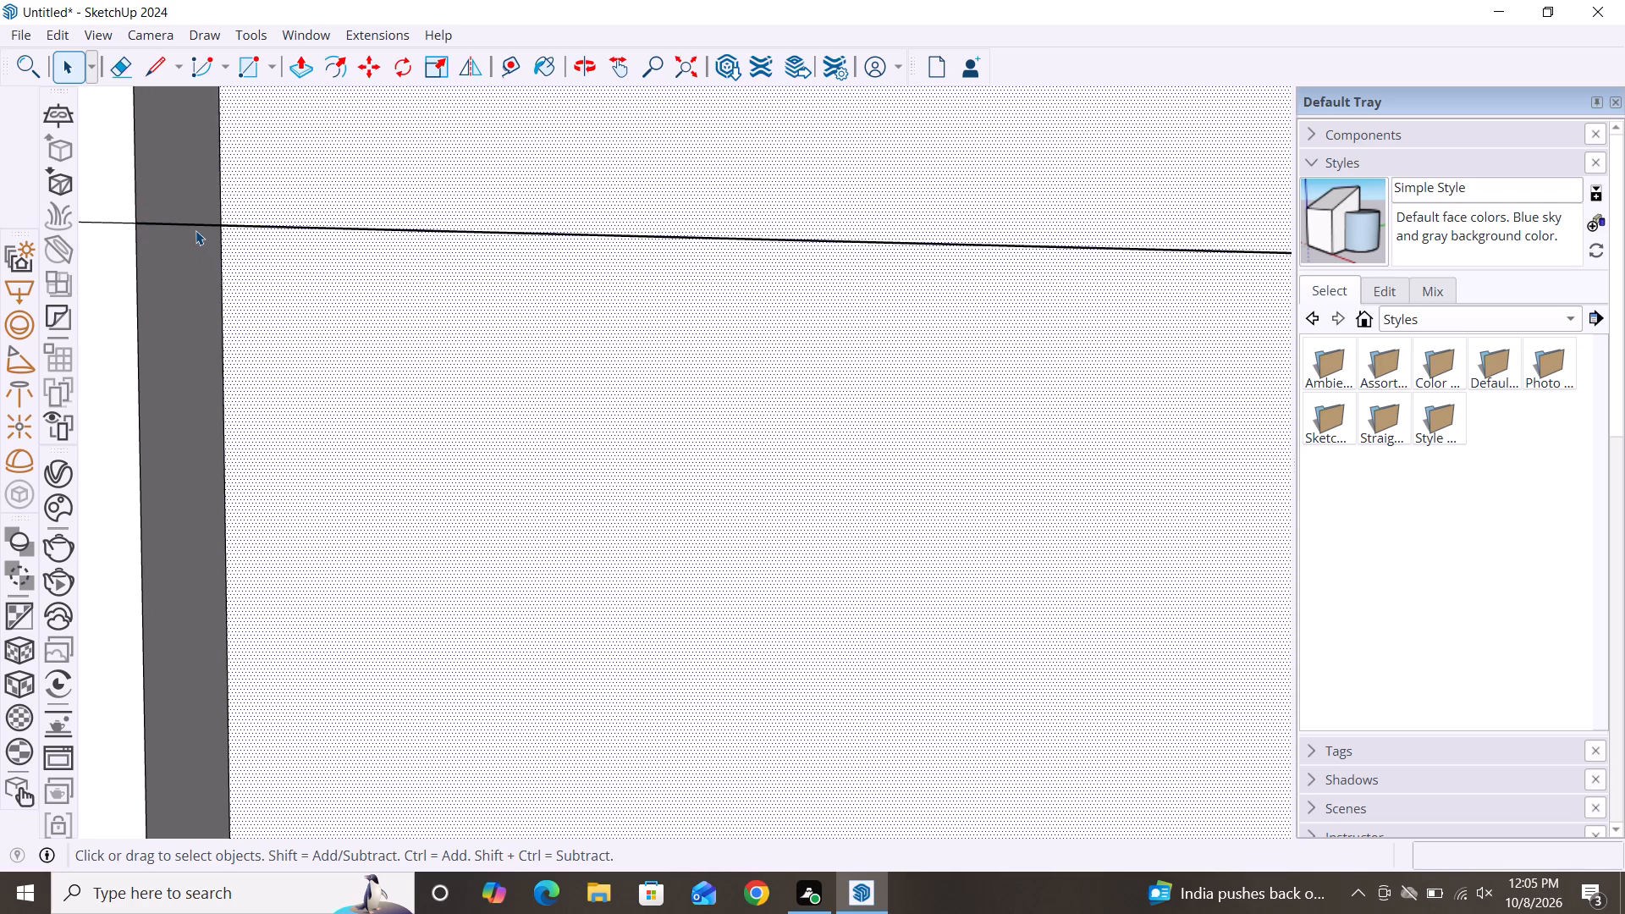
pyautogui.click(196, 230)
pyautogui.click(254, 267)
pyautogui.click(196, 227)
pyautogui.scroll(-13, 196, 226)
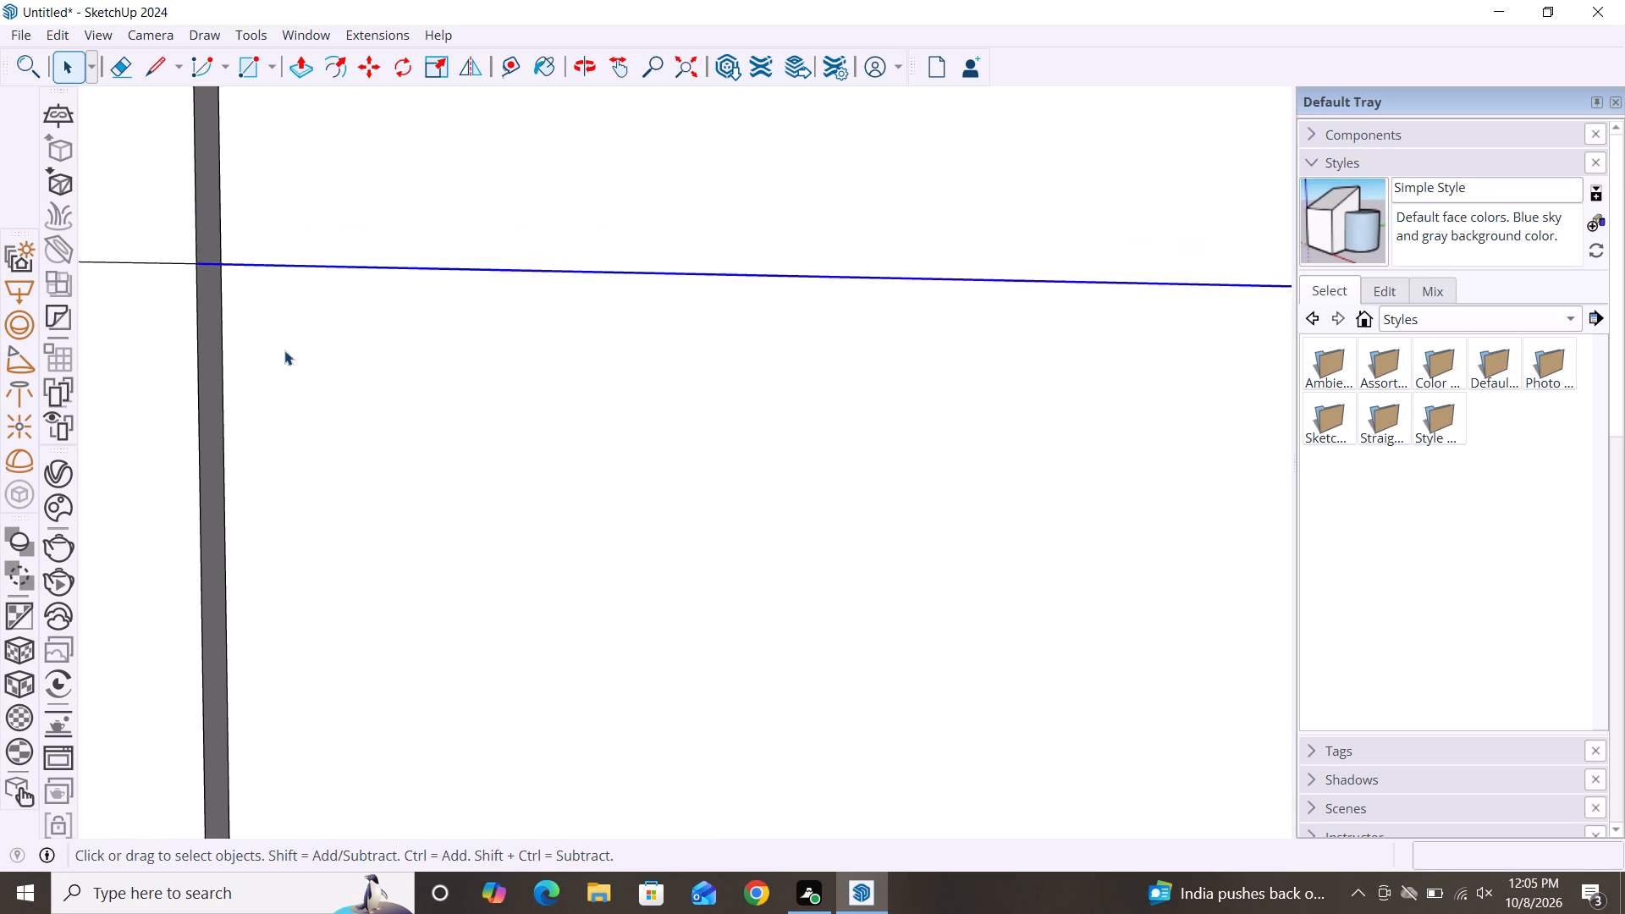
pyautogui.scroll(-19, 284, 350)
pyautogui.scroll(-3, 646, 466)
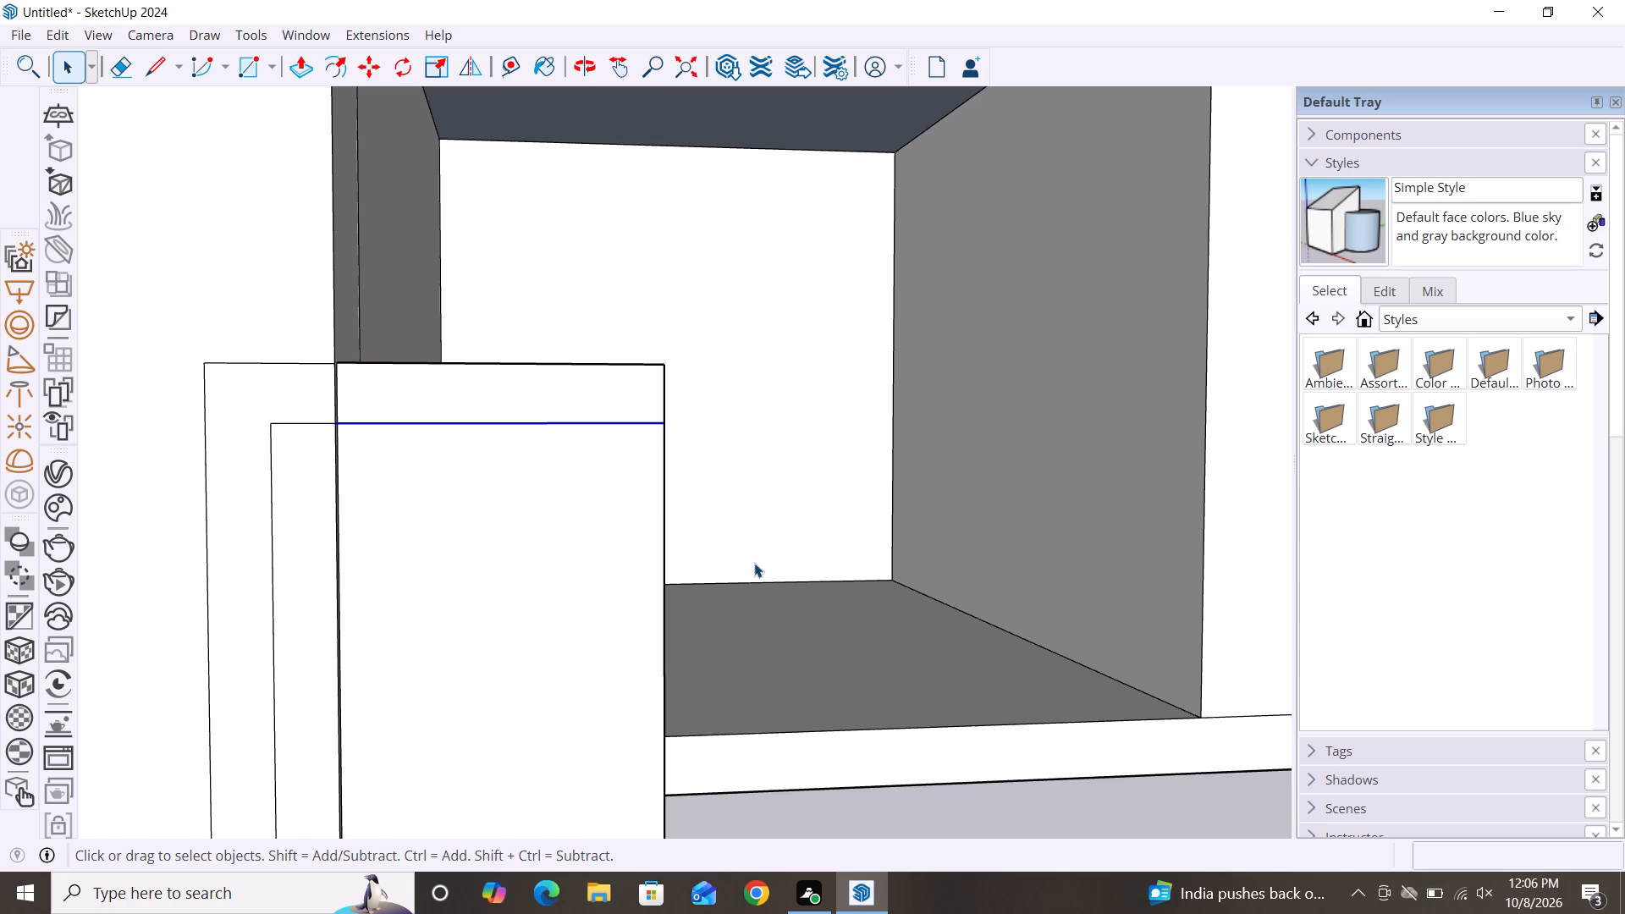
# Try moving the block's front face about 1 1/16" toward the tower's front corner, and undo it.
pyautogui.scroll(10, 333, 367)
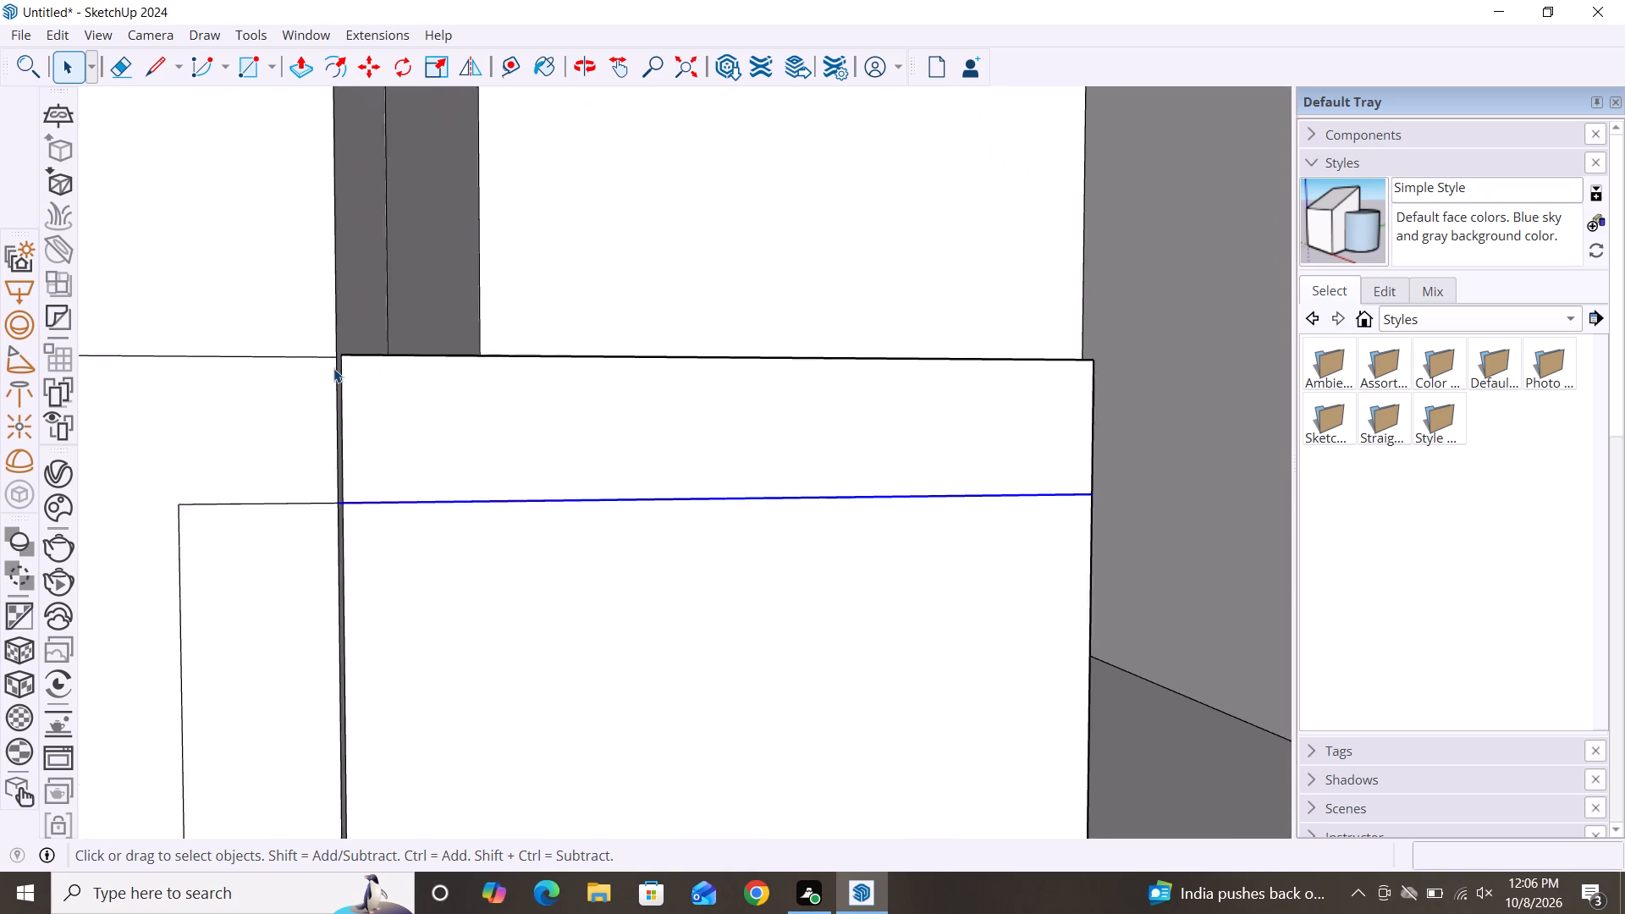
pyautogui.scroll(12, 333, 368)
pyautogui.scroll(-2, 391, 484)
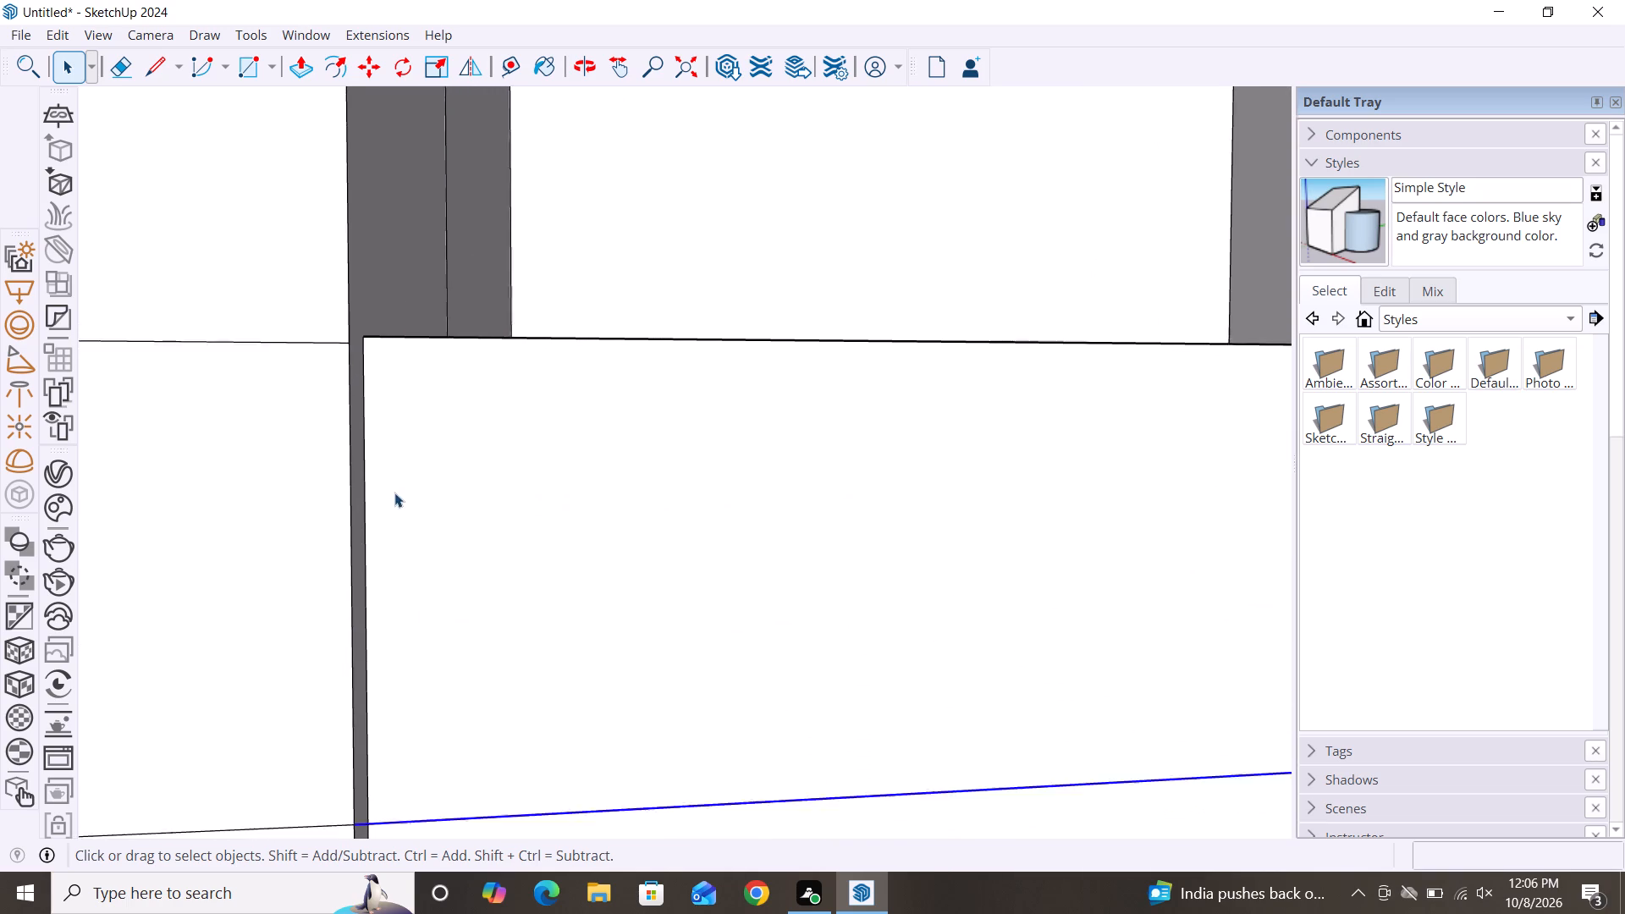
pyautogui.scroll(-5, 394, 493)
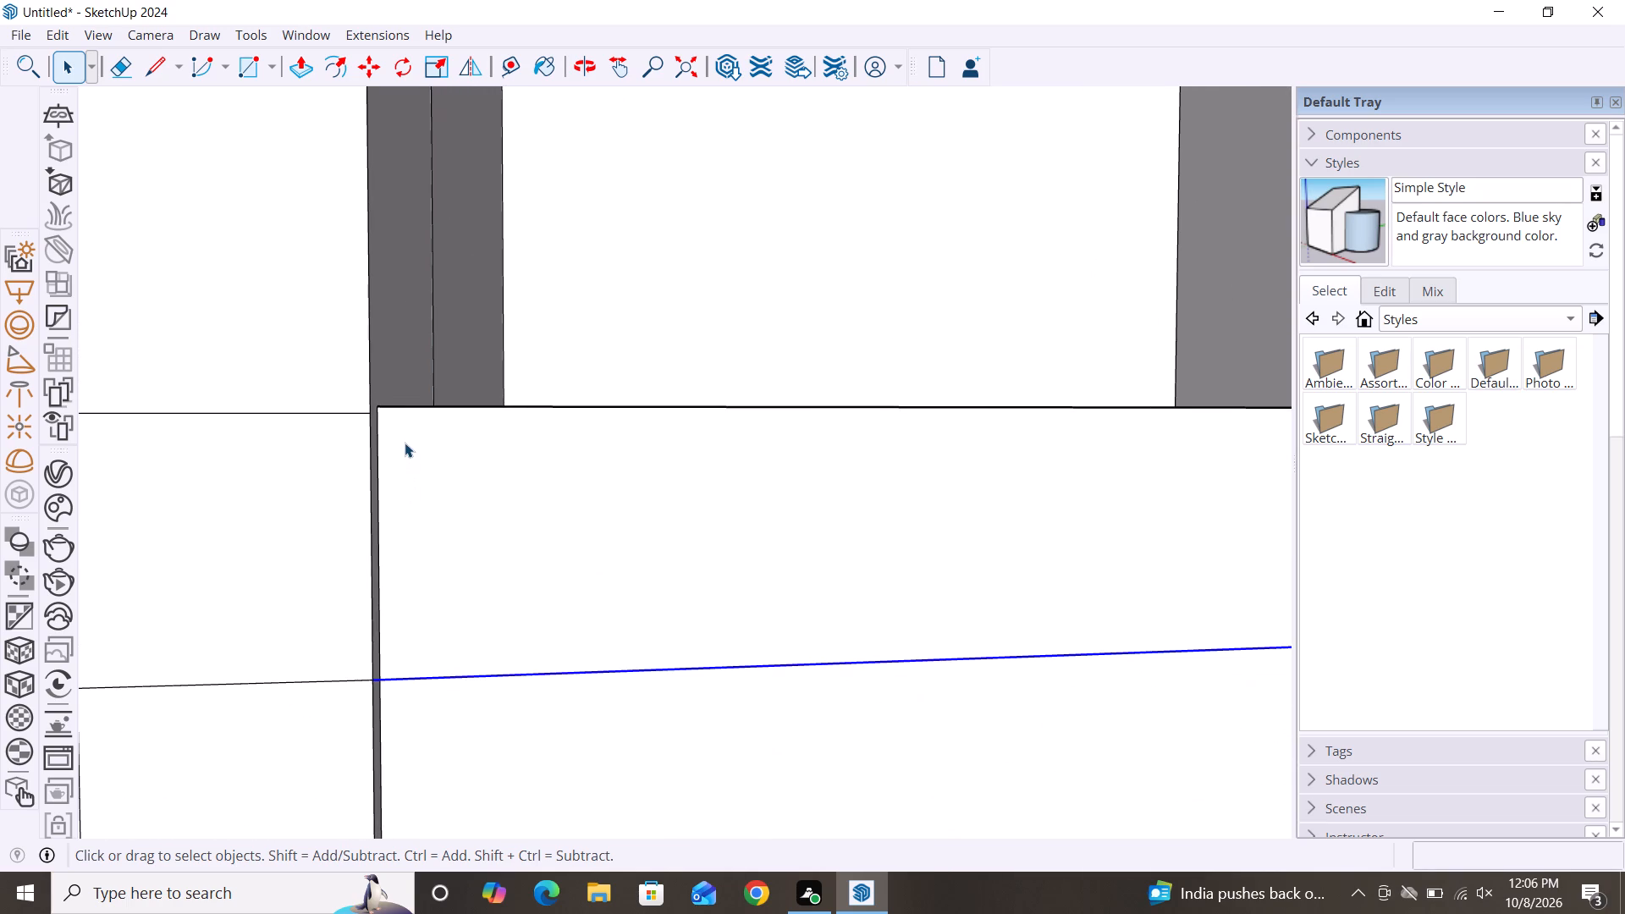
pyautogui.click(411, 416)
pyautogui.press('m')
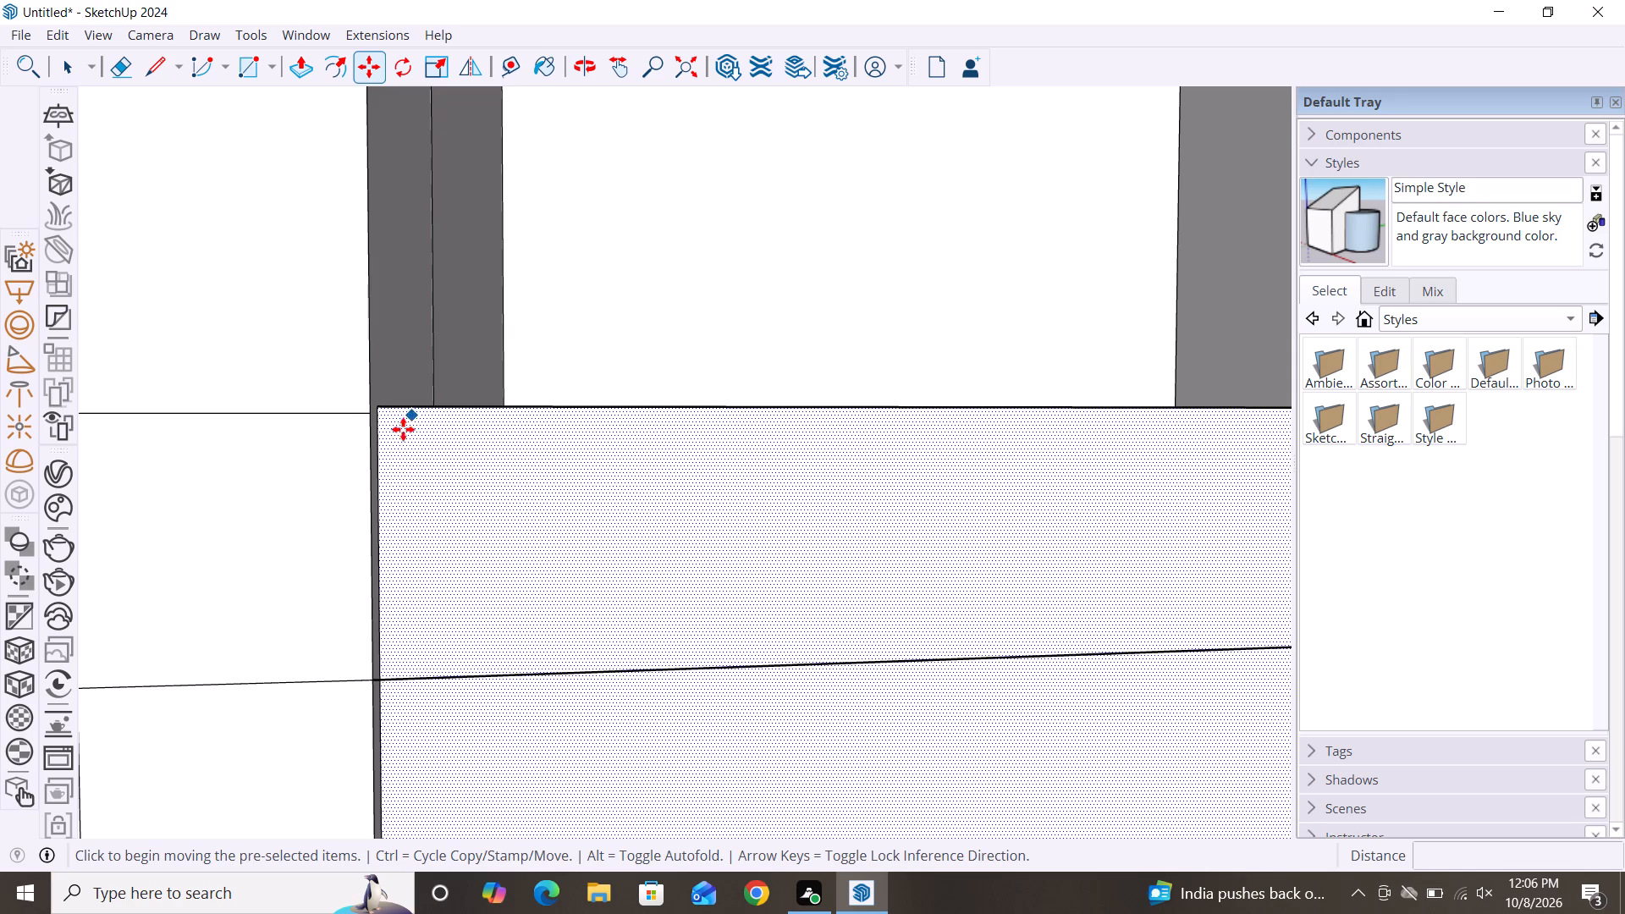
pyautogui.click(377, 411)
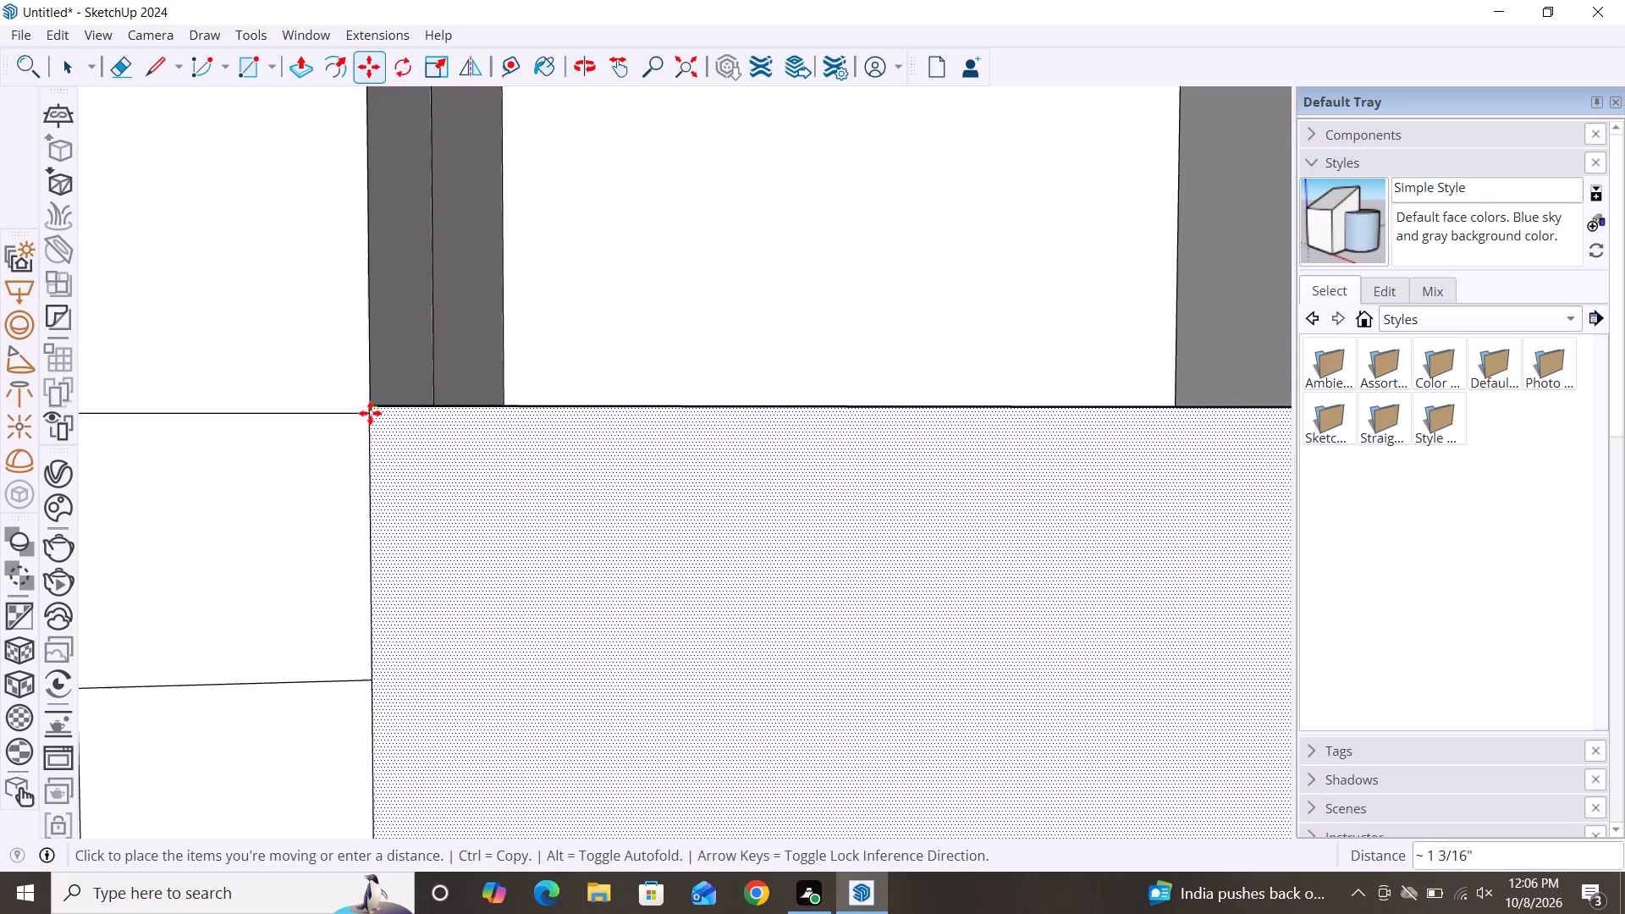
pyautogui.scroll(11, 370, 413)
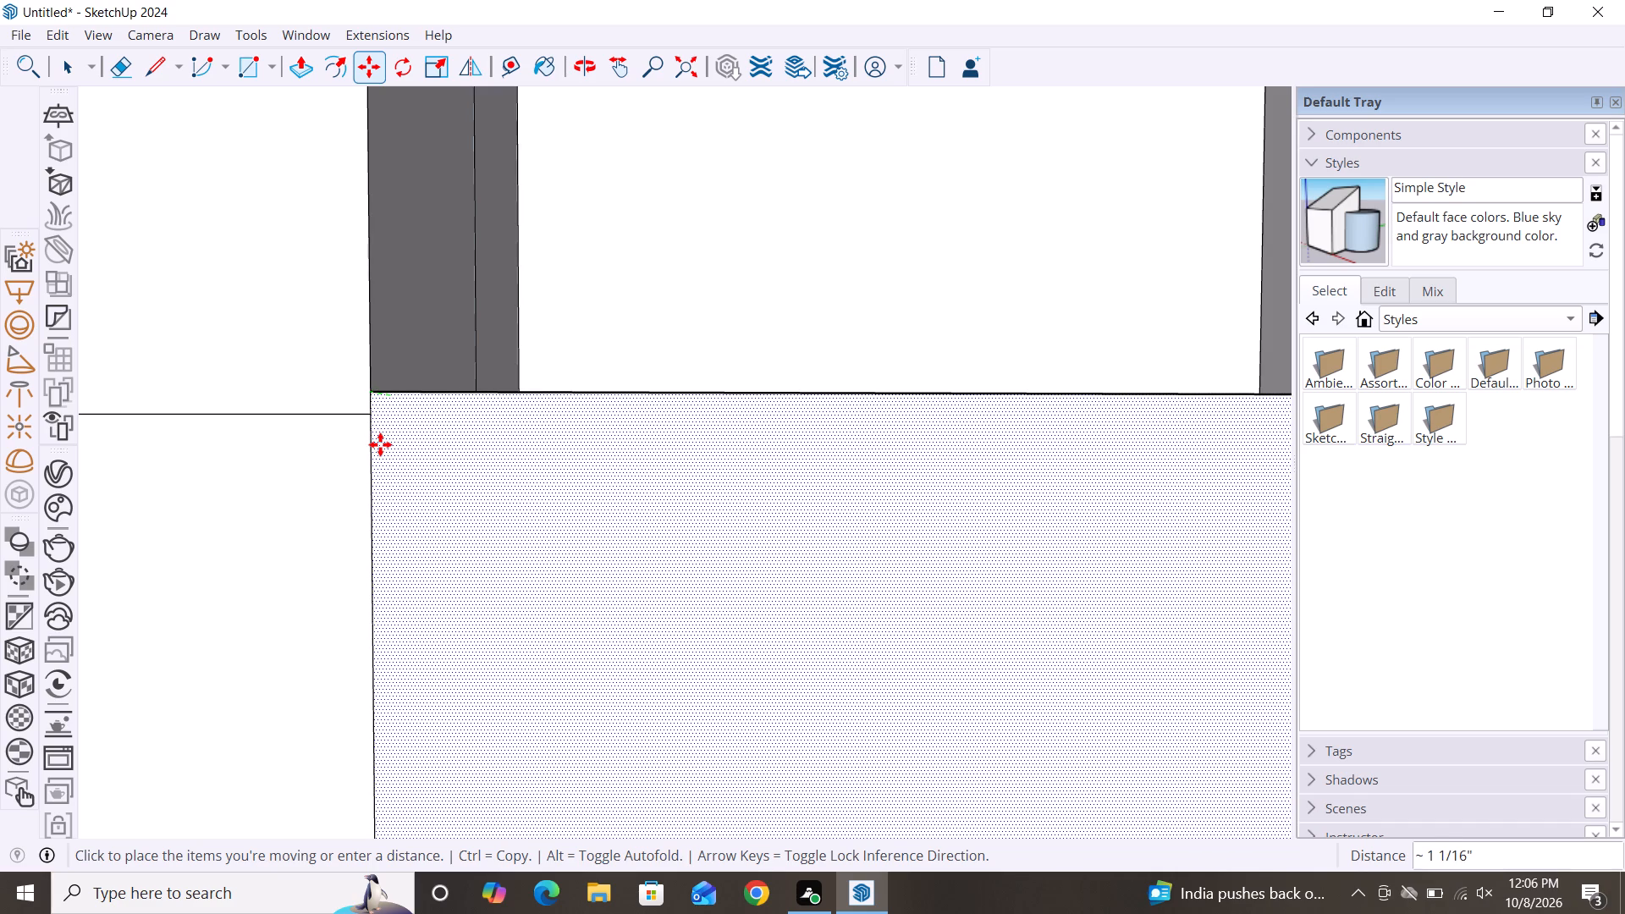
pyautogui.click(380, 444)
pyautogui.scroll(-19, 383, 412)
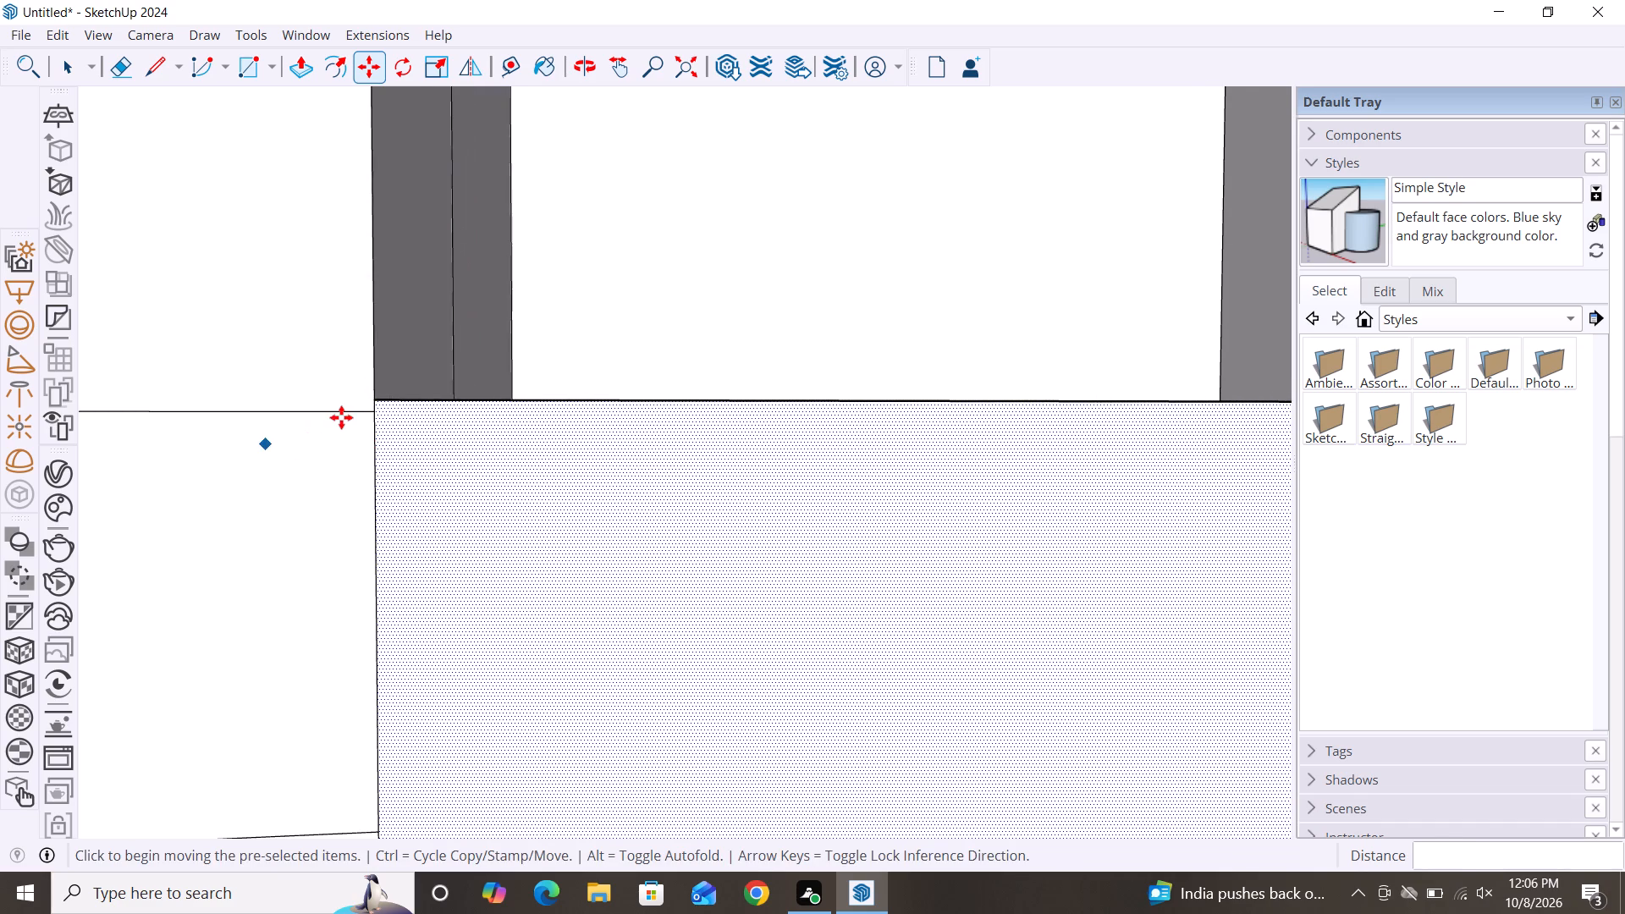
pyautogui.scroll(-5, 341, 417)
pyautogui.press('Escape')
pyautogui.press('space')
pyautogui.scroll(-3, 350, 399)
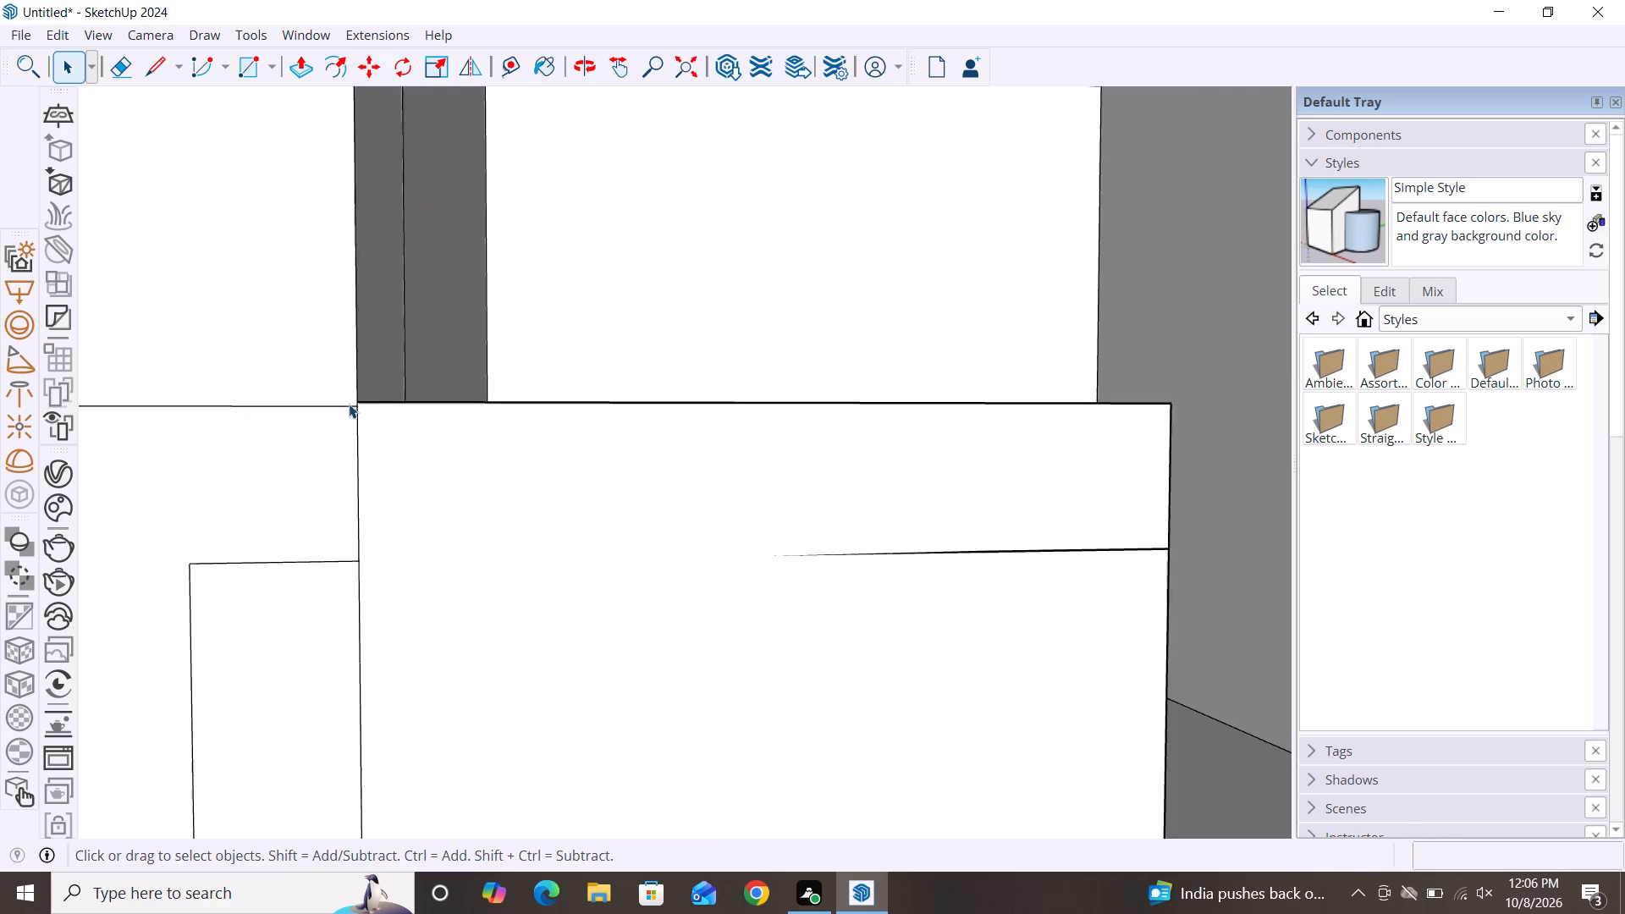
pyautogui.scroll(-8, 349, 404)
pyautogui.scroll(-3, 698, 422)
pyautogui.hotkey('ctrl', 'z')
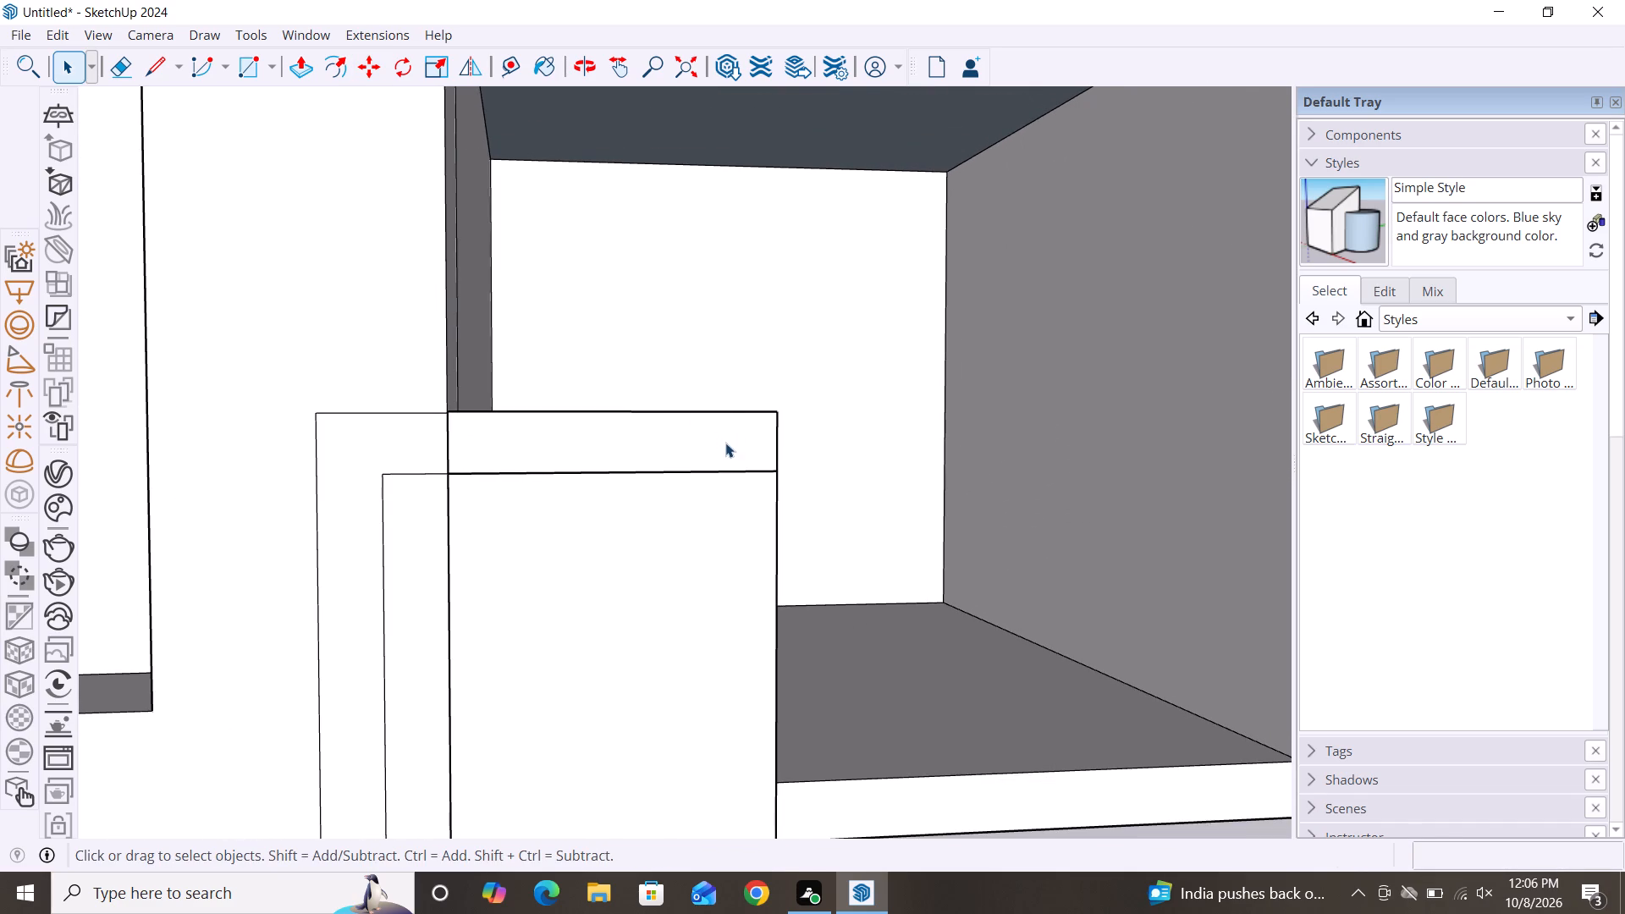
# Undo the recent frame-line edits on the tower's and block's fronts, back through the last raise of the block's top face.
pyautogui.scroll(4, 469, 472)
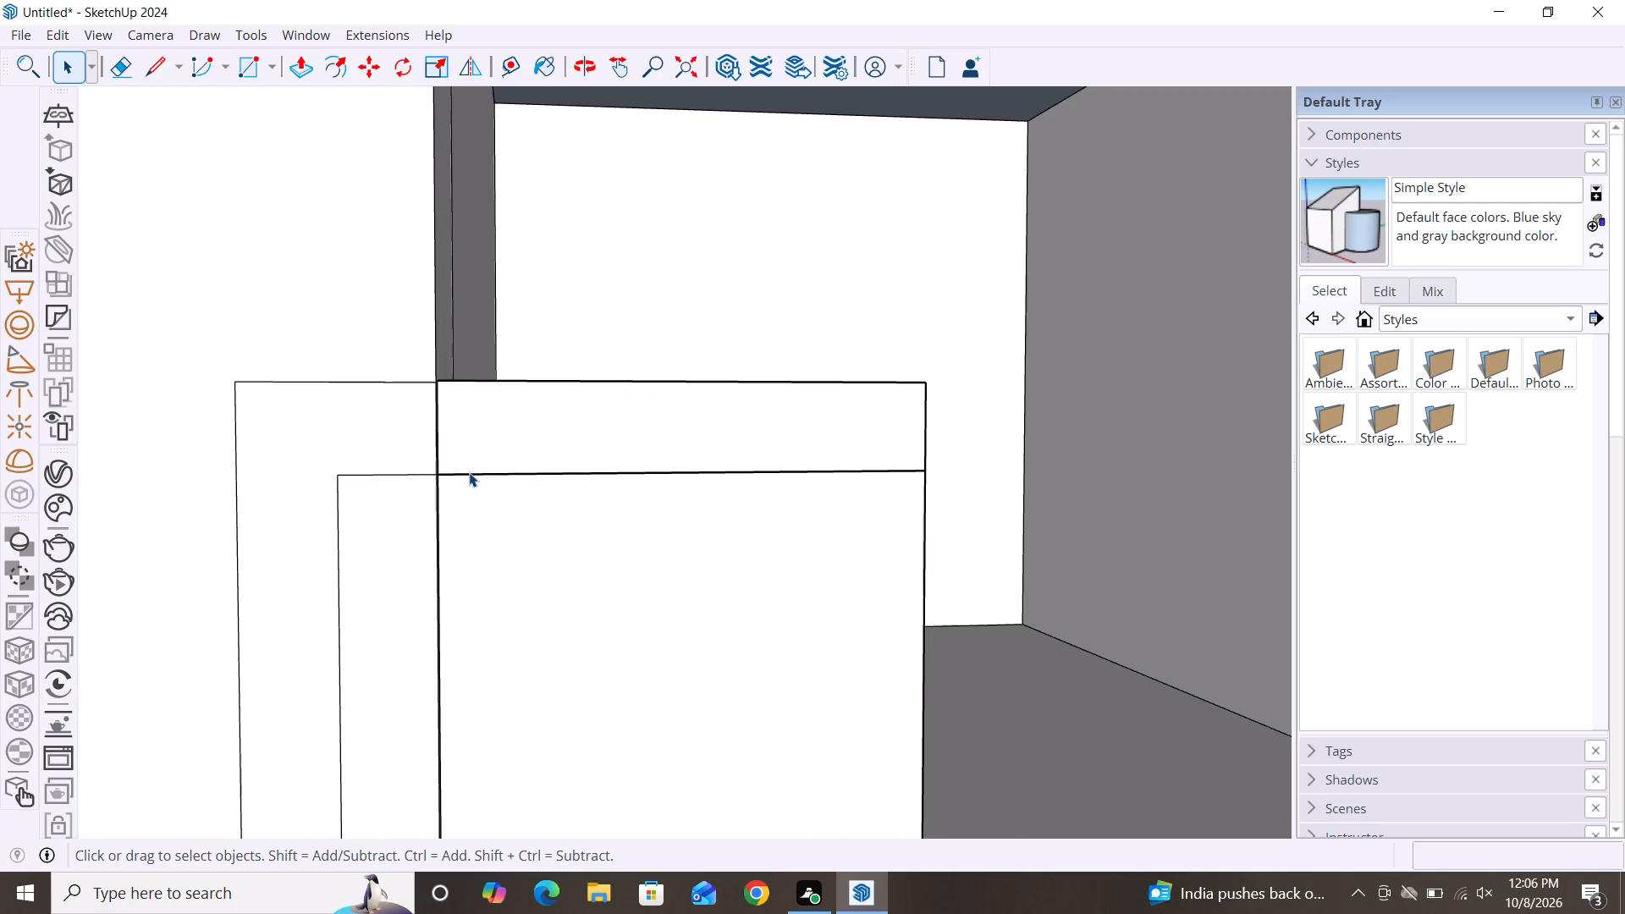
pyautogui.hotkey('ctrl', 'z')
pyautogui.hotkey('ctrl', 'z')
pyautogui.hotkey('ctrl', 'z')
pyautogui.hotkey('ctrl', 'z')
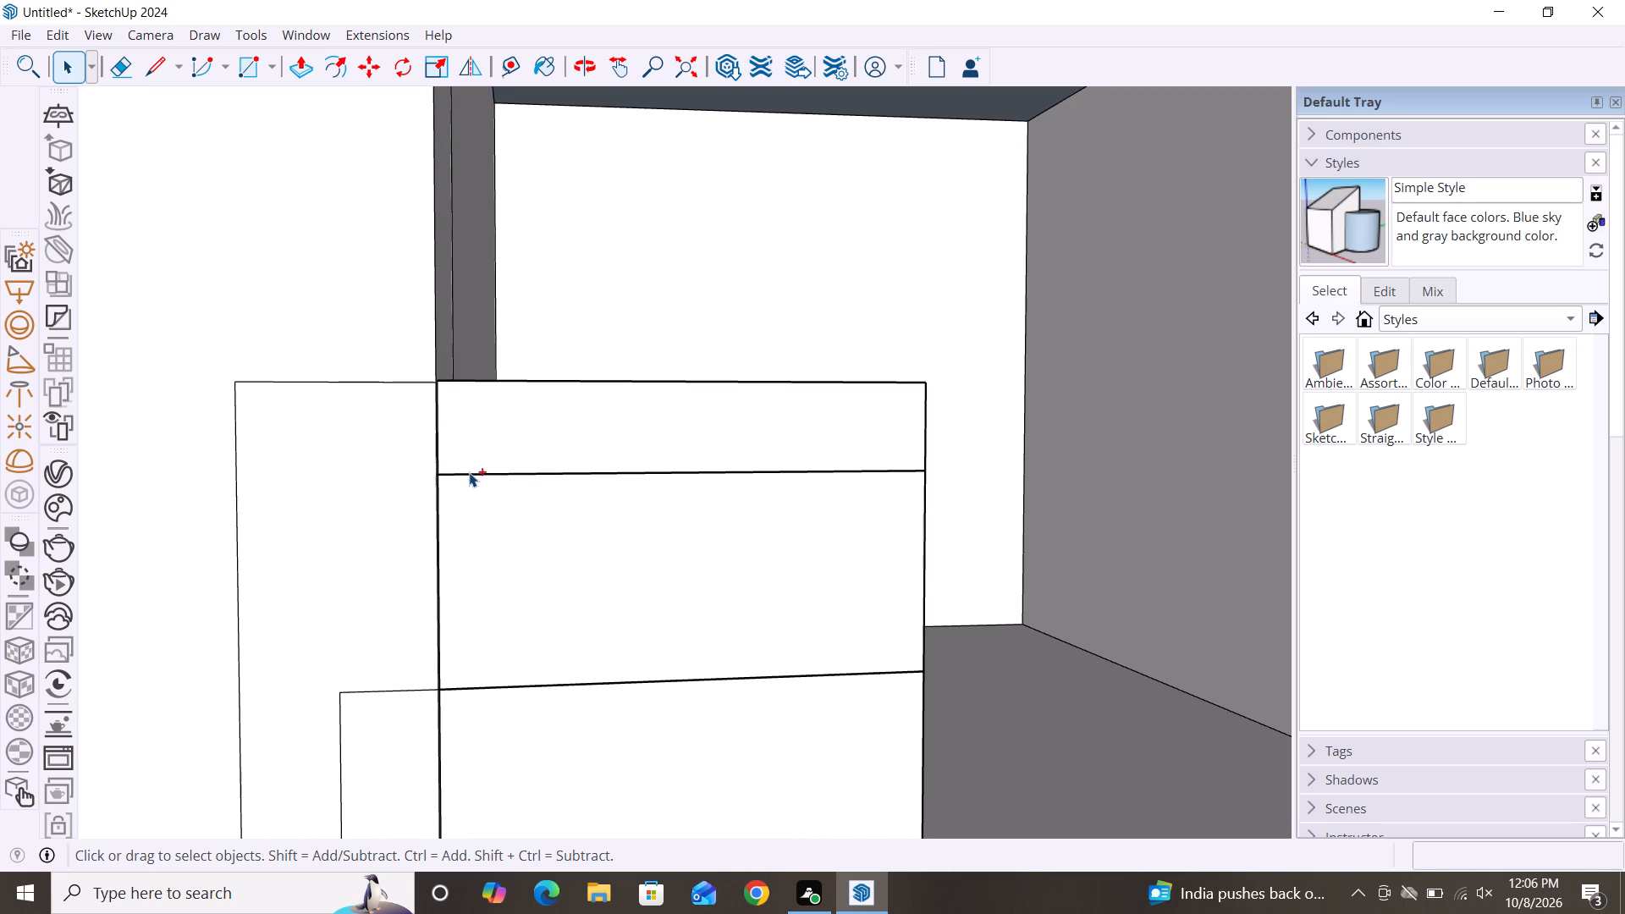
pyautogui.hotkey('ctrl', 'z')
pyautogui.hotkey('ctrl', 'z')
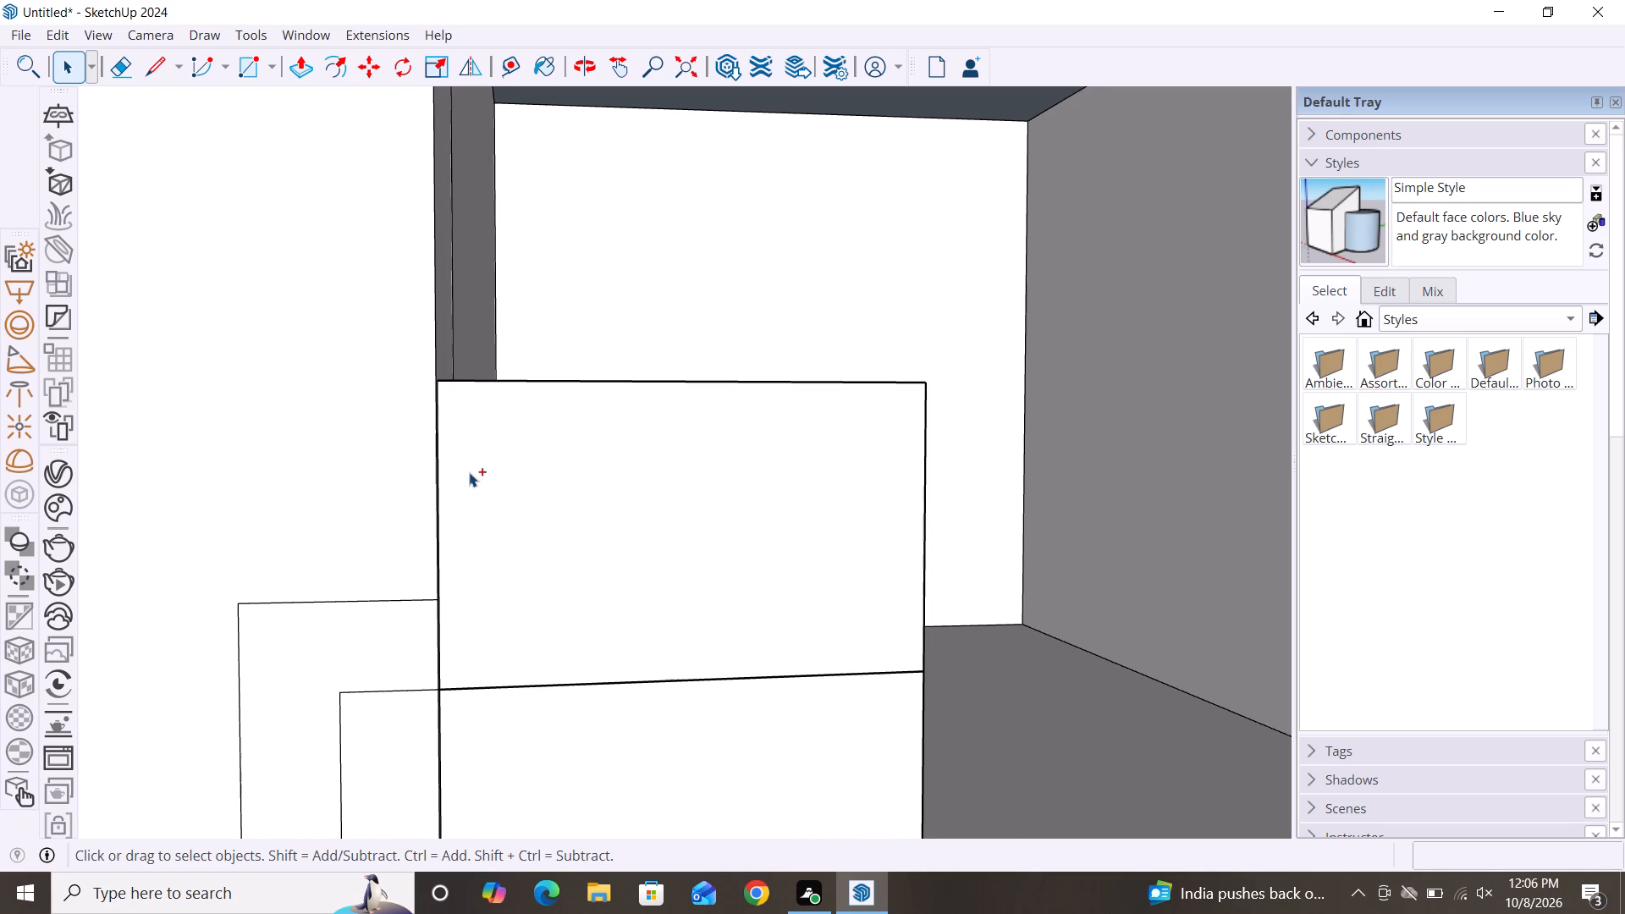
pyautogui.hotkey('ctrl', 'z')
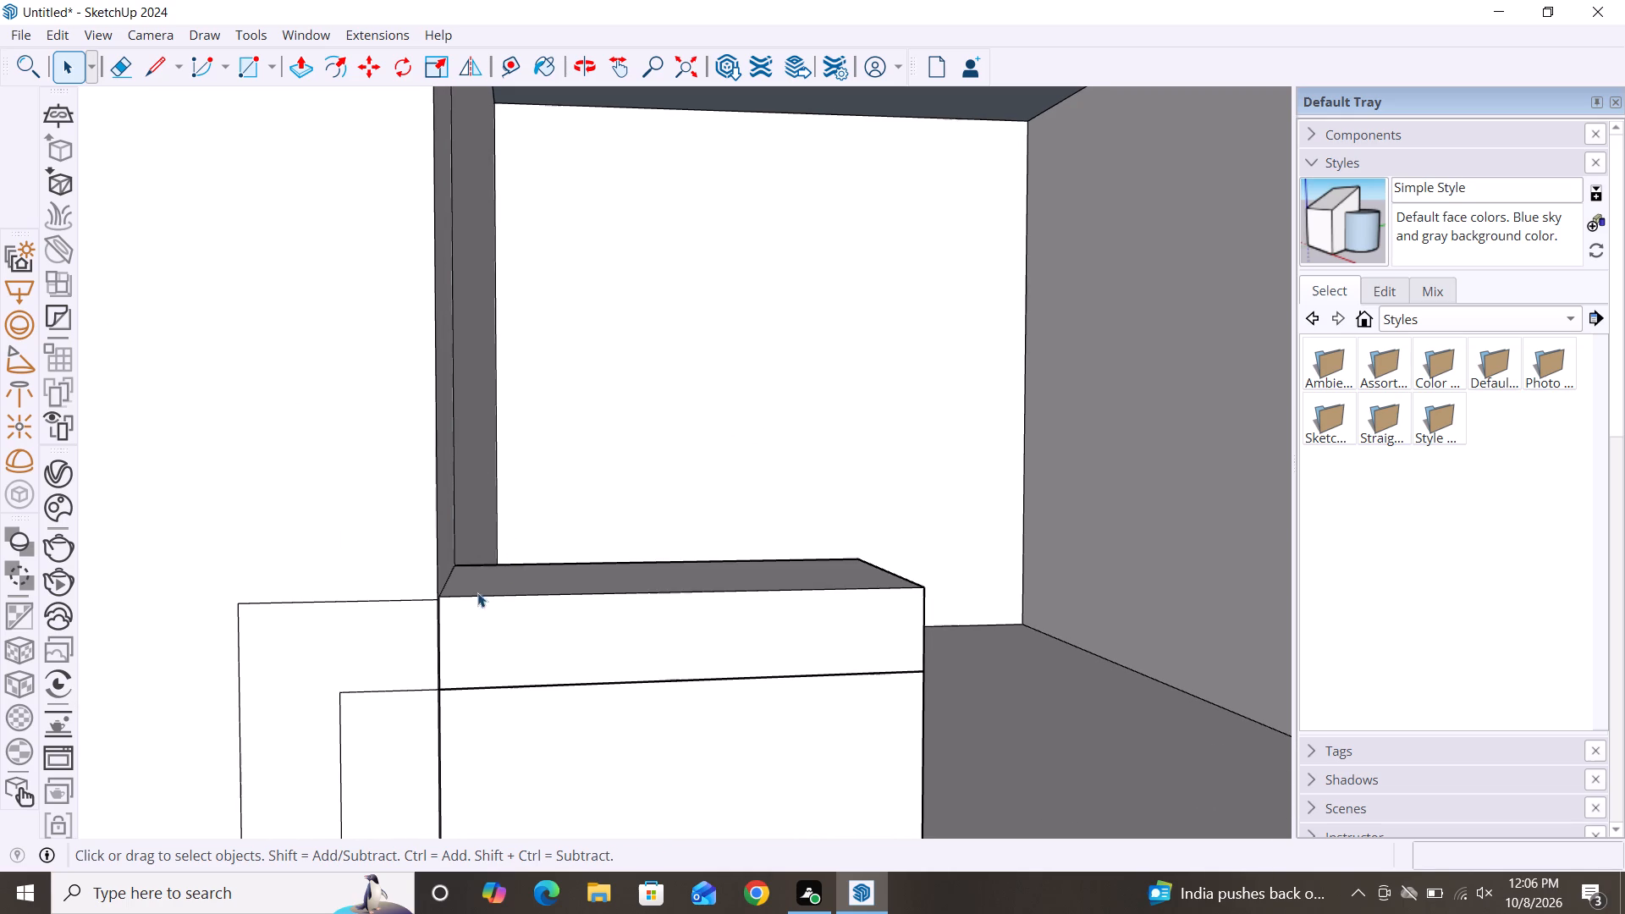
# Pull the block's front face outward 1 1/16" flush with the tower's front face.
pyautogui.scroll(15, 430, 604)
pyautogui.scroll(6, 430, 604)
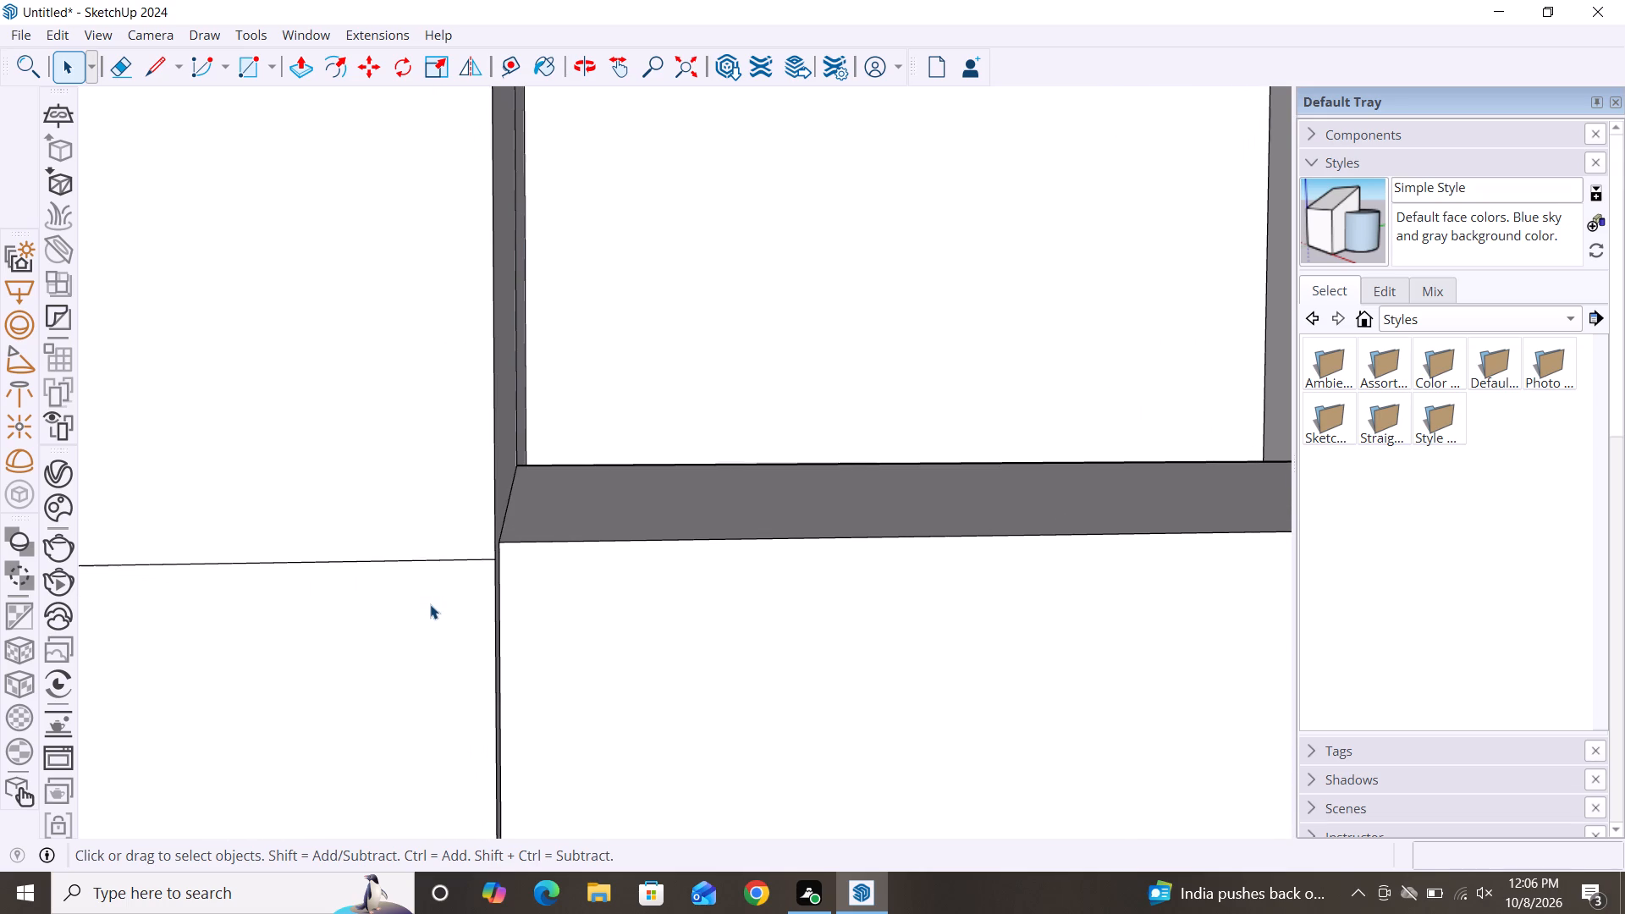
pyautogui.moveTo(459, 611); pyautogui.dragTo(492, 600, button='middle')
pyautogui.moveTo(482, 614); pyautogui.dragTo(403, 600, button='middle')
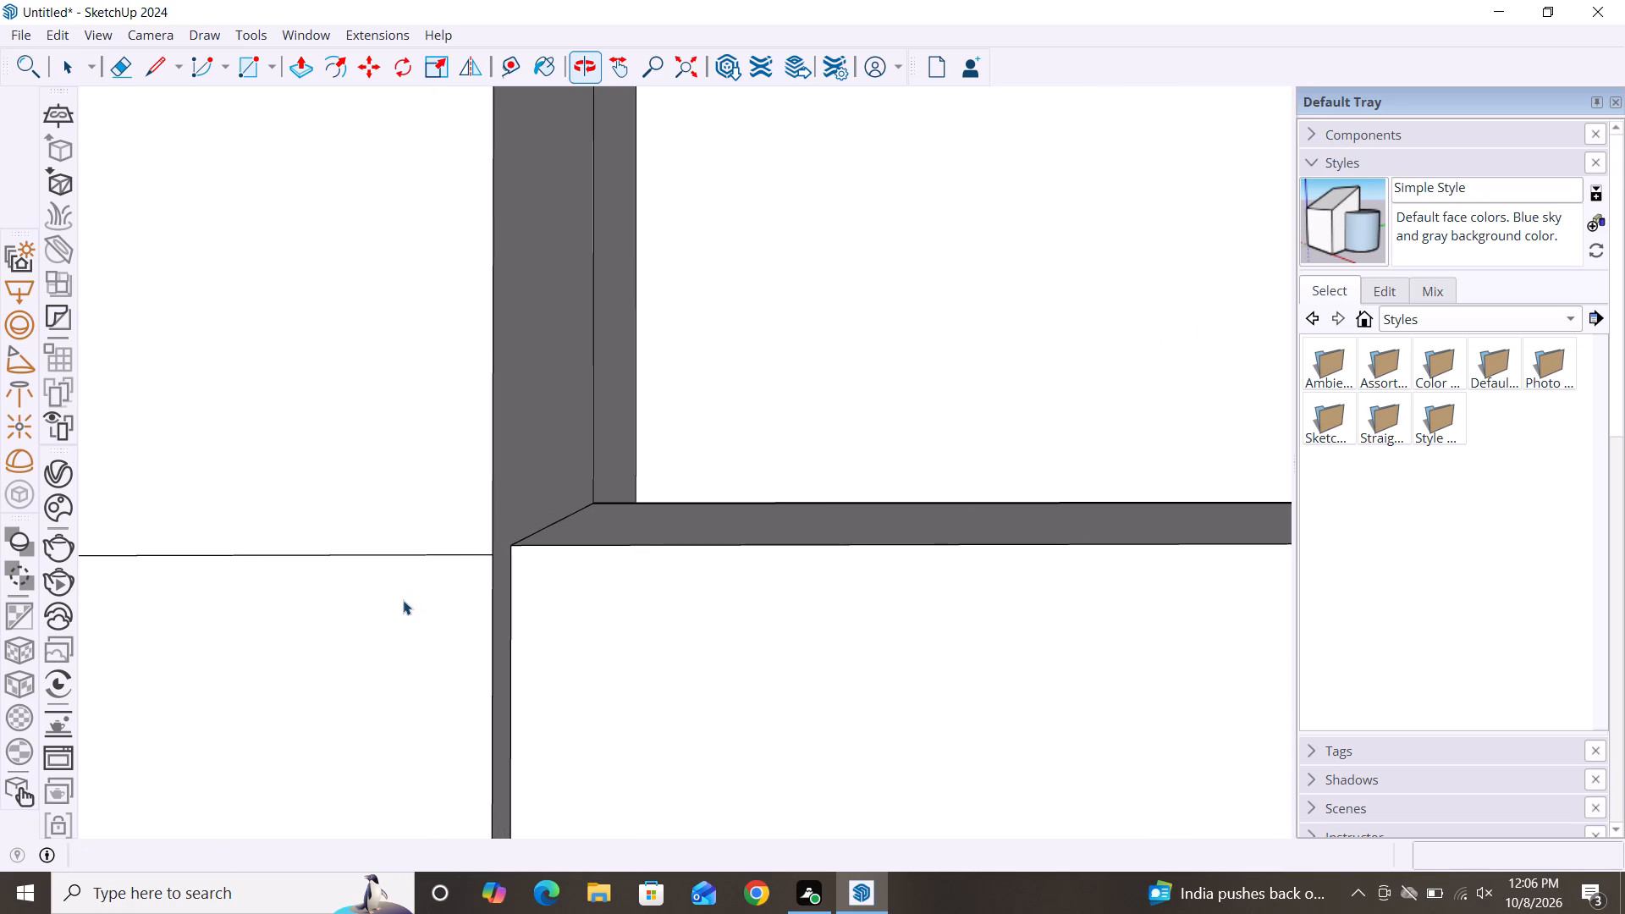
pyautogui.scroll(-3, 402, 522)
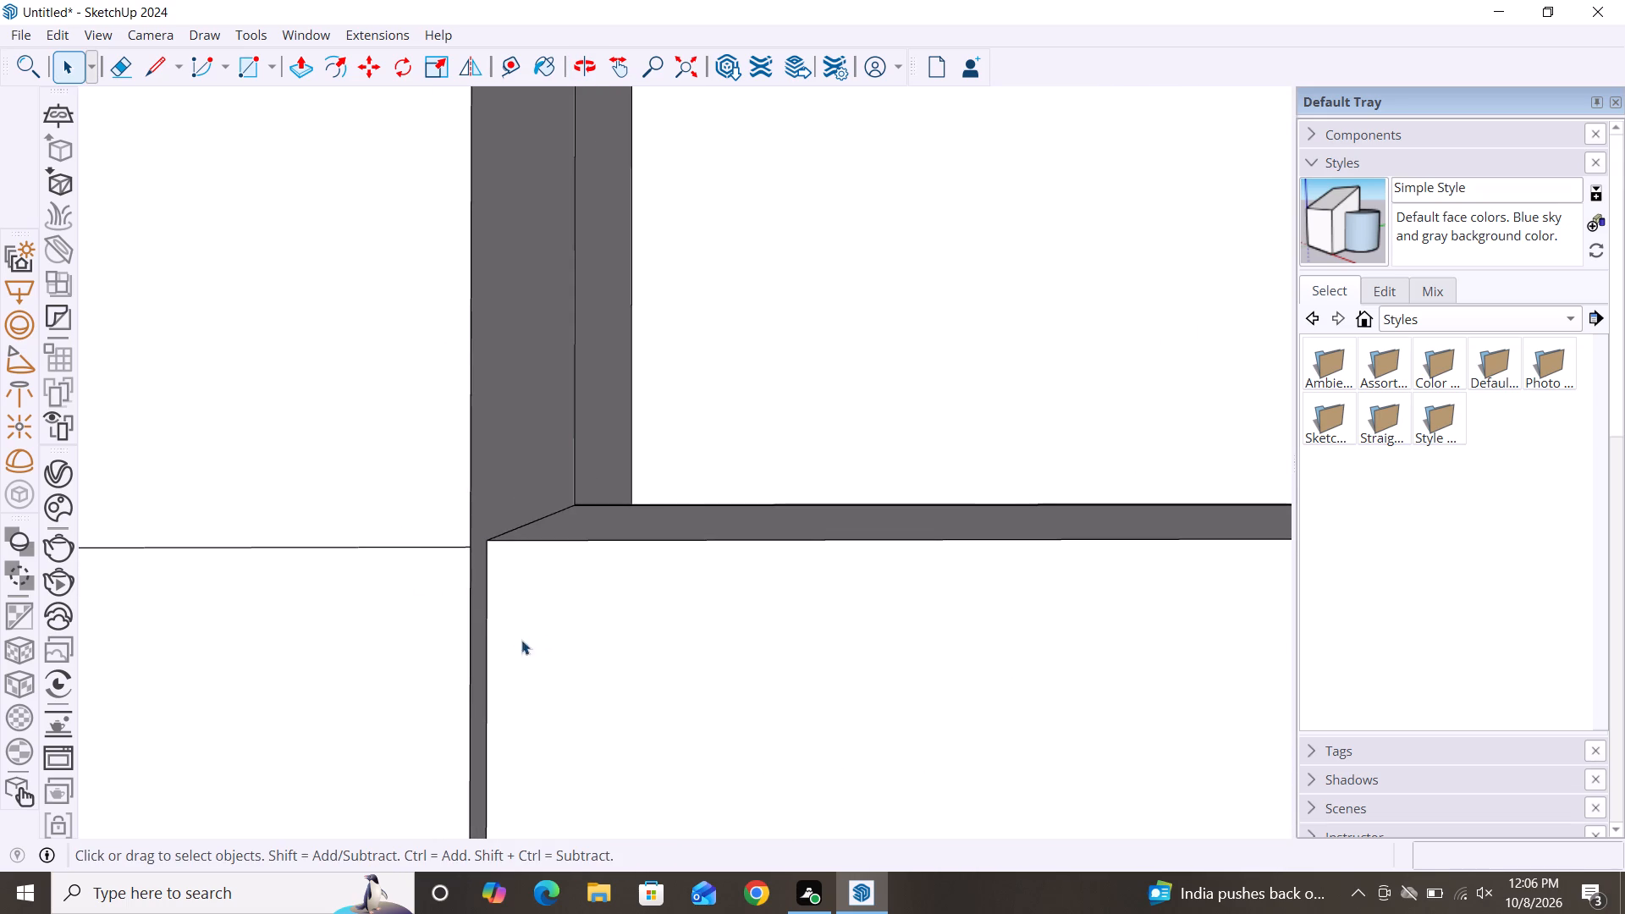
pyautogui.scroll(-2, 415, 538)
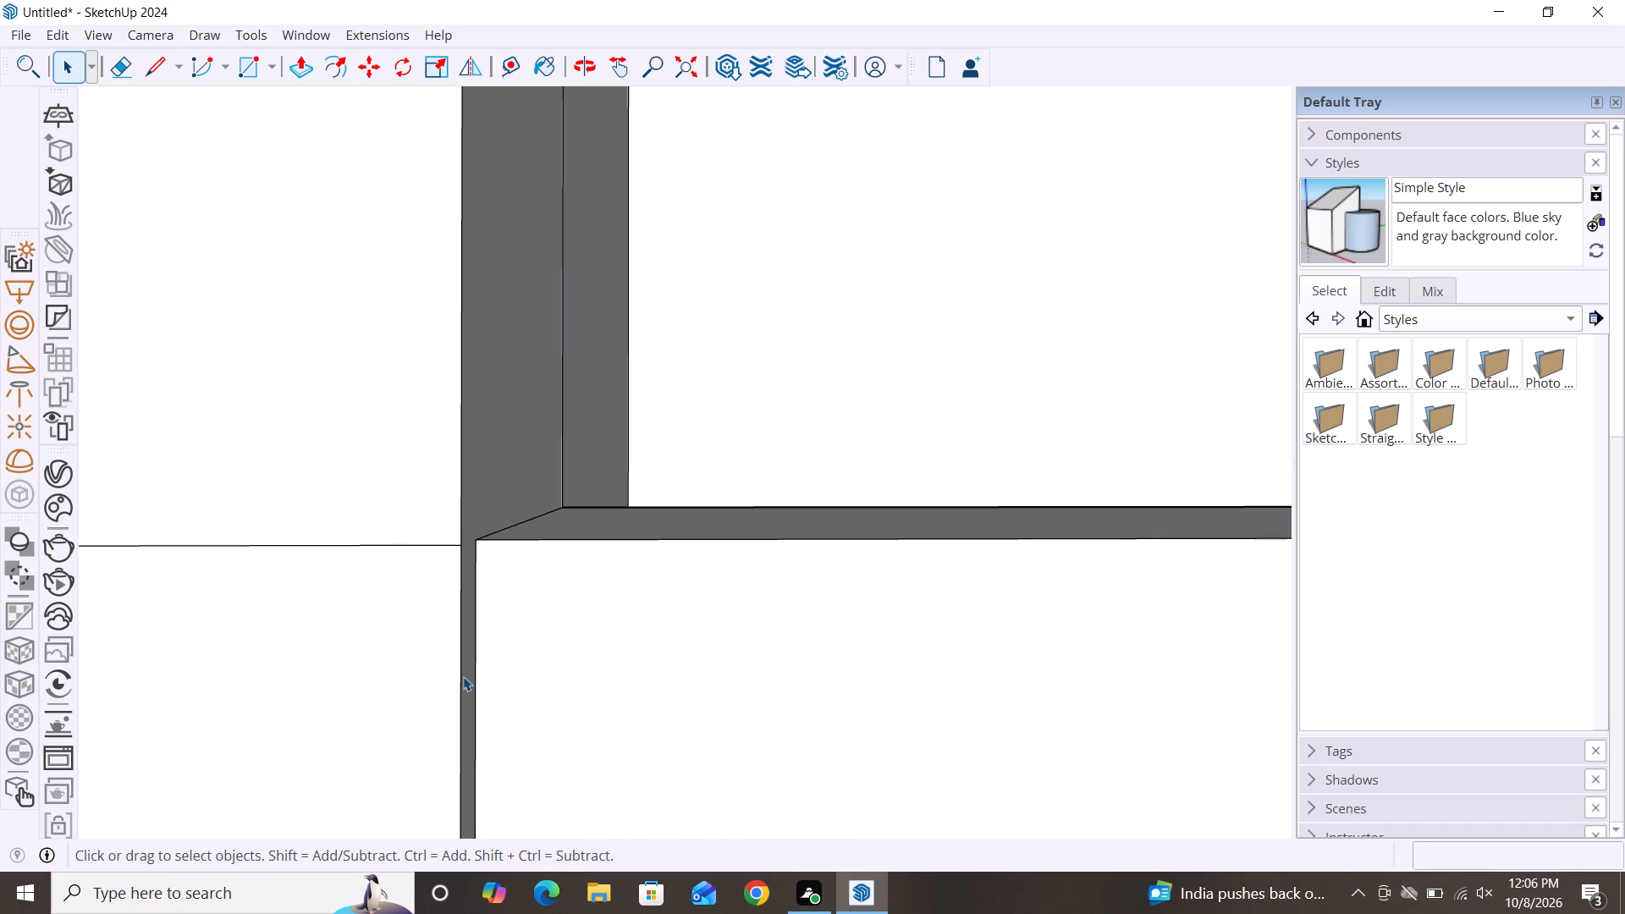
pyautogui.press('p')
pyautogui.click(575, 668)
pyautogui.click(468, 609)
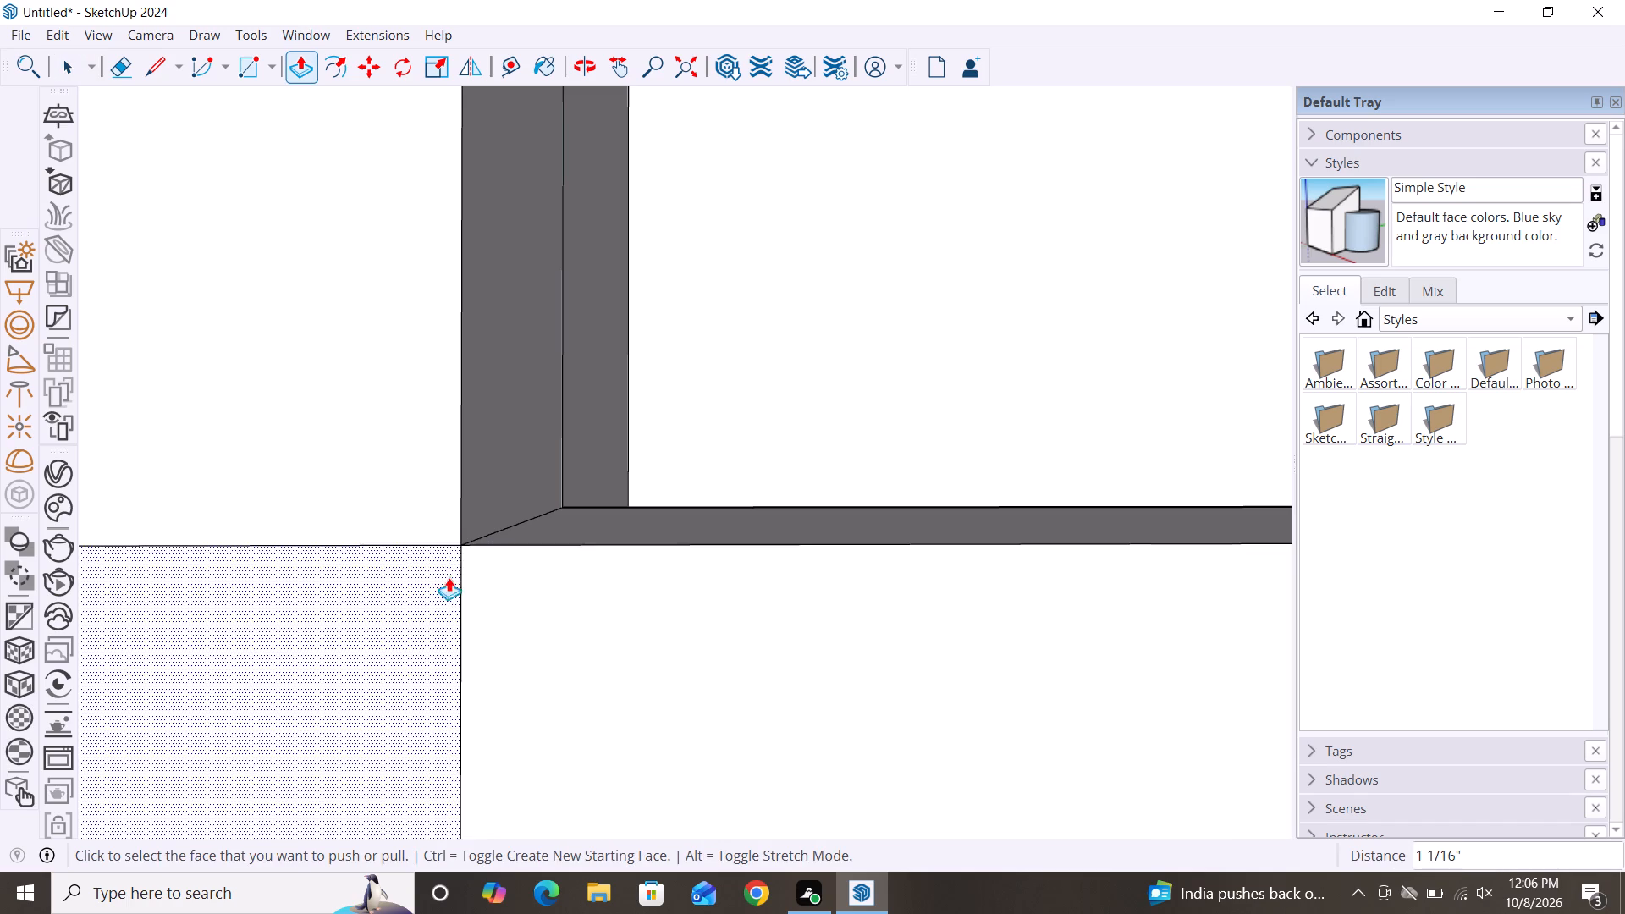
pyautogui.scroll(-13, 410, 378)
pyautogui.scroll(-10, 477, 394)
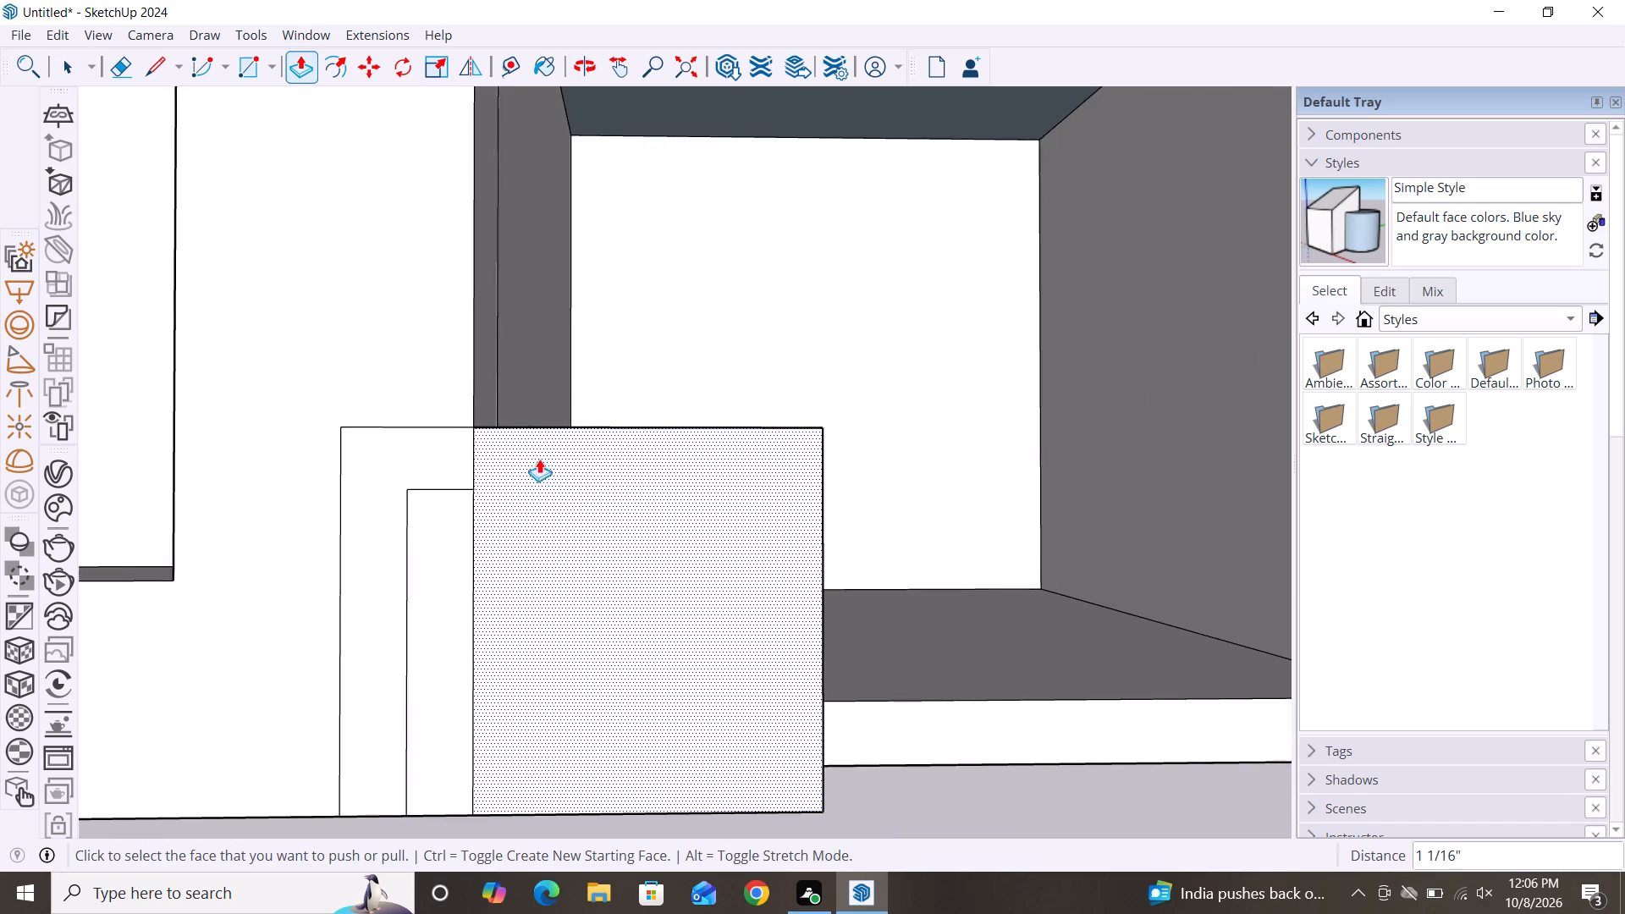
pyautogui.moveTo(603, 690); pyautogui.dragTo(627, 779, button='middle')
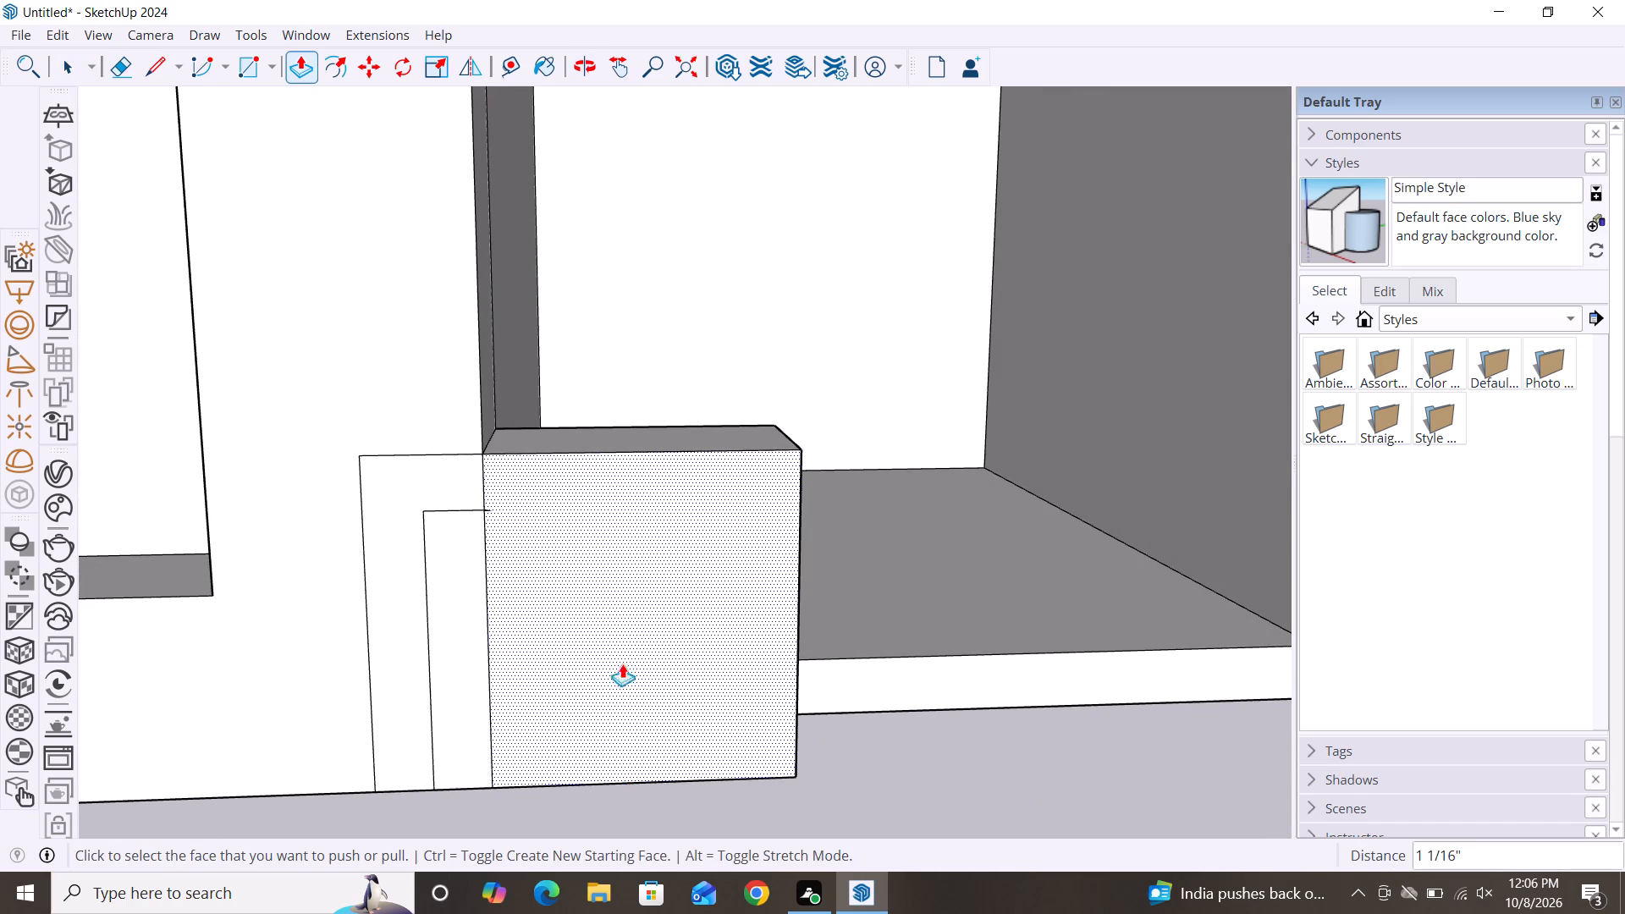
pyautogui.scroll(4, 502, 511)
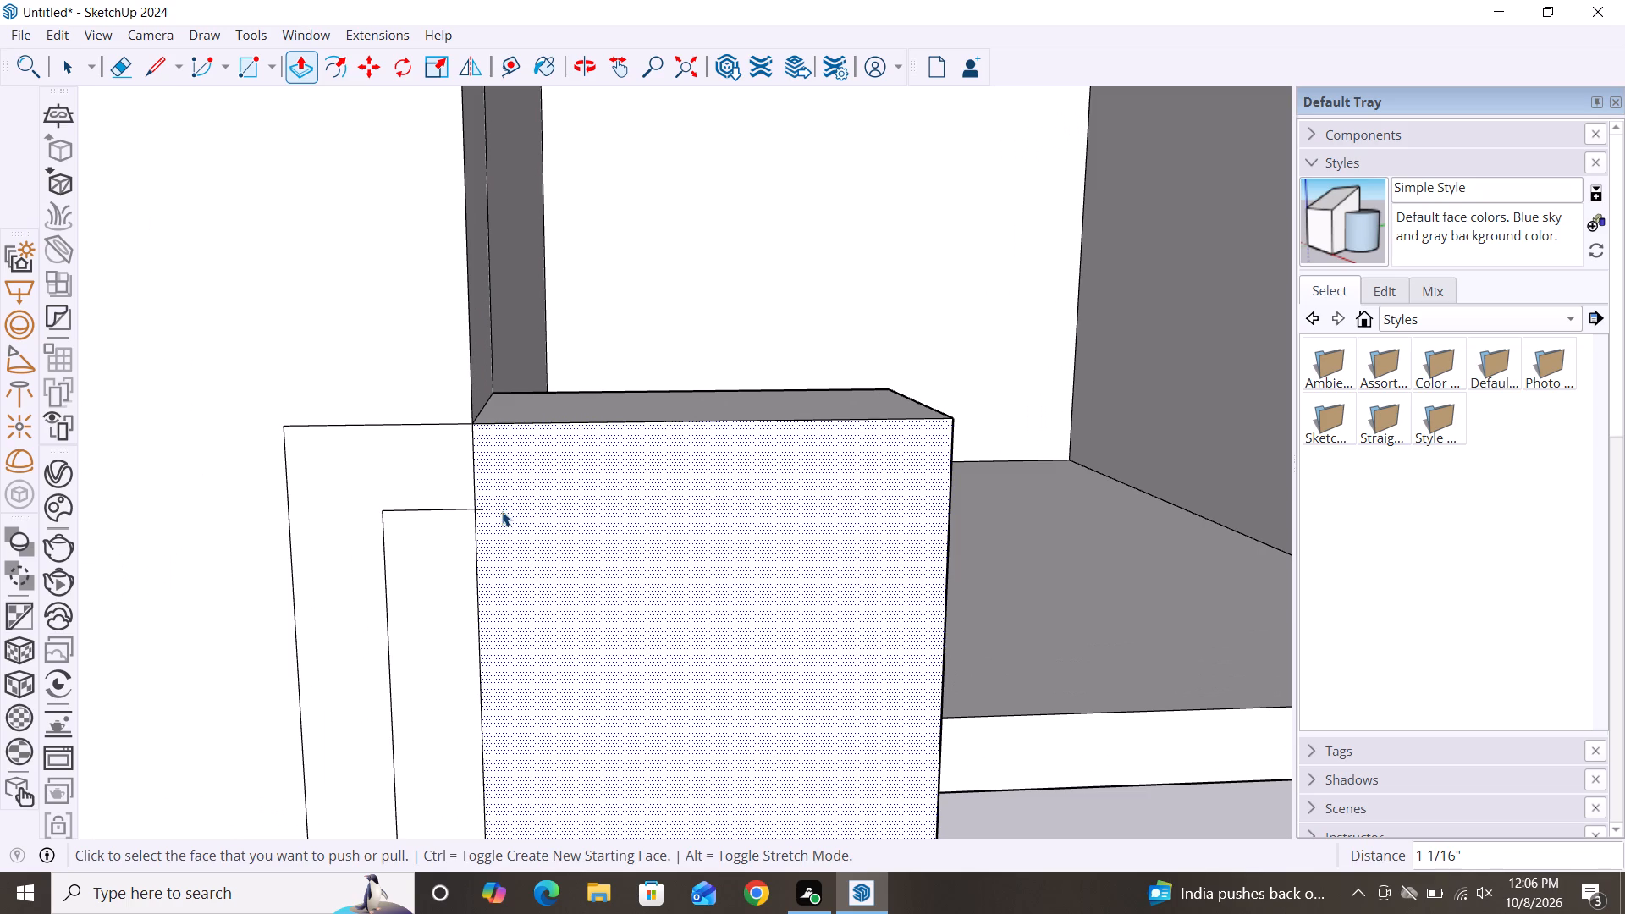
pyautogui.press('space')
# Raise the base block's top face by about 10 5/8".
pyautogui.scroll(14, 475, 518)
pyautogui.scroll(-2, 429, 536)
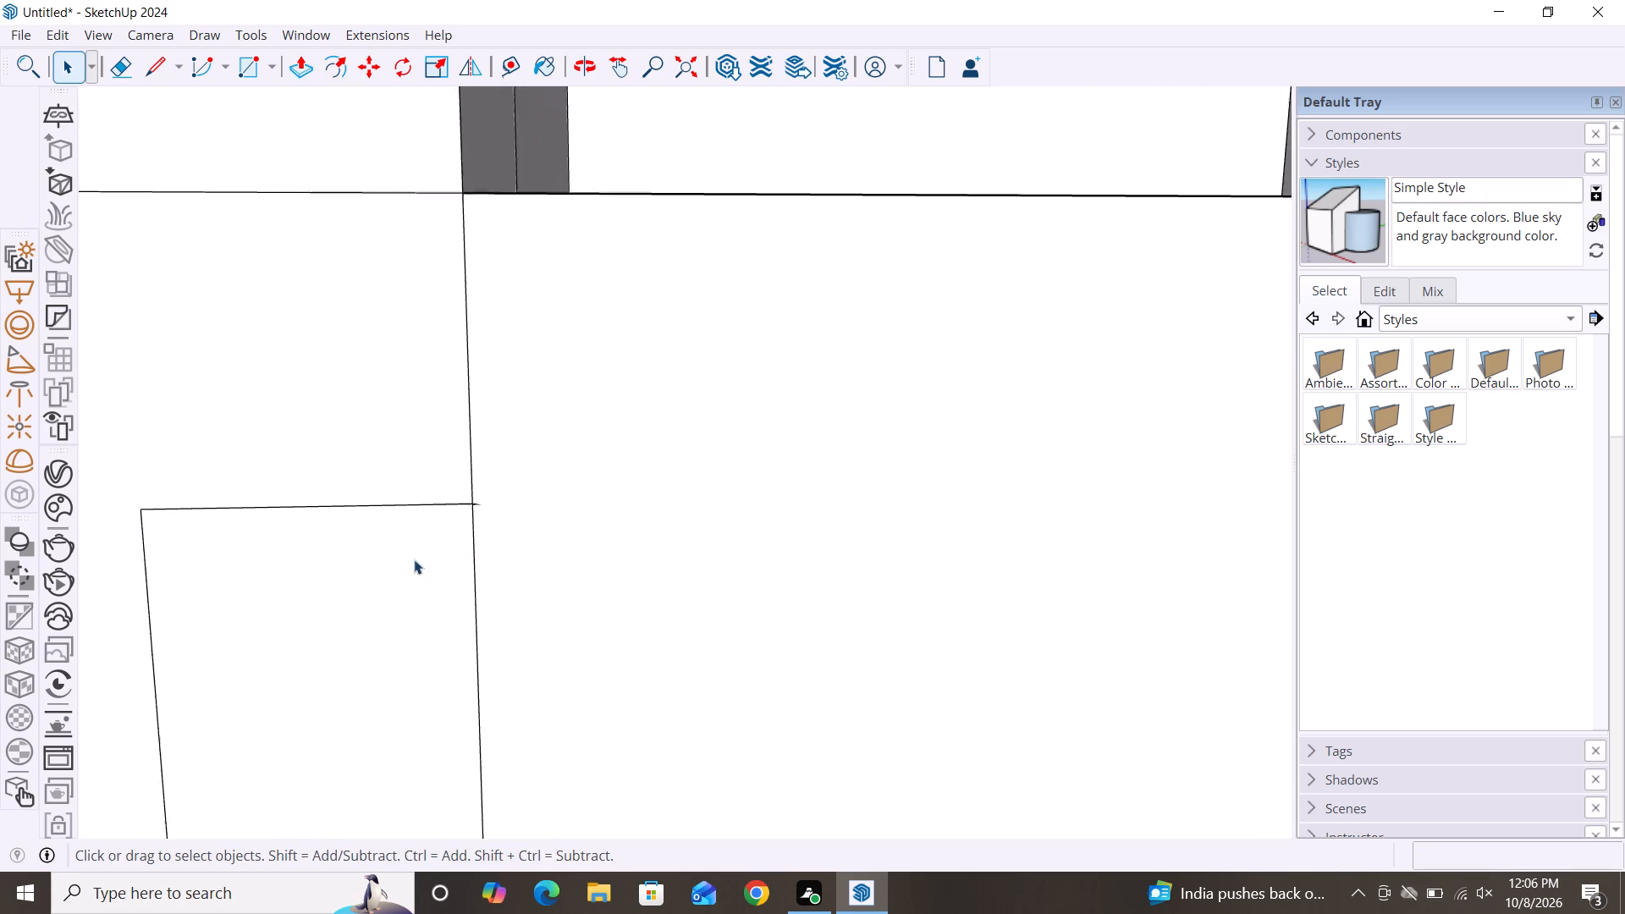
pyautogui.scroll(-16, 414, 559)
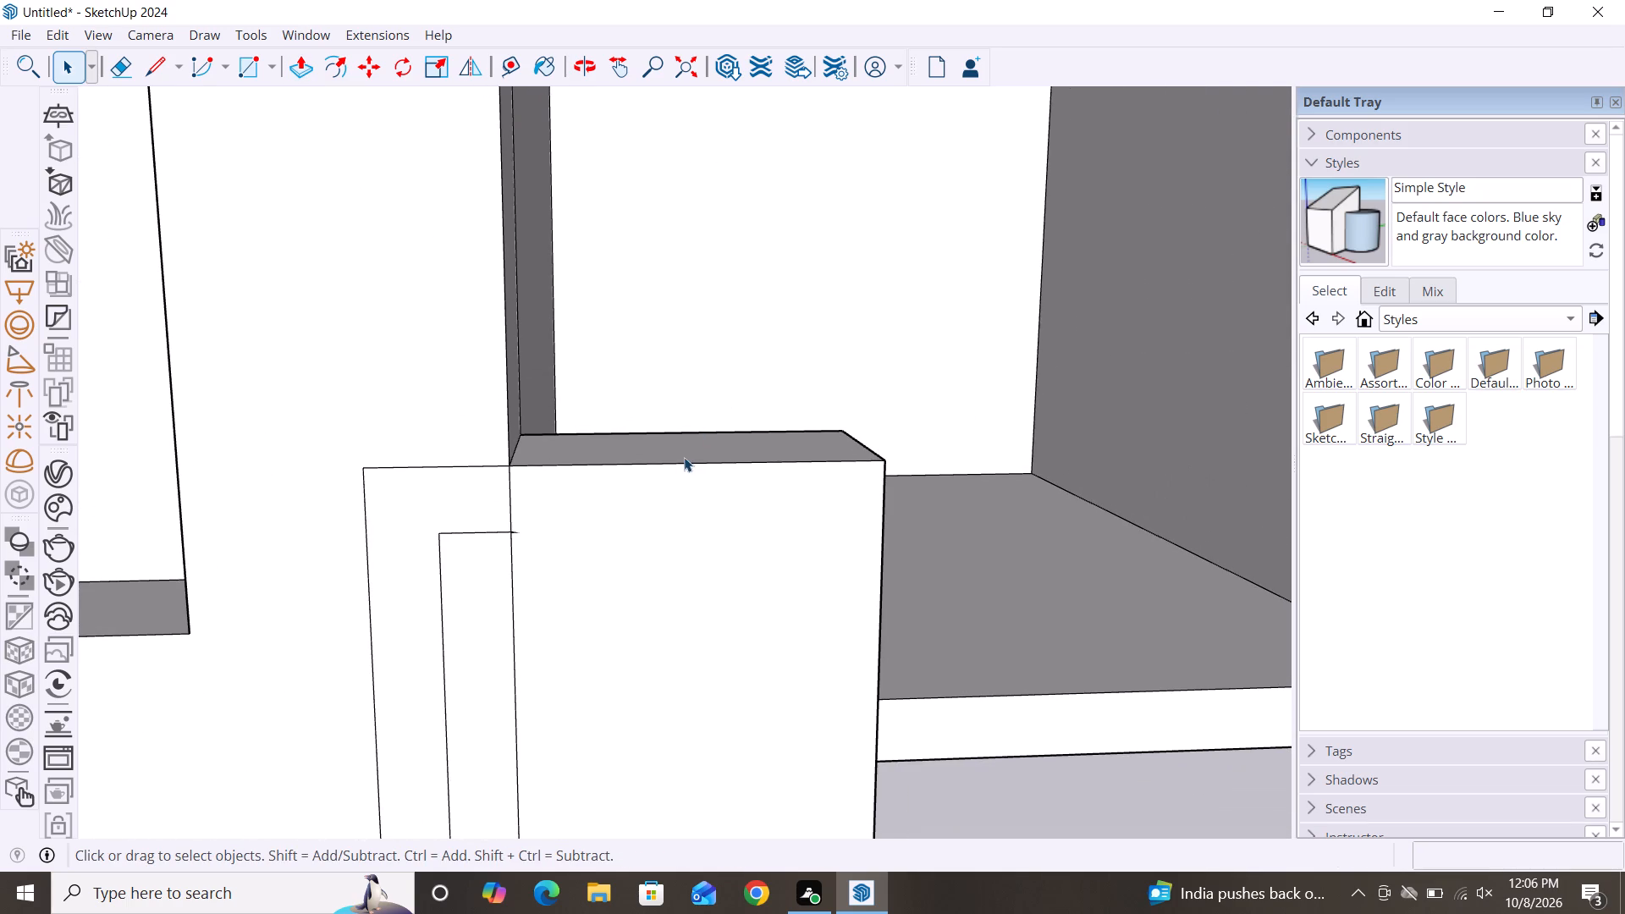
pyautogui.scroll(-8, 684, 457)
pyautogui.scroll(-3, 658, 528)
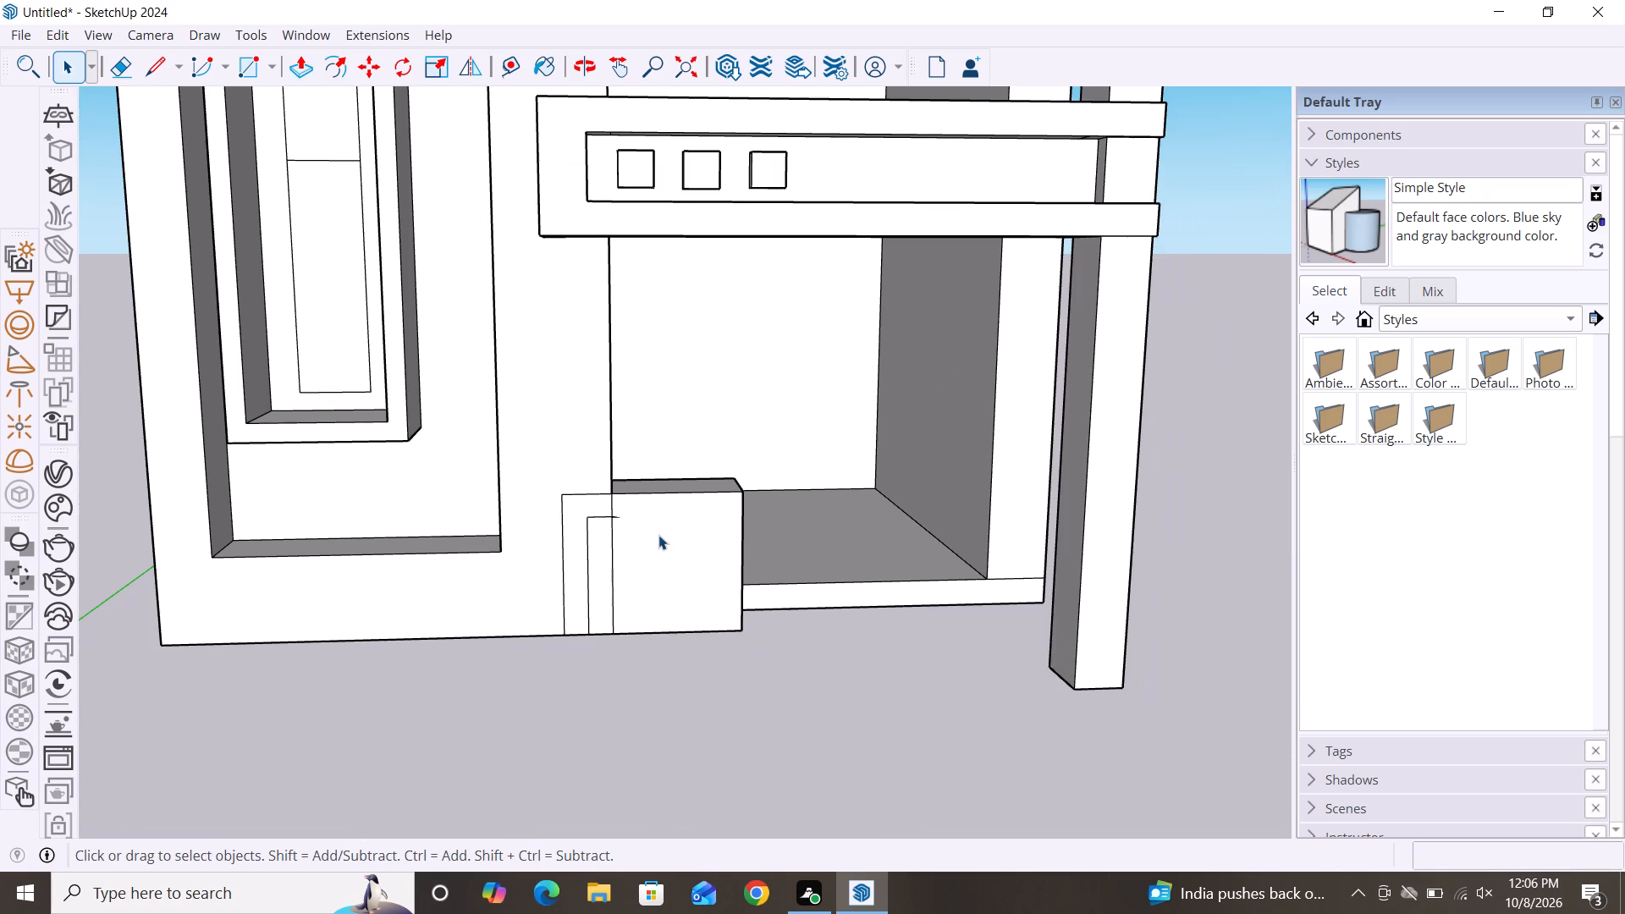
pyautogui.press('p')
pyautogui.click(686, 483)
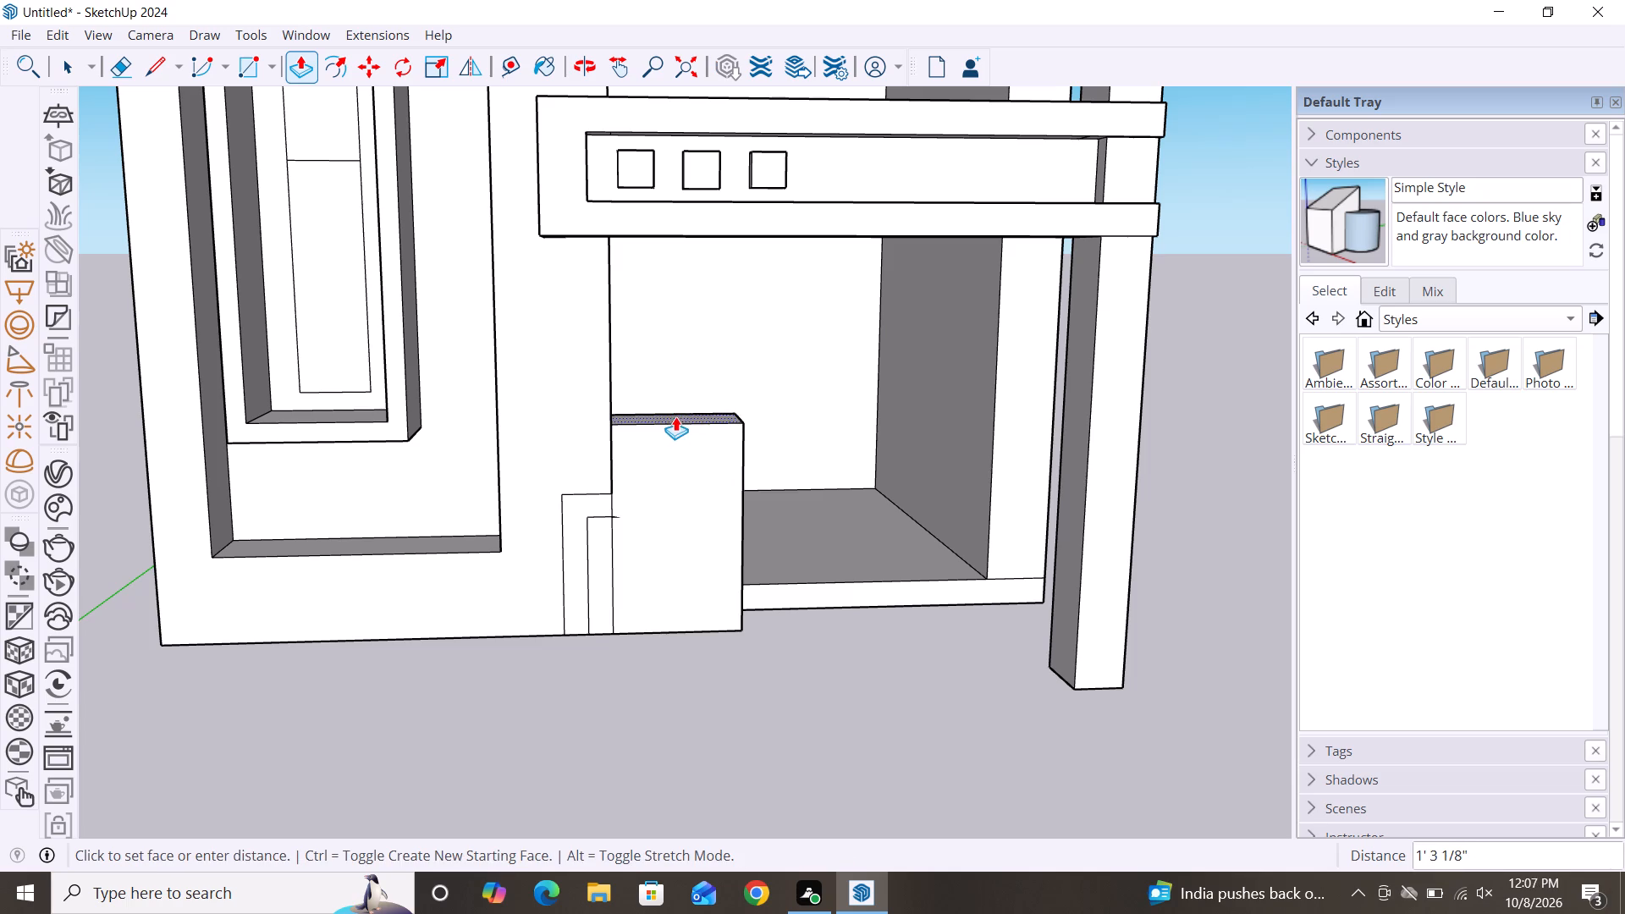
pyautogui.click(682, 436)
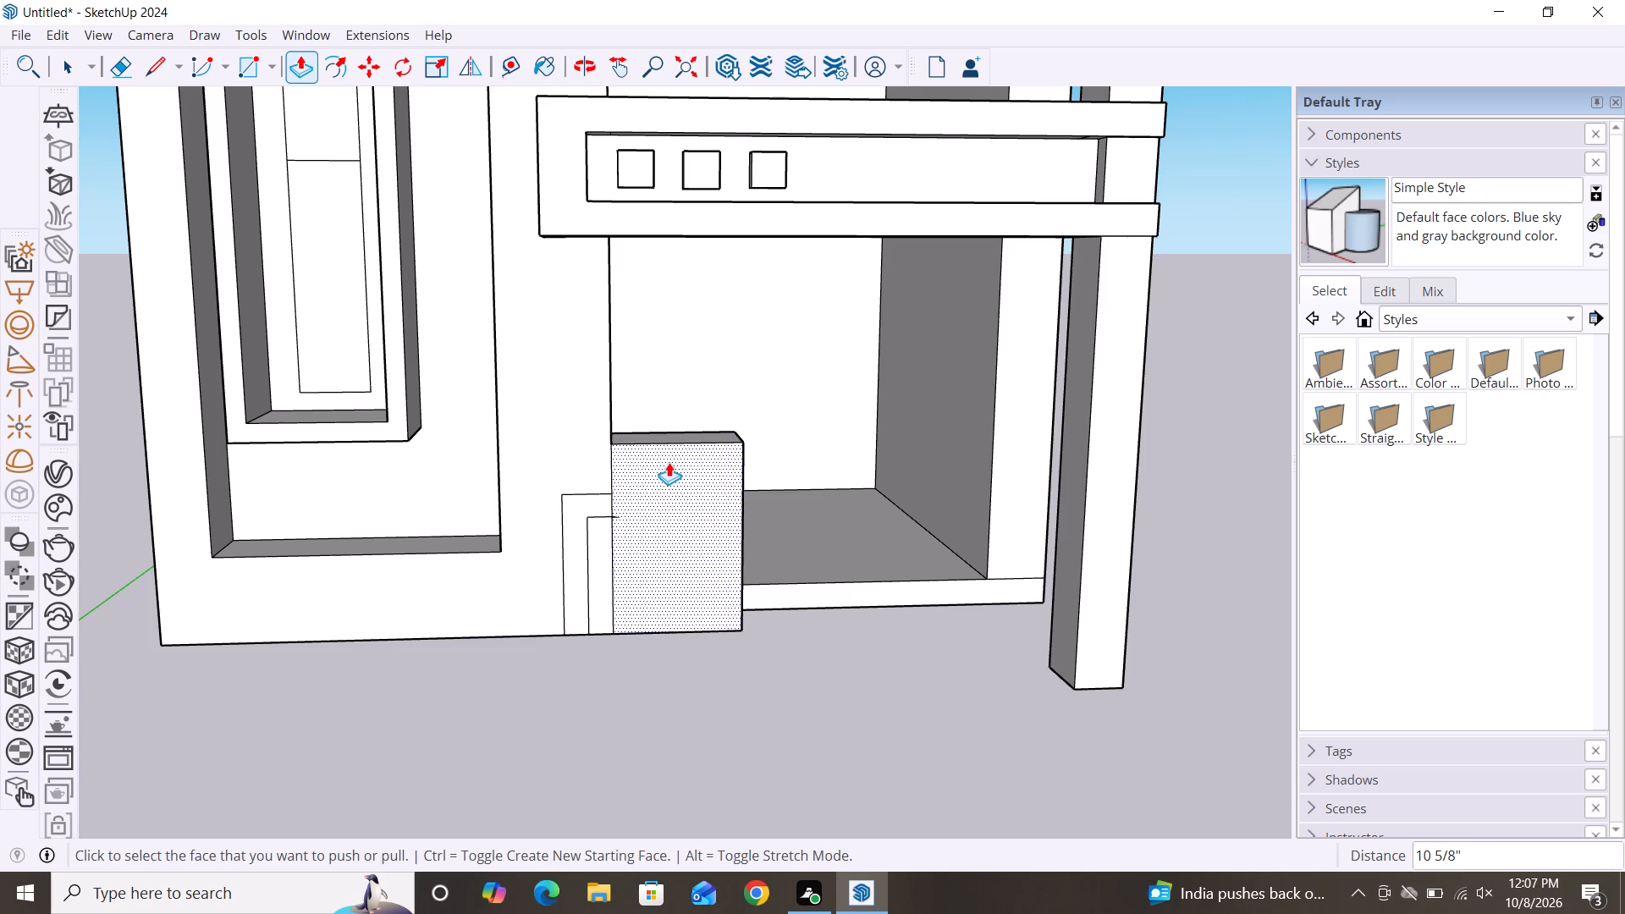
pyautogui.press('space')
# Move the outer frame's short top line on the tower up about 10 13/16", level with the block's top edge.
pyautogui.click(595, 492)
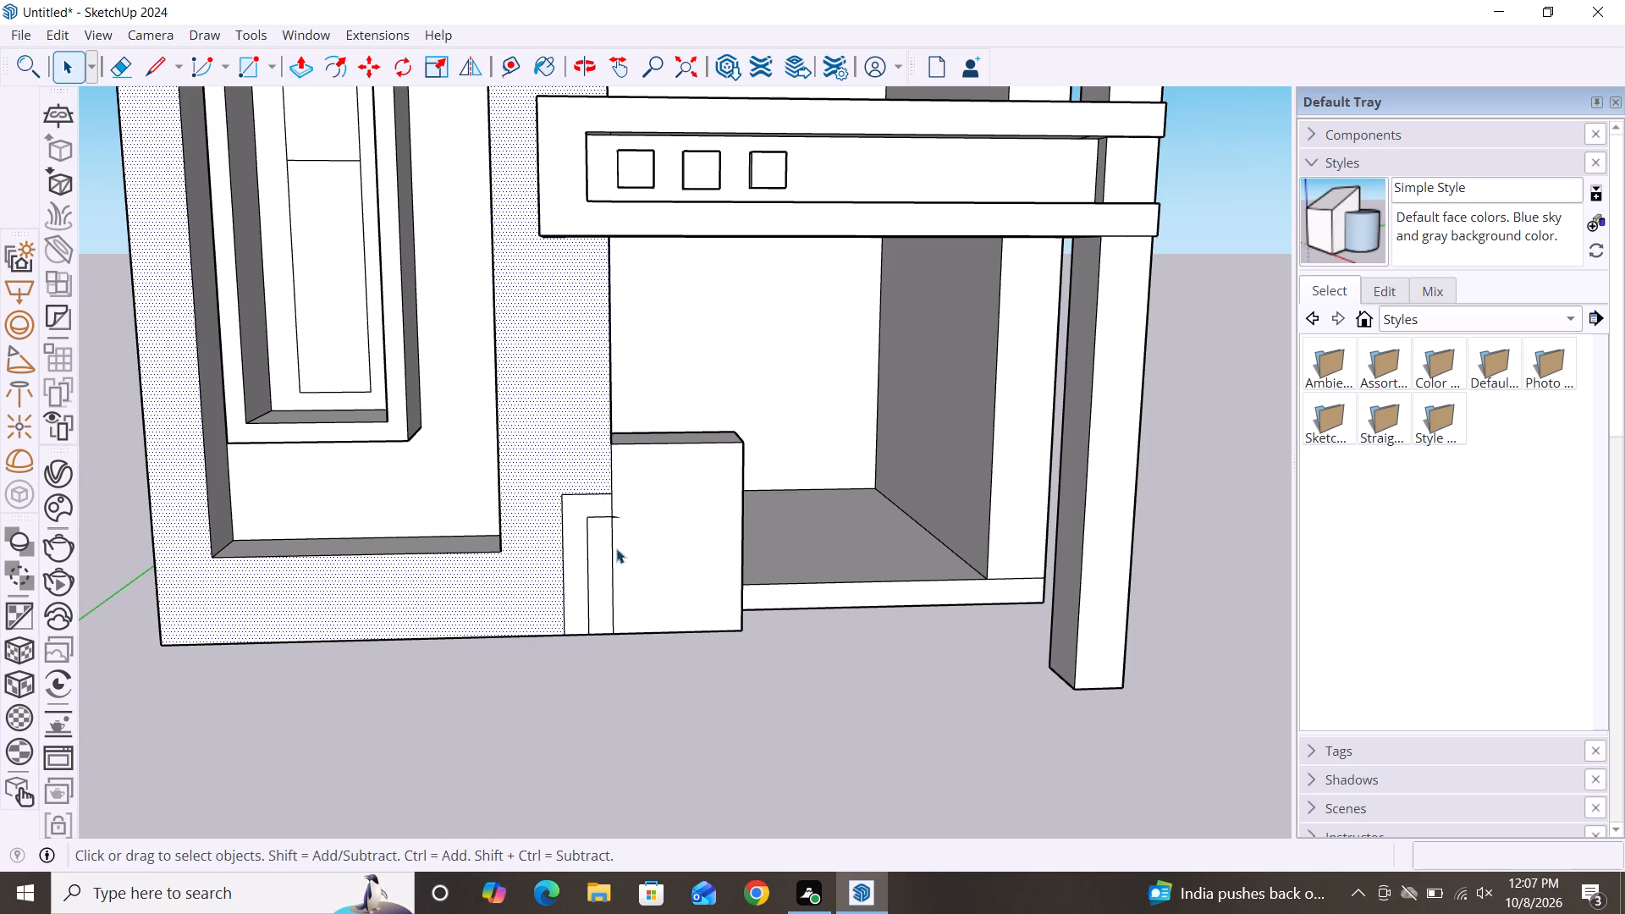
pyautogui.click(617, 654)
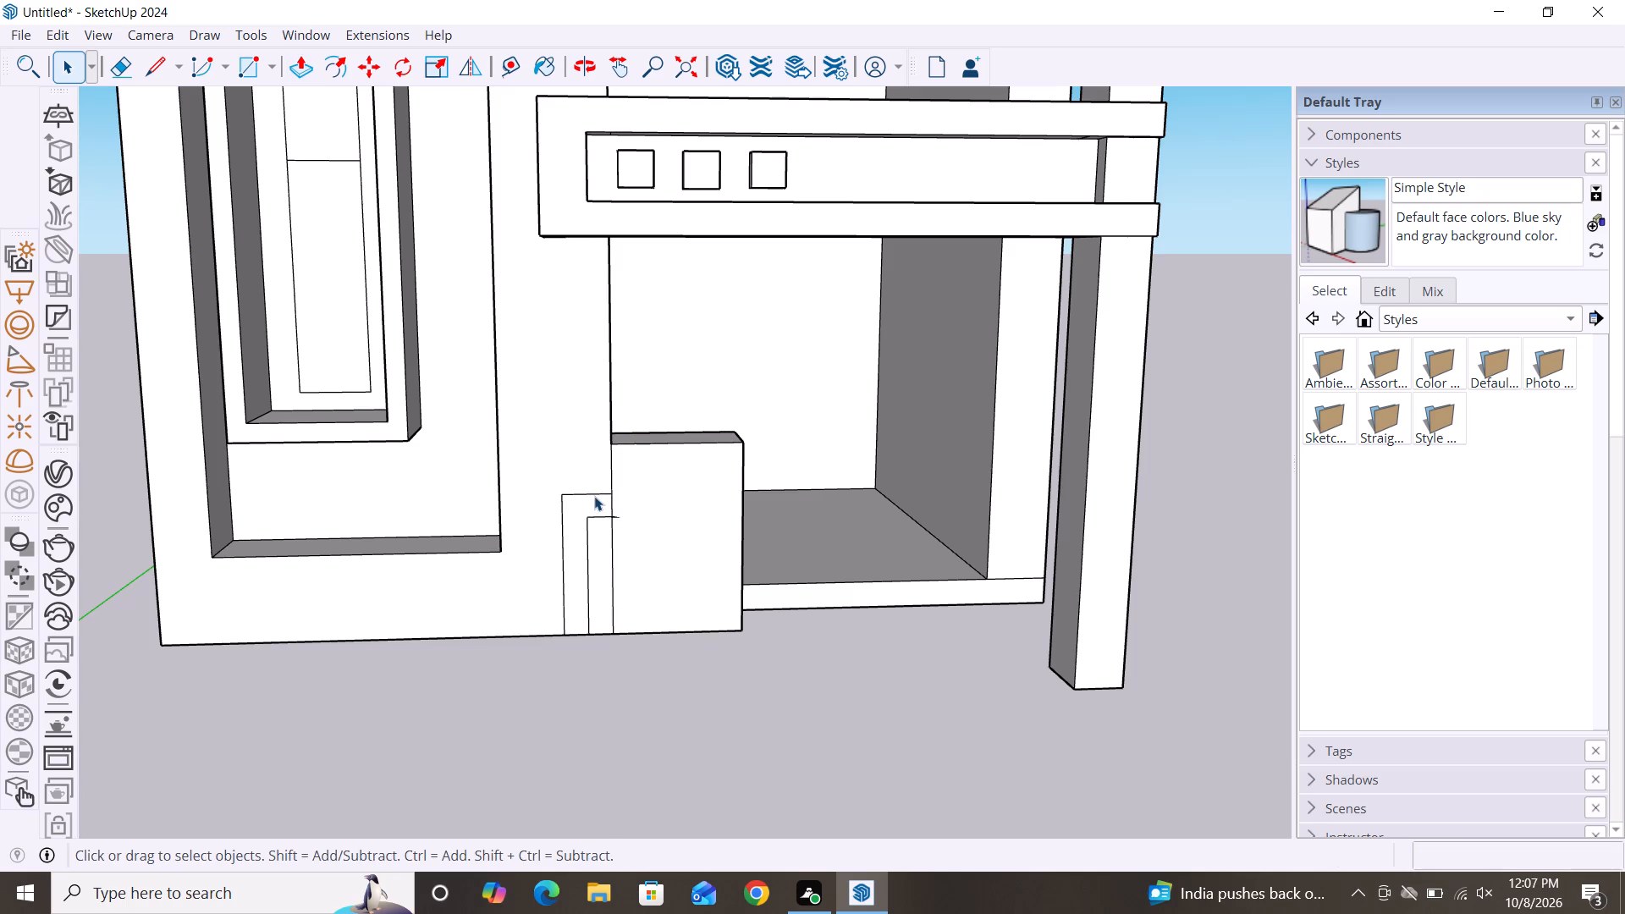
pyautogui.click(598, 494)
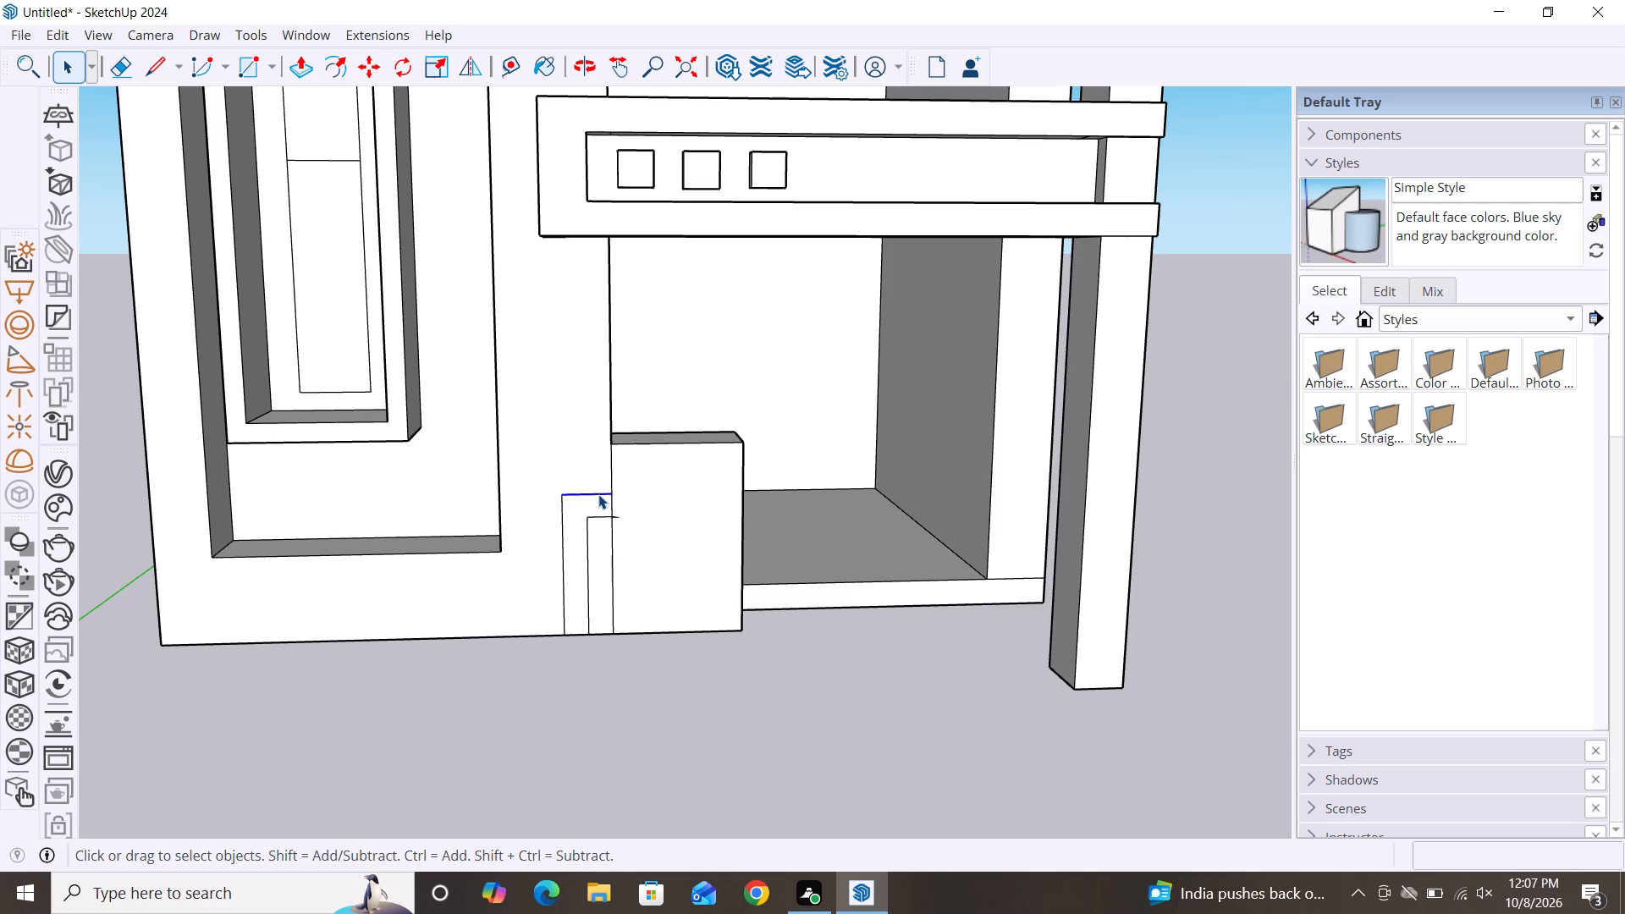
pyautogui.press('m')
pyautogui.click(613, 497)
pyautogui.click(605, 443)
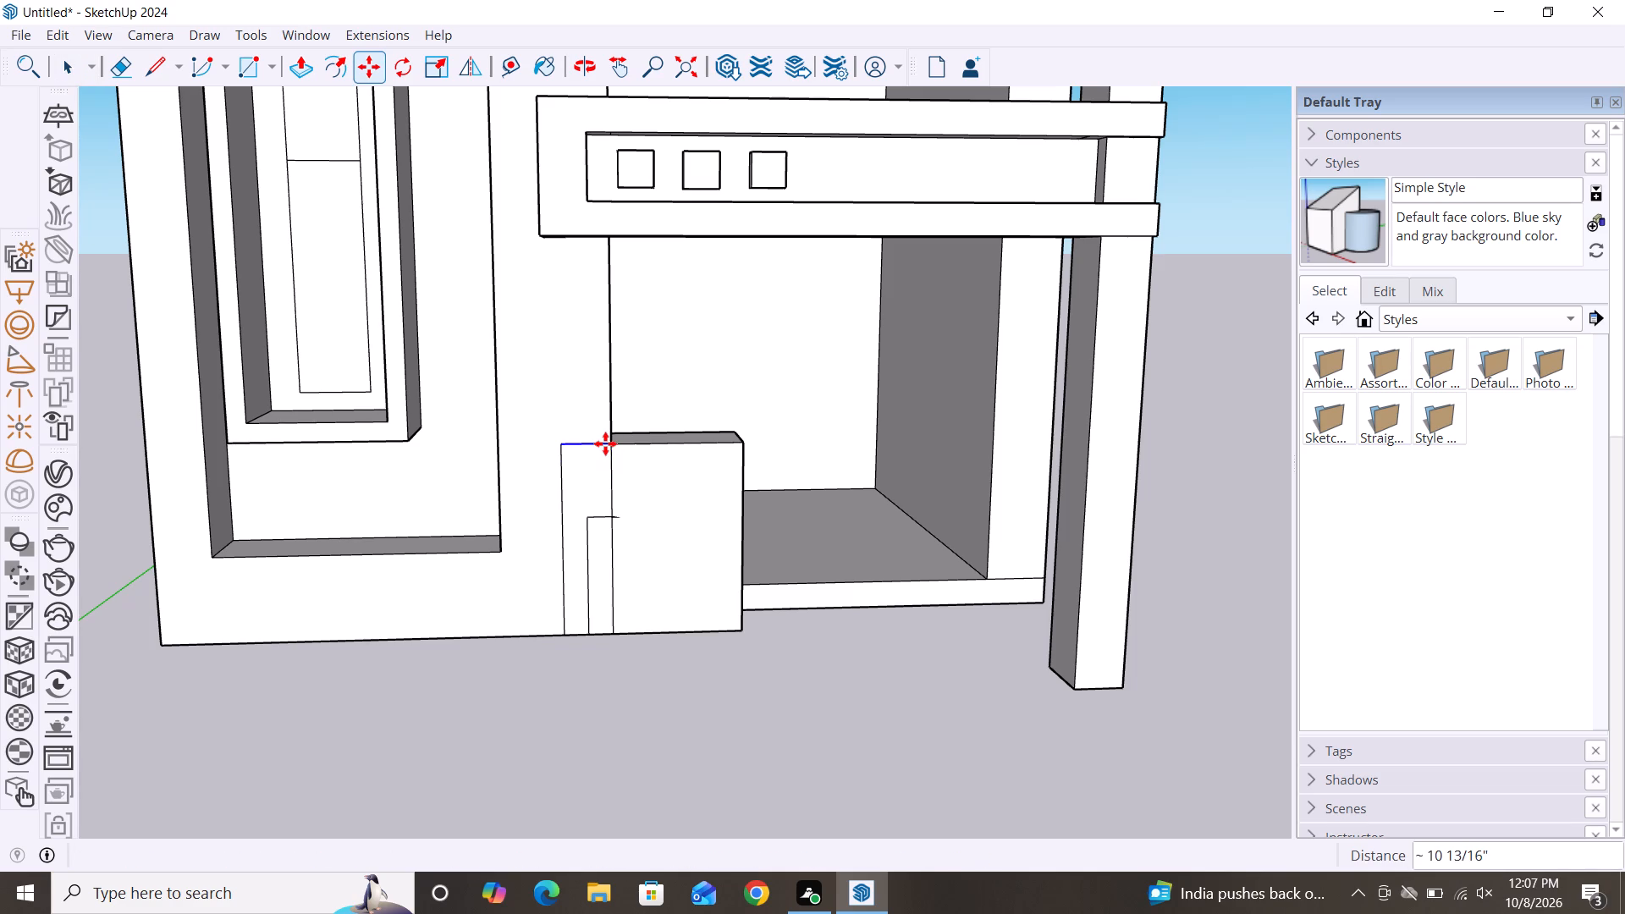
pyautogui.press('space')
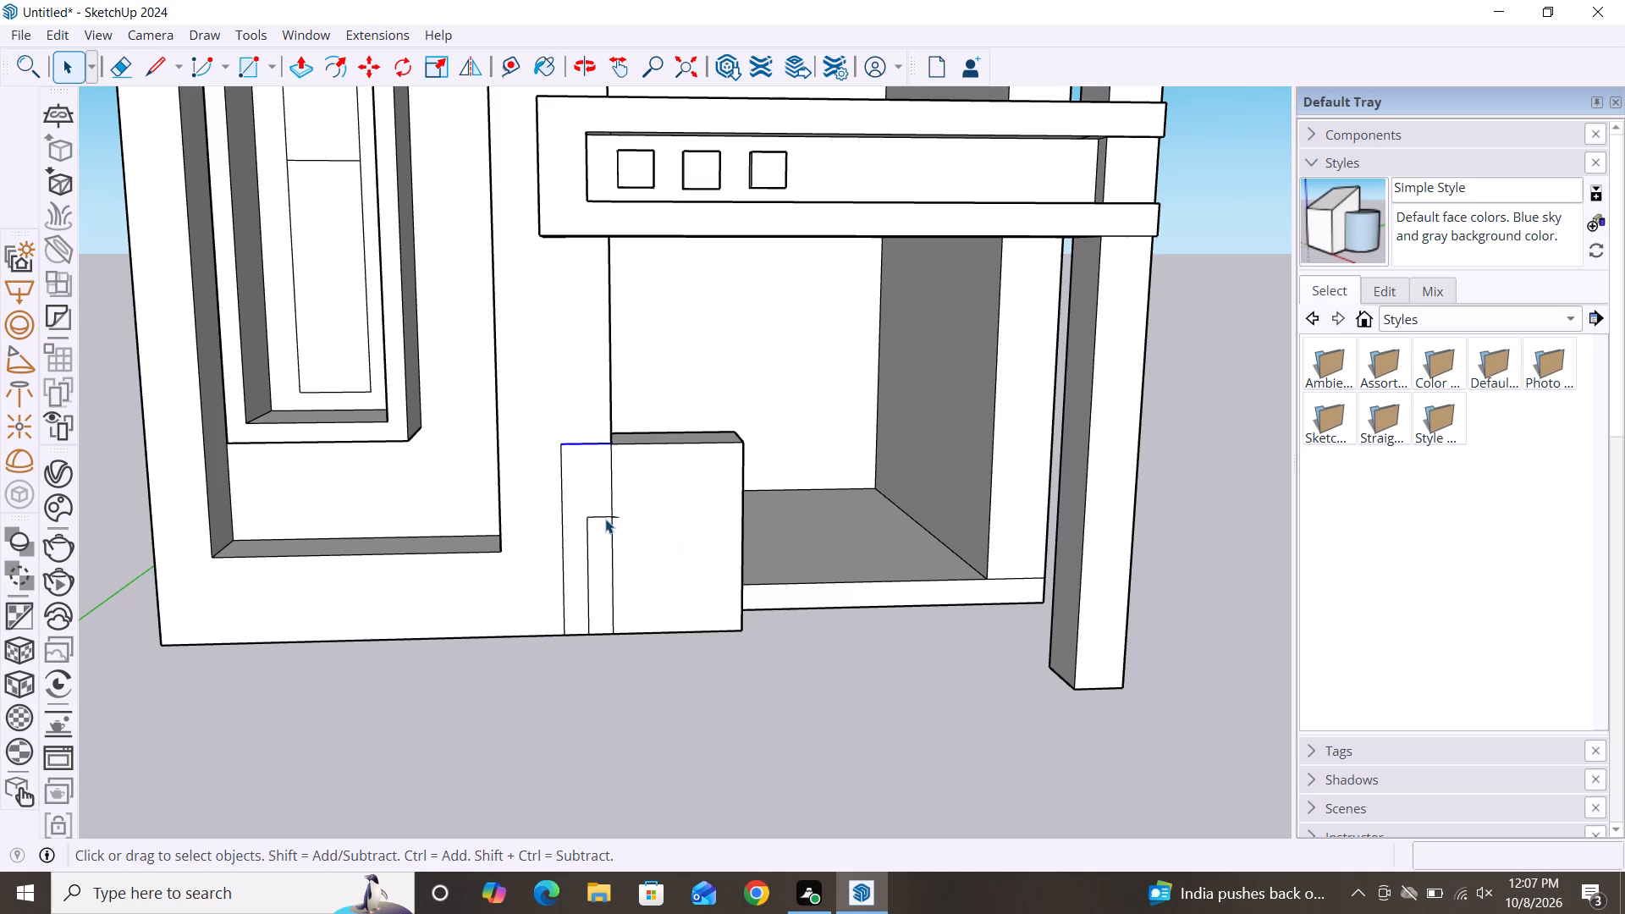
# Move the inner frame's short top line on the tower up about 10 3/4".
pyautogui.scroll(7, 607, 519)
pyautogui.click(611, 514)
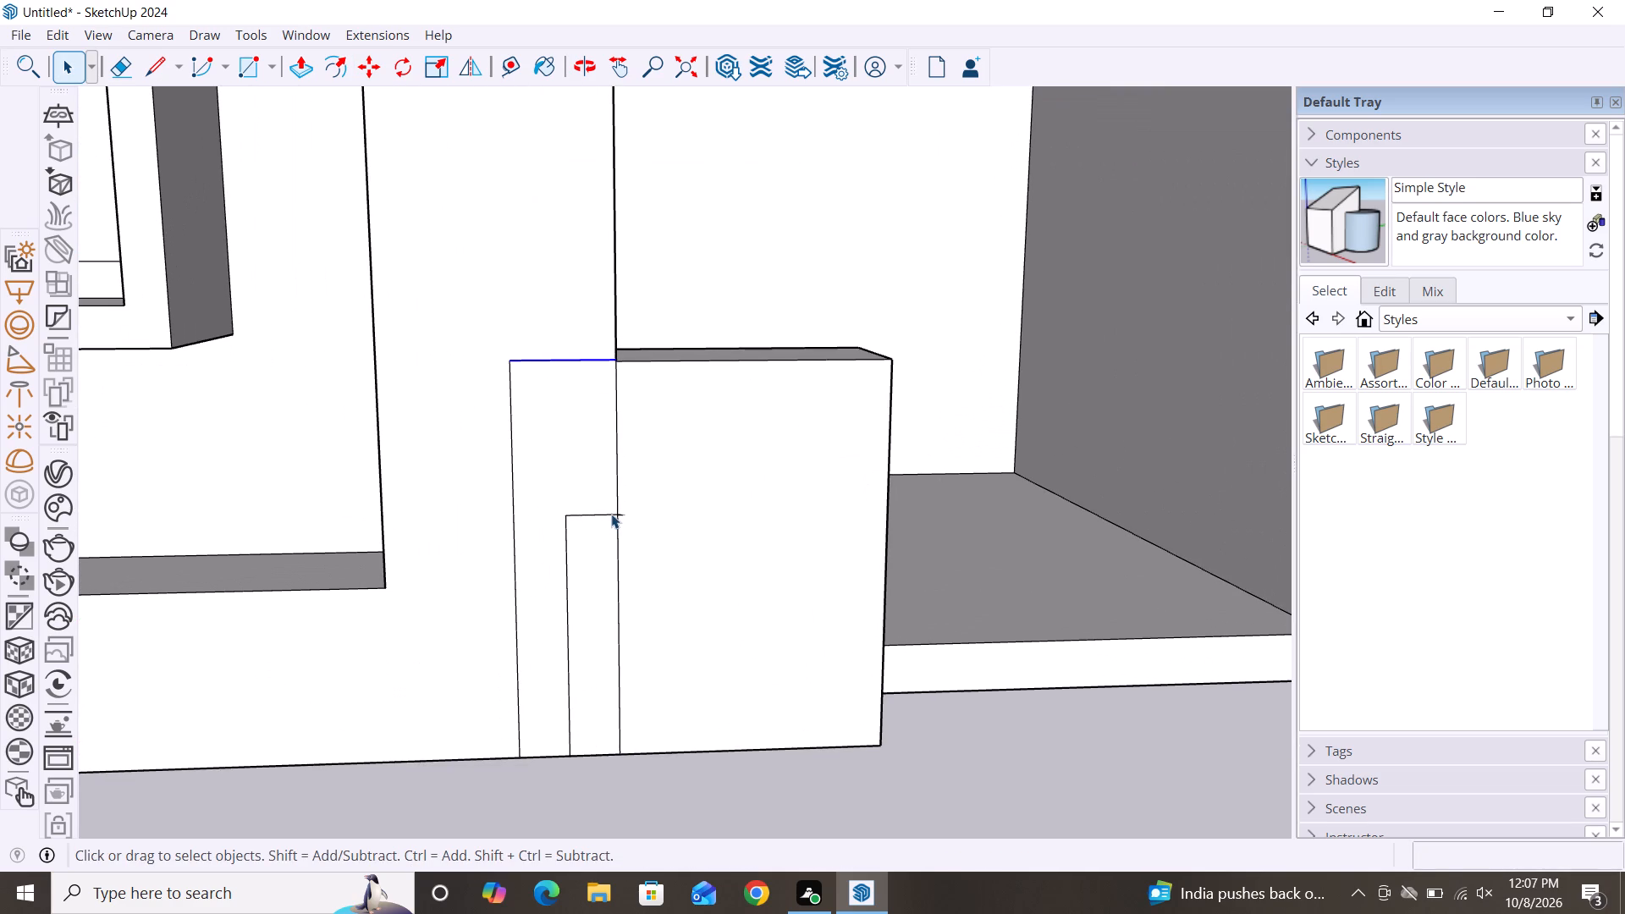
pyautogui.press('m')
pyautogui.click(620, 515)
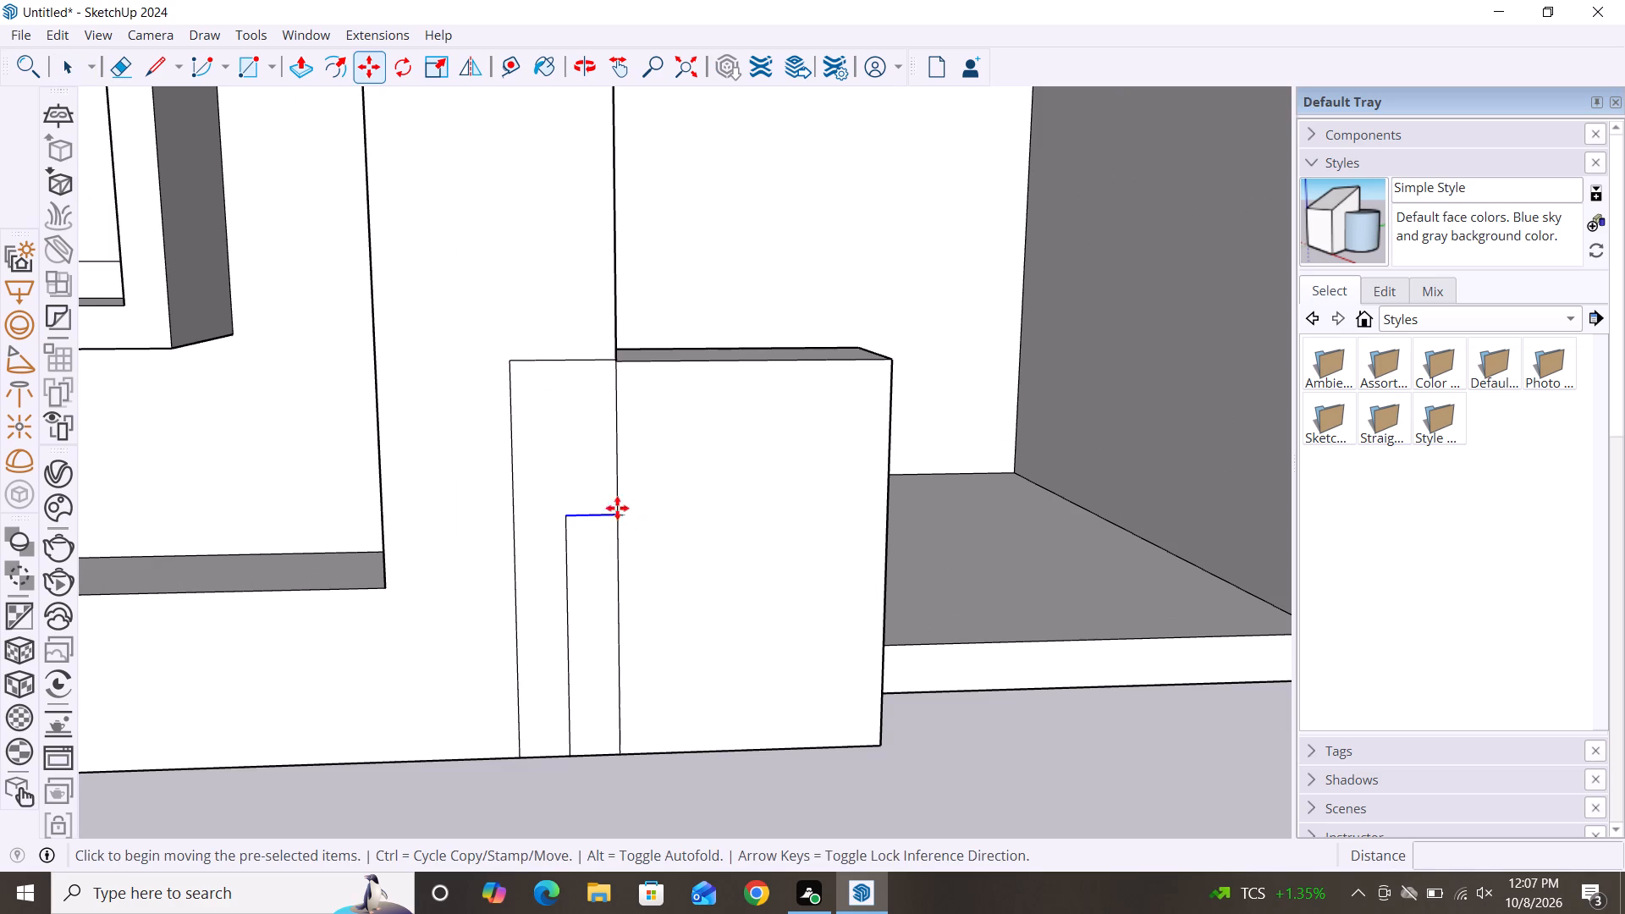
pyautogui.click(613, 410)
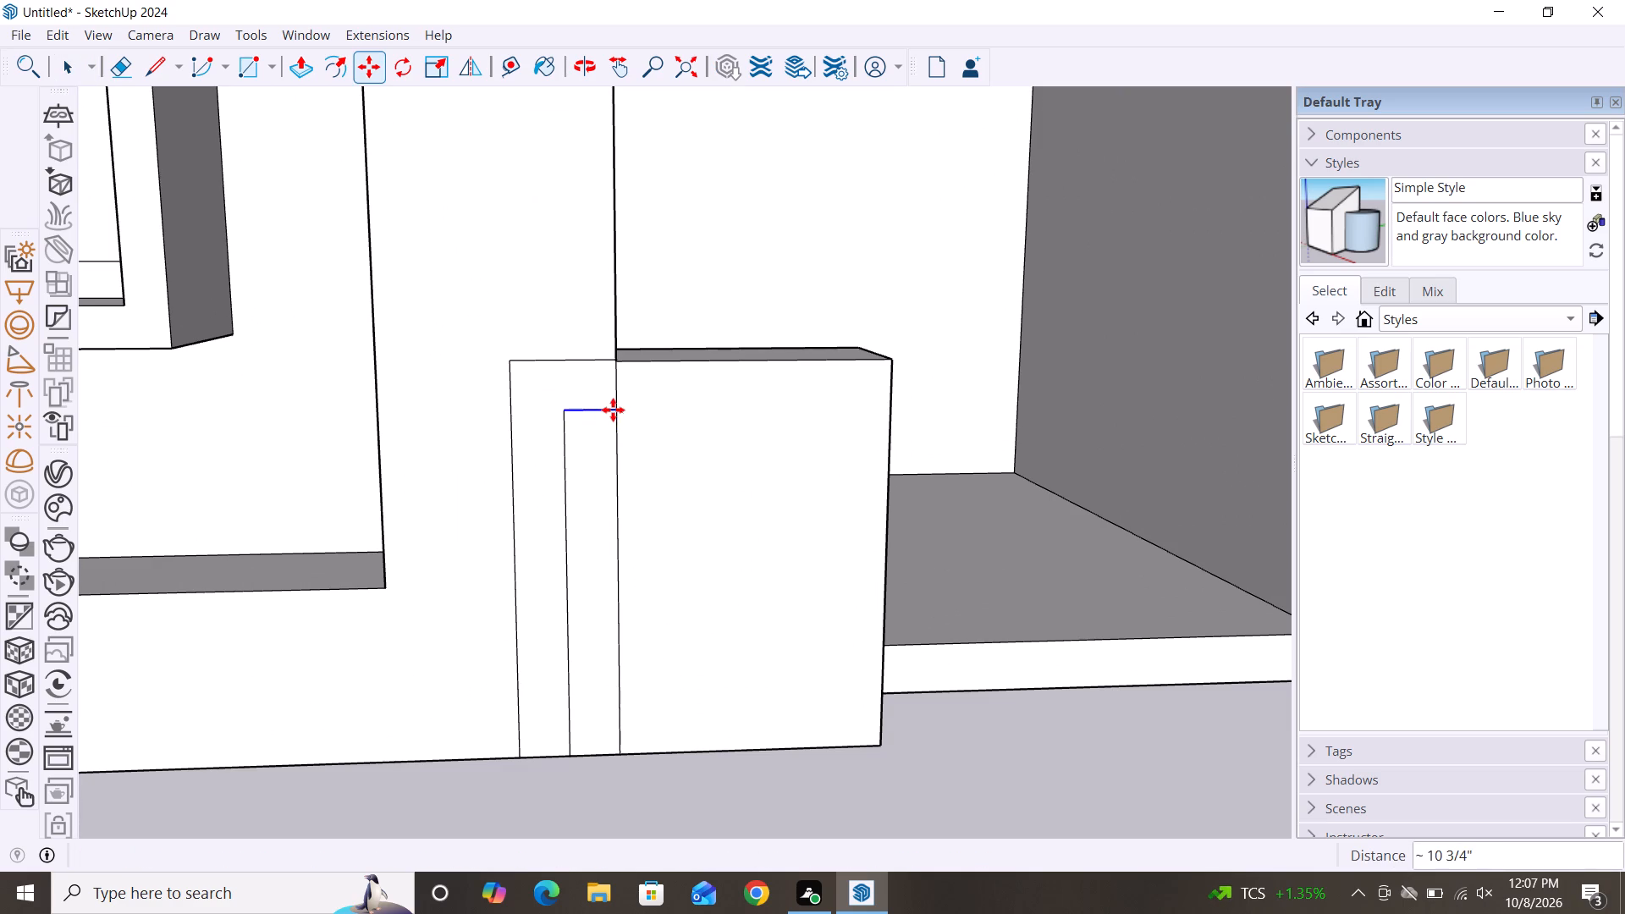
pyautogui.press('space')
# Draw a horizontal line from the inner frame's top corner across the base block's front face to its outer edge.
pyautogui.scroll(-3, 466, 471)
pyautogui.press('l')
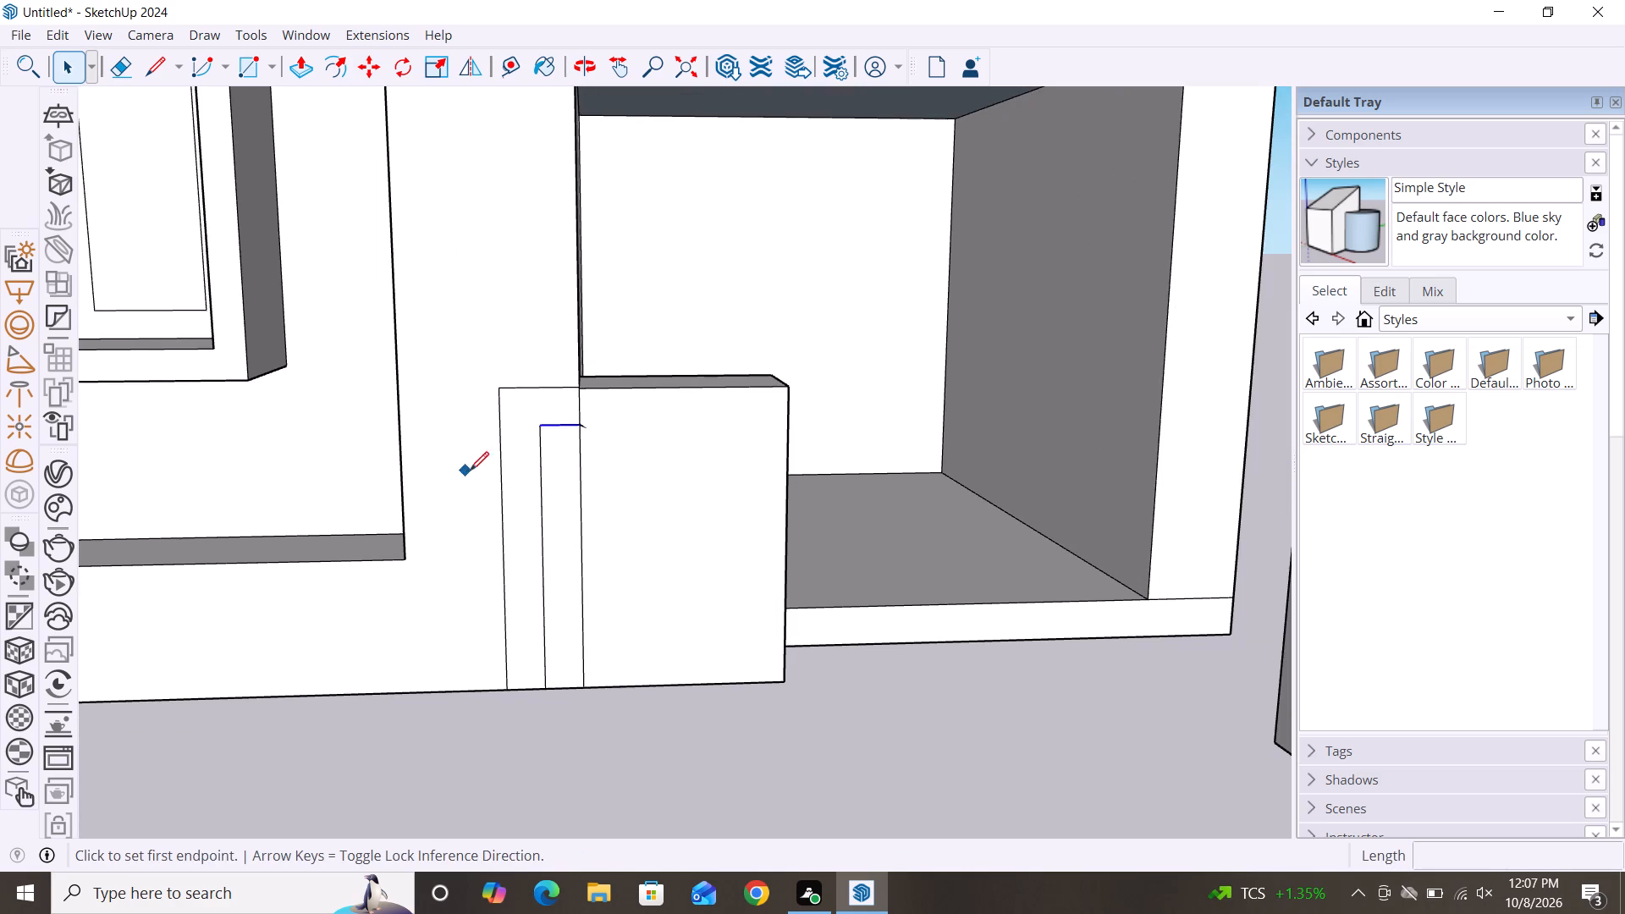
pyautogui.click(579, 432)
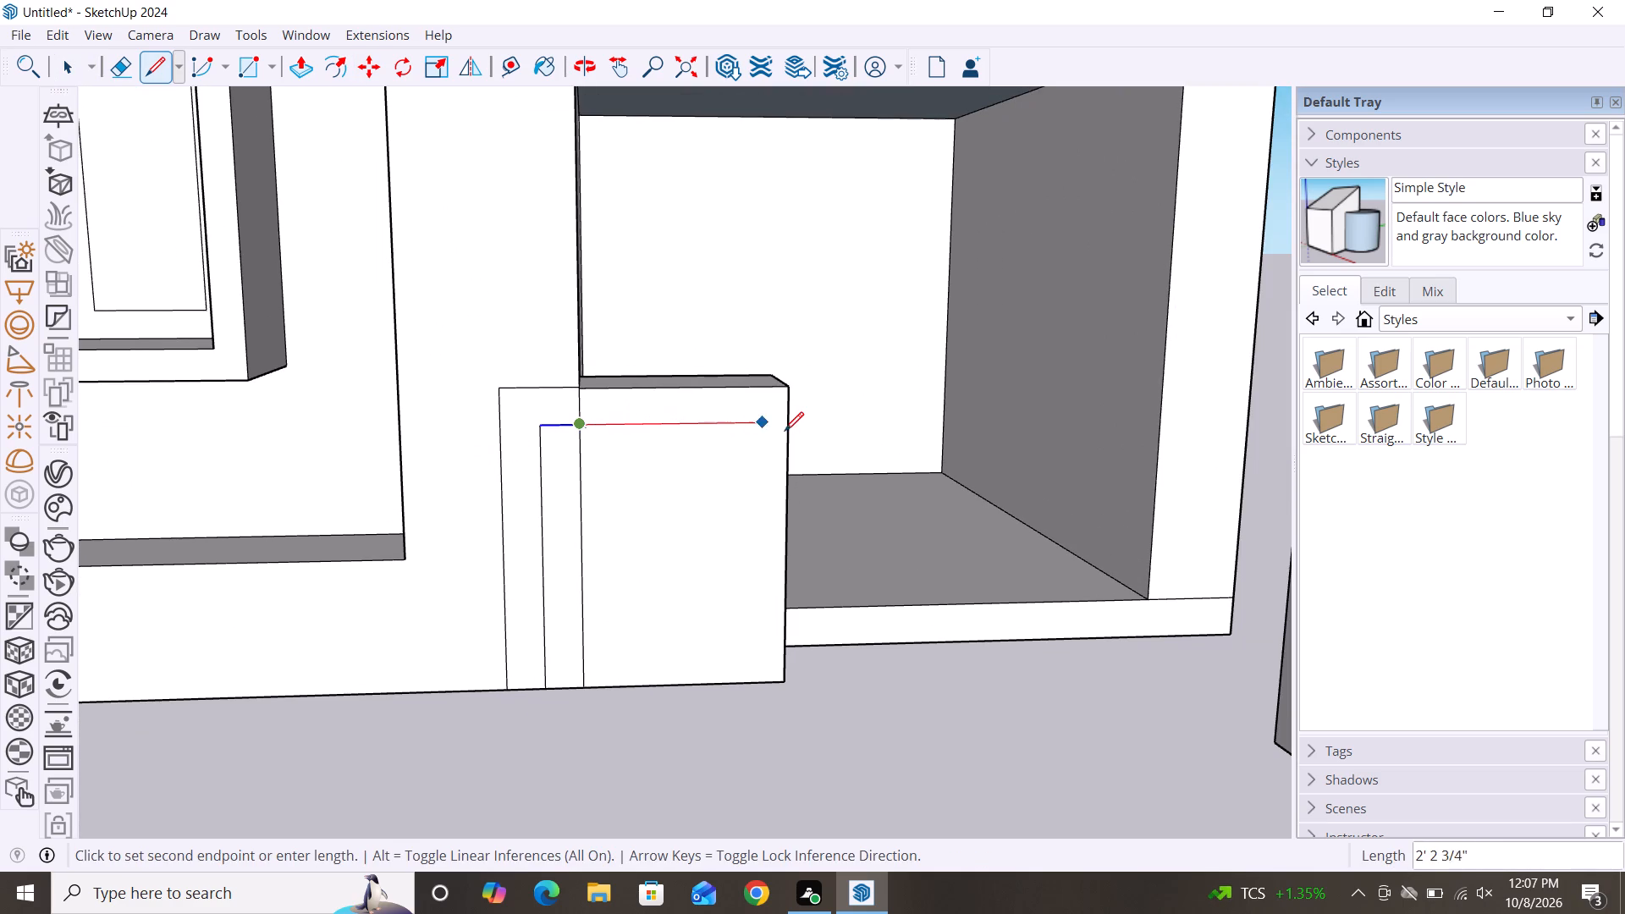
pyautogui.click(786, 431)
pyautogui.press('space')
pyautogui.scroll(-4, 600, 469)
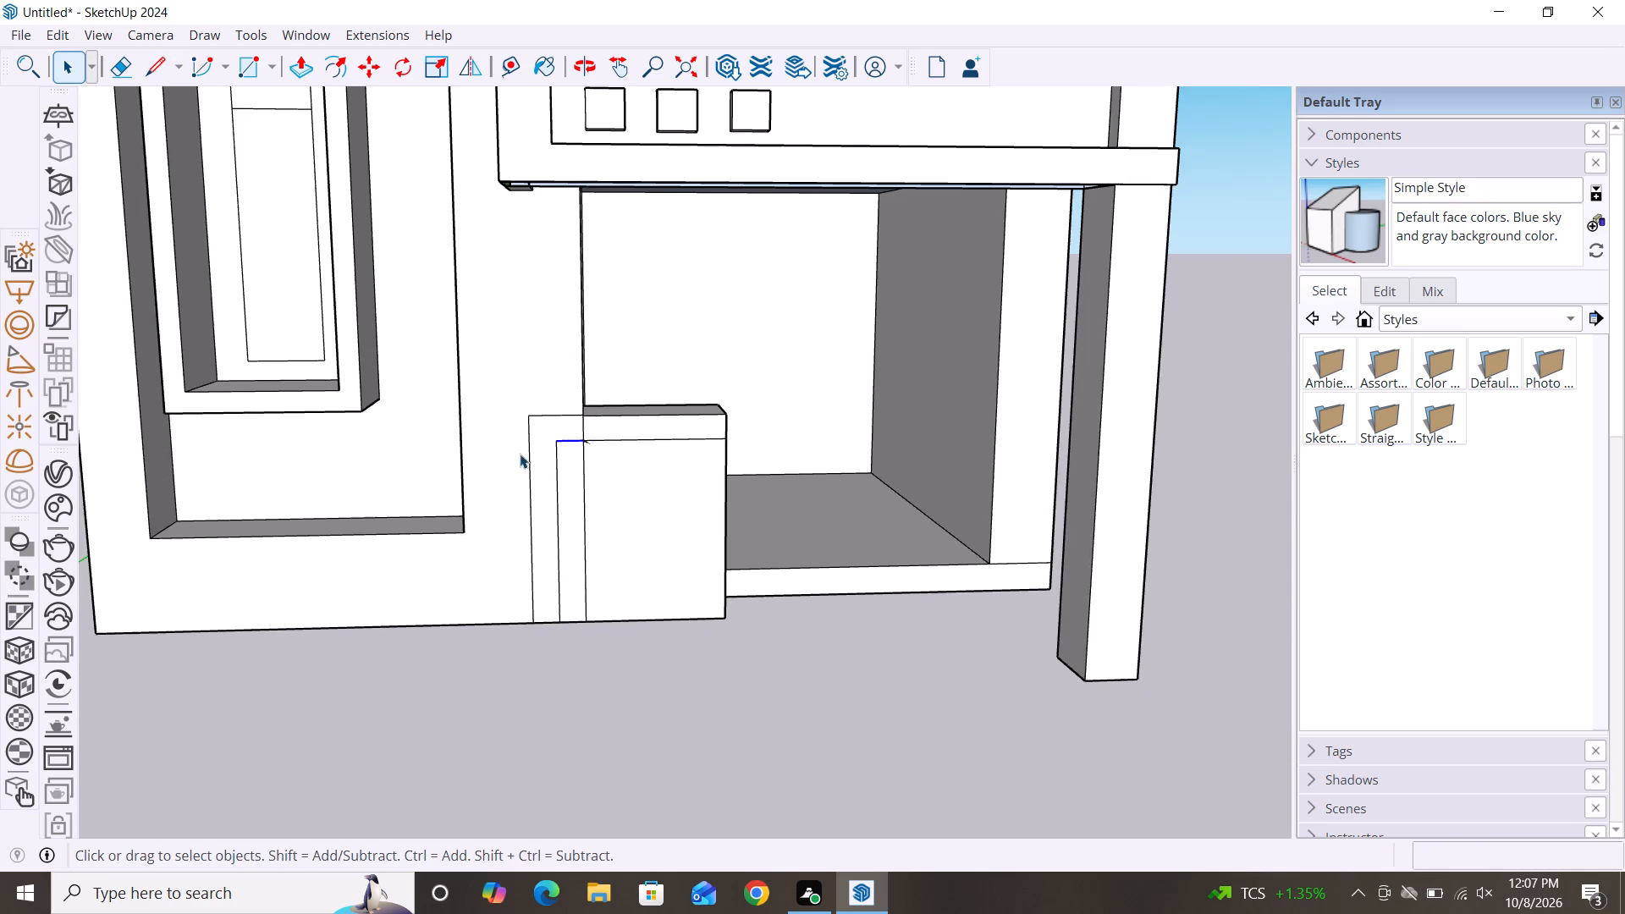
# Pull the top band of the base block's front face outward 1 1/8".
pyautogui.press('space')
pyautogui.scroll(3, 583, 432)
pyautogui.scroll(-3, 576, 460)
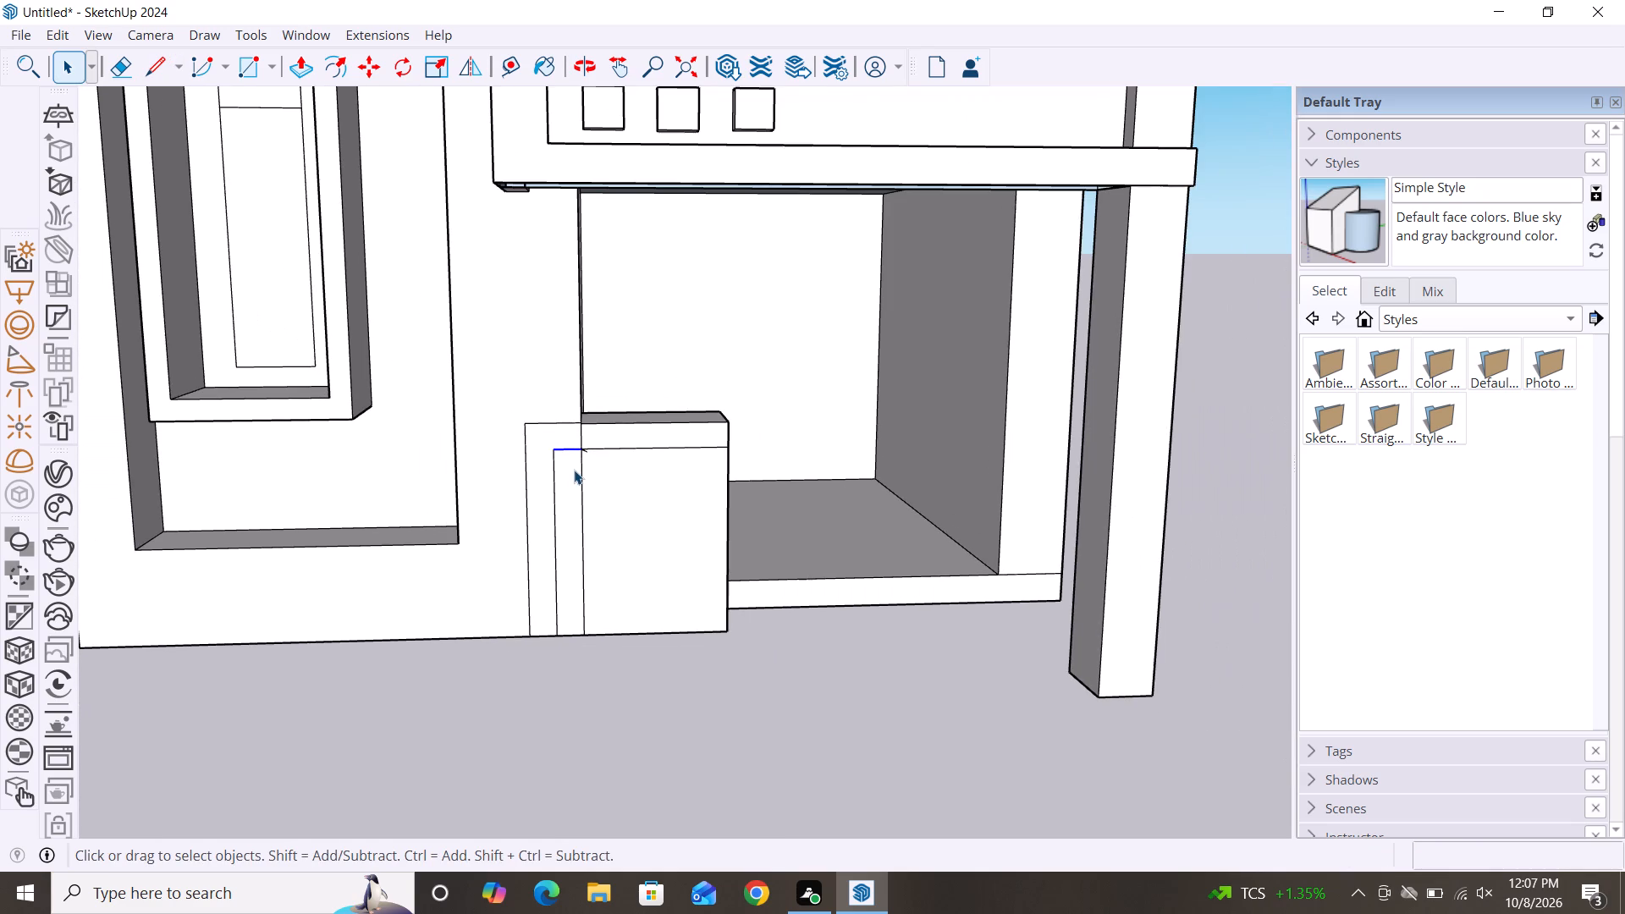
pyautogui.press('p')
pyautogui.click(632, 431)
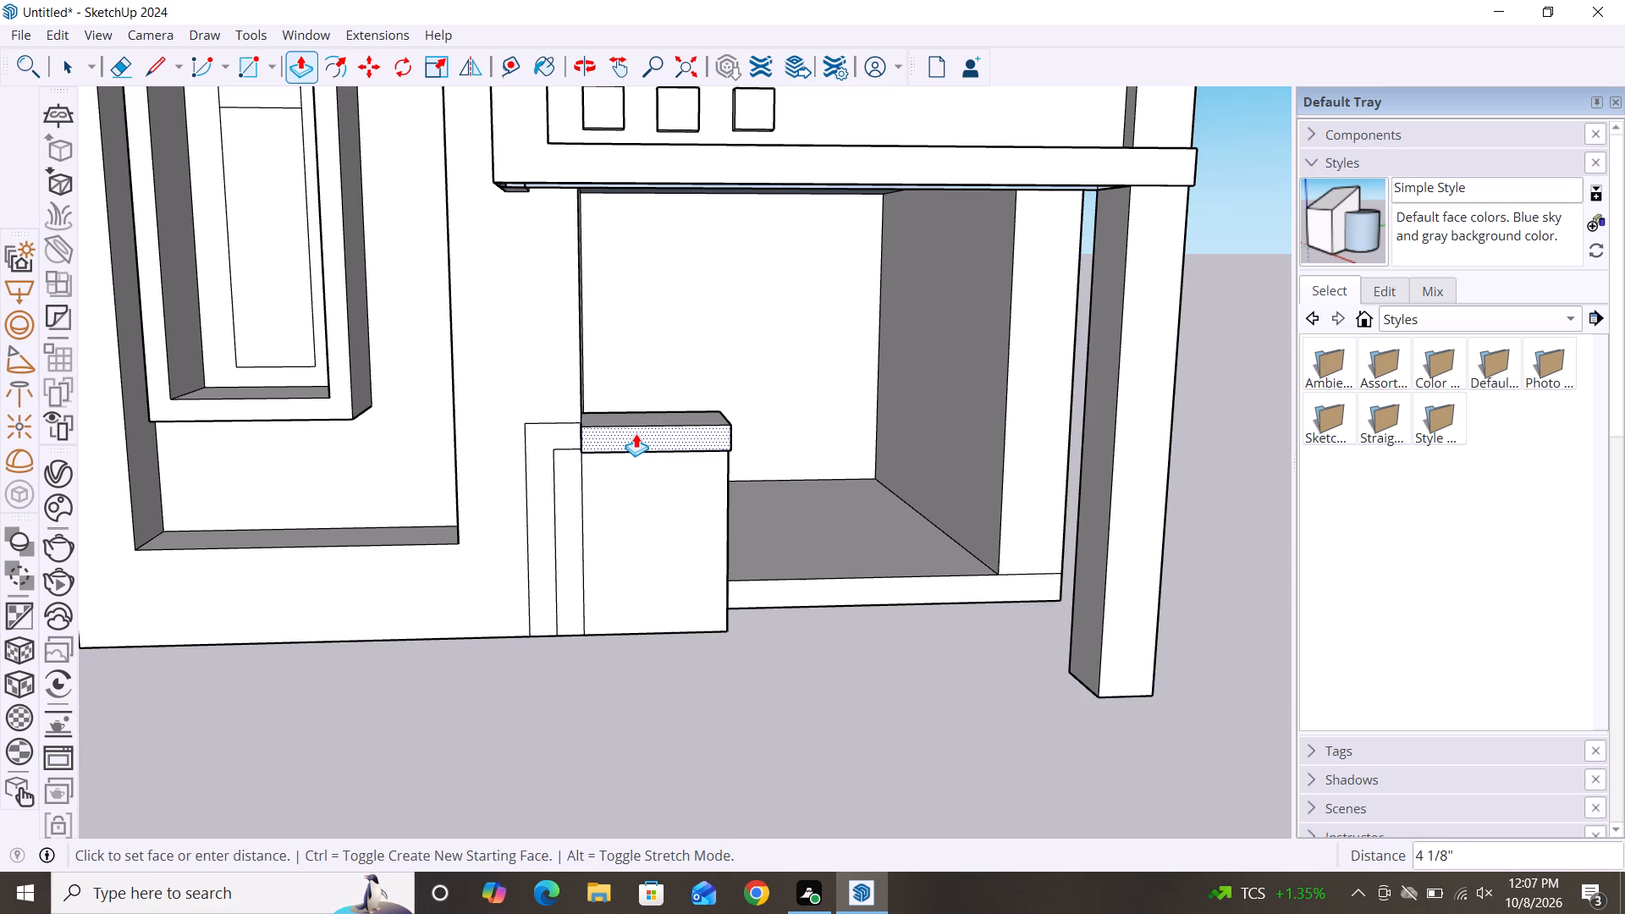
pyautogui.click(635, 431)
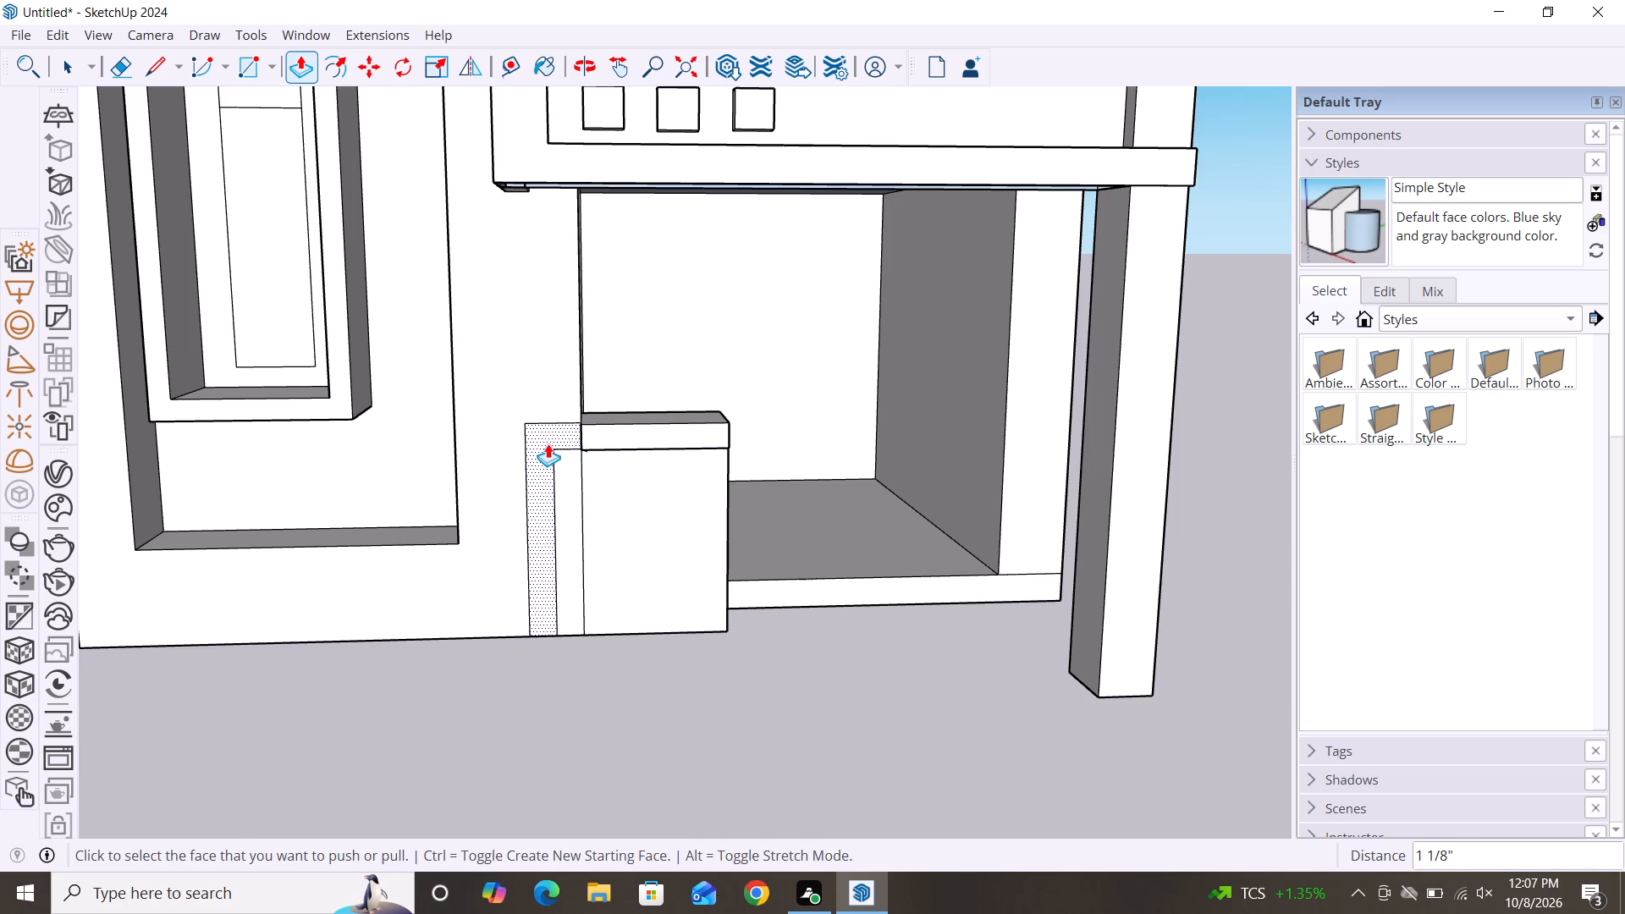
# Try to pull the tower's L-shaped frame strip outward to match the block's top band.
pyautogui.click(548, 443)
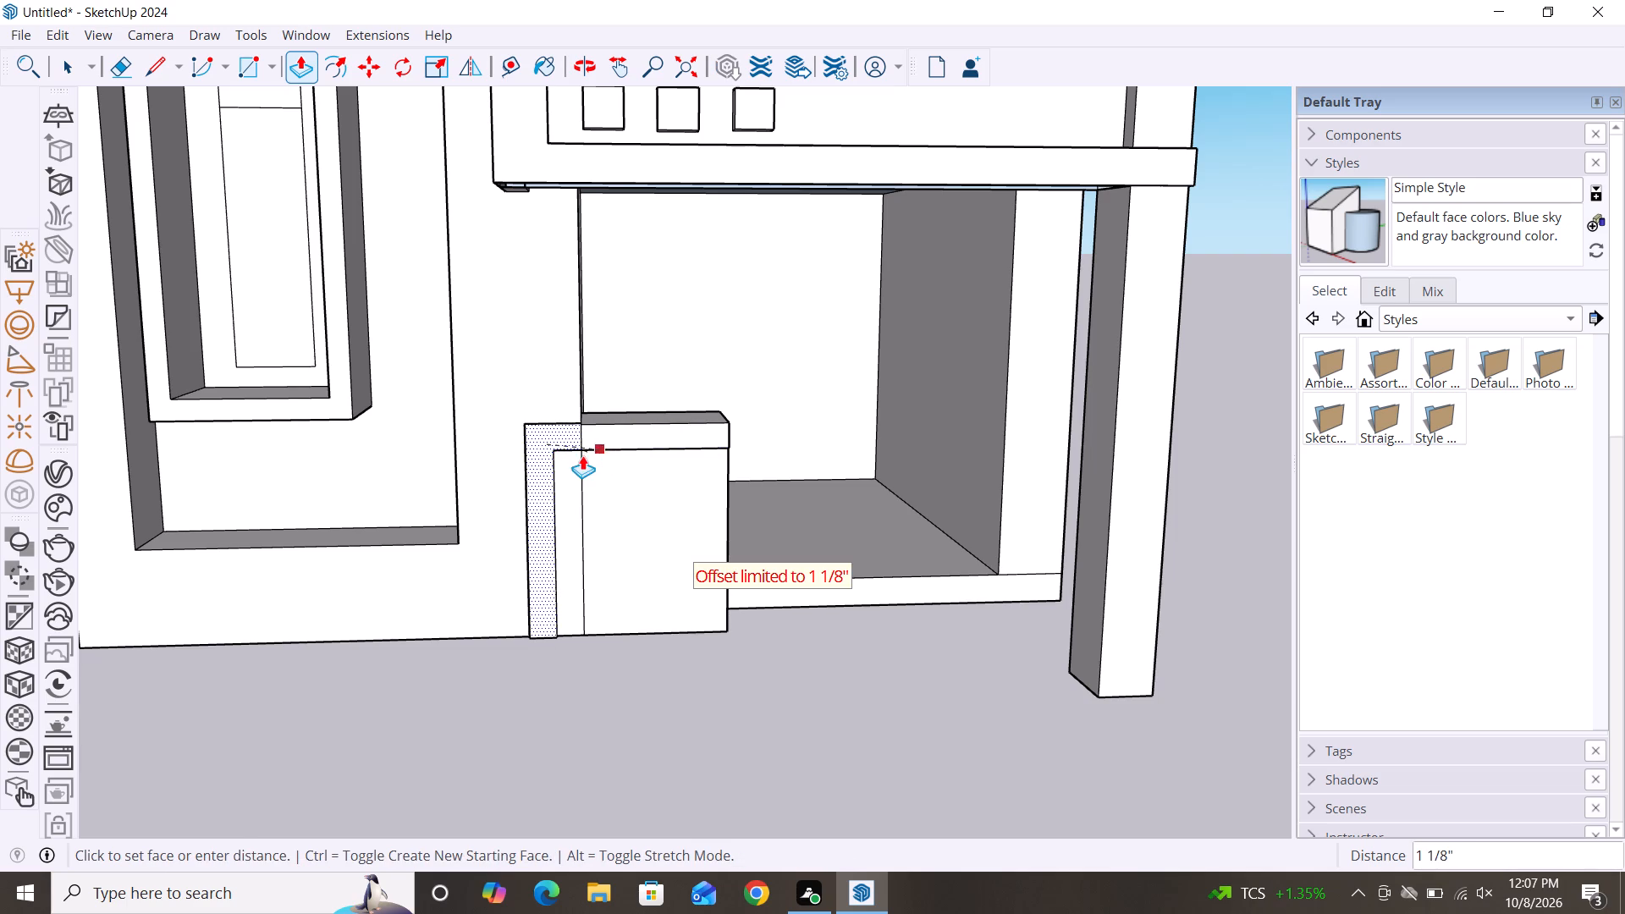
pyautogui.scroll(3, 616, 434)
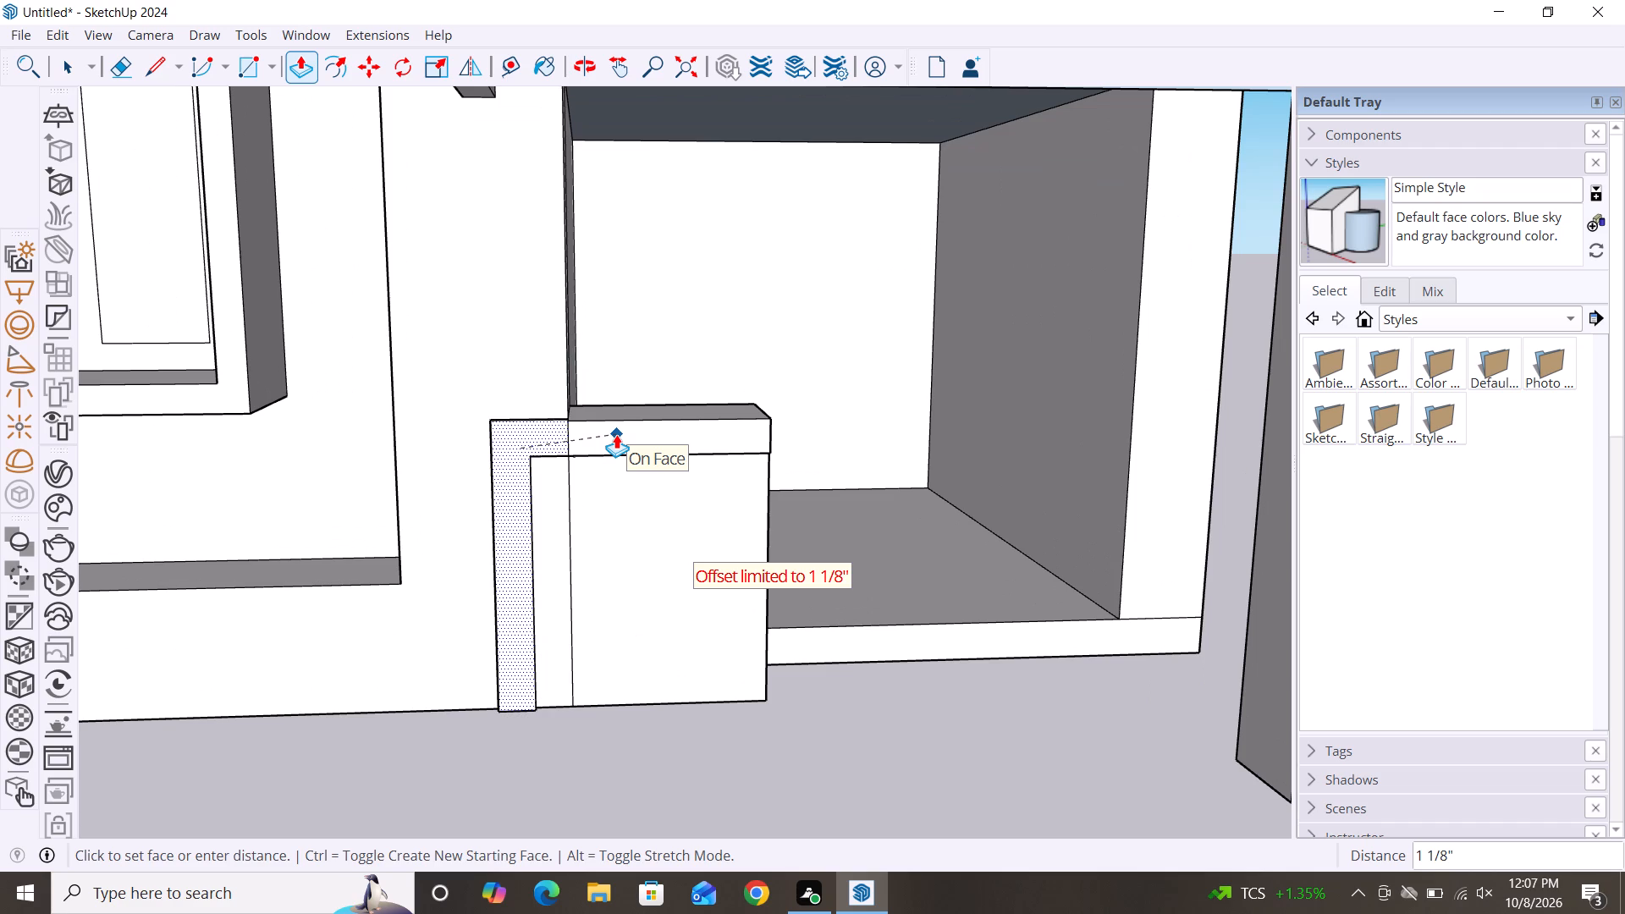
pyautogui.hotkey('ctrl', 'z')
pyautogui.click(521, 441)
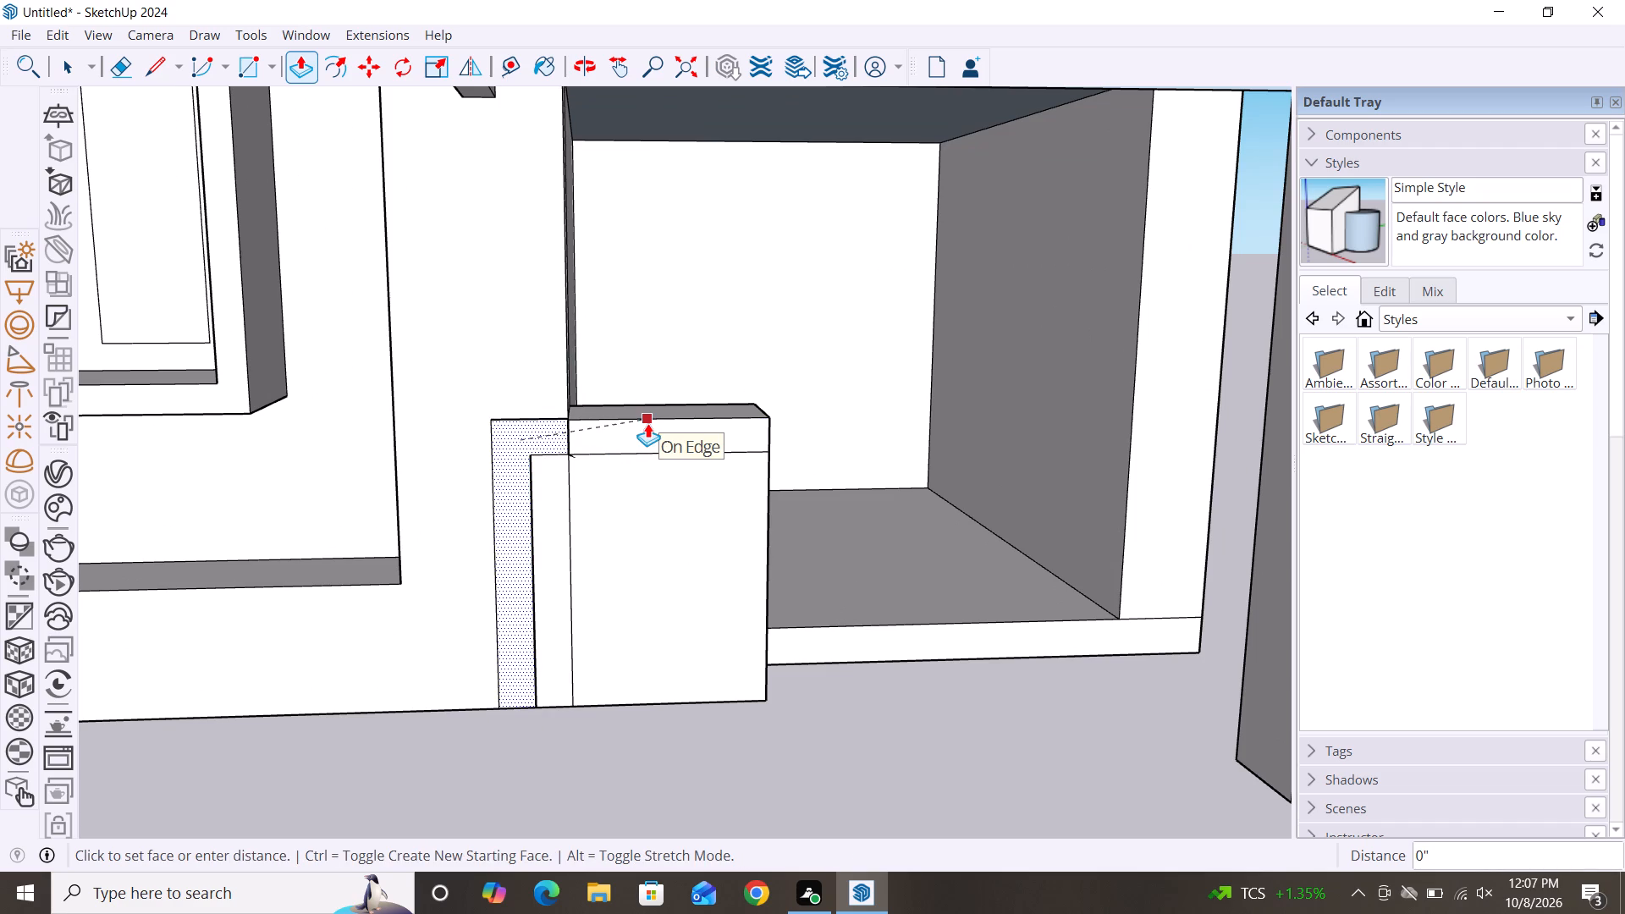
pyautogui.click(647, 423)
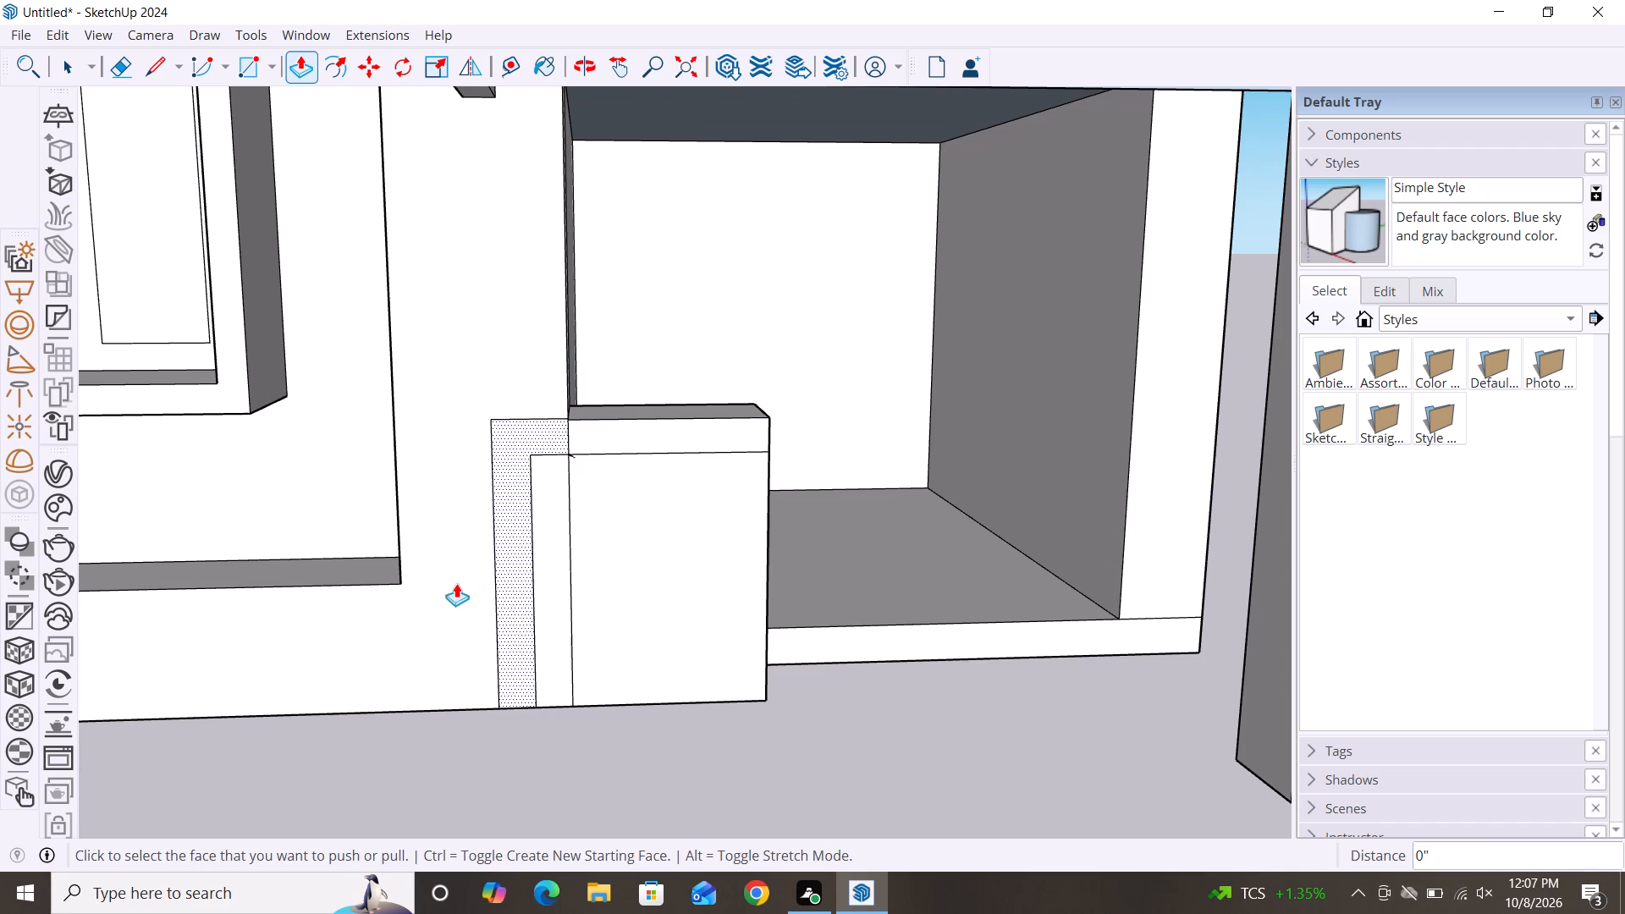
# Undo the dividing line, both raised frame top lines, the block's height increase and its flush front-face pull.
pyautogui.keyDown('alt'); pyautogui.moveTo(448, 590); pyautogui.dragTo(724, 620, button='middle'); pyautogui.keyUp('alt')
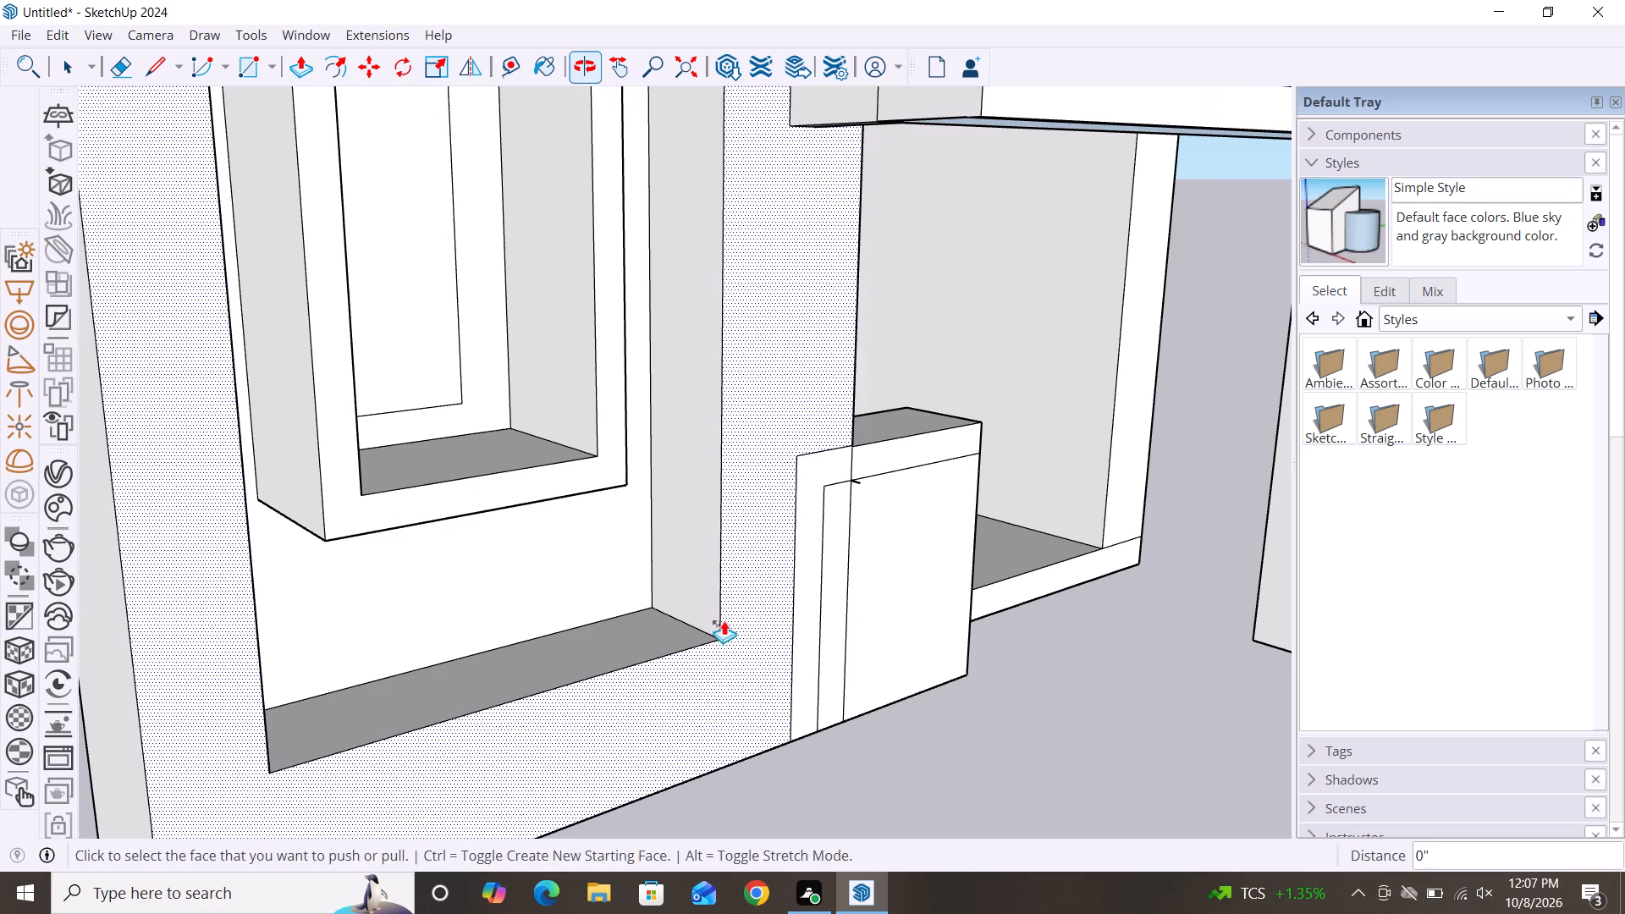
pyautogui.scroll(-3, 646, 518)
pyautogui.scroll(-3, 559, 511)
pyautogui.keyDown('alt'); pyautogui.moveTo(868, 625); pyautogui.dragTo(817, 633, button='middle'); pyautogui.keyUp('alt')
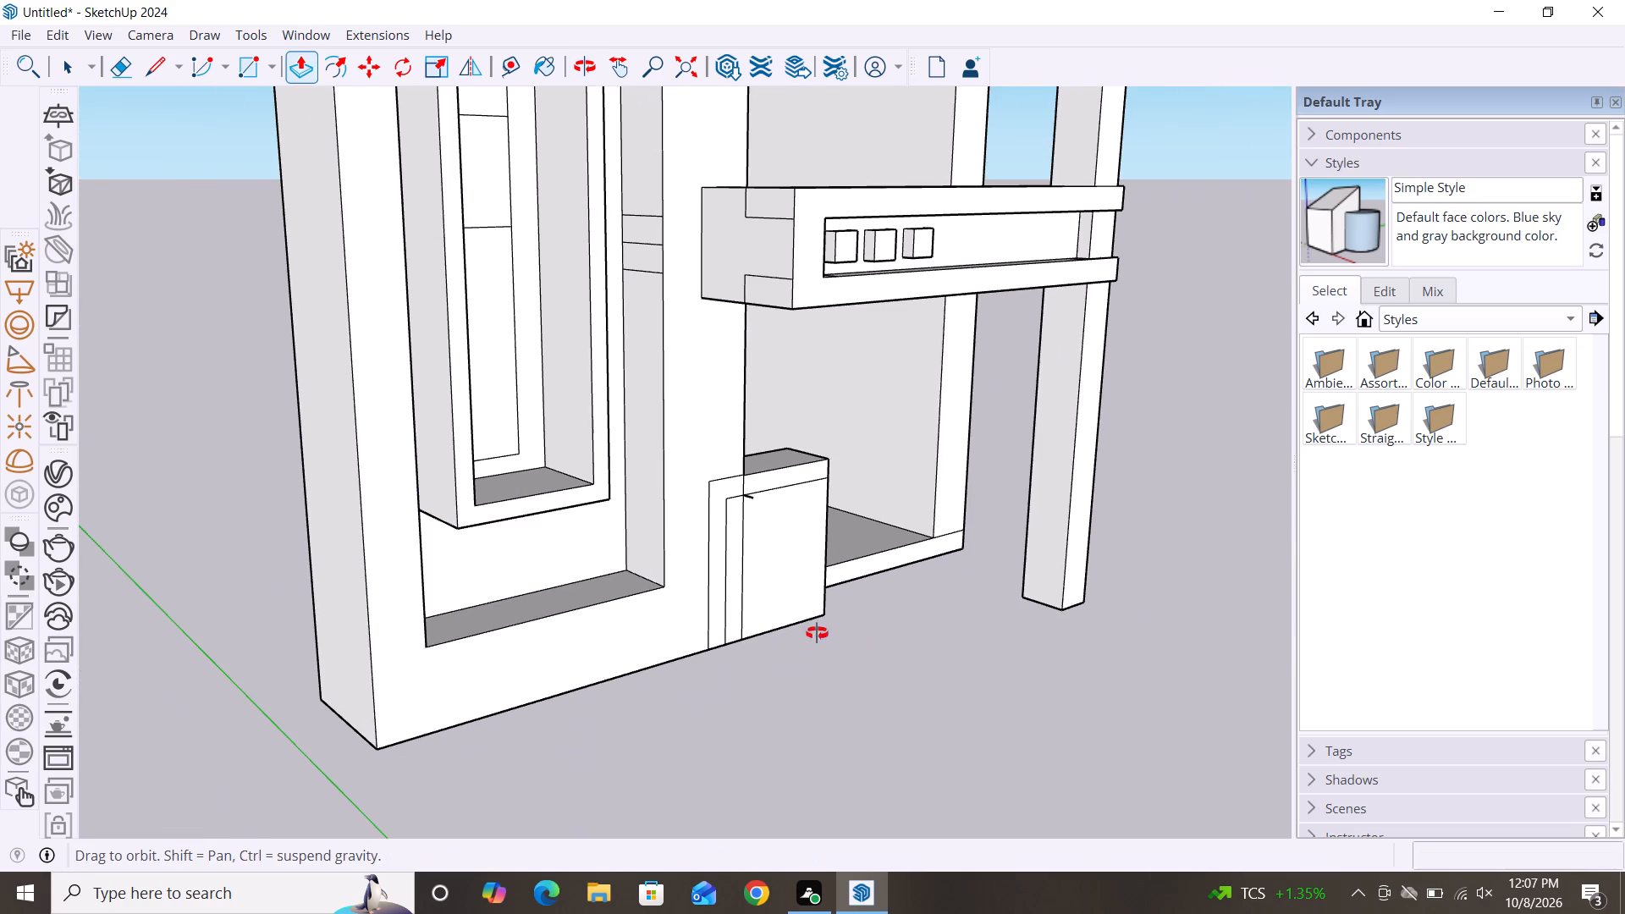
pyautogui.keyDown('alt'); pyautogui.moveTo(817, 633); pyautogui.dragTo(553, 562, button='middle'); pyautogui.keyUp('alt')
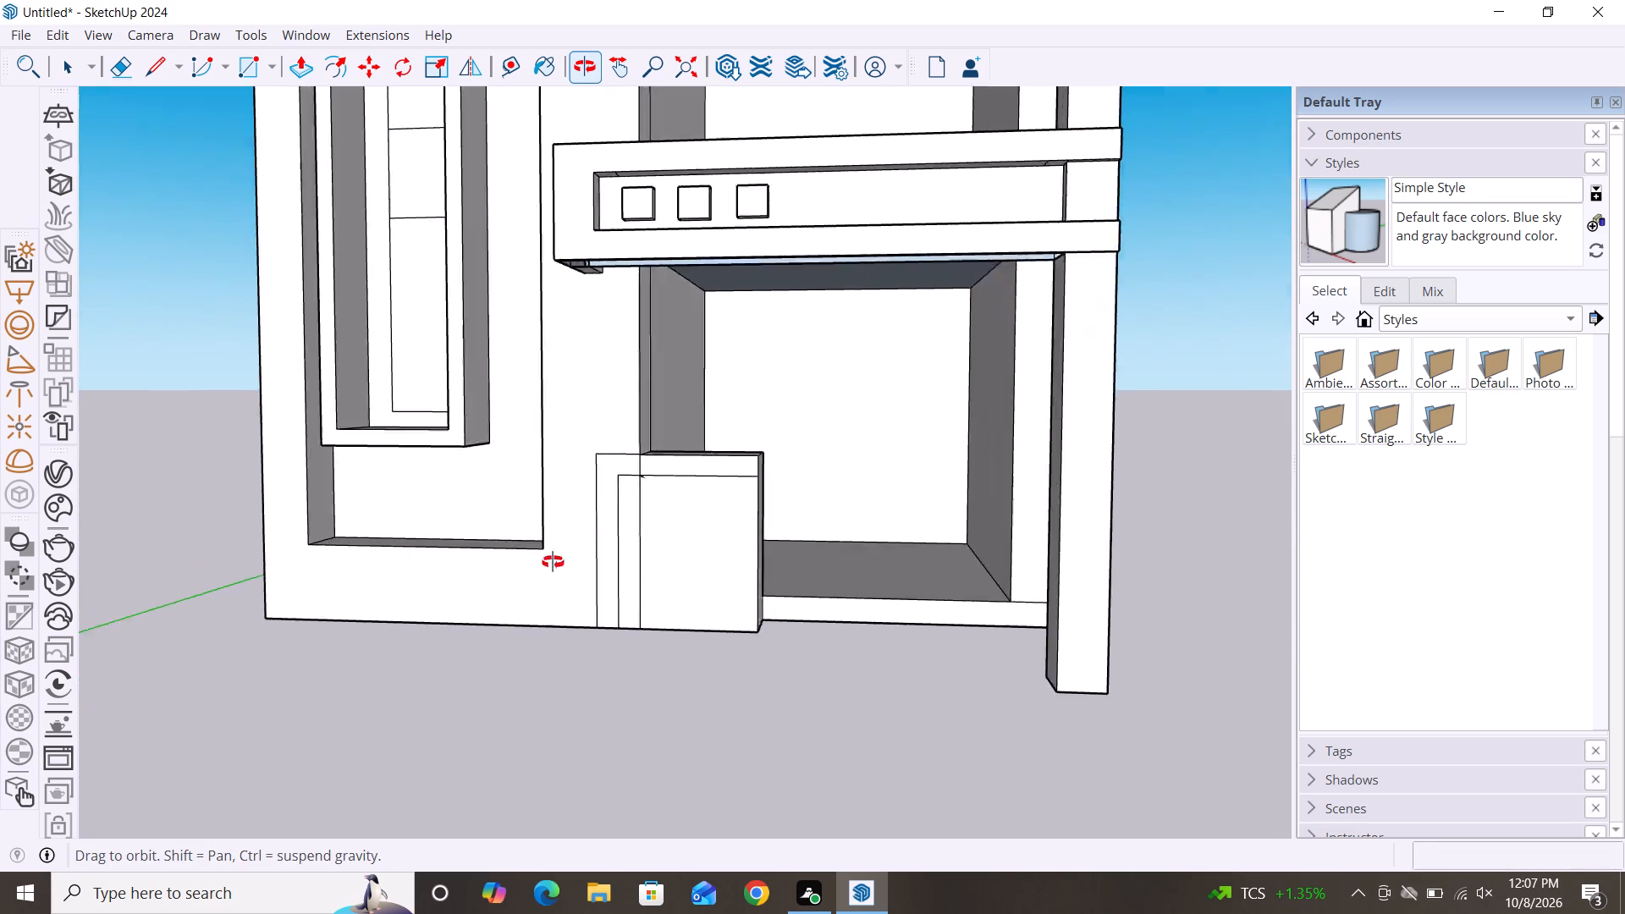
pyautogui.keyDown('alt'); pyautogui.moveTo(553, 562); pyautogui.dragTo(594, 575, button='middle'); pyautogui.keyUp('alt')
pyautogui.hotkey('ctrl', 'z')
pyautogui.hotkey('ctrl', 'z')
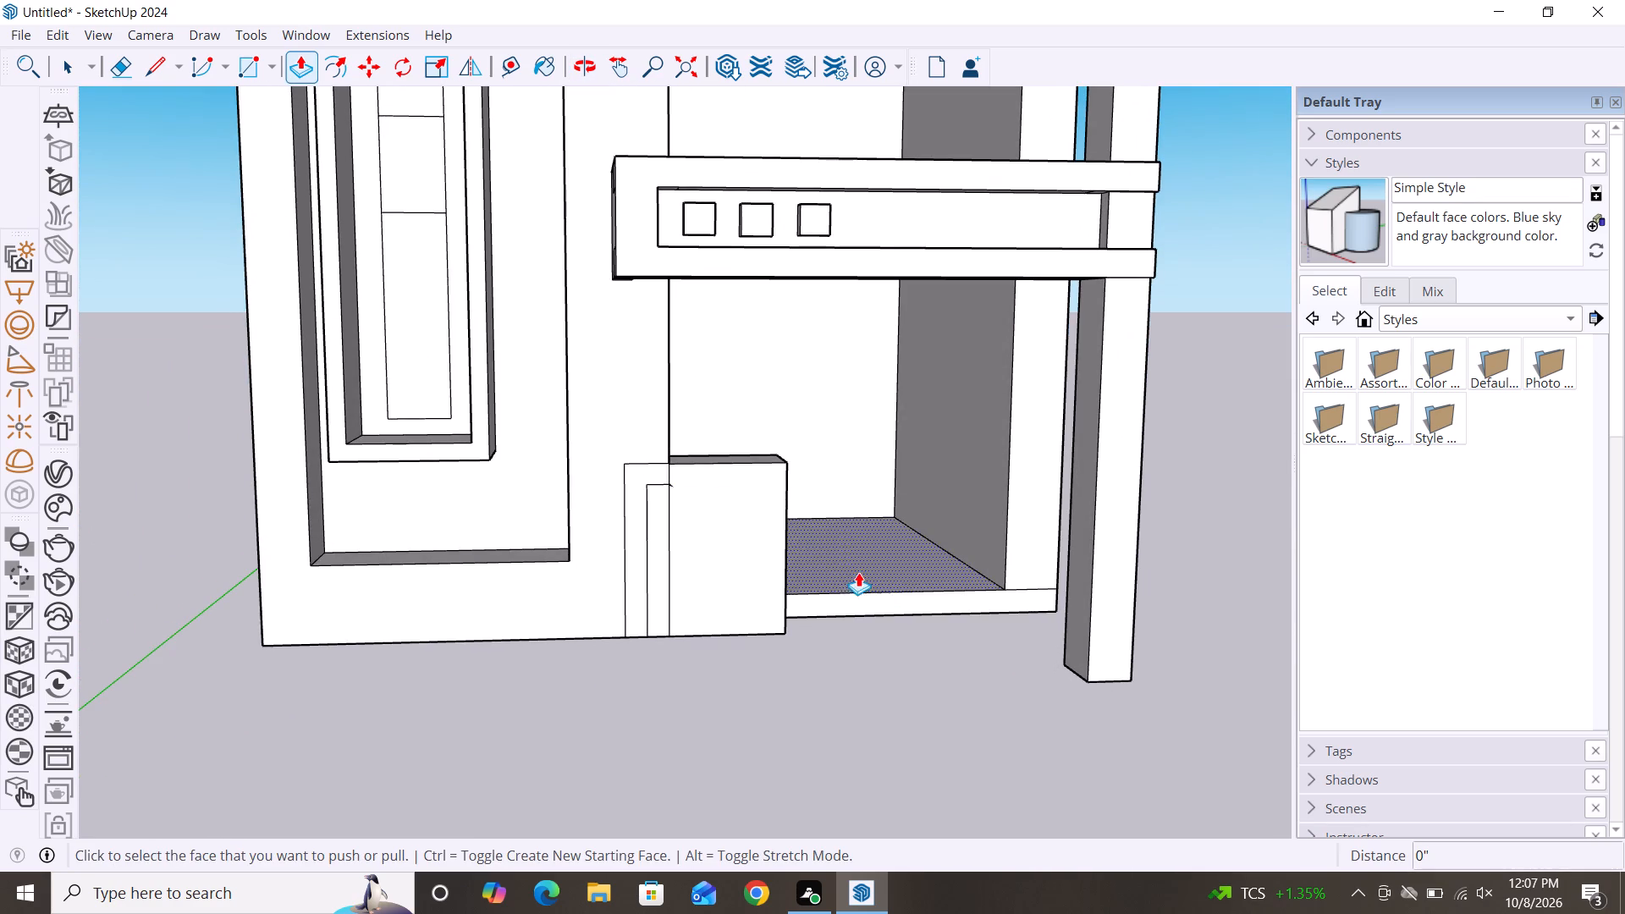
pyautogui.hotkey('ctrl', 'z')
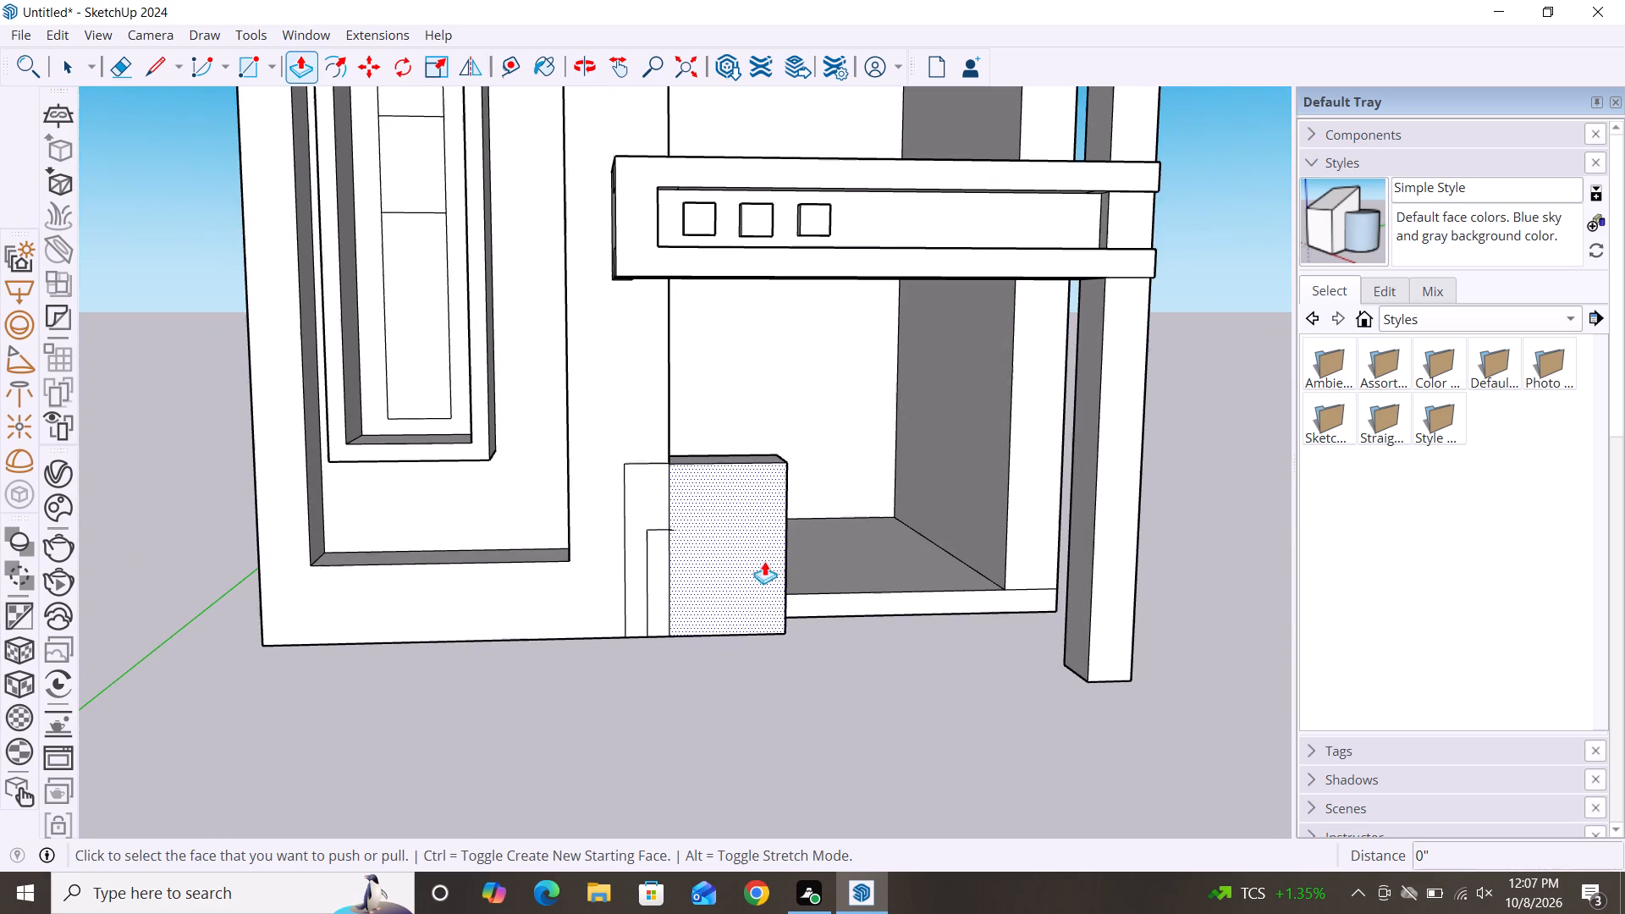
pyautogui.hotkey('ctrl', 'z')
pyautogui.hotkey('ctrl', 'z')
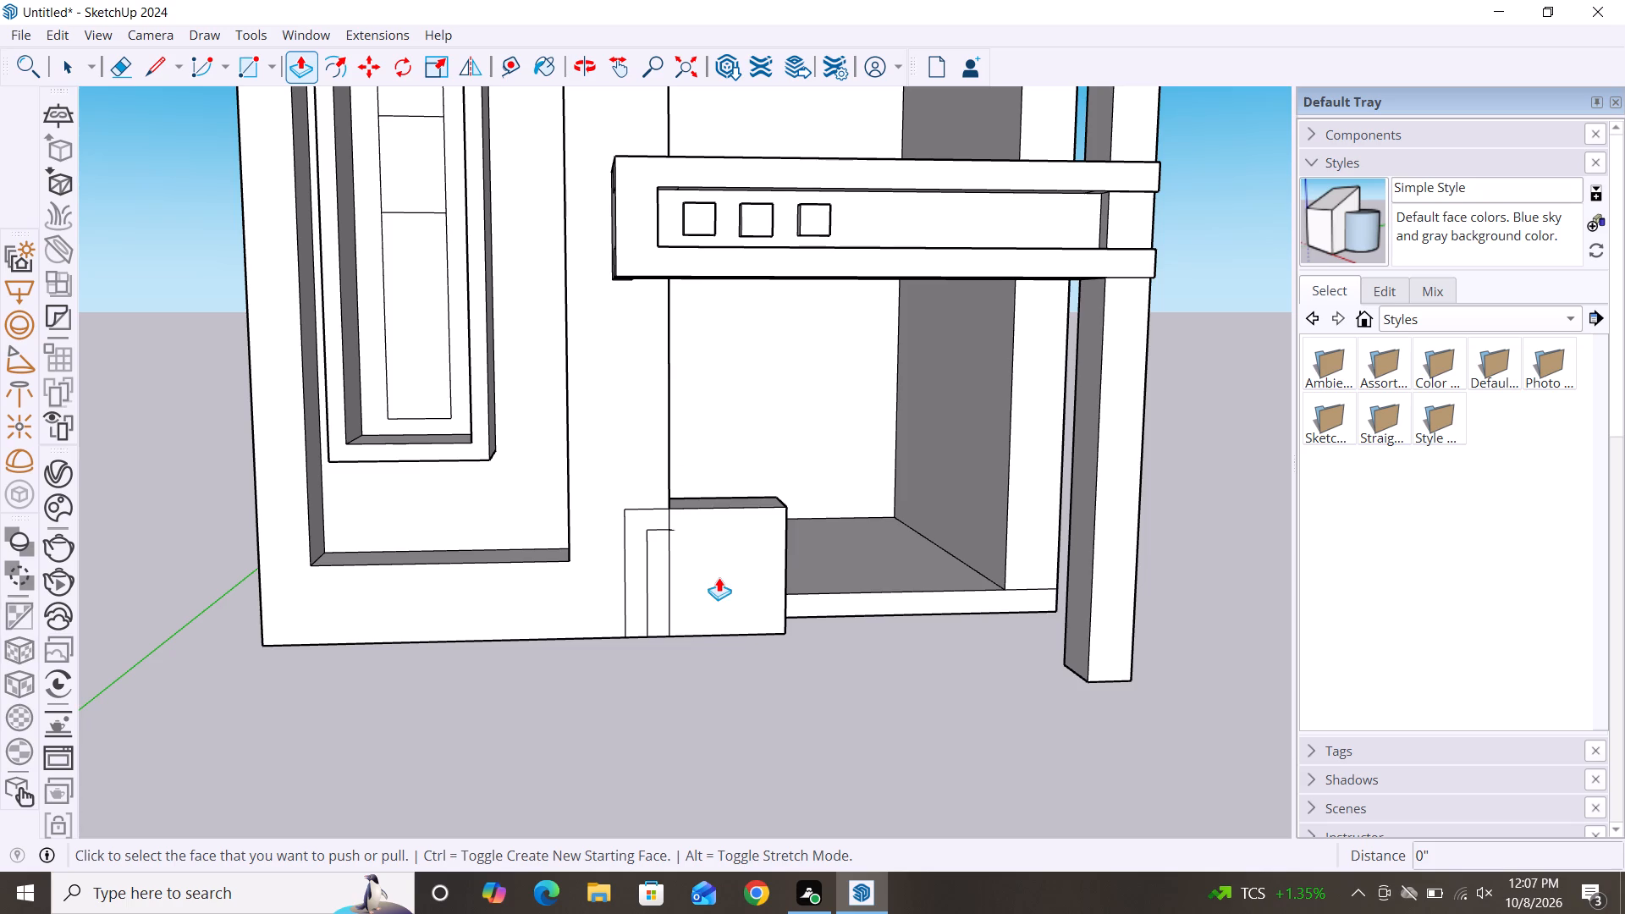
pyautogui.hotkey('ctrl', 'z')
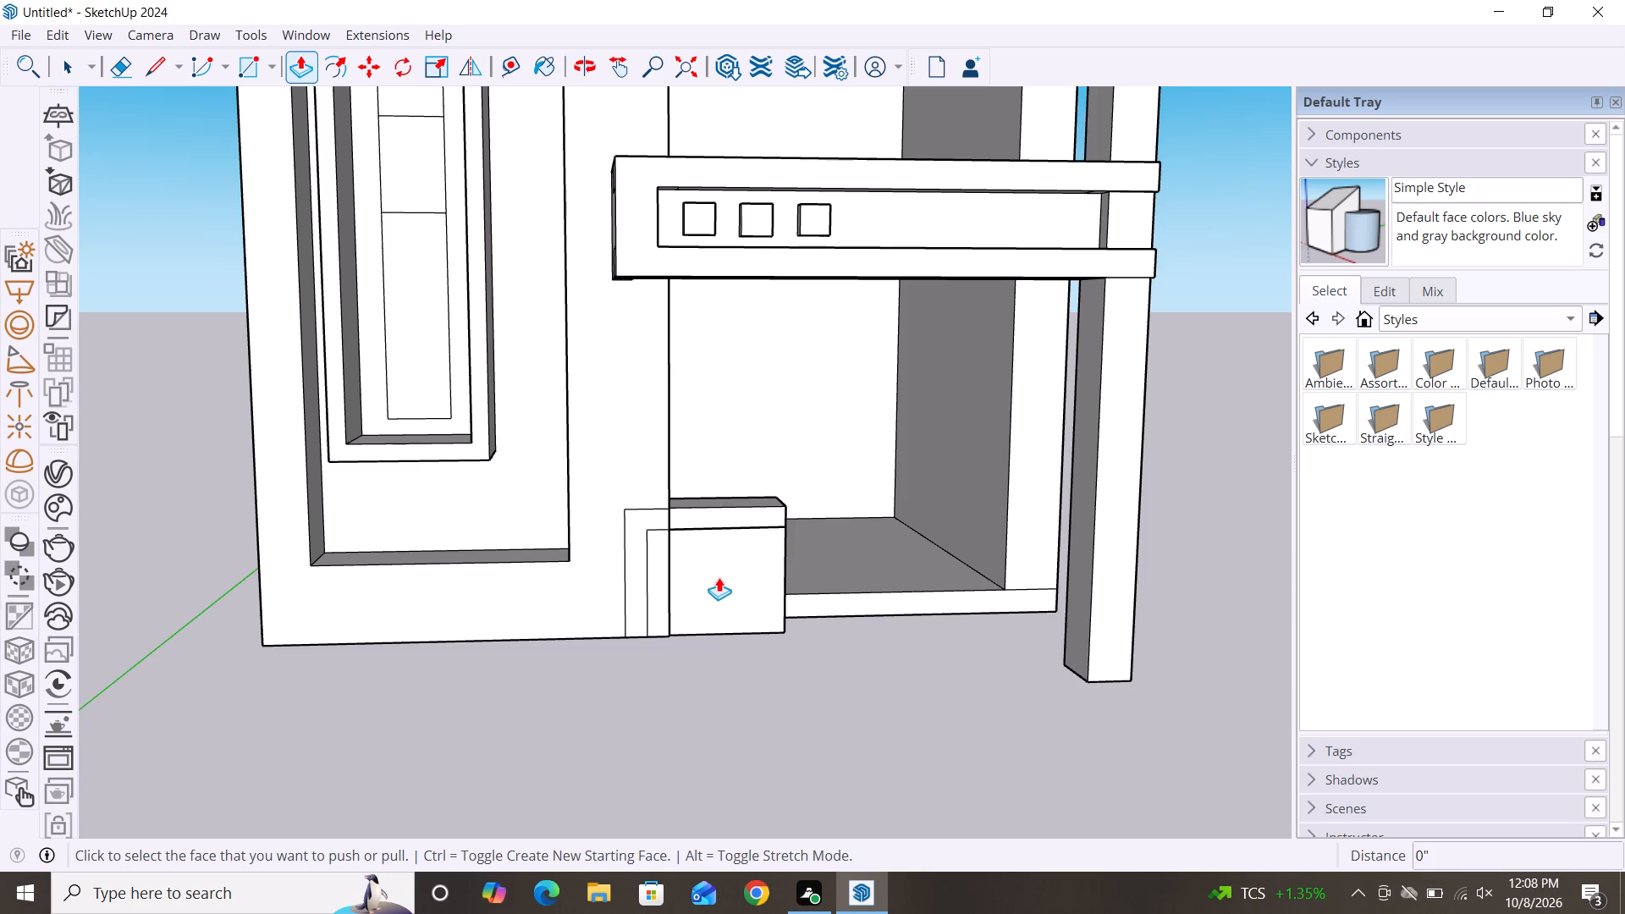
pyautogui.hotkey('ctrl', 'z')
pyautogui.press('space')
# Pull the base block's front face outward 1 1/16" flush with the tower's front face.
pyautogui.keyDown('alt'); pyautogui.moveTo(738, 700); pyautogui.dragTo(749, 670, button='middle'); pyautogui.keyUp('alt')
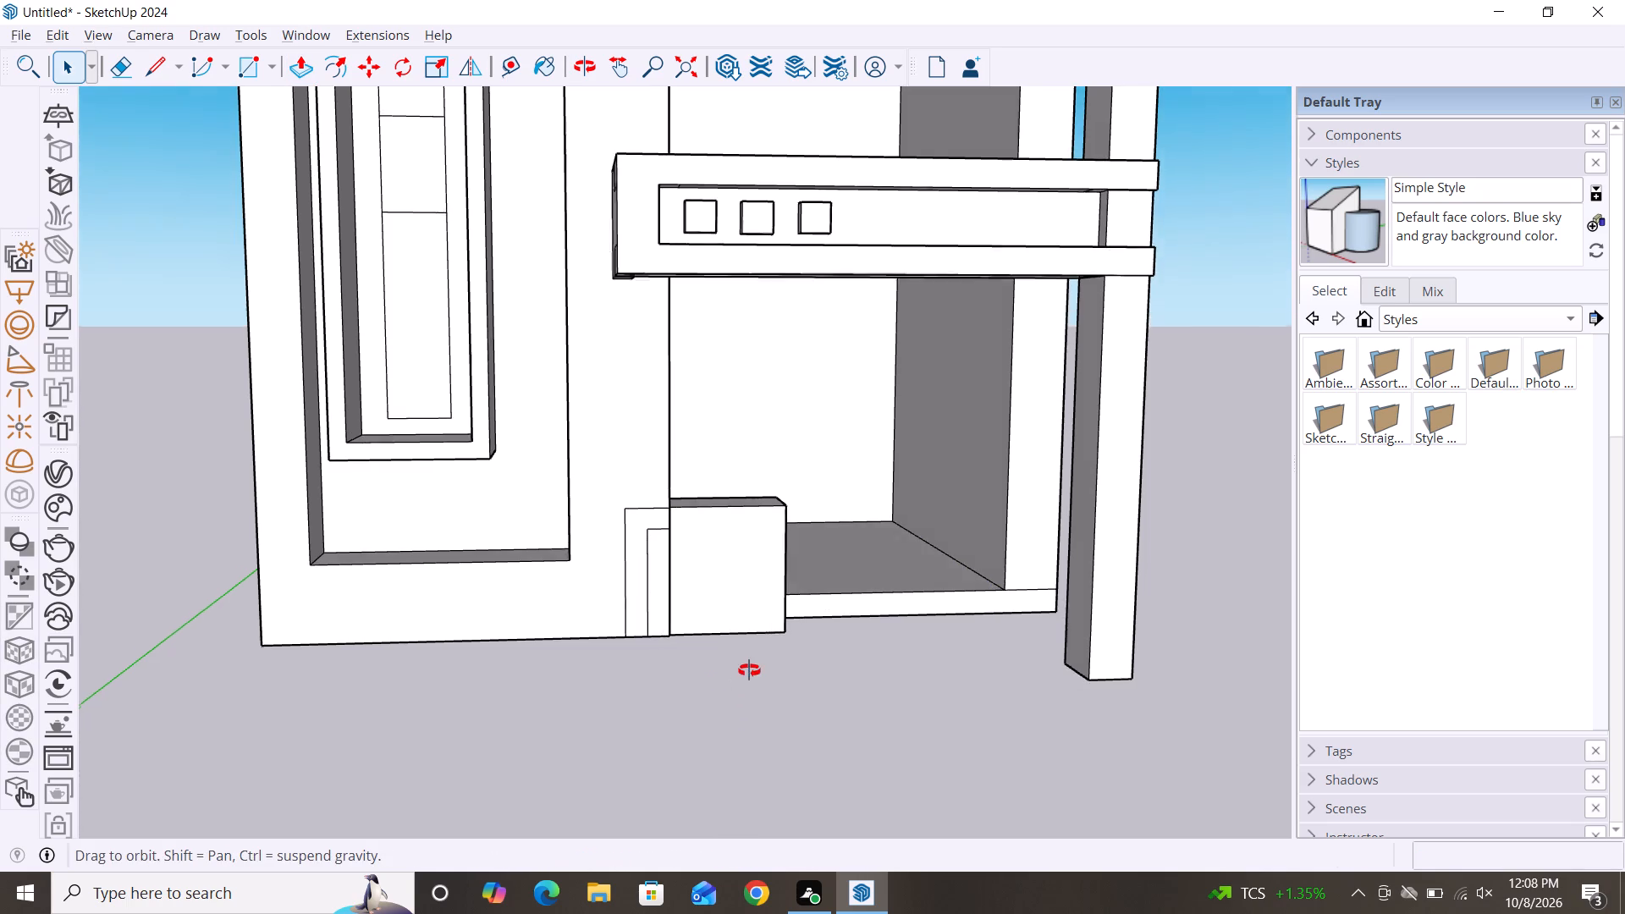
pyautogui.keyDown('alt'); pyautogui.moveTo(749, 670); pyautogui.dragTo(749, 625, button='middle'); pyautogui.keyUp('alt')
pyautogui.scroll(7, 689, 528)
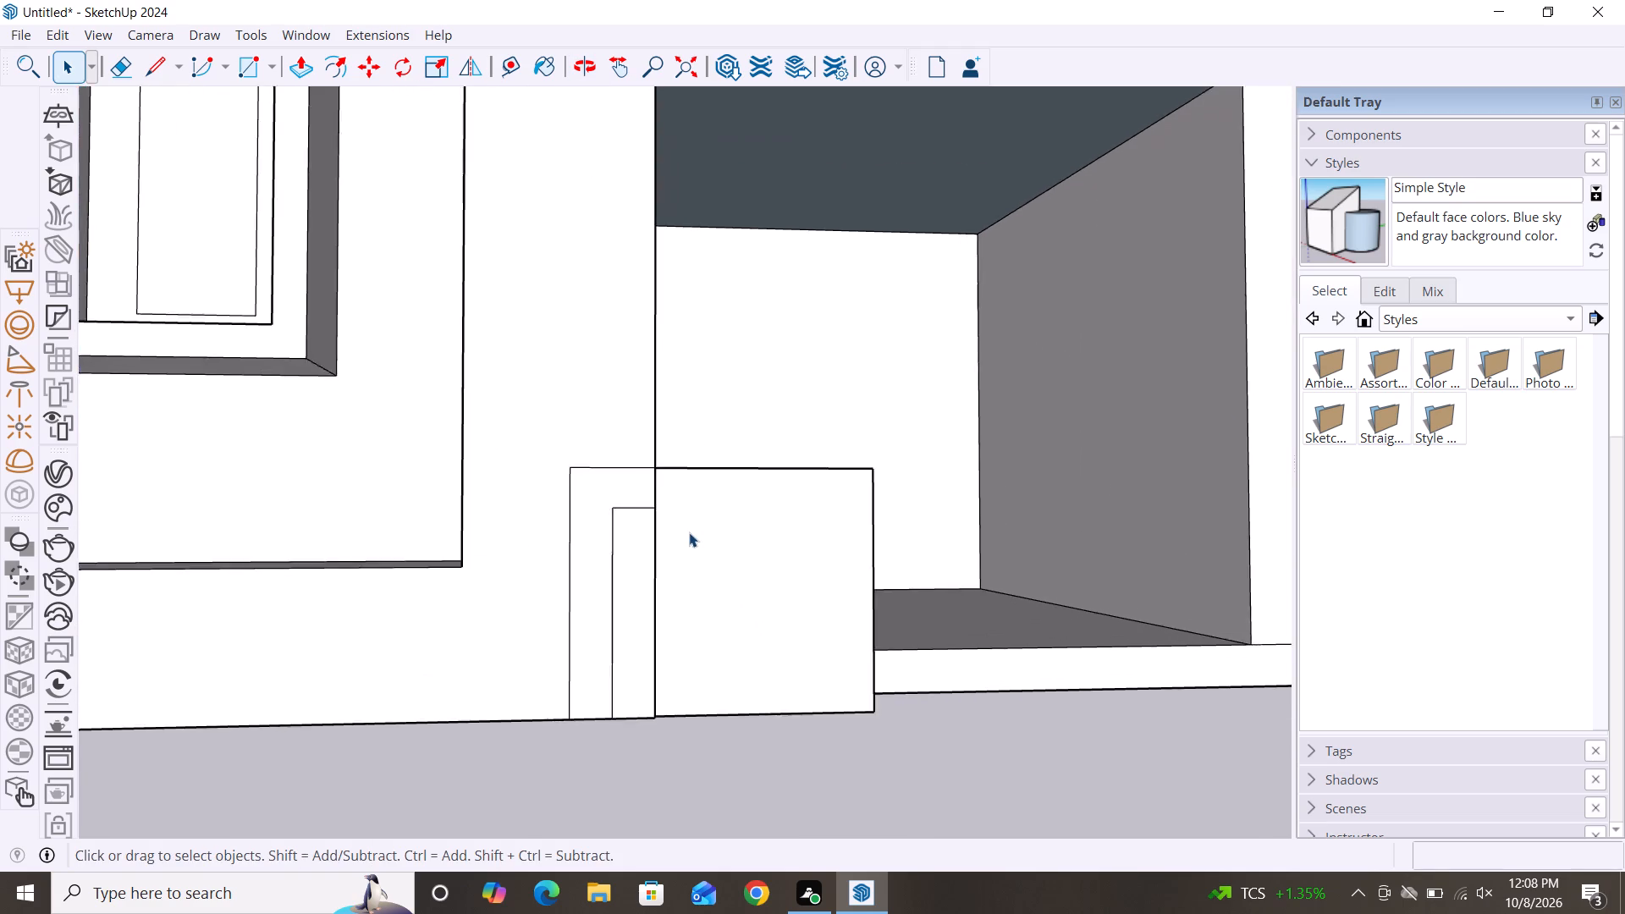
pyautogui.scroll(15, 689, 532)
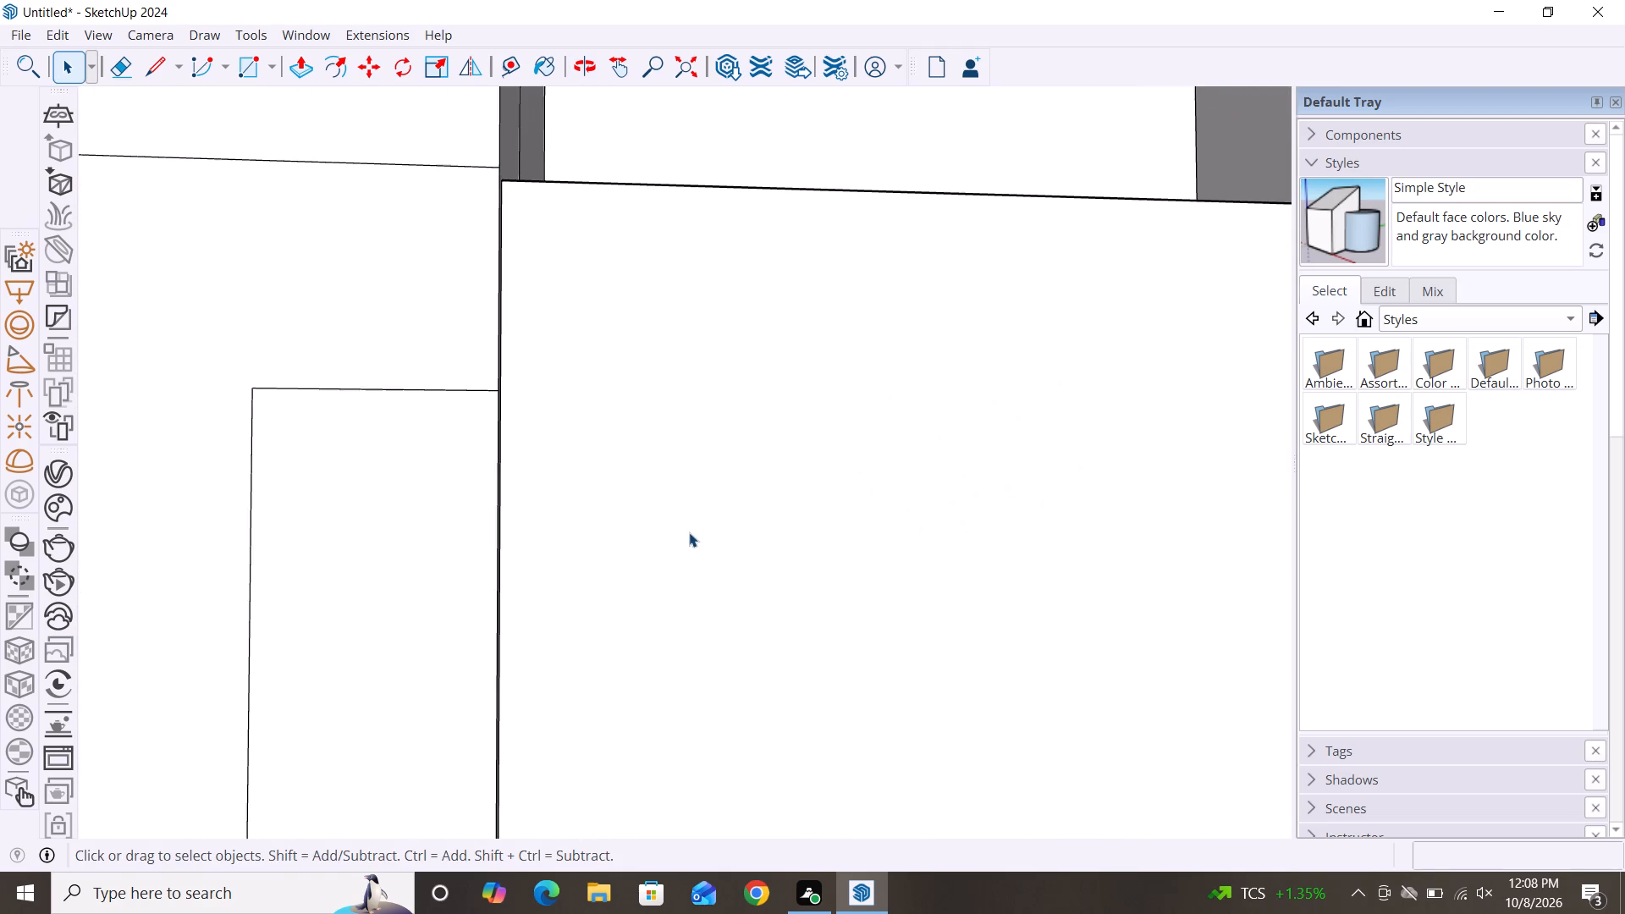
pyautogui.scroll(4, 689, 532)
pyautogui.scroll(-4, 774, 612)
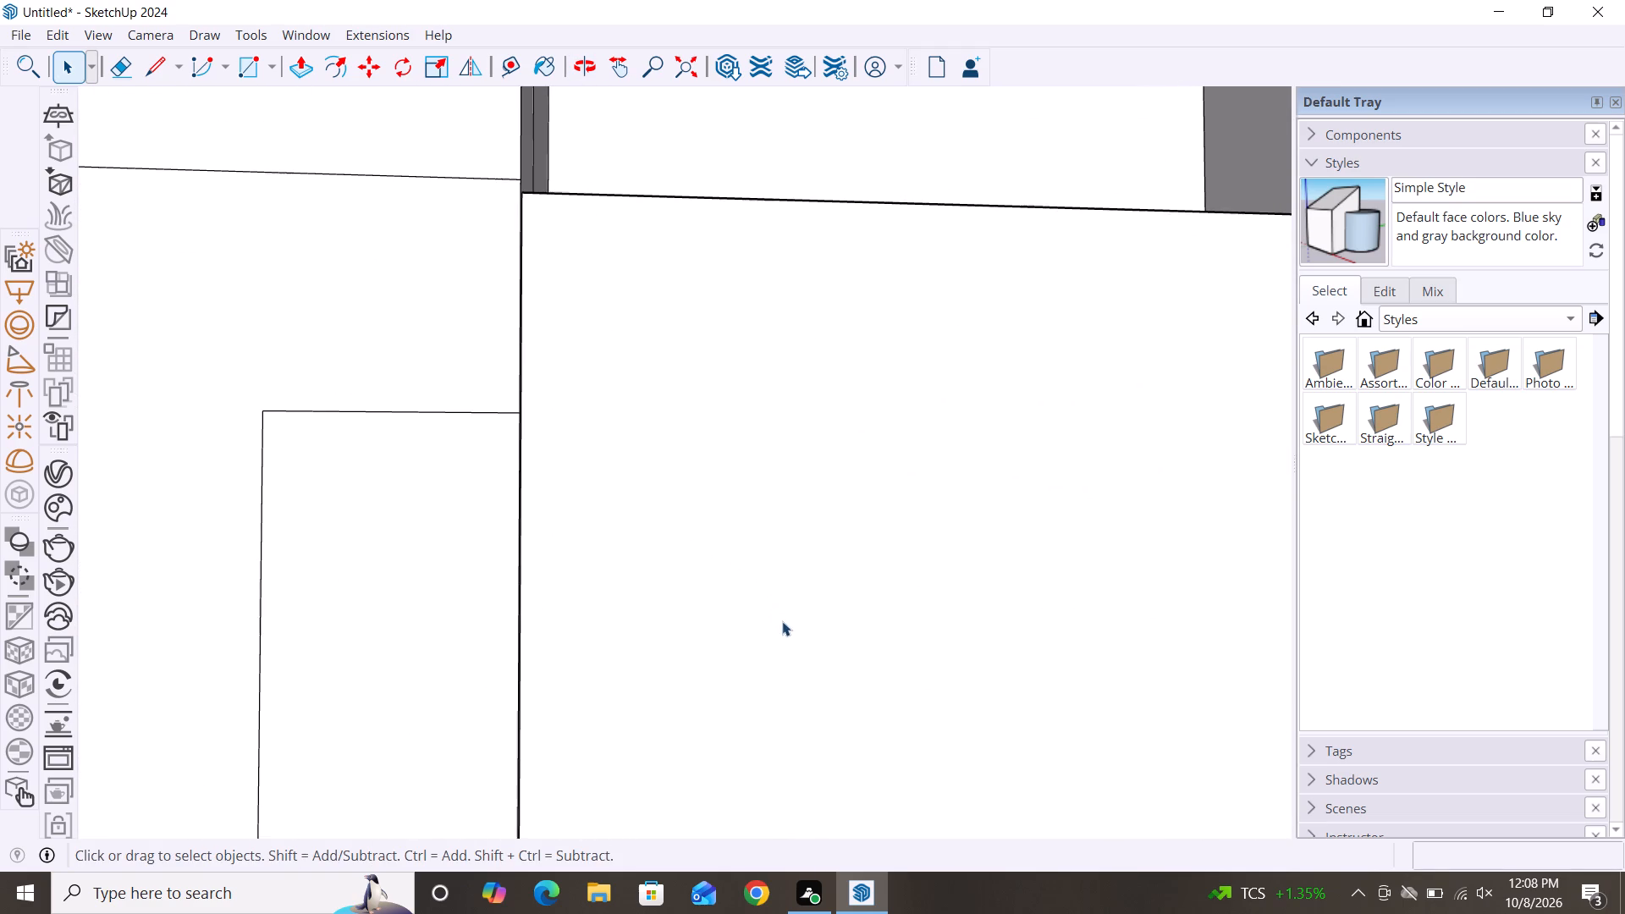
pyautogui.keyDown('alt'); pyautogui.moveTo(621, 419); pyautogui.dragTo(647, 546, button='middle'); pyautogui.keyUp('alt')
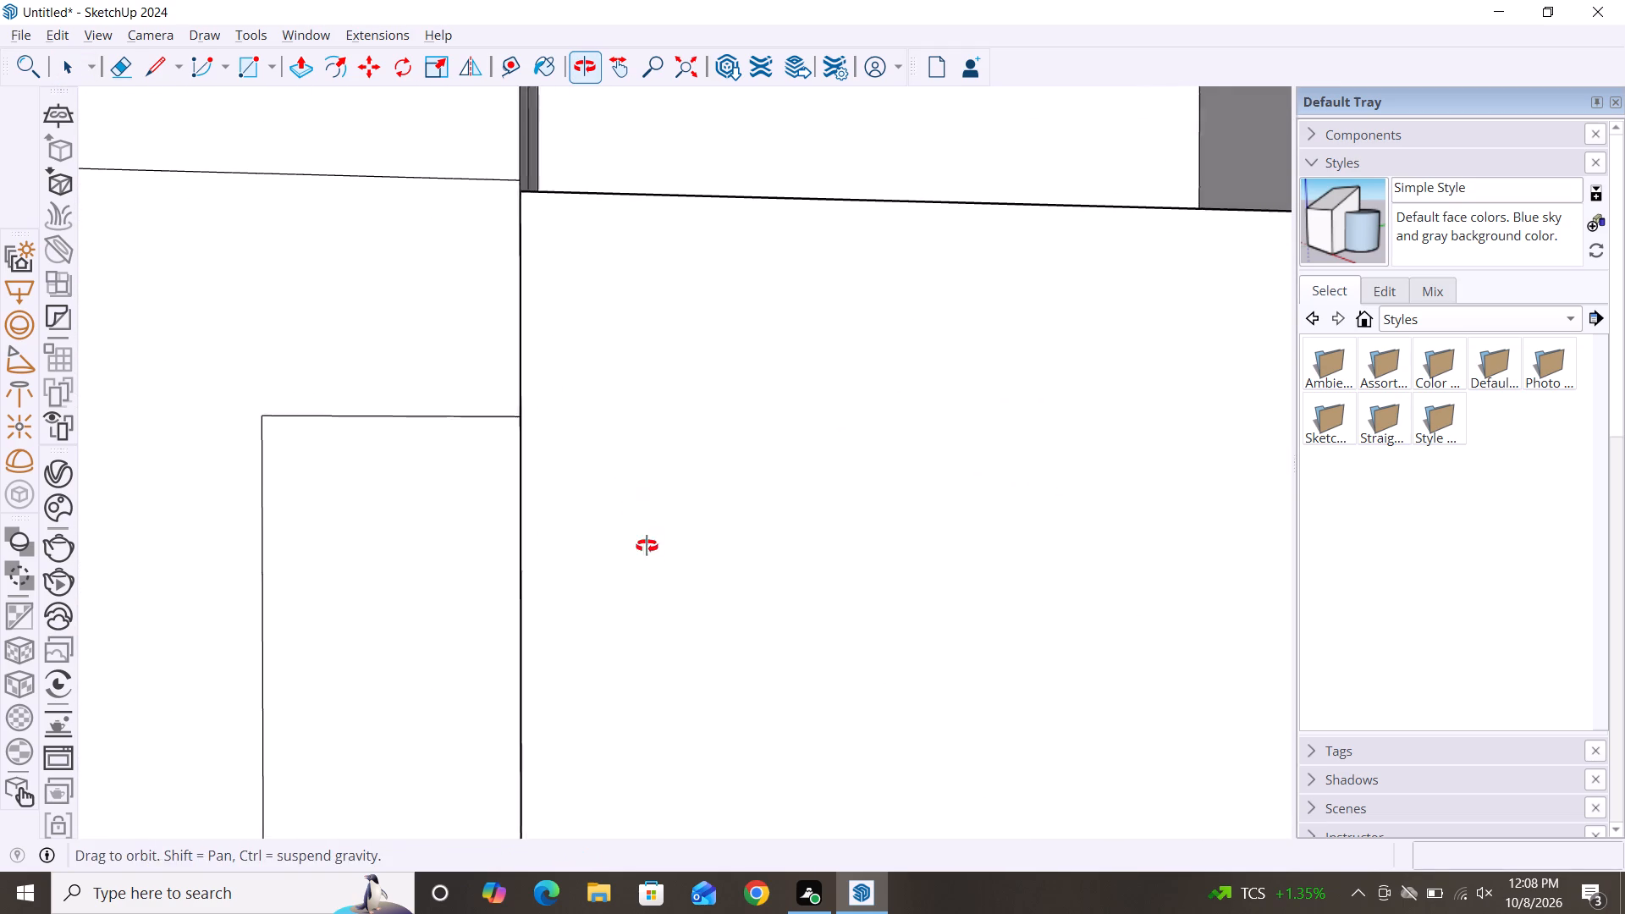
pyautogui.keyDown('alt'); pyautogui.moveTo(647, 546); pyautogui.dragTo(657, 602, button='middle'); pyautogui.keyUp('alt')
pyautogui.scroll(-3, 471, 363)
pyautogui.scroll(-3, 737, 414)
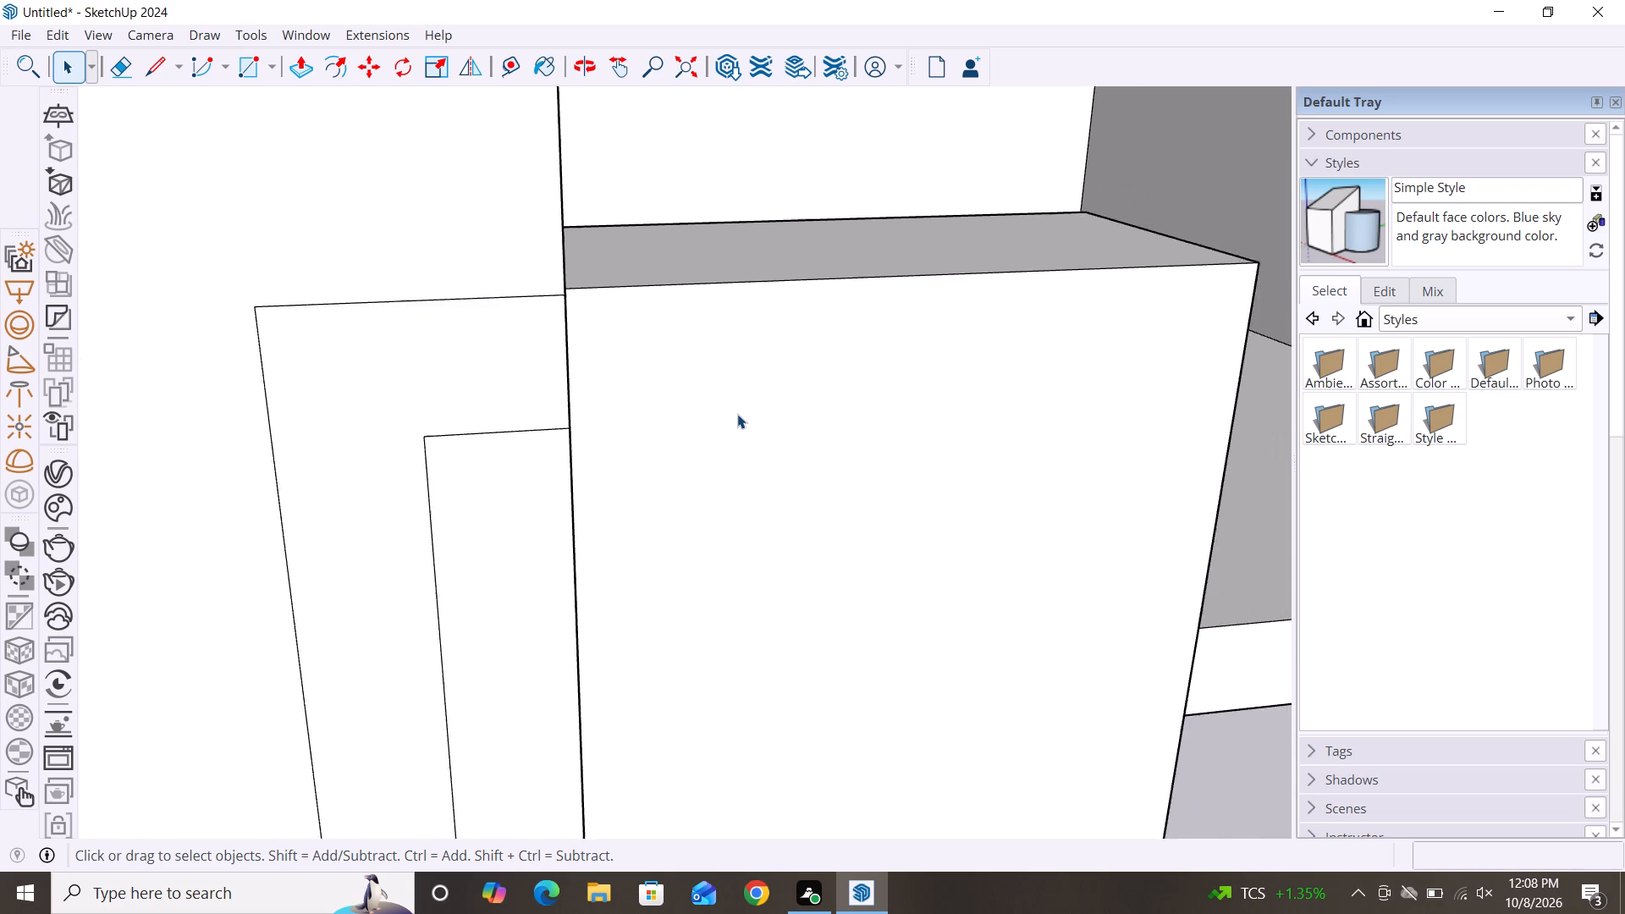
pyautogui.scroll(-1, 737, 414)
pyautogui.scroll(-3, 772, 347)
pyautogui.keyDown('alt'); pyautogui.moveTo(843, 592); pyautogui.dragTo(543, 601, button='middle'); pyautogui.keyUp('alt')
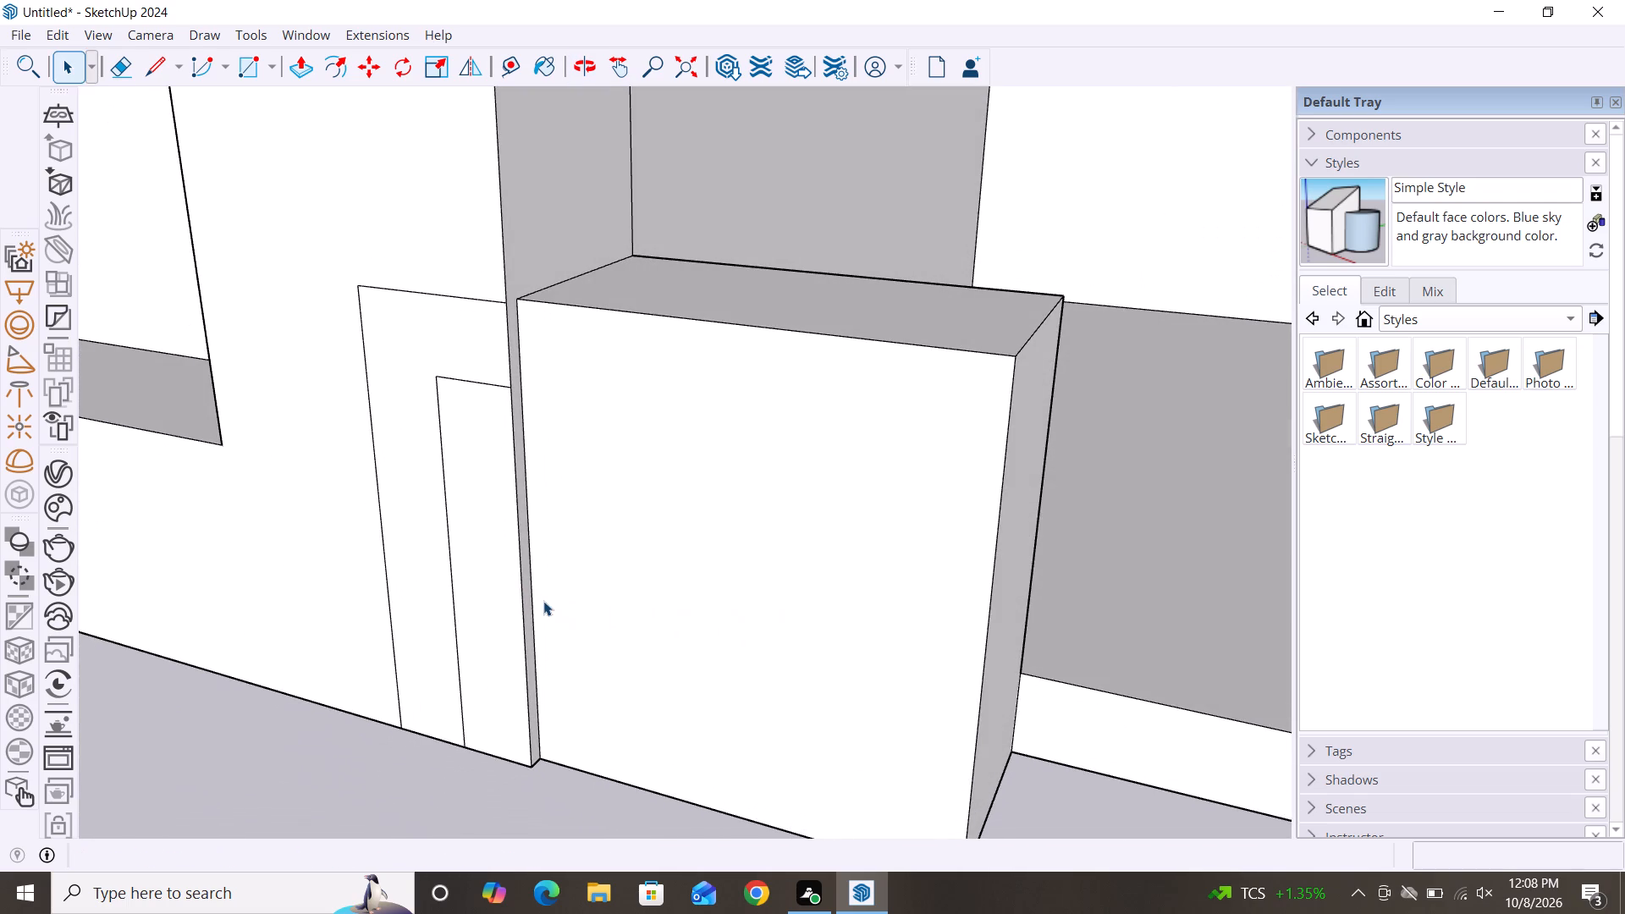
pyautogui.keyDown('alt'); pyautogui.moveTo(626, 627); pyautogui.dragTo(697, 642, button='middle'); pyautogui.keyUp('alt')
pyautogui.press('p')
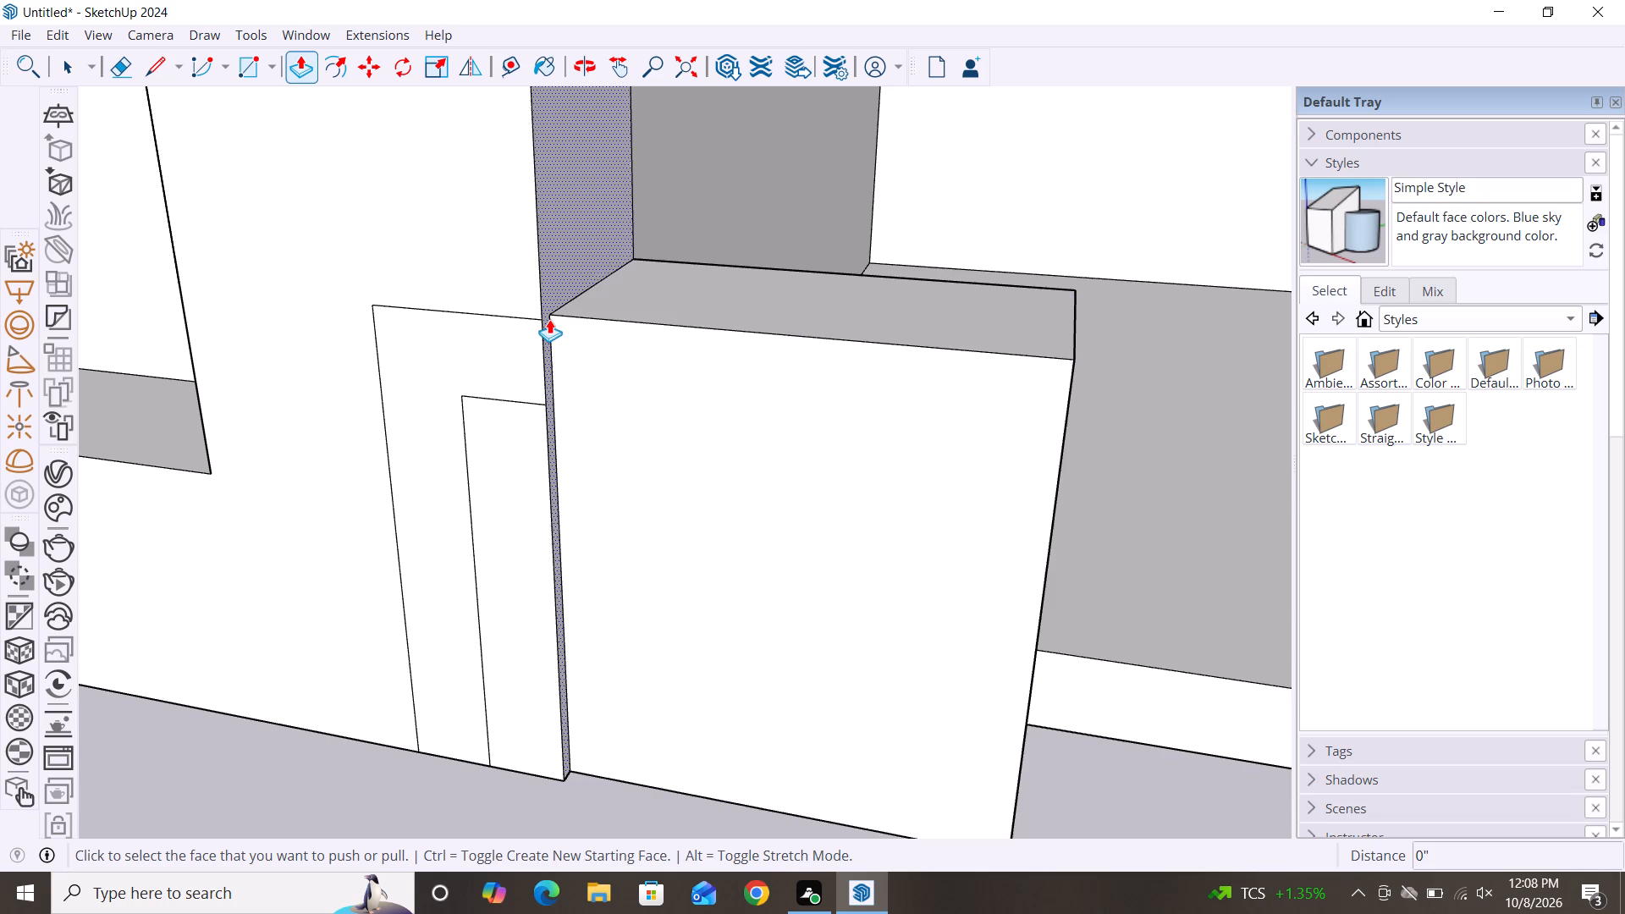
pyautogui.click(554, 321)
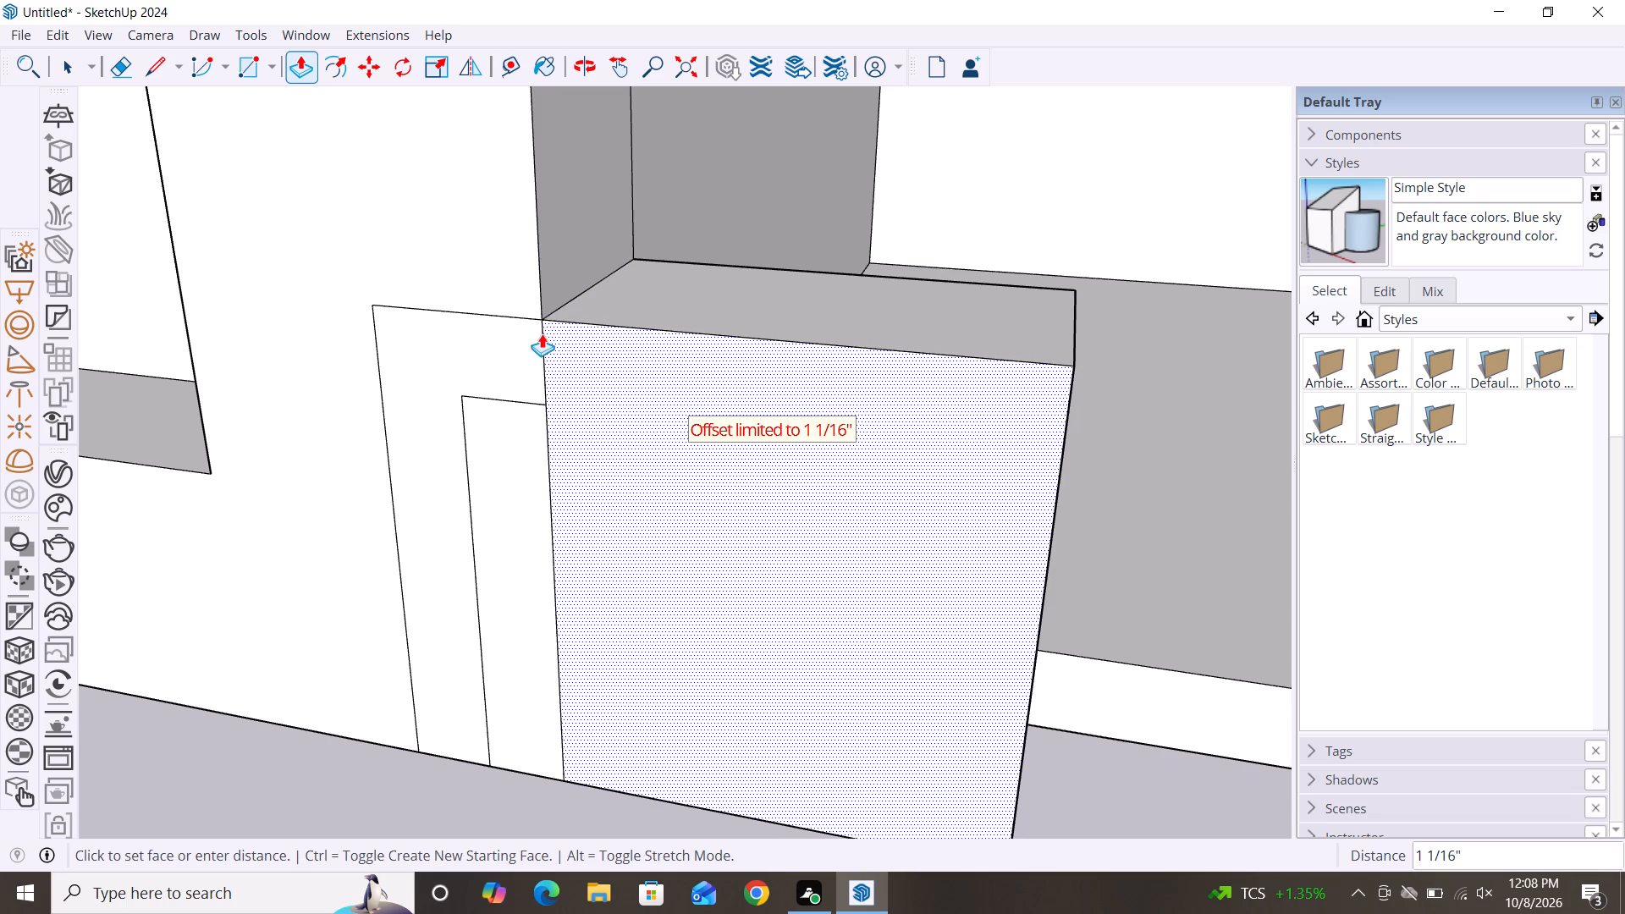
pyautogui.click(542, 333)
pyautogui.press('space')
# Draw a horizontal line continuing the inner frame's top line across the base block's front face to its outer edge.
pyautogui.scroll(-5, 433, 465)
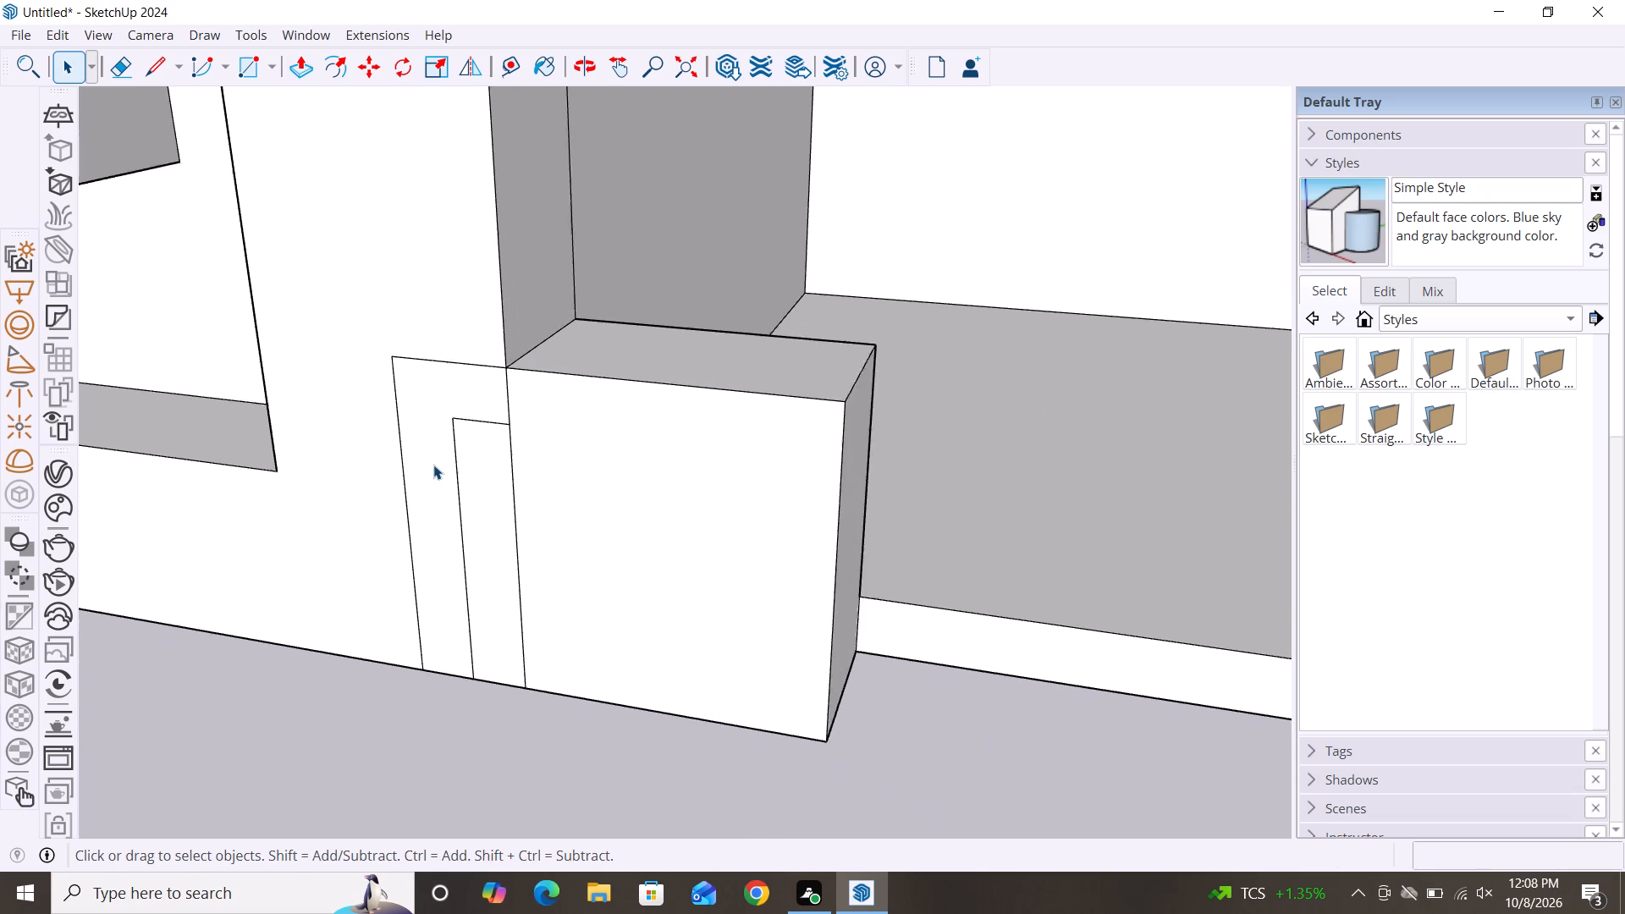
pyautogui.scroll(-1, 433, 465)
pyautogui.keyDown('alt'); pyautogui.moveTo(630, 609); pyautogui.dragTo(779, 576, button='middle'); pyautogui.keyUp('alt')
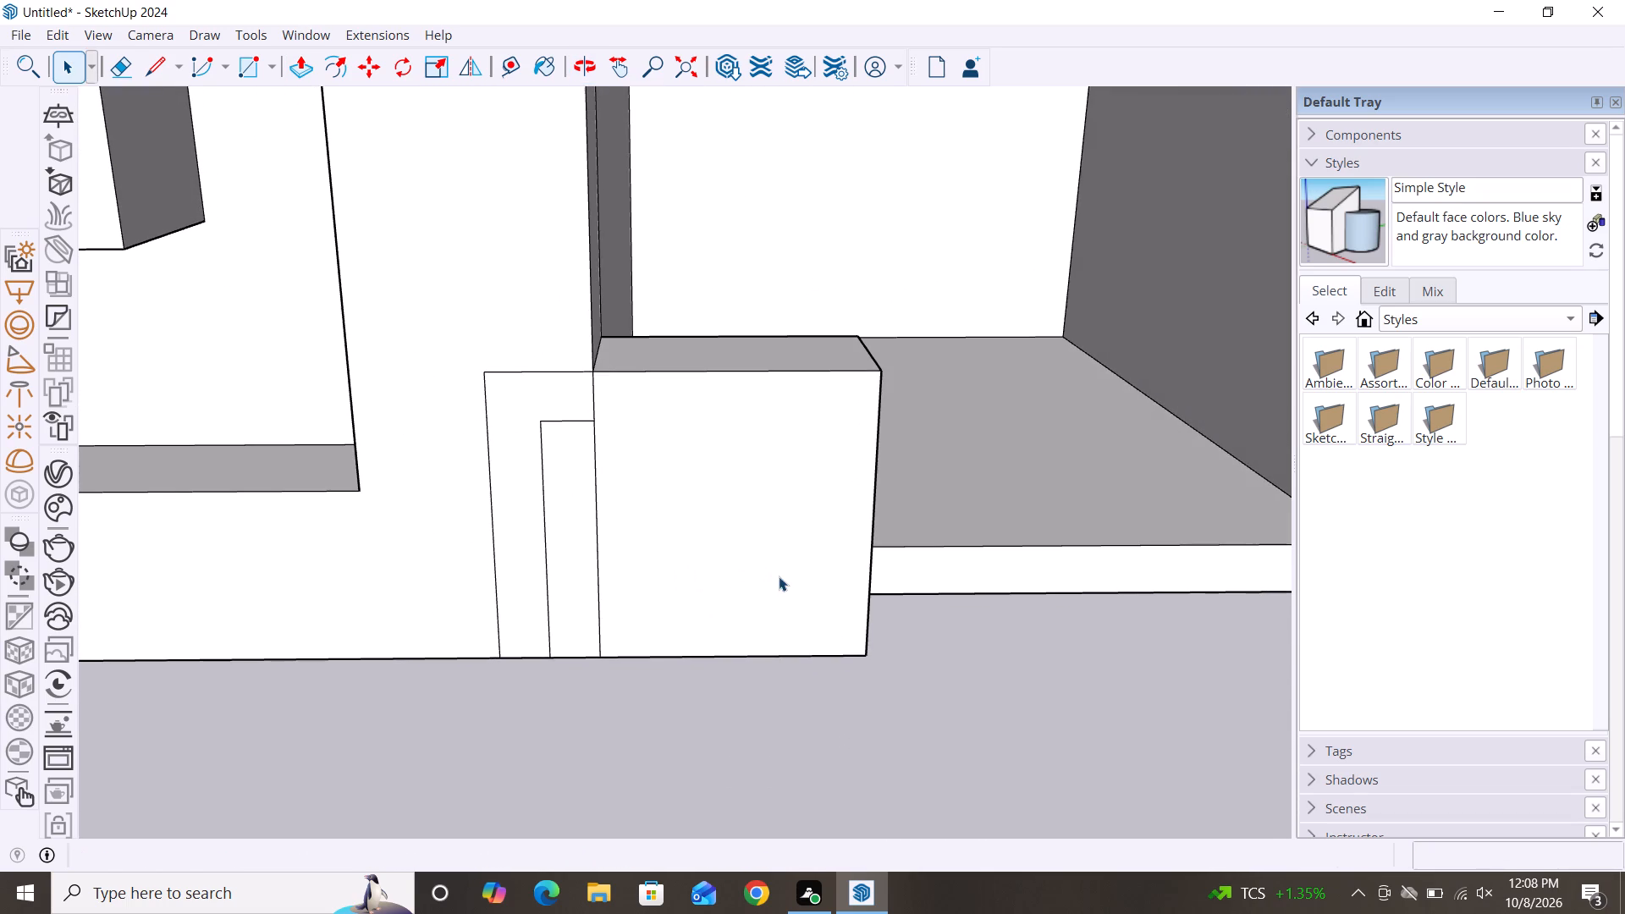
pyautogui.press('l')
pyautogui.click(595, 423)
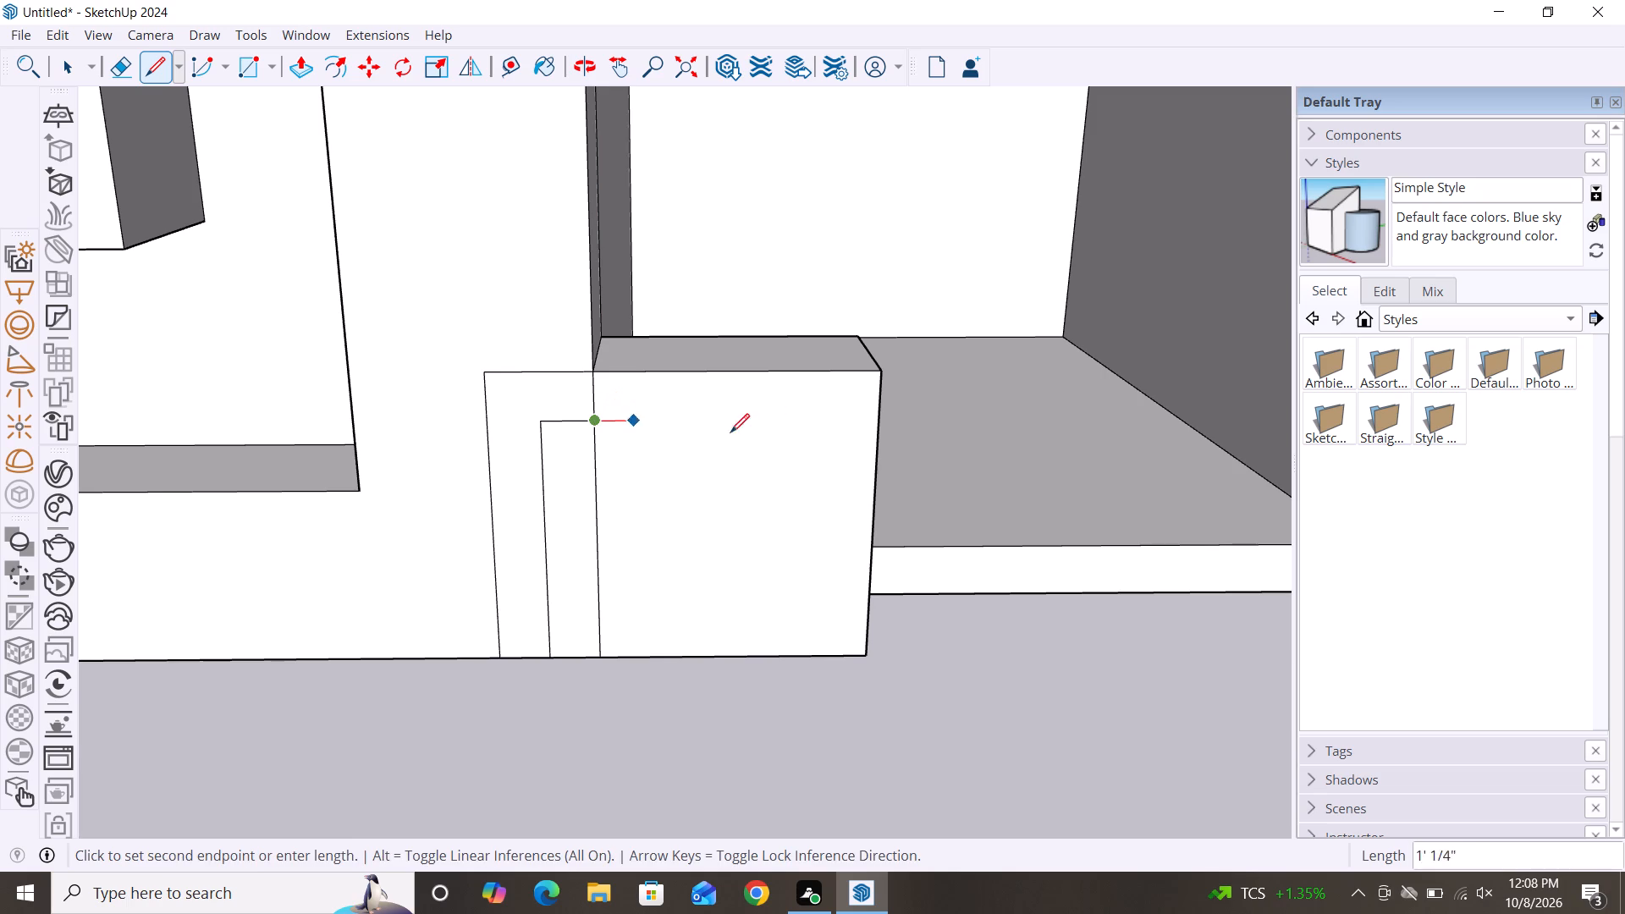
pyautogui.click(884, 424)
pyautogui.press('space')
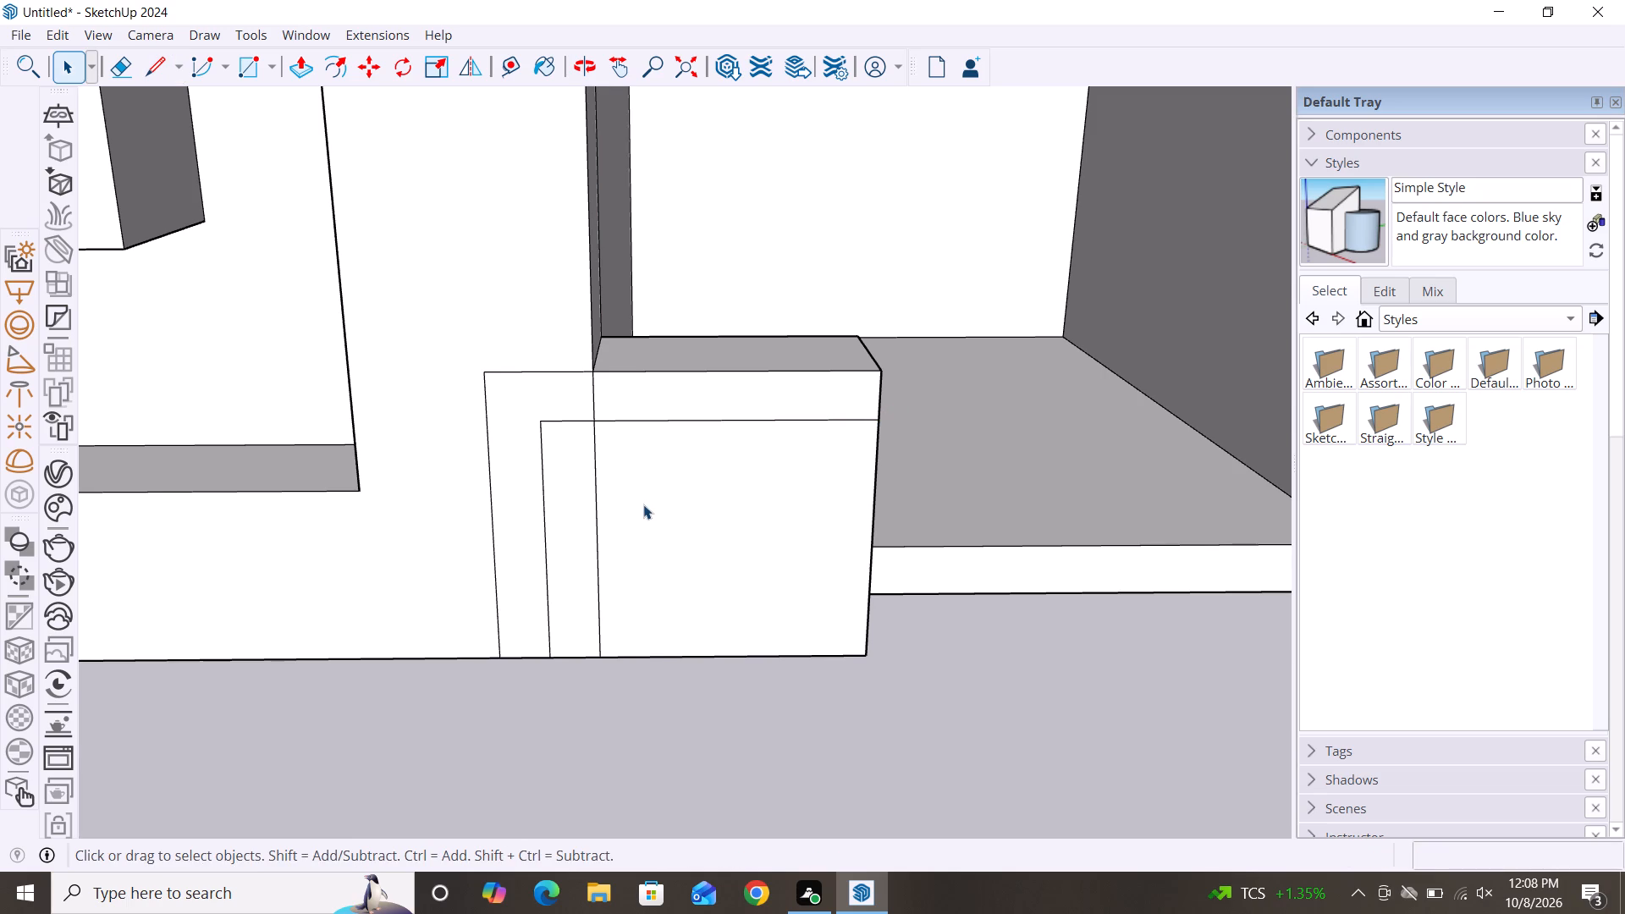
# Pull the top band of the base block's front face outward about 3 1/16".
pyautogui.scroll(-3, 643, 504)
pyautogui.press('p')
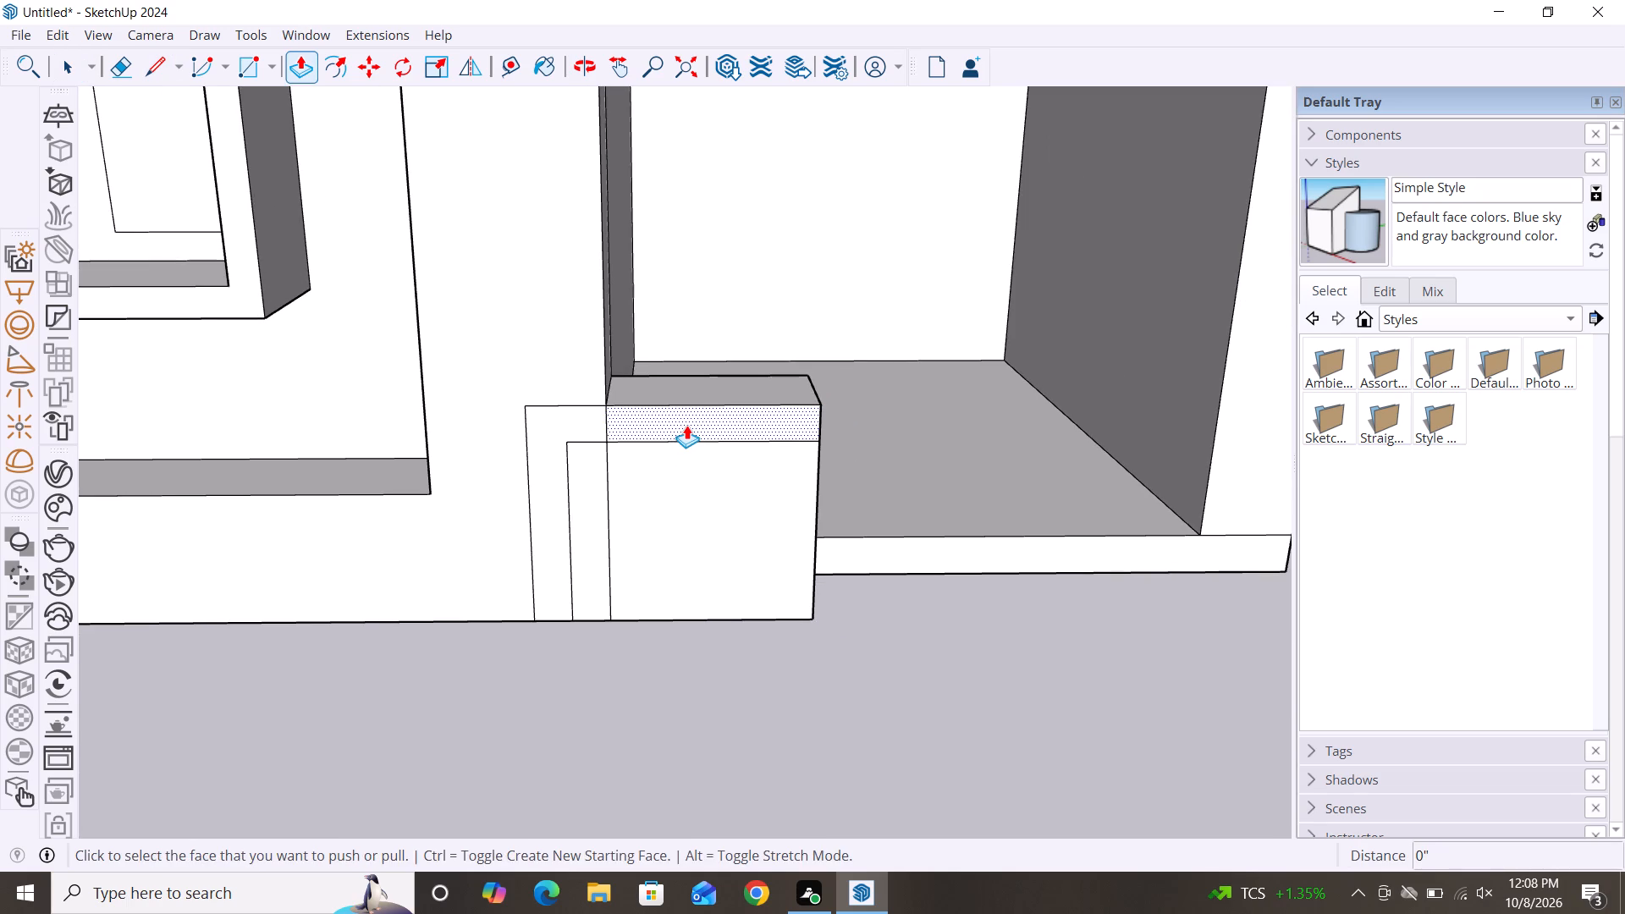
pyautogui.click(686, 425)
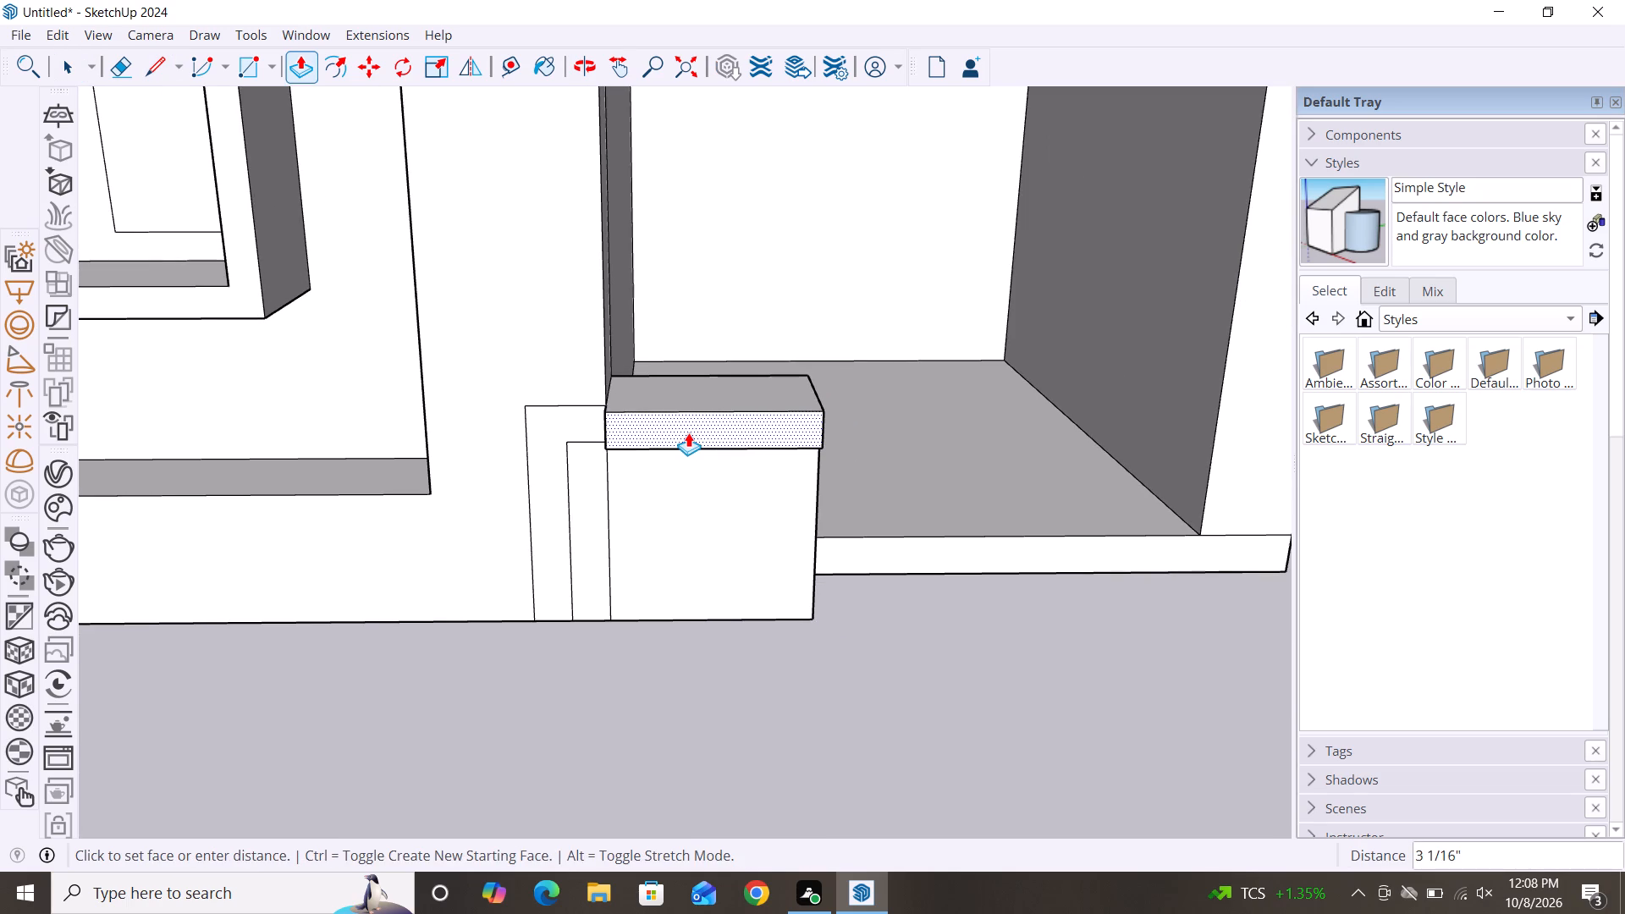
pyautogui.click(688, 432)
# Pull the tower's L-shaped frame strip outward 3 1/16" flush with the block's top band.
pyautogui.click(557, 441)
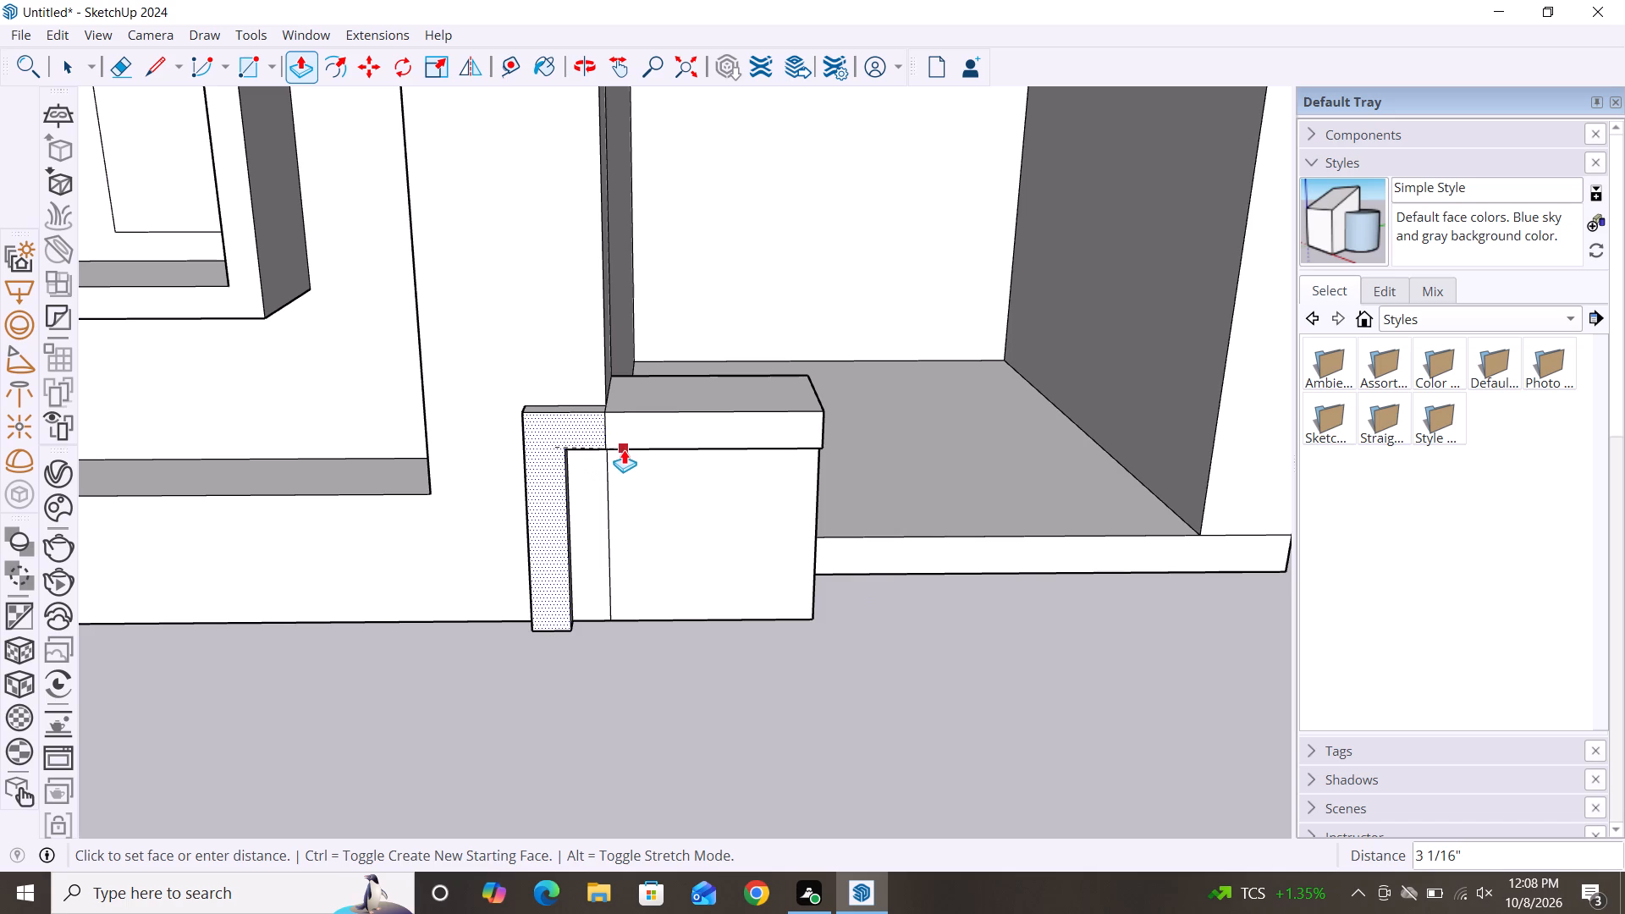
pyautogui.click(647, 443)
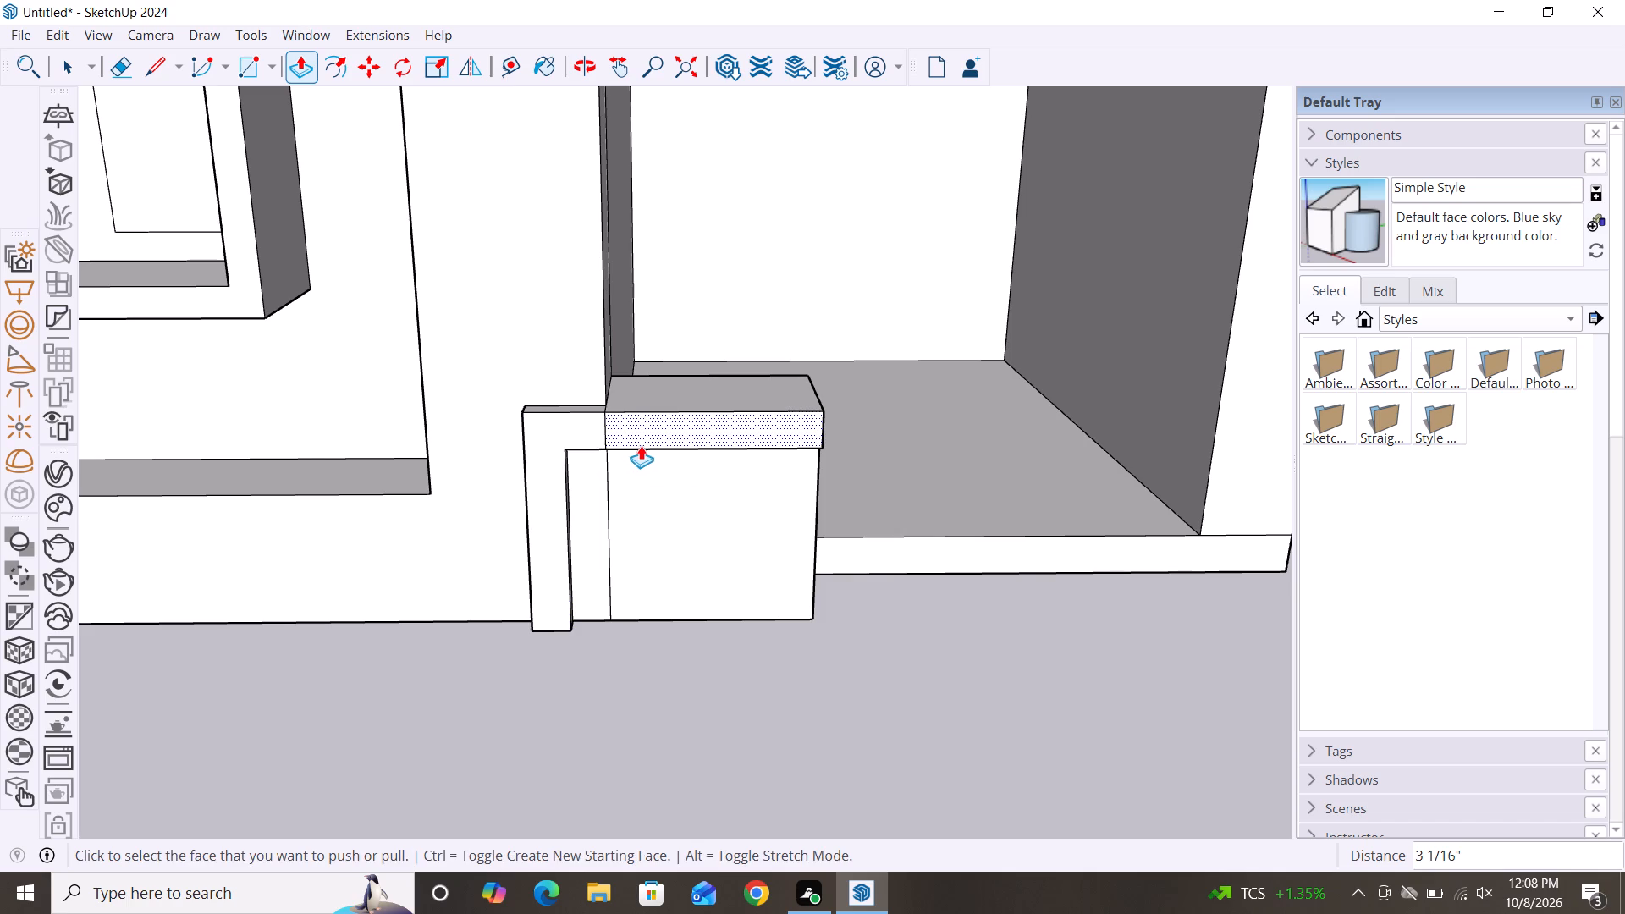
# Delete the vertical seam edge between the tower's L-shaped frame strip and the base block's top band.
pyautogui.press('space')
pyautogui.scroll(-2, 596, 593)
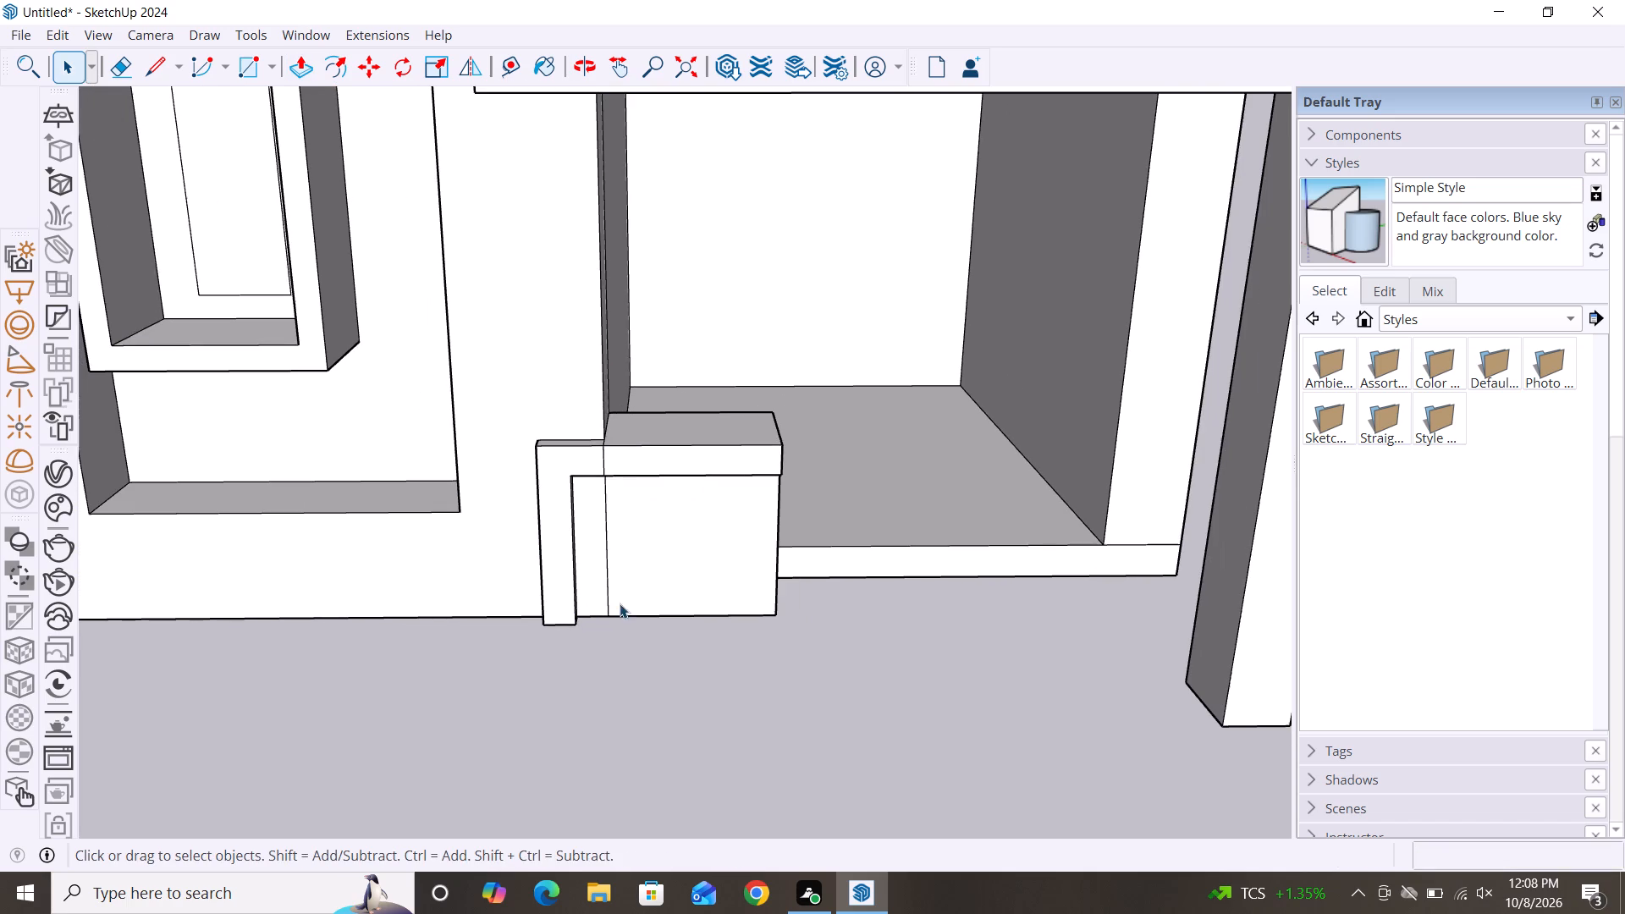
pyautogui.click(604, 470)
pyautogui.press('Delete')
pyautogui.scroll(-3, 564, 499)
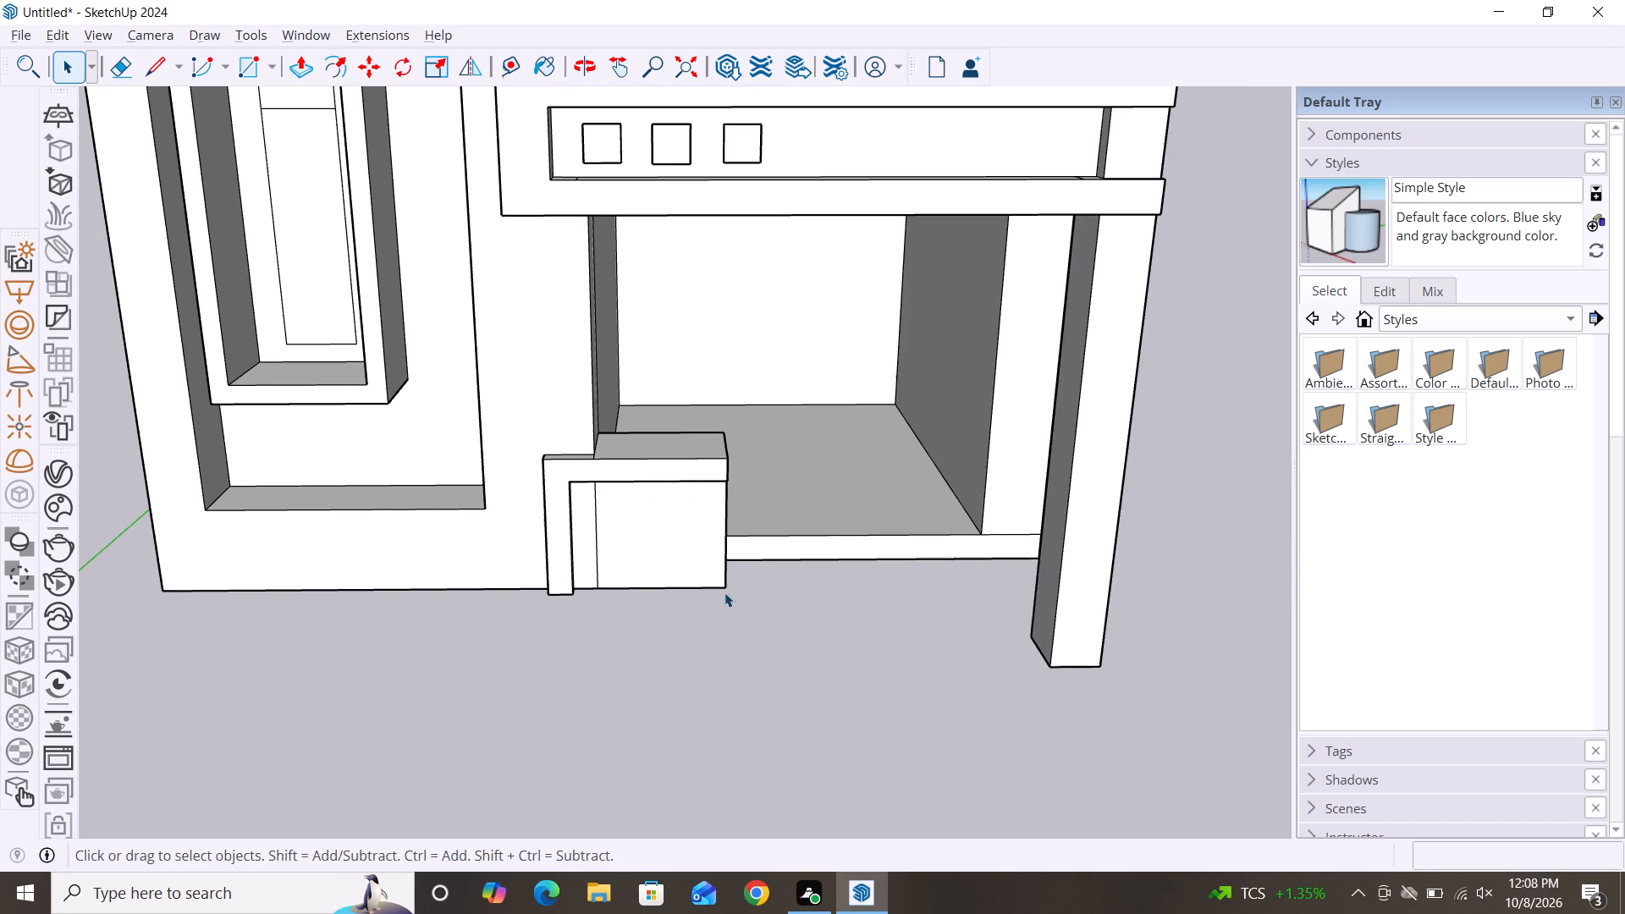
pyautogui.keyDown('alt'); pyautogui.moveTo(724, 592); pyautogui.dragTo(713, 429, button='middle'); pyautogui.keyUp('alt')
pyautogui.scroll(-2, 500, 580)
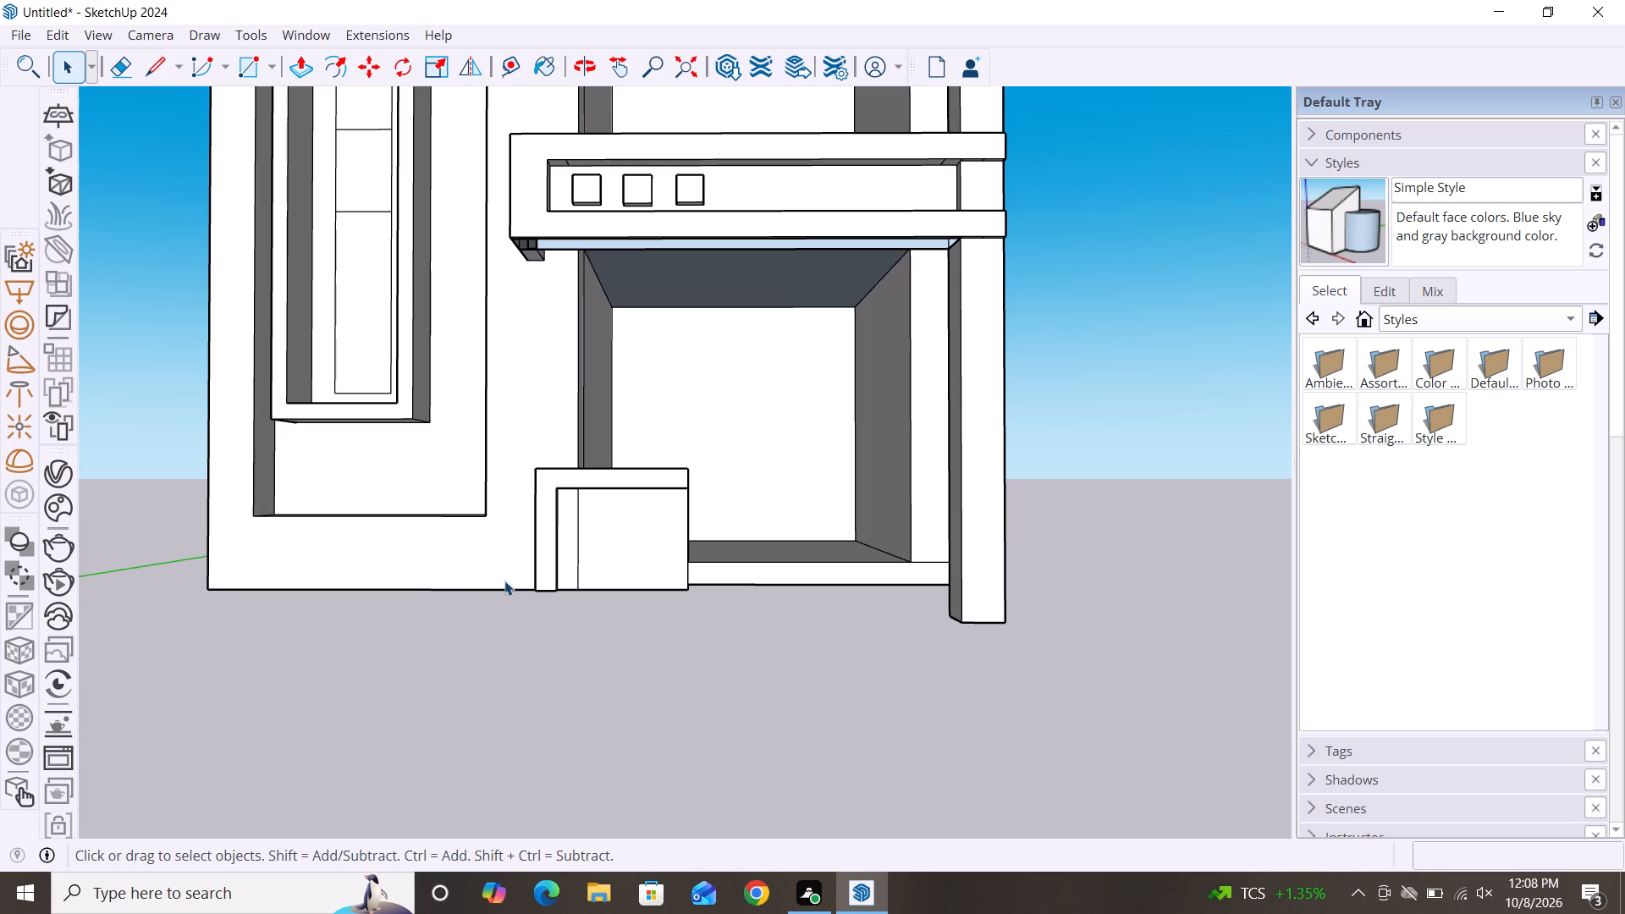
# Undo the seam deletion, both outward pulls of the strip and top band, and the horizontal line on the base block.
pyautogui.hotkey('ctrl', 'z')
pyautogui.hotkey('ctrl', 'z')
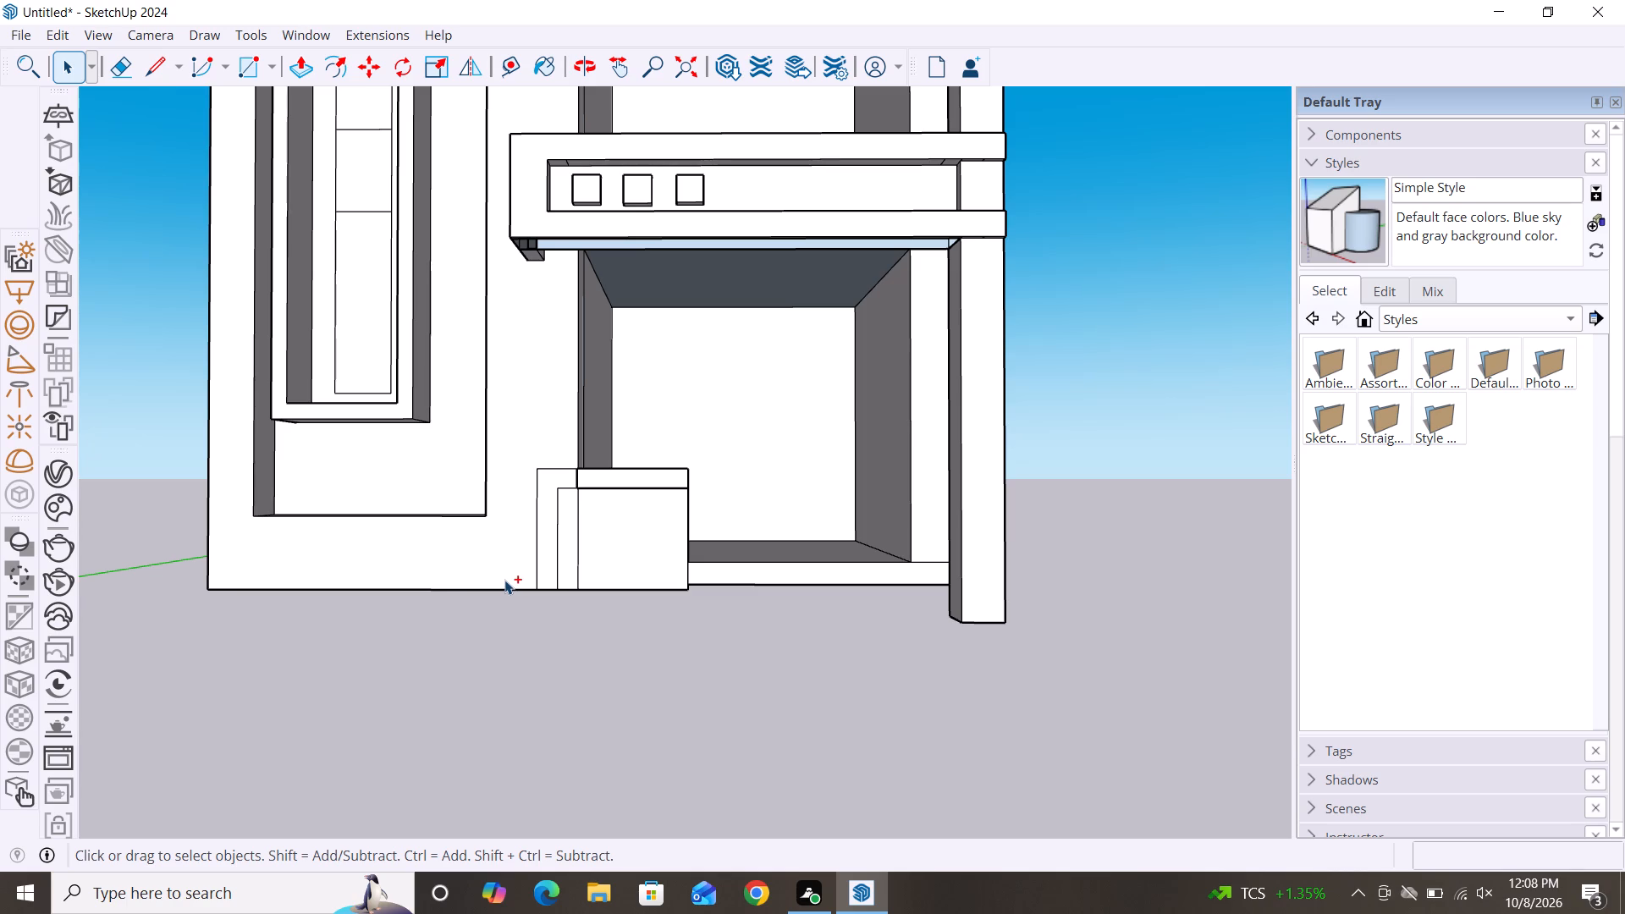
pyautogui.hotkey('ctrl', 'z')
pyautogui.keyDown('alt'); pyautogui.moveTo(674, 562); pyautogui.dragTo(695, 752, button='middle'); pyautogui.keyUp('alt')
pyautogui.hotkey('ctrl', 'z')
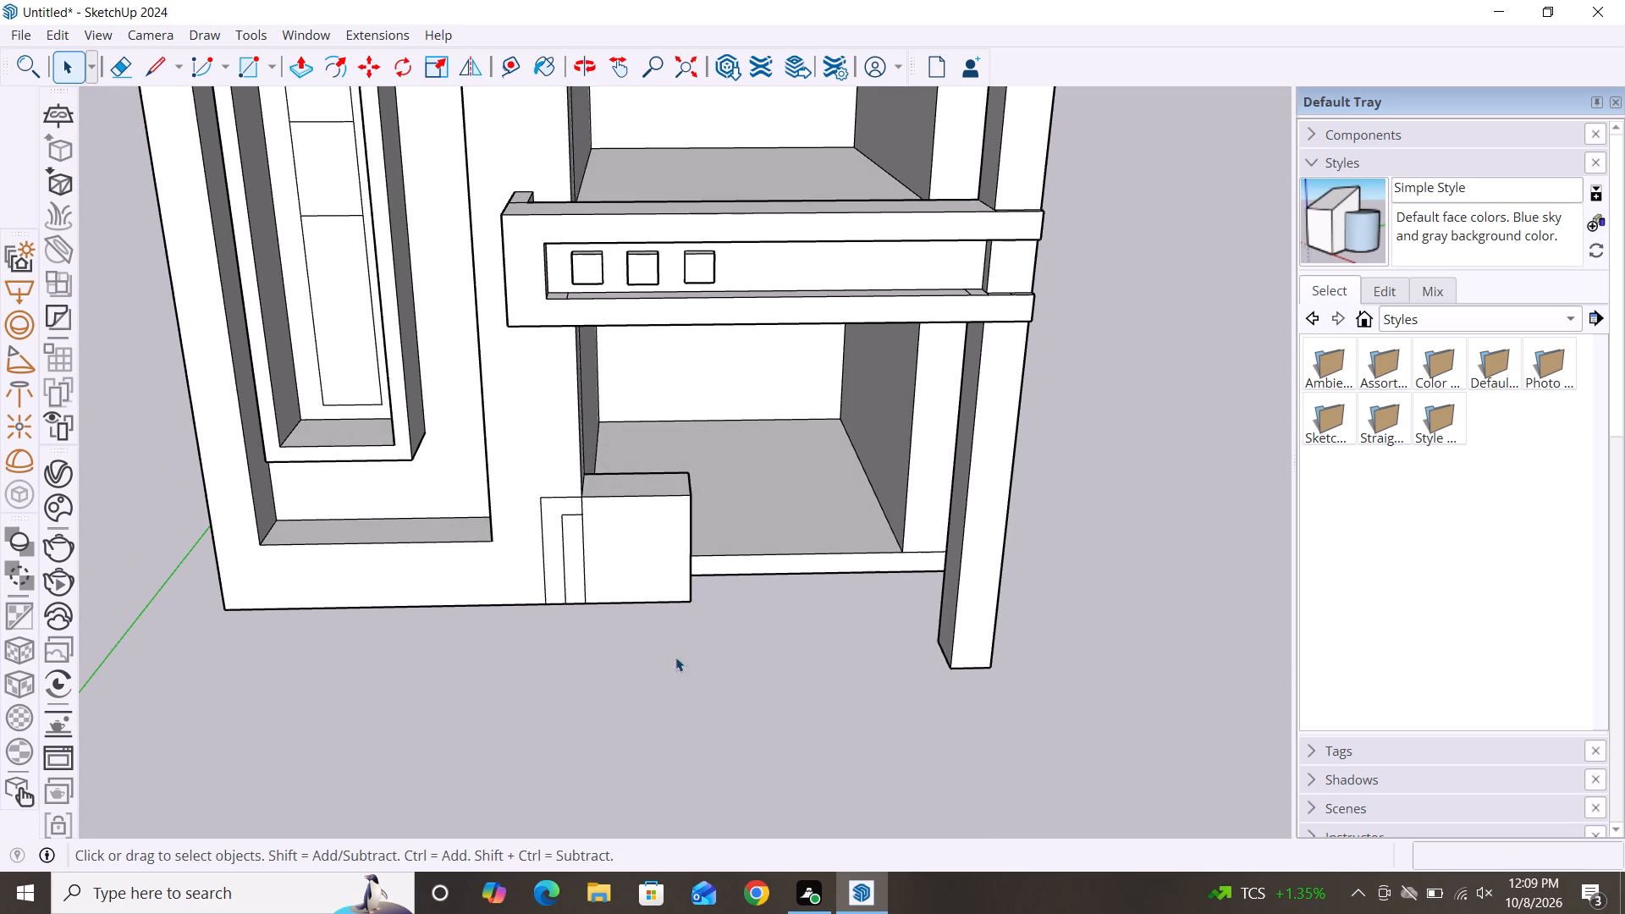
# Raise the base block's top face by 7 11/16".
pyautogui.press('p')
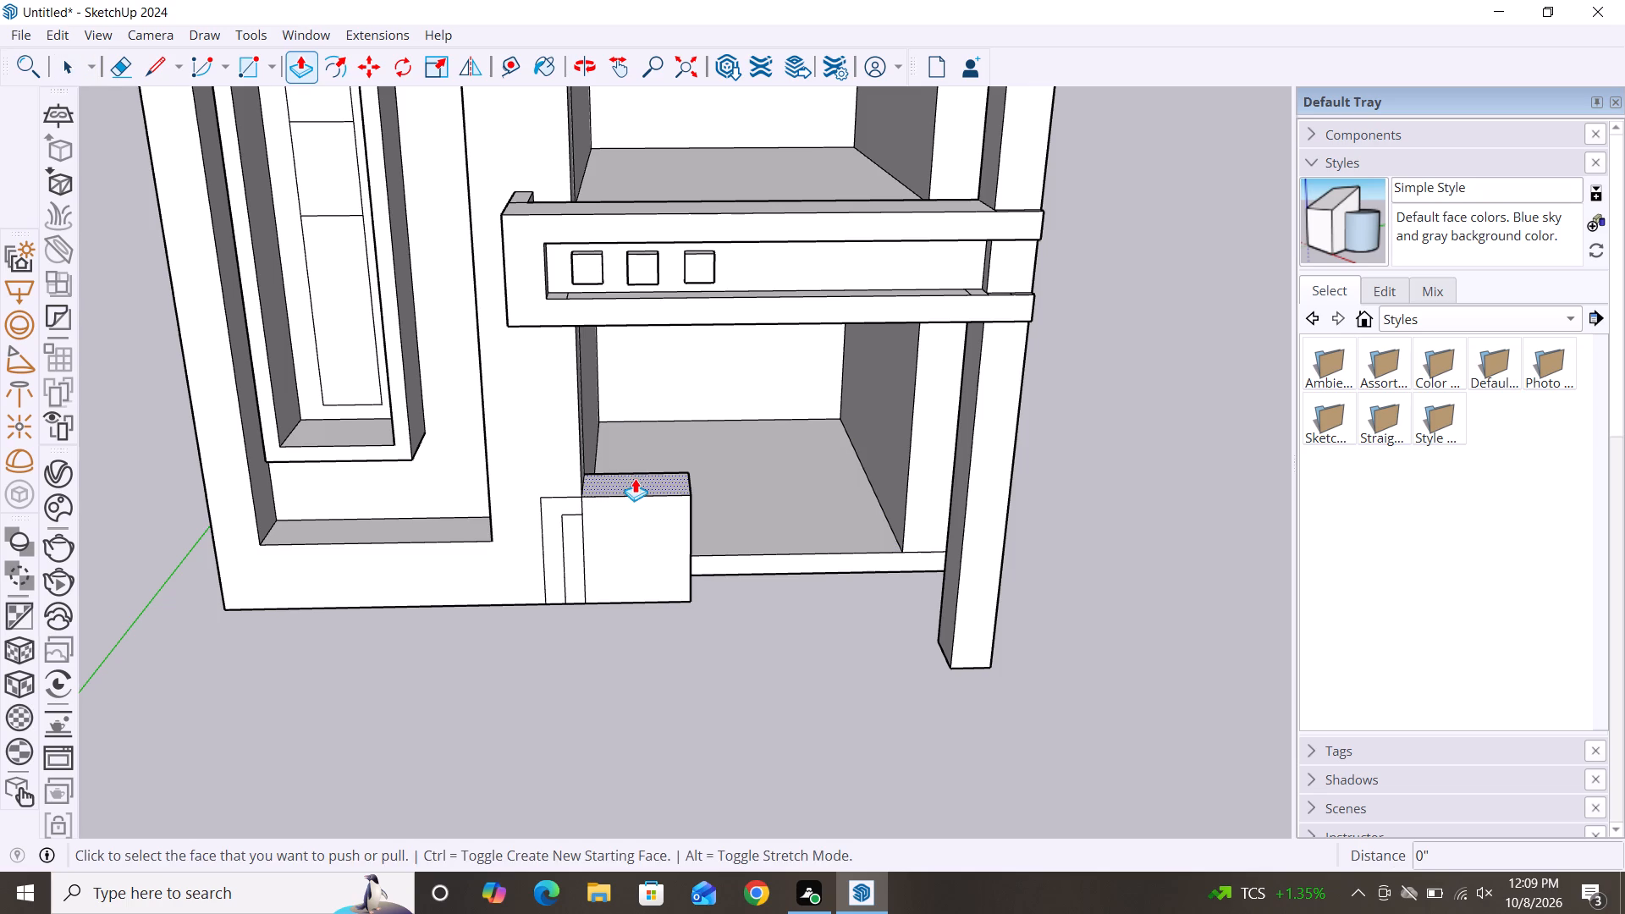
pyautogui.click(635, 480)
pyautogui.click(637, 454)
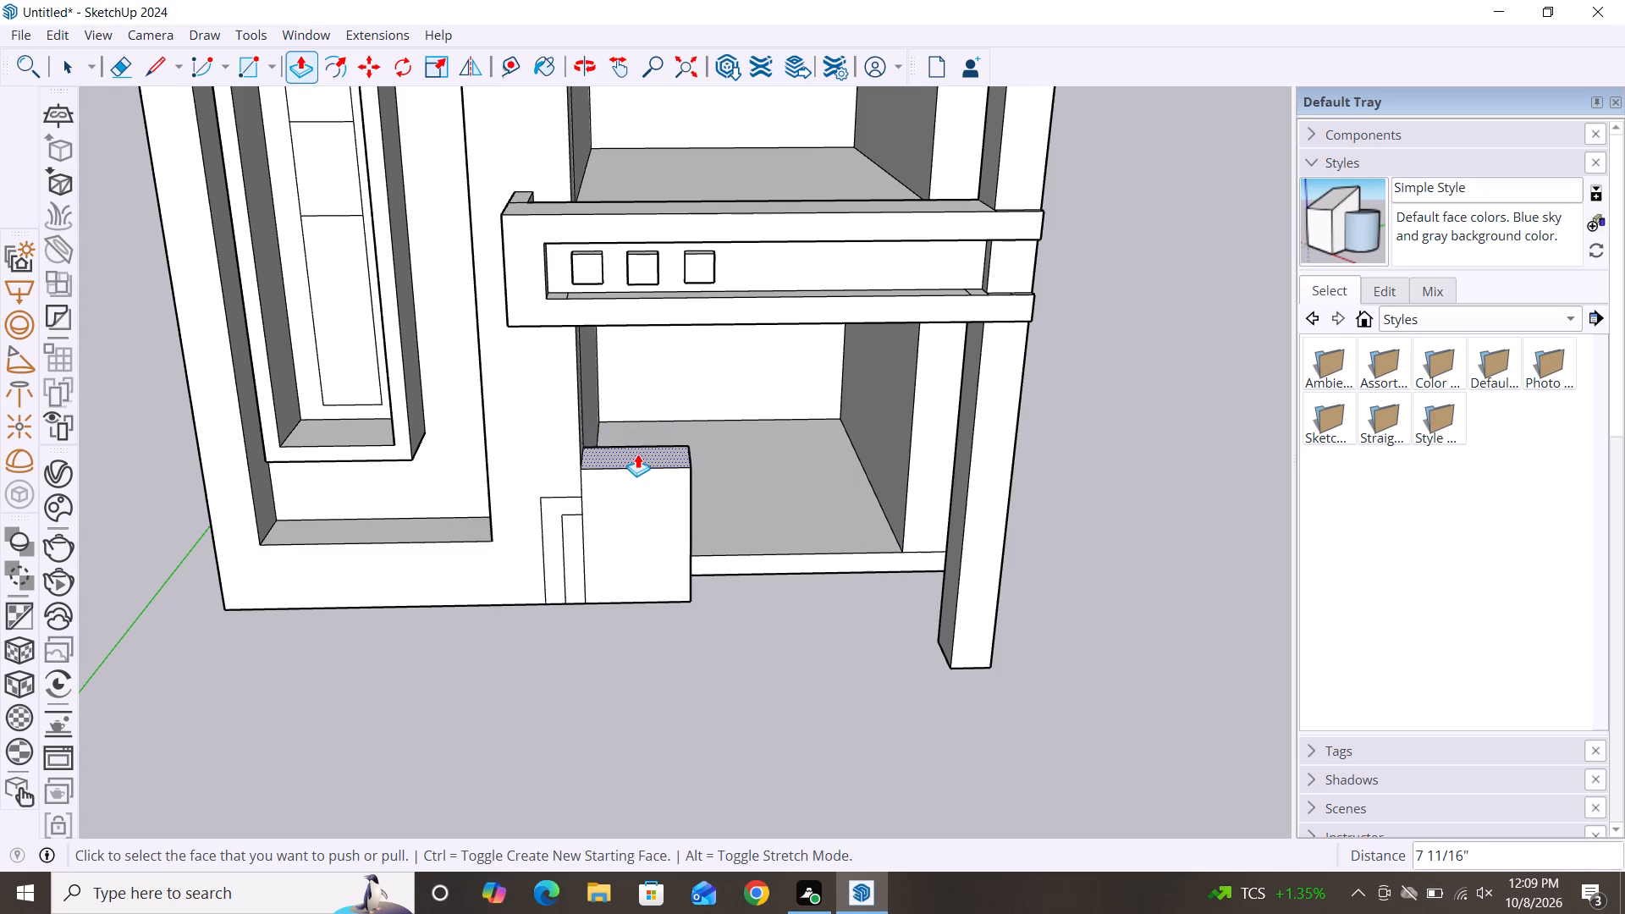
pyautogui.press('space')
# Move the frame outline's outer top line up 7 11/16" to align with the base block's top edge.
pyautogui.click(554, 498)
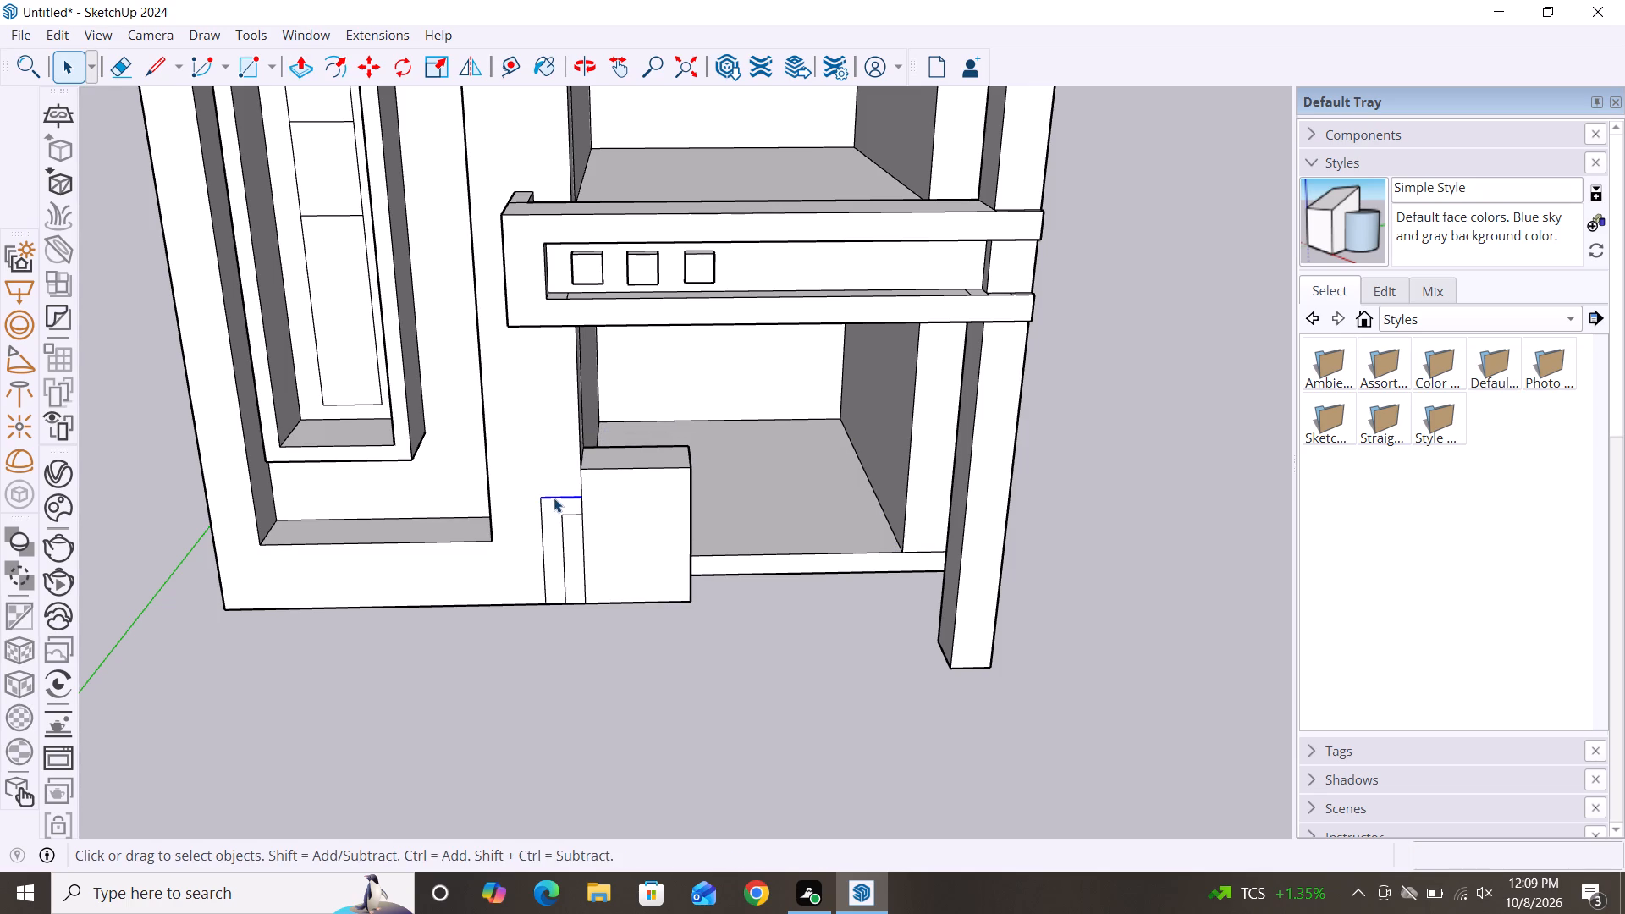
pyautogui.press('m')
pyautogui.click(576, 496)
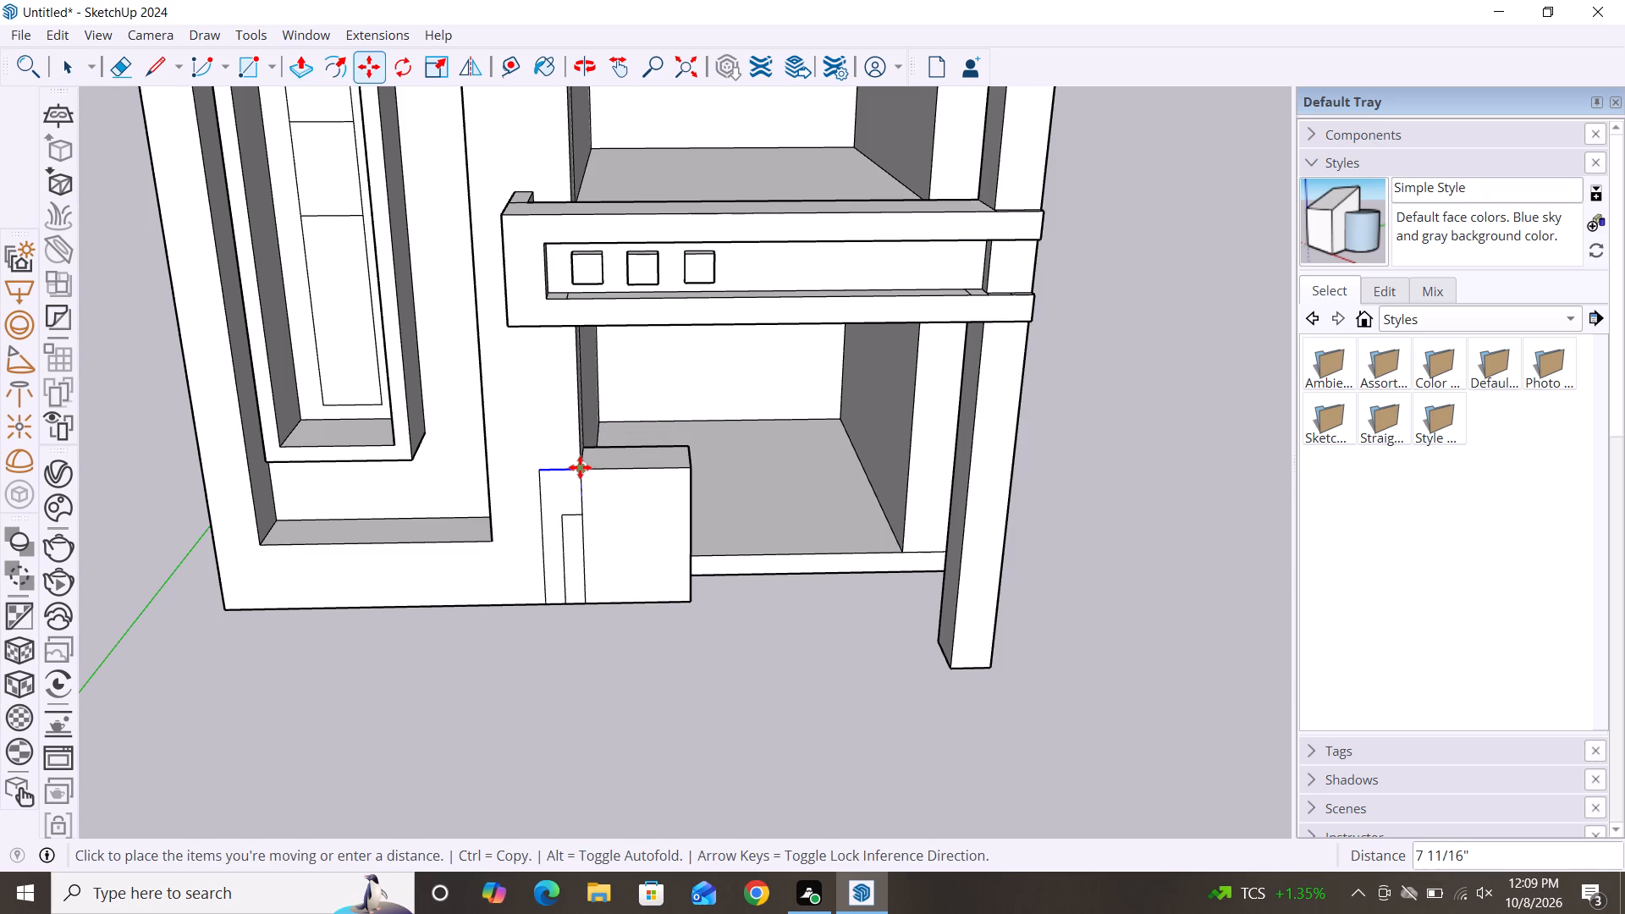
pyautogui.scroll(3, 585, 467)
pyautogui.click(585, 467)
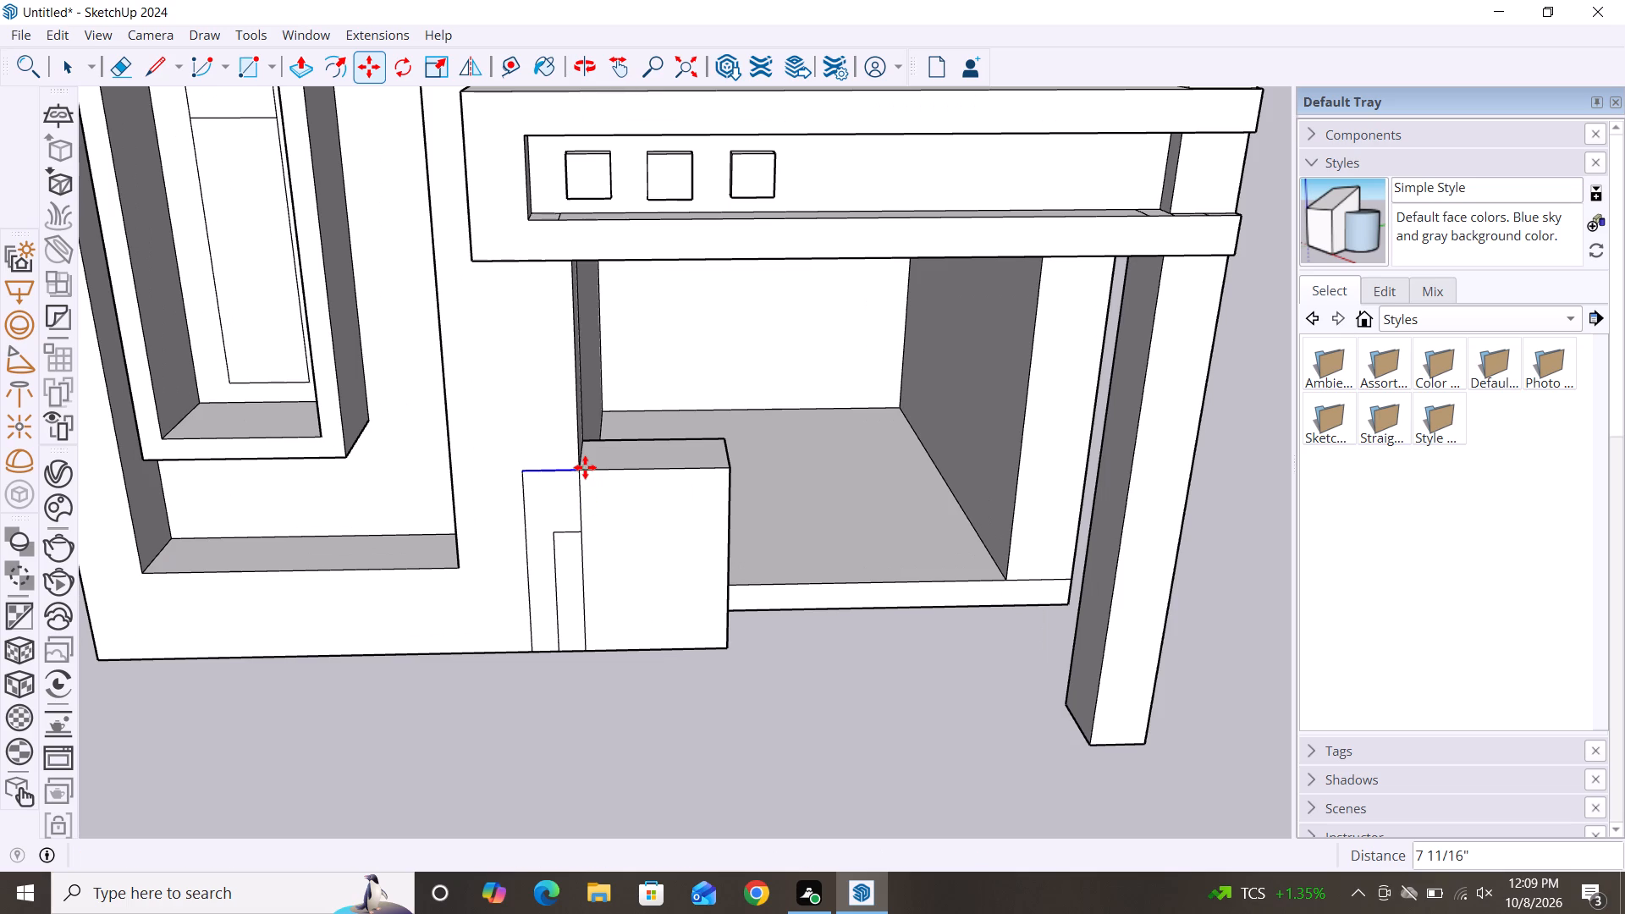
pyautogui.press('space')
# Move the frame outline's inner top line up about 6", keeping it below the outer top line.
pyautogui.click(572, 531)
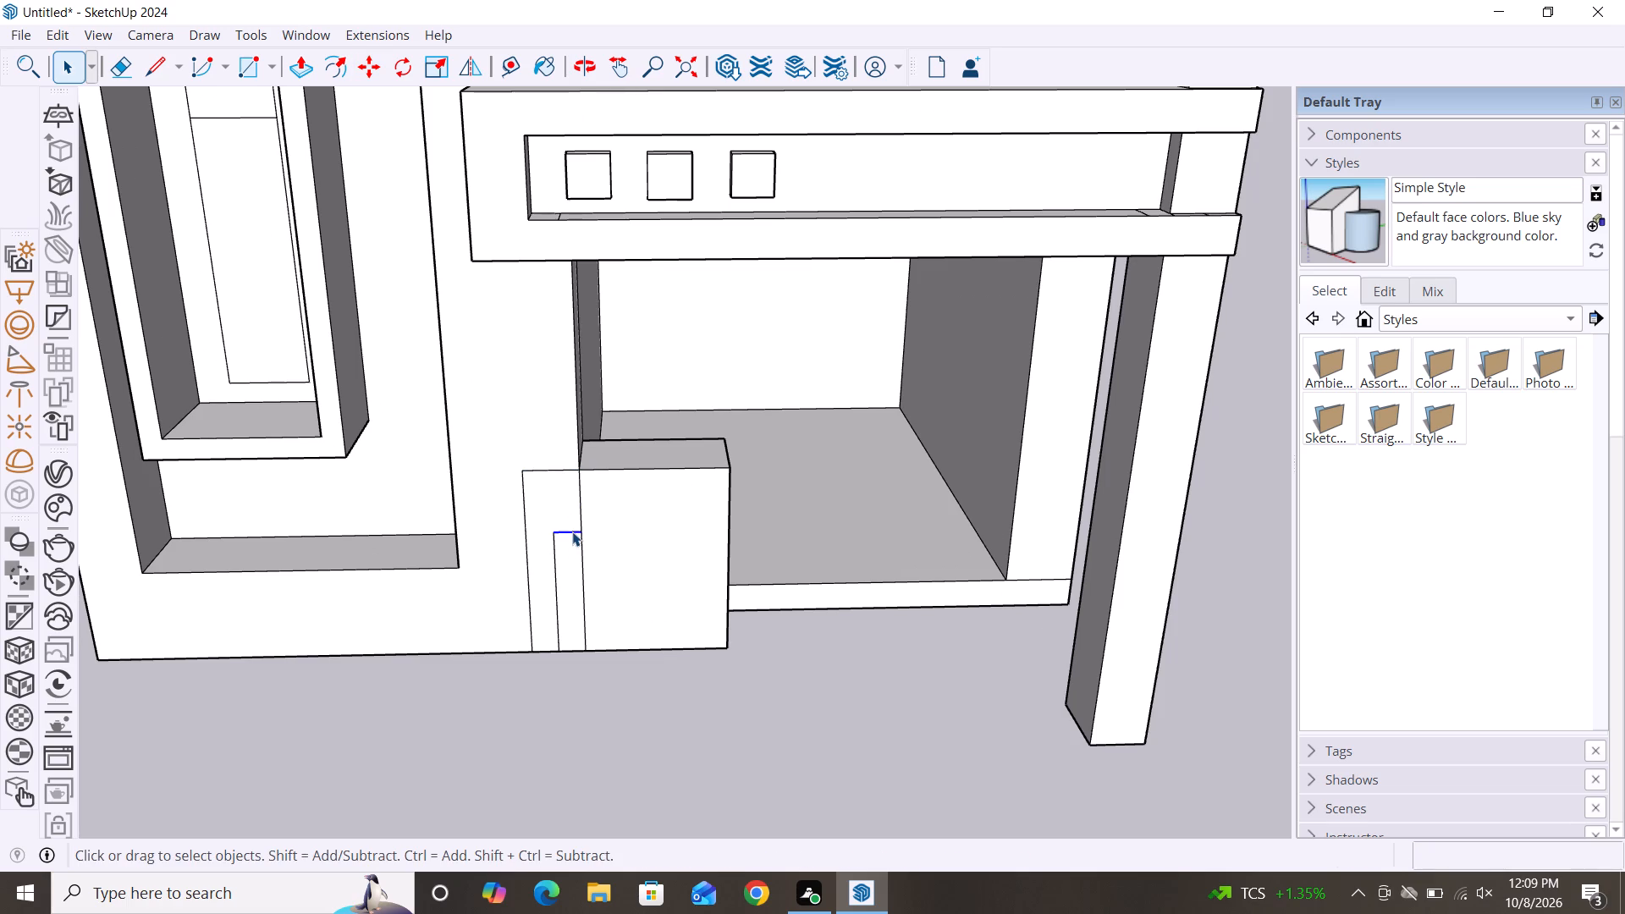
pyautogui.press('m')
pyautogui.click(576, 535)
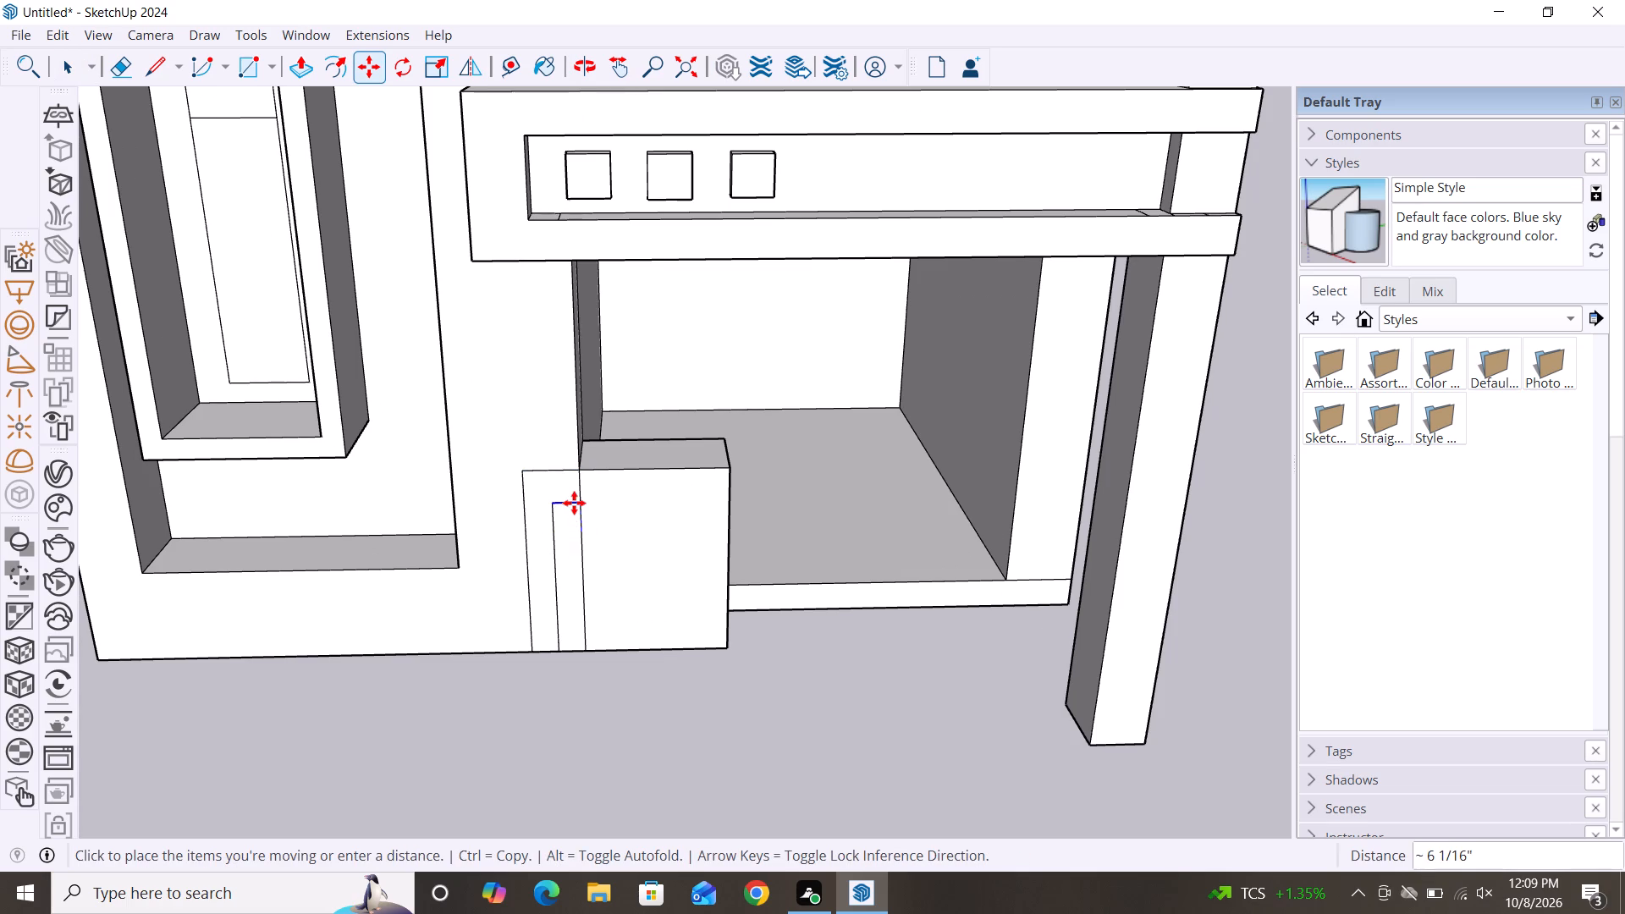
pyautogui.click(574, 499)
pyautogui.press('space')
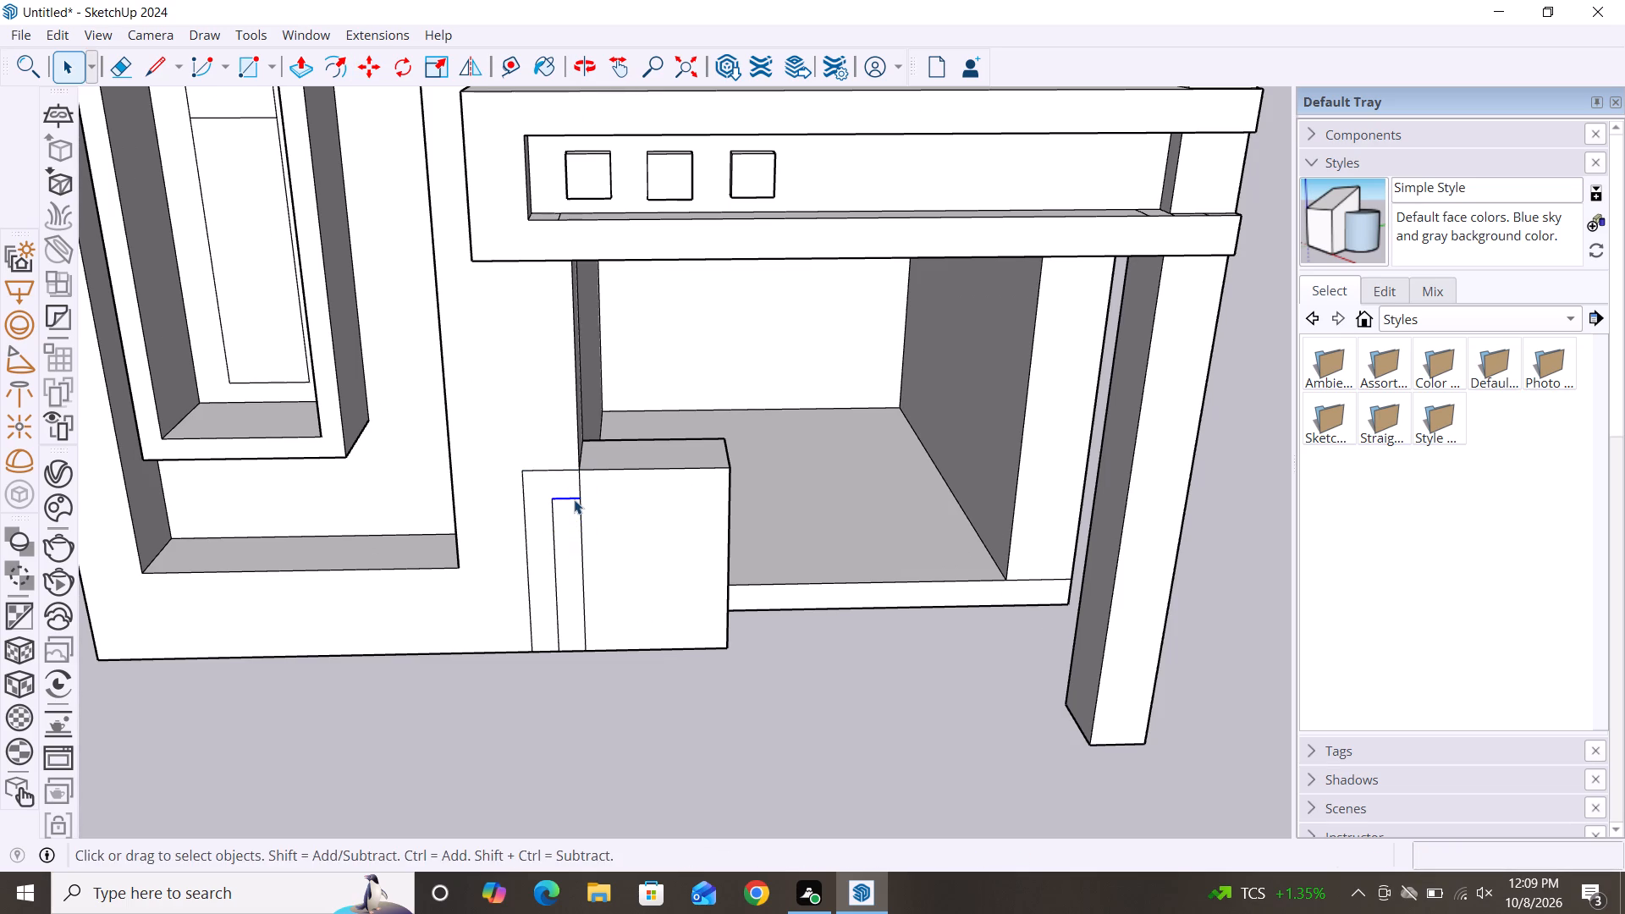
# Draw a 2' 3 15/16" horizontal line continuing the inner frame's top line across the base block's front face to its outer edge.
pyautogui.write('l')
pyautogui.click(581, 501)
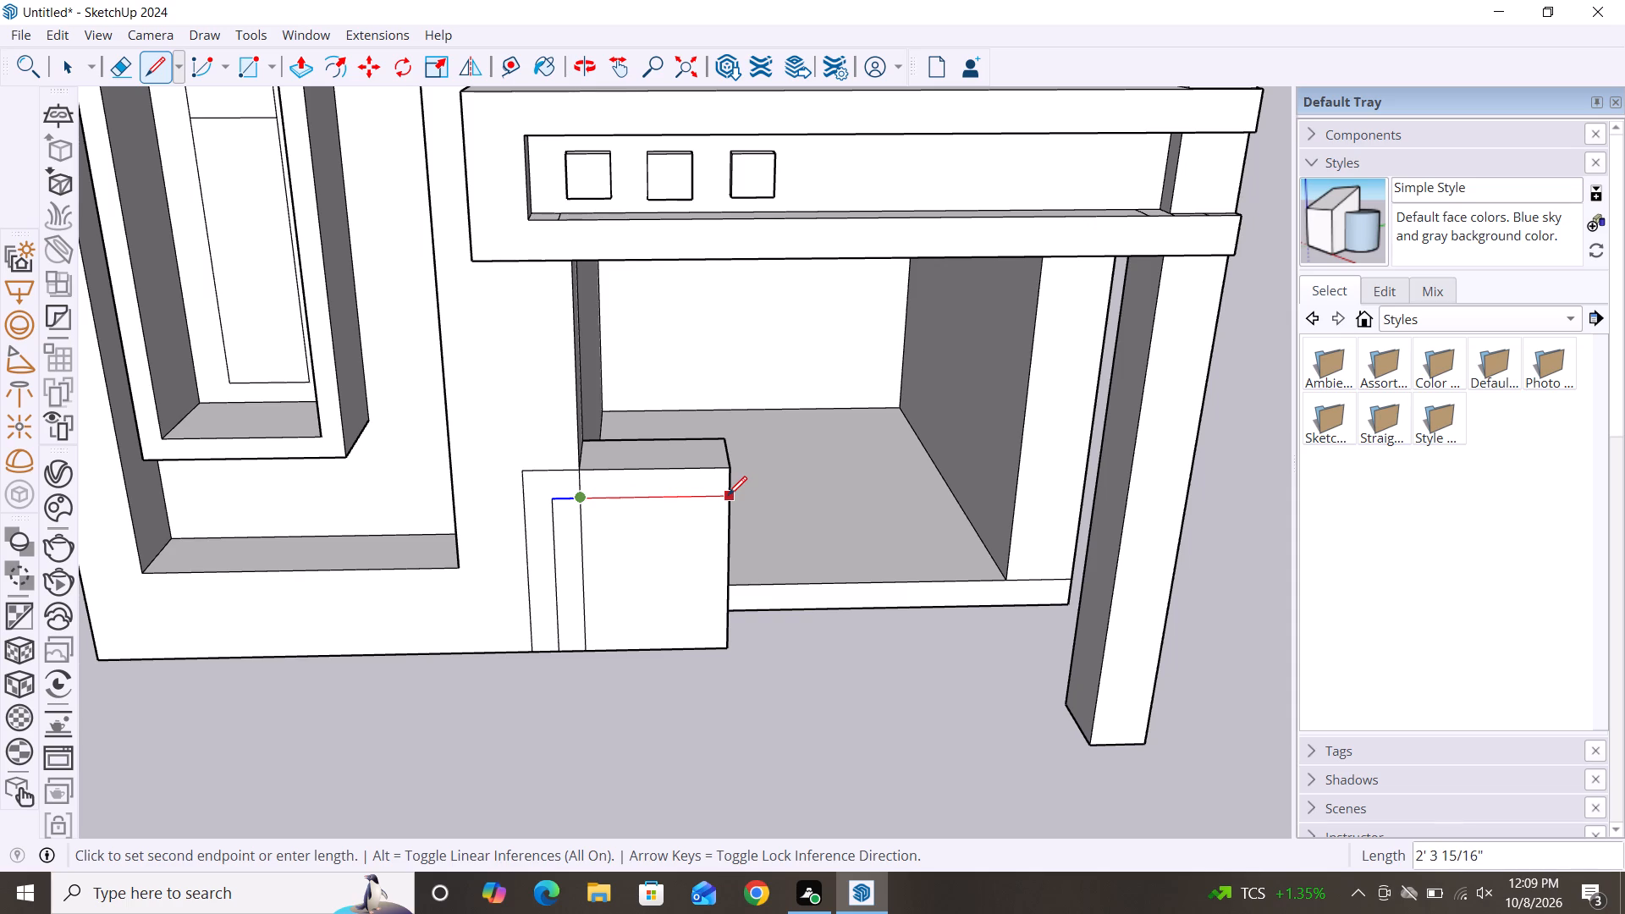
pyautogui.press('Escape')
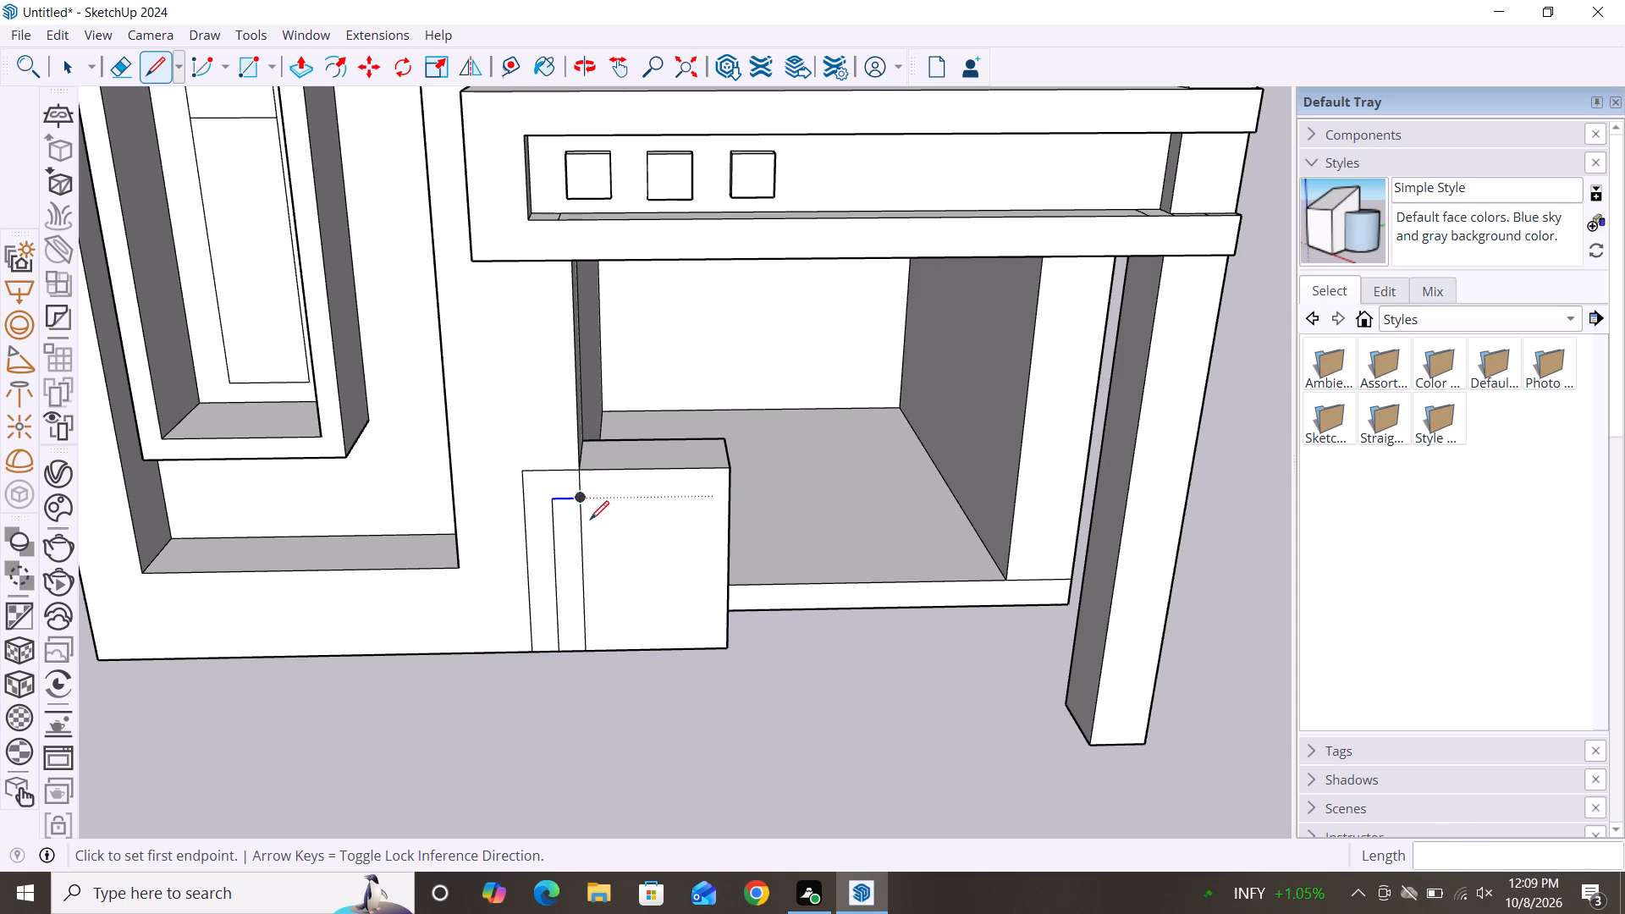
pyautogui.click(583, 499)
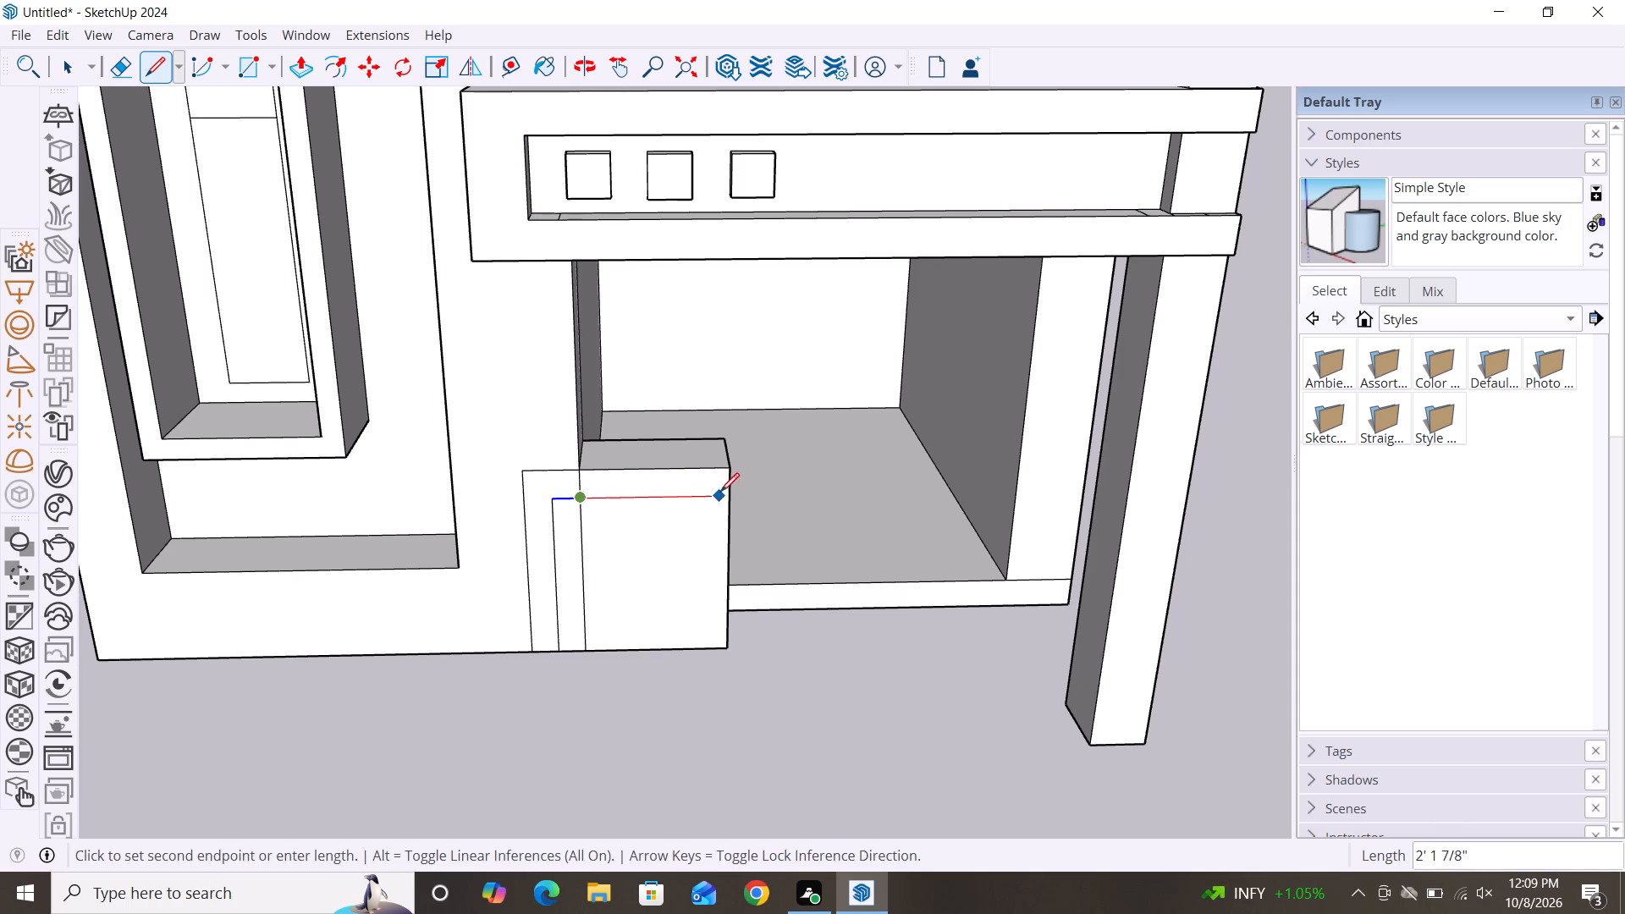
pyautogui.click(730, 494)
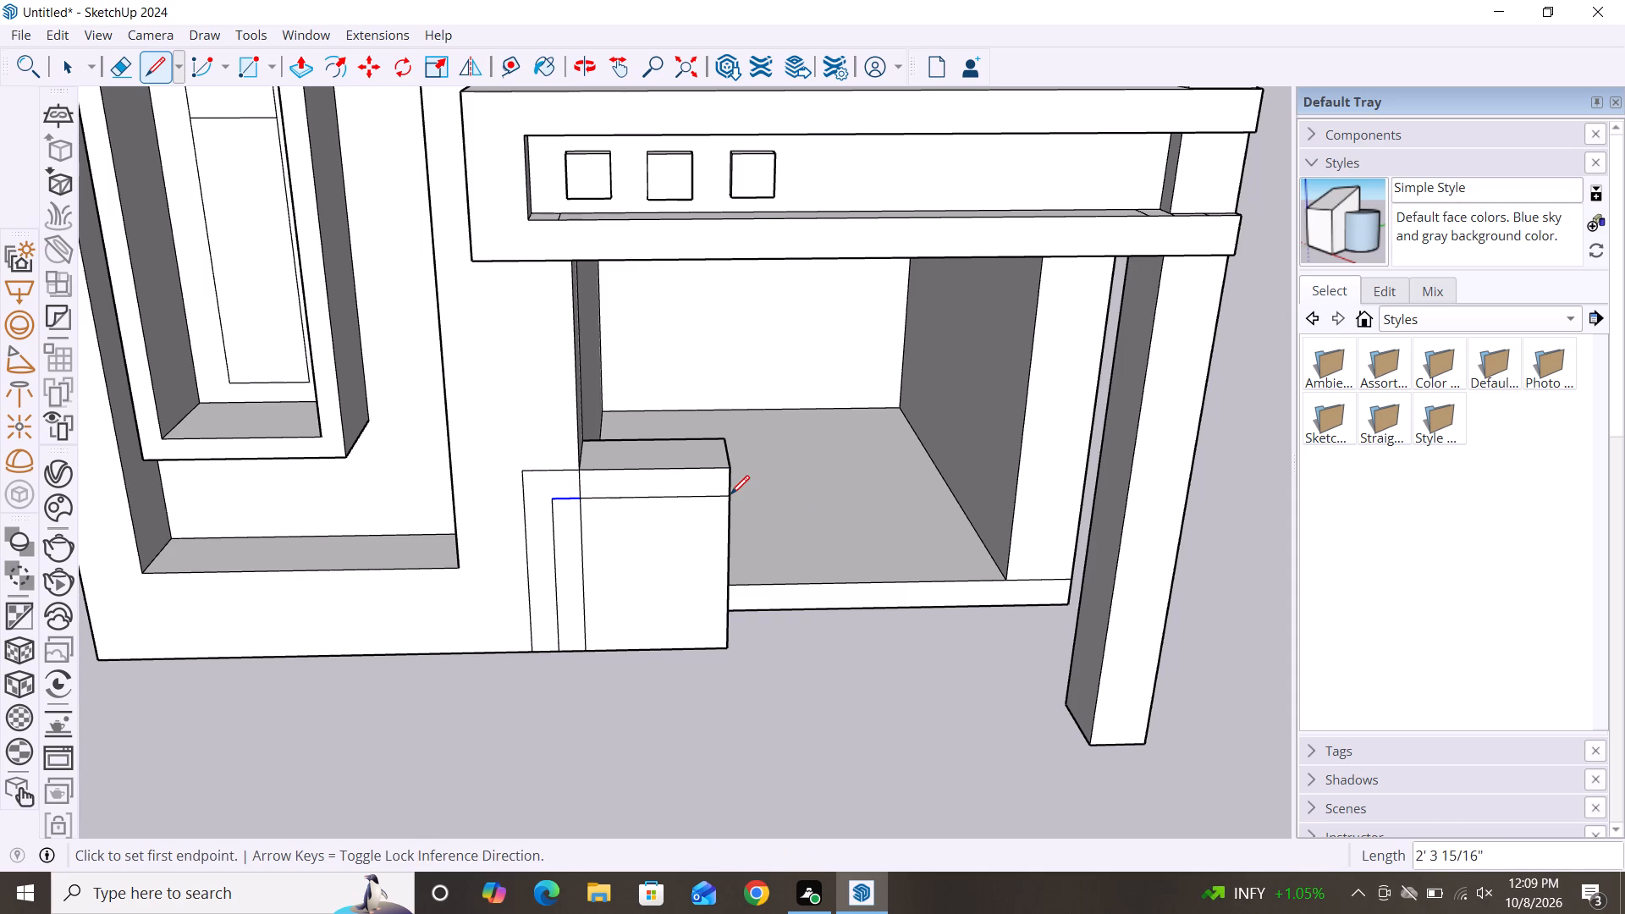
pyautogui.press('space')
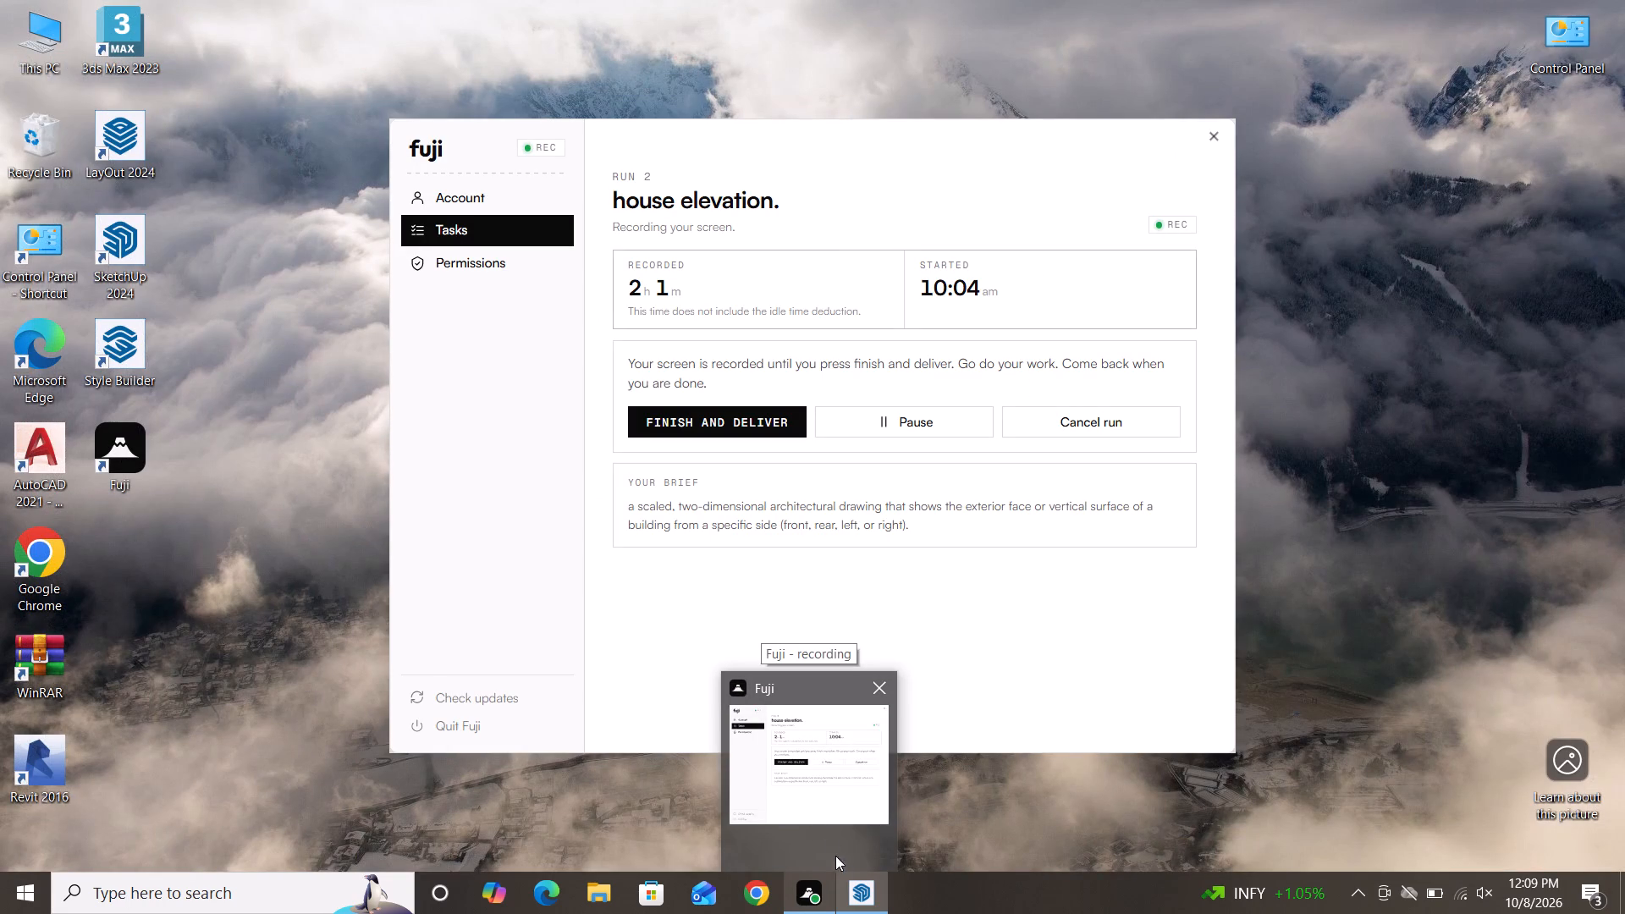
# Delete the vertical seam segment between the tower's frame strip and the base block's top band.
pyautogui.scroll(-3, 664, 576)
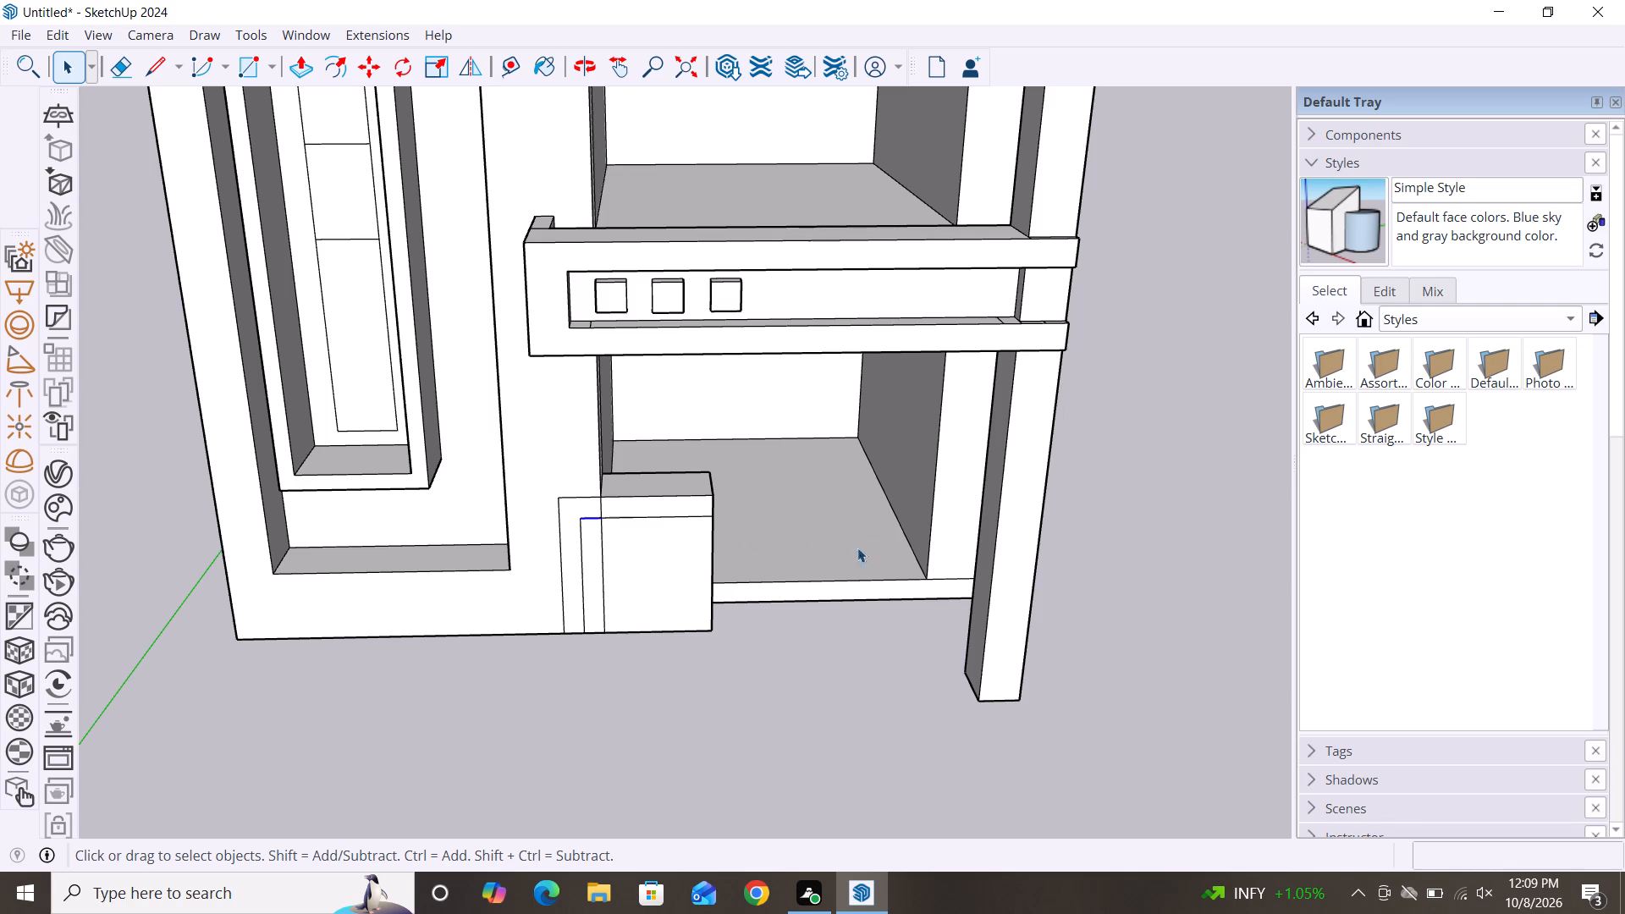
pyautogui.click(647, 704)
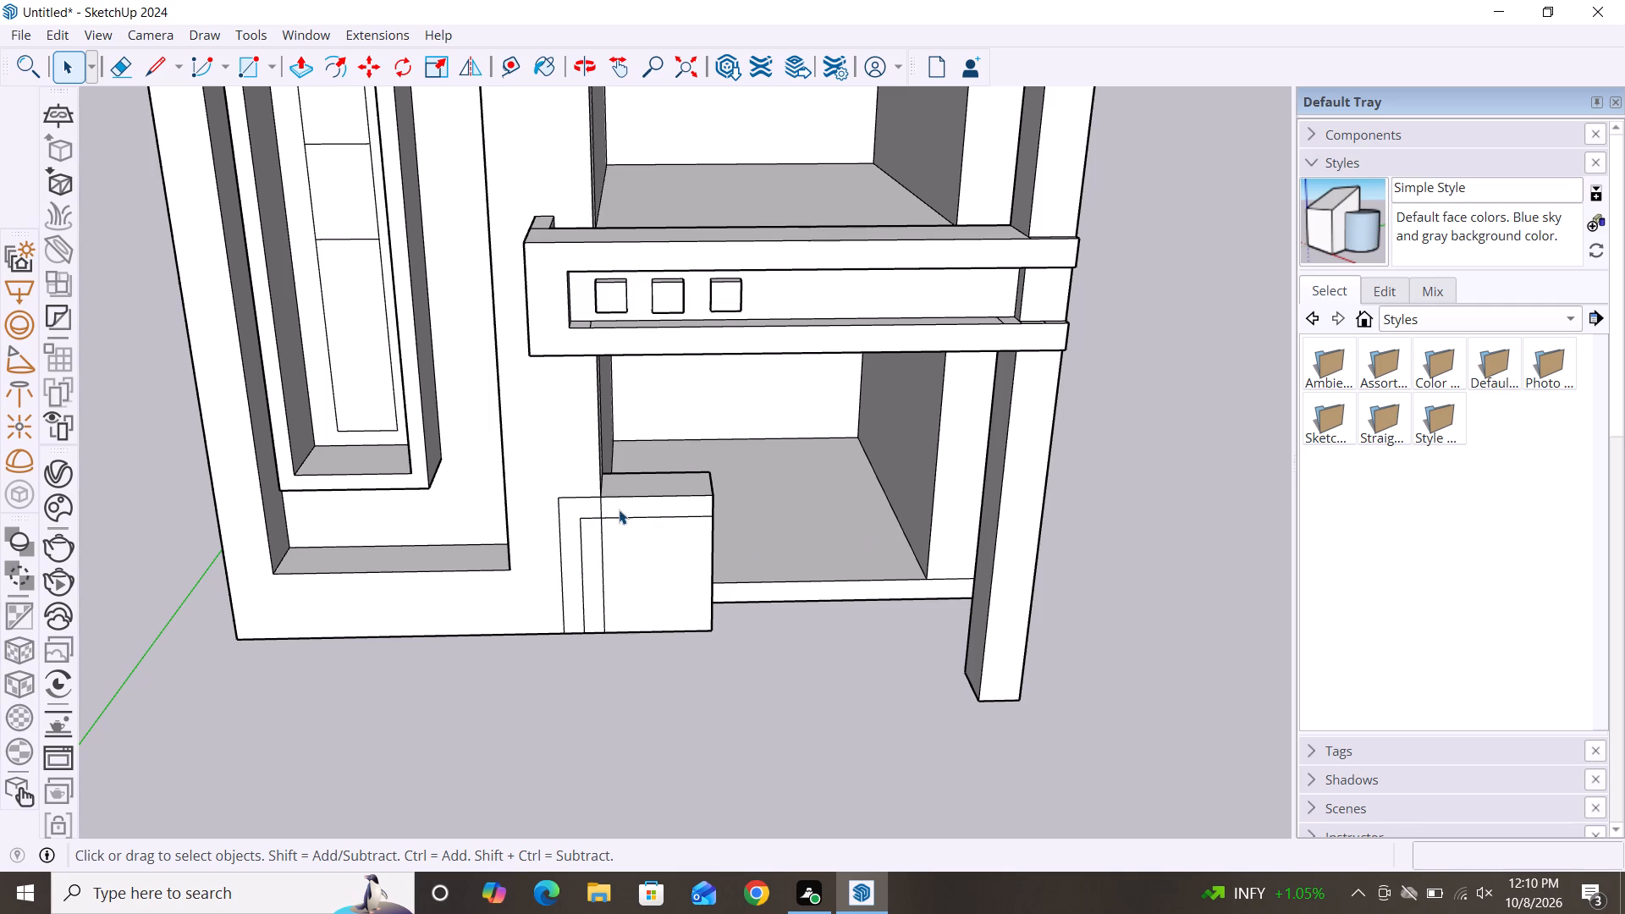
pyautogui.scroll(11, 619, 509)
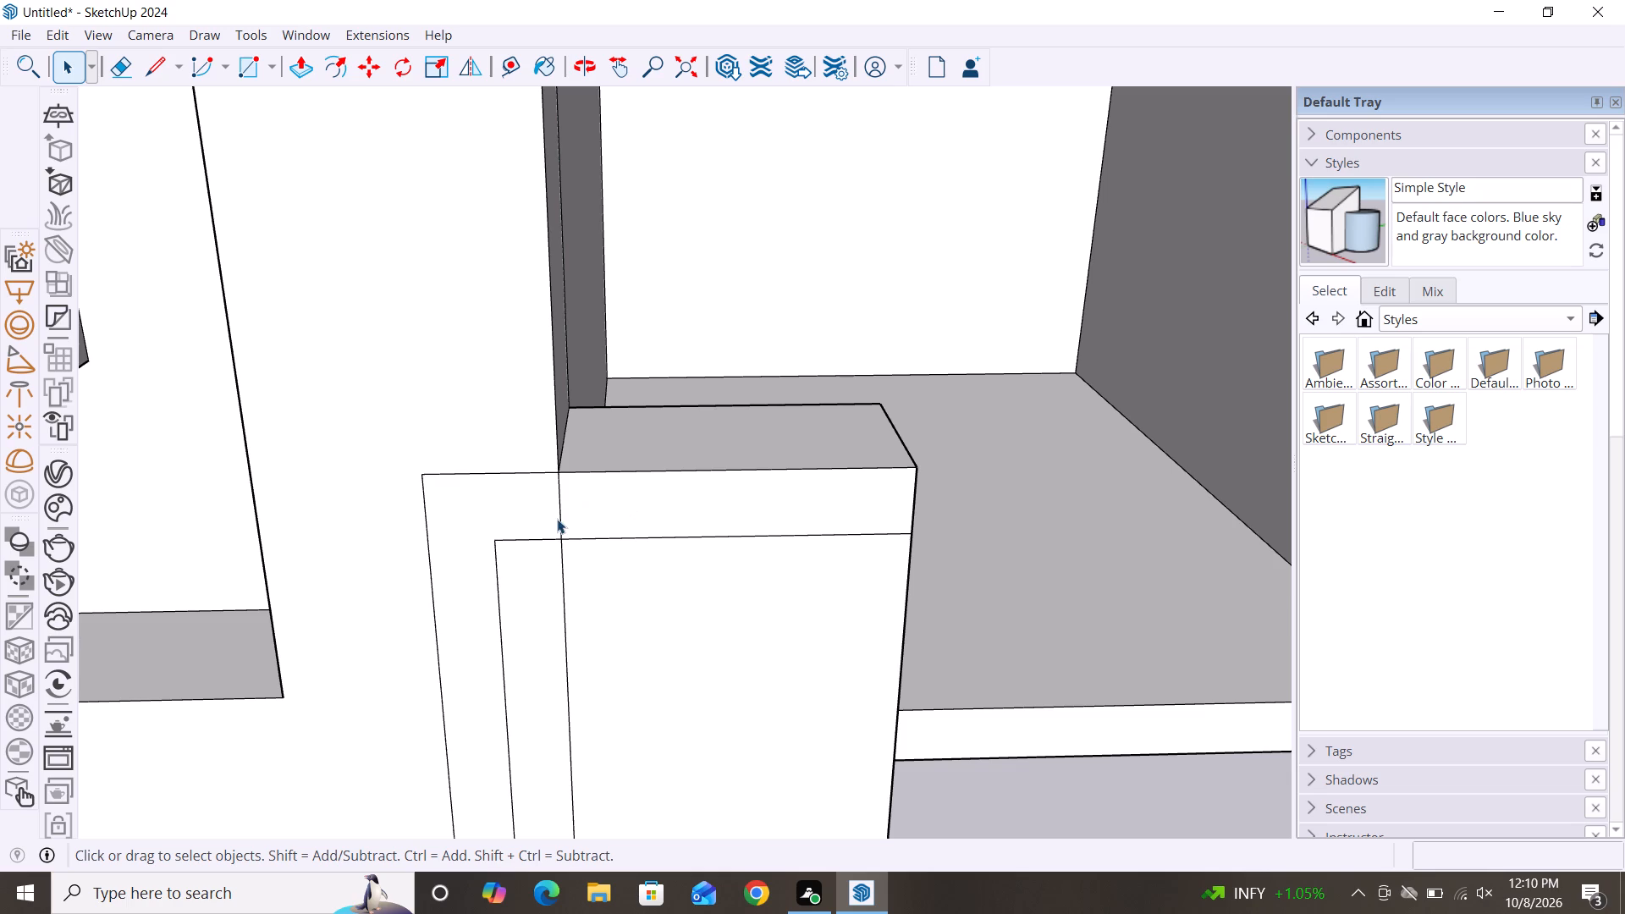
pyautogui.click(559, 520)
pyautogui.press('Delete')
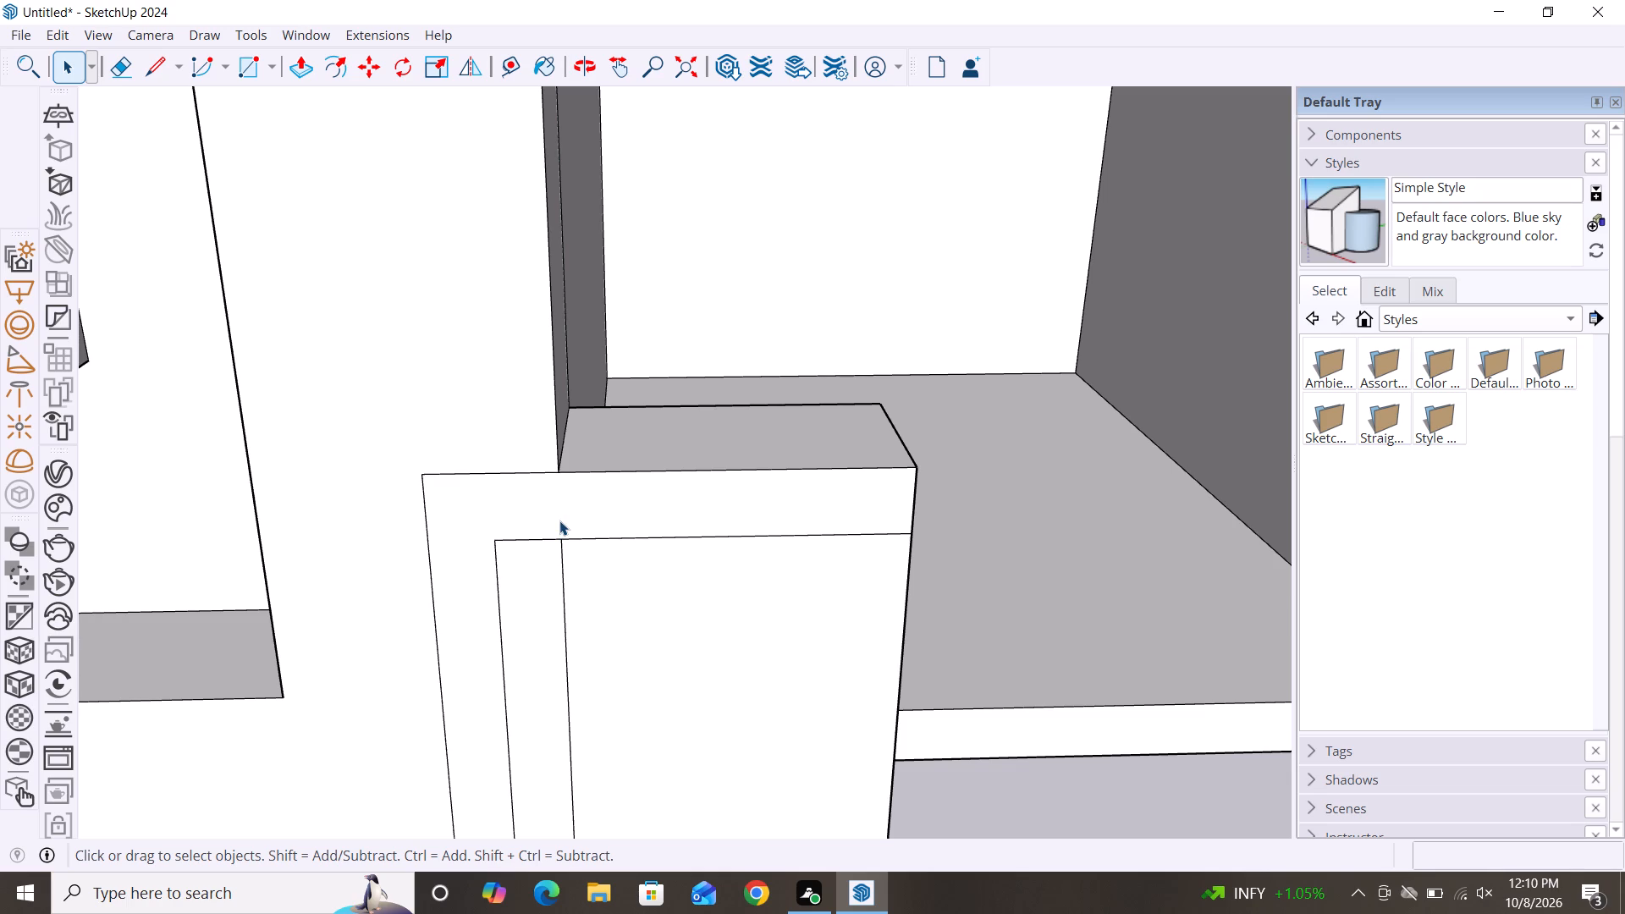
pyautogui.scroll(-4, 449, 513)
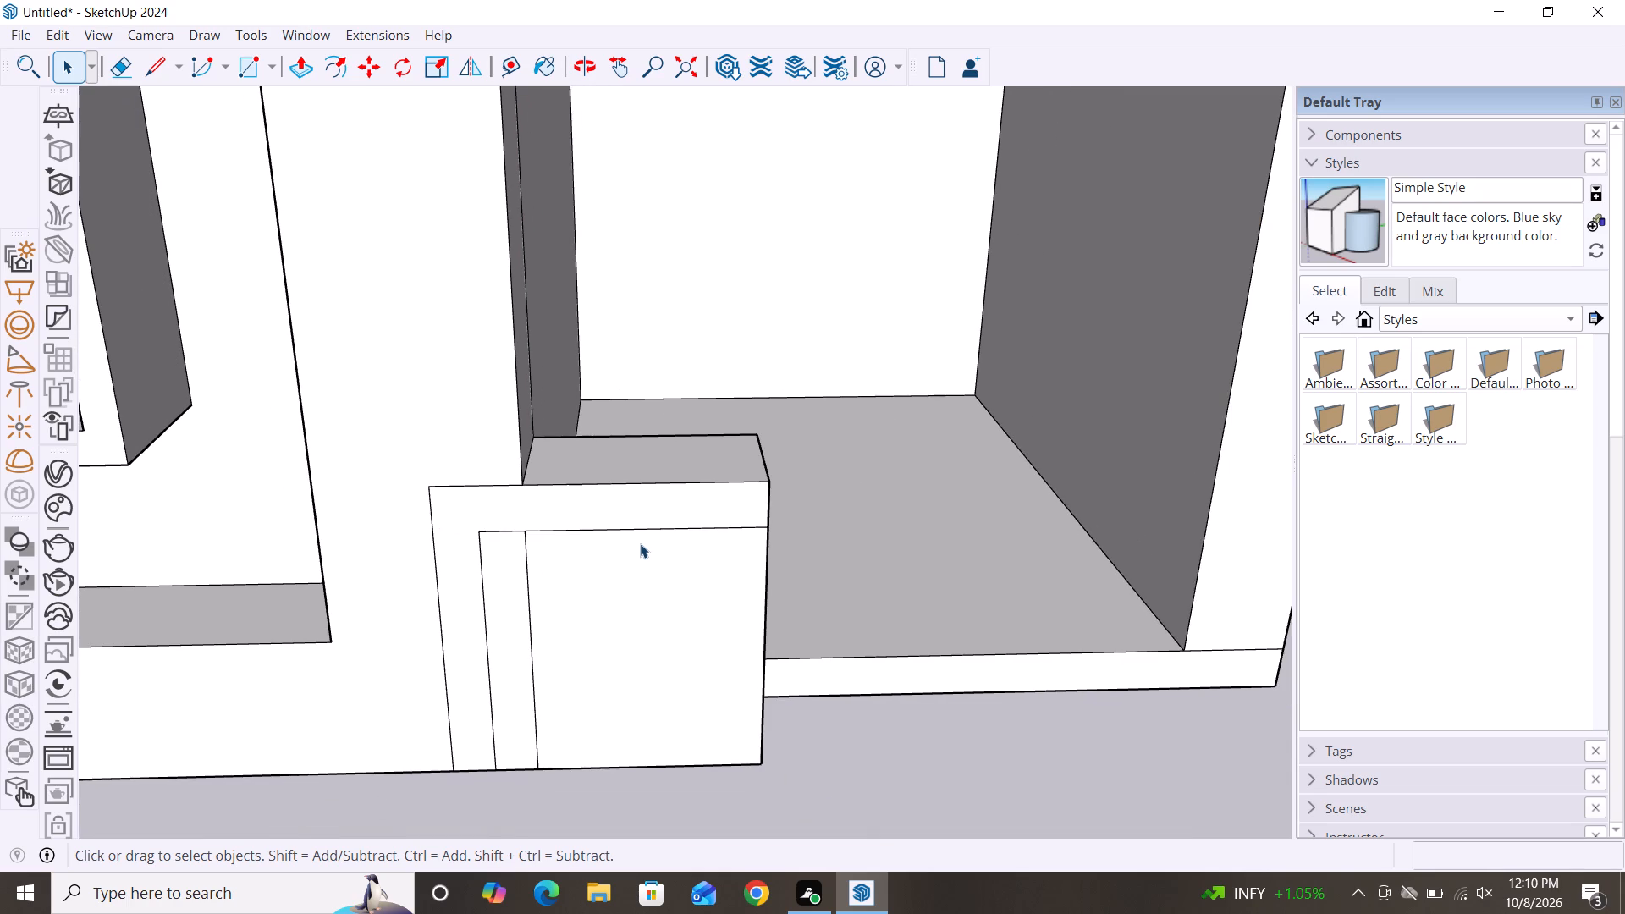
# Pull the joined frame face around the base block outward about 2 9/16".
pyautogui.press('p')
pyautogui.click(627, 505)
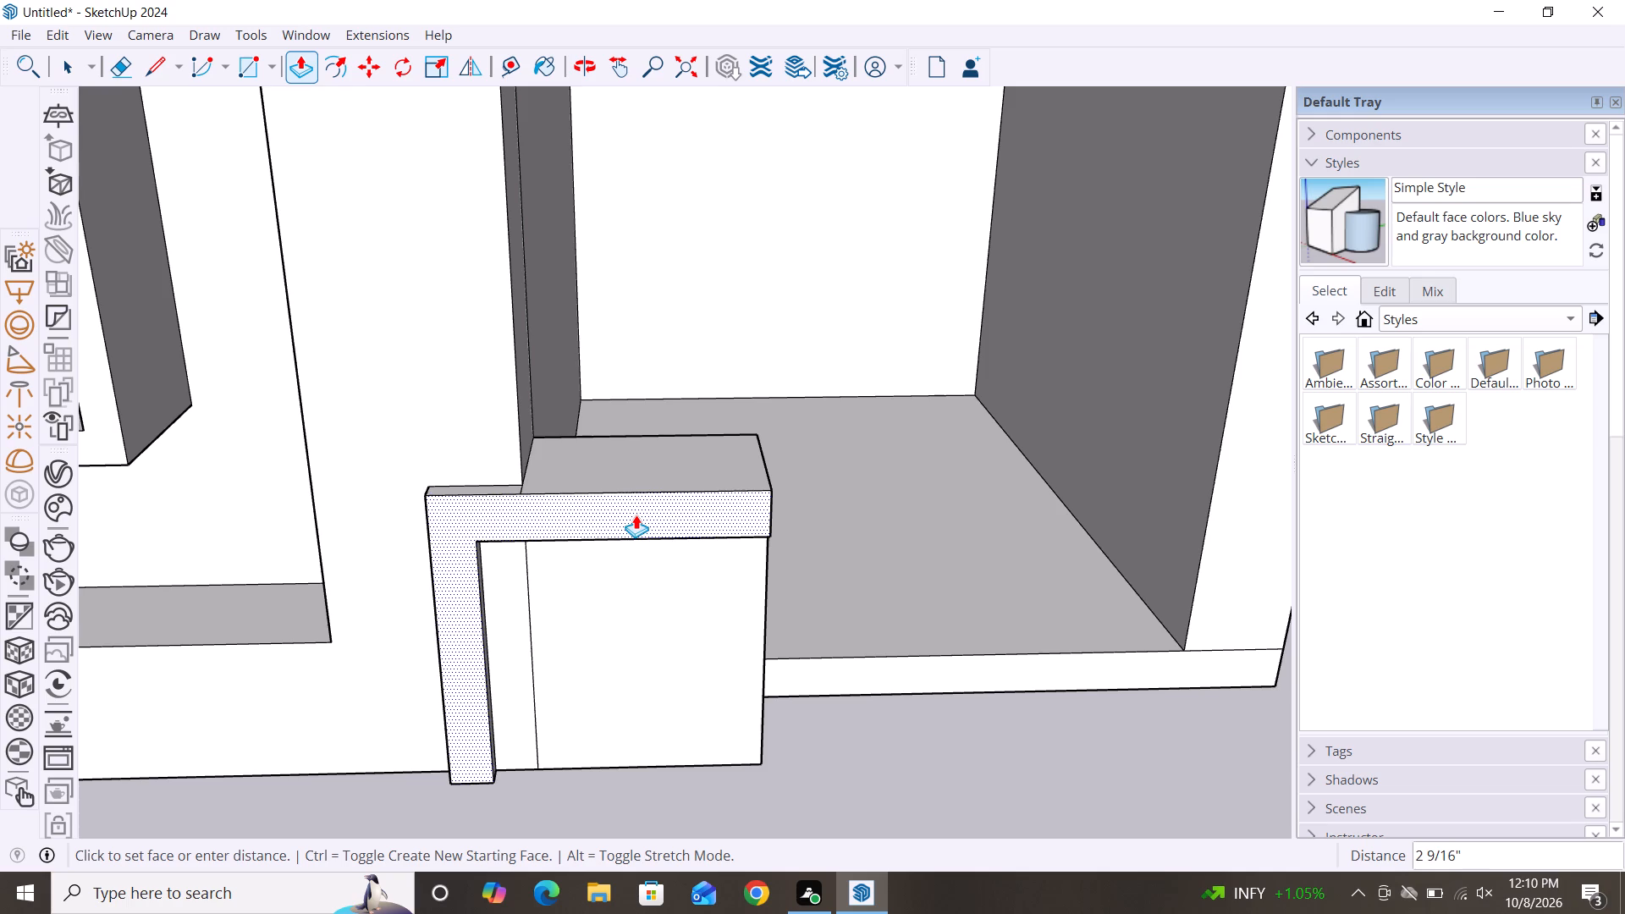
pyautogui.click(636, 515)
pyautogui.press('space')
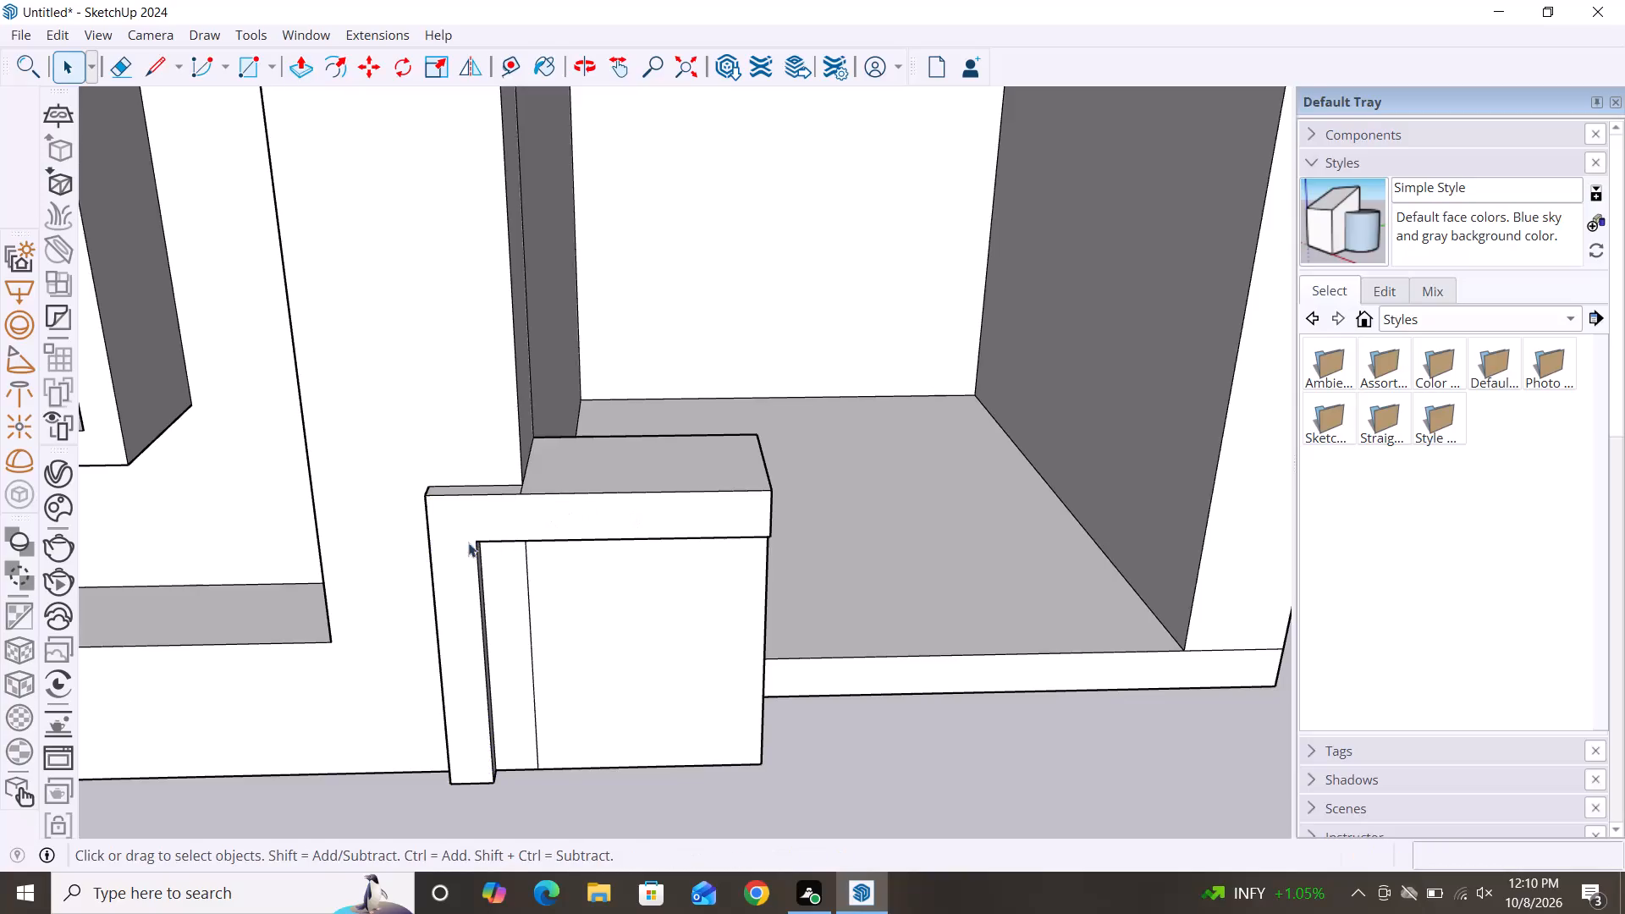
# Examine the base block's projecting frame up close and within the whole facade.
pyautogui.scroll(-4, 441, 539)
pyautogui.keyDown('alt'); pyautogui.moveTo(639, 757); pyautogui.dragTo(690, 726, button='middle'); pyautogui.keyUp('alt')
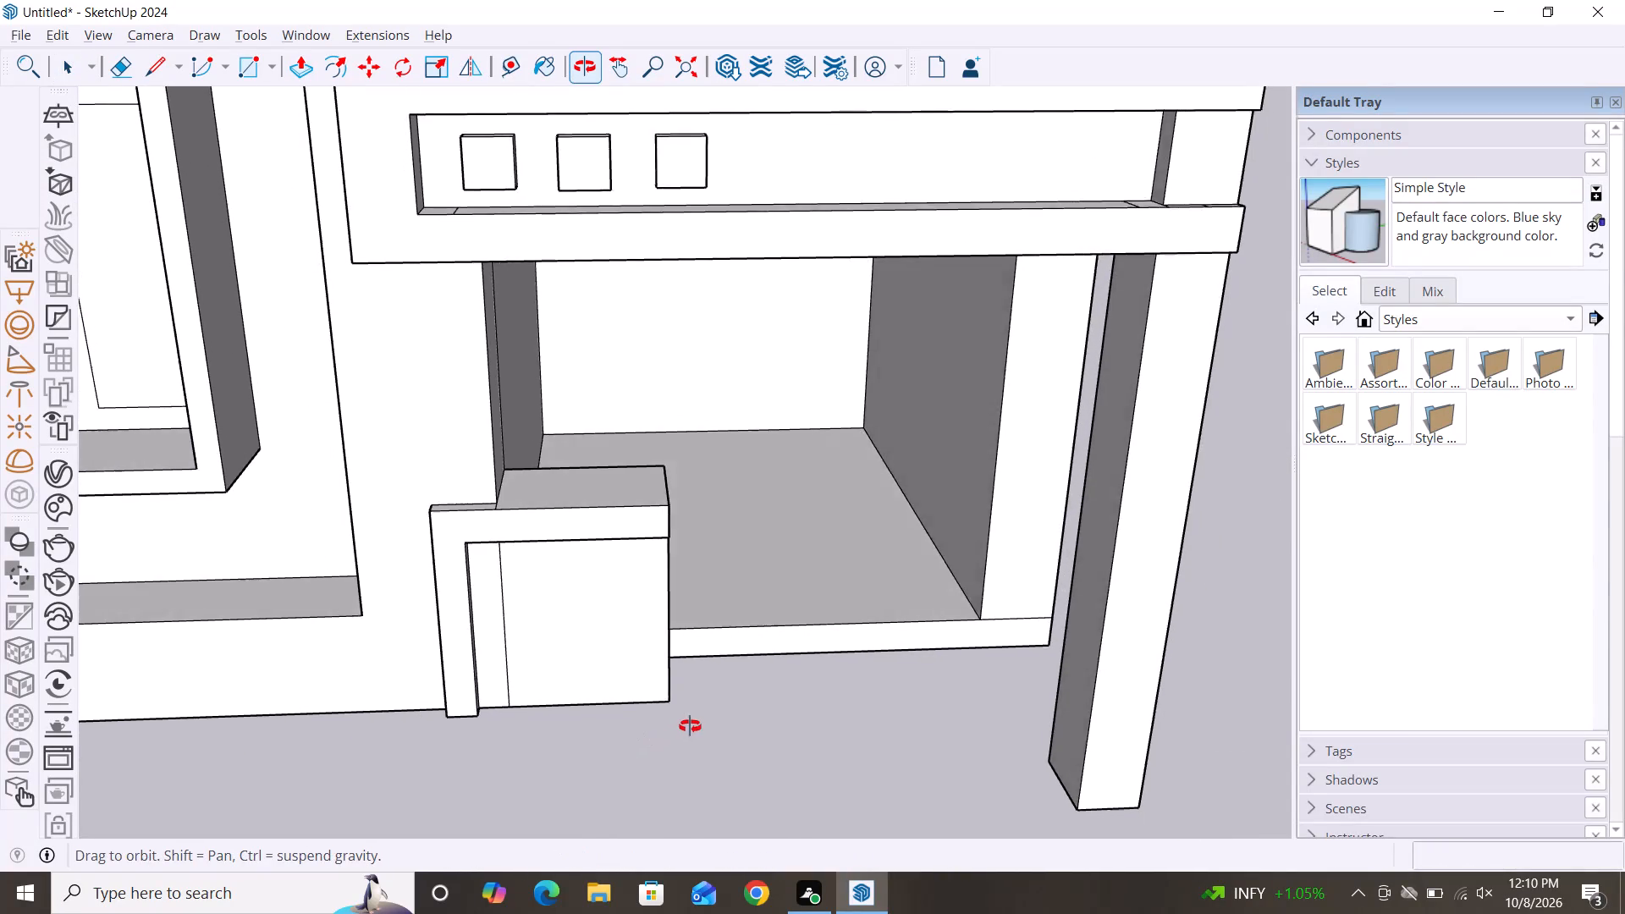
pyautogui.keyDown('alt'); pyautogui.moveTo(690, 726); pyautogui.dragTo(664, 588, button='middle'); pyautogui.keyUp('alt')
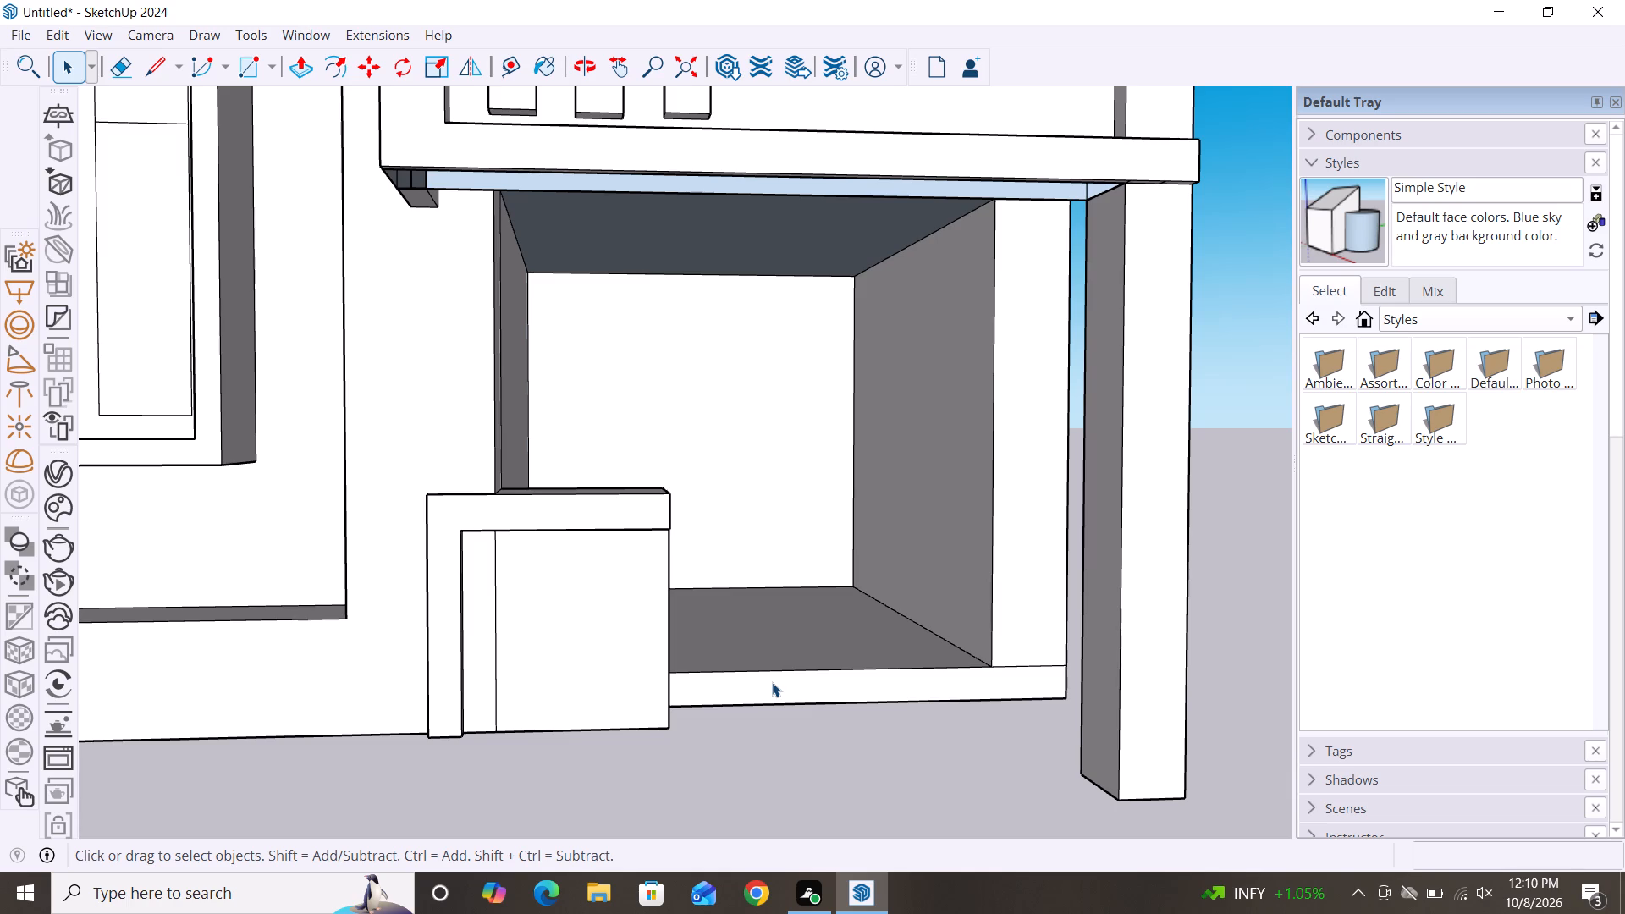
pyautogui.scroll(-6, 471, 524)
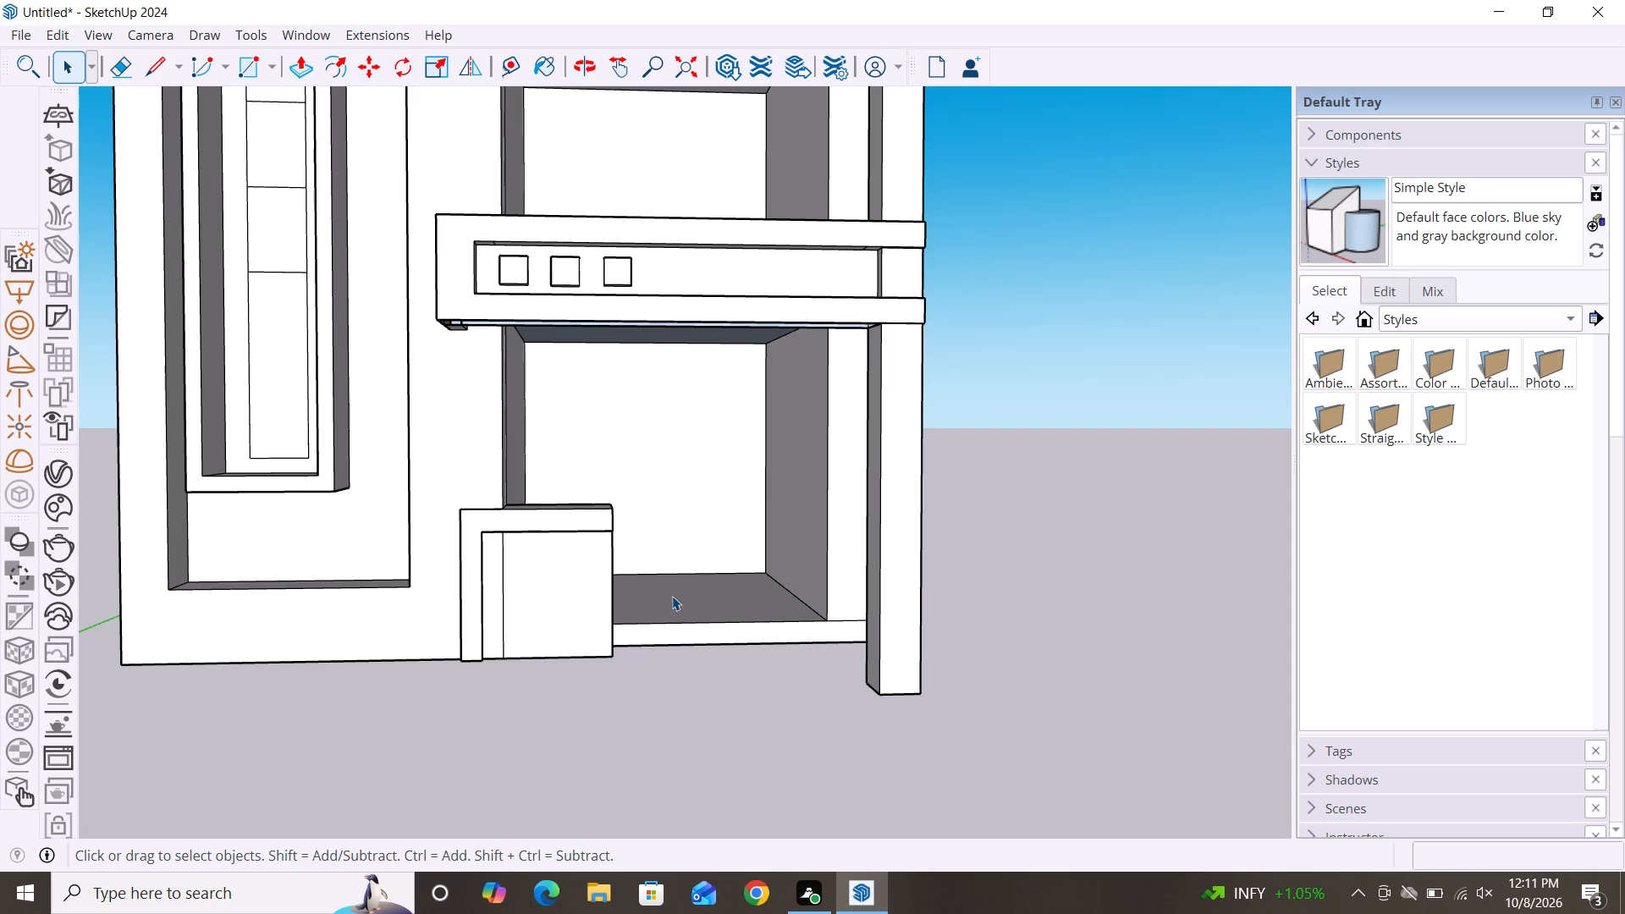
pyautogui.press('r')
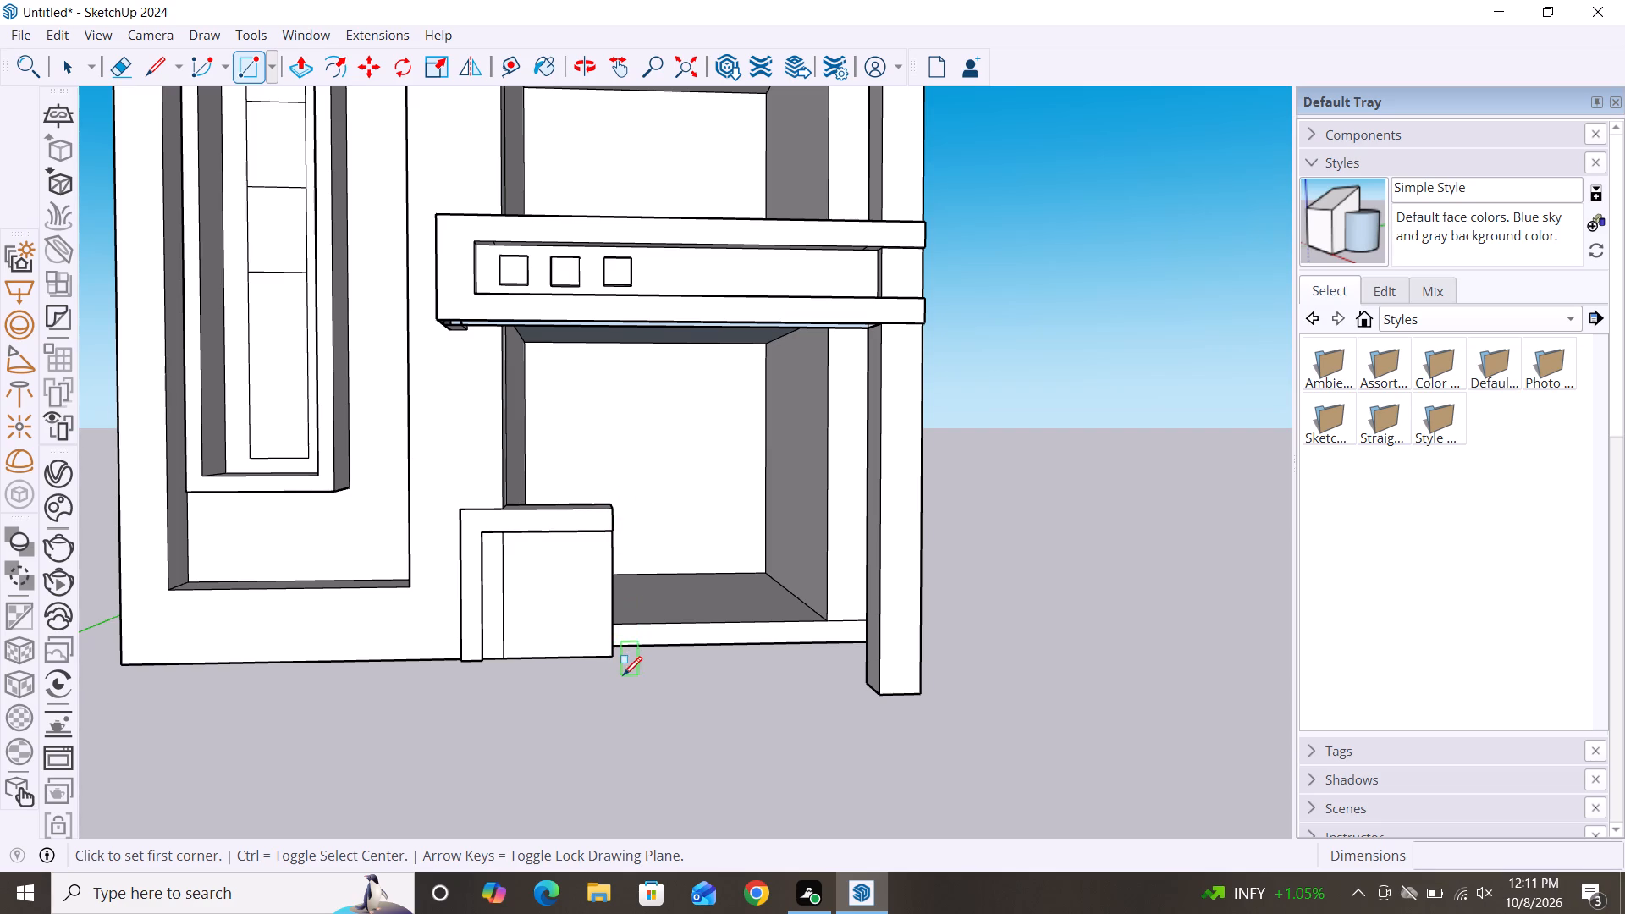
pyautogui.scroll(-3, 695, 629)
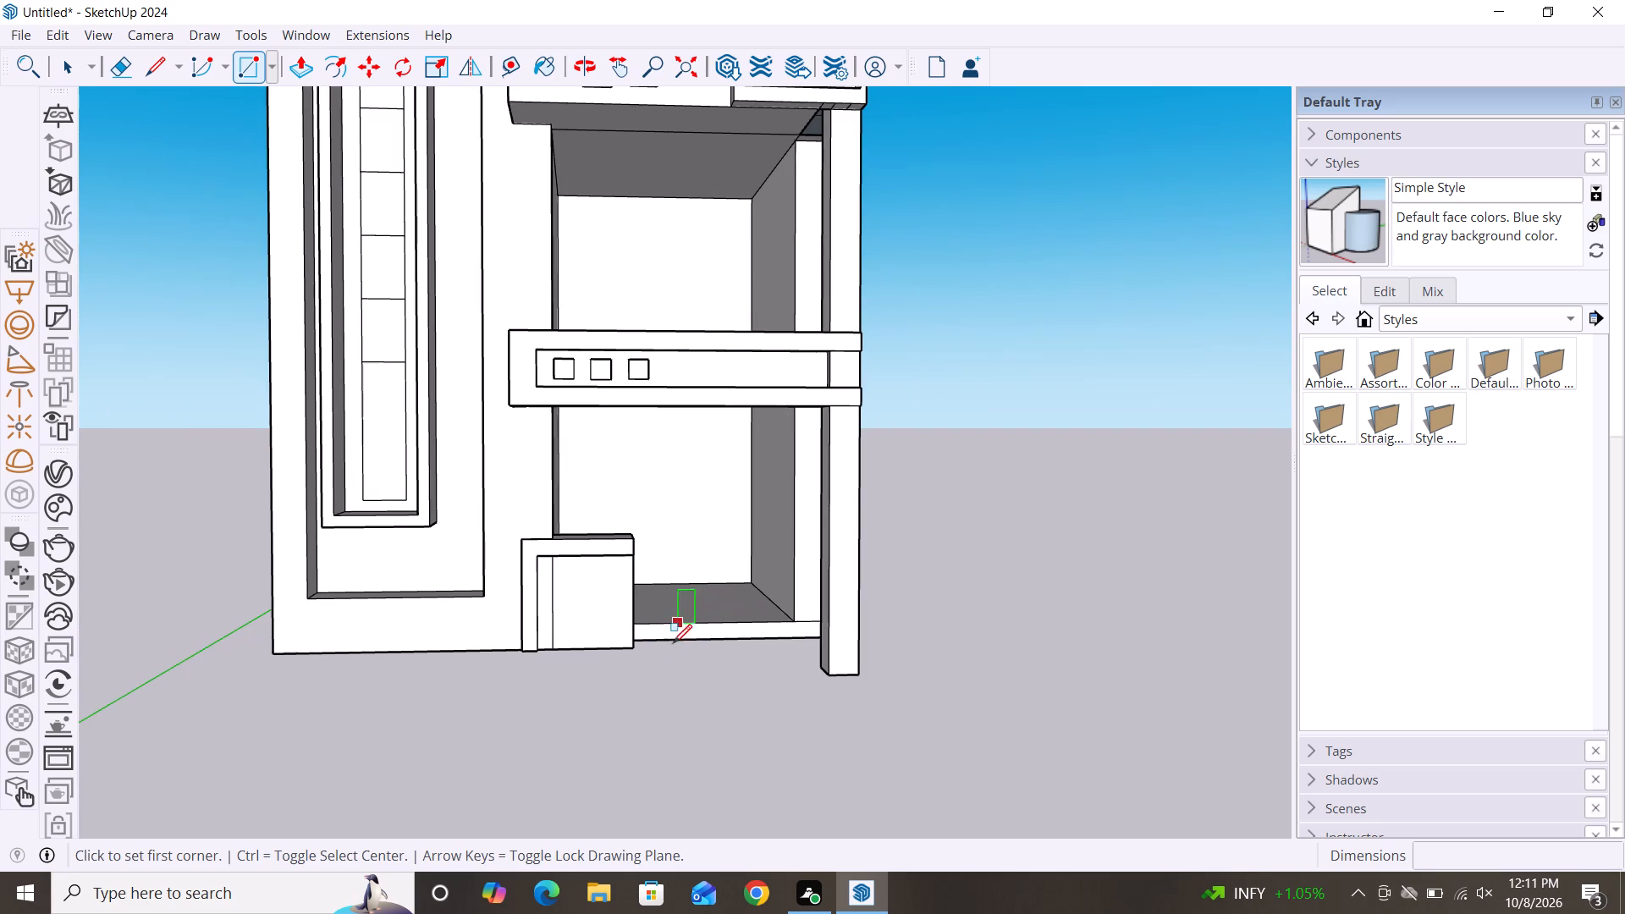
pyautogui.press('space')
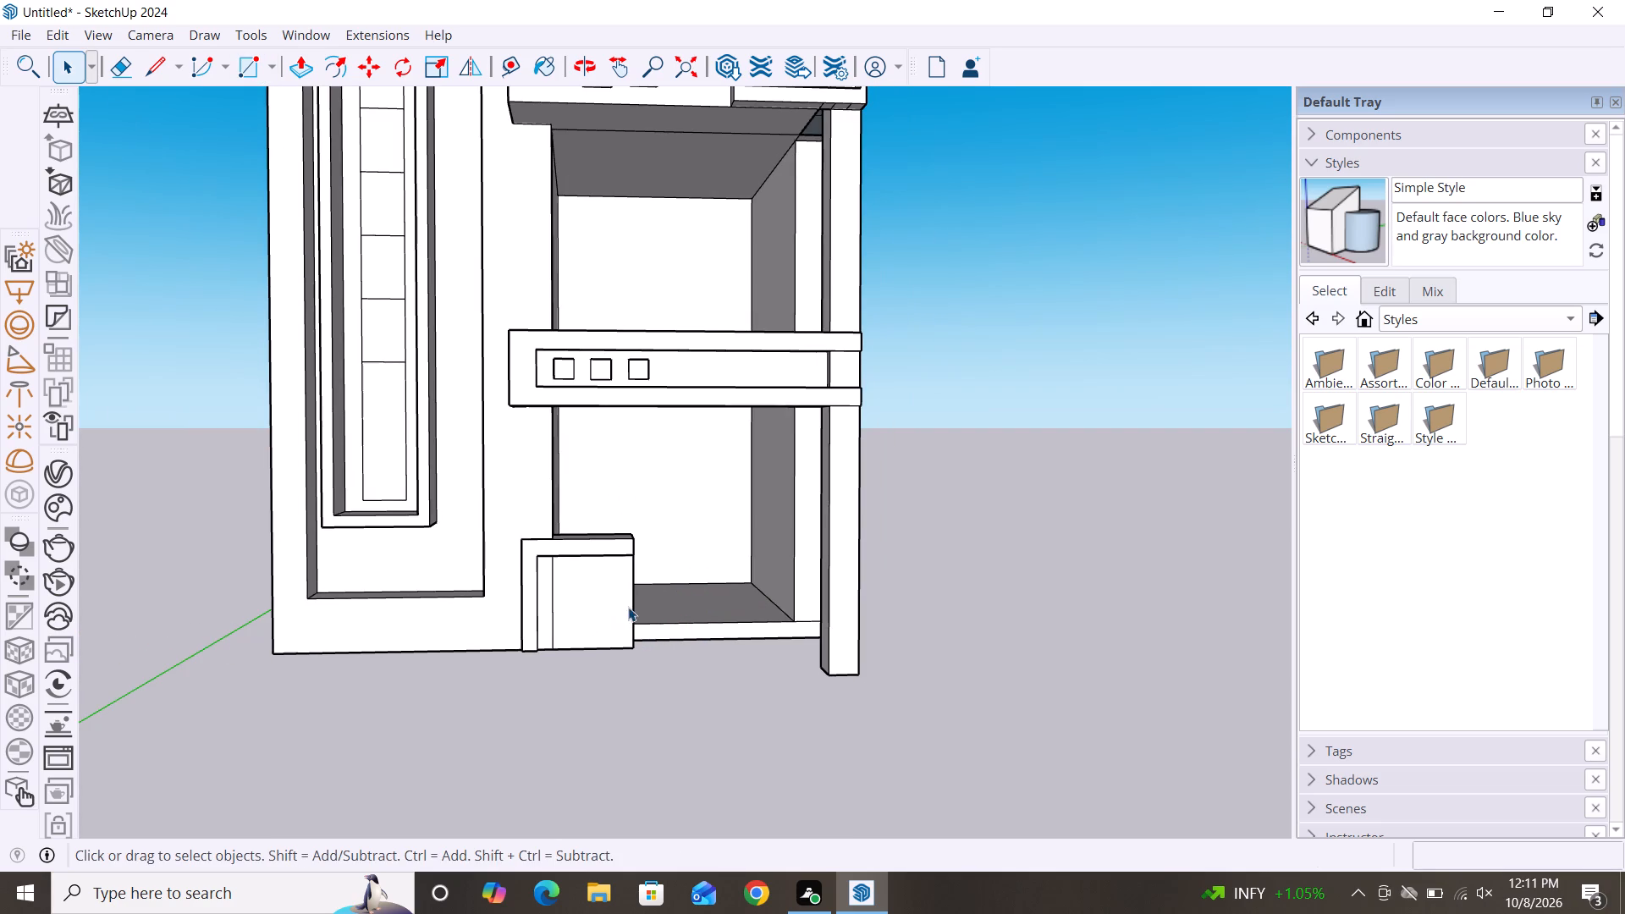
pyautogui.keyDown('alt'); pyautogui.moveTo(628, 607); pyautogui.dragTo(633, 704, button='middle'); pyautogui.keyUp('alt')
pyautogui.scroll(-7, 607, 542)
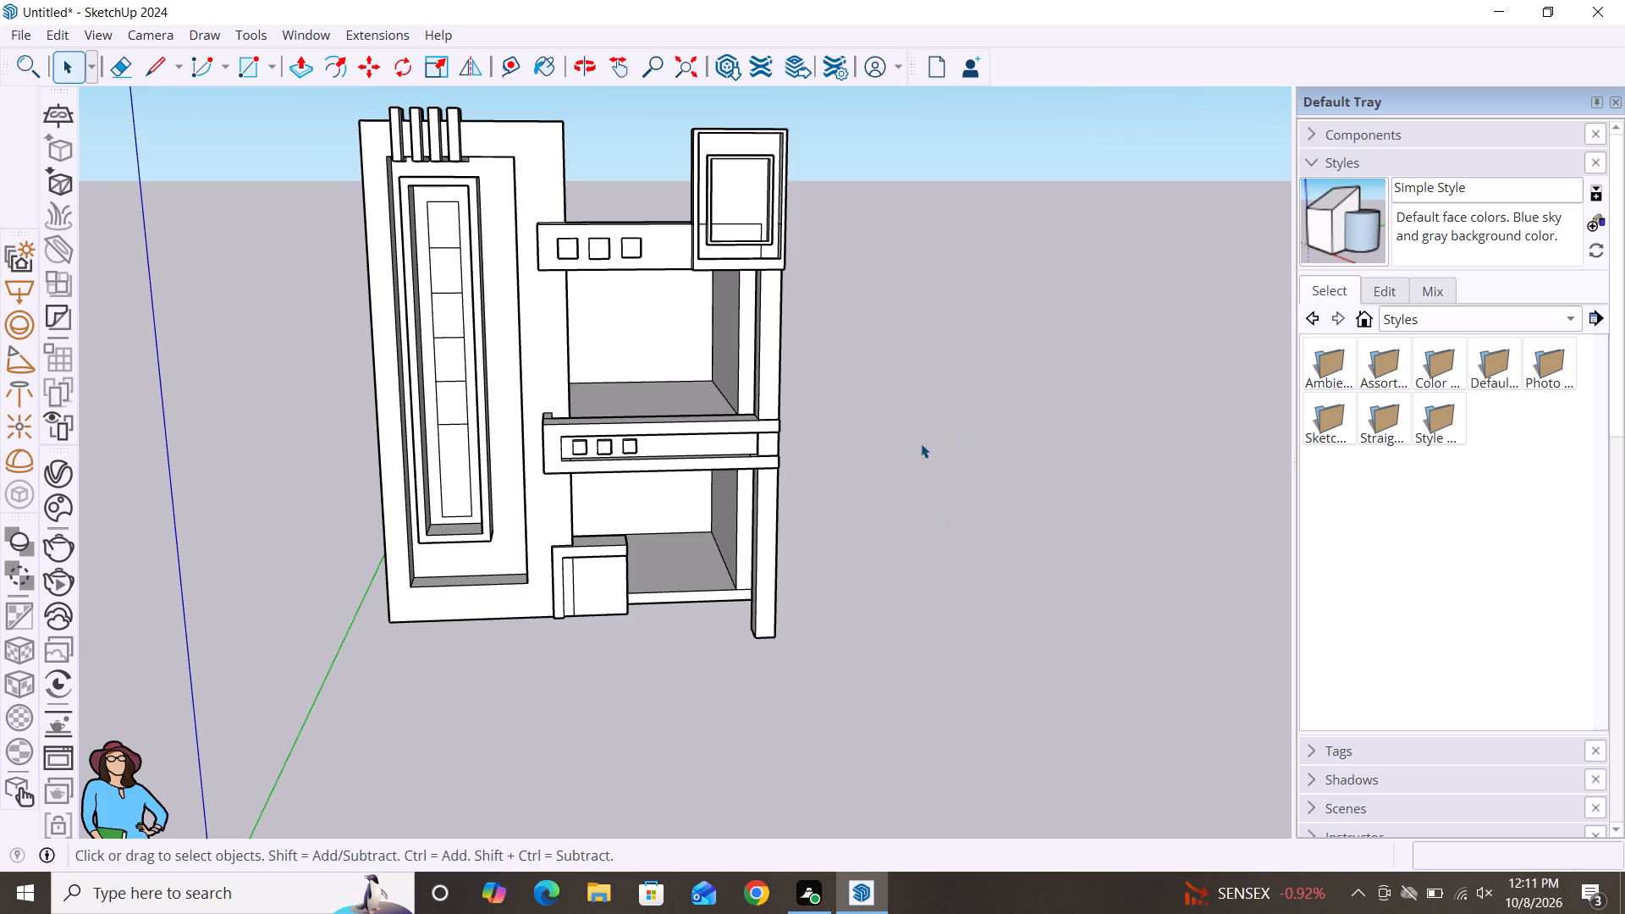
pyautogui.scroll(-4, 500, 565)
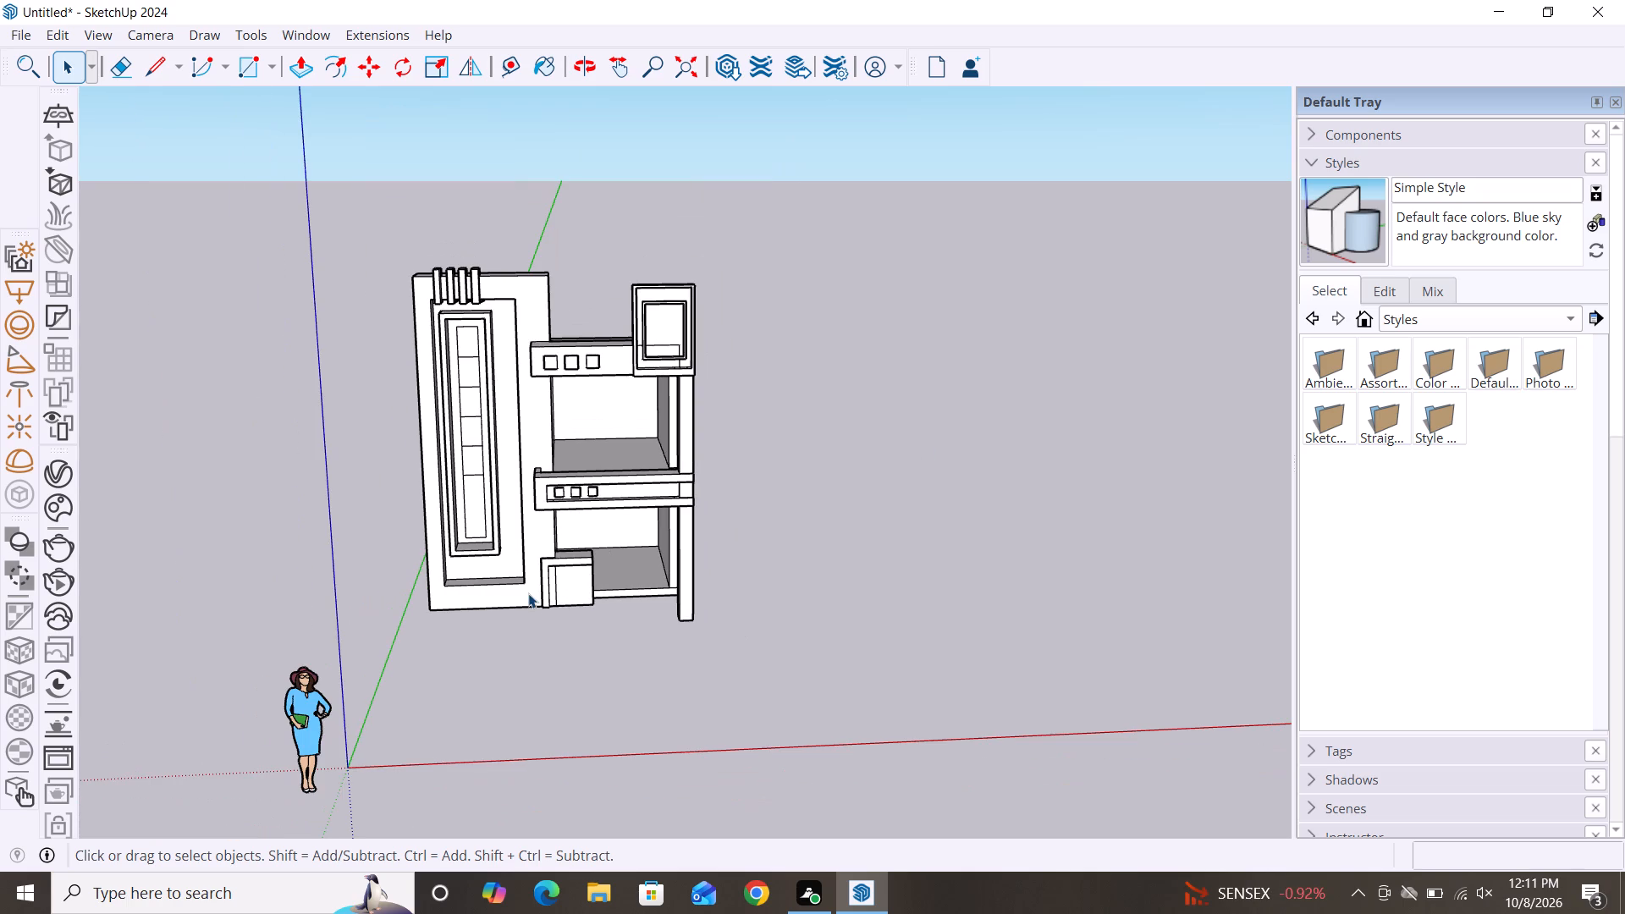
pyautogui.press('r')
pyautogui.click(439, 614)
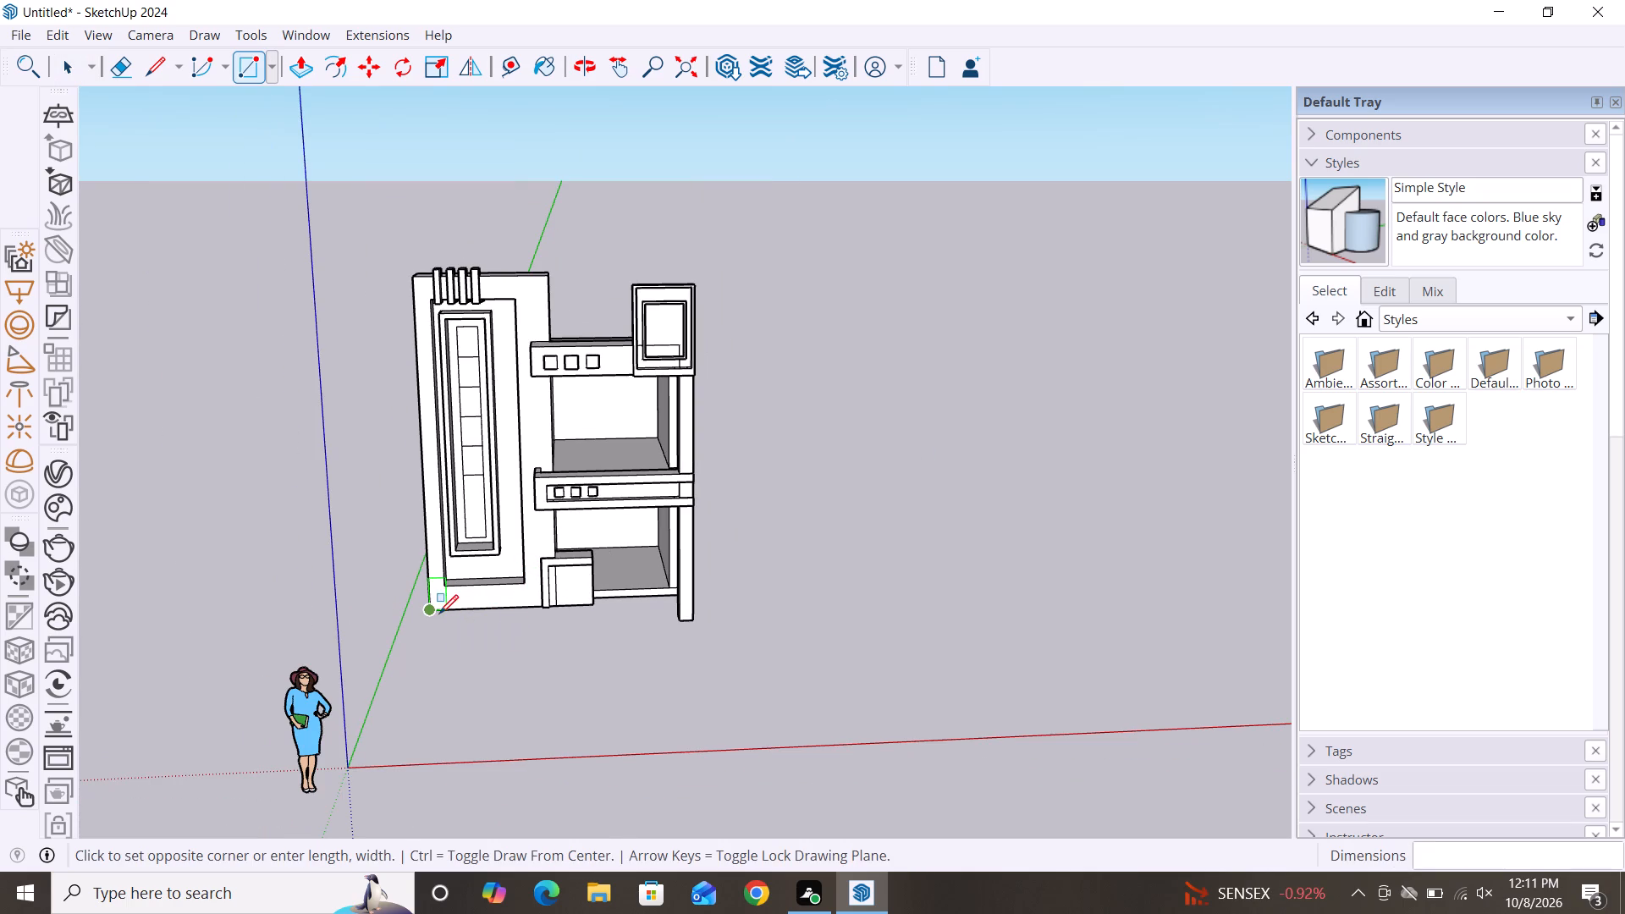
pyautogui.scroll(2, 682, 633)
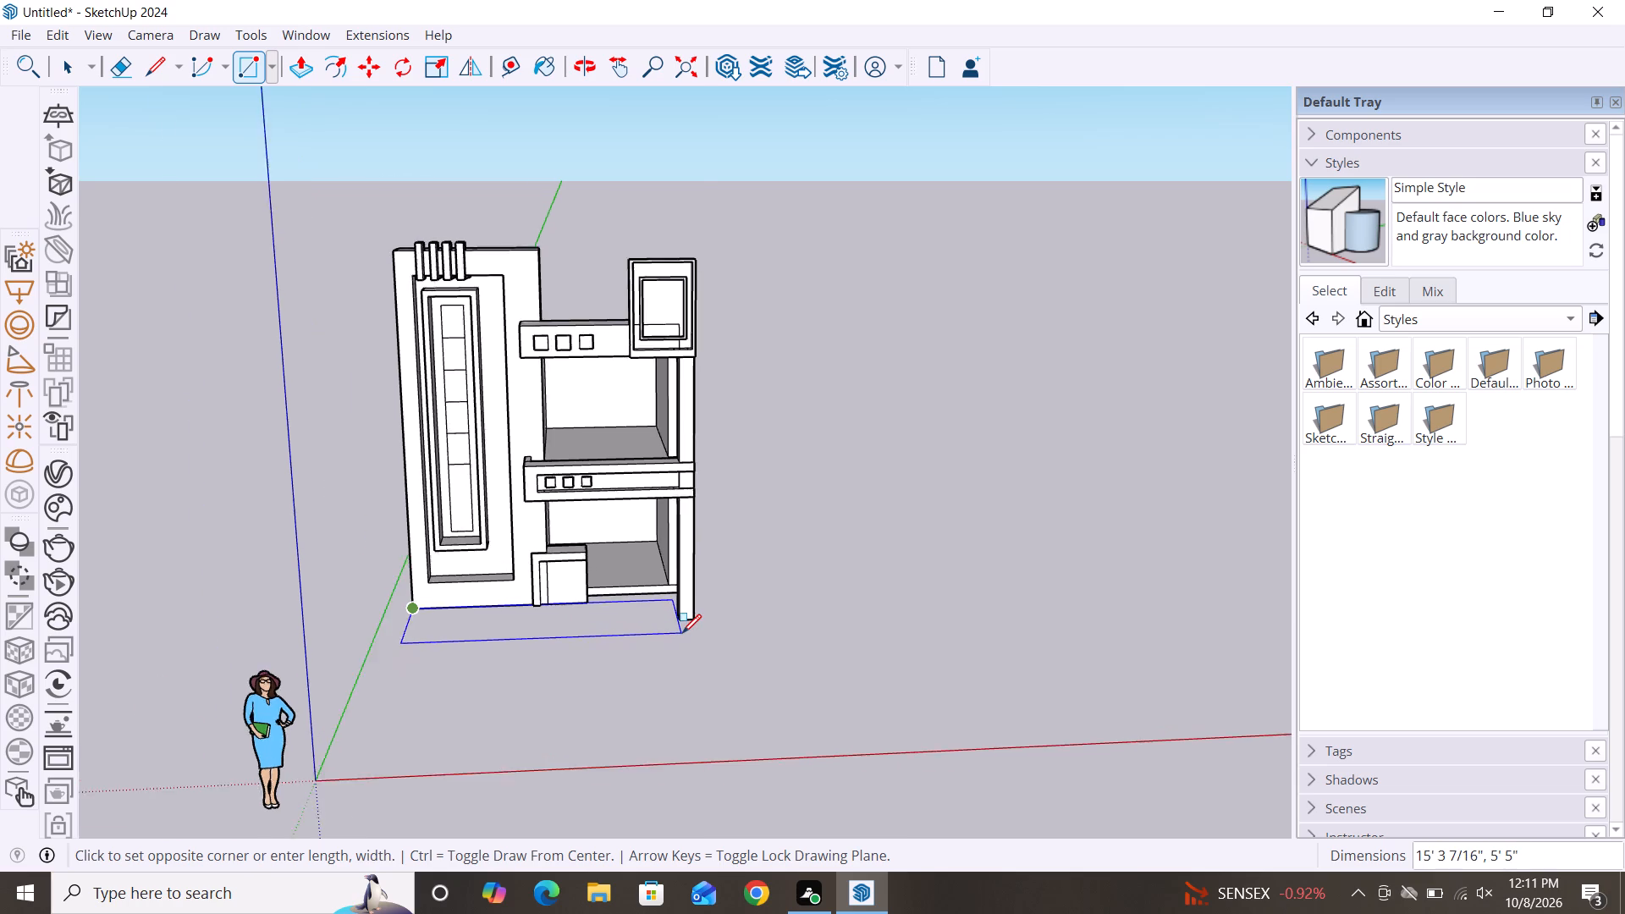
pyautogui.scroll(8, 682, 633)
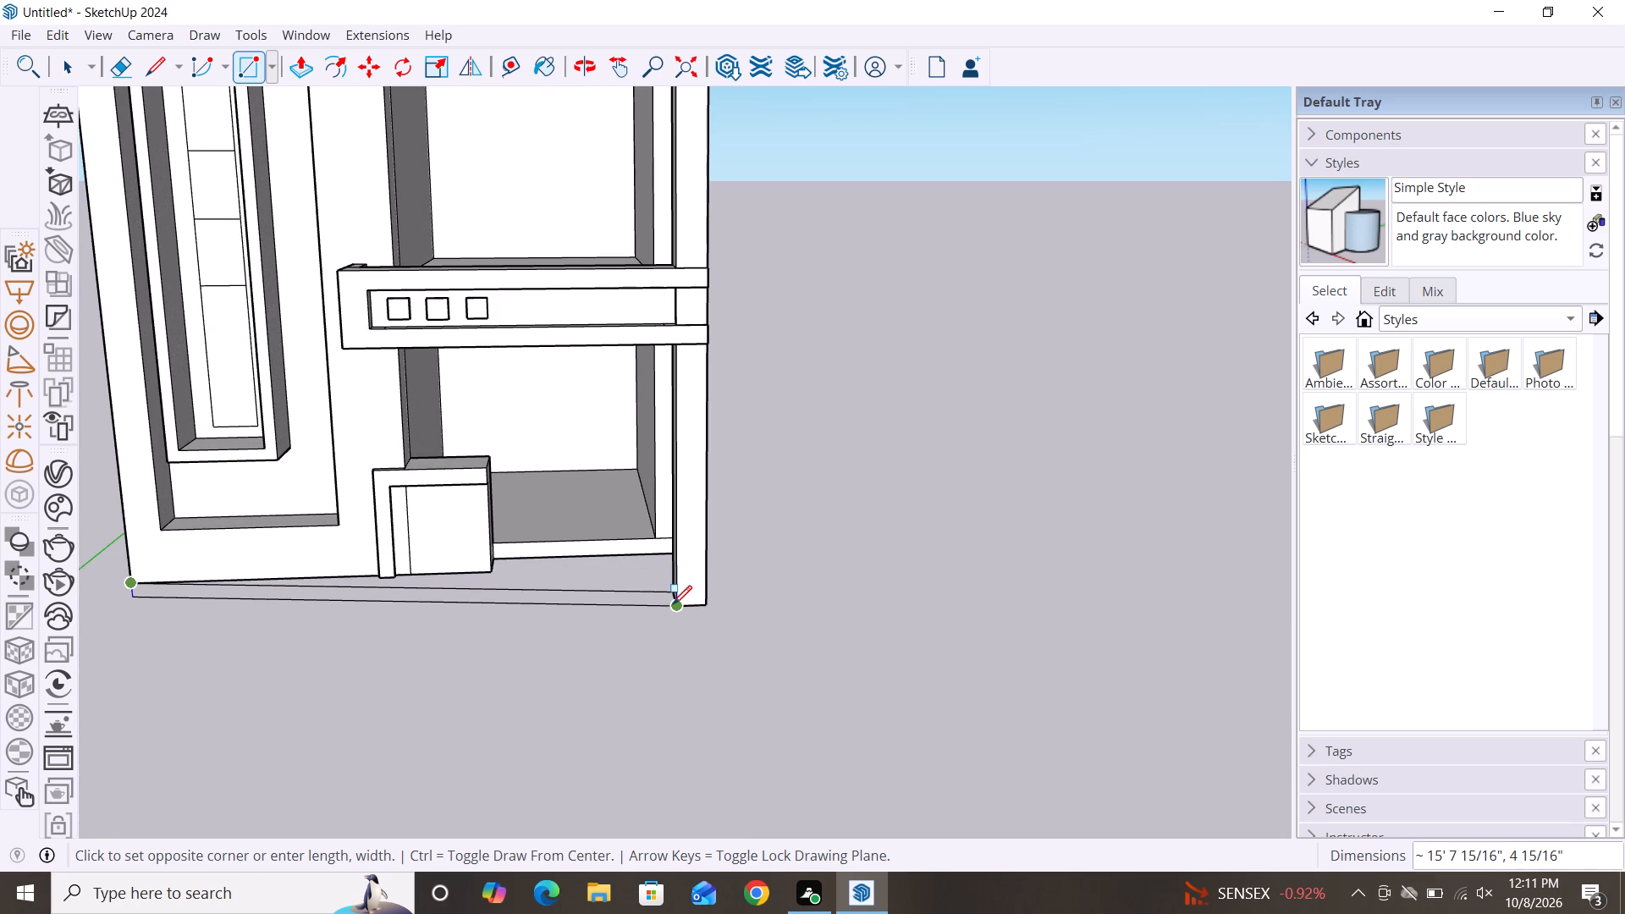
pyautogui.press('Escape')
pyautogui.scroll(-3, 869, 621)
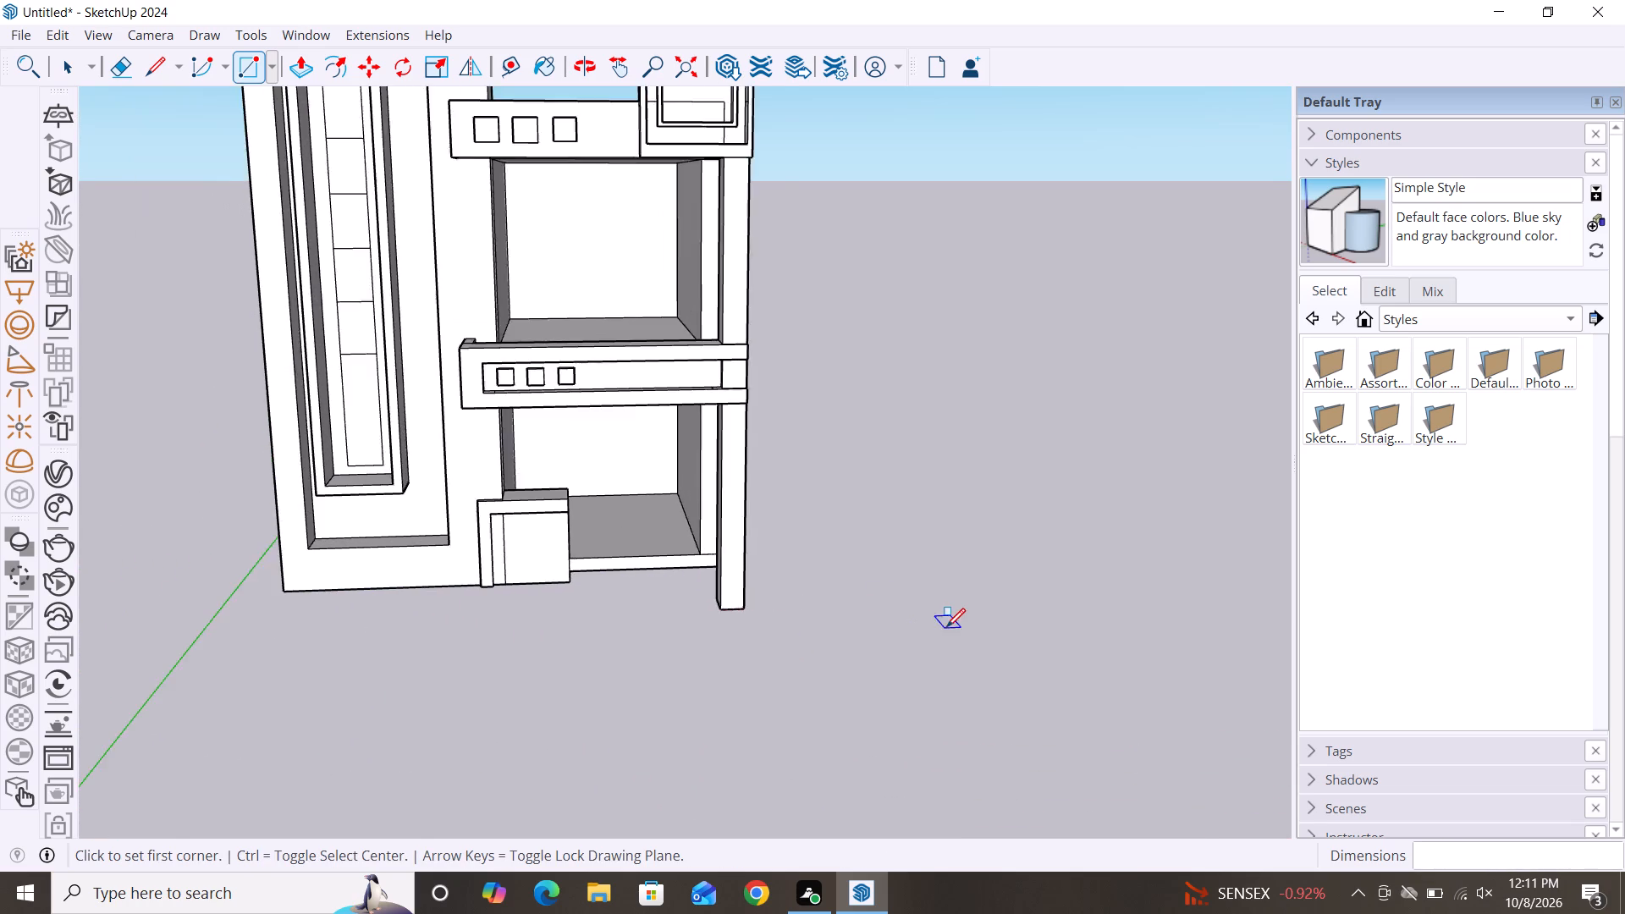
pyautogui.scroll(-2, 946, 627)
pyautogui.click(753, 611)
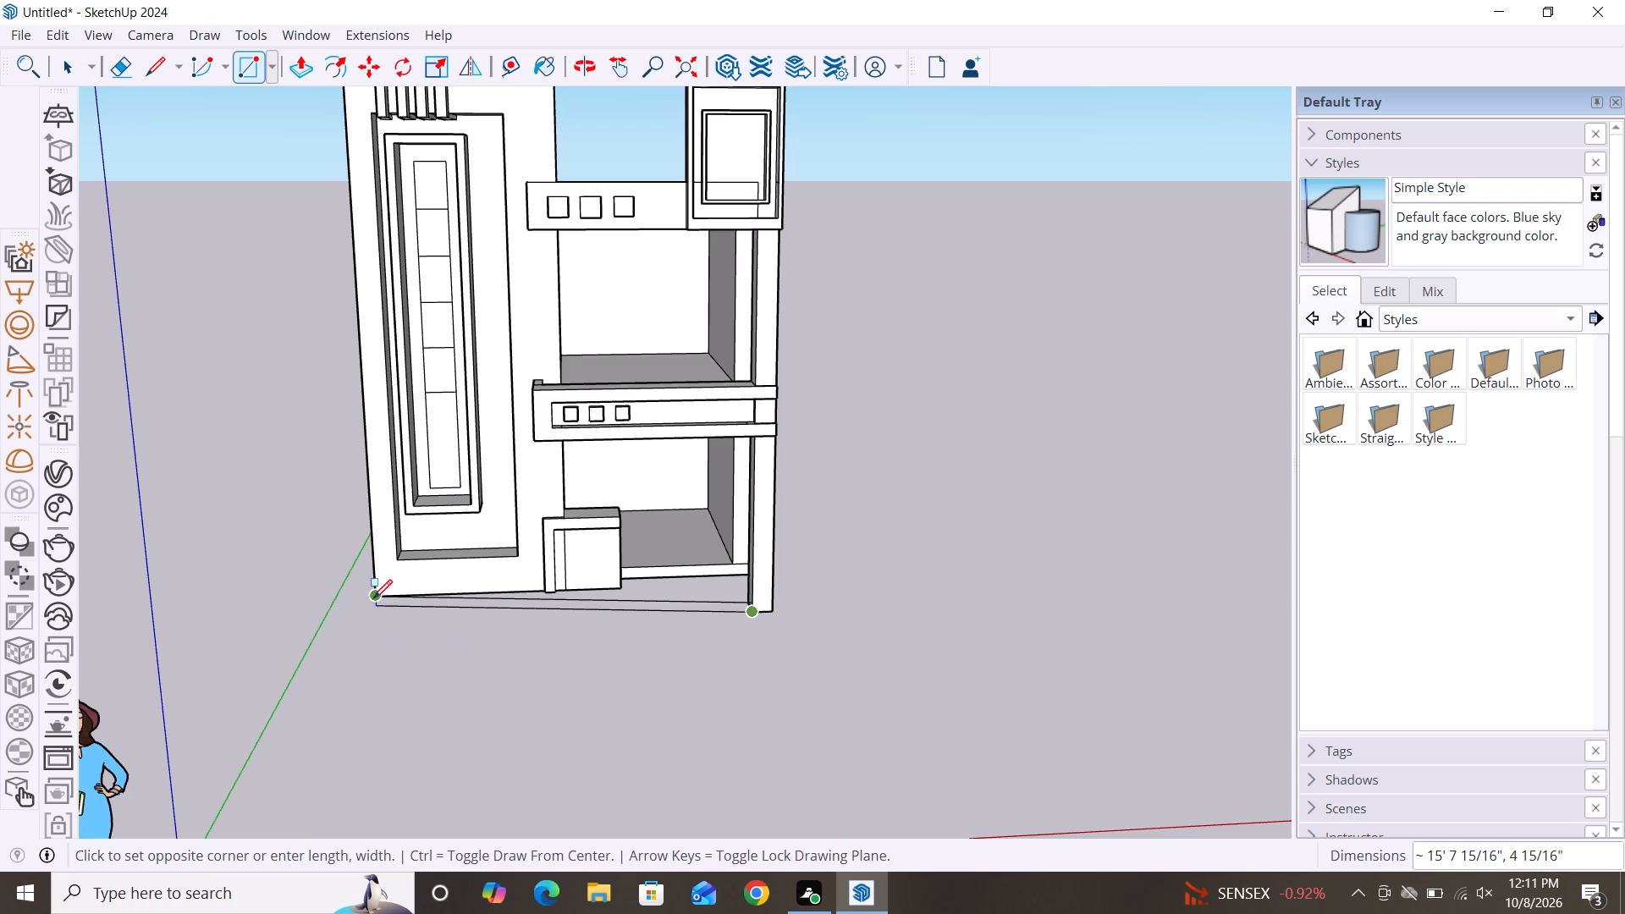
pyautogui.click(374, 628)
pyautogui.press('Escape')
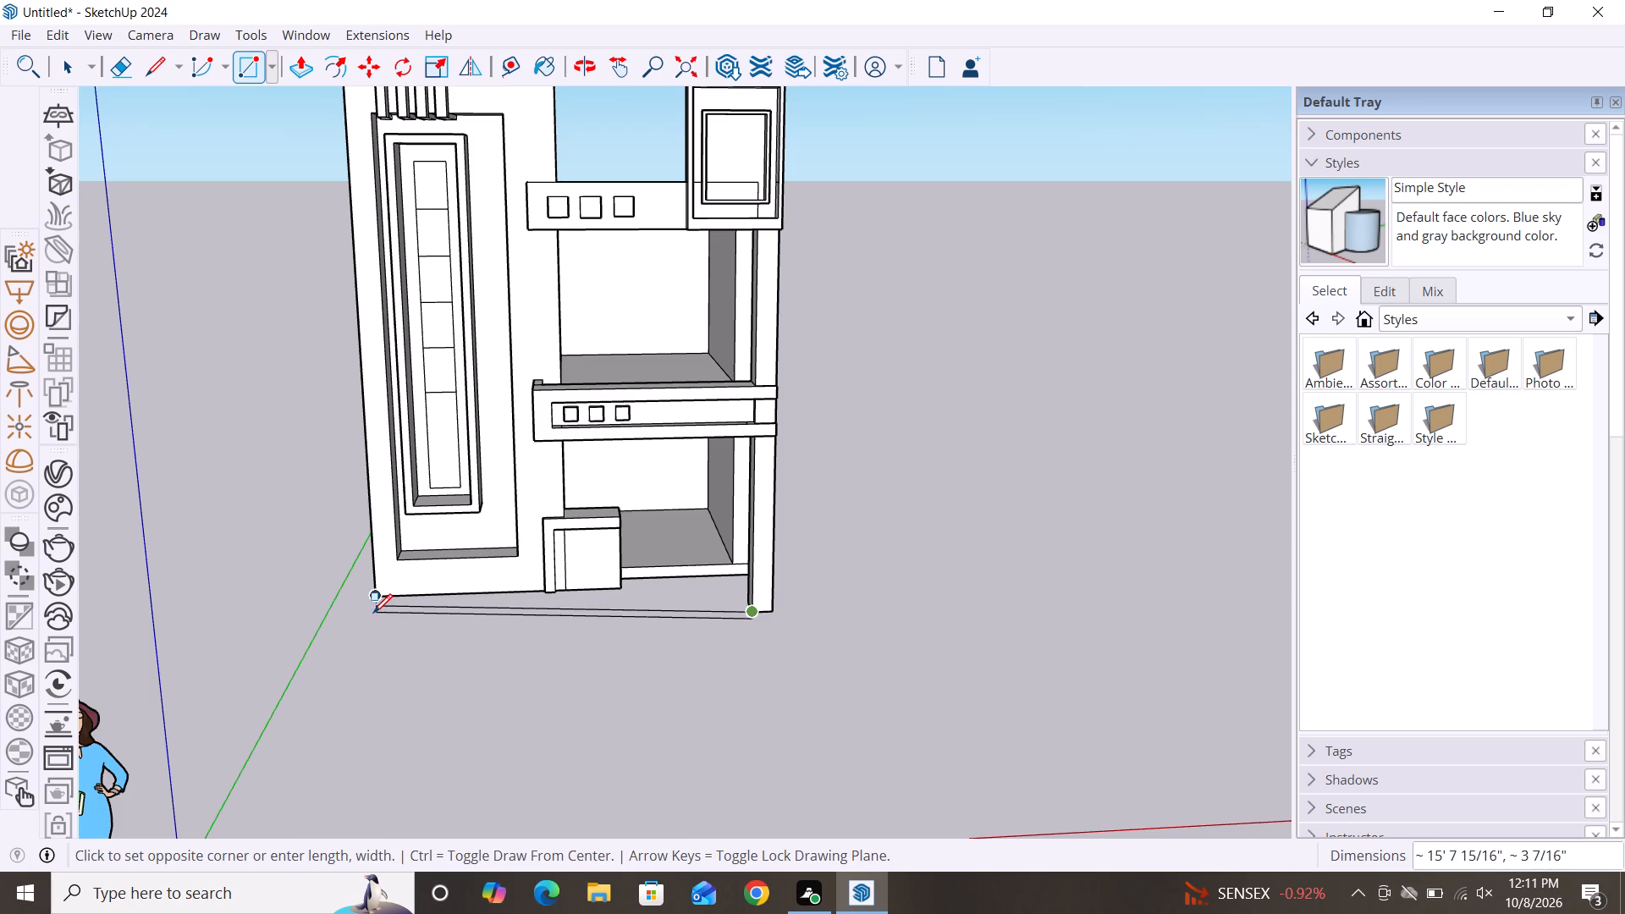
# Draw a ground line from the corner pillar's base to a point before the tower's outer corner, and close it to that corner, about 2' 4".
pyautogui.press('l')
pyautogui.click(752, 614)
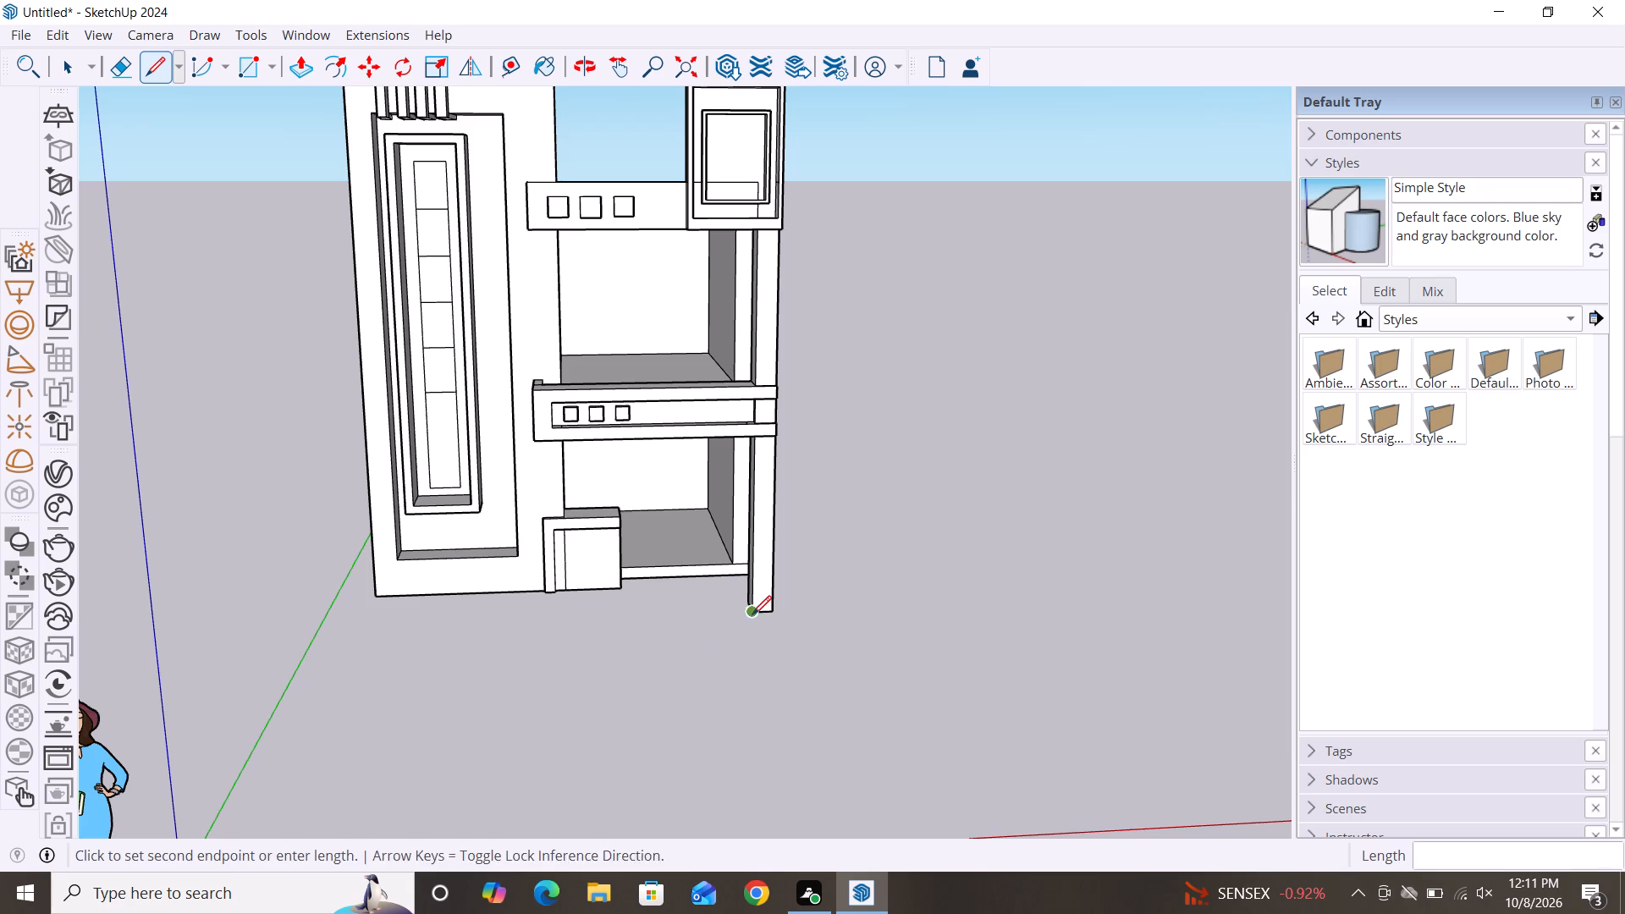
pyautogui.click(367, 625)
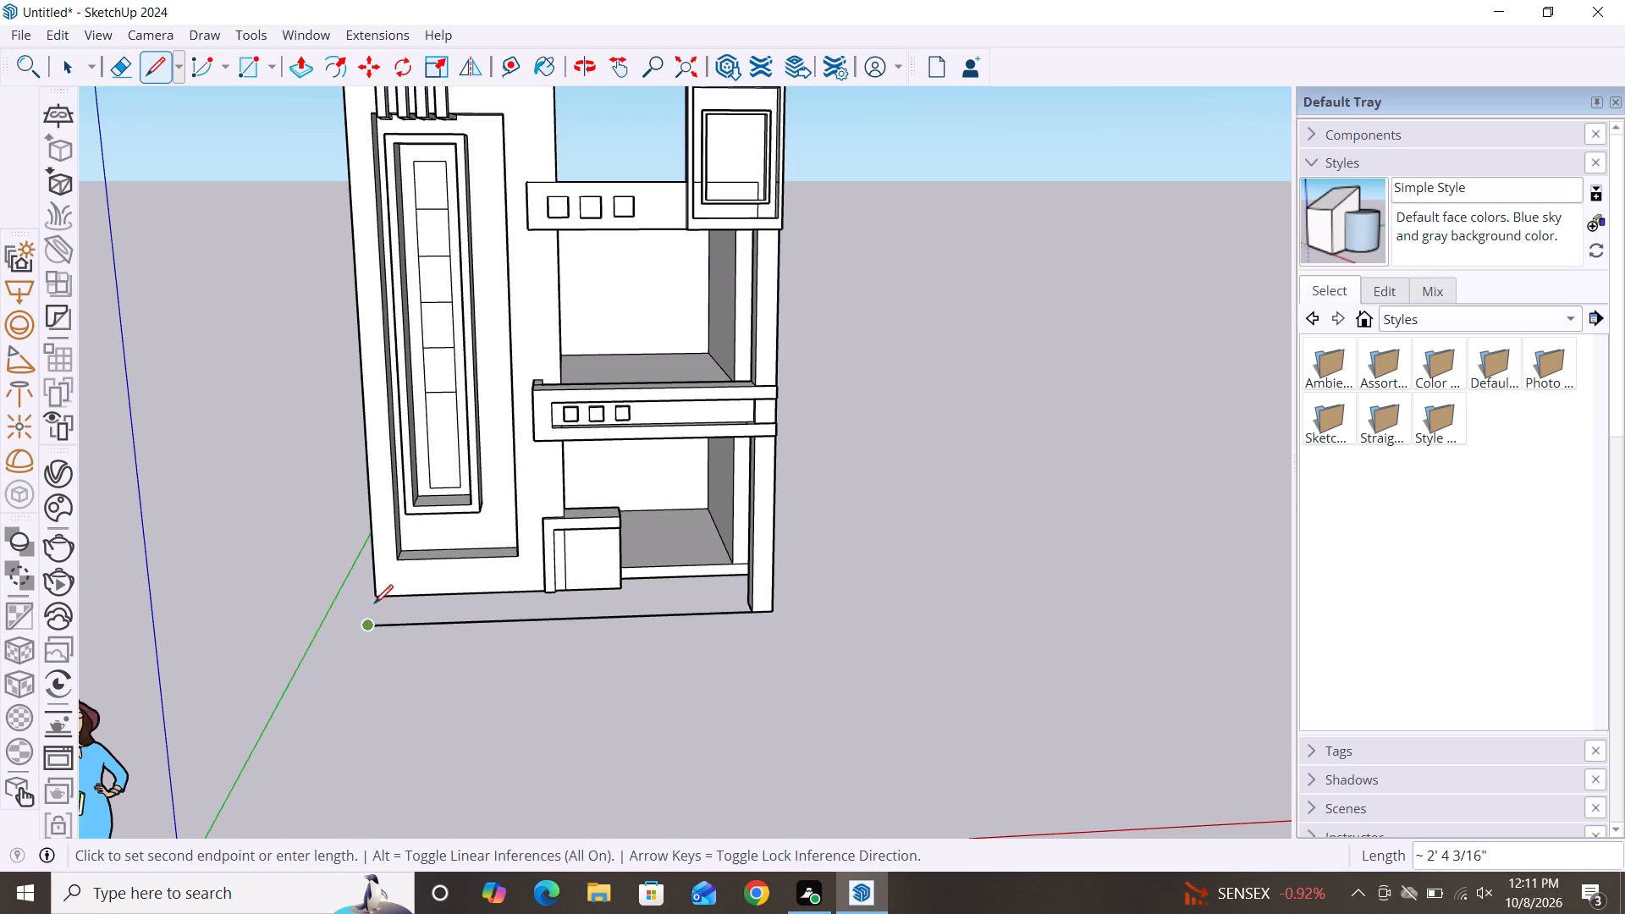
pyautogui.click(374, 602)
pyautogui.press('space')
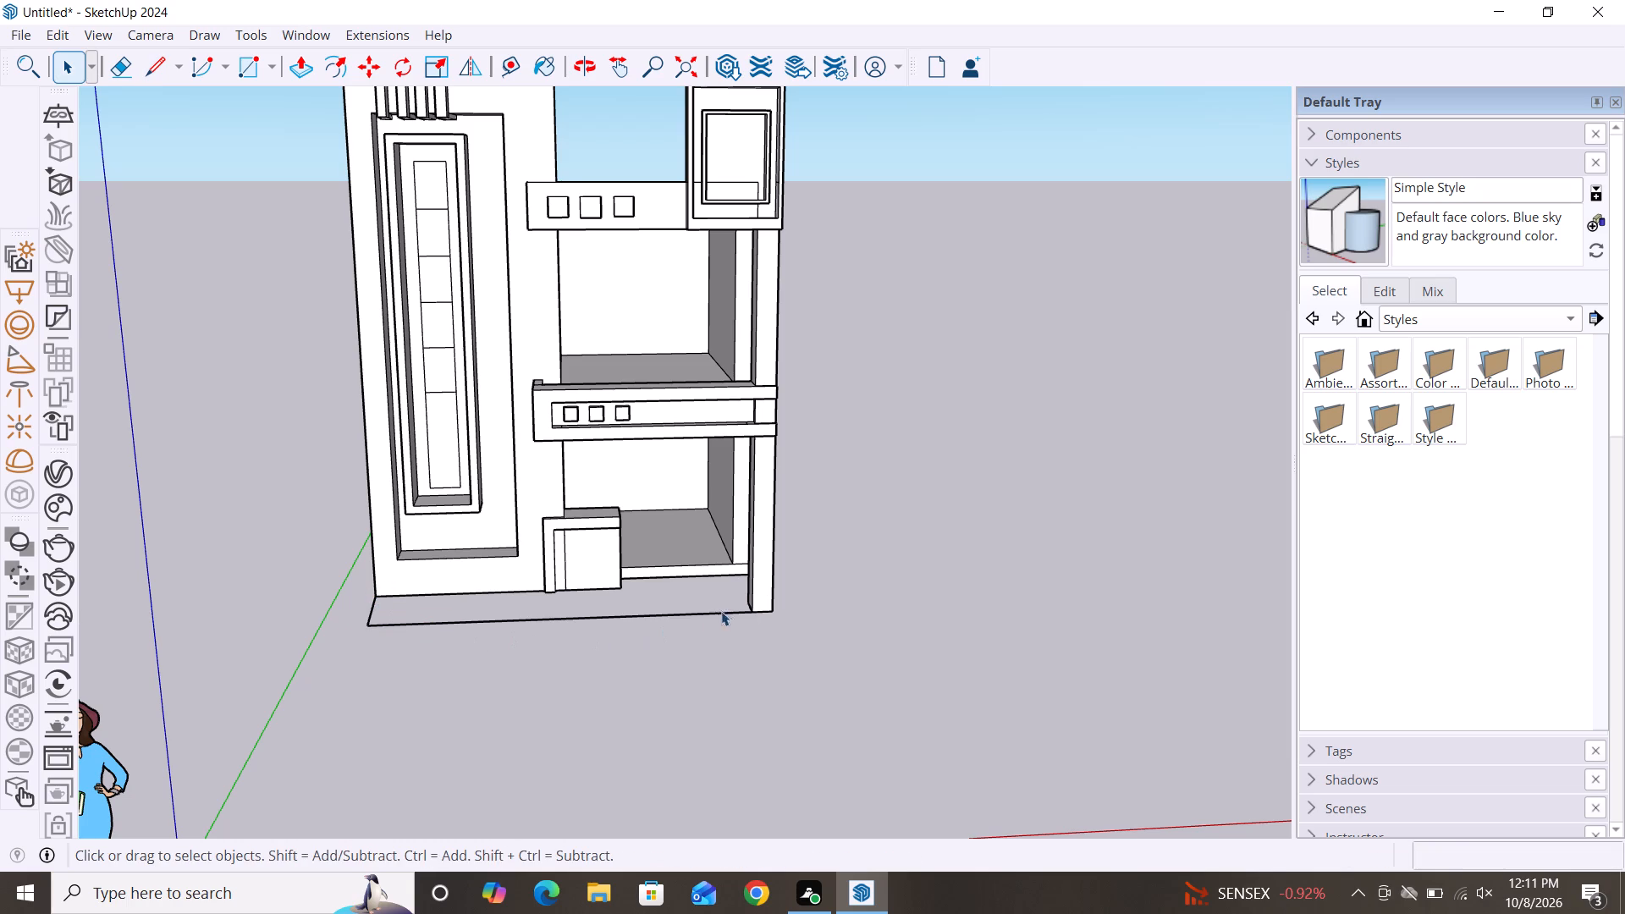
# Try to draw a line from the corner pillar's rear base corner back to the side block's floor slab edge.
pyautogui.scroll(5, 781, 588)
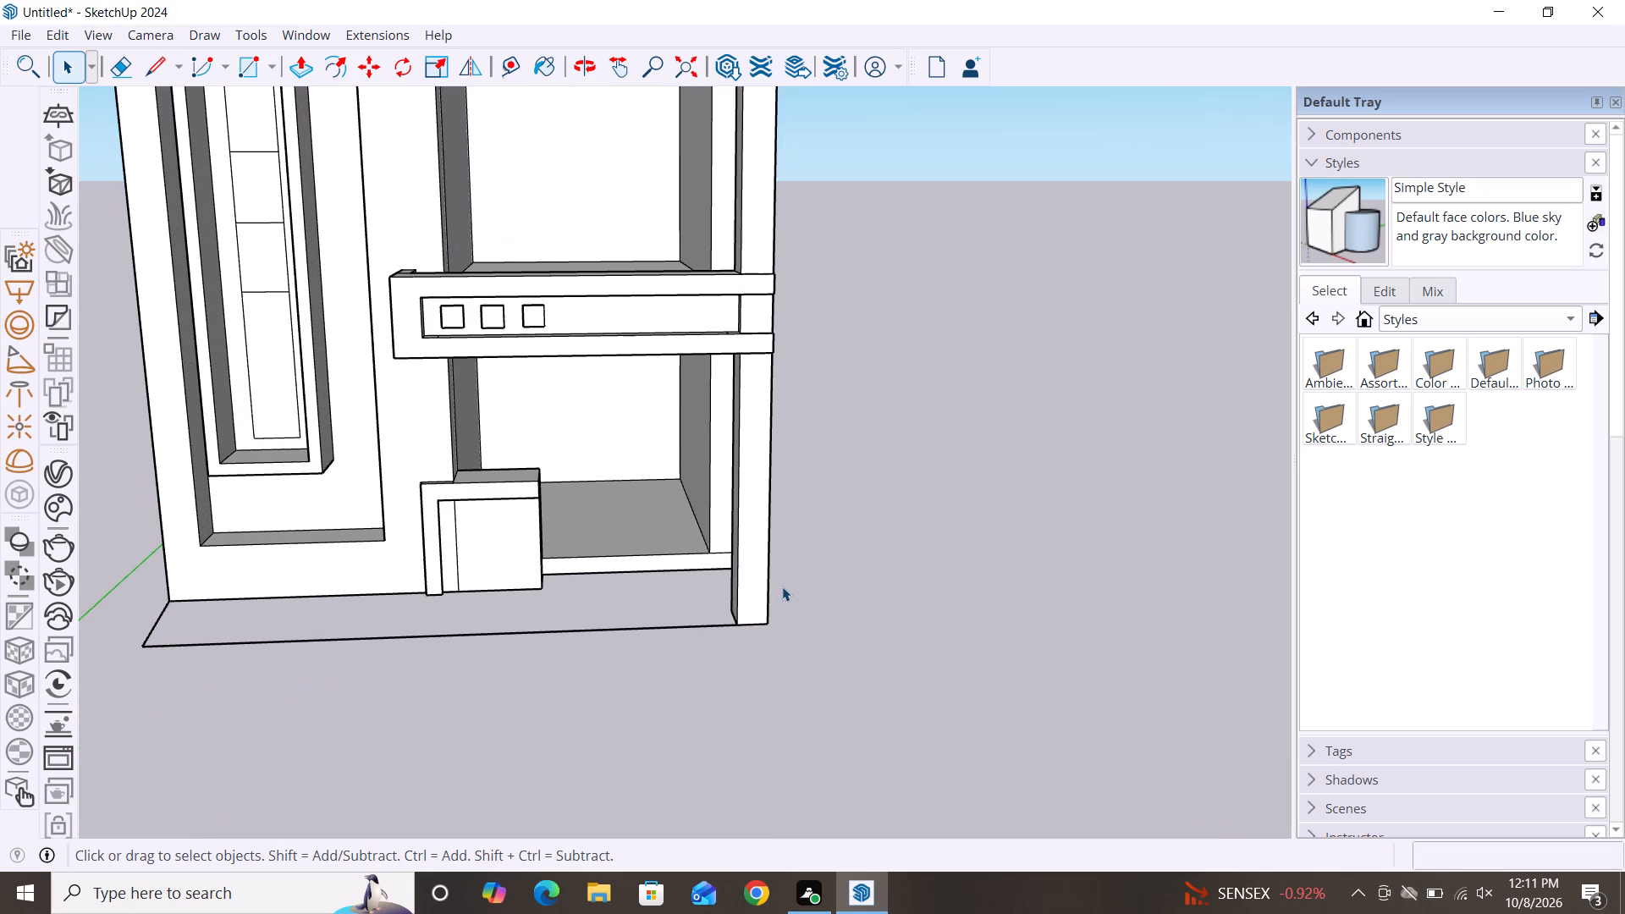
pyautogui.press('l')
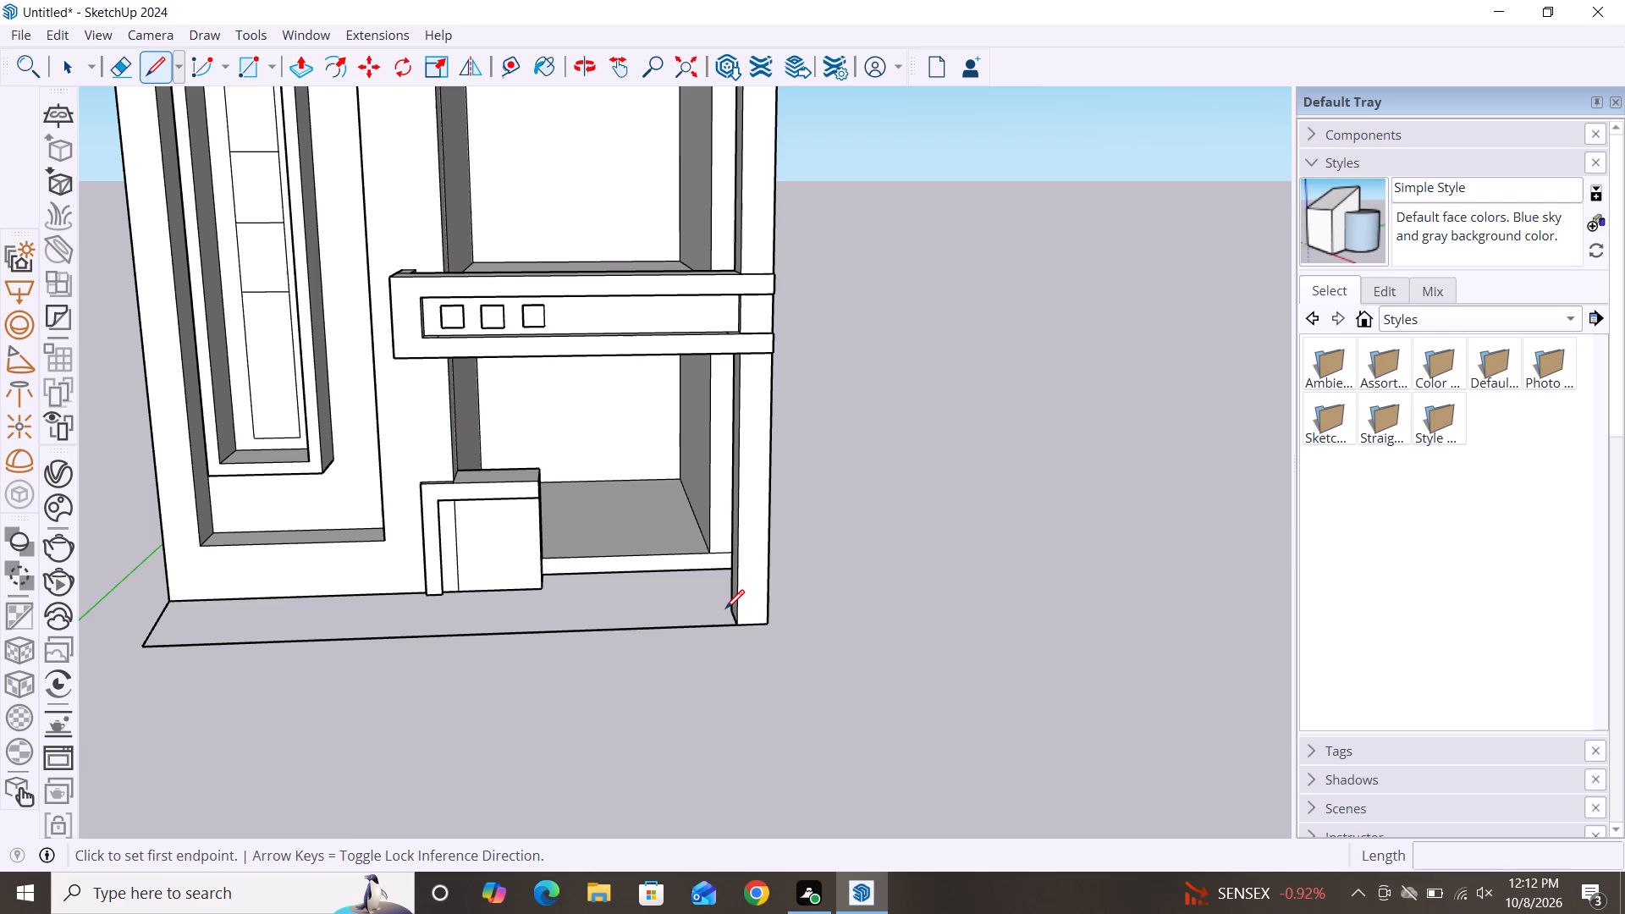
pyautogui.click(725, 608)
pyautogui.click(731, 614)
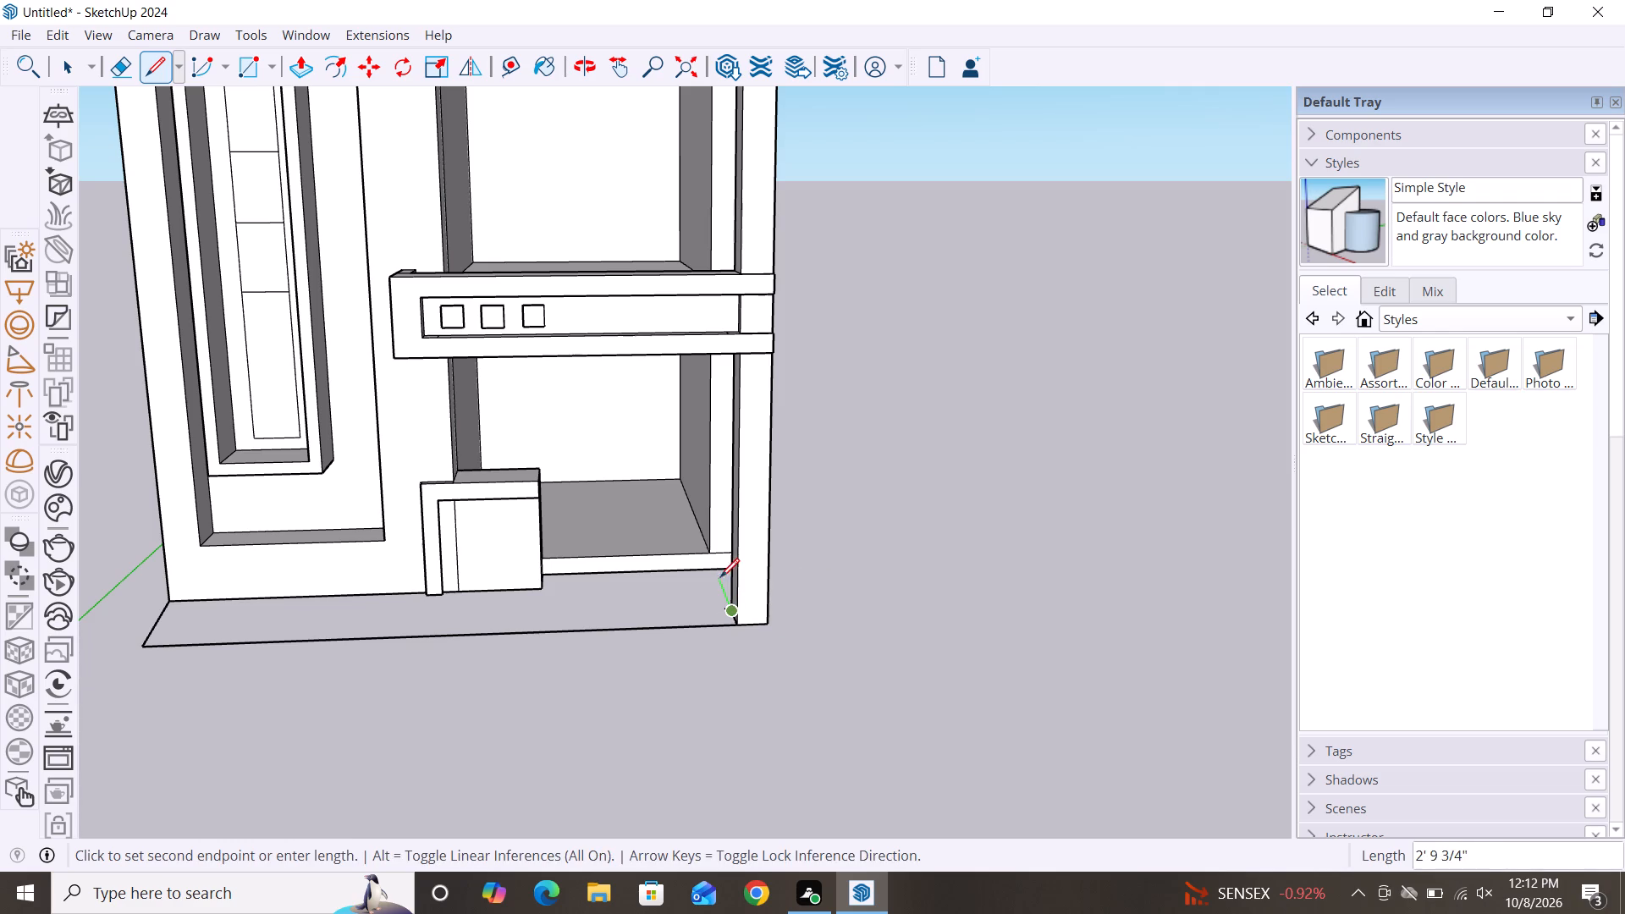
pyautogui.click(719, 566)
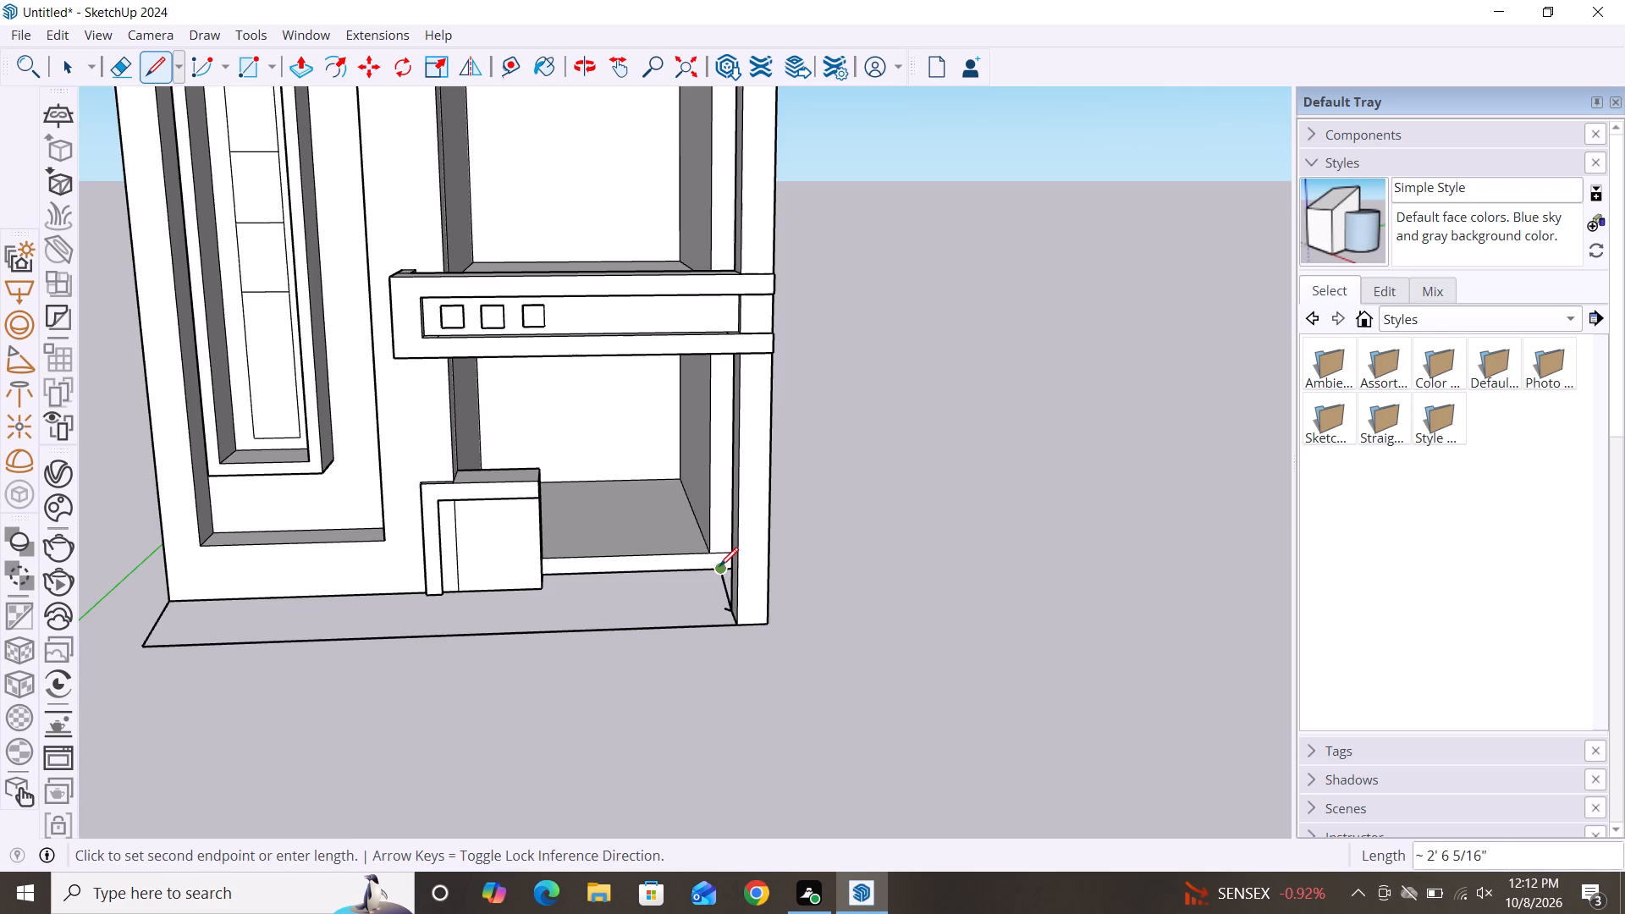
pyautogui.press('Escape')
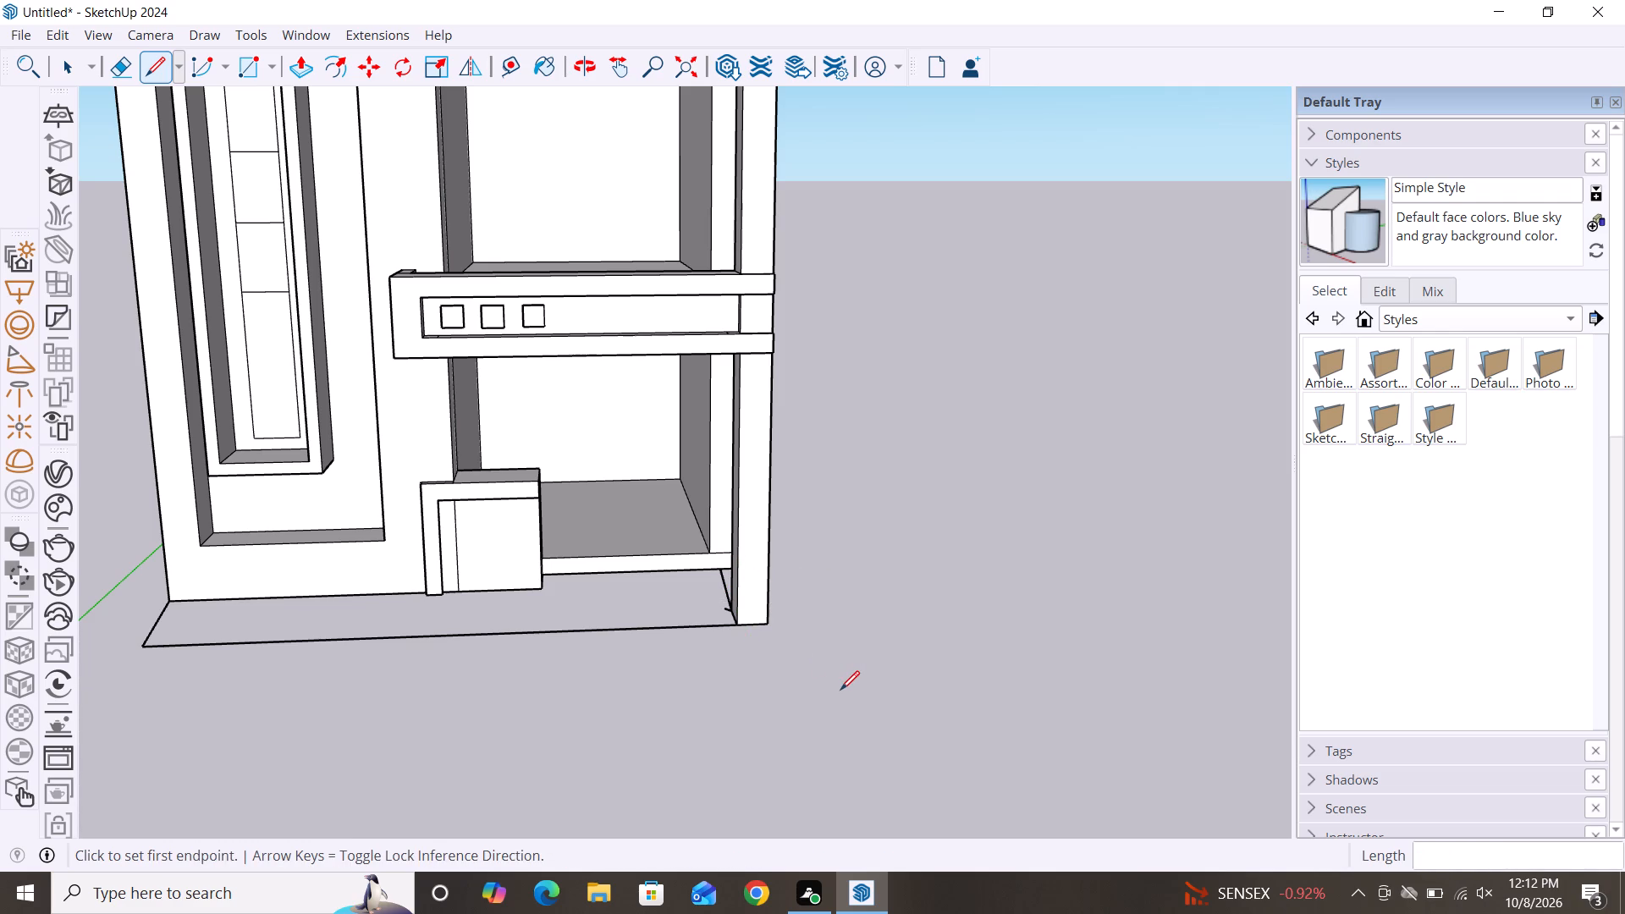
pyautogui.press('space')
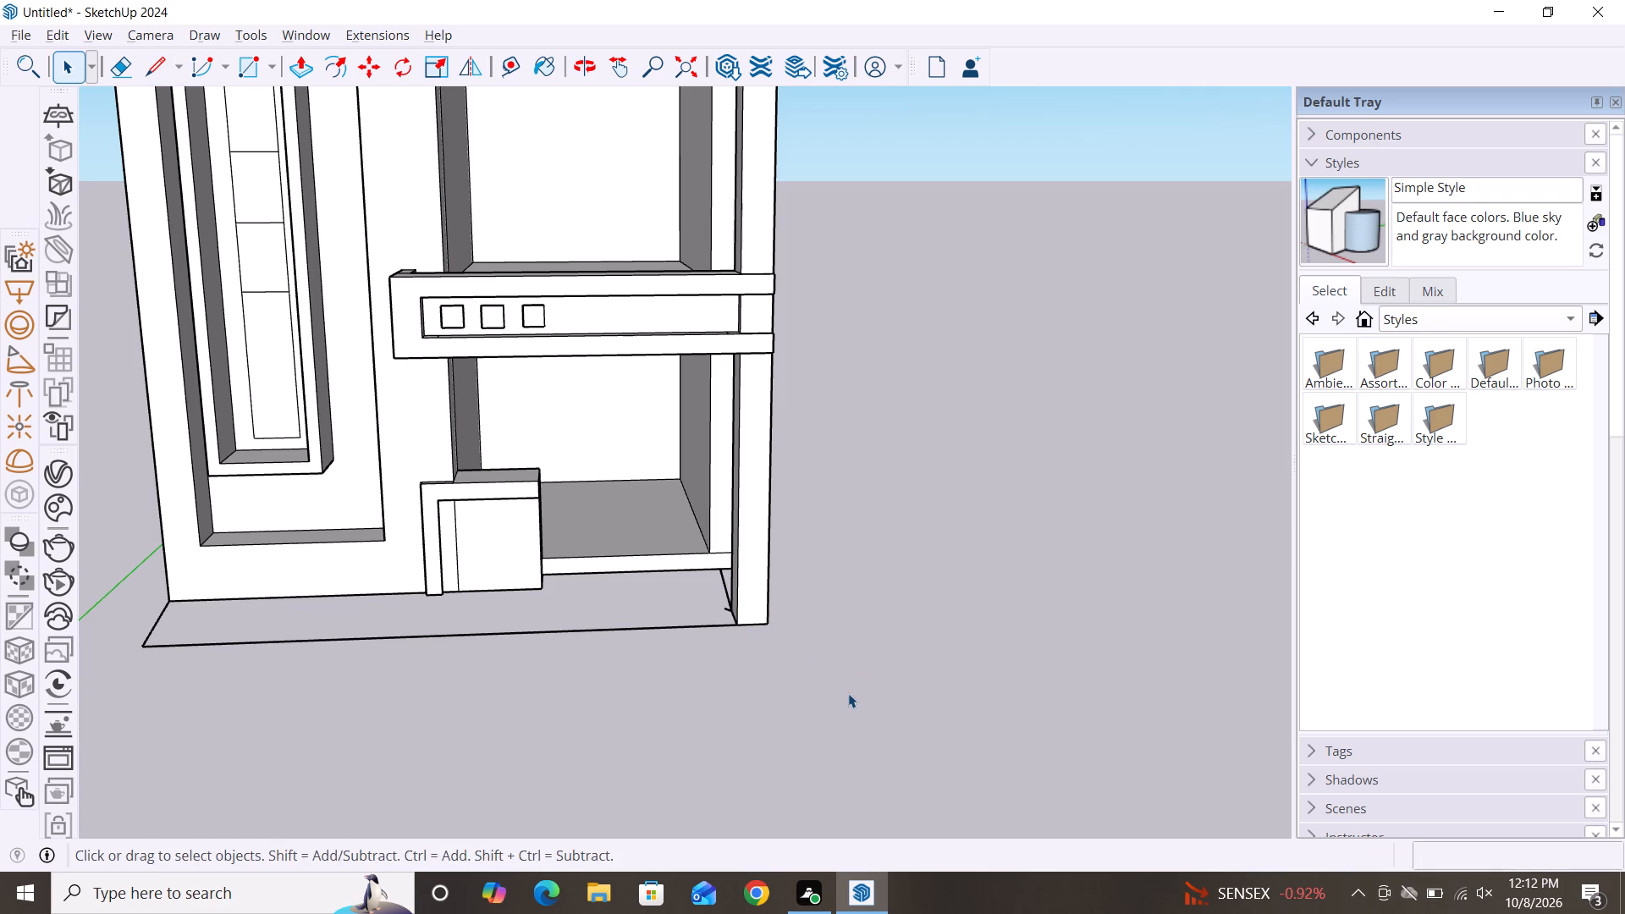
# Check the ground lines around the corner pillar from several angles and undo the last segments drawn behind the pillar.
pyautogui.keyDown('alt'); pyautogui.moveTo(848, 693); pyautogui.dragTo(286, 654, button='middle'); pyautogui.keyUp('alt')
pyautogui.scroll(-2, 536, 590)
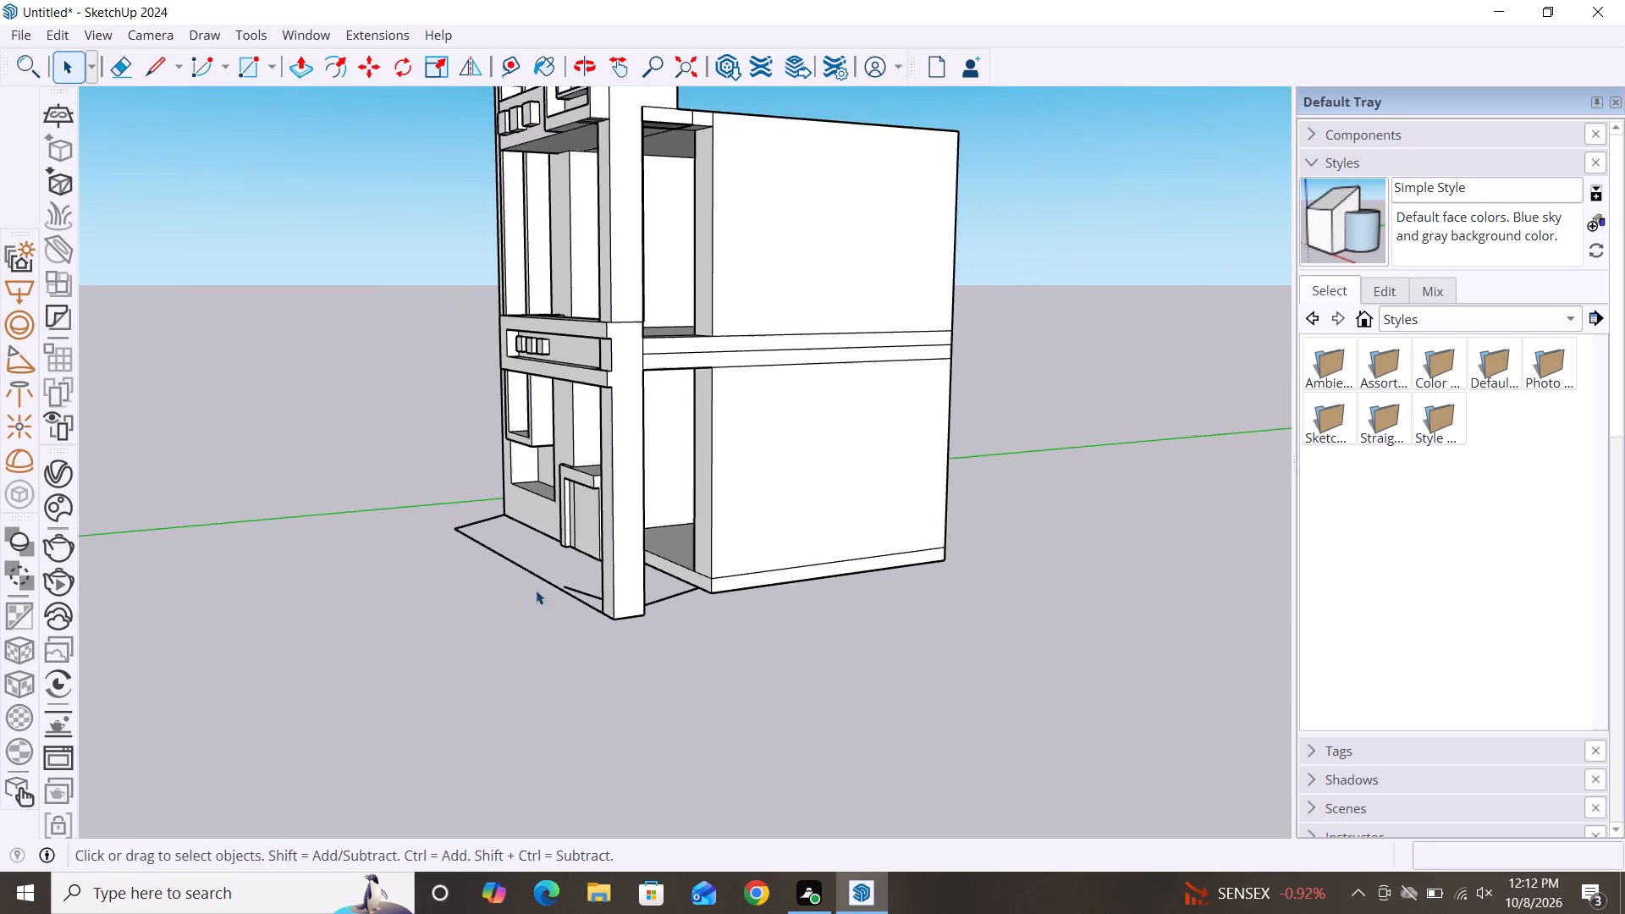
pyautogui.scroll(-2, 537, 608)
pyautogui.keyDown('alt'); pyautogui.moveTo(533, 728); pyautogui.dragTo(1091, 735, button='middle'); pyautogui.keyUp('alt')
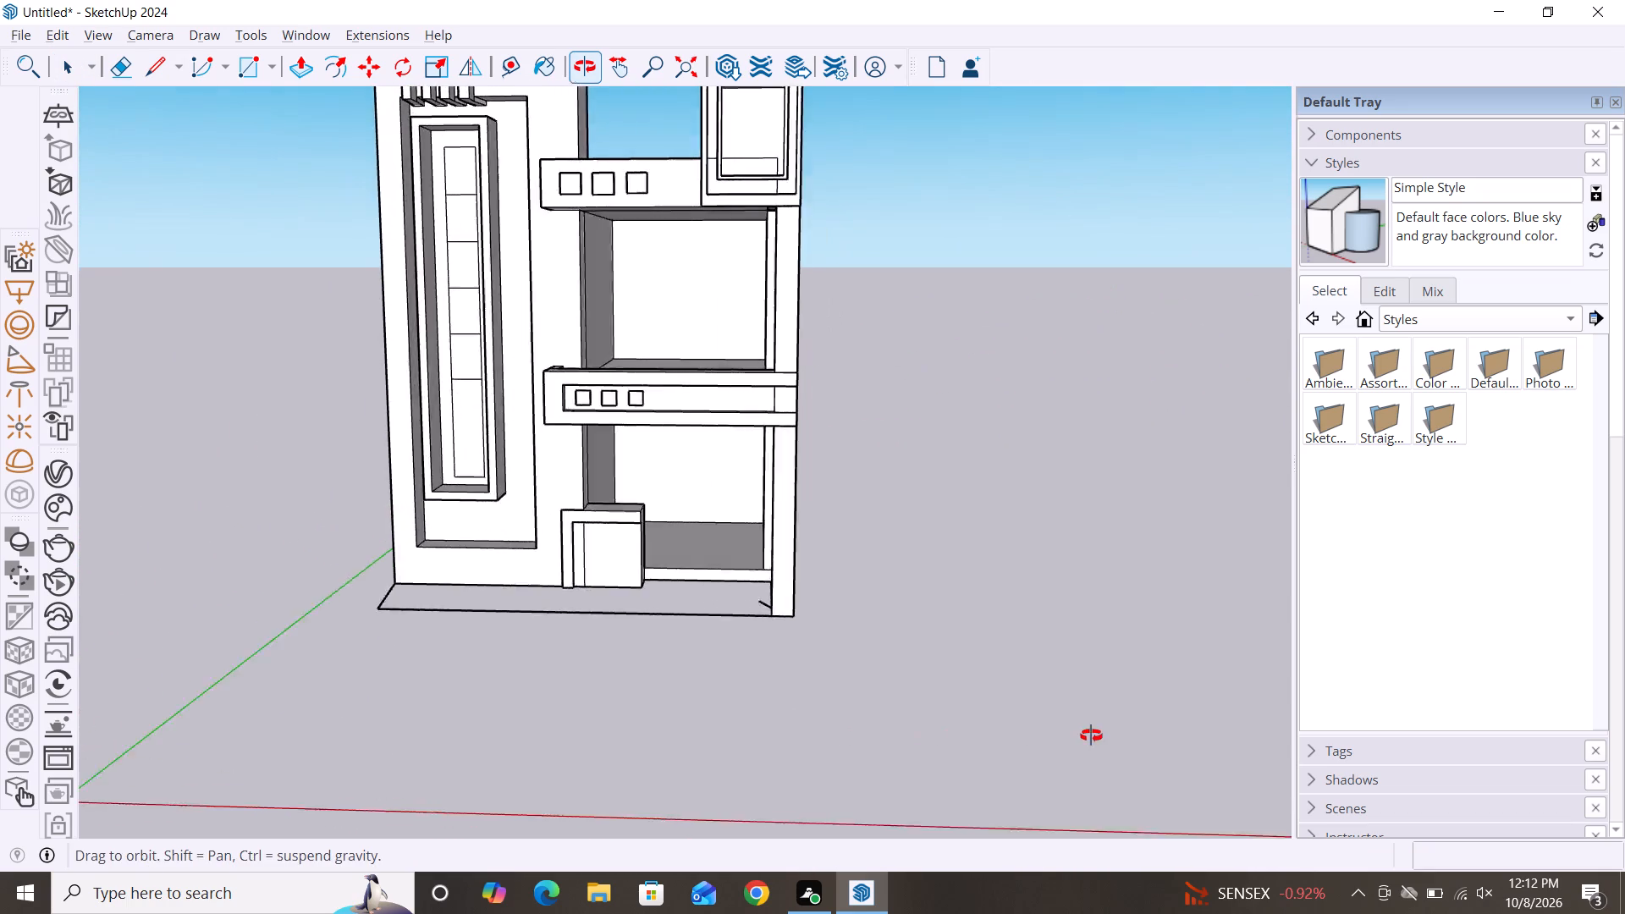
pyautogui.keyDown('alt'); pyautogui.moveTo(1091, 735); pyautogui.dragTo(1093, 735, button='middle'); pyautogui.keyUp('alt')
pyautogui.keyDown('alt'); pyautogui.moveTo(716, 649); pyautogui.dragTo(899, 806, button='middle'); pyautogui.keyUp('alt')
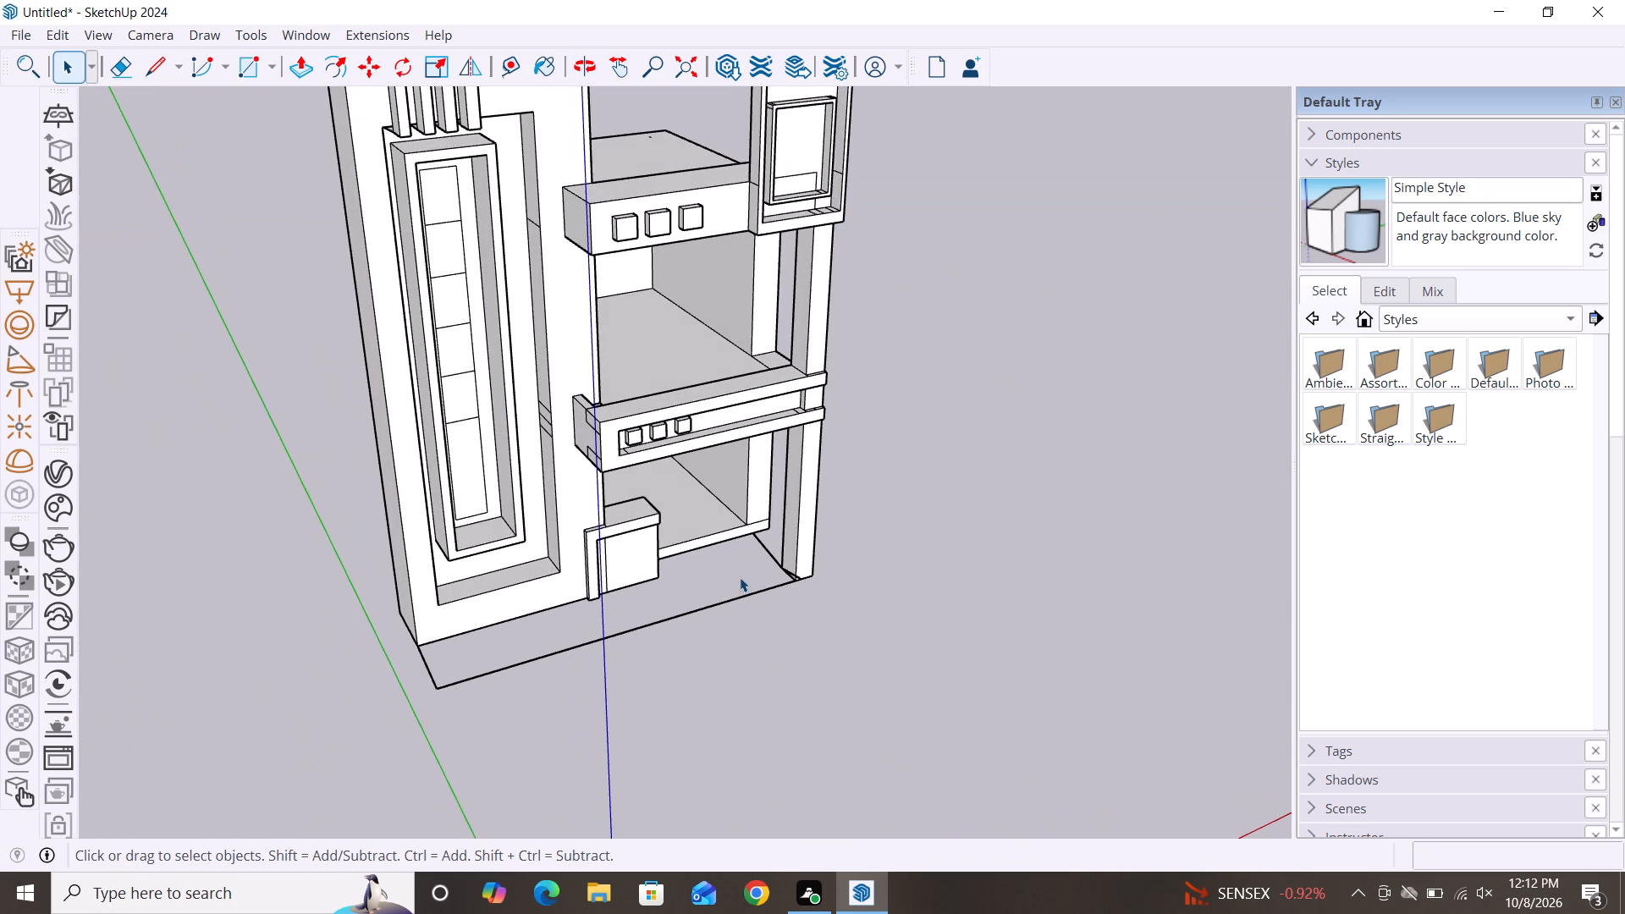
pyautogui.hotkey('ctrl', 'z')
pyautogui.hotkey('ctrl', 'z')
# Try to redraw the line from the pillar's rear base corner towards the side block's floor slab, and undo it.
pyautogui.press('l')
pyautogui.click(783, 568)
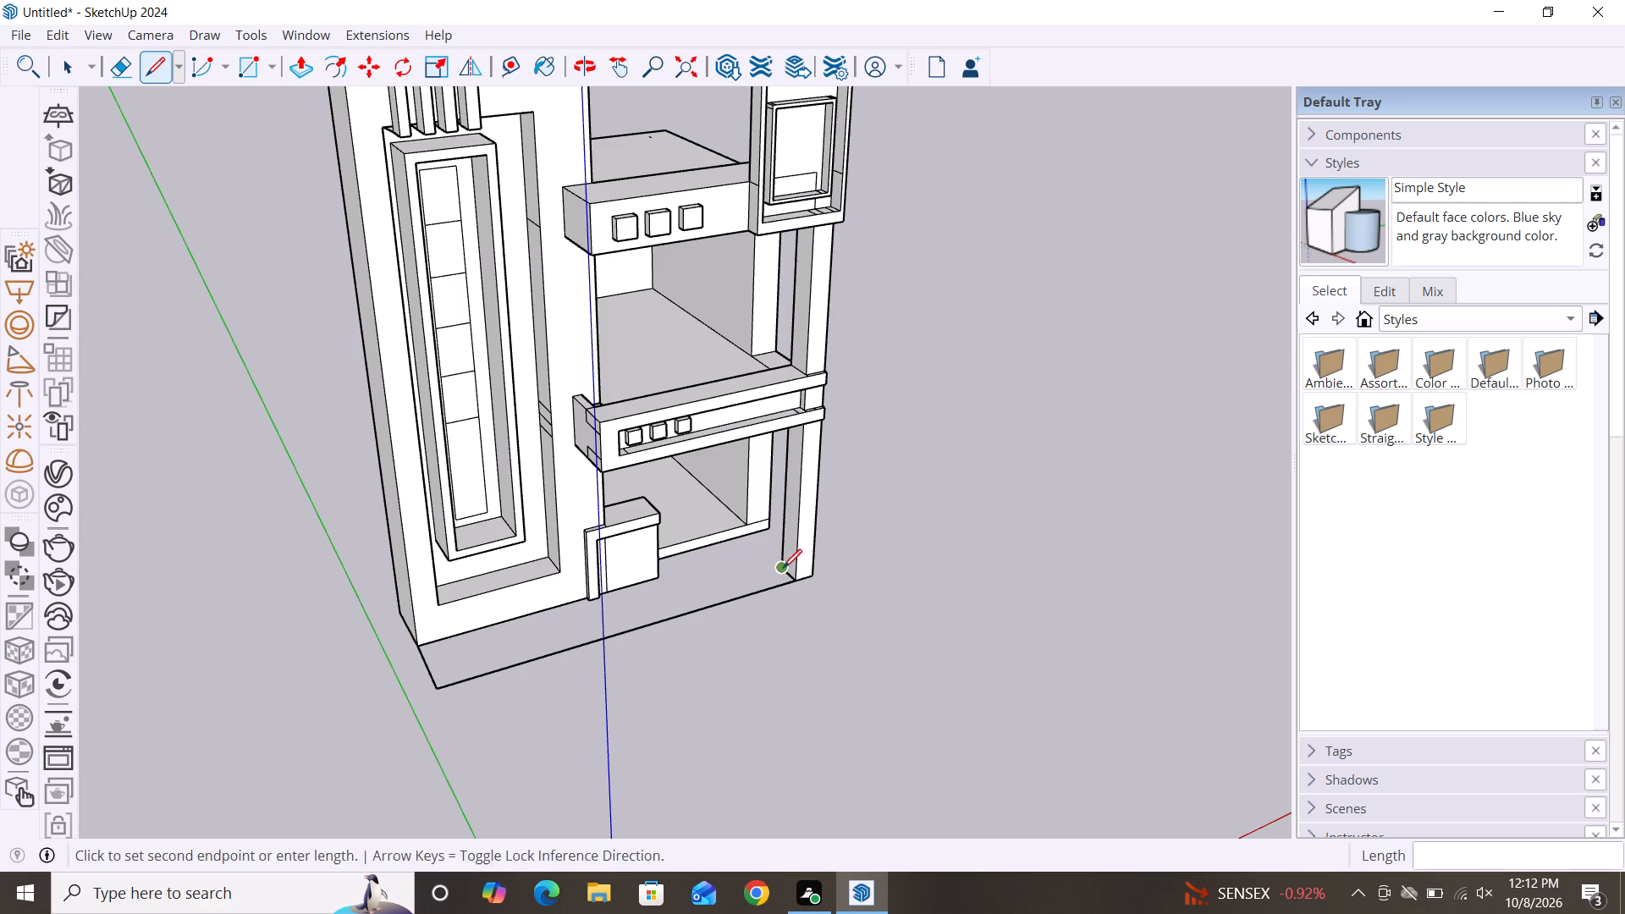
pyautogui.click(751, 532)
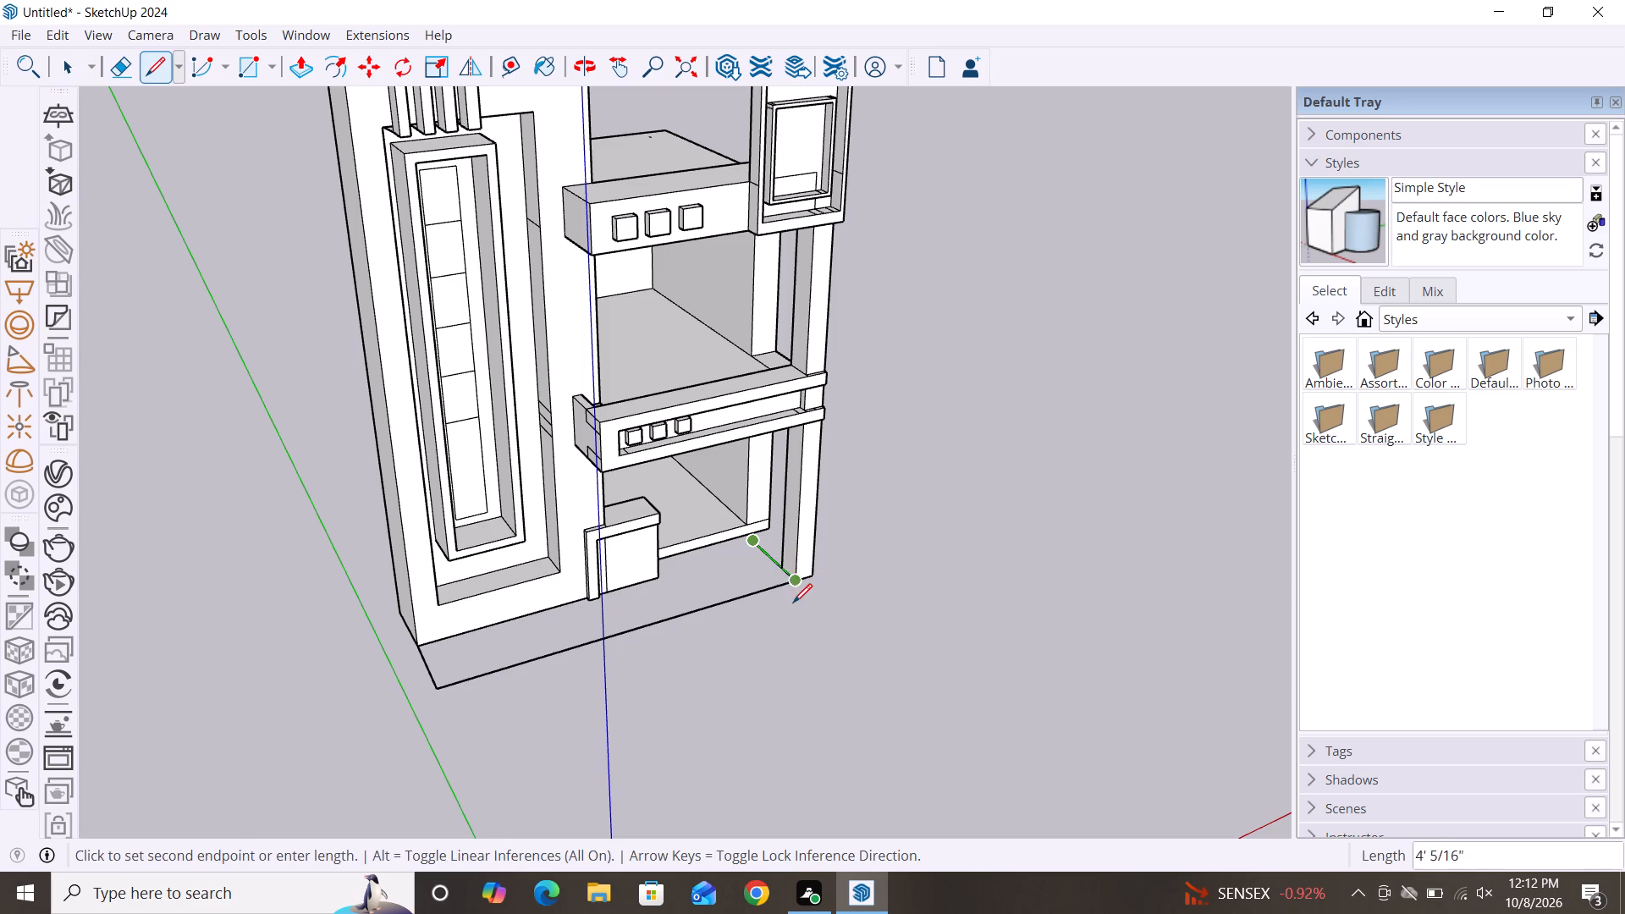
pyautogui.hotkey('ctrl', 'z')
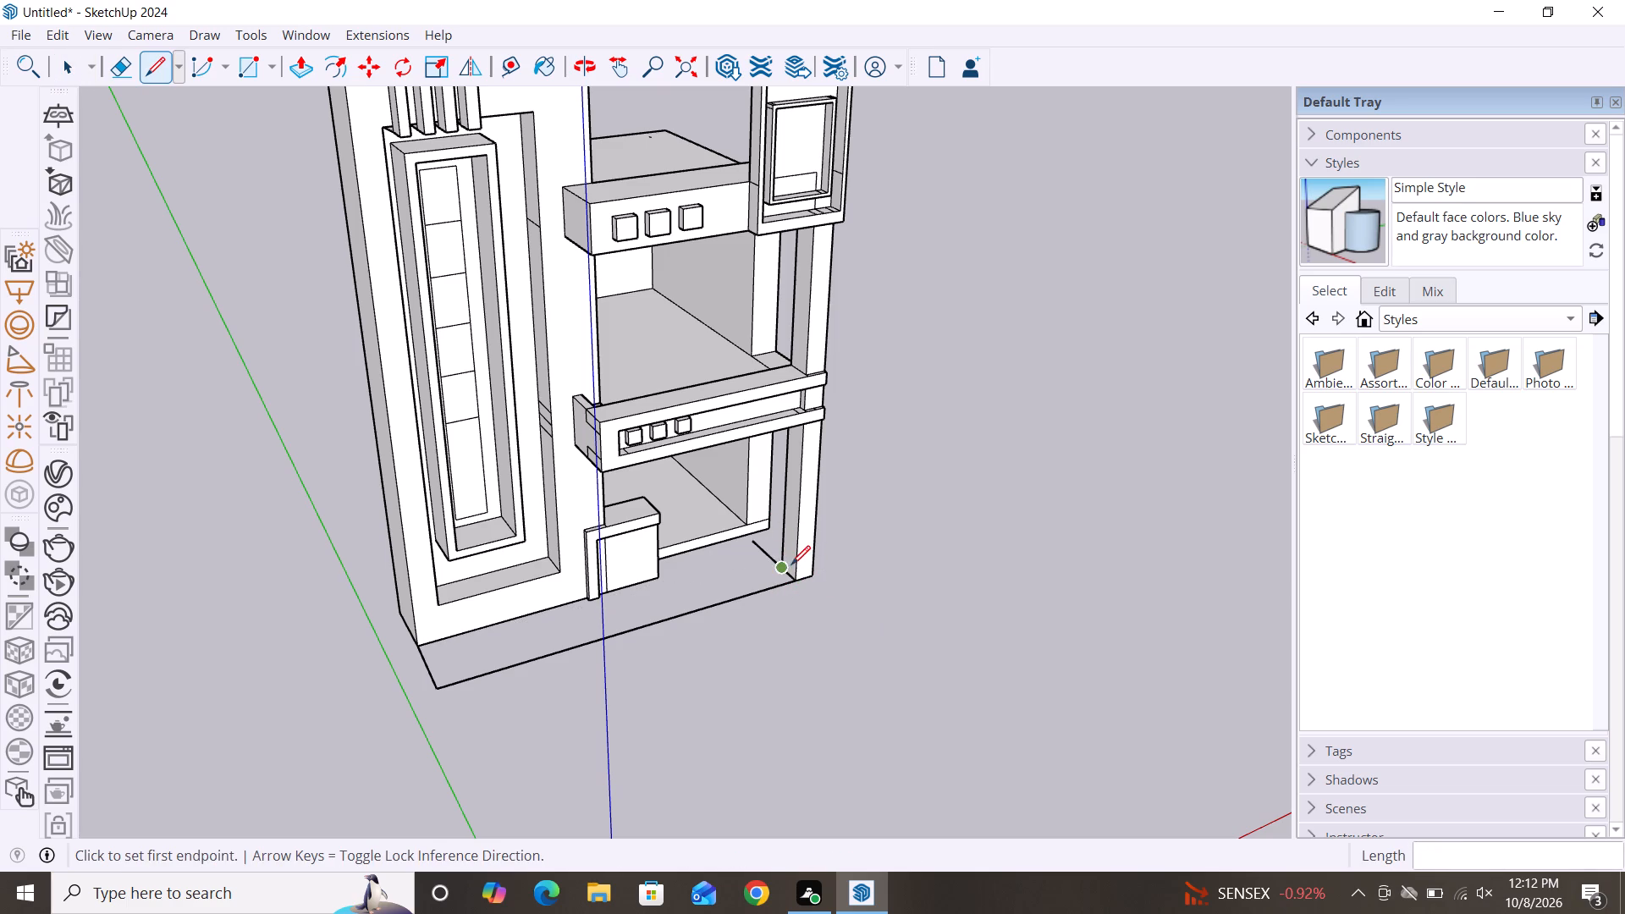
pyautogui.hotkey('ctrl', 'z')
# Draw a line about 2' 11" from the pillar's rear base corner straight back to the floor slab's lower front edge.
pyautogui.click(776, 570)
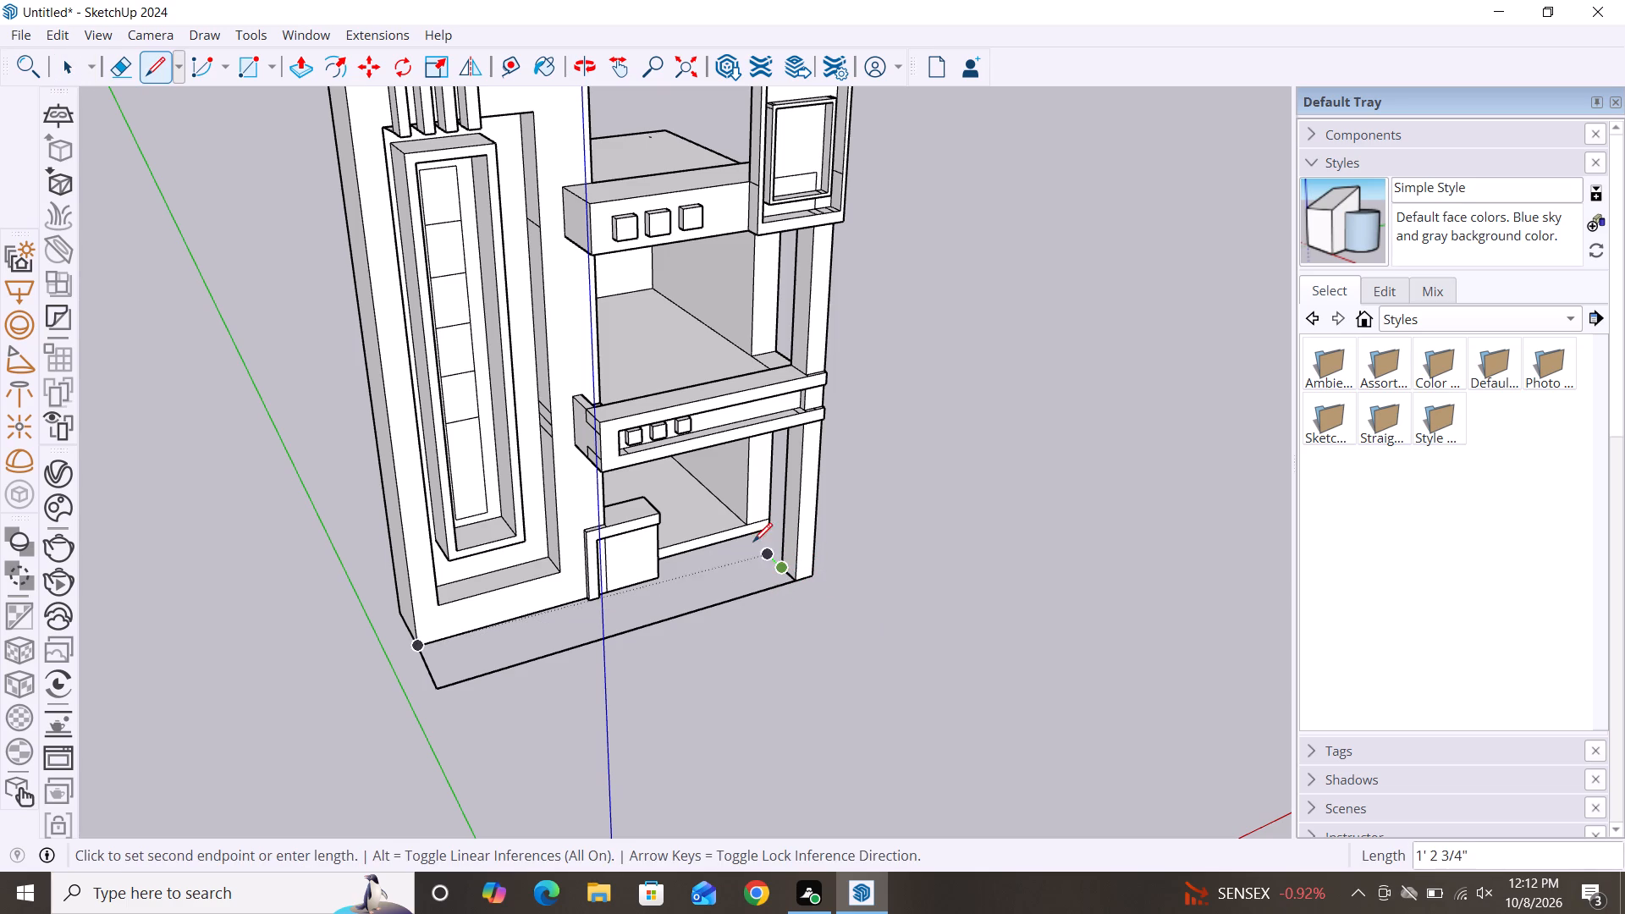
pyautogui.scroll(8, 746, 528)
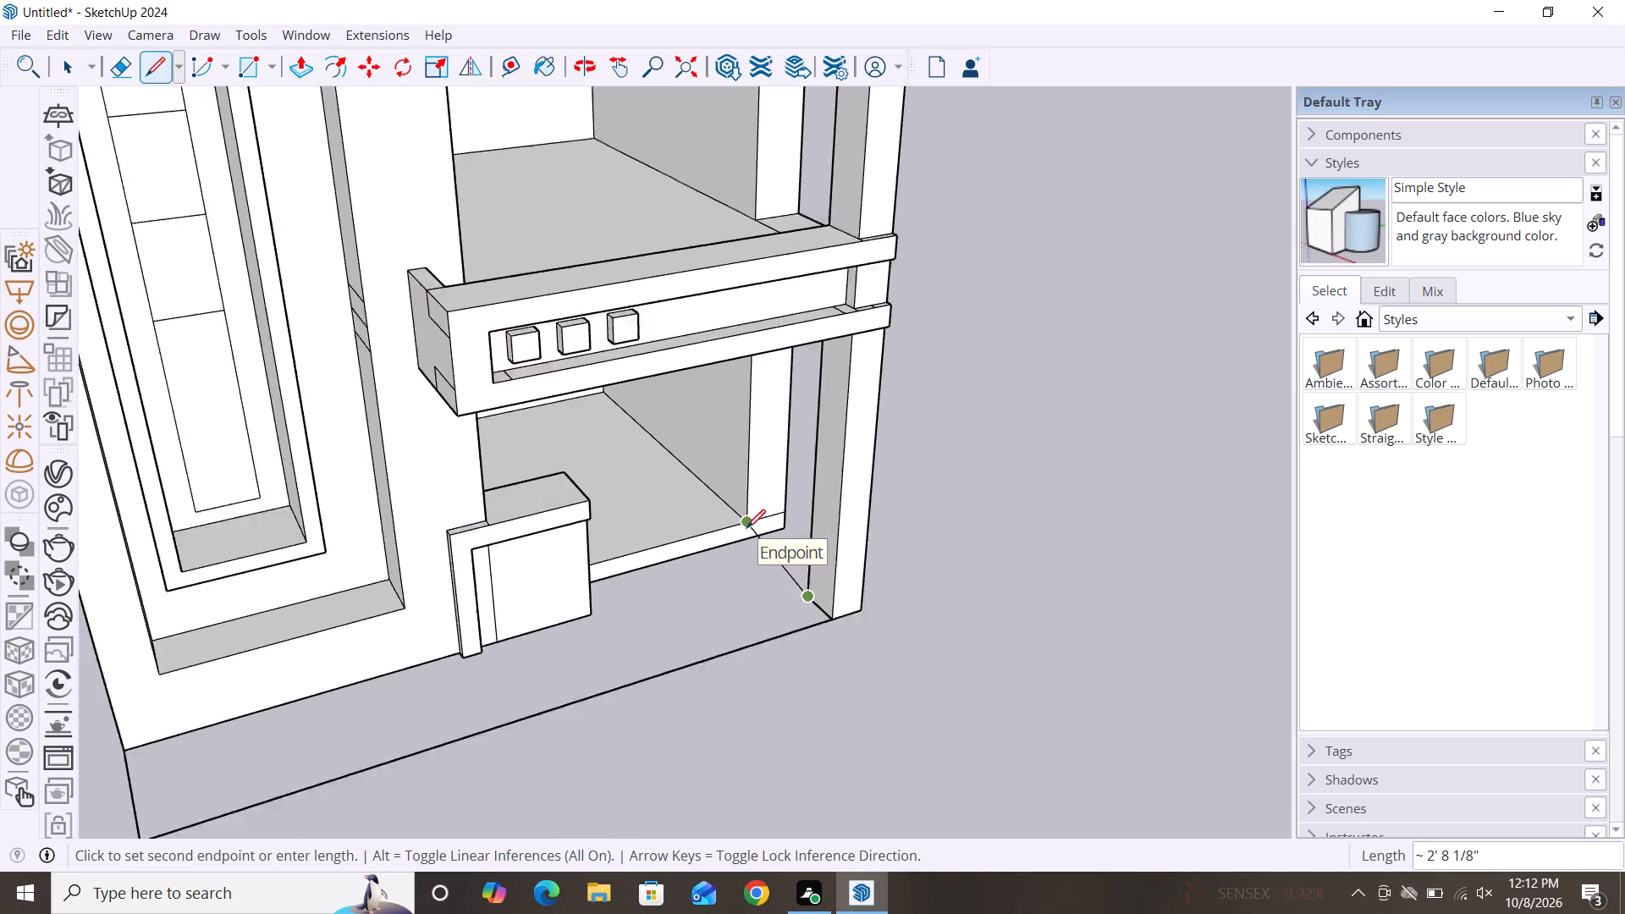
pyautogui.scroll(7, 746, 528)
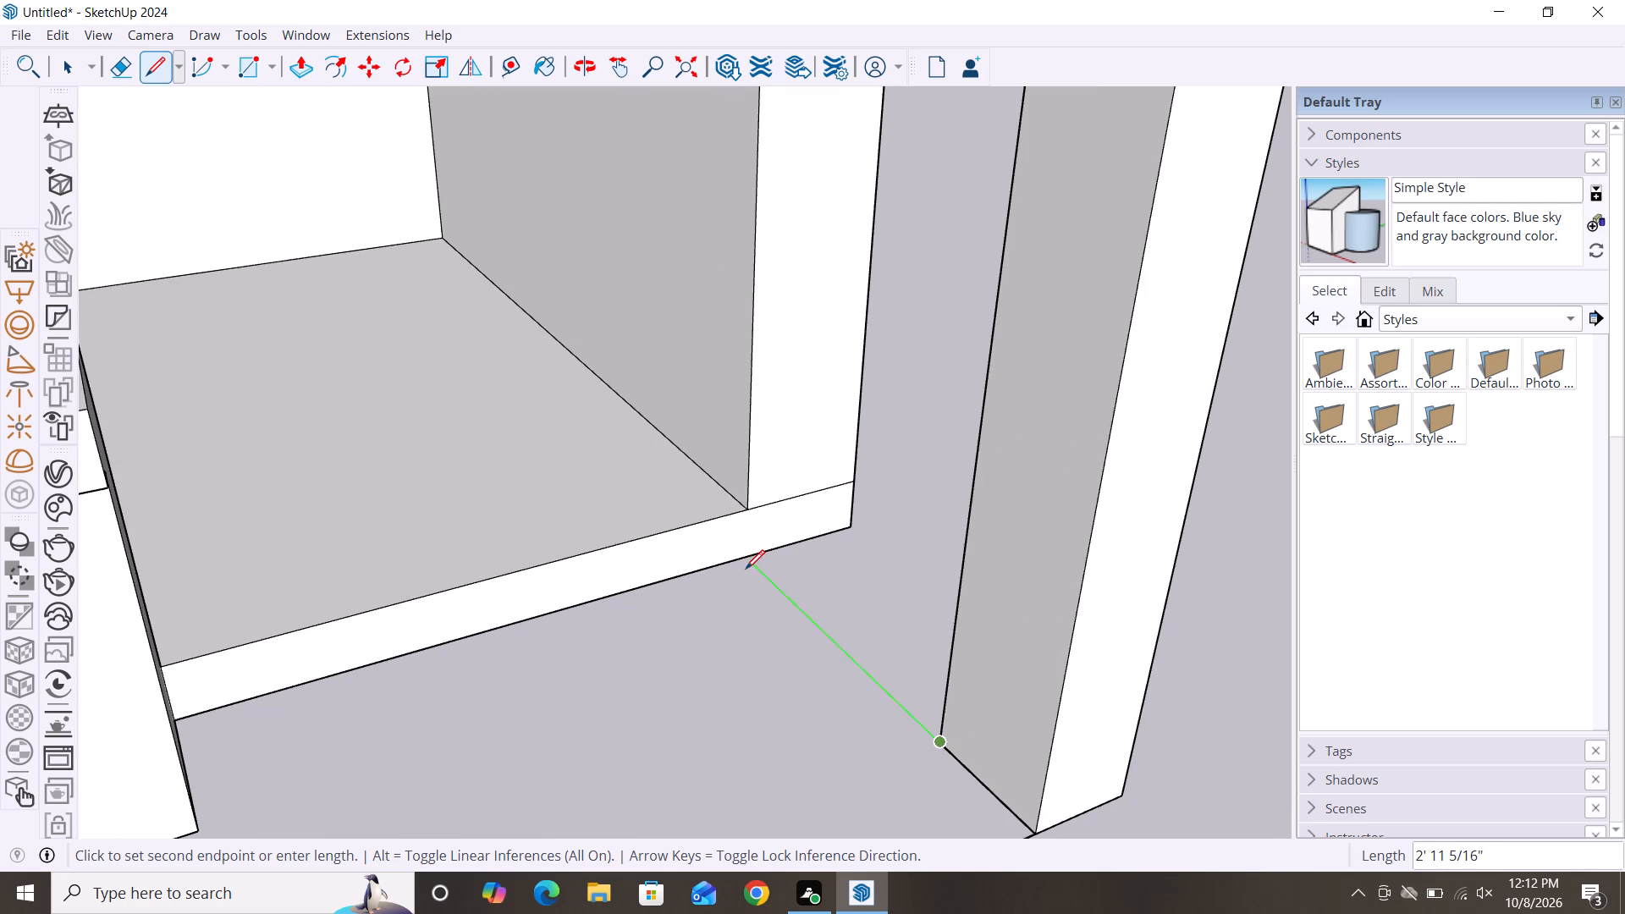
pyautogui.click(746, 560)
pyautogui.press('space')
# Draw a rectangle about 1' 2" by 11' along the ground outline's front line, starting at the midpoint of its tower-side edge.
pyautogui.scroll(-17, 702, 577)
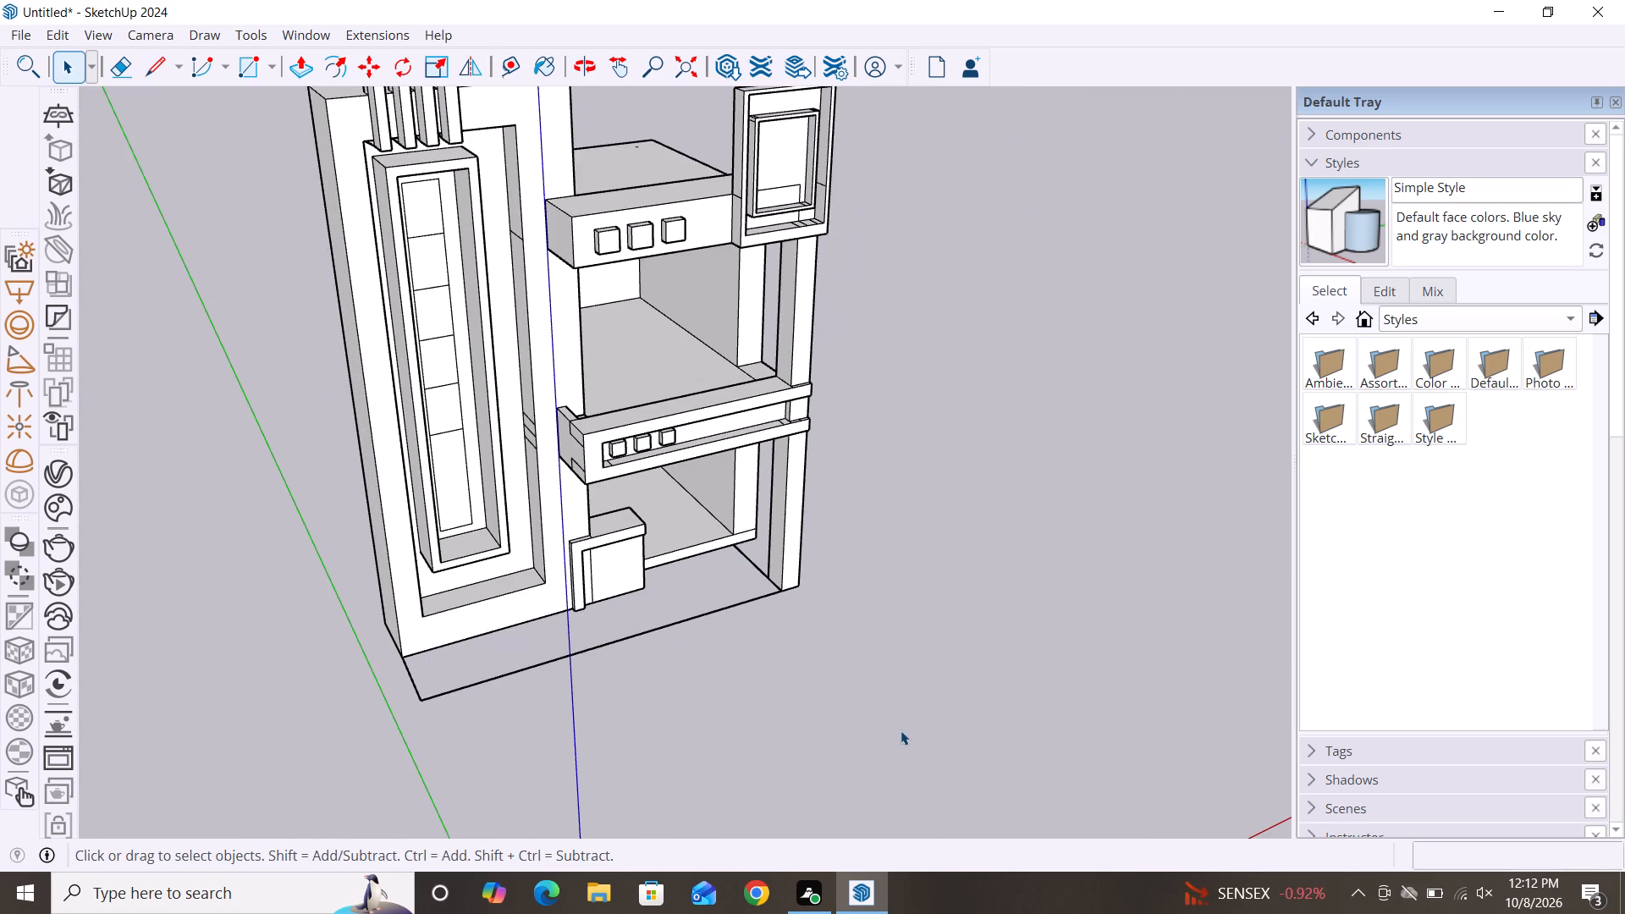
pyautogui.keyDown('alt'); pyautogui.moveTo(888, 704); pyautogui.dragTo(668, 603, button='middle'); pyautogui.keyUp('alt')
pyautogui.keyDown('alt'); pyautogui.moveTo(741, 716); pyautogui.dragTo(796, 663, button='middle'); pyautogui.keyUp('alt')
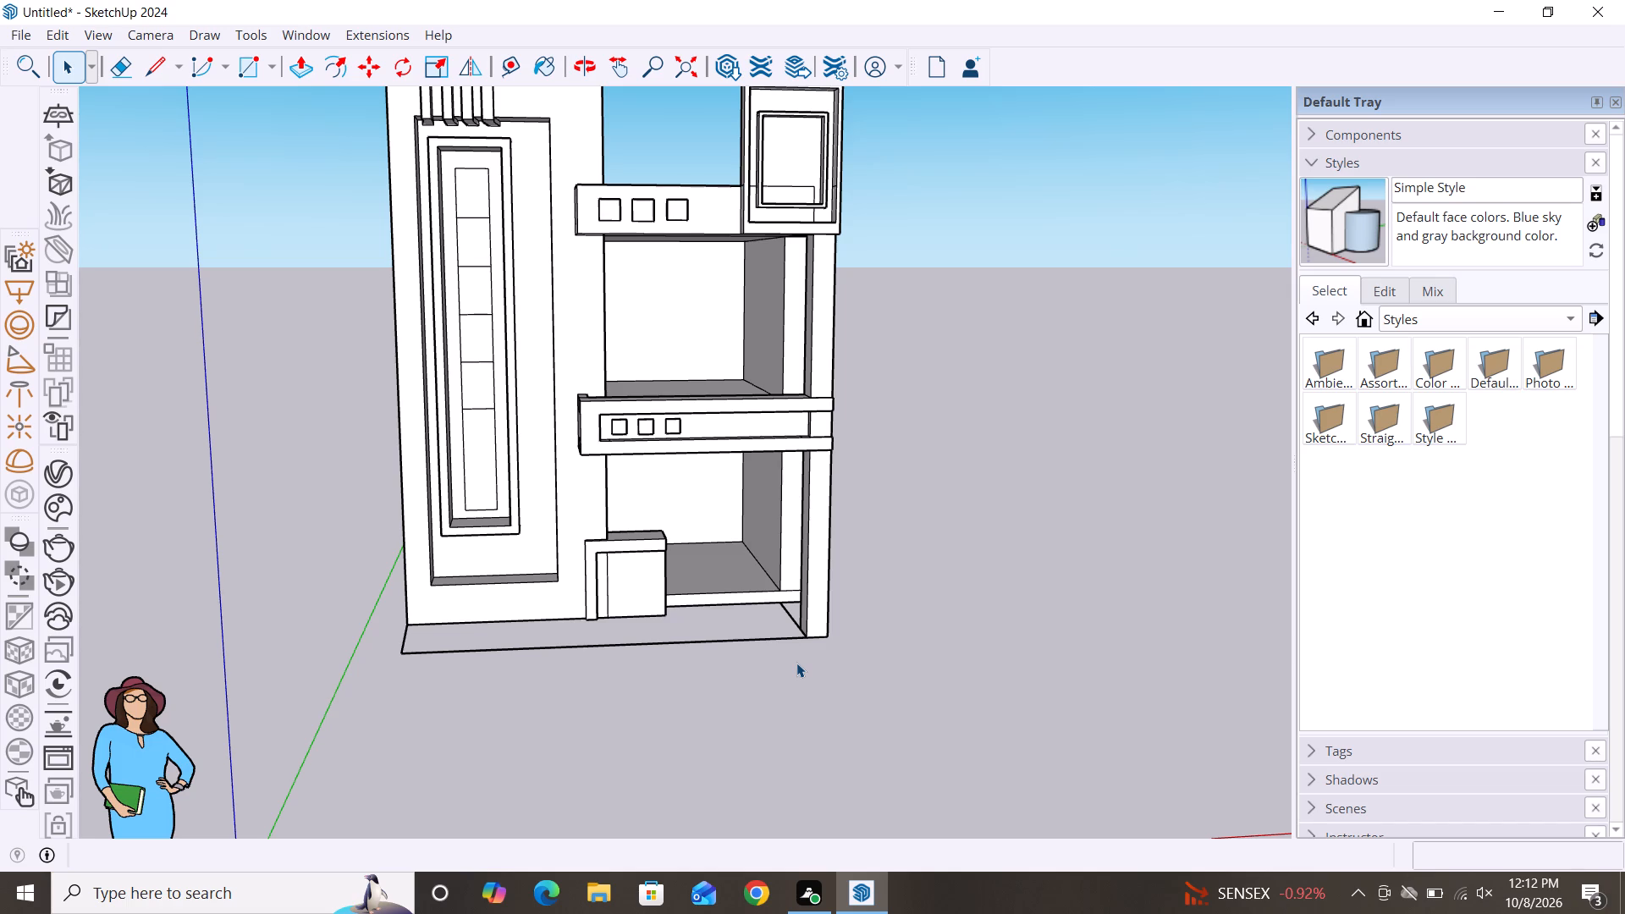
pyautogui.press('r')
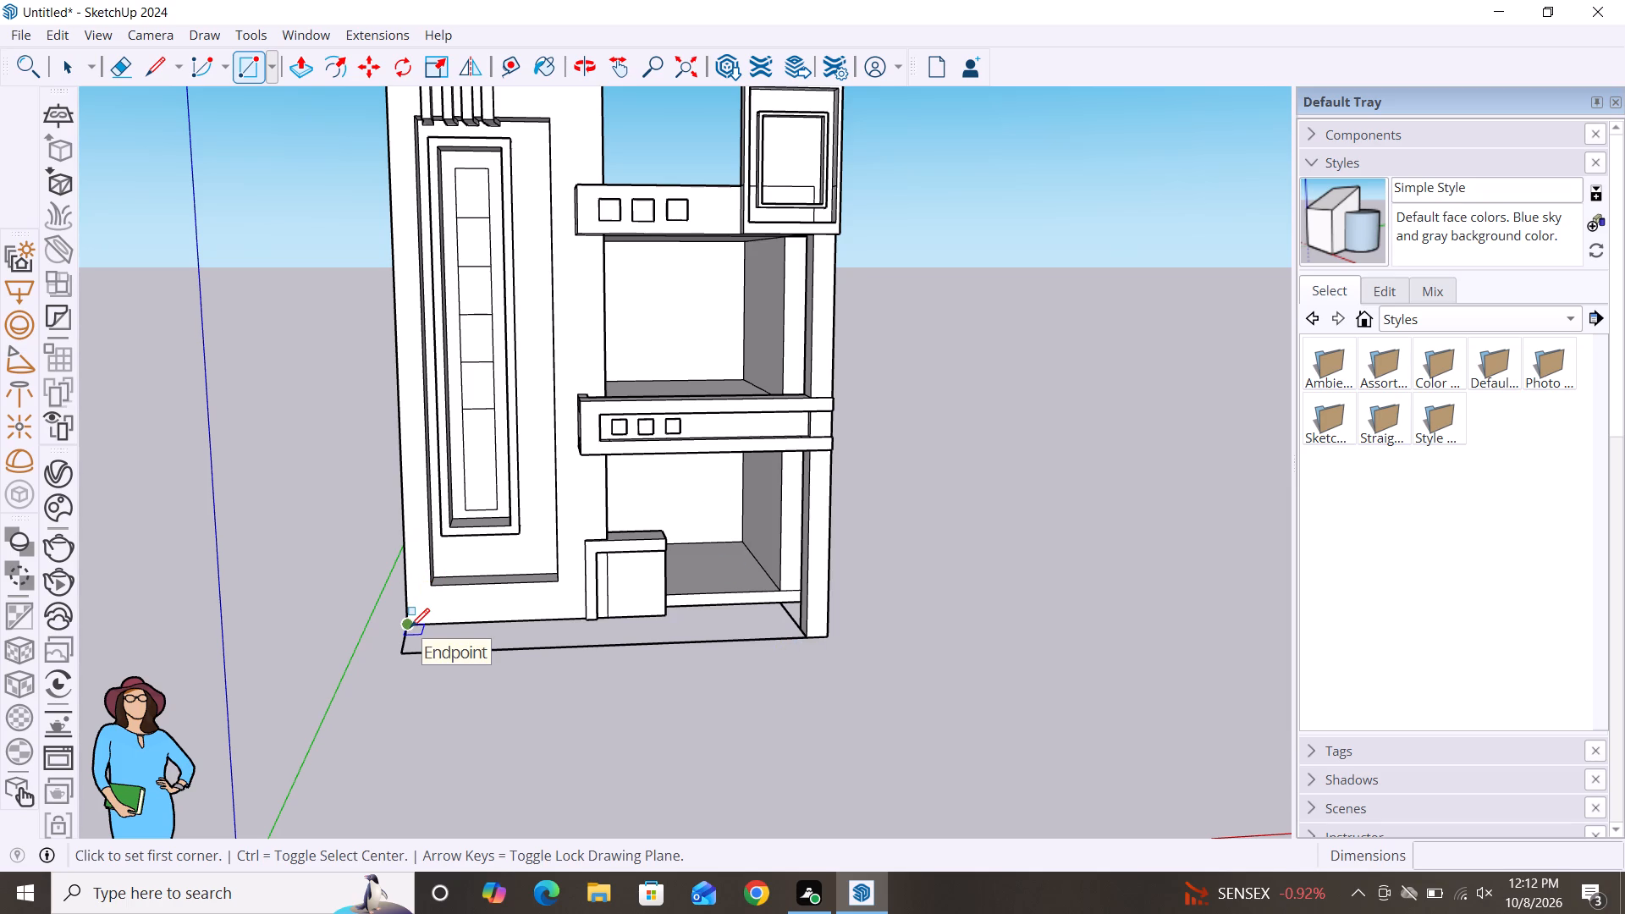
pyautogui.scroll(3, 410, 627)
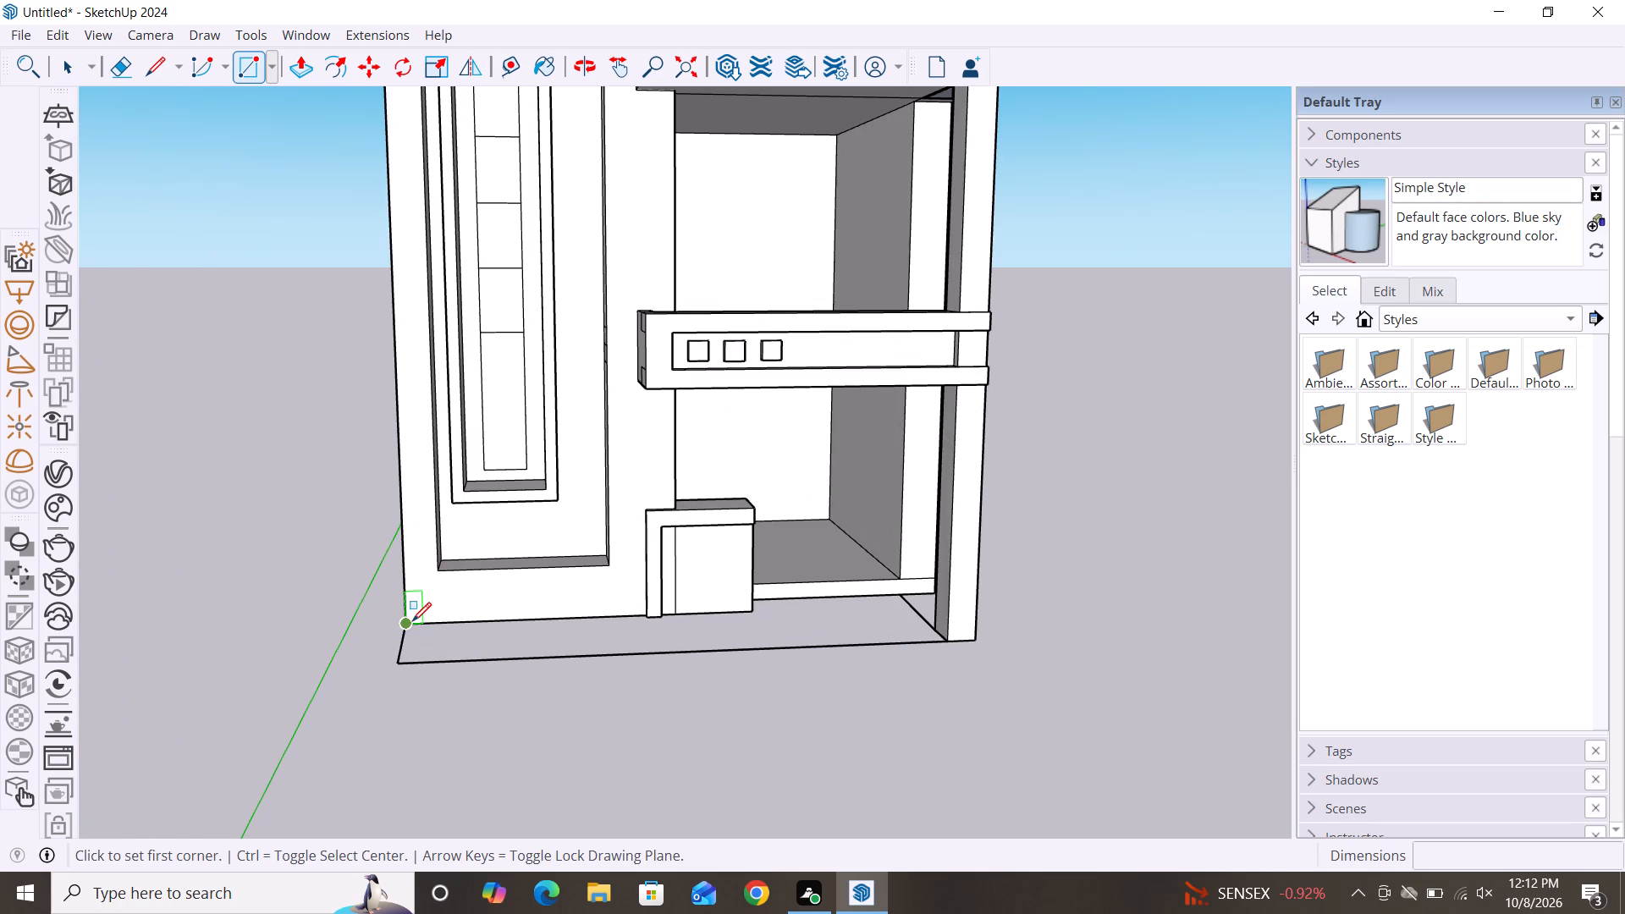
pyautogui.click(403, 649)
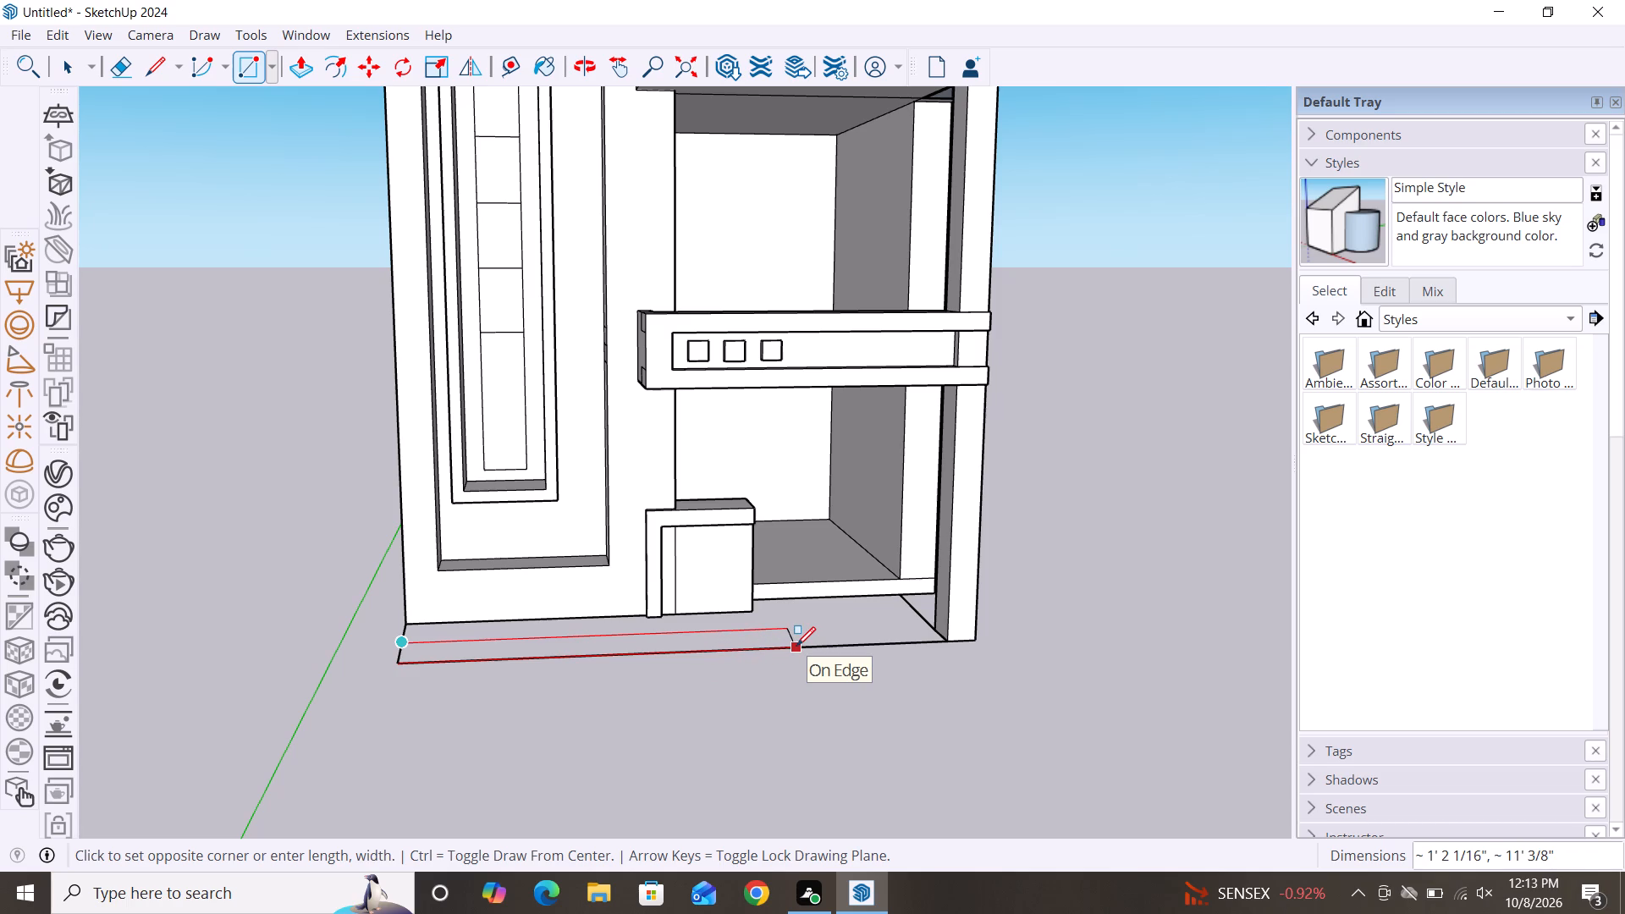
pyautogui.click(796, 646)
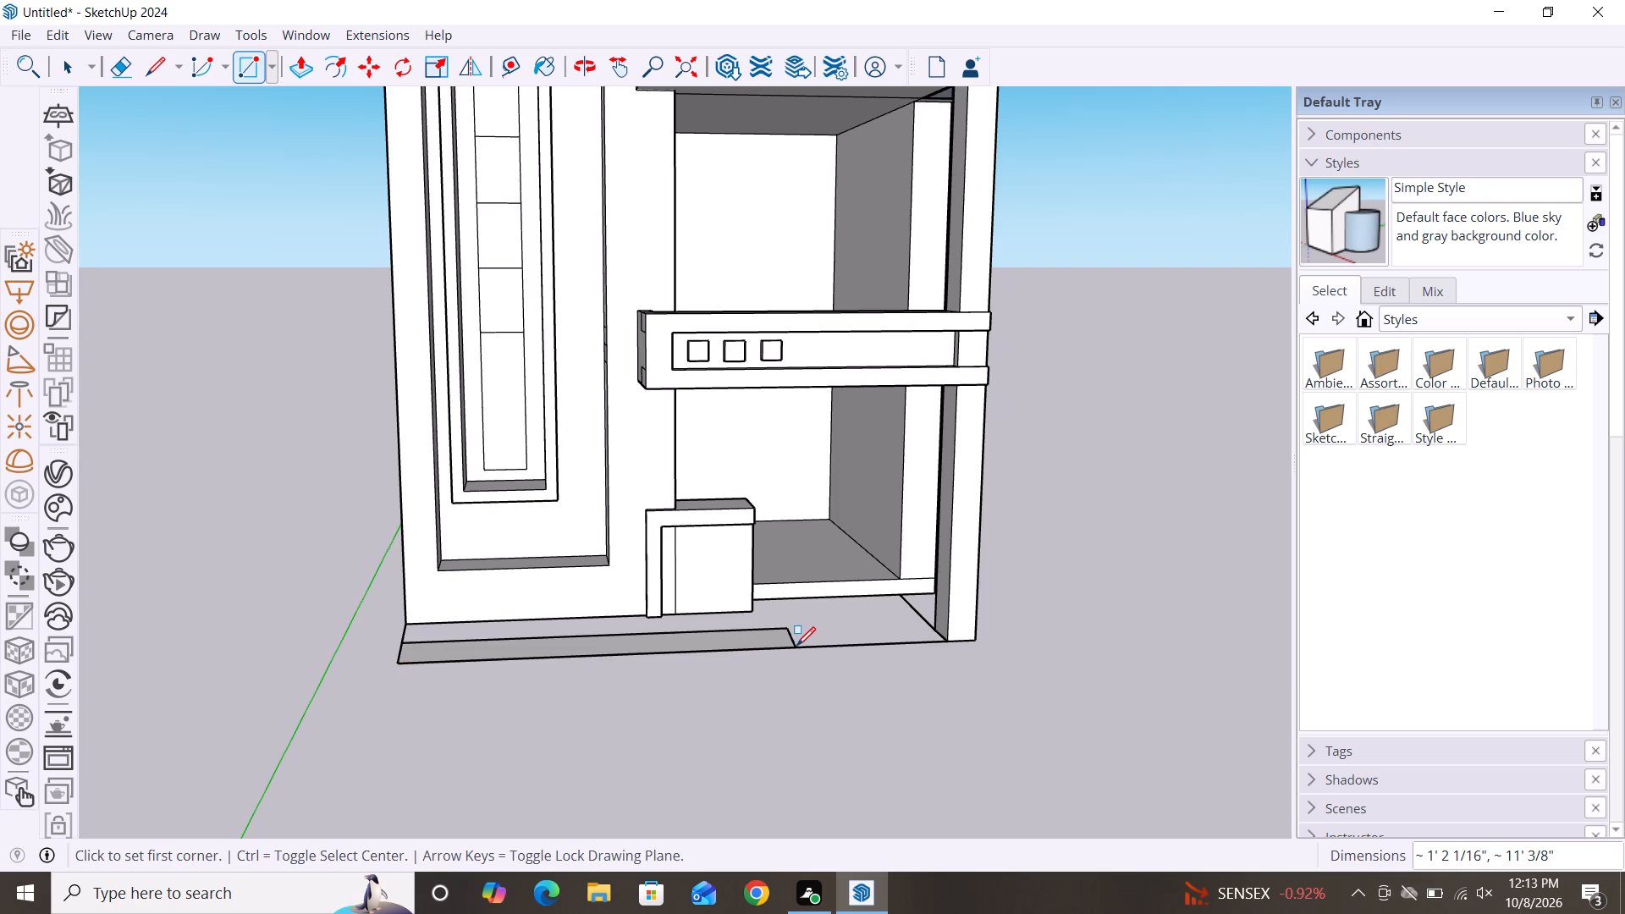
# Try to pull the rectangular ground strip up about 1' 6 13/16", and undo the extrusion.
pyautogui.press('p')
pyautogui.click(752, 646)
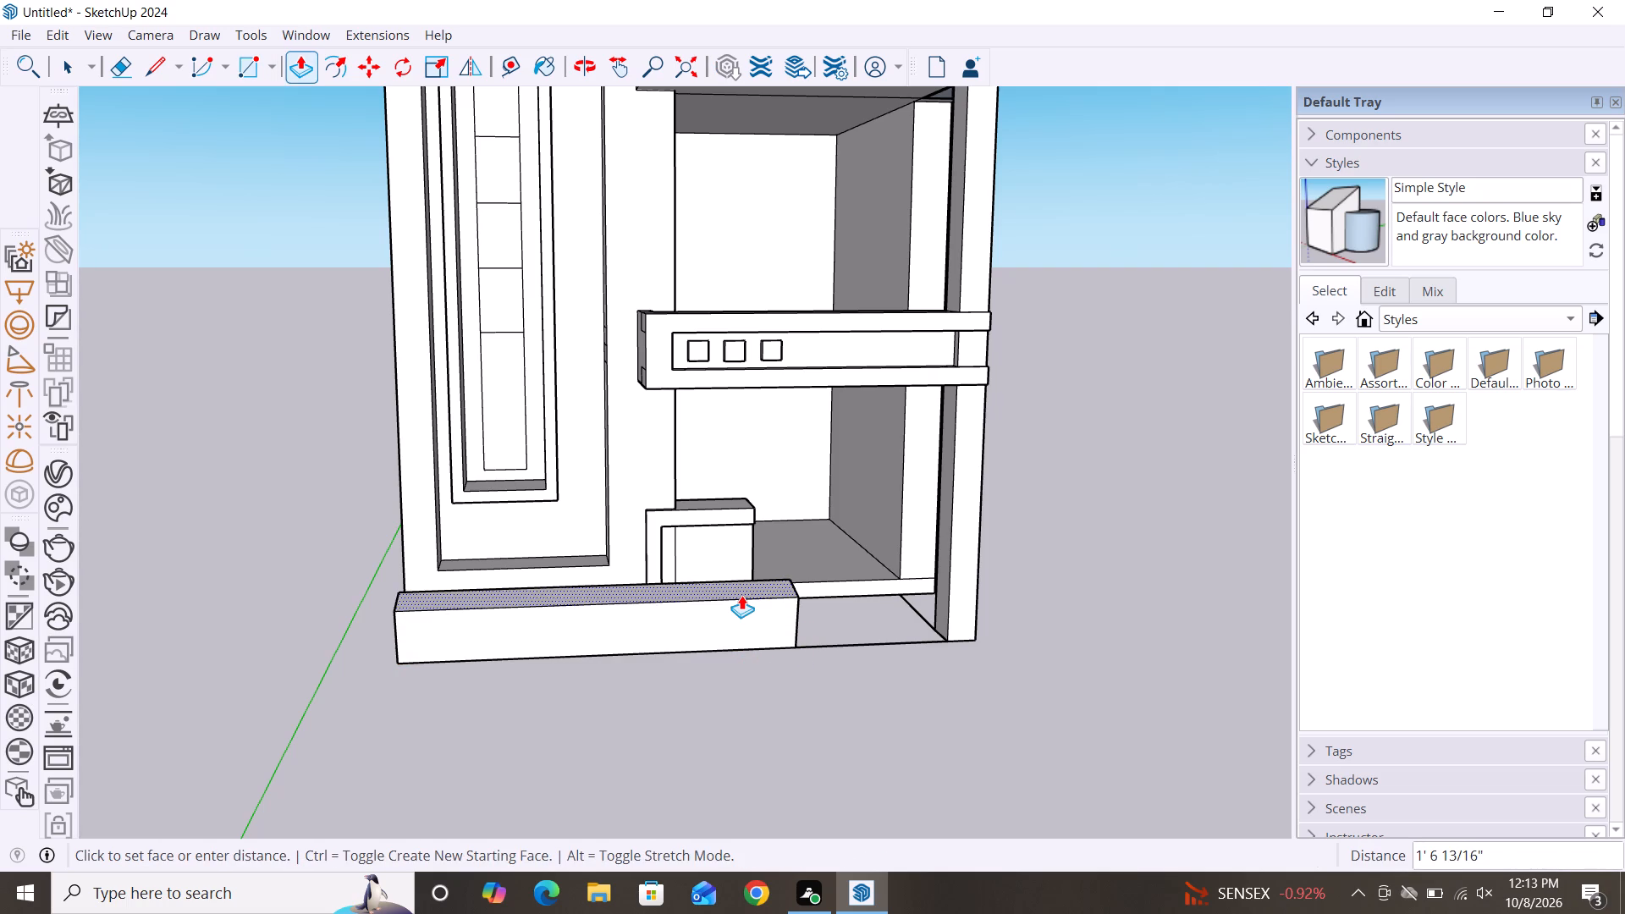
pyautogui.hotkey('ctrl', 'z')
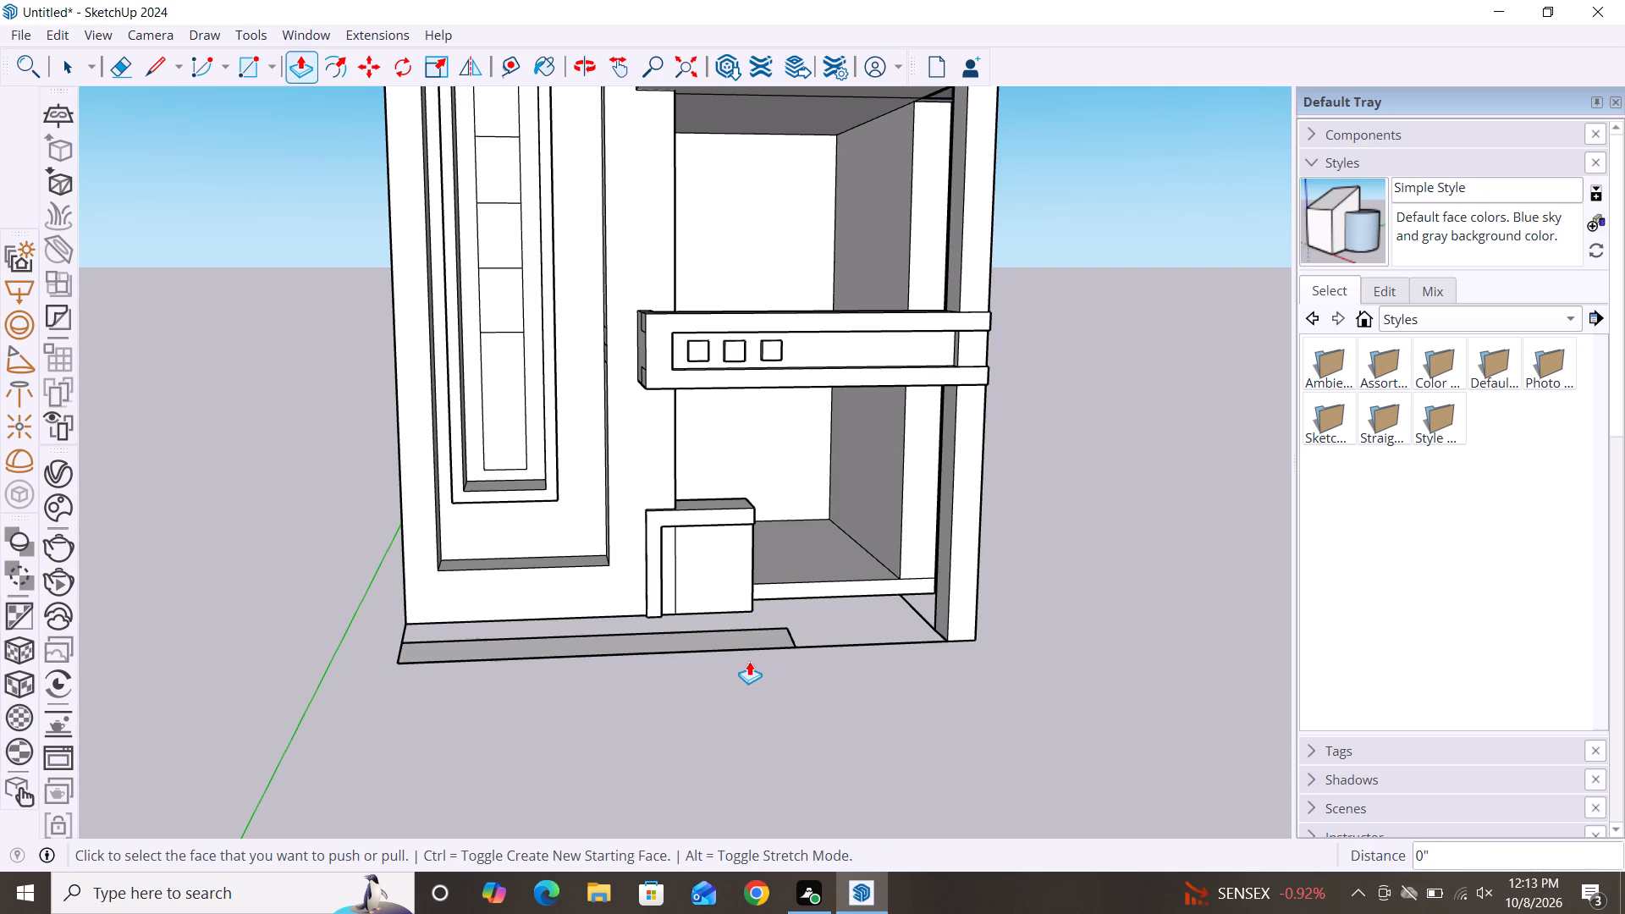
# Undo the rectangular strip drawn along the front line of the ground outline.
pyautogui.press('space')
pyautogui.hotkey('ctrl', 'z')
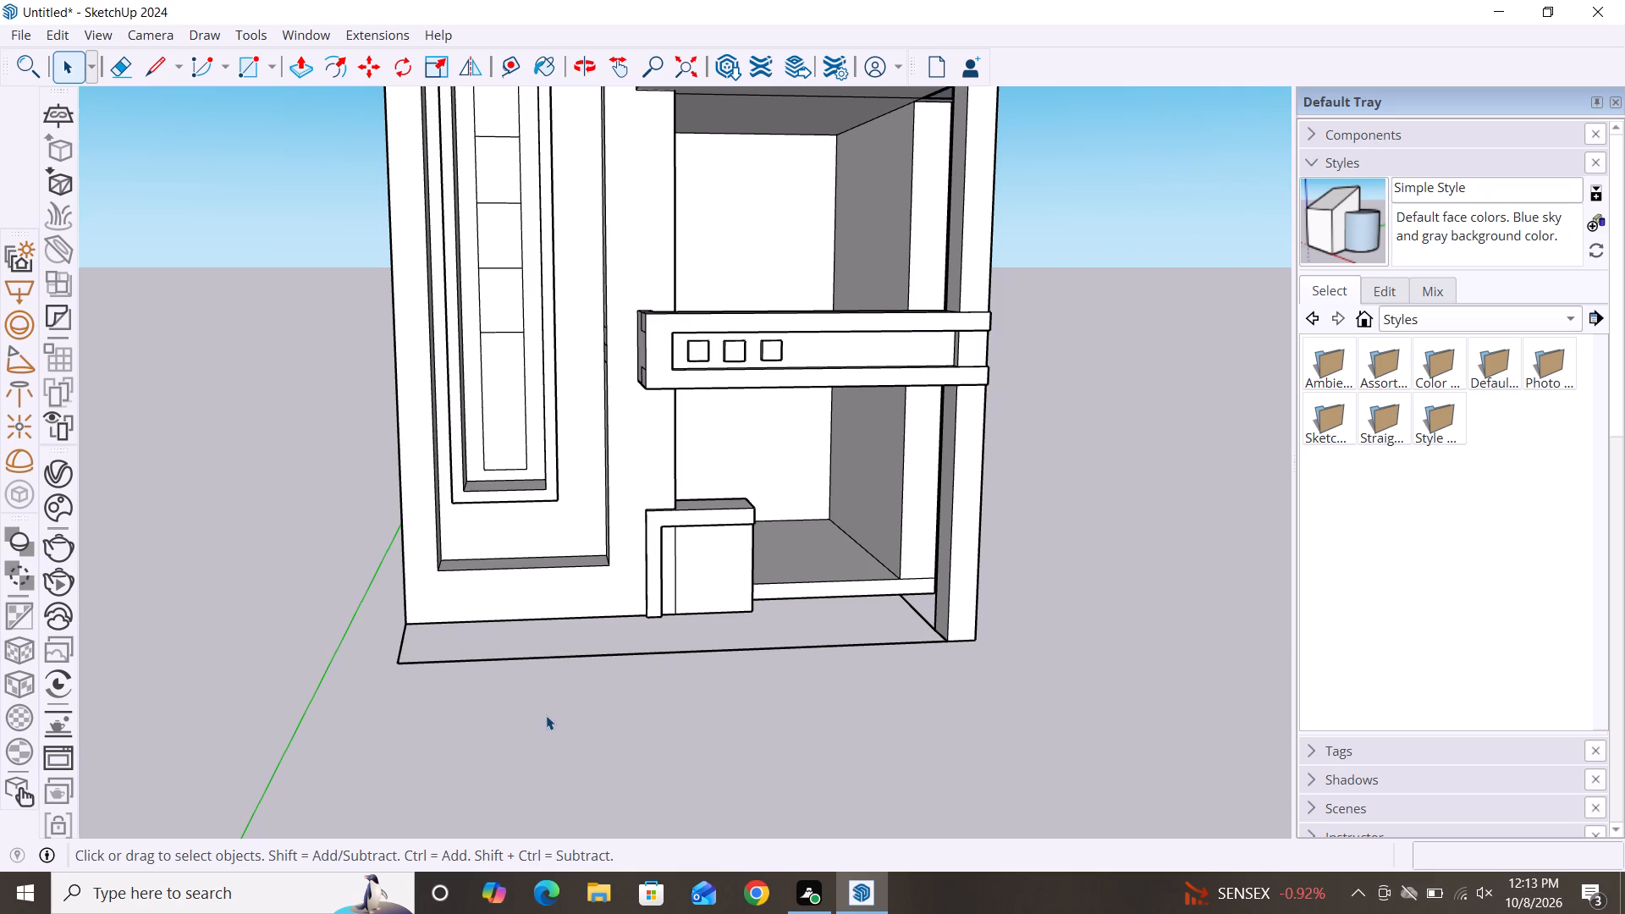
# Draw a narrow rectangle about 5 11/16" by 10' 5 5/8" along the ground outline's front line, starting on its tower-side edge.
pyautogui.press('r')
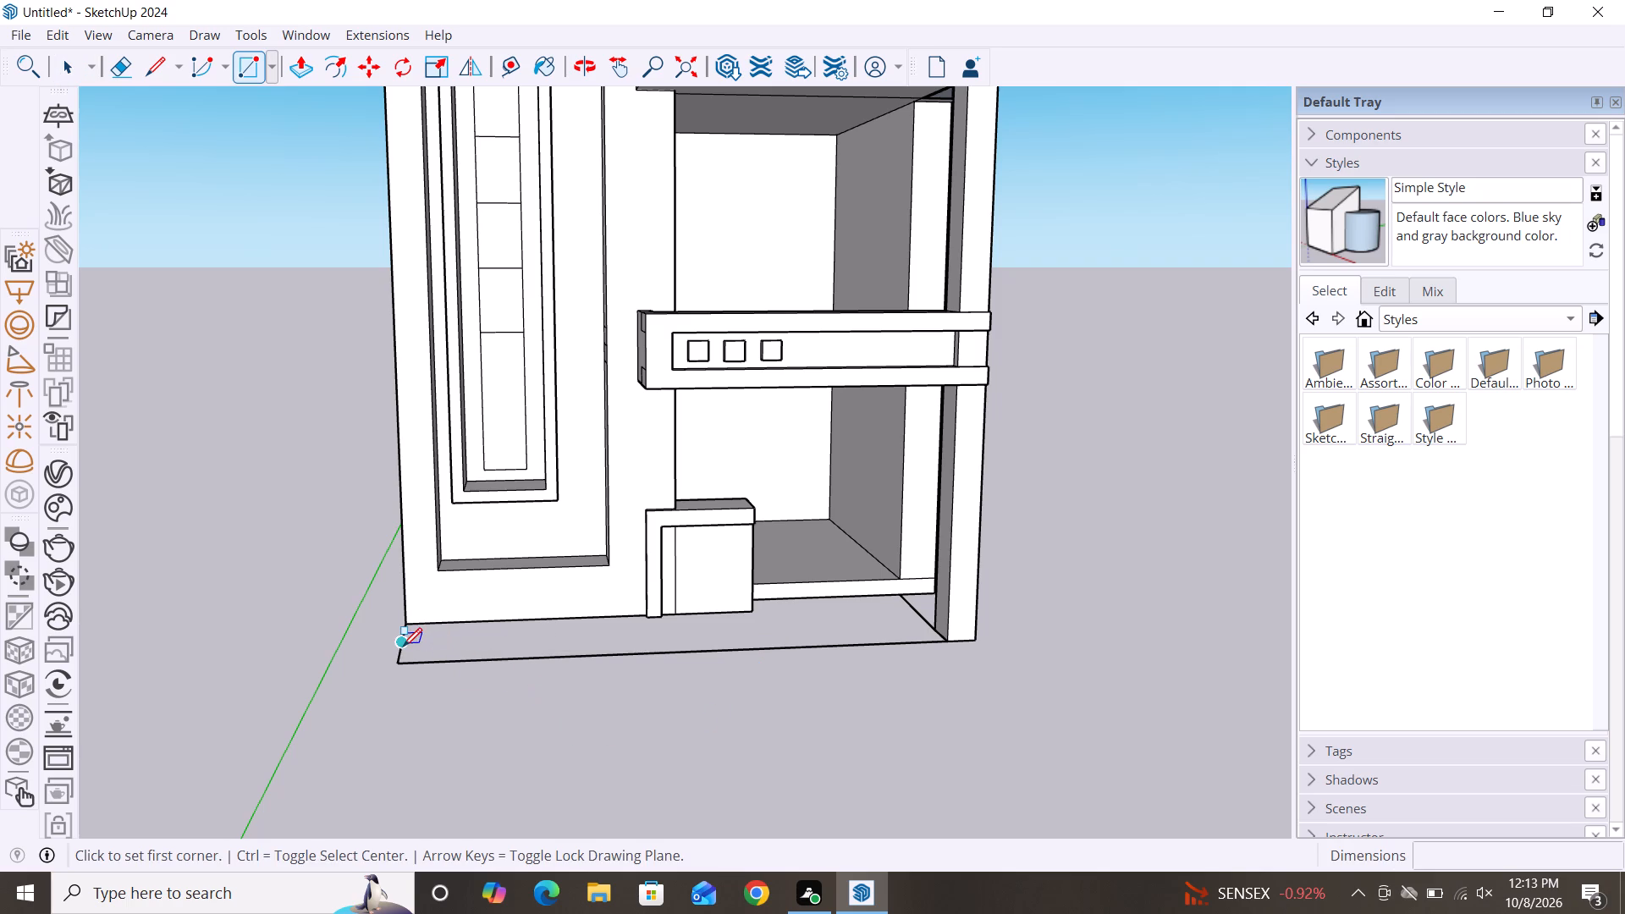
pyautogui.click(402, 650)
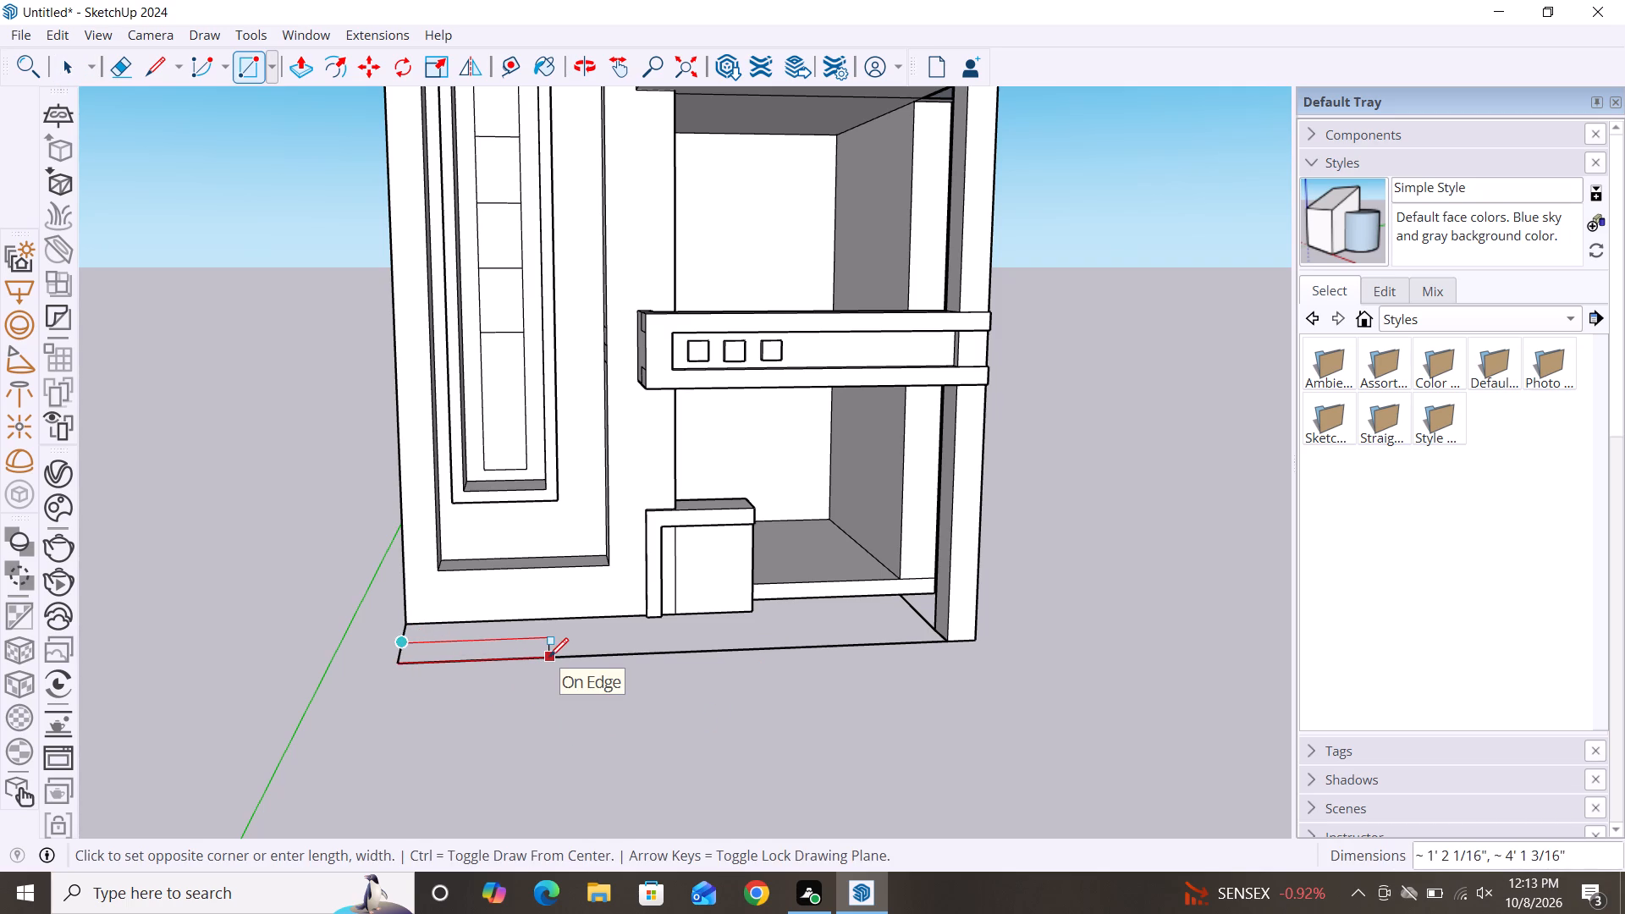
pyautogui.press('Escape')
pyautogui.scroll(4, 549, 657)
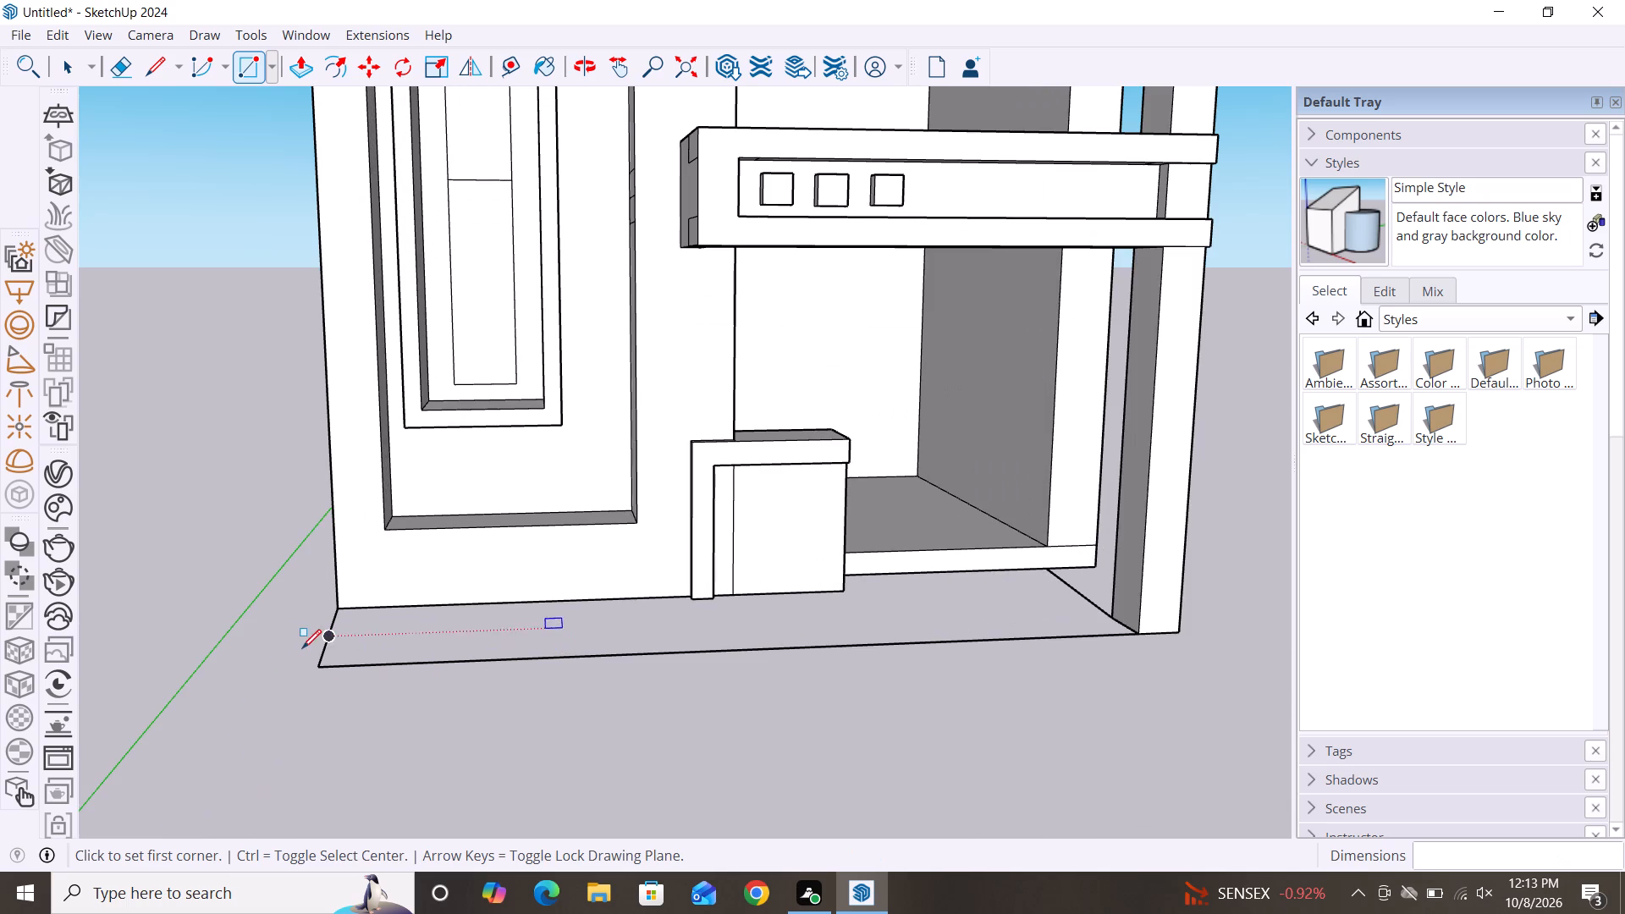
pyautogui.click(325, 655)
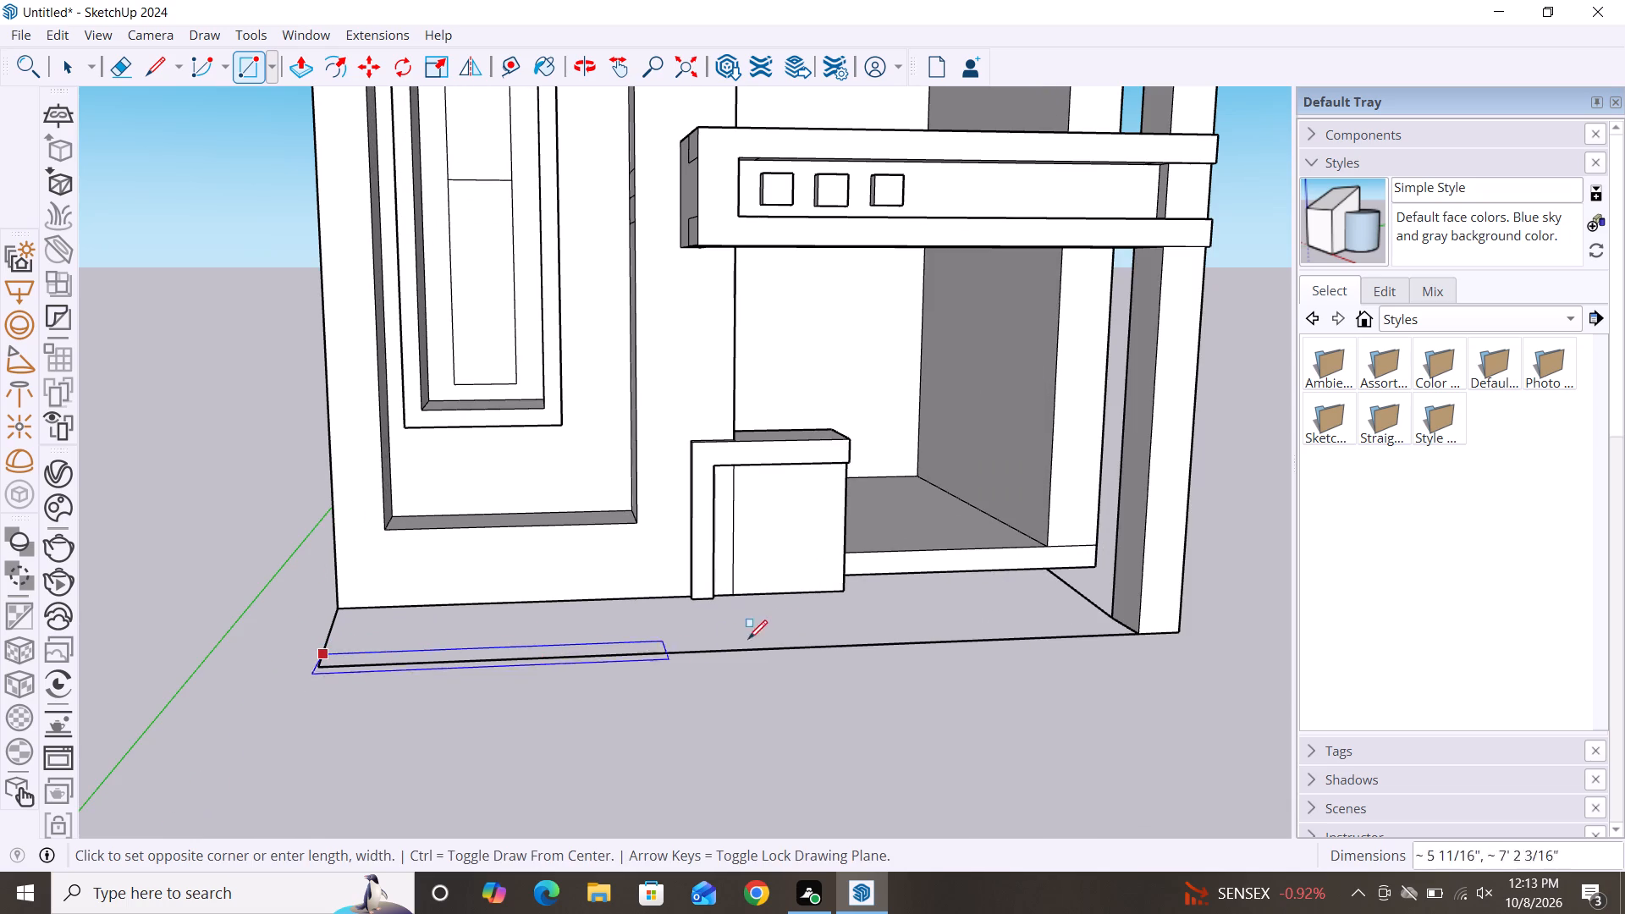
pyautogui.click(888, 641)
# Pull the narrow ground strip up about 2' 2 1/8" to form a low front wall.
pyautogui.press('p')
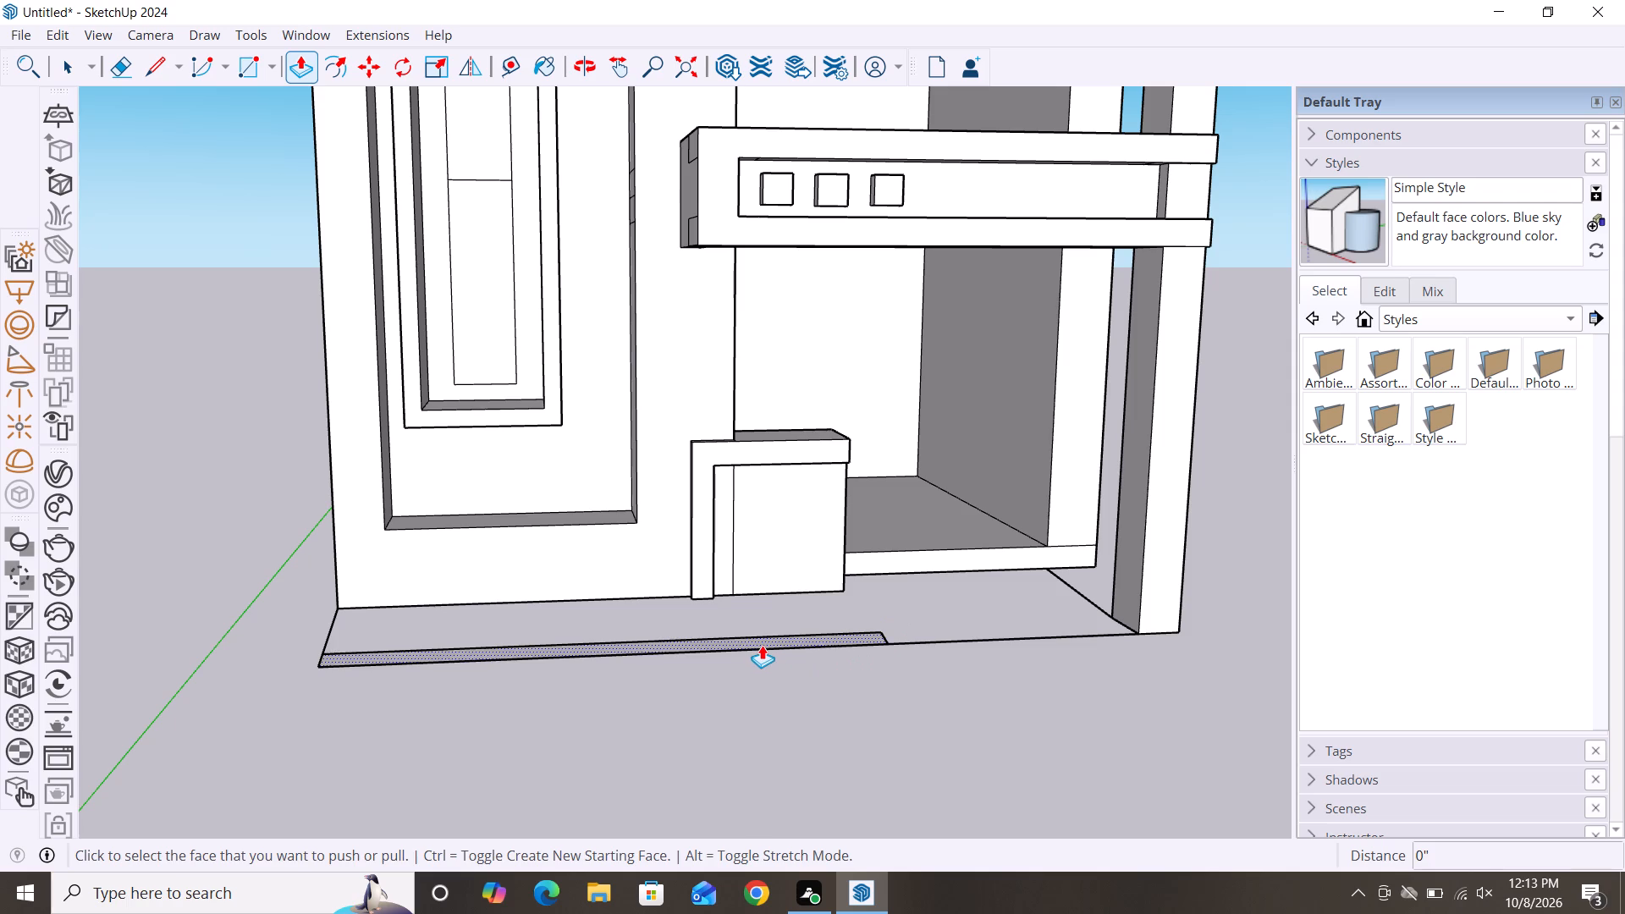
pyautogui.click(762, 645)
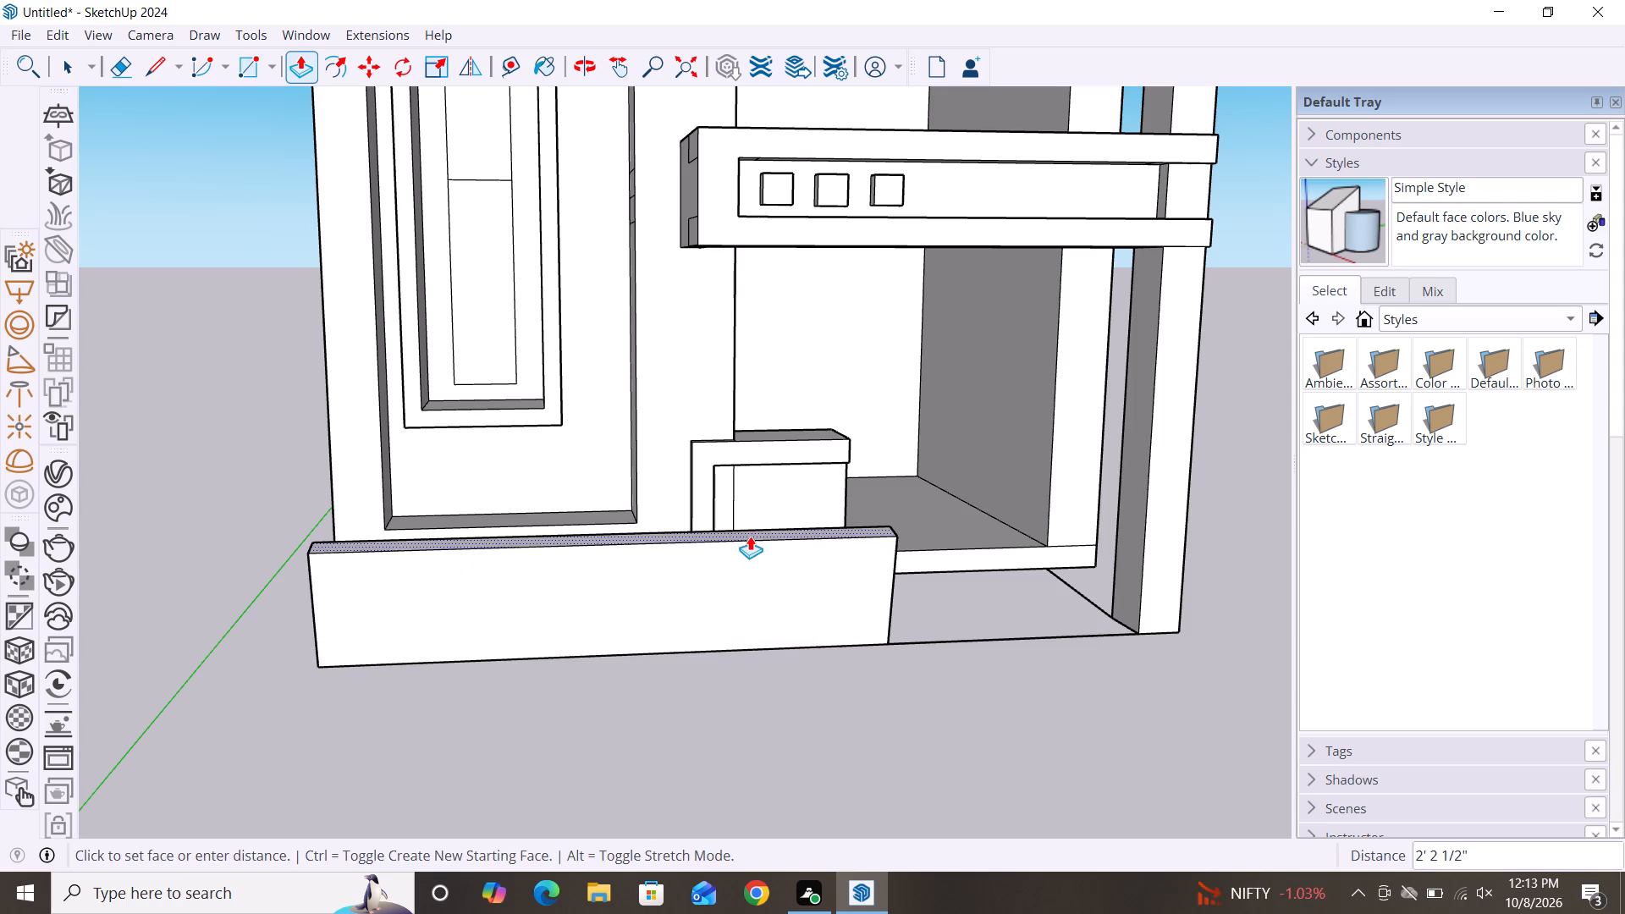
pyautogui.click(751, 538)
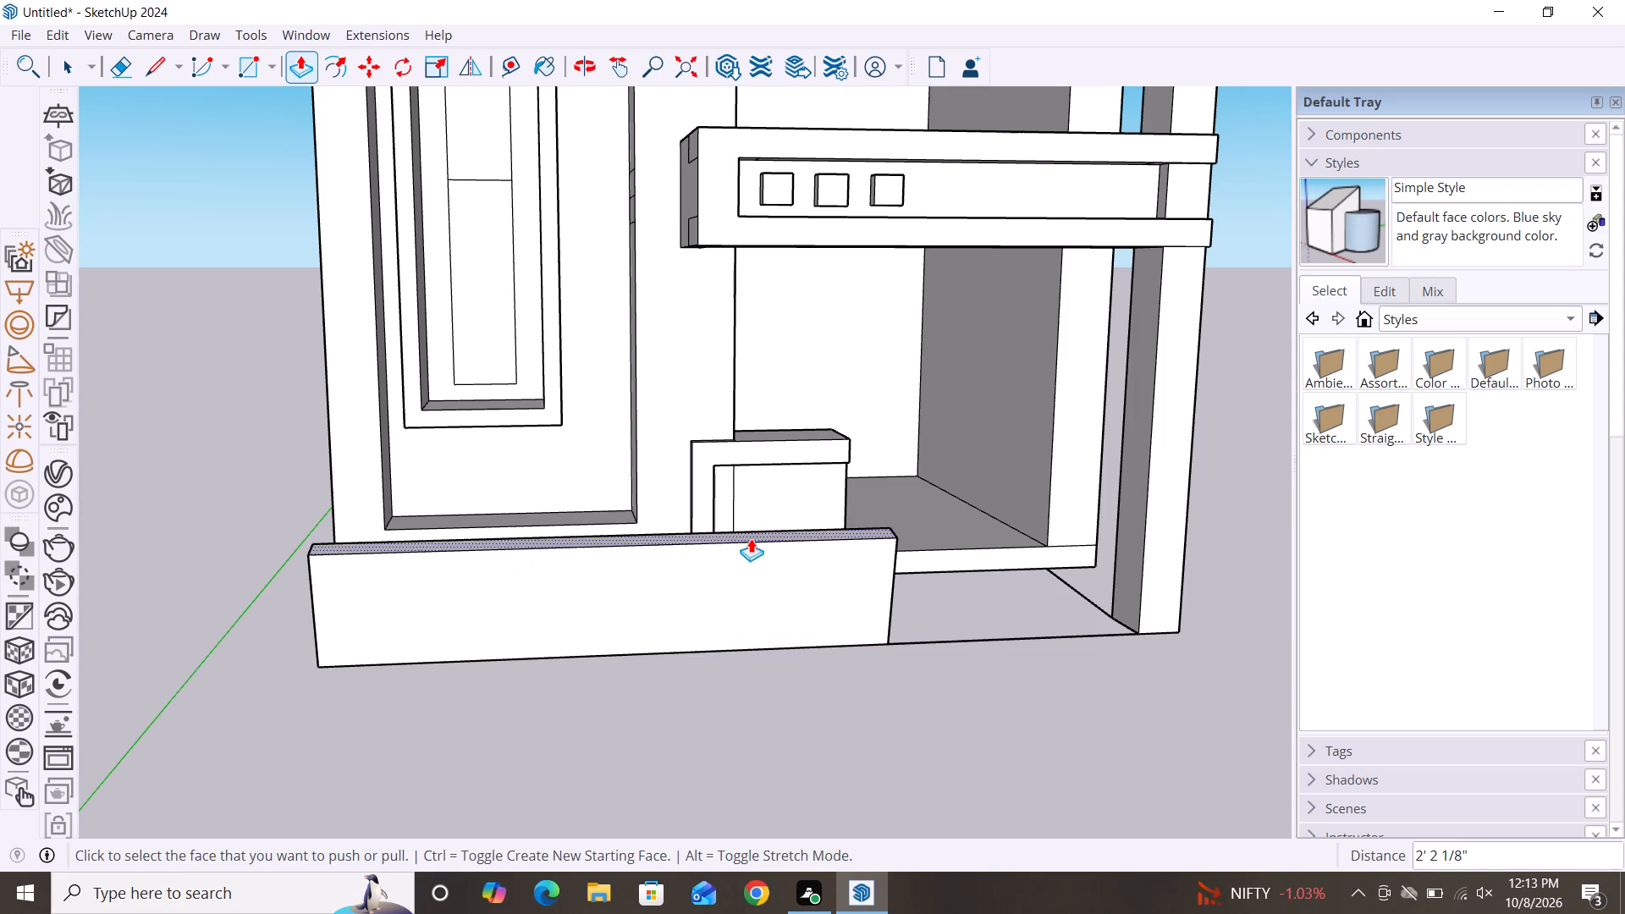
pyautogui.press('space')
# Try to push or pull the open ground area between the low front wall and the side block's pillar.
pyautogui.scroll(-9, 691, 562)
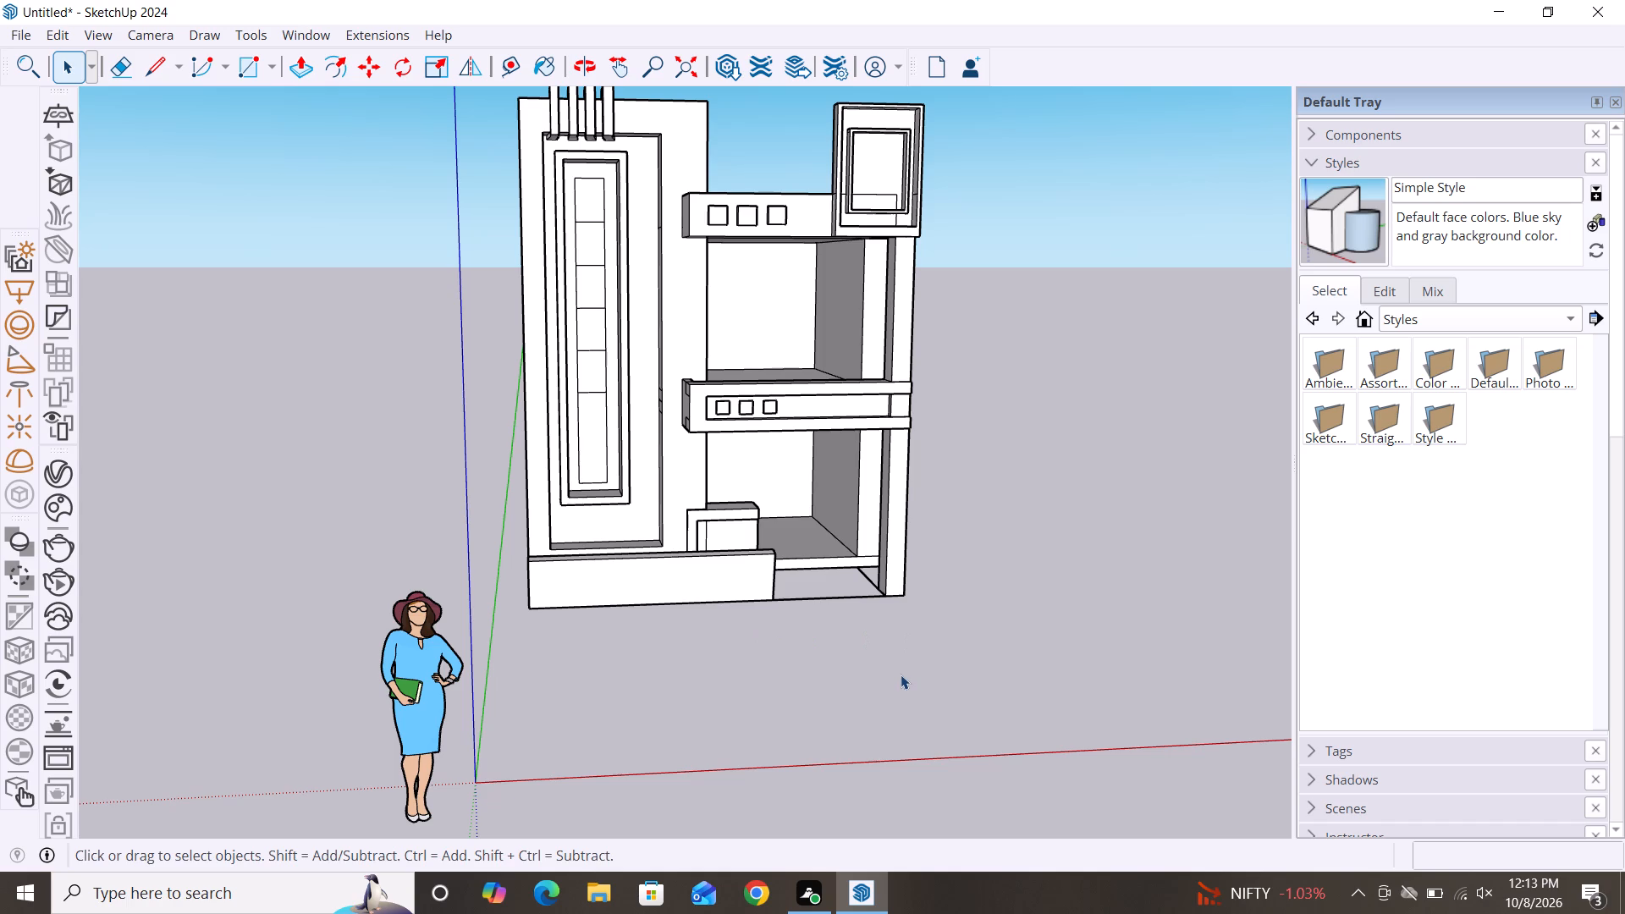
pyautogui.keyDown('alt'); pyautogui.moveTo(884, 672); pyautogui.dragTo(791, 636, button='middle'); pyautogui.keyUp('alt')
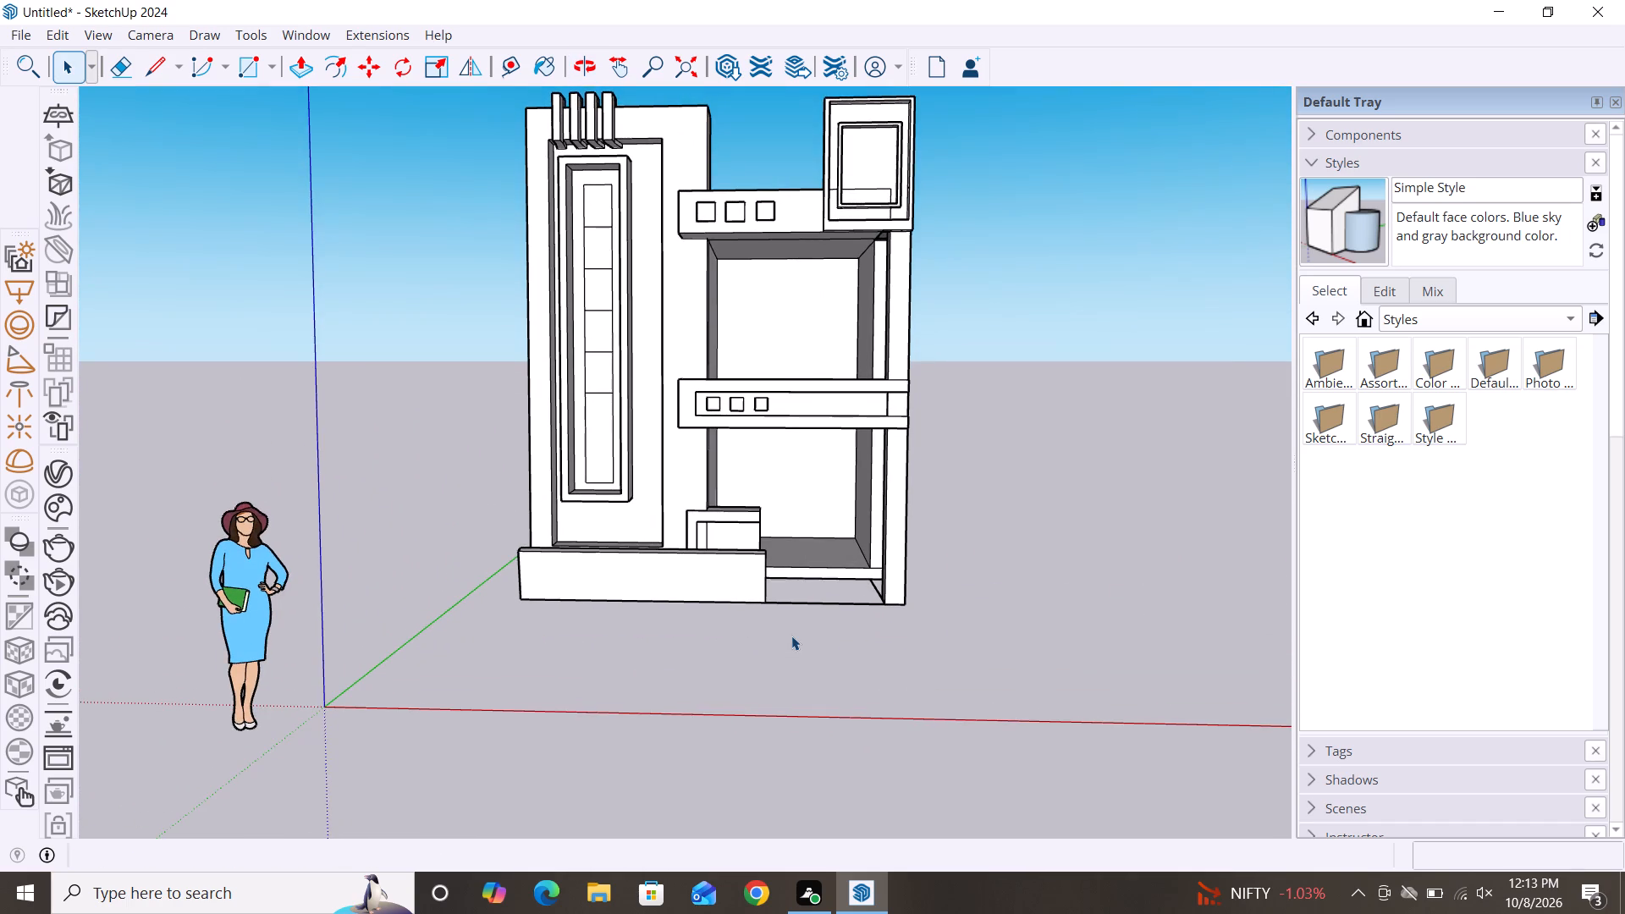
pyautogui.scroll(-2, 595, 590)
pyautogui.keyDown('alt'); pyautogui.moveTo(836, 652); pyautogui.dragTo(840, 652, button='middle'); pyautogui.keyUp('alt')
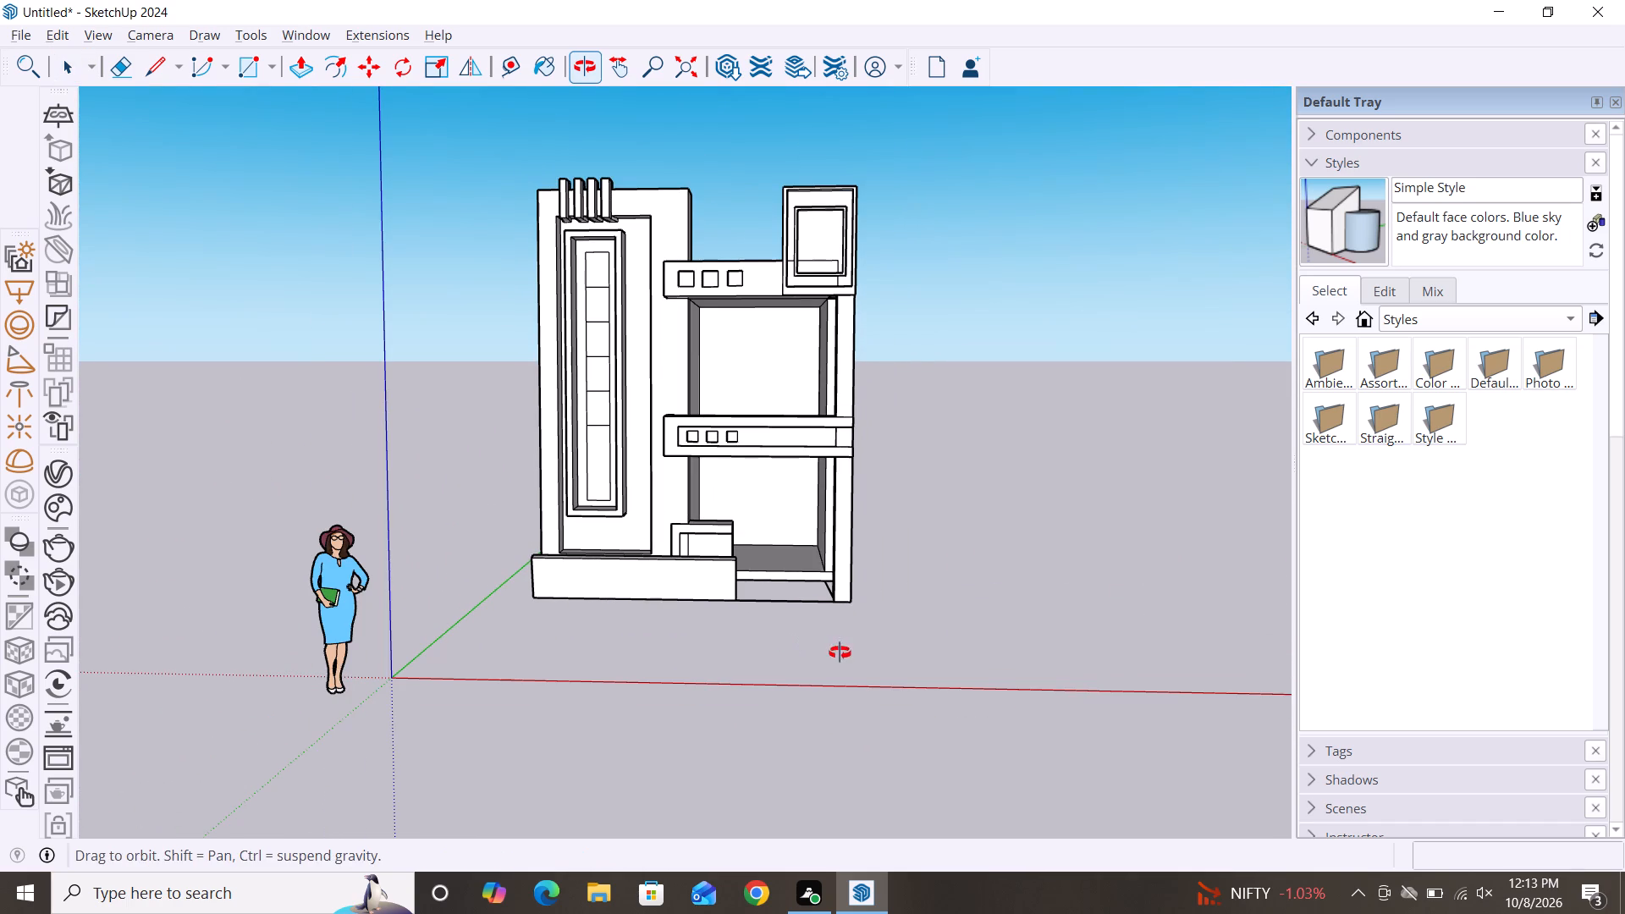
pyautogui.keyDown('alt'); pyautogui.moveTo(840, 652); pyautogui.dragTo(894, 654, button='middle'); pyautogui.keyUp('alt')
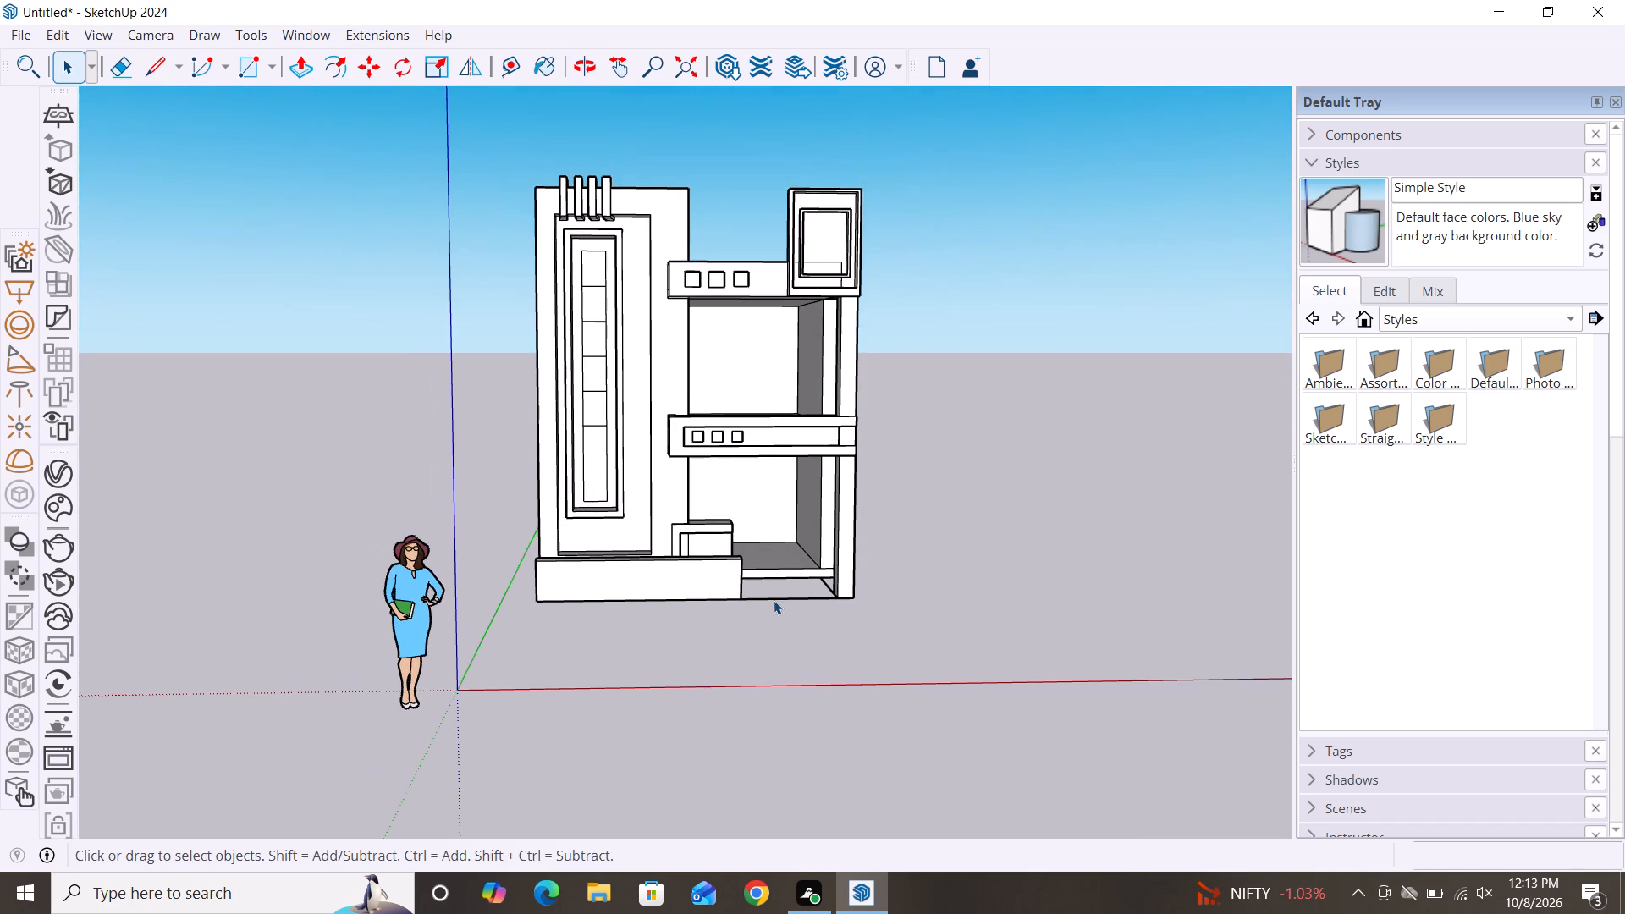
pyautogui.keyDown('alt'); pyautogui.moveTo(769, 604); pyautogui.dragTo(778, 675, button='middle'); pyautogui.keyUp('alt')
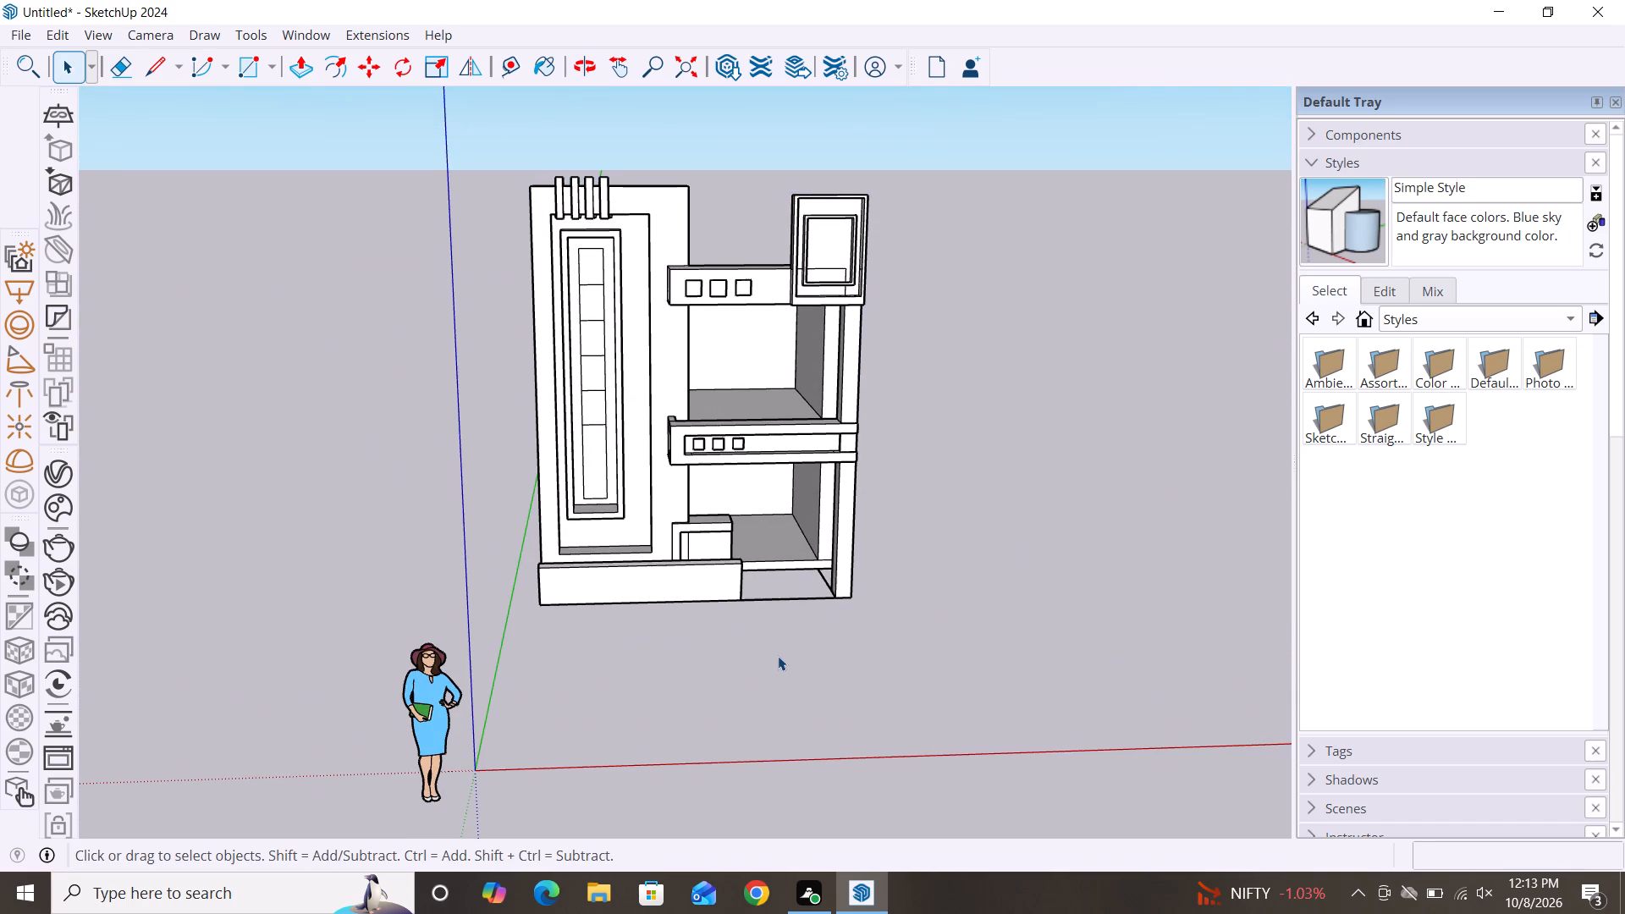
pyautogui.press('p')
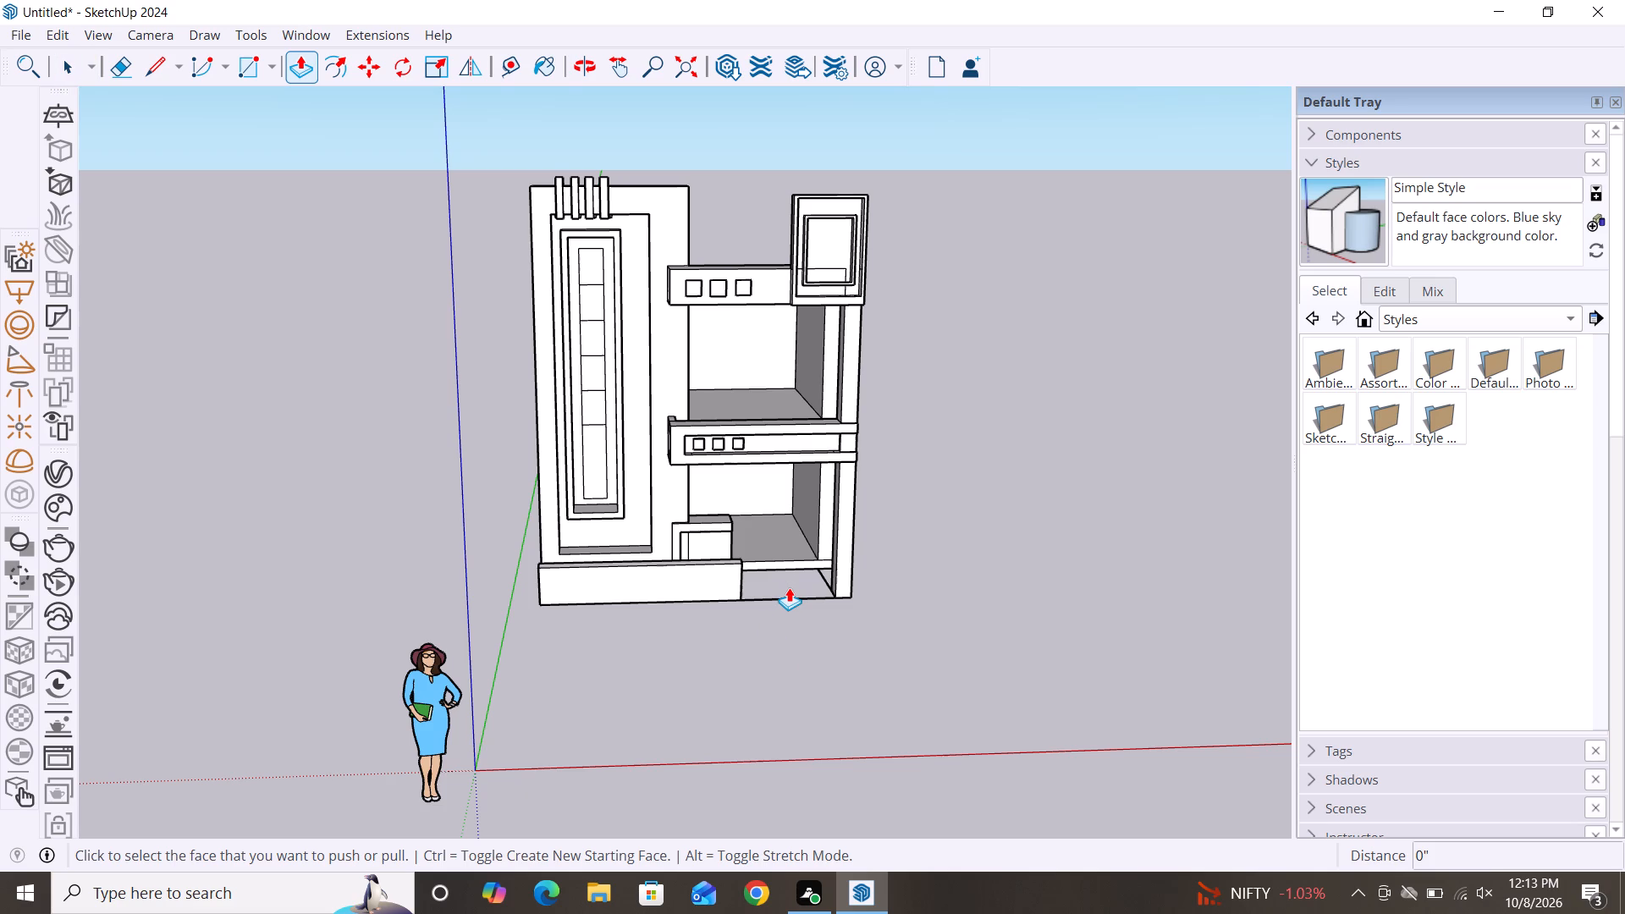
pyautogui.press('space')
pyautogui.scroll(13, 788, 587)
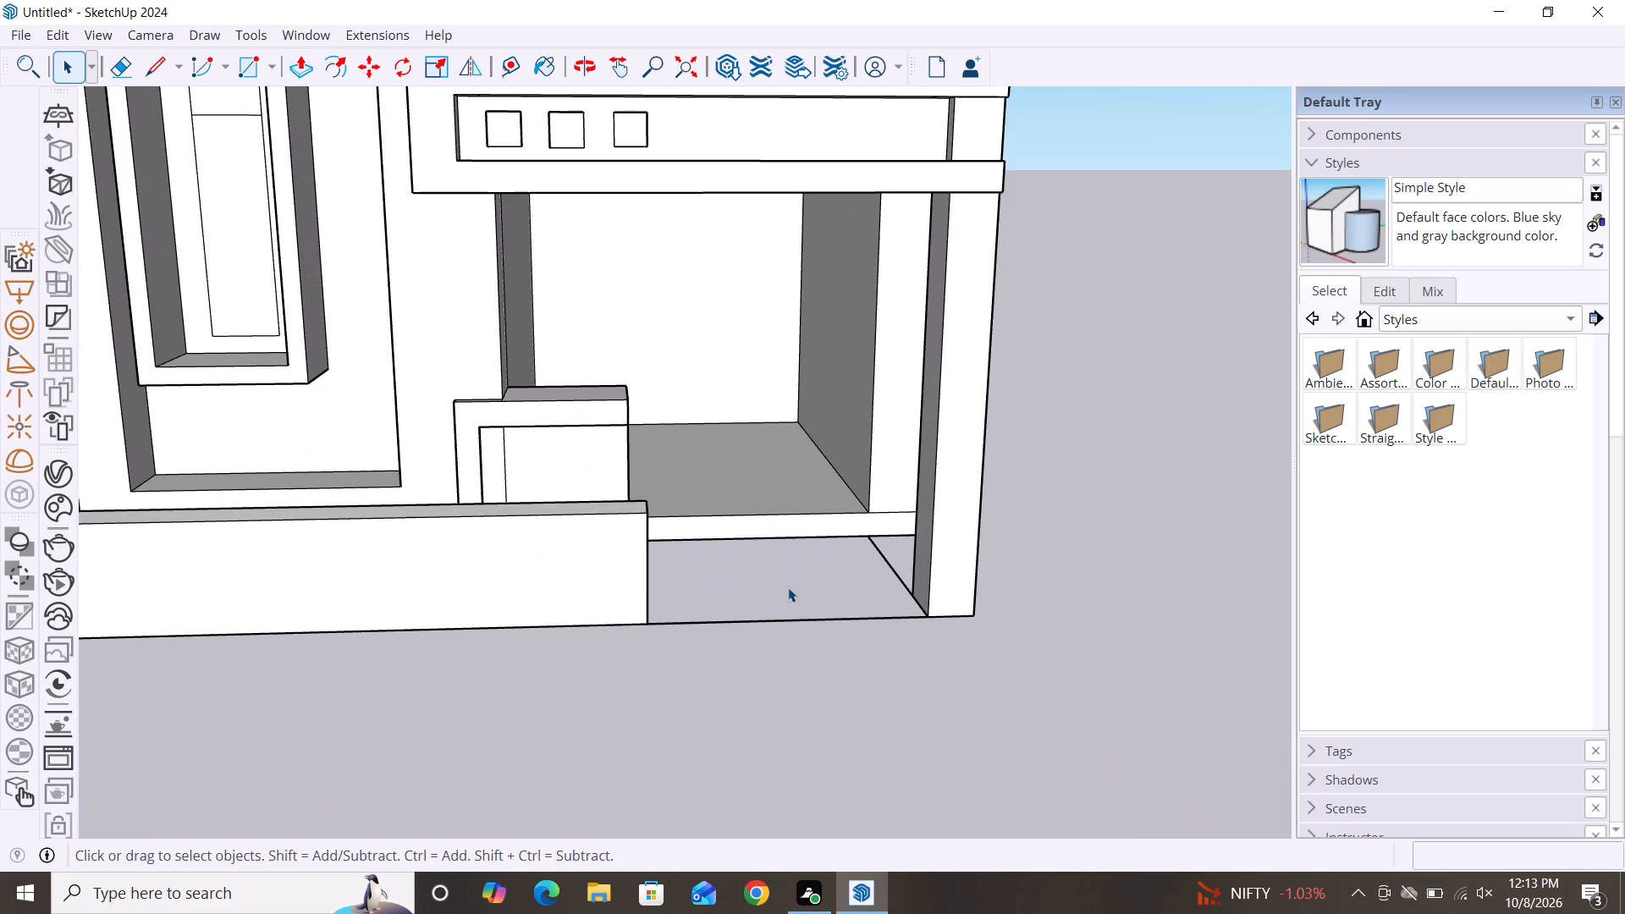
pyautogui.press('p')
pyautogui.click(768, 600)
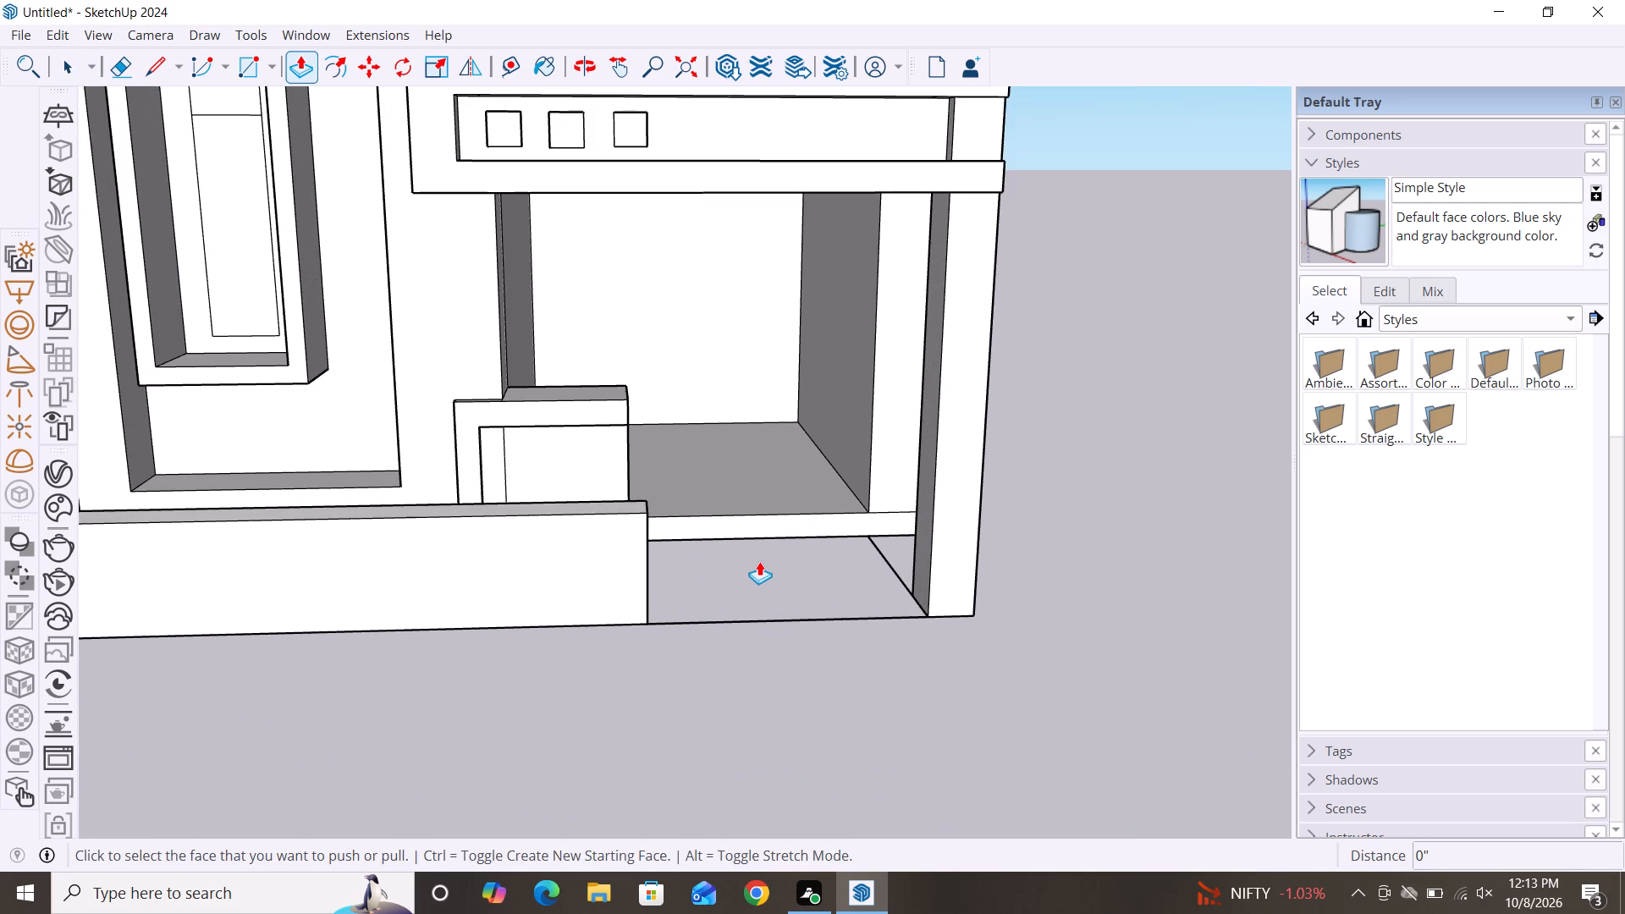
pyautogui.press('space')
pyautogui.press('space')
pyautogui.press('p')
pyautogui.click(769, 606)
# Examine the facade, the low front wall and the gap beside the pillar from several angles.
pyautogui.scroll(-5, 535, 680)
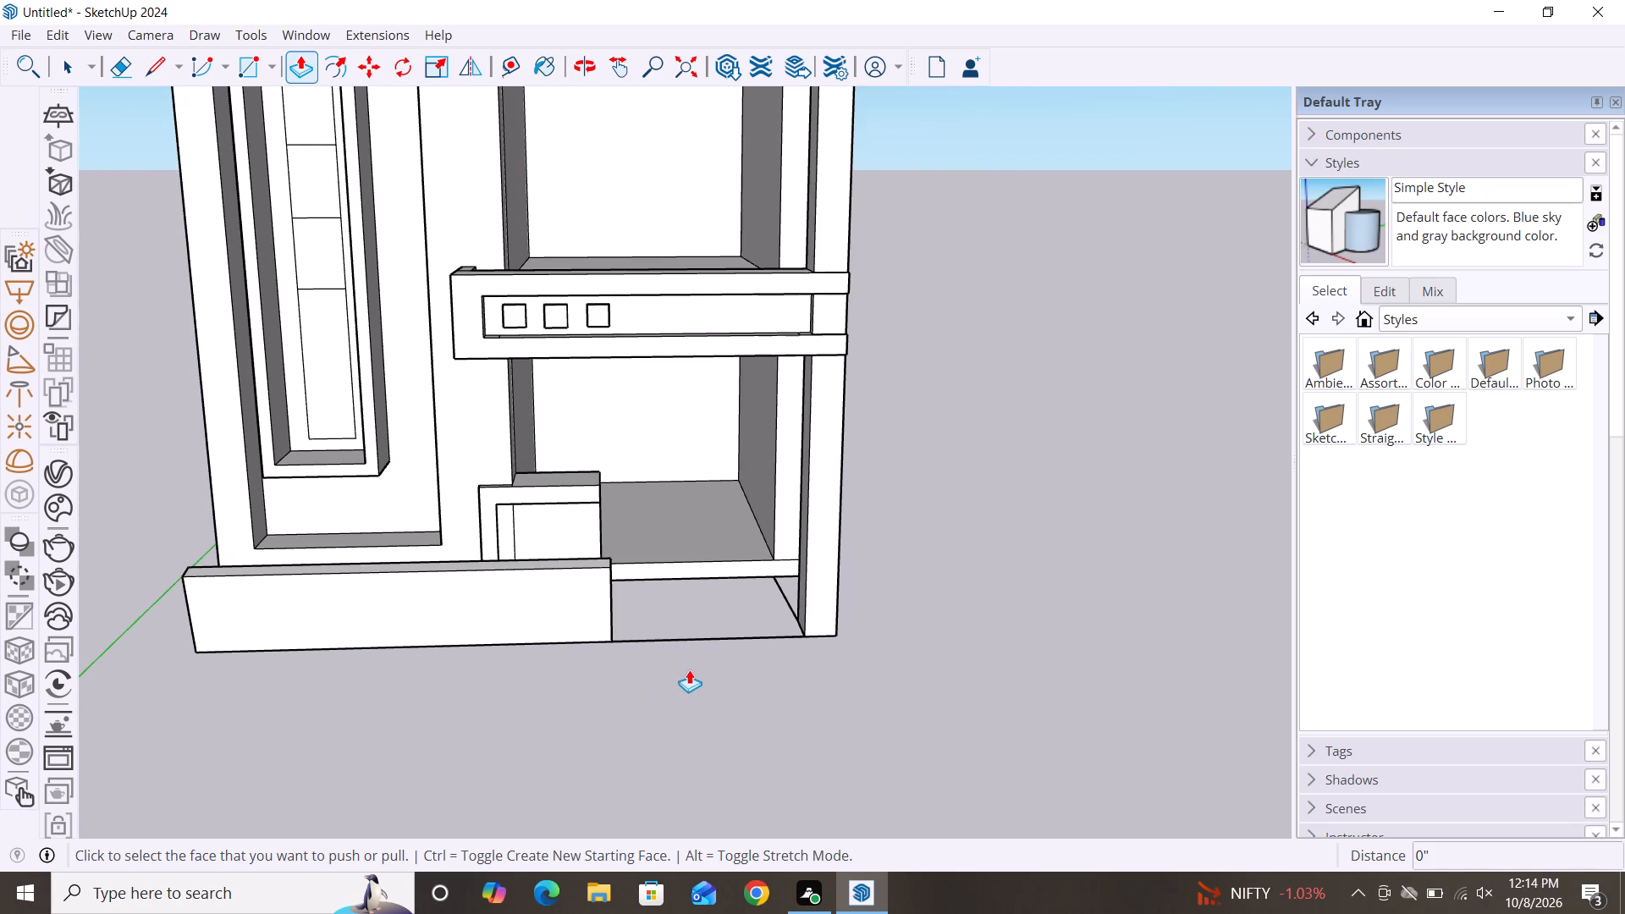
pyautogui.moveTo(689, 669); pyautogui.dragTo(681, 570, button='middle')
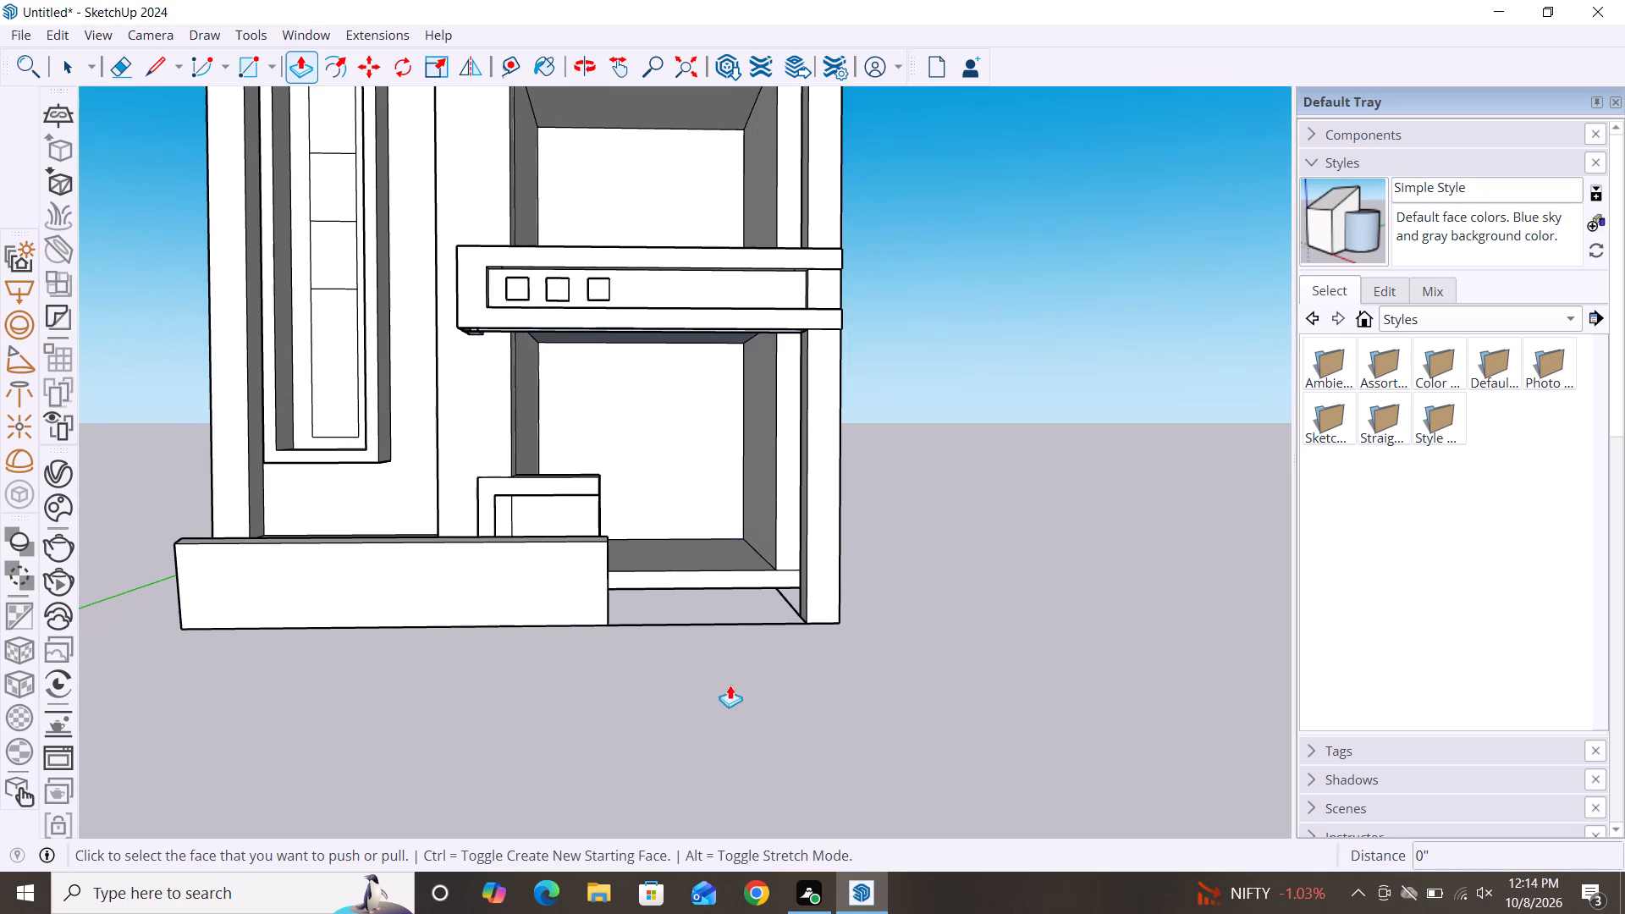
pyautogui.moveTo(730, 685); pyautogui.dragTo(827, 636, button='middle')
pyautogui.scroll(-2, 553, 636)
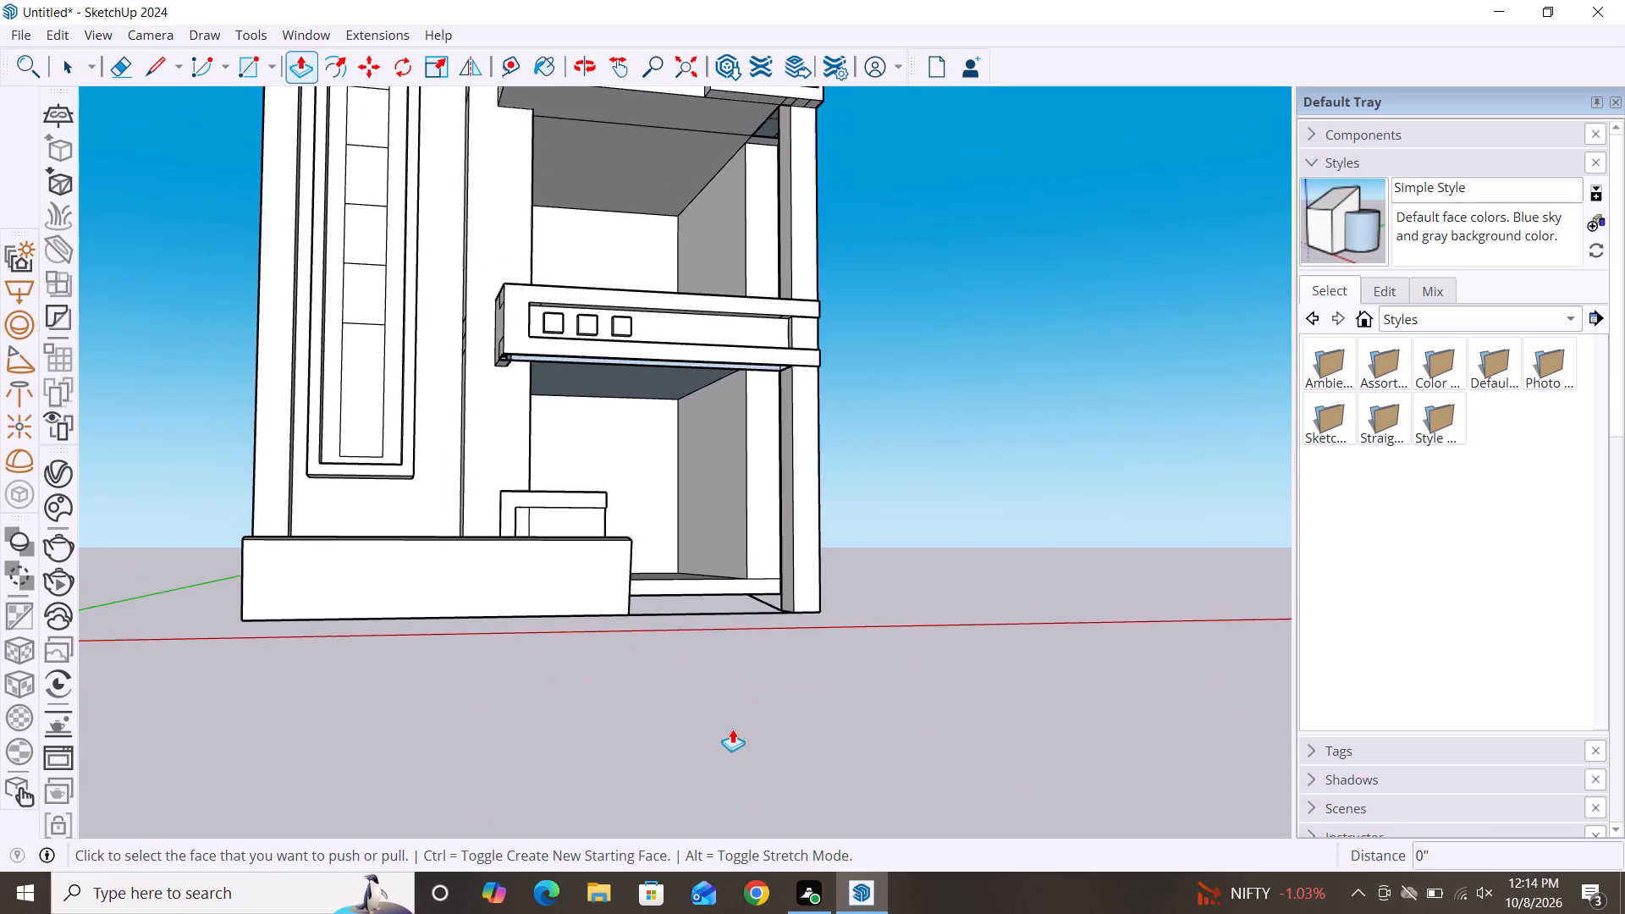
pyautogui.moveTo(732, 729); pyautogui.dragTo(838, 710, button='middle')
pyautogui.scroll(-3, 674, 561)
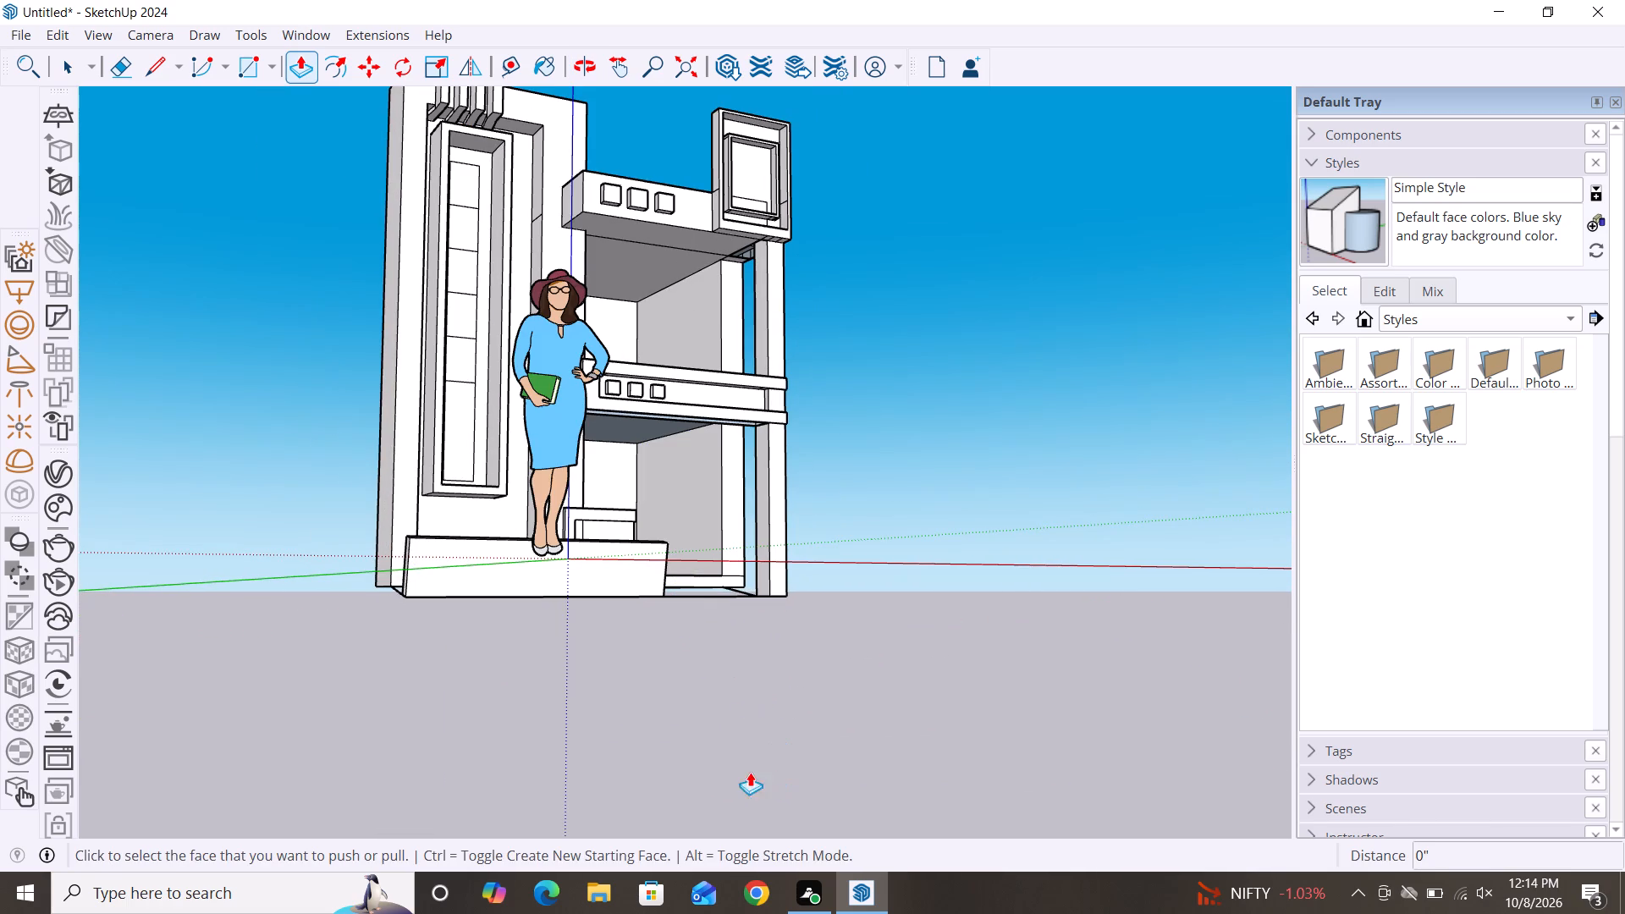
pyautogui.scroll(-2, 568, 626)
pyautogui.keyDown('alt'); pyautogui.moveTo(726, 724); pyautogui.dragTo(619, 721, button='middle'); pyautogui.keyUp('alt')
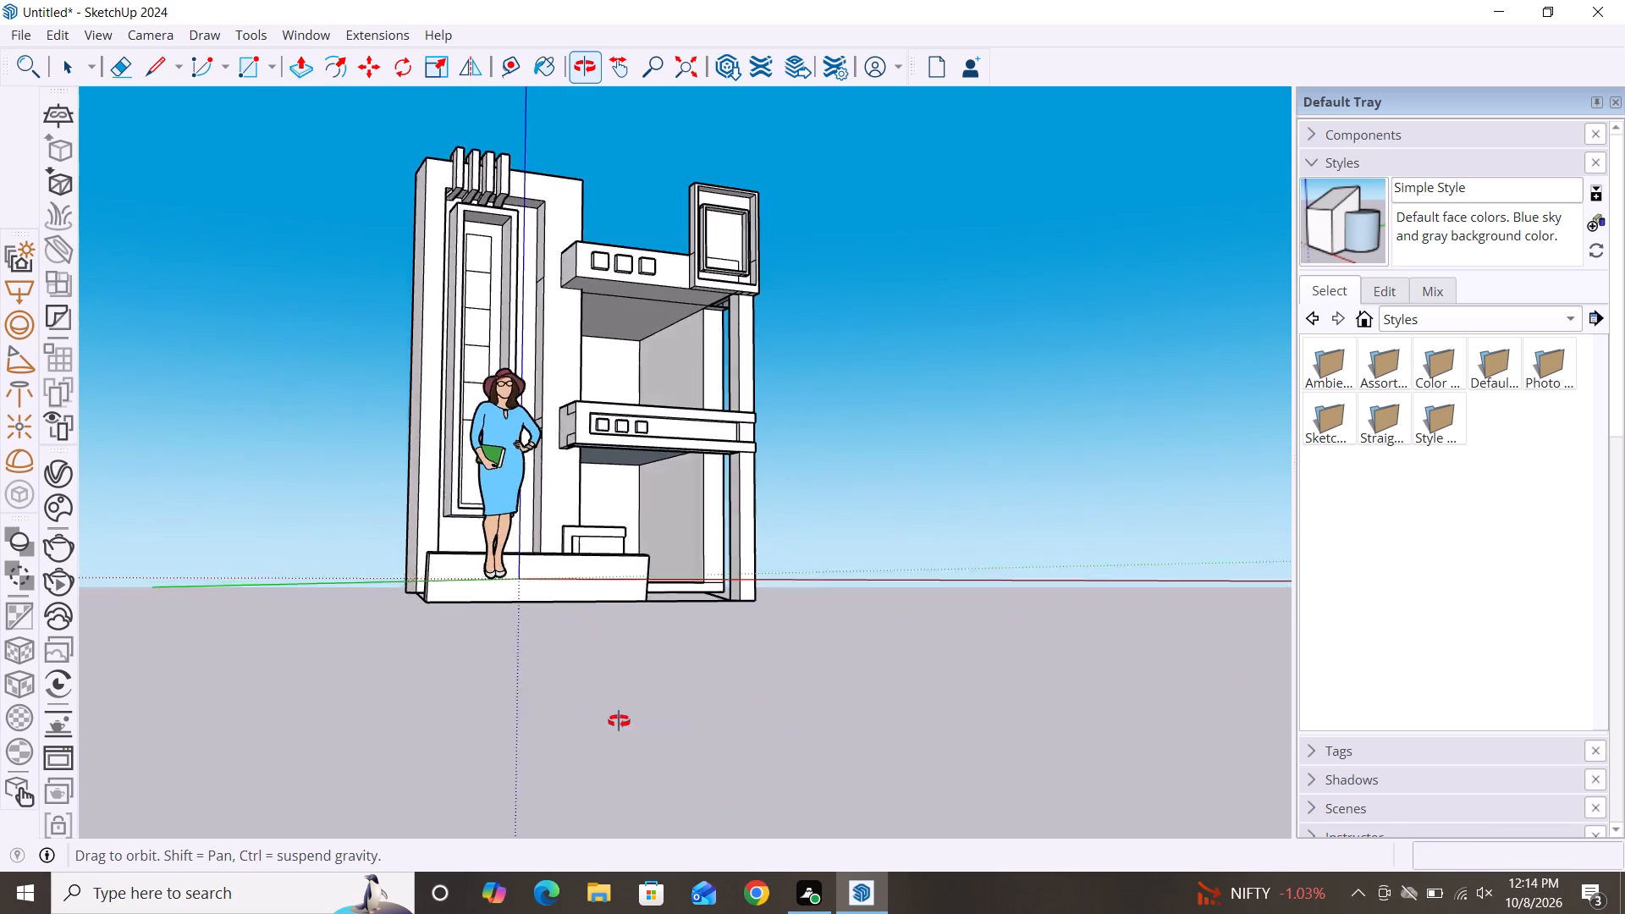
pyautogui.keyDown('alt'); pyautogui.moveTo(619, 721); pyautogui.dragTo(488, 721, button='middle'); pyautogui.keyUp('alt')
pyautogui.scroll(6, 625, 538)
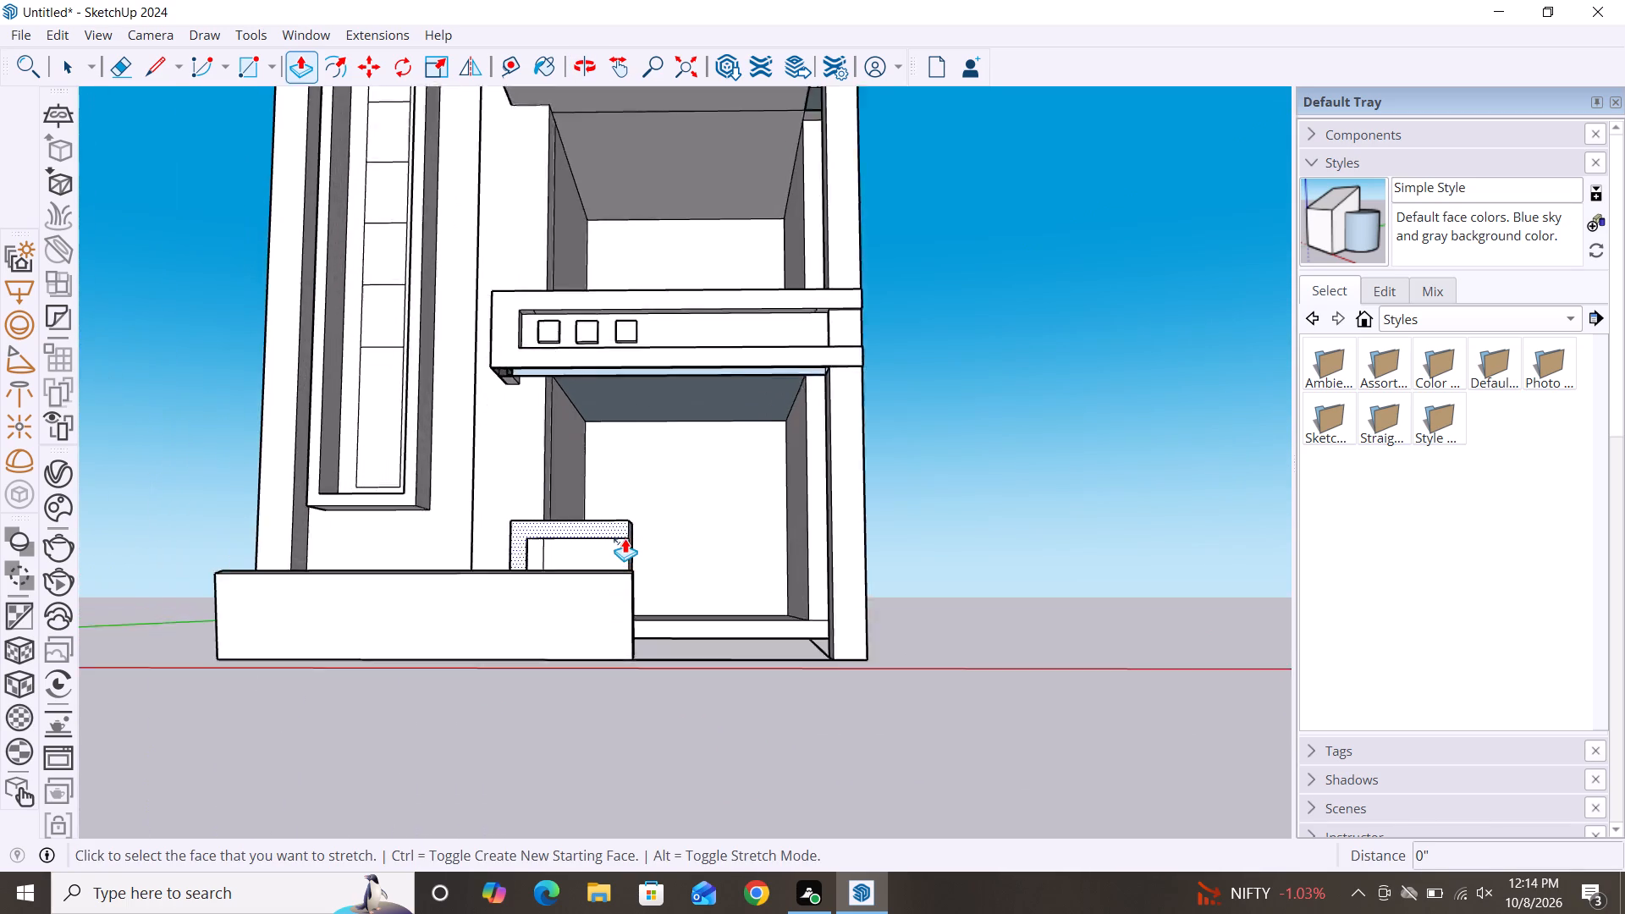
pyautogui.scroll(5, 625, 538)
pyautogui.press('space')
pyautogui.scroll(3, 631, 666)
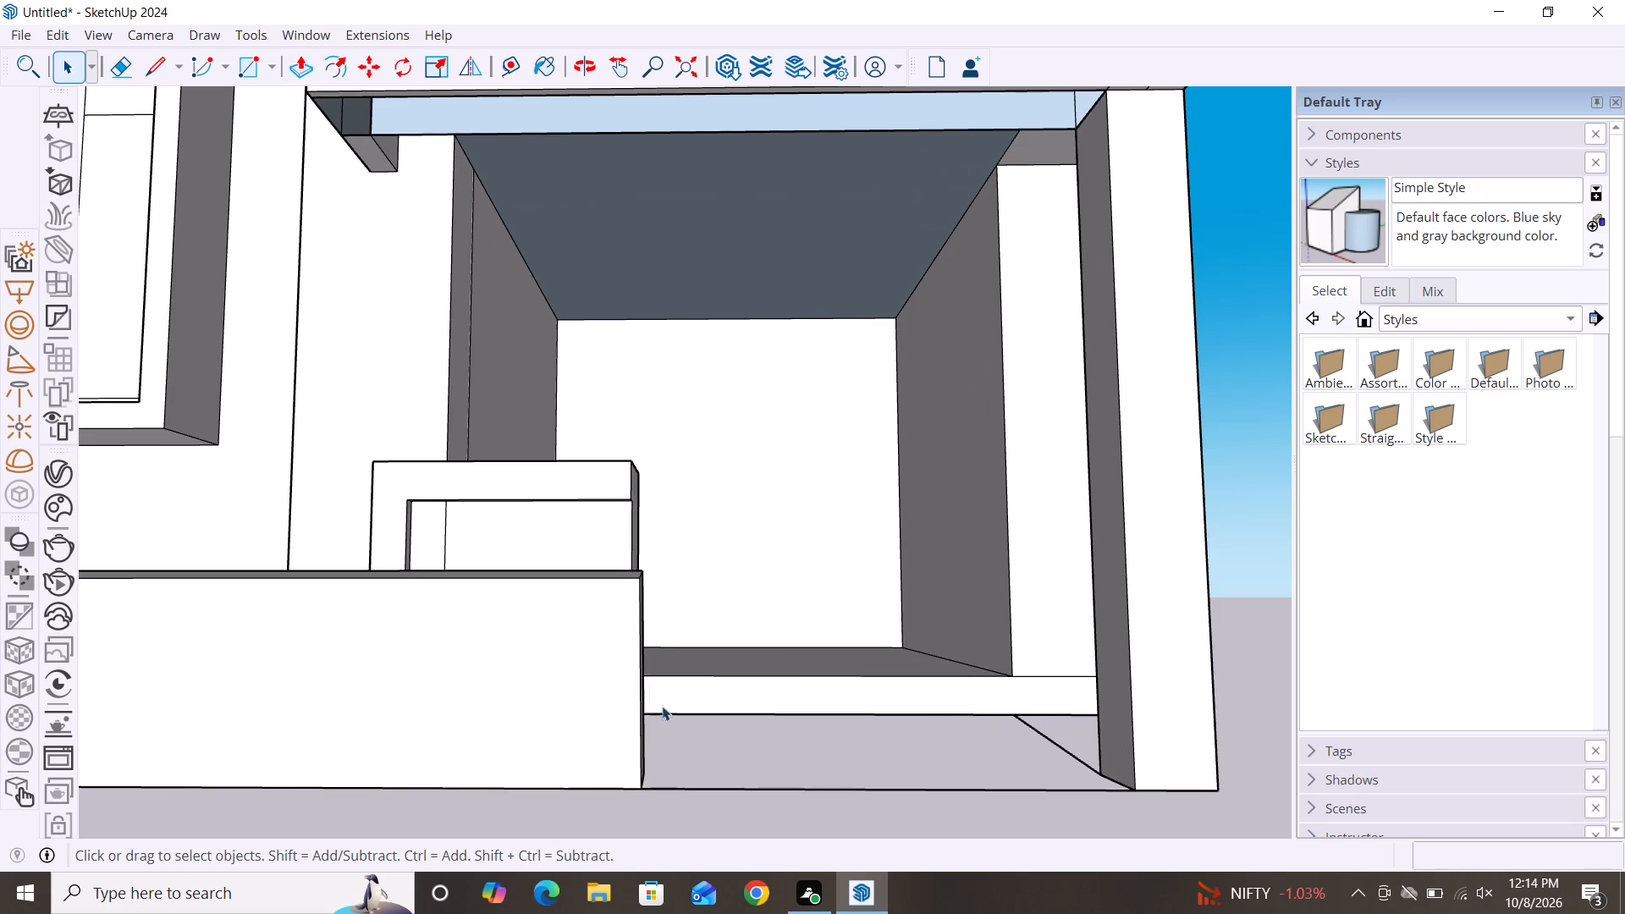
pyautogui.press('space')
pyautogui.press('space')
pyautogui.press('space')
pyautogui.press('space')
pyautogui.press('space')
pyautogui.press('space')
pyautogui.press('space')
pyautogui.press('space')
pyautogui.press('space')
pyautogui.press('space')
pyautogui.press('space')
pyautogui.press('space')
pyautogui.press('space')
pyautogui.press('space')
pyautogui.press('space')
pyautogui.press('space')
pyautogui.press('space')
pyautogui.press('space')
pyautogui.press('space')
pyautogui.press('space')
# Push the low front wall's pillar-side end face inward about 3 1/8" to shorten the wall.
pyautogui.moveTo(669, 719); pyautogui.dragTo(690, 827, button='middle')
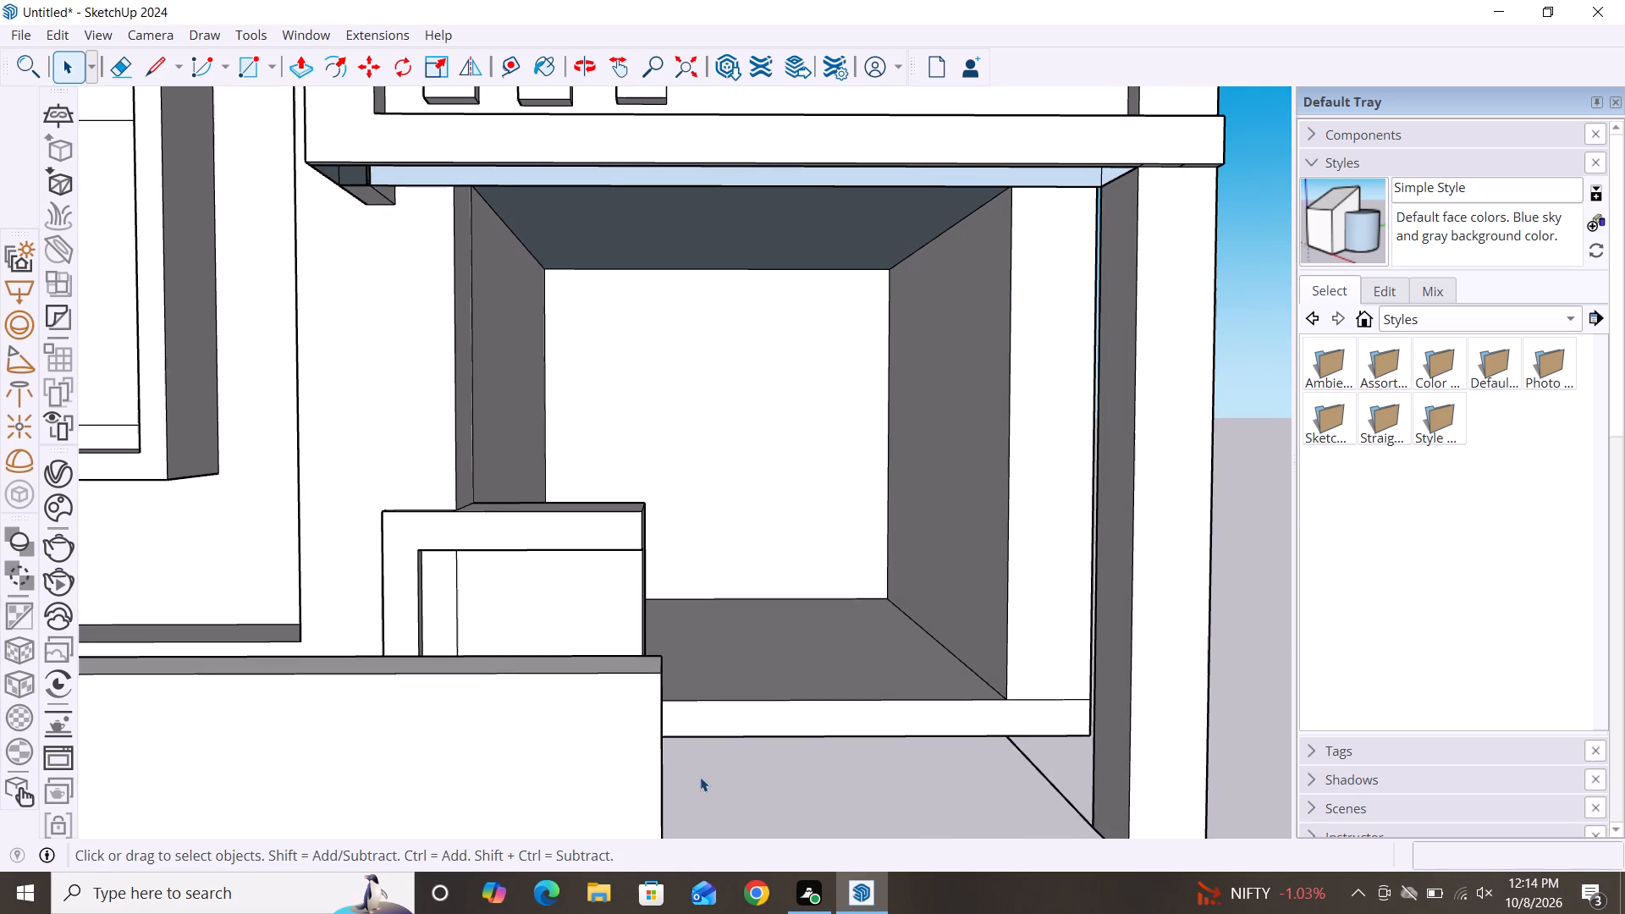
pyautogui.press('p')
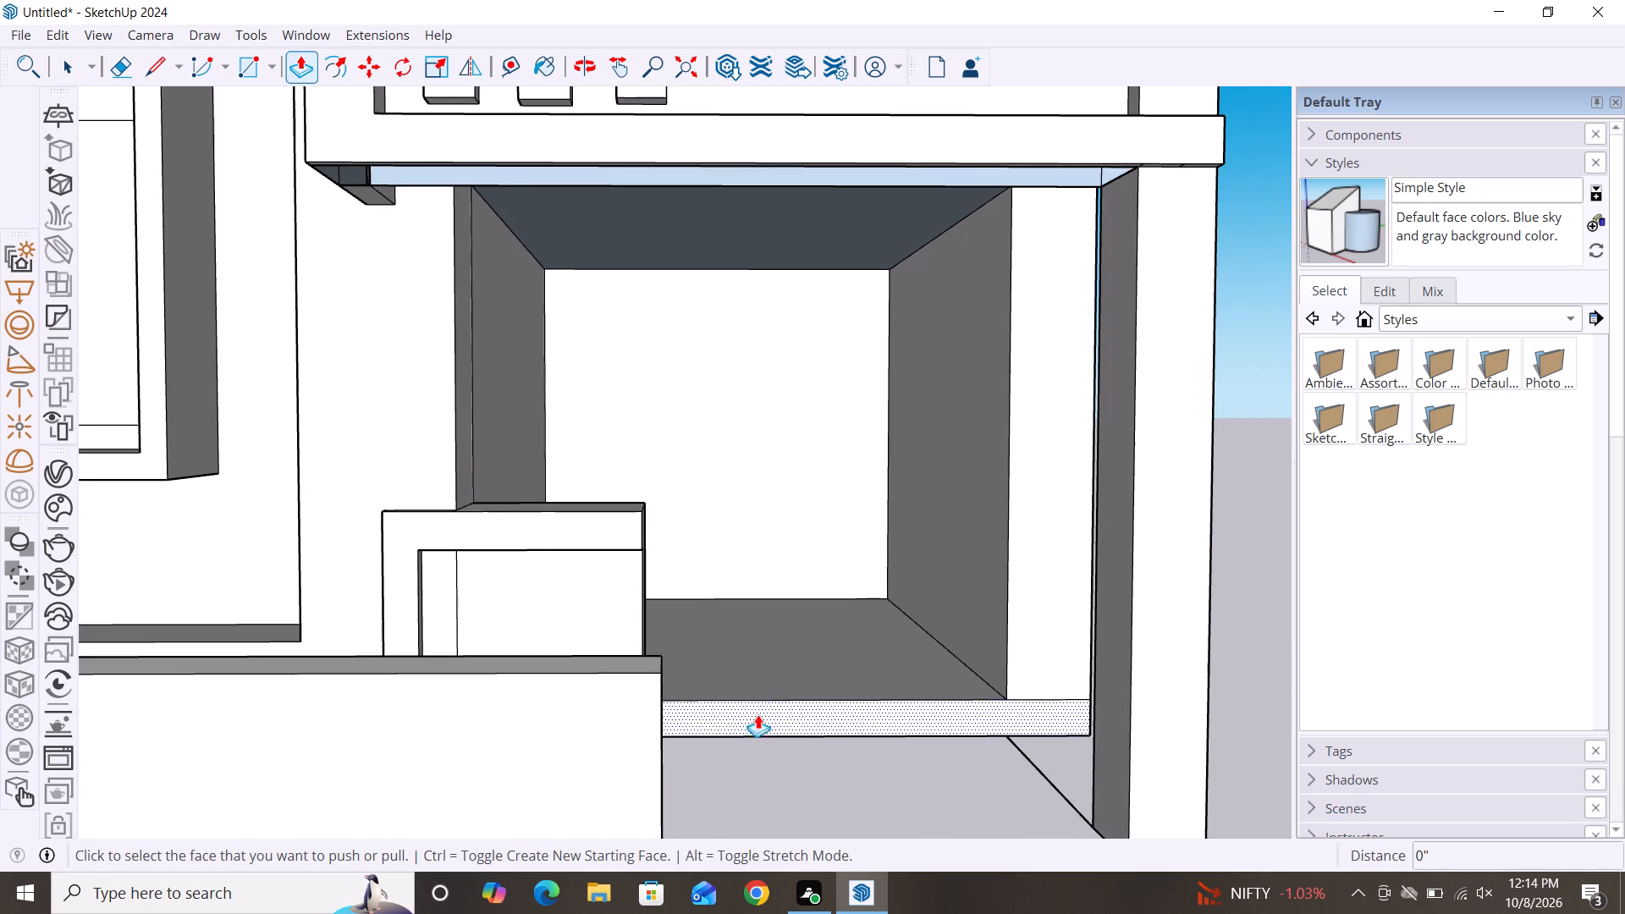
pyautogui.scroll(-2, 785, 659)
pyautogui.keyDown('alt'); pyautogui.moveTo(806, 766); pyautogui.dragTo(619, 792, button='middle'); pyautogui.keyUp('alt')
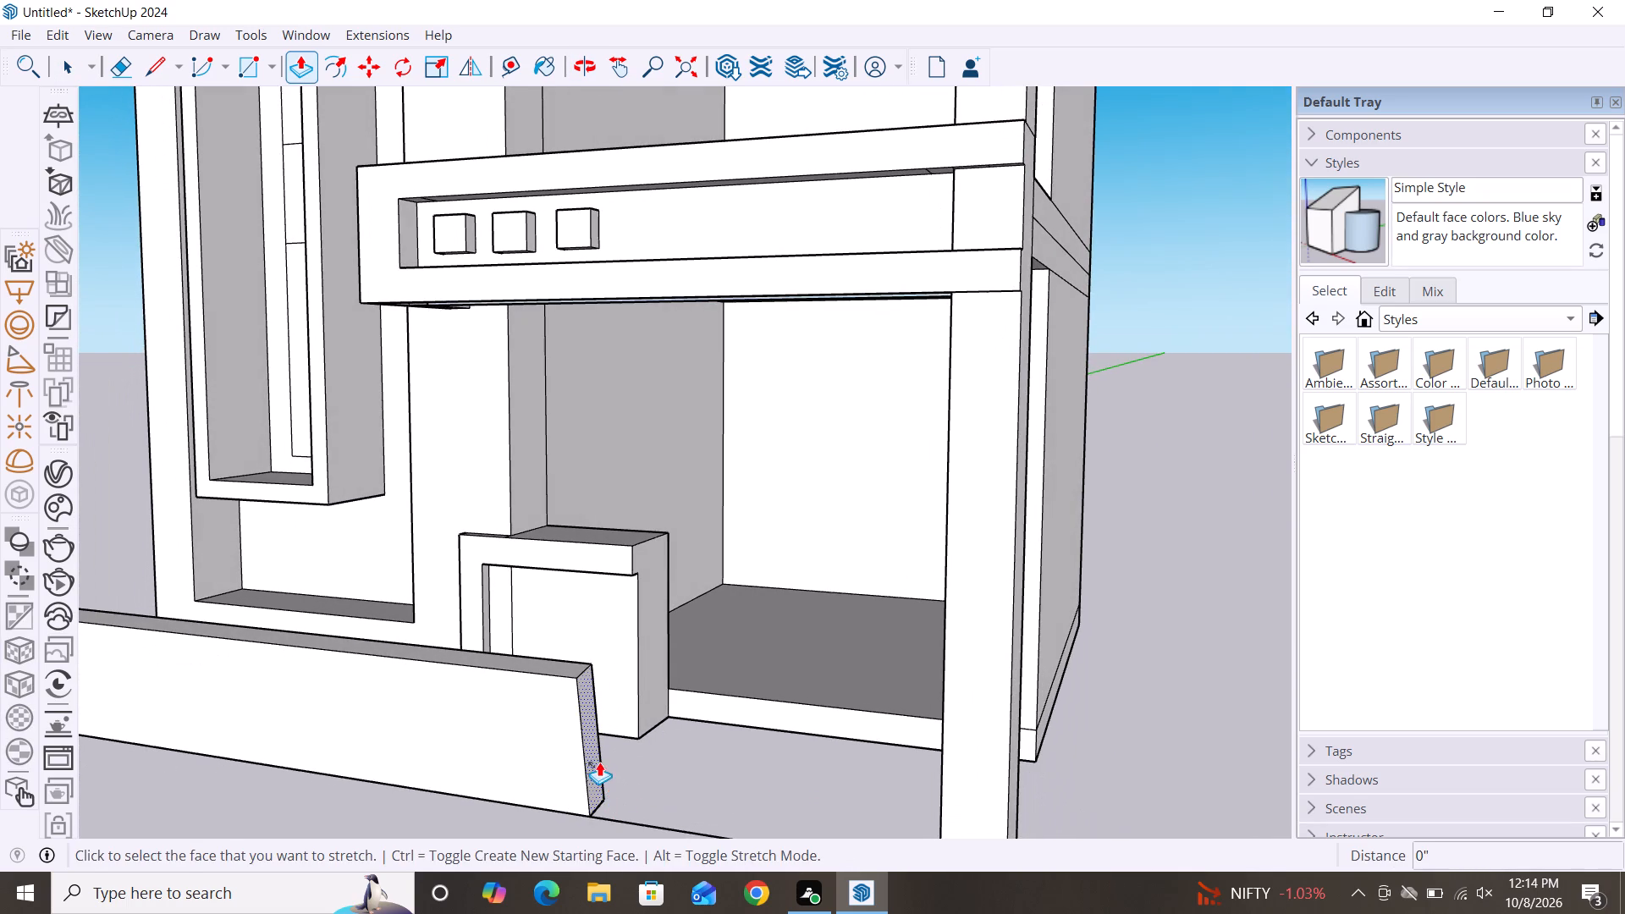
pyautogui.click(596, 761)
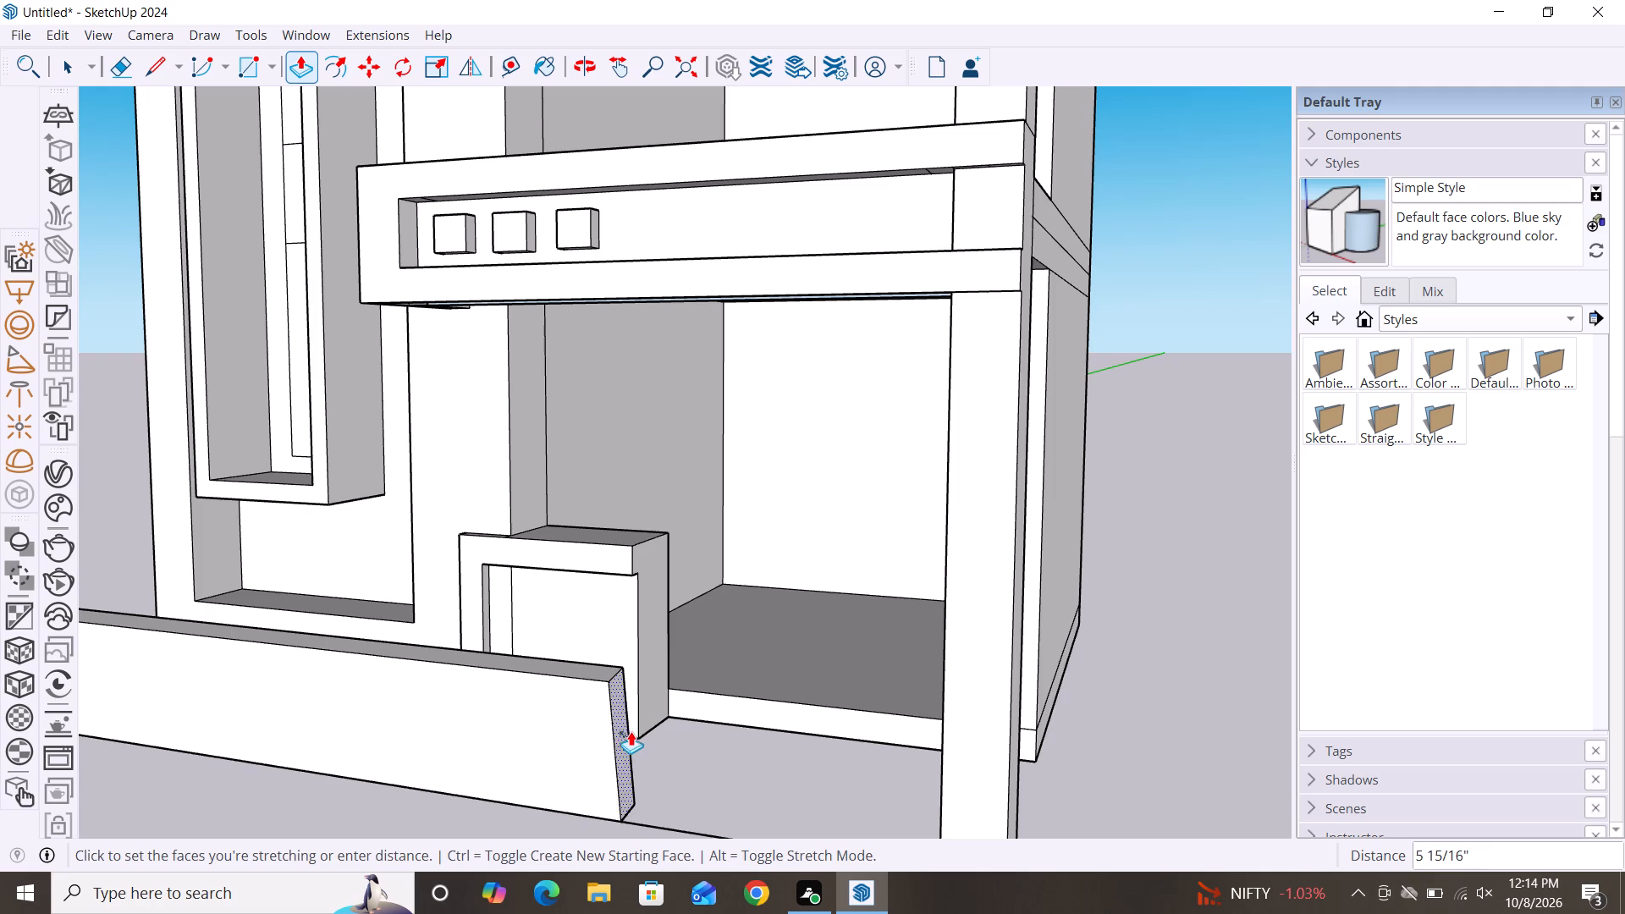
pyautogui.click(637, 614)
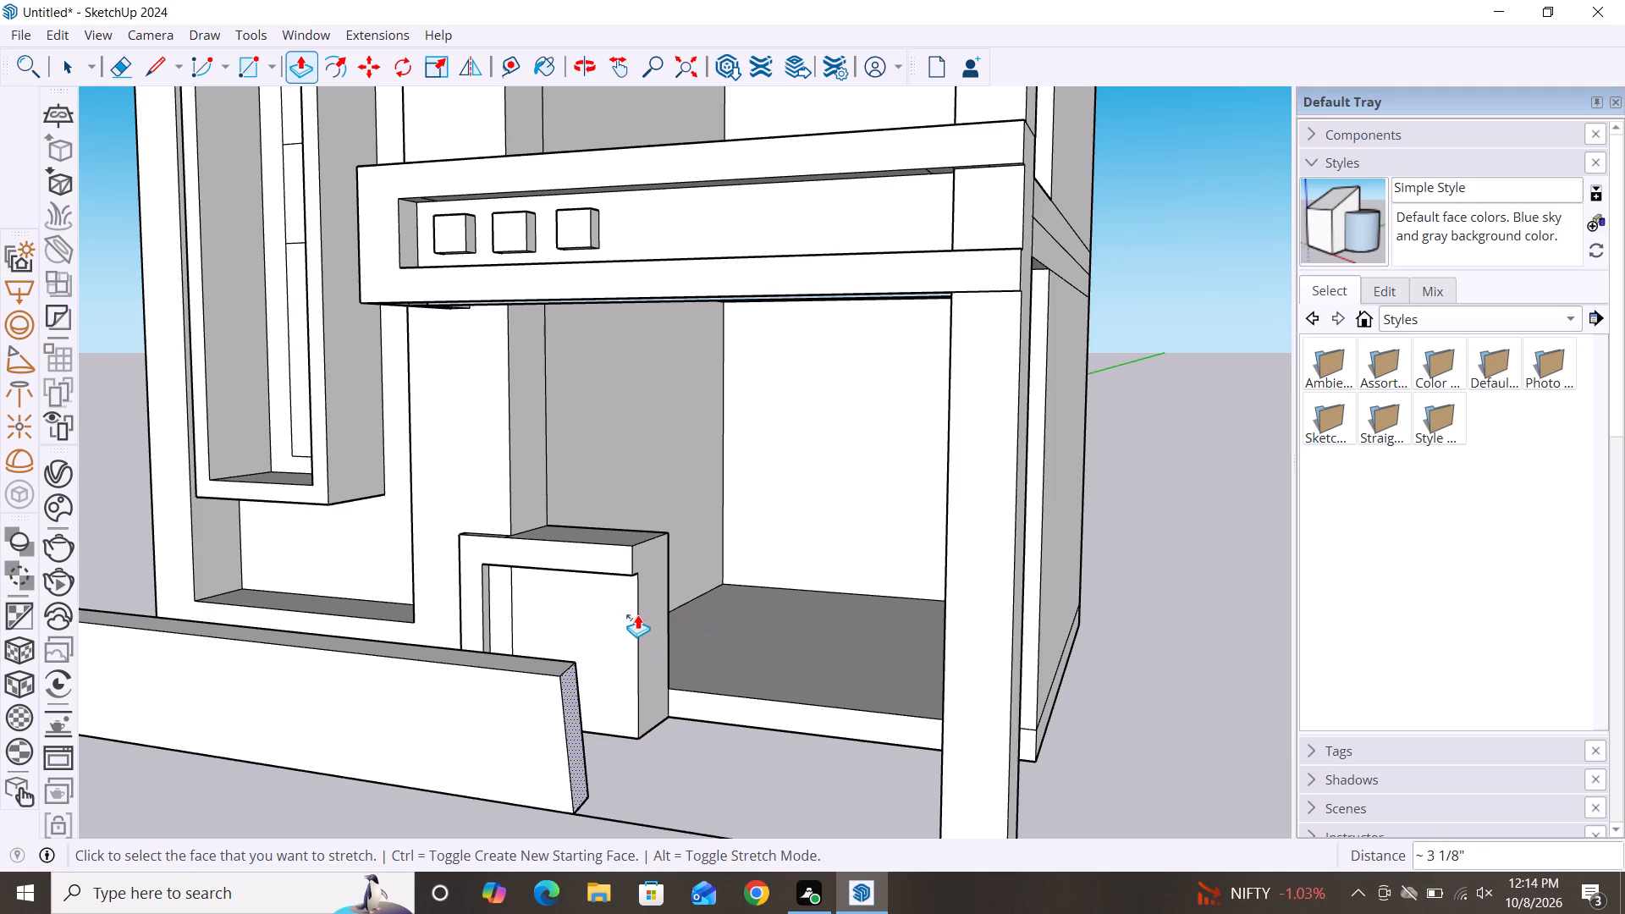
pyautogui.press('space')
# Delete the standing woman scale figure in front of the building.
pyautogui.scroll(-3, 416, 685)
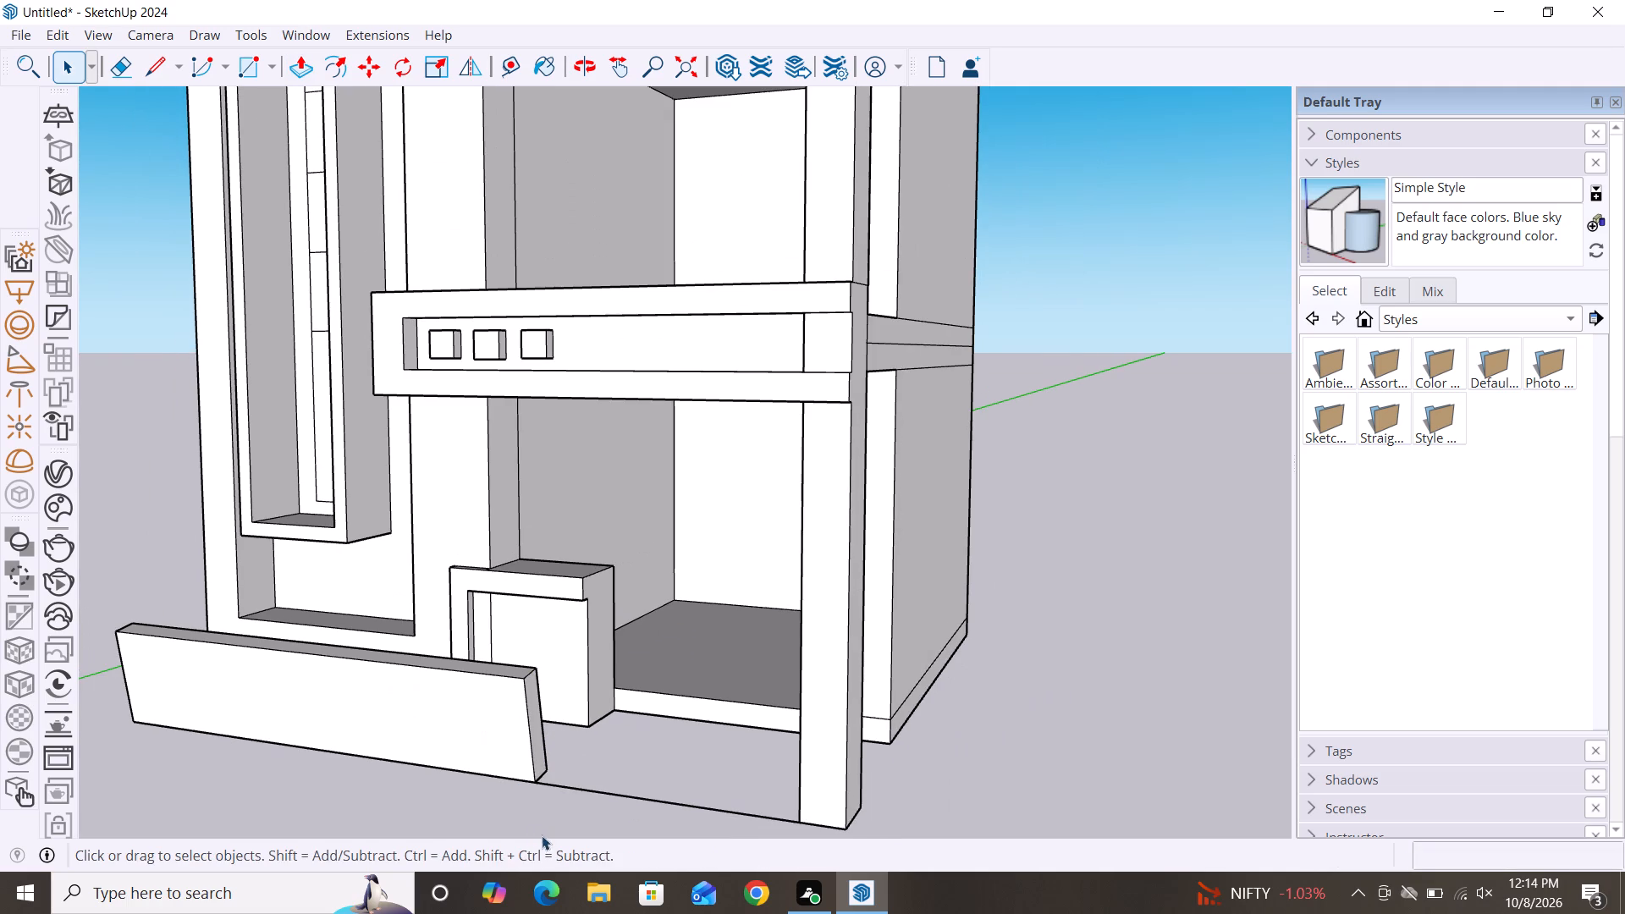
pyautogui.keyDown('alt'); pyautogui.moveTo(562, 795); pyautogui.dragTo(979, 721, button='middle'); pyautogui.keyUp('alt')
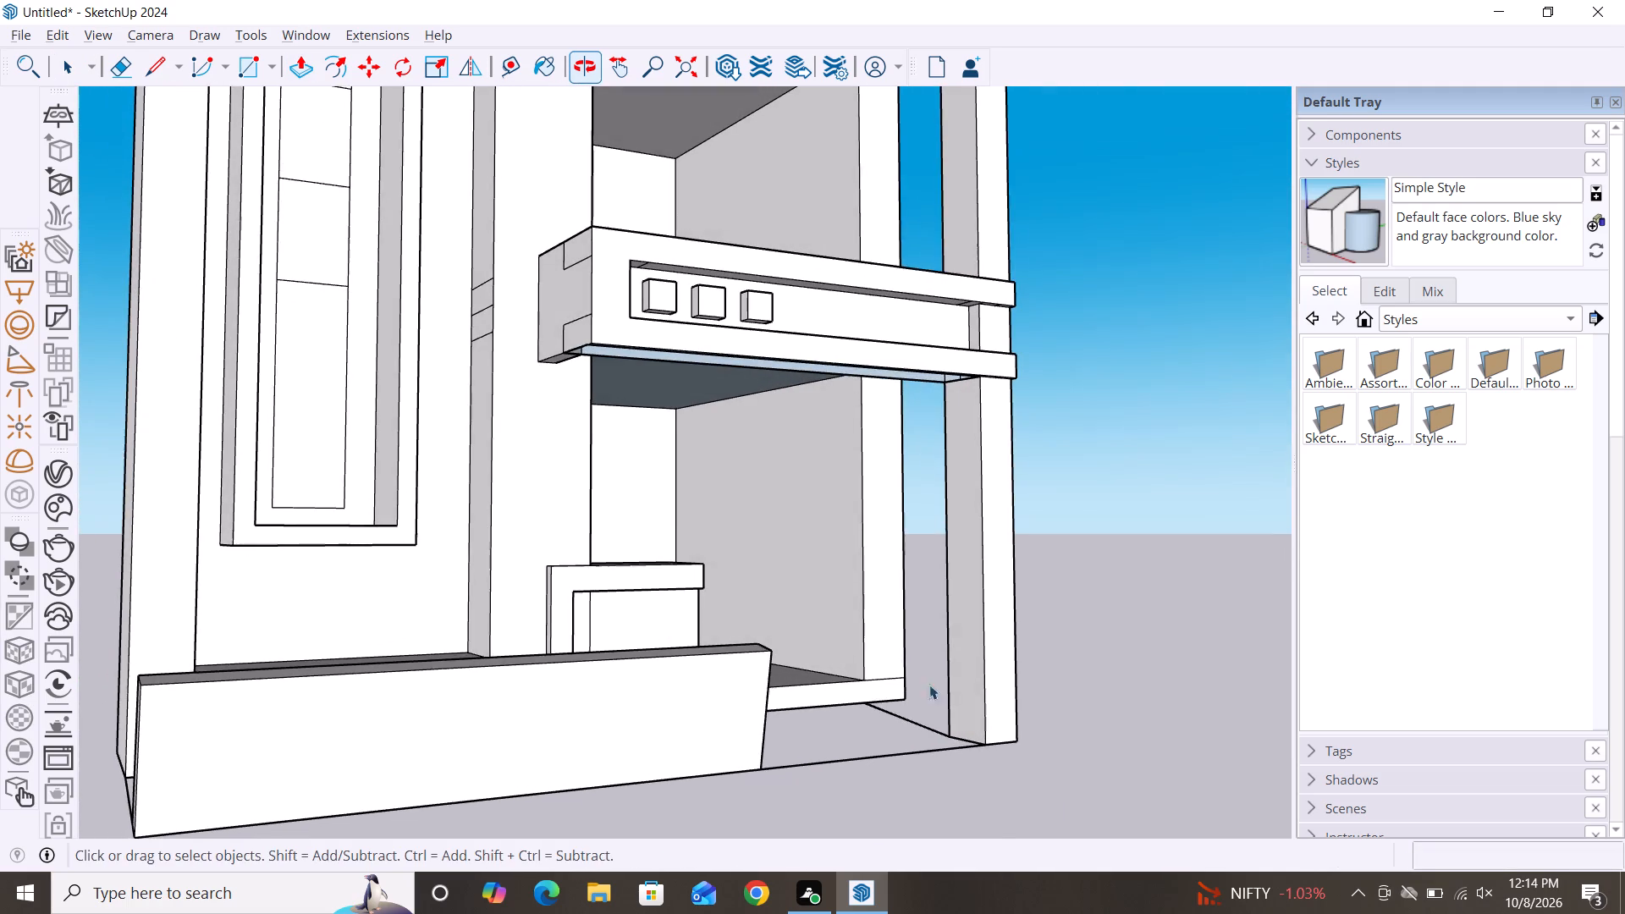
pyautogui.scroll(-3, 702, 518)
pyautogui.click(832, 659)
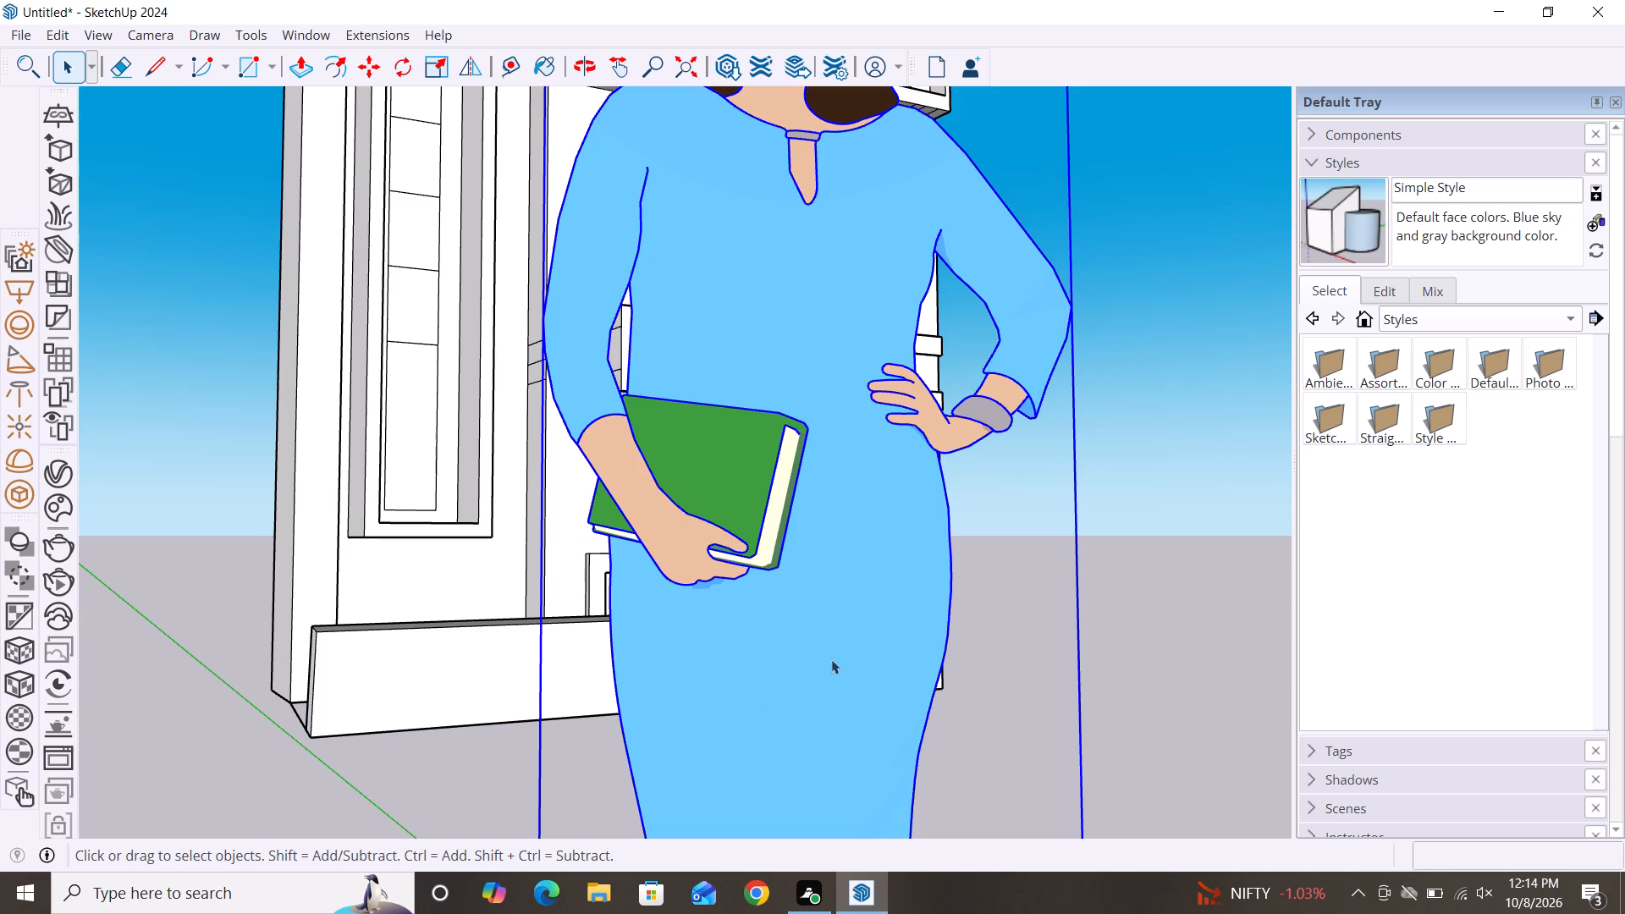
pyautogui.press('Delete')
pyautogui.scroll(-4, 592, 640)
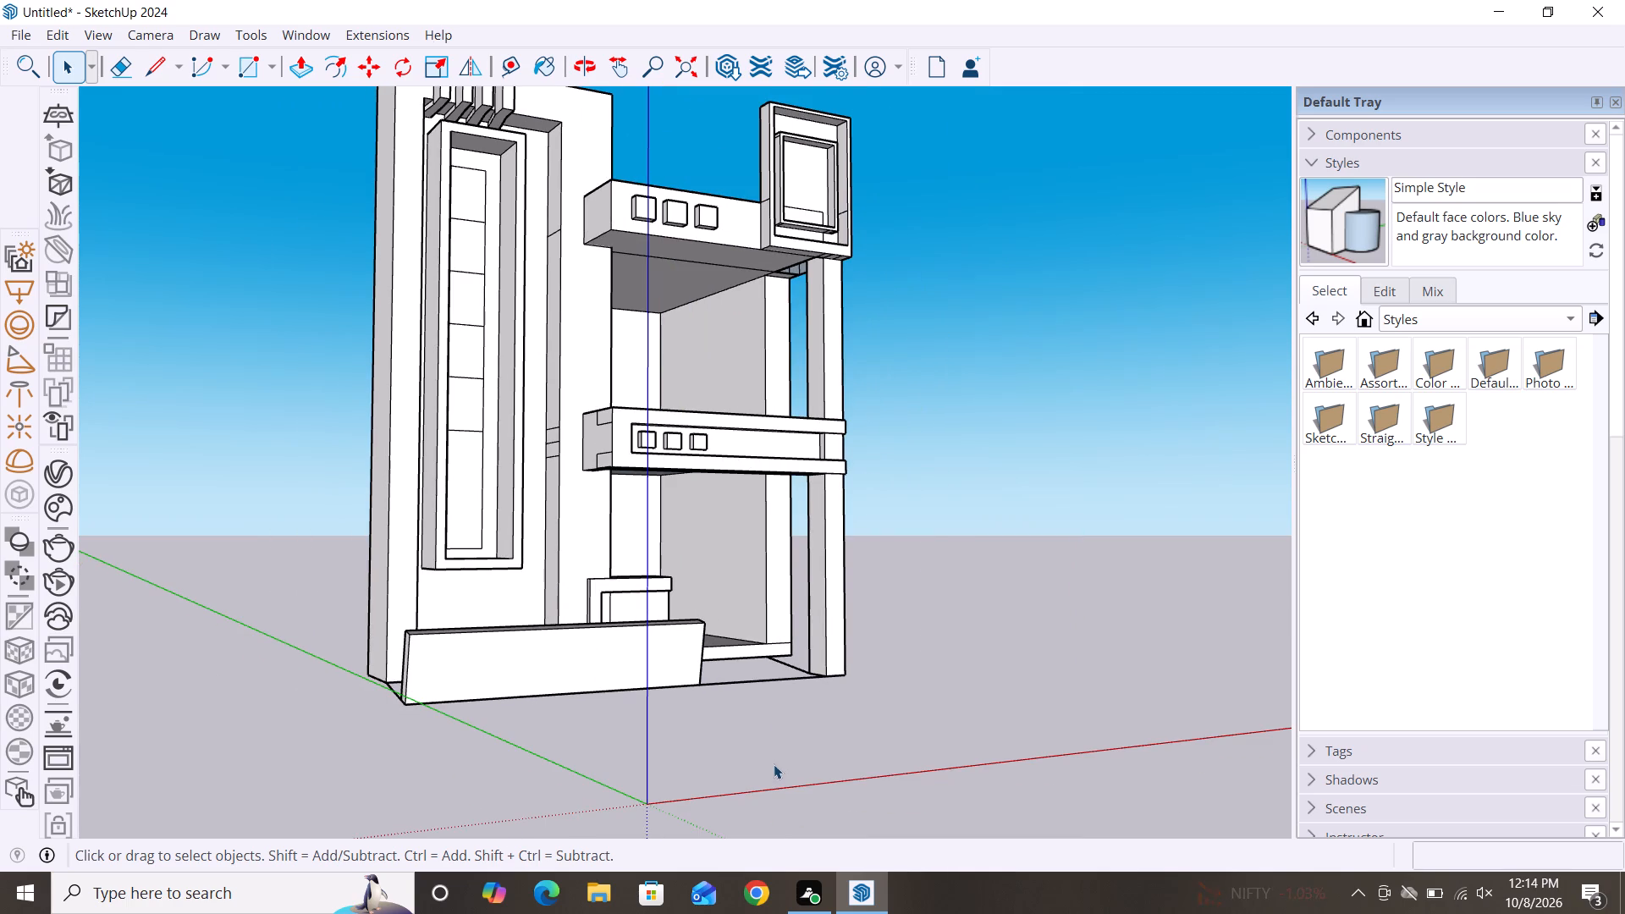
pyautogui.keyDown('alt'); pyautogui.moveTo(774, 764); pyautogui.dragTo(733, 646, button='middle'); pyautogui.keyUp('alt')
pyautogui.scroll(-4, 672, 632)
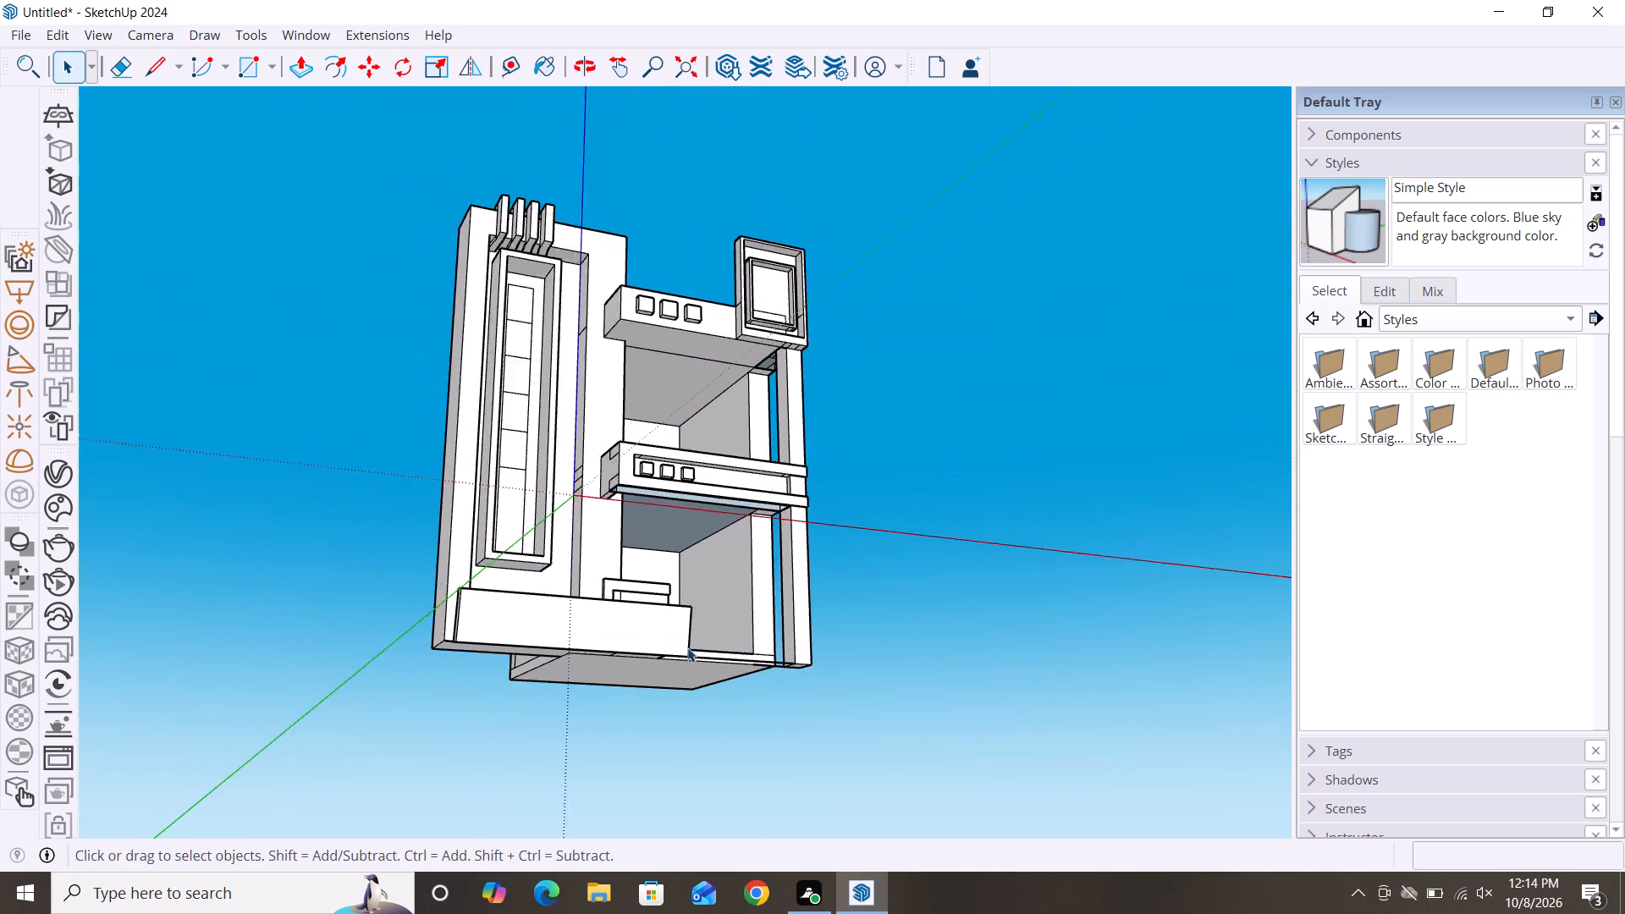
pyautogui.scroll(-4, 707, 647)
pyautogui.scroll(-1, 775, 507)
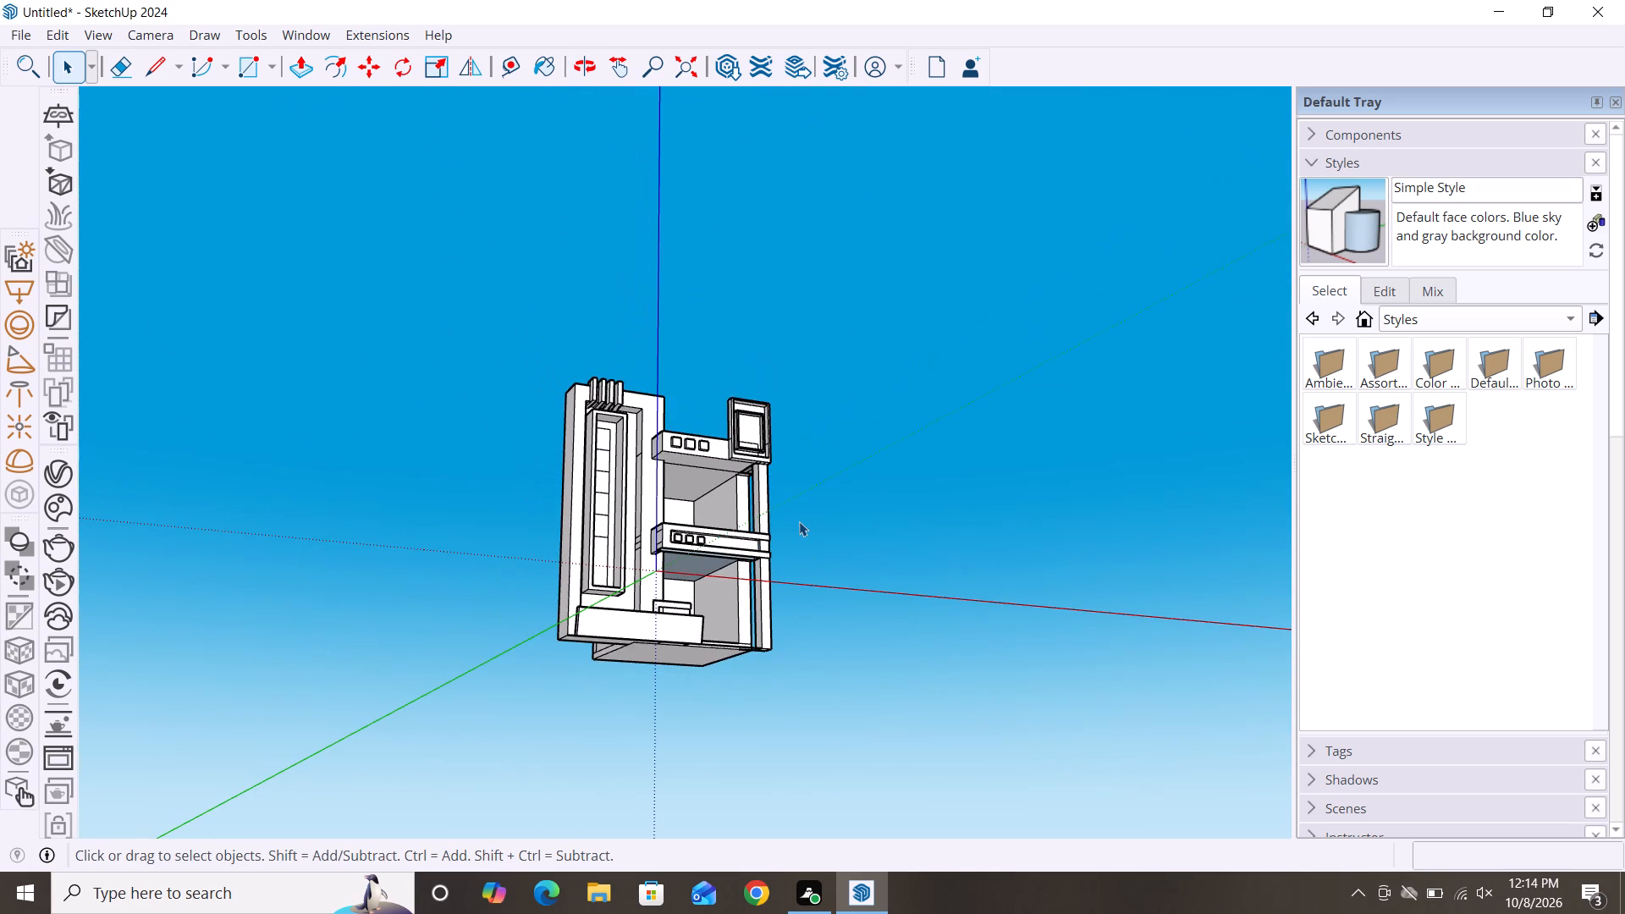
# Undo the deletion of the woman scale figure and the shortening of the low front wall.
pyautogui.keyDown('alt'); pyautogui.moveTo(801, 523); pyautogui.dragTo(666, 782, button='middle'); pyautogui.keyUp('alt')
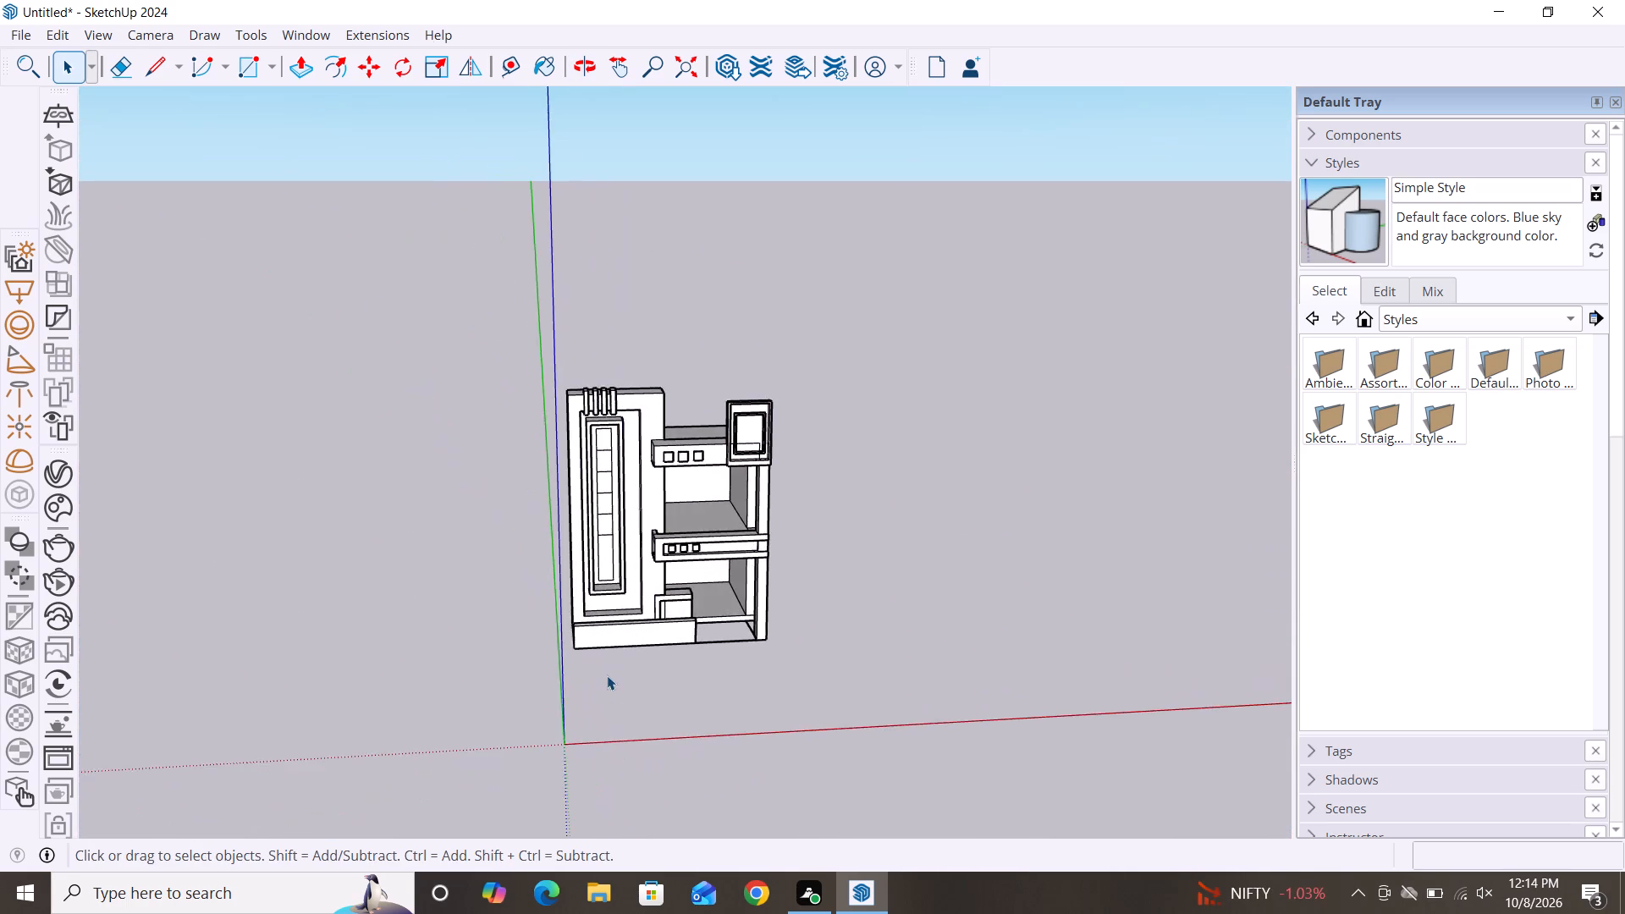
pyautogui.scroll(14, 608, 672)
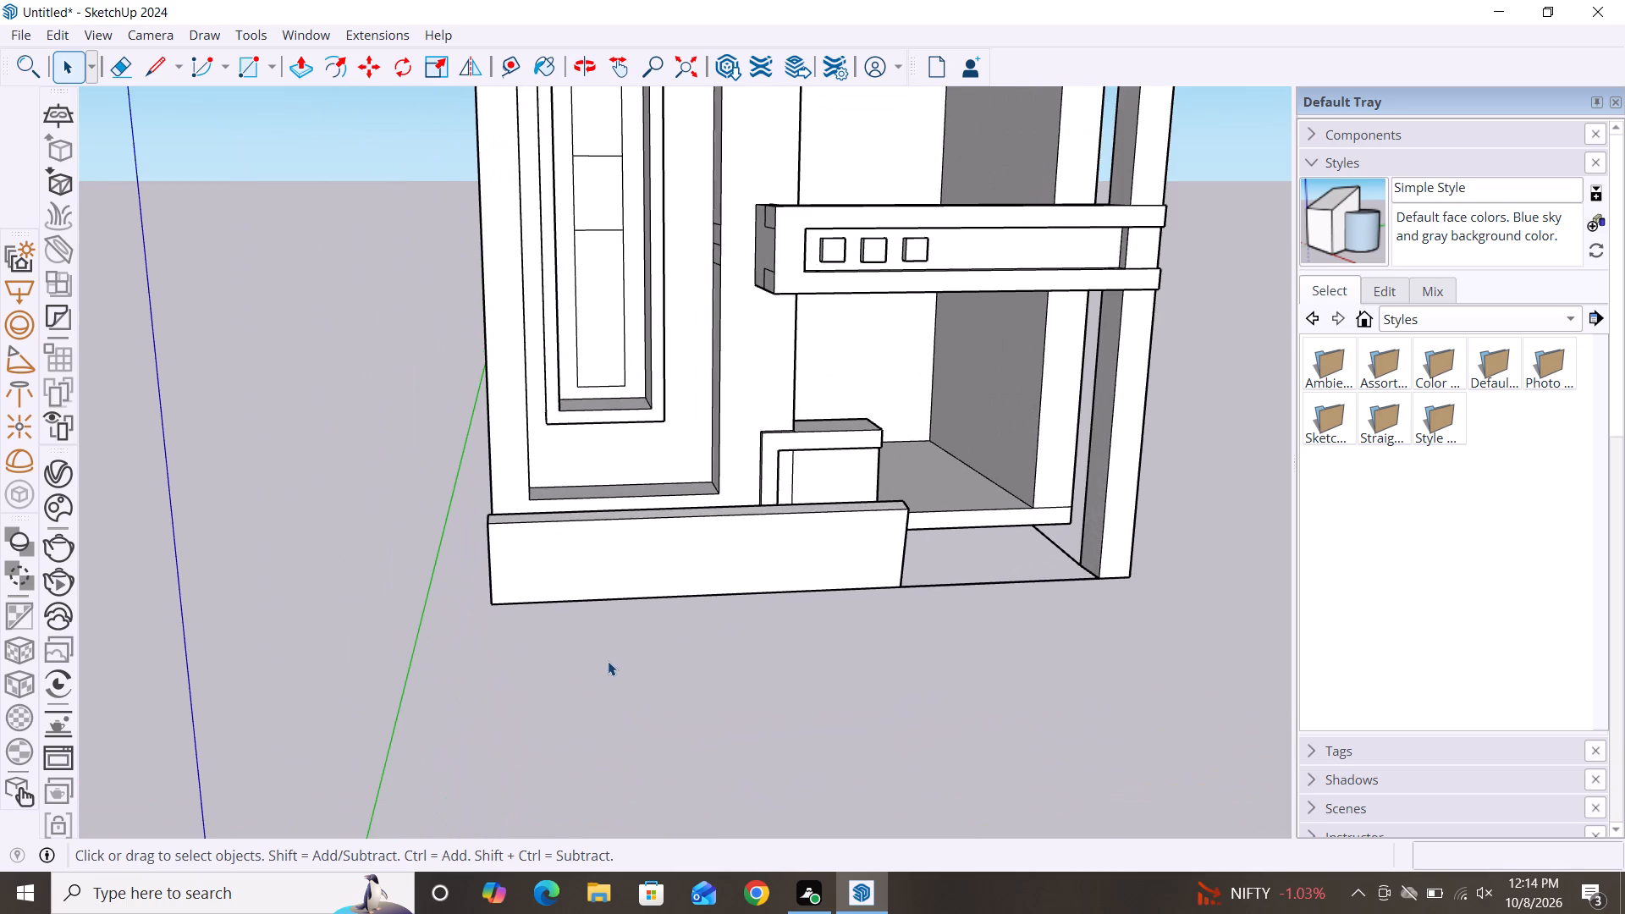
pyautogui.scroll(-2, 591, 652)
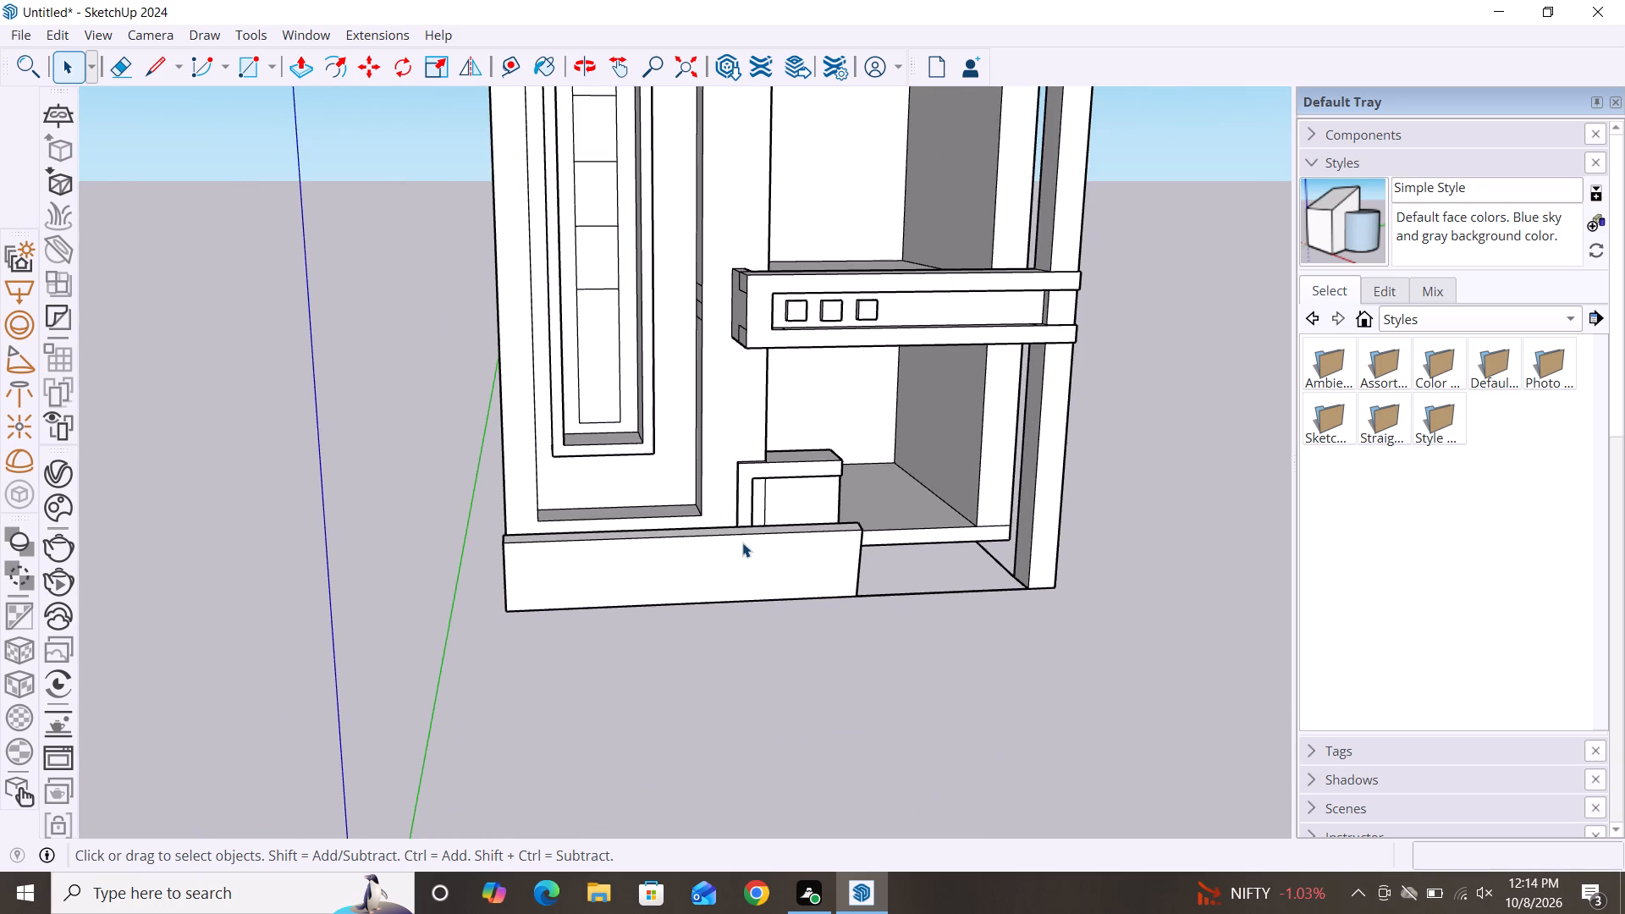
pyautogui.hotkey('ctrl', 'z')
pyautogui.hotkey('ctrl', 'z')
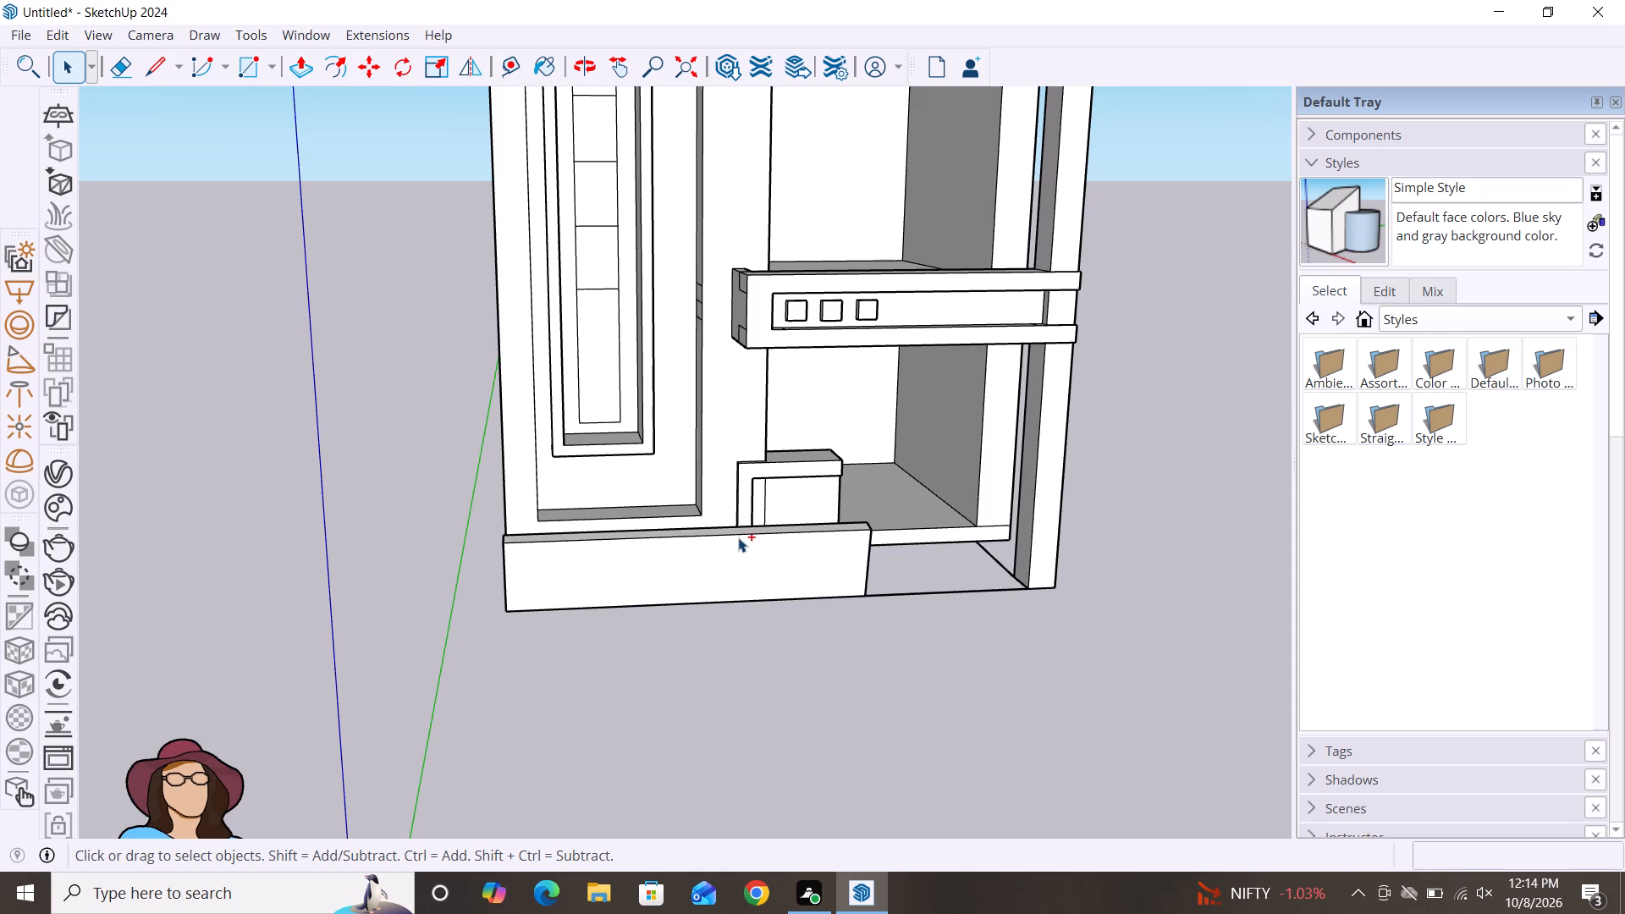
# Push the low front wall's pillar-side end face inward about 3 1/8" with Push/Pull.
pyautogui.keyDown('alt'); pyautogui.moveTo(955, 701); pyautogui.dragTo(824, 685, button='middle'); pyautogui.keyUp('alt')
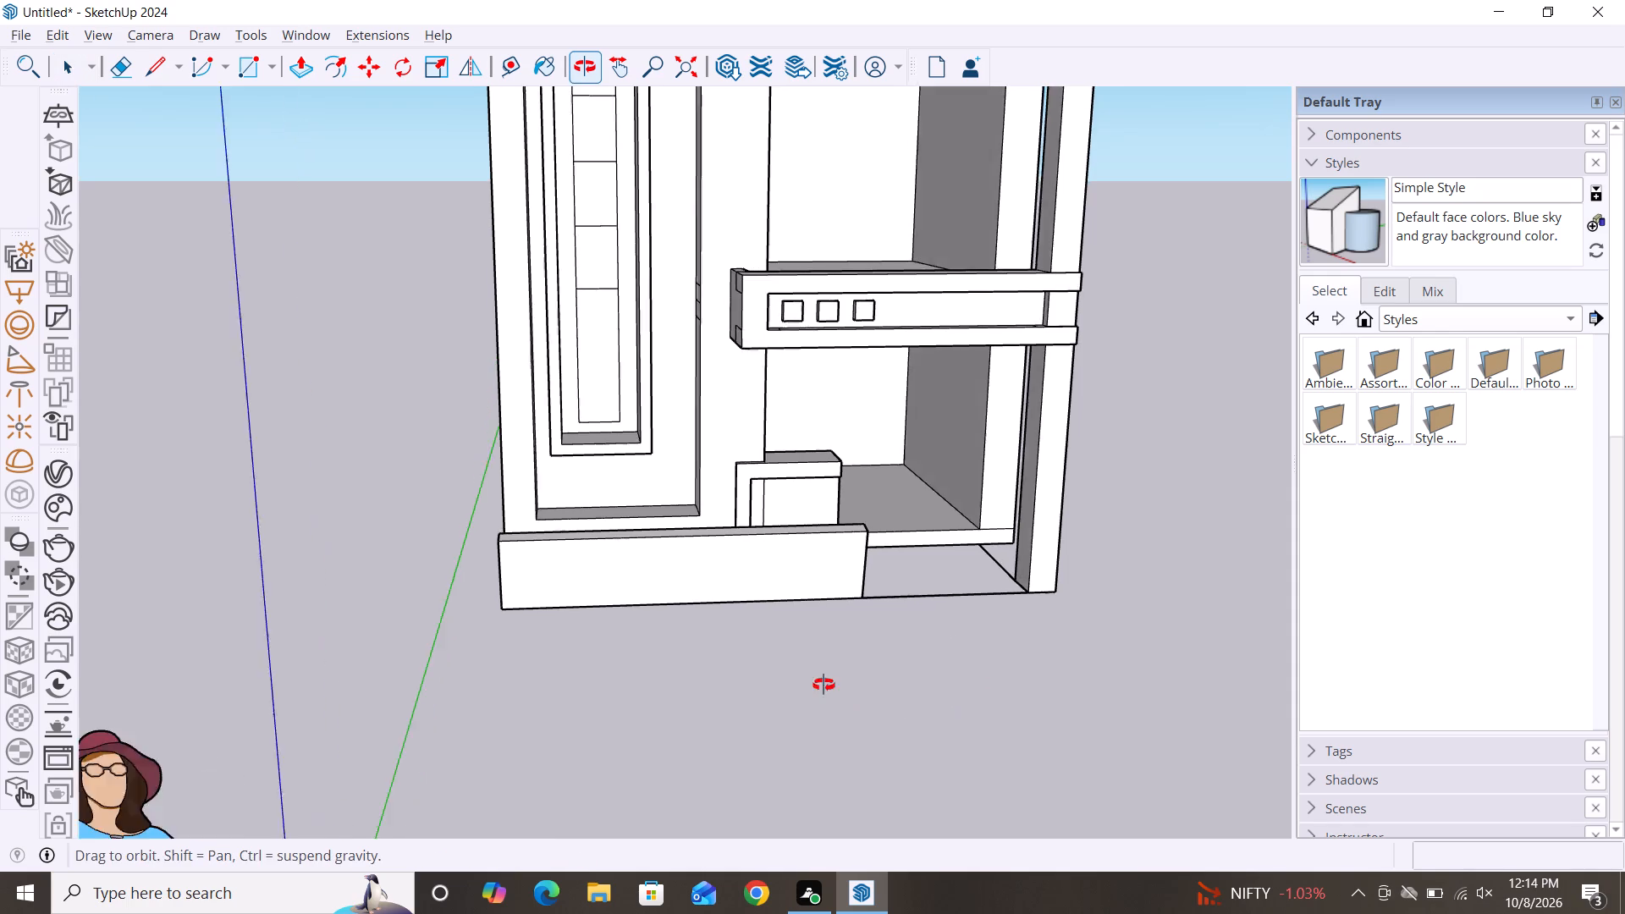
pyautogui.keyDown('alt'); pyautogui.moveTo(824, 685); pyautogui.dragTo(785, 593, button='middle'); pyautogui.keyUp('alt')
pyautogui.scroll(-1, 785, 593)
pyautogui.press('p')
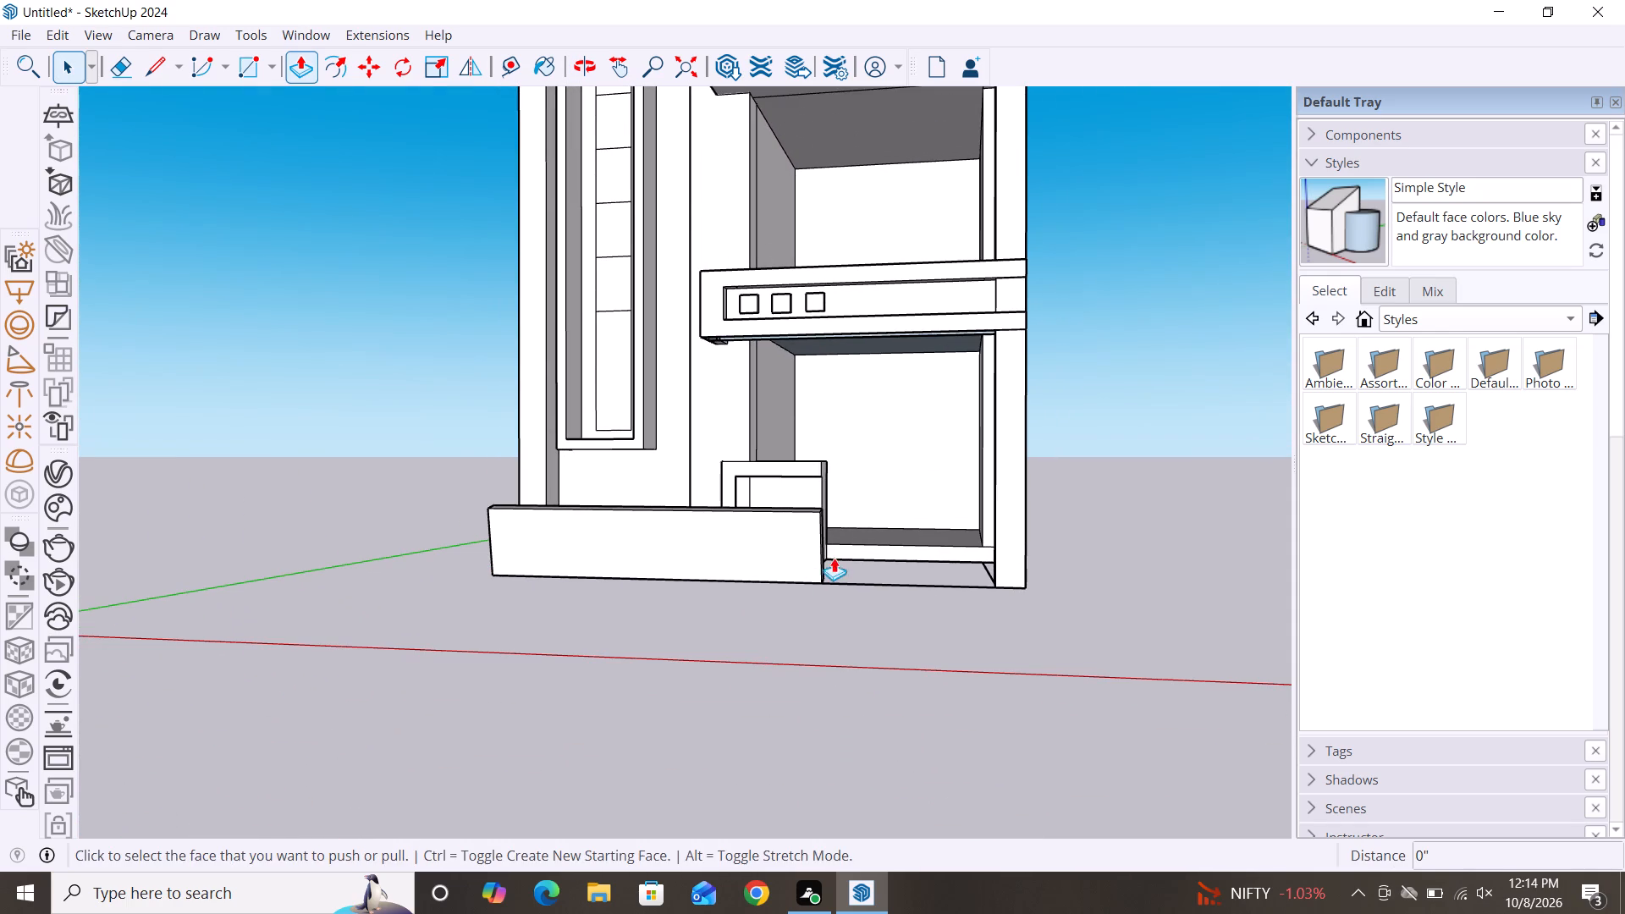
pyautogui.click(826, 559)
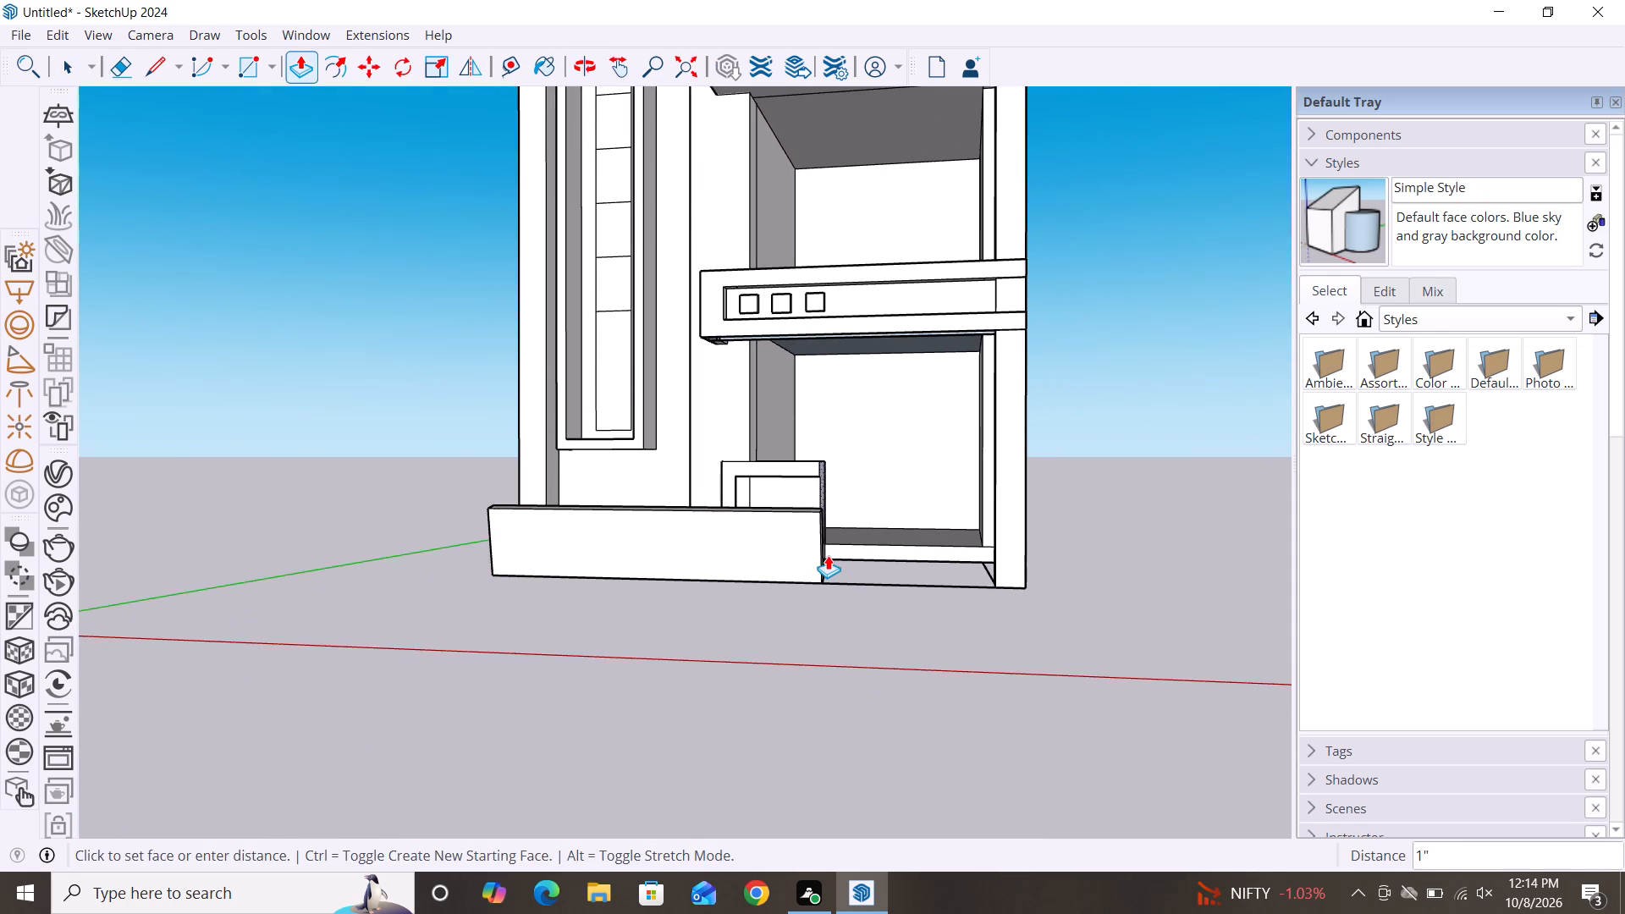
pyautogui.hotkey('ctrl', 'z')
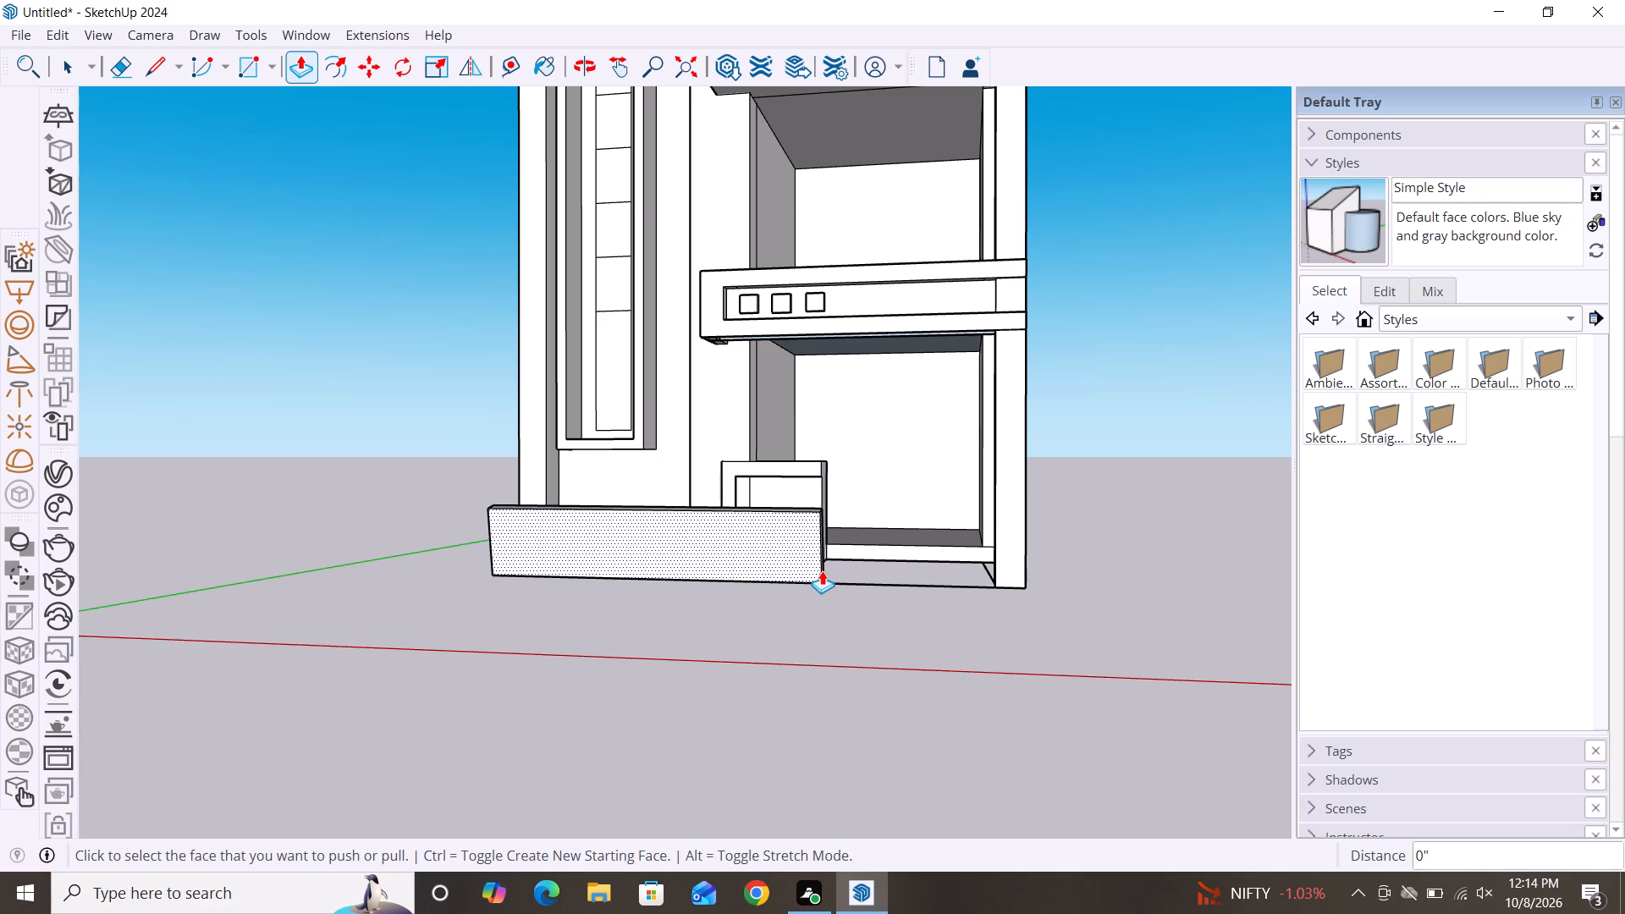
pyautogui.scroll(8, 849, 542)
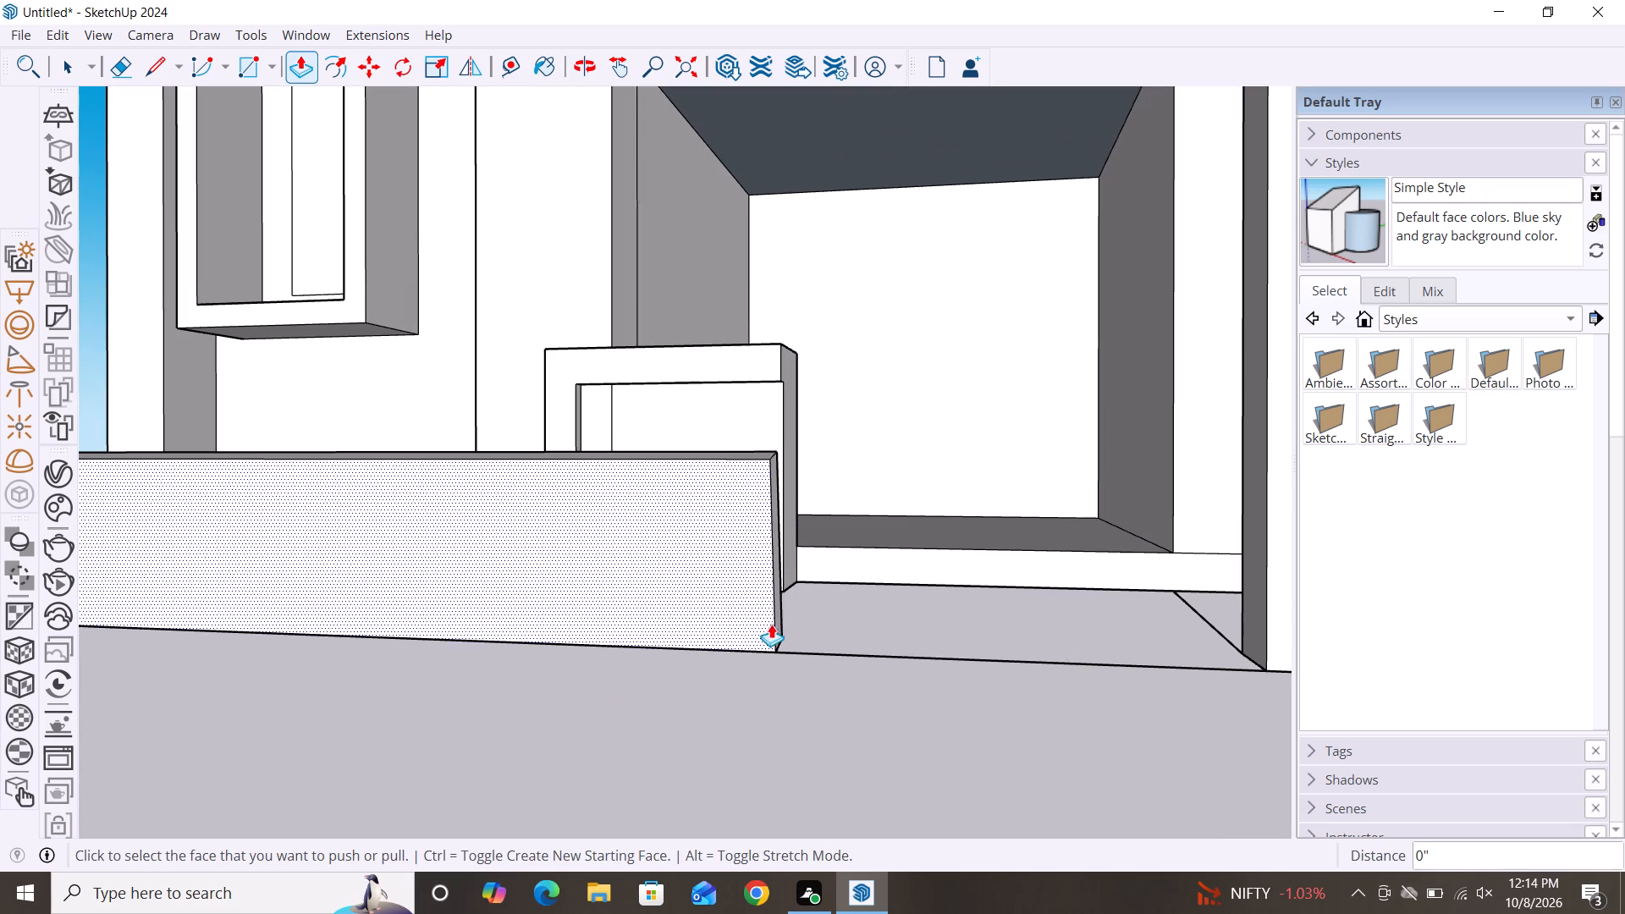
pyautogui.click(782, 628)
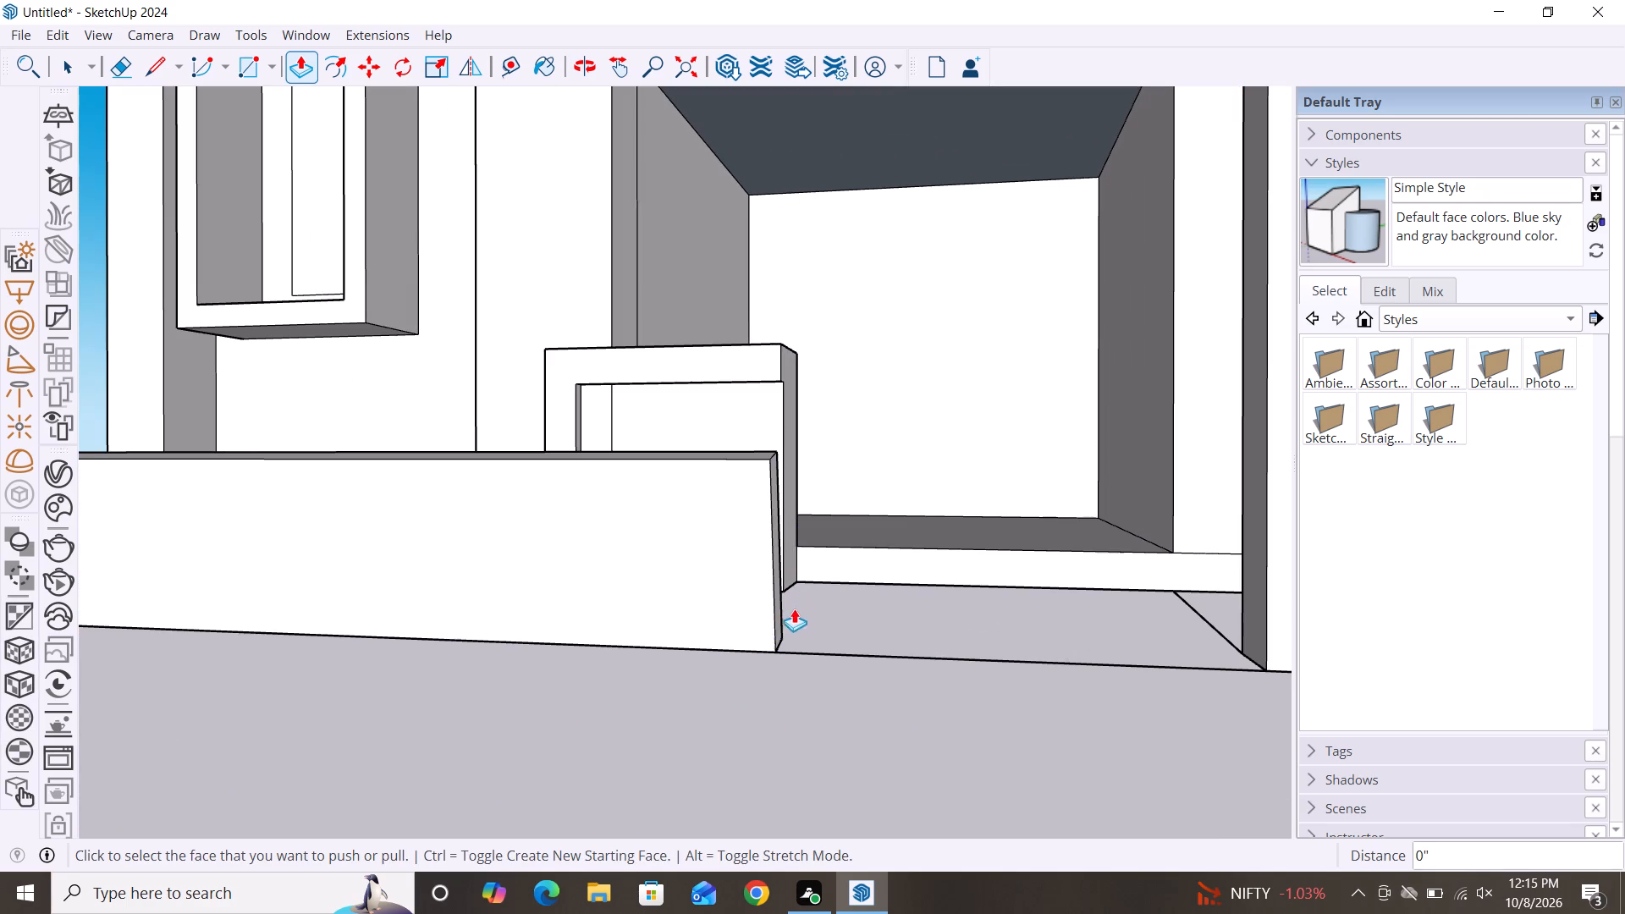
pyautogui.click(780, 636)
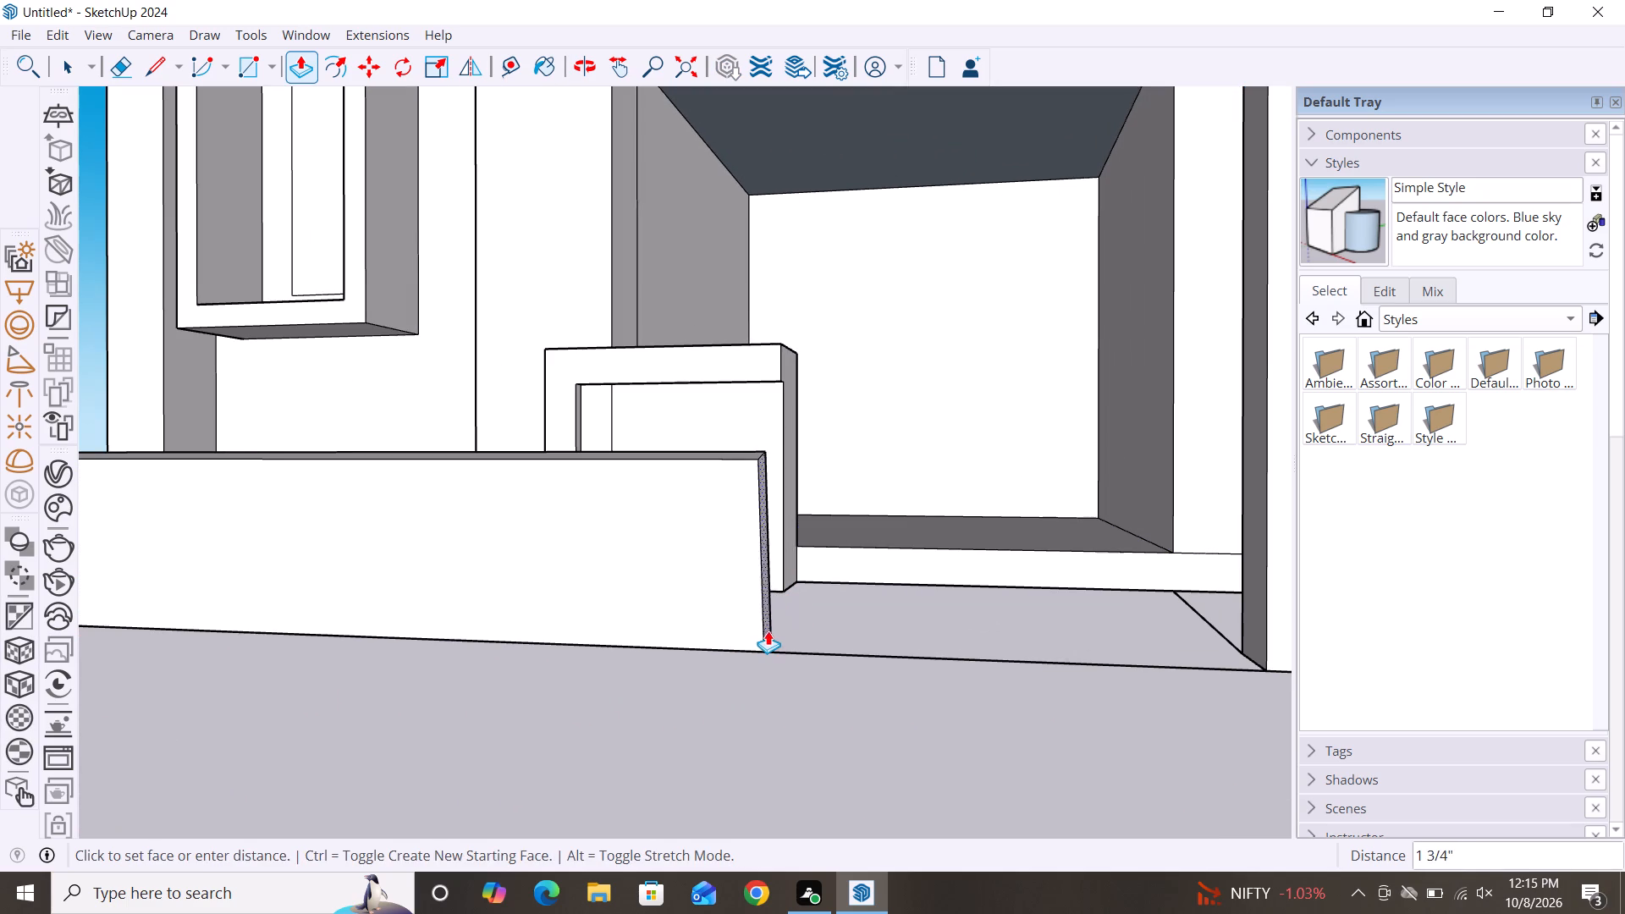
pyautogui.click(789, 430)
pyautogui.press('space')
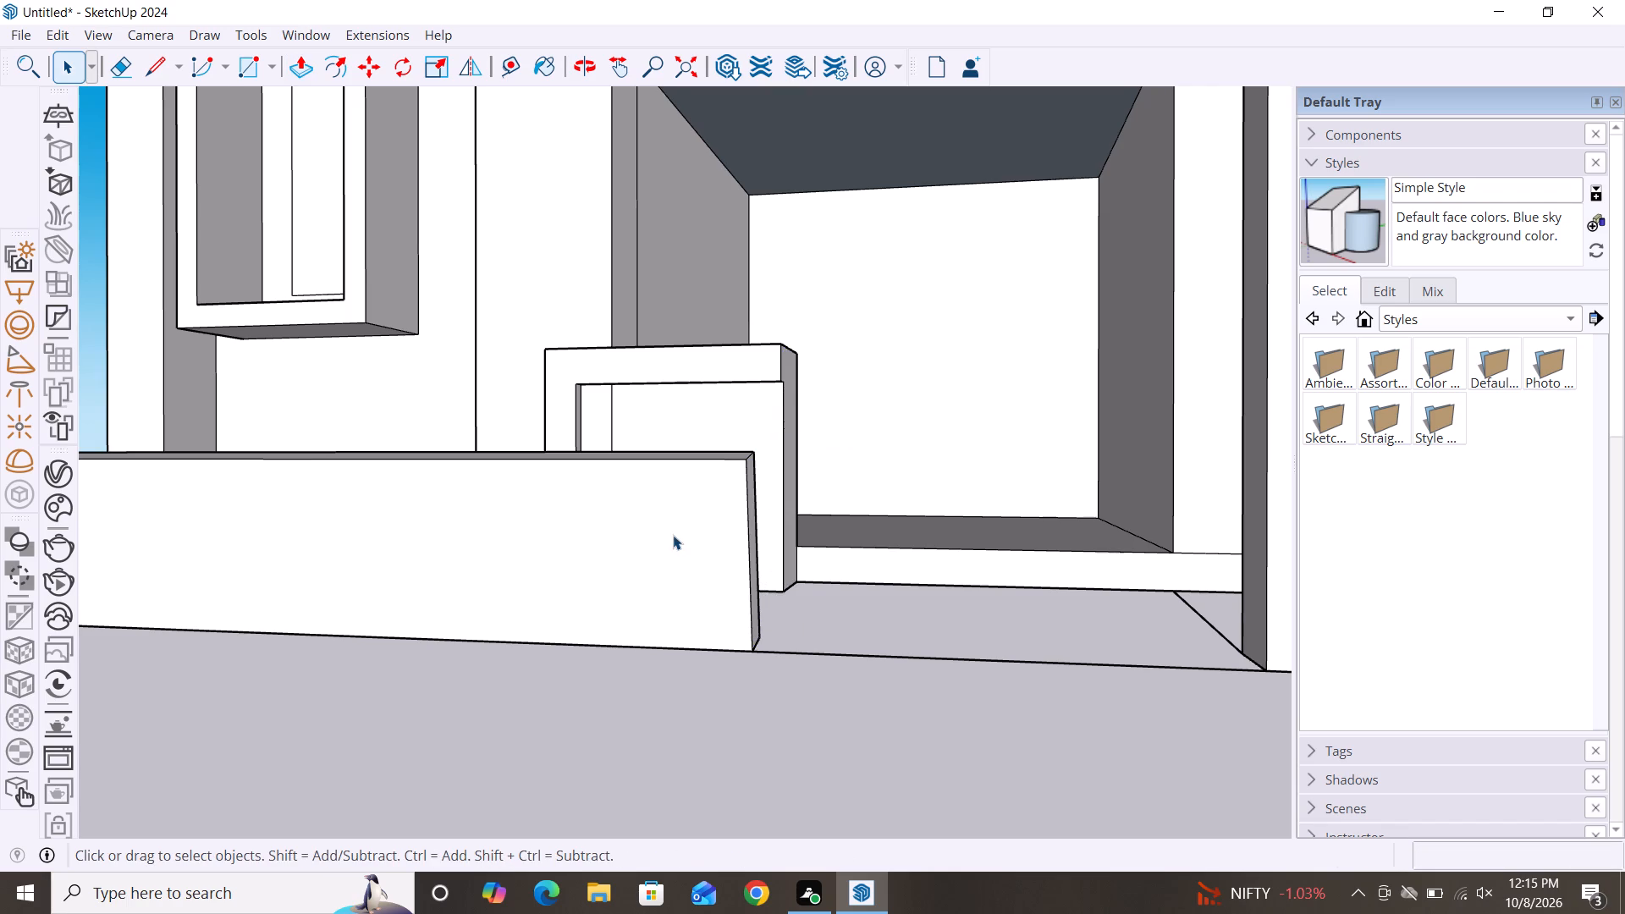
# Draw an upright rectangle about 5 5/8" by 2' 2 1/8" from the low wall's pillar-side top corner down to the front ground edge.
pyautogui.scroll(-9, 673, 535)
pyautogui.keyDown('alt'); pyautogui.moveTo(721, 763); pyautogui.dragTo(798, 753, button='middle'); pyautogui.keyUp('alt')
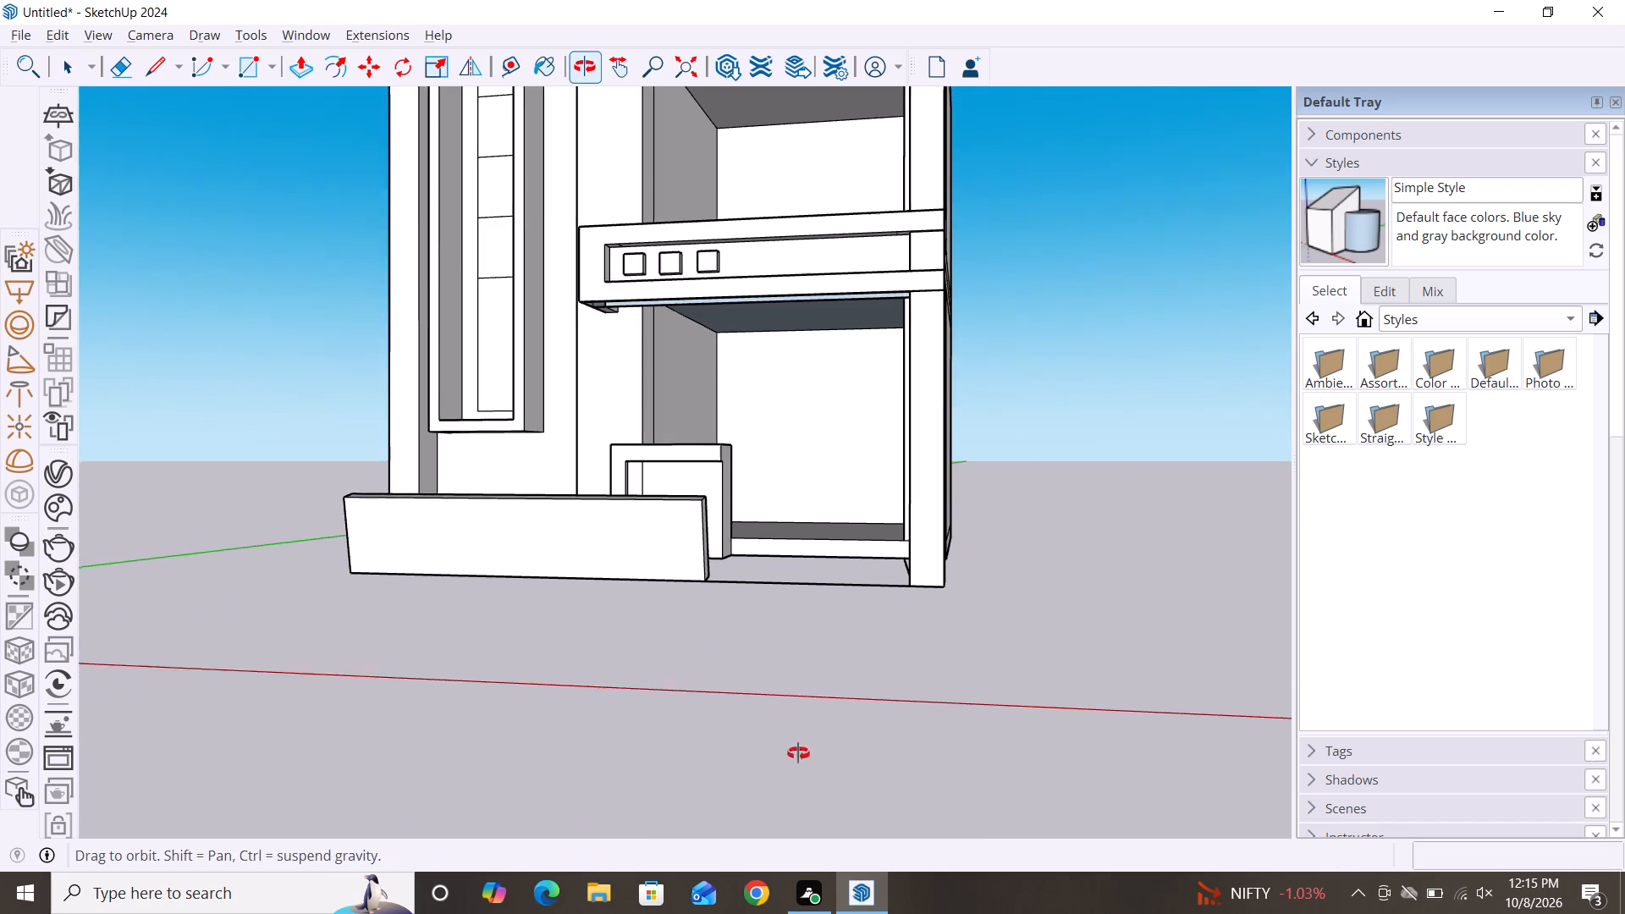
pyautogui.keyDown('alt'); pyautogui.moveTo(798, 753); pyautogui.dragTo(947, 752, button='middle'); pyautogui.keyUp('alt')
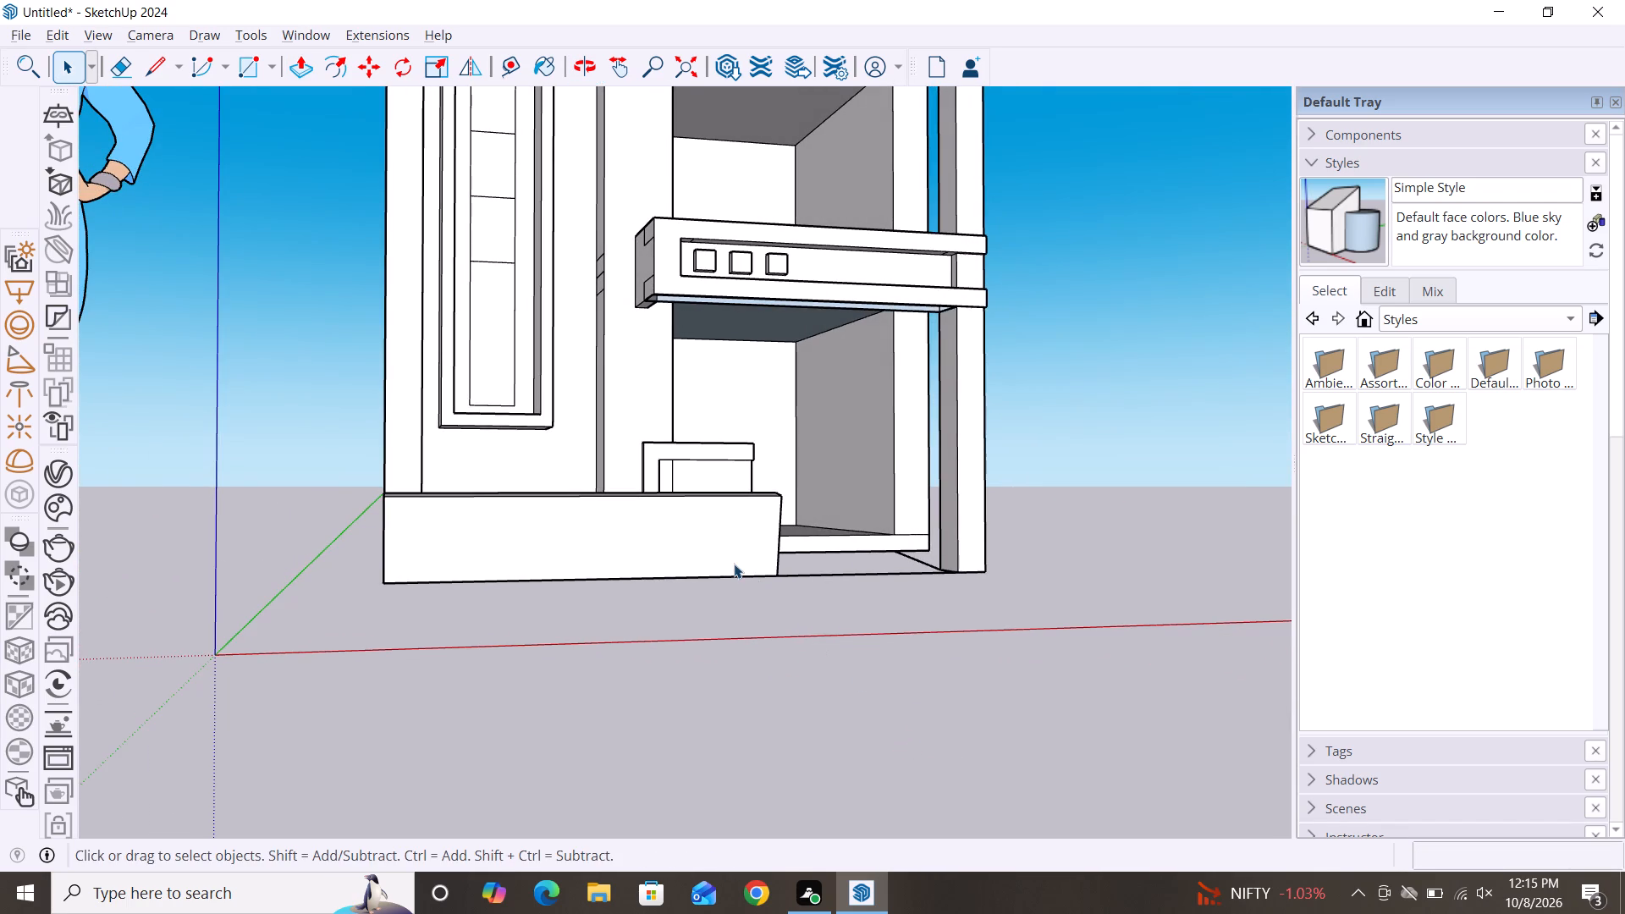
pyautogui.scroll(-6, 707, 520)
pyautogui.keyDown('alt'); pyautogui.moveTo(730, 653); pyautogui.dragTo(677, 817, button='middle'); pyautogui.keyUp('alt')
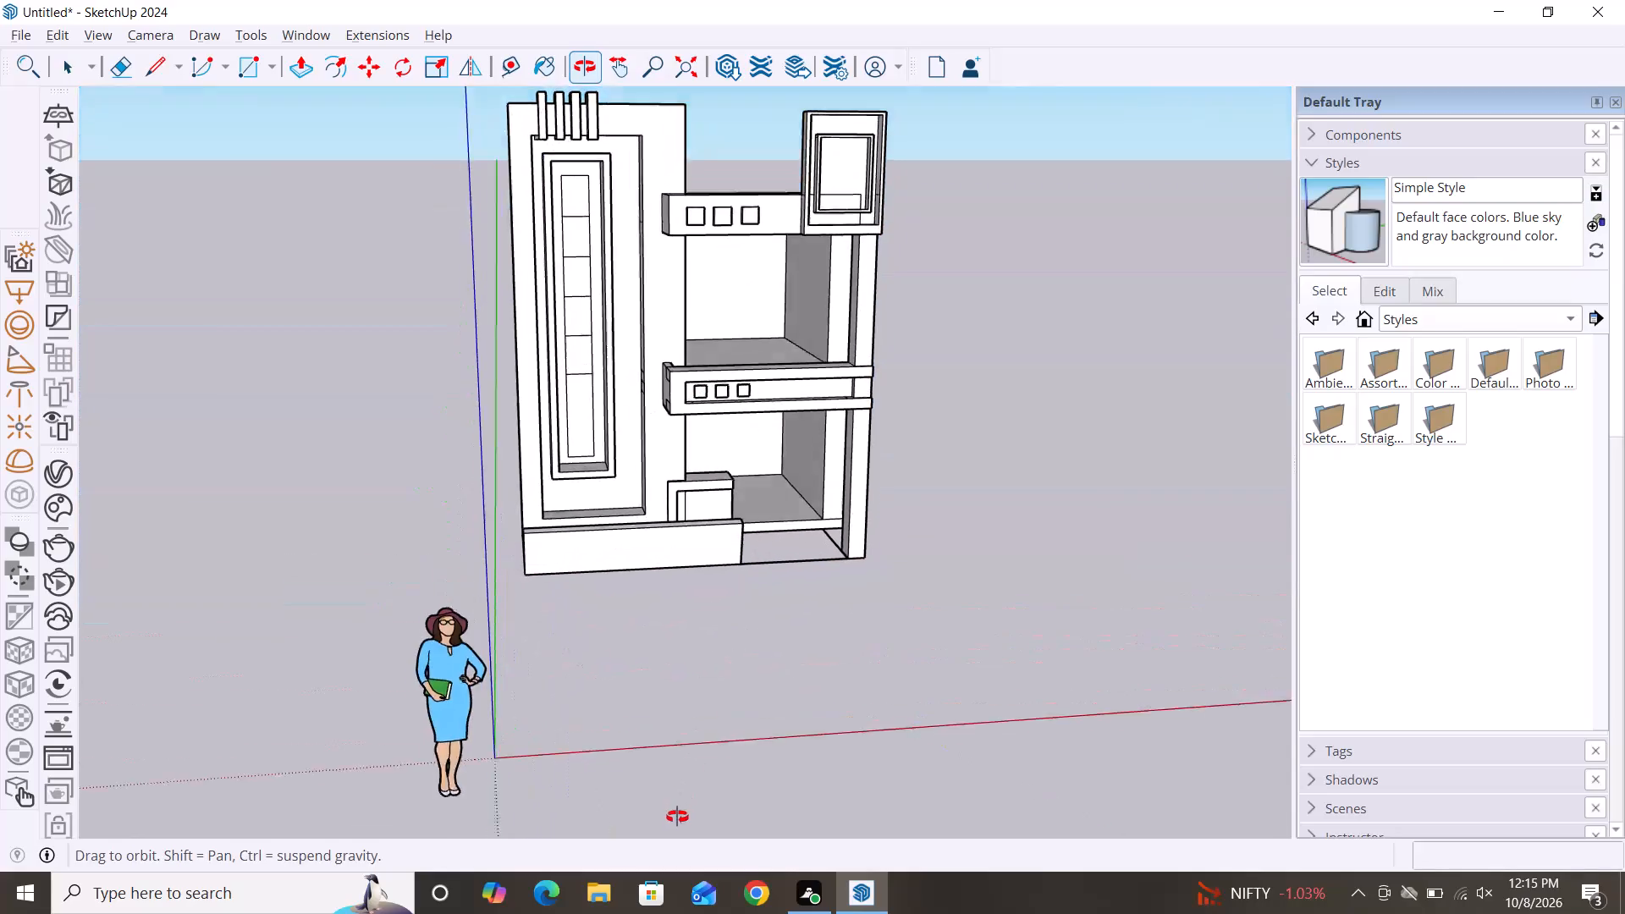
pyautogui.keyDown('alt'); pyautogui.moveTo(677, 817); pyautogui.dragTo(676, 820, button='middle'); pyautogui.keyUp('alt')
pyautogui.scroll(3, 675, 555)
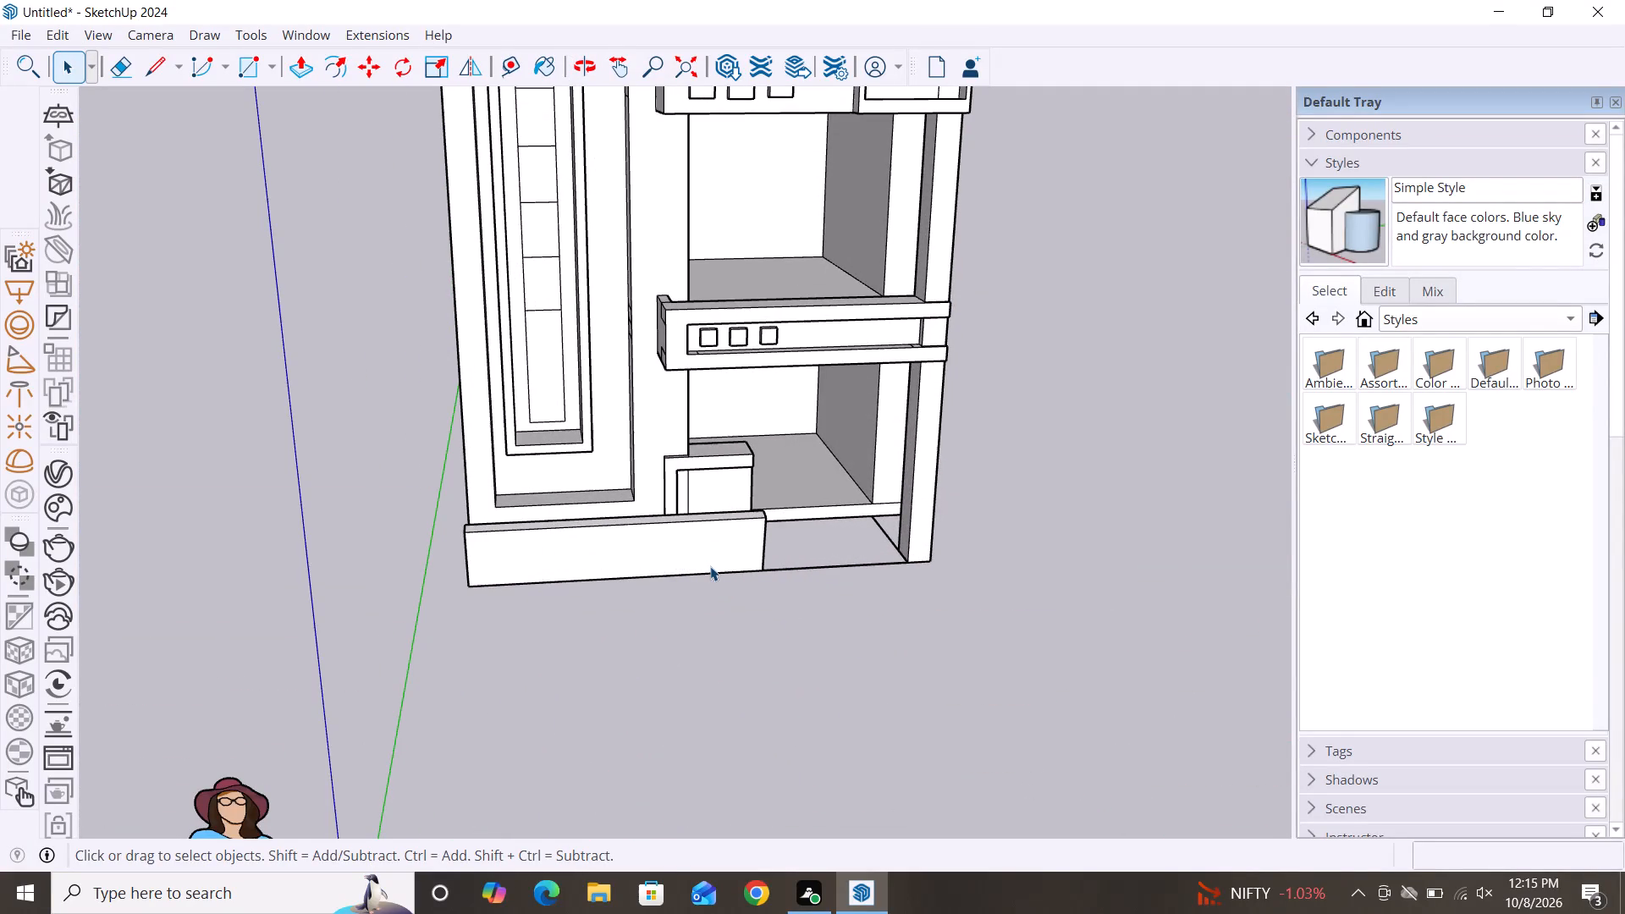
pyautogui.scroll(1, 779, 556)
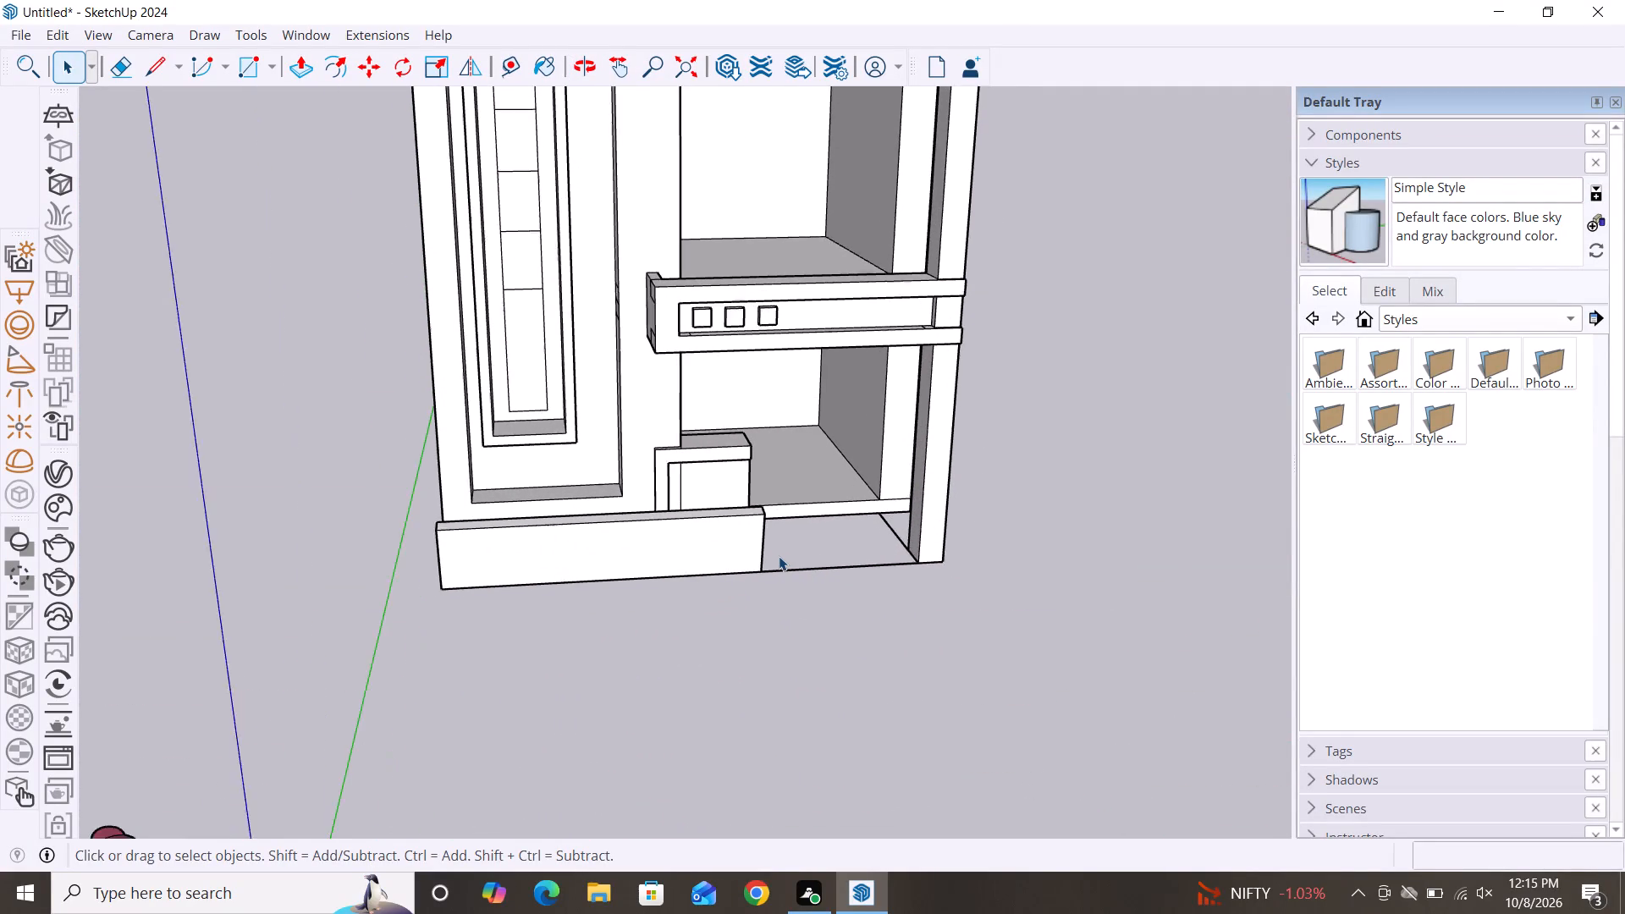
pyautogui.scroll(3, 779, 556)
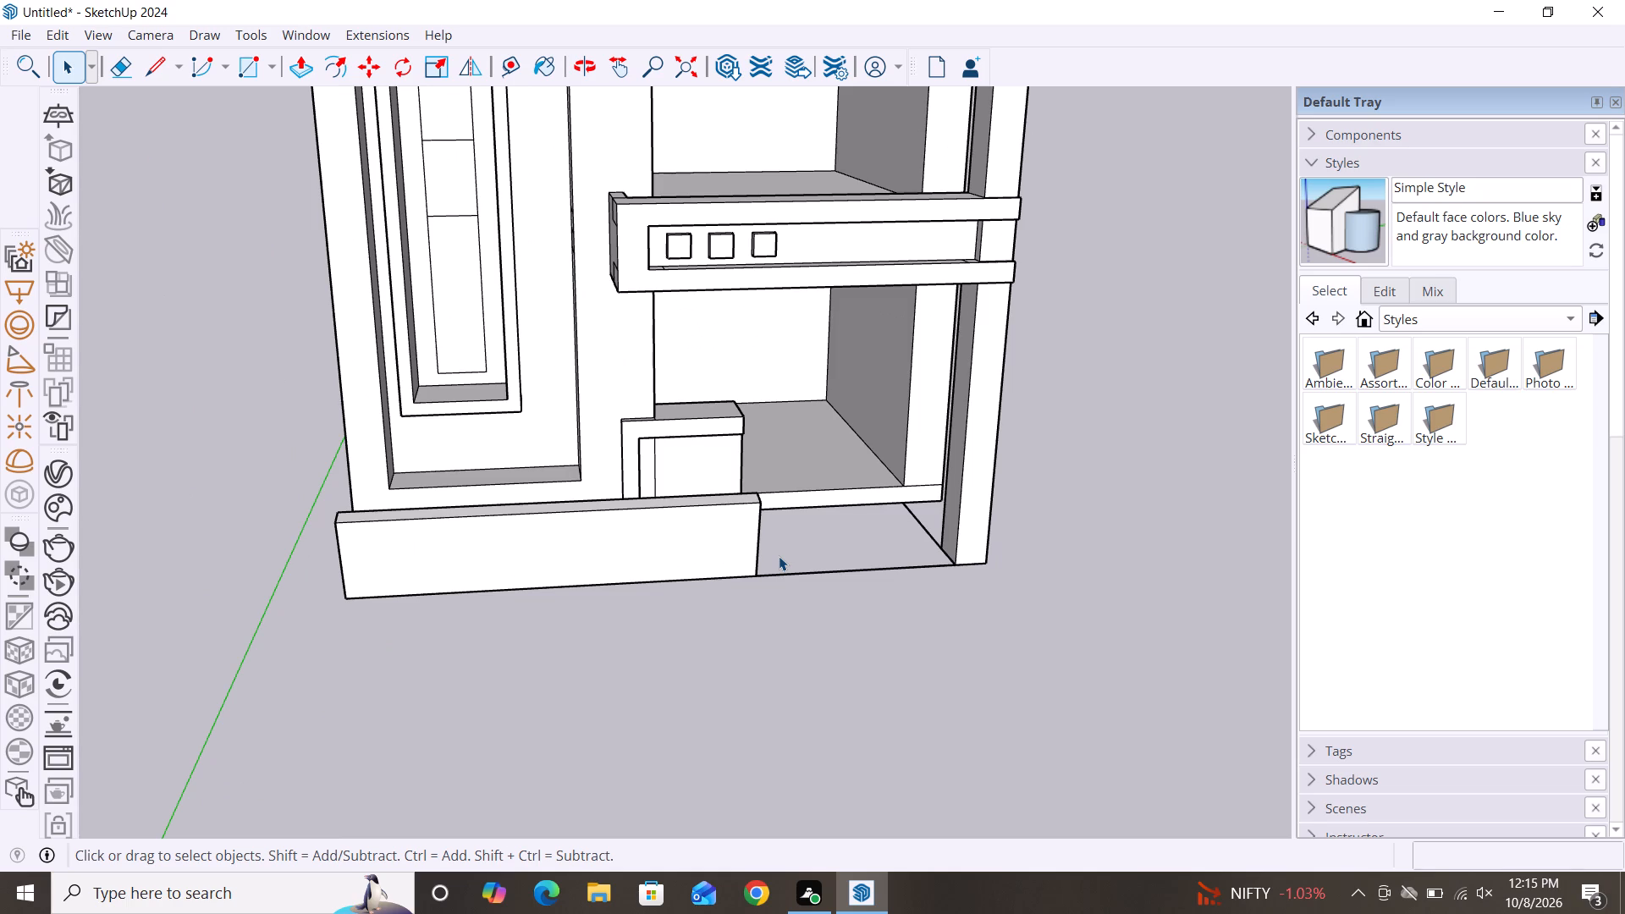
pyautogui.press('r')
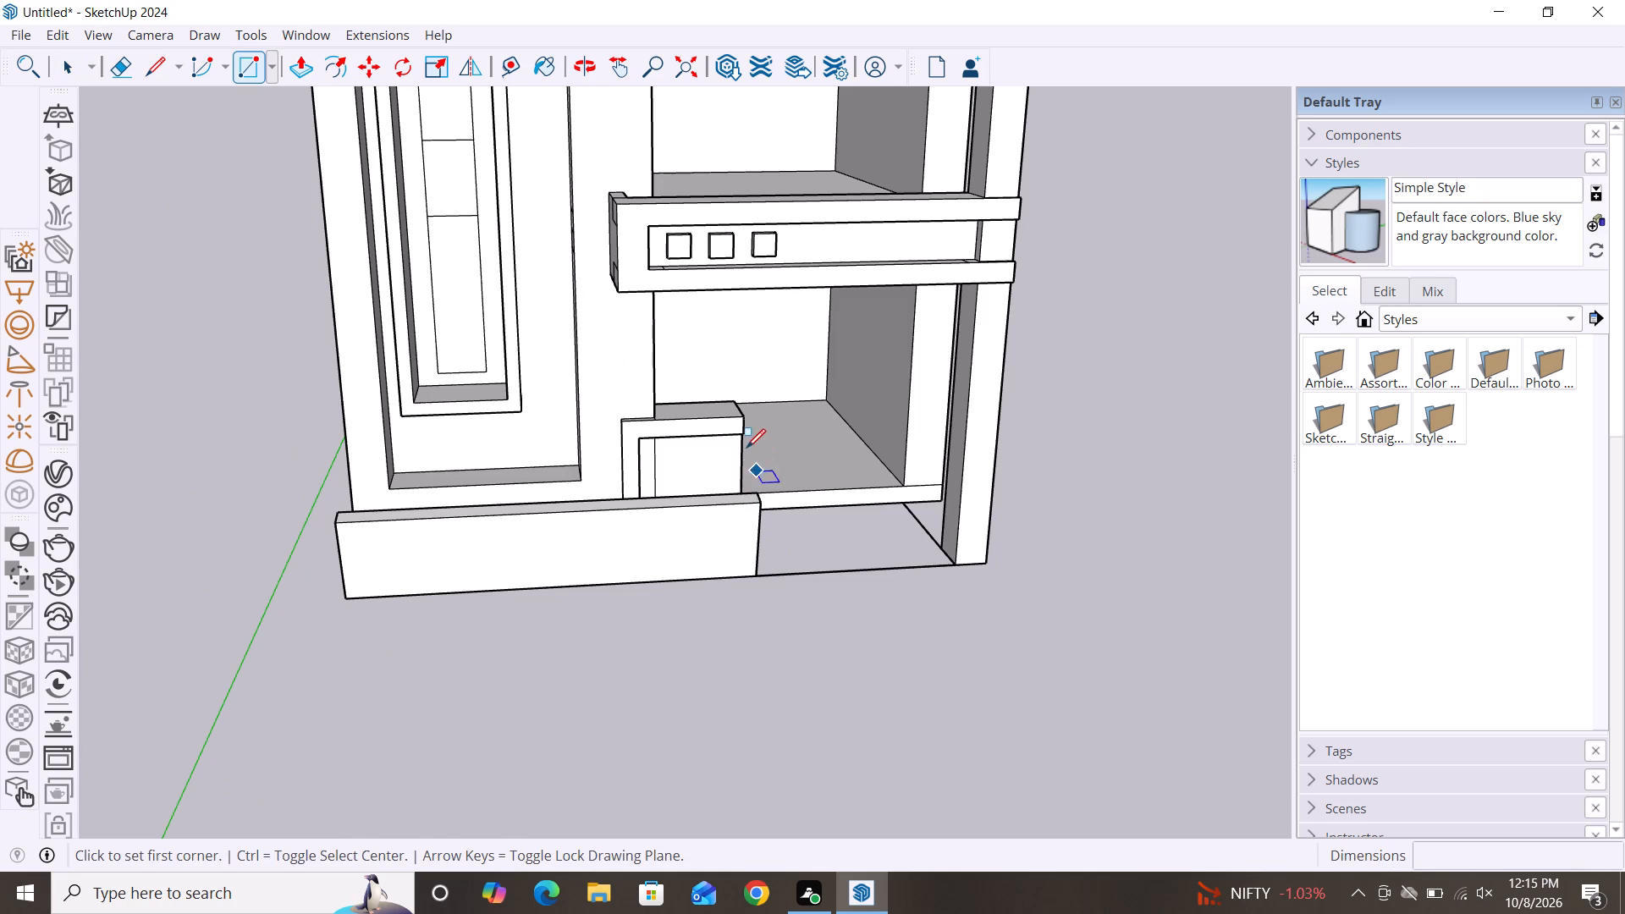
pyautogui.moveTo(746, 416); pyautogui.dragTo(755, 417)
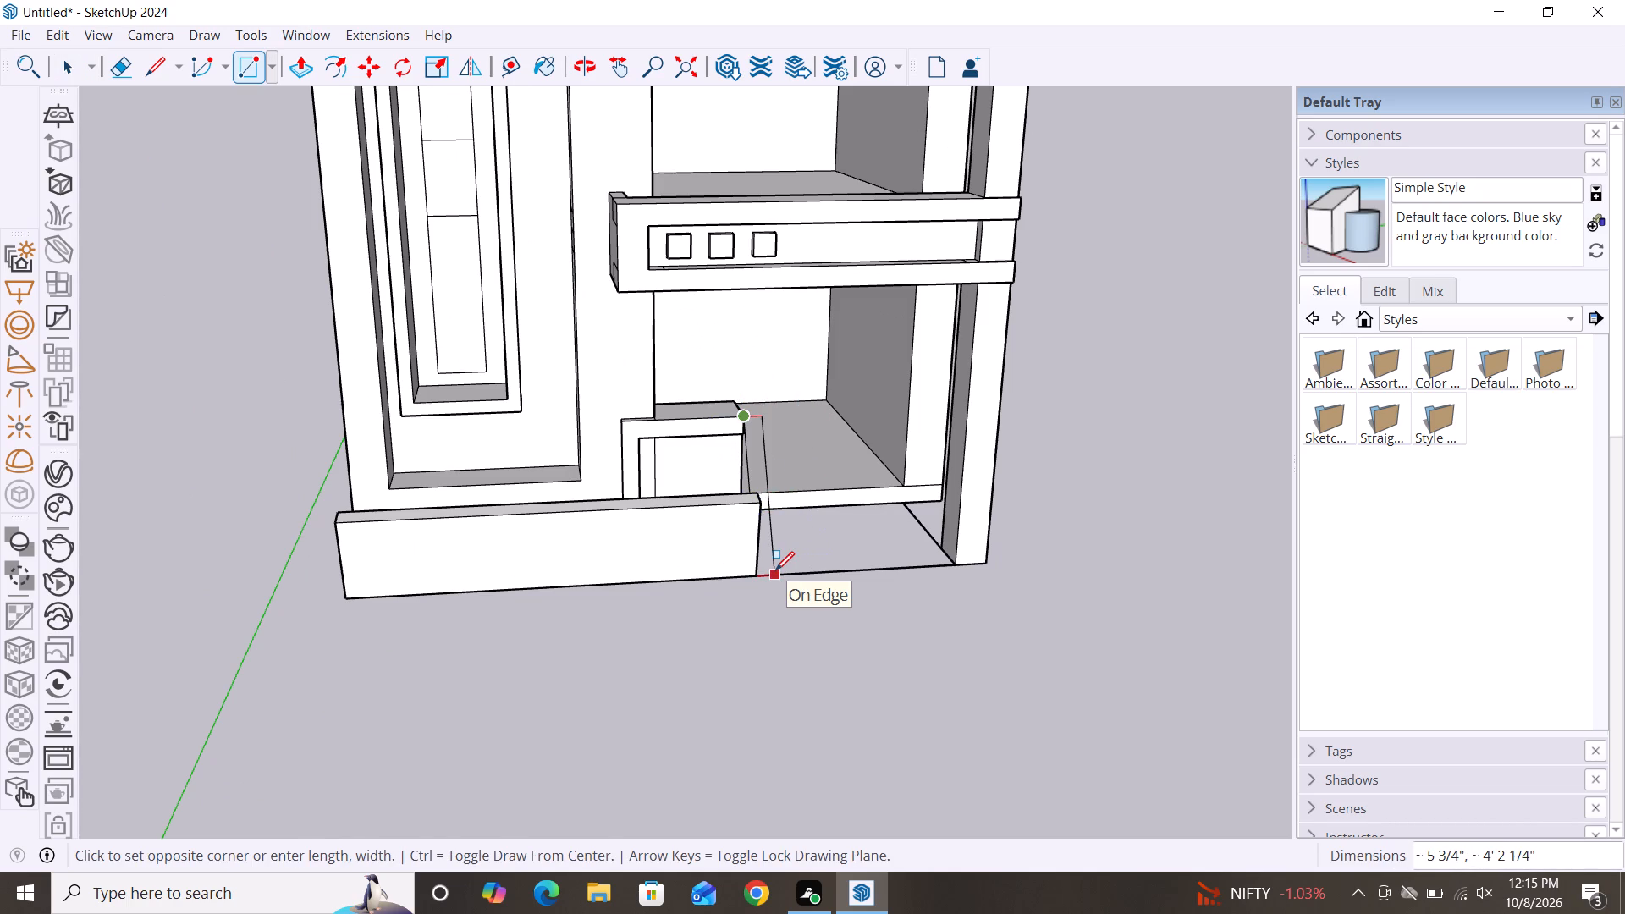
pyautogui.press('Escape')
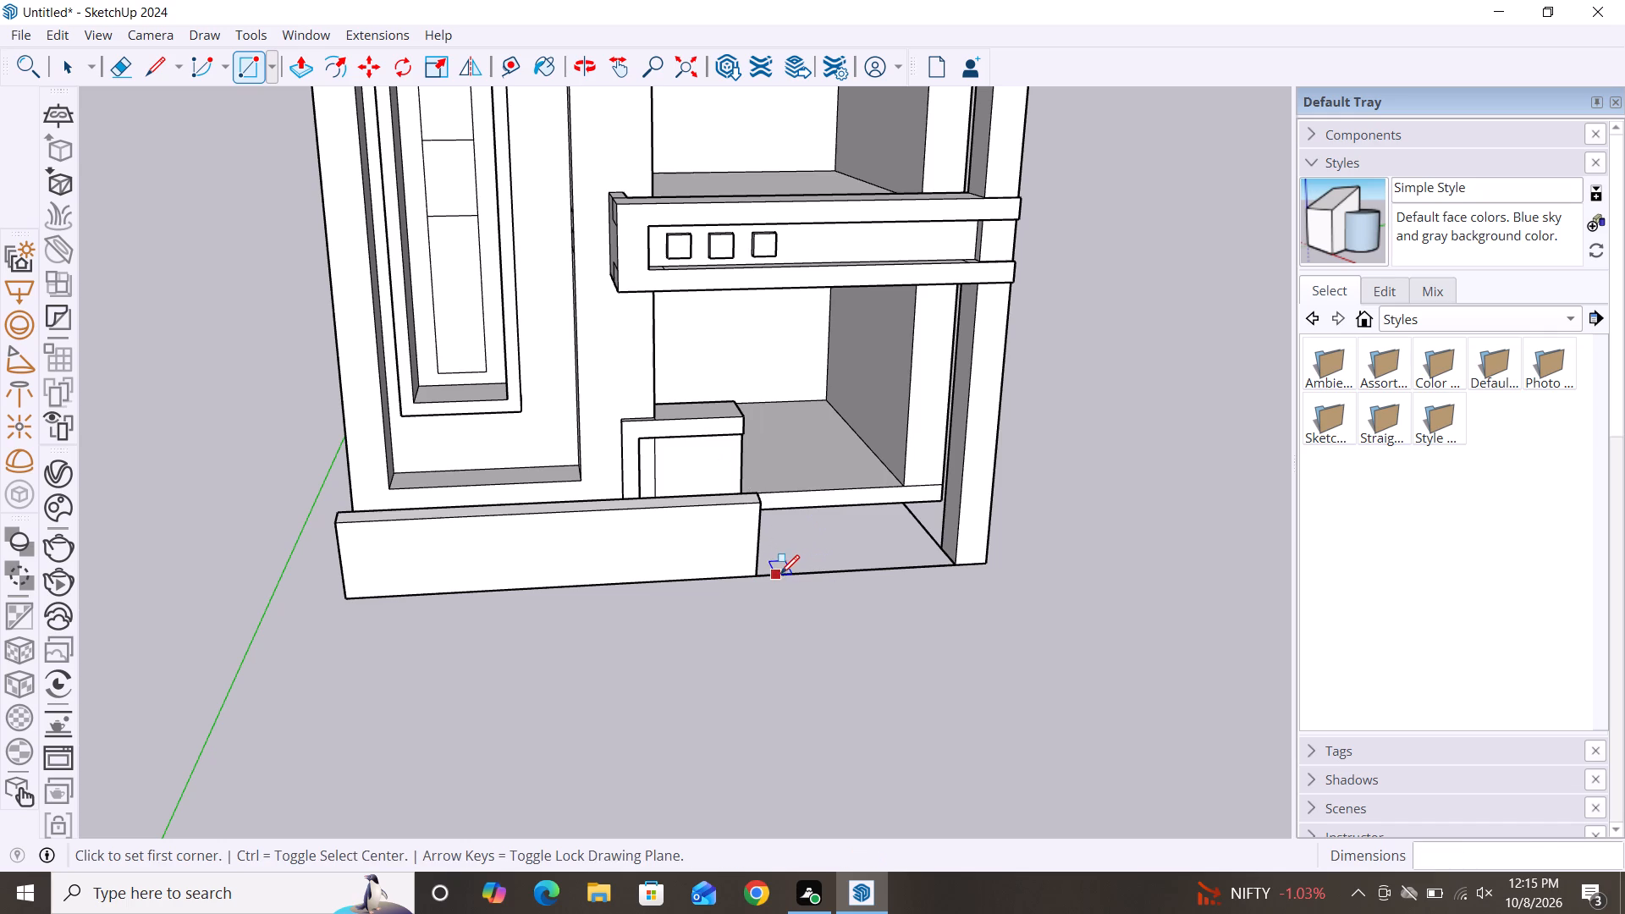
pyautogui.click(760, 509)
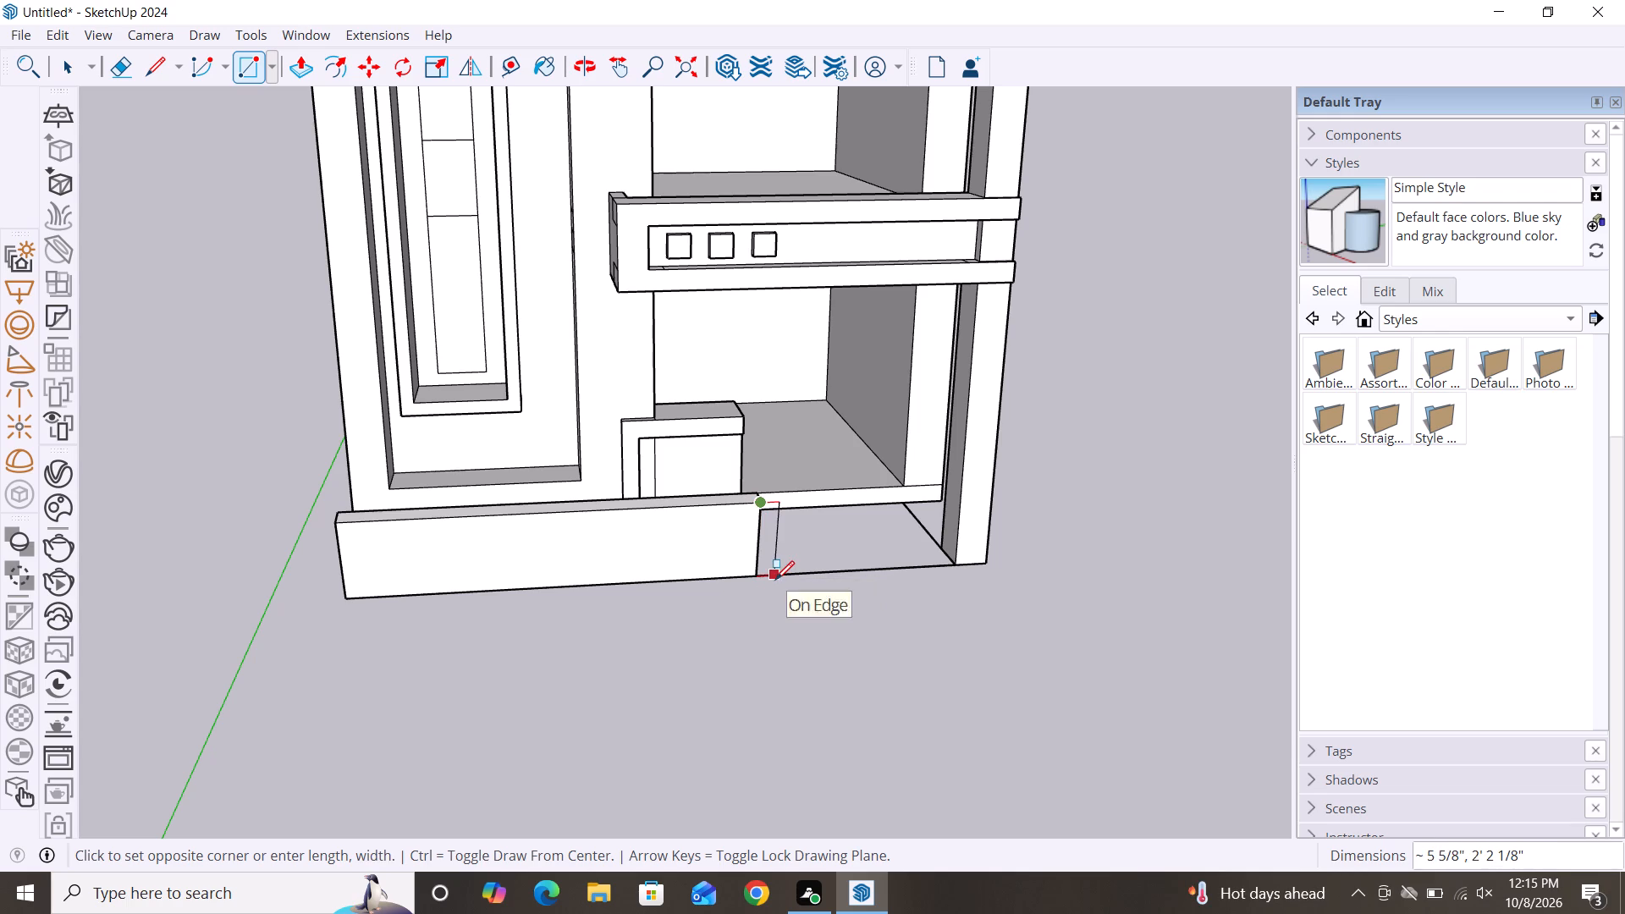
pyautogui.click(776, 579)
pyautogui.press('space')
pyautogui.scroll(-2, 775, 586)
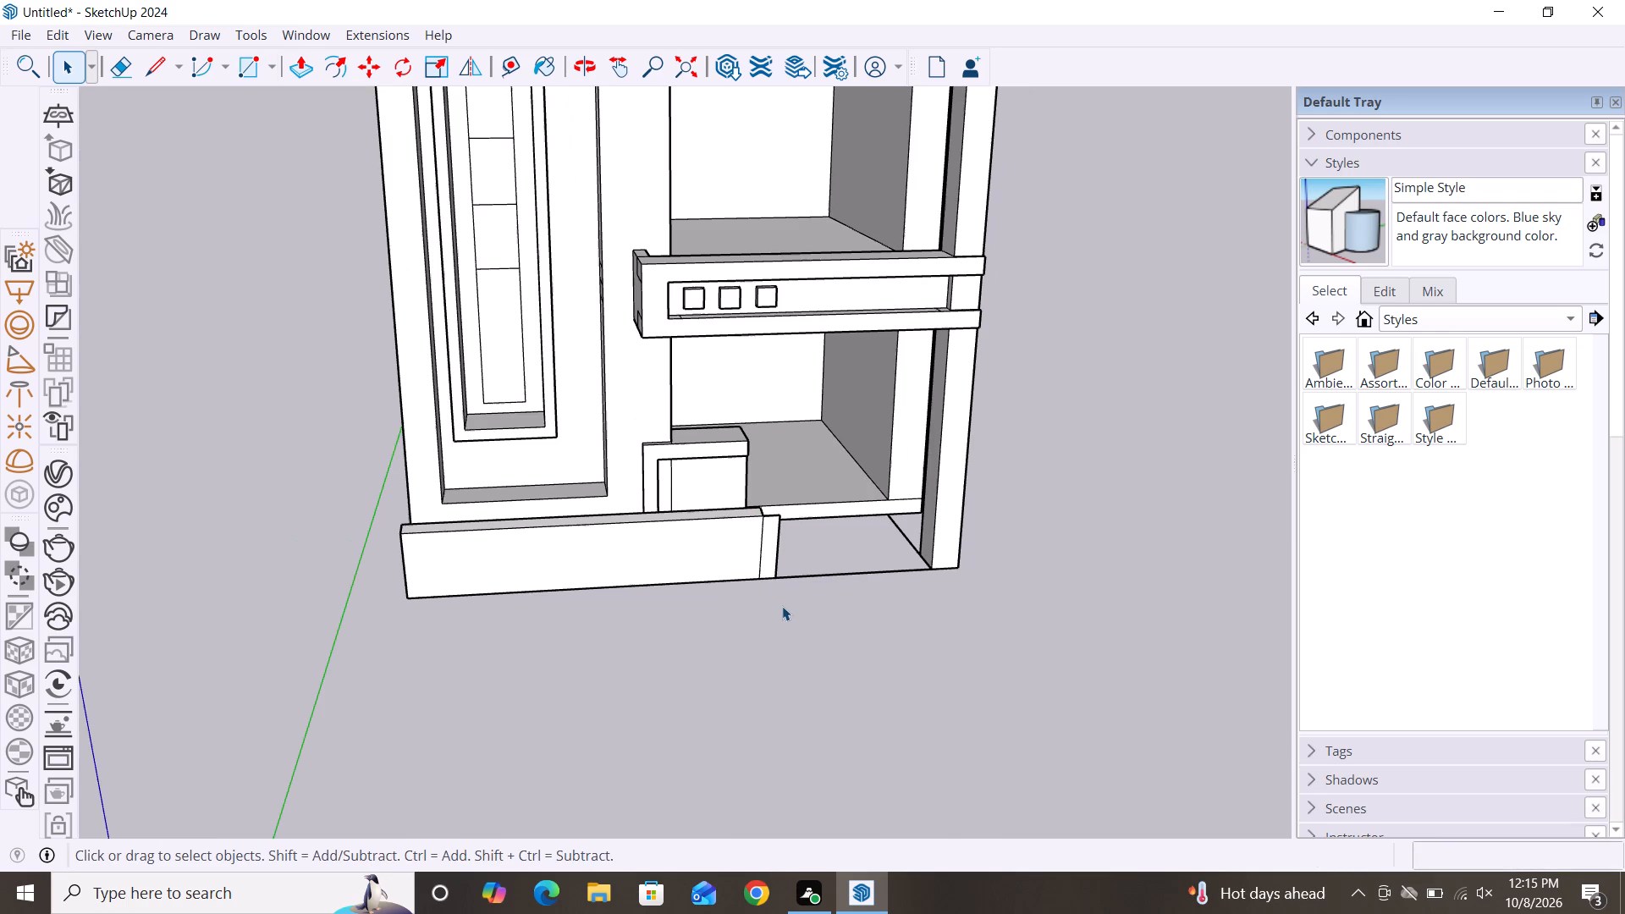
# Undo the end rectangle, the end-face push and the low front wall's extrusion, back to the flat ground strip.
pyautogui.keyDown('alt'); pyautogui.moveTo(780, 606); pyautogui.dragTo(547, 683, button='middle'); pyautogui.keyUp('alt')
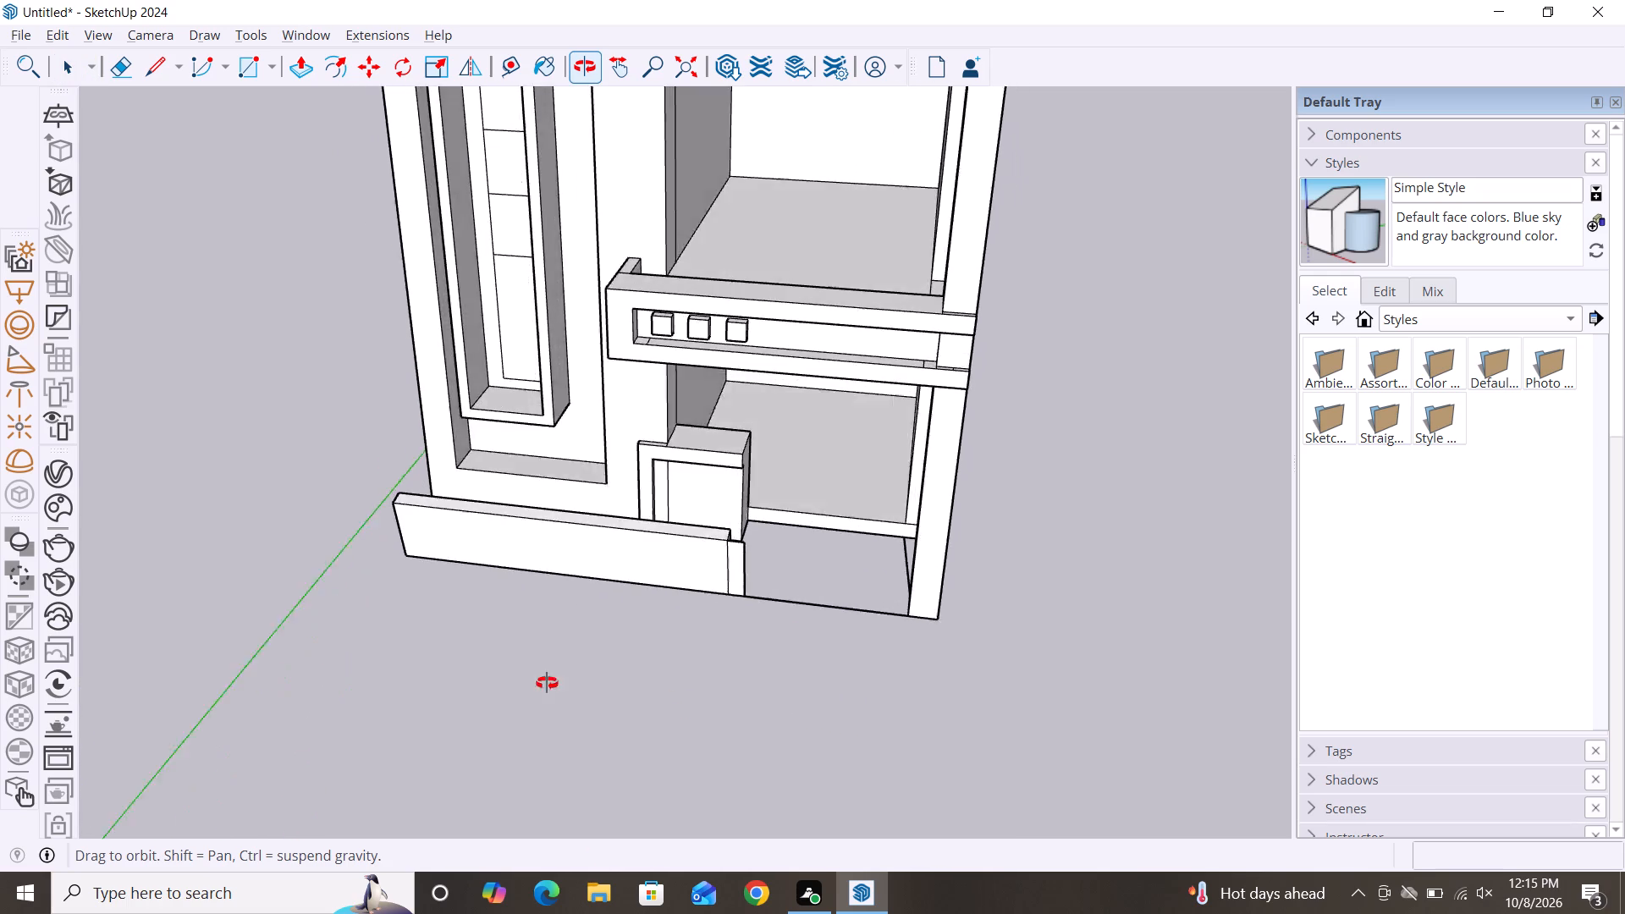
pyautogui.keyDown('alt'); pyautogui.moveTo(547, 683); pyautogui.dragTo(333, 657, button='middle'); pyautogui.keyUp('alt')
pyautogui.press('p')
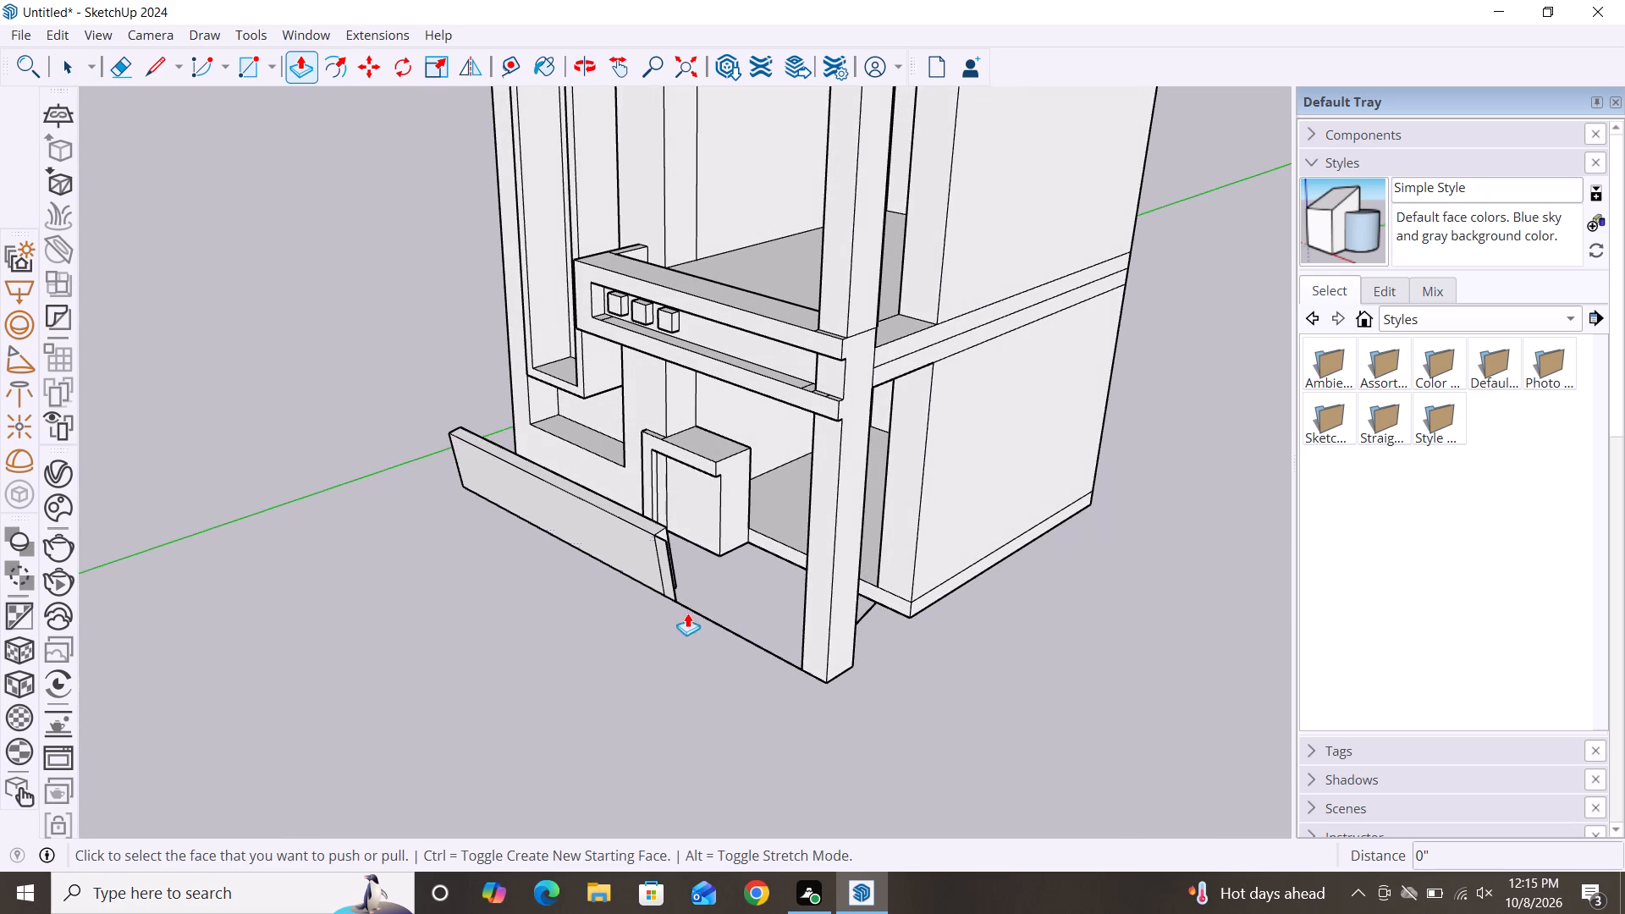
pyautogui.keyDown('alt'); pyautogui.moveTo(790, 619); pyautogui.dragTo(901, 481, button='middle'); pyautogui.keyUp('alt')
pyautogui.keyDown('alt'); pyautogui.moveTo(762, 669); pyautogui.dragTo(499, 652, button='middle'); pyautogui.keyUp('alt')
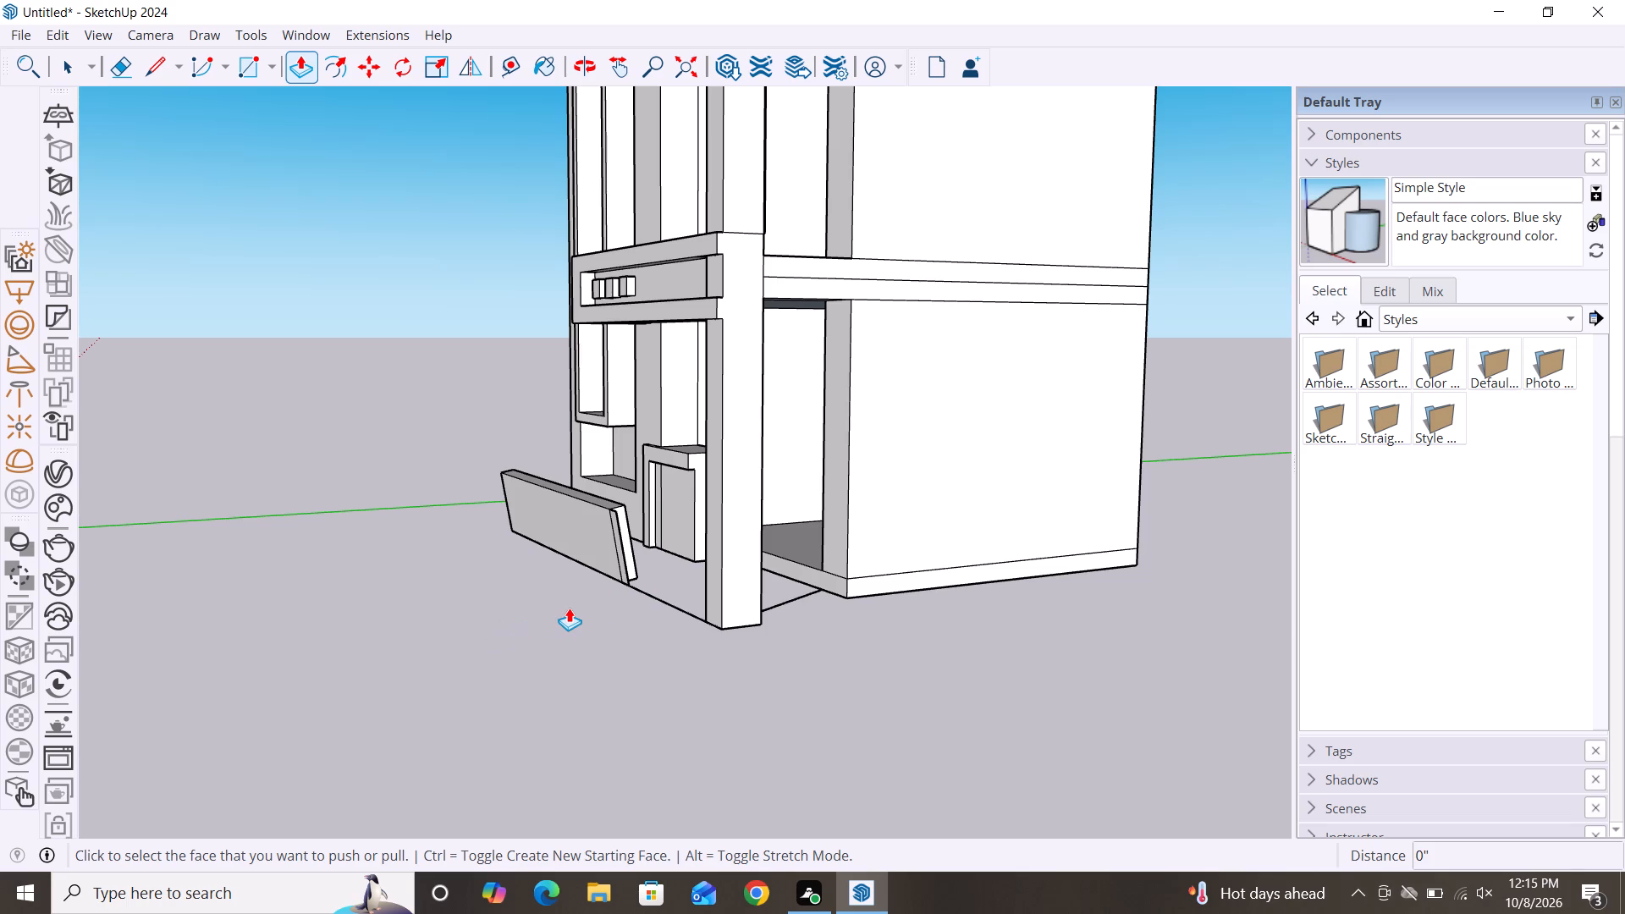
pyautogui.hotkey('ctrl', 'z')
pyautogui.hotkey('ctrl', 'z')
pyautogui.hotkey('ctrl', 'z')
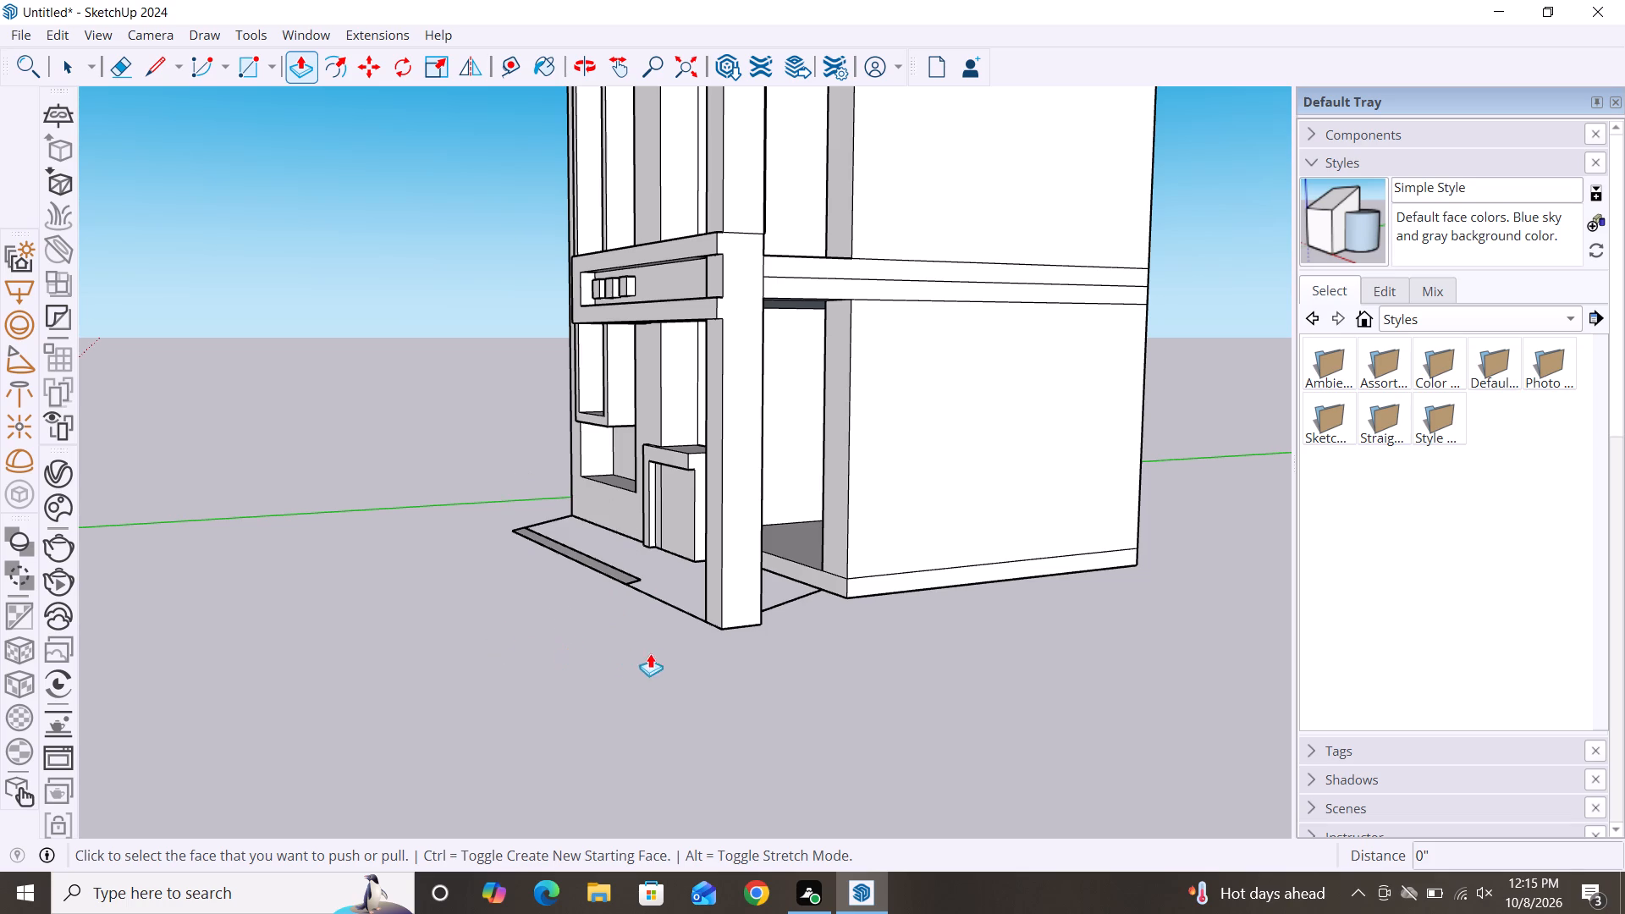
# Pull the narrow ground strip along the building's front up 2' 3" to form the low boundary wall.
pyautogui.scroll(-3, 734, 507)
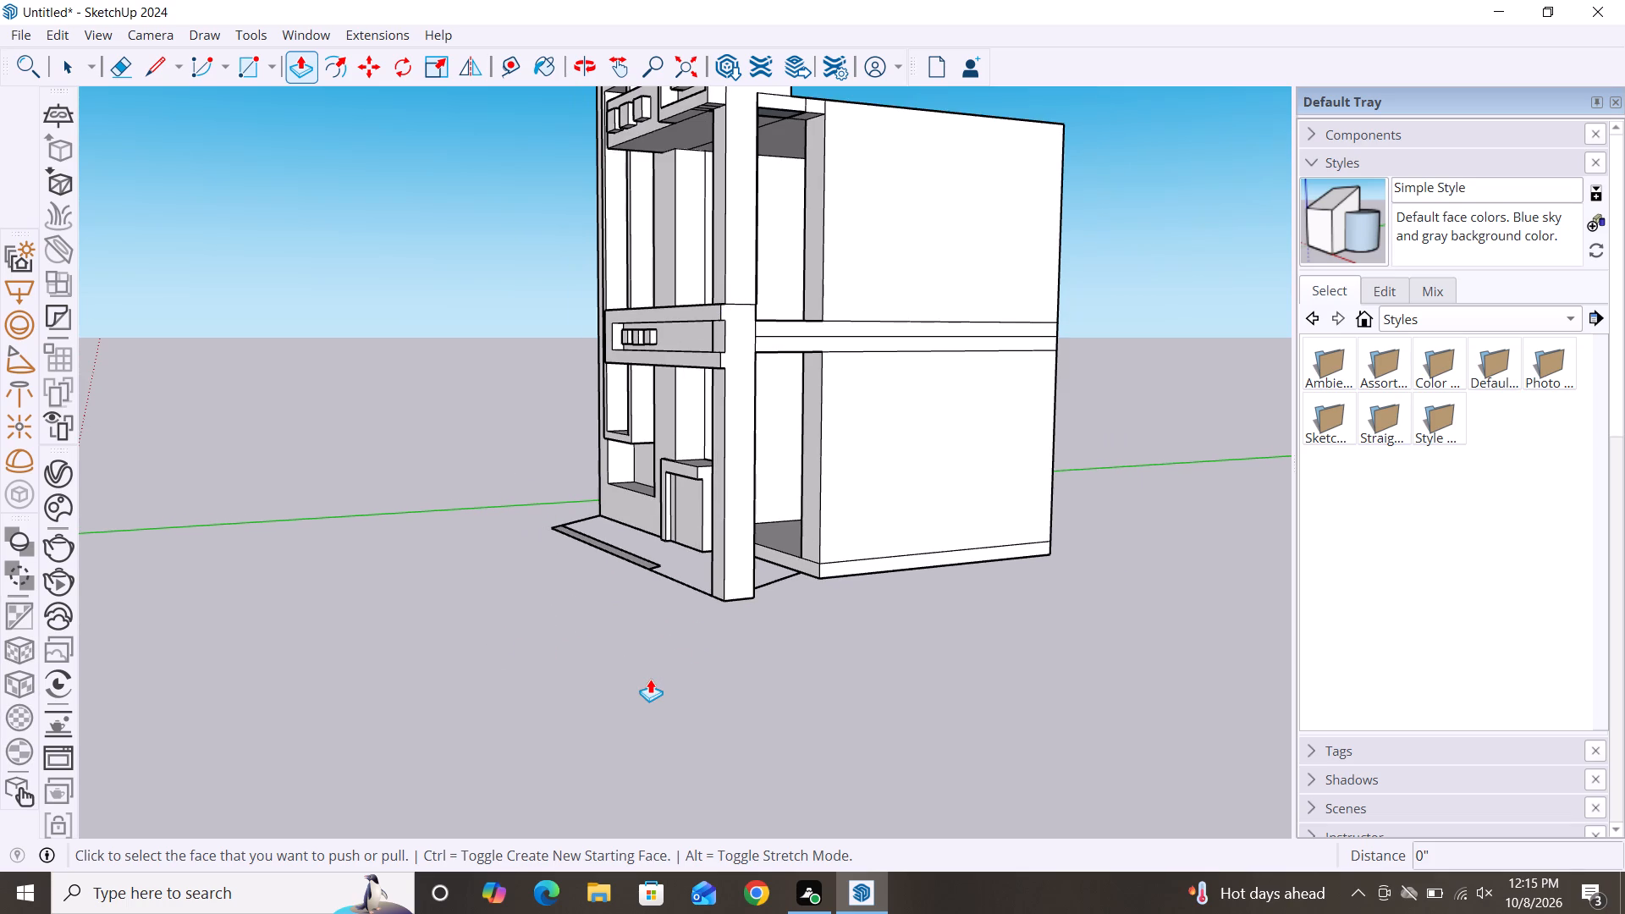
pyautogui.keyDown('alt'); pyautogui.moveTo(646, 678); pyautogui.dragTo(1066, 757, button='middle'); pyautogui.keyUp('alt')
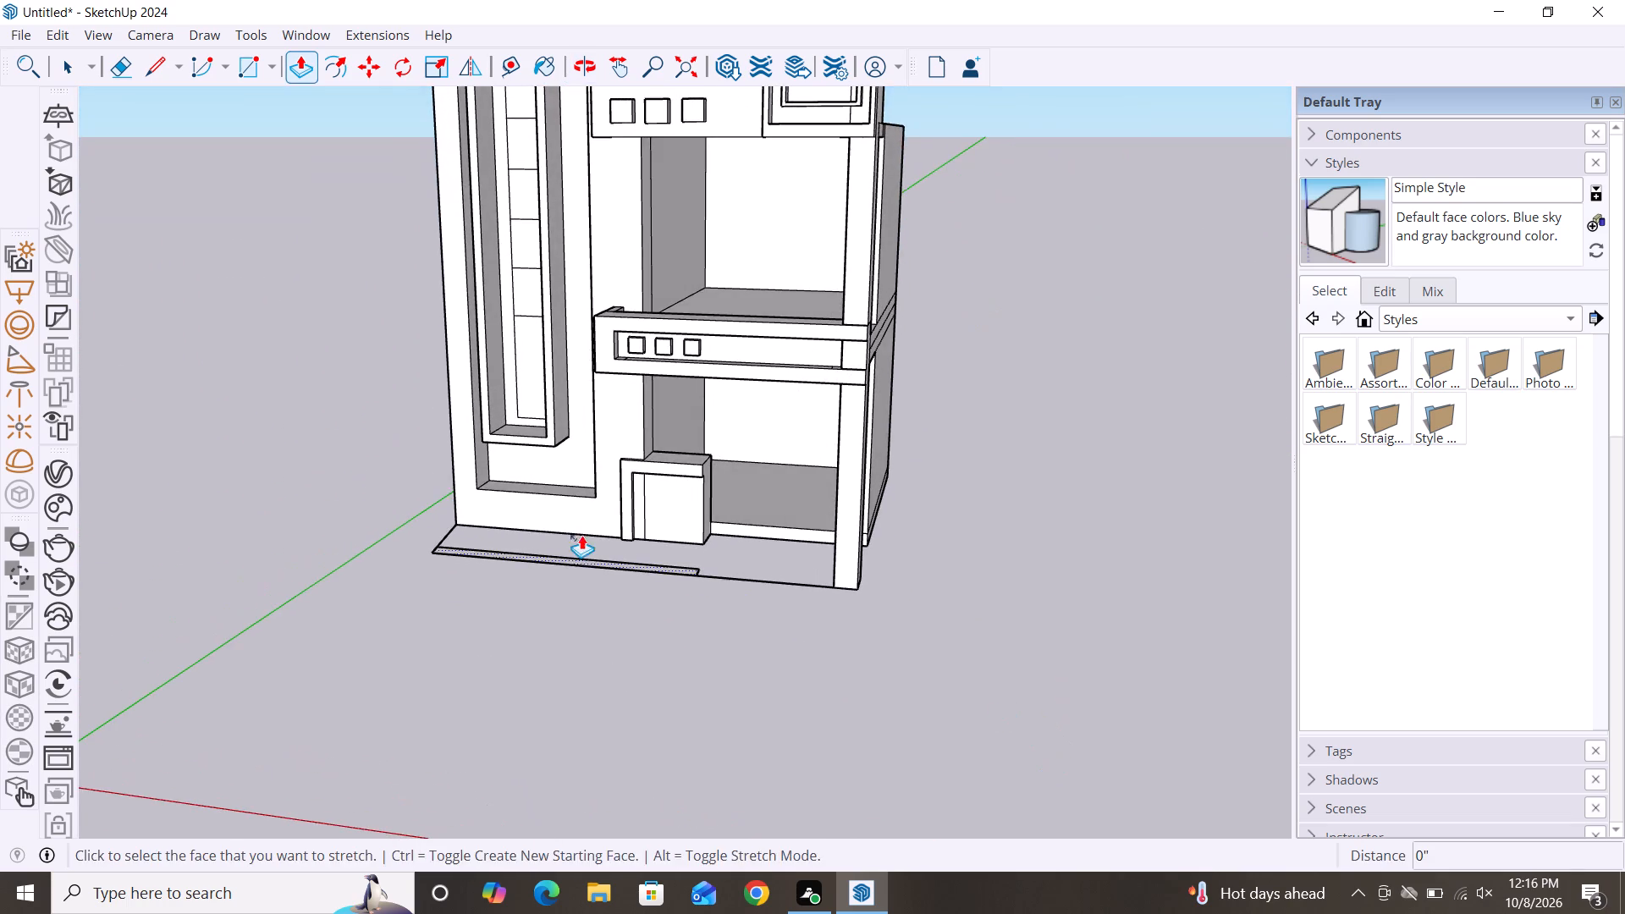
pyautogui.keyDown('alt'); pyautogui.moveTo(602, 581); pyautogui.dragTo(781, 542, button='middle'); pyautogui.keyUp('alt')
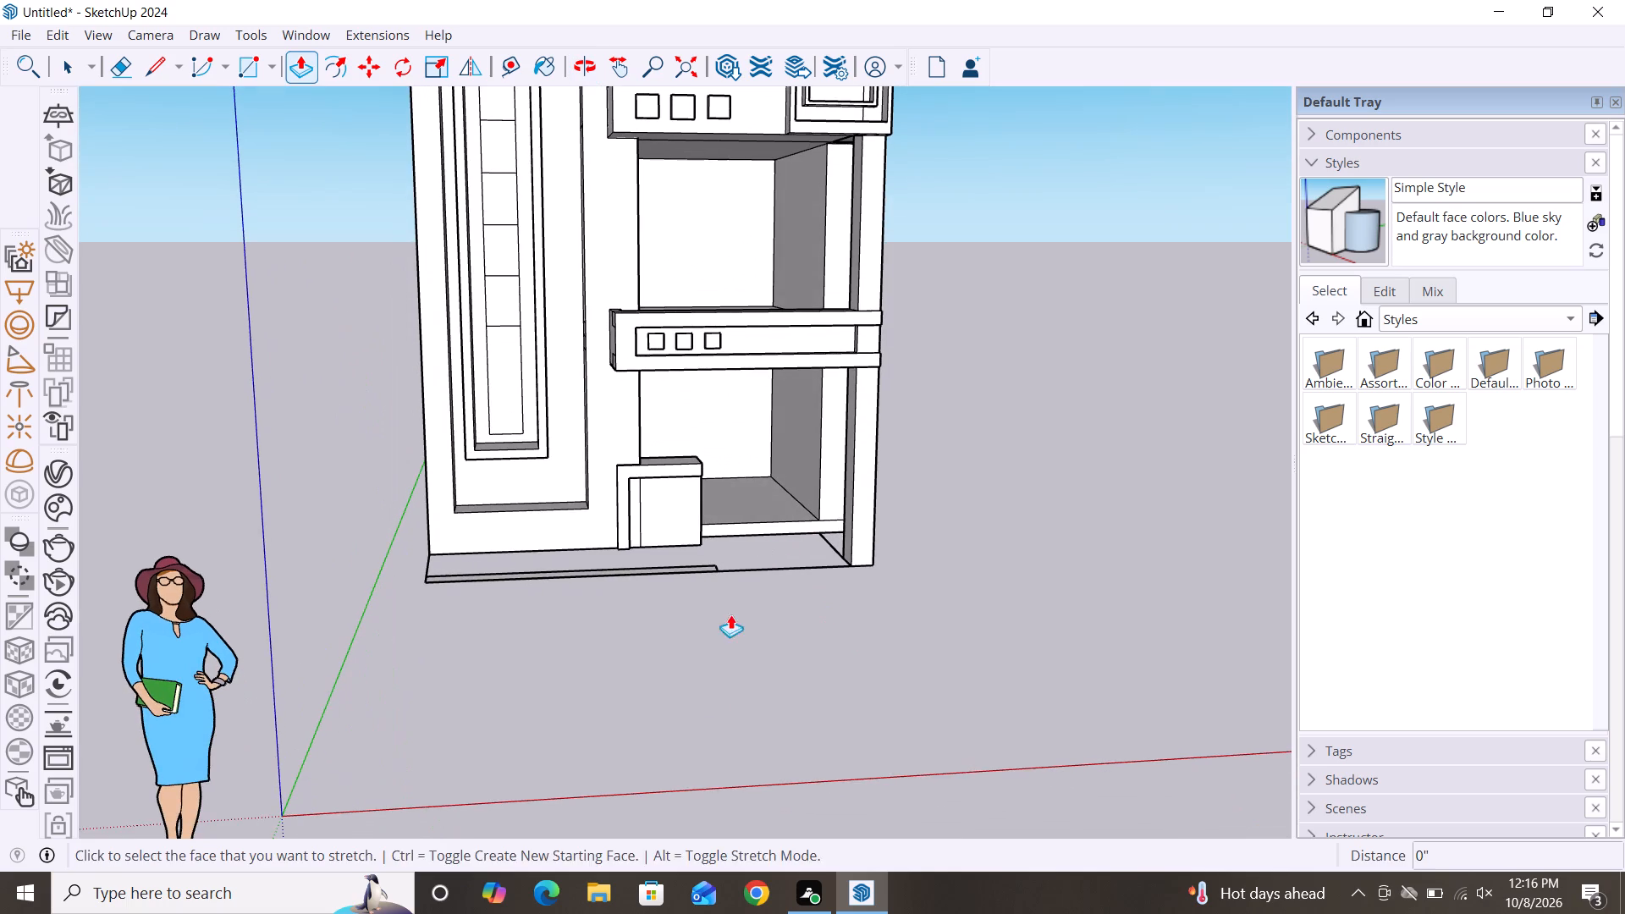
pyautogui.keyDown('alt'); pyautogui.moveTo(697, 713); pyautogui.dragTo(695, 550, button='middle'); pyautogui.keyUp('alt')
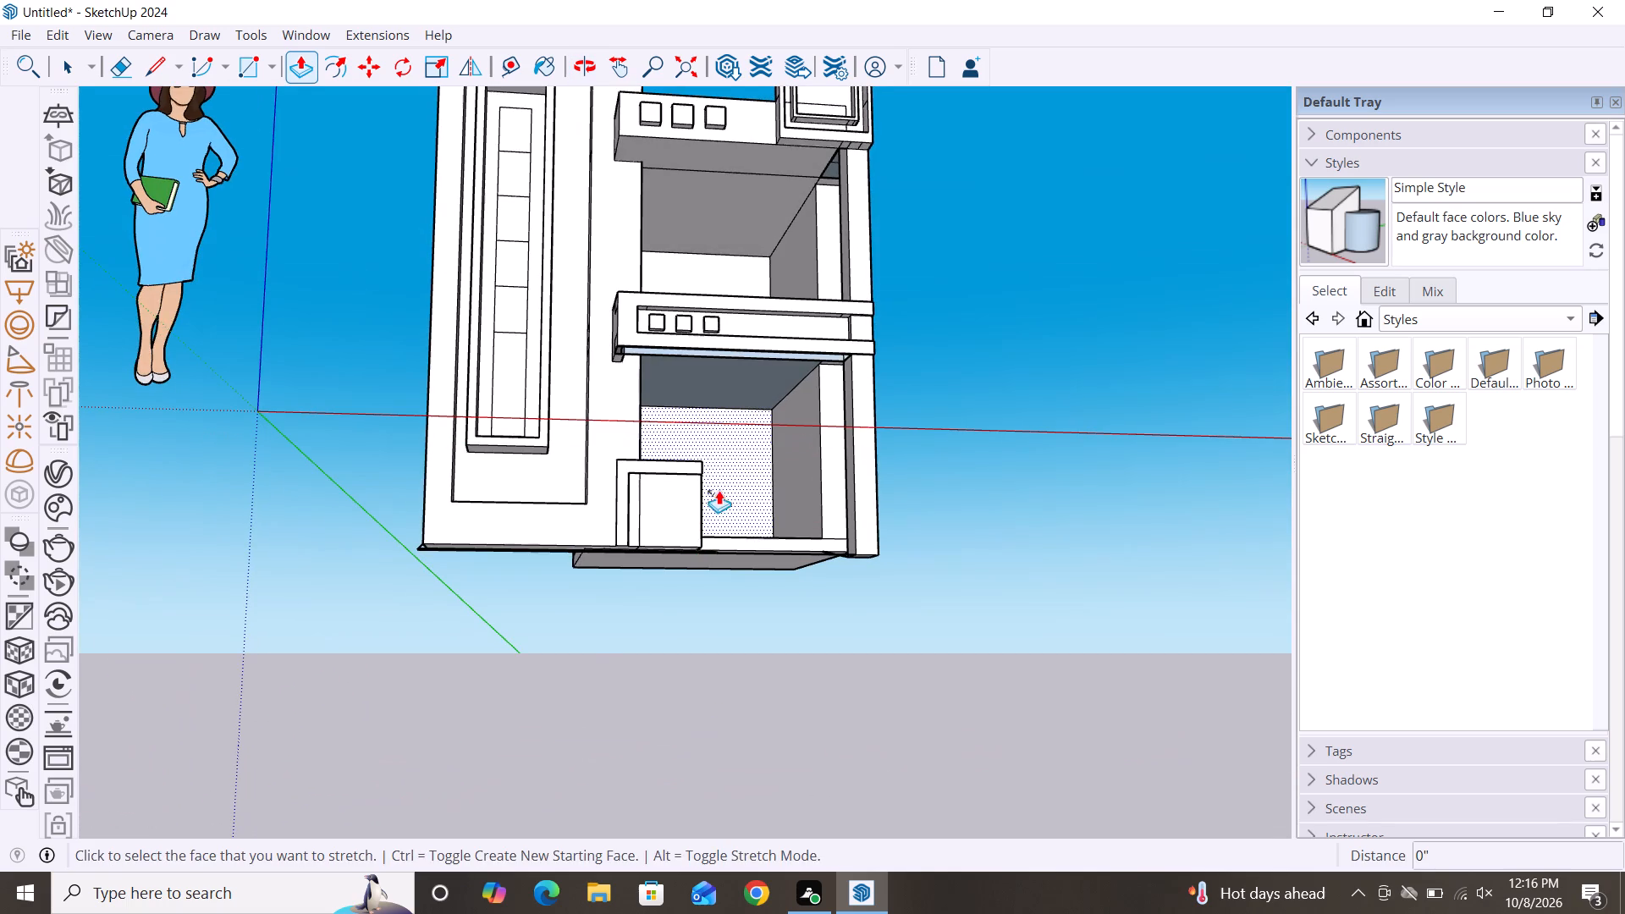
pyautogui.keyDown('alt'); pyautogui.moveTo(724, 506); pyautogui.dragTo(751, 730, button='middle'); pyautogui.keyUp('alt')
pyautogui.scroll(3, 575, 596)
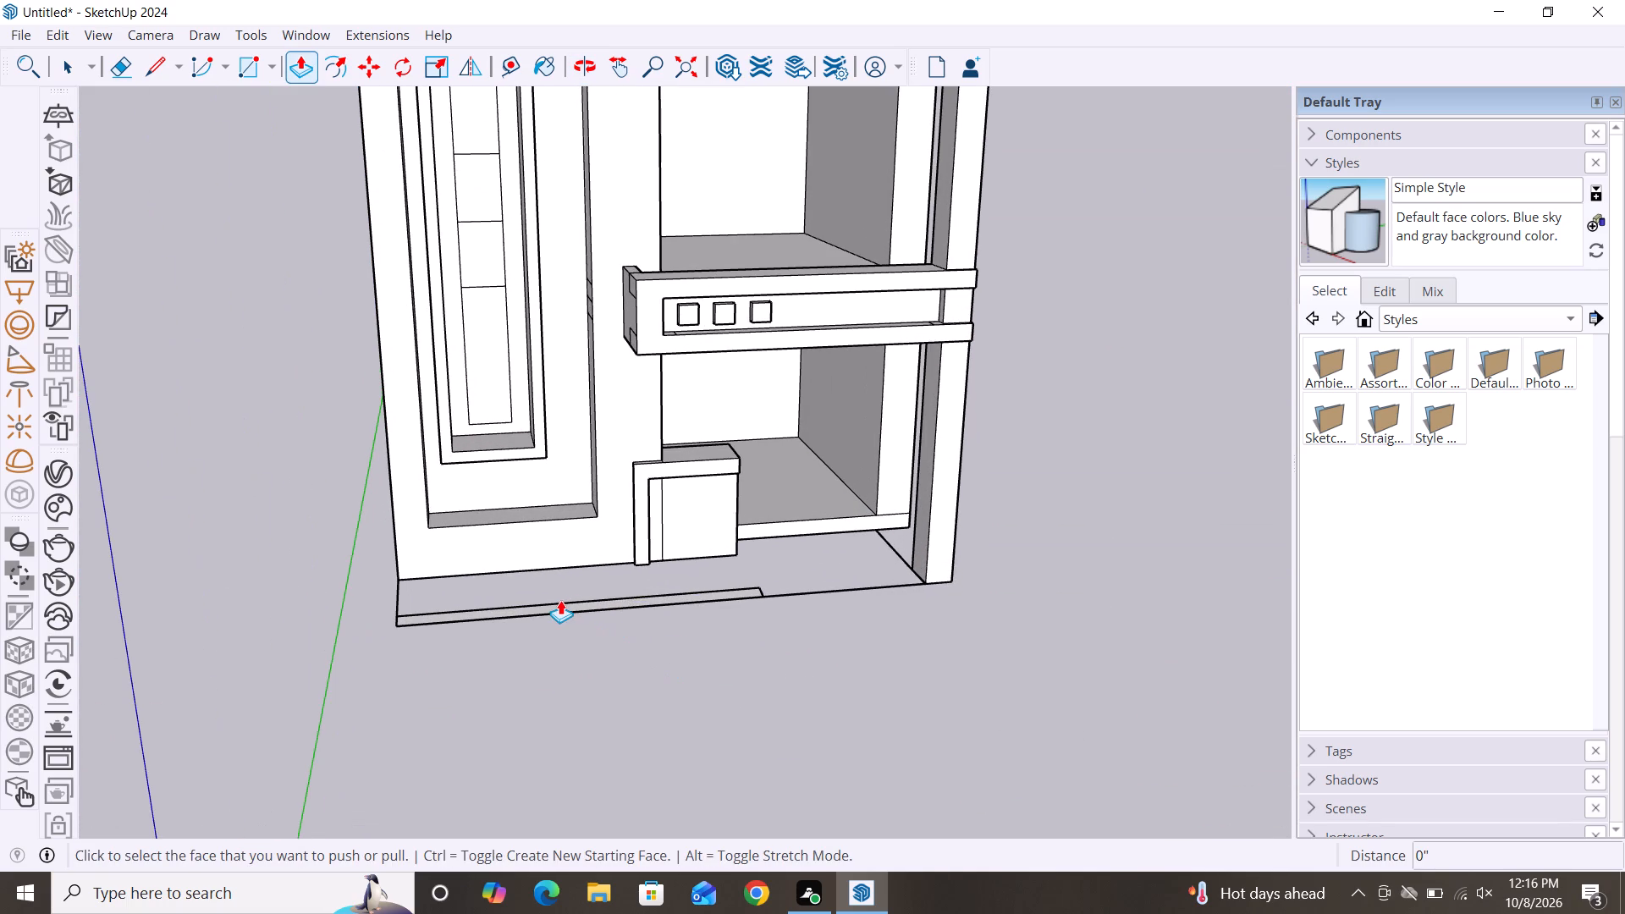
pyautogui.click(559, 608)
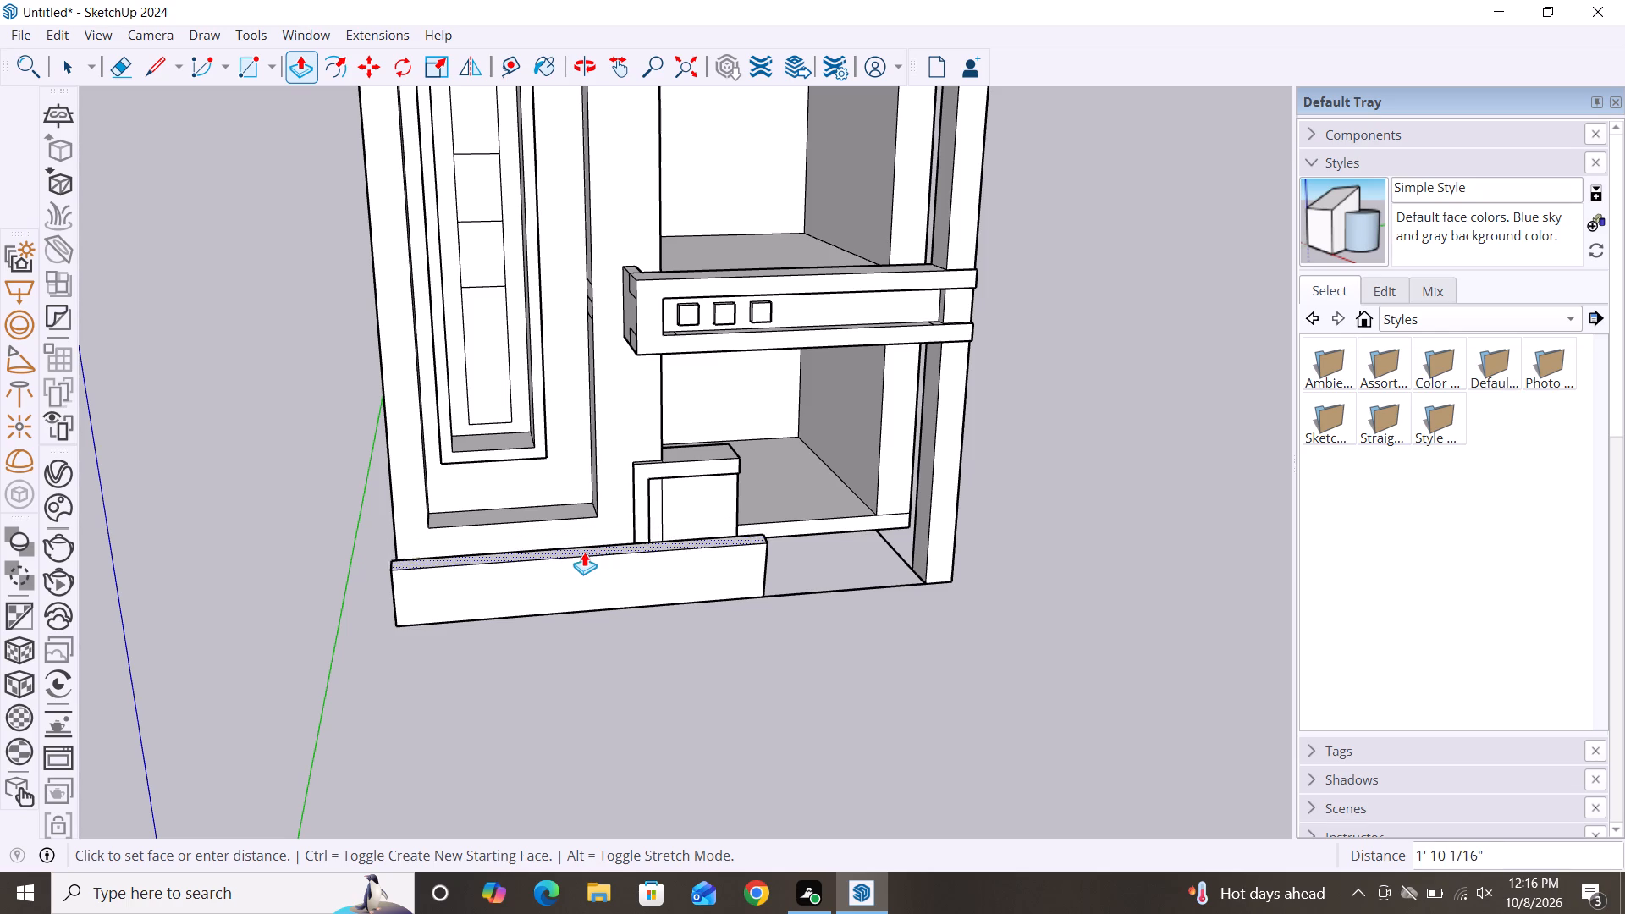
pyautogui.click(587, 540)
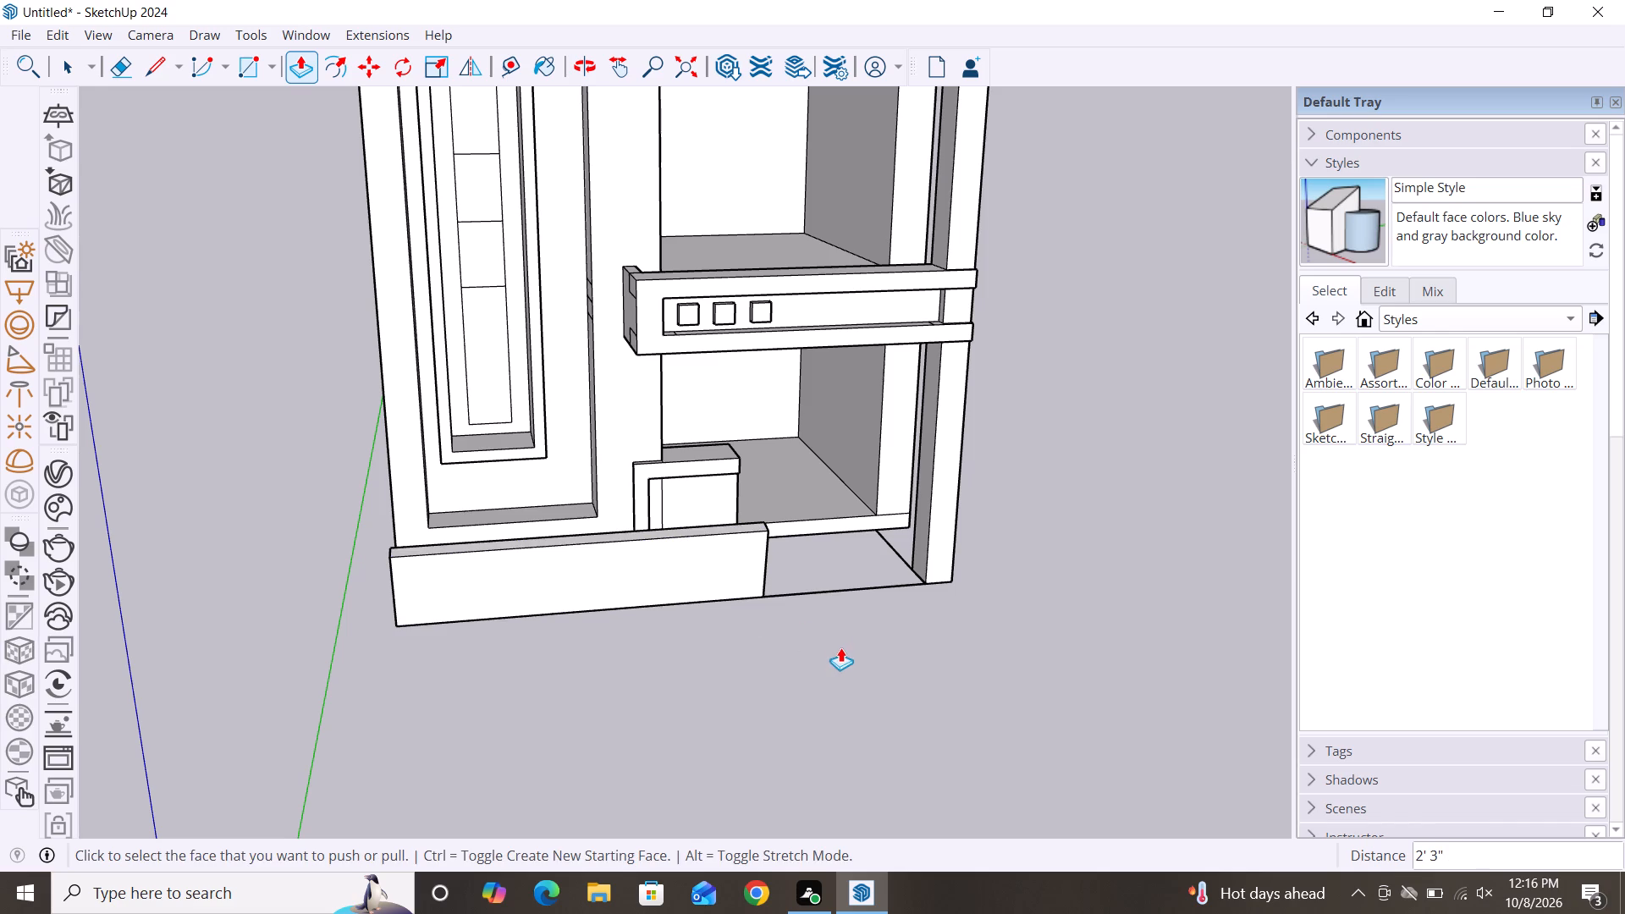
pyautogui.press('space')
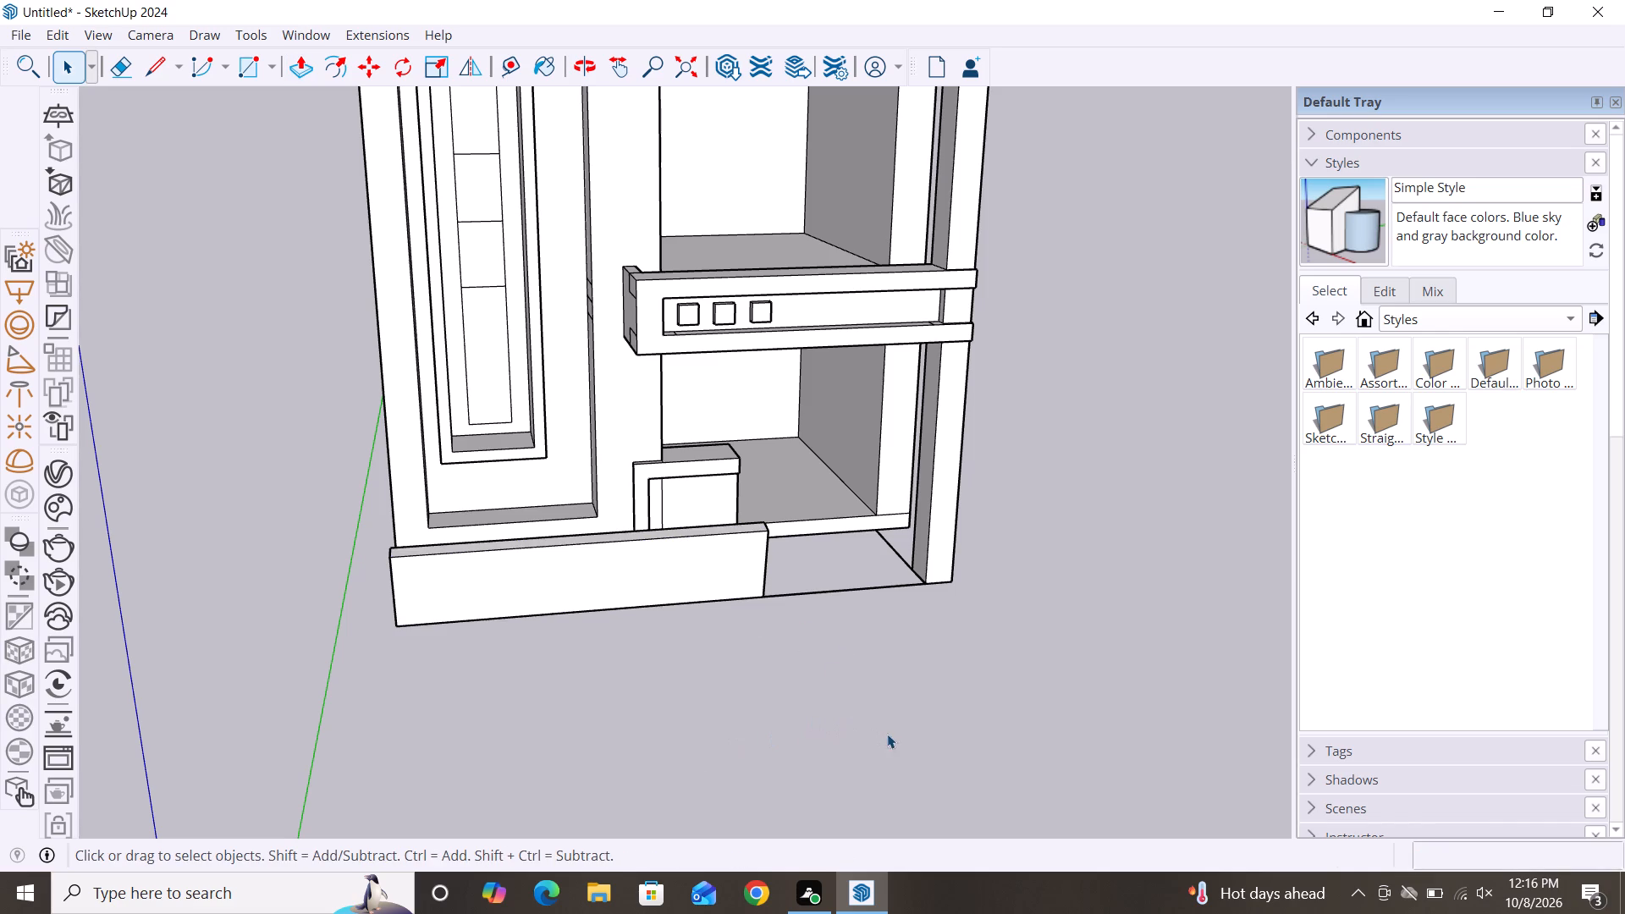
# Undo the low boundary wall's extrusion and the flat ground strip drawn along the building's front.
pyautogui.keyDown('alt'); pyautogui.moveTo(913, 757); pyautogui.dragTo(432, 699, button='middle'); pyautogui.keyUp('alt')
pyautogui.scroll(1, 873, 674)
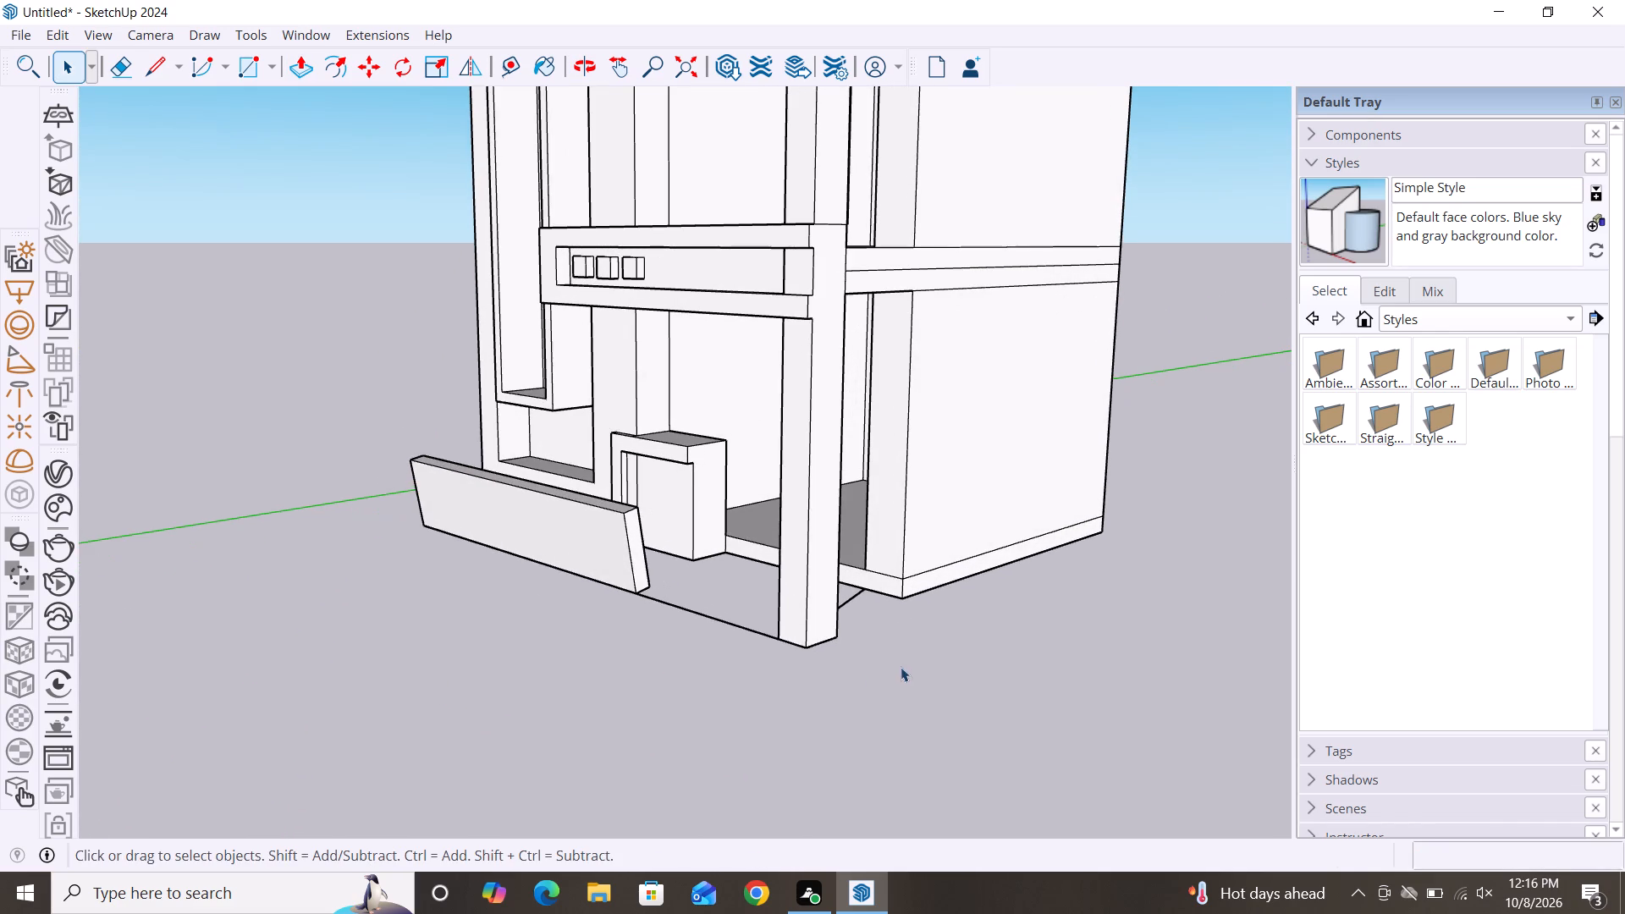
pyautogui.keyDown('alt'); pyautogui.moveTo(890, 667); pyautogui.dragTo(413, 722, button='middle'); pyautogui.keyUp('alt')
pyautogui.scroll(-2, 734, 544)
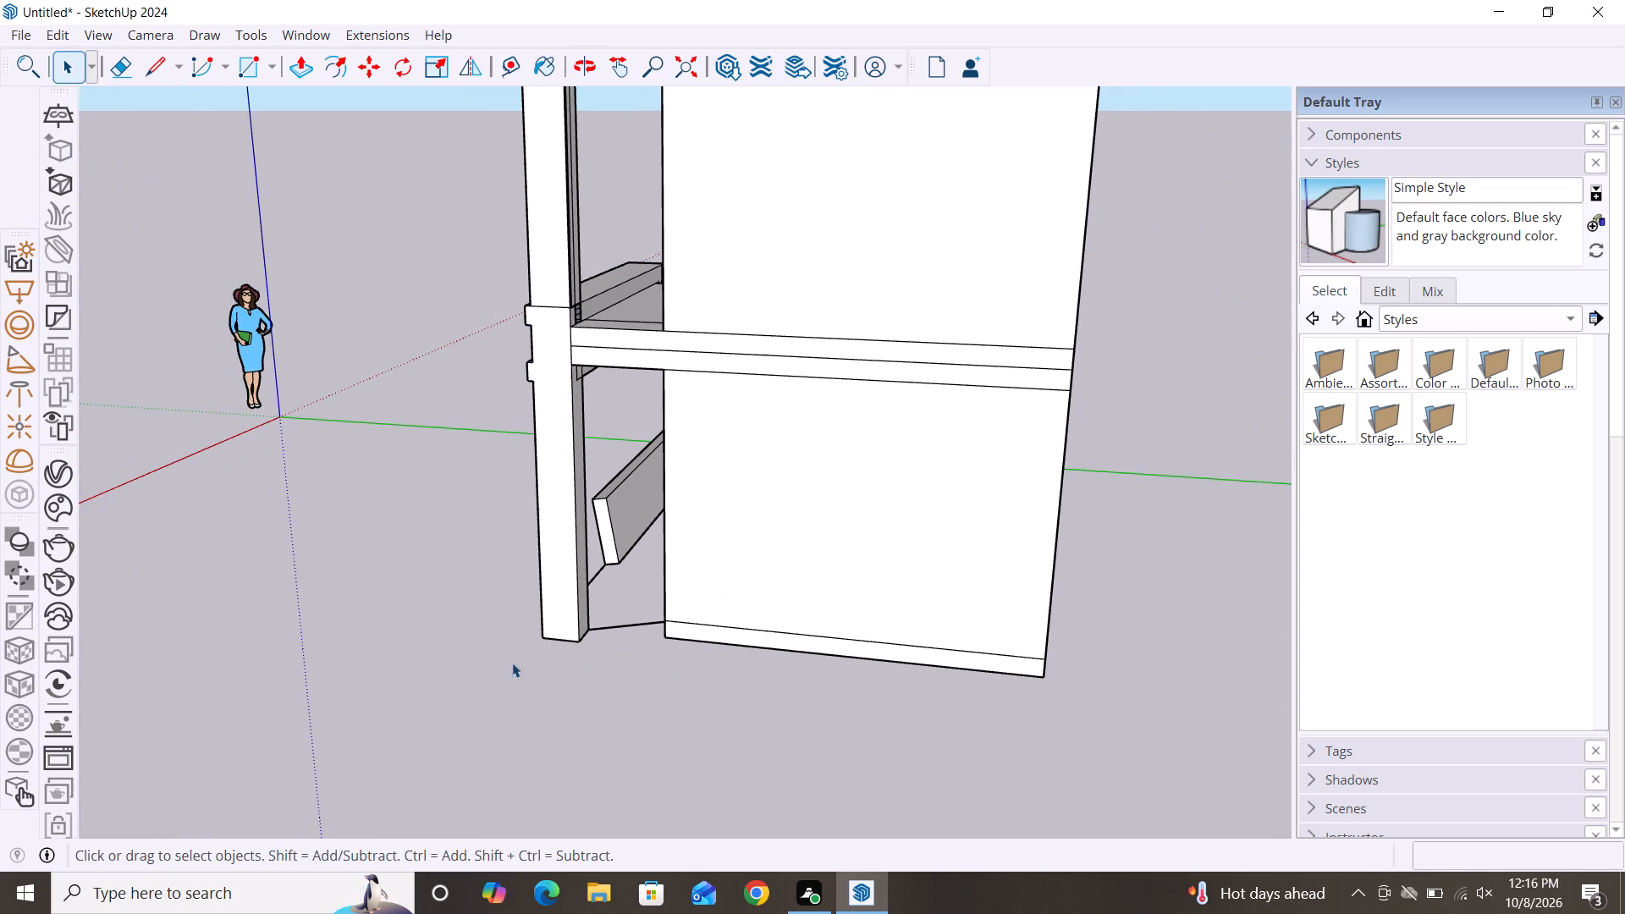
pyautogui.keyDown('alt'); pyautogui.moveTo(476, 685); pyautogui.dragTo(801, 694, button='middle'); pyautogui.keyUp('alt')
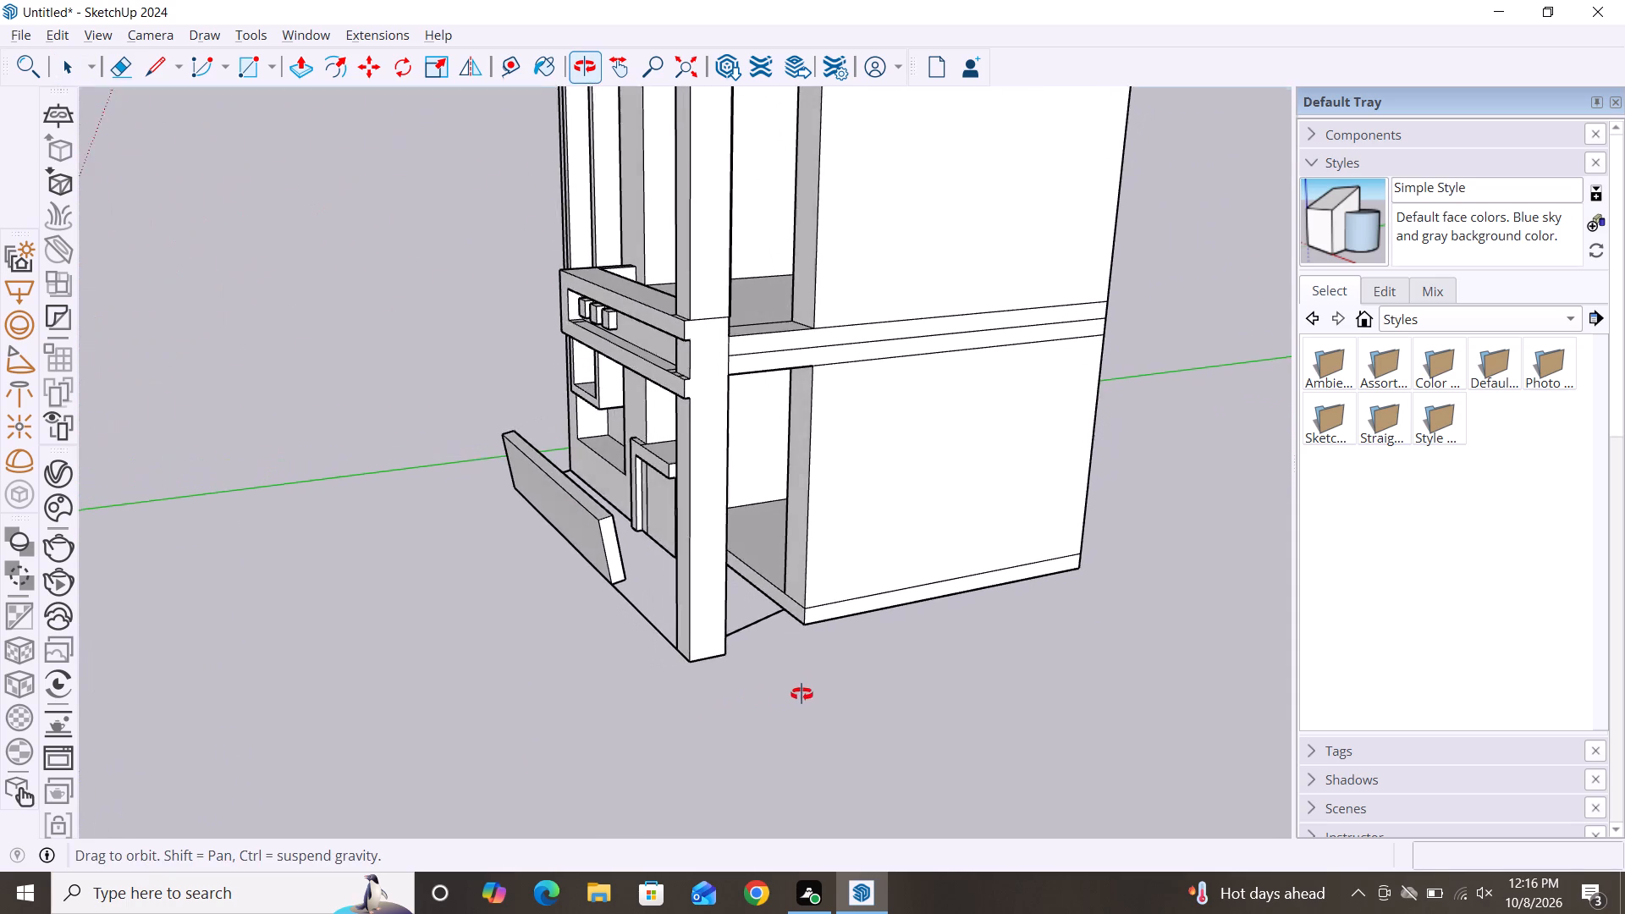
pyautogui.keyDown('alt'); pyautogui.moveTo(801, 694); pyautogui.dragTo(999, 663, button='middle'); pyautogui.keyUp('alt')
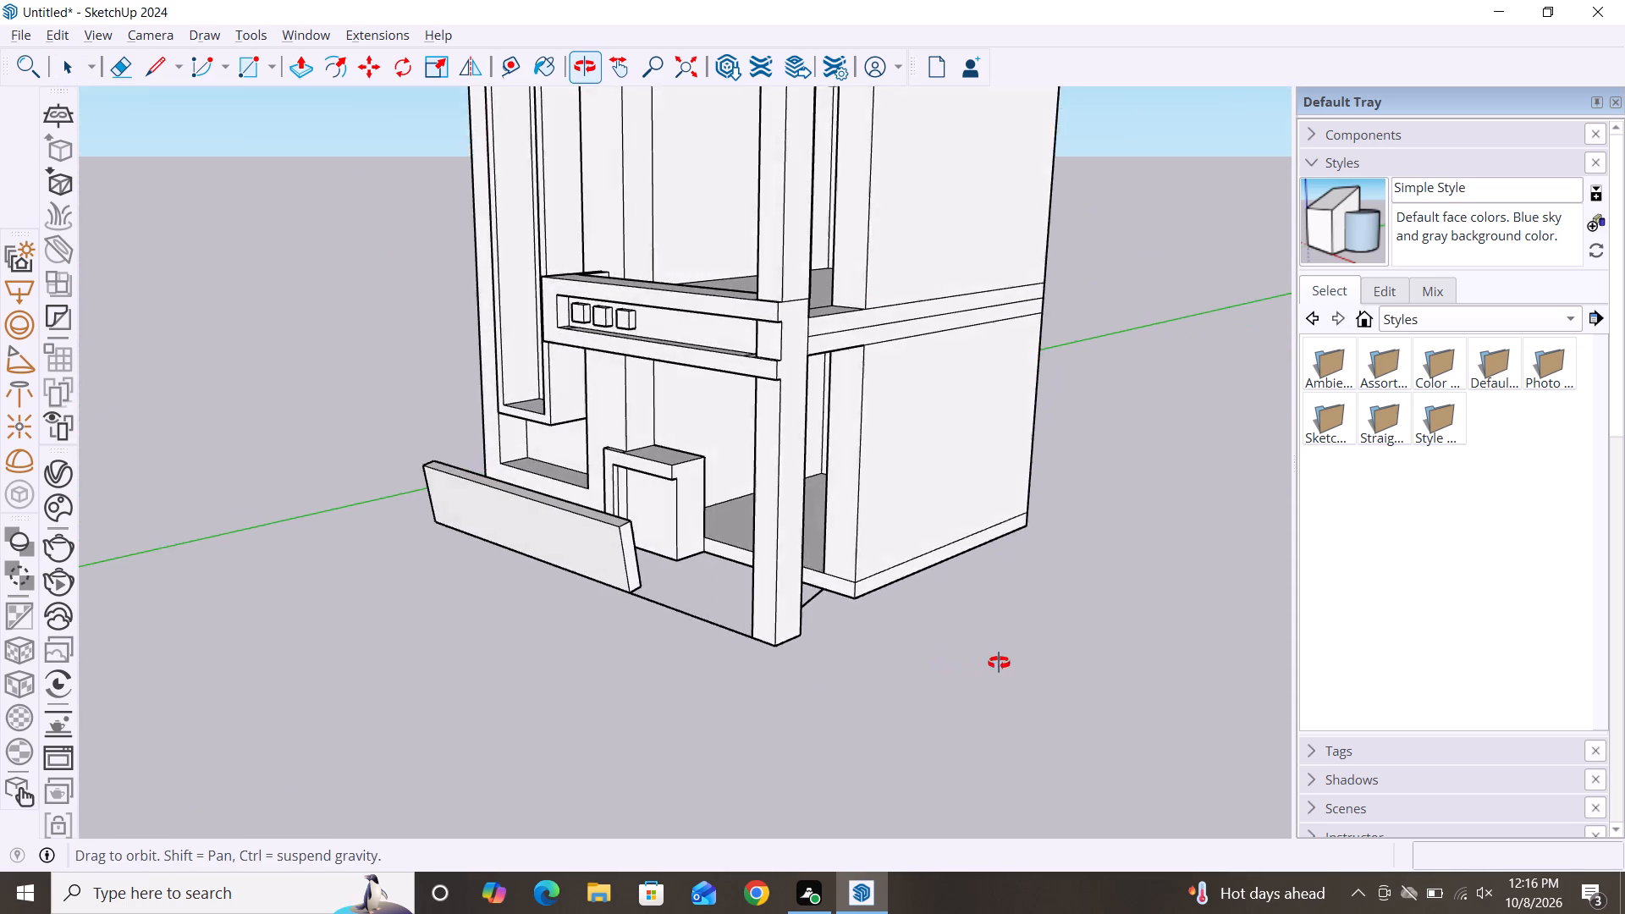
pyautogui.keyDown('alt'); pyautogui.moveTo(999, 663); pyautogui.dragTo(1108, 611, button='middle'); pyautogui.keyUp('alt')
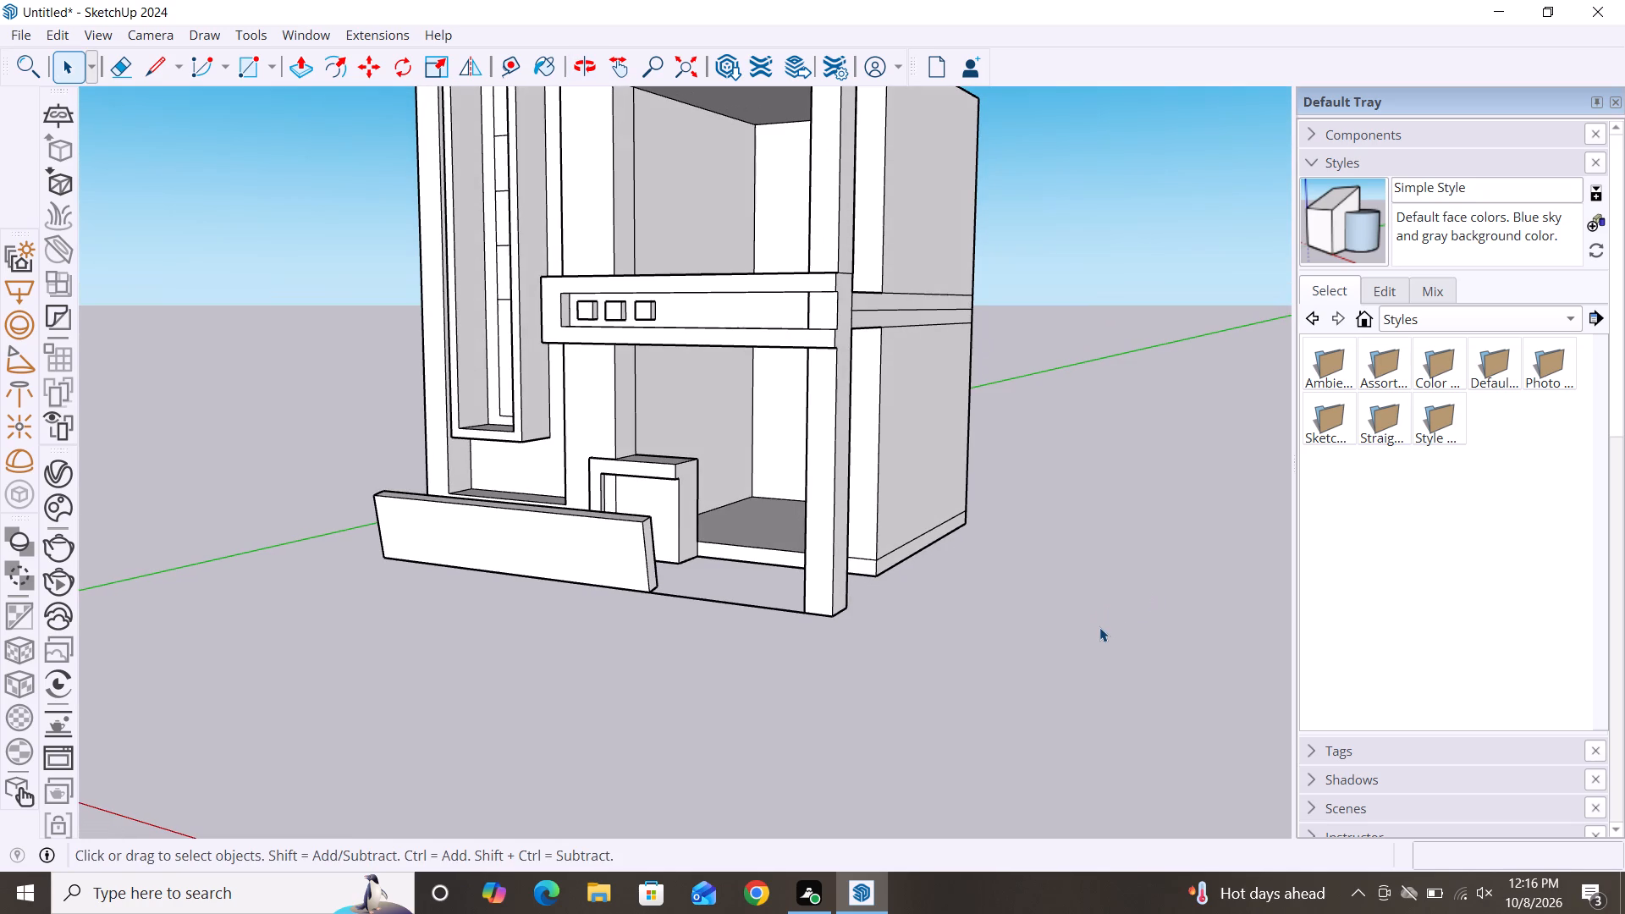
pyautogui.hotkey('ctrl', 'z')
pyautogui.hotkey('ctrl', 'z')
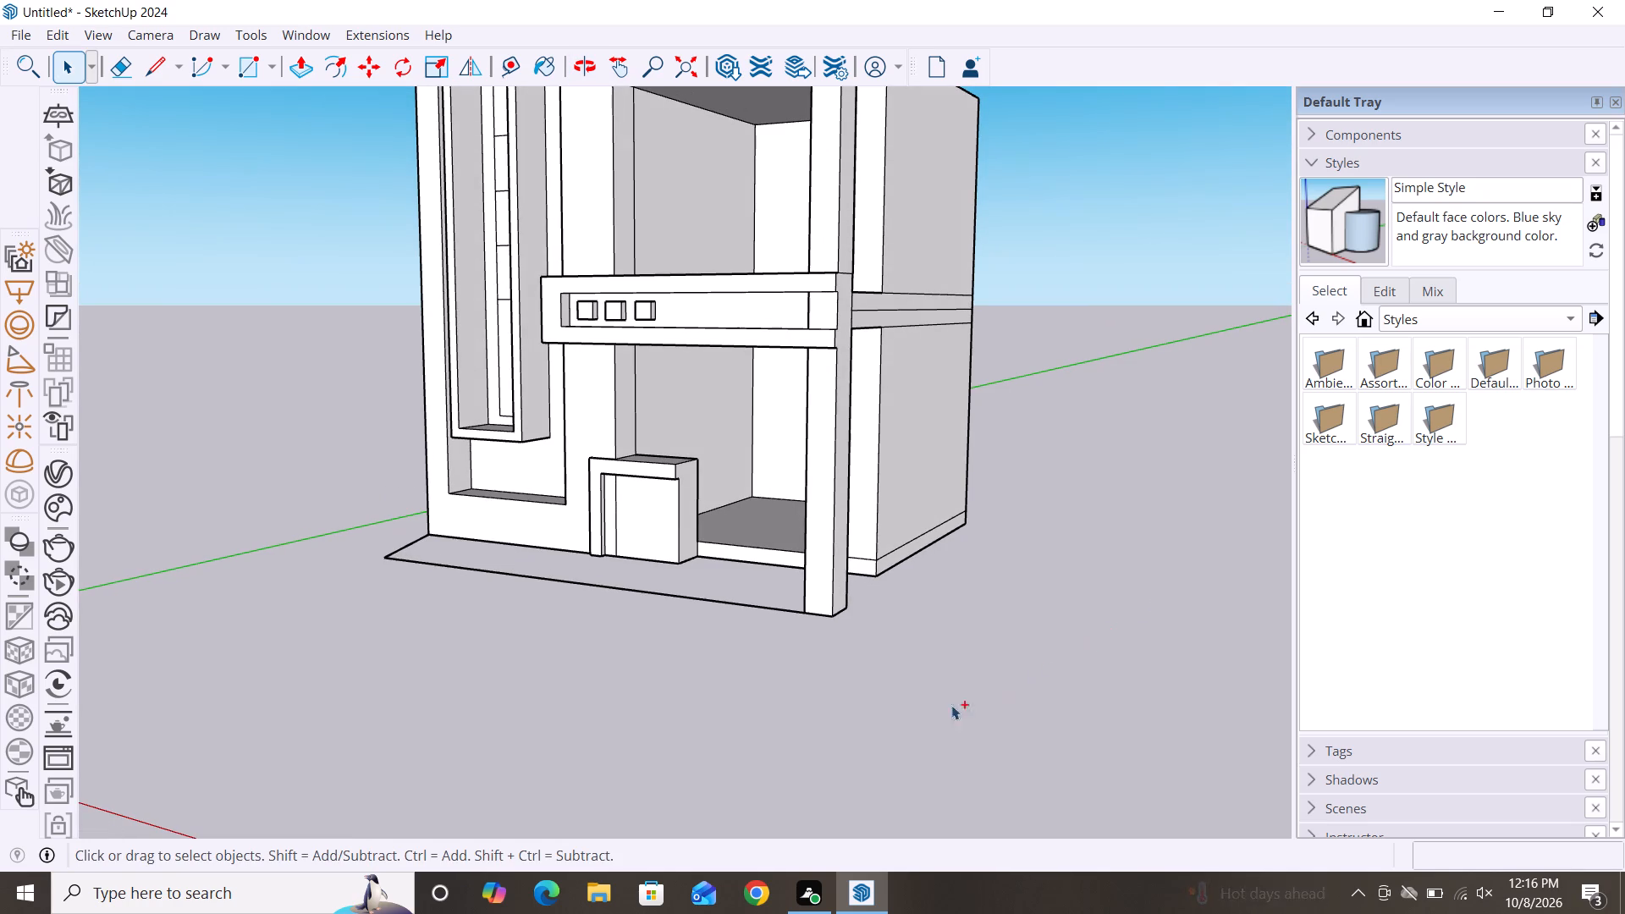
pyautogui.hotkey('ctrl', 'z')
pyautogui.hotkey('ctrl', 'z')
pyautogui.hotkey('ctrl', 'z')
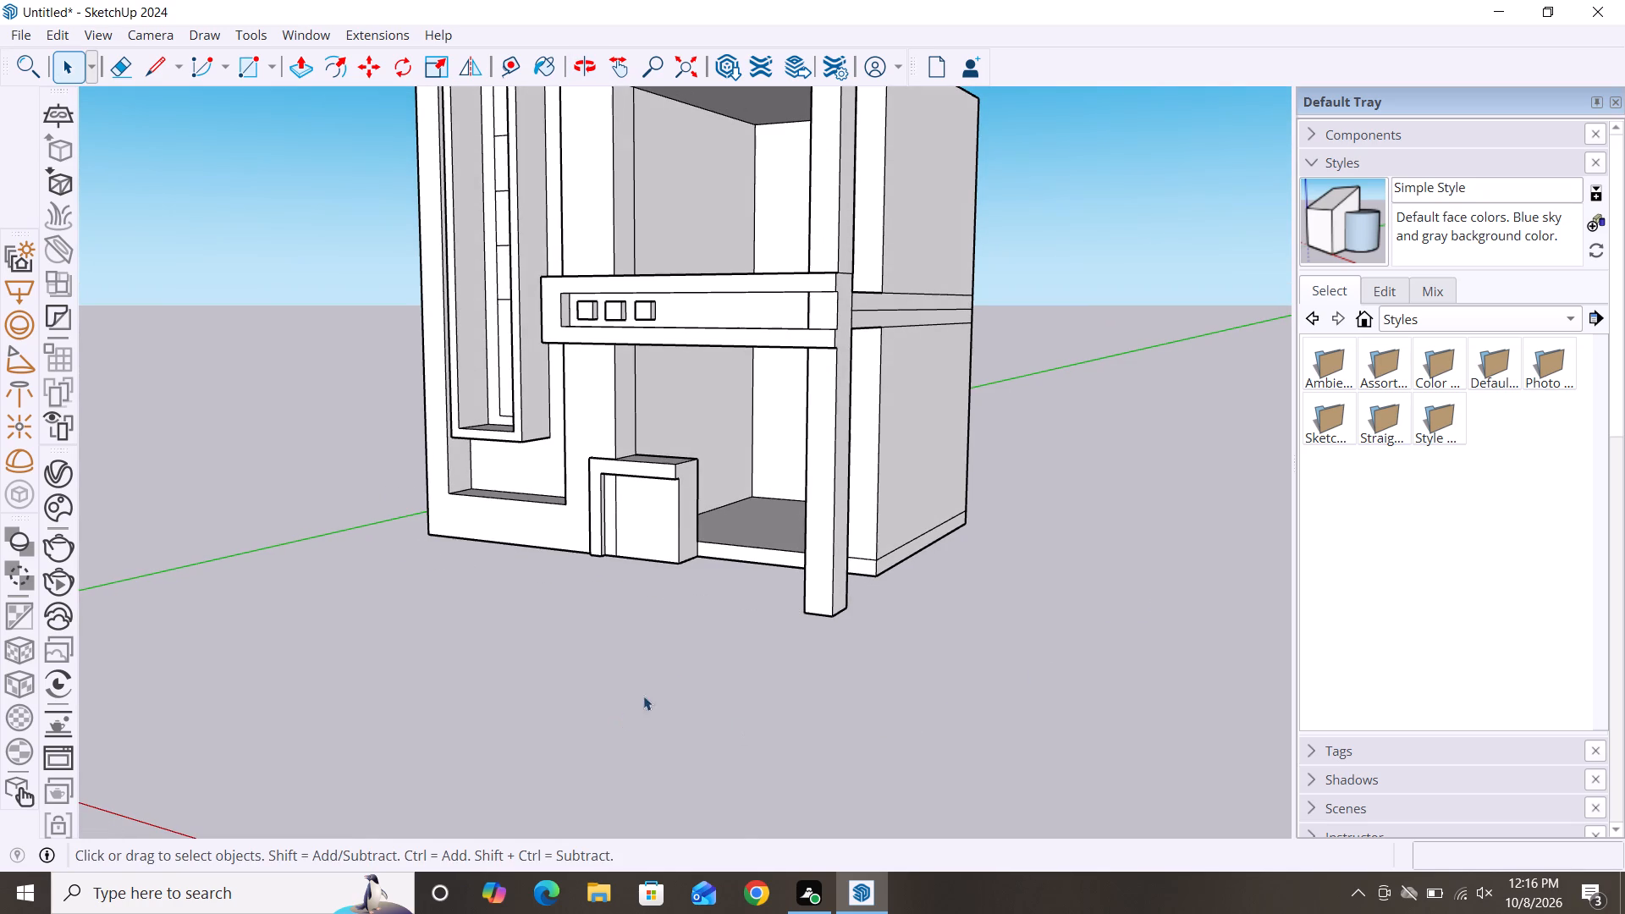
# Push the front pillar's bottom face up 4 15/16" to the level of the side block's base.
pyautogui.scroll(-3, 691, 594)
pyautogui.keyDown('alt'); pyautogui.moveTo(660, 719); pyautogui.dragTo(972, 604, button='middle'); pyautogui.keyUp('alt')
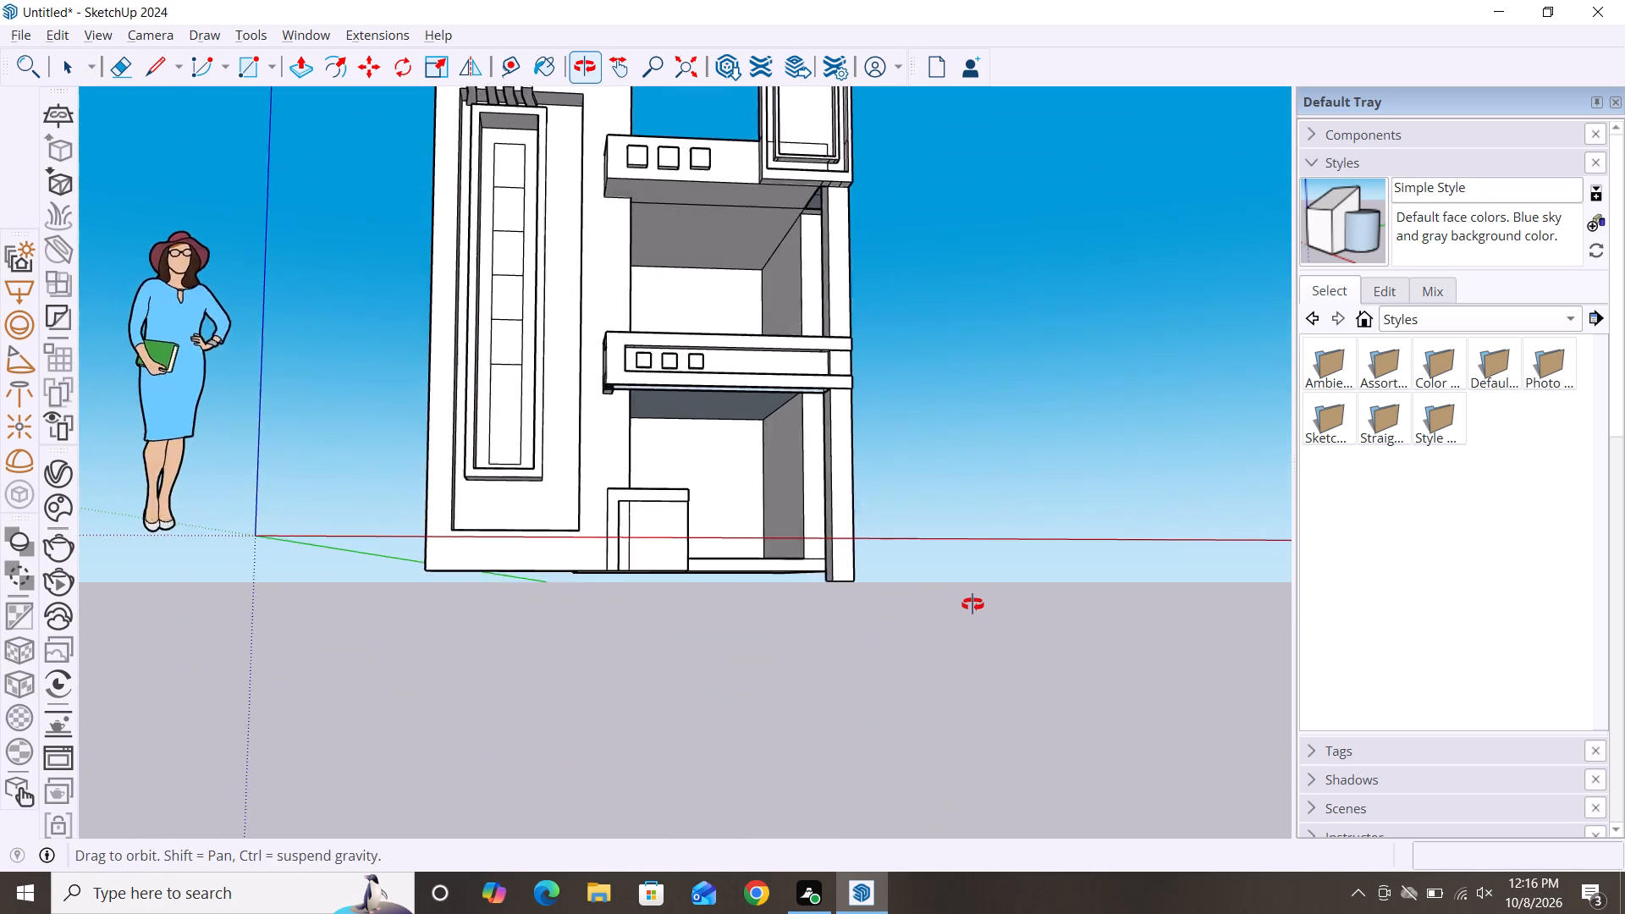
pyautogui.keyDown('alt'); pyautogui.moveTo(972, 604); pyautogui.dragTo(965, 557, button='middle'); pyautogui.keyUp('alt')
pyautogui.scroll(6, 790, 652)
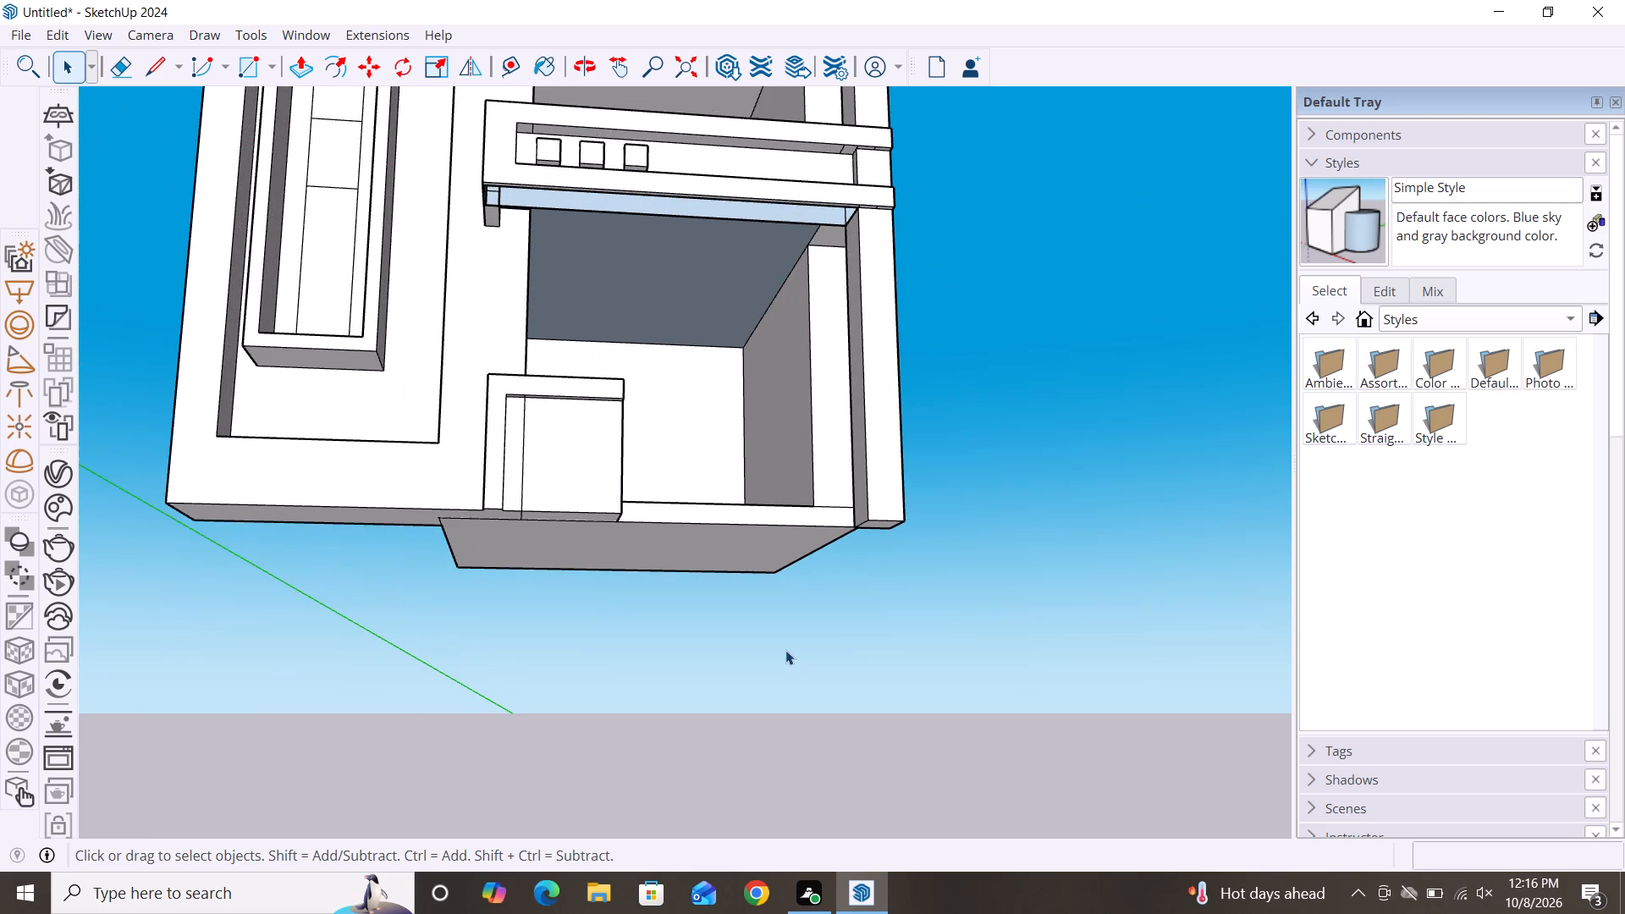
pyautogui.press('p')
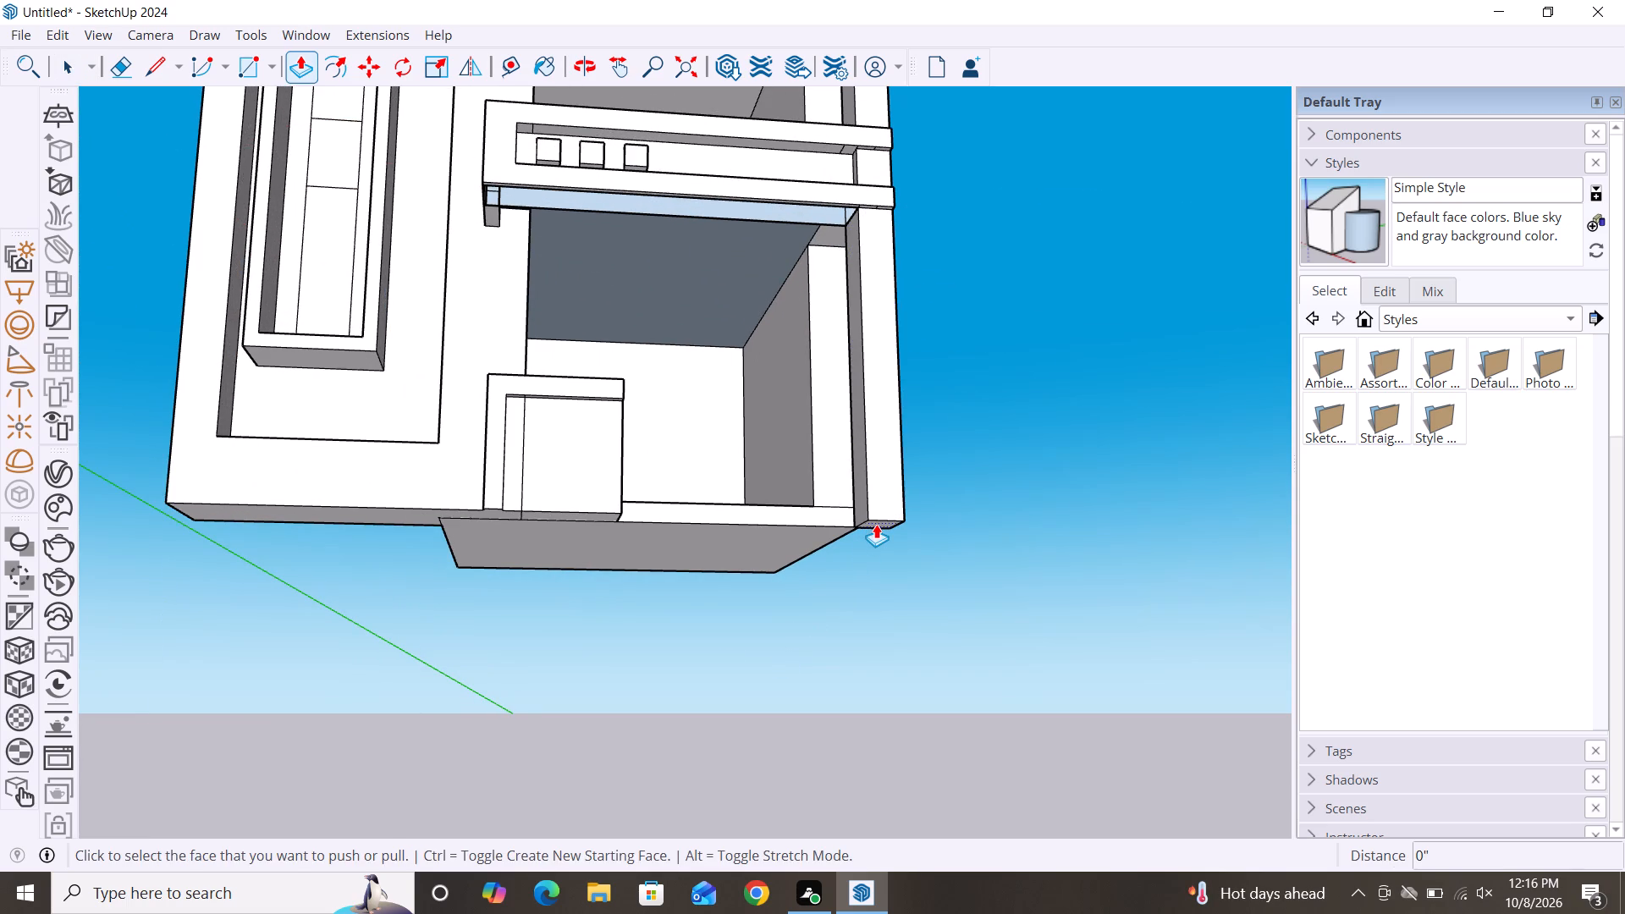
pyautogui.click(876, 524)
pyautogui.click(818, 523)
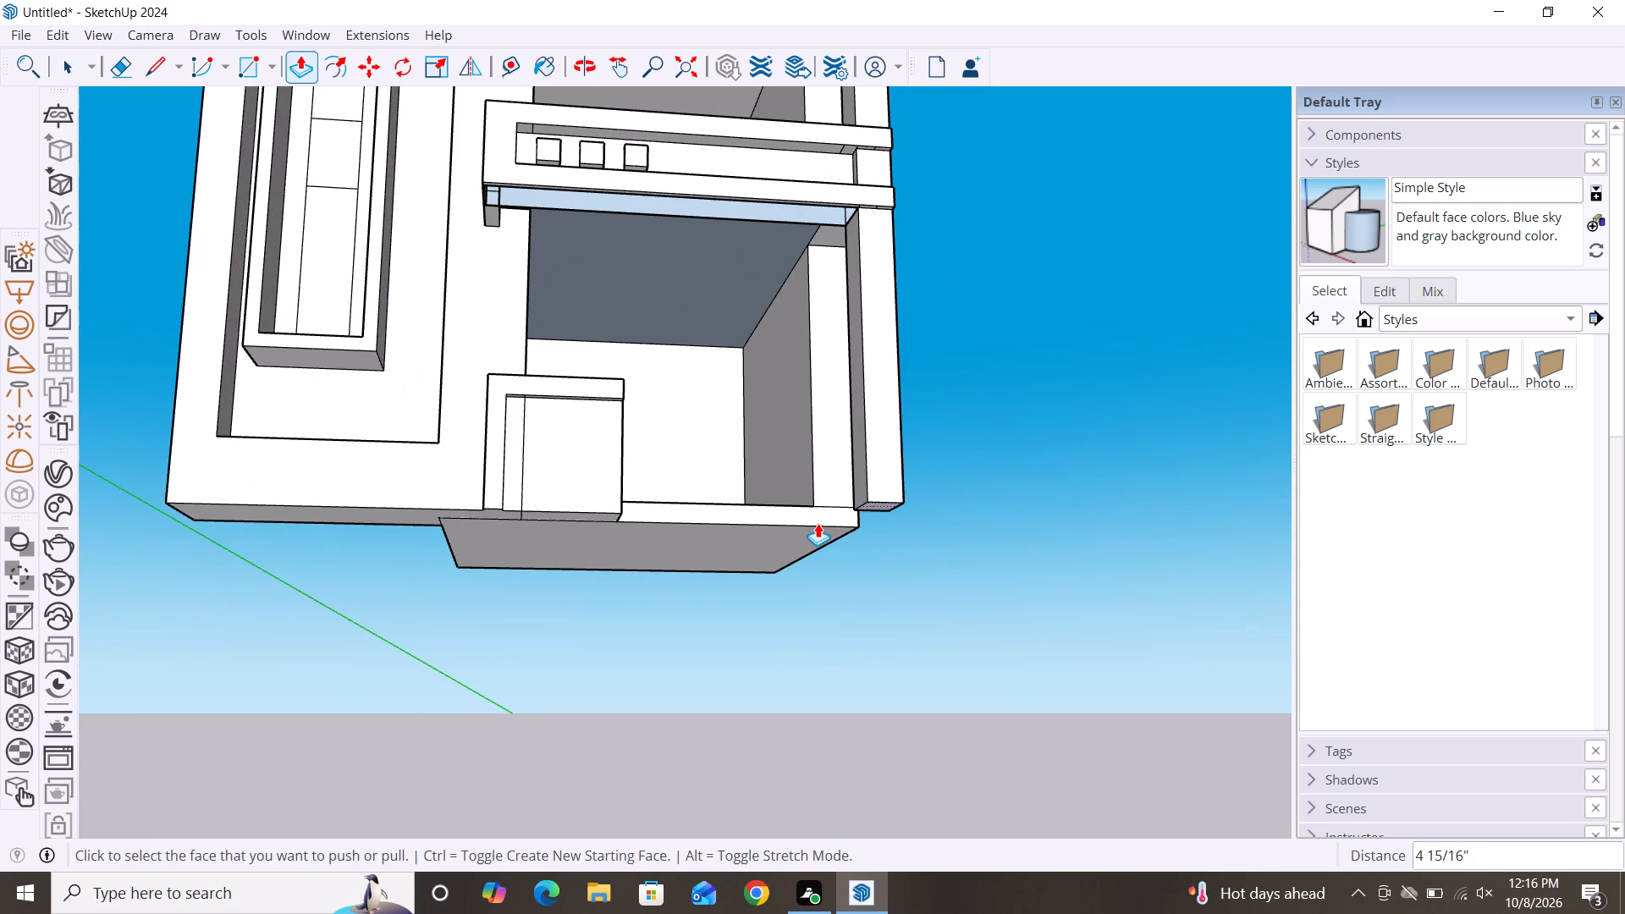
pyautogui.scroll(-10, 873, 436)
pyautogui.press('space')
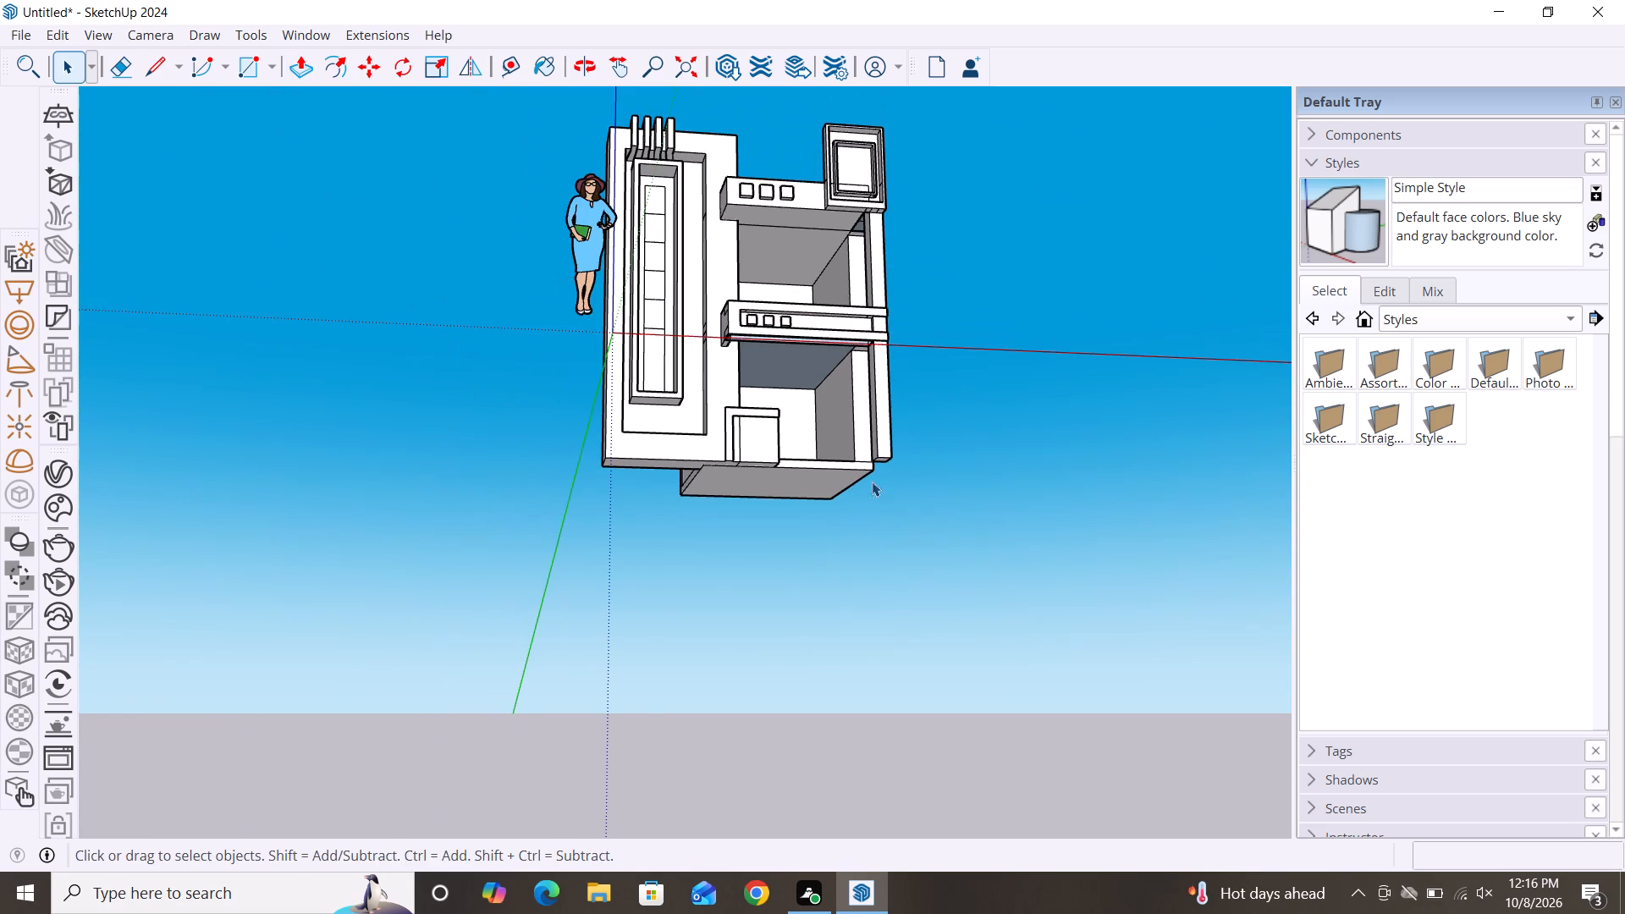
# Draw a ground rectangle about 15' 5 7/8" by 2' 3 3/4" from the tower's outer front bottom corner to the pillar's bottom corner.
pyautogui.keyDown('alt'); pyautogui.moveTo(787, 623); pyautogui.dragTo(787, 802, button='middle'); pyautogui.keyUp('alt')
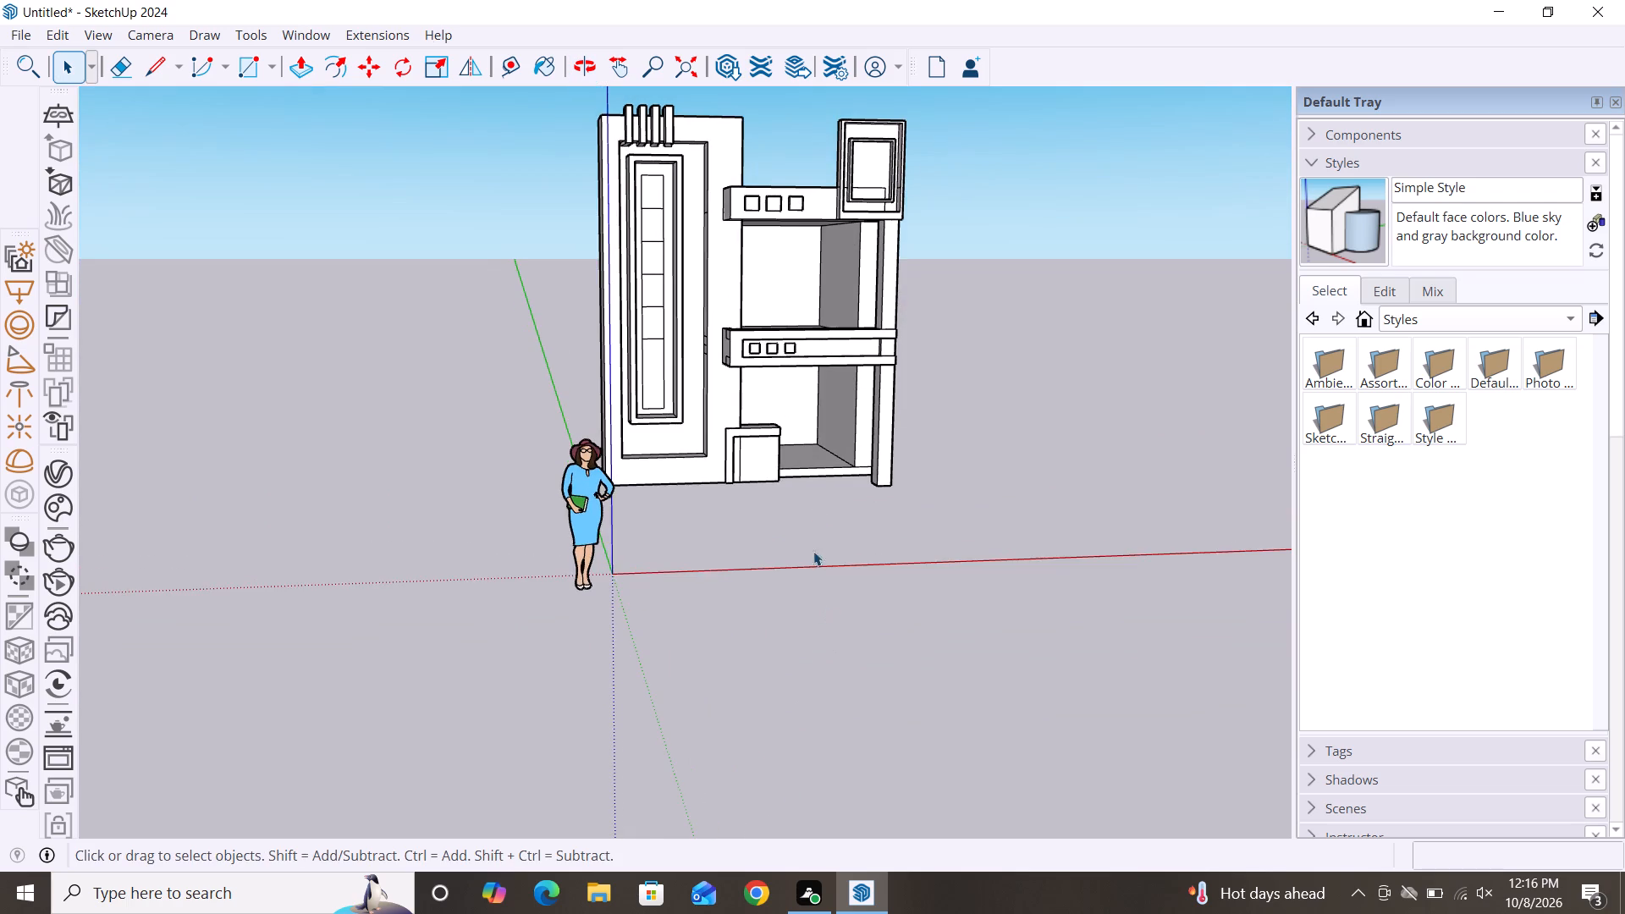
pyautogui.scroll(3, 813, 499)
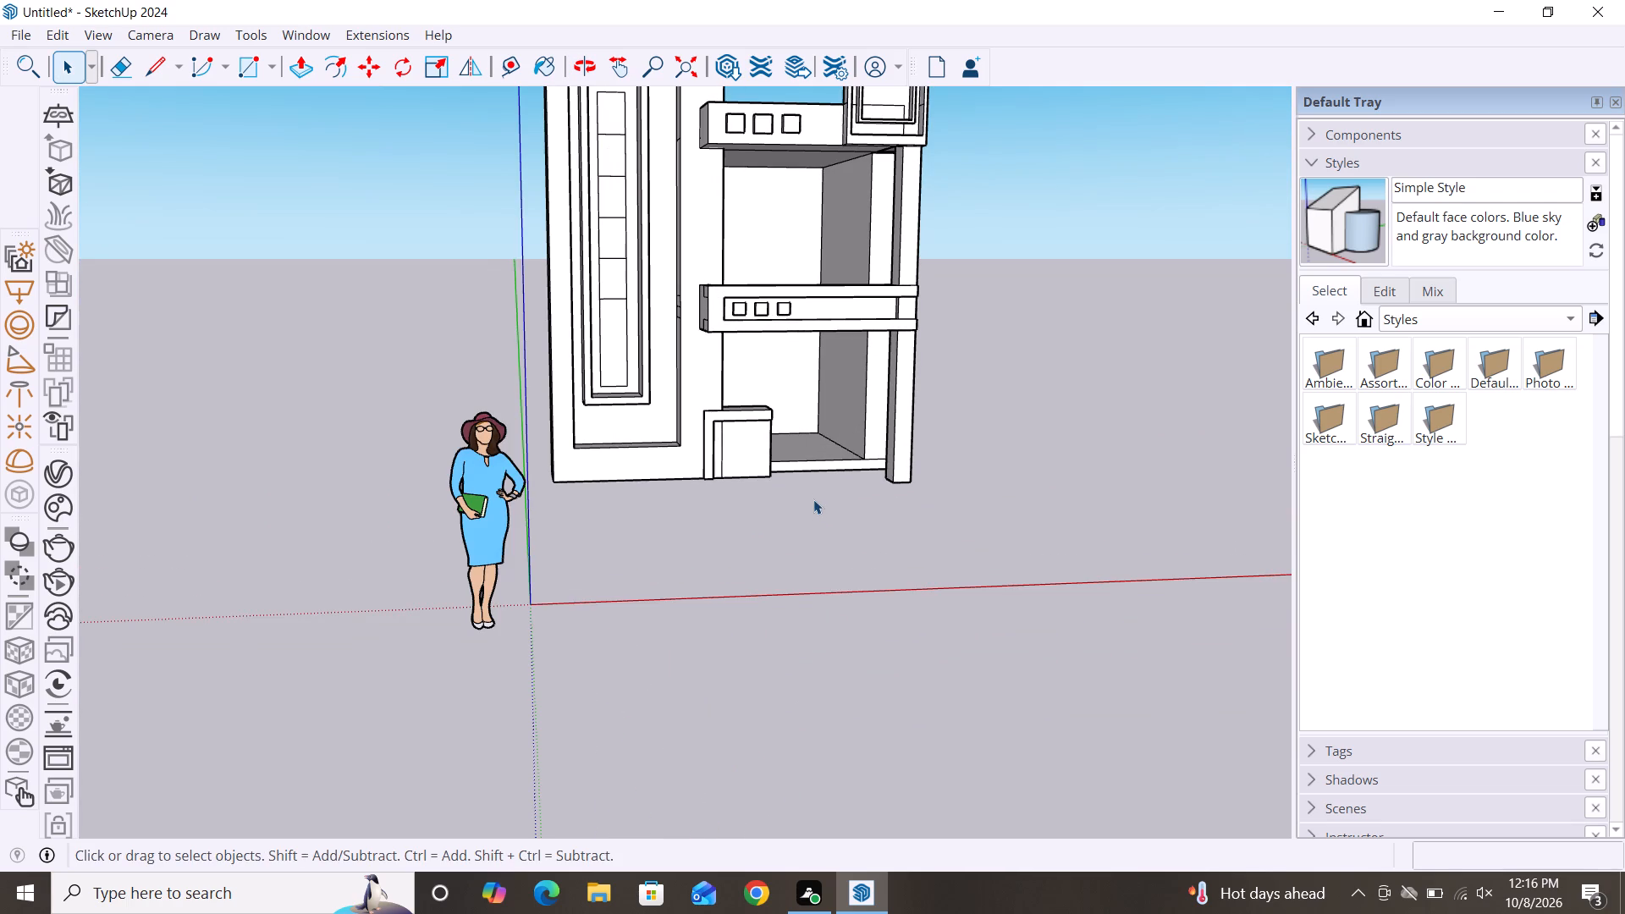
pyautogui.scroll(2, 772, 493)
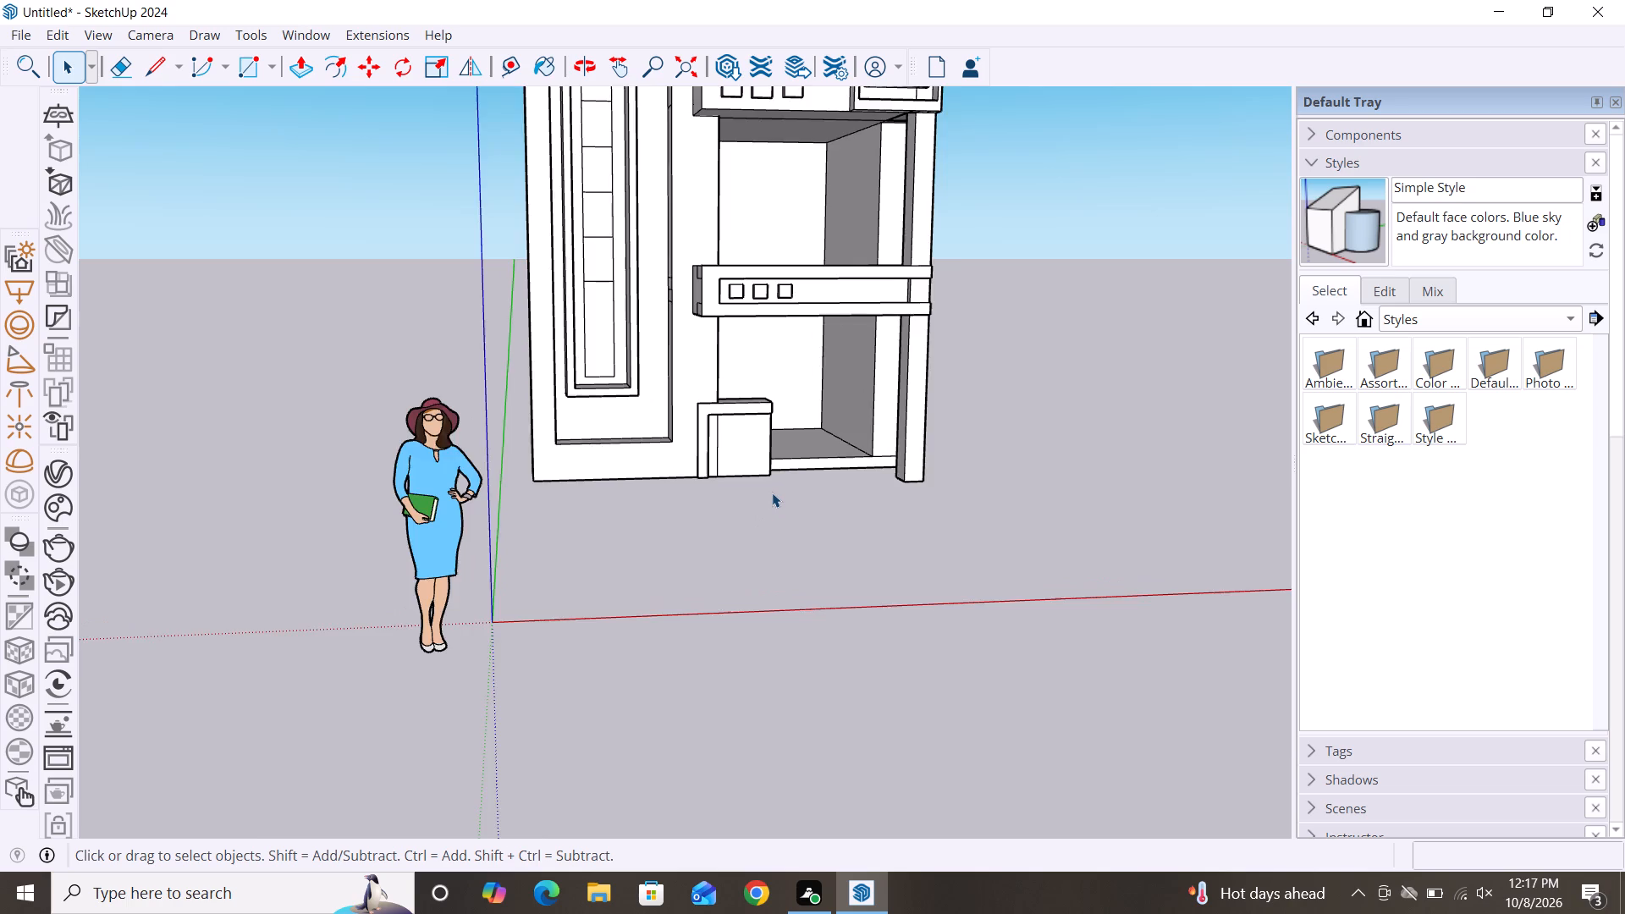
pyautogui.scroll(2, 772, 493)
pyautogui.press('r')
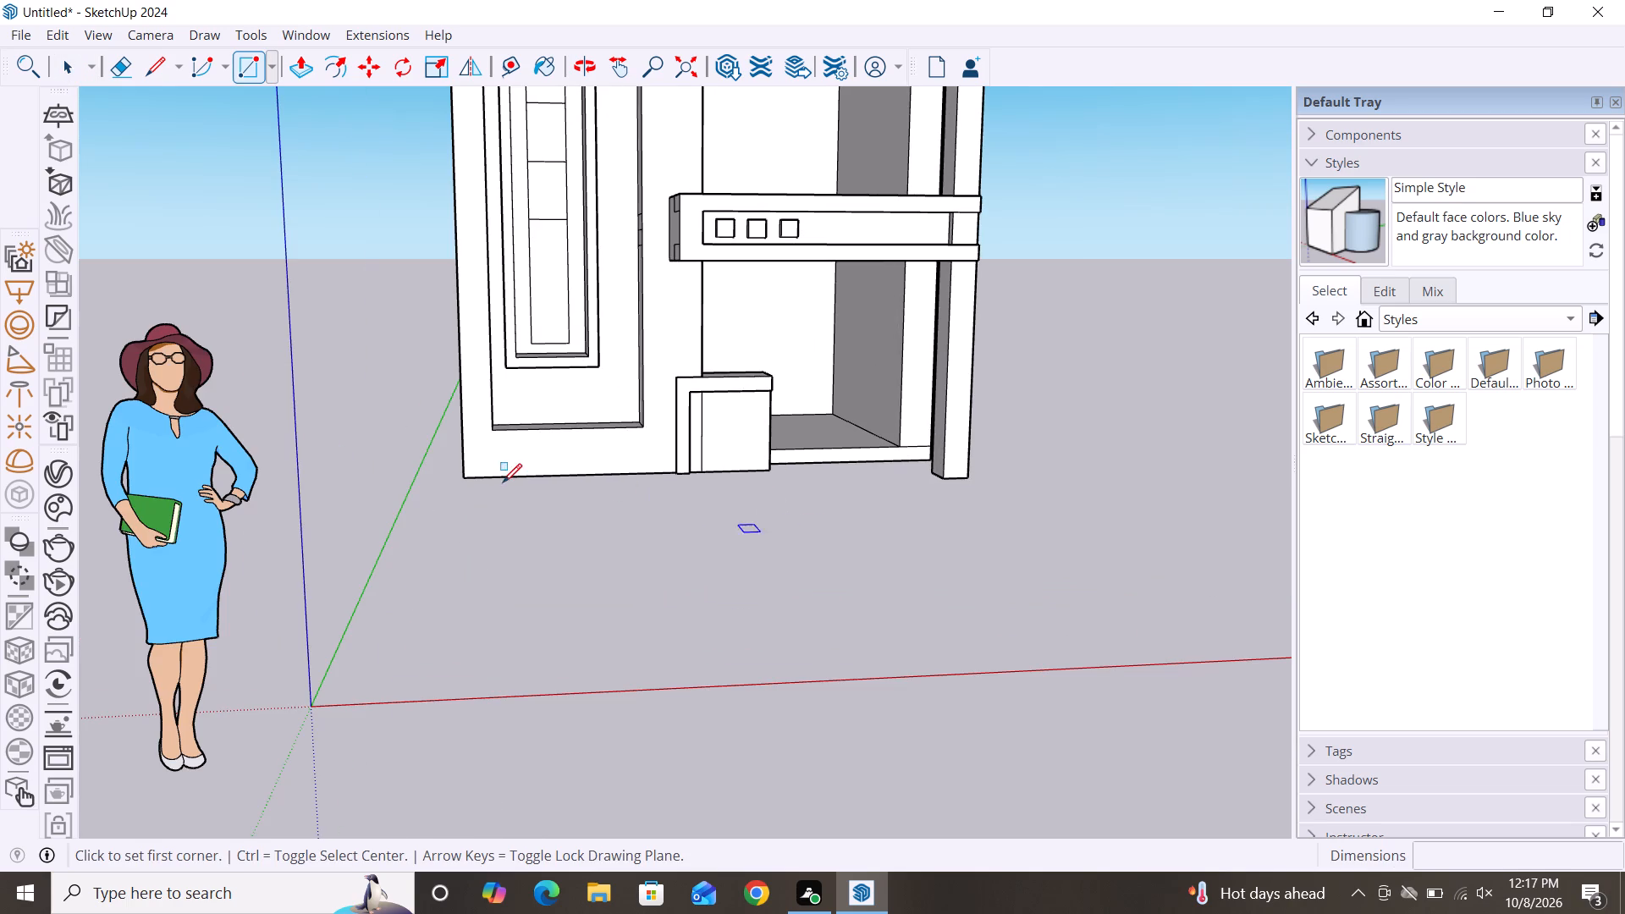
pyautogui.click(465, 477)
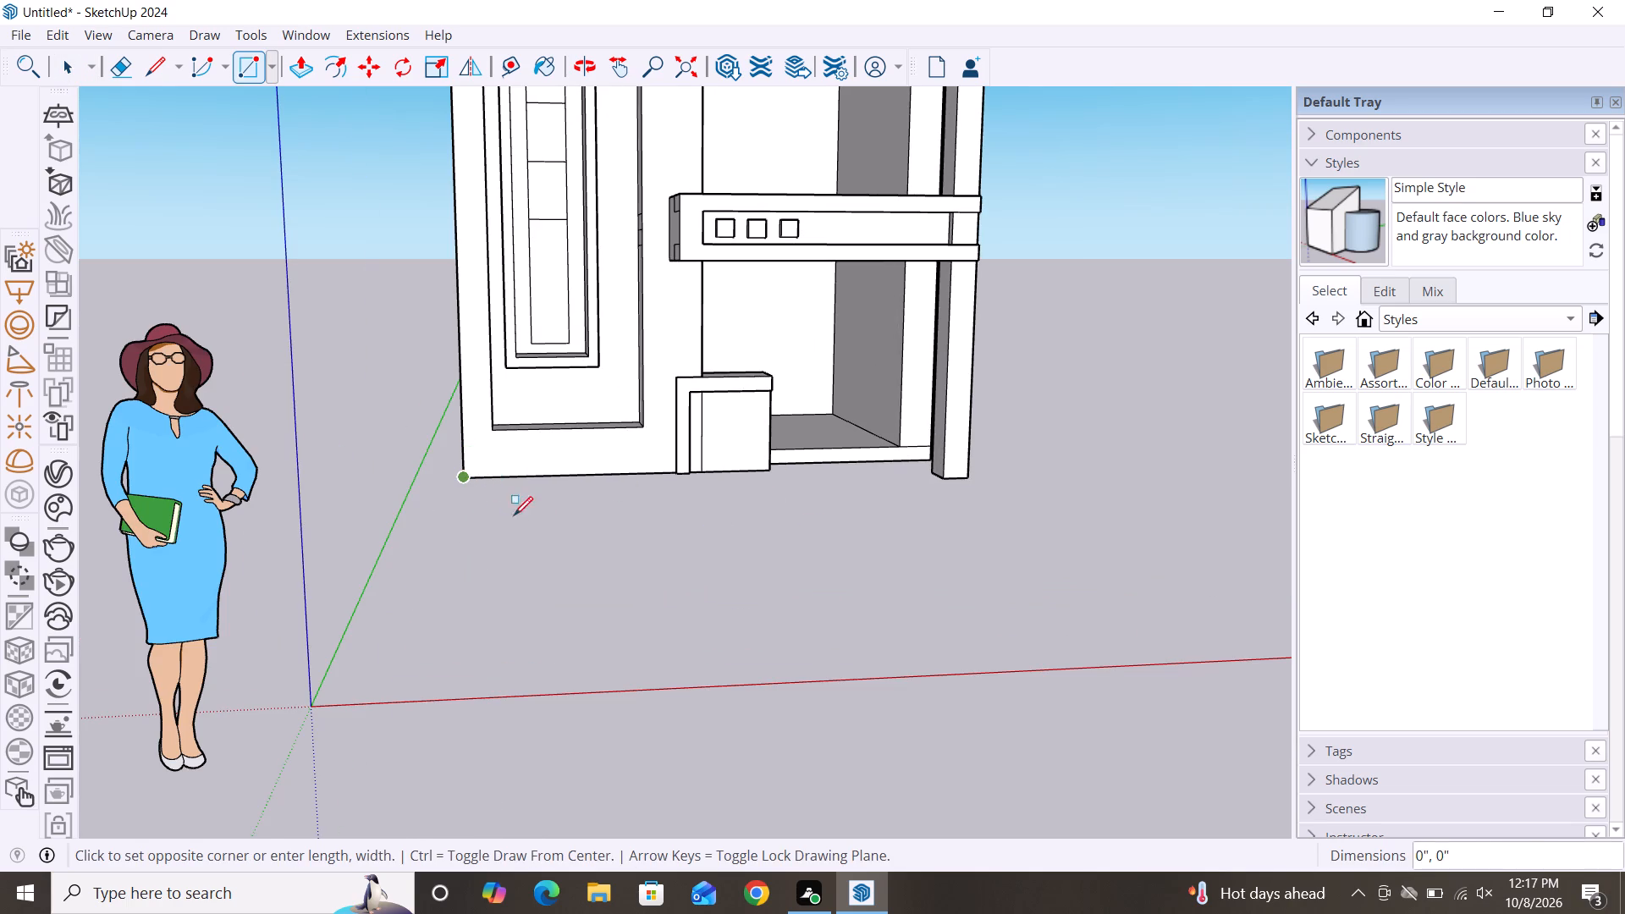
pyautogui.click(943, 480)
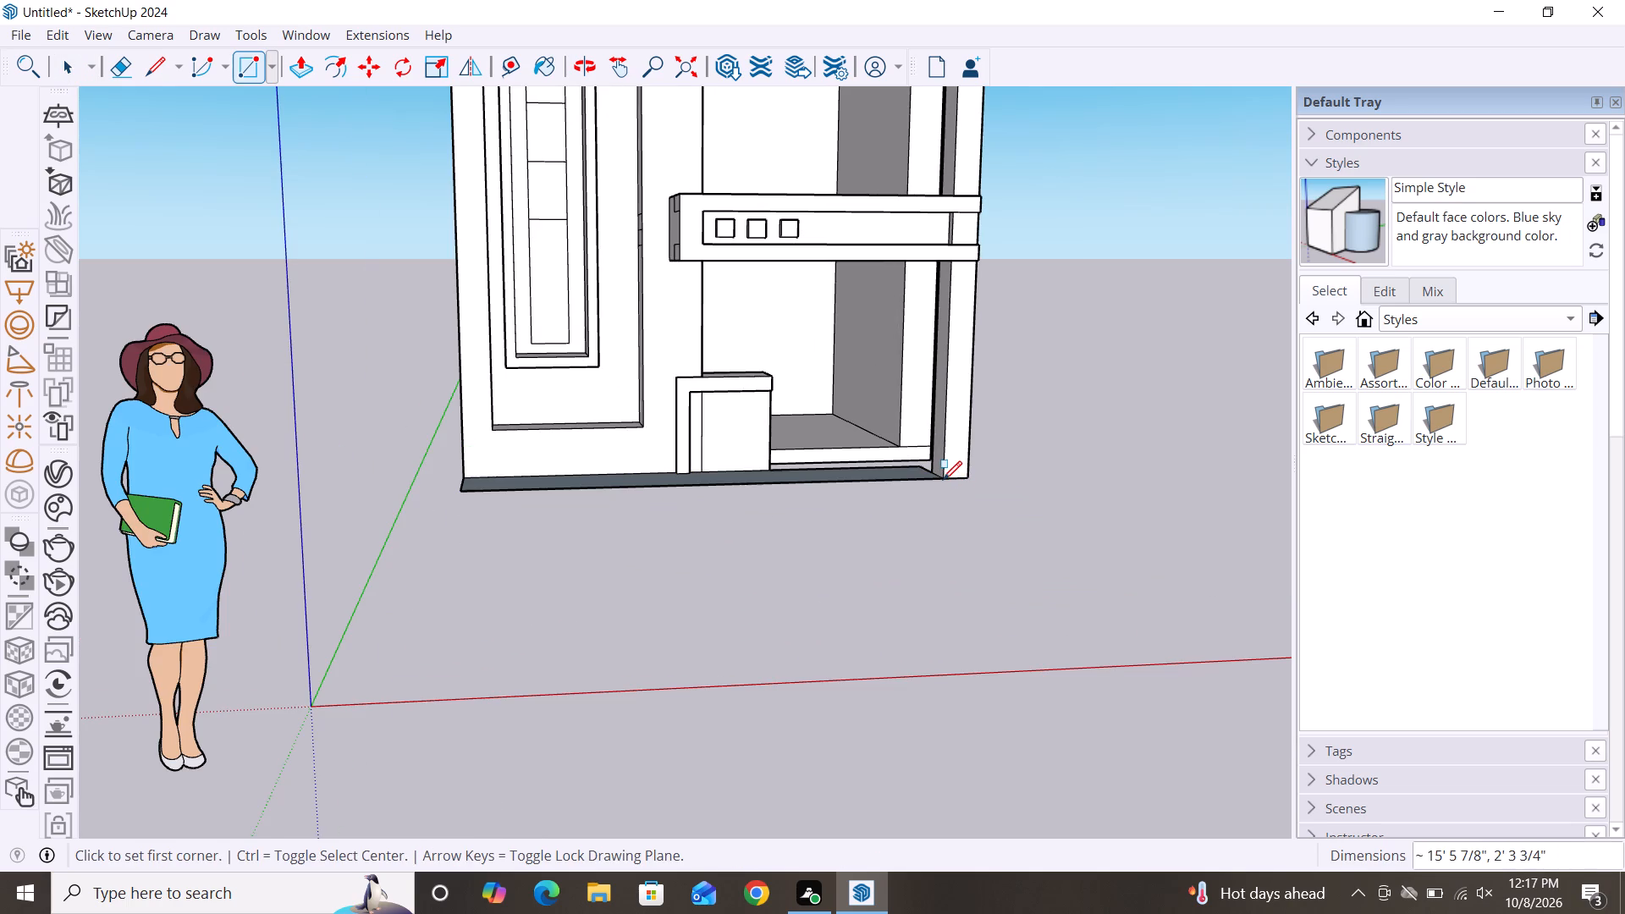
pyautogui.press('space')
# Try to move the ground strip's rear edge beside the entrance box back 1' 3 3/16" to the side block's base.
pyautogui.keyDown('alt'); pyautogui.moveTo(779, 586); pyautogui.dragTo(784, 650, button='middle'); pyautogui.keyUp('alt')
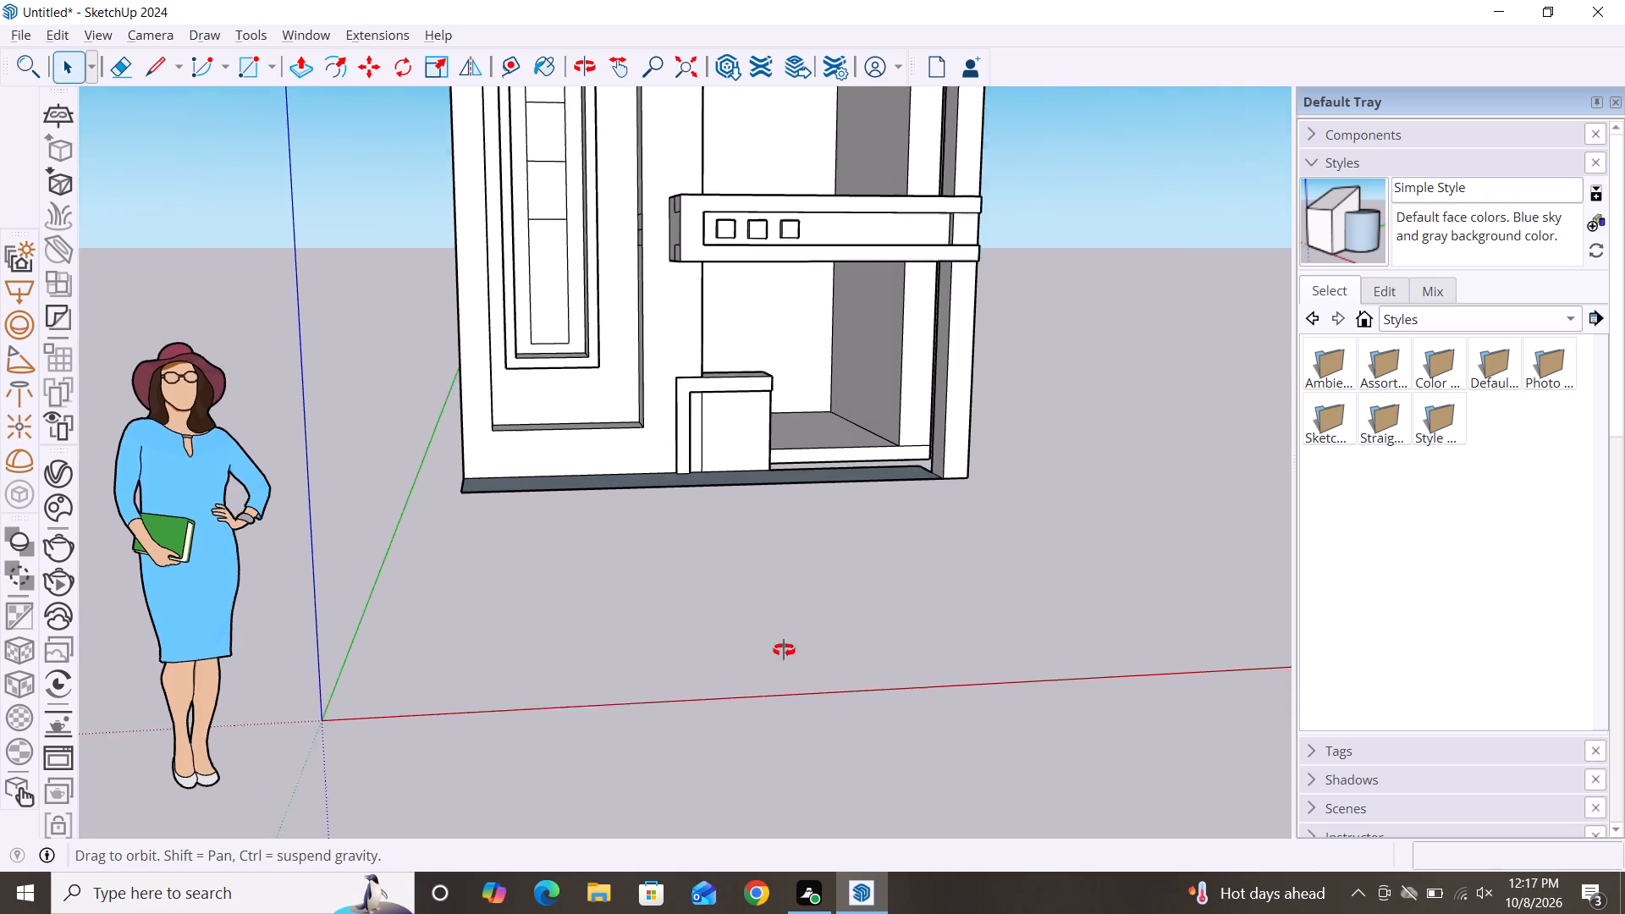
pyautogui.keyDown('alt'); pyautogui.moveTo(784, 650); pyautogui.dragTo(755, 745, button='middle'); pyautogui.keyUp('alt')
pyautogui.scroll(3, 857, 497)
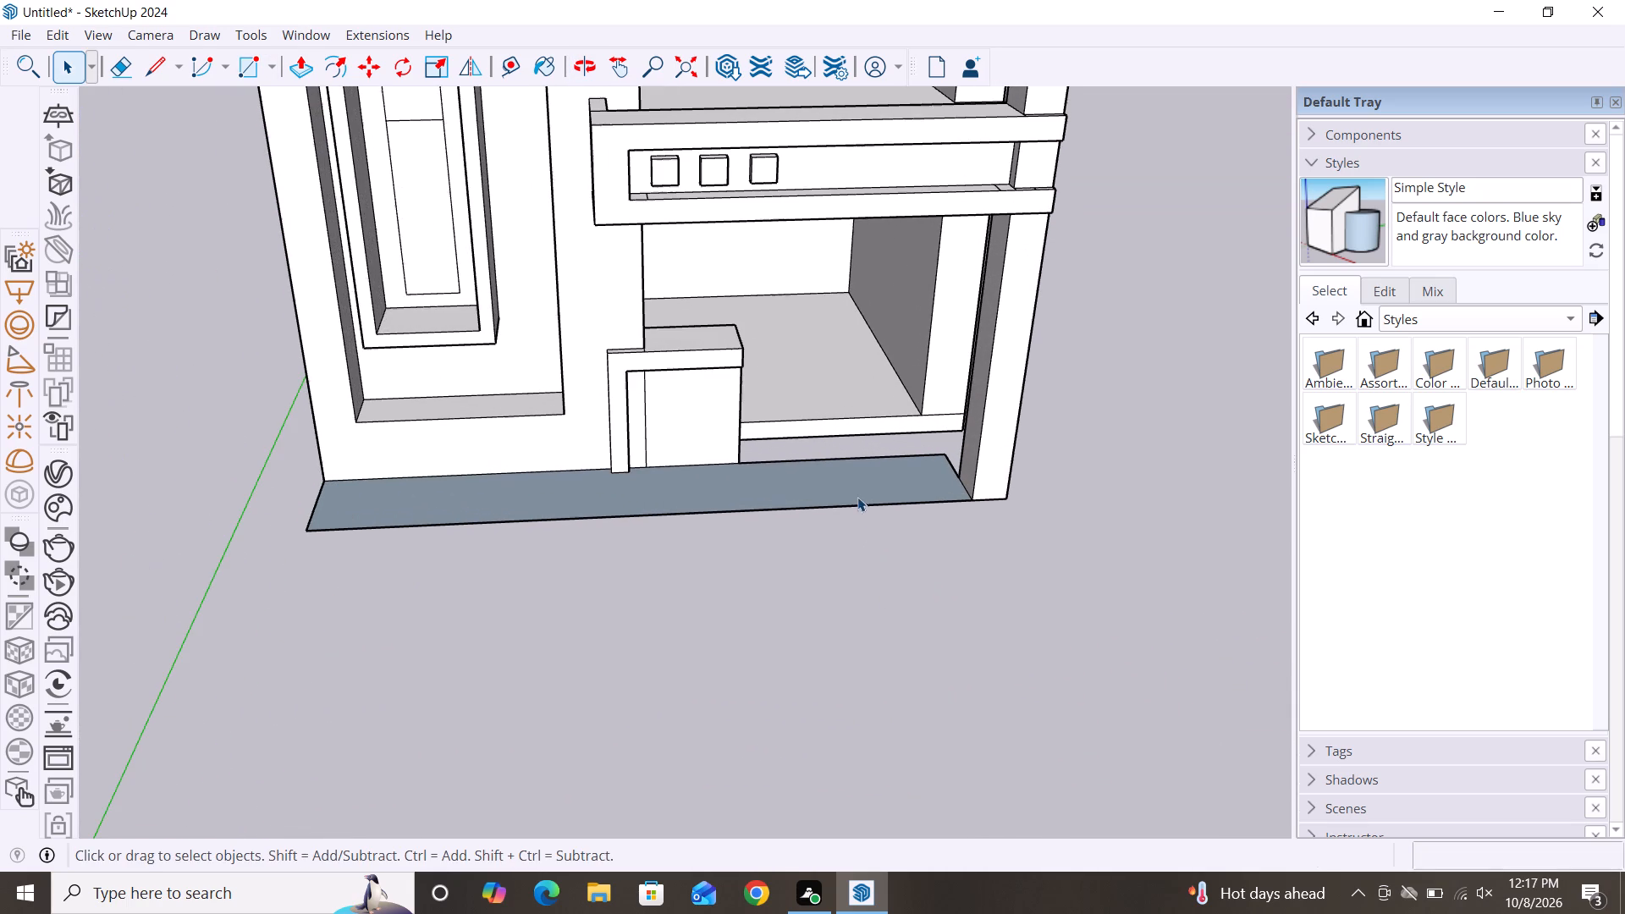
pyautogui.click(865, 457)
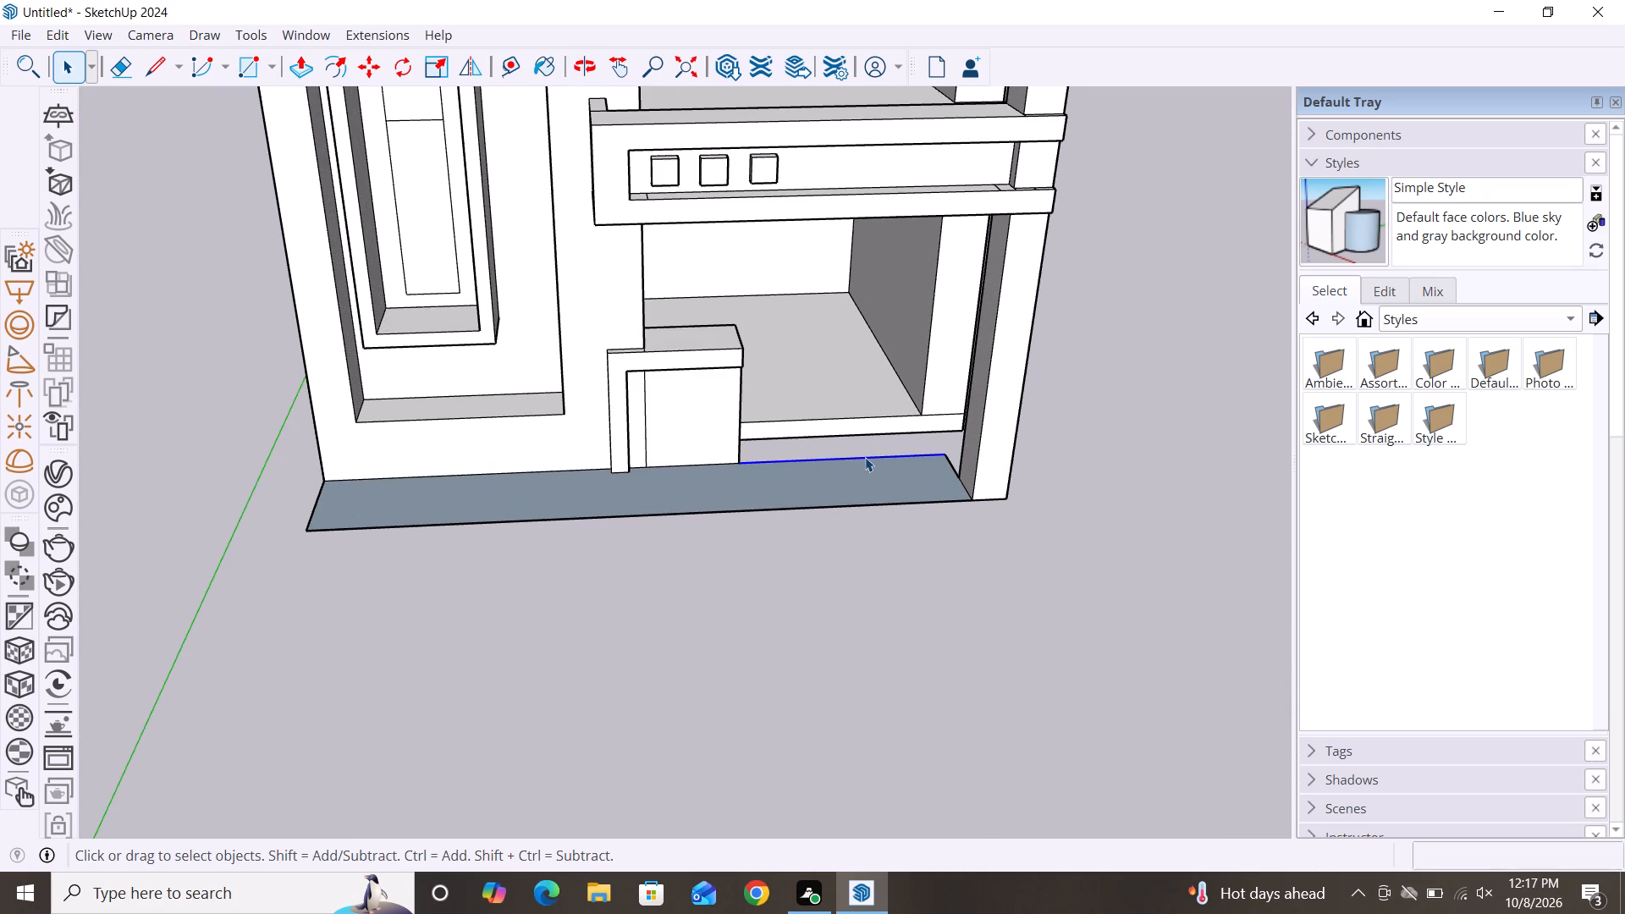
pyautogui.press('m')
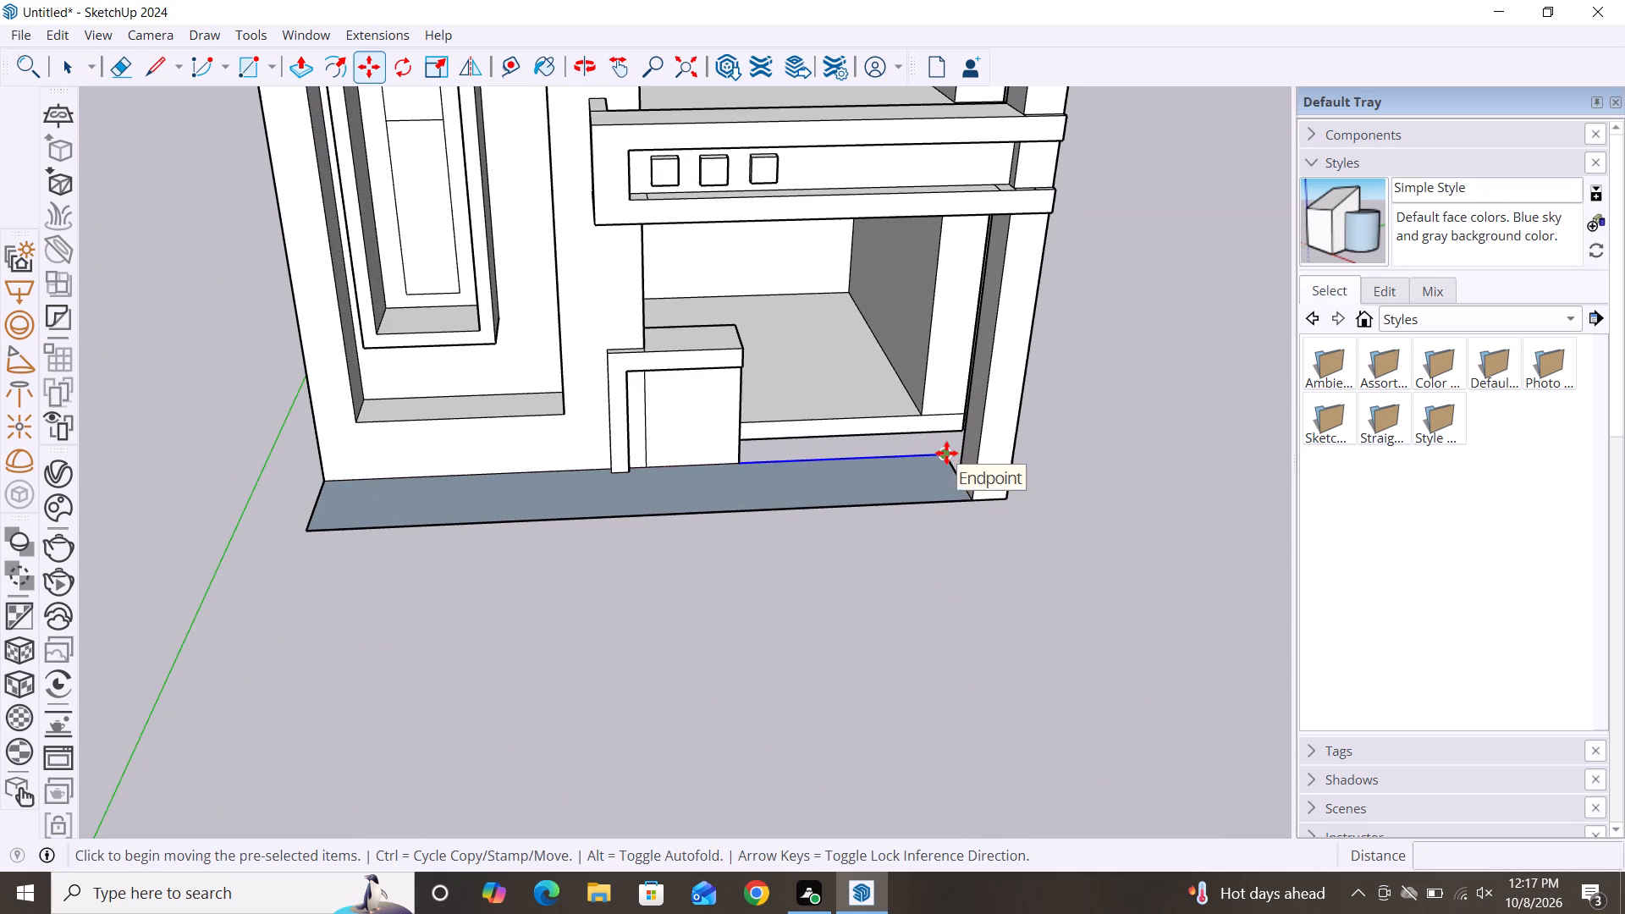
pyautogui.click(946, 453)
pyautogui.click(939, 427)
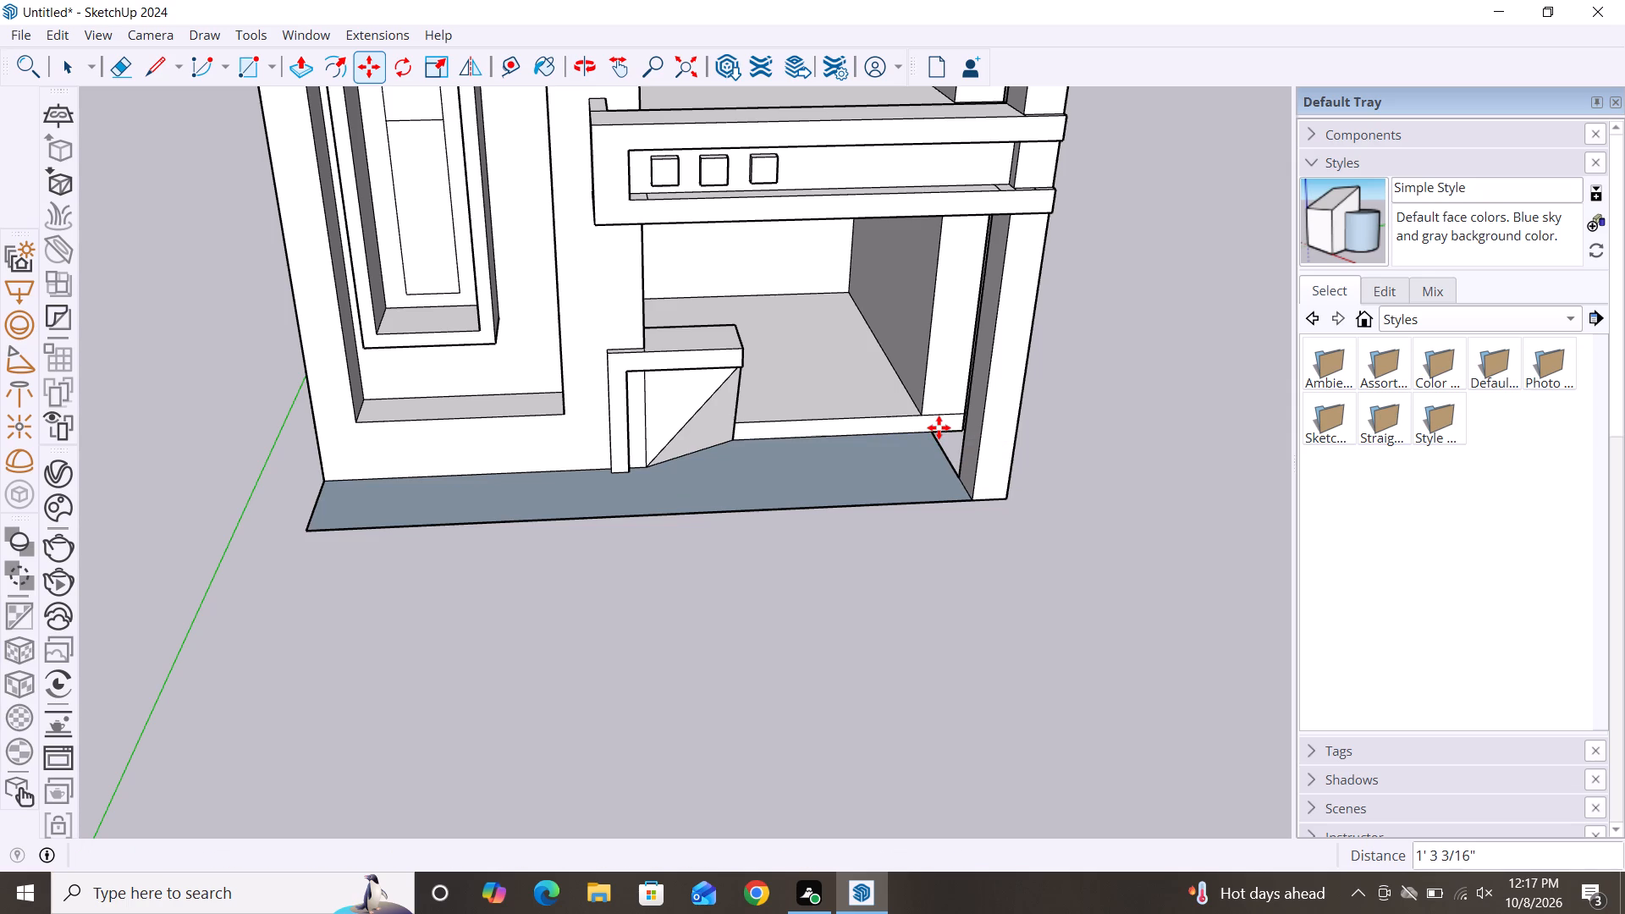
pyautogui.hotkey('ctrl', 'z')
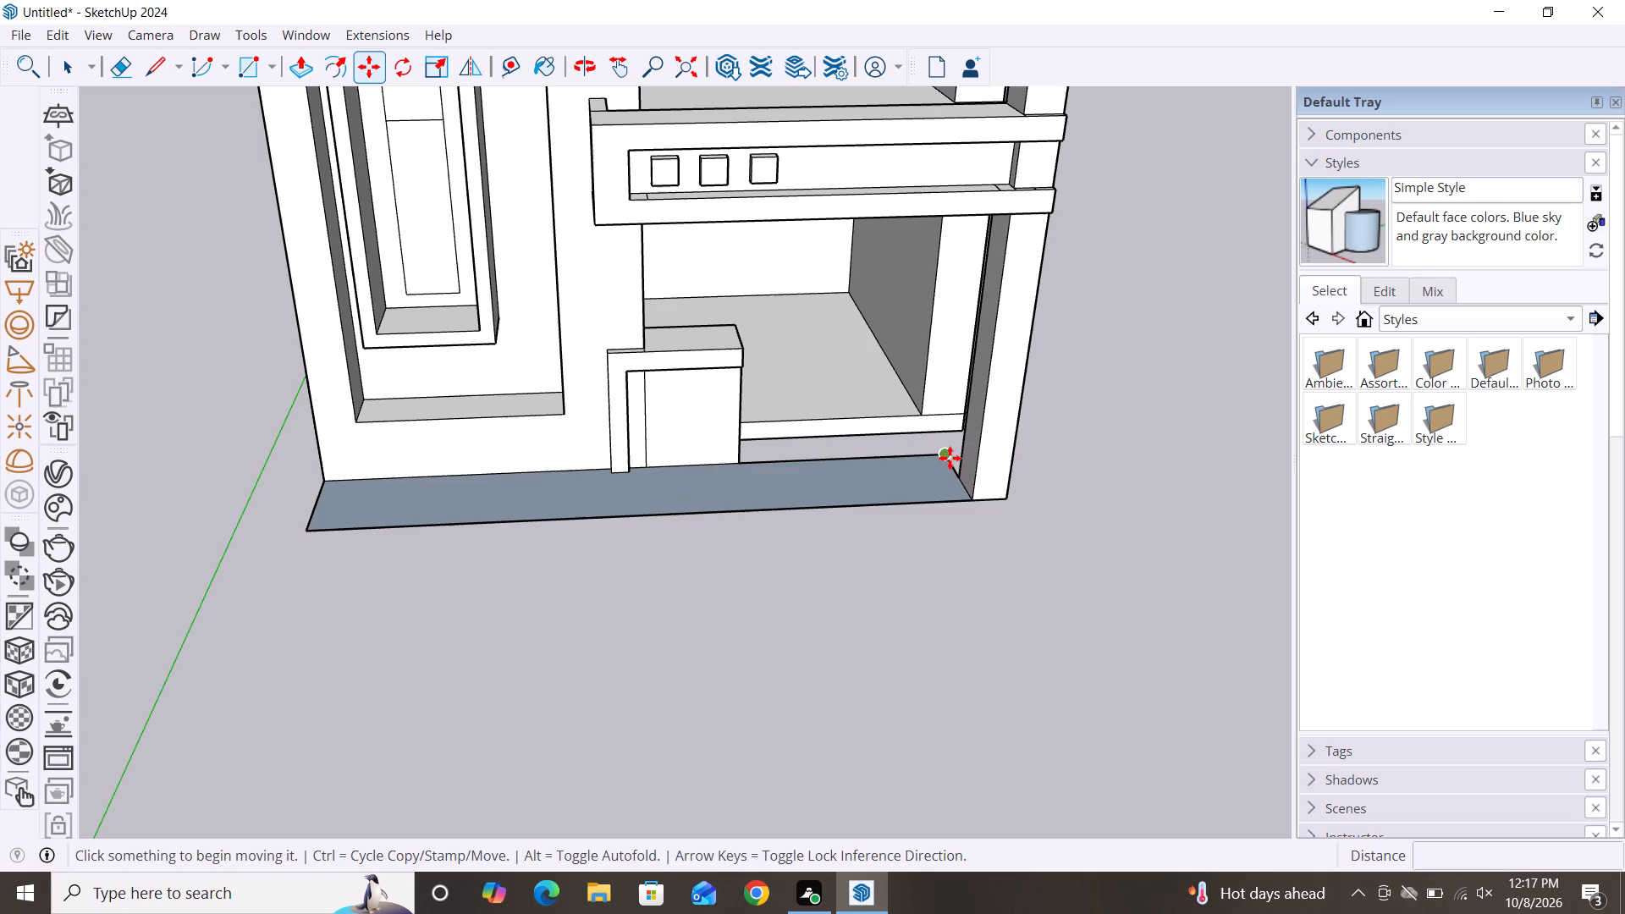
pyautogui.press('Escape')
# Draw a ground rectangle about 6' 1 1/2" by 1' 3 3/16" filling the gap between the front strip and the side block's base.
pyautogui.press('r')
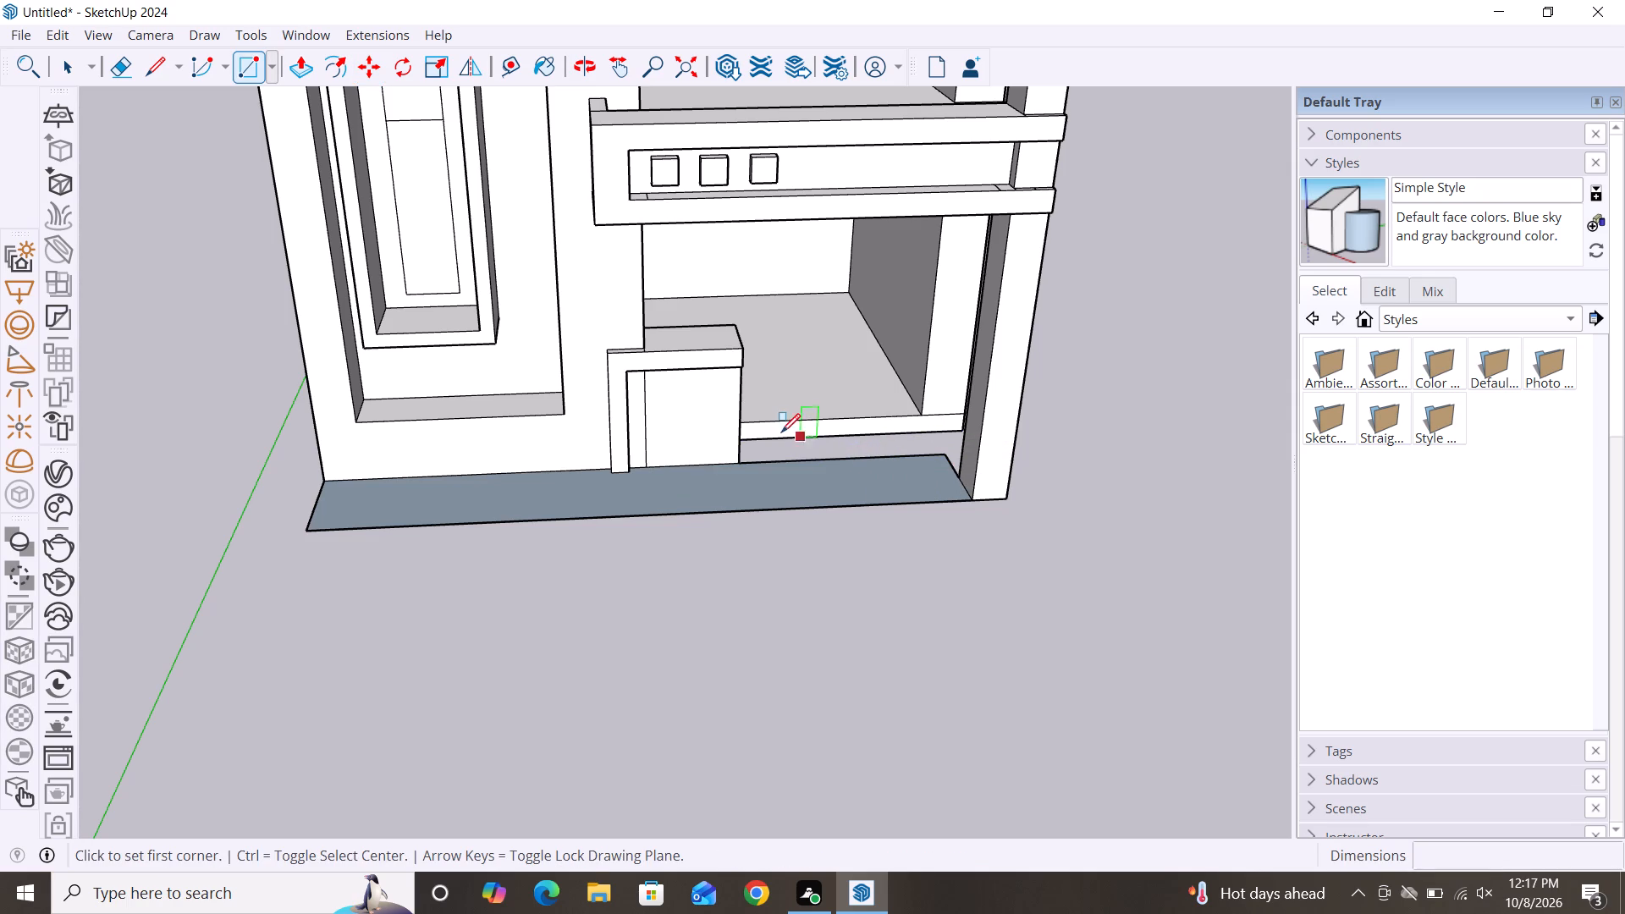
pyautogui.scroll(6, 754, 434)
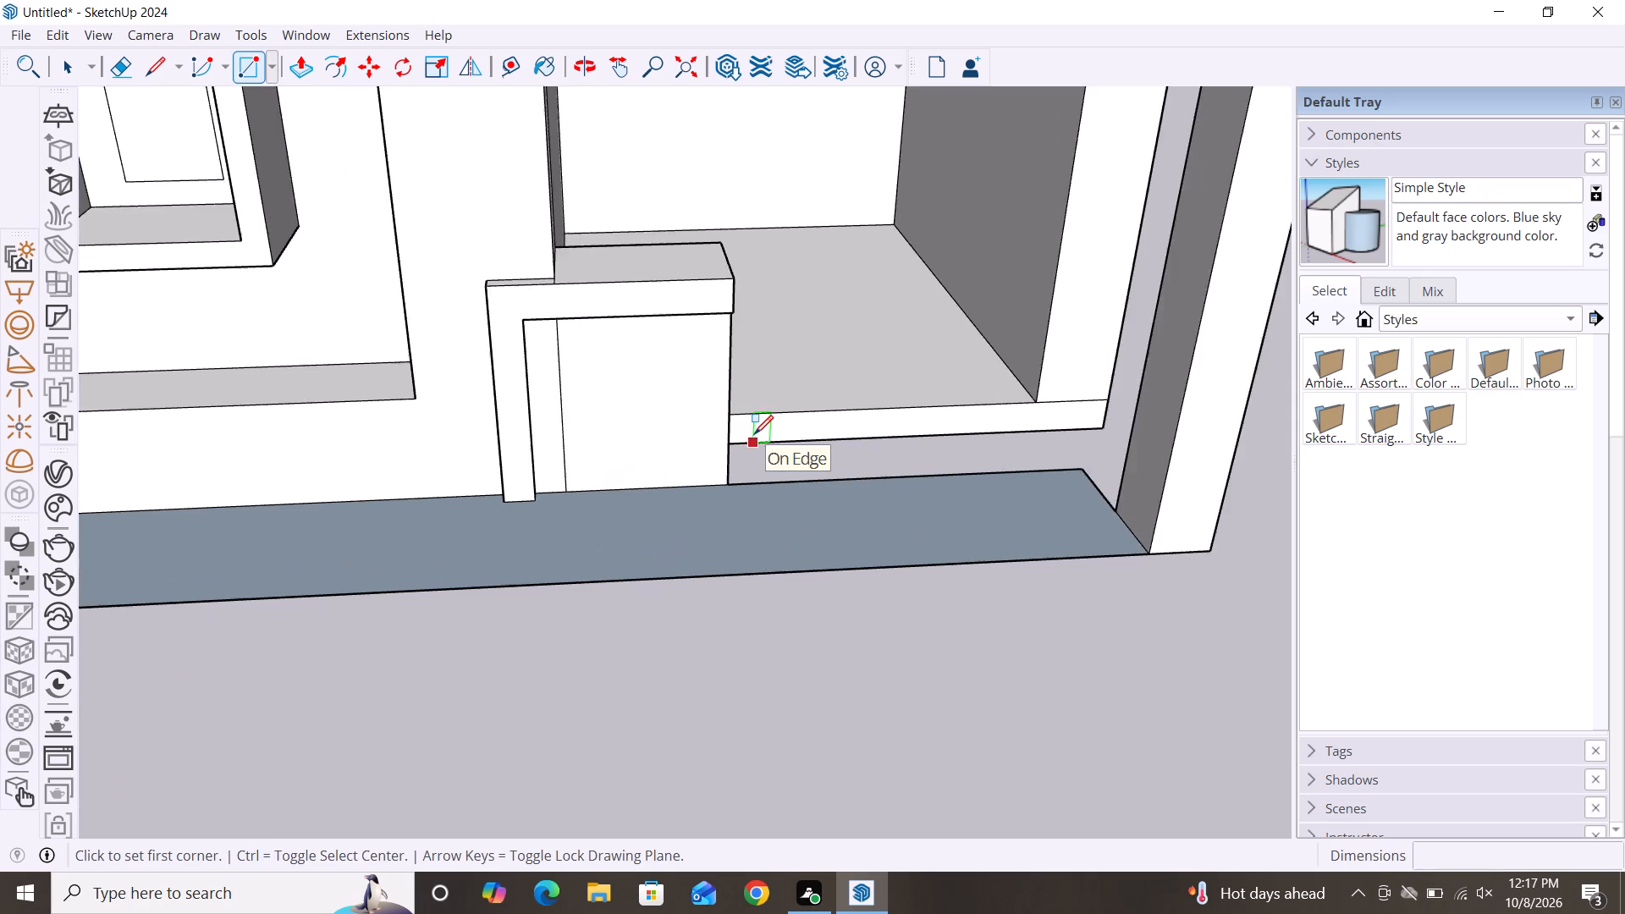
pyautogui.scroll(3, 754, 434)
pyautogui.keyDown('alt'); pyautogui.moveTo(826, 621); pyautogui.dragTo(658, 630, button='middle'); pyautogui.keyUp('alt')
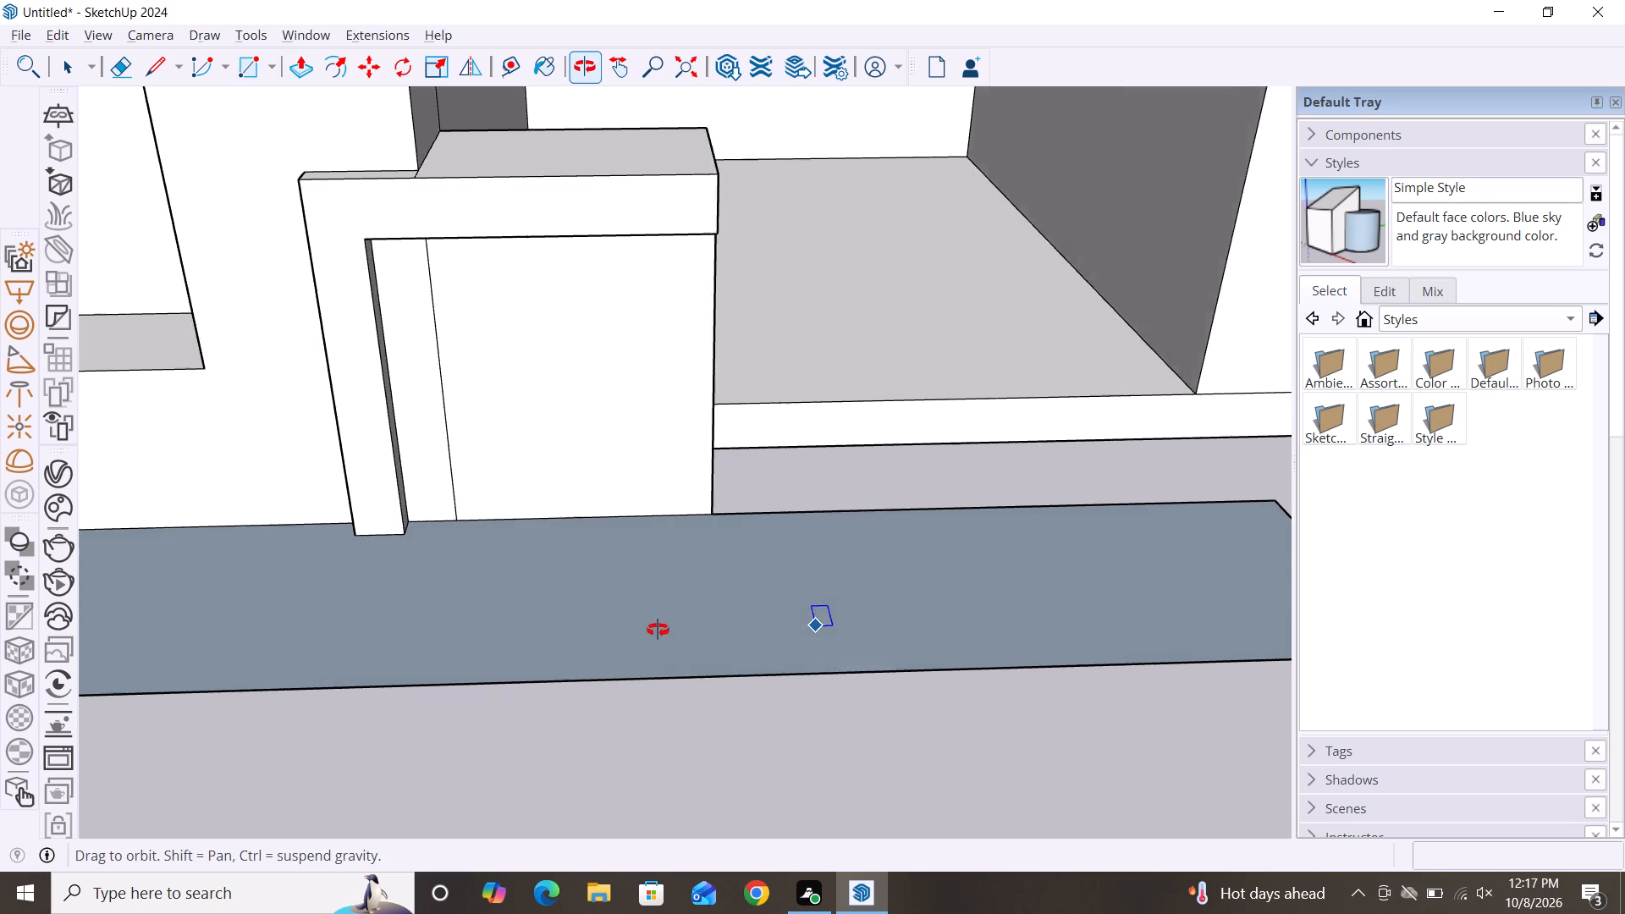
pyautogui.keyDown('alt'); pyautogui.moveTo(658, 630); pyautogui.dragTo(650, 627, button='middle'); pyautogui.keyUp('alt')
pyautogui.keyDown('alt'); pyautogui.scroll(-1, 652, 610); pyautogui.keyUp('alt')
pyautogui.click(734, 465)
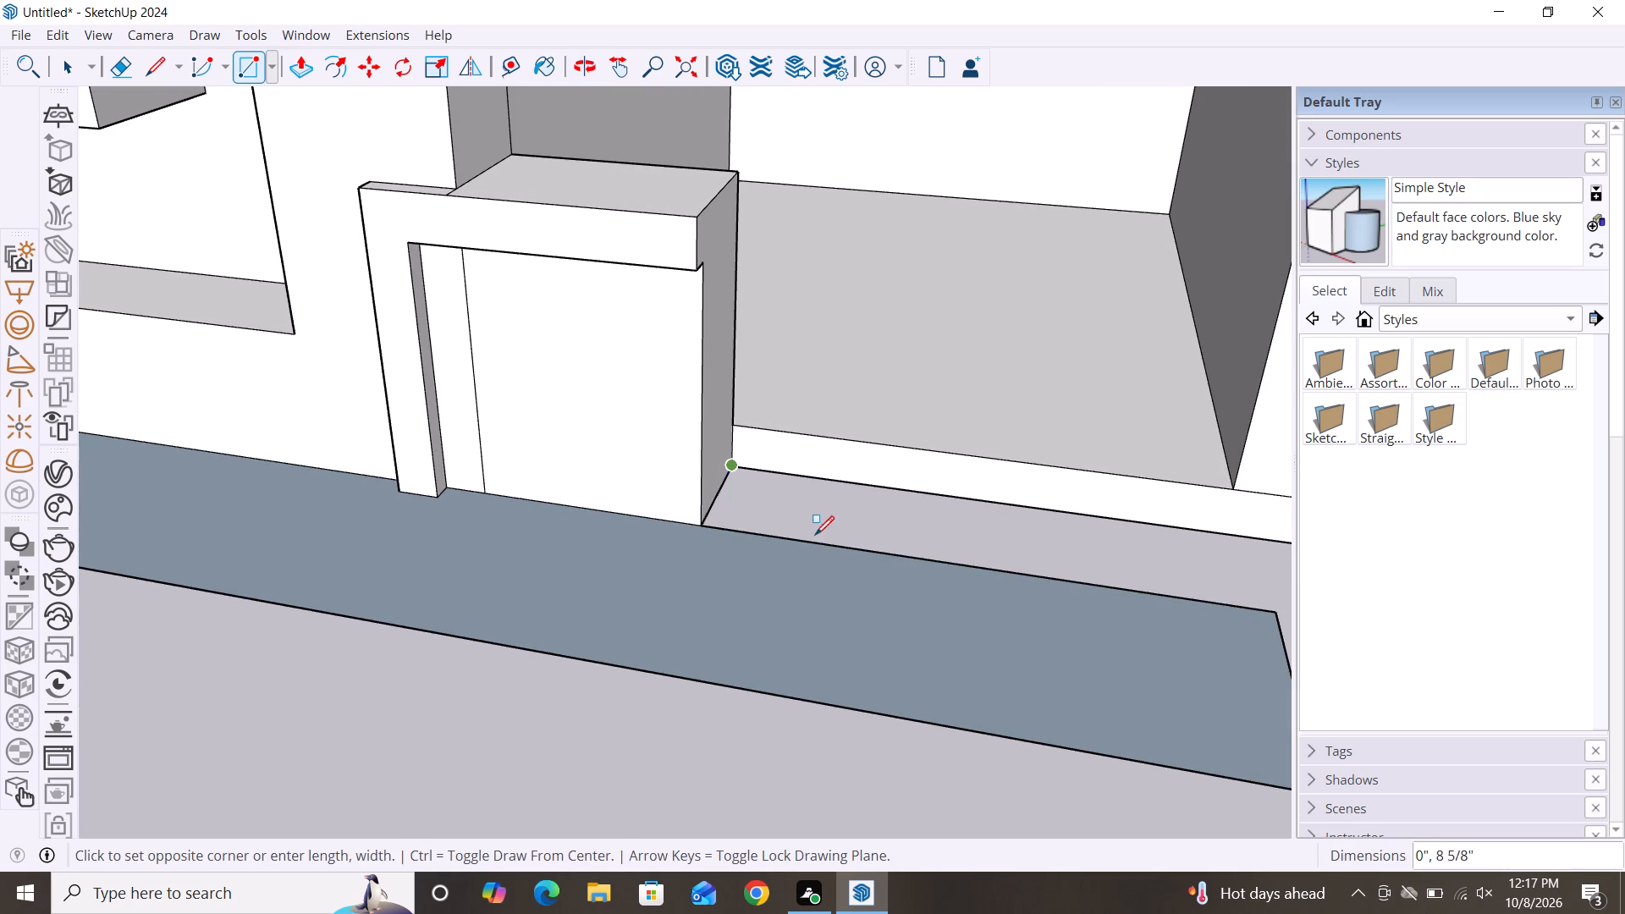
pyautogui.scroll(-6, 431, 556)
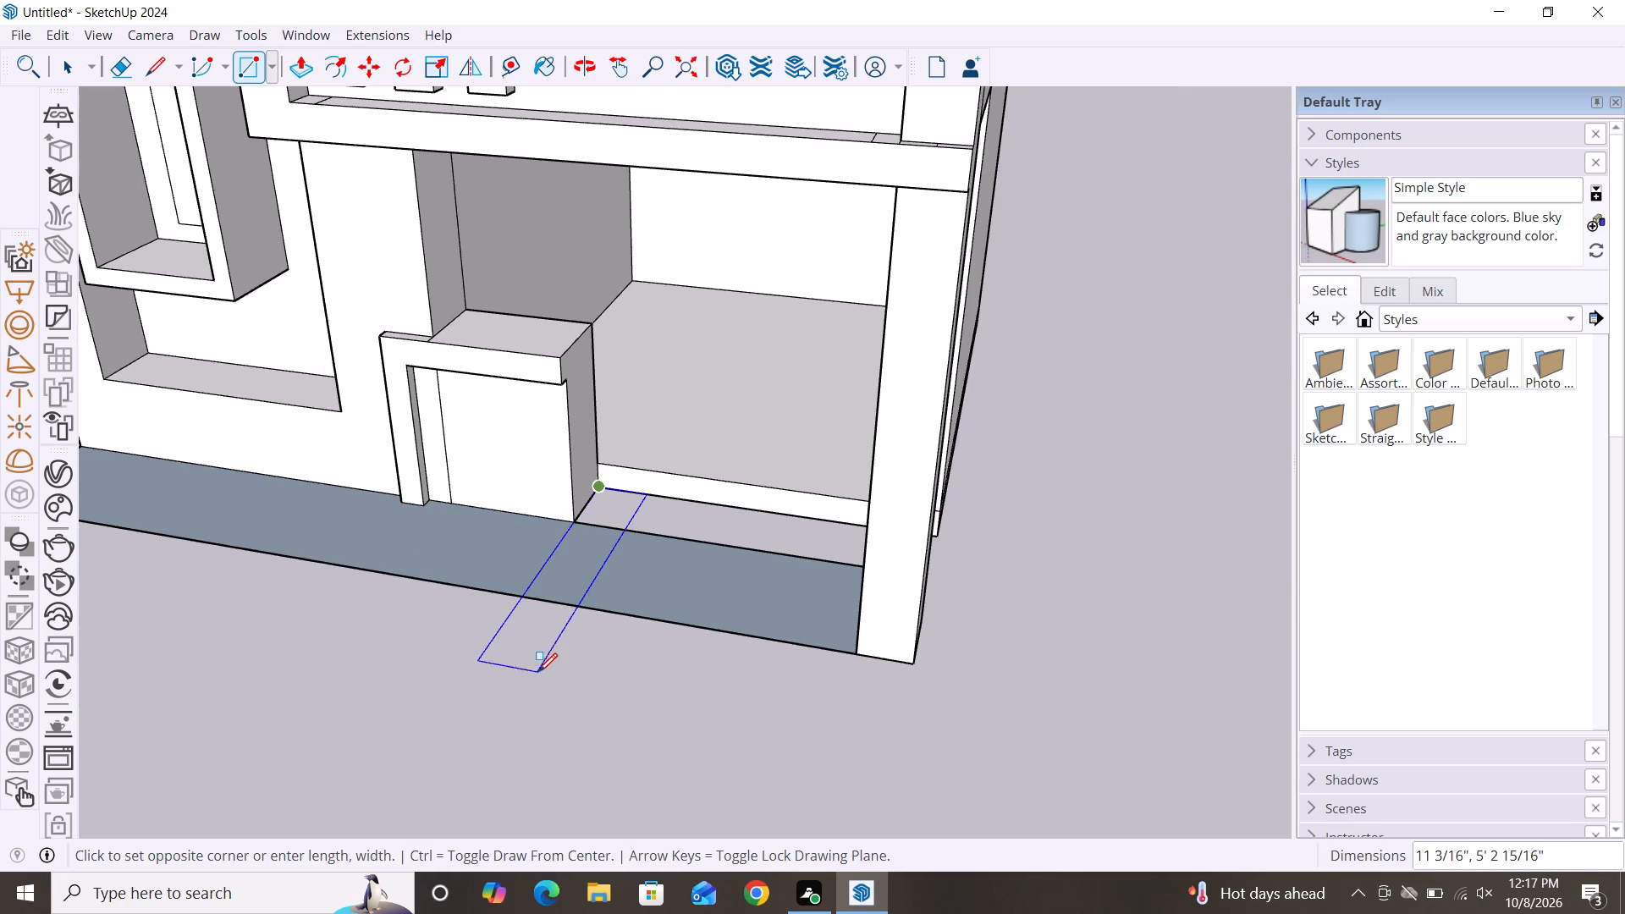
pyautogui.keyDown('alt'); pyautogui.moveTo(538, 672); pyautogui.dragTo(928, 698, button='middle'); pyautogui.keyUp('alt')
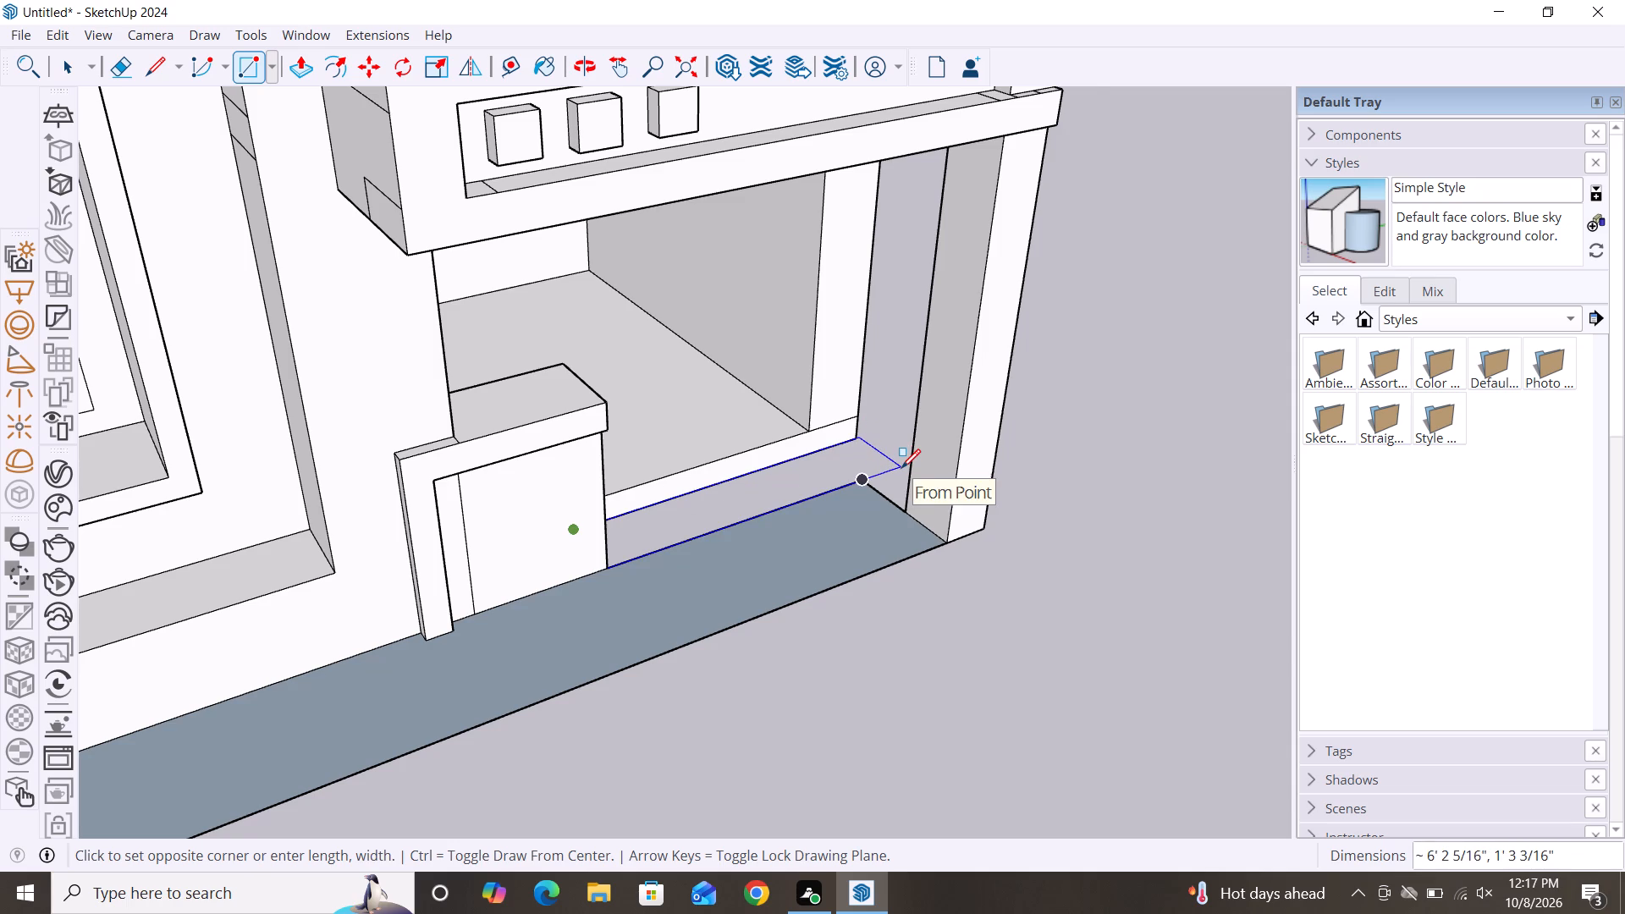
pyautogui.scroll(10, 901, 468)
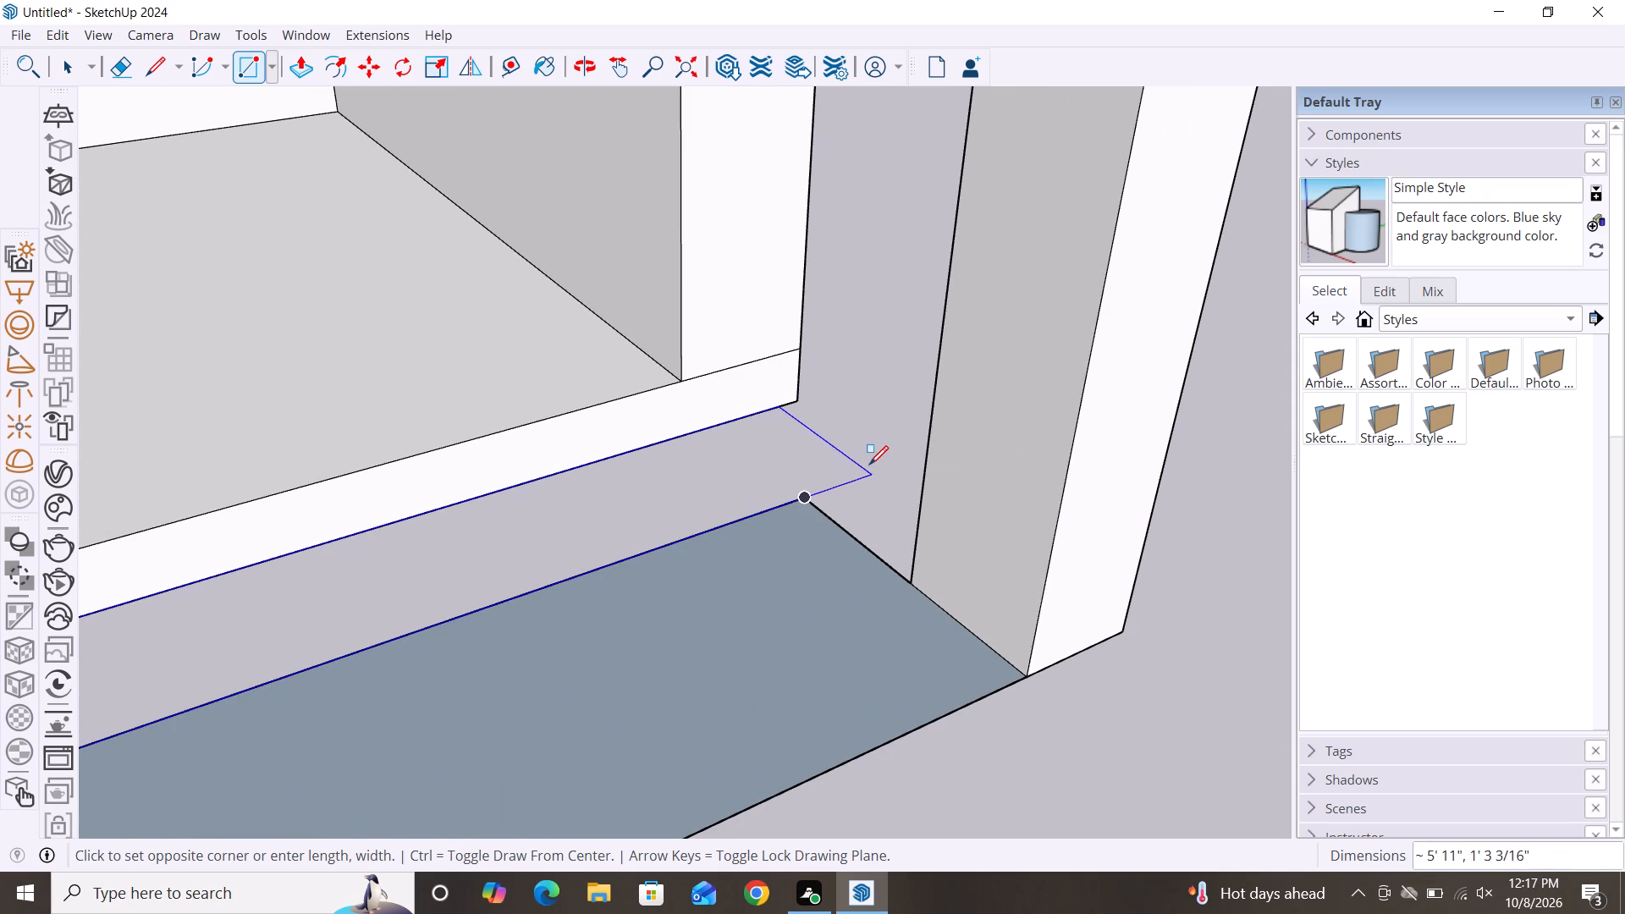
pyautogui.click(889, 456)
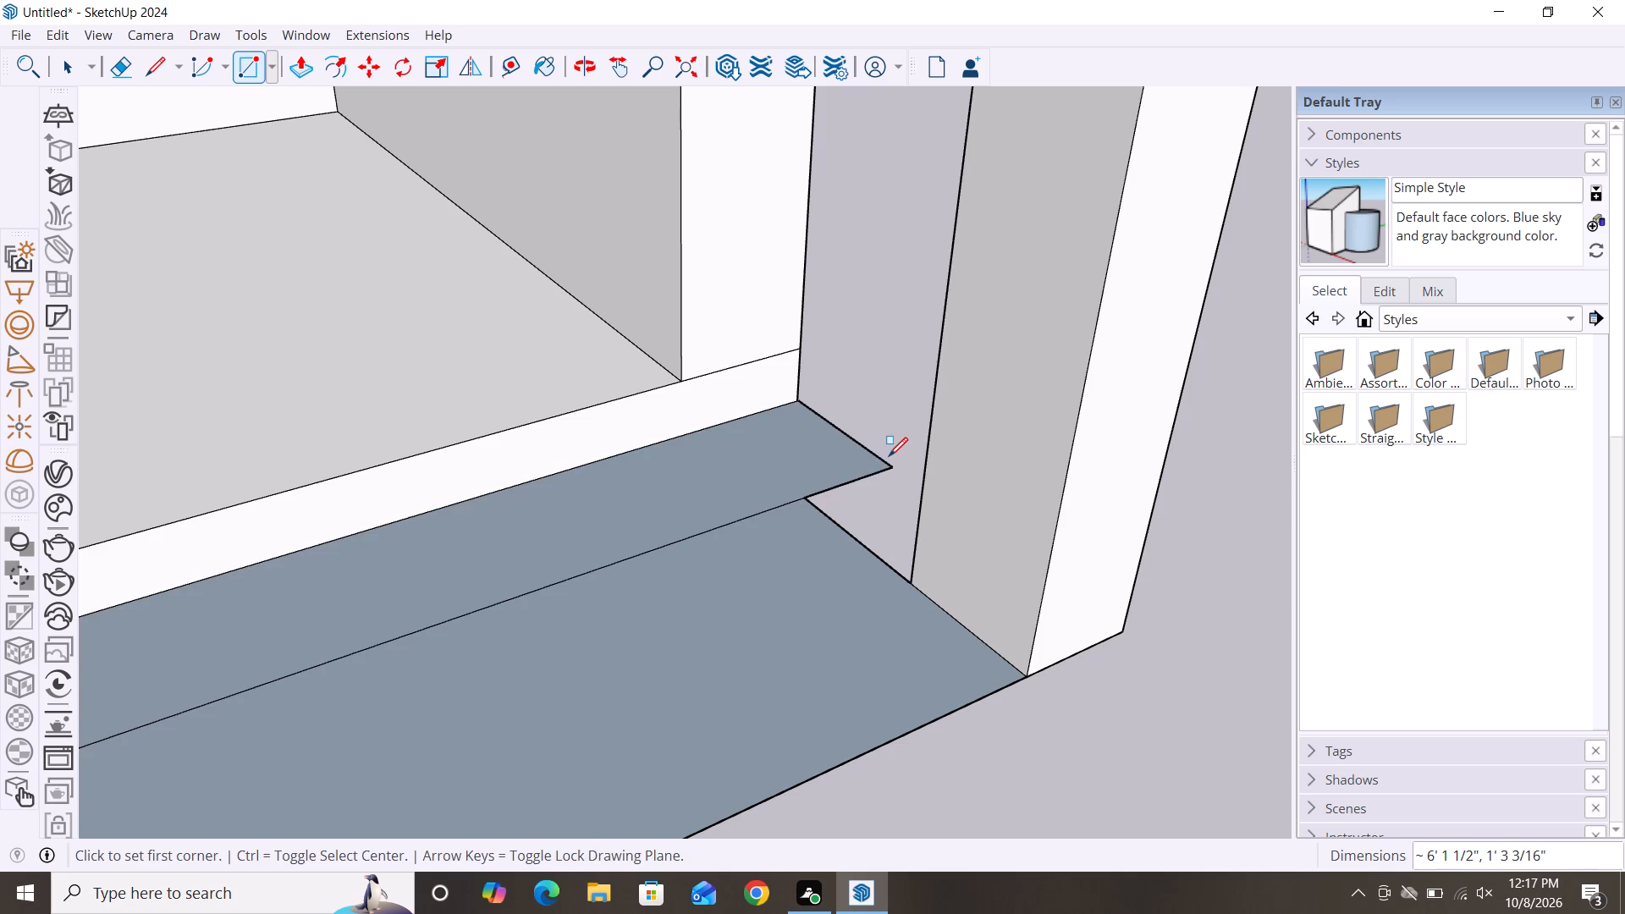
pyautogui.scroll(-4, 752, 457)
pyautogui.press('space')
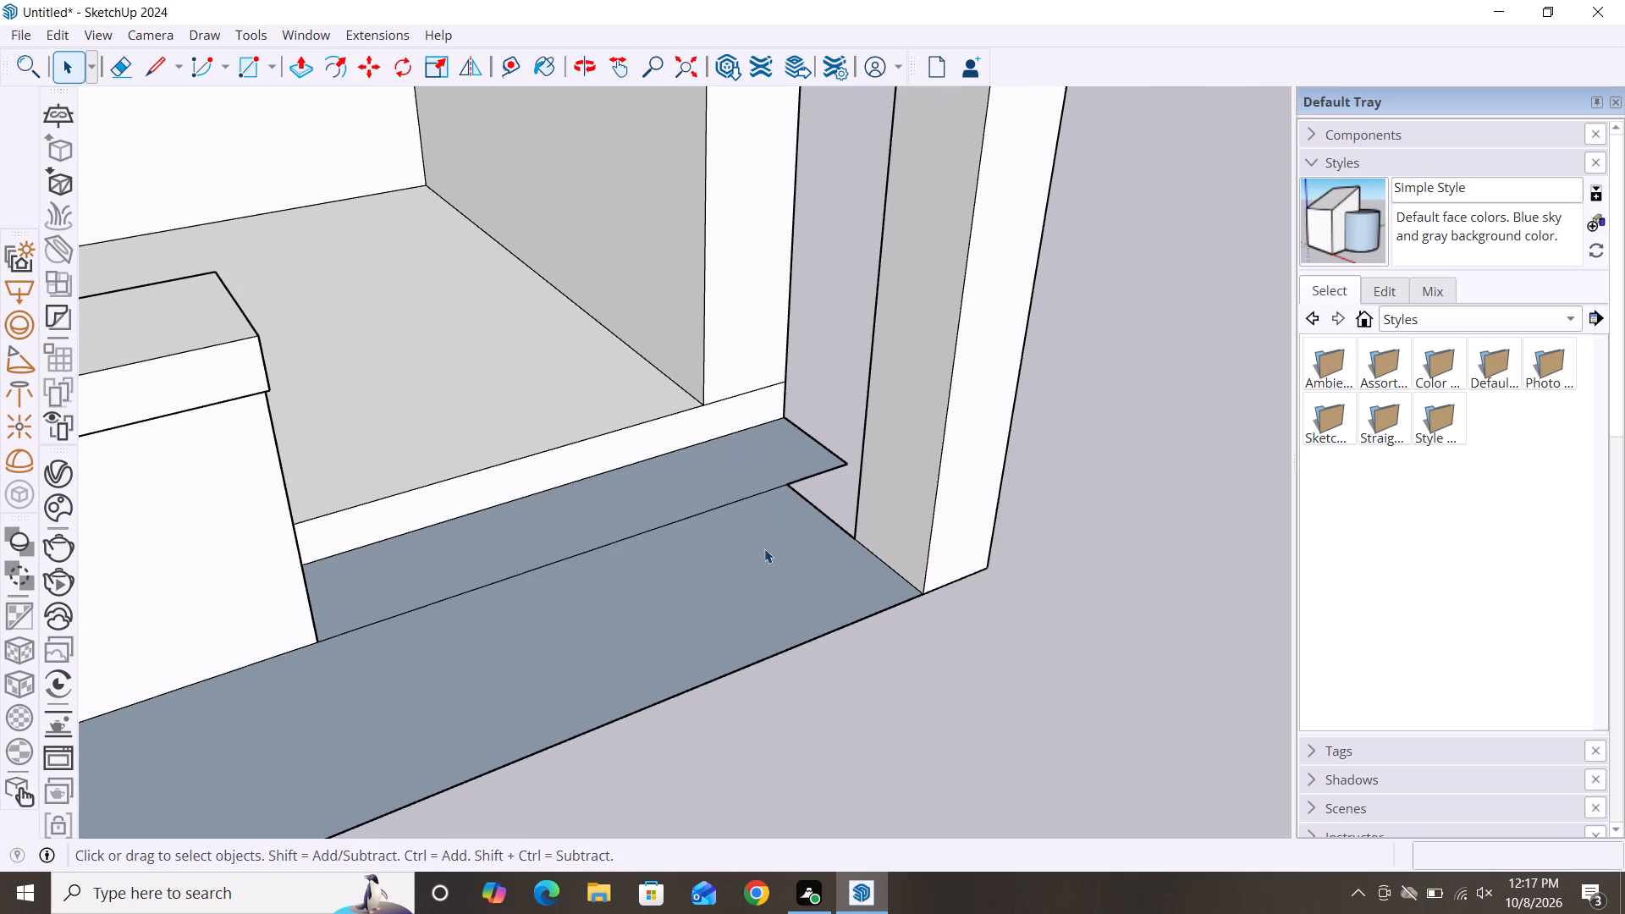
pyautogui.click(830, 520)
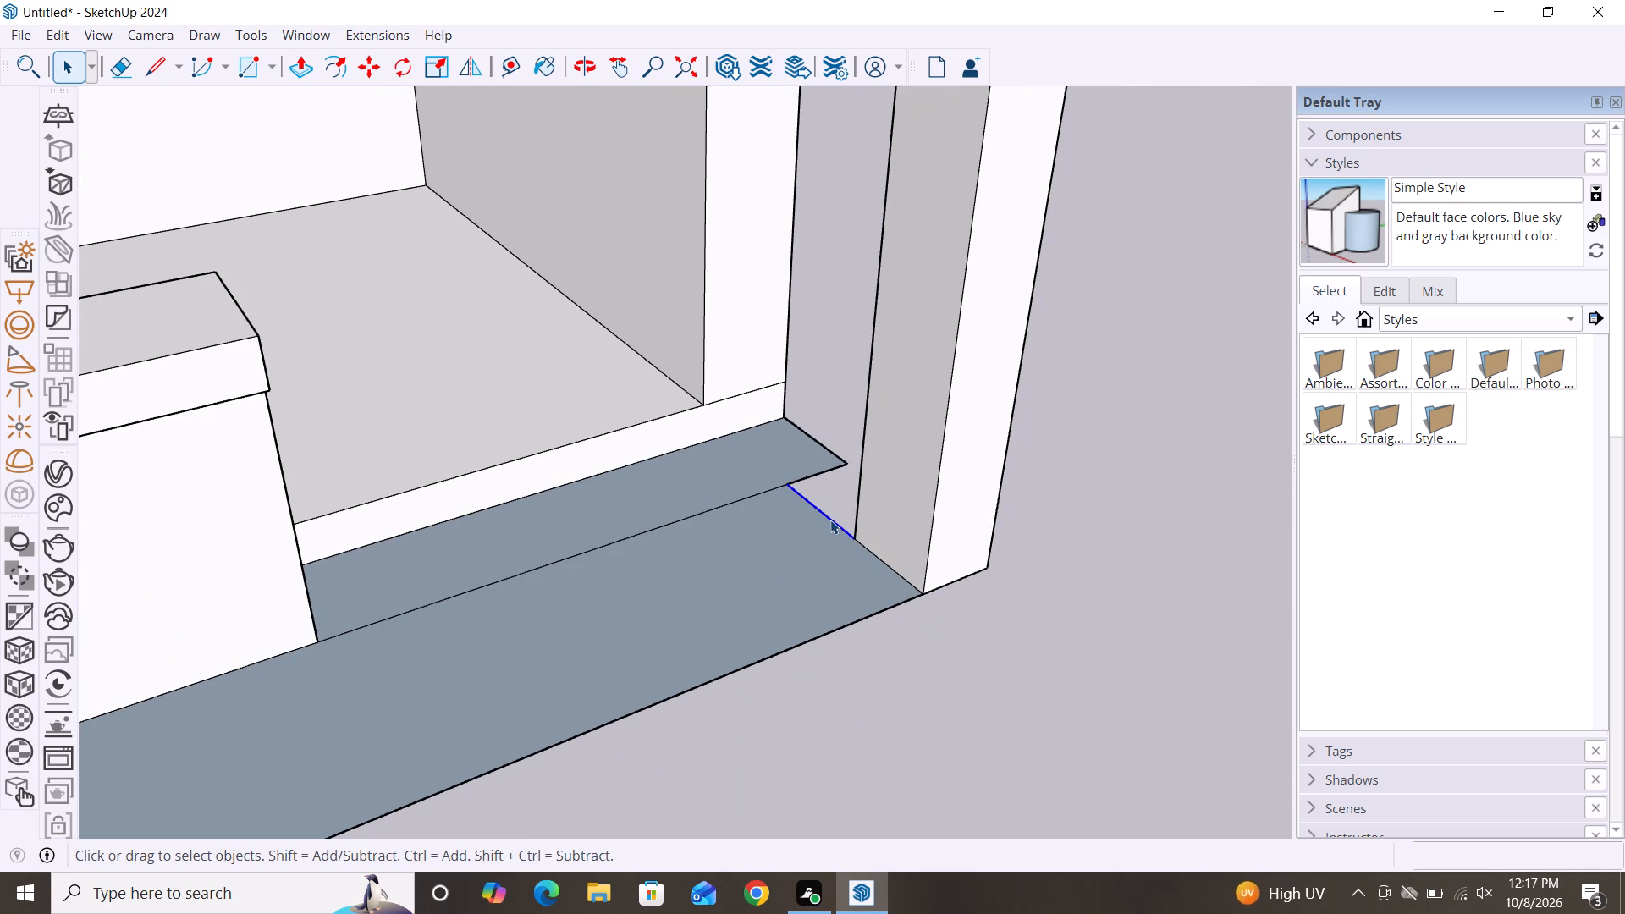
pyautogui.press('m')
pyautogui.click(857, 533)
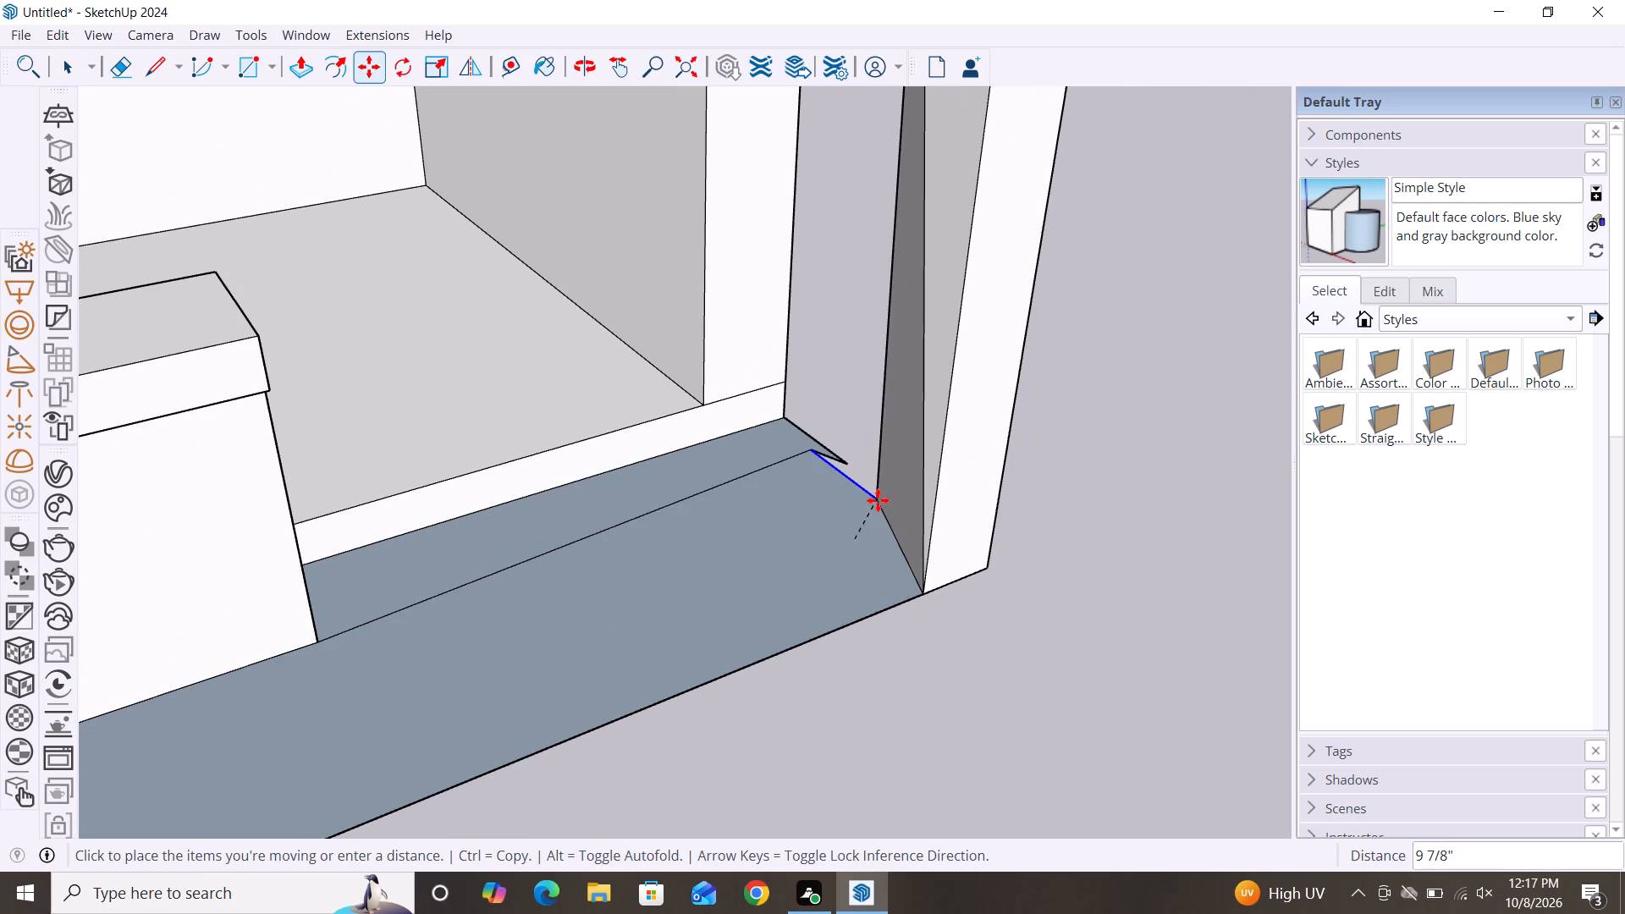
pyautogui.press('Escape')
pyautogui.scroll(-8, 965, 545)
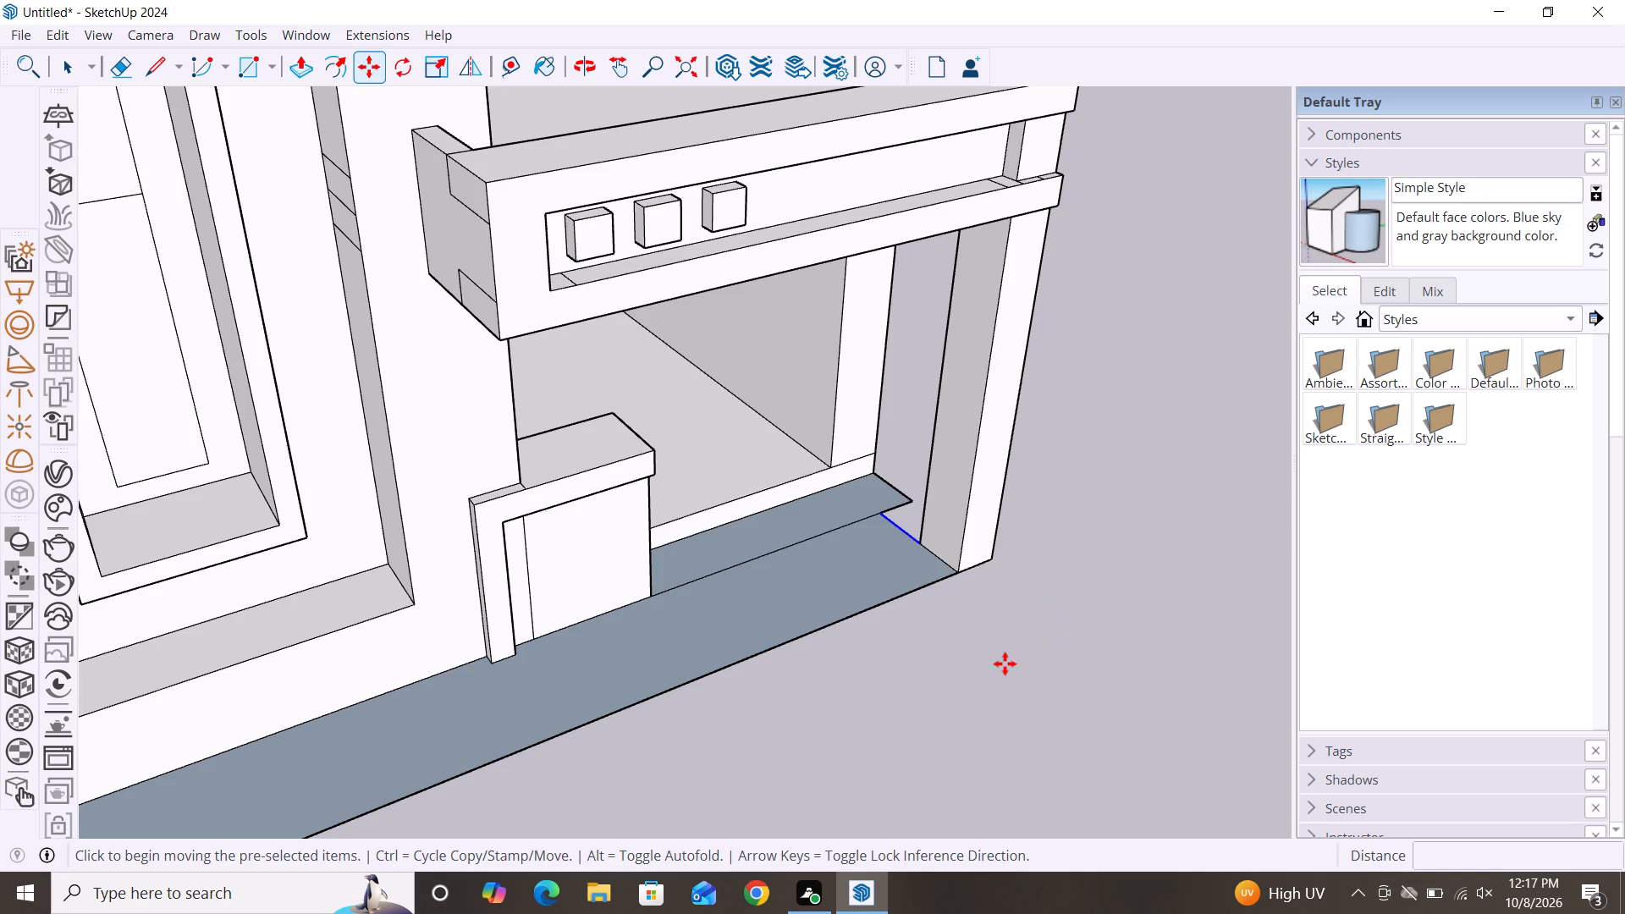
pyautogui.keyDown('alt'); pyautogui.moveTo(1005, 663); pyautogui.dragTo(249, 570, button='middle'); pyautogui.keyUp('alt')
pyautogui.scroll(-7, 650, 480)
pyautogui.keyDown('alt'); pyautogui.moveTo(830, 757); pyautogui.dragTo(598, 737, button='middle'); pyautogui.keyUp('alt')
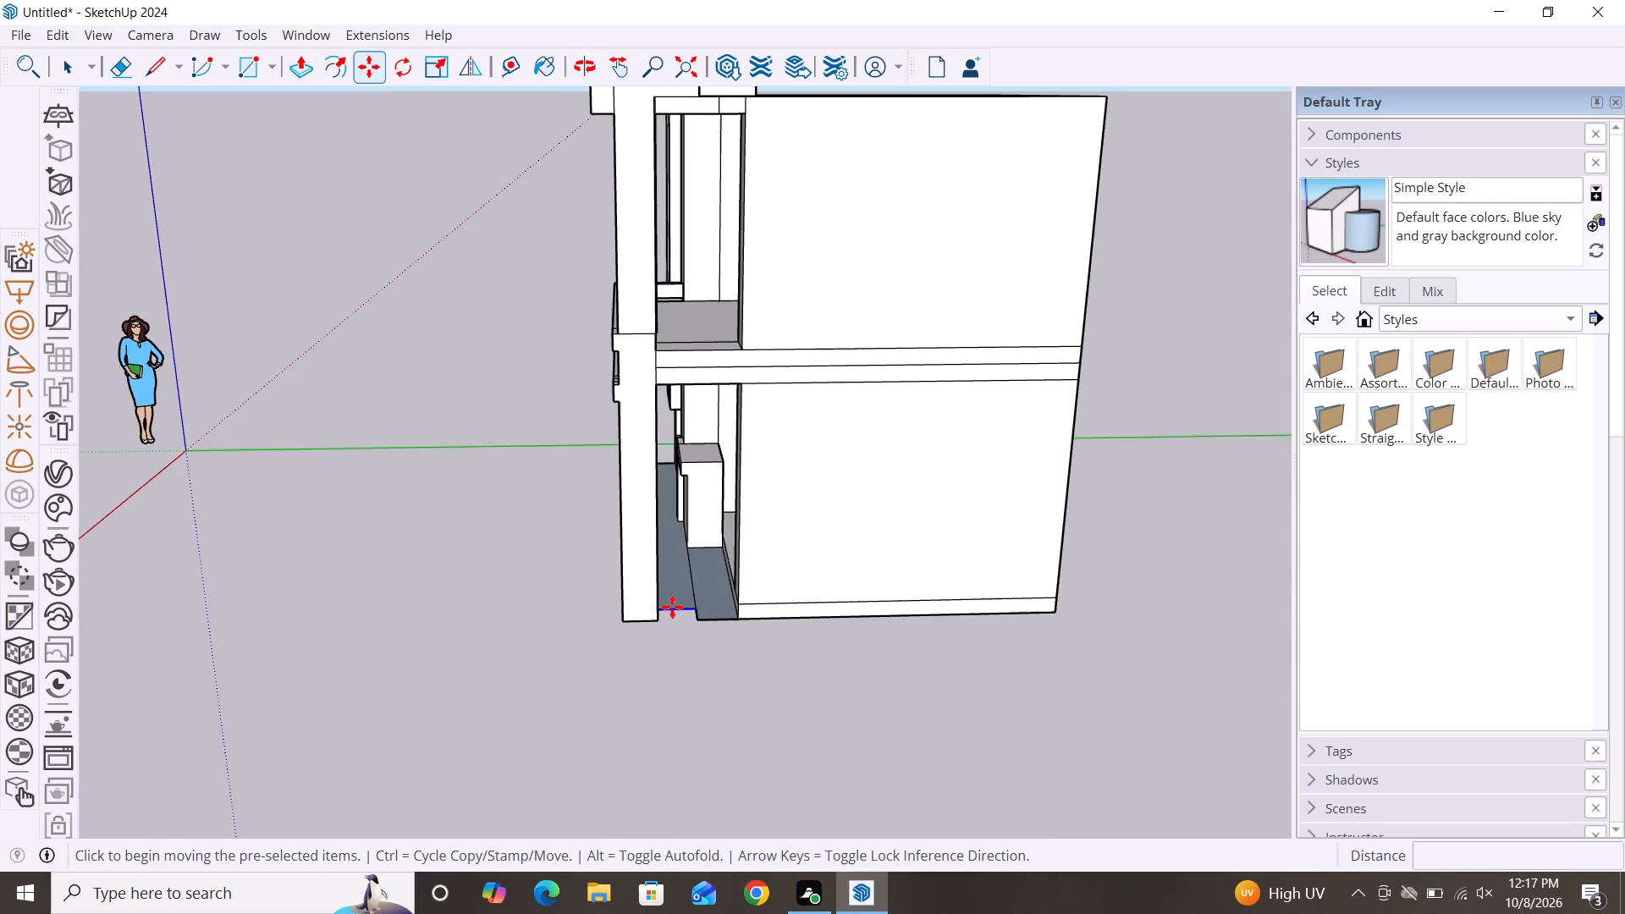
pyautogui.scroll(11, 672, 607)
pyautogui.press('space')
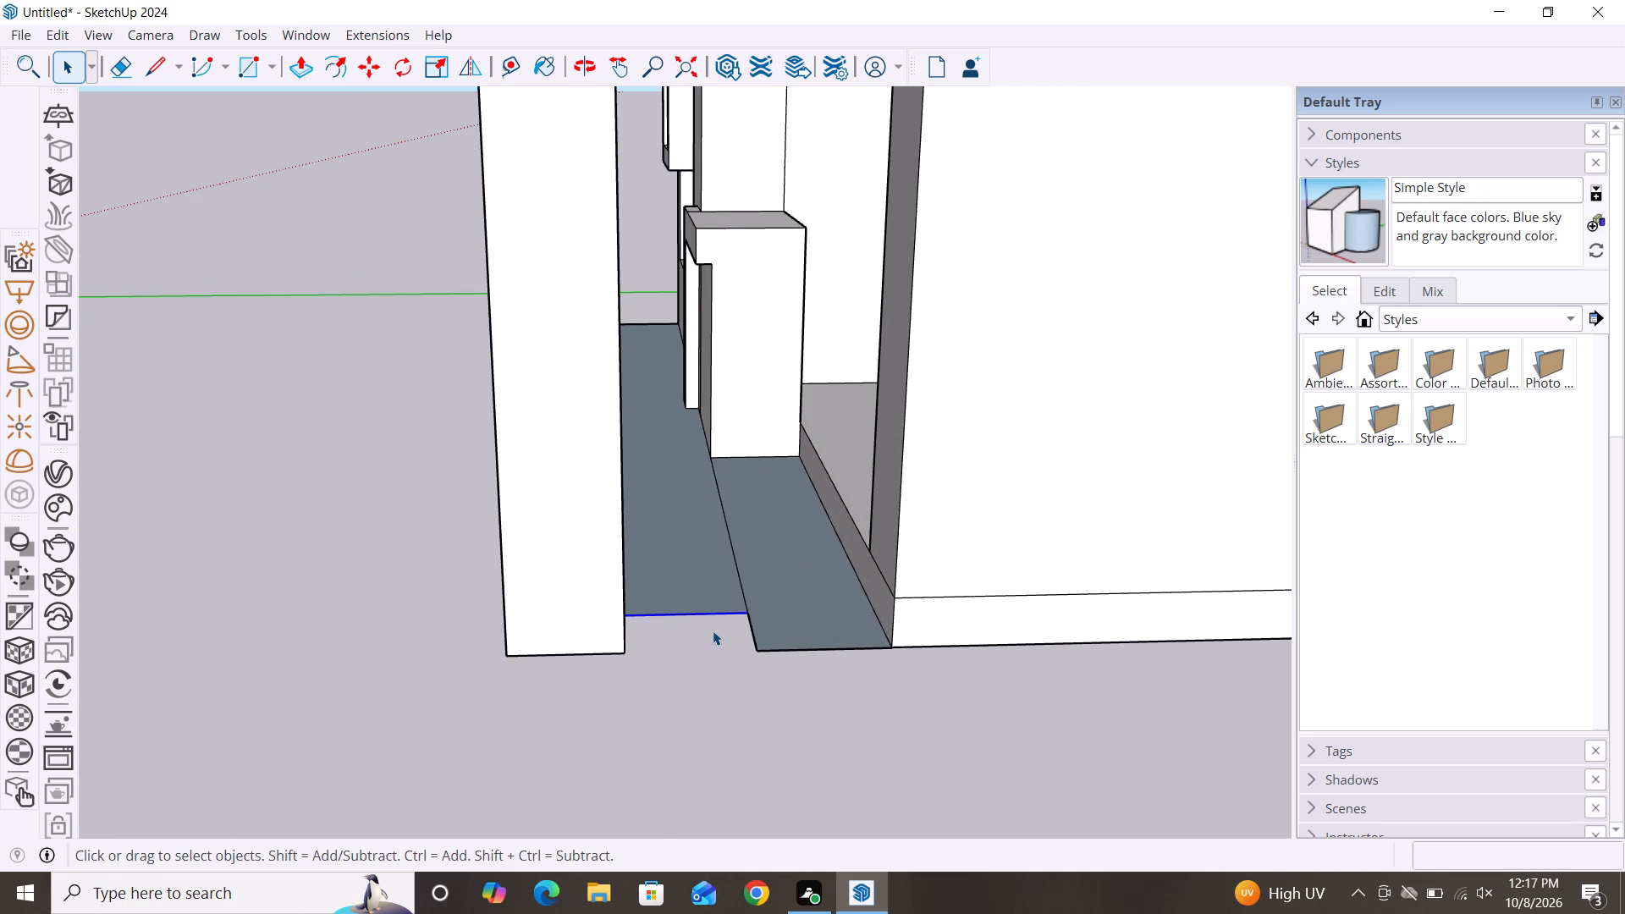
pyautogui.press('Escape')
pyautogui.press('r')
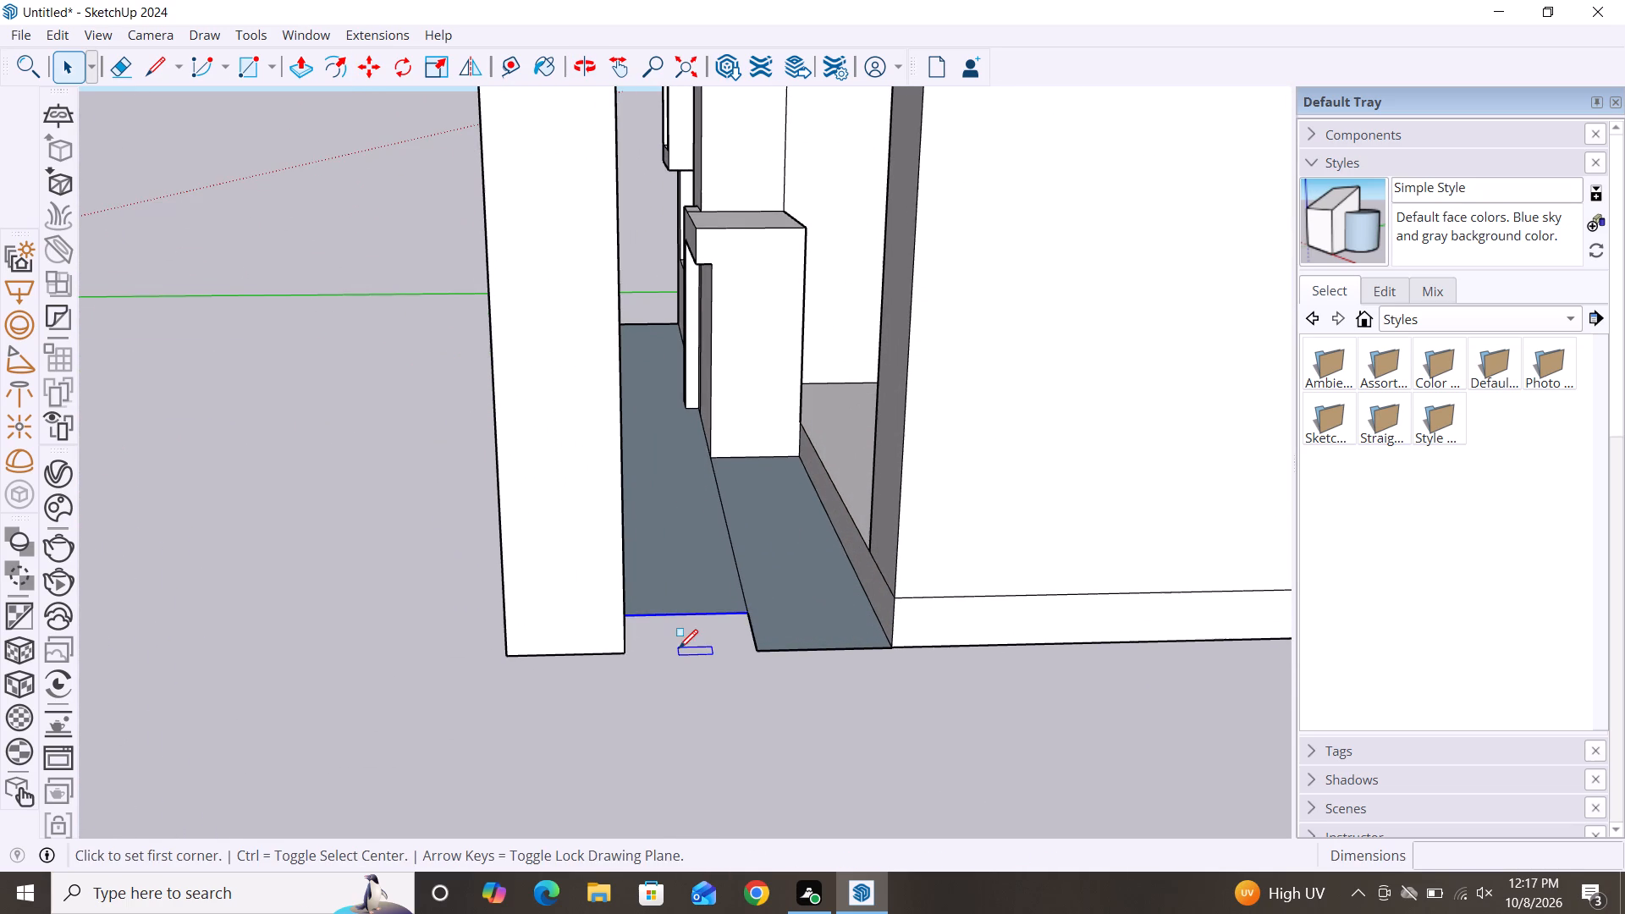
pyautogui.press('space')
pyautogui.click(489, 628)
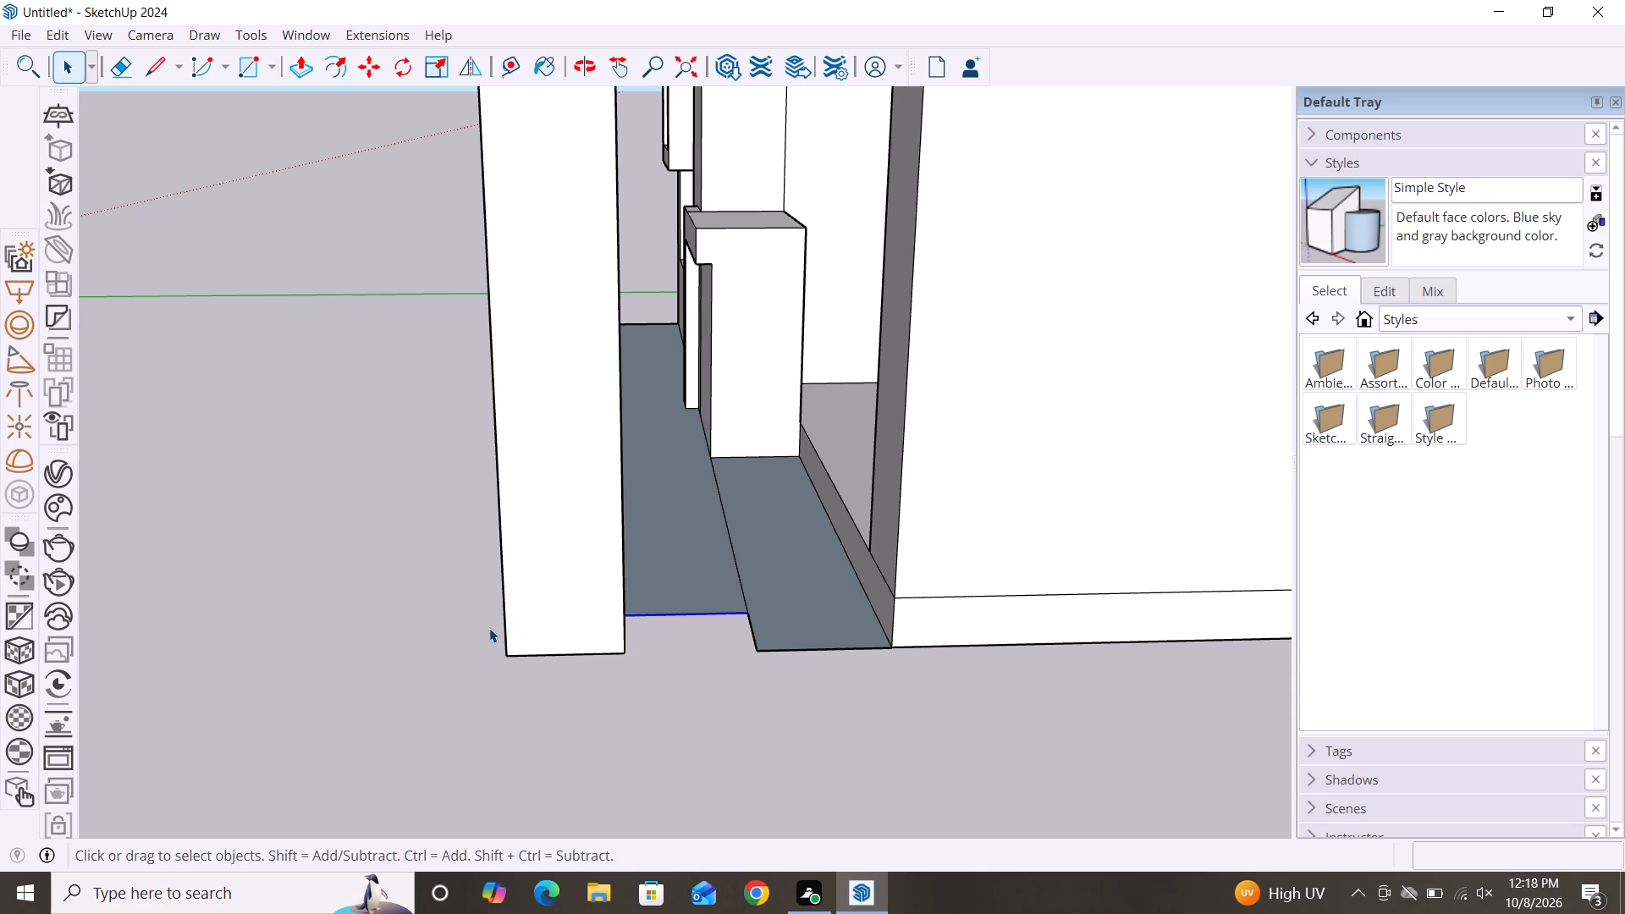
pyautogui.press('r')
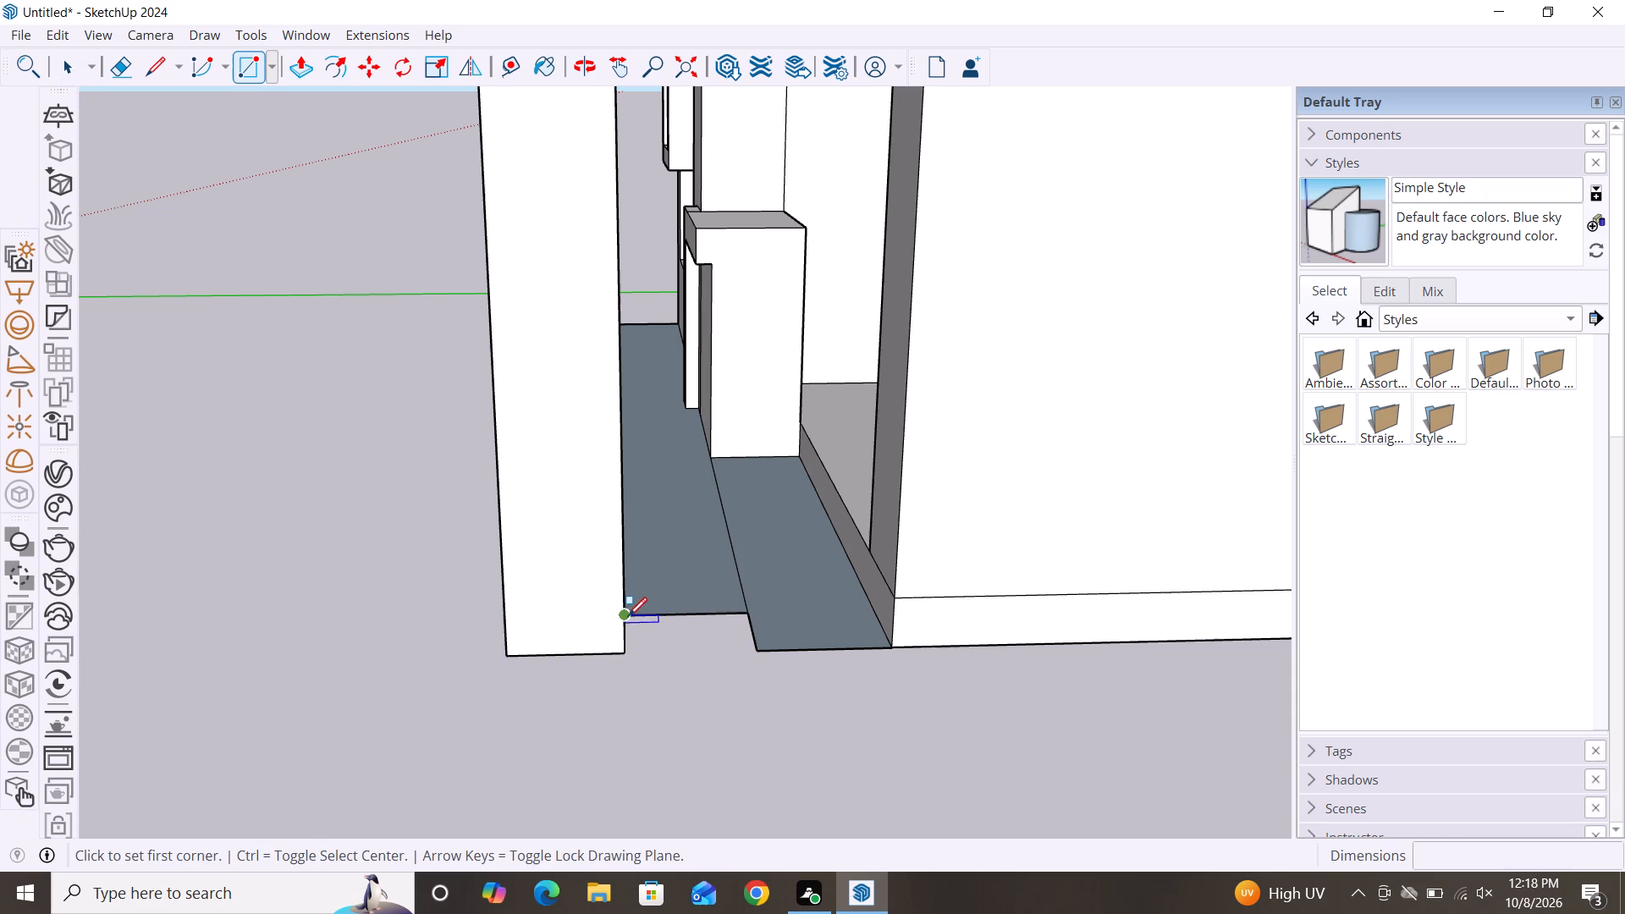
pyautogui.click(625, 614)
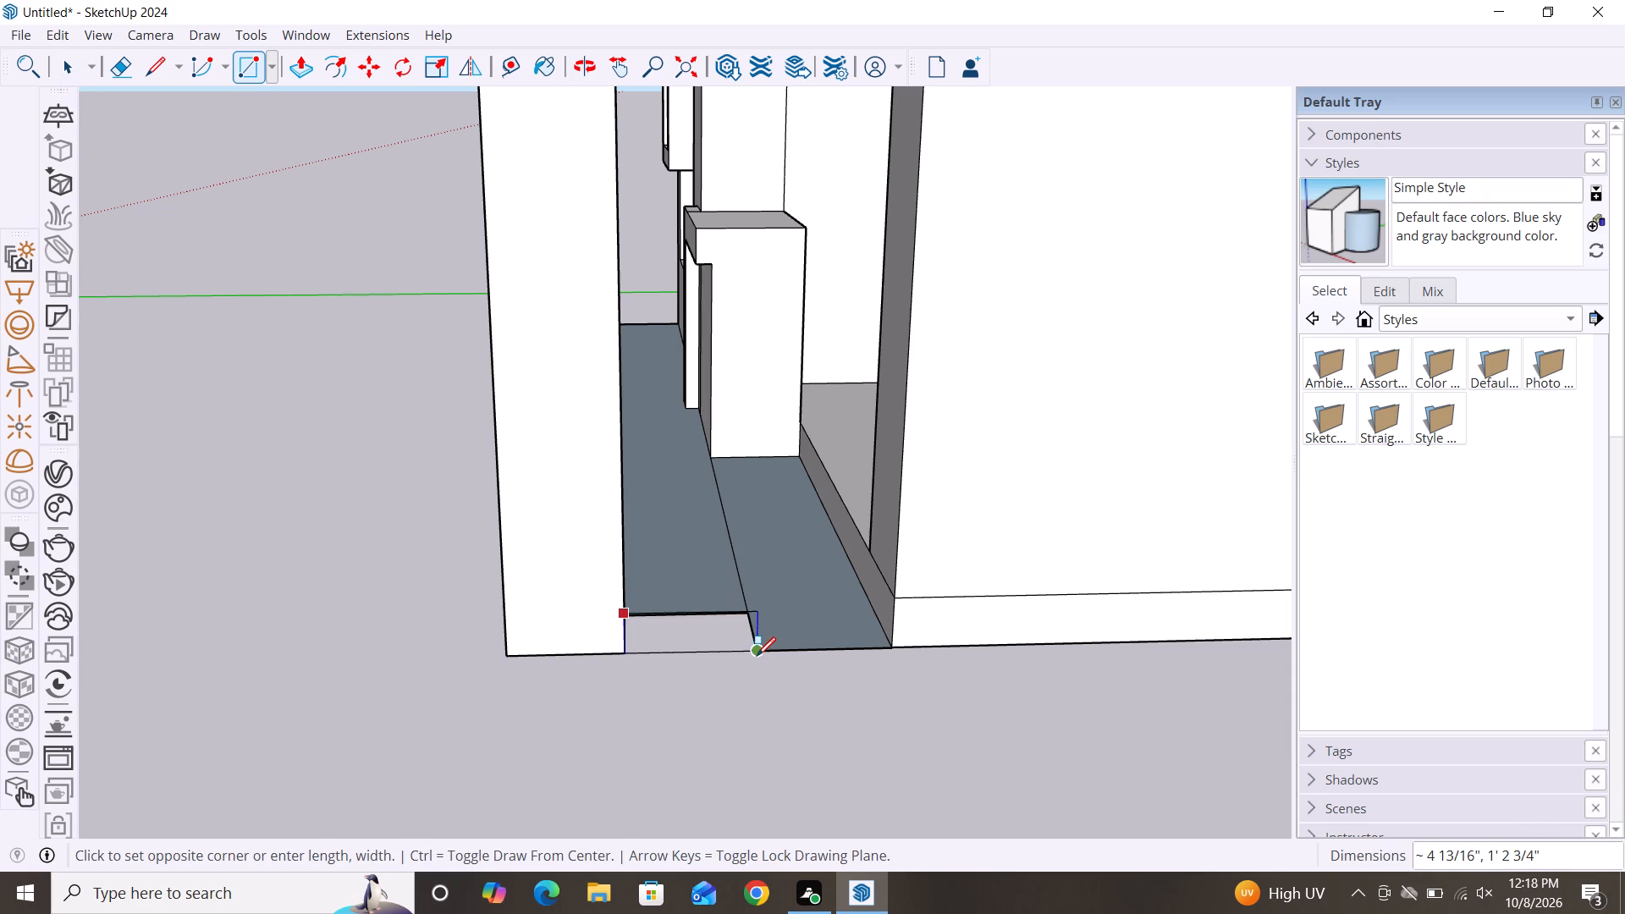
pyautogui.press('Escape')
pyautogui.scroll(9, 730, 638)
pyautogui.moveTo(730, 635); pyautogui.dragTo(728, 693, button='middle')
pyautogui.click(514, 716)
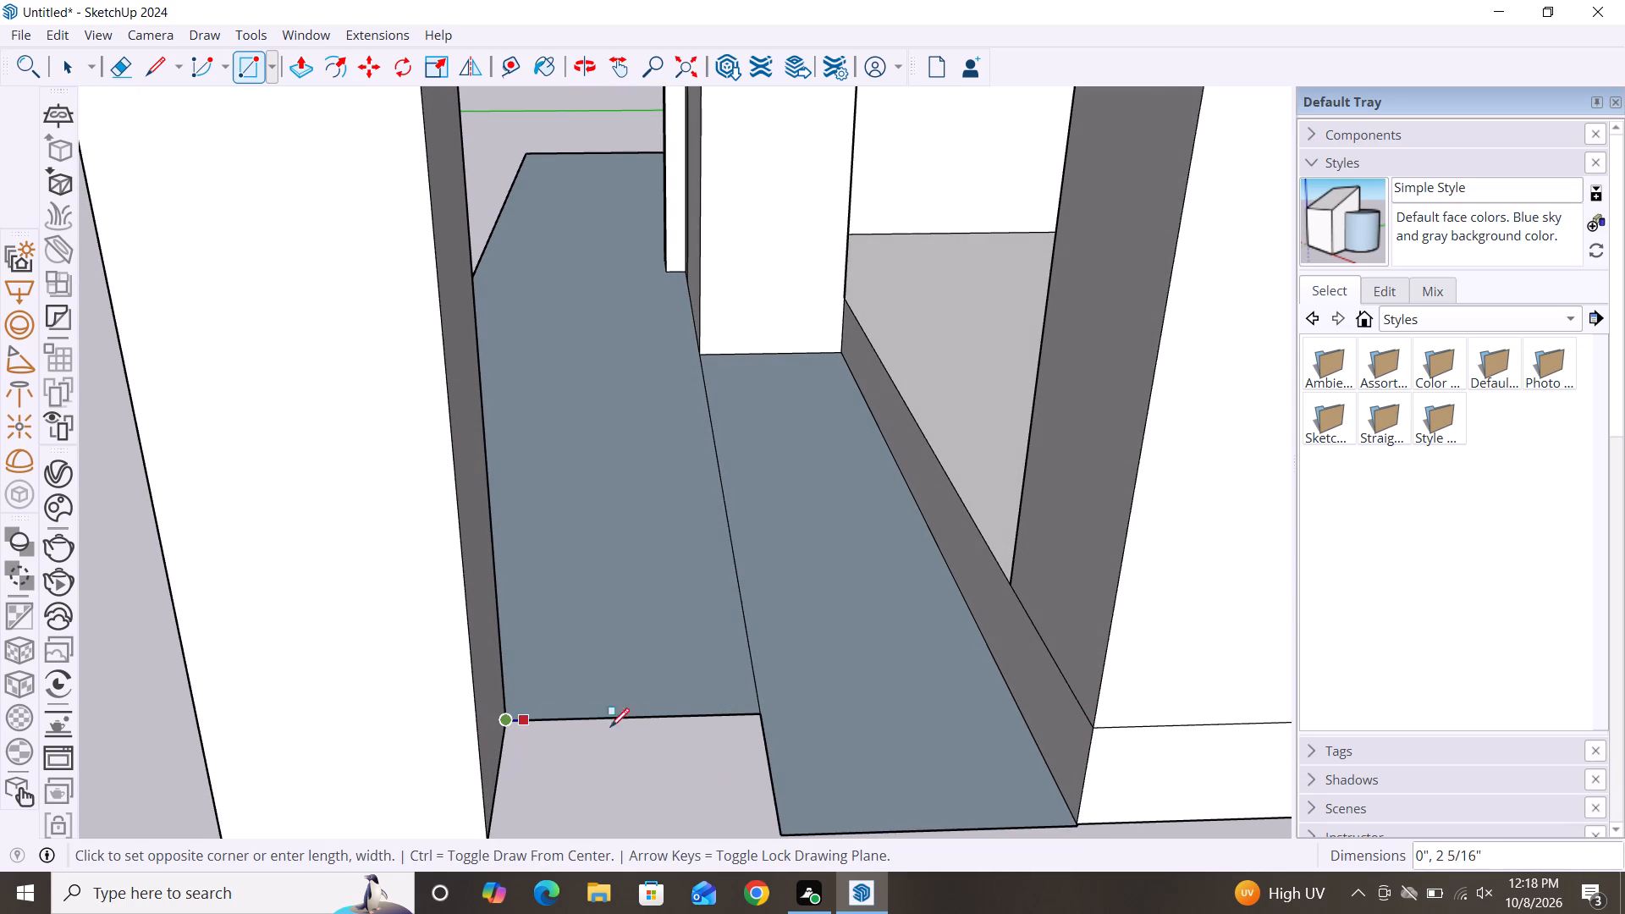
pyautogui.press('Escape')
# Draw a line from the front pillar's inner bottom corner to the rear ground strip's outer corner, closing the notch between them.
pyautogui.scroll(-6, 570, 542)
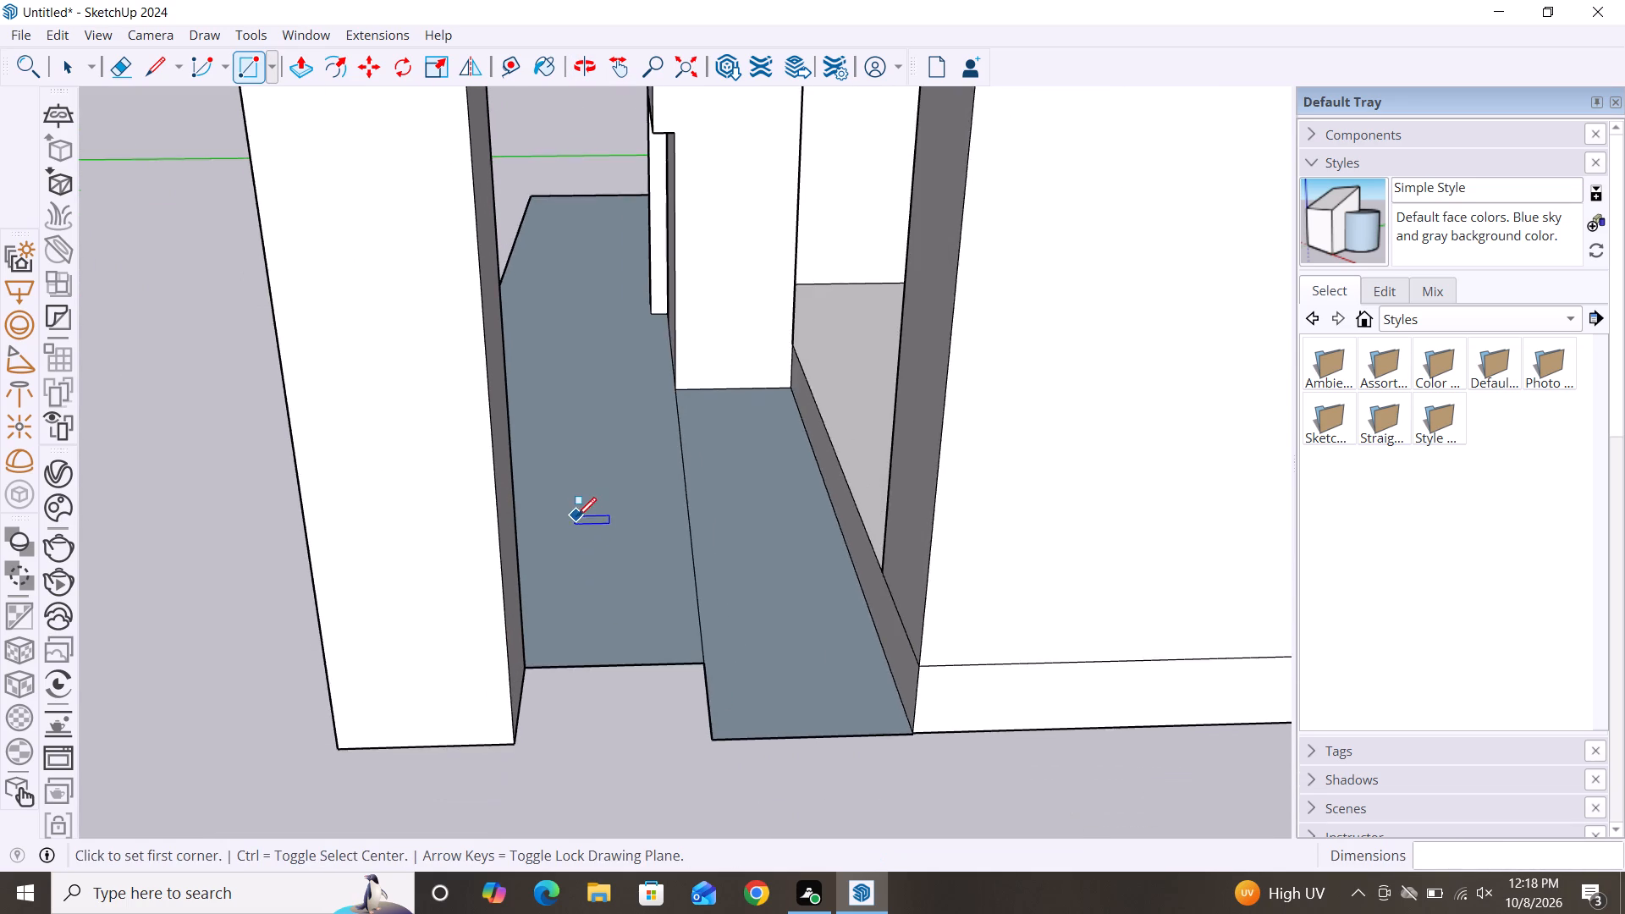
pyautogui.scroll(-2, 577, 516)
pyautogui.press('space')
pyautogui.write('l')
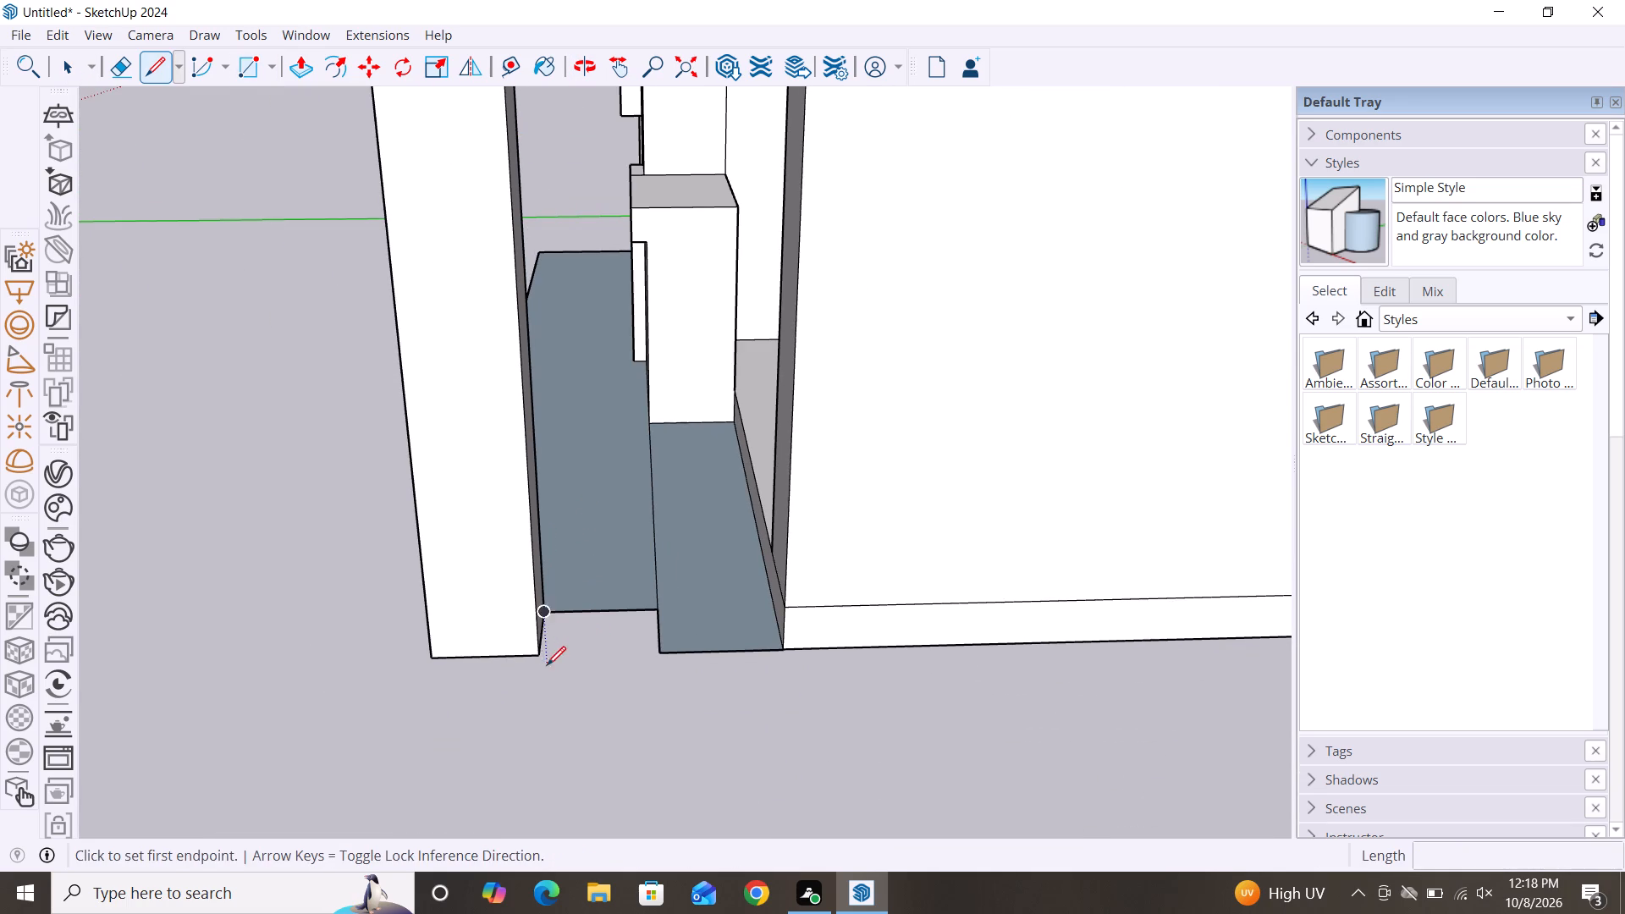
pyautogui.moveTo(542, 658); pyautogui.dragTo(553, 665)
pyautogui.click(664, 651)
pyautogui.press('space')
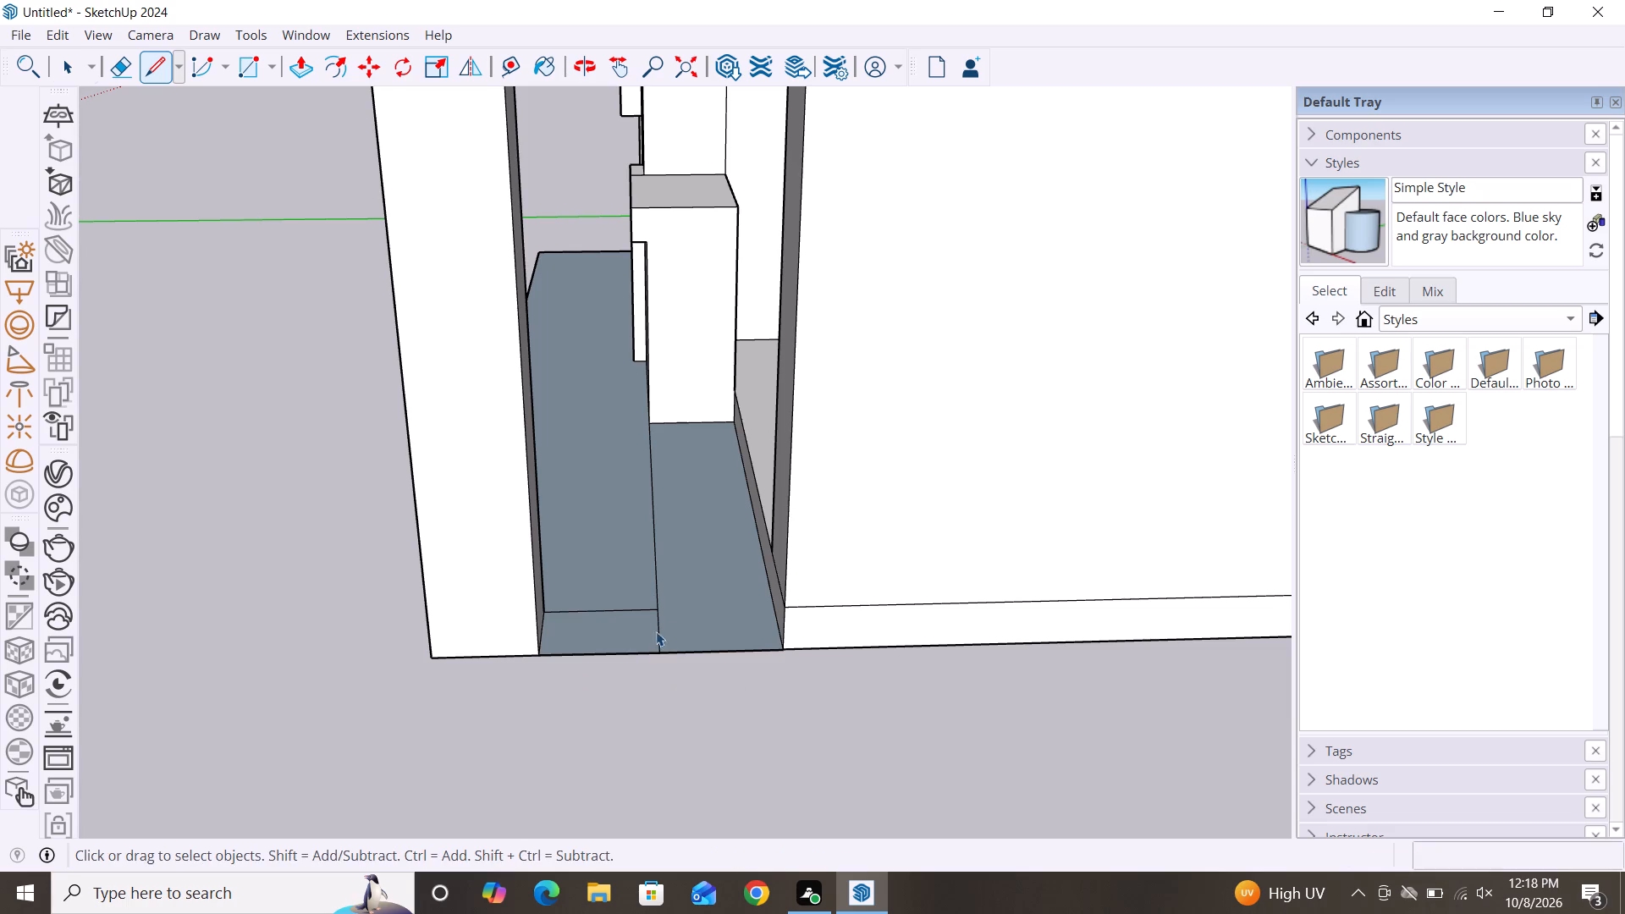
# Examine the facade and its completed ground strip from the side, the front and above.
pyautogui.scroll(-9, 577, 586)
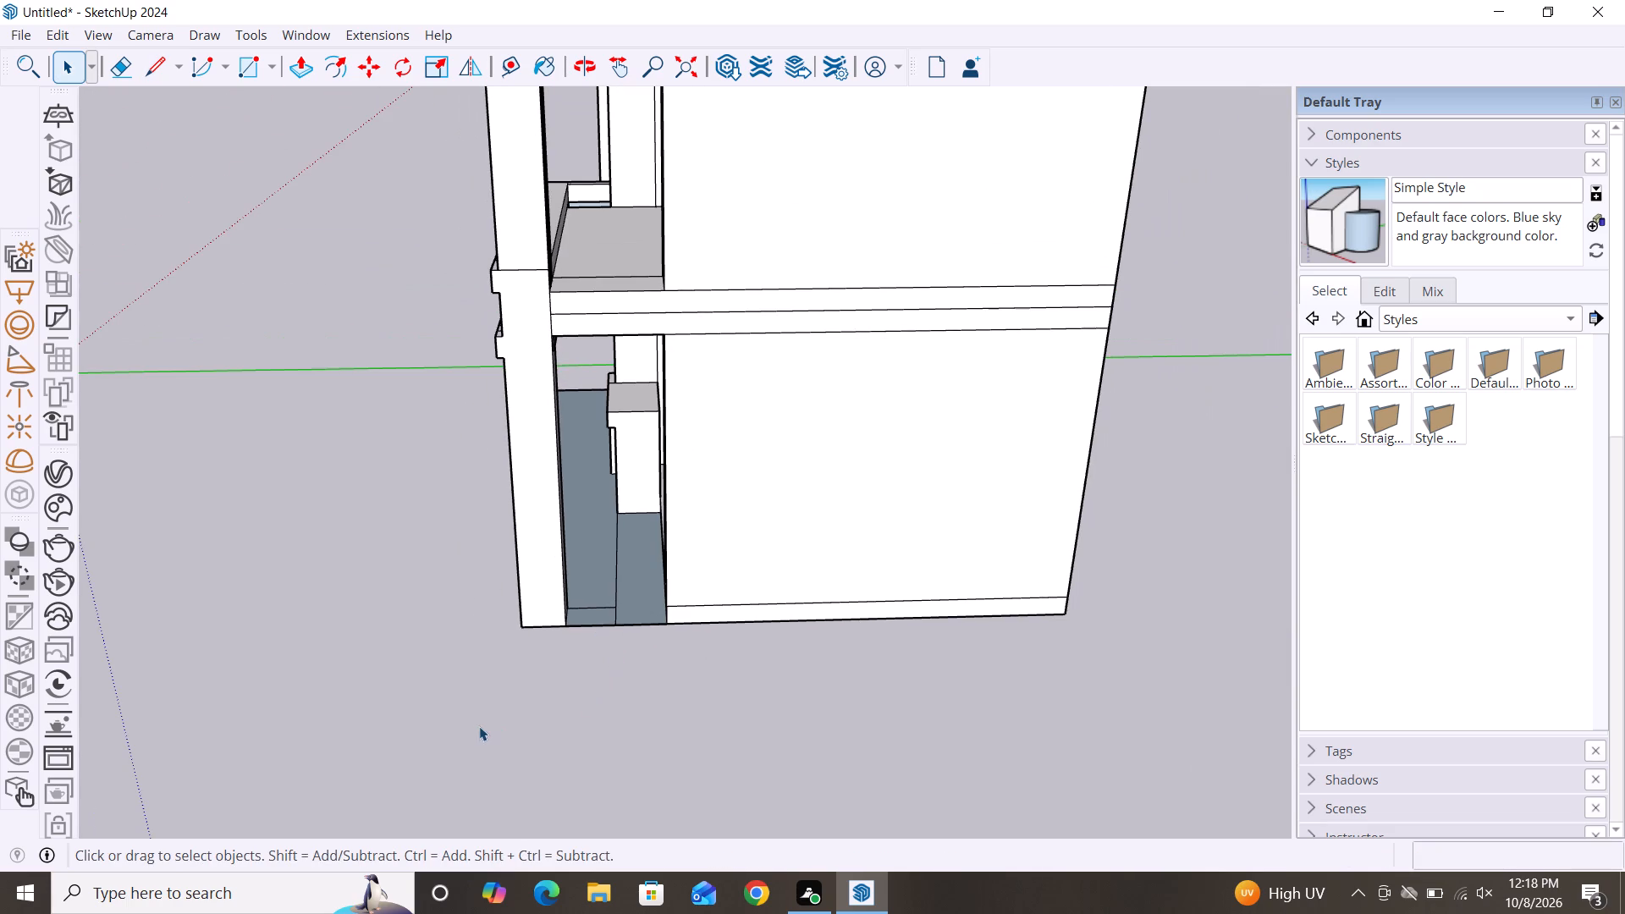
pyautogui.keyDown('alt'); pyautogui.moveTo(515, 734); pyautogui.dragTo(1058, 671, button='middle'); pyautogui.keyUp('alt')
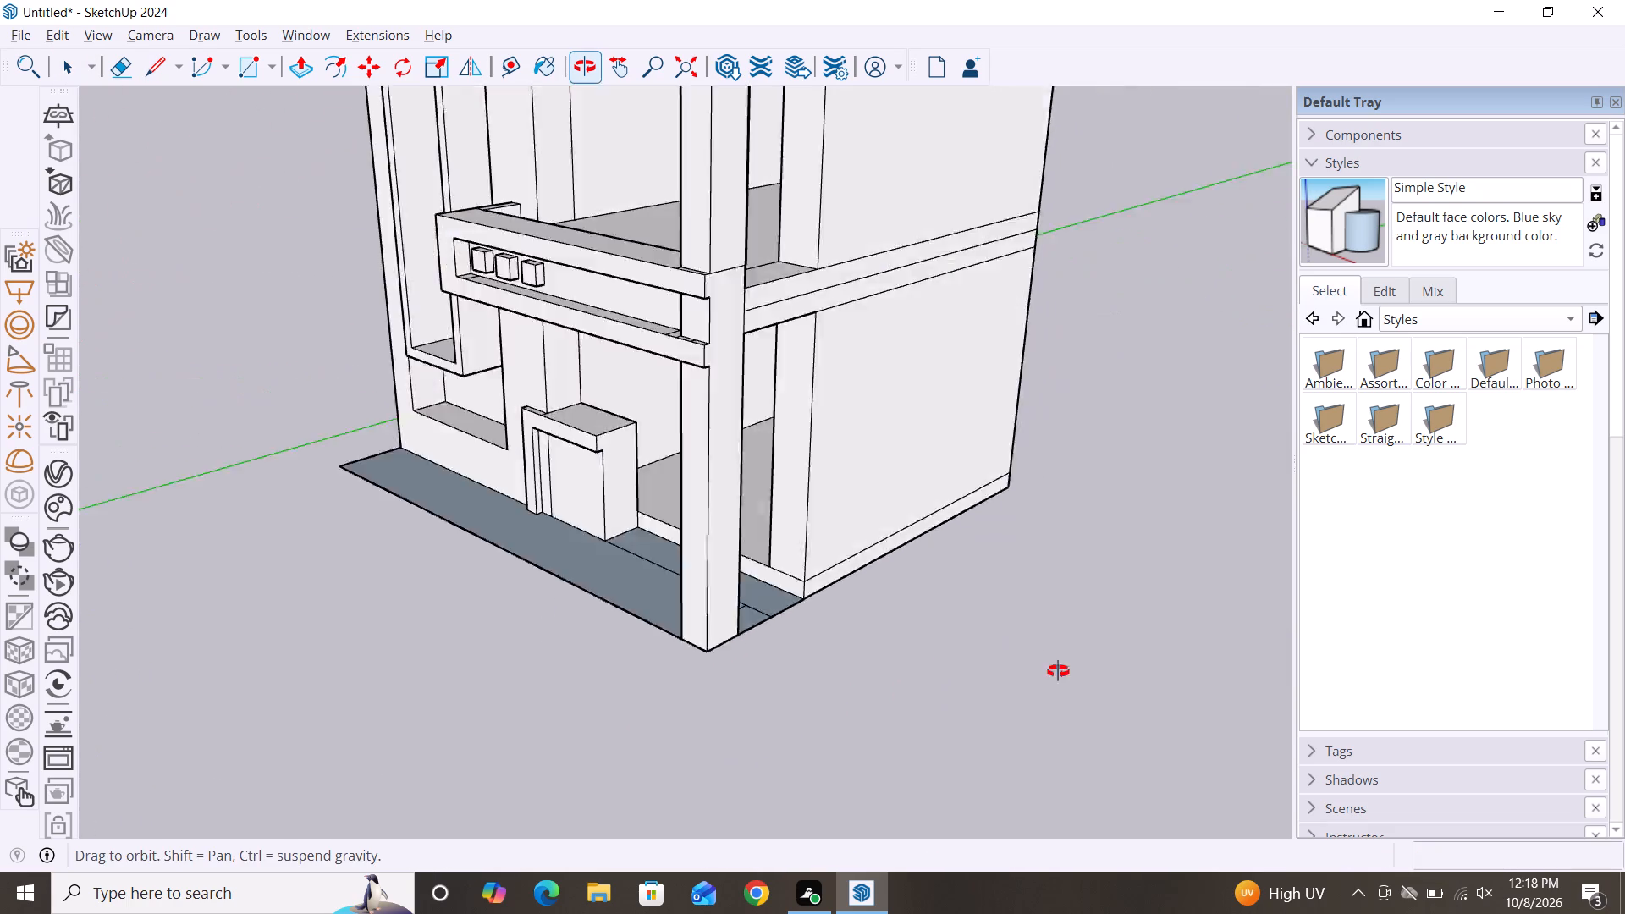
pyautogui.keyDown('alt'); pyautogui.moveTo(1058, 671); pyautogui.dragTo(1166, 603, button='middle'); pyautogui.keyUp('alt')
pyautogui.keyDown('alt'); pyautogui.moveTo(496, 709); pyautogui.dragTo(900, 751, button='middle'); pyautogui.keyUp('alt')
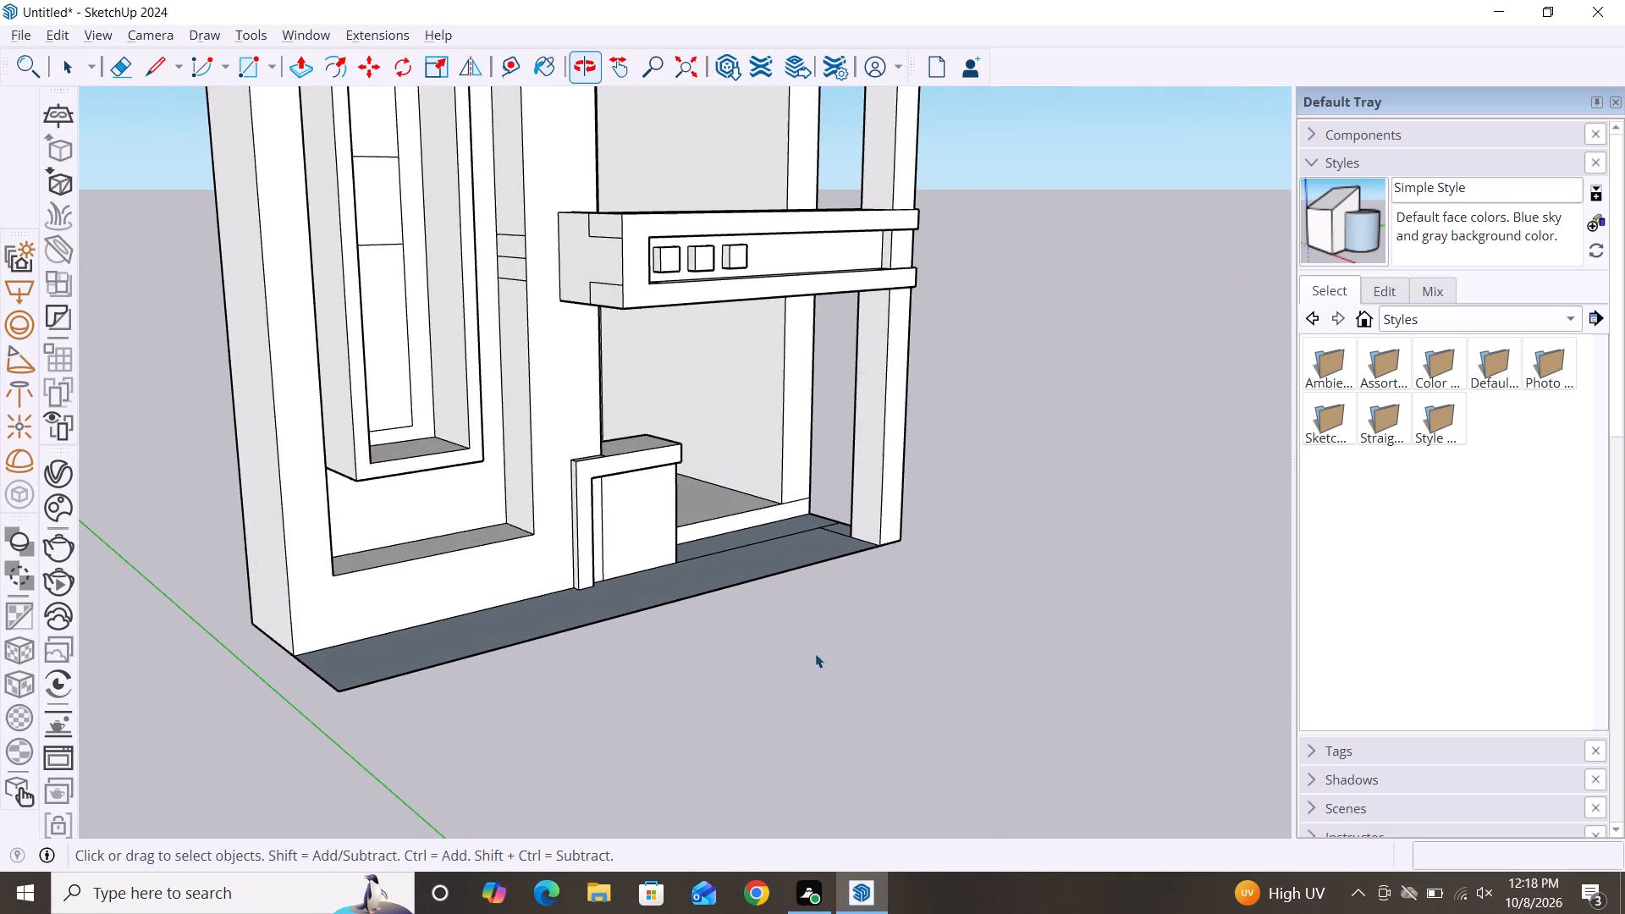
pyautogui.scroll(-3, 729, 453)
pyautogui.keyDown('alt'); pyautogui.moveTo(811, 709); pyautogui.dragTo(484, 666, button='middle'); pyautogui.keyUp('alt')
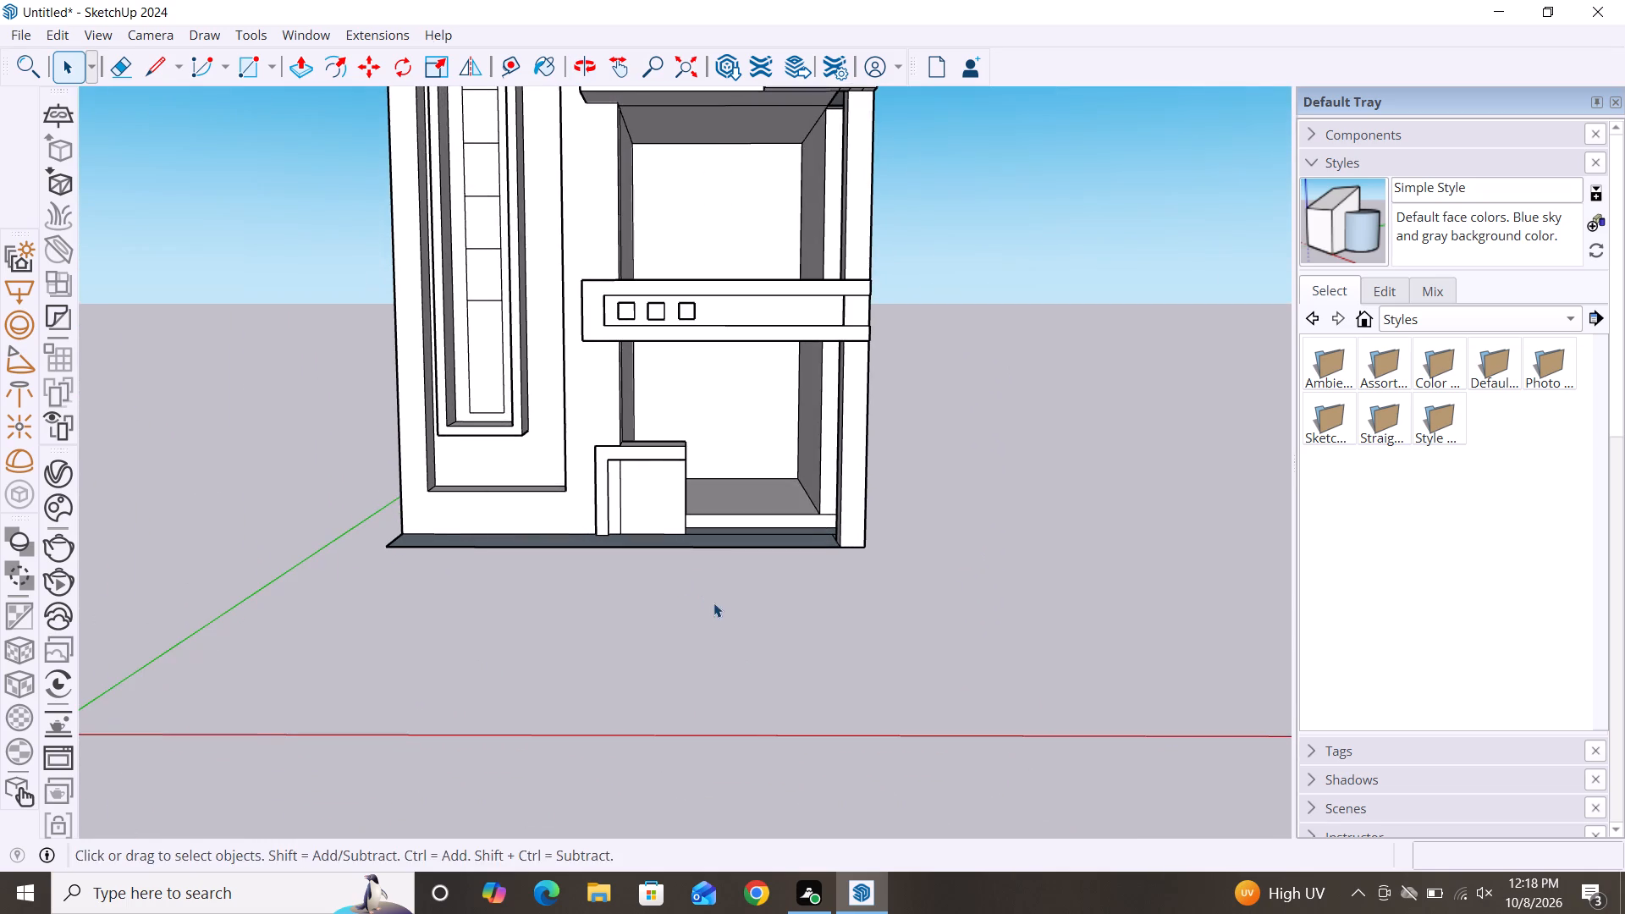
pyautogui.keyDown('alt'); pyautogui.moveTo(719, 606); pyautogui.dragTo(719, 685, button='middle'); pyautogui.keyUp('alt')
pyautogui.scroll(2, 677, 549)
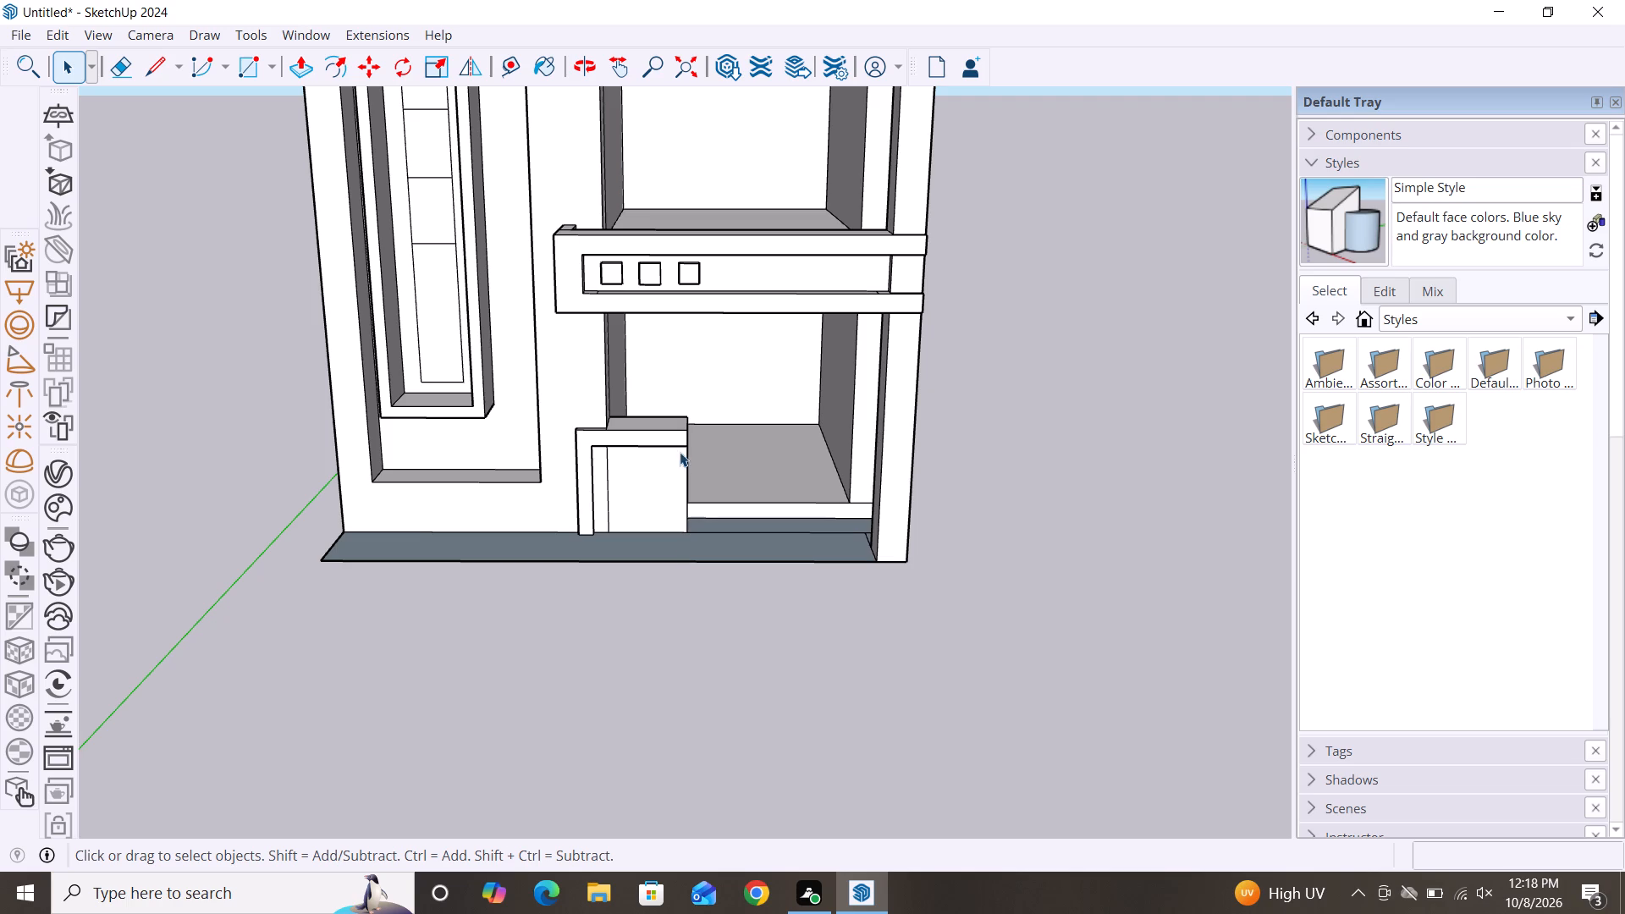
pyautogui.scroll(-5, 686, 482)
pyautogui.scroll(-3, 846, 599)
pyautogui.scroll(-3, 927, 673)
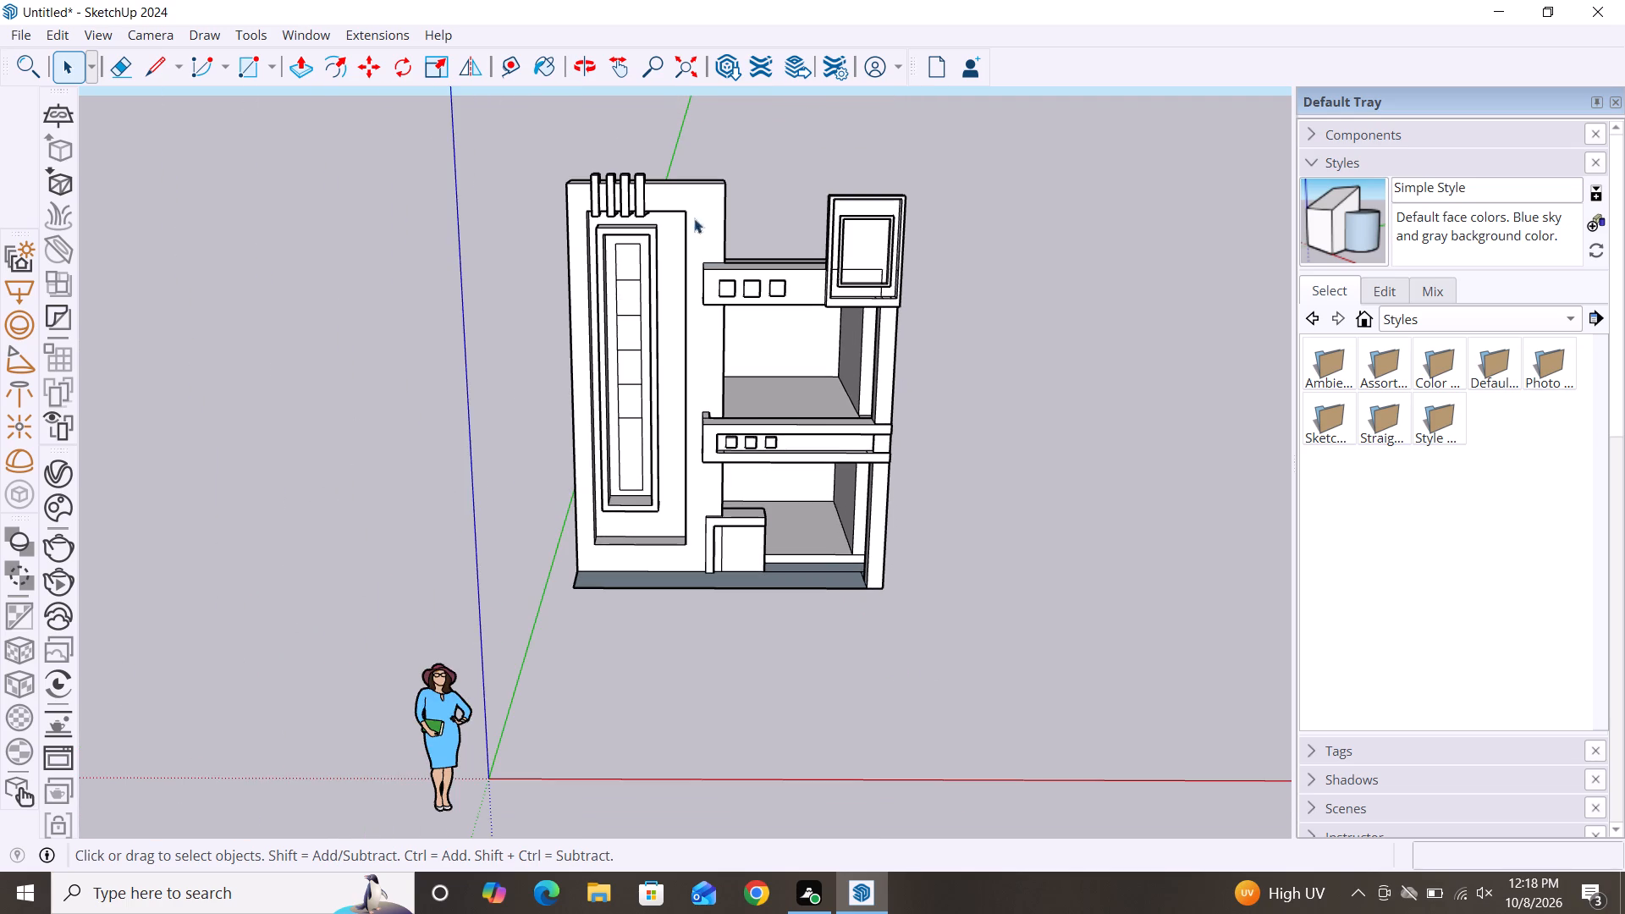
pyautogui.keyDown('alt'); pyautogui.moveTo(661, 215); pyautogui.dragTo(669, 487, button='middle'); pyautogui.keyUp('alt')
pyautogui.keyDown('alt'); pyautogui.moveTo(697, 658); pyautogui.dragTo(750, 447, button='middle'); pyautogui.keyUp('alt')
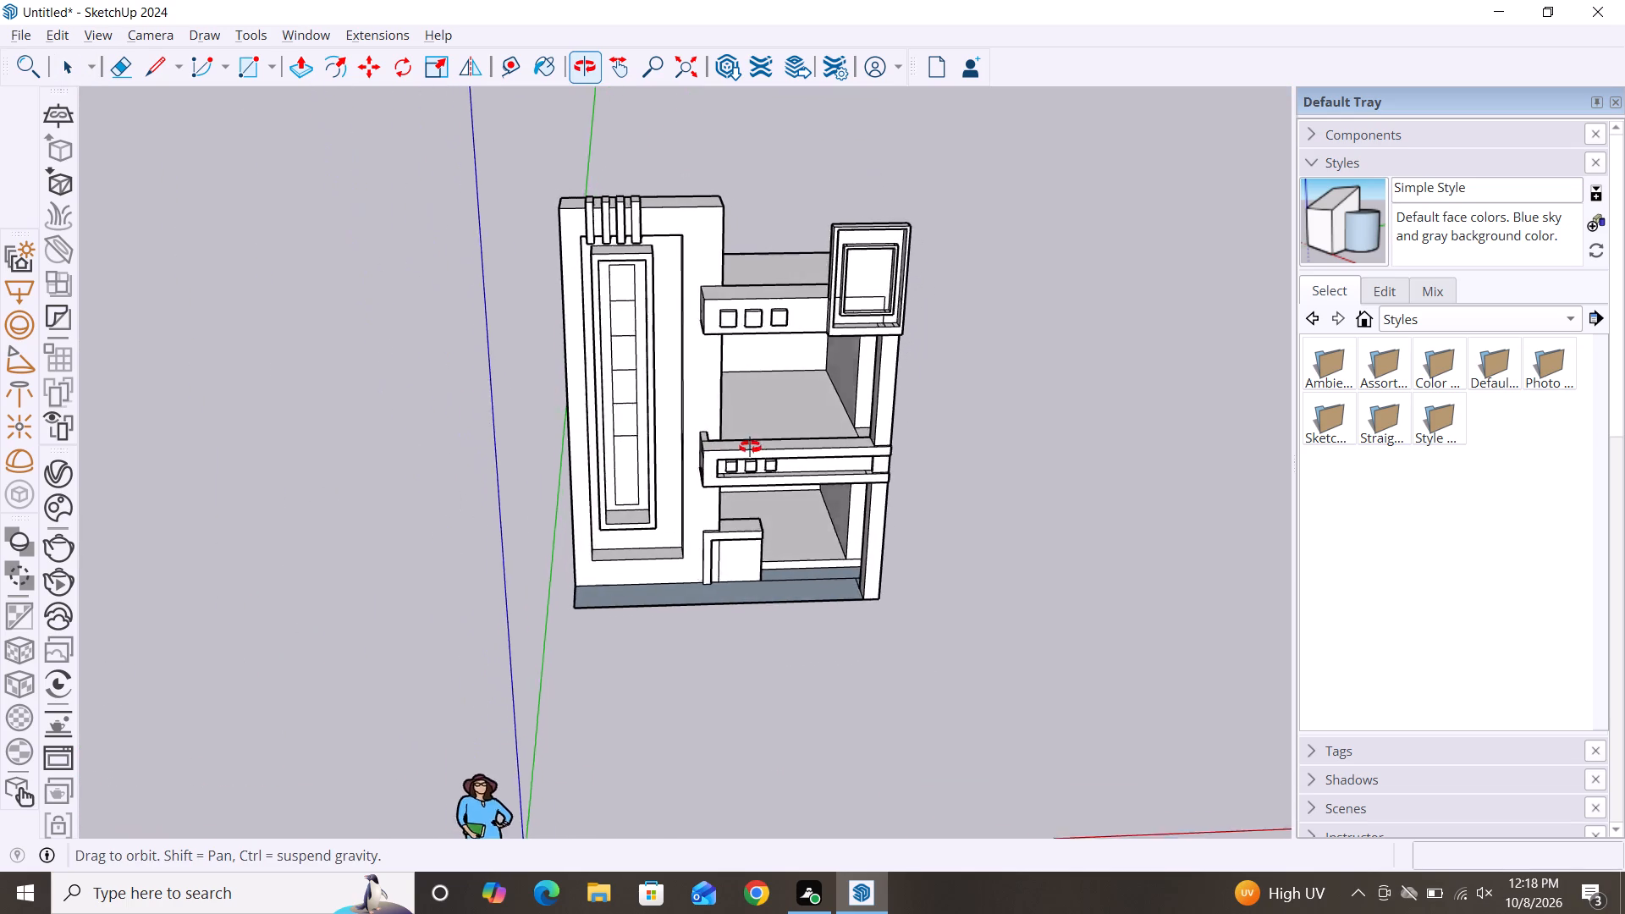
pyautogui.keyDown('alt'); pyautogui.moveTo(750, 447); pyautogui.dragTo(776, 448, button='middle'); pyautogui.keyUp('alt')
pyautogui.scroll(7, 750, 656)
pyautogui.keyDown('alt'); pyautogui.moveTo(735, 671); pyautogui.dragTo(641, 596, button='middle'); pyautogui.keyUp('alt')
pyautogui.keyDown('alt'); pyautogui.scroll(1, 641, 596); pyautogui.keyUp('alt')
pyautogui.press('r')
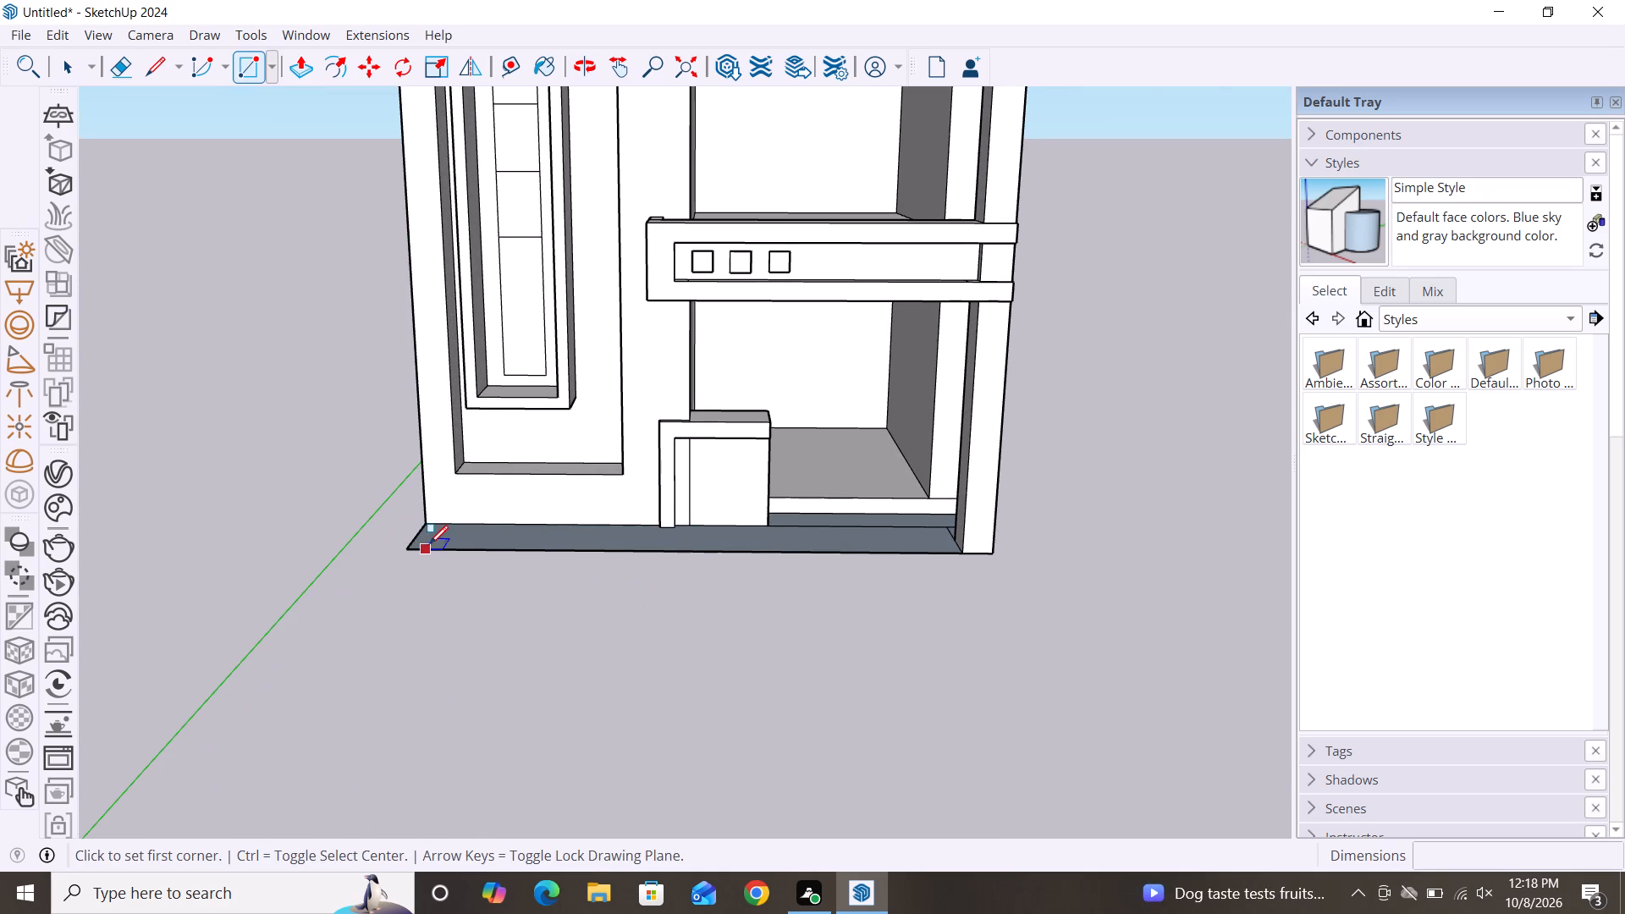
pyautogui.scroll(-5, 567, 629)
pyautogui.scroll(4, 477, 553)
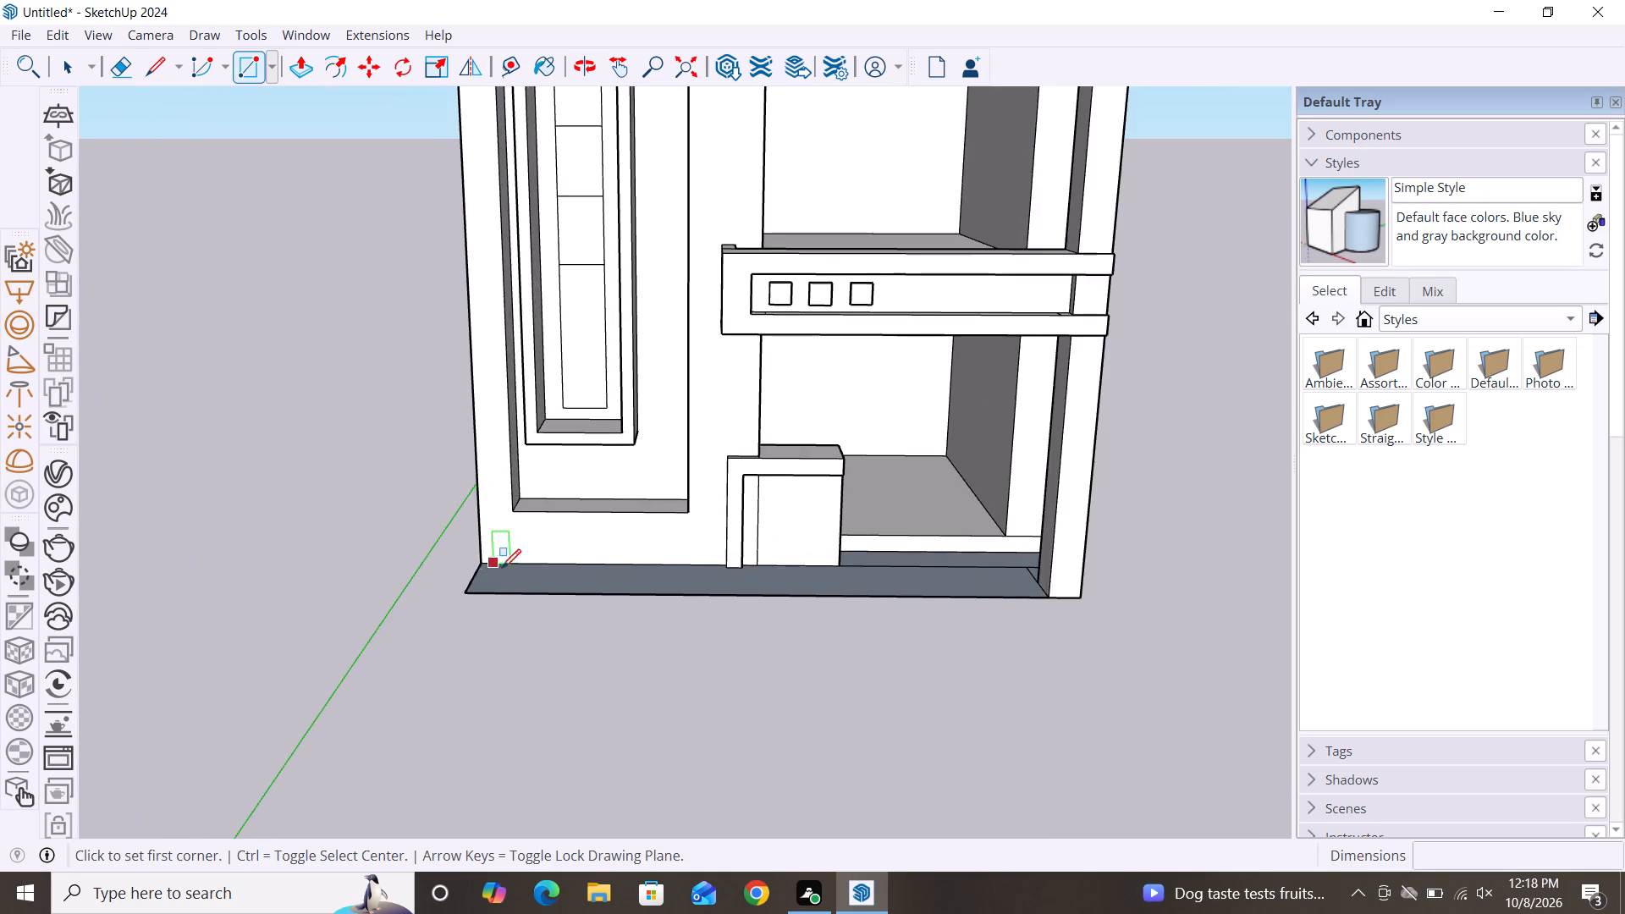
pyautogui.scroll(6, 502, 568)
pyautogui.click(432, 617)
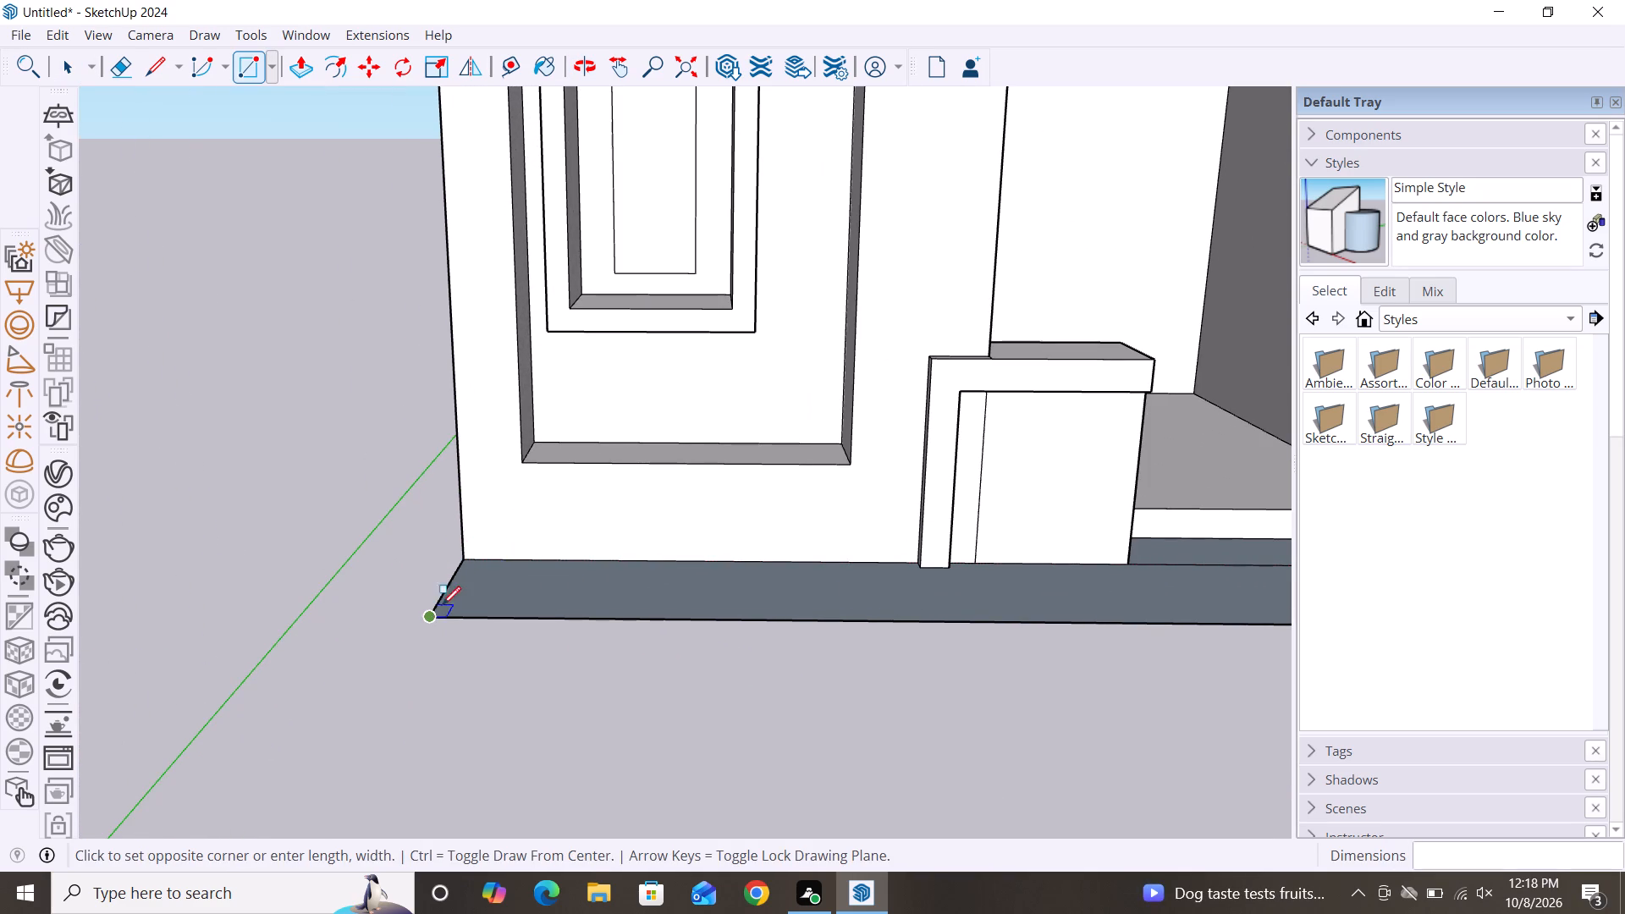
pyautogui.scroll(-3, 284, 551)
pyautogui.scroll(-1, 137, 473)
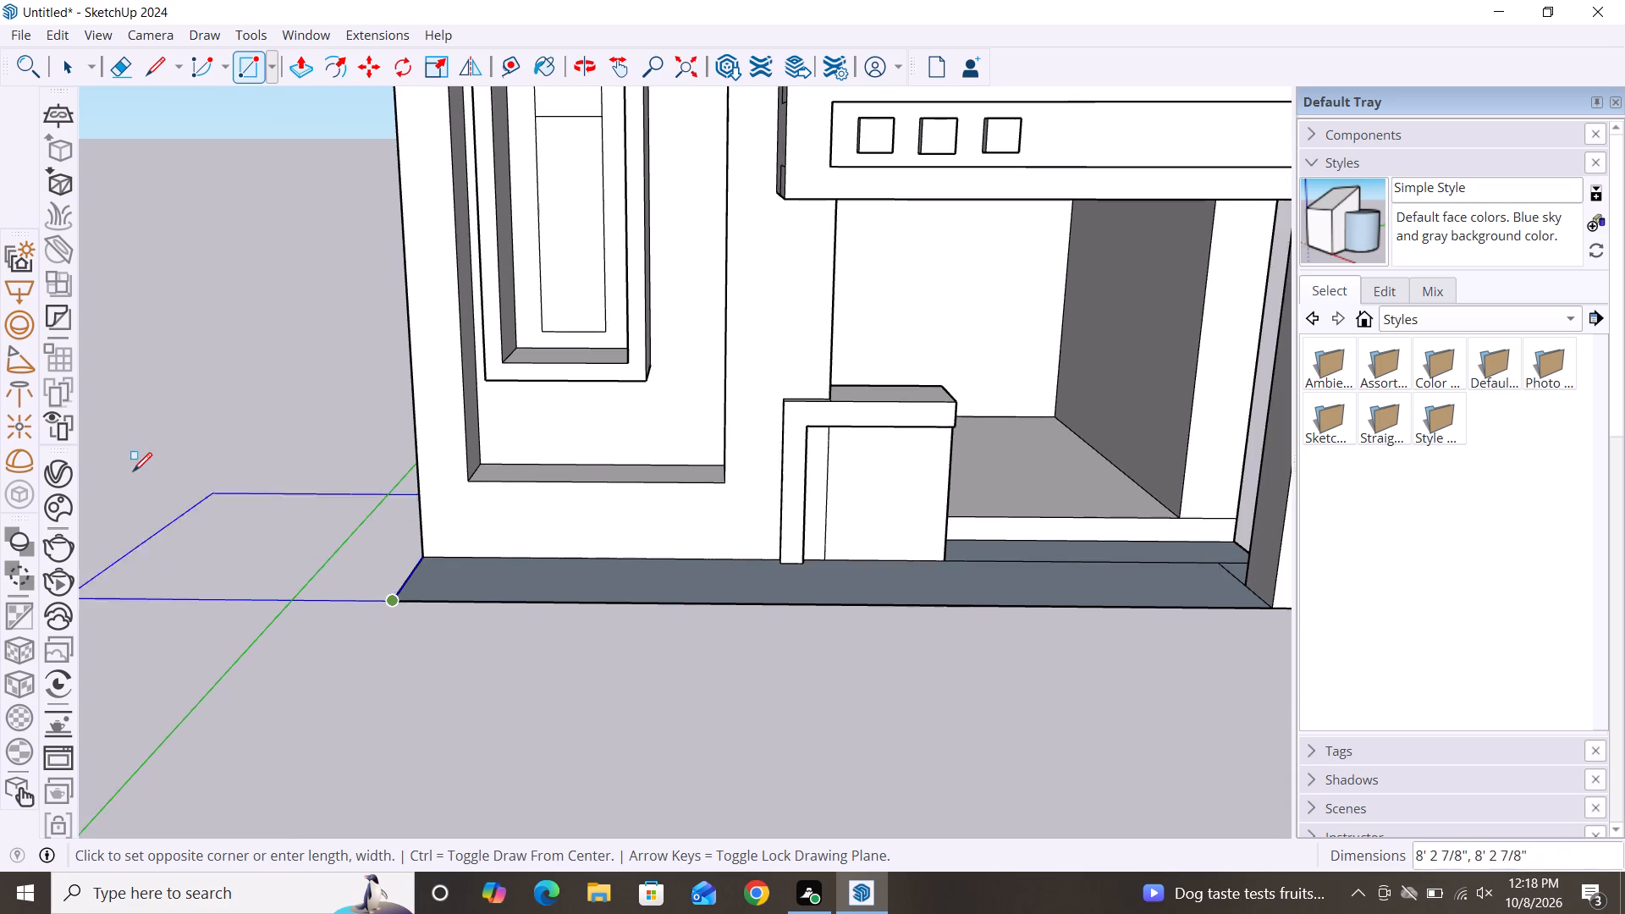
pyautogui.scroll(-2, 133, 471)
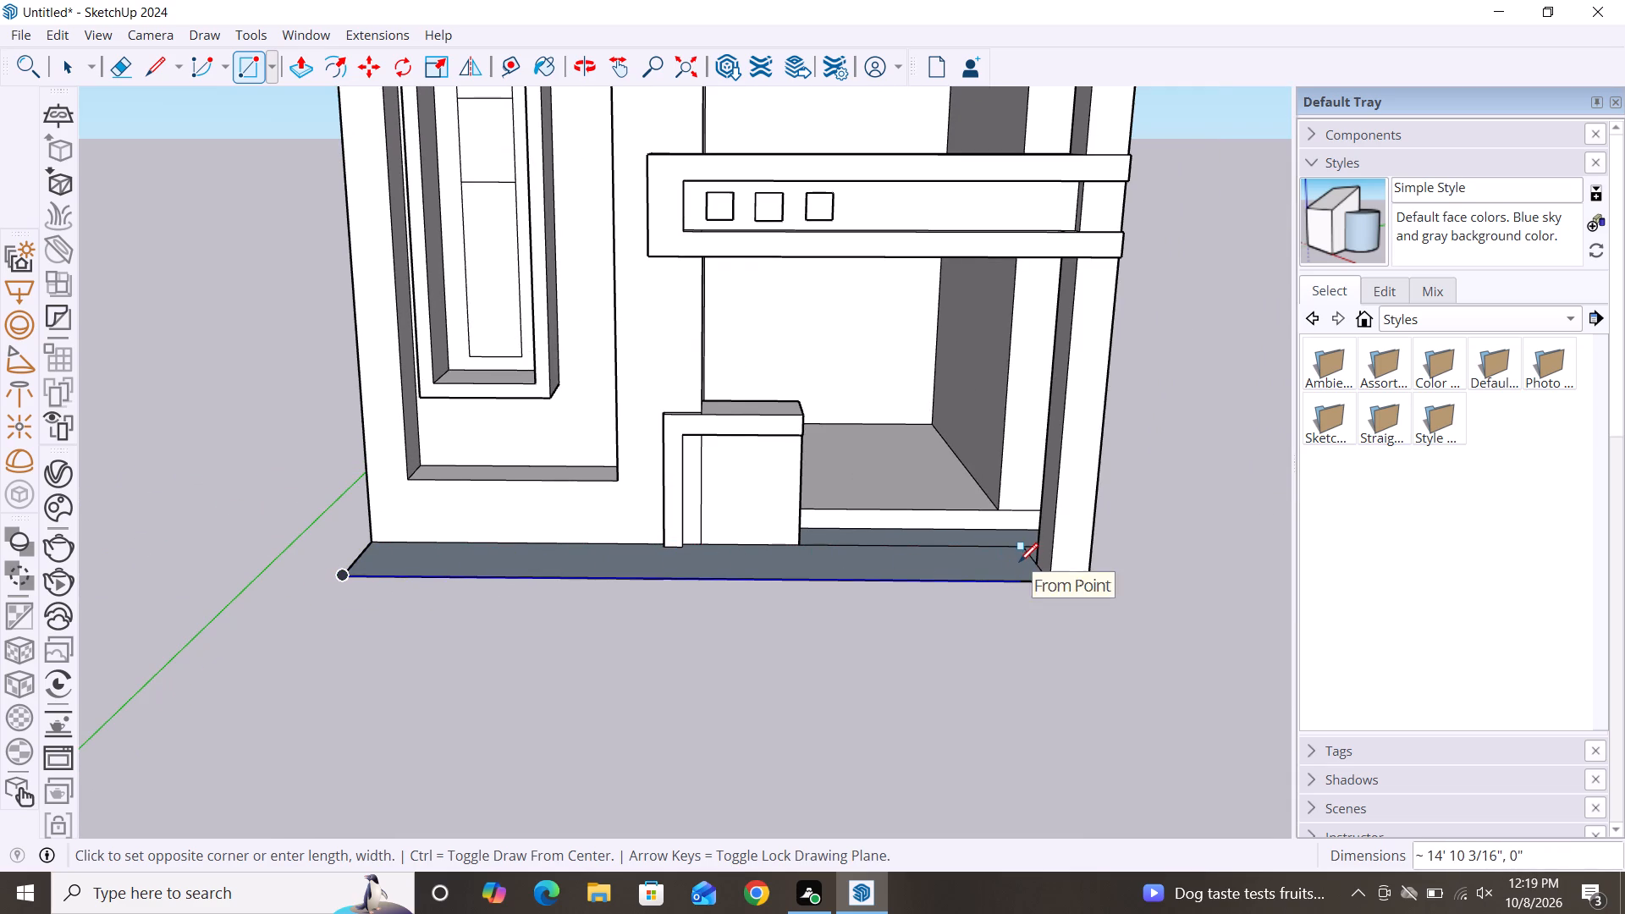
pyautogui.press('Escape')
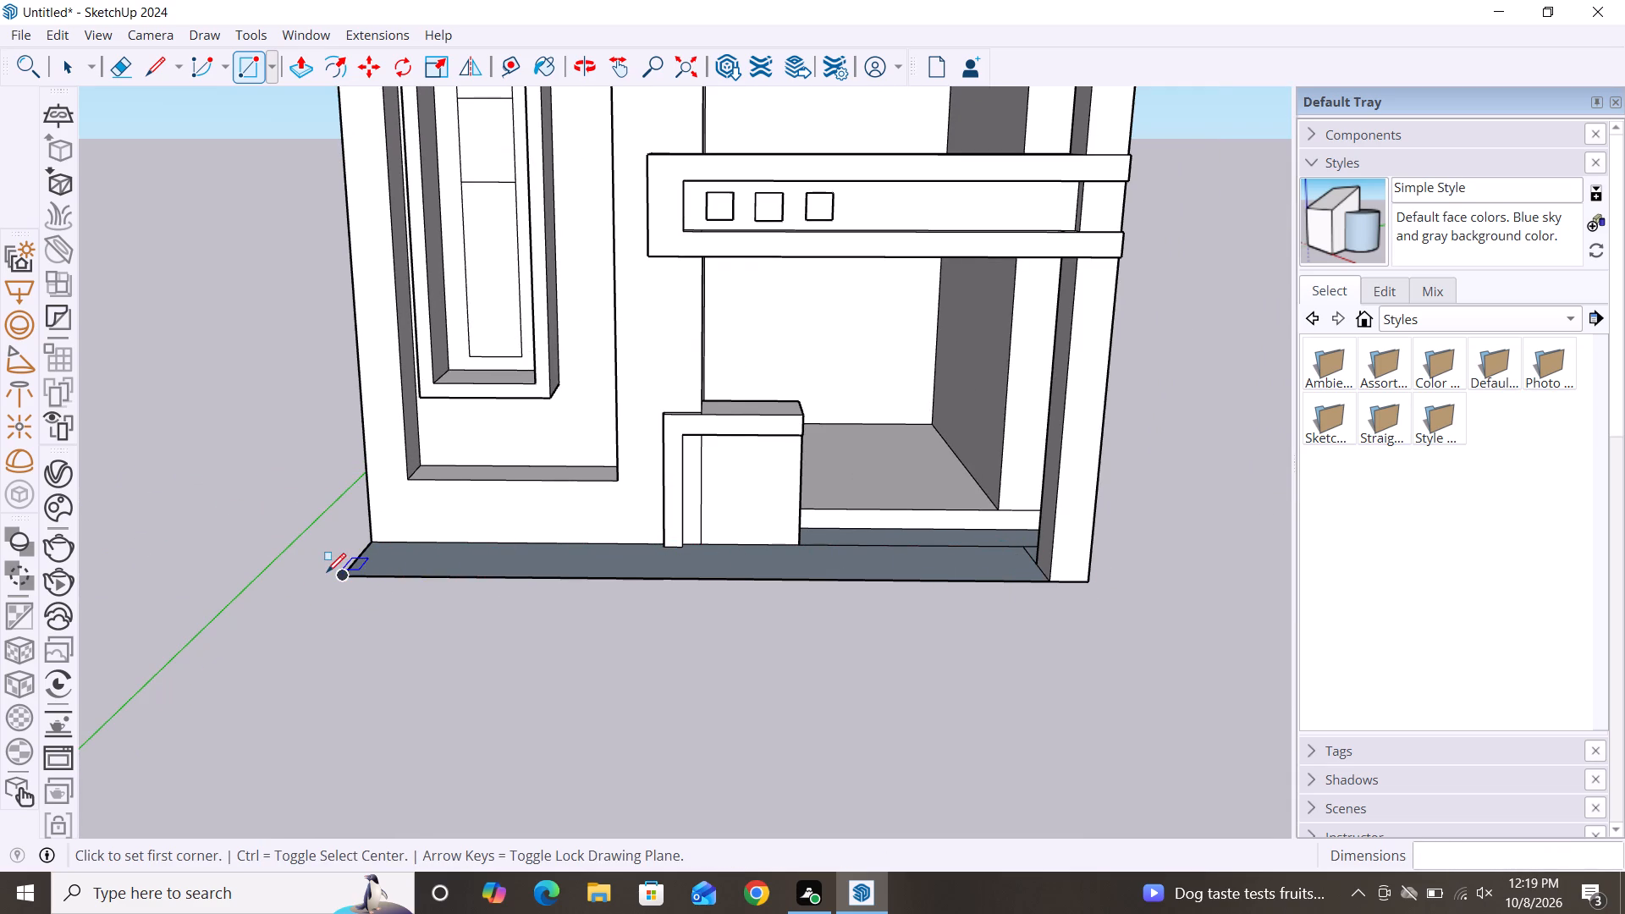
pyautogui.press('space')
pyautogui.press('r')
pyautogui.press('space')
# Outline a wall footprint along the ground strip's front edge with a line about 10' 7/8" from the tower end and an 8 3/16" return.
pyautogui.scroll(-5, 387, 609)
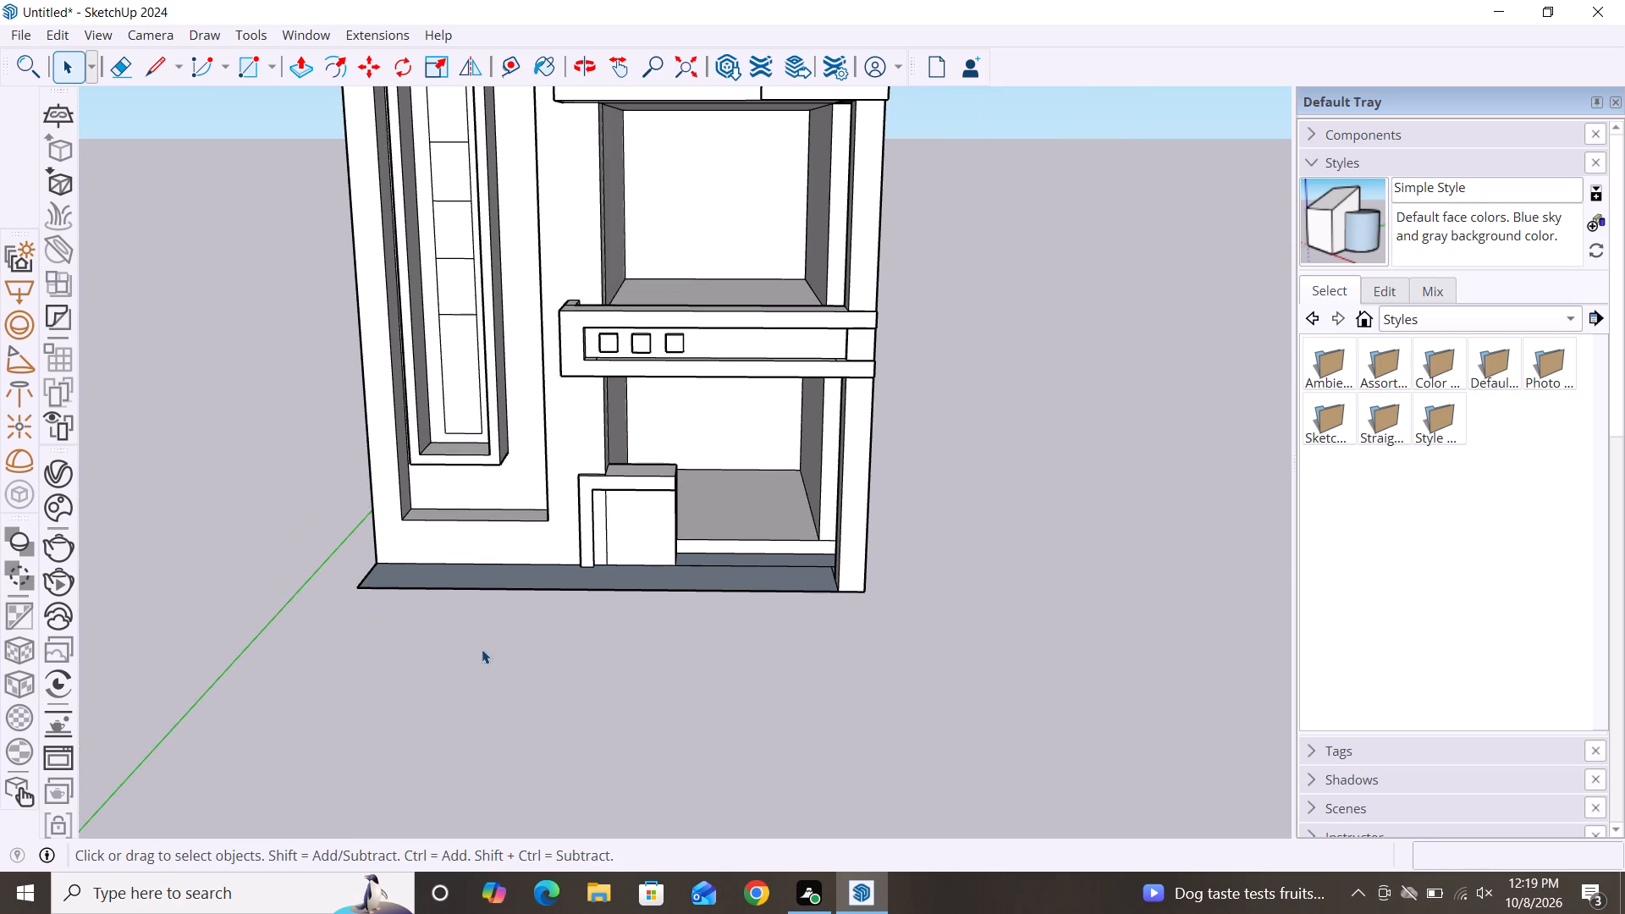
pyautogui.scroll(-2, 865, 546)
pyautogui.keyDown('alt'); pyautogui.moveTo(716, 726); pyautogui.dragTo(719, 800, button='middle'); pyautogui.keyUp('alt')
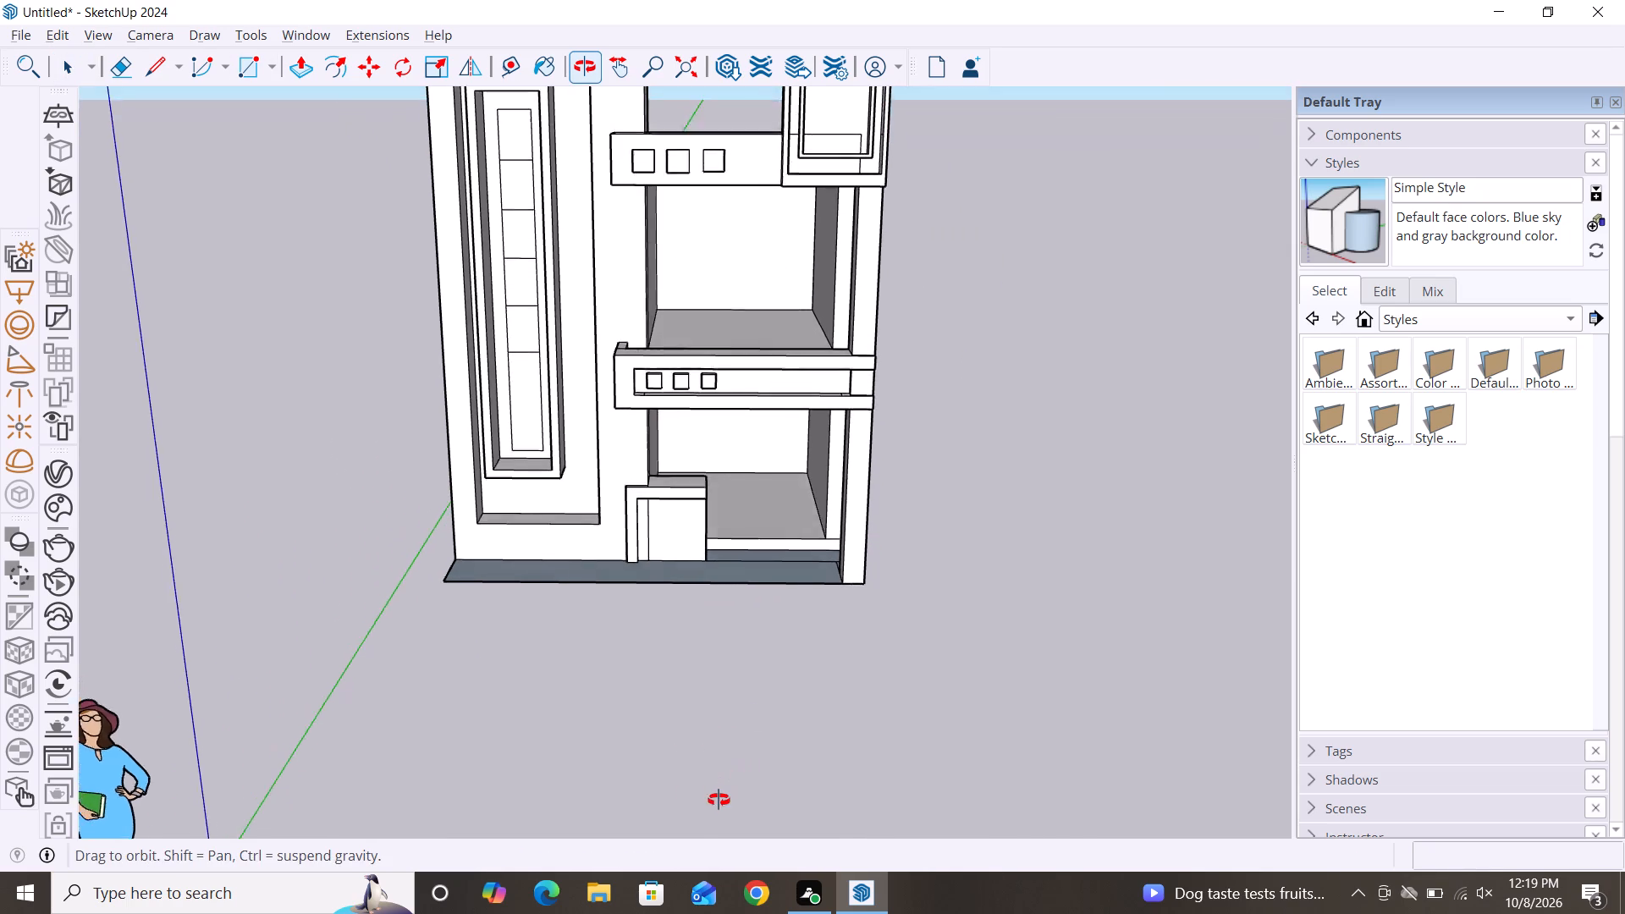
pyautogui.keyDown('alt'); pyautogui.moveTo(719, 800); pyautogui.dragTo(722, 813, button='middle'); pyautogui.keyUp('alt')
pyautogui.press('l')
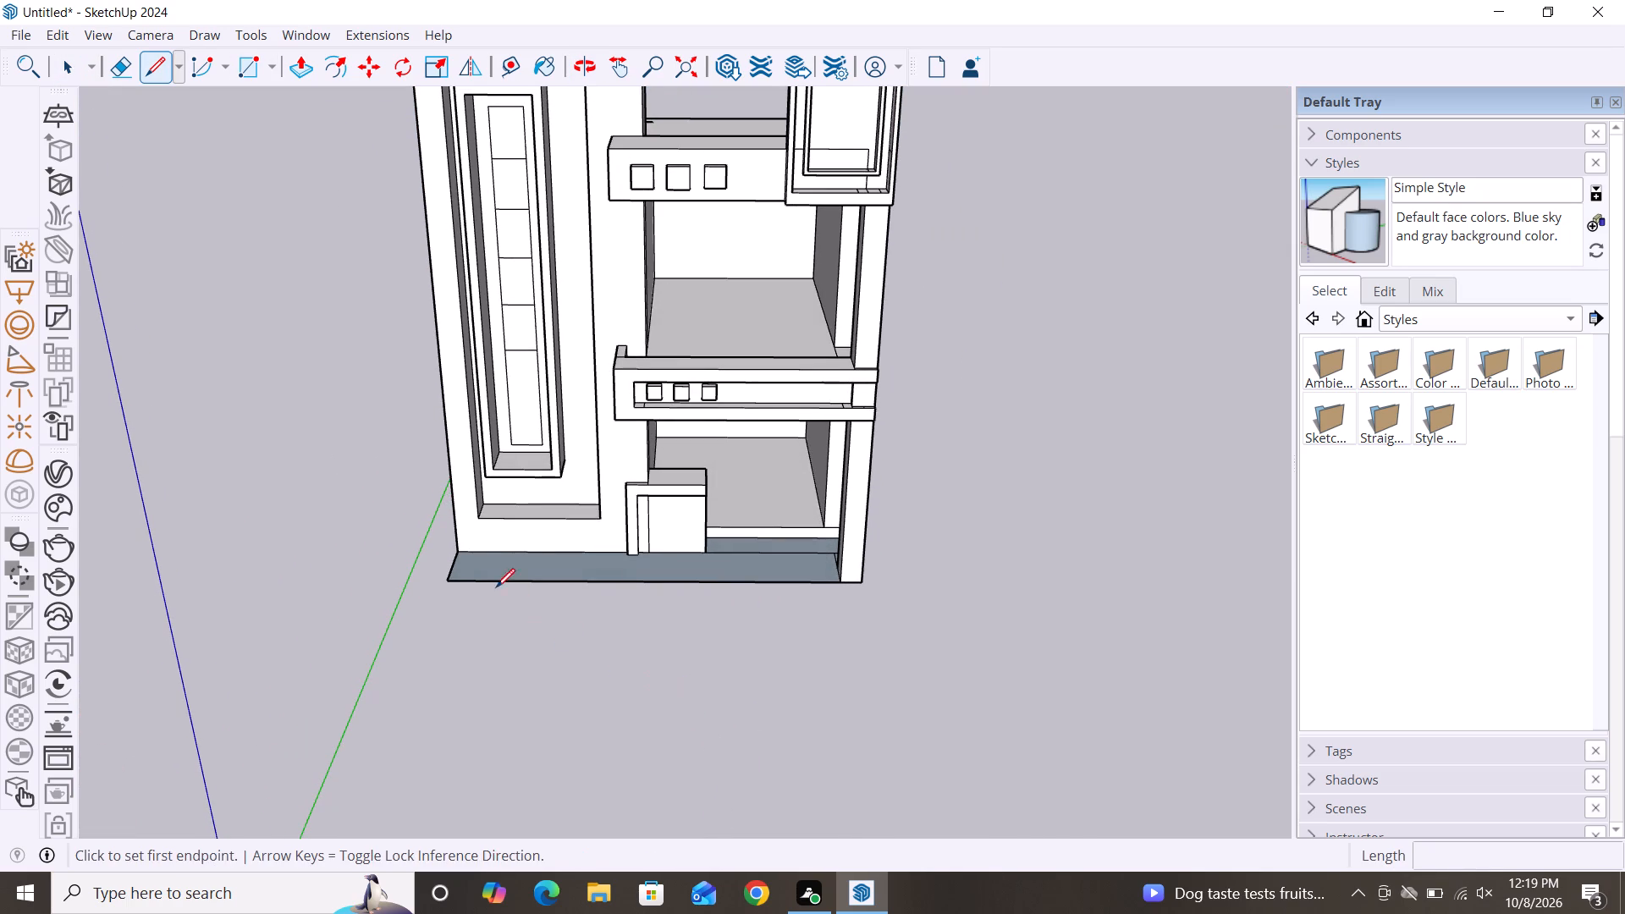
pyautogui.scroll(7, 460, 559)
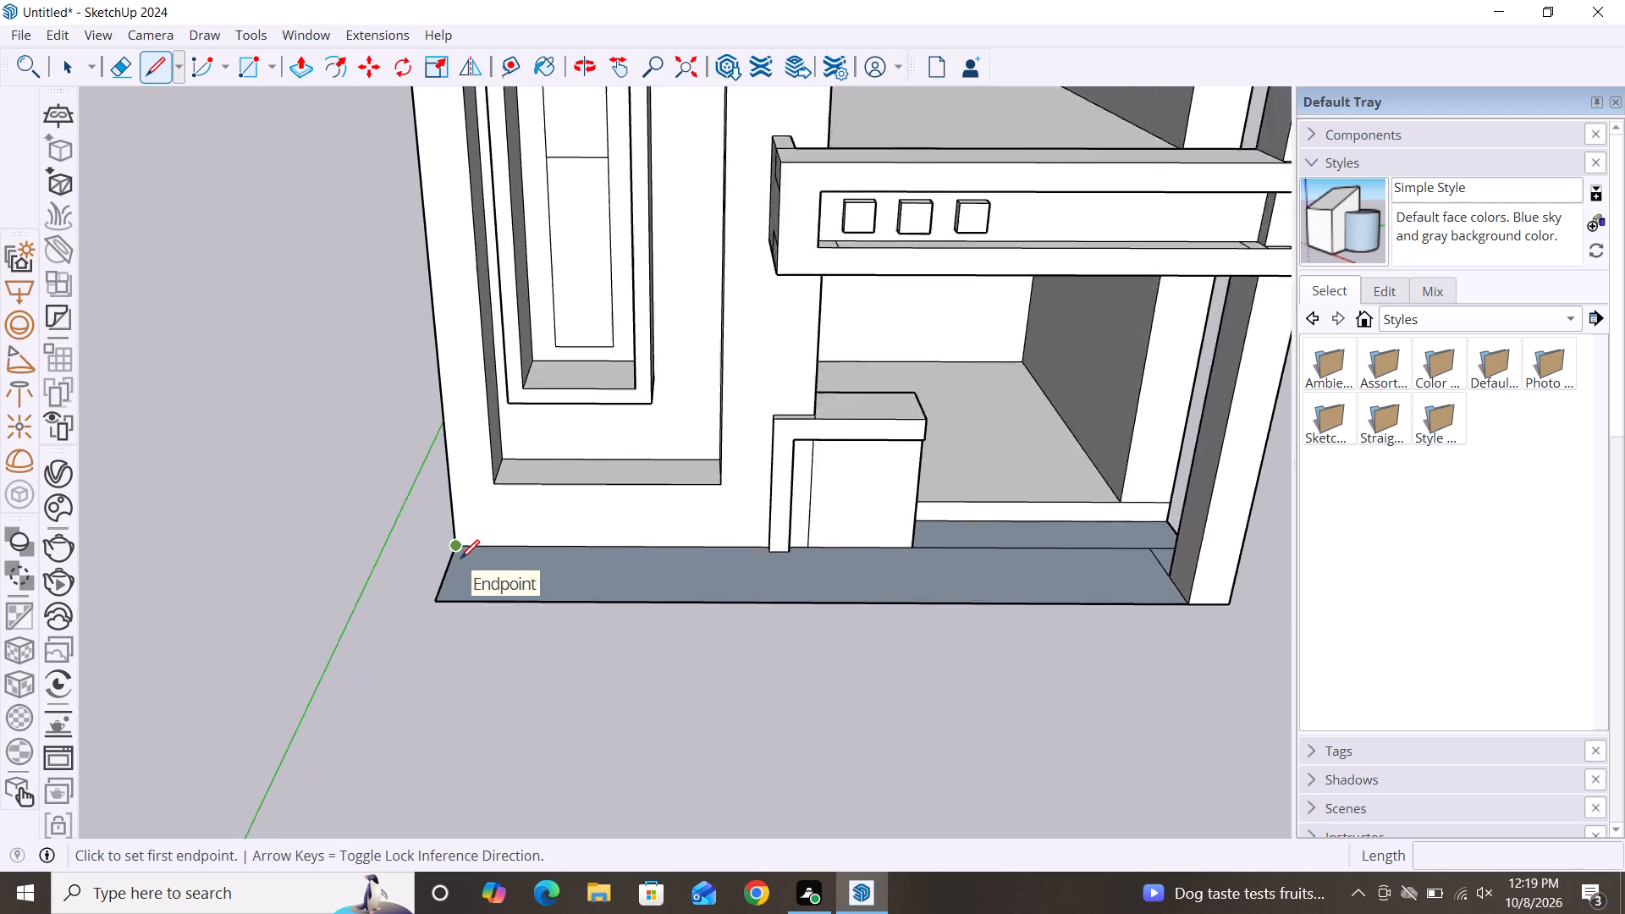
pyautogui.scroll(2, 460, 559)
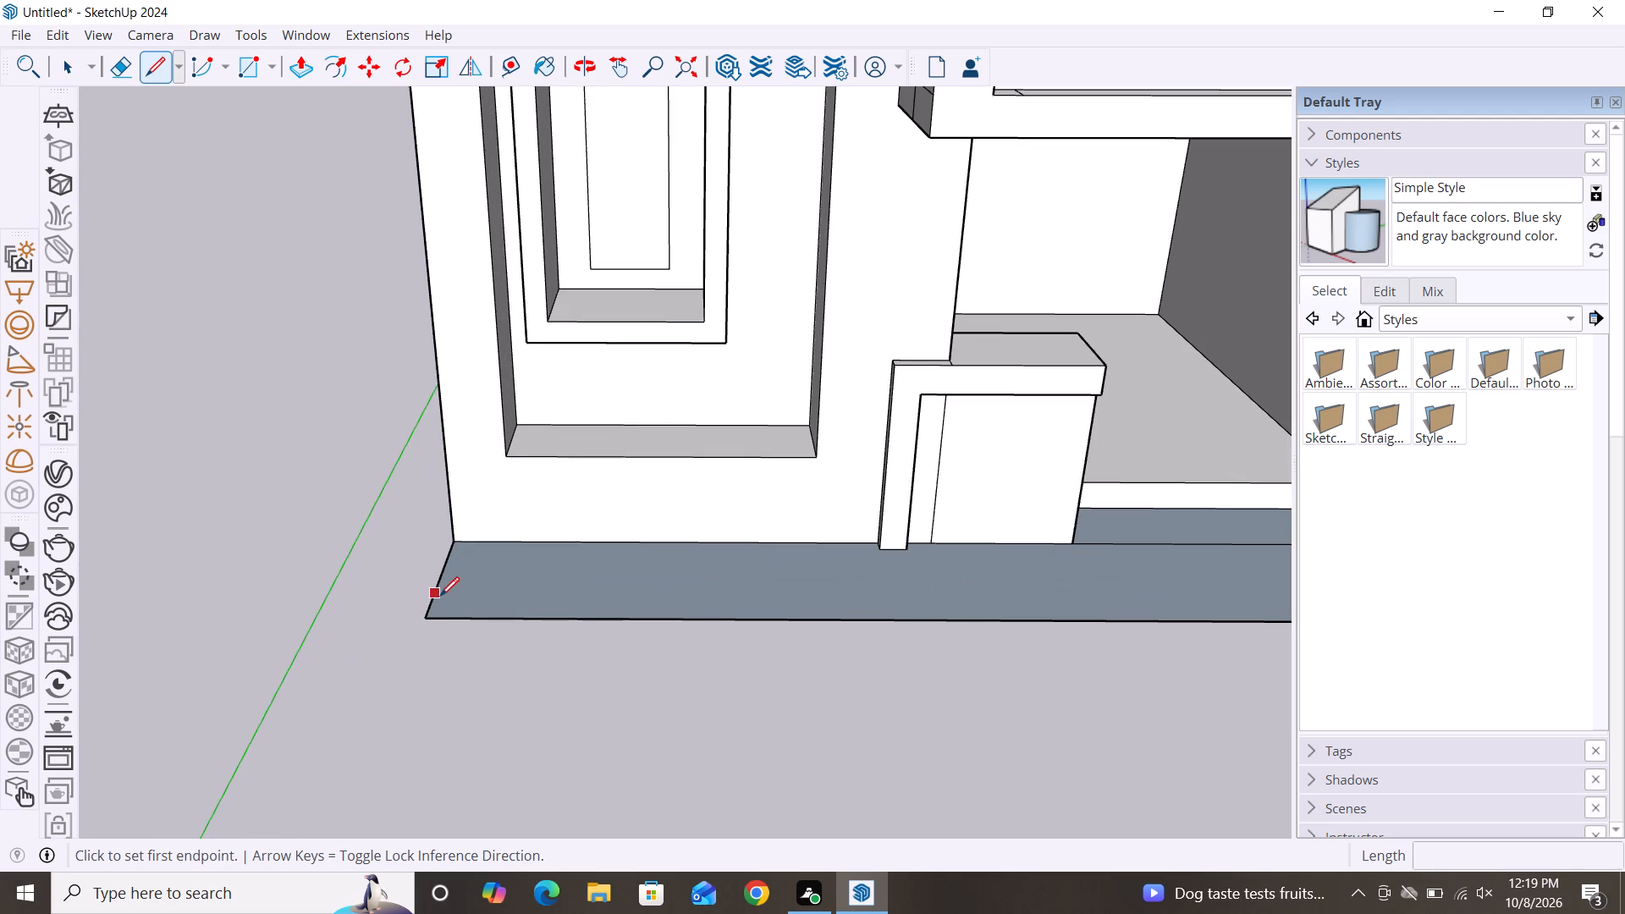
pyautogui.click(440, 596)
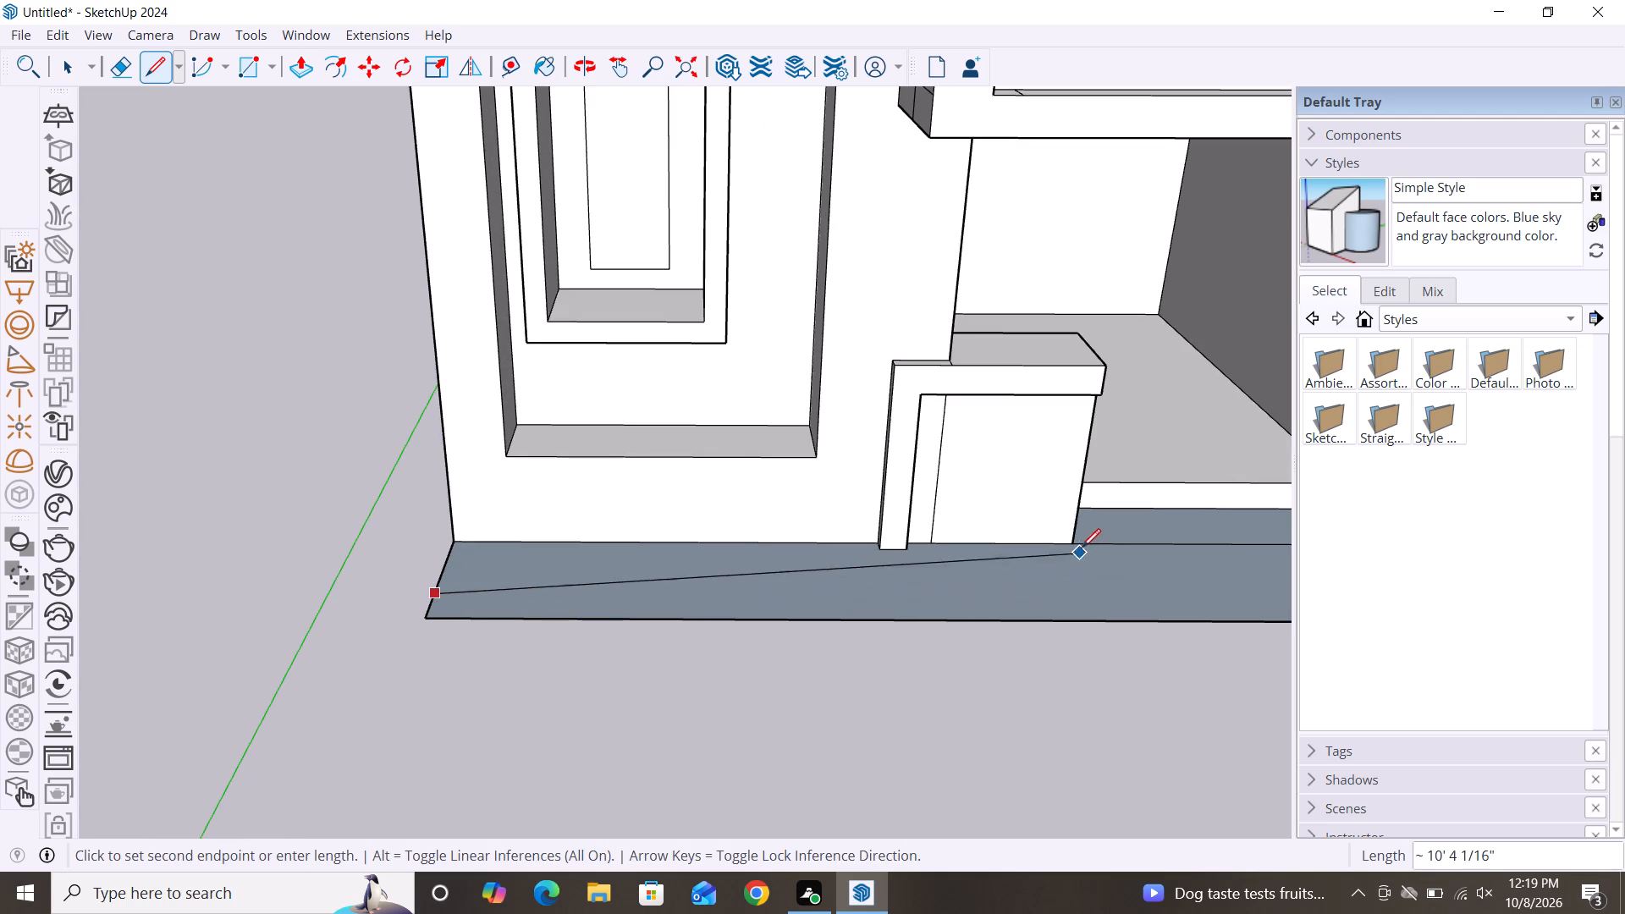
pyautogui.click(1091, 597)
pyautogui.click(1096, 623)
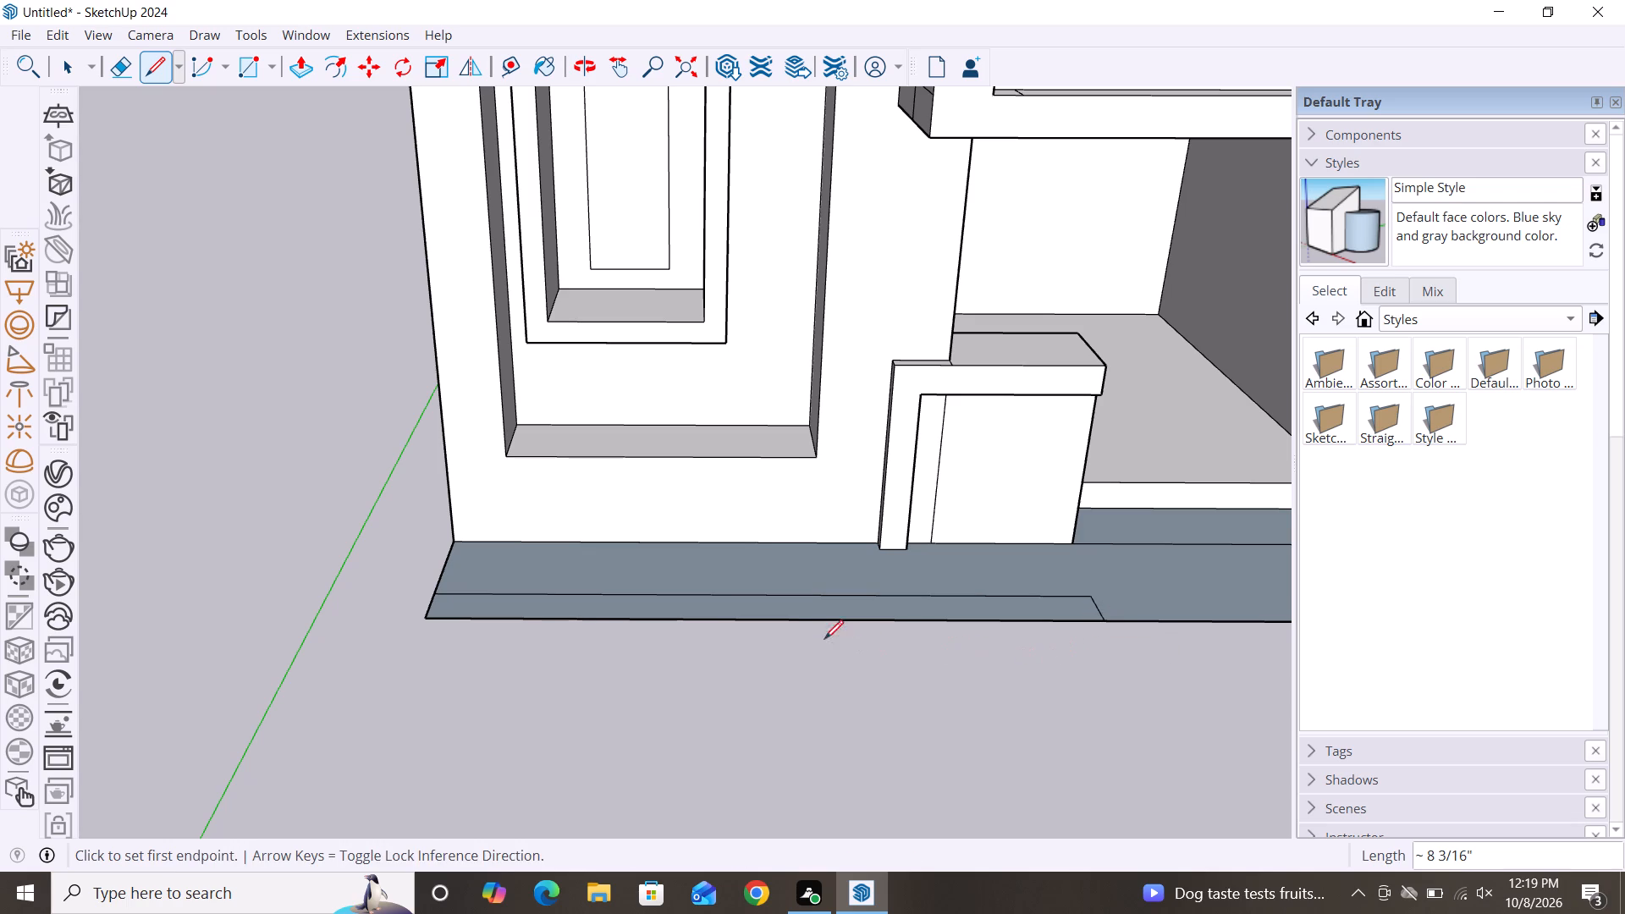
pyautogui.scroll(-2, 792, 632)
pyautogui.press('space')
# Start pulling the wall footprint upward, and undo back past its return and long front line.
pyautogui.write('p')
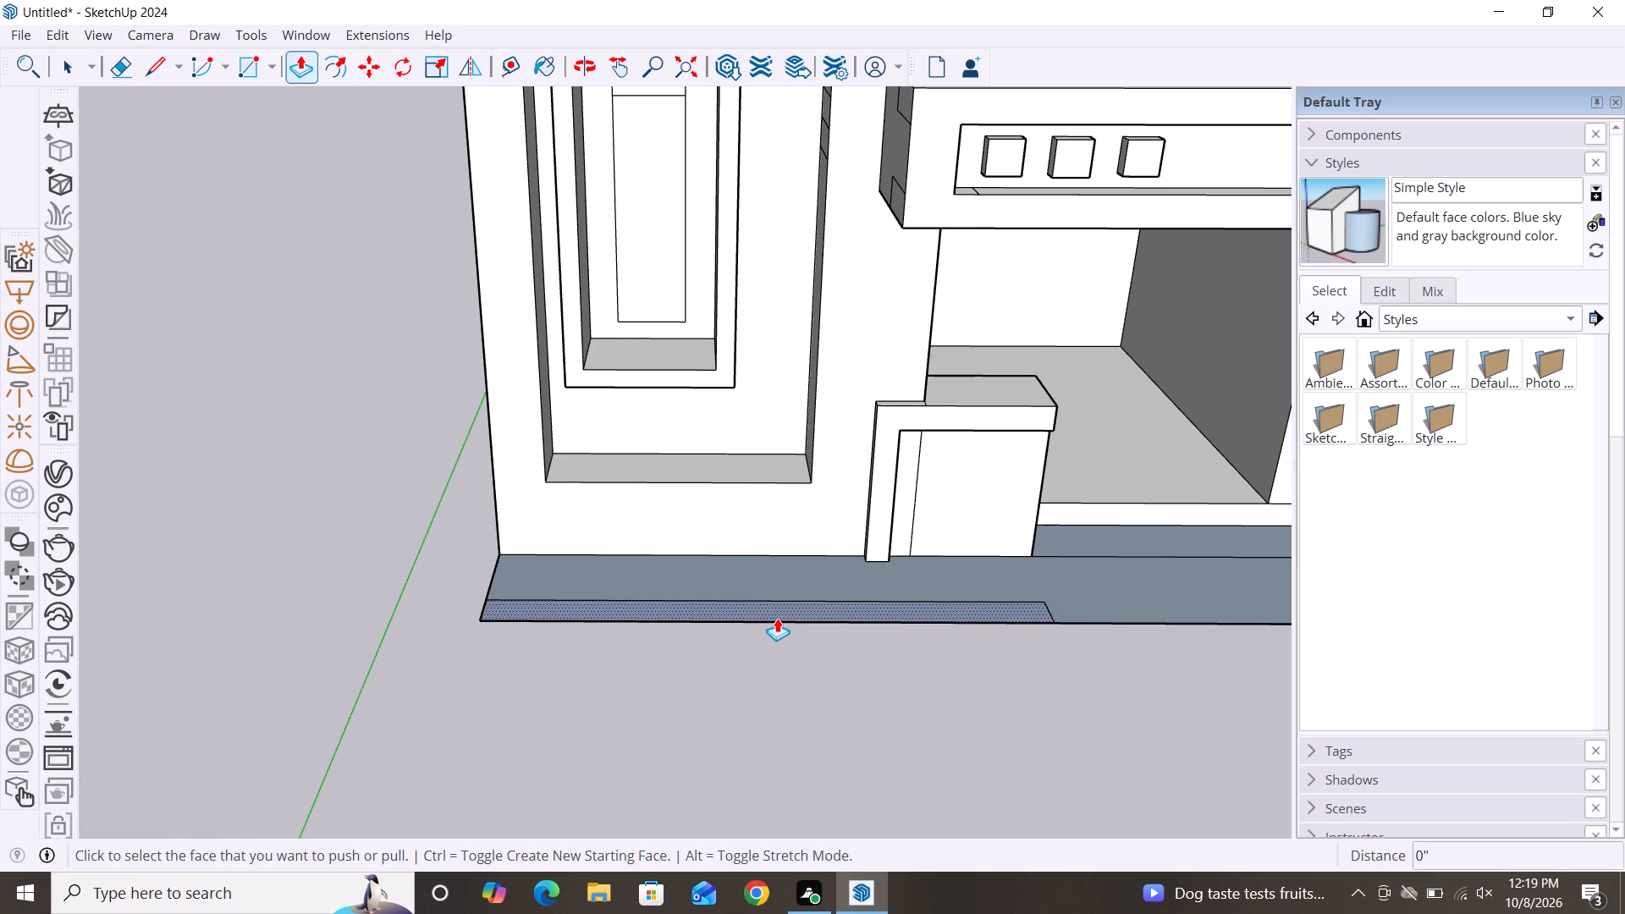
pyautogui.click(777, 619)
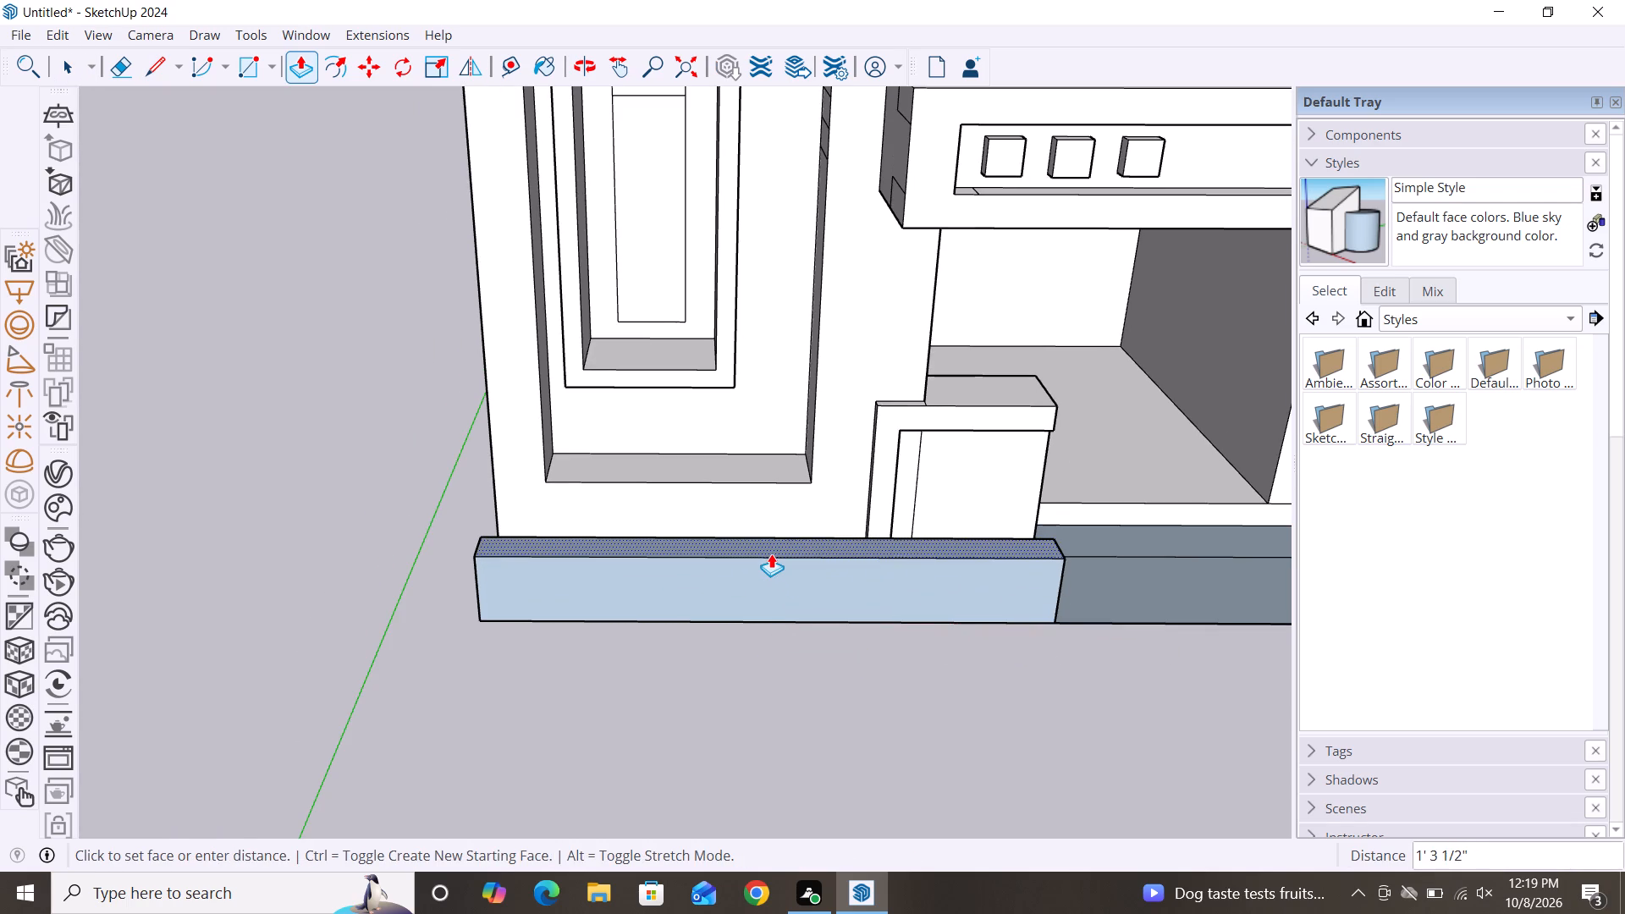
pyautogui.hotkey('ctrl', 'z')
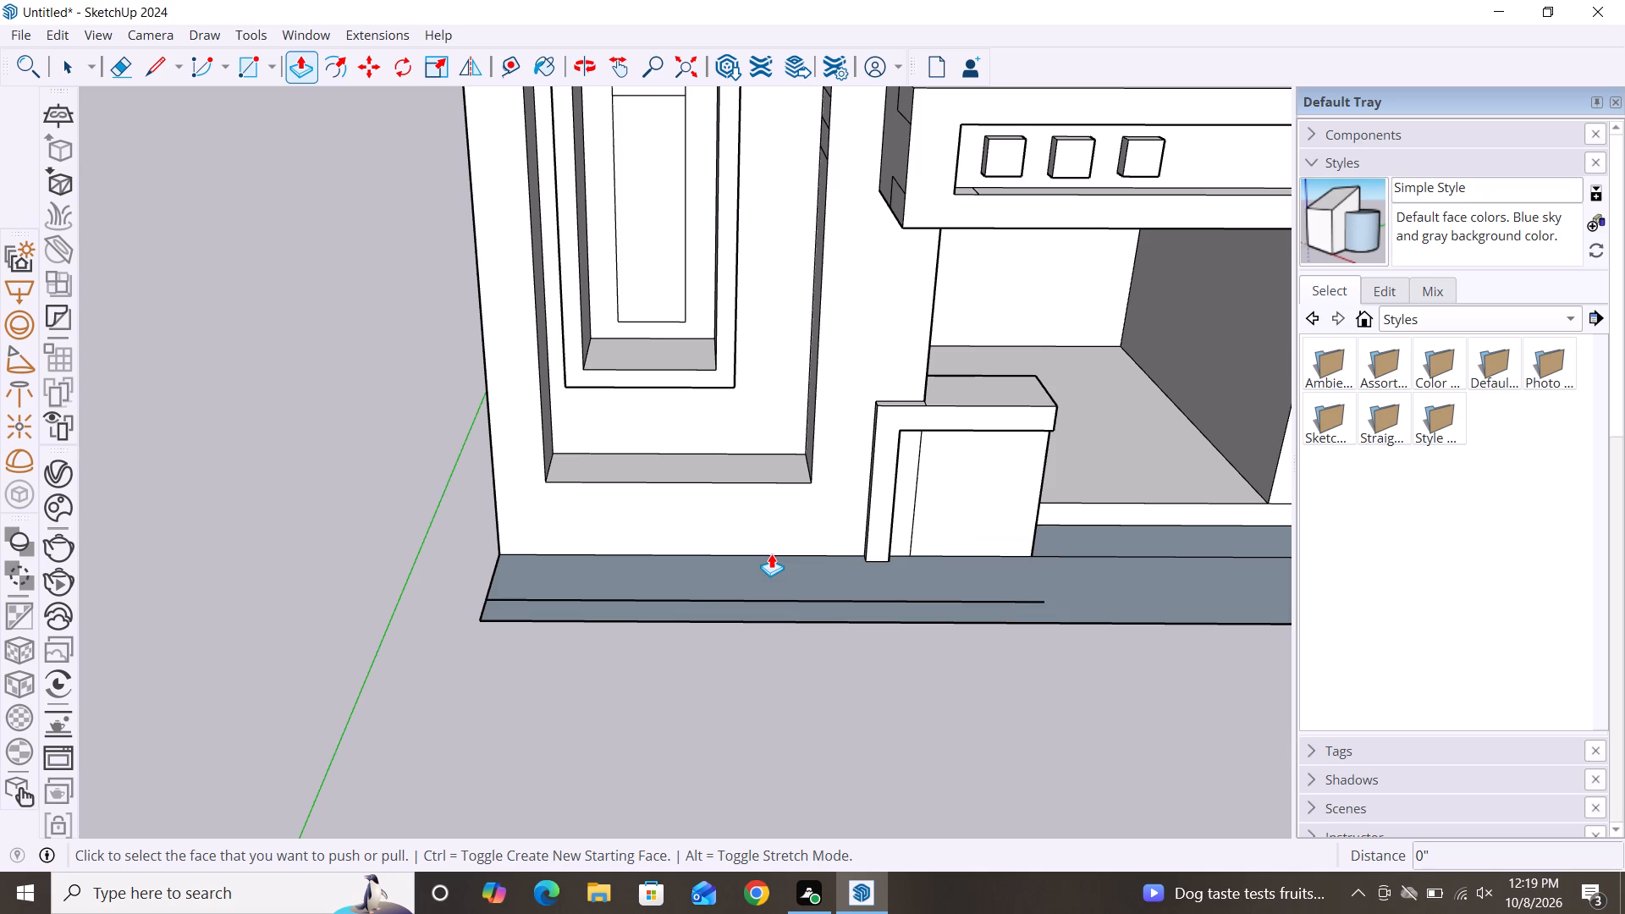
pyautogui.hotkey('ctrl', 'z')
# Redraw the wall footprint on the front ground strip with a long line from the tower end and a return about 6 5/8".
pyautogui.press('l')
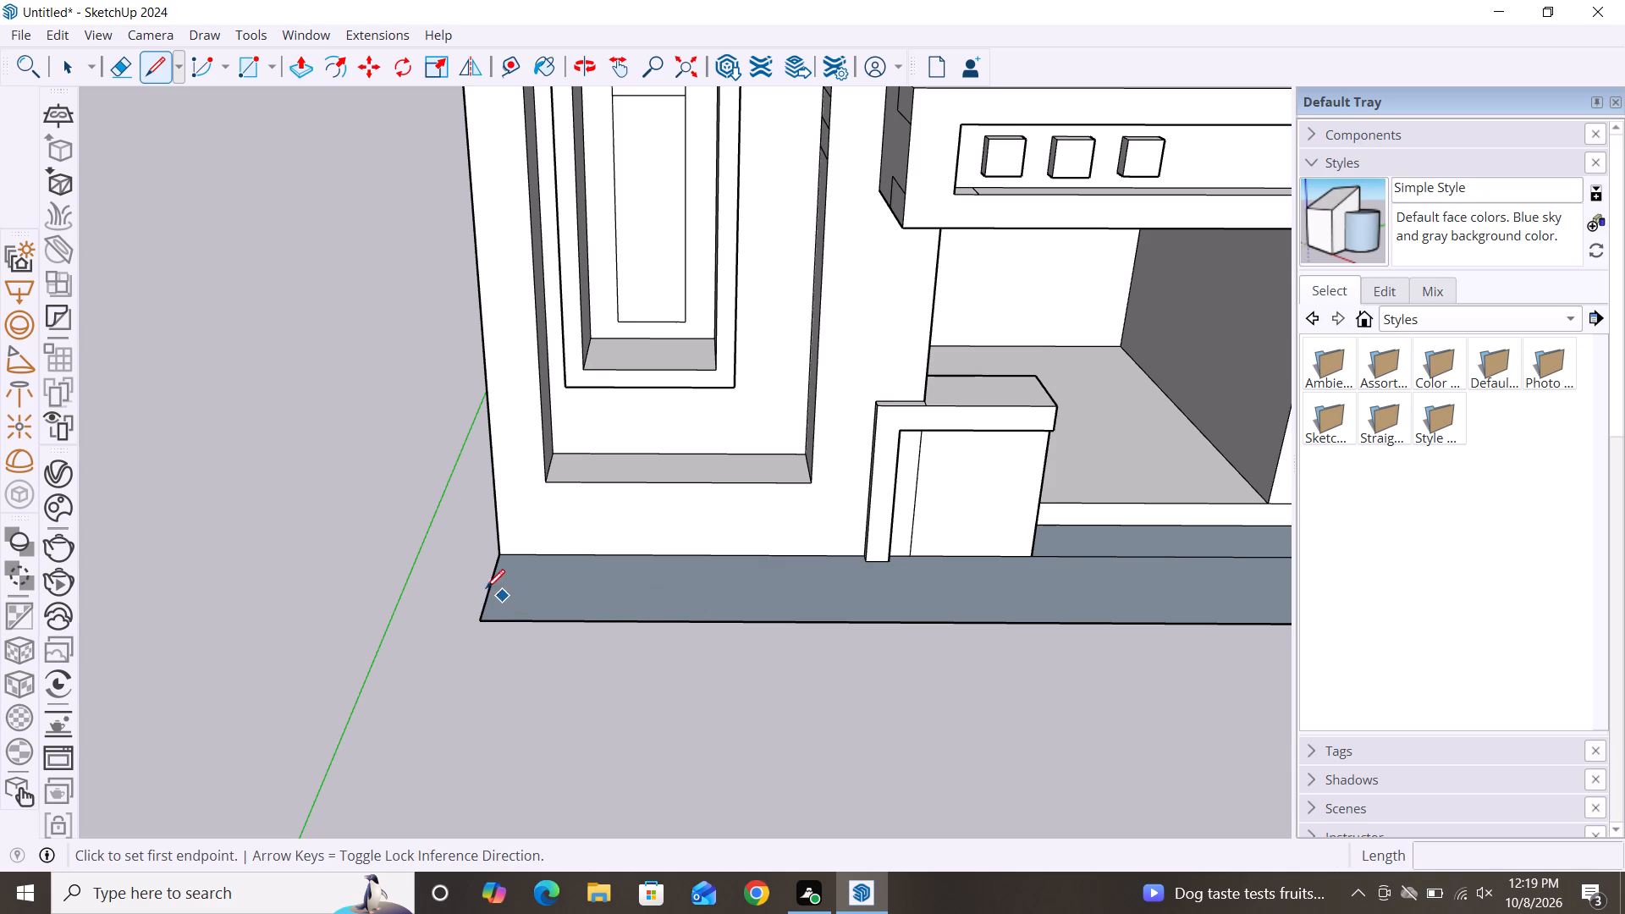
pyautogui.click(487, 604)
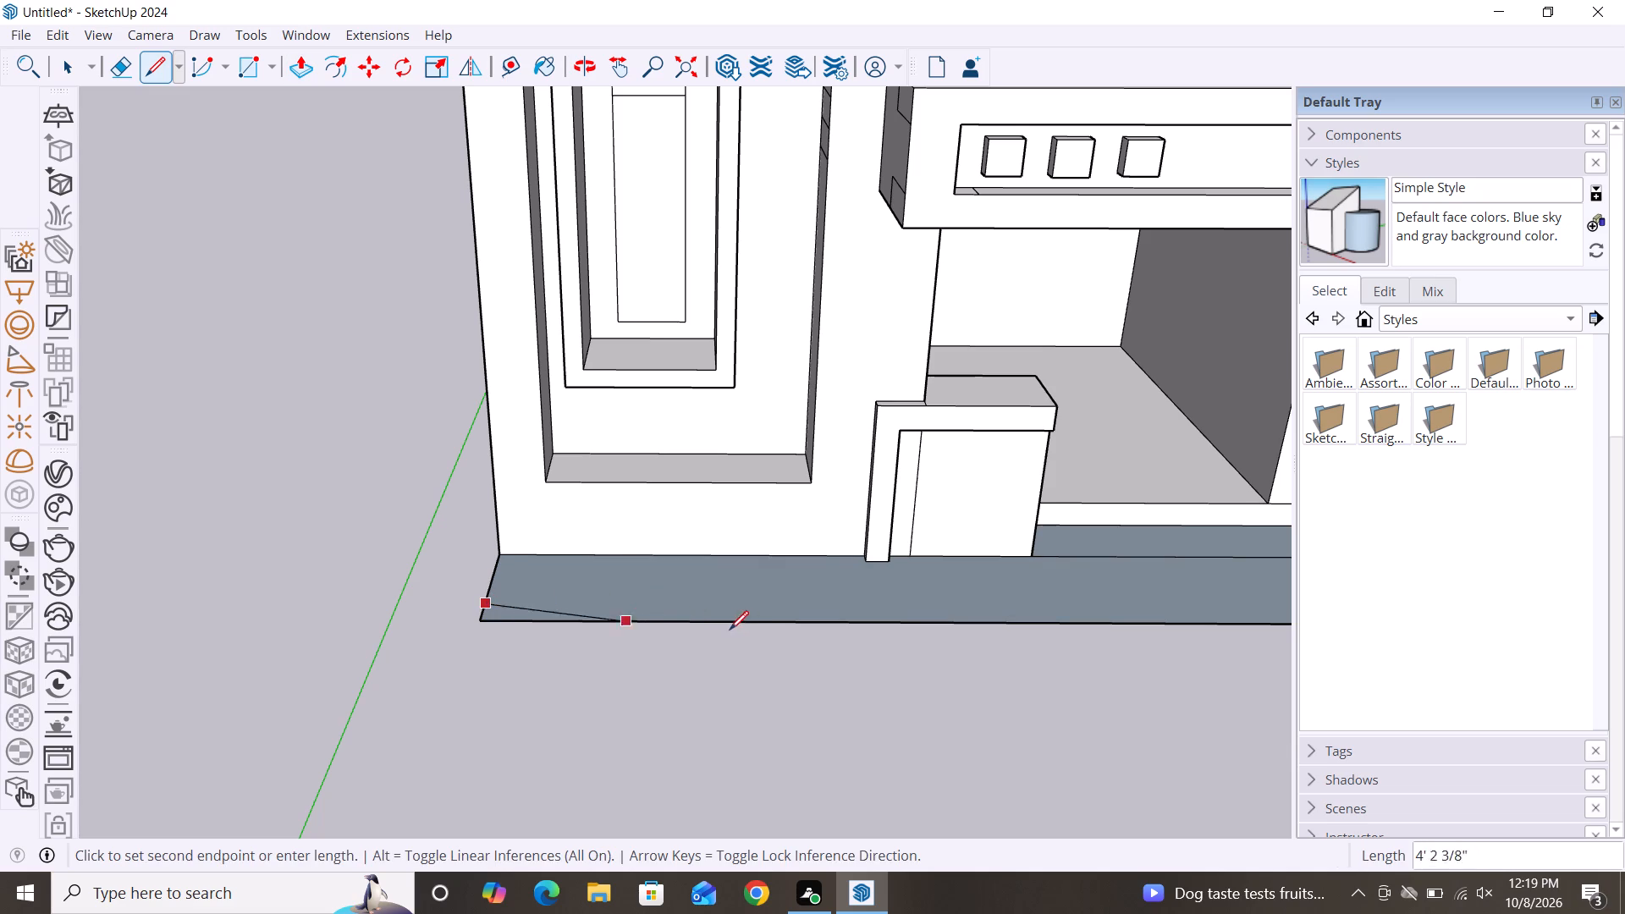
pyautogui.click(1052, 609)
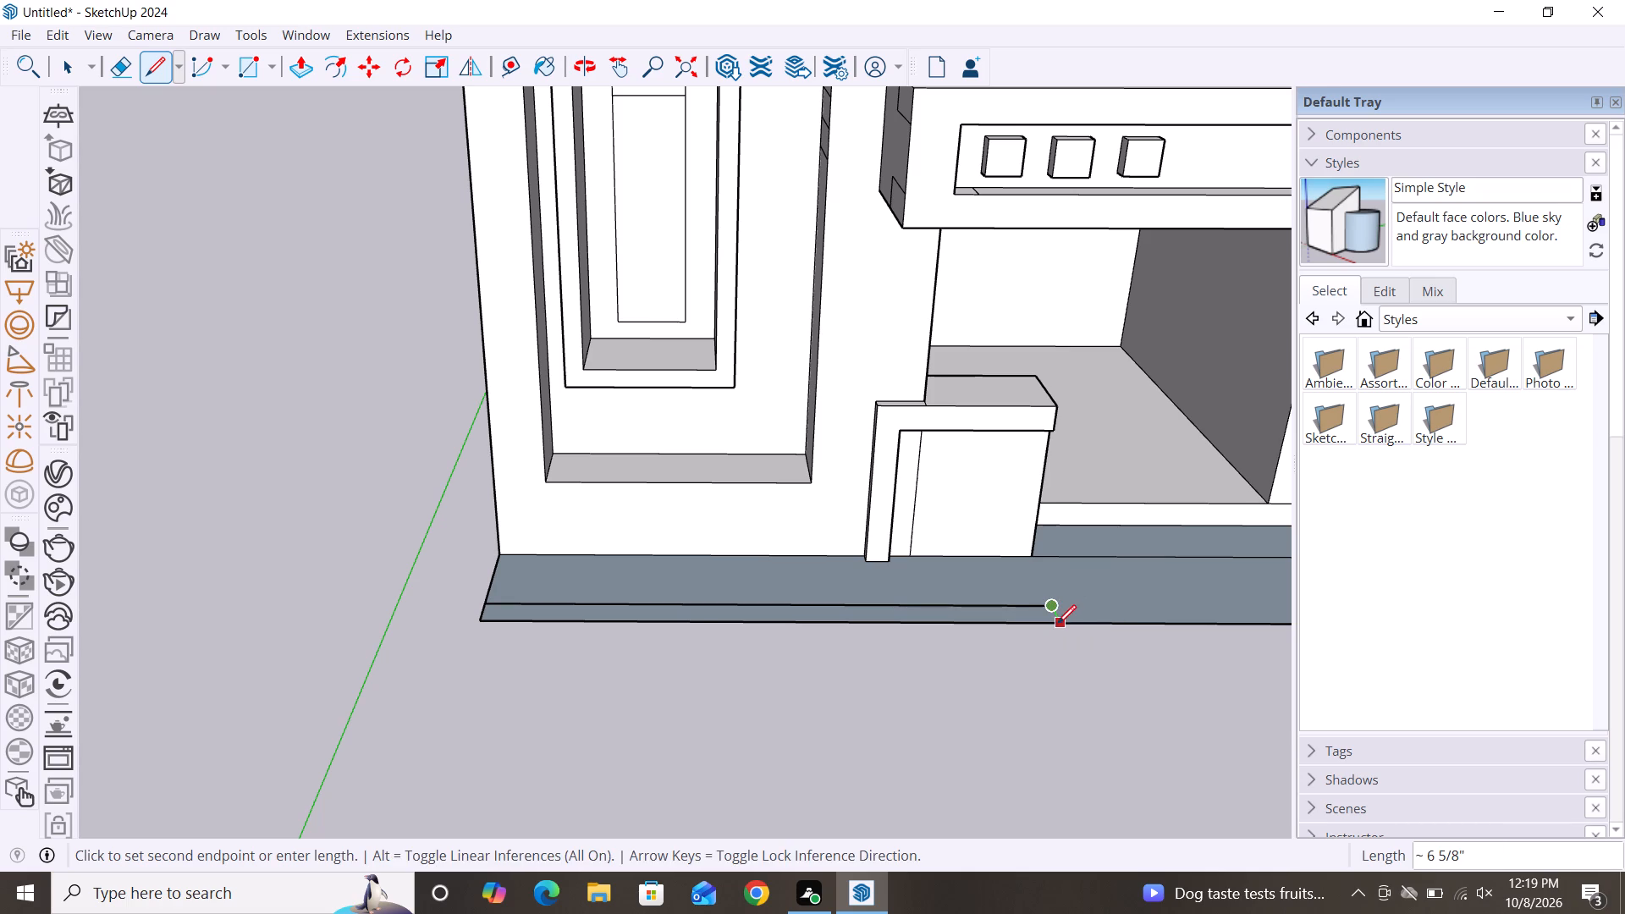
pyautogui.click(1058, 625)
pyautogui.press('space')
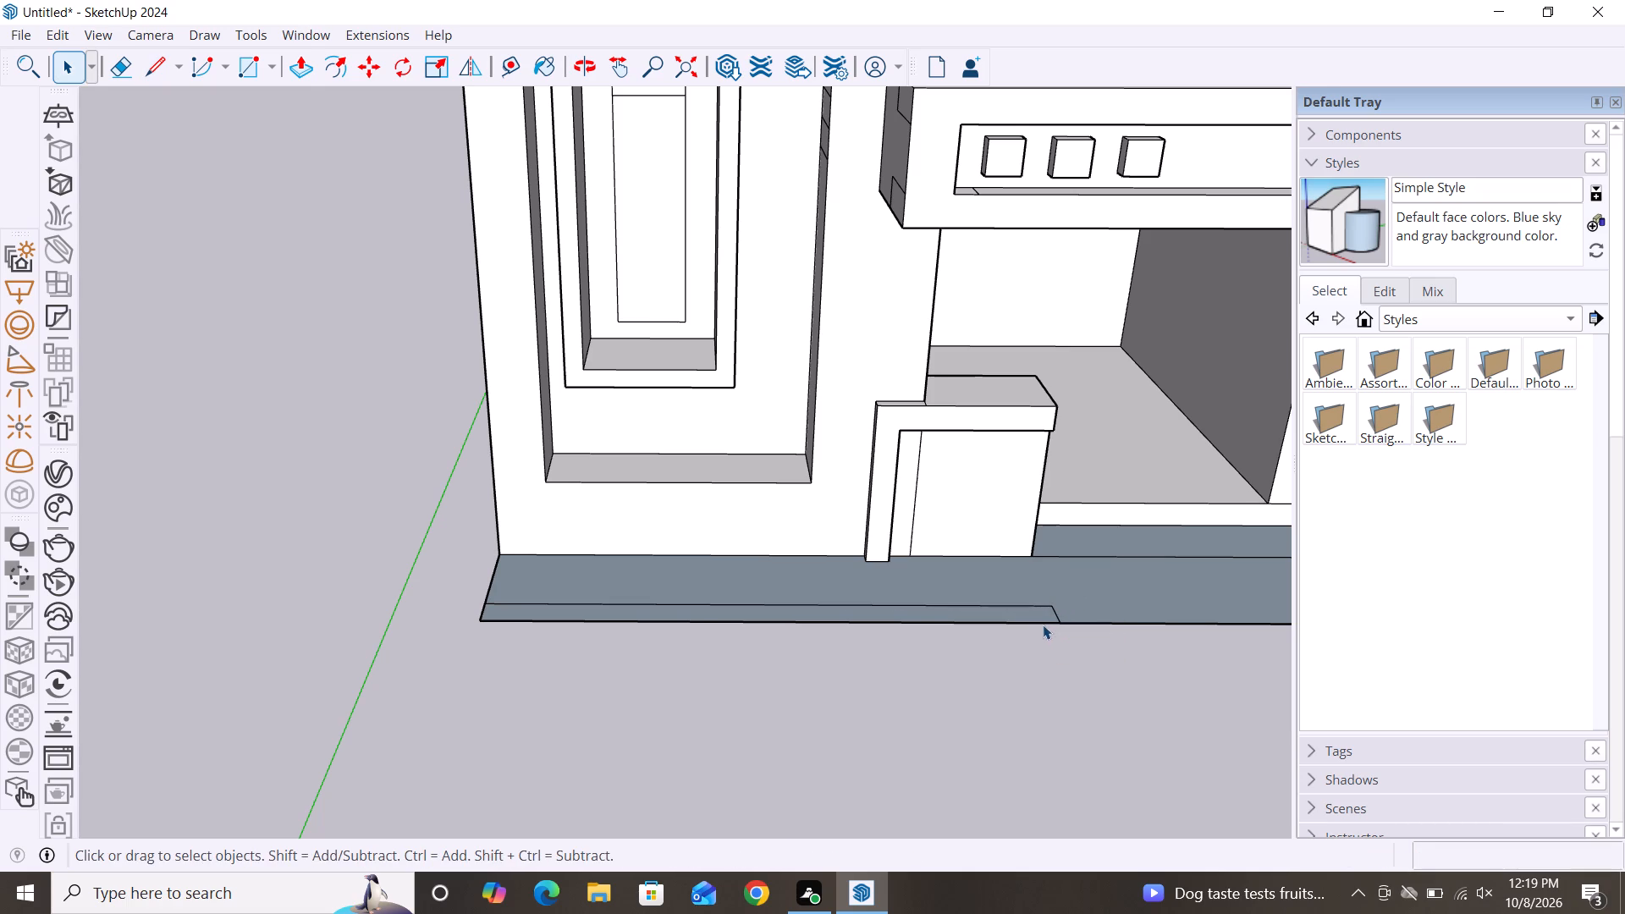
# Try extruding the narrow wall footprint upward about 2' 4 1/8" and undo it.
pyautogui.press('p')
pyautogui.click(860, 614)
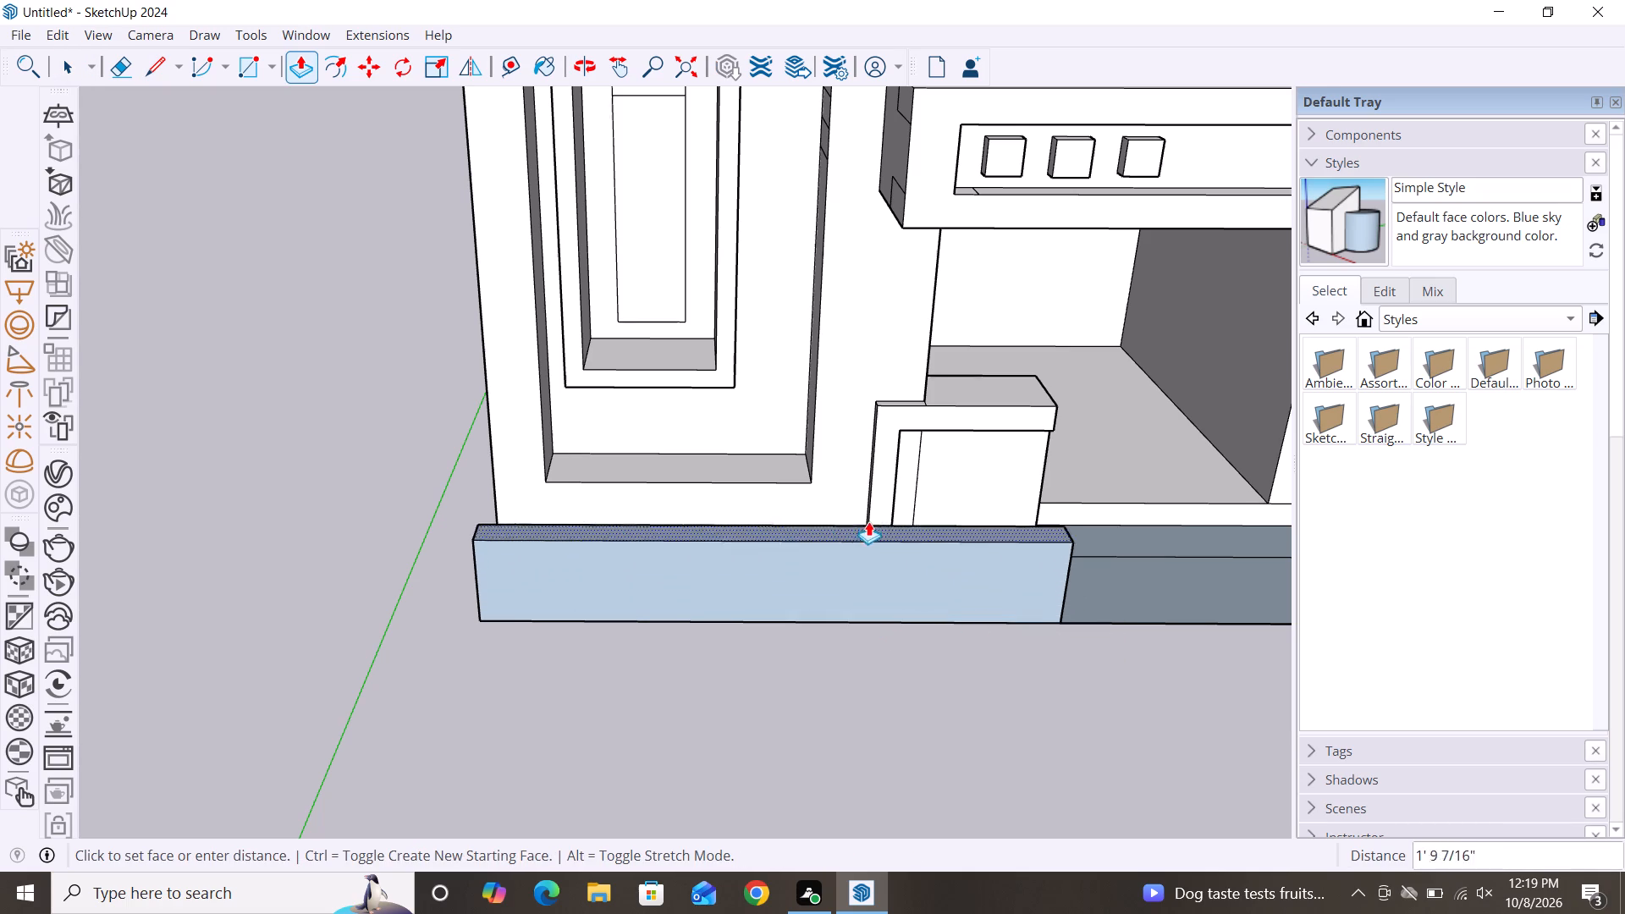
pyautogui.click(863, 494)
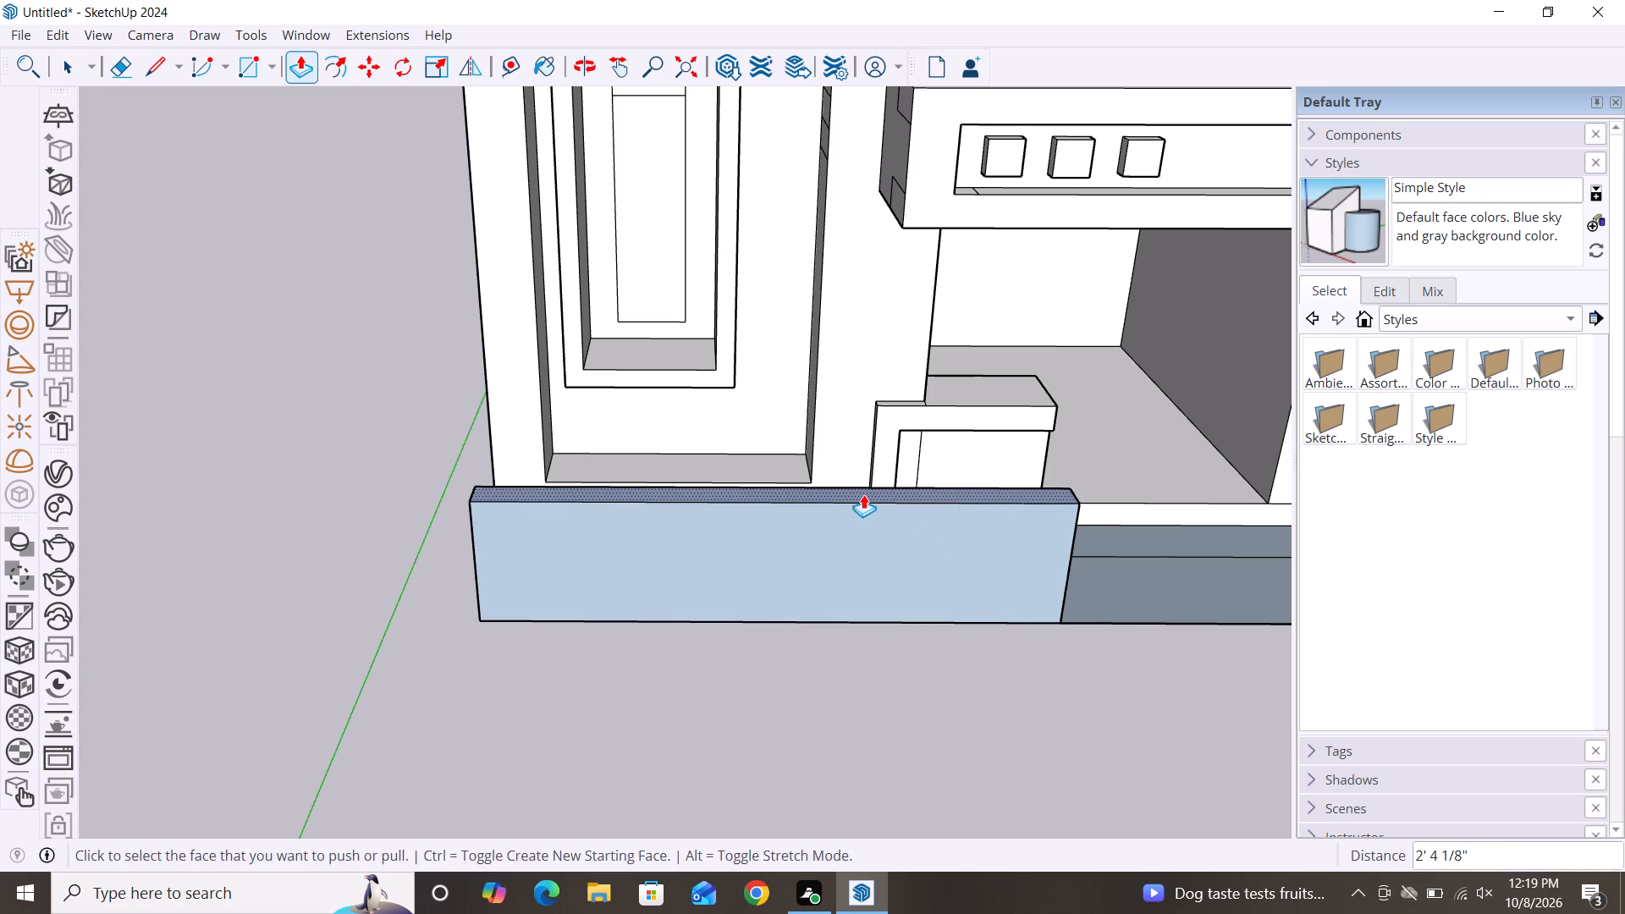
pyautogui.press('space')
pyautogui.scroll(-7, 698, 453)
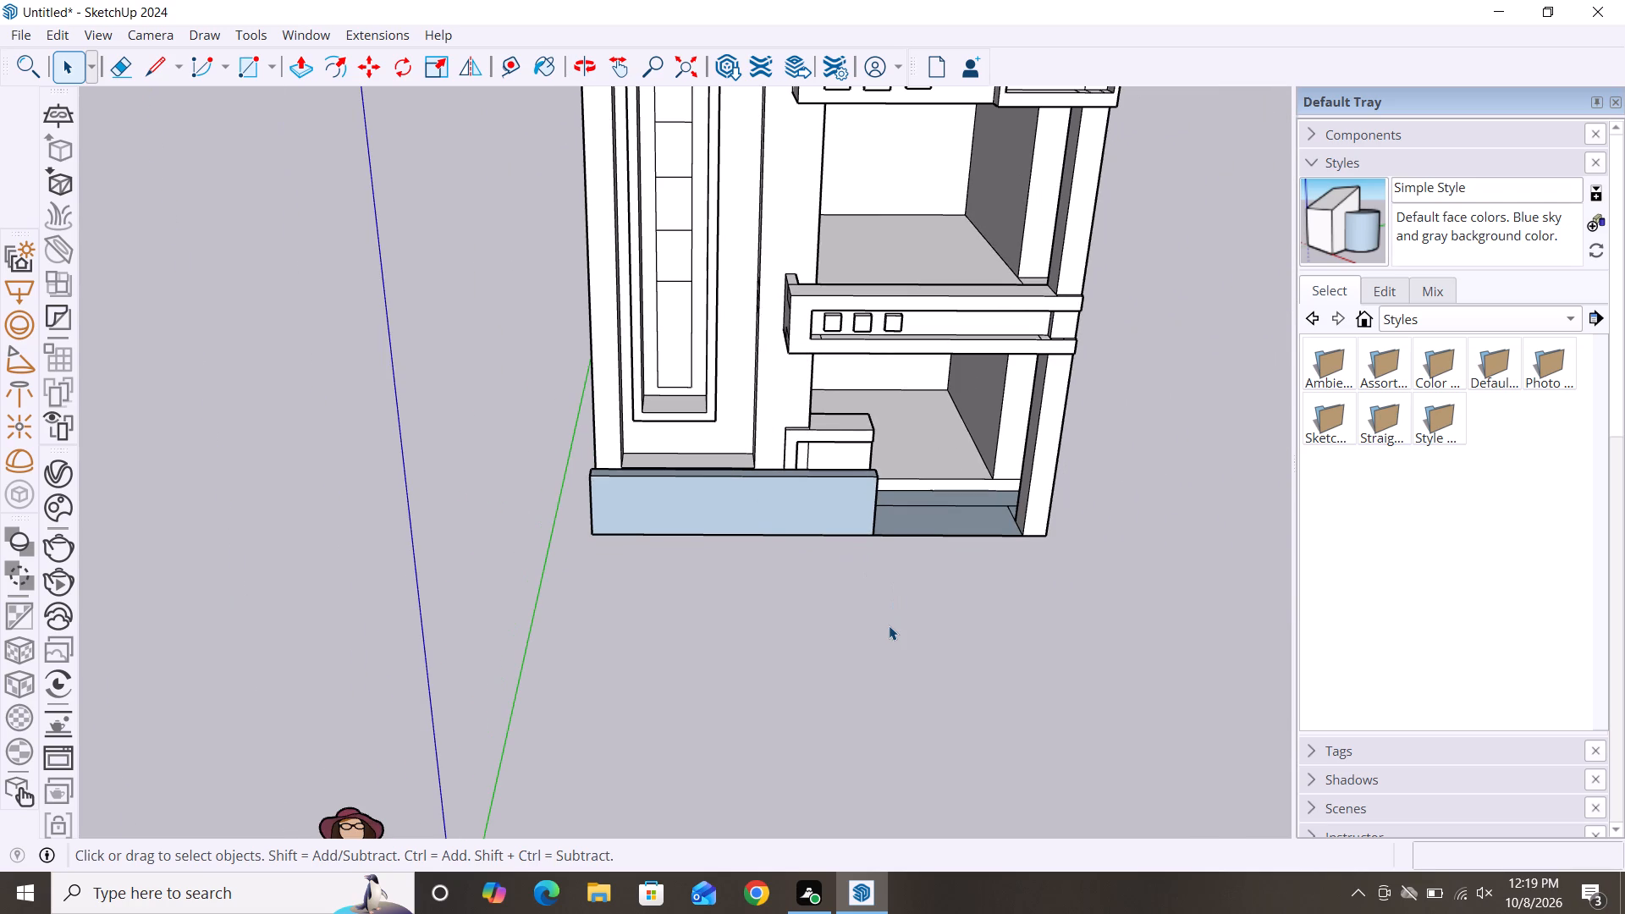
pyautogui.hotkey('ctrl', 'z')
# Extrude the narrow wall footprint in front of the tower upward about 2' 6 1/4".
pyautogui.press('p')
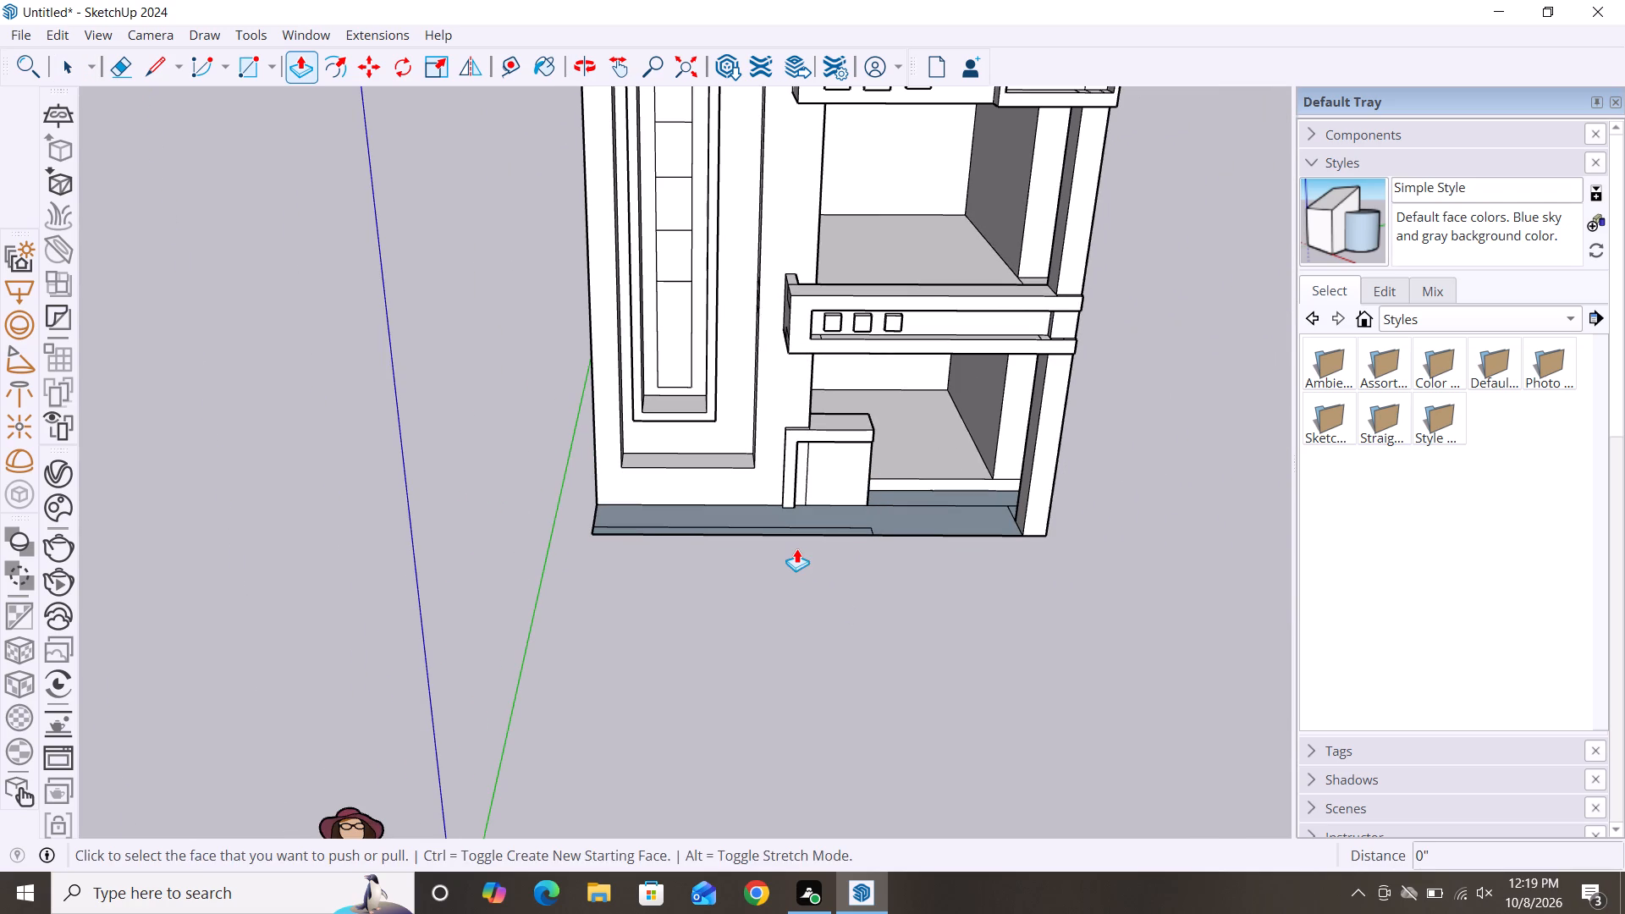
pyautogui.click(793, 528)
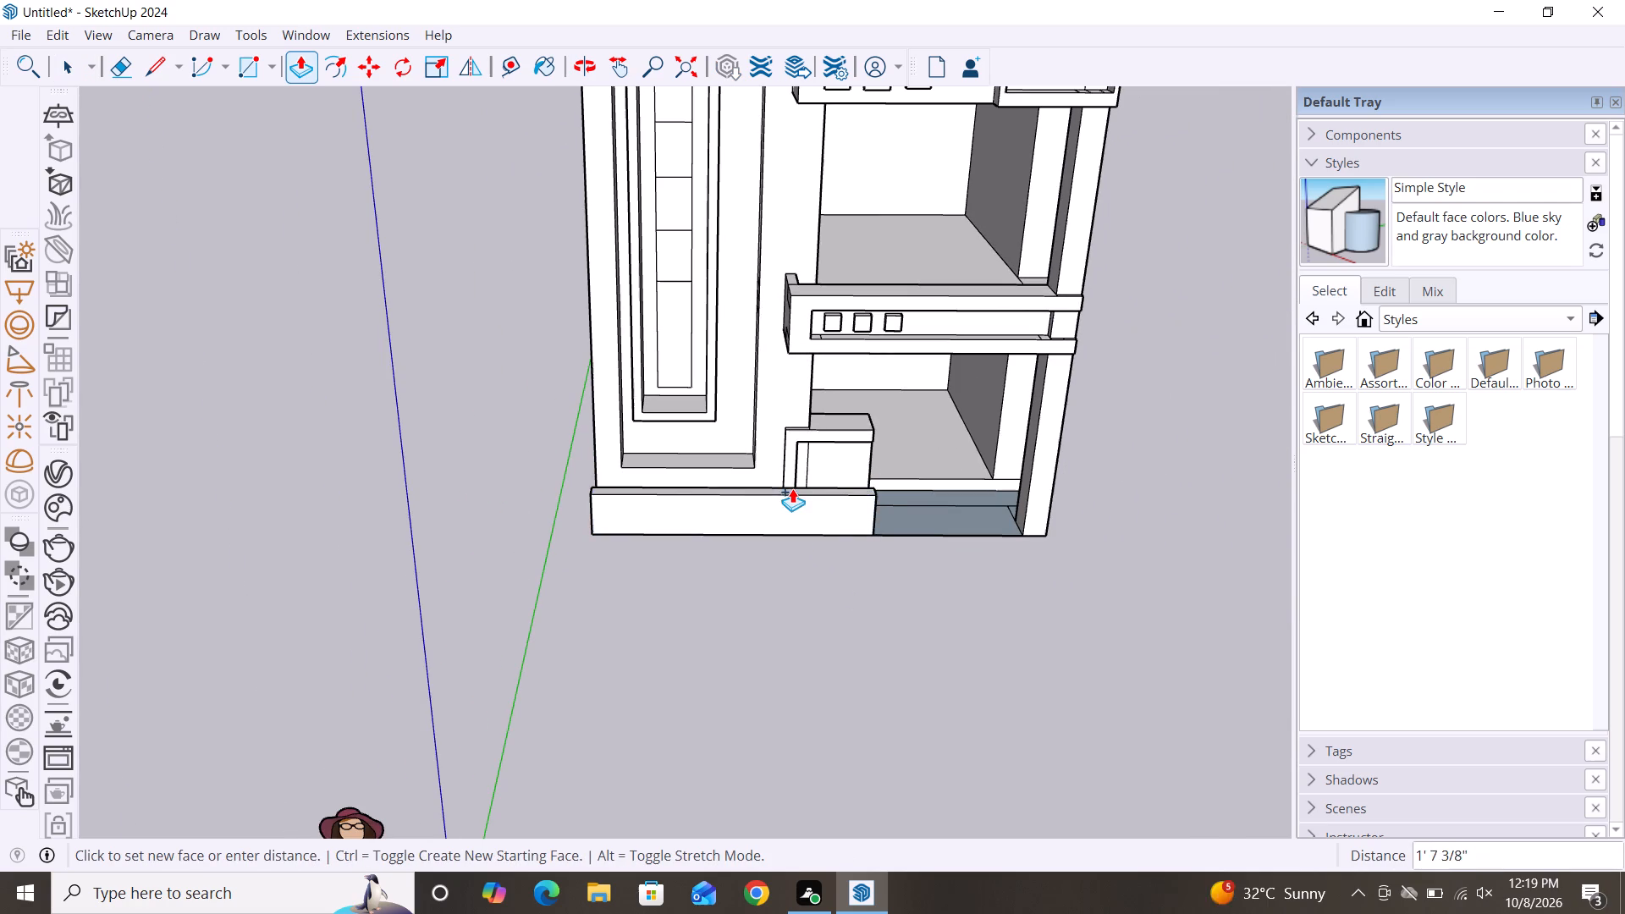
pyautogui.click(791, 466)
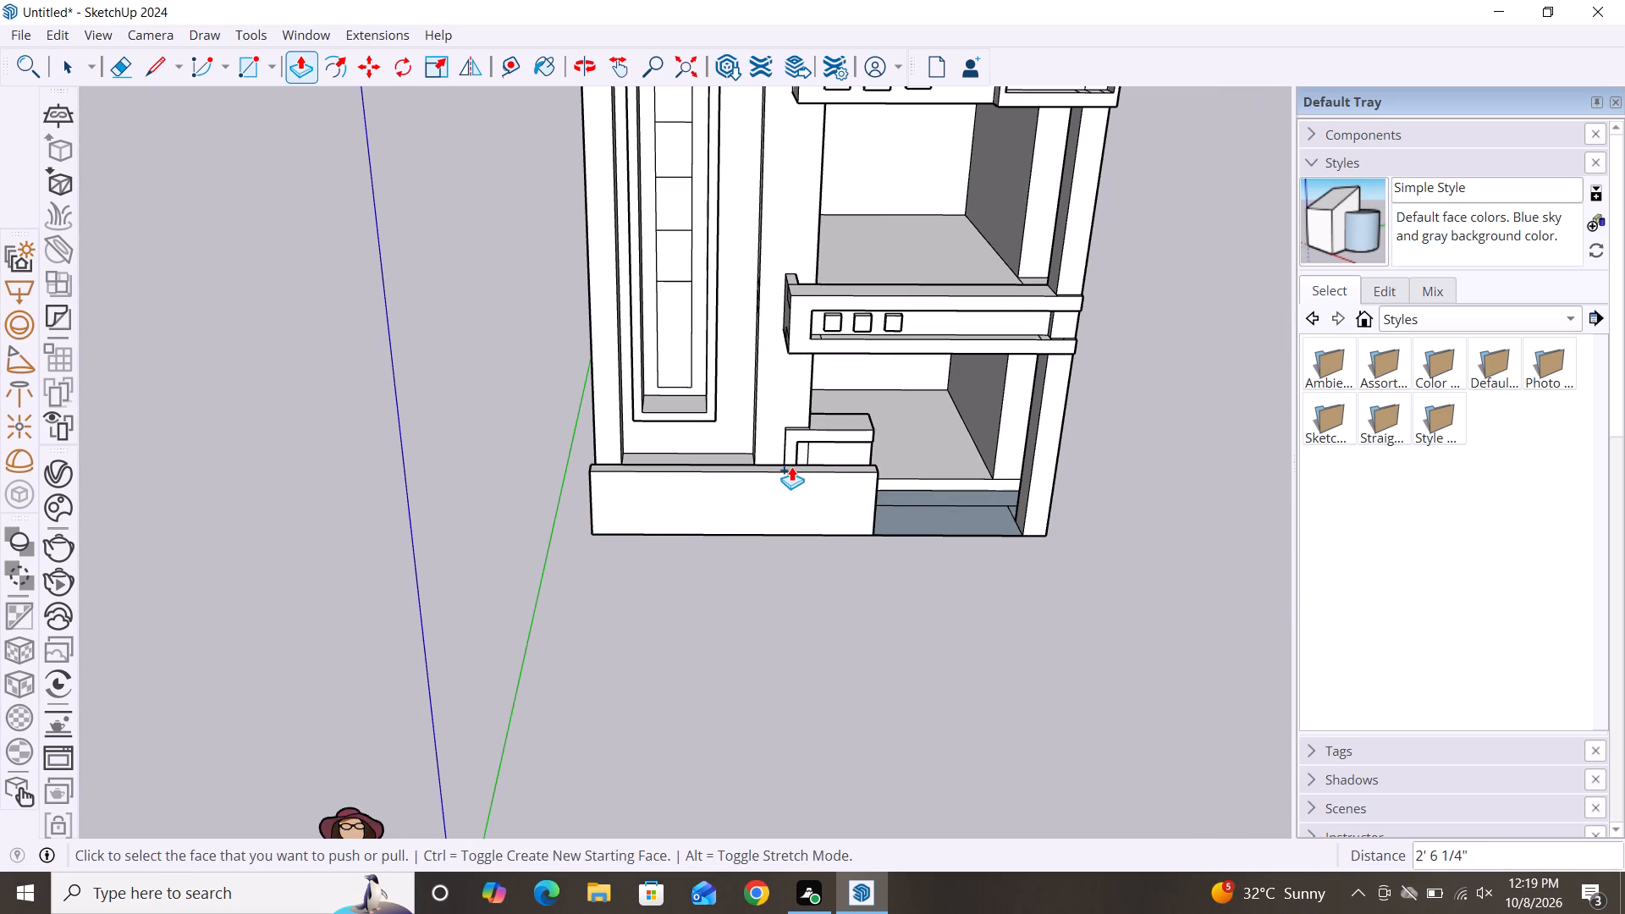
pyautogui.press('space')
# Push/Pull the front wall's narrow end face beside the entrance opening by about 1 1/16".
pyautogui.scroll(-3, 831, 586)
pyautogui.keyDown('alt'); pyautogui.moveTo(959, 646); pyautogui.dragTo(739, 584, button='middle'); pyautogui.keyUp('alt')
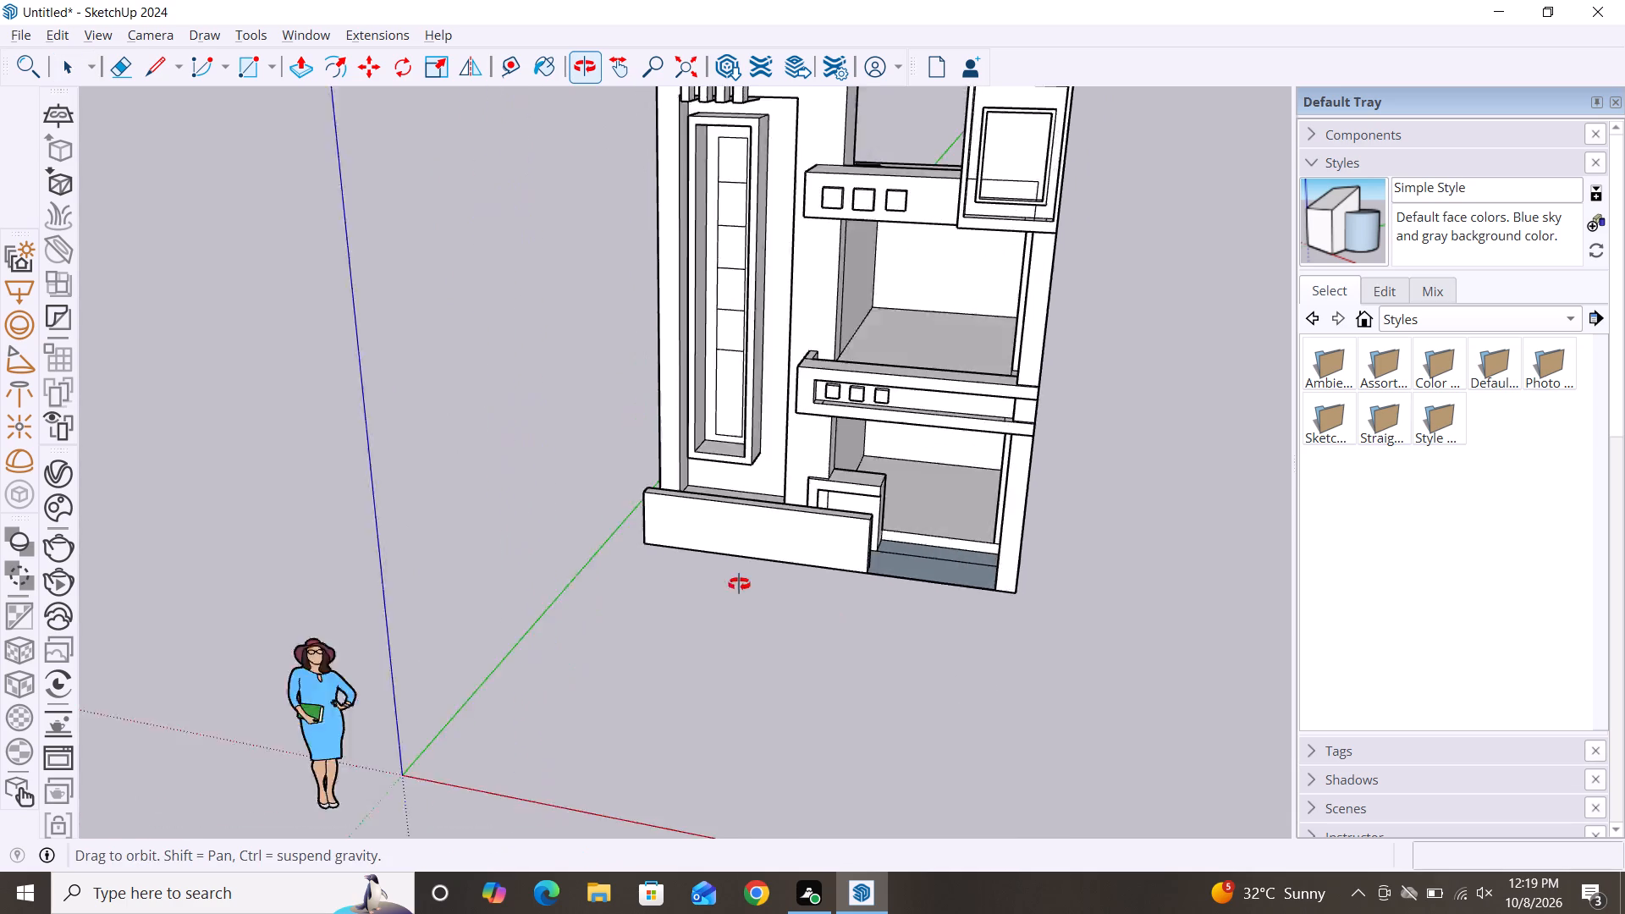
pyautogui.keyDown('alt'); pyautogui.moveTo(739, 584); pyautogui.dragTo(602, 535, button='middle'); pyautogui.keyUp('alt')
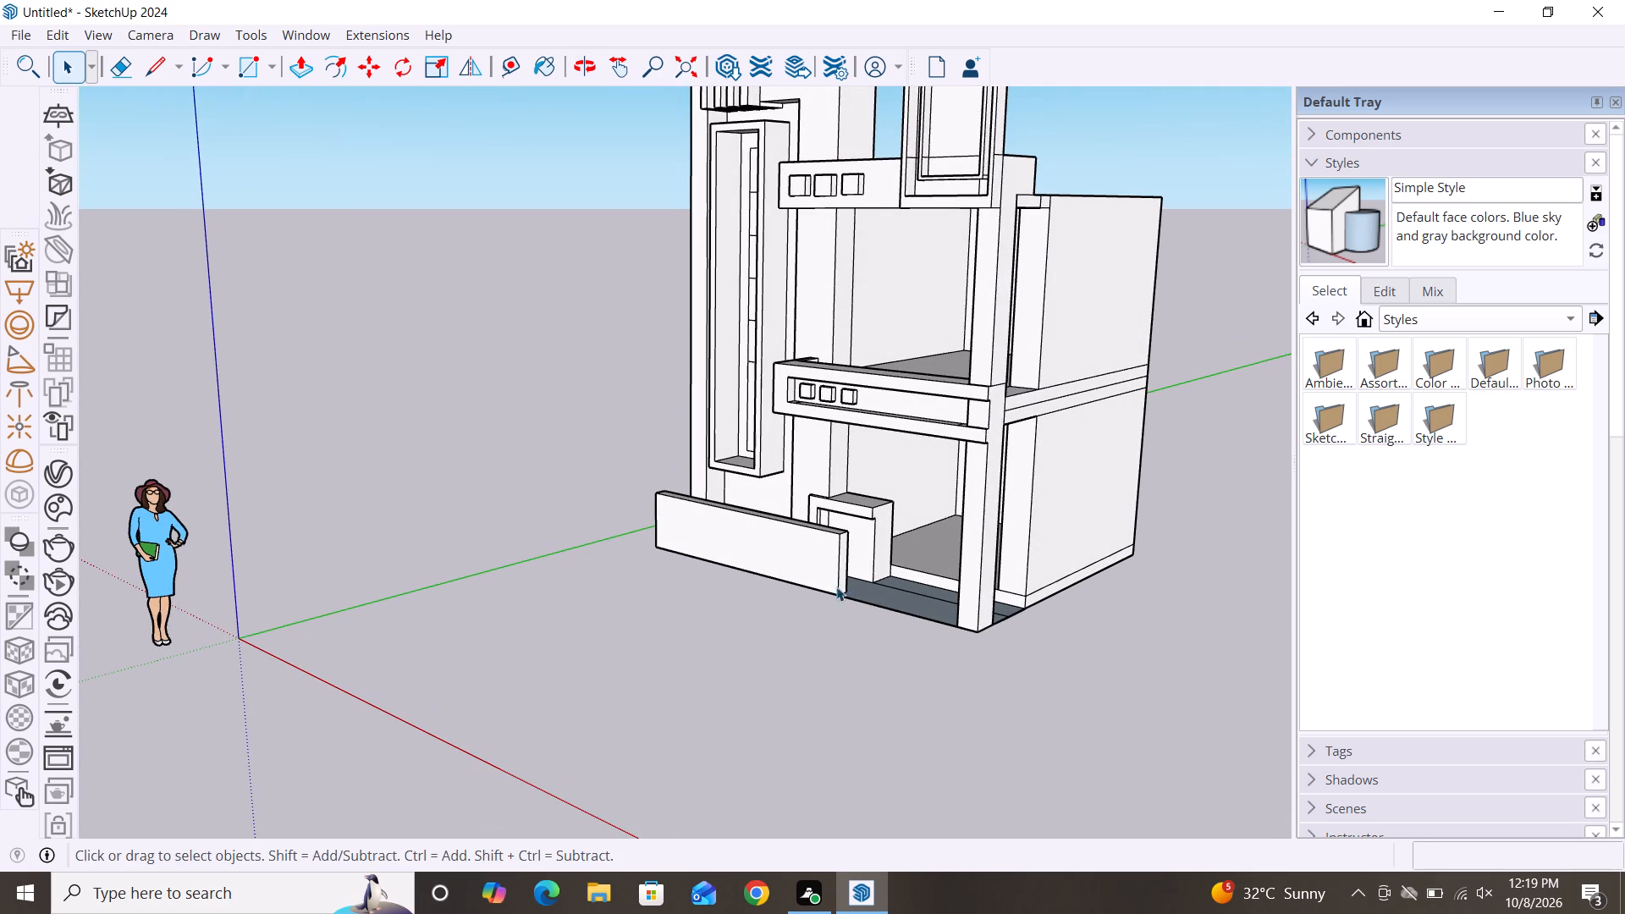
pyautogui.press('p')
pyautogui.click(843, 586)
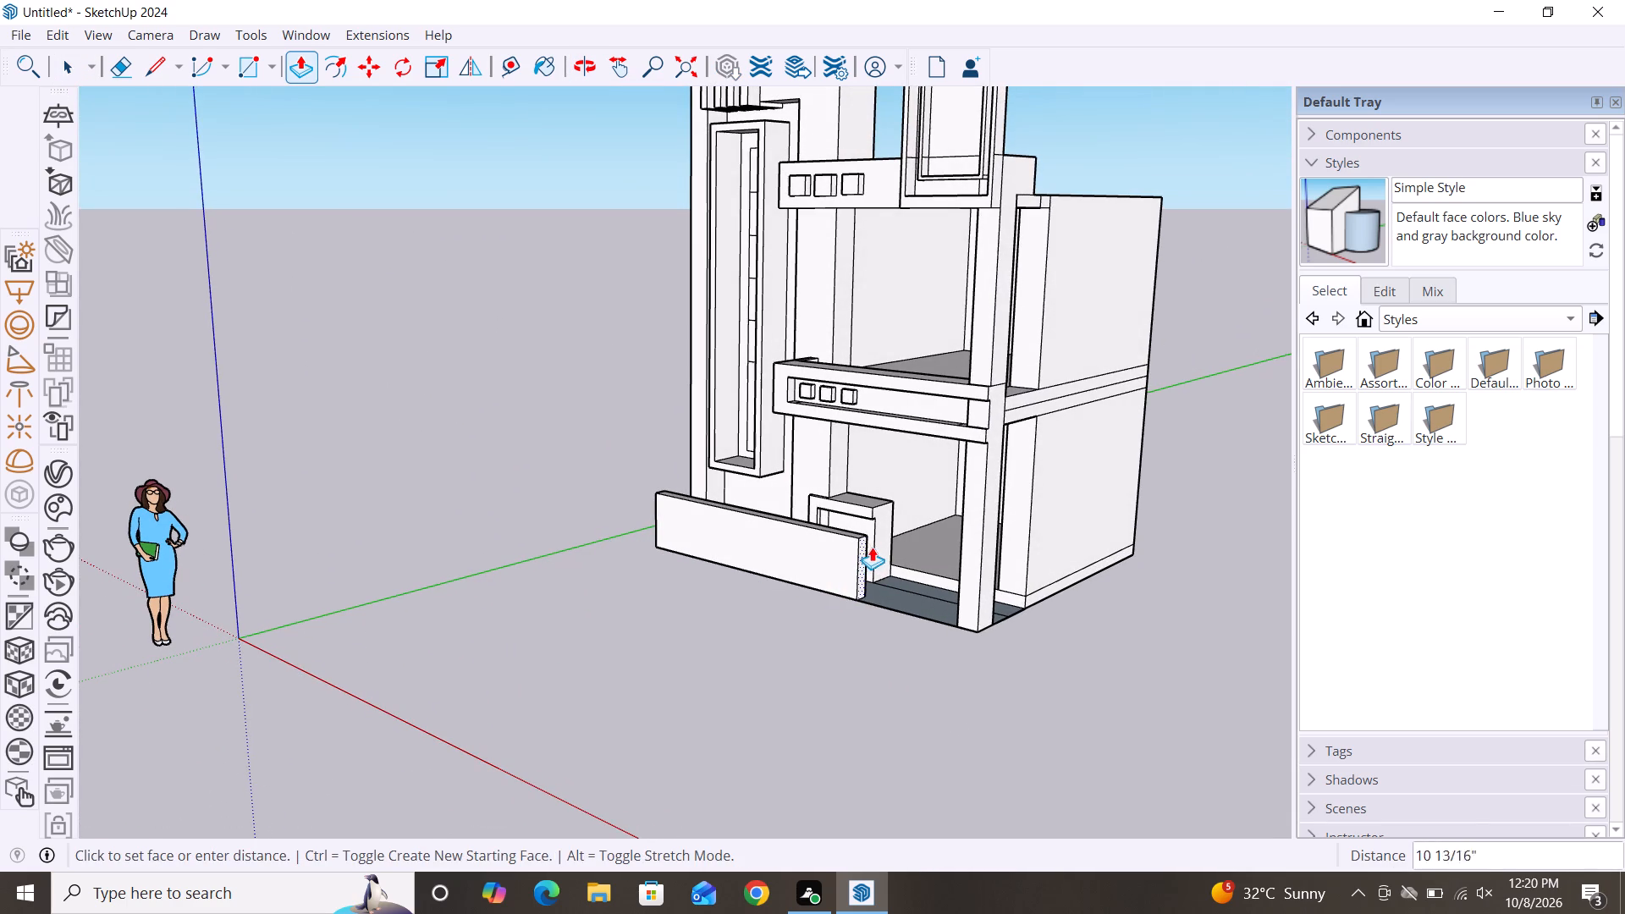
pyautogui.click(875, 526)
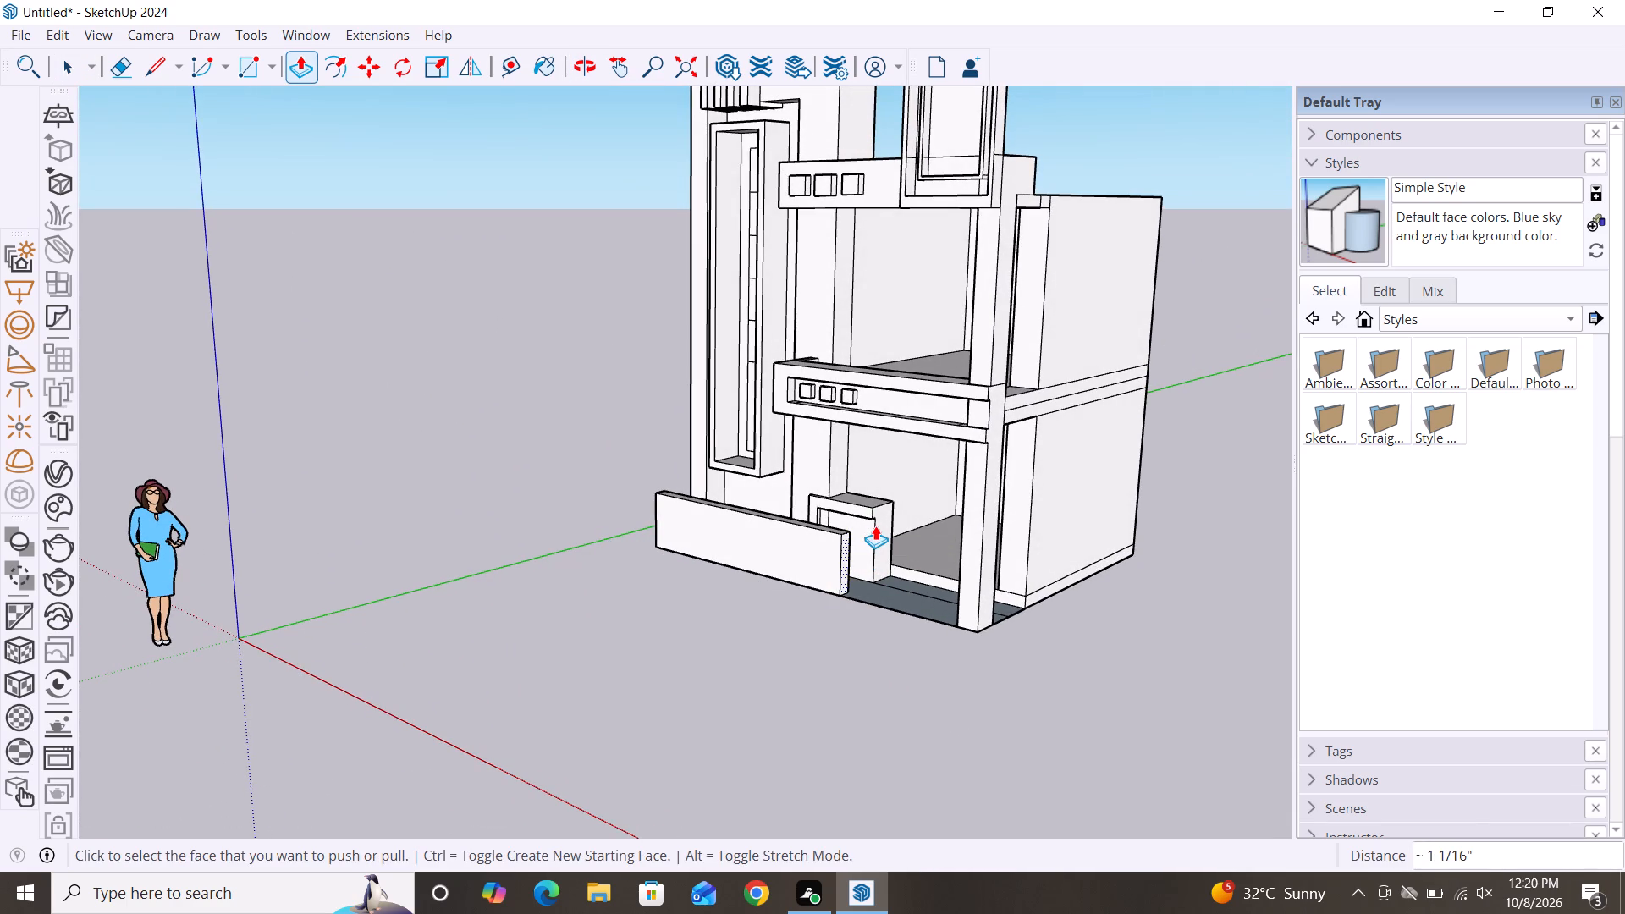
pyautogui.press('space')
# Examine the new front wall's proportions against the facade from the side, the front and above.
pyautogui.scroll(-3, 554, 599)
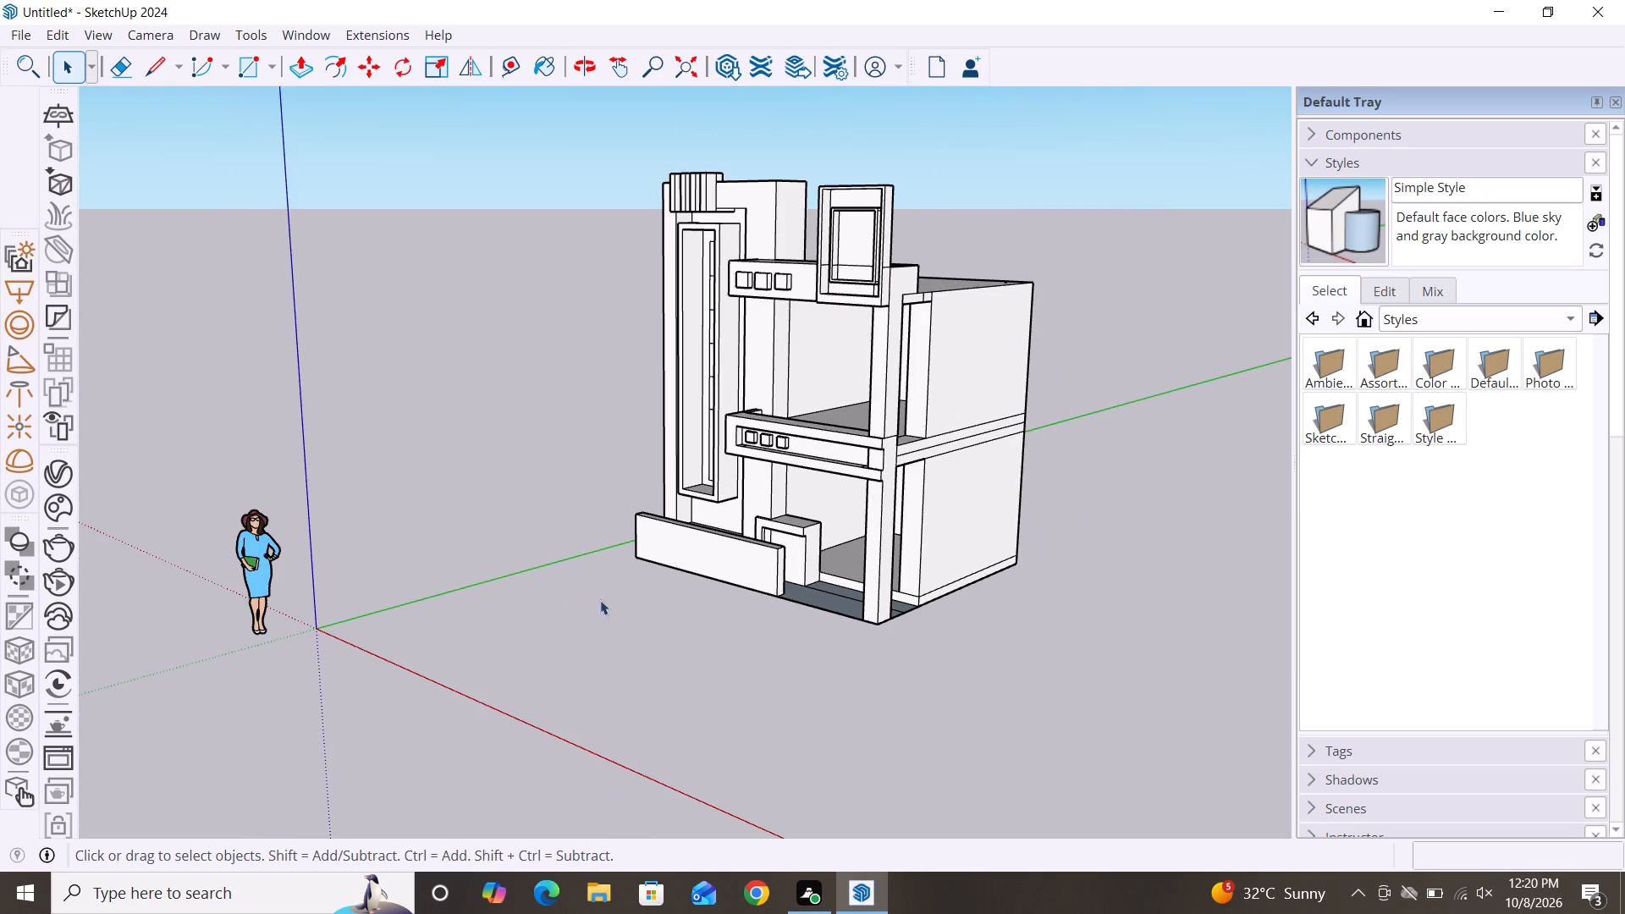
pyautogui.keyDown('alt'); pyautogui.moveTo(784, 710); pyautogui.dragTo(1161, 656, button='middle'); pyautogui.keyUp('alt')
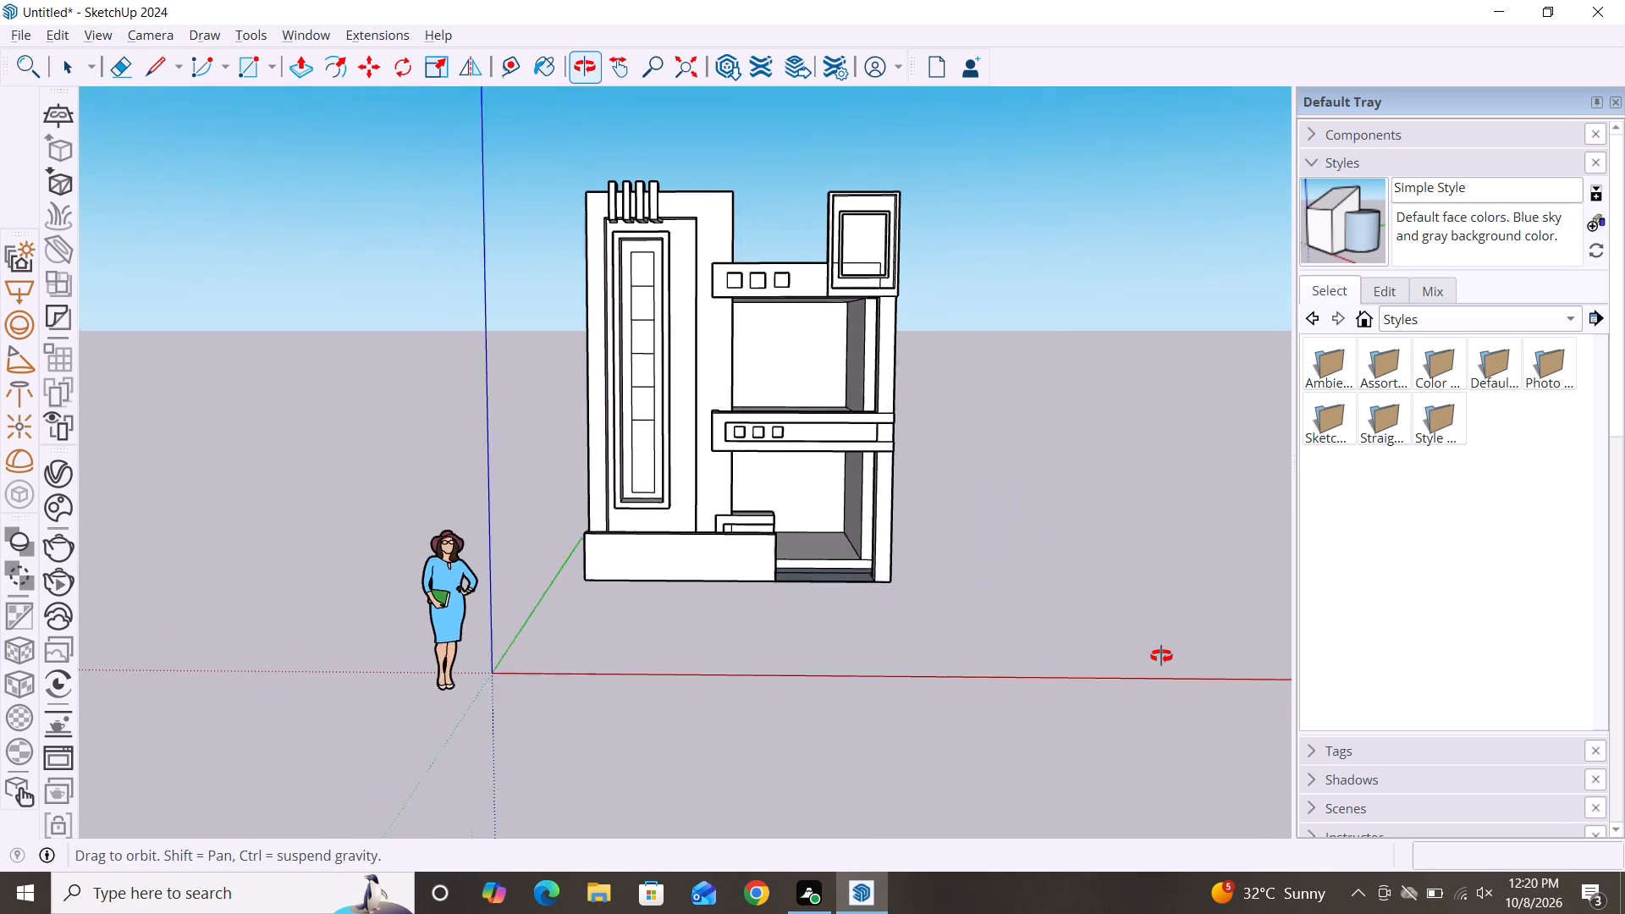
pyautogui.keyDown('alt'); pyautogui.moveTo(1161, 656); pyautogui.dragTo(1161, 654, button='middle'); pyautogui.keyUp('alt')
pyautogui.scroll(-1, 570, 487)
pyautogui.keyDown('alt'); pyautogui.moveTo(780, 688); pyautogui.dragTo(840, 782, button='middle'); pyautogui.keyUp('alt')
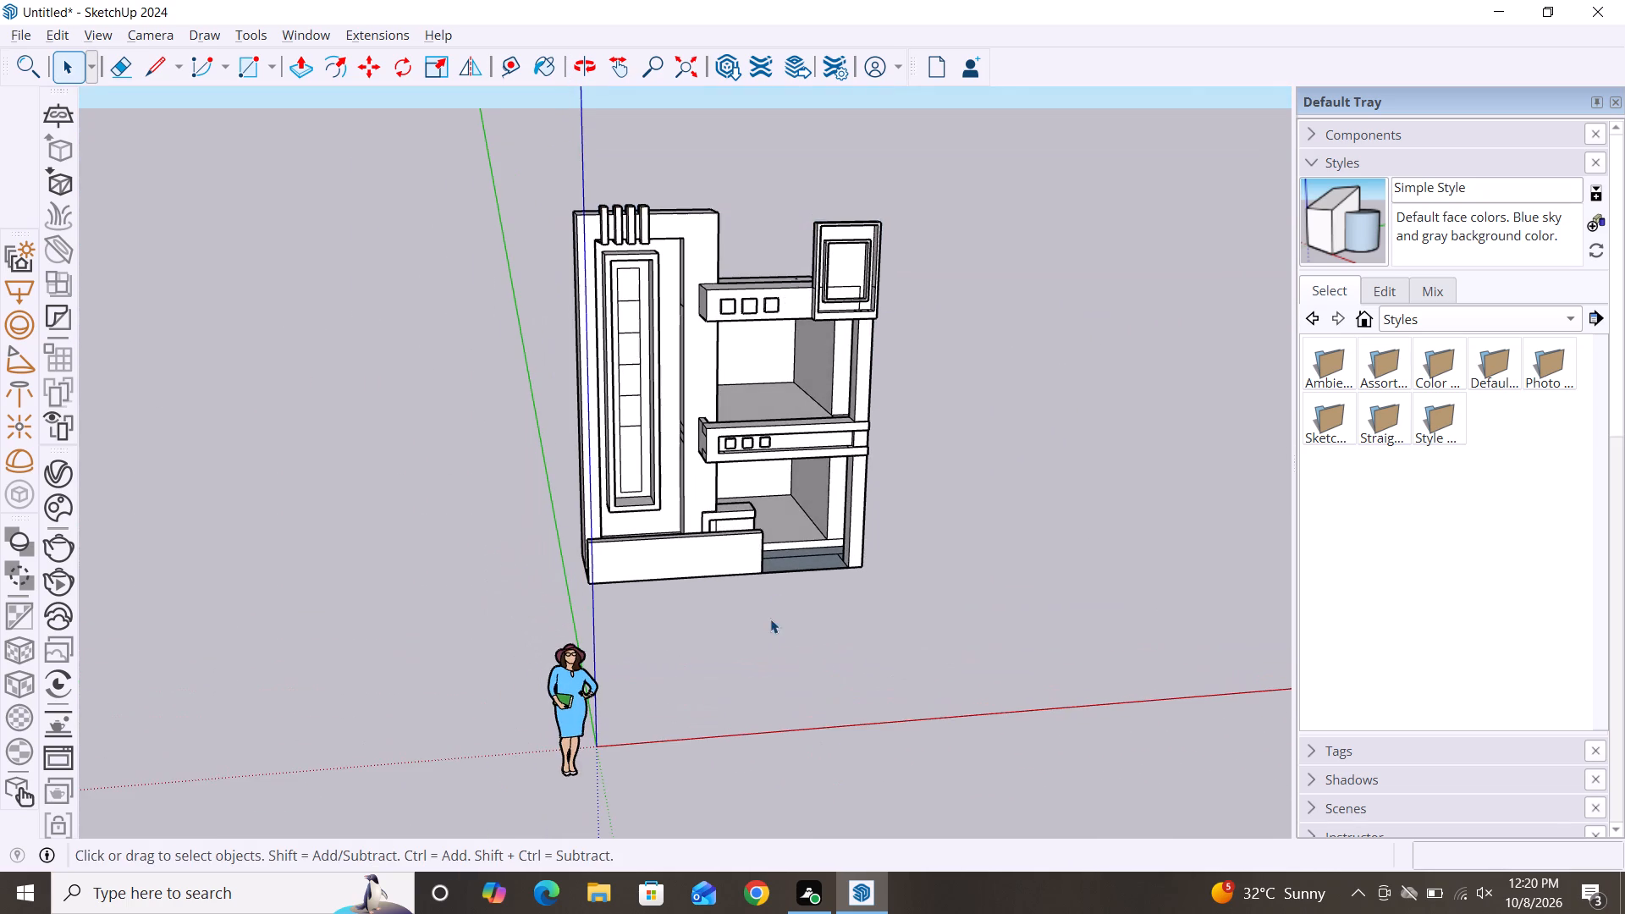
pyautogui.scroll(7, 789, 535)
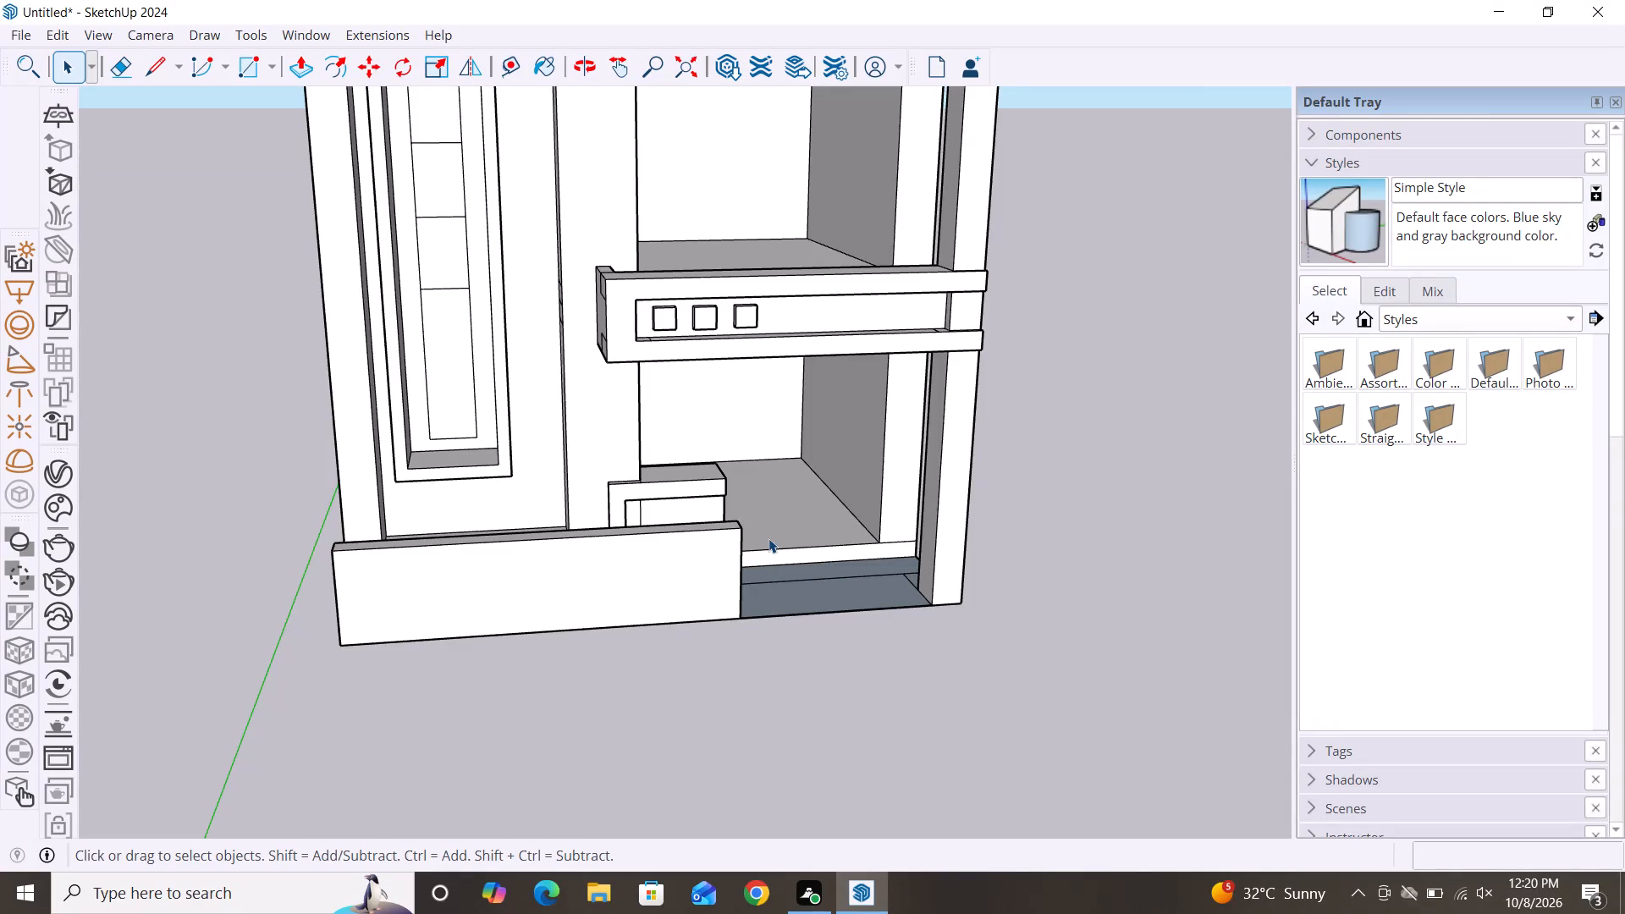
pyautogui.scroll(-3, 812, 282)
pyautogui.moveTo(799, 636); pyautogui.dragTo(688, 536, button='middle')
pyautogui.scroll(1, 688, 536)
pyautogui.scroll(-2, 702, 550)
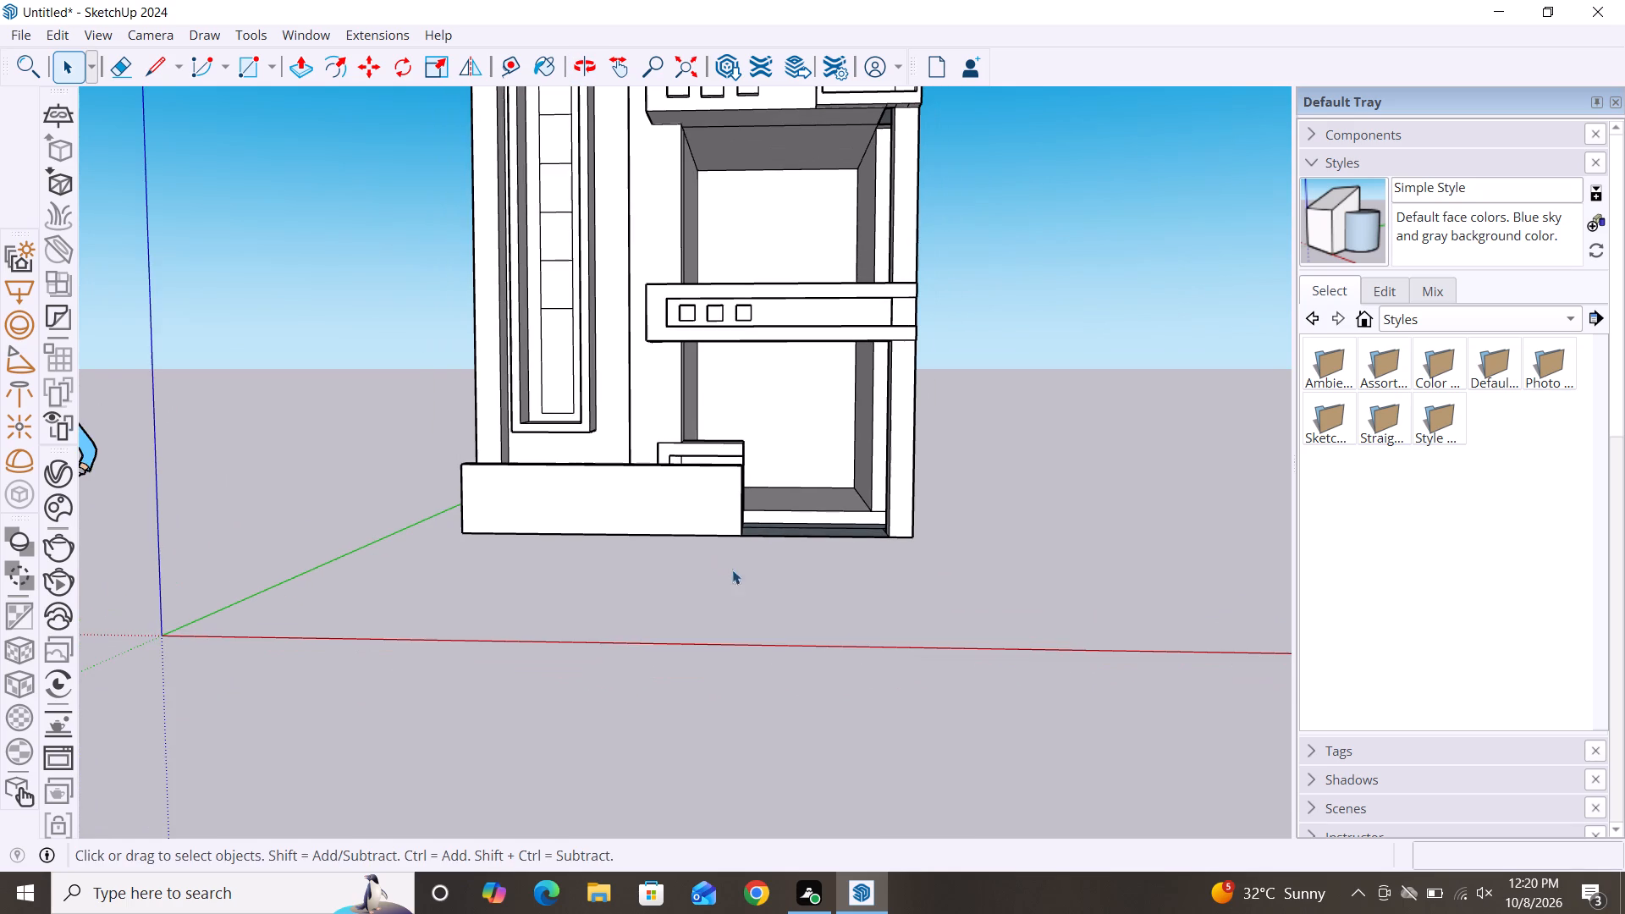
pyautogui.scroll(-2, 1100, 549)
pyautogui.moveTo(824, 603); pyautogui.dragTo(896, 599, button='middle')
pyautogui.moveTo(862, 564); pyautogui.dragTo(824, 564, button='middle')
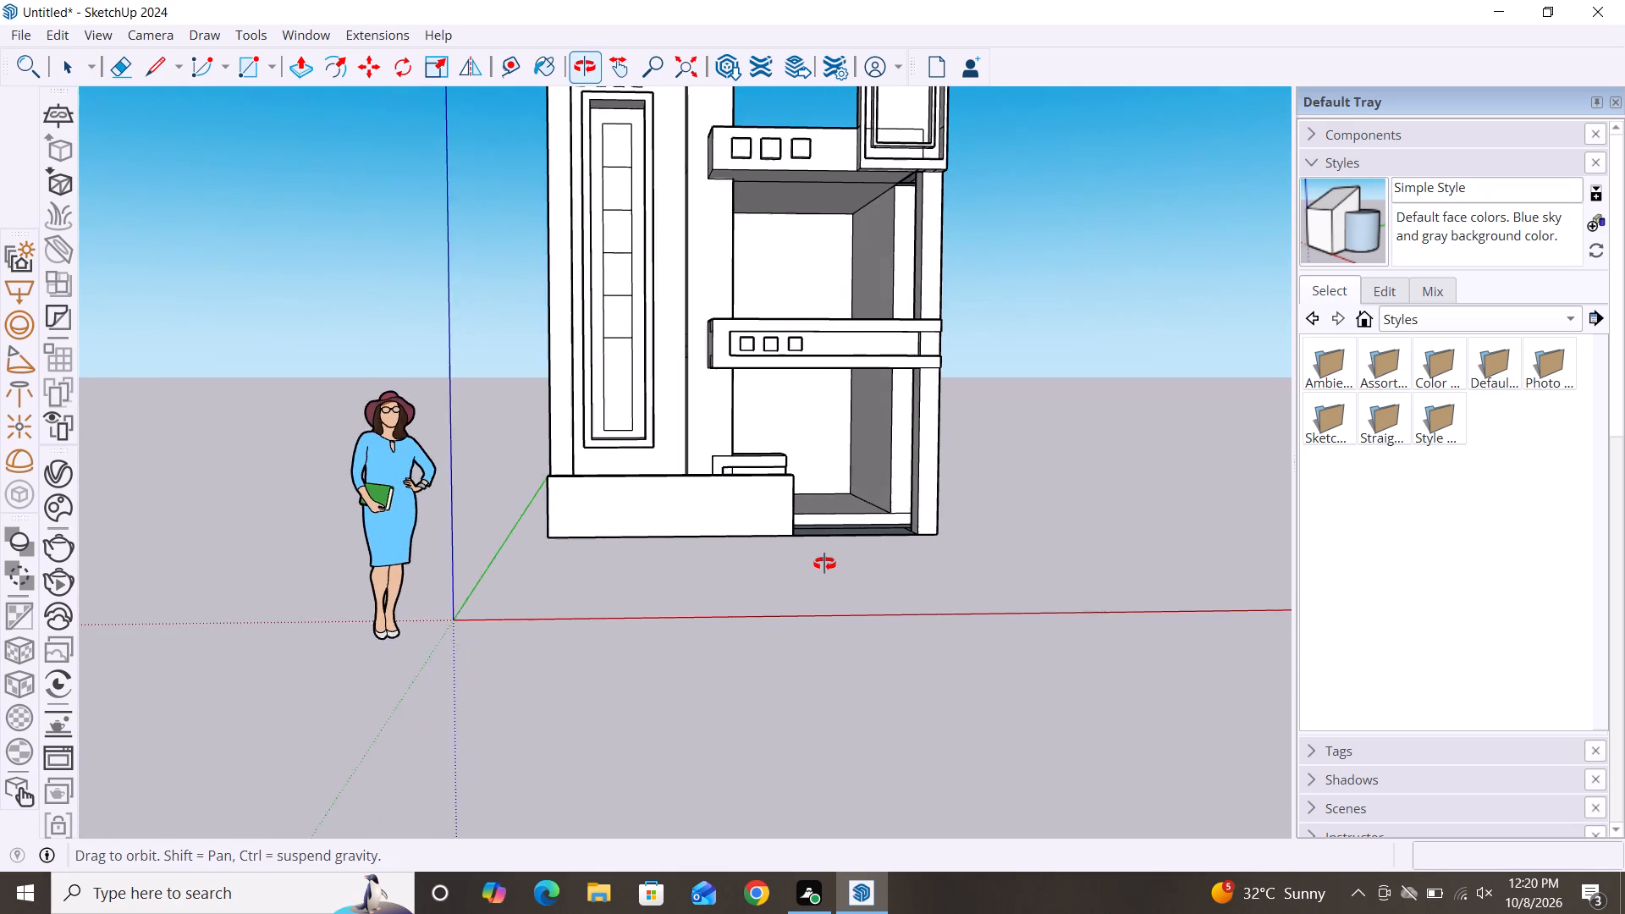
pyautogui.moveTo(824, 564); pyautogui.dragTo(816, 563, button='middle')
# Lower the front wall's top face by about 4 7/16" and by a further 6 3/8".
pyautogui.scroll(3, 763, 463)
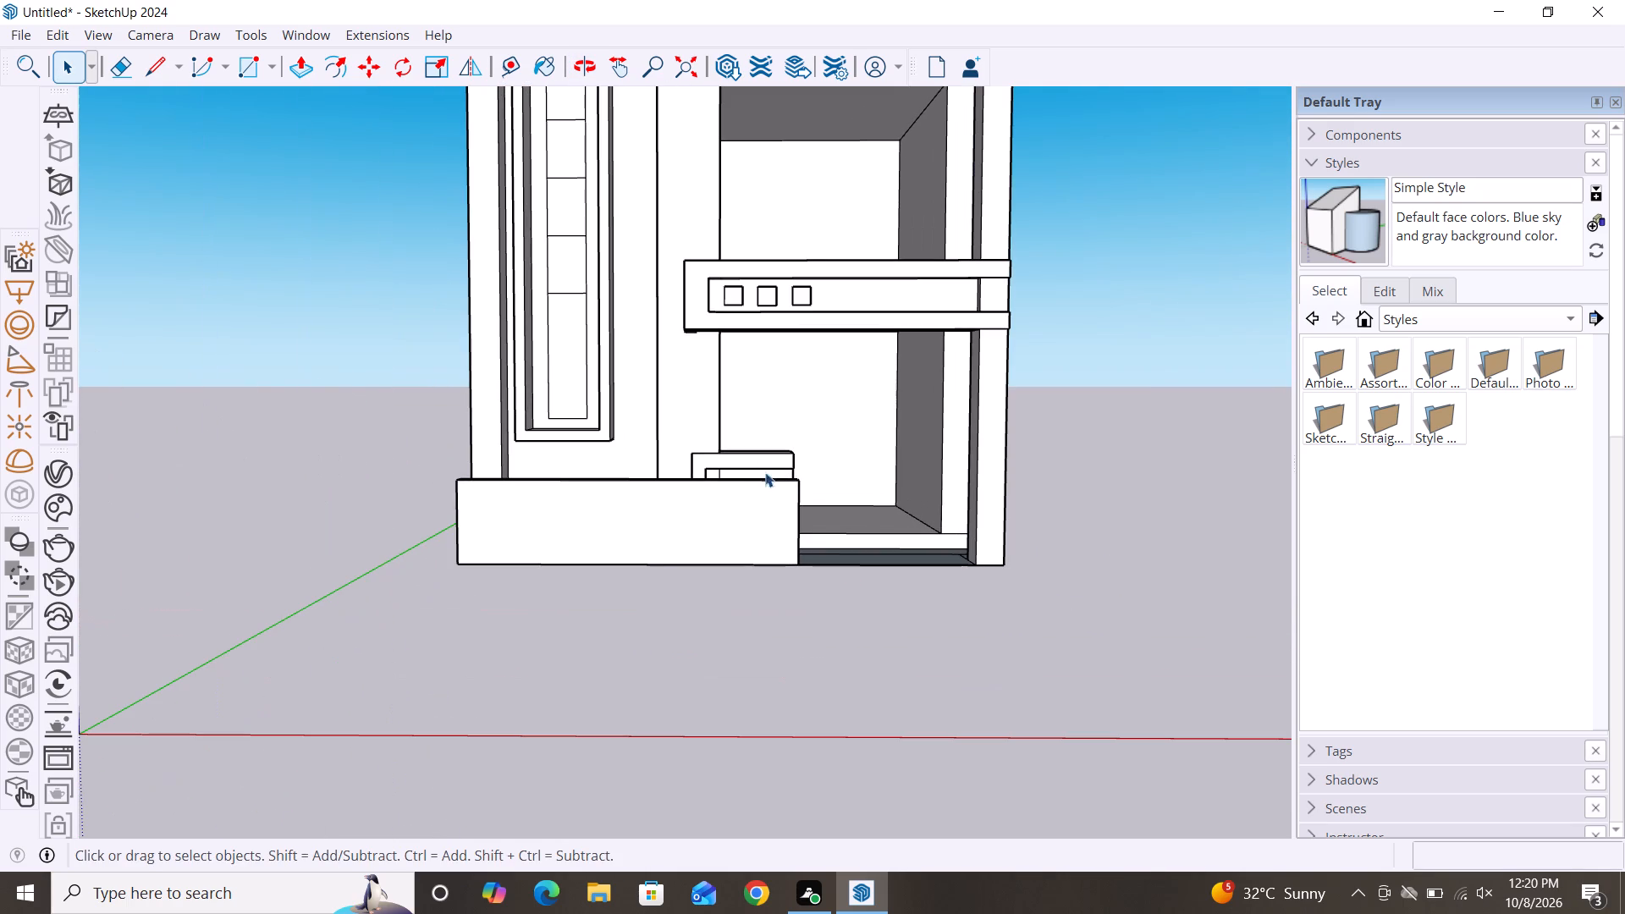
pyautogui.press('p')
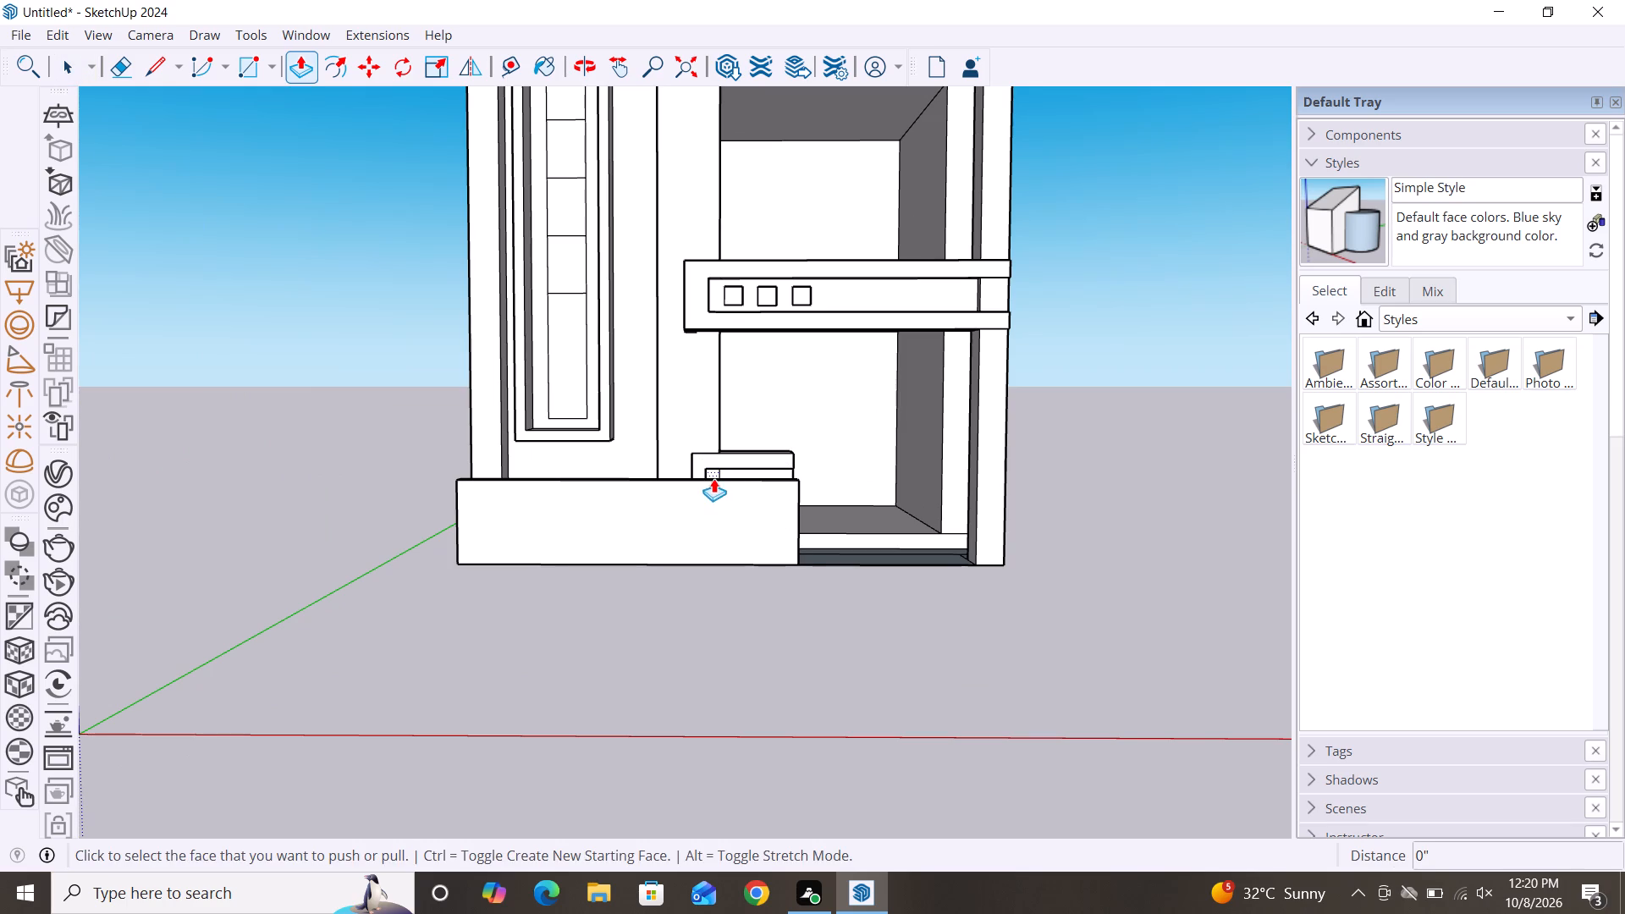
pyautogui.moveTo(724, 547); pyautogui.dragTo(736, 619, button='middle')
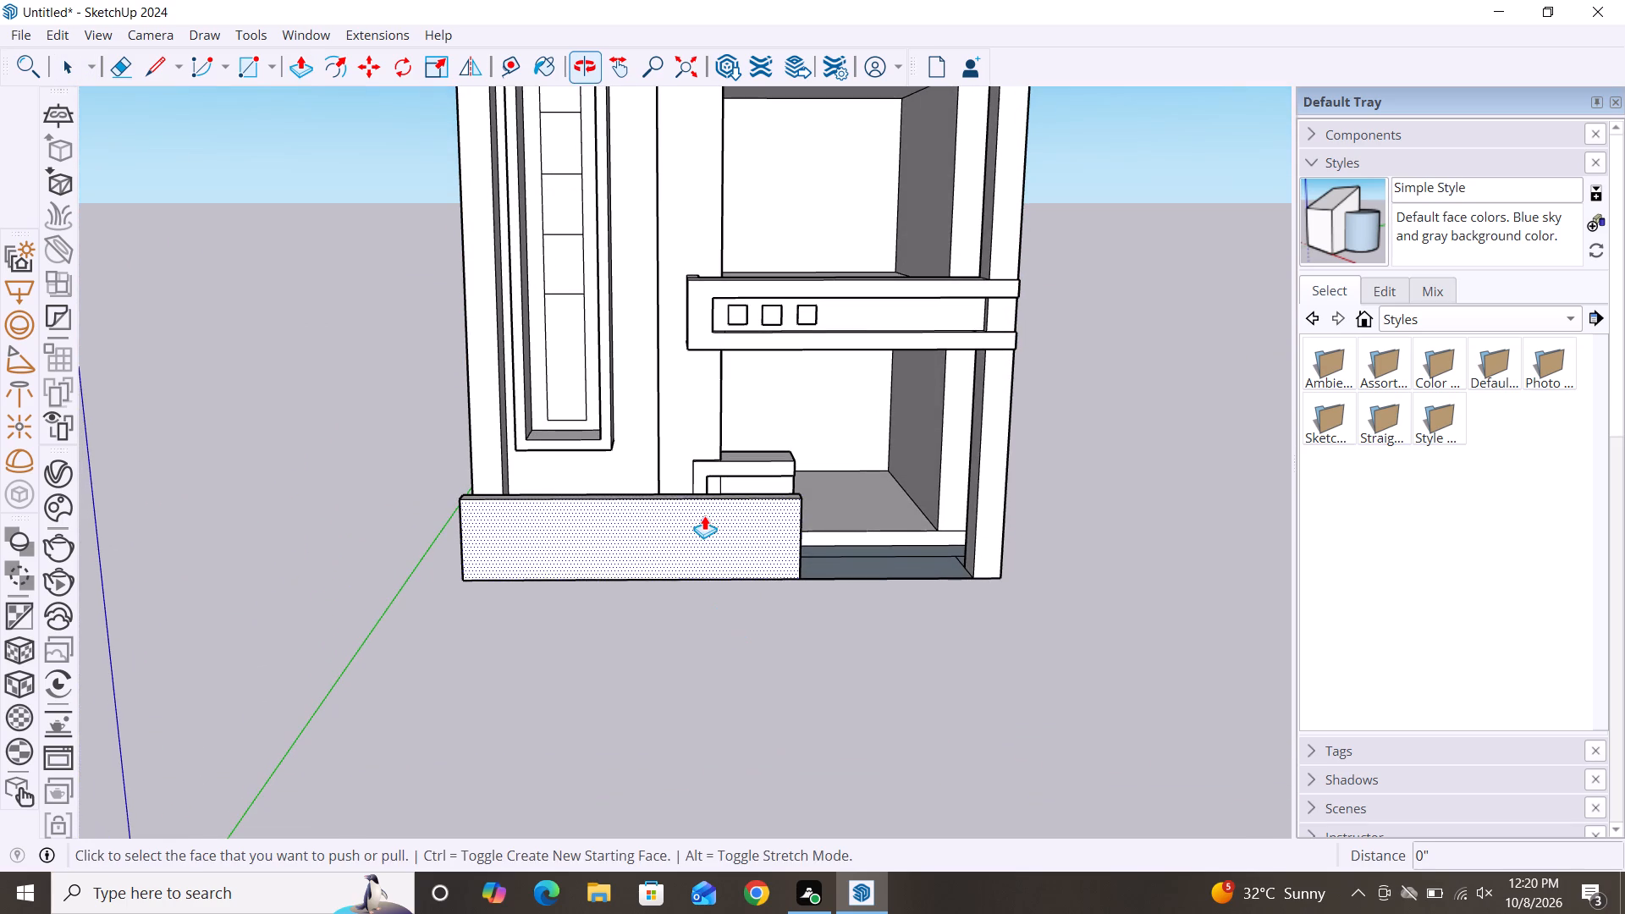
pyautogui.click(709, 496)
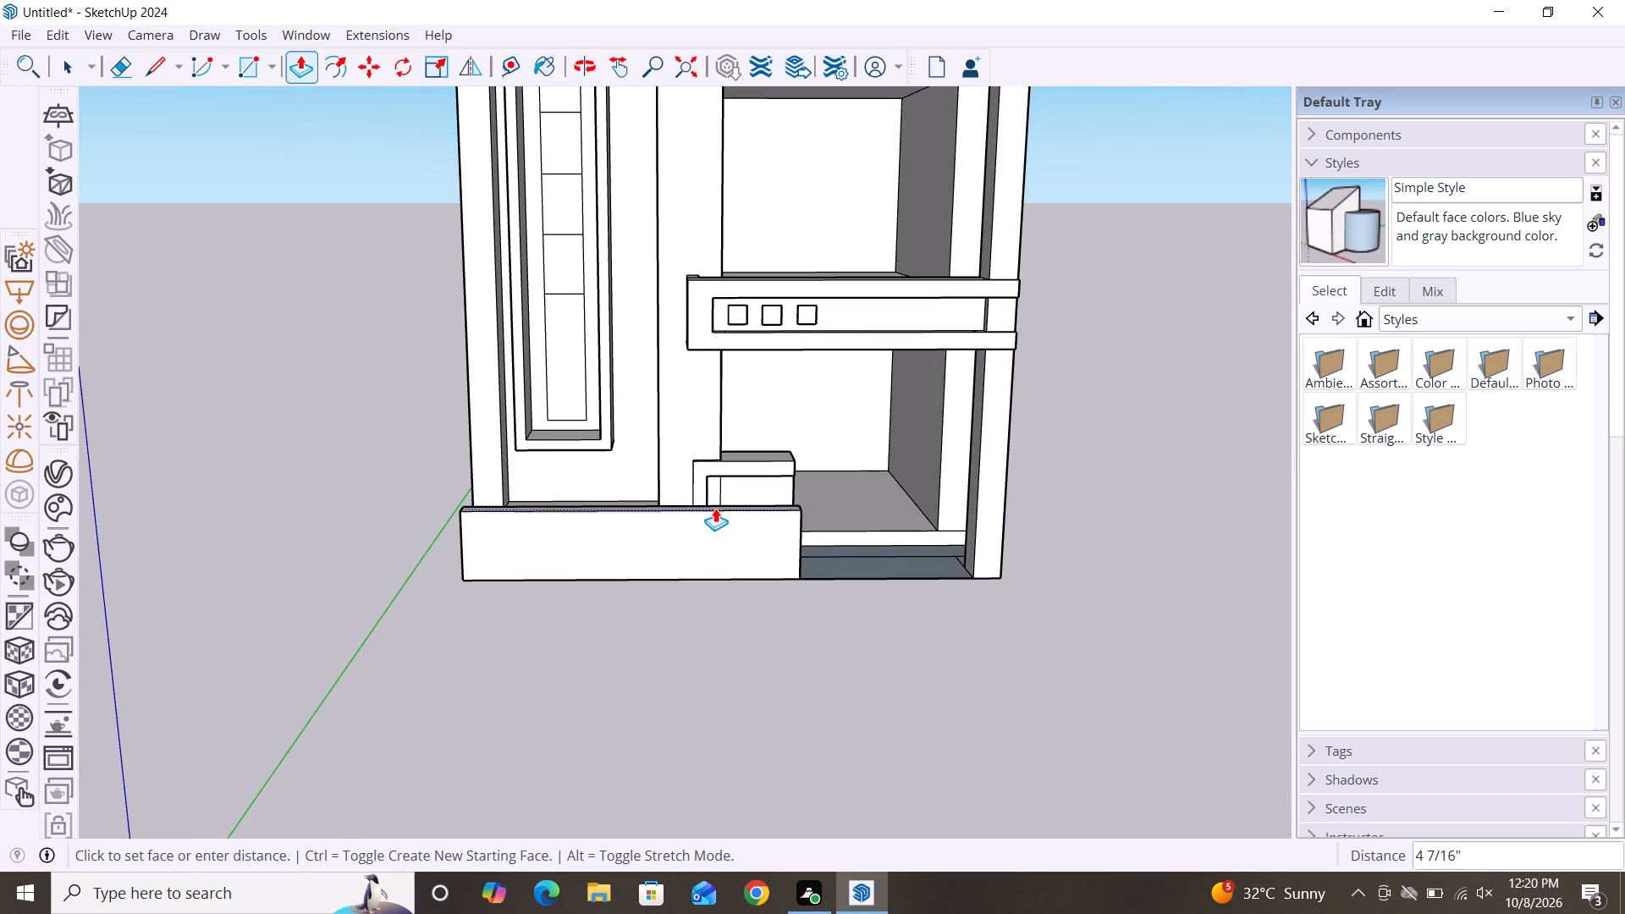
pyautogui.click(715, 508)
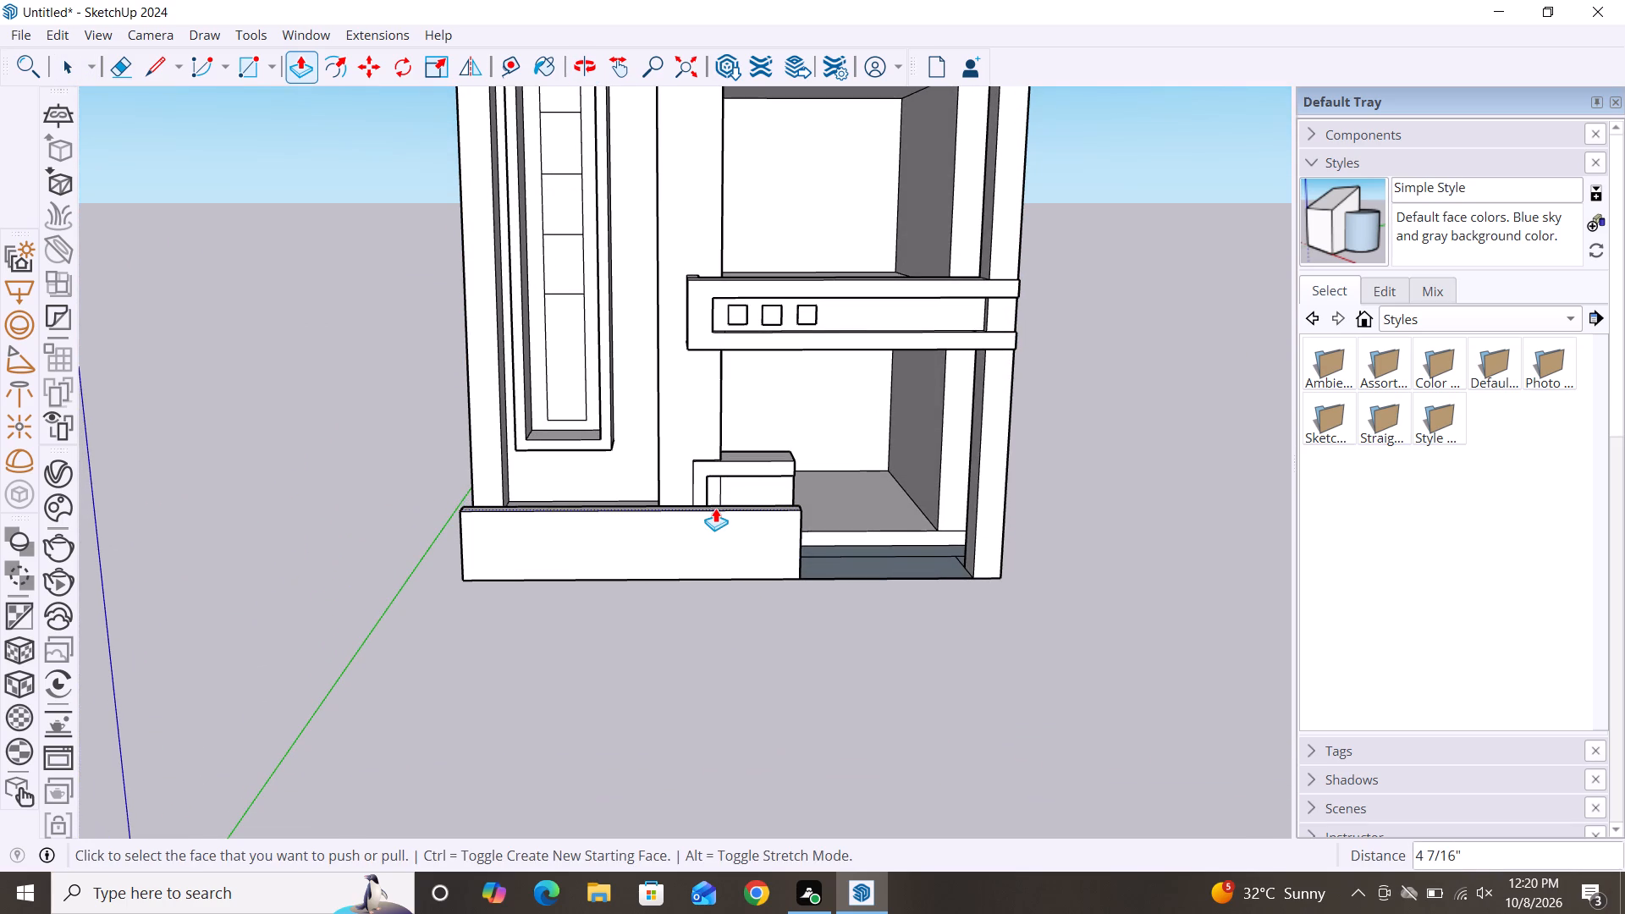
pyautogui.click(715, 507)
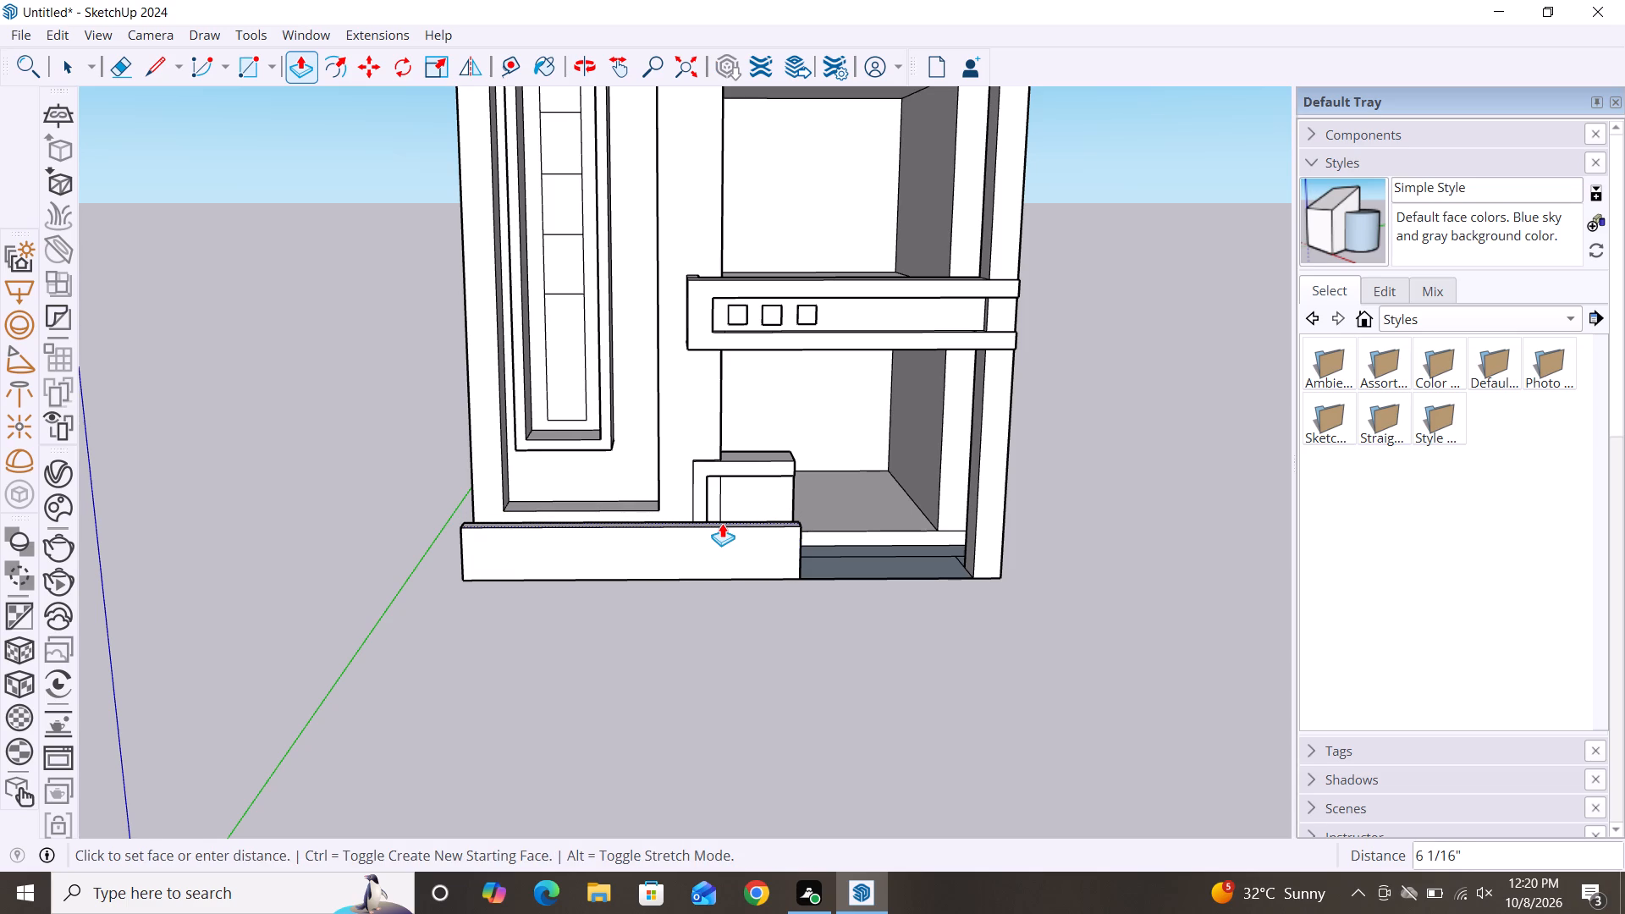
pyautogui.click(721, 525)
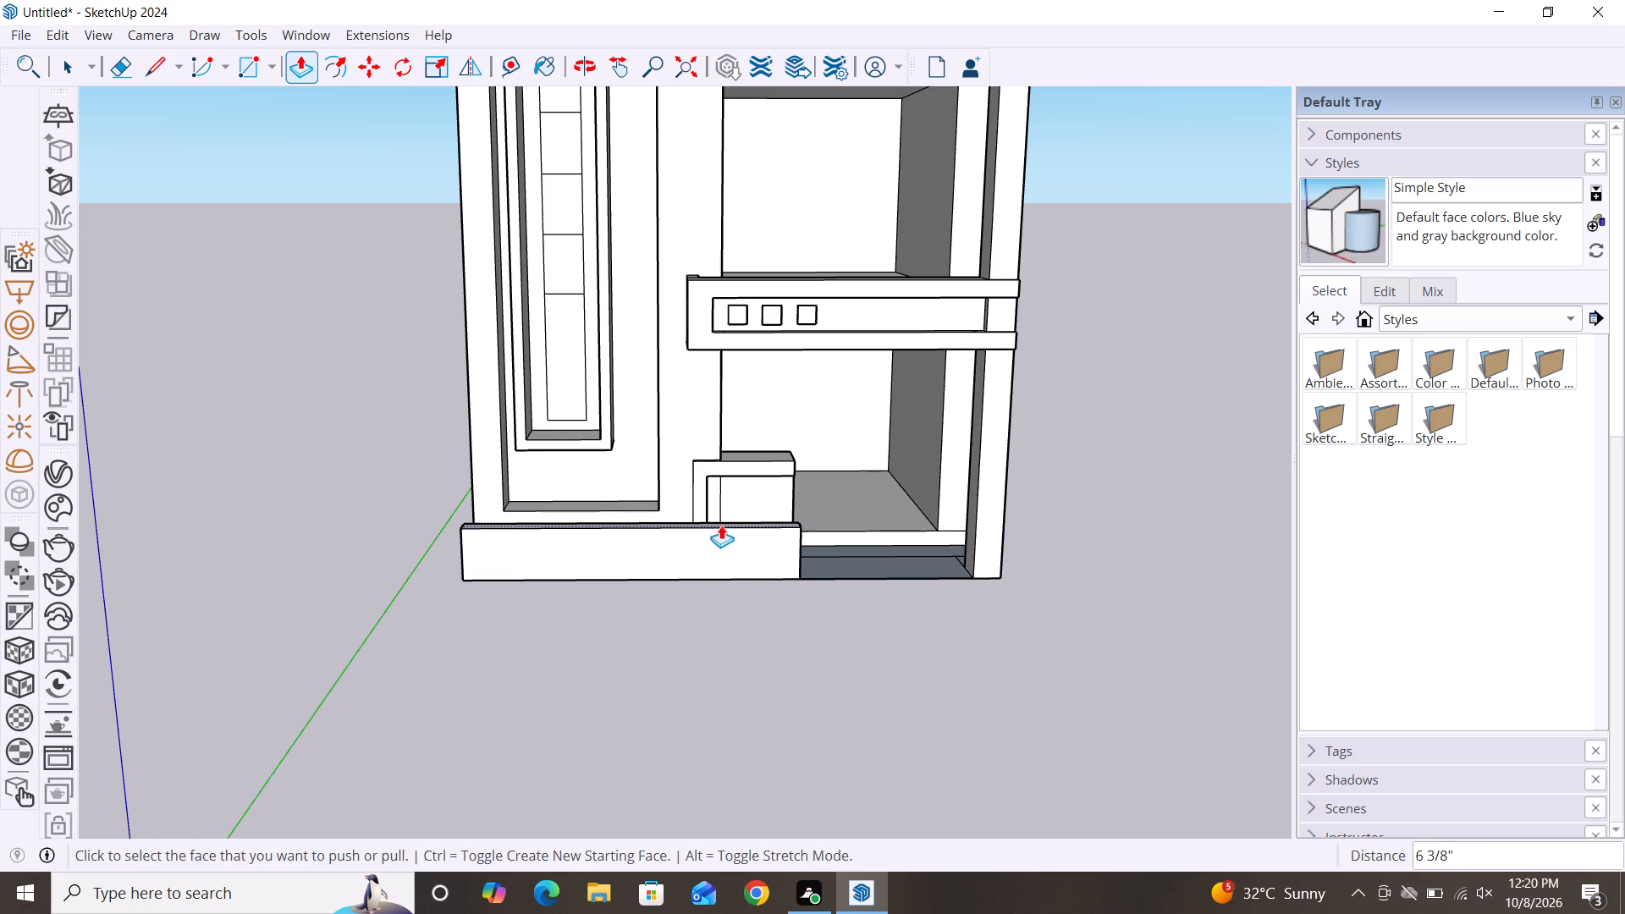
pyautogui.press('space')
# Draw a rectangle about 10 5/8" by 2' 3 3/4" on the ground strip, starting at the front wall's lower end corner.
pyautogui.scroll(-3, 565, 486)
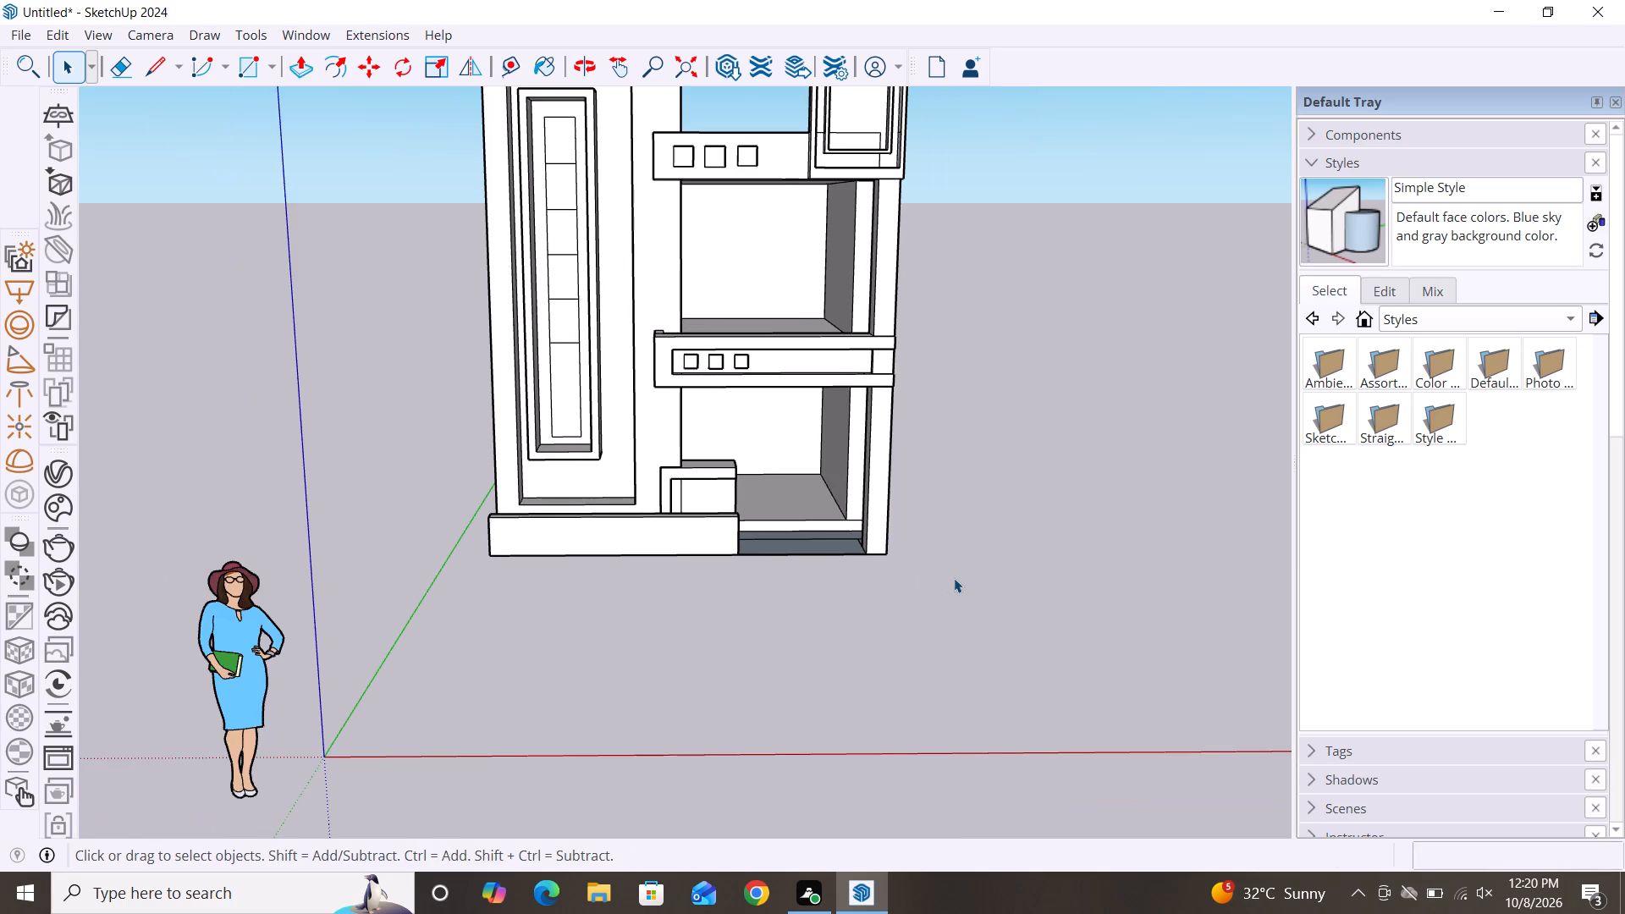
pyautogui.press('r')
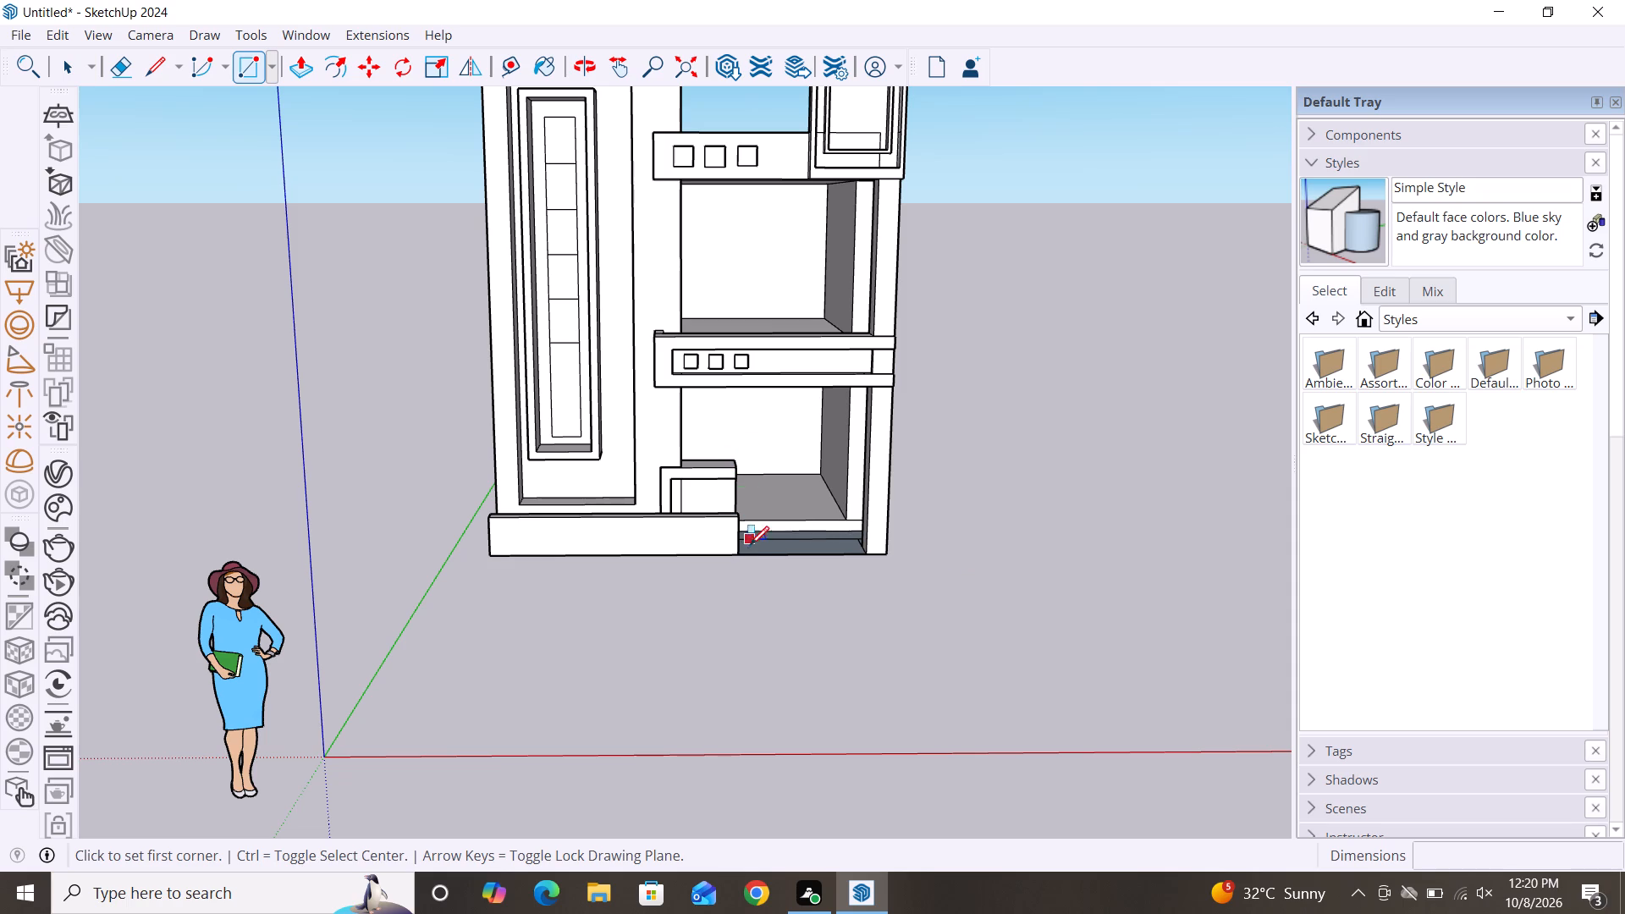
pyautogui.click(742, 555)
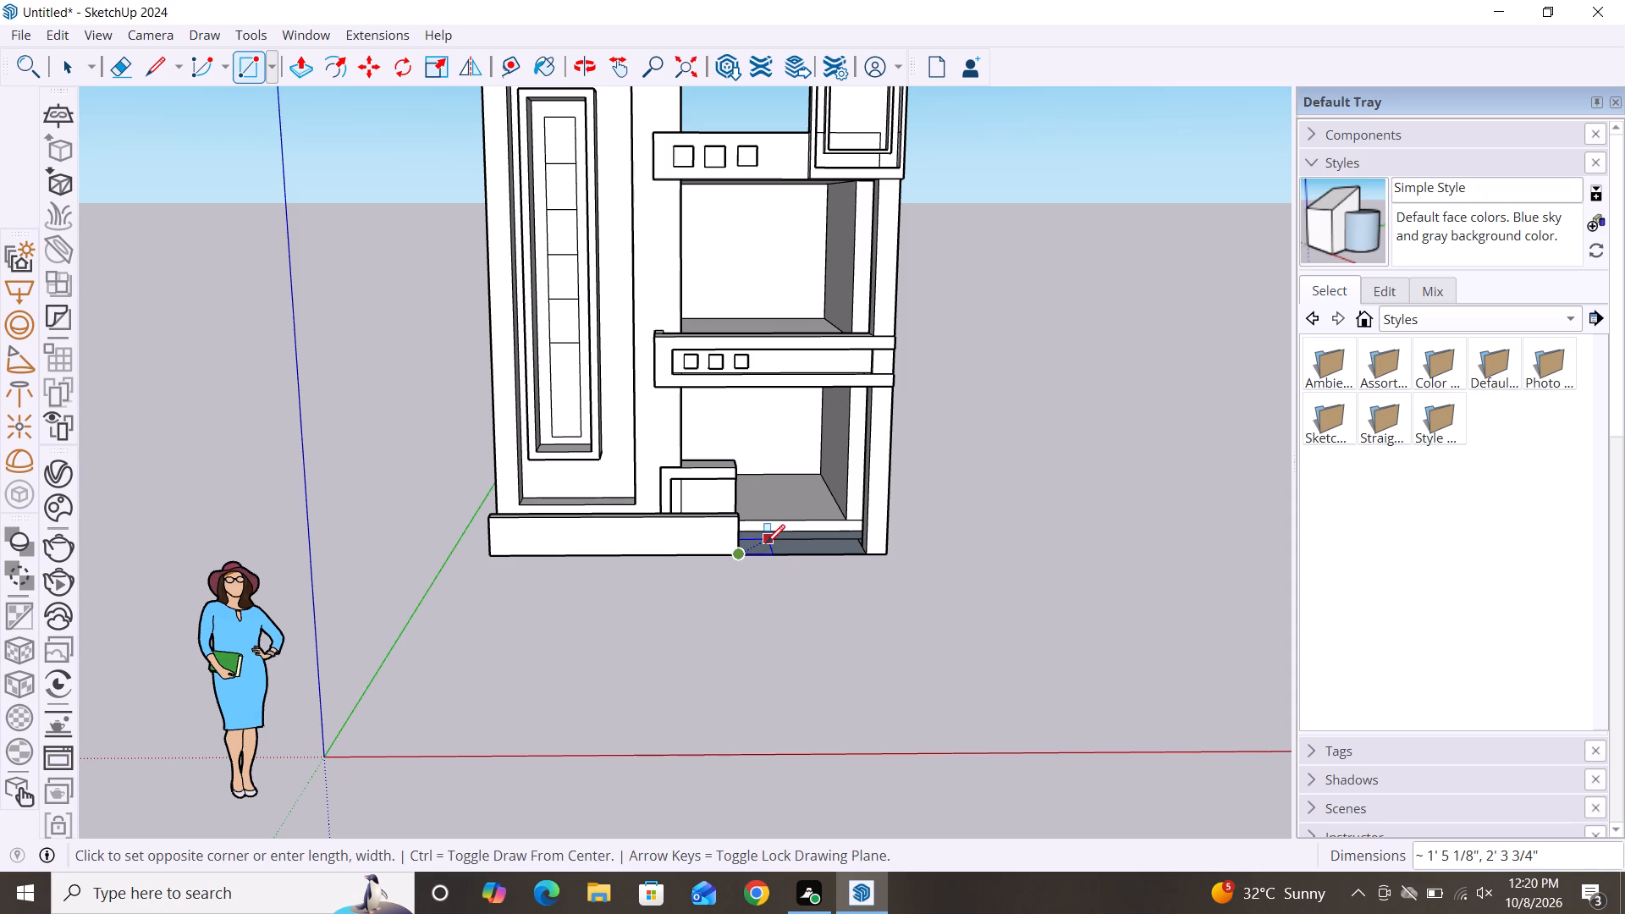
pyautogui.click(756, 542)
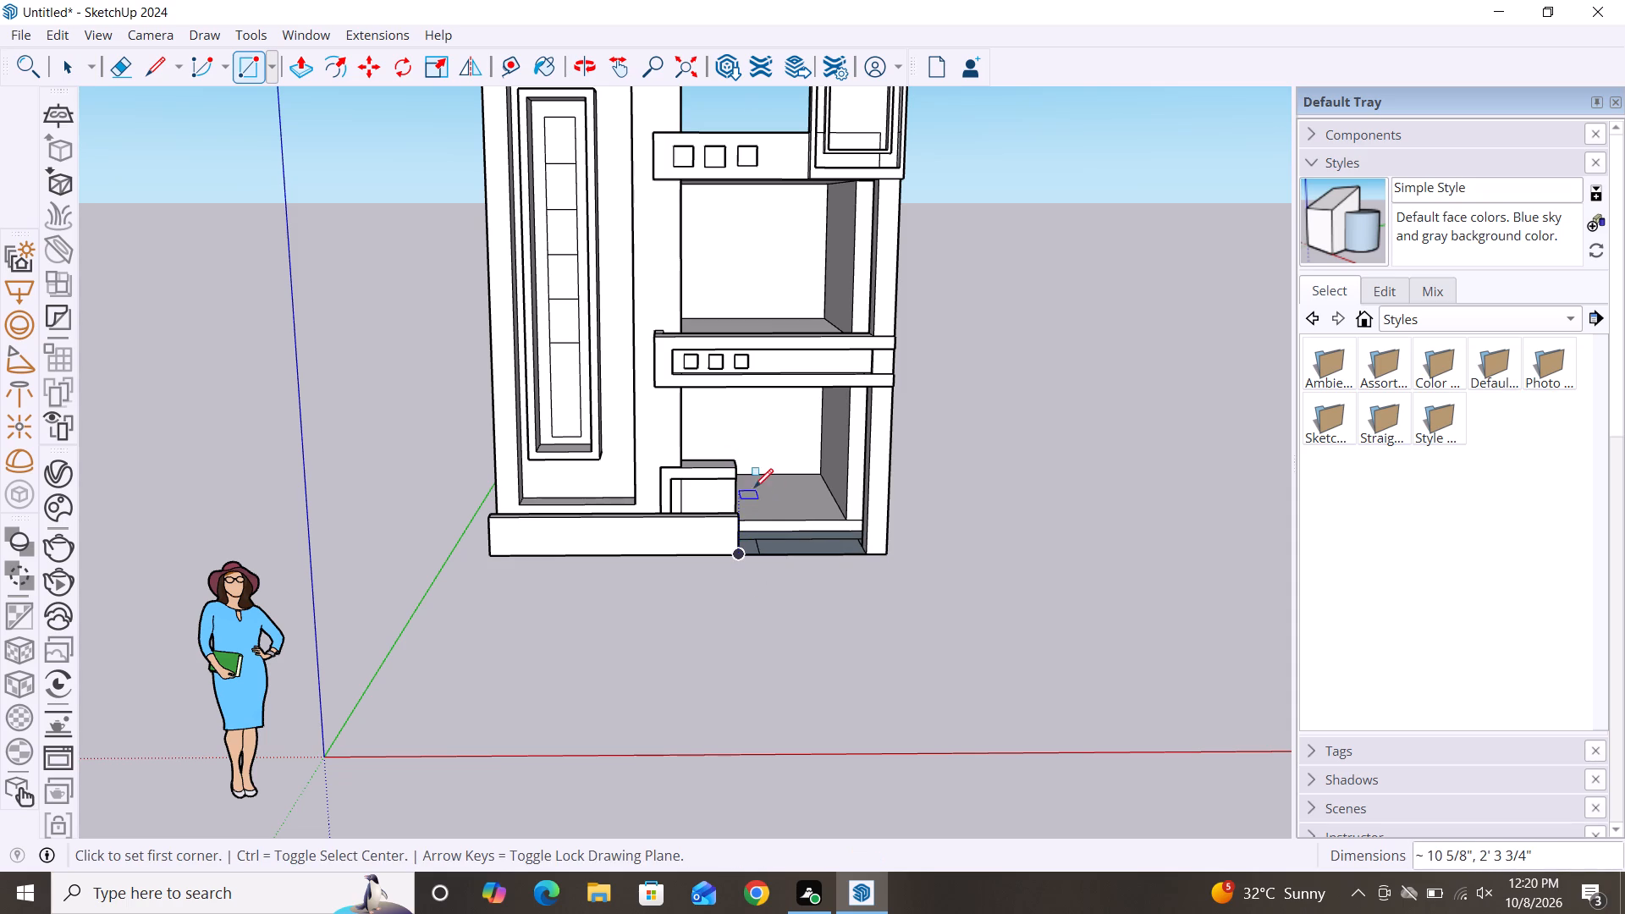
pyautogui.press('Escape')
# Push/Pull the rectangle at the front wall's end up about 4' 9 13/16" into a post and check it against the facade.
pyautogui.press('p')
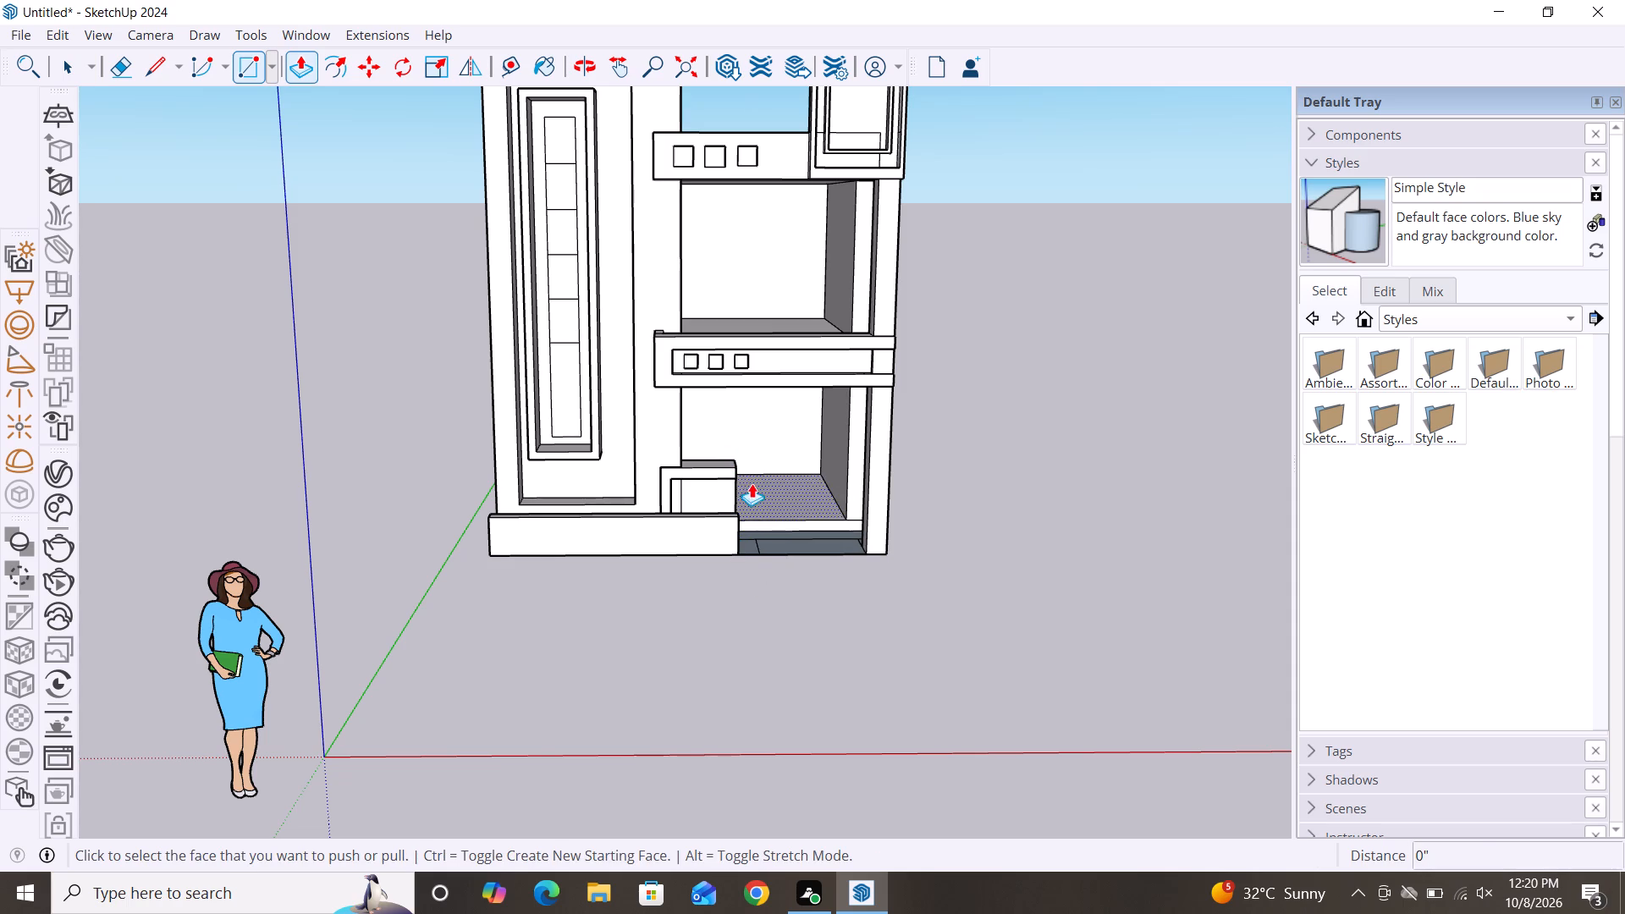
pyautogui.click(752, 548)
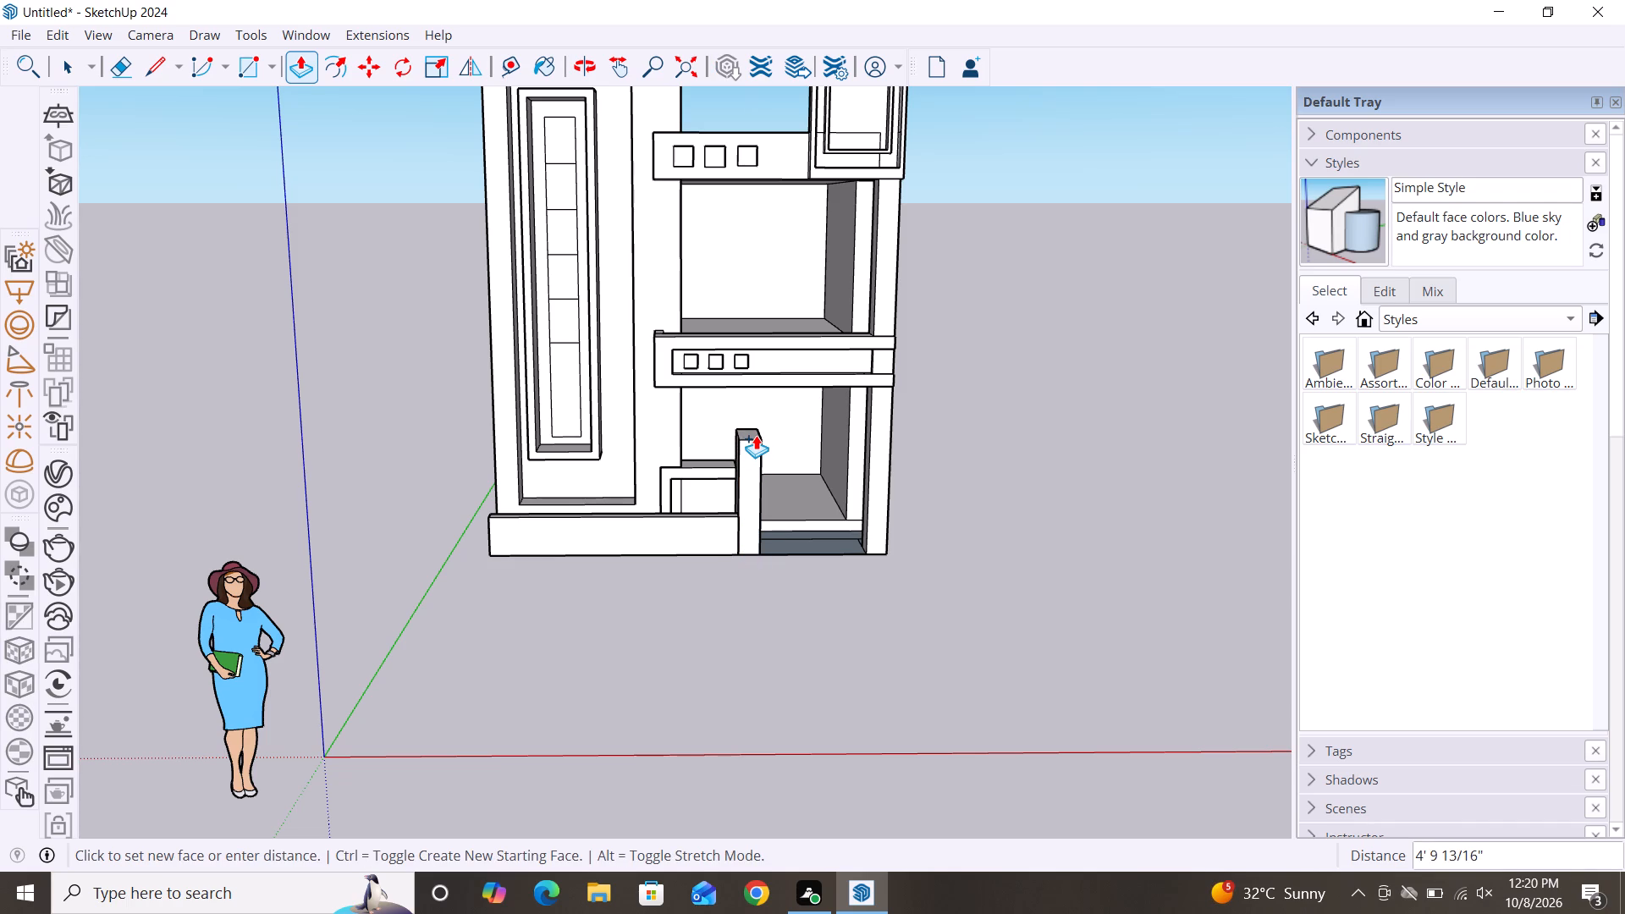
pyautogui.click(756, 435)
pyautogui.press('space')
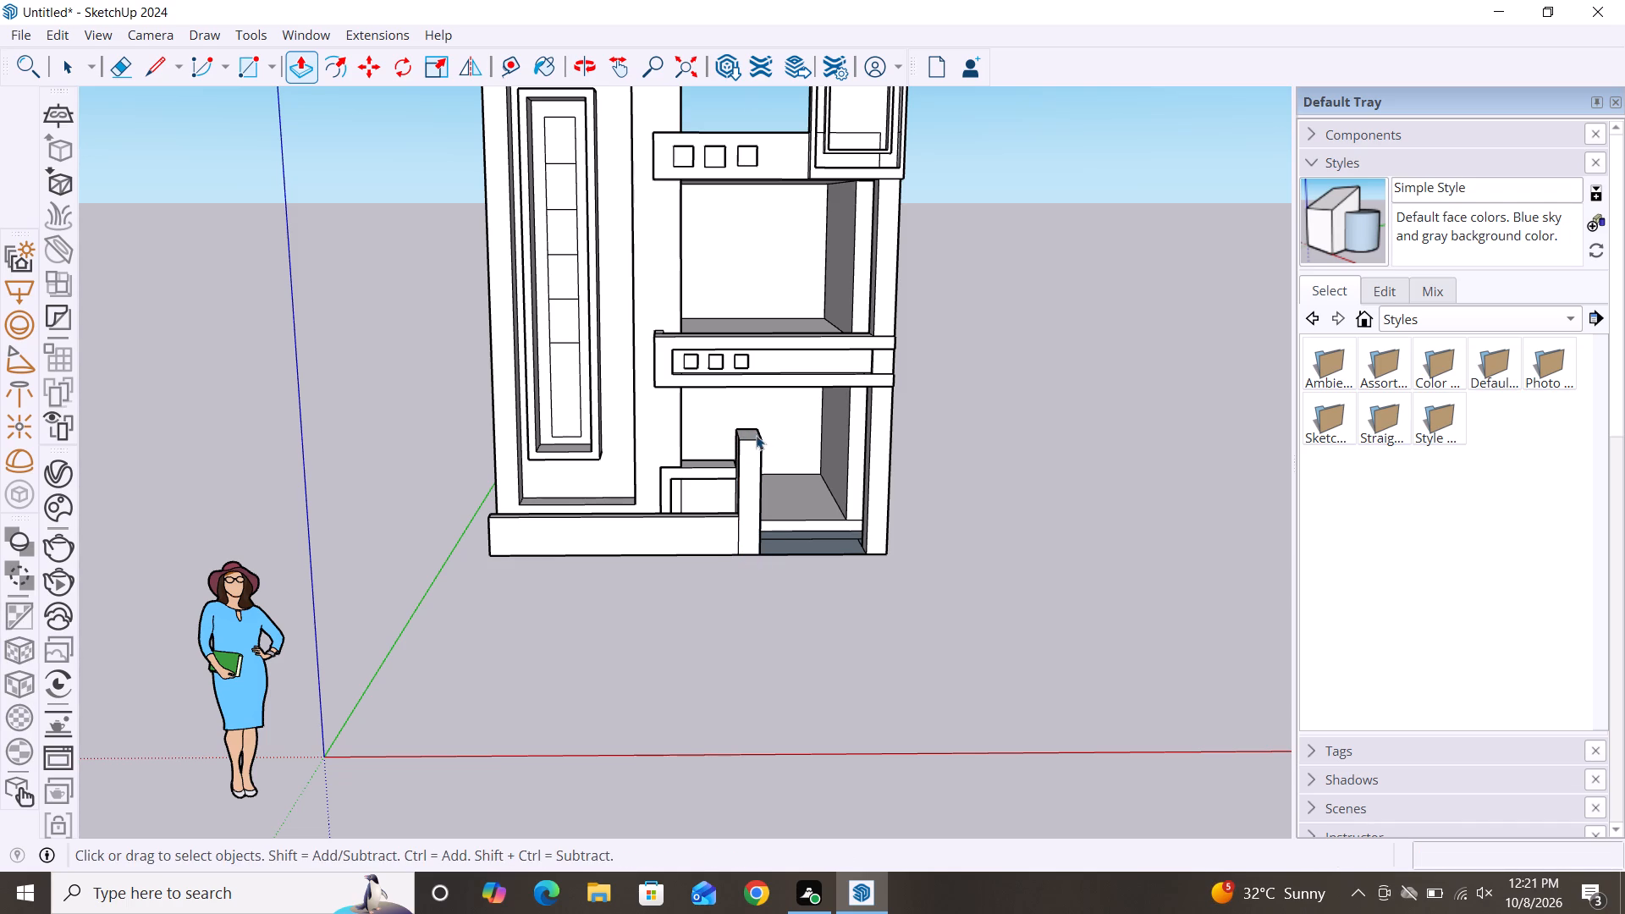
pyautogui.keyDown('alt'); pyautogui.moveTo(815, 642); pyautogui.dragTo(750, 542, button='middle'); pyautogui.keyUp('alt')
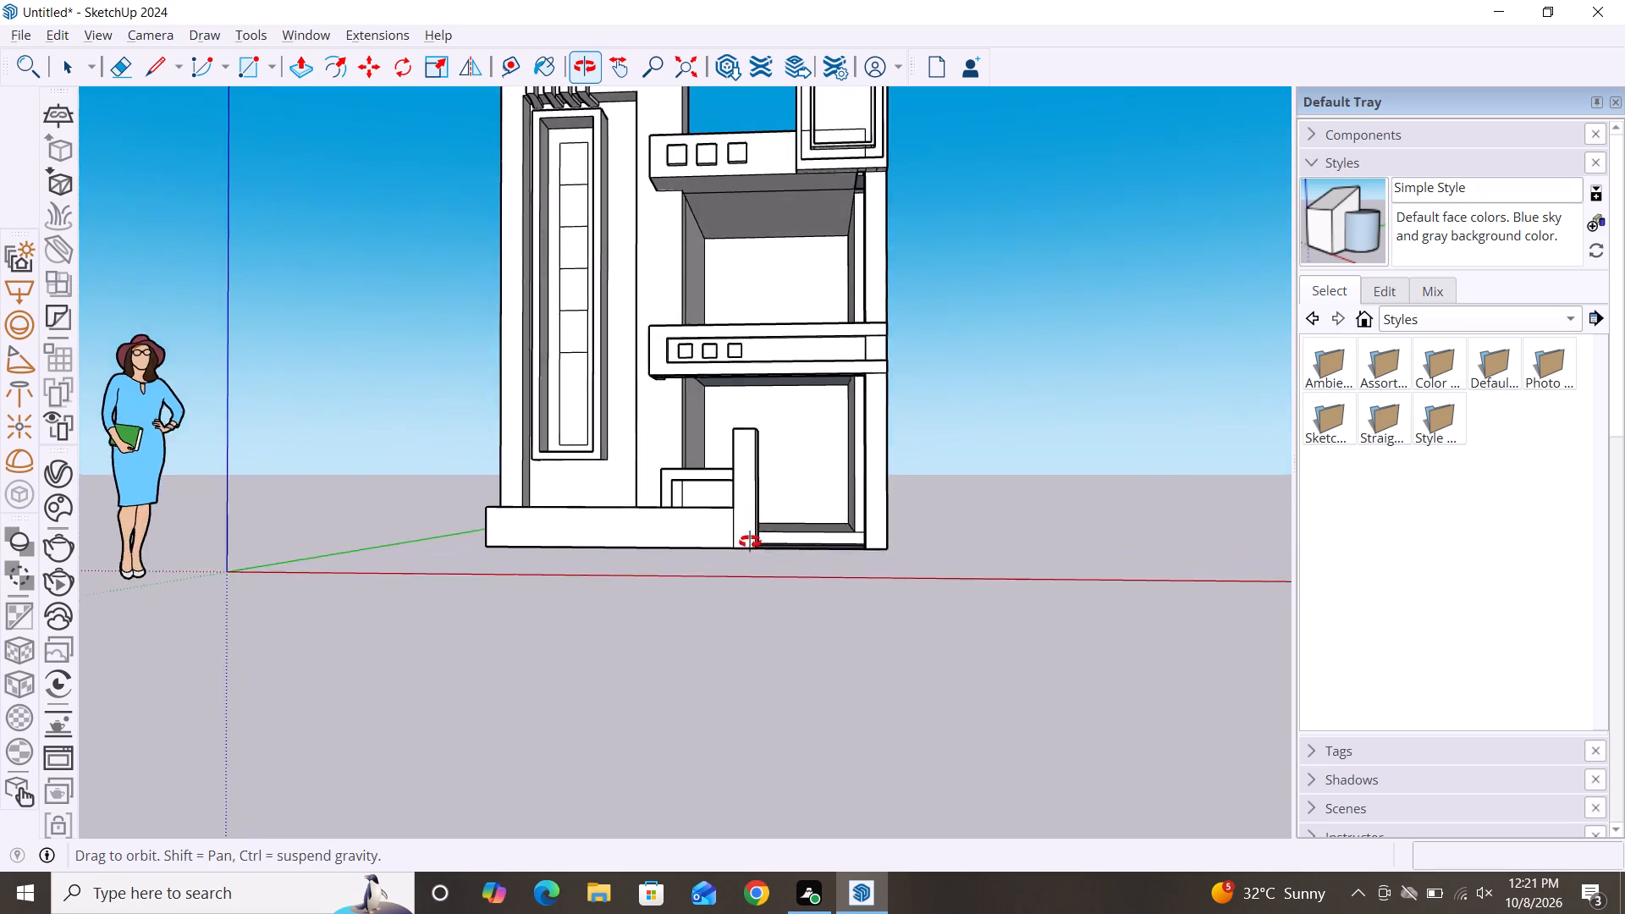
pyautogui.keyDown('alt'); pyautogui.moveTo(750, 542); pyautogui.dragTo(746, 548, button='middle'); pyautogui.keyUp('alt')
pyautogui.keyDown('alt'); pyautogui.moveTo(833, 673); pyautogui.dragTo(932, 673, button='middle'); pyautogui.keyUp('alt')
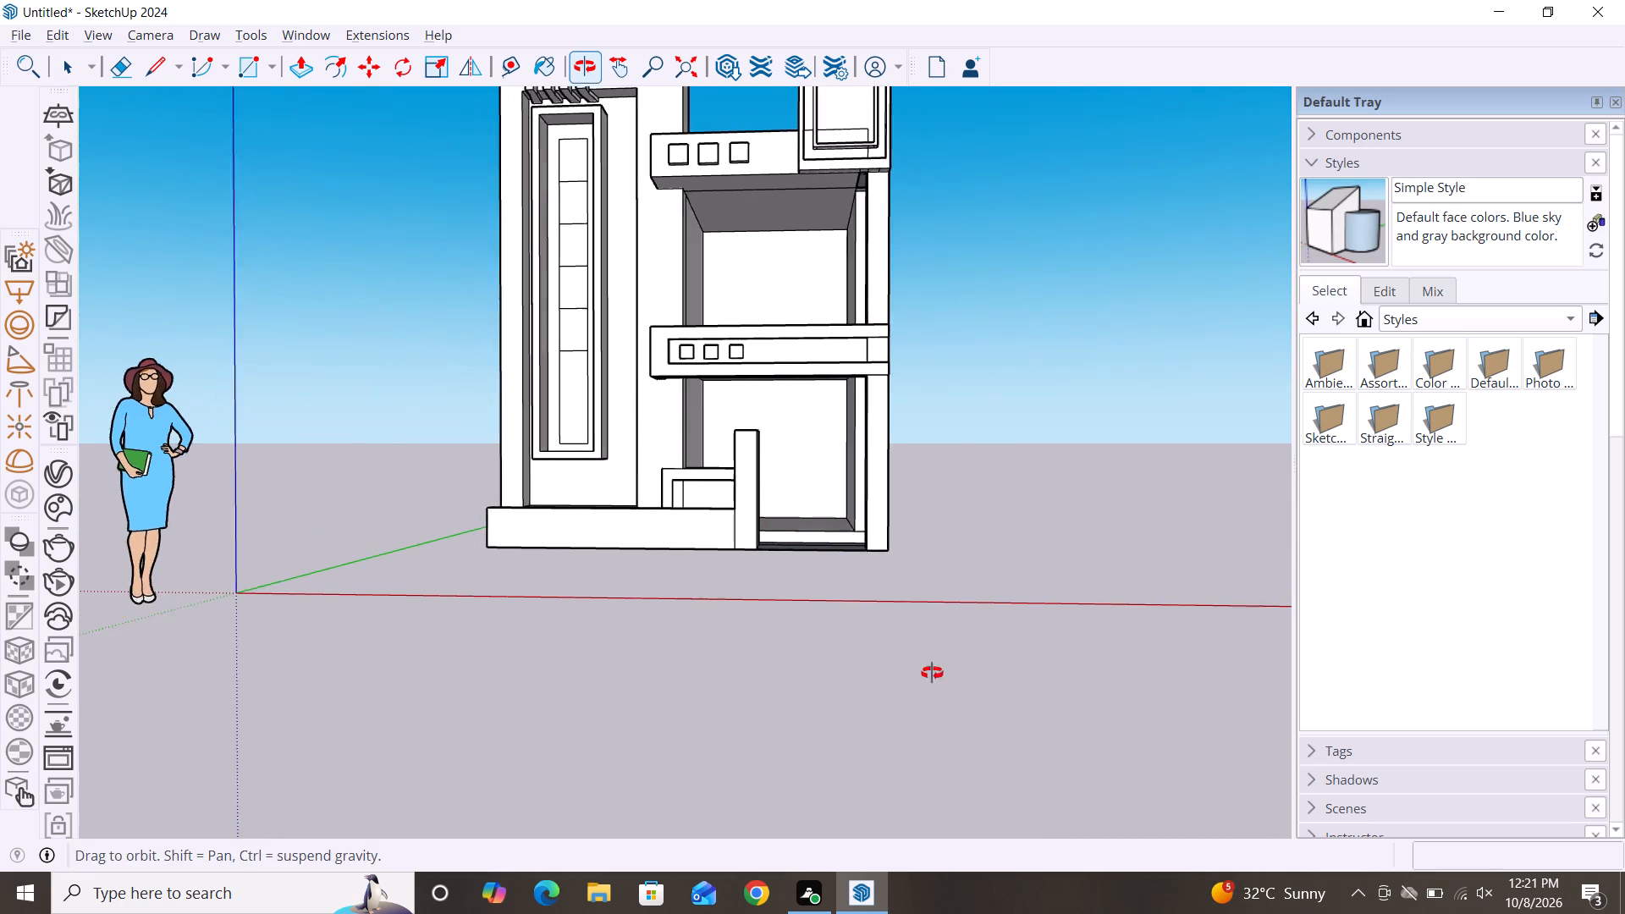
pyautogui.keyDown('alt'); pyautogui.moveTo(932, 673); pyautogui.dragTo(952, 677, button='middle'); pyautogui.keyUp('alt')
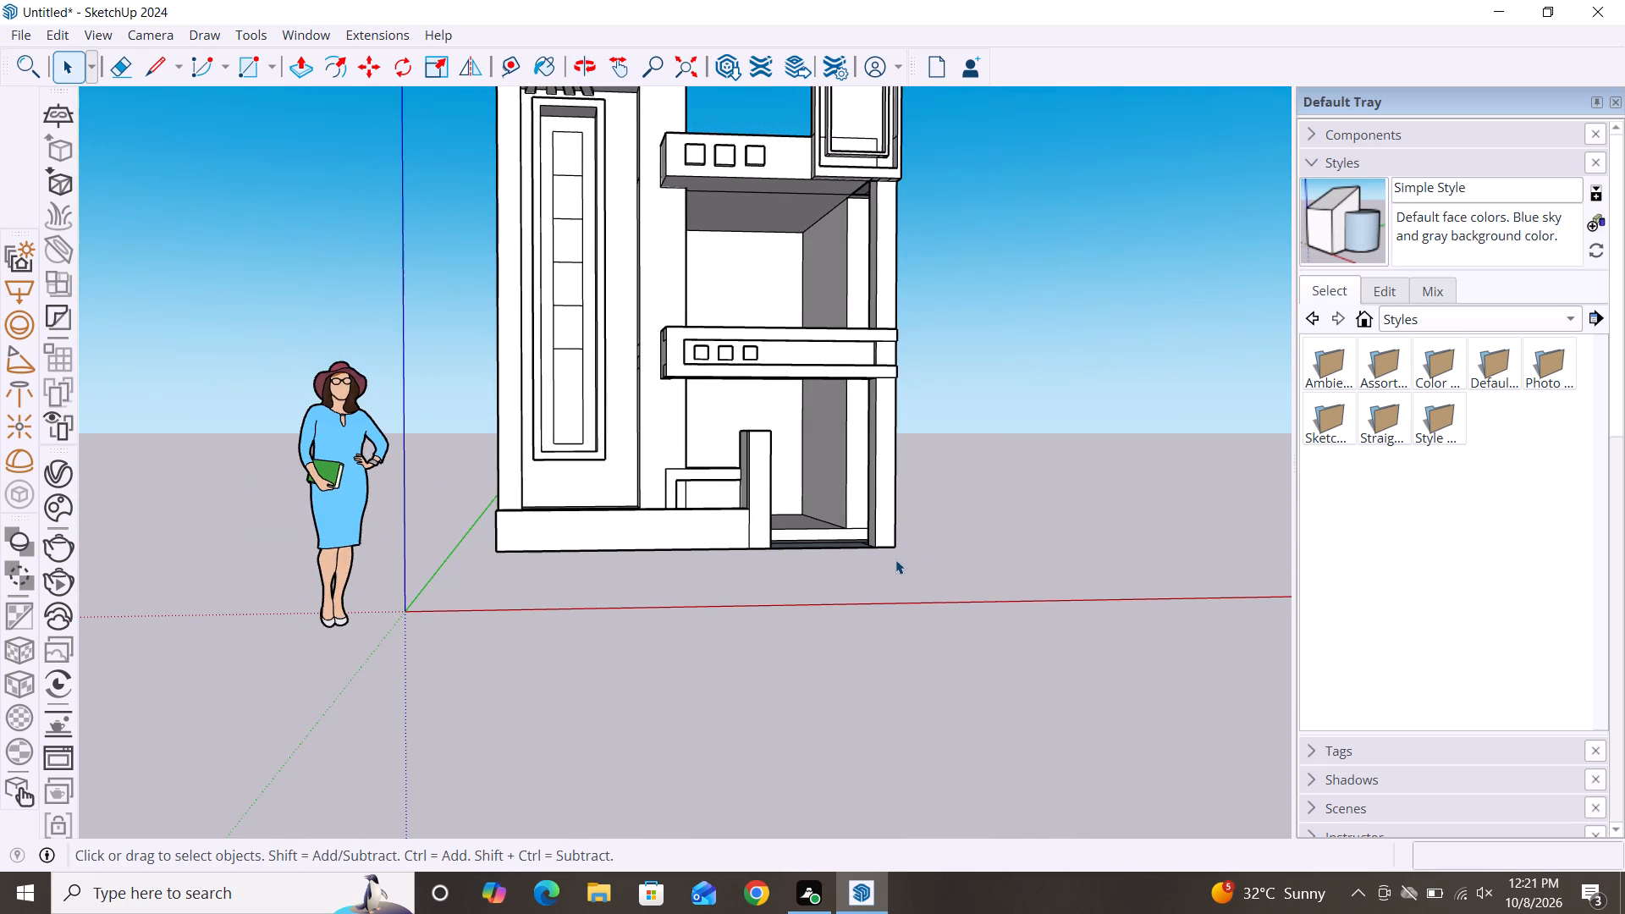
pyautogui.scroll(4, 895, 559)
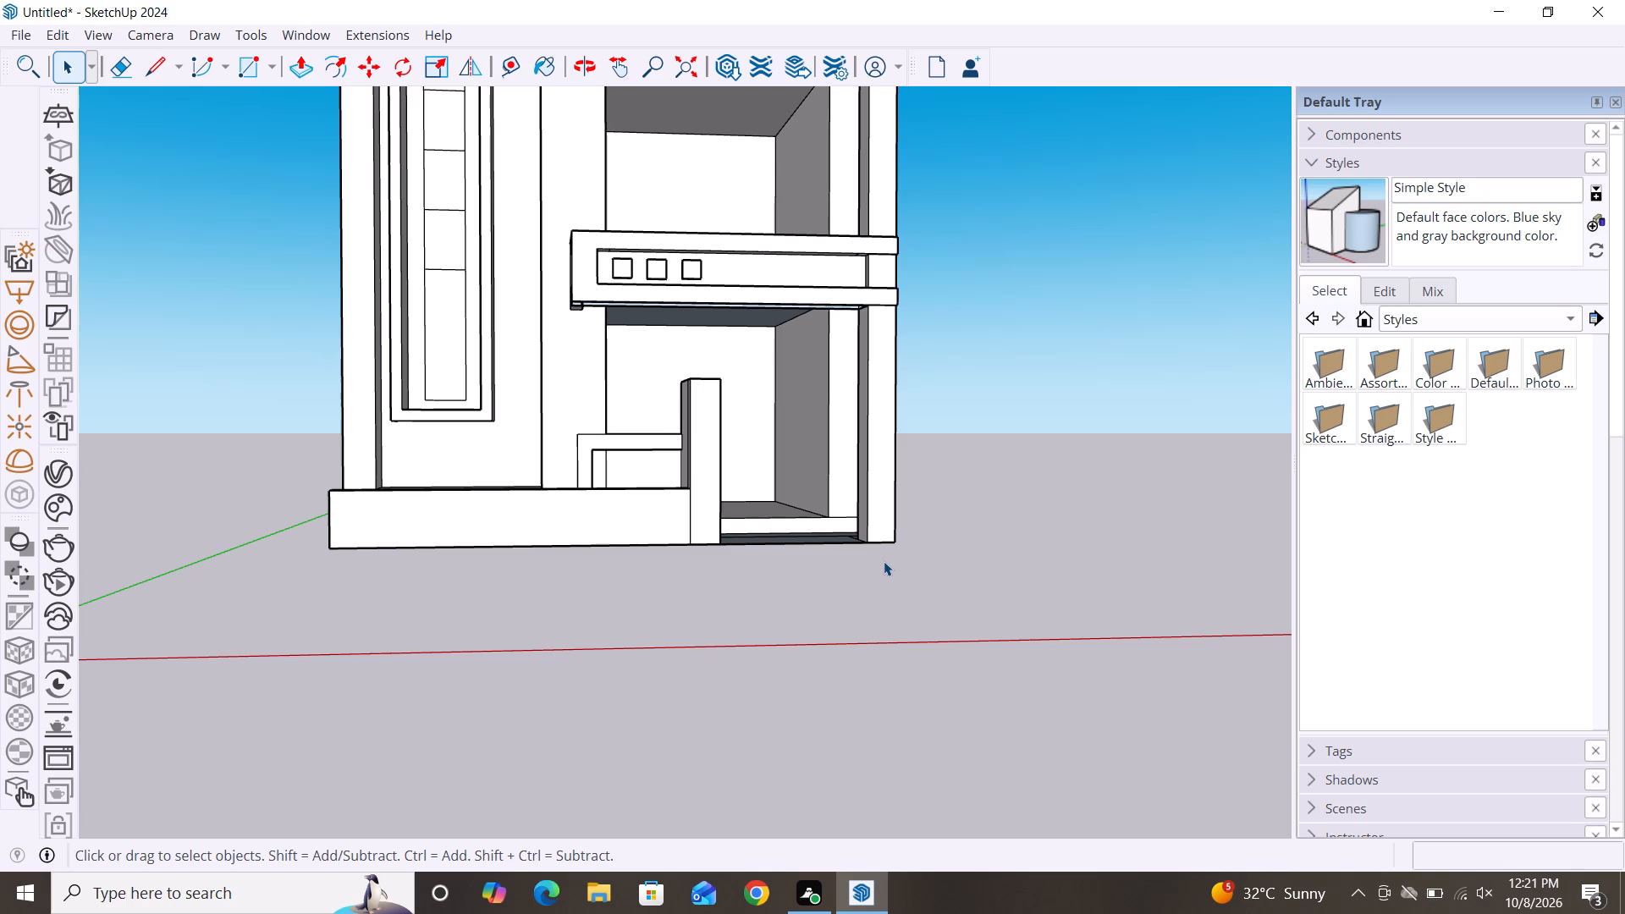
# Undo the post, its base rectangle and the front wall with its outline, back to the bare ground strip.
pyautogui.hotkey('ctrl', 'z')
pyautogui.hotkey('ctrl', 'z')
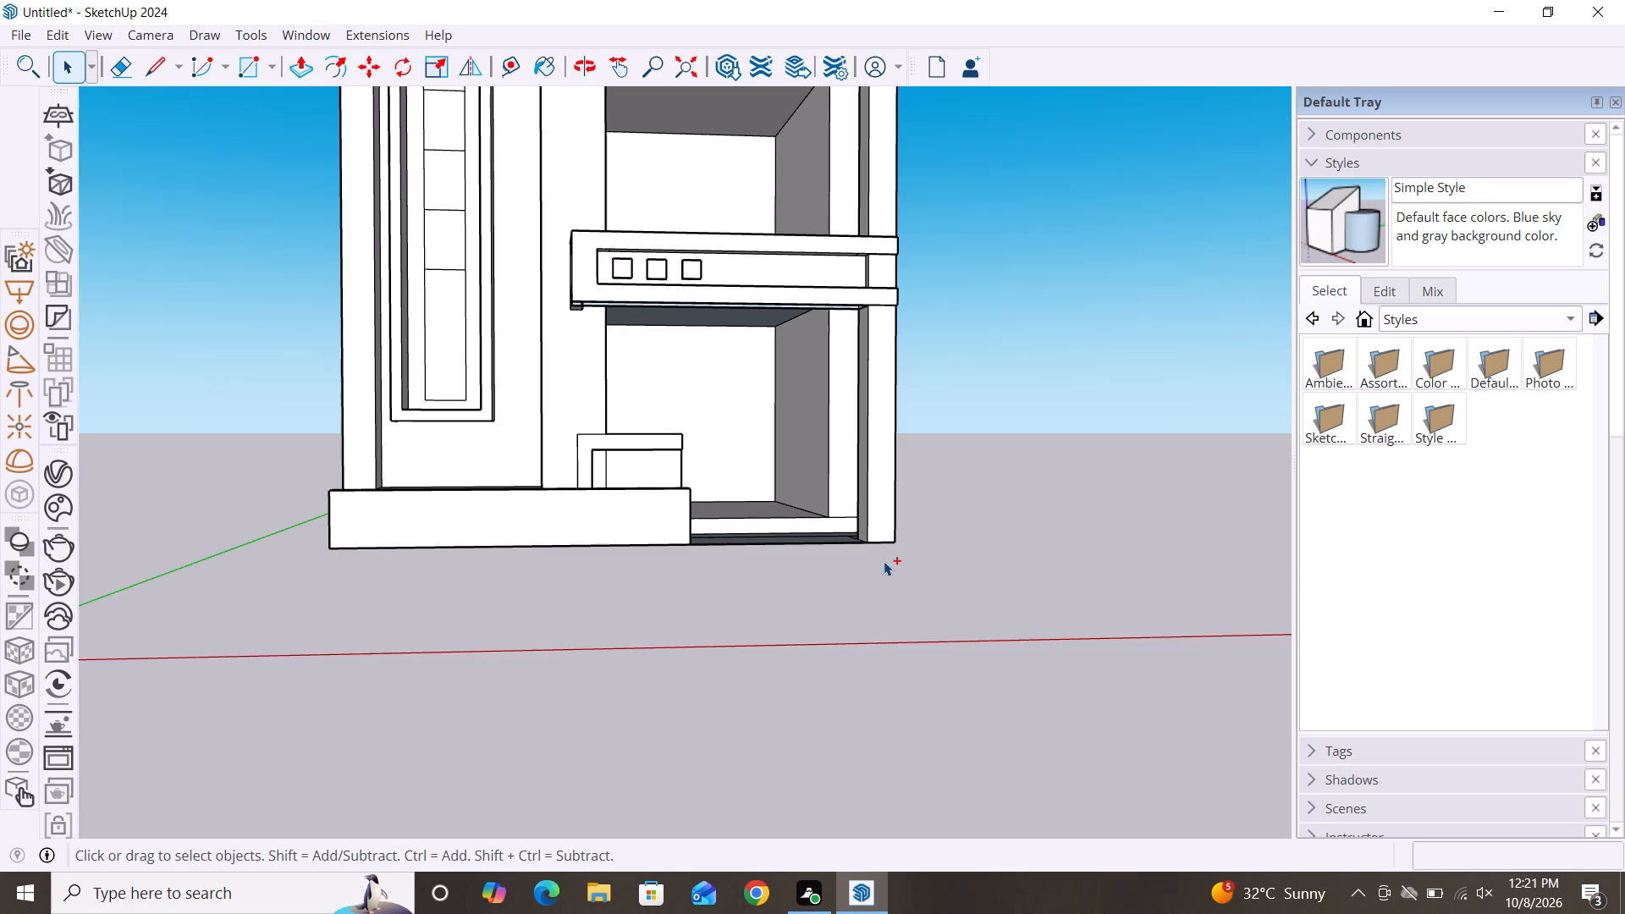
pyautogui.press('space')
pyautogui.middleClick(897, 660)
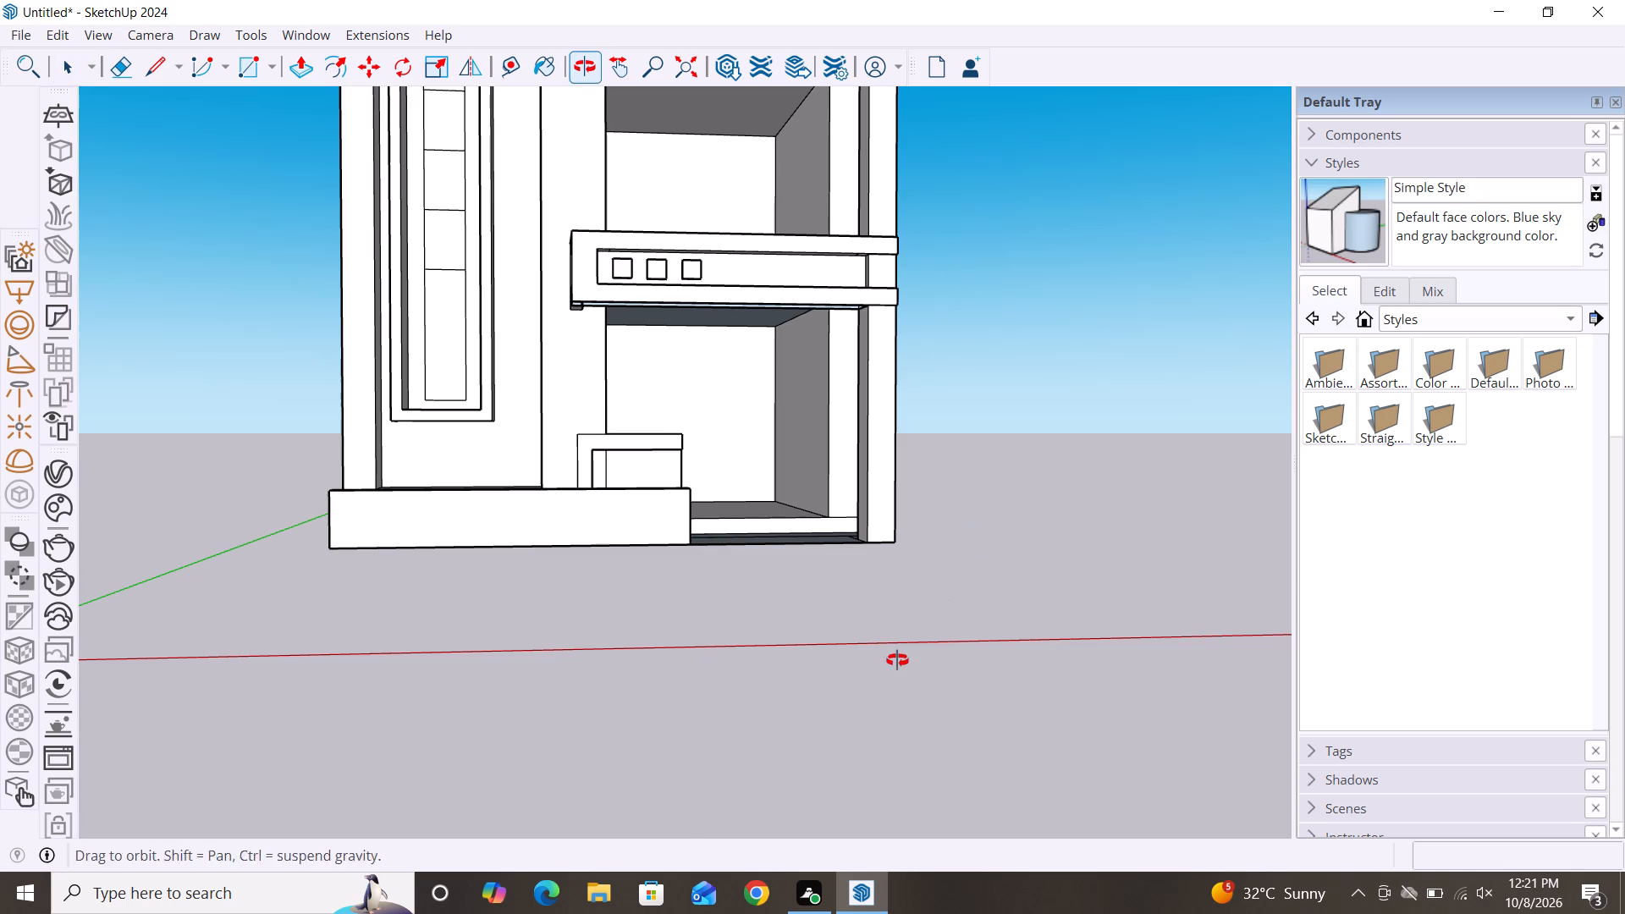
pyautogui.click(957, 493)
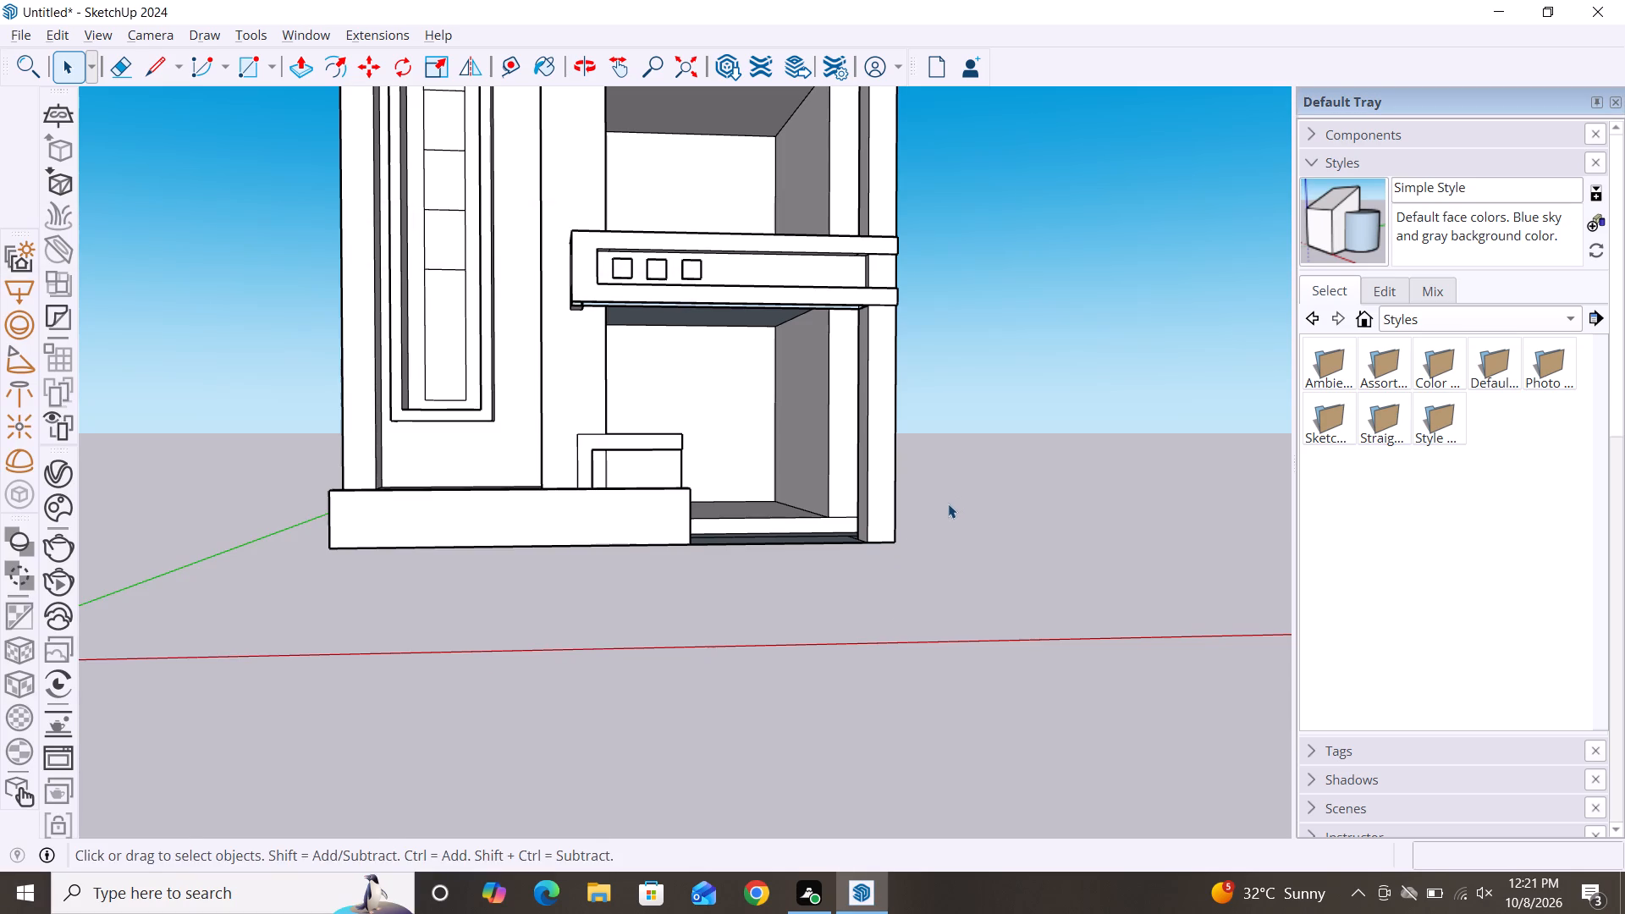
pyautogui.keyDown('alt'); pyautogui.moveTo(948, 504); pyautogui.dragTo(959, 735, button='middle'); pyautogui.keyUp('alt')
pyautogui.hotkey('ctrl', 'z')
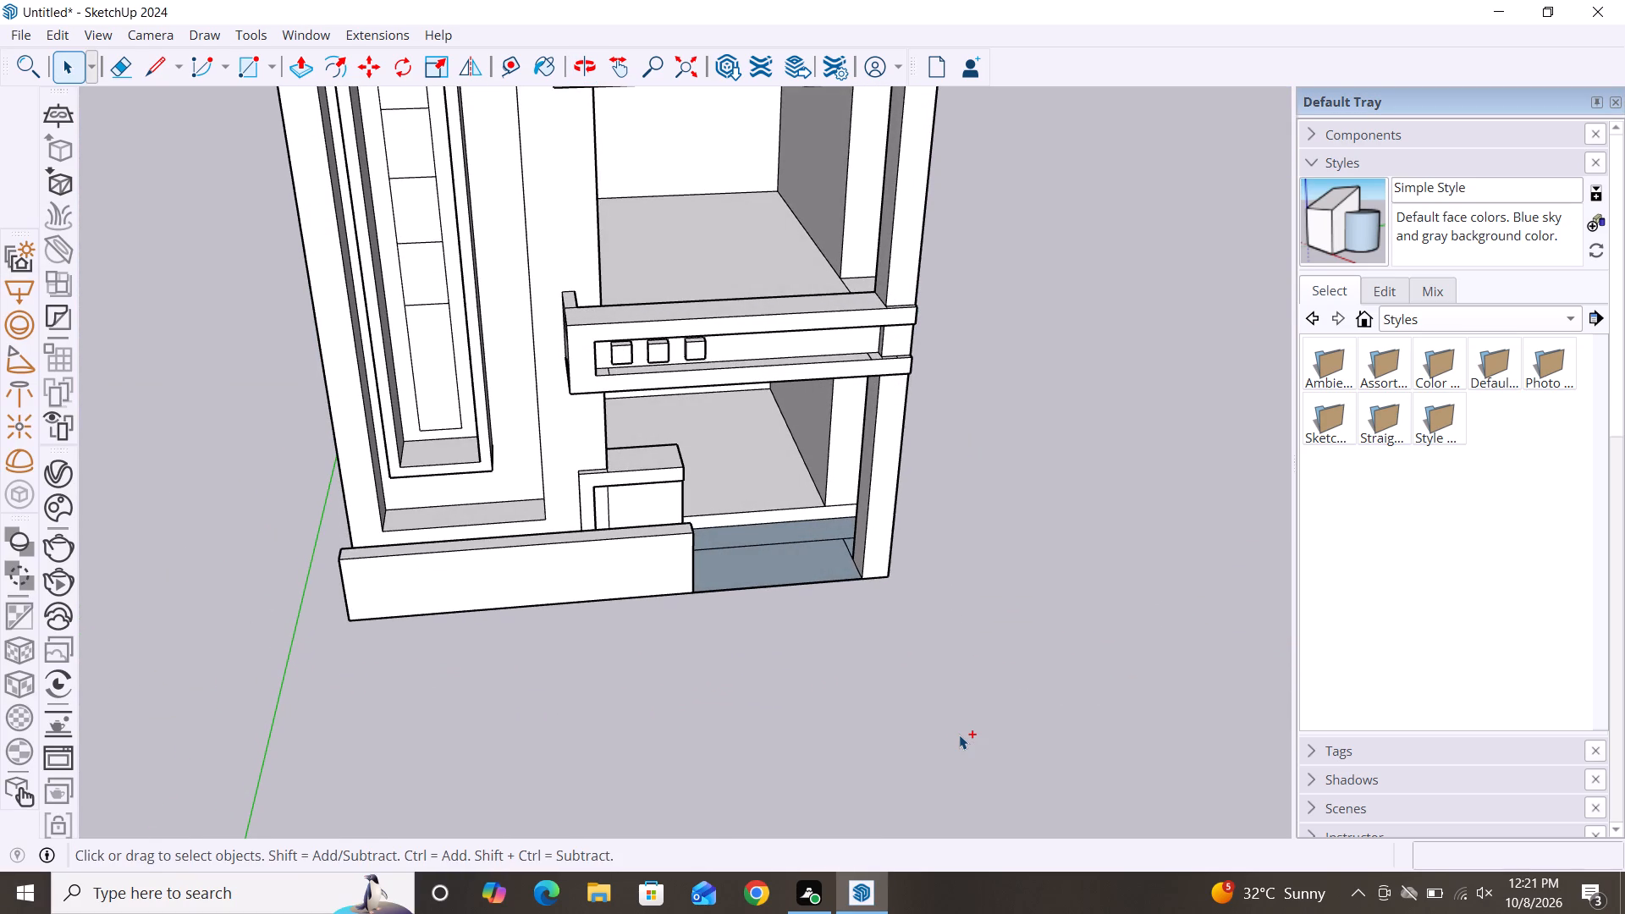
pyautogui.hotkey('ctrl', 'z')
pyautogui.hotkey('ctrl', 'z')
pyautogui.hotkey('ctrl', 'z')
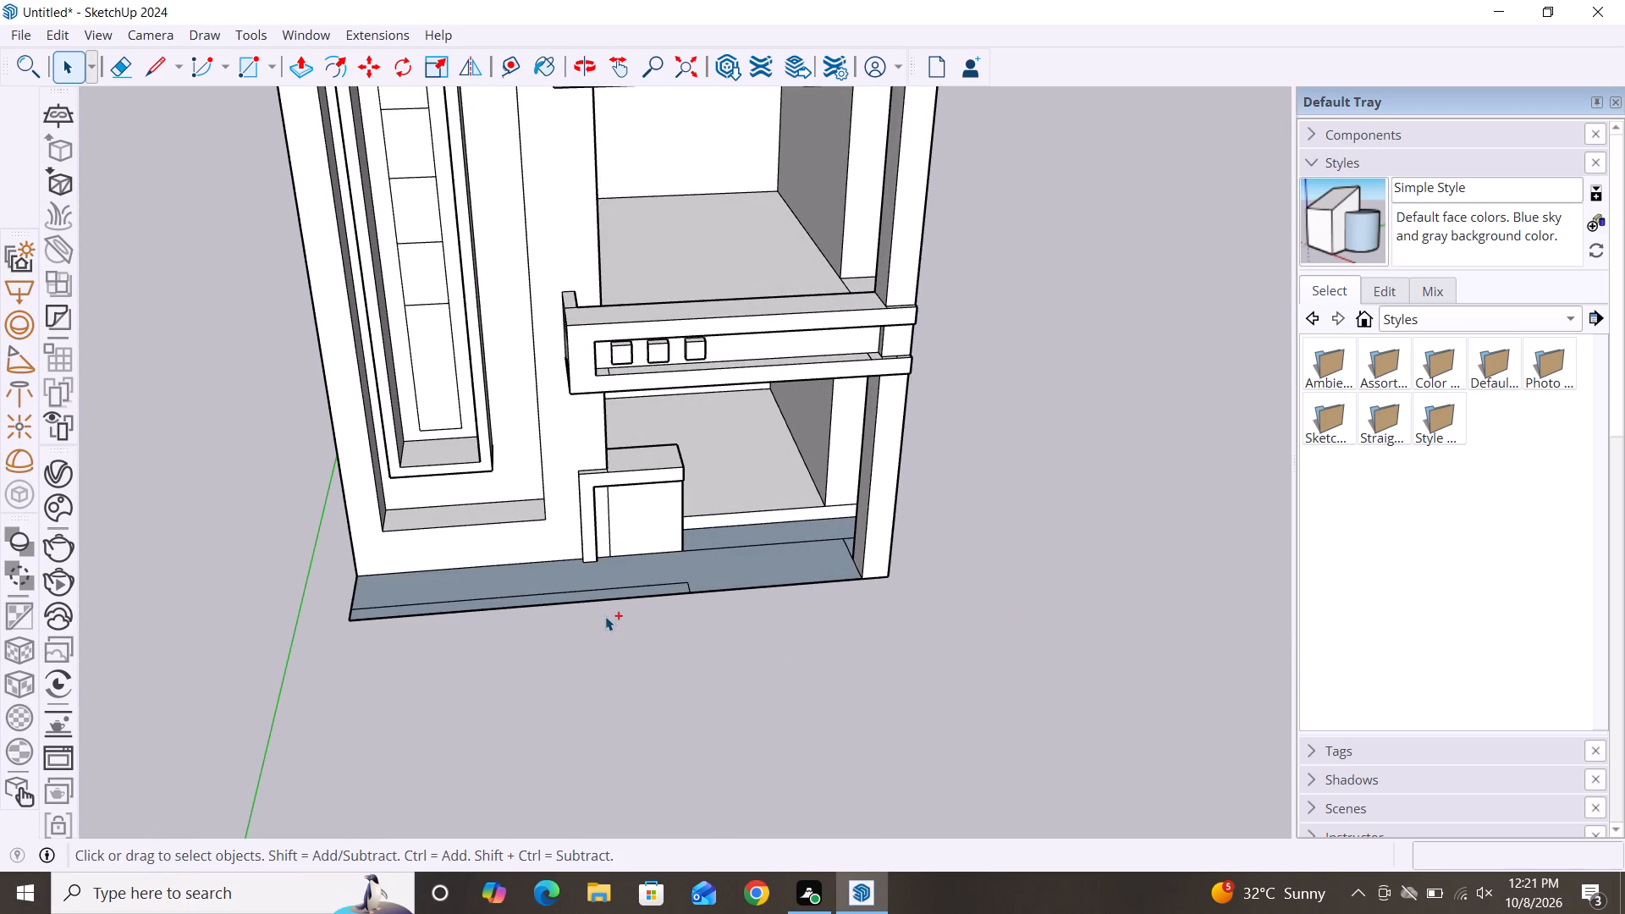
pyautogui.hotkey('ctrl', 'z')
pyautogui.hotkey('ctrl', 'z')
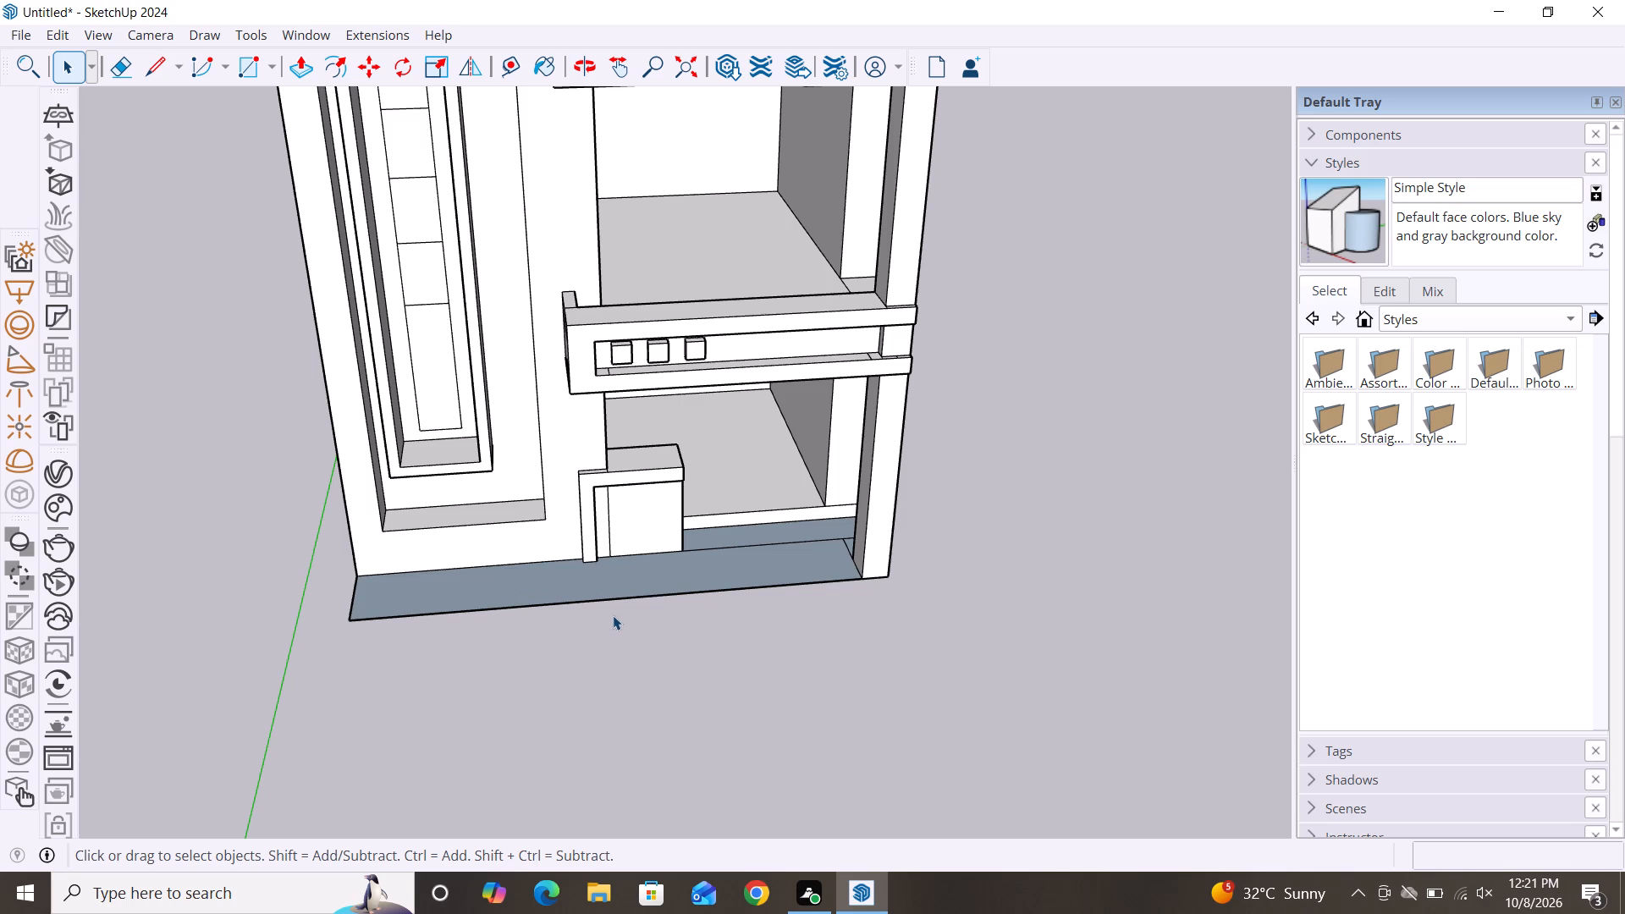
# Extend the ground strip forward with a rectangle about 16' 4 1/16" by 1' 8 9/16" and delete the dividing edge.
pyautogui.press('r')
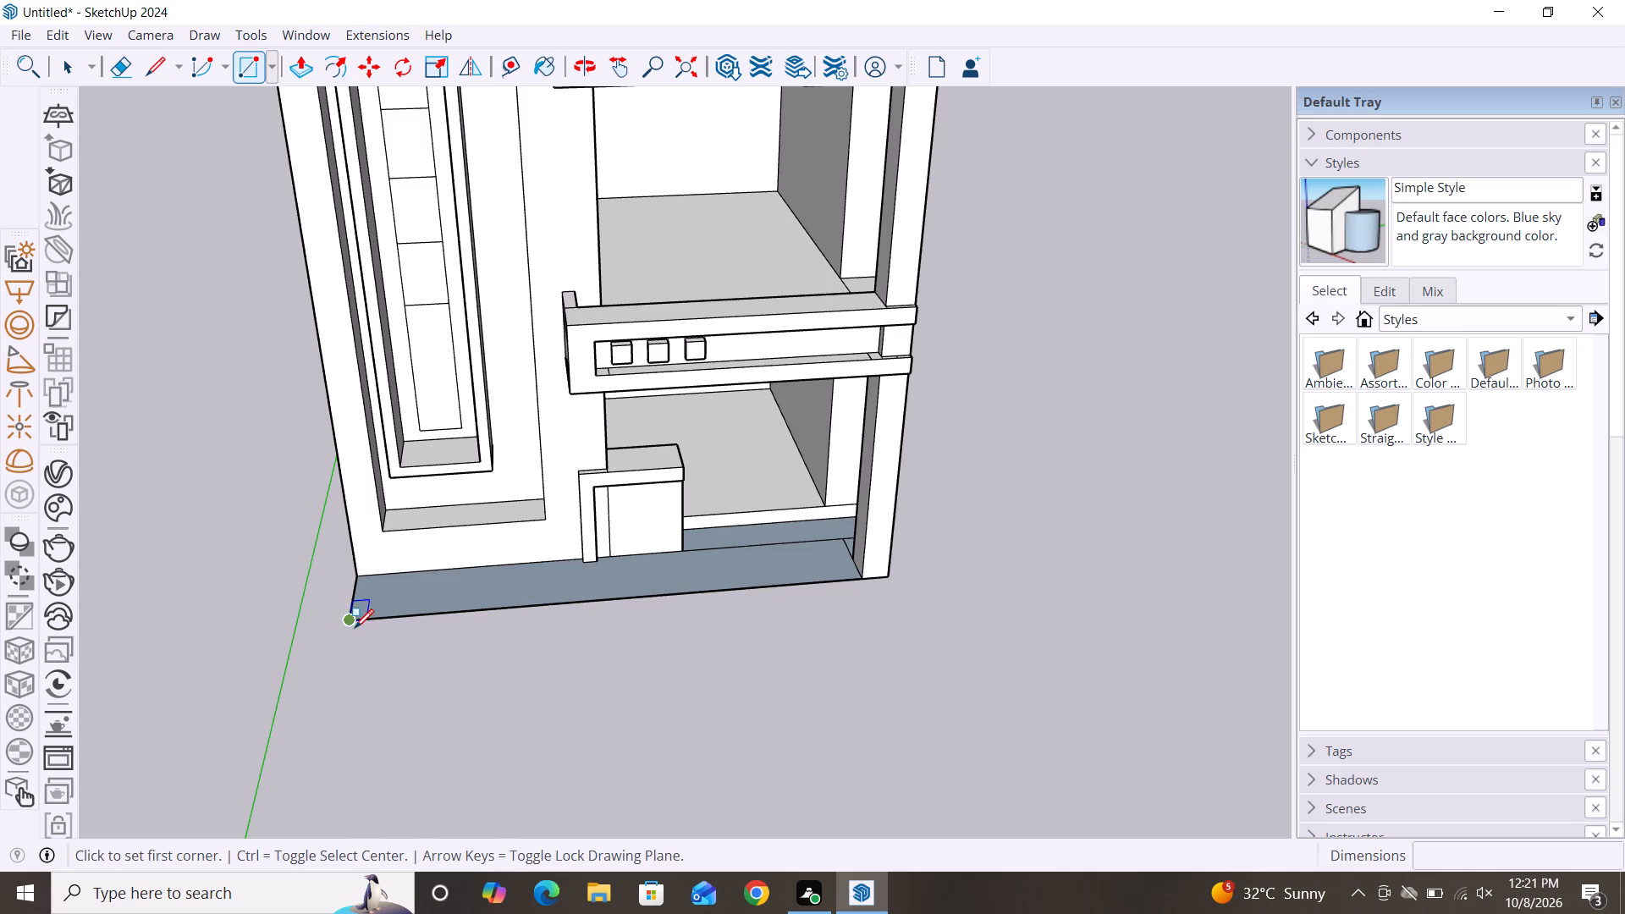
pyautogui.click(353, 625)
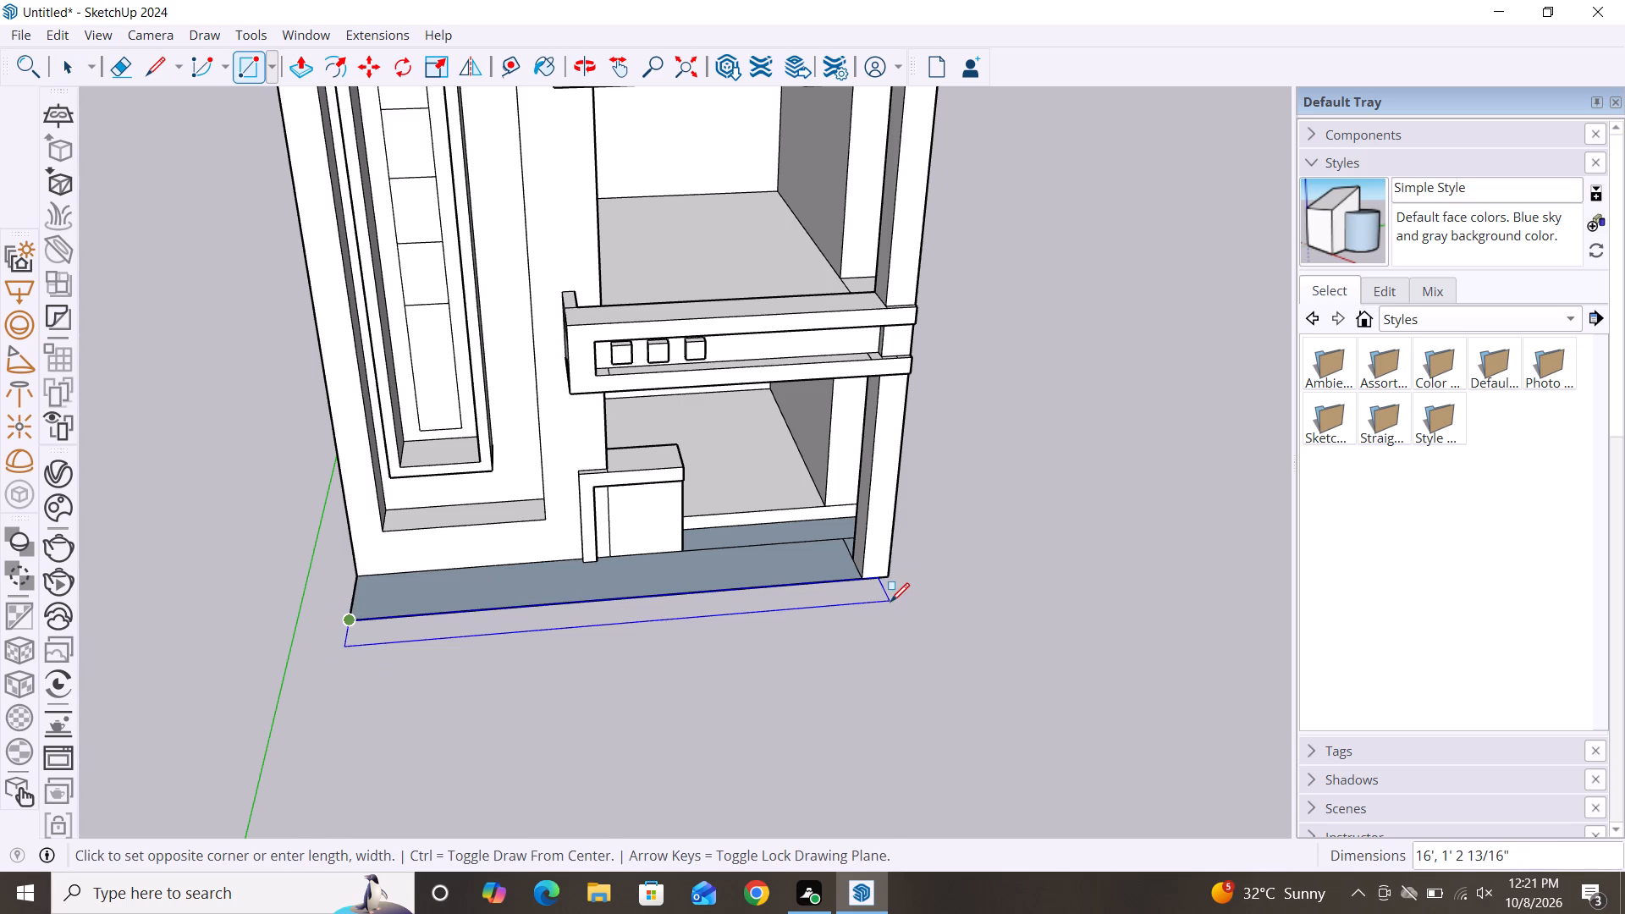
pyautogui.scroll(9, 890, 607)
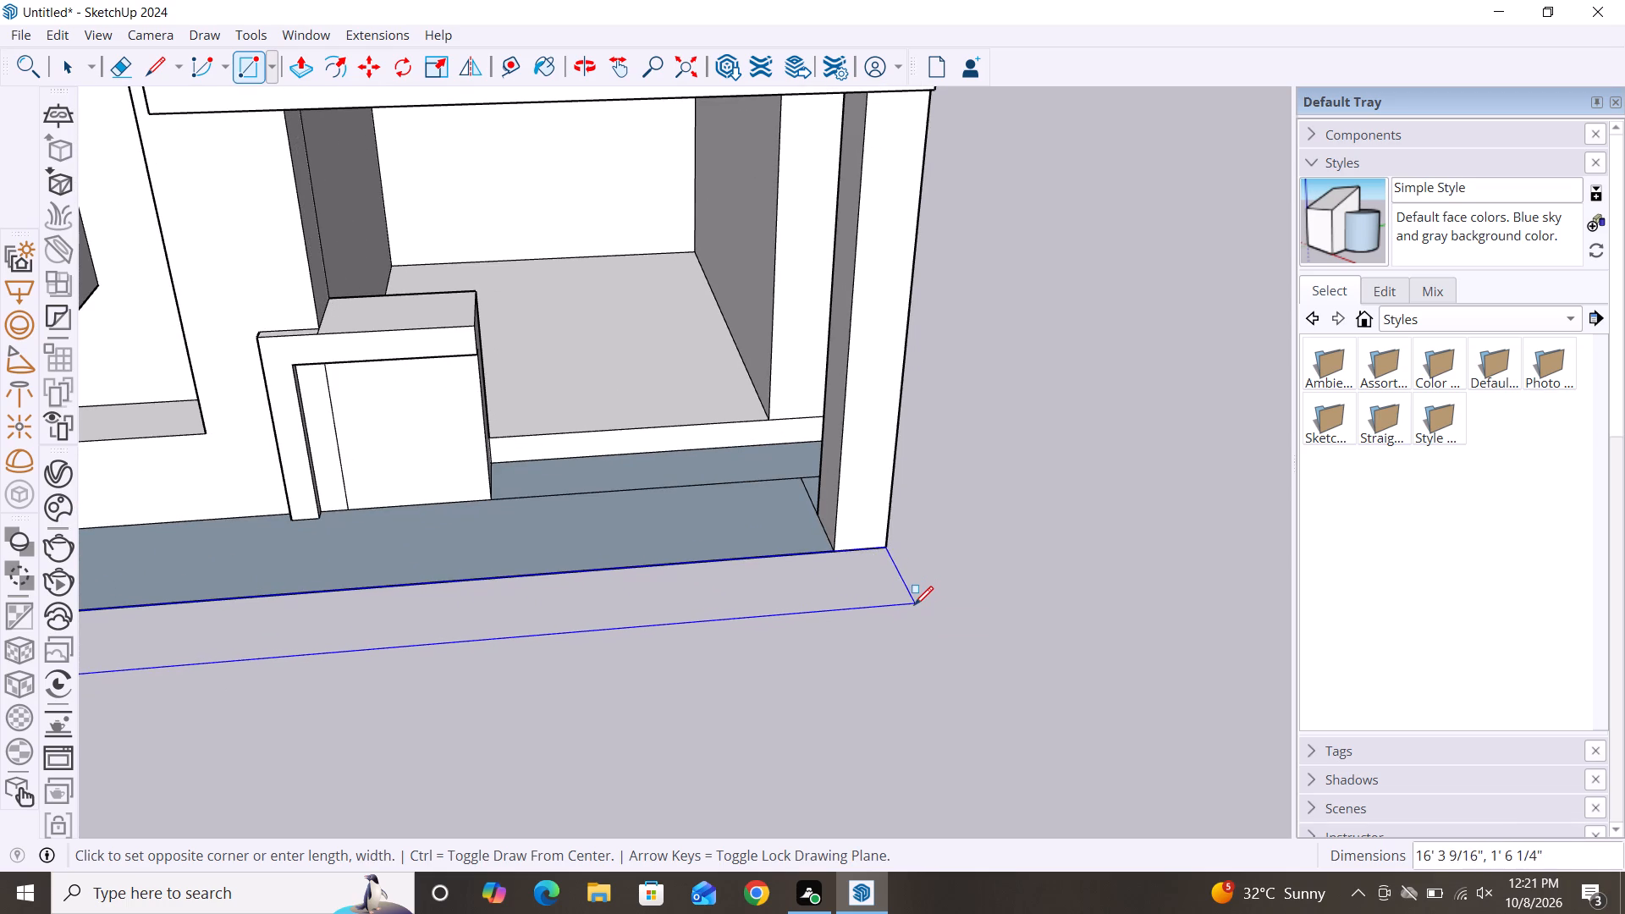
pyautogui.click(921, 612)
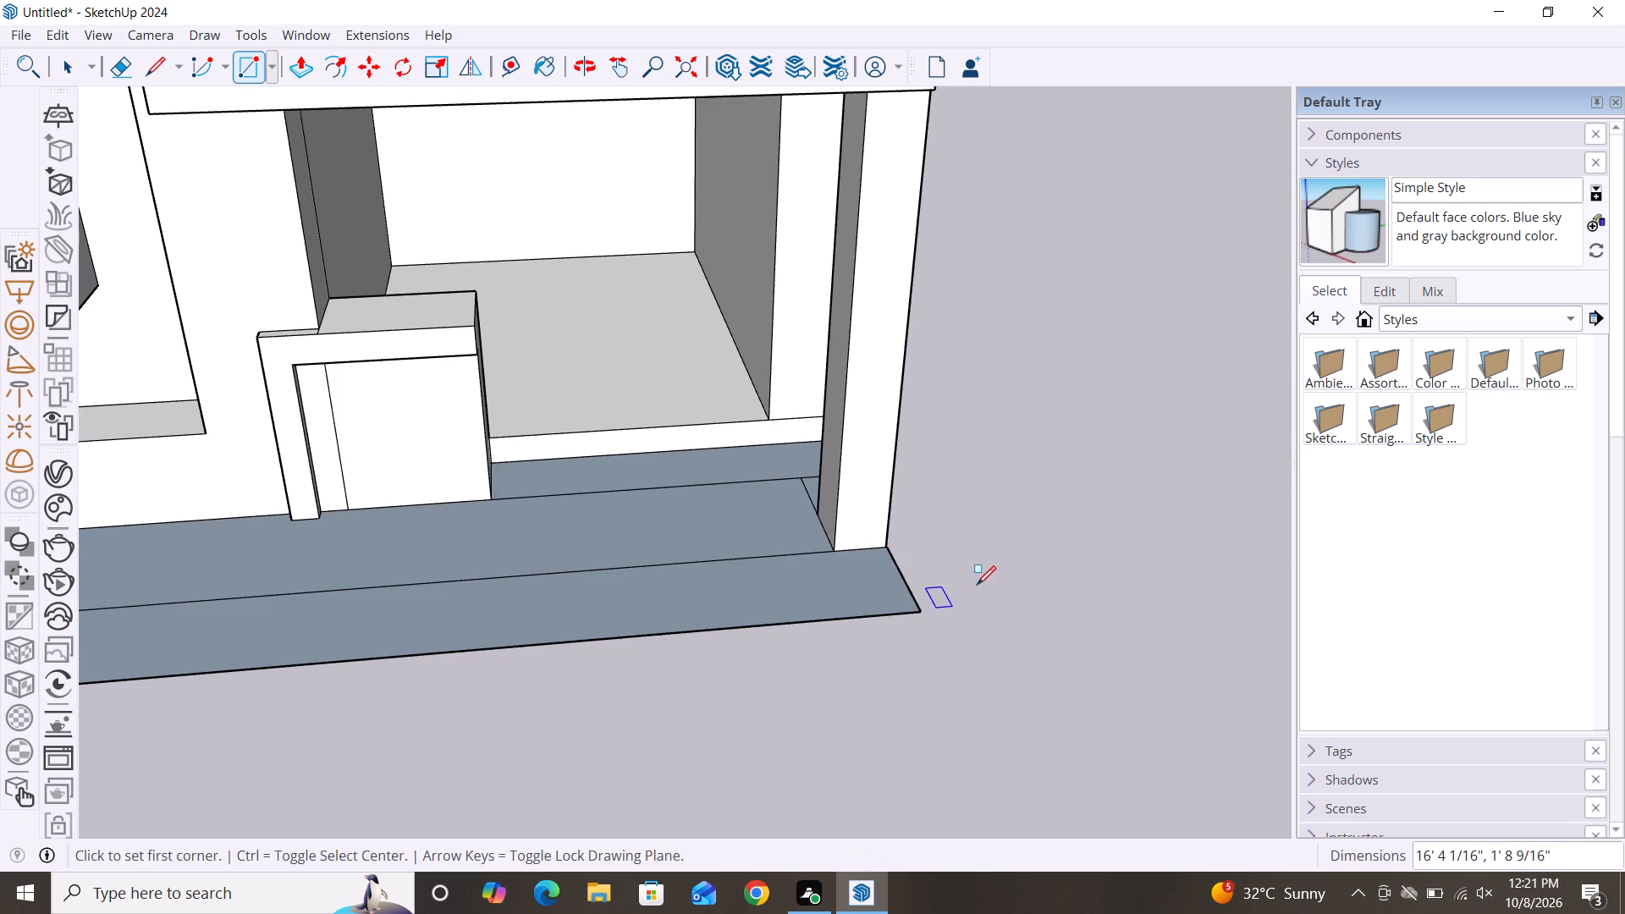
pyautogui.press('space')
pyautogui.scroll(-6, 1000, 555)
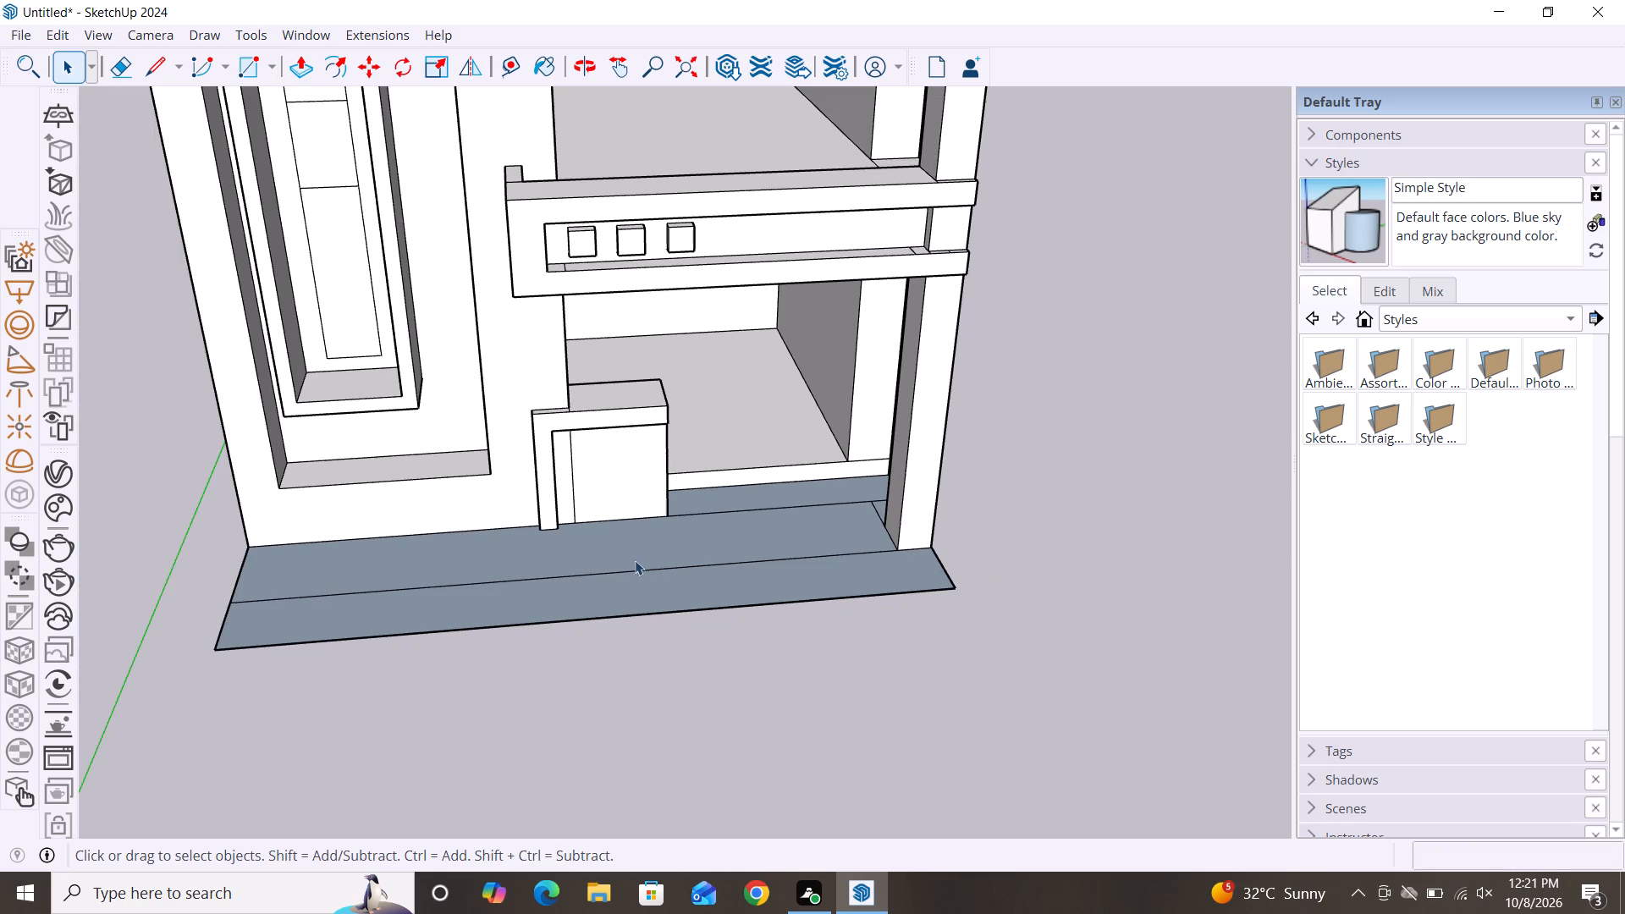
pyautogui.click(644, 572)
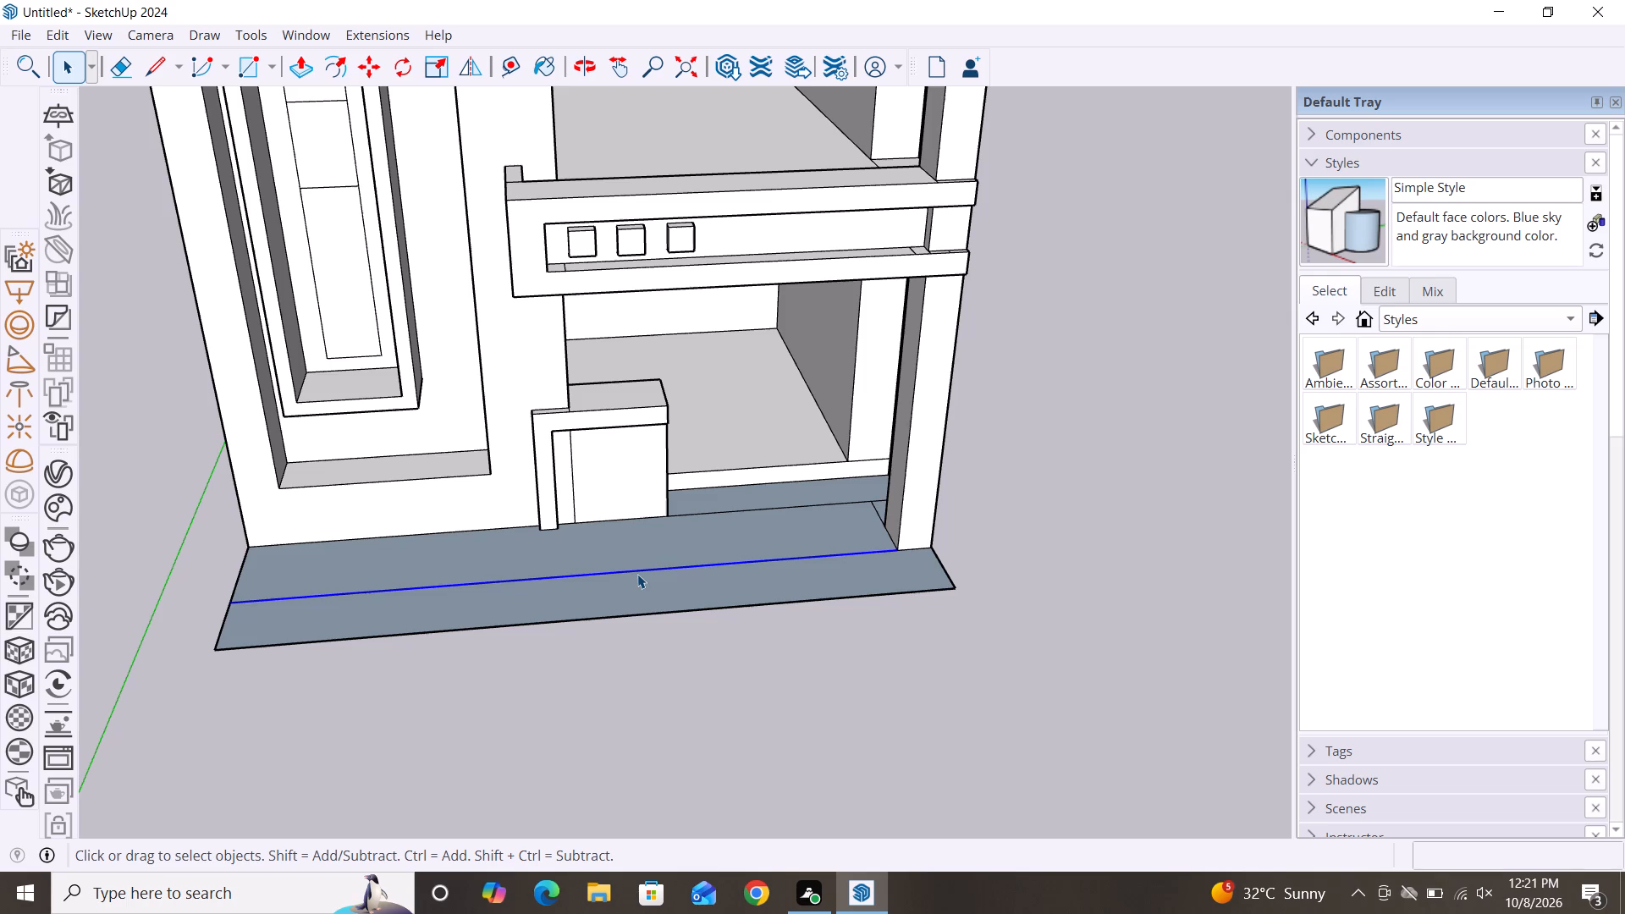
pyautogui.press('Delete')
pyautogui.scroll(-6, 750, 531)
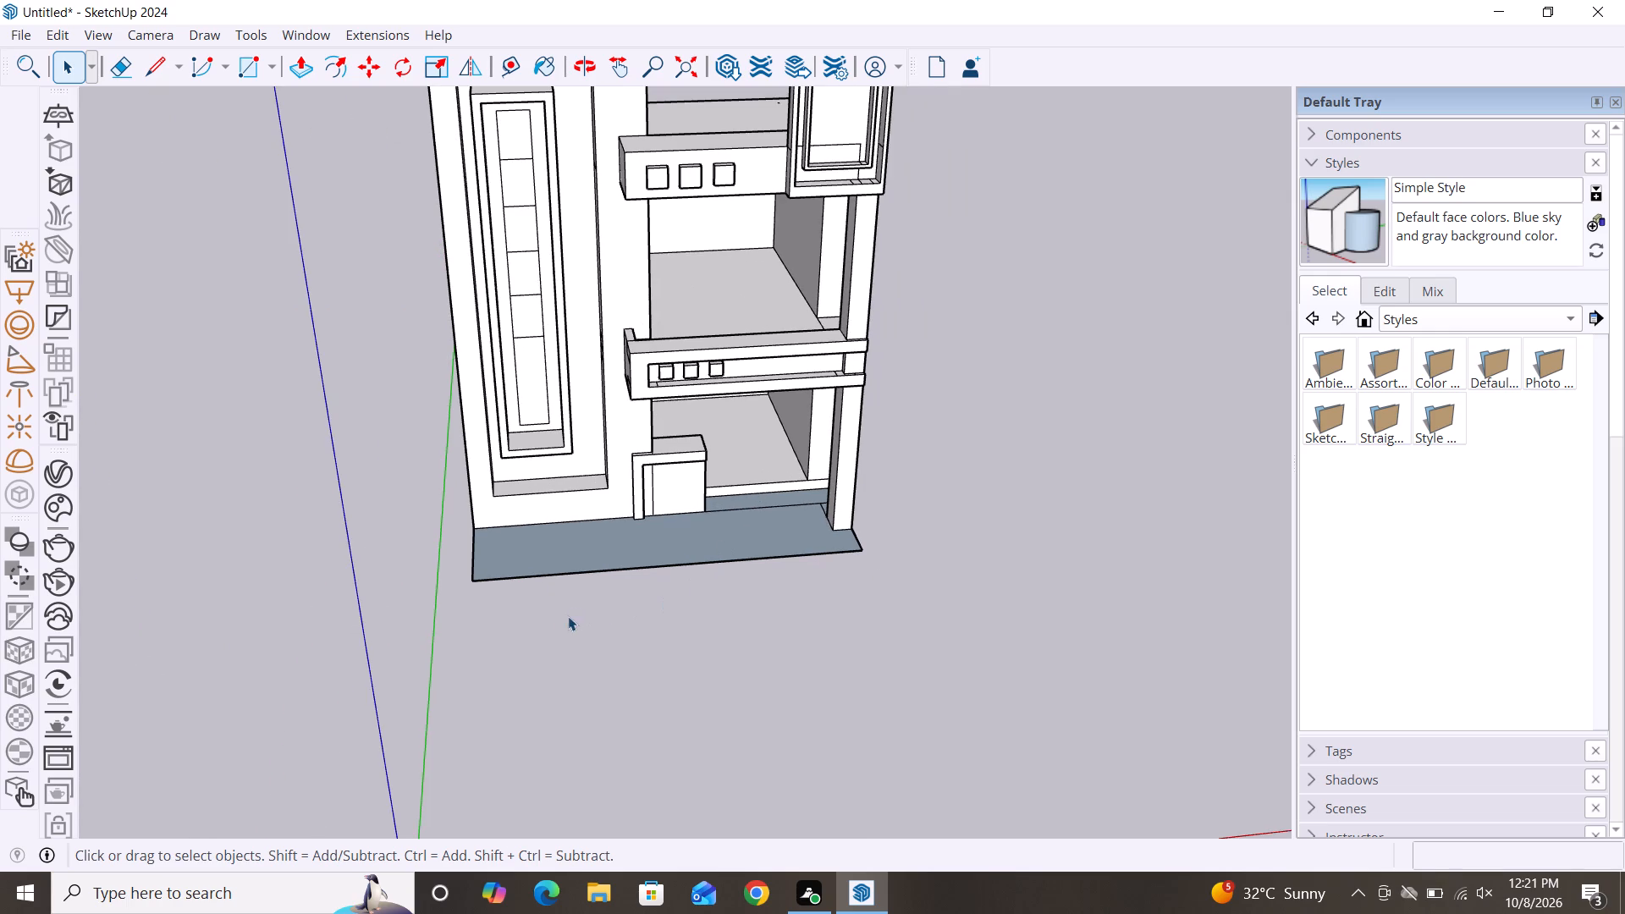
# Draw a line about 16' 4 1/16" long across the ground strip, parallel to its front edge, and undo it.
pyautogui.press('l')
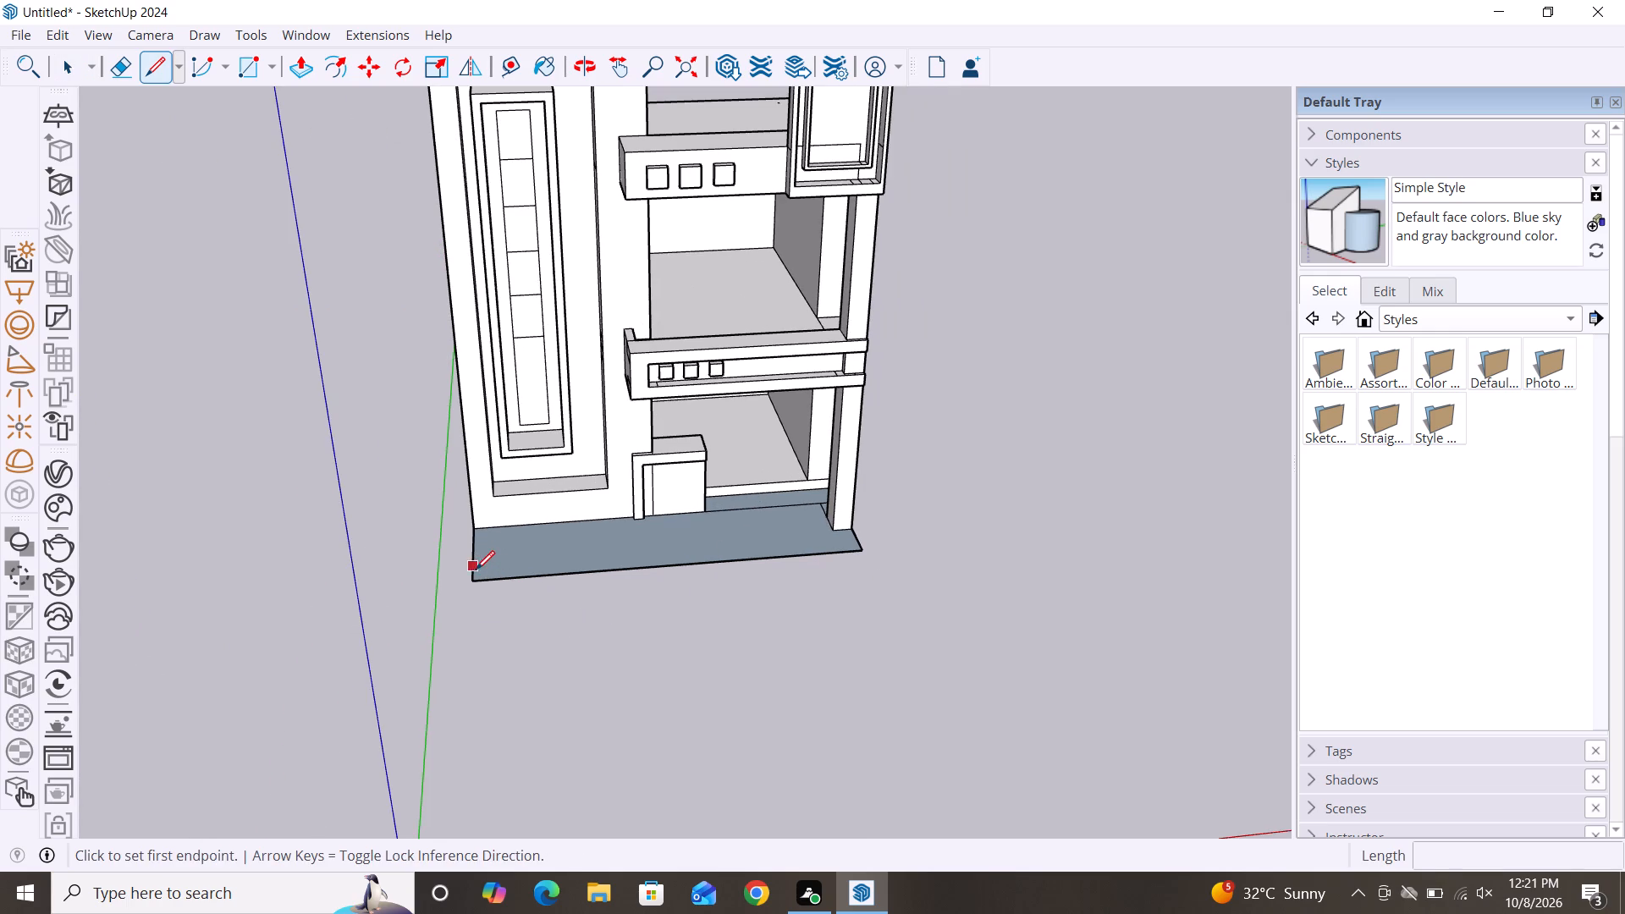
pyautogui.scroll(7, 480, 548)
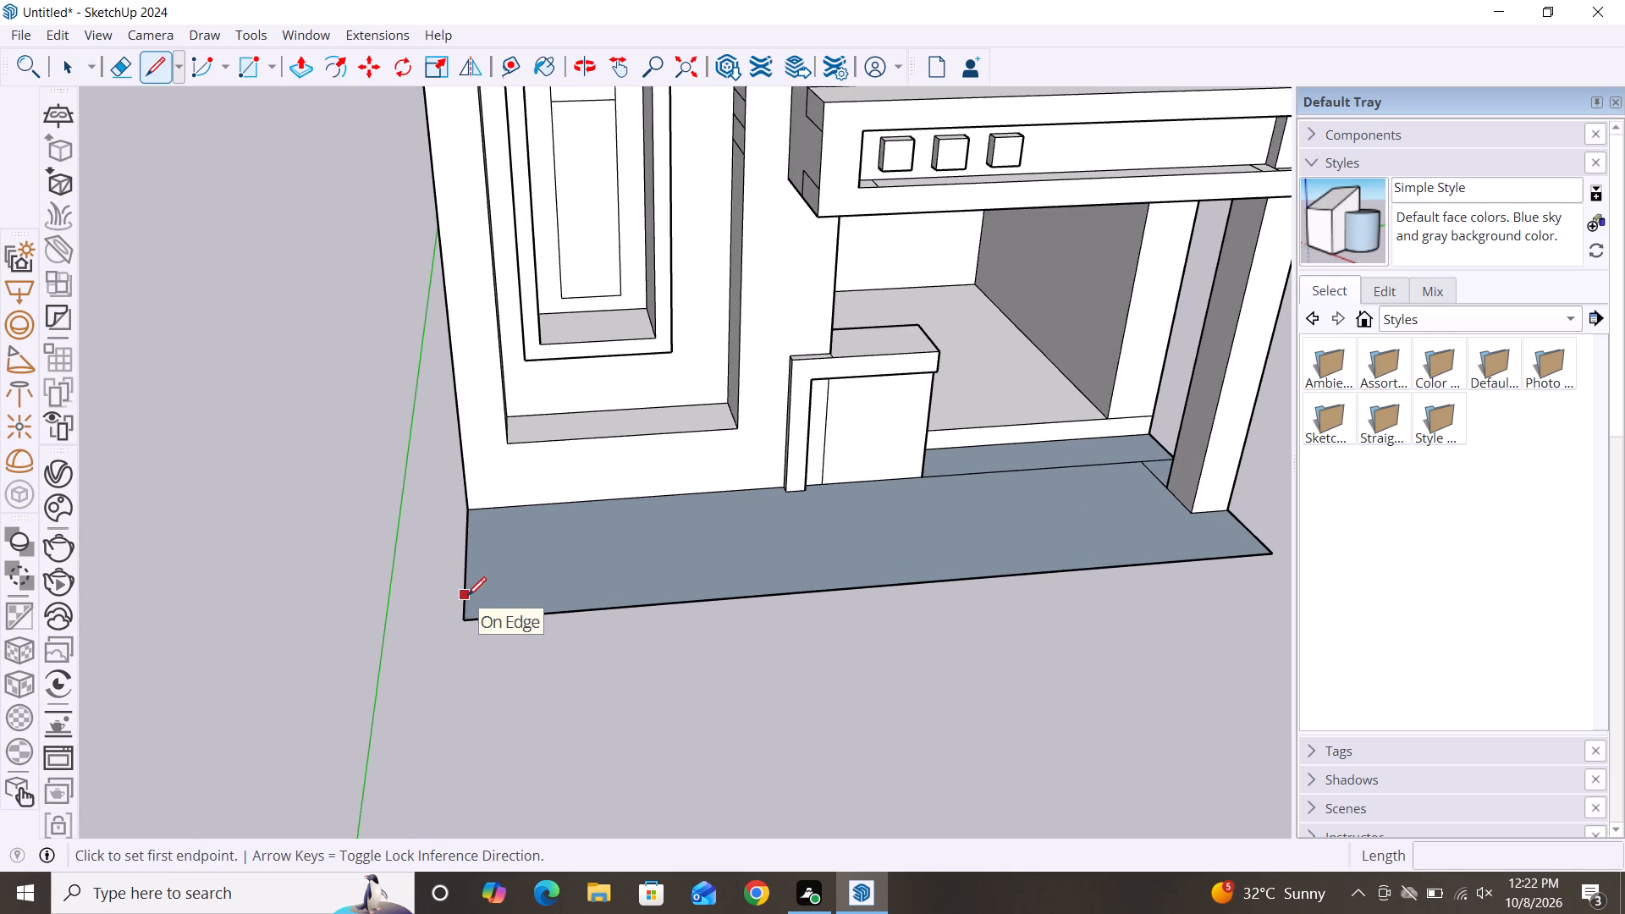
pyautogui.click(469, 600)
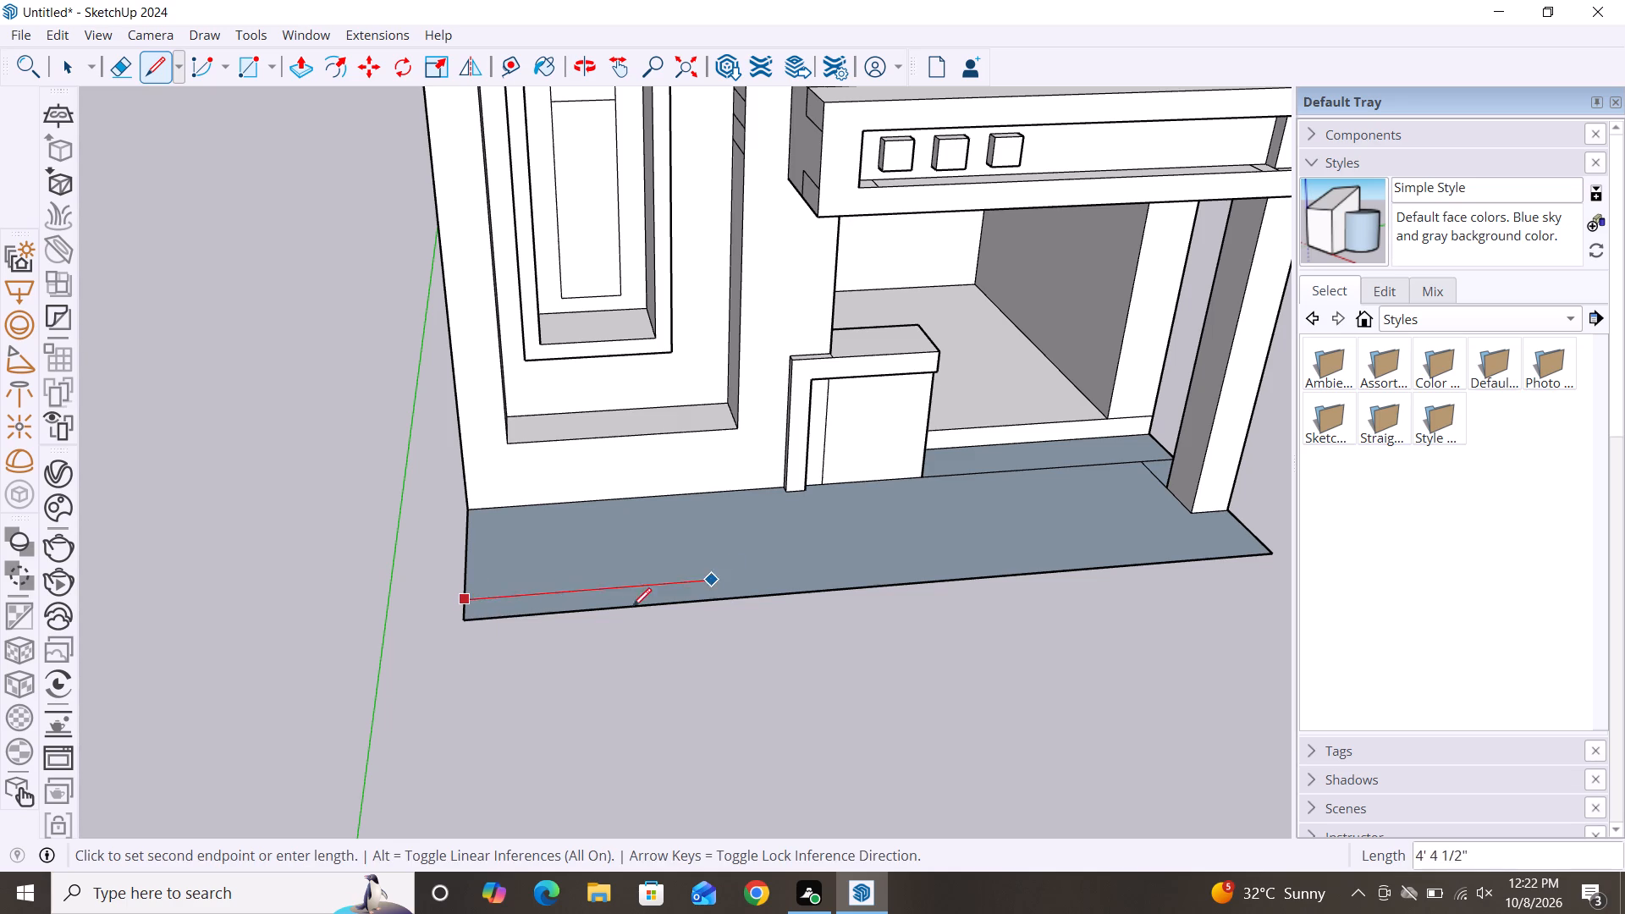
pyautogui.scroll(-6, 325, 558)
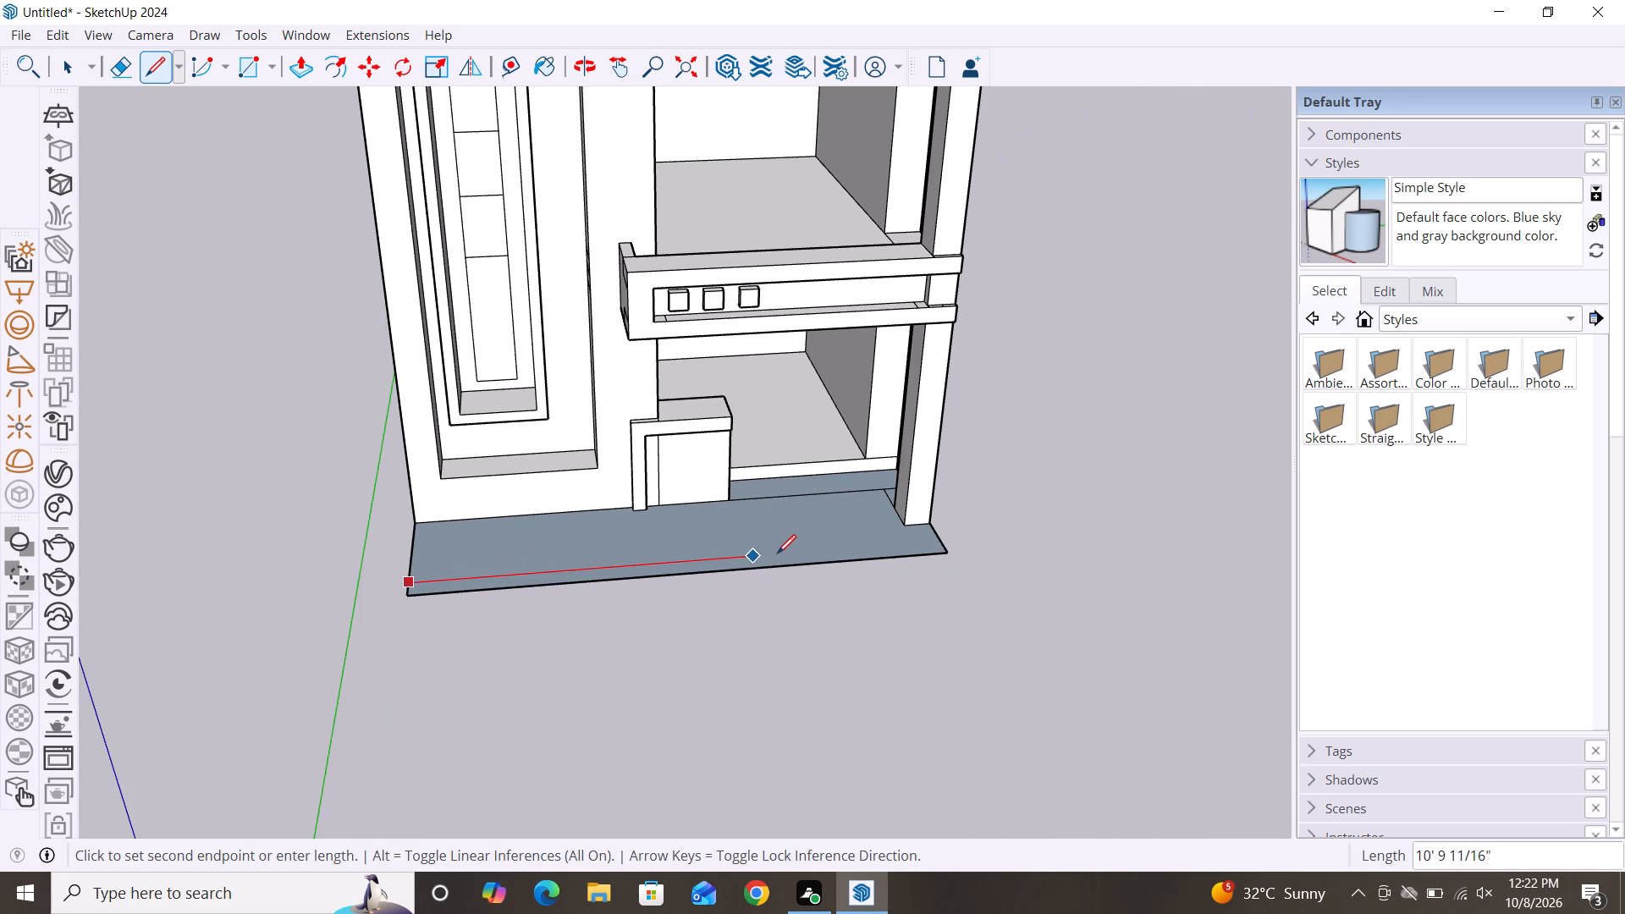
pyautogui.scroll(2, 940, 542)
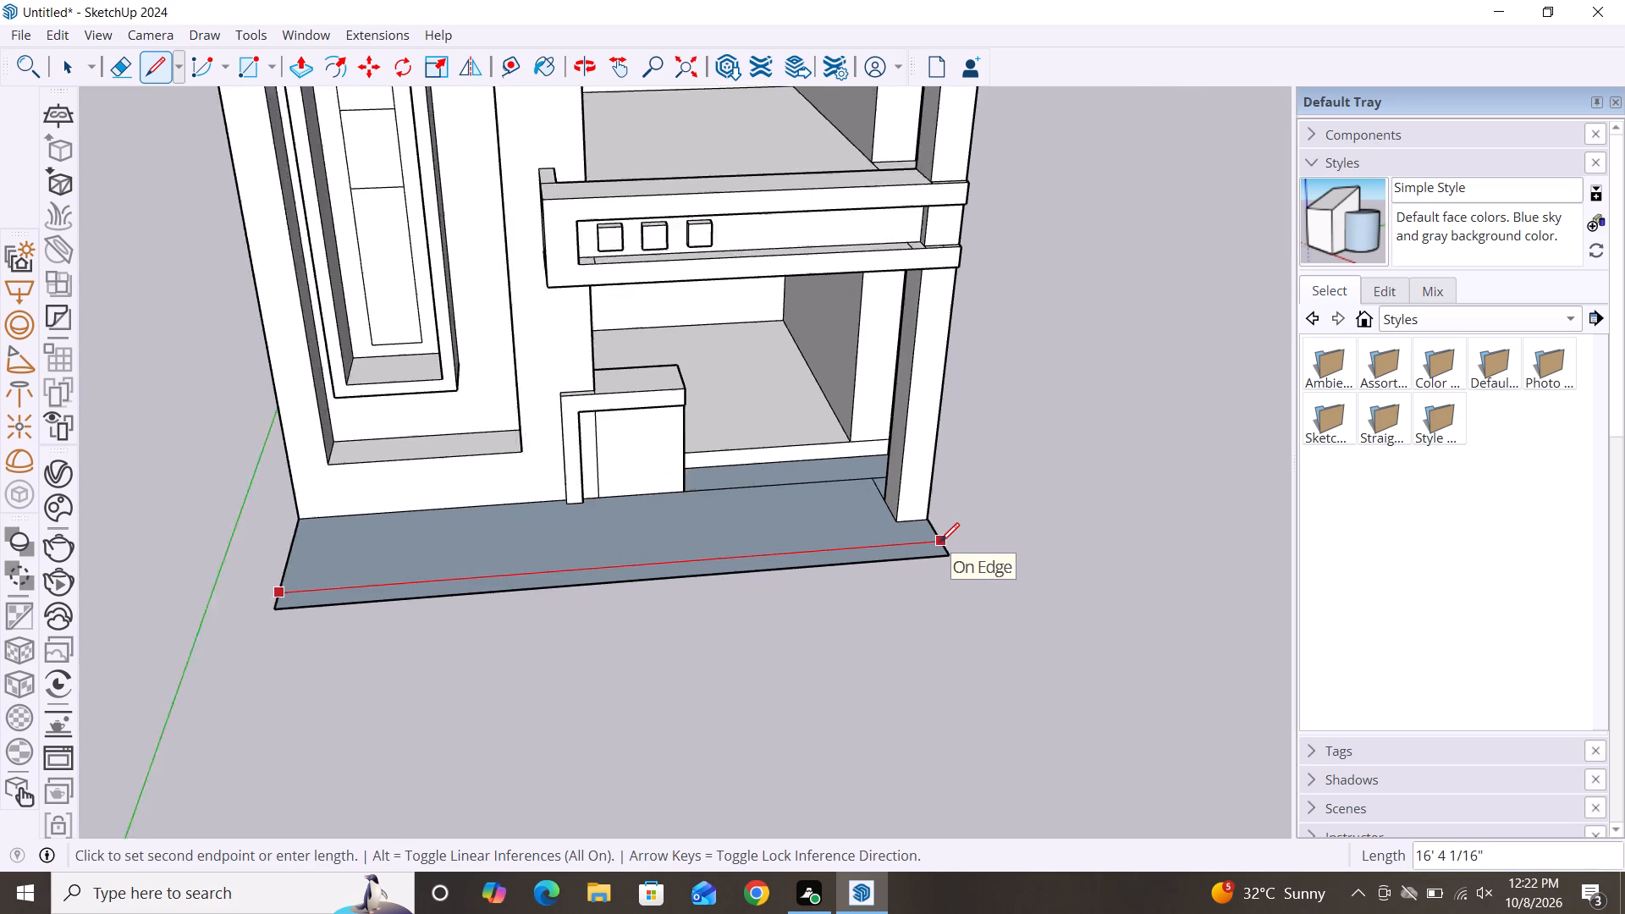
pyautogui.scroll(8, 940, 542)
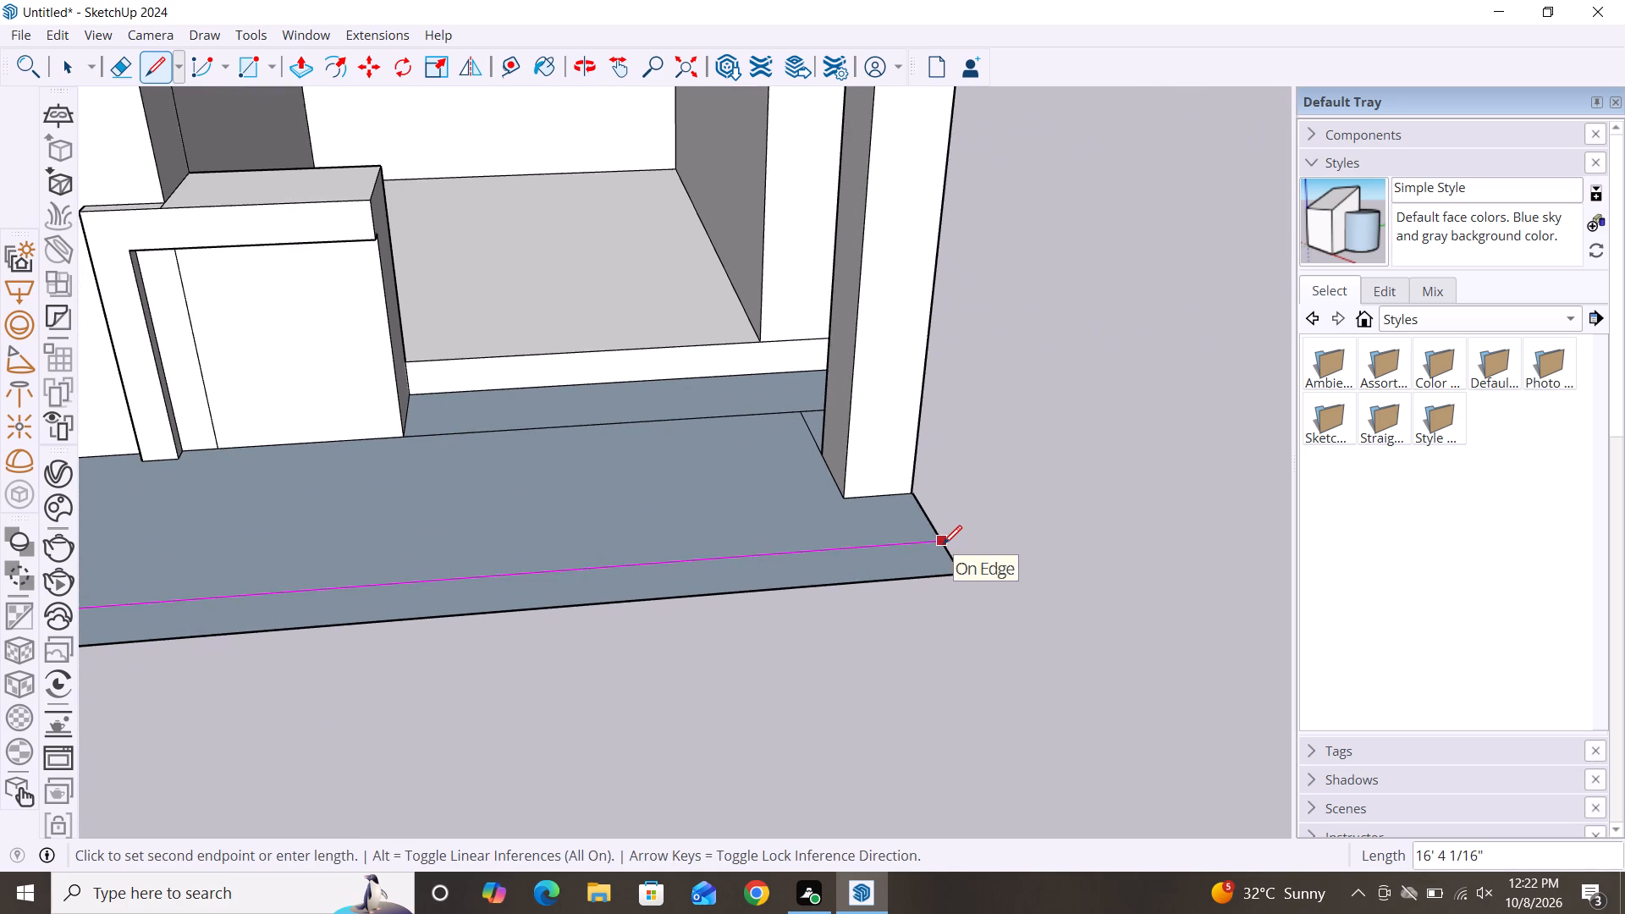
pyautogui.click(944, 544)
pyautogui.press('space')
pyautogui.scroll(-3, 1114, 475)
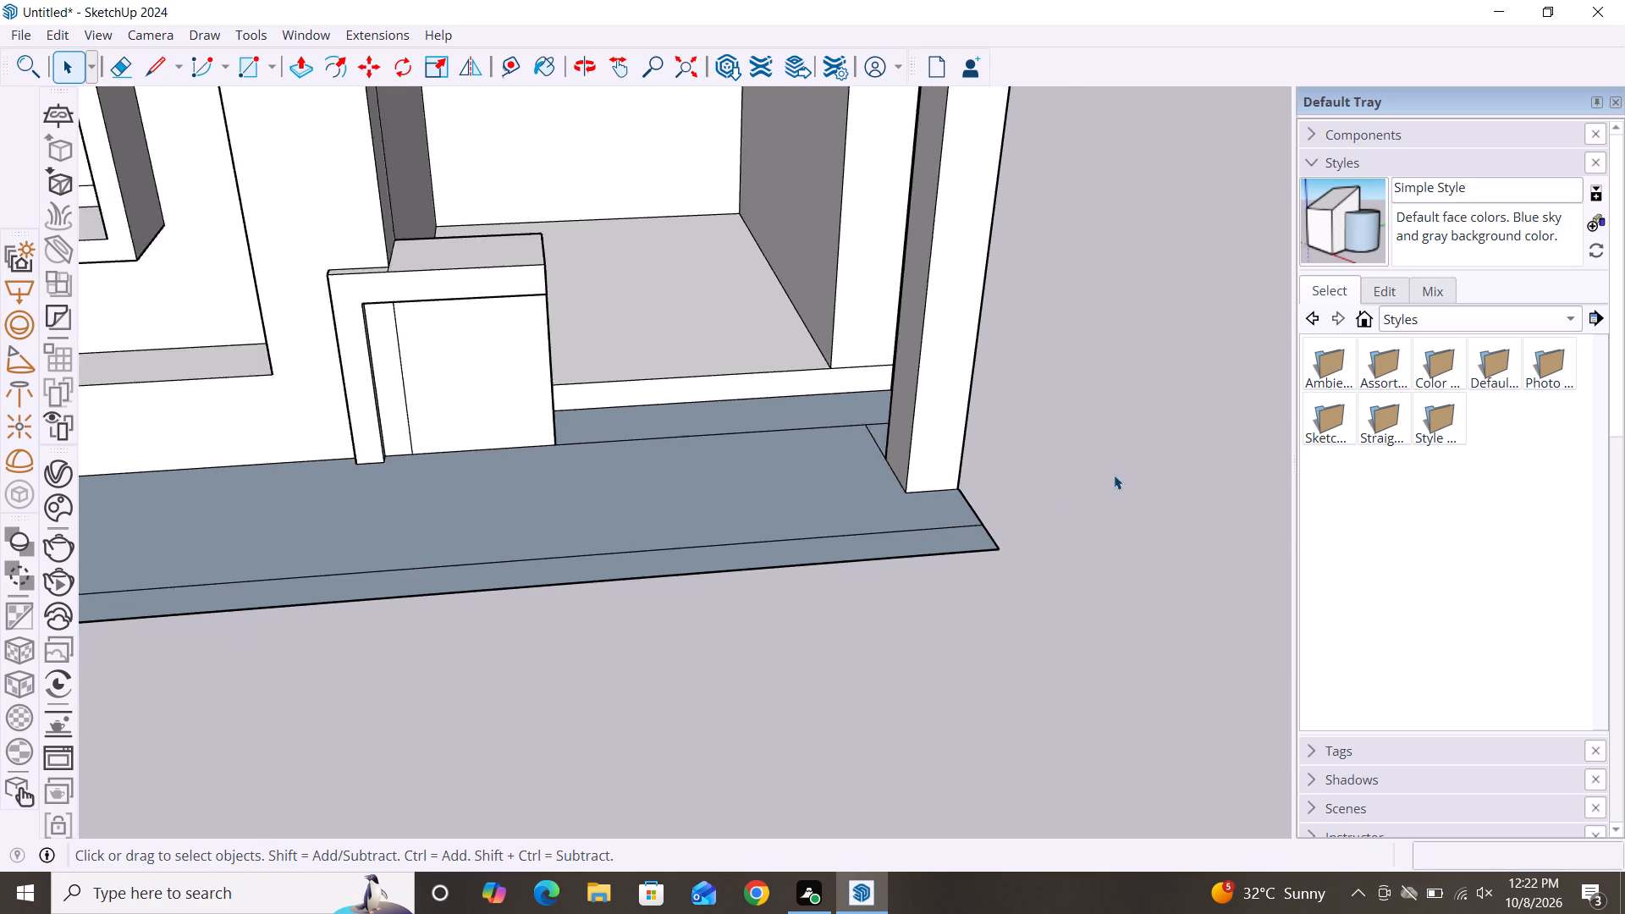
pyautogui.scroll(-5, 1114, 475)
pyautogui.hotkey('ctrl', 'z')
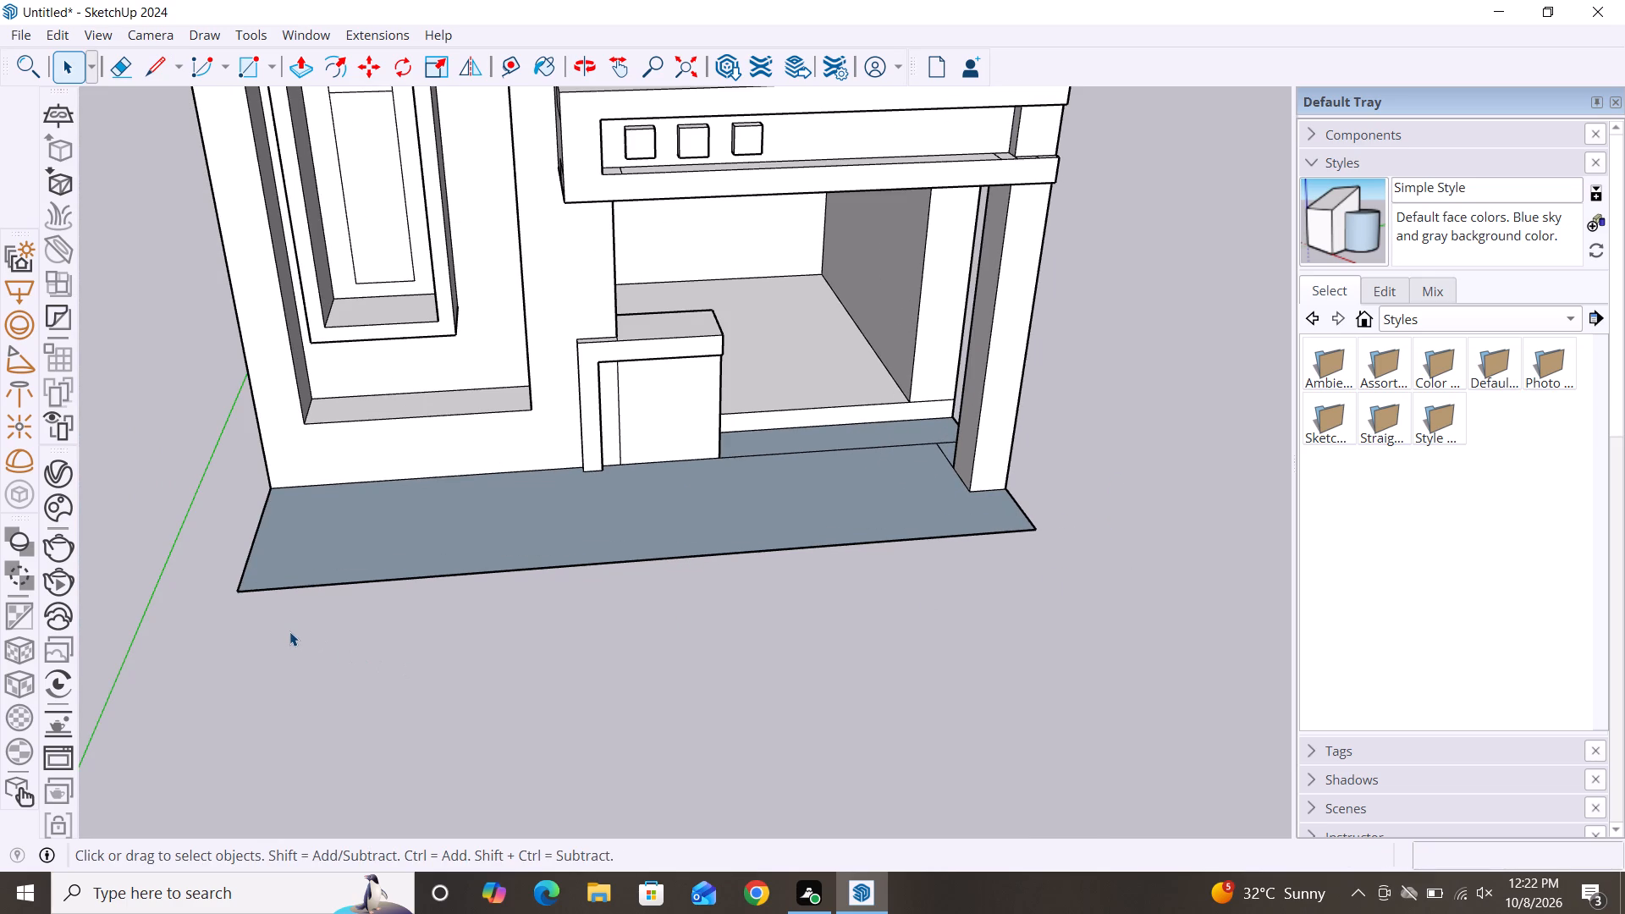
# Outline the front wall's base along the strip's front edge with lines, stopping at the entrance, about 6 7/16" deep.
pyautogui.press('l')
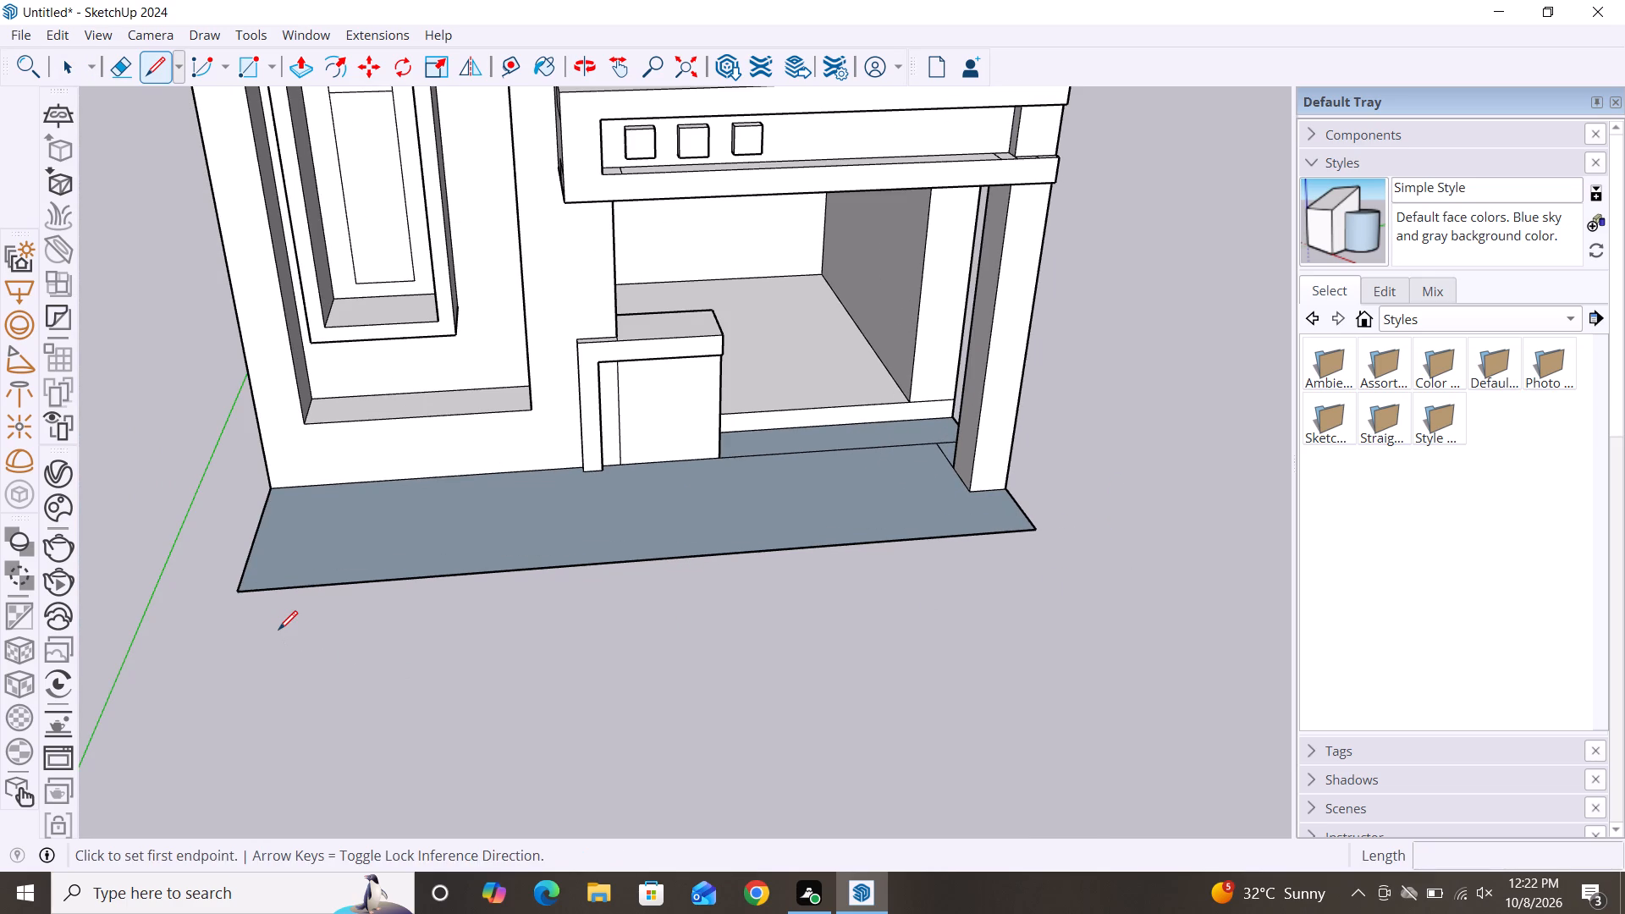
pyautogui.click(246, 577)
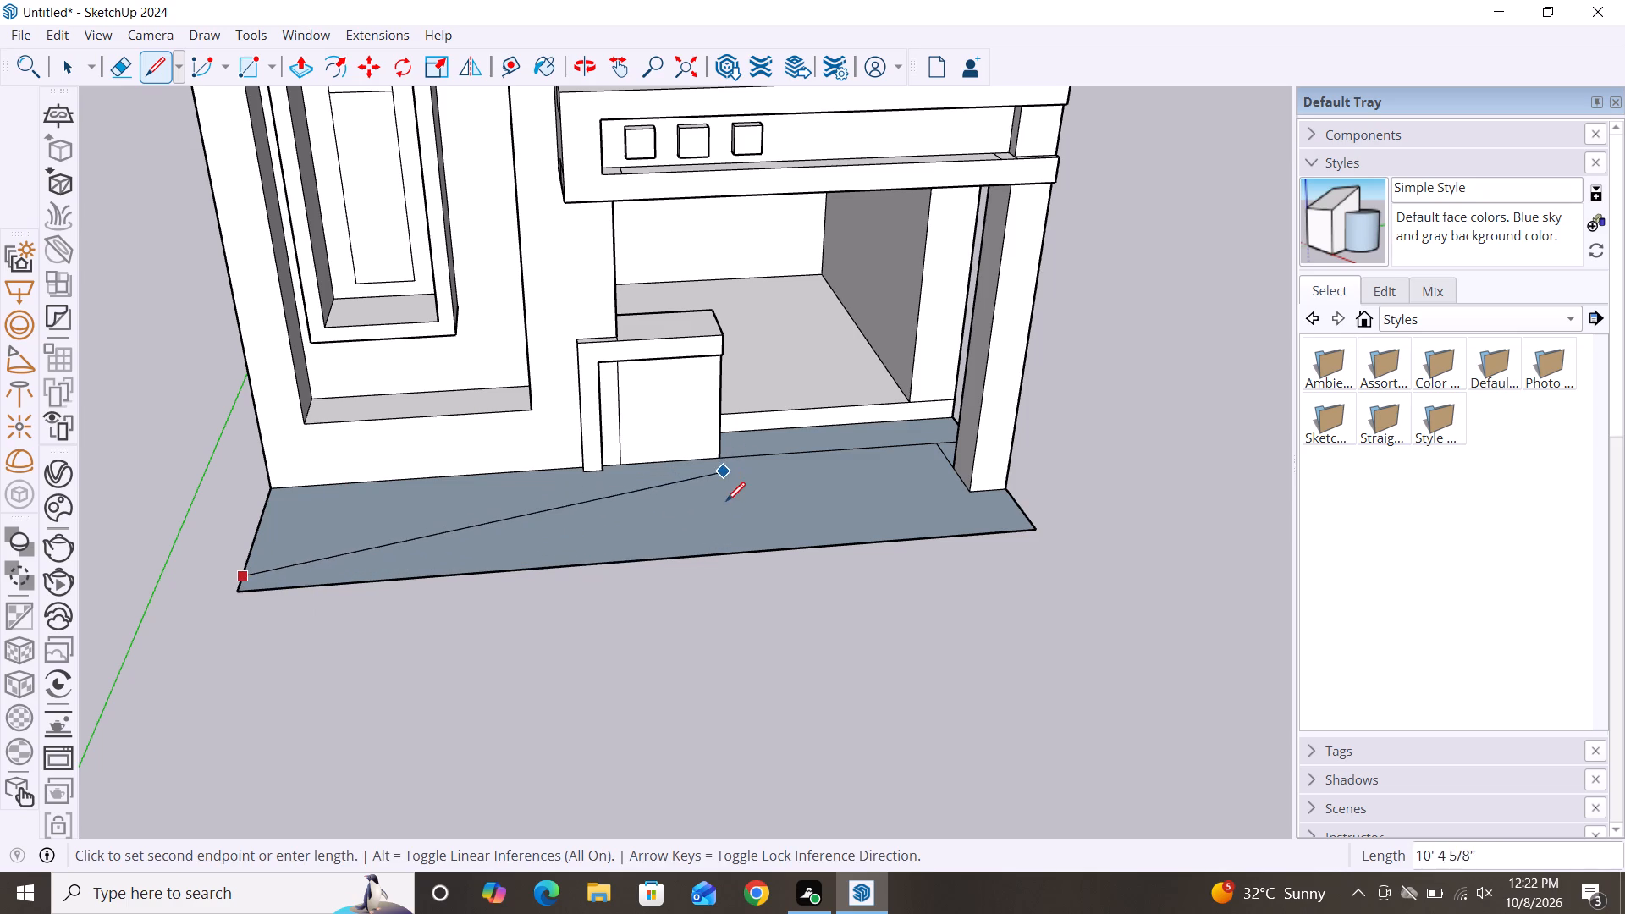
pyautogui.click(737, 536)
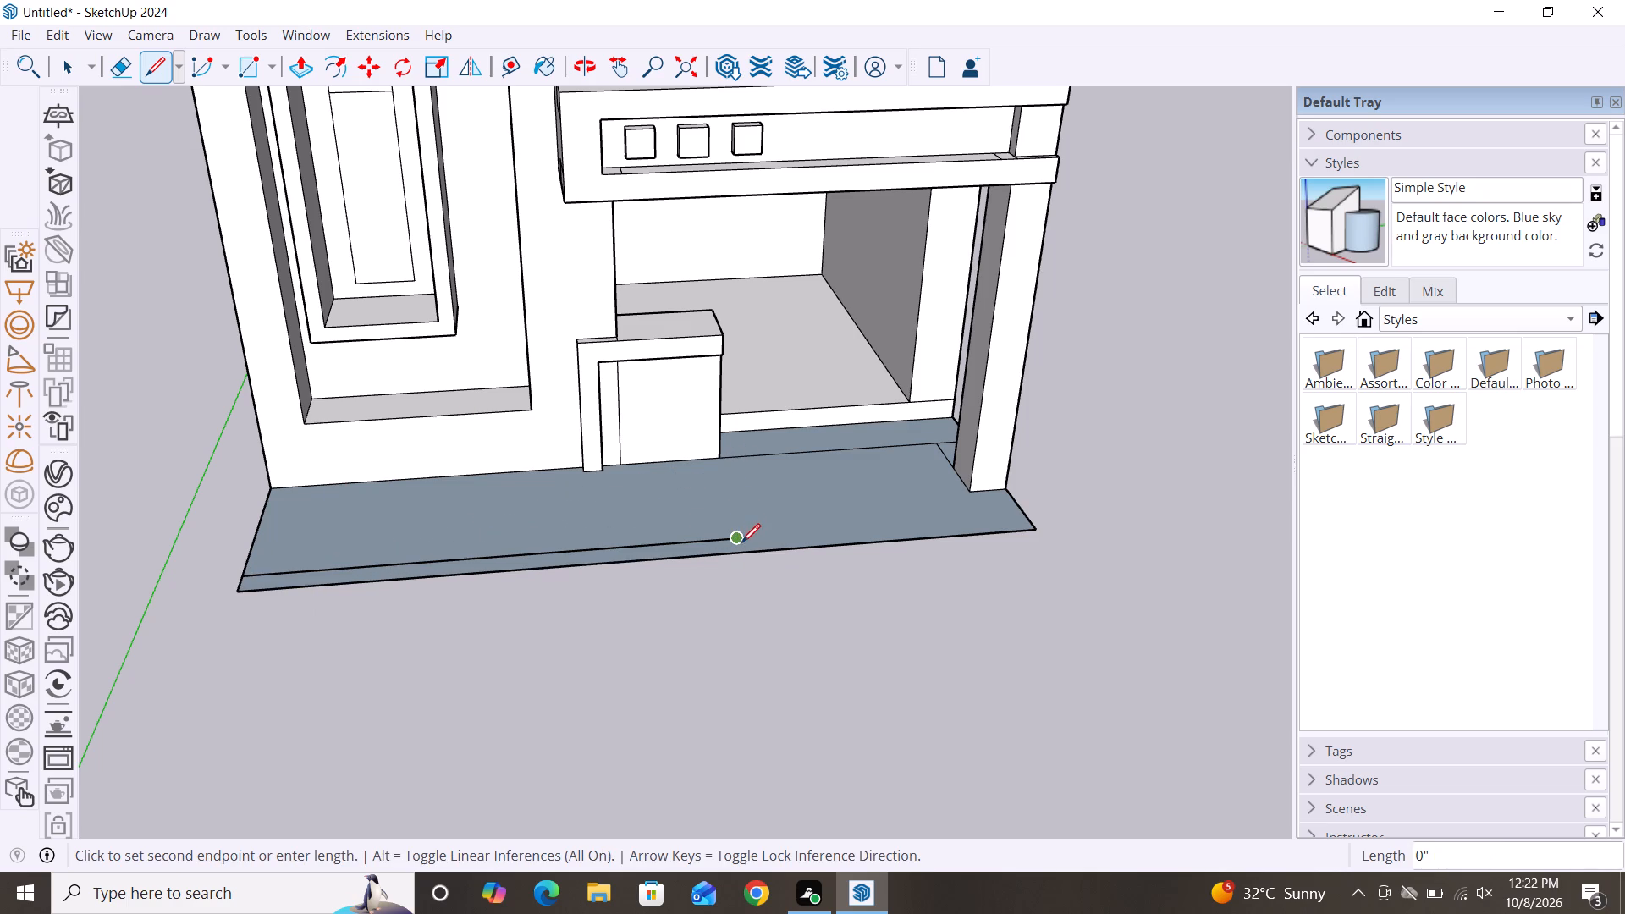
pyautogui.click(743, 555)
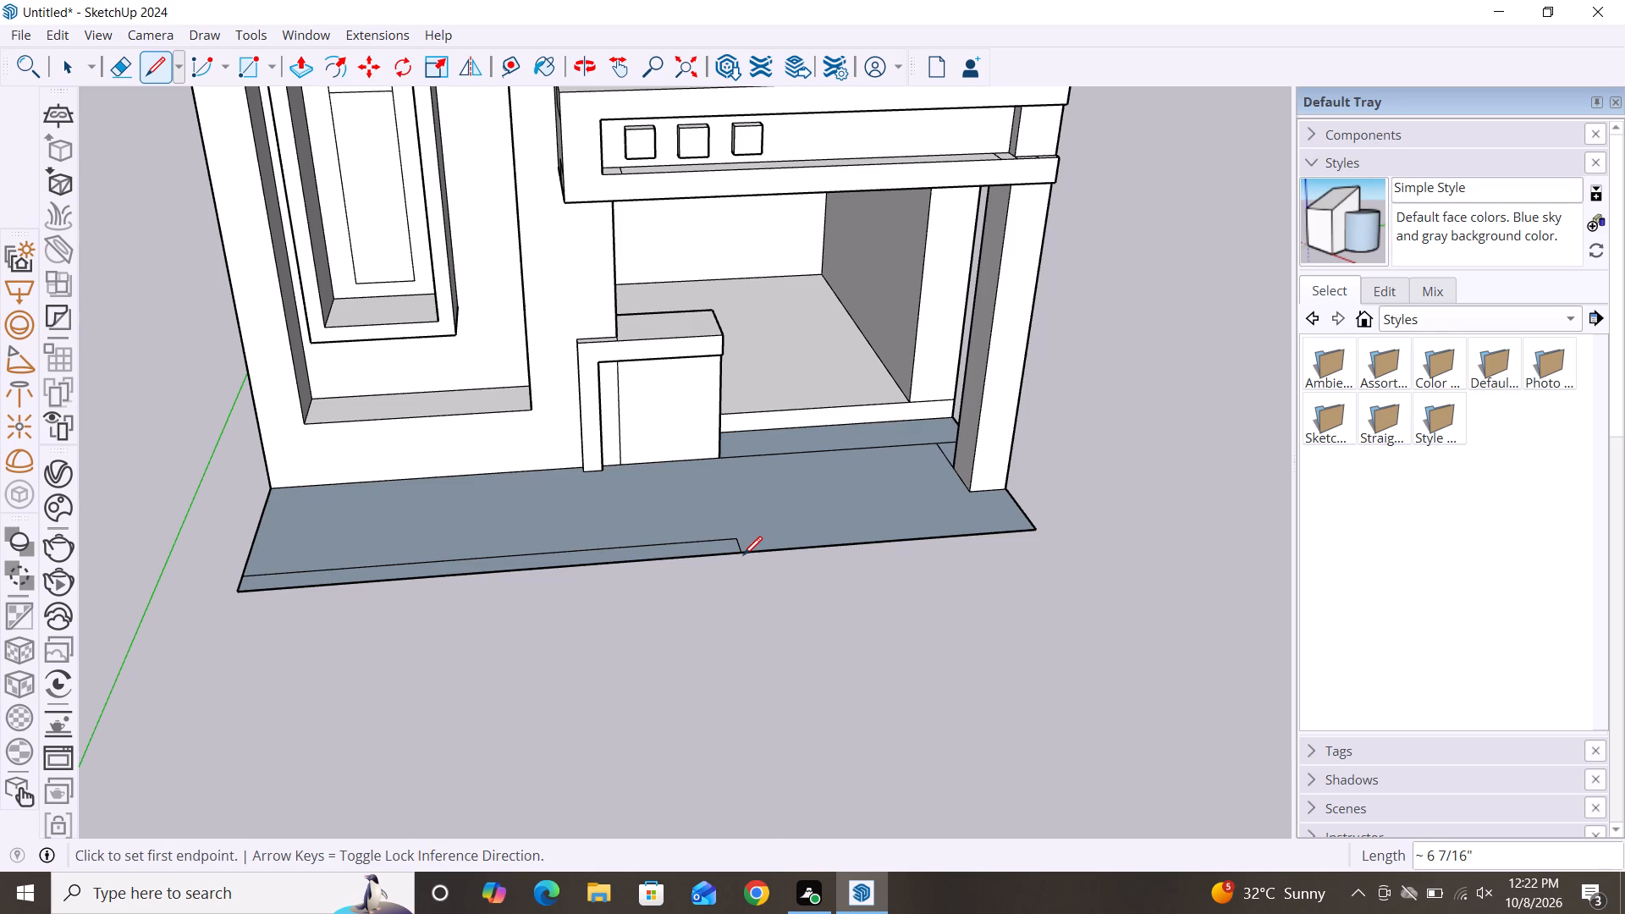
pyautogui.press('space')
# Push/Pull the outlined base strip up about 2' 1/4" into a low front wall.
pyautogui.press('p')
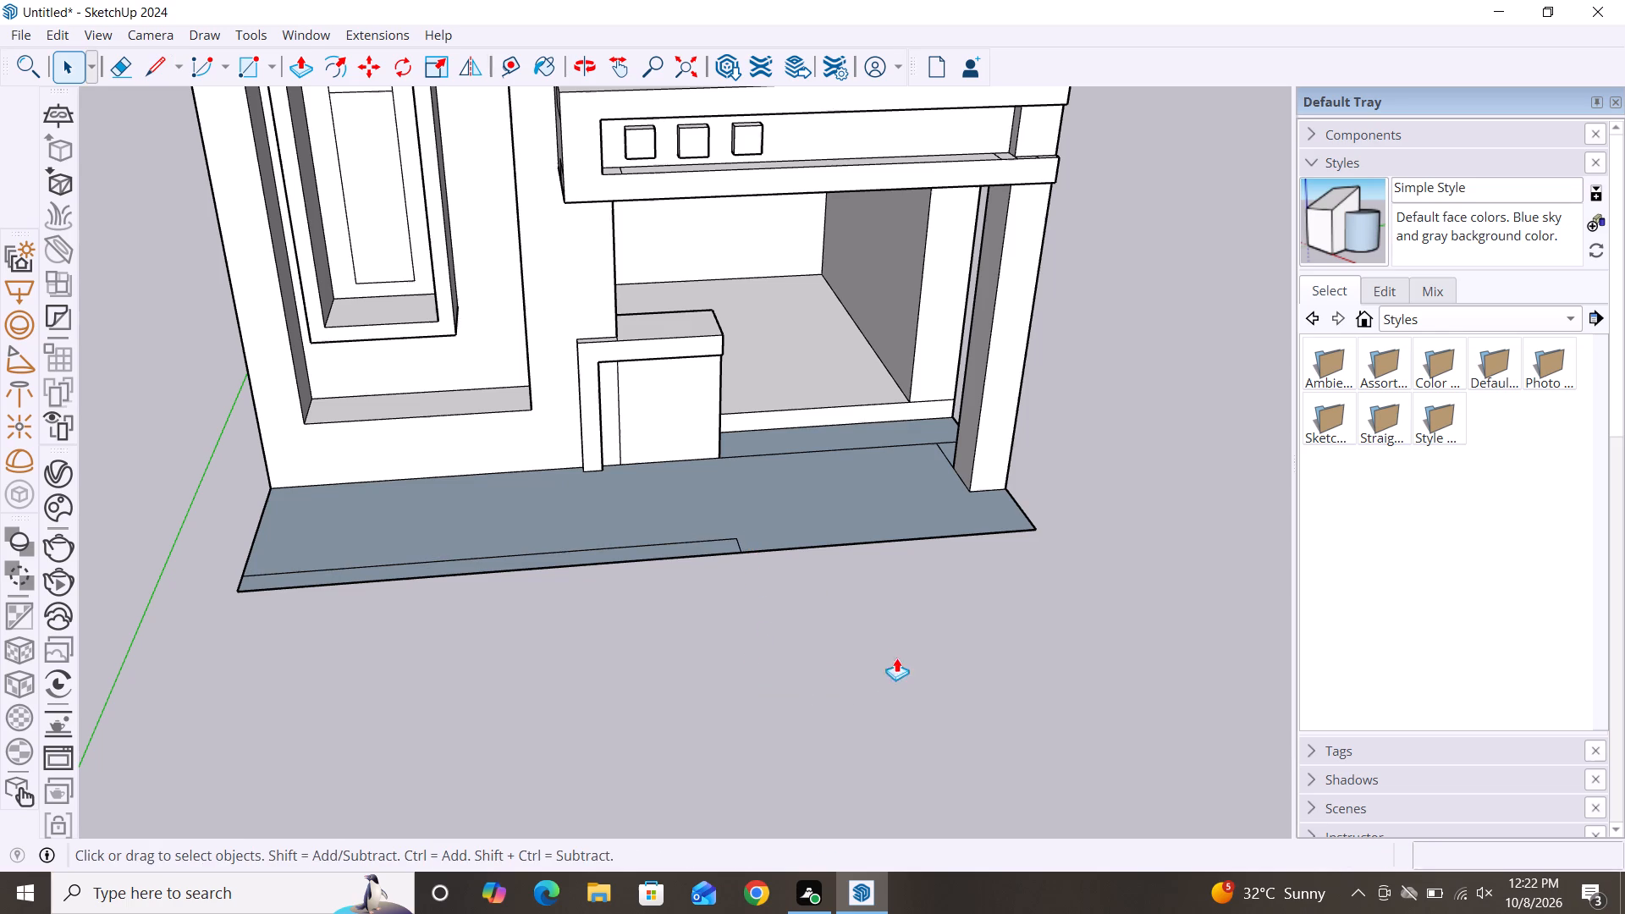
pyautogui.click(615, 553)
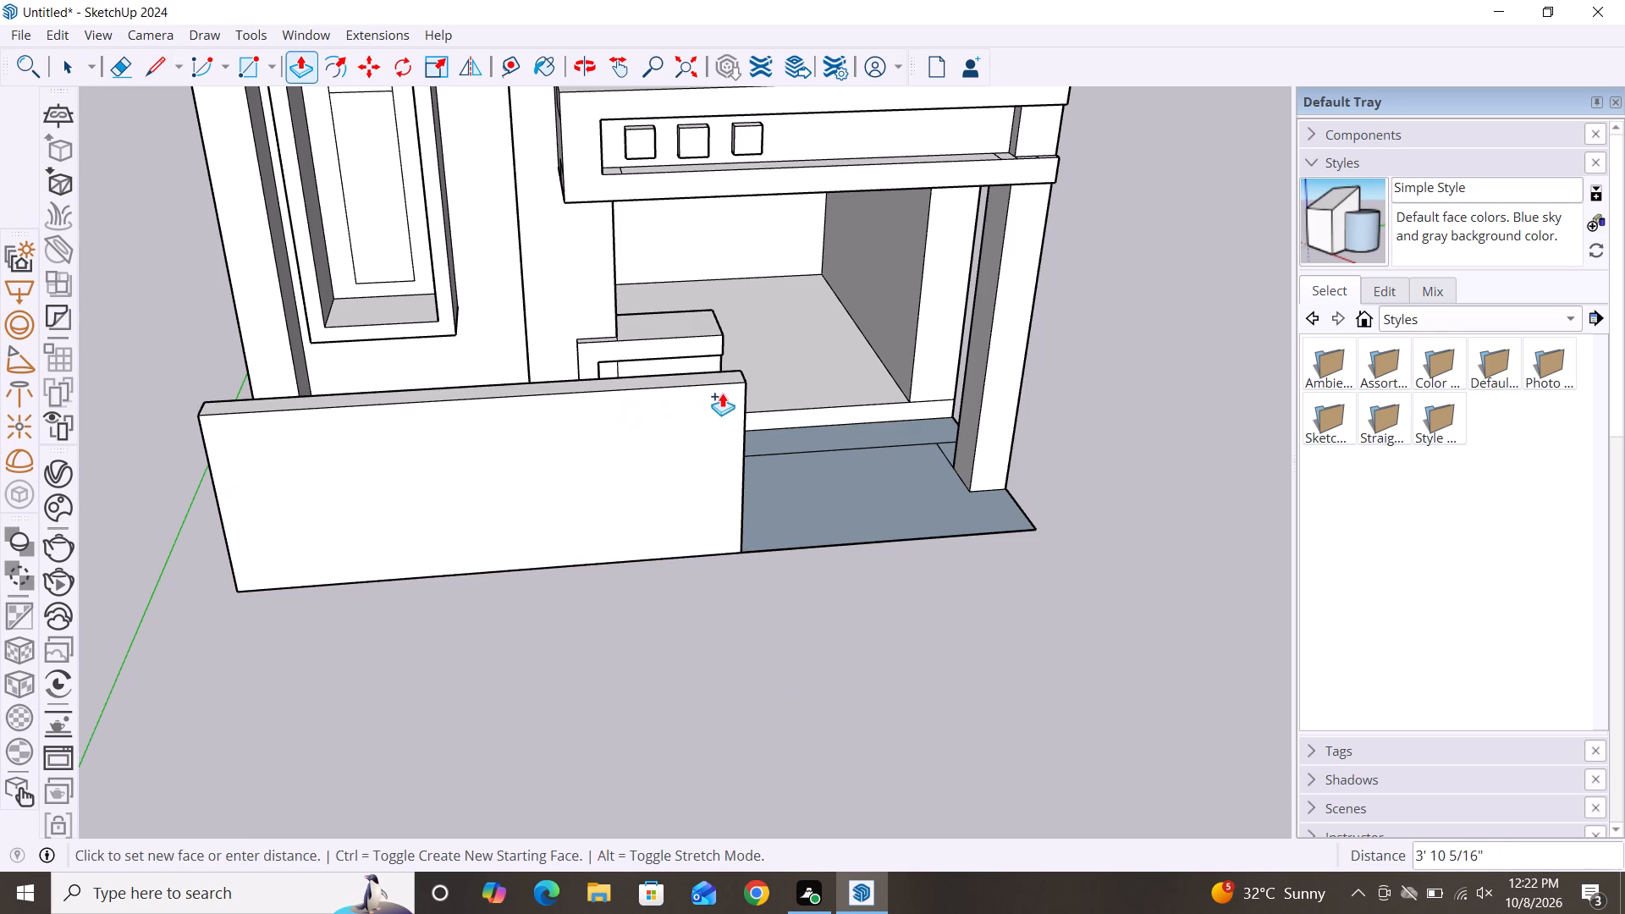
pyautogui.click(724, 472)
pyautogui.press('space')
# Push/Pull the low front wall's entrance-side end face outward about 2 9/16".
pyautogui.keyDown('alt'); pyautogui.moveTo(893, 759); pyautogui.dragTo(487, 747, button='middle'); pyautogui.keyUp('alt')
pyautogui.press('p')
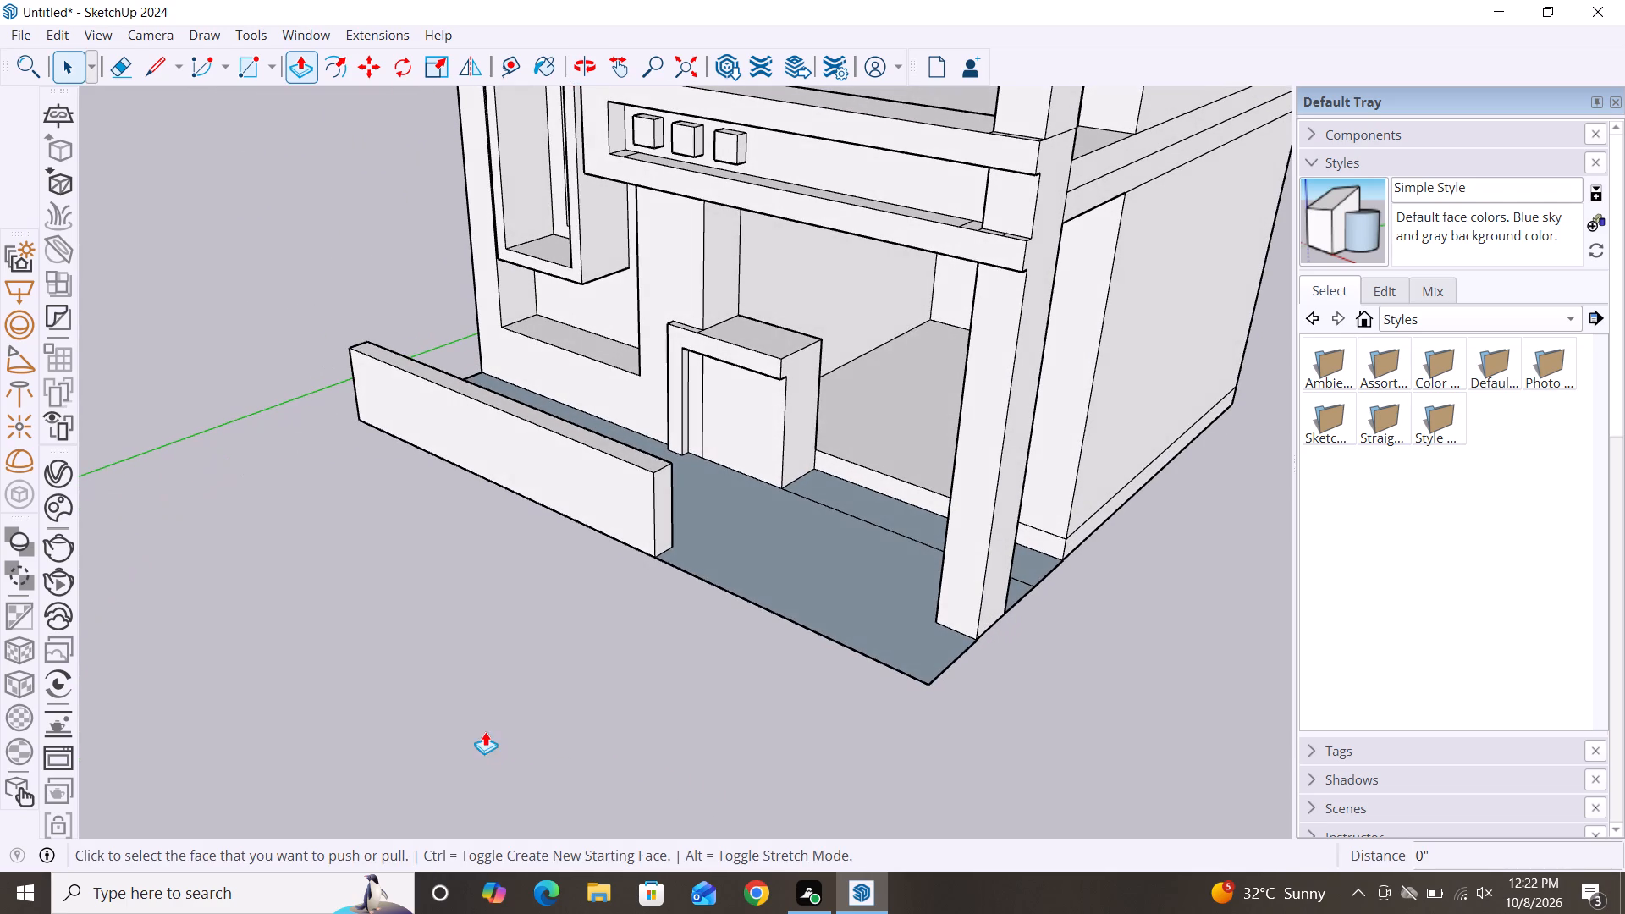
pyautogui.click(669, 520)
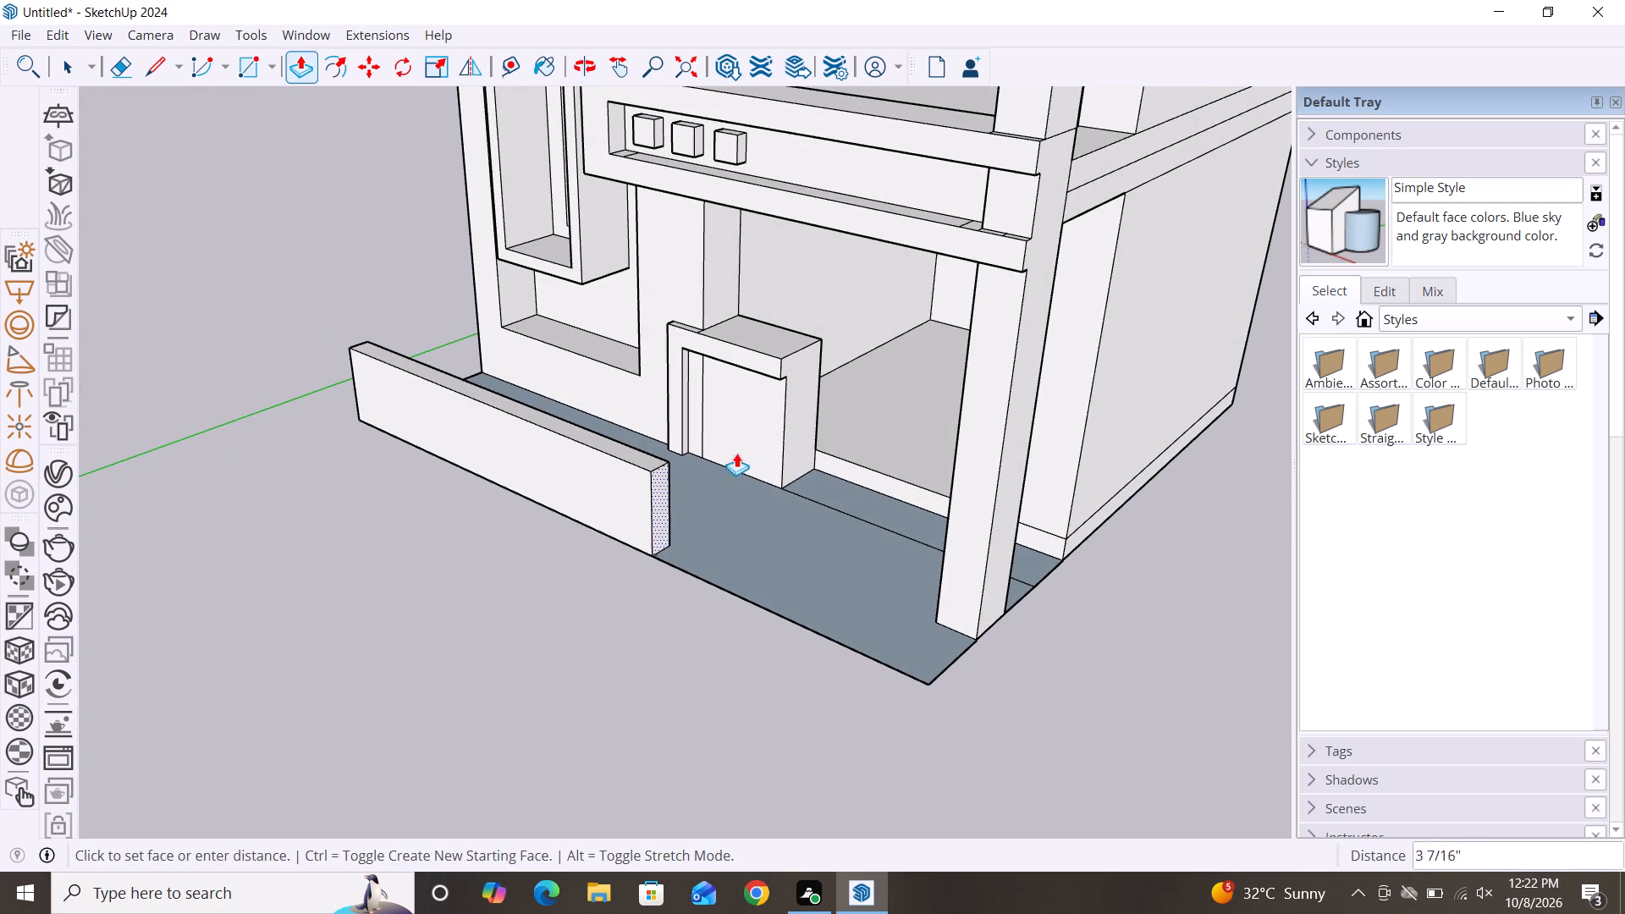
pyautogui.click(785, 391)
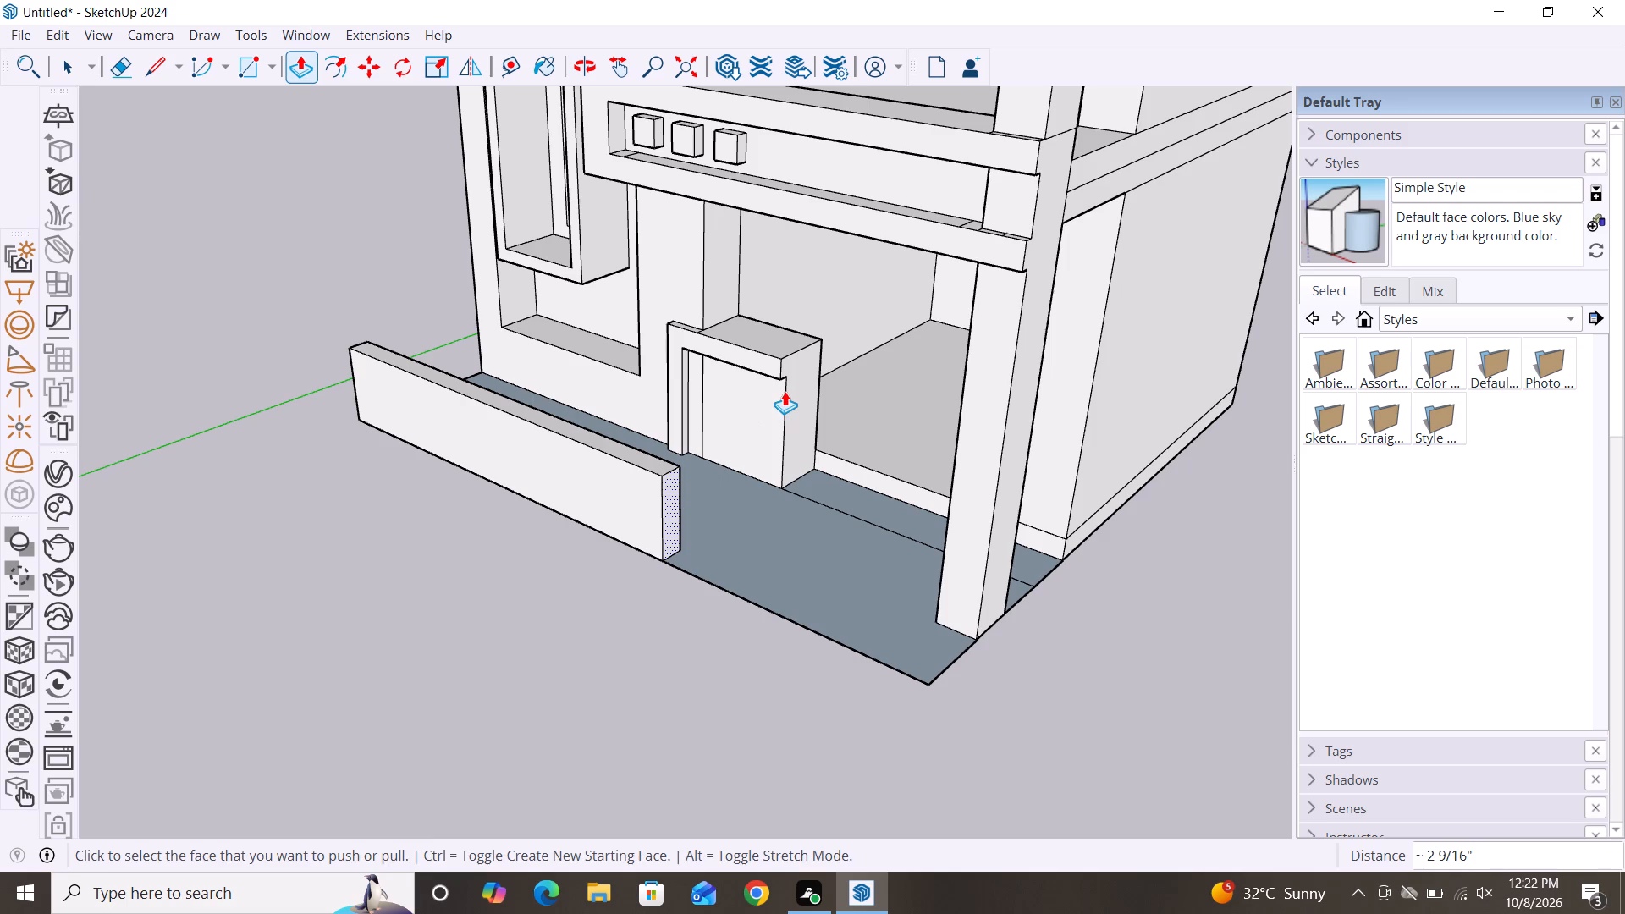
pyautogui.press('space')
# Draw a post base rectangle about 10 5/8" by 8 1/8" on the ground strip against the front wall's end.
pyautogui.scroll(-5, 553, 687)
pyautogui.keyDown('alt'); pyautogui.moveTo(576, 722); pyautogui.dragTo(980, 680, button='middle'); pyautogui.keyUp('alt')
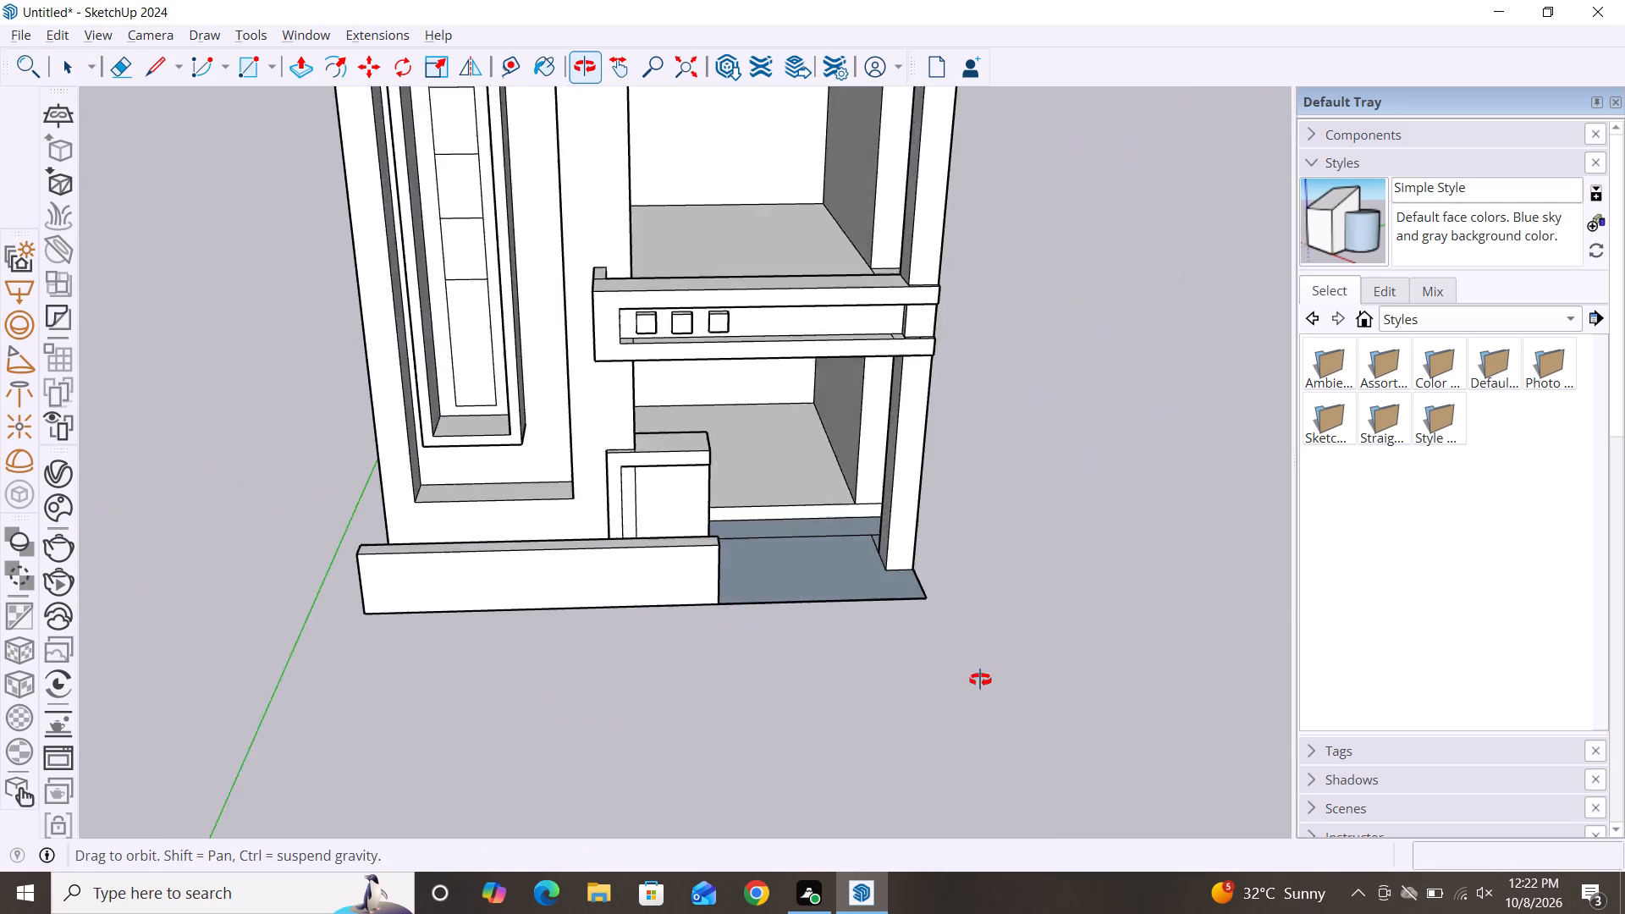
pyautogui.keyDown('alt'); pyautogui.moveTo(980, 680); pyautogui.dragTo(955, 598, button='middle'); pyautogui.keyUp('alt')
pyautogui.scroll(2, 844, 698)
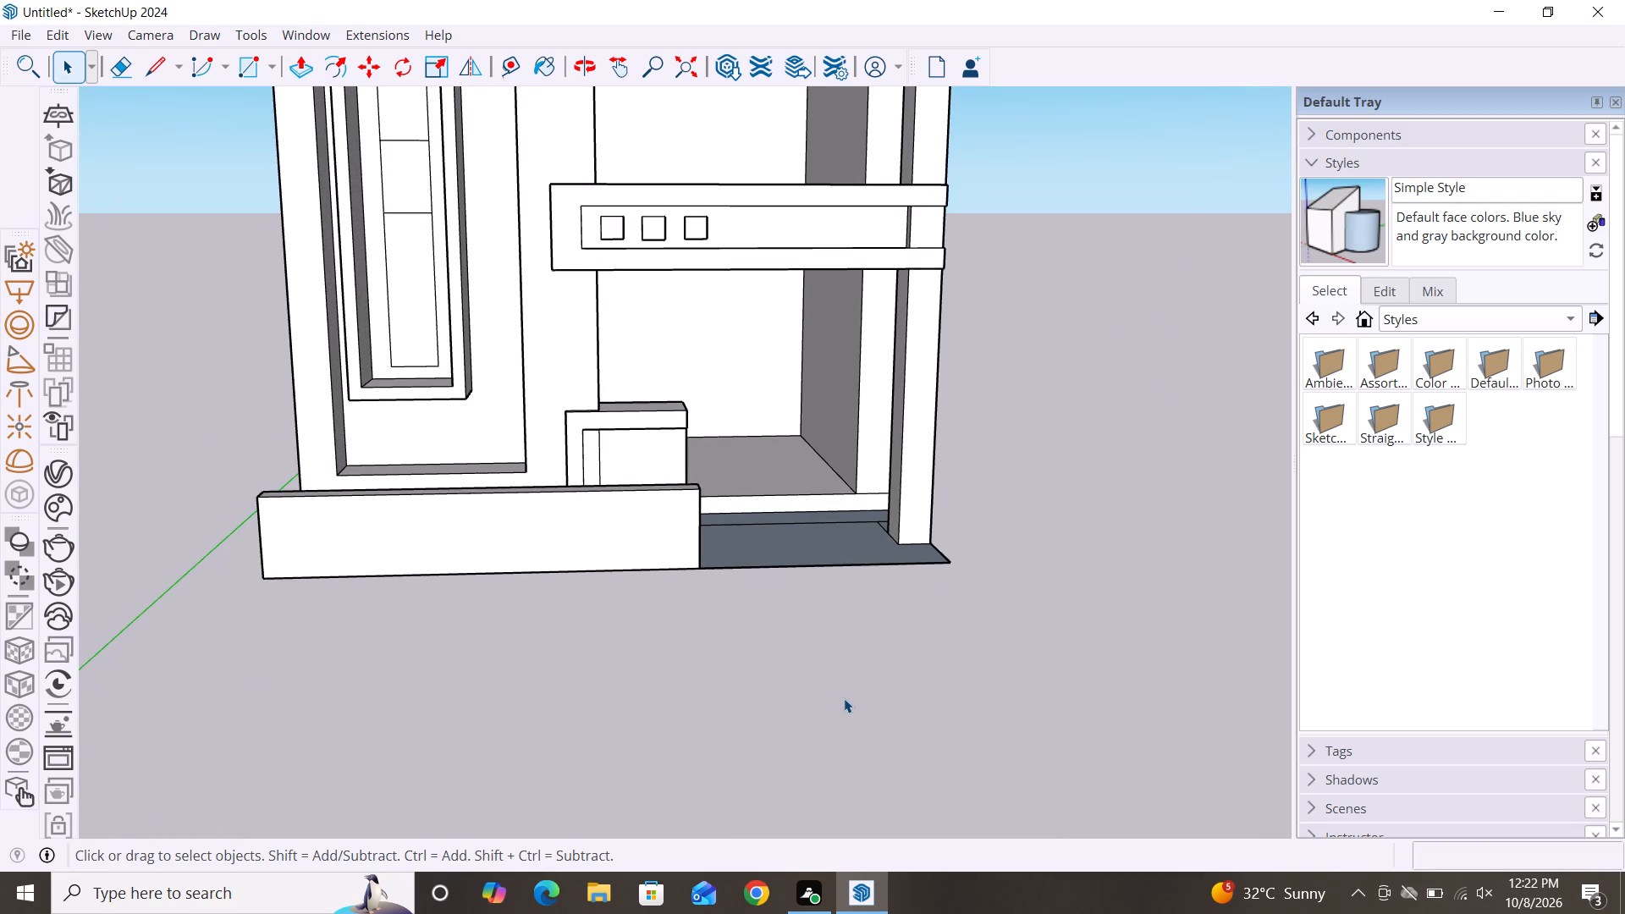
pyautogui.press('r')
pyautogui.keyDown('alt'); pyautogui.moveTo(743, 682); pyautogui.dragTo(742, 735, button='middle'); pyautogui.keyUp('alt')
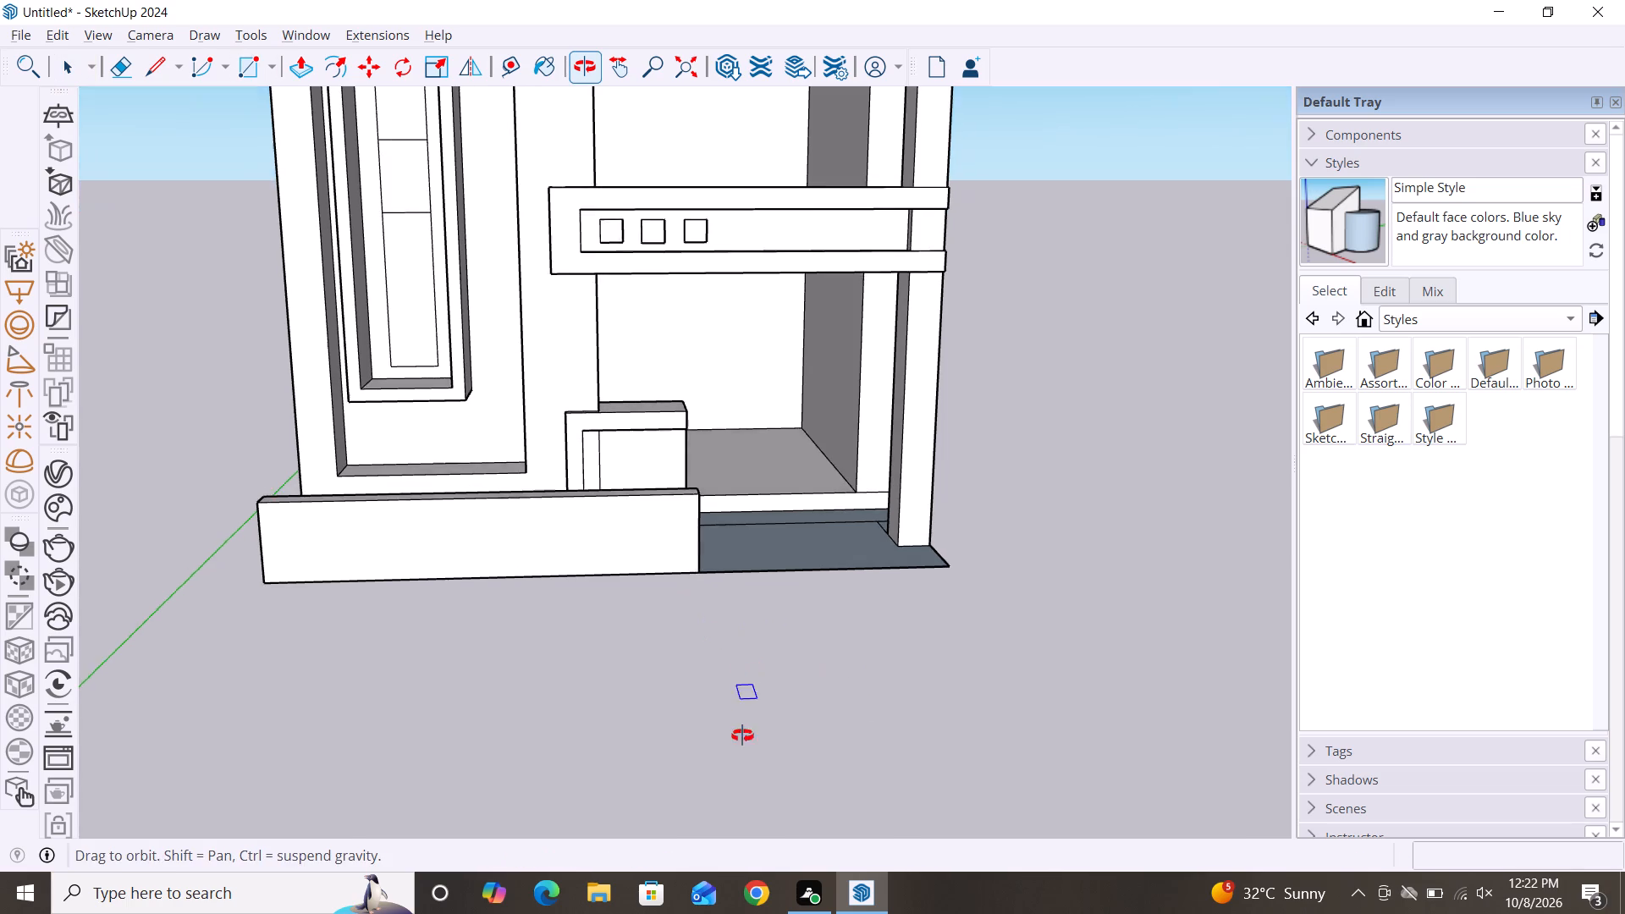
pyautogui.keyDown('alt'); pyautogui.moveTo(742, 735); pyautogui.dragTo(742, 771, button='middle'); pyautogui.keyUp('alt')
pyautogui.click(703, 597)
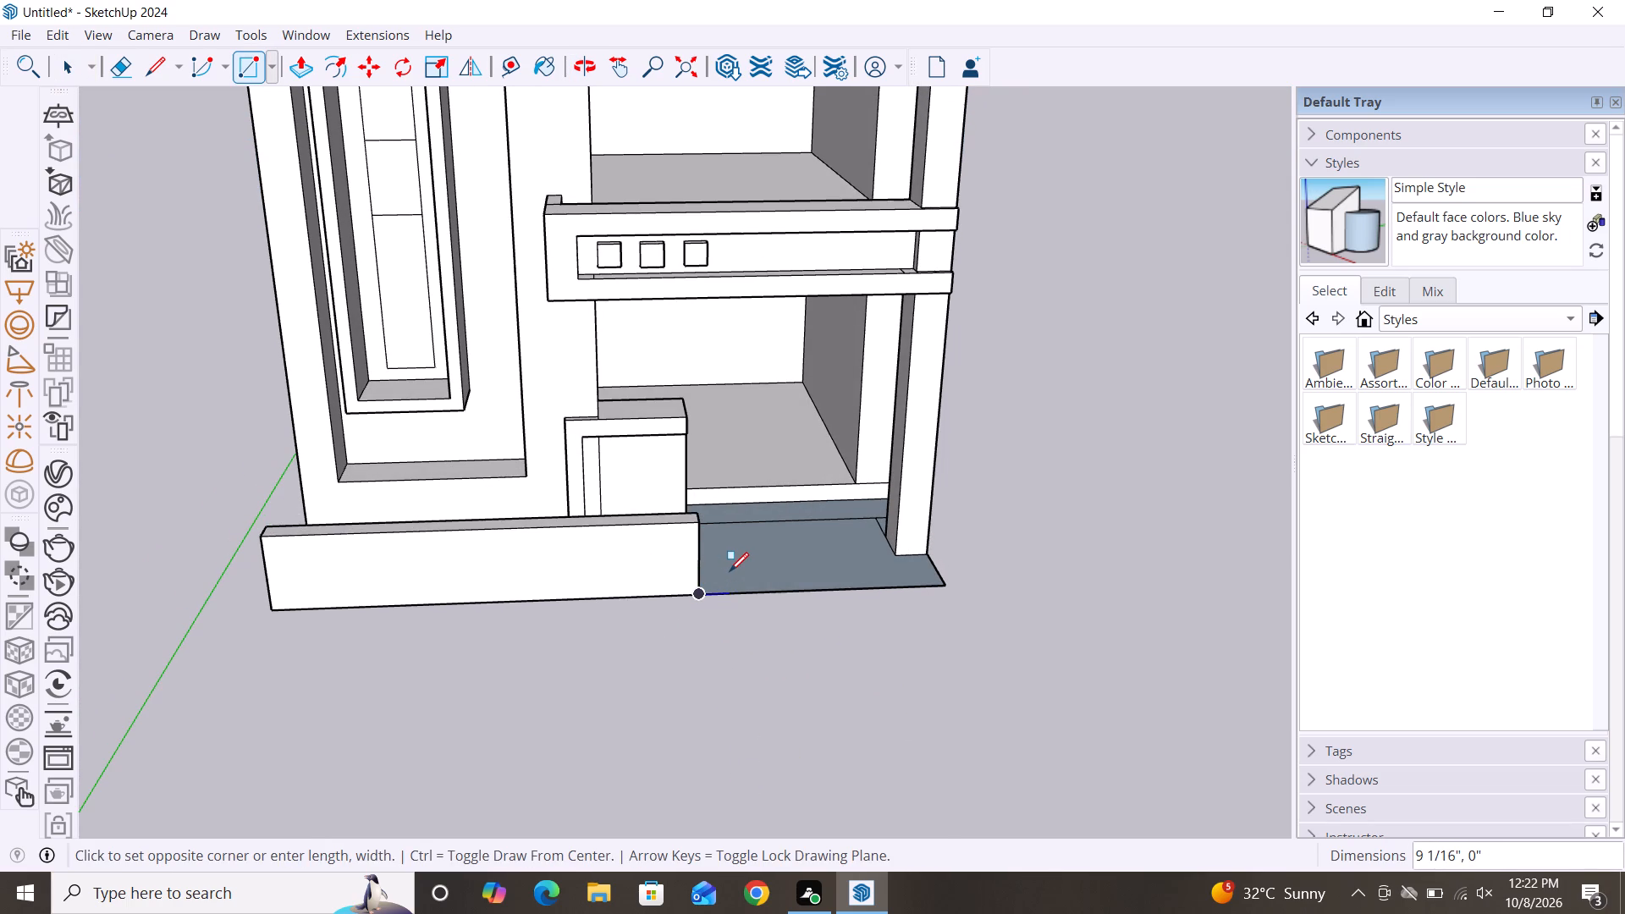
pyautogui.scroll(8, 730, 571)
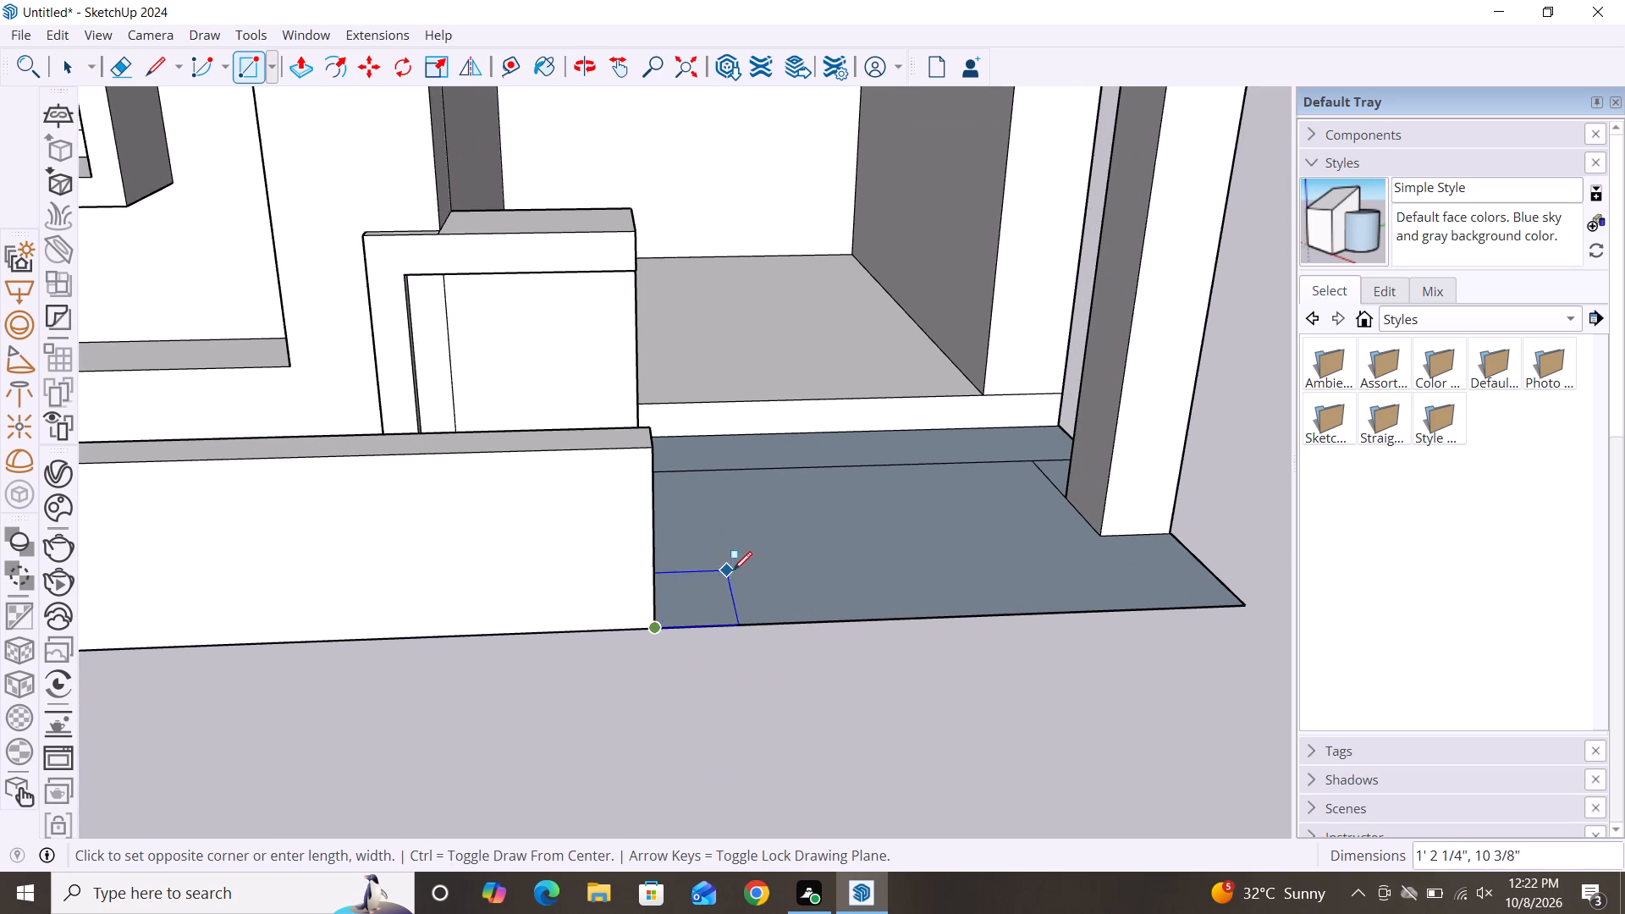
pyautogui.click(713, 585)
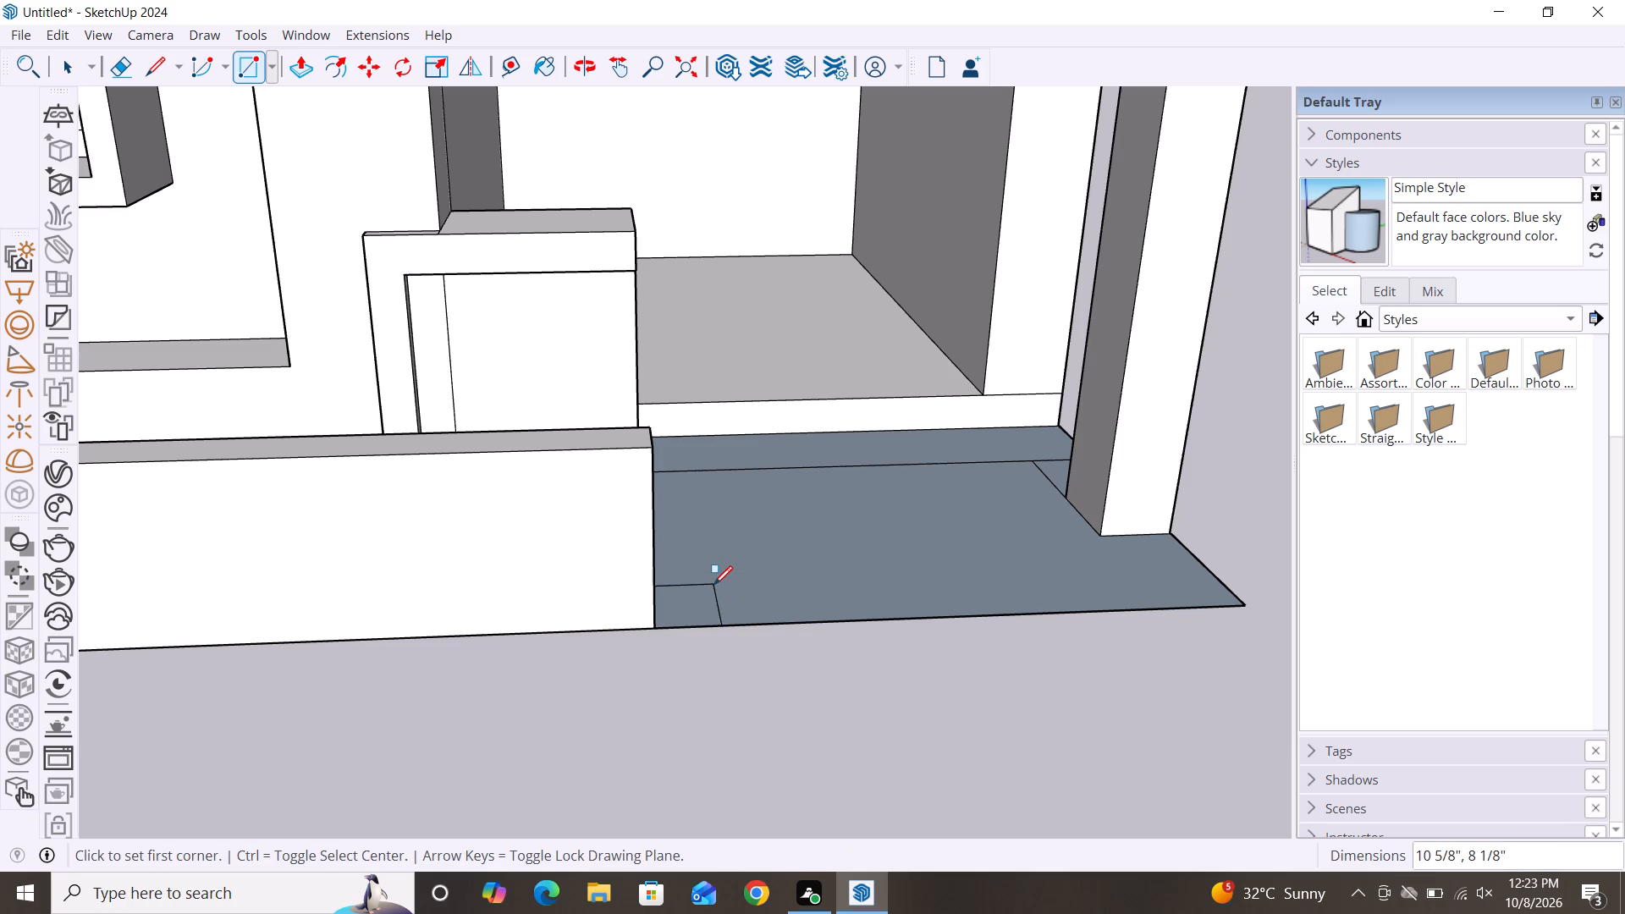
pyautogui.press('space')
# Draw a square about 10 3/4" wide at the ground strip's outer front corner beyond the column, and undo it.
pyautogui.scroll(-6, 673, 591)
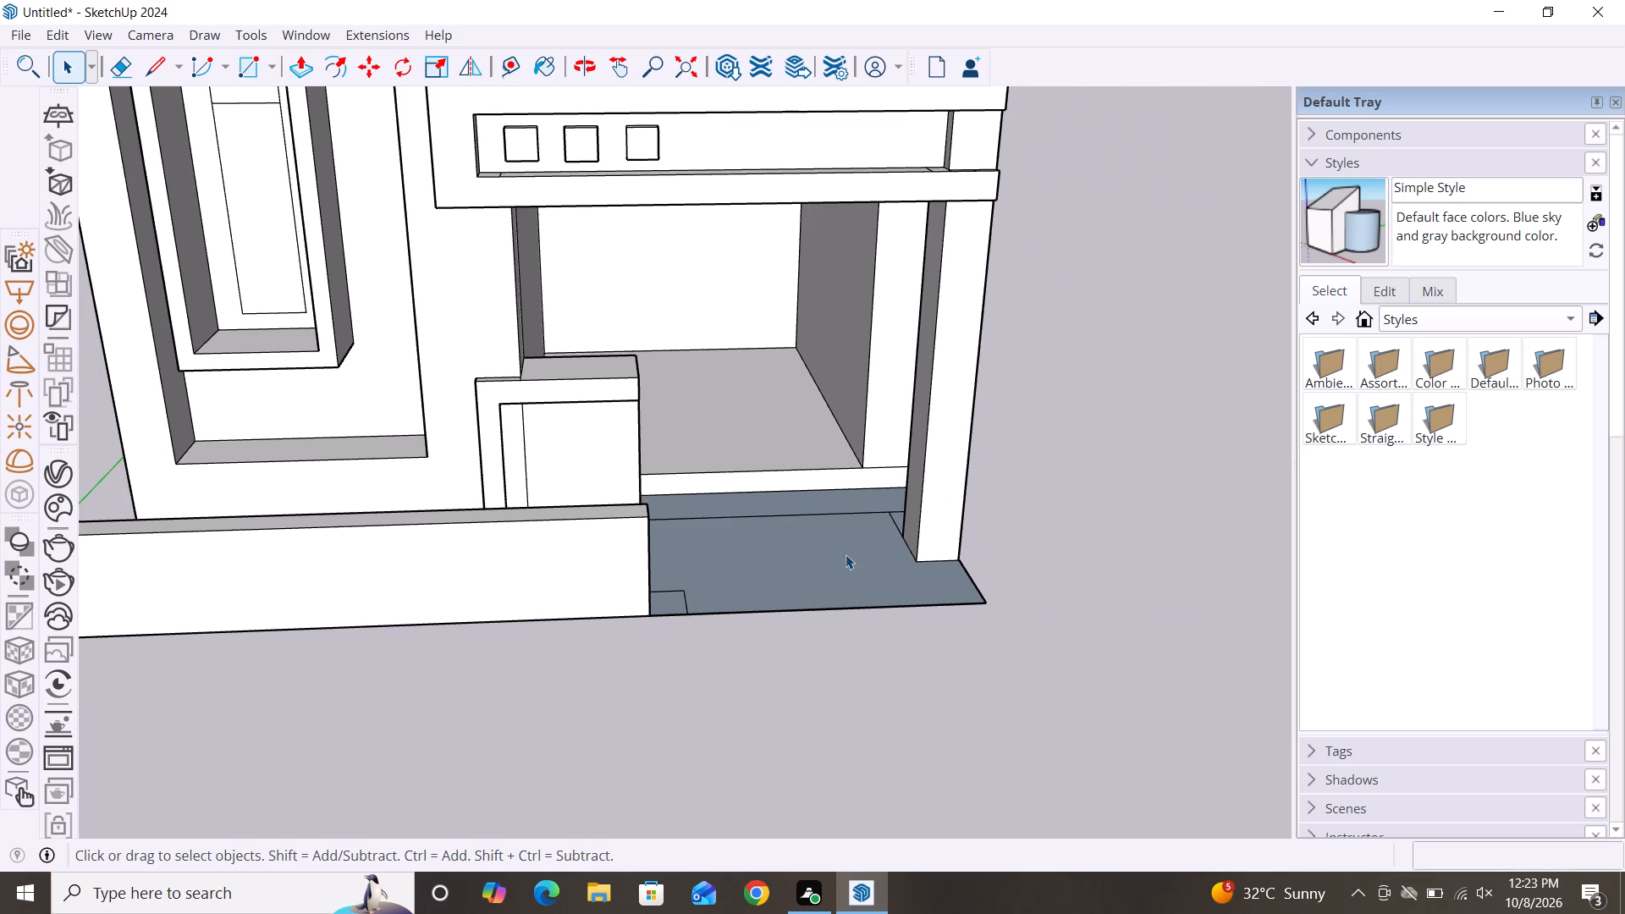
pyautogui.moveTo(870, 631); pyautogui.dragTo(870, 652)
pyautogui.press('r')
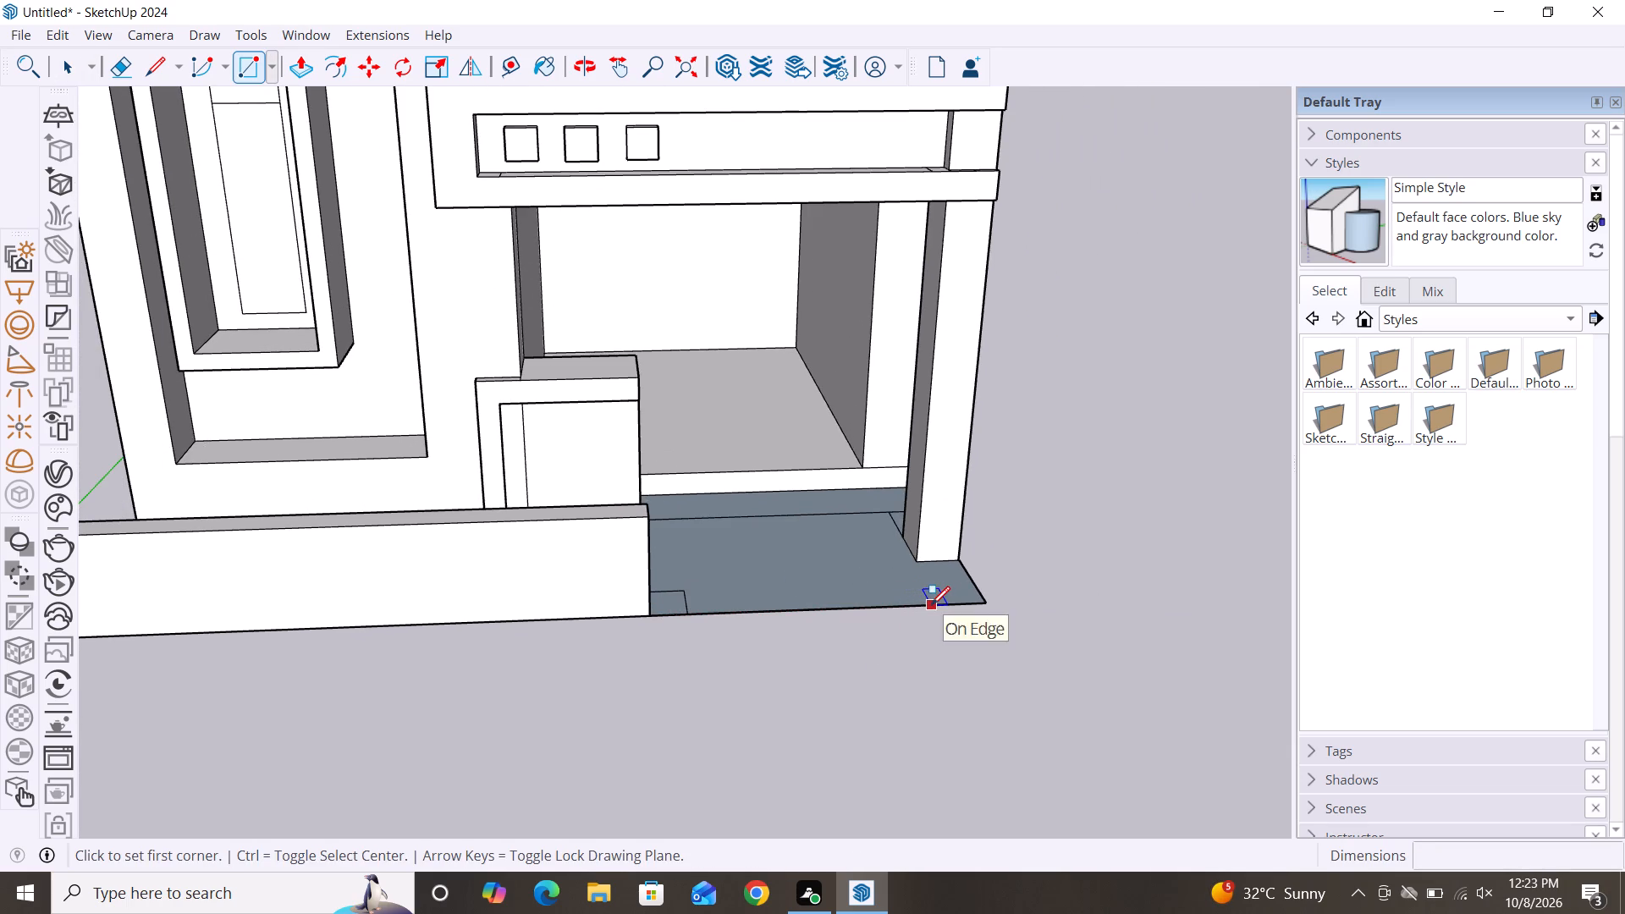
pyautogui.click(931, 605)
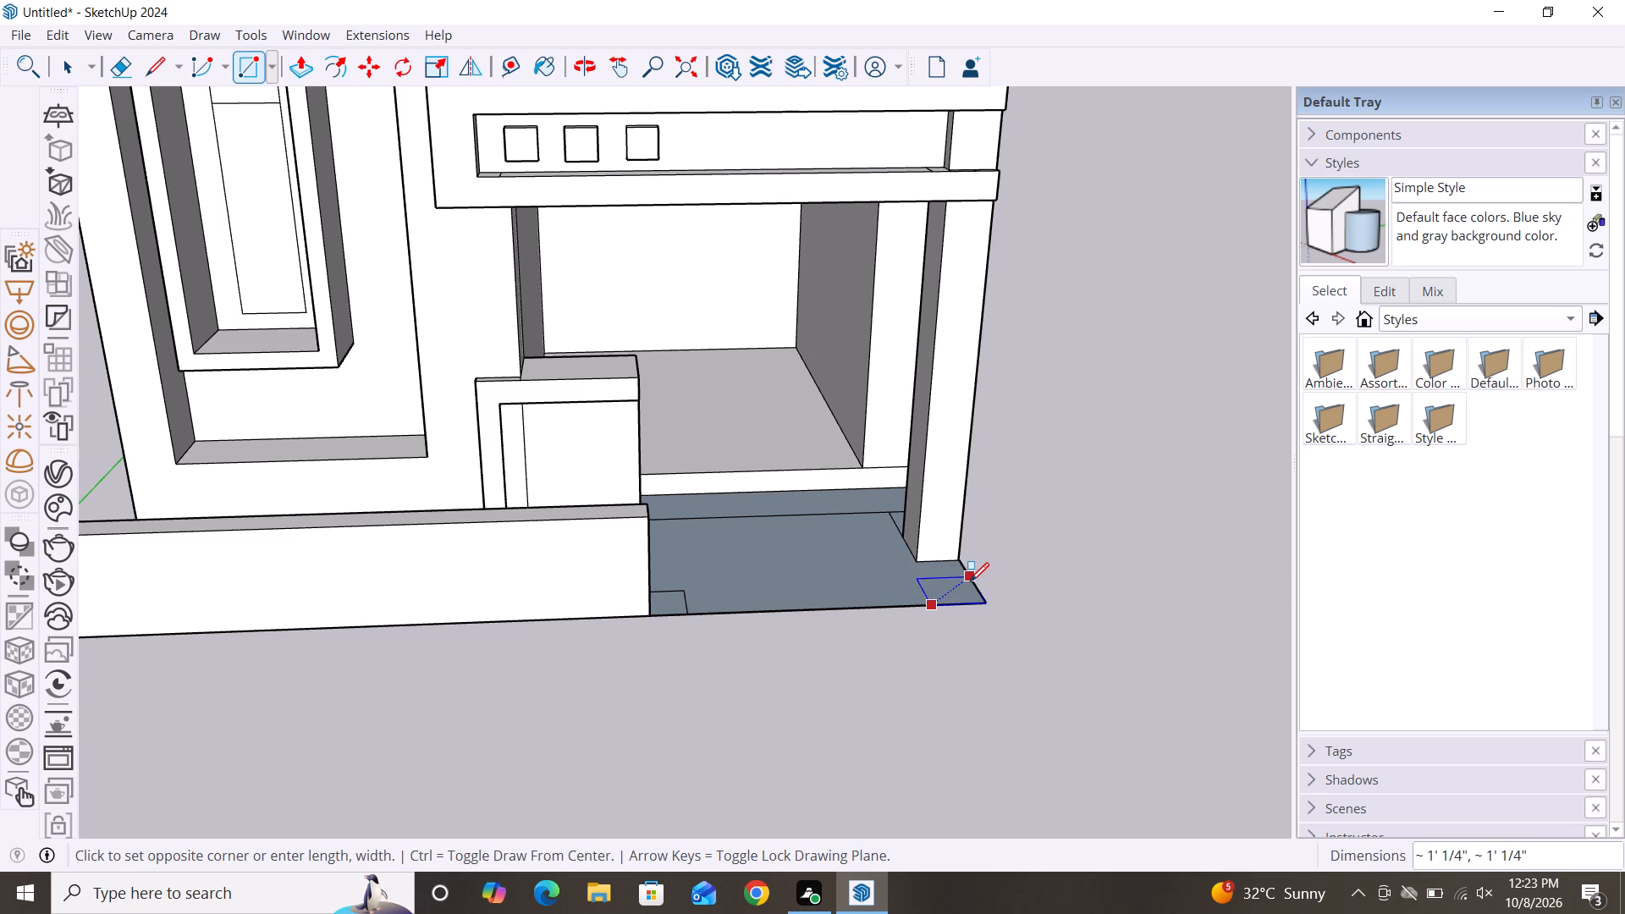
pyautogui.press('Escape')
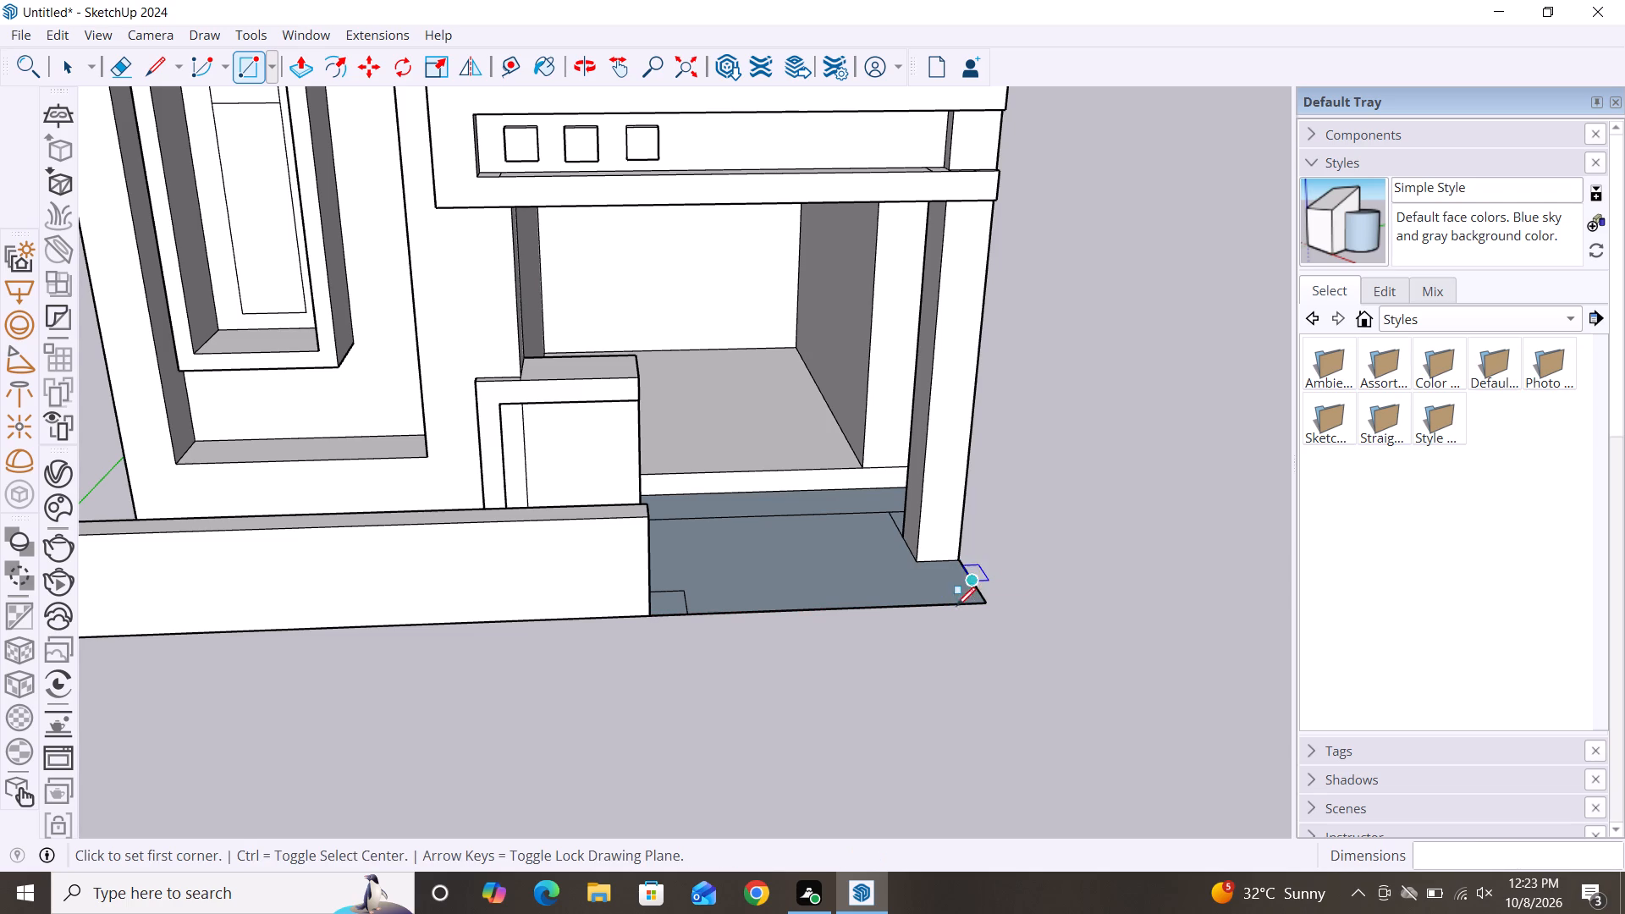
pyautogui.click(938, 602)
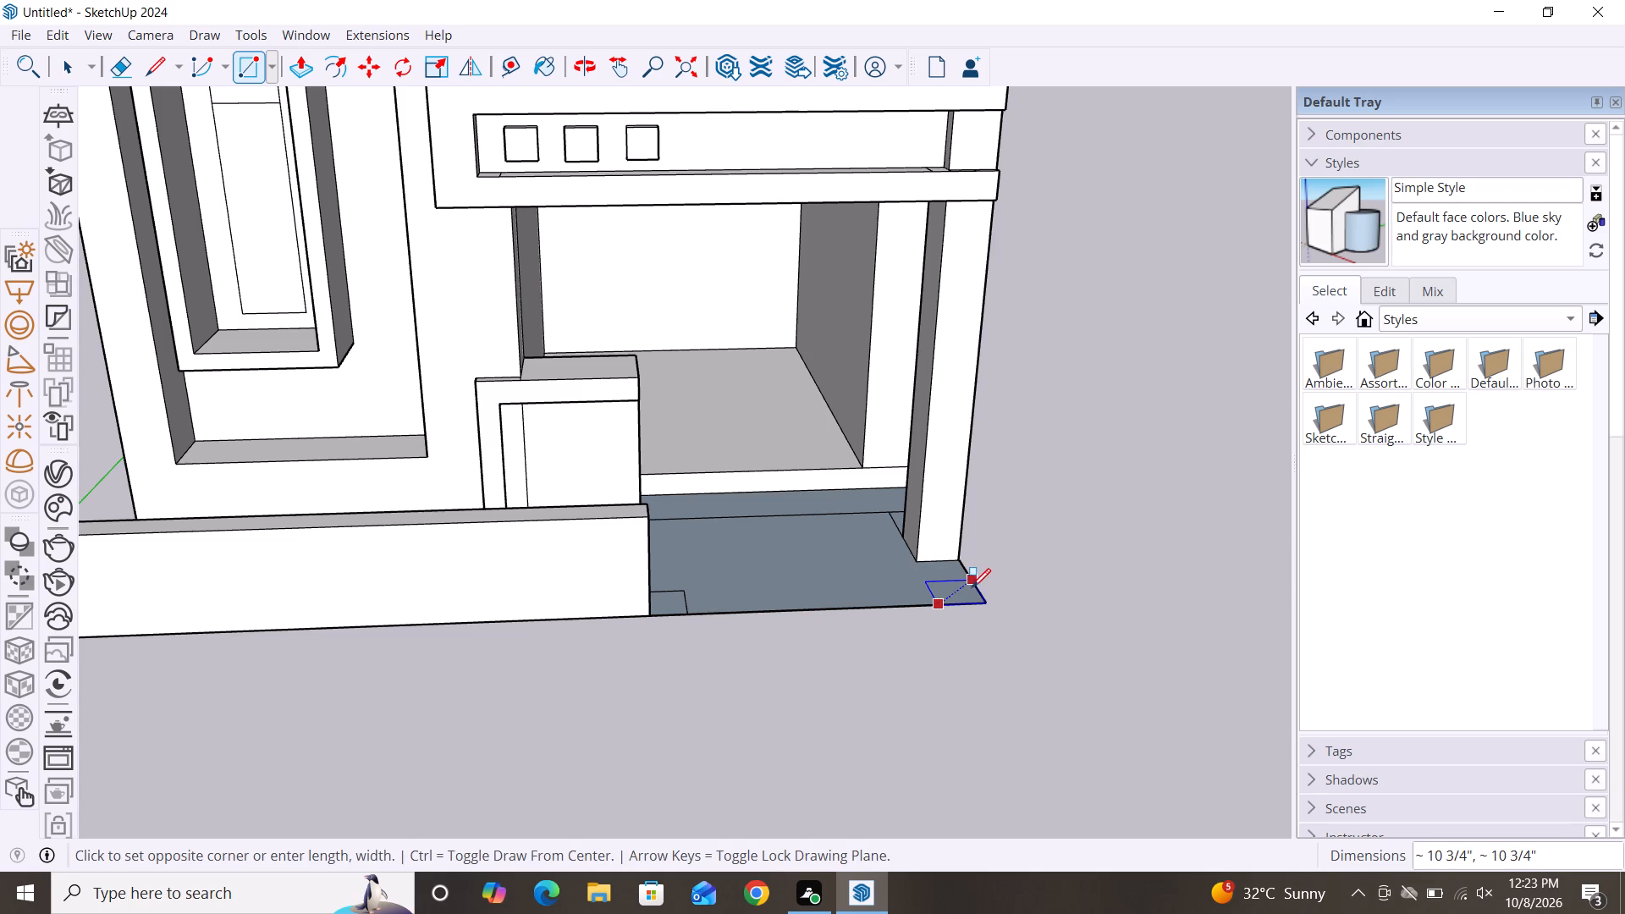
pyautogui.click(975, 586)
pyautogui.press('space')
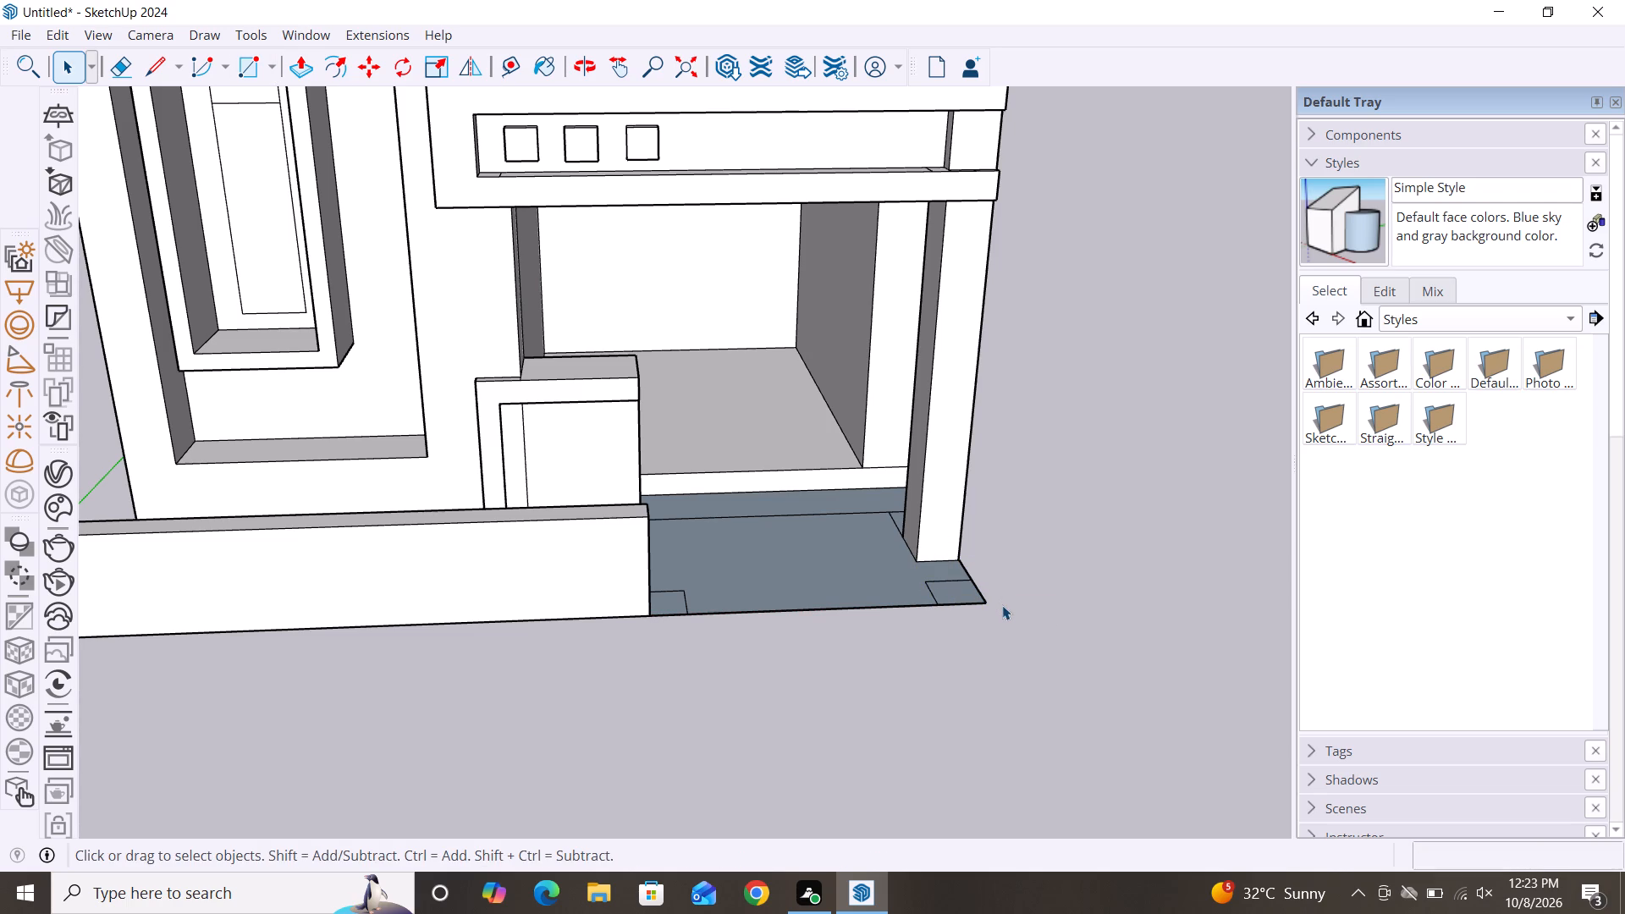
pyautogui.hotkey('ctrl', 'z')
# Draw a second post base about 7" square at the ground strip's outer front corner beyond the column.
pyautogui.press('r')
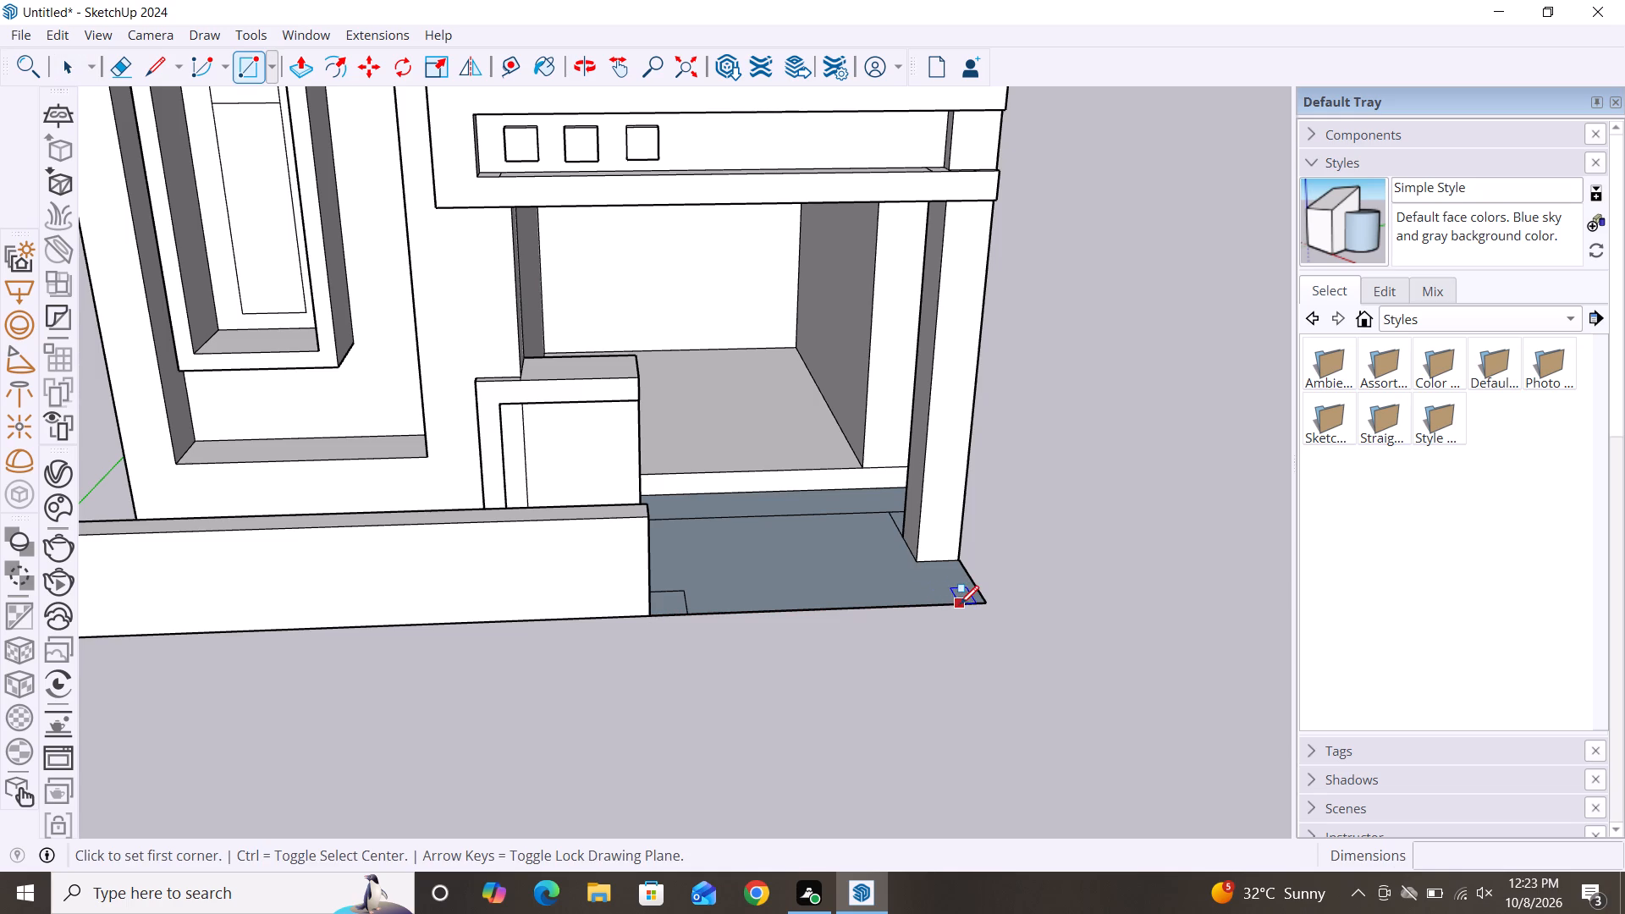
pyautogui.click(955, 605)
pyautogui.click(978, 591)
pyautogui.press('space')
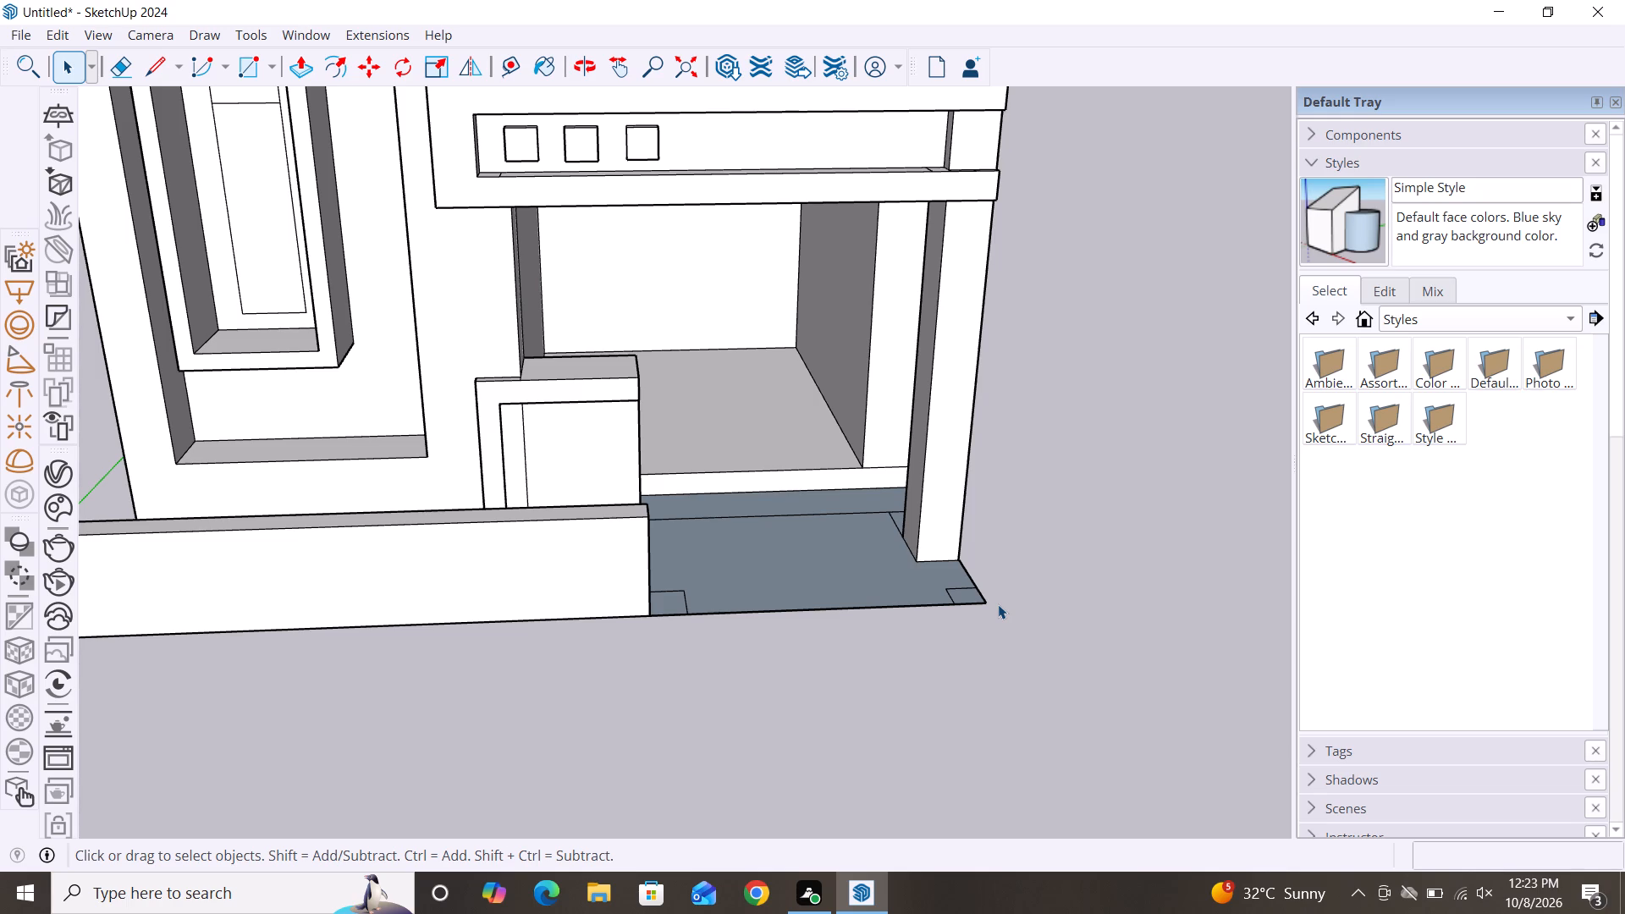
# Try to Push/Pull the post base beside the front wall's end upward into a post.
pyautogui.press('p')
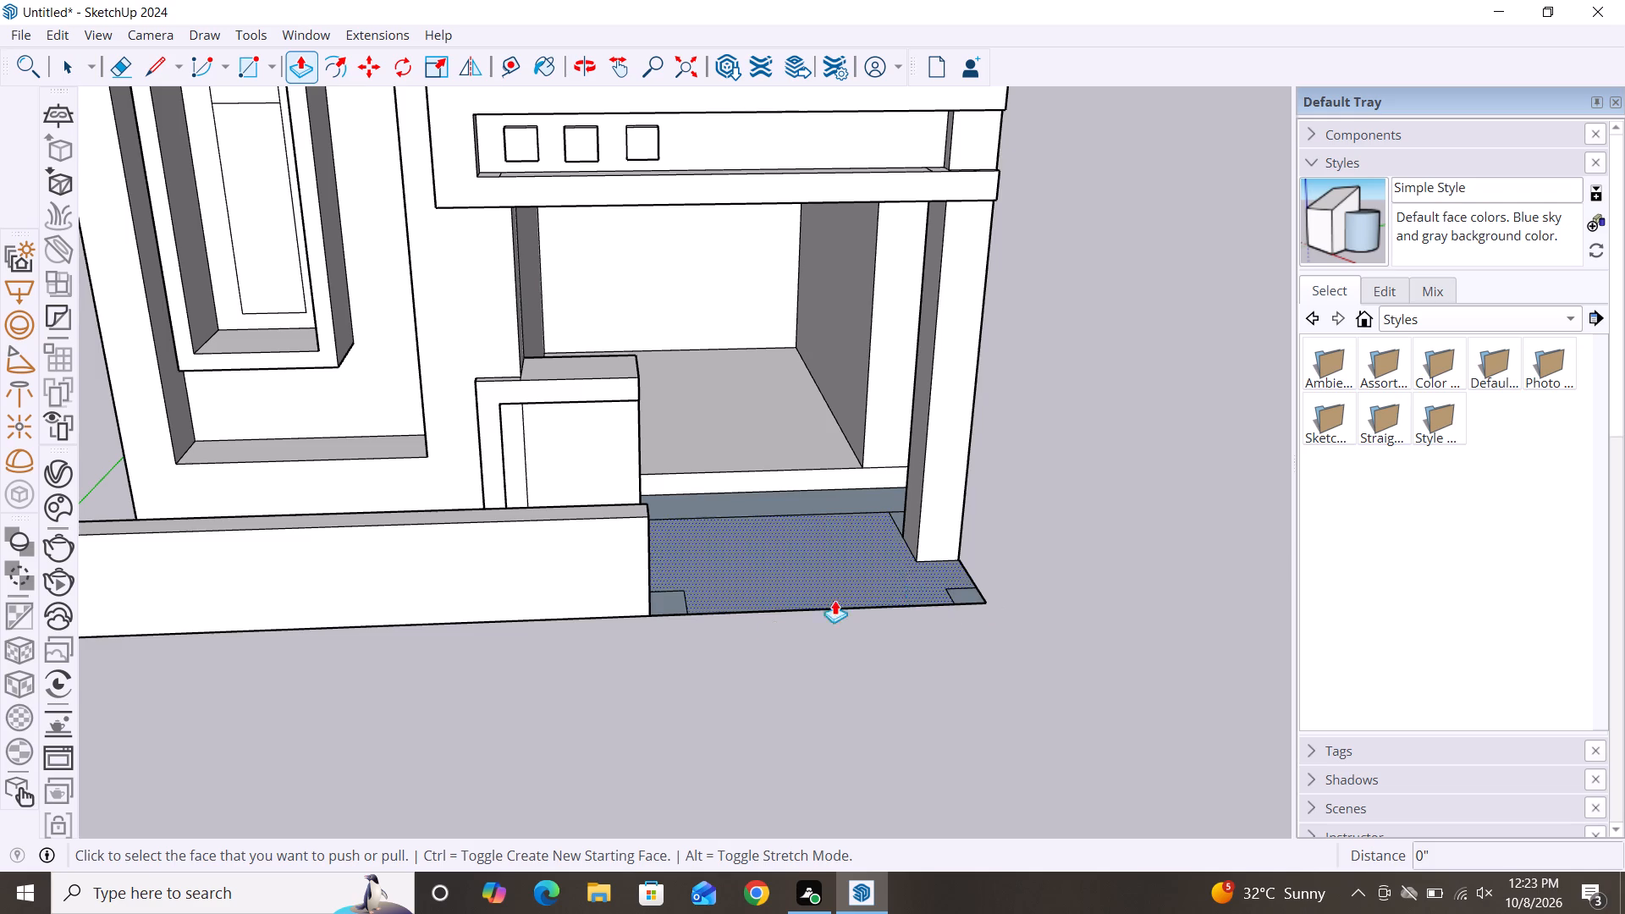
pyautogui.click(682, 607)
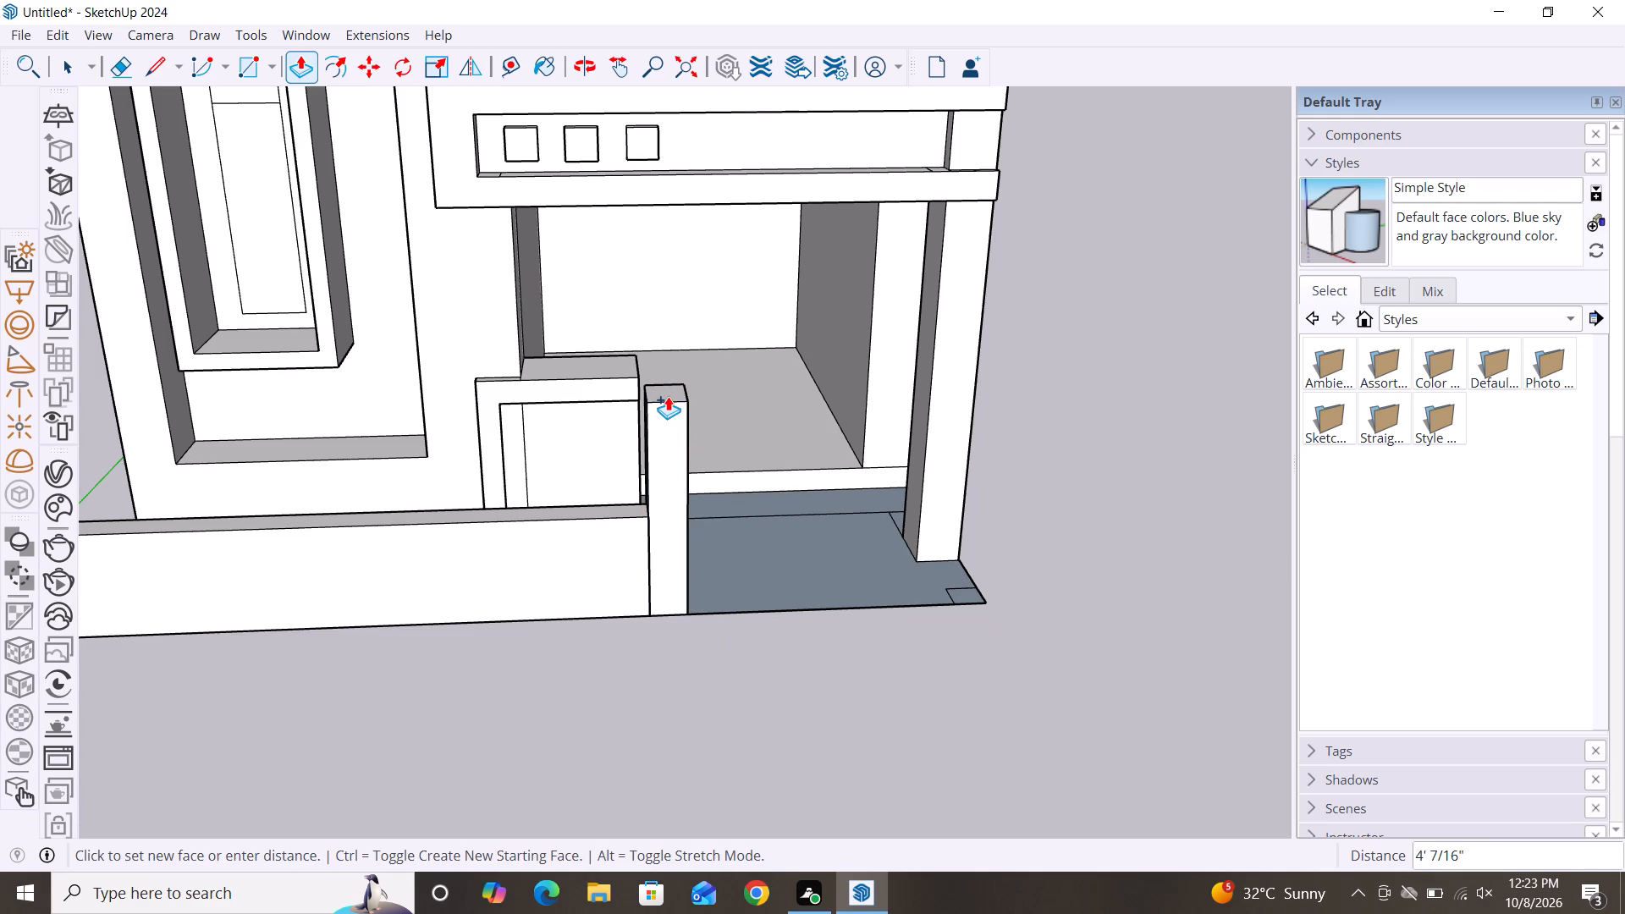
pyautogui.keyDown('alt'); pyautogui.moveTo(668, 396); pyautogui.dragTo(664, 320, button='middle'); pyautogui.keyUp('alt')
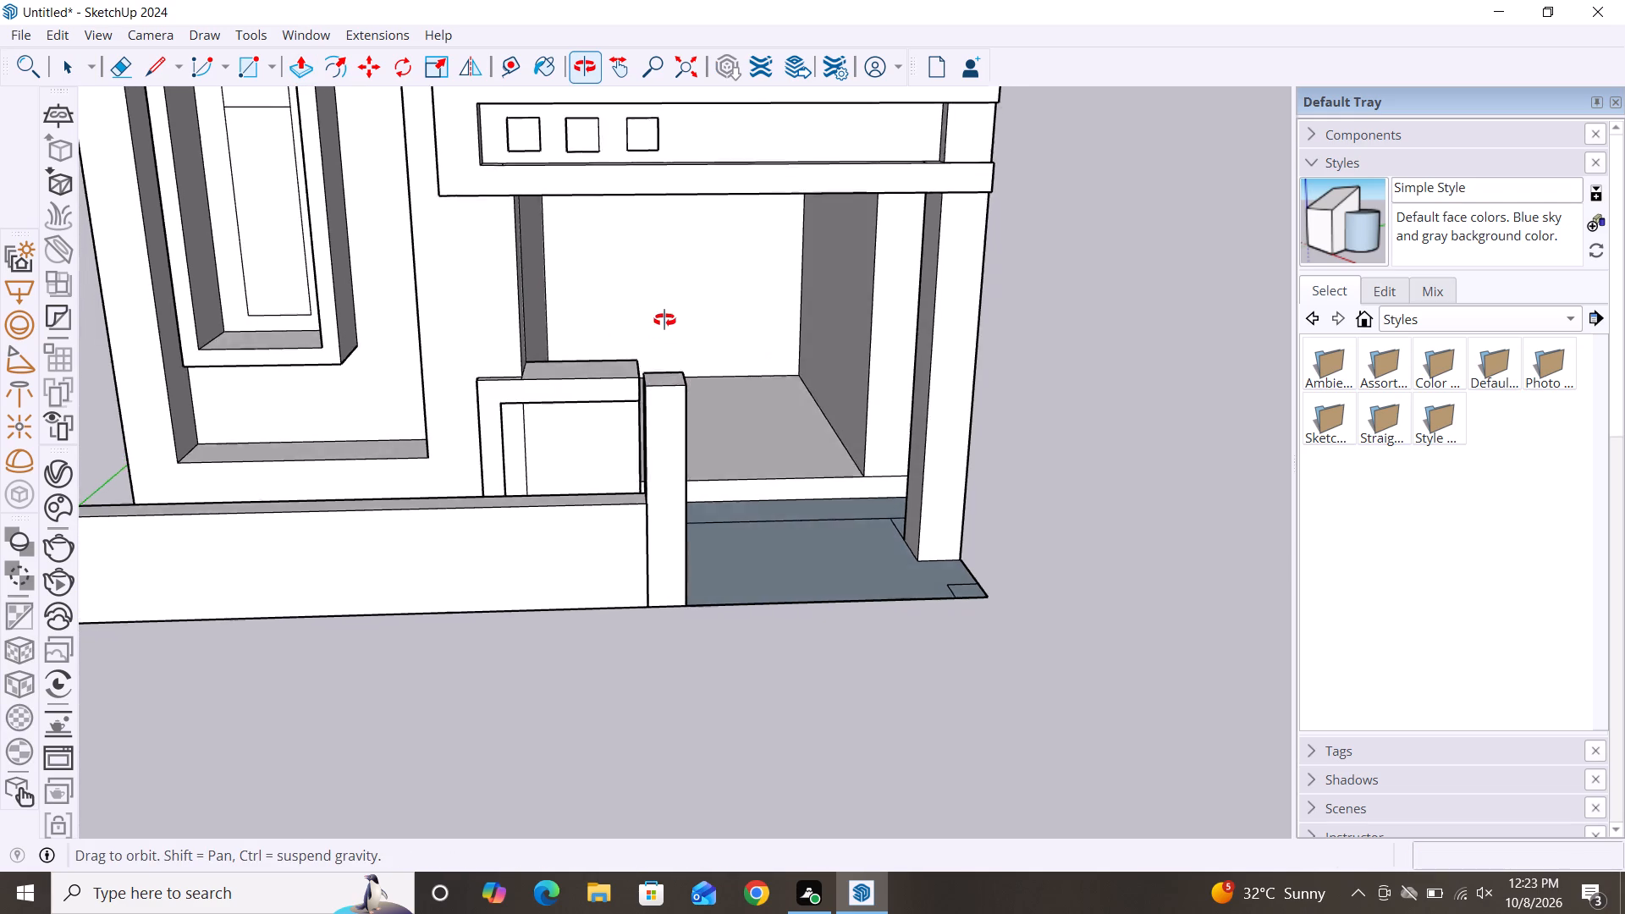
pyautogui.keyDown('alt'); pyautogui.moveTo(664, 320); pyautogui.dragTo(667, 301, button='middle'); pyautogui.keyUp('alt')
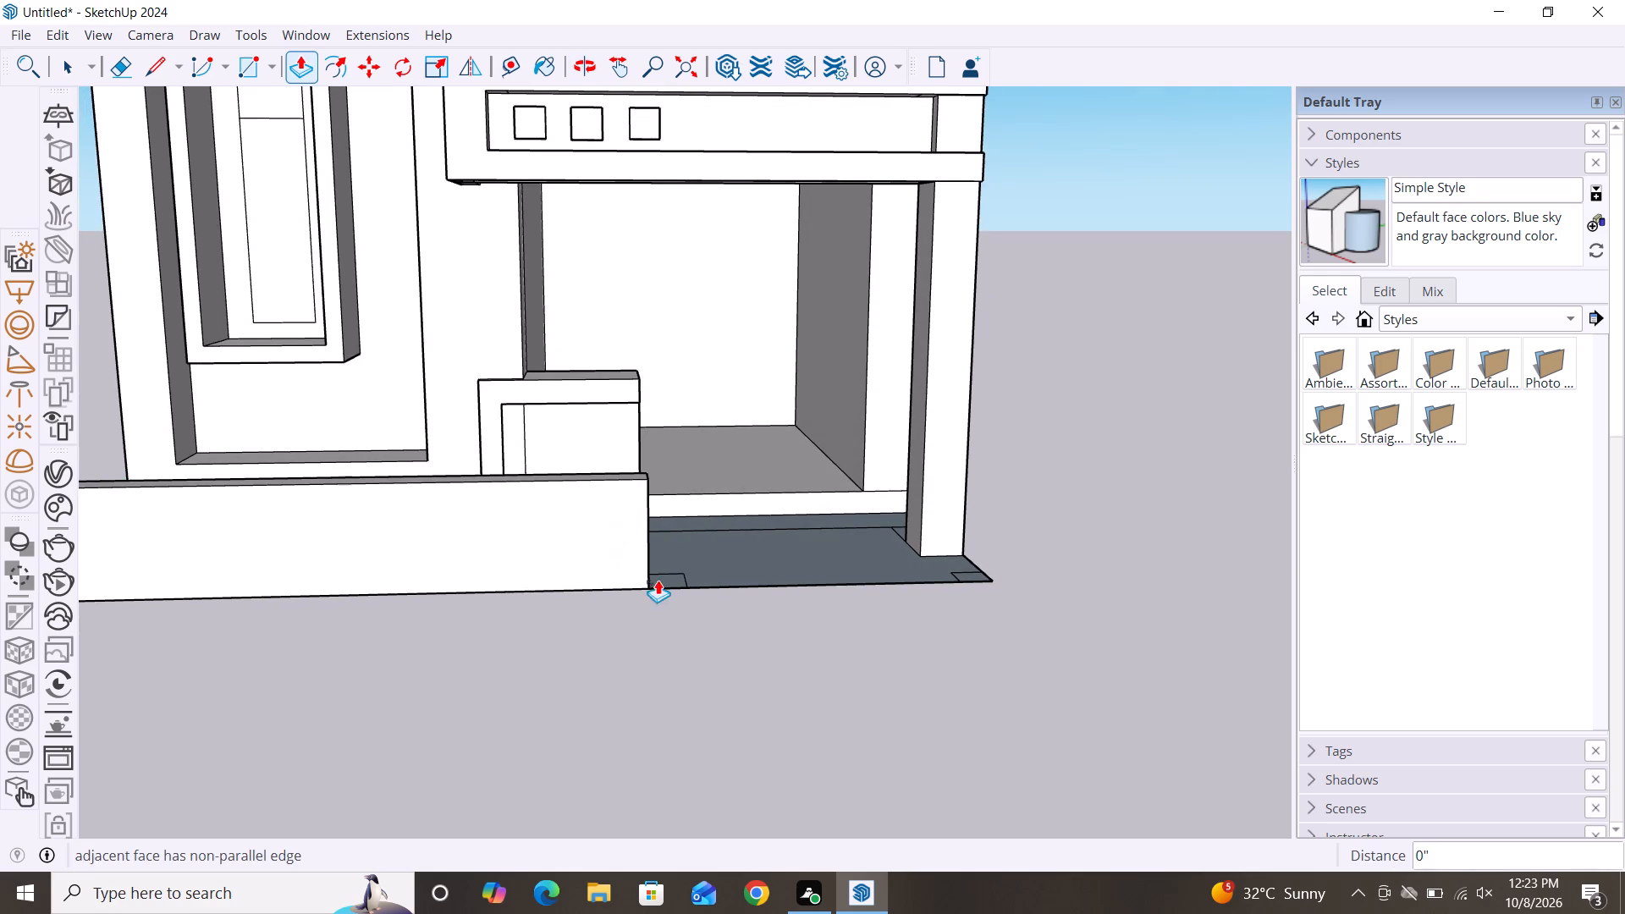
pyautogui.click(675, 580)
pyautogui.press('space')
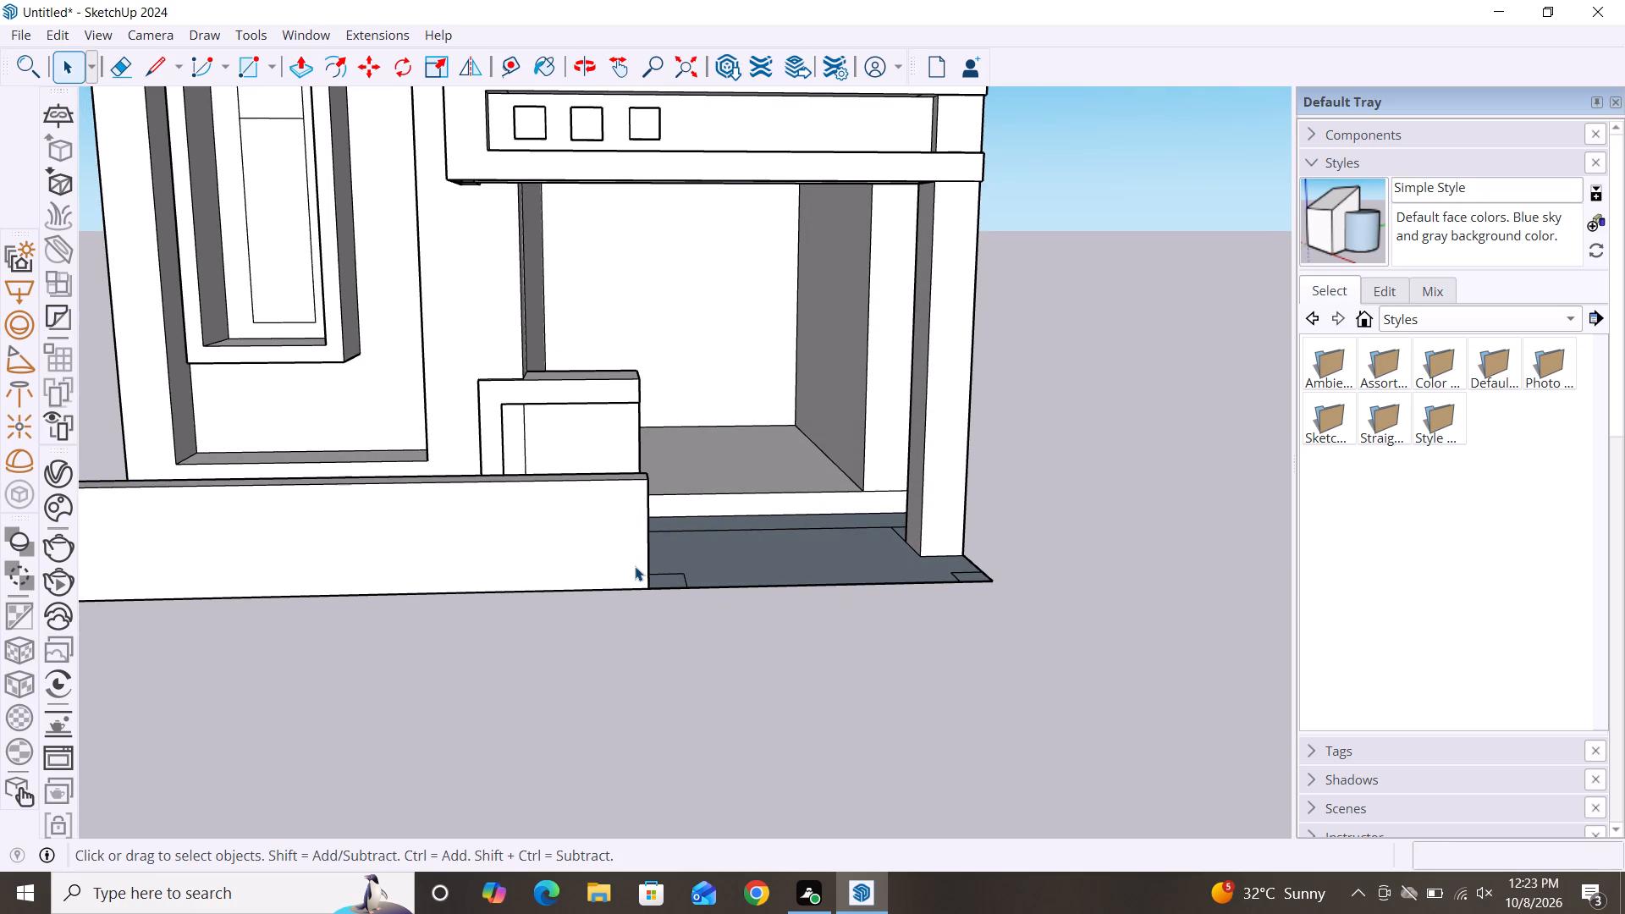
# Push the front wall's entrance-side end face back about 1" from the post base.
pyautogui.keyDown('alt'); pyautogui.moveTo(875, 697); pyautogui.dragTo(763, 711, button='middle'); pyautogui.keyUp('alt')
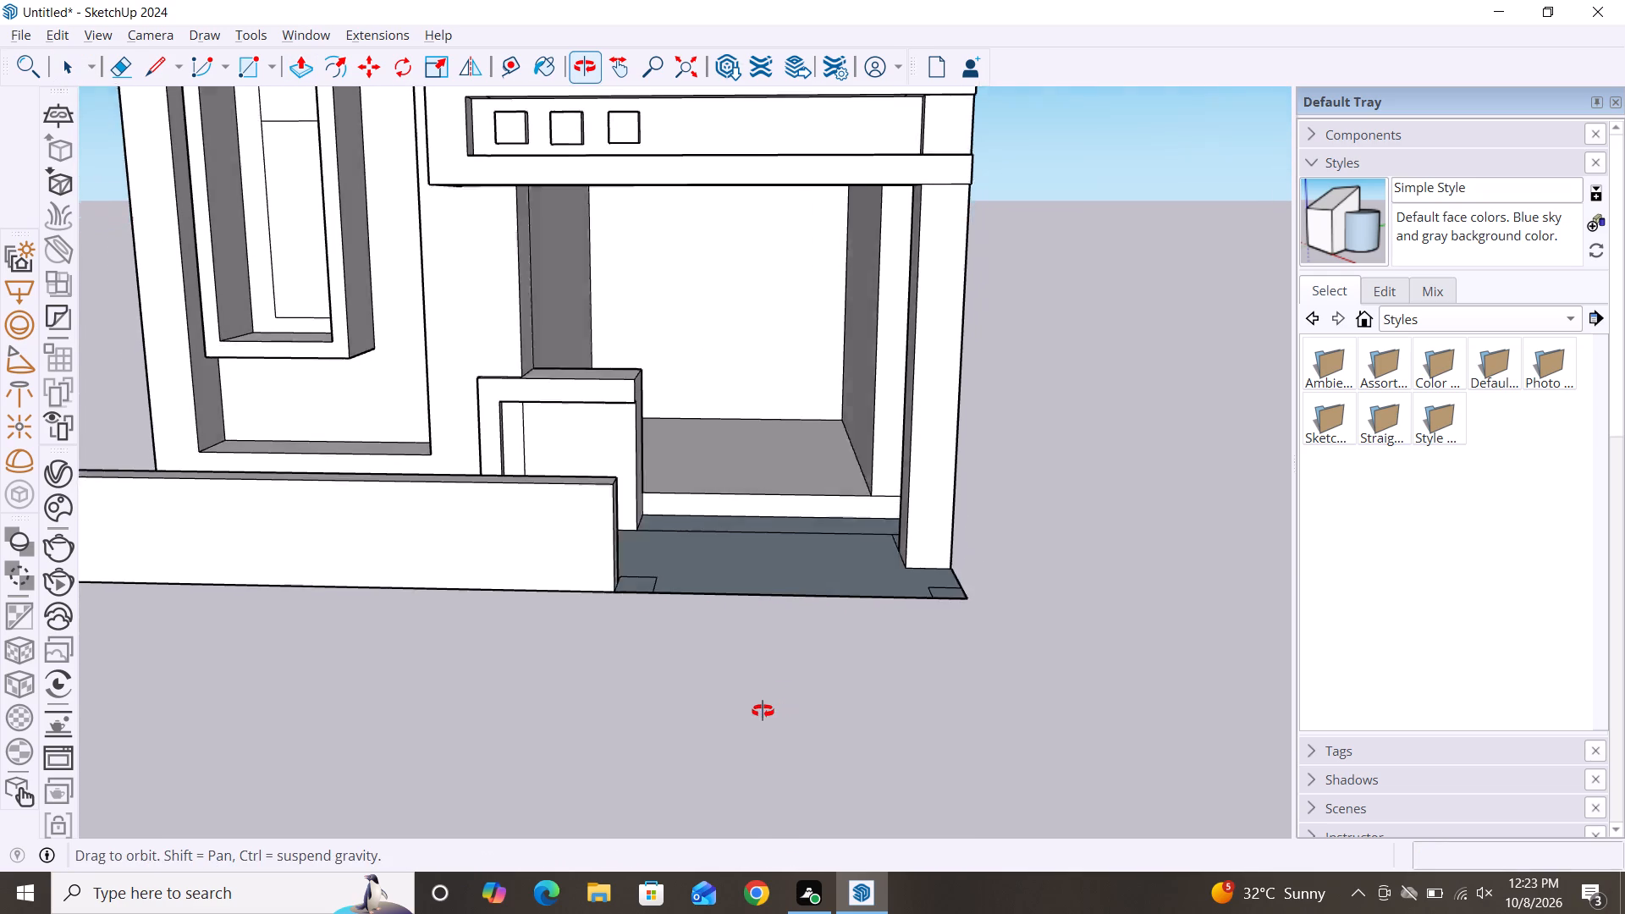
pyautogui.keyDown('alt'); pyautogui.moveTo(763, 711); pyautogui.dragTo(754, 711, button='middle'); pyautogui.keyUp('alt')
pyautogui.press('p')
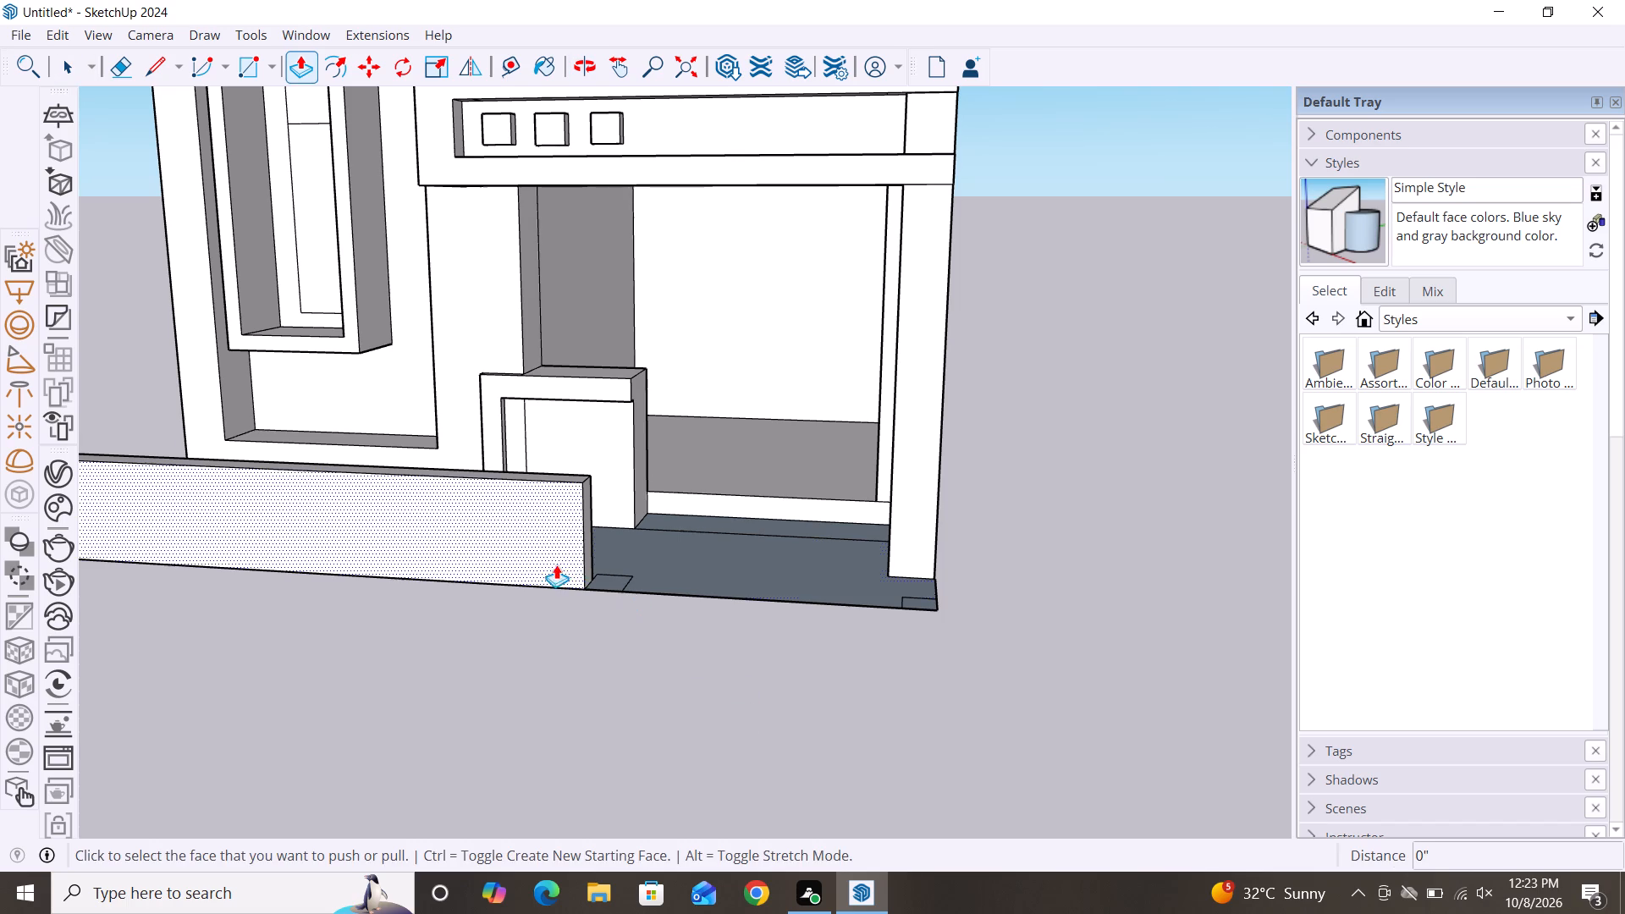
pyautogui.click(588, 564)
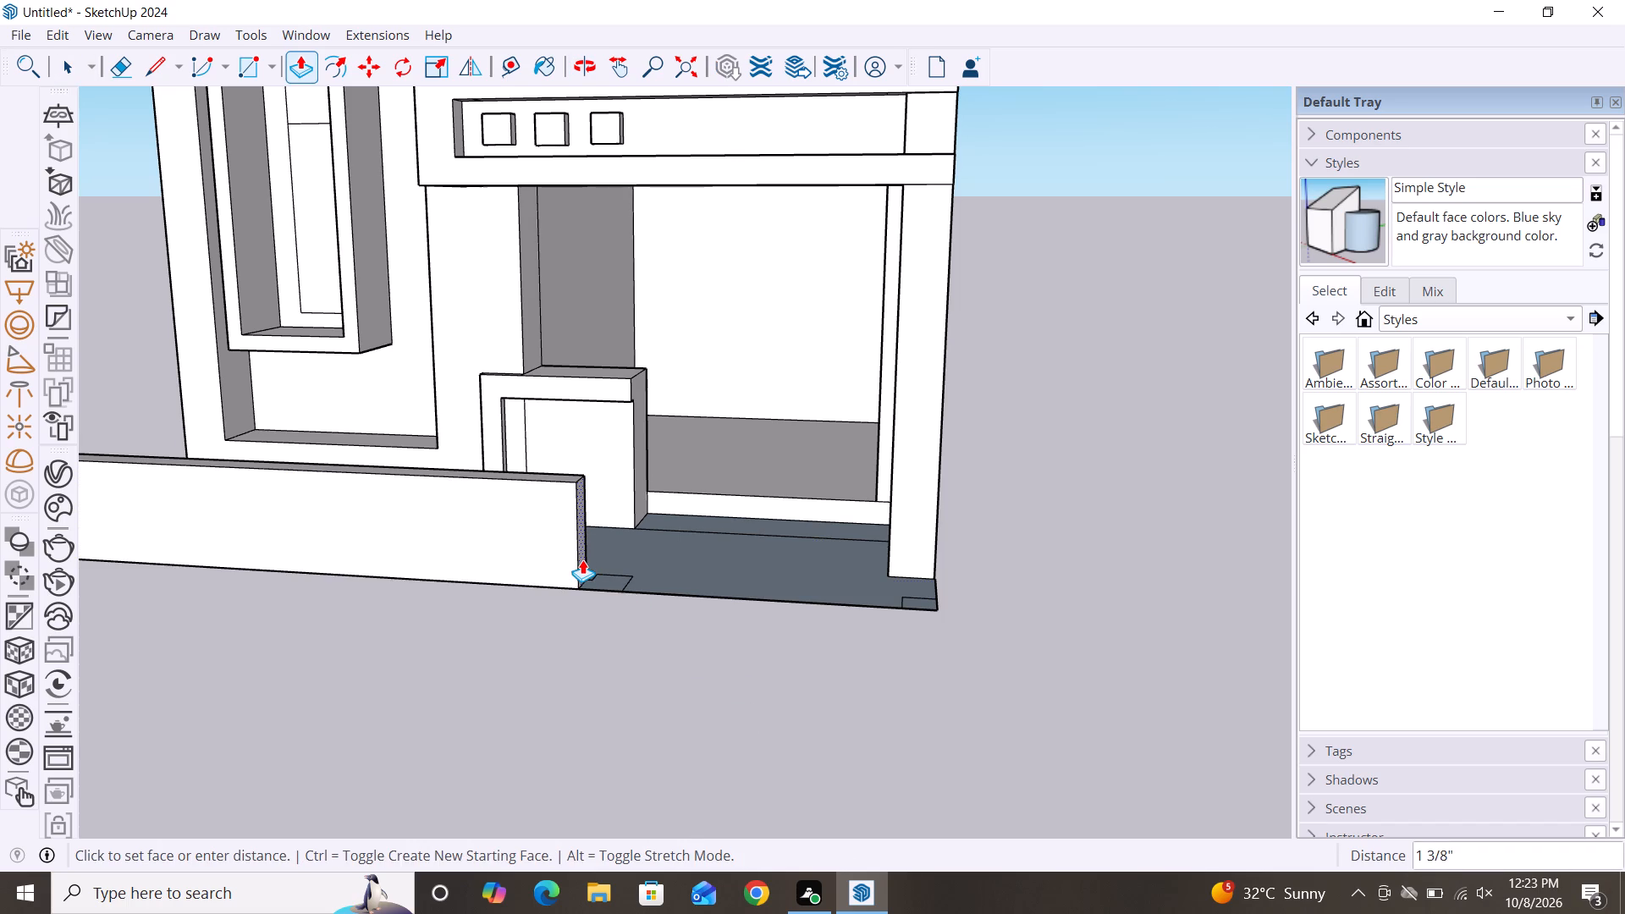
pyautogui.click(584, 559)
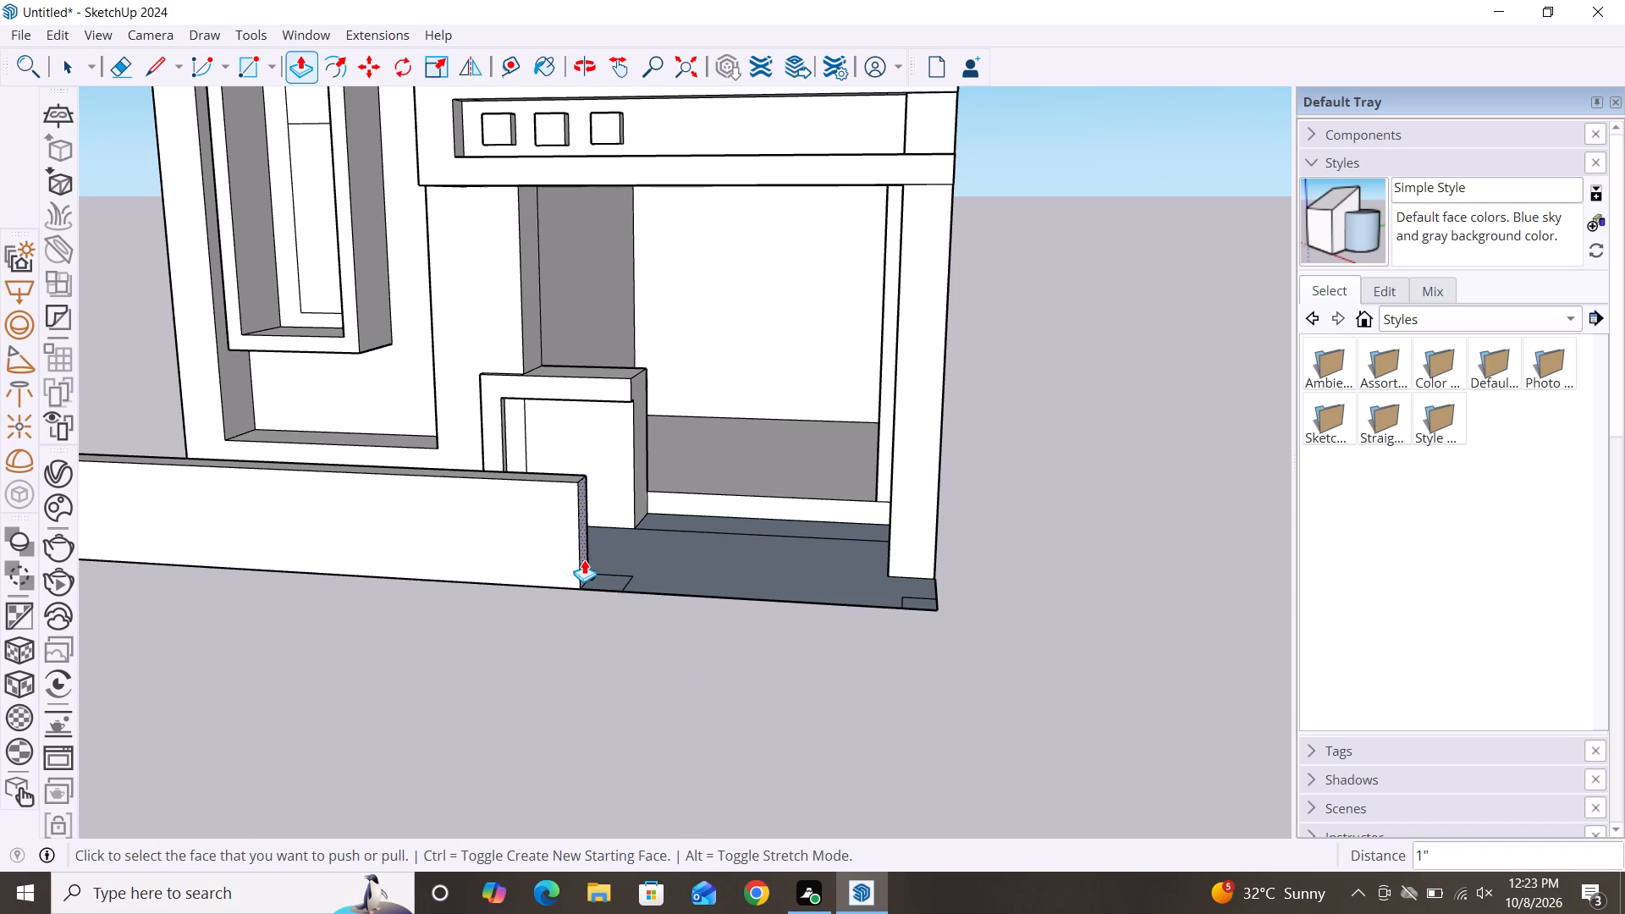
pyautogui.press('space')
# Move the post base's short inner edge over to line up with the front wall's end face.
pyautogui.keyDown('alt'); pyautogui.moveTo(577, 743); pyautogui.dragTo(662, 746, button='middle'); pyautogui.keyUp('alt')
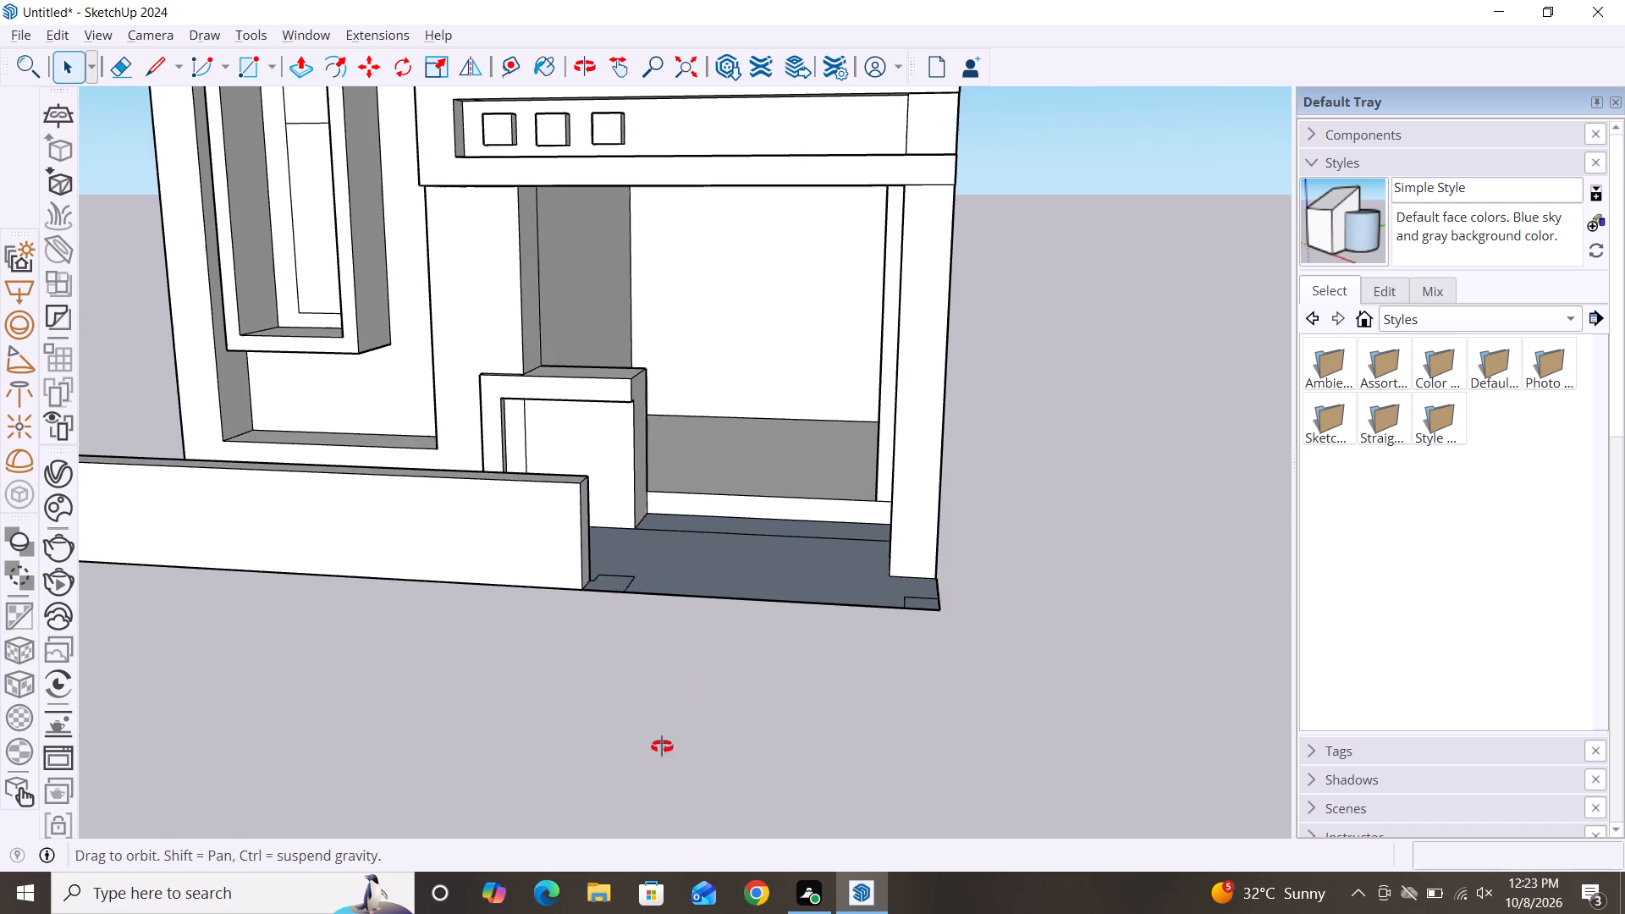
pyautogui.keyDown('alt'); pyautogui.moveTo(662, 746); pyautogui.dragTo(775, 746, button='middle'); pyautogui.keyUp('alt')
pyautogui.keyDown('alt'); pyautogui.moveTo(702, 608); pyautogui.dragTo(708, 710, button='middle'); pyautogui.keyUp('alt')
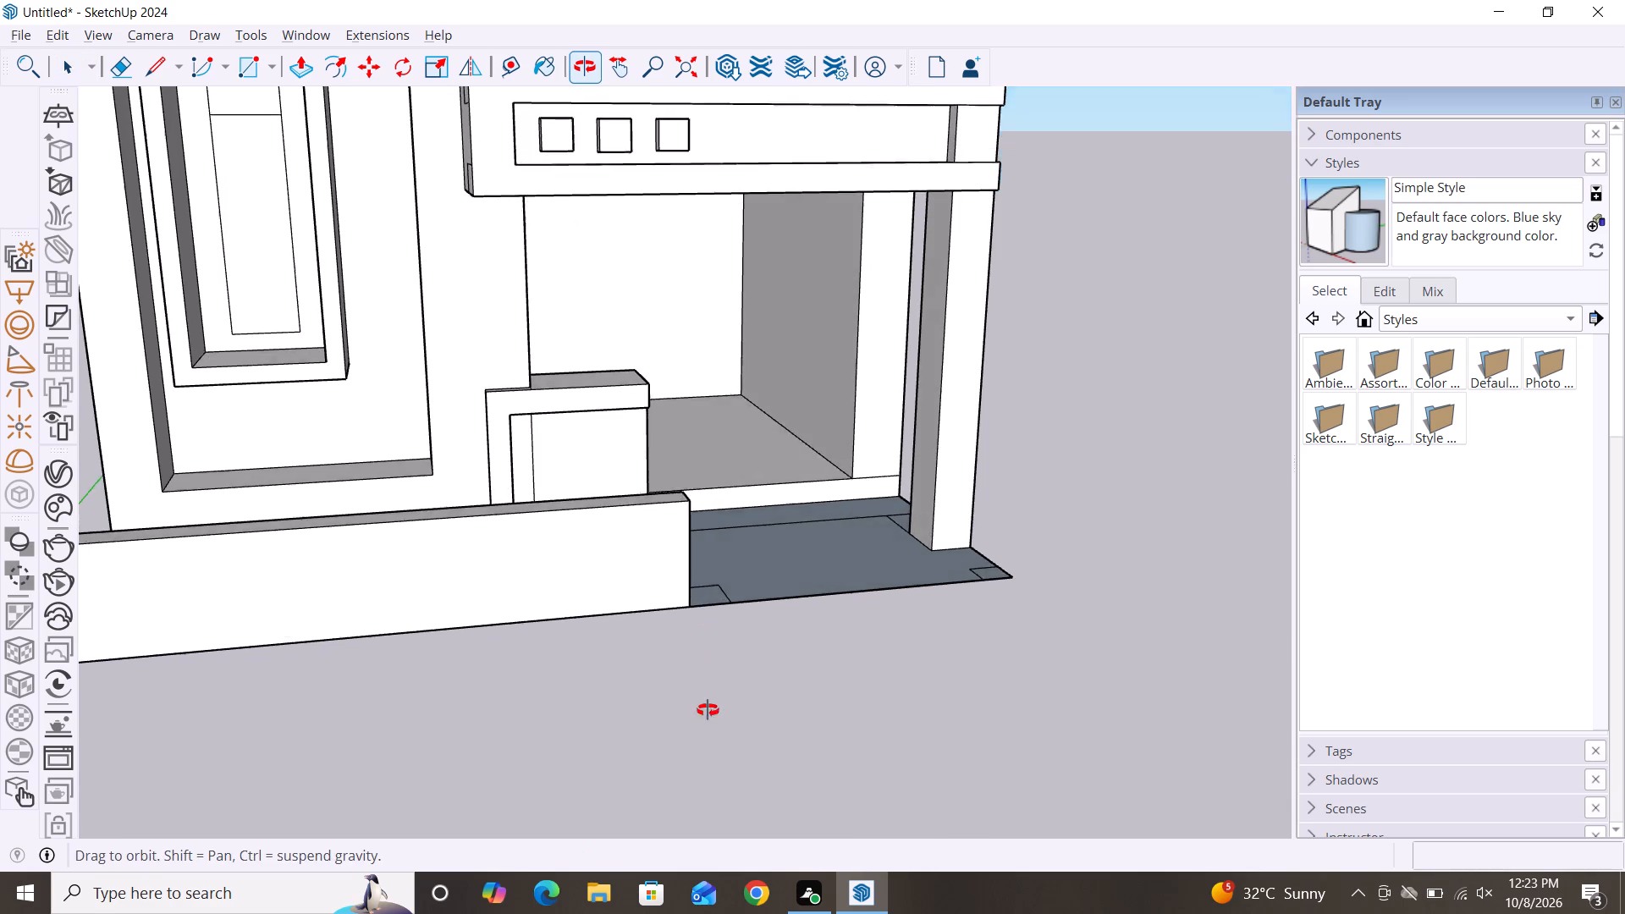
pyautogui.keyDown('alt'); pyautogui.moveTo(708, 710); pyautogui.dragTo(620, 730, button='middle'); pyautogui.keyUp('alt')
pyautogui.scroll(6, 648, 629)
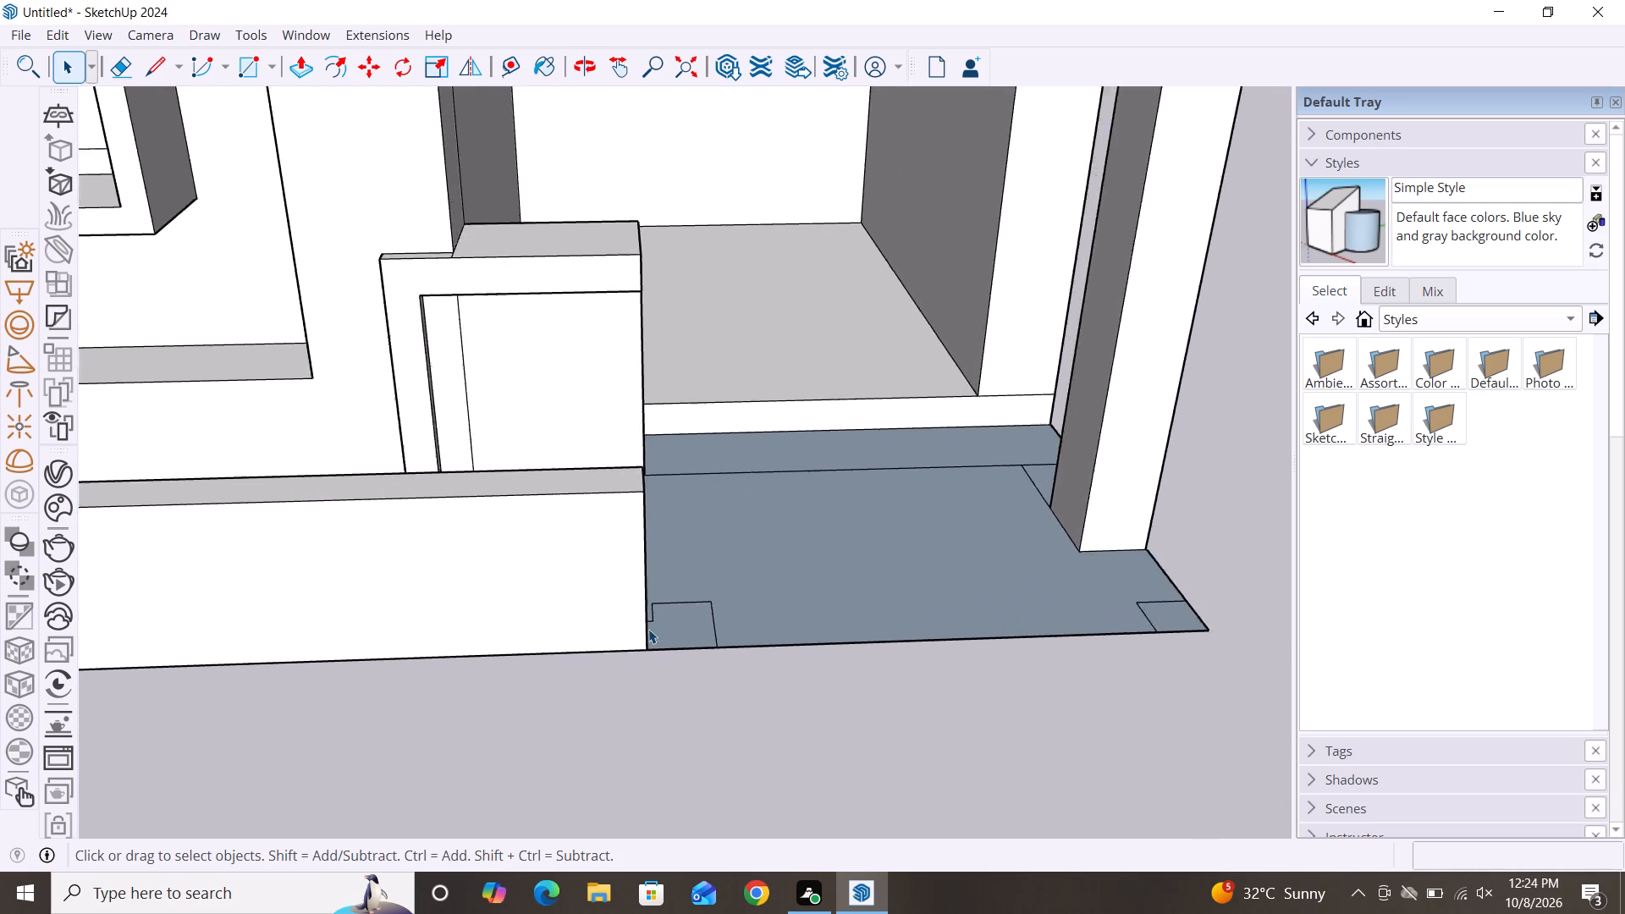
pyautogui.scroll(2, 648, 629)
pyautogui.click(653, 611)
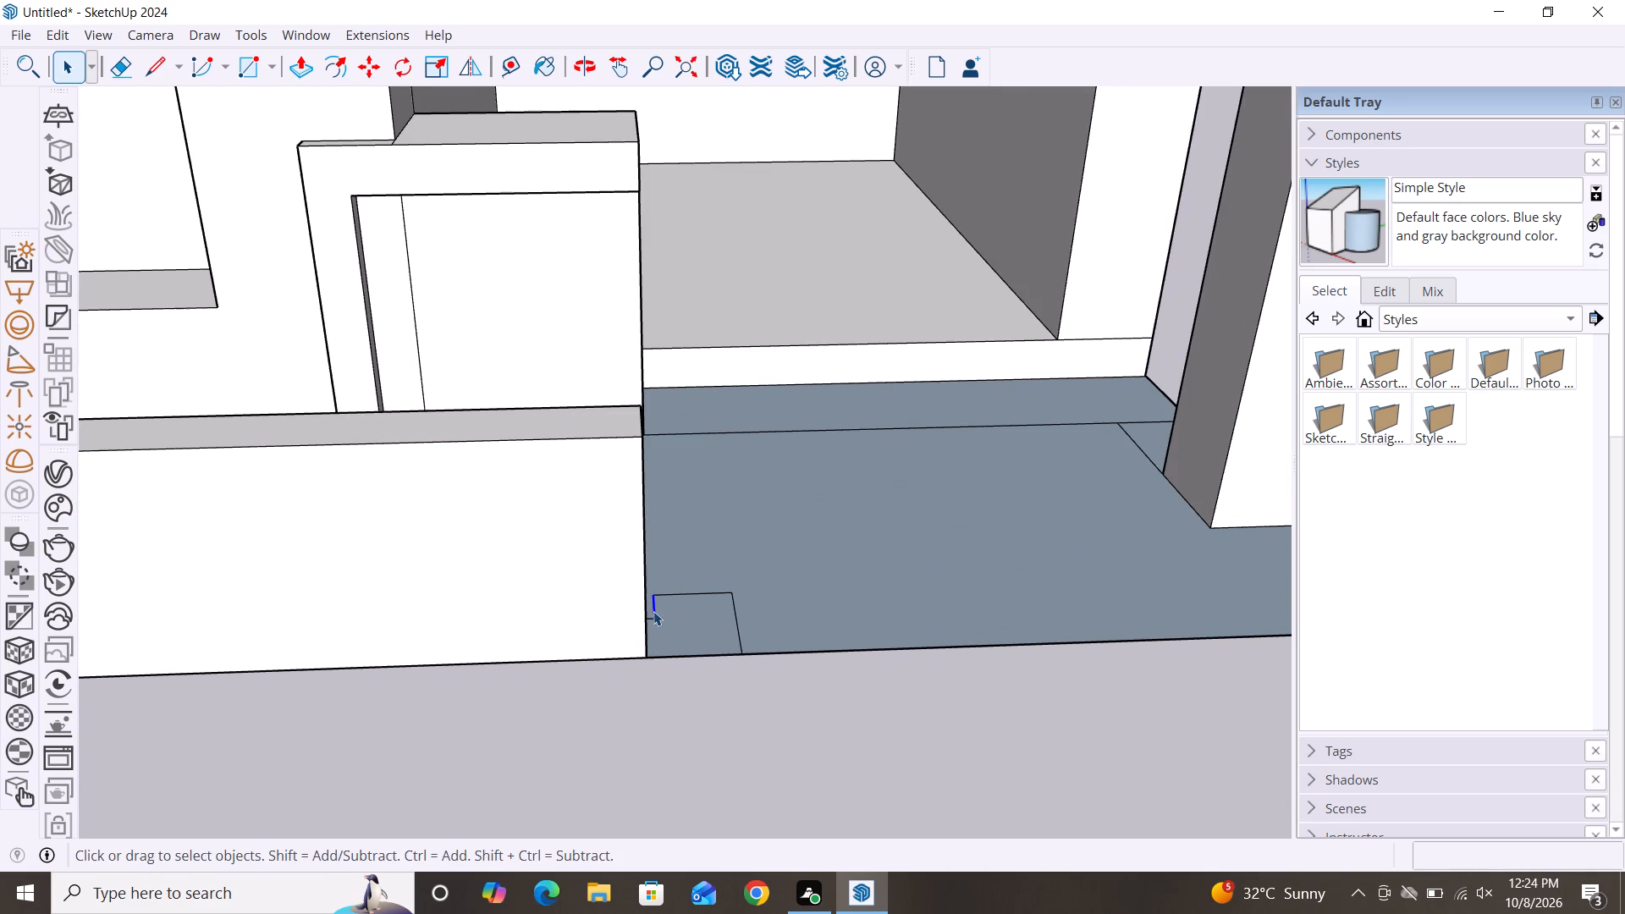
pyautogui.press('m')
pyautogui.click(654, 619)
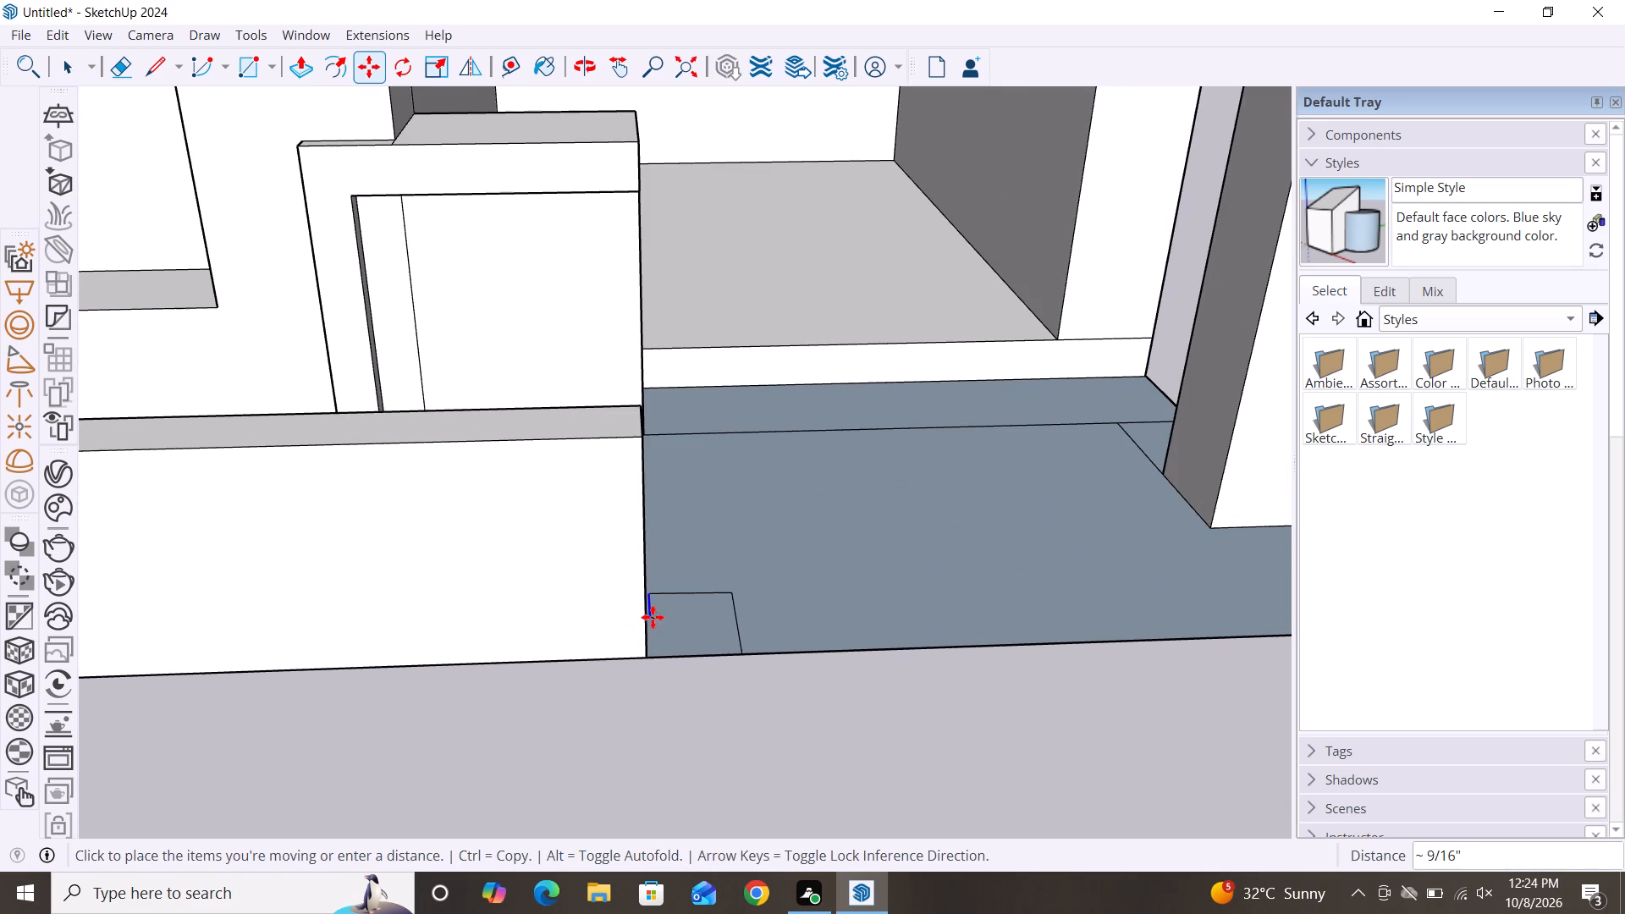
pyautogui.click(647, 620)
pyautogui.press('space')
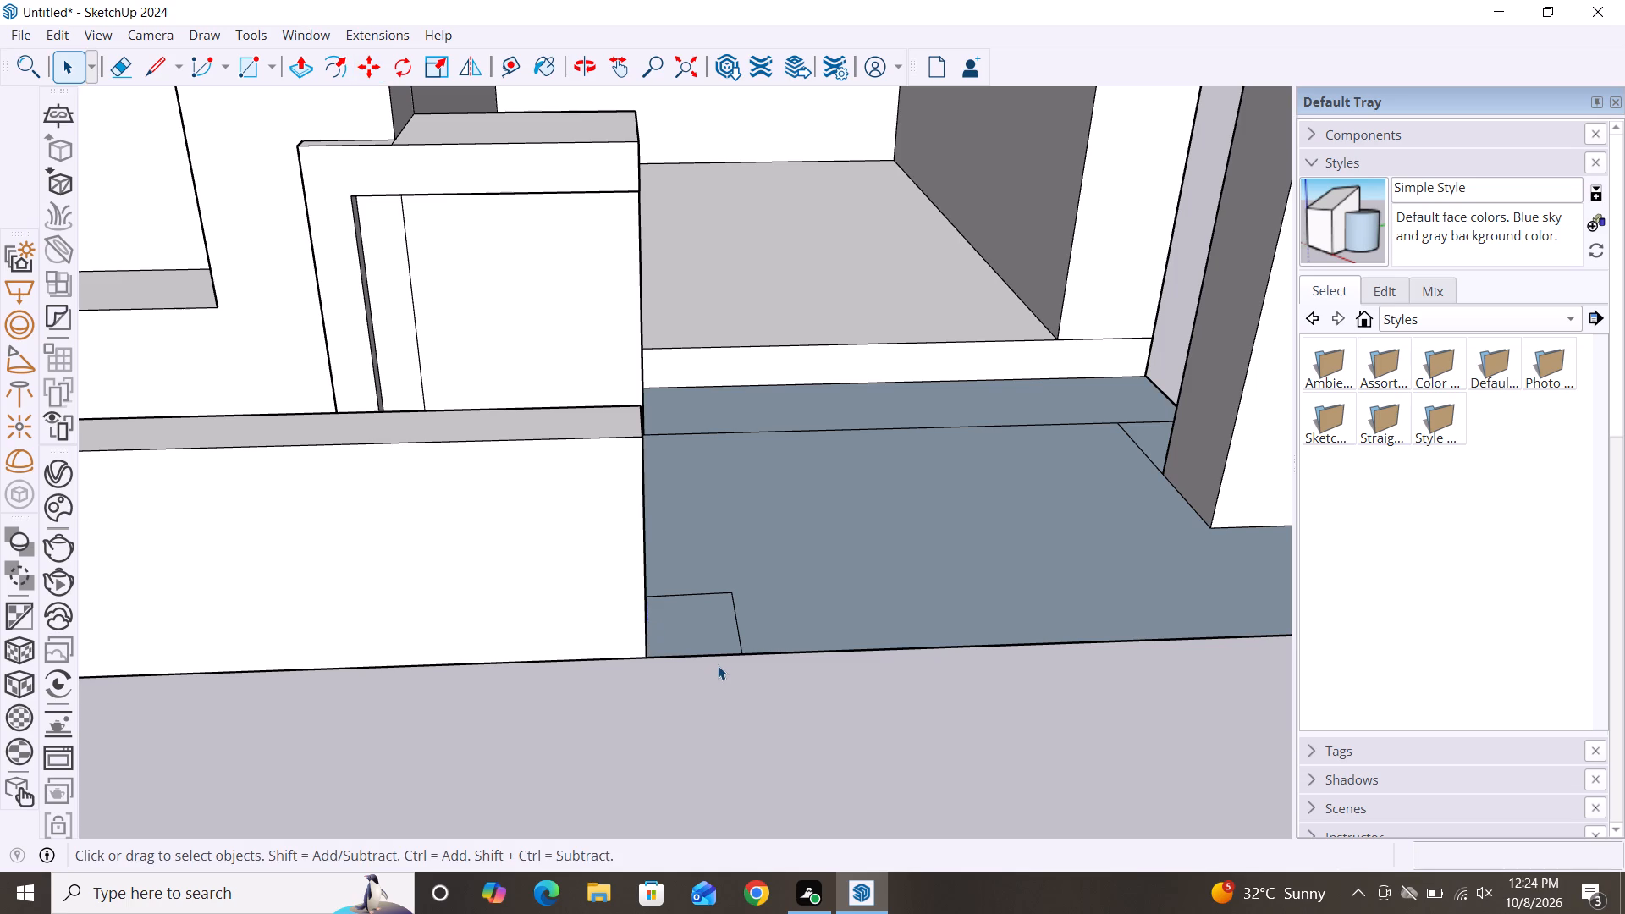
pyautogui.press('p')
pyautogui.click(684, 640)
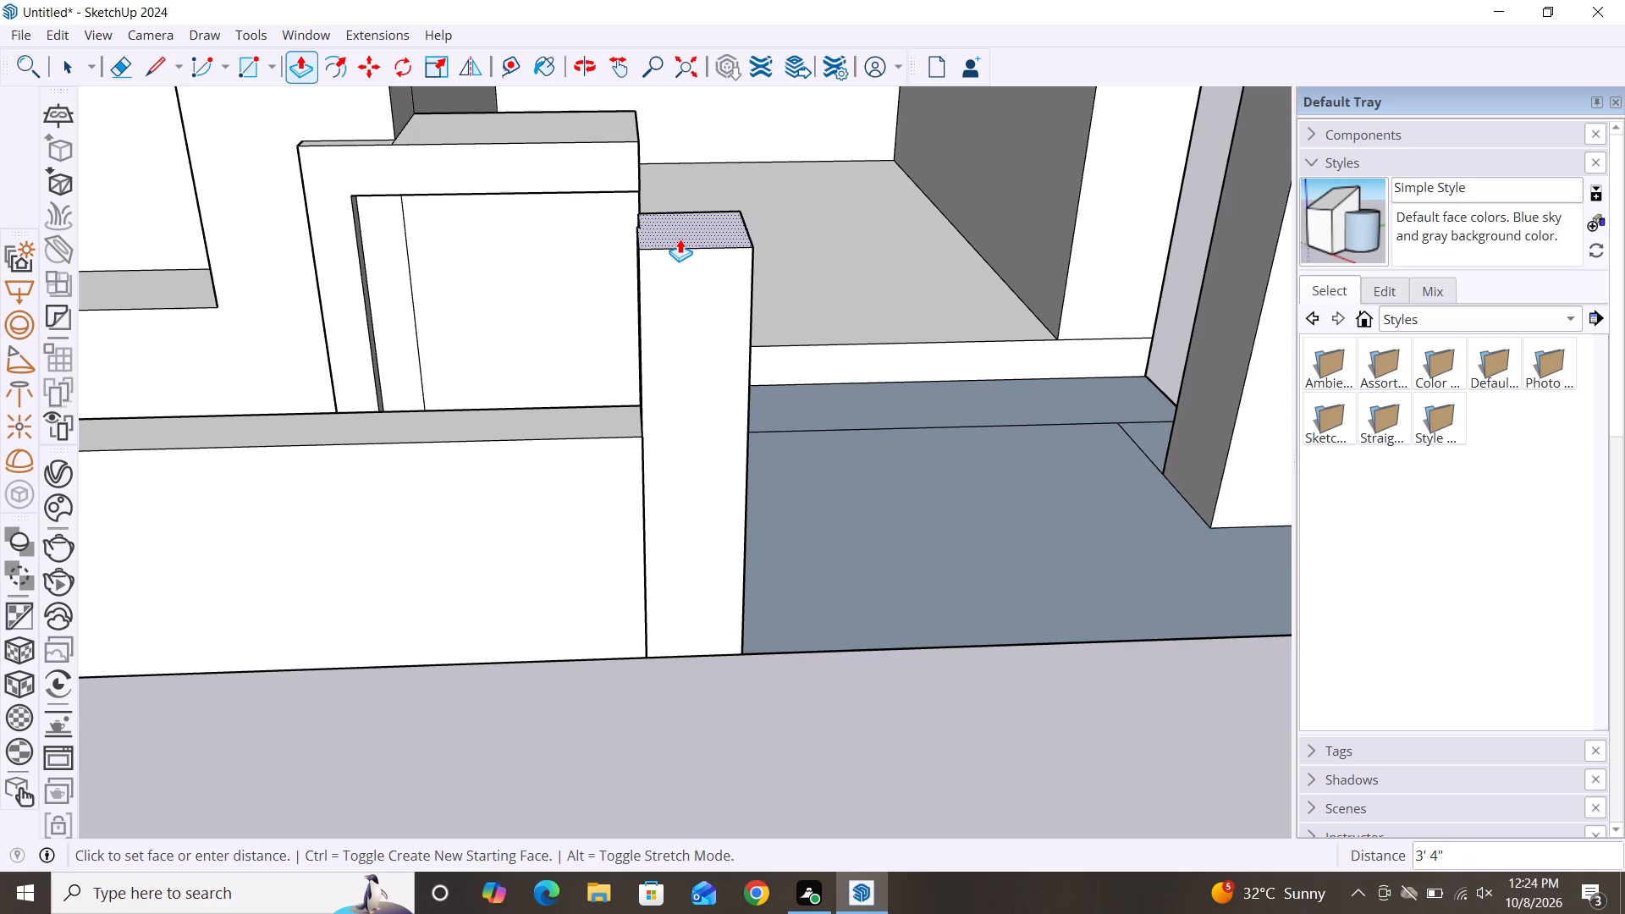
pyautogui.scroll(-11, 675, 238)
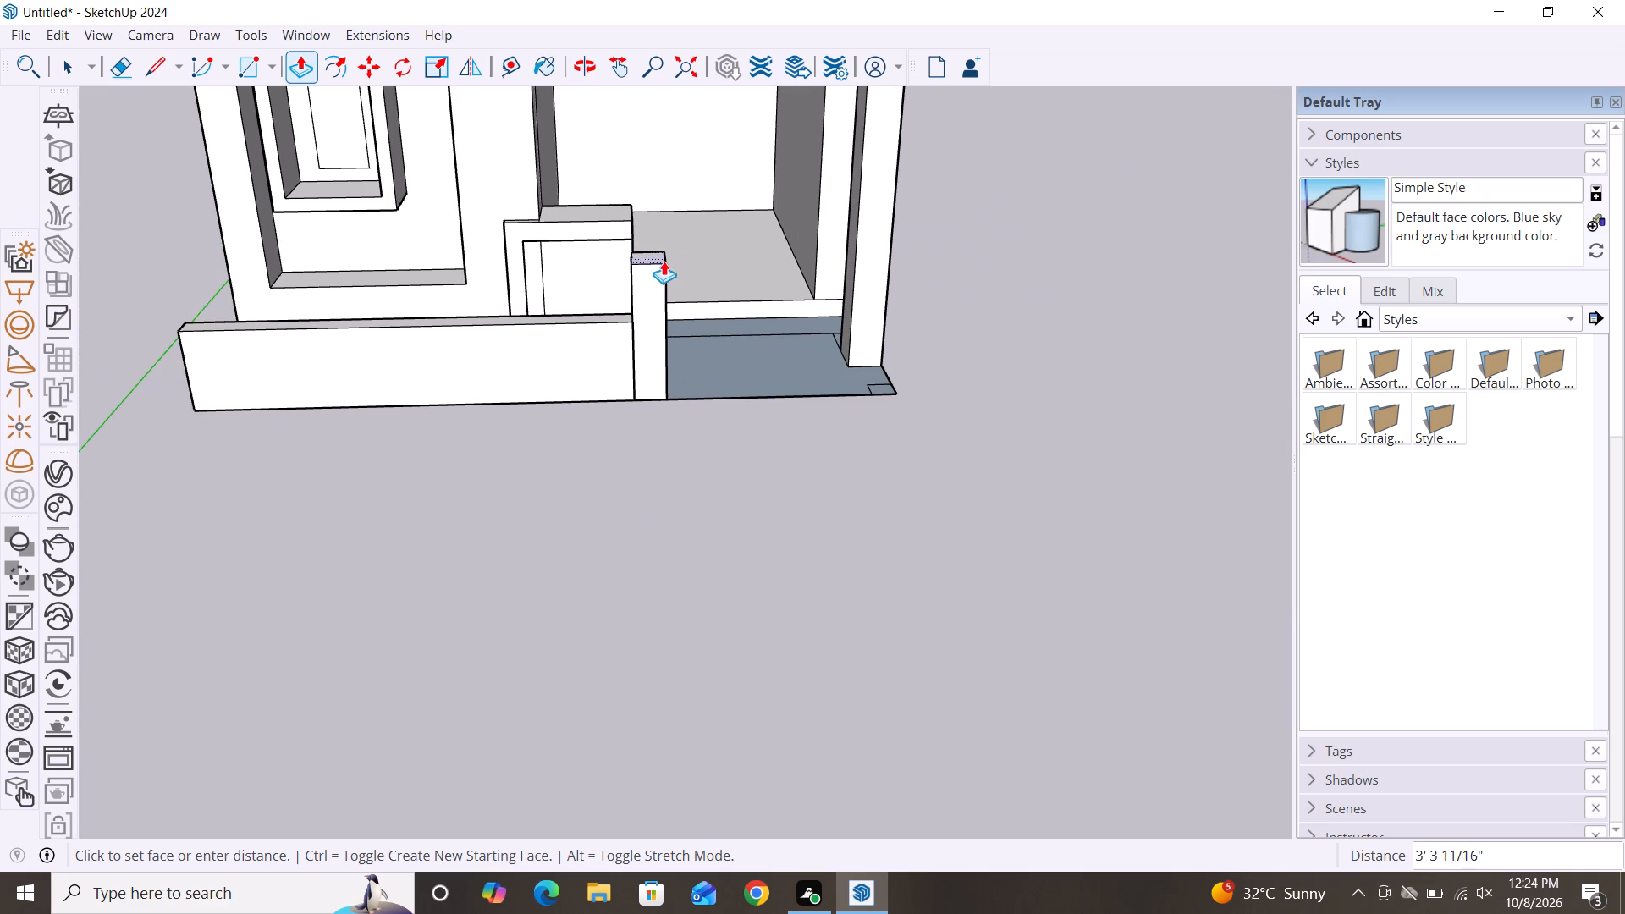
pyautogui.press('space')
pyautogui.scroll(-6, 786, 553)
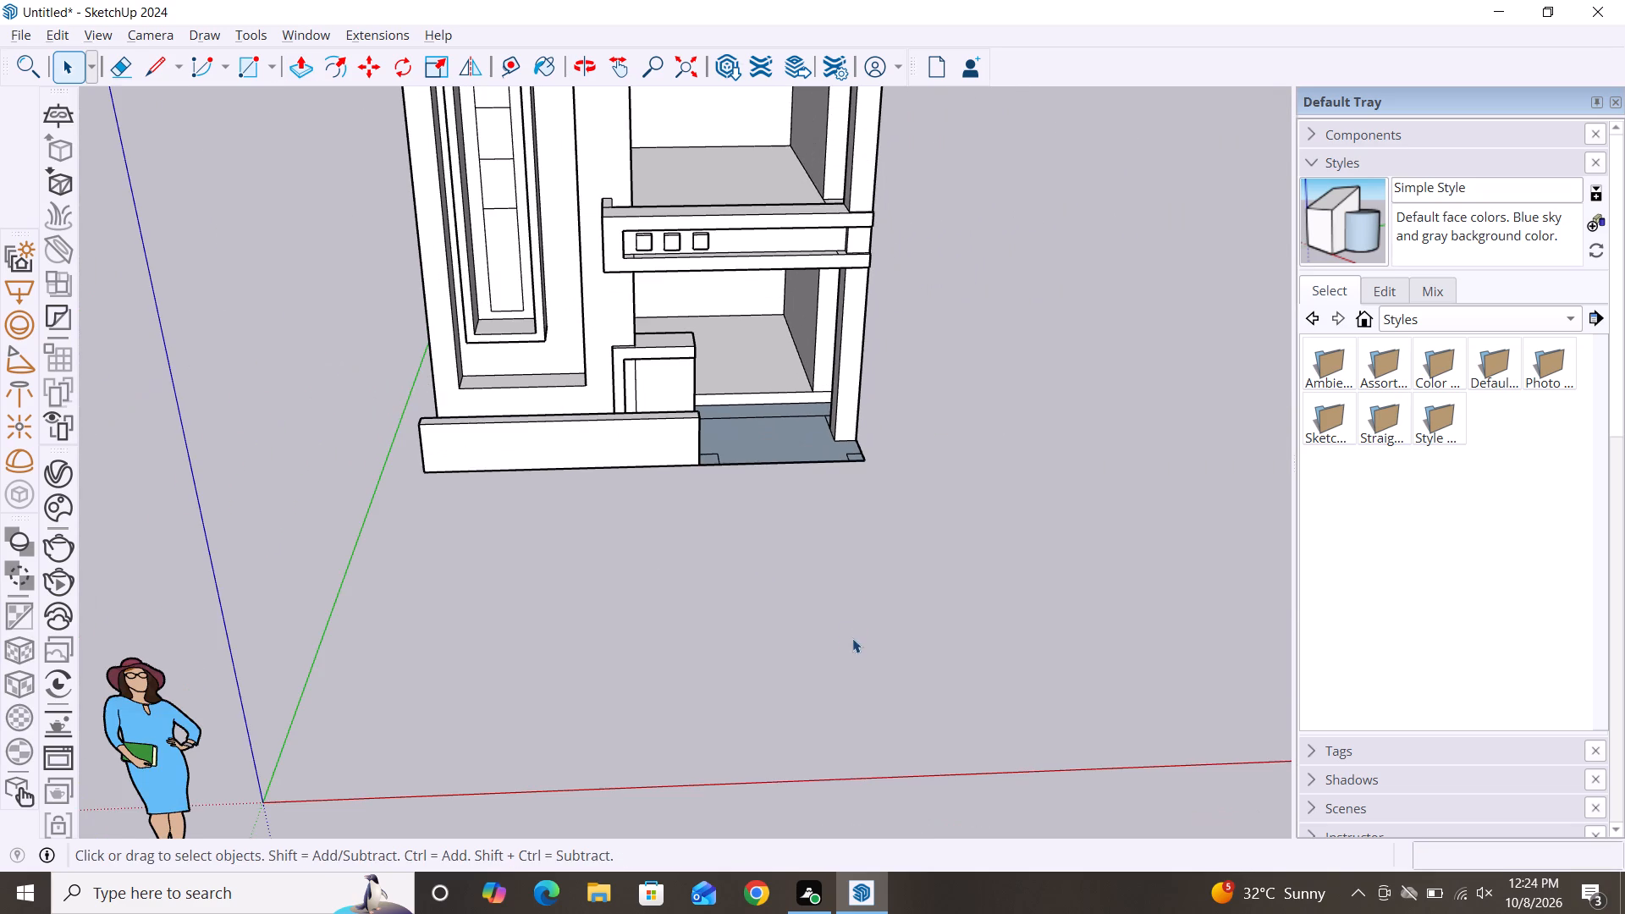
# Push/Pull the square base beside the front wall's end upward into a post about 4' 1" tall.
pyautogui.keyDown('alt'); pyautogui.moveTo(852, 638); pyautogui.dragTo(837, 515, button='middle'); pyautogui.keyUp('alt')
pyautogui.scroll(4, 727, 465)
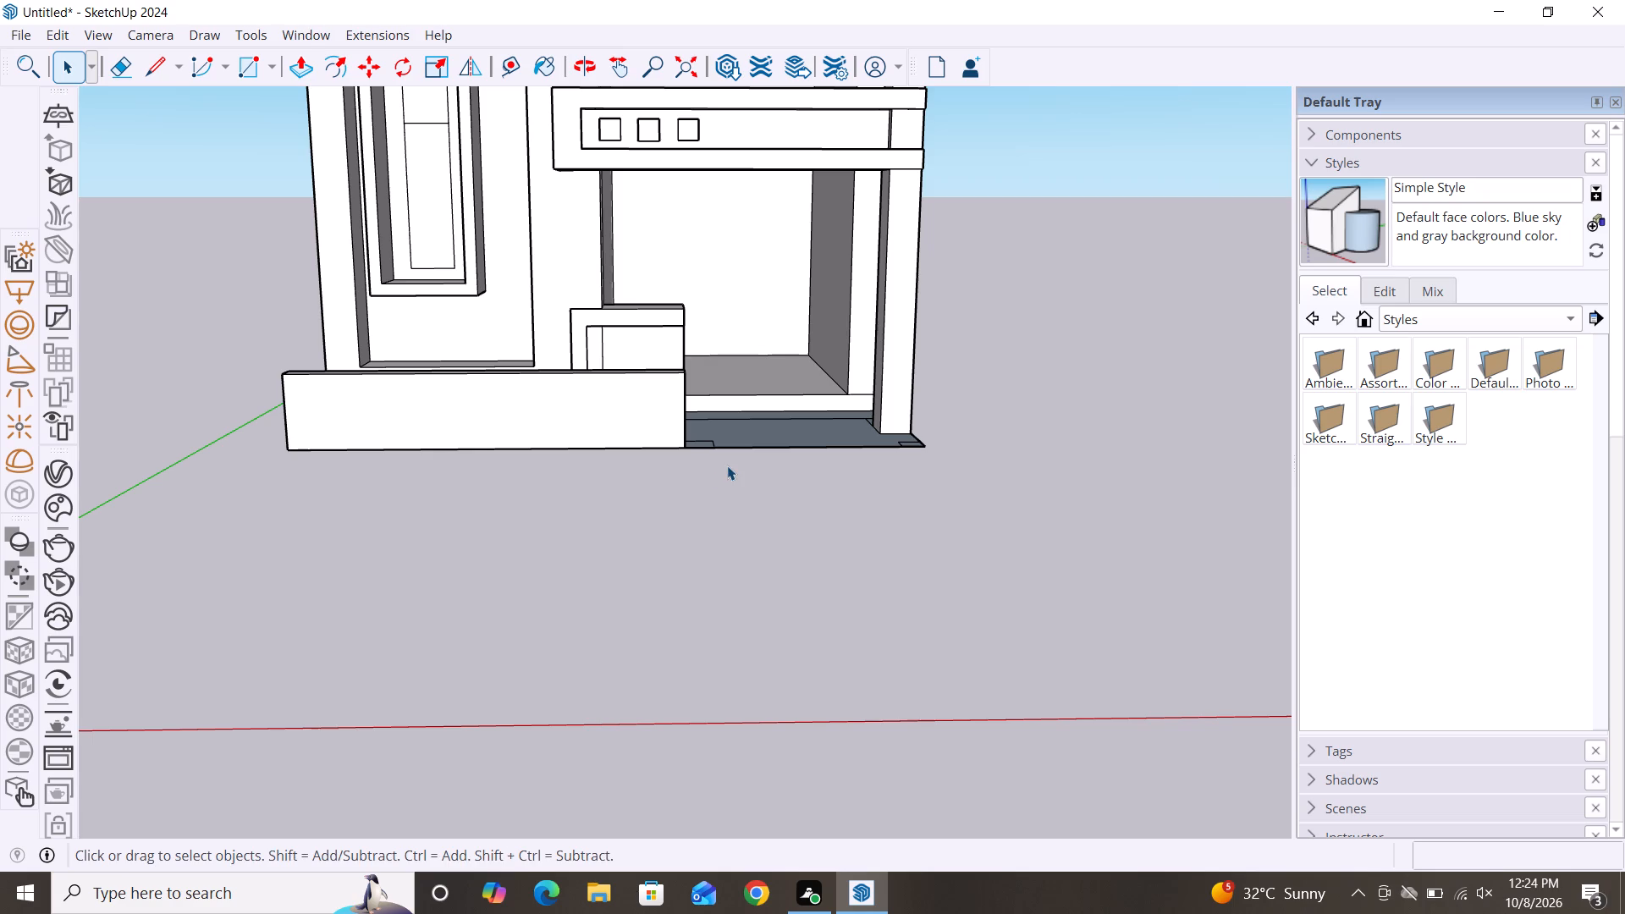
pyautogui.press('p')
pyautogui.click(701, 444)
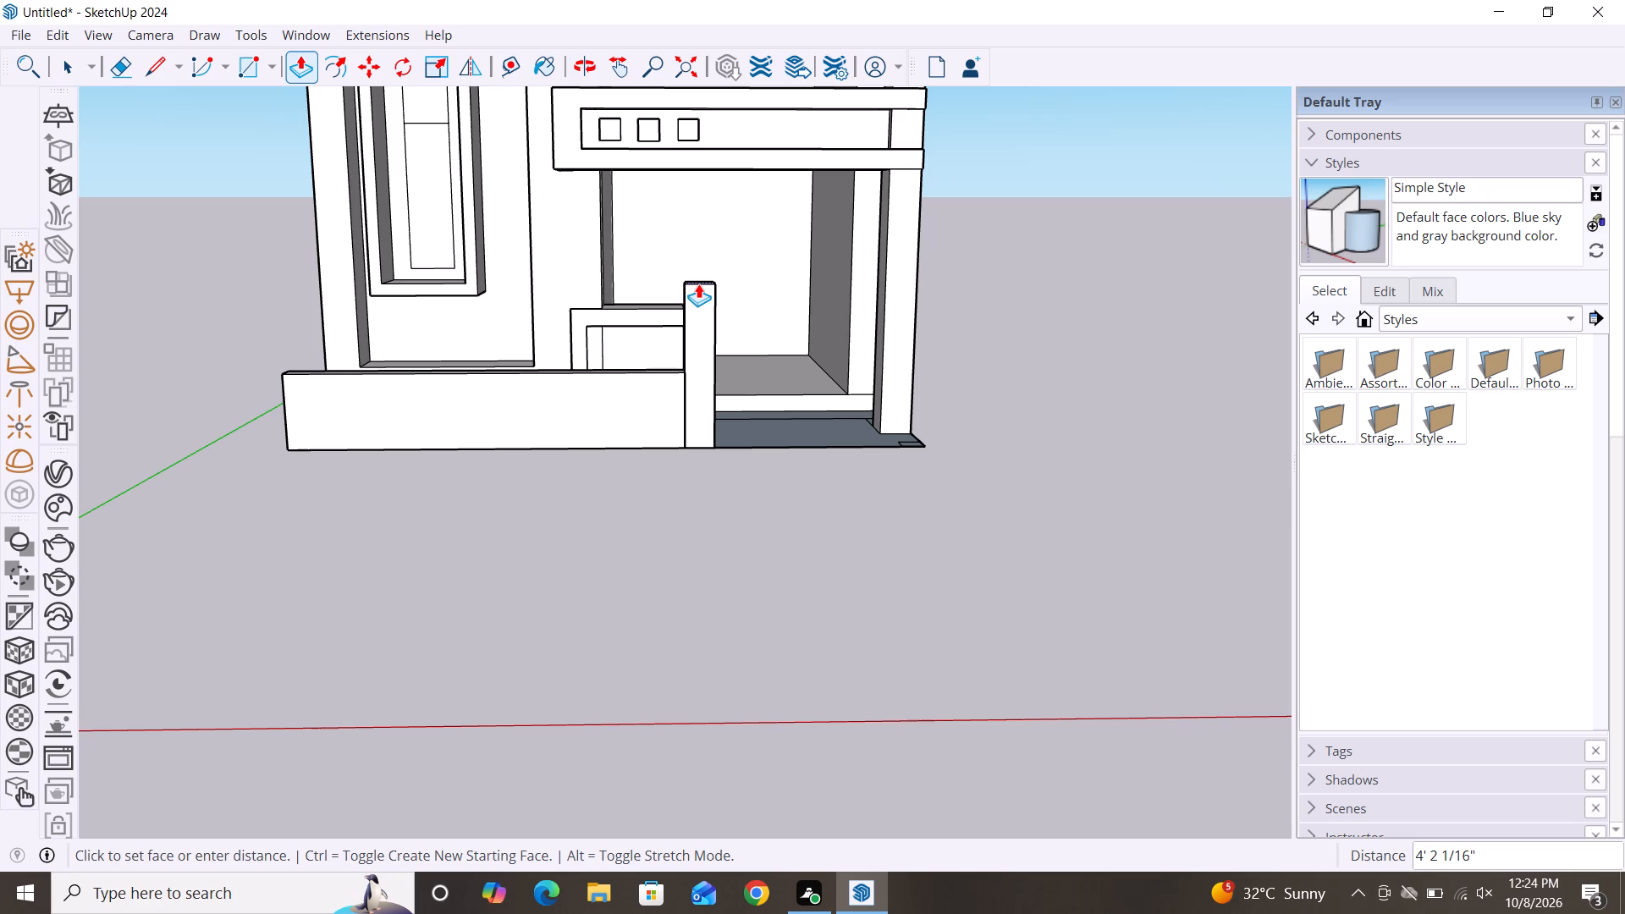
pyautogui.click(697, 287)
pyautogui.press('space')
# Push/Pull the second post base at the ground strip's outer corner up to the first post's height, about 4' 1".
pyautogui.press('p')
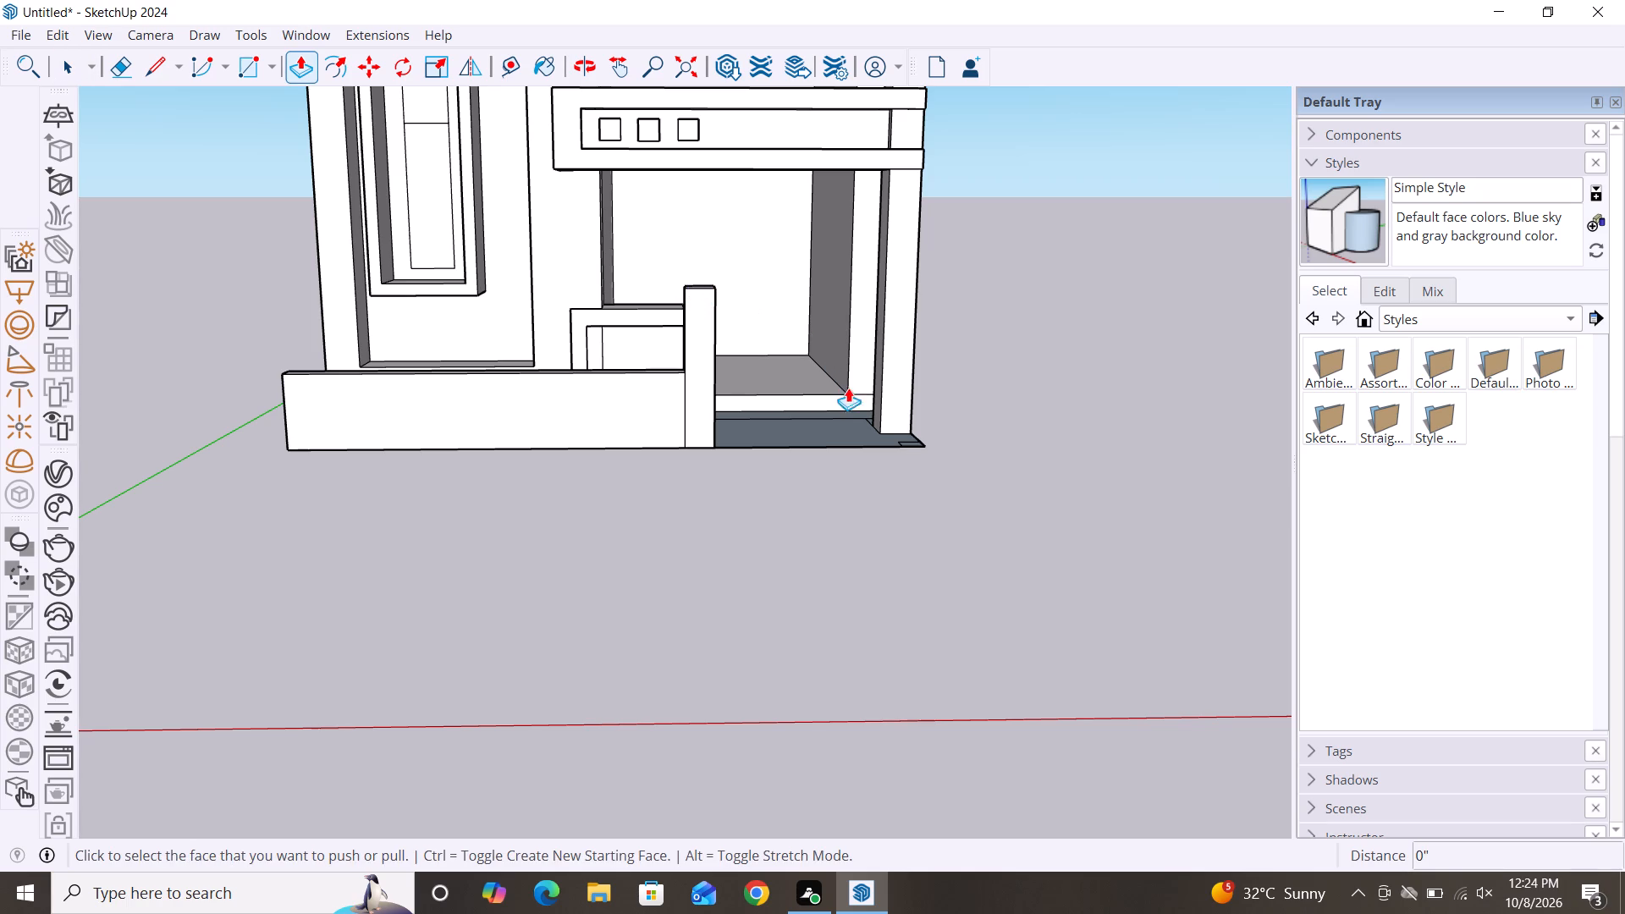
pyautogui.click(915, 441)
pyautogui.press('Escape')
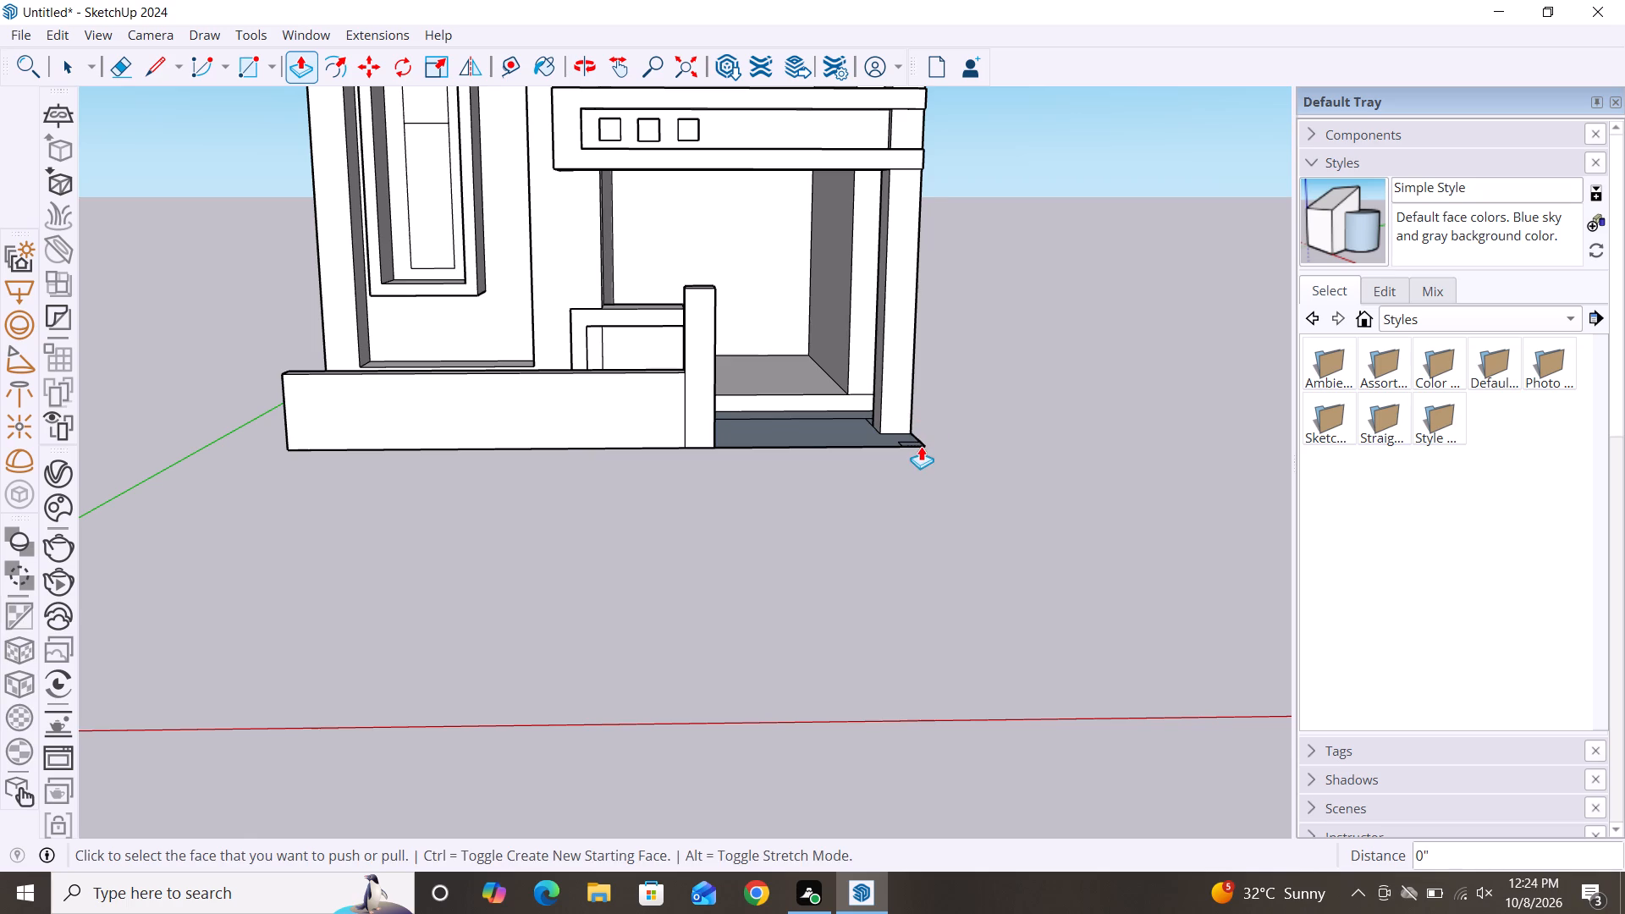
pyautogui.scroll(4, 921, 446)
pyautogui.click(920, 446)
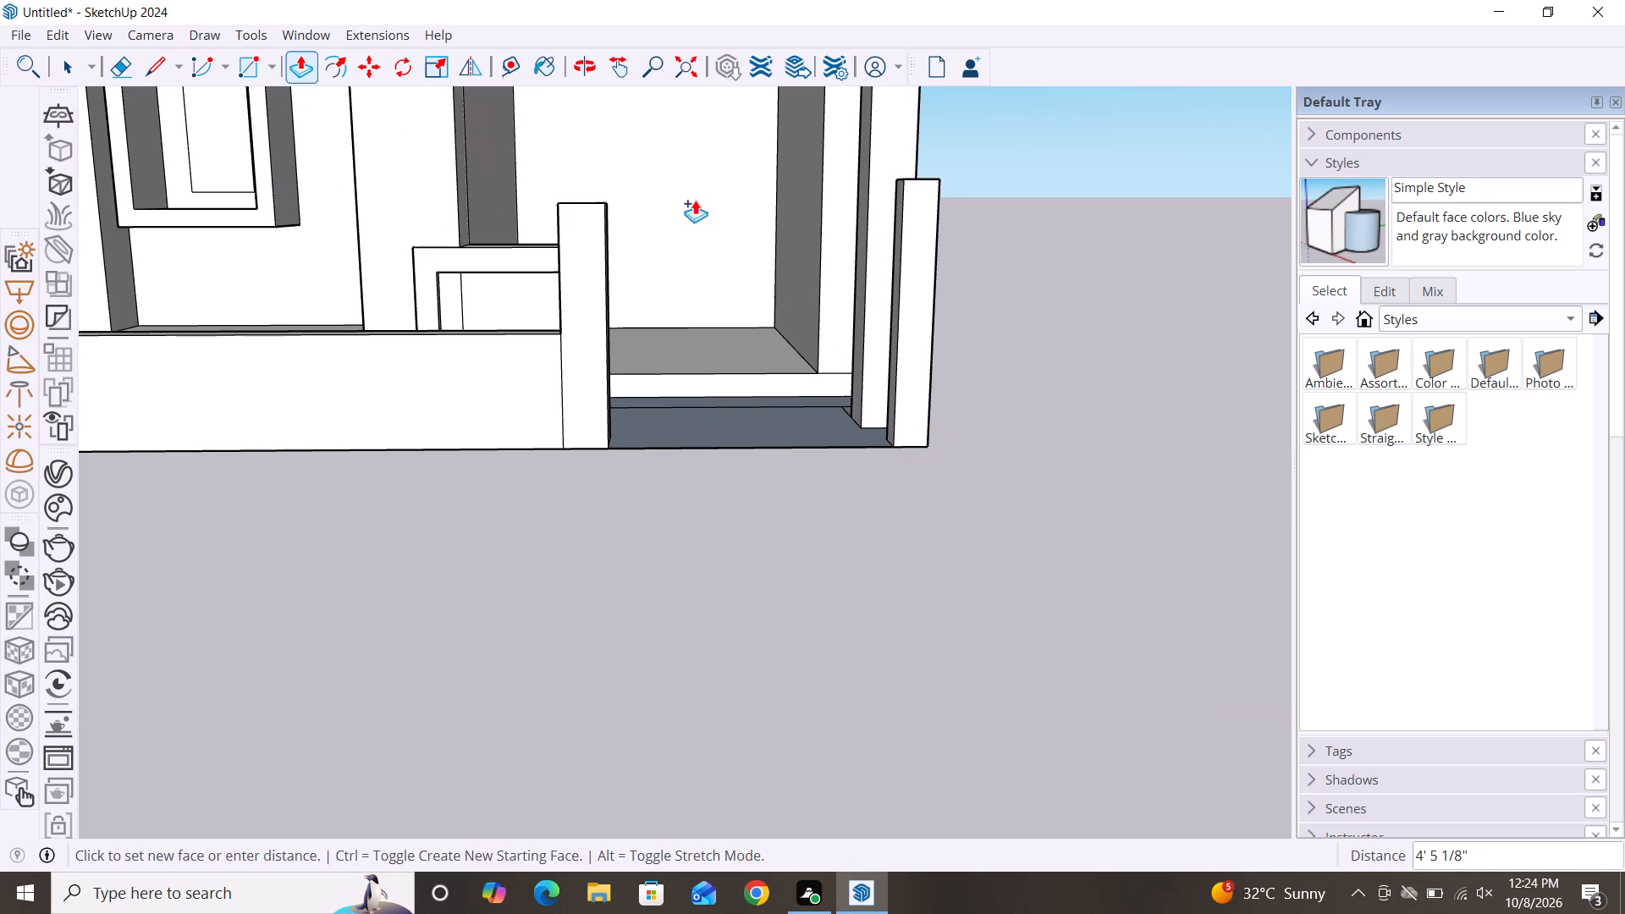
pyautogui.click(605, 202)
pyautogui.scroll(-6, 632, 368)
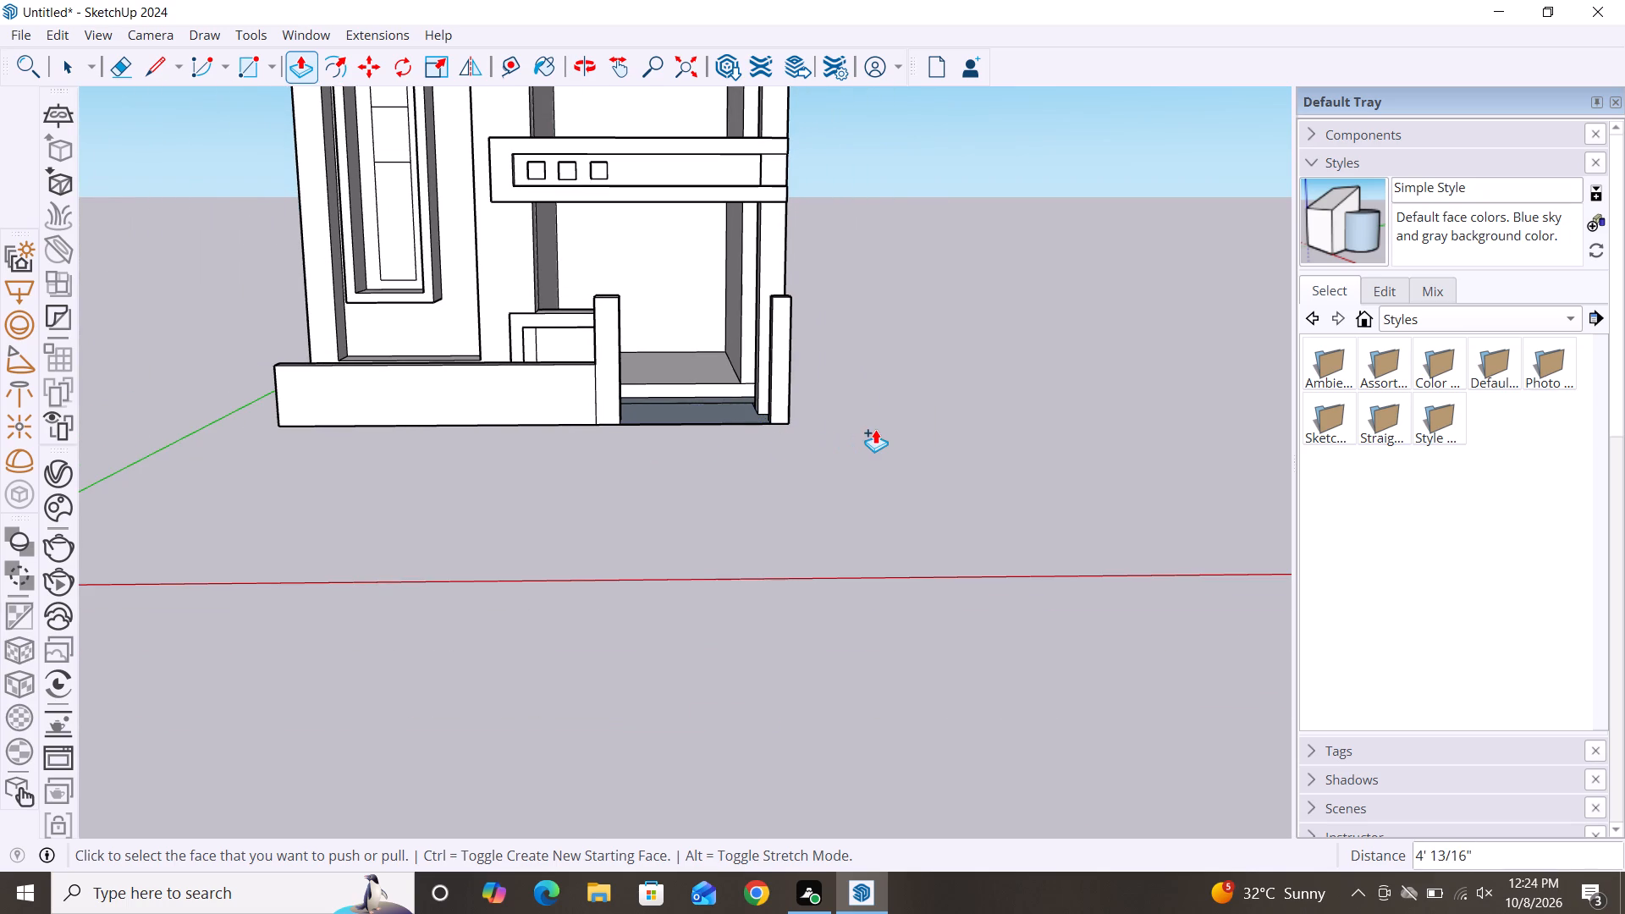
pyautogui.scroll(3, 875, 429)
pyautogui.scroll(-3, 951, 454)
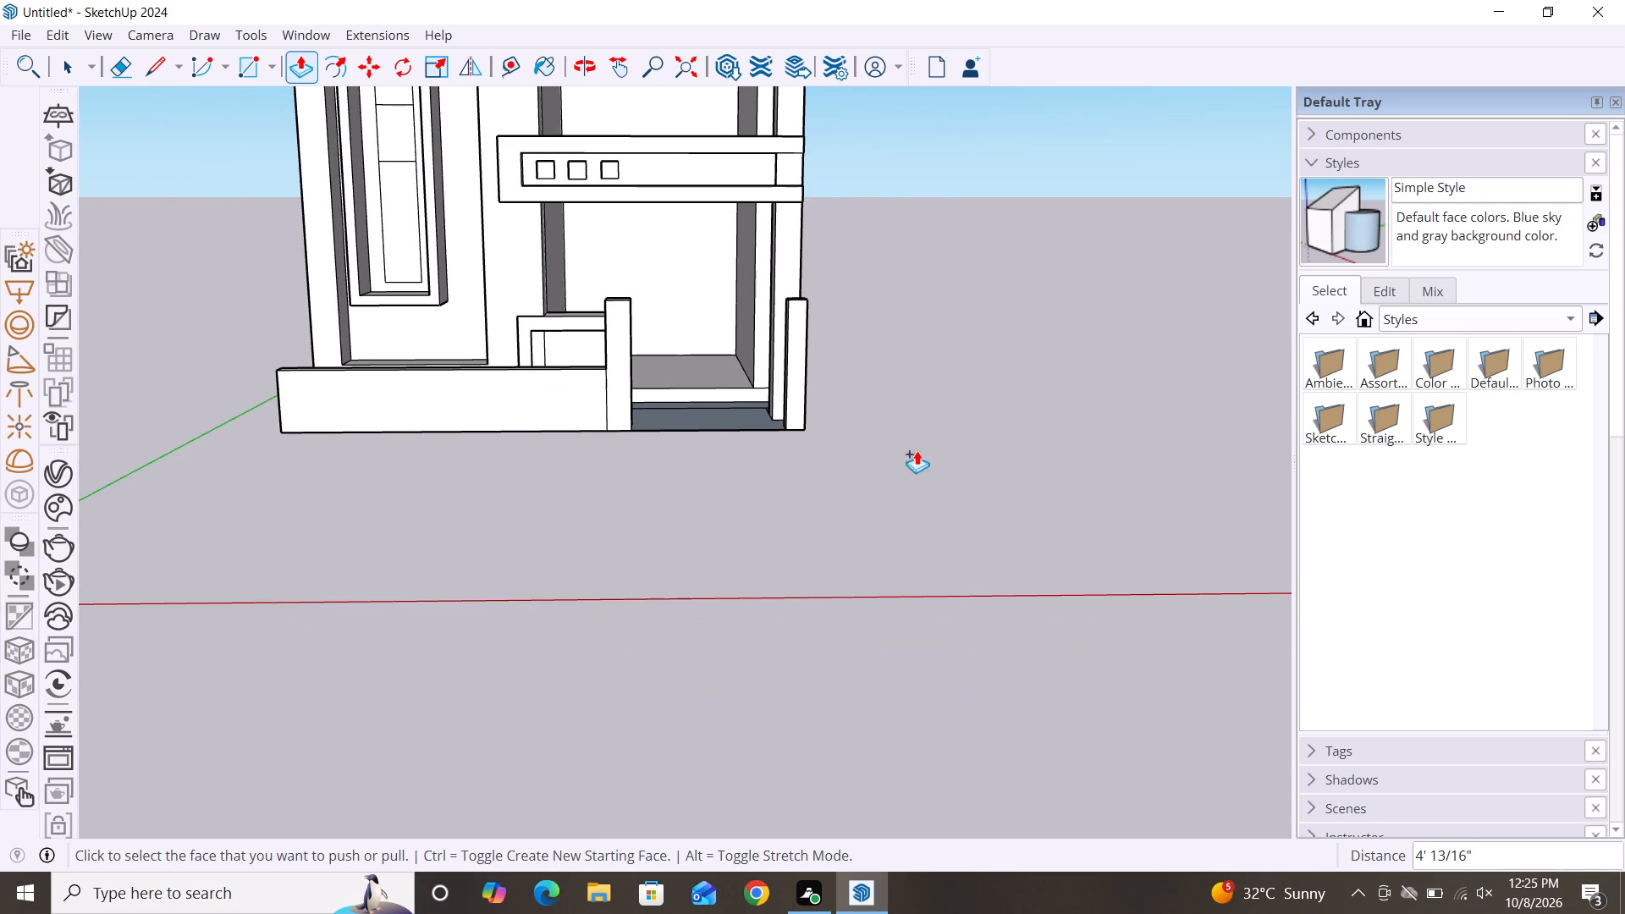
pyautogui.press('space')
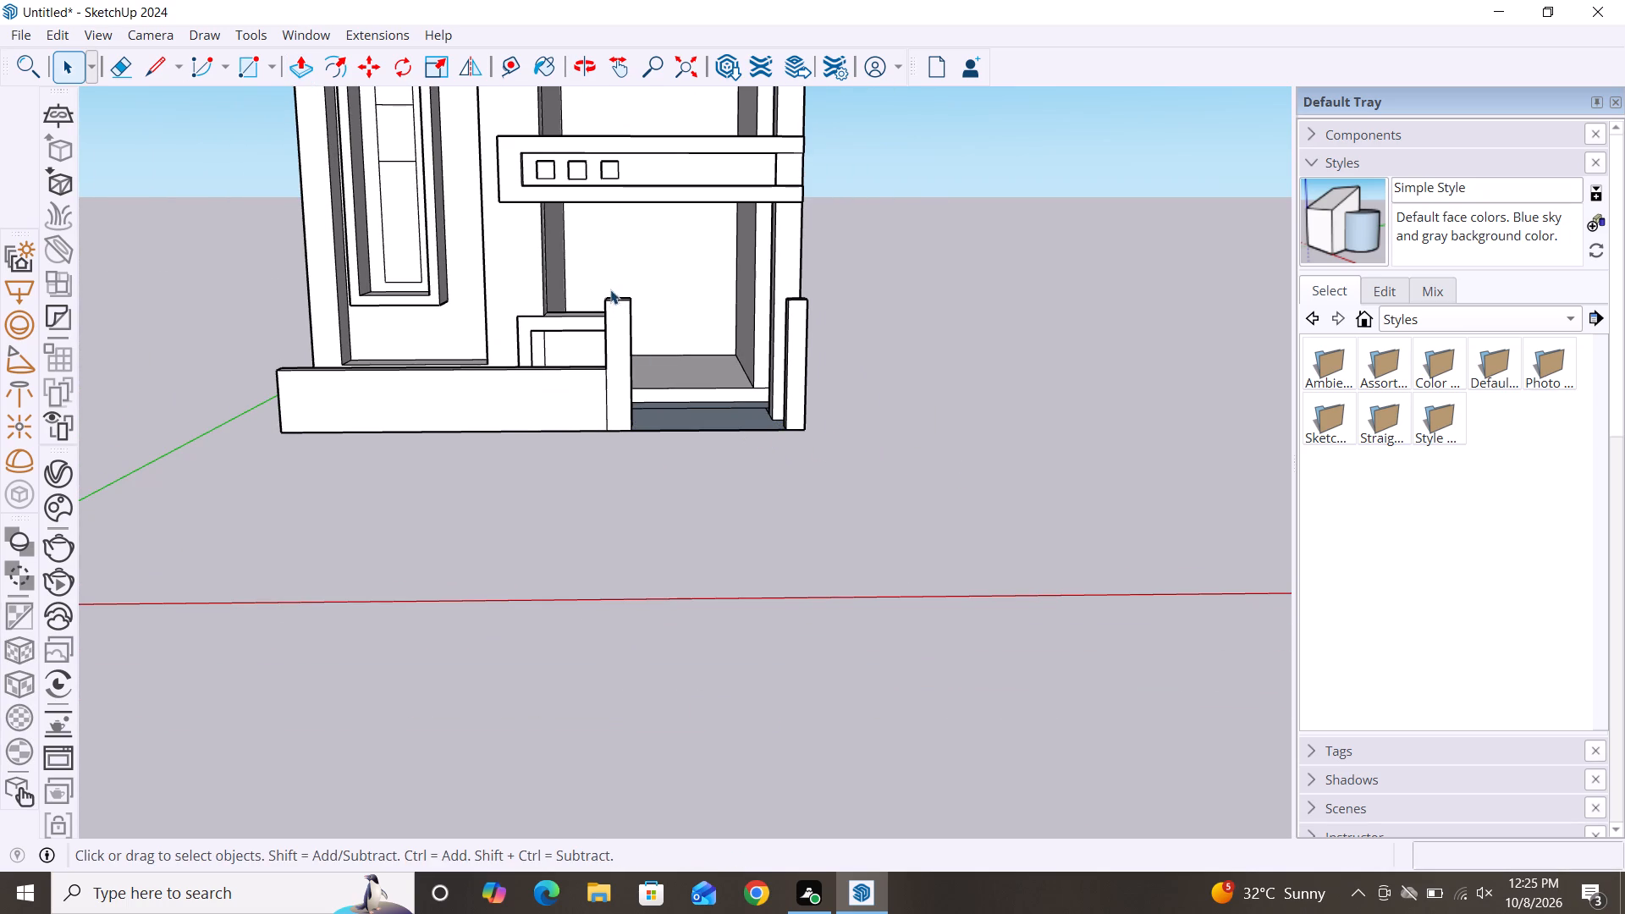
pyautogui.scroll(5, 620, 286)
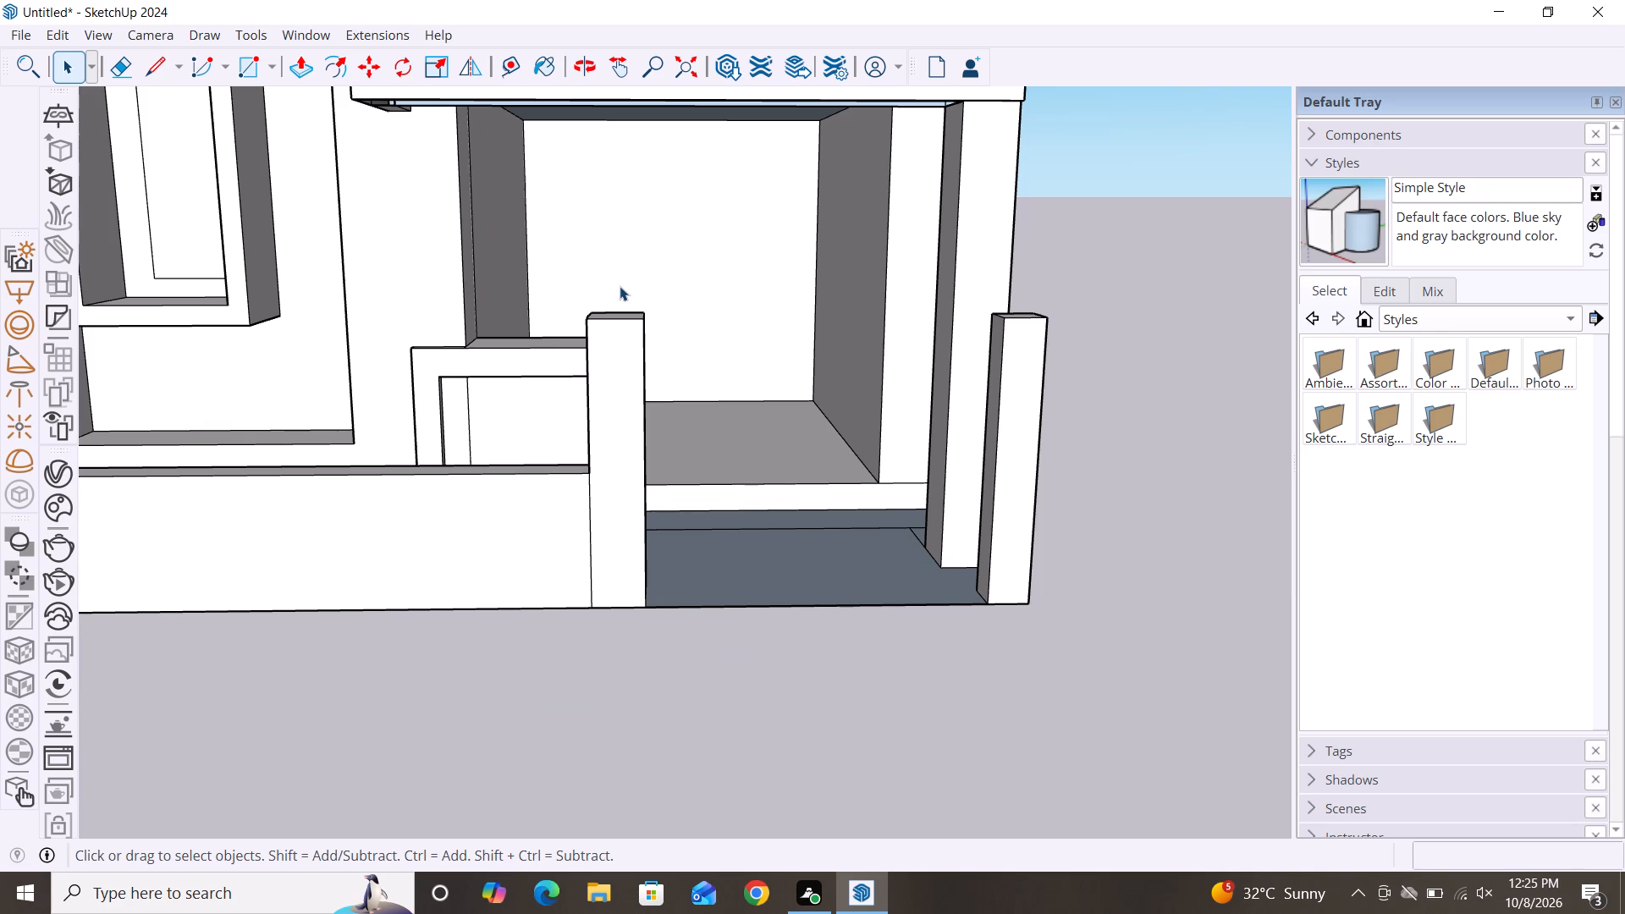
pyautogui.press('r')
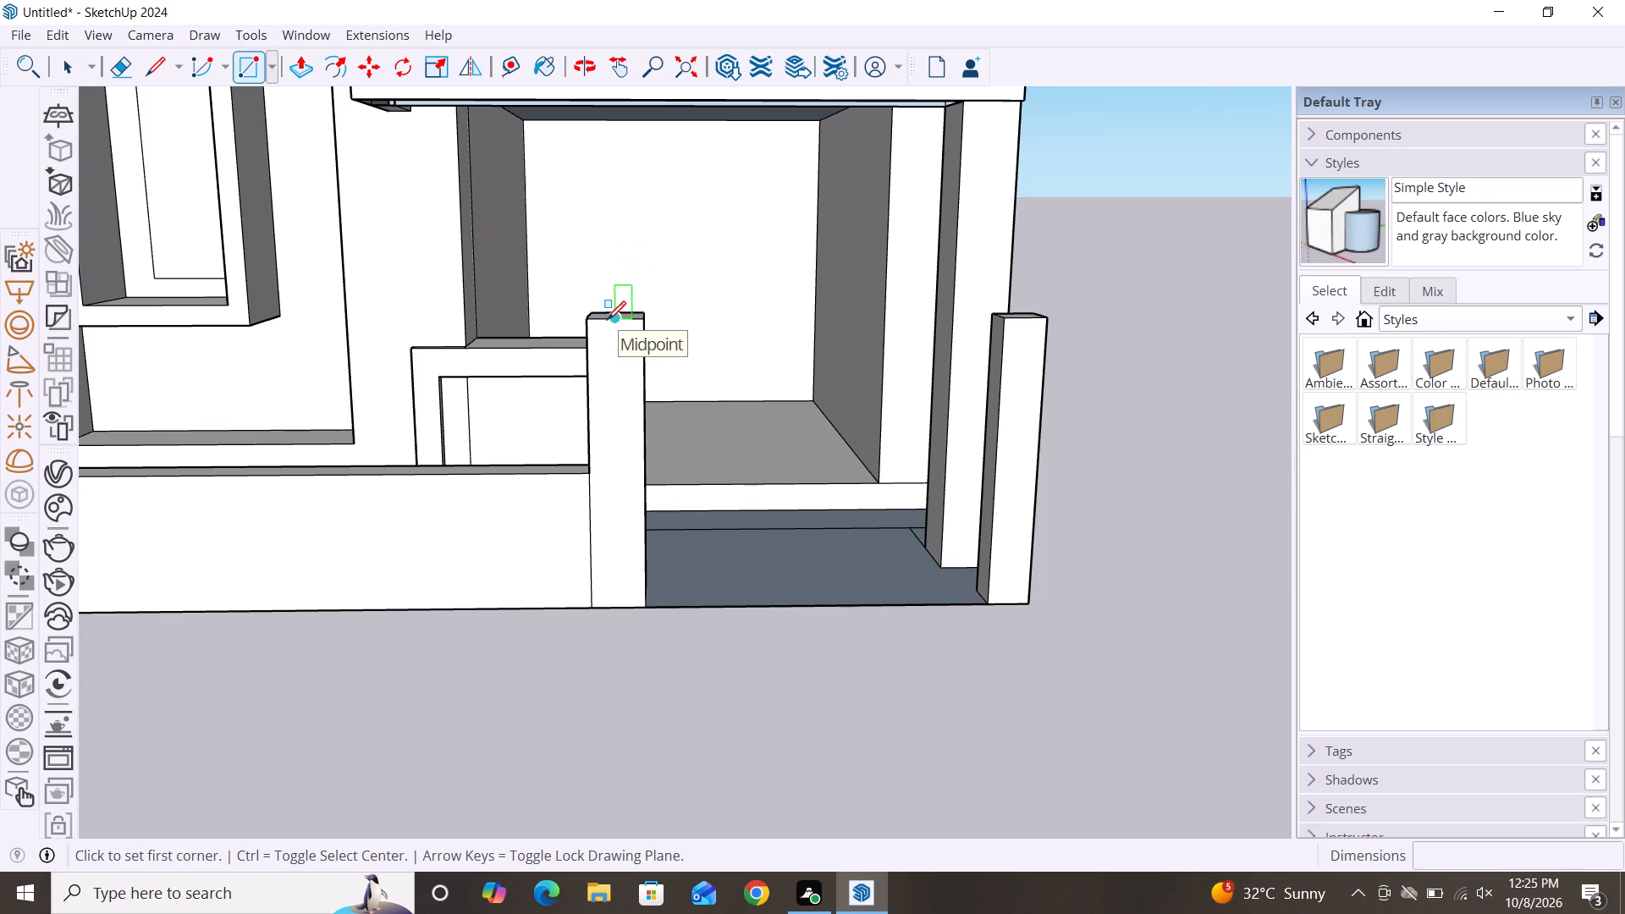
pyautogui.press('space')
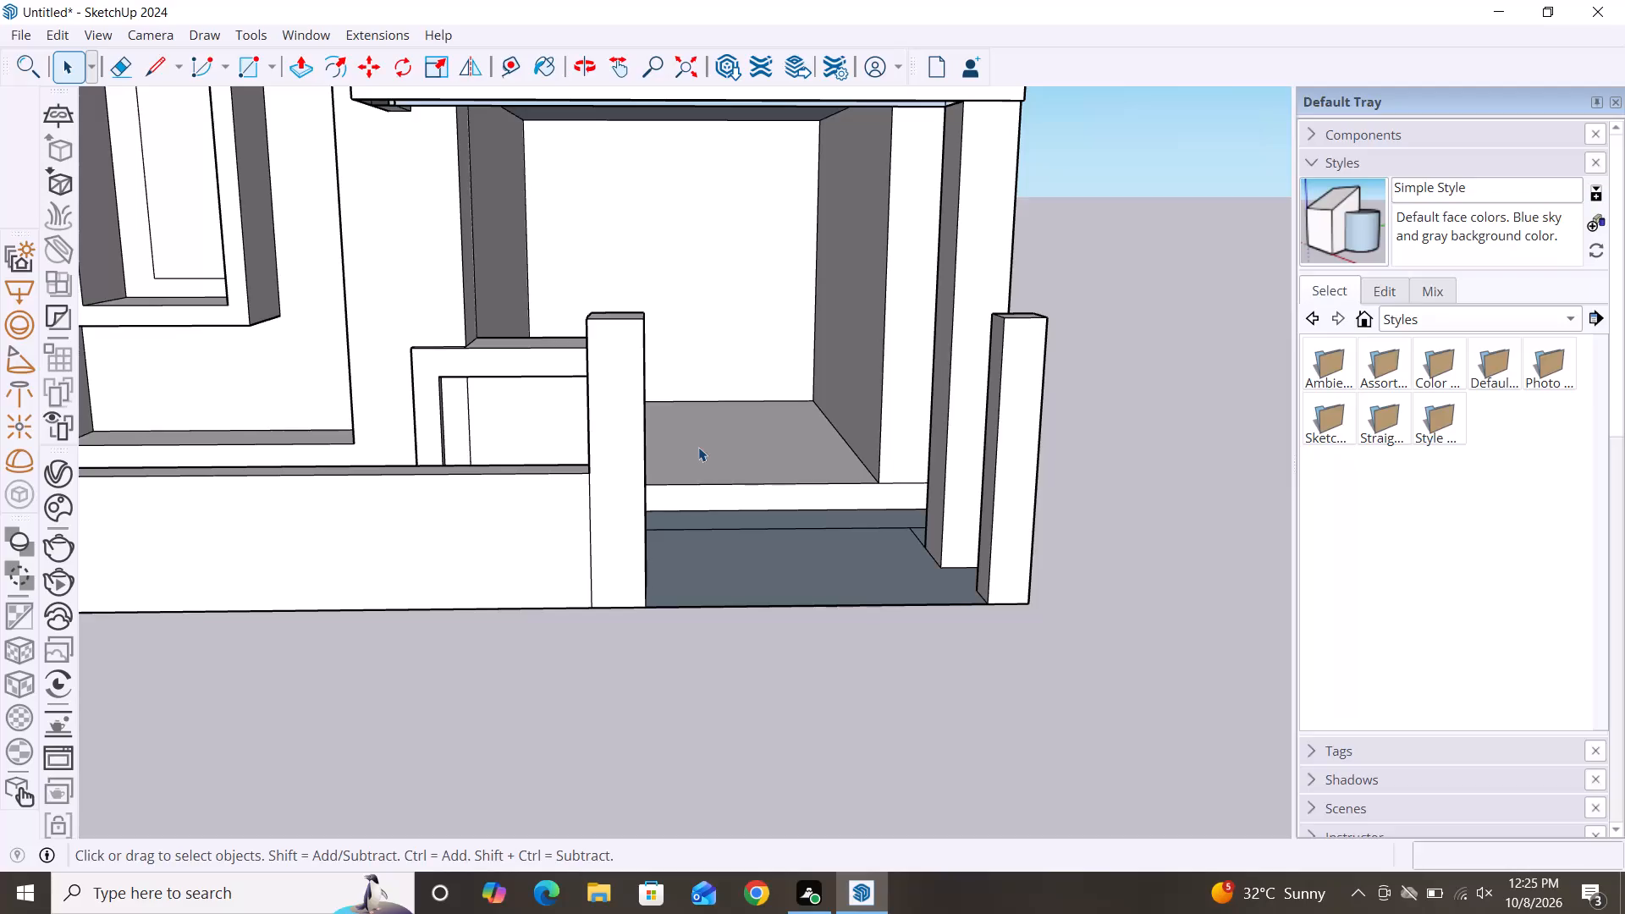
# Move the short rear edge on the wall side of the first post's top slightly outward to straighten that side.
pyautogui.keyDown('alt'); pyautogui.moveTo(698, 447); pyautogui.dragTo(716, 644, button='middle'); pyautogui.keyUp('alt')
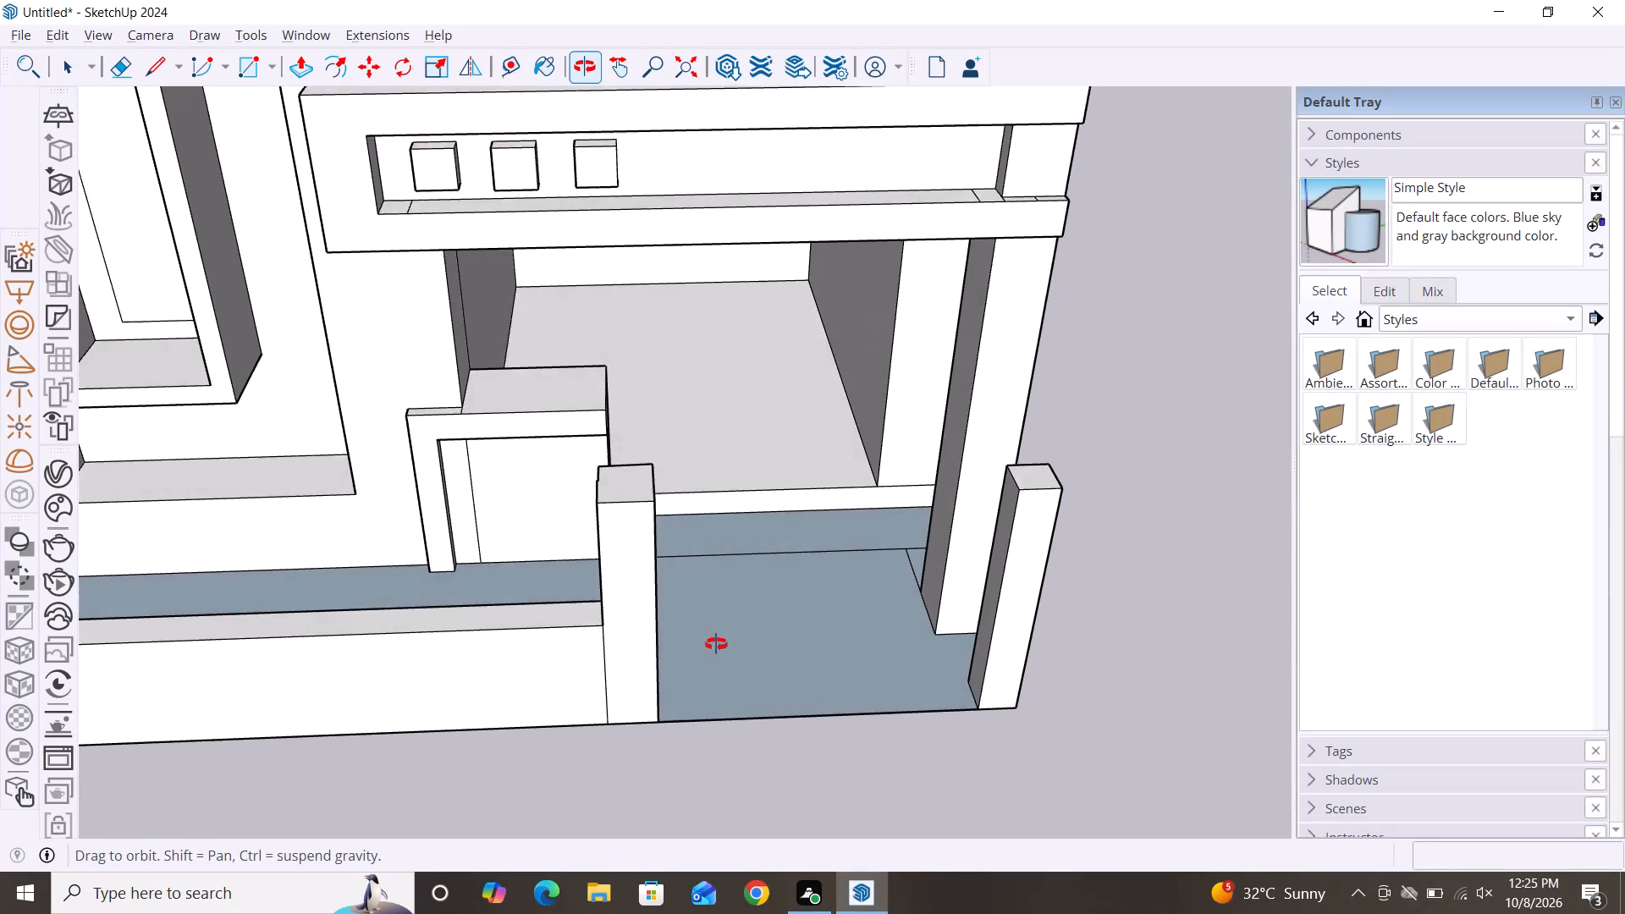
pyautogui.keyDown('alt'); pyautogui.moveTo(716, 644); pyautogui.dragTo(718, 649, button='middle'); pyautogui.keyUp('alt')
pyautogui.scroll(8, 604, 492)
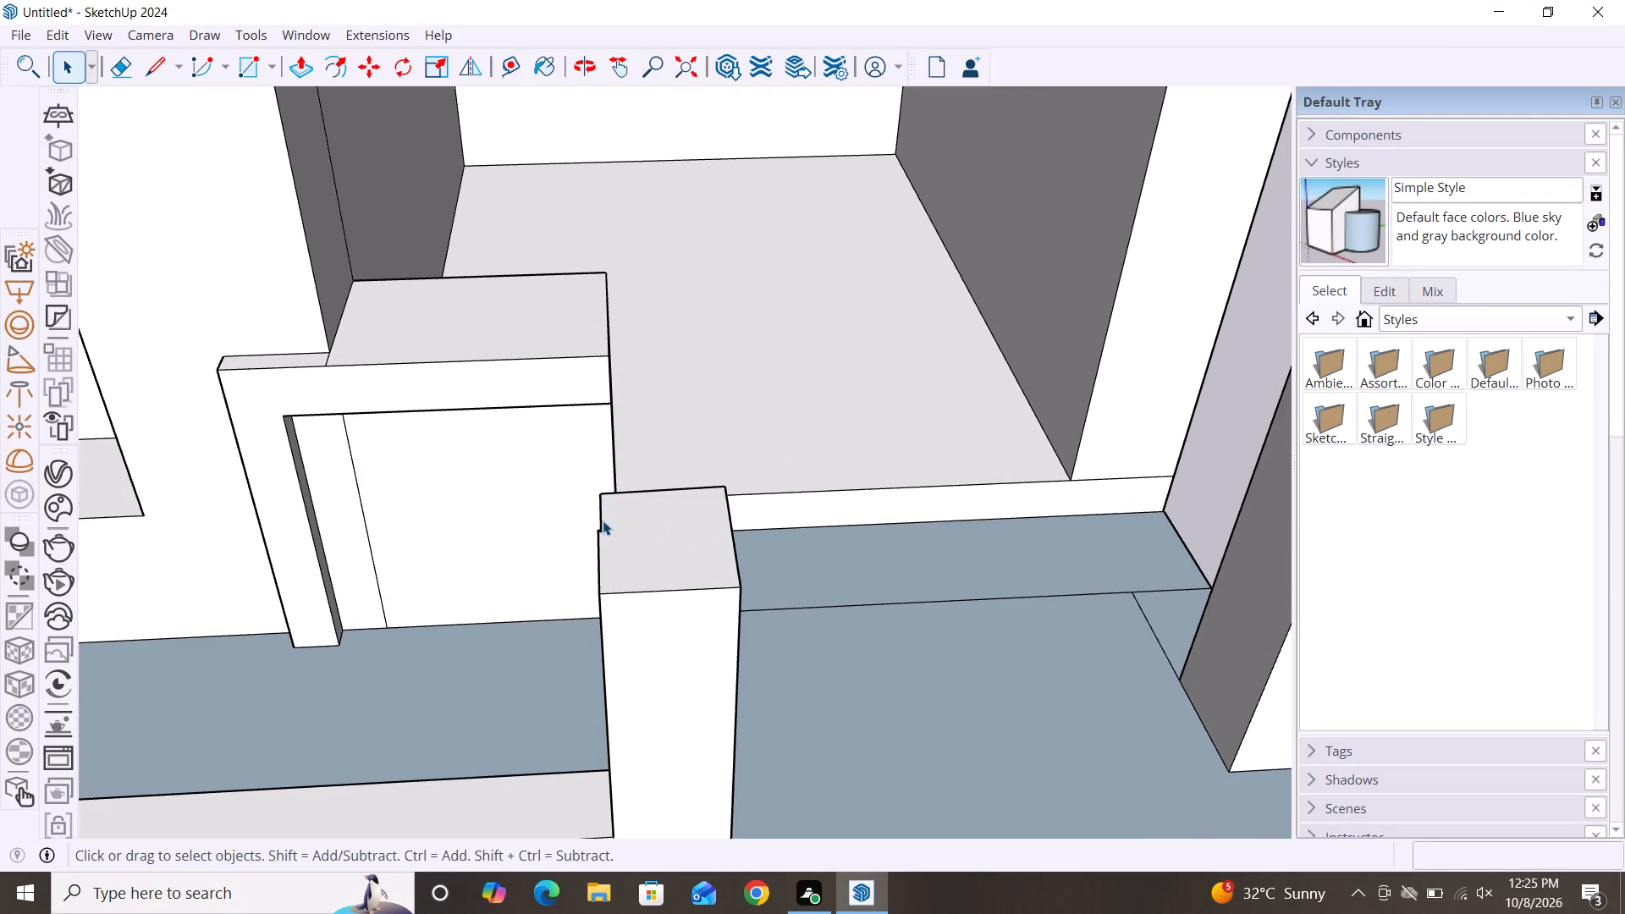
pyautogui.click(603, 520)
pyautogui.press('m')
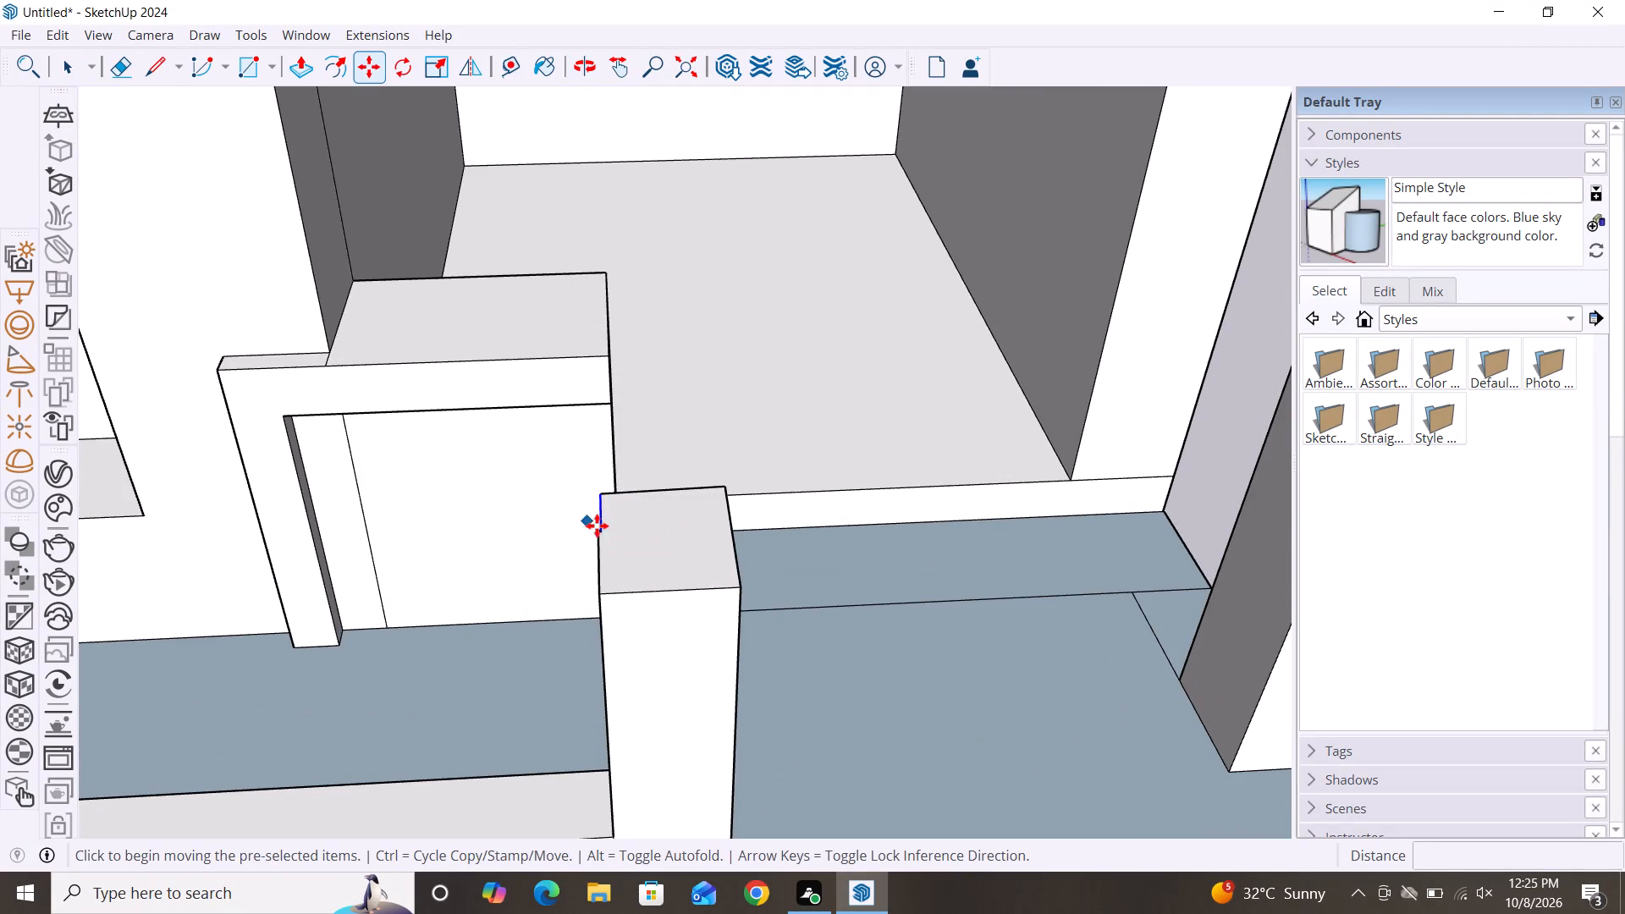
pyautogui.click(601, 525)
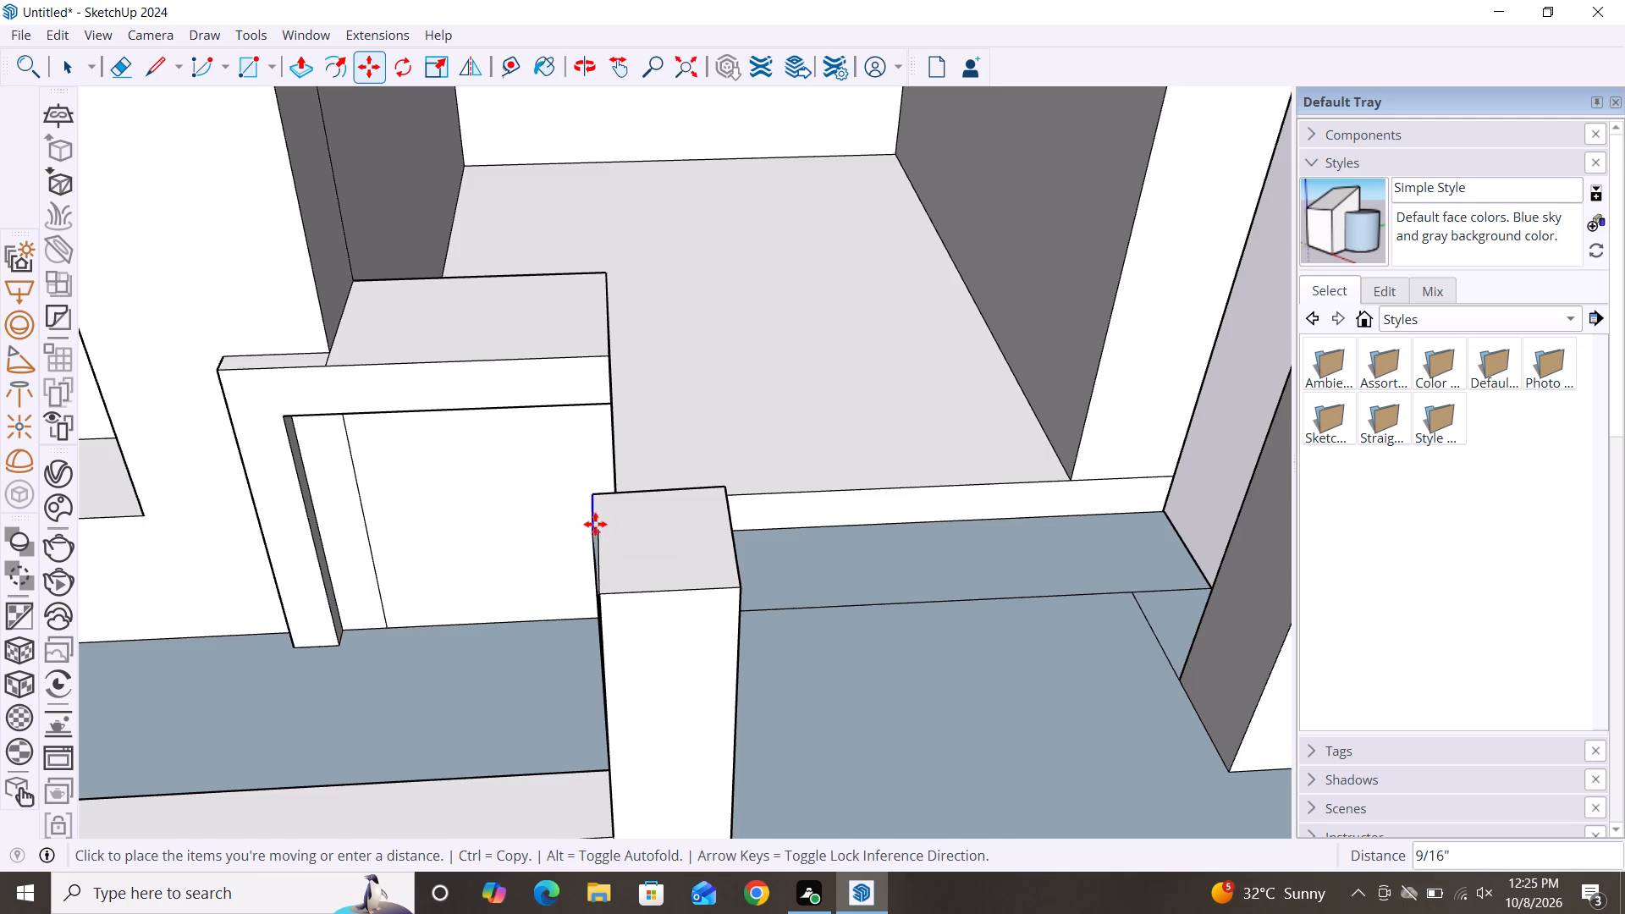
pyautogui.click(598, 525)
pyautogui.press('space')
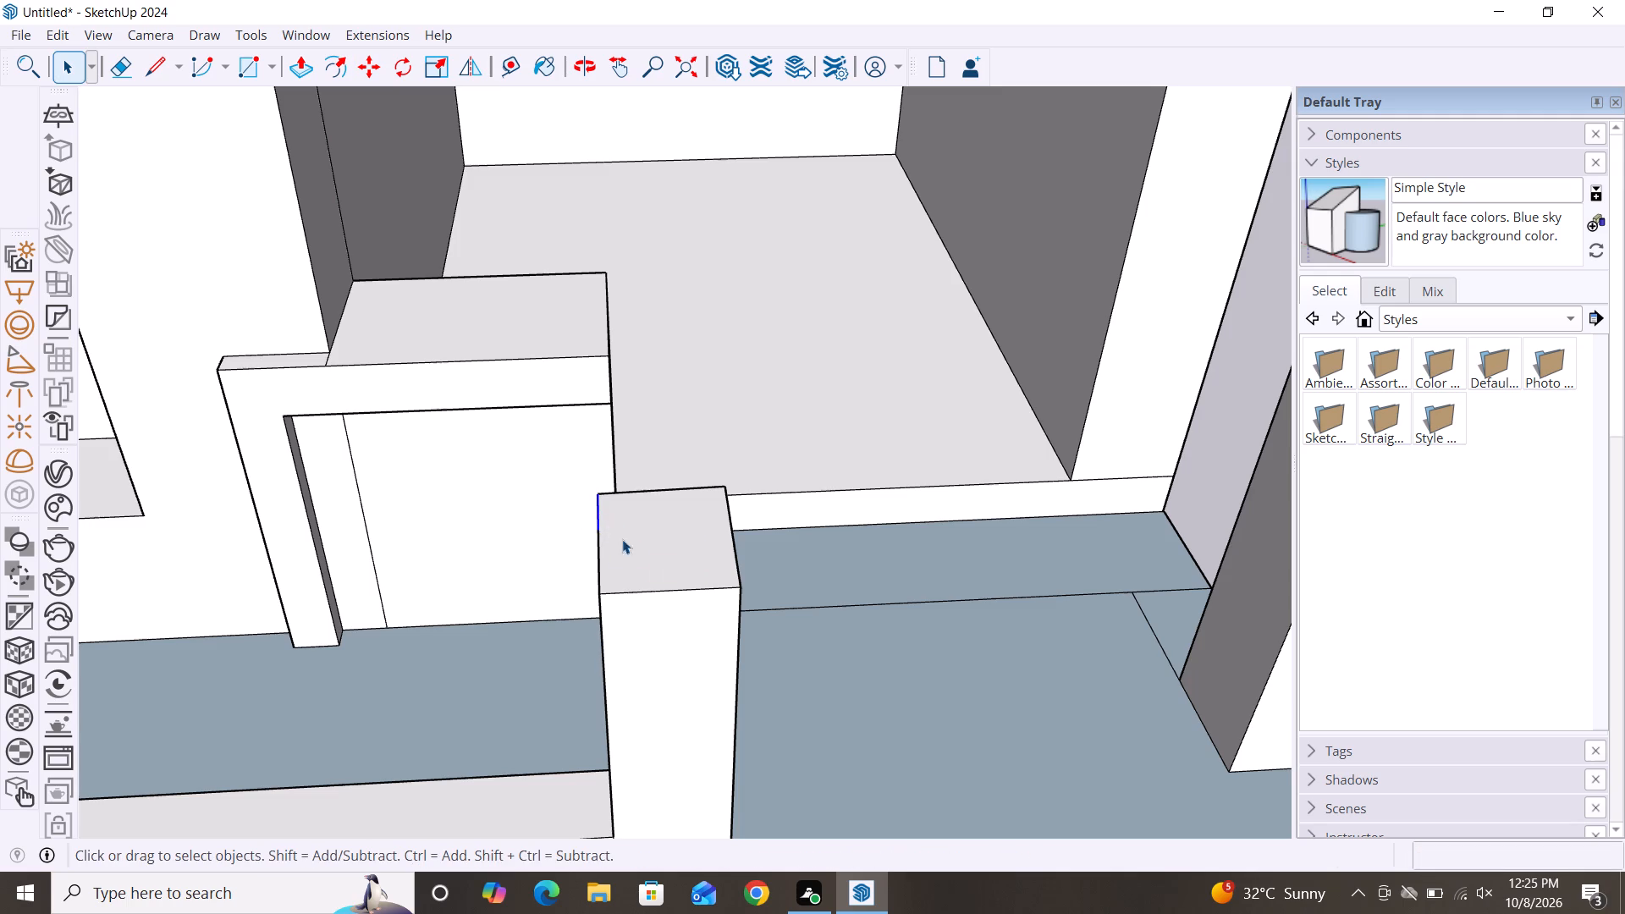
pyautogui.scroll(-7, 622, 404)
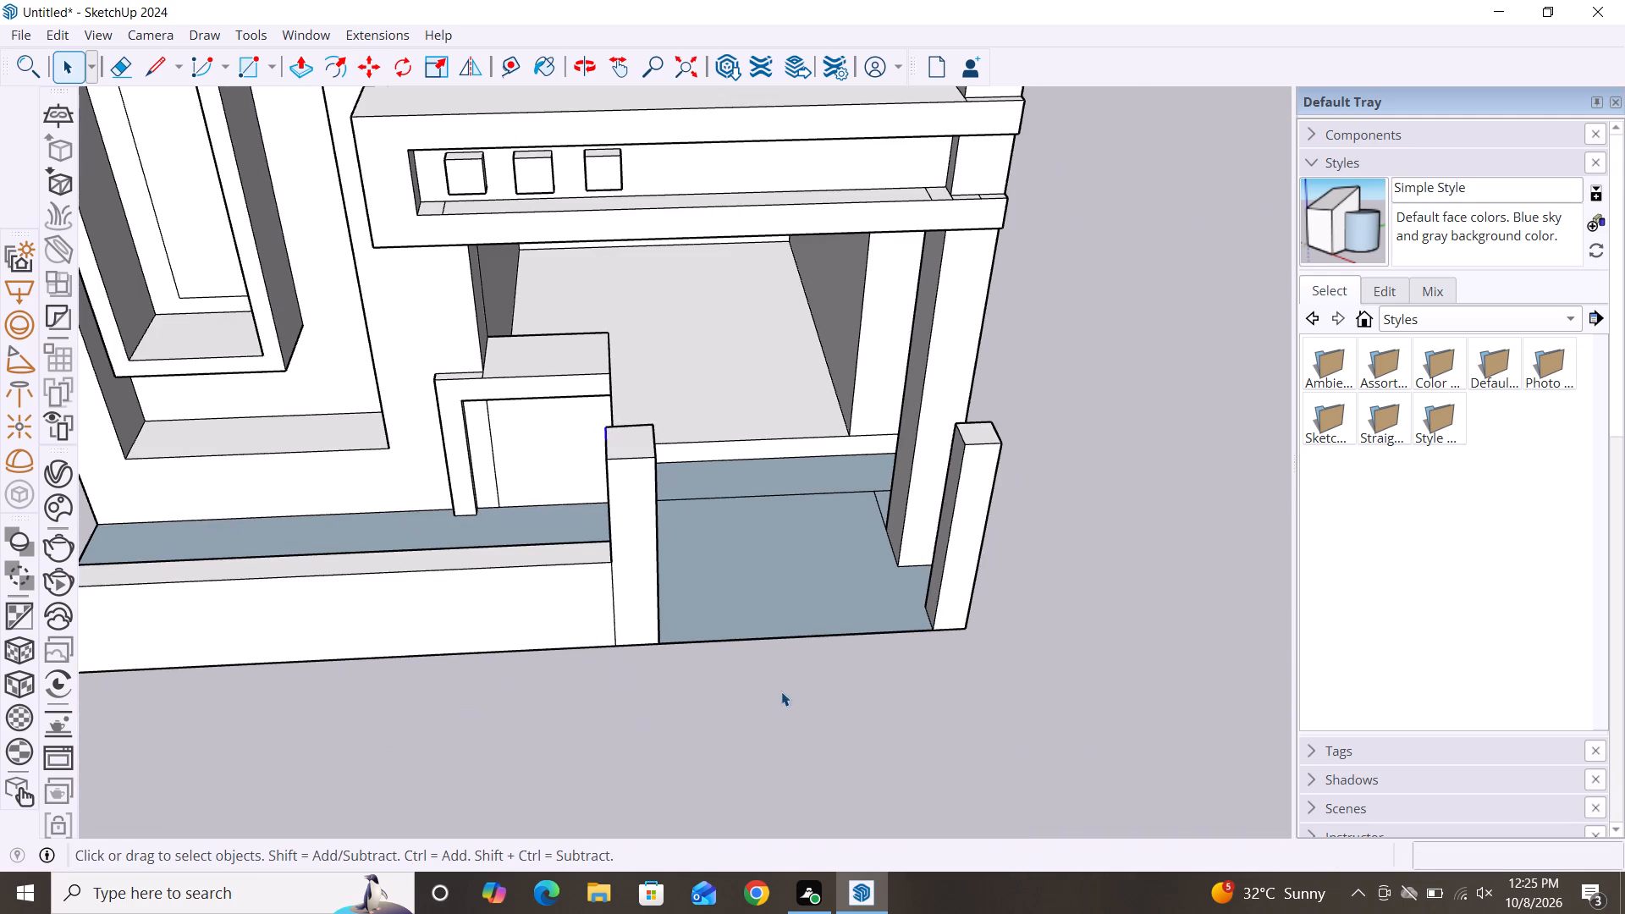
pyautogui.click(791, 708)
# Make a group from the top face and bounding edges of the post beside the front wall's end.
pyautogui.scroll(6, 625, 416)
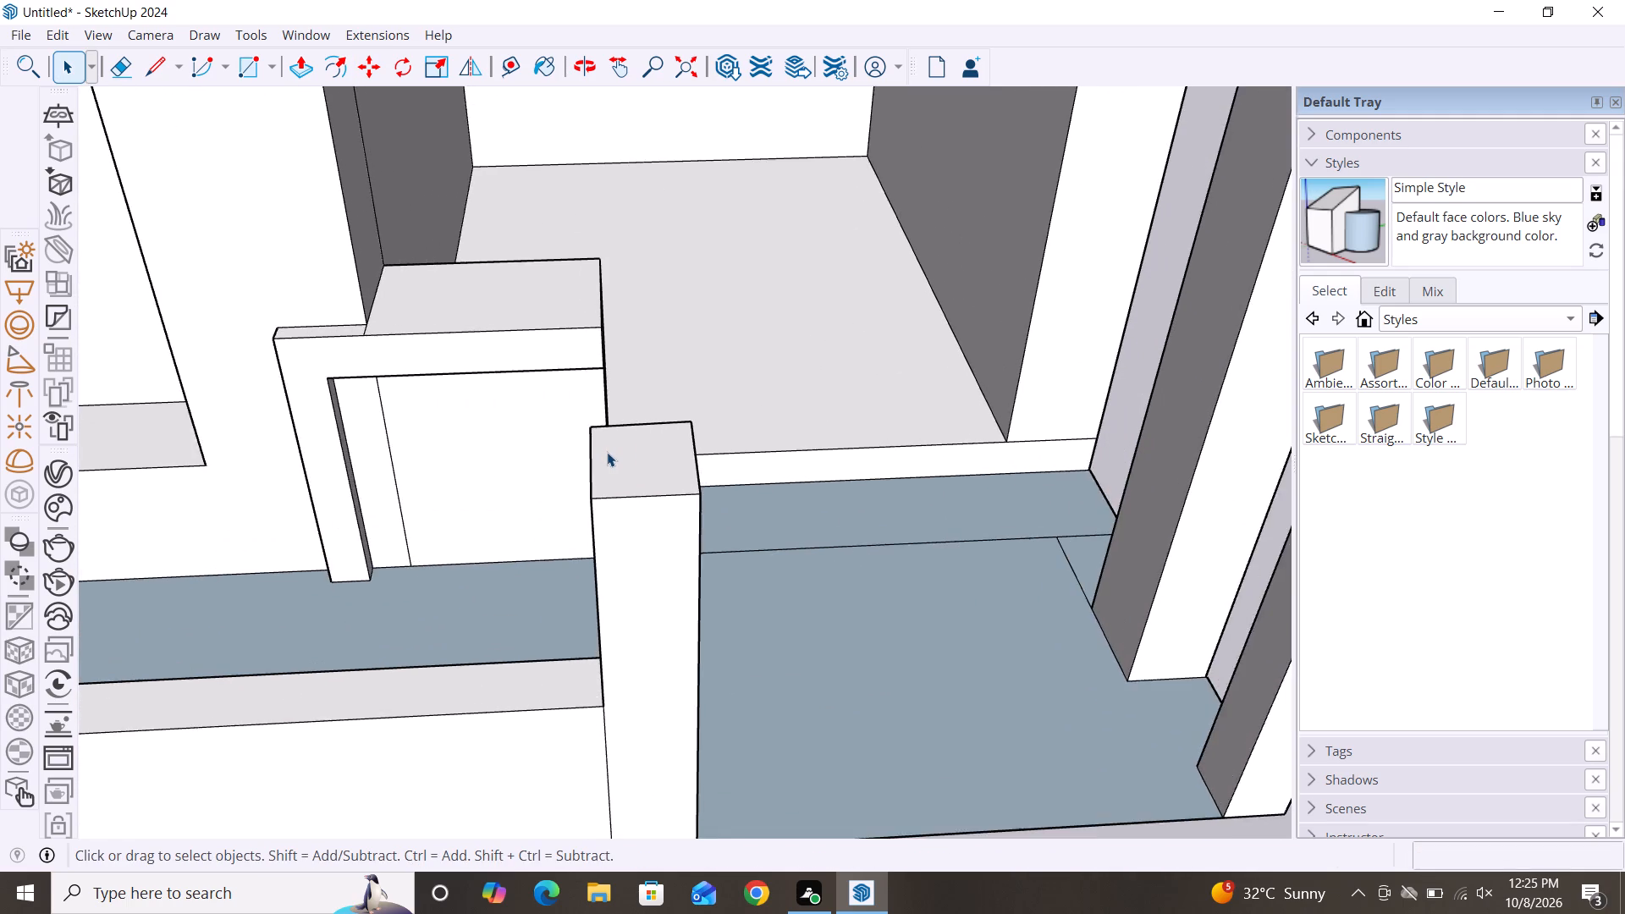
pyautogui.scroll(3, 607, 452)
pyautogui.click(621, 436)
pyautogui.click(621, 436)
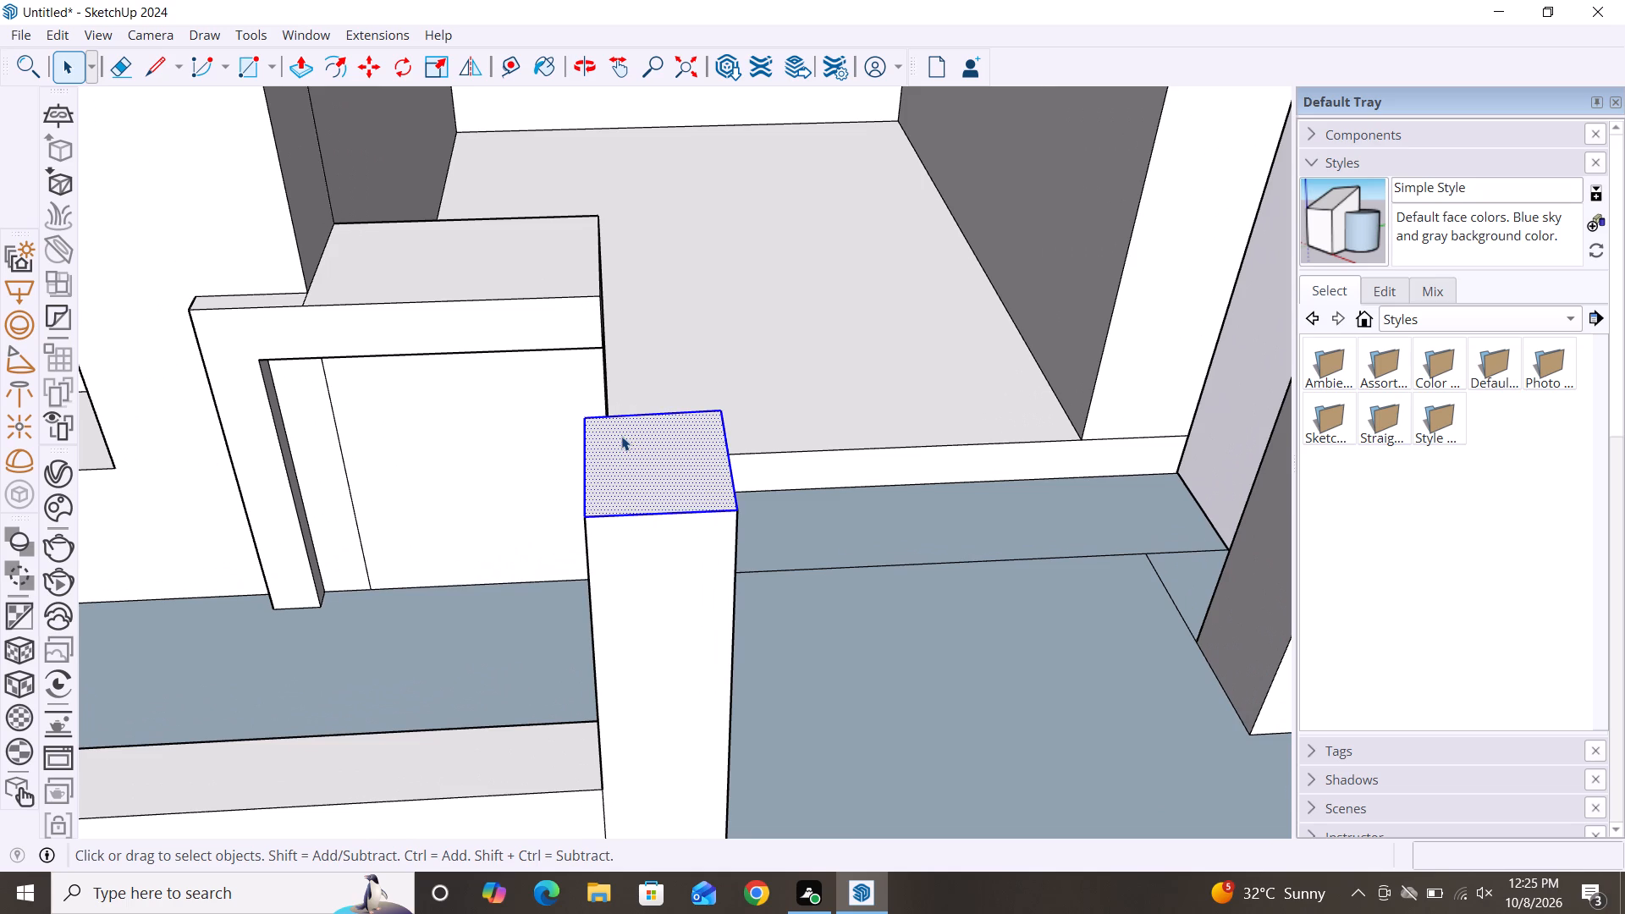
pyautogui.press('f')
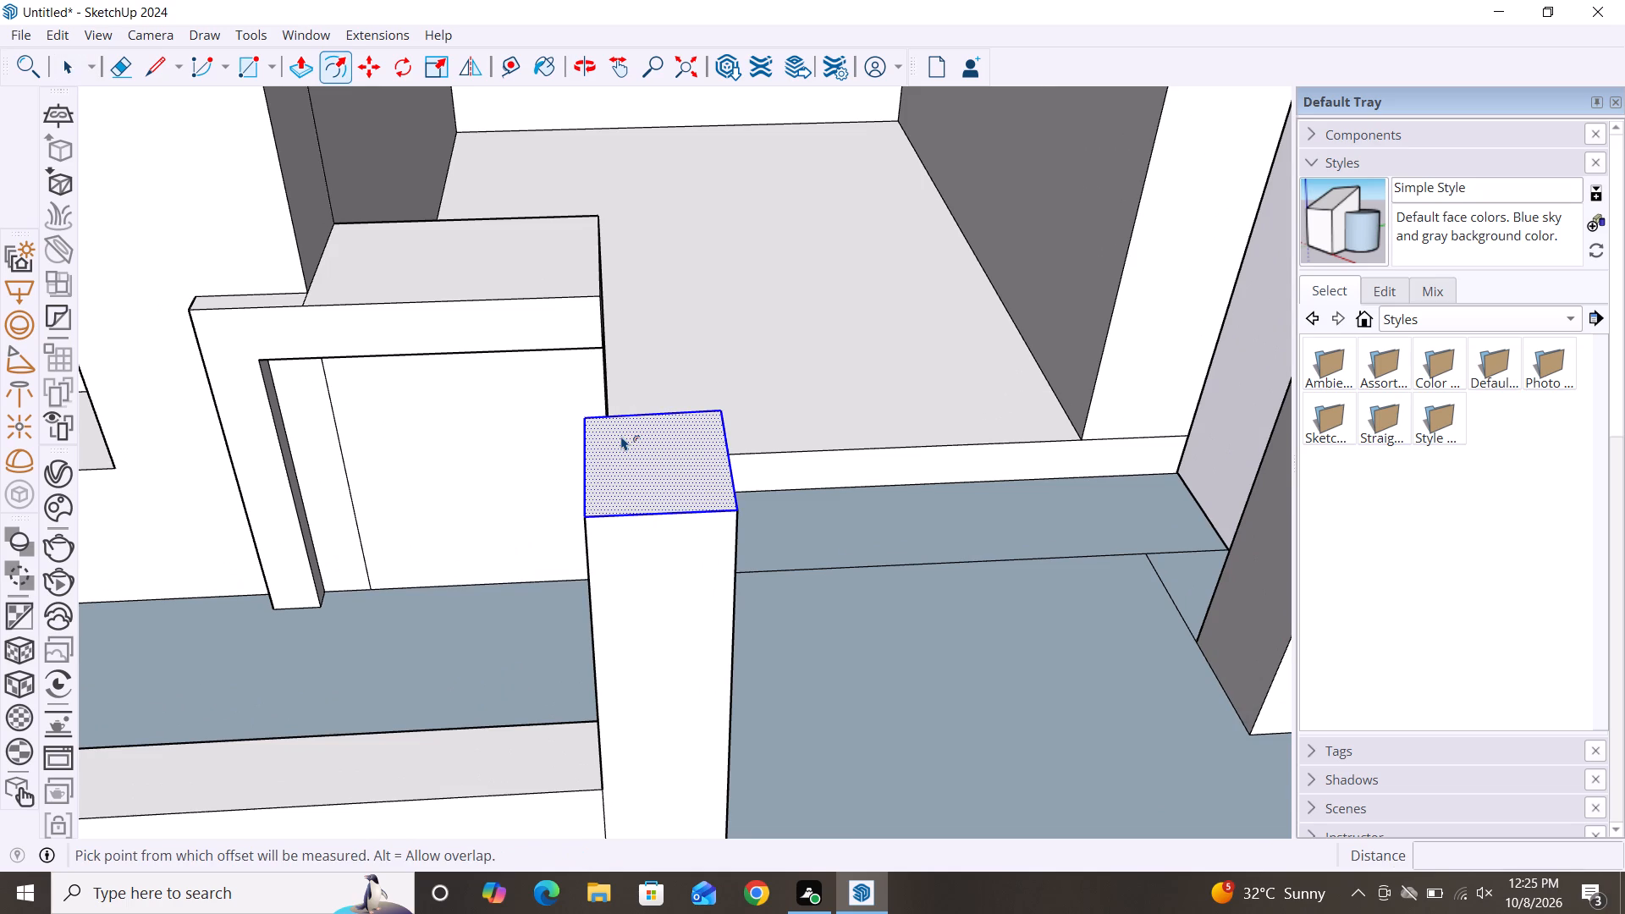
pyautogui.click(662, 442)
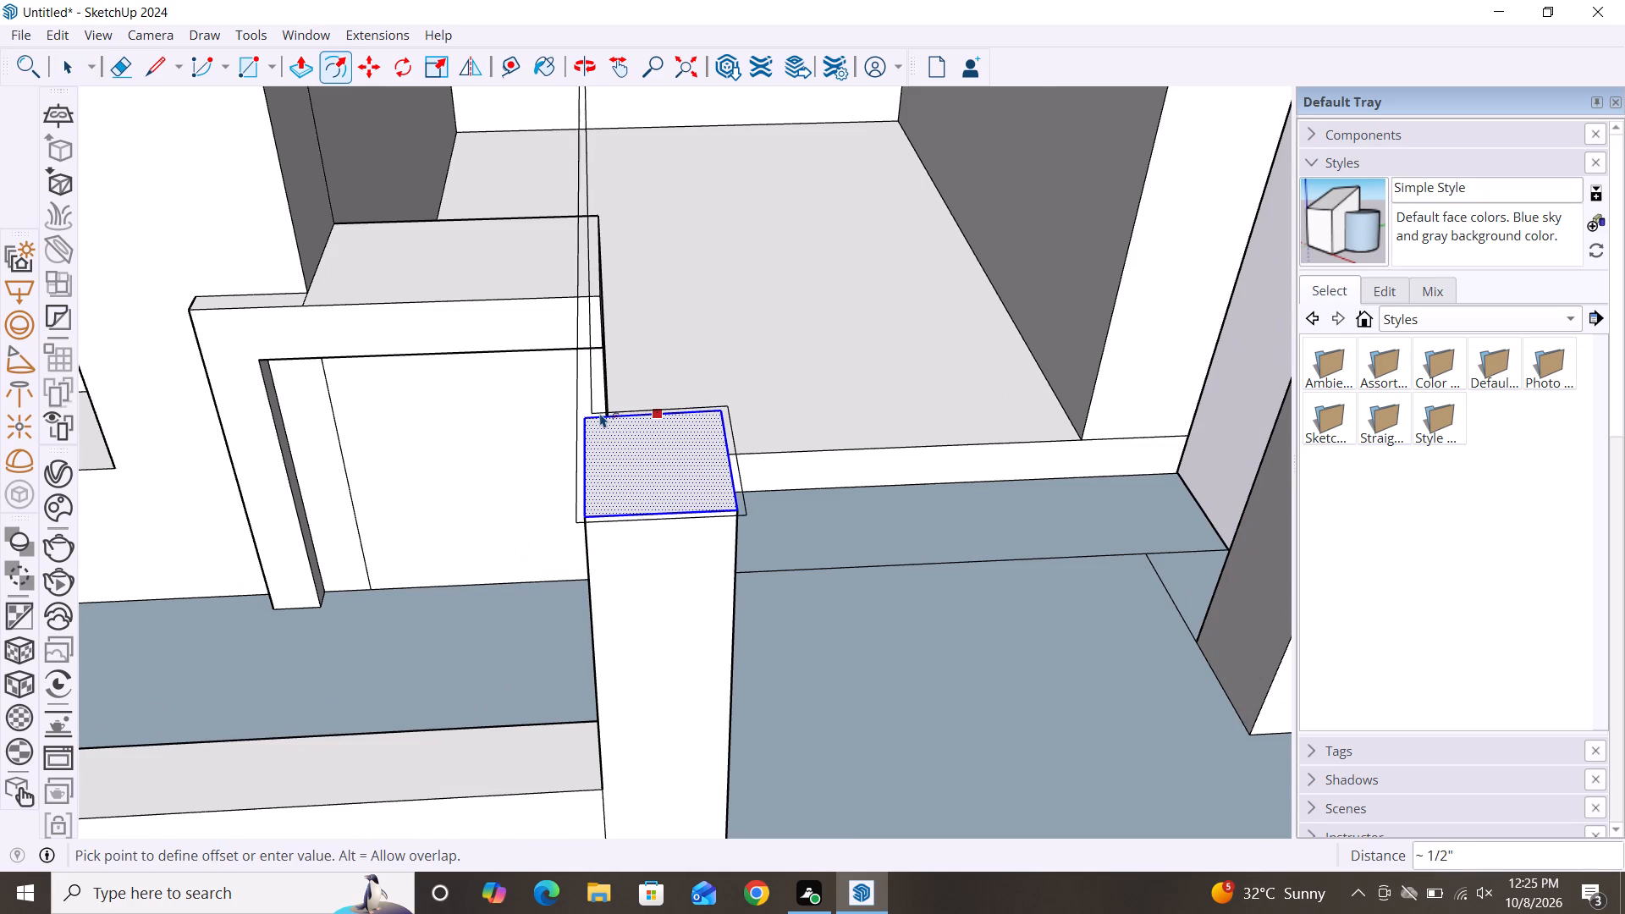
pyautogui.press('Escape')
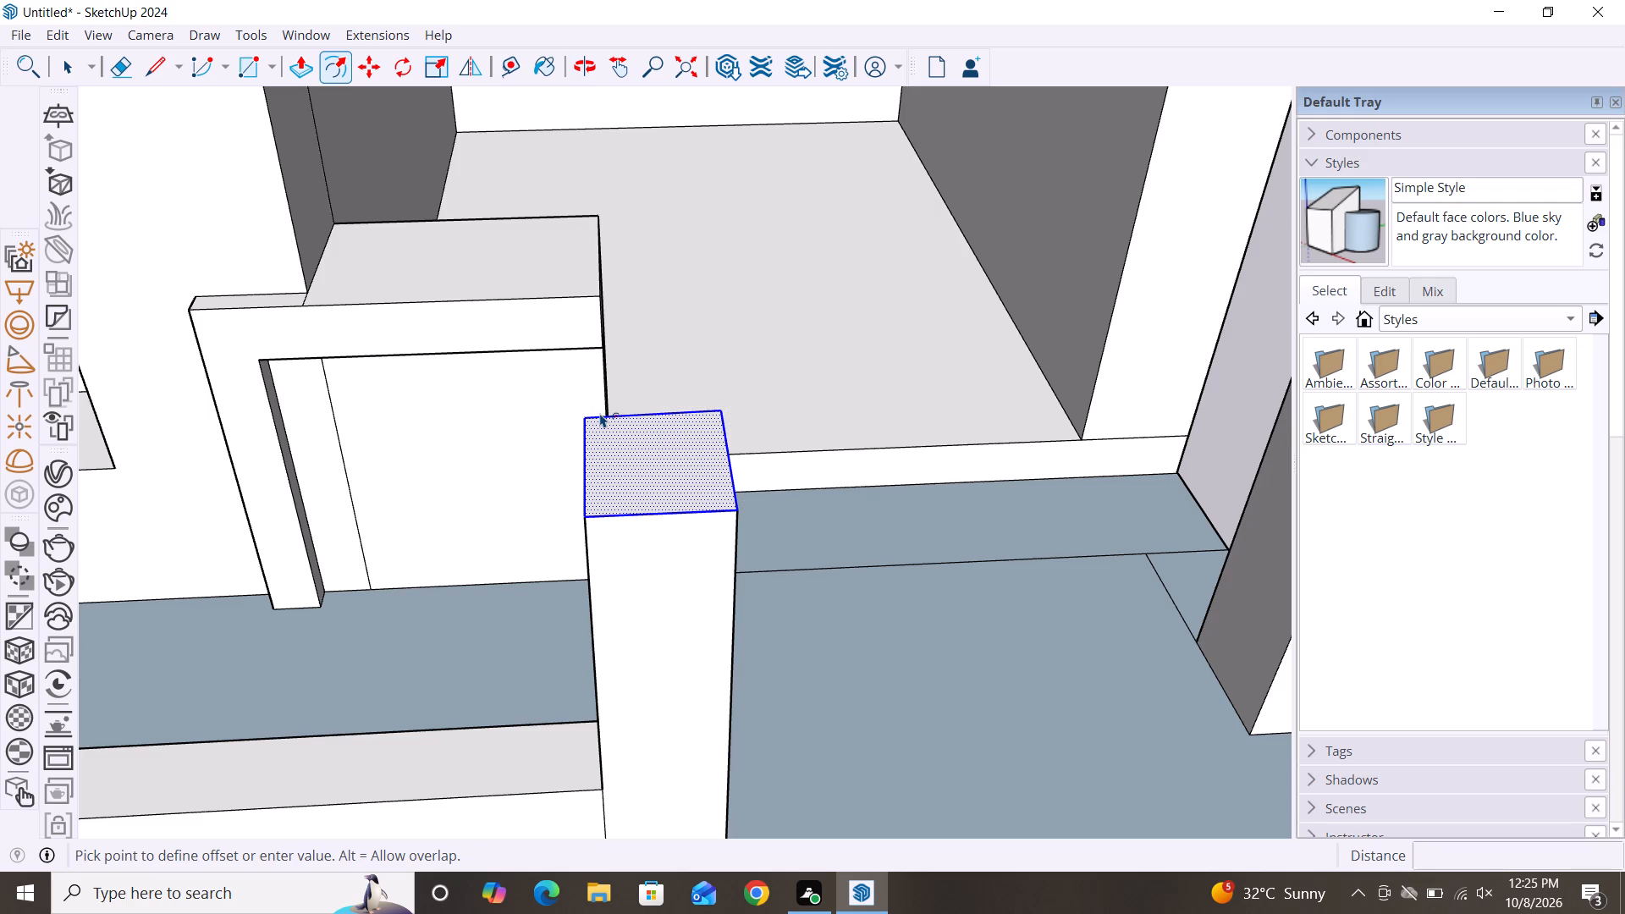
pyautogui.rightClick(636, 449)
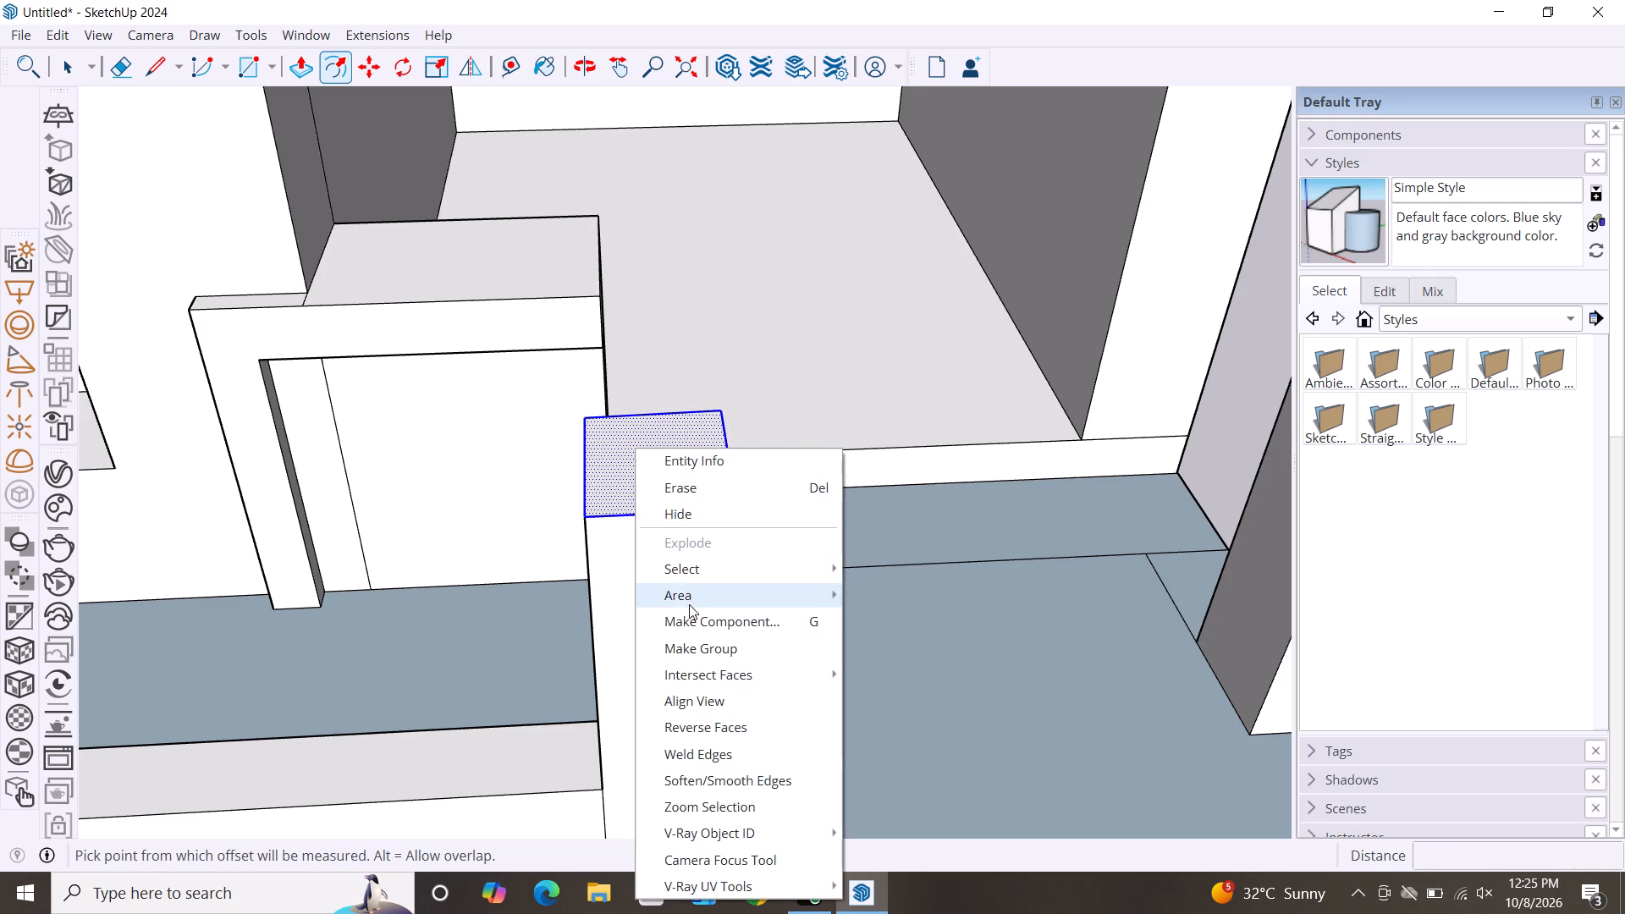
pyautogui.click(698, 645)
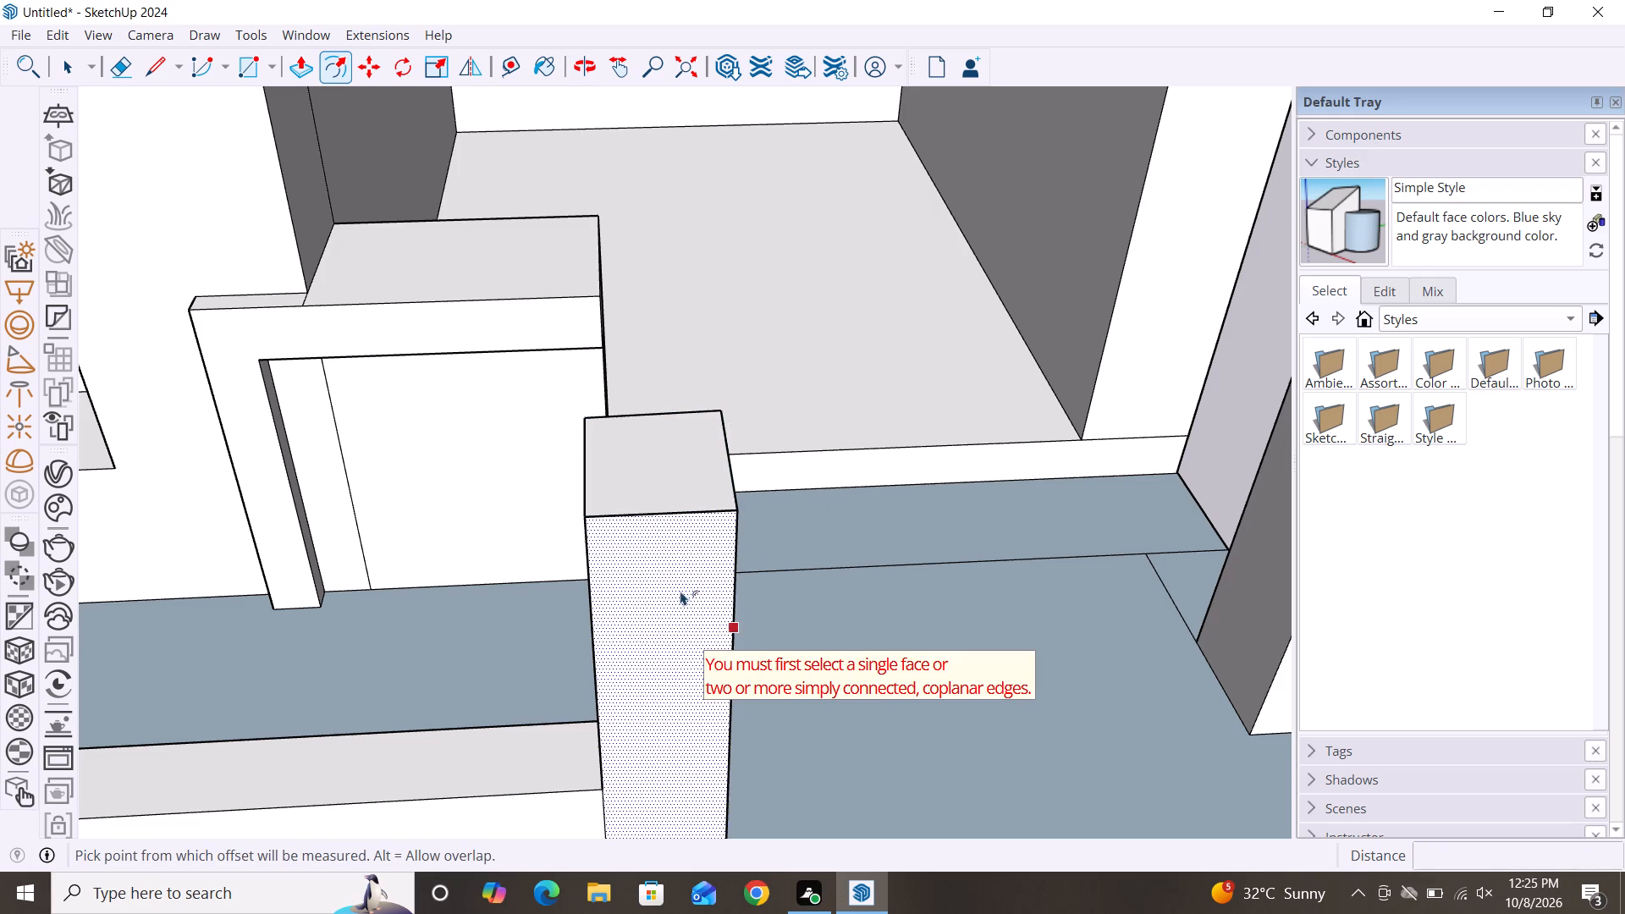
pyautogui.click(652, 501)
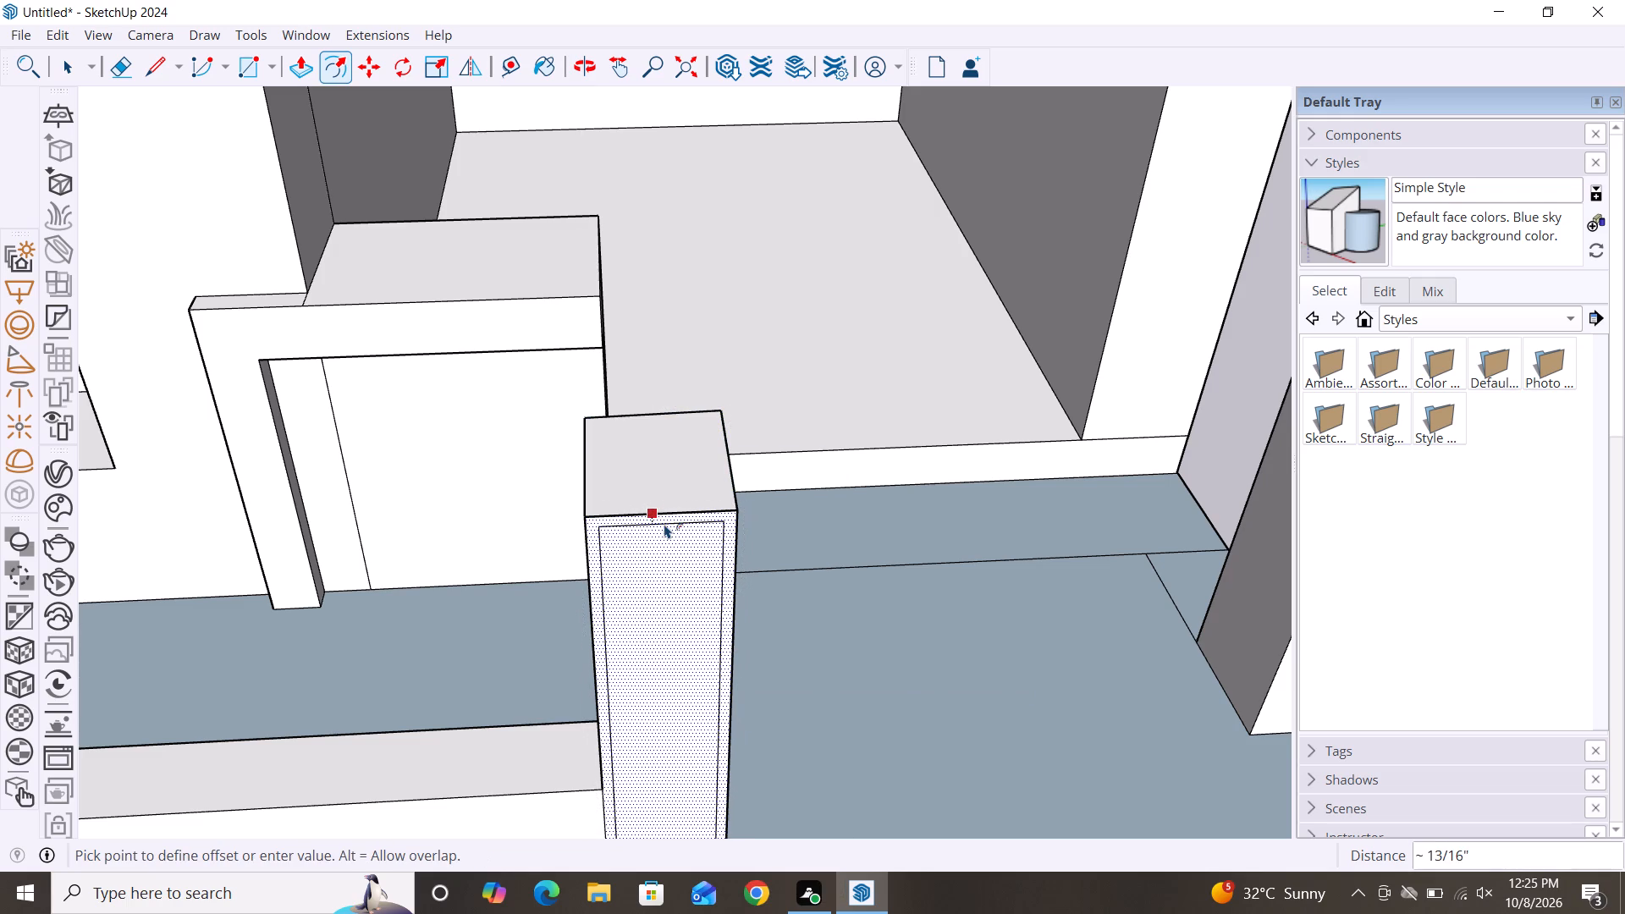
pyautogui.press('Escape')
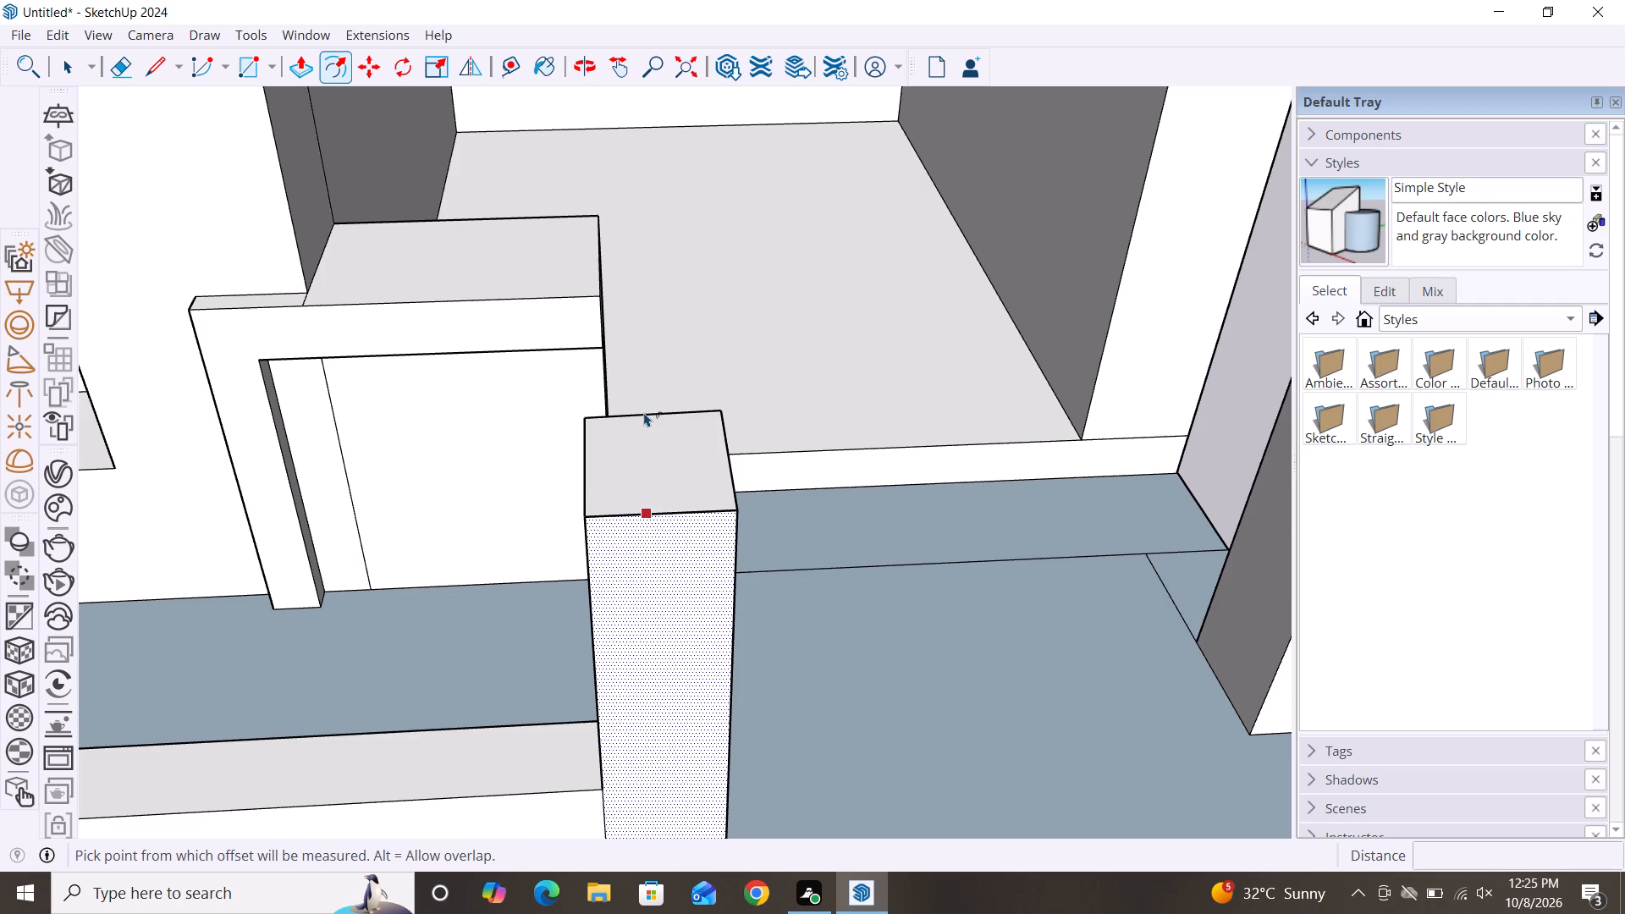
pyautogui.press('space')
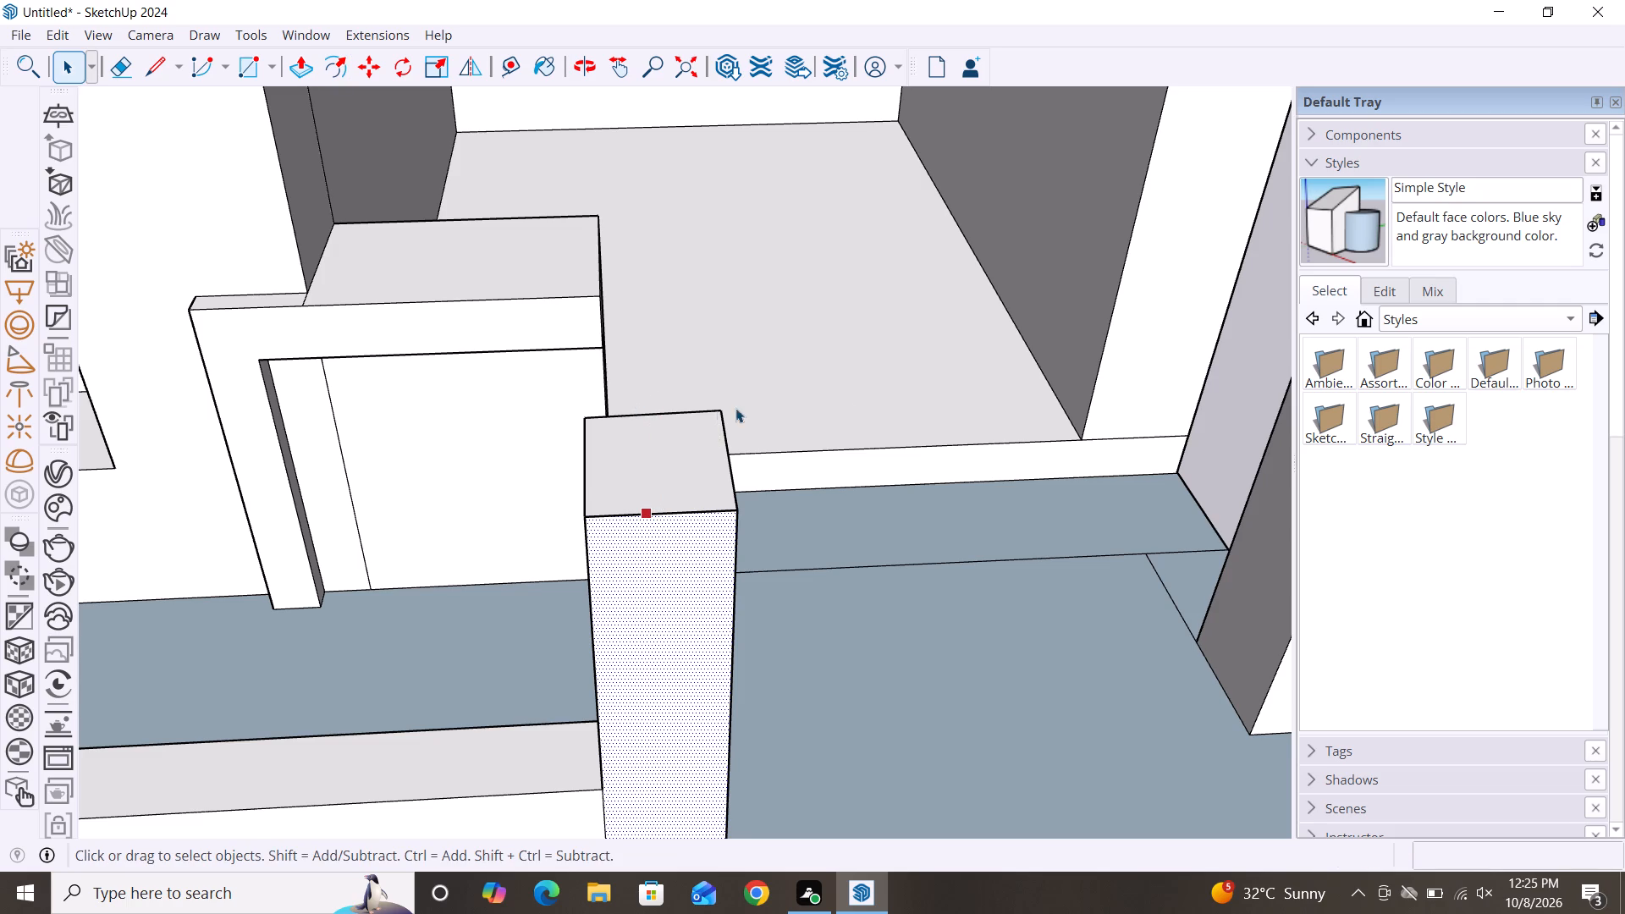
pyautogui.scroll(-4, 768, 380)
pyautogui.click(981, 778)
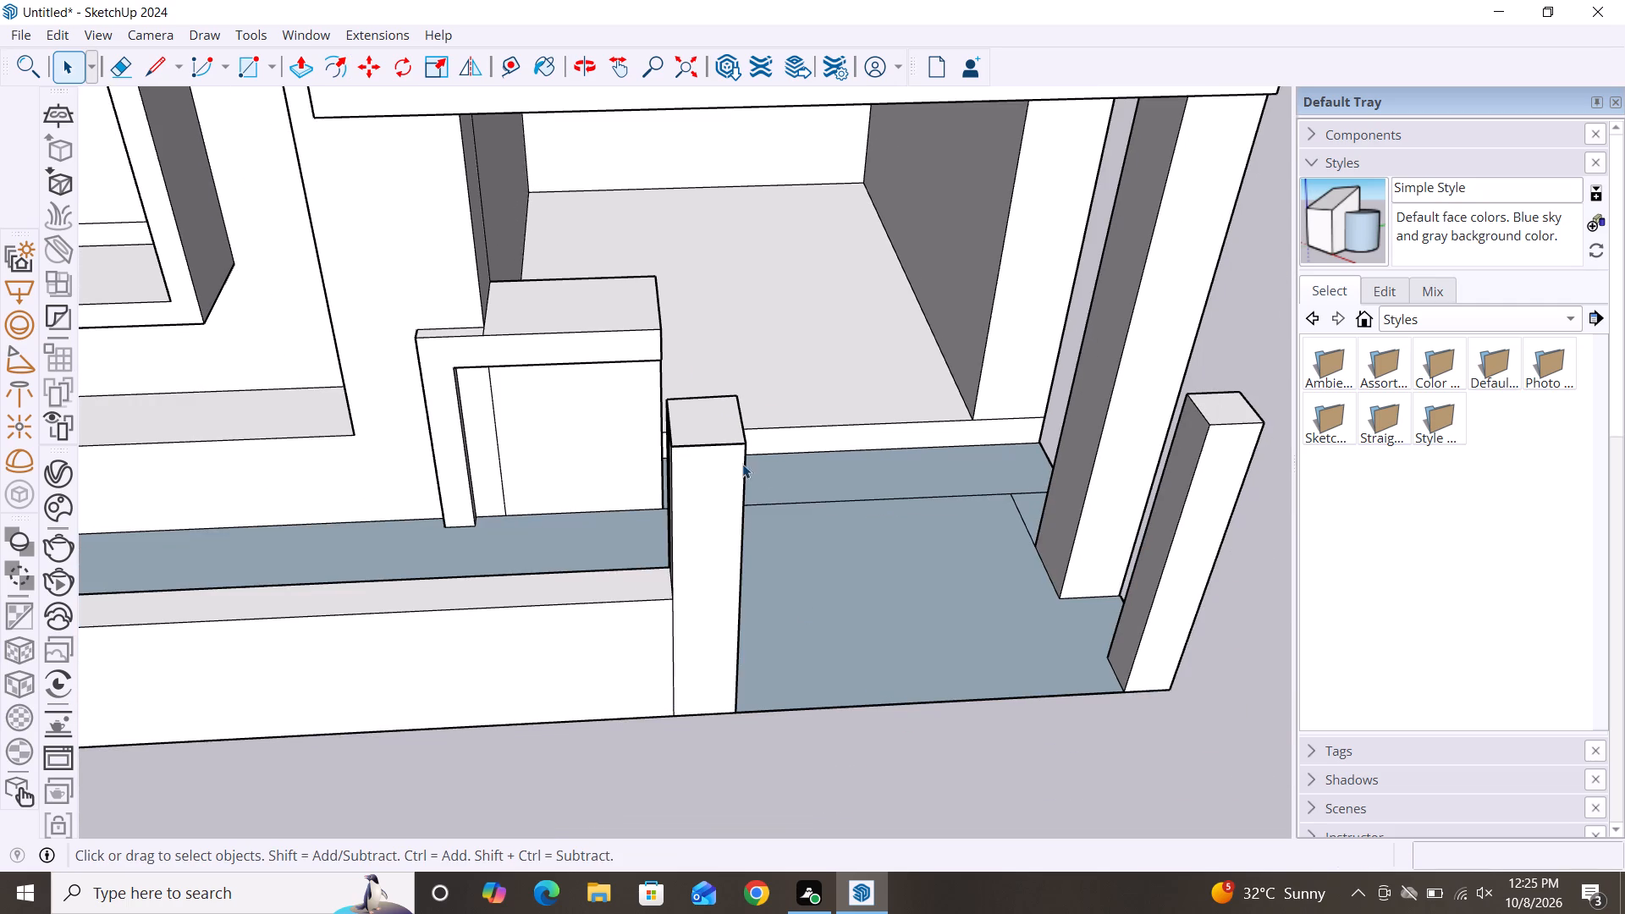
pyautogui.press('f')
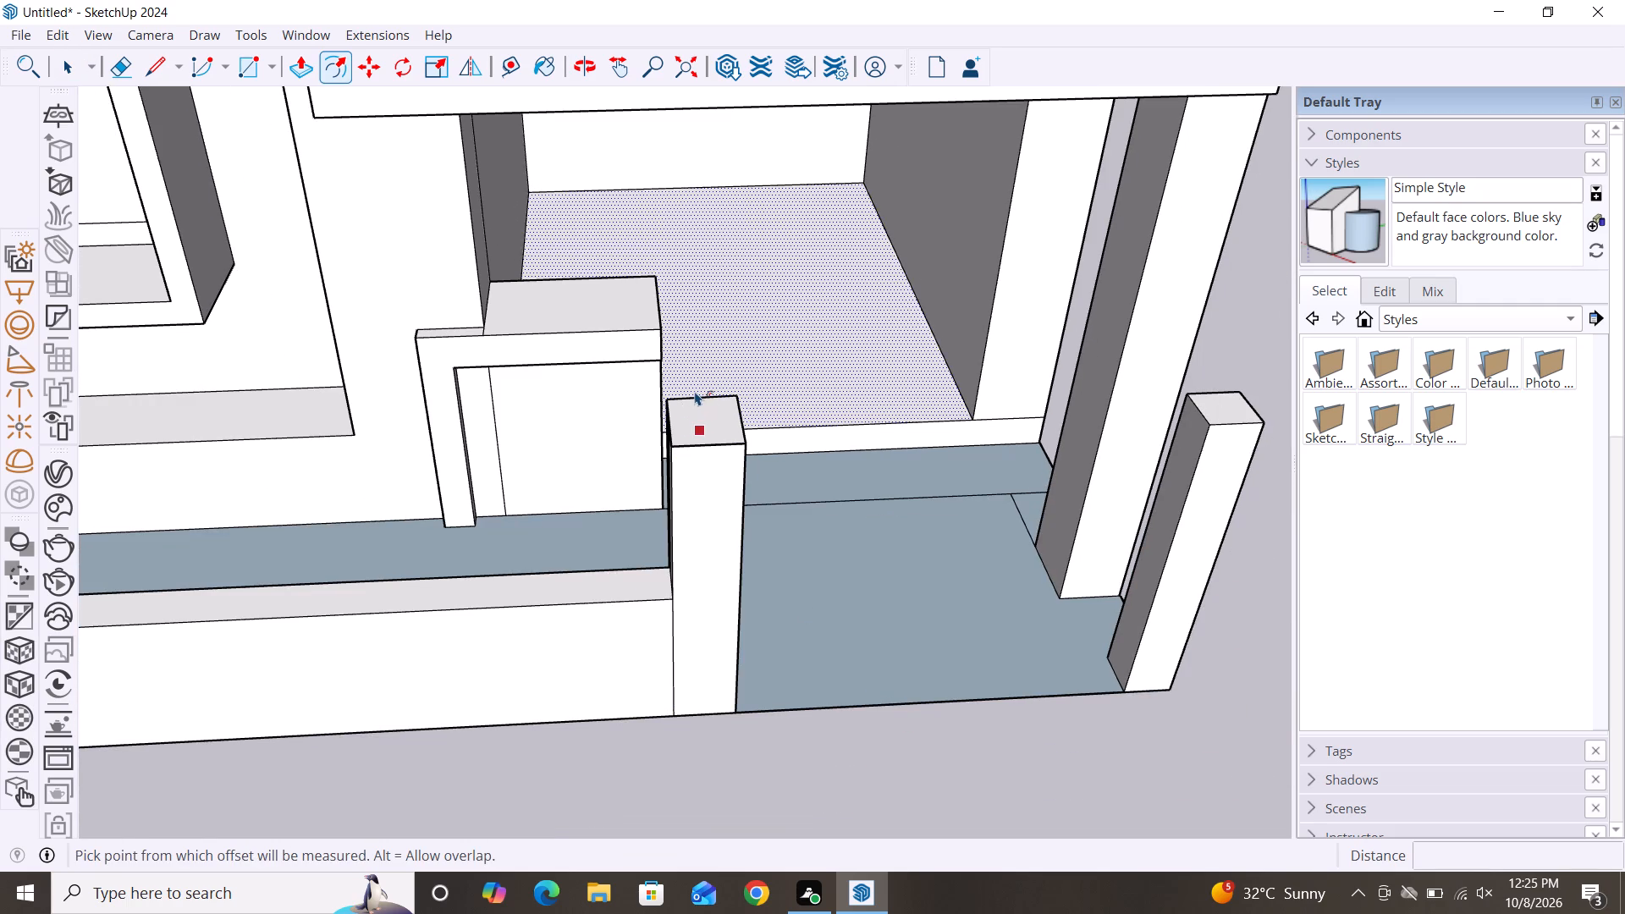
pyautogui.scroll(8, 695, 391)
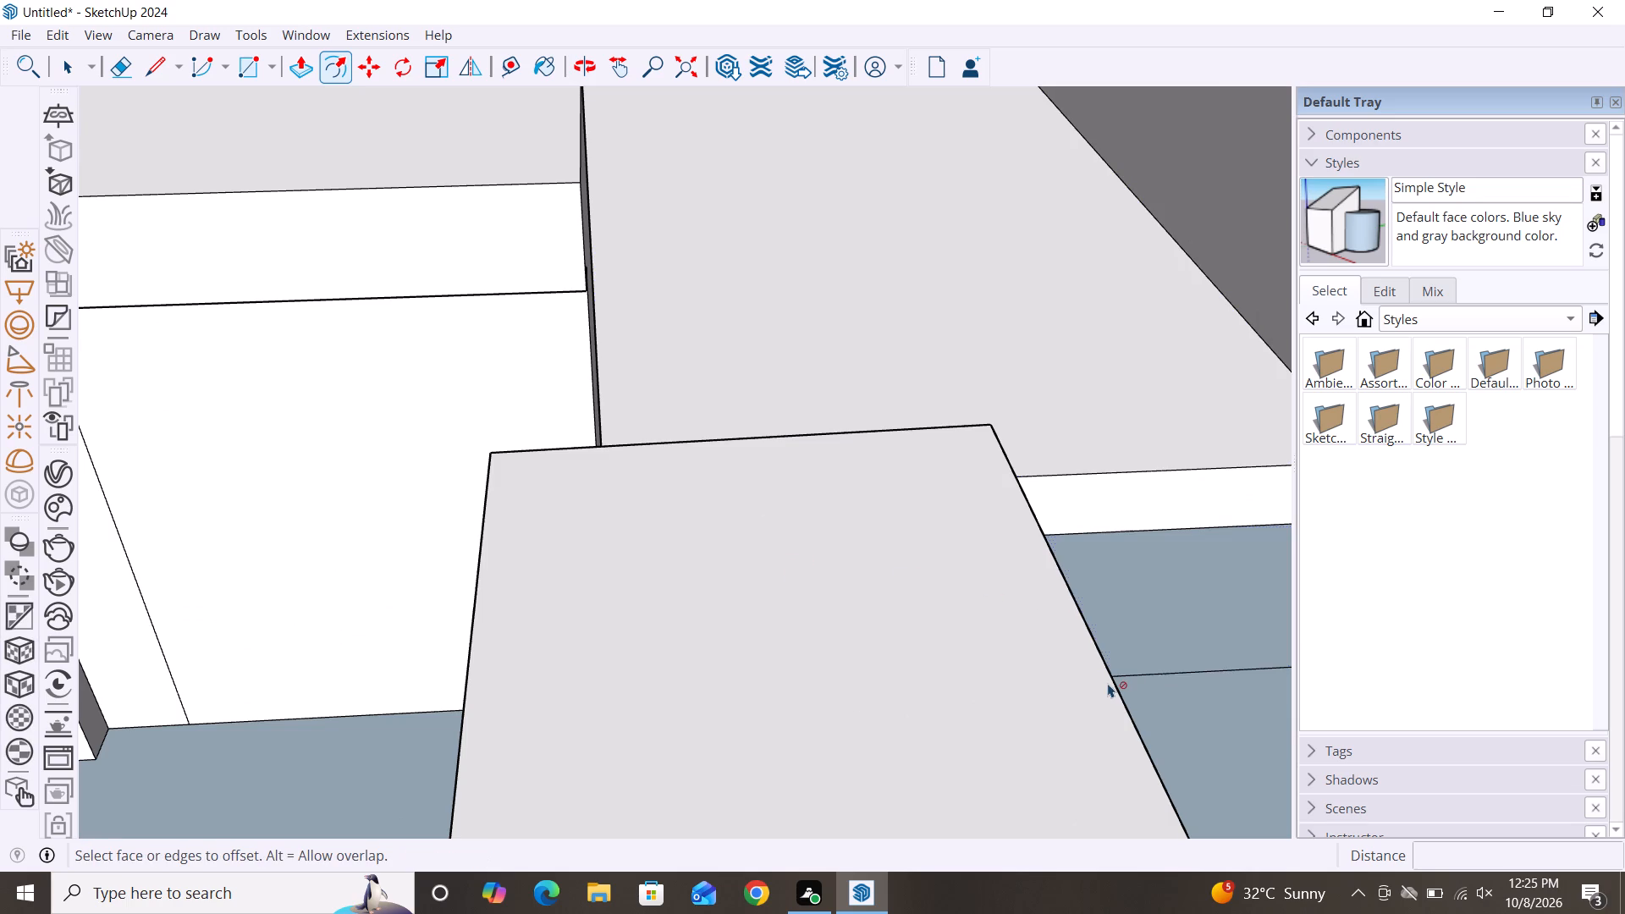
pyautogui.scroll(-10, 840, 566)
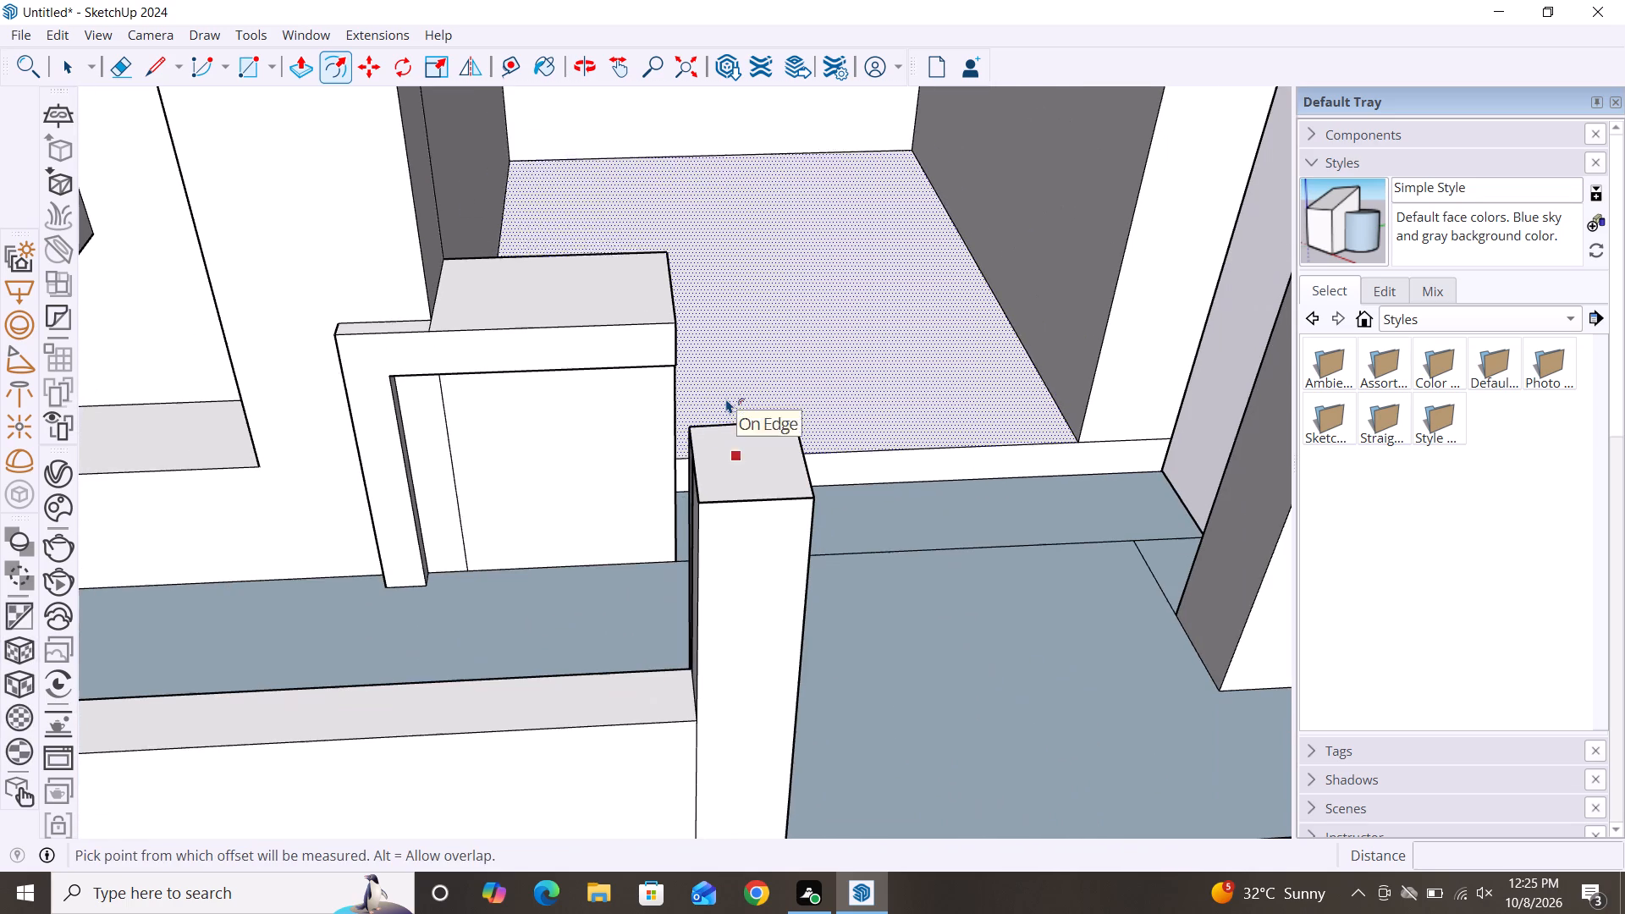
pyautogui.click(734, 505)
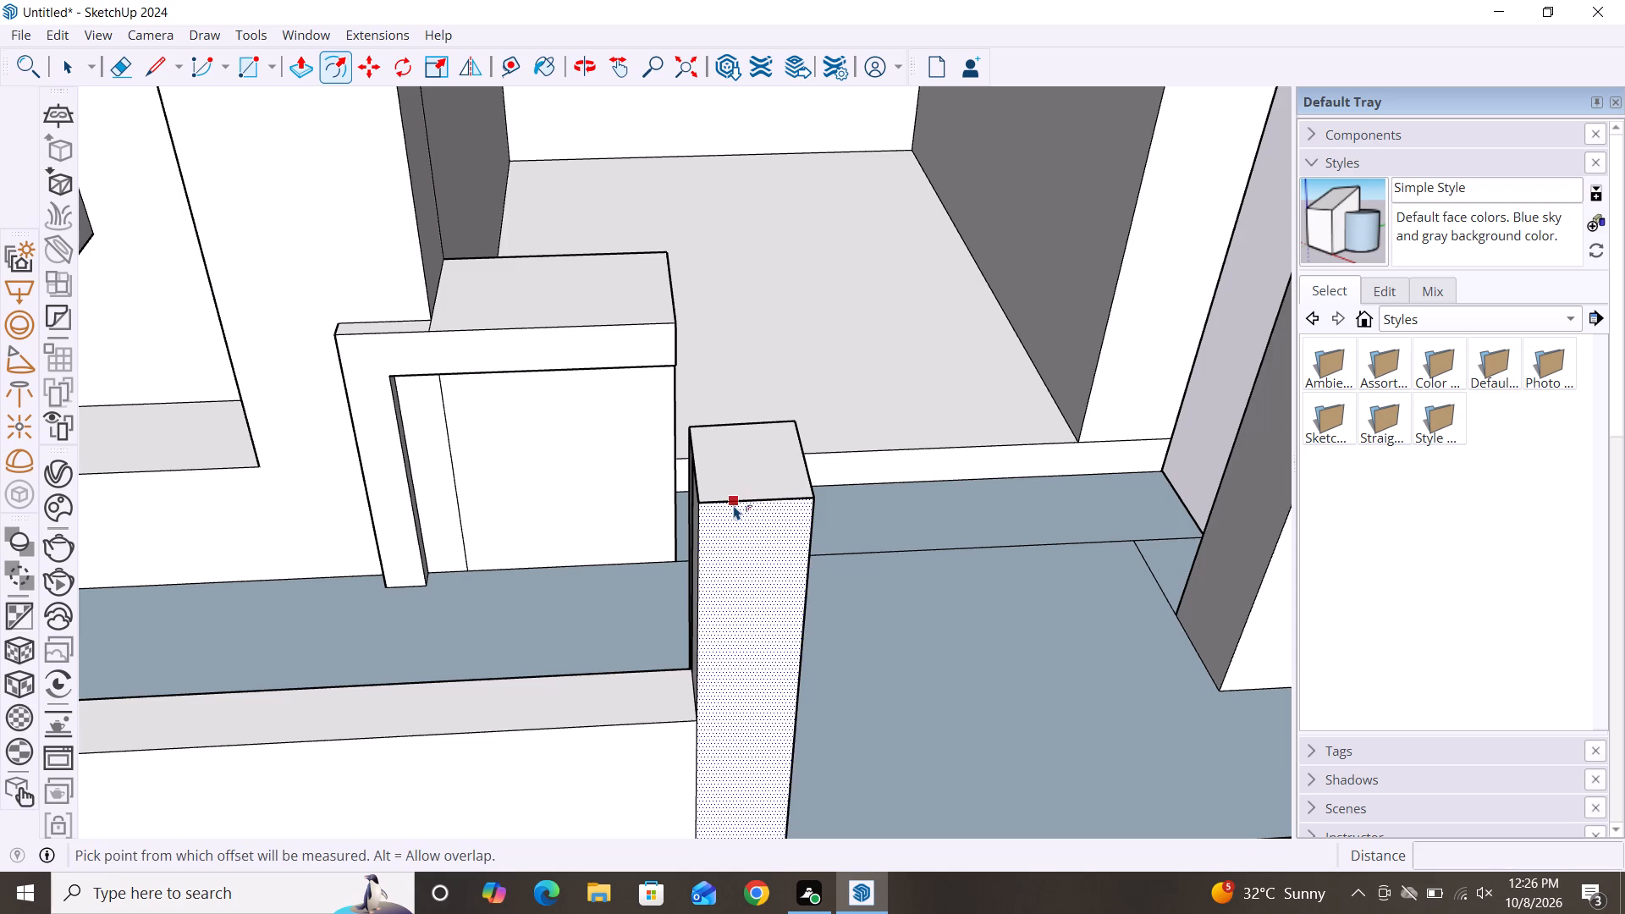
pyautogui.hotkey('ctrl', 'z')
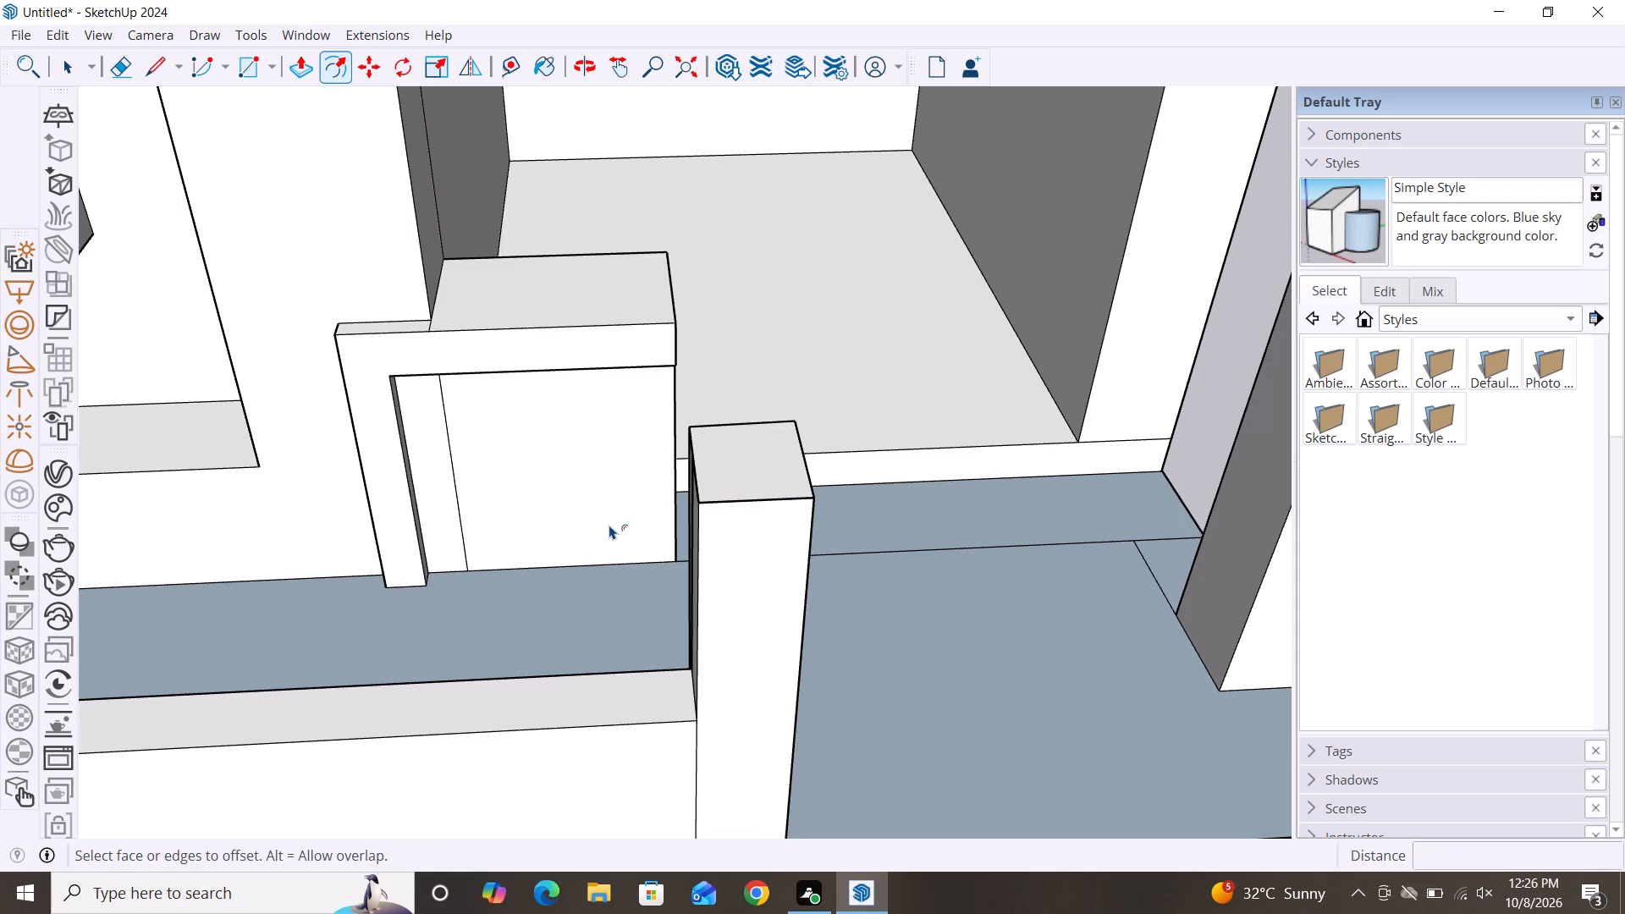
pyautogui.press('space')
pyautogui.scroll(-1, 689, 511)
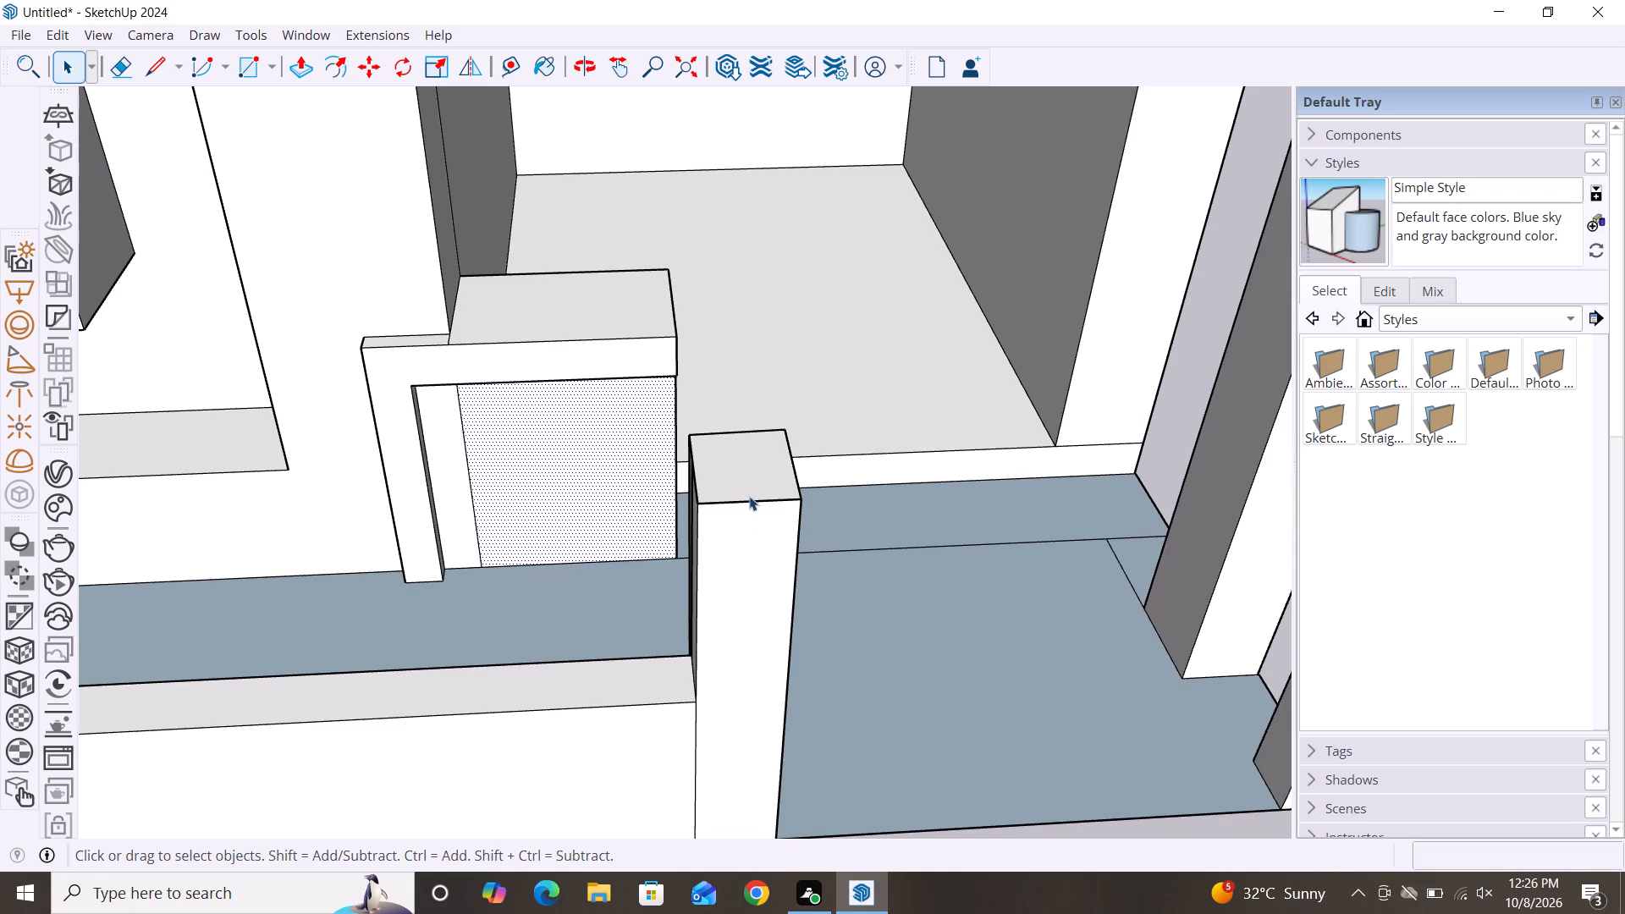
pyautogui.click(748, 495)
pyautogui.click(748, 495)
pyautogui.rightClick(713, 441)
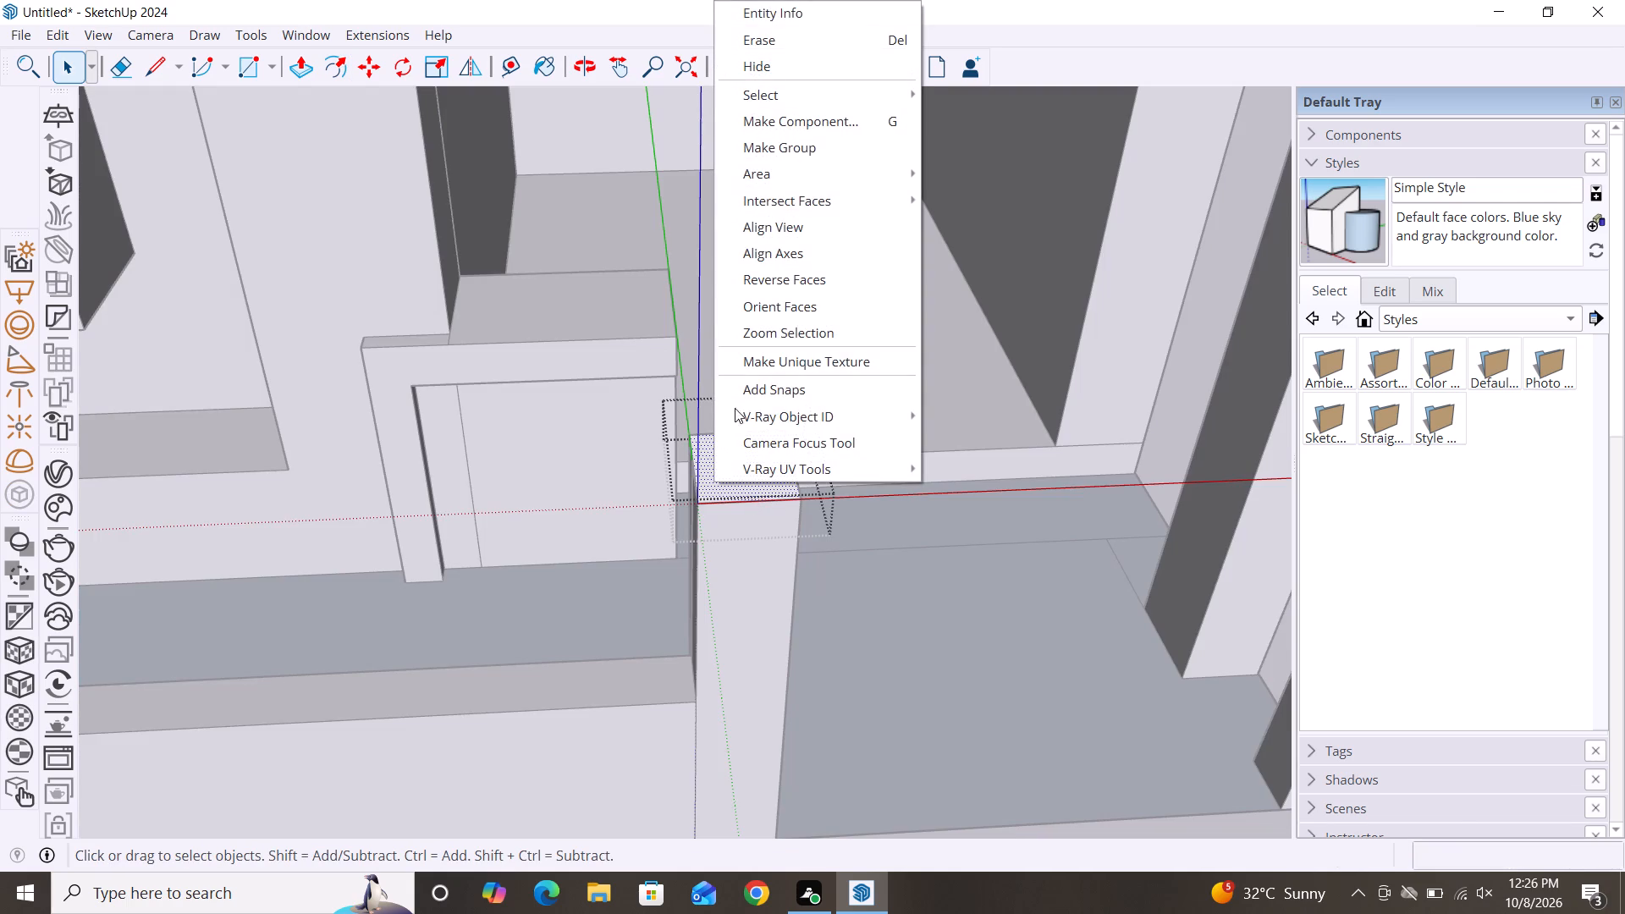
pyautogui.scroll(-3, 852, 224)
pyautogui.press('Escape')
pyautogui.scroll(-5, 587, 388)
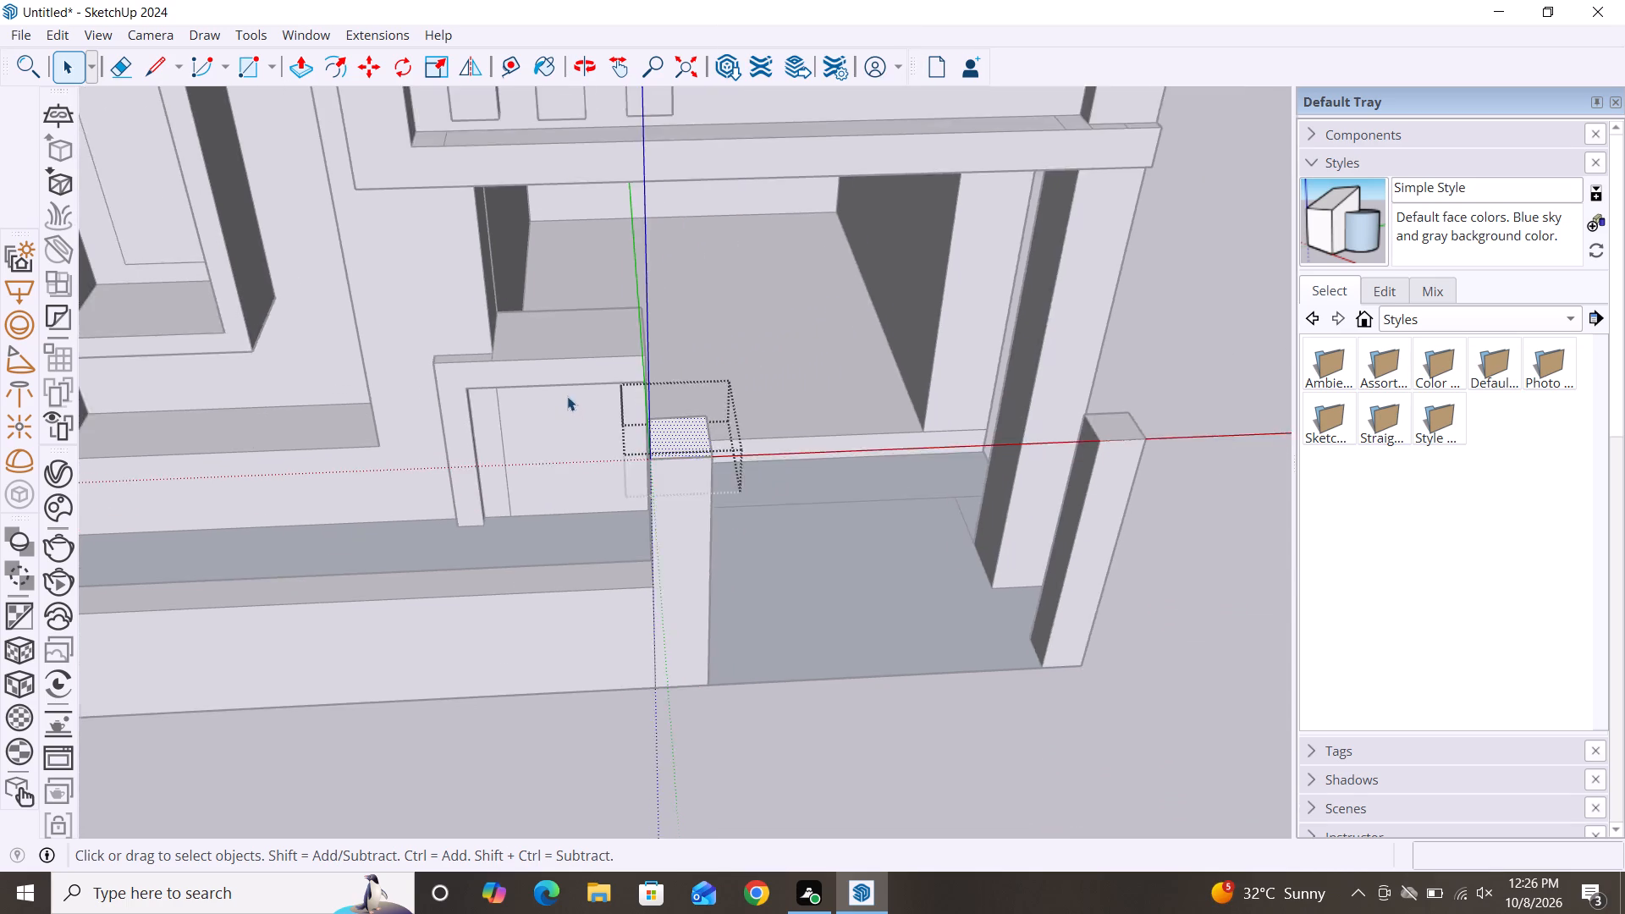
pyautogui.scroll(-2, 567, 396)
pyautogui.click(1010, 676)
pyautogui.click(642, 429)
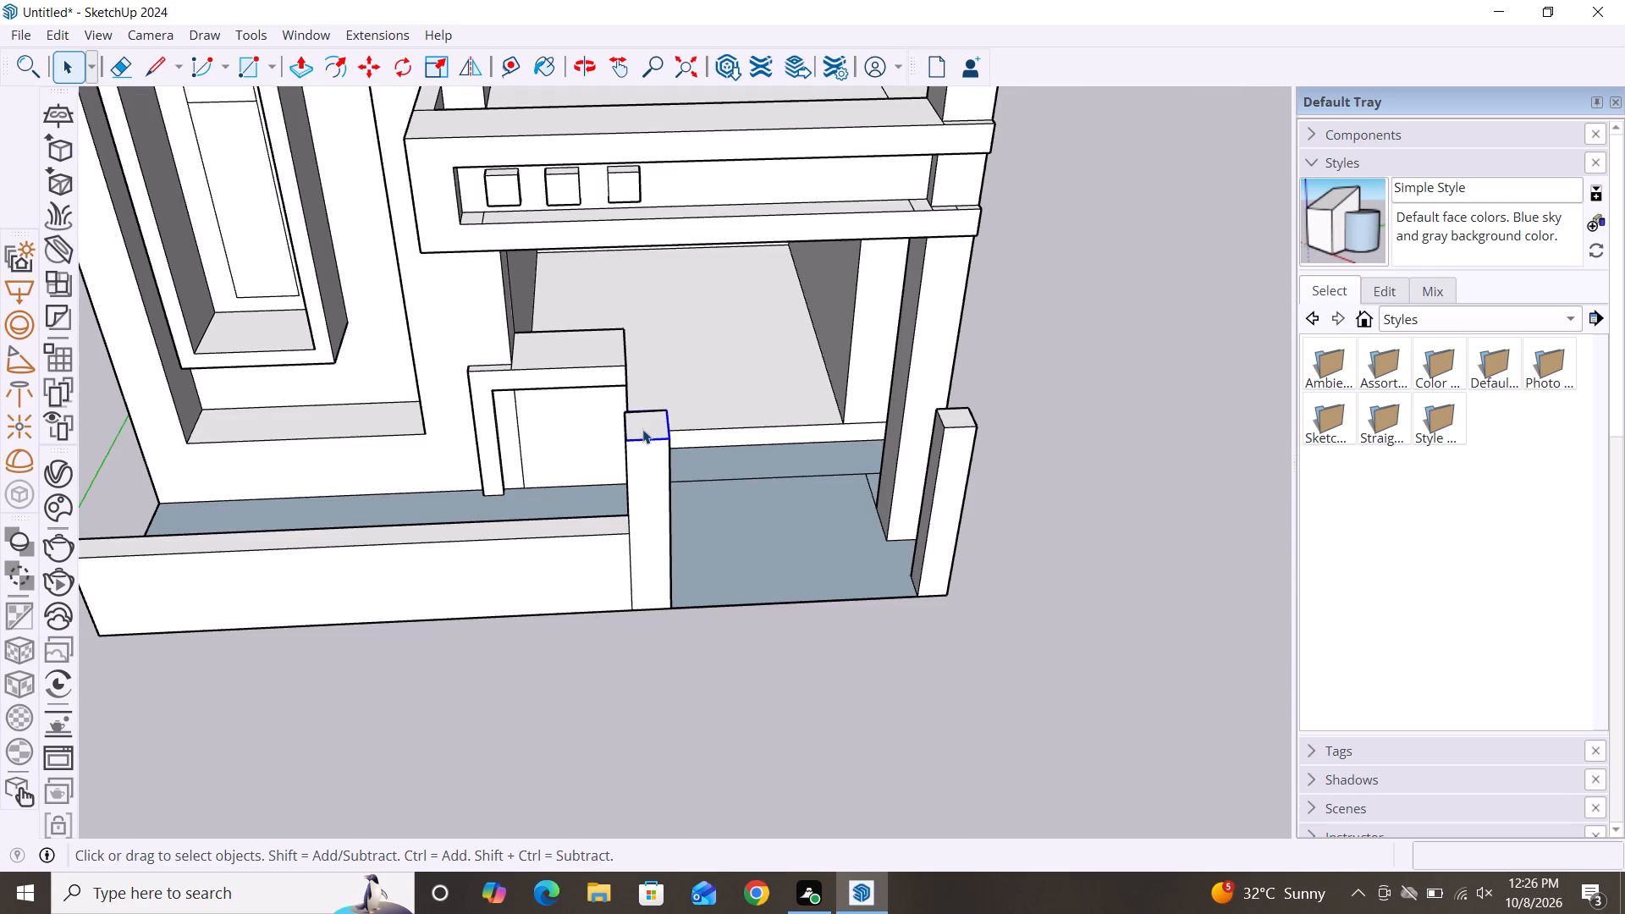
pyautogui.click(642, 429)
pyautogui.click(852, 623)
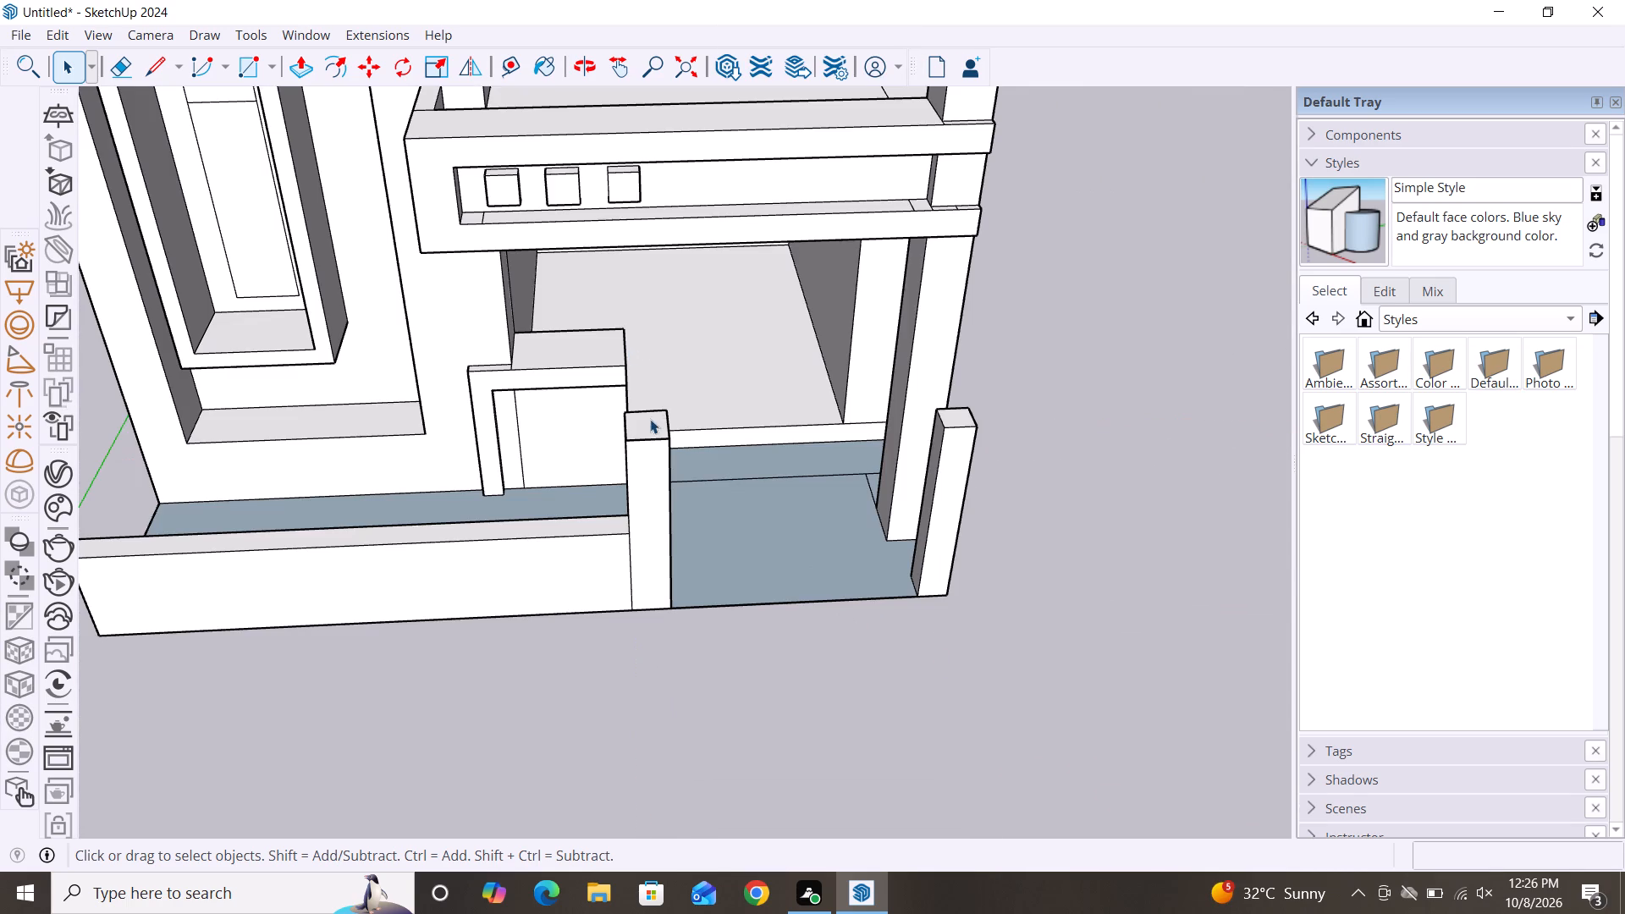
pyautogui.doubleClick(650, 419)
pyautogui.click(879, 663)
# Explode the group on top of the post beside the front wall's end.
pyautogui.scroll(2, 647, 426)
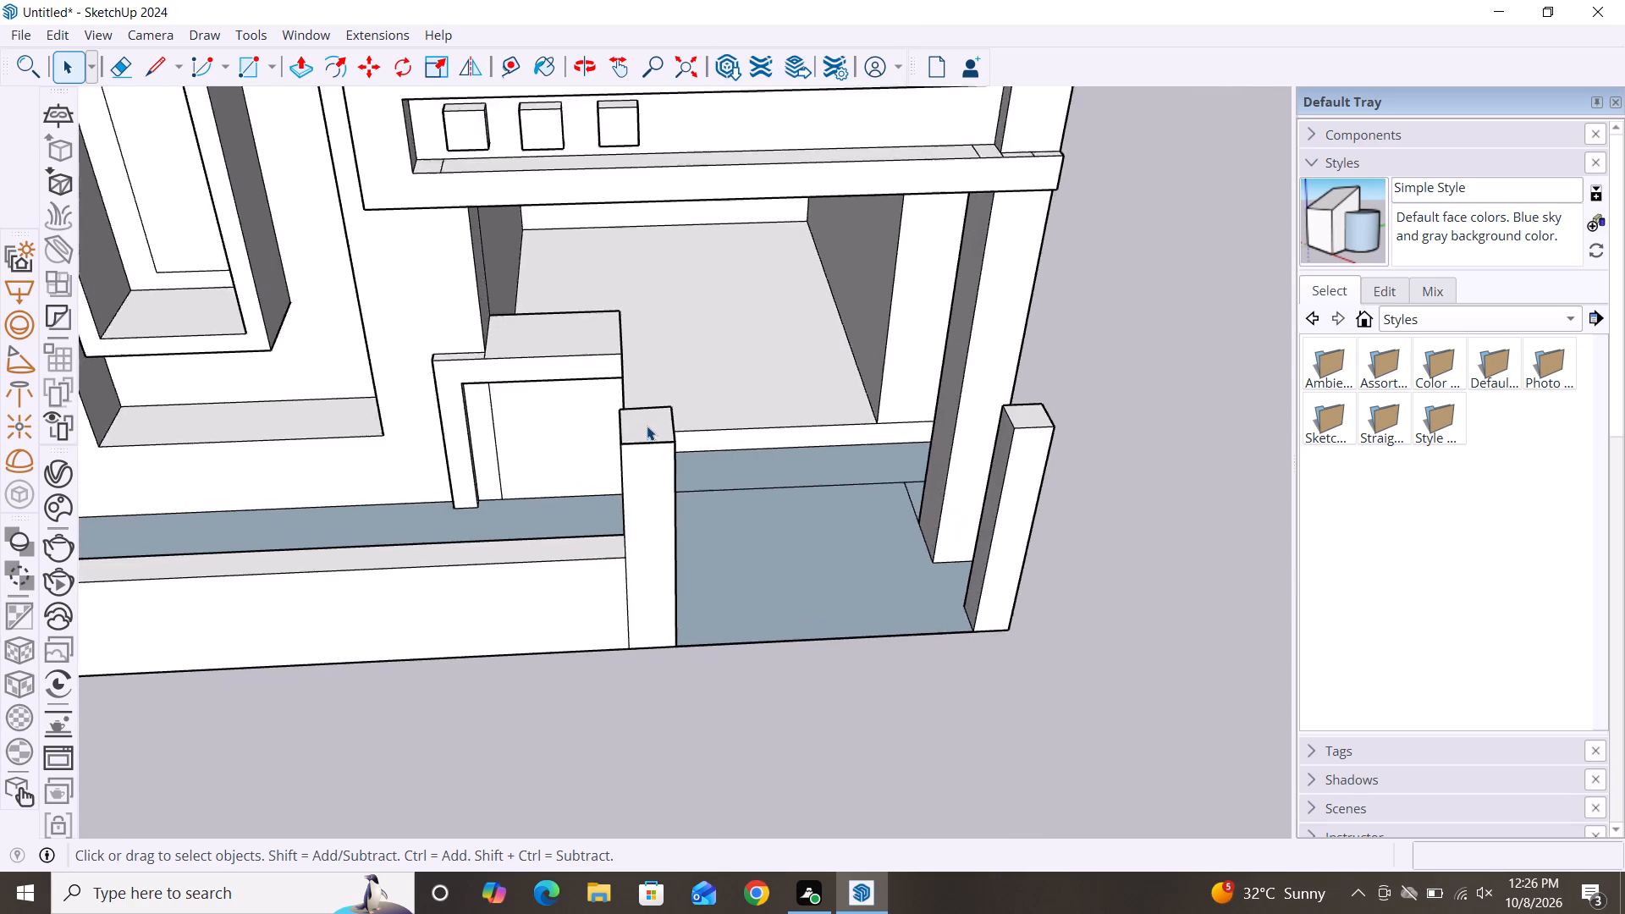
pyautogui.scroll(7, 647, 426)
pyautogui.click(647, 426)
pyautogui.click(647, 426)
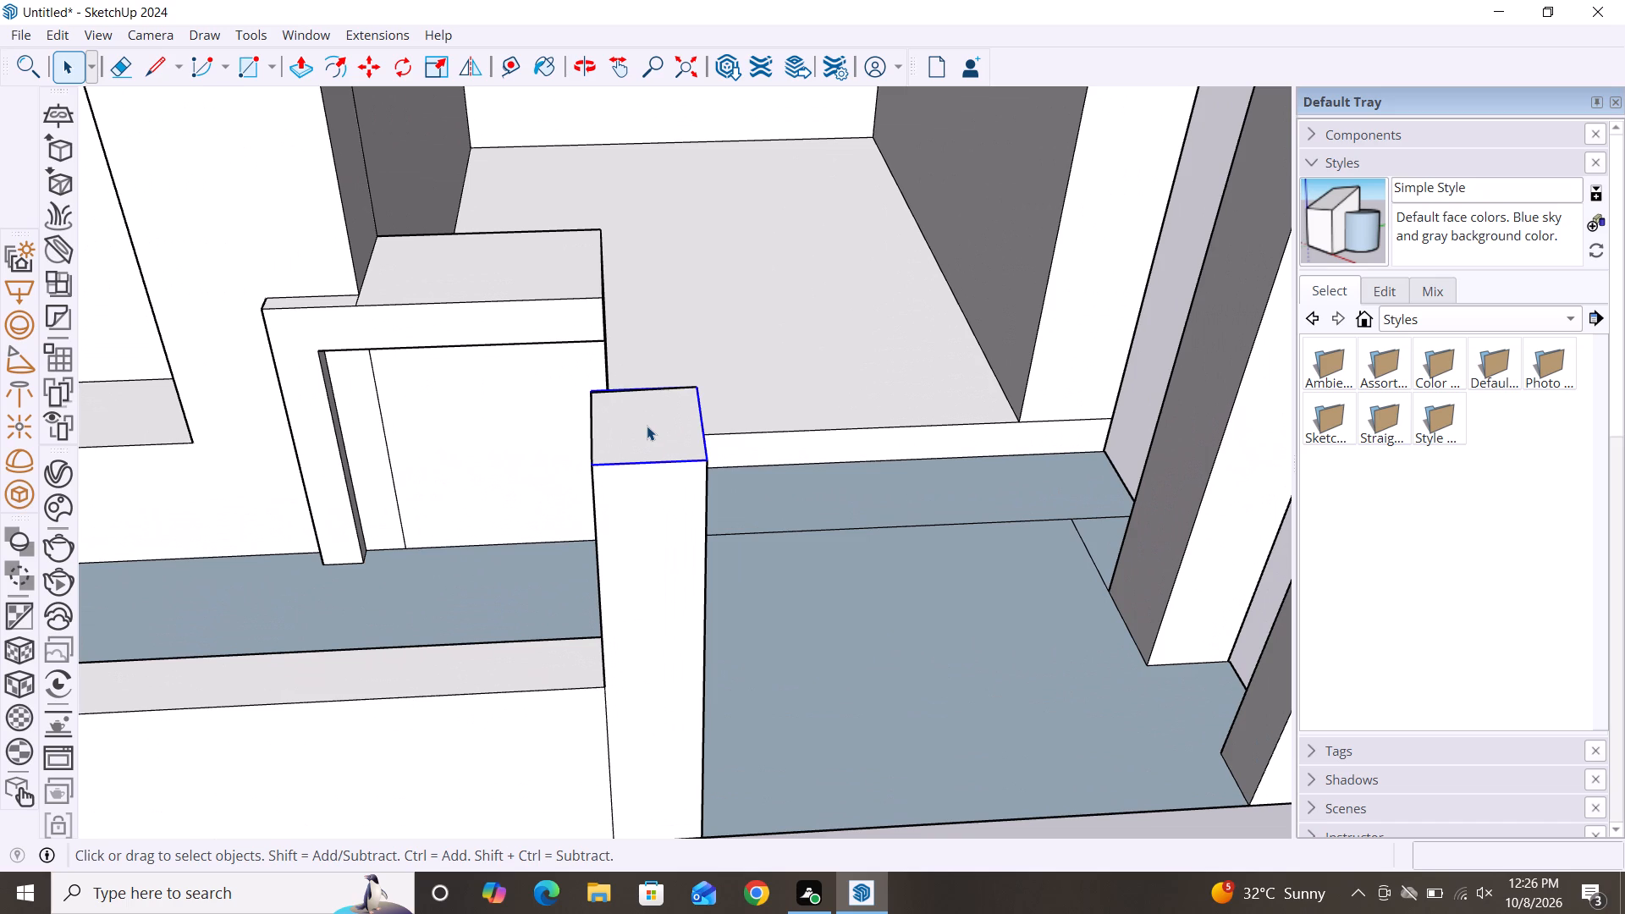
pyautogui.click(647, 426)
pyautogui.click(647, 426)
pyautogui.rightClick(647, 426)
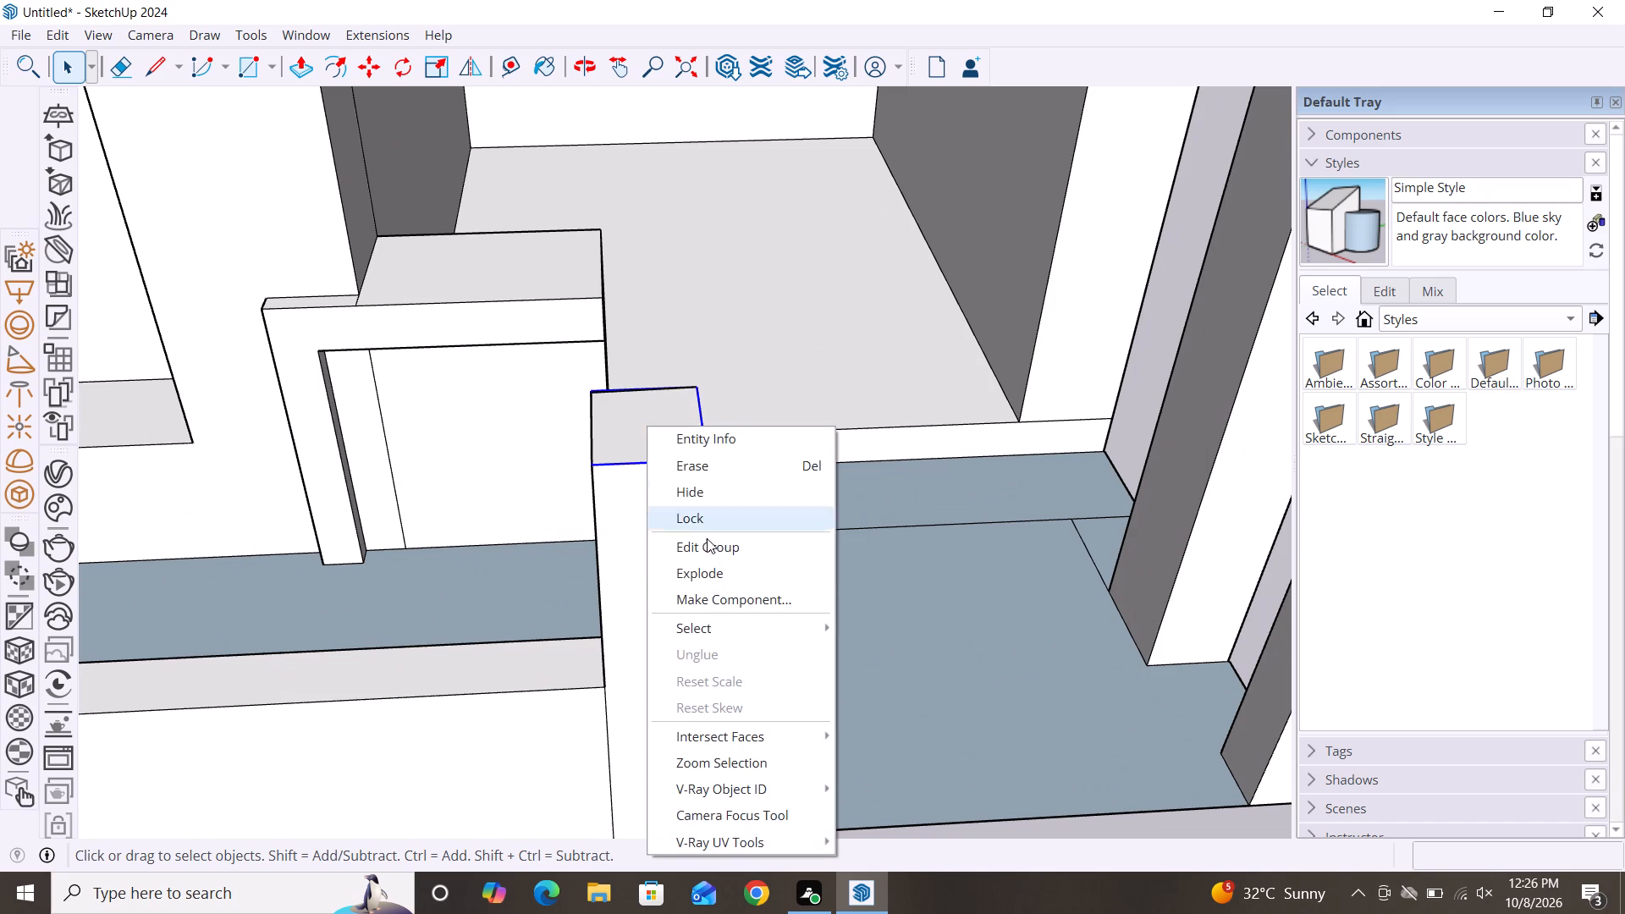
pyautogui.click(722, 573)
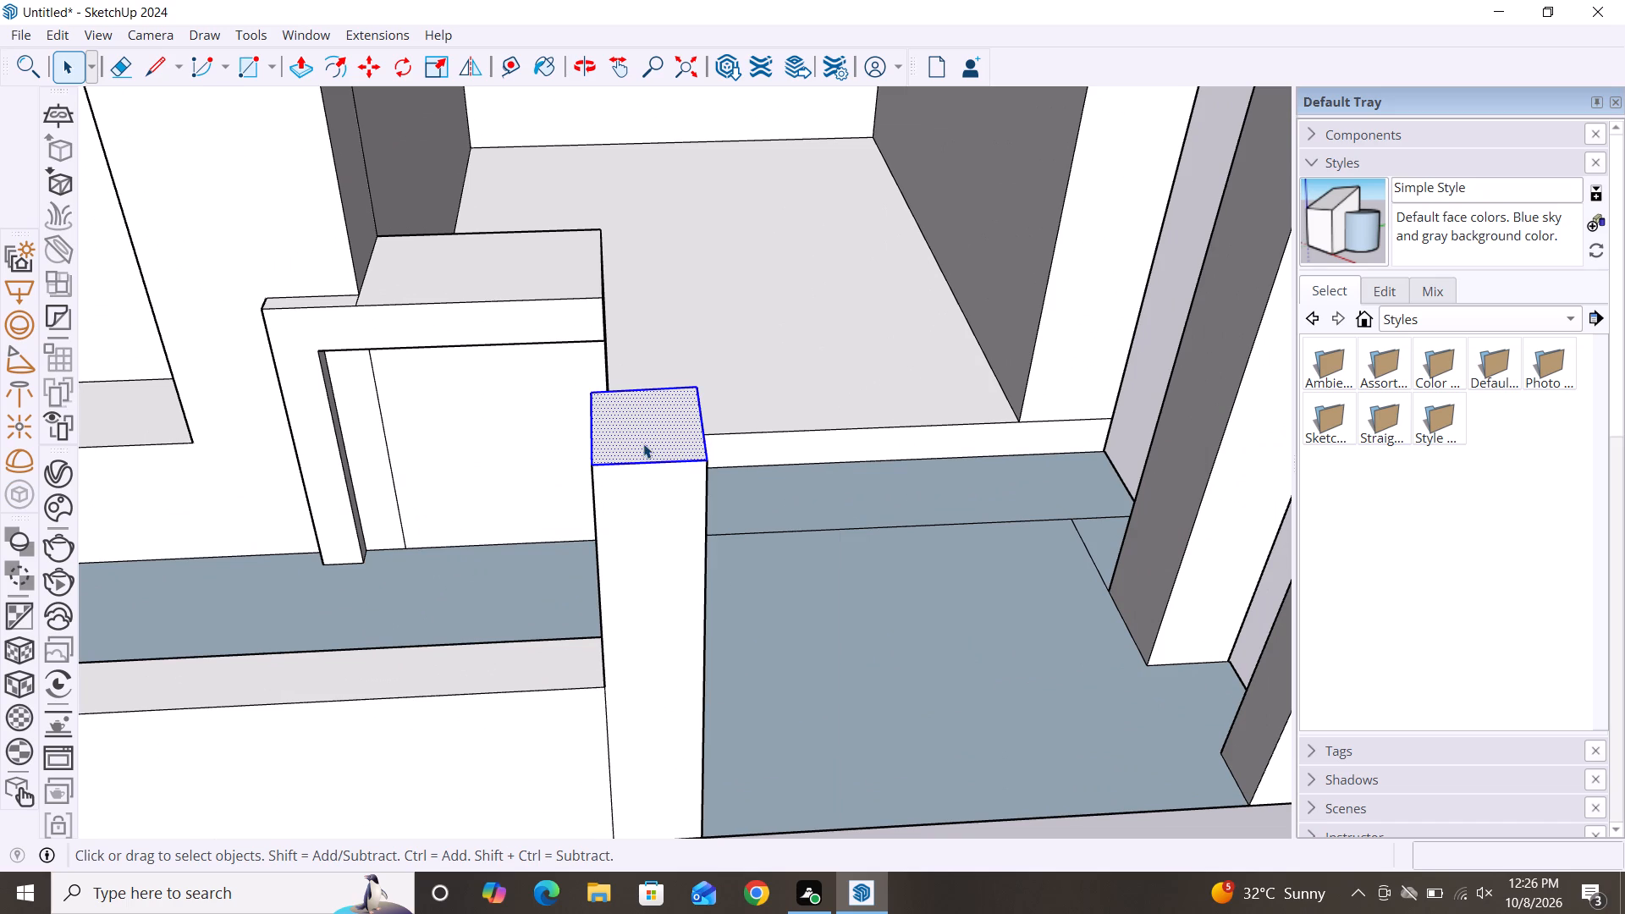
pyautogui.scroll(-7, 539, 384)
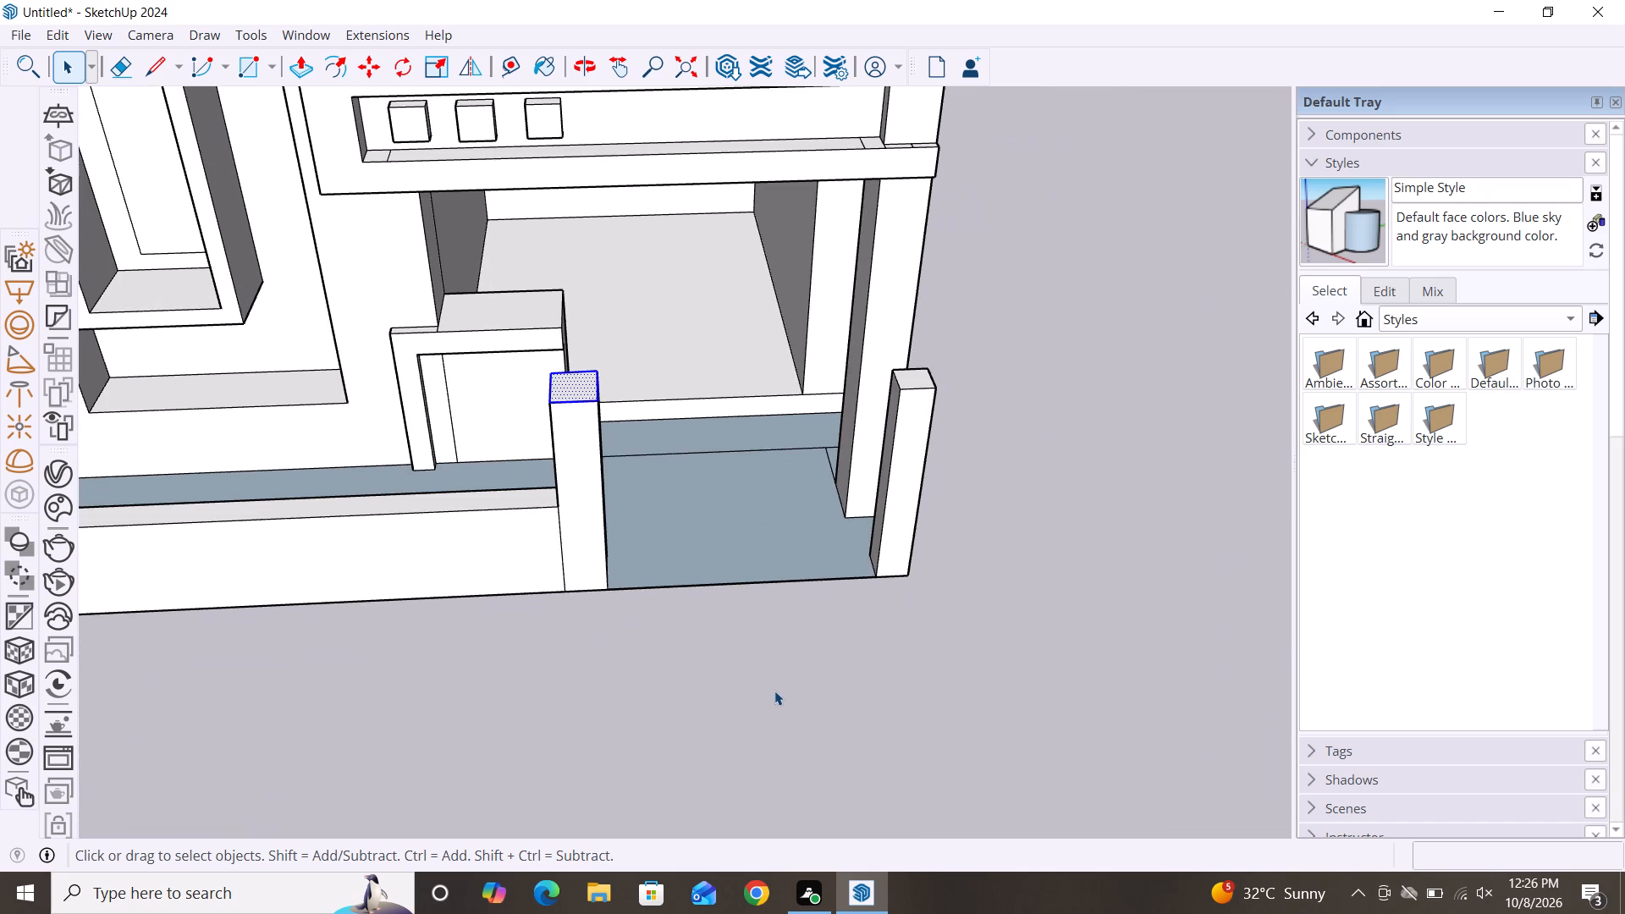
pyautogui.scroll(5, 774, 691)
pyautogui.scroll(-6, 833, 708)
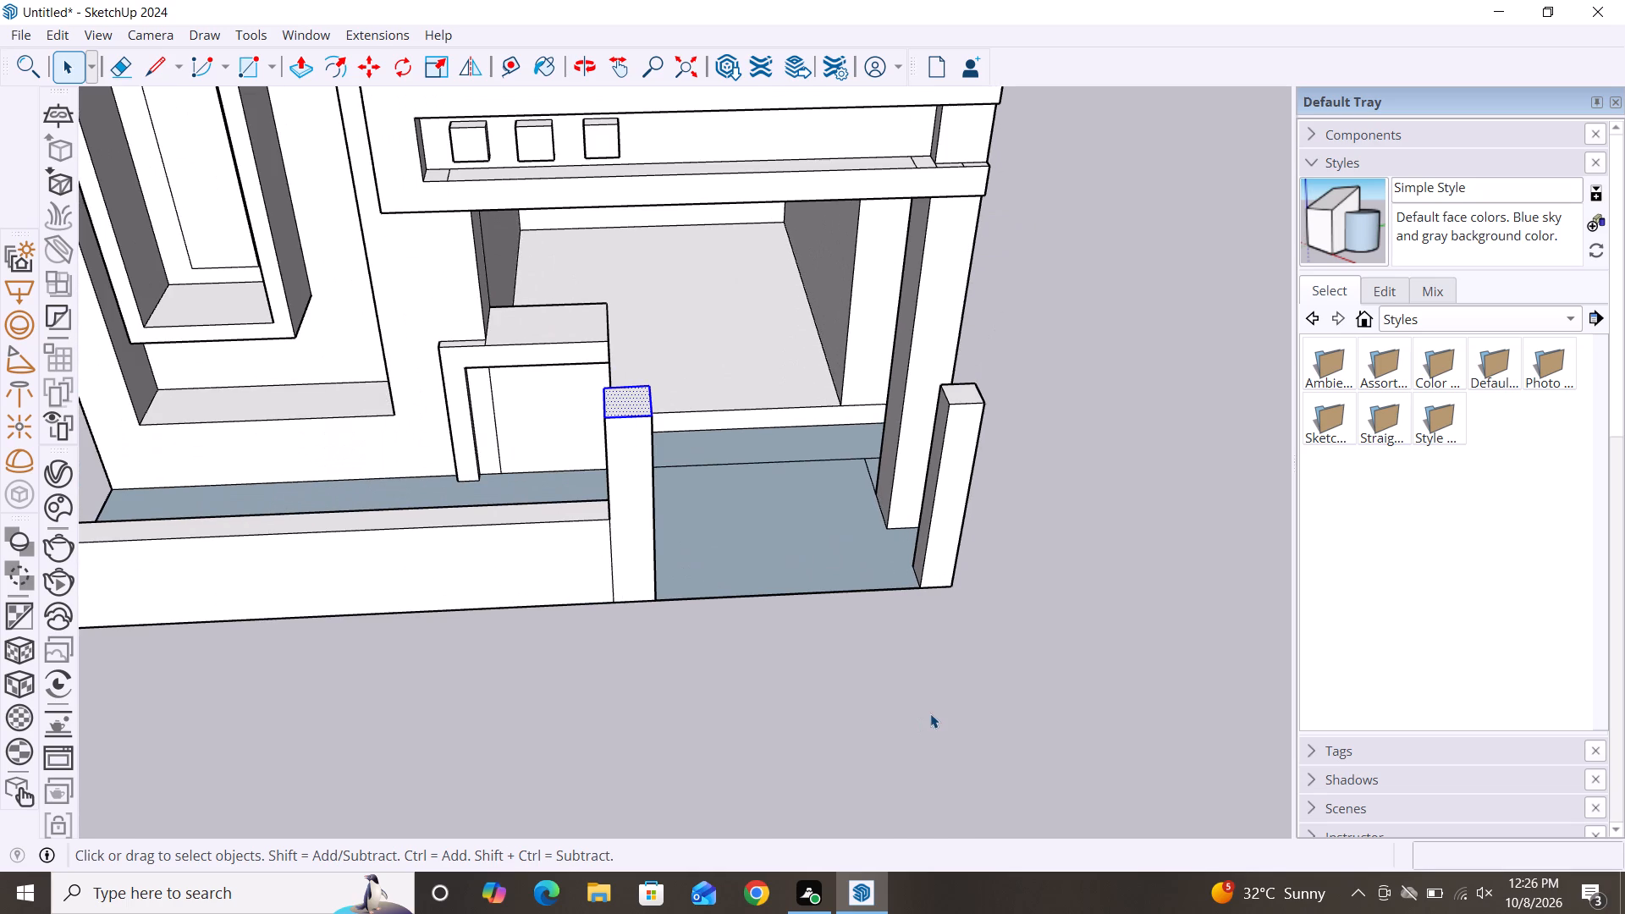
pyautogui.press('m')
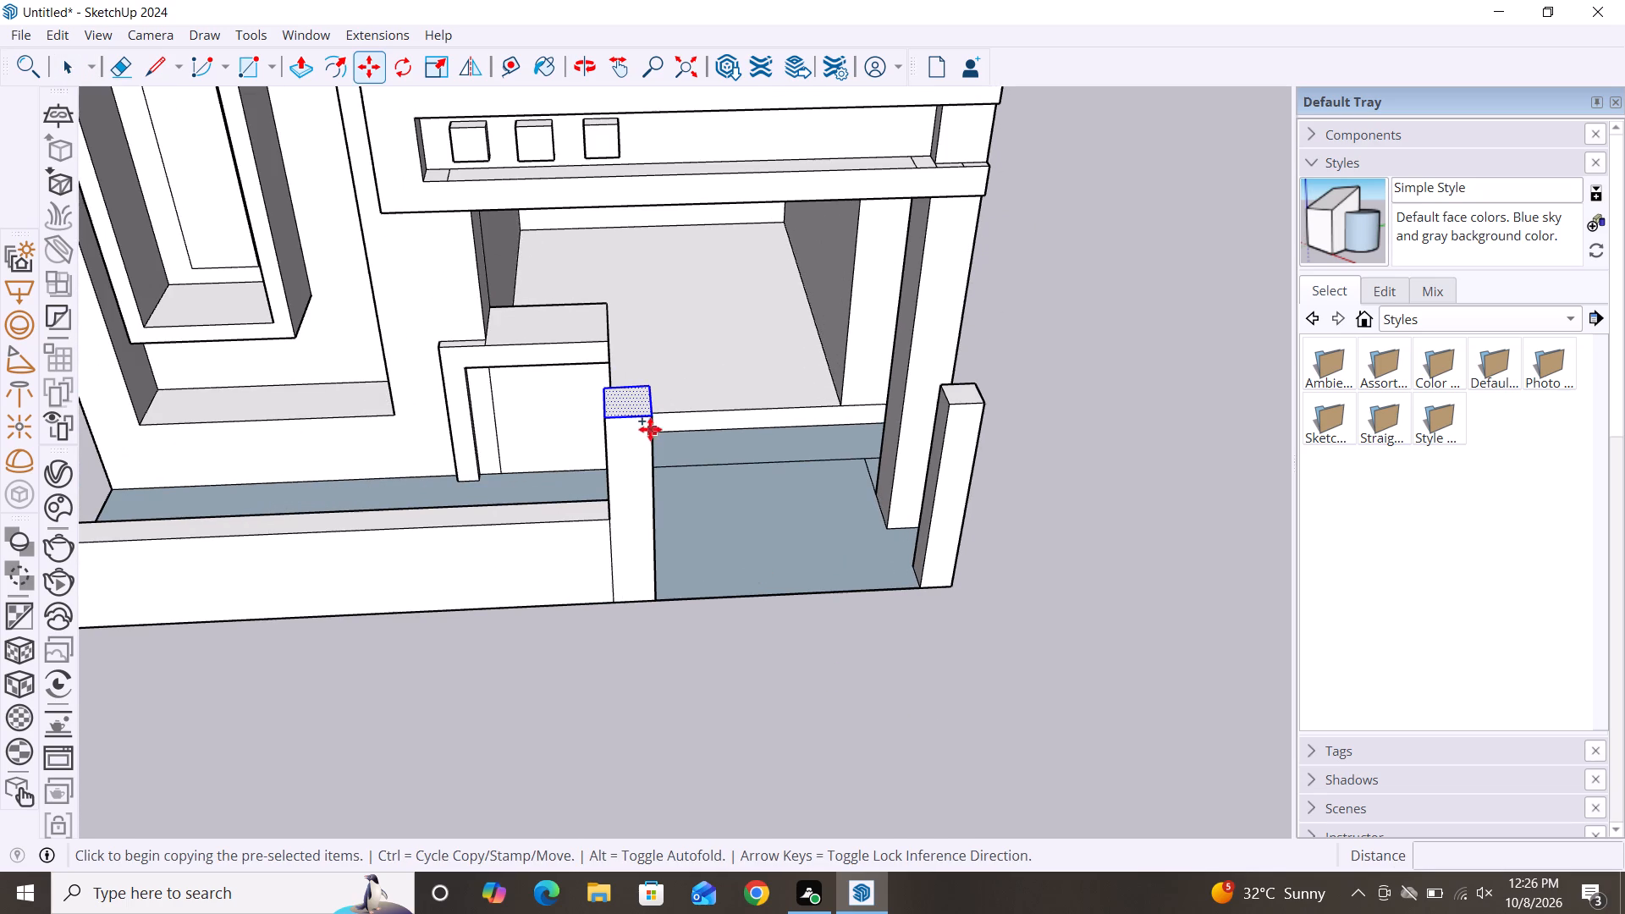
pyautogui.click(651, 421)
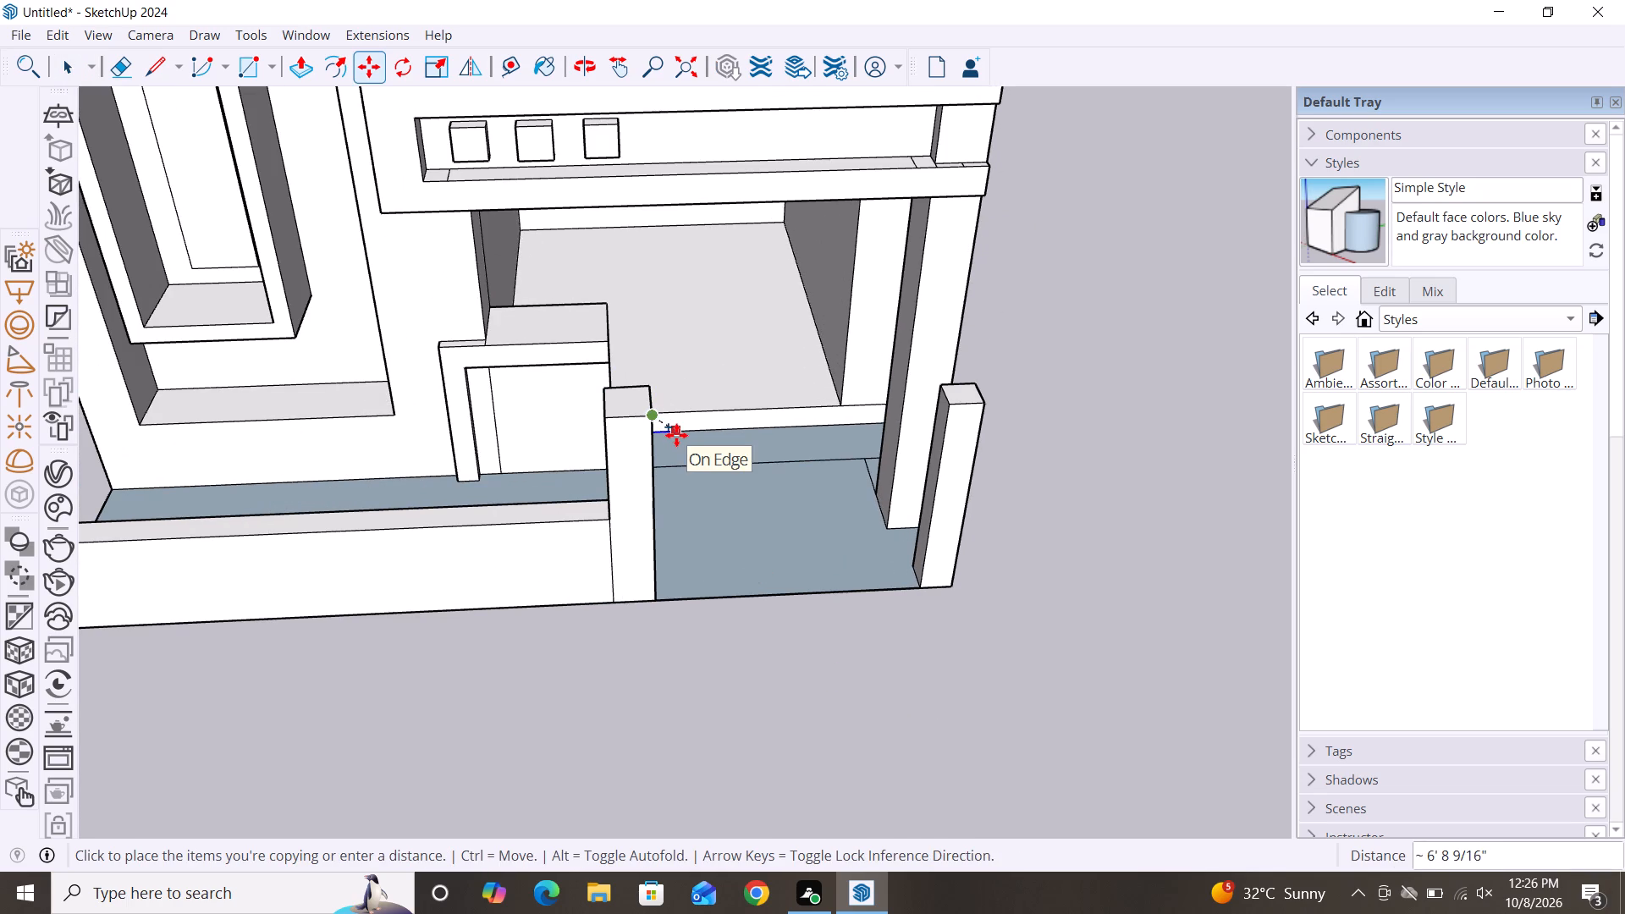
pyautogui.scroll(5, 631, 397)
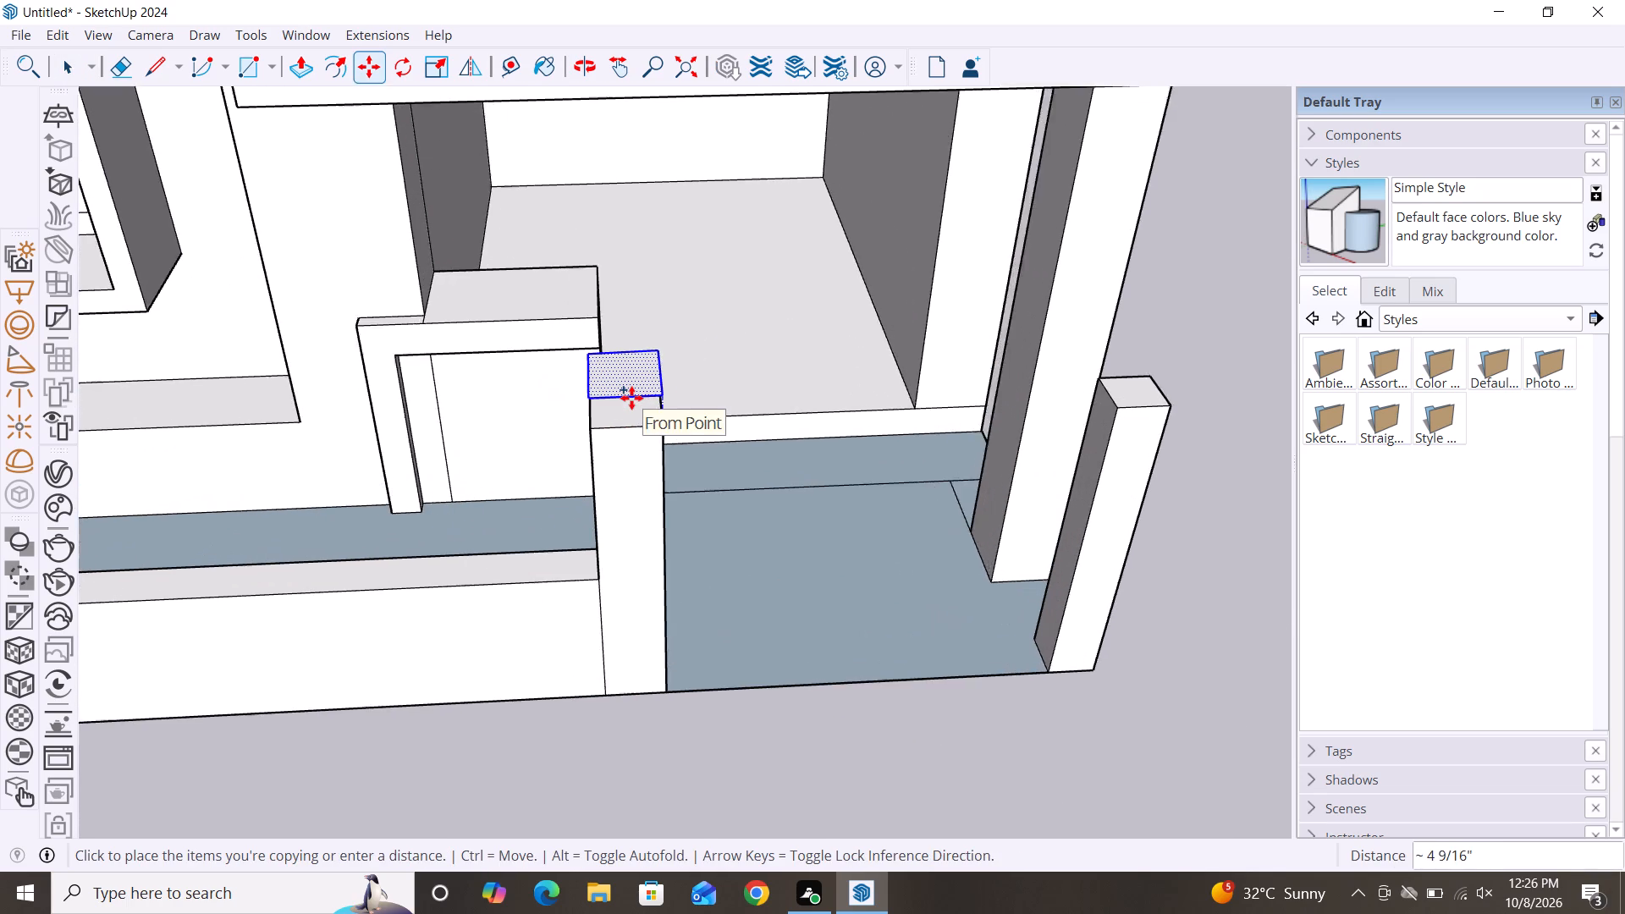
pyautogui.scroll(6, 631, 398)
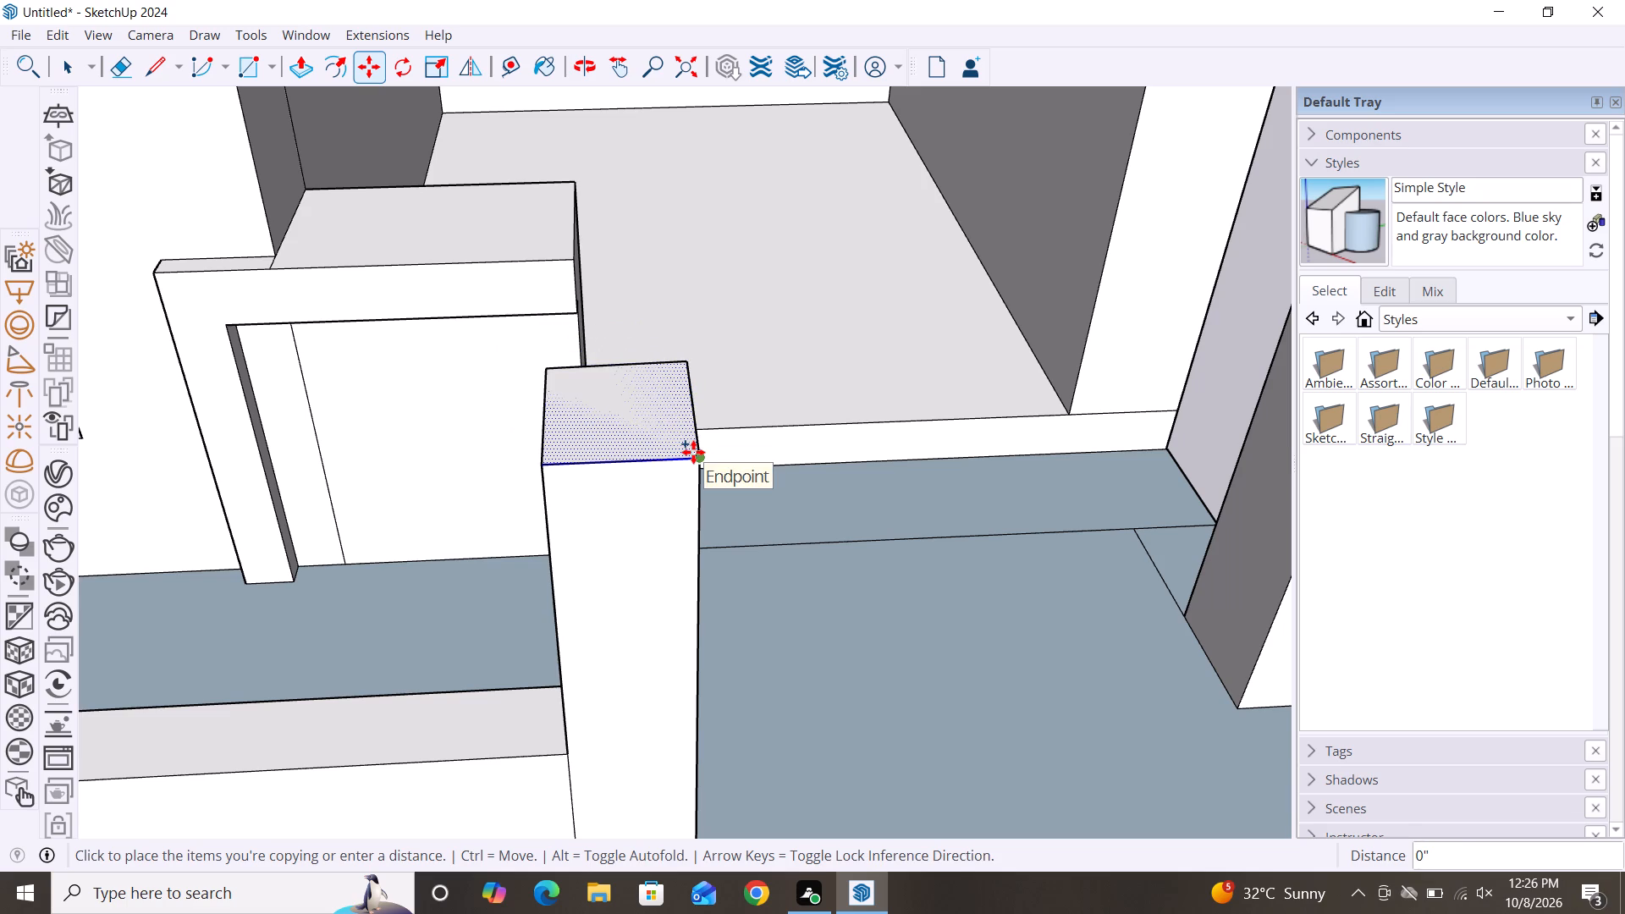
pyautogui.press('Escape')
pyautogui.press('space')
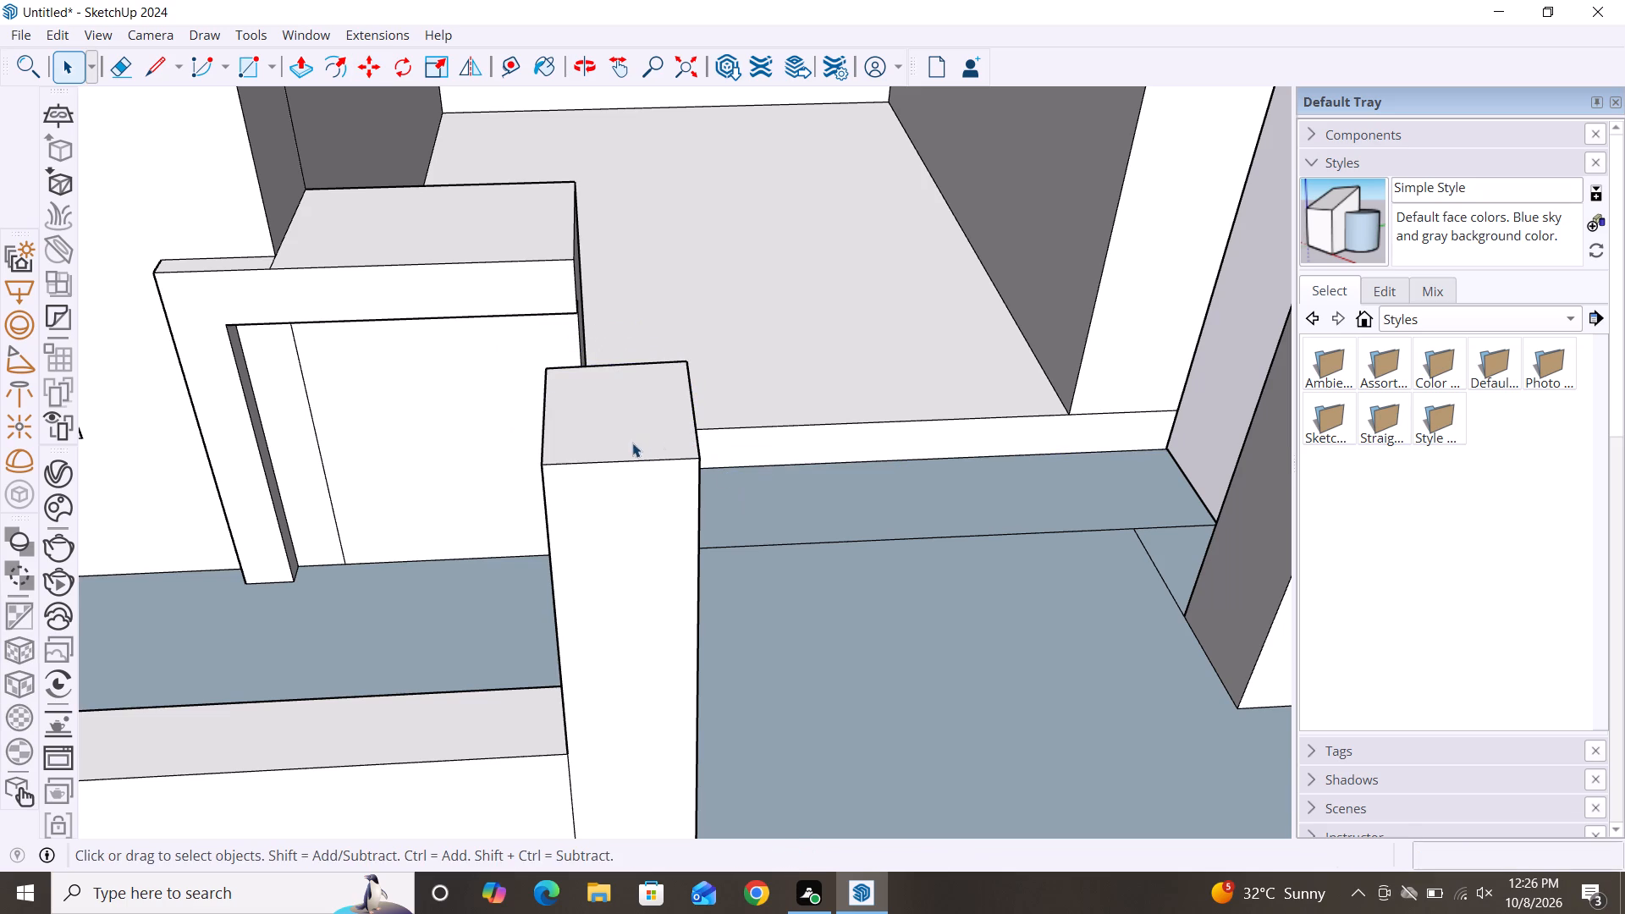
# Copy the entrance-side edge of the first post's top outward by 7/8".
pyautogui.click(698, 442)
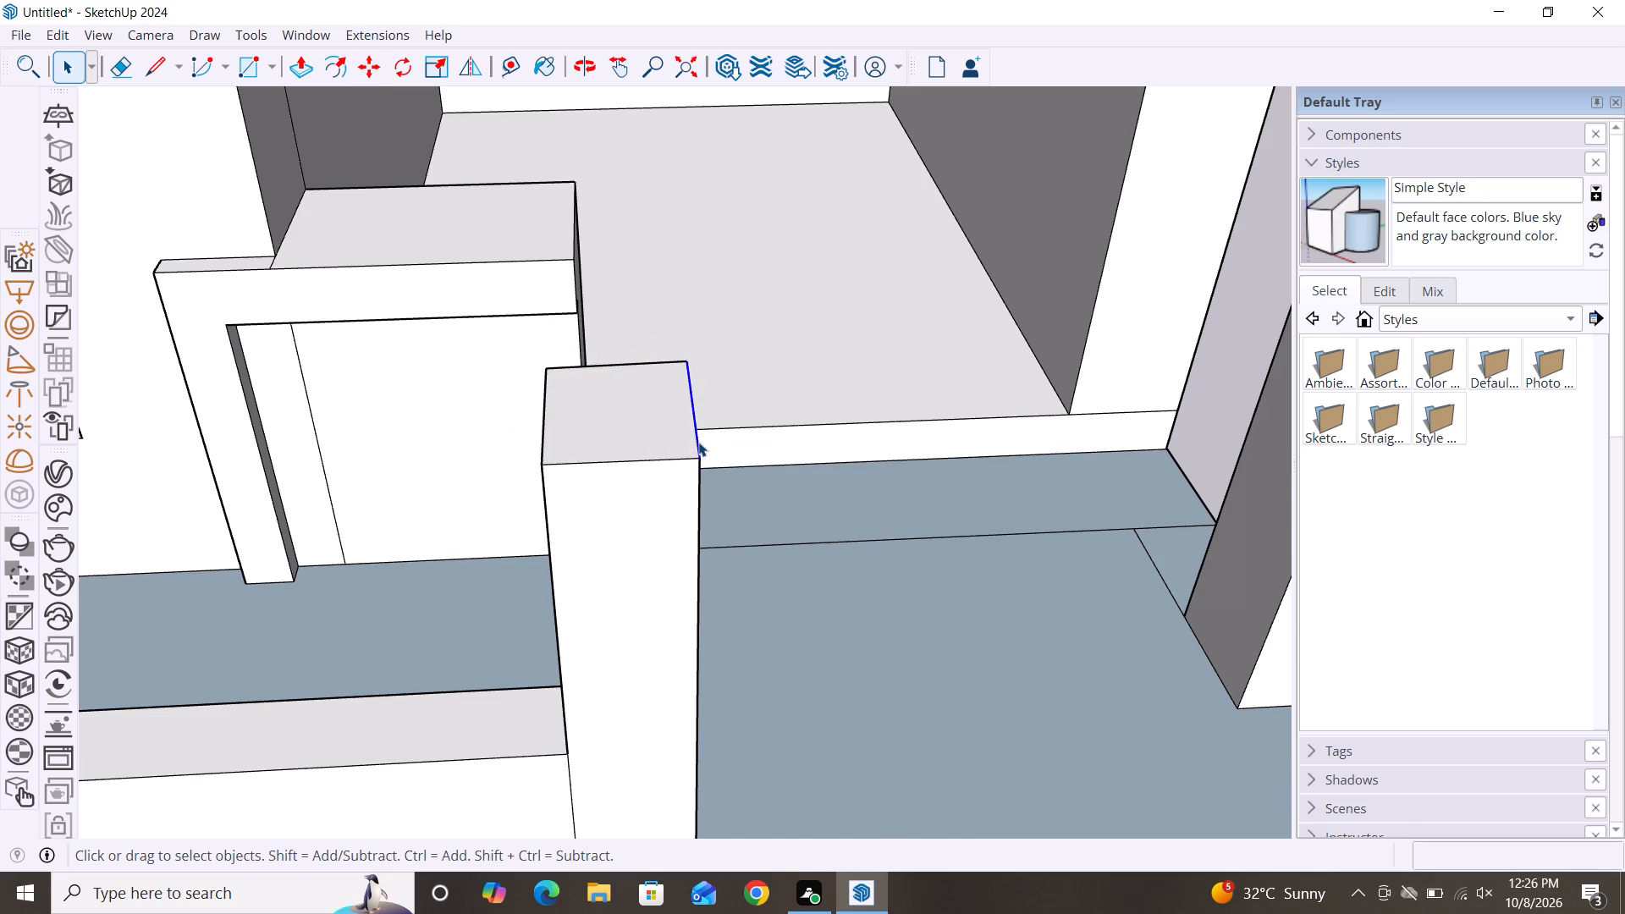
pyautogui.press('m')
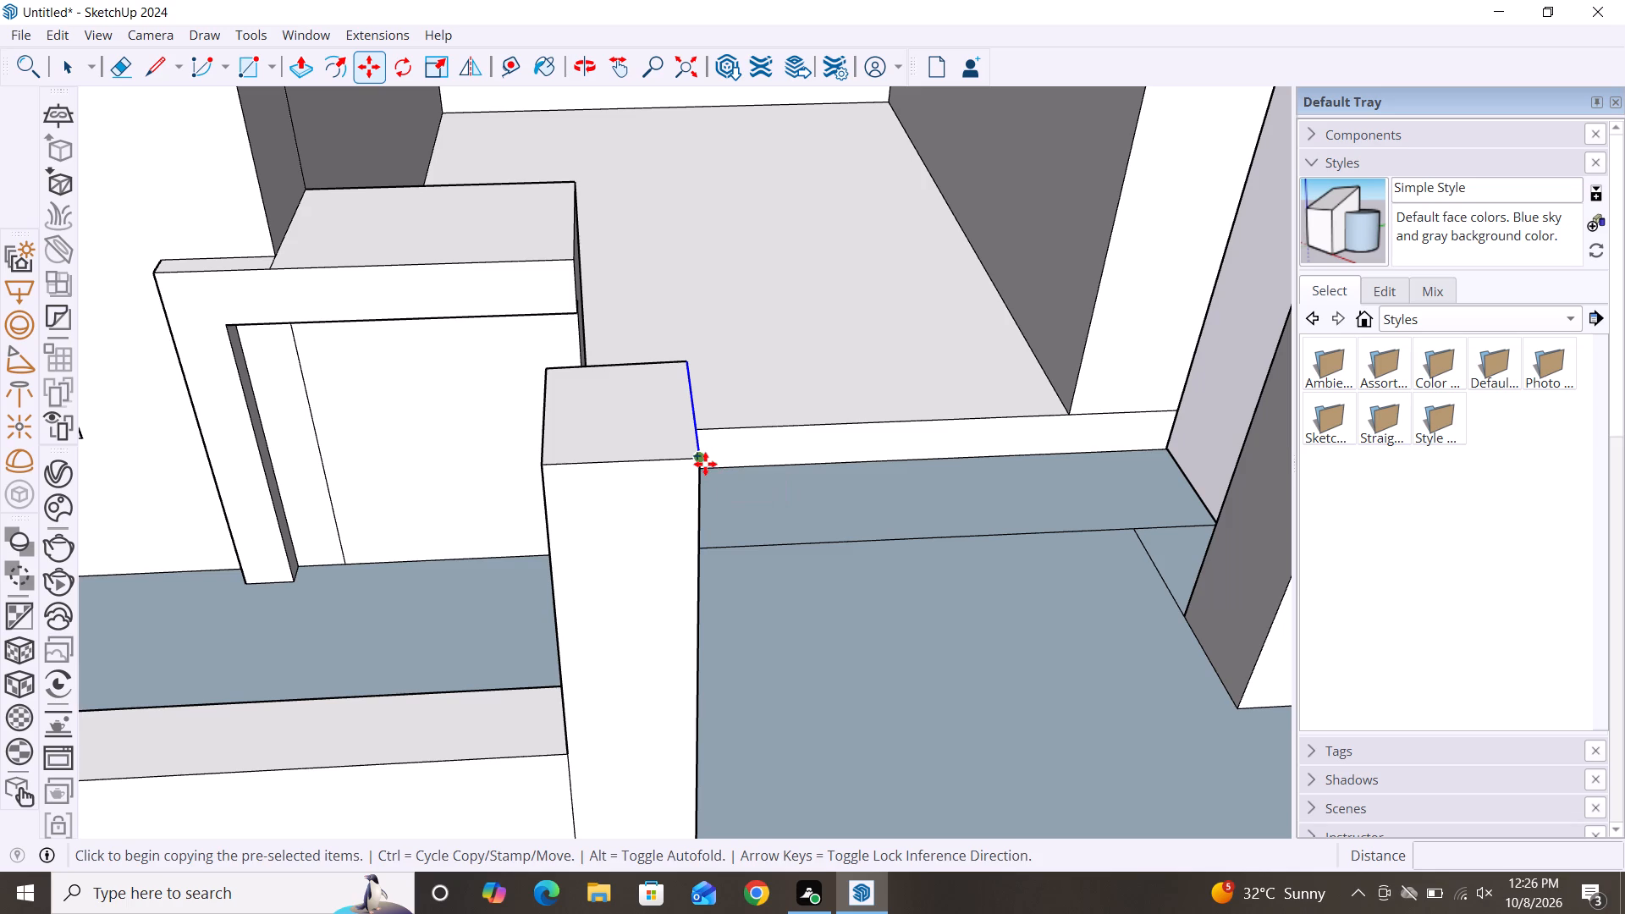
pyautogui.click(705, 464)
pyautogui.click(714, 459)
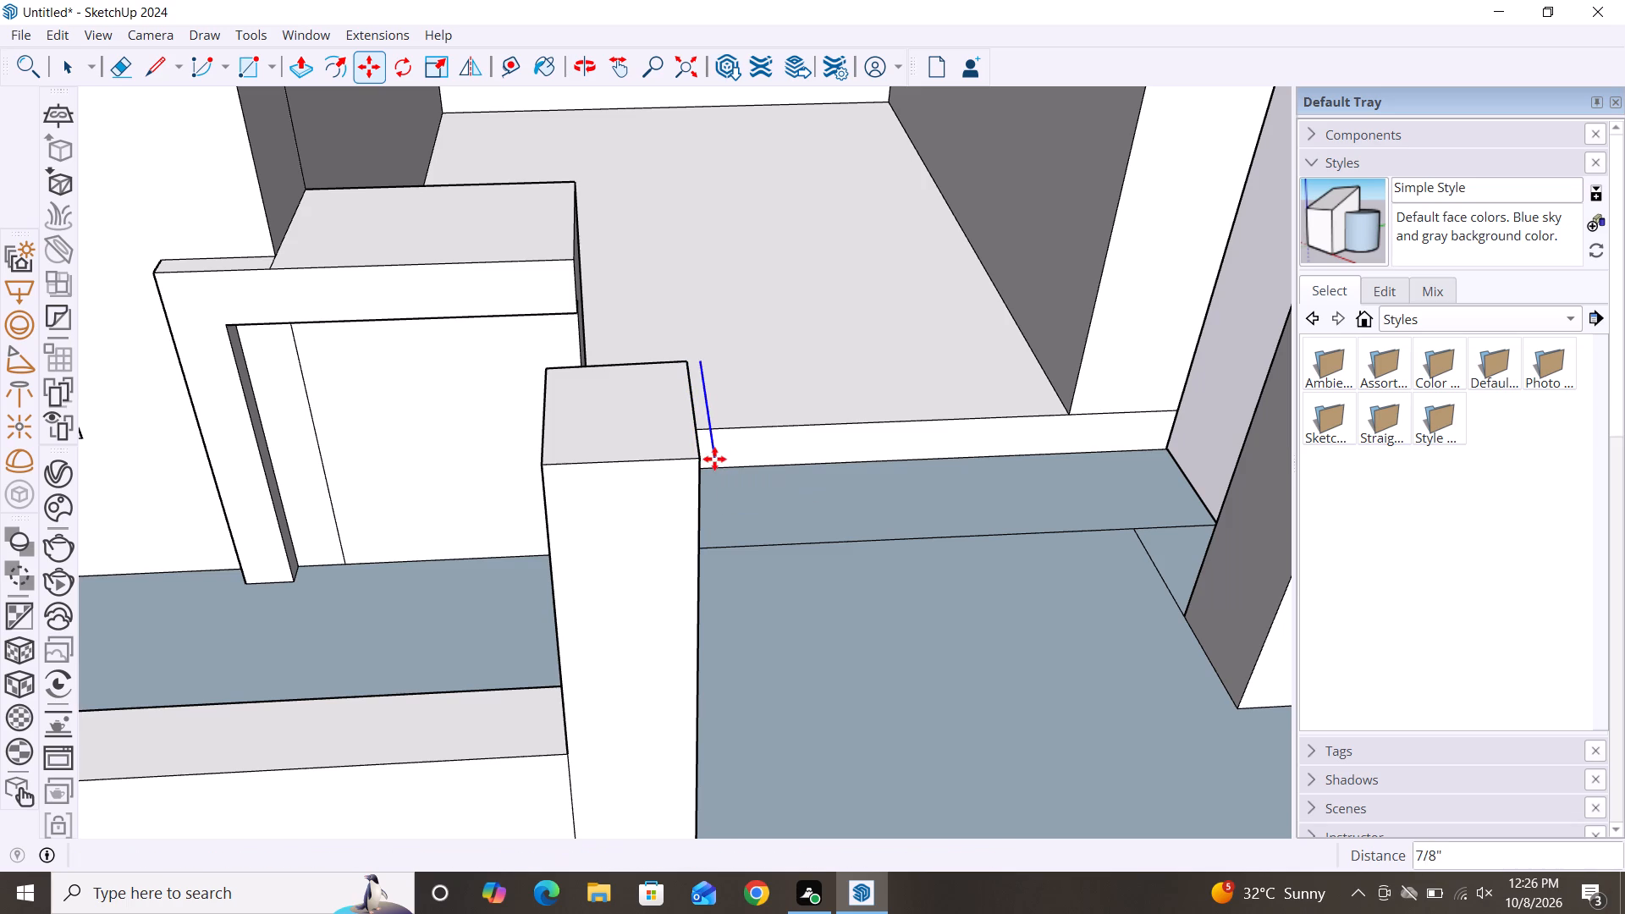
pyautogui.press('space')
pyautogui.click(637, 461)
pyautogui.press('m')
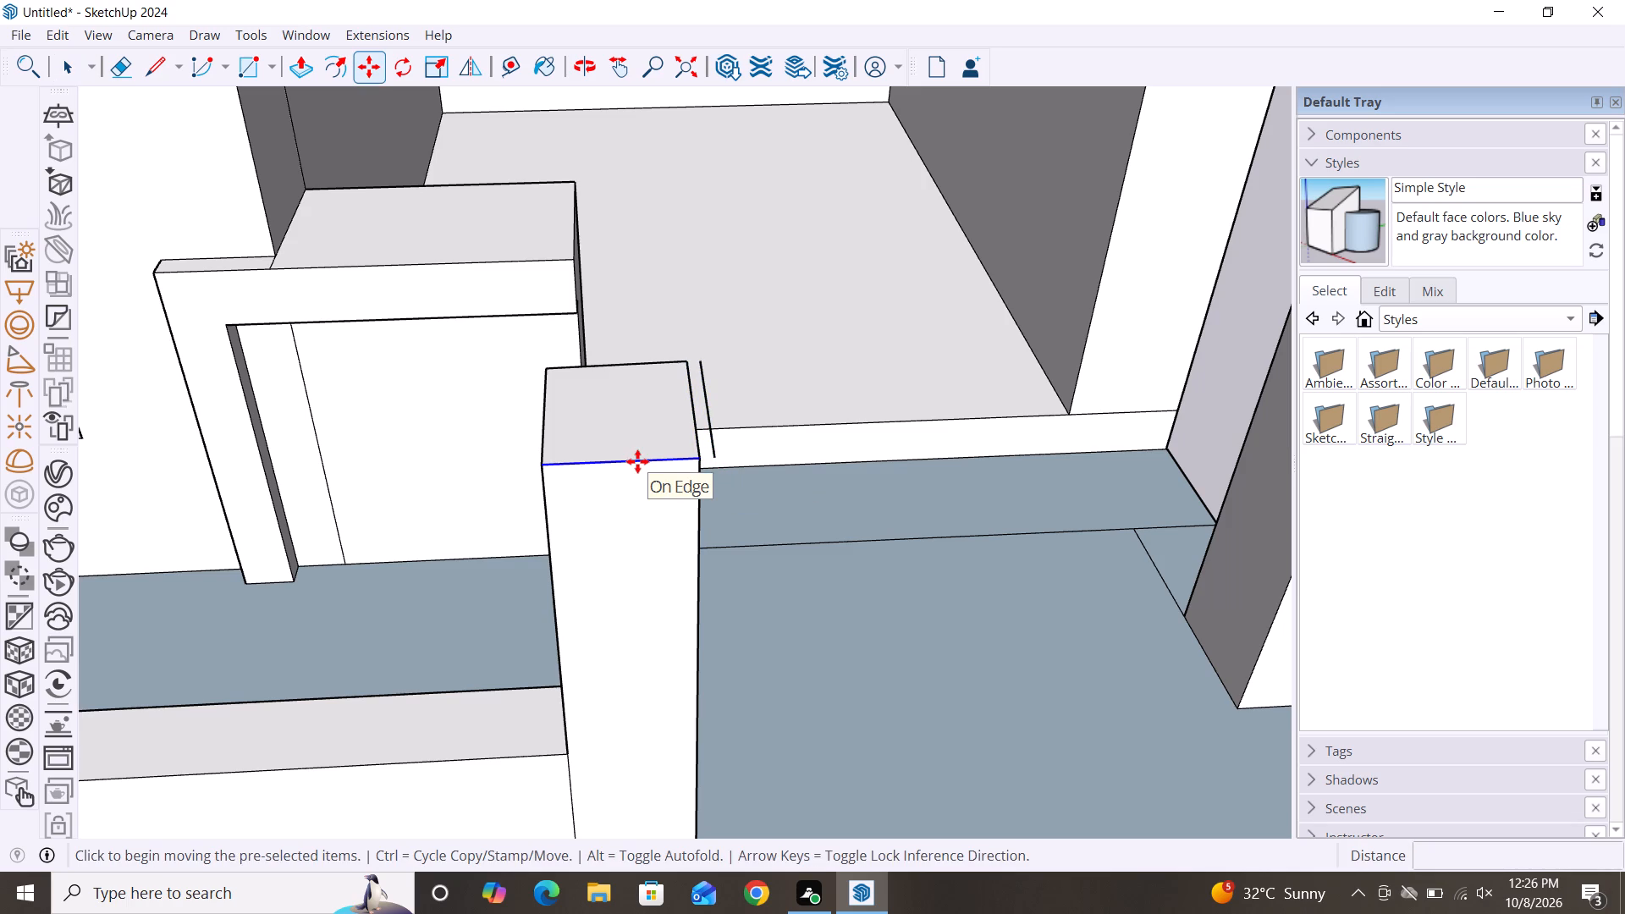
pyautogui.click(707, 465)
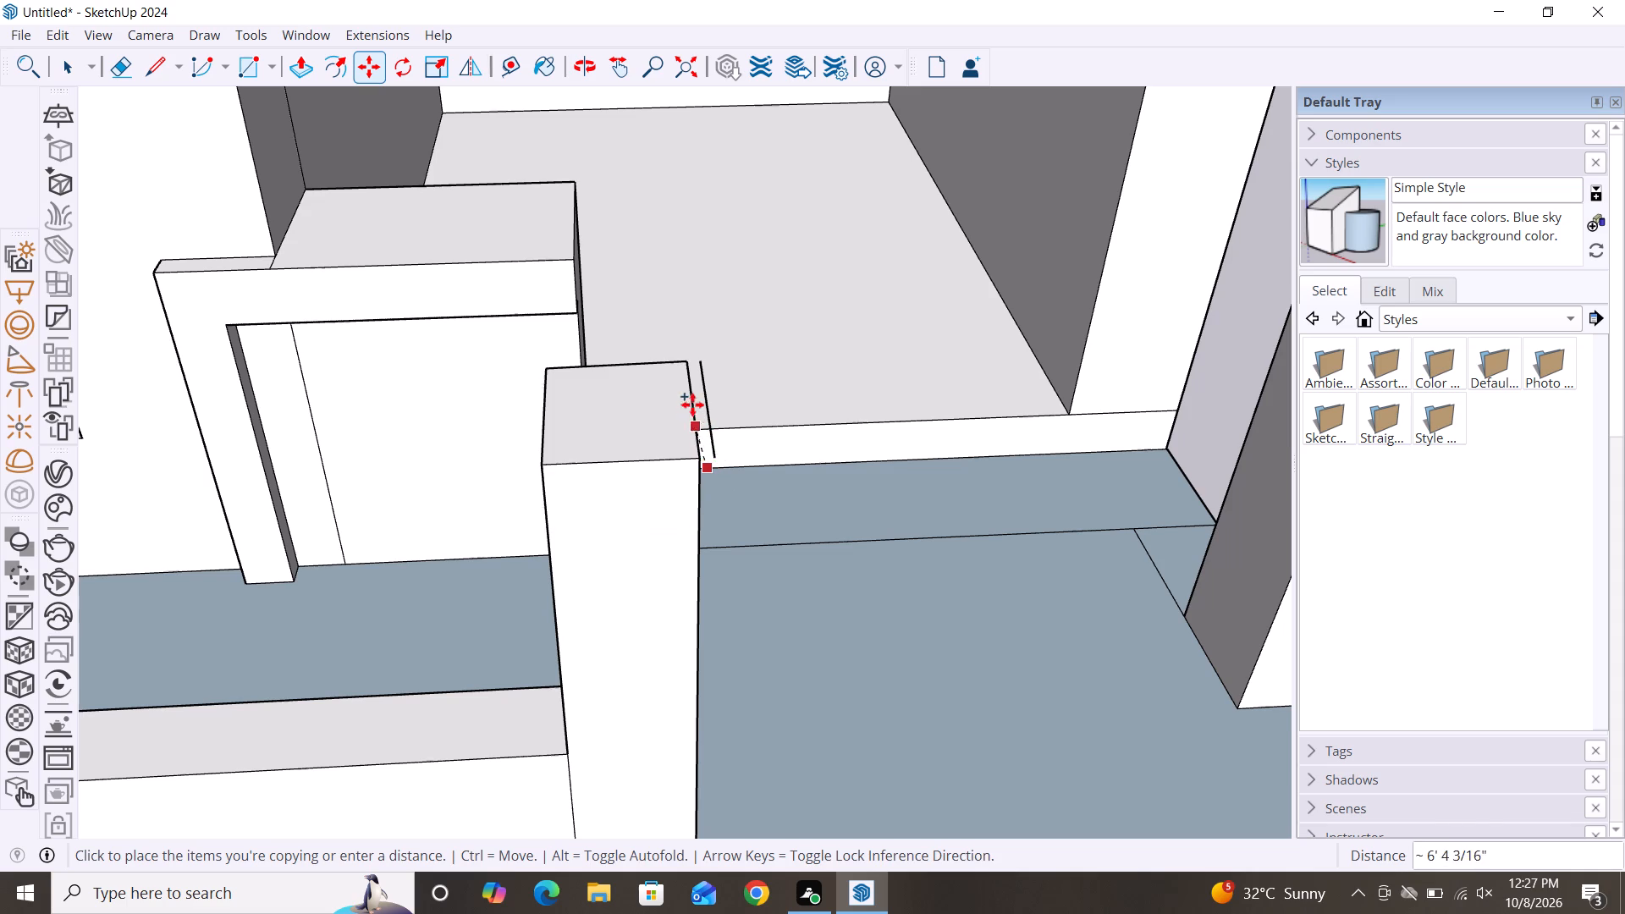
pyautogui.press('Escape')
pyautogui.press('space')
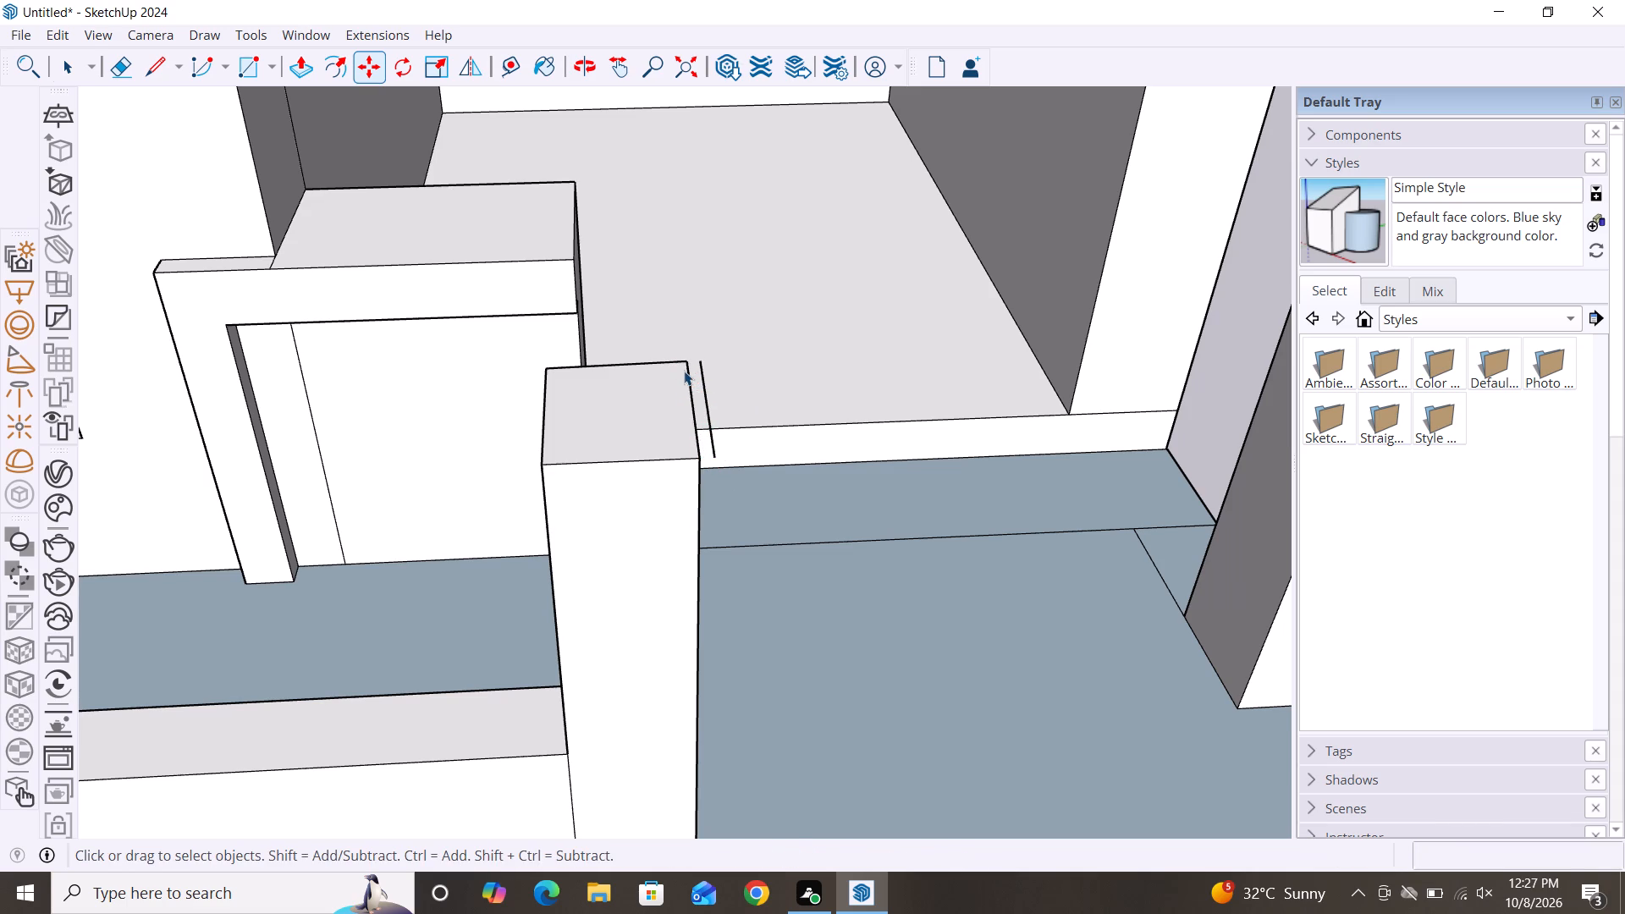
# Copy the rear edge of the first post's top slightly outward along the green axis.
pyautogui.click(653, 361)
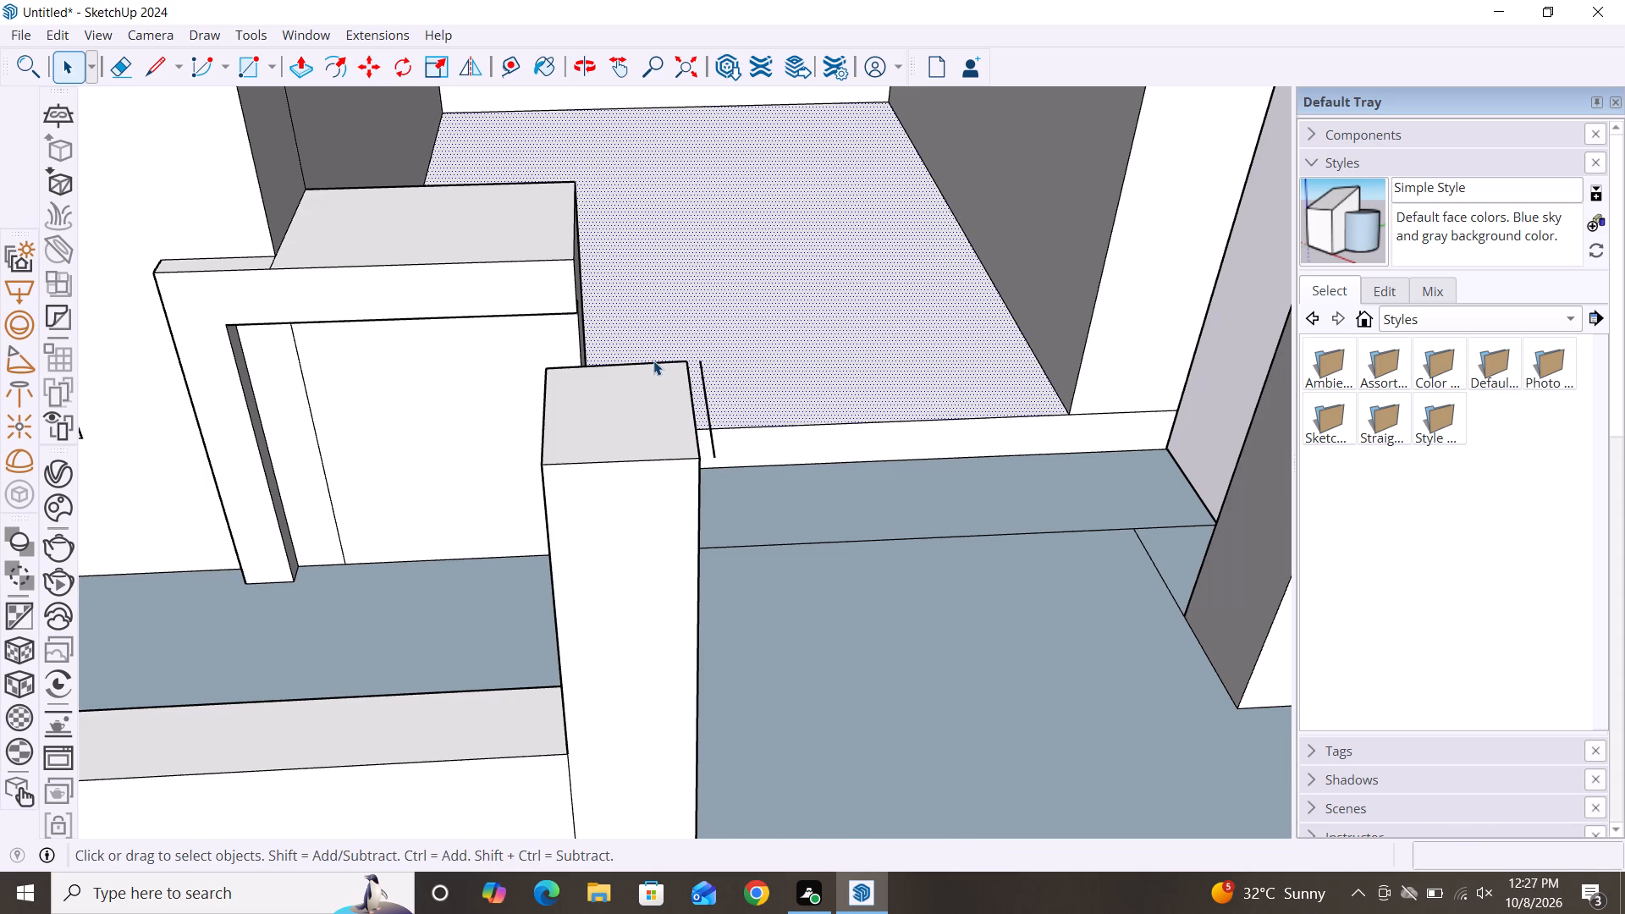
pyautogui.scroll(5, 653, 361)
pyautogui.click(655, 370)
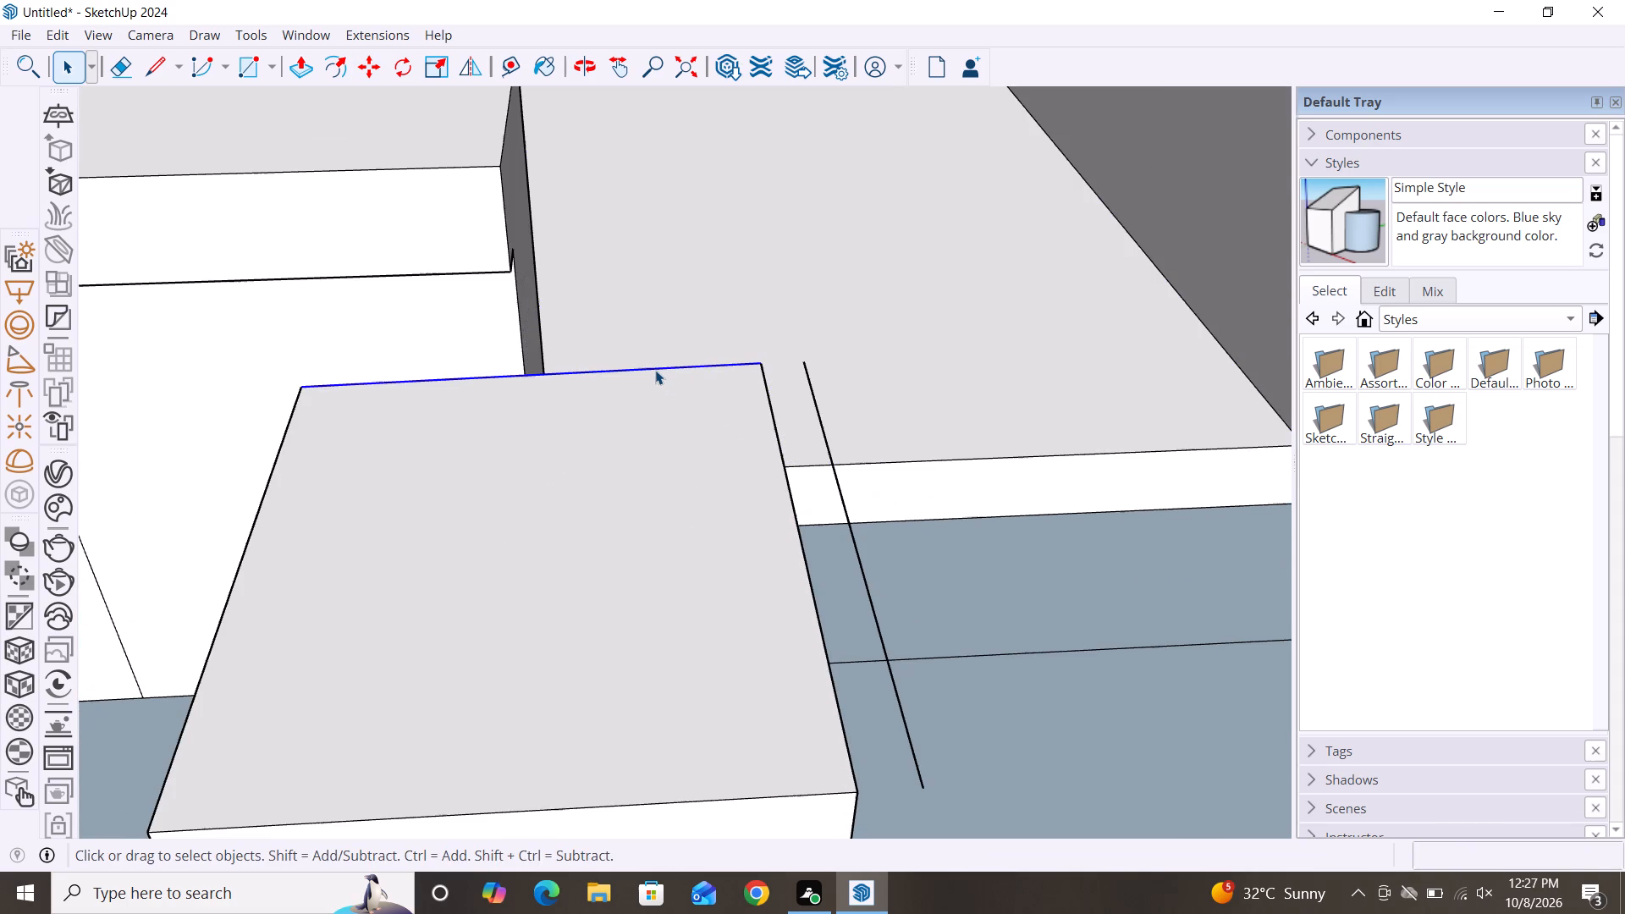
pyautogui.press('m')
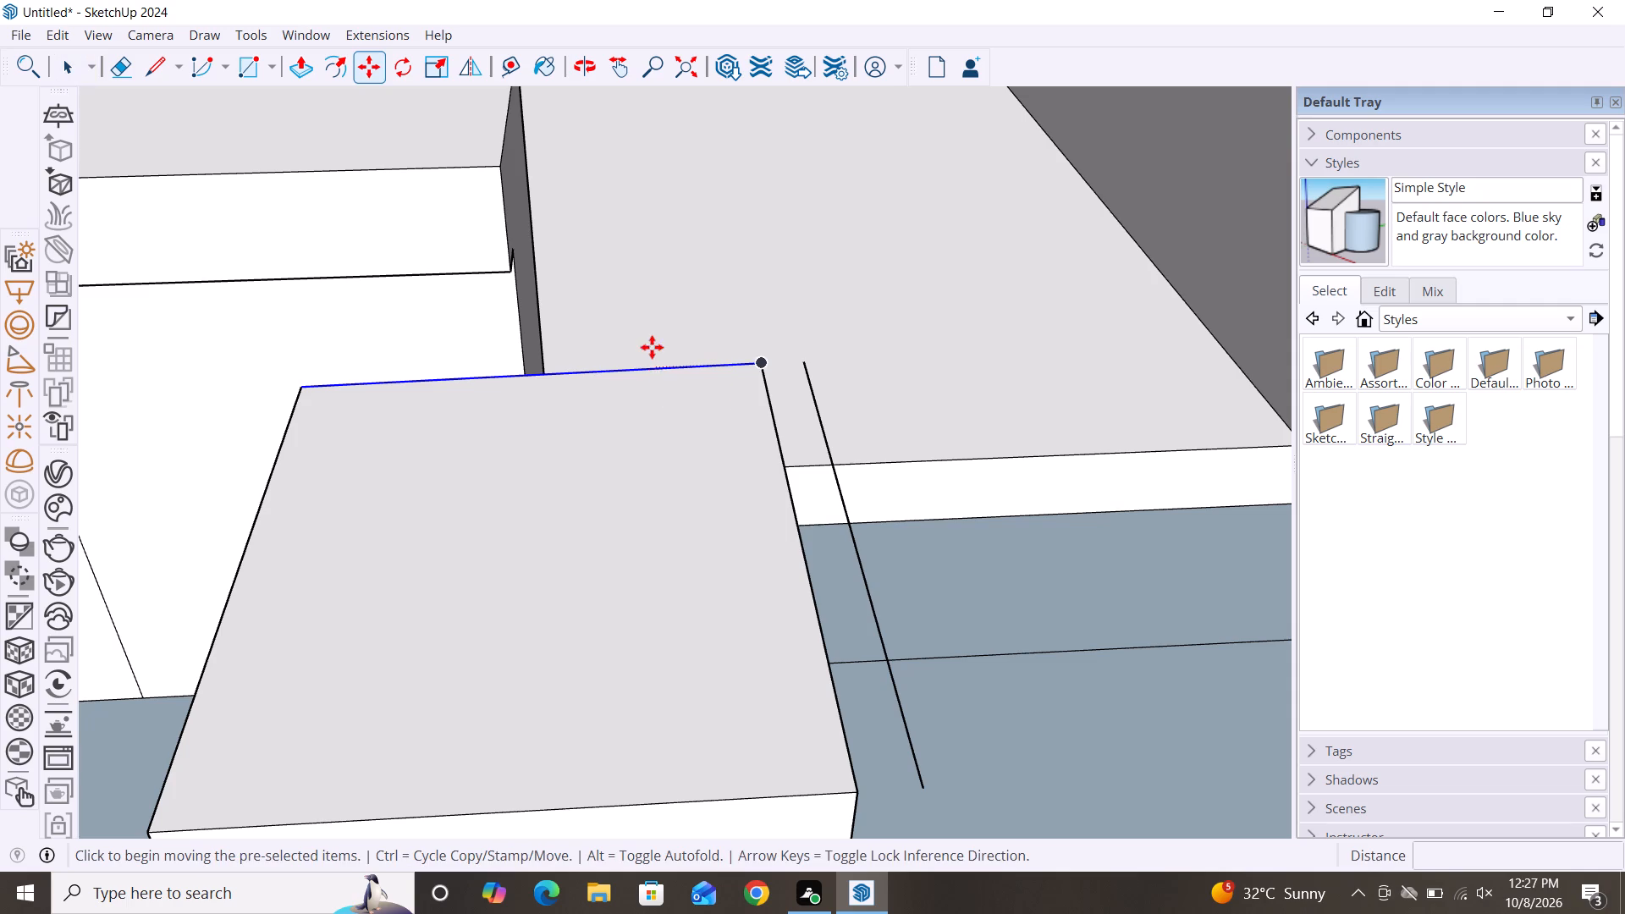
pyautogui.click(764, 362)
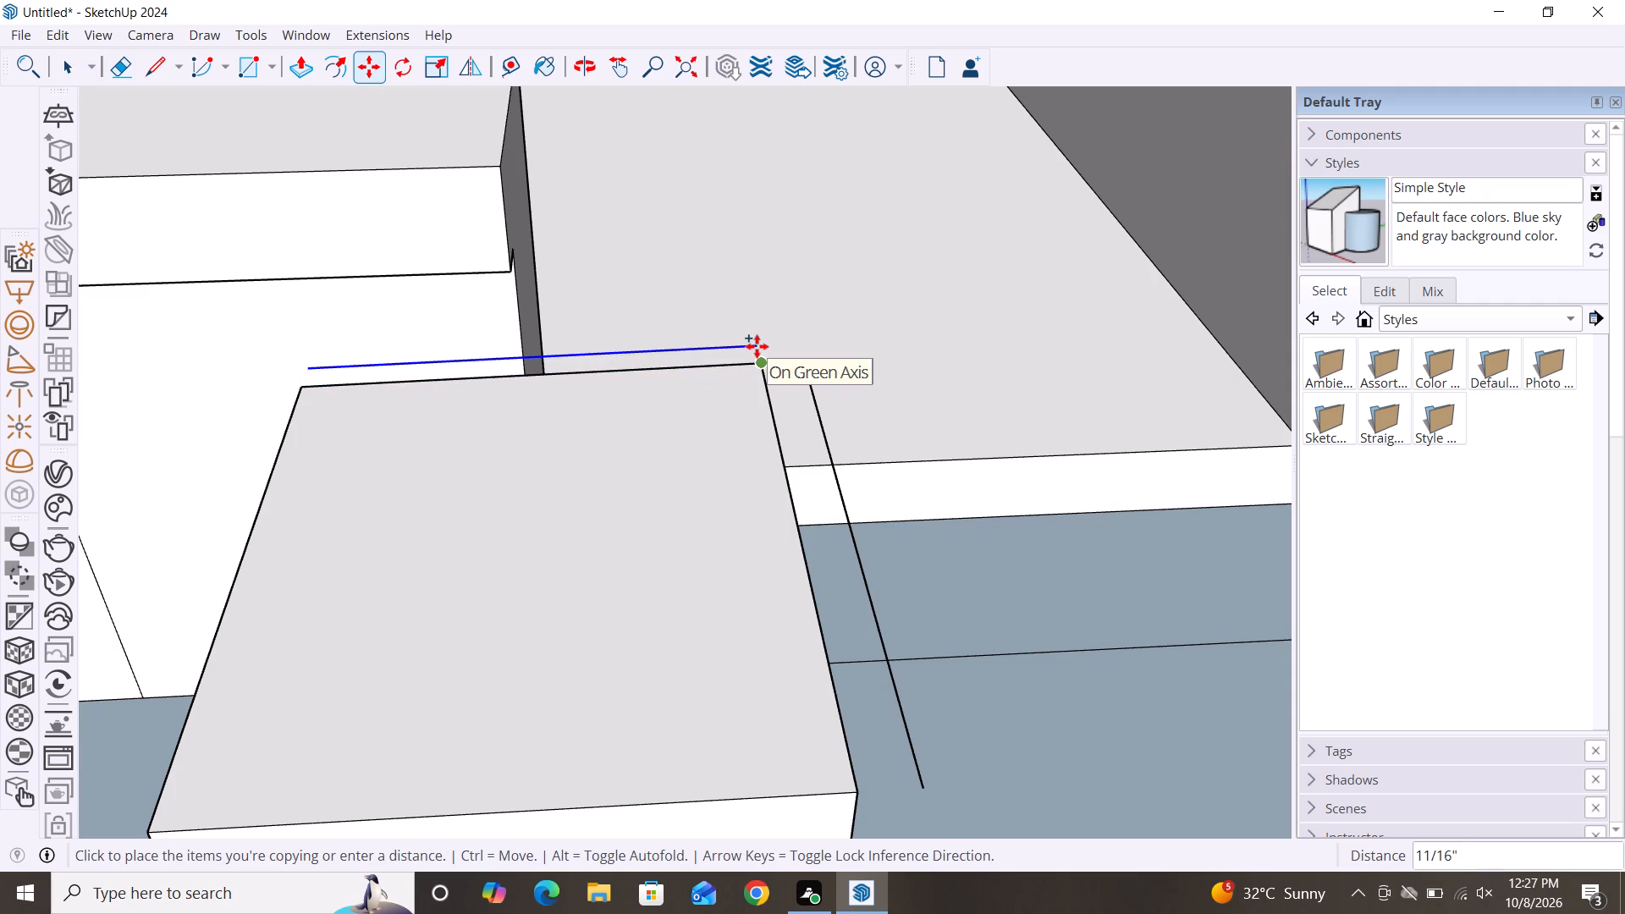
pyautogui.click(748, 352)
# Copy the wall-side edge of the first post's top outward along the red axis by 1/2".
pyautogui.scroll(-3, 749, 335)
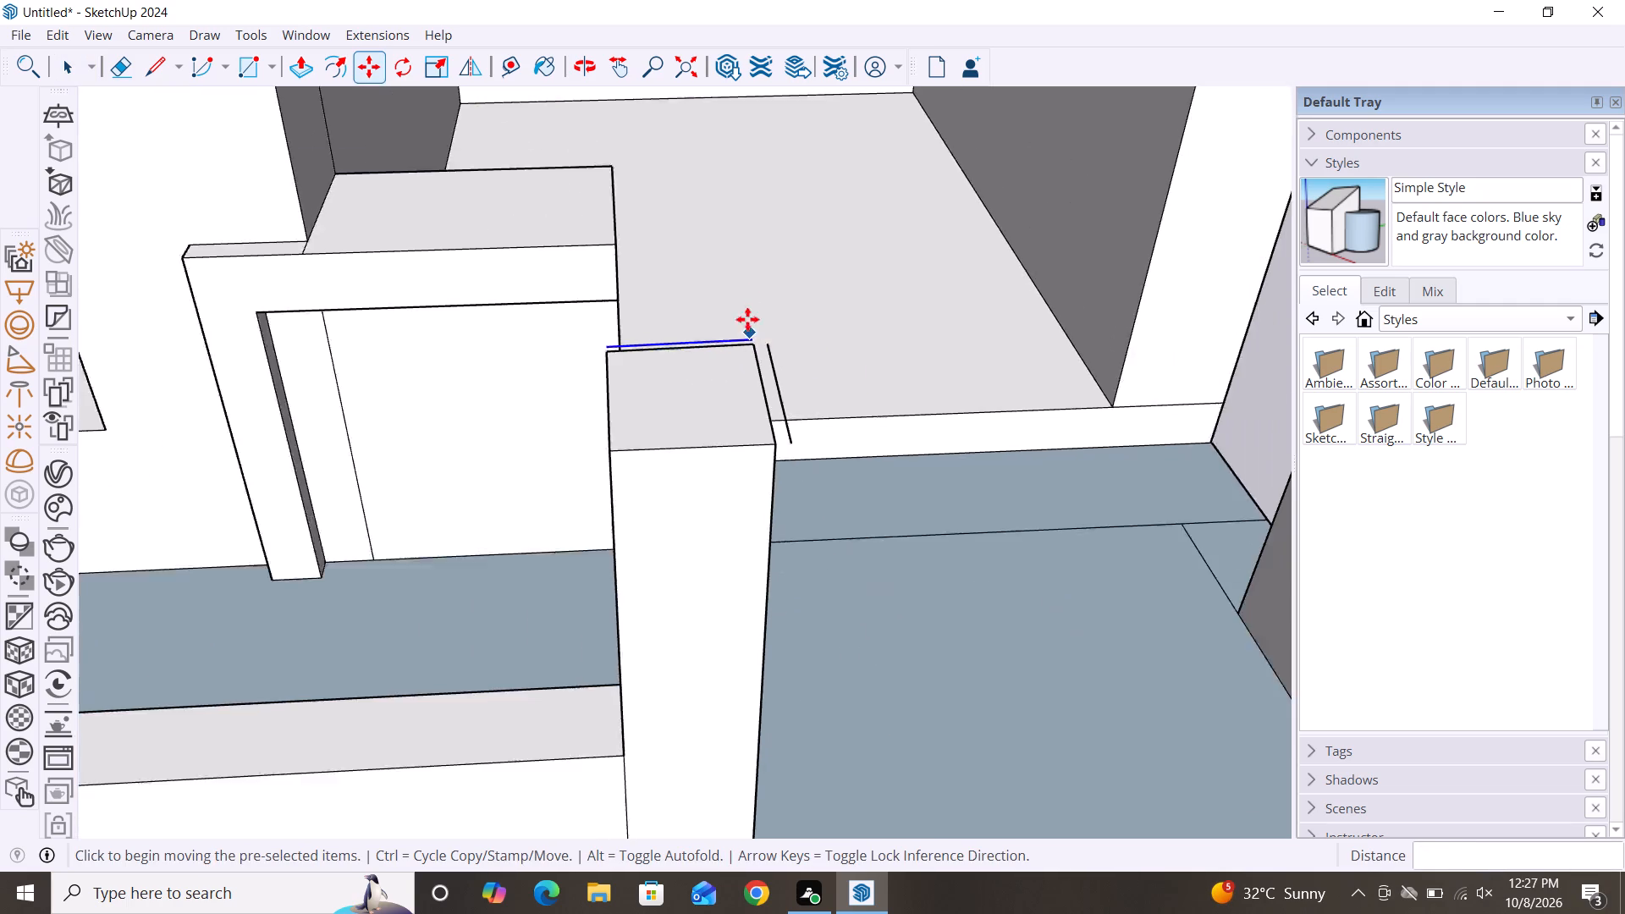
pyautogui.scroll(-4, 747, 319)
pyautogui.scroll(4, 700, 369)
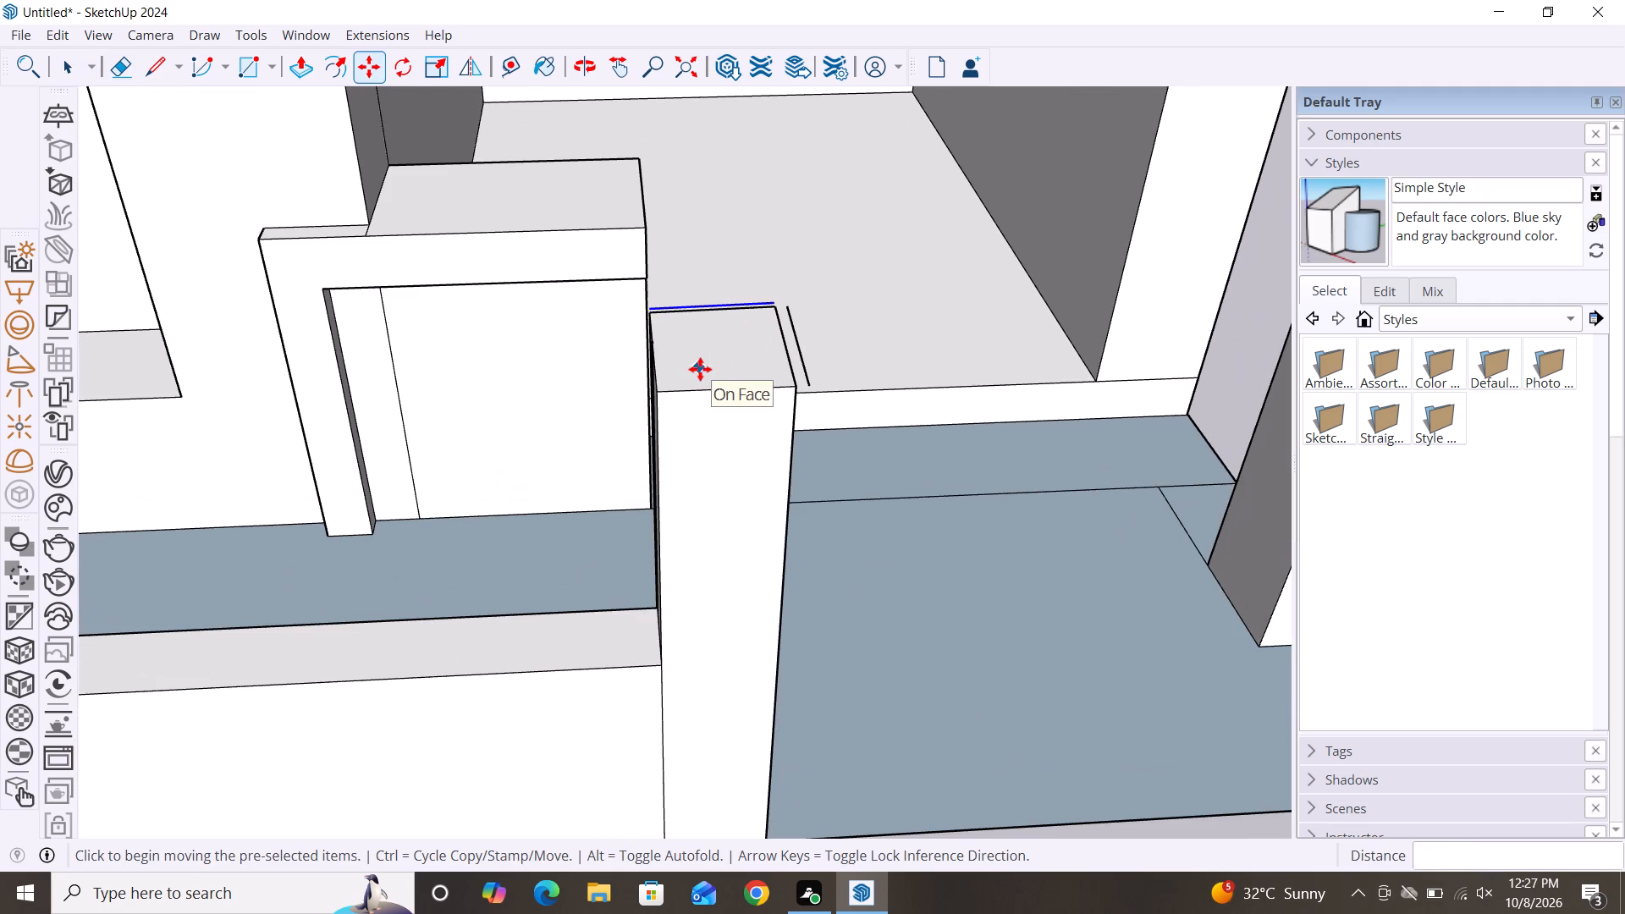
pyautogui.press('space')
pyautogui.click(656, 381)
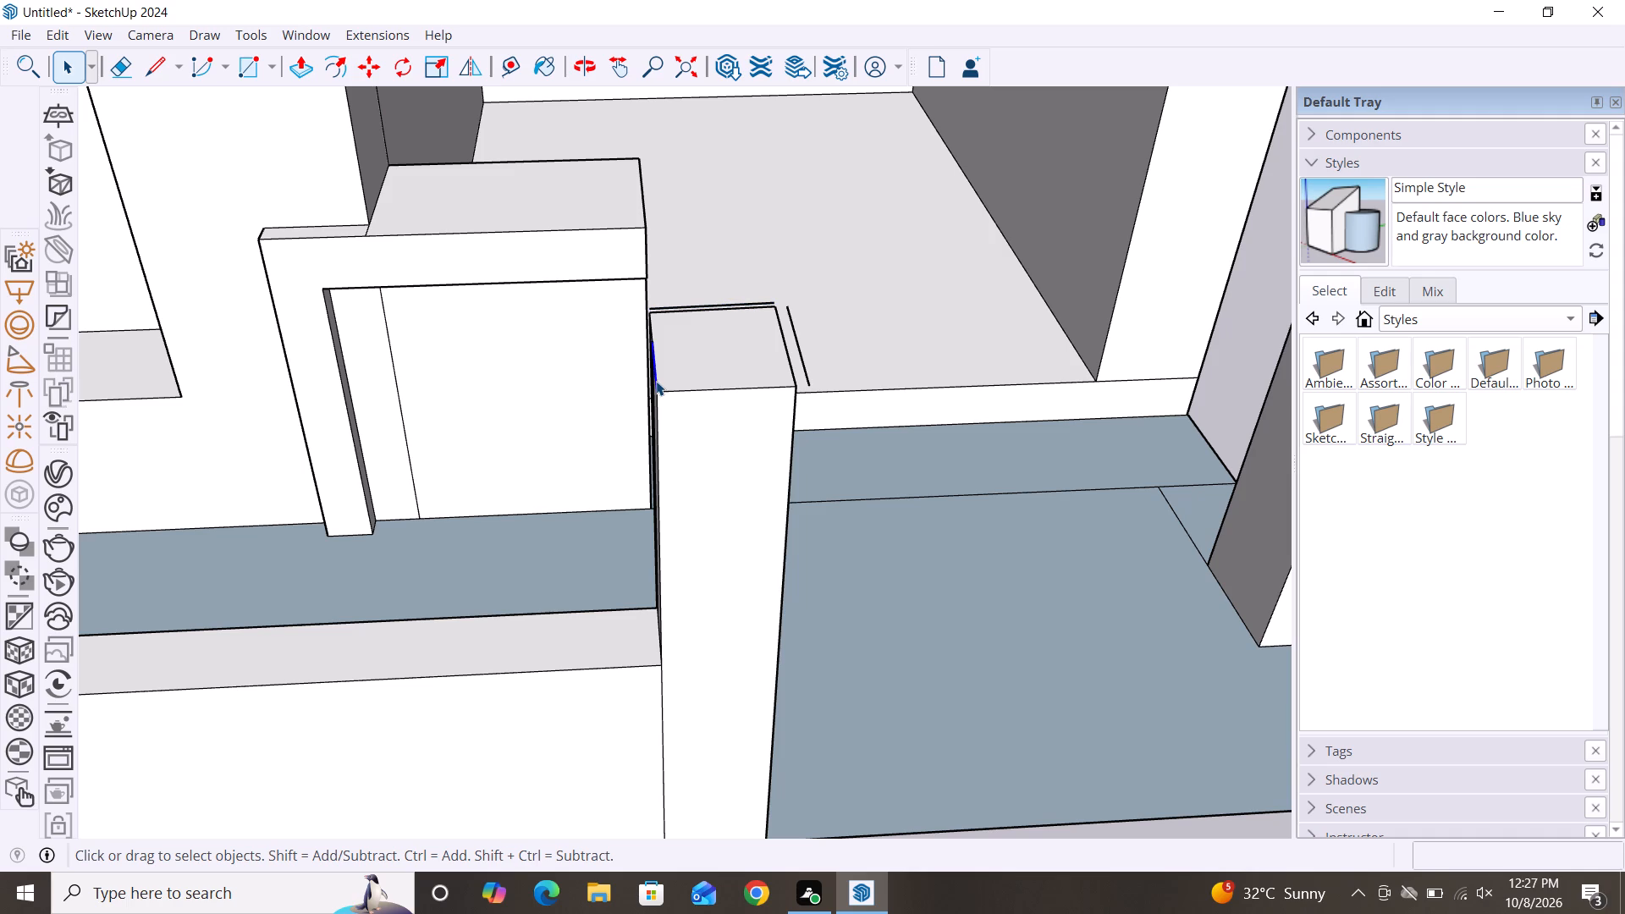
pyautogui.scroll(9, 656, 381)
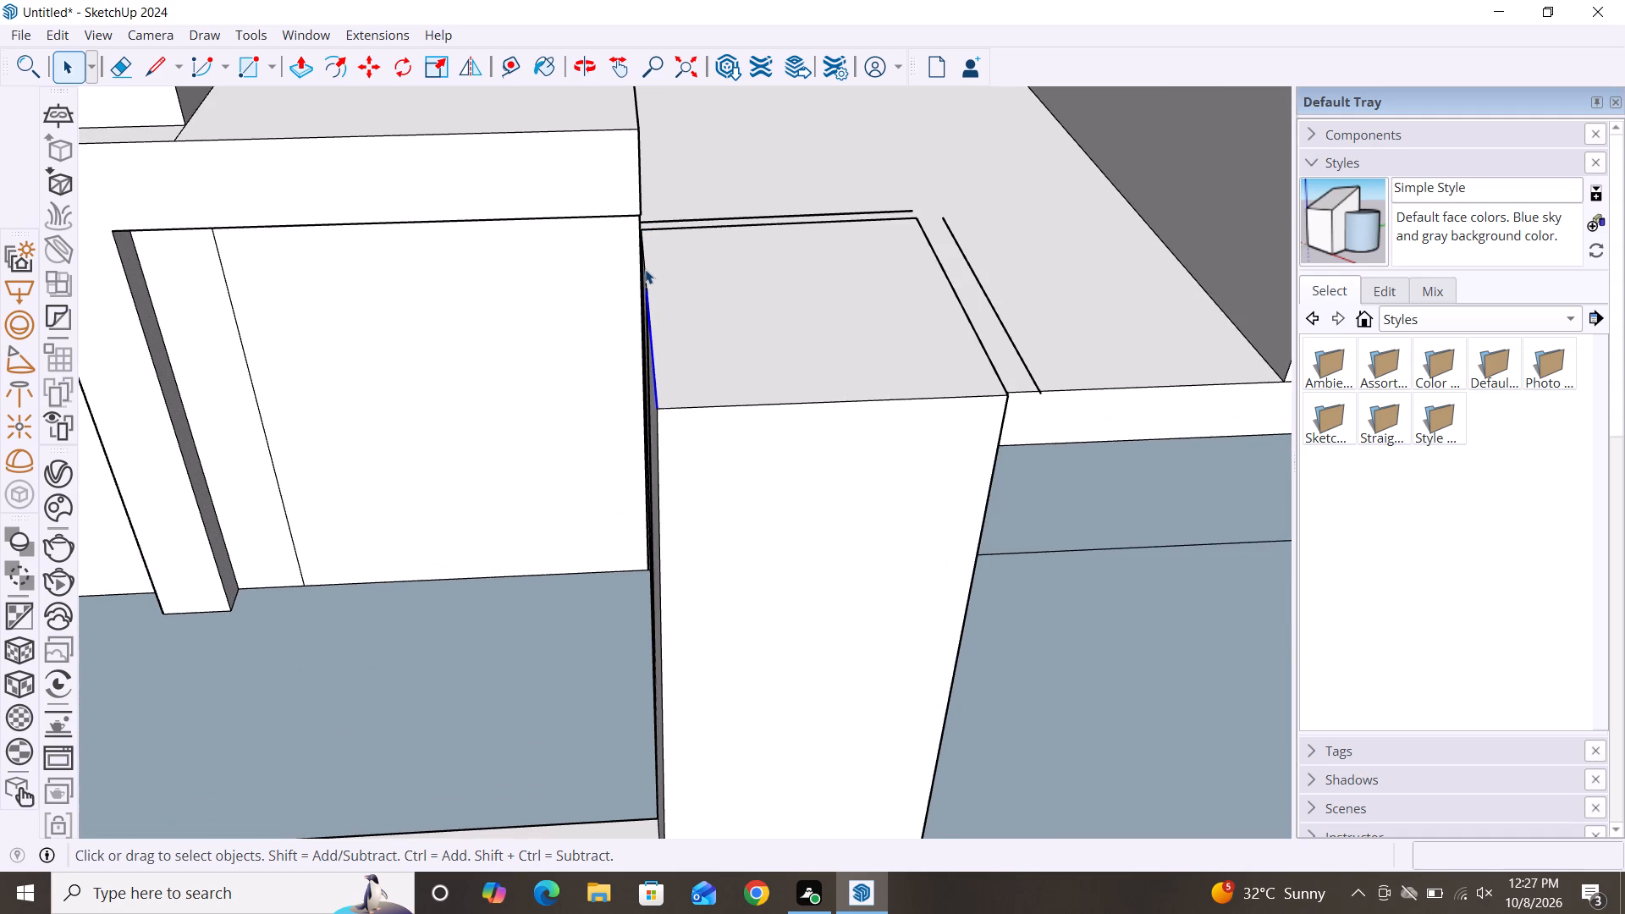
pyautogui.keyDown('ctrl'); pyautogui.click(646, 270); pyautogui.keyUp('ctrl')
pyautogui.press('m')
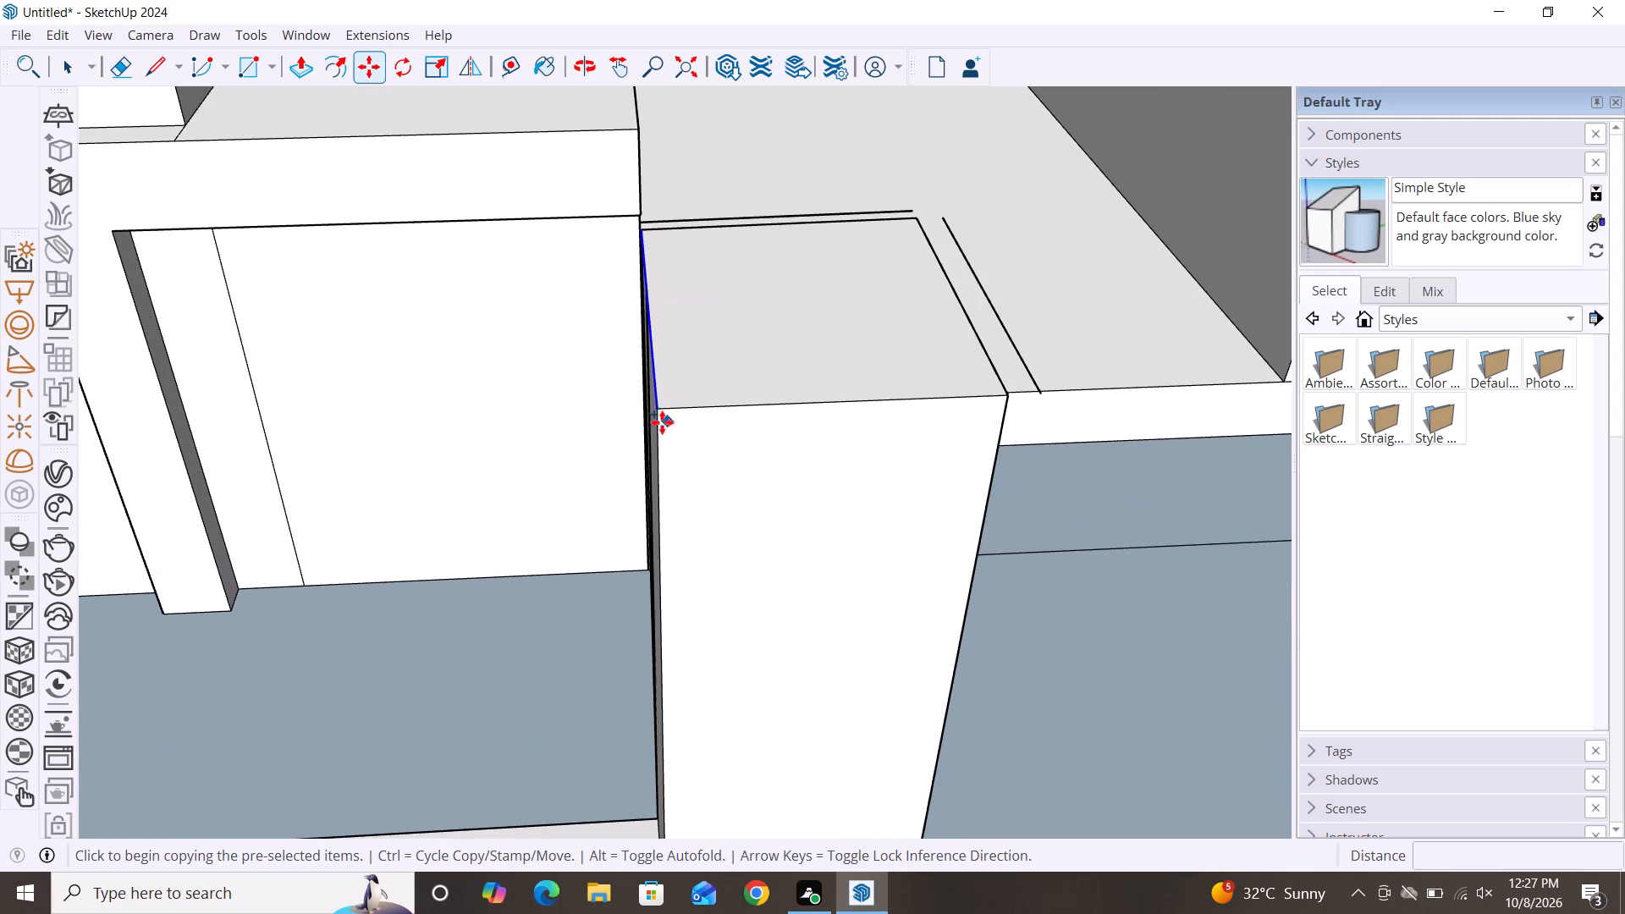
pyautogui.click(658, 413)
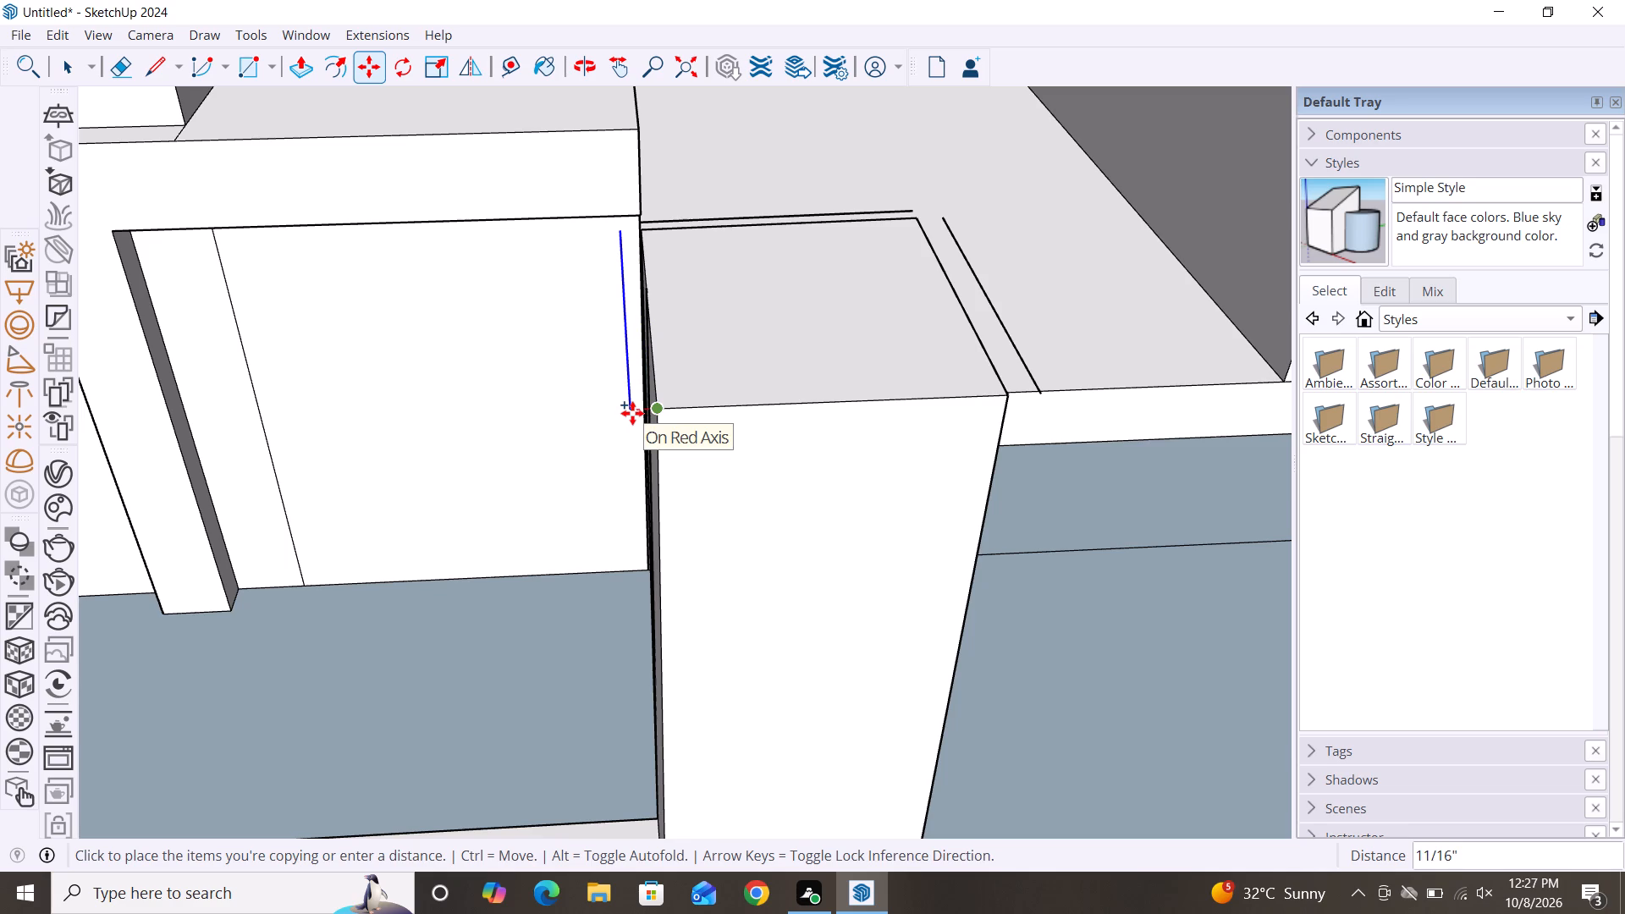
pyautogui.click(637, 416)
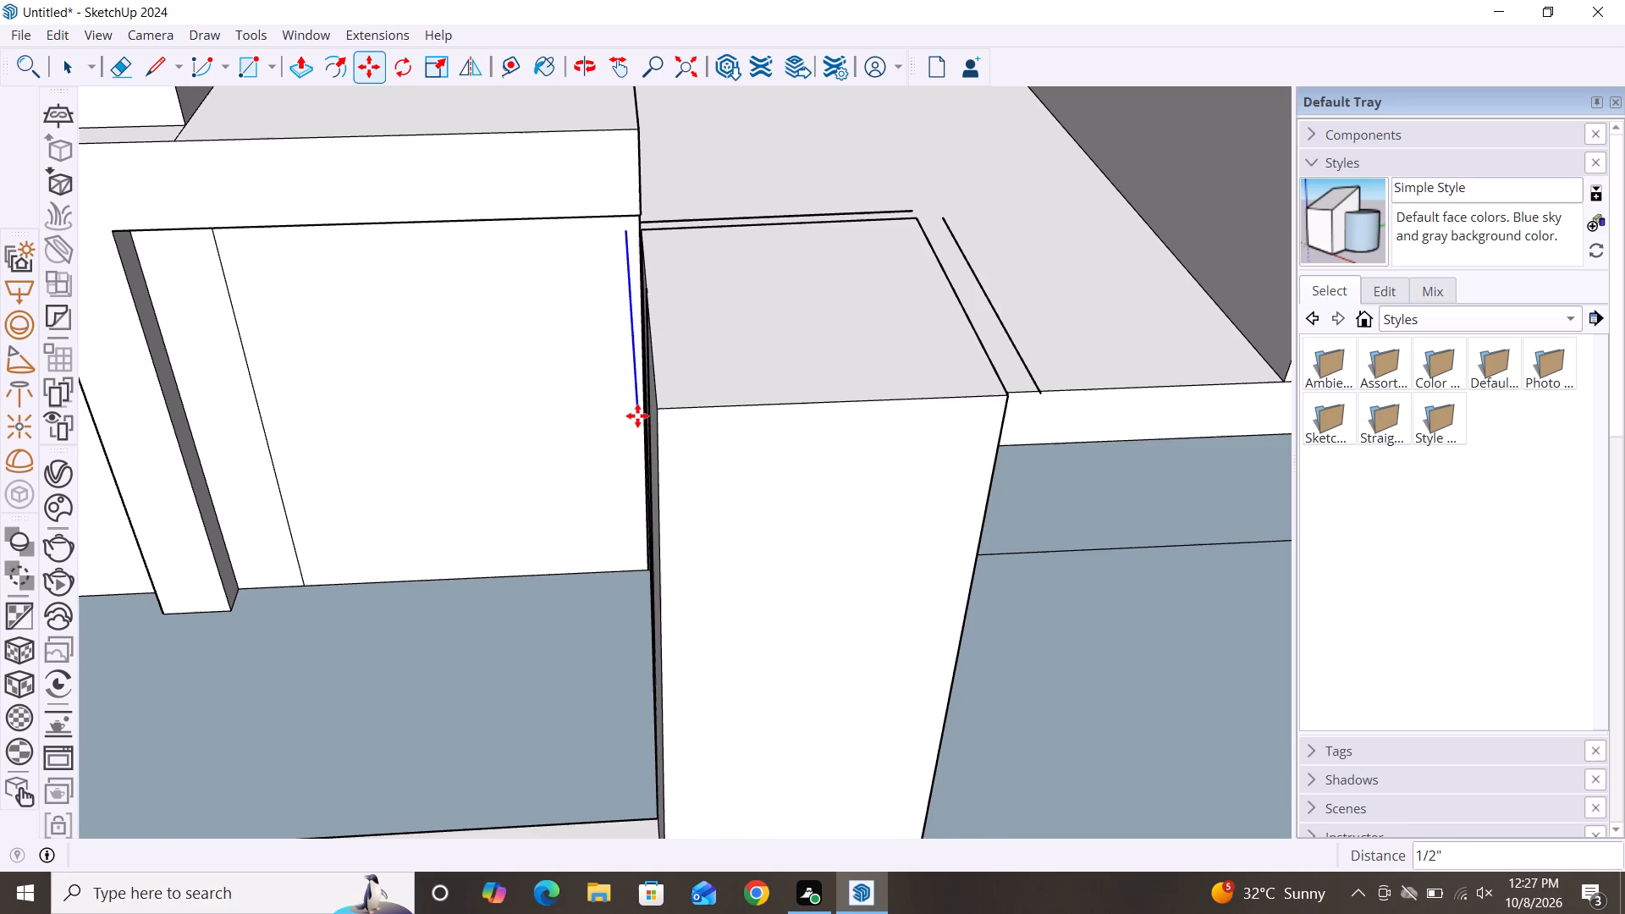
pyautogui.press('space')
# Copy the front edge of the first post's top outward by about 1 3/8".
pyautogui.click(732, 405)
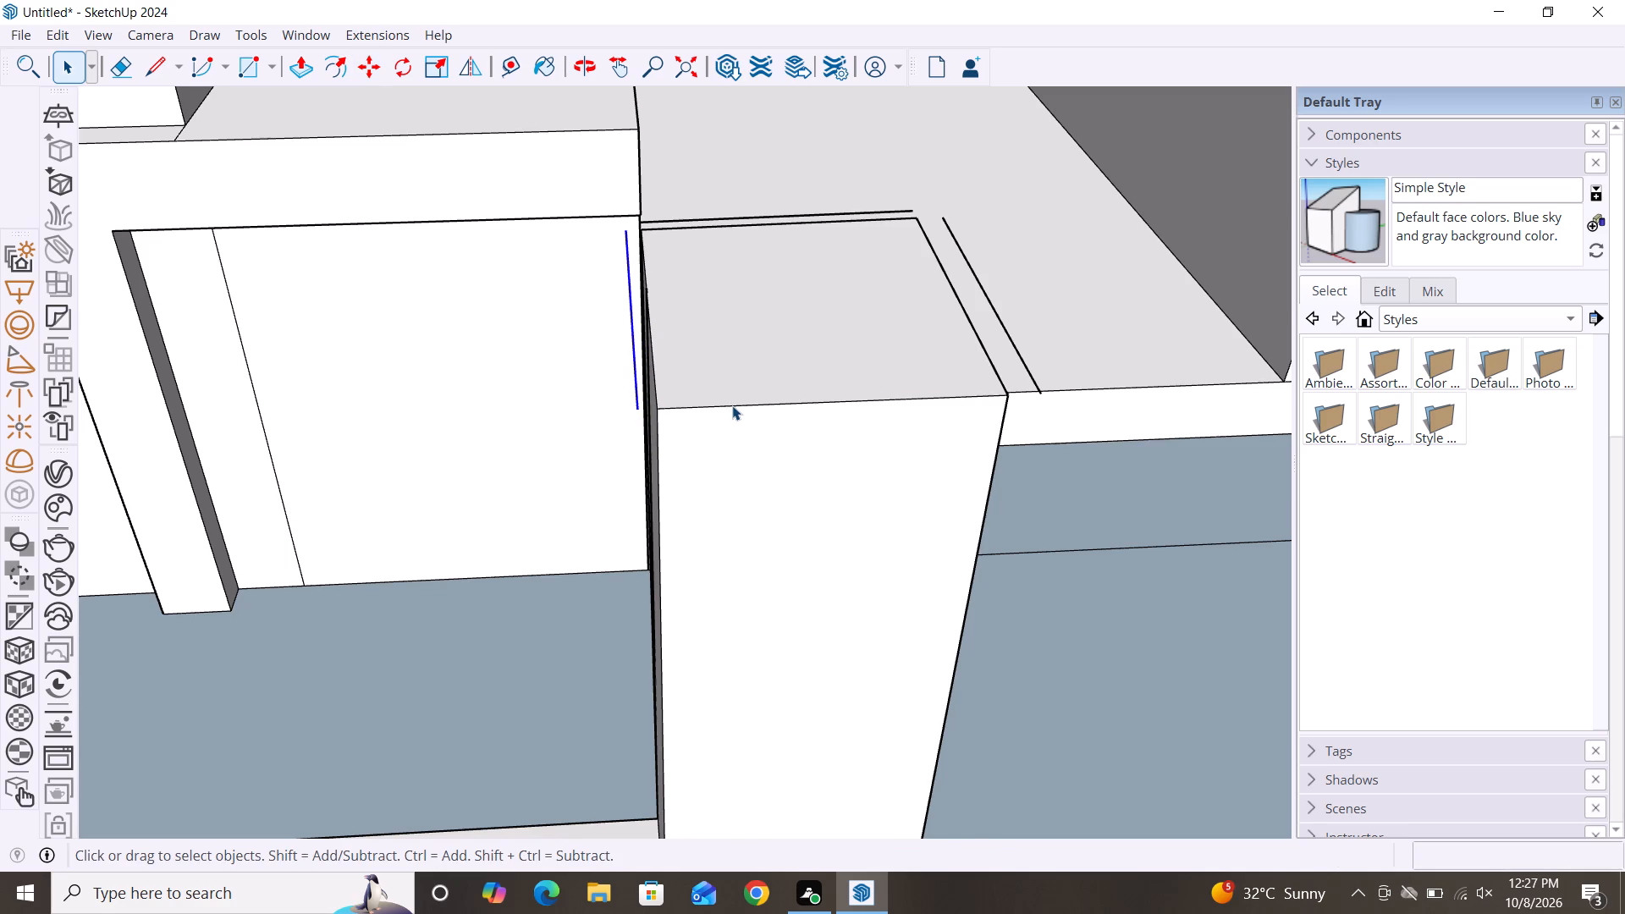
pyautogui.press('m')
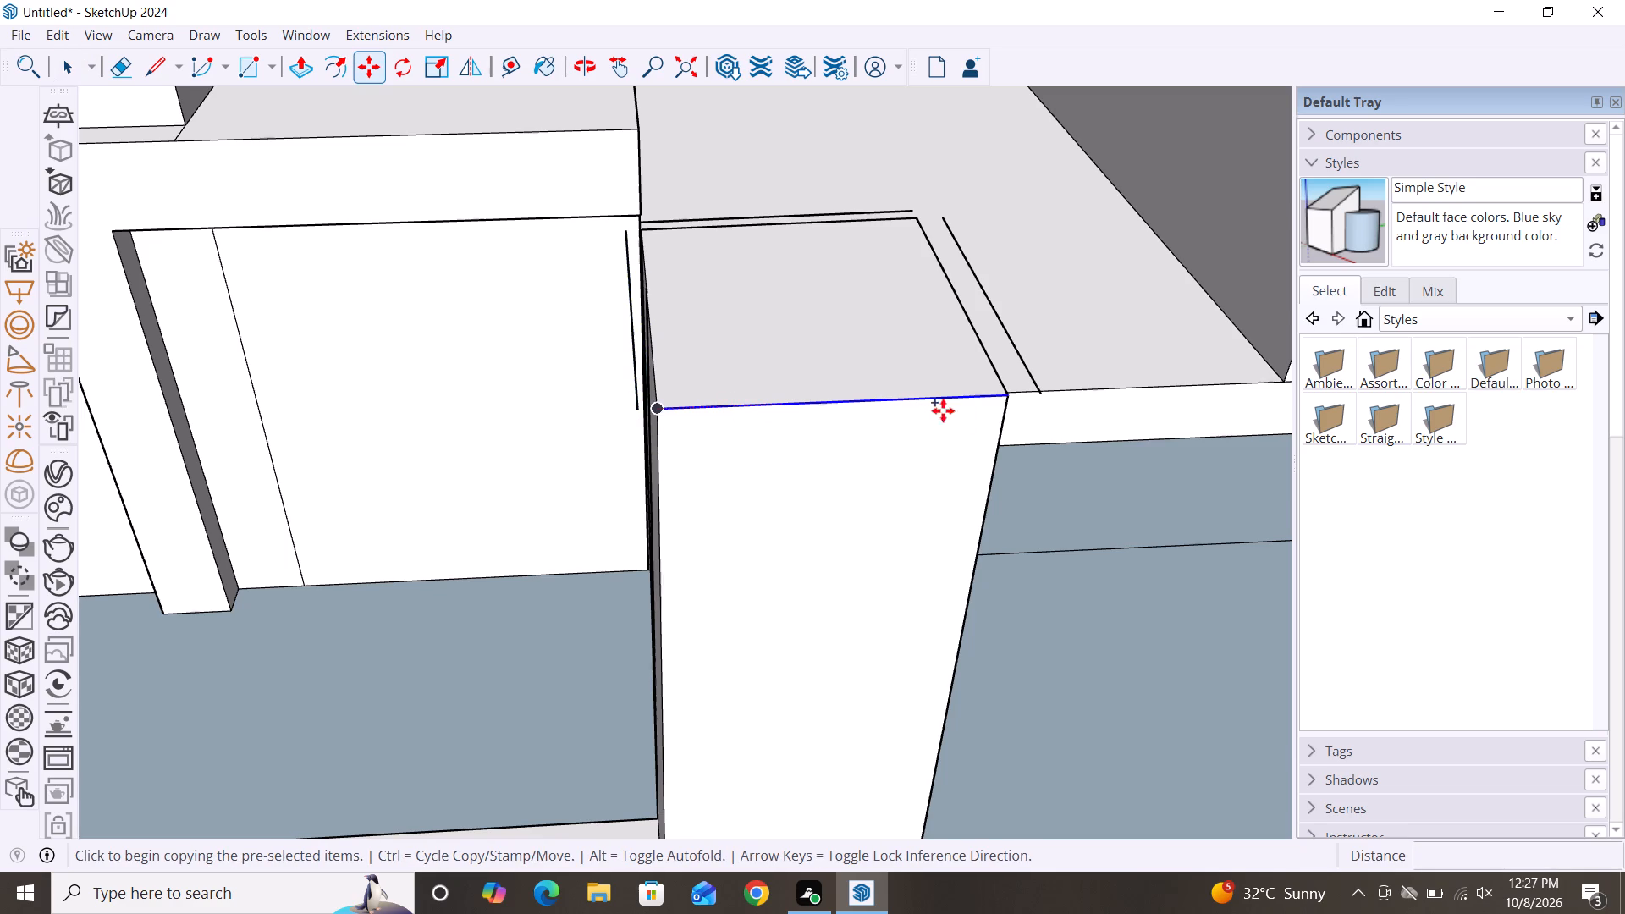
pyautogui.click(1011, 399)
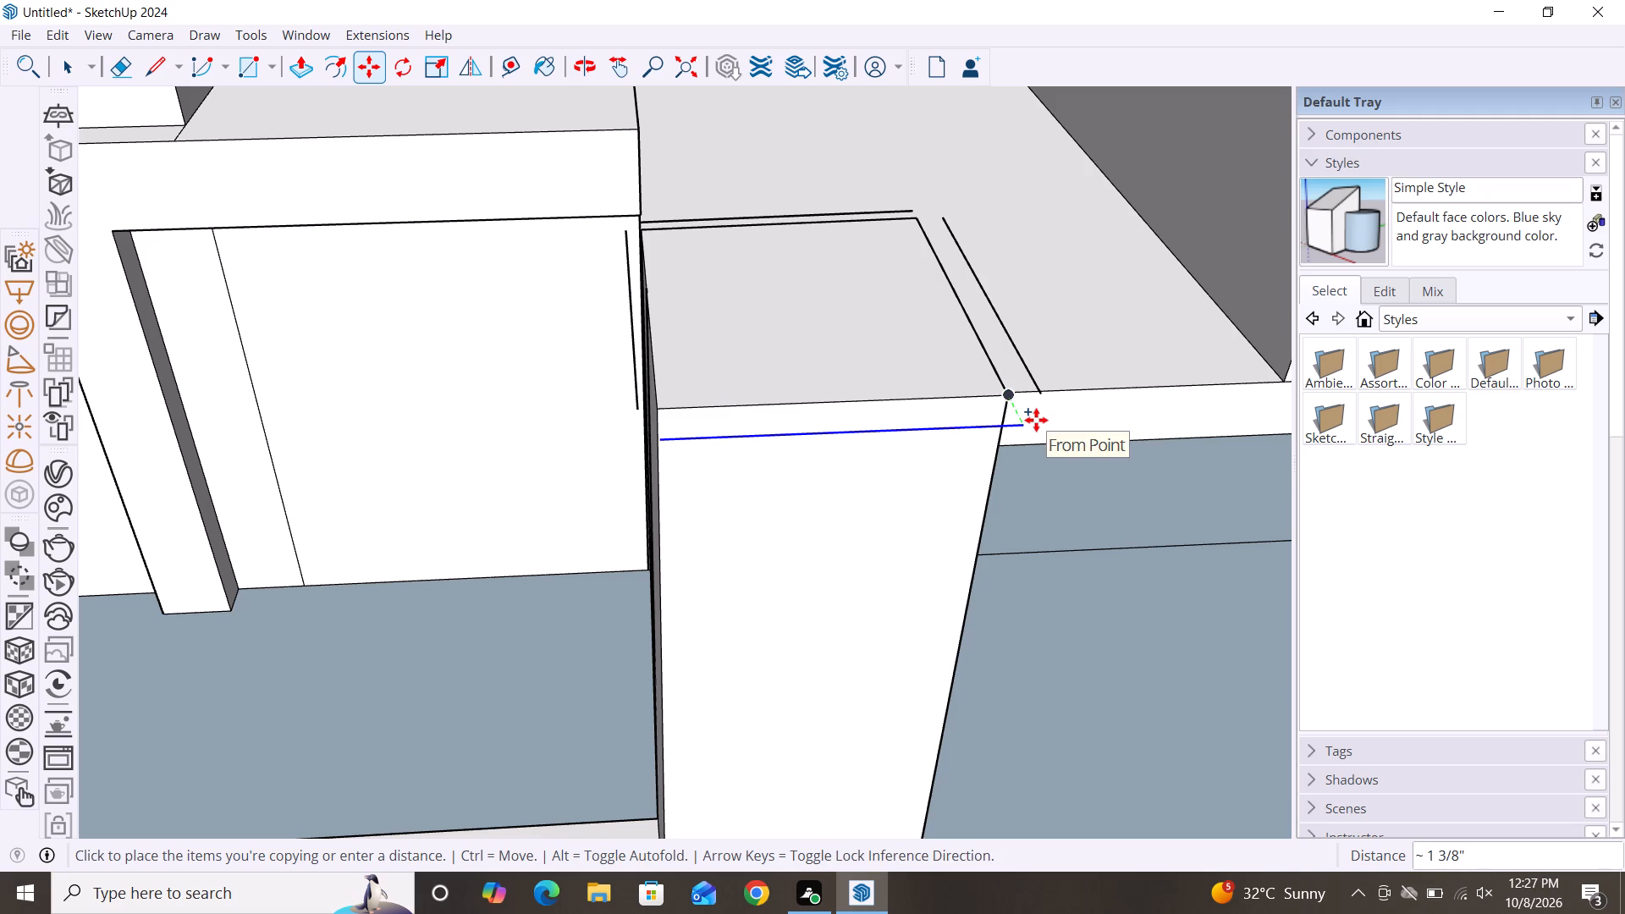
pyautogui.click(1036, 420)
pyautogui.press('space')
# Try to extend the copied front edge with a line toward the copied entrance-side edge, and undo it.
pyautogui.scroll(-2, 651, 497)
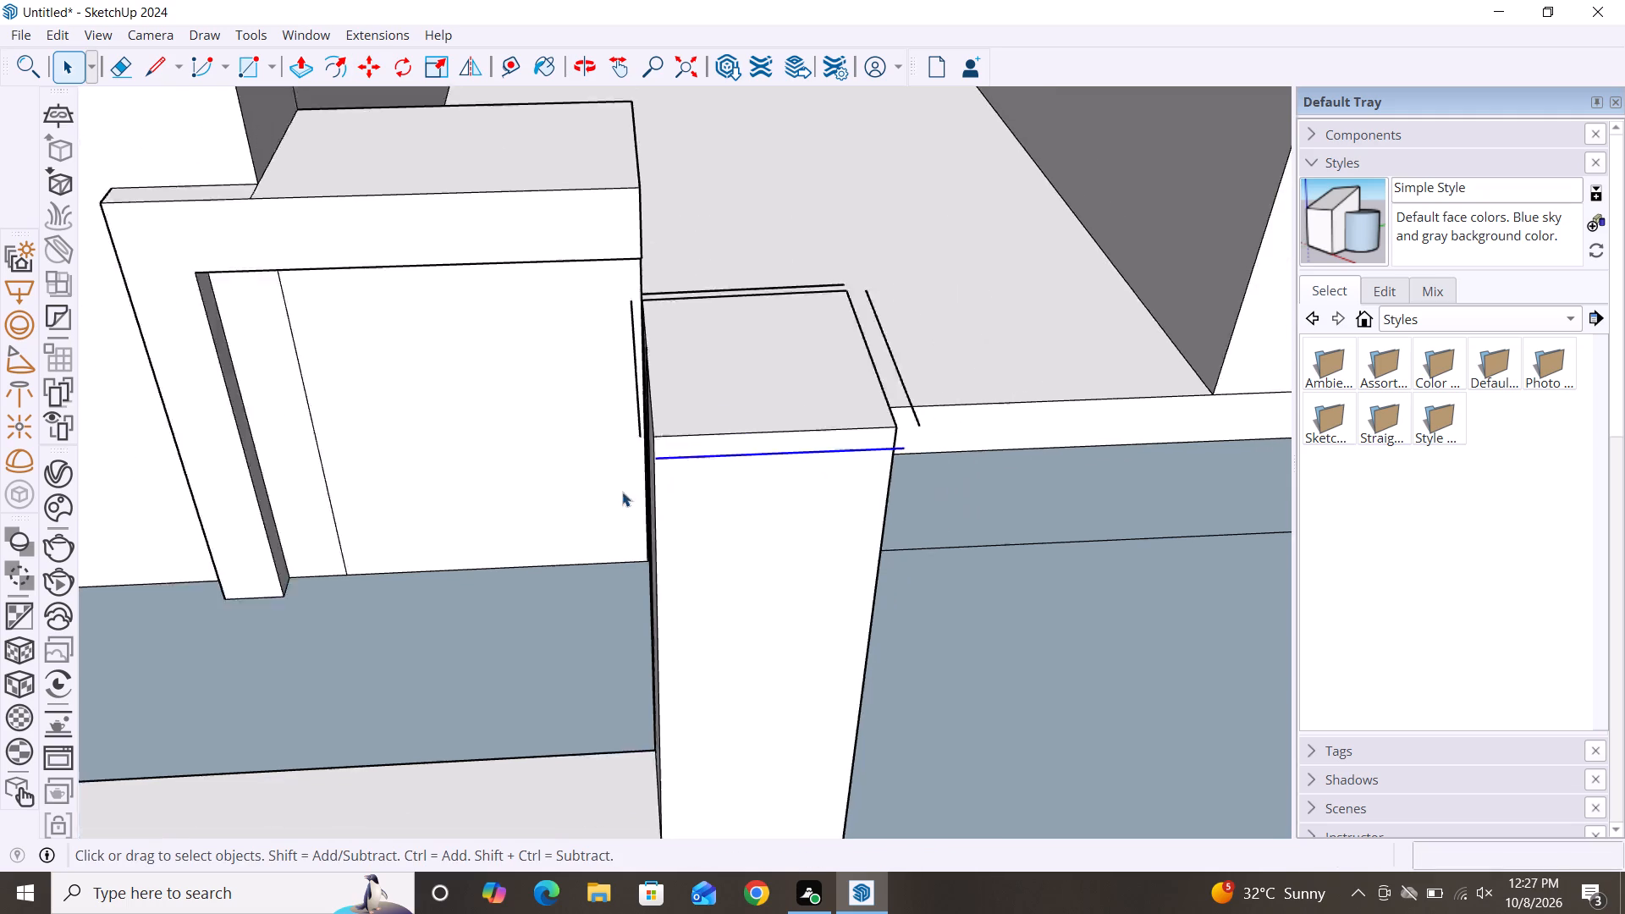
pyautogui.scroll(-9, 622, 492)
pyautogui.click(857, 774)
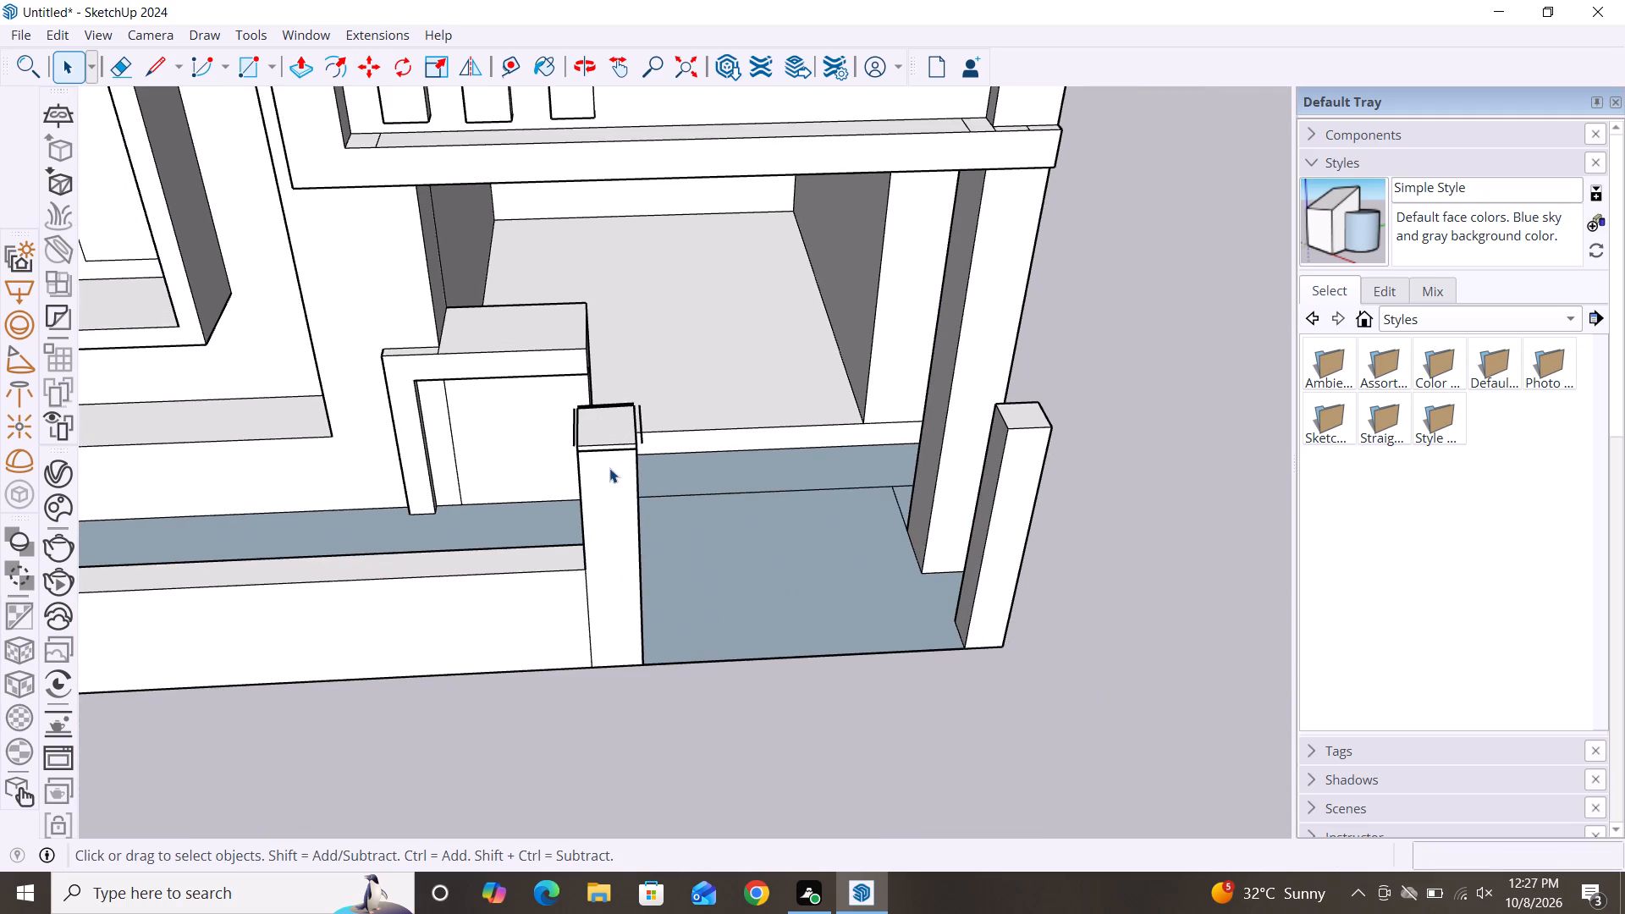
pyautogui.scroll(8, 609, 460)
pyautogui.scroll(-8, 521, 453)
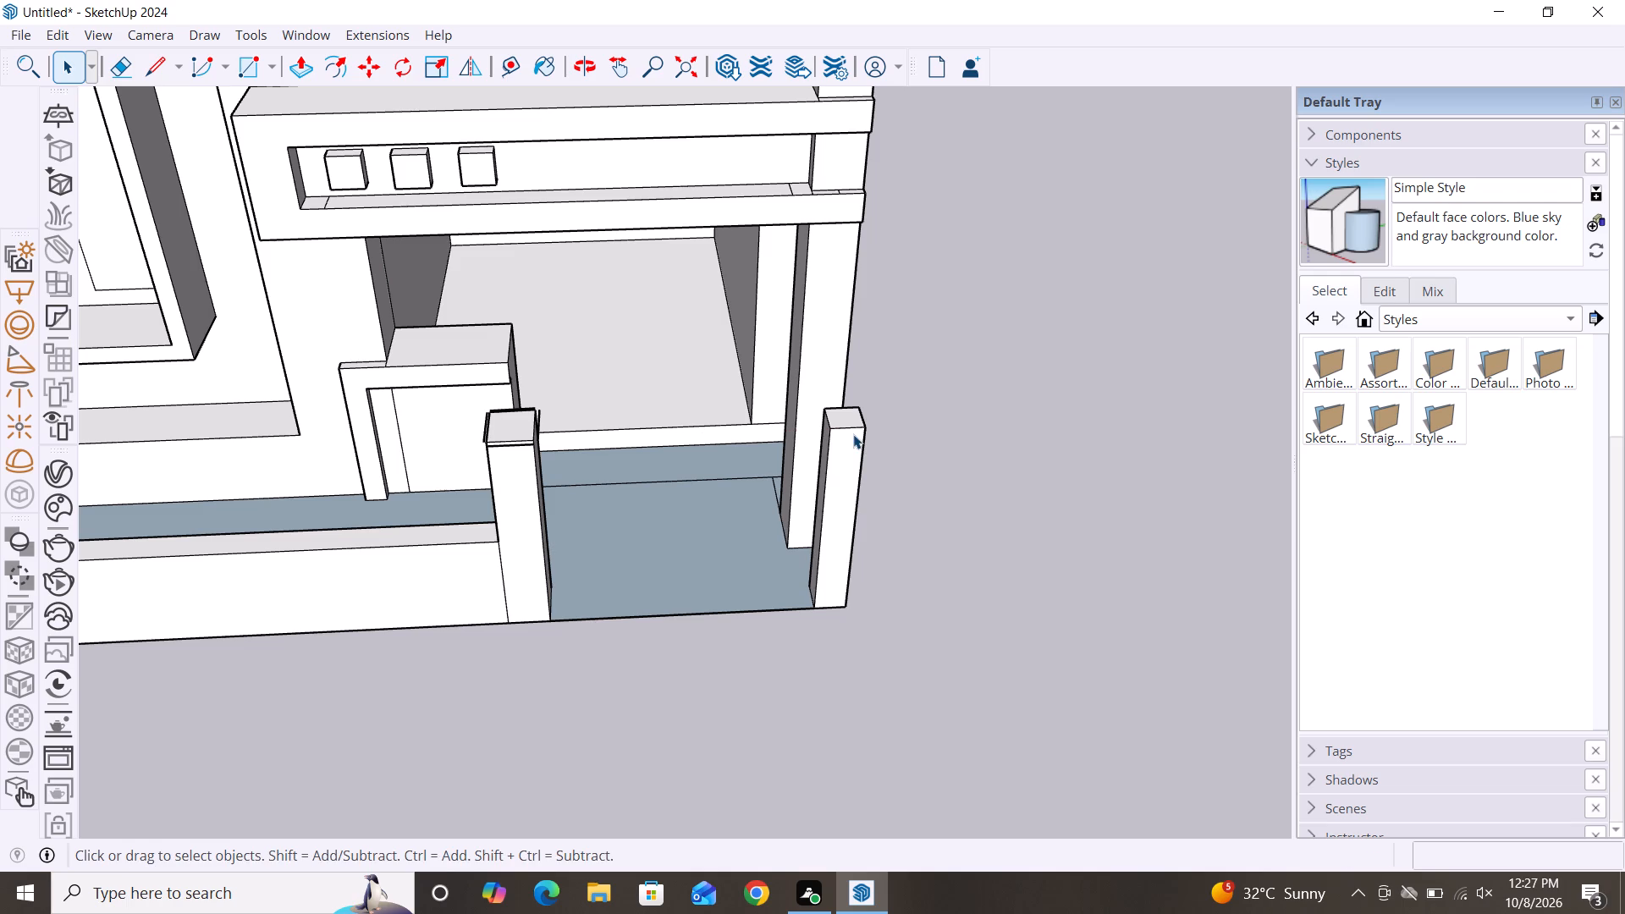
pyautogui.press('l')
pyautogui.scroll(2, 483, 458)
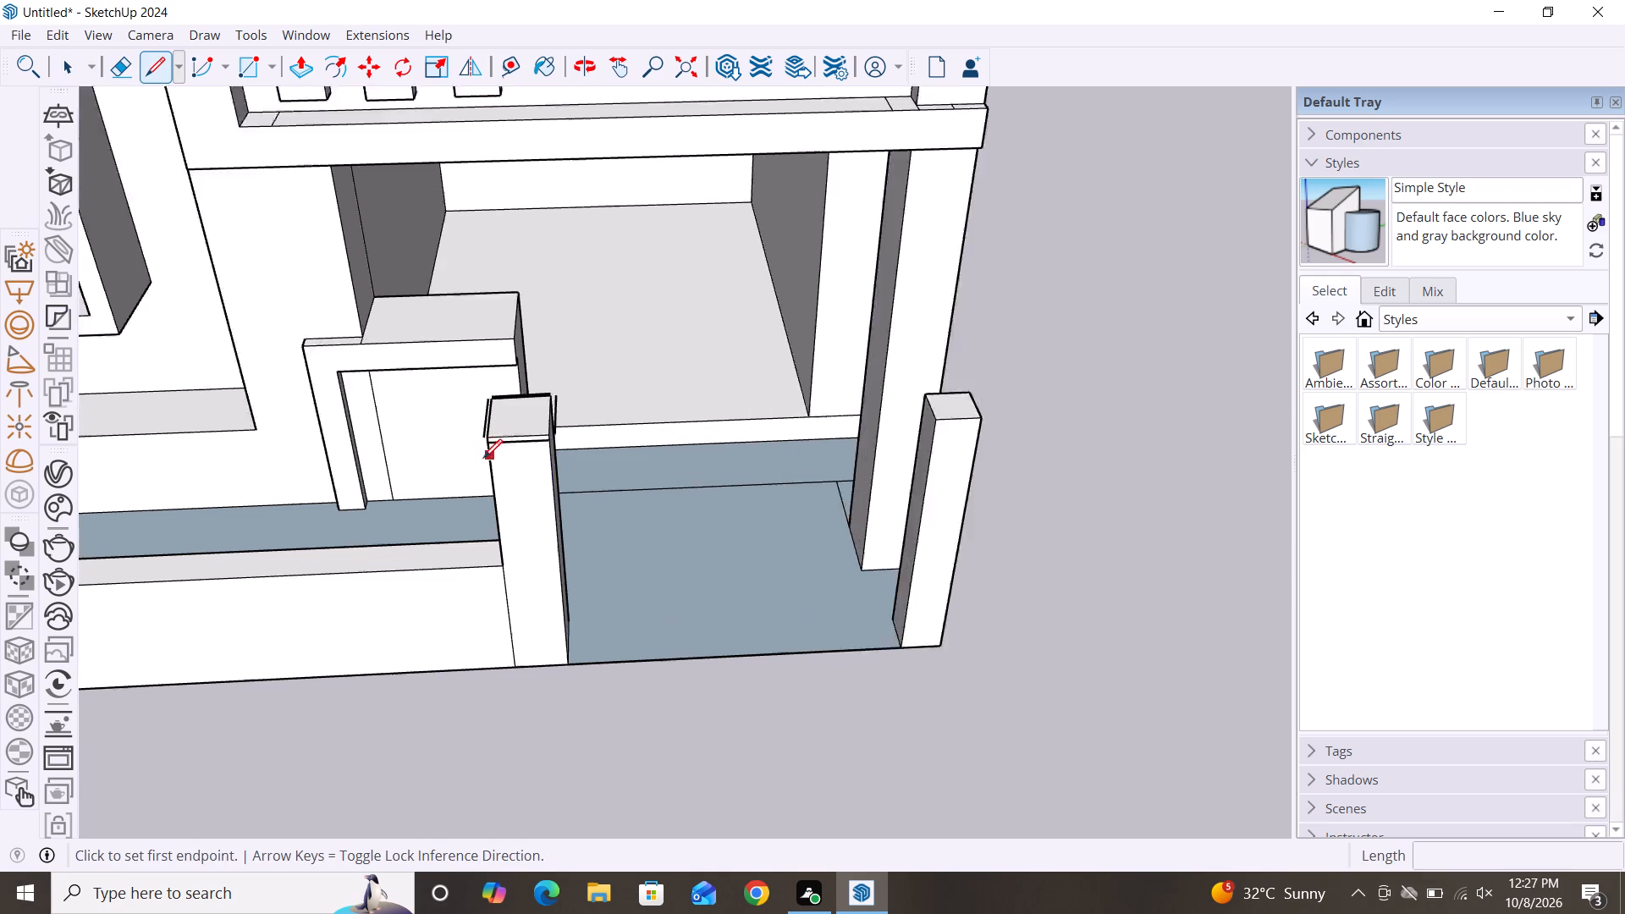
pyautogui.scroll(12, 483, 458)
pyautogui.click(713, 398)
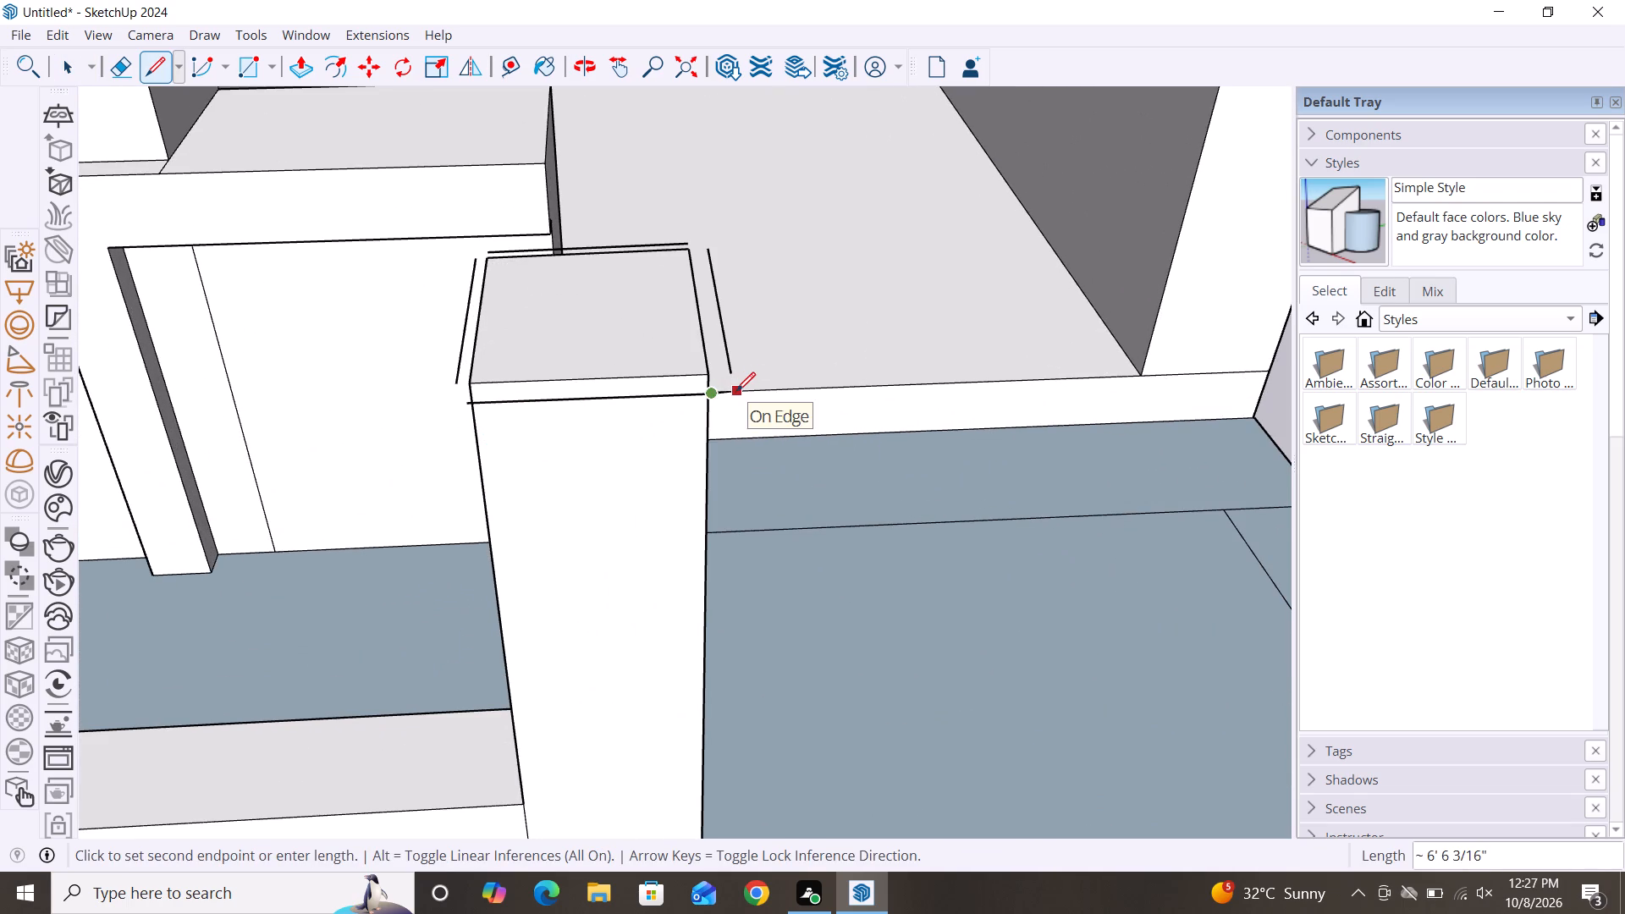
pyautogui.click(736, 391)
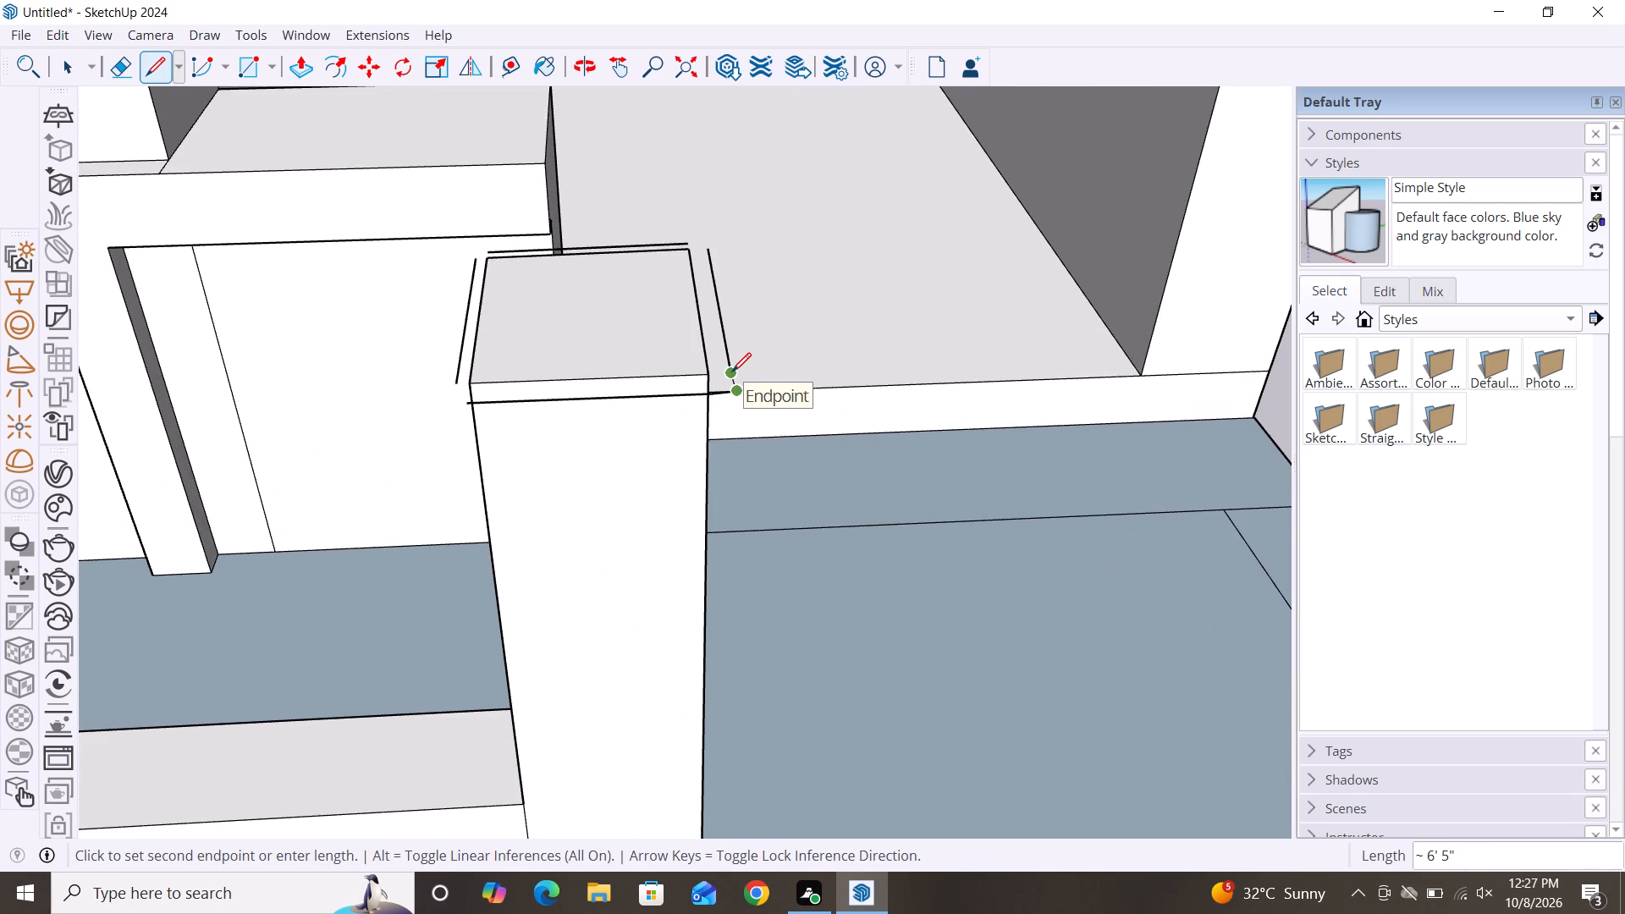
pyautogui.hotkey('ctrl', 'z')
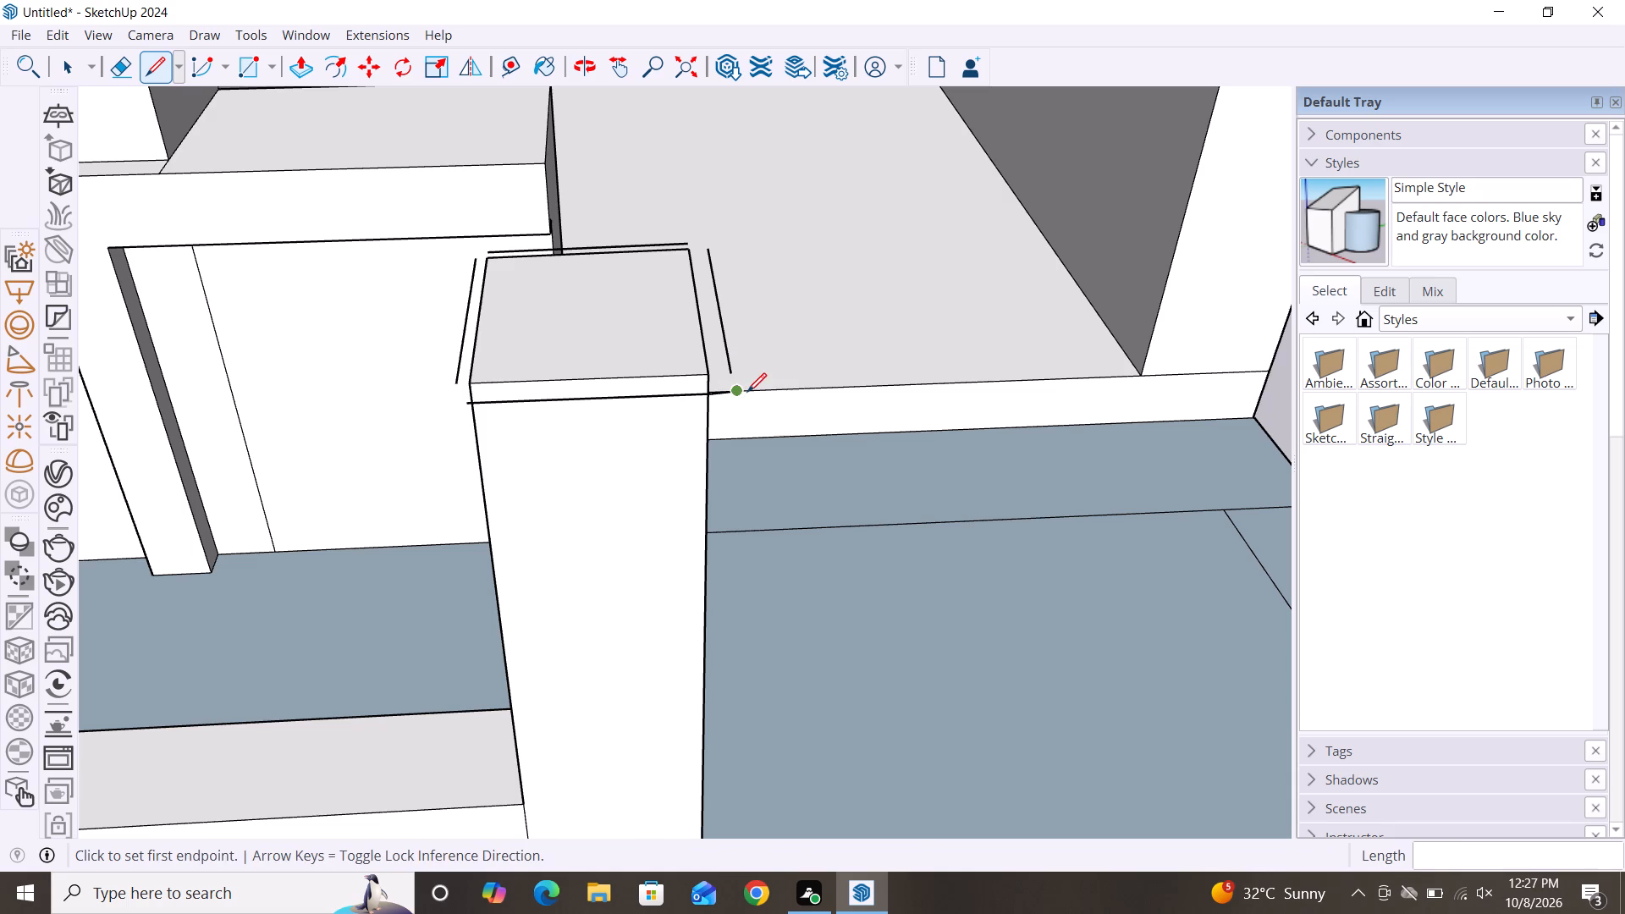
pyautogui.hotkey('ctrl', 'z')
# Close the front entrance-side corner of the first post's cap outline with two short lines joining the copied edges.
pyautogui.click(732, 370)
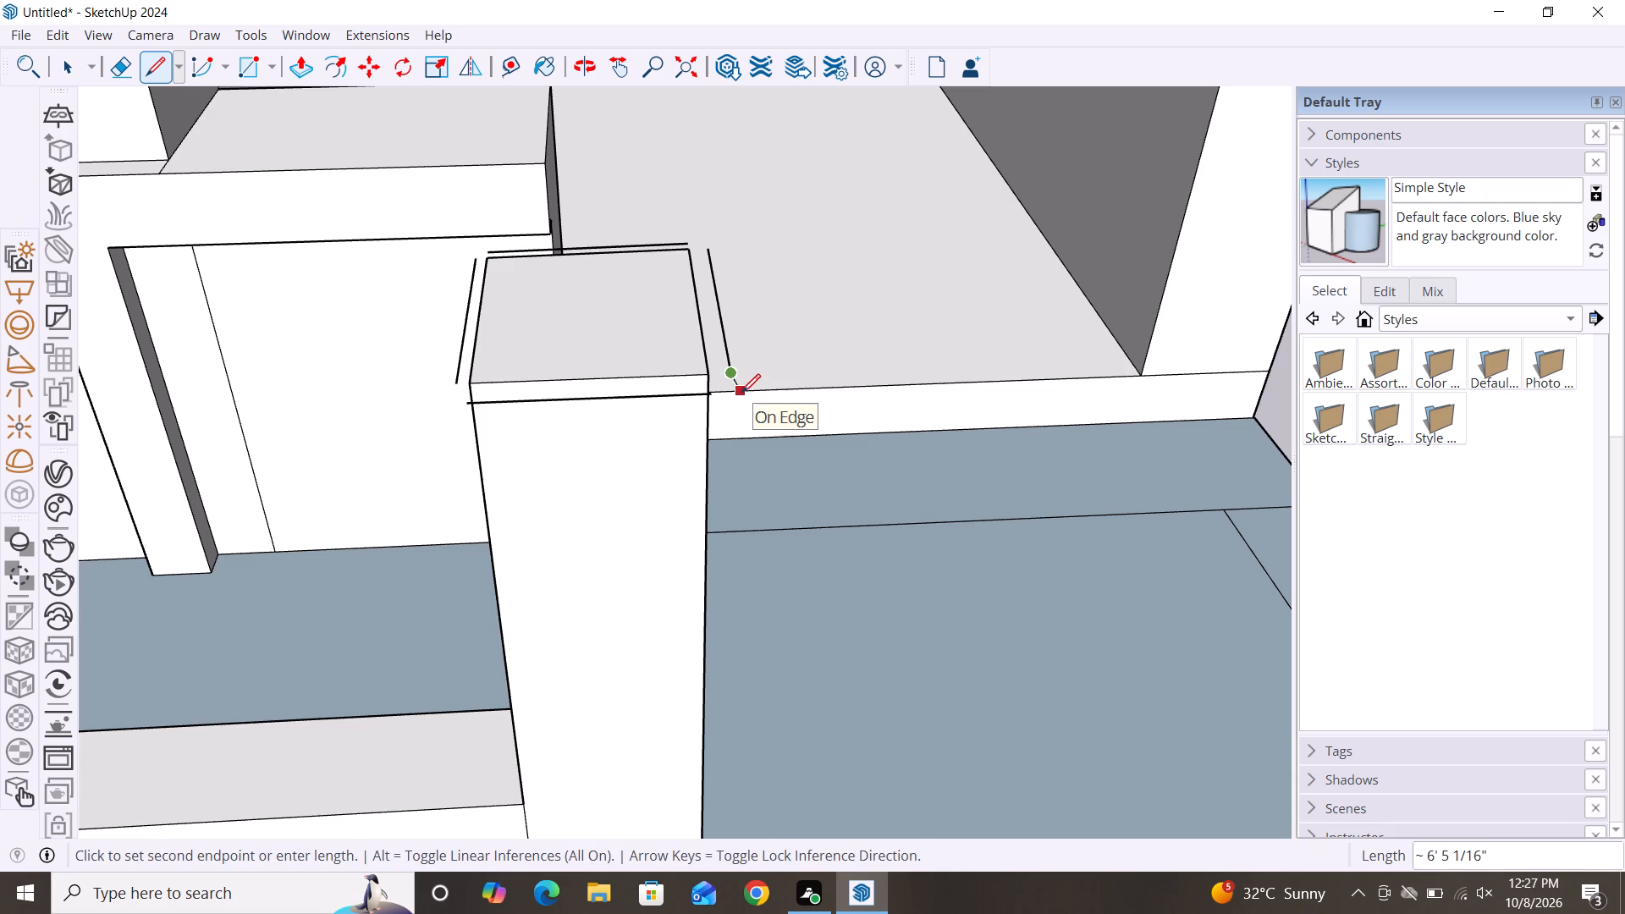
pyautogui.scroll(10, 741, 393)
pyautogui.scroll(-10, 741, 393)
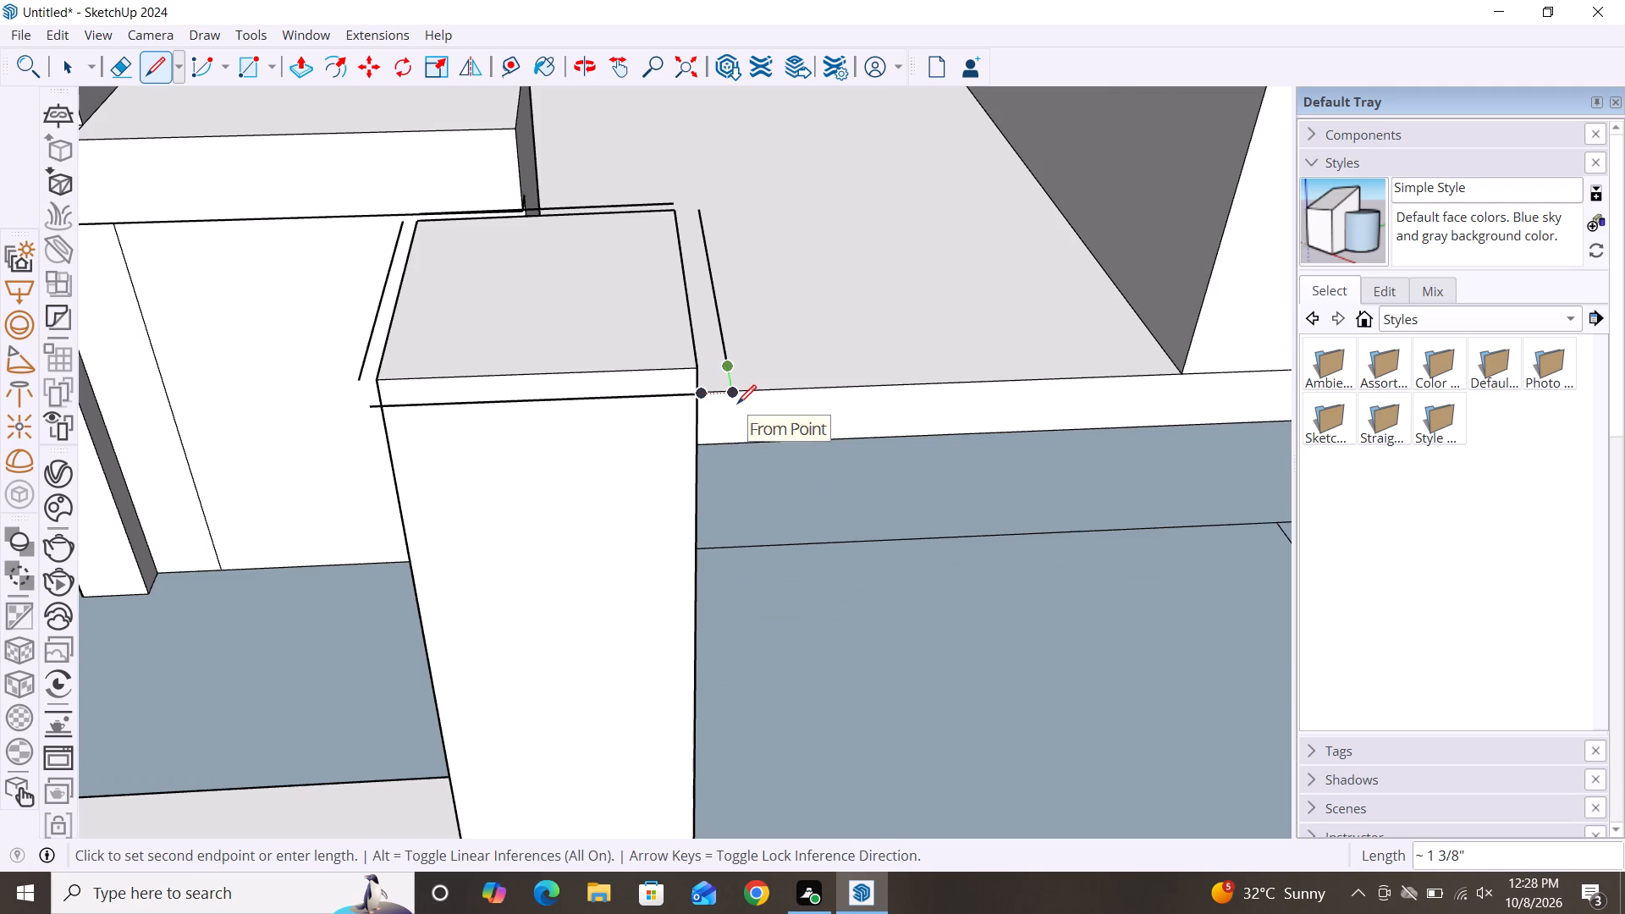
pyautogui.click(737, 404)
pyautogui.click(703, 394)
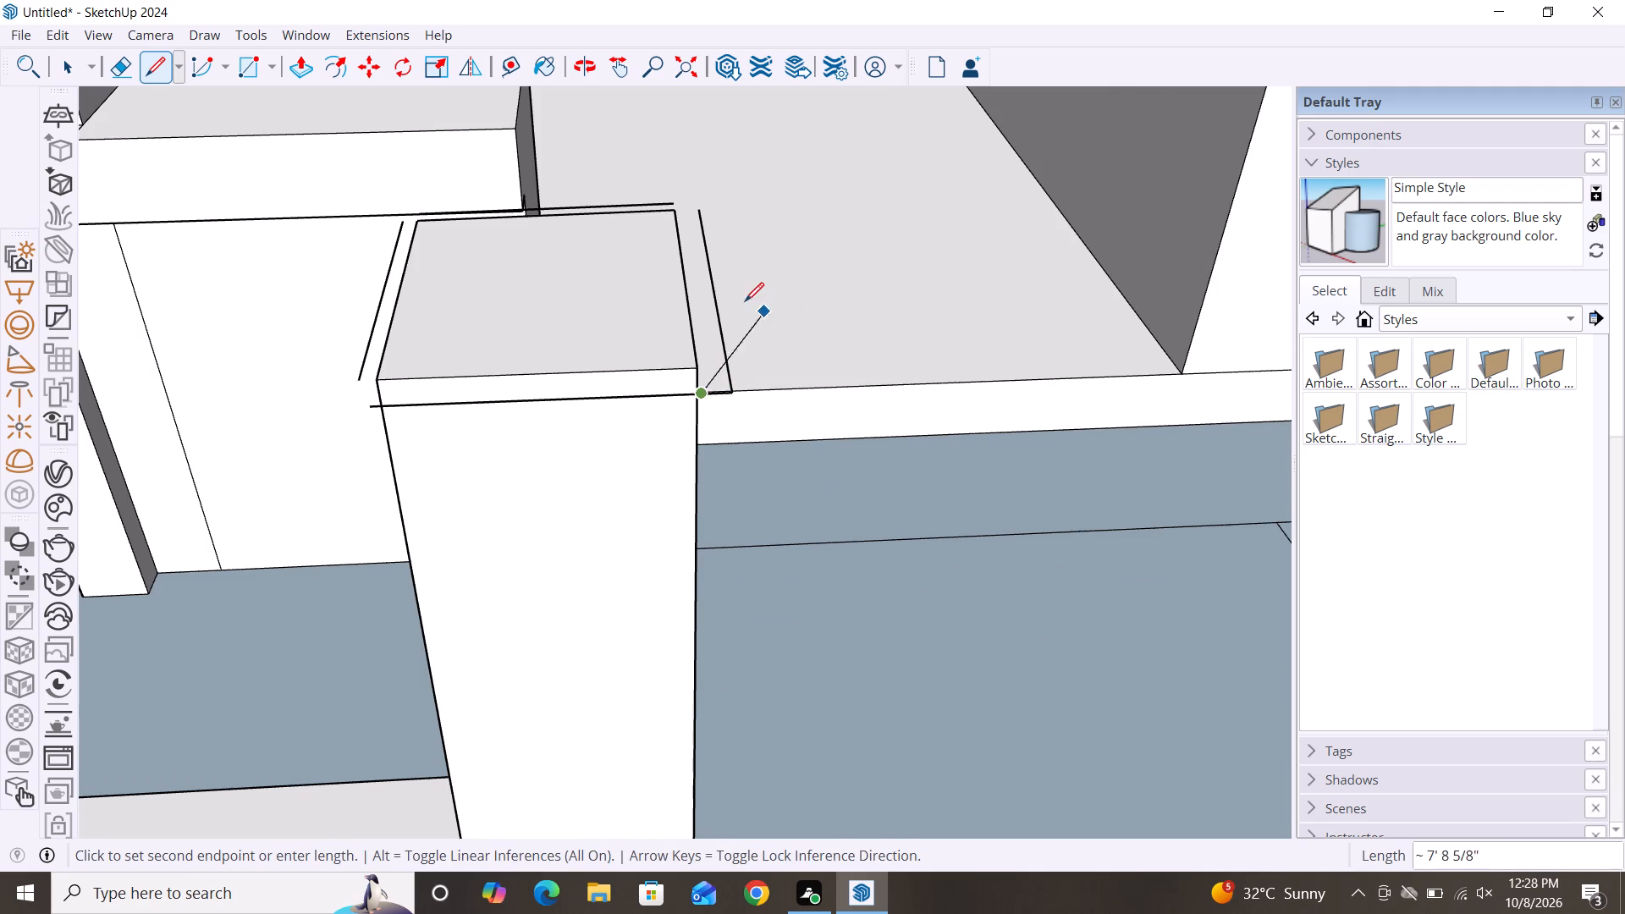
pyautogui.press('space')
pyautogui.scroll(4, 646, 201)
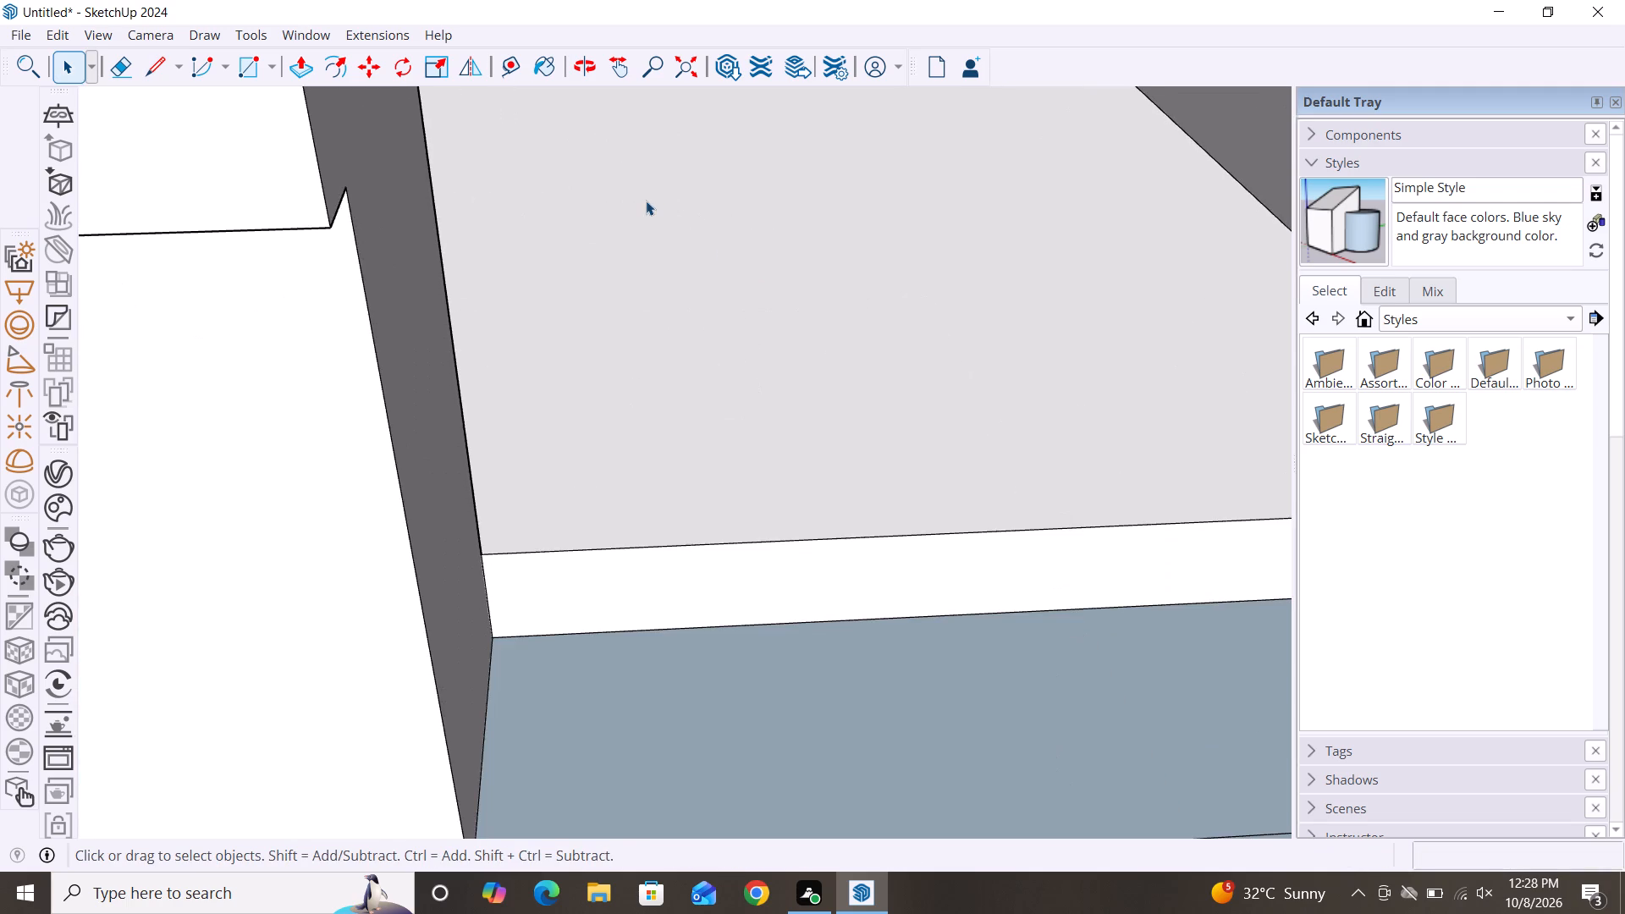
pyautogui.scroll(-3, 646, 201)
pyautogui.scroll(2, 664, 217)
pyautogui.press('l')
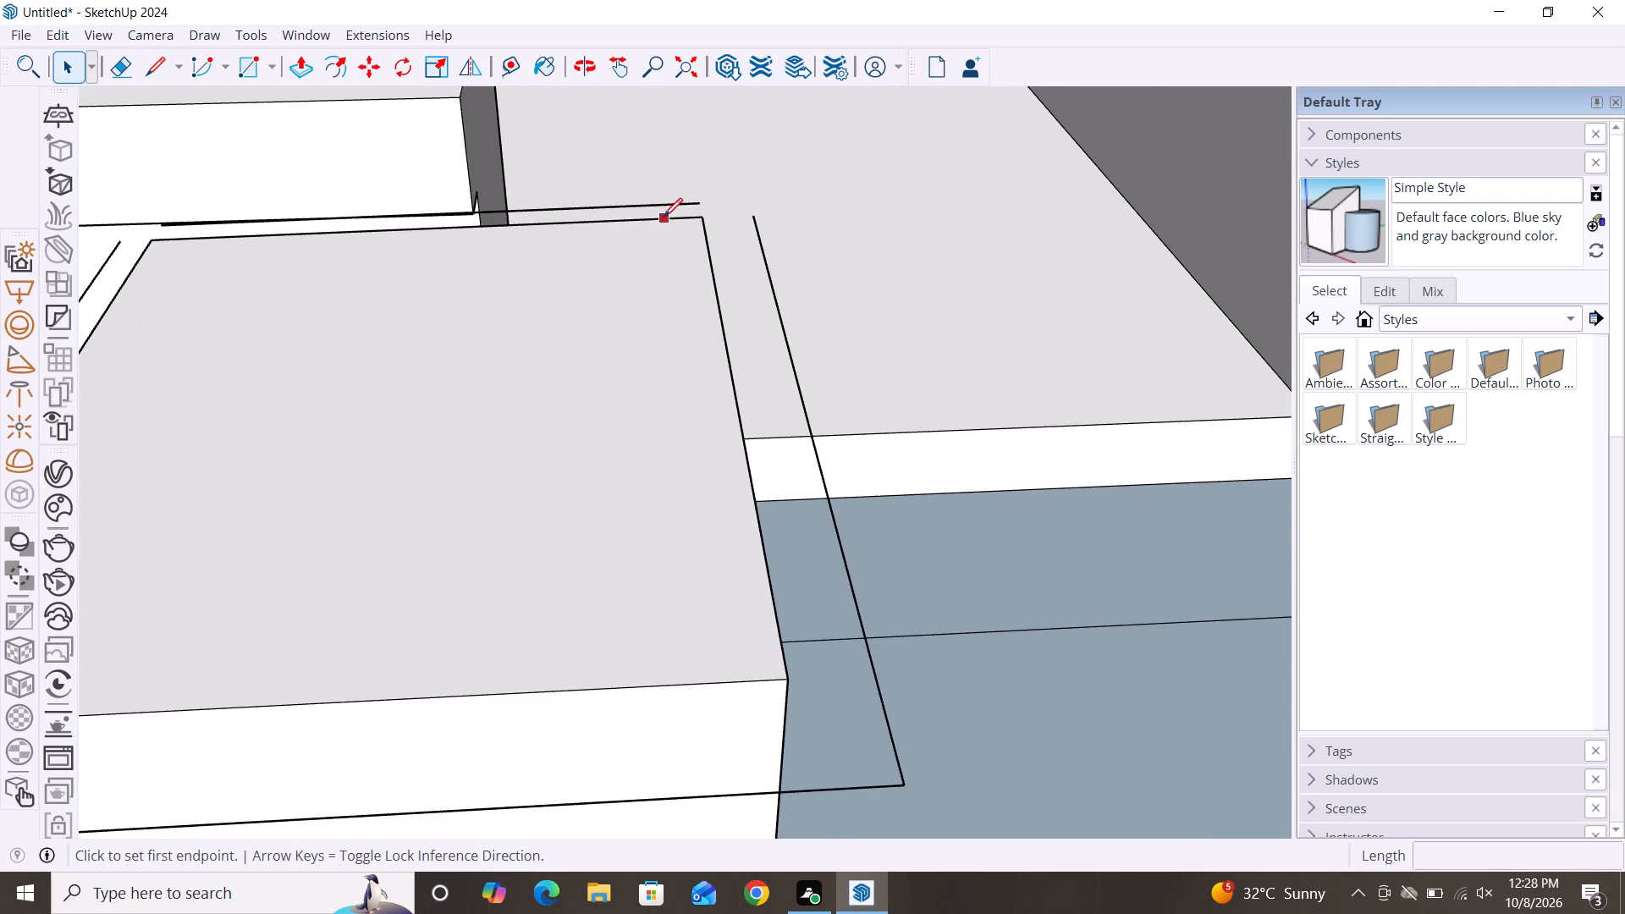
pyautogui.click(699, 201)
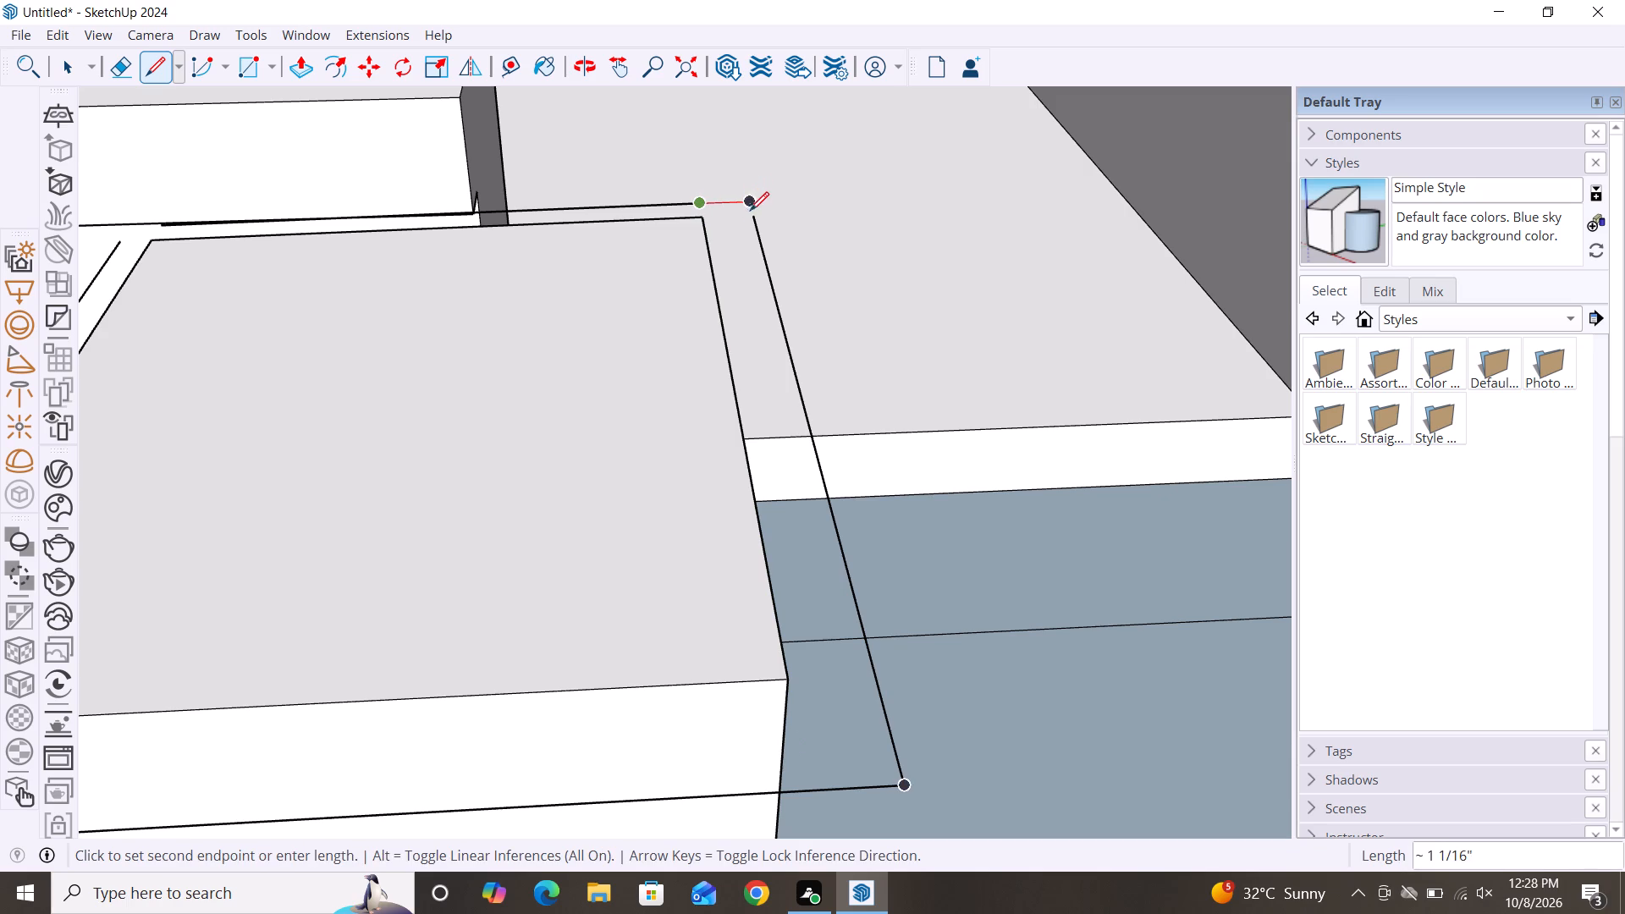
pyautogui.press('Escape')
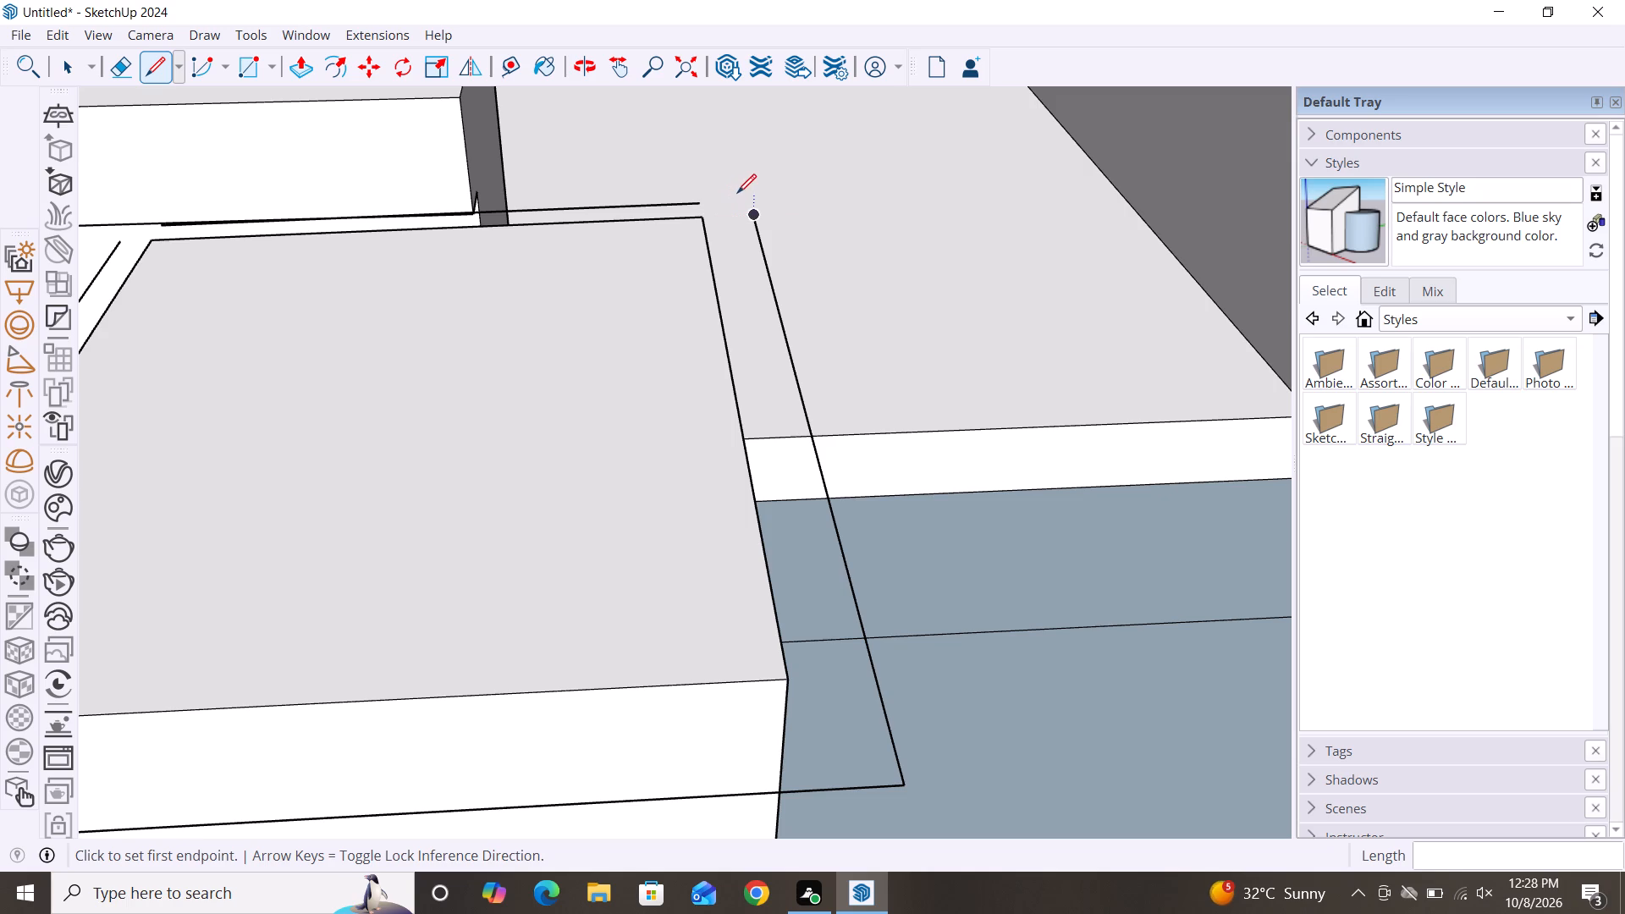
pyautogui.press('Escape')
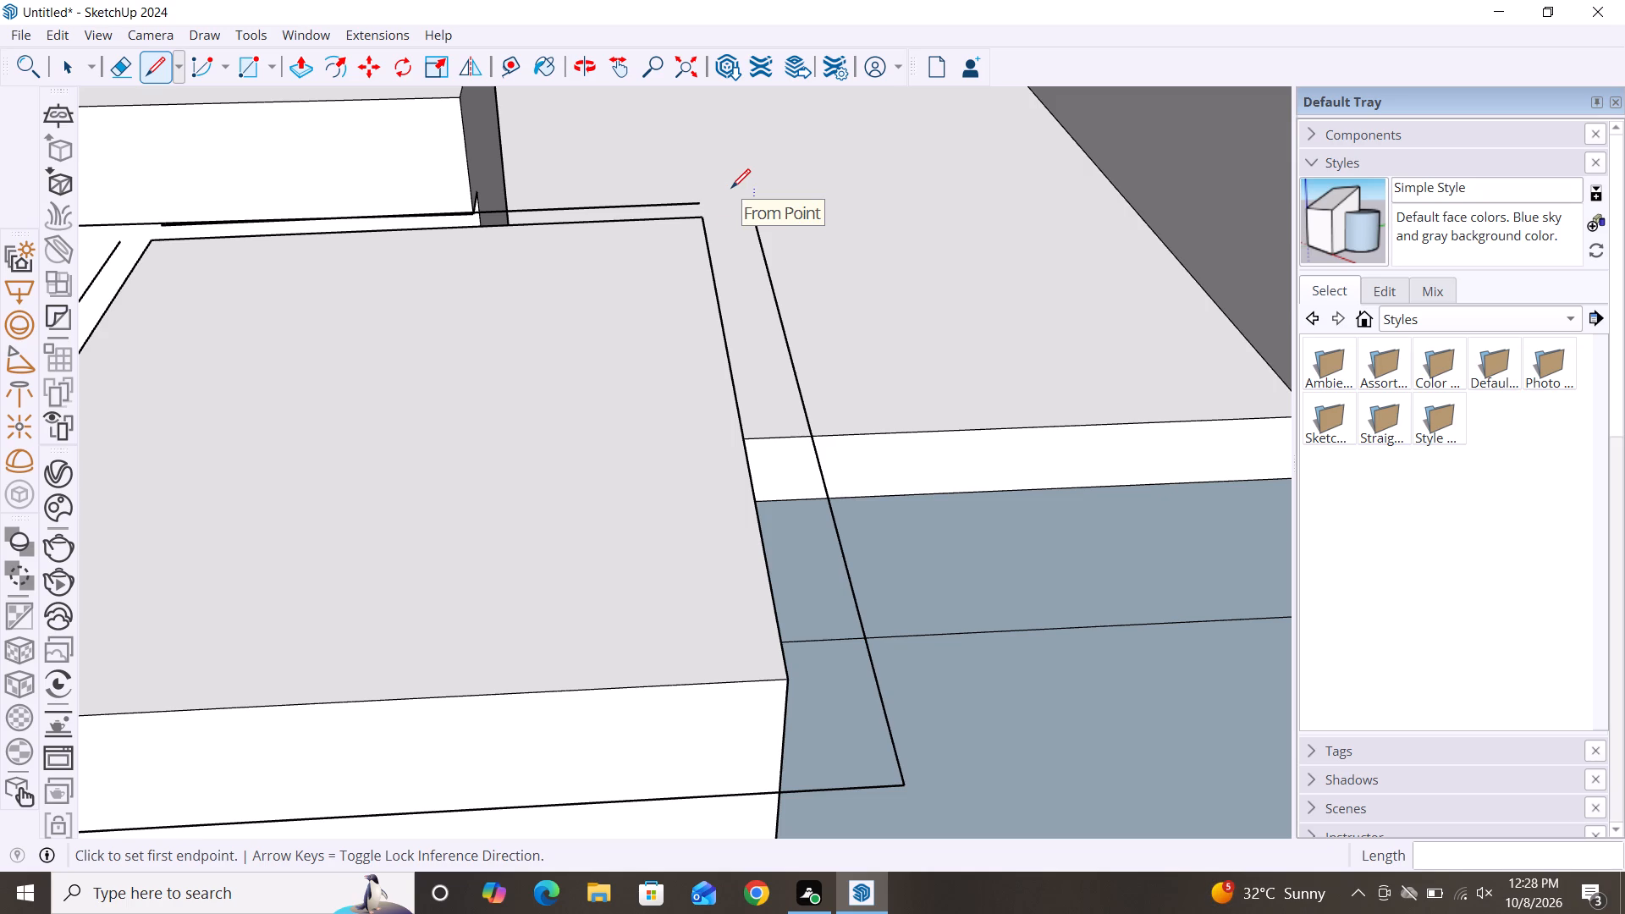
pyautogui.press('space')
# Close the rear entrance-side corner of the cap outline with two short lines, about 3/8" and 7/8" long, joining the copied edges.
pyautogui.press('l')
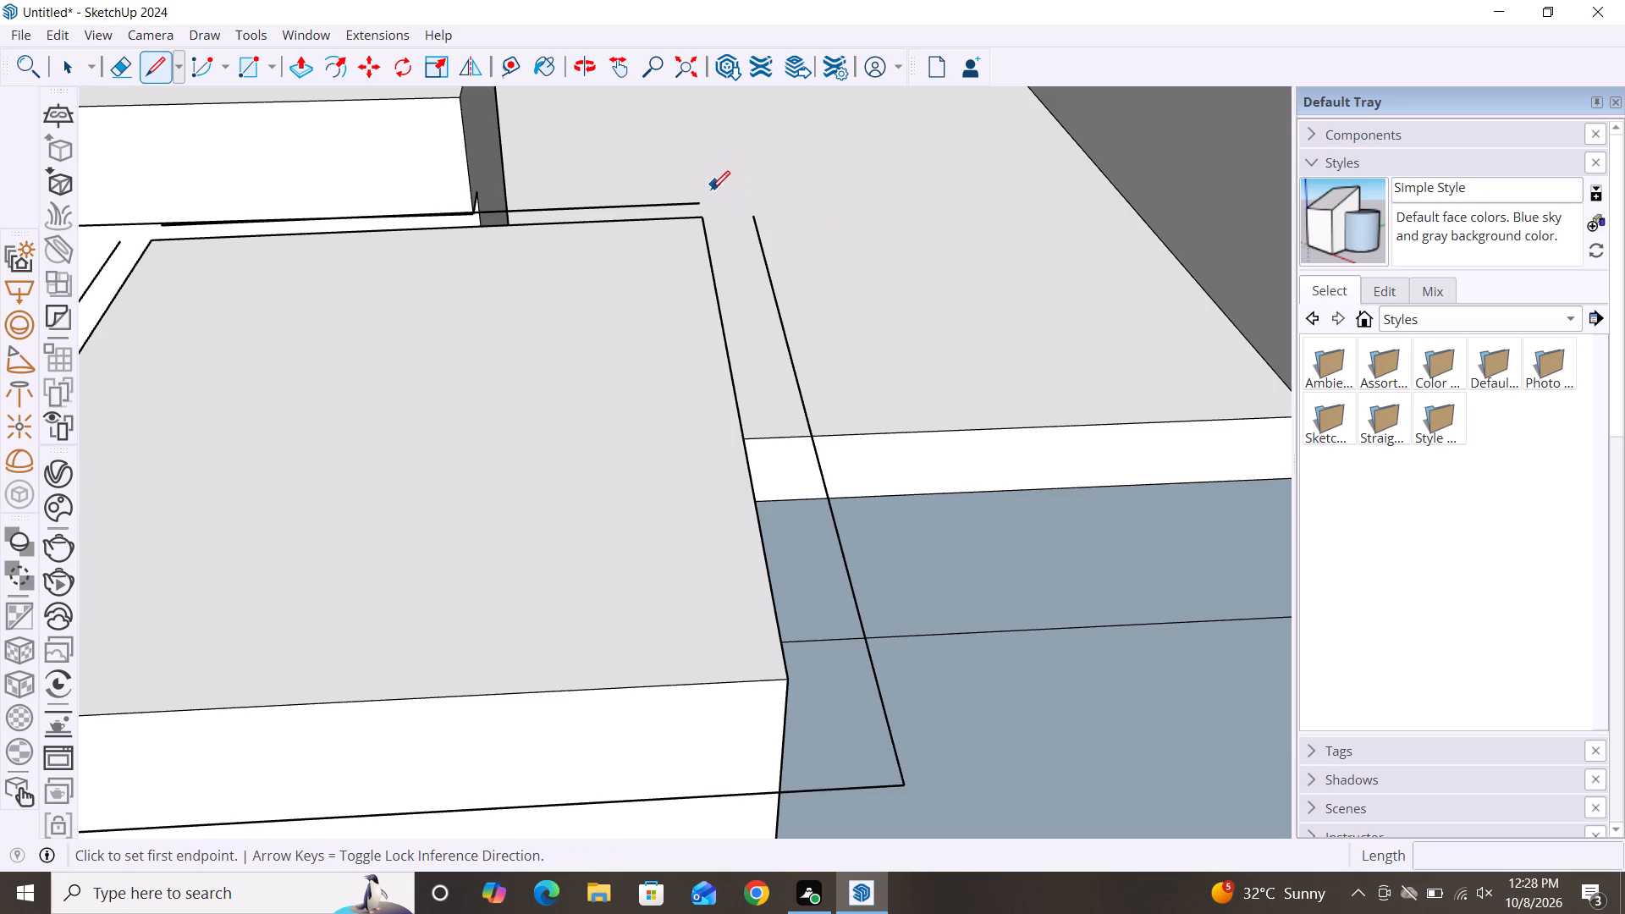
pyautogui.click(754, 217)
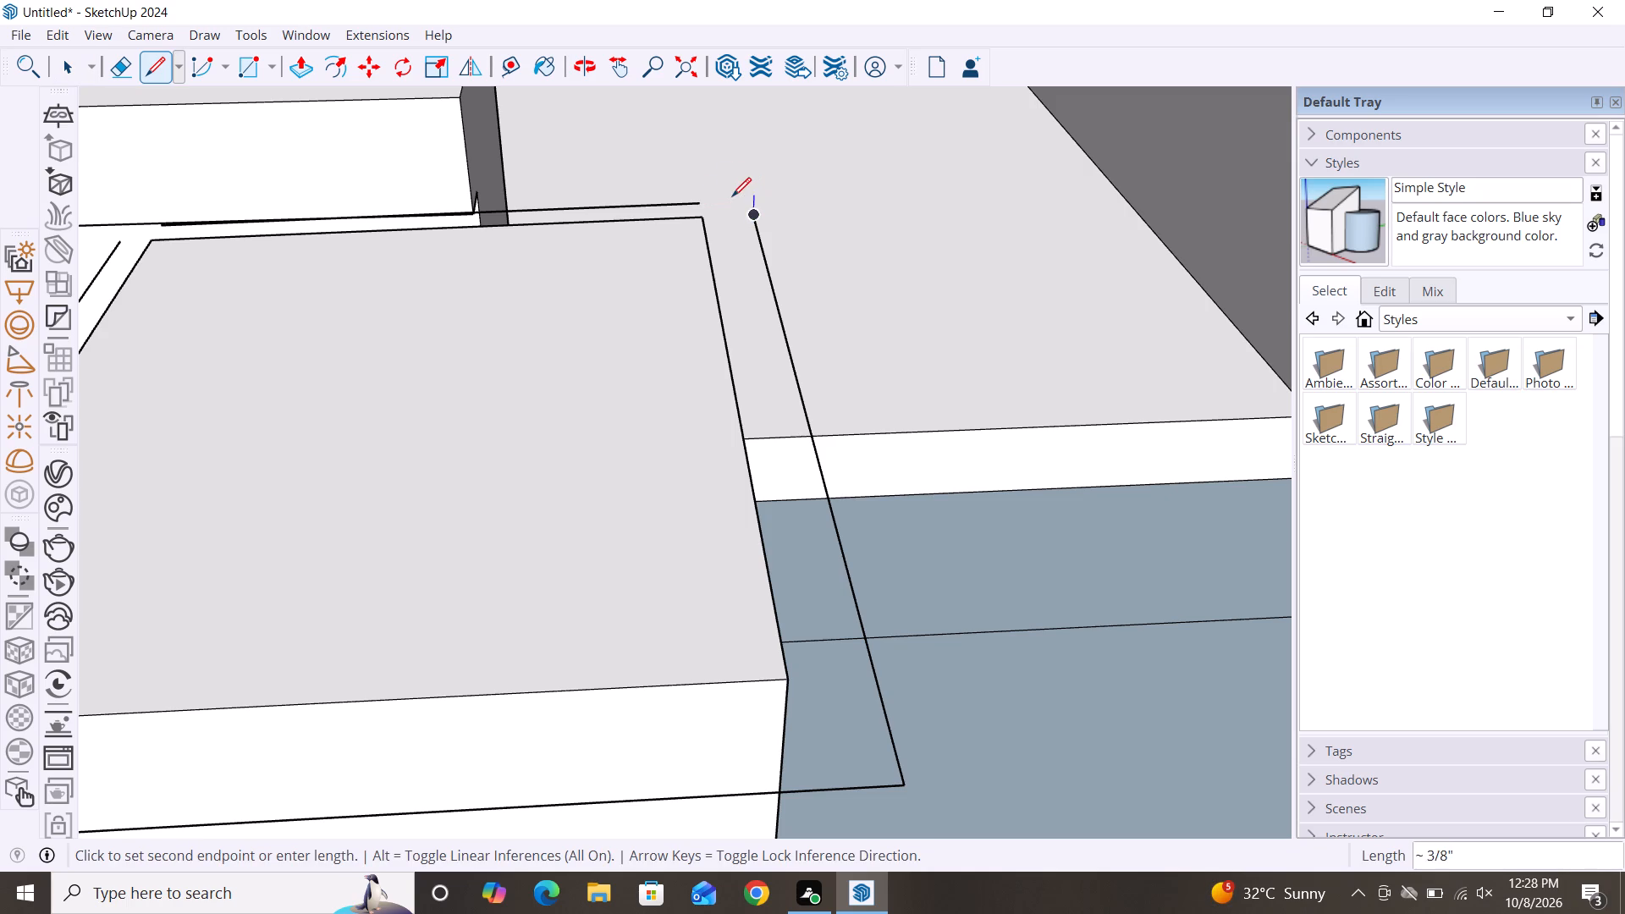
pyautogui.click(752, 199)
pyautogui.click(707, 207)
pyautogui.press('space')
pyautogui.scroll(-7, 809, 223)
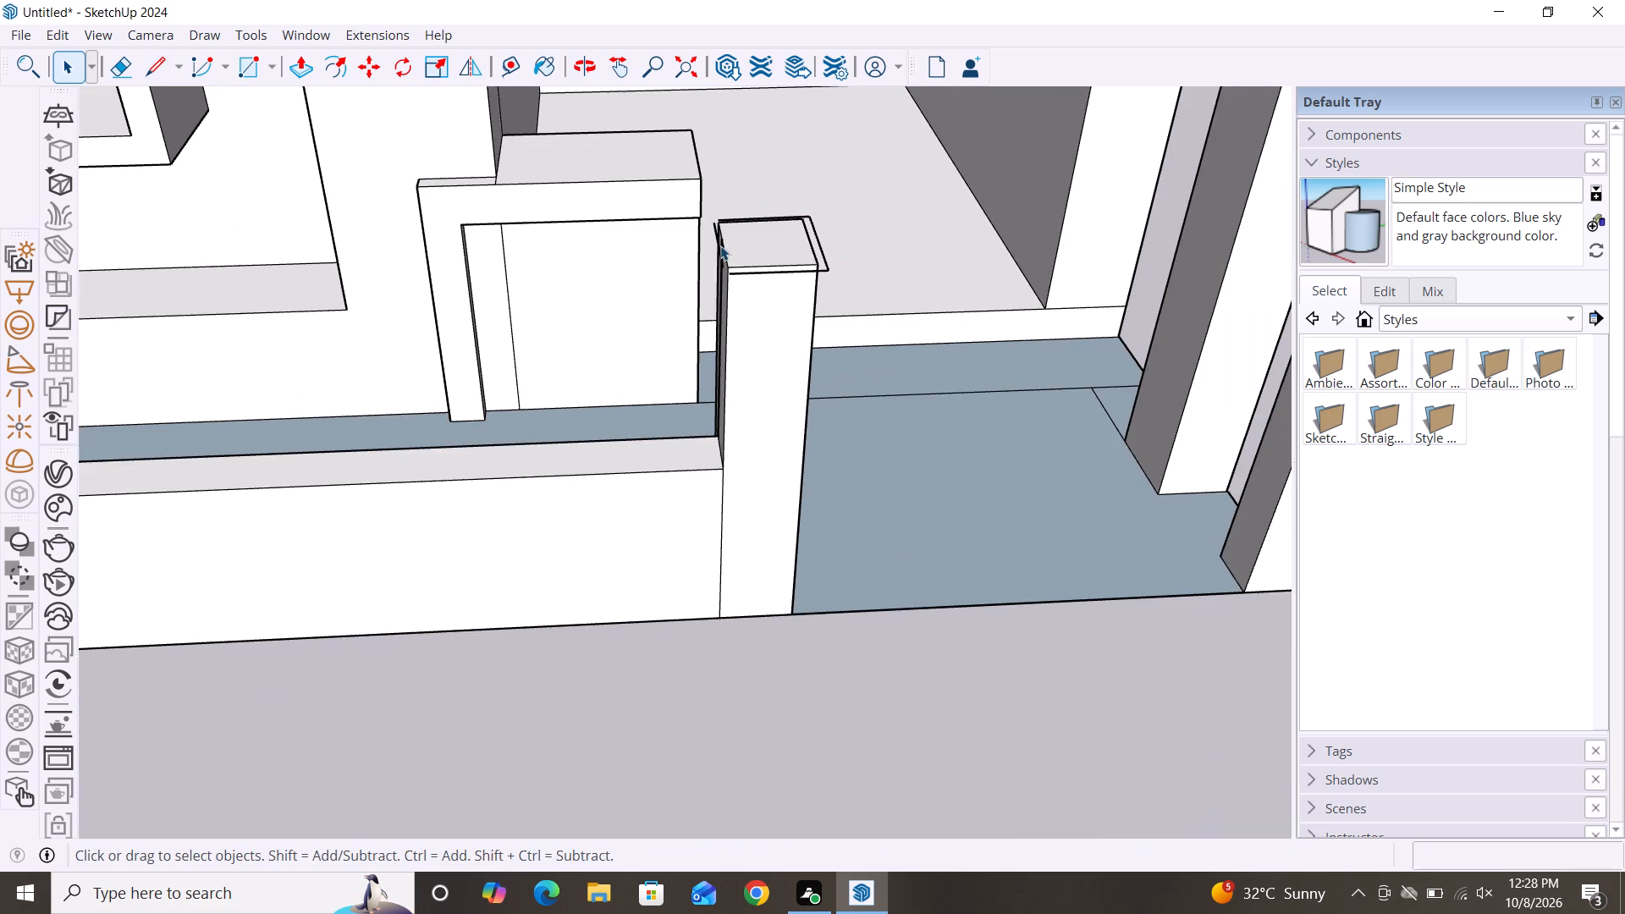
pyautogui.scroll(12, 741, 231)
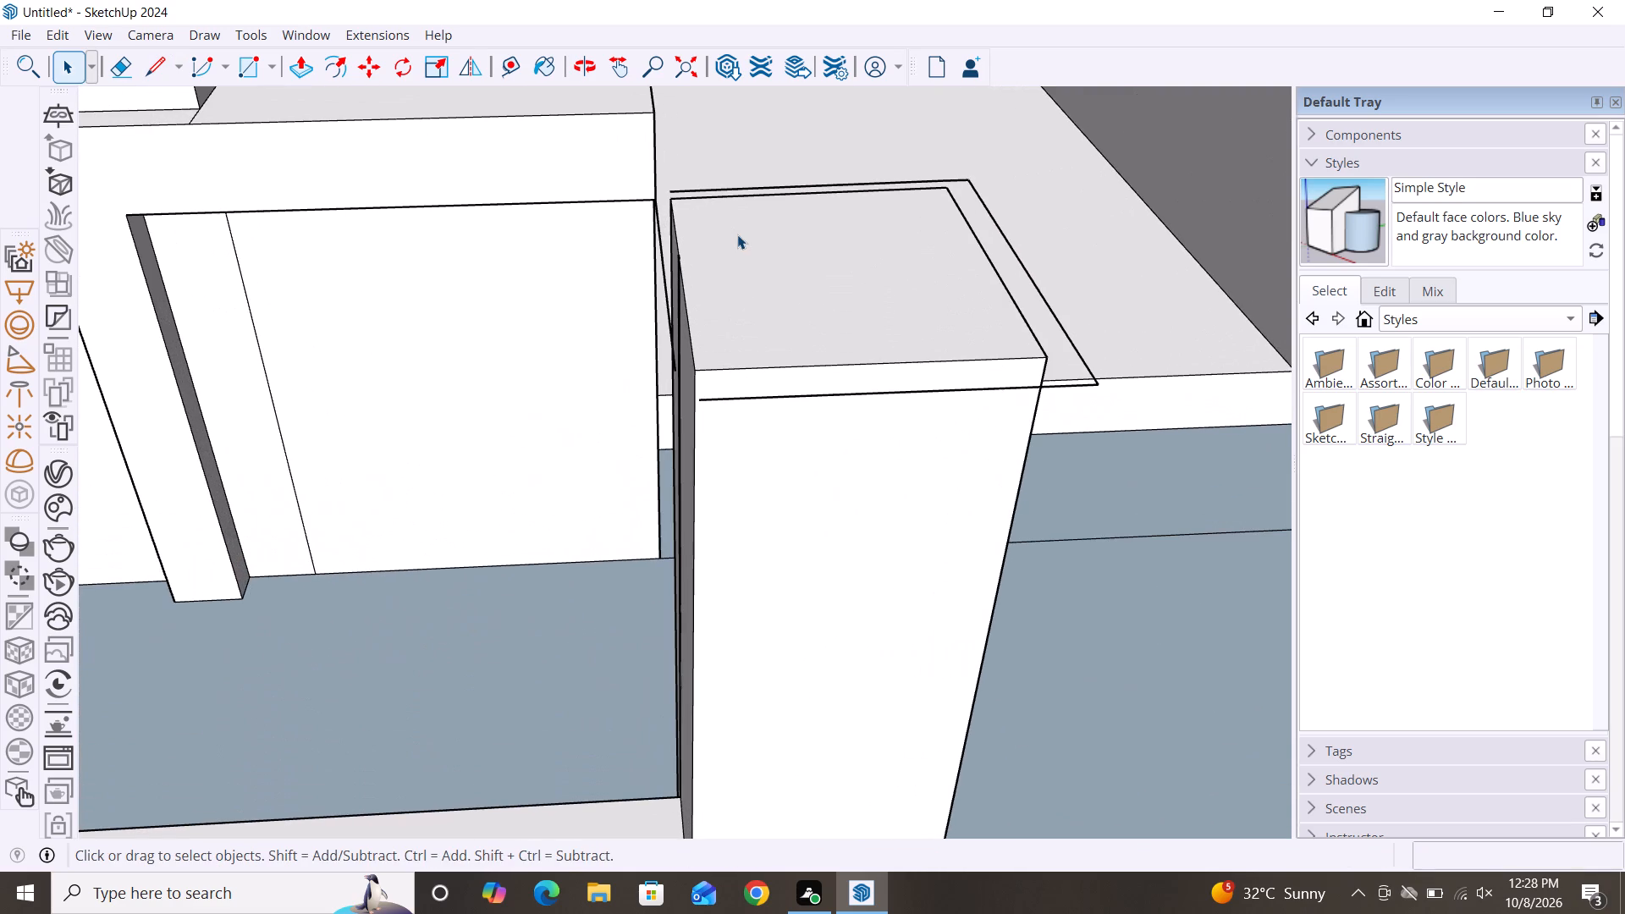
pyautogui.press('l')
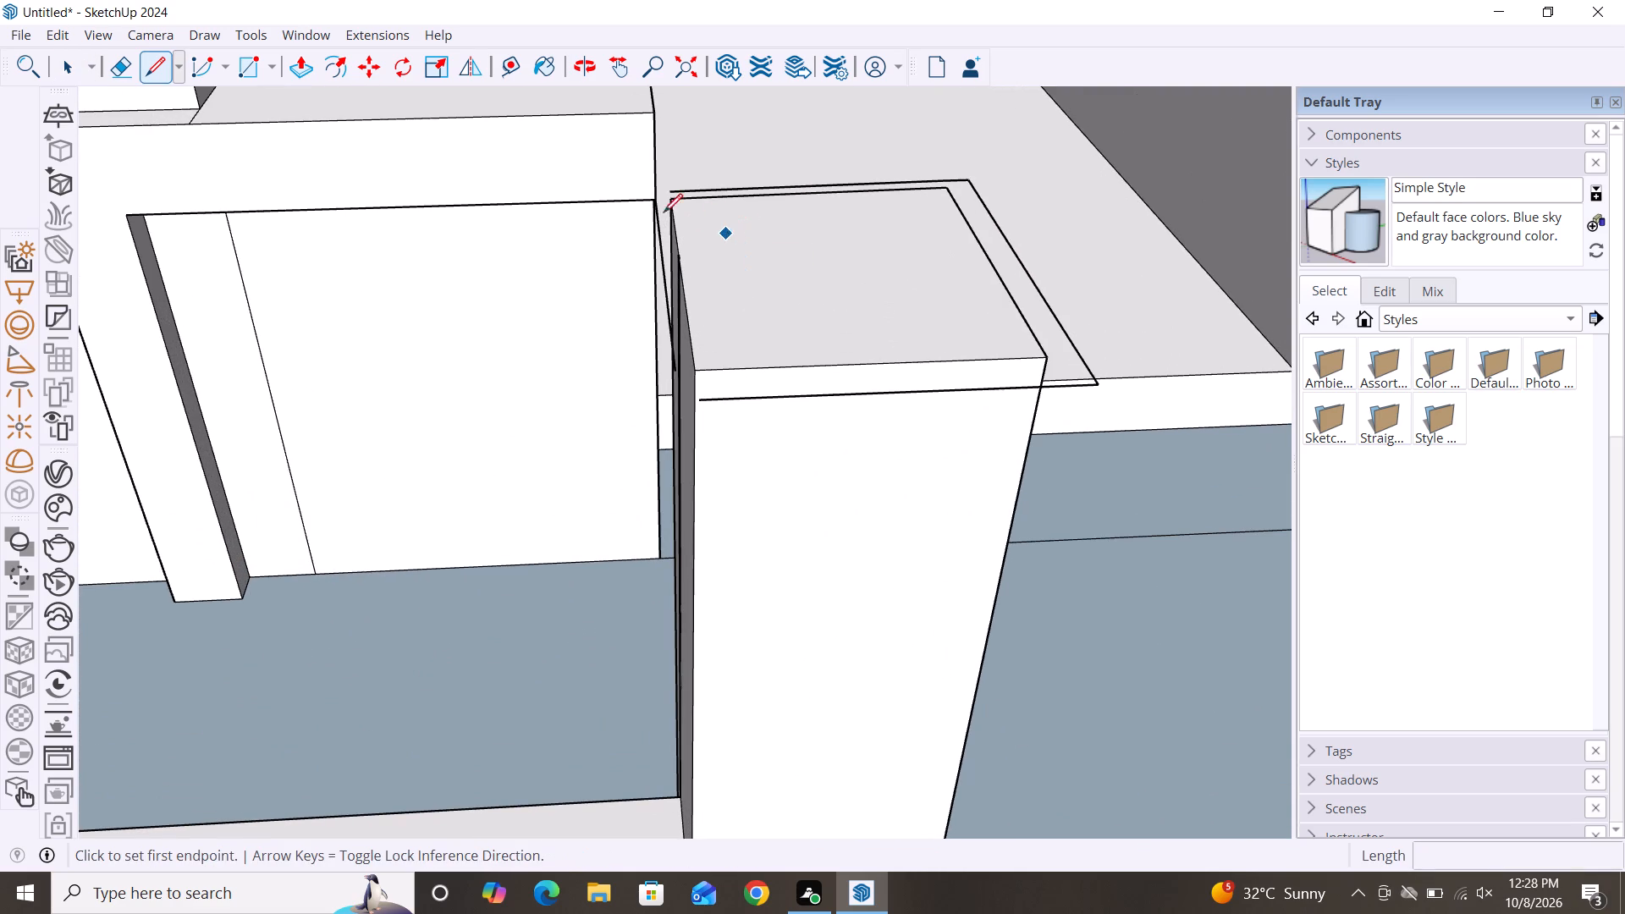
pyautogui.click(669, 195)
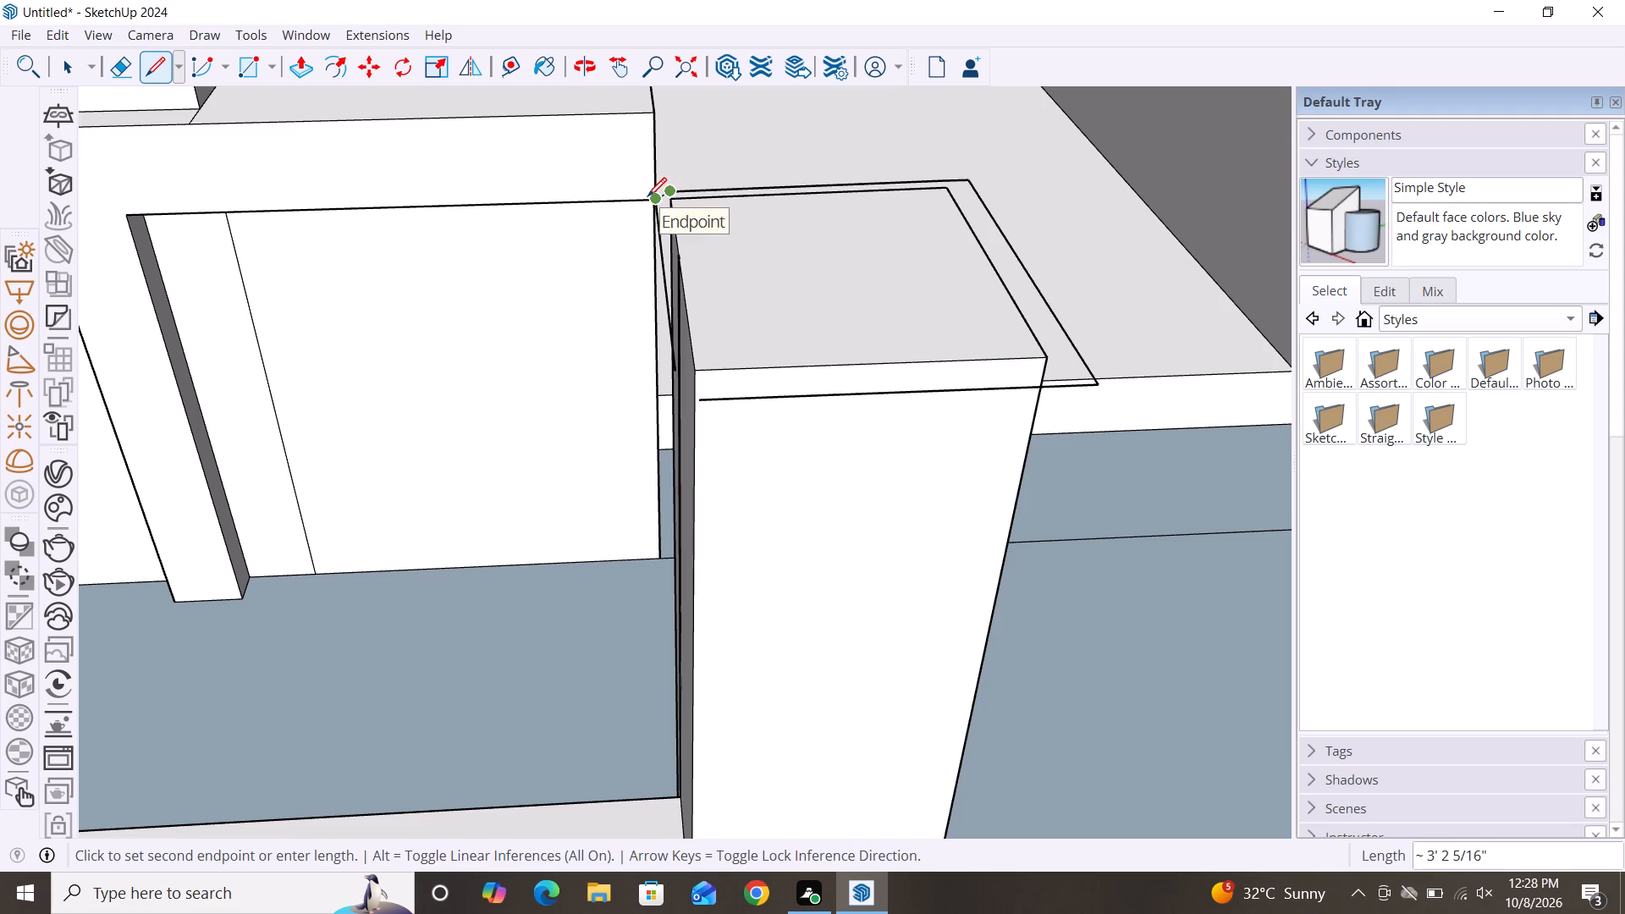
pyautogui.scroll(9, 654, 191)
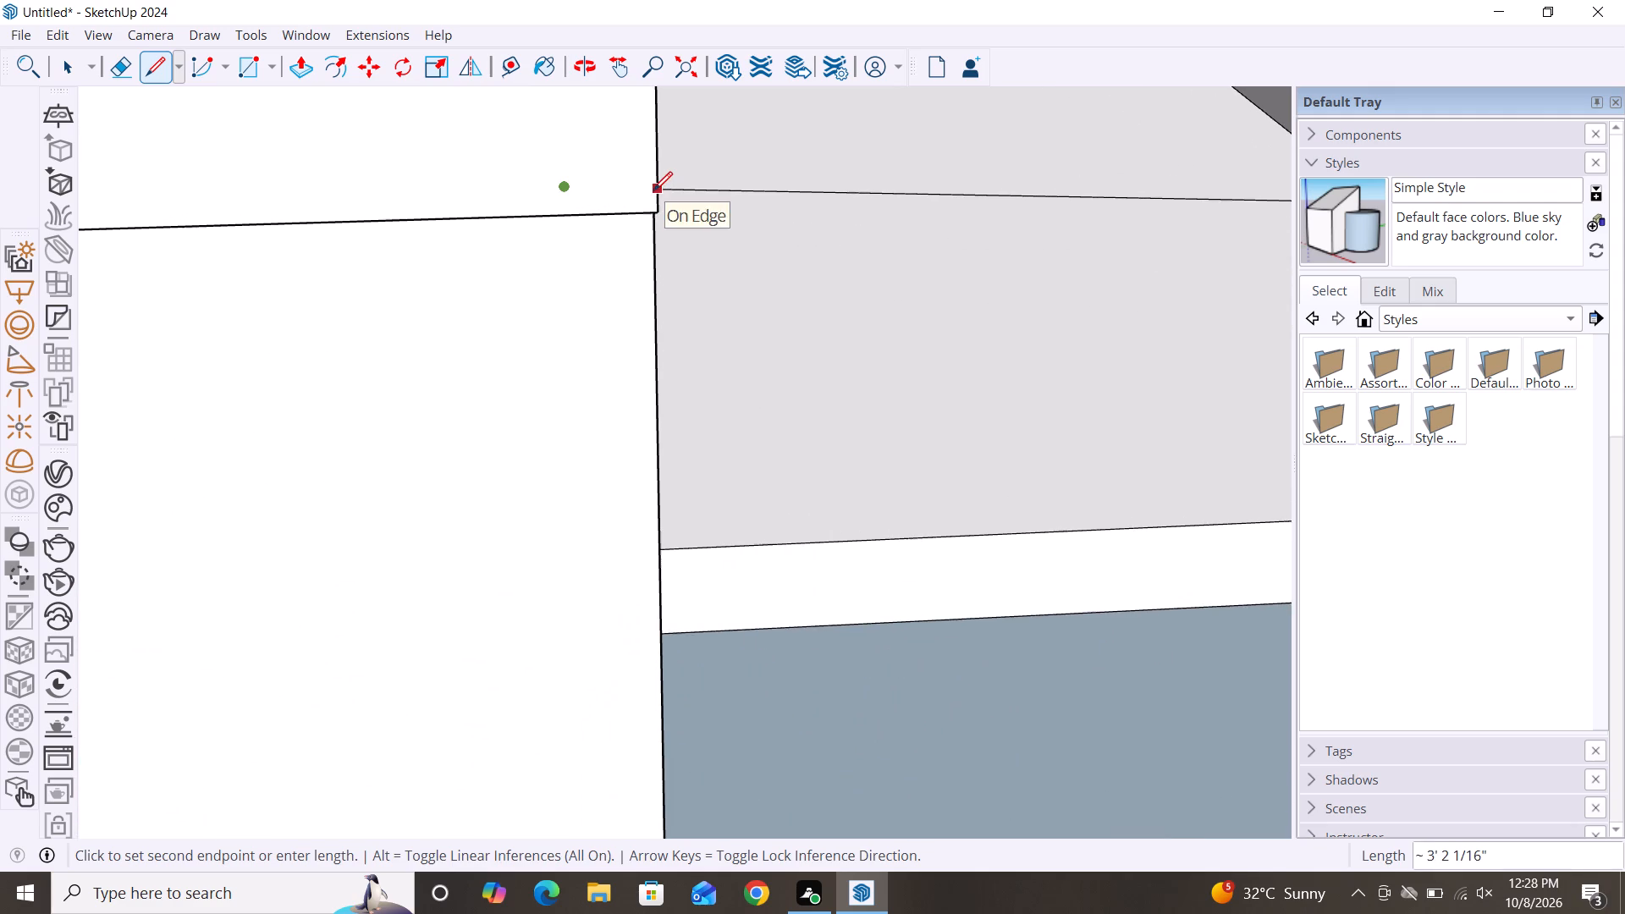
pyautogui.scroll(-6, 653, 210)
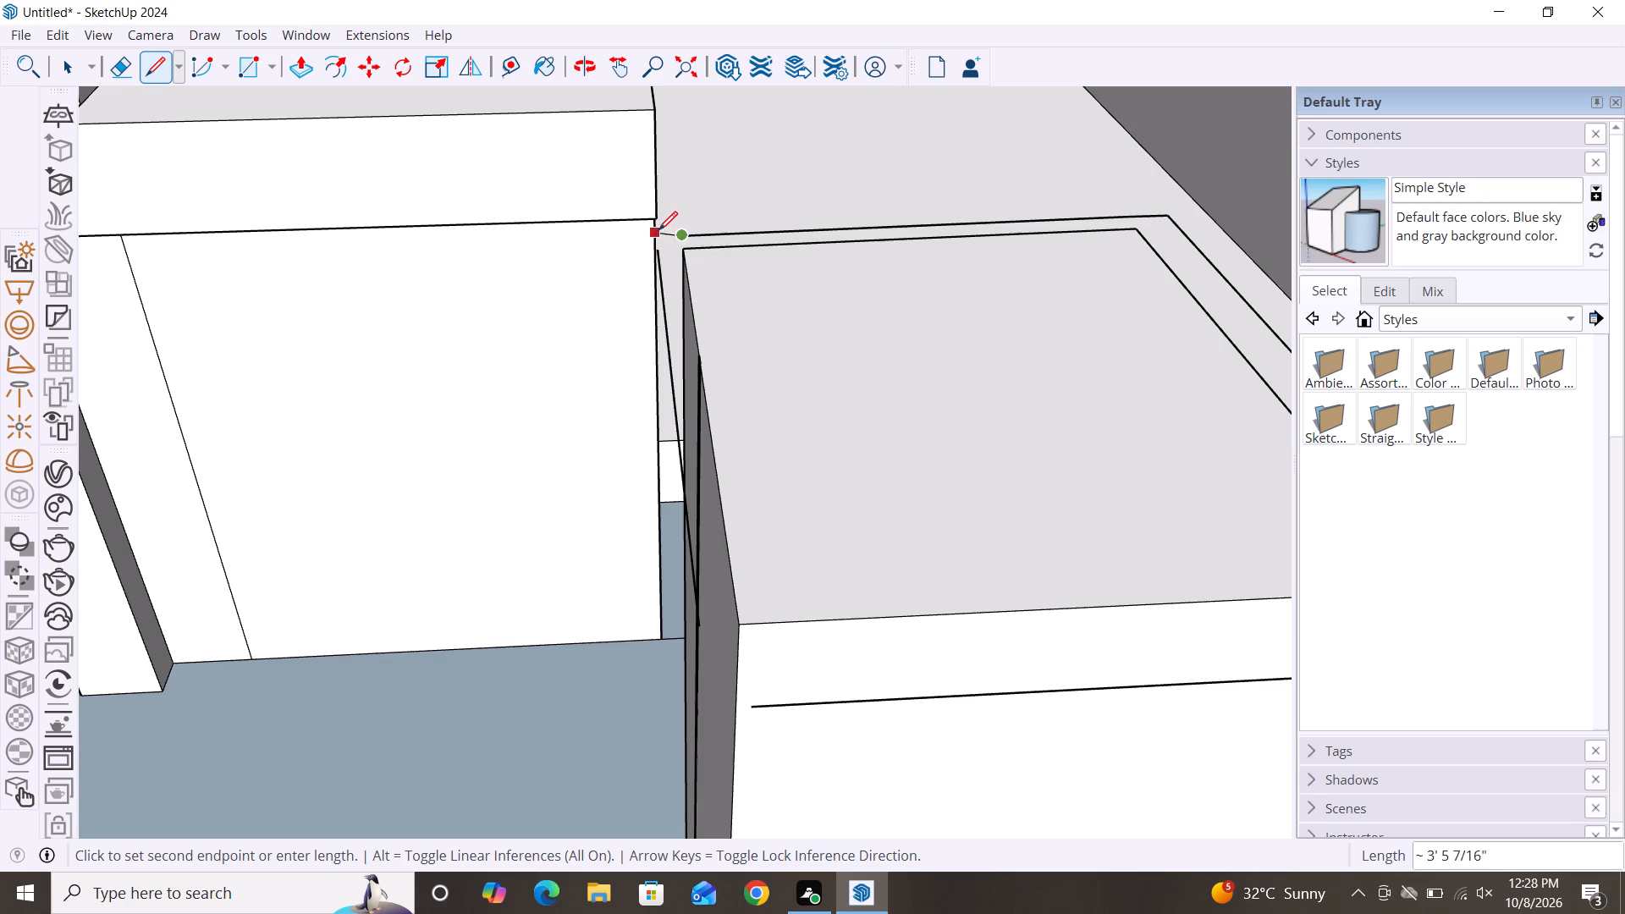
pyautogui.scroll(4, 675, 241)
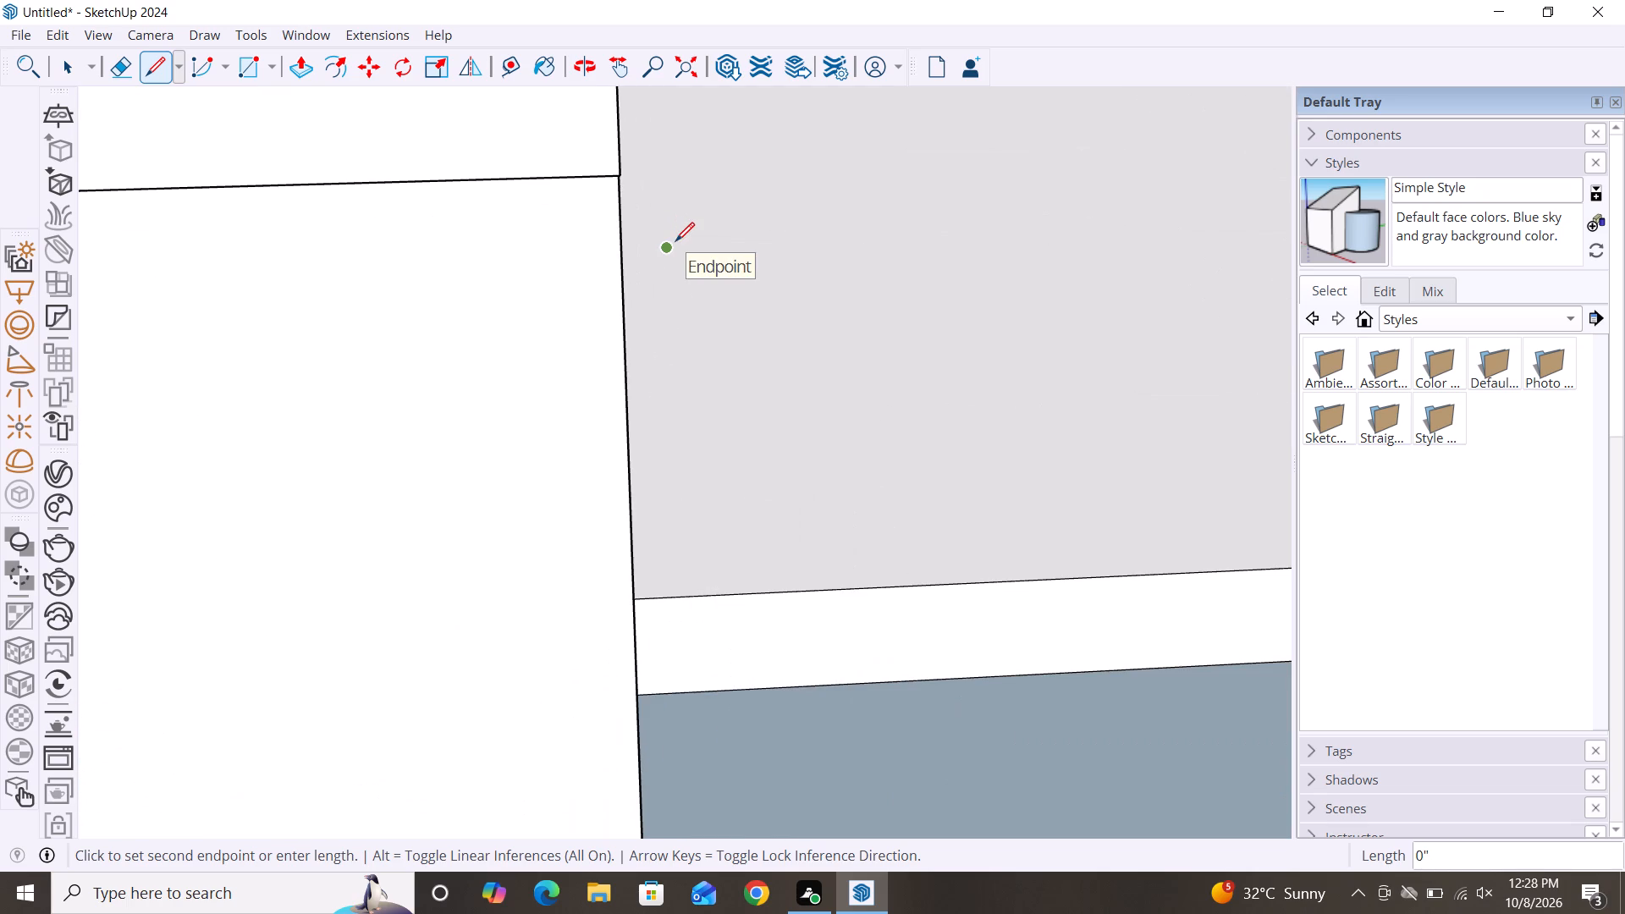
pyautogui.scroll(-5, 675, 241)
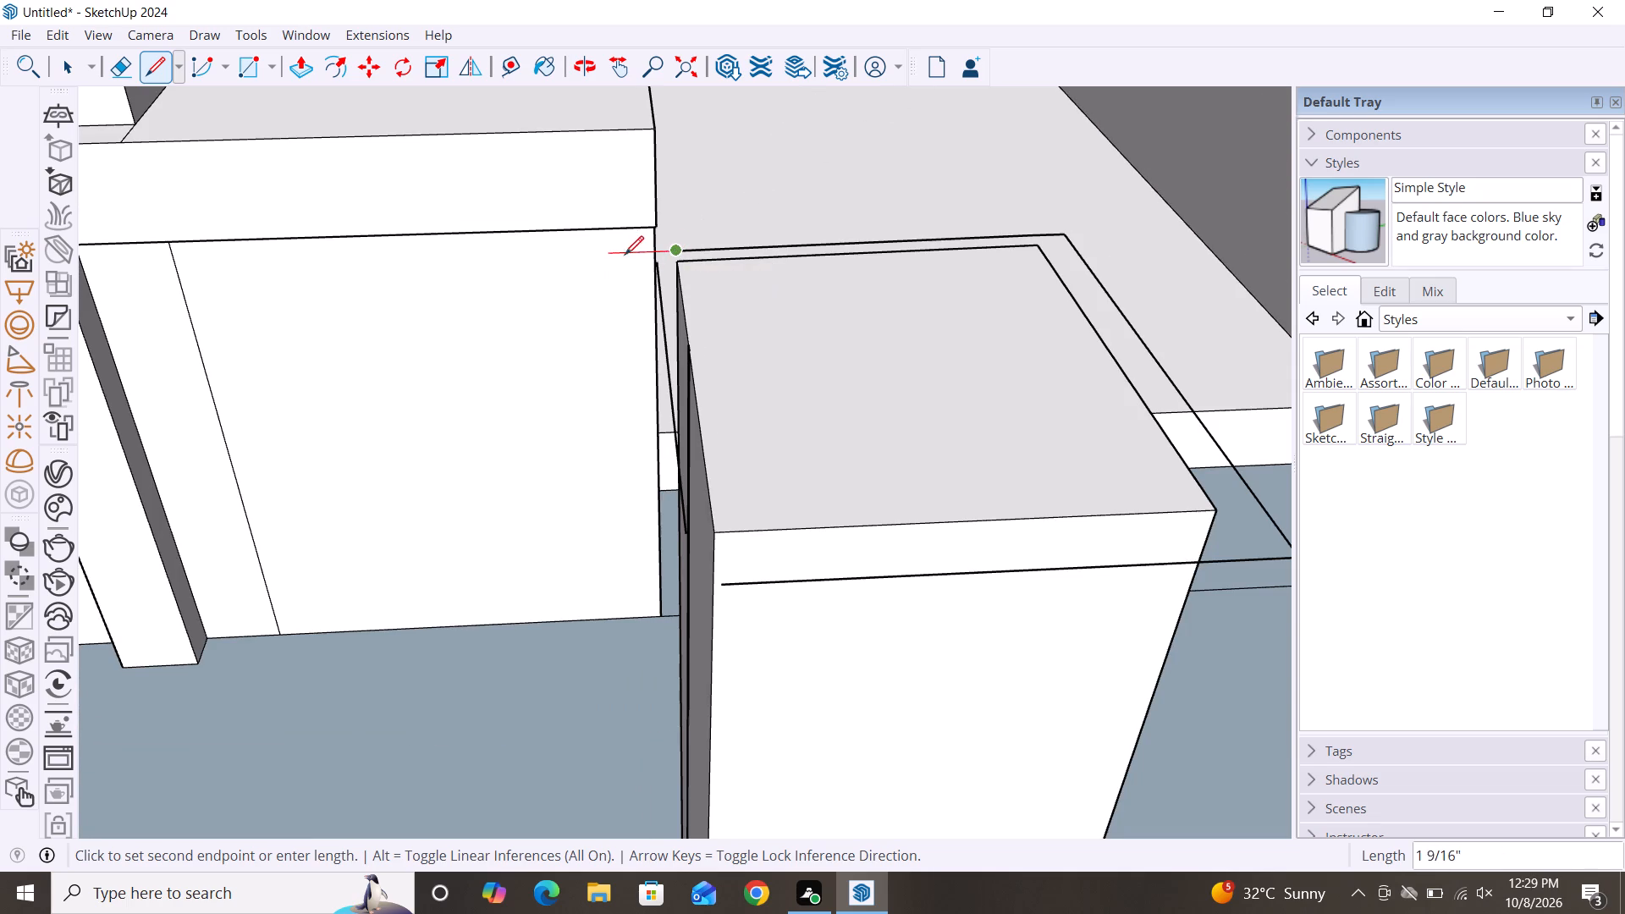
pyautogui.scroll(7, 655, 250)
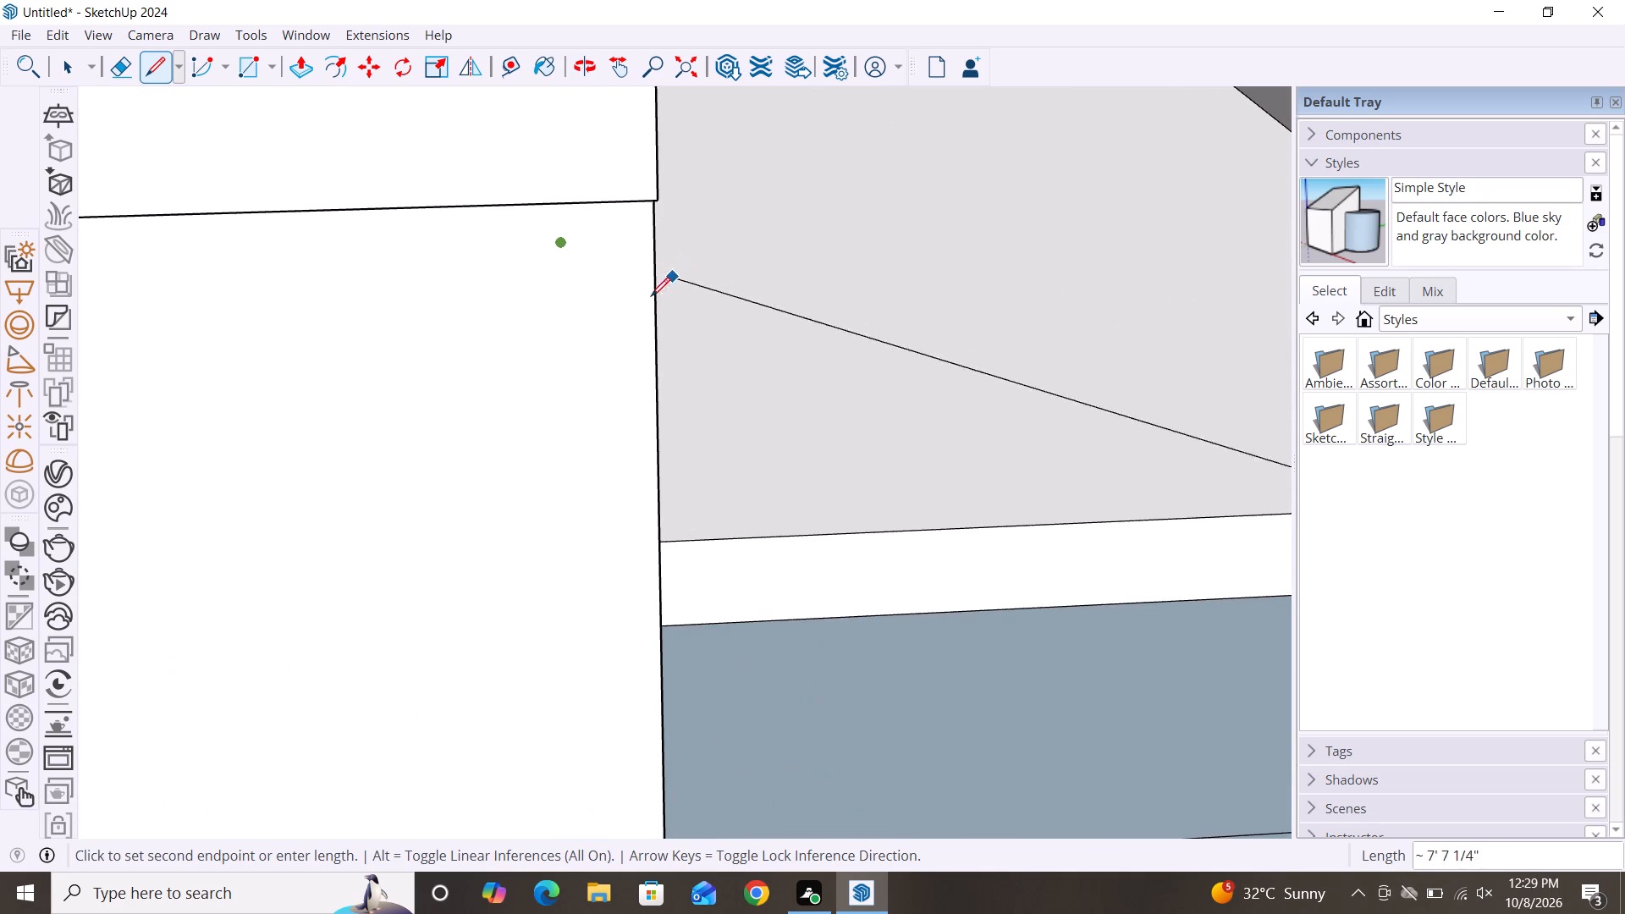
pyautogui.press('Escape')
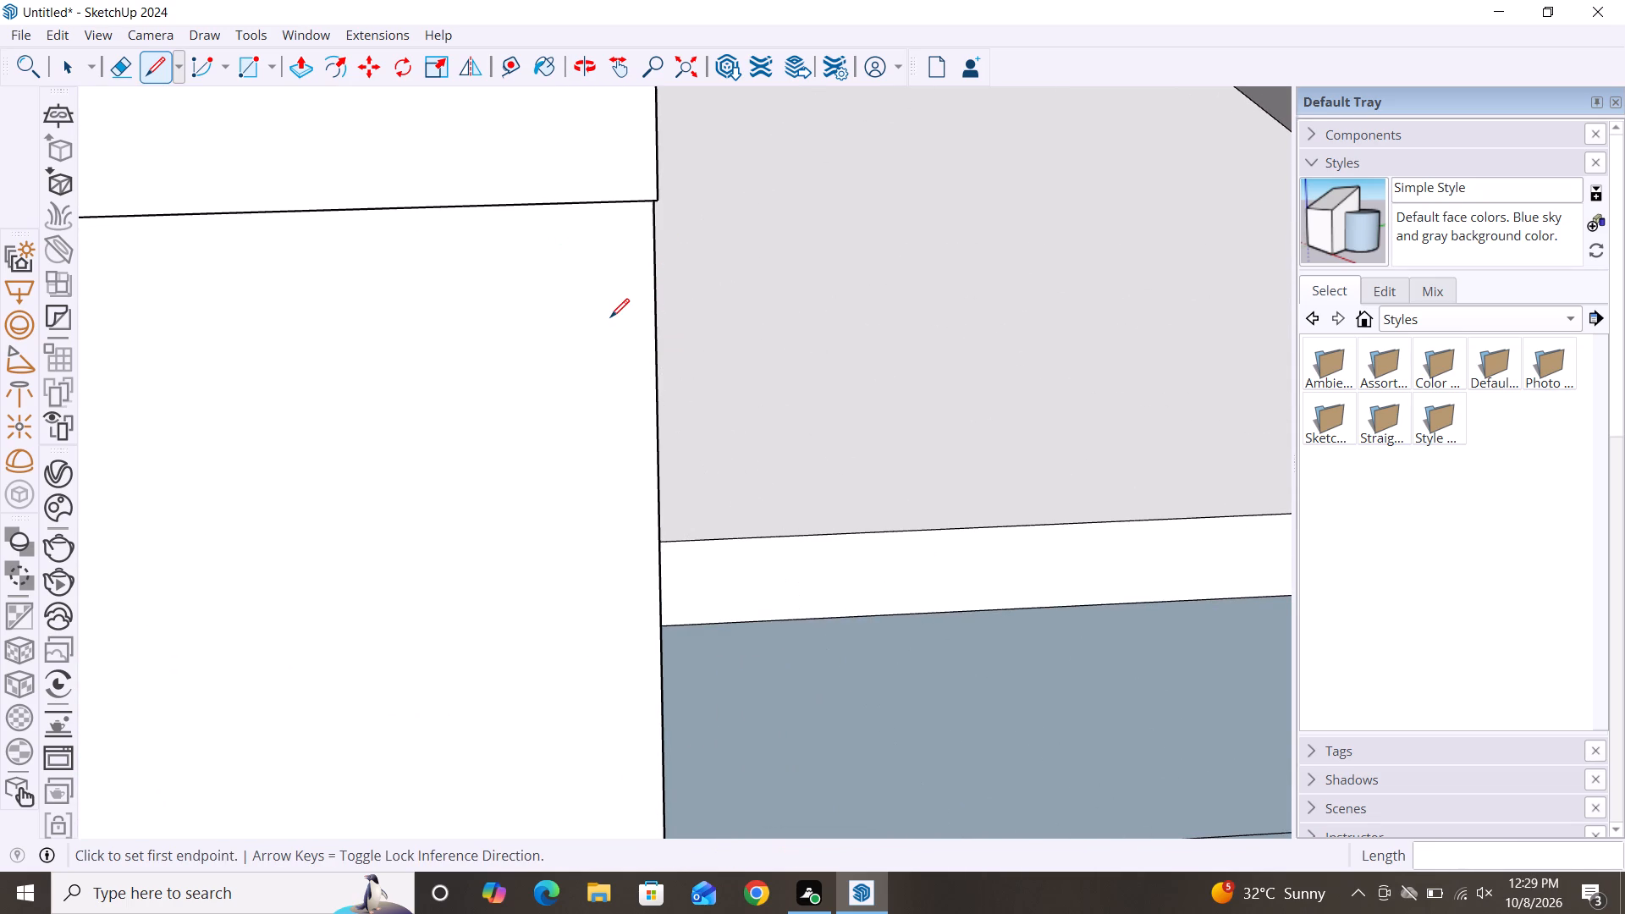
# Close the rear wall-side corner of the first post's cap outline with two short lines, the first about 1/2" long, joining the copied edges.
pyautogui.scroll(-6, 548, 317)
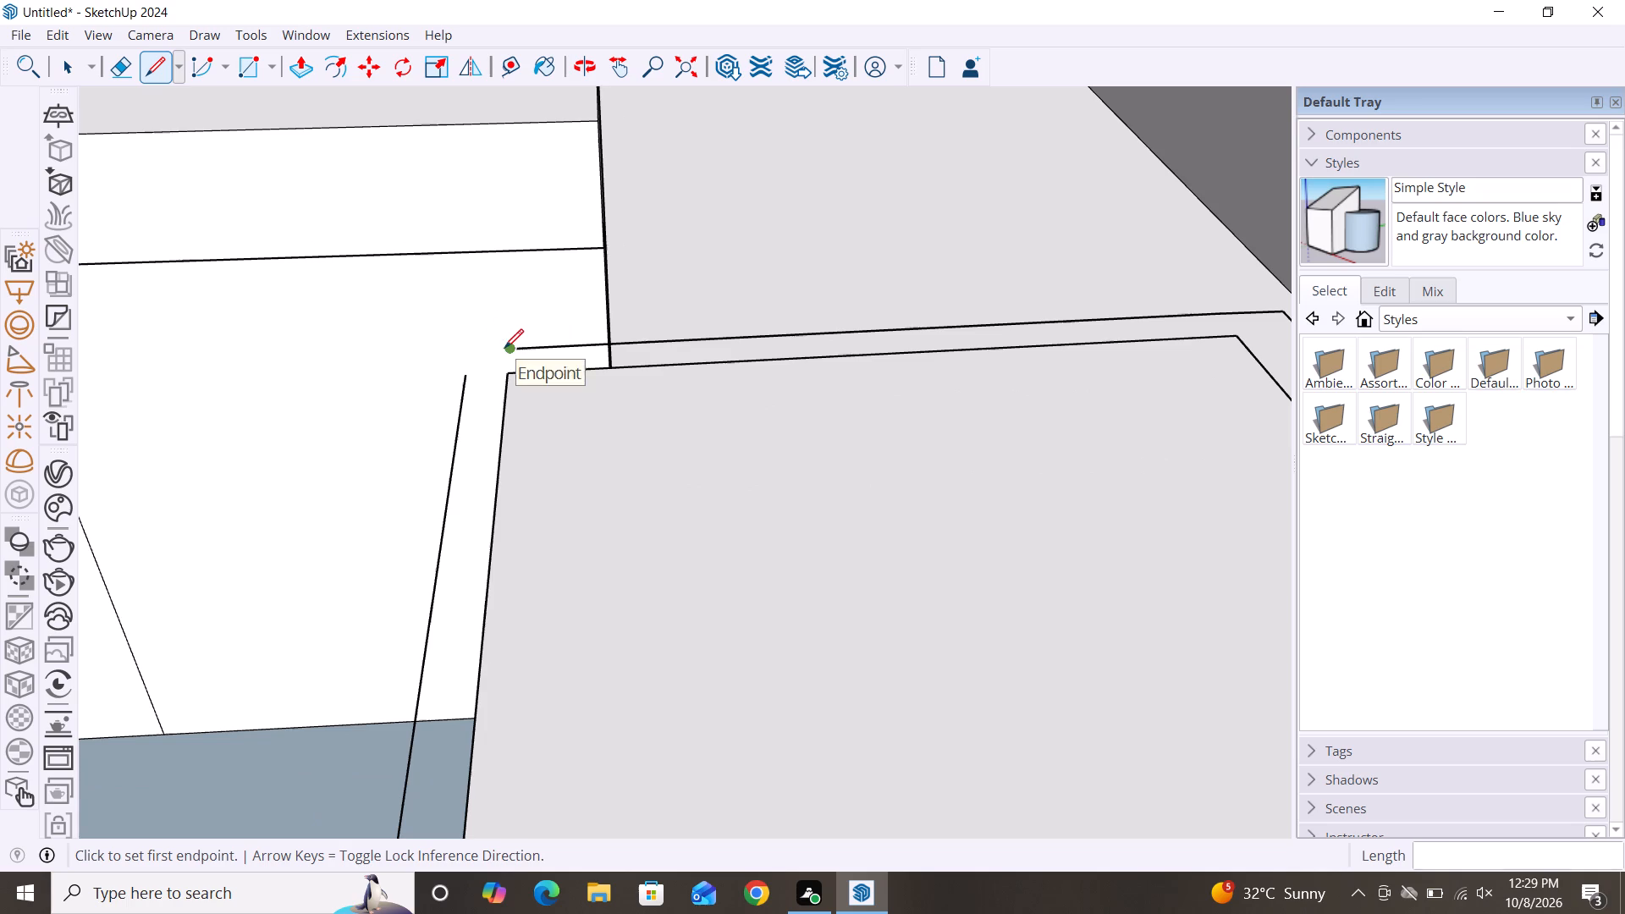
pyautogui.click(503, 349)
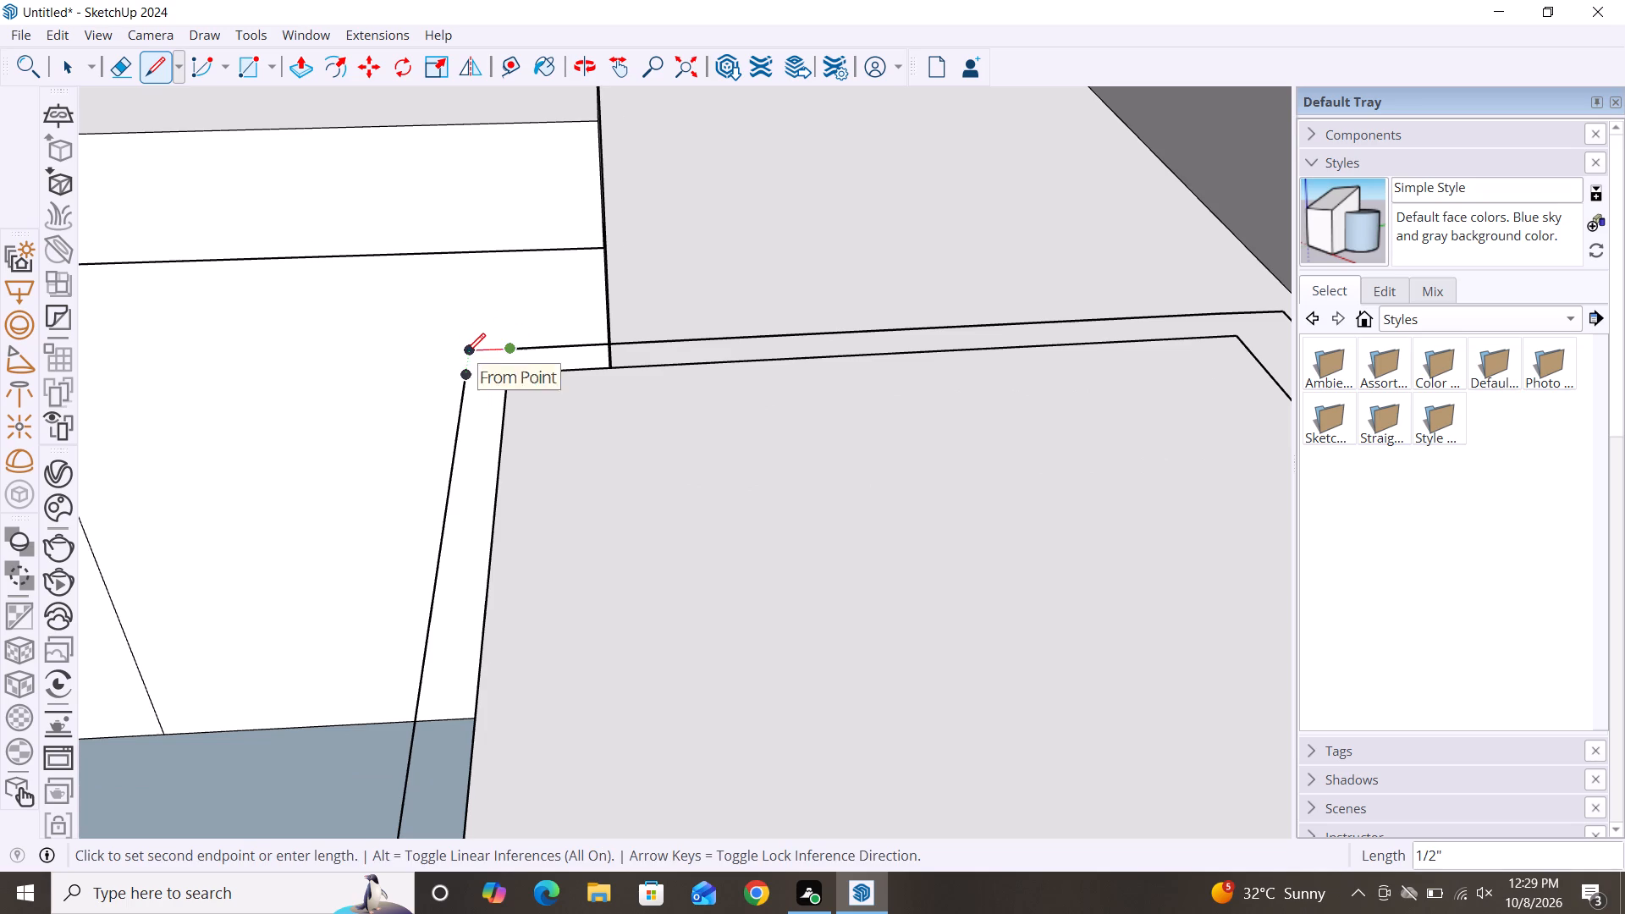
pyautogui.click(466, 352)
pyautogui.click(465, 374)
pyautogui.press('space')
pyautogui.scroll(-4, 453, 319)
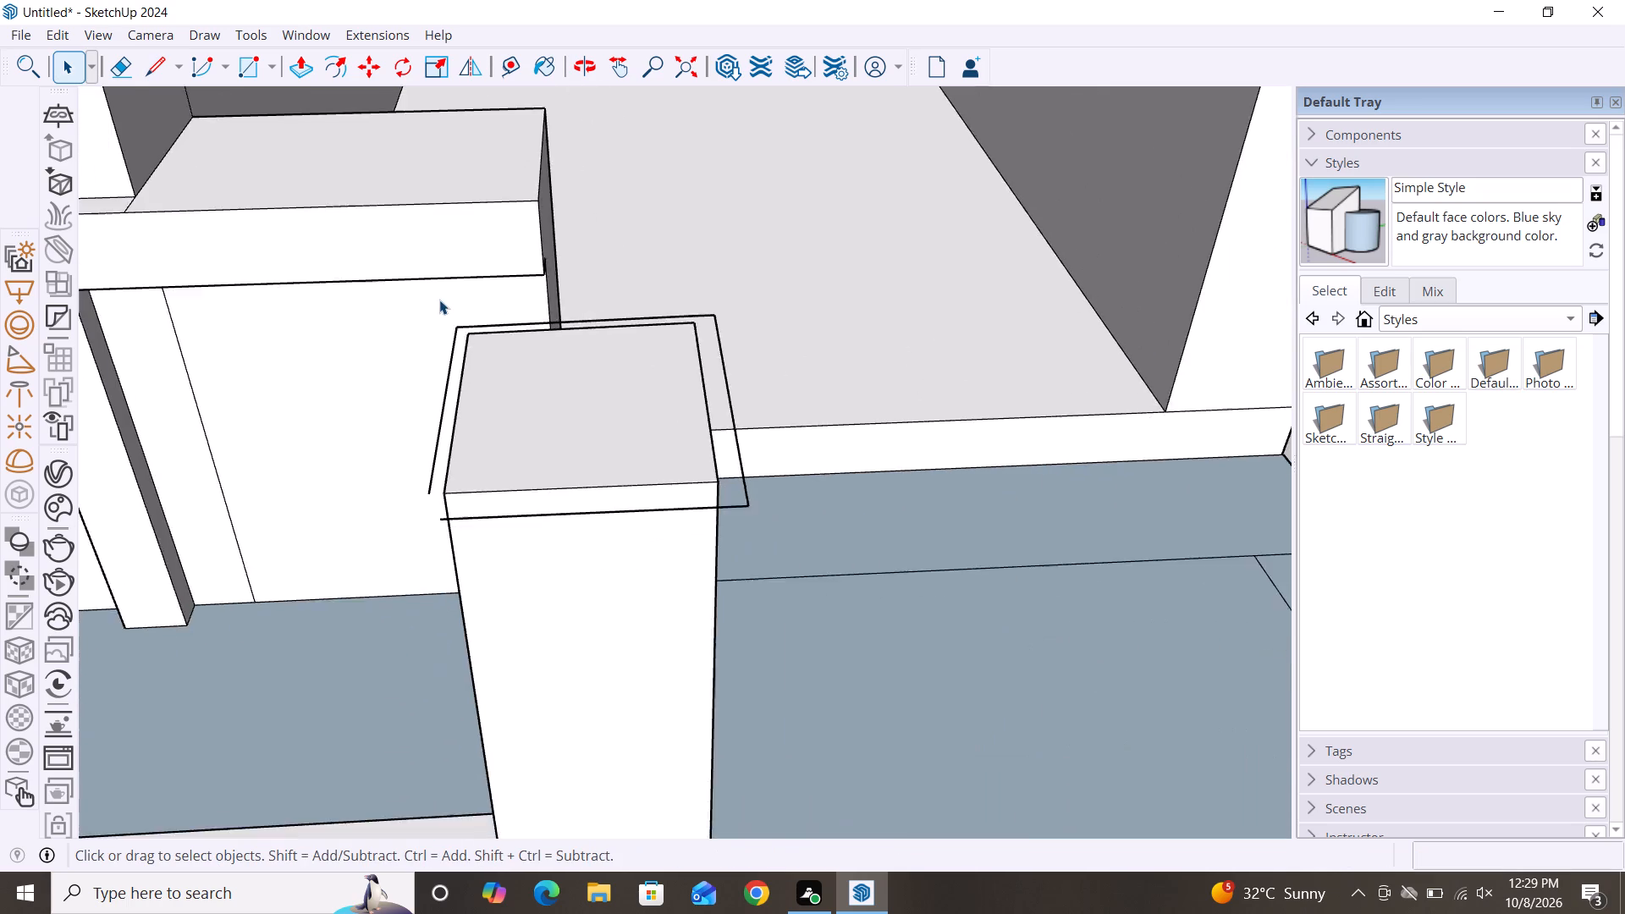
# Close the front wall-side corner of the cap outline with two short lines, extending the front edge about 1/2" to meet the side edge.
pyautogui.scroll(-3, 439, 300)
pyautogui.scroll(4, 441, 421)
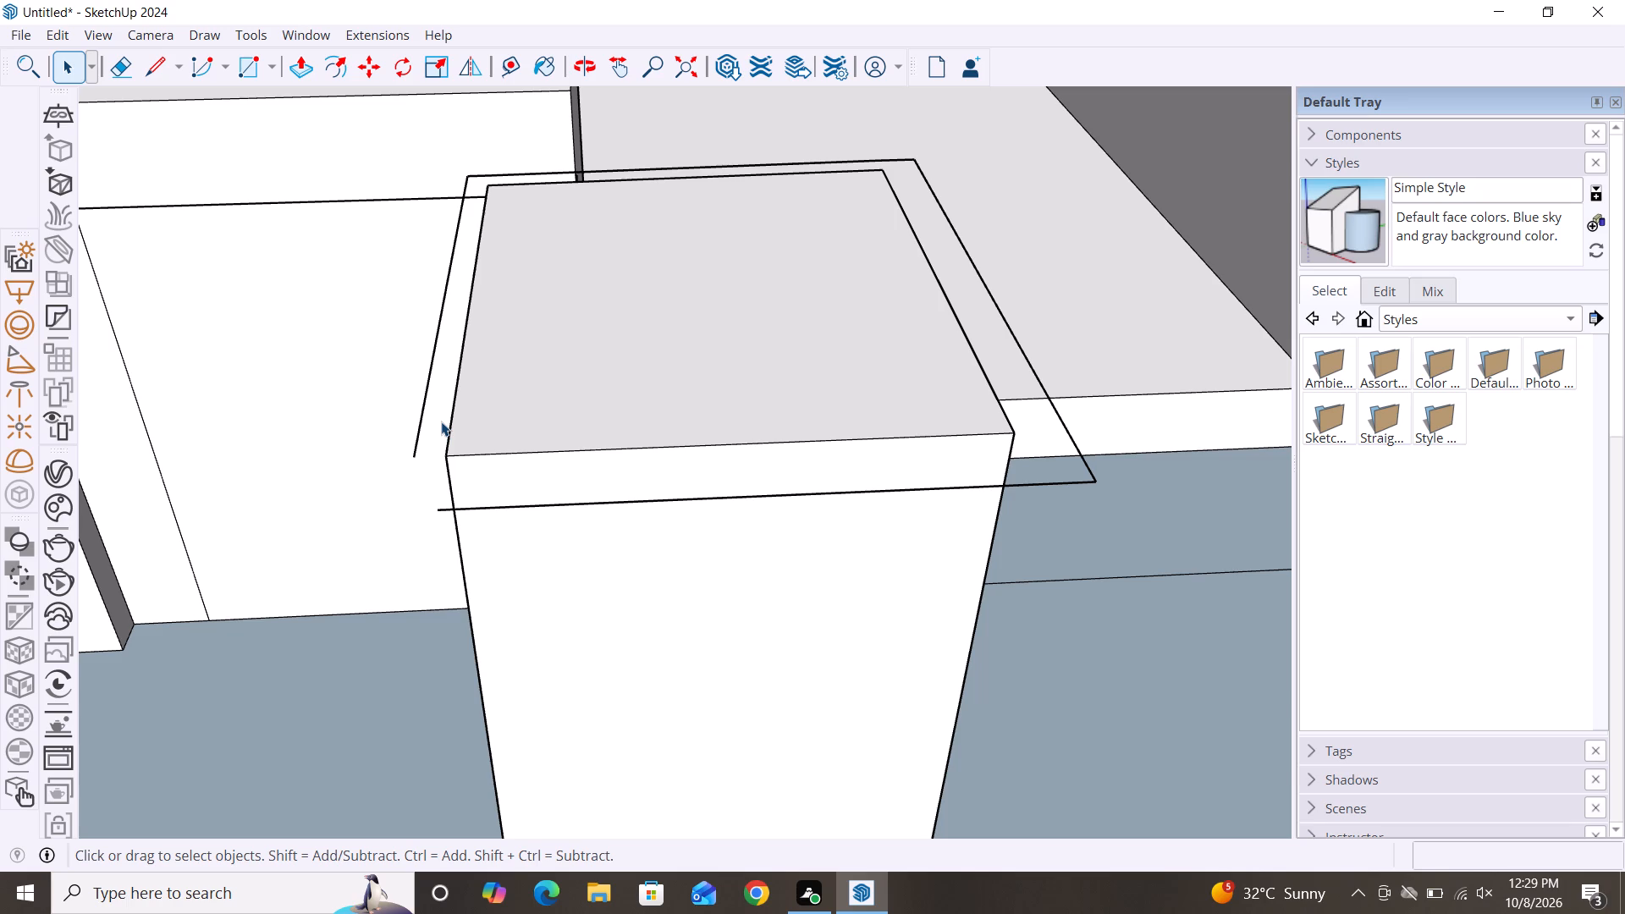
pyautogui.scroll(-2, 489, 343)
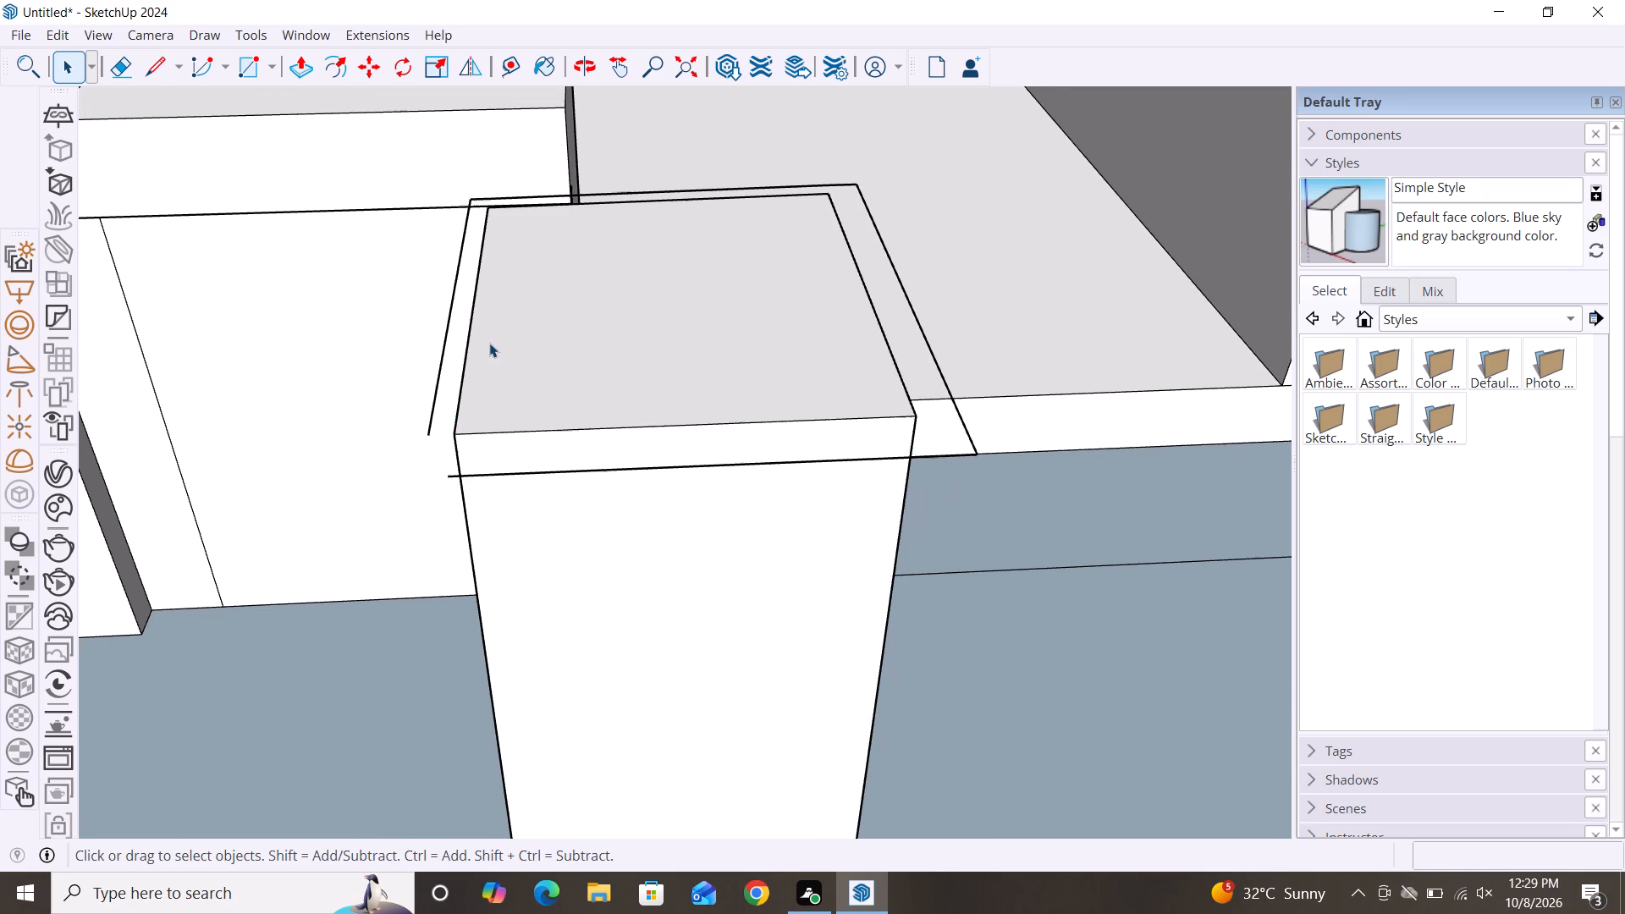
pyautogui.scroll(-2, 489, 343)
pyautogui.press('l')
pyautogui.click(443, 418)
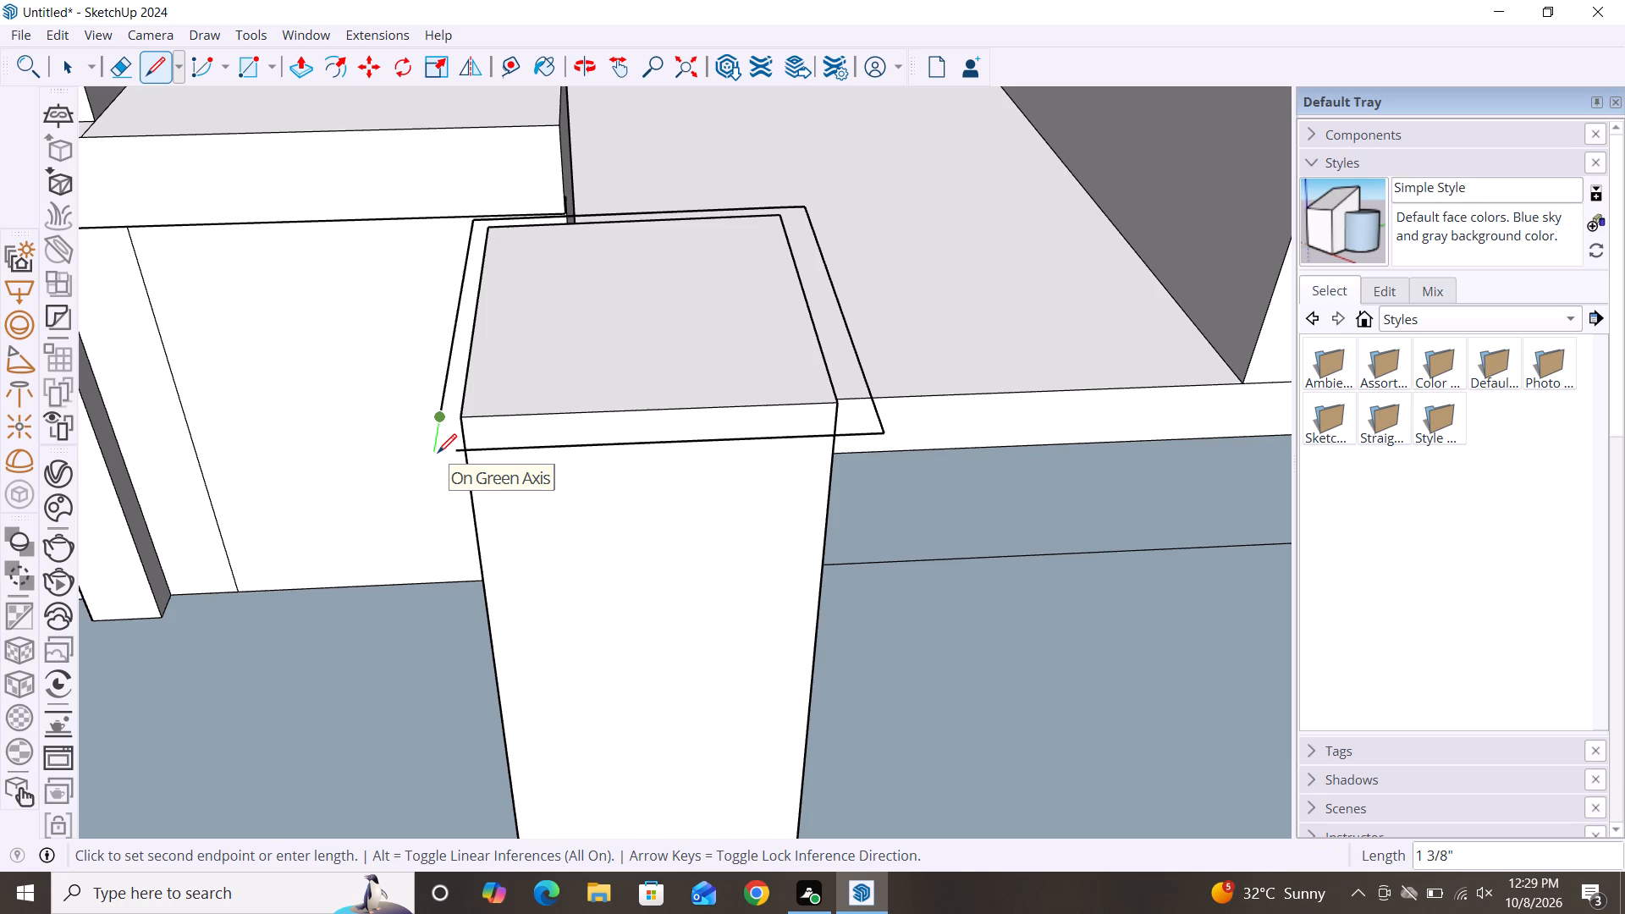
pyautogui.press('Escape')
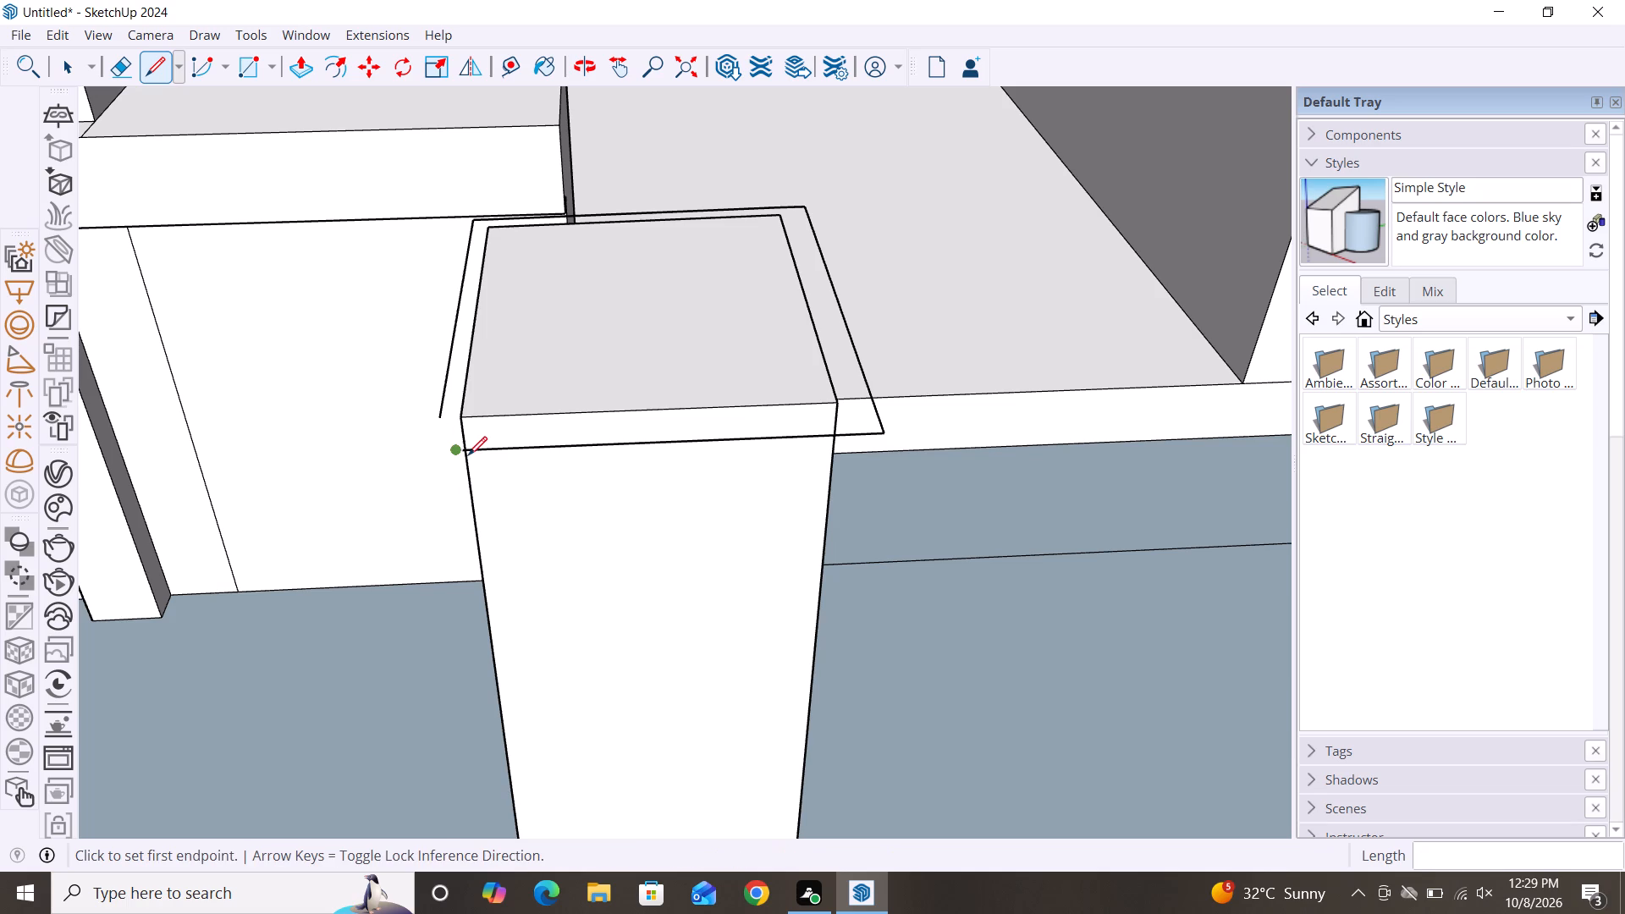
pyautogui.click(452, 452)
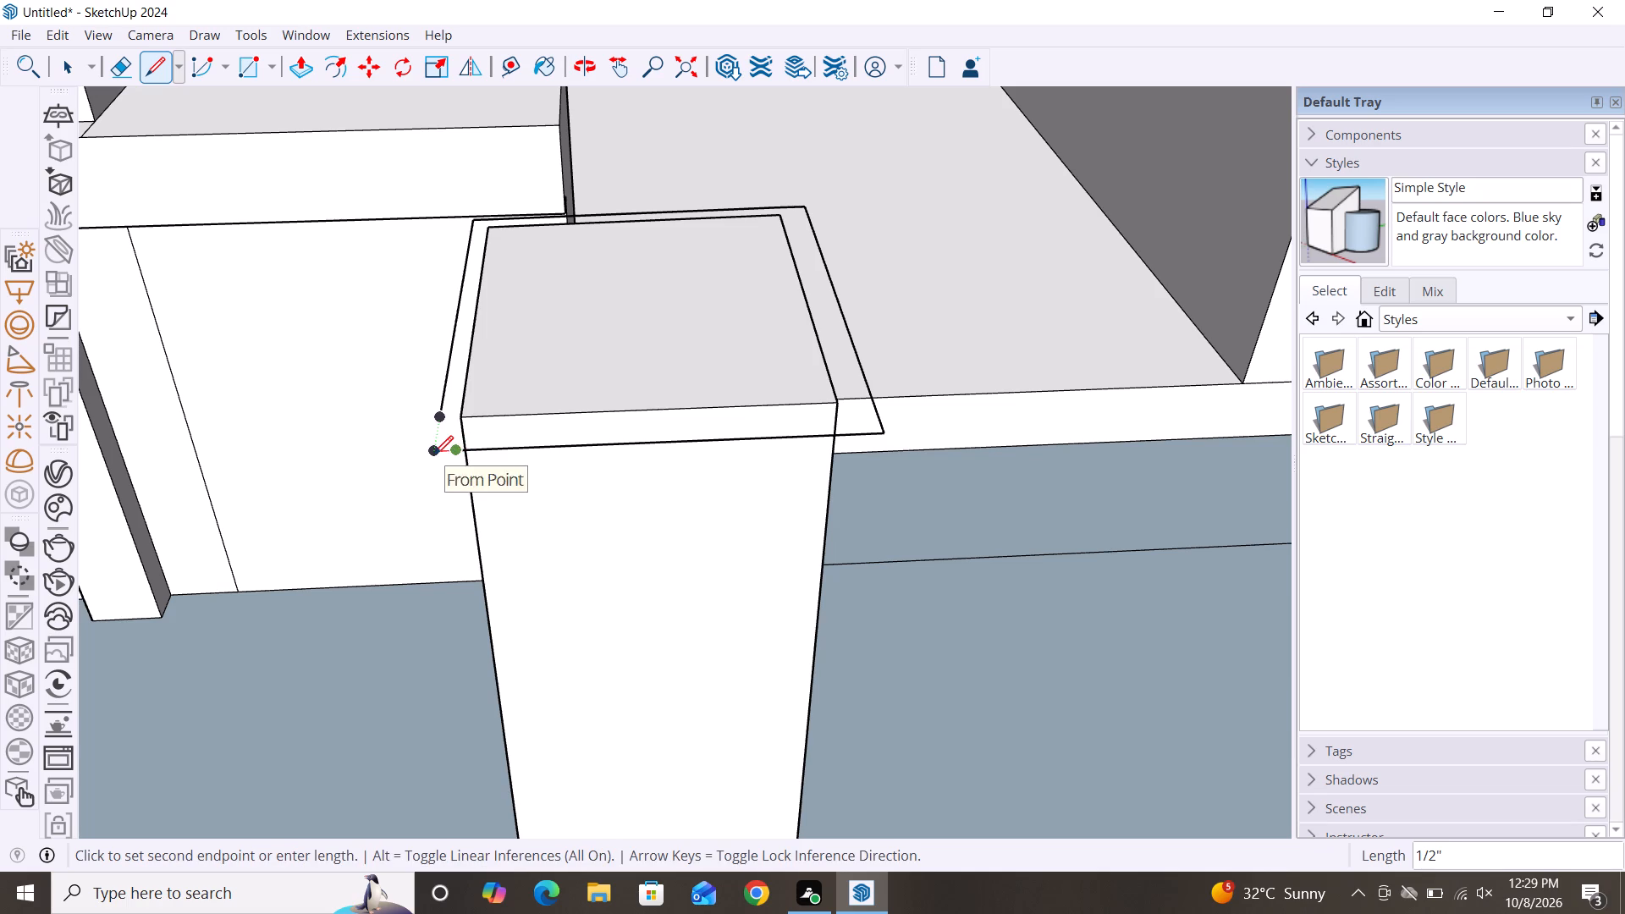
pyautogui.click(434, 454)
pyautogui.click(443, 420)
pyautogui.press('Escape')
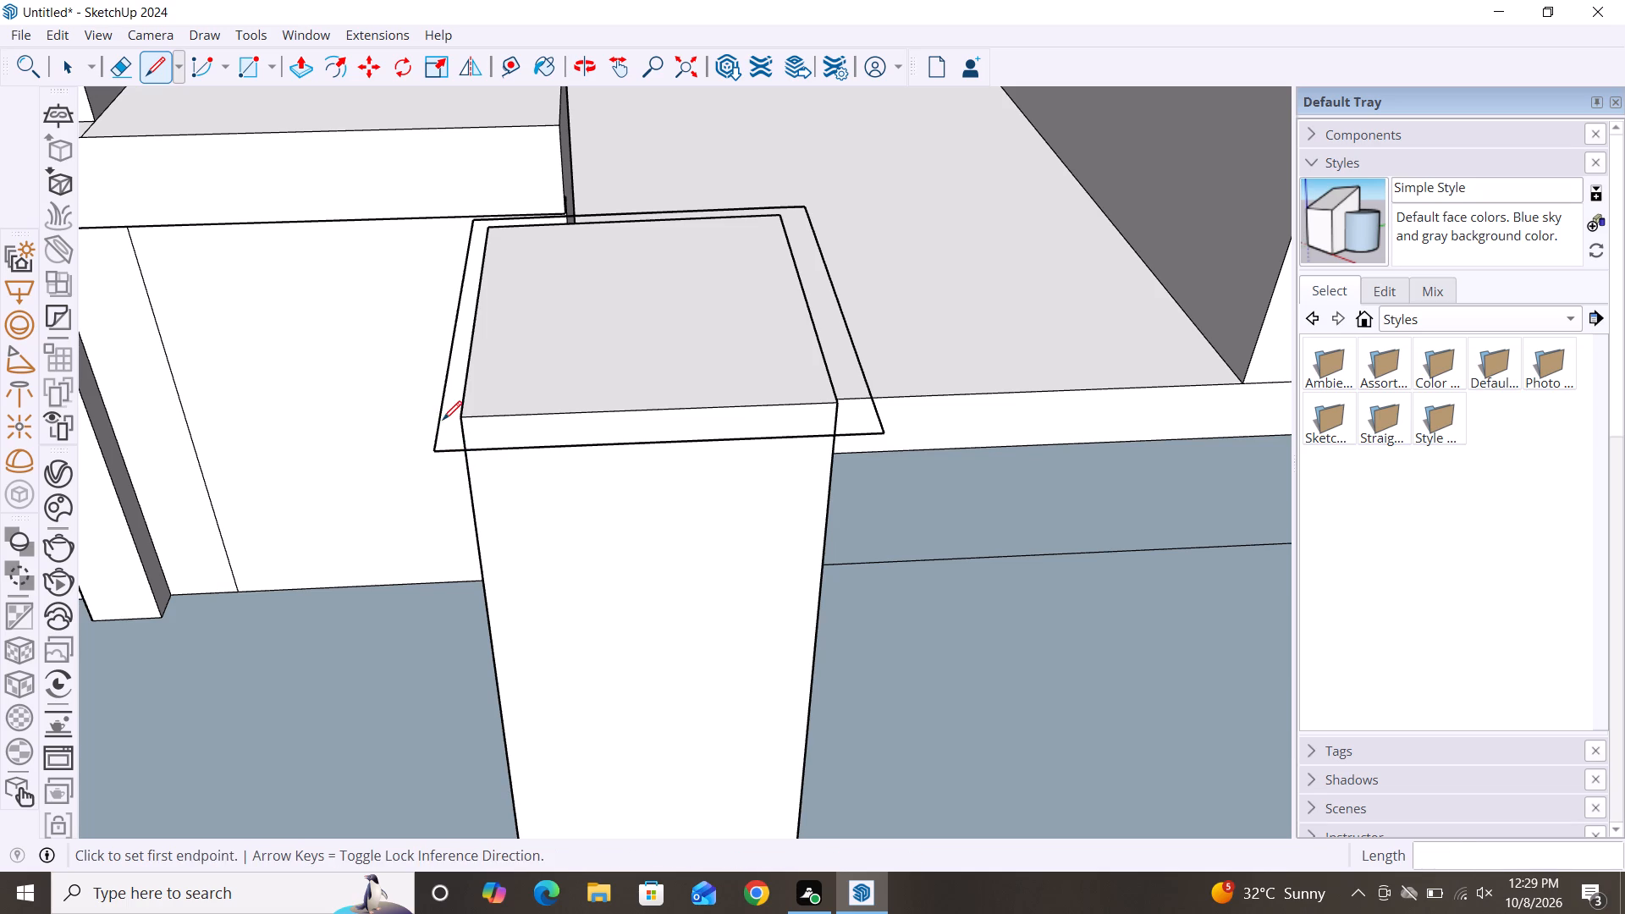
pyautogui.scroll(-5, 359, 416)
pyautogui.press('space')
# Examine the cap outline around the first post's top from above, from the front and from below.
pyautogui.scroll(-2, 511, 452)
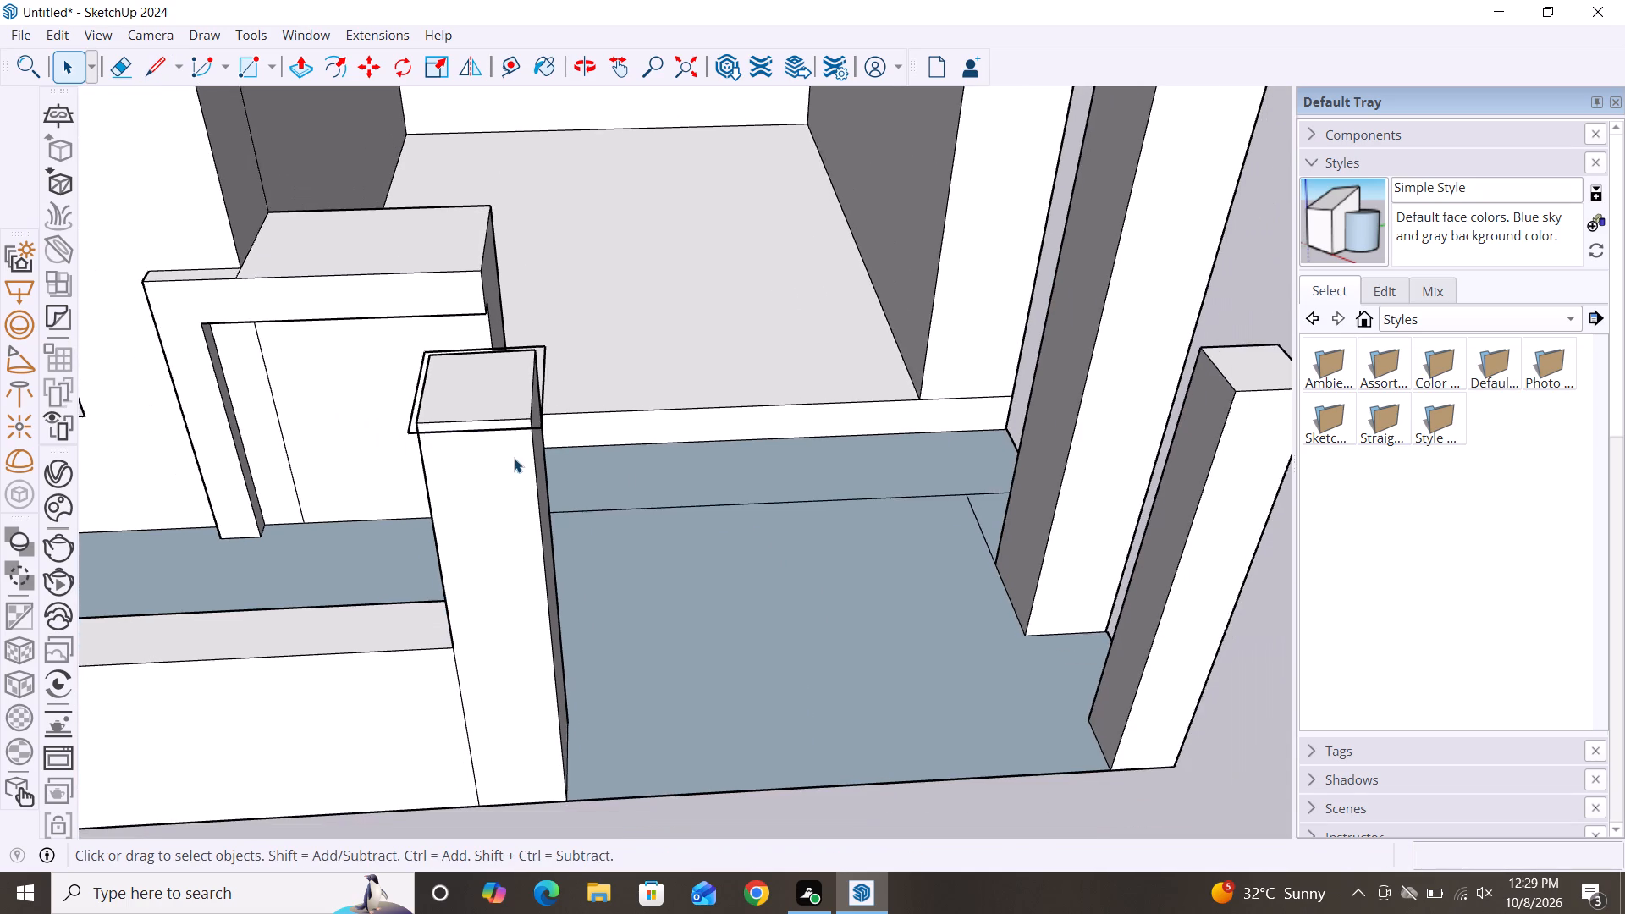
pyautogui.scroll(-4, 534, 457)
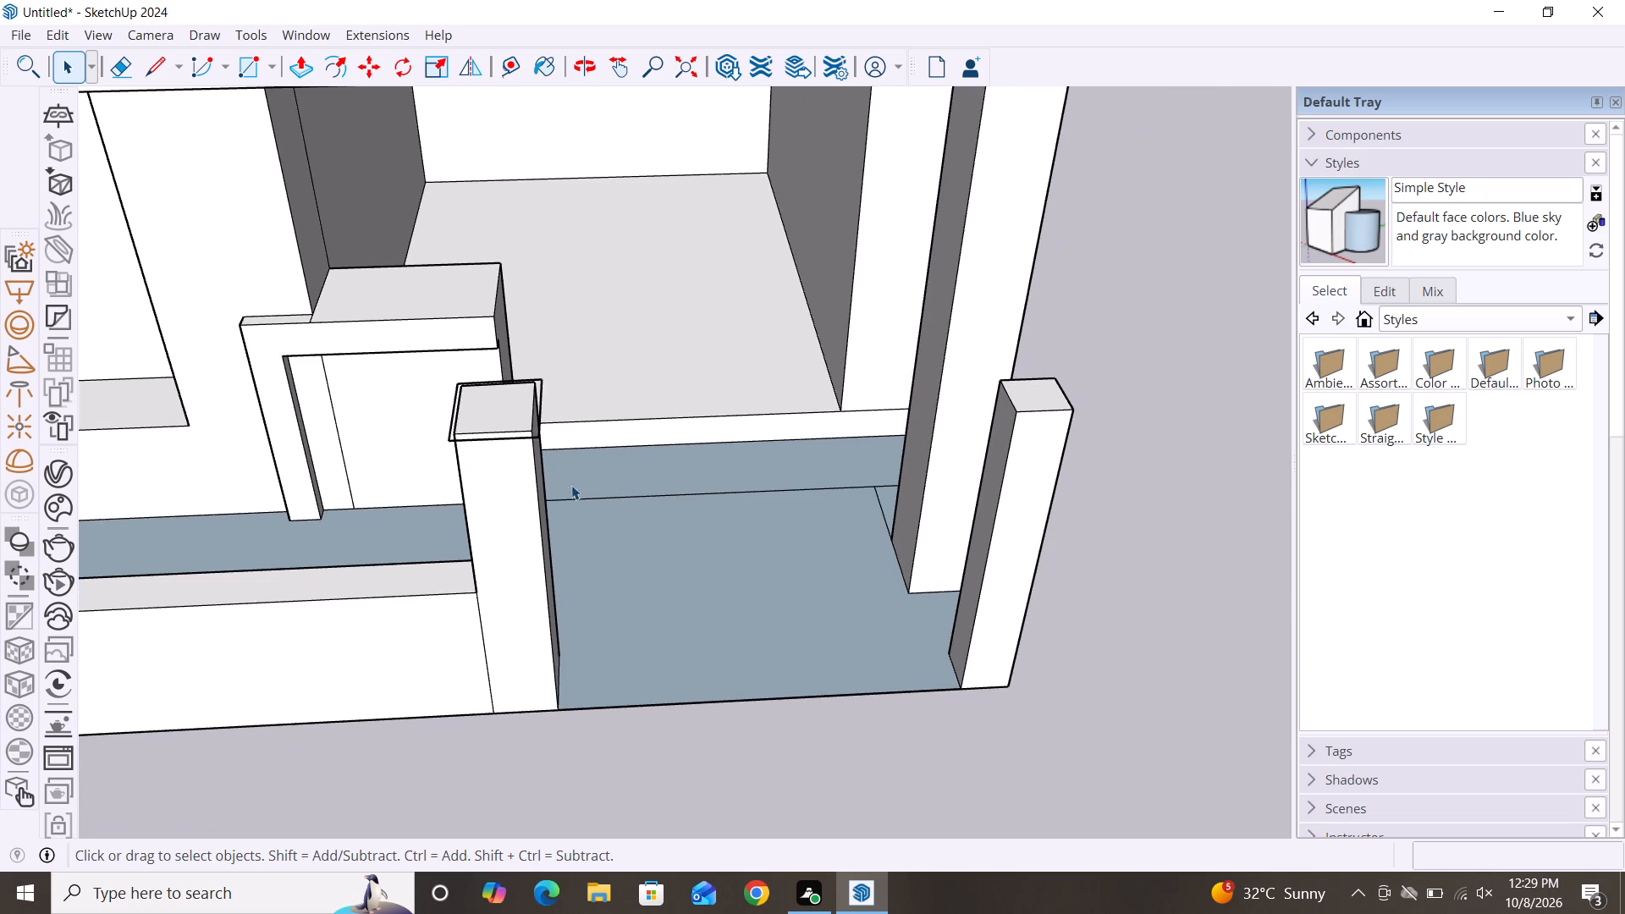
pyautogui.keyDown('alt'); pyautogui.moveTo(684, 569); pyautogui.dragTo(747, 559, button='middle'); pyautogui.keyUp('alt')
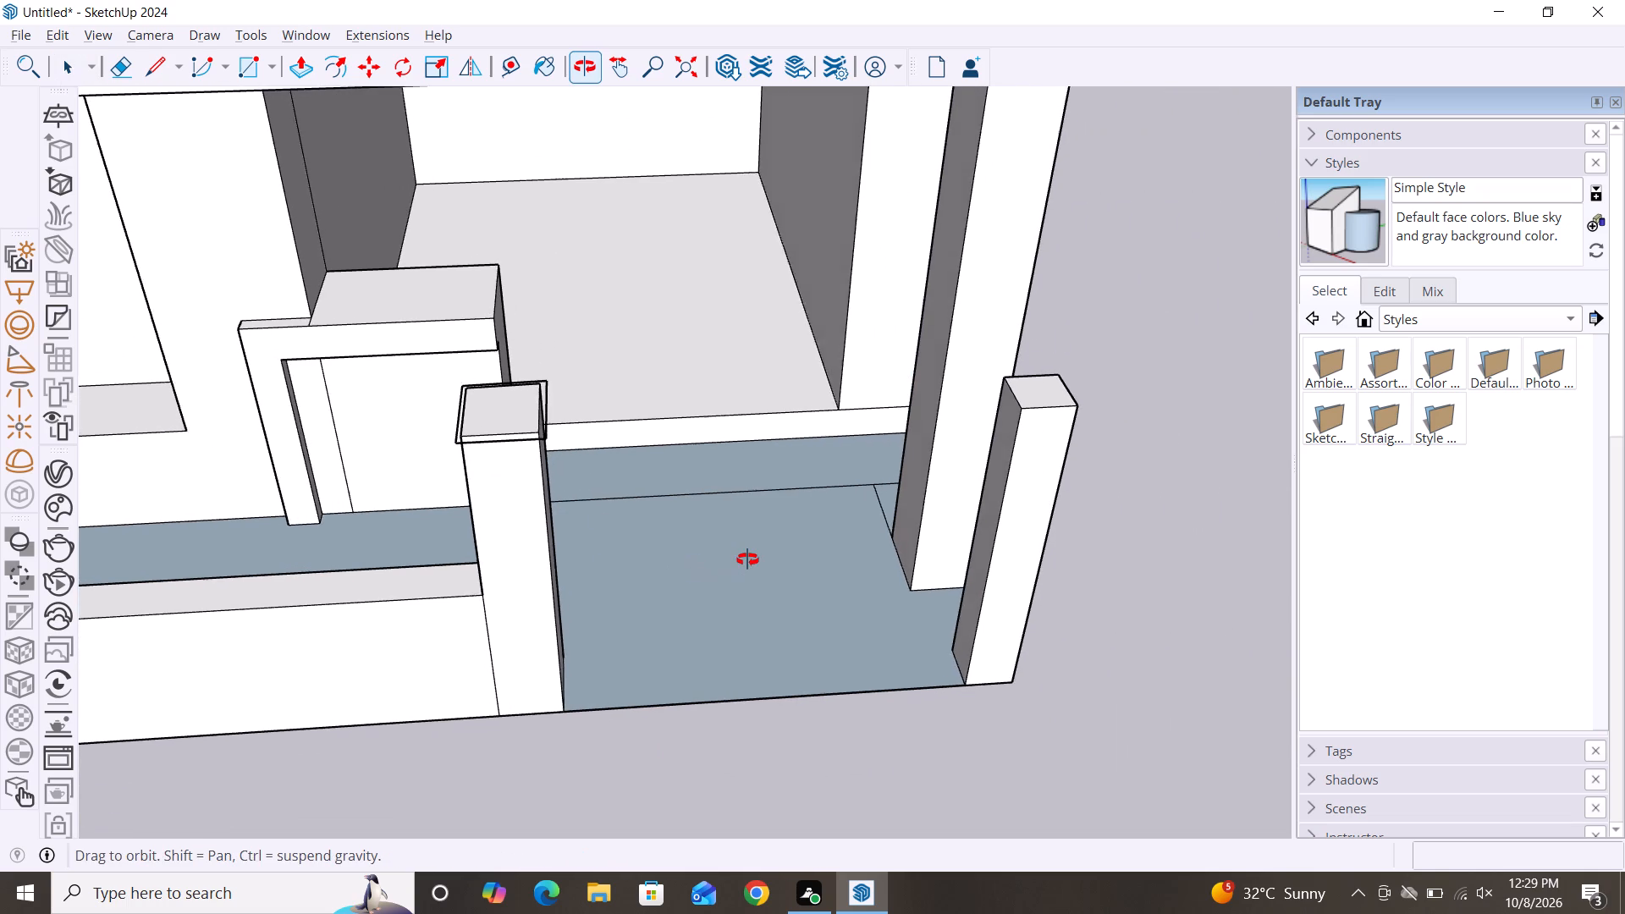
pyautogui.keyDown('alt'); pyautogui.moveTo(747, 559); pyautogui.dragTo(757, 557, button='middle'); pyautogui.keyUp('alt')
pyautogui.scroll(6, 552, 391)
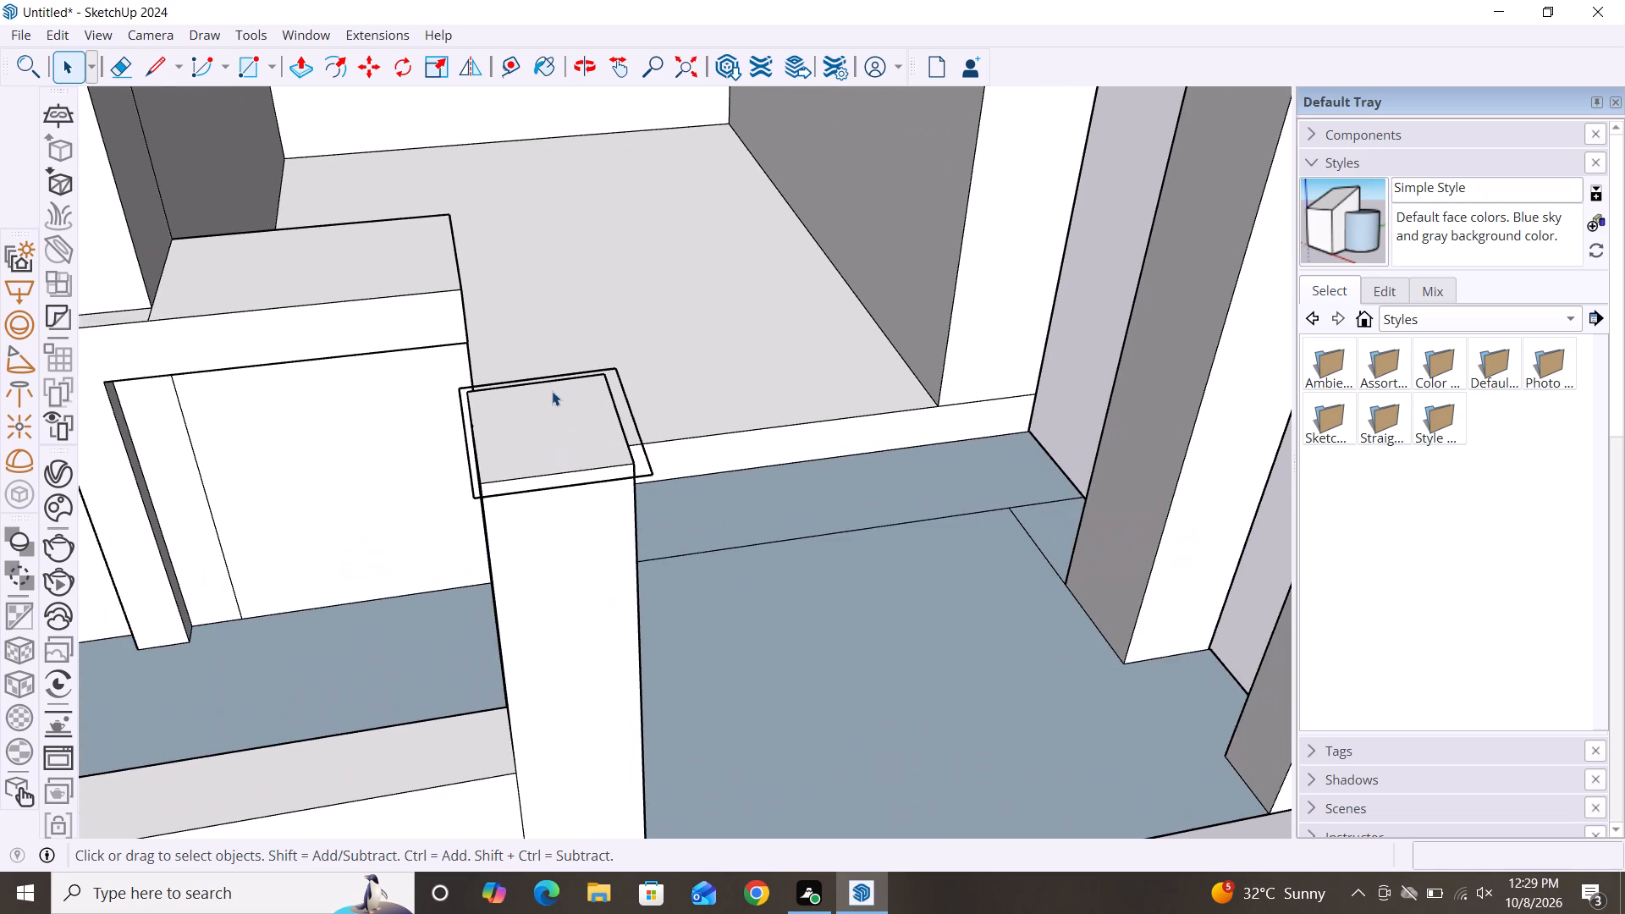
pyautogui.scroll(4, 552, 391)
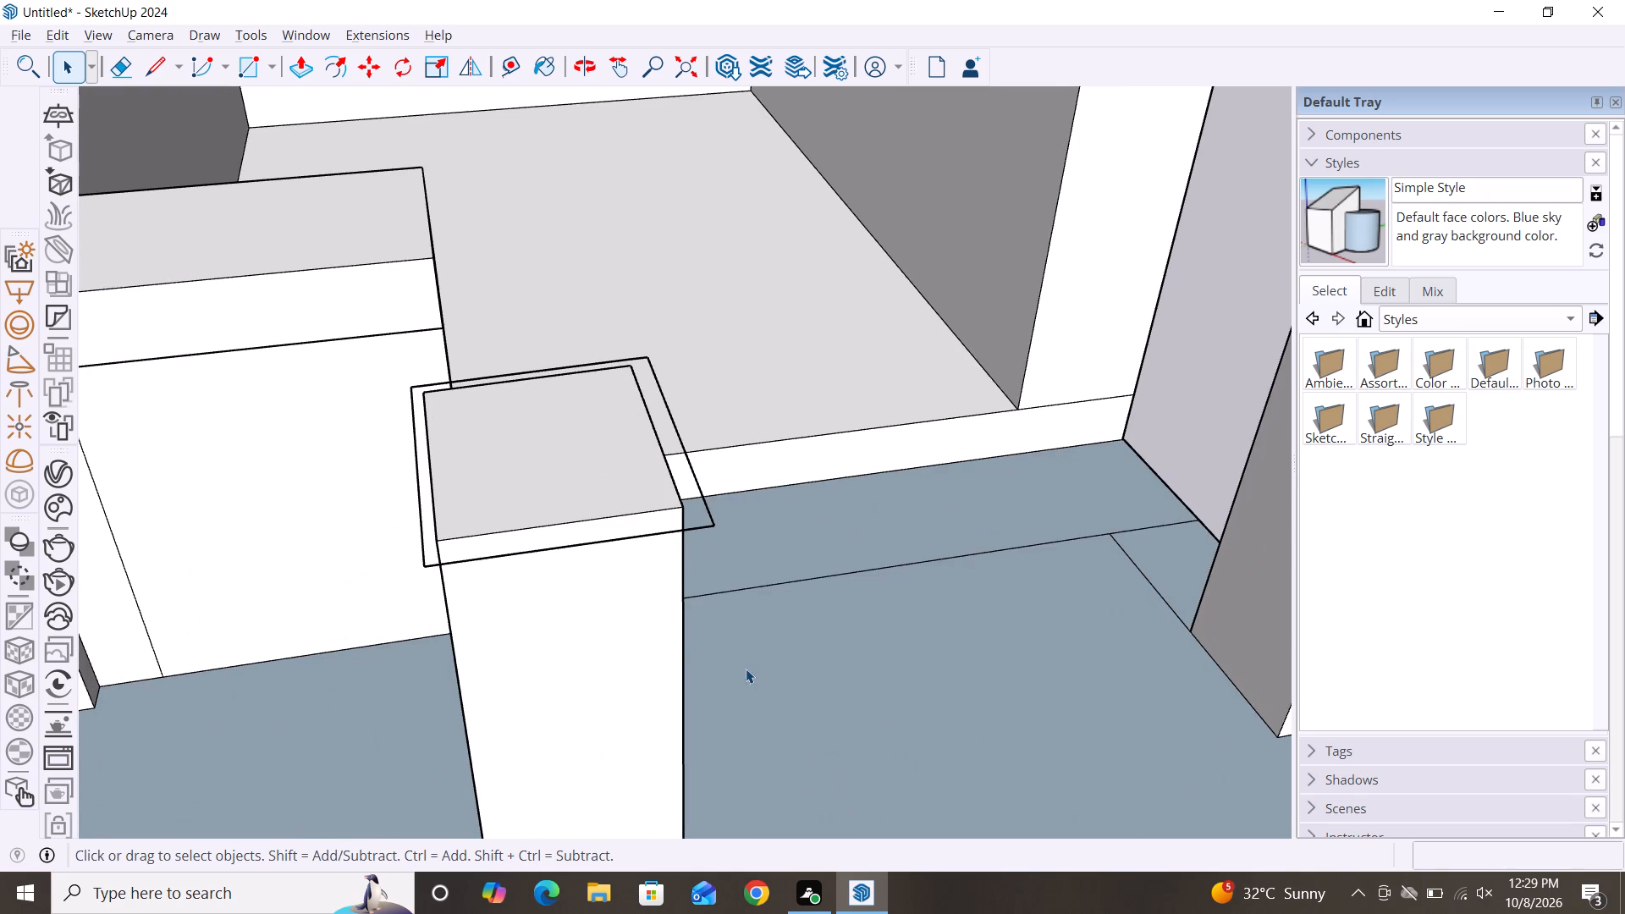
pyautogui.keyDown('alt'); pyautogui.moveTo(746, 669); pyautogui.dragTo(676, 621, button='middle'); pyautogui.keyUp('alt')
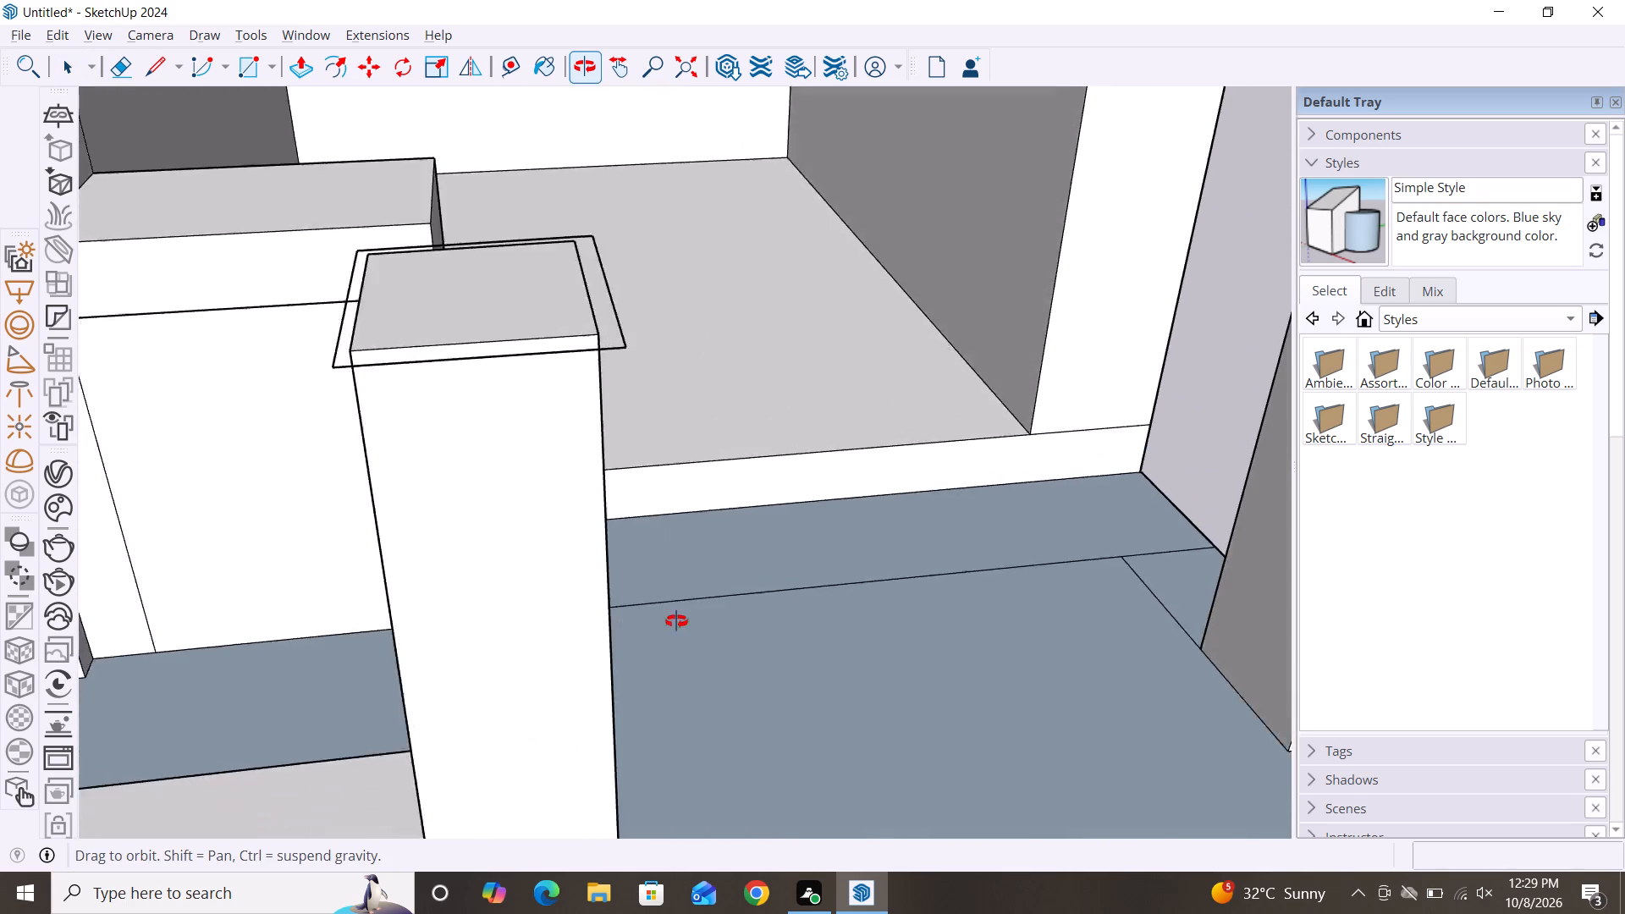
pyautogui.keyDown('alt'); pyautogui.moveTo(676, 621); pyautogui.dragTo(657, 615, button='middle'); pyautogui.keyUp('alt')
pyautogui.scroll(-3, 810, 471)
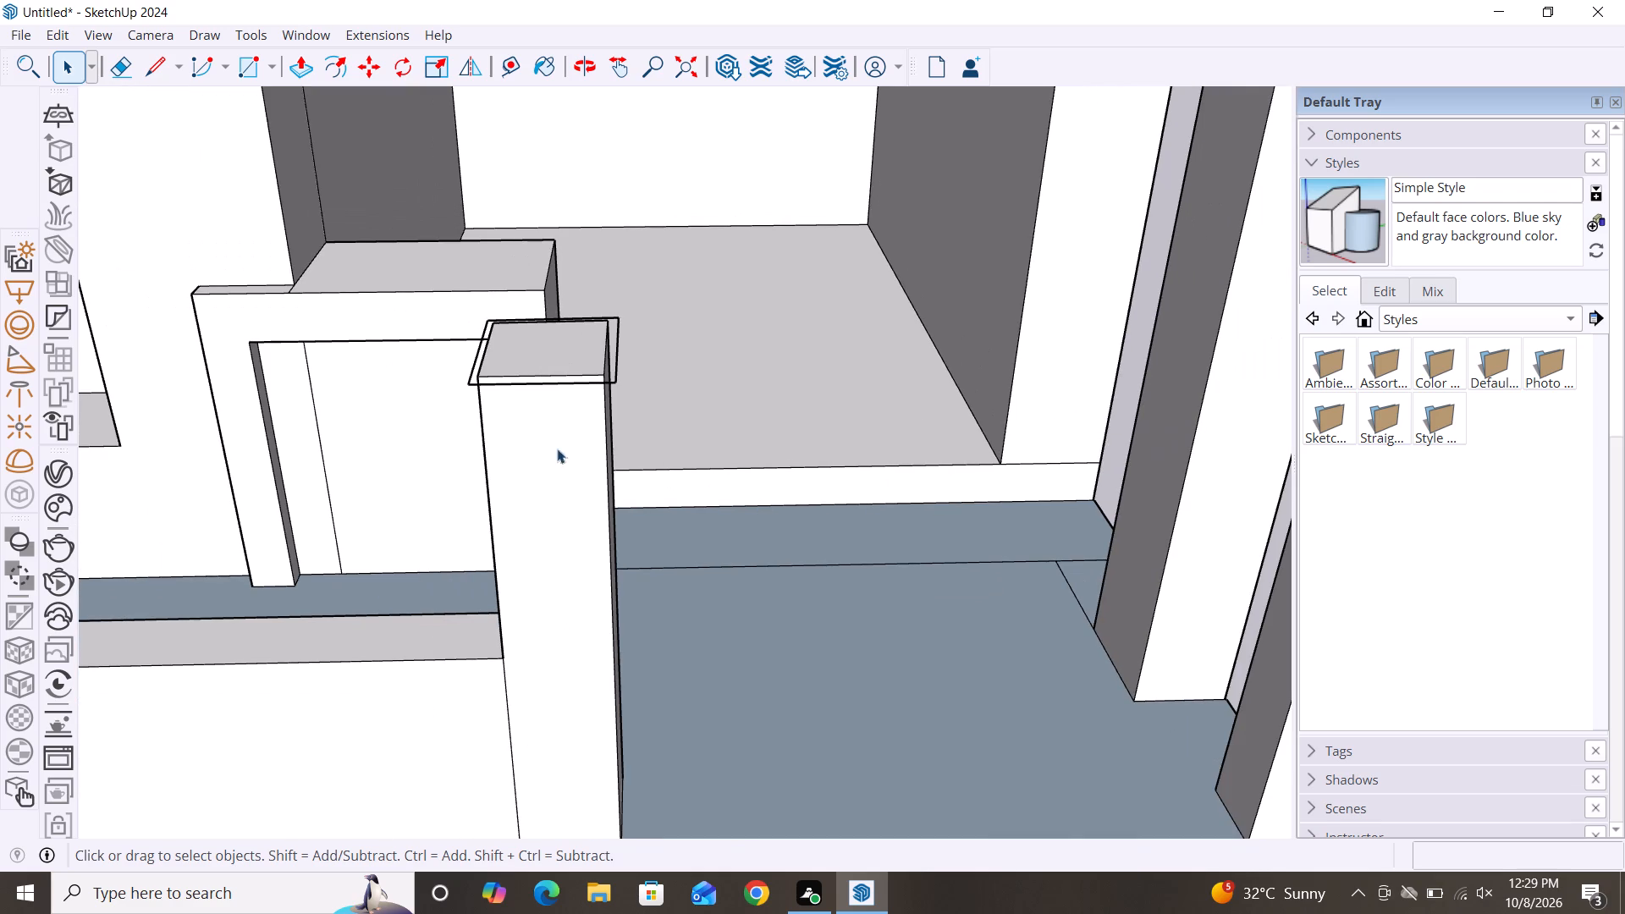
pyautogui.keyDown('alt'); pyautogui.moveTo(554, 485); pyautogui.dragTo(642, 368, button='middle'); pyautogui.keyUp('alt')
pyautogui.scroll(-4, 674, 432)
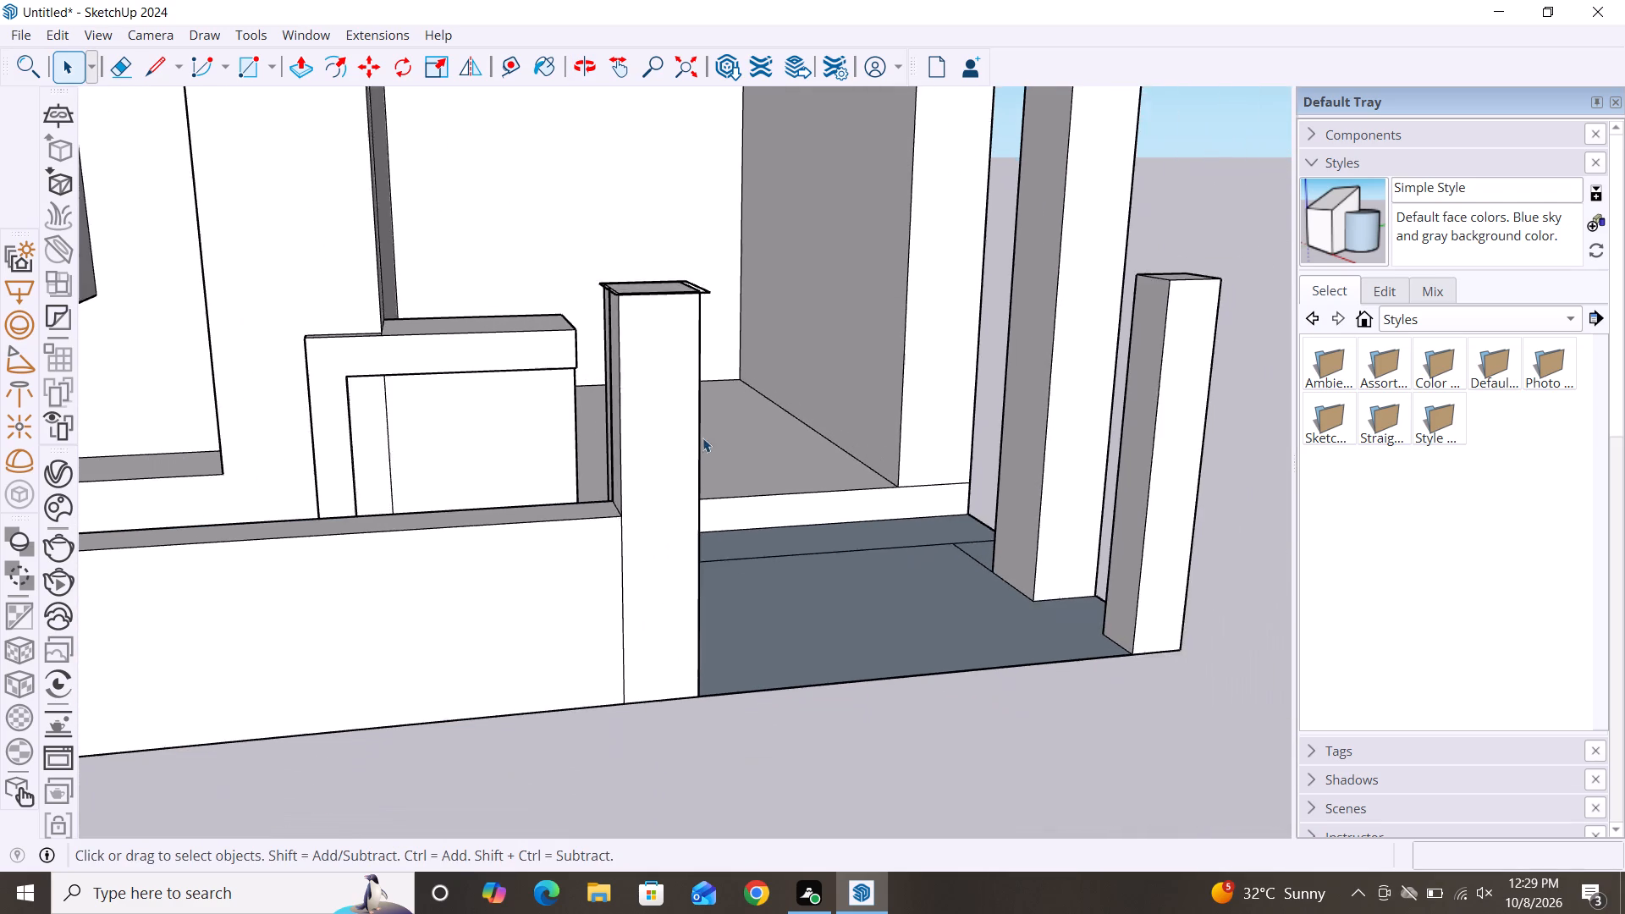
pyautogui.scroll(-2, 713, 429)
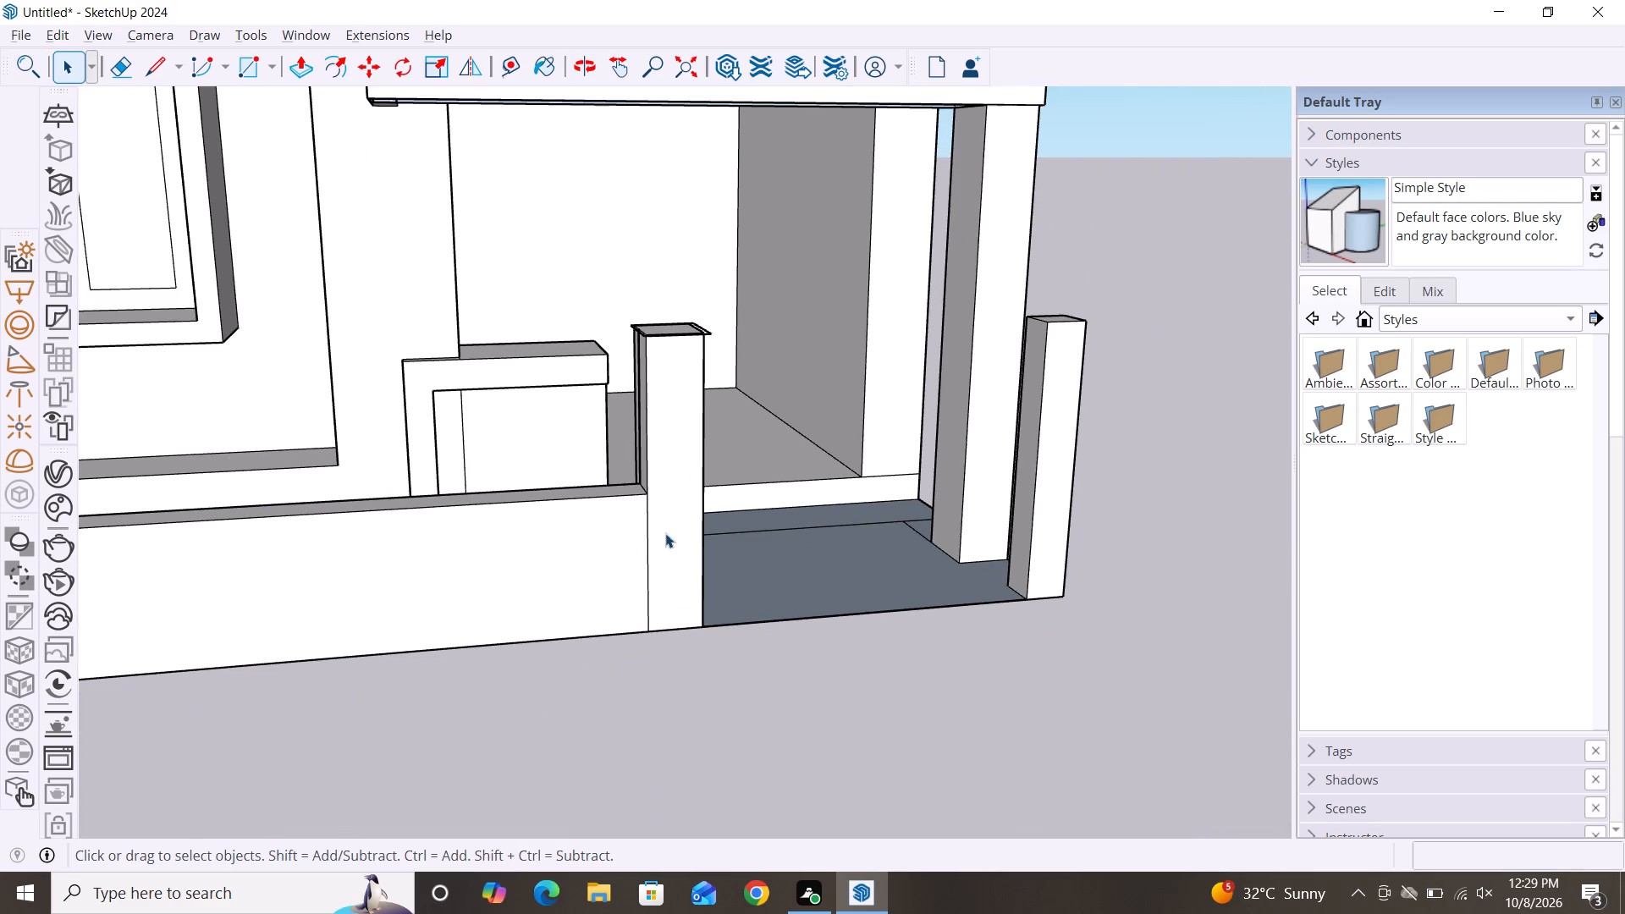
pyautogui.keyDown('alt'); pyautogui.moveTo(649, 526); pyautogui.dragTo(665, 370, button='middle'); pyautogui.keyUp('alt')
pyautogui.scroll(4, 686, 225)
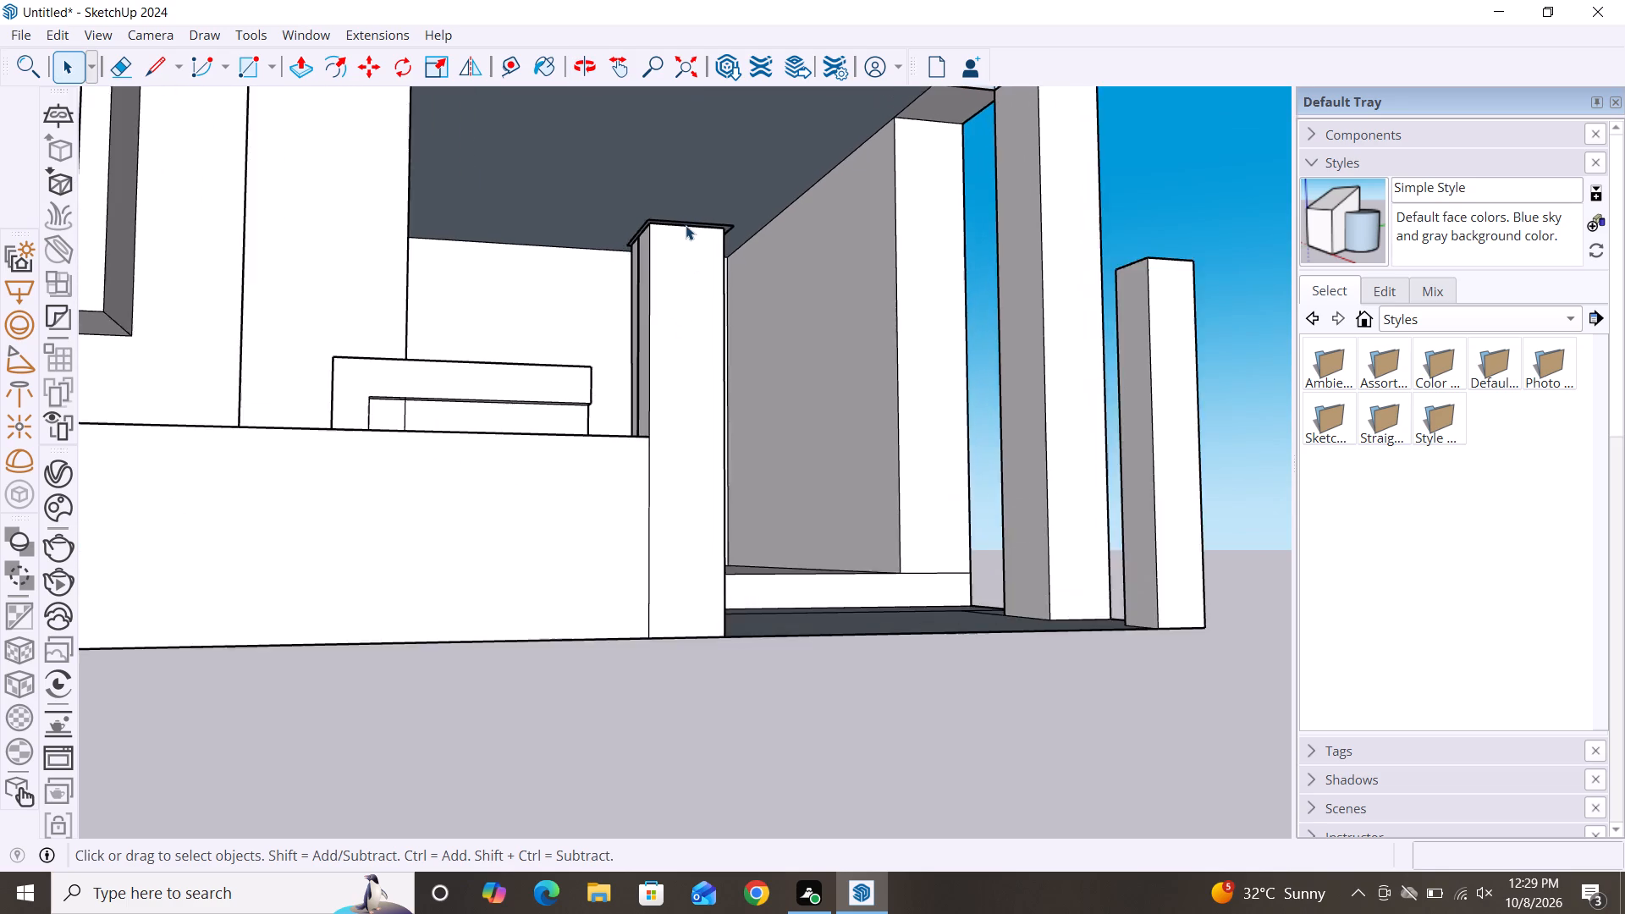
pyautogui.scroll(11, 686, 225)
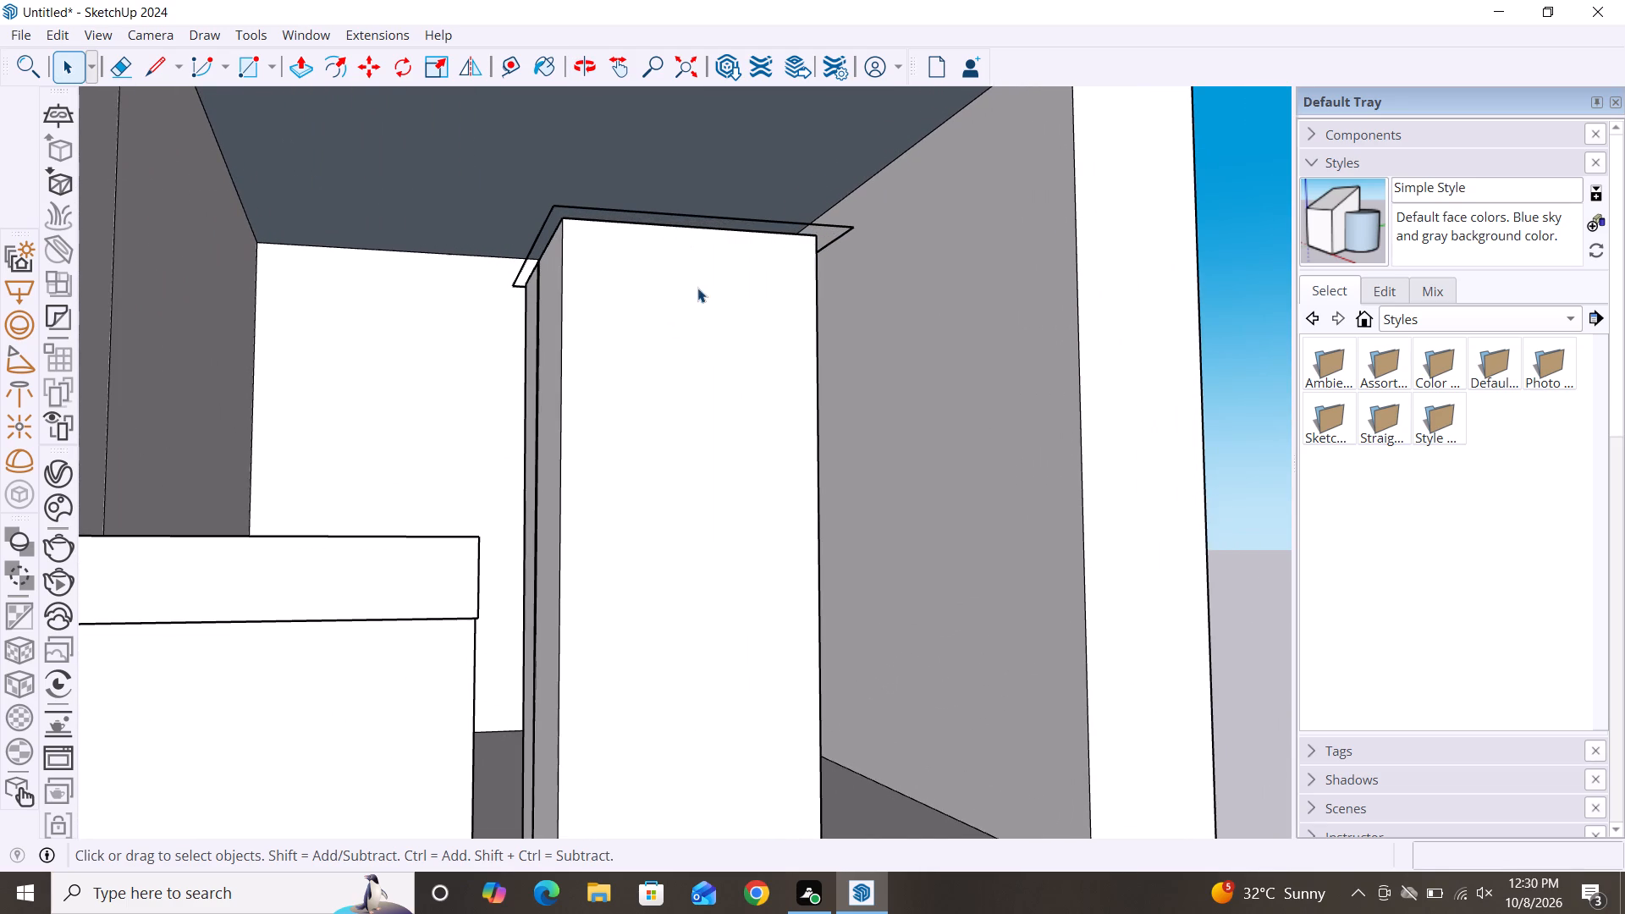
pyautogui.moveTo(697, 288); pyautogui.dragTo(614, 640, button='middle')
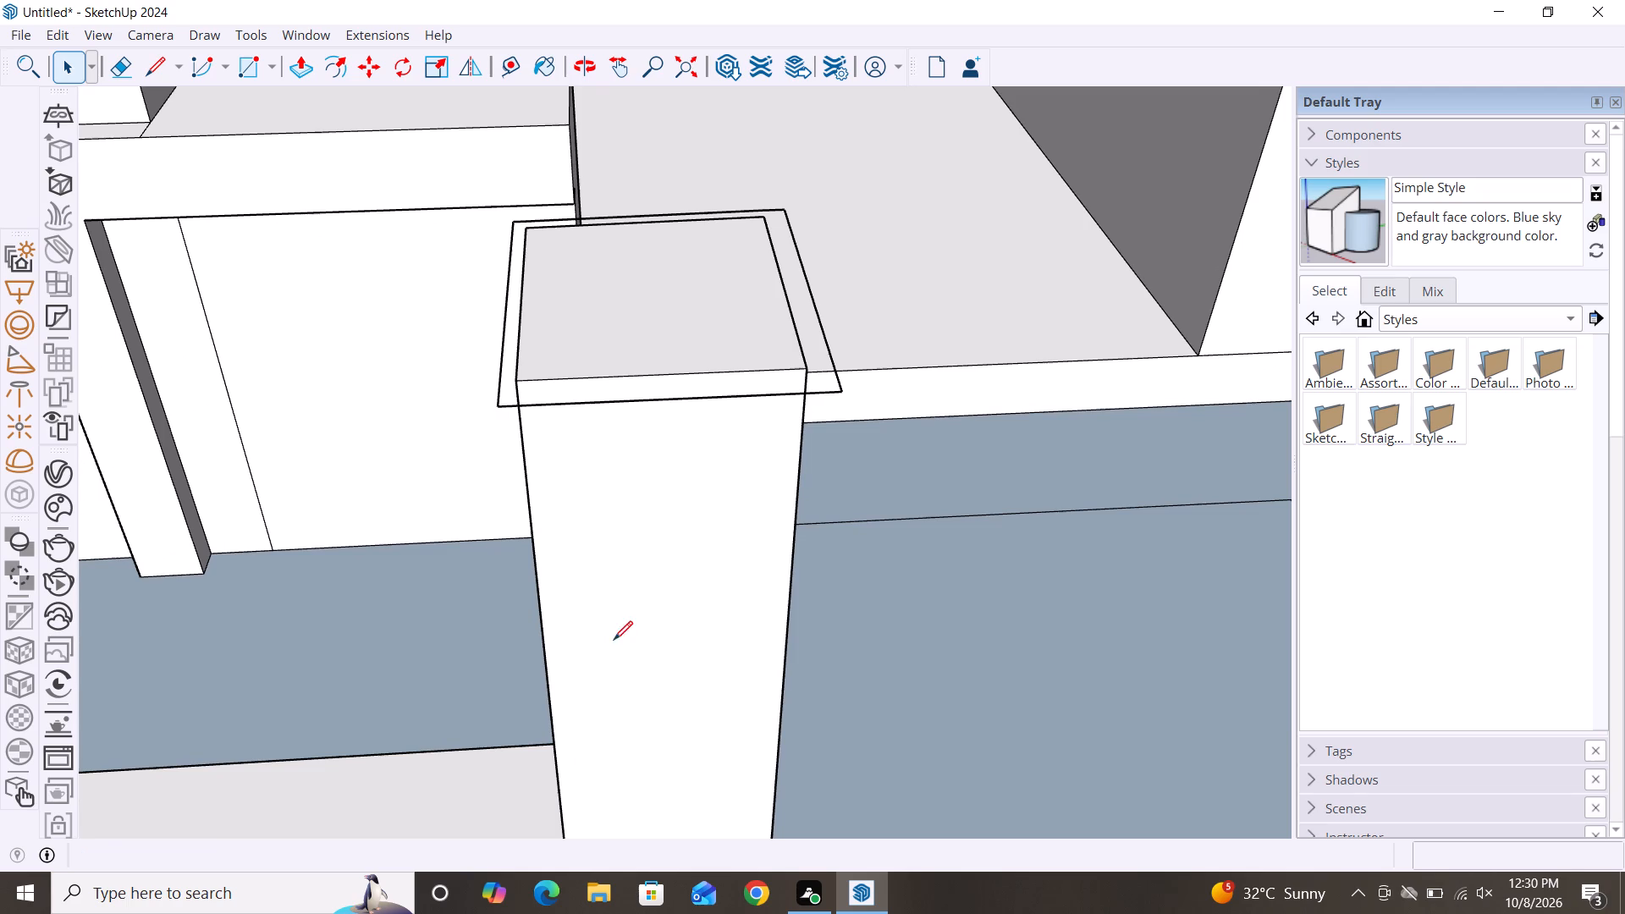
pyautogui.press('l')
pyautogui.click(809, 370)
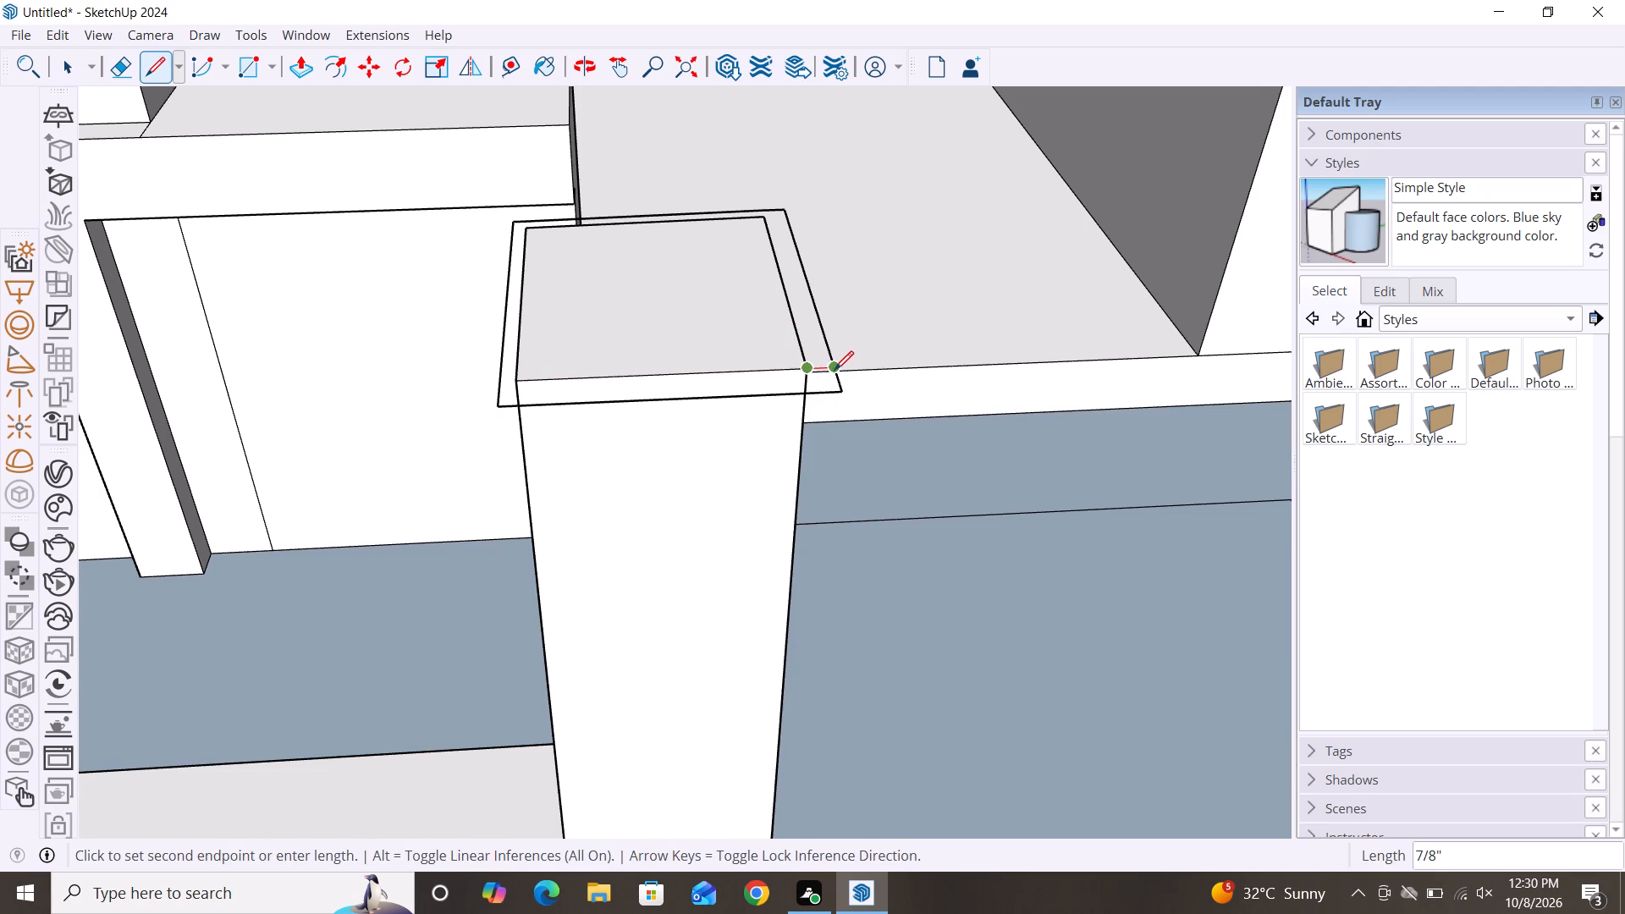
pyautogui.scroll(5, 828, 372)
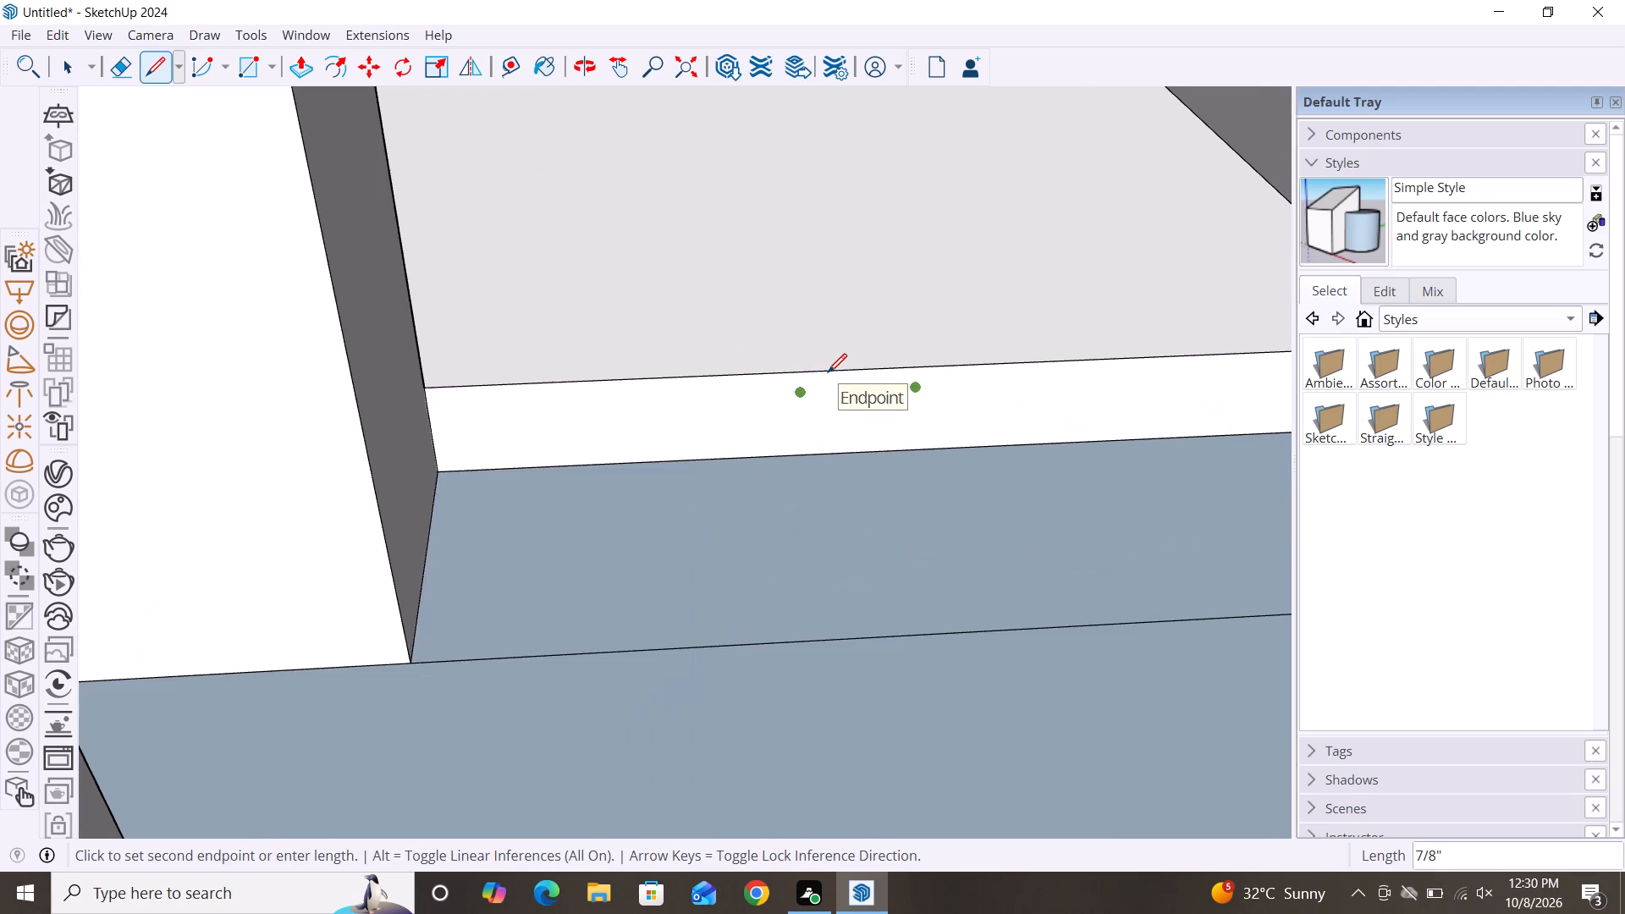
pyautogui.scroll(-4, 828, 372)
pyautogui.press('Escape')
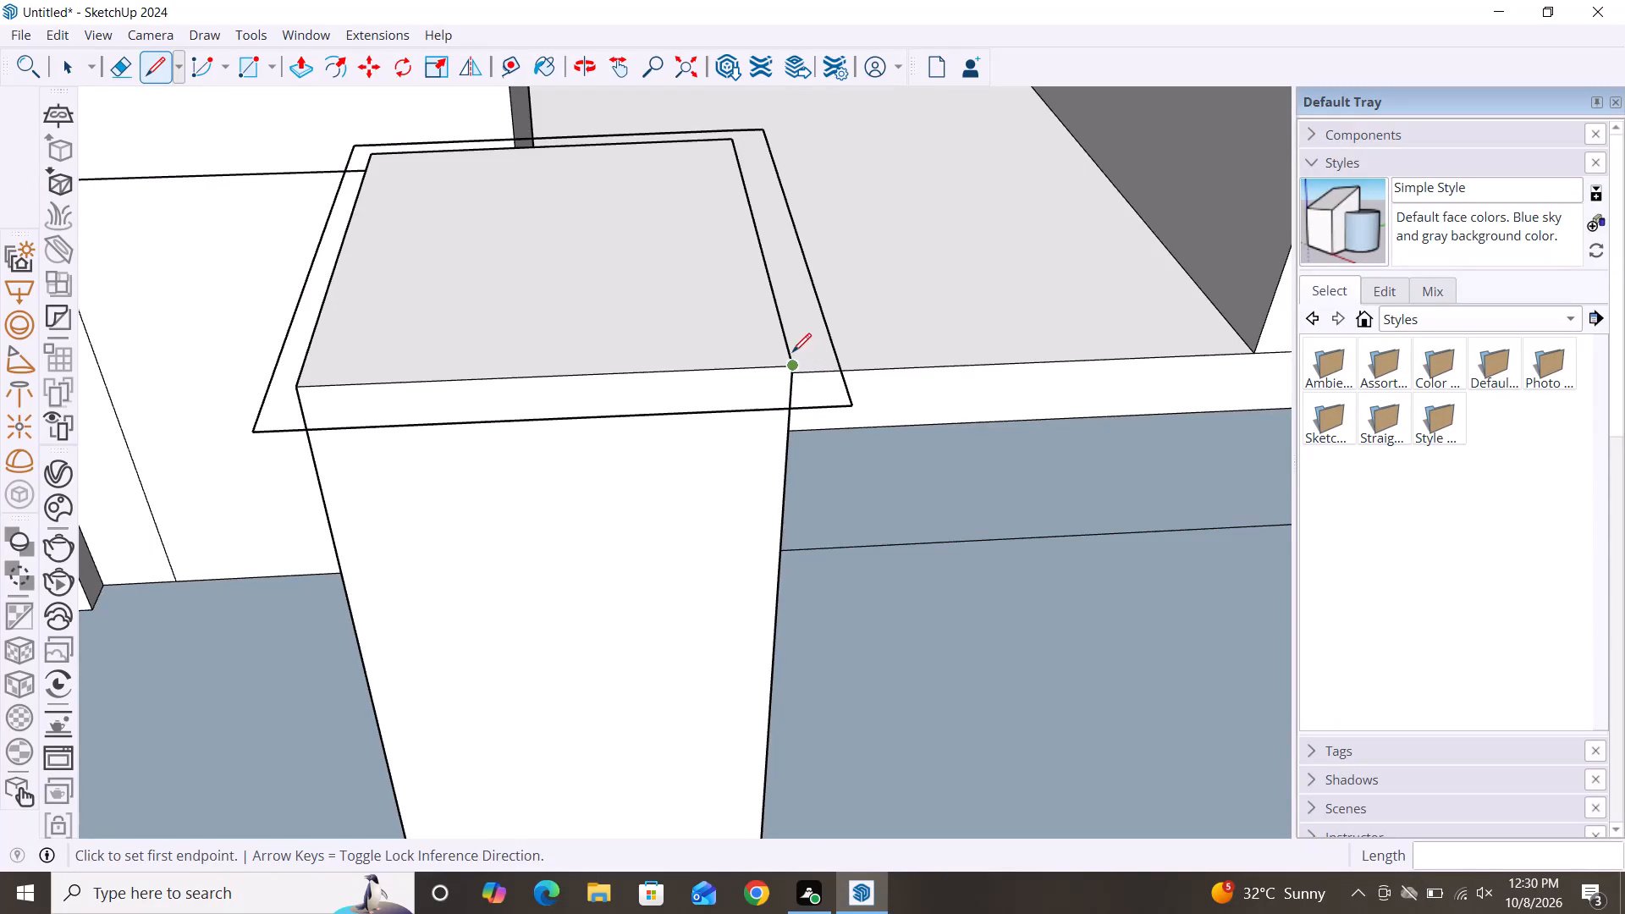
# Draw a line about 7/8" long from the first post's front entrance-side top corner to the cap outline's entrance-side edge.
pyautogui.click(790, 364)
pyautogui.click(838, 357)
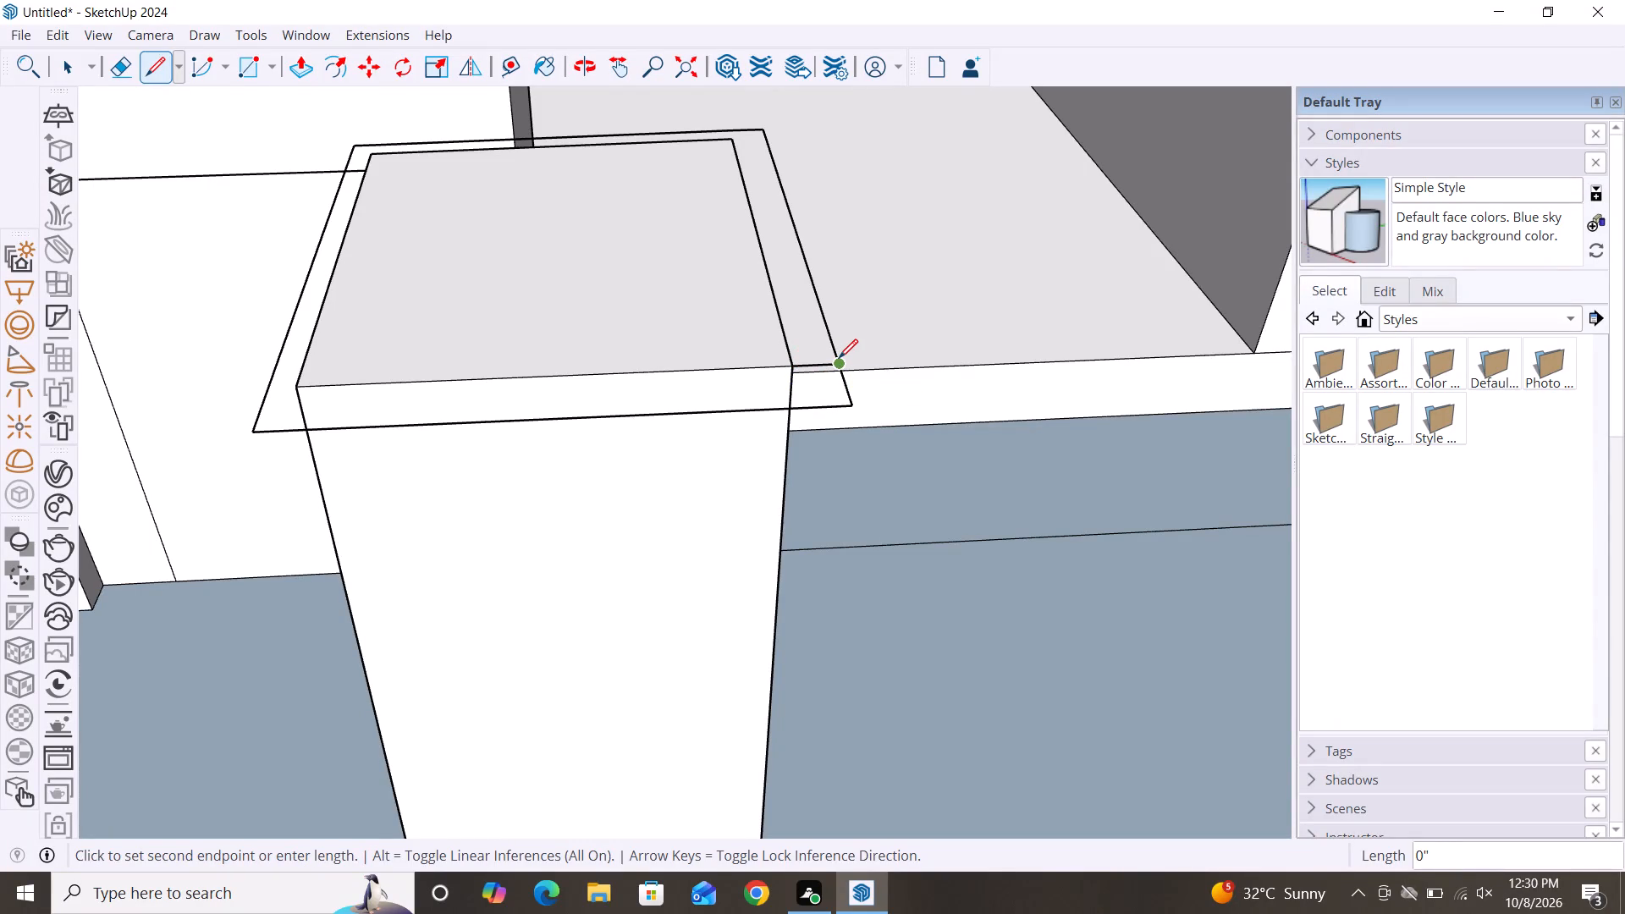
# Draw a short line from the first post's rear entrance-side top corner to the cap outline's entrance-side edge.
pyautogui.press('space')
pyautogui.scroll(-3, 786, 349)
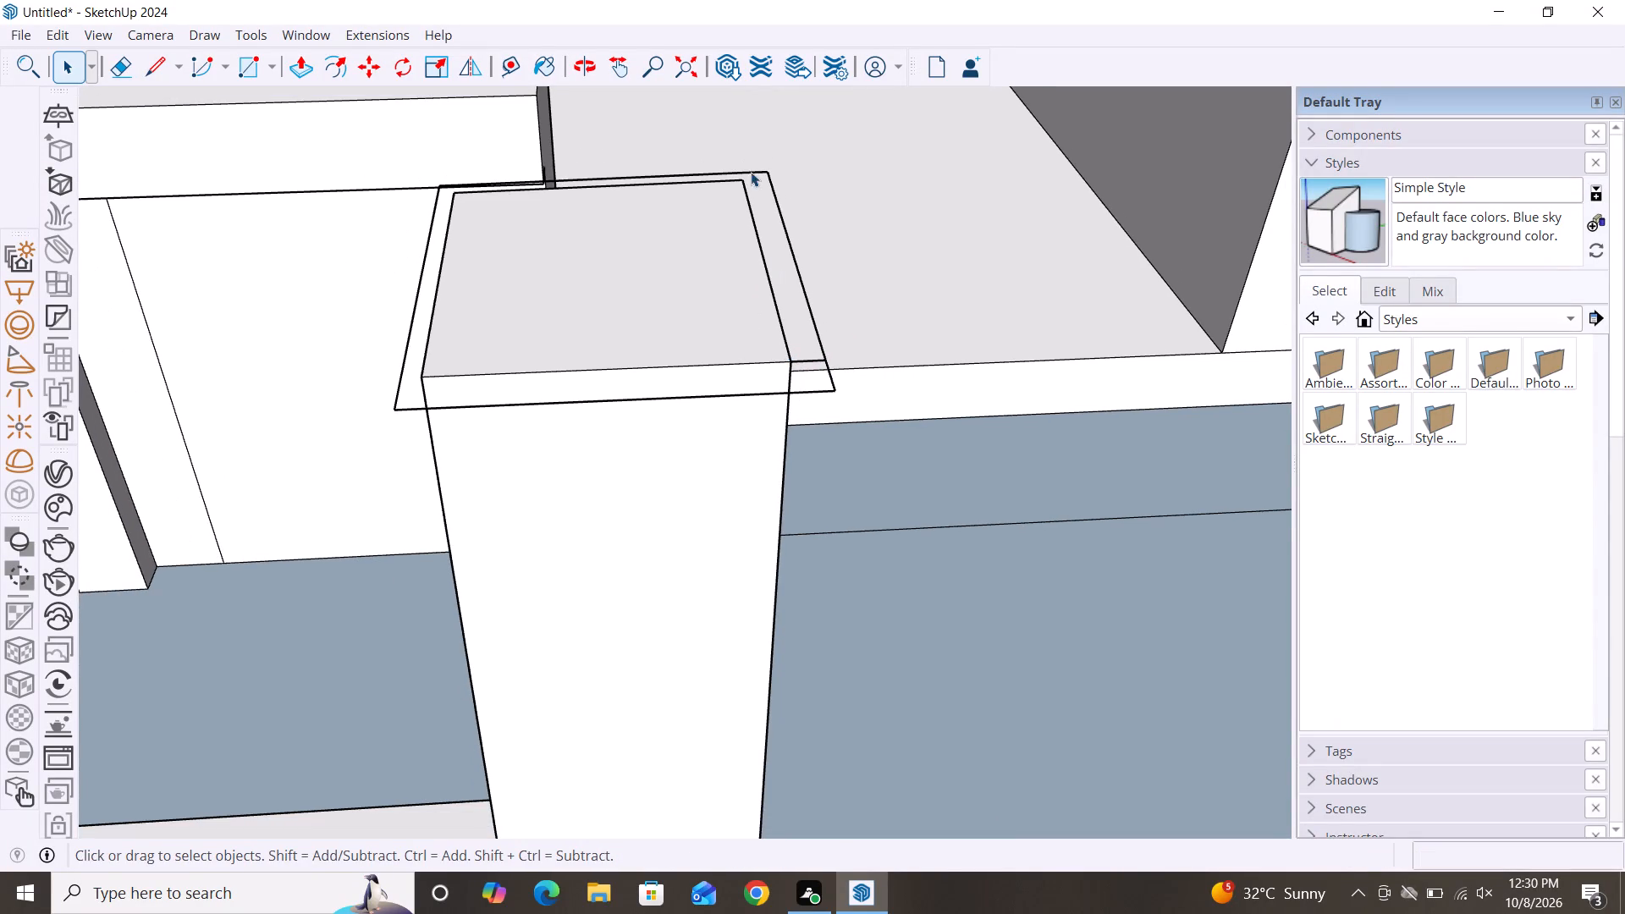
pyautogui.press('l')
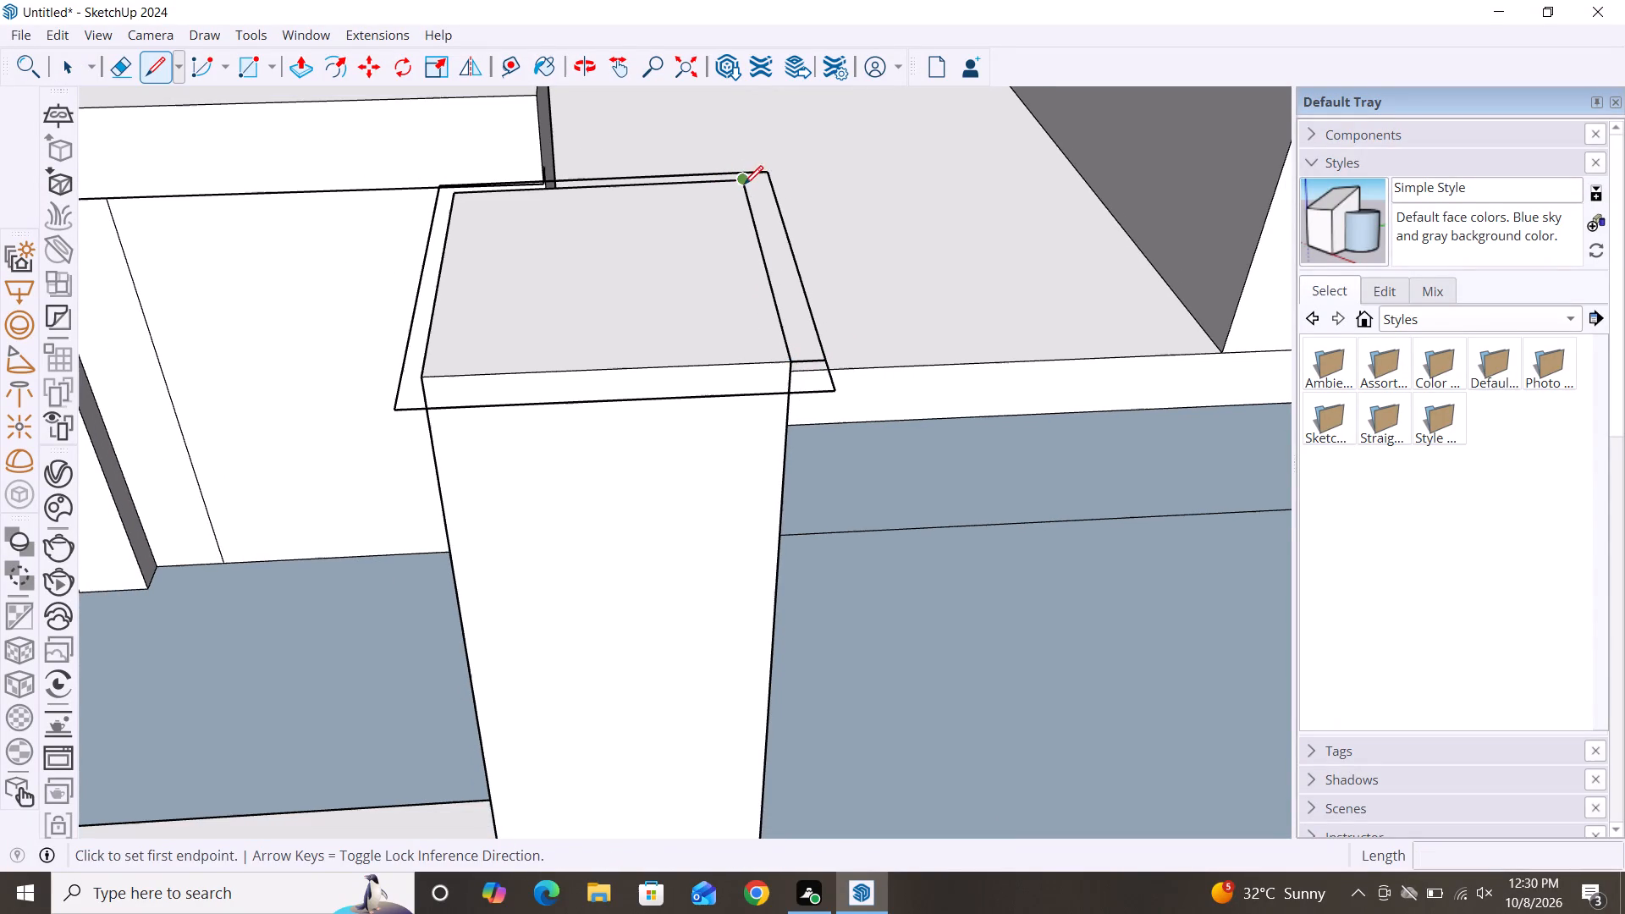
pyautogui.click(744, 184)
pyautogui.click(773, 178)
pyautogui.press('space')
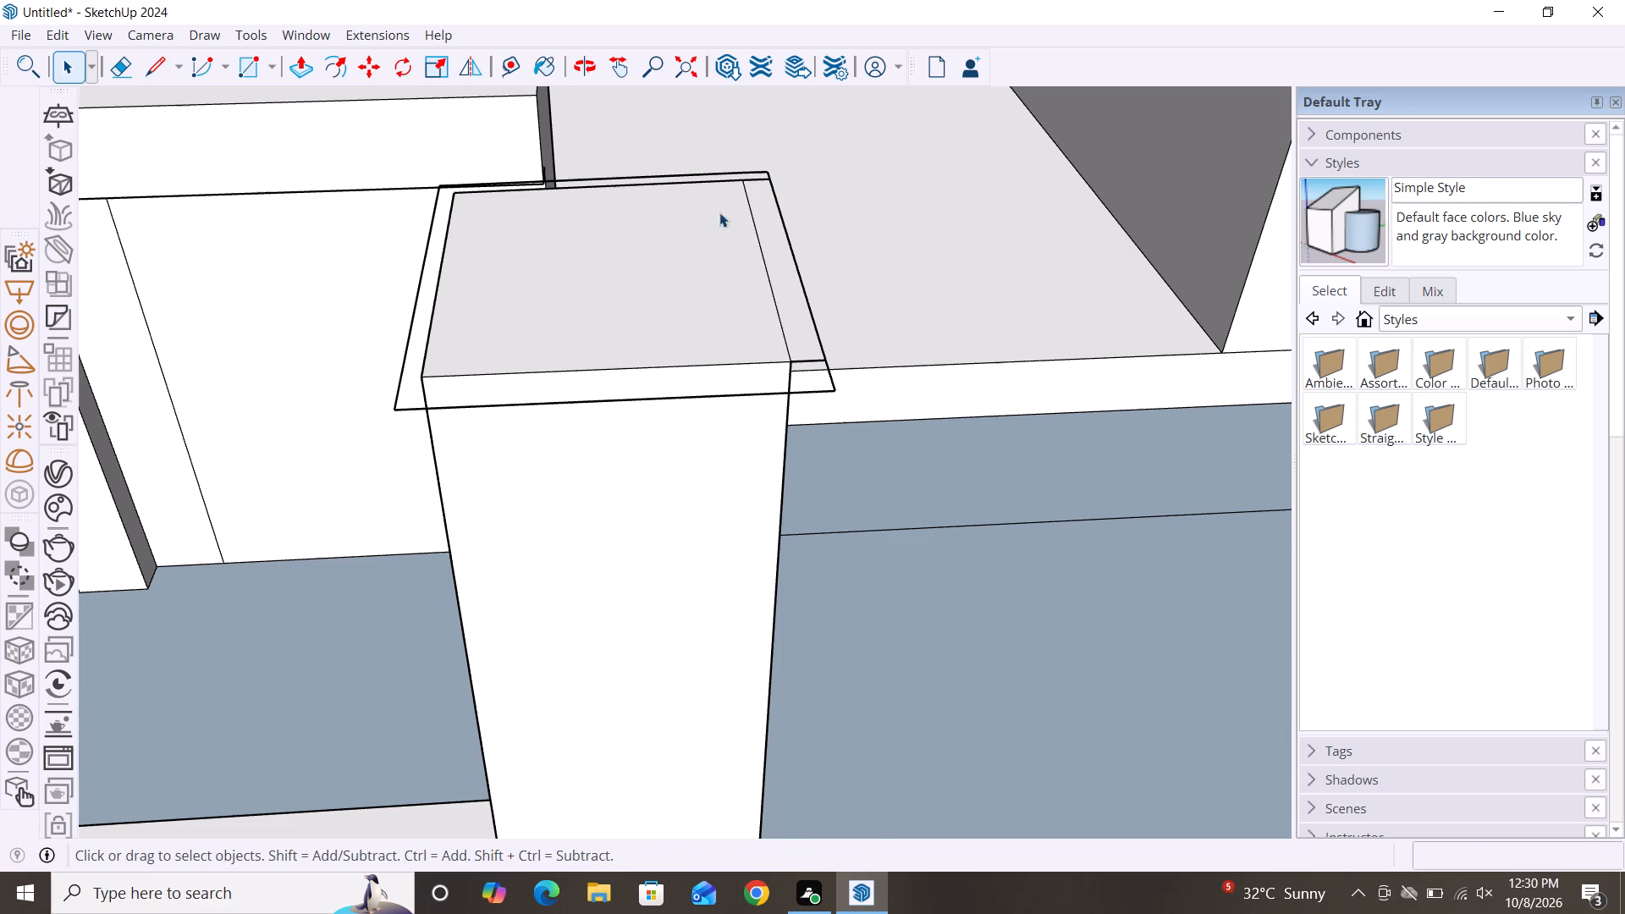
# Draw a line about 1/2" long from the first post's rear wall-side top corner to the cap outline's wall-side edge.
pyautogui.scroll(6, 410, 199)
pyautogui.scroll(-2, 410, 199)
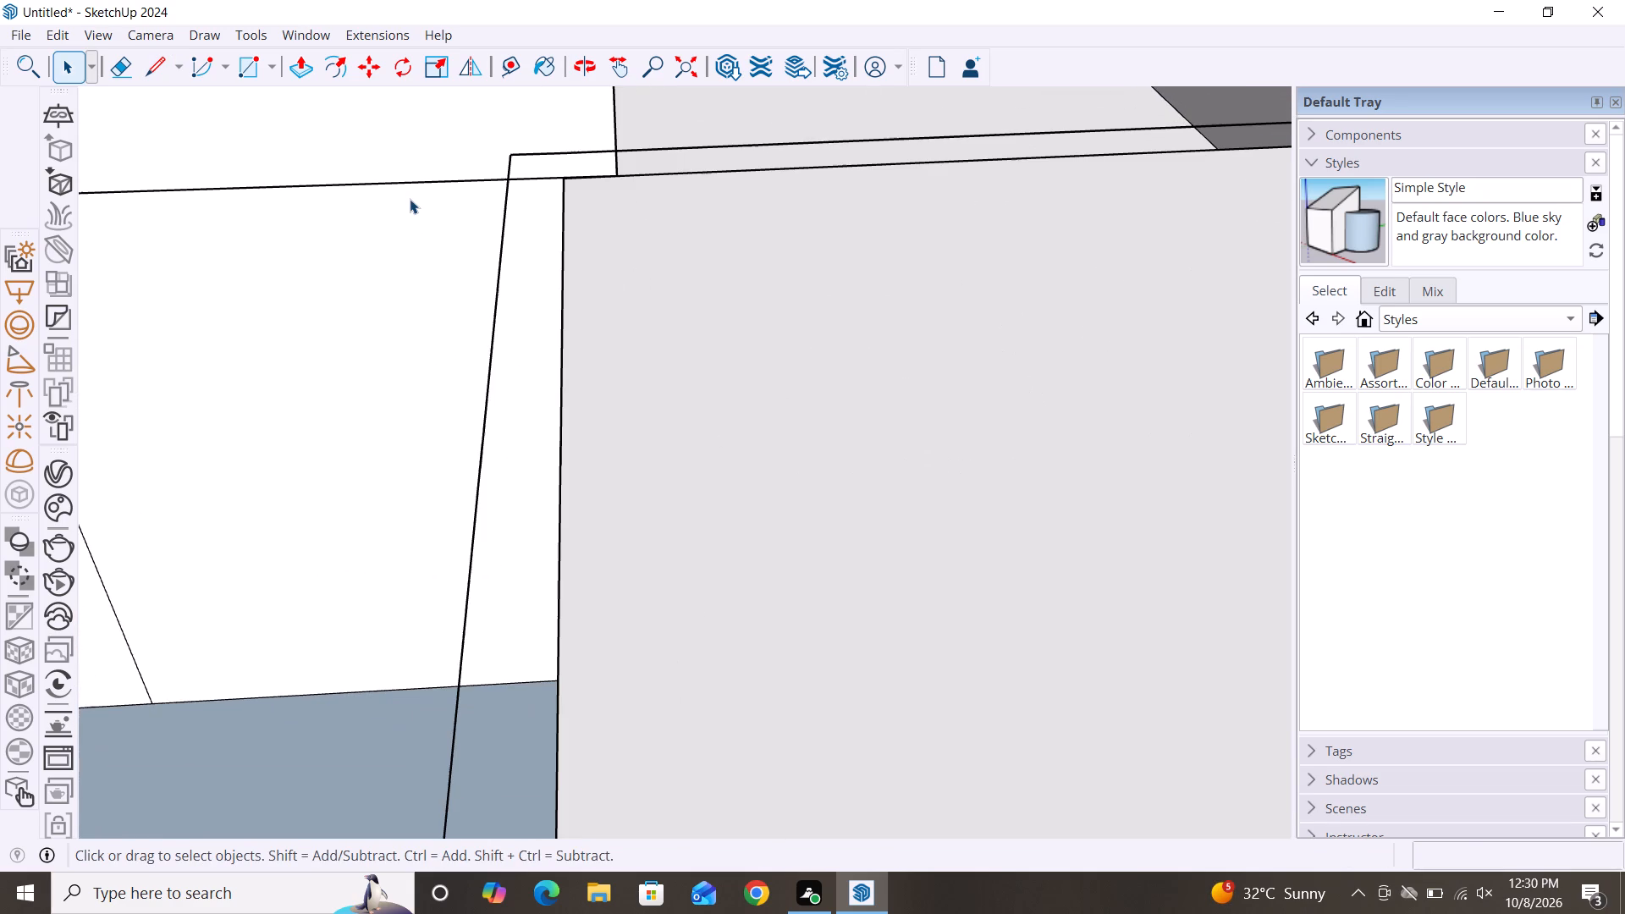
pyautogui.press('l')
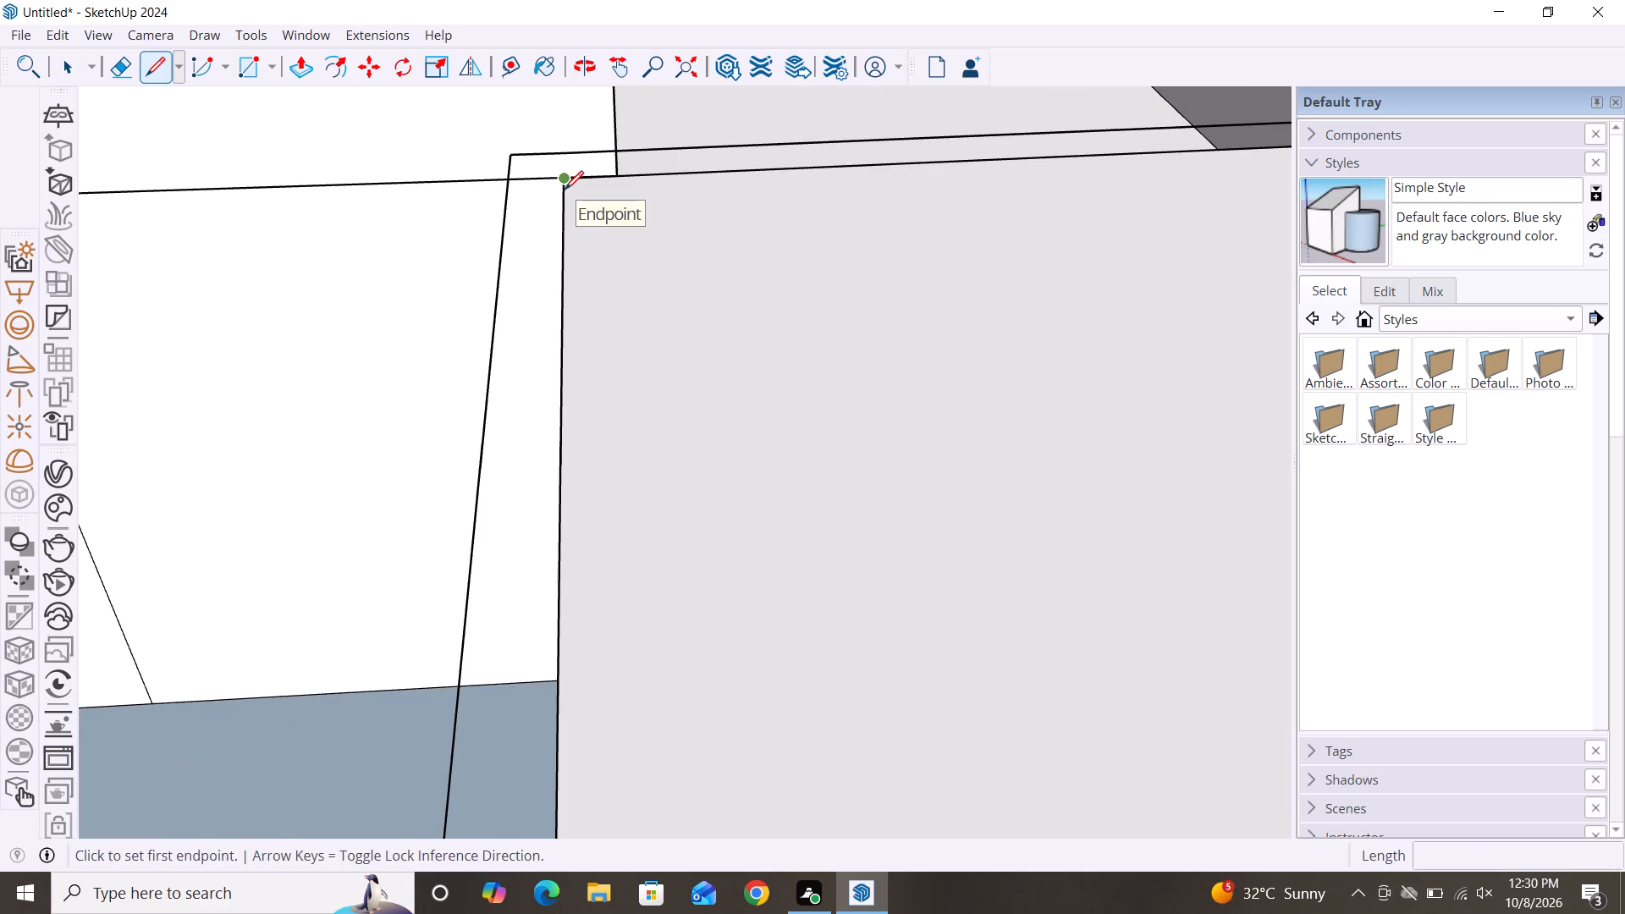
pyautogui.scroll(-3, 550, 190)
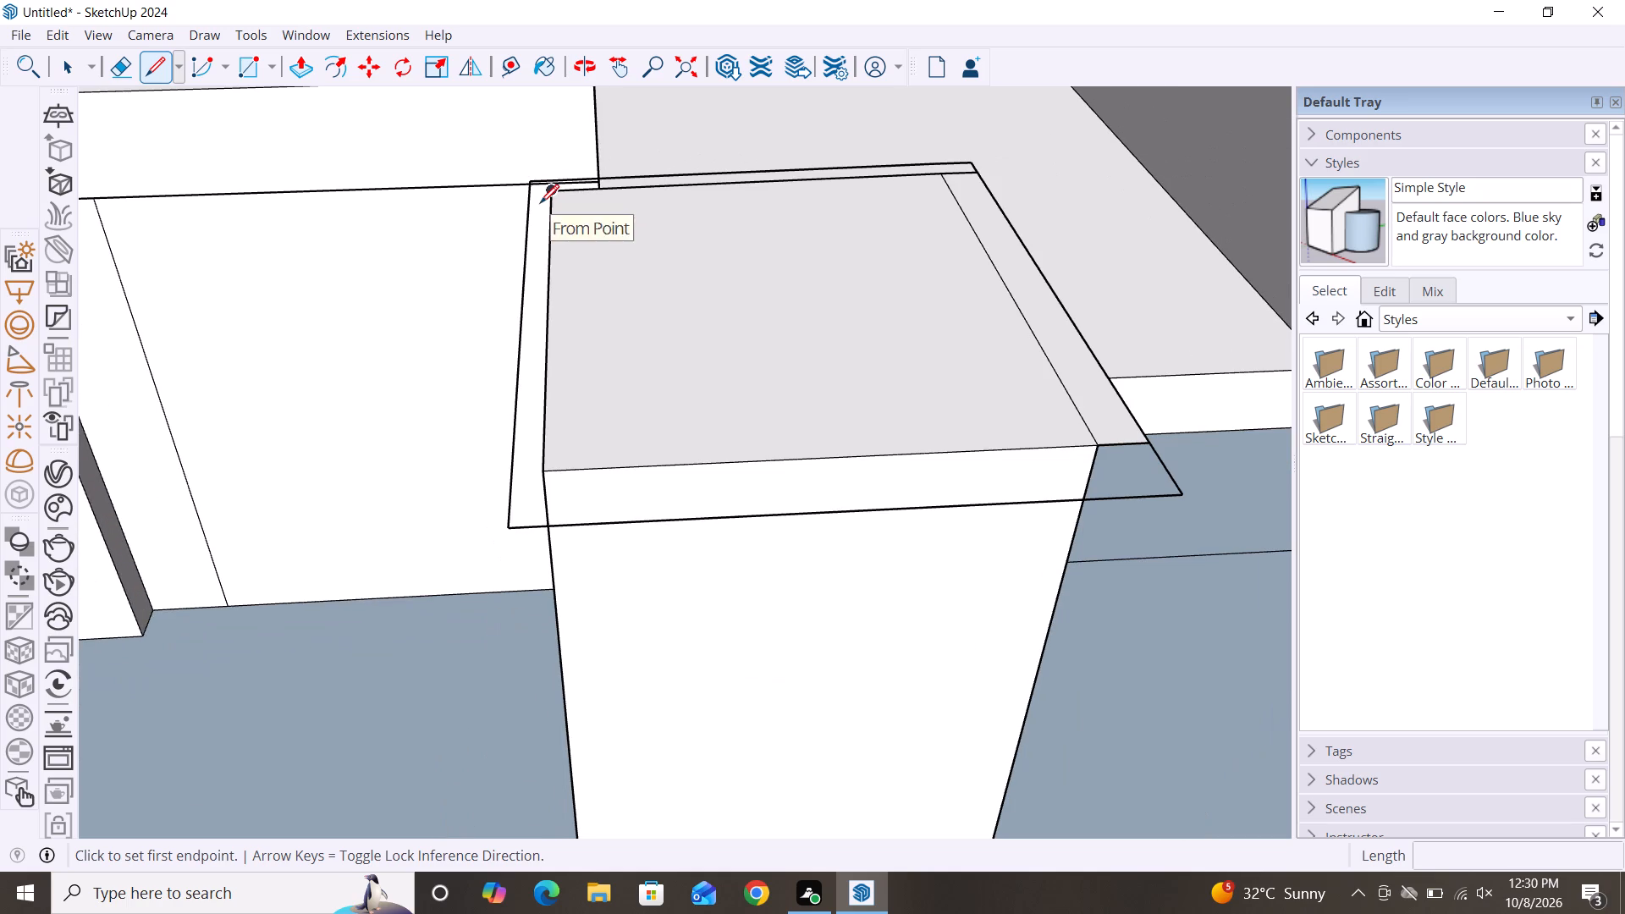
pyautogui.scroll(7, 550, 197)
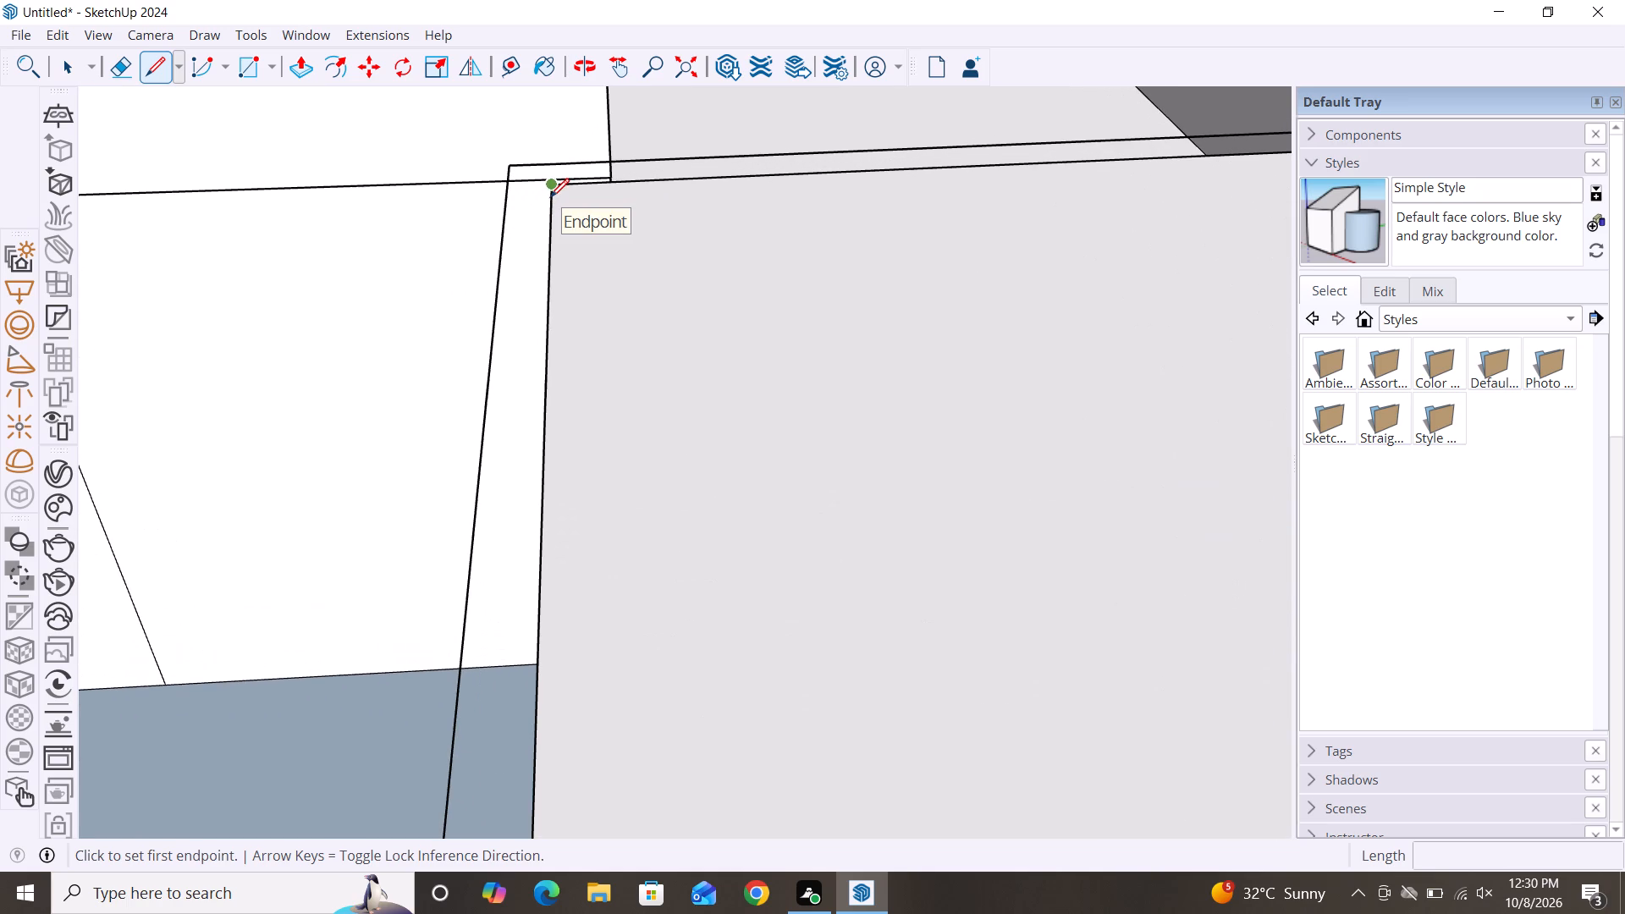
pyautogui.click(552, 188)
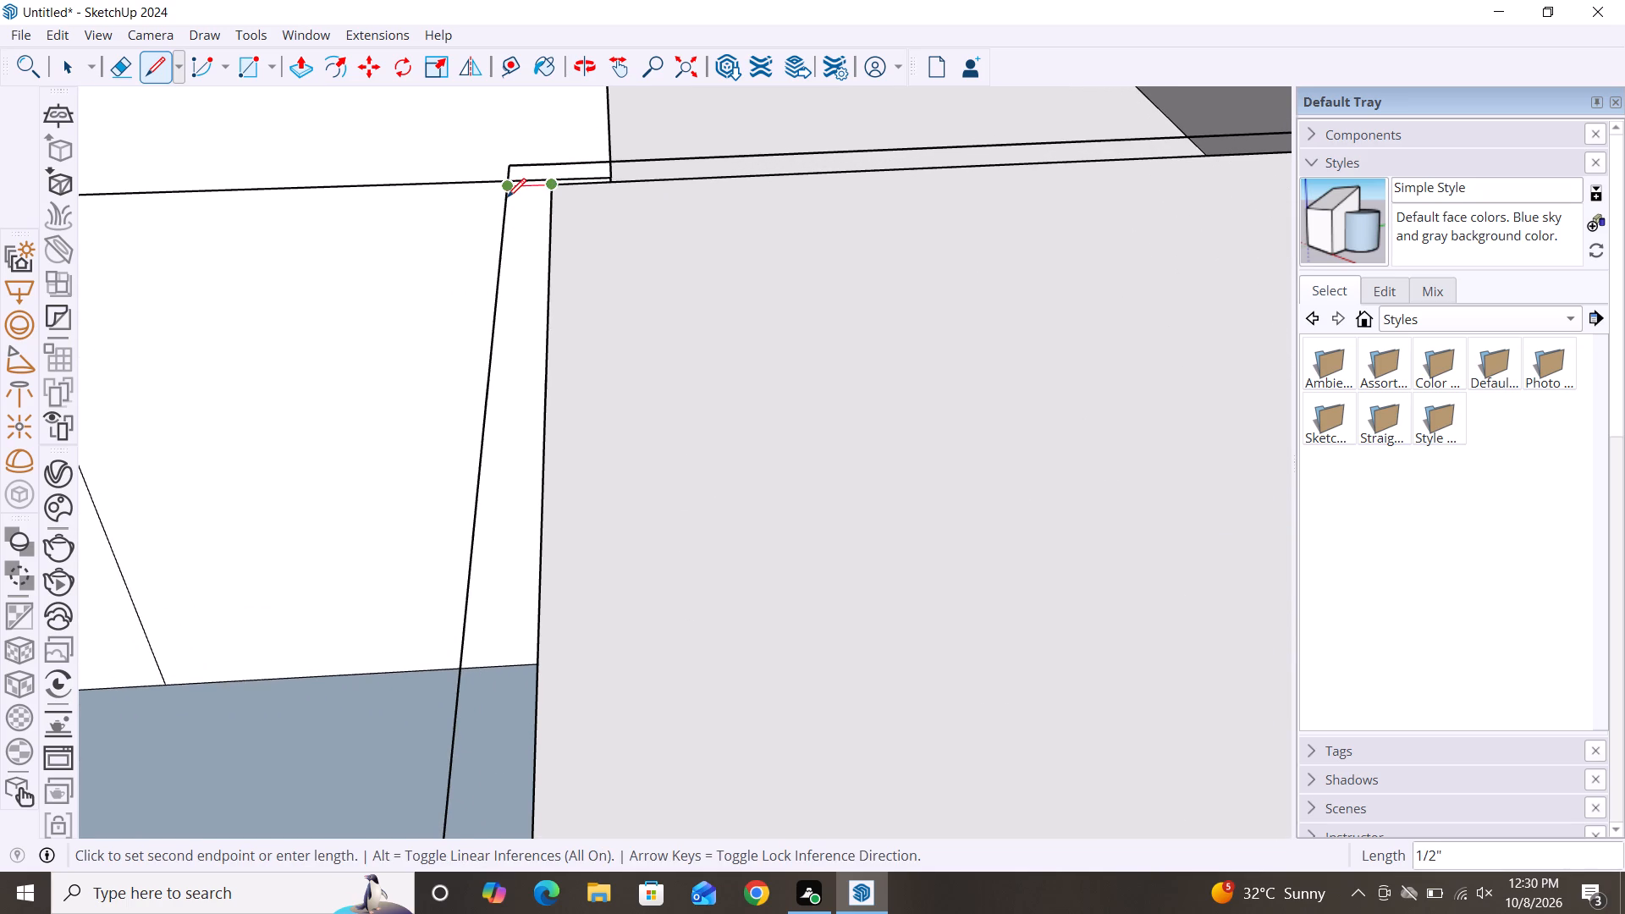
pyautogui.click(505, 193)
pyautogui.press('Escape')
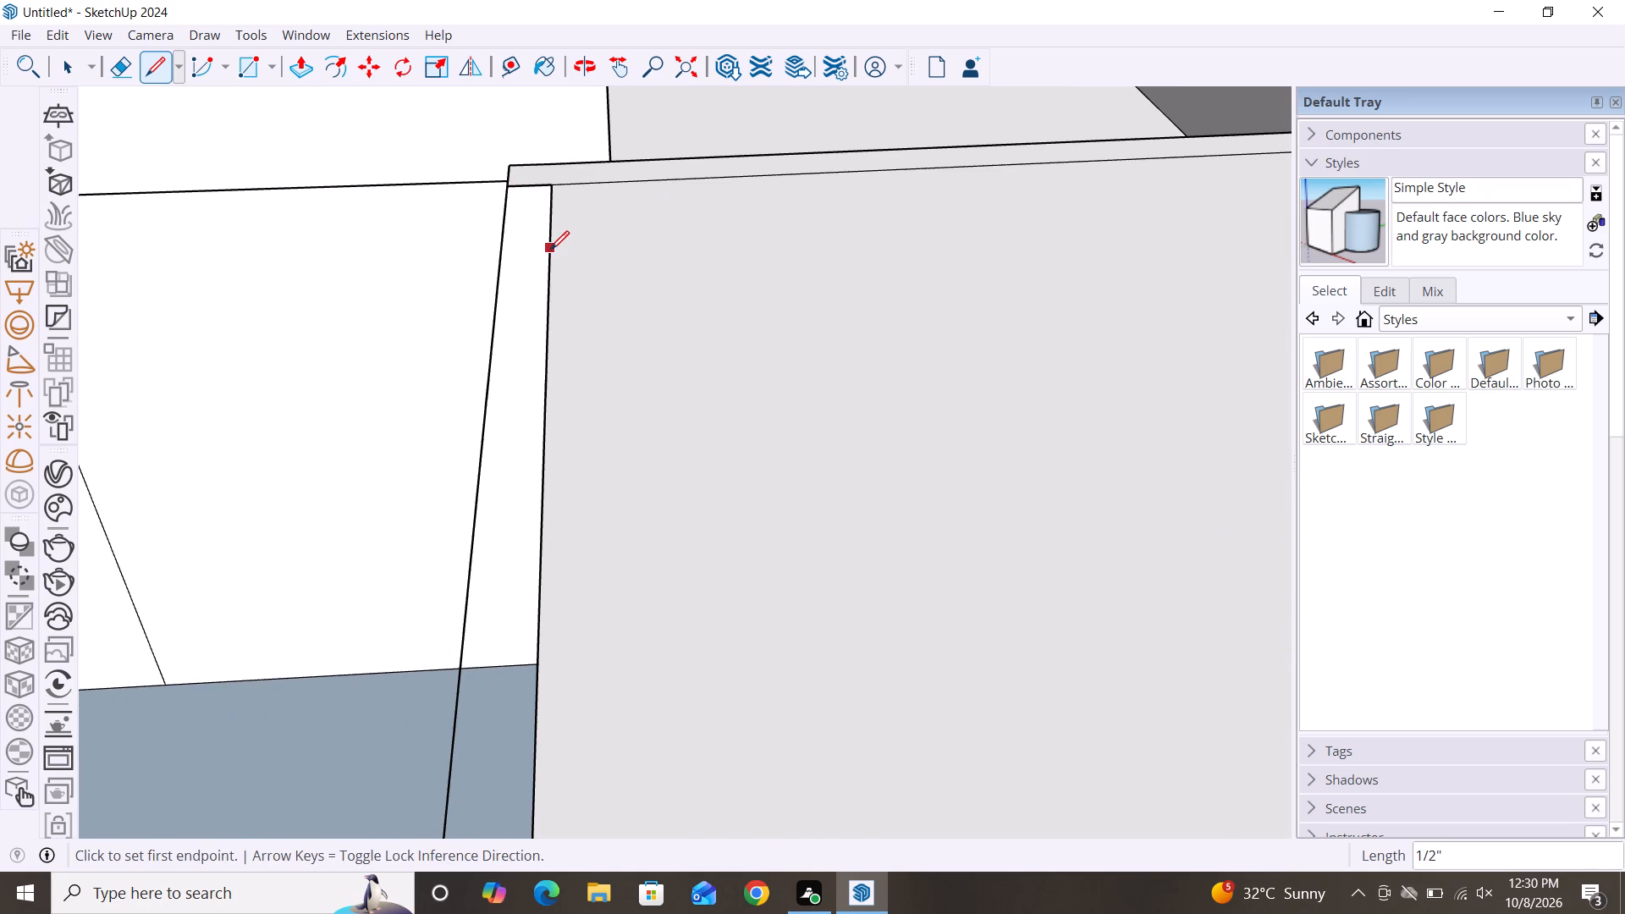
# Draw a line about 1/2" long from the first post's front wall-side top corner to the cap outline's wall-side edge.
pyautogui.scroll(-8, 516, 235)
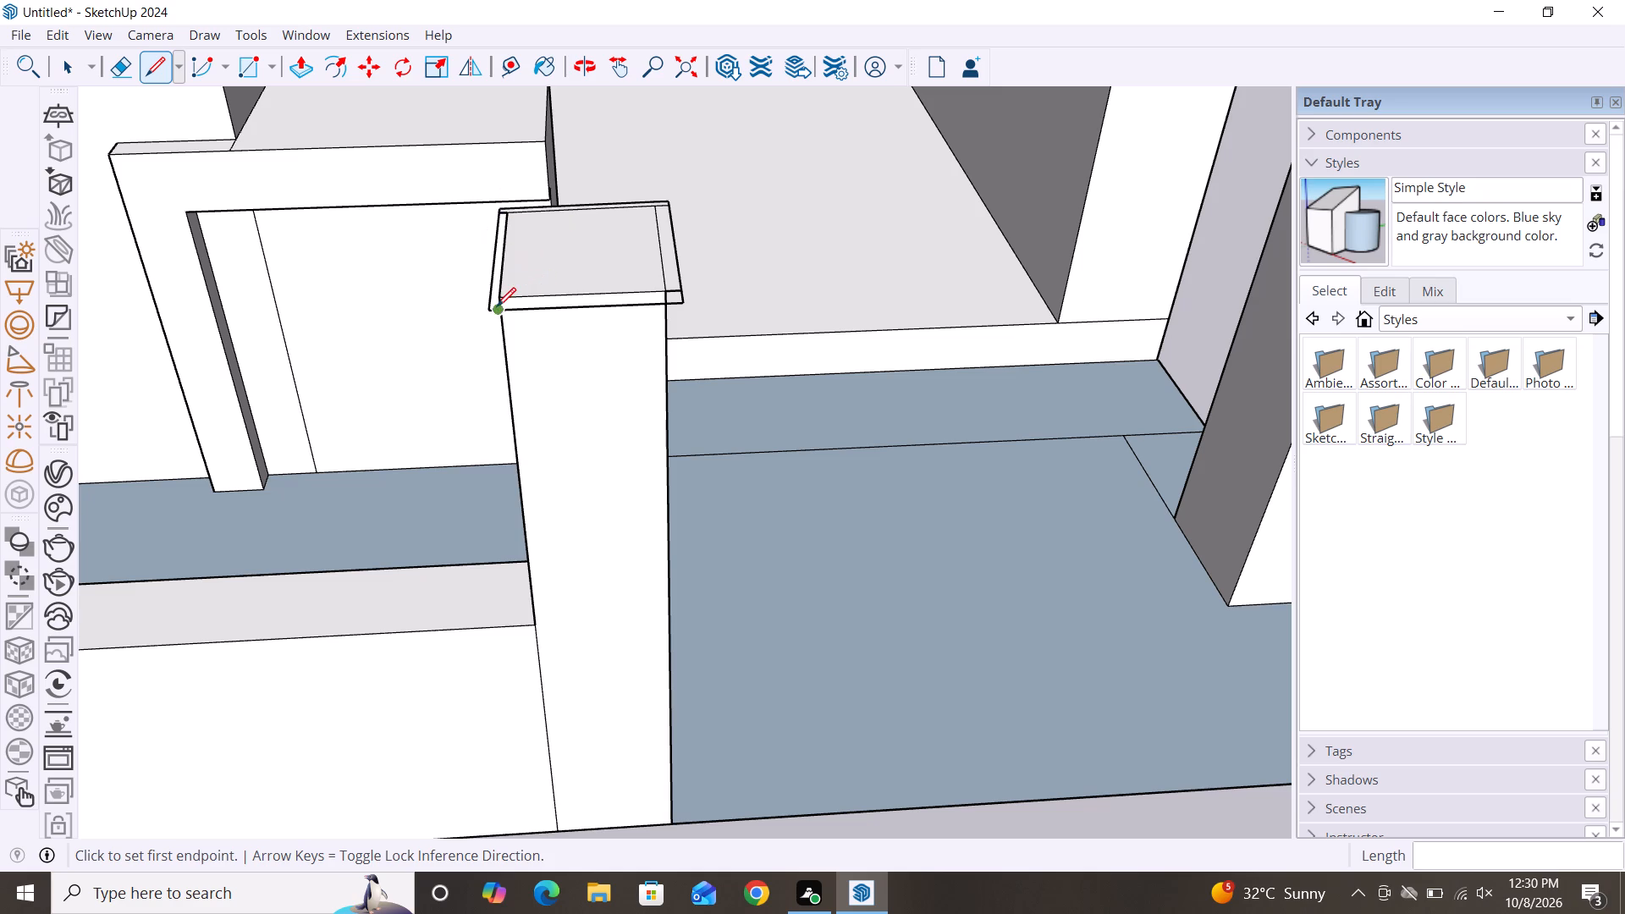
pyautogui.scroll(11, 498, 303)
pyautogui.scroll(-4, 498, 303)
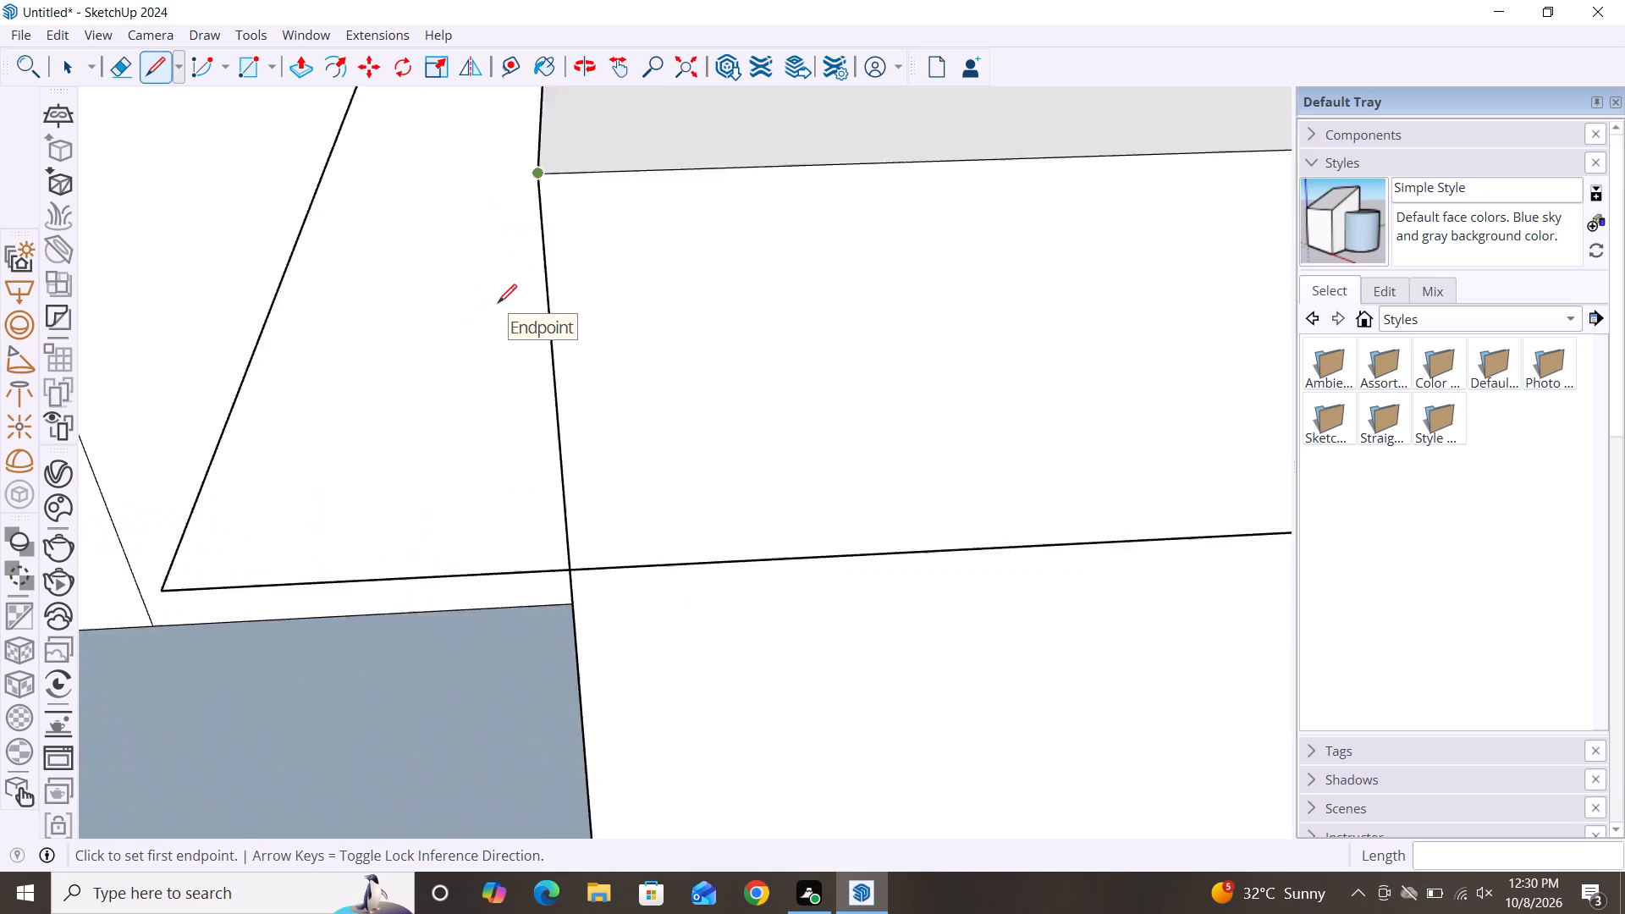
pyautogui.click(504, 278)
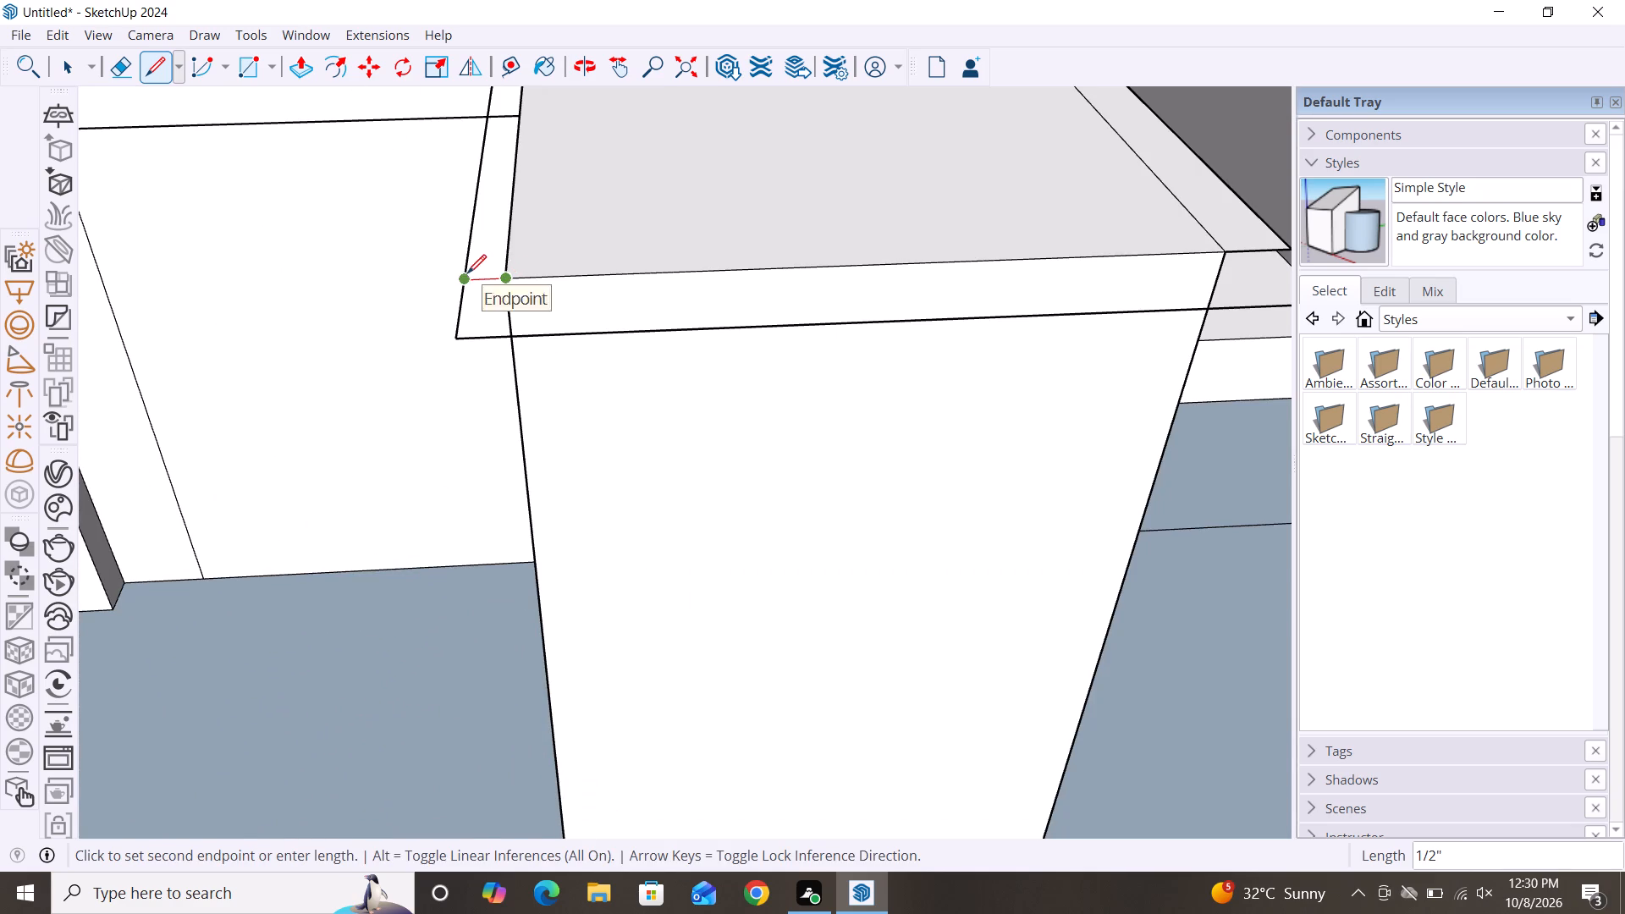
pyautogui.click(458, 276)
pyautogui.press('Escape')
pyautogui.scroll(-2, 372, 298)
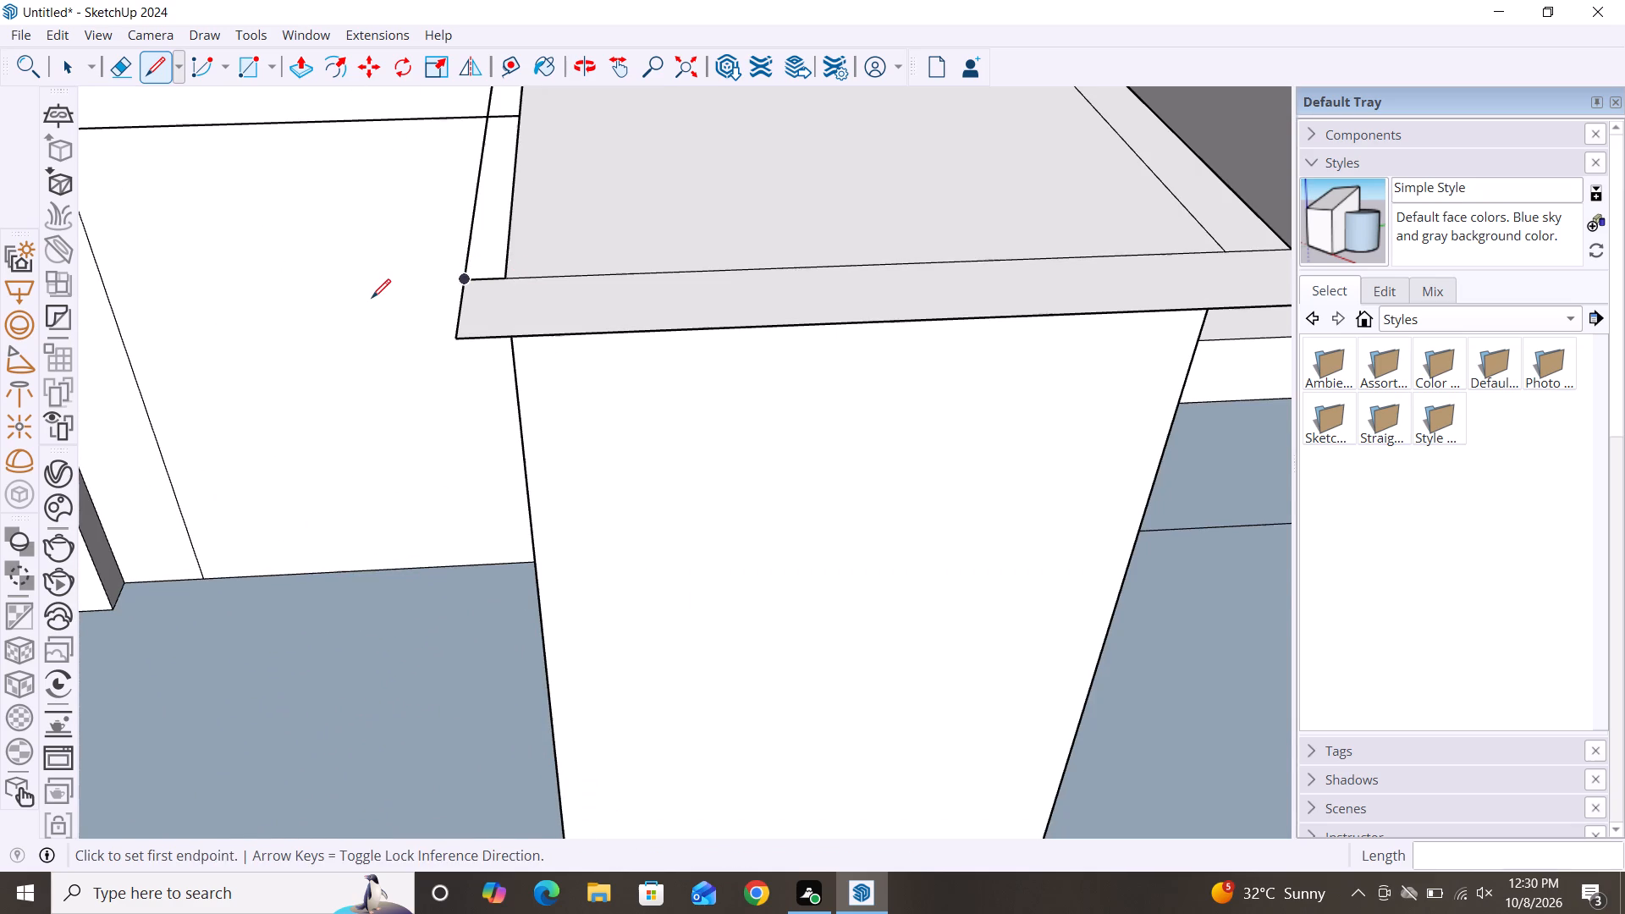
pyautogui.scroll(-2, 372, 298)
pyautogui.press('space')
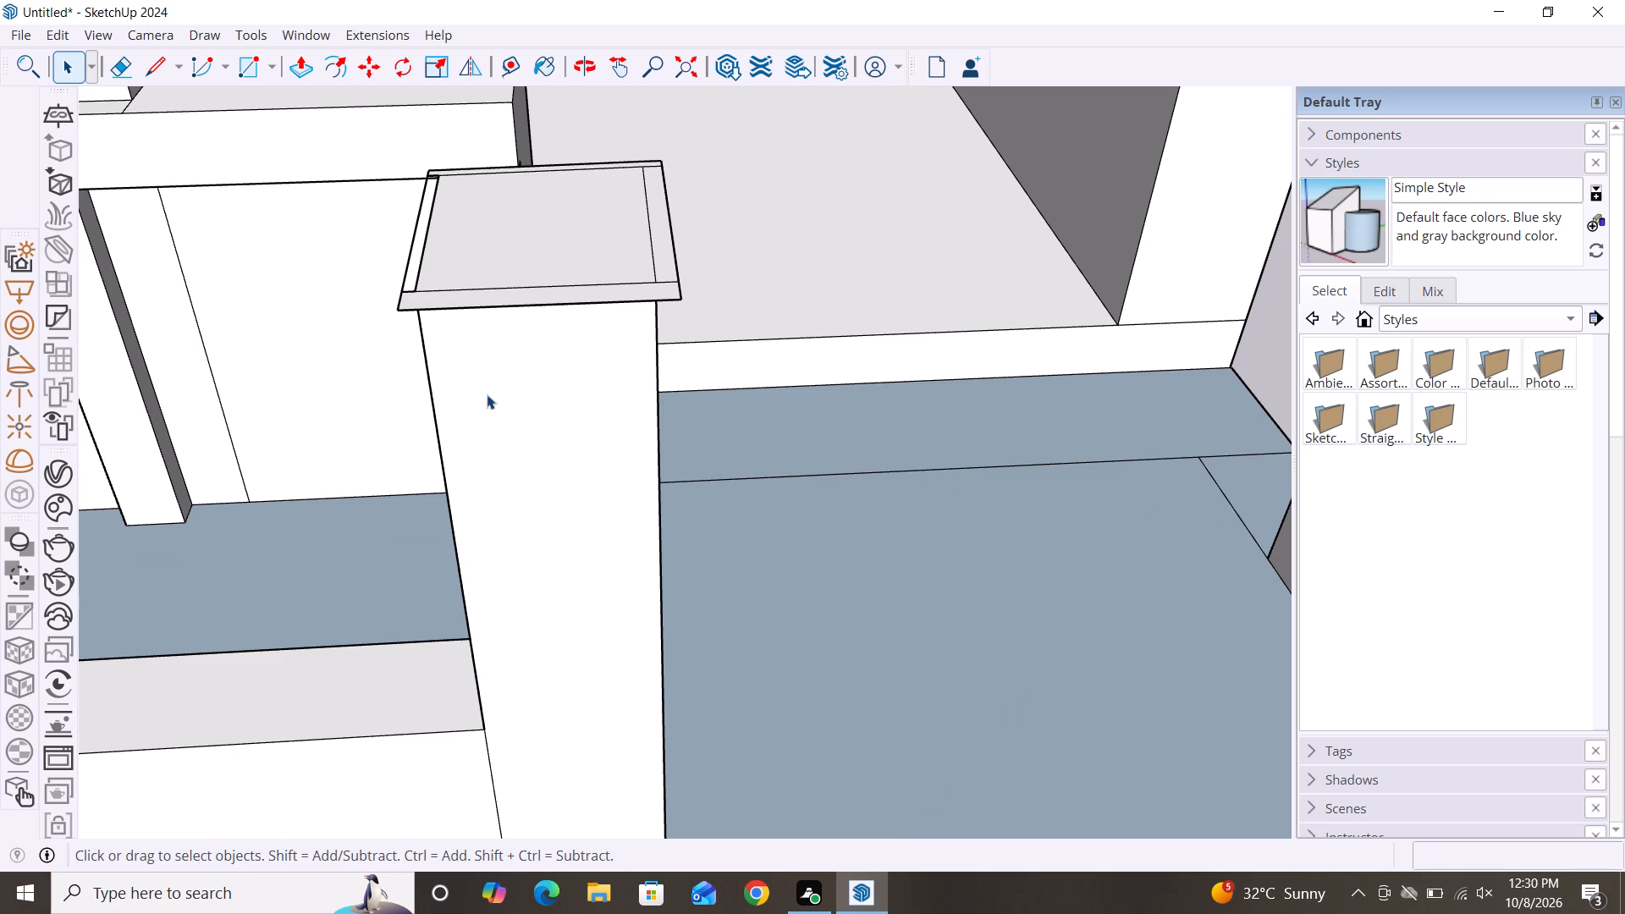
# Examine the cap outline and its wall-side strip around the first post's top from several angles.
pyautogui.keyDown('alt'); pyautogui.moveTo(373, 527); pyautogui.dragTo(598, 570, button='middle'); pyautogui.keyUp('alt')
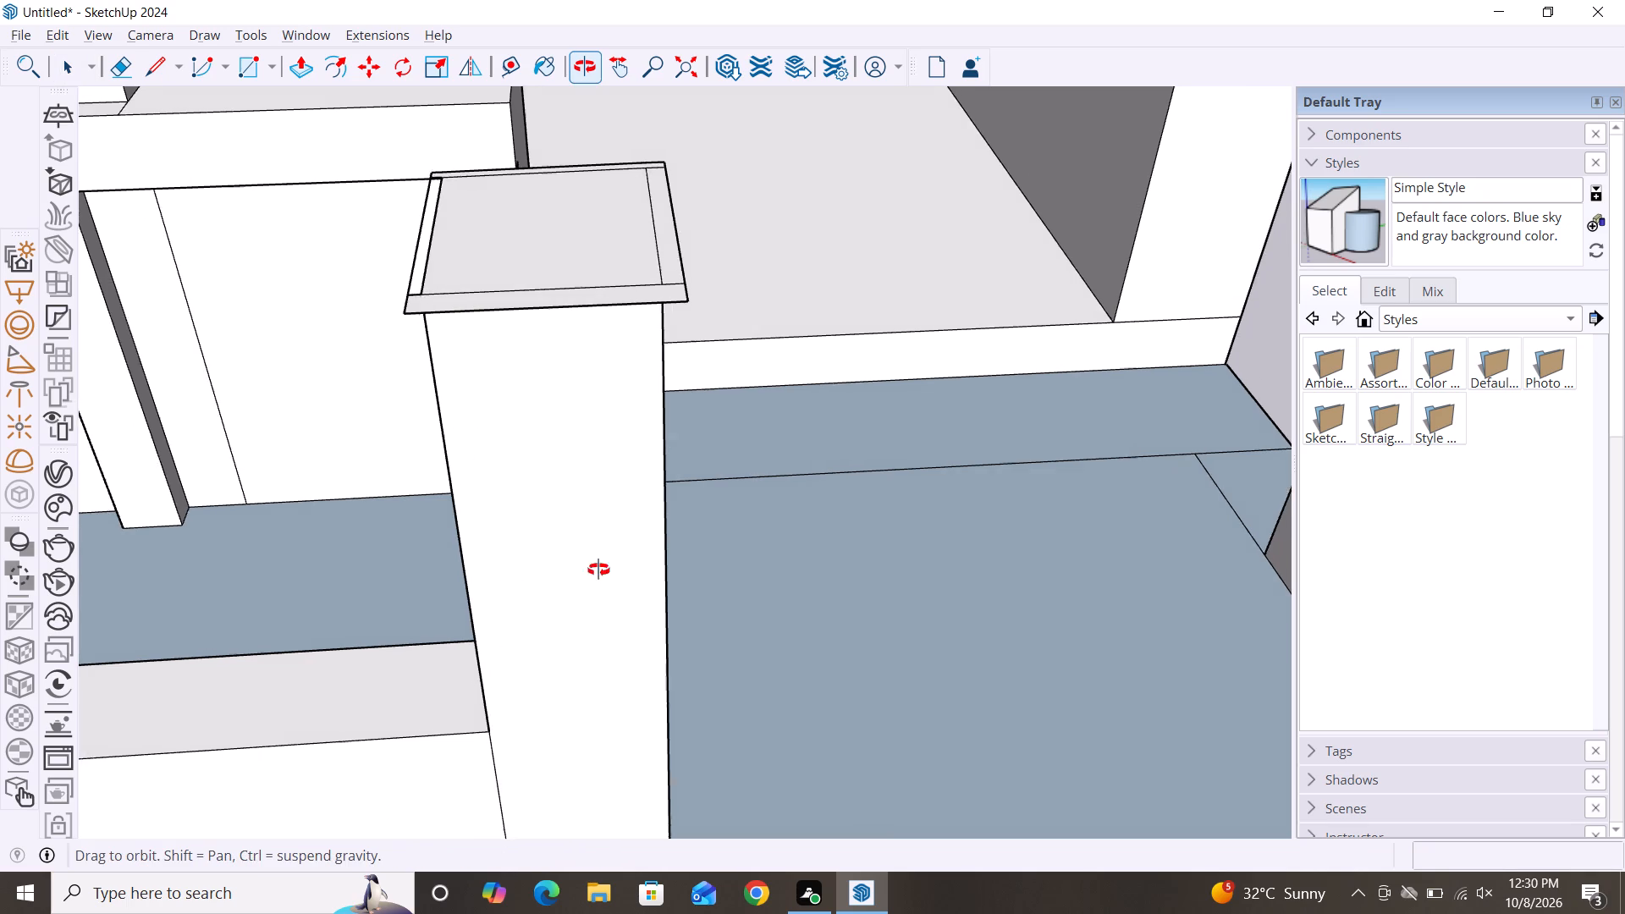
pyautogui.keyDown('alt'); pyautogui.moveTo(598, 570); pyautogui.dragTo(644, 501, button='middle'); pyautogui.keyUp('alt')
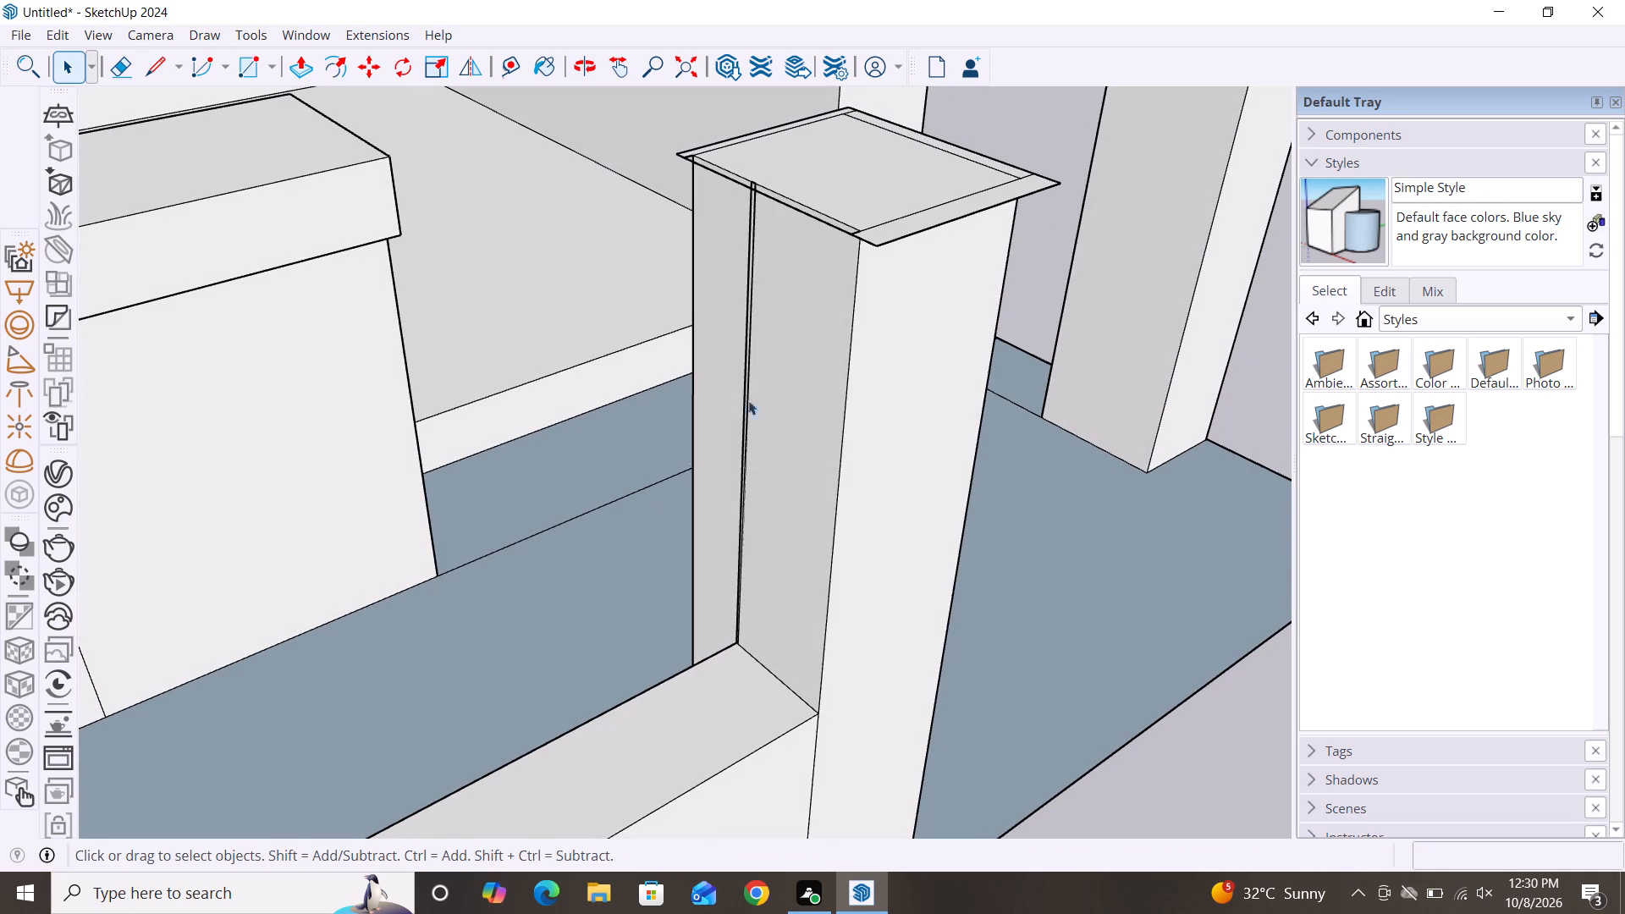
pyautogui.keyDown('alt'); pyautogui.moveTo(818, 329); pyautogui.dragTo(708, 383, button='middle'); pyautogui.keyUp('alt')
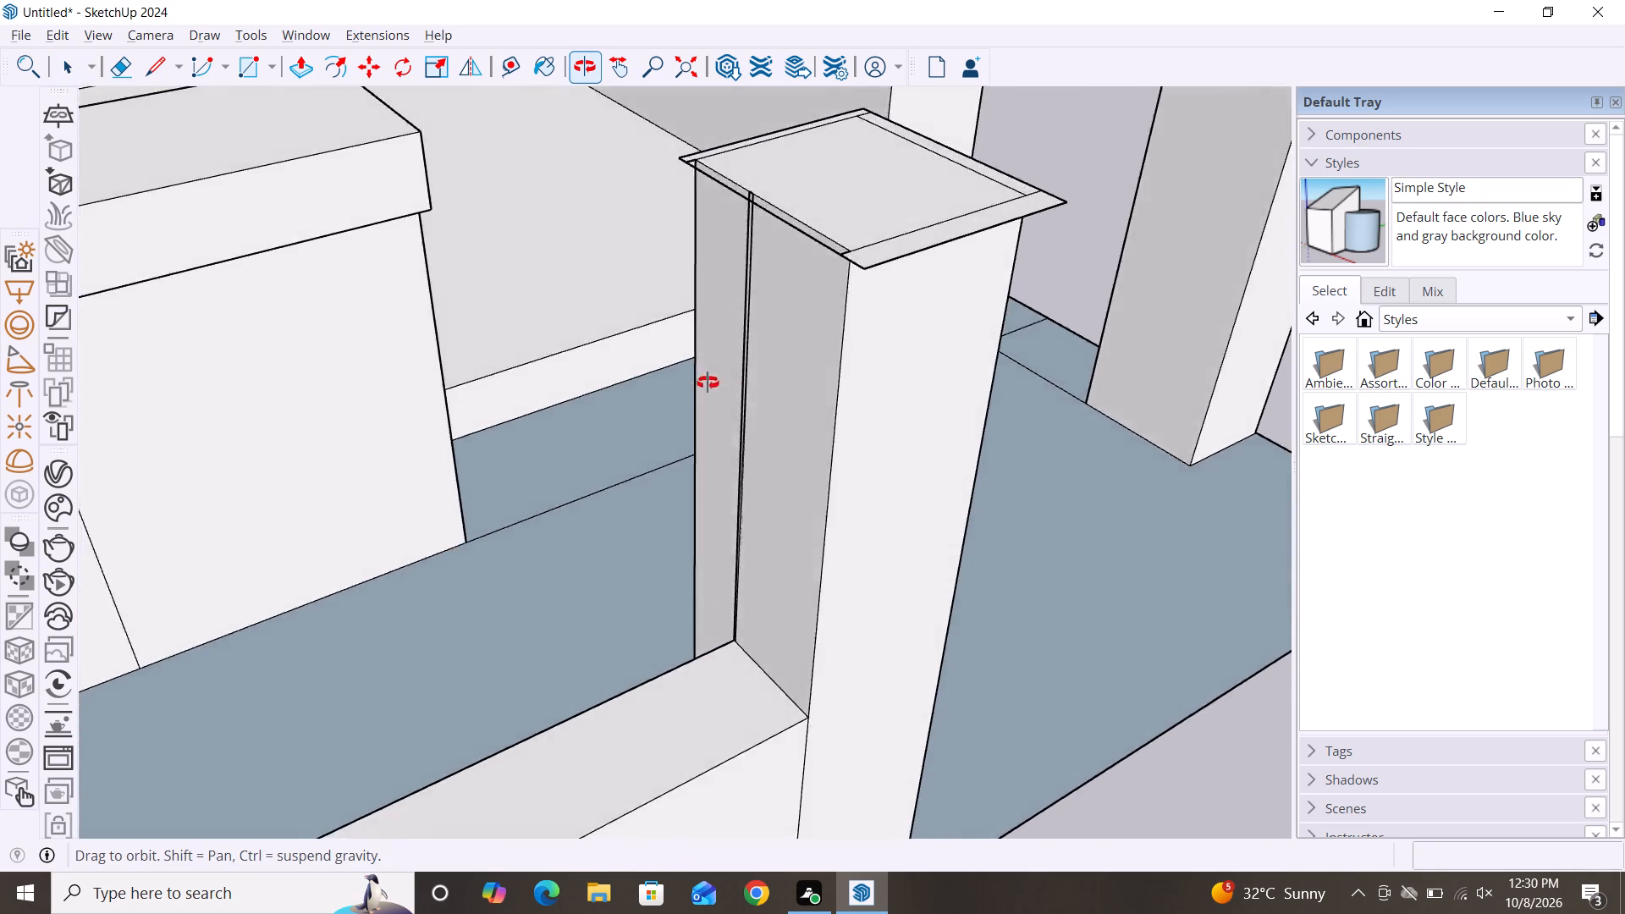
pyautogui.keyDown('alt'); pyautogui.moveTo(708, 383); pyautogui.dragTo(579, 396, button='middle'); pyautogui.keyUp('alt')
pyautogui.keyDown('alt'); pyautogui.moveTo(642, 392); pyautogui.dragTo(662, 388, button='middle'); pyautogui.keyUp('alt')
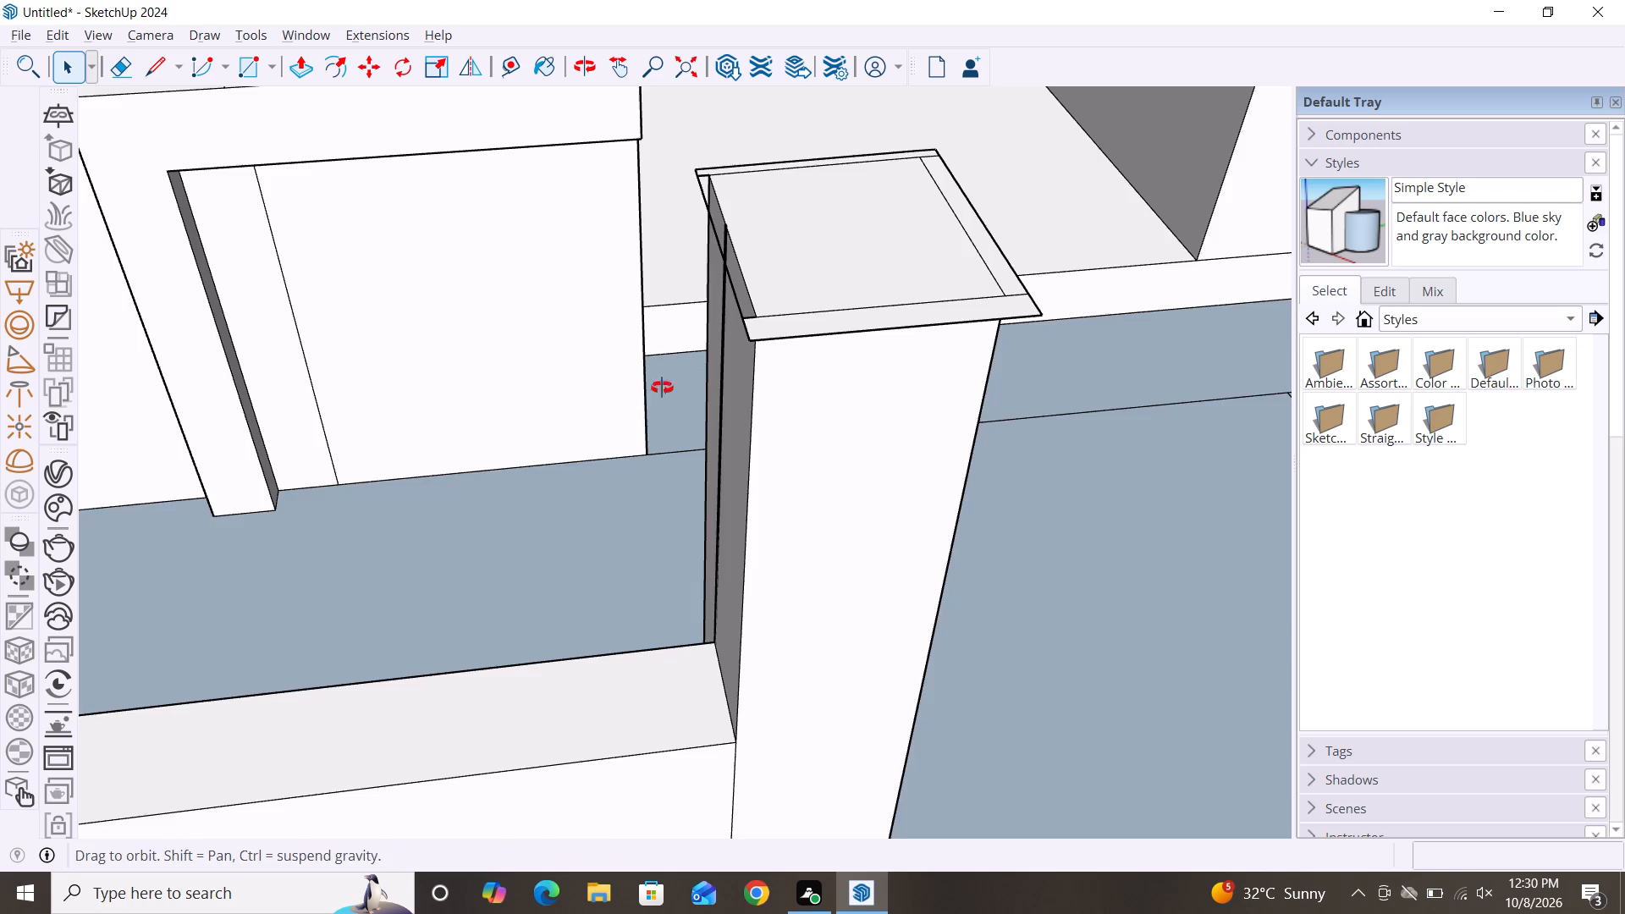
pyautogui.keyDown('alt'); pyautogui.moveTo(662, 388); pyautogui.dragTo(821, 377, button='middle'); pyautogui.keyUp('alt')
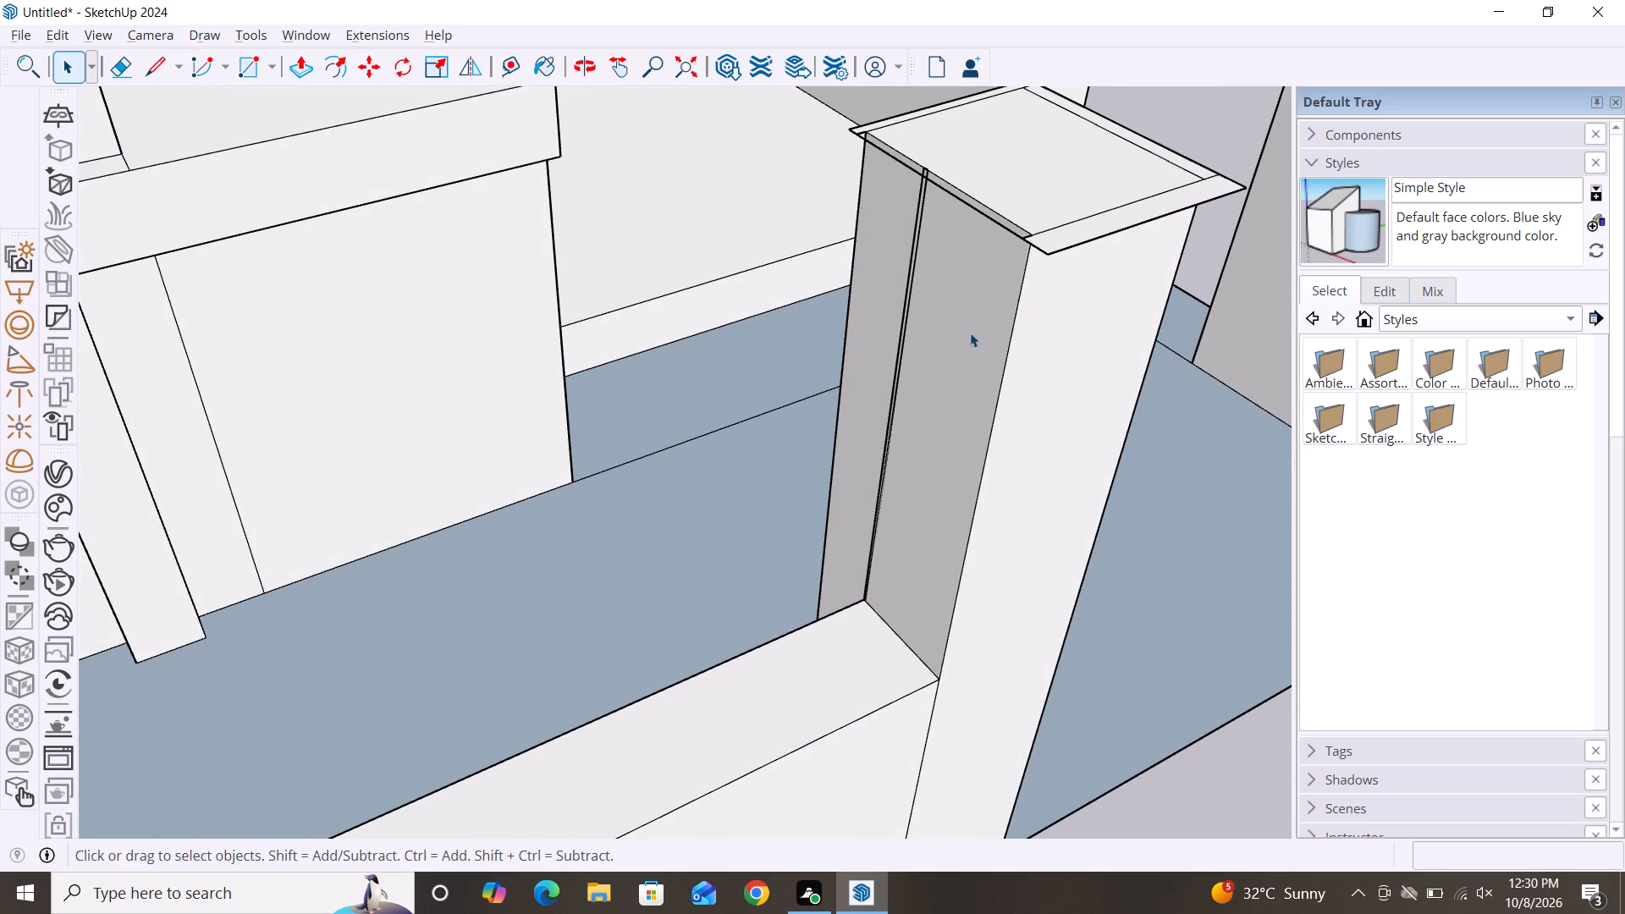
pyautogui.keyDown('alt'); pyautogui.moveTo(968, 334); pyautogui.dragTo(730, 395, button='middle'); pyautogui.keyUp('alt')
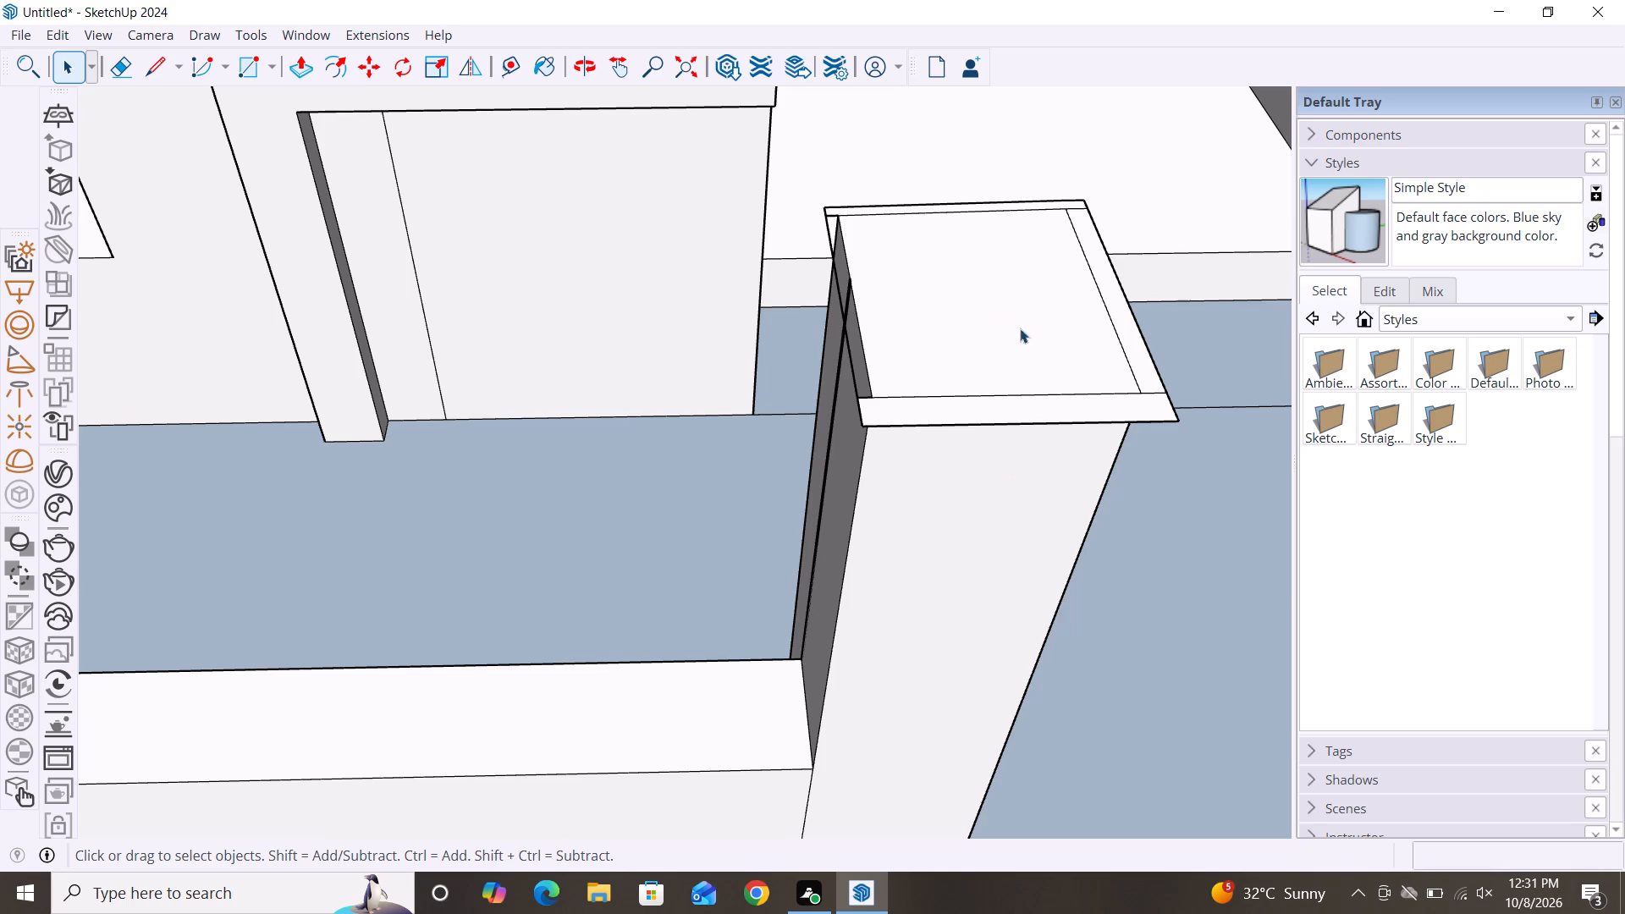
pyautogui.scroll(4, 862, 351)
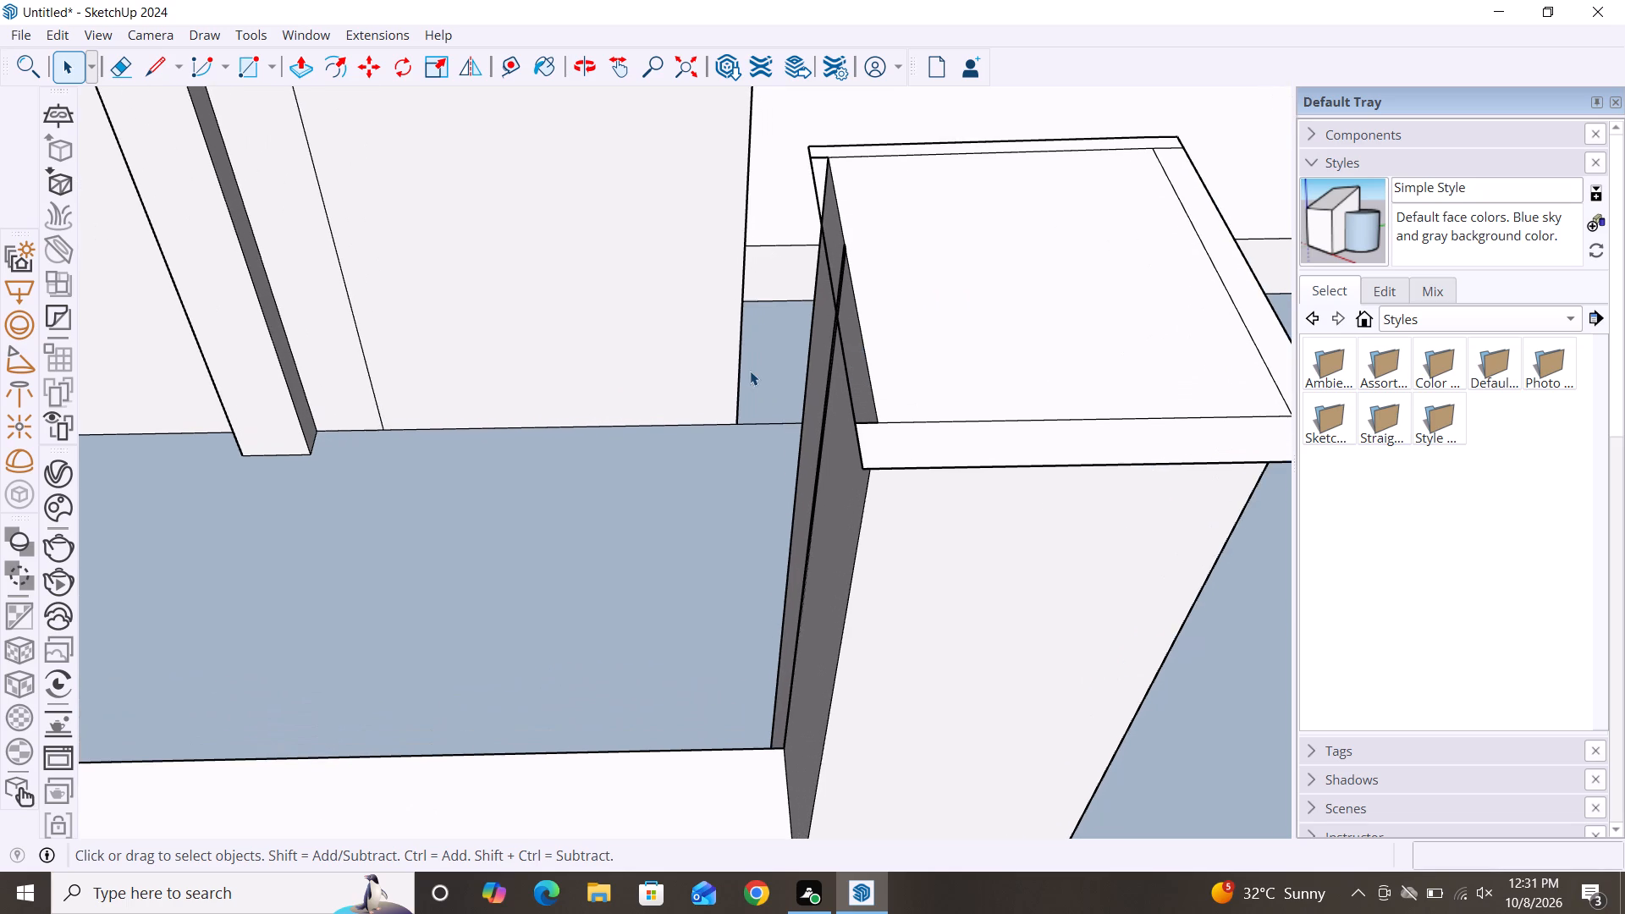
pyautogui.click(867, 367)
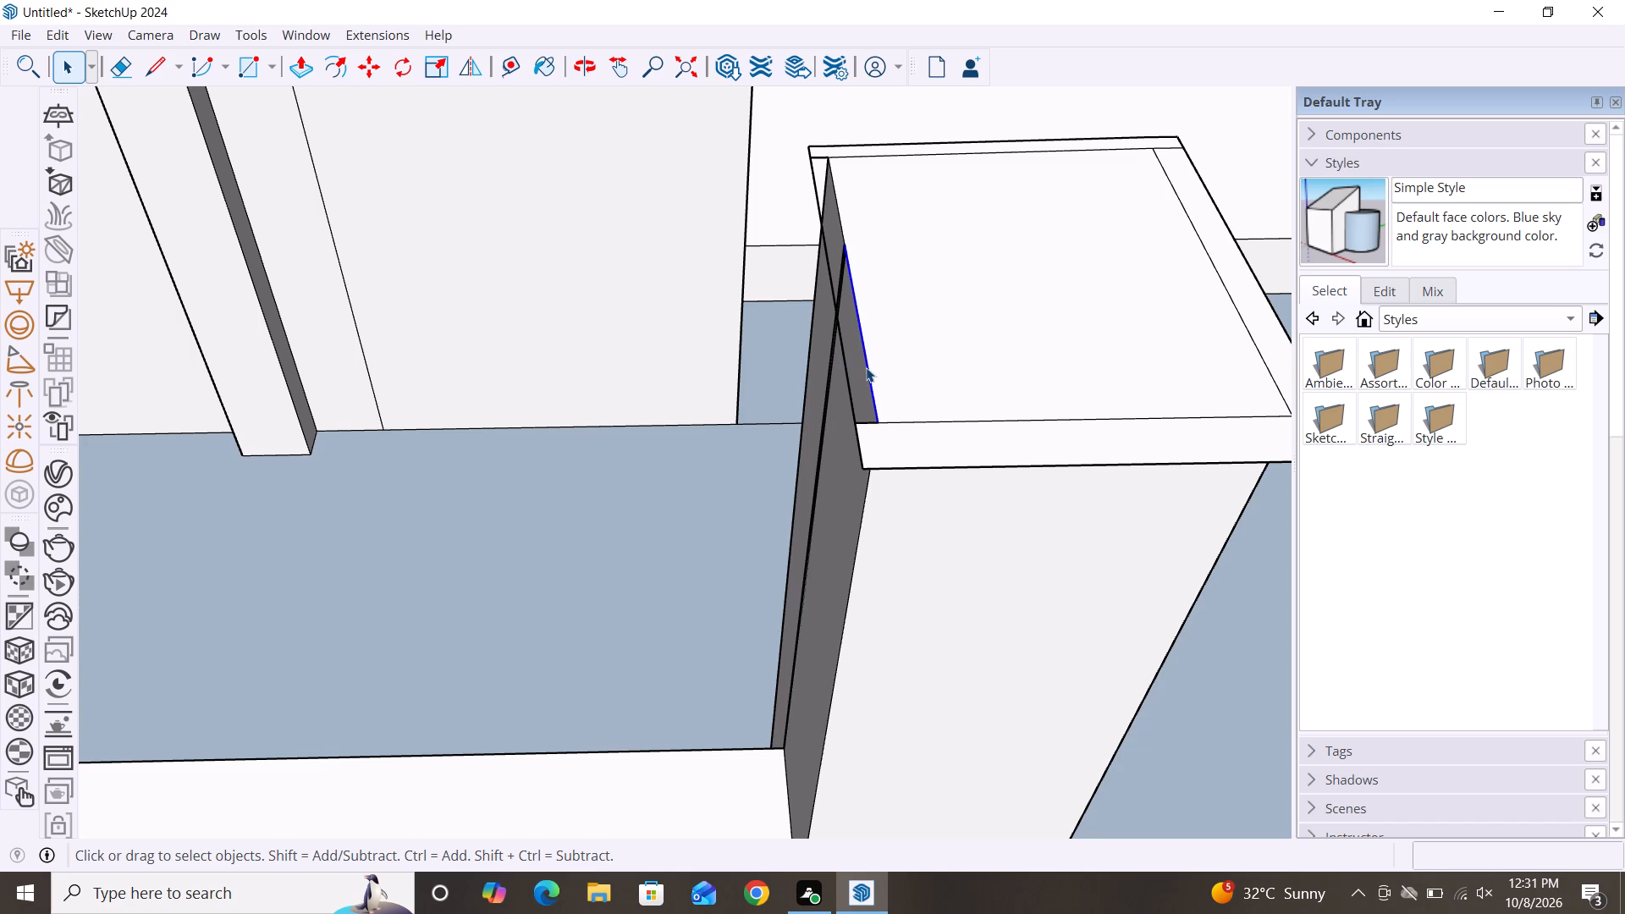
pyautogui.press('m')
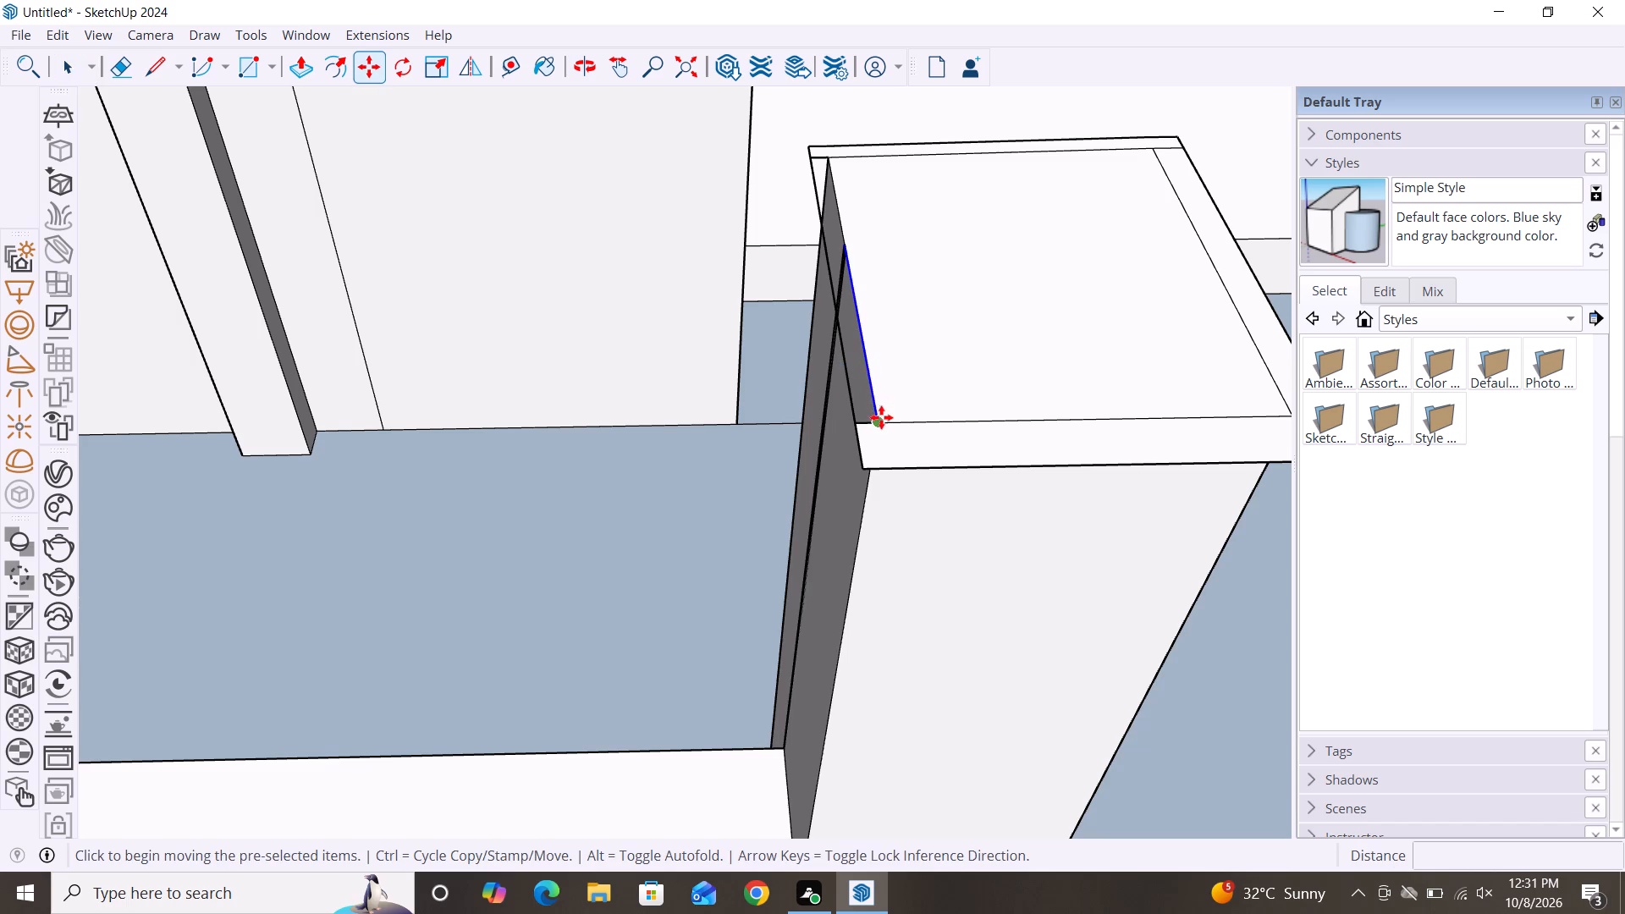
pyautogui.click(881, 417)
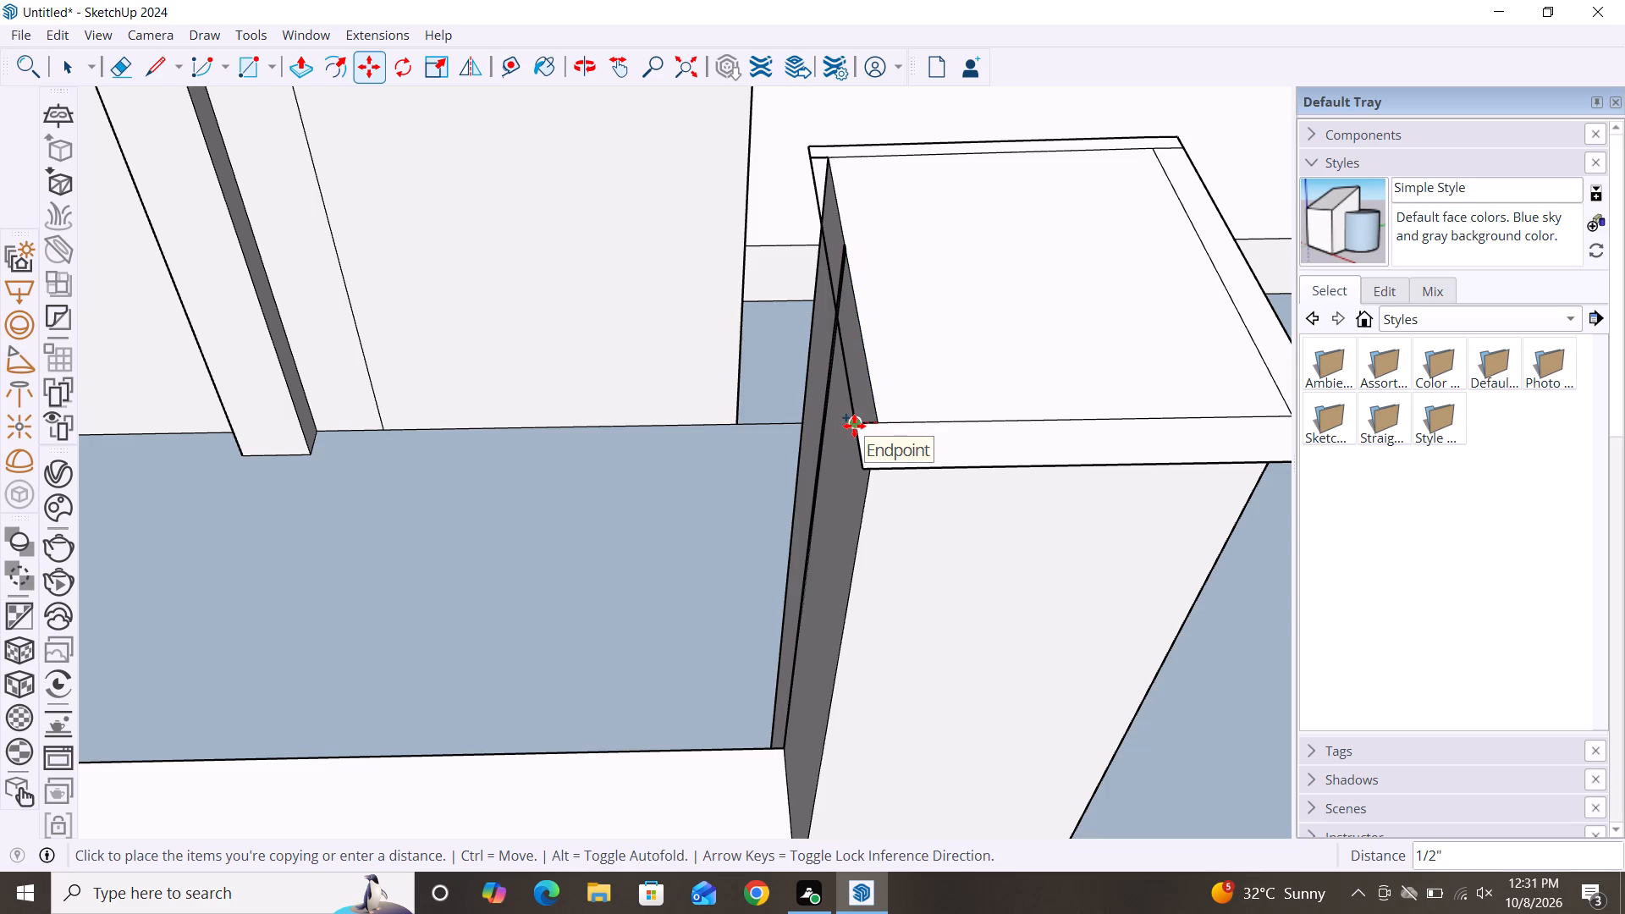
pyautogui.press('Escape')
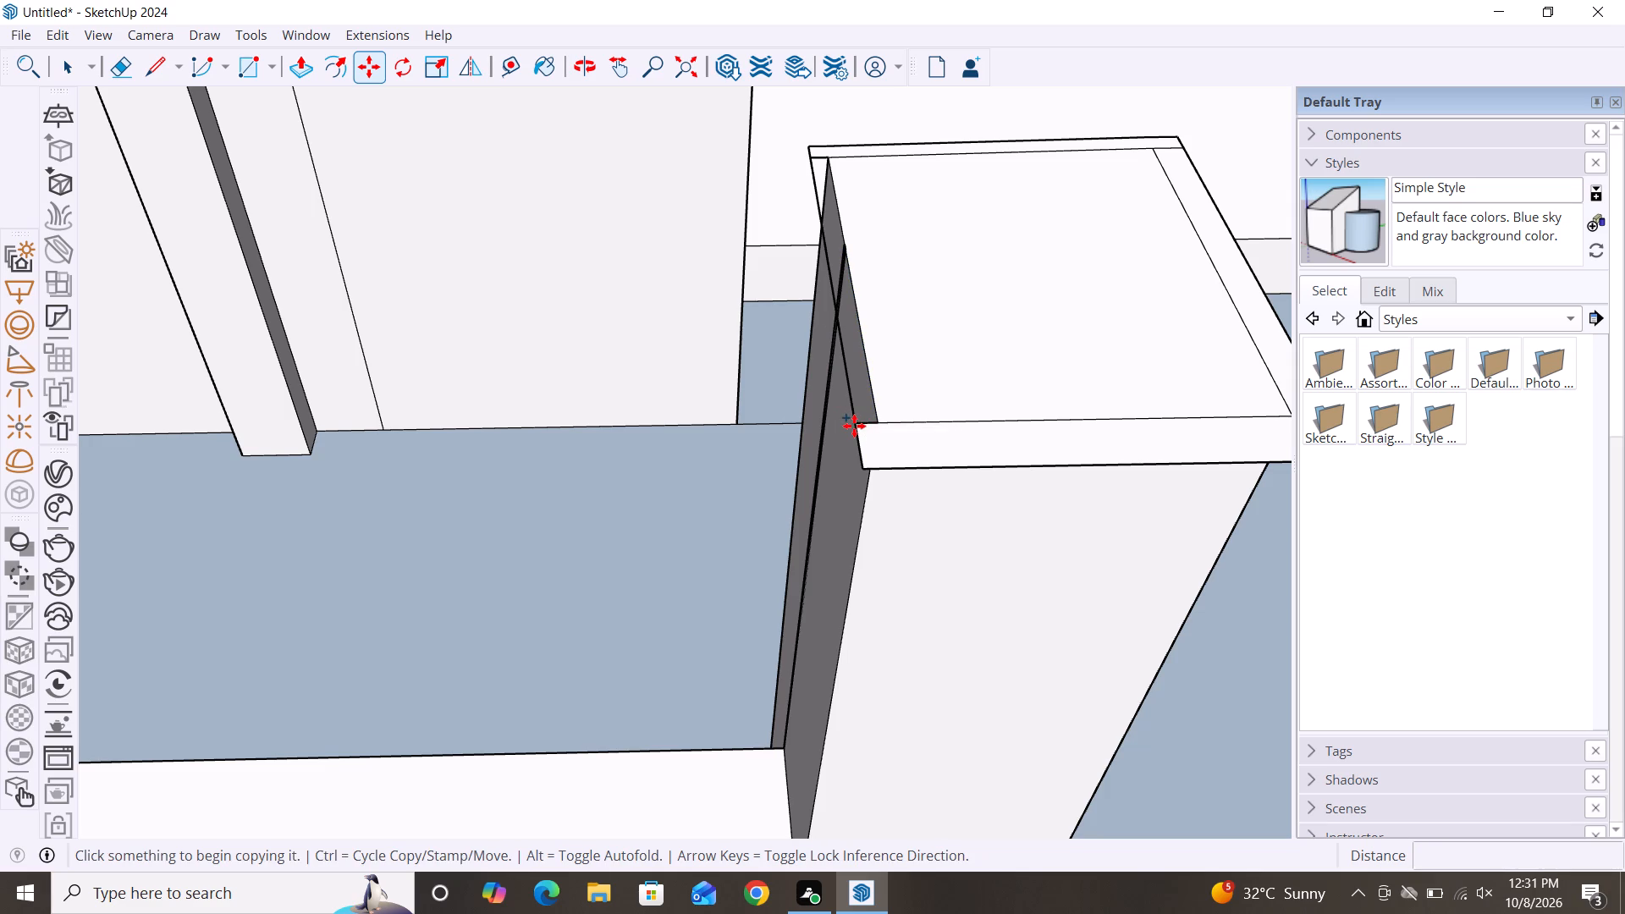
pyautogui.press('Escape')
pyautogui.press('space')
# Fill the wall-side strip of the first post's cap outline with a rectangle about 10 3/8" by 1/2".
pyautogui.press('r')
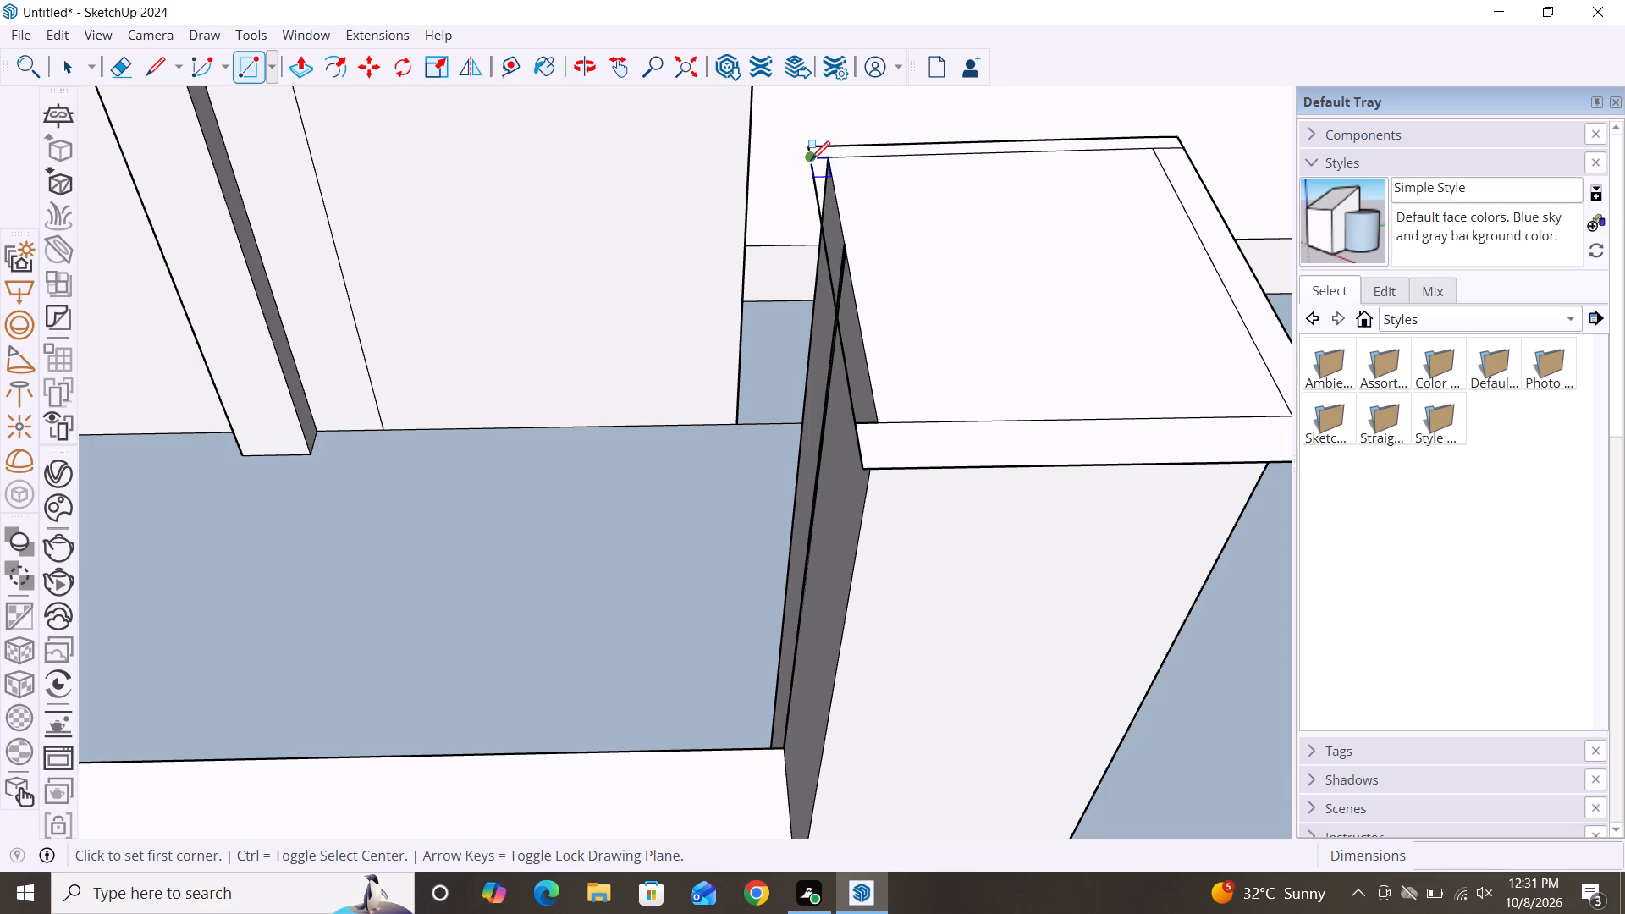
pyautogui.click(811, 160)
pyautogui.click(876, 426)
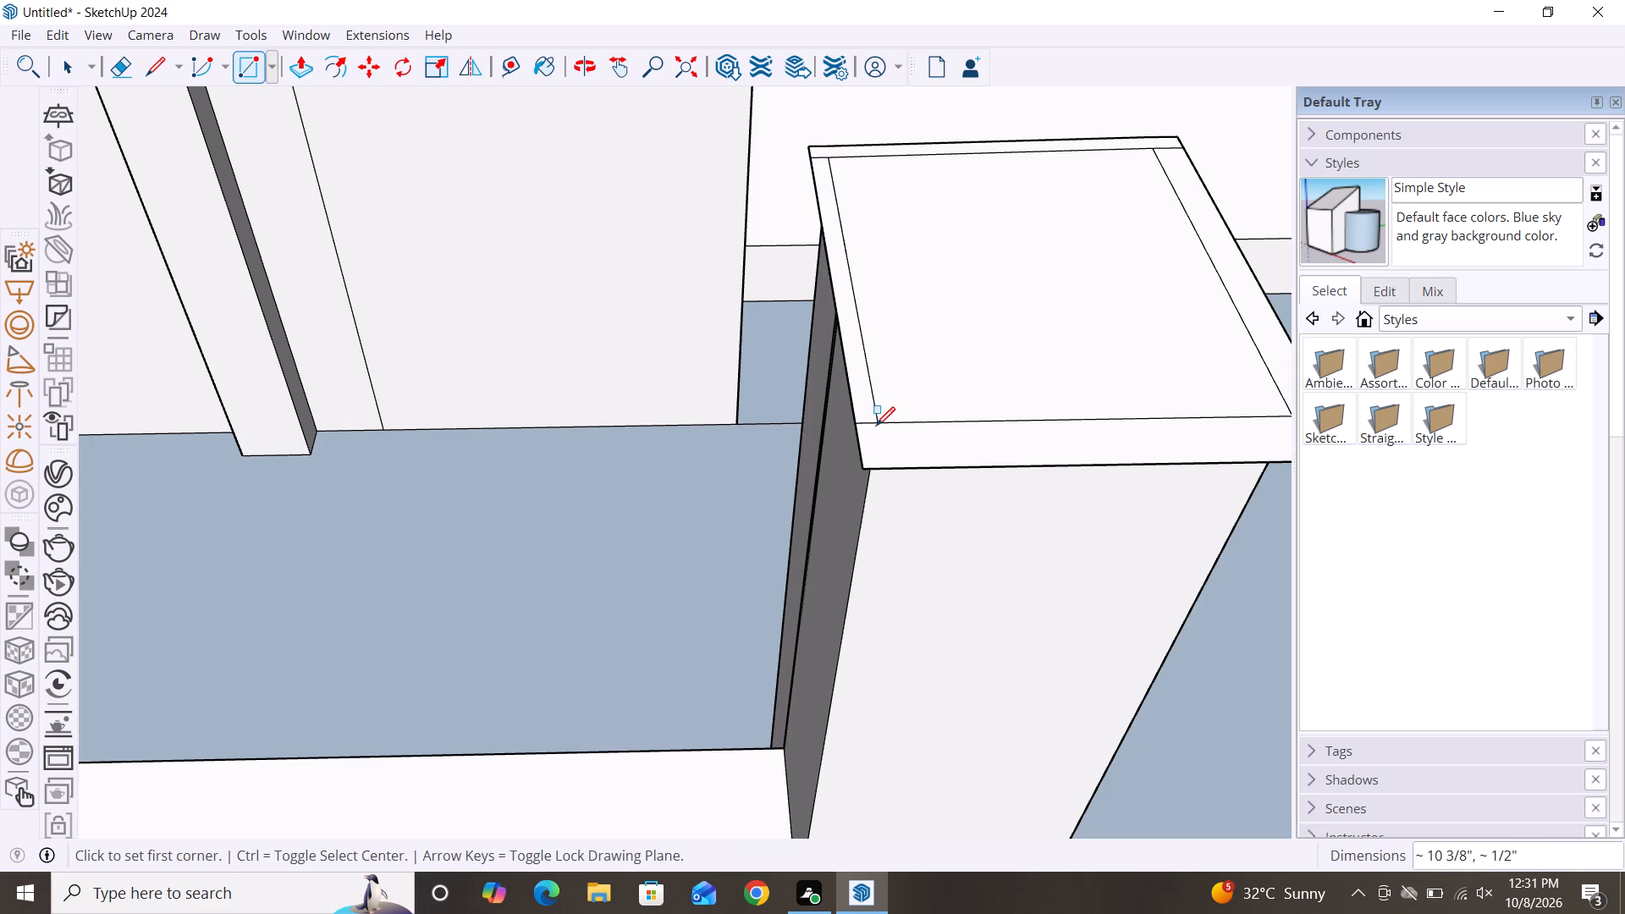
pyautogui.press('space')
# Push/Pull the overhanging front strip of the first post's cap downward about 5/8" from its underside.
pyautogui.scroll(-6, 600, 367)
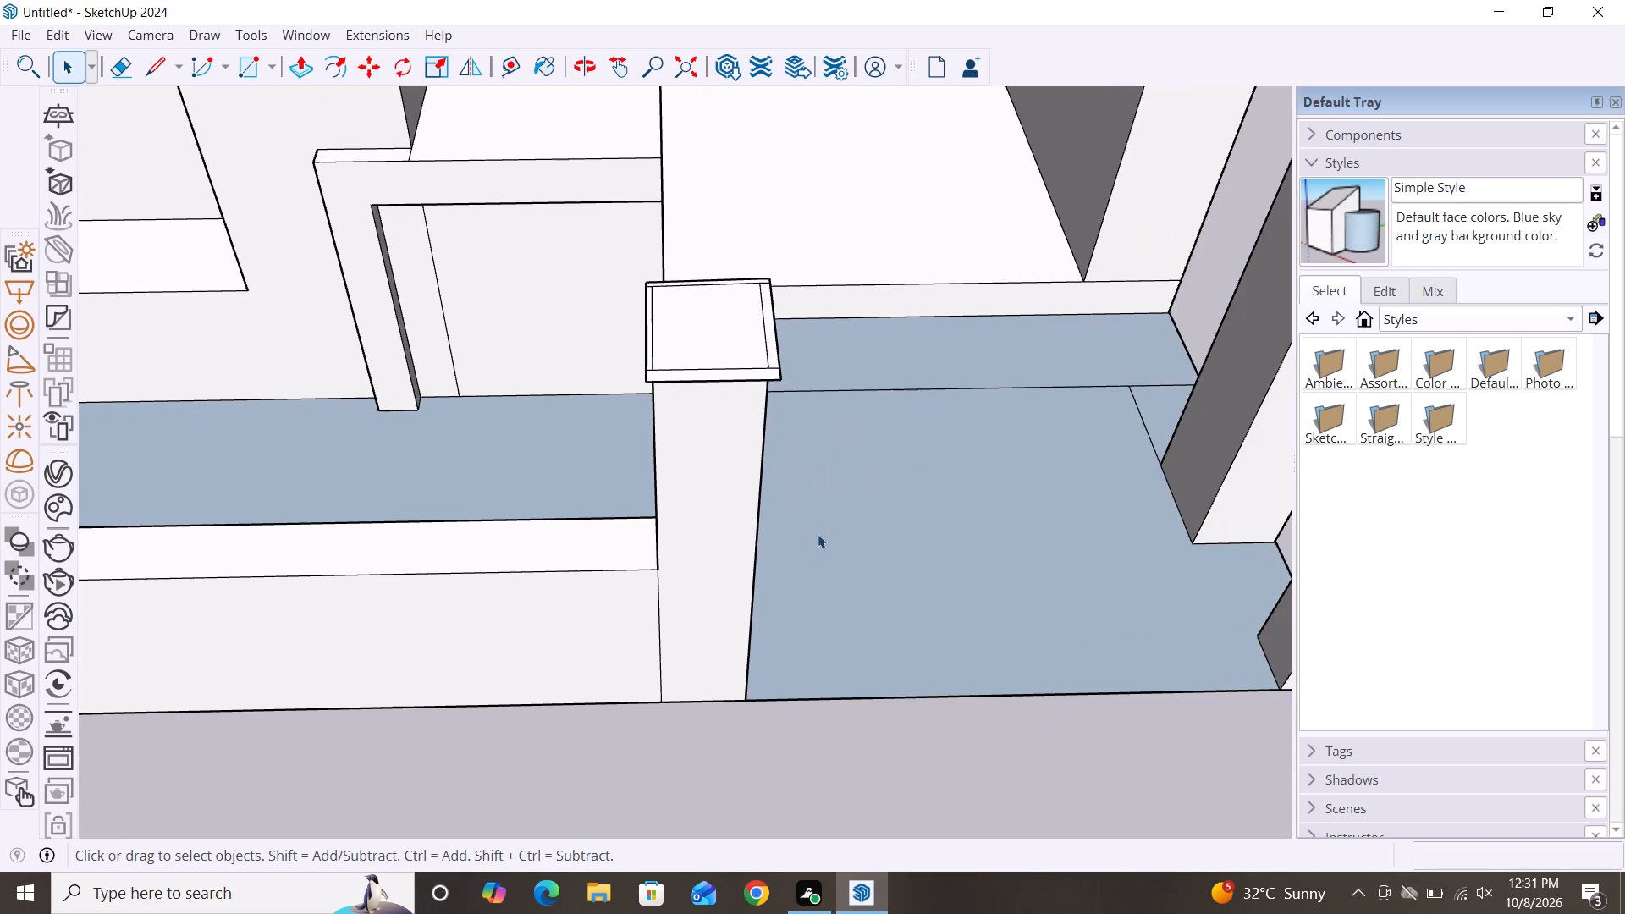
pyautogui.keyDown('alt'); pyautogui.moveTo(807, 602); pyautogui.dragTo(813, 387, button='middle'); pyautogui.keyUp('alt')
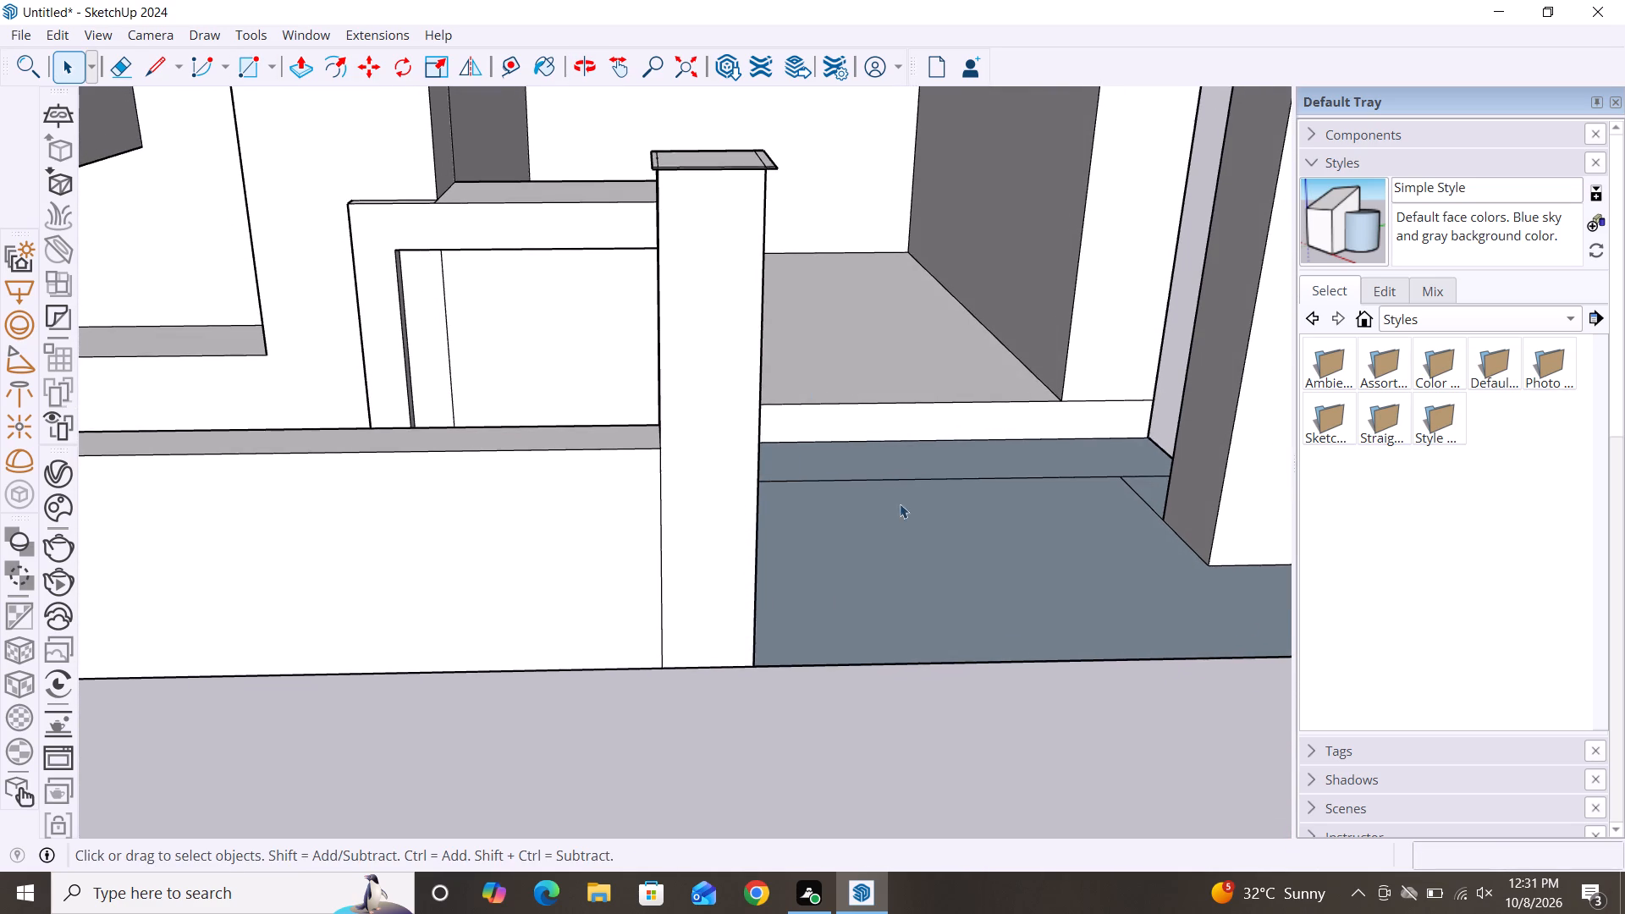
pyautogui.scroll(-3, 906, 515)
pyautogui.scroll(-4, 790, 402)
pyautogui.keyDown('alt'); pyautogui.moveTo(784, 443); pyautogui.dragTo(792, 382, button='middle'); pyautogui.keyUp('alt')
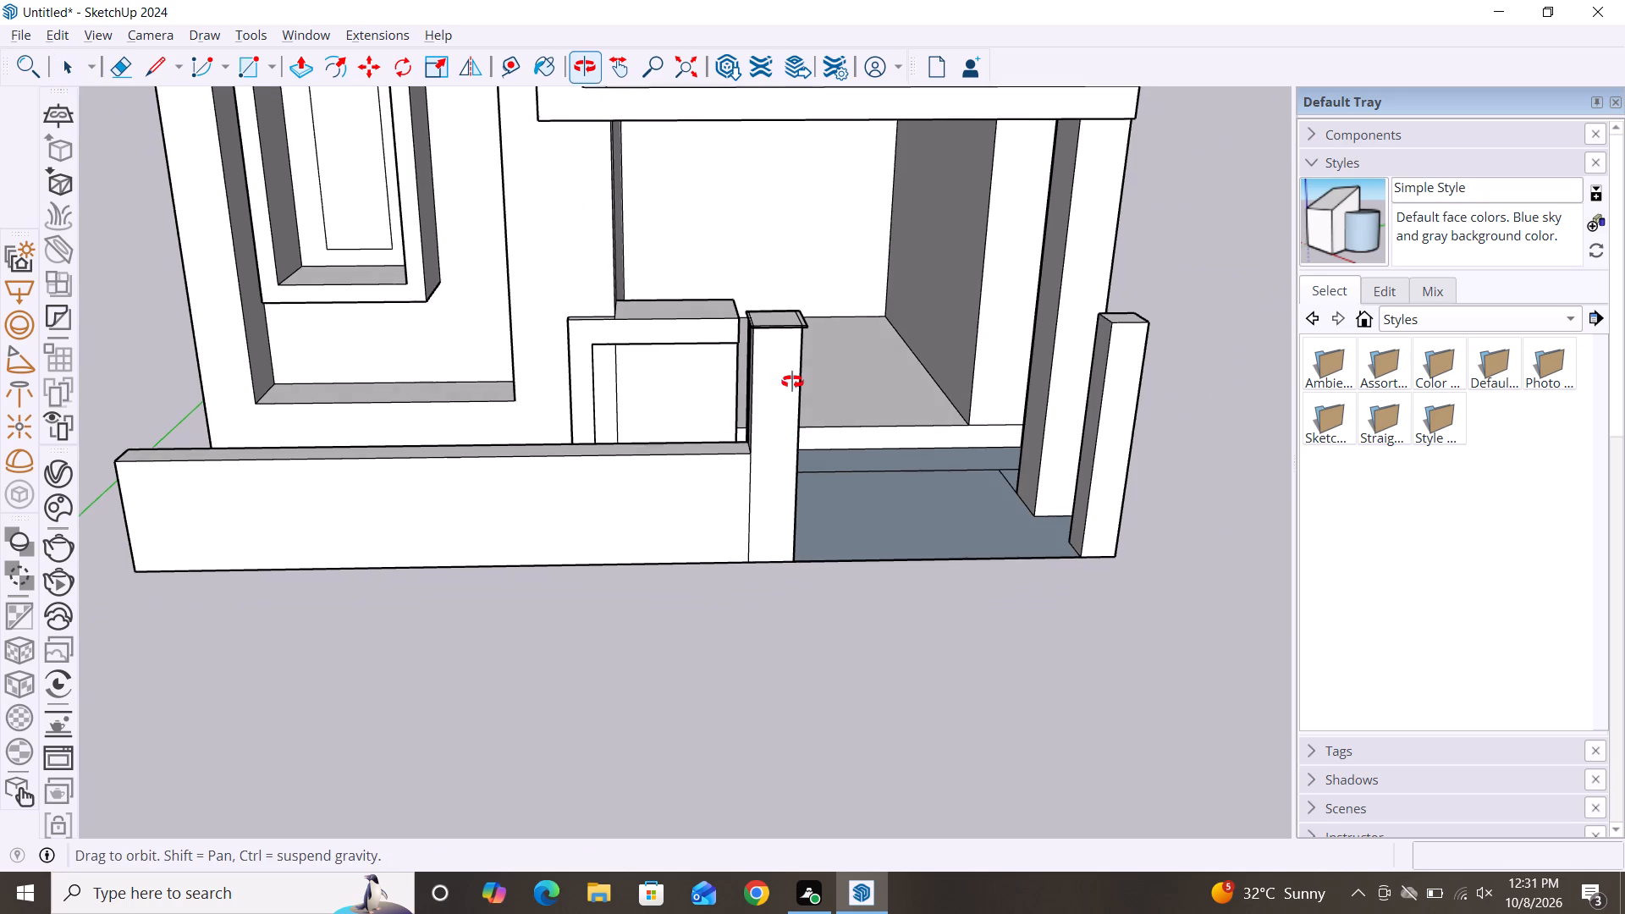
pyautogui.keyDown('alt'); pyautogui.moveTo(792, 382); pyautogui.dragTo(785, 287, button='middle'); pyautogui.keyUp('alt')
pyautogui.scroll(11, 775, 284)
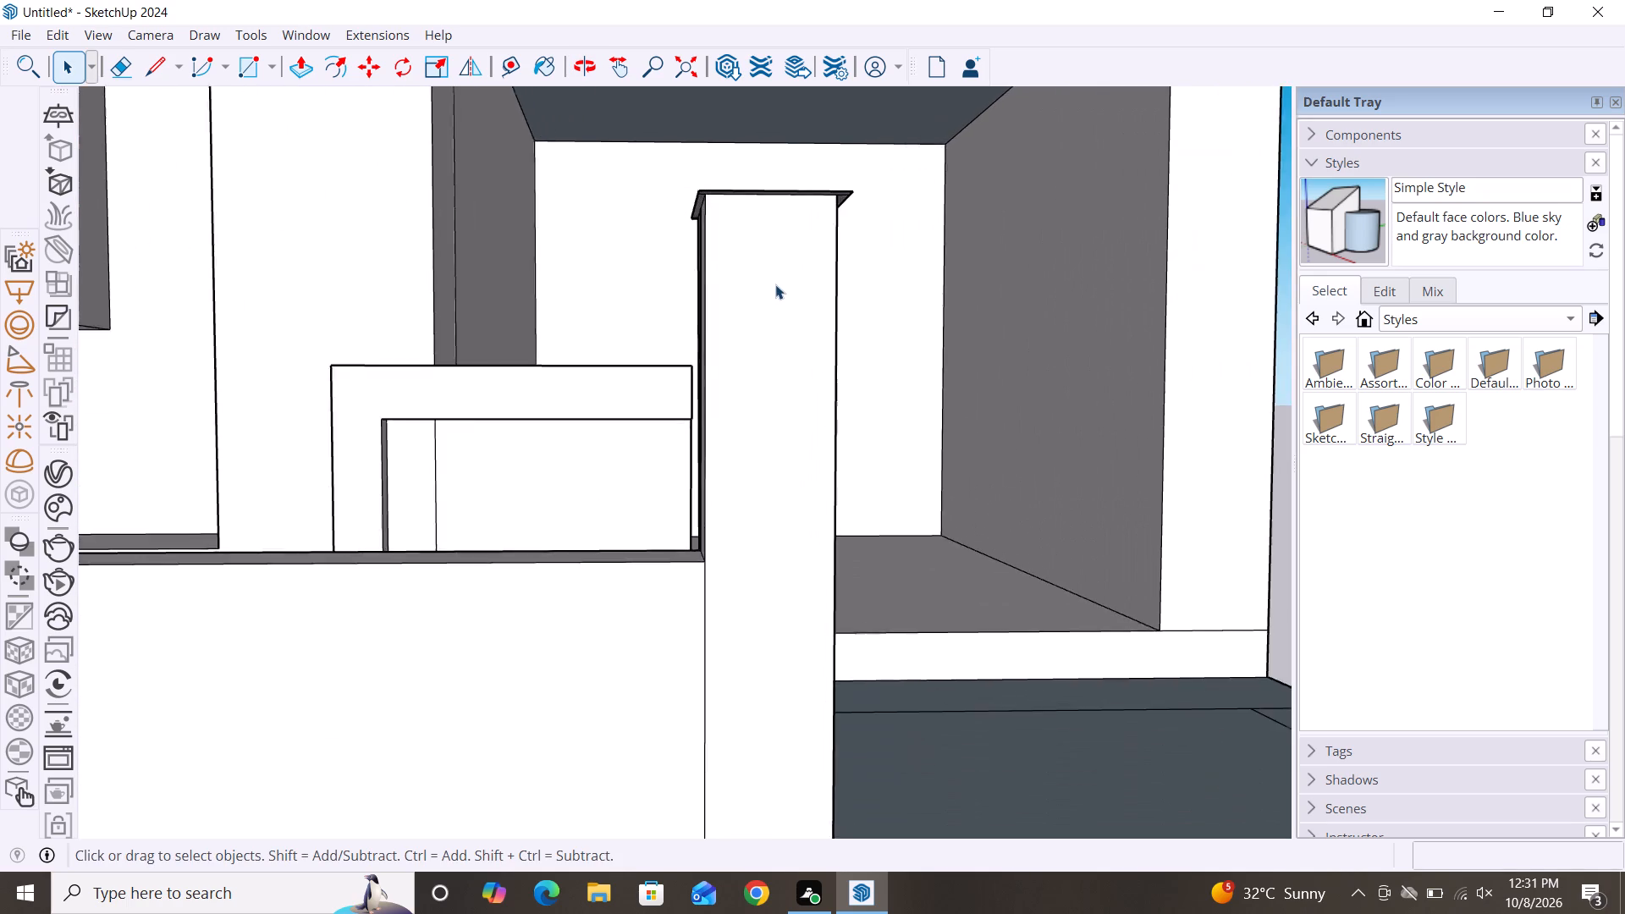
pyautogui.scroll(2, 775, 284)
pyautogui.press('p')
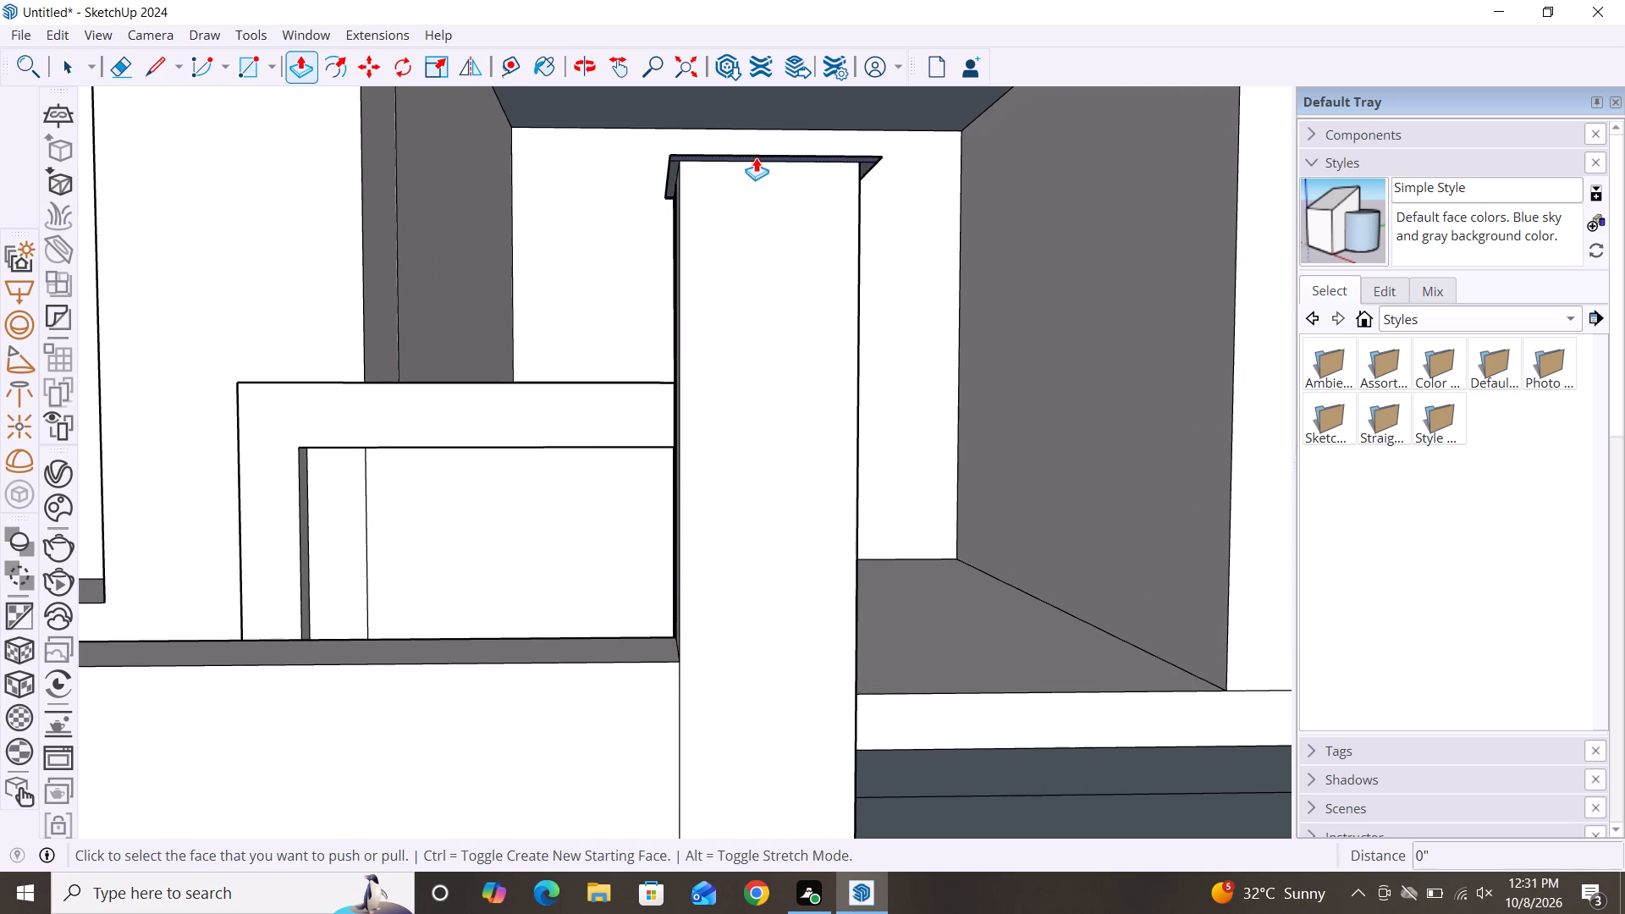
pyautogui.click(757, 159)
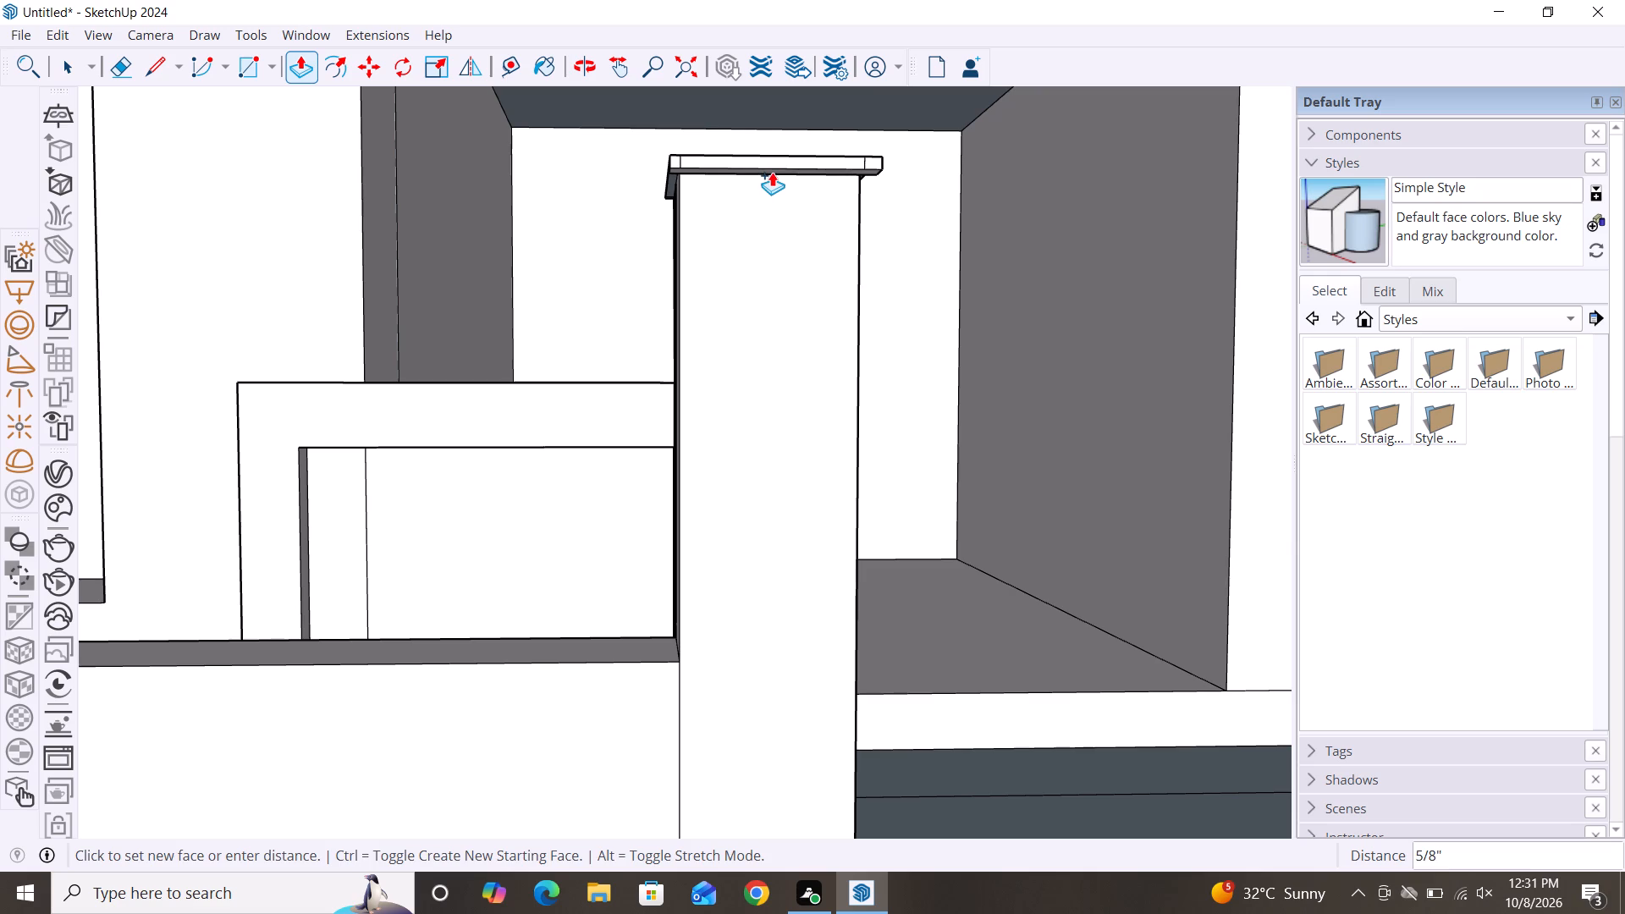
pyautogui.click(772, 172)
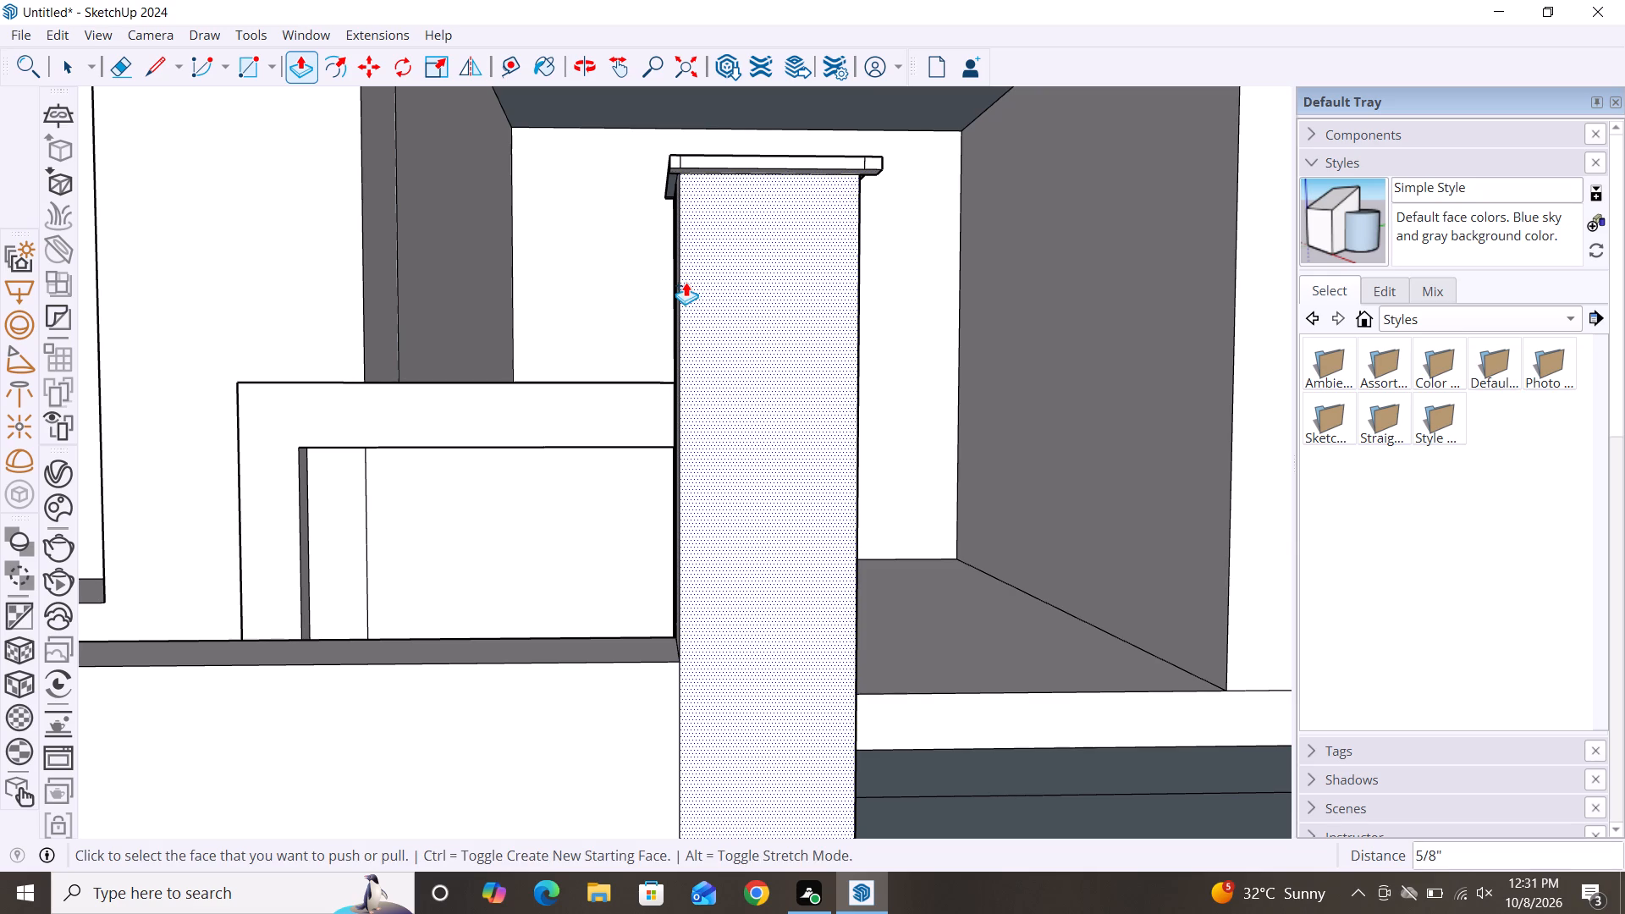
# Push/Pull the overhanging wall-side strip of the first post's cap downward 5/8", level with the front strip's lower edge.
pyautogui.press('space')
pyautogui.keyDown('alt'); pyautogui.moveTo(609, 334); pyautogui.dragTo(803, 372, button='middle'); pyautogui.keyUp('alt')
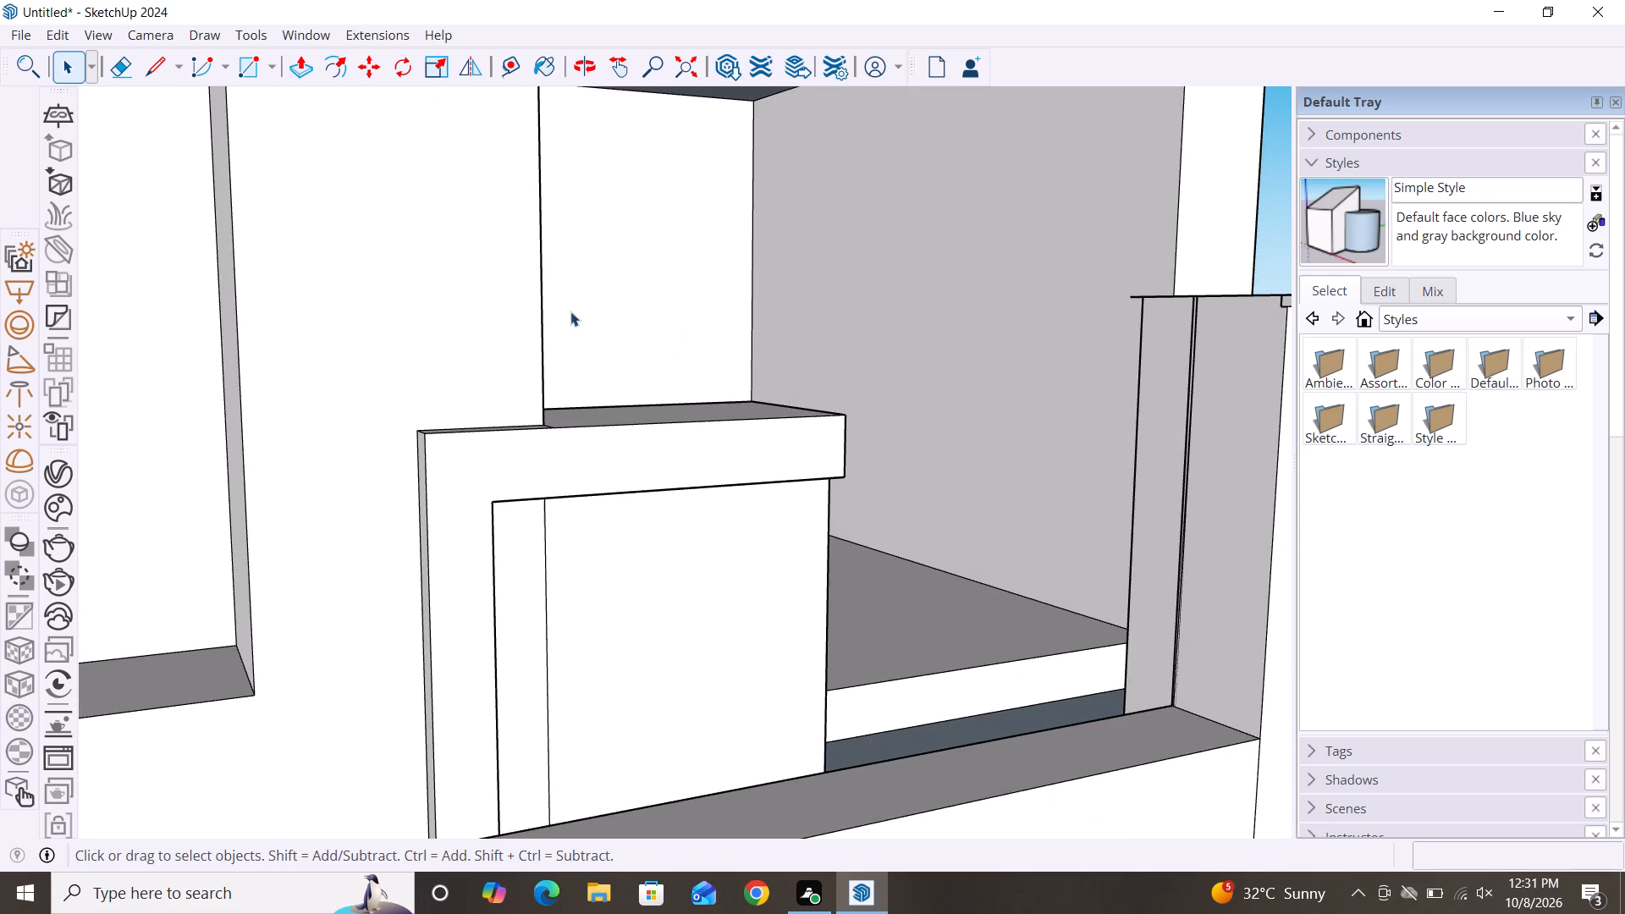
pyautogui.scroll(-3, 570, 311)
pyautogui.scroll(3, 984, 298)
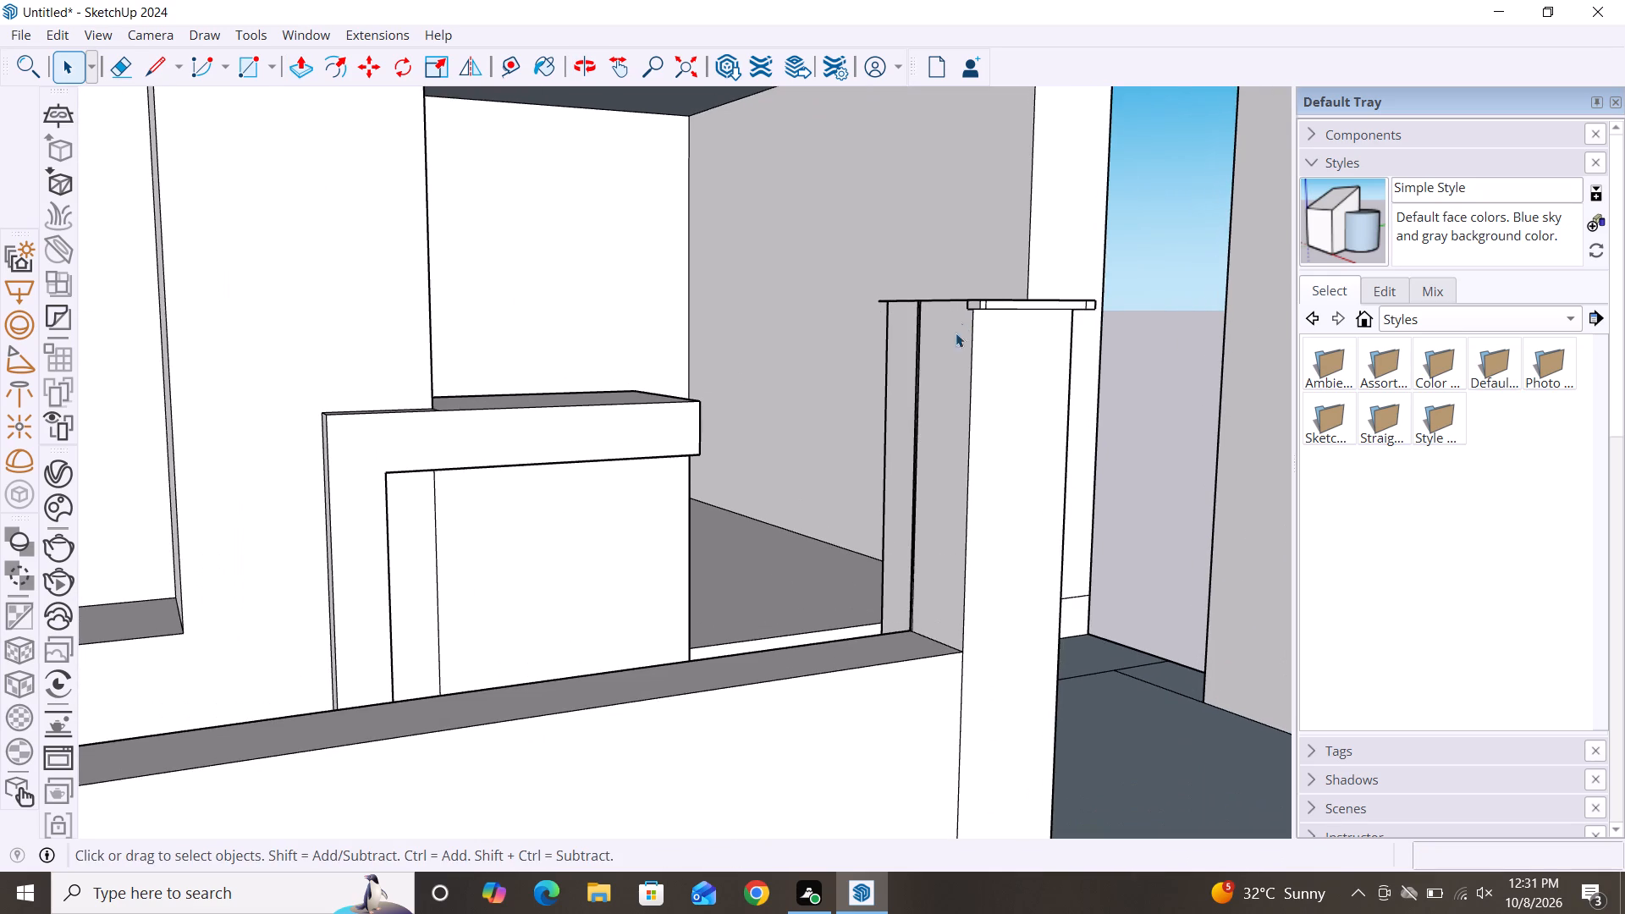
pyautogui.moveTo(956, 333); pyautogui.dragTo(957, 274, button='middle')
pyautogui.press('p')
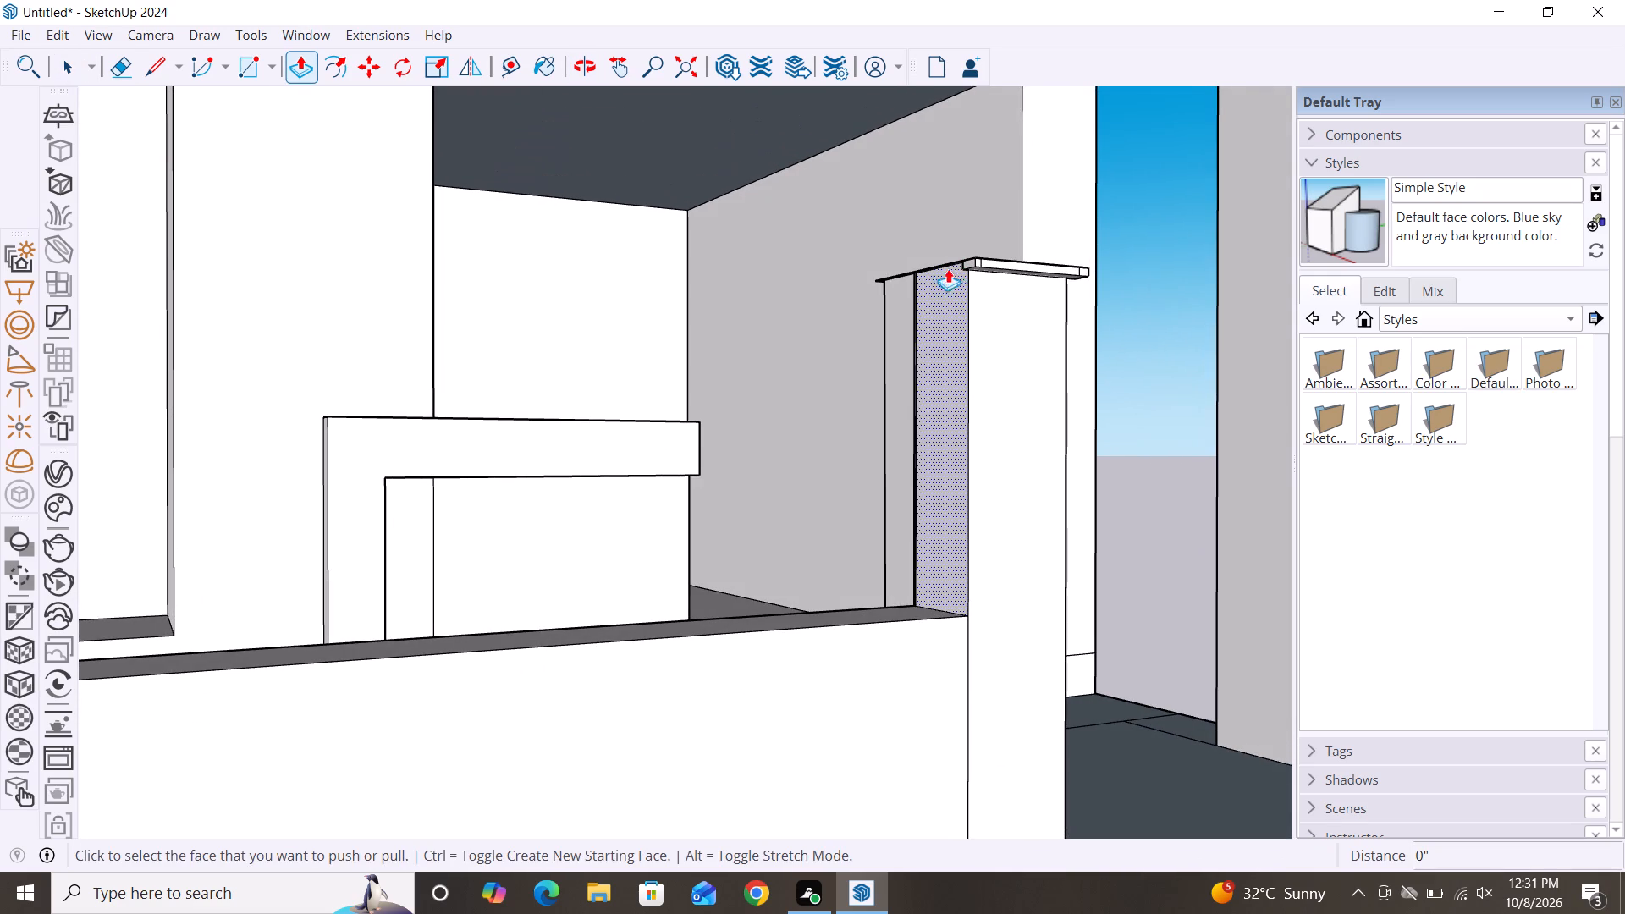
pyautogui.click(945, 265)
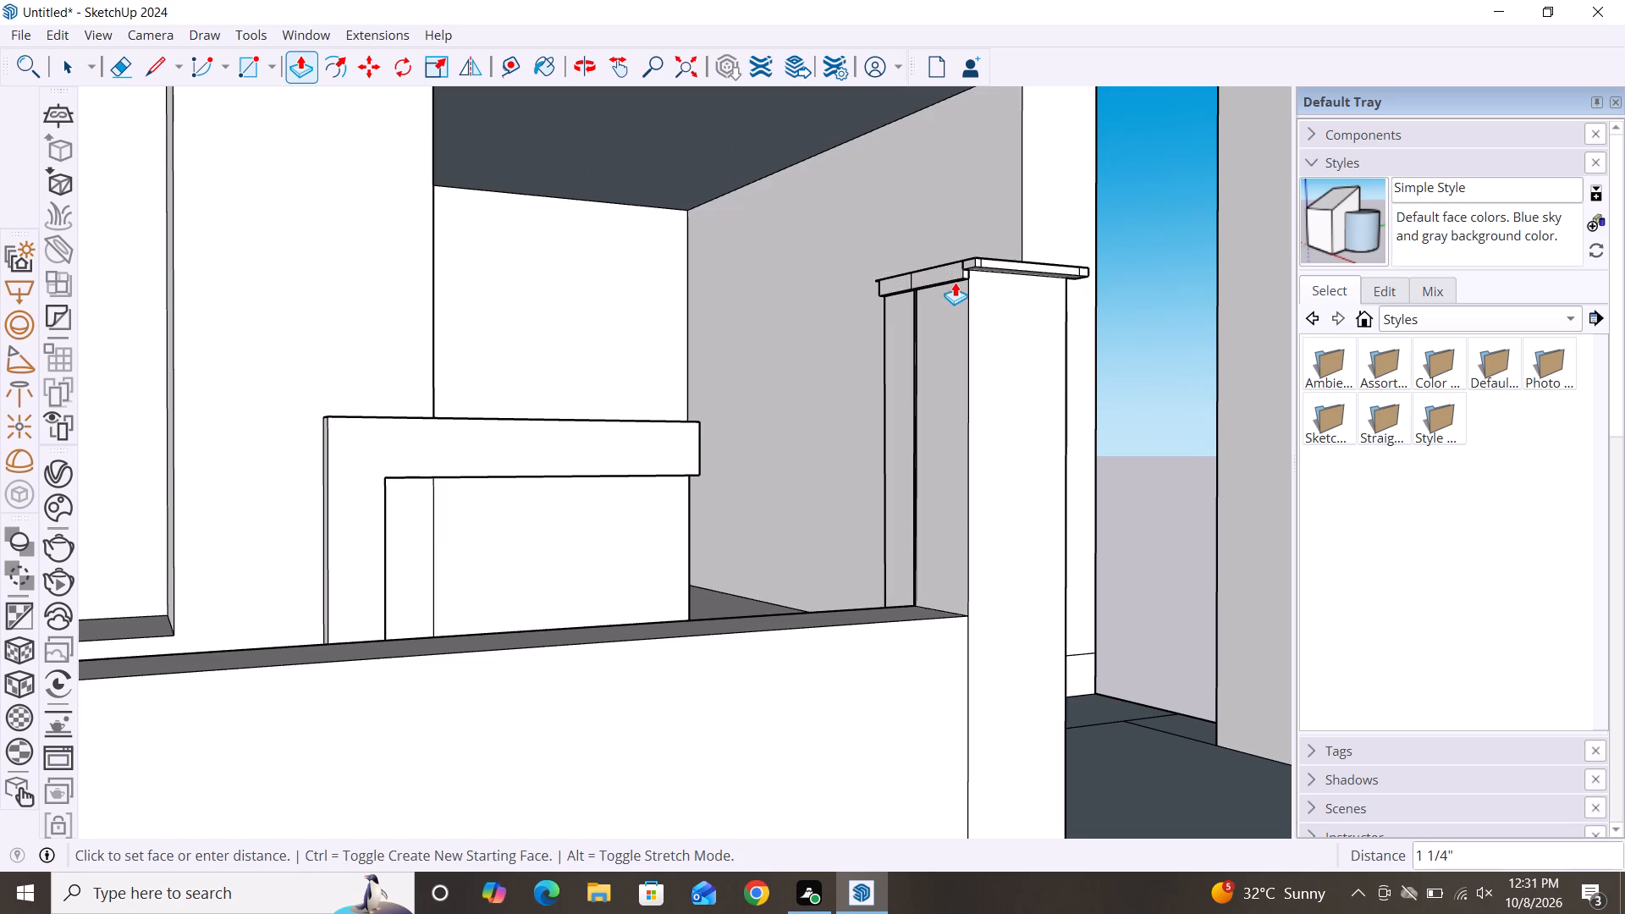
pyautogui.click(974, 266)
# Examine the first post's cap from above and from the entrance side.
pyautogui.scroll(-3, 961, 284)
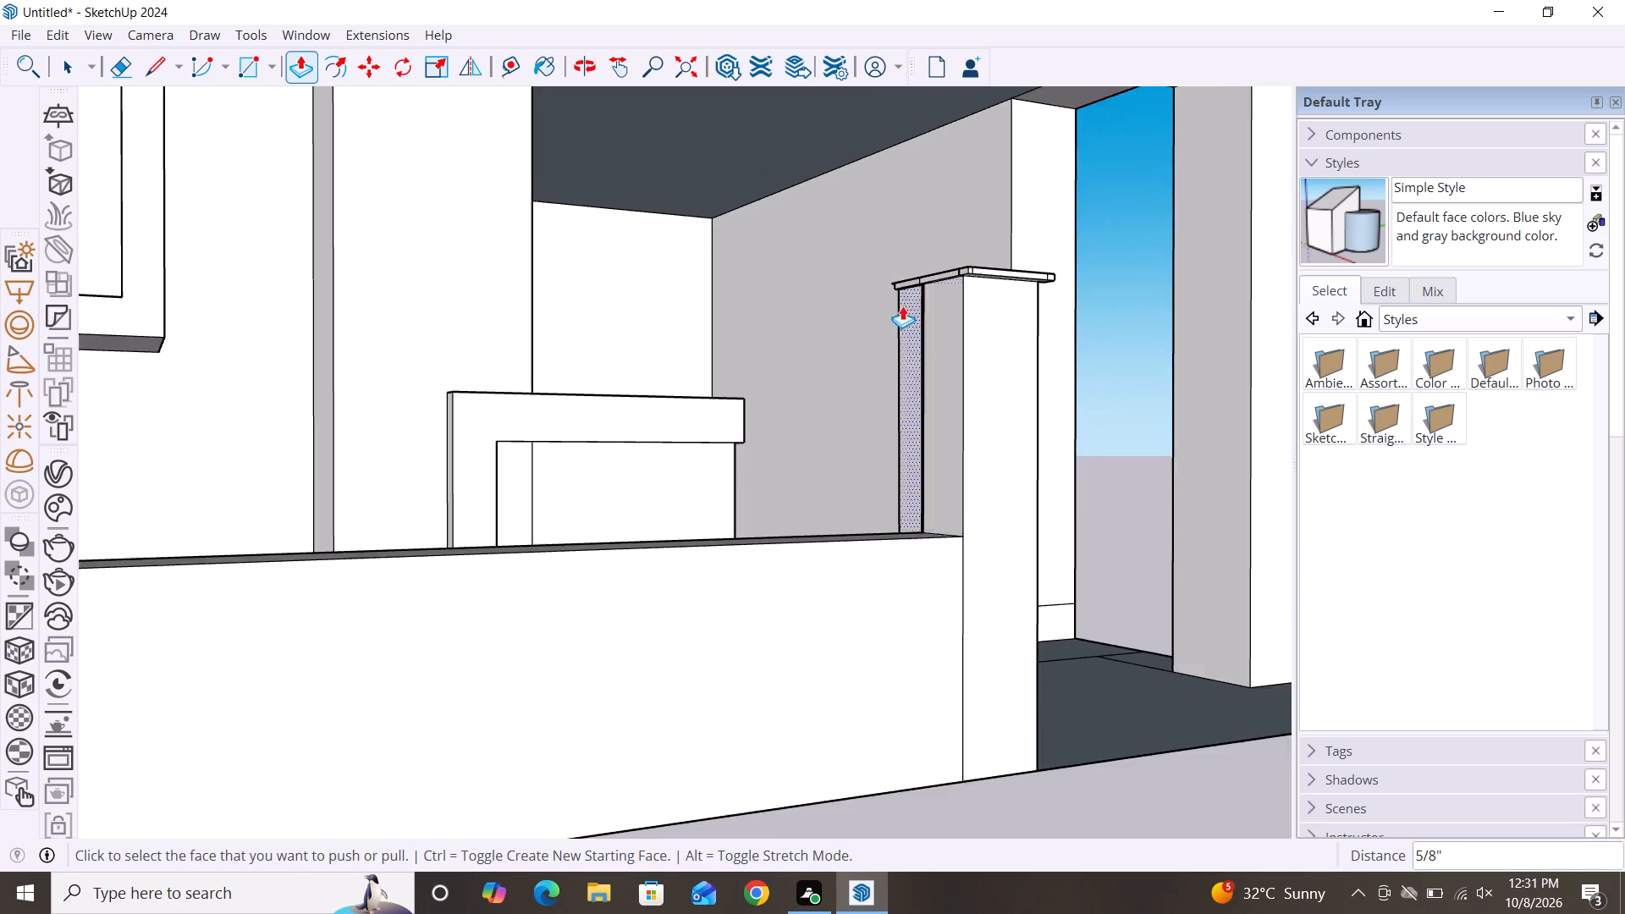
pyautogui.scroll(-4, 902, 306)
pyautogui.keyDown('alt'); pyautogui.moveTo(967, 395); pyautogui.dragTo(801, 611, button='middle'); pyautogui.keyUp('alt')
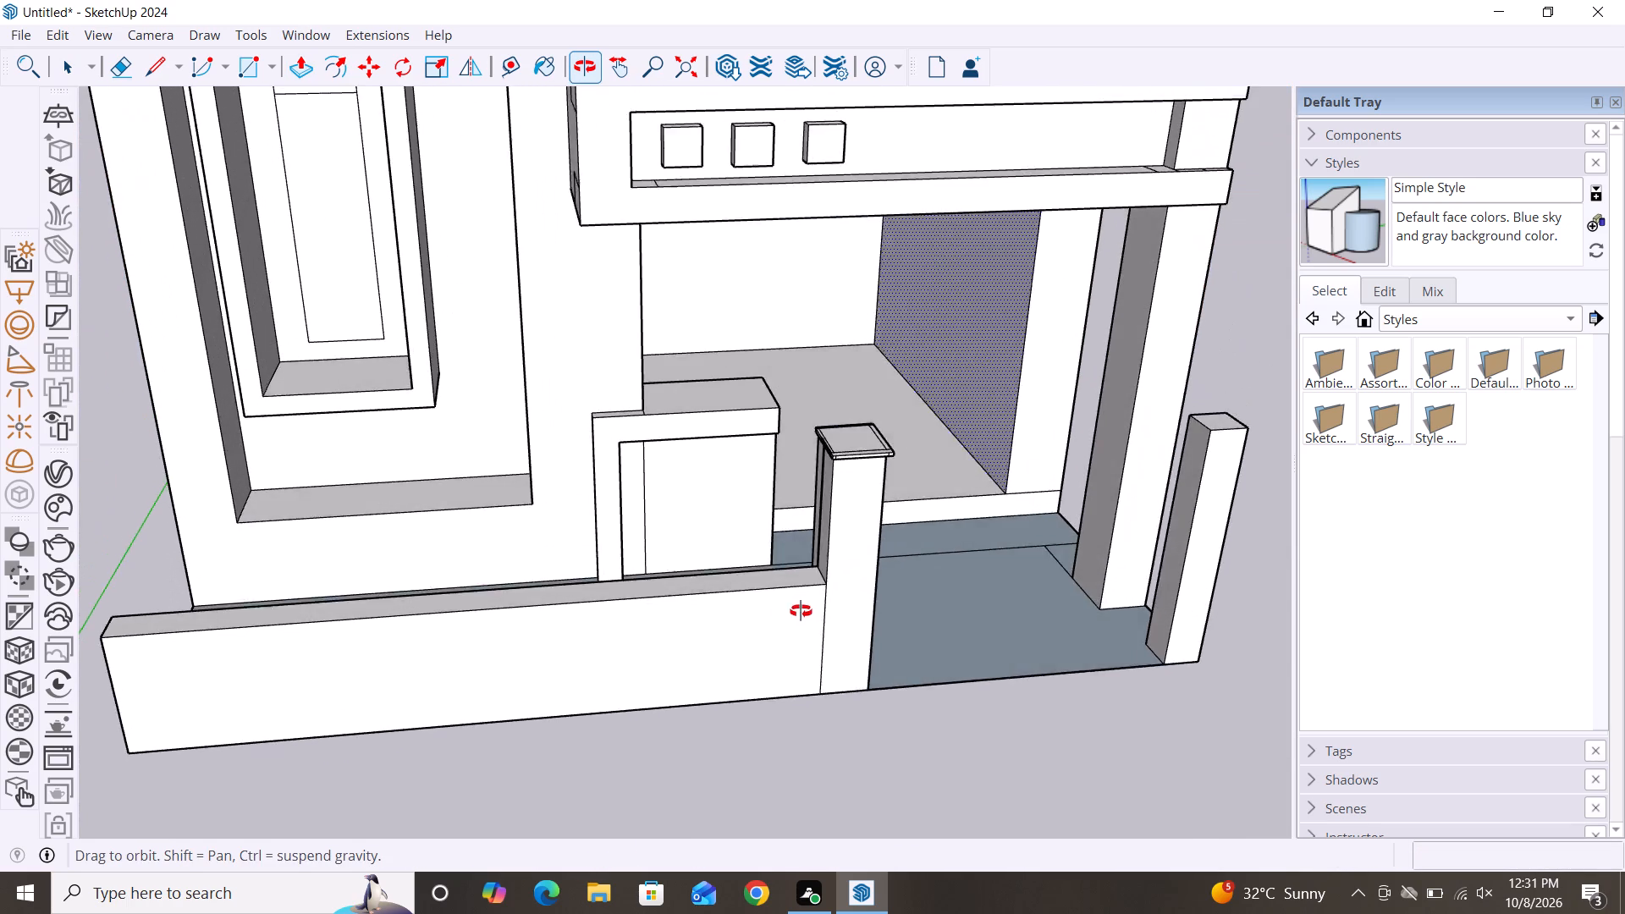
pyautogui.keyDown('alt'); pyautogui.moveTo(801, 611); pyautogui.dragTo(718, 633, button='middle'); pyautogui.keyUp('alt')
pyautogui.keyDown('alt'); pyautogui.moveTo(752, 502); pyautogui.dragTo(768, 615, button='middle'); pyautogui.keyUp('alt')
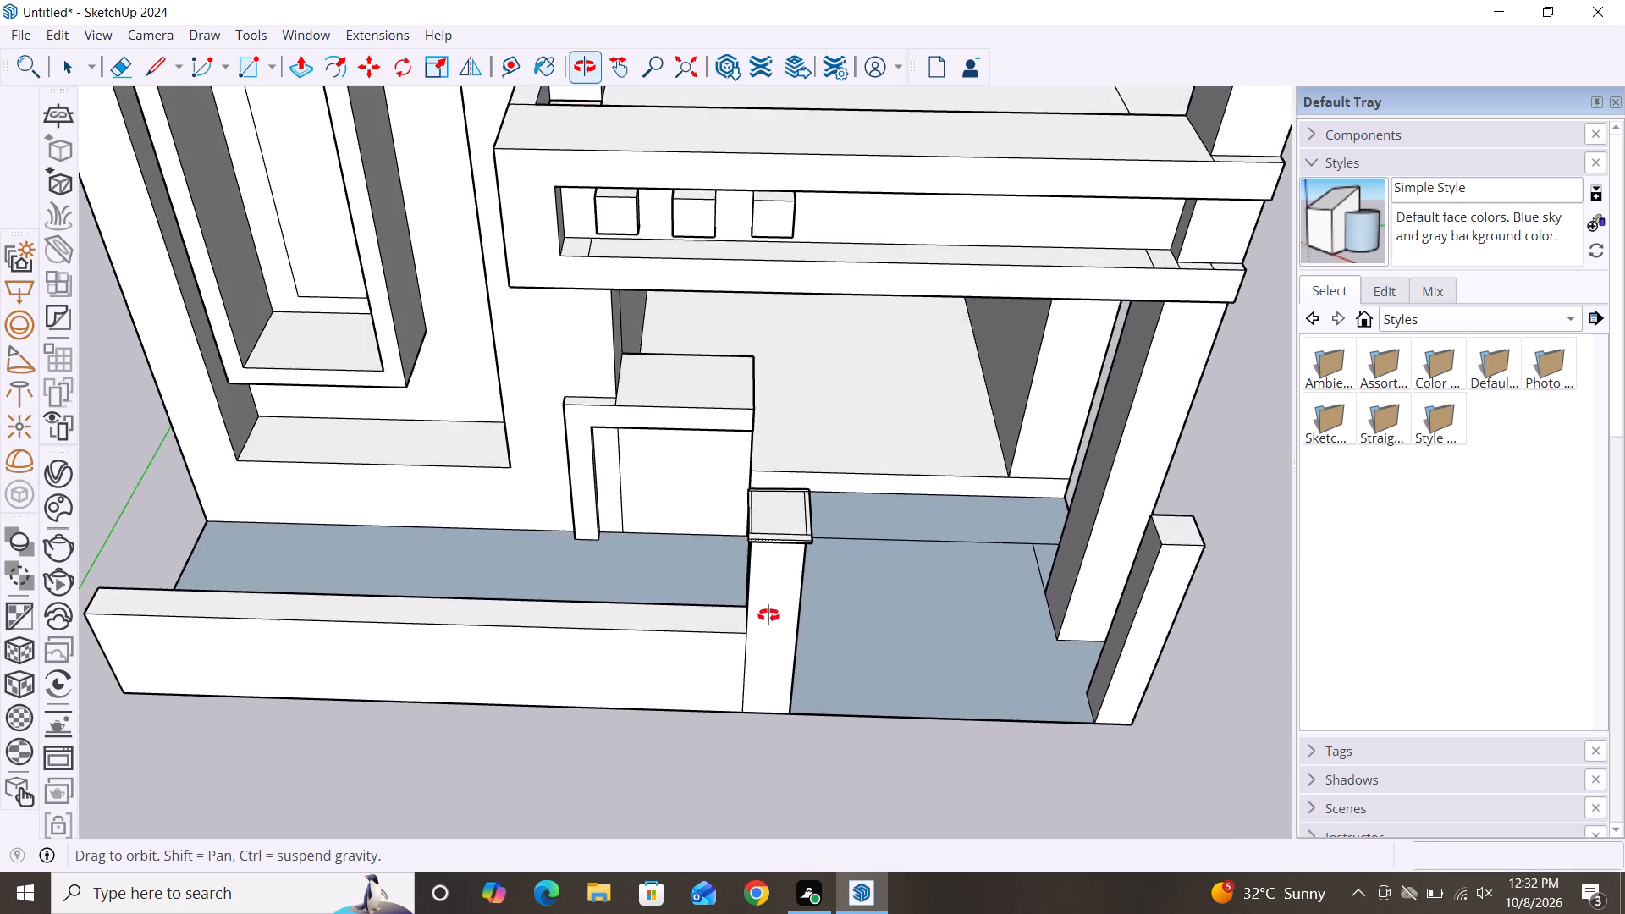
pyautogui.keyDown('alt'); pyautogui.moveTo(768, 615); pyautogui.dragTo(770, 622, button='middle'); pyautogui.keyUp('alt')
pyautogui.keyDown('alt'); pyautogui.moveTo(934, 619); pyautogui.dragTo(723, 600, button='middle'); pyautogui.keyUp('alt')
pyautogui.scroll(3, 715, 530)
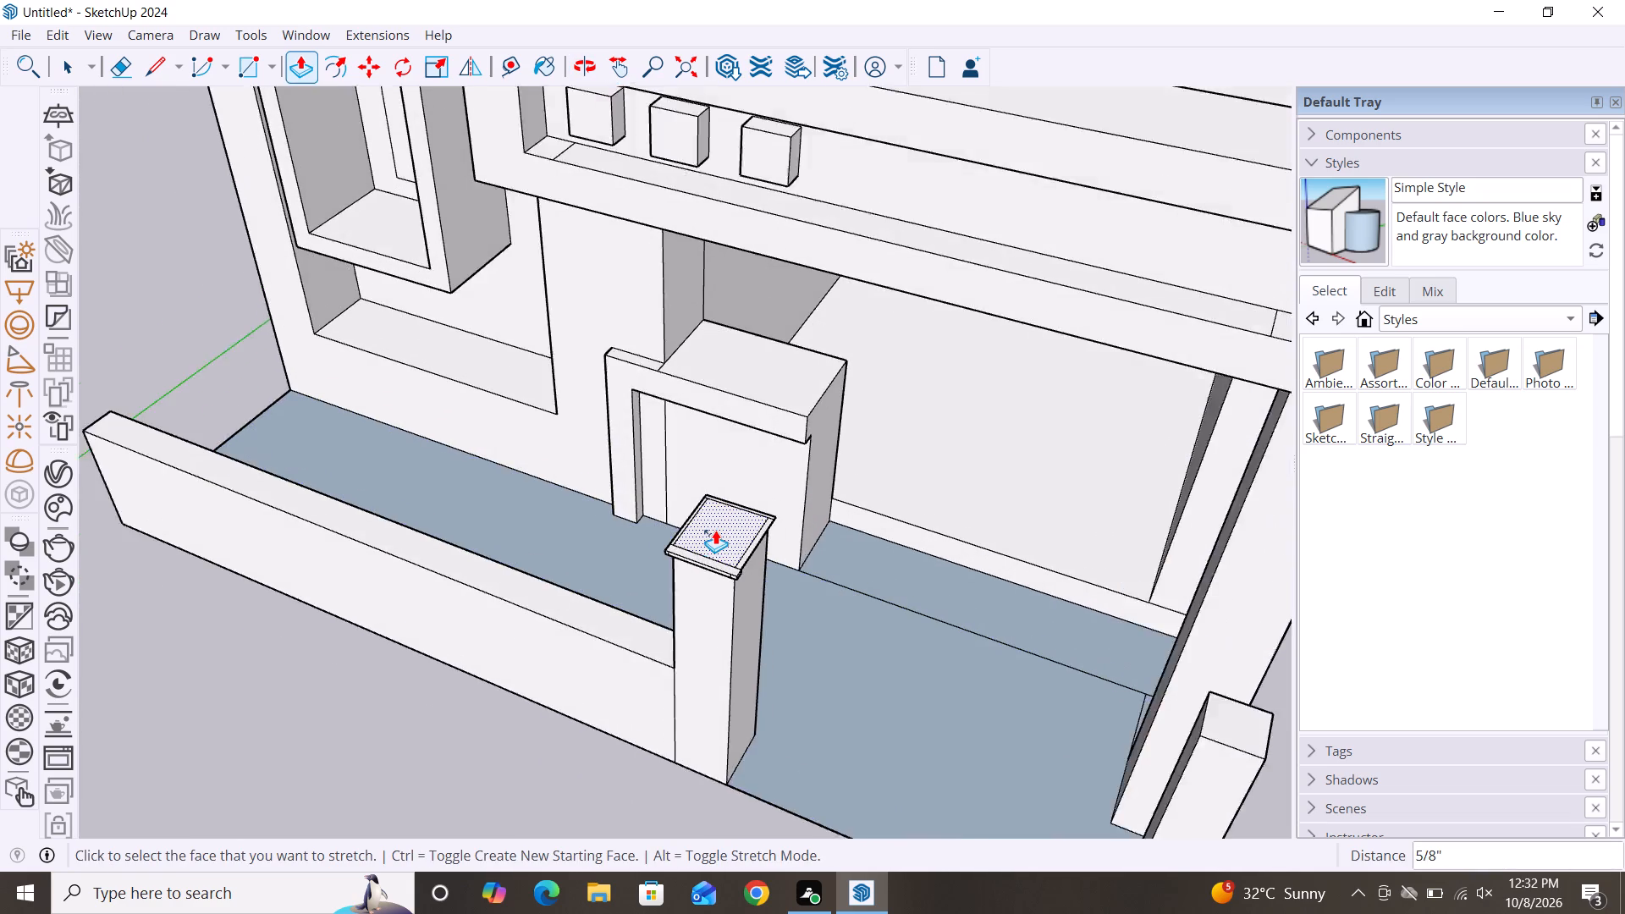
pyautogui.scroll(4, 715, 530)
pyautogui.scroll(-6, 663, 482)
pyautogui.keyDown('alt'); pyautogui.moveTo(889, 635); pyautogui.dragTo(878, 635, button='middle'); pyautogui.keyUp('alt')
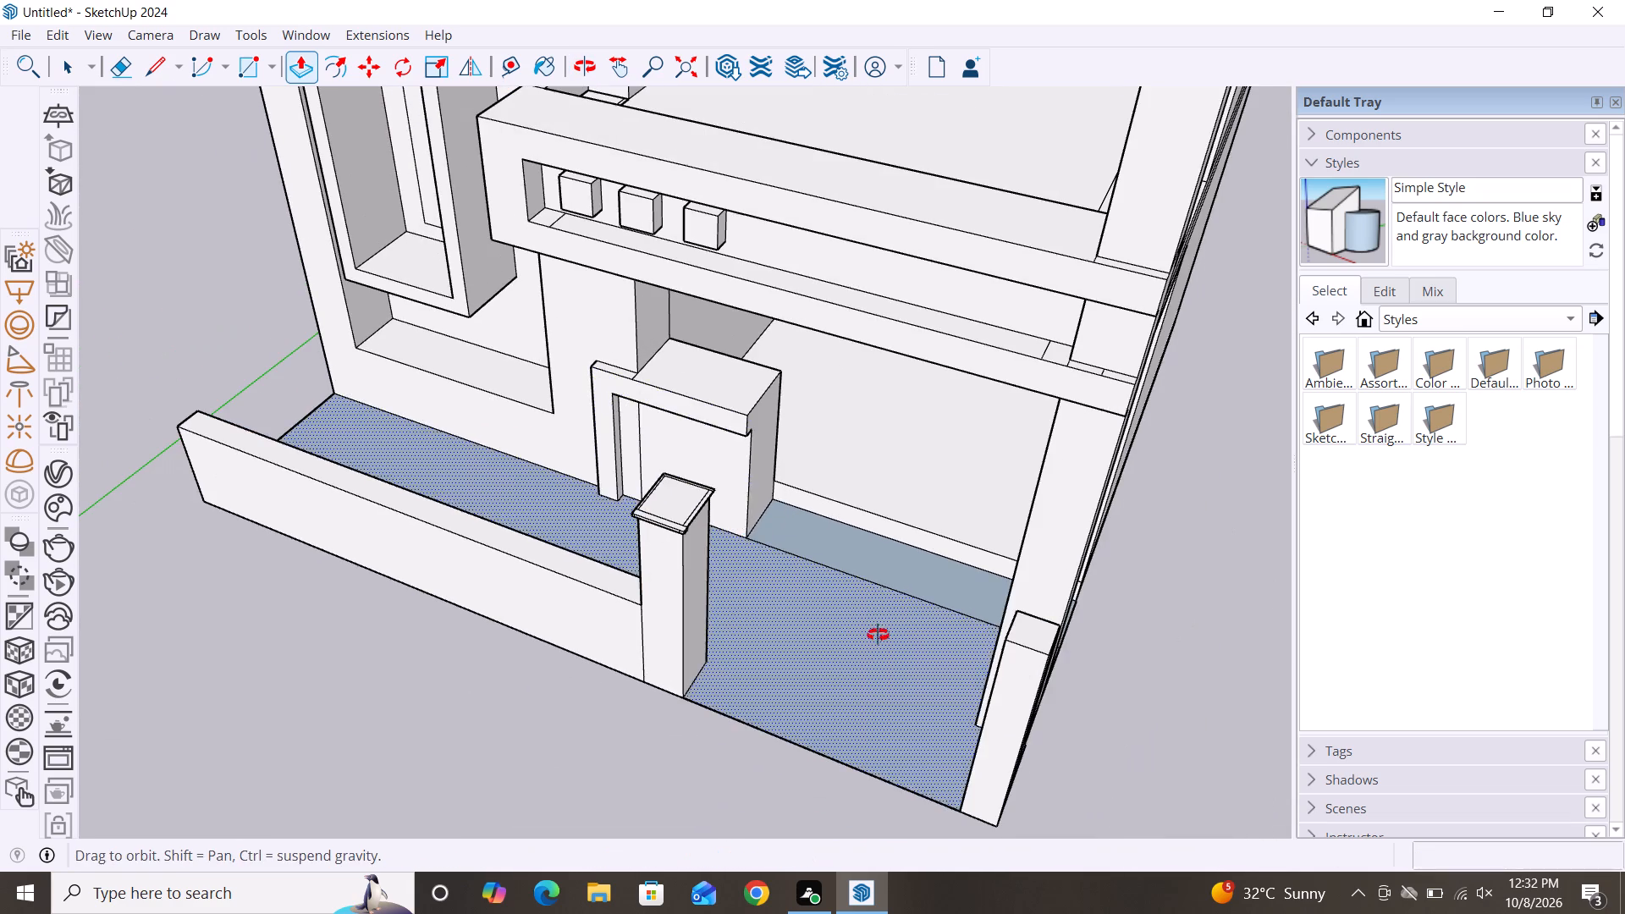
pyautogui.keyDown('alt'); pyautogui.moveTo(878, 635); pyautogui.dragTo(671, 606, button='middle'); pyautogui.keyUp('alt')
pyautogui.scroll(6, 642, 537)
pyautogui.keyDown('alt'); pyautogui.scroll(1, 661, 583); pyautogui.keyUp('alt')
pyautogui.keyDown('alt'); pyautogui.moveTo(661, 583); pyautogui.dragTo(636, 450, button='middle'); pyautogui.keyUp('alt')
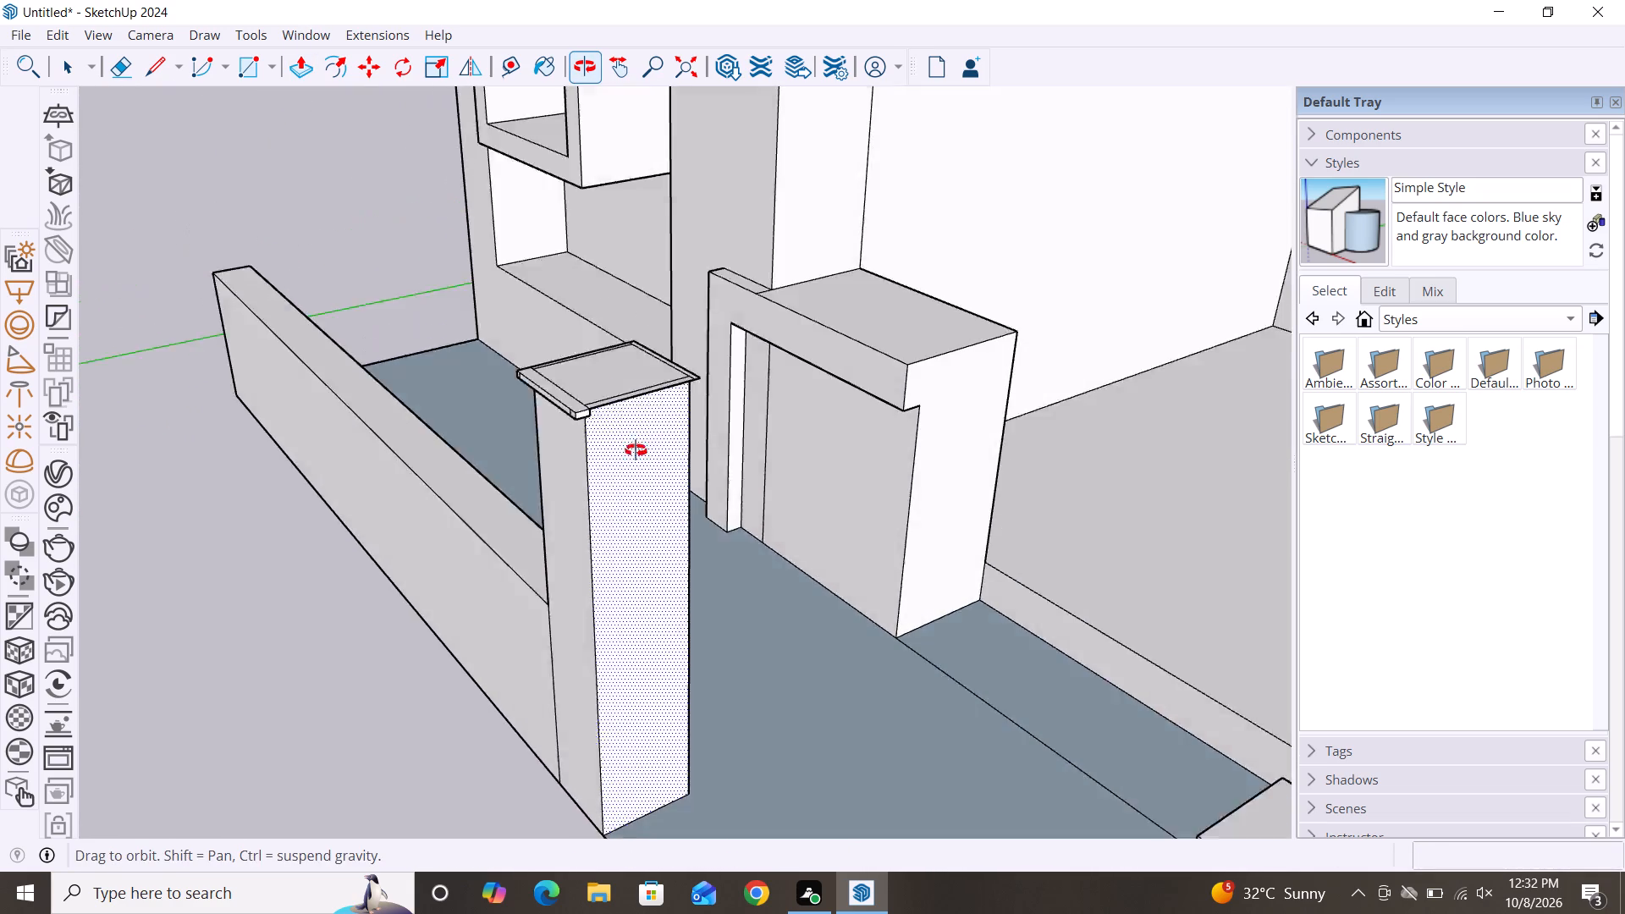
pyautogui.keyDown('alt'); pyautogui.moveTo(636, 450); pyautogui.dragTo(630, 420, button='middle'); pyautogui.keyUp('alt')
pyautogui.scroll(-2, 716, 497)
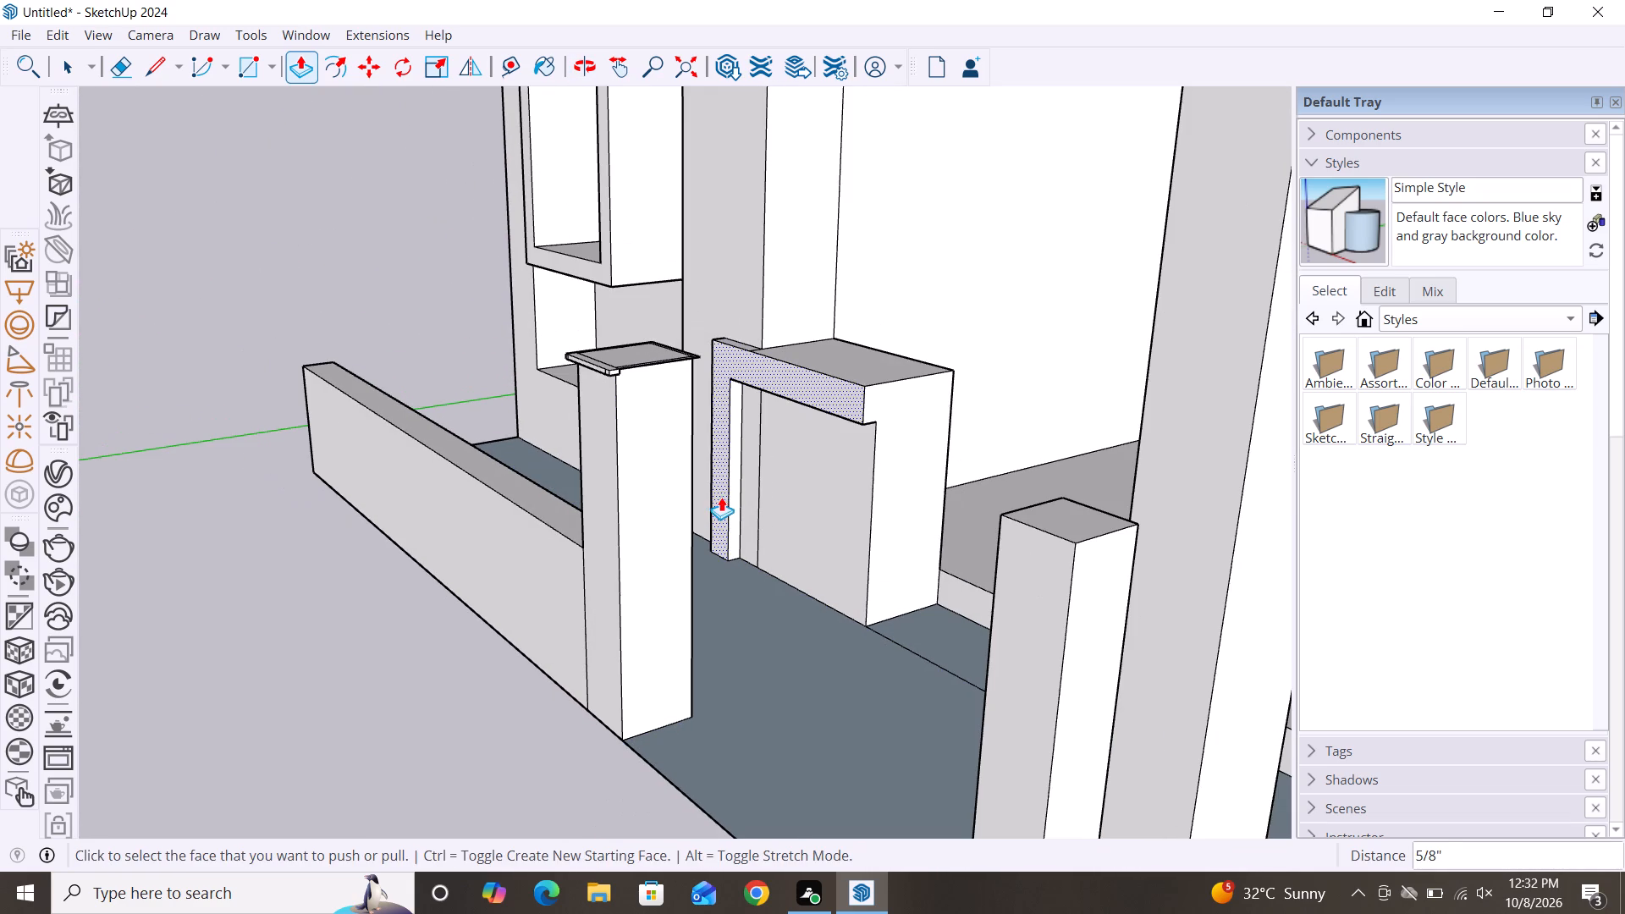
# Push/Pull the overhanging entrance-side strip of the first post's cap downward 5/8" to match the front strip's thickness.
pyautogui.press('space')
pyautogui.keyDown('alt'); pyautogui.moveTo(713, 601); pyautogui.dragTo(692, 438, button='middle'); pyautogui.keyUp('alt')
pyautogui.scroll(2, 625, 251)
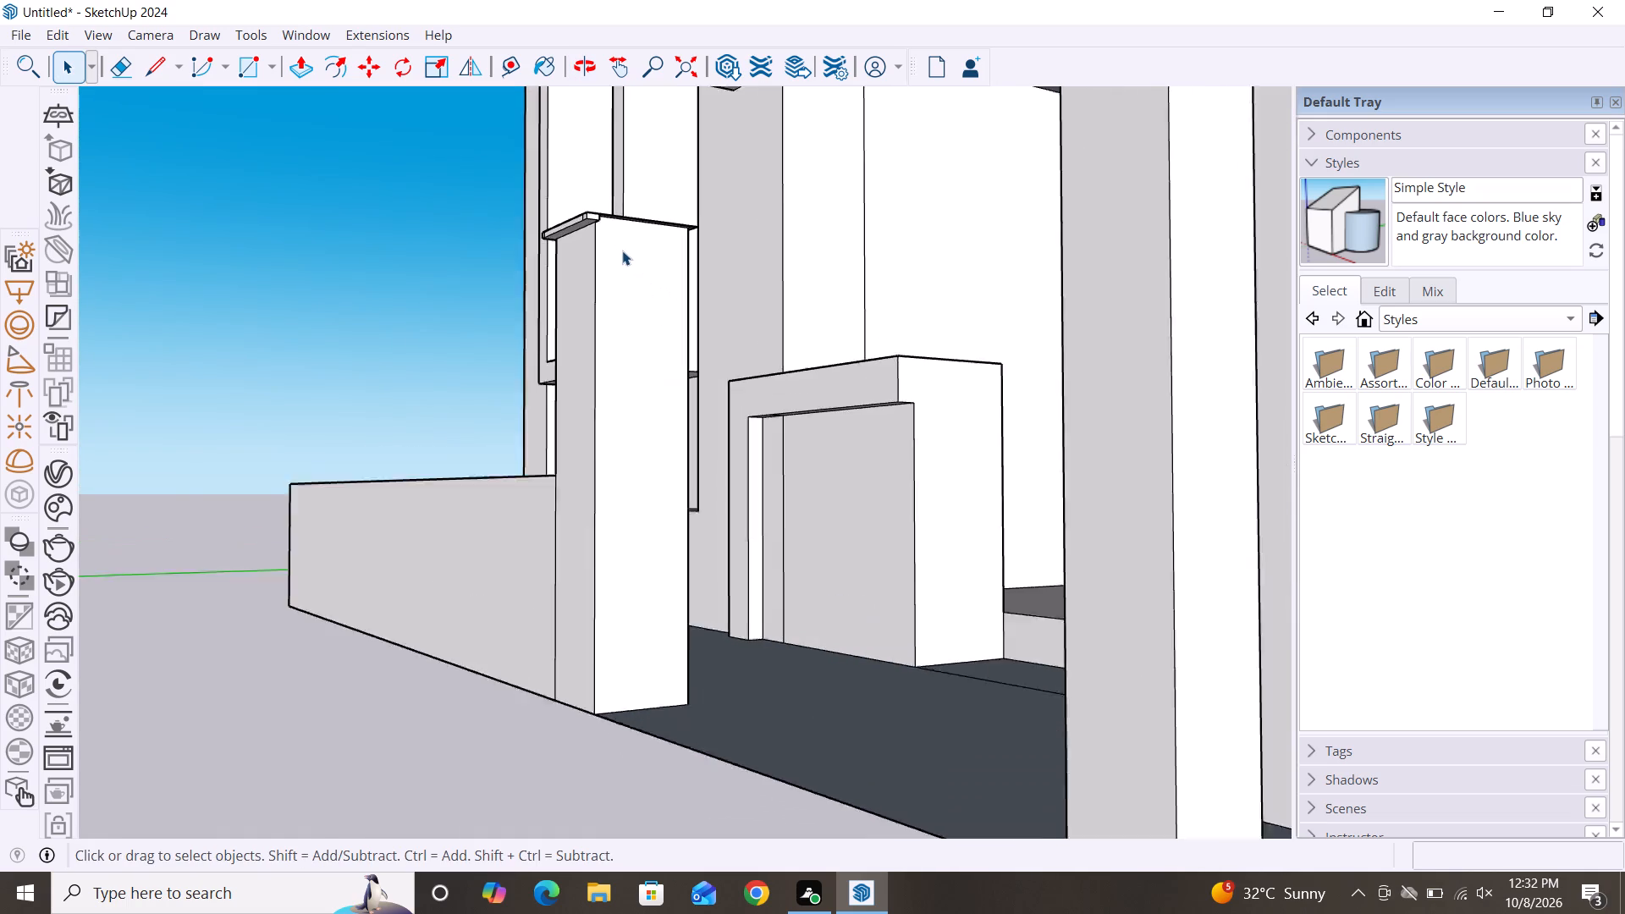
pyautogui.scroll(5, 622, 251)
pyautogui.press('p')
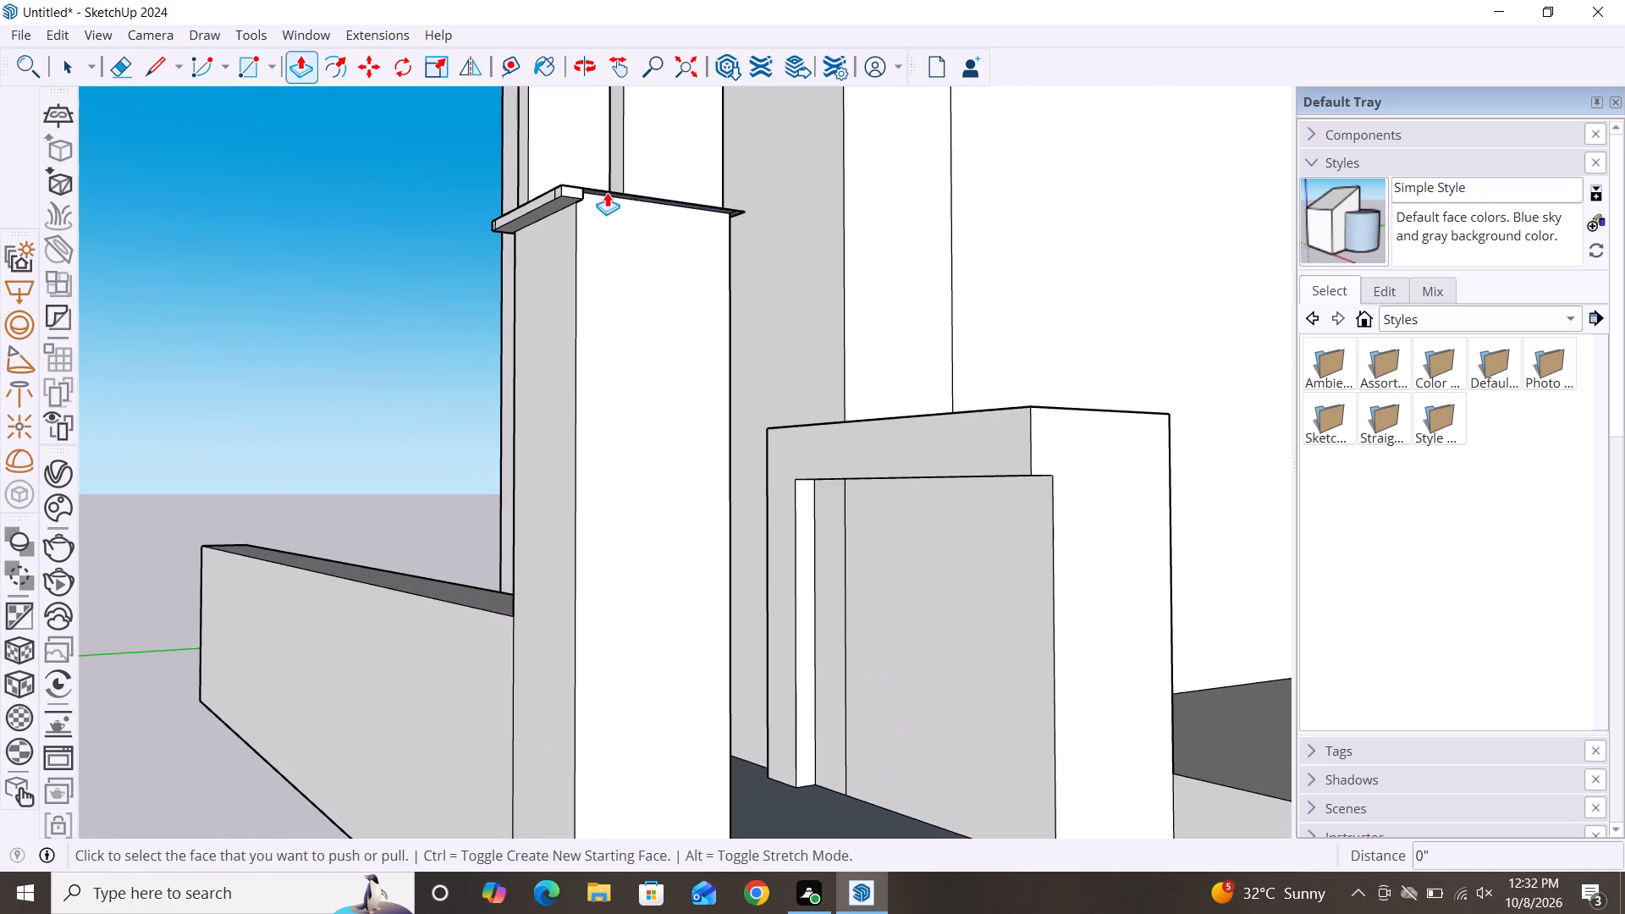
pyautogui.click(609, 194)
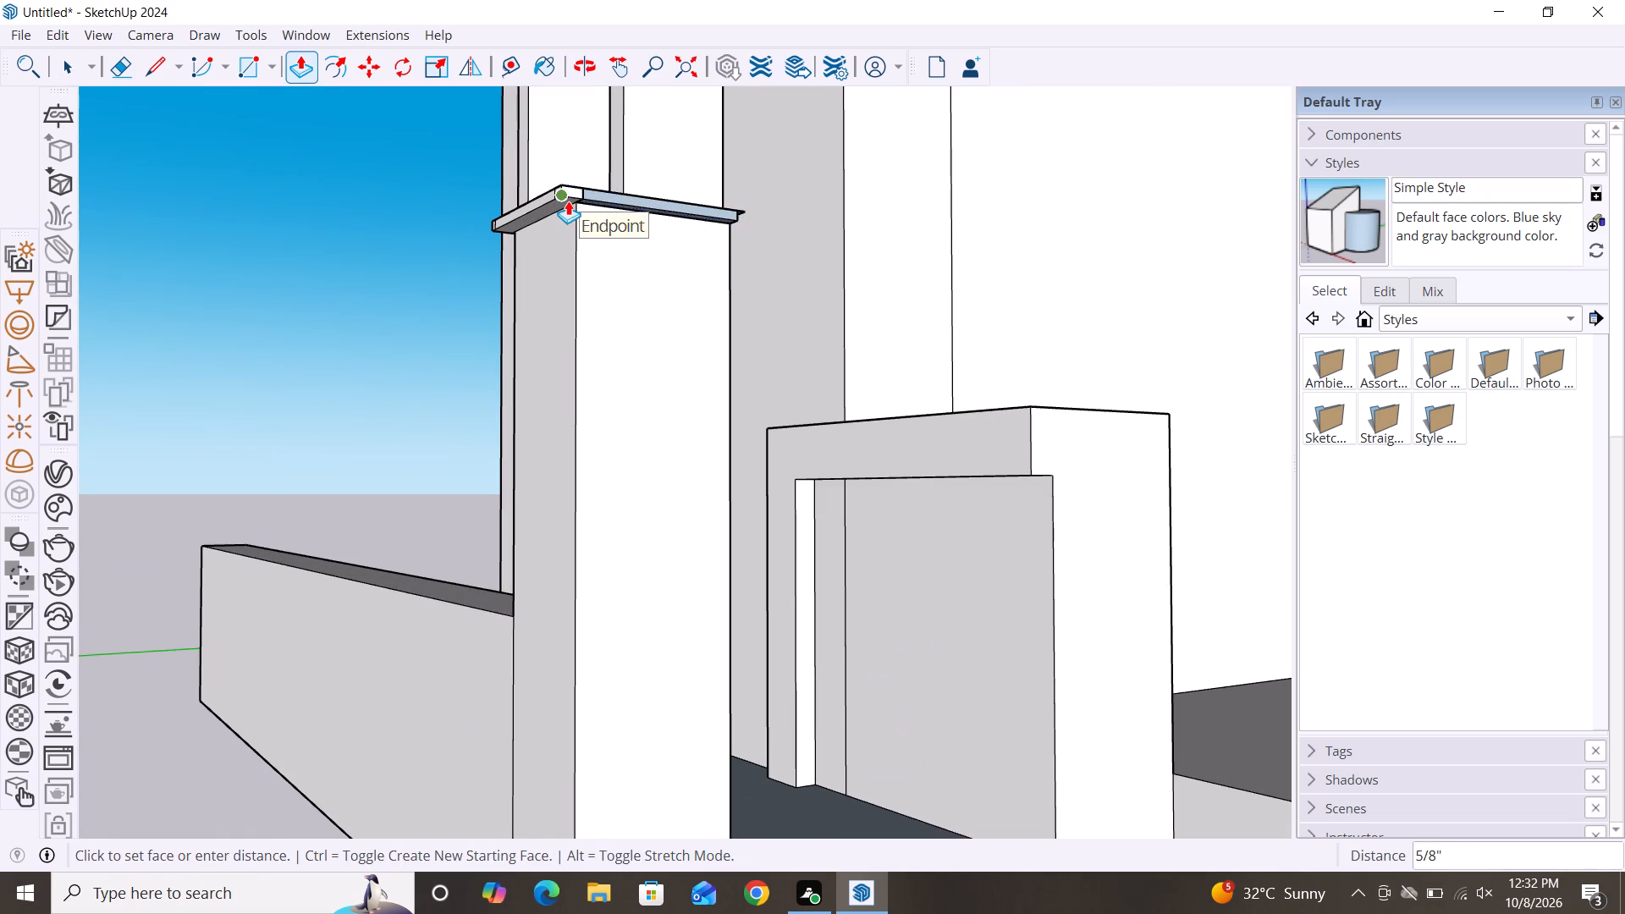
pyautogui.click(566, 200)
pyautogui.press('space')
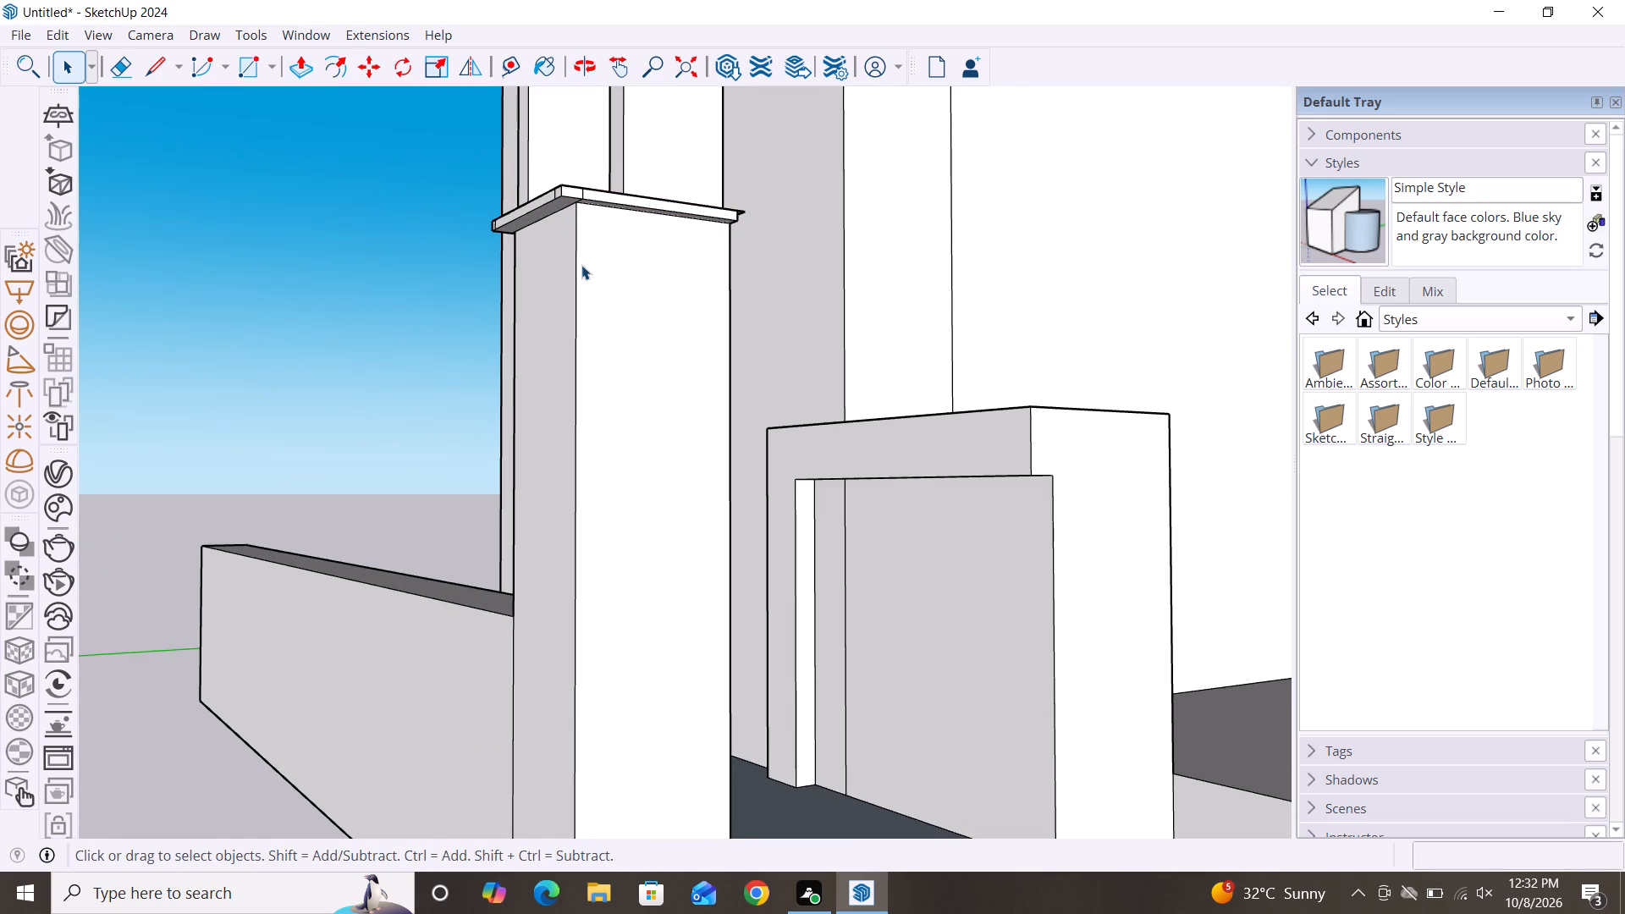
# Review the first post's cap and the whole entrance front from farther away.
pyautogui.scroll(-6, 581, 265)
pyautogui.scroll(-5, 626, 348)
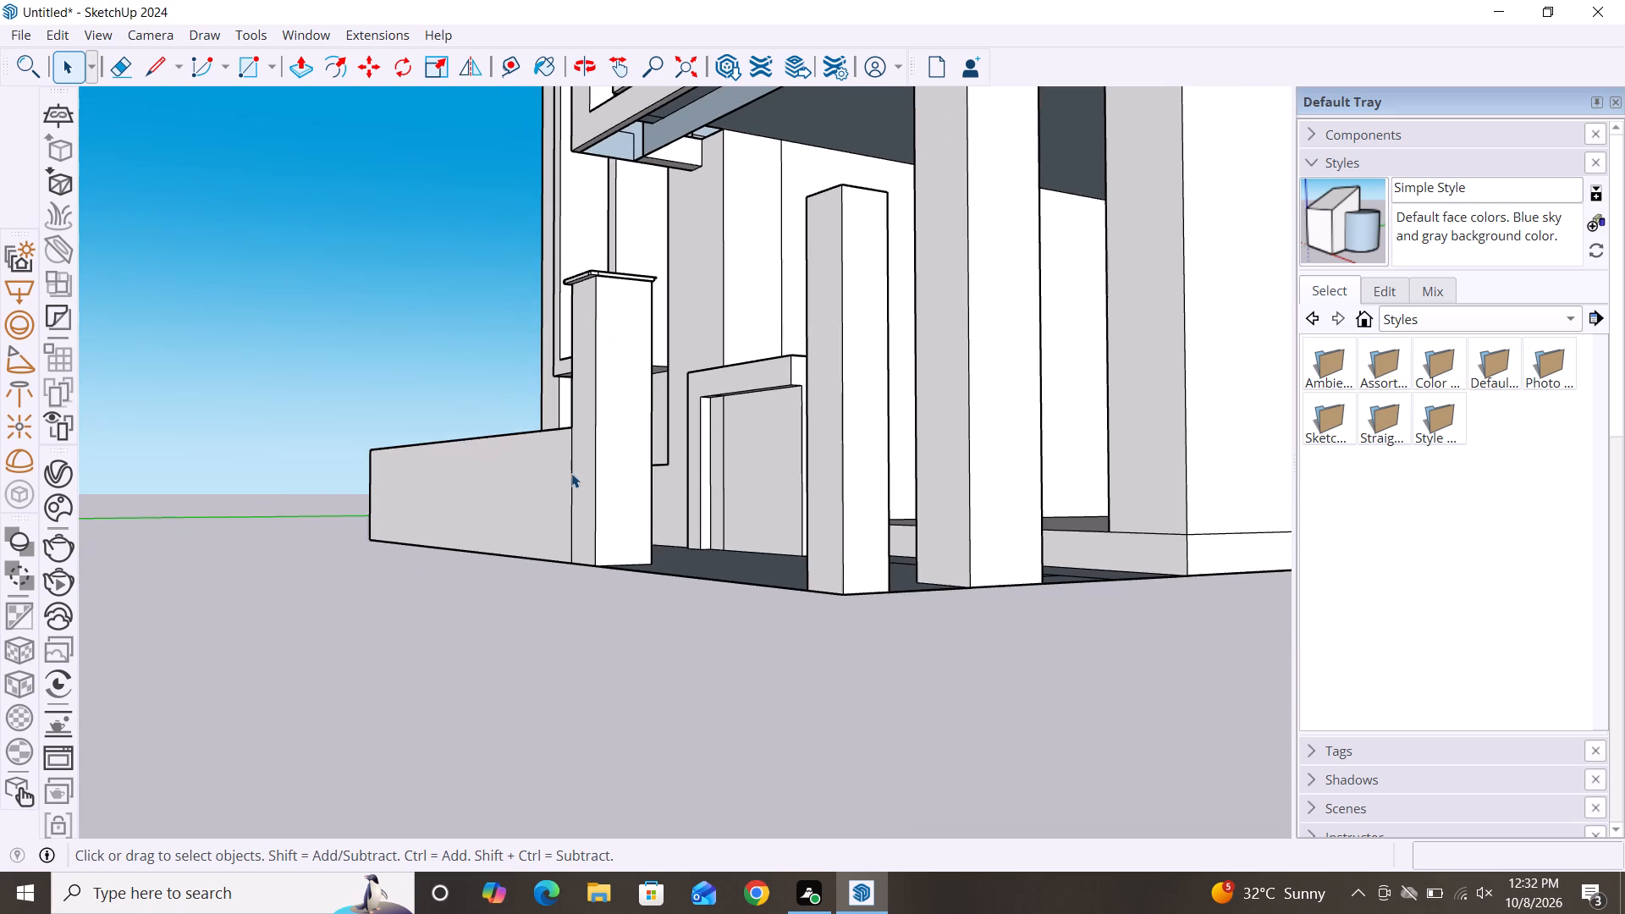
pyautogui.keyDown('alt'); pyautogui.moveTo(571, 473); pyautogui.dragTo(920, 533, button='middle'); pyautogui.keyUp('alt')
pyautogui.scroll(-3, 605, 309)
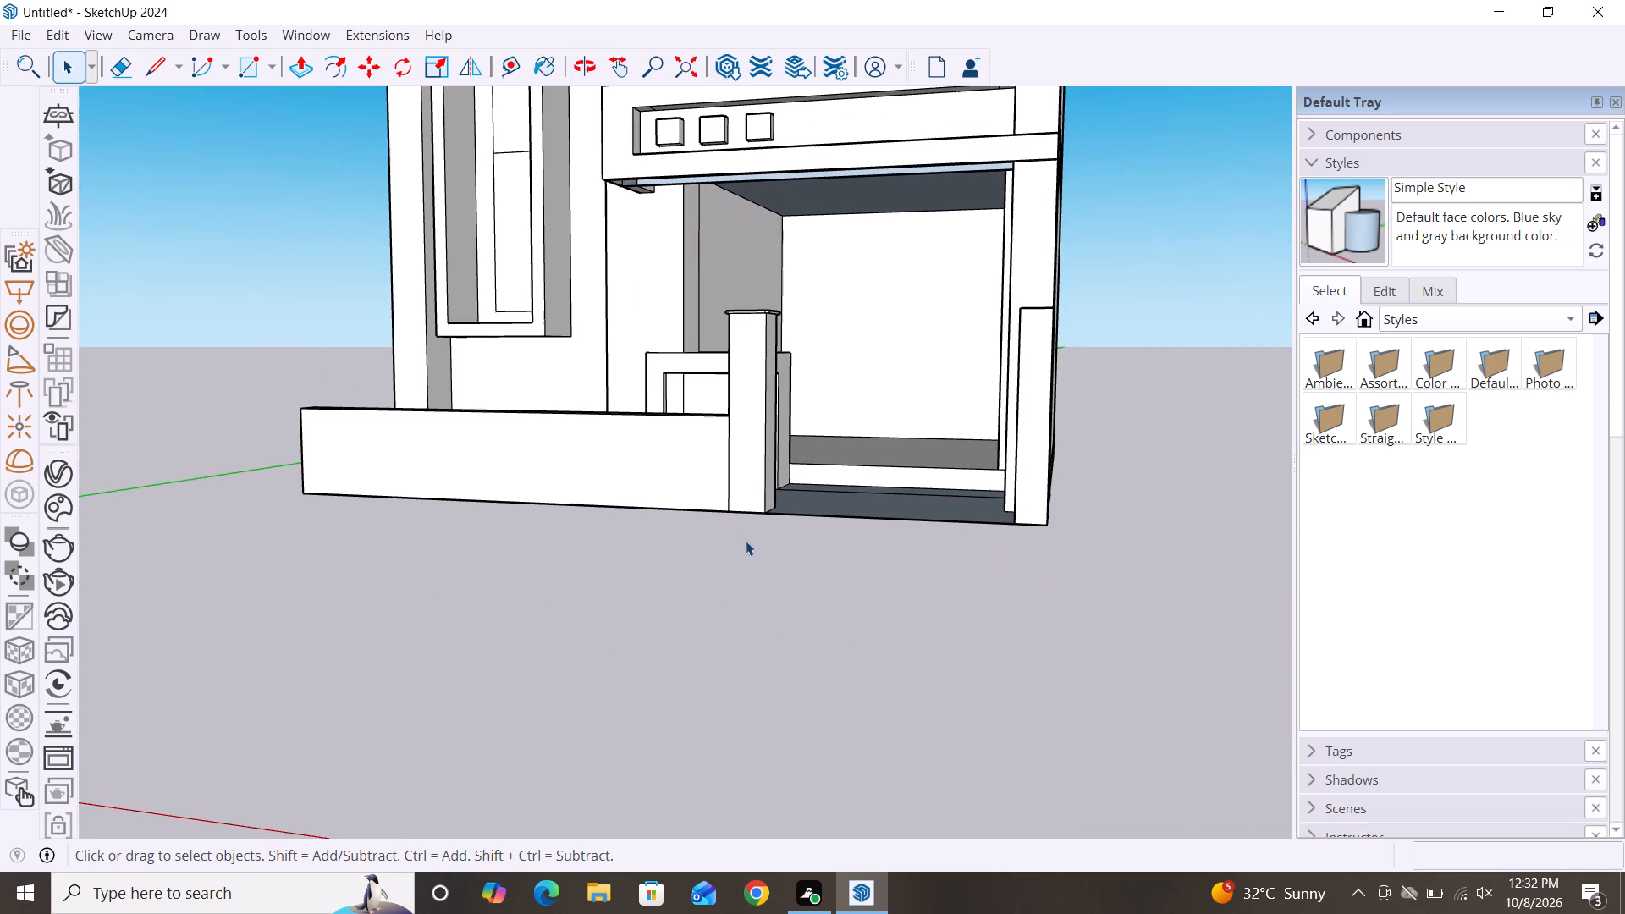
pyautogui.keyDown('alt'); pyautogui.moveTo(748, 549); pyautogui.dragTo(932, 570, button='middle'); pyautogui.keyUp('alt')
pyautogui.scroll(-4, 454, 284)
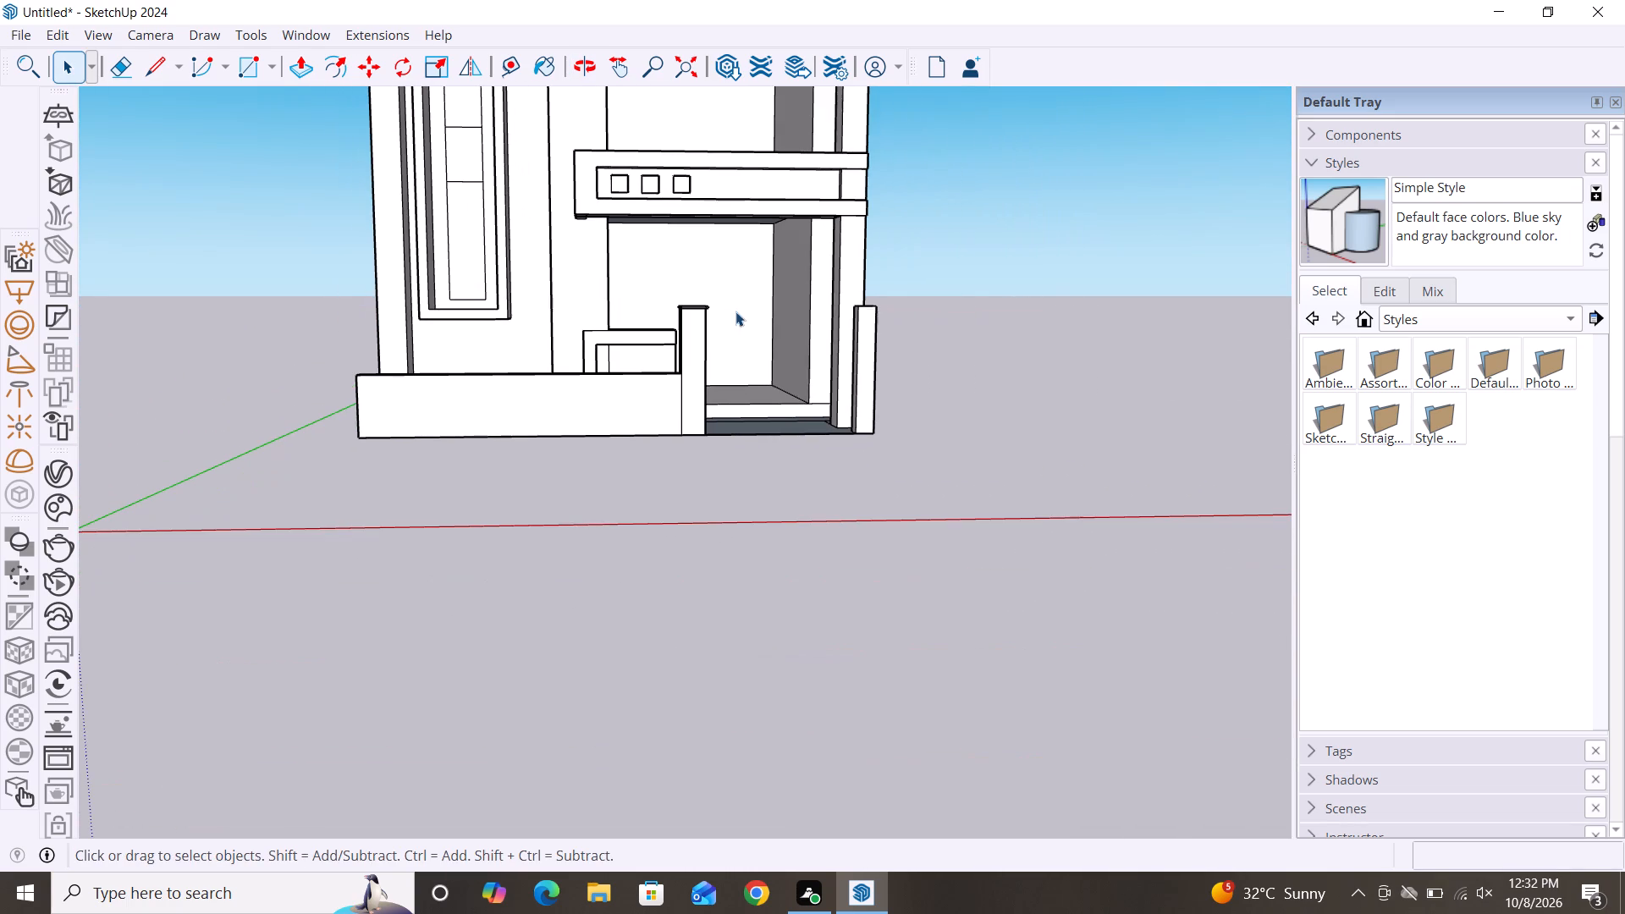
# Copy the second, uncapped post's front top edge about 6" outward in front of the post.
pyautogui.scroll(6, 862, 311)
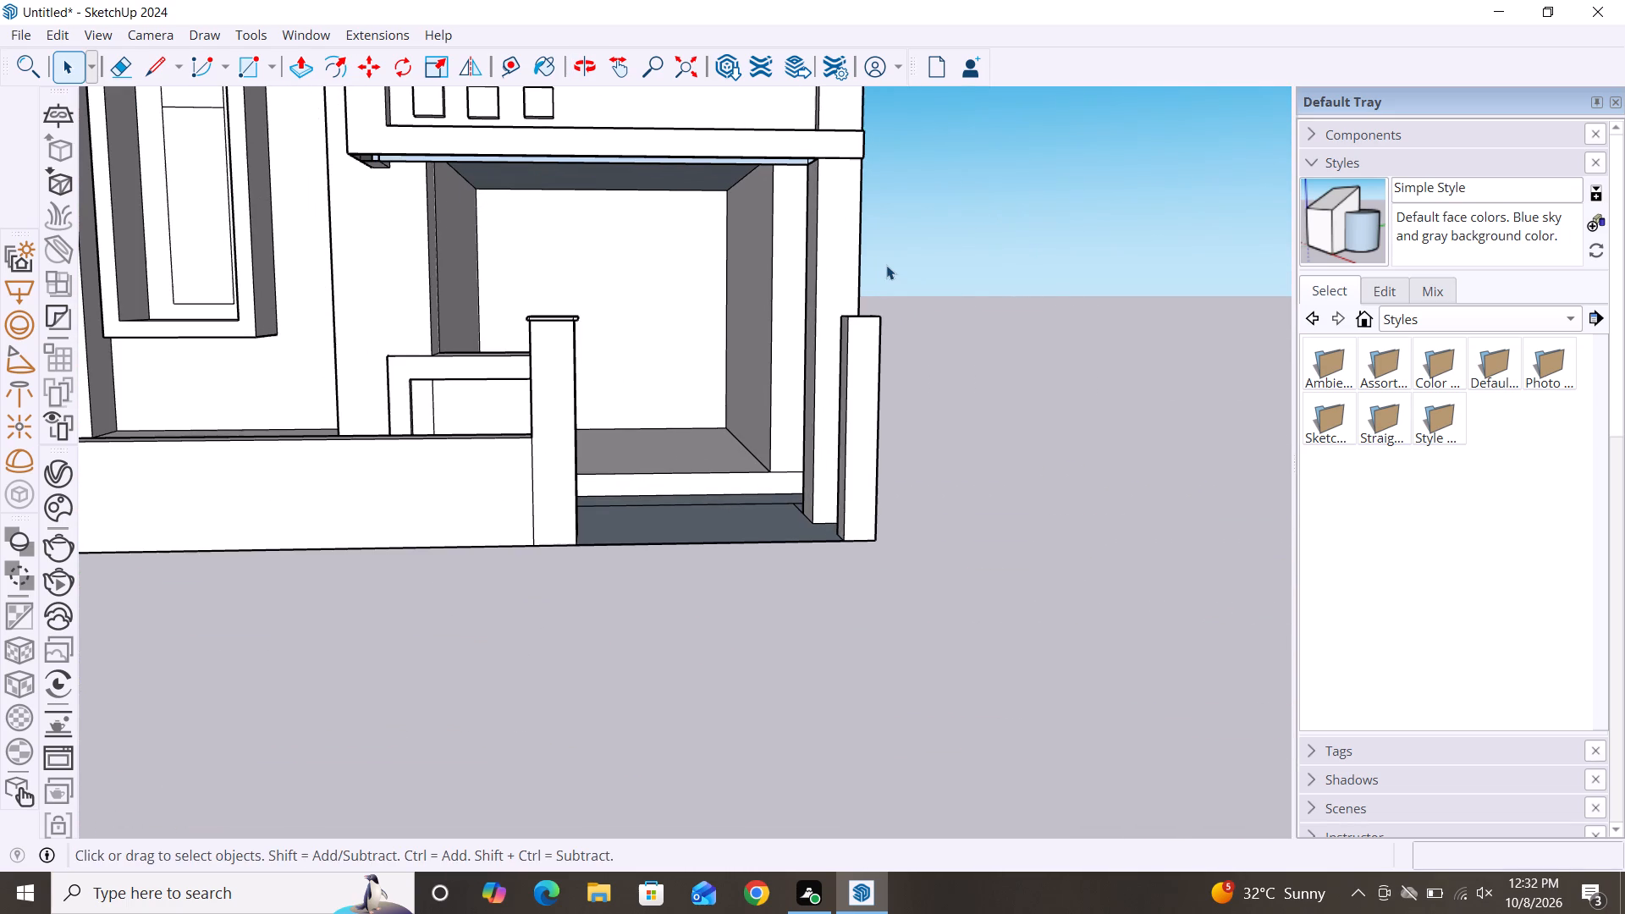
pyautogui.scroll(2, 849, 329)
pyautogui.keyDown('alt'); pyautogui.scroll(1, 871, 438); pyautogui.keyUp('alt')
pyautogui.keyDown('alt'); pyautogui.moveTo(871, 438); pyautogui.dragTo(875, 494, button='middle'); pyautogui.keyUp('alt')
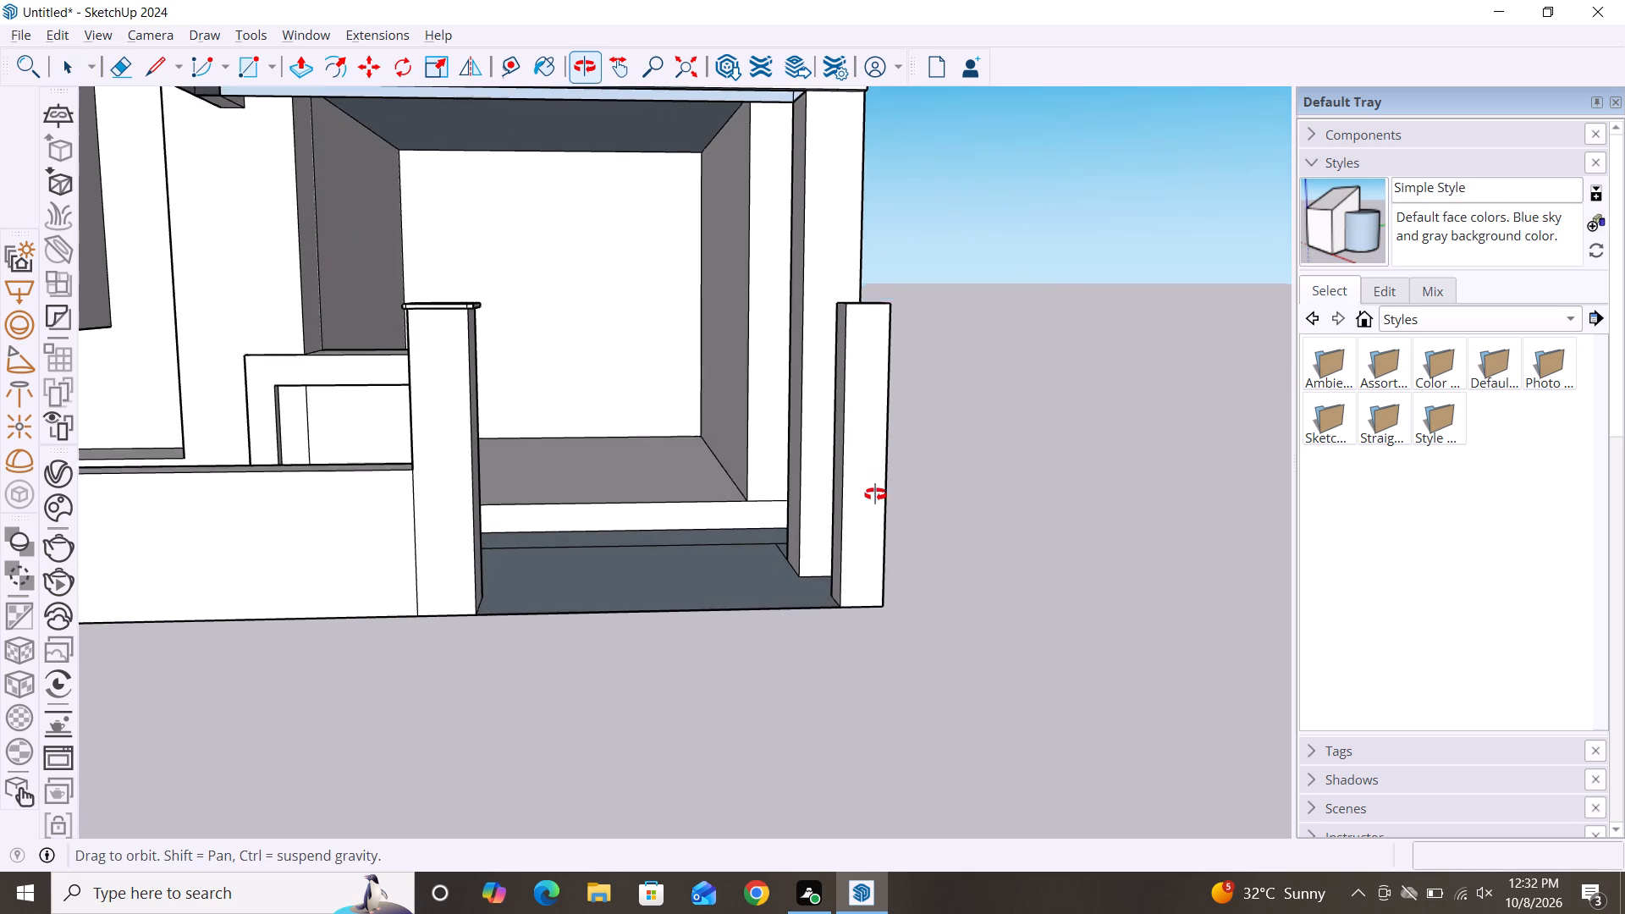
pyautogui.keyDown('alt'); pyautogui.moveTo(875, 494); pyautogui.dragTo(900, 603, button='middle'); pyautogui.keyUp('alt')
pyautogui.scroll(1, 903, 395)
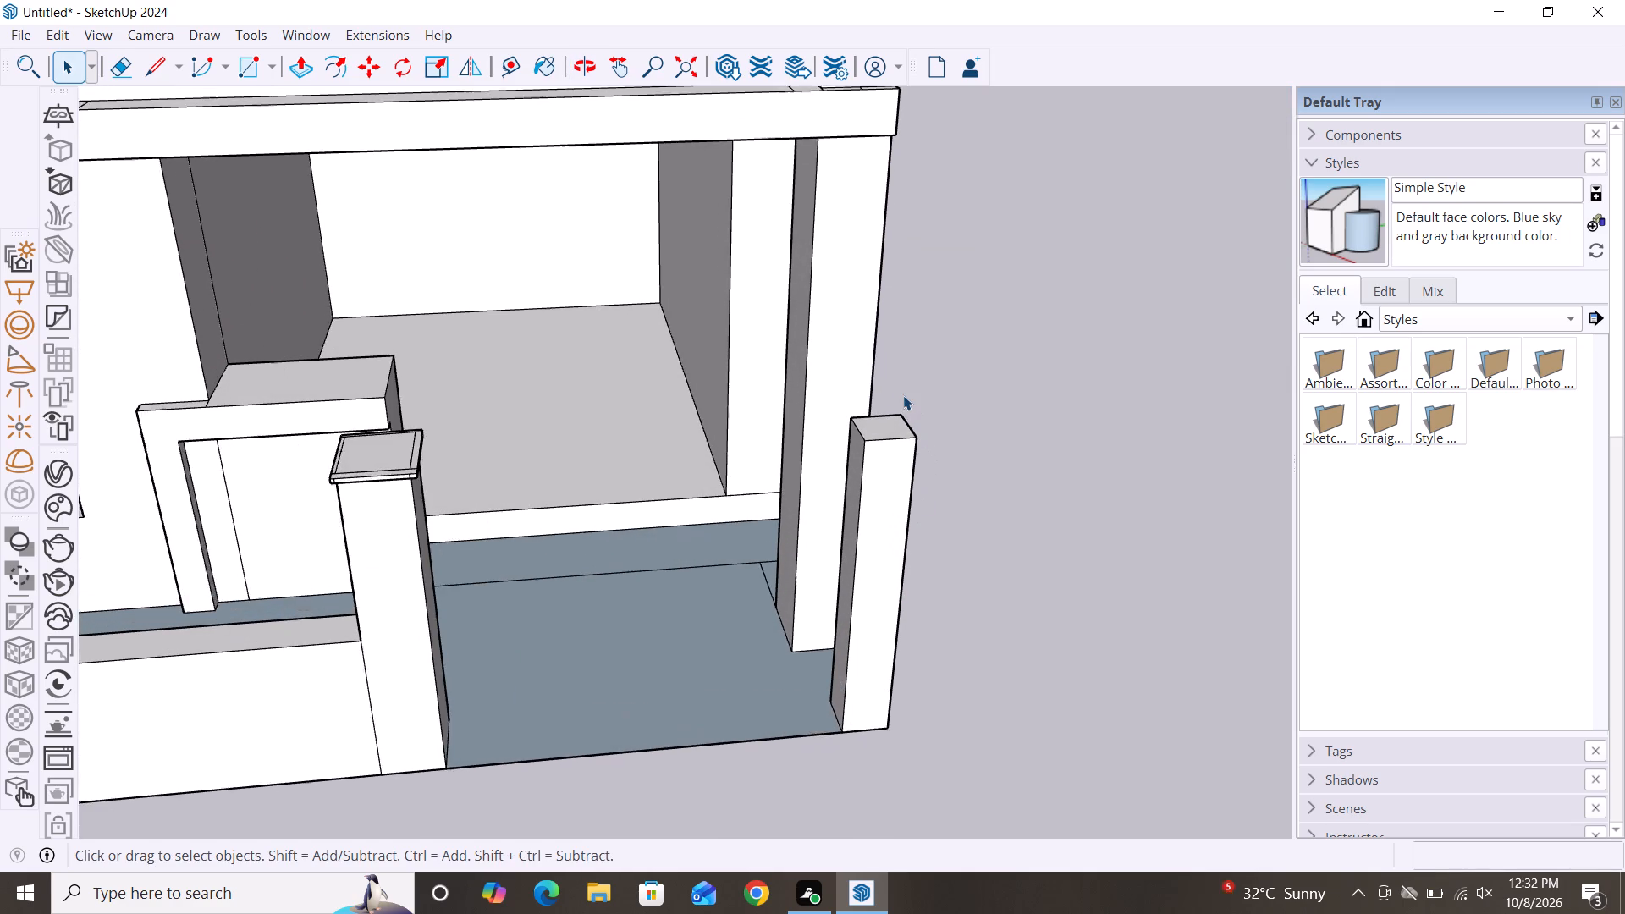
pyautogui.scroll(1, 903, 395)
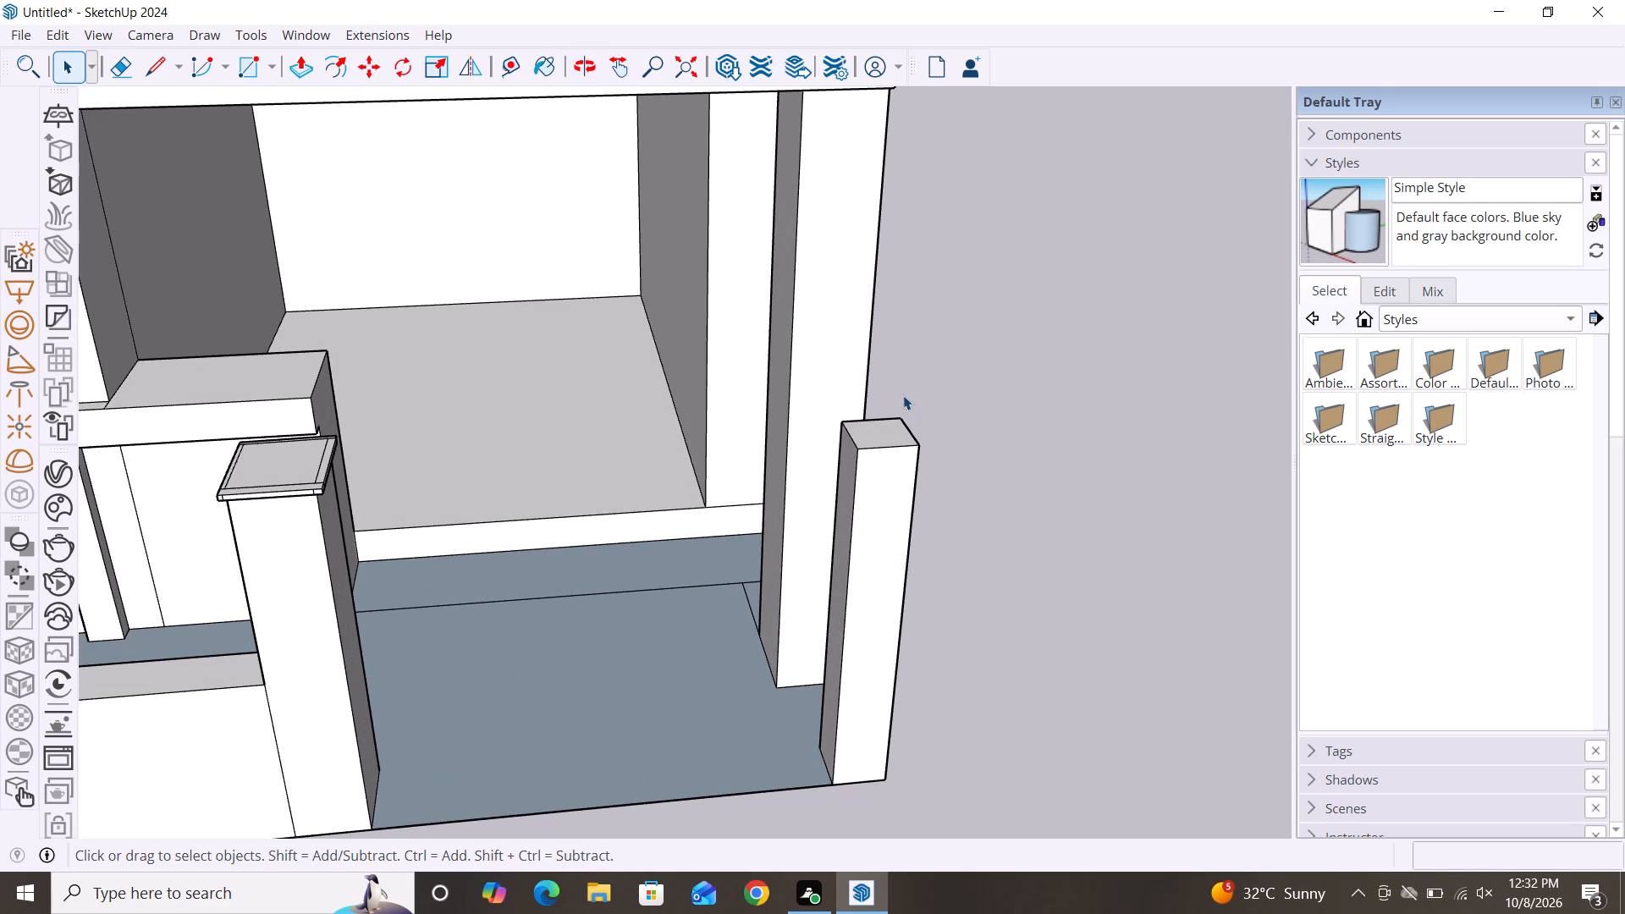
pyautogui.click(882, 451)
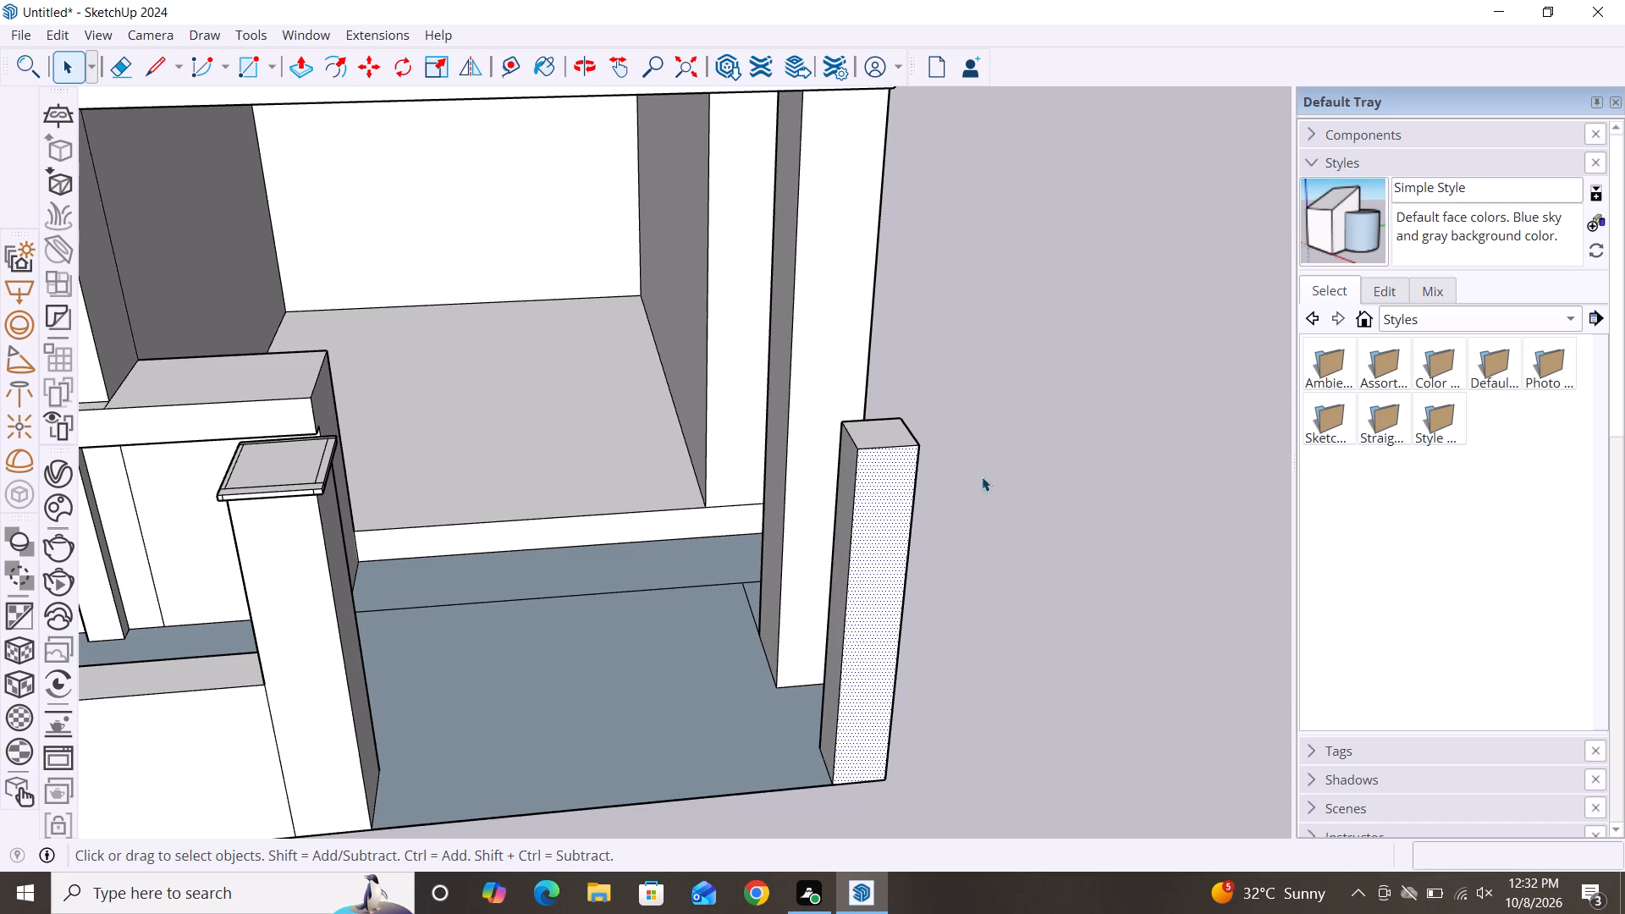
pyautogui.click(890, 448)
pyautogui.press('m')
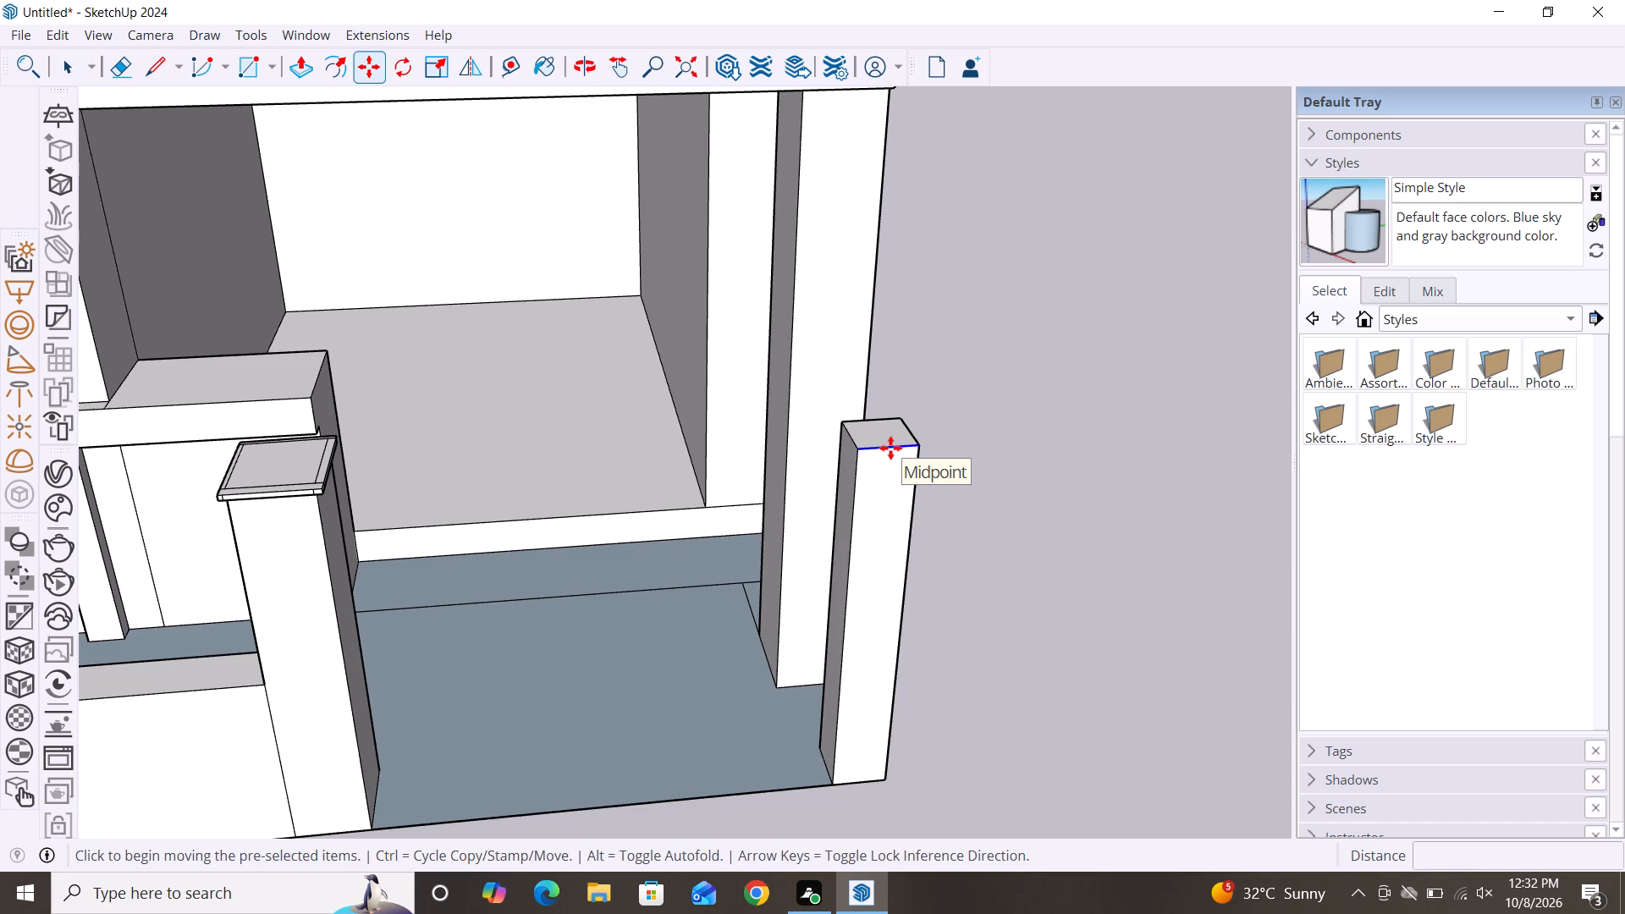
pyautogui.click(920, 447)
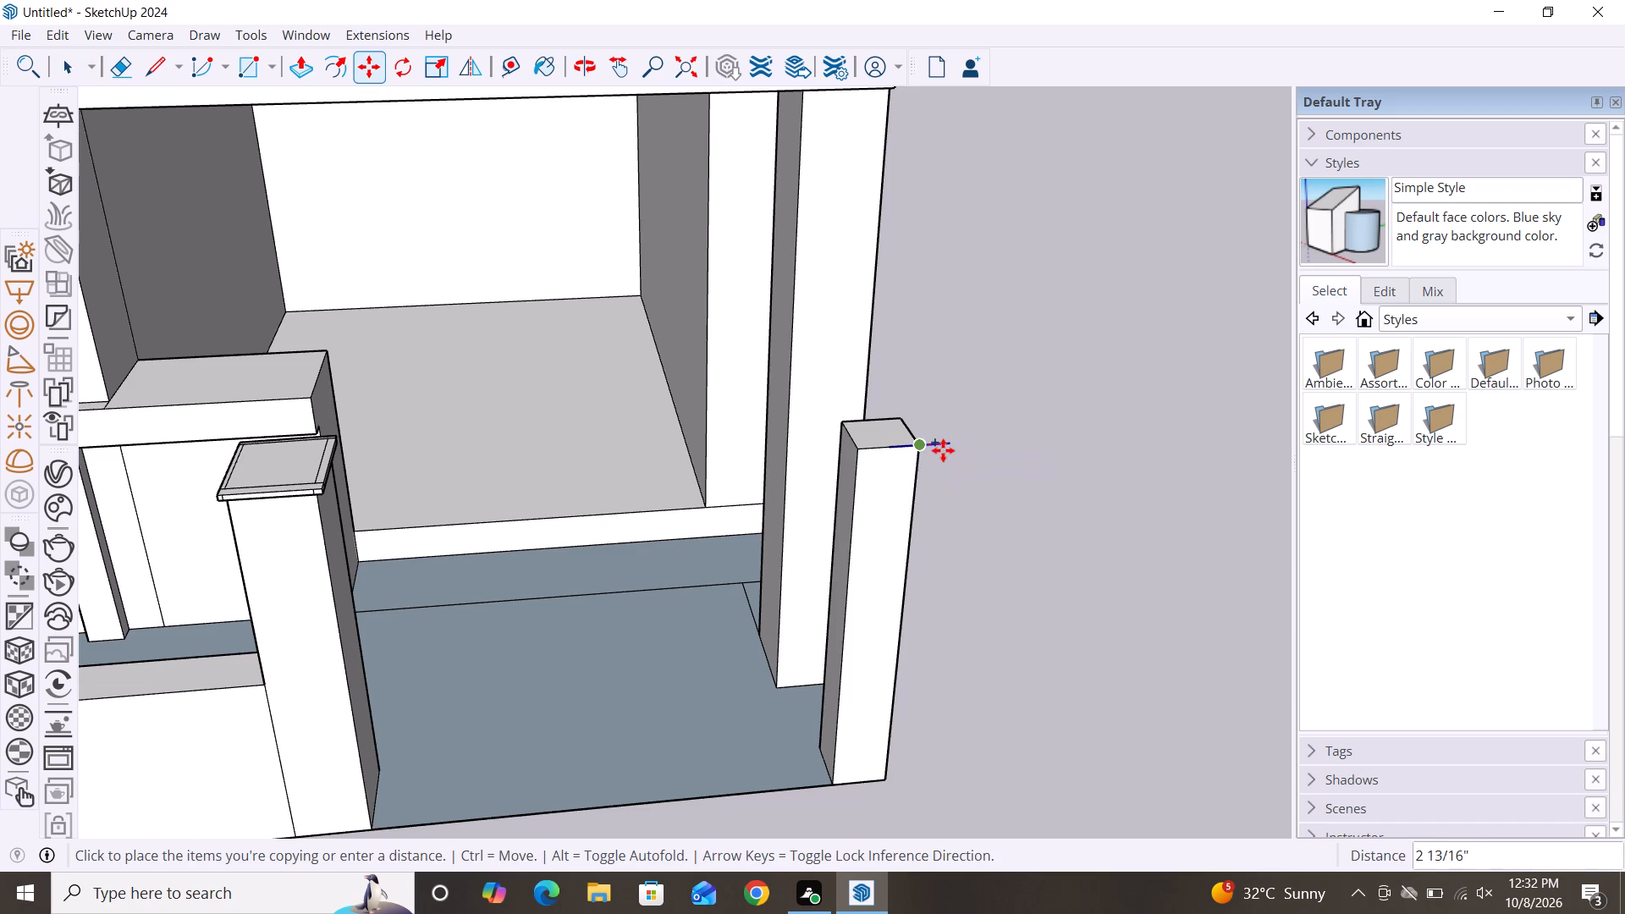
pyautogui.click(930, 460)
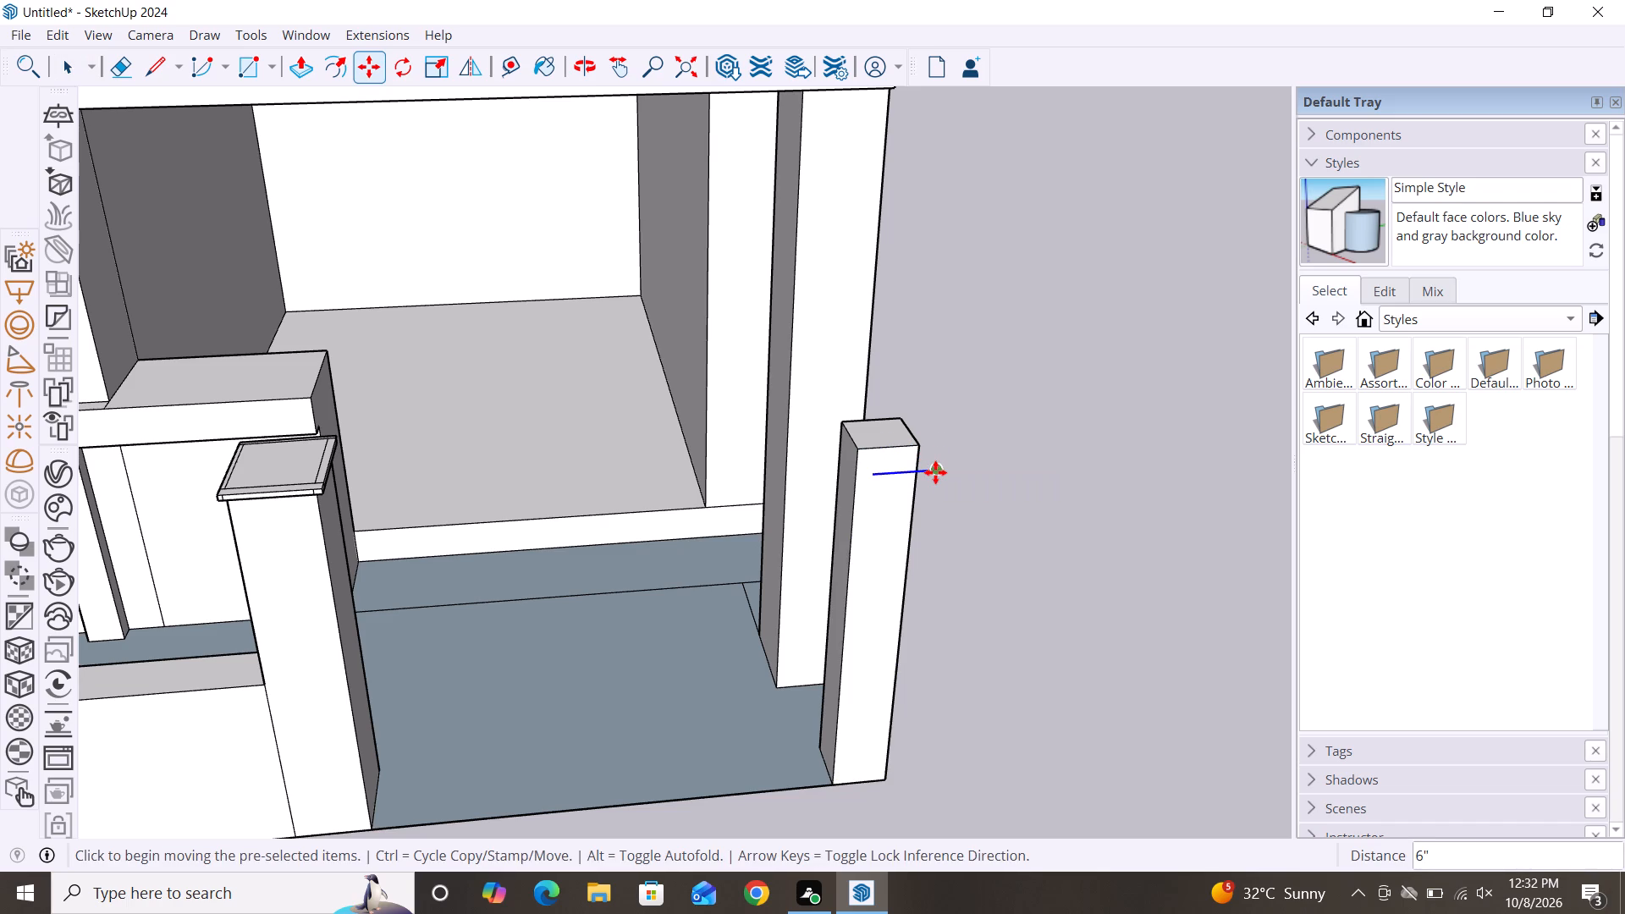
# Reposition the copied front edge of the second post, moving it about 3 1/16" along the green axis and a further 5/8".
pyautogui.click(935, 472)
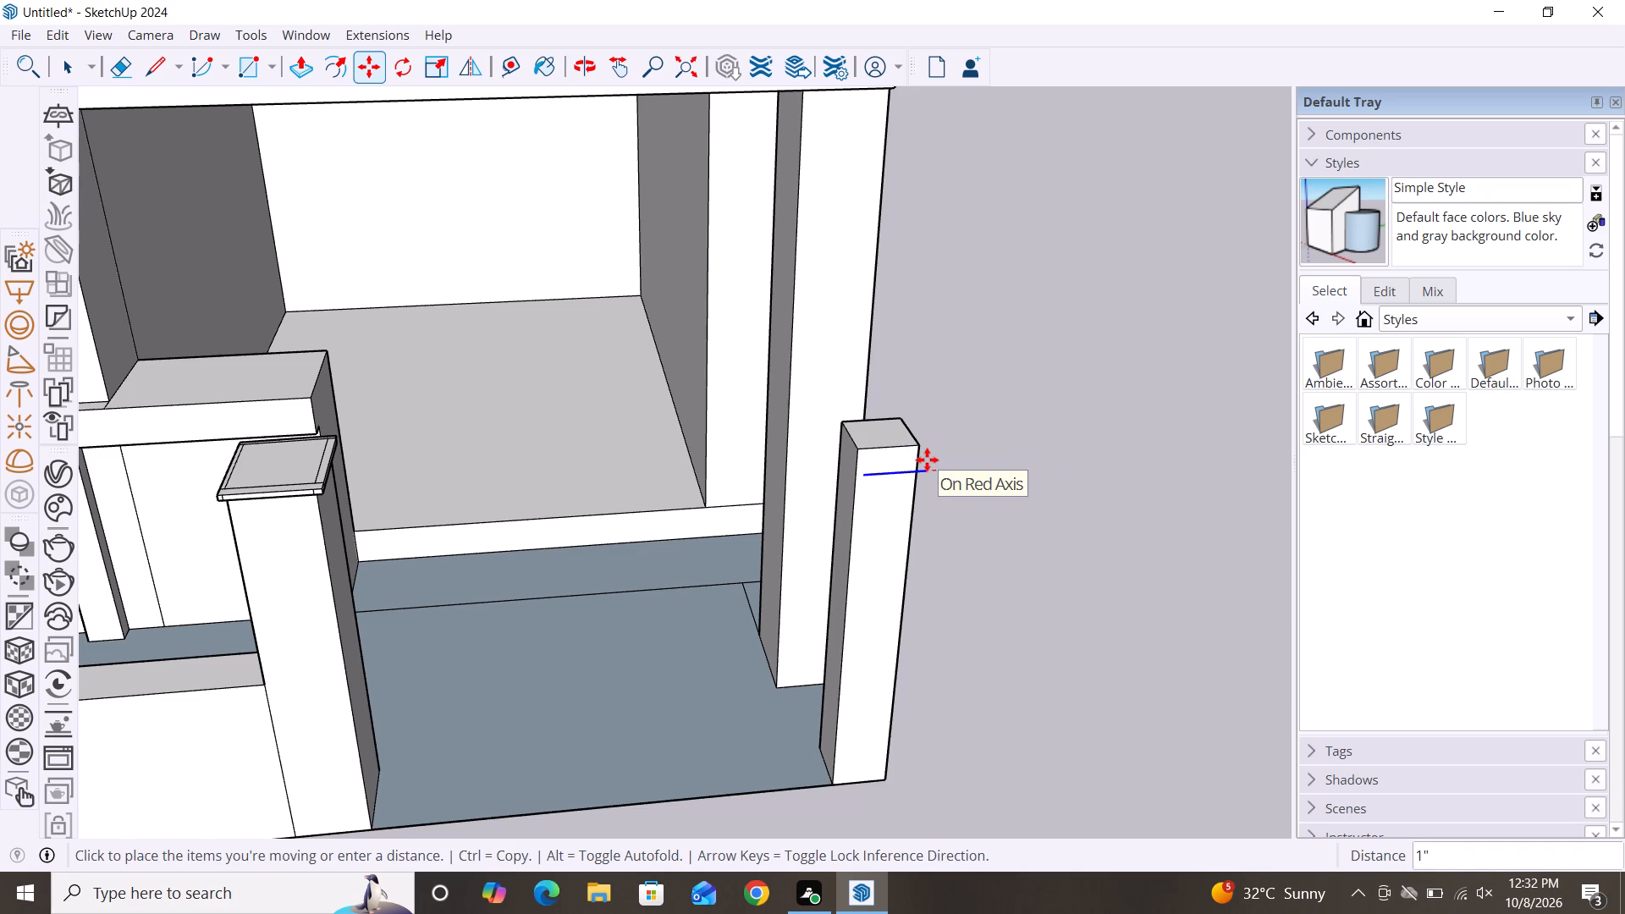
pyautogui.scroll(4, 927, 460)
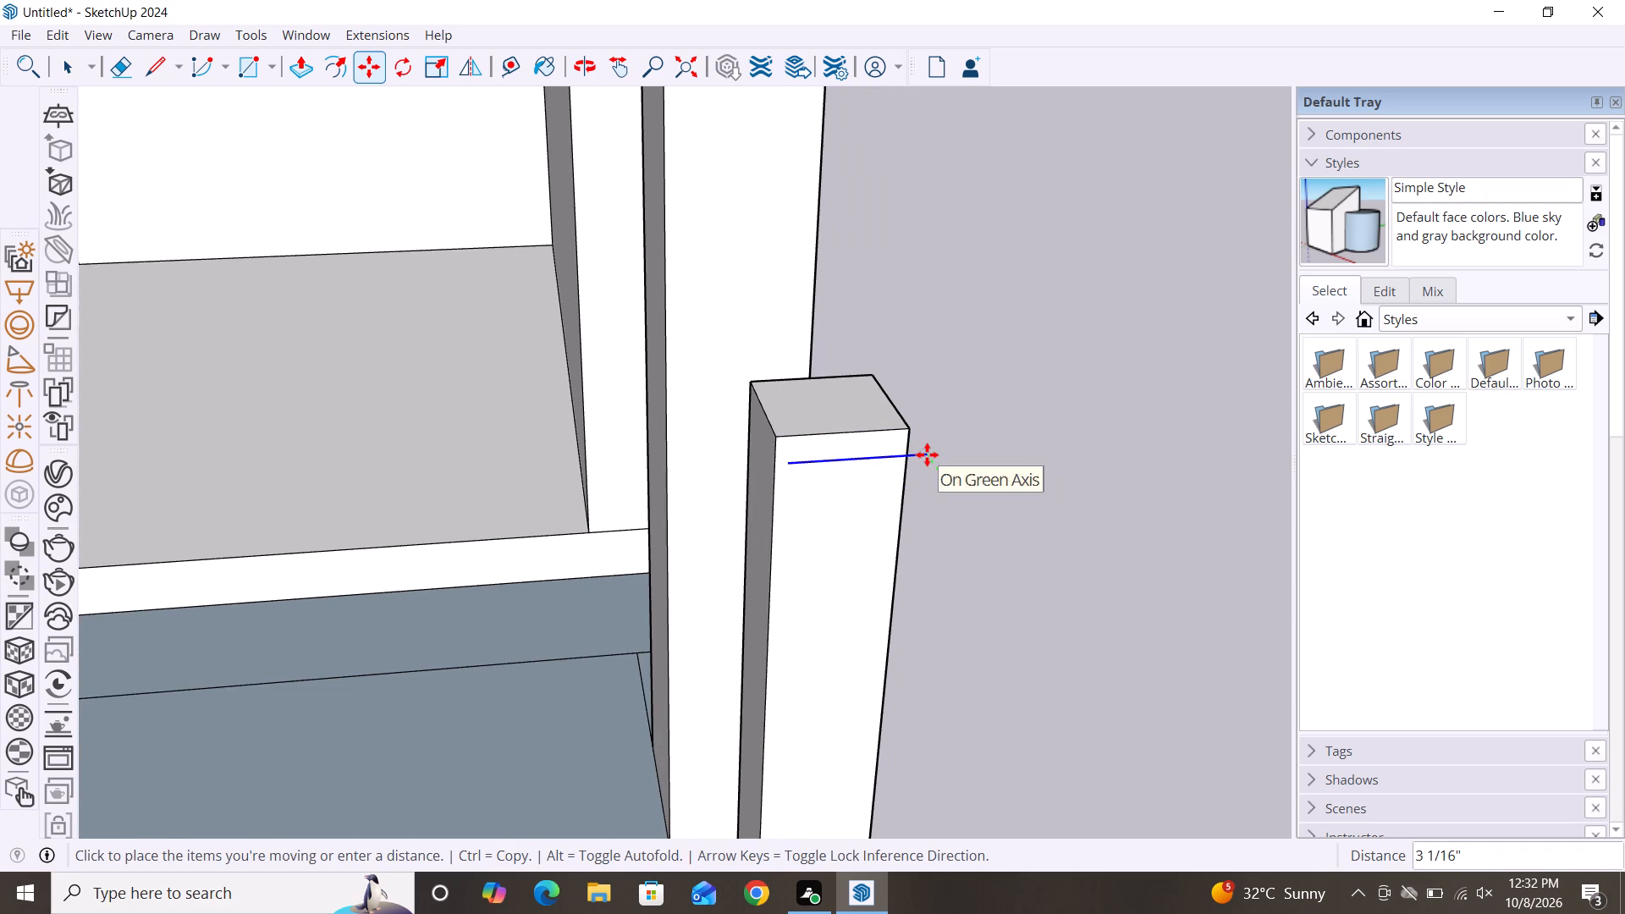
pyautogui.click(927, 454)
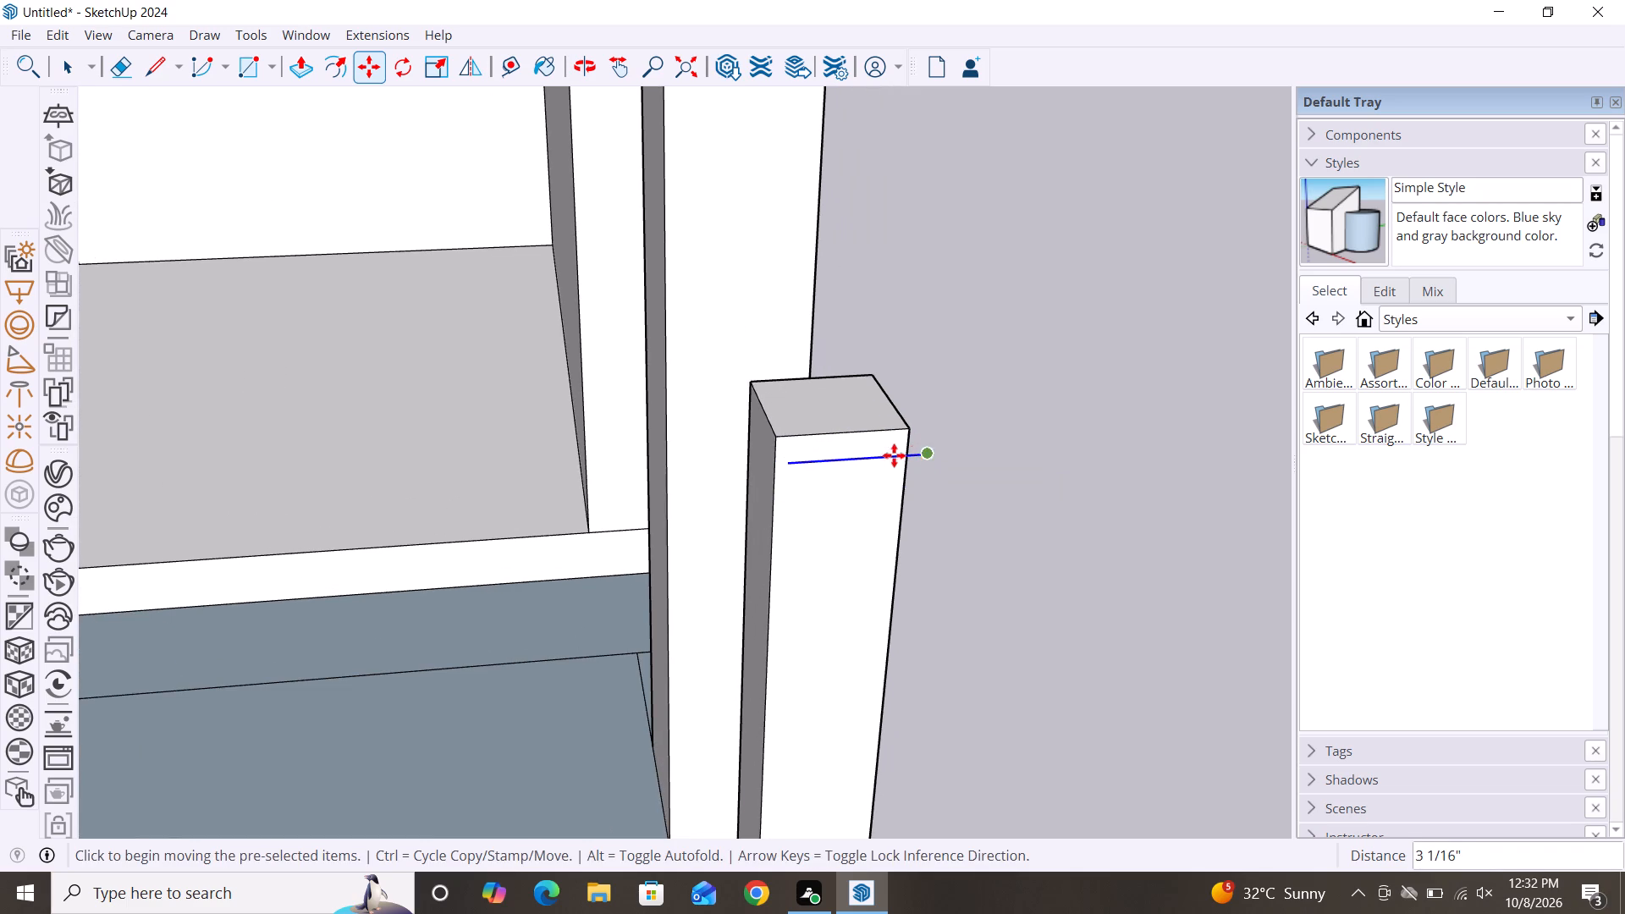
pyautogui.click(926, 454)
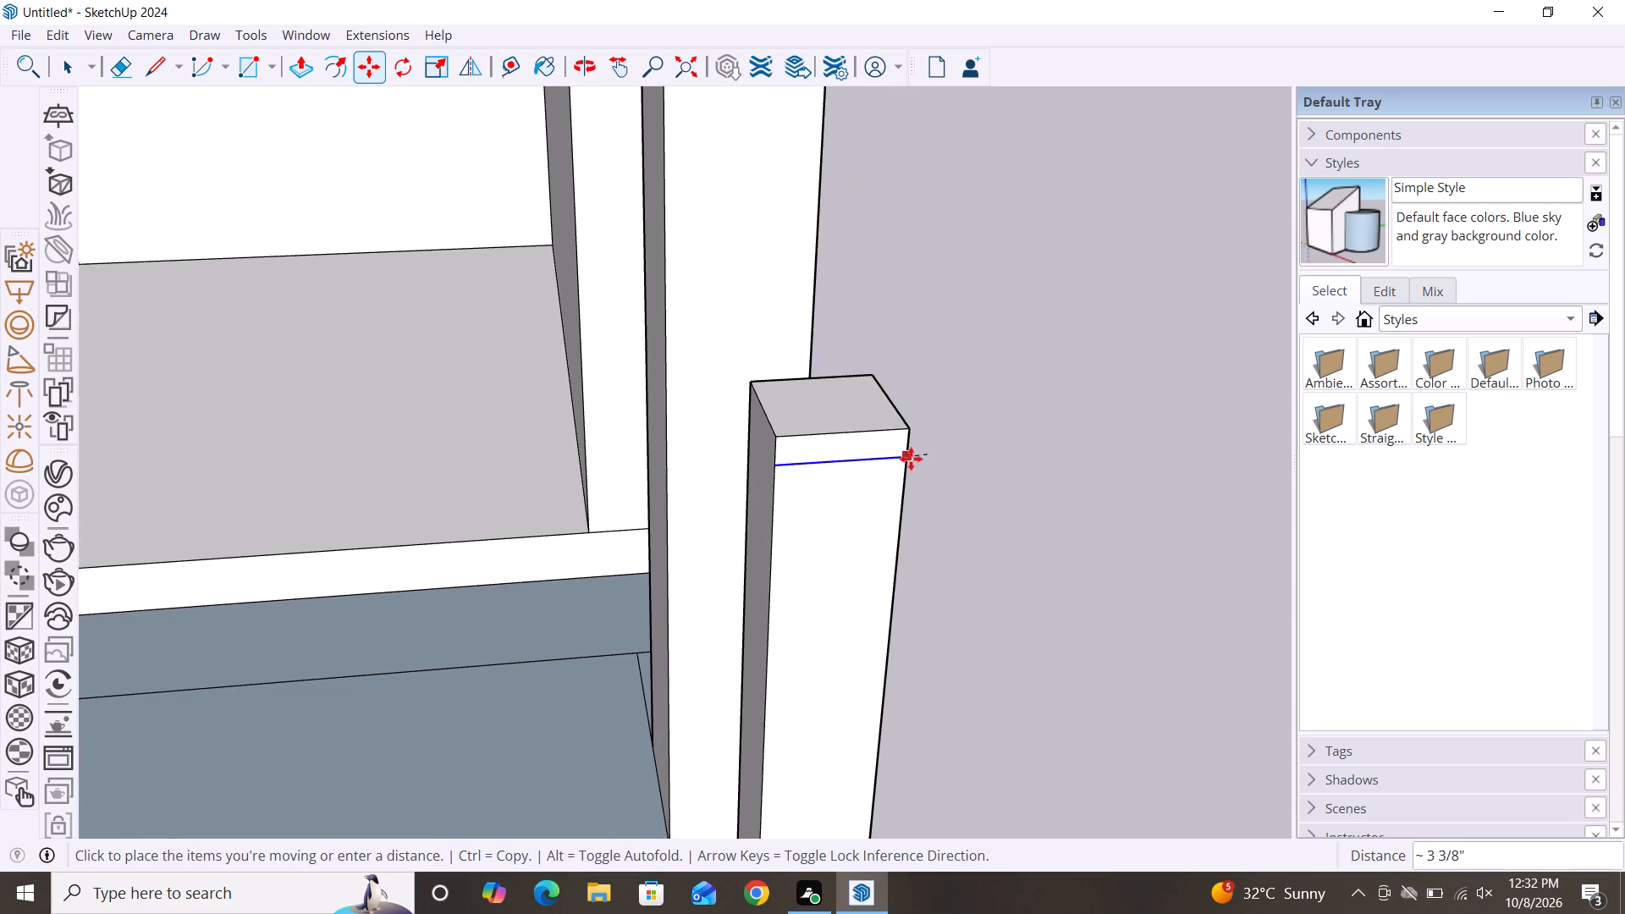
pyautogui.click(916, 451)
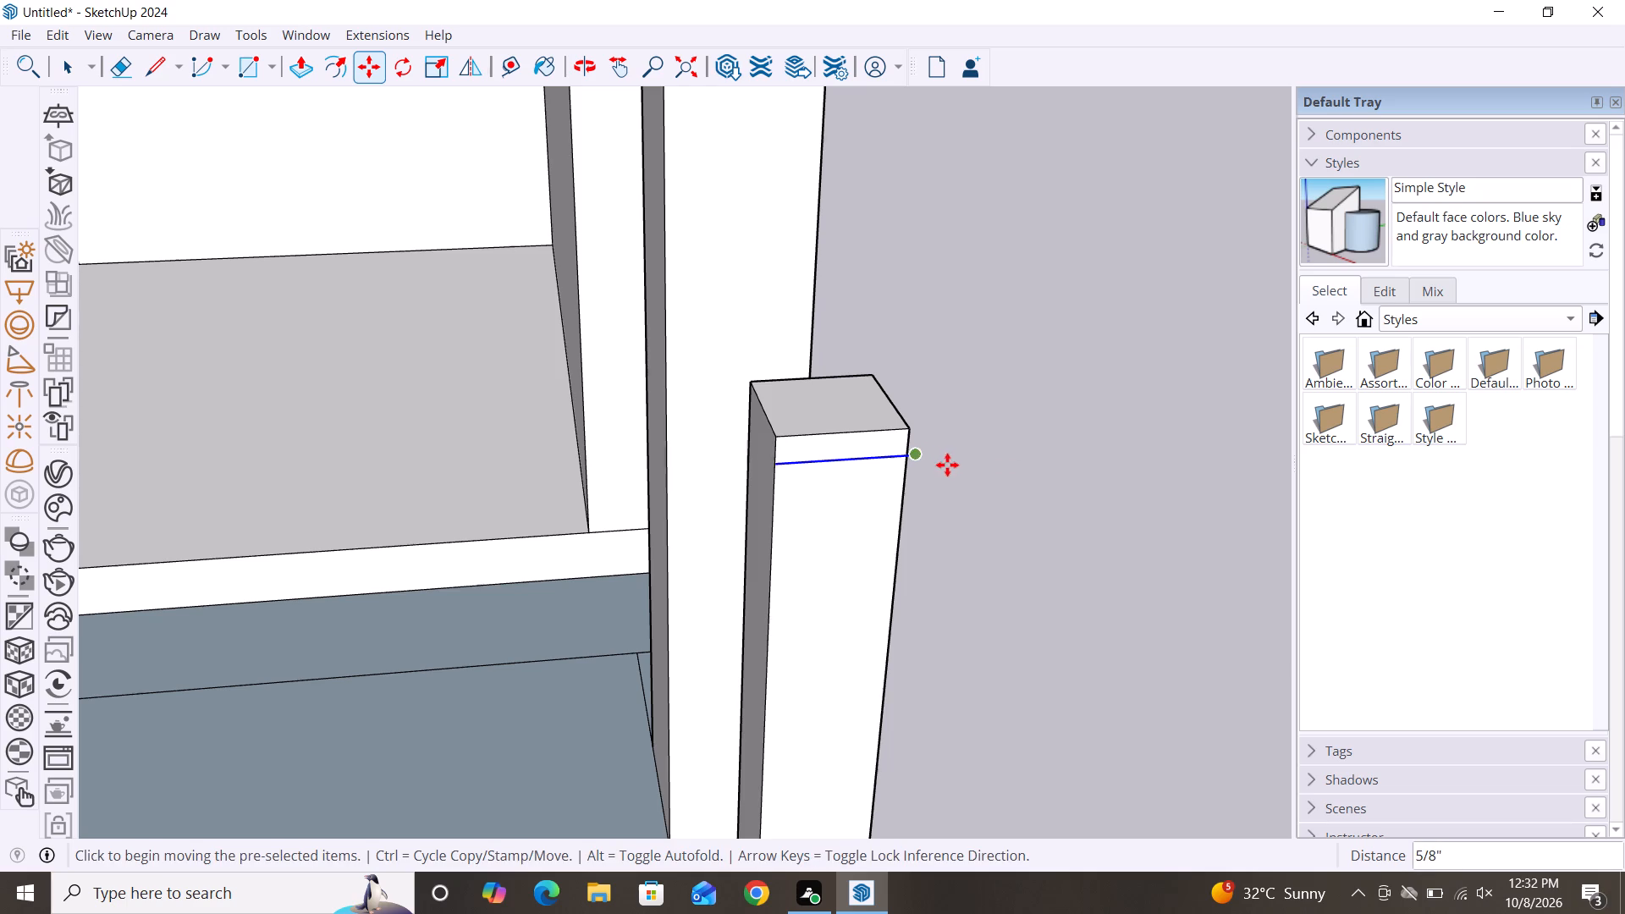
pyautogui.scroll(4, 950, 465)
pyautogui.scroll(-2, 950, 465)
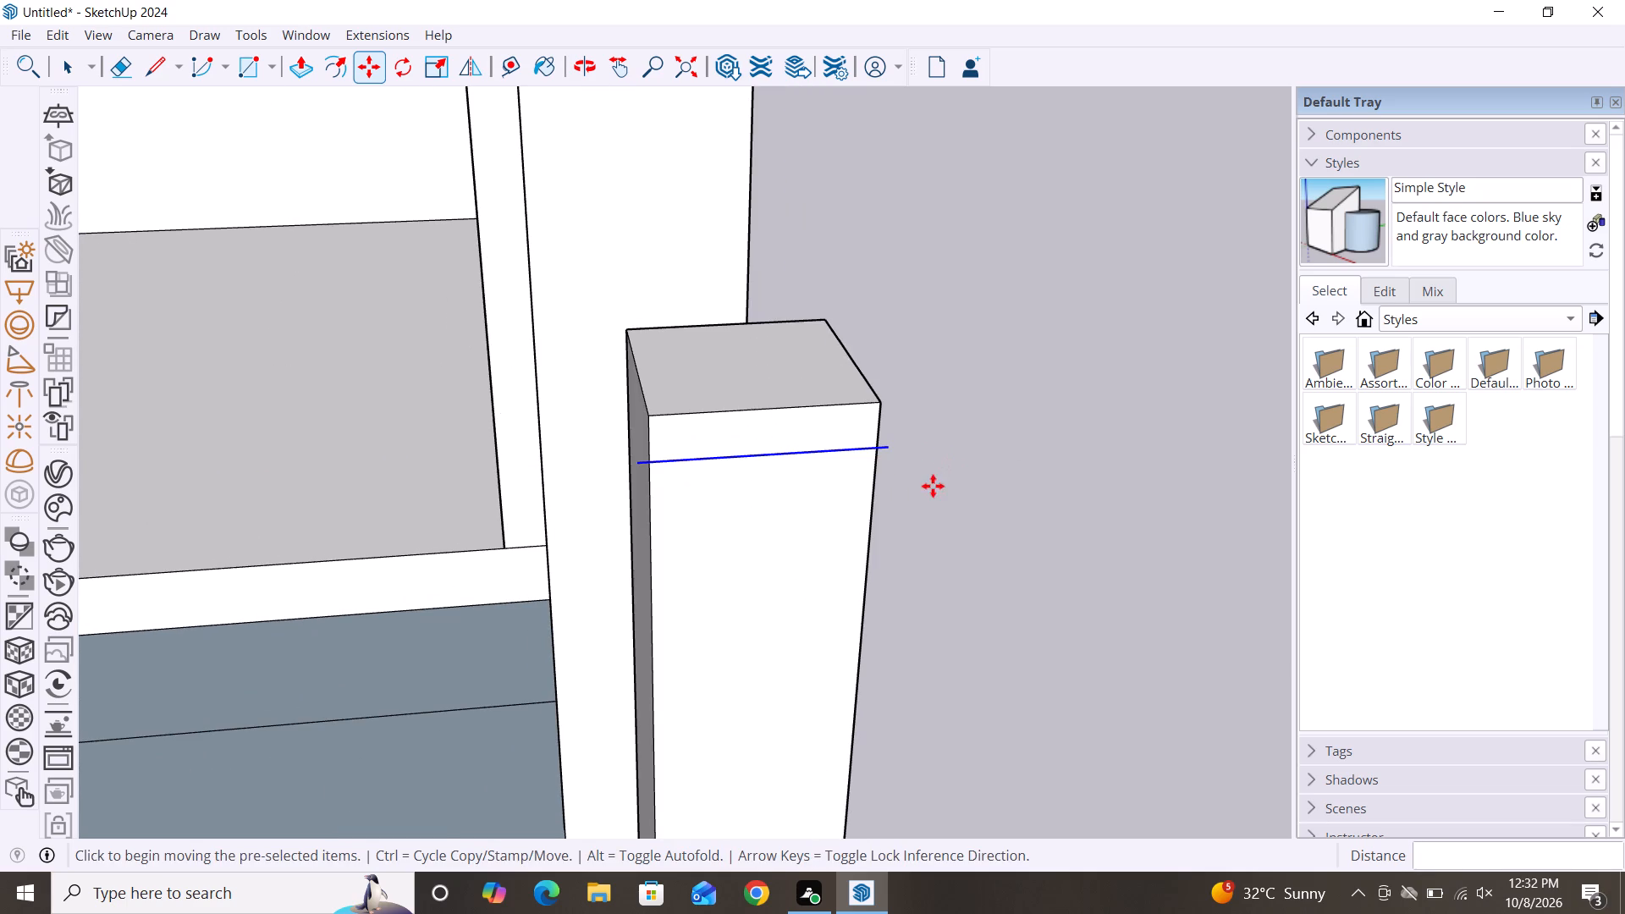
pyautogui.press('space')
# Copy the second post's outer side top edge outward, away from the entrance.
pyautogui.keyDown('alt'); pyautogui.moveTo(1000, 590); pyautogui.dragTo(649, 645, button='middle'); pyautogui.keyUp('alt')
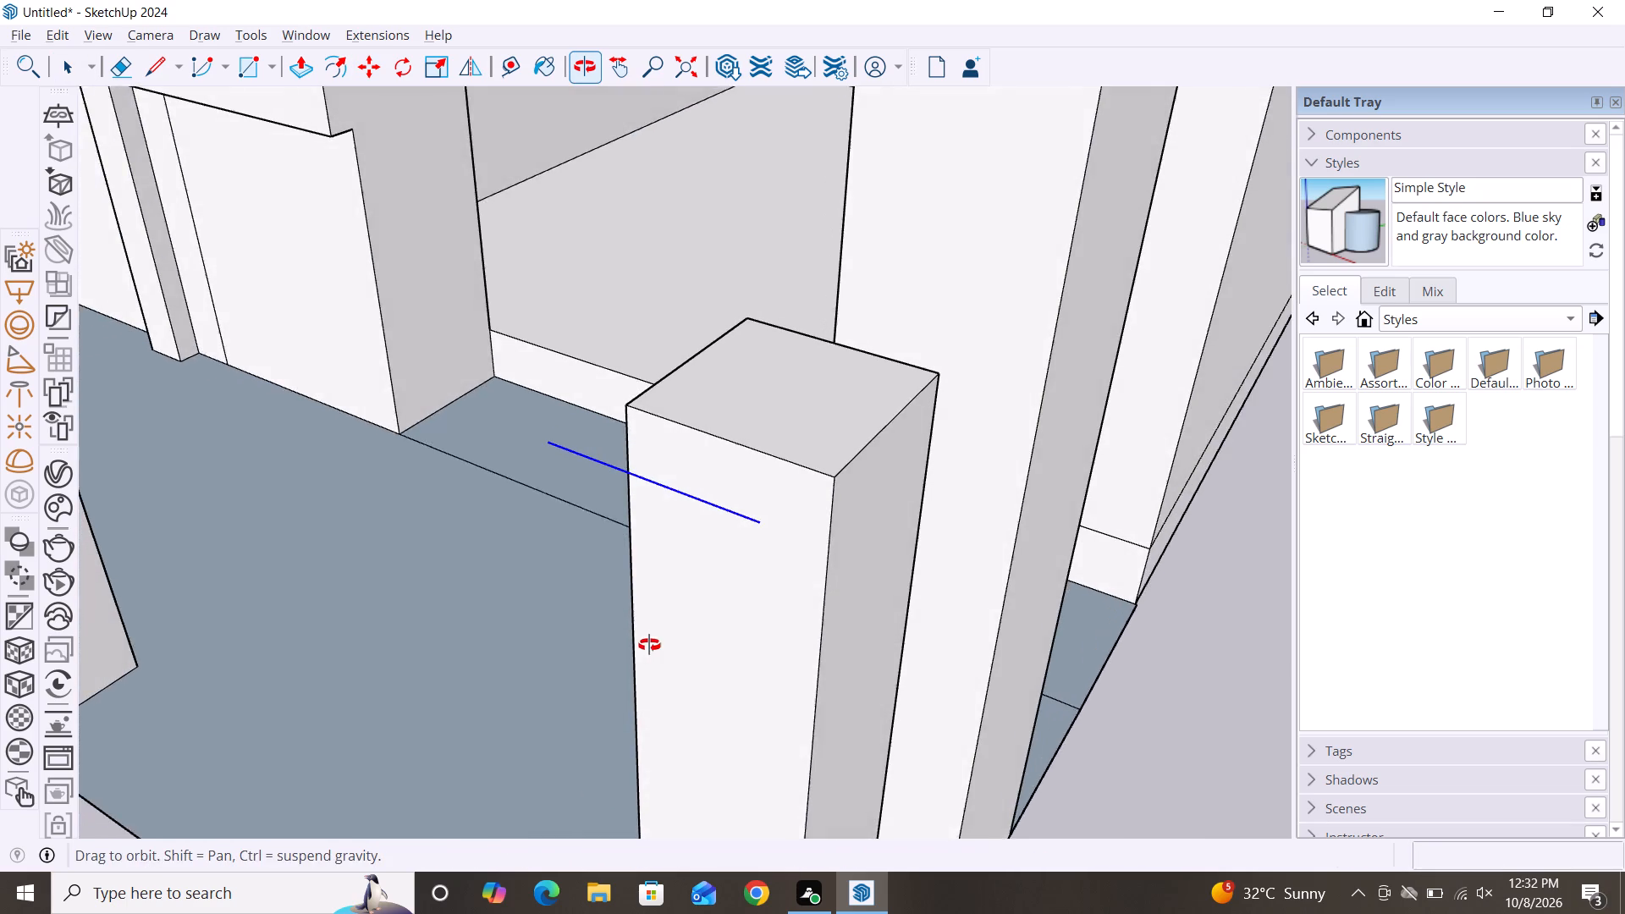
pyautogui.keyDown('alt'); pyautogui.moveTo(649, 645); pyautogui.dragTo(648, 645, button='middle'); pyautogui.keyUp('alt')
pyautogui.click(851, 461)
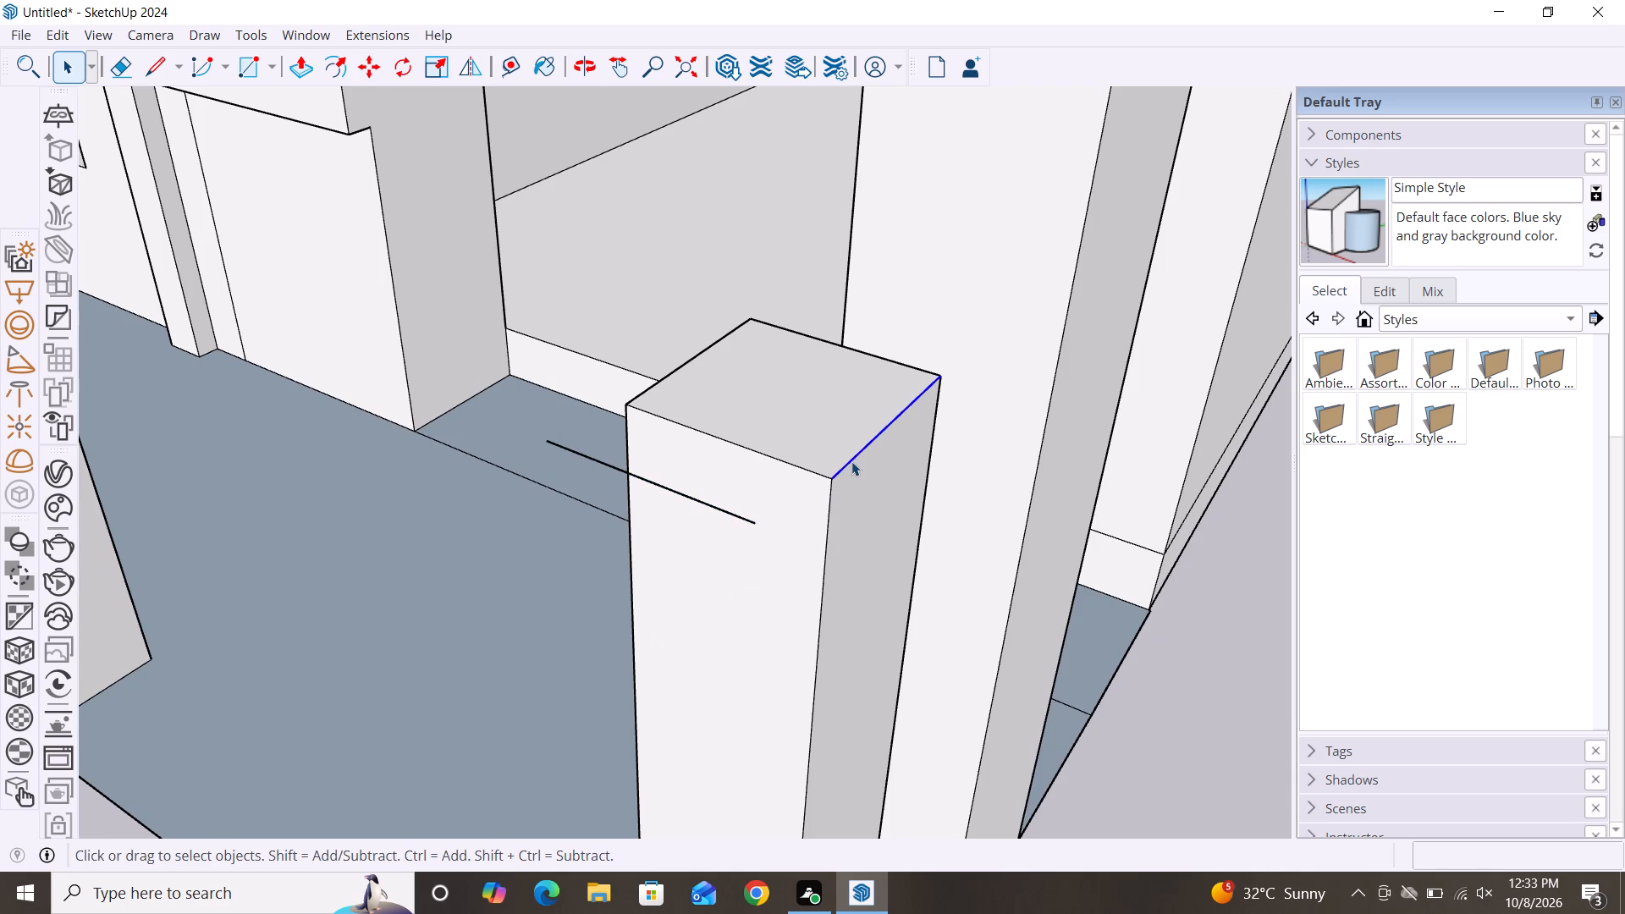
pyautogui.press('m')
pyautogui.click(834, 483)
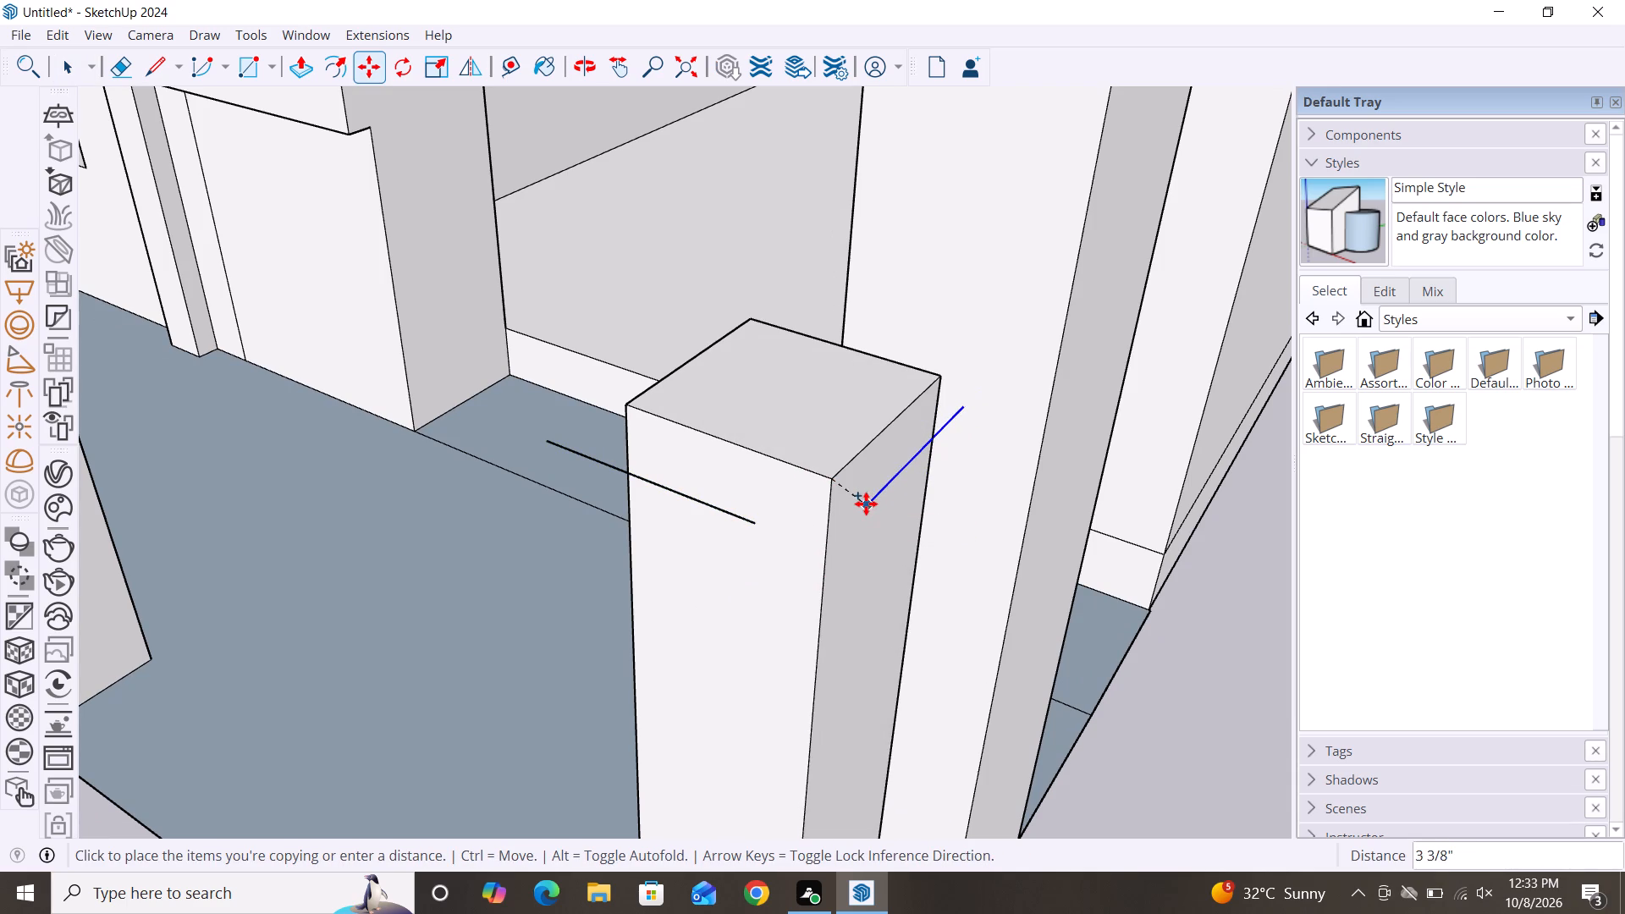
pyautogui.click(864, 497)
pyautogui.press('space')
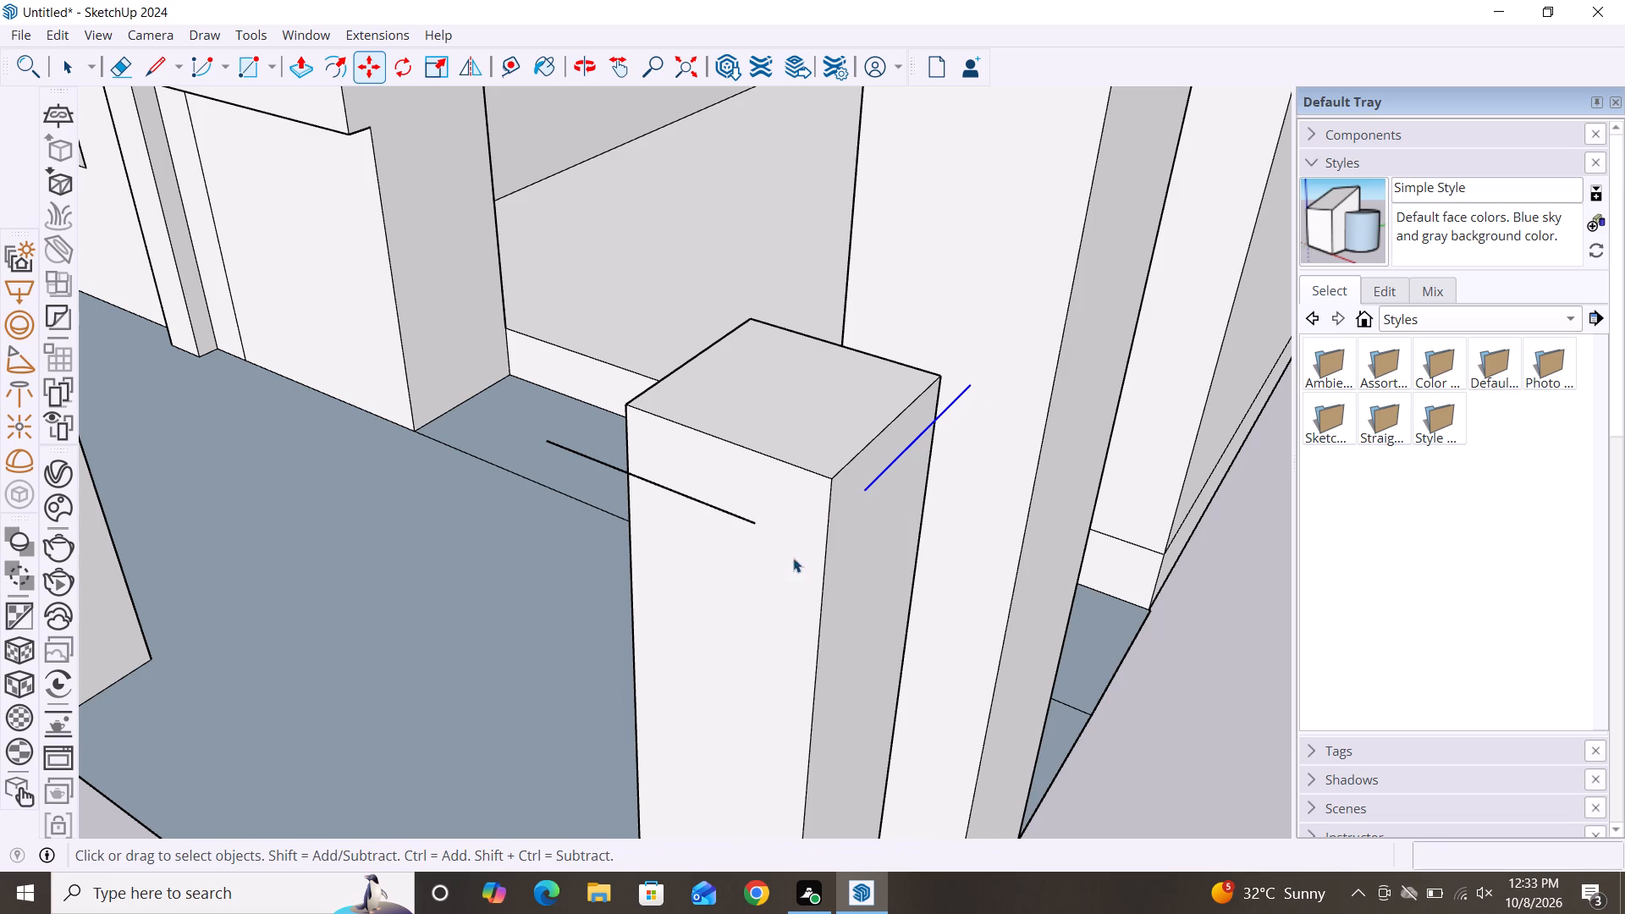
# Move the second post's copied front edge about 13/16" along the green axis, closer to the post.
pyautogui.click(746, 517)
pyautogui.press('m')
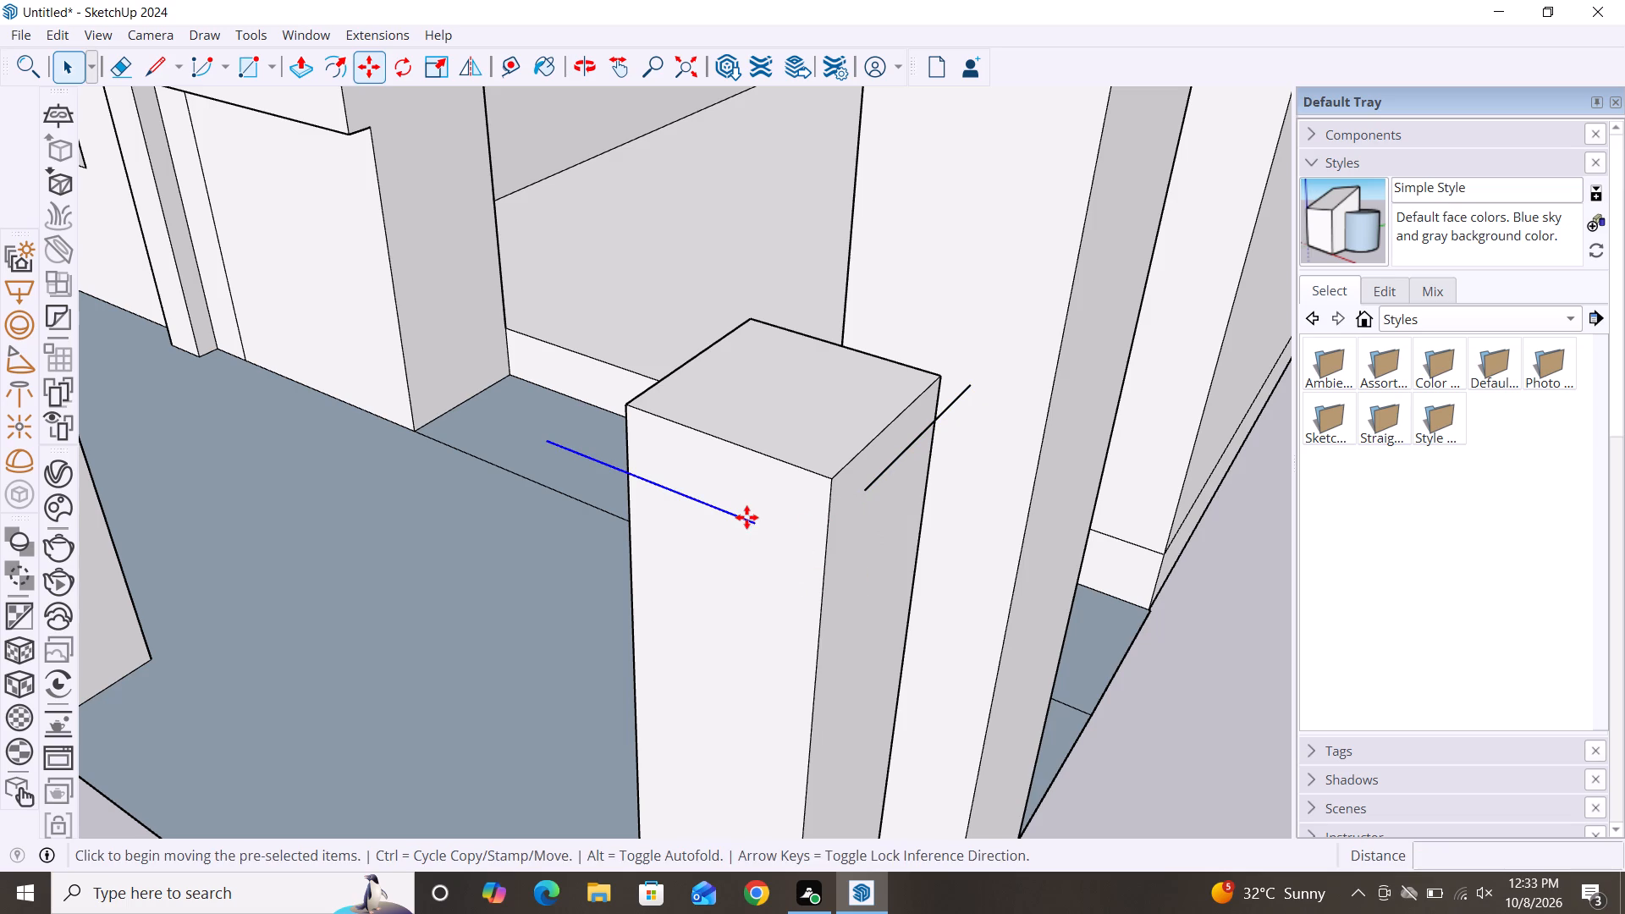
pyautogui.click(753, 522)
pyautogui.click(775, 512)
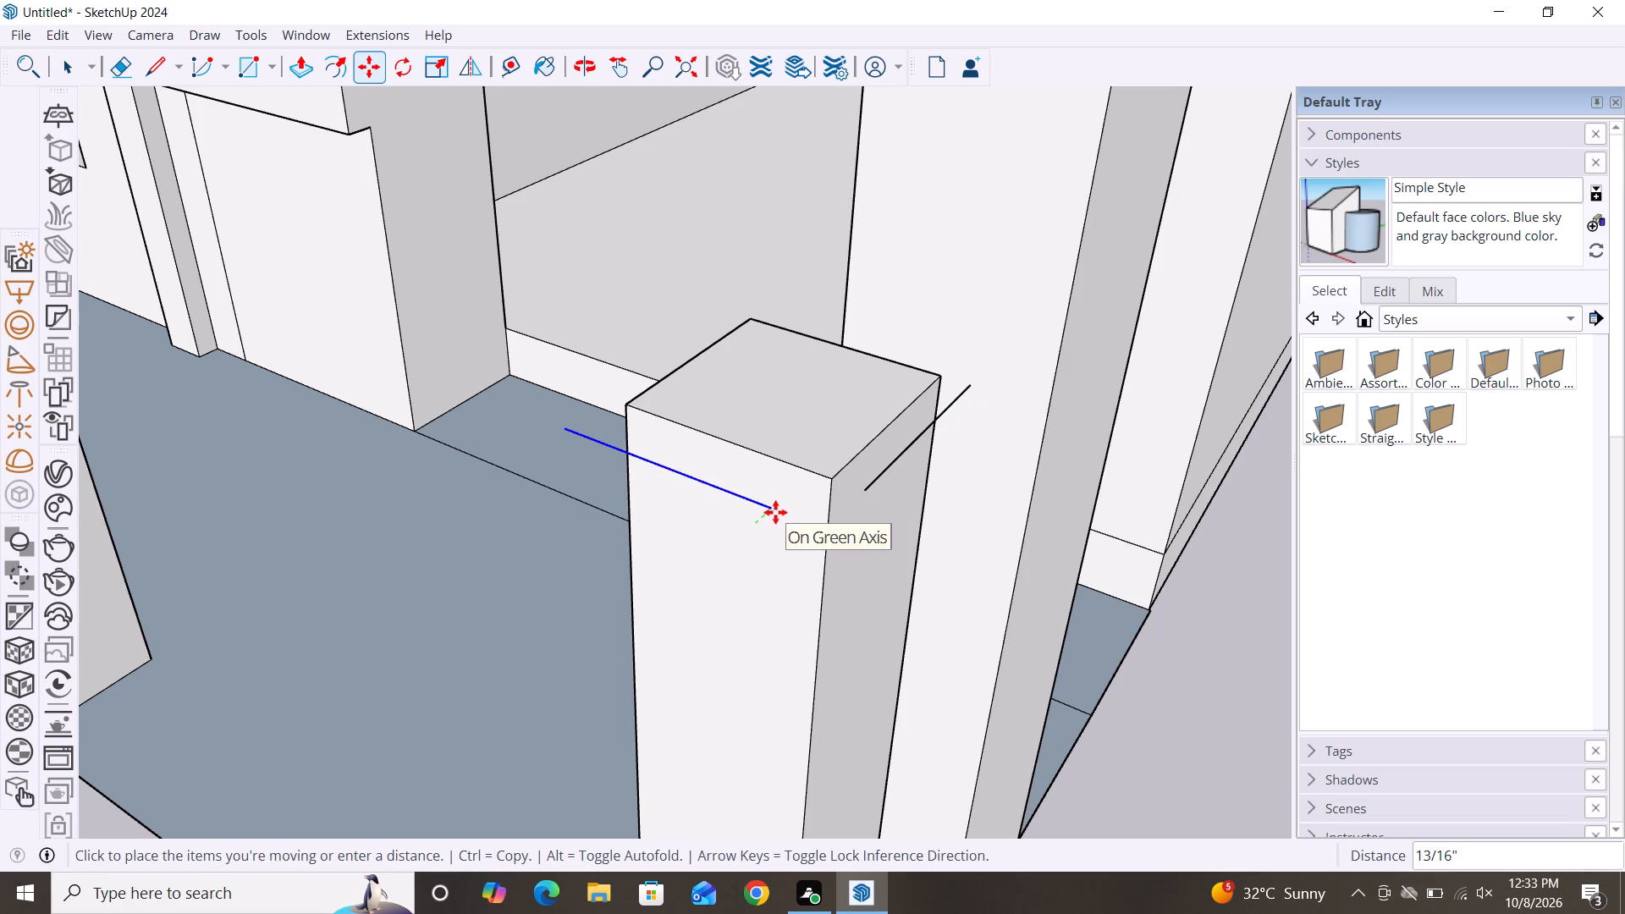
pyautogui.press('space')
# Copy the second post's entrance-side top edge about 1 1/8" outward toward the entrance.
pyautogui.scroll(-4, 609, 564)
pyautogui.keyDown('alt'); pyautogui.moveTo(615, 625); pyautogui.dragTo(825, 629, button='middle'); pyautogui.keyUp('alt')
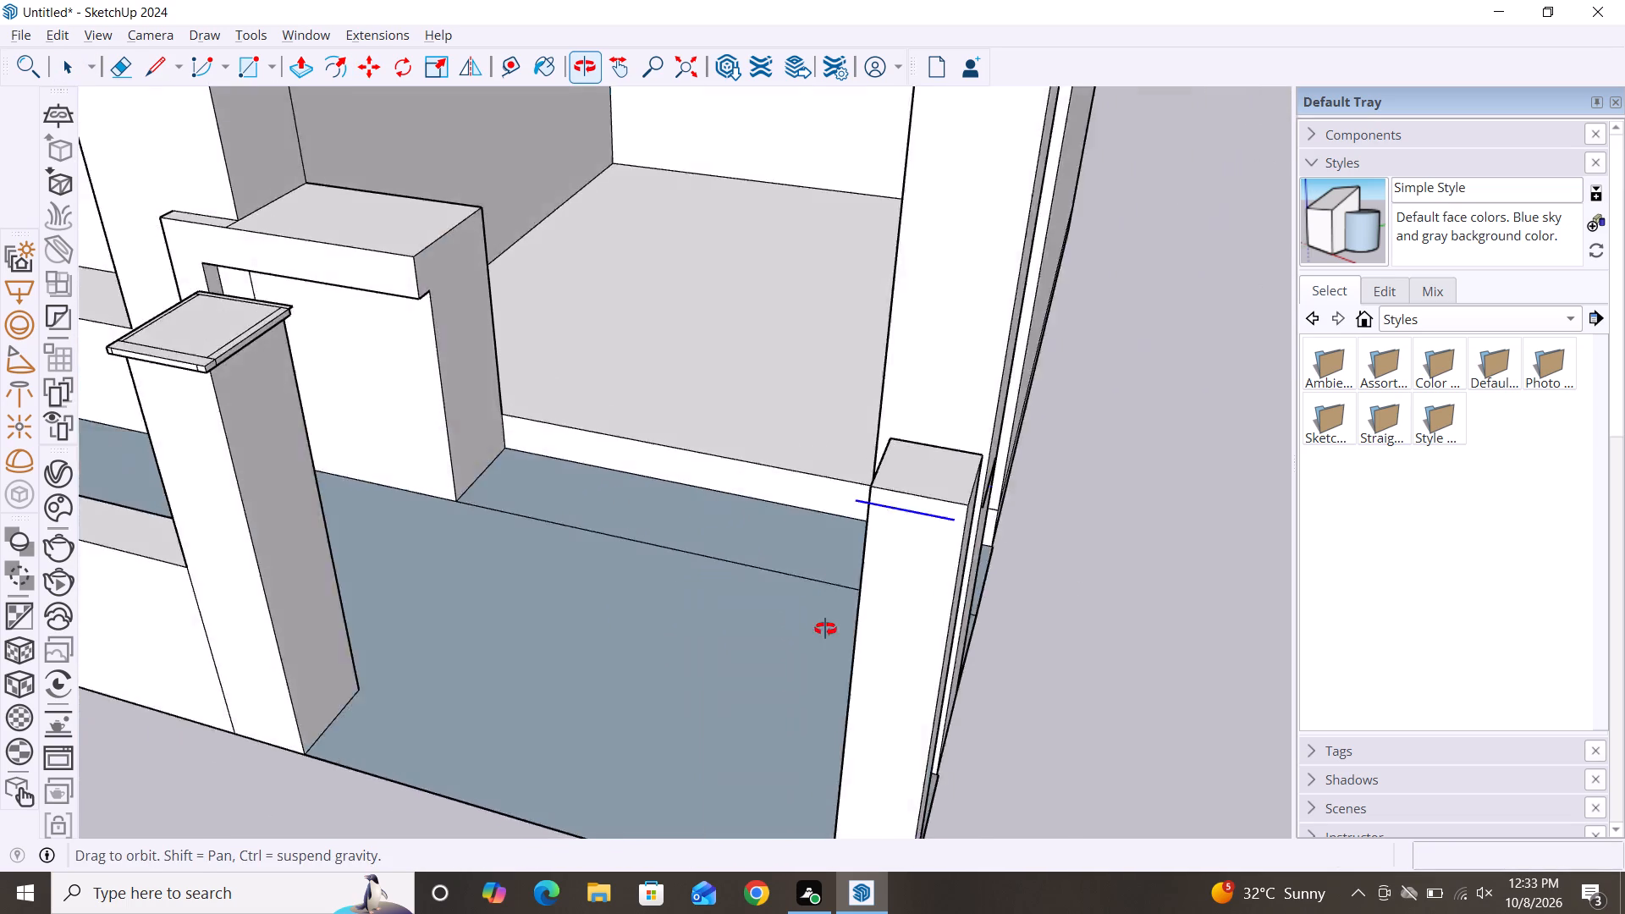
pyautogui.keyDown('alt'); pyautogui.moveTo(825, 629); pyautogui.dragTo(875, 627, button='middle'); pyautogui.keyUp('alt')
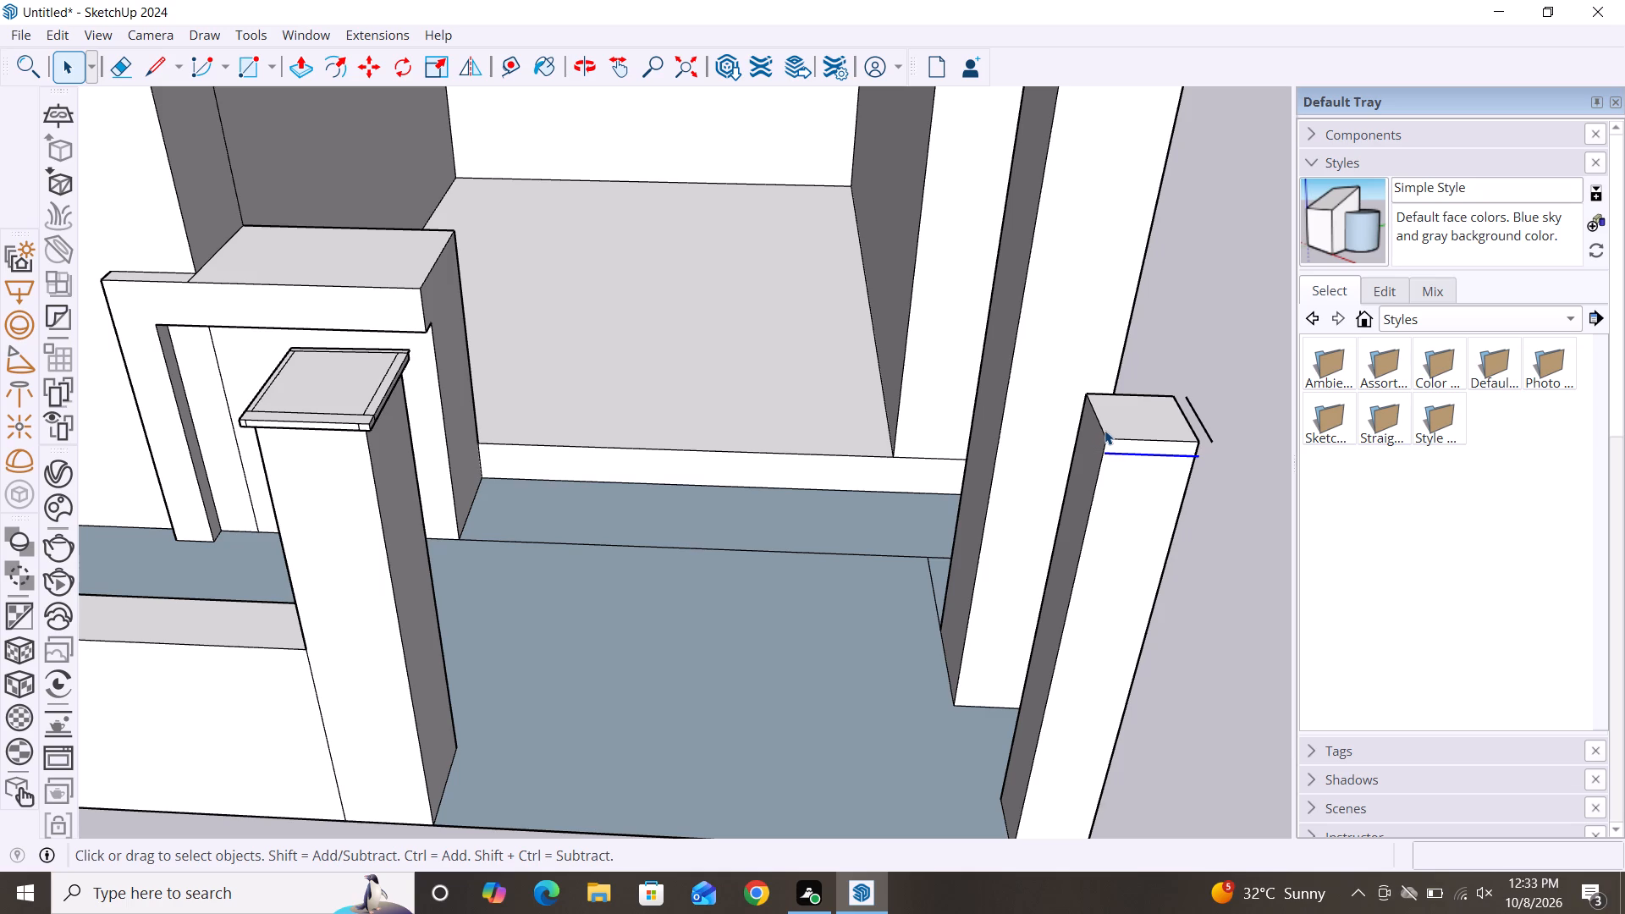
pyautogui.click(1104, 430)
pyautogui.press('m')
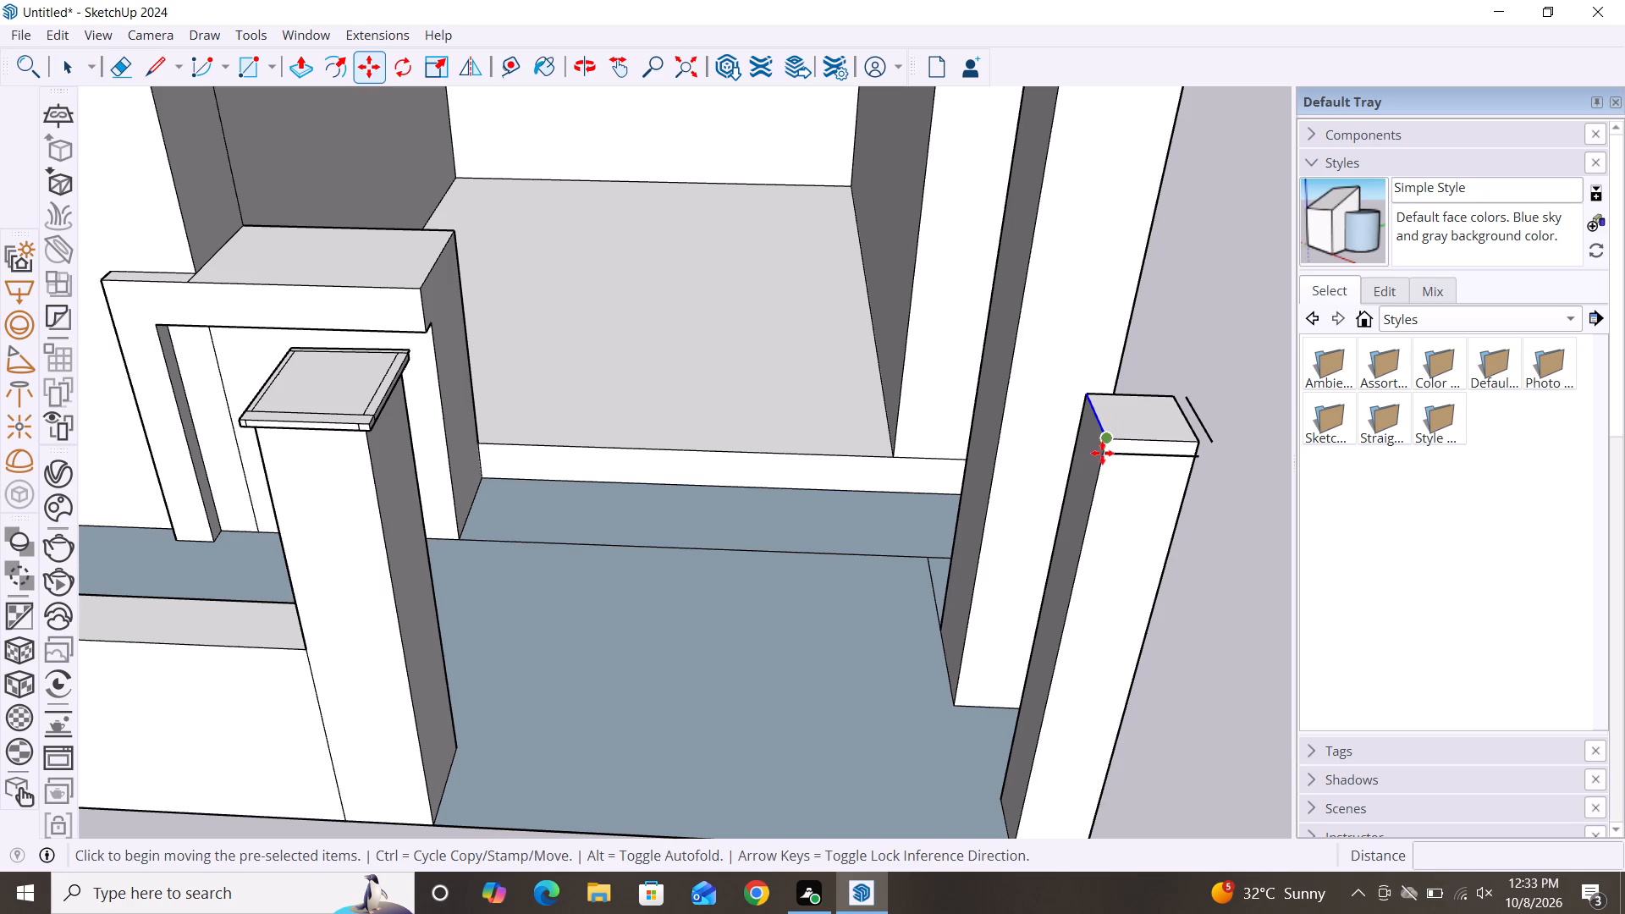
pyautogui.click(1110, 438)
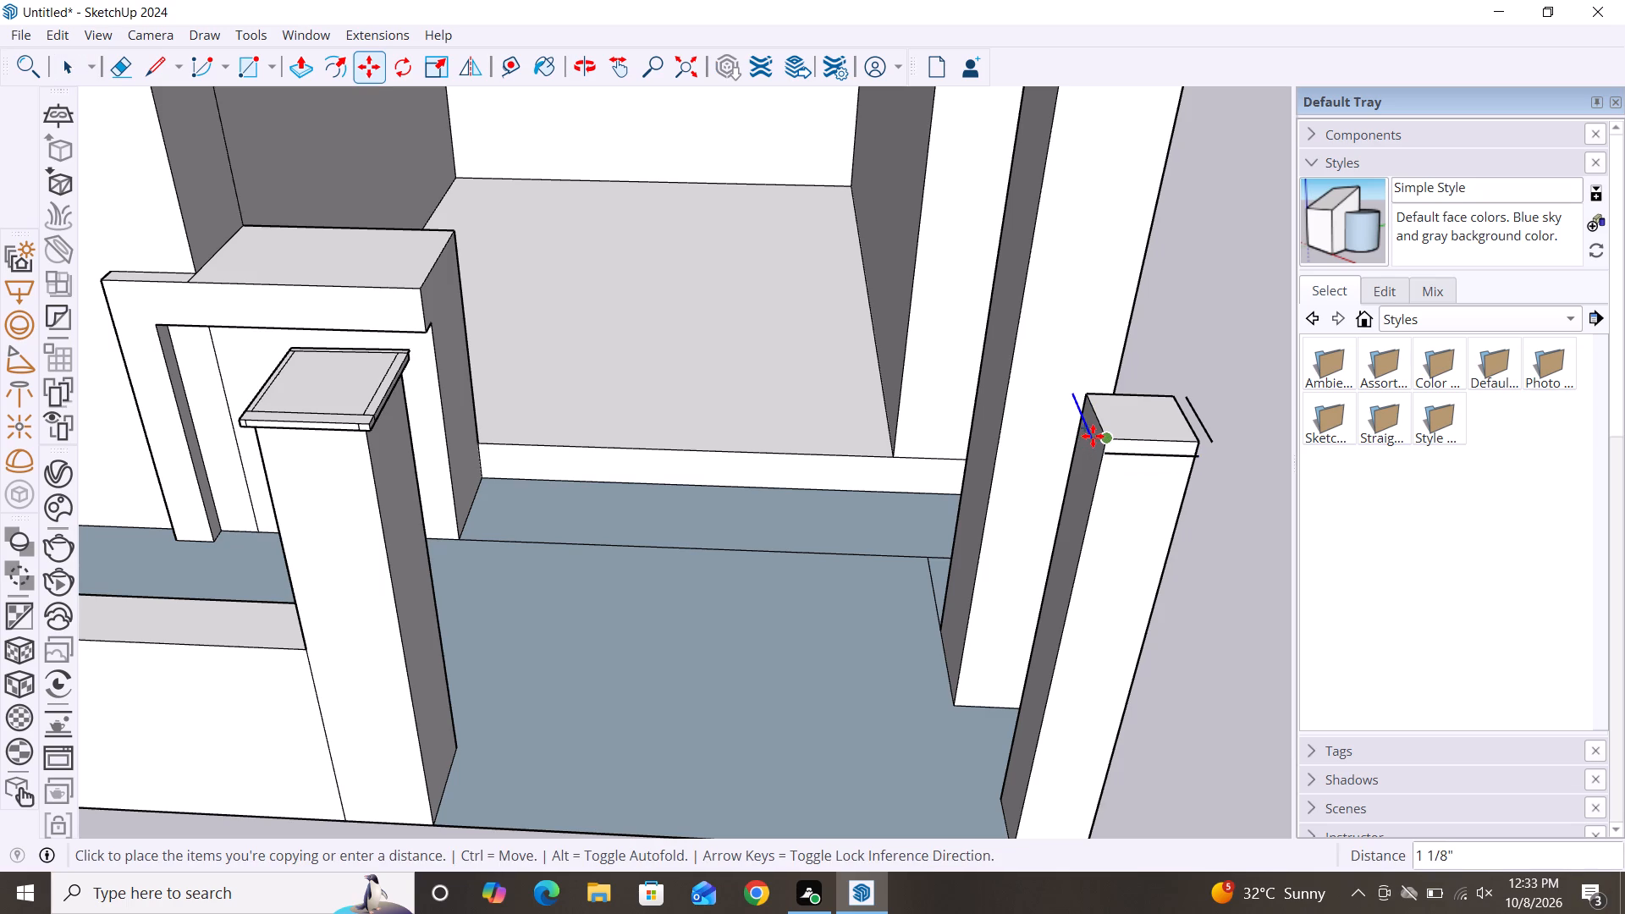
pyautogui.click(1093, 436)
pyautogui.press('space')
# Review the second post's copied edges and the entrance front from farther away.
pyautogui.scroll(-3, 879, 442)
pyautogui.scroll(-3, 791, 424)
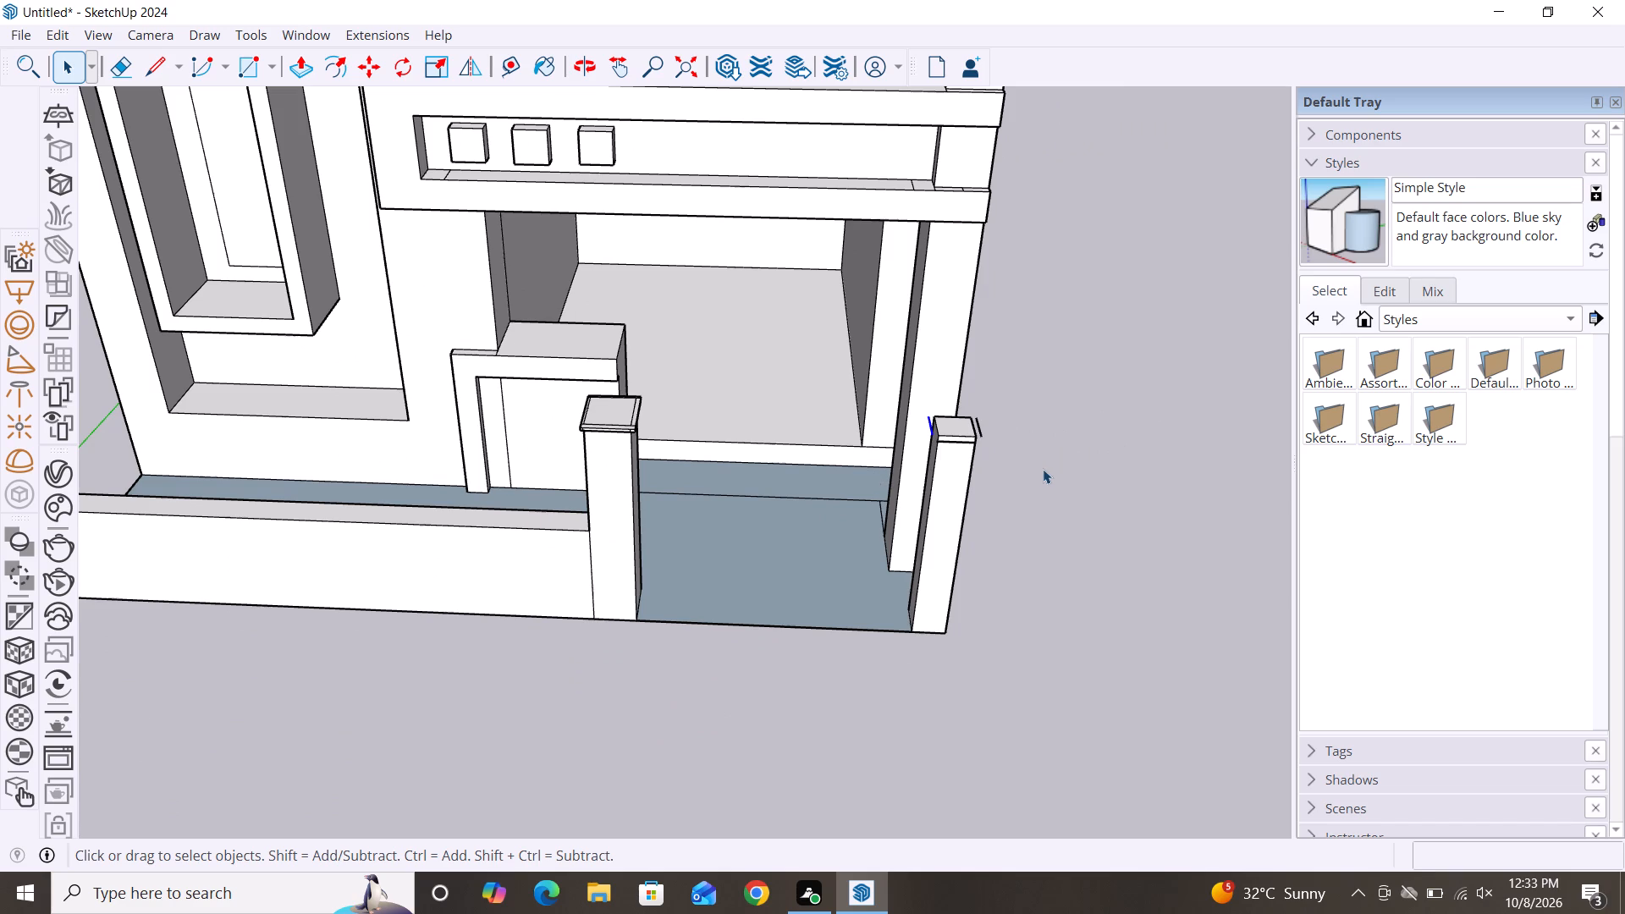
pyautogui.press('space')
pyautogui.click(1043, 469)
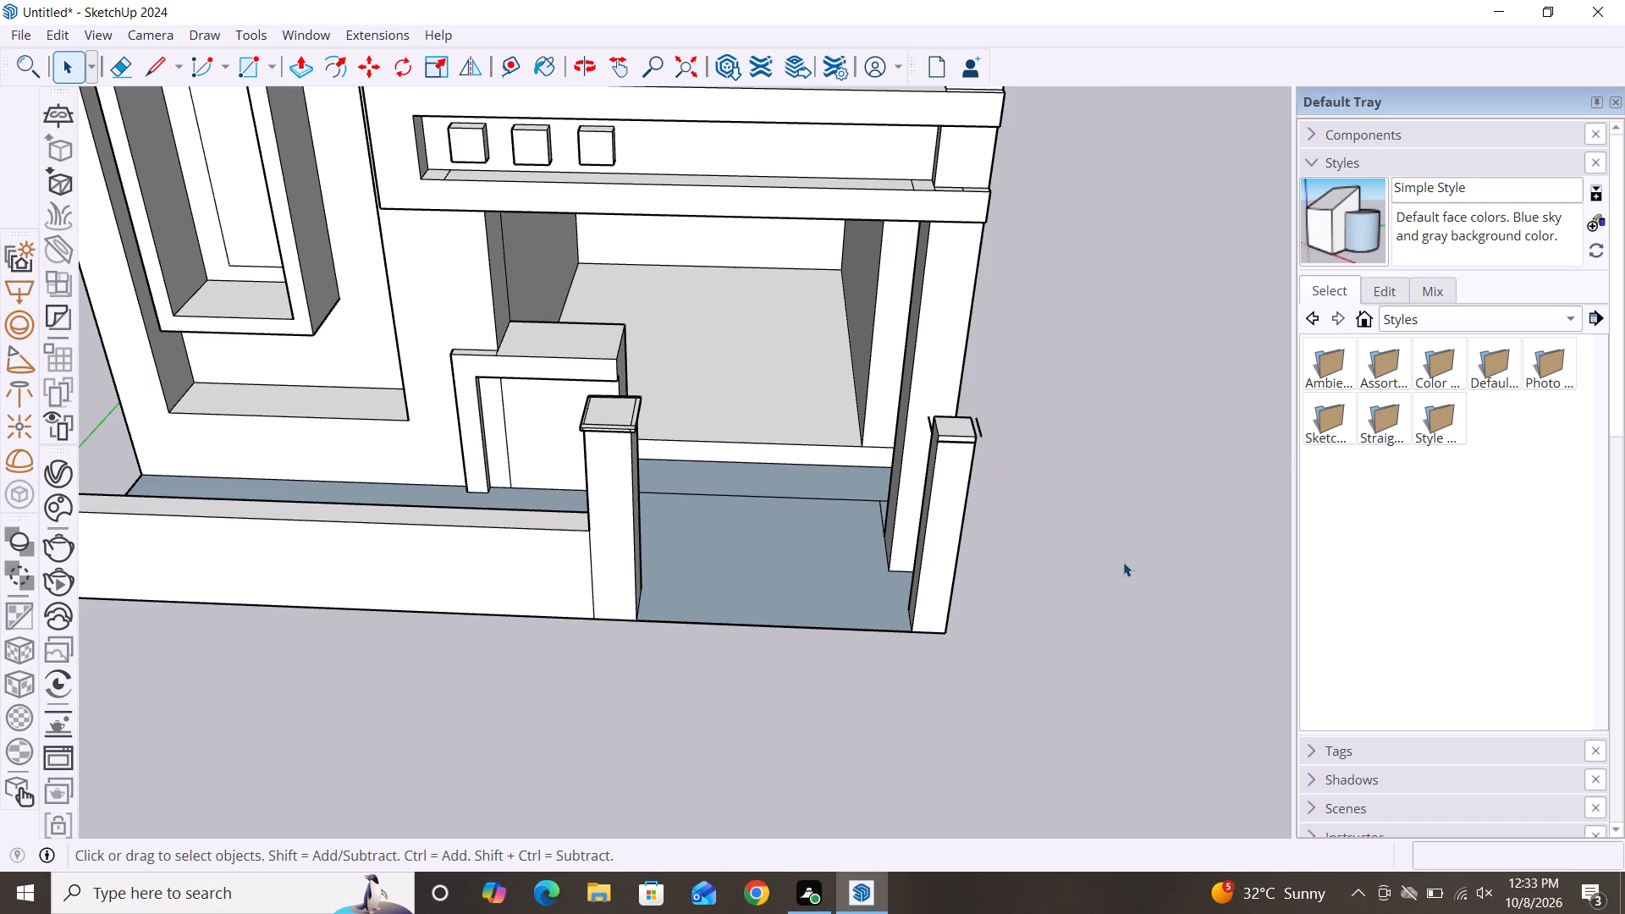
pyautogui.keyDown('alt'); pyautogui.moveTo(1123, 562); pyautogui.dragTo(1060, 520, button='middle'); pyautogui.keyUp('alt')
pyautogui.scroll(-3, 931, 473)
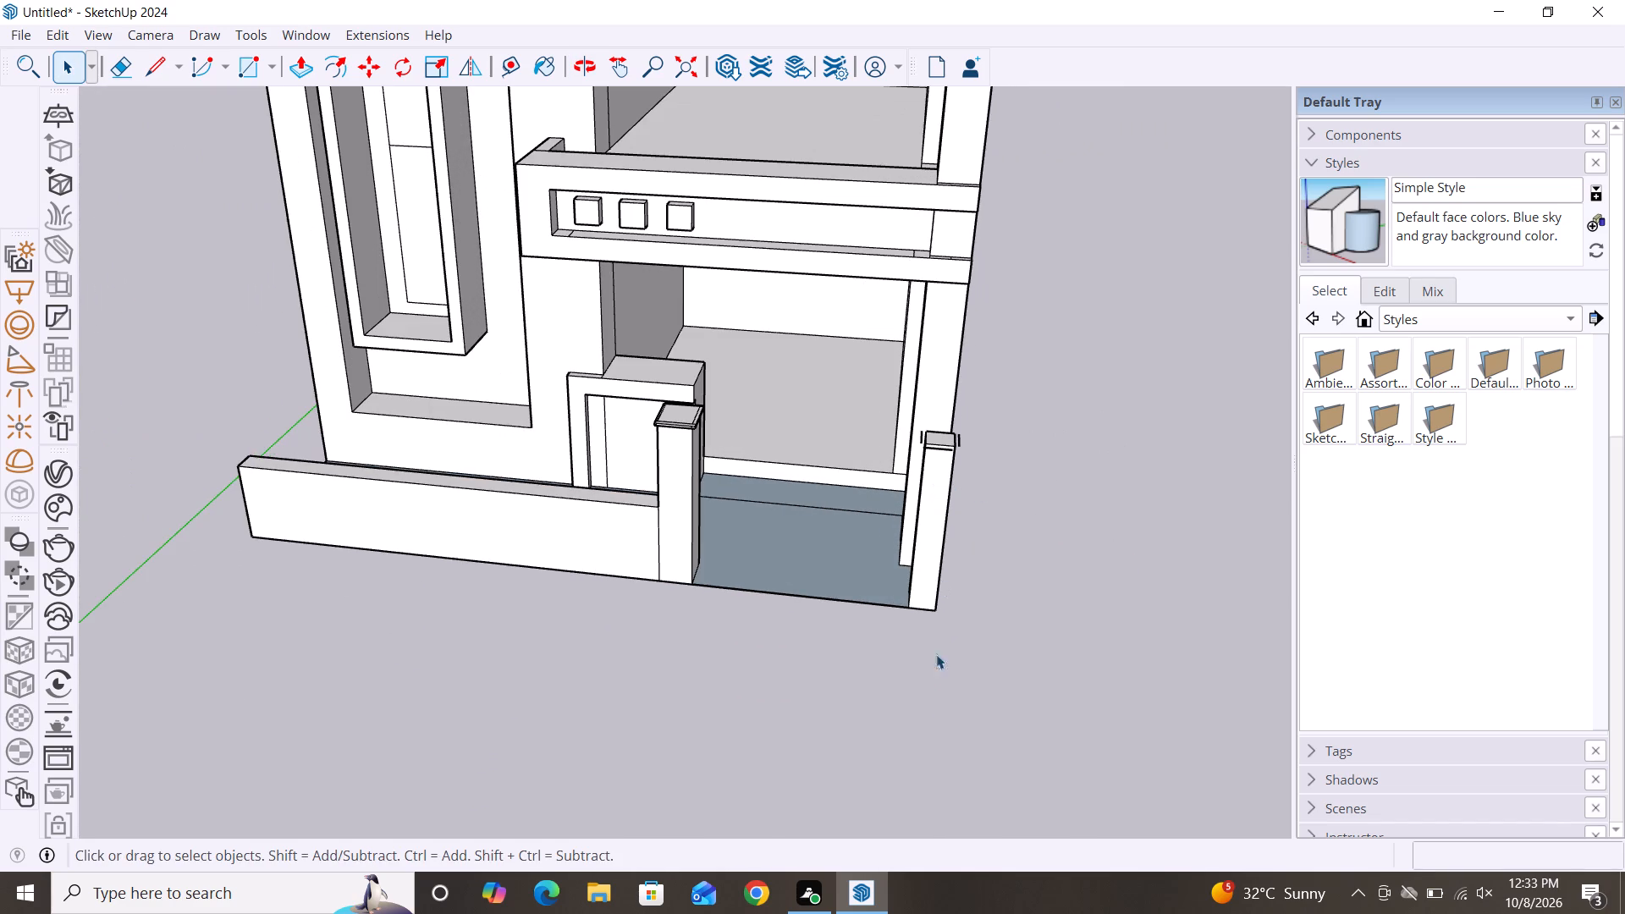
pyautogui.keyDown('alt'); pyautogui.moveTo(920, 721); pyautogui.dragTo(1088, 639, button='middle'); pyautogui.keyUp('alt')
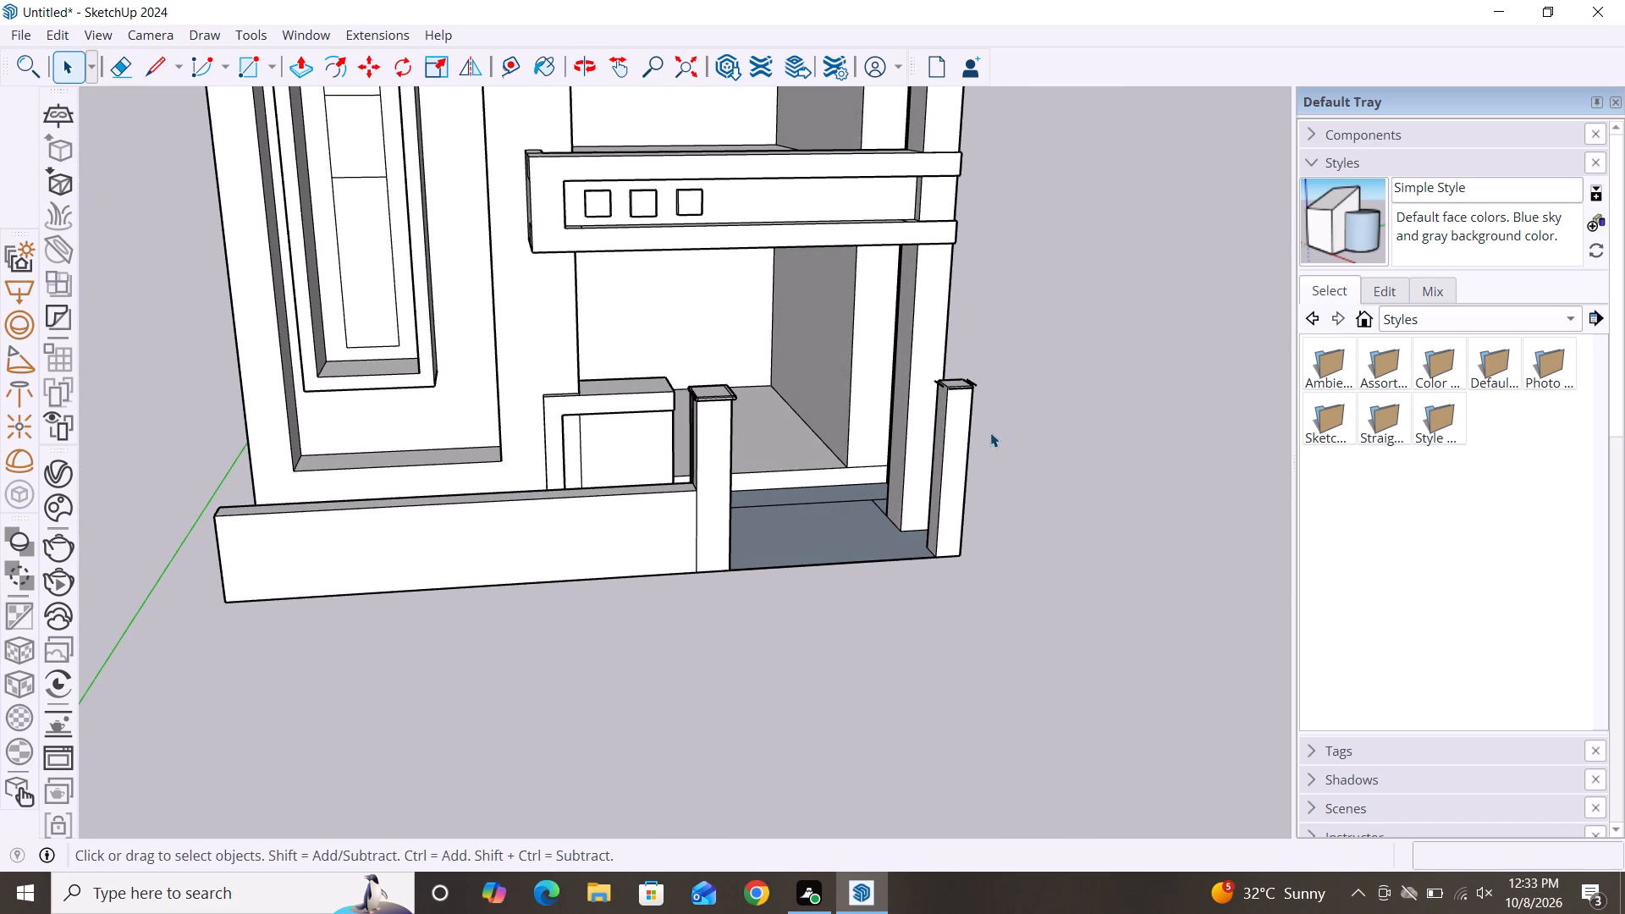
pyautogui.keyDown('alt'); pyautogui.moveTo(991, 434); pyautogui.dragTo(980, 576, button='middle'); pyautogui.keyUp('alt')
# Join the second post's copied front and outer side edges at their corner with lines of about 1 5/8" and 2 1/8".
pyautogui.scroll(4, 967, 426)
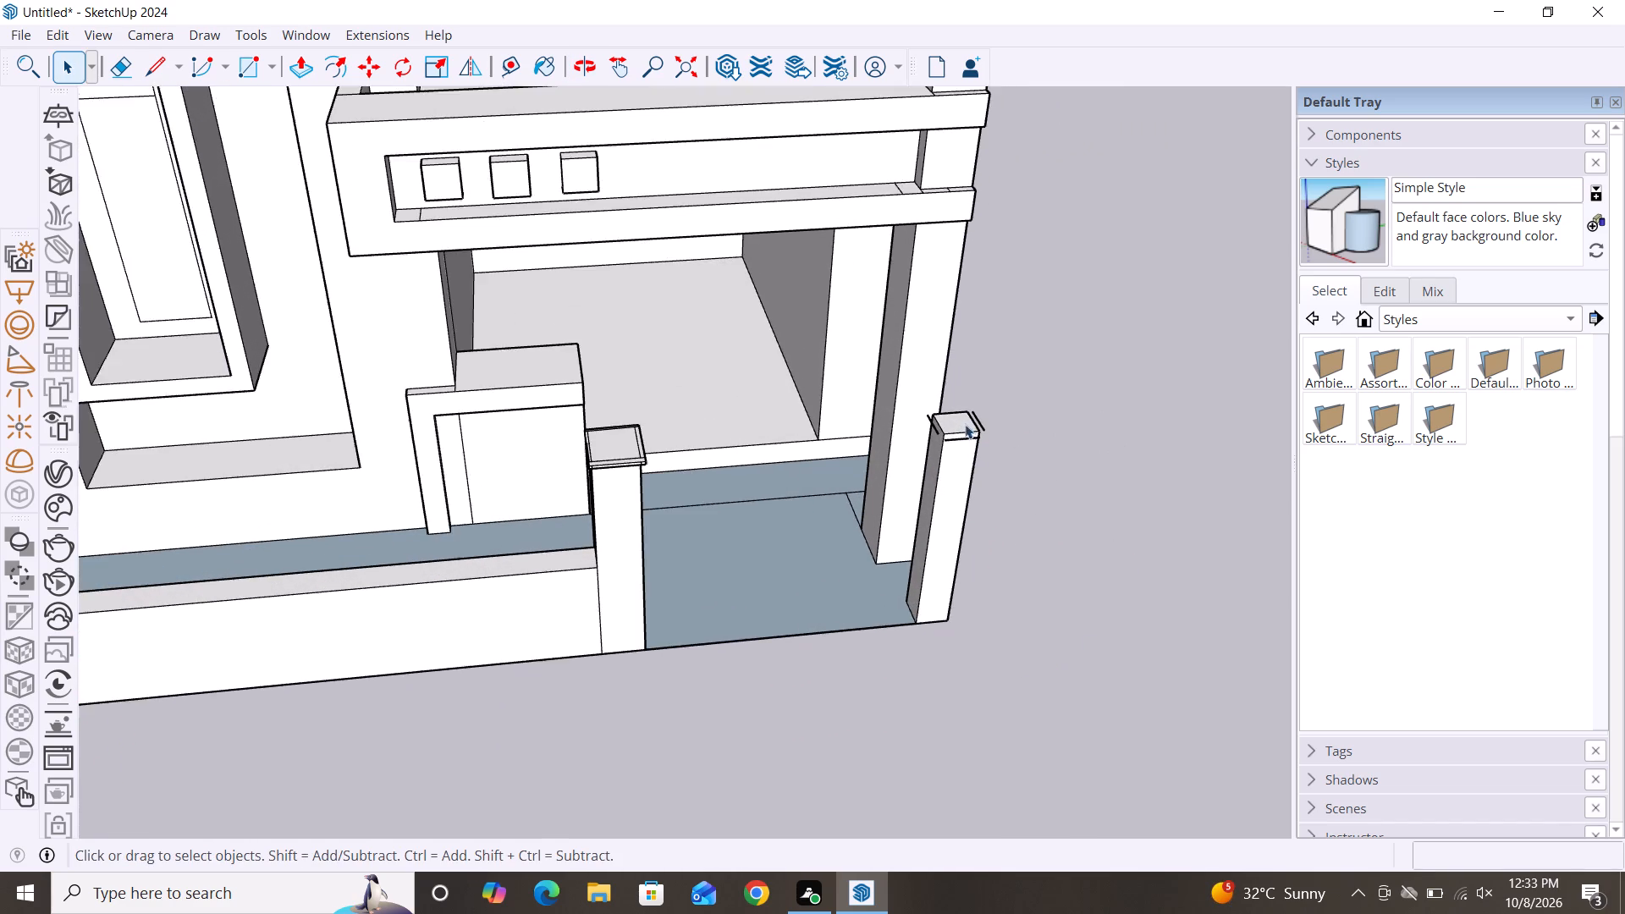
pyautogui.scroll(9, 965, 424)
pyautogui.press('l')
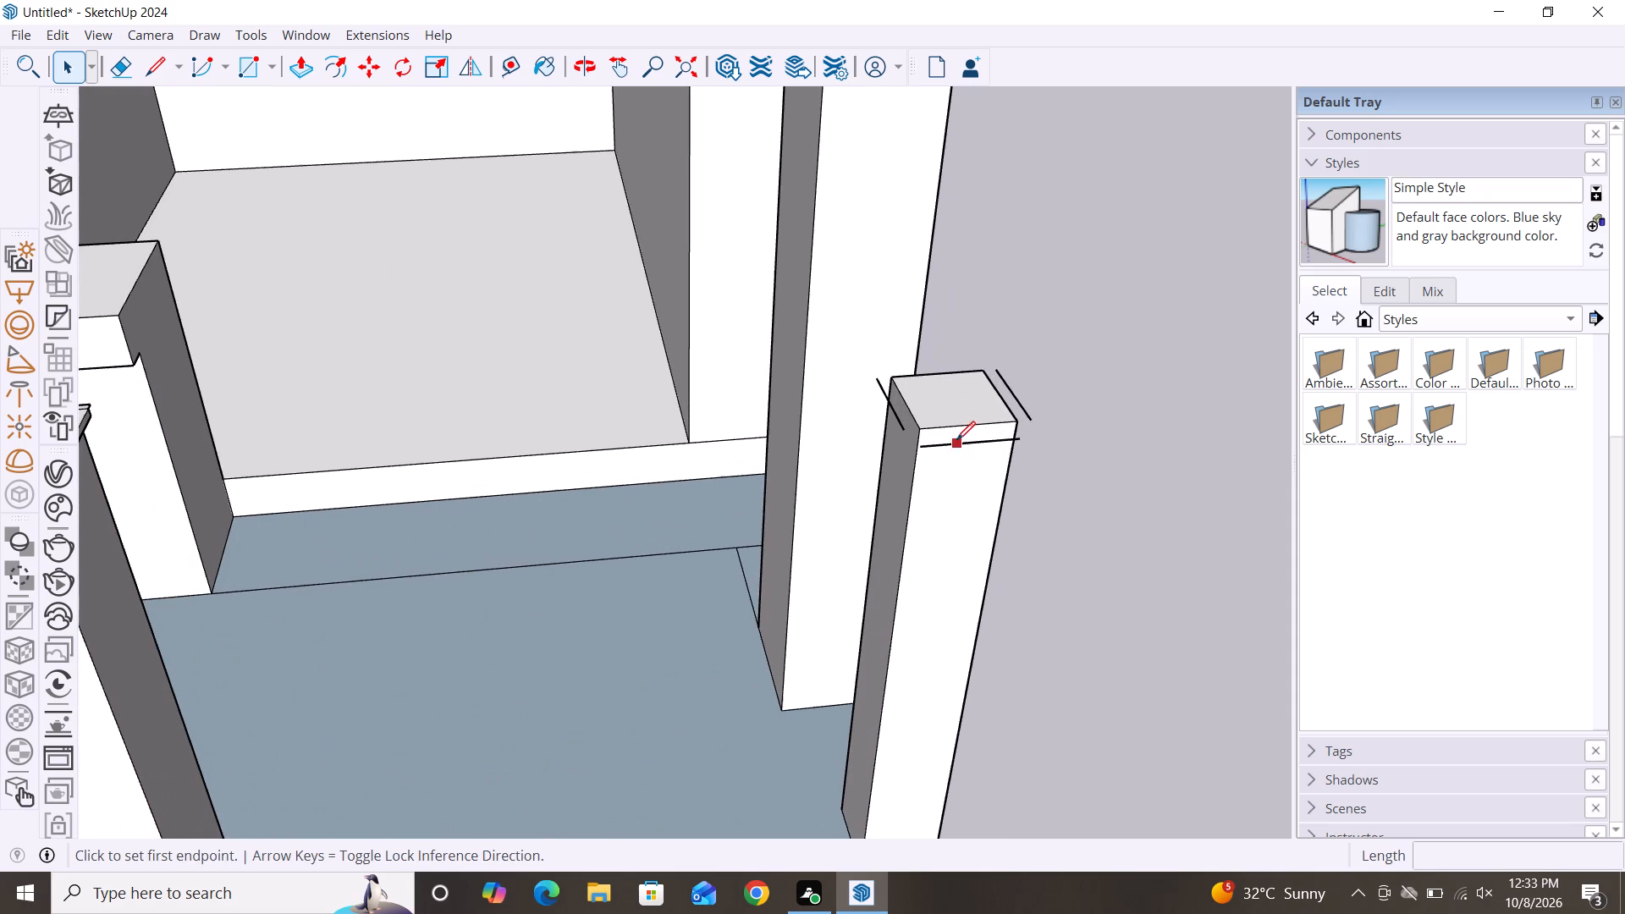
pyautogui.click(1023, 442)
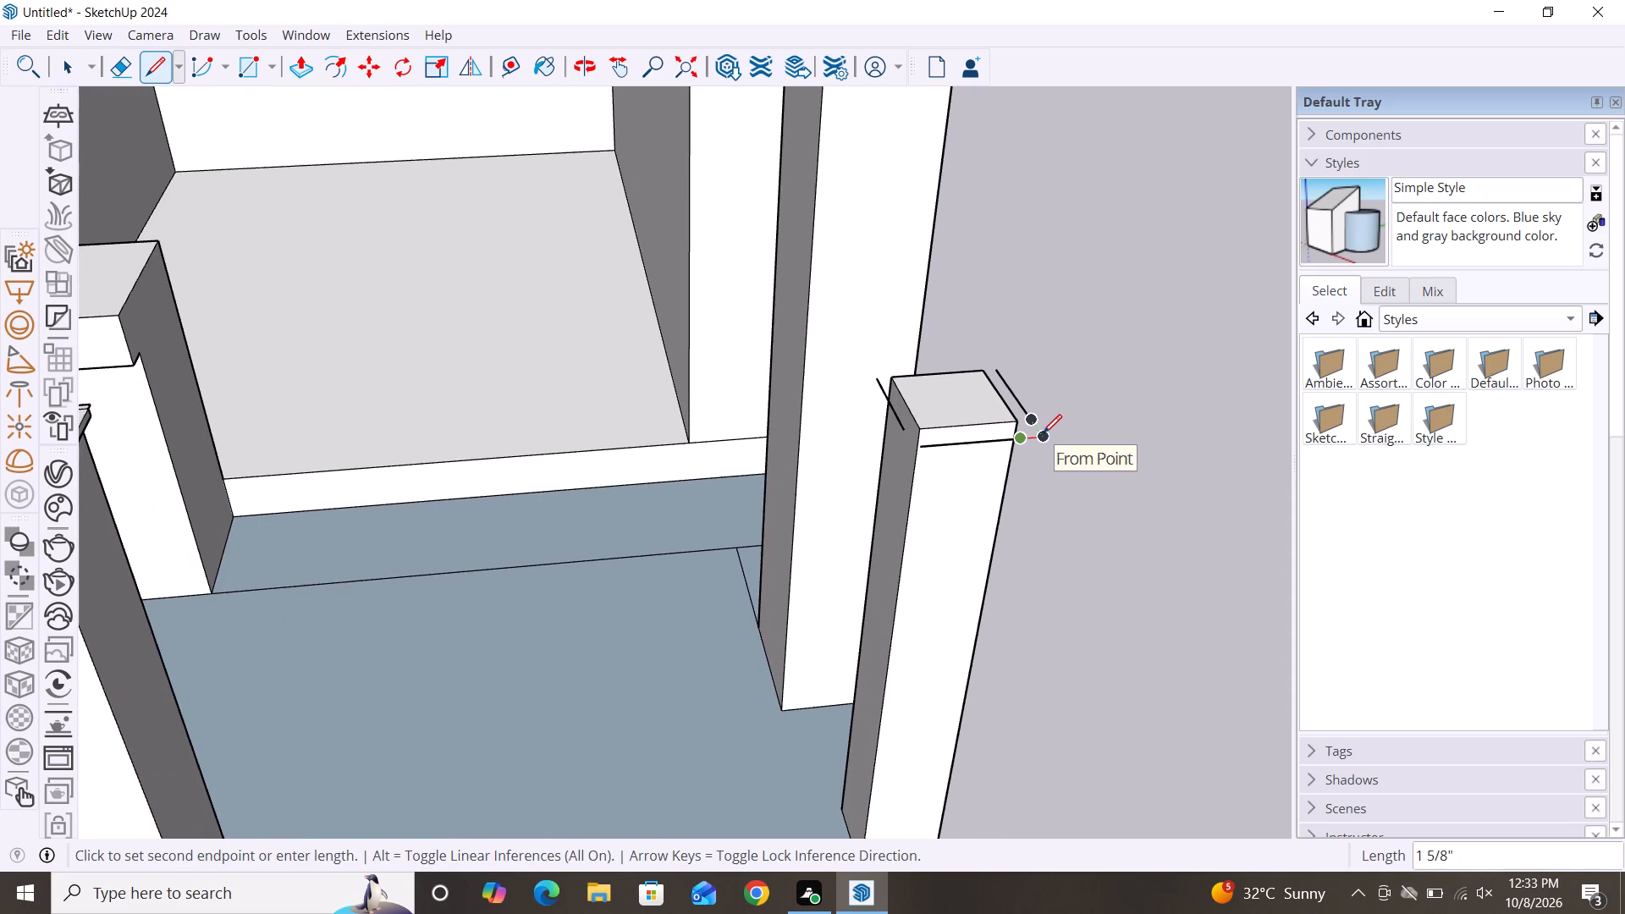
pyautogui.click(1044, 437)
pyautogui.click(1035, 421)
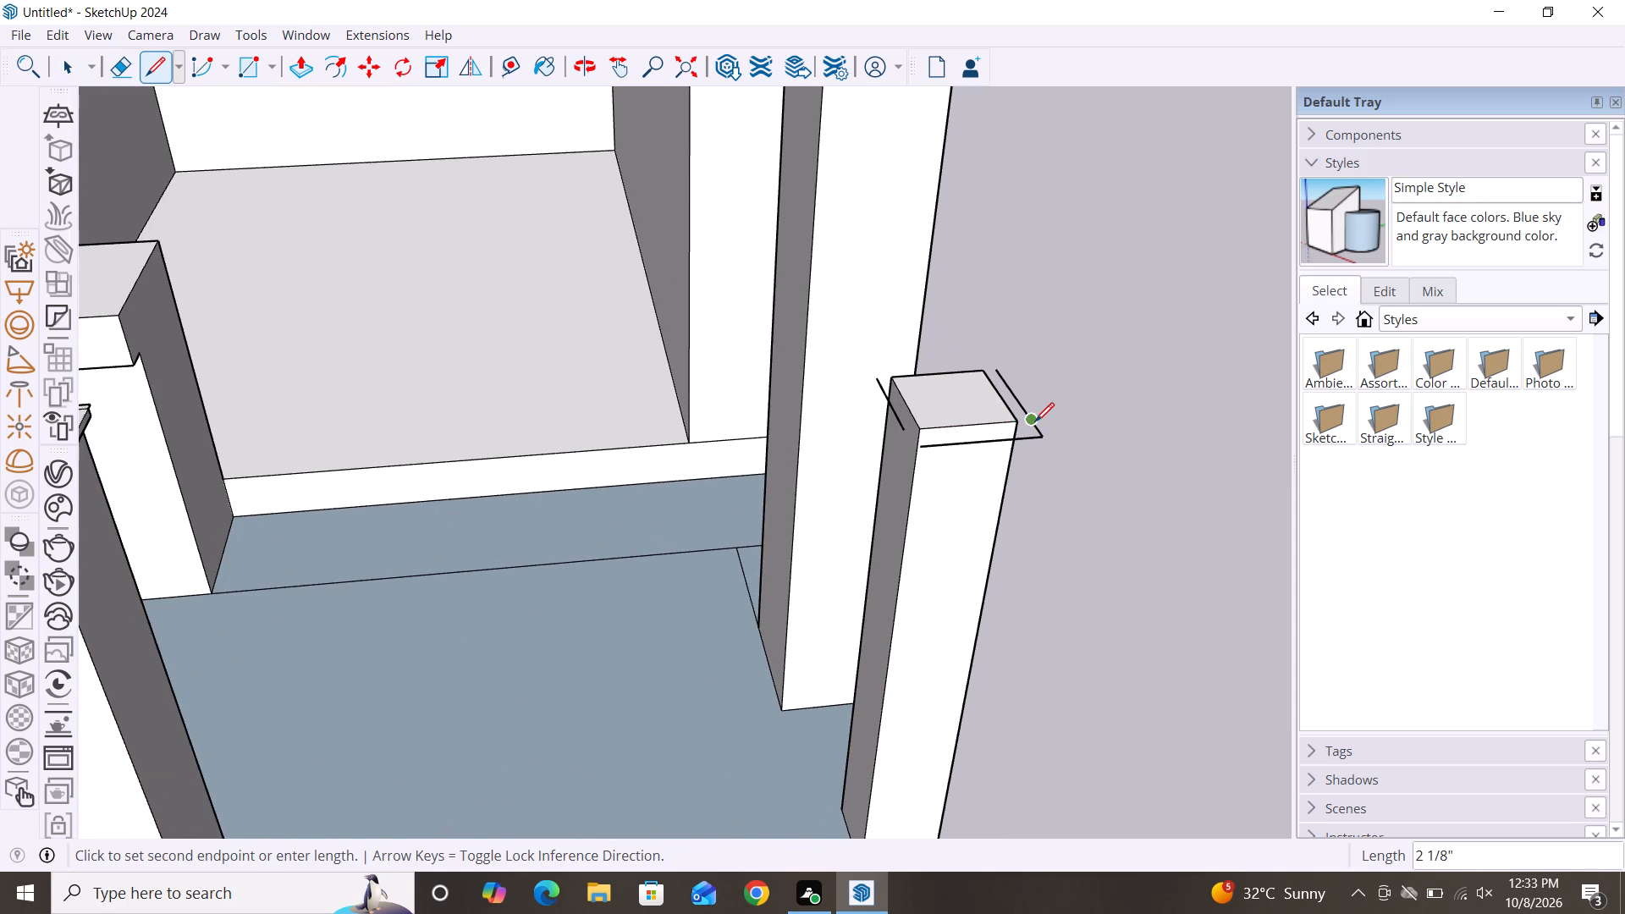
pyautogui.press('Escape')
# Join the copied entrance-side and front edges at their corner with lines of about 2 1/8" and 1/2".
pyautogui.click(906, 428)
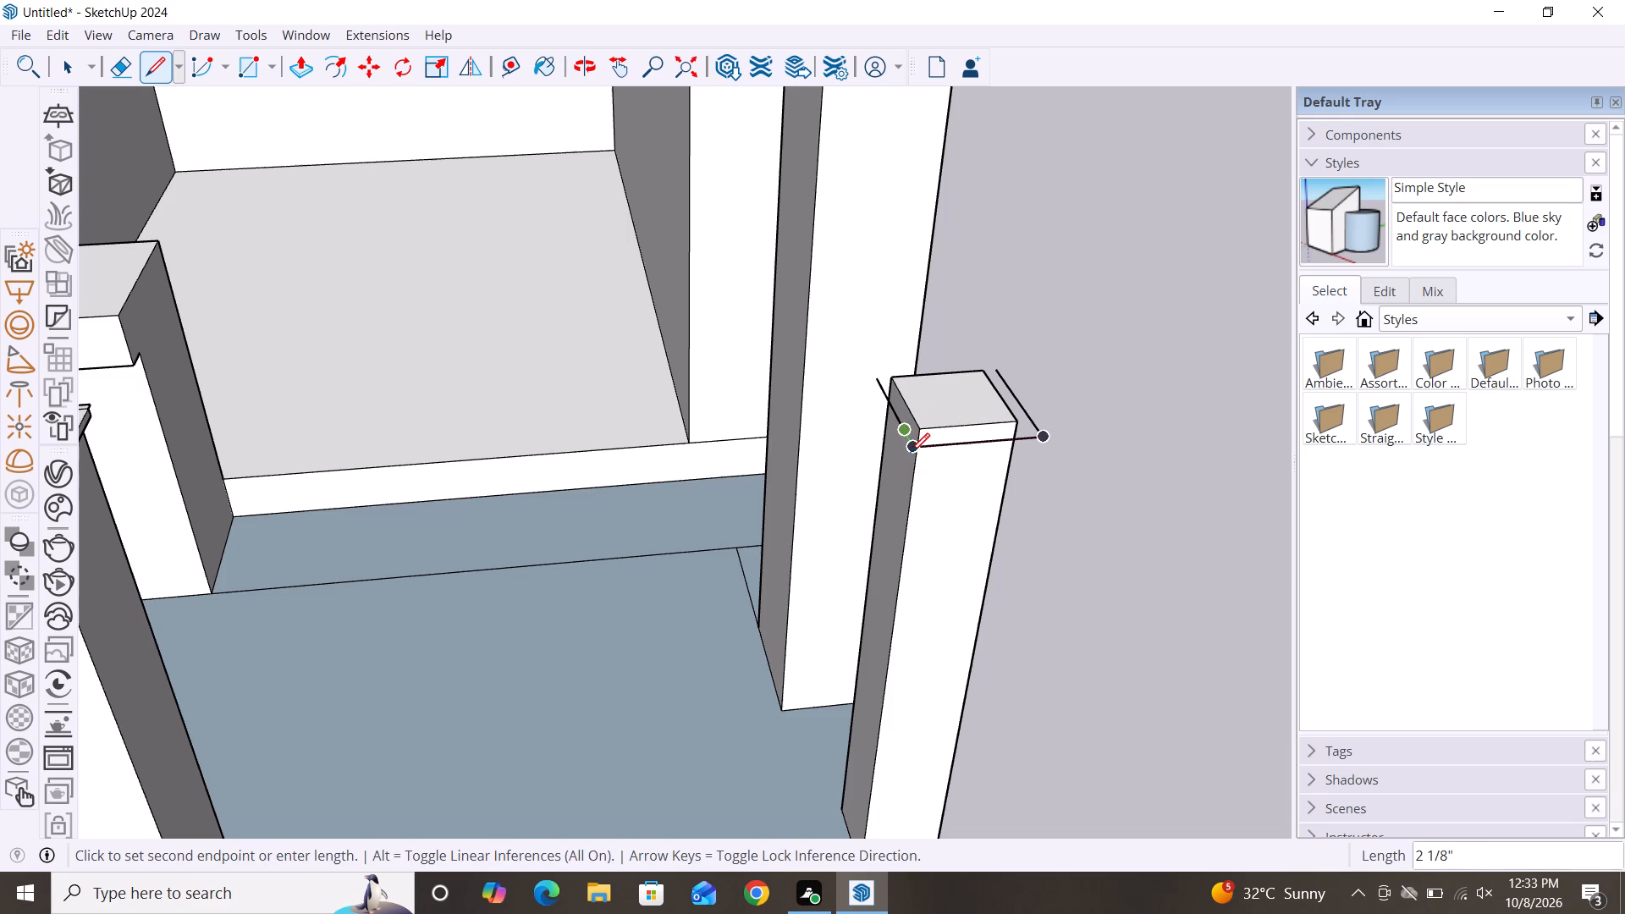
pyautogui.click(911, 452)
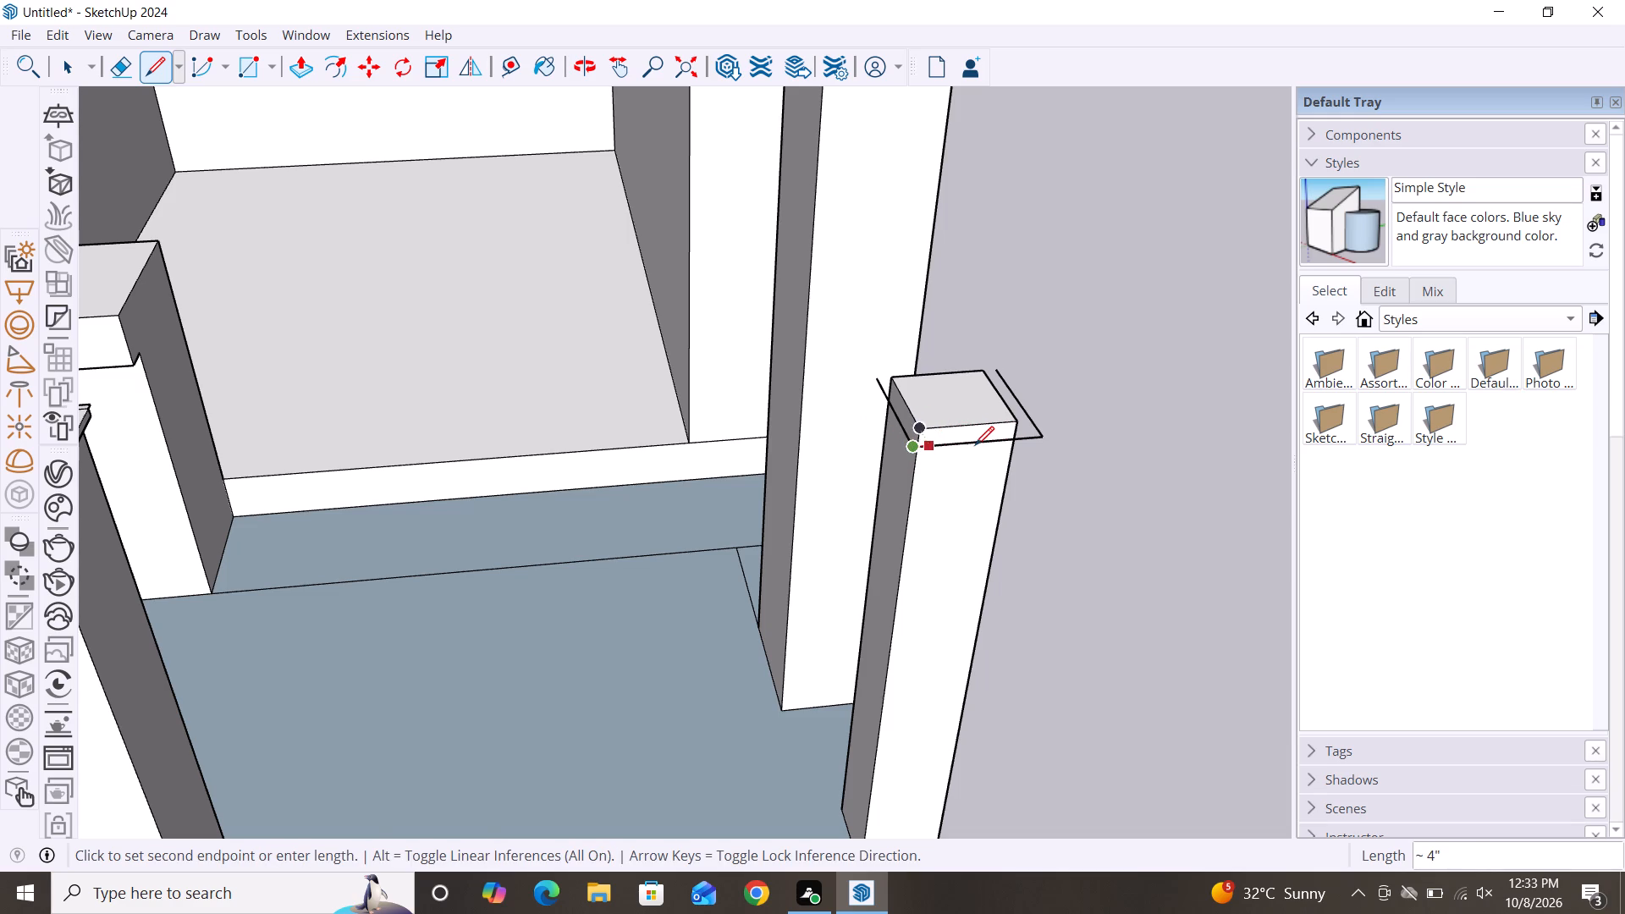
pyautogui.click(923, 446)
pyautogui.press('Escape')
pyautogui.scroll(-3, 796, 506)
pyautogui.scroll(4, 877, 475)
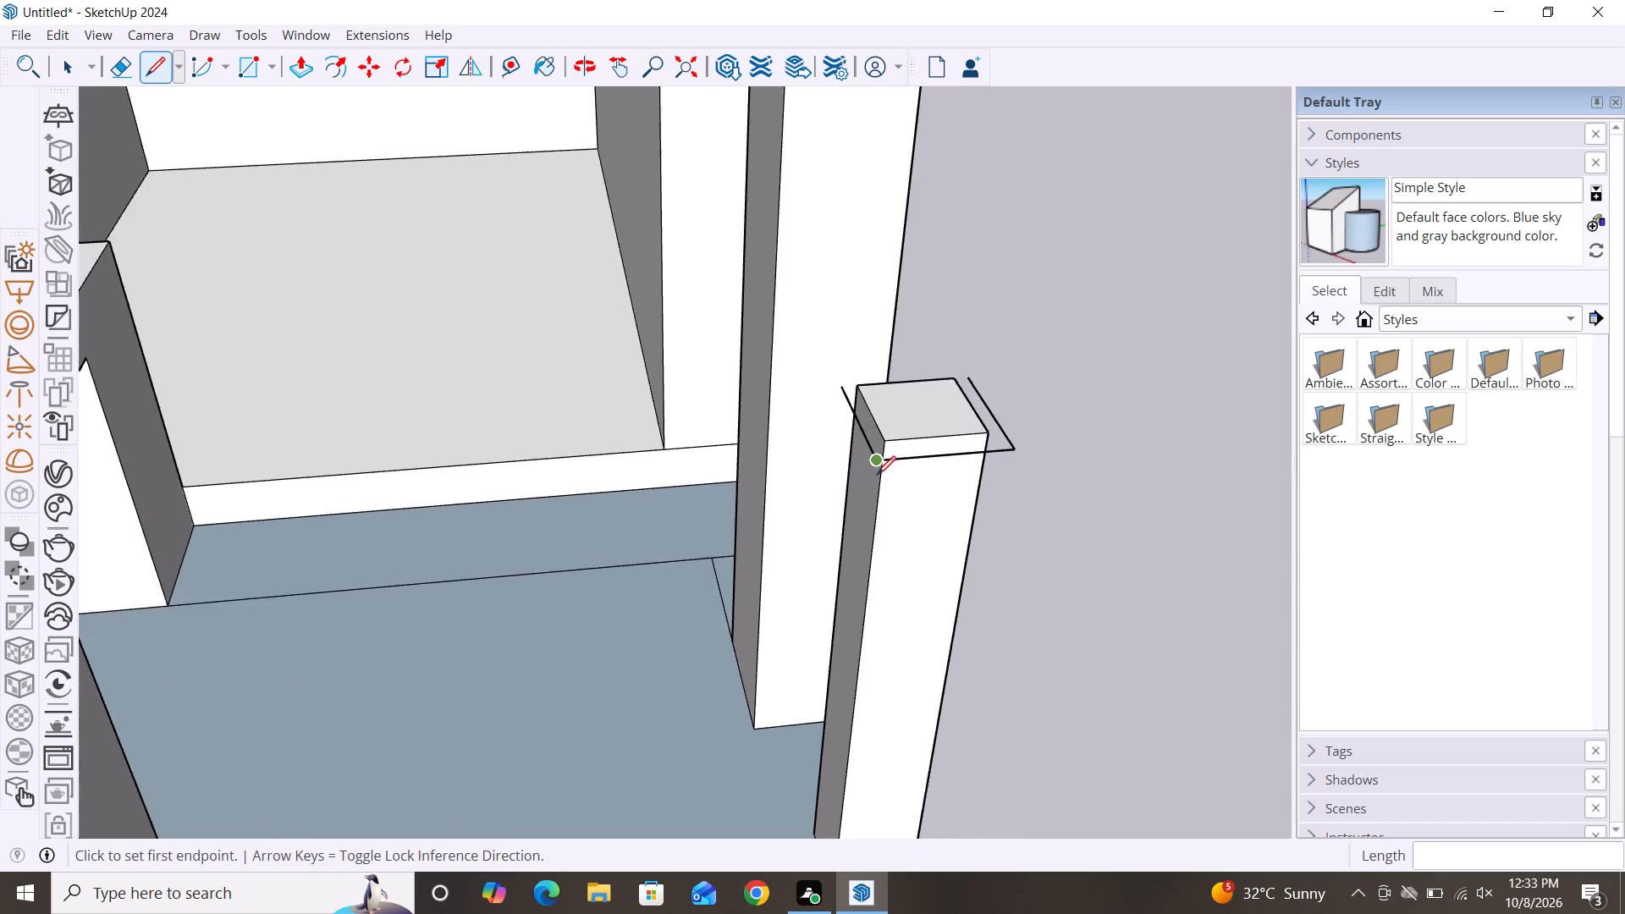
pyautogui.scroll(9, 877, 475)
pyautogui.click(874, 437)
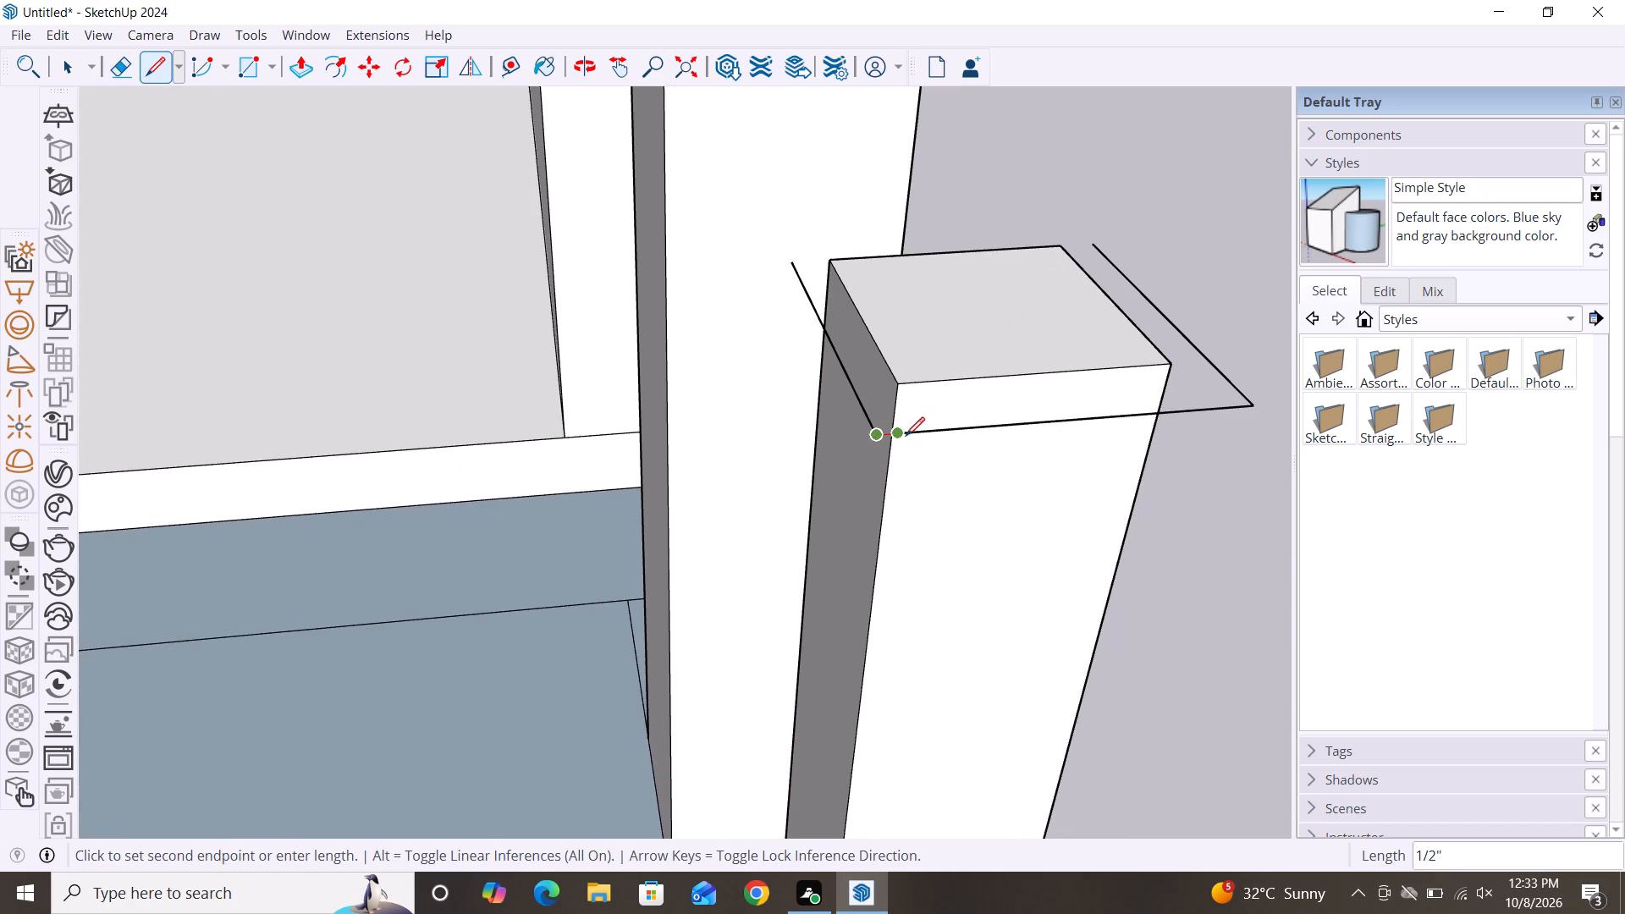
pyautogui.click(909, 433)
pyautogui.press('Escape')
pyautogui.scroll(-3, 808, 502)
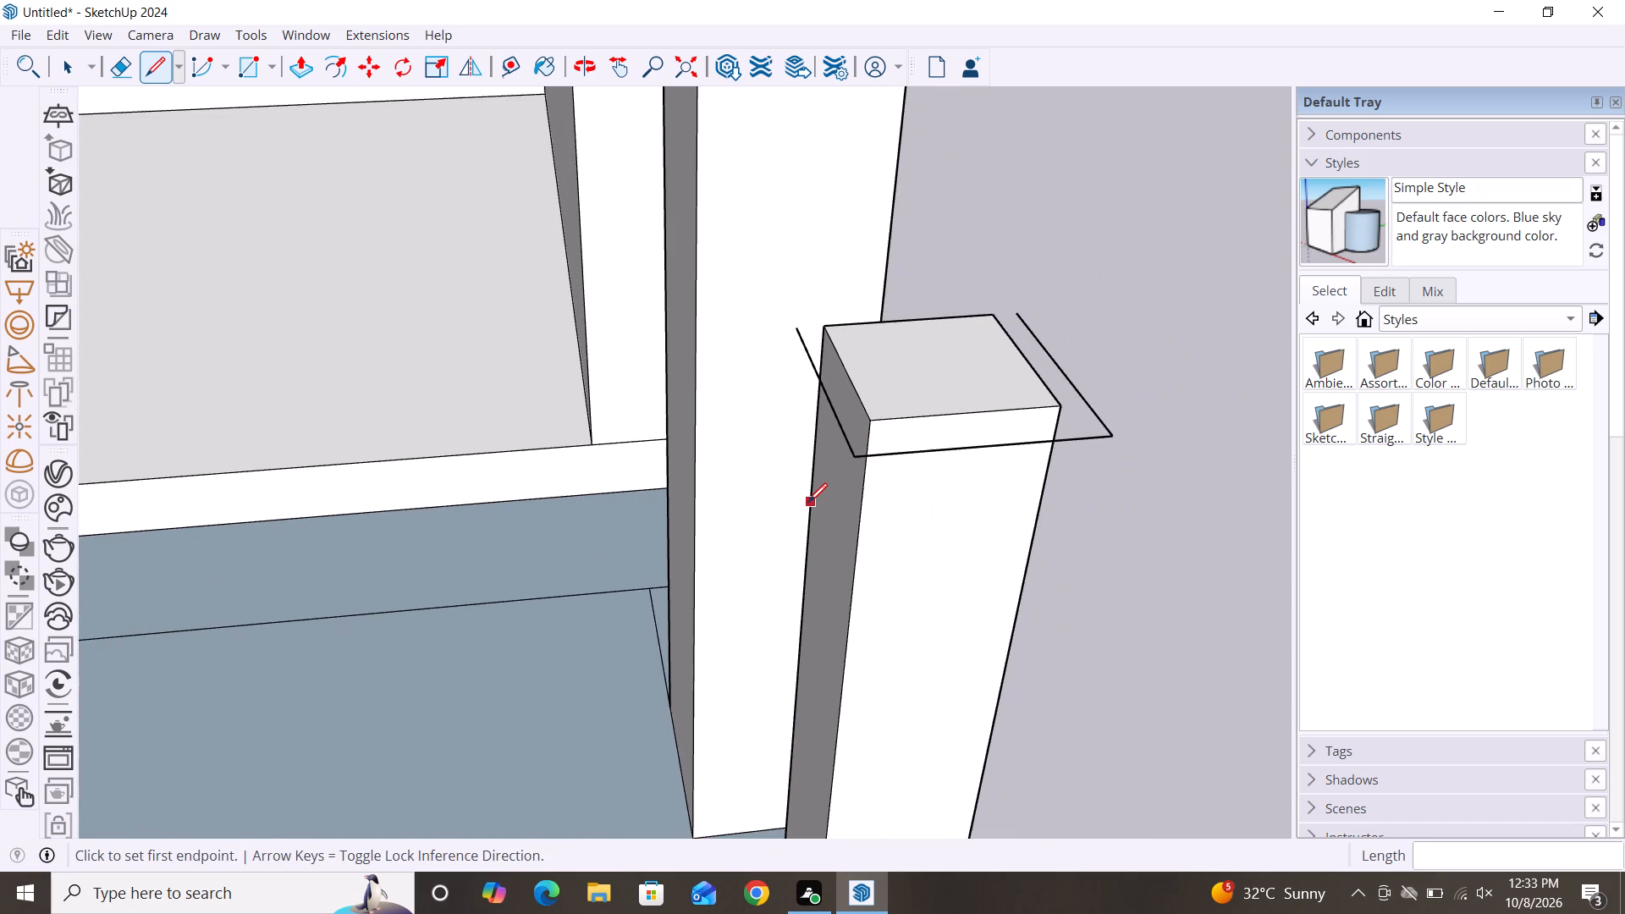
pyautogui.press('space')
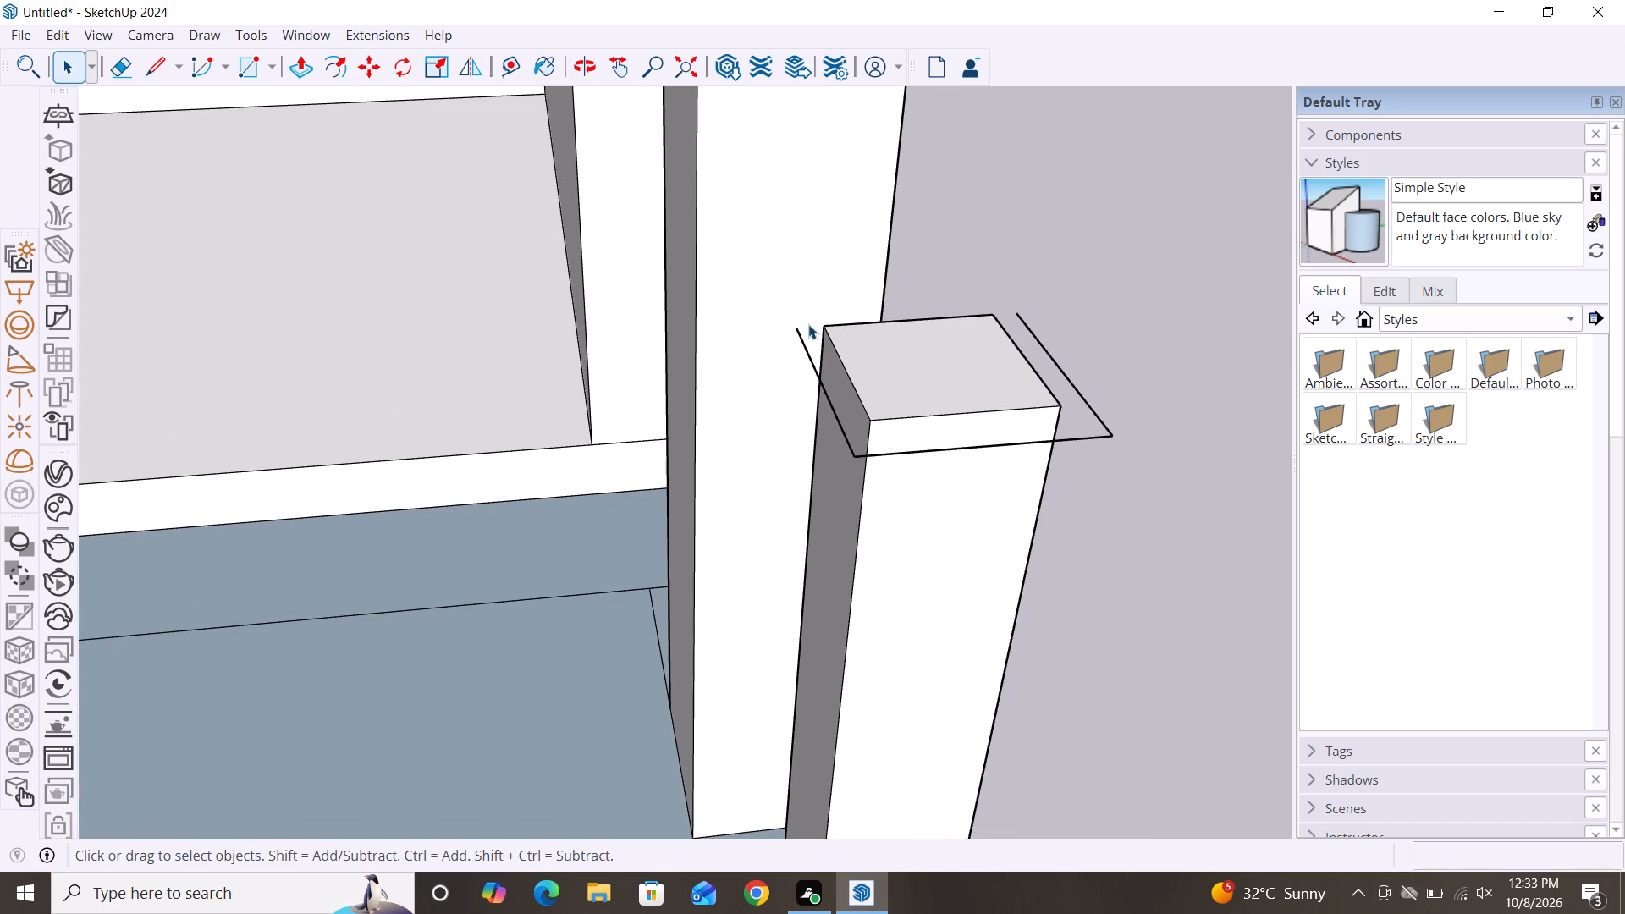
# Copy the second post's rear top edge about 1" backward along the green axis.
pyautogui.press('l')
pyautogui.scroll(-8, 794, 346)
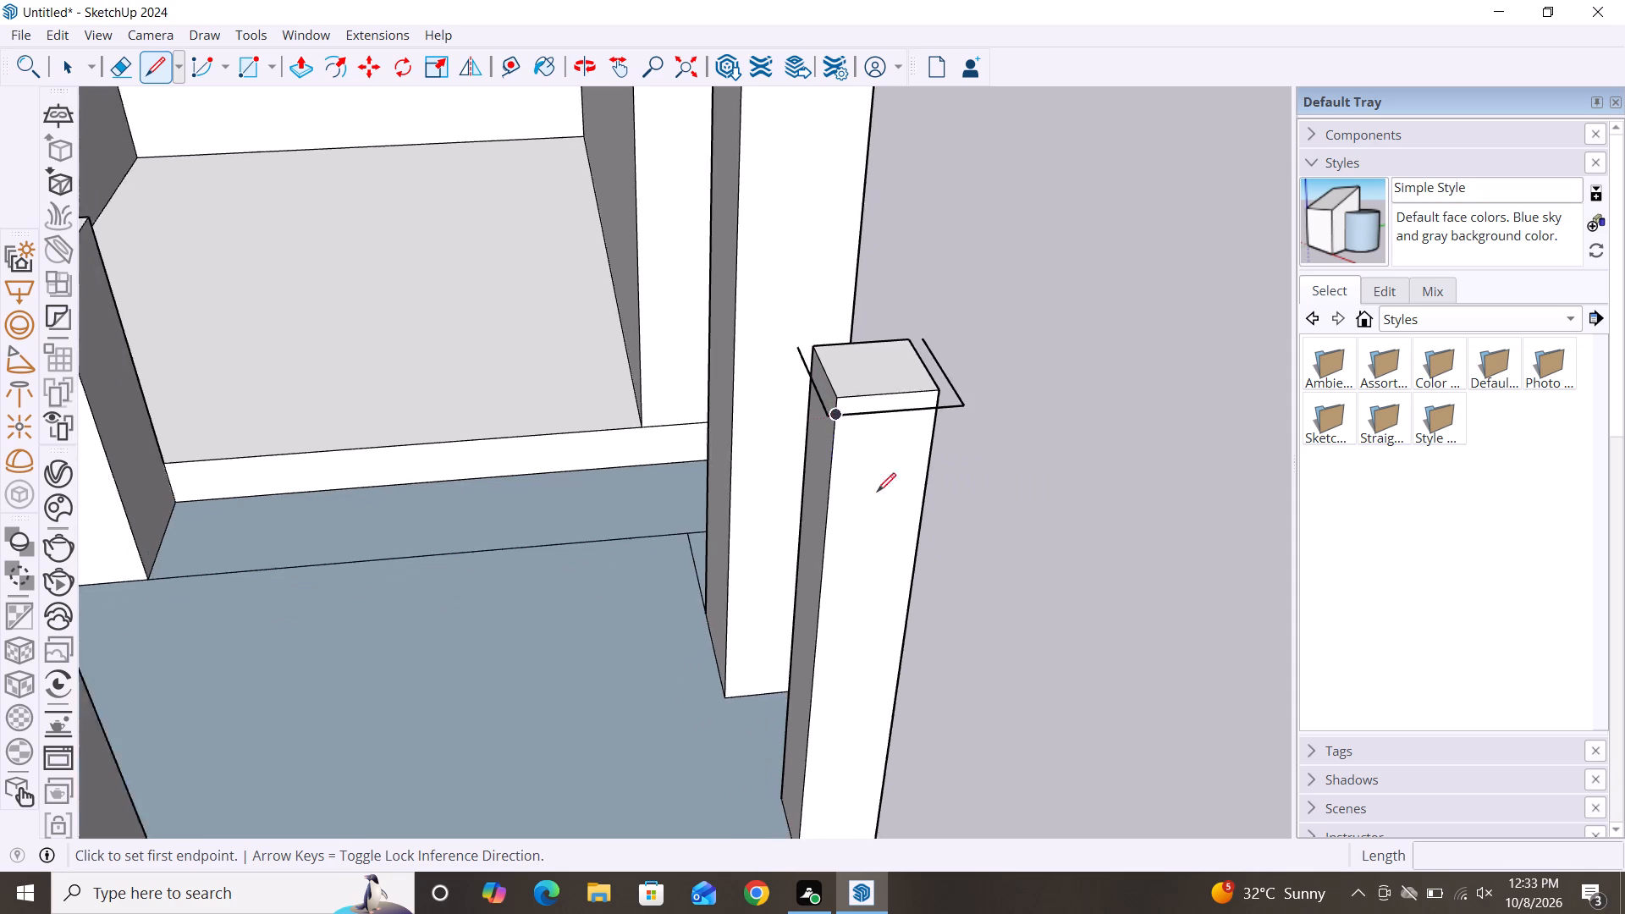
pyautogui.scroll(-4, 994, 492)
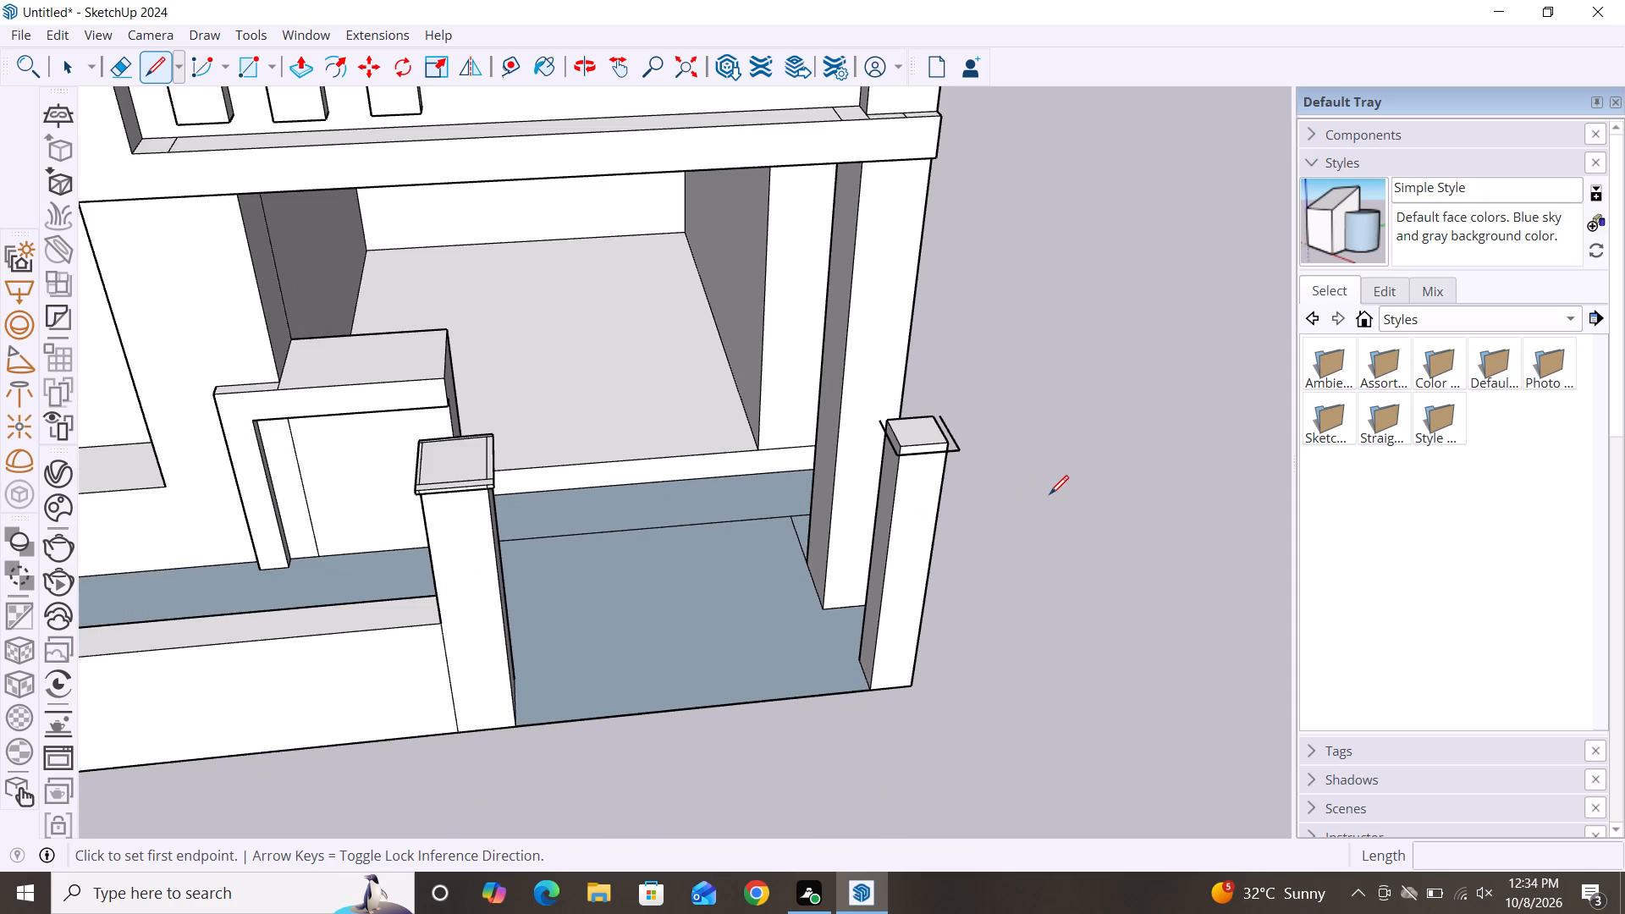
pyautogui.scroll(3, 1048, 494)
pyautogui.press('space')
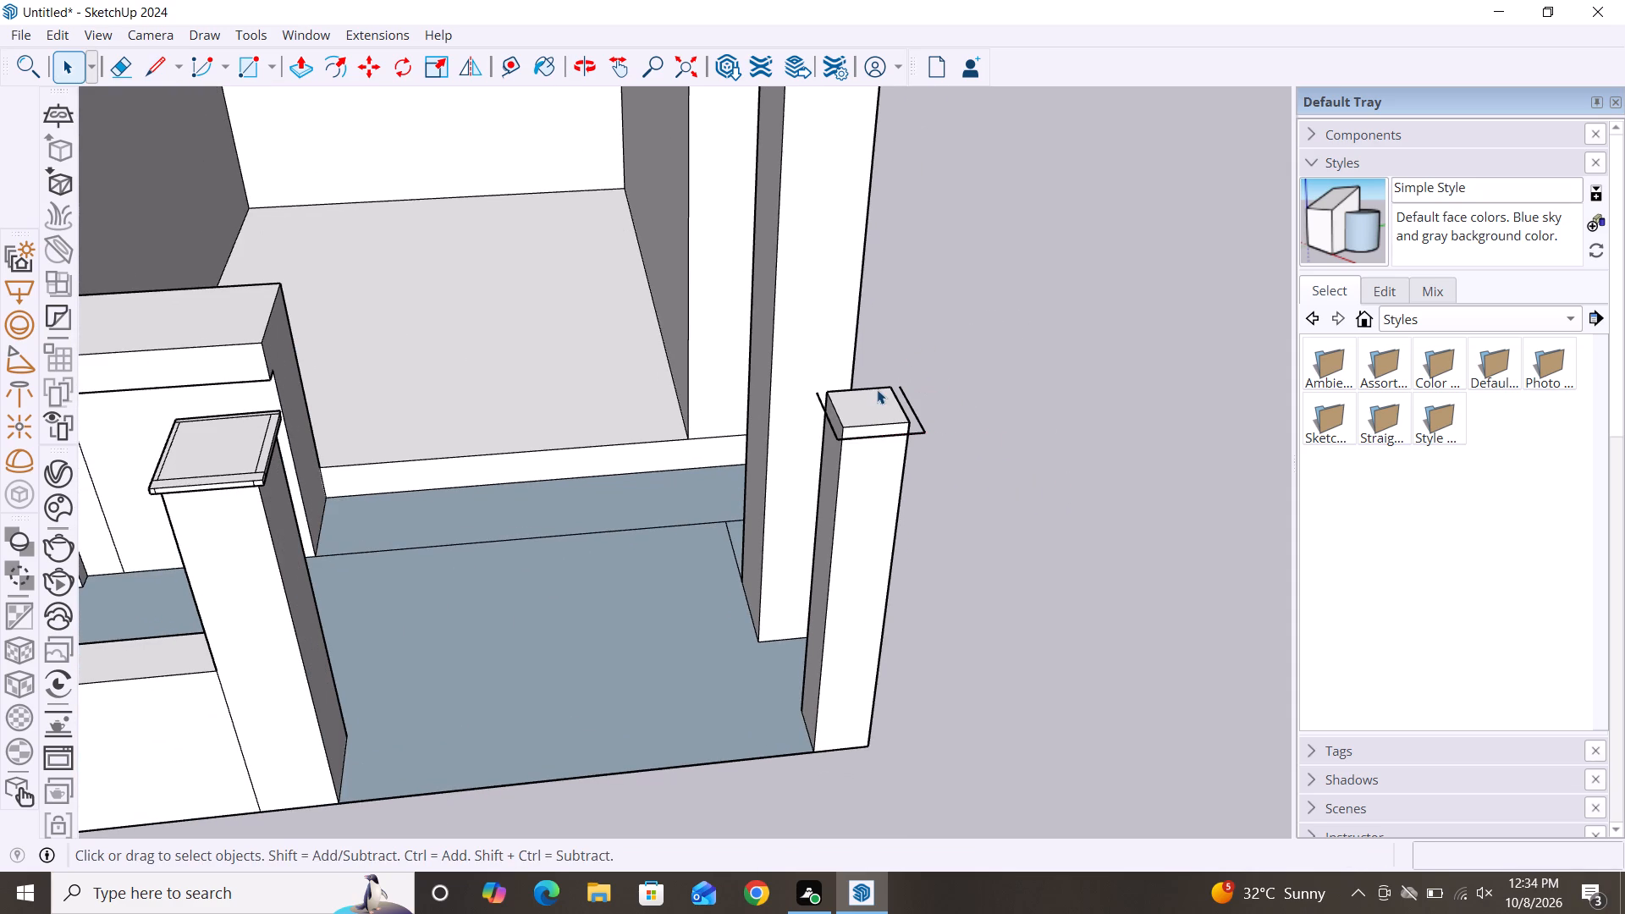
pyautogui.click(877, 385)
pyautogui.click(879, 390)
pyautogui.press('m')
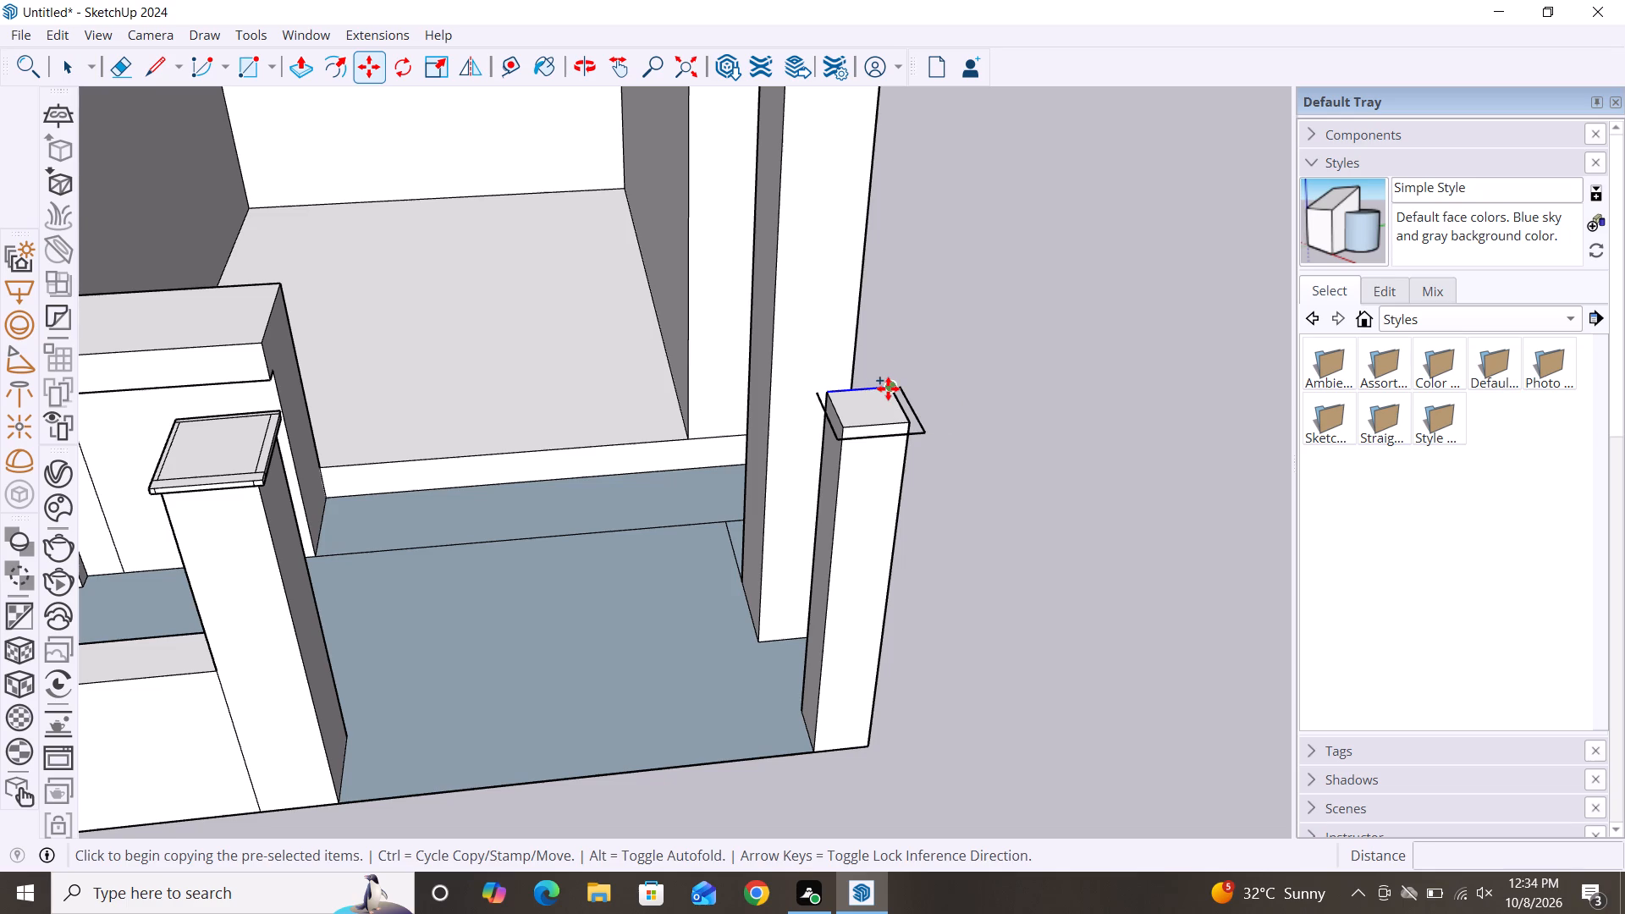
pyautogui.click(888, 388)
pyautogui.scroll(7, 884, 372)
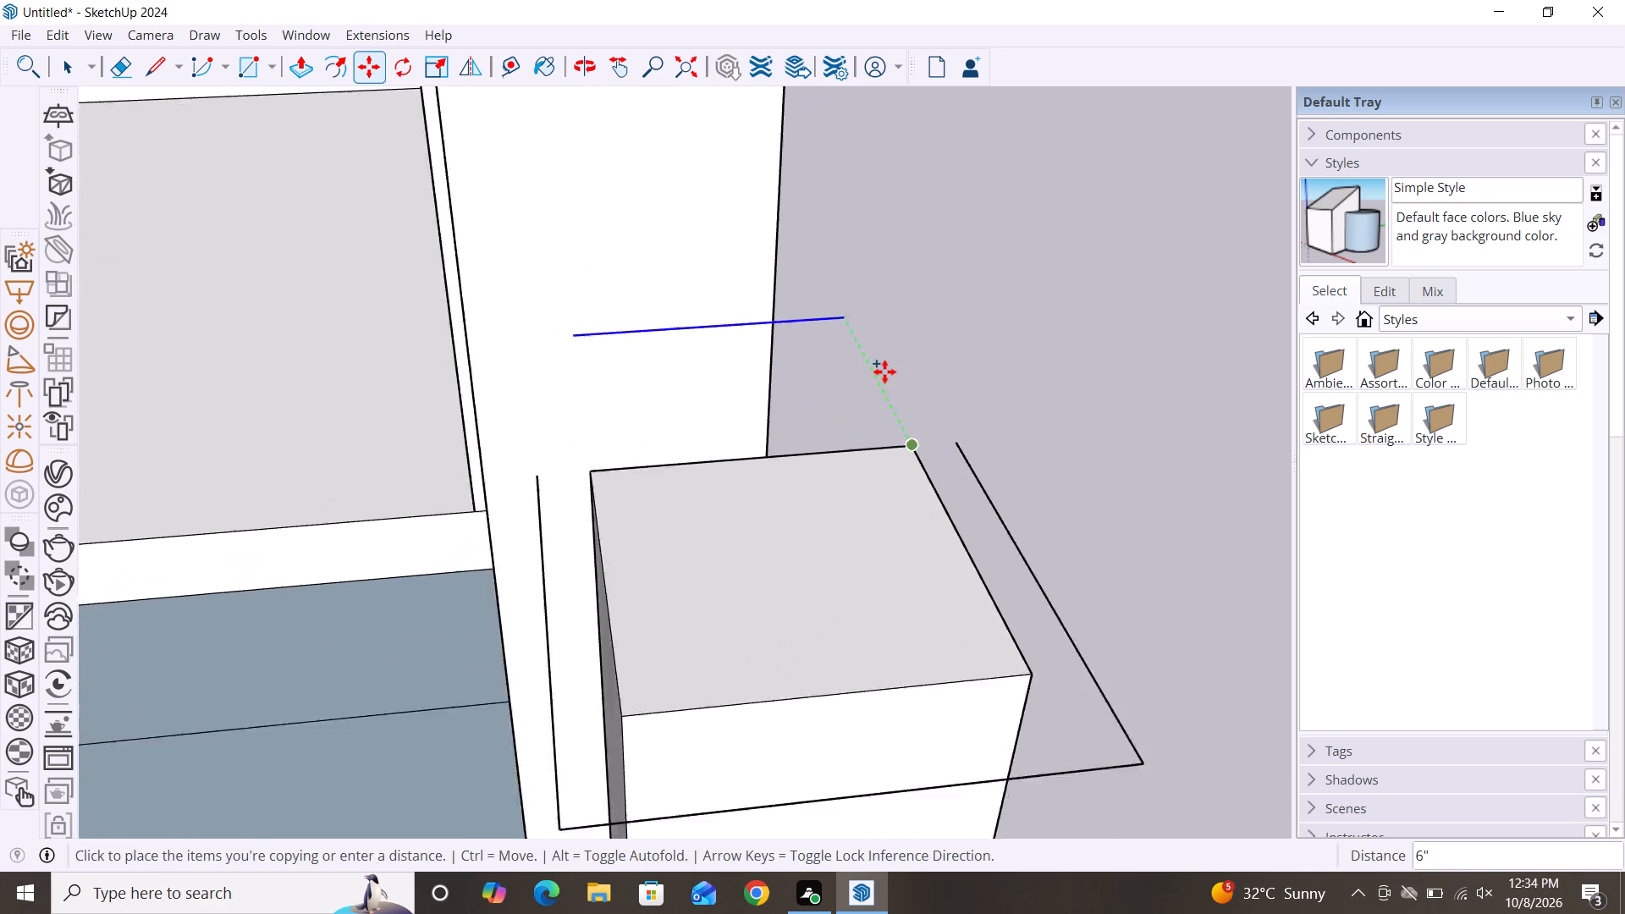
pyautogui.scroll(1, 884, 372)
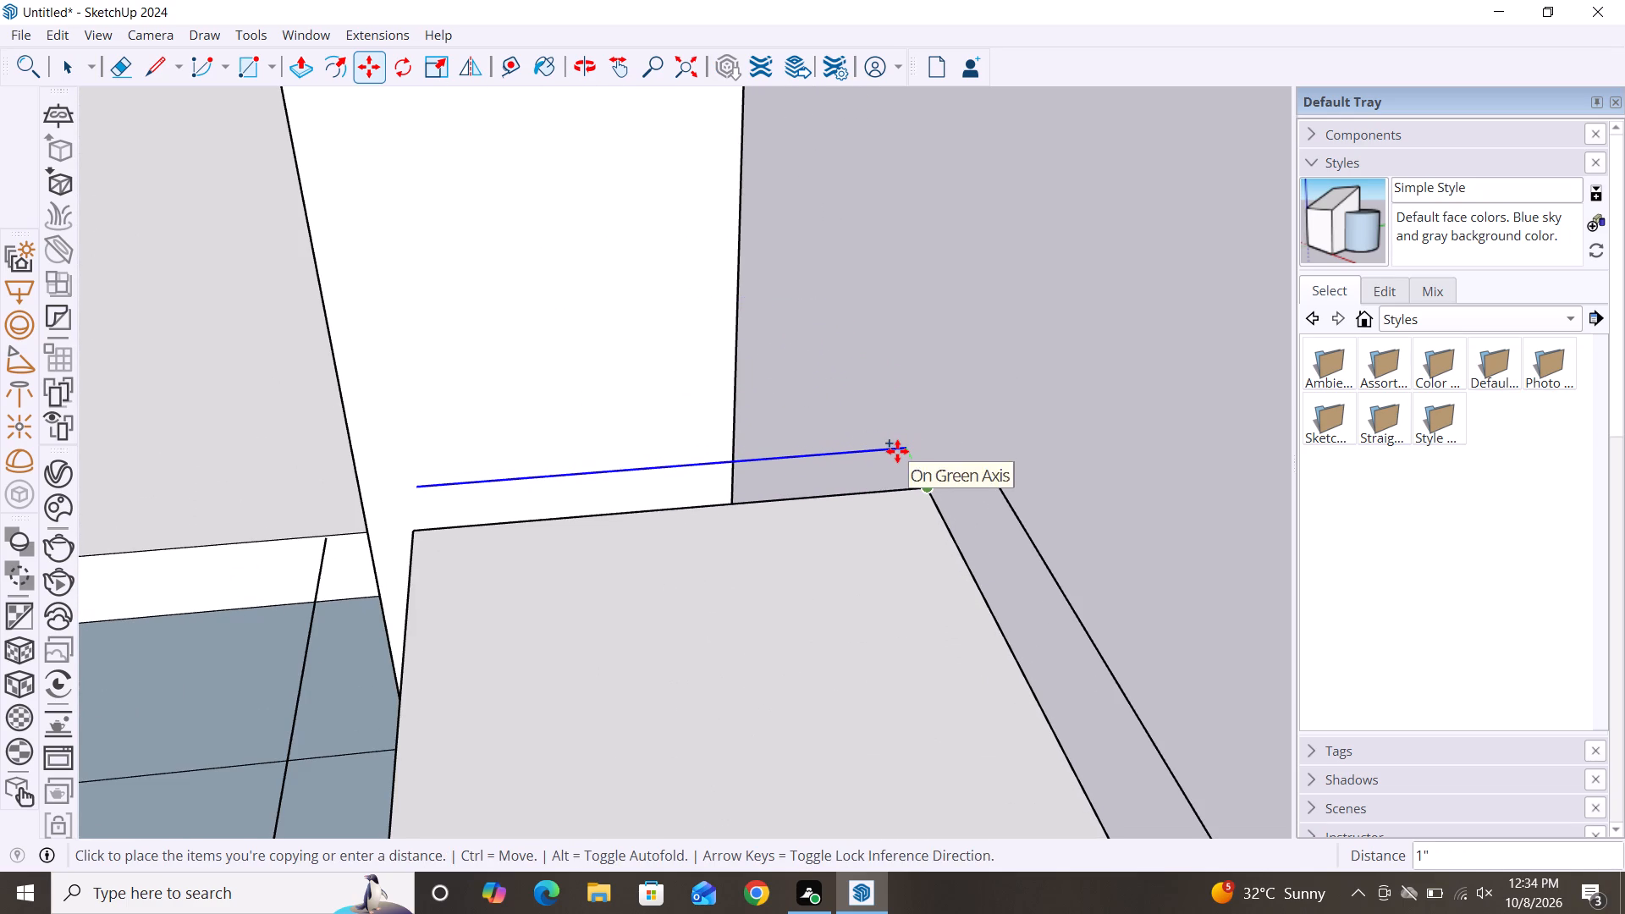
pyautogui.click(897, 451)
pyautogui.press('space')
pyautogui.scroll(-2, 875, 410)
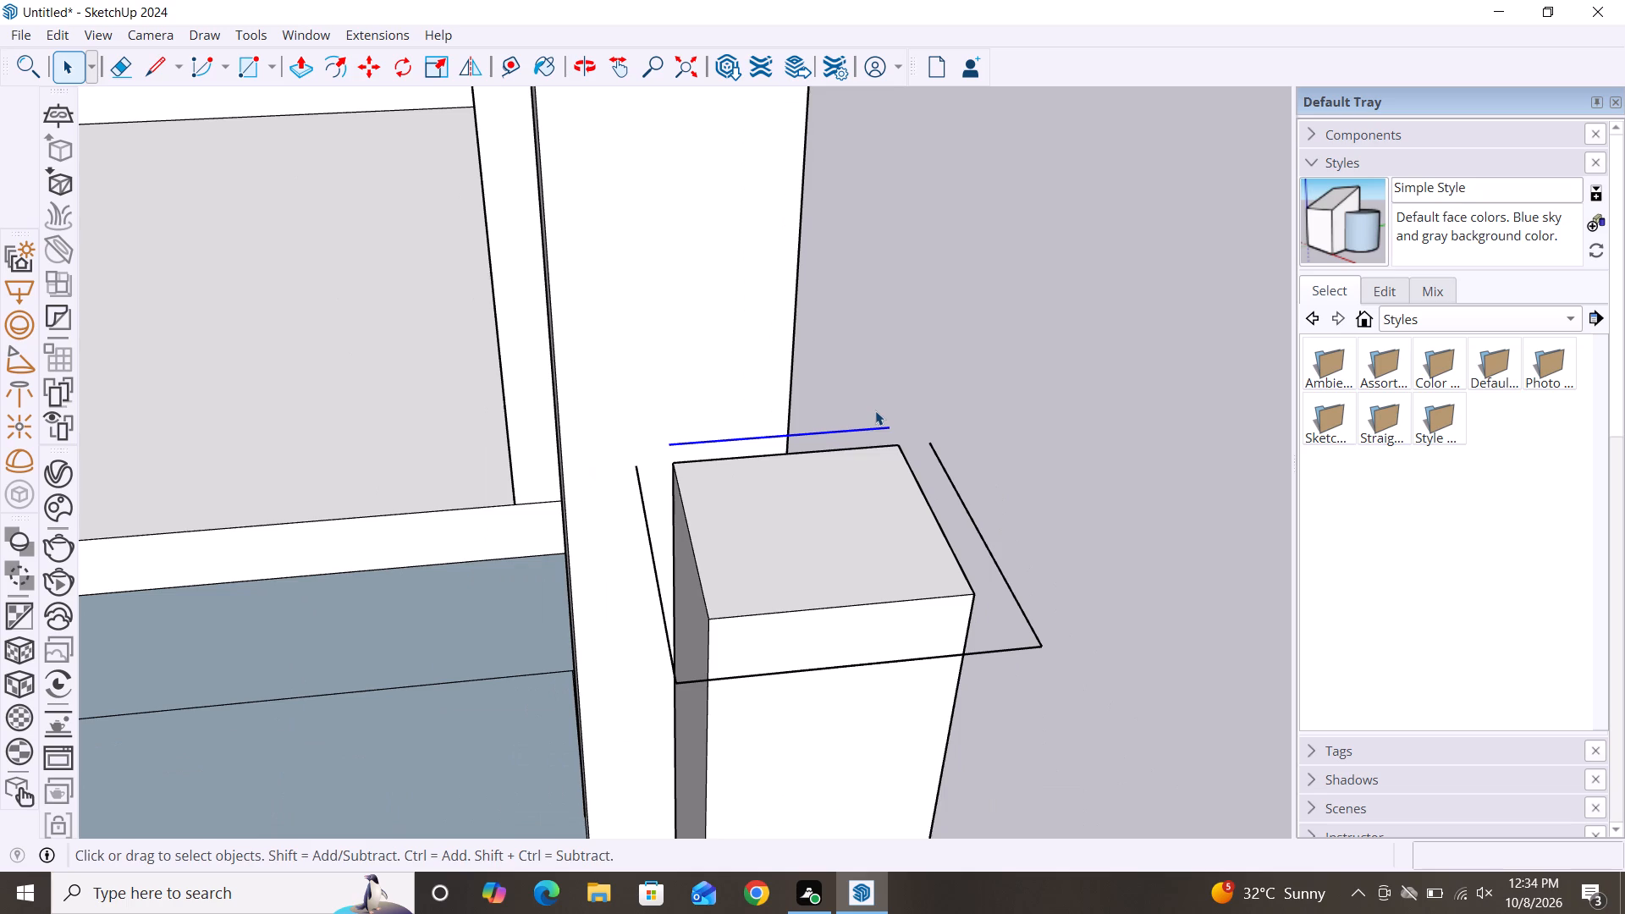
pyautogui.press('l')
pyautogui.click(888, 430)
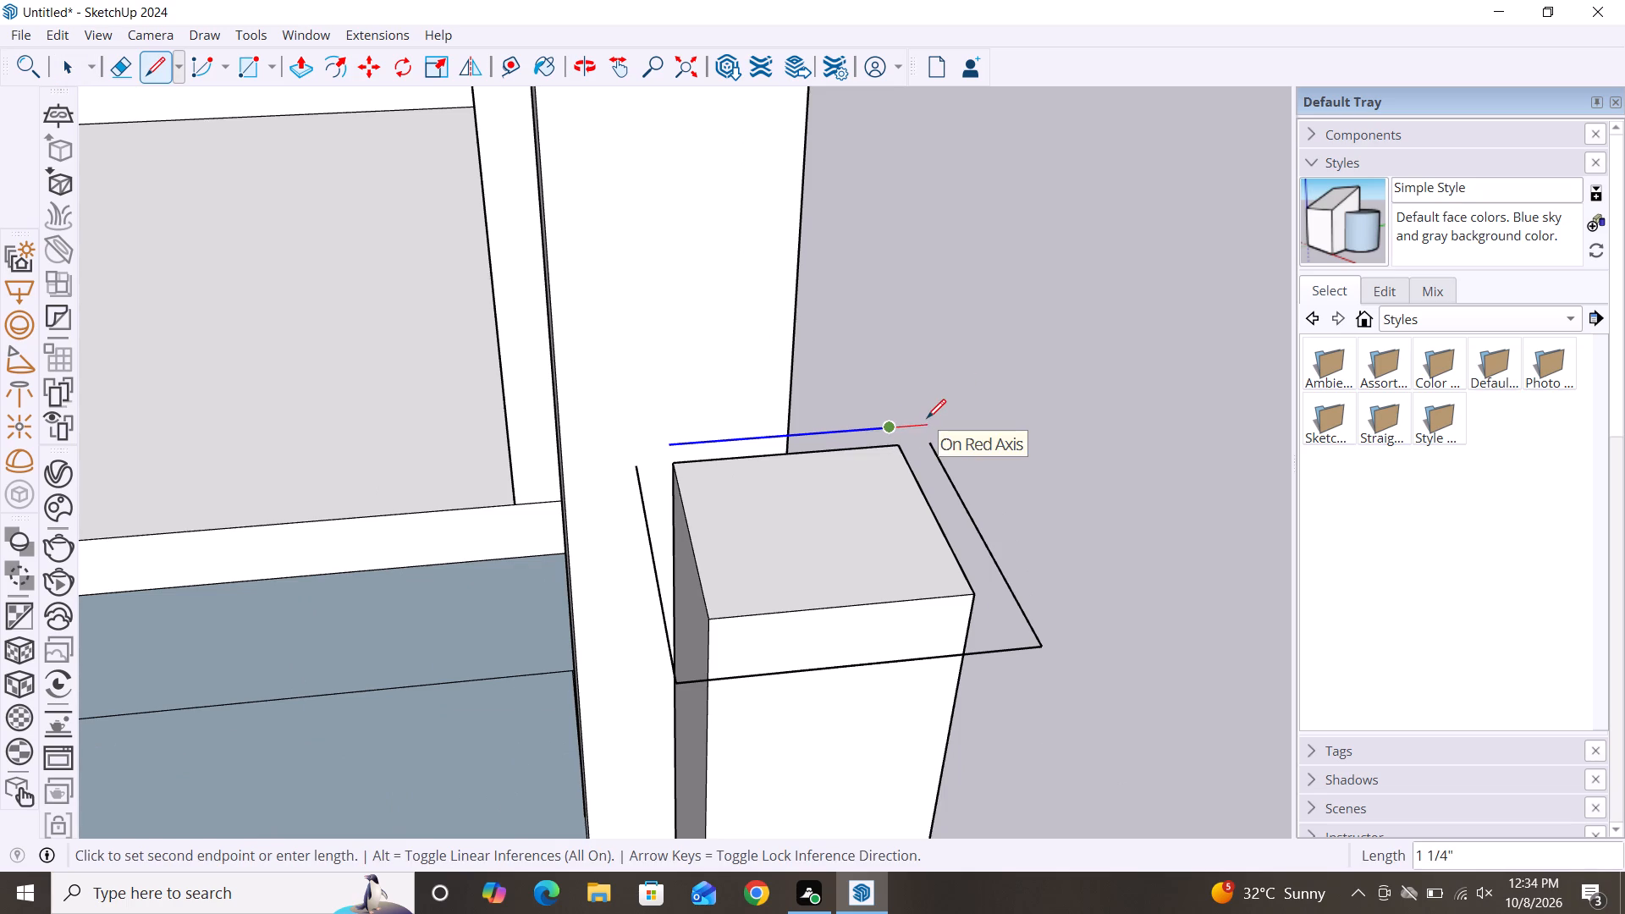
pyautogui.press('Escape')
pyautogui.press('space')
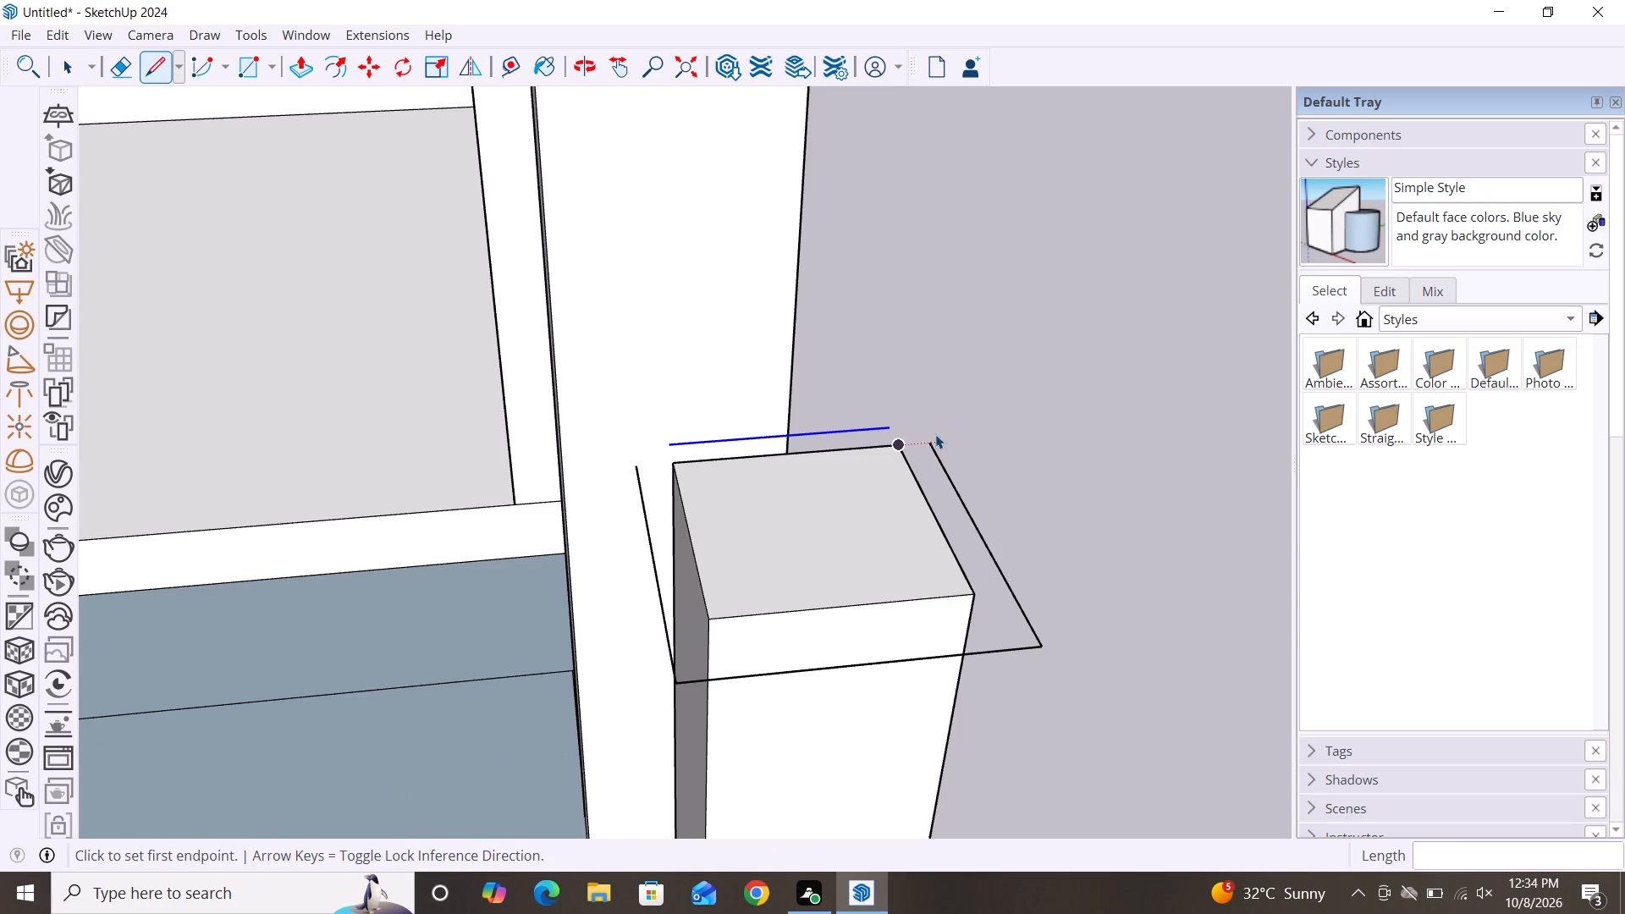
# Join the second post's copied rear and outer side edges at their corner, finishing with a line of about 1".
pyautogui.press('space')
pyautogui.click(966, 423)
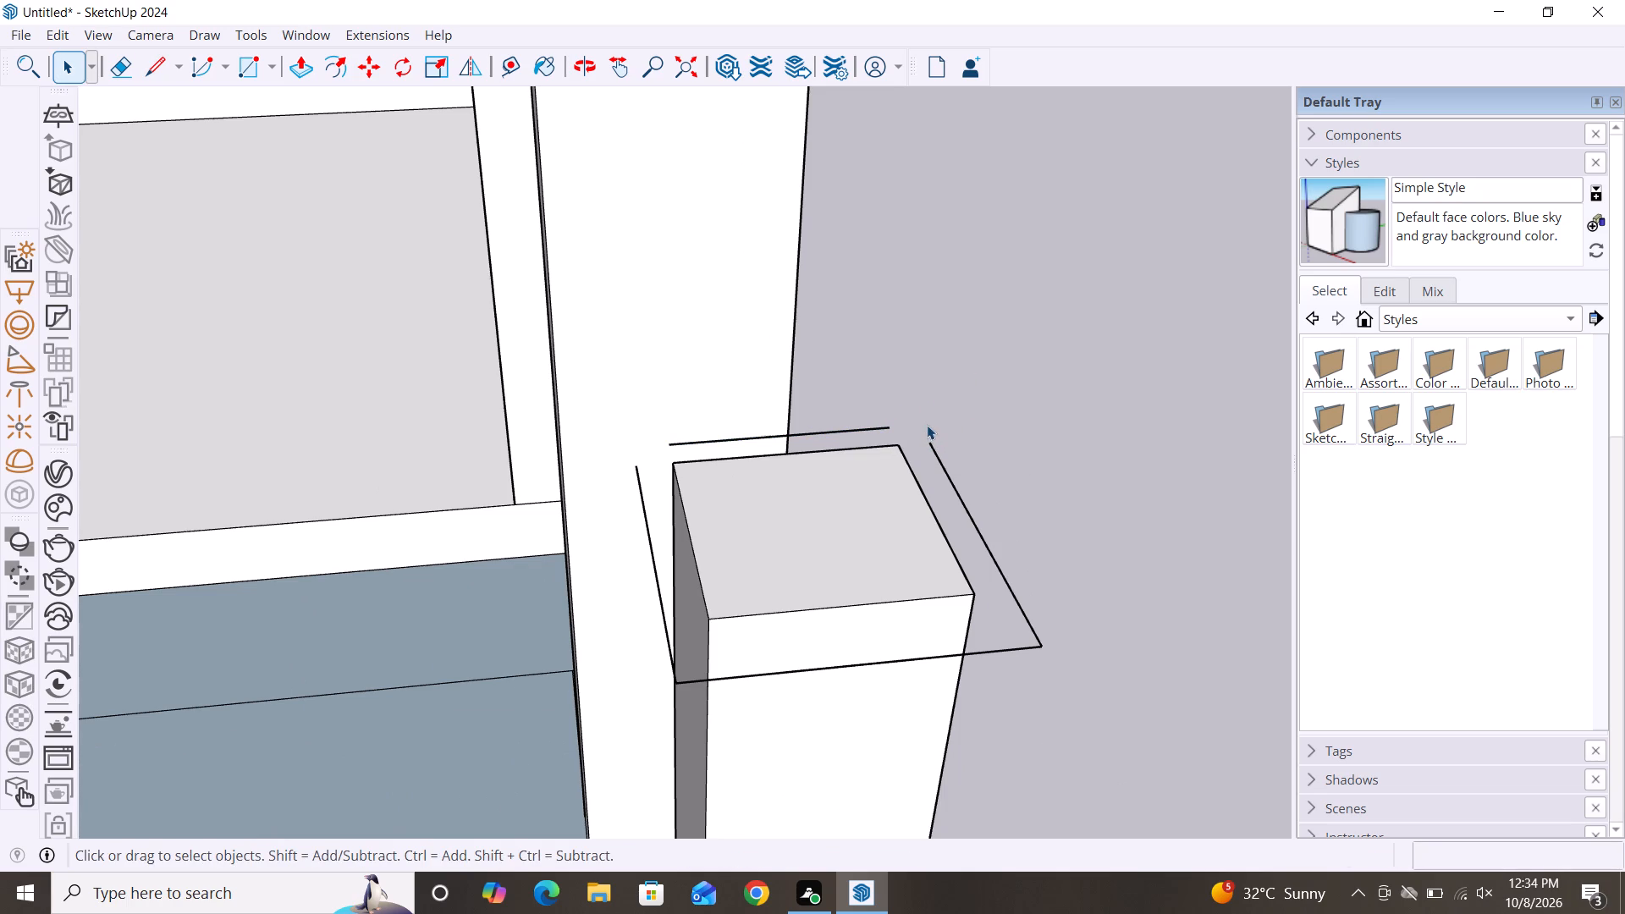
pyautogui.press('l')
pyautogui.click(927, 443)
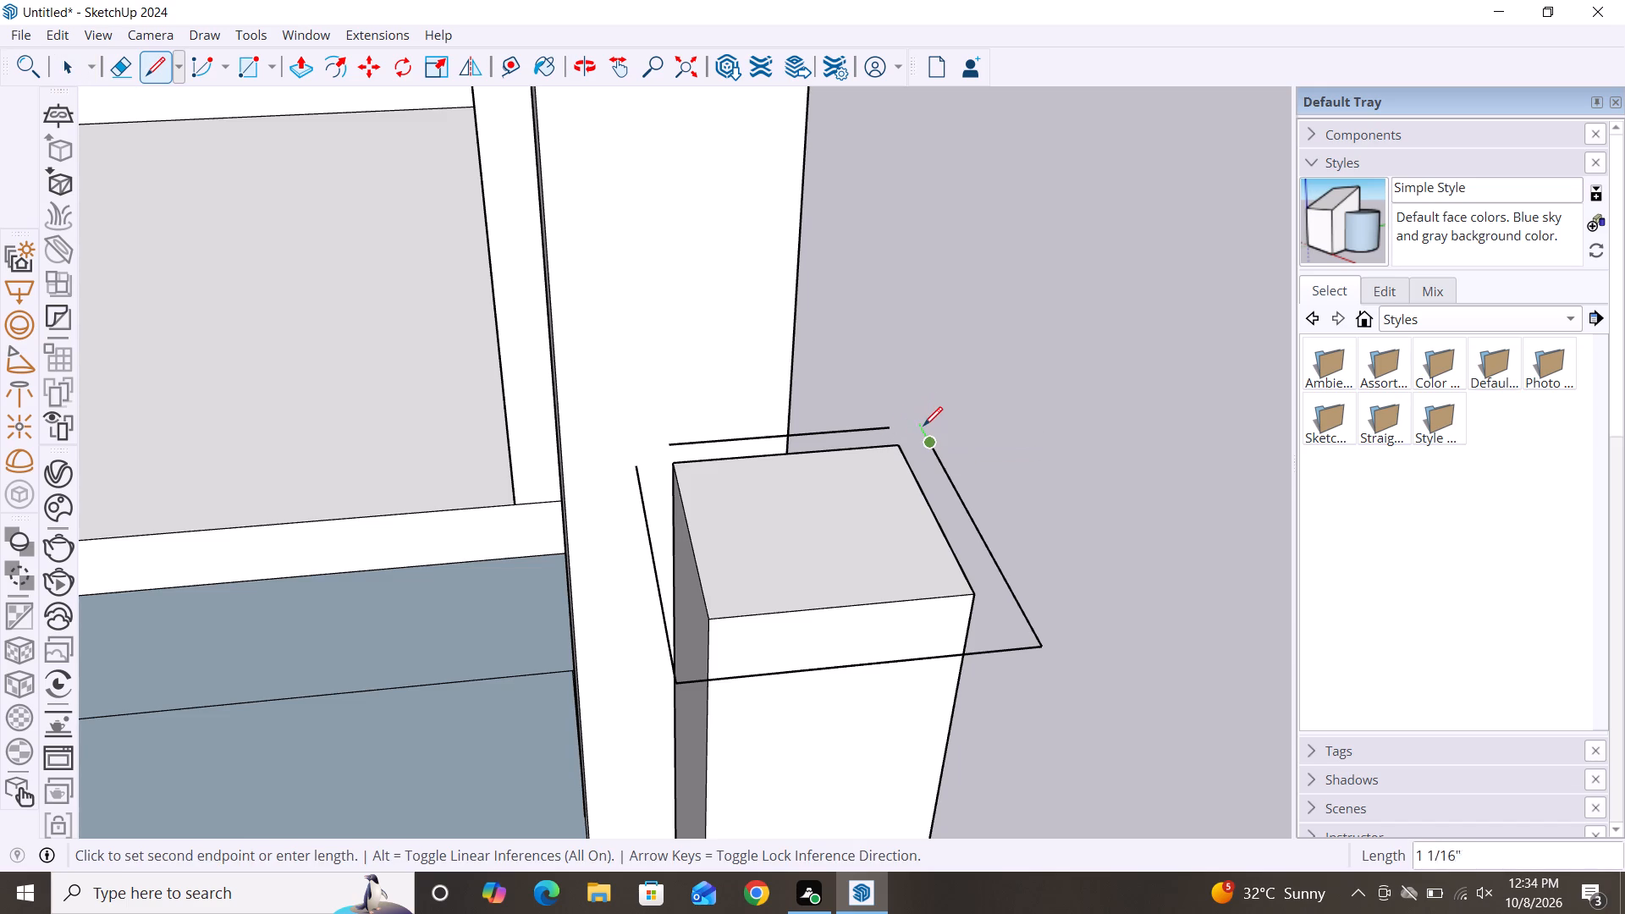
pyautogui.scroll(4, 923, 419)
pyautogui.scroll(-2, 923, 419)
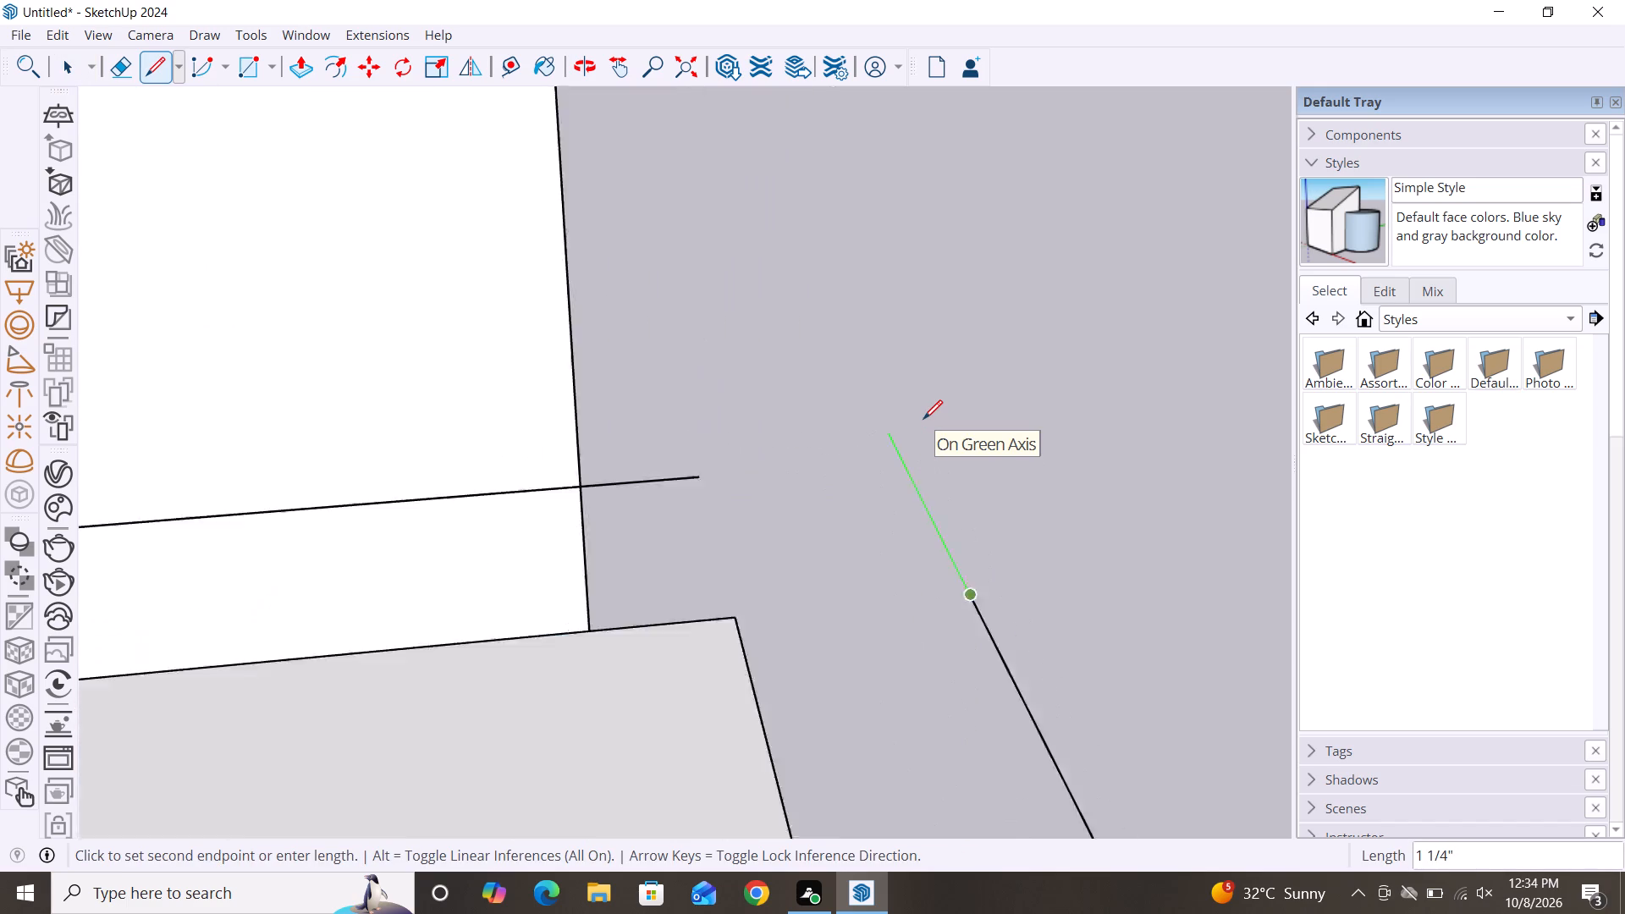
pyautogui.scroll(-1, 923, 419)
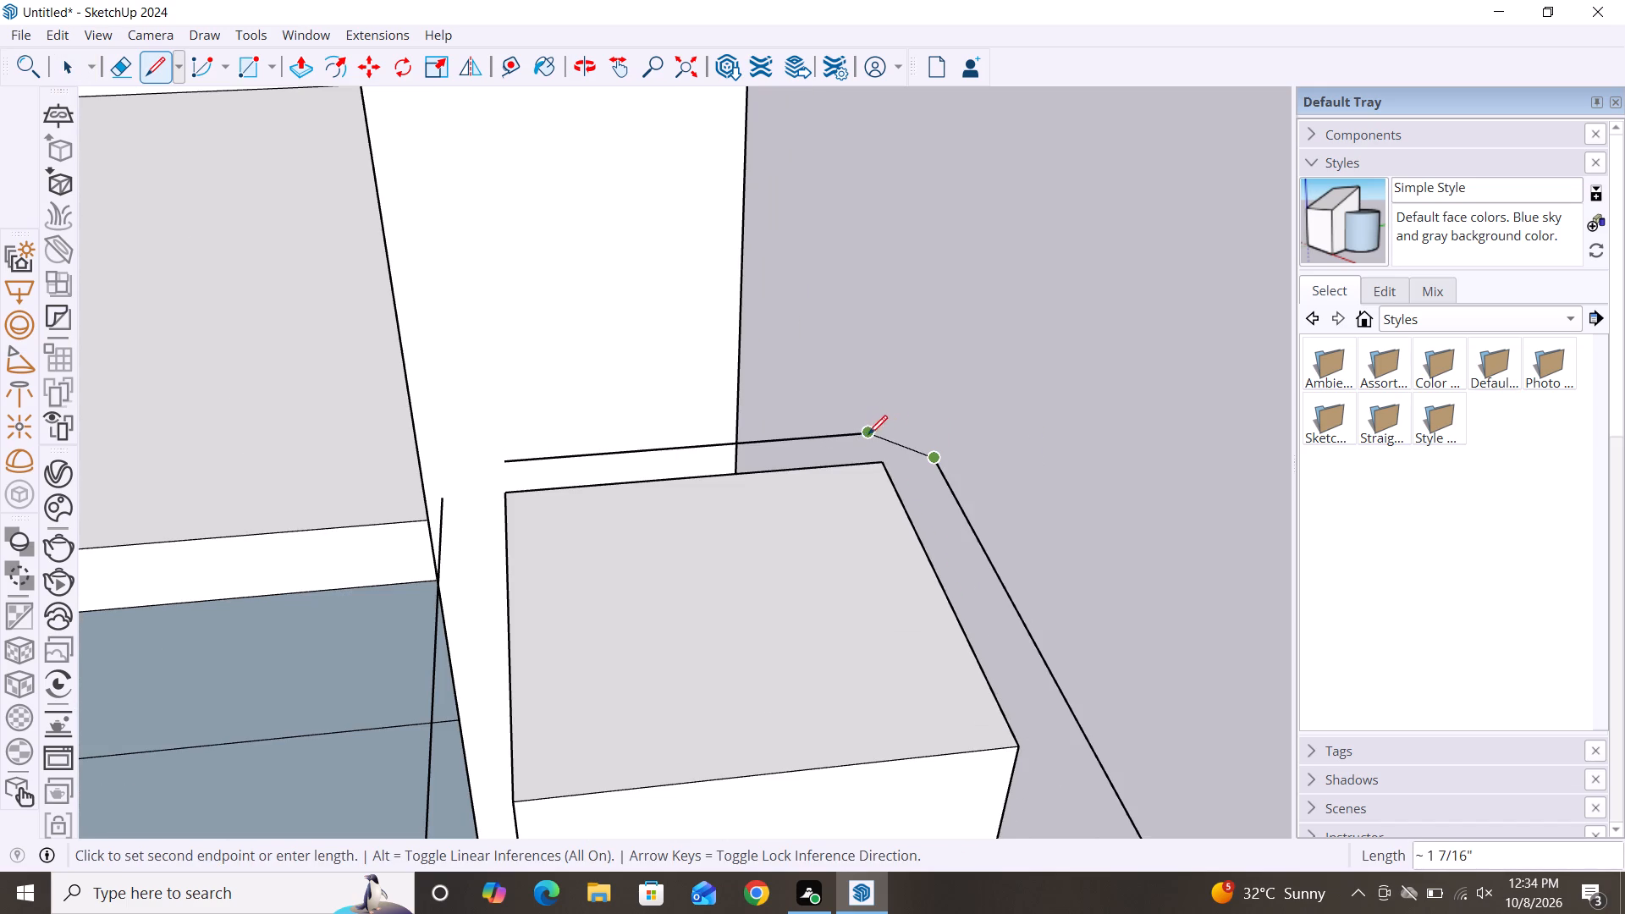
pyautogui.click(914, 427)
pyautogui.click(868, 438)
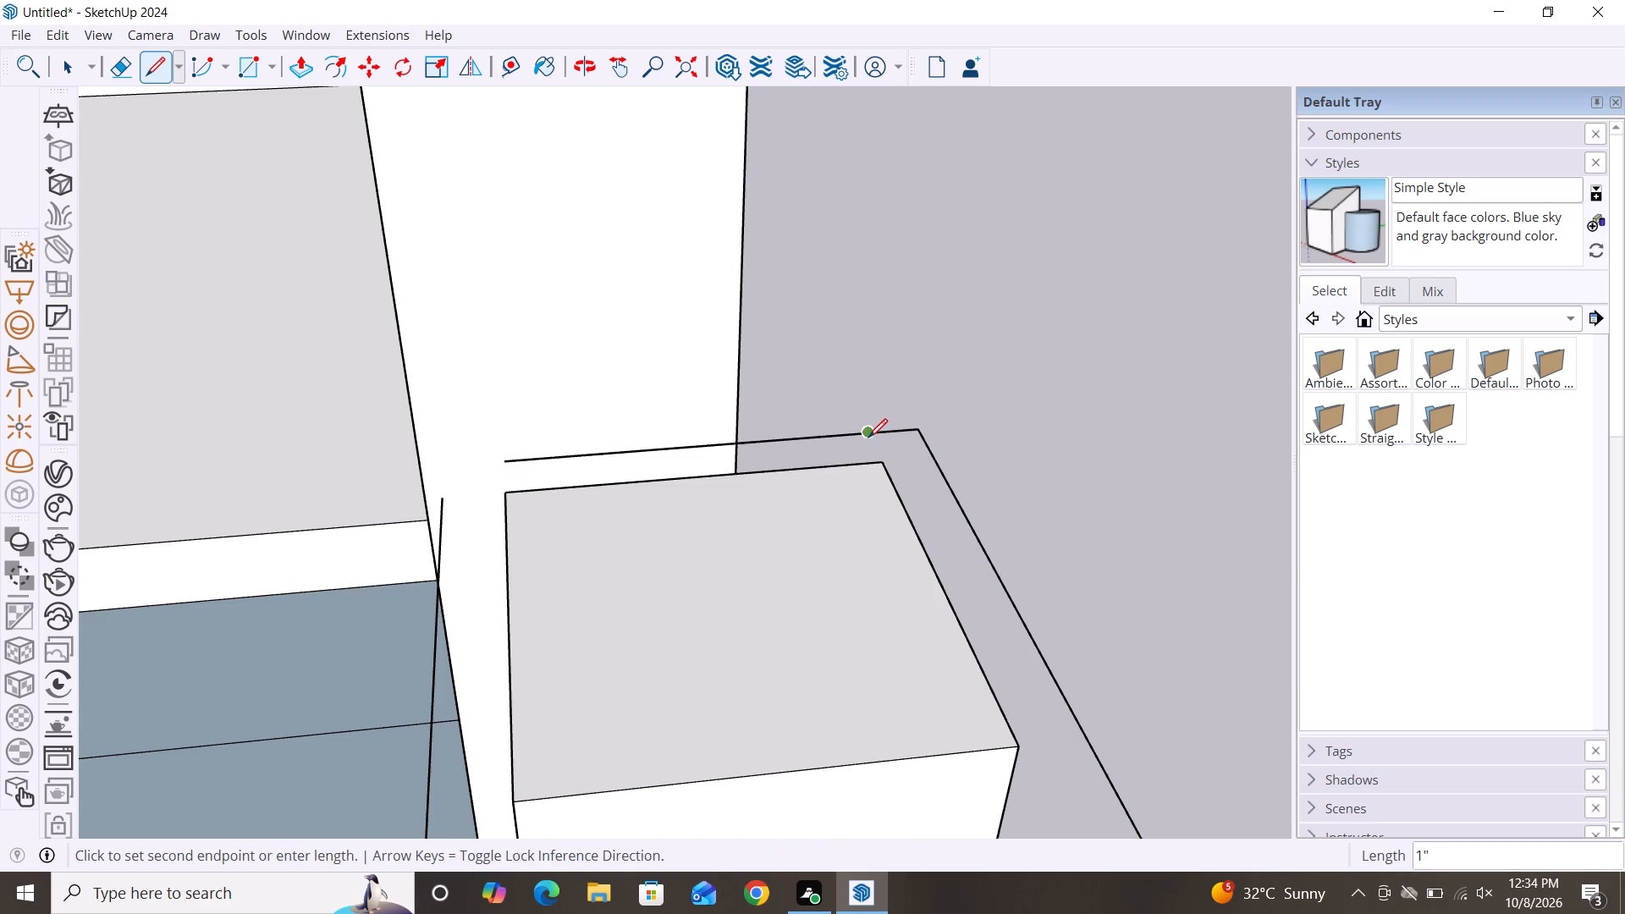
pyautogui.press('space')
pyautogui.press('l')
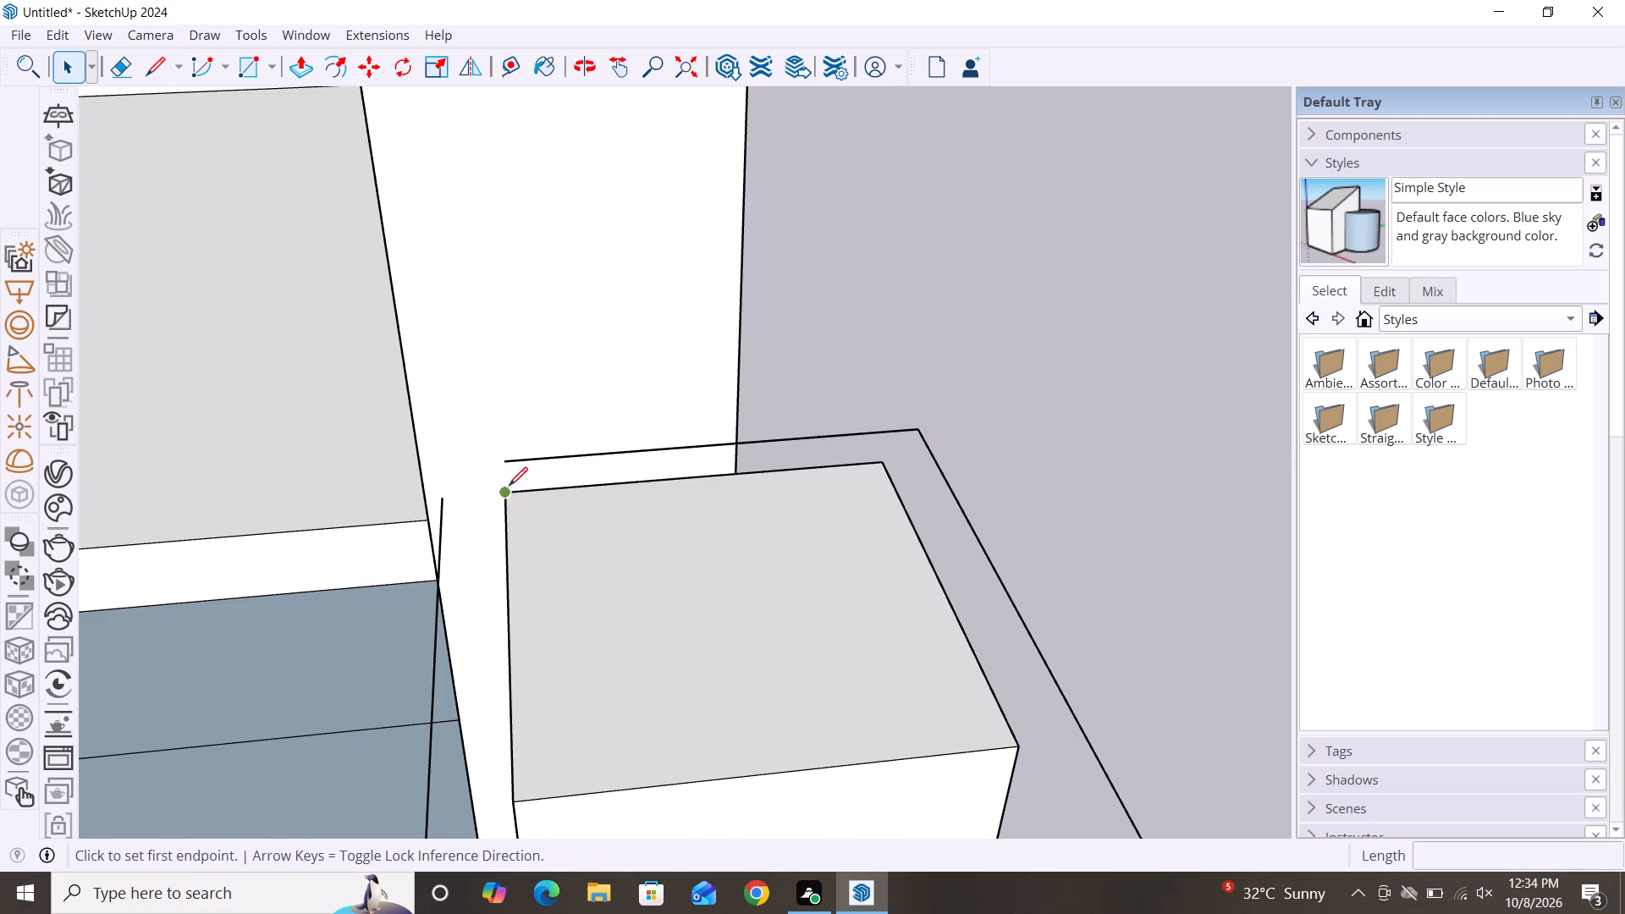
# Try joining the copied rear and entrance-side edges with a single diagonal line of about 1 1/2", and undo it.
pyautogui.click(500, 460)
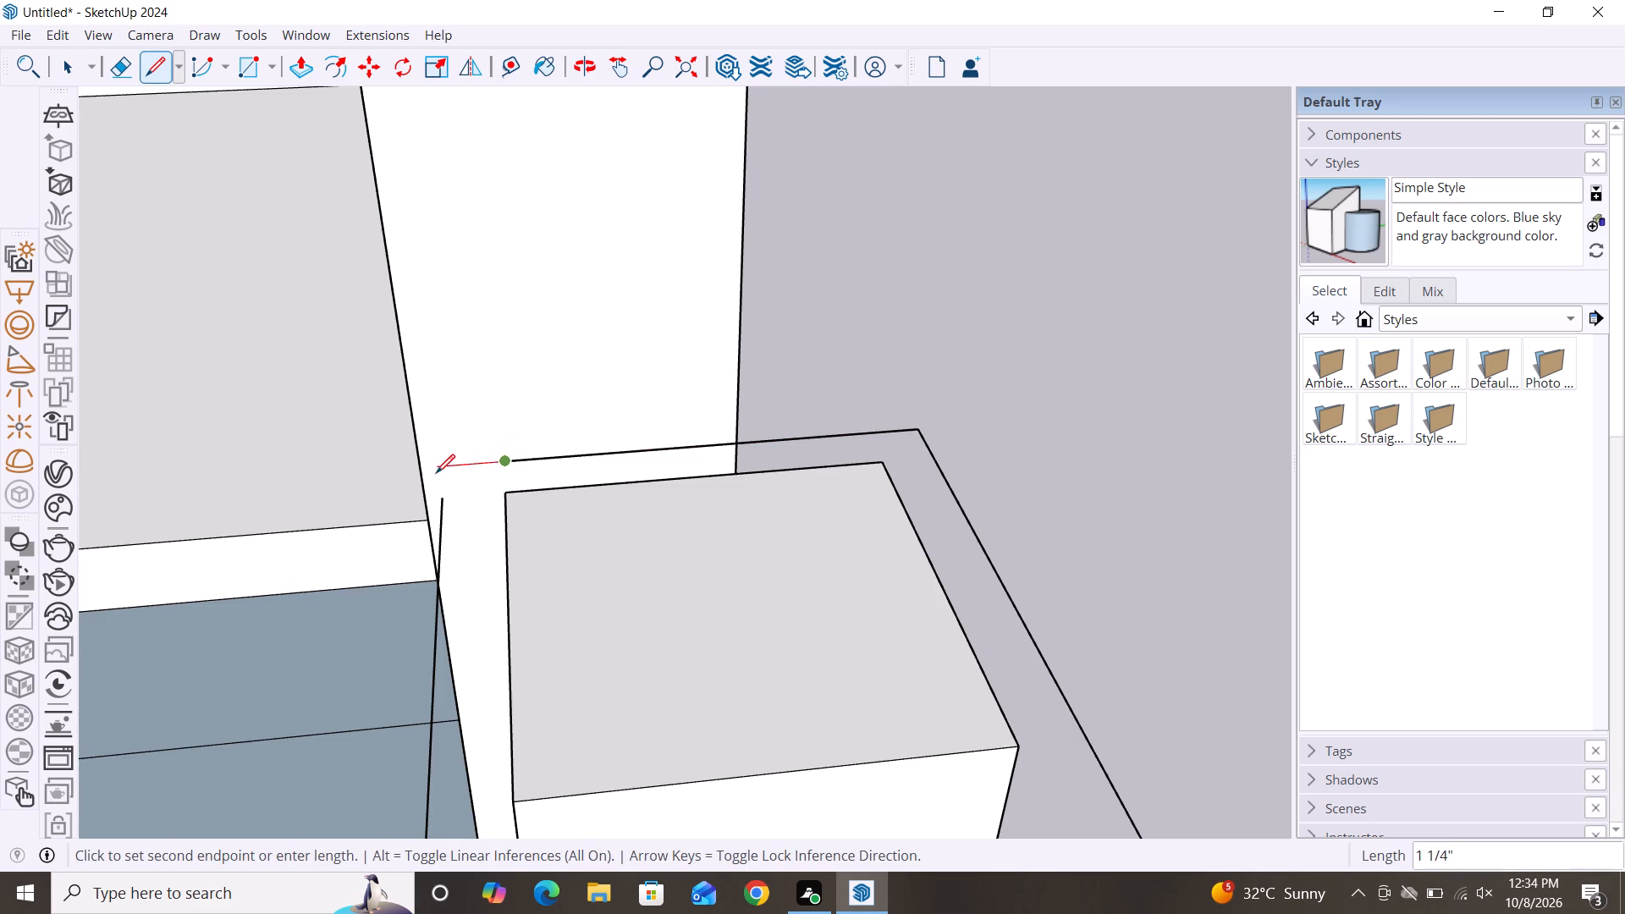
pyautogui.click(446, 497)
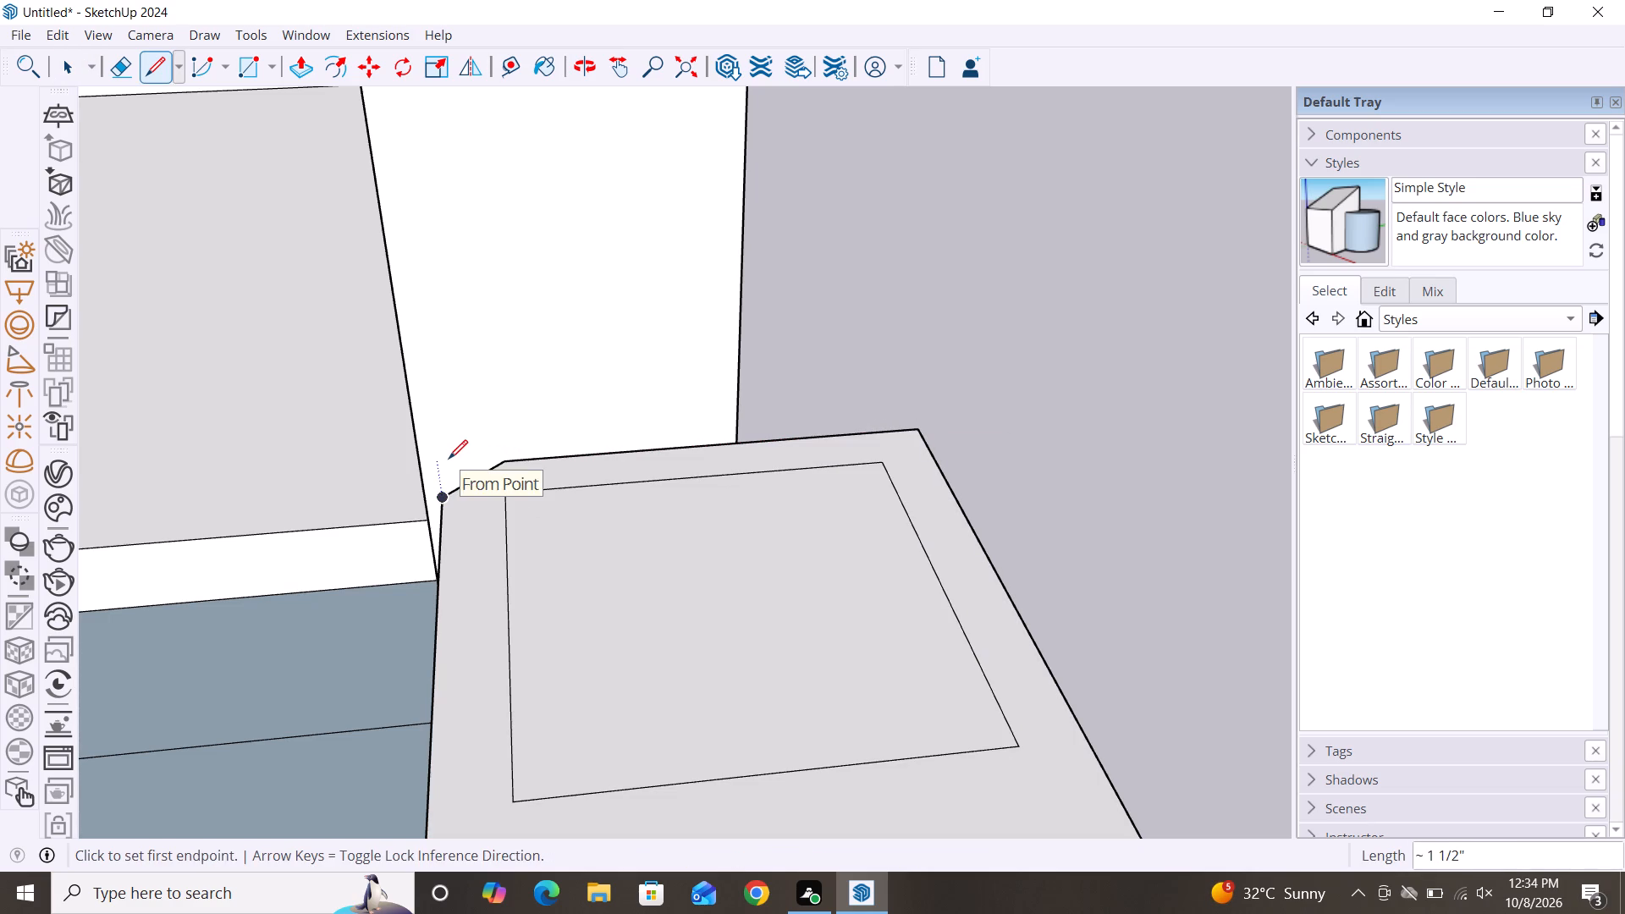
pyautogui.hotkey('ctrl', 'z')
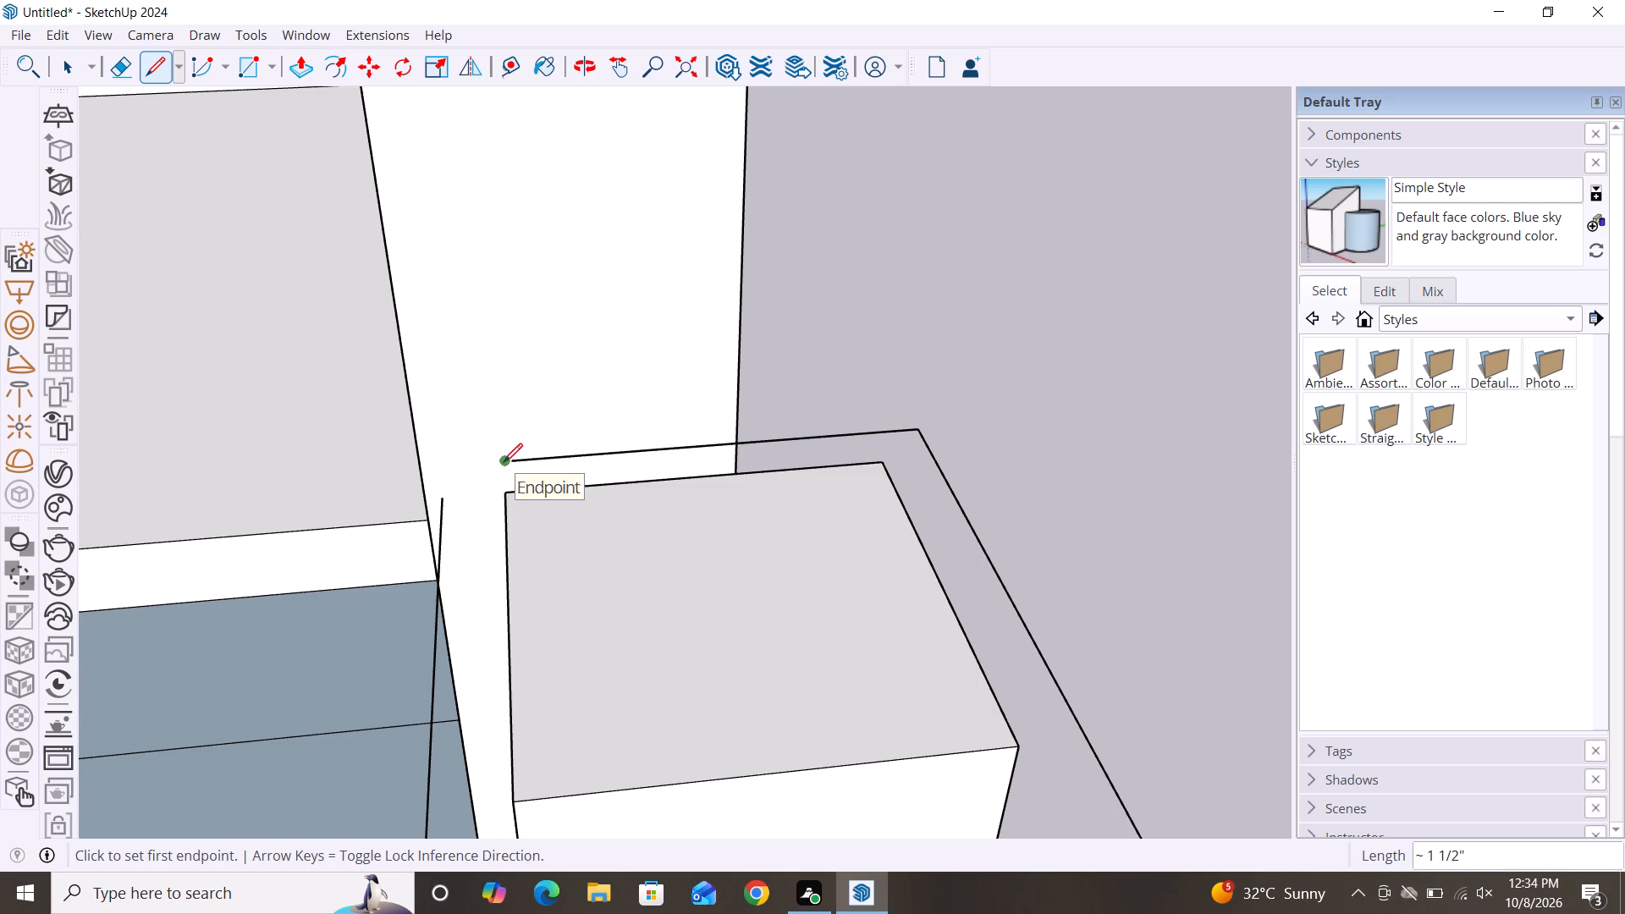
# Close the second post's cap outline at its rear entrance-side corner with a line of about 1 1/8" and a short return line.
pyautogui.click(504, 461)
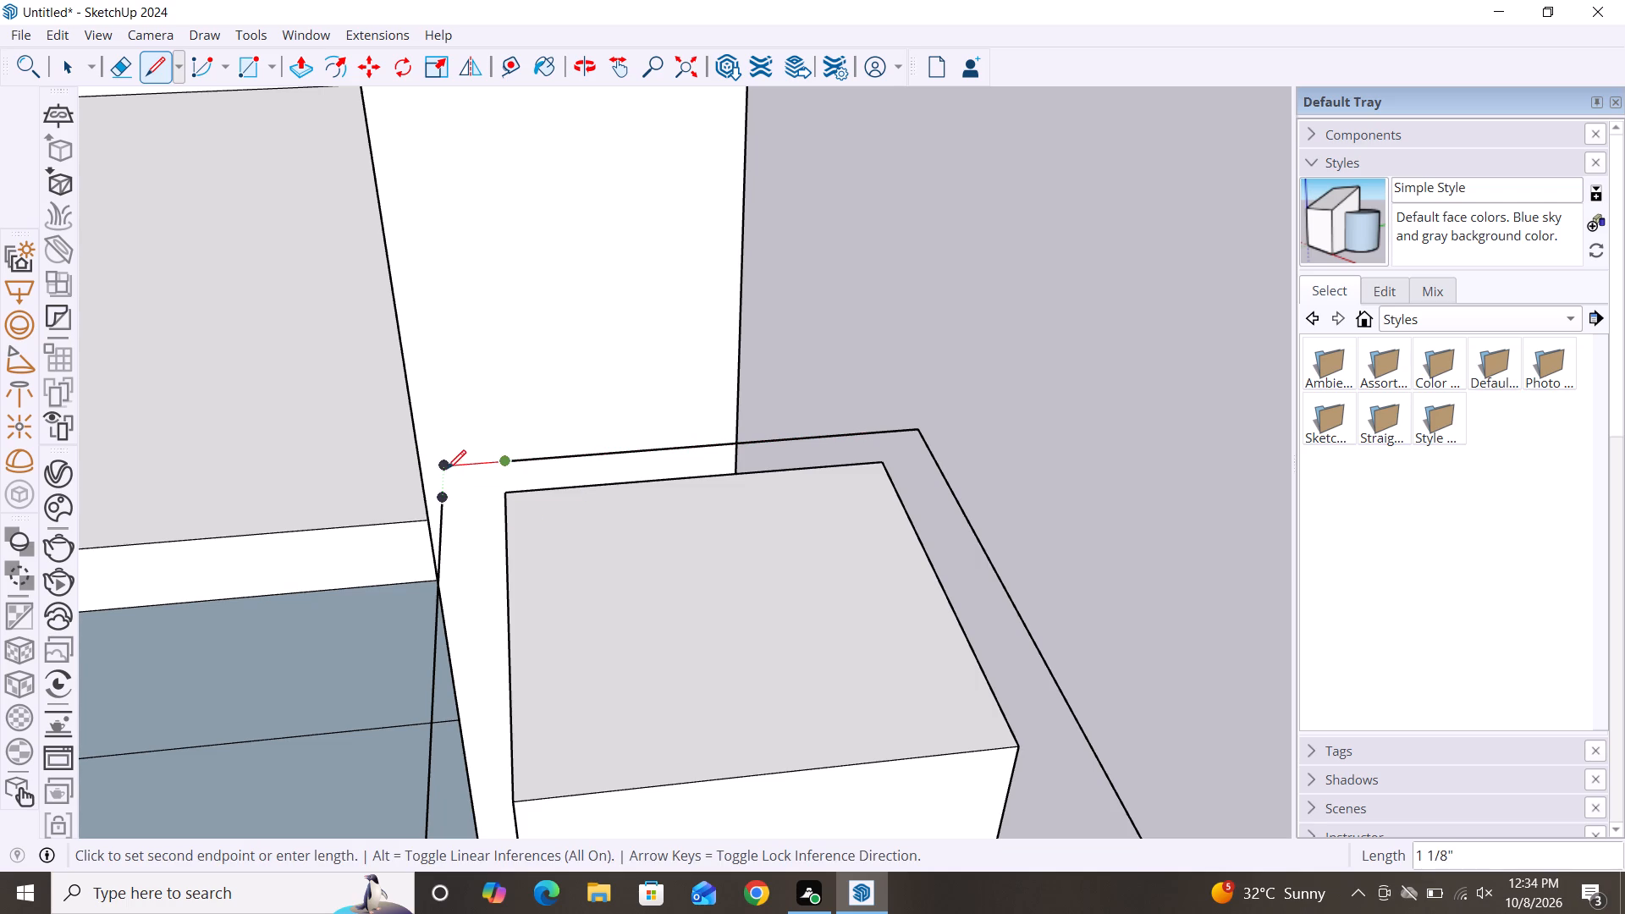
pyautogui.click(447, 469)
pyautogui.click(442, 505)
pyautogui.press('space')
# Push/Pull the underside of the second post's overhanging cap face downward by about 3/4".
pyautogui.scroll(-4, 463, 405)
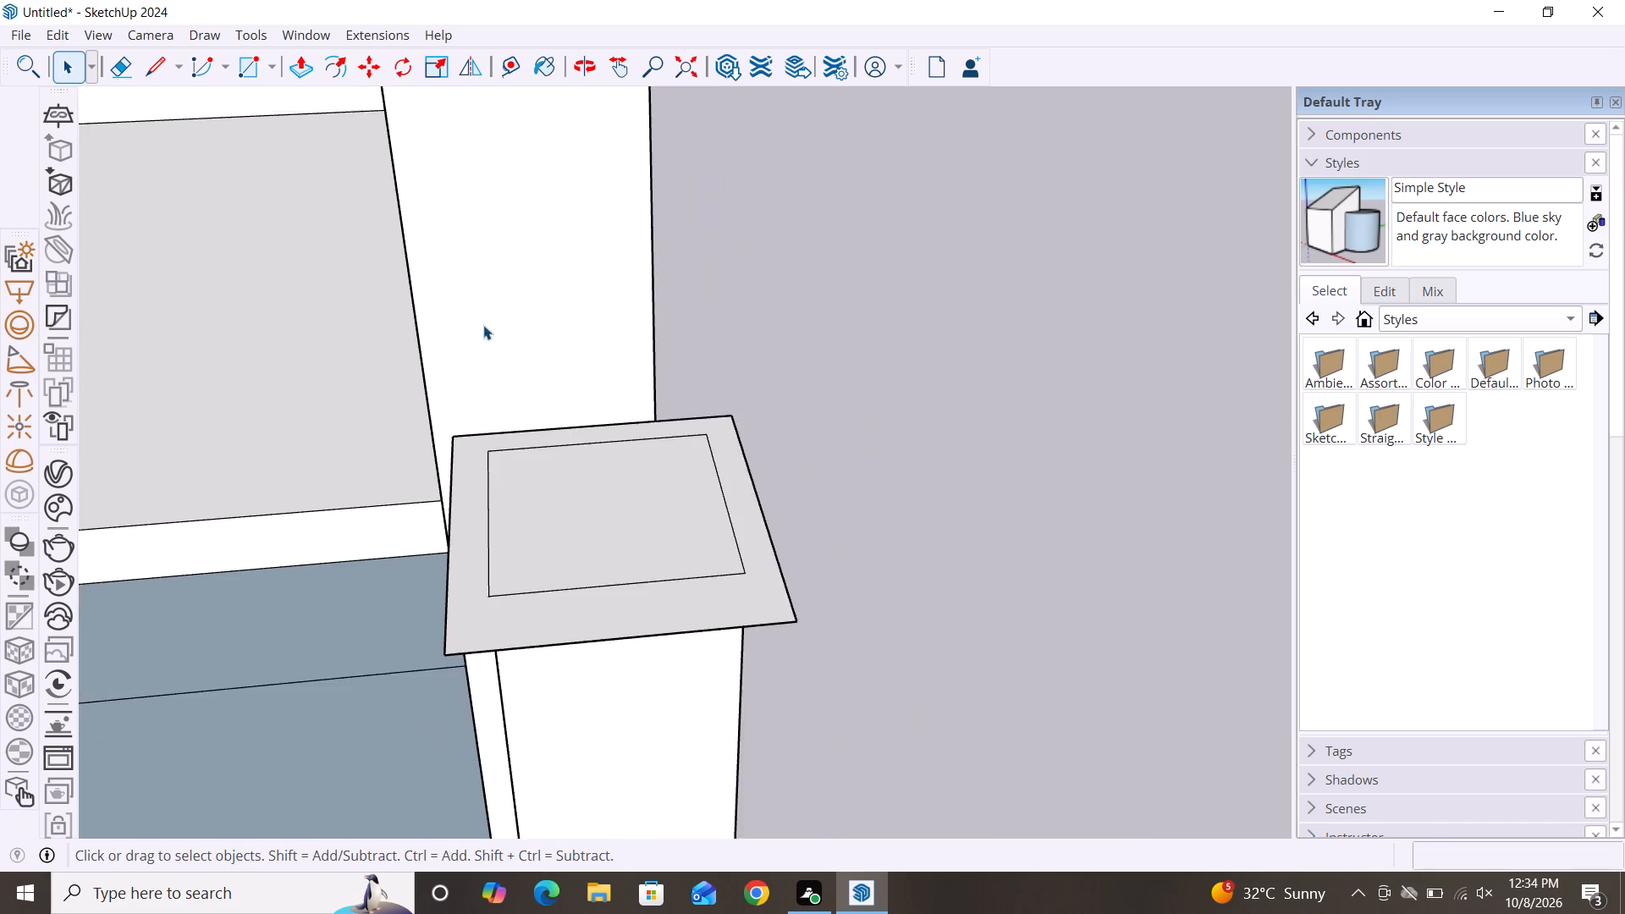
pyautogui.scroll(-3, 483, 325)
pyautogui.keyDown('alt'); pyautogui.moveTo(797, 768); pyautogui.dragTo(767, 548, button='middle'); pyautogui.keyUp('alt')
pyautogui.scroll(-4, 943, 595)
pyautogui.scroll(1, 724, 360)
pyautogui.scroll(-3, 785, 522)
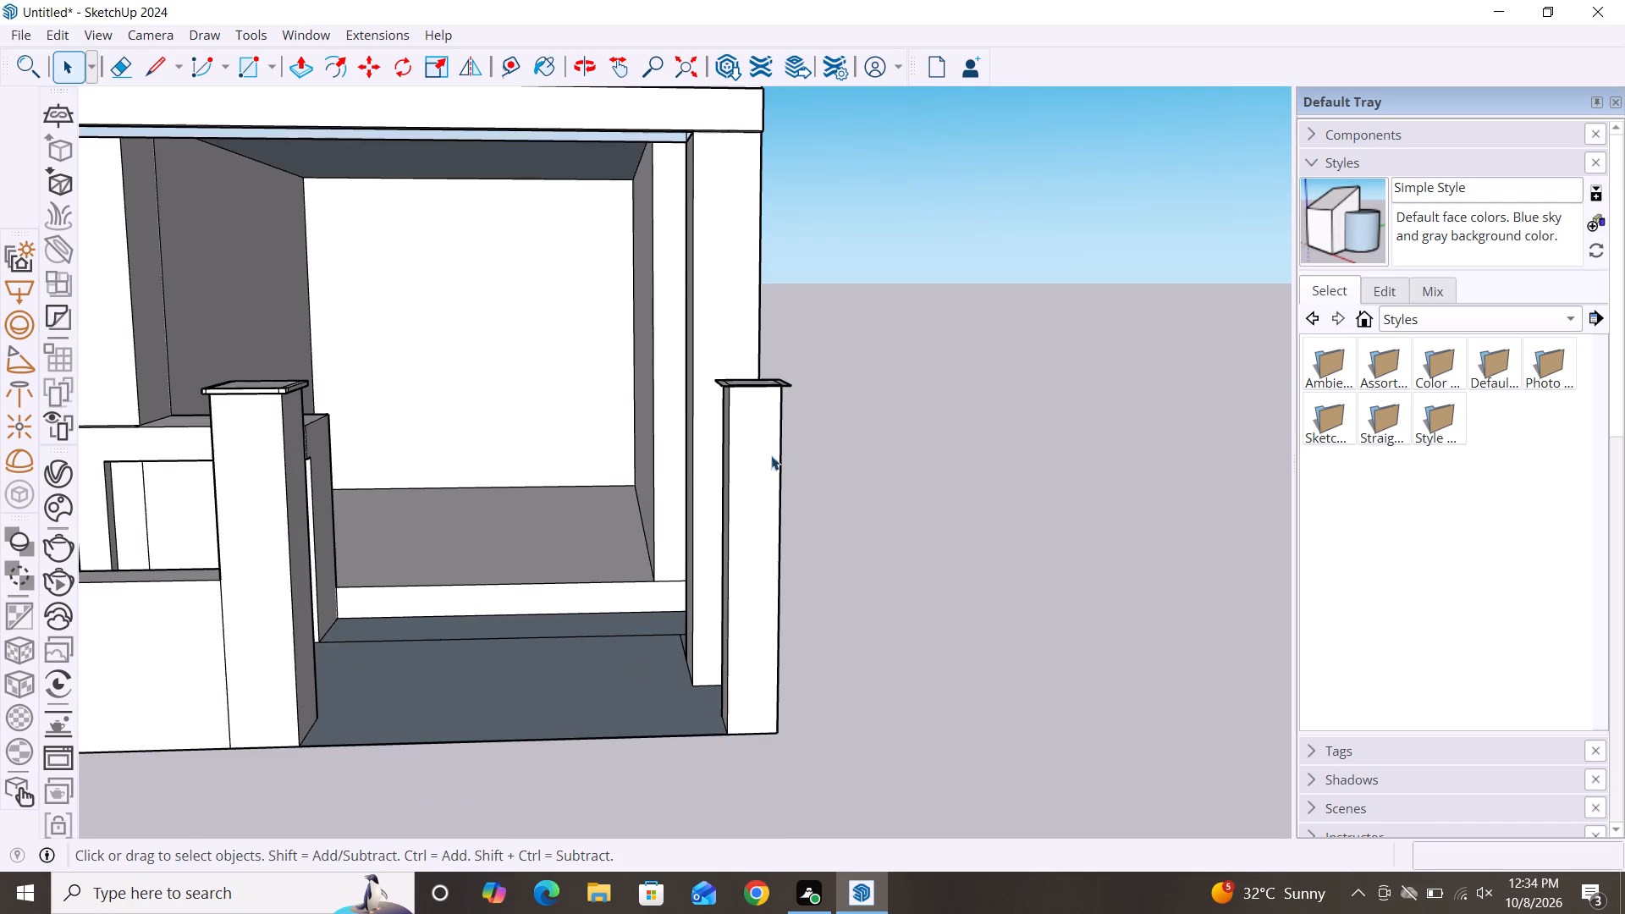
pyautogui.moveTo(764, 441); pyautogui.dragTo(747, 324, button='middle')
pyautogui.scroll(3, 730, 364)
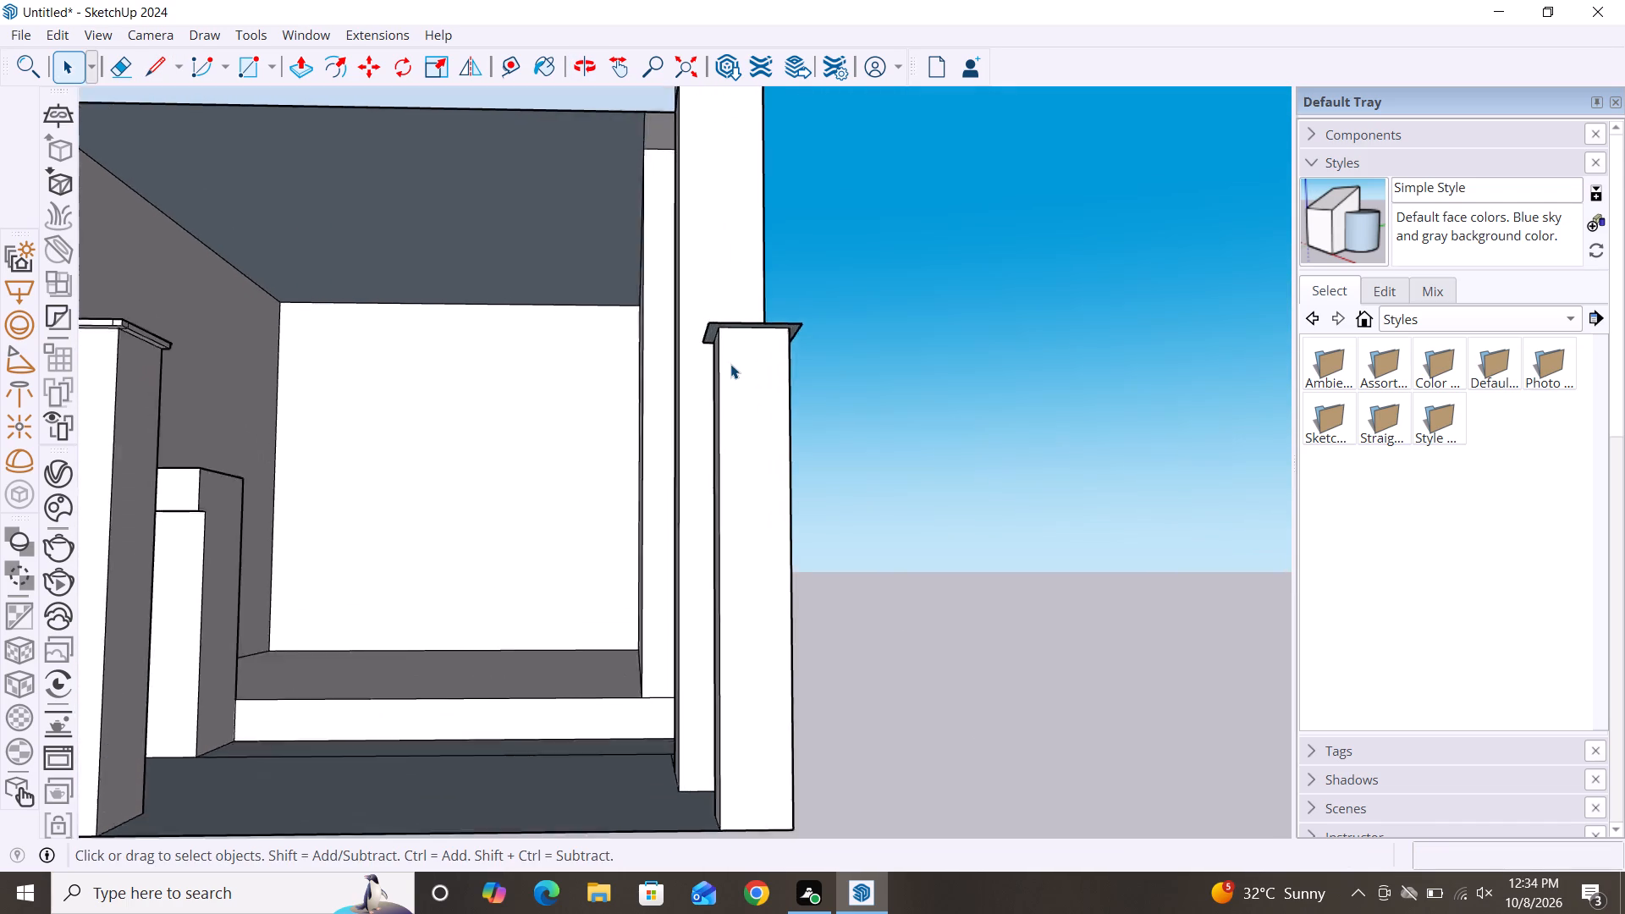
pyautogui.scroll(6, 730, 364)
pyautogui.press('p')
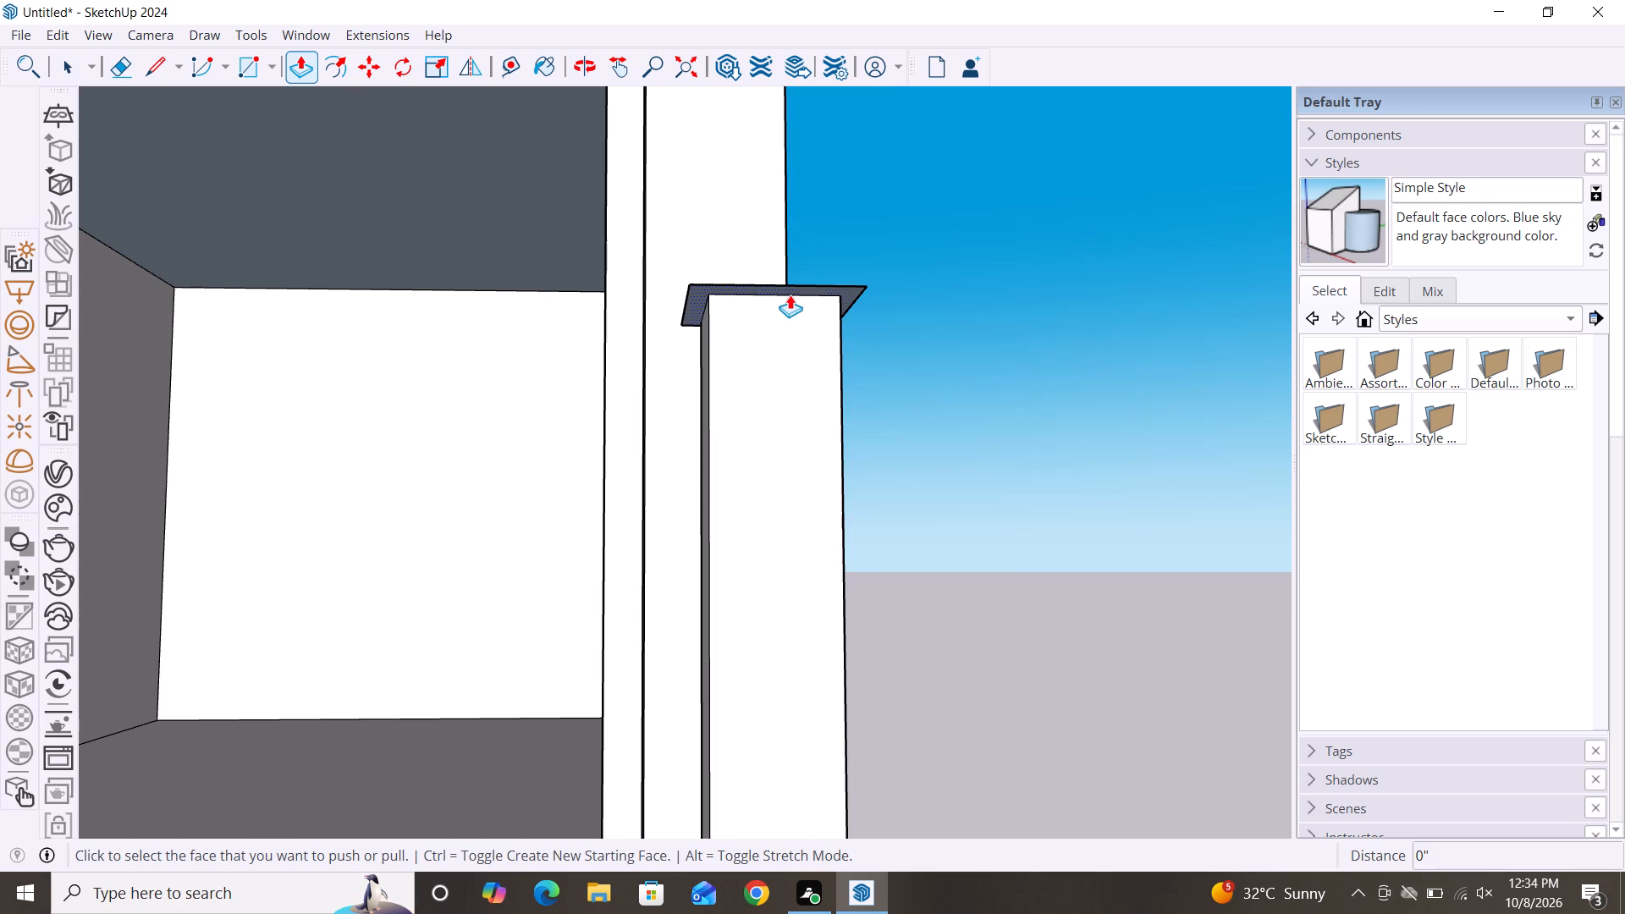
pyautogui.click(789, 292)
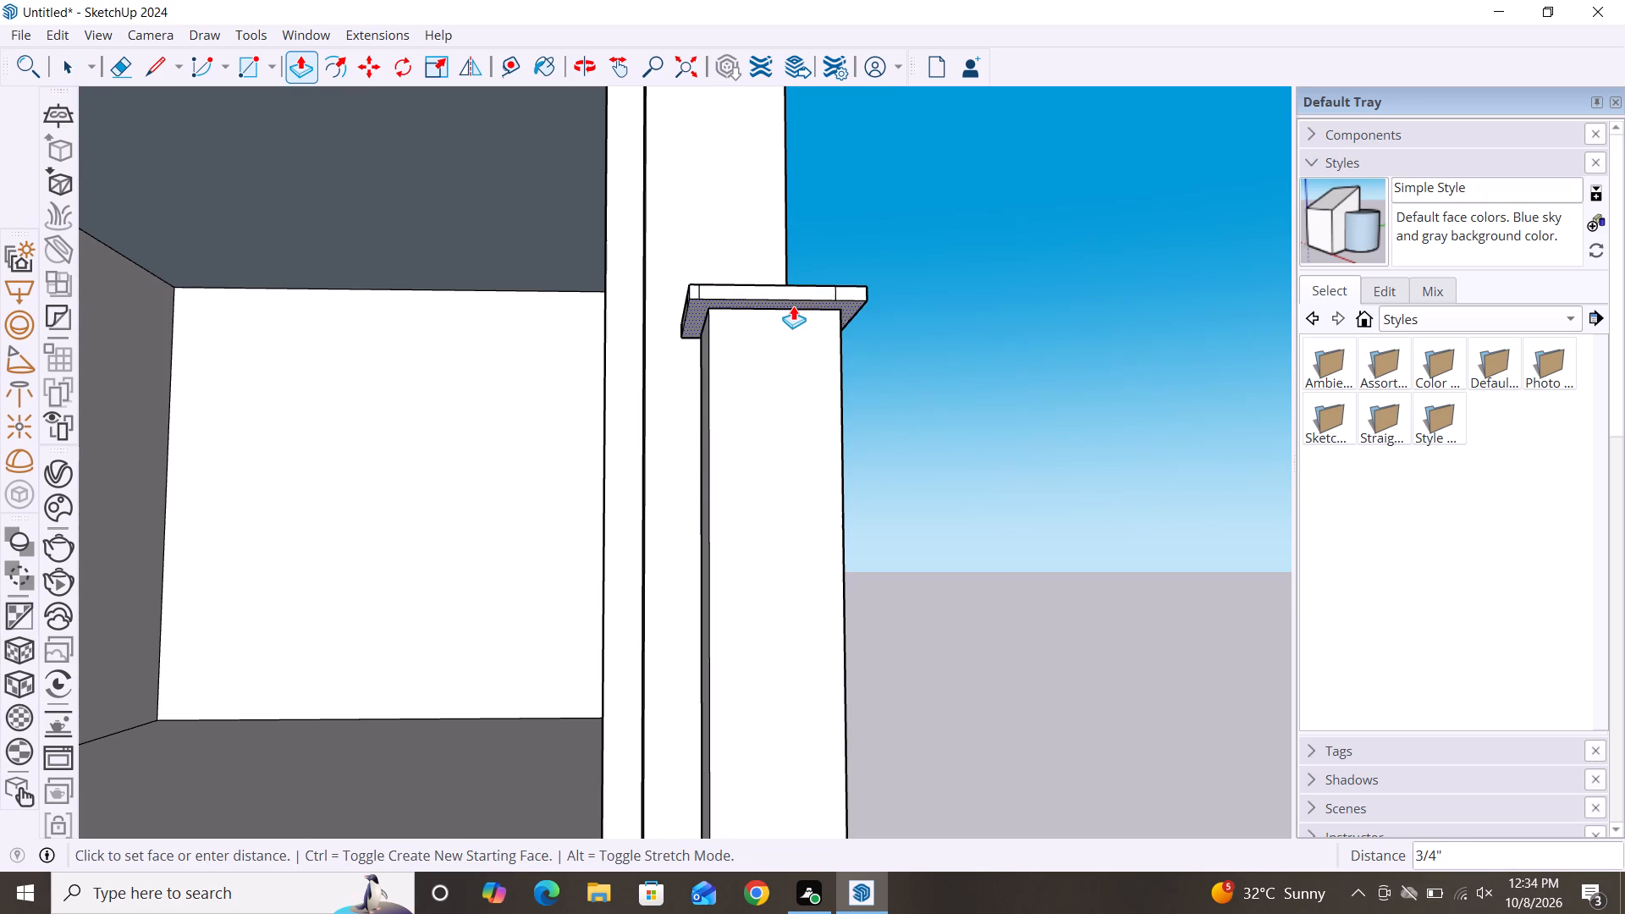
pyautogui.click(793, 306)
pyautogui.press('space')
# Review the two capped posts, boundary wall and entrance from farther away and from the side.
pyautogui.scroll(-6, 743, 245)
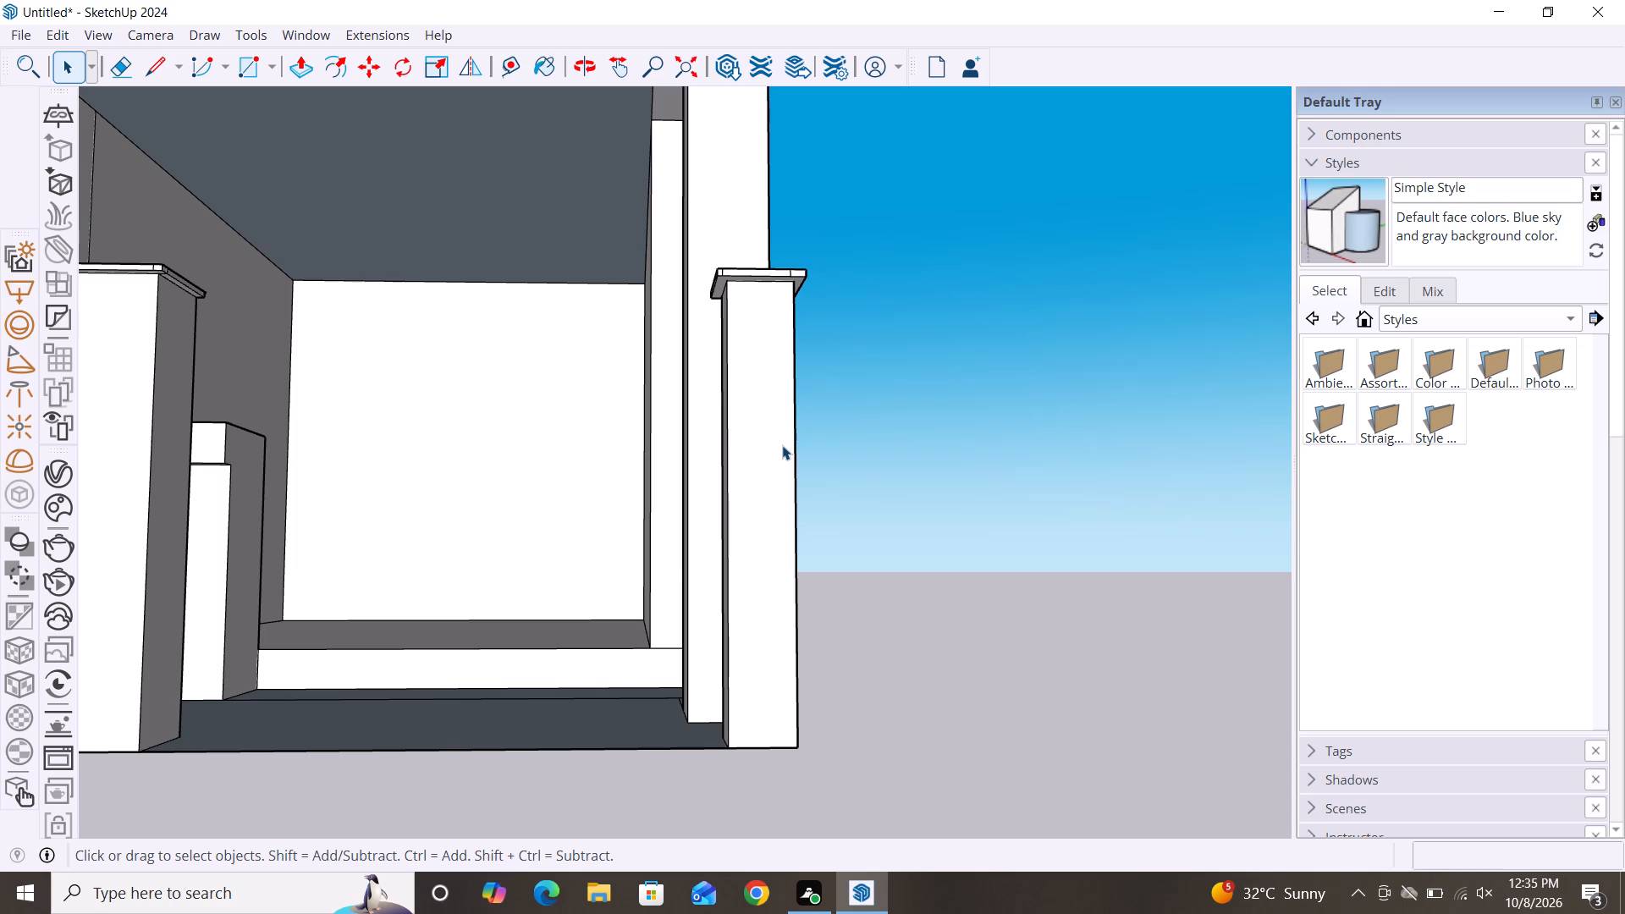
pyautogui.scroll(-3, 901, 375)
pyautogui.scroll(-2, 985, 418)
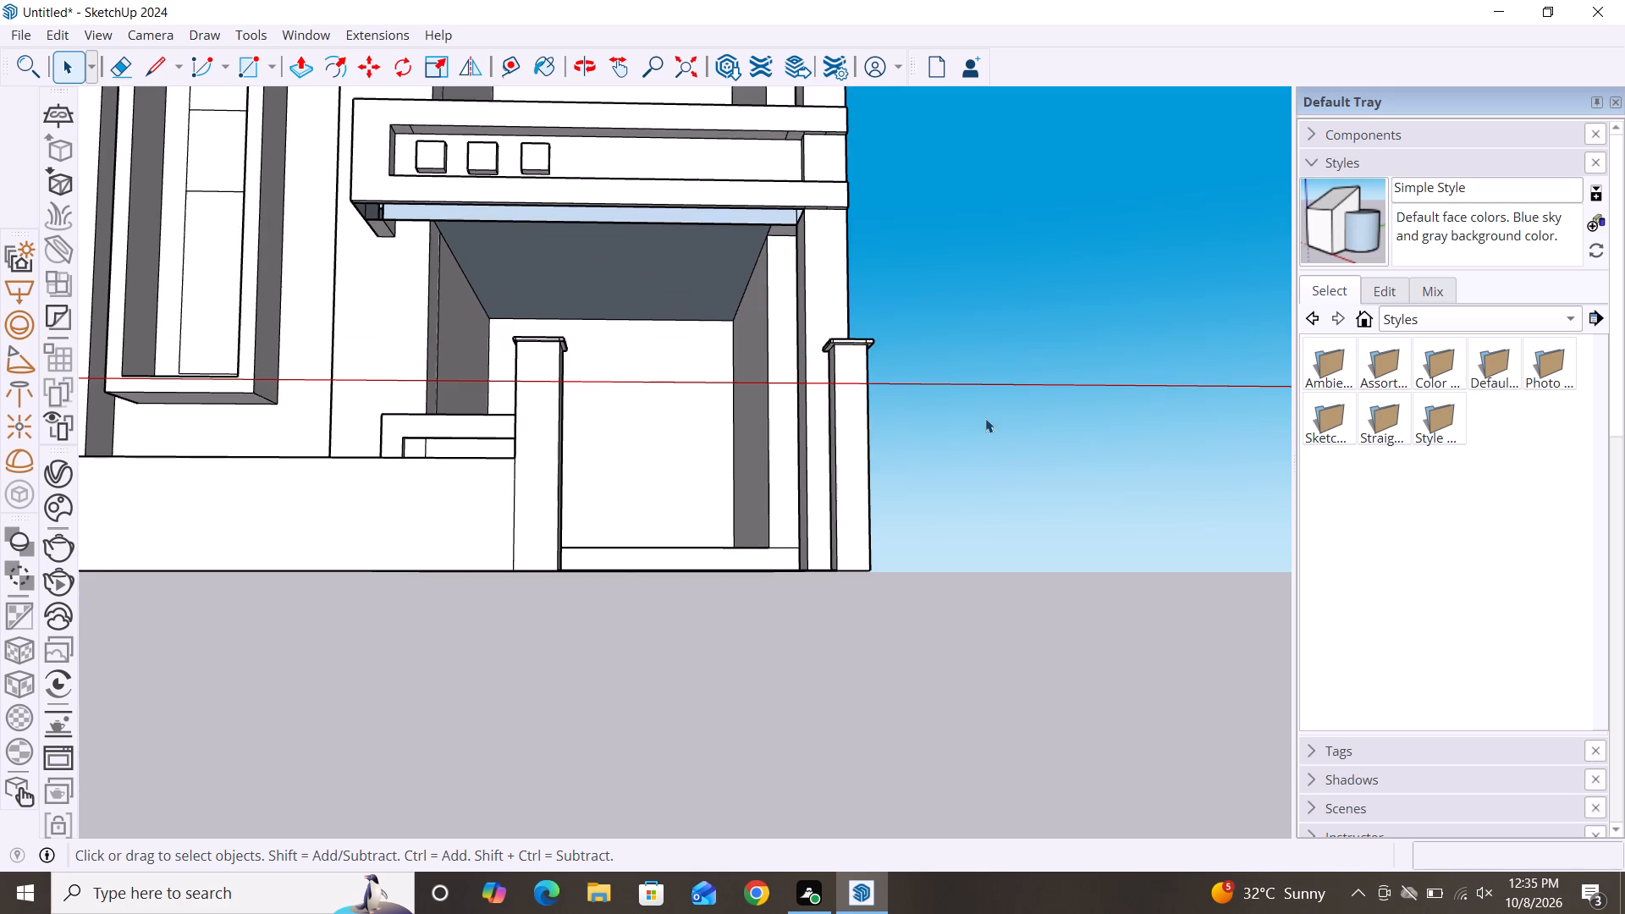
pyautogui.keyDown('alt'); pyautogui.moveTo(608, 486); pyautogui.dragTo(578, 690, button='middle'); pyautogui.keyUp('alt')
pyautogui.scroll(-5, 1038, 458)
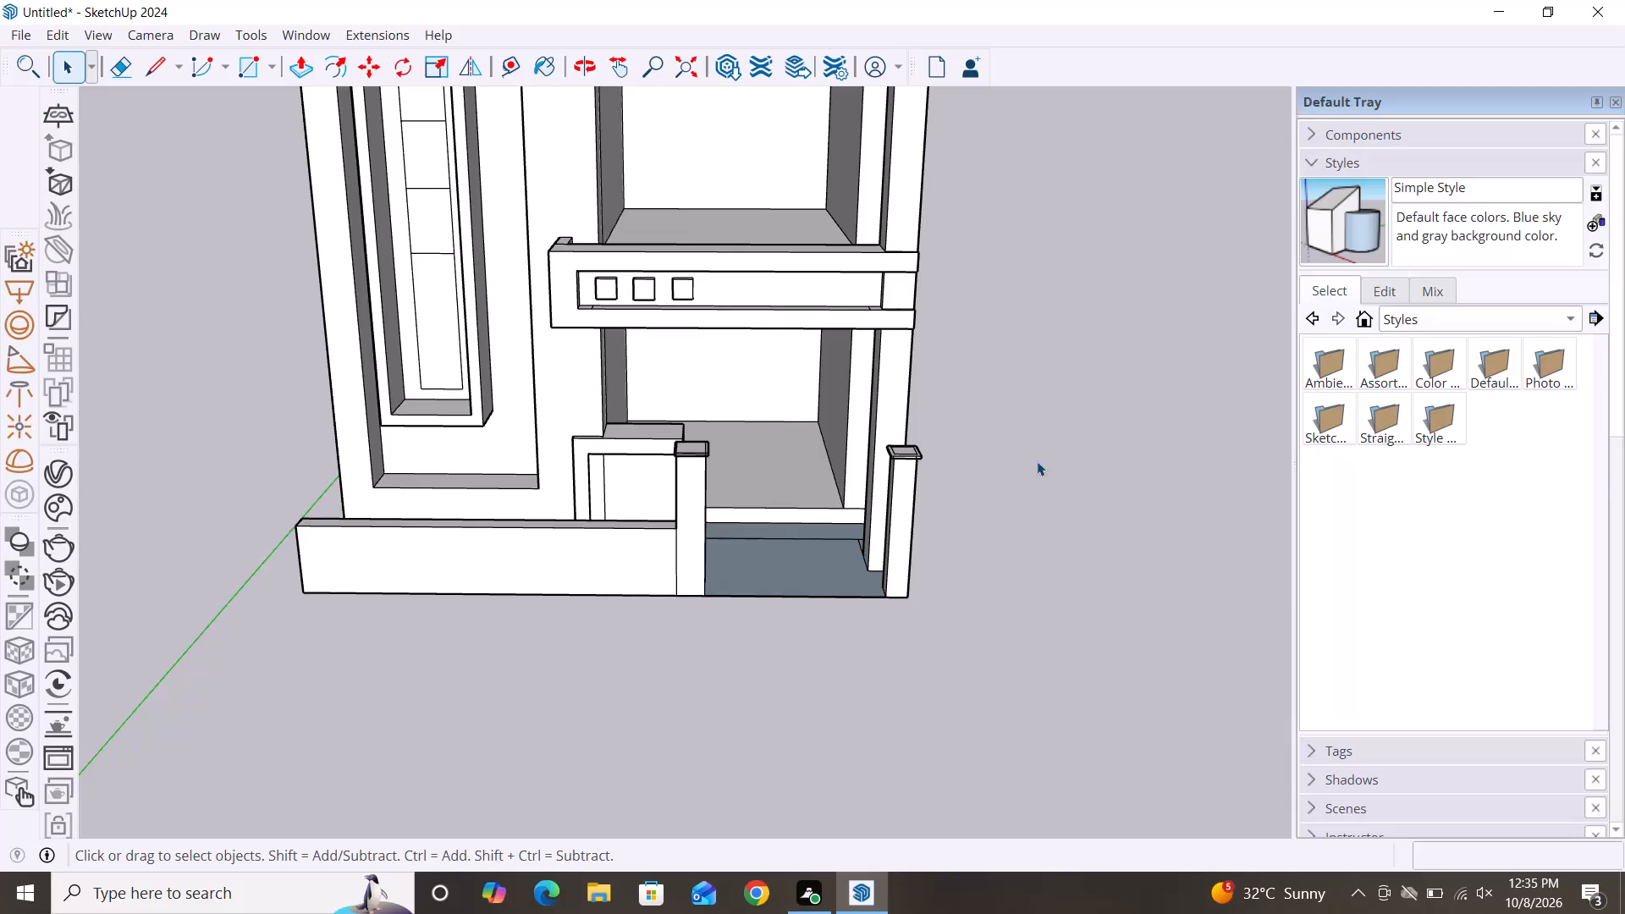
pyautogui.scroll(-2, 942, 466)
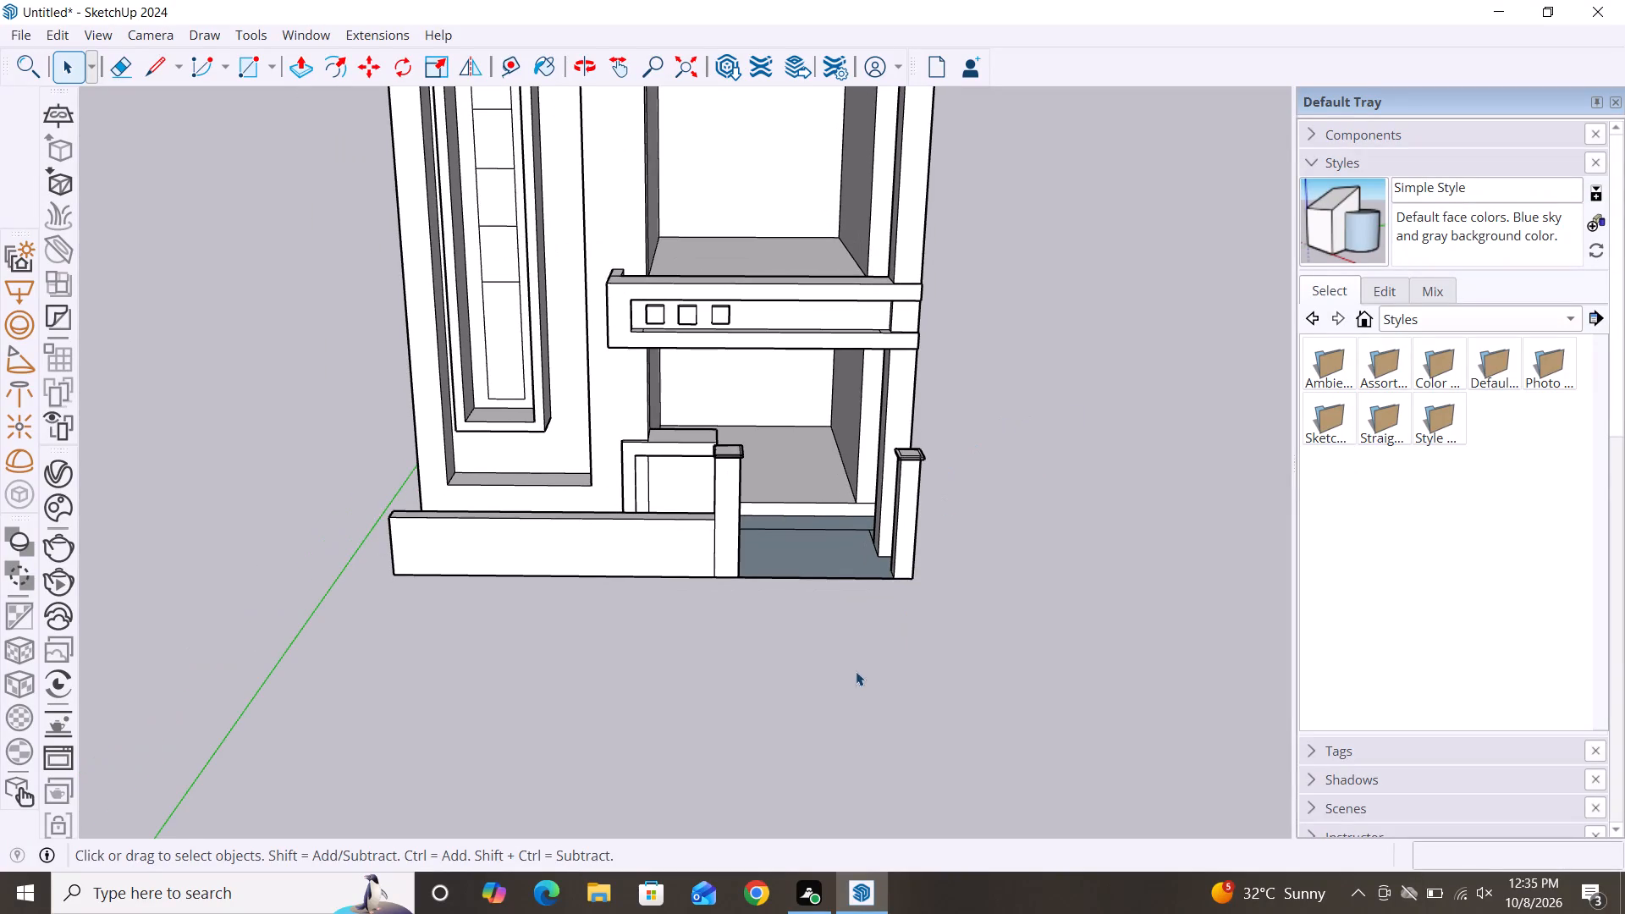
pyautogui.keyDown('alt'); pyautogui.moveTo(845, 678); pyautogui.dragTo(627, 689, button='middle'); pyautogui.keyUp('alt')
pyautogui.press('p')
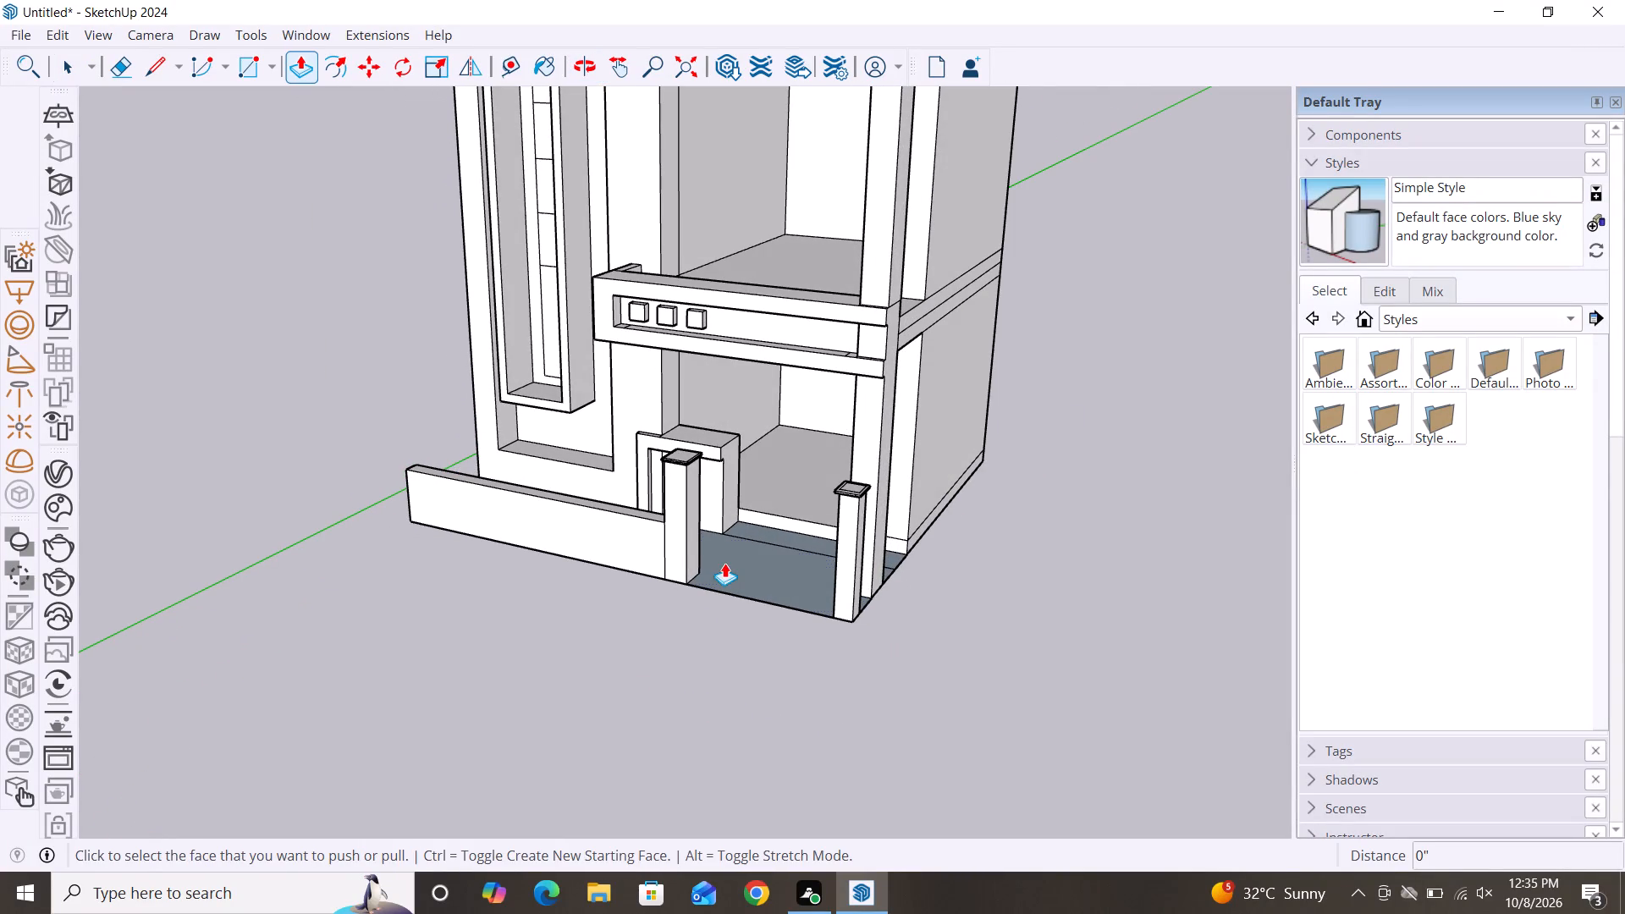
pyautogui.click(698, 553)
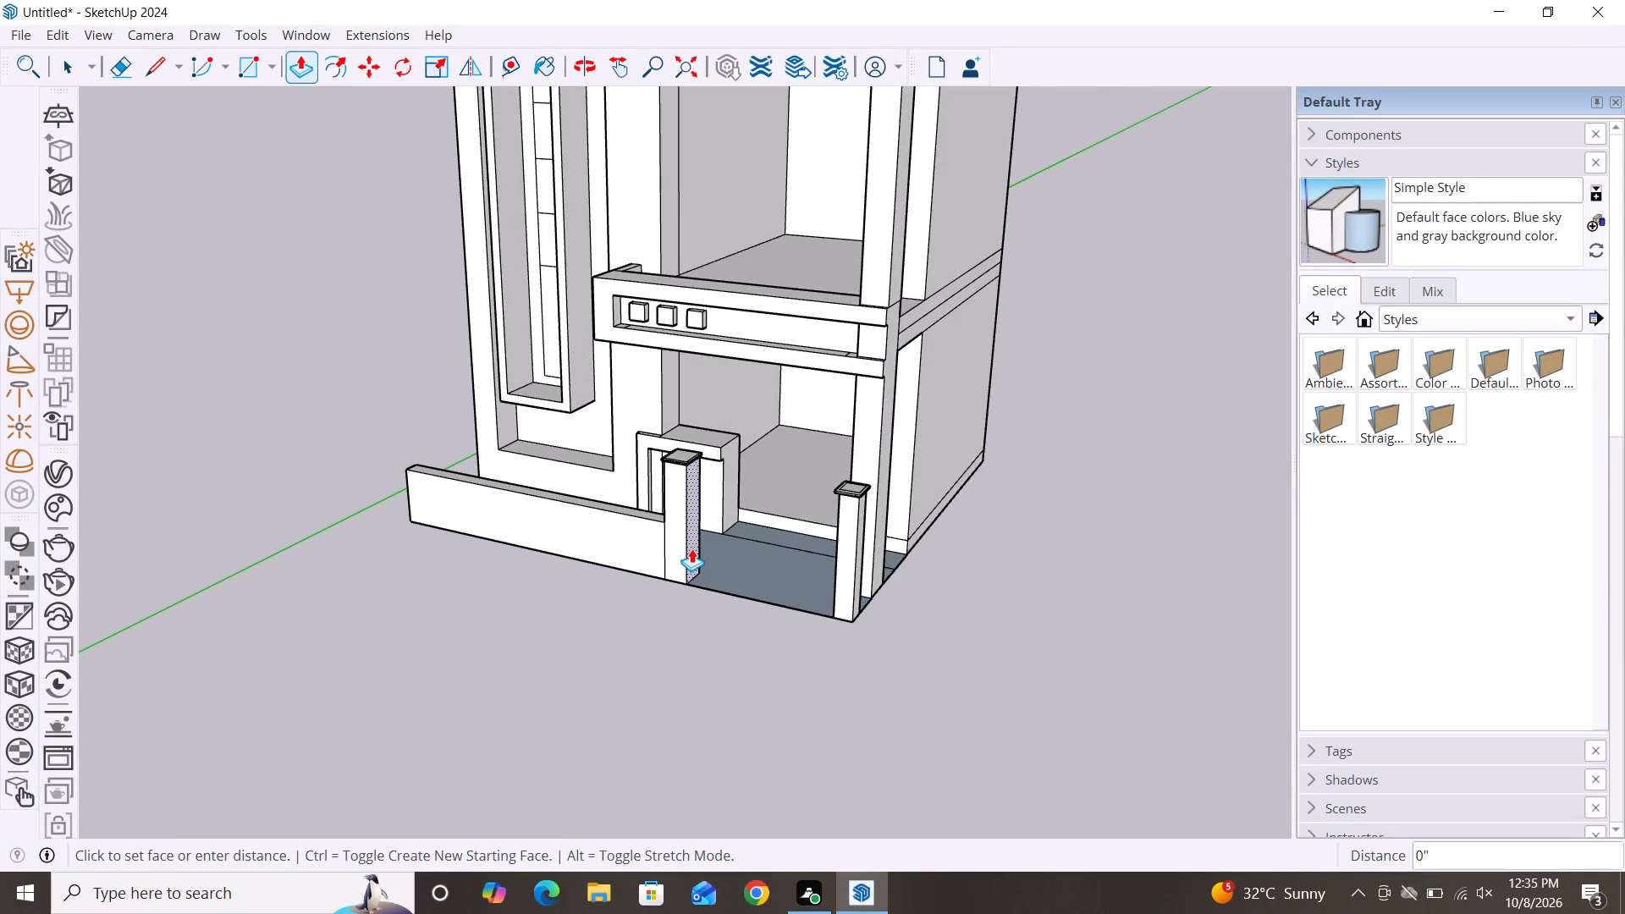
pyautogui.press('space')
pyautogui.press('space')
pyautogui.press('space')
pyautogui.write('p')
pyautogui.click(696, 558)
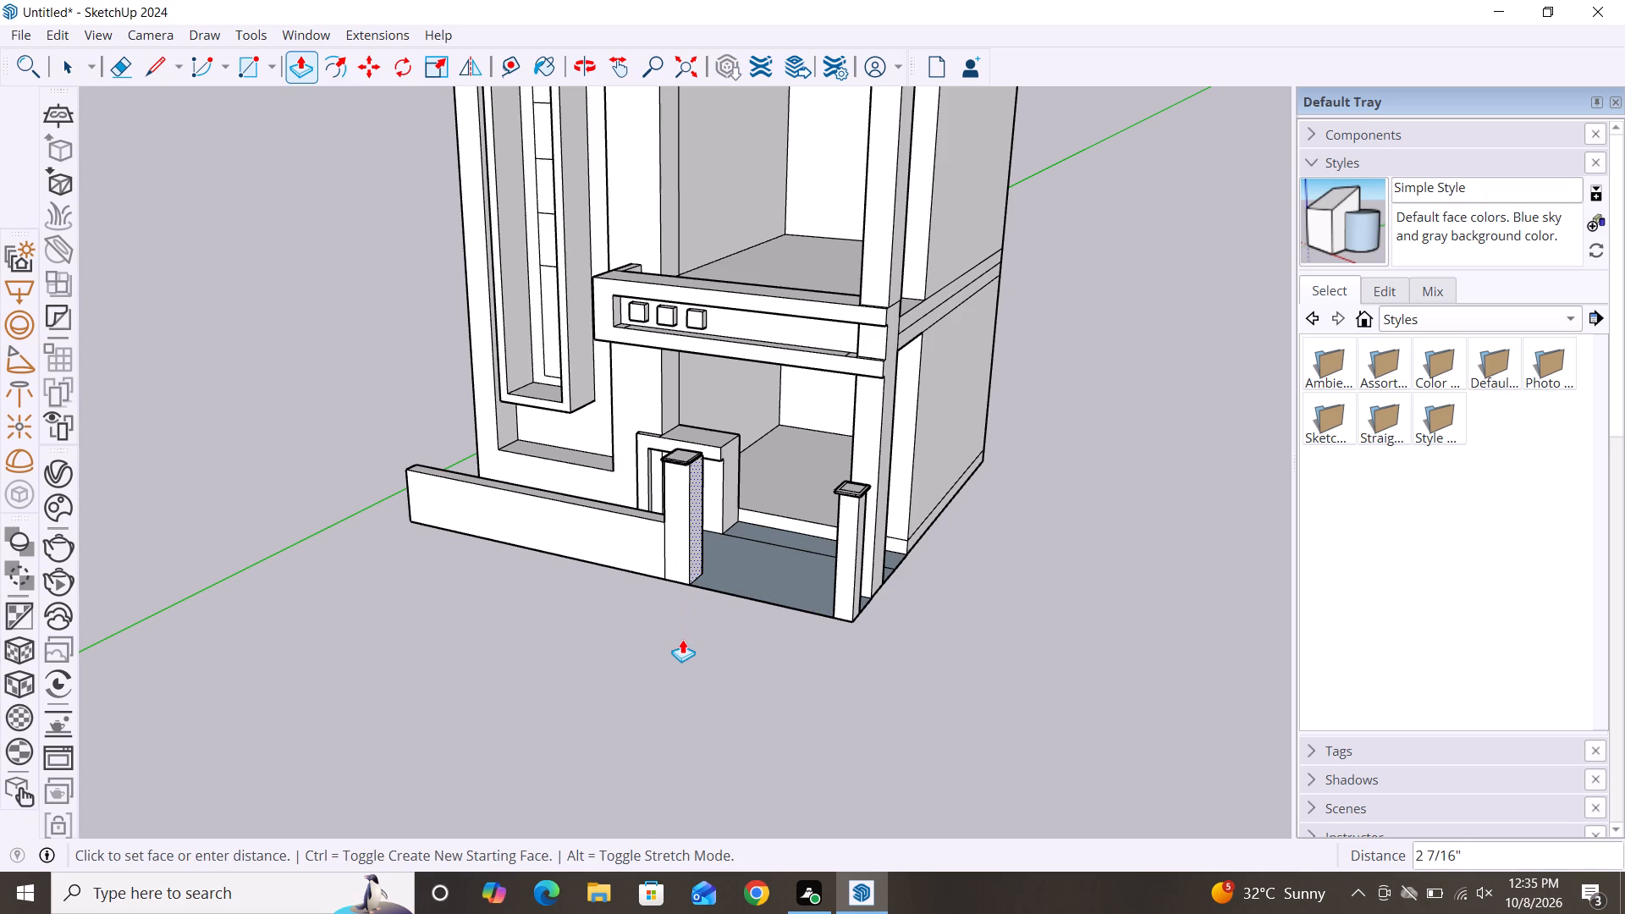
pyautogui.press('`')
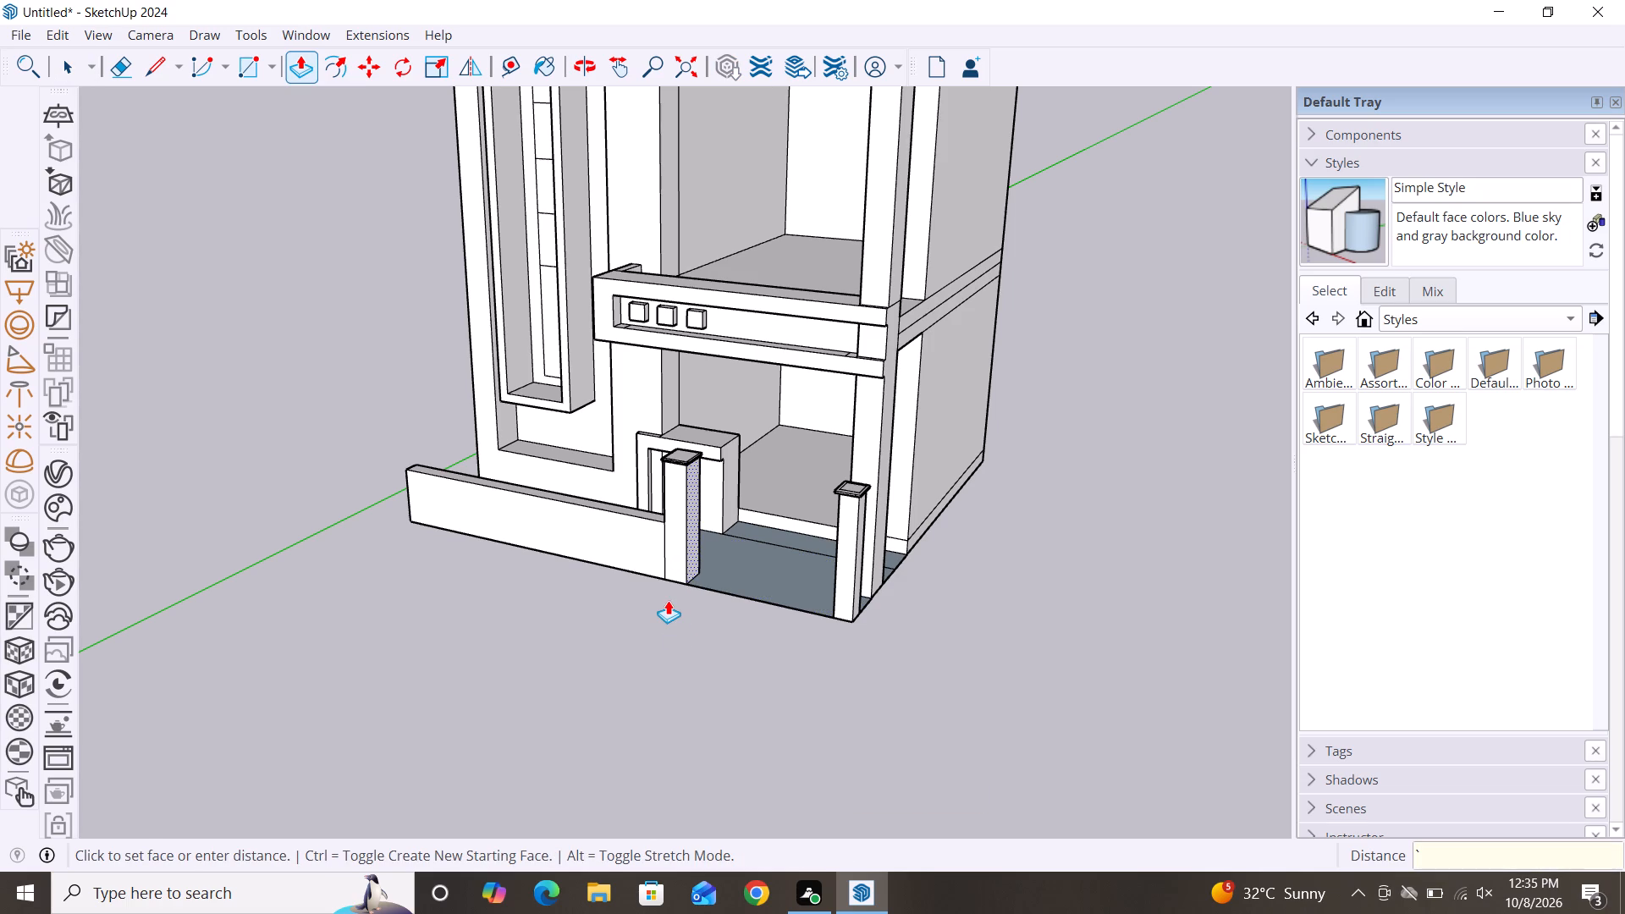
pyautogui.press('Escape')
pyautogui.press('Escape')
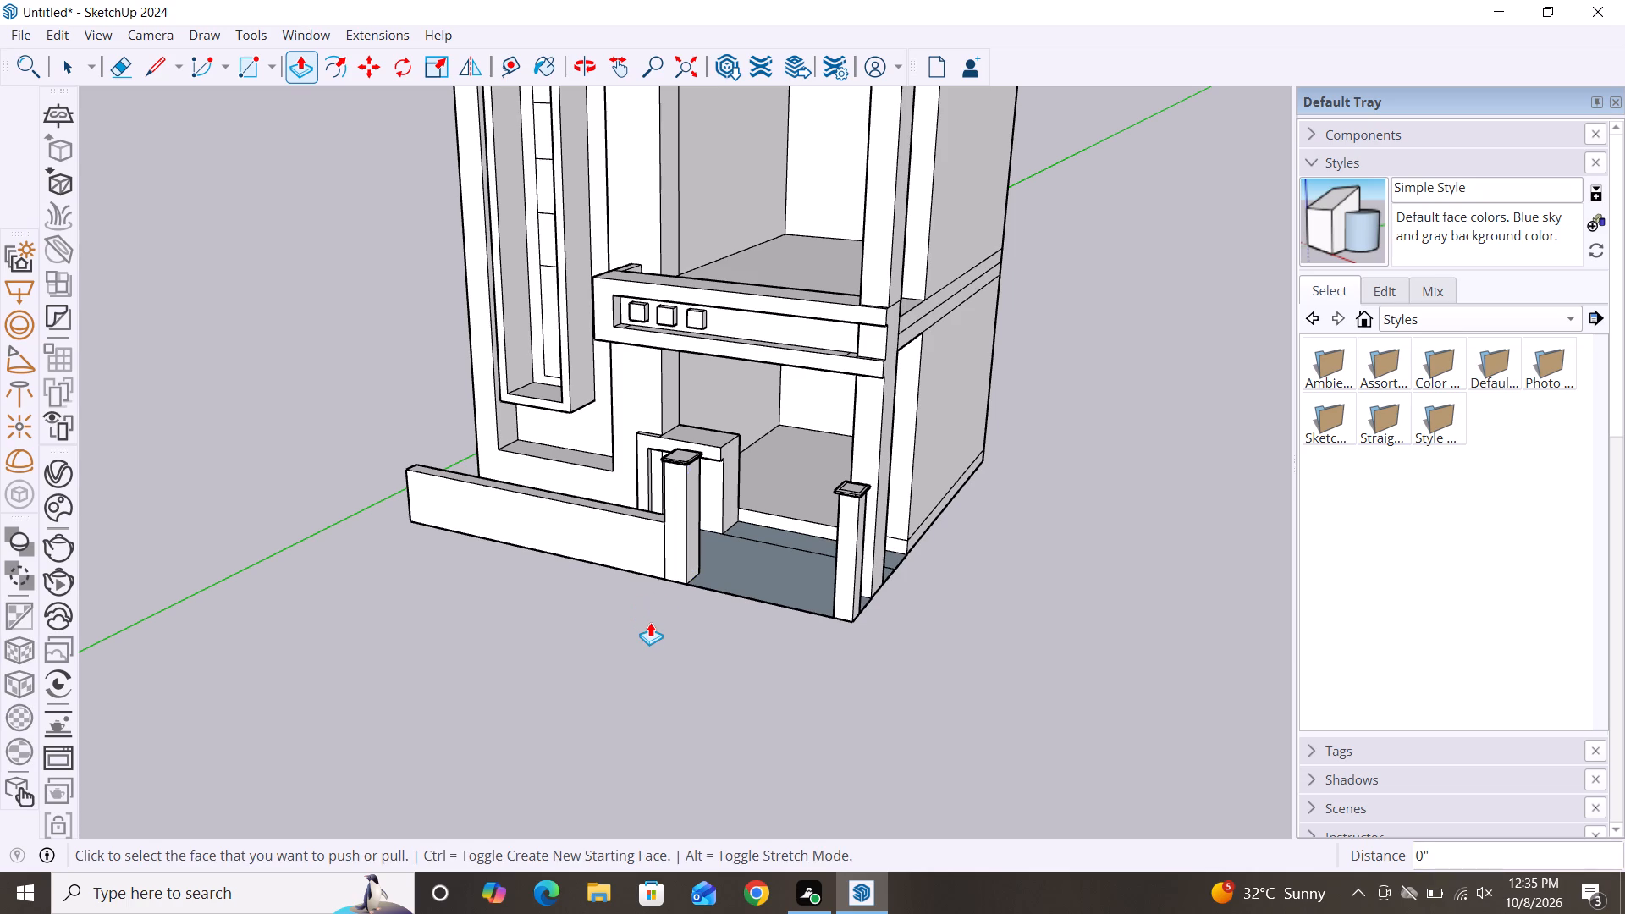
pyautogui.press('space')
# Draw a square of about 2' 7 15/16" per side on the upper recess's back wall, near the tower side.
pyautogui.scroll(-4, 657, 642)
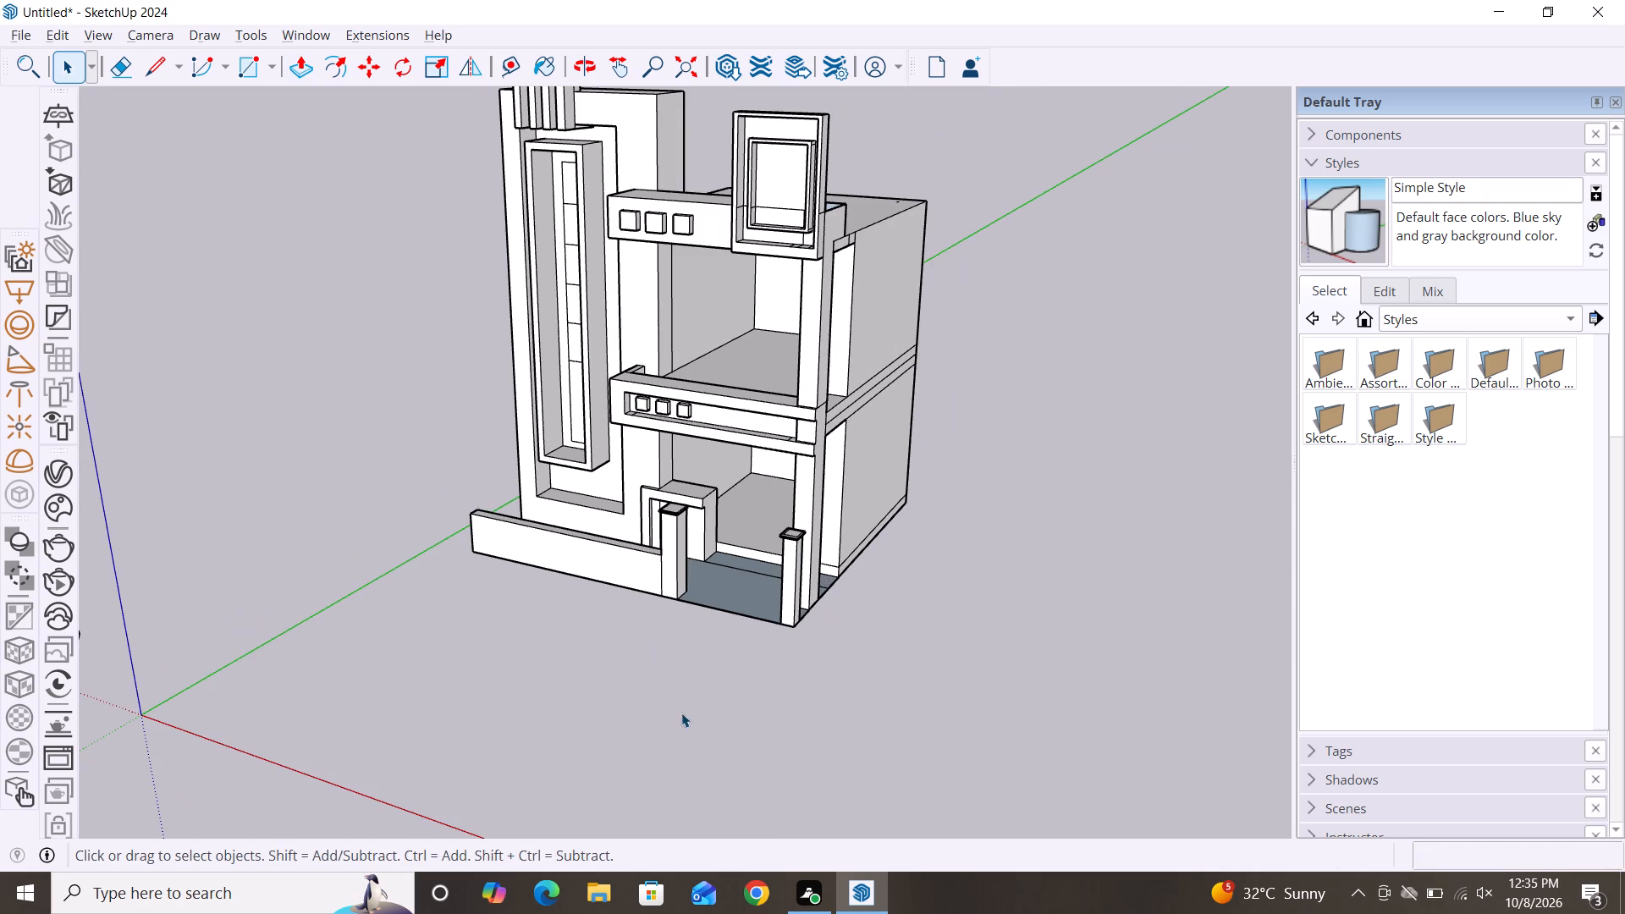
pyautogui.keyDown('alt'); pyautogui.moveTo(681, 713); pyautogui.dragTo(918, 568, button='middle'); pyautogui.keyUp('alt')
pyautogui.scroll(1, 885, 515)
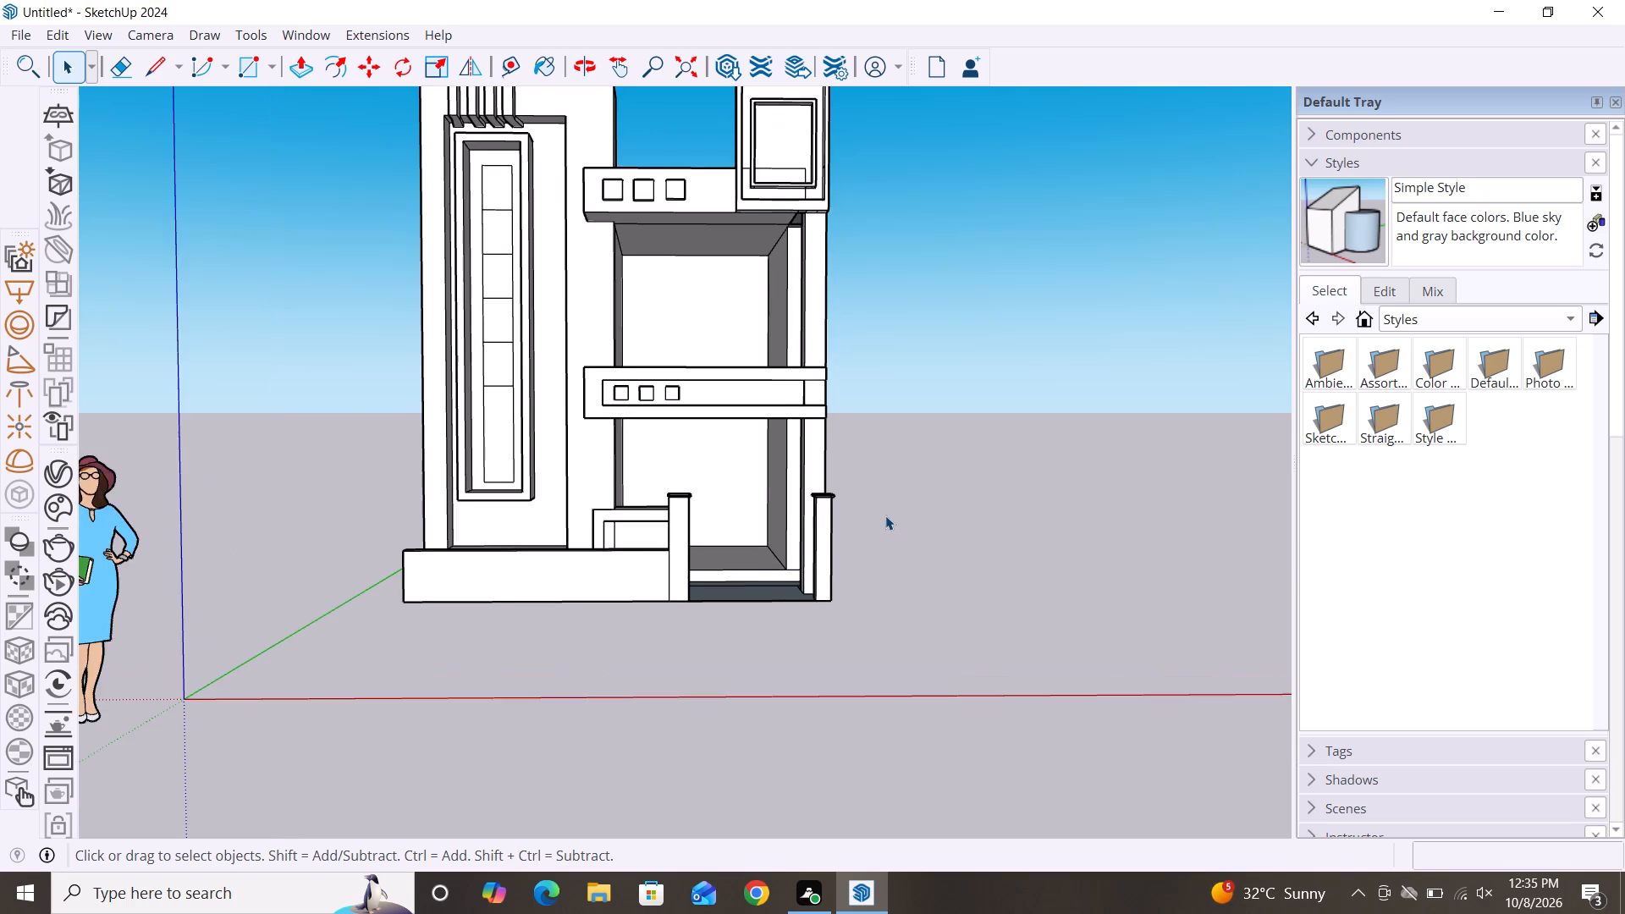
pyautogui.scroll(-1, 885, 515)
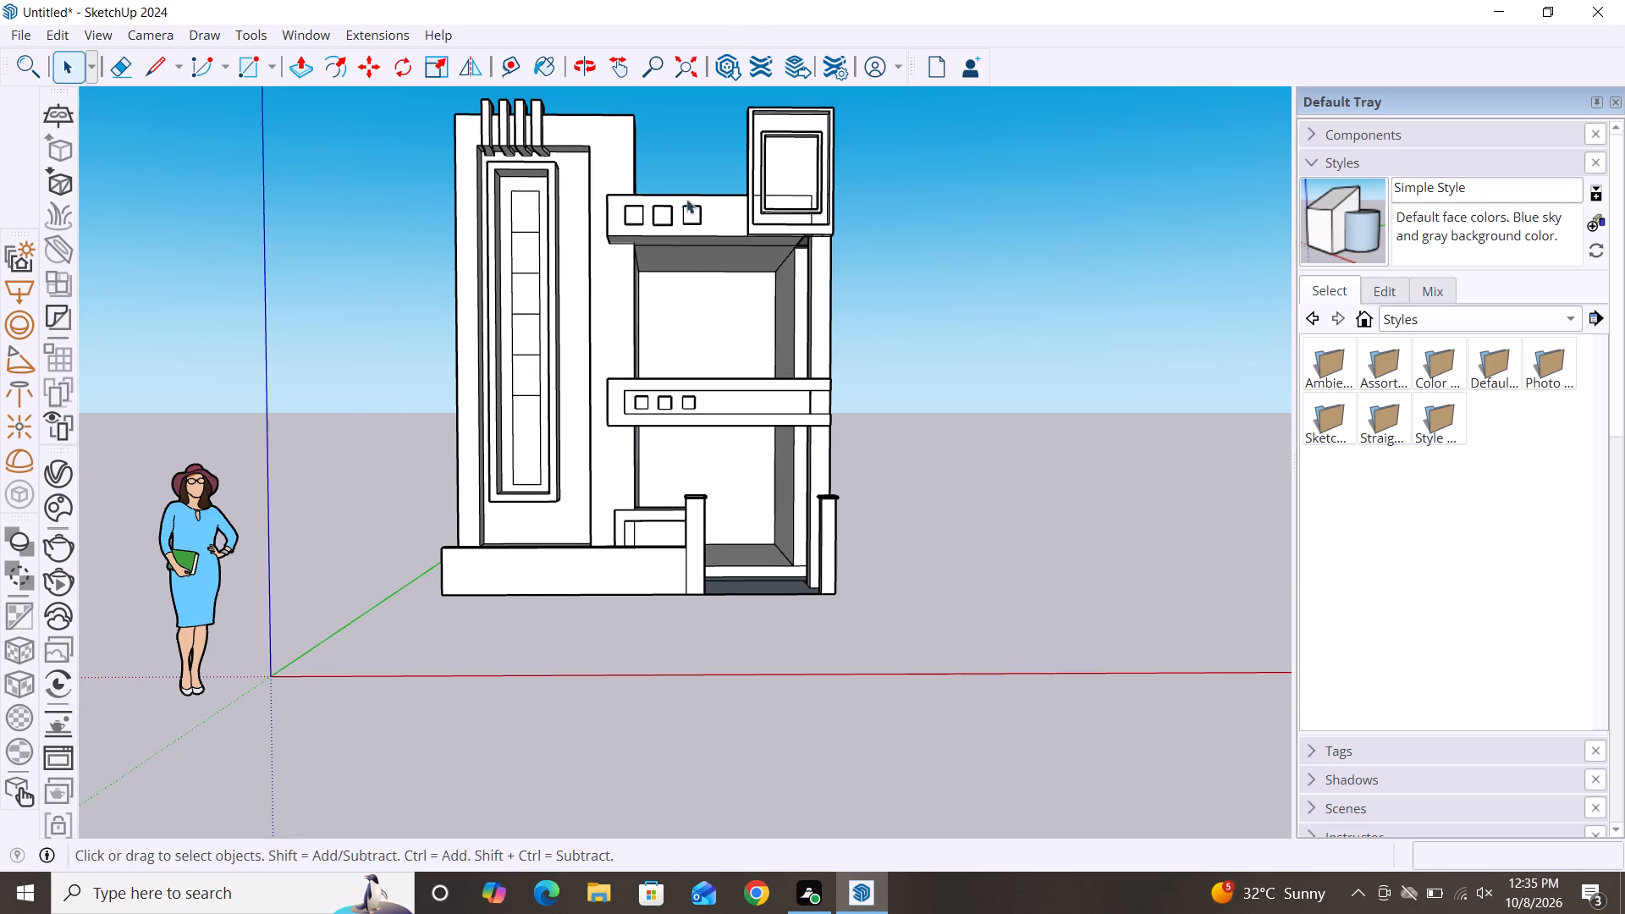
pyautogui.scroll(3, 667, 286)
pyautogui.press('r')
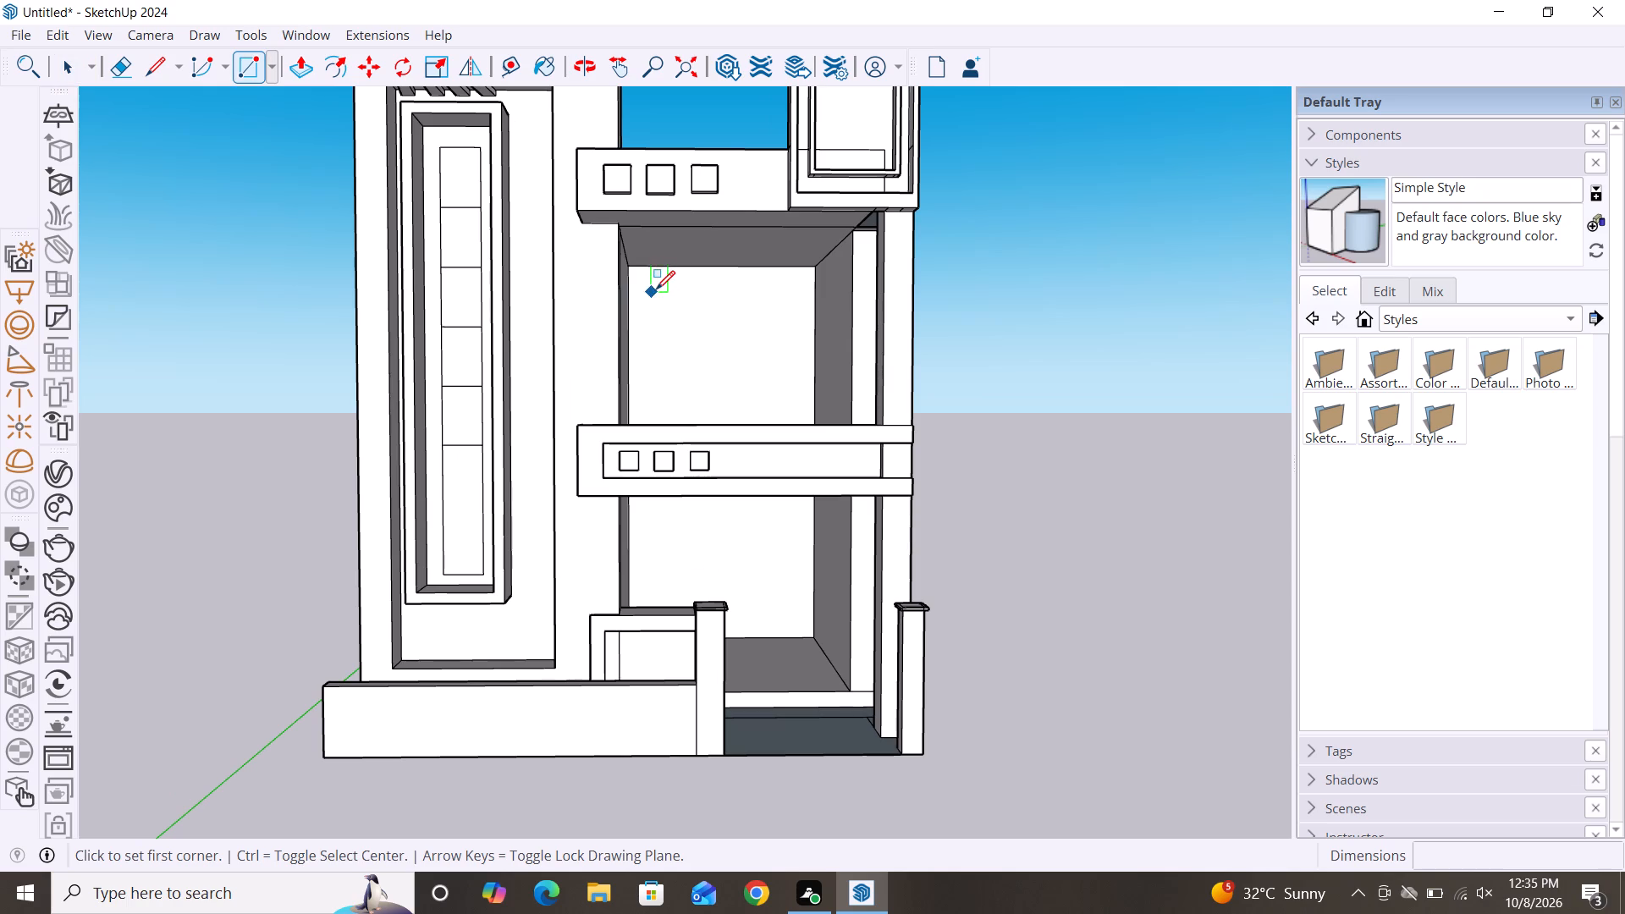
pyautogui.moveTo(649, 303); pyautogui.dragTo(661, 311)
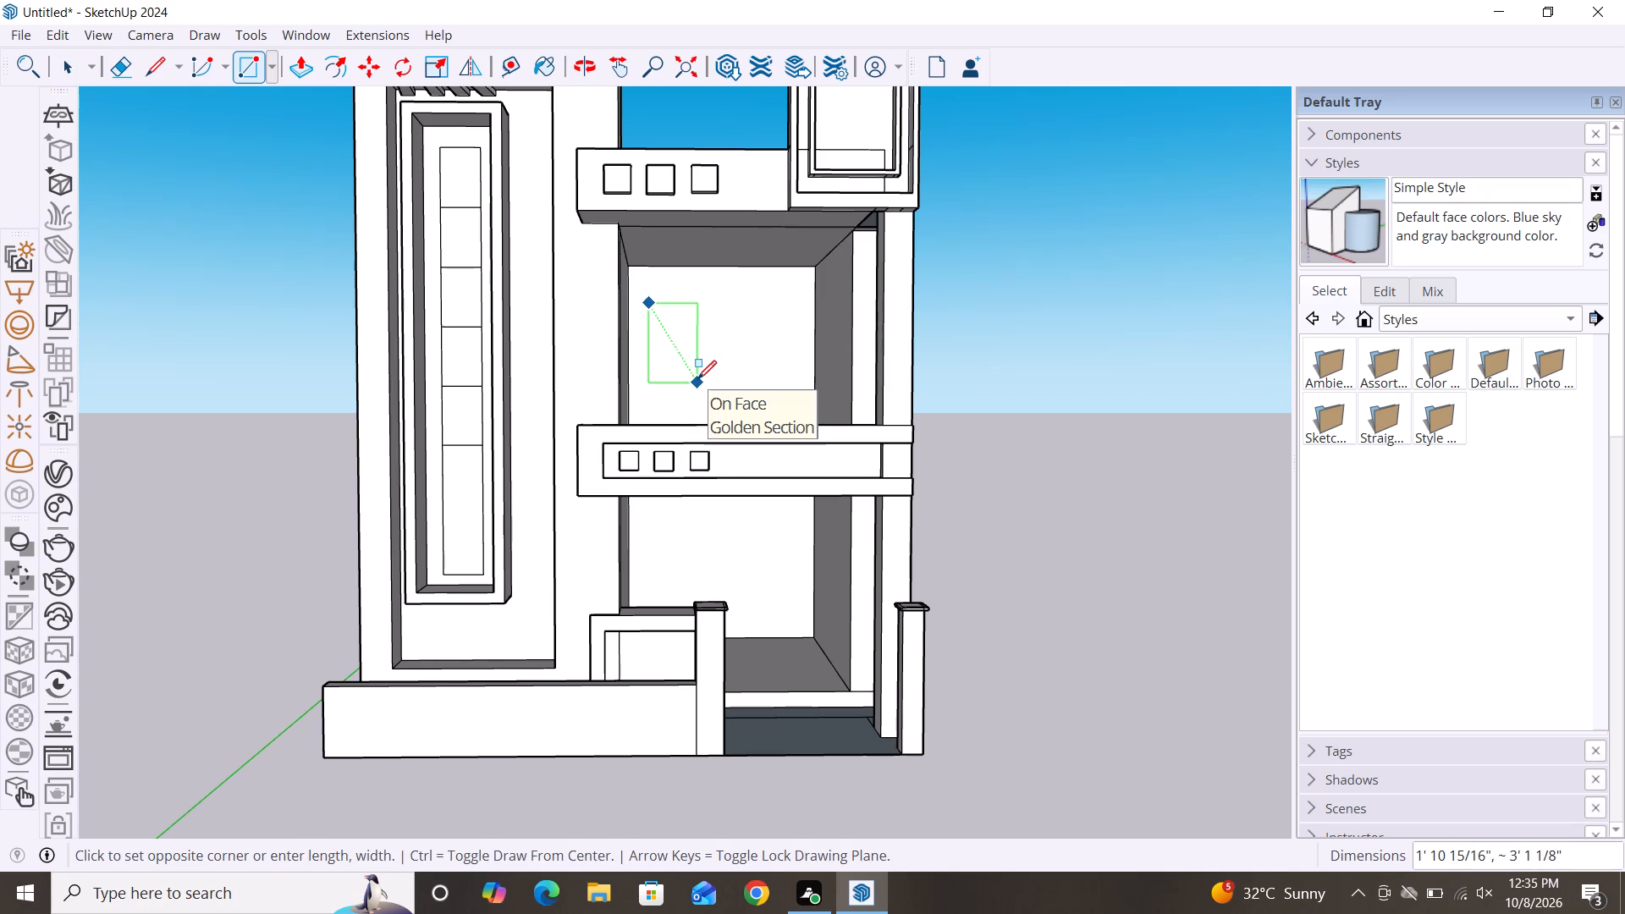
pyautogui.press('Escape')
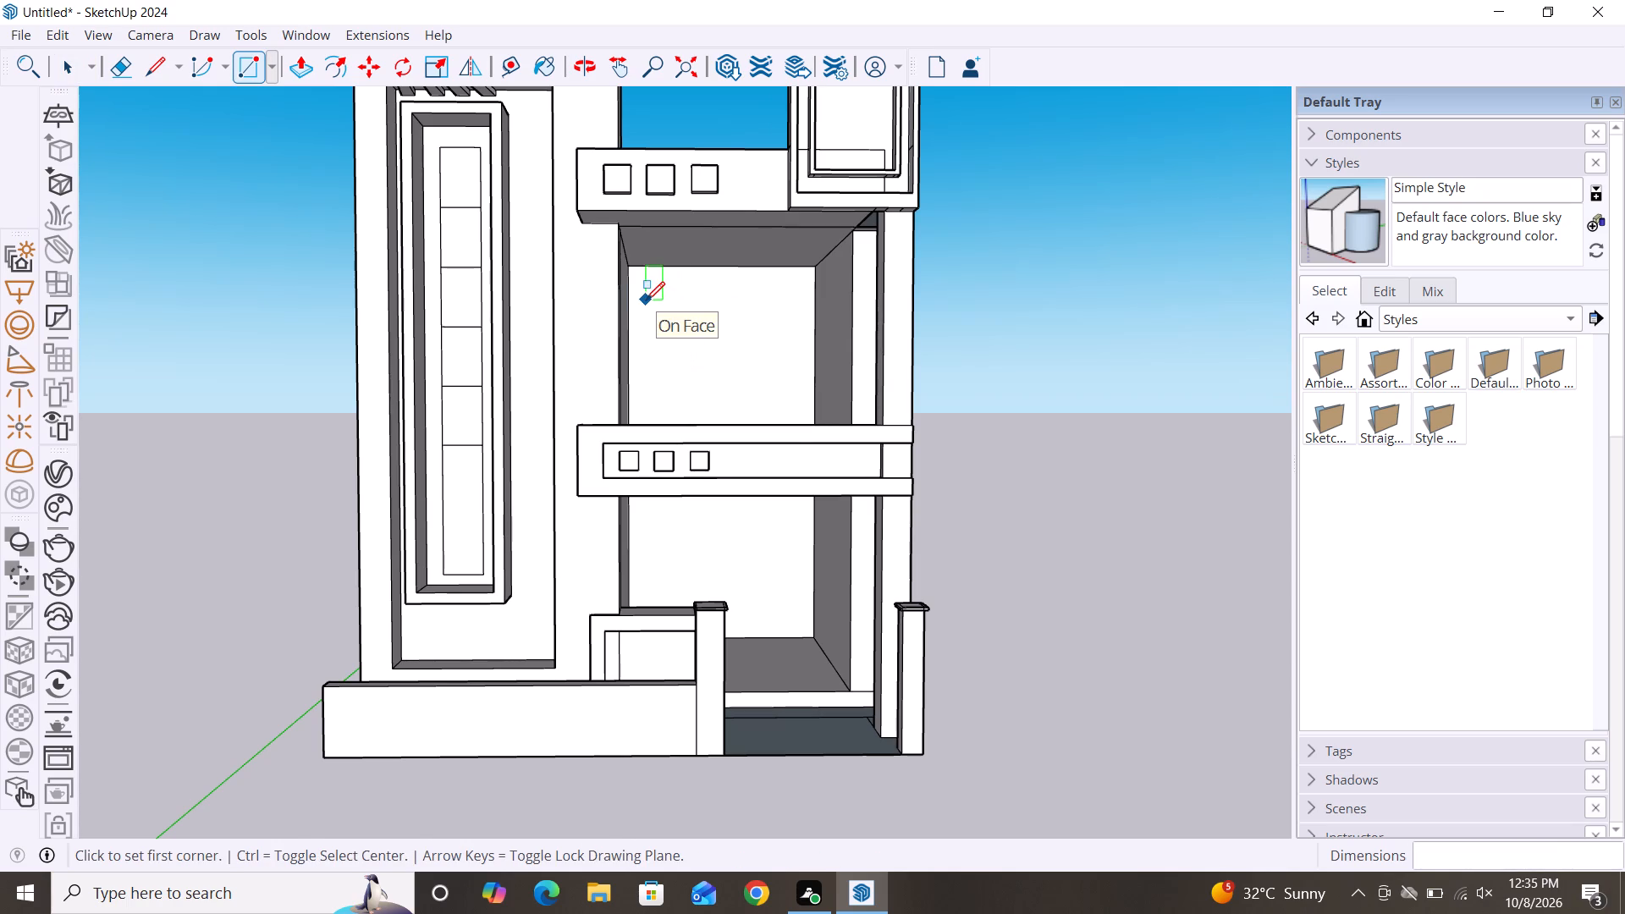
pyautogui.click(639, 303)
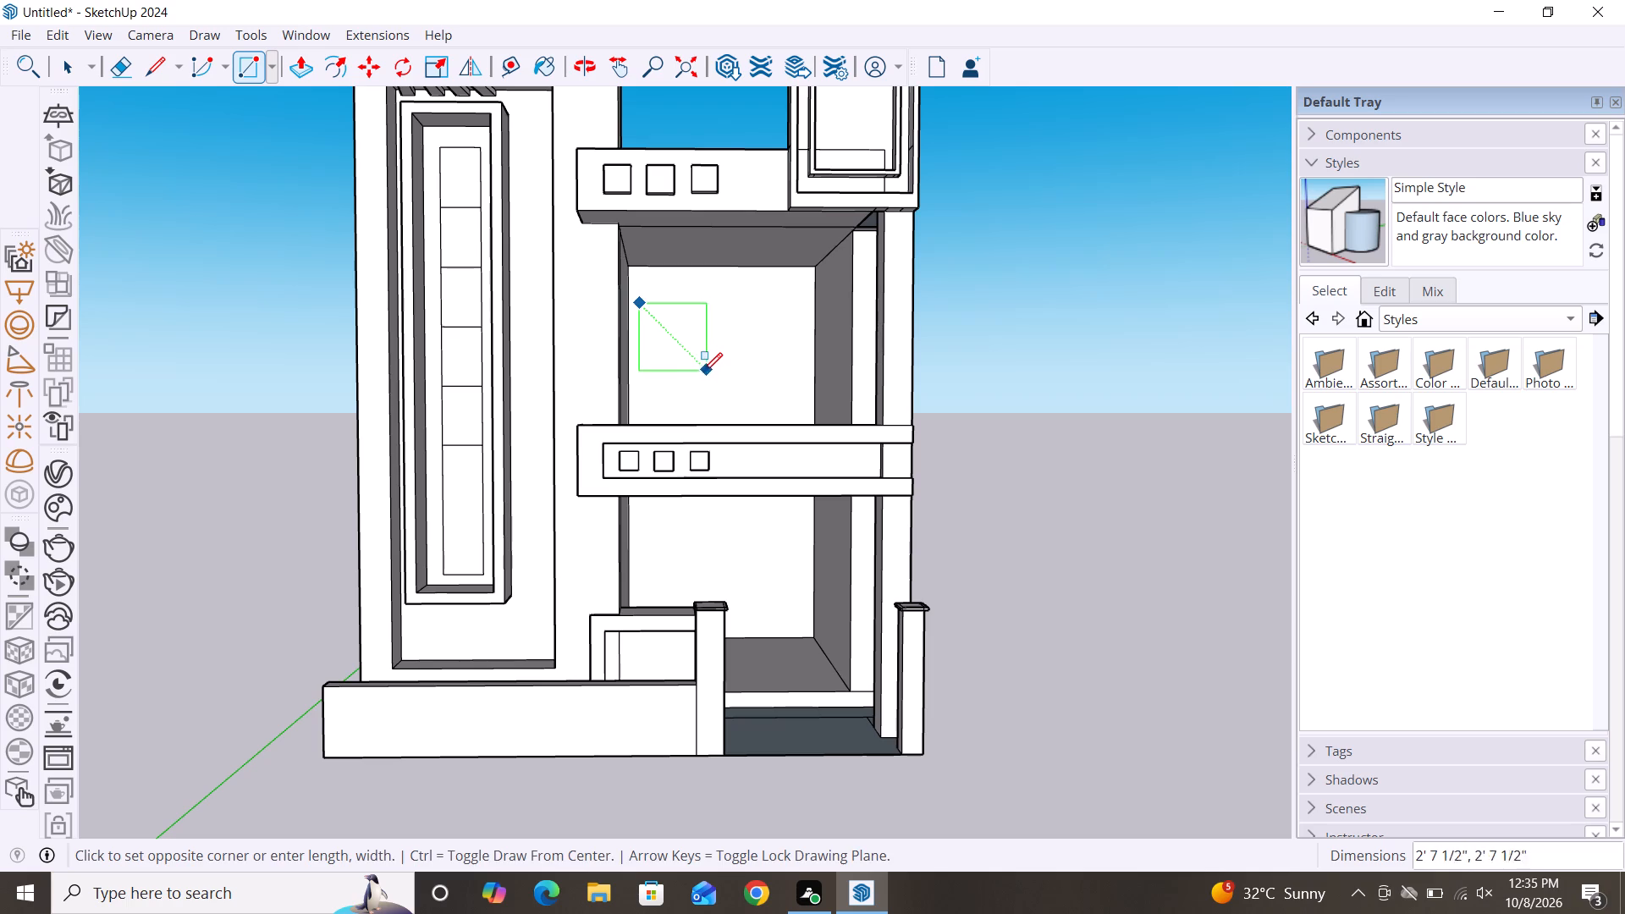
pyautogui.click(703, 372)
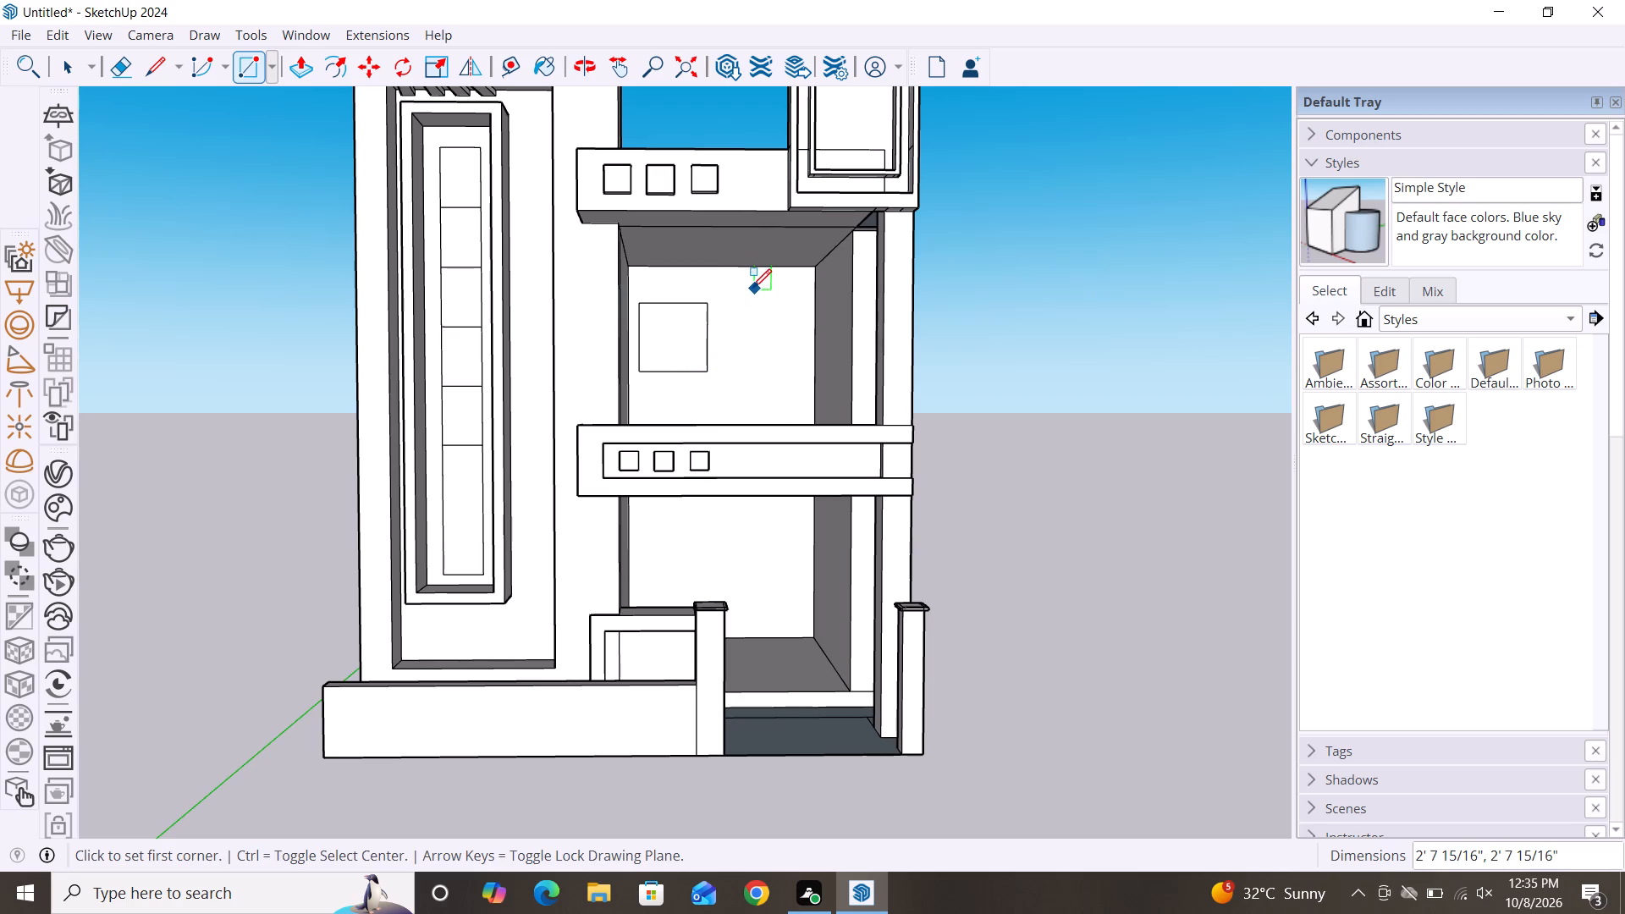
# Draw a door rectangle about 1' 11 11/16" wide by 5' 5 5/16" tall on the upper recess's back wall, beside the square window.
pyautogui.click(752, 284)
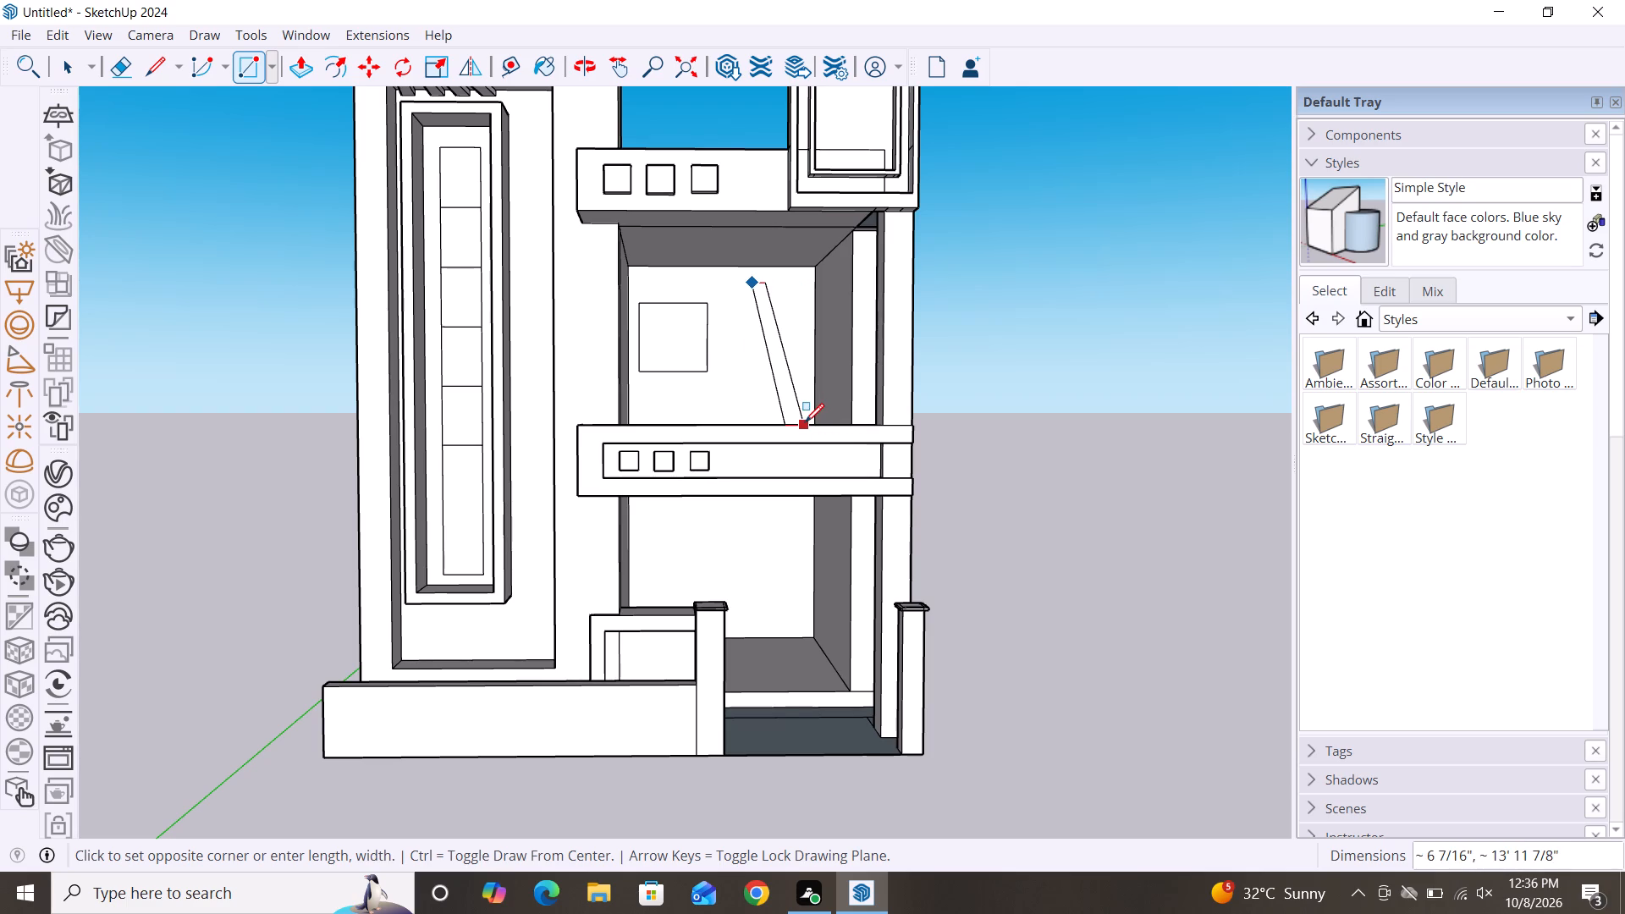
pyautogui.scroll(4, 805, 422)
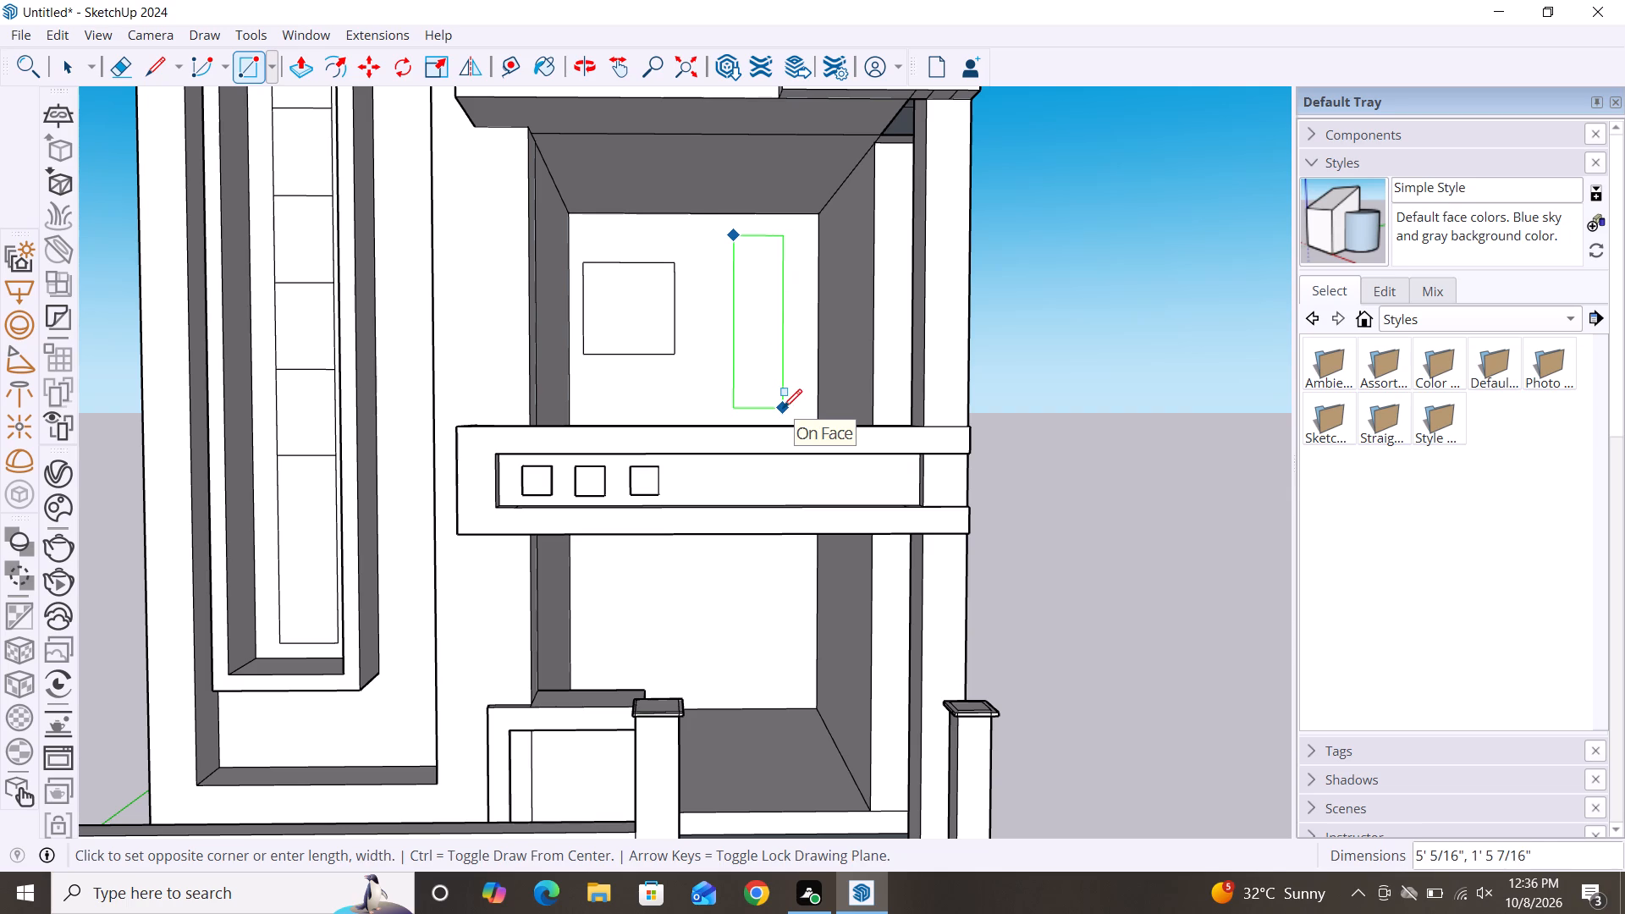
pyautogui.scroll(3, 783, 408)
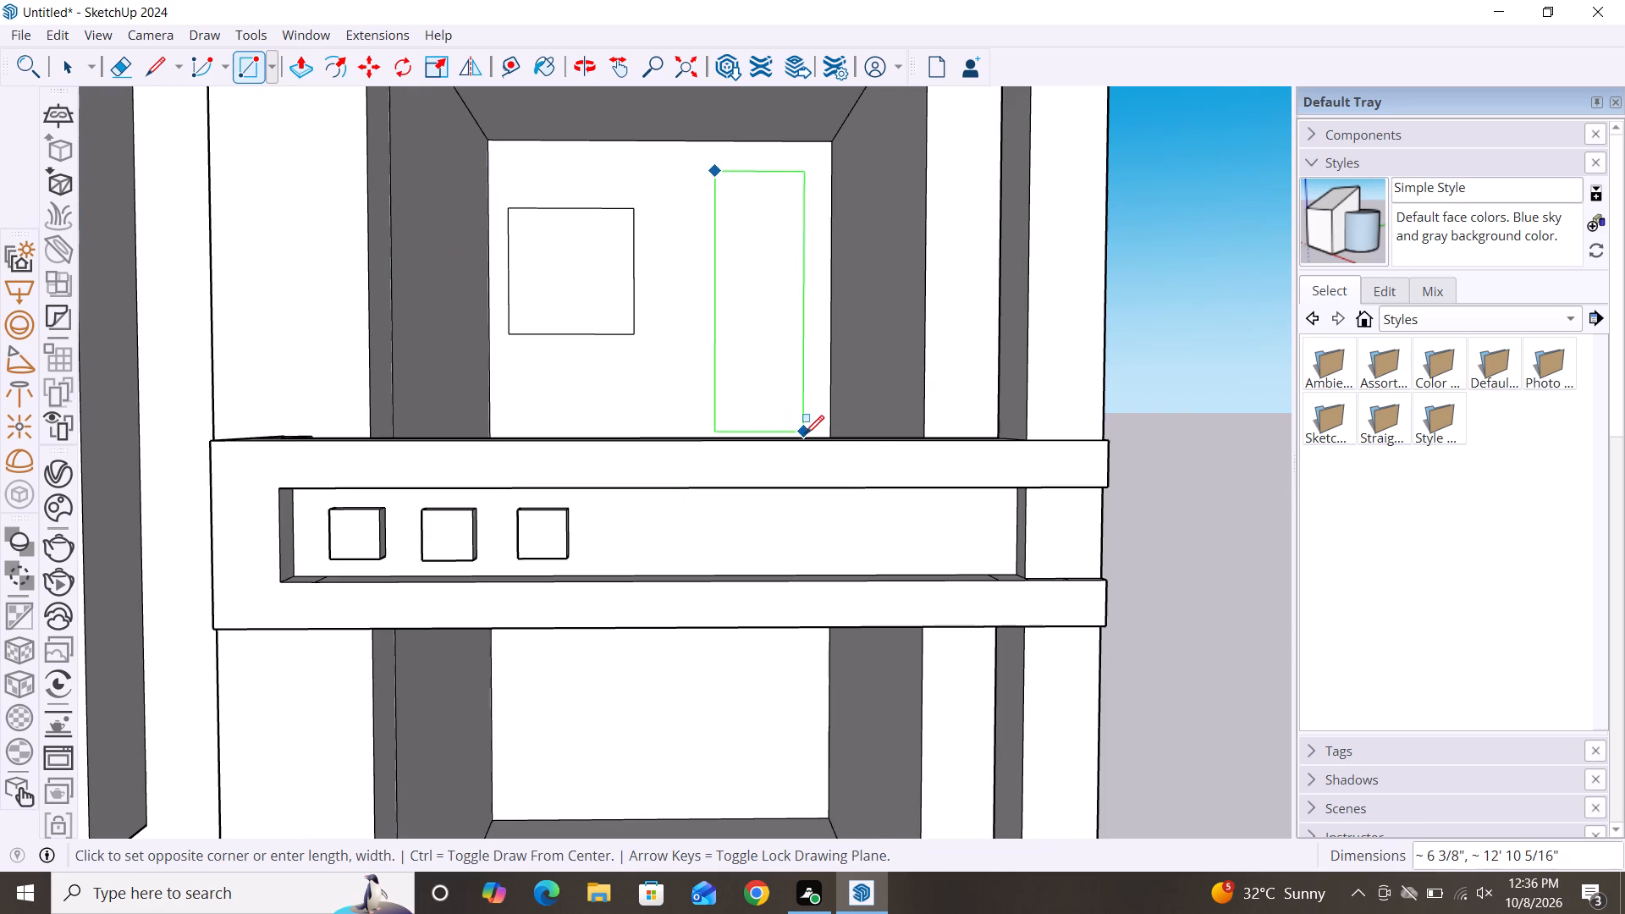
pyautogui.click(807, 428)
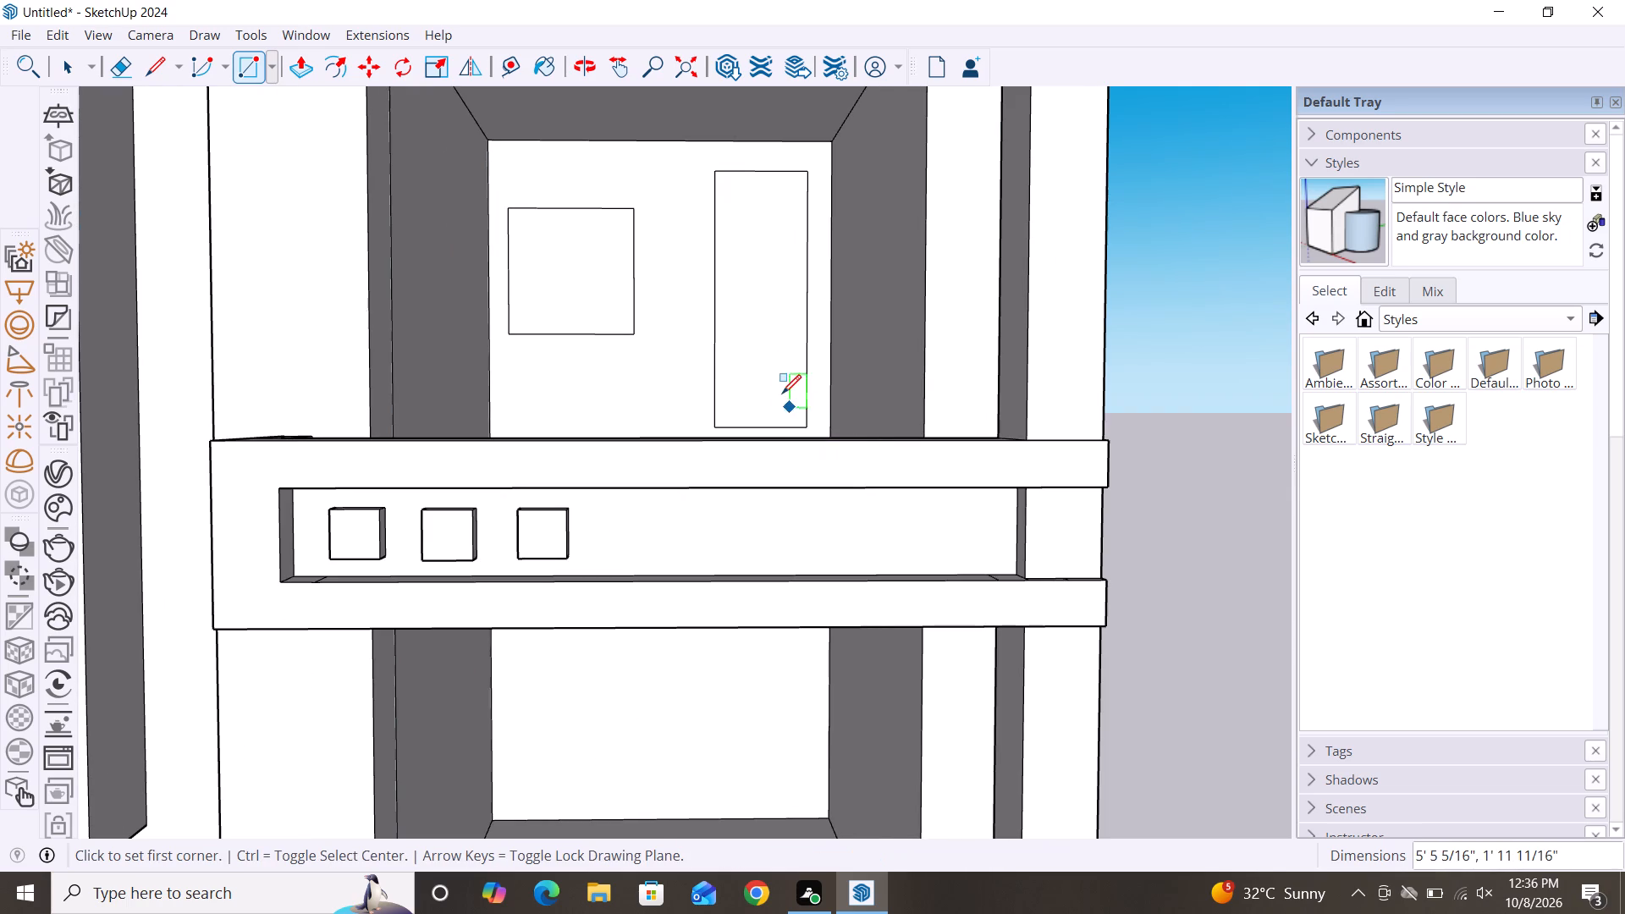
pyautogui.press('space')
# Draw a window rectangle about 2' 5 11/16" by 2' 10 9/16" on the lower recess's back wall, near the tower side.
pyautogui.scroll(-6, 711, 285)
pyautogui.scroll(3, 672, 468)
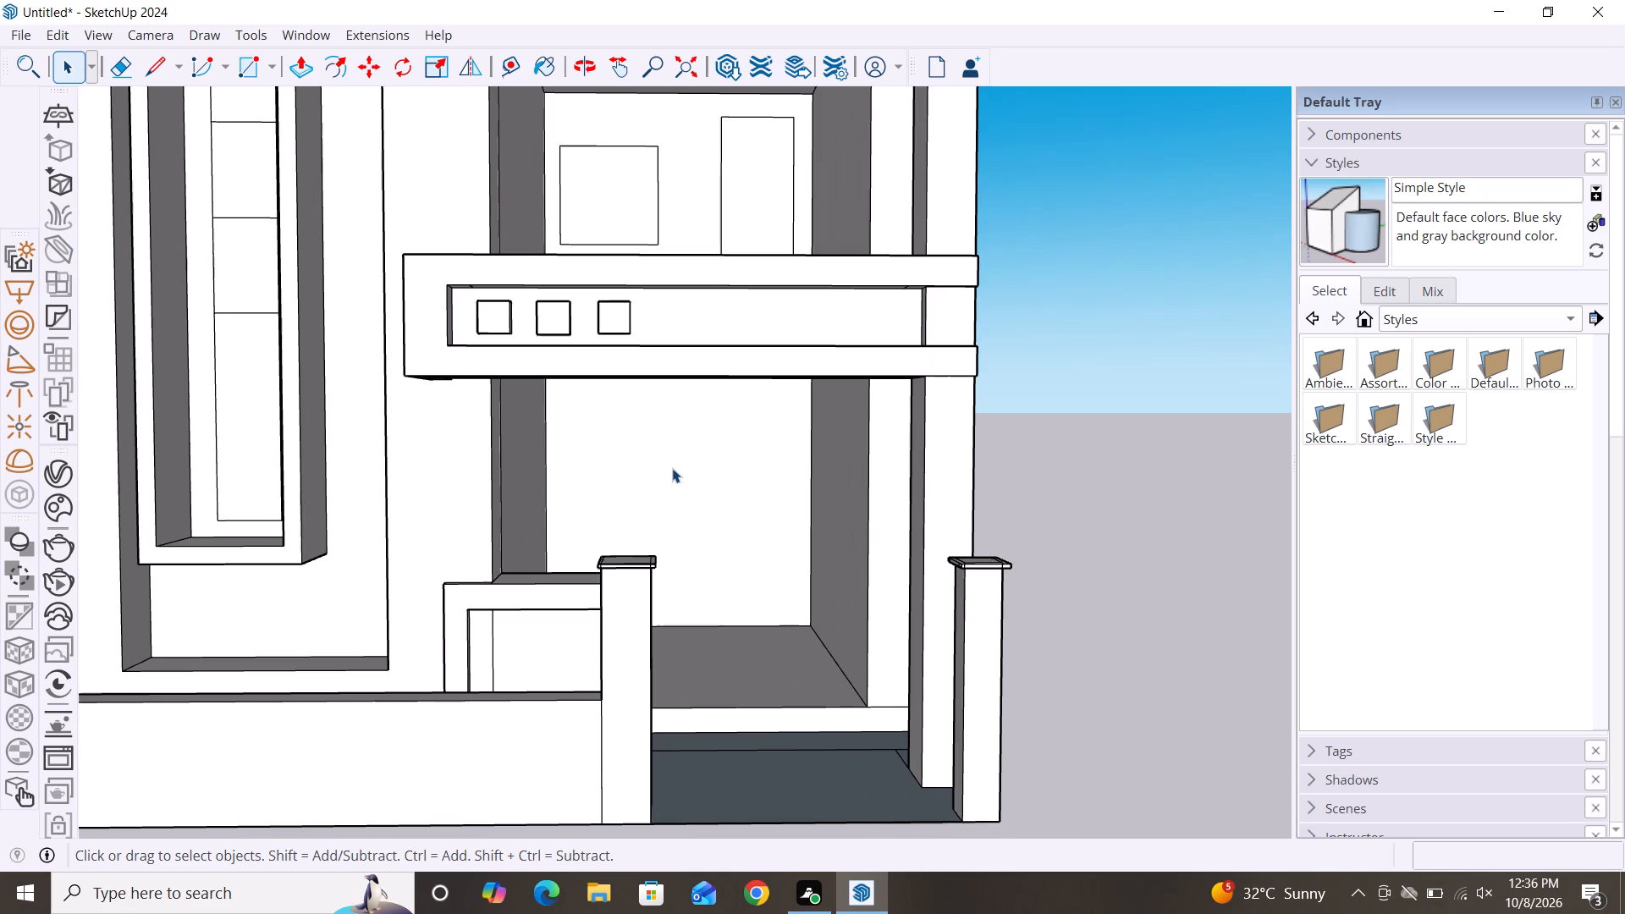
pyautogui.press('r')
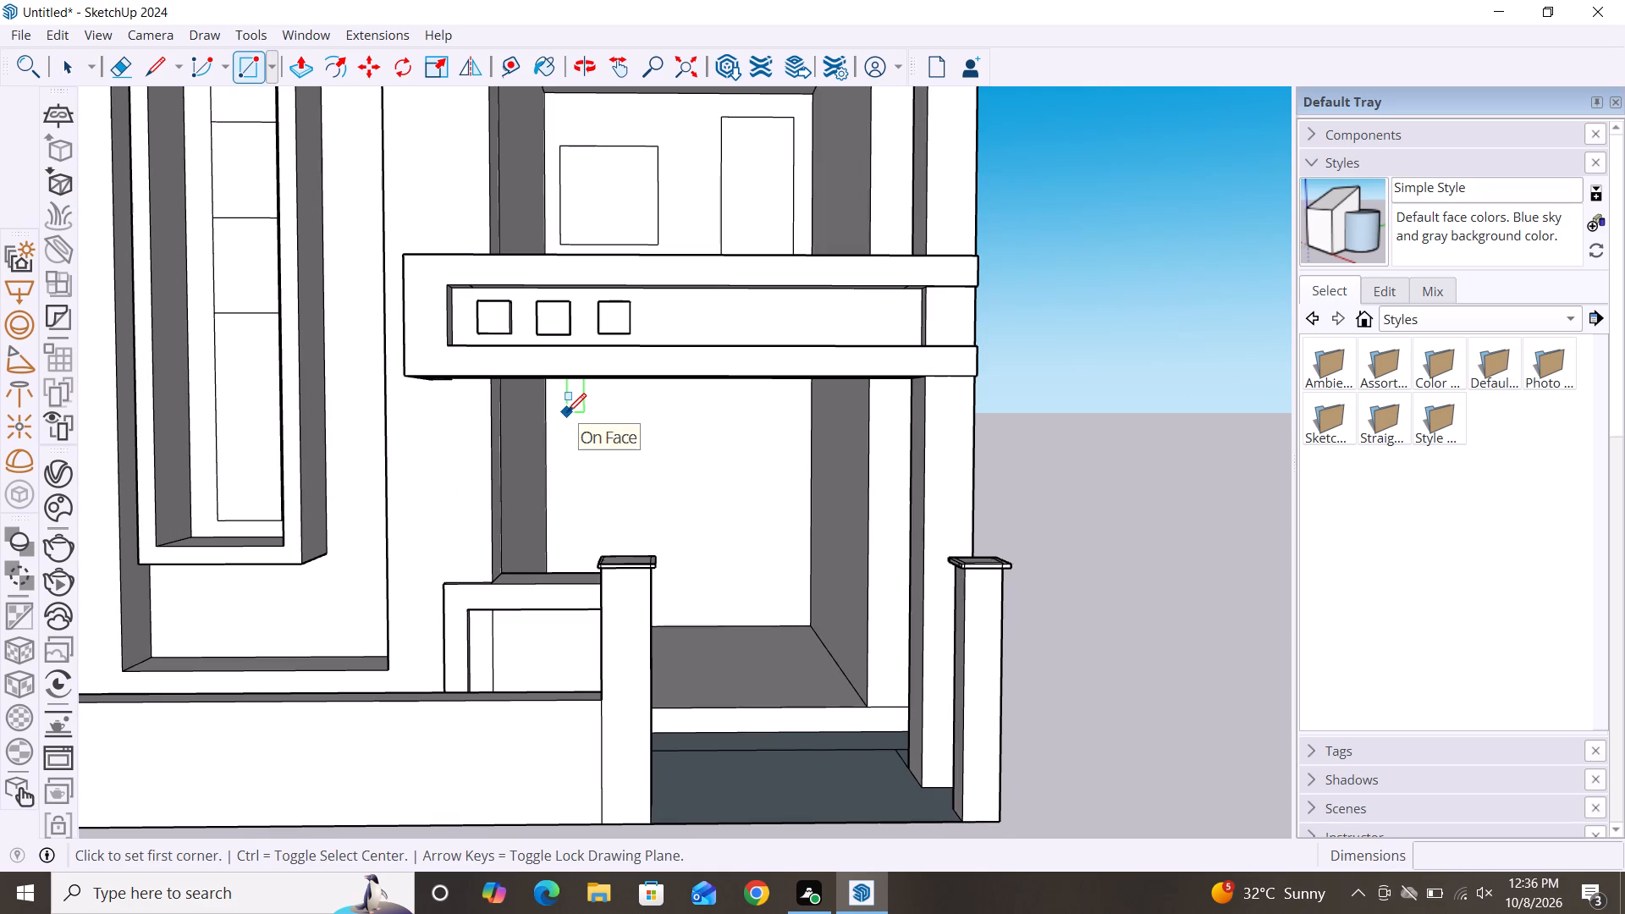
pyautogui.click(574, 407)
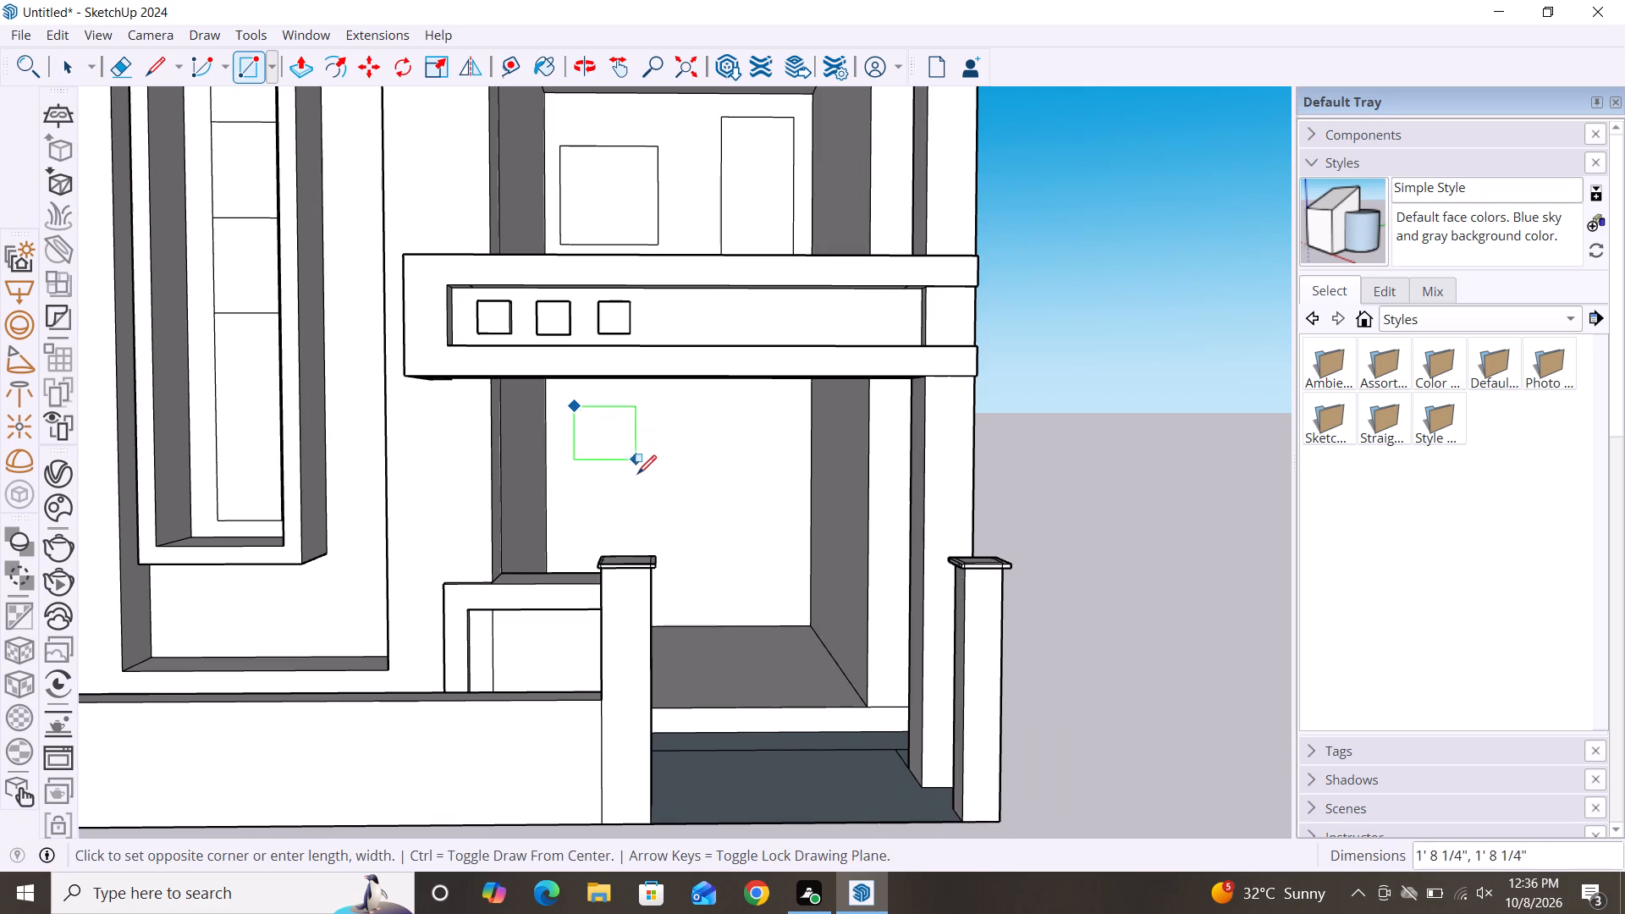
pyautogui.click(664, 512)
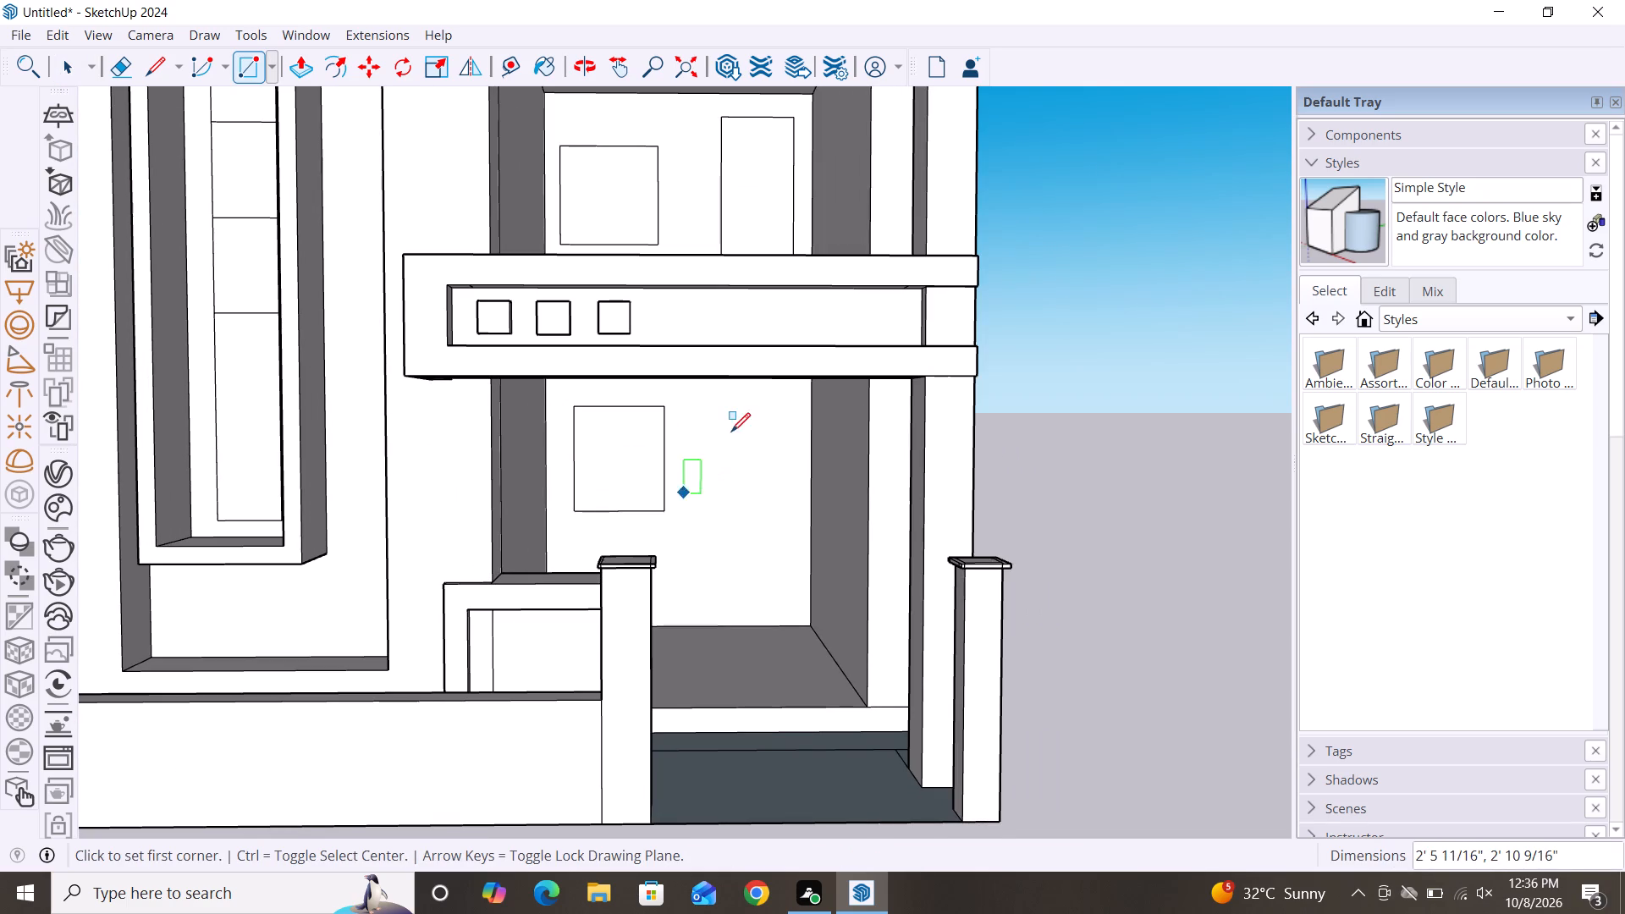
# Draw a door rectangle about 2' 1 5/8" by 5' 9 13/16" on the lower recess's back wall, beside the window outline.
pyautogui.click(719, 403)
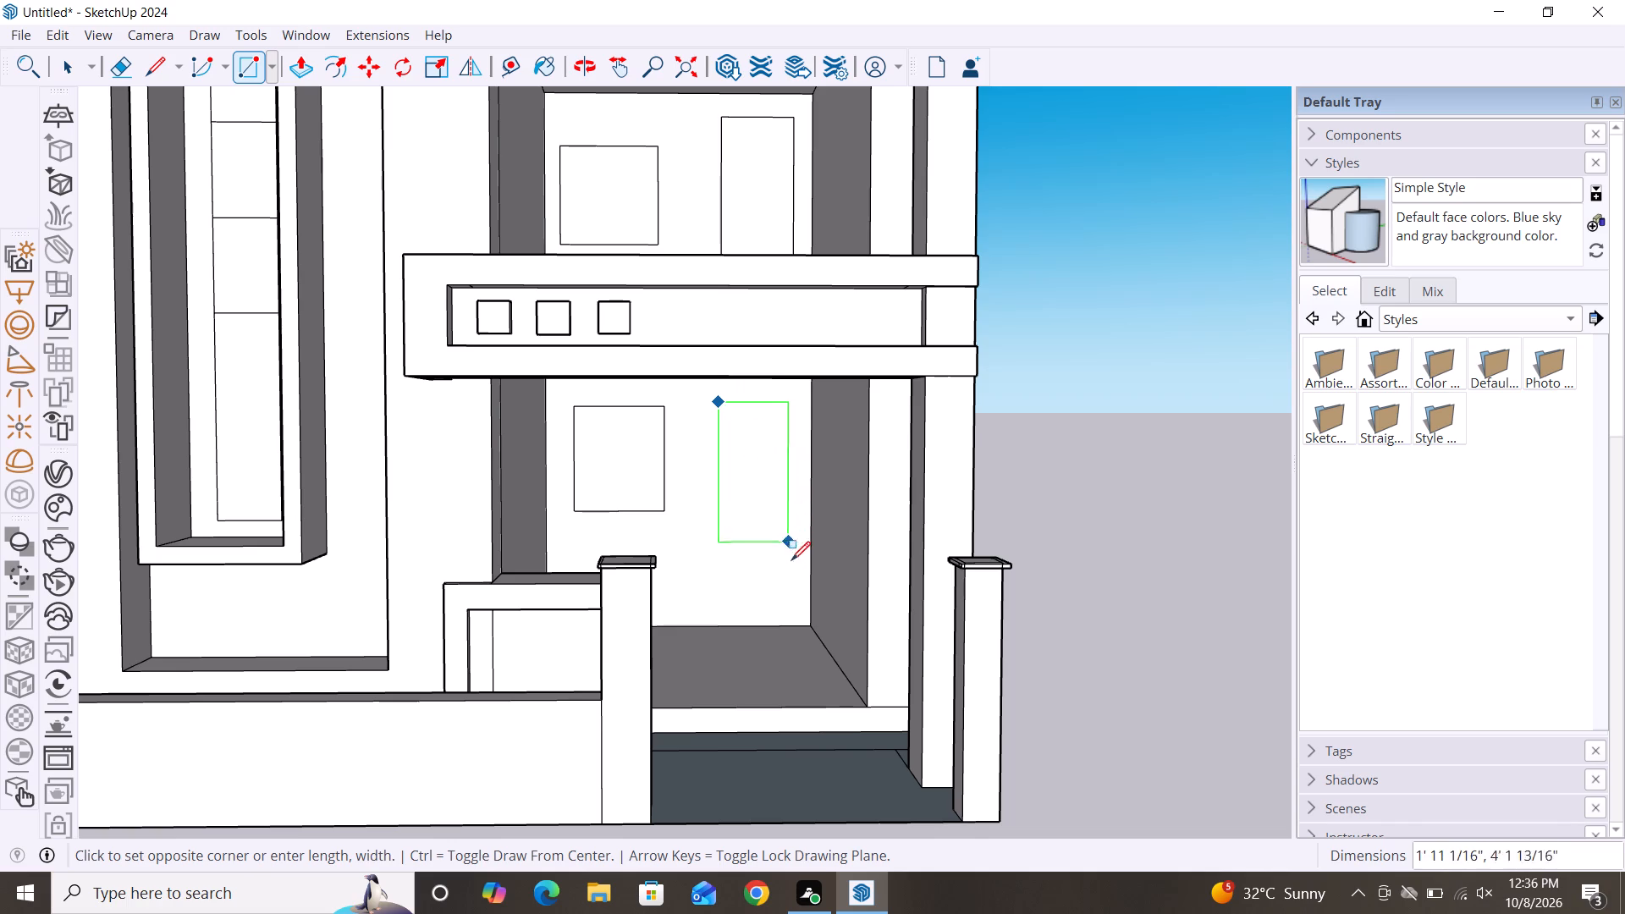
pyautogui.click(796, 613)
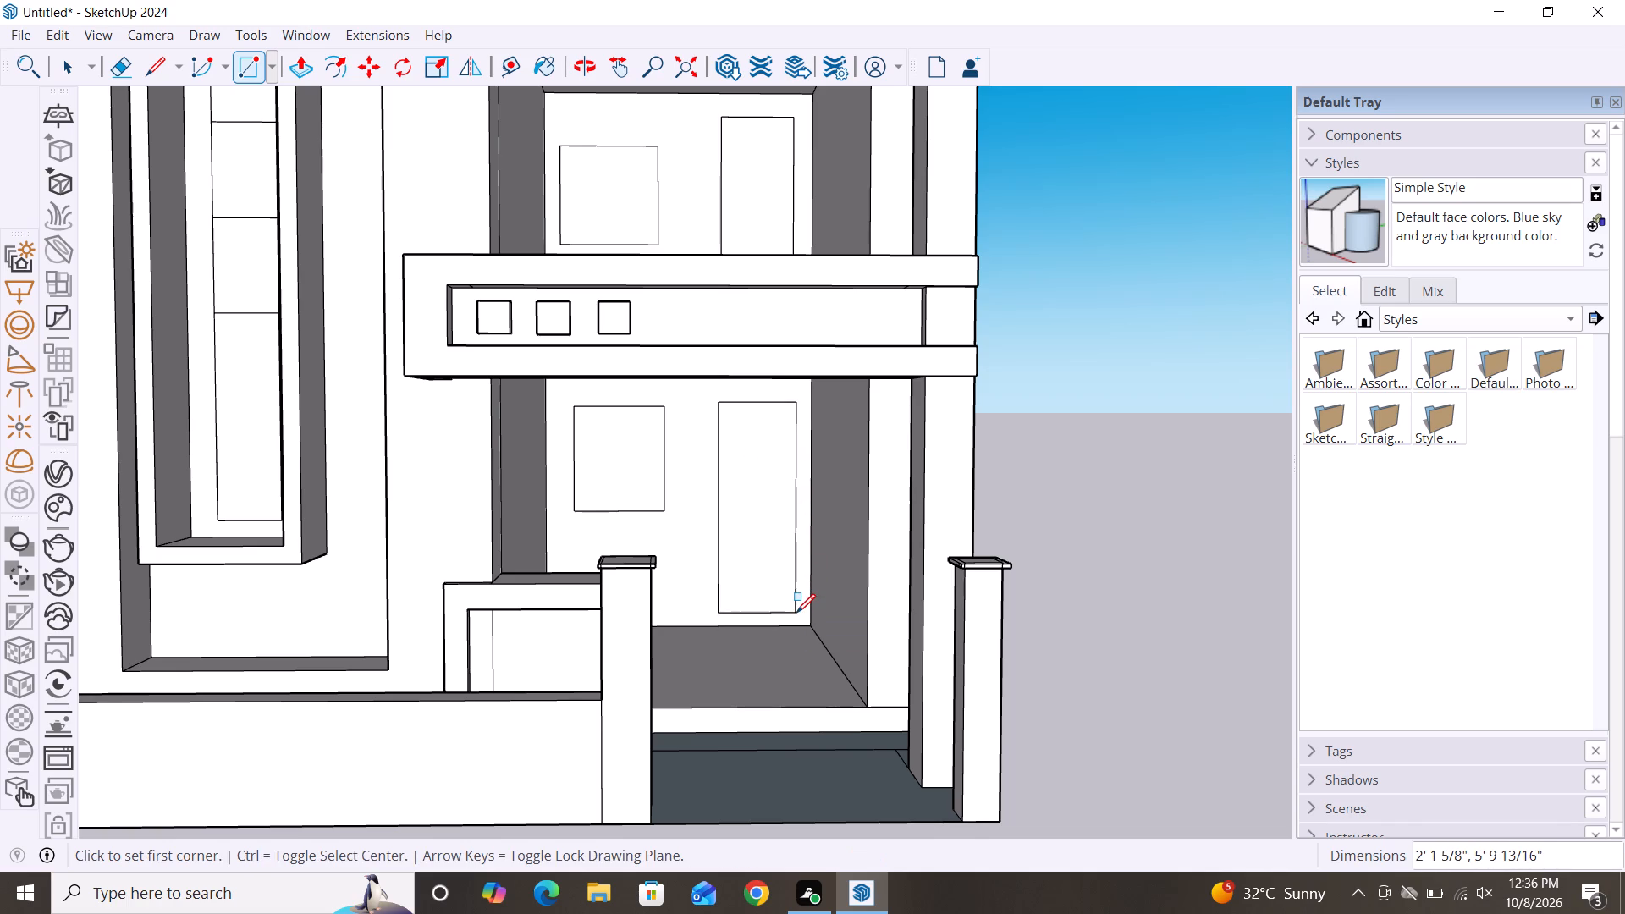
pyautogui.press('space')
# Examine the window and door outlines on both recessed back walls from farther away, up close and at different angles.
pyautogui.scroll(-7, 595, 499)
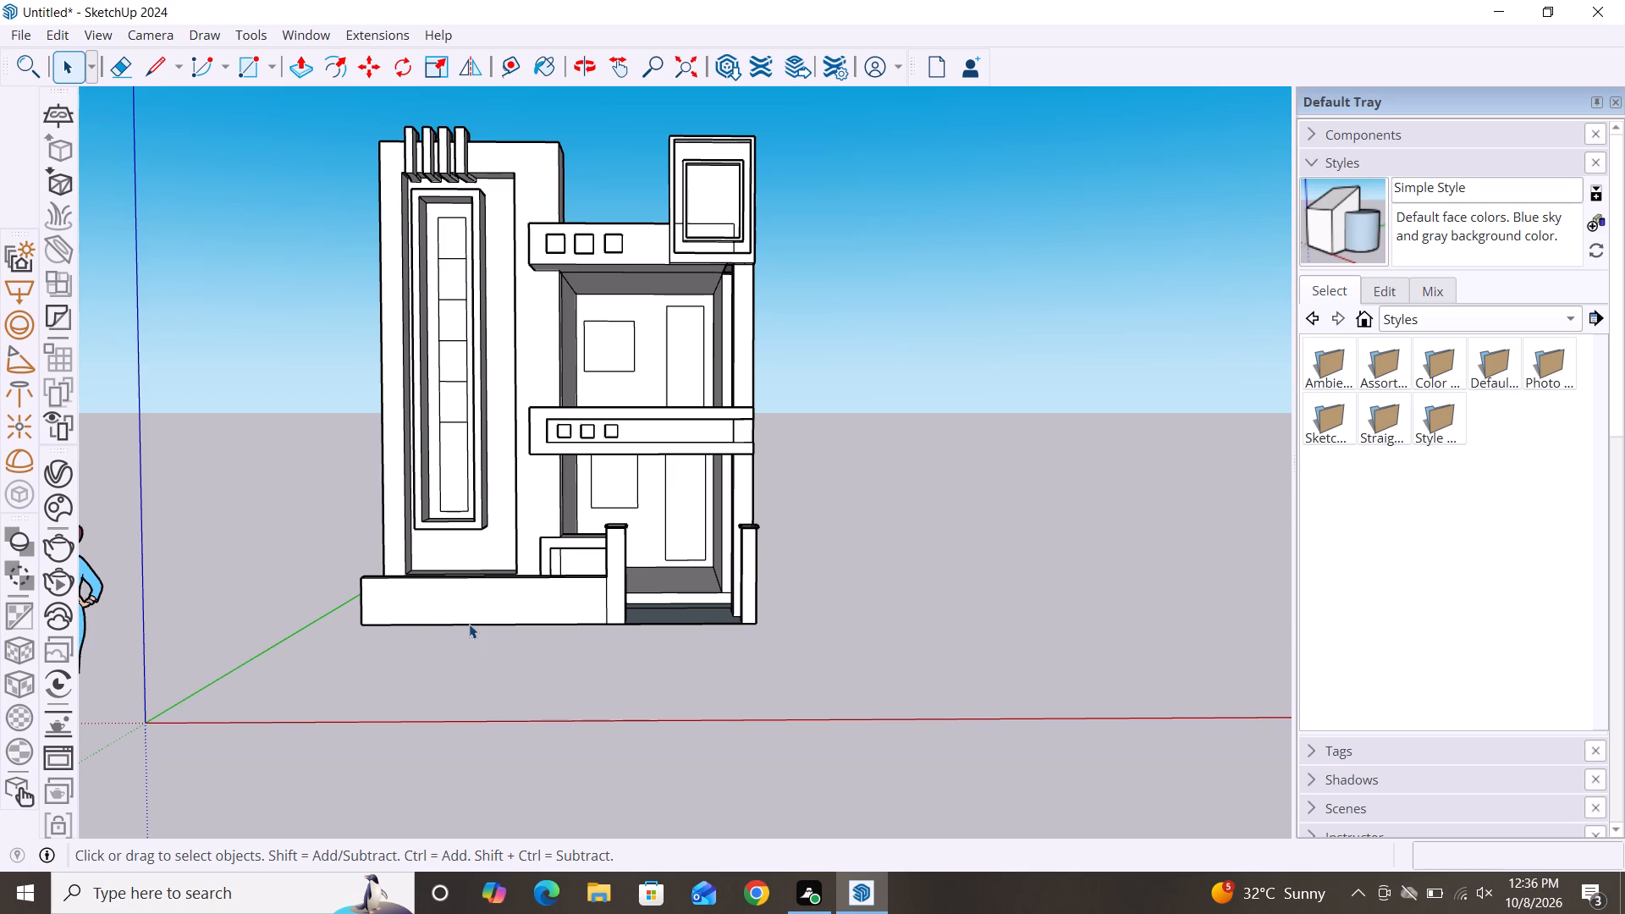
pyautogui.scroll(-3, 570, 568)
pyautogui.moveTo(785, 621); pyautogui.dragTo(778, 564, button='middle')
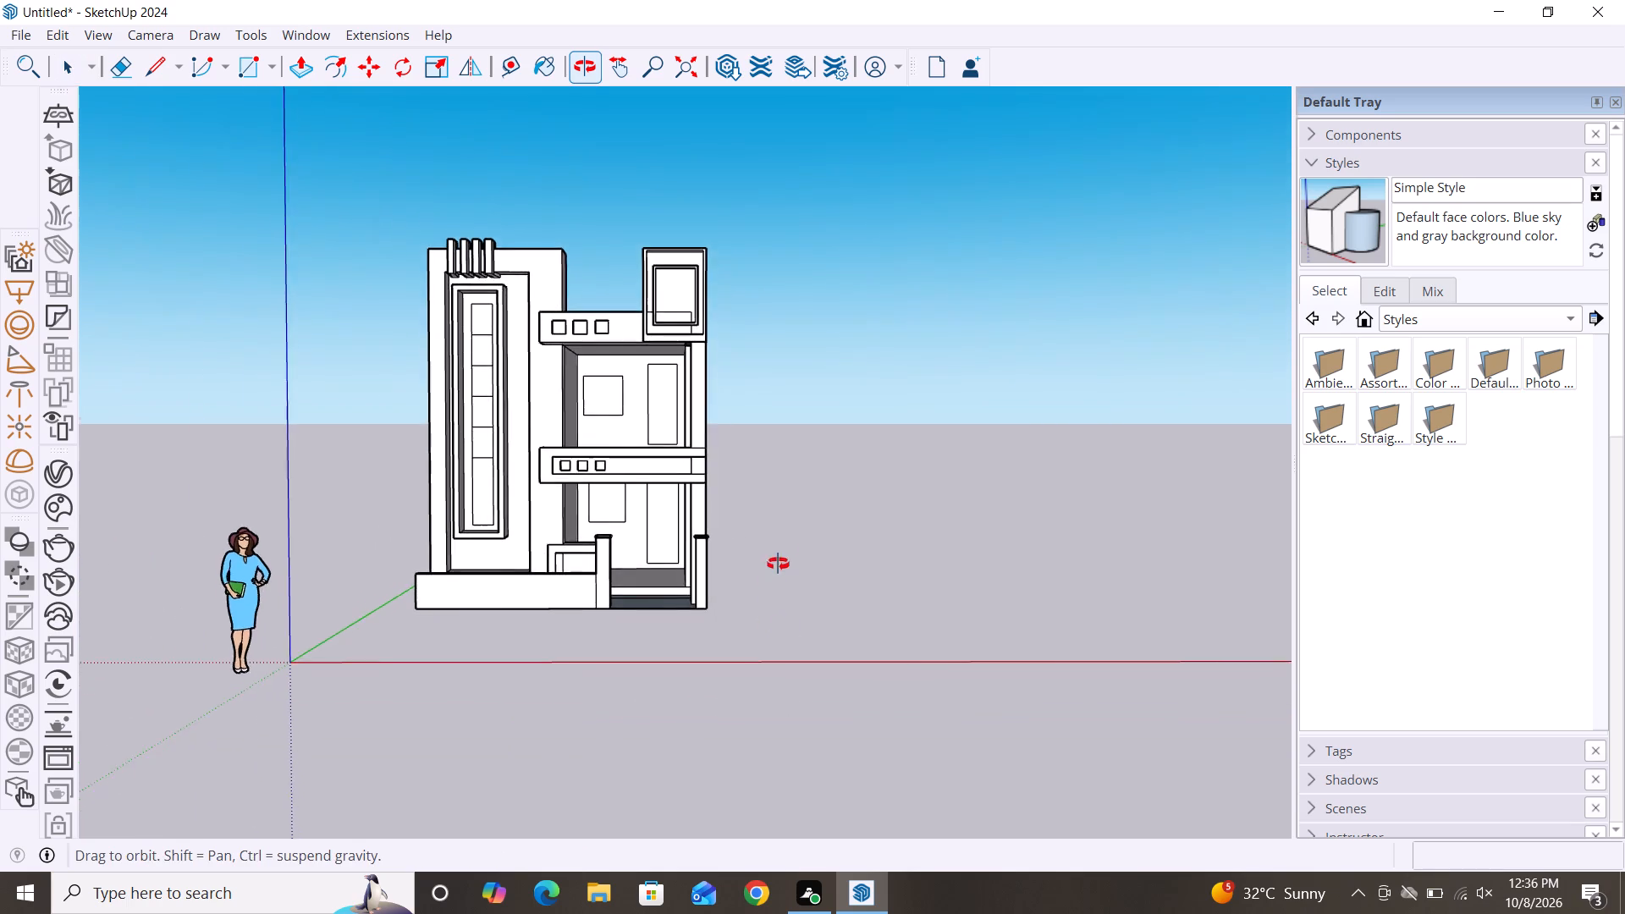
pyautogui.moveTo(778, 564); pyautogui.dragTo(819, 600, button='middle')
pyautogui.scroll(1, 606, 436)
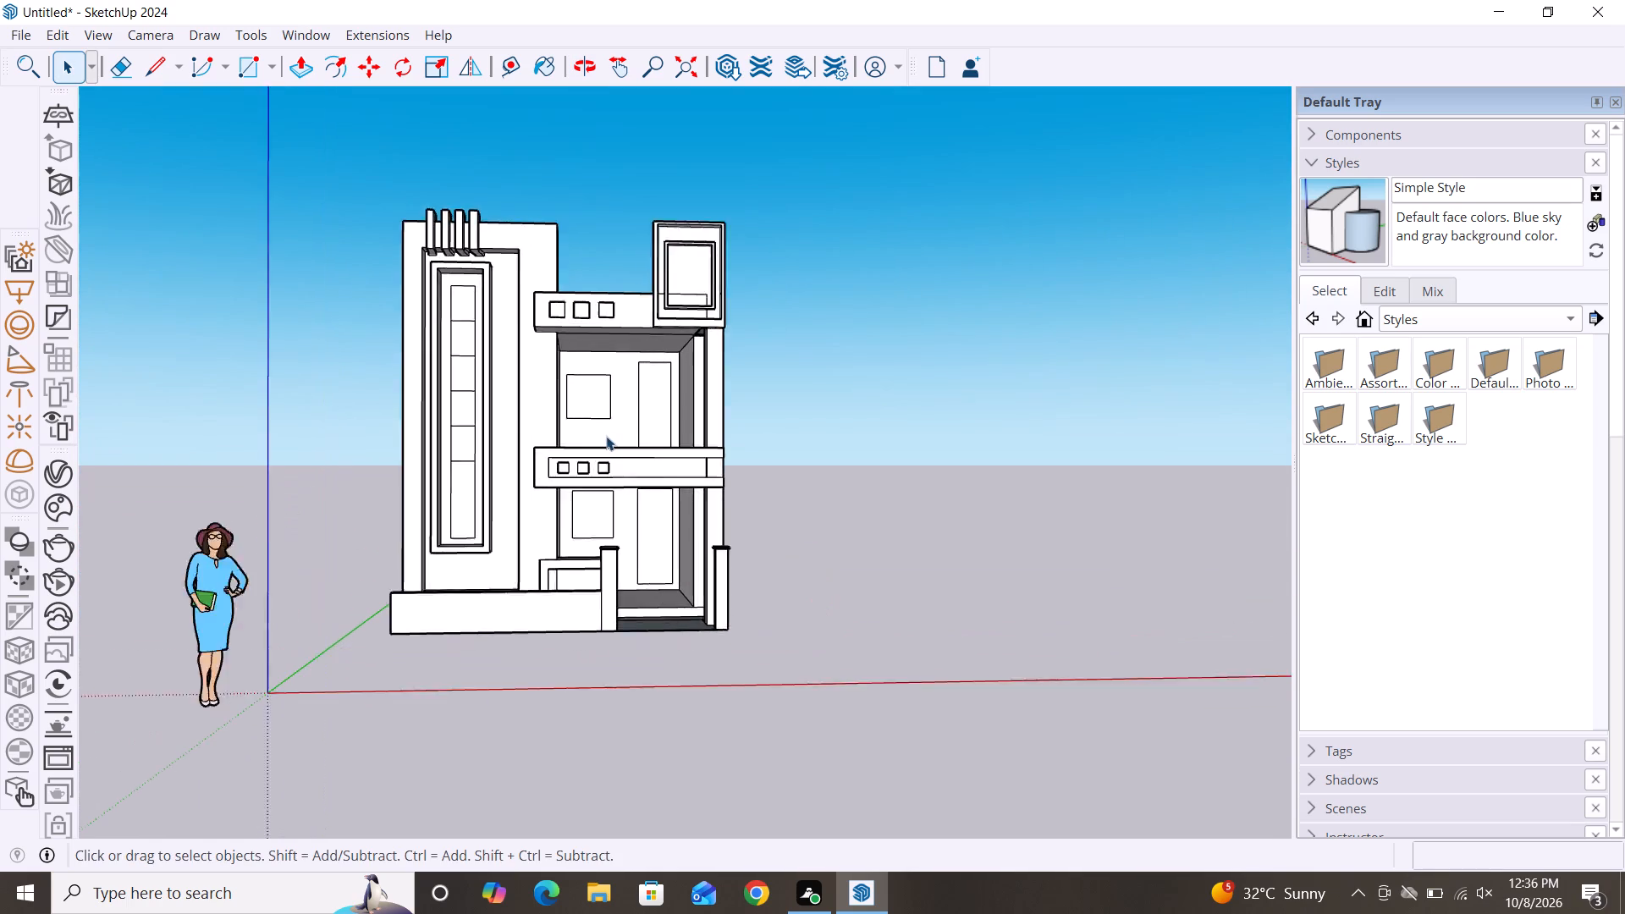
pyautogui.scroll(5, 606, 436)
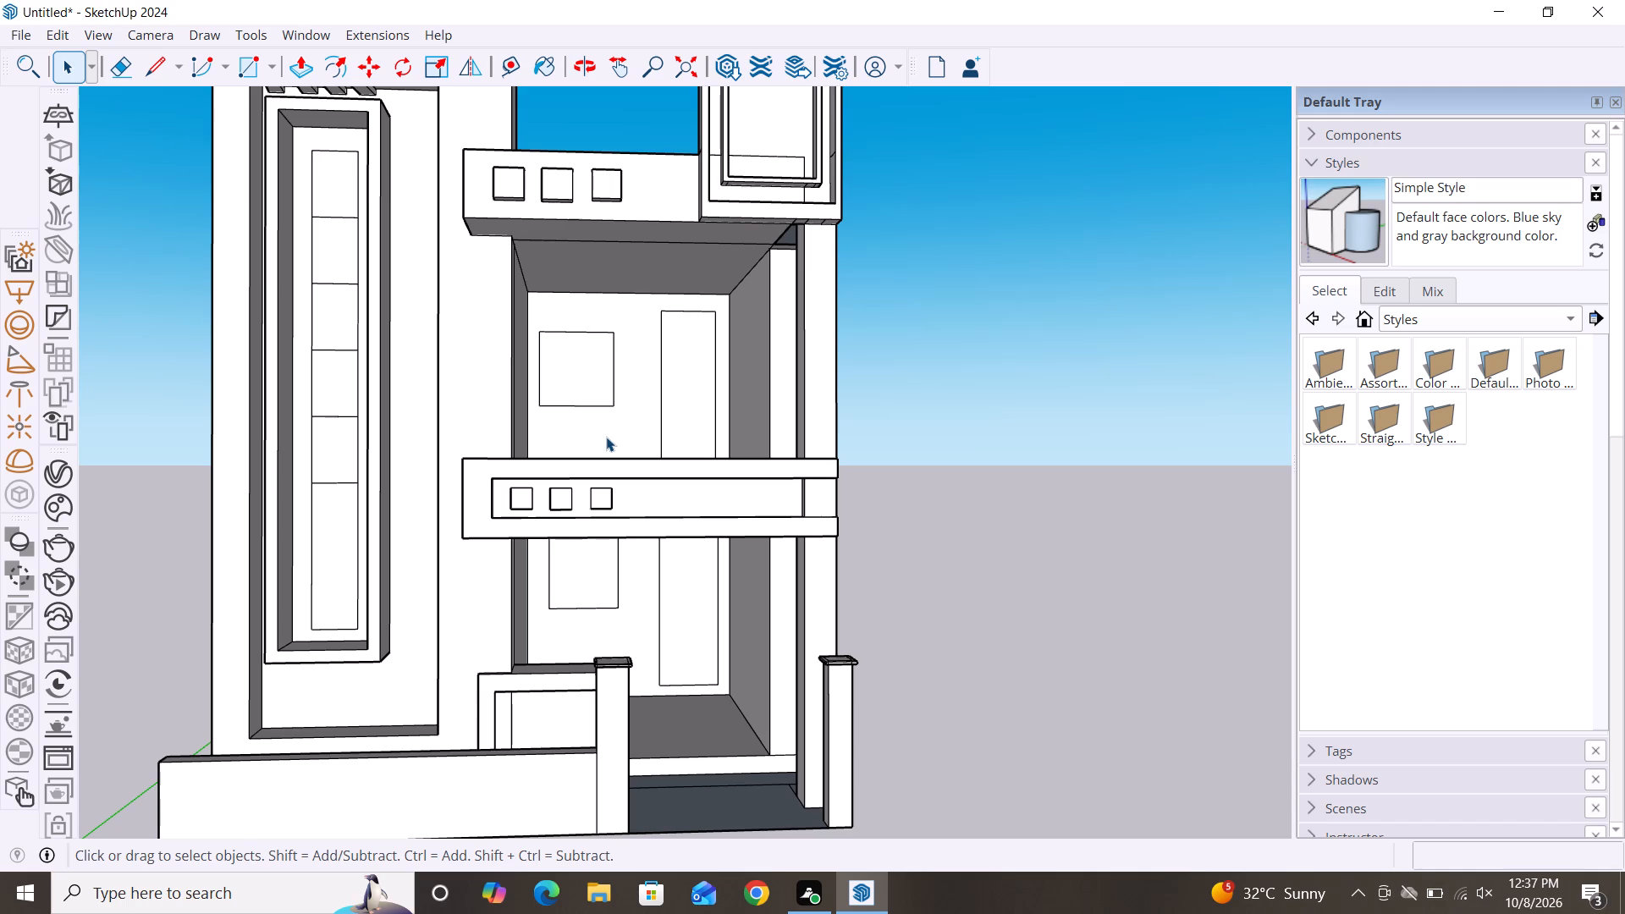
pyautogui.click(606, 437)
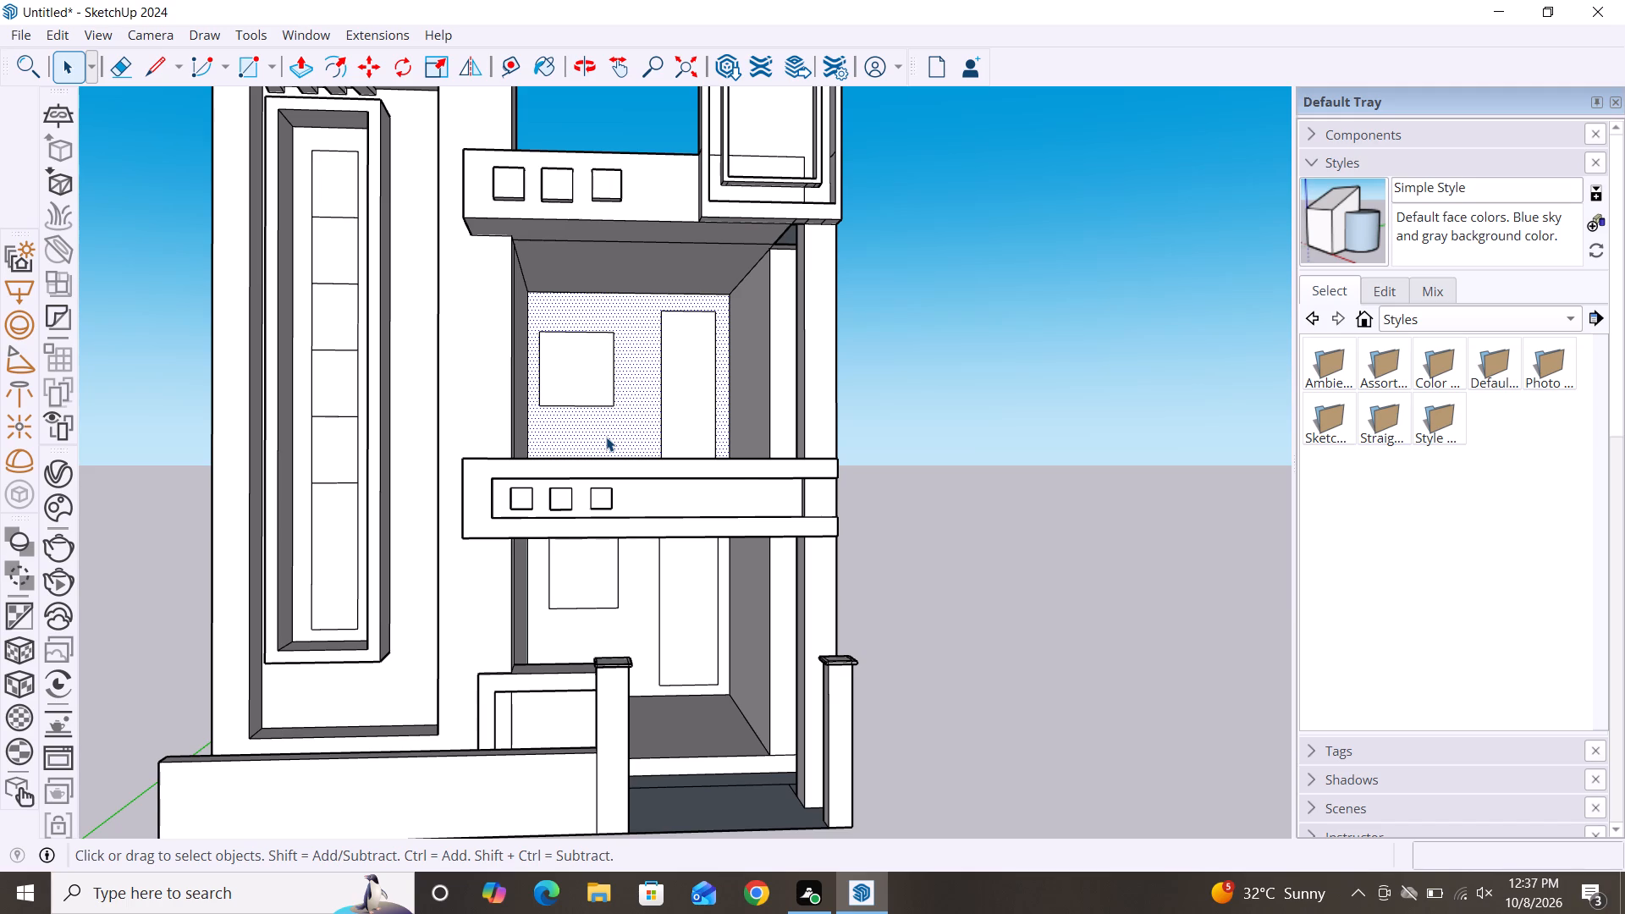
pyautogui.click(969, 504)
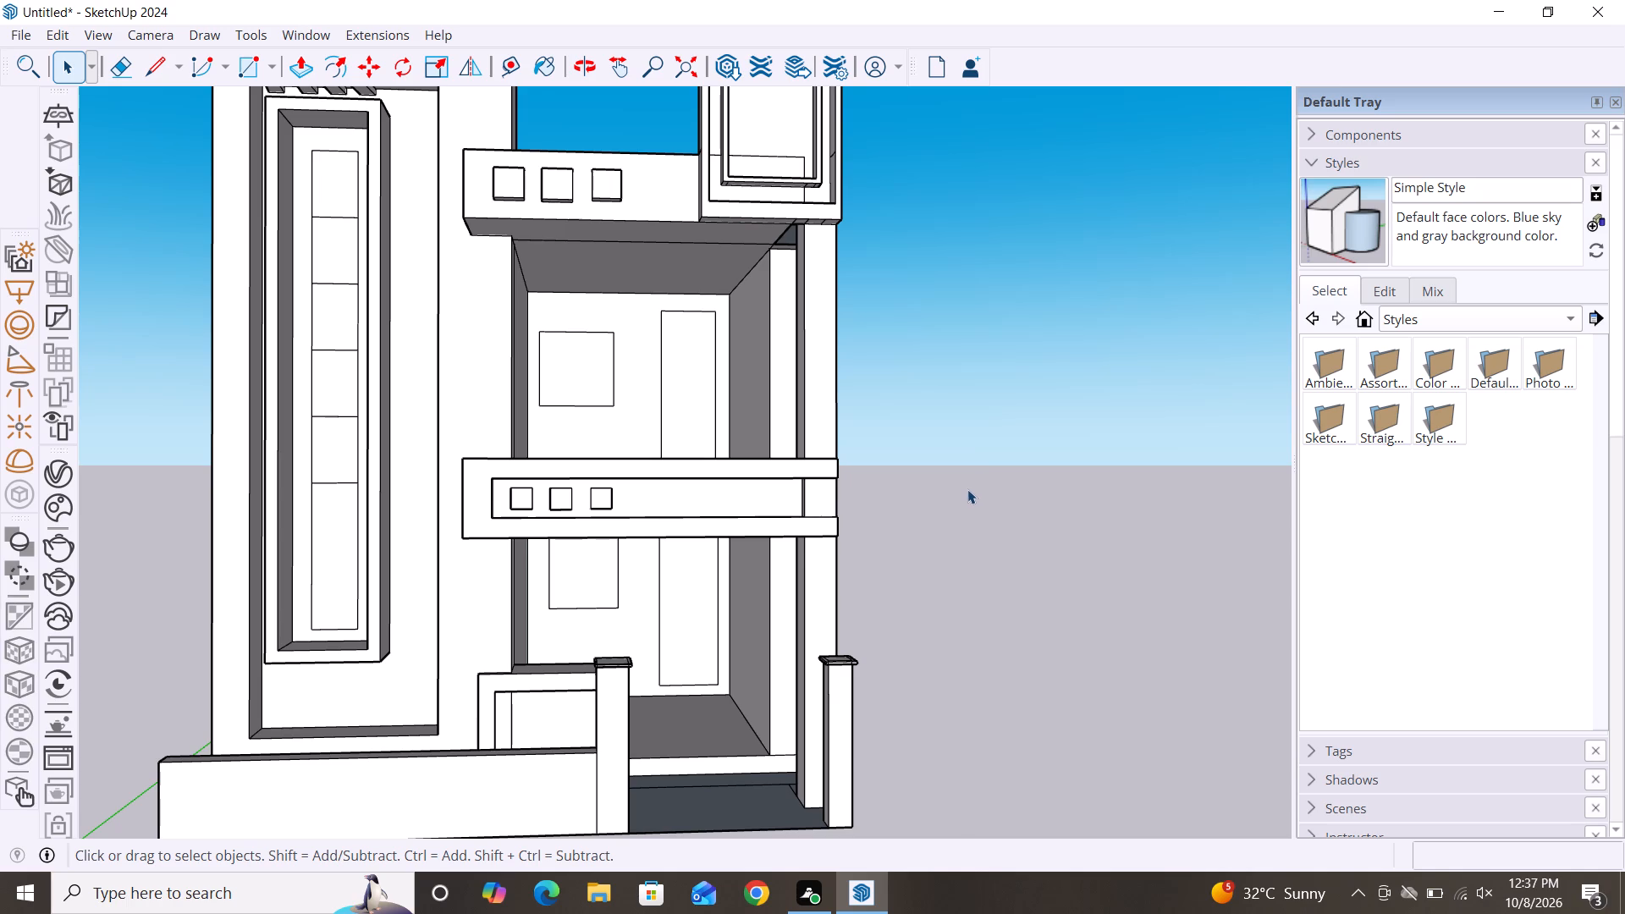
pyautogui.scroll(-3, 972, 396)
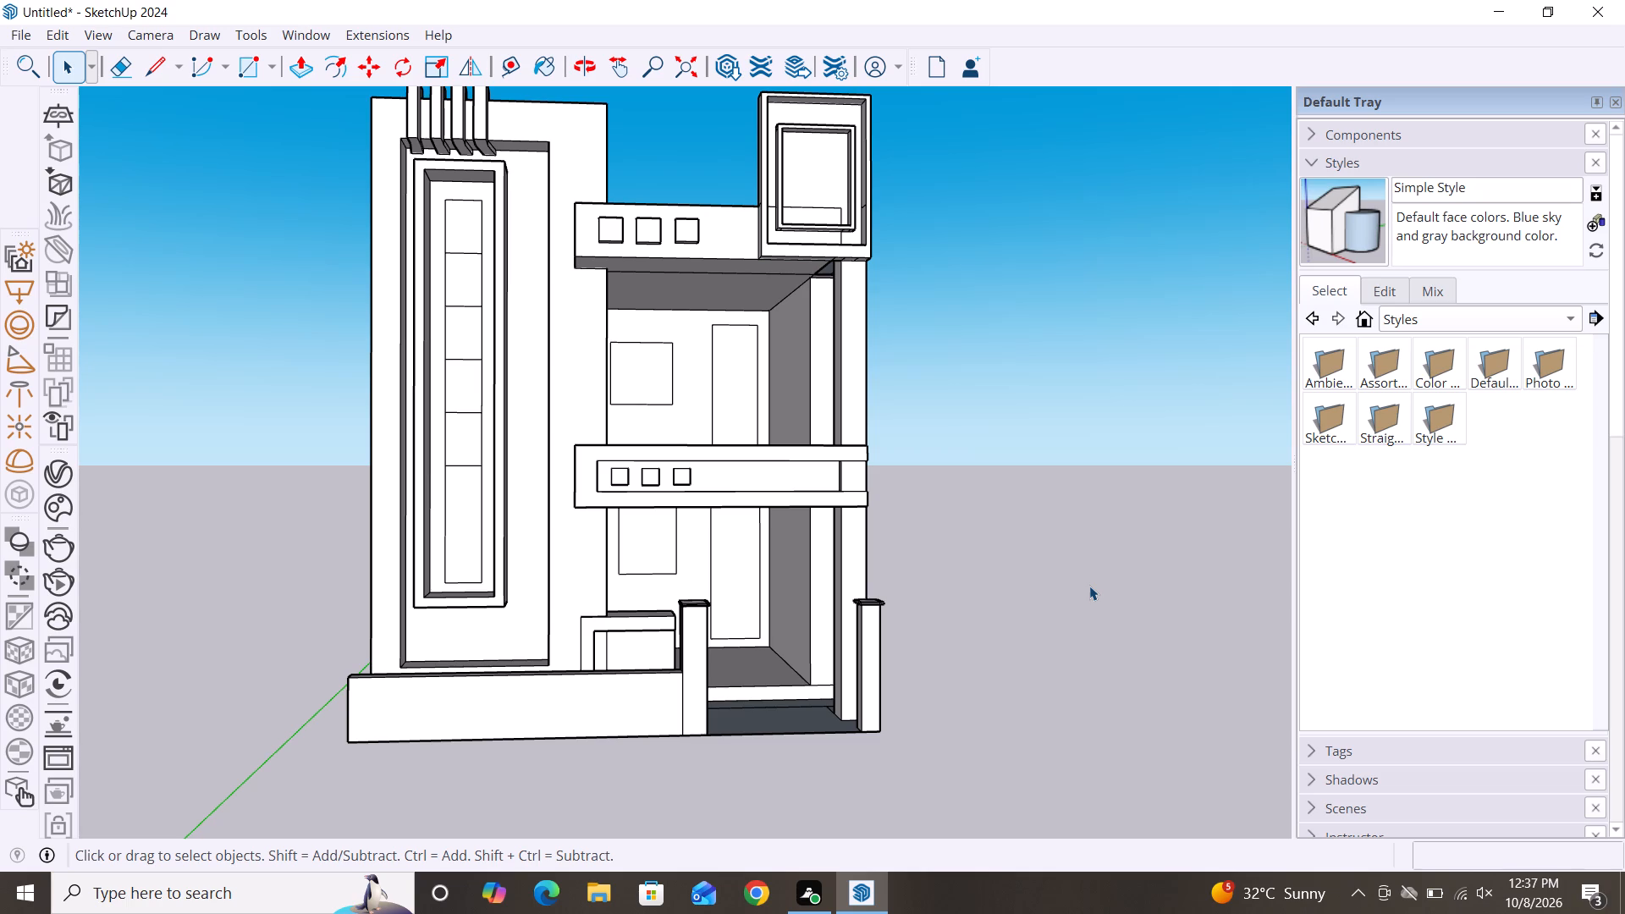
pyautogui.scroll(-2, 810, 504)
pyautogui.moveTo(726, 542); pyautogui.dragTo(716, 497, button='middle')
pyautogui.moveTo(708, 568); pyautogui.dragTo(712, 599, button='middle')
pyautogui.scroll(4, 696, 526)
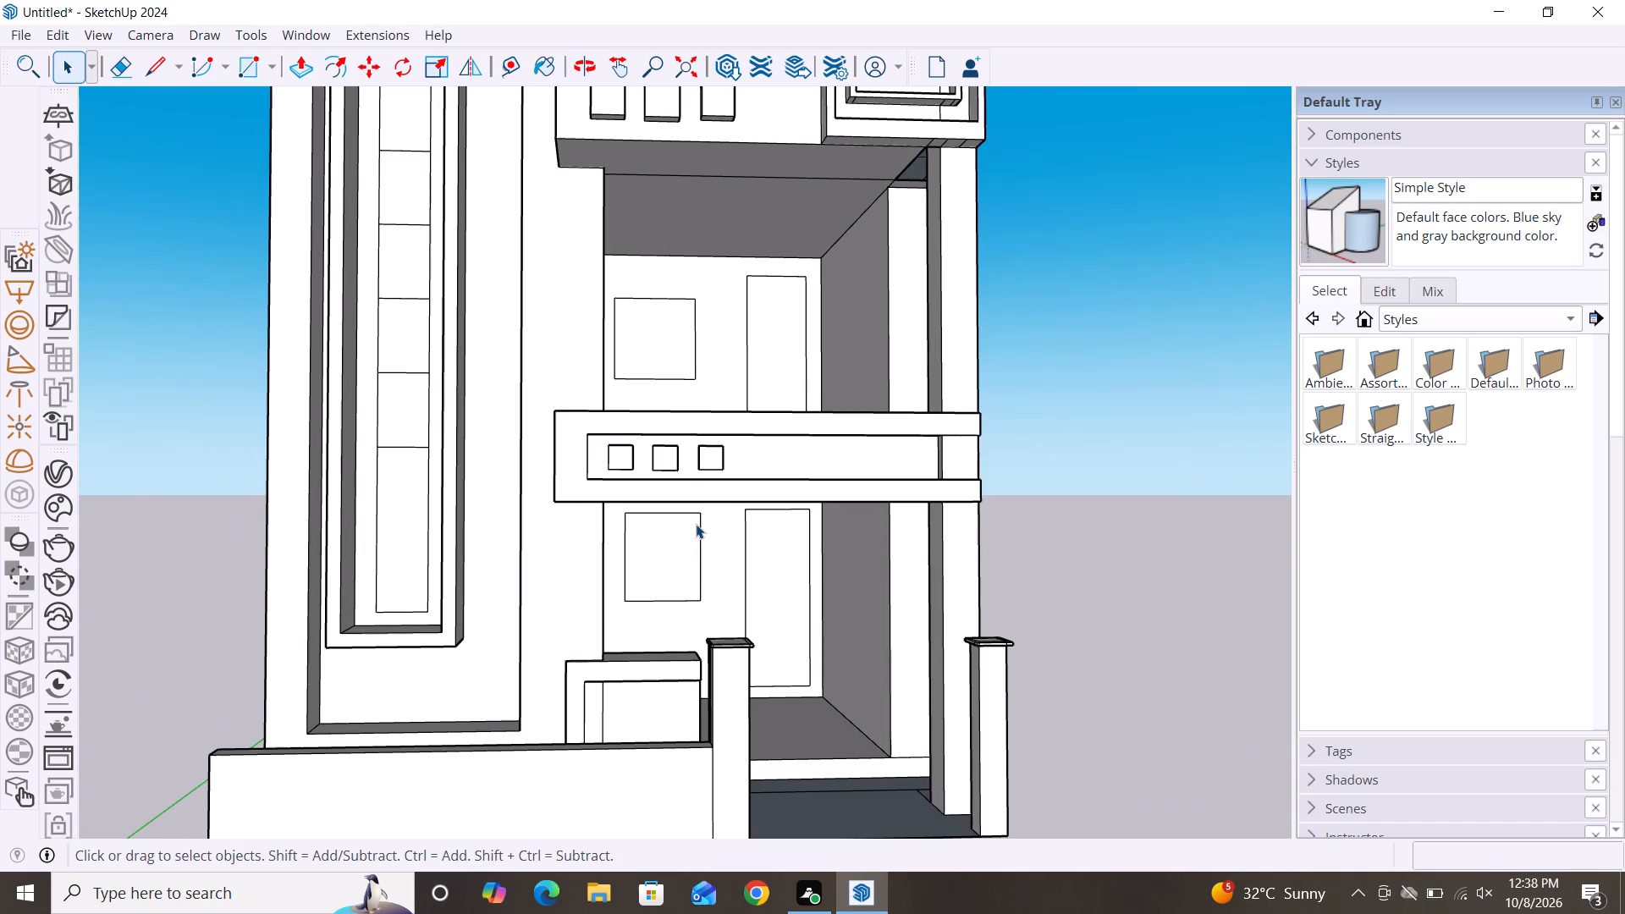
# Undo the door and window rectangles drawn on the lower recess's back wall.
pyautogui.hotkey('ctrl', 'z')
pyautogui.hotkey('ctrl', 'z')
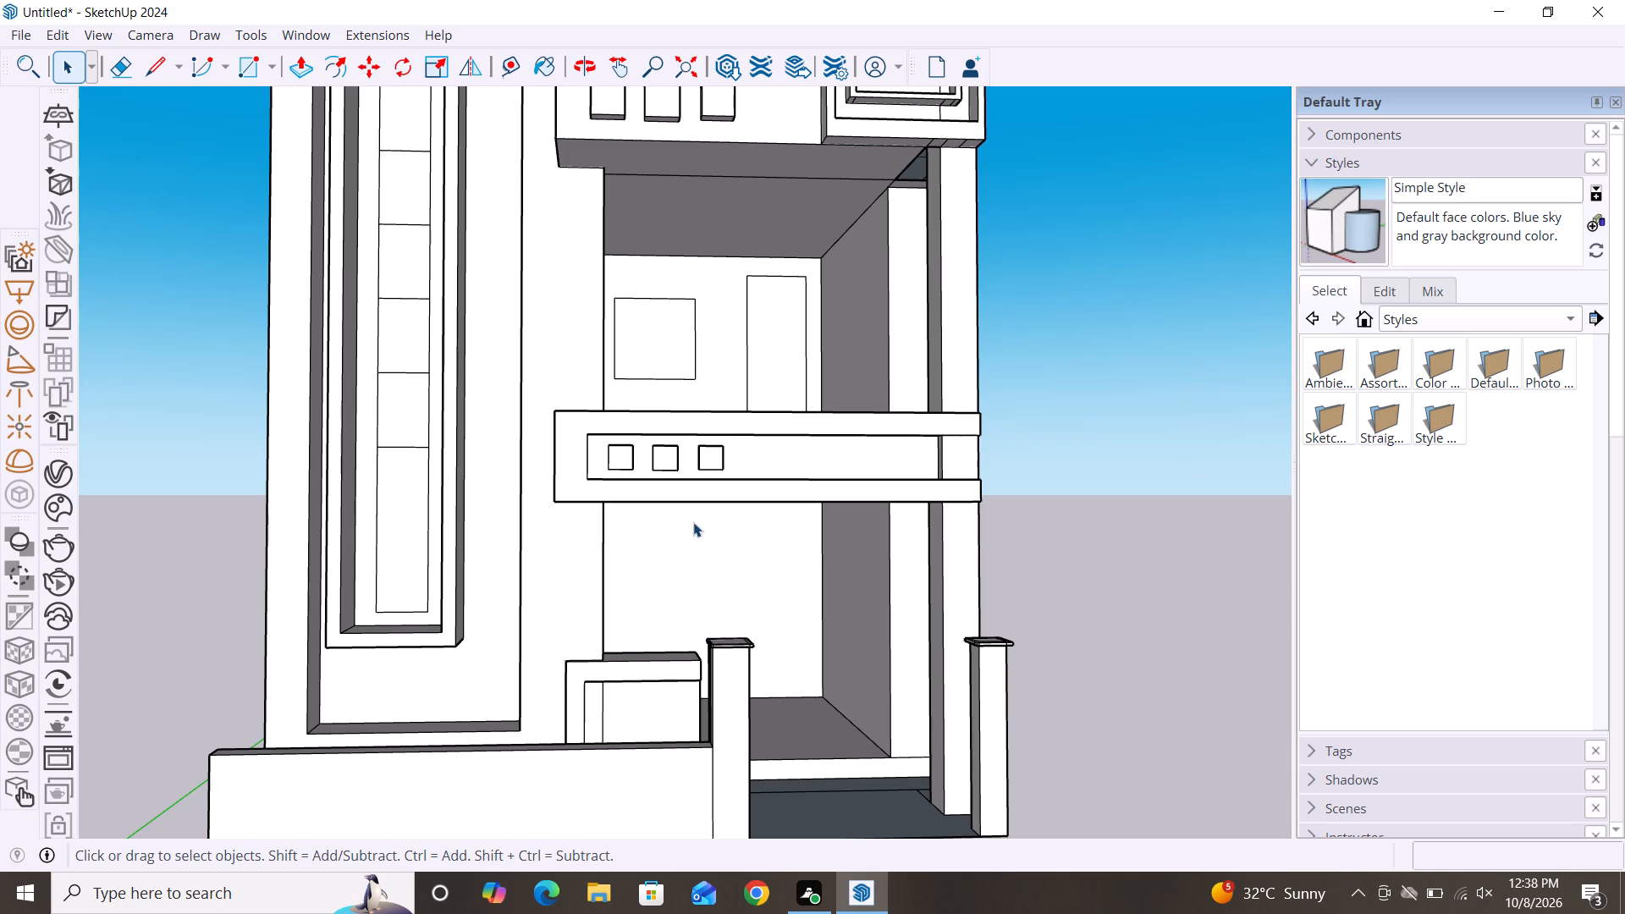
# Draw a window rectangle about 2' 1 5/16" by 2' 8 15/16" on the lower recess's back wall, near the tower side.
pyautogui.press('r')
pyautogui.click(625, 548)
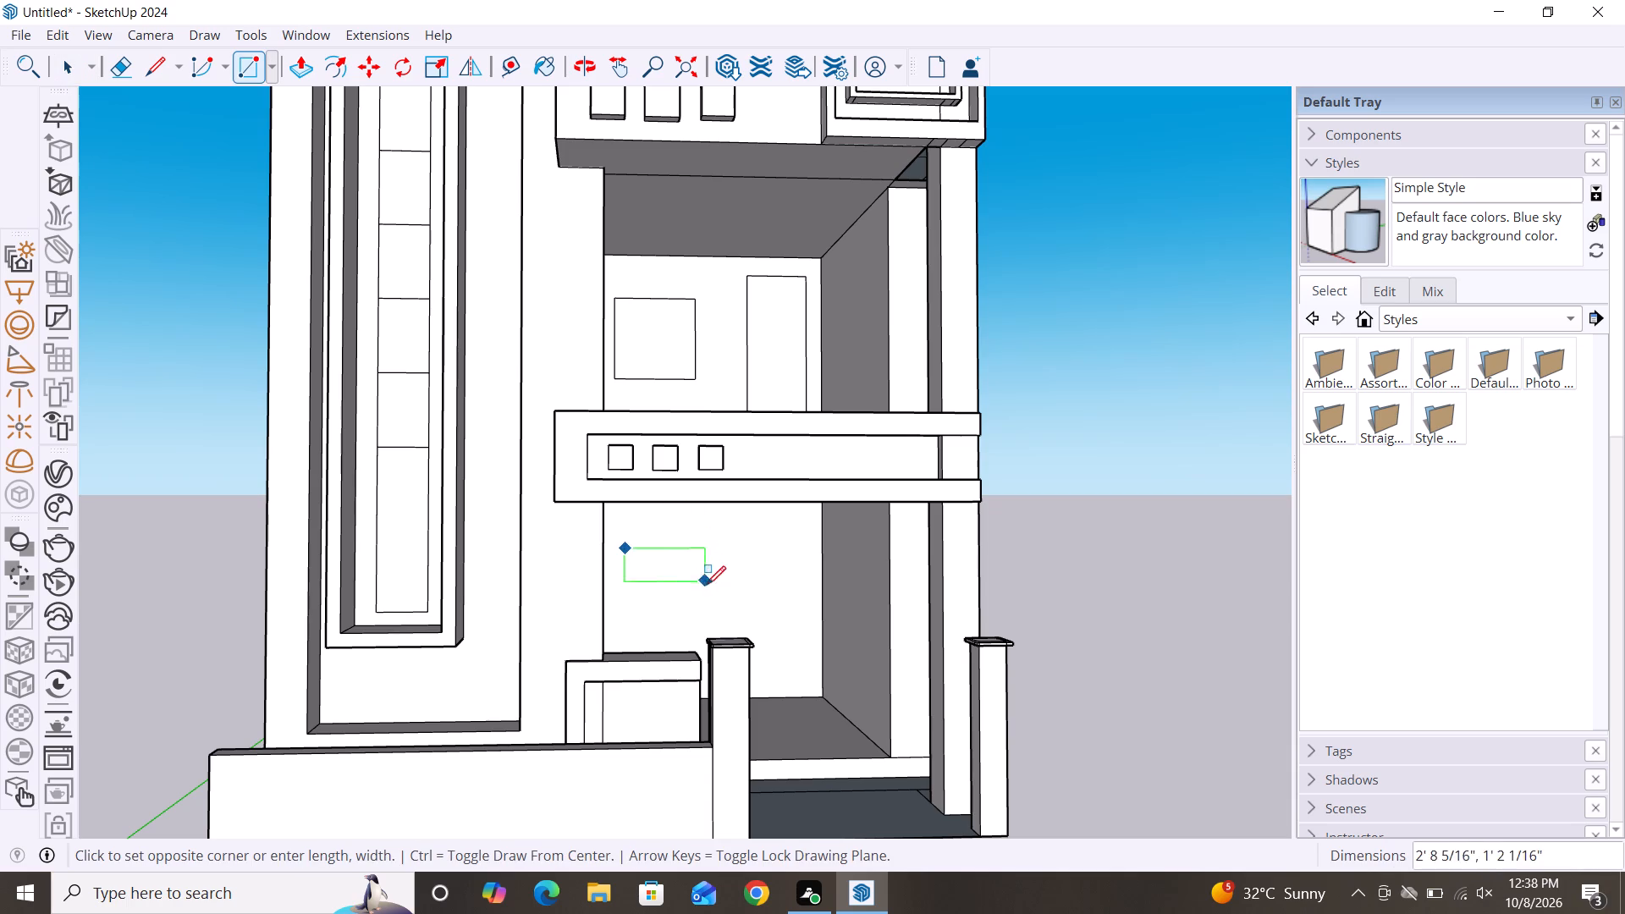
pyautogui.click(689, 632)
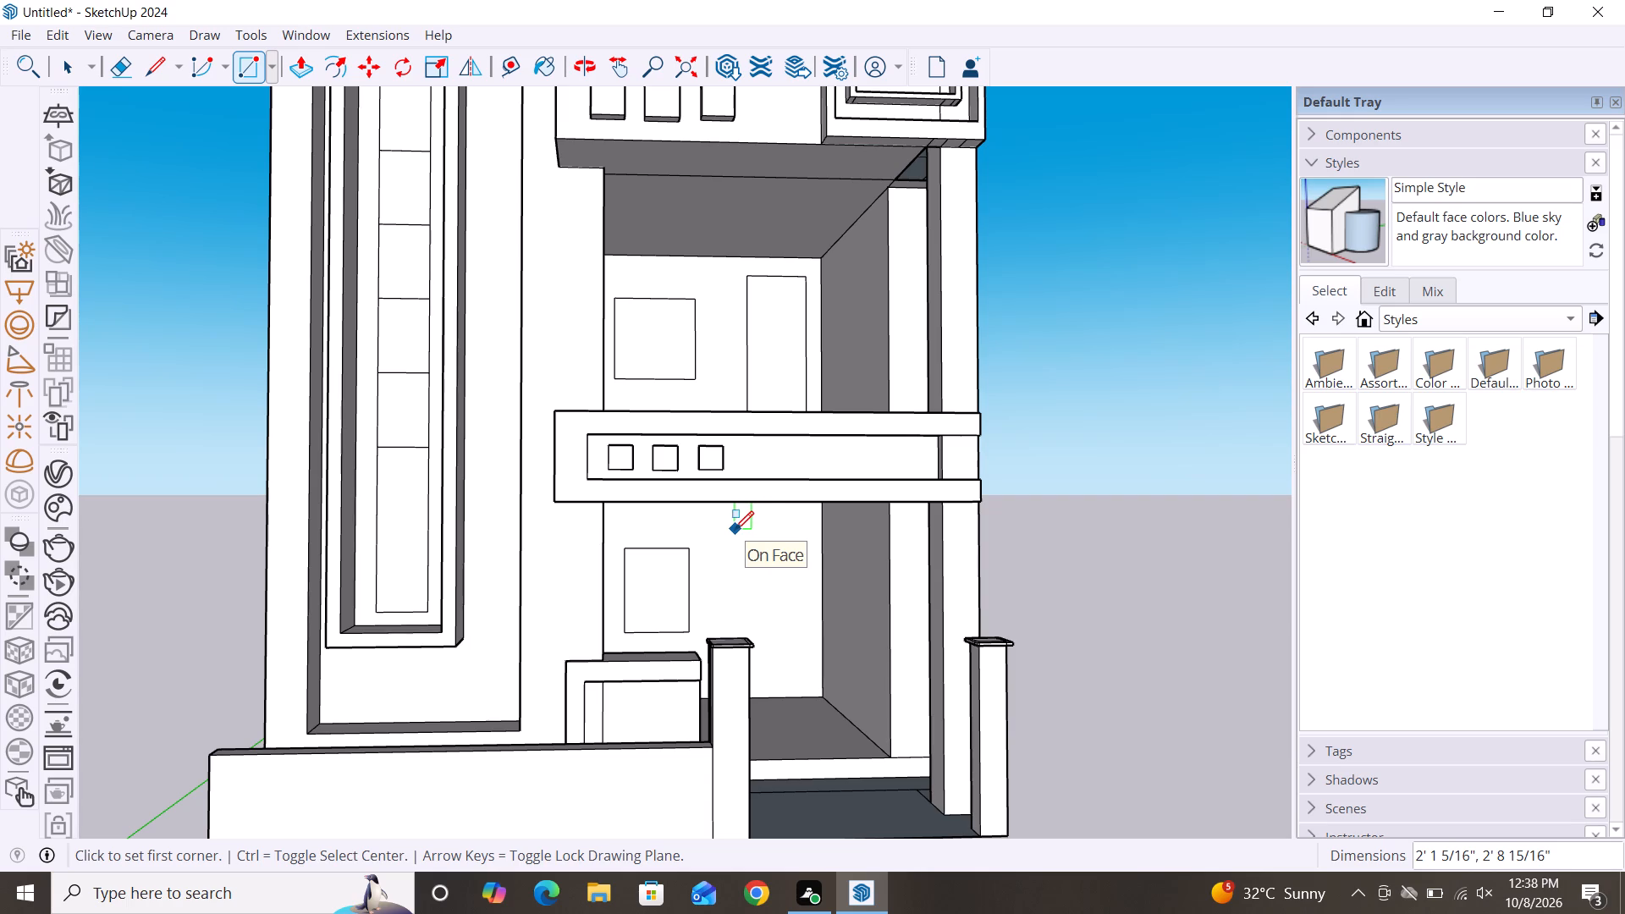
# Draw a door rectangle about 2' 5 7/8" by 5' 5 9/16" on the lower recess's back wall, beside the window outline.
pyautogui.moveTo(756, 531); pyautogui.dragTo(765, 531)
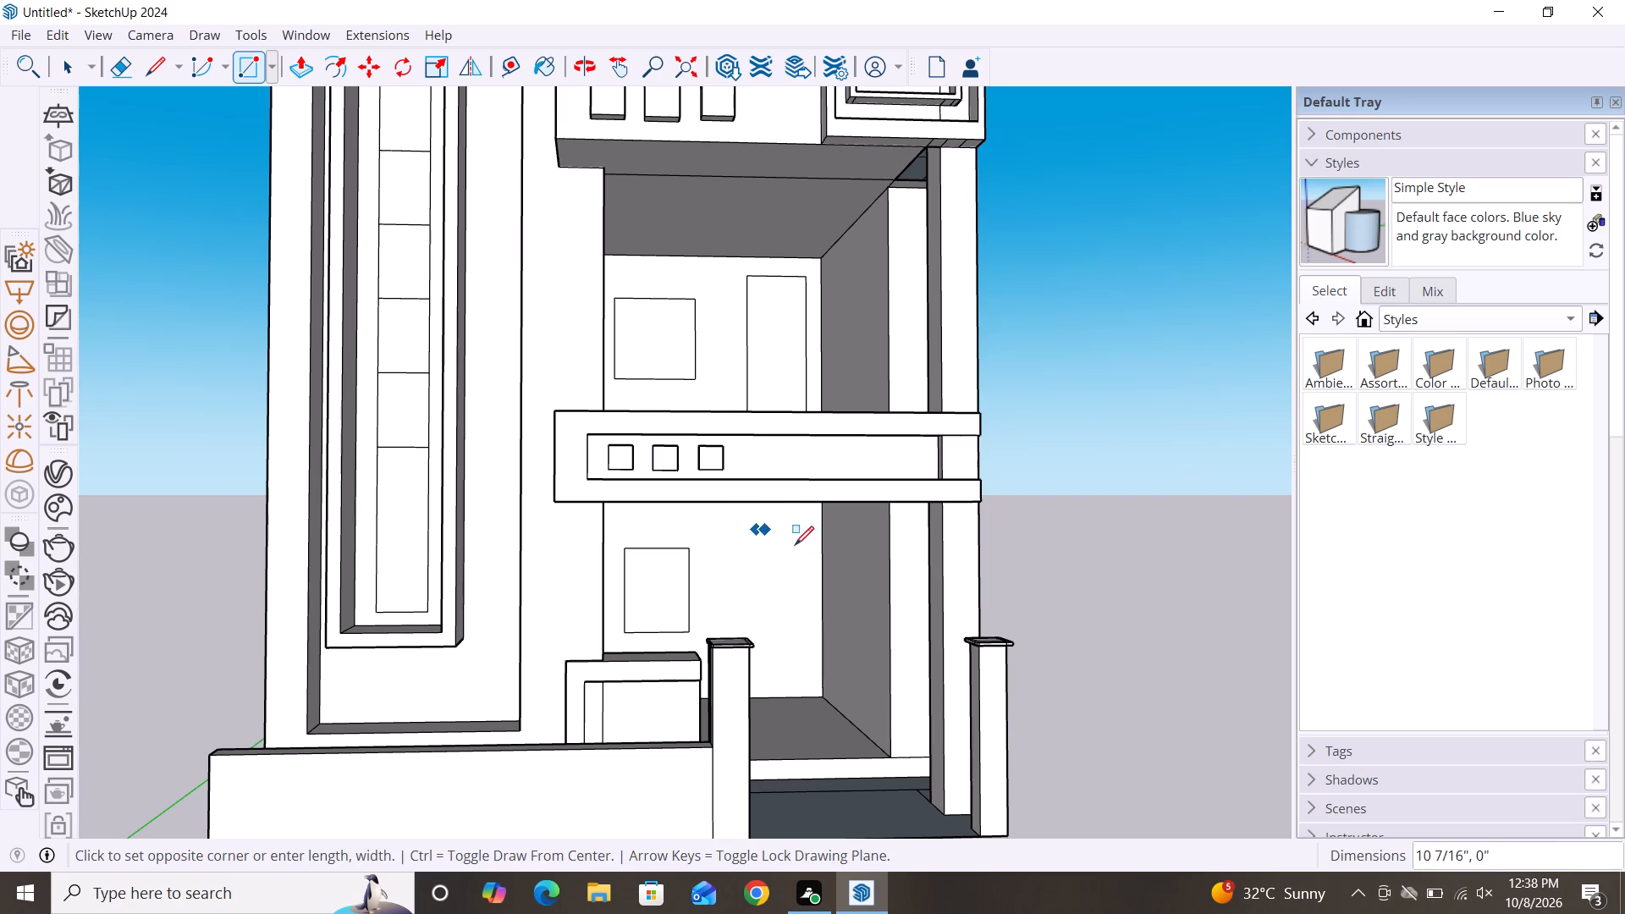
pyautogui.press('Escape')
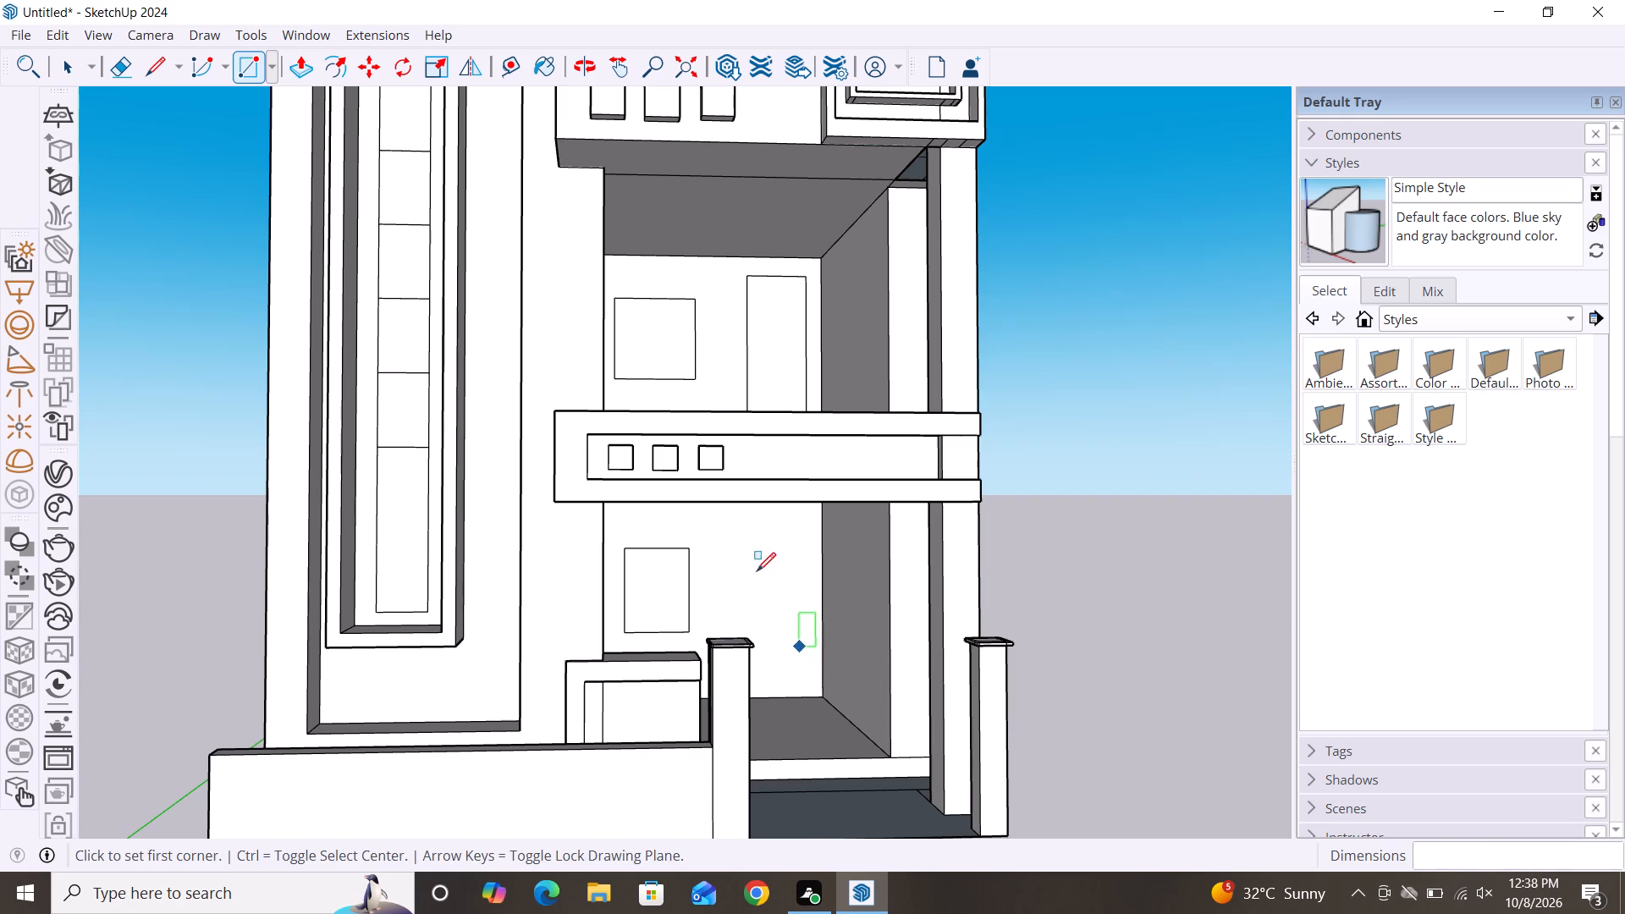
pyautogui.click(728, 520)
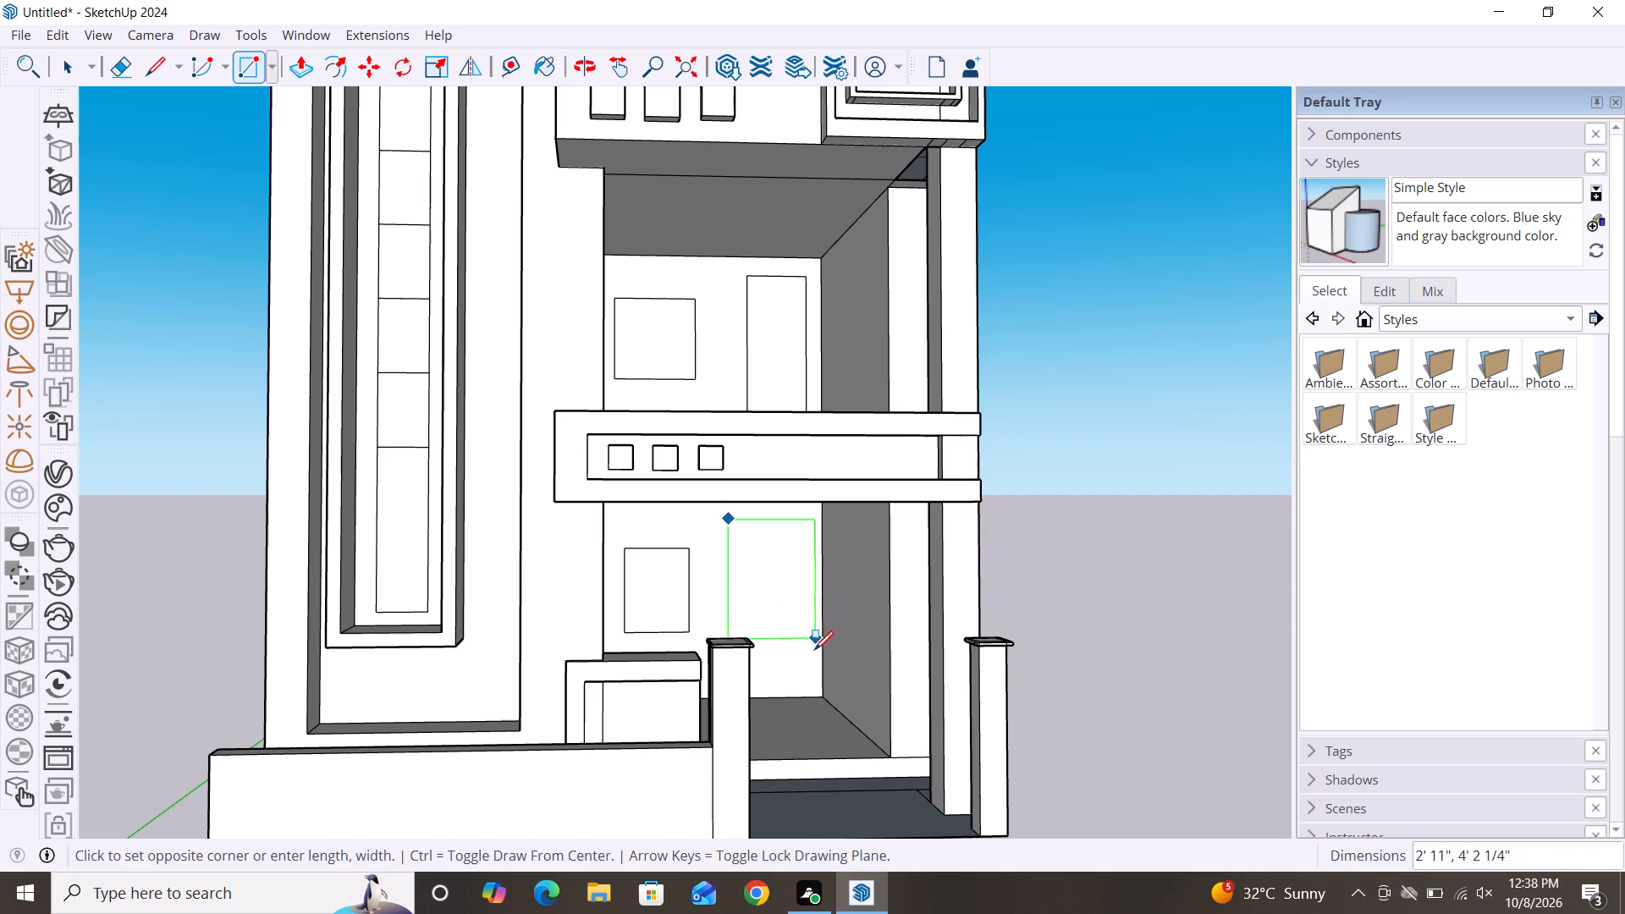
pyautogui.click(803, 686)
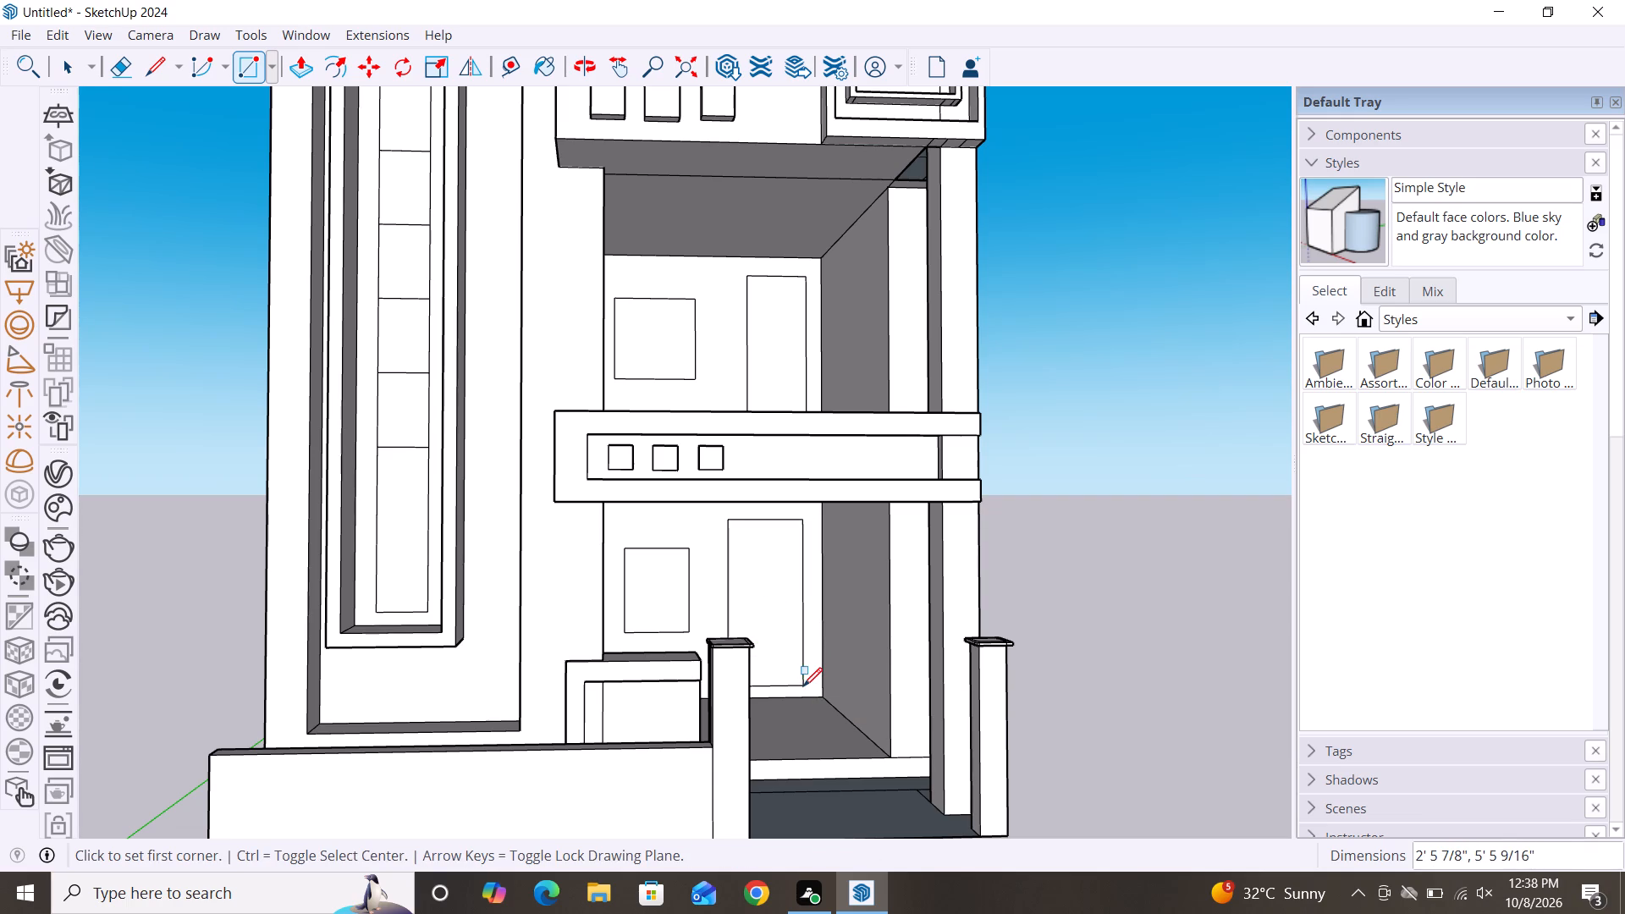
# Examine the house model's front facade, tower side and open-porch side from several angles.
pyautogui.press('space')
pyautogui.scroll(-4, 785, 531)
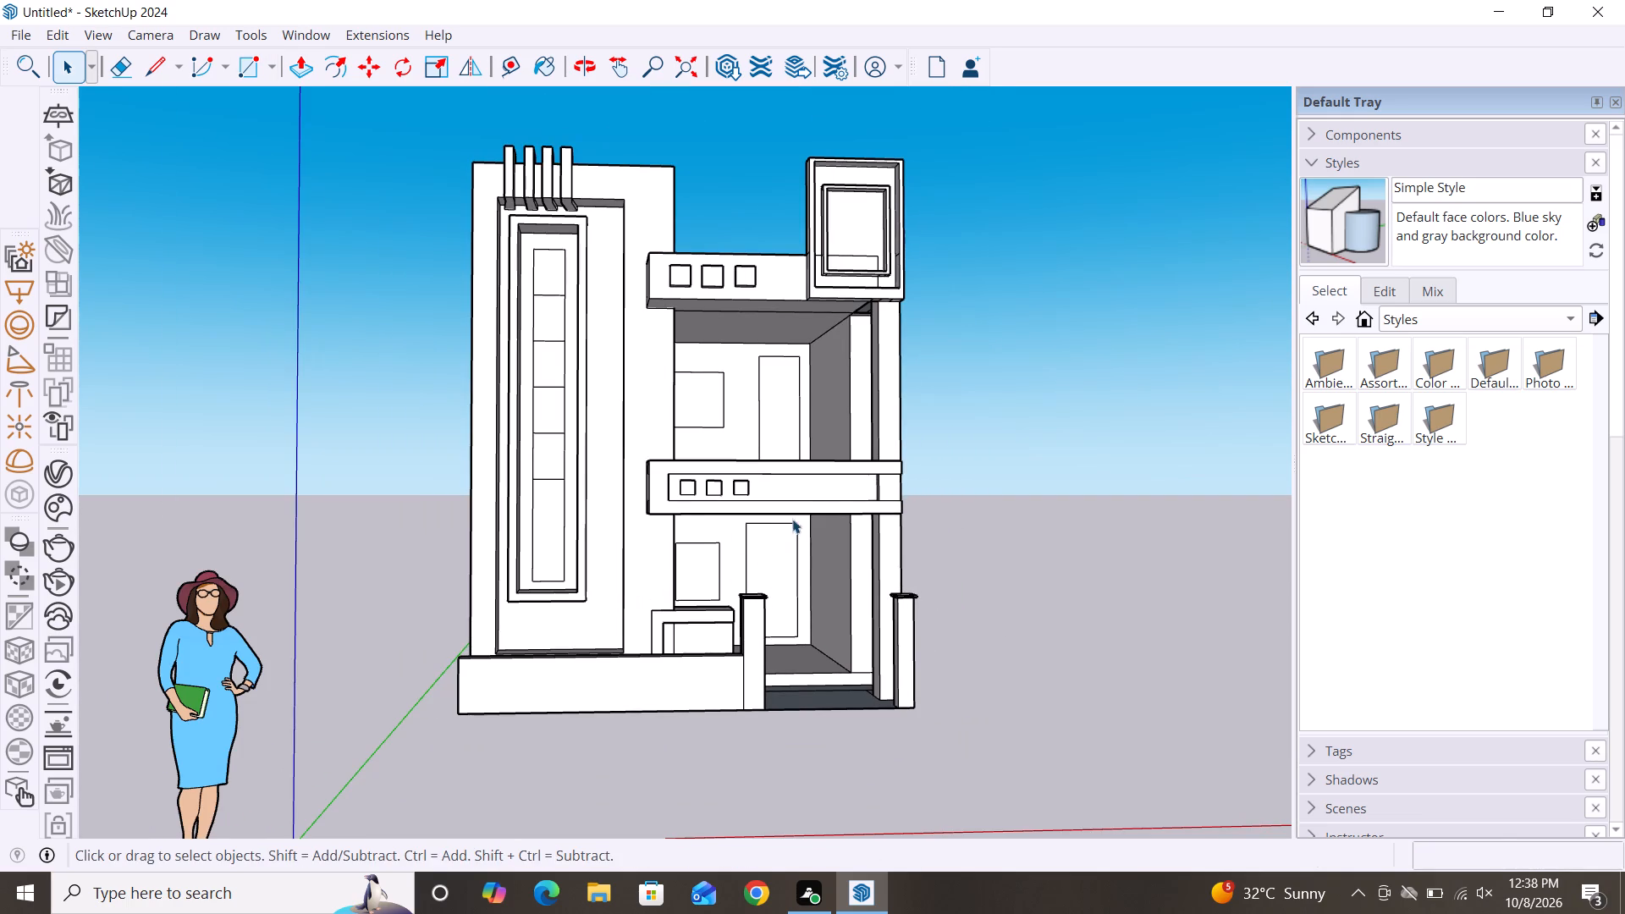
pyautogui.keyDown('alt'); pyautogui.moveTo(791, 472); pyautogui.dragTo(796, 523, button='middle'); pyautogui.keyUp('alt')
pyautogui.keyDown('alt'); pyautogui.moveTo(669, 386); pyautogui.dragTo(659, 384, button='middle'); pyautogui.keyUp('alt')
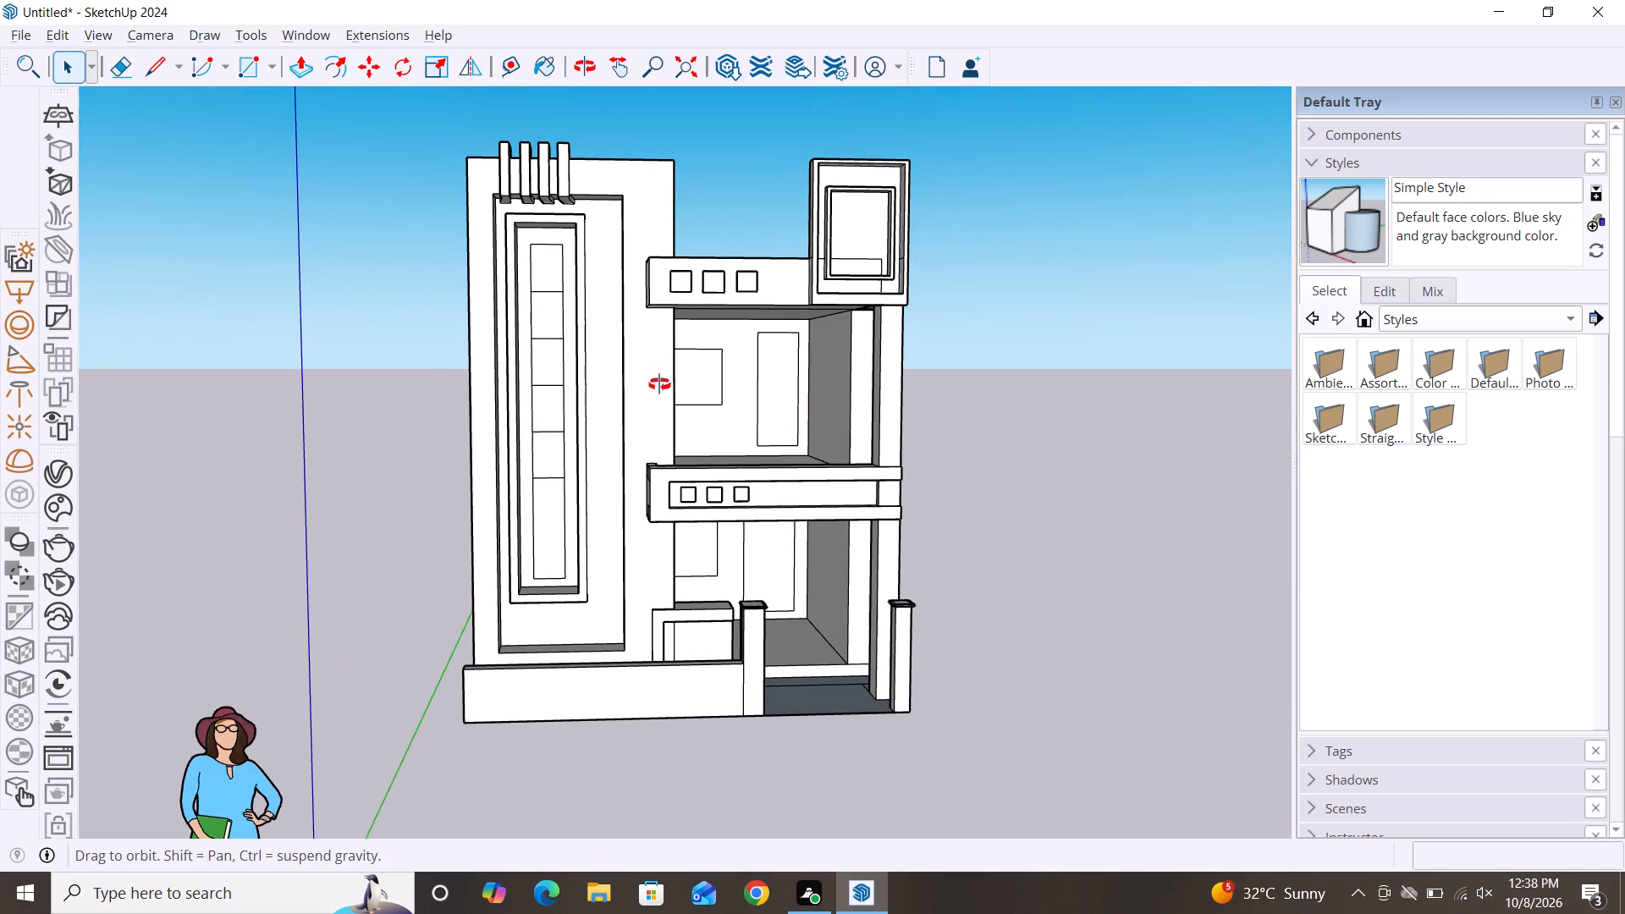
pyautogui.keyDown('alt'); pyautogui.moveTo(659, 384); pyautogui.dragTo(592, 370, button='middle'); pyautogui.keyUp('alt')
pyautogui.scroll(-2, 595, 370)
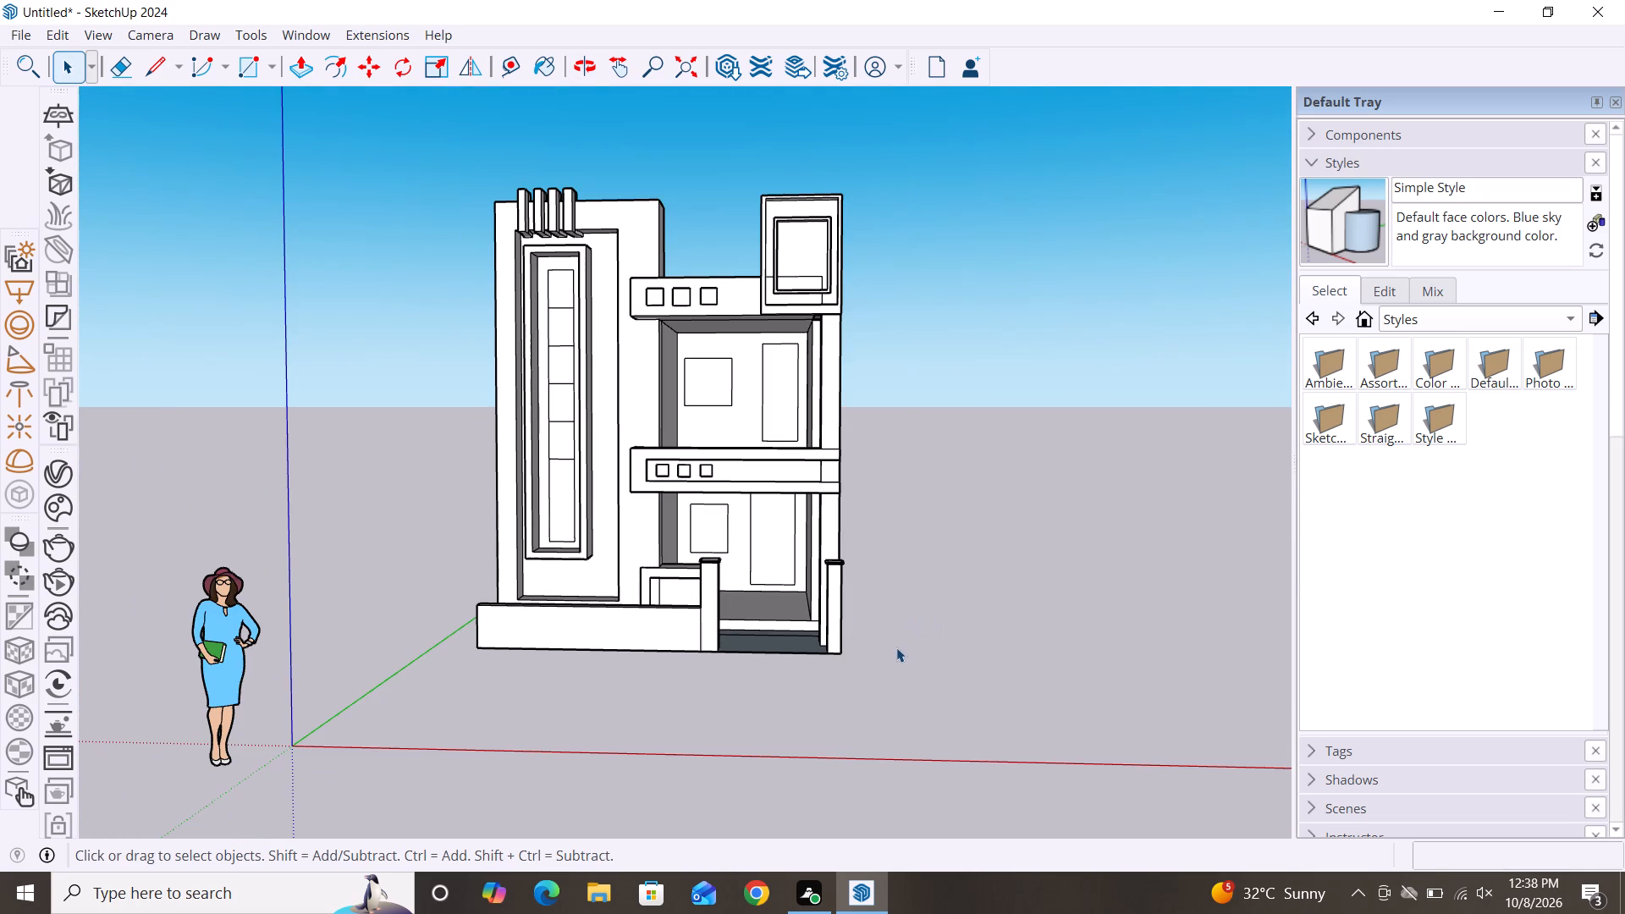
pyautogui.moveTo(896, 647); pyautogui.dragTo(947, 638, button='middle')
pyautogui.scroll(-3, 804, 525)
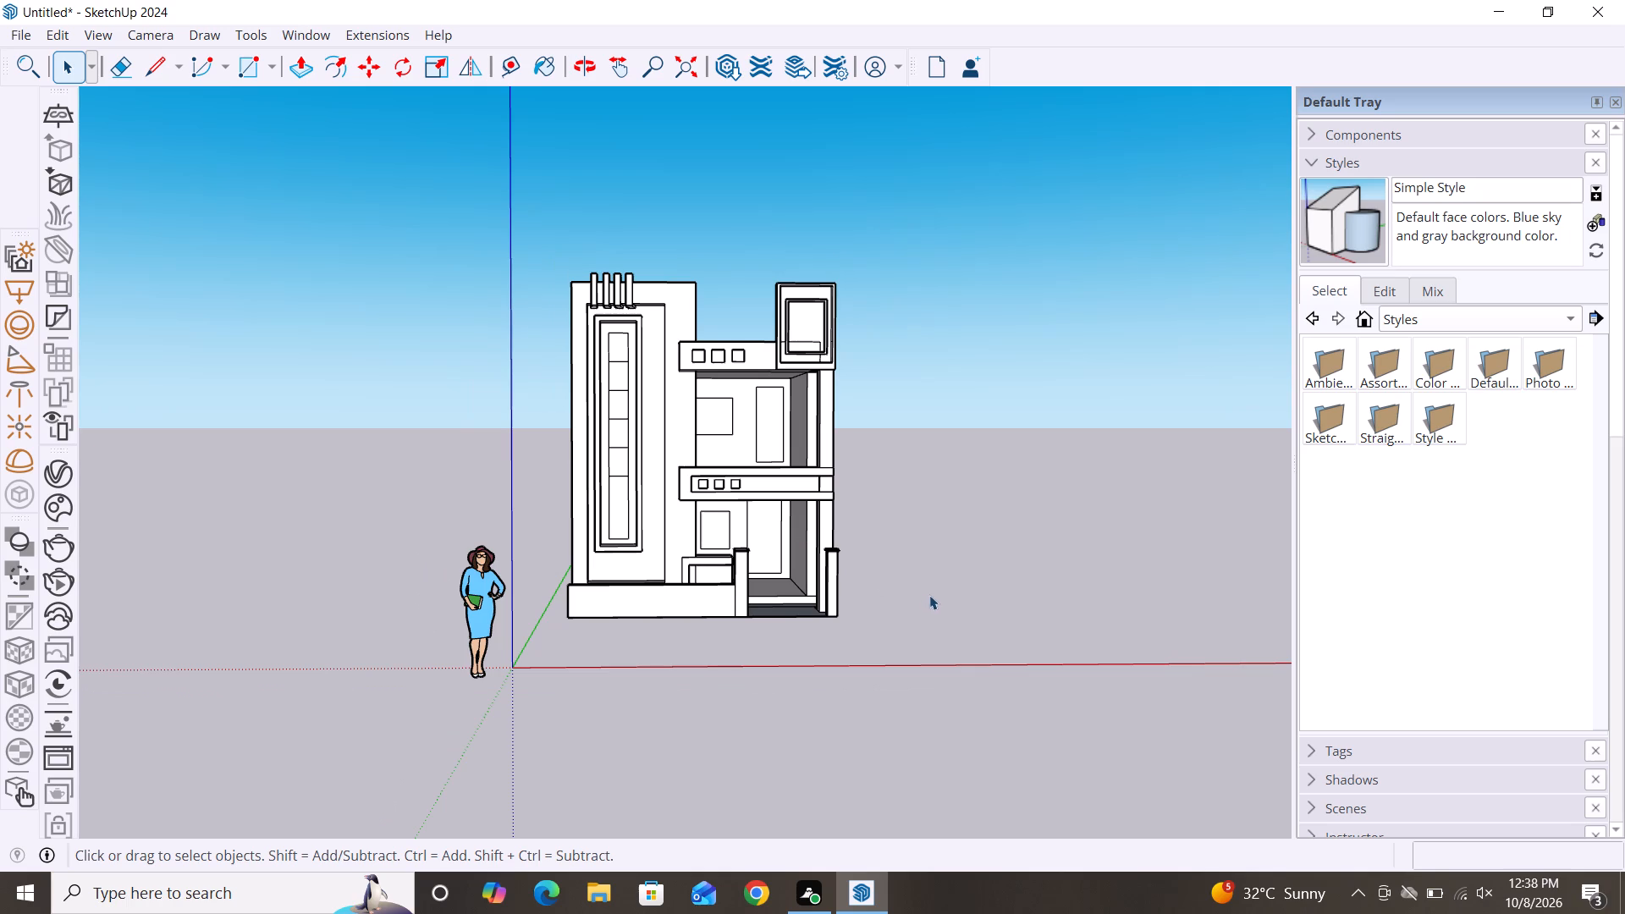
pyautogui.keyDown('alt'); pyautogui.moveTo(934, 648); pyautogui.dragTo(416, 639, button='middle'); pyautogui.keyUp('alt')
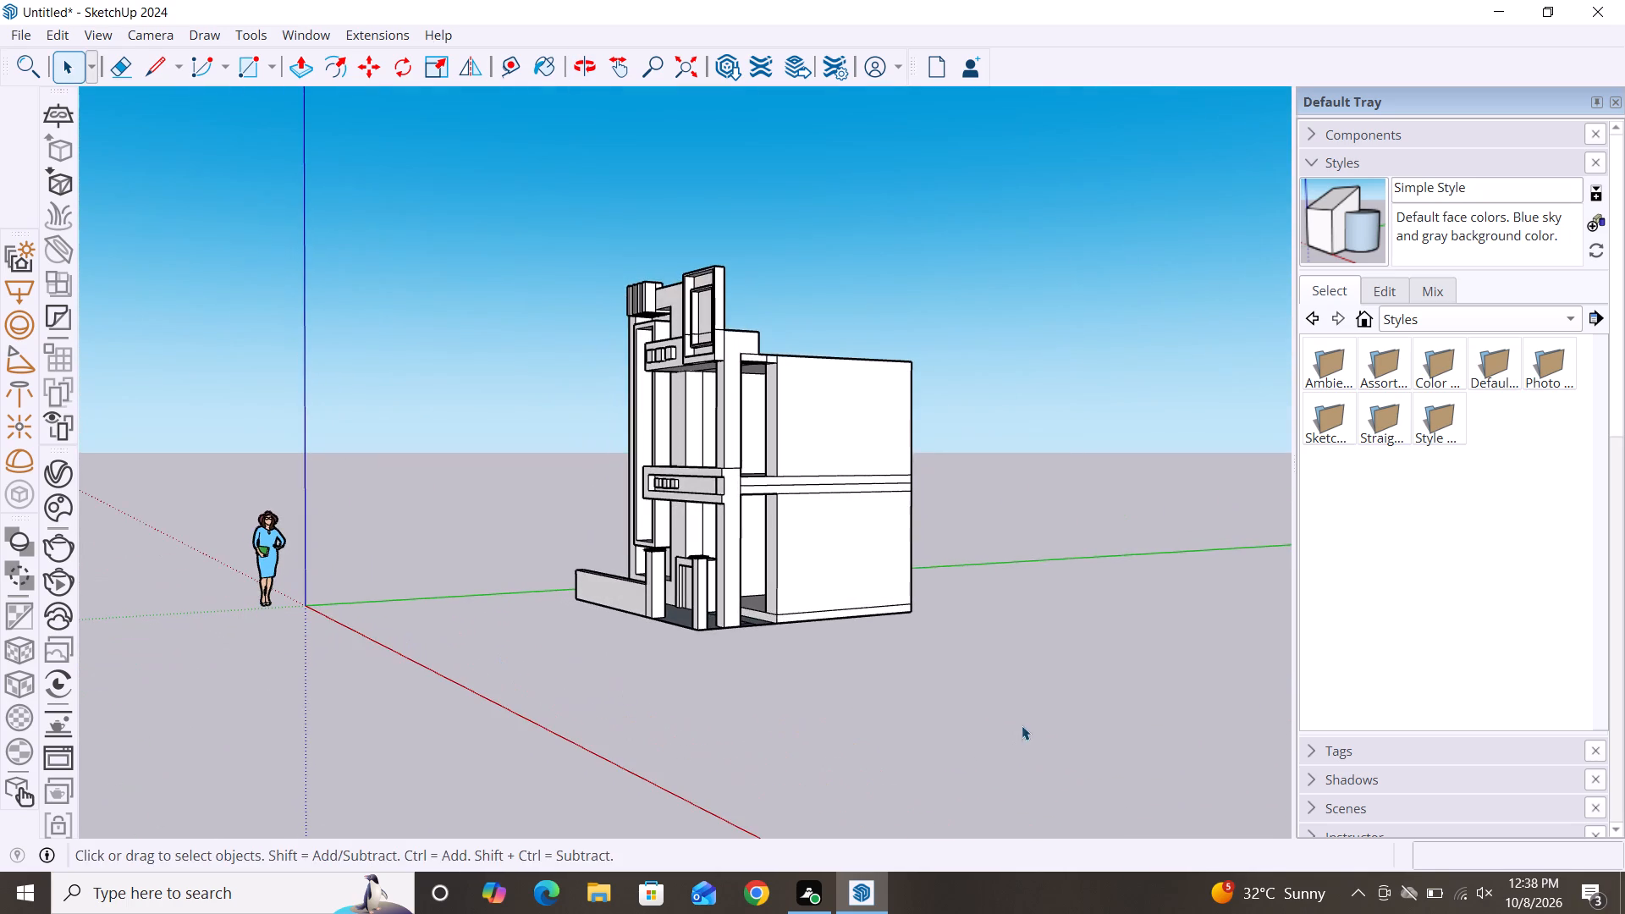
pyautogui.keyDown('alt'); pyautogui.moveTo(1022, 725); pyautogui.dragTo(666, 713, button='middle'); pyautogui.keyUp('alt')
pyautogui.scroll(-2, 705, 609)
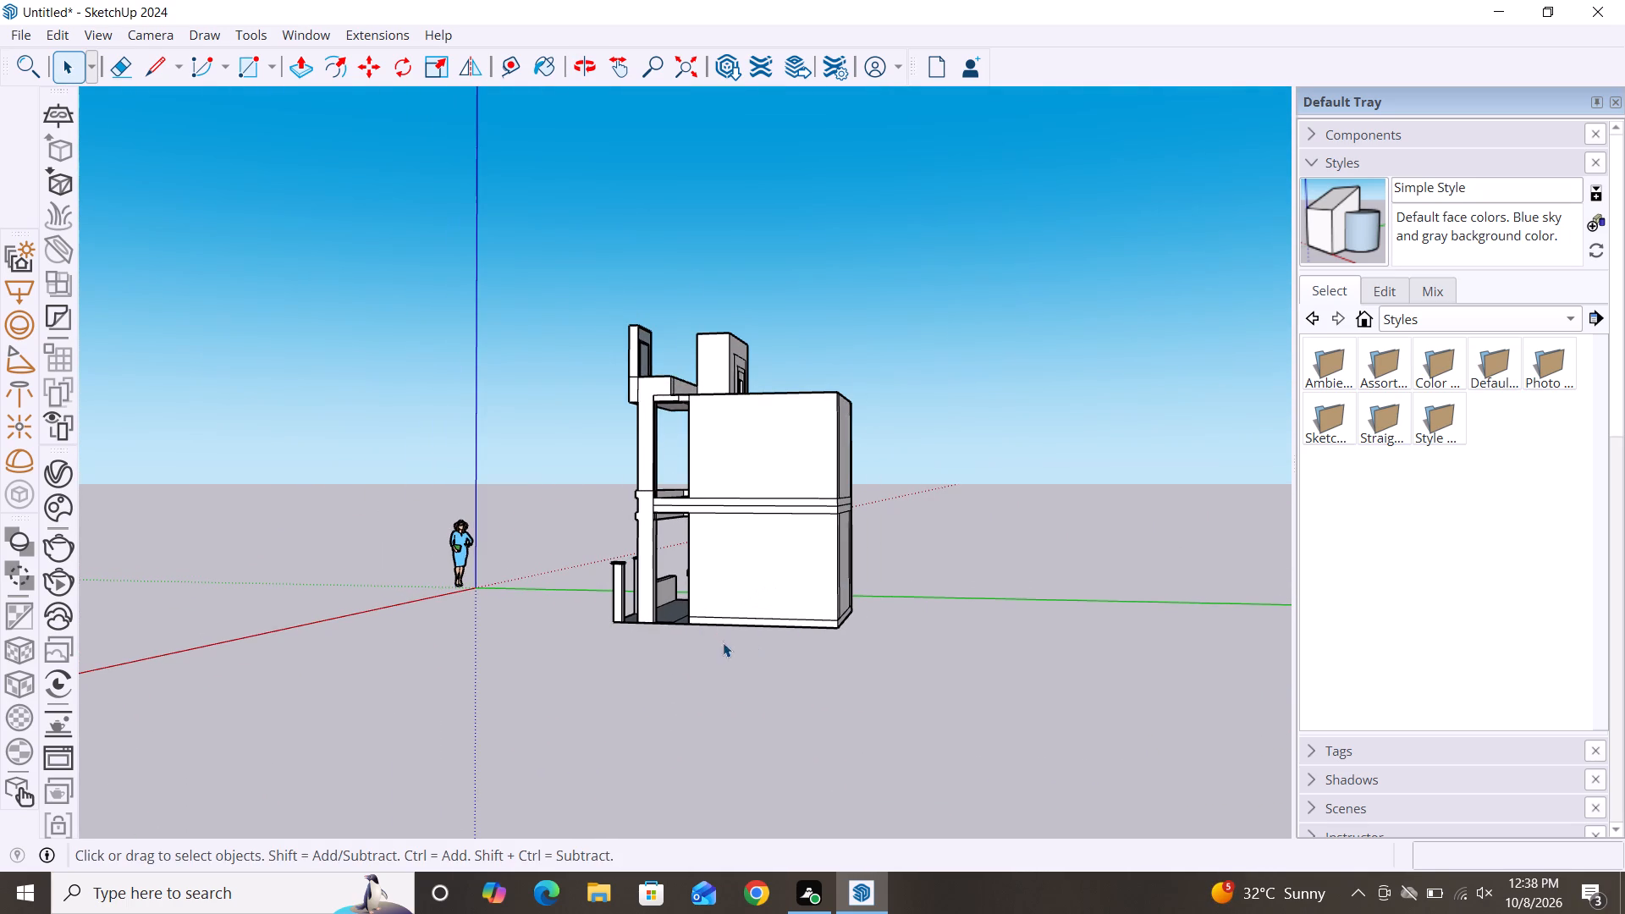
# Draw a narrow rectangle about 11' 3" long on the roof, along the side edge opposite the tower.
pyautogui.keyDown('alt'); pyautogui.moveTo(725, 647); pyautogui.dragTo(818, 817, button='middle'); pyautogui.keyUp('alt')
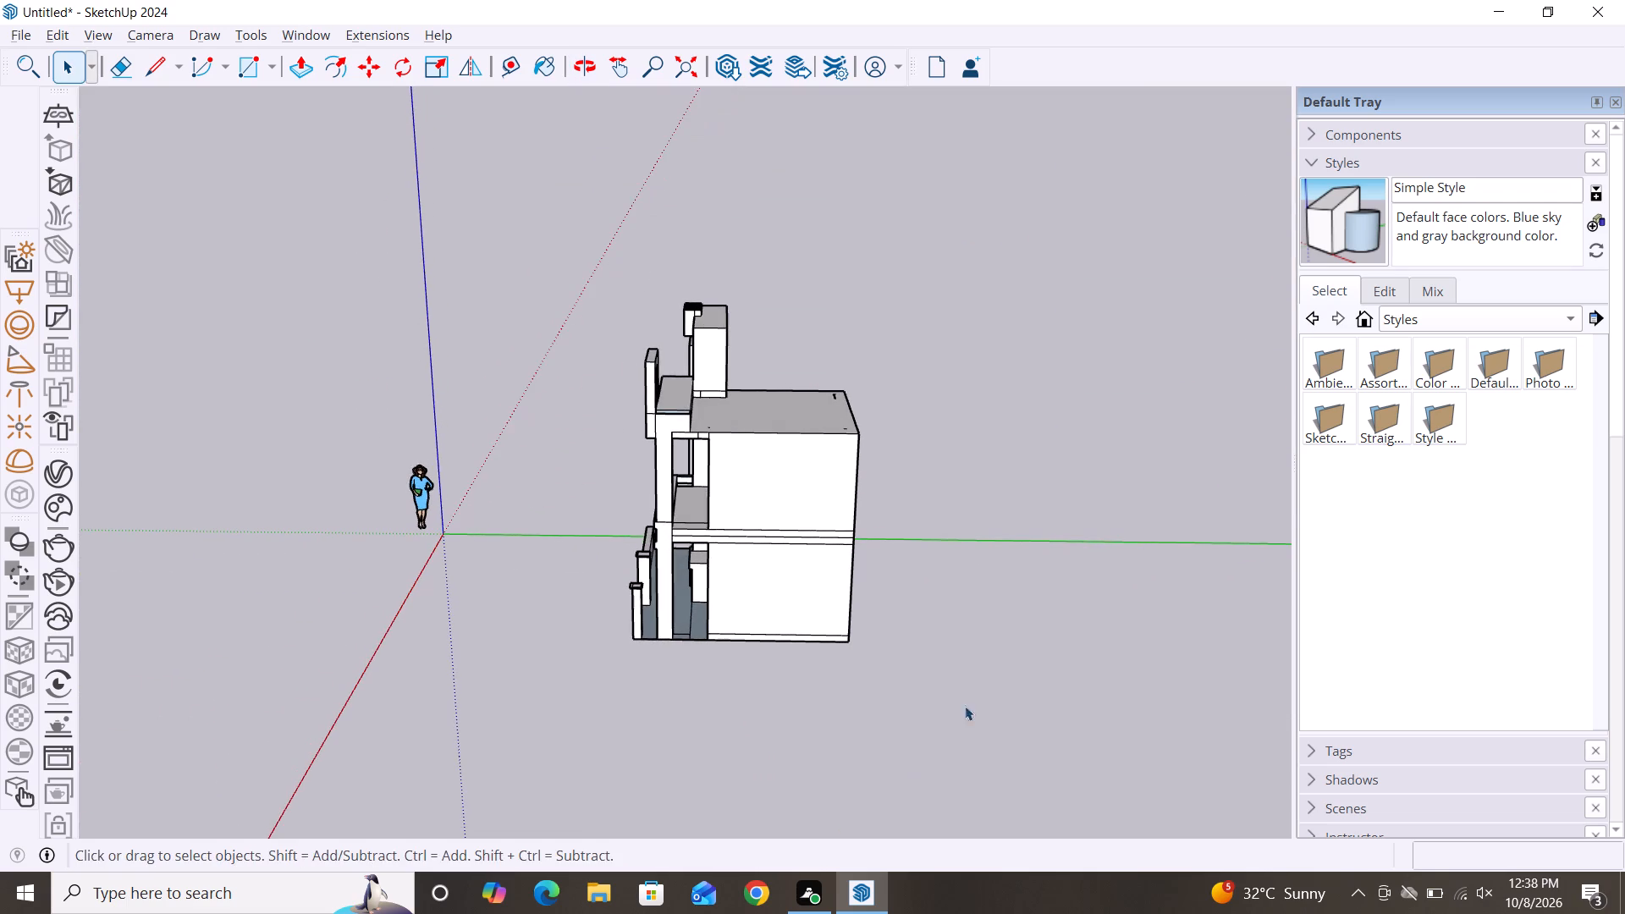
pyautogui.keyDown('alt'); pyautogui.moveTo(992, 706); pyautogui.dragTo(1078, 702, button='middle'); pyautogui.keyUp('alt')
pyautogui.scroll(9, 729, 419)
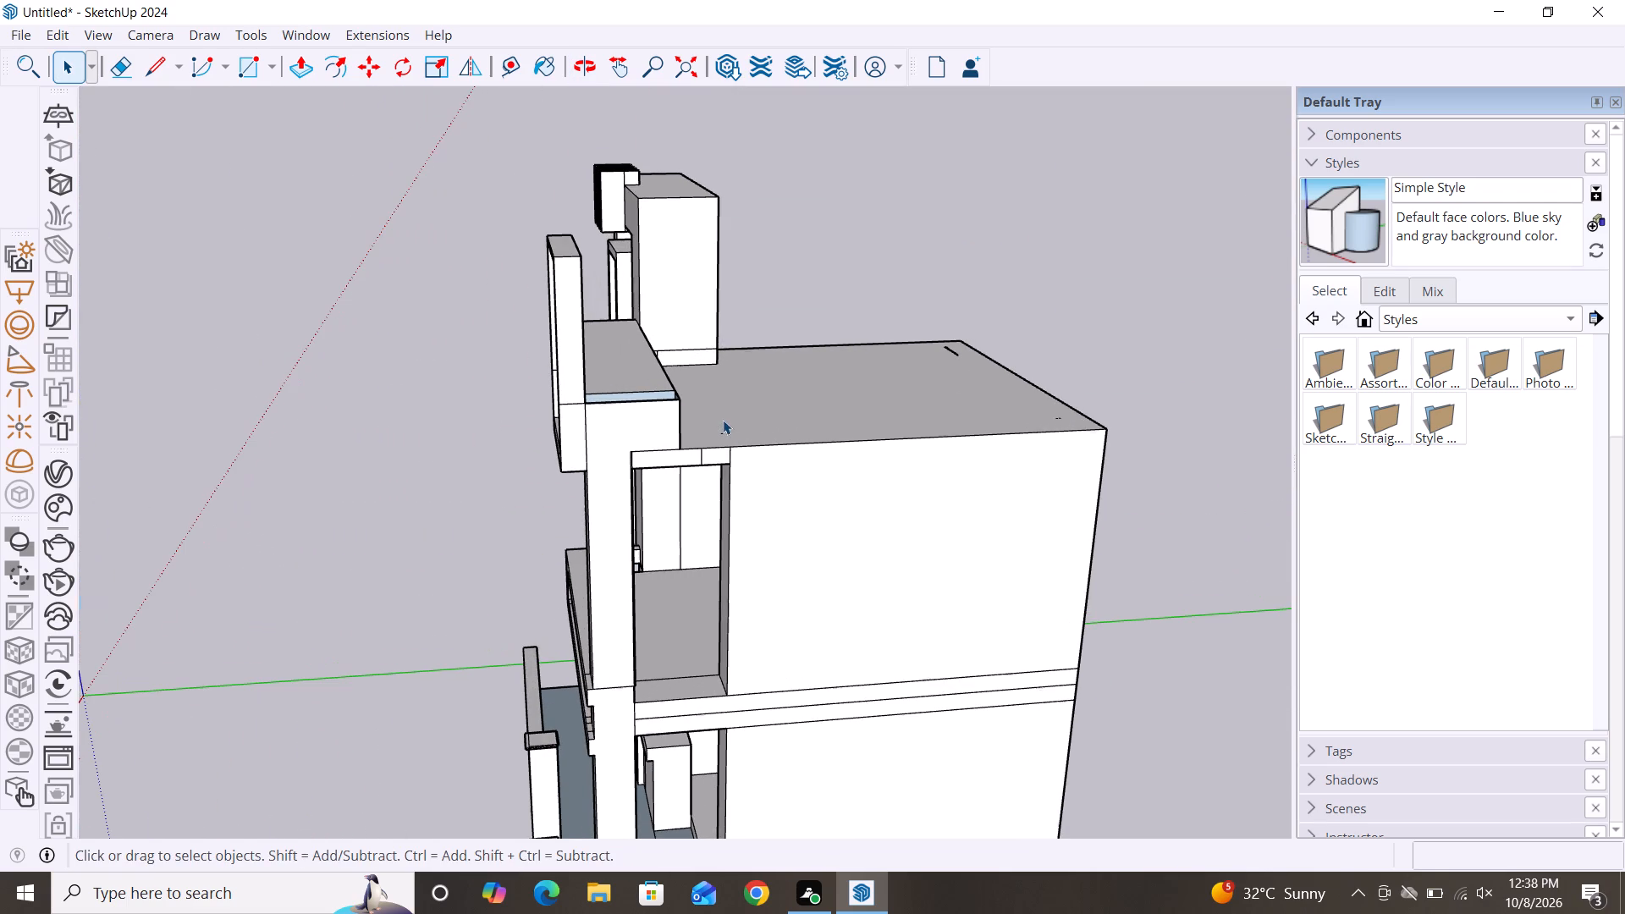
pyautogui.press('r')
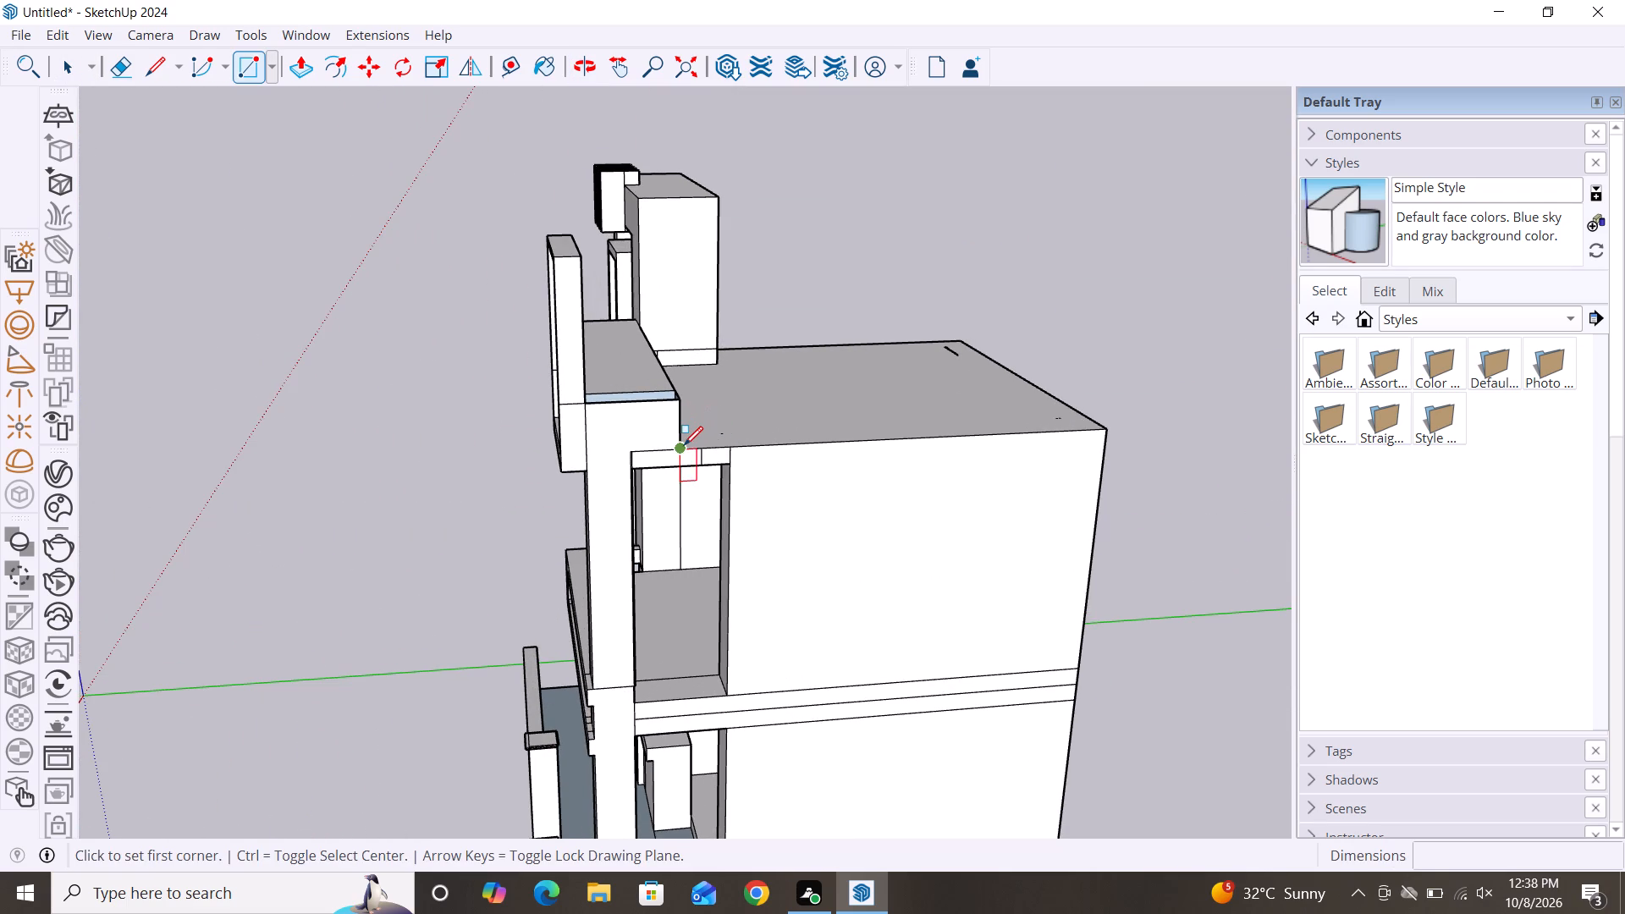
pyautogui.click(684, 445)
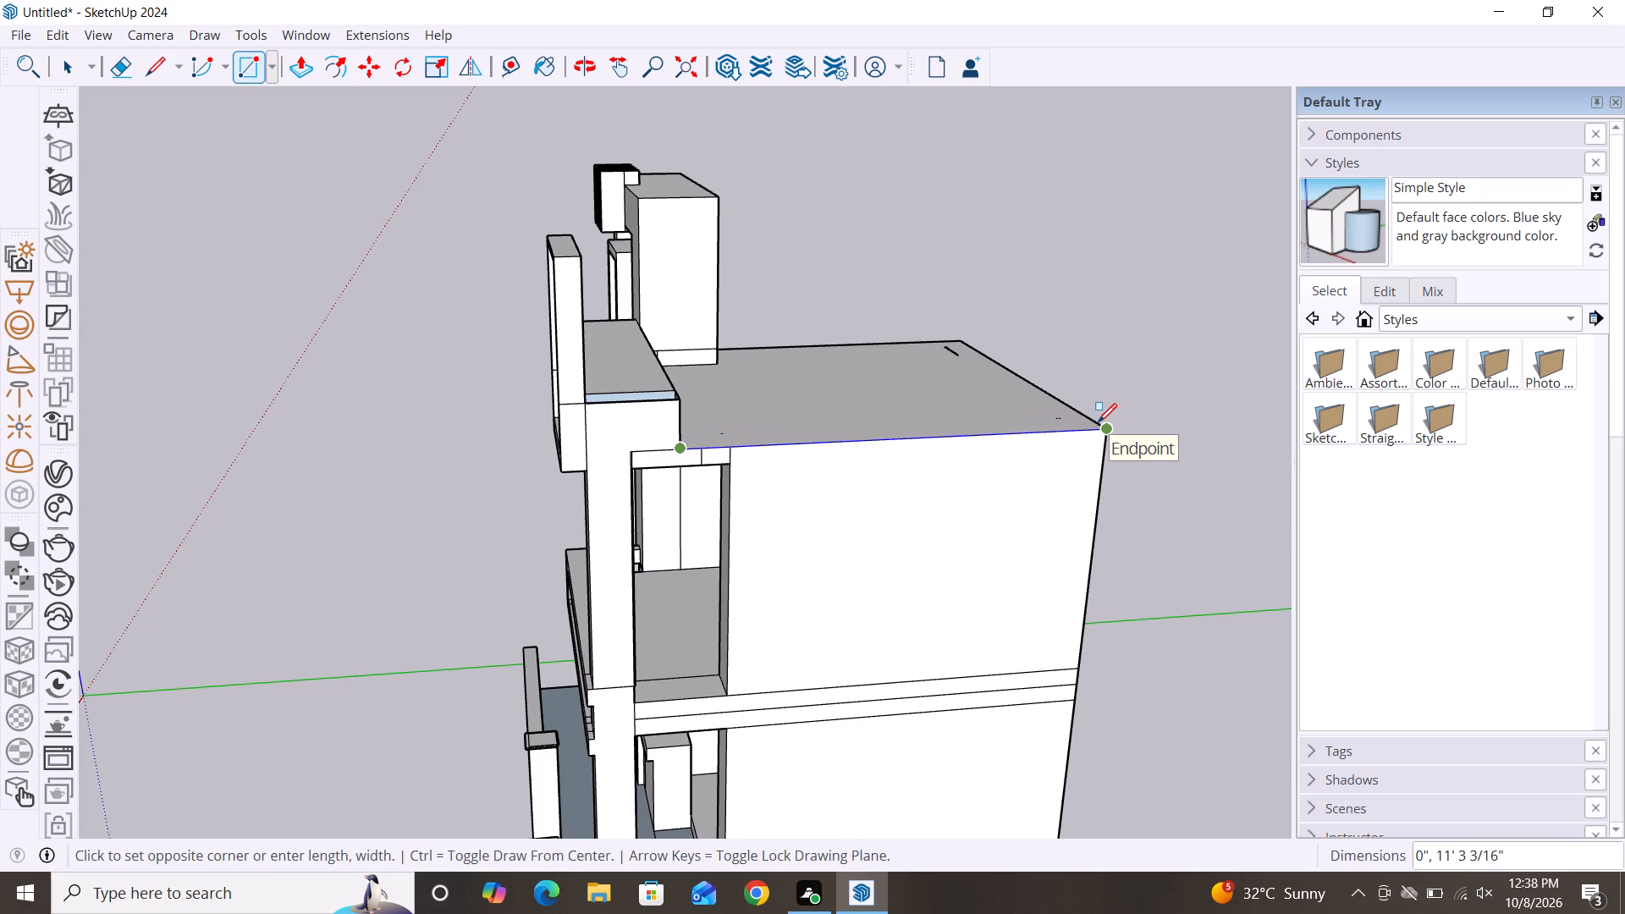
pyautogui.scroll(7, 1098, 422)
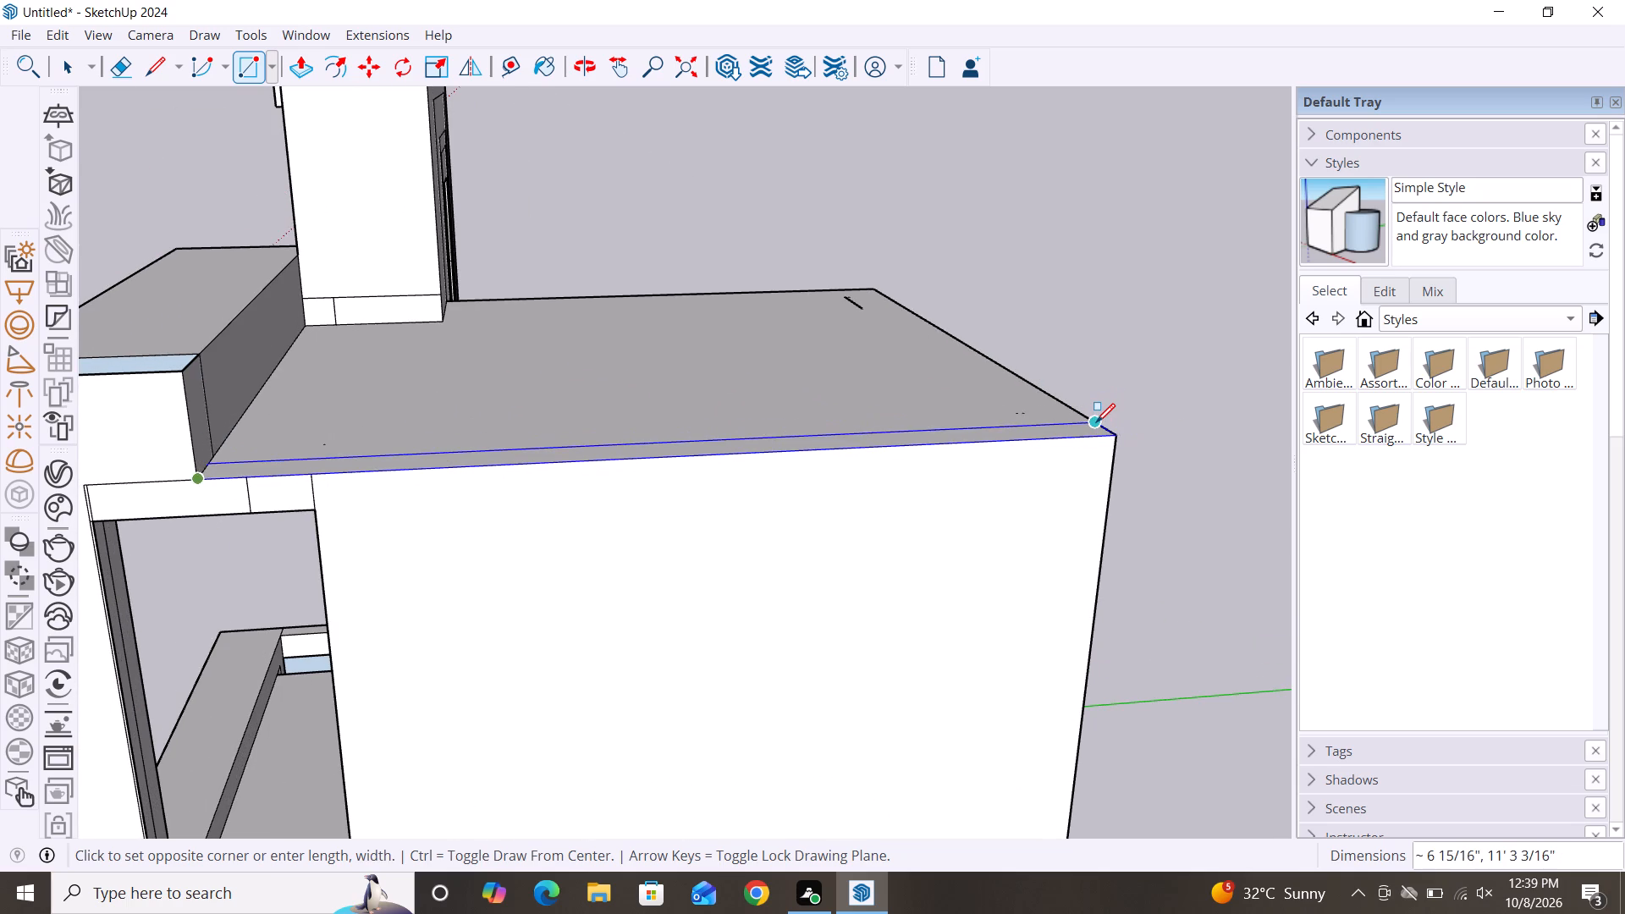
pyautogui.click(1100, 422)
# Push/Pull the strip on the roof's side edge up 1' 3 3/8", level with the top of the front block, as a parapet.
pyautogui.scroll(-2, 1100, 422)
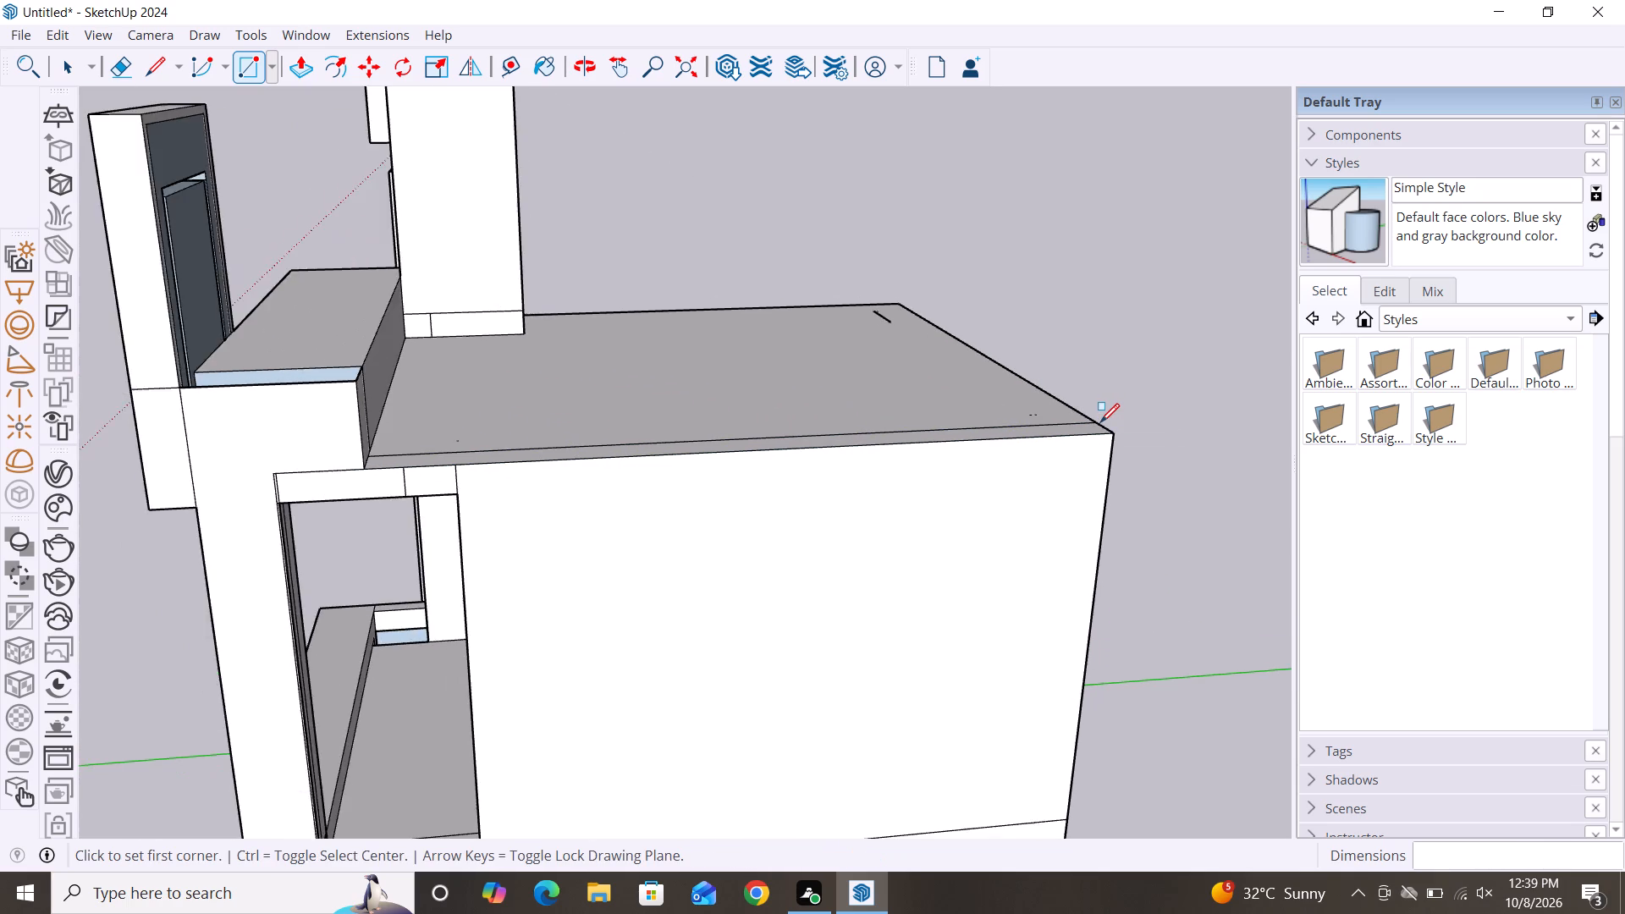
pyautogui.scroll(-2, 1100, 422)
pyautogui.press('p')
pyautogui.click(1063, 427)
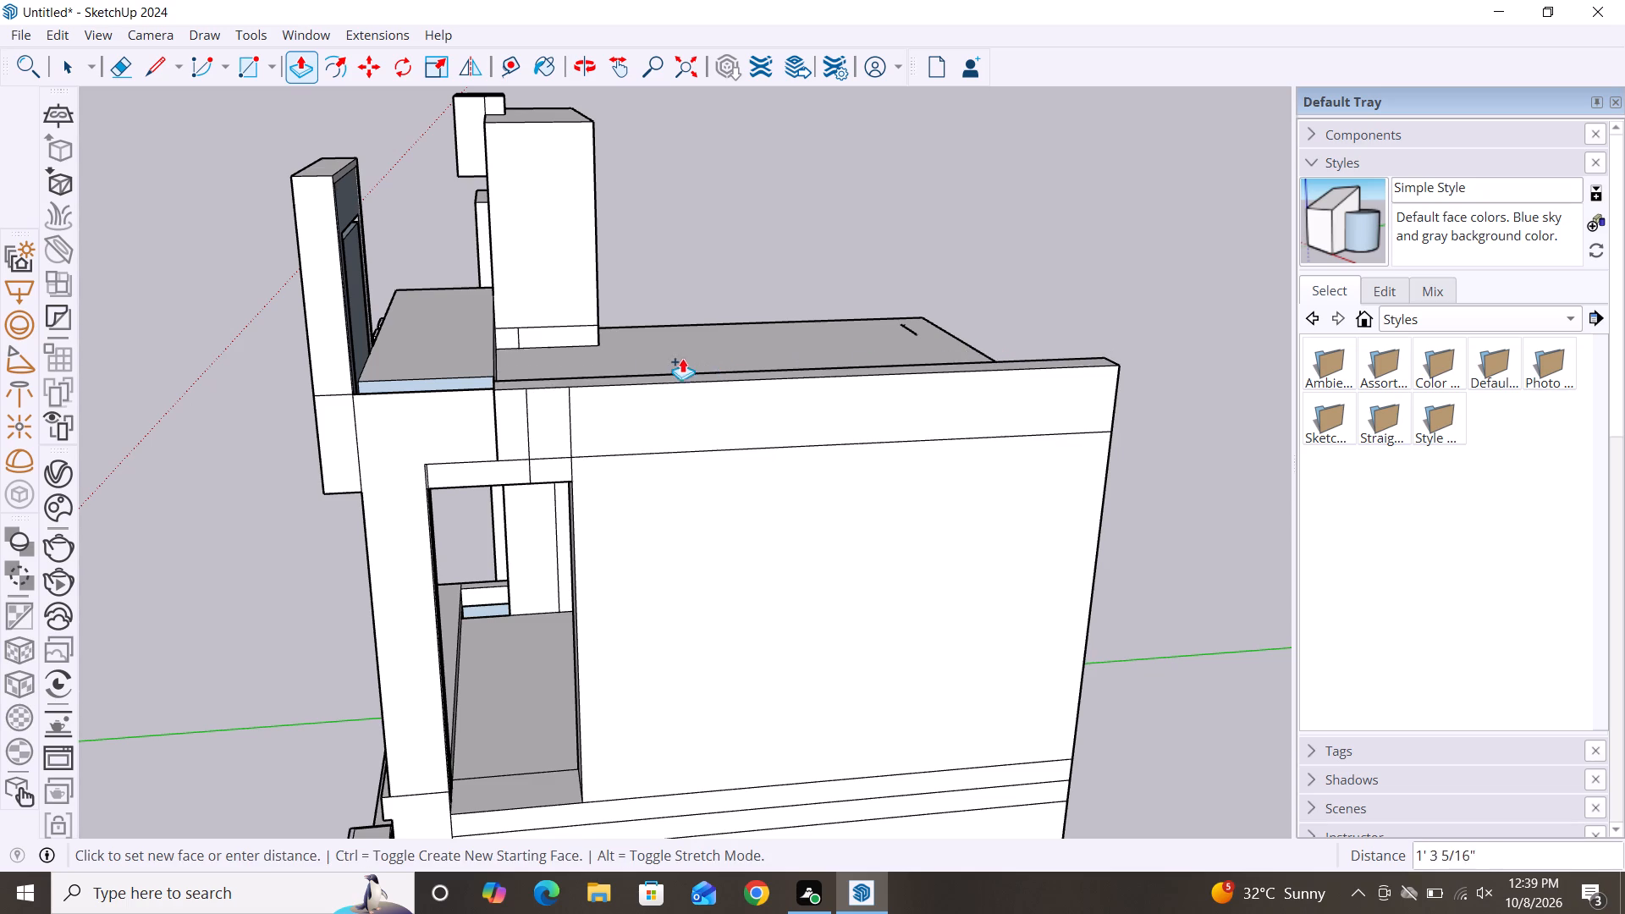
pyautogui.click(482, 375)
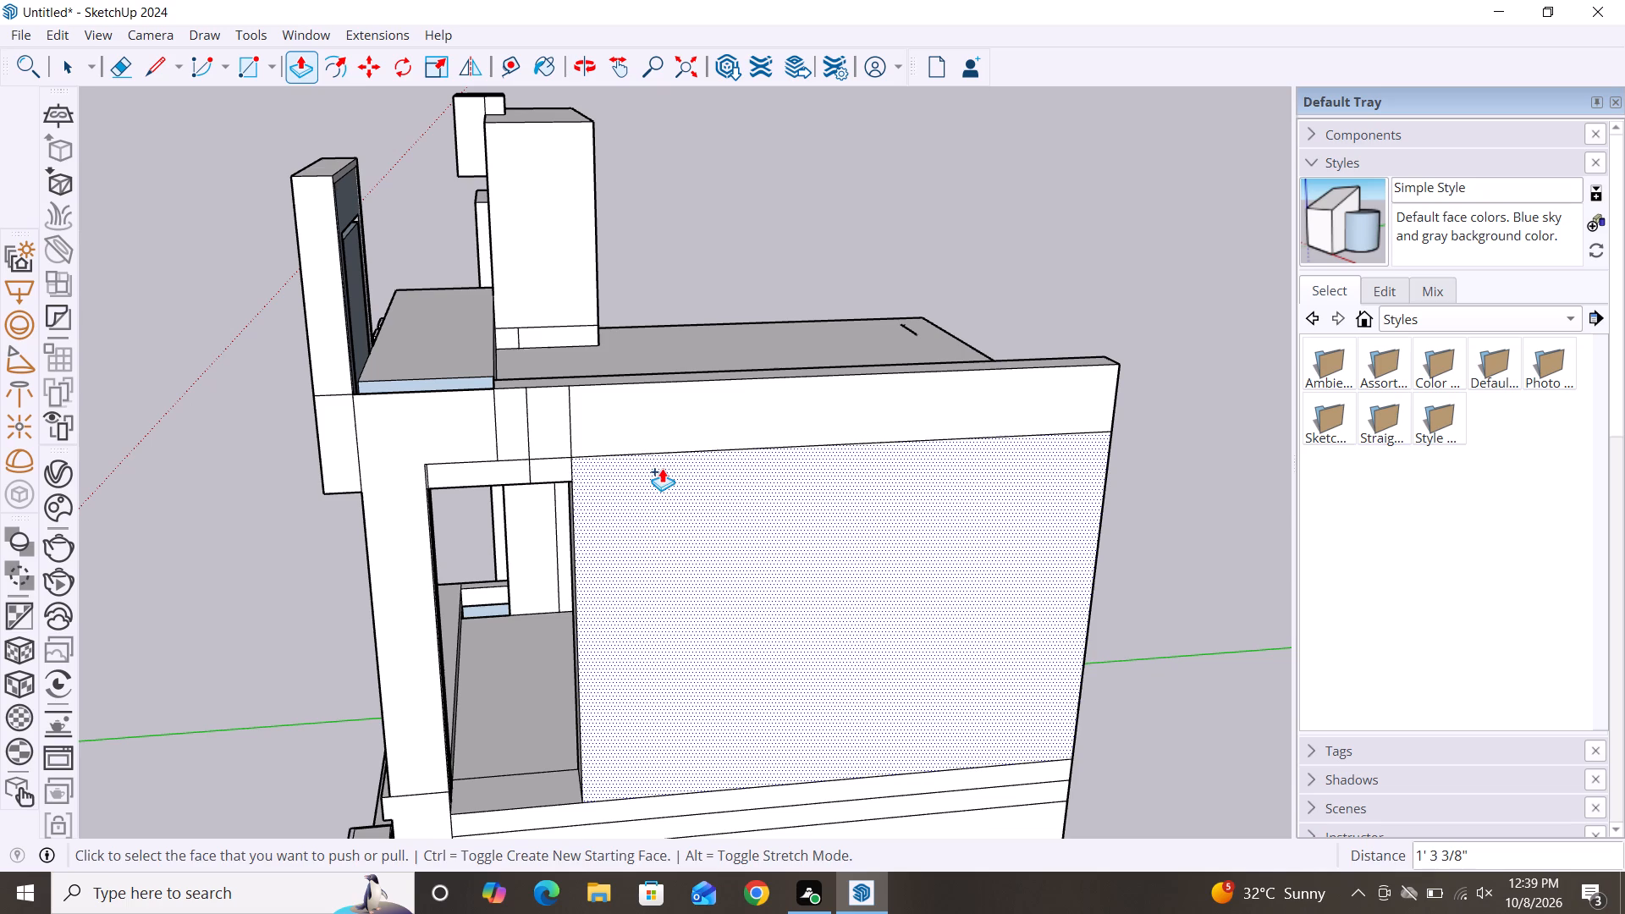
pyautogui.press('space')
# Draw a rectangle about 5" wide and 9' 10" long on the roof, along its rear edge from the side parapet's end.
pyautogui.scroll(-2, 956, 532)
pyautogui.scroll(-2, 1102, 497)
pyautogui.keyDown('alt'); pyautogui.moveTo(1104, 570); pyautogui.dragTo(407, 530, button='middle'); pyautogui.keyUp('alt')
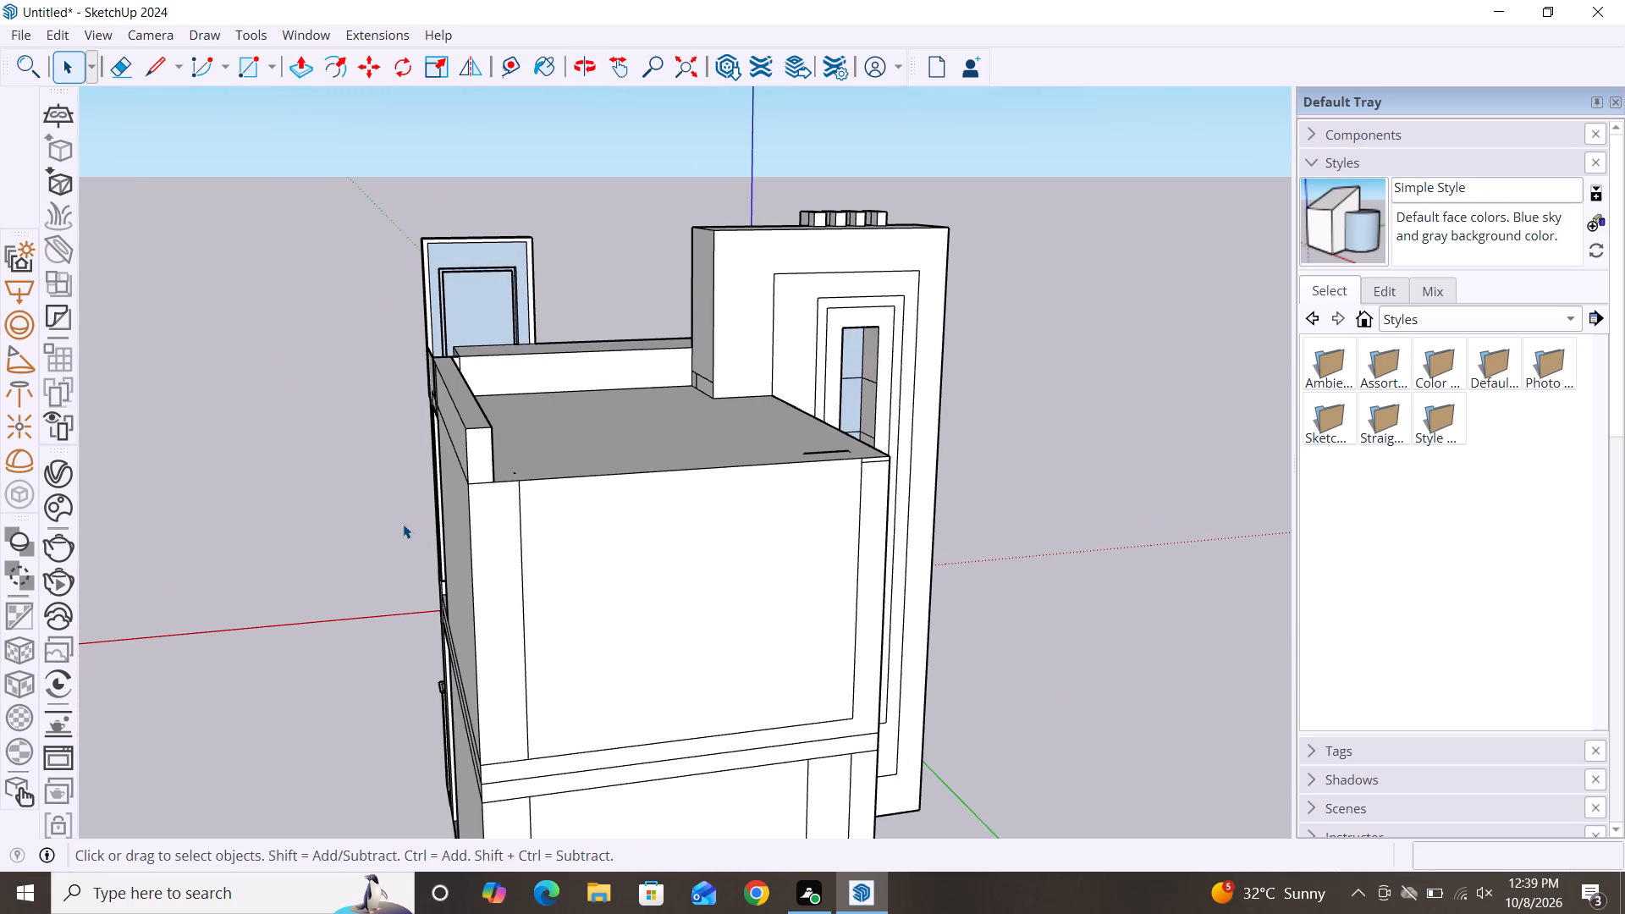
pyautogui.press('r')
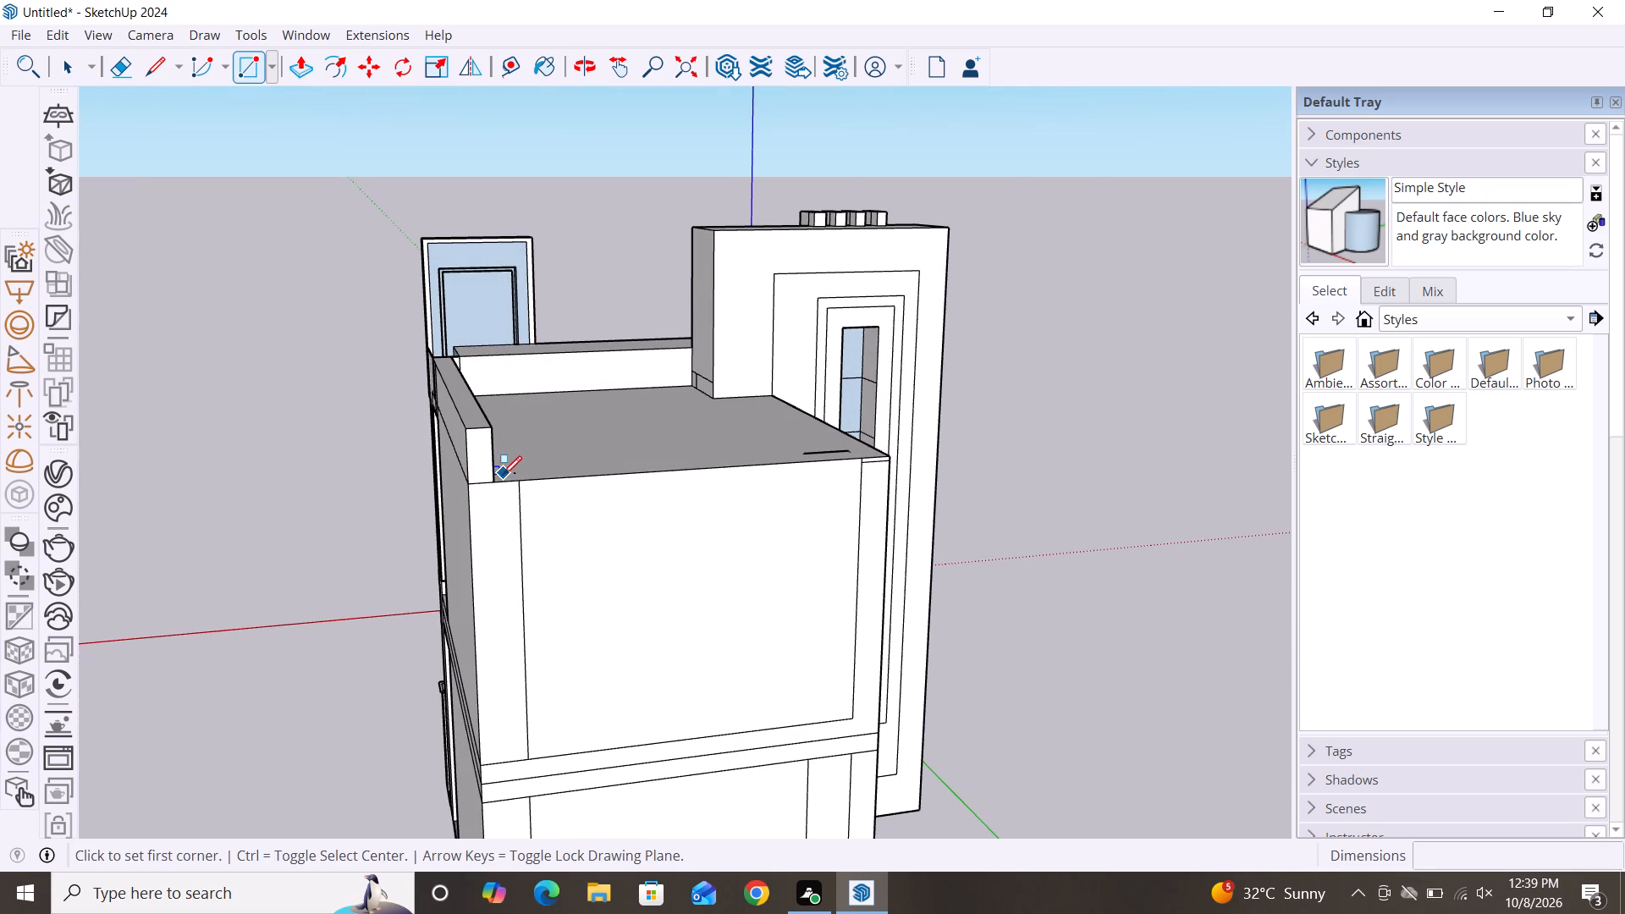
pyautogui.scroll(8, 503, 474)
pyautogui.click(485, 491)
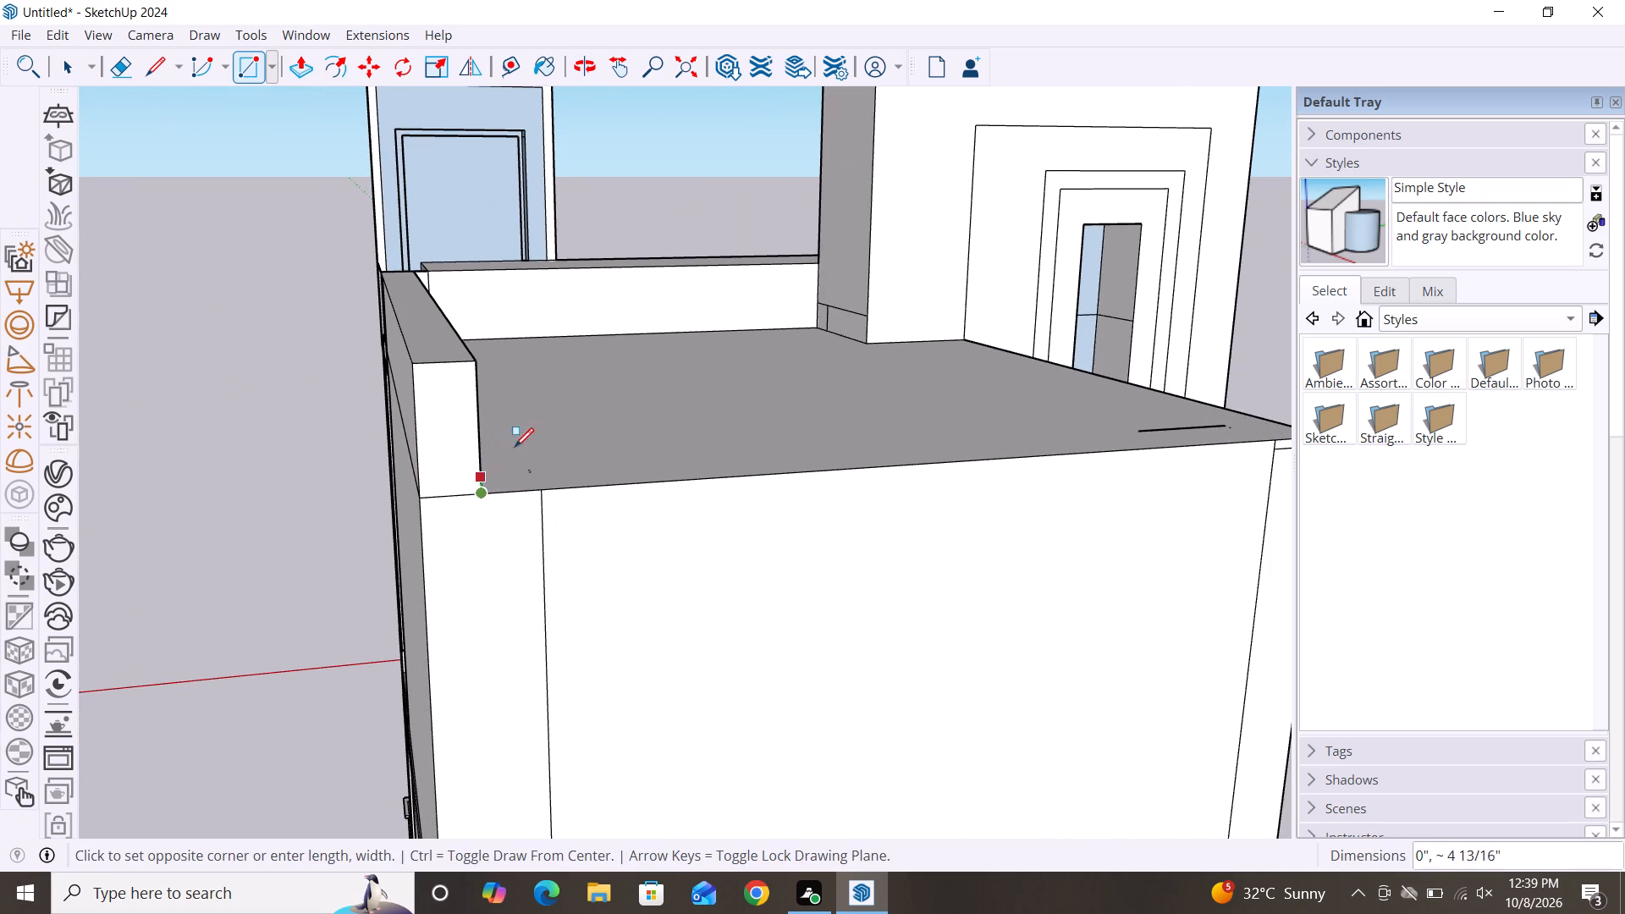
pyautogui.scroll(-5, 455, 432)
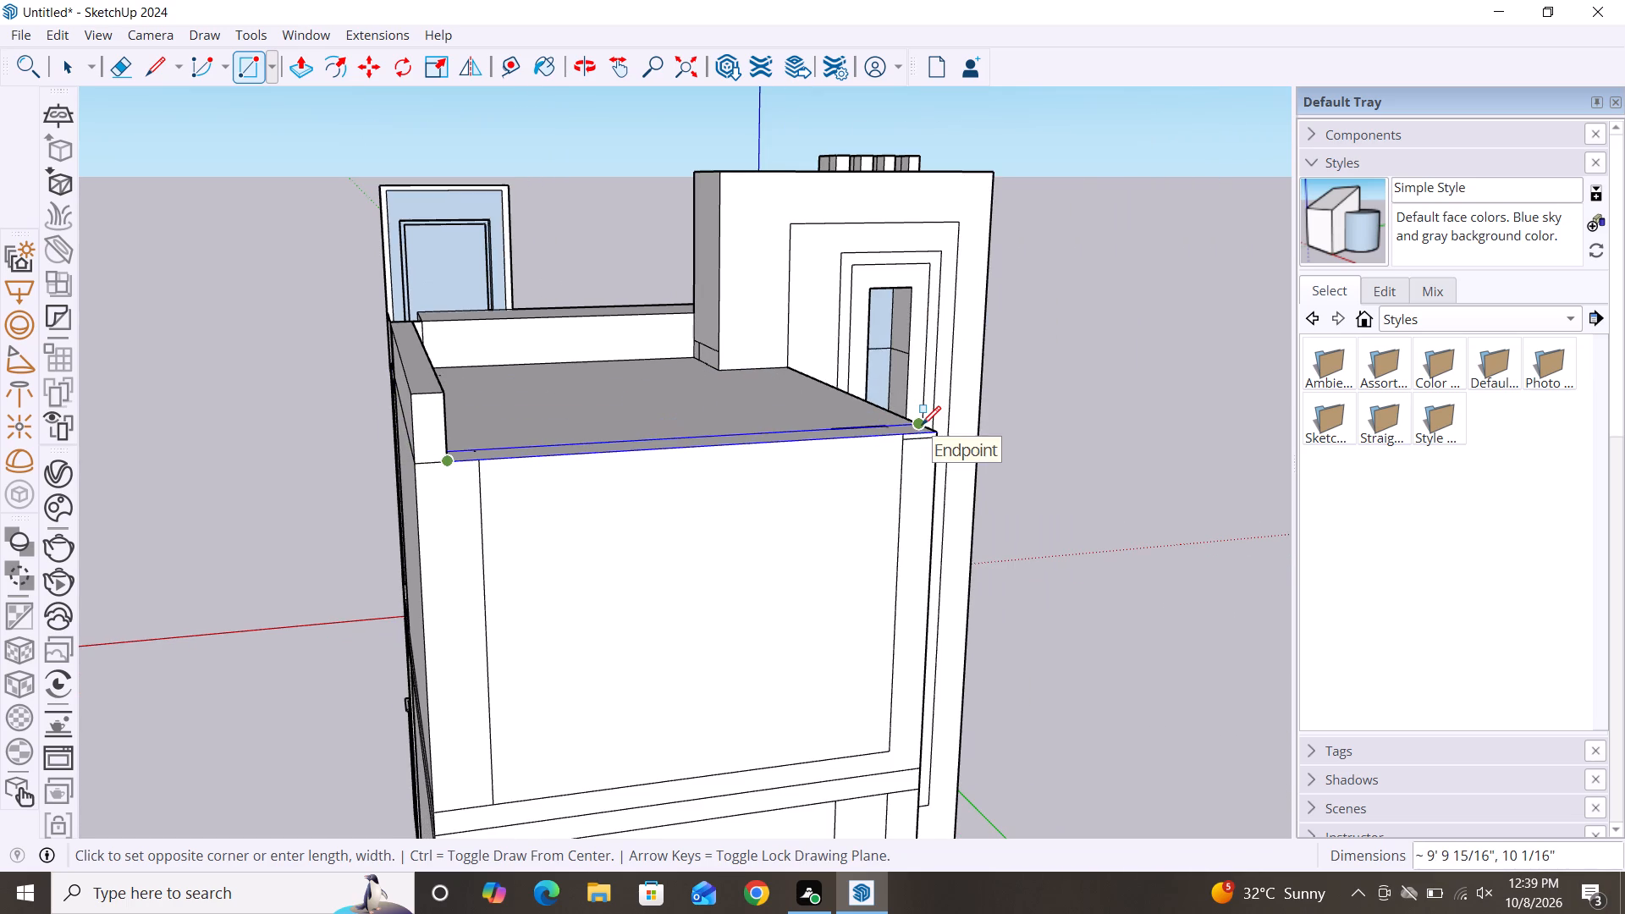
pyautogui.scroll(9, 922, 424)
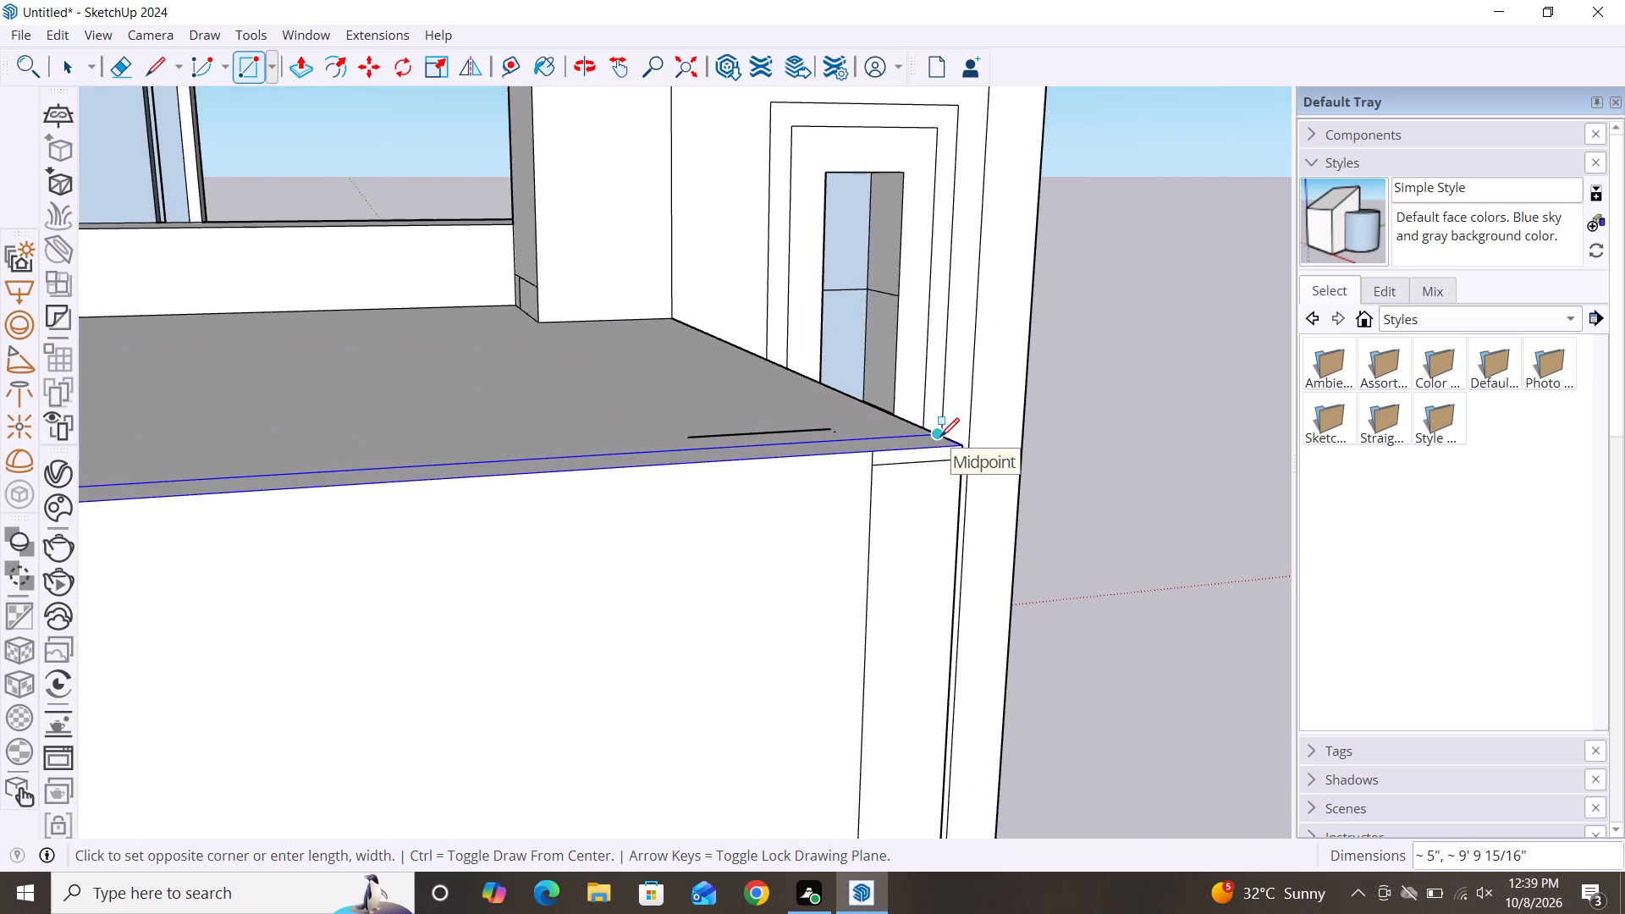
pyautogui.click(940, 437)
pyautogui.press('space')
# Push/Pull the rear roof strip up 1' 3 3/8" to match the height of the side parapet.
pyautogui.scroll(-3, 1066, 399)
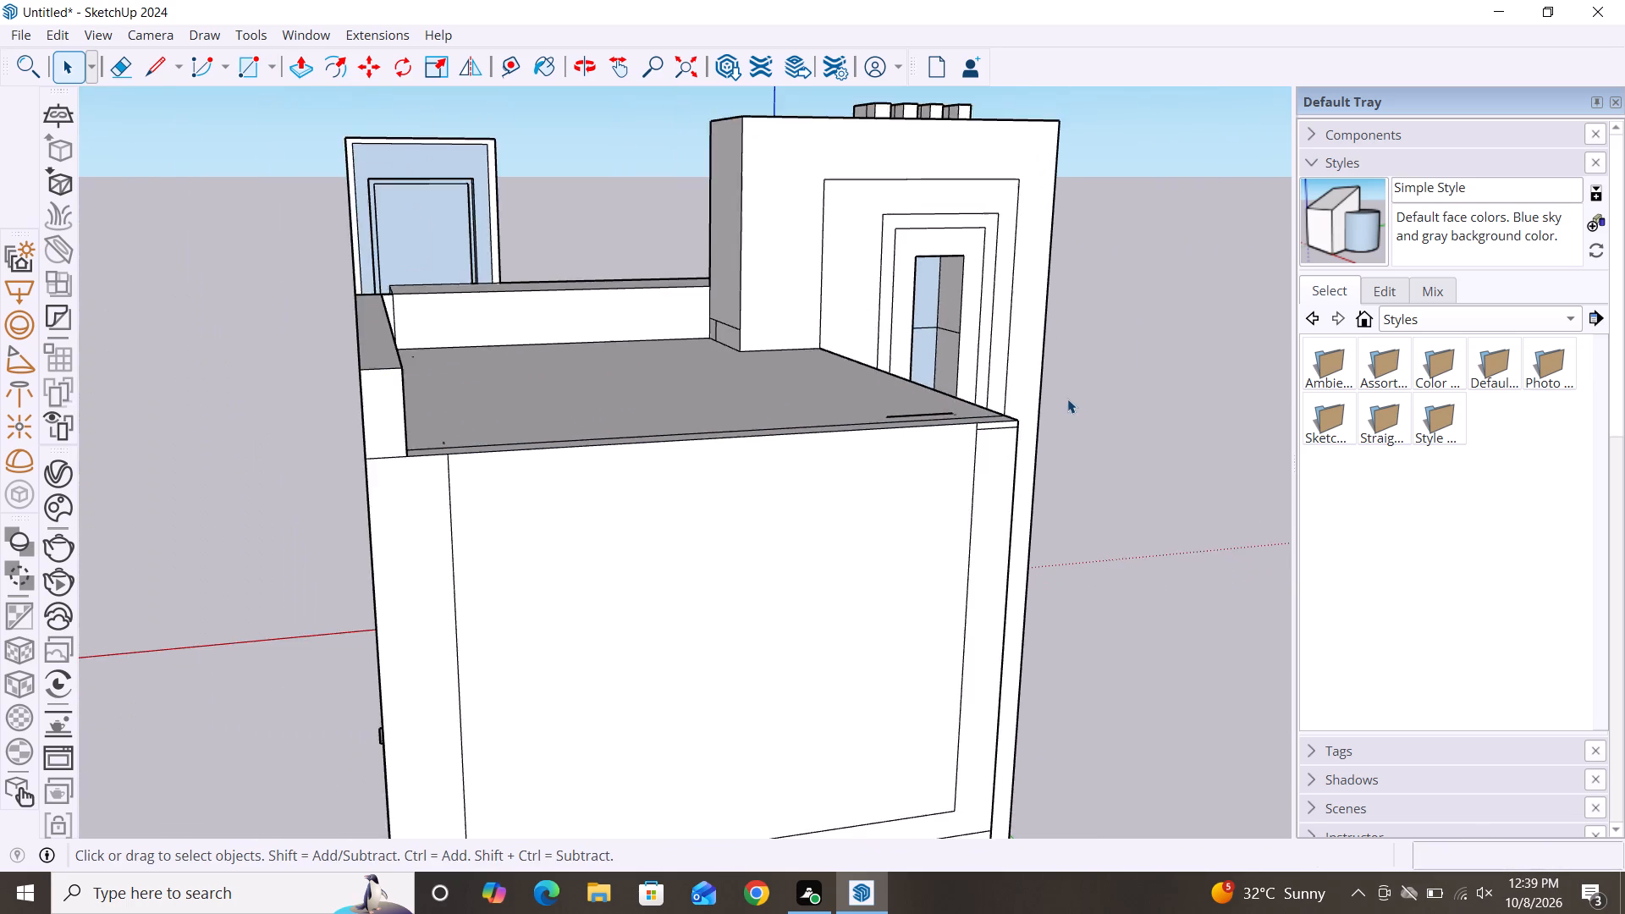
pyautogui.scroll(-3, 1067, 399)
pyautogui.press('p')
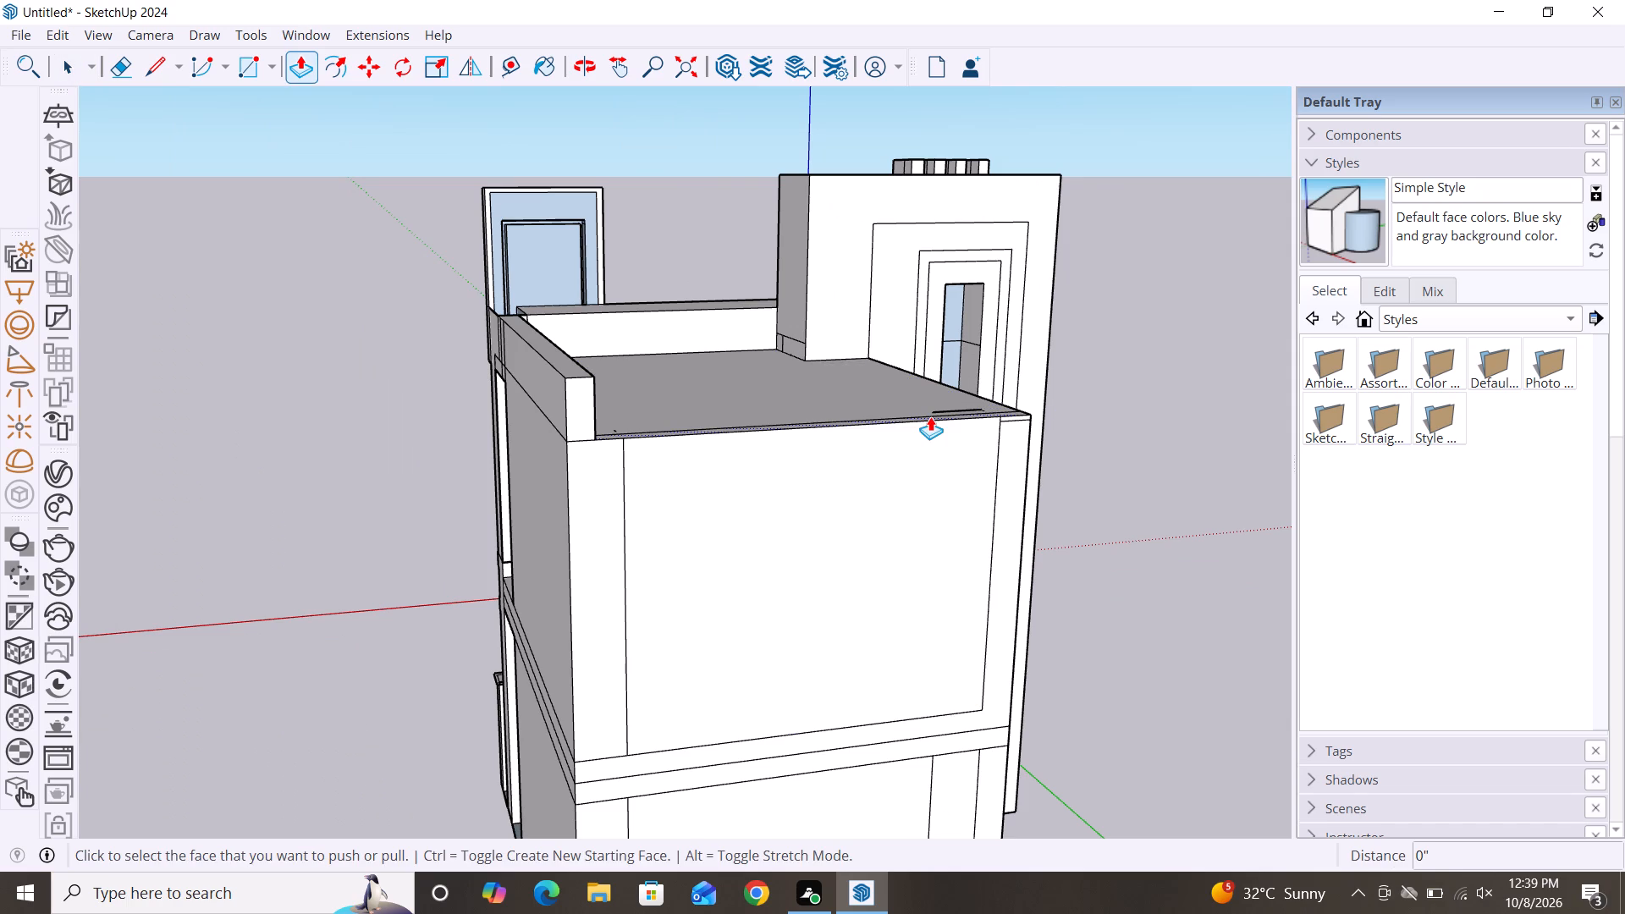
pyautogui.scroll(7, 930, 416)
pyautogui.click(930, 419)
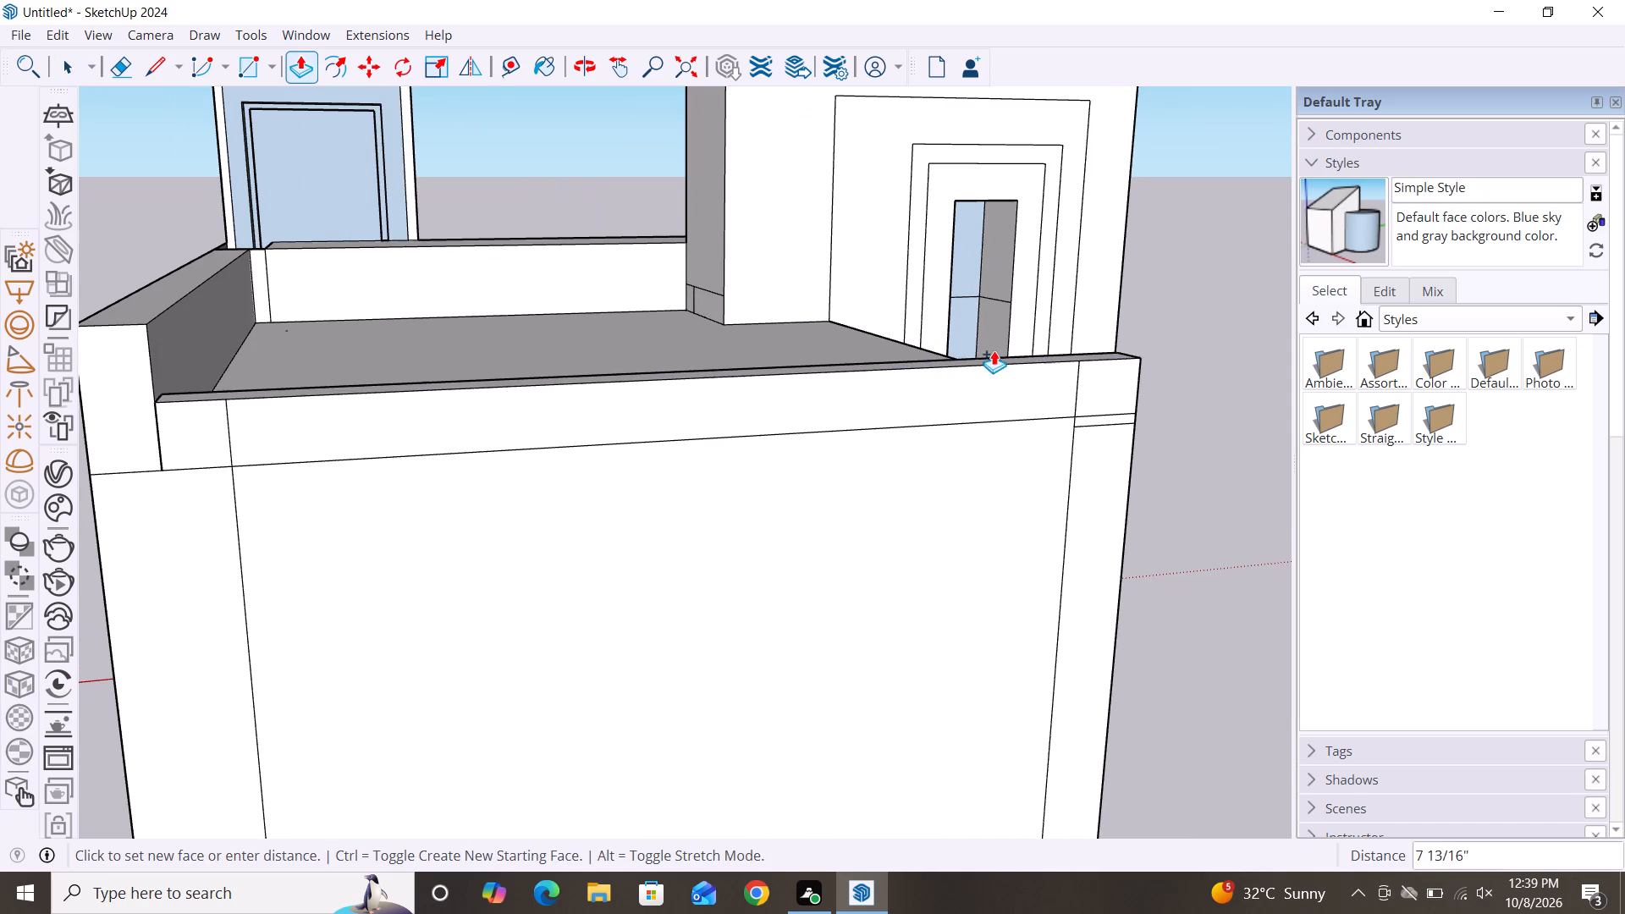
pyautogui.scroll(-2, 994, 350)
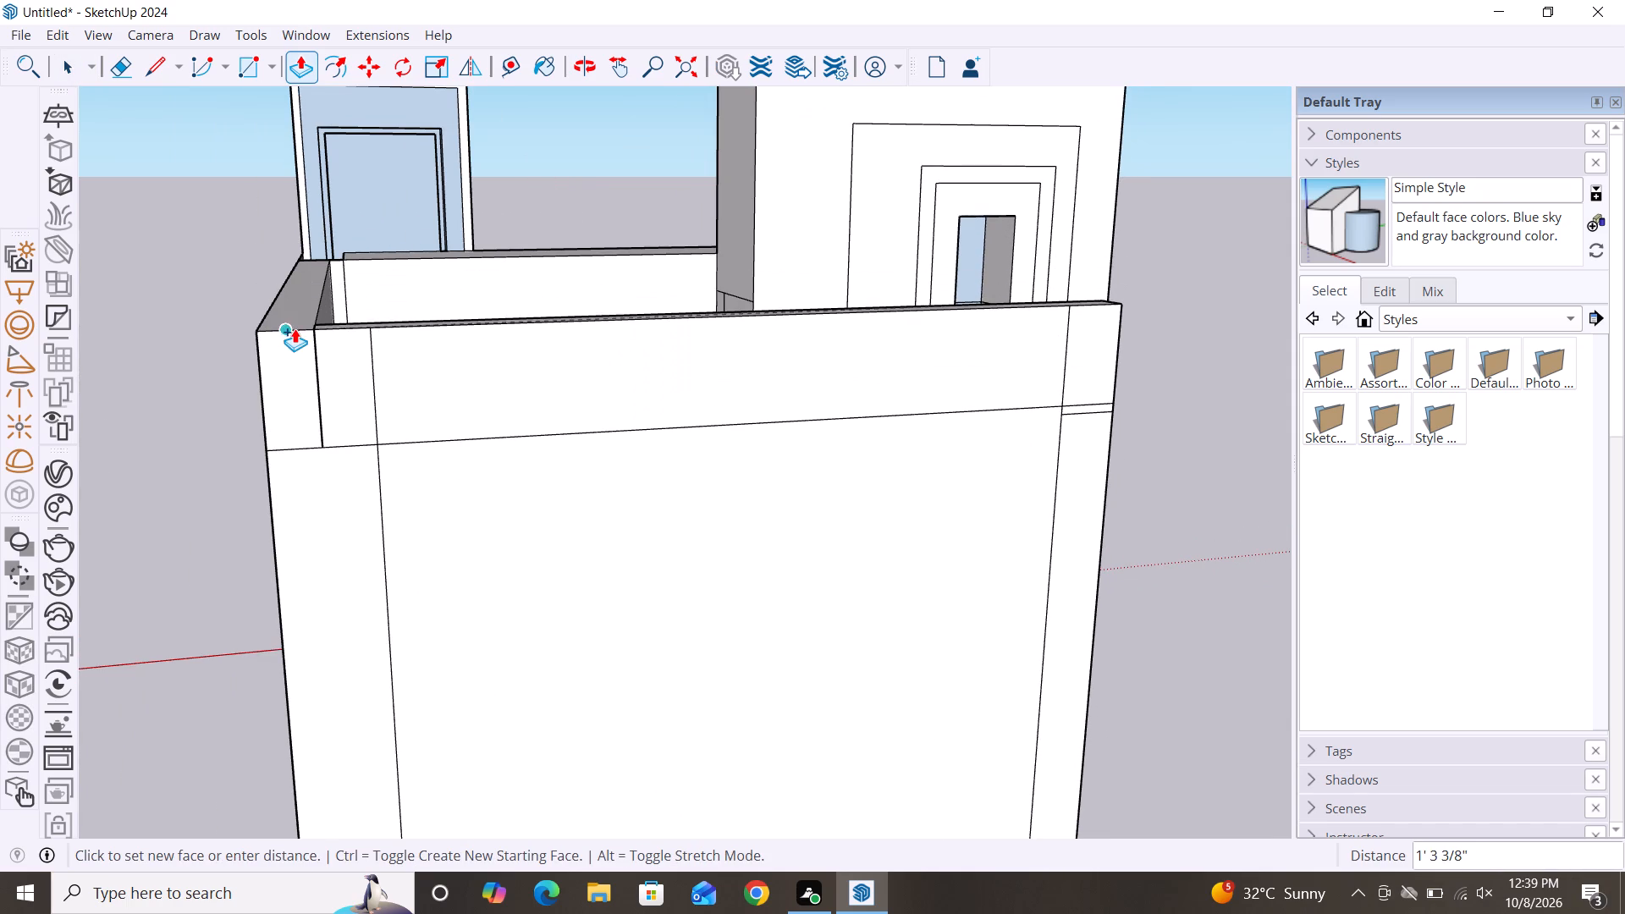
pyautogui.click(295, 328)
pyautogui.scroll(-4, 618, 421)
pyautogui.press('space')
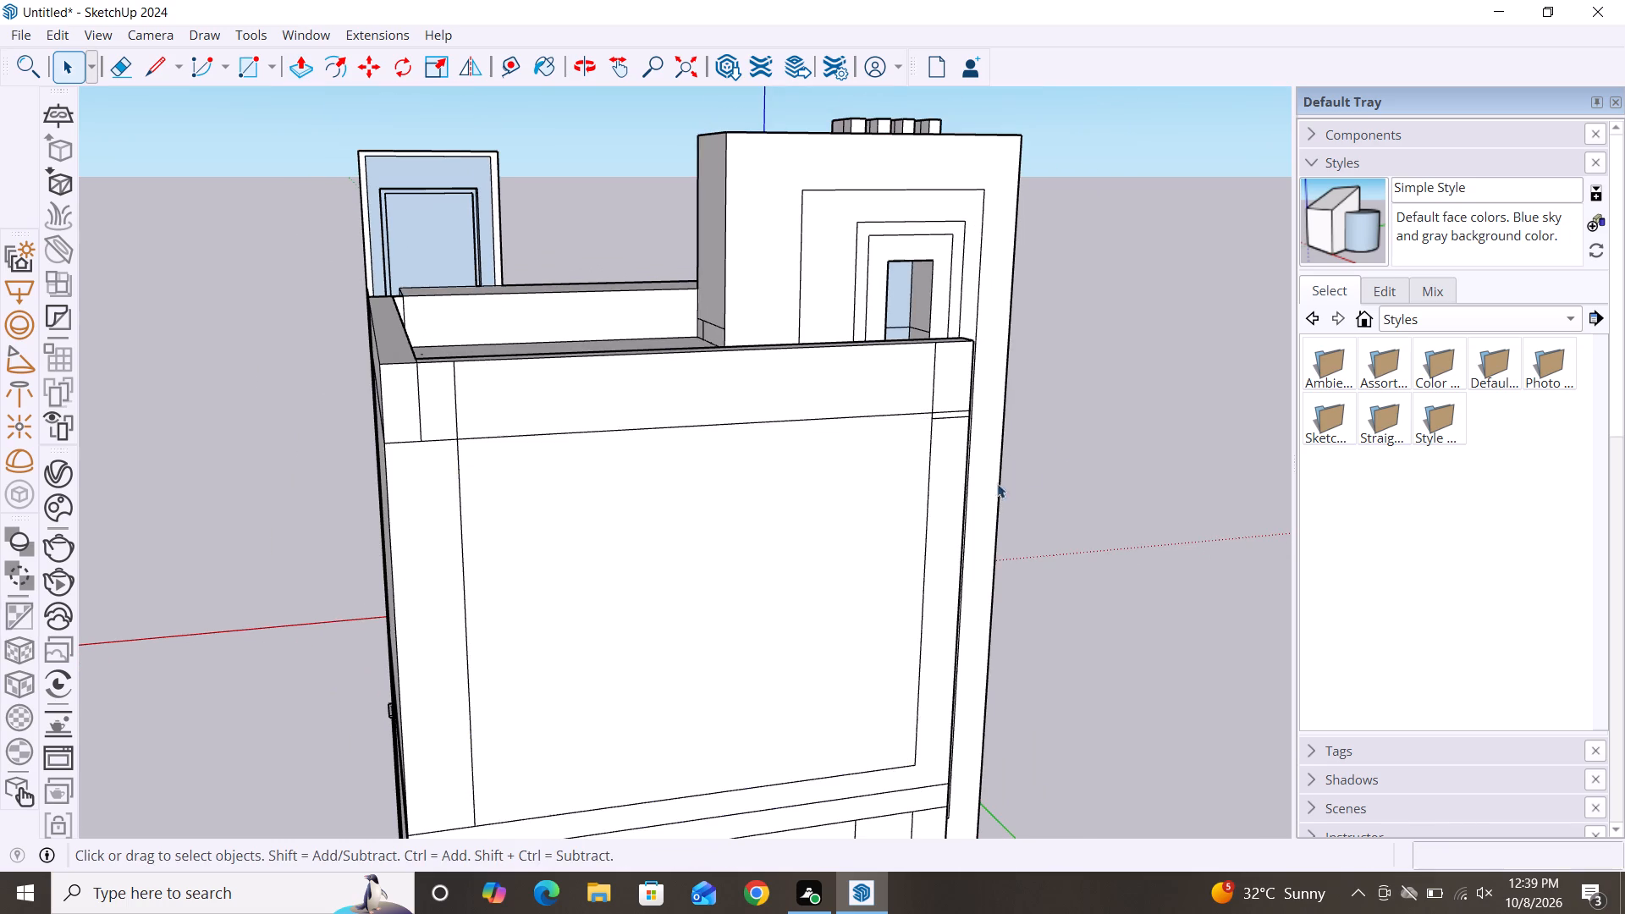
# Draw a narrow rectangle about 8' 5" long on the tower-side roof edge, from the rear parapet to the tower wall.
pyautogui.scroll(-3, 1067, 442)
pyautogui.keyDown('alt'); pyautogui.moveTo(1059, 625); pyautogui.dragTo(626, 708, button='middle'); pyautogui.keyUp('alt')
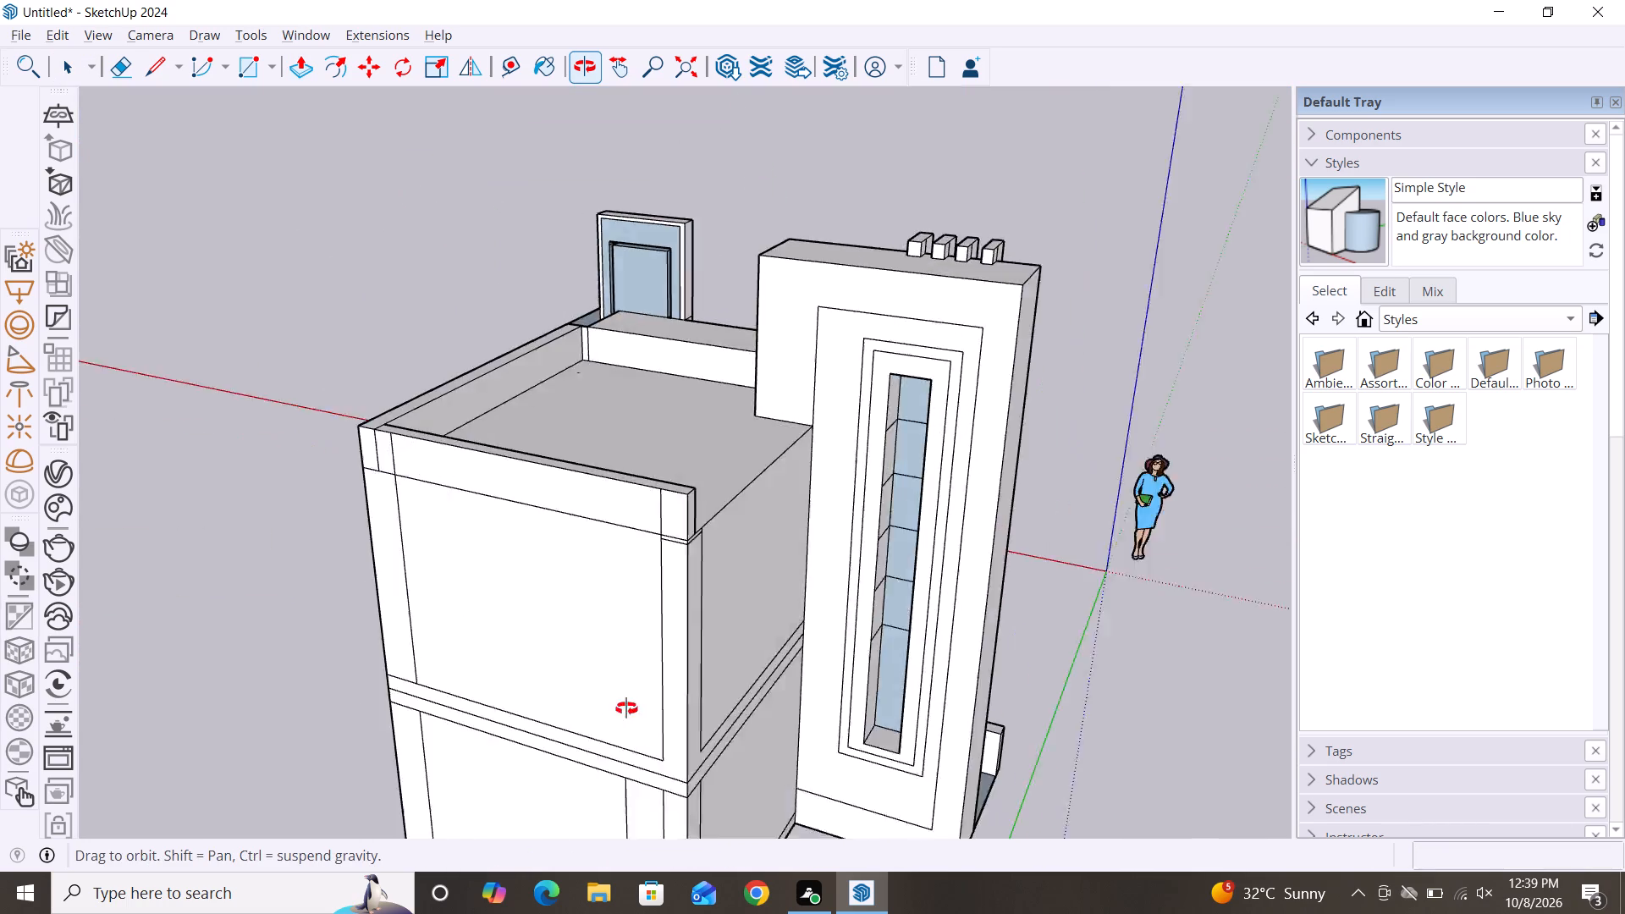
pyautogui.keyDown('alt'); pyautogui.moveTo(626, 708); pyautogui.dragTo(433, 635, button='middle'); pyautogui.keyUp('alt')
pyautogui.scroll(-1, 634, 487)
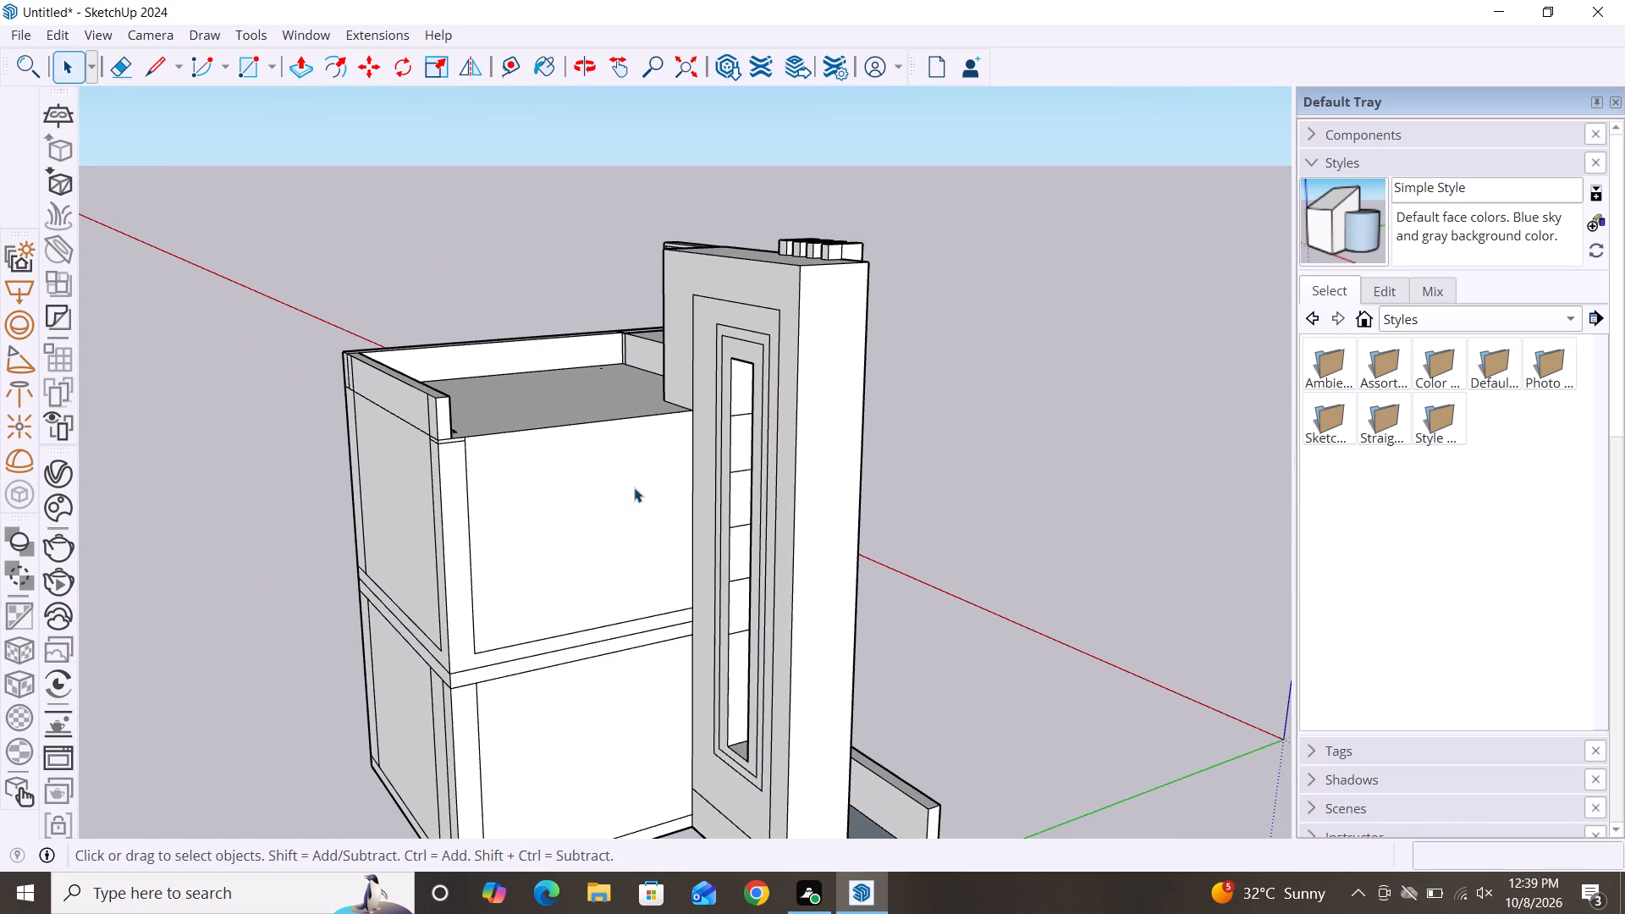
pyautogui.press('r')
pyautogui.scroll(11, 471, 423)
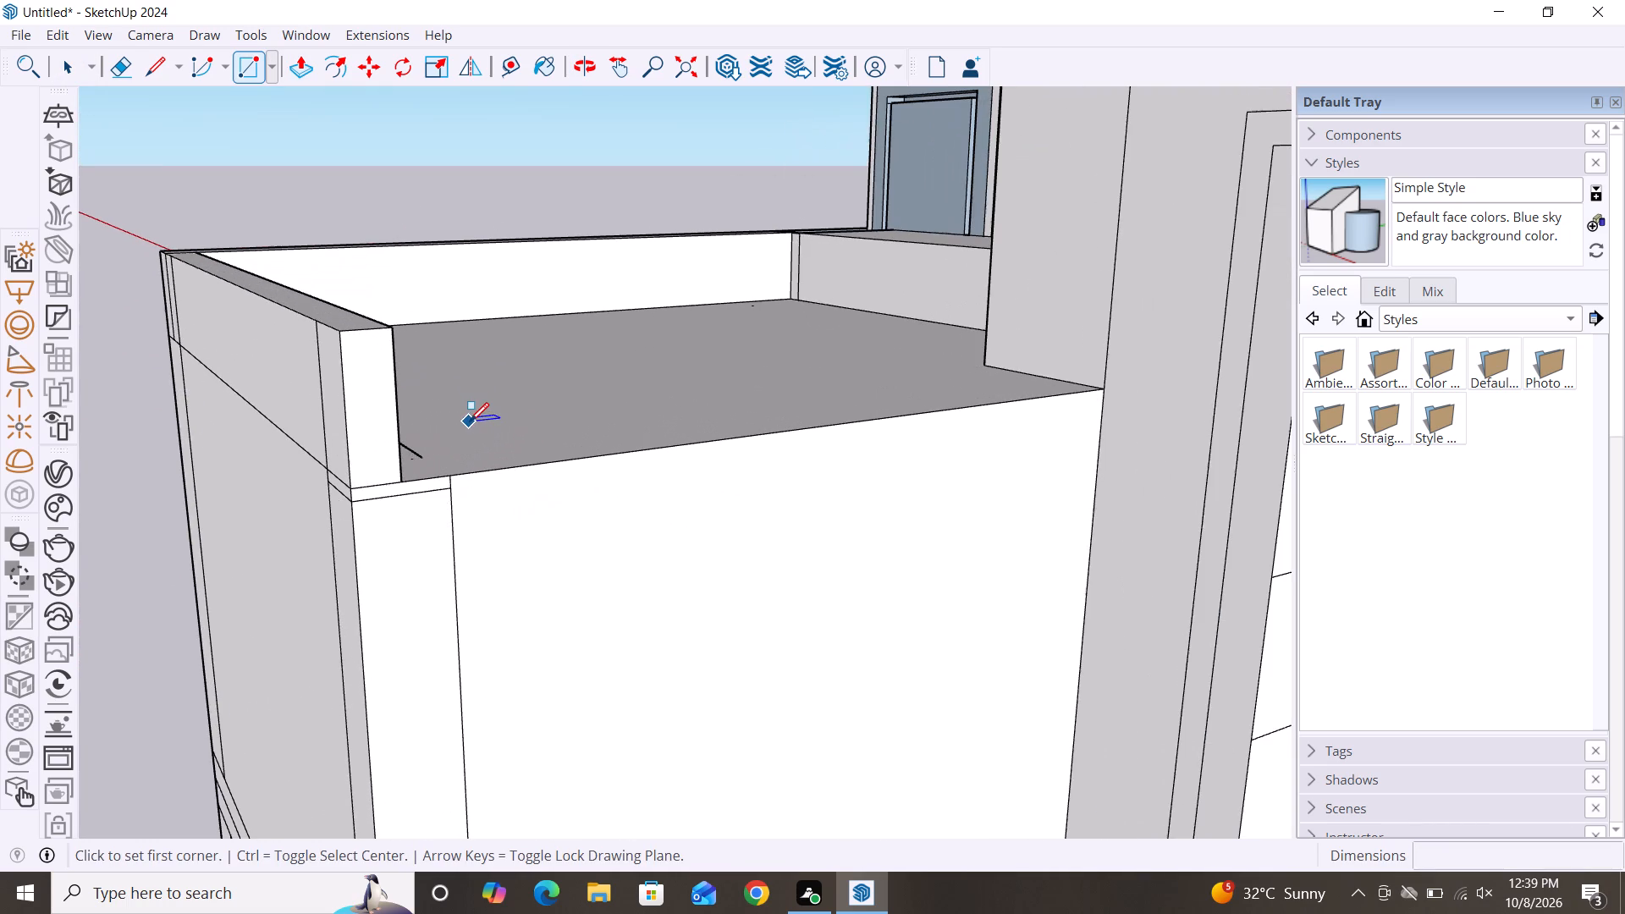
pyautogui.click(403, 482)
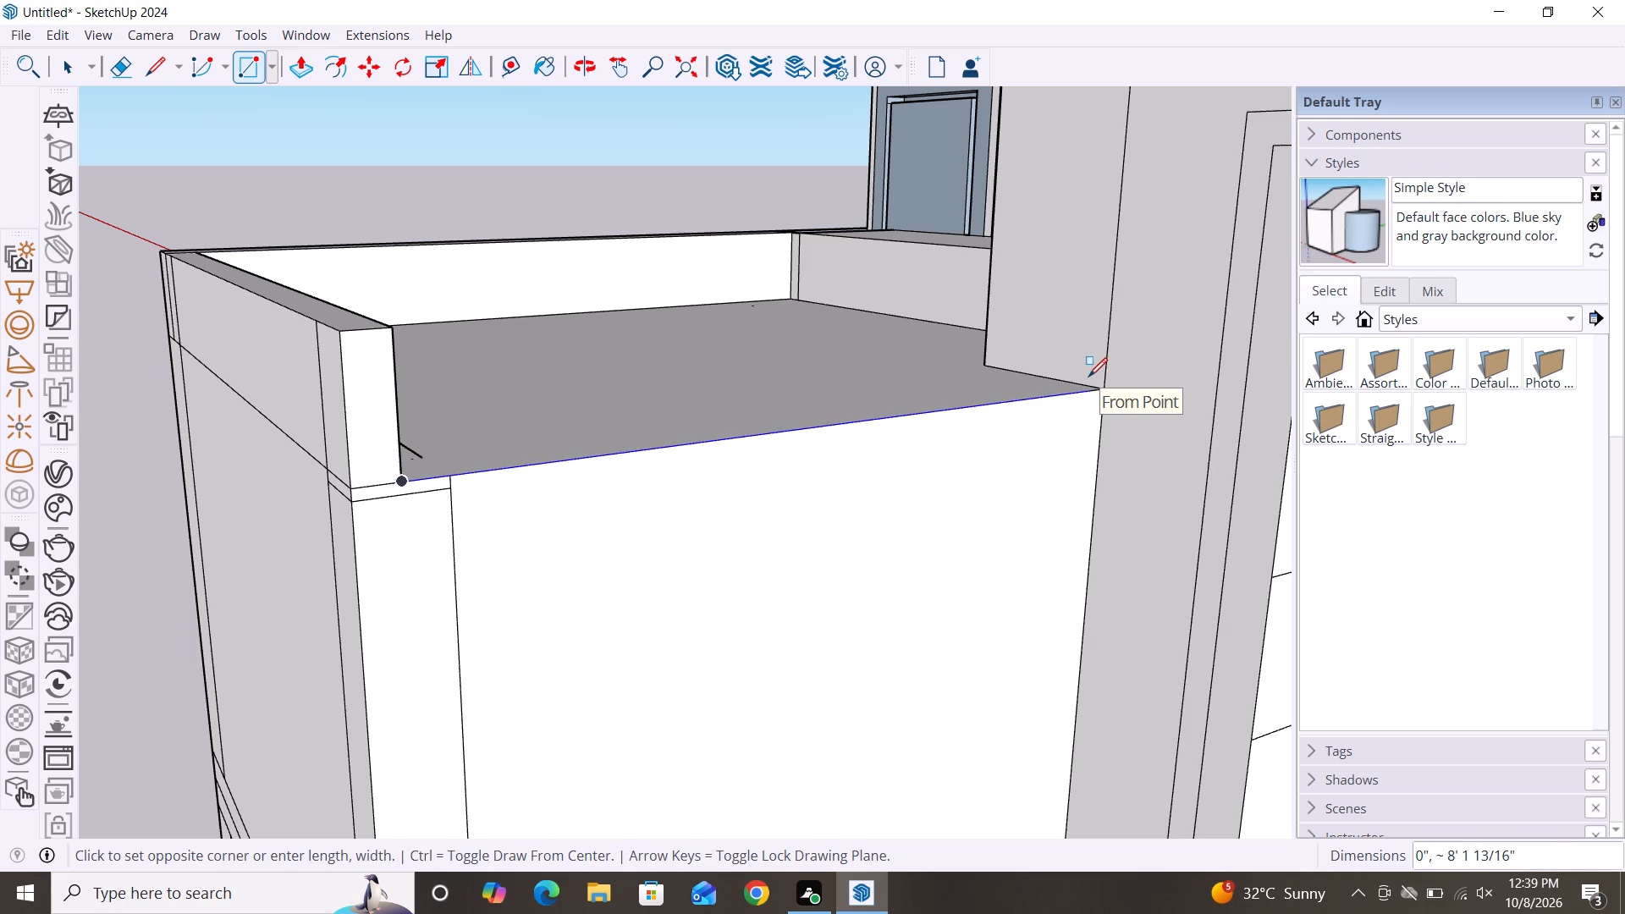
pyautogui.scroll(8, 1088, 377)
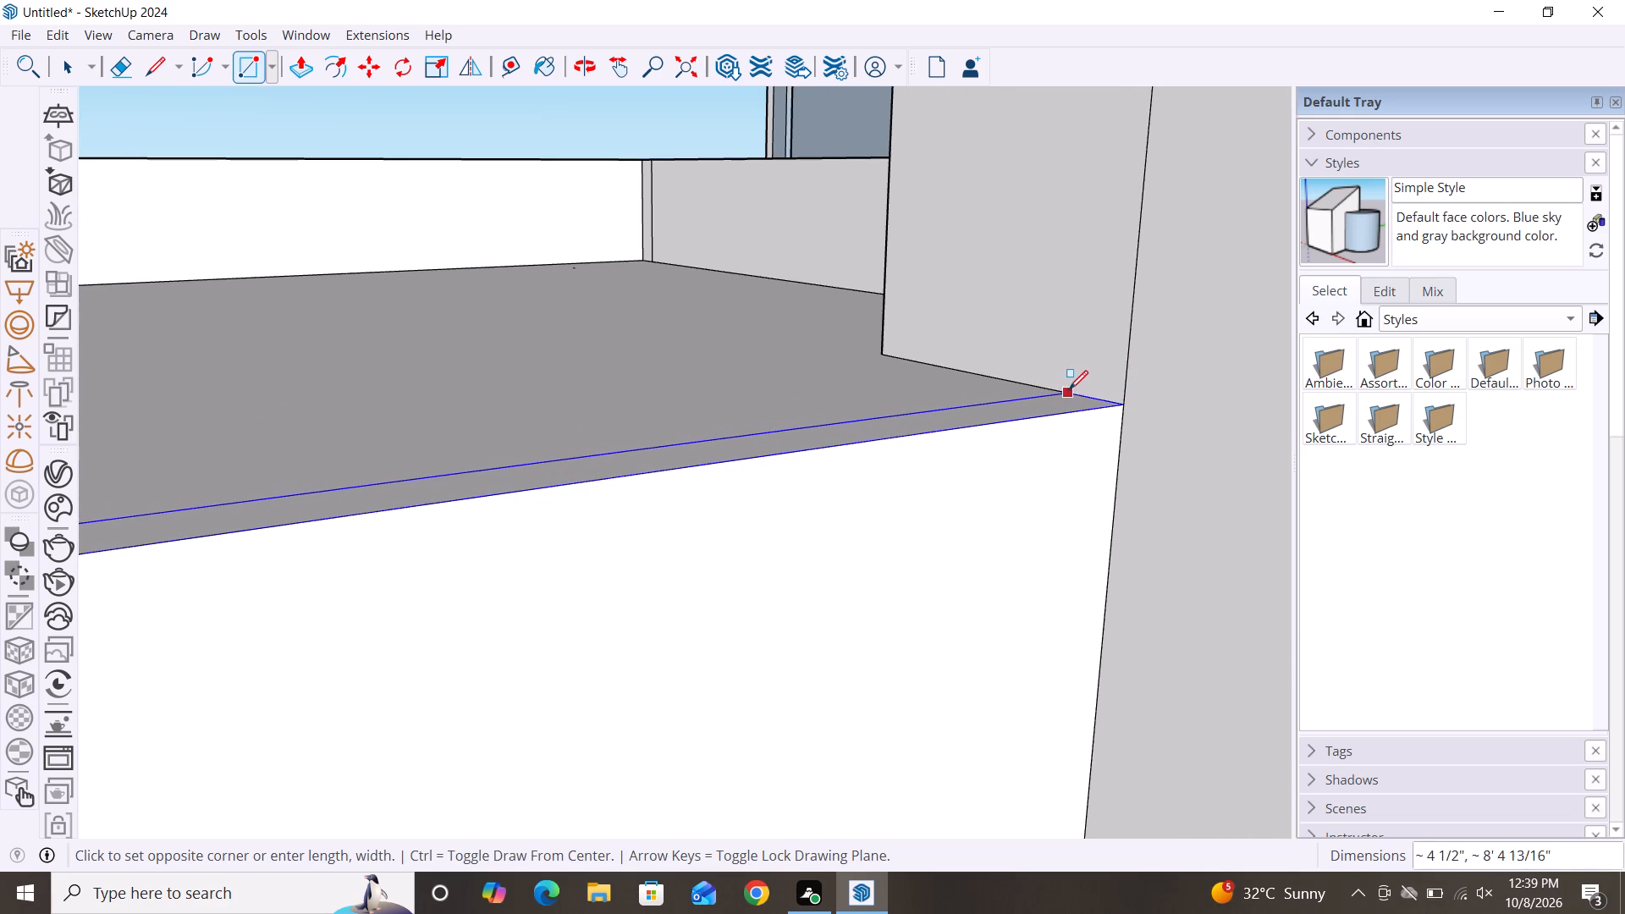
pyautogui.click(1081, 397)
pyautogui.press('space')
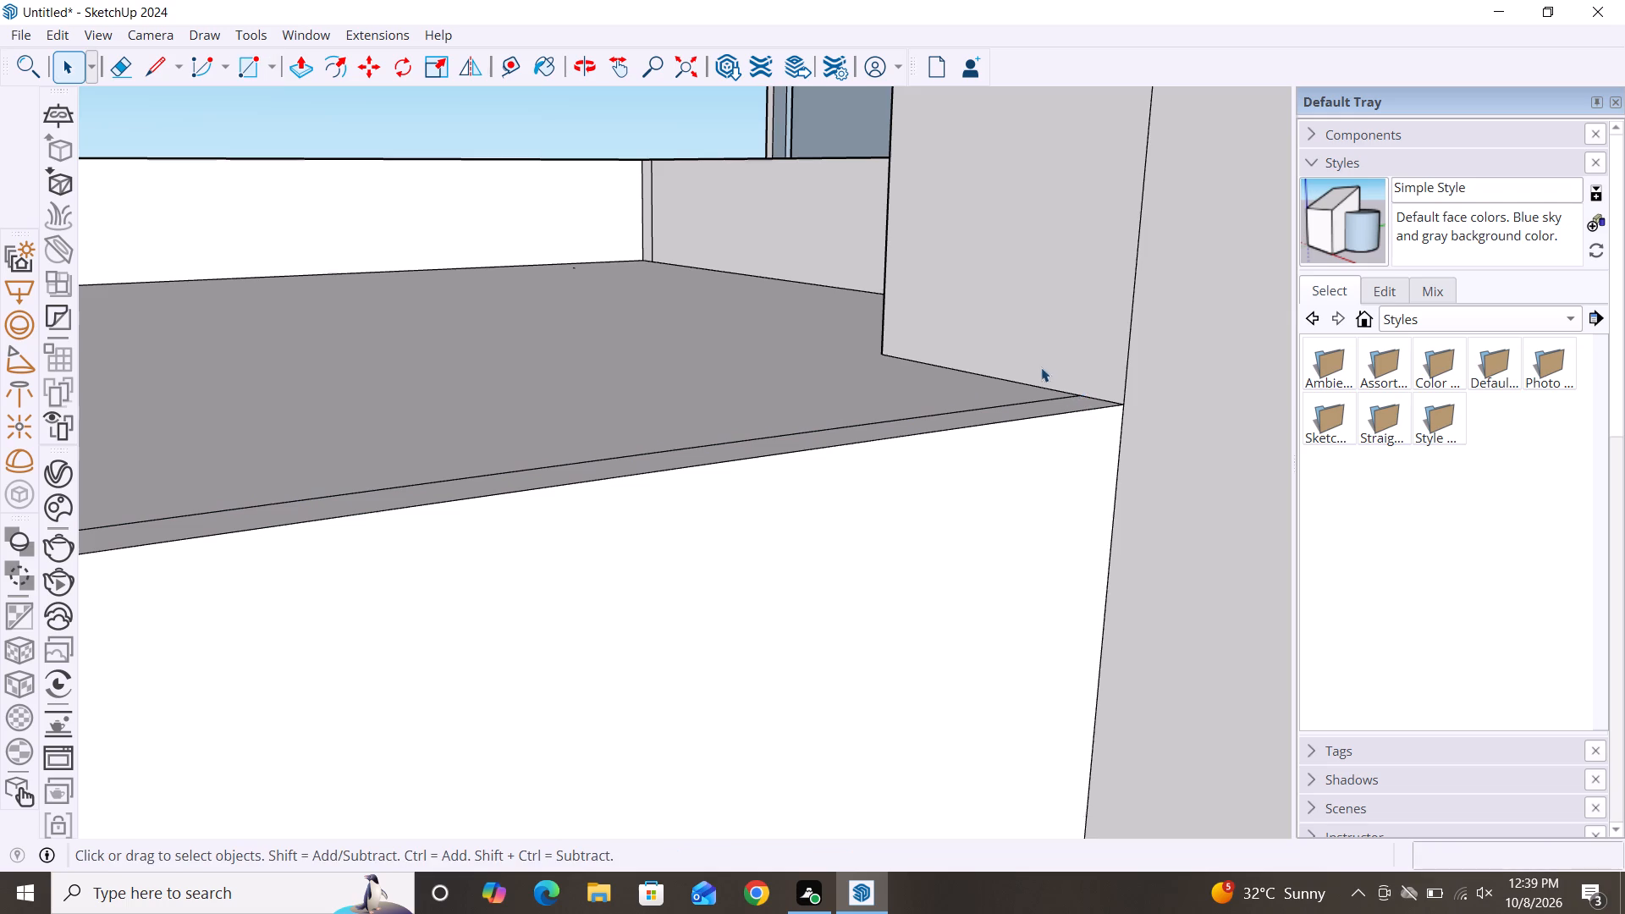
# Push/Pull the tower-side roof strip up 1' 3 3/8" to match the height of the rear parapet.
pyautogui.scroll(-12, 1041, 364)
pyautogui.press('p')
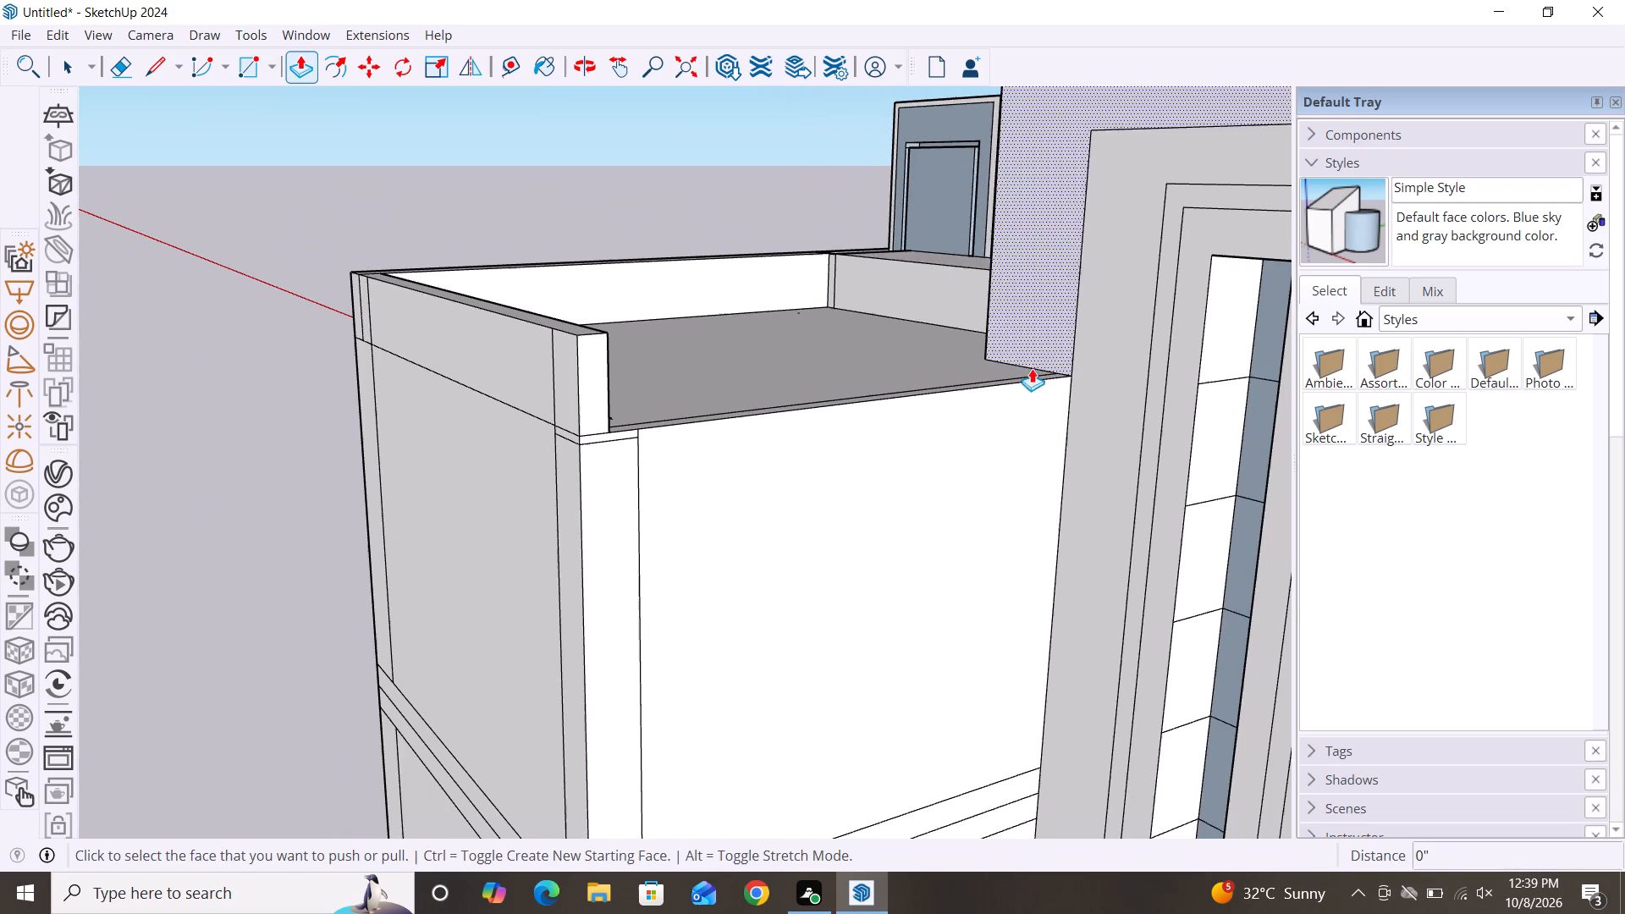
pyautogui.click(1011, 380)
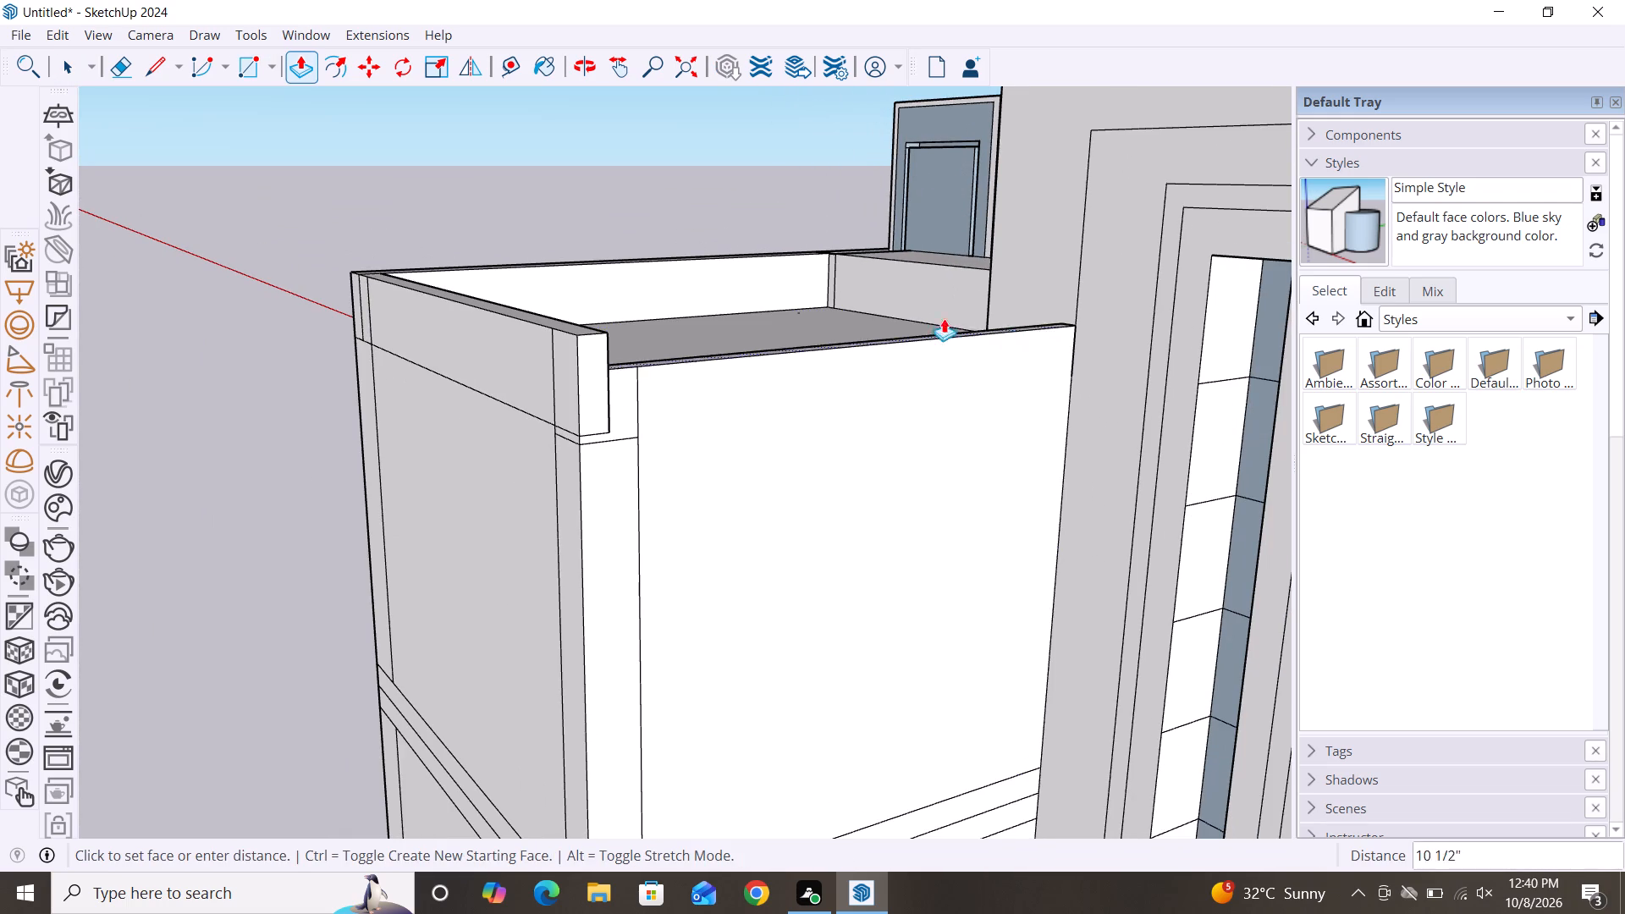
pyautogui.click(593, 336)
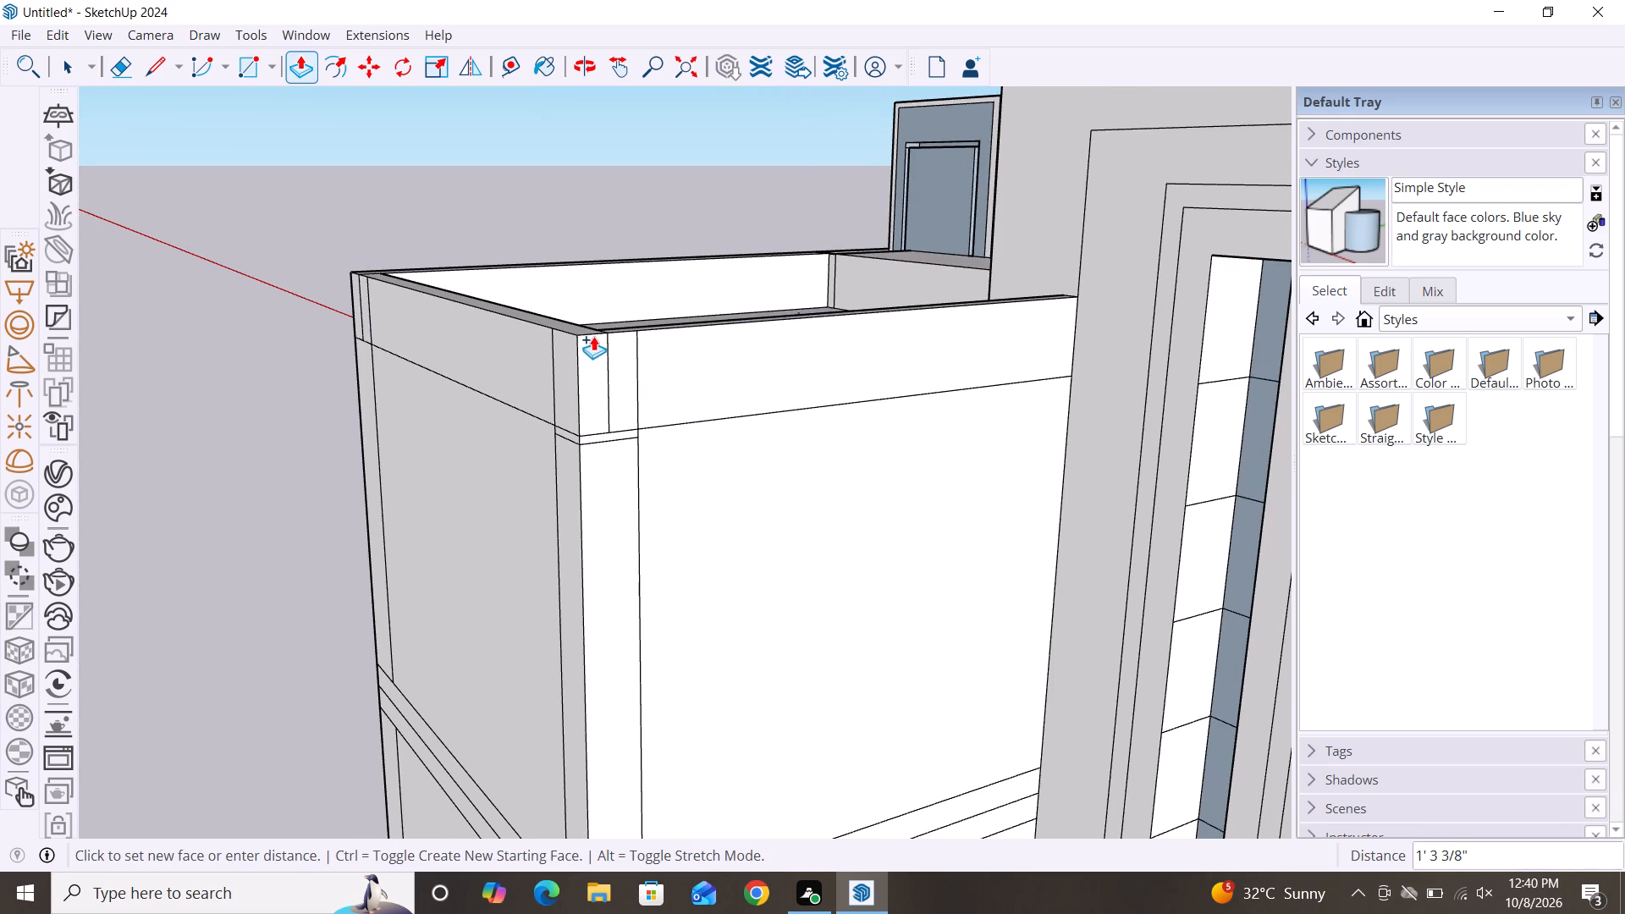
pyautogui.press('space')
pyautogui.press('space')
pyautogui.scroll(-11, 598, 335)
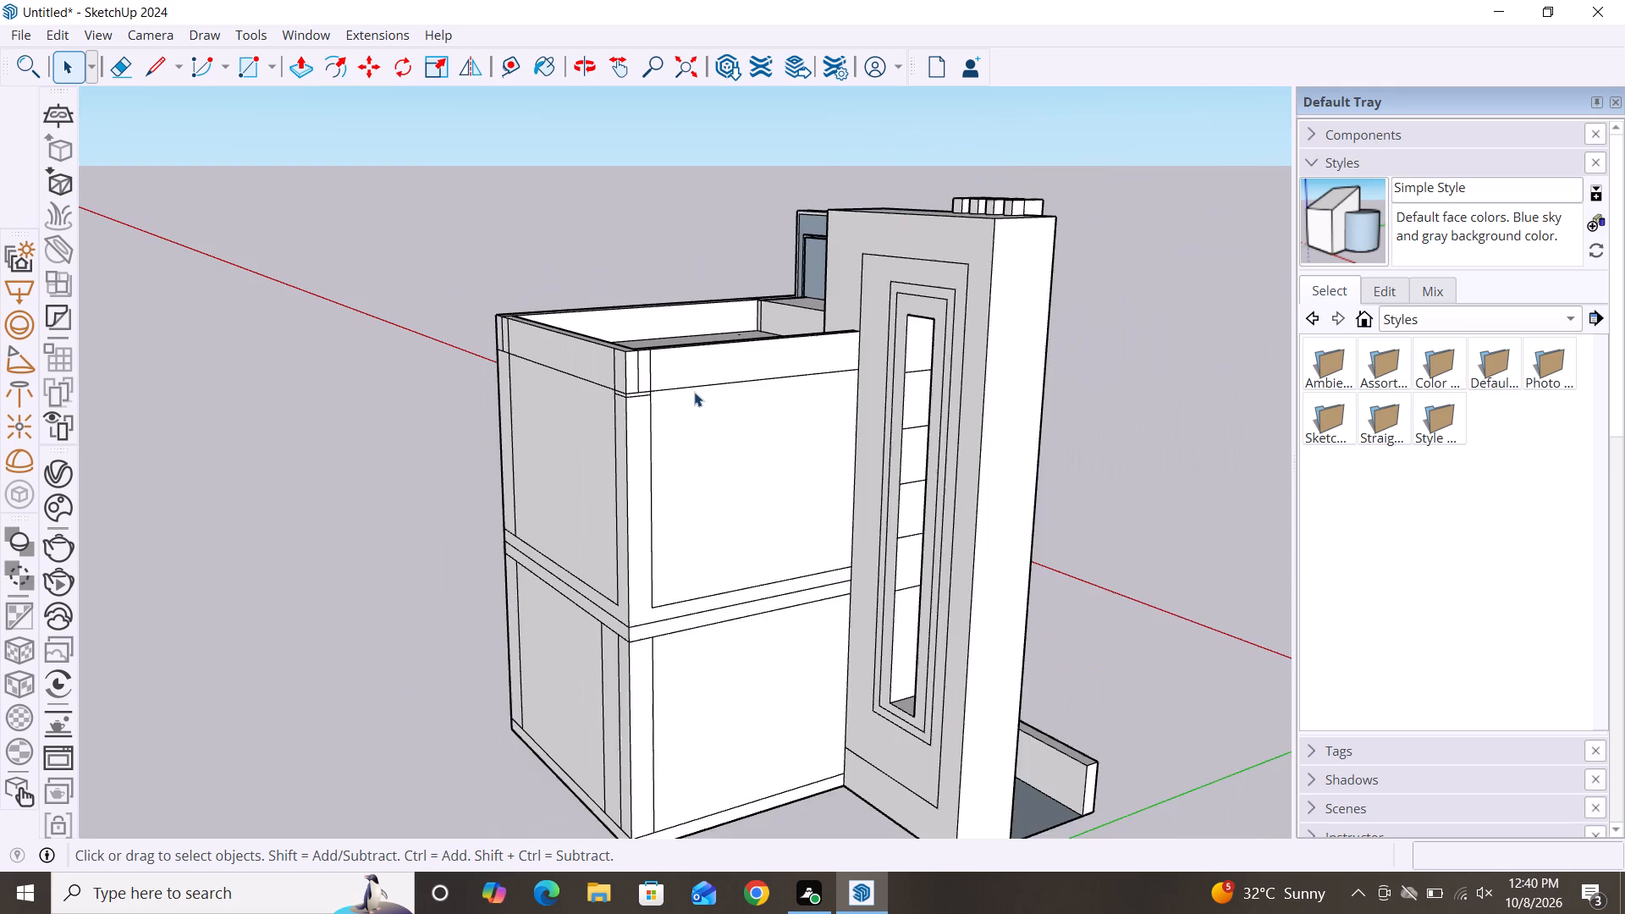
pyautogui.scroll(-2, 694, 392)
pyautogui.scroll(-3, 761, 411)
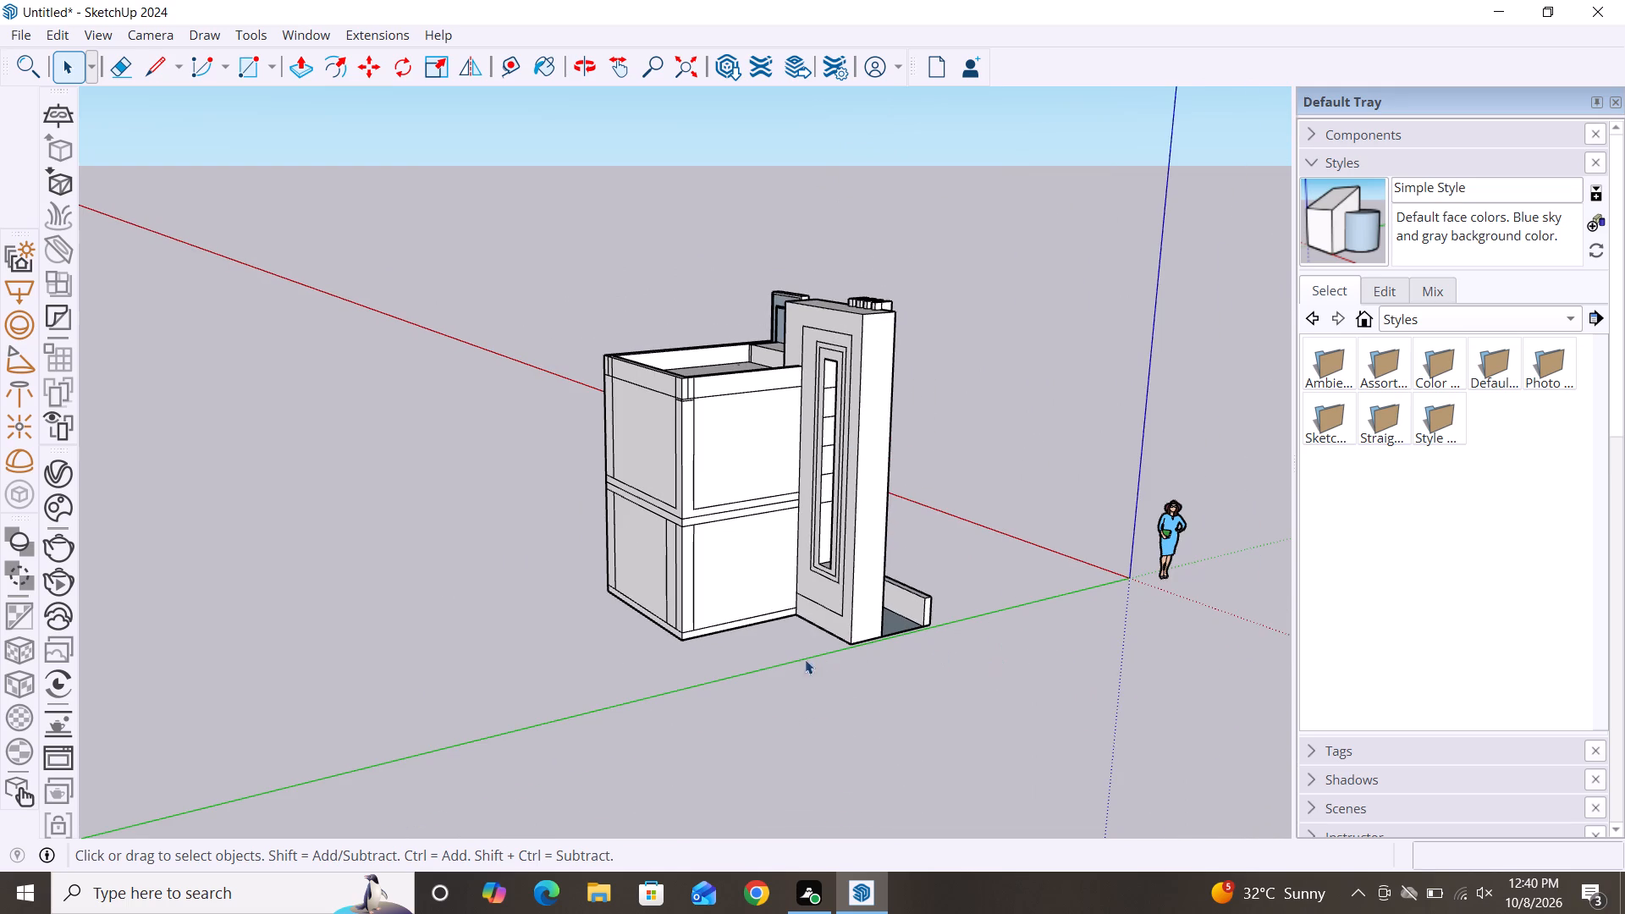
# Push/Pull the upper three pane faces of the tower's rear window slot out 1' 2 3/16", flush with the surrounding wall.
pyautogui.keyDown('alt'); pyautogui.moveTo(790, 663); pyautogui.dragTo(1106, 701, button='middle'); pyautogui.keyUp('alt')
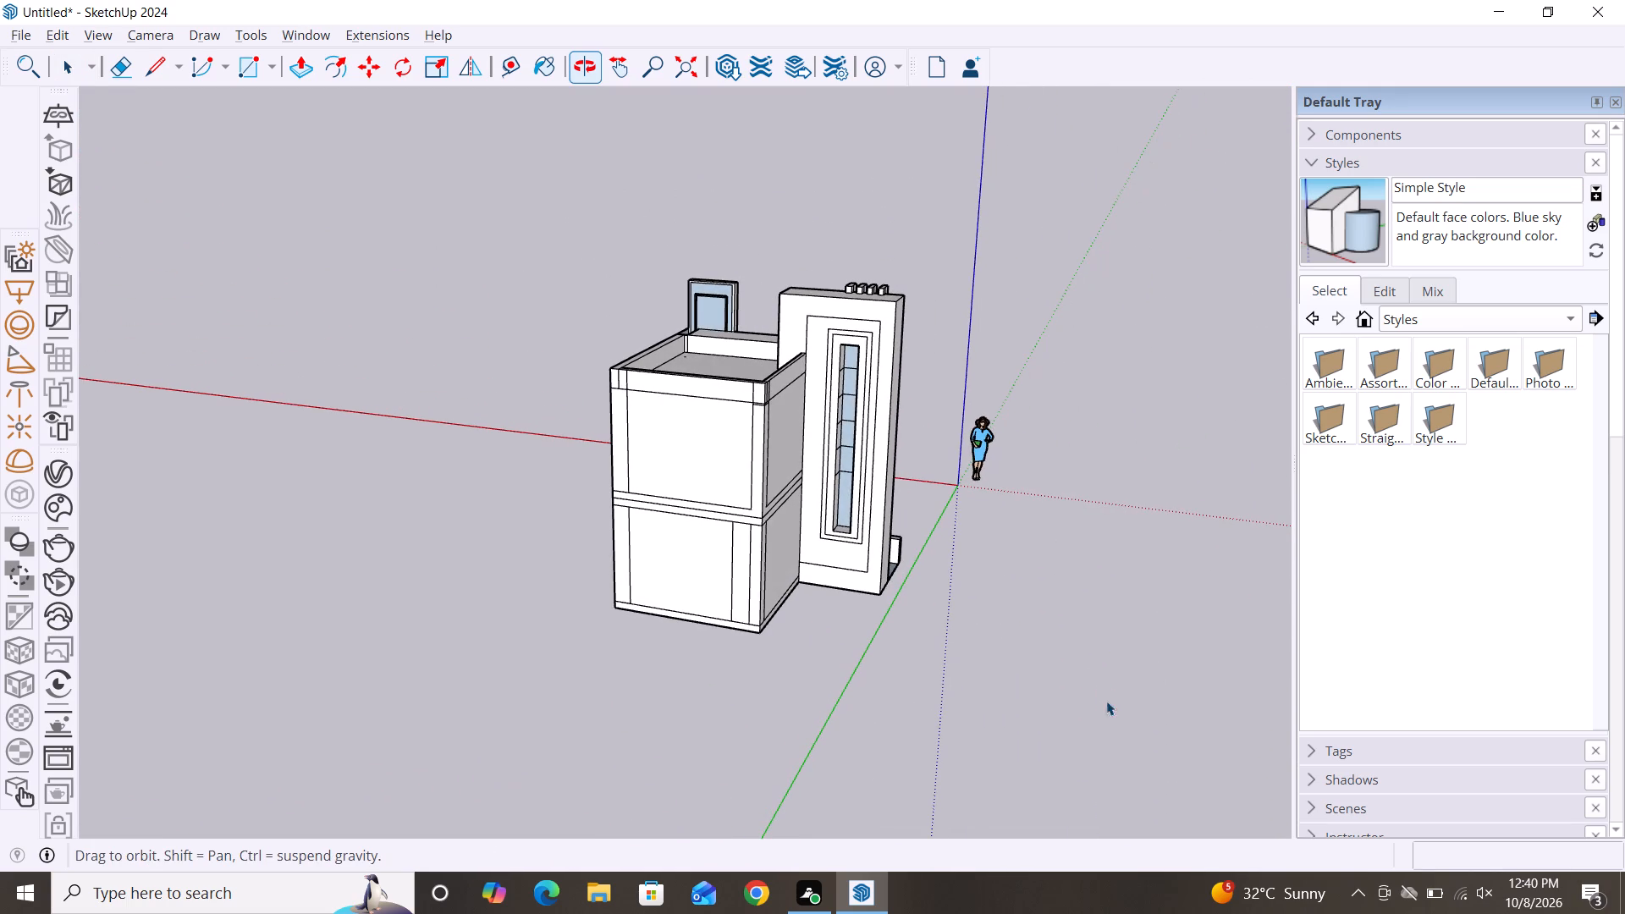
pyautogui.scroll(10, 840, 427)
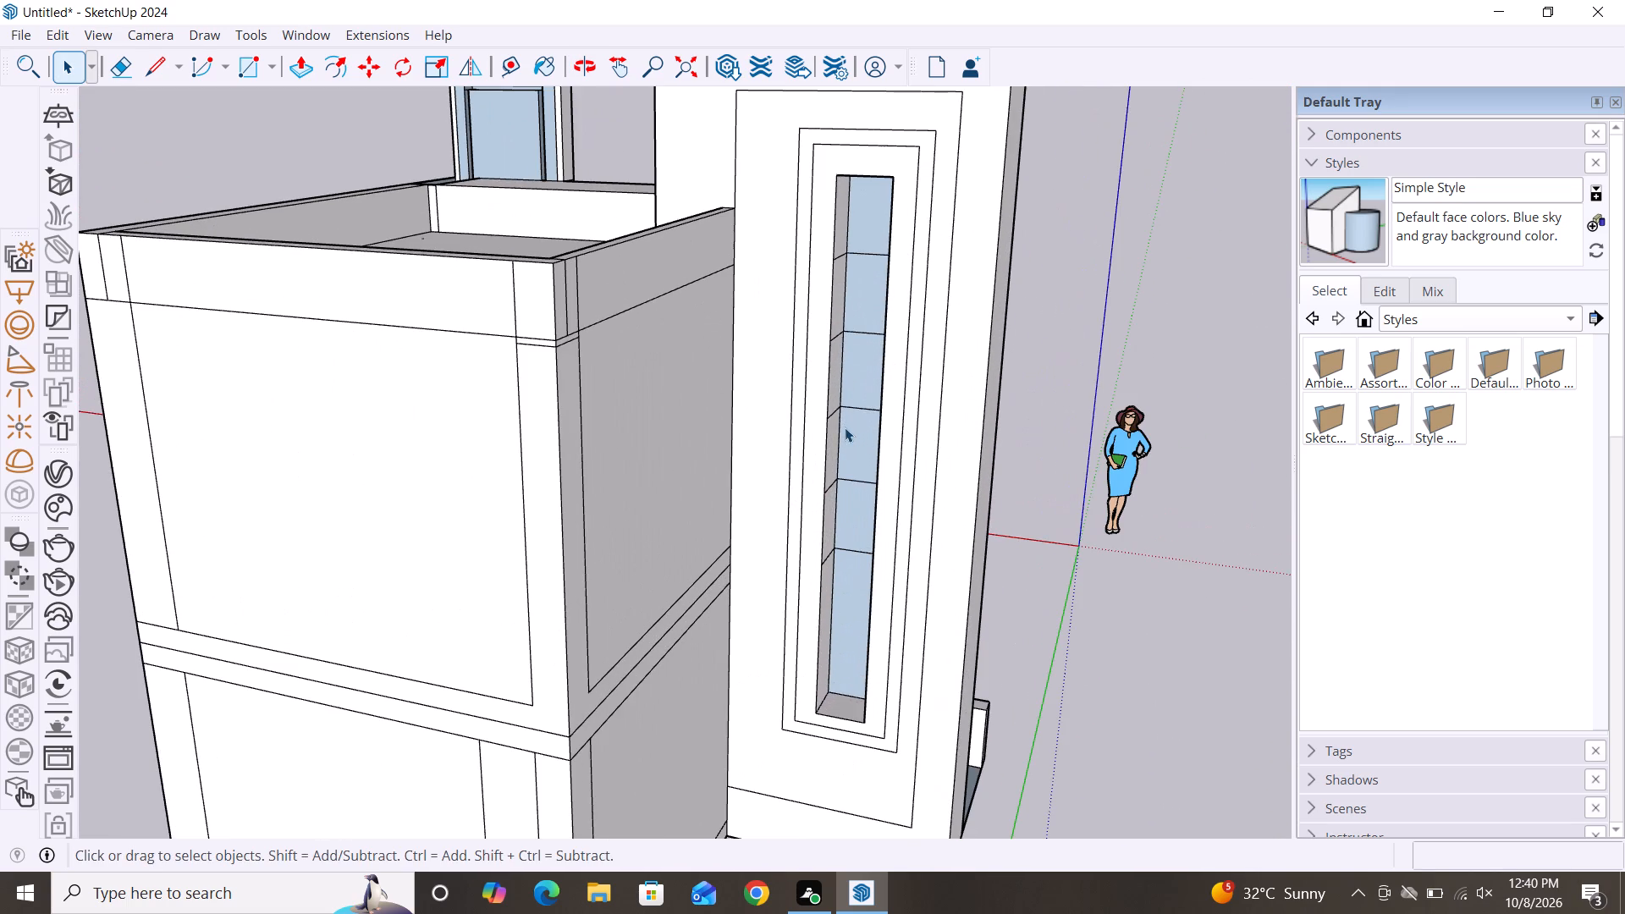
pyautogui.keyDown('alt'); pyautogui.moveTo(854, 579); pyautogui.dragTo(966, 583, button='middle'); pyautogui.keyUp('alt')
pyautogui.scroll(1, 873, 247)
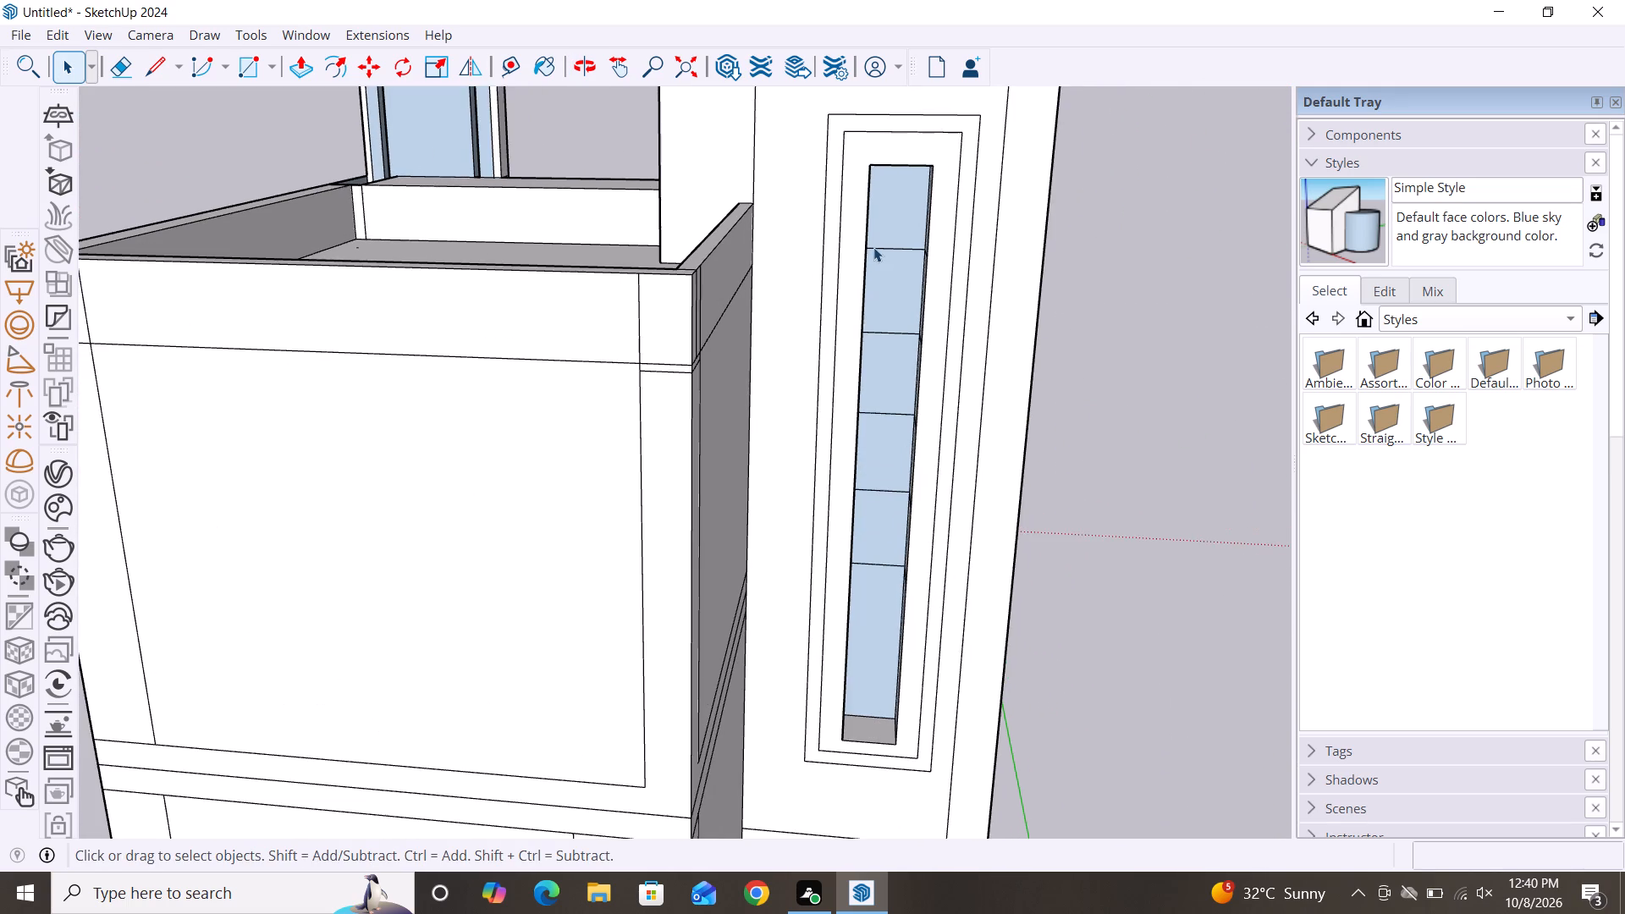
pyautogui.press('p')
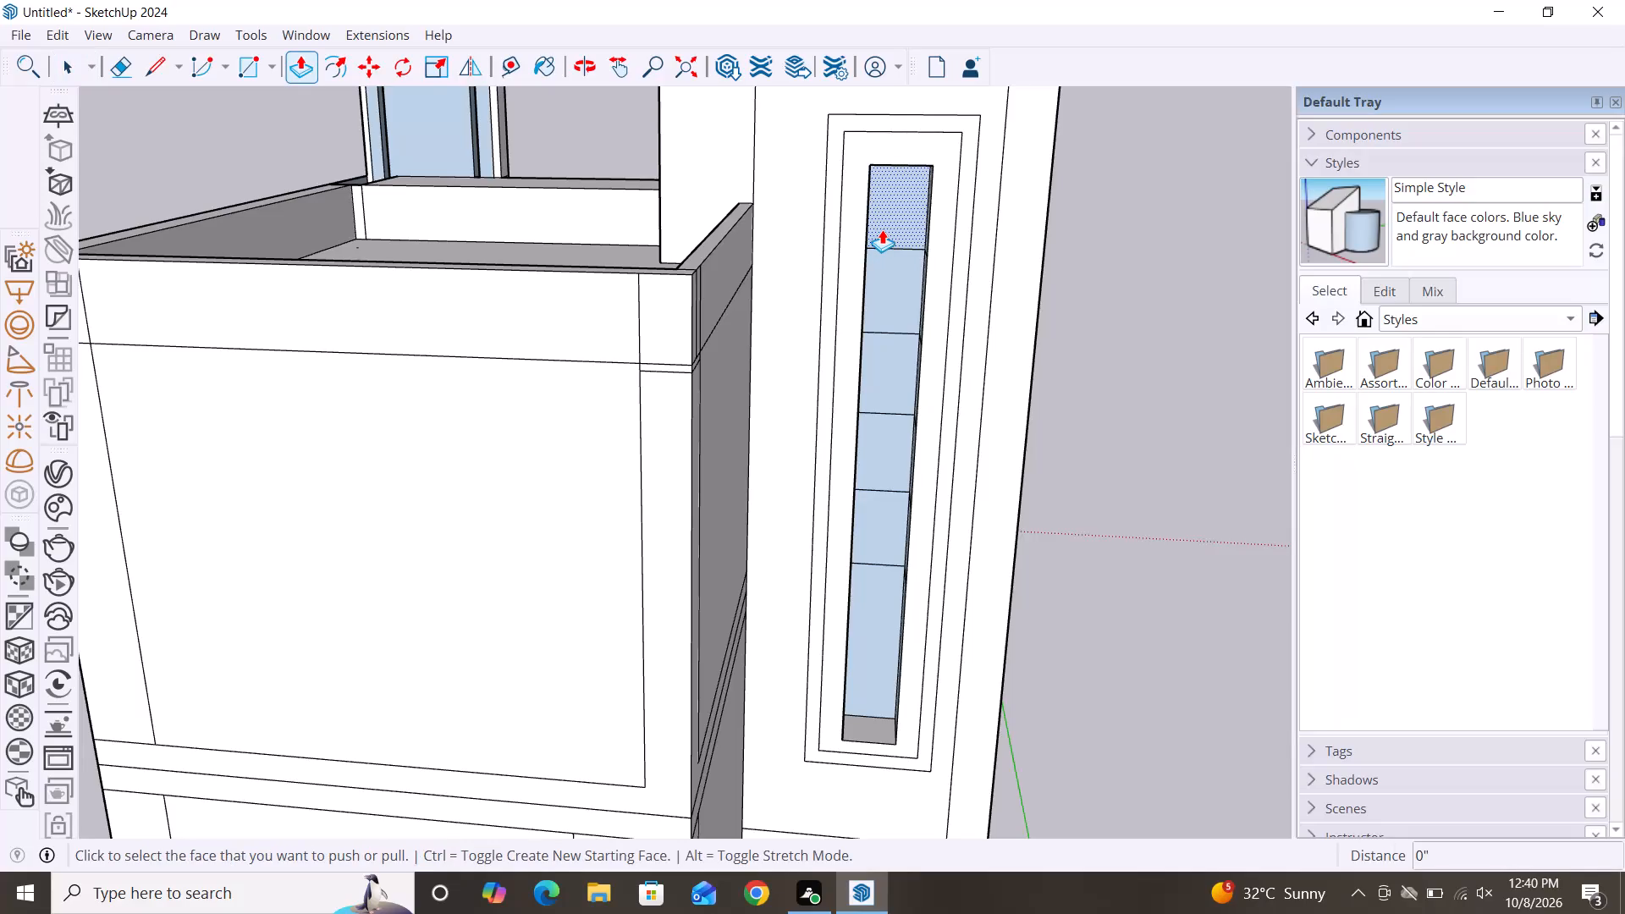
pyautogui.click(882, 229)
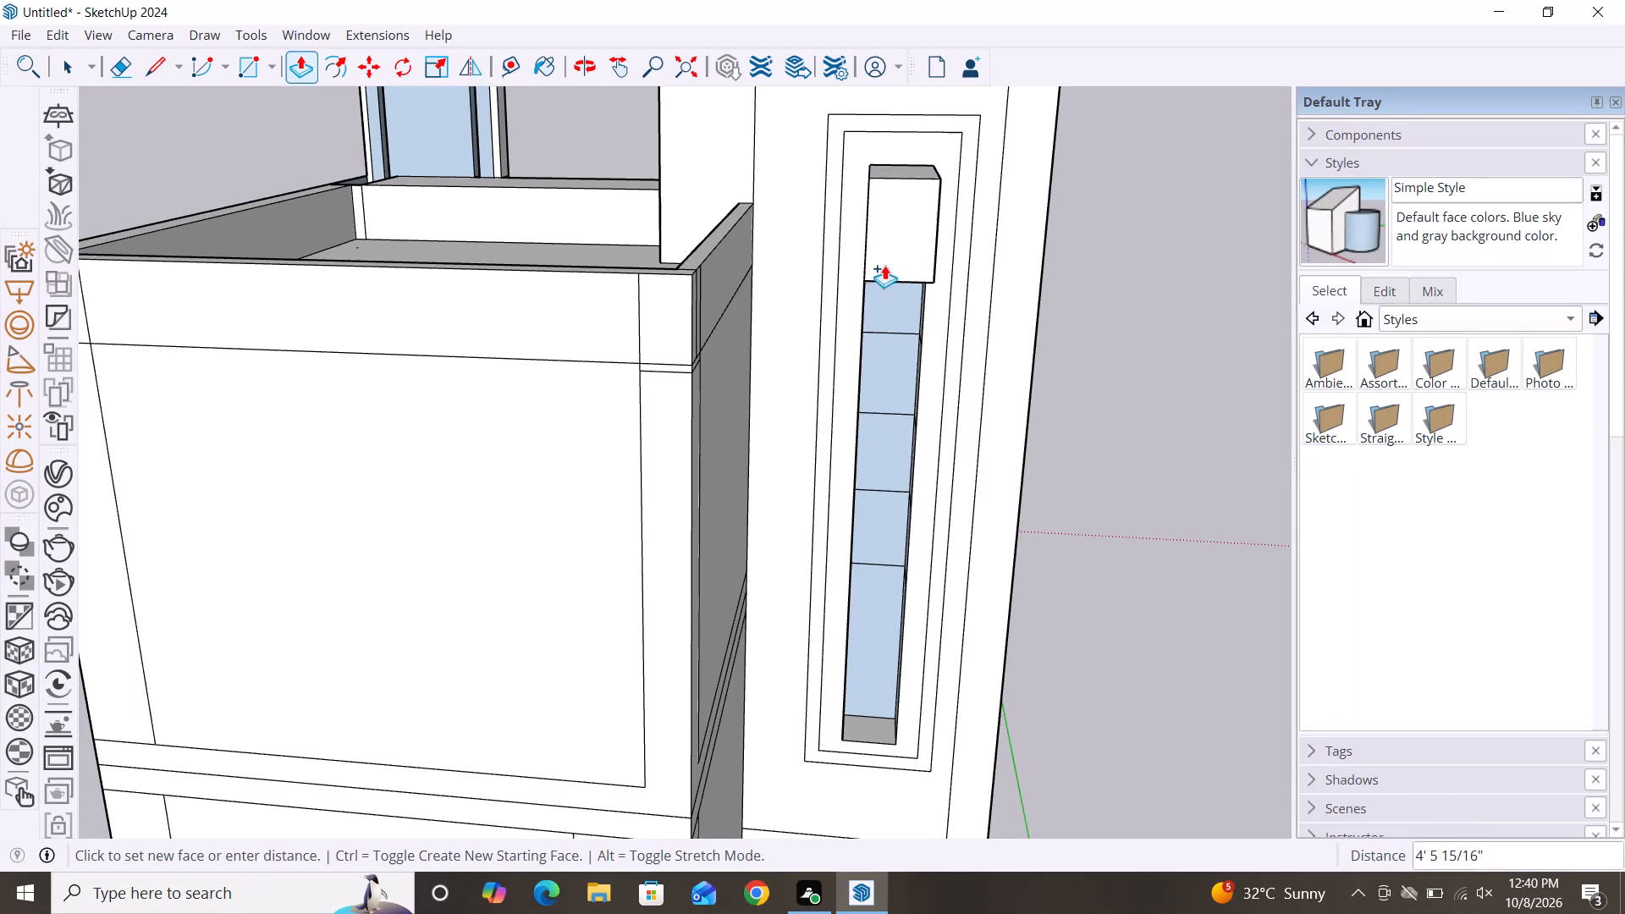
pyautogui.click(974, 246)
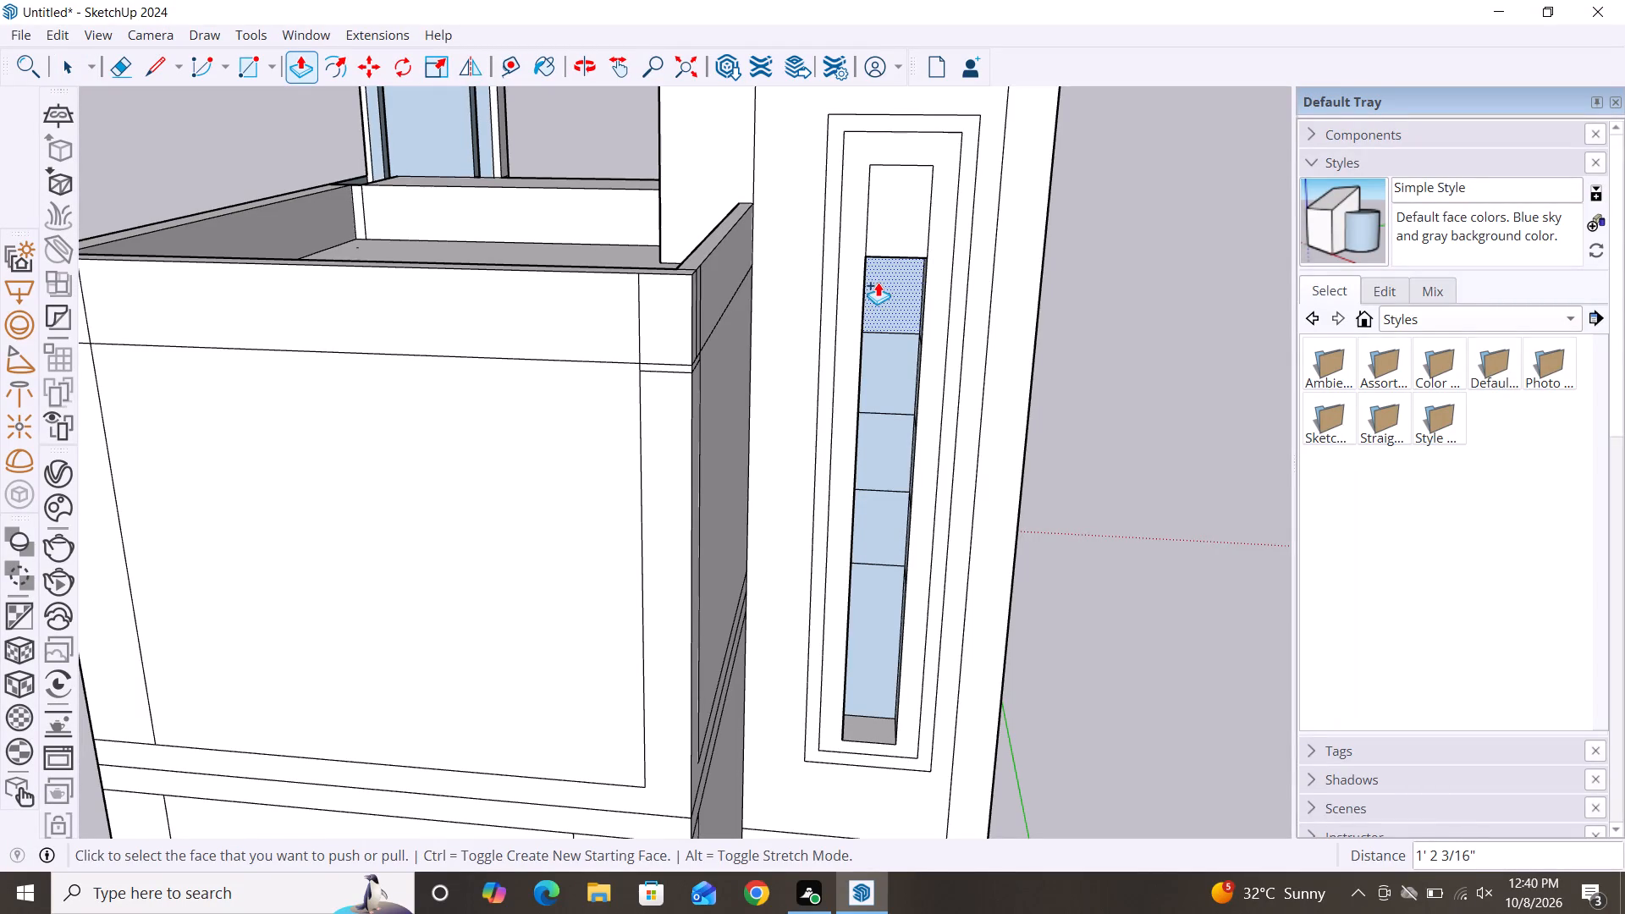
pyautogui.click(879, 282)
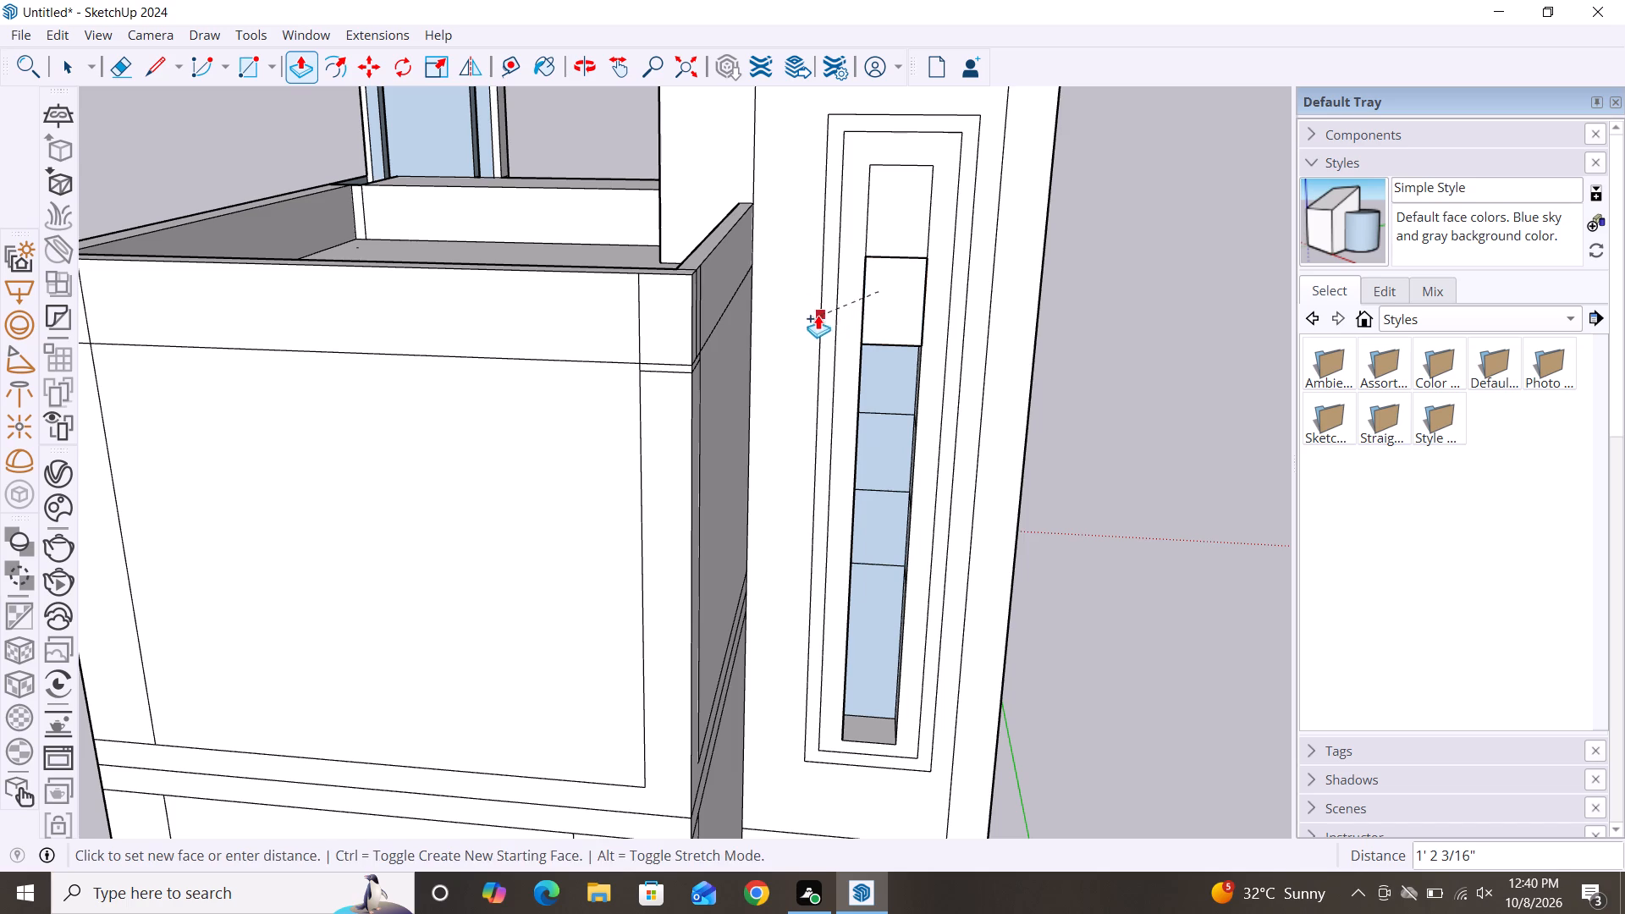
pyautogui.click(807, 312)
pyautogui.click(901, 368)
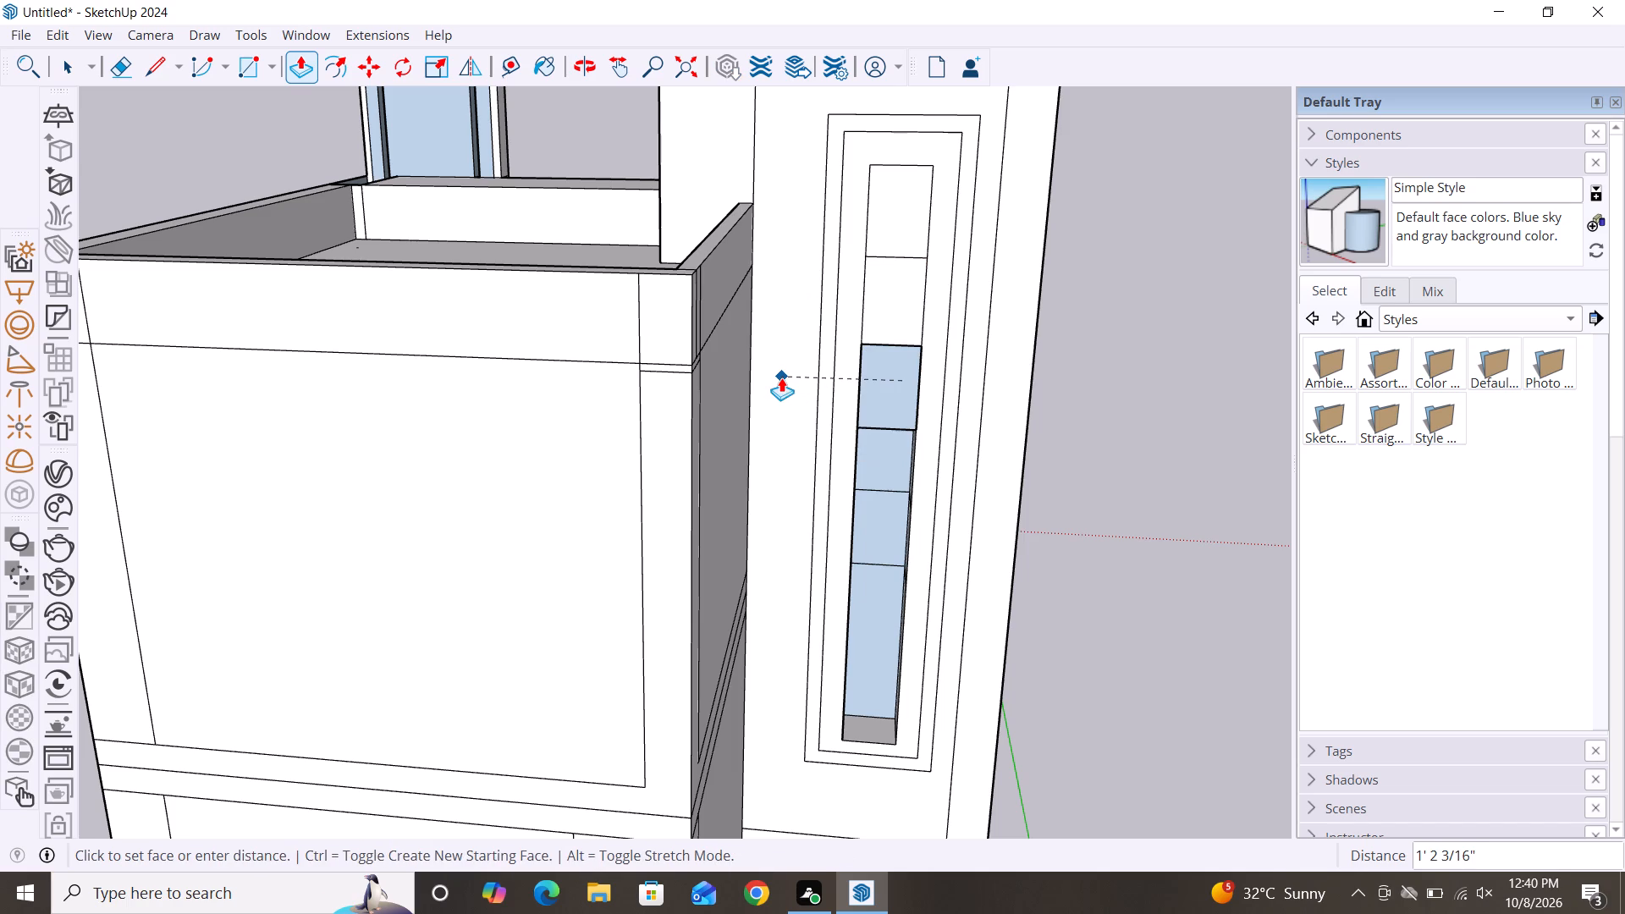
pyautogui.click(781, 377)
# Push/Pull the lower three pane faces of the tower's rear window slot out flush with the surrounding wall.
pyautogui.click(884, 454)
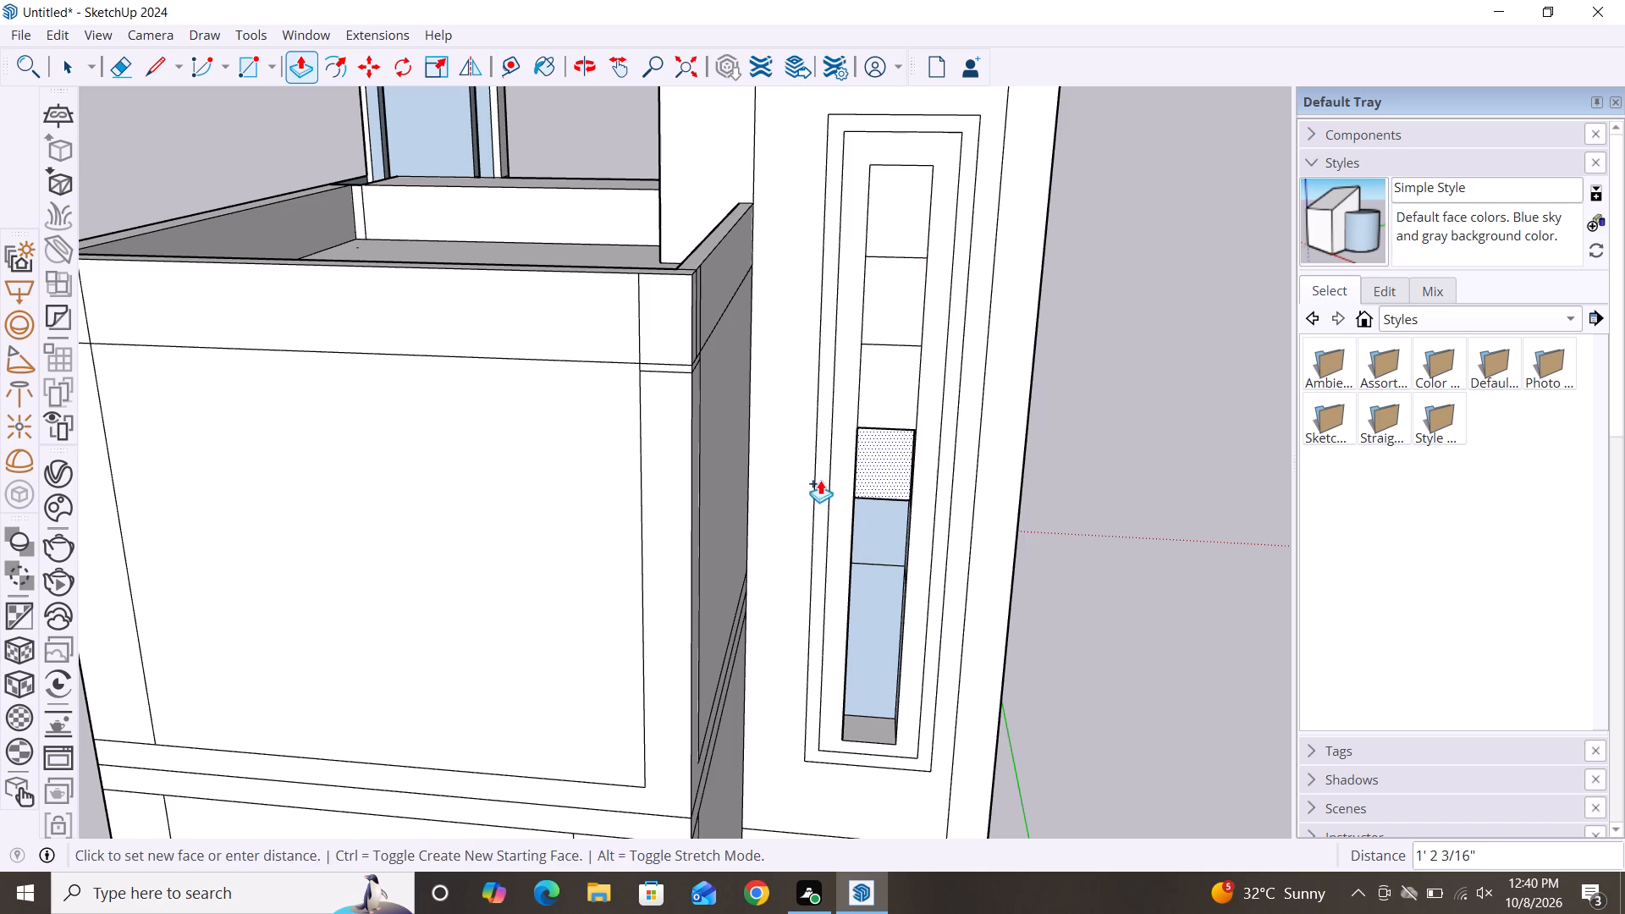
pyautogui.click(809, 464)
pyautogui.click(892, 528)
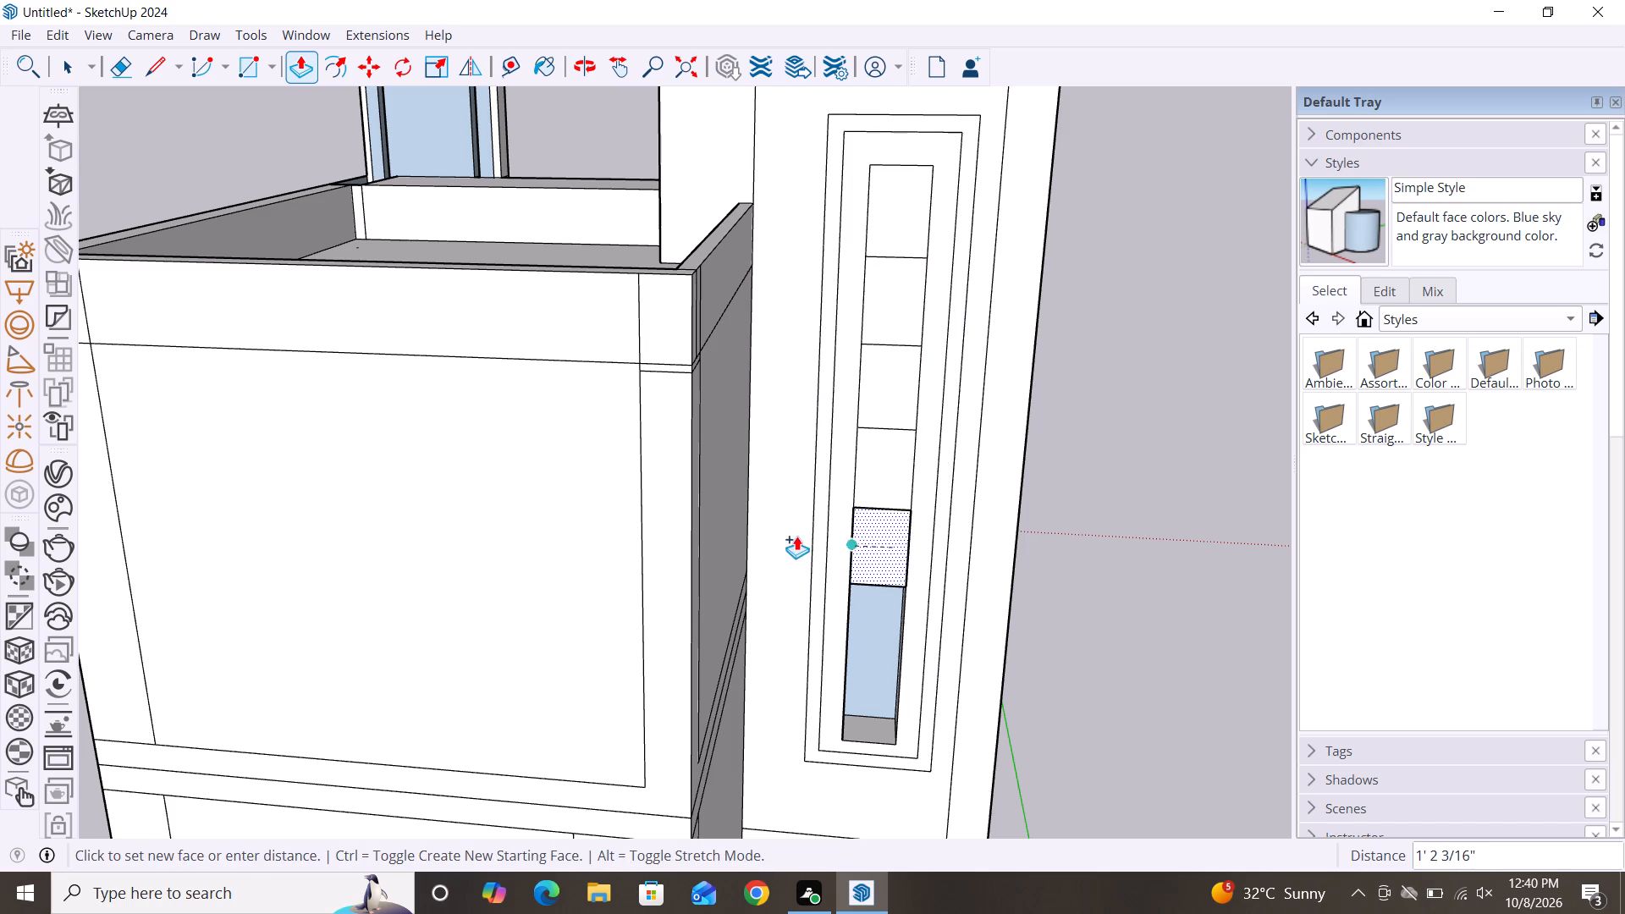
pyautogui.click(796, 533)
pyautogui.click(871, 625)
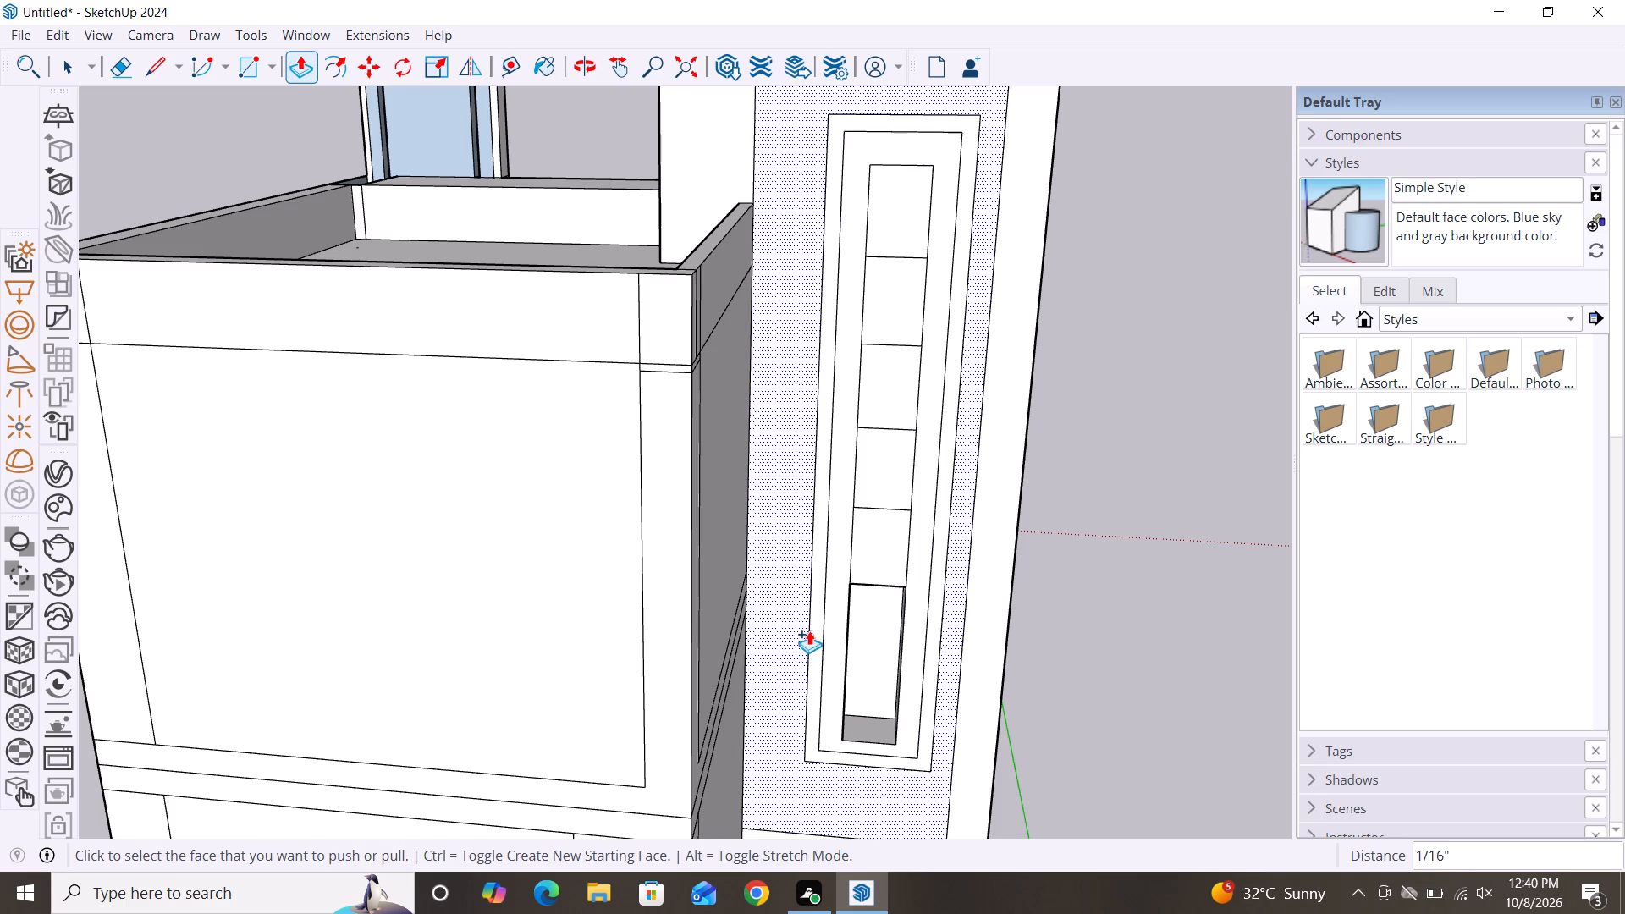
pyautogui.click(884, 640)
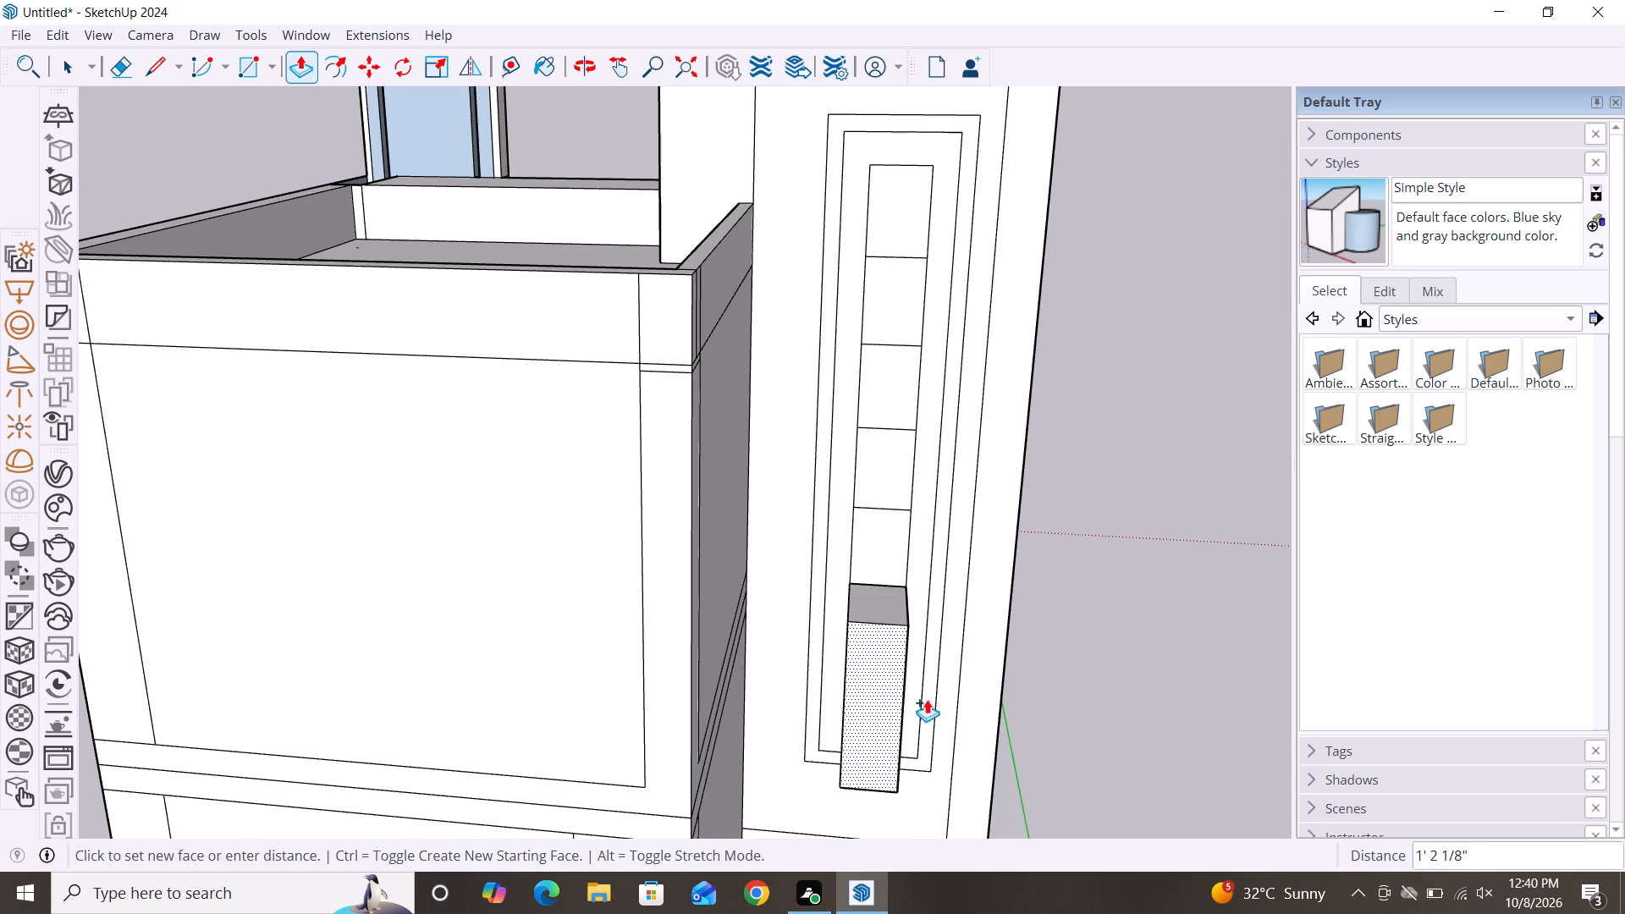
pyautogui.click(939, 696)
pyautogui.press('space')
# Examine the whole house from the rear around to the front facade.
pyautogui.scroll(-5, 920, 538)
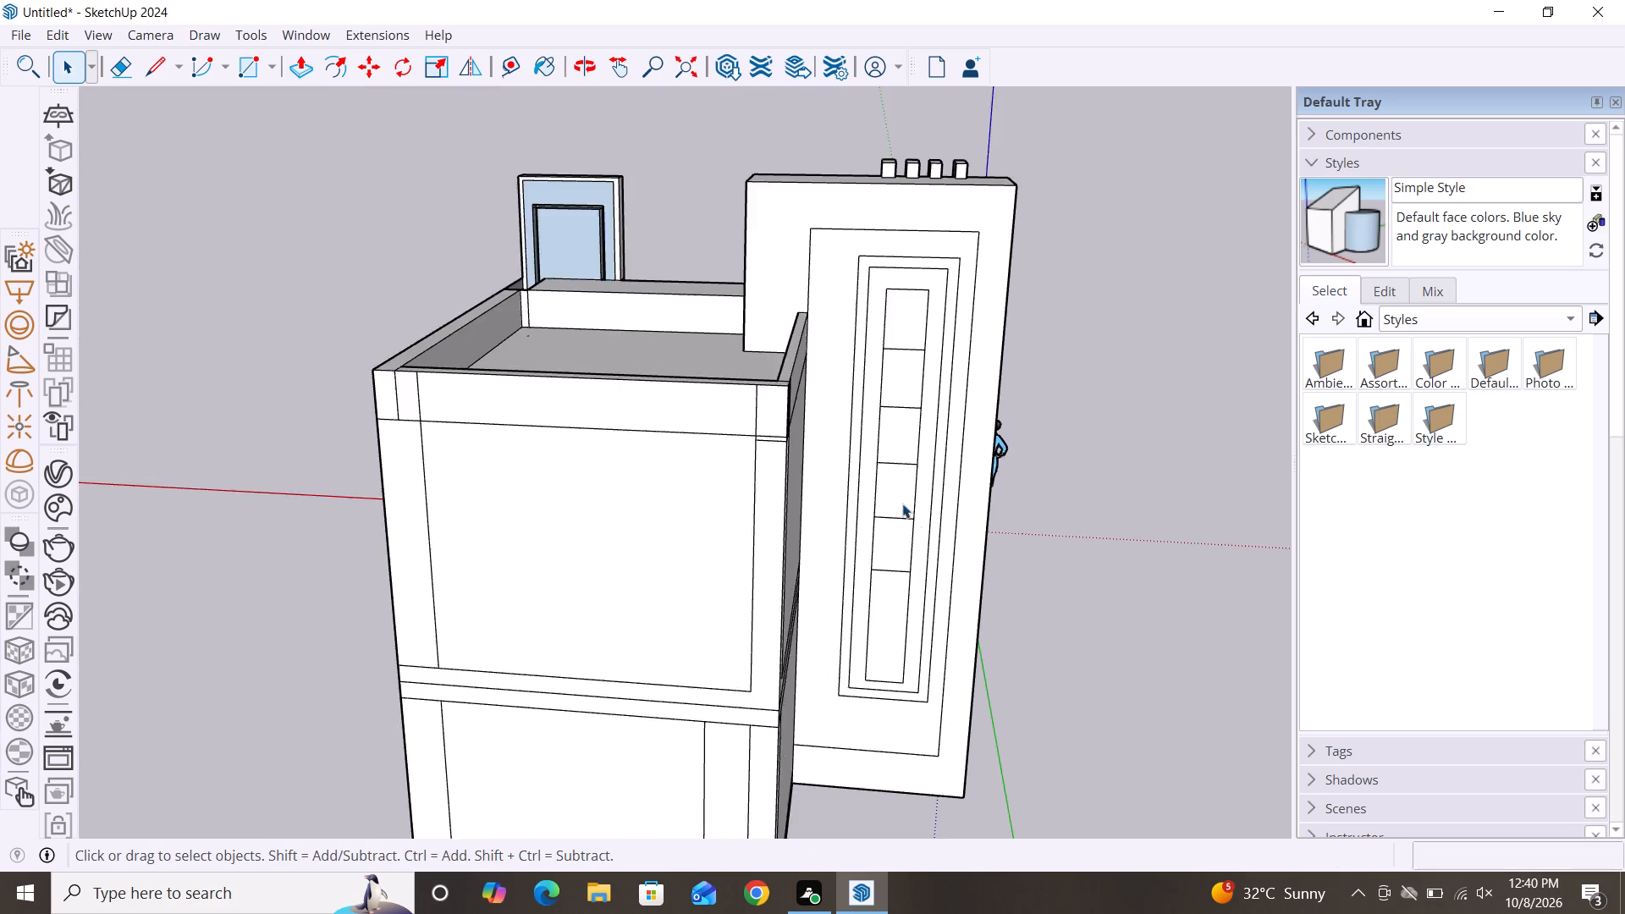
pyautogui.scroll(-3, 902, 504)
pyautogui.scroll(-3, 878, 367)
pyautogui.keyDown('alt'); pyautogui.moveTo(1057, 687); pyautogui.dragTo(1011, 708, button='middle'); pyautogui.keyUp('alt')
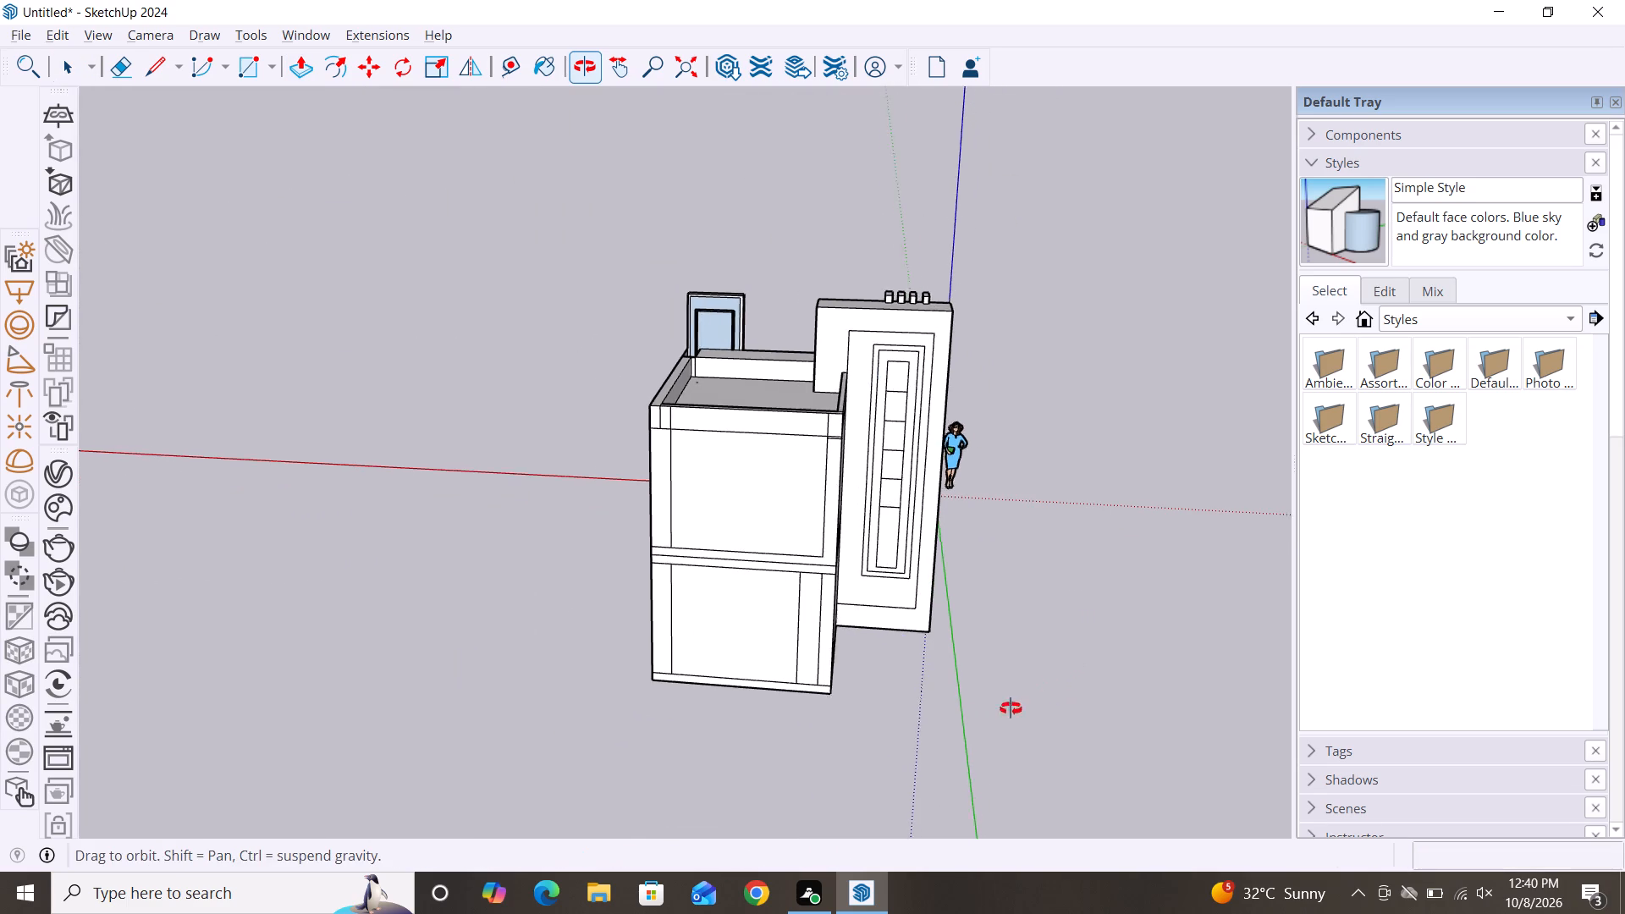
pyautogui.keyDown('alt'); pyautogui.moveTo(1011, 708); pyautogui.dragTo(592, 652, button='middle'); pyautogui.keyUp('alt')
pyautogui.scroll(-6, 1080, 443)
pyautogui.keyDown('alt'); pyautogui.moveTo(1038, 697); pyautogui.dragTo(411, 578, button='middle'); pyautogui.keyUp('alt')
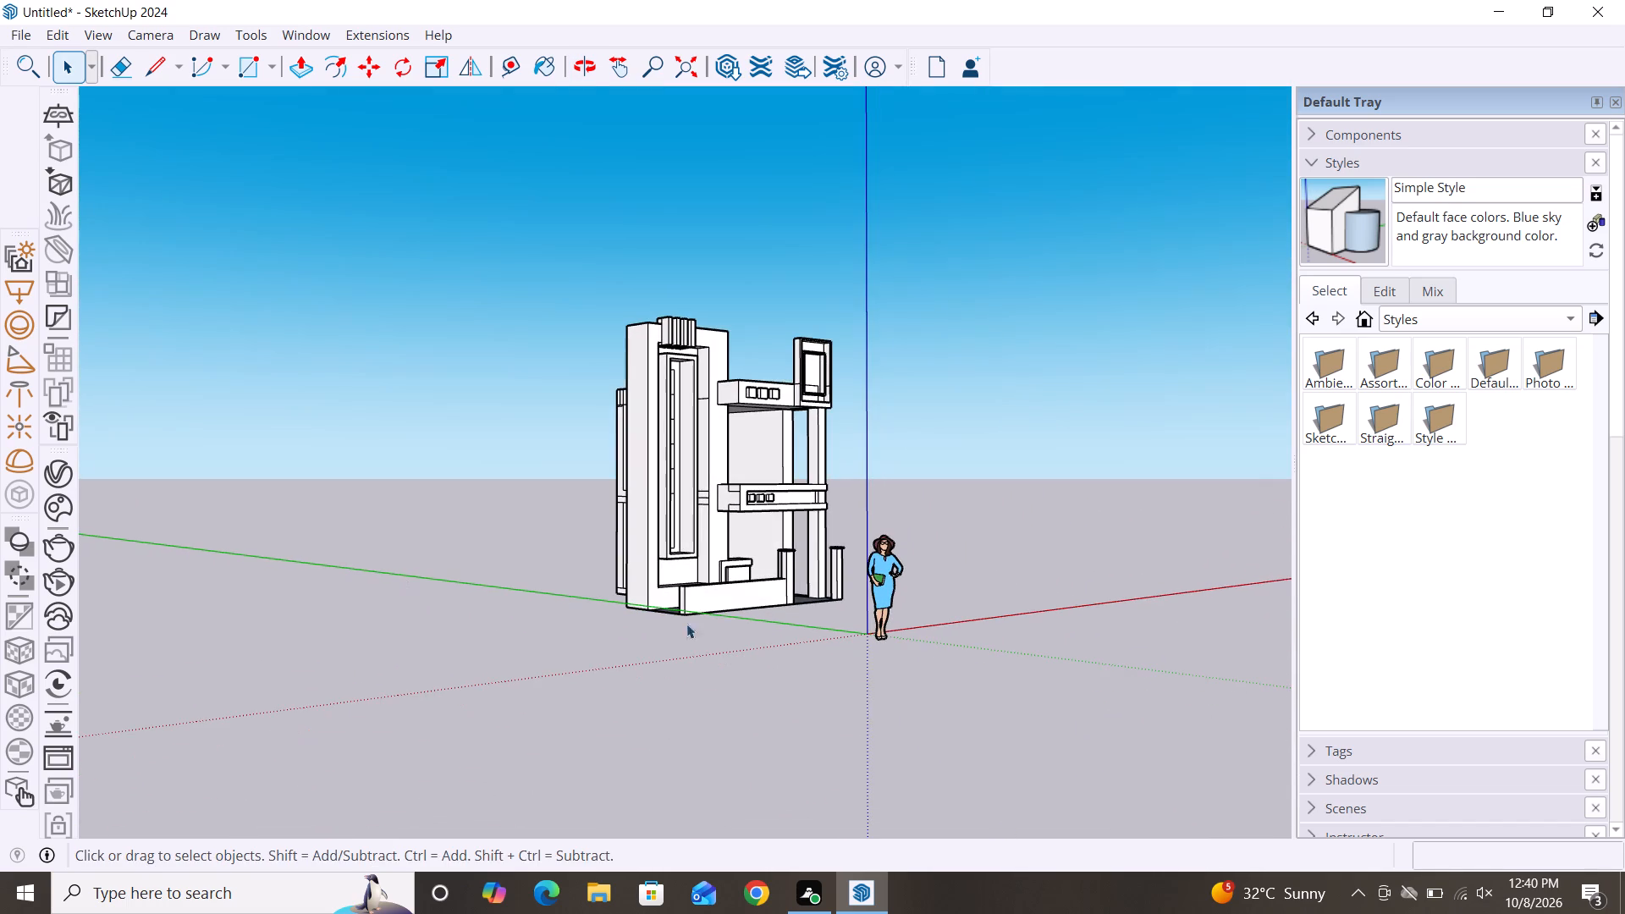
pyautogui.keyDown('alt'); pyautogui.moveTo(917, 719); pyautogui.dragTo(524, 714, button='middle'); pyautogui.keyUp('alt')
pyautogui.scroll(-2, 776, 493)
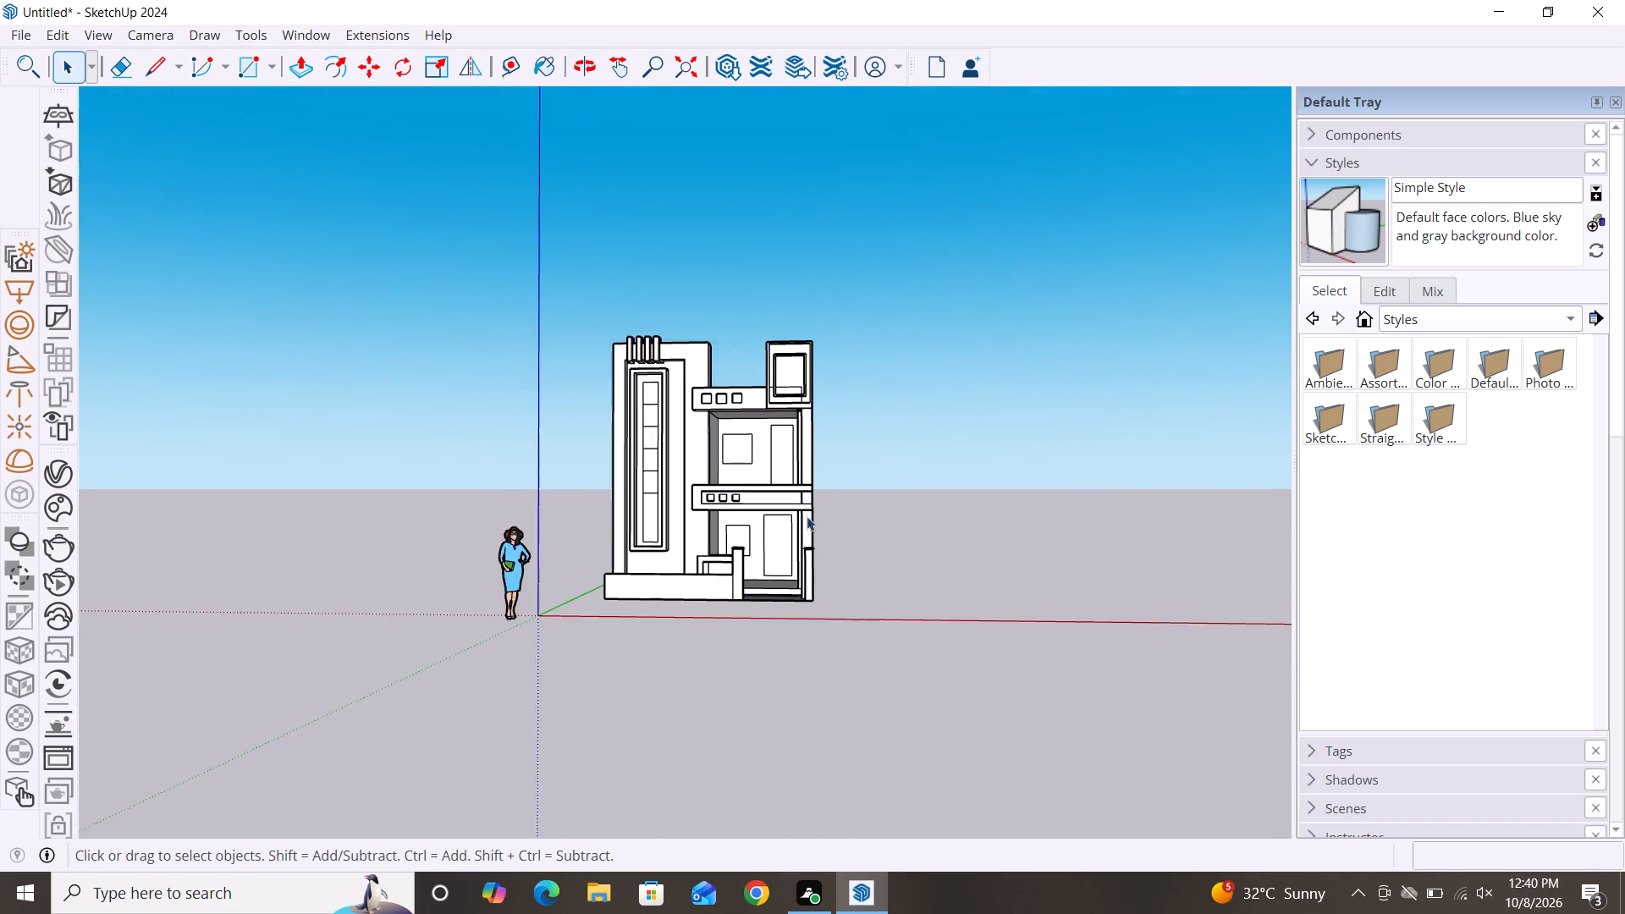
pyautogui.keyDown('alt'); pyautogui.moveTo(999, 649); pyautogui.dragTo(1032, 730, button='middle'); pyautogui.keyUp('alt')
pyautogui.keyDown('alt'); pyautogui.moveTo(1053, 730); pyautogui.dragTo(1084, 730, button='middle'); pyautogui.keyUp('alt')
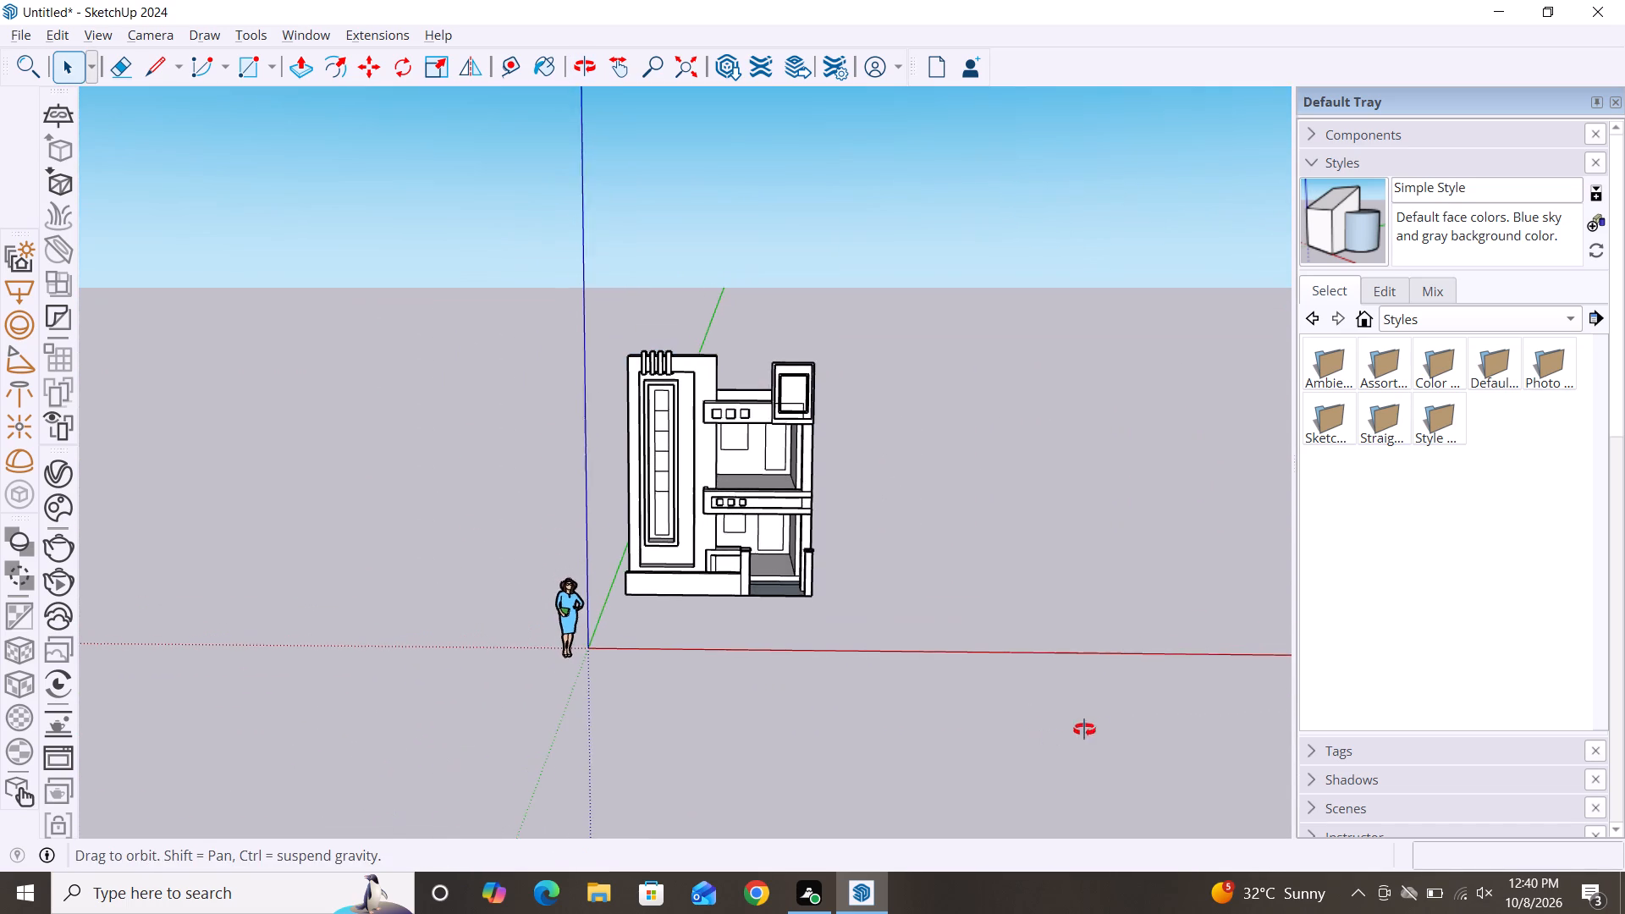
pyautogui.keyDown('alt'); pyautogui.moveTo(1084, 730); pyautogui.dragTo(1143, 691, button='middle'); pyautogui.keyUp('alt')
pyautogui.scroll(7, 785, 440)
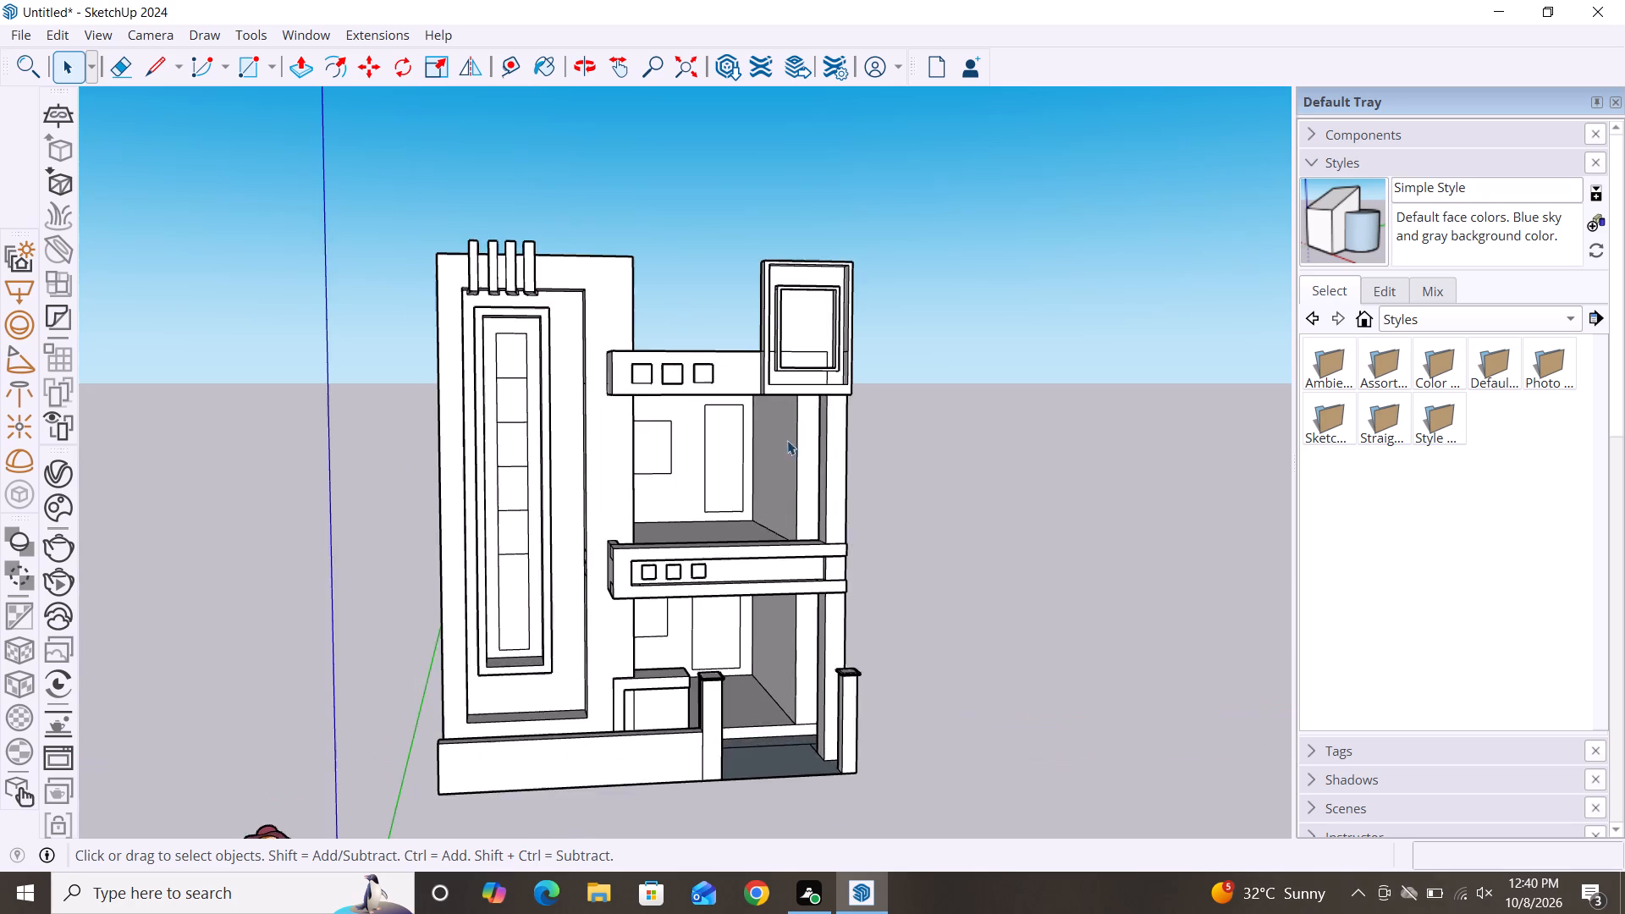
pyautogui.scroll(-3, 1007, 442)
pyautogui.keyDown('alt'); pyautogui.moveTo(1046, 667); pyautogui.dragTo(939, 663, button='middle'); pyautogui.keyUp('alt')
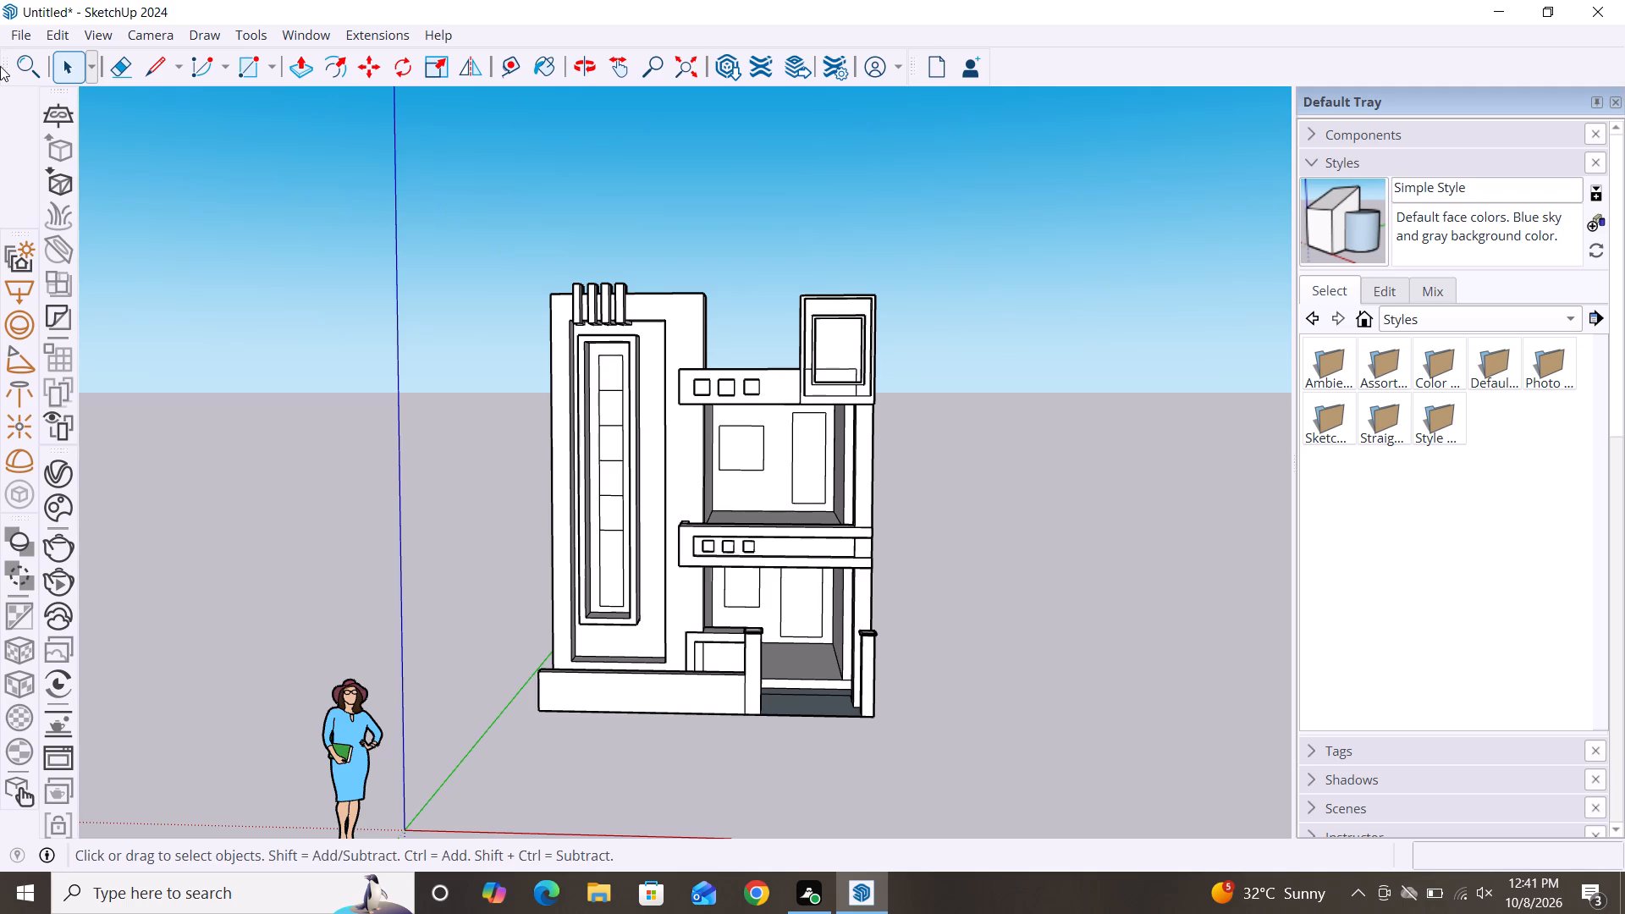
# Import the Railing1 model from the Downloads folder and place it in the open space beside the house.
pyautogui.click(23, 37)
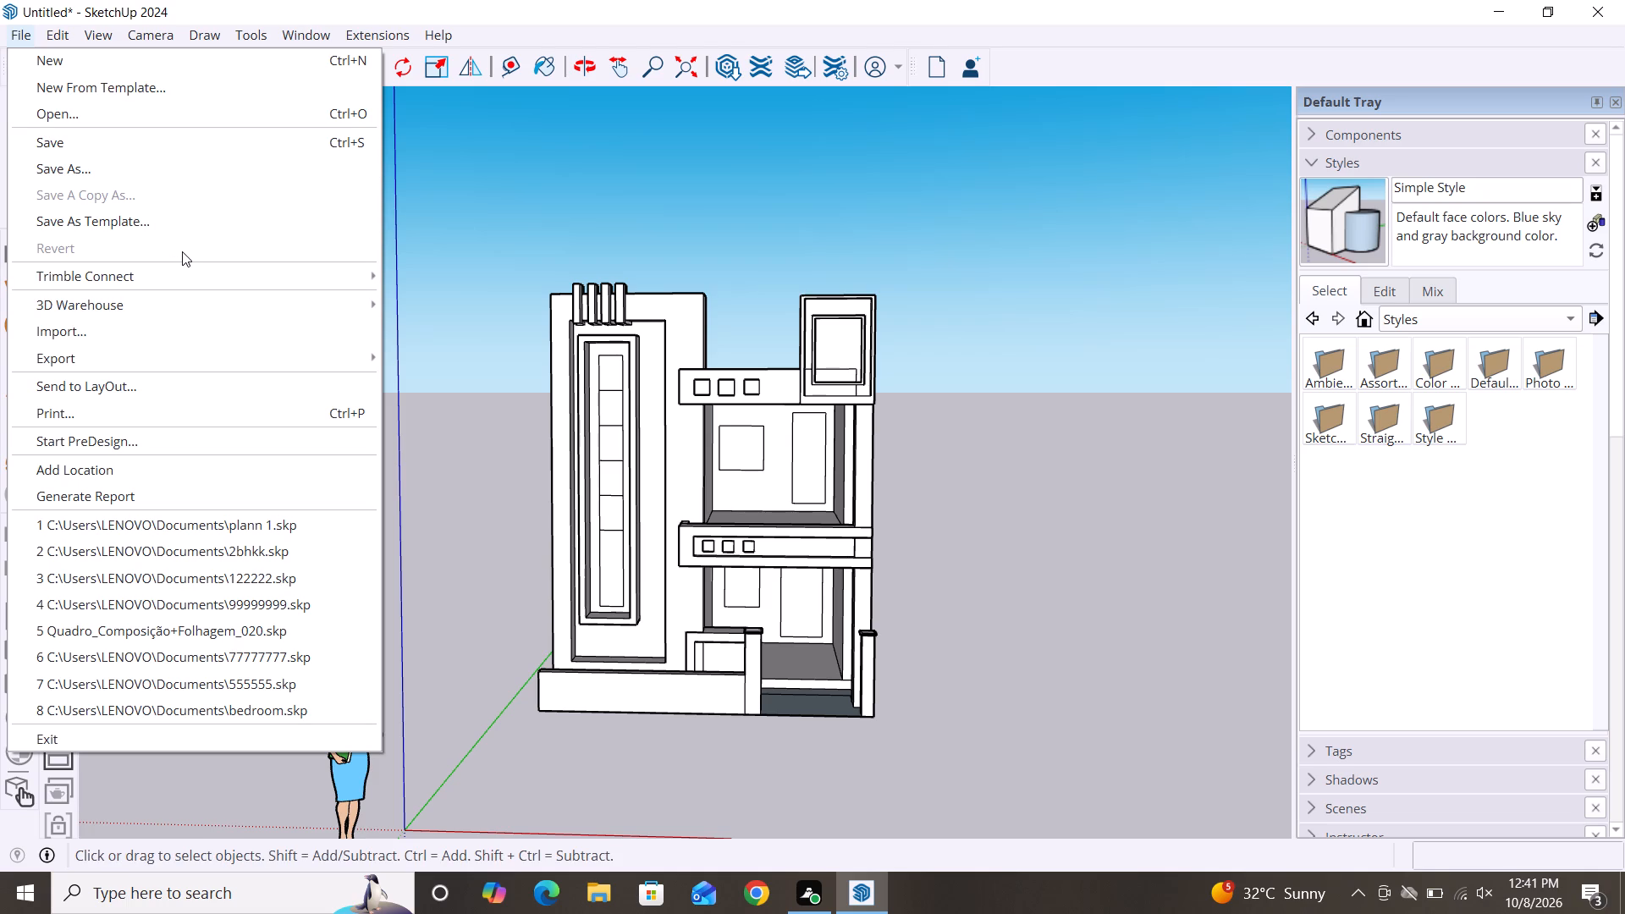
pyautogui.click(159, 336)
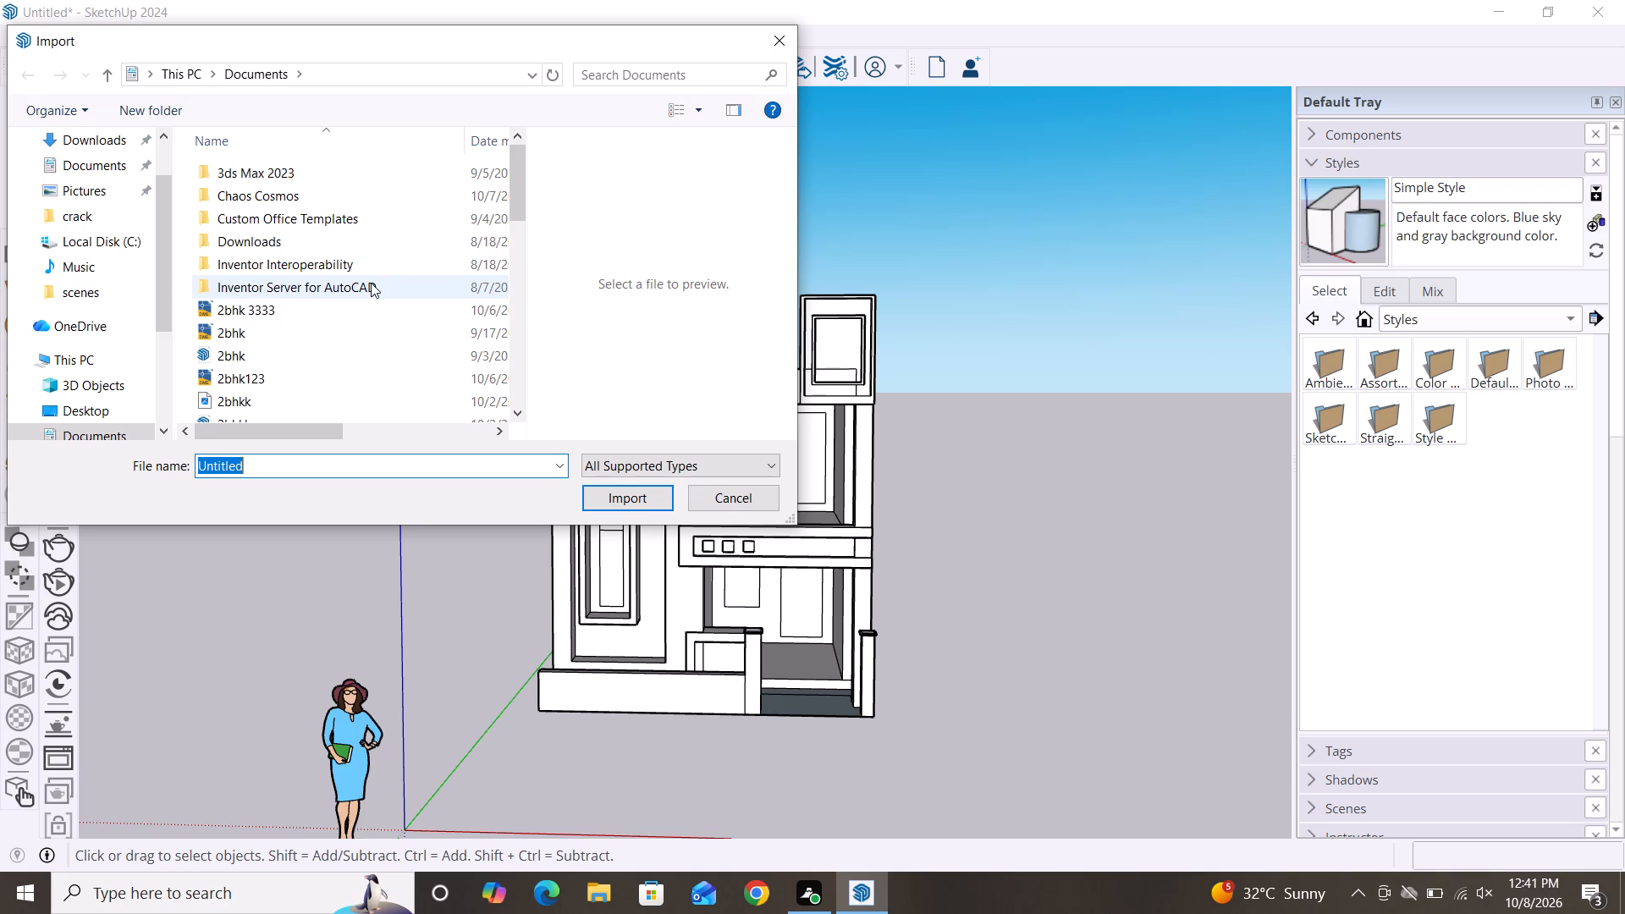
pyautogui.scroll(-1, 81, 323)
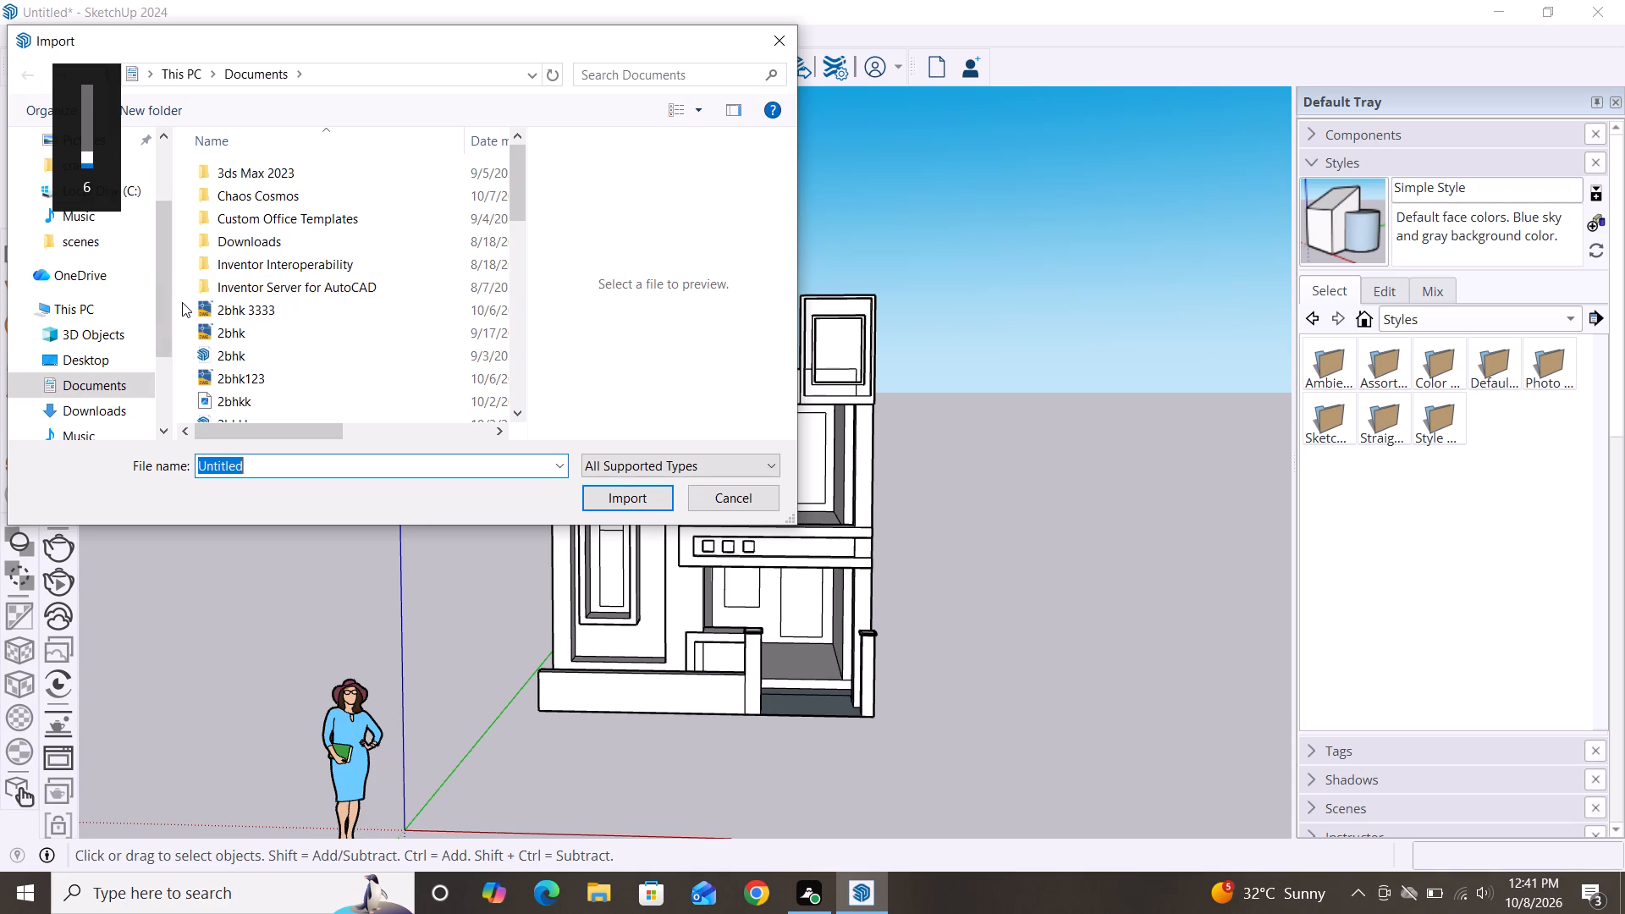
pyautogui.click(97, 409)
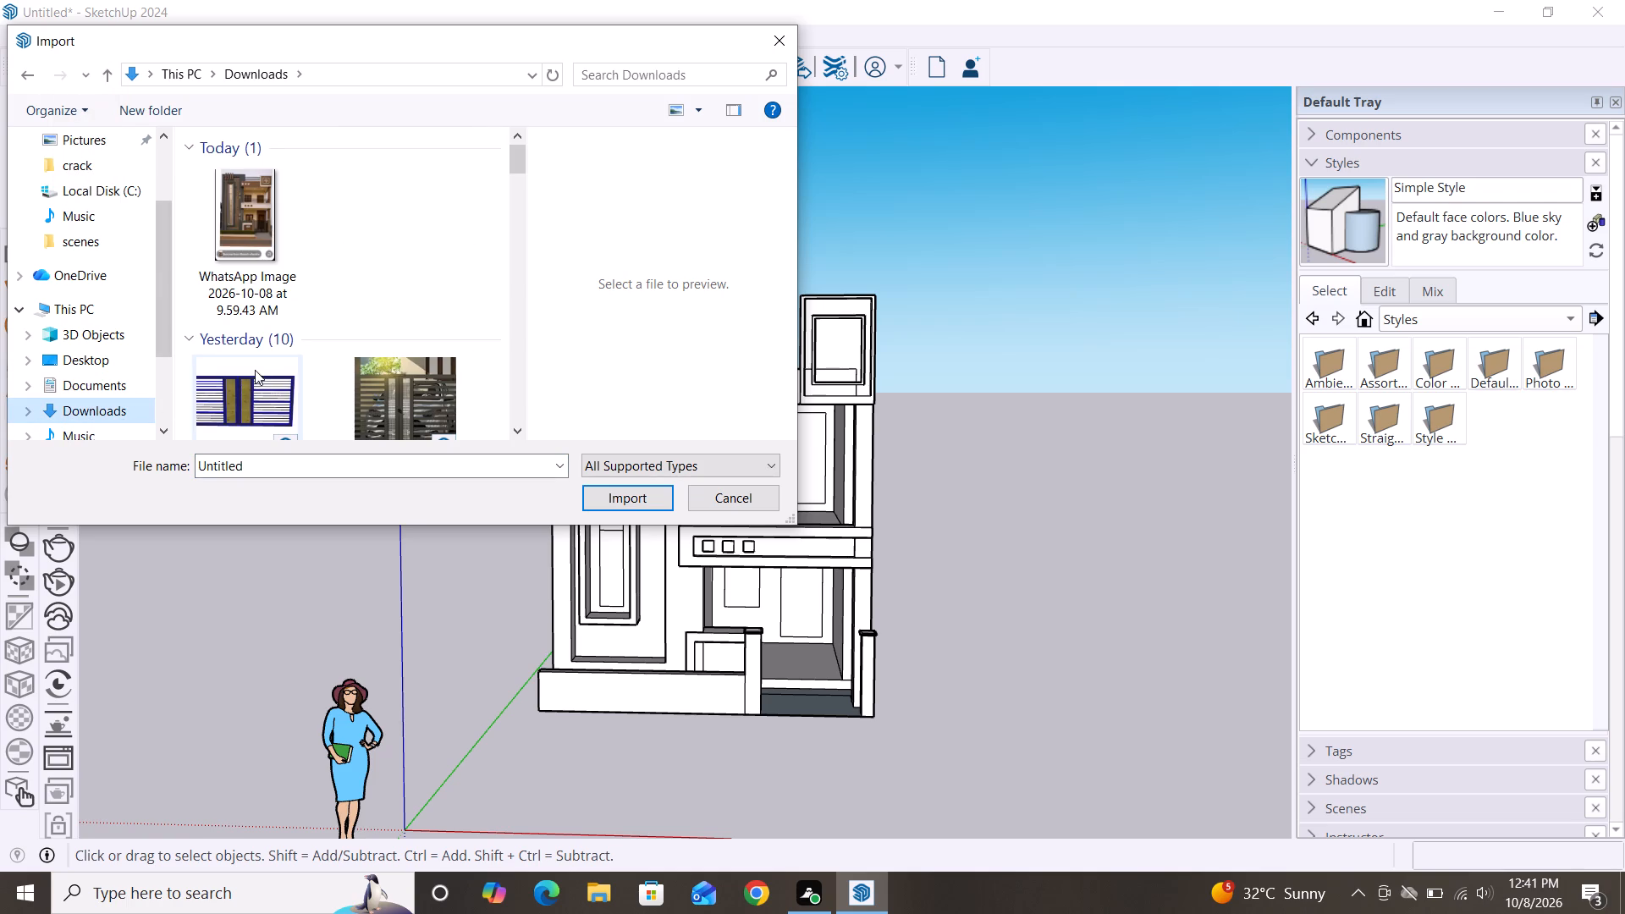
pyautogui.scroll(-2, 235, 275)
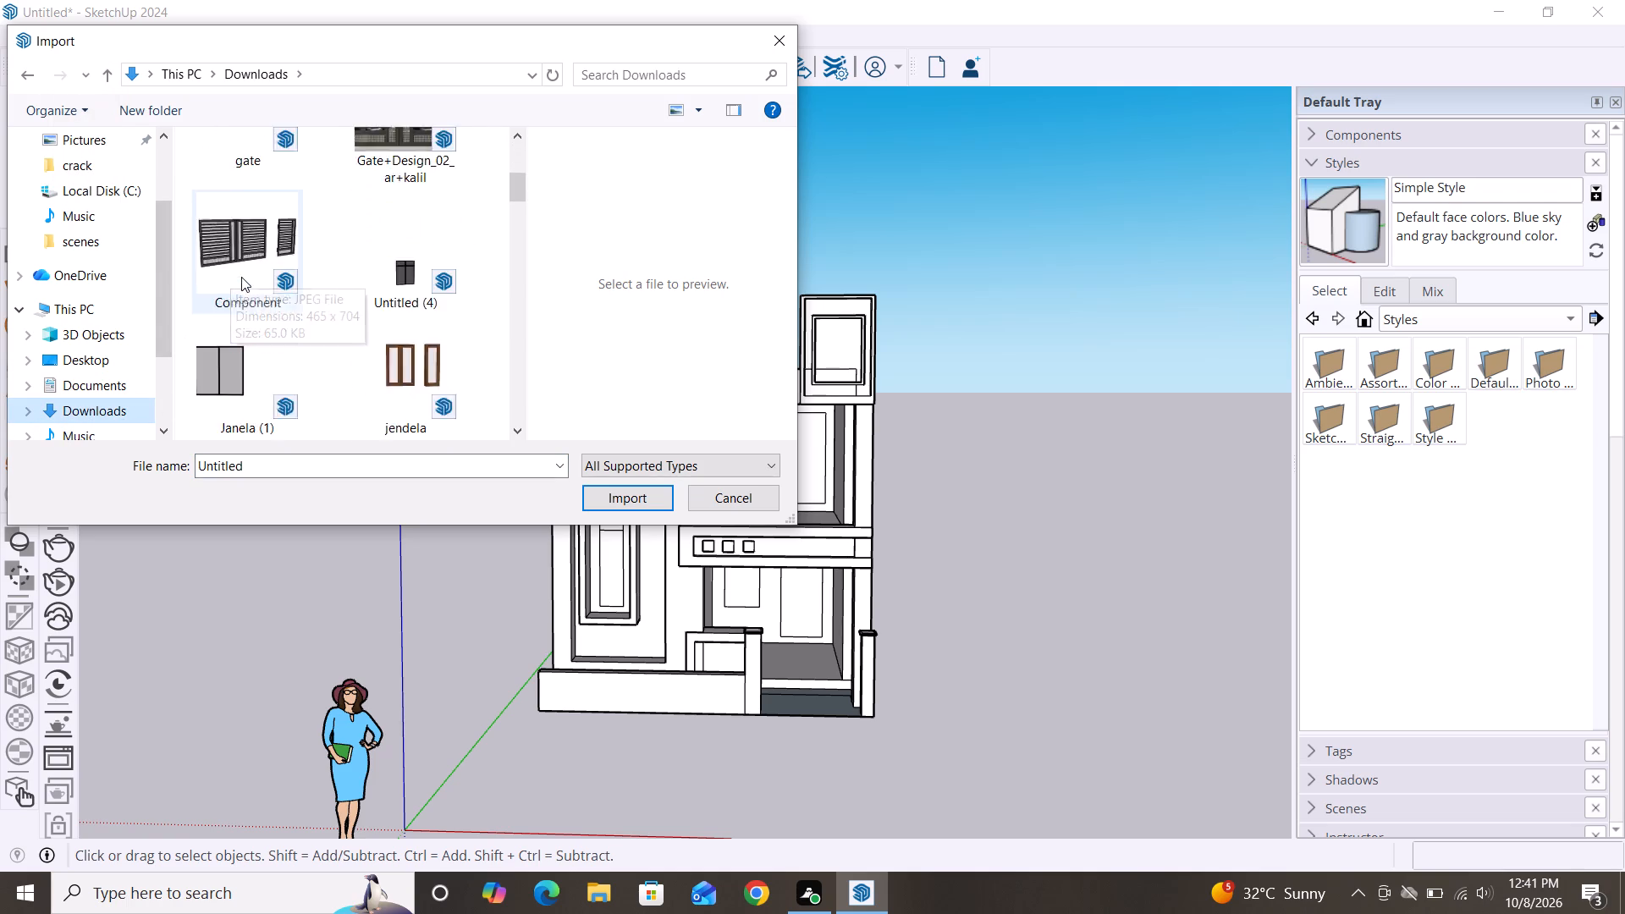
pyautogui.scroll(-7, 241, 277)
pyautogui.scroll(-2, 319, 292)
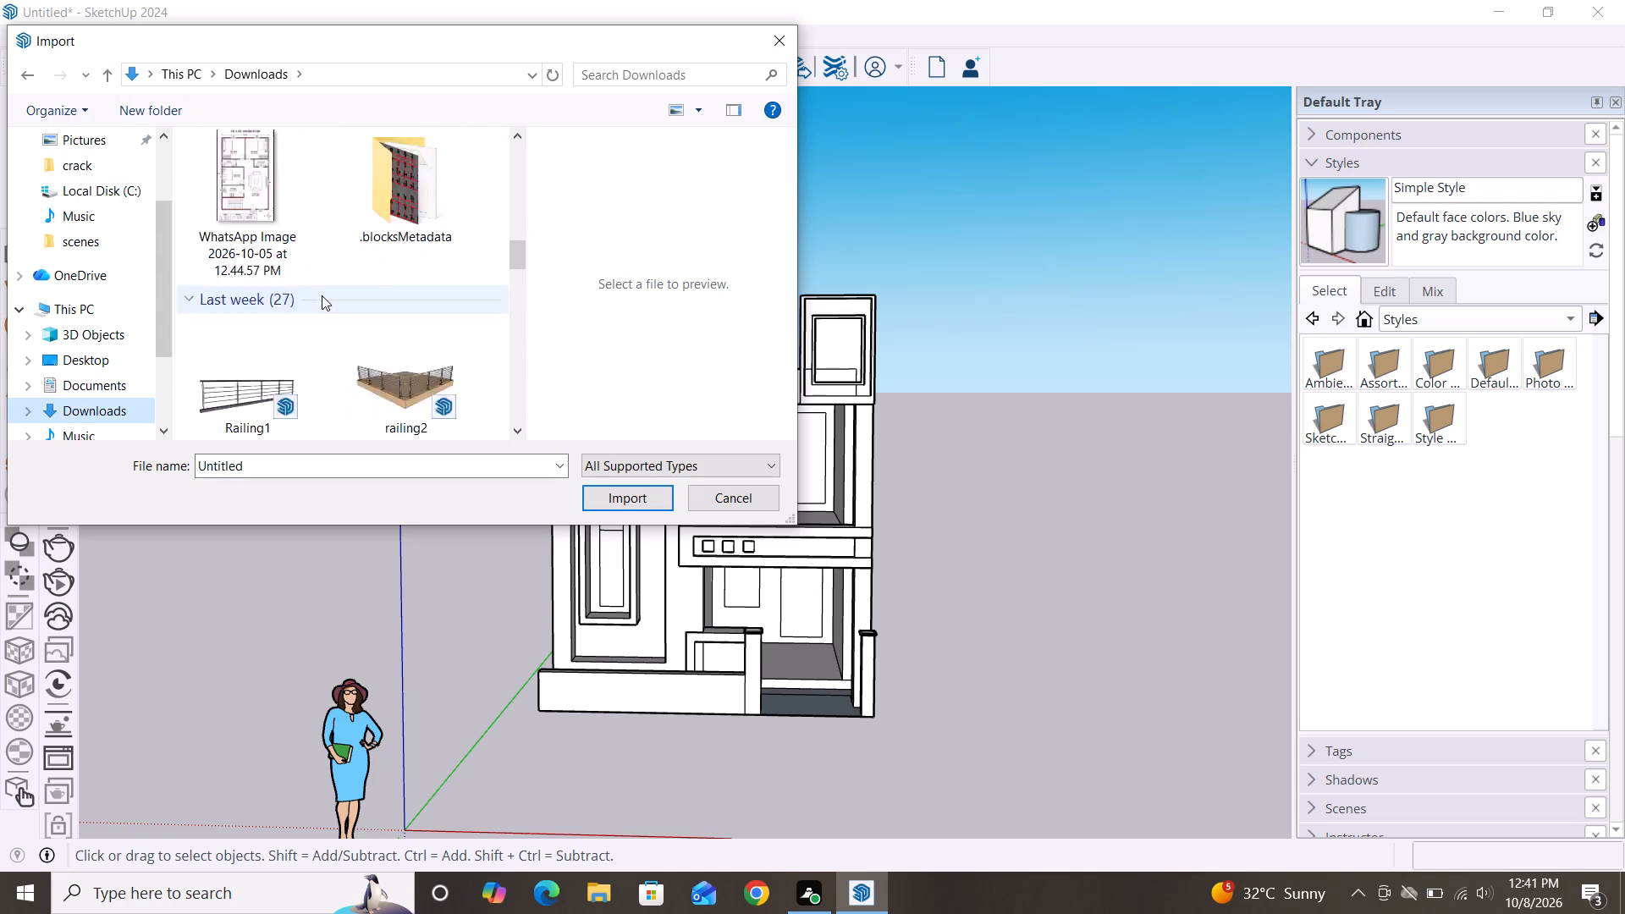
pyautogui.scroll(-1, 322, 295)
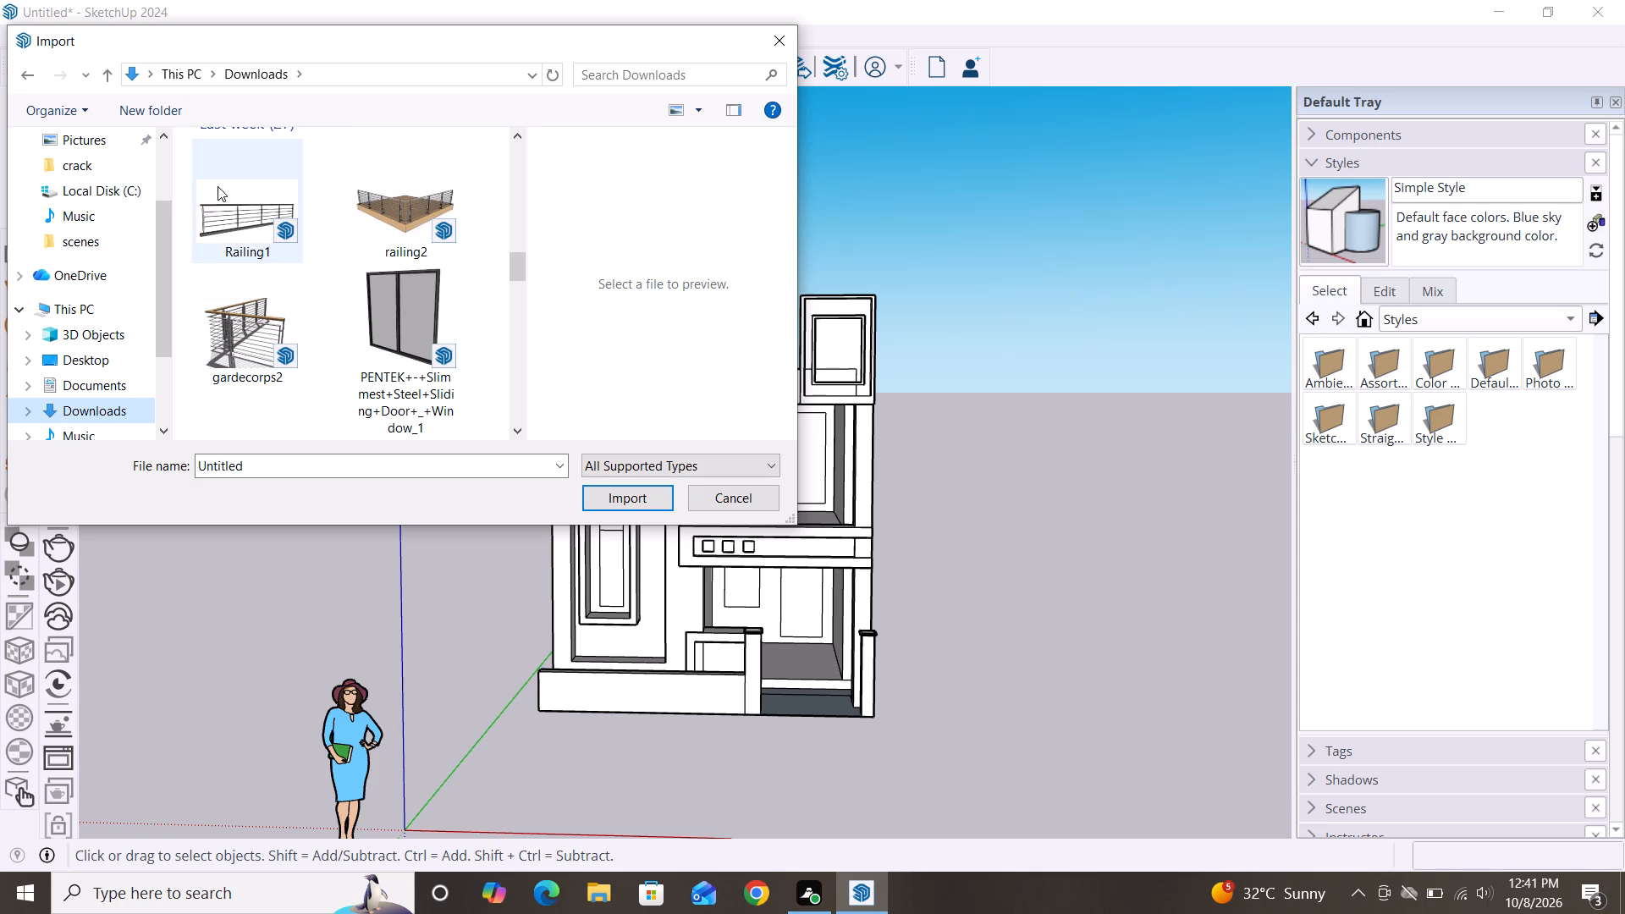
pyautogui.click(221, 232)
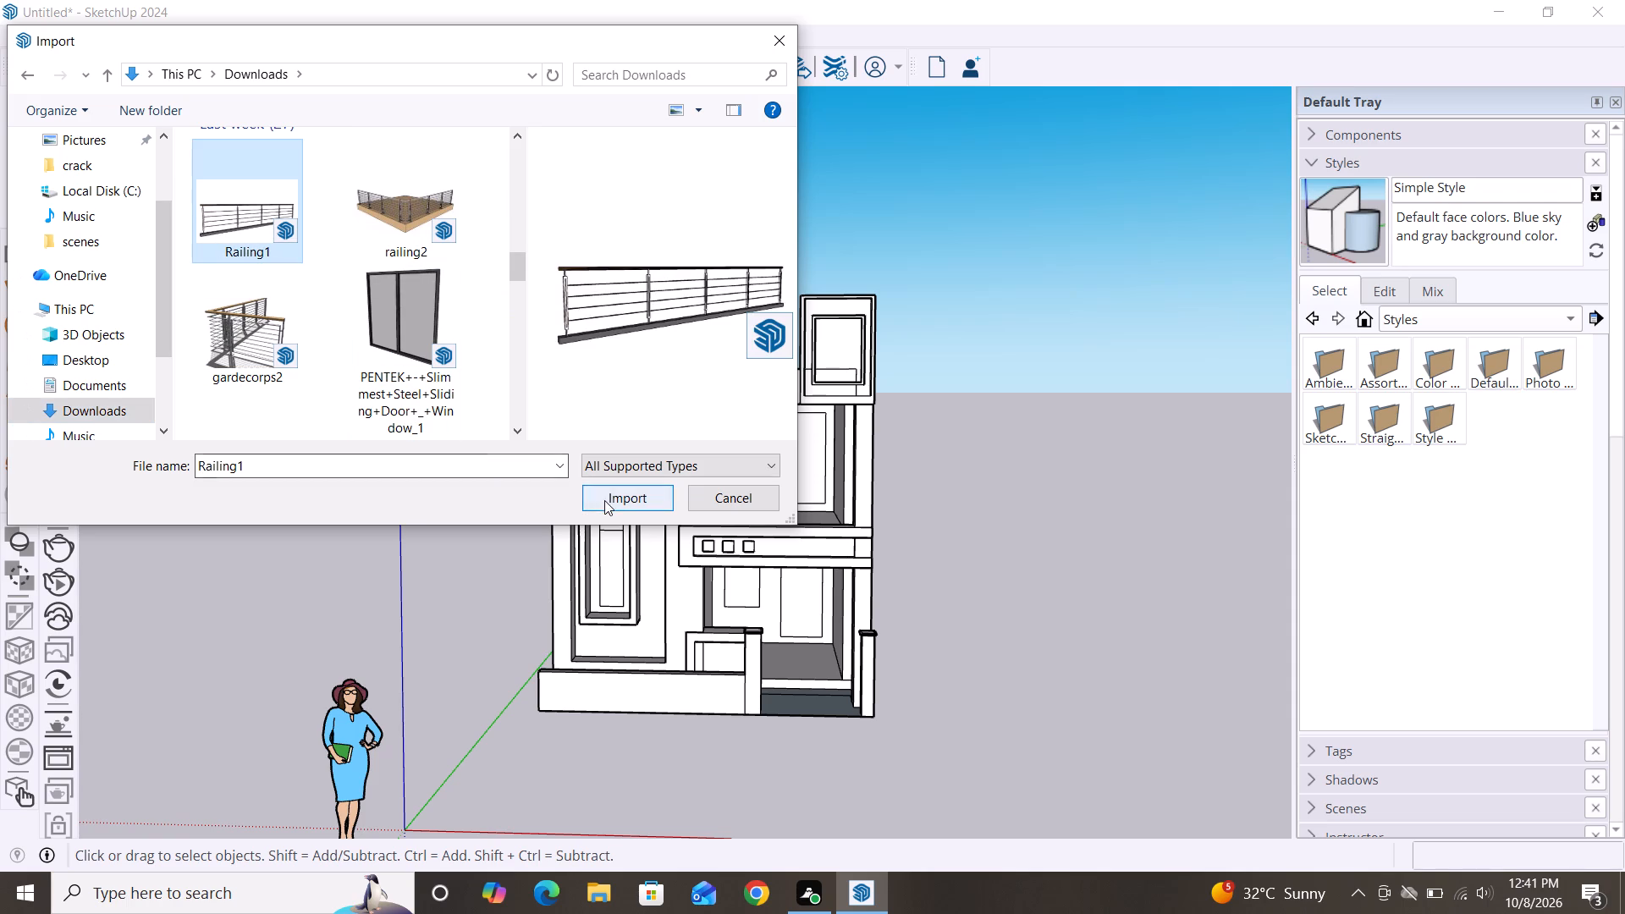
pyautogui.click(613, 501)
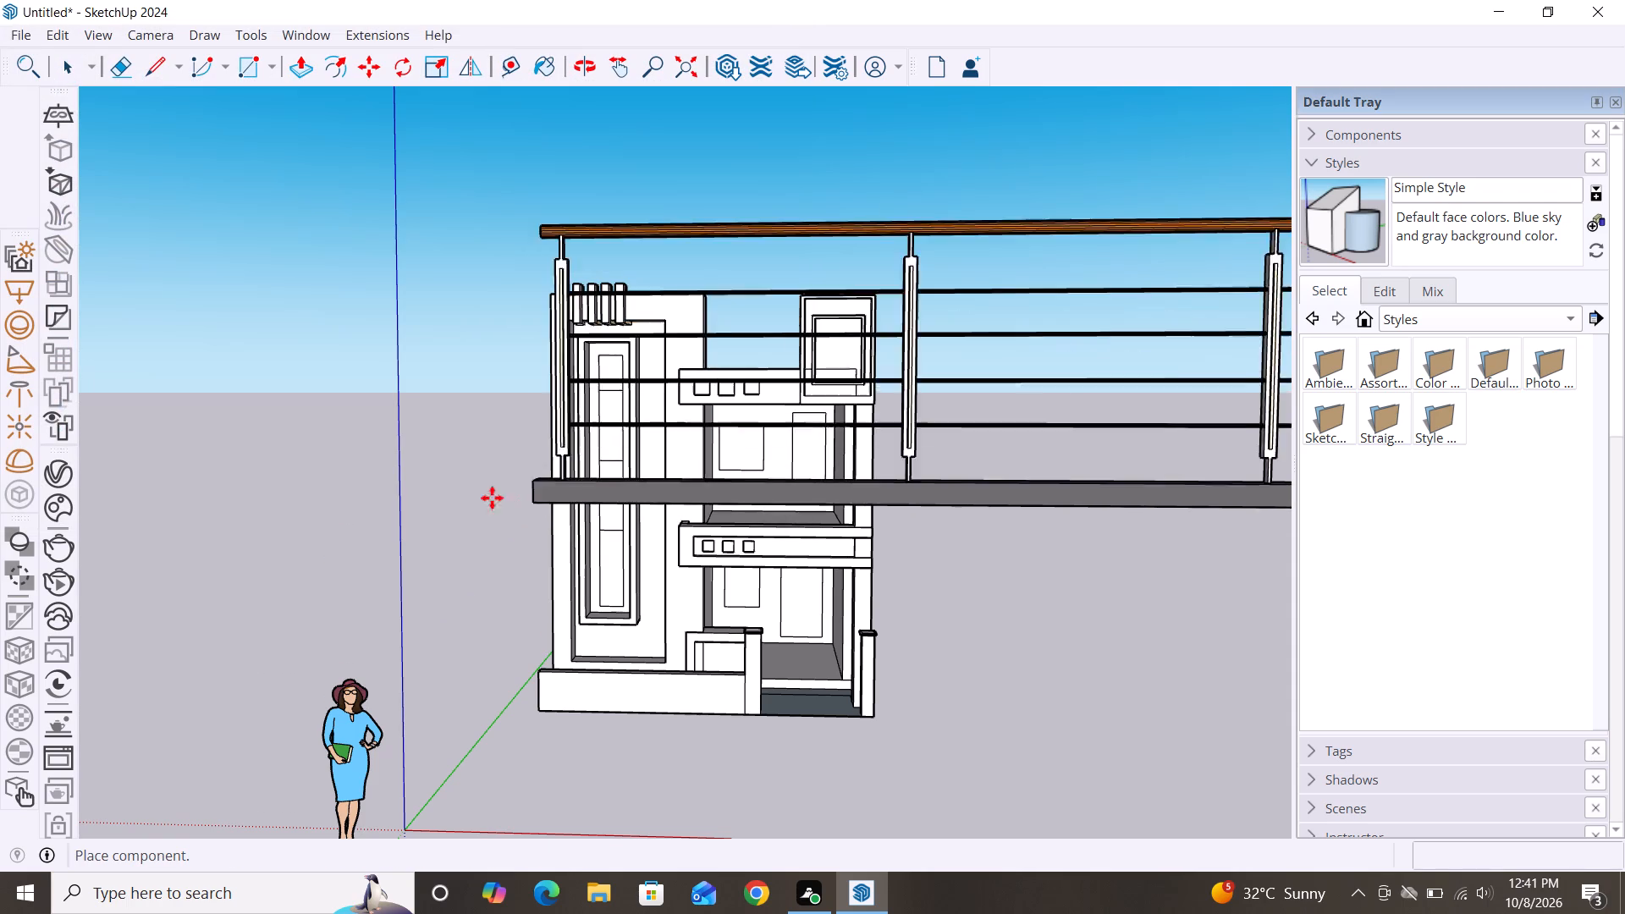
pyautogui.scroll(-4, 341, 481)
pyautogui.scroll(-6, 96, 460)
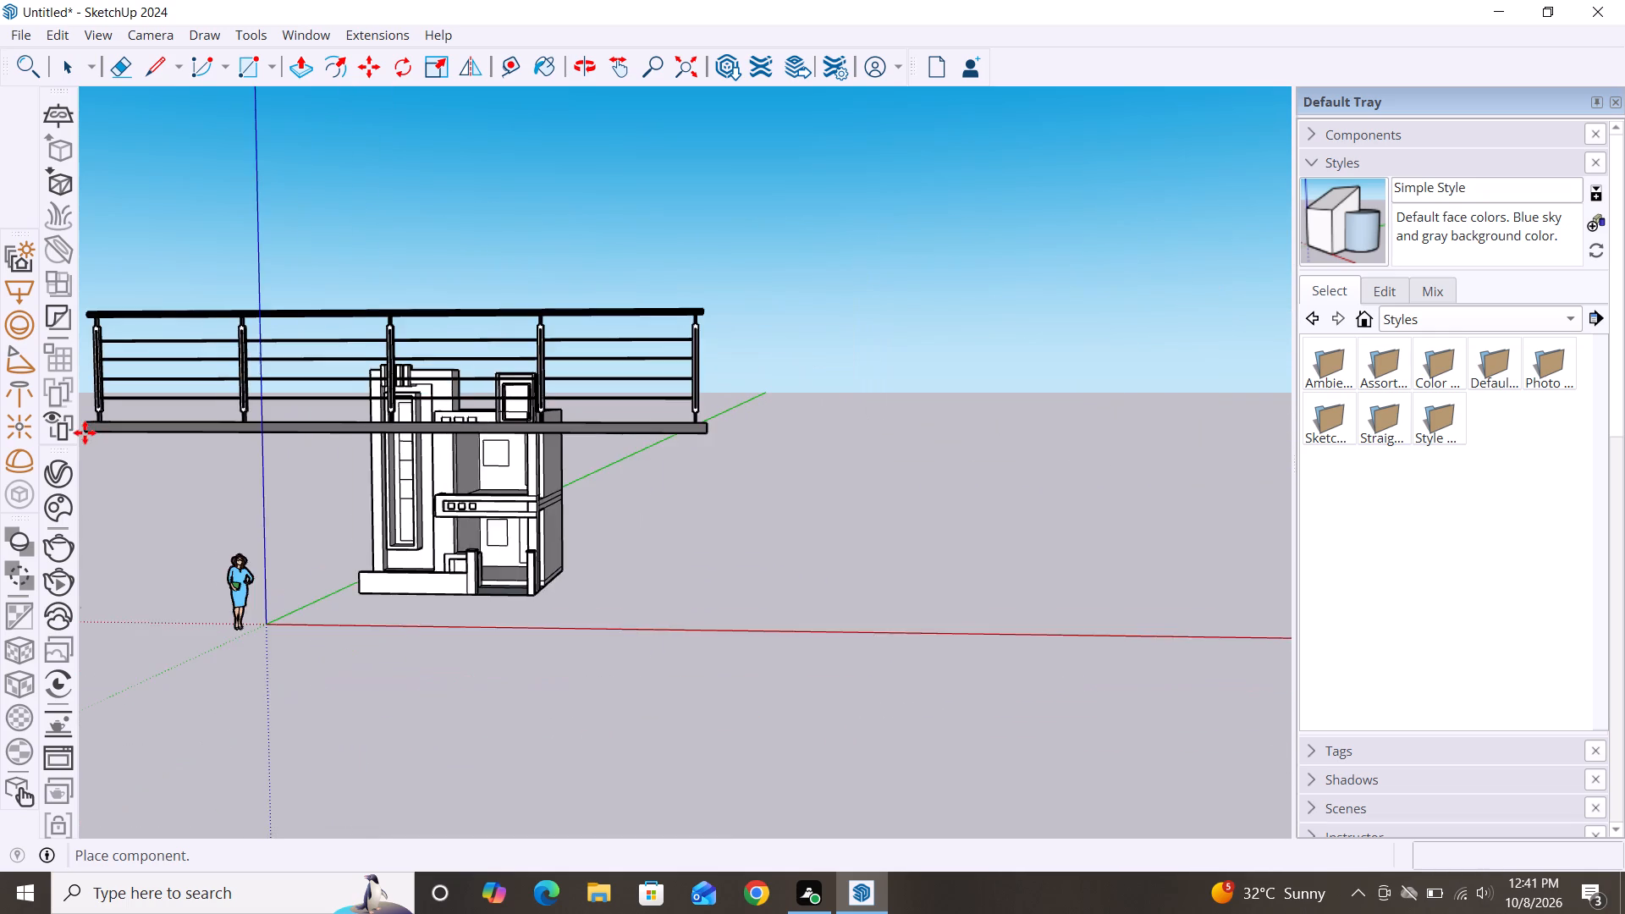
pyautogui.scroll(-3, 85, 432)
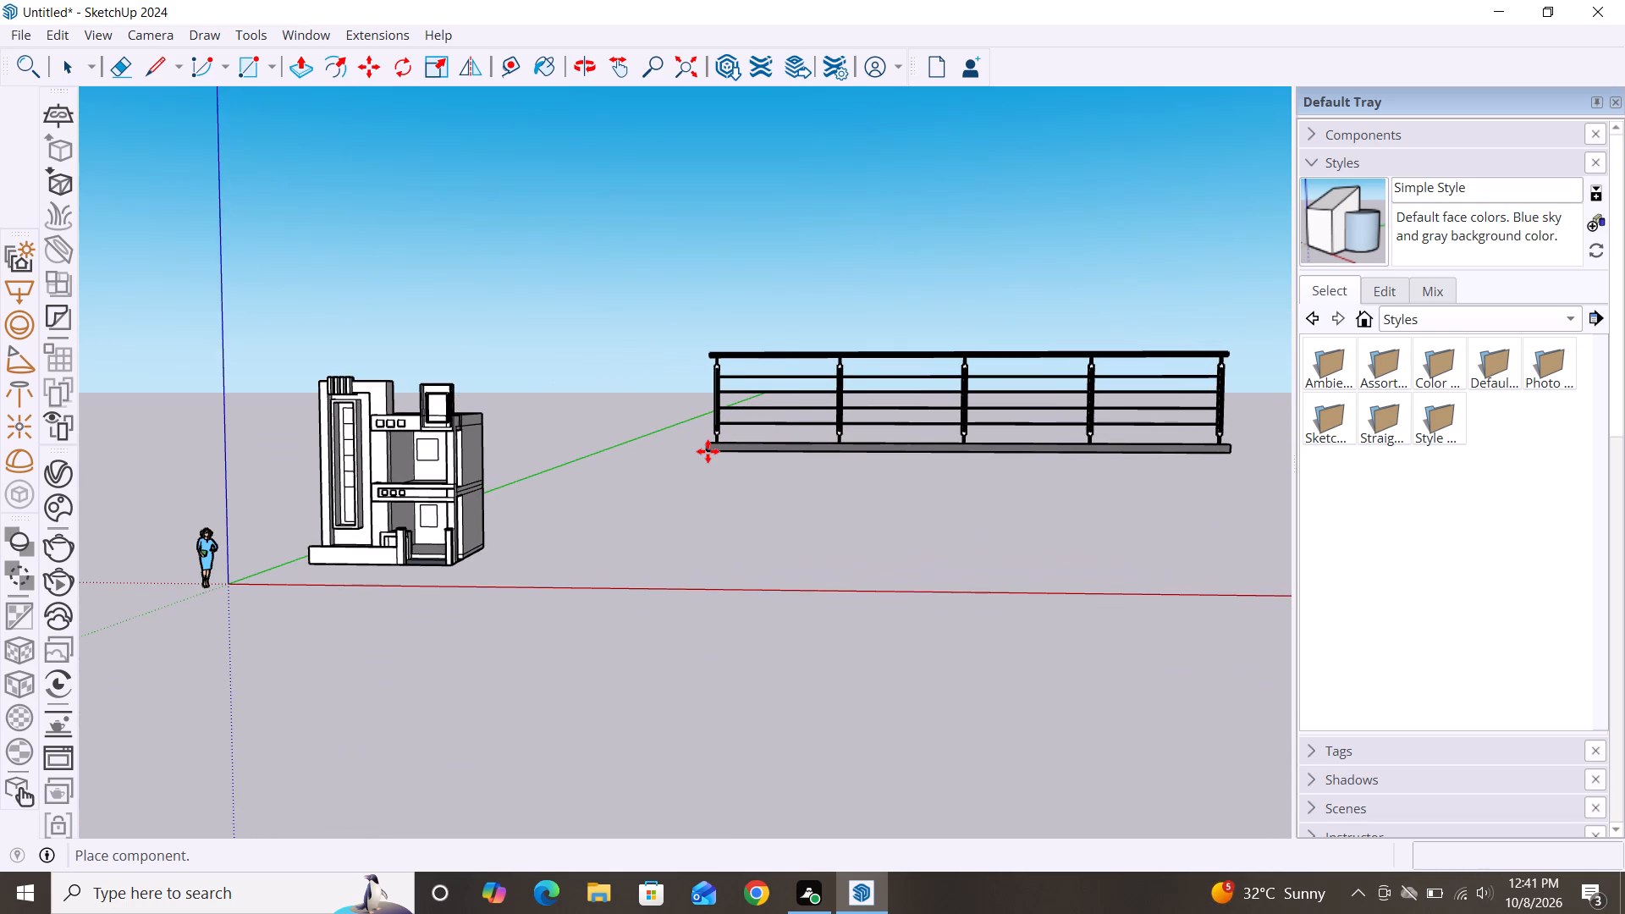
pyautogui.click(614, 455)
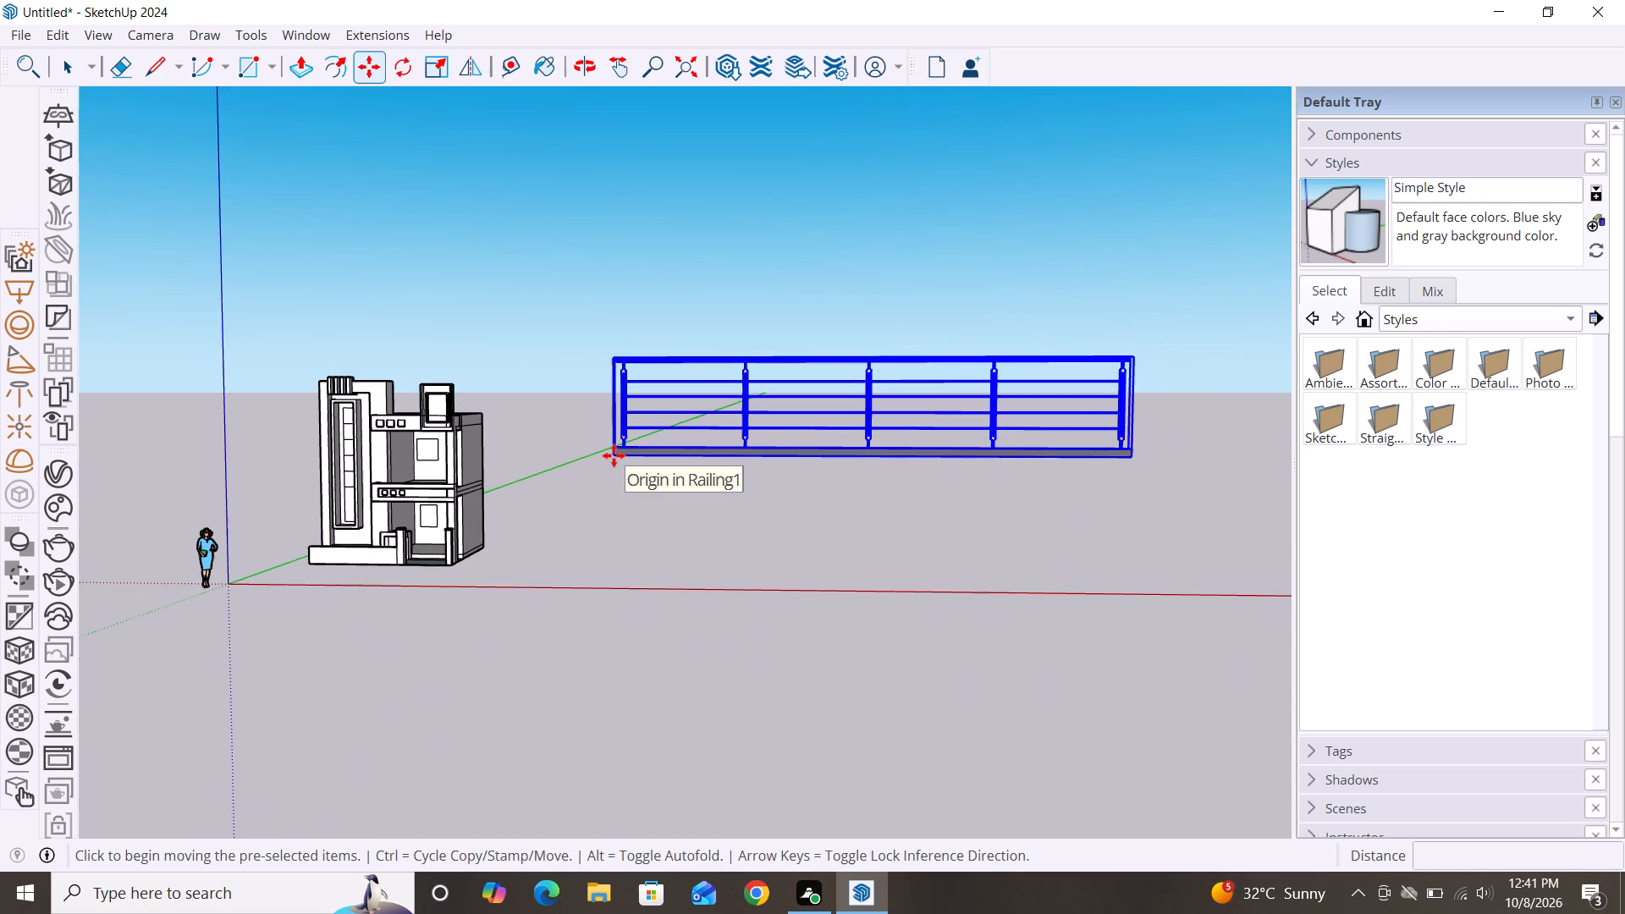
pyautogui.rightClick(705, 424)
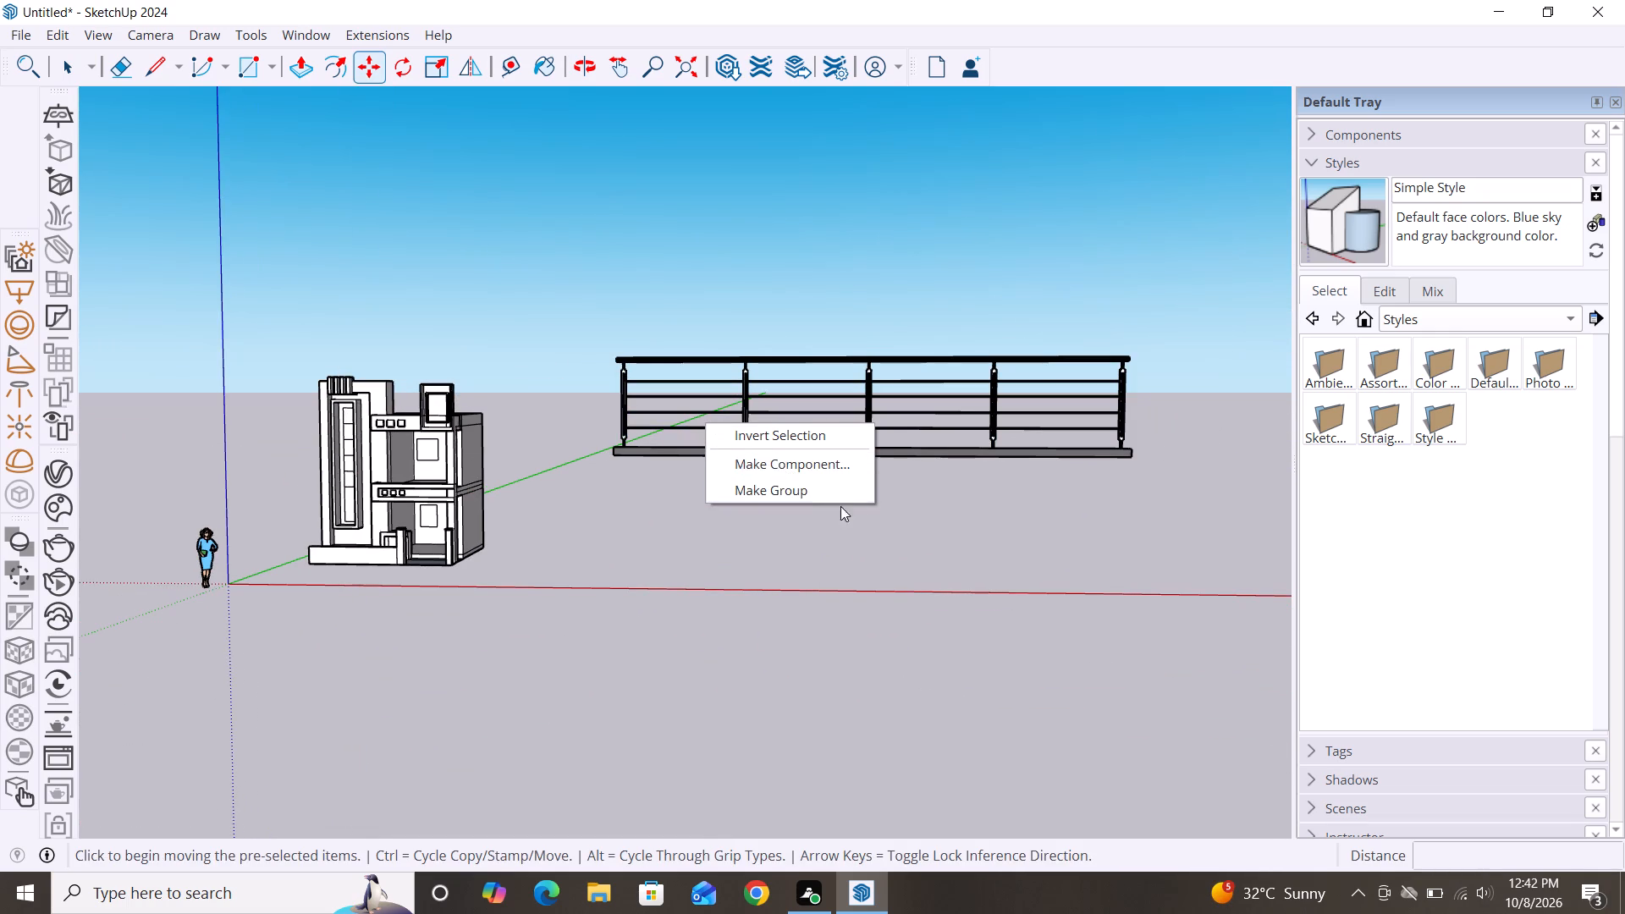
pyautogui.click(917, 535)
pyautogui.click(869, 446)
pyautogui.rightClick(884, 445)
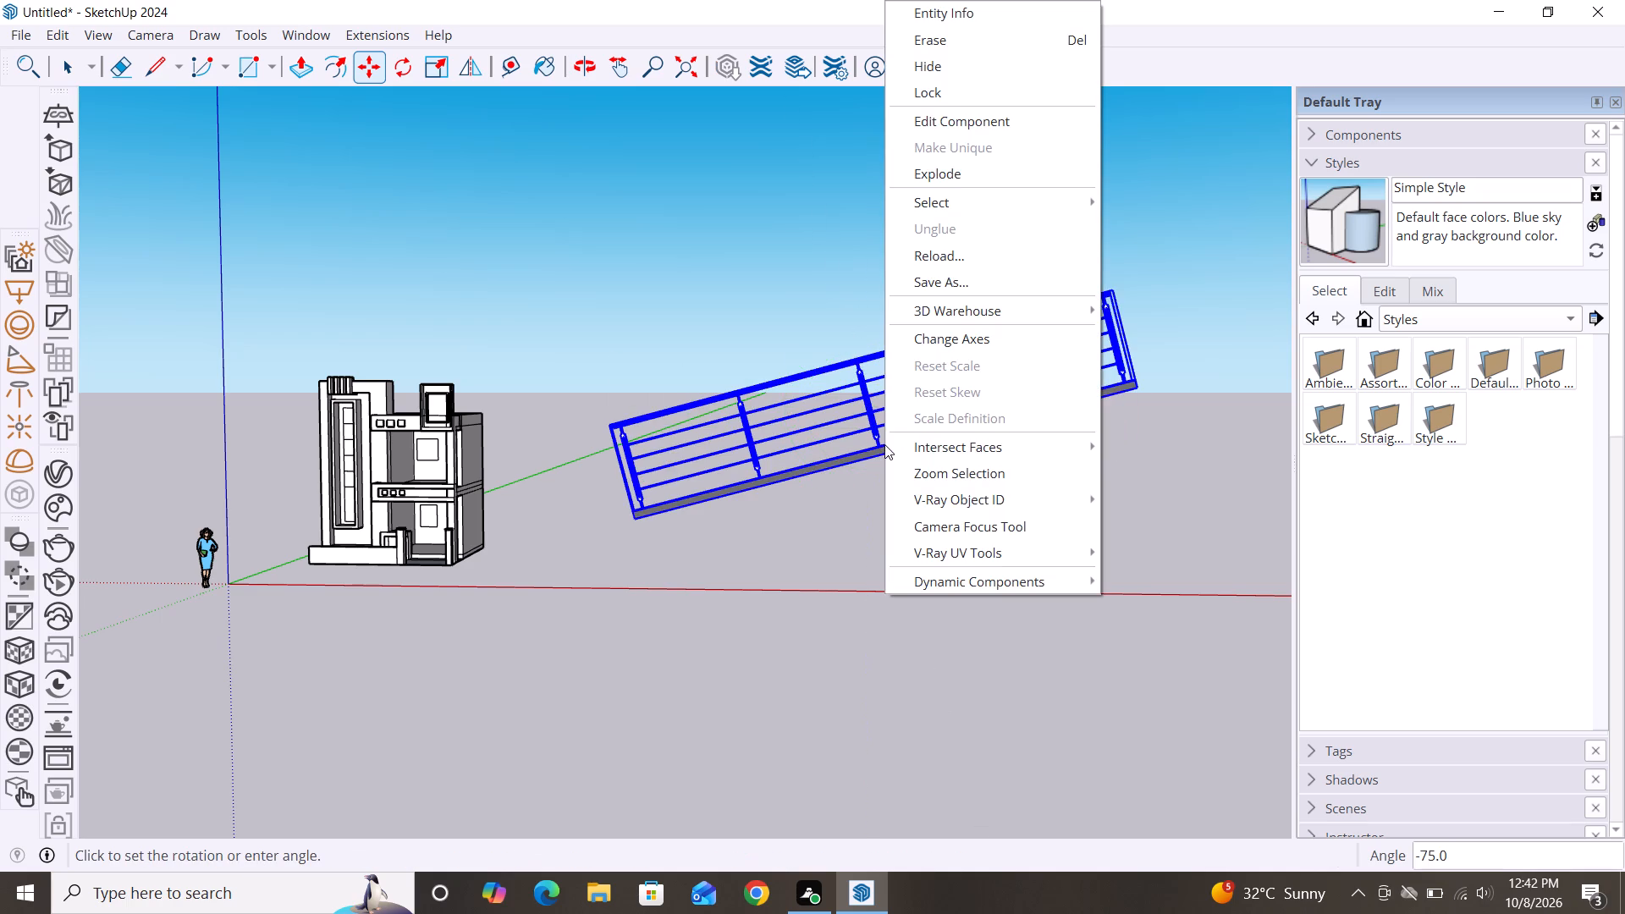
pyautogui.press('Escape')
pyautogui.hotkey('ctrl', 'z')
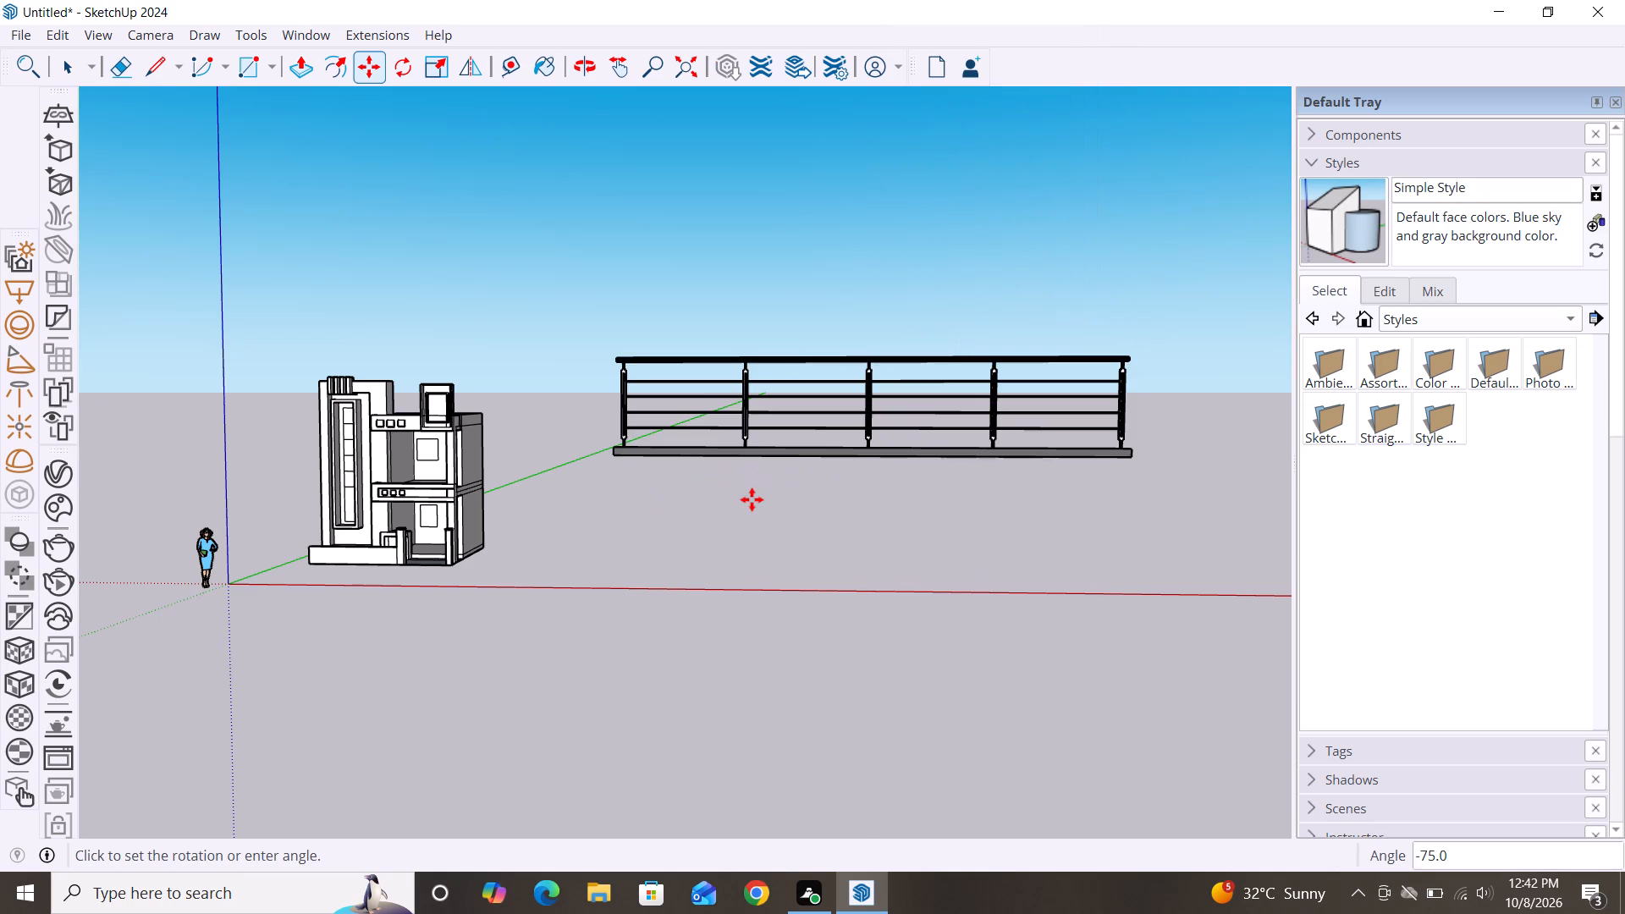
# Explode the imported railing component and the nested component inside it into separate parts.
pyautogui.press('space')
pyautogui.click(803, 449)
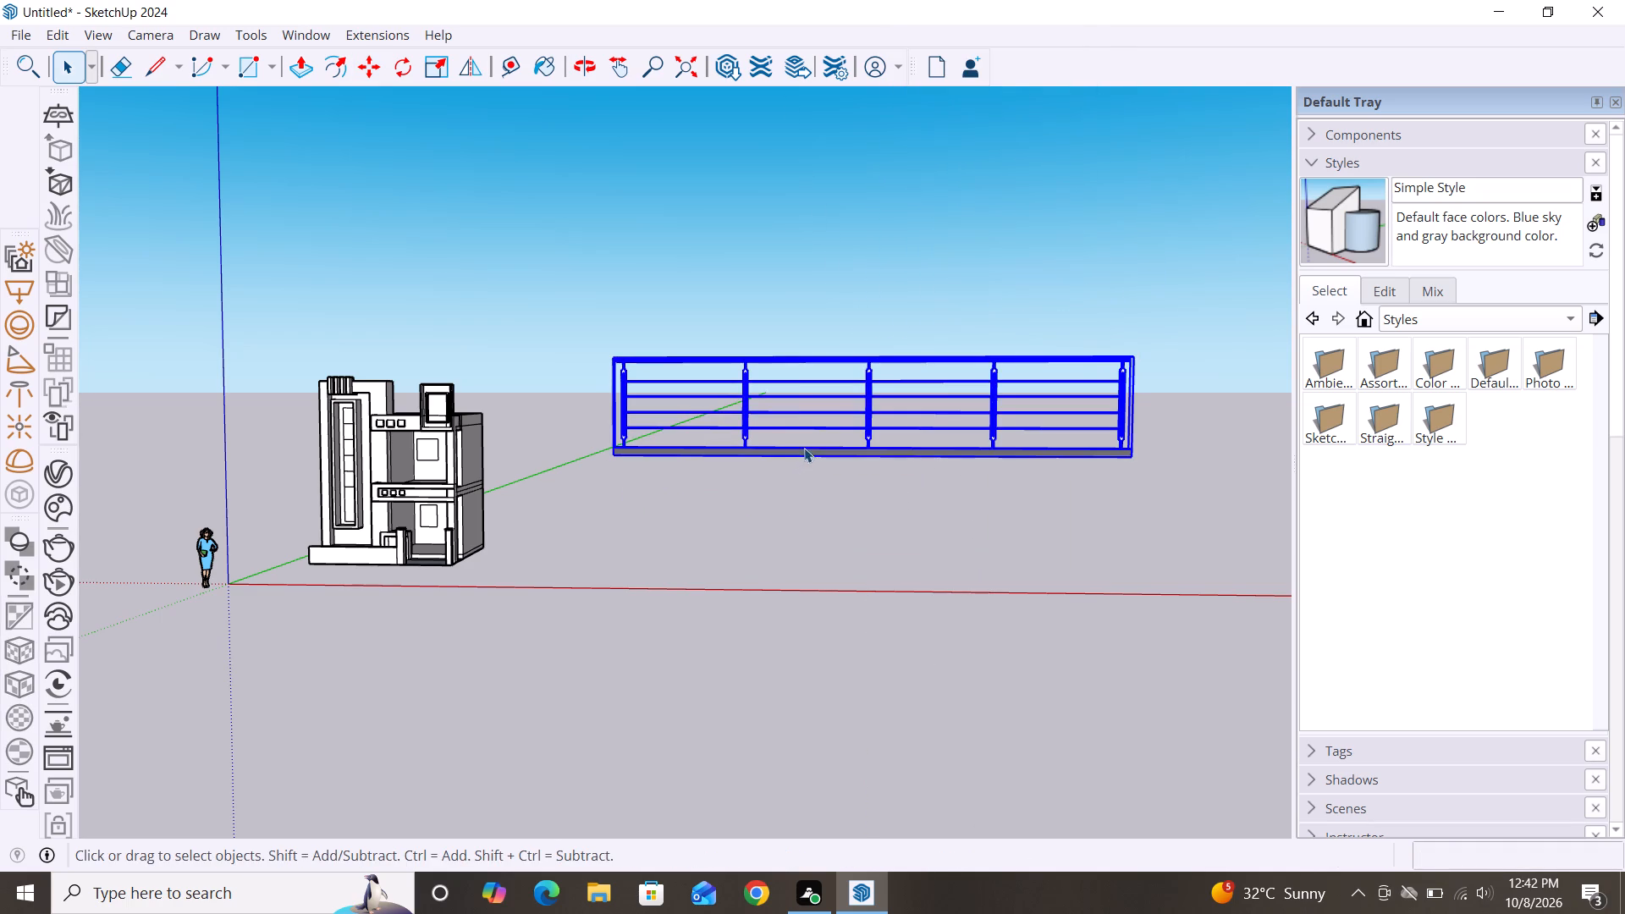
pyautogui.rightClick(804, 448)
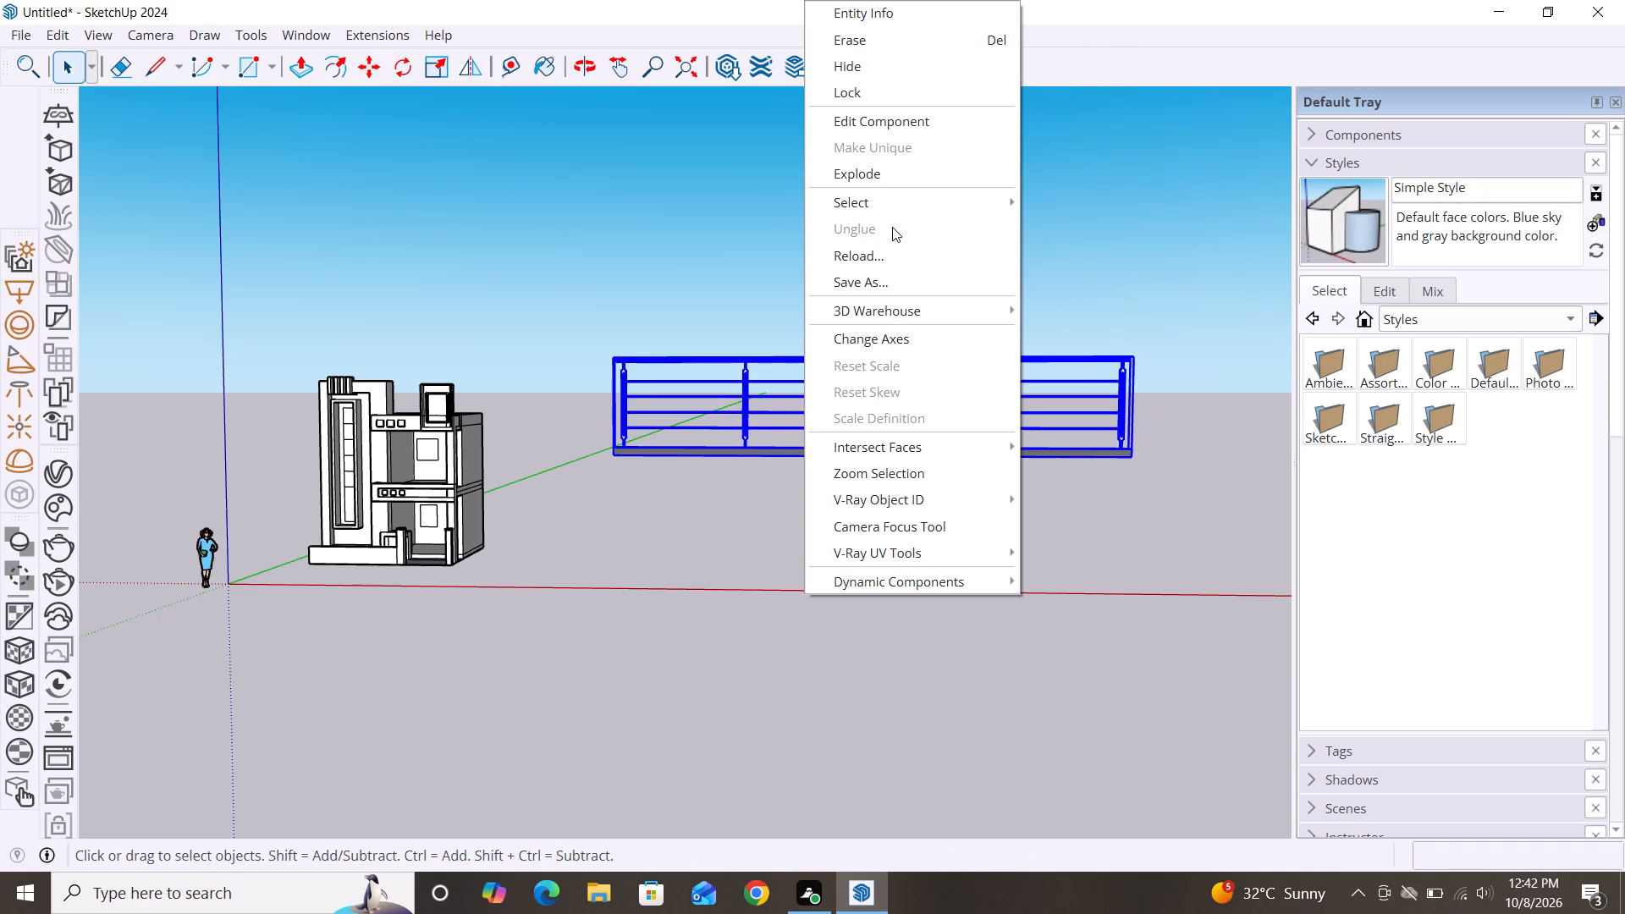
pyautogui.scroll(-1, 909, 262)
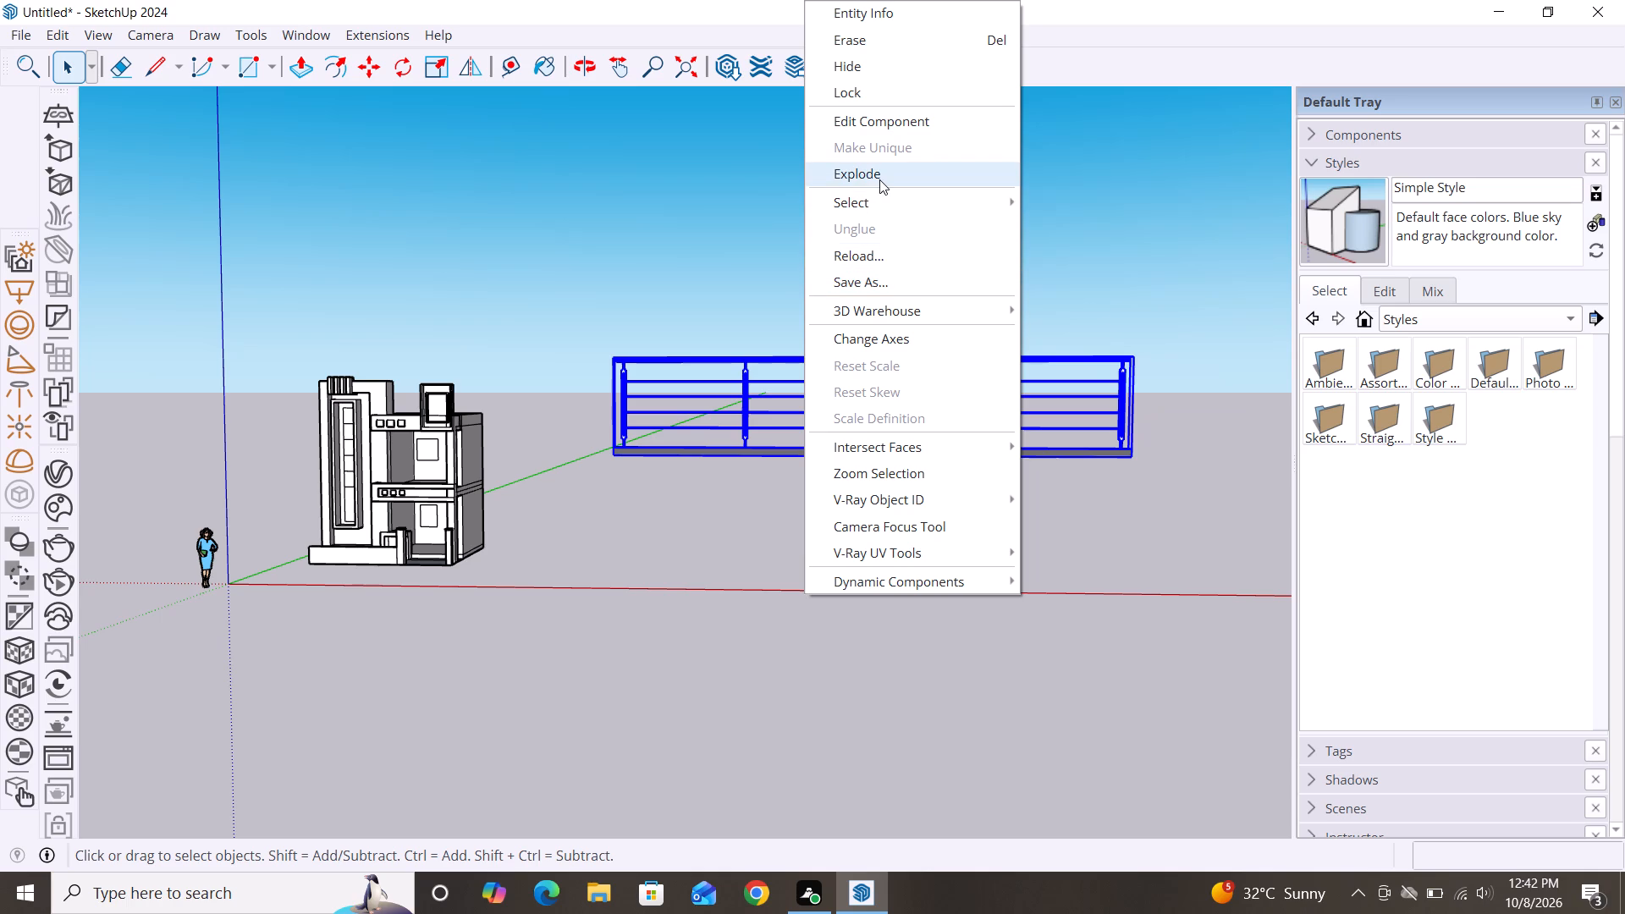
pyautogui.click(879, 175)
pyautogui.click(978, 494)
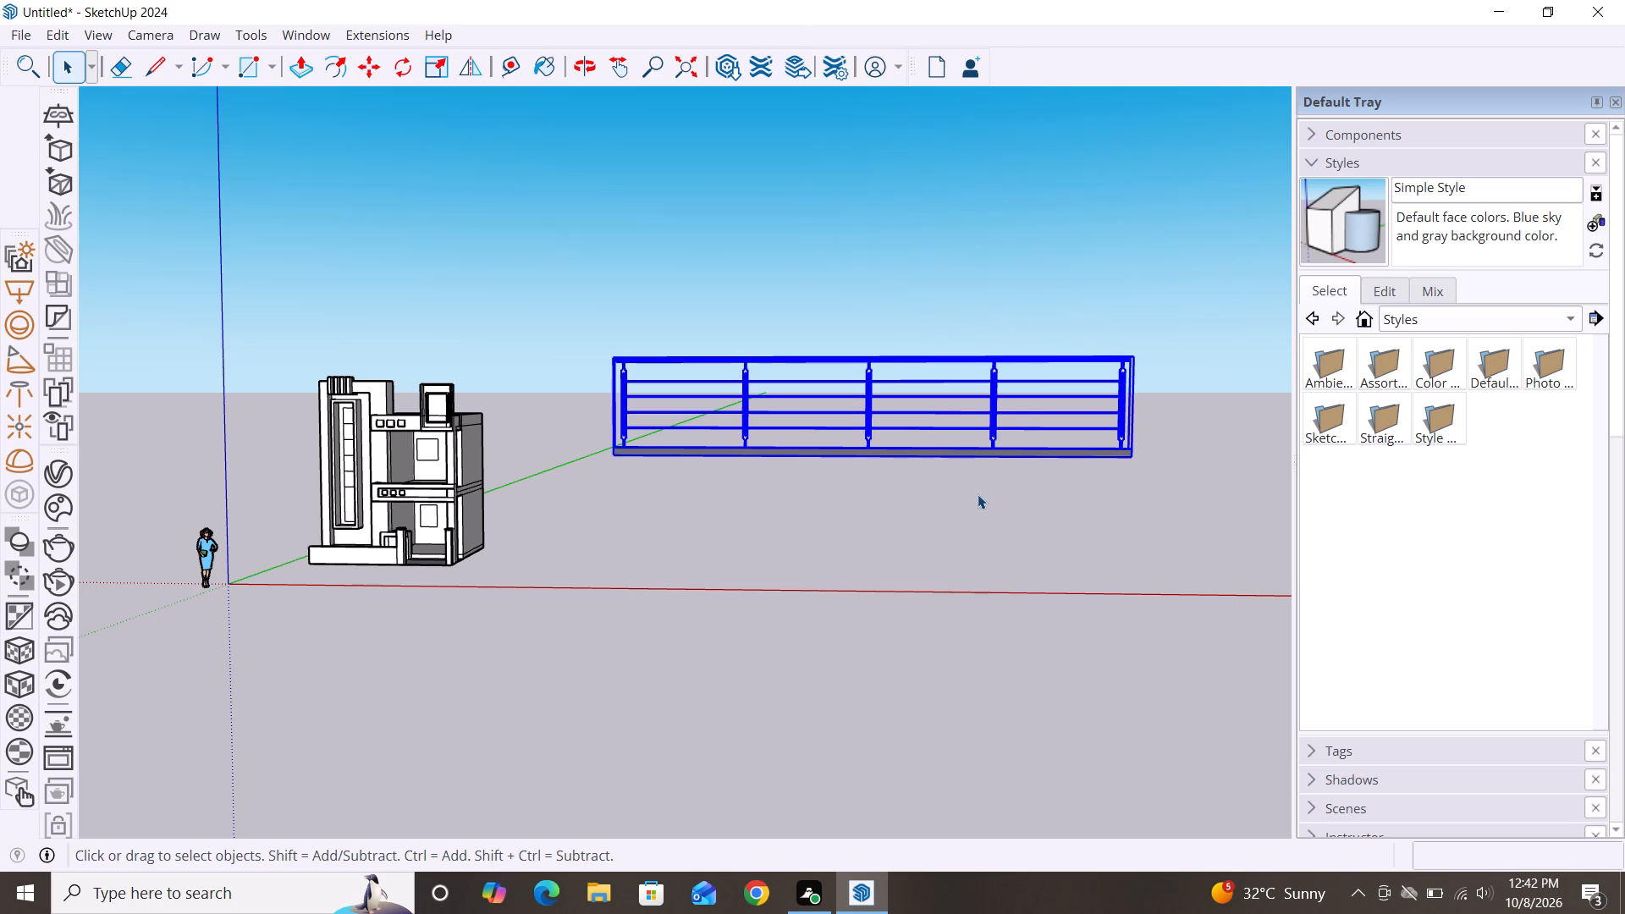
pyautogui.click(937, 450)
pyautogui.scroll(1, 978, 512)
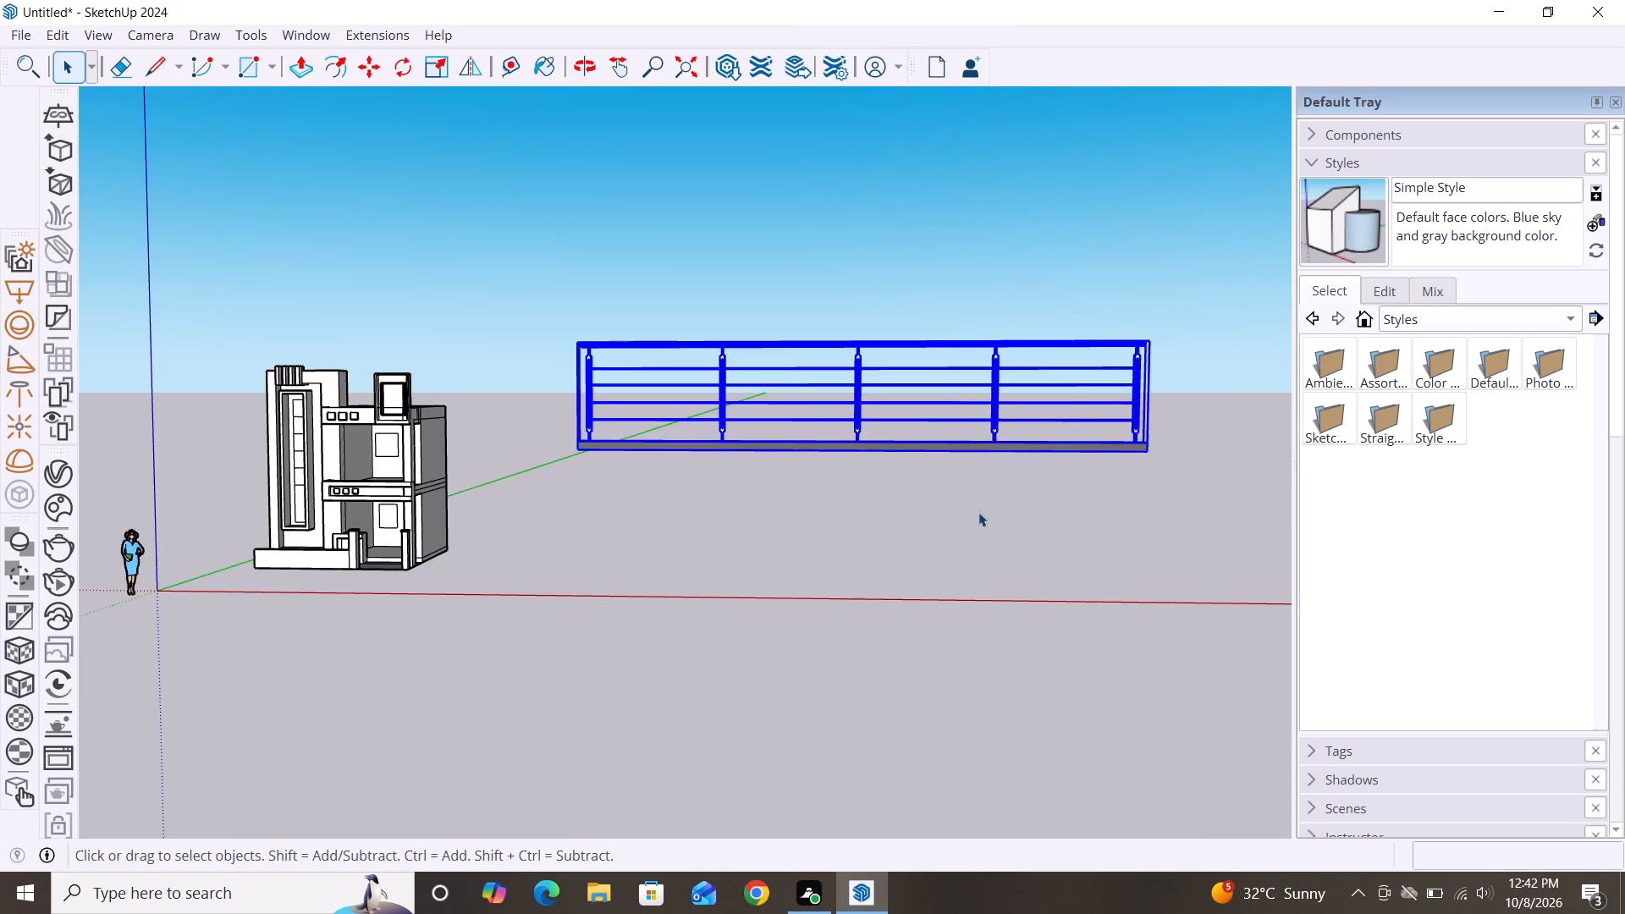
pyautogui.rightClick(917, 413)
pyautogui.click(848, 515)
pyautogui.click(835, 426)
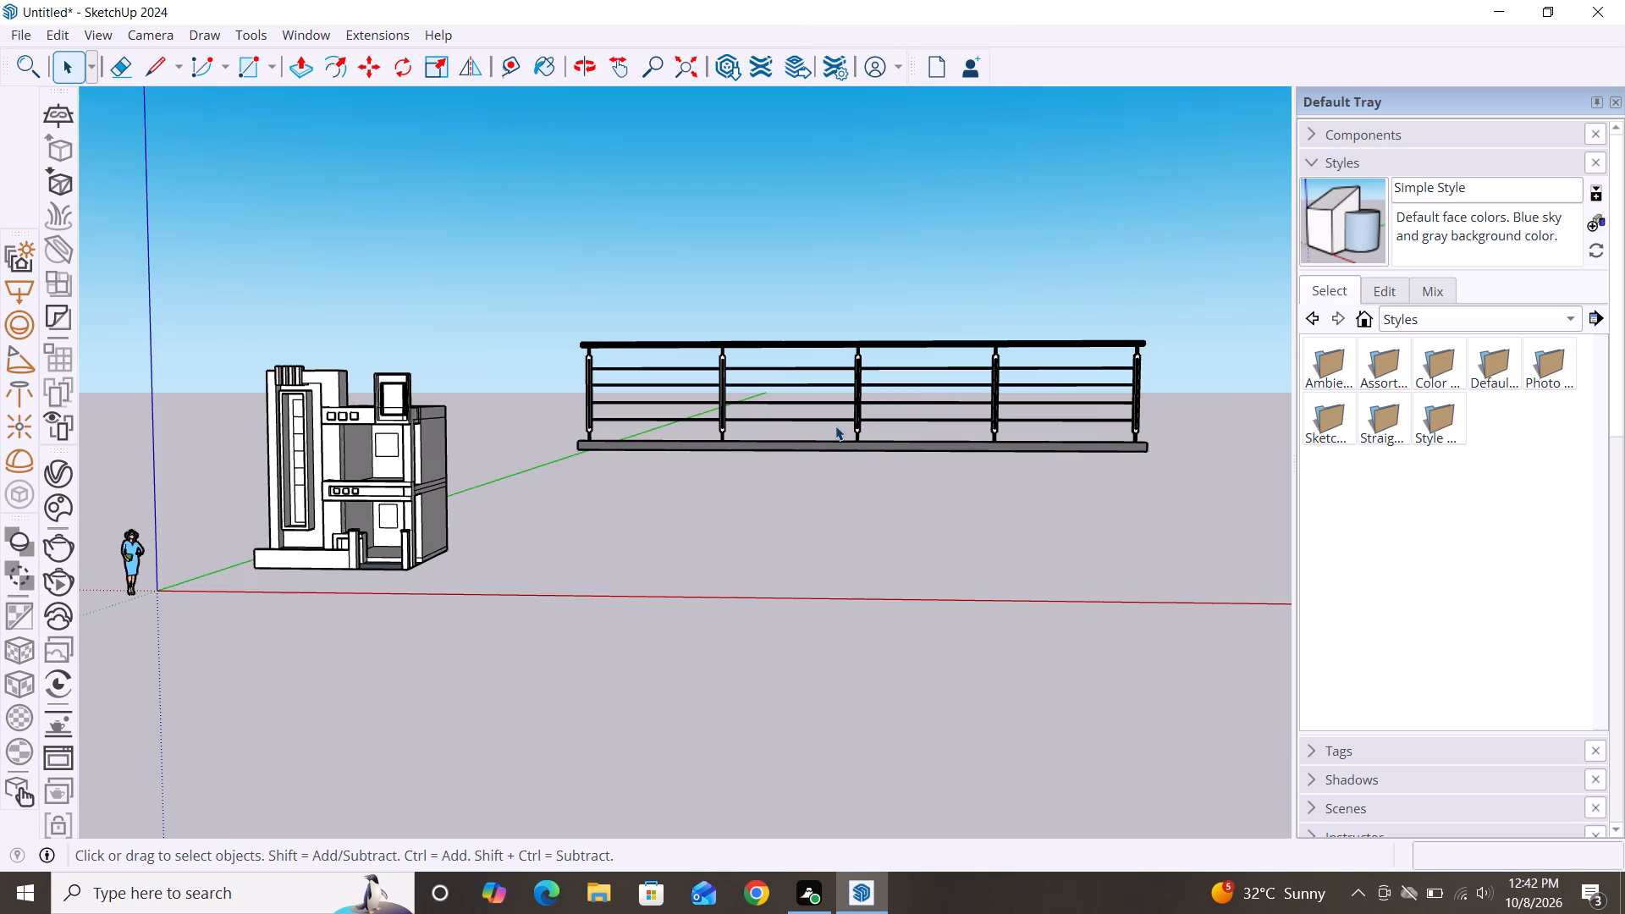
pyautogui.click(813, 420)
pyautogui.rightClick(748, 421)
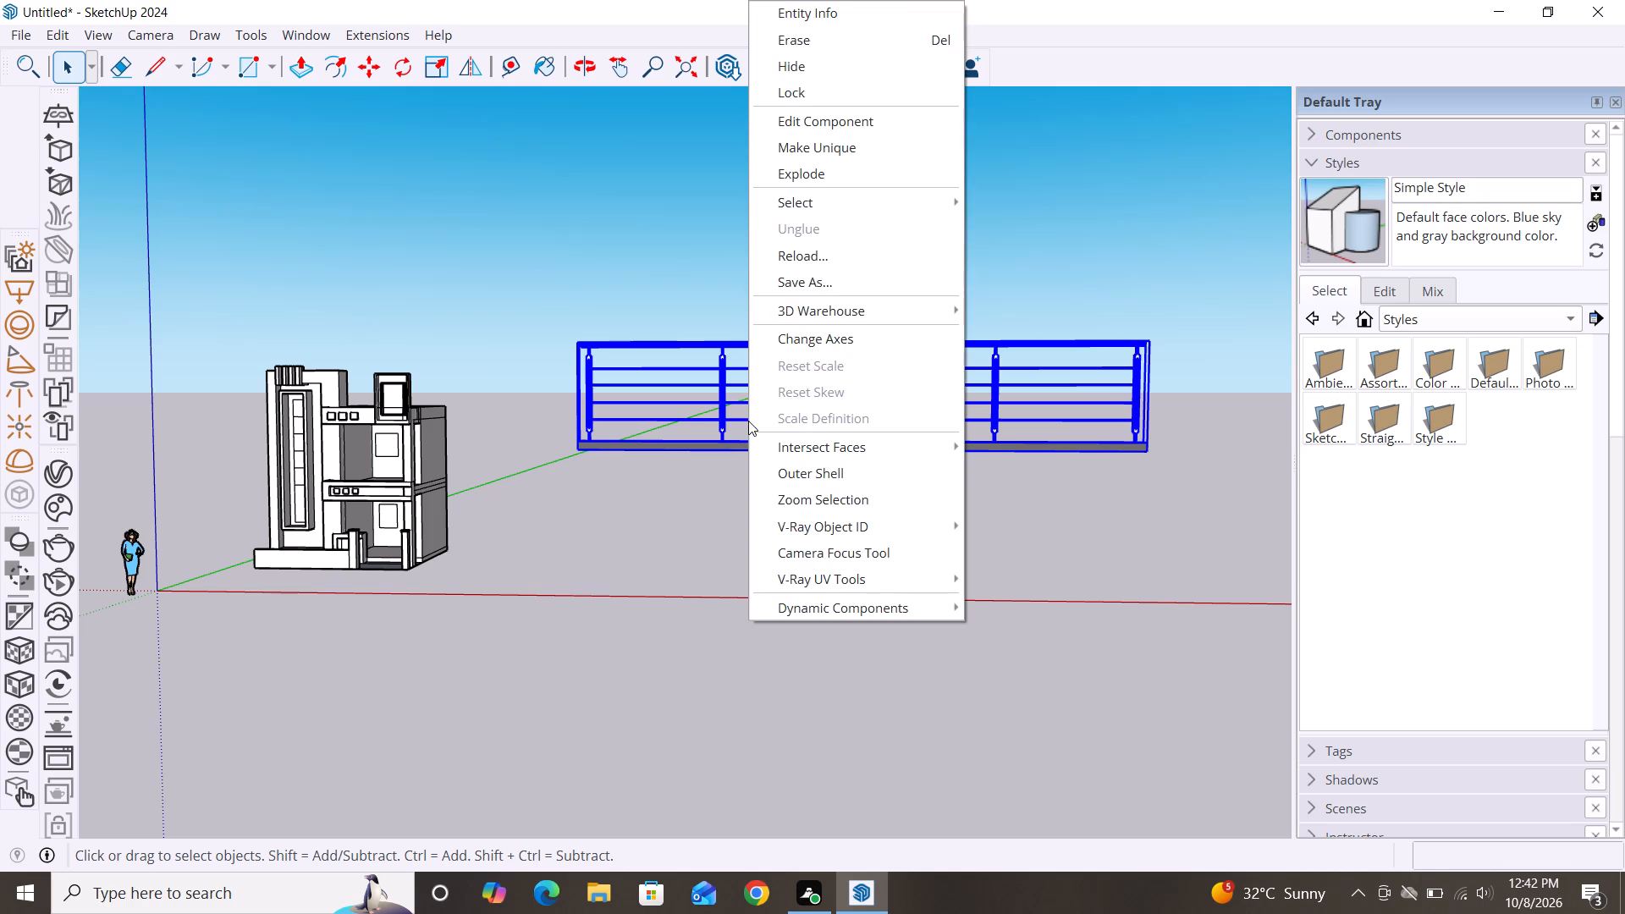
pyautogui.click(828, 173)
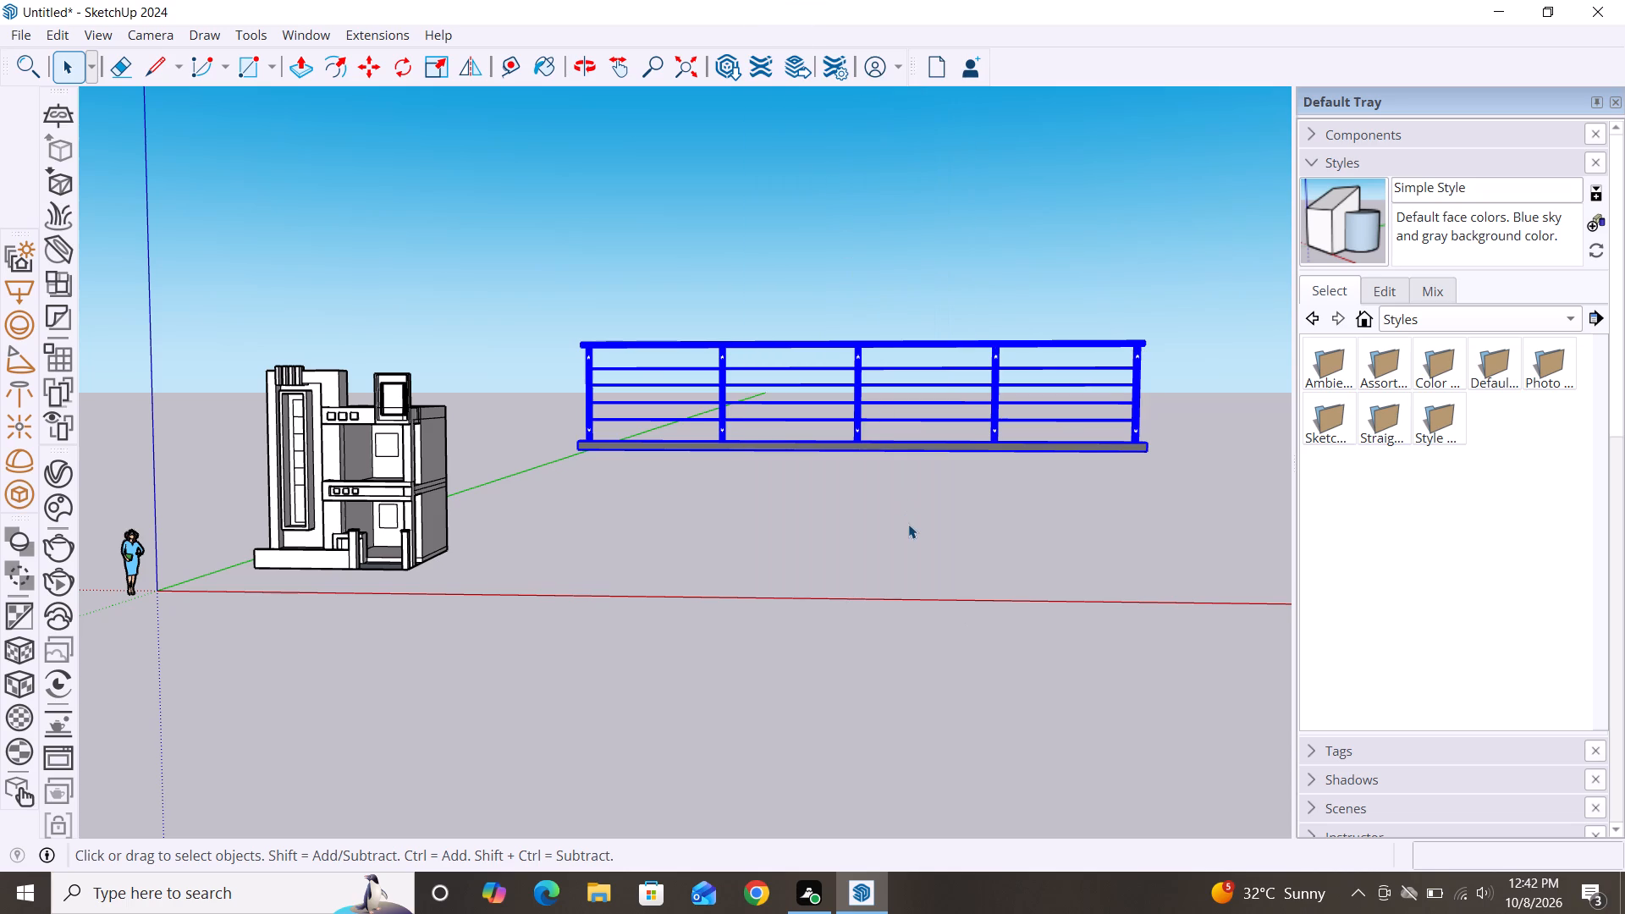
pyautogui.click(908, 525)
# Delete the base slab beneath the railing posts.
pyautogui.click(867, 451)
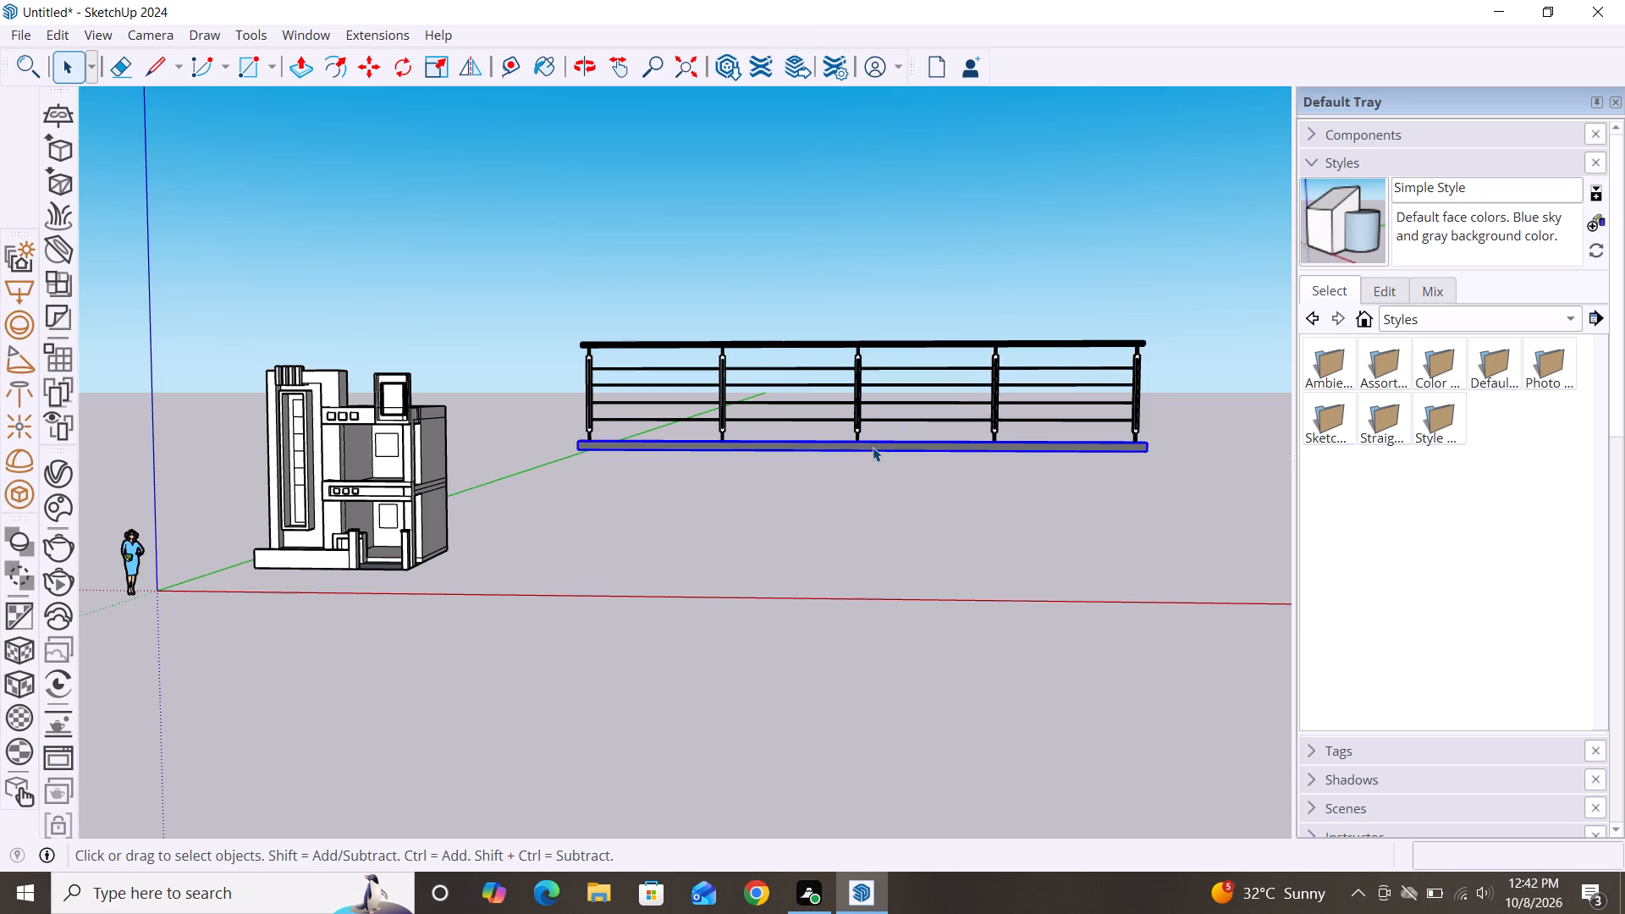
pyautogui.scroll(4, 873, 447)
pyautogui.press('Delete')
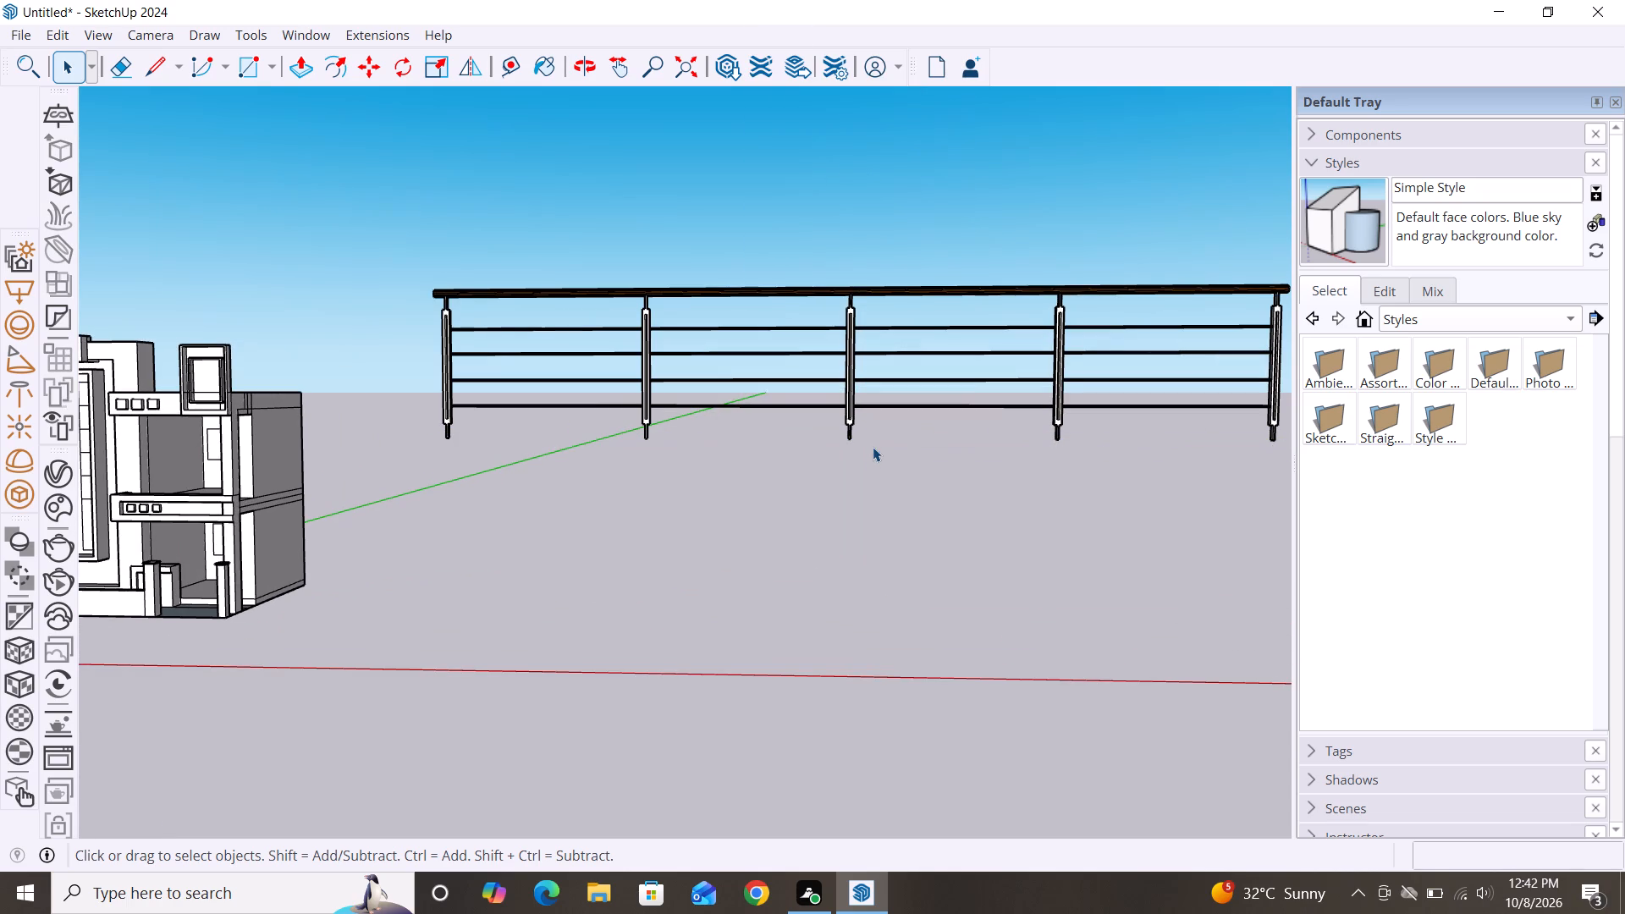
# Scale all remaining railing parts shorter from the end nearest the house and adjust their depth.
pyautogui.scroll(-6, 889, 509)
pyautogui.click(963, 410)
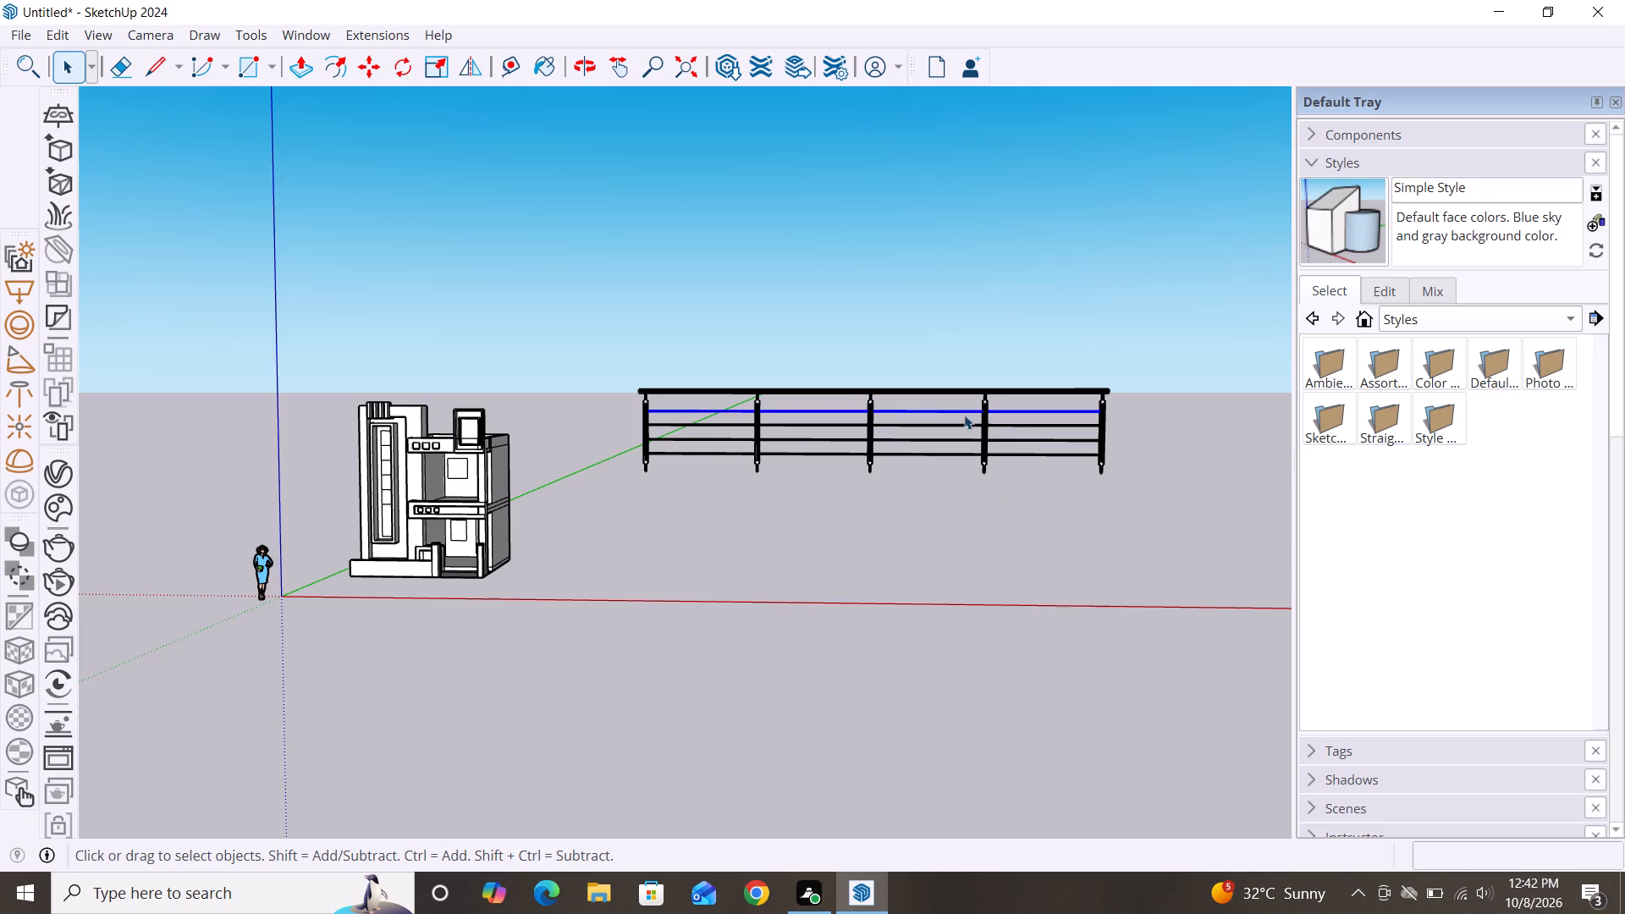
pyautogui.click(880, 504)
pyautogui.moveTo(598, 339); pyautogui.dragTo(1201, 505)
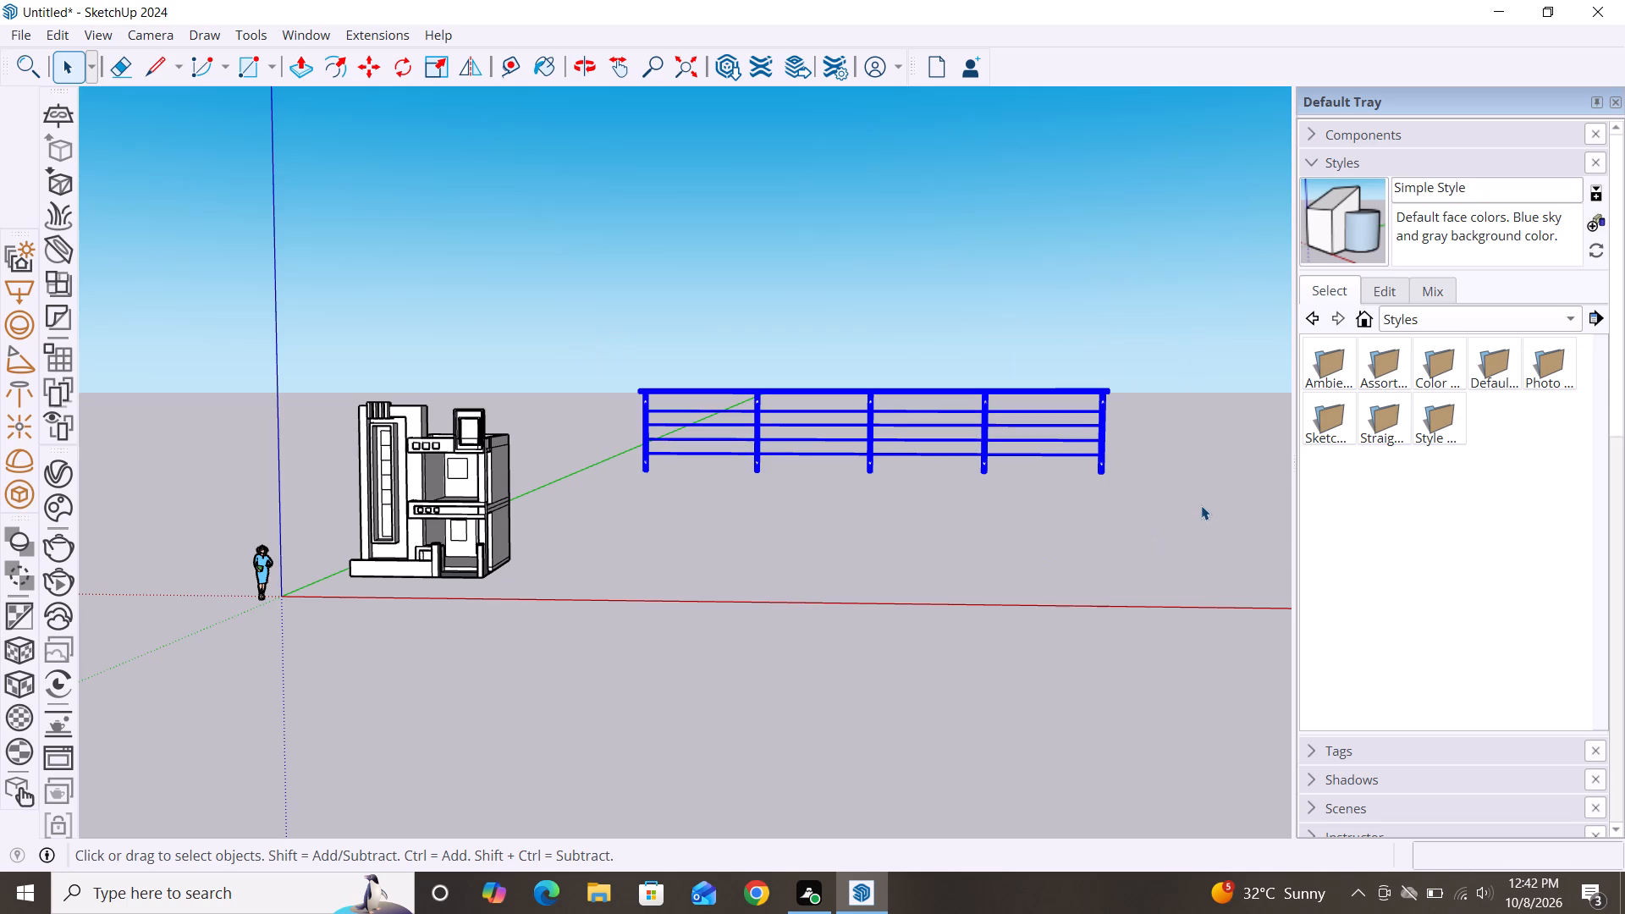
pyautogui.press('s')
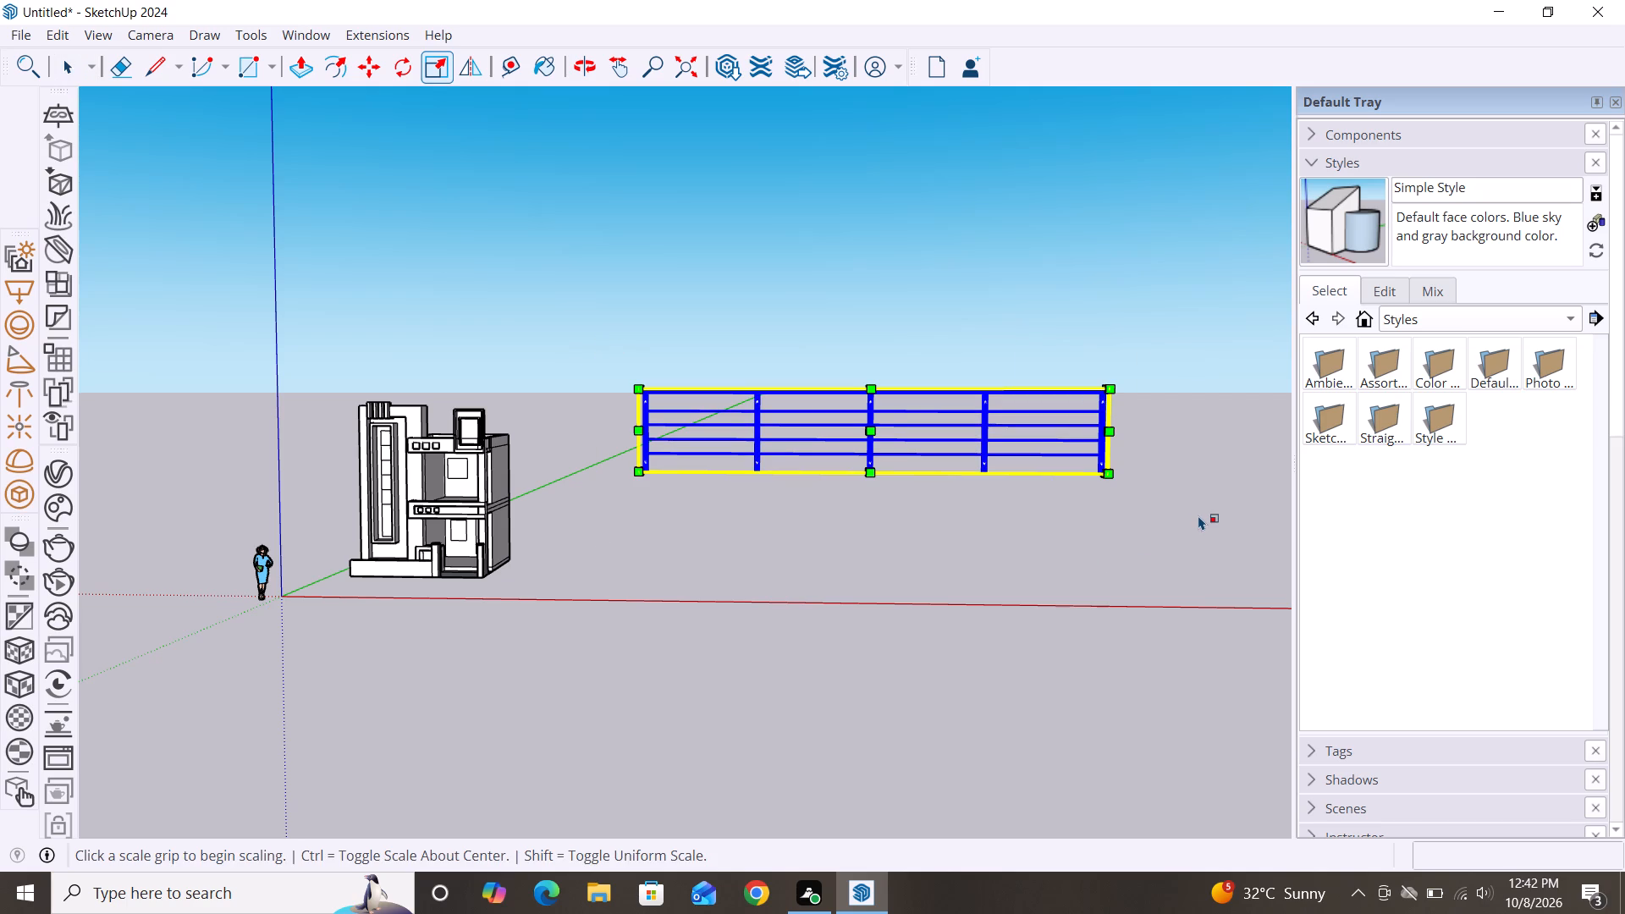
pyautogui.click(637, 432)
pyautogui.moveTo(639, 432); pyautogui.dragTo(716, 436)
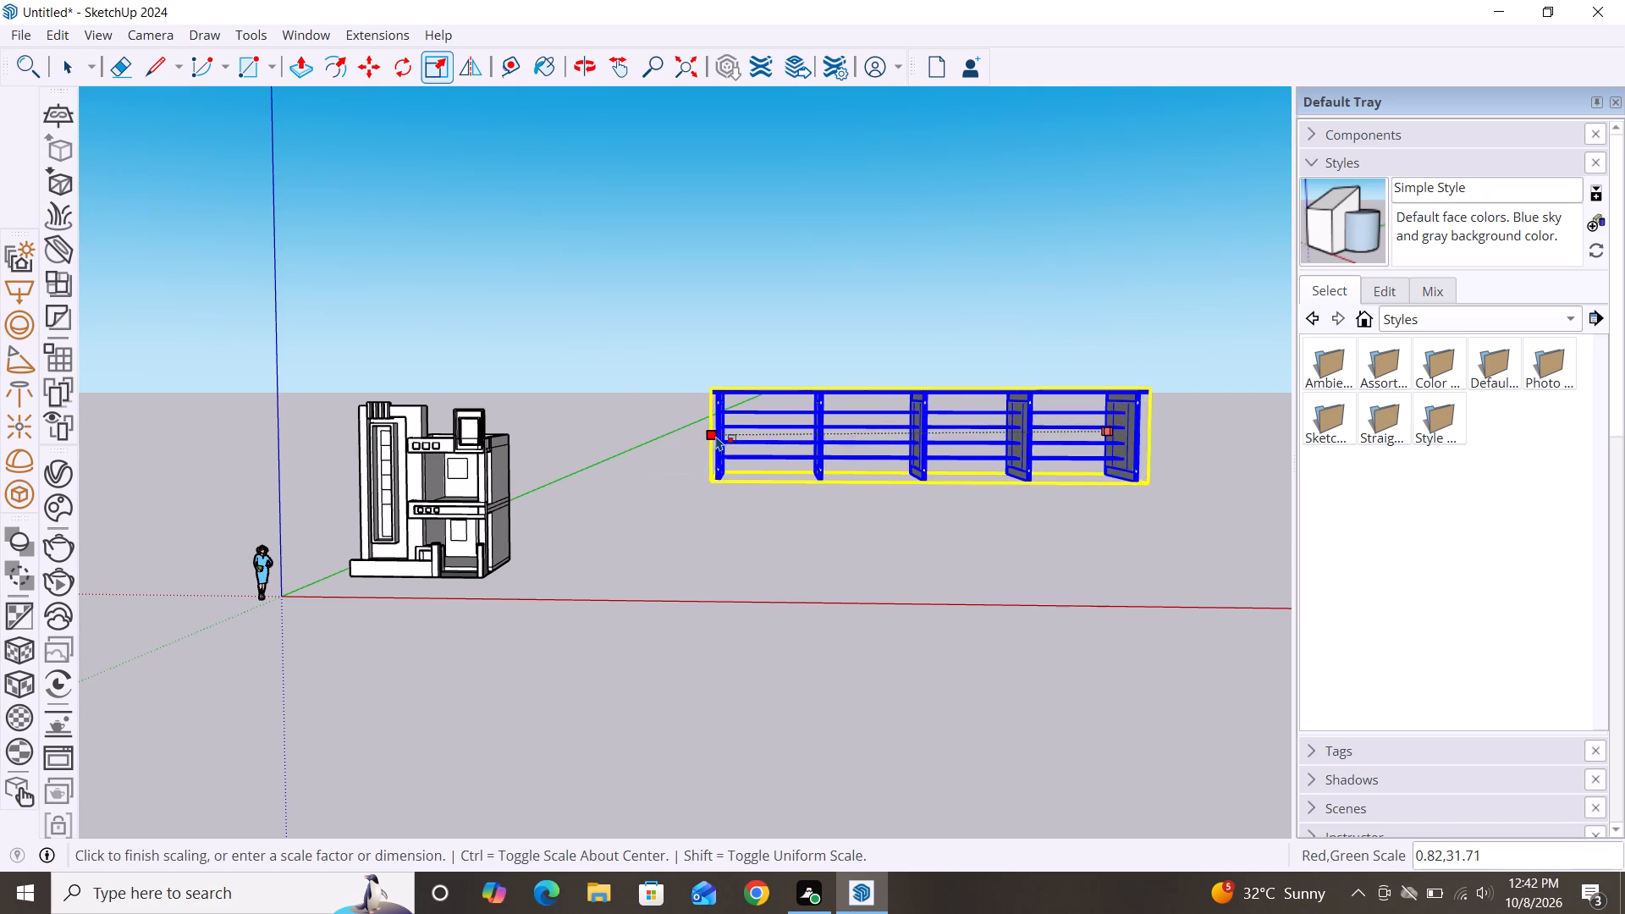
pyautogui.moveTo(716, 436); pyautogui.dragTo(763, 435)
pyautogui.moveTo(804, 433); pyautogui.dragTo(824, 429)
pyautogui.moveTo(827, 429); pyautogui.dragTo(841, 427)
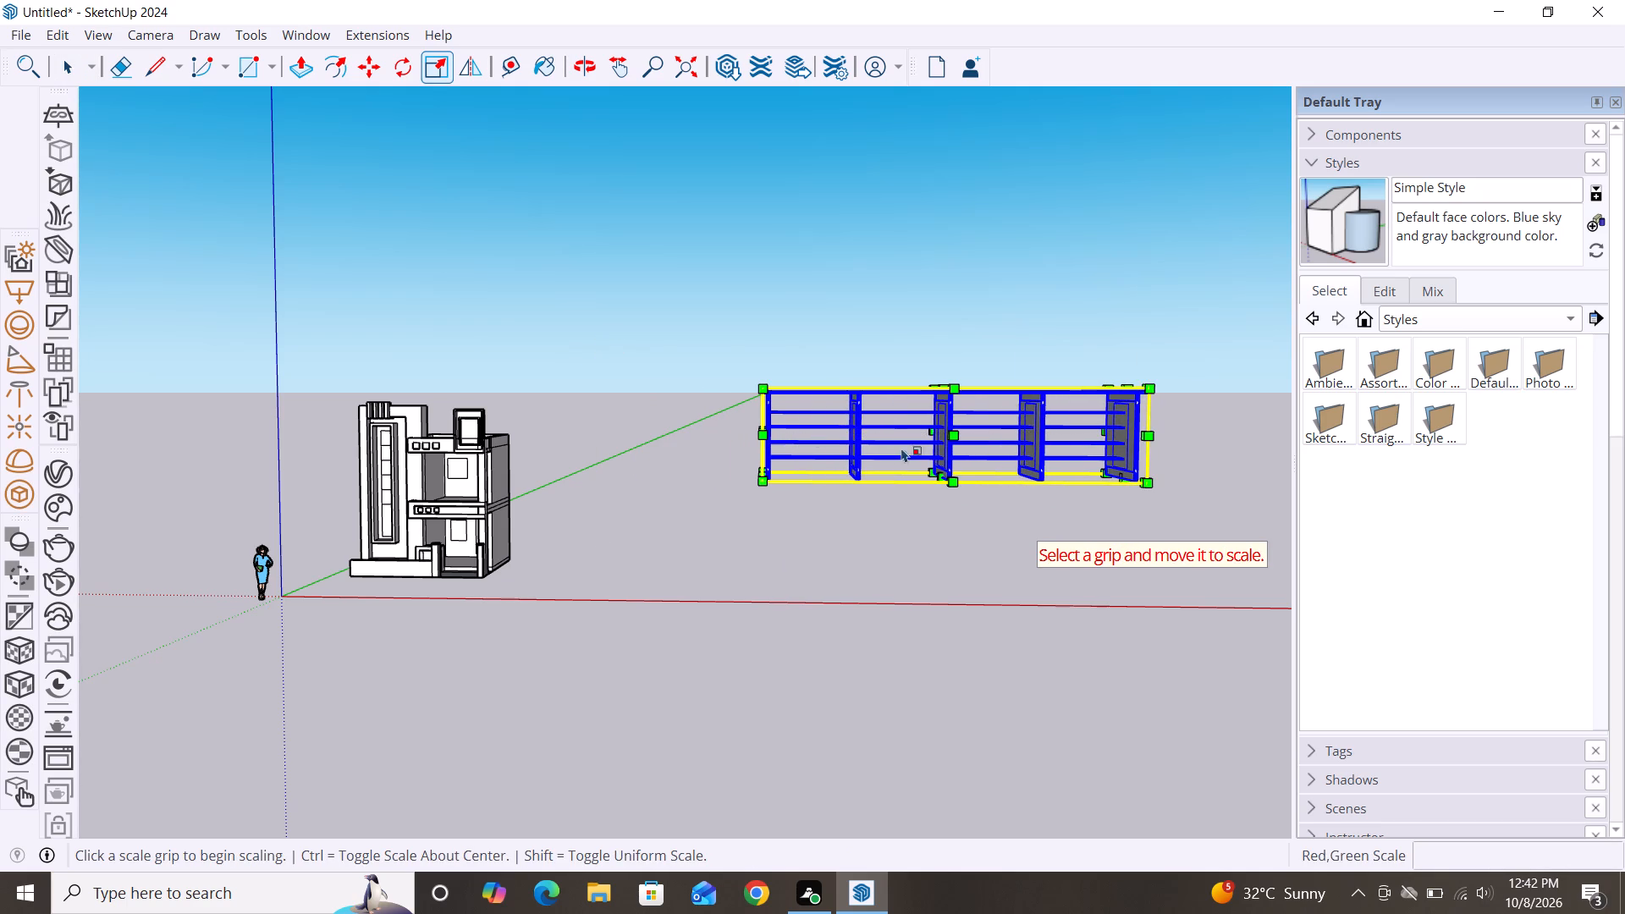
pyautogui.moveTo(950, 433); pyautogui.dragTo(917, 419)
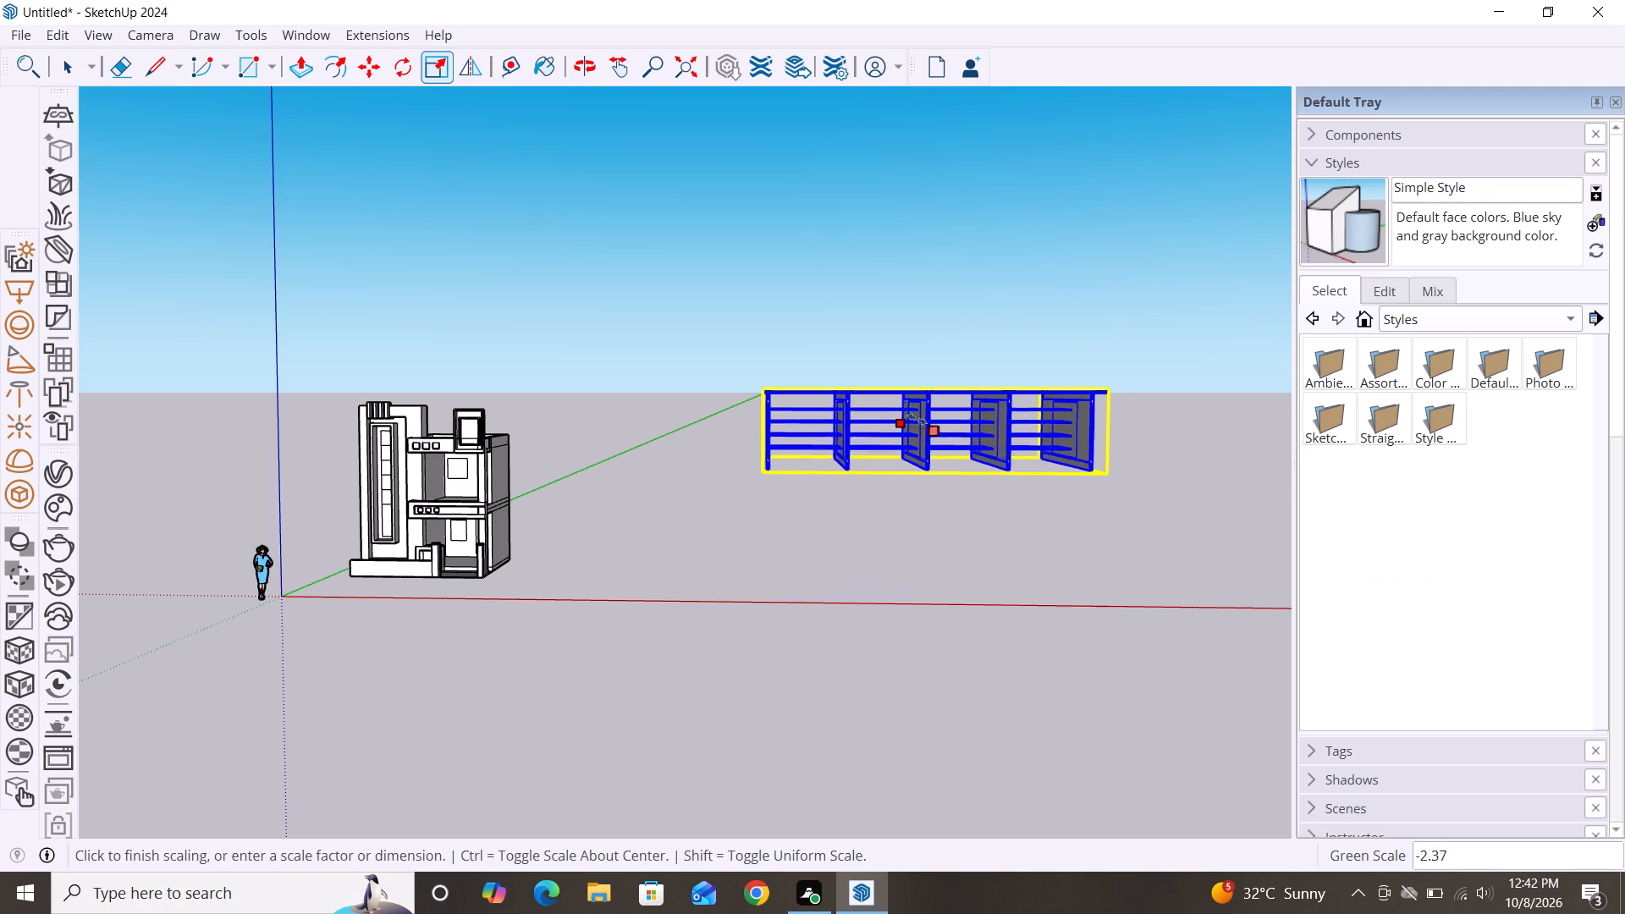
pyautogui.moveTo(917, 419); pyautogui.dragTo(937, 438)
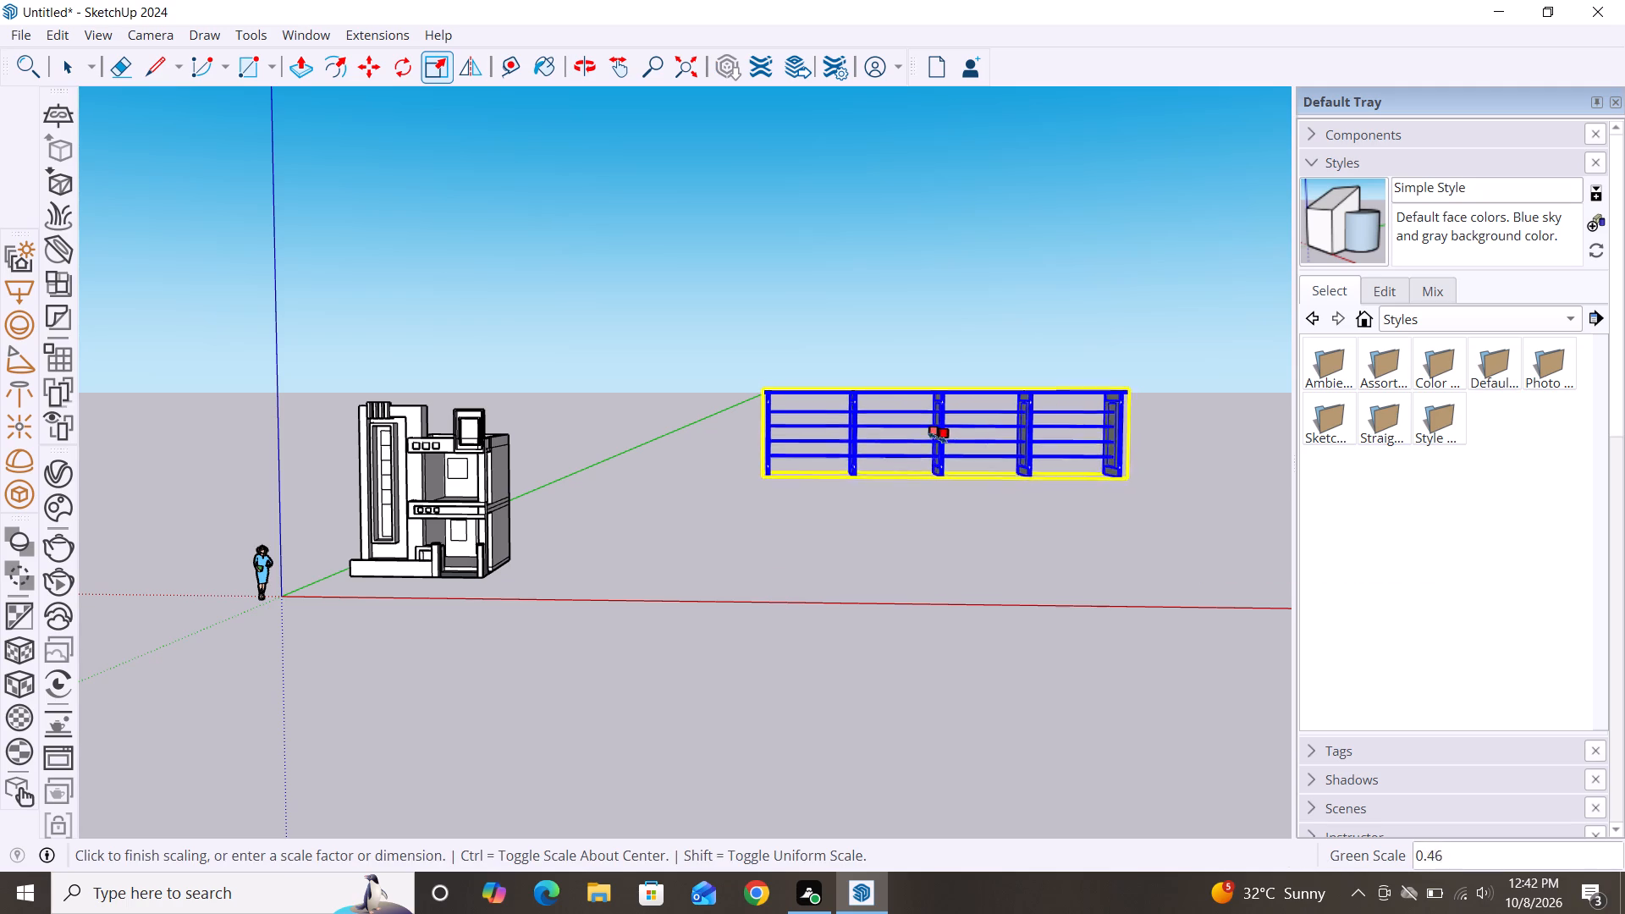
pyautogui.moveTo(937, 438); pyautogui.dragTo(930, 434)
# Scale the railing down further from its far end, reduce its depth by a green-axis factor of 0.11, and lower its height.
pyautogui.moveTo(1110, 424); pyautogui.dragTo(936, 428)
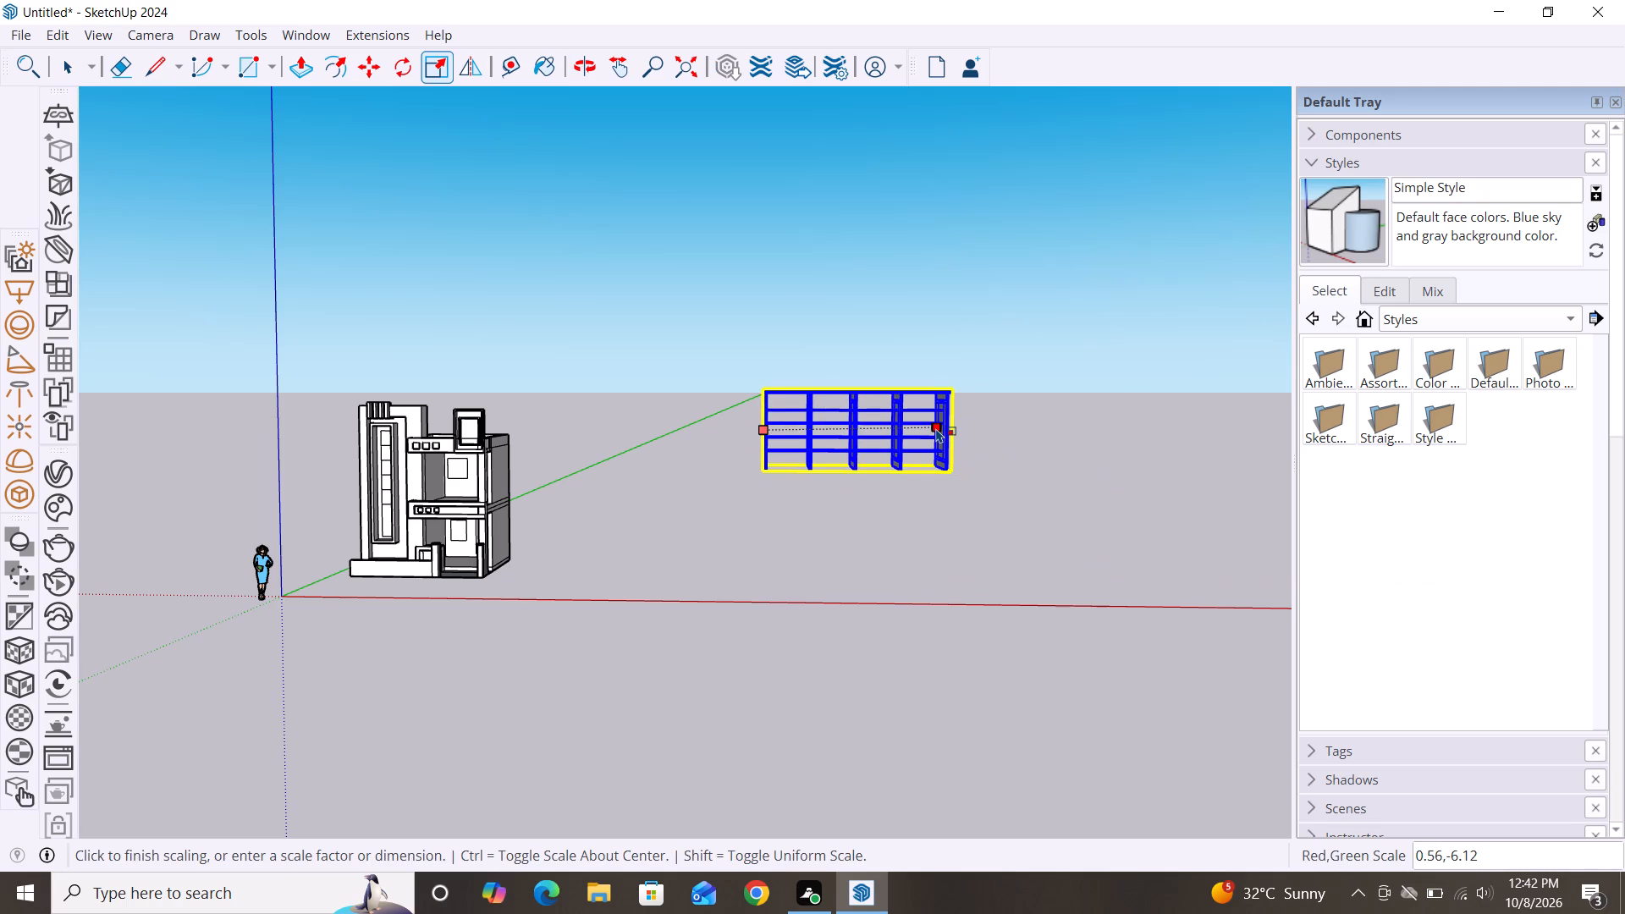
pyautogui.moveTo(936, 428); pyautogui.dragTo(928, 422)
pyautogui.moveTo(867, 432); pyautogui.dragTo(854, 407)
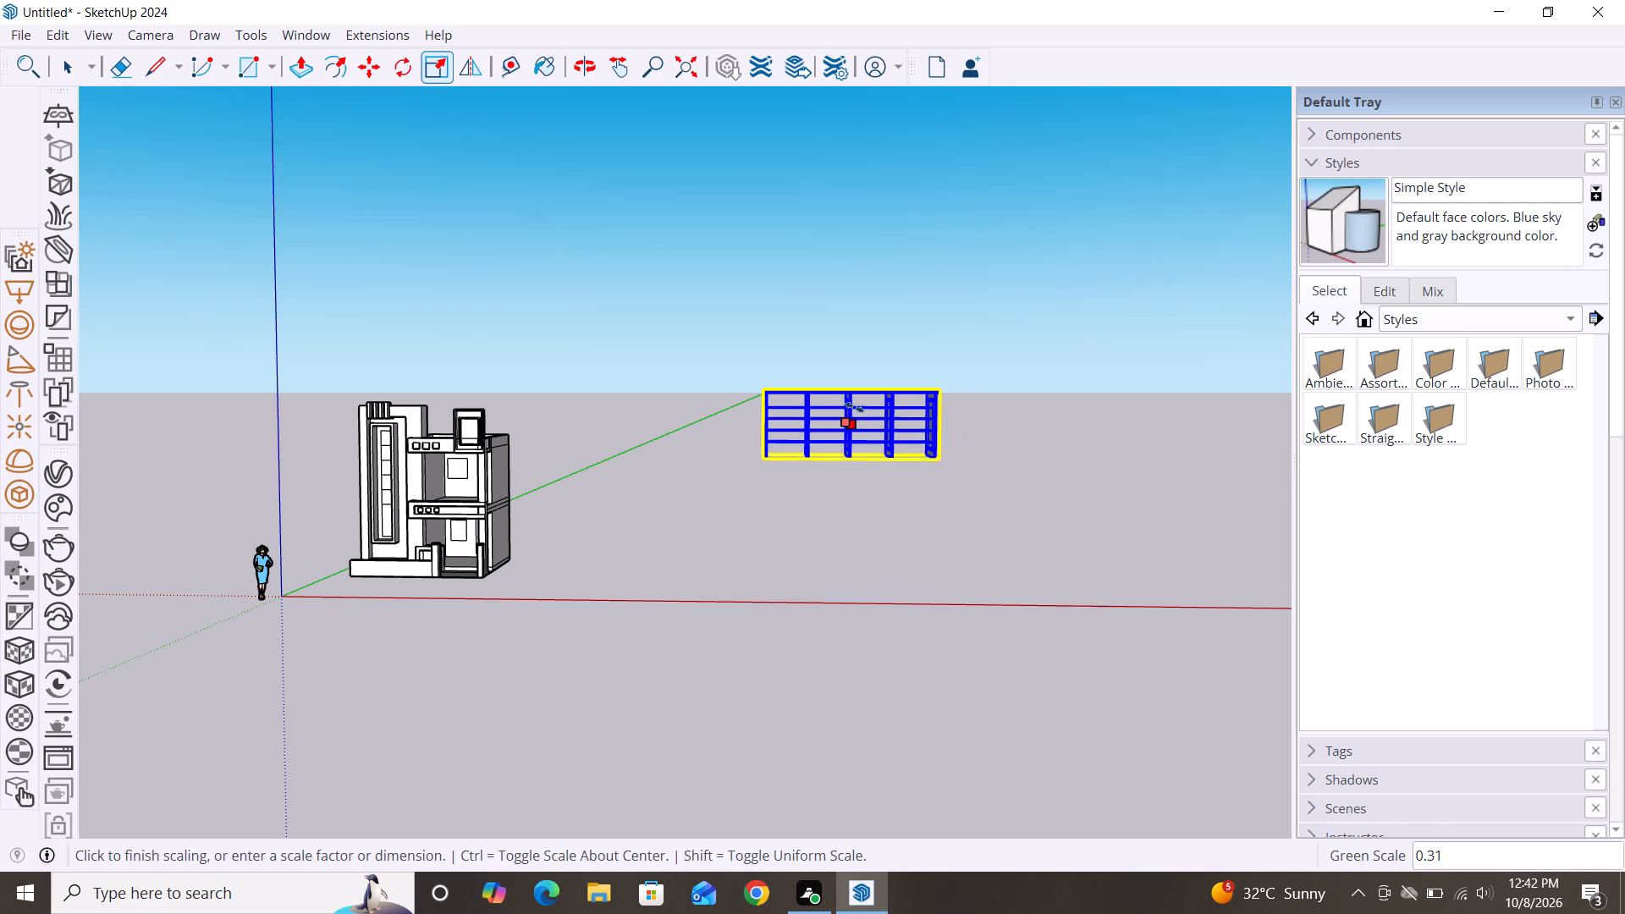
pyautogui.moveTo(854, 407); pyautogui.dragTo(847, 398)
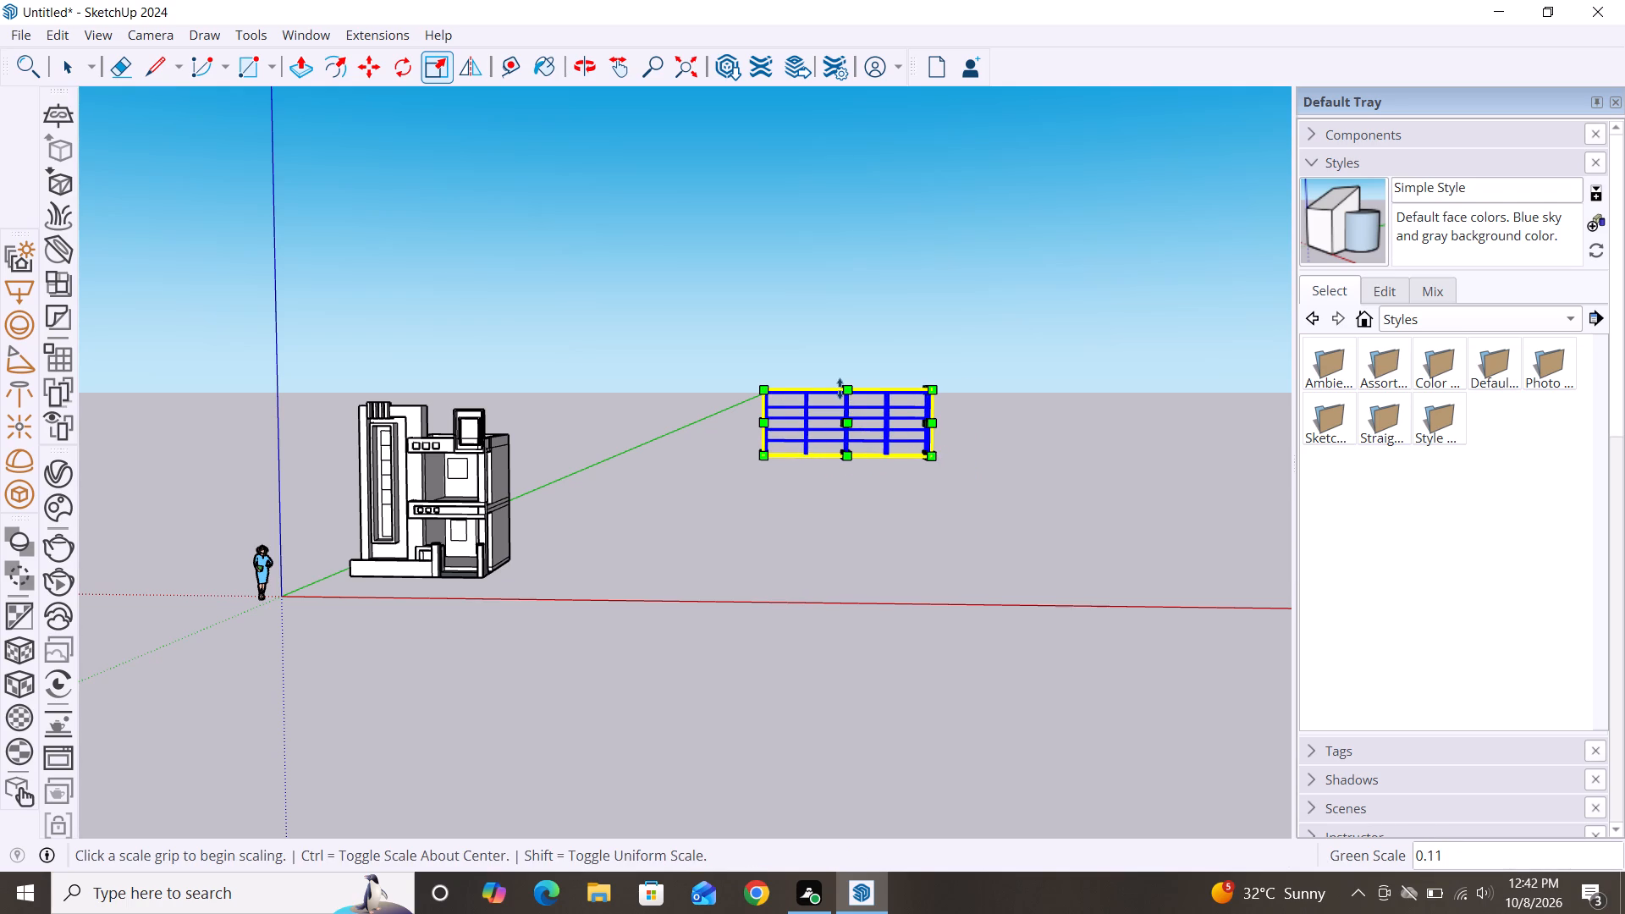
pyautogui.moveTo(844, 389); pyautogui.dragTo(856, 433)
pyautogui.press('space')
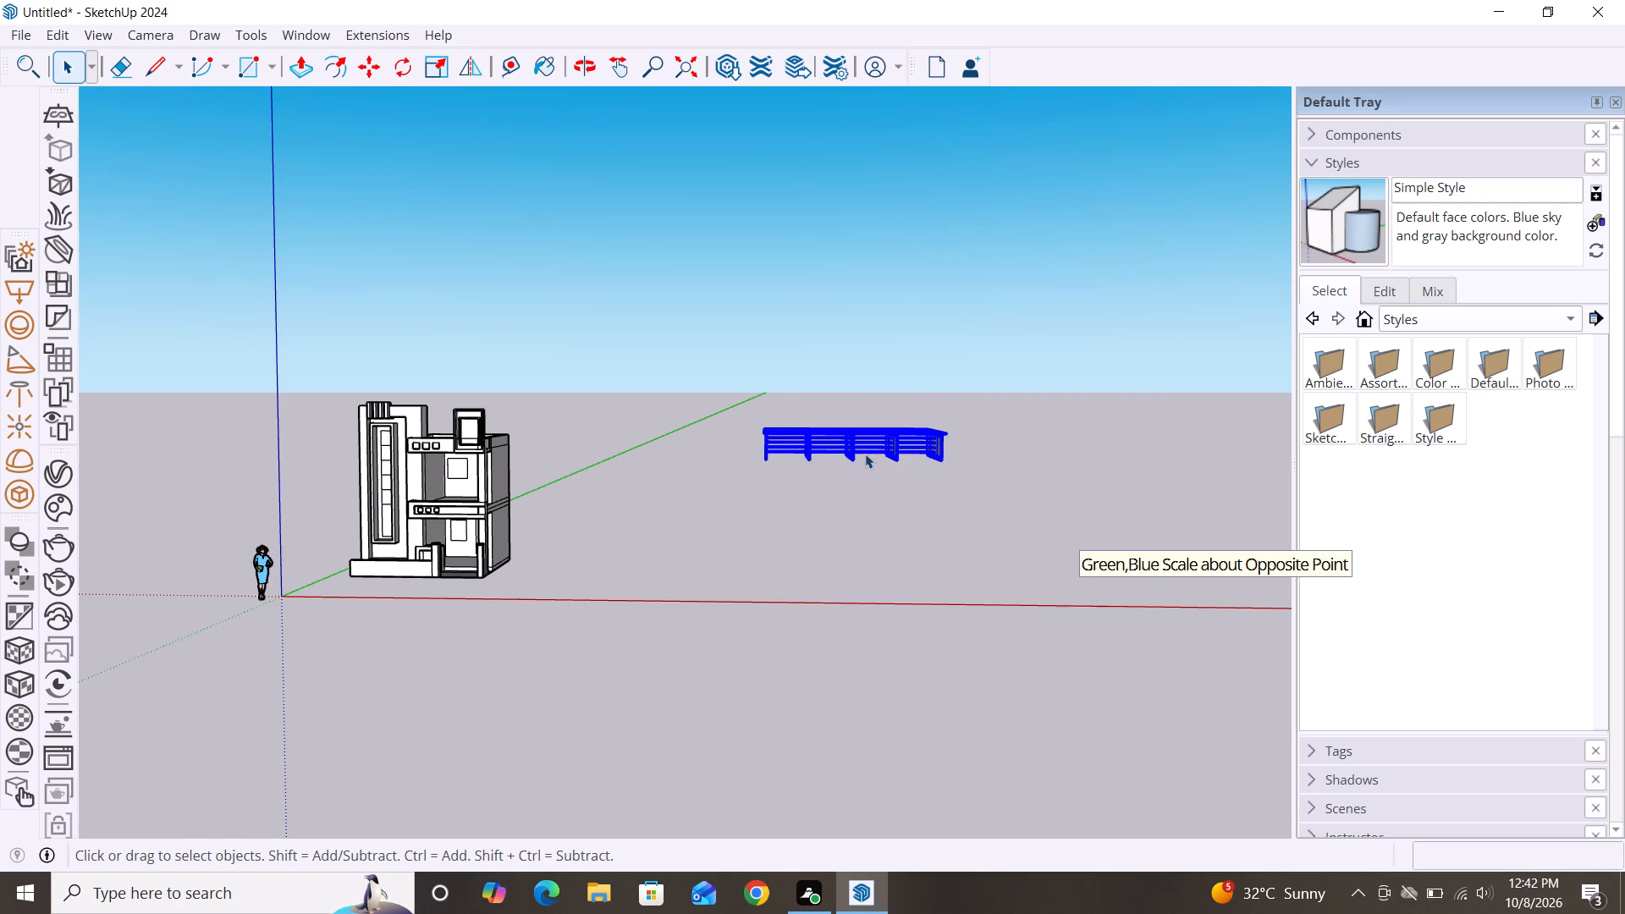
# Delete the wide brown handrail from the top of the railing.
pyautogui.scroll(6, 890, 503)
pyautogui.click(850, 512)
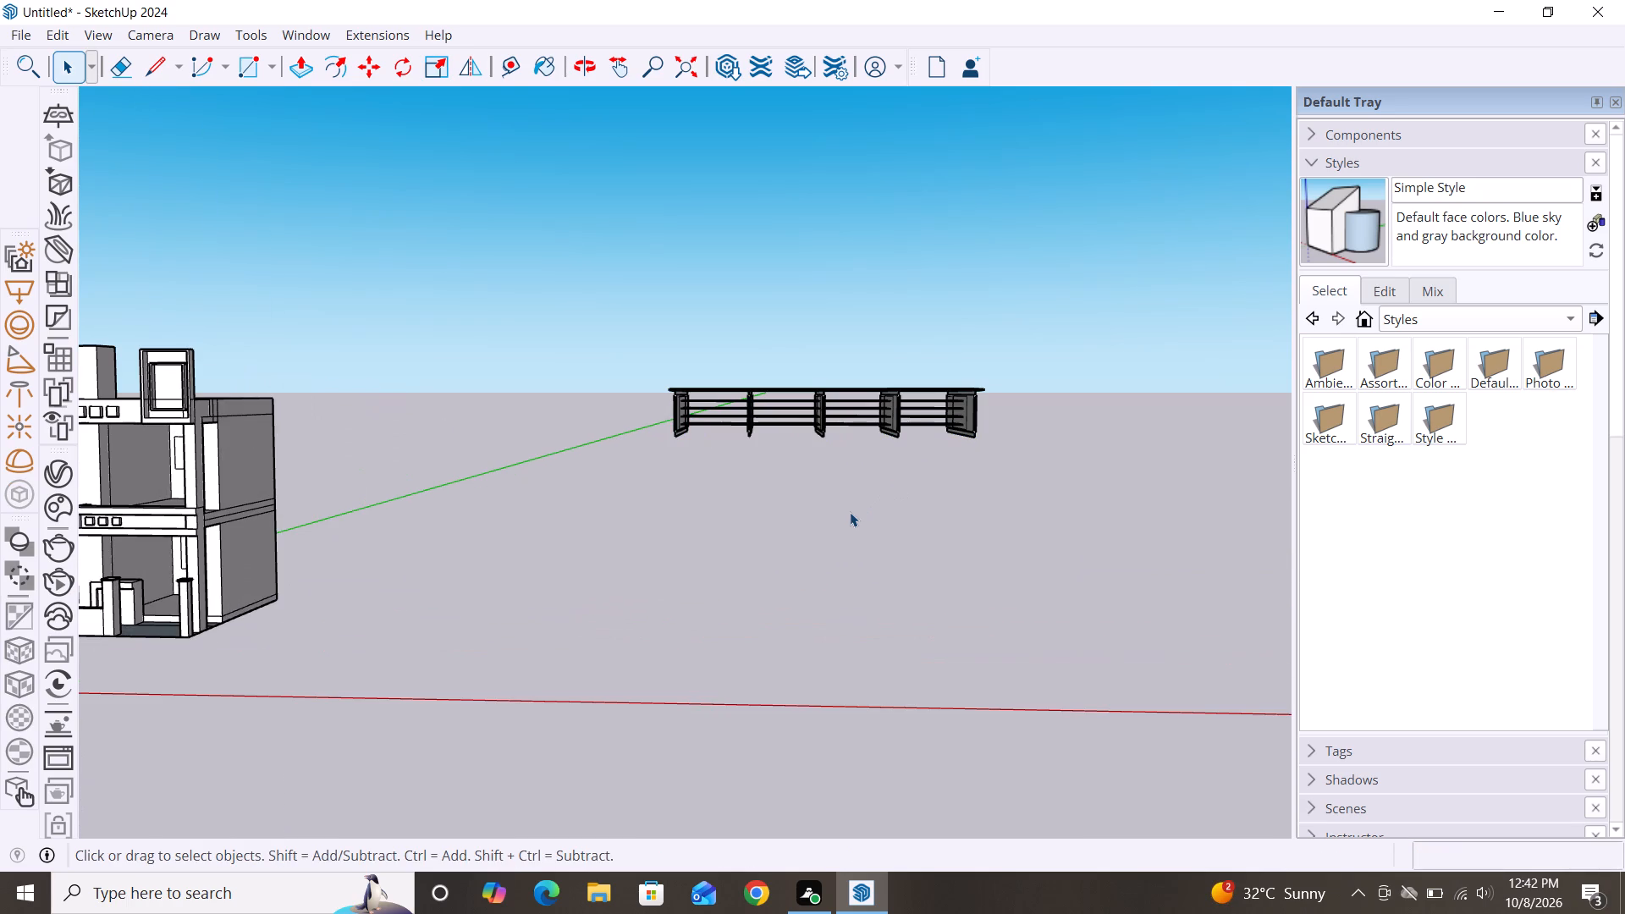
pyautogui.moveTo(805, 434); pyautogui.dragTo(844, 556, button='middle')
pyautogui.click(828, 399)
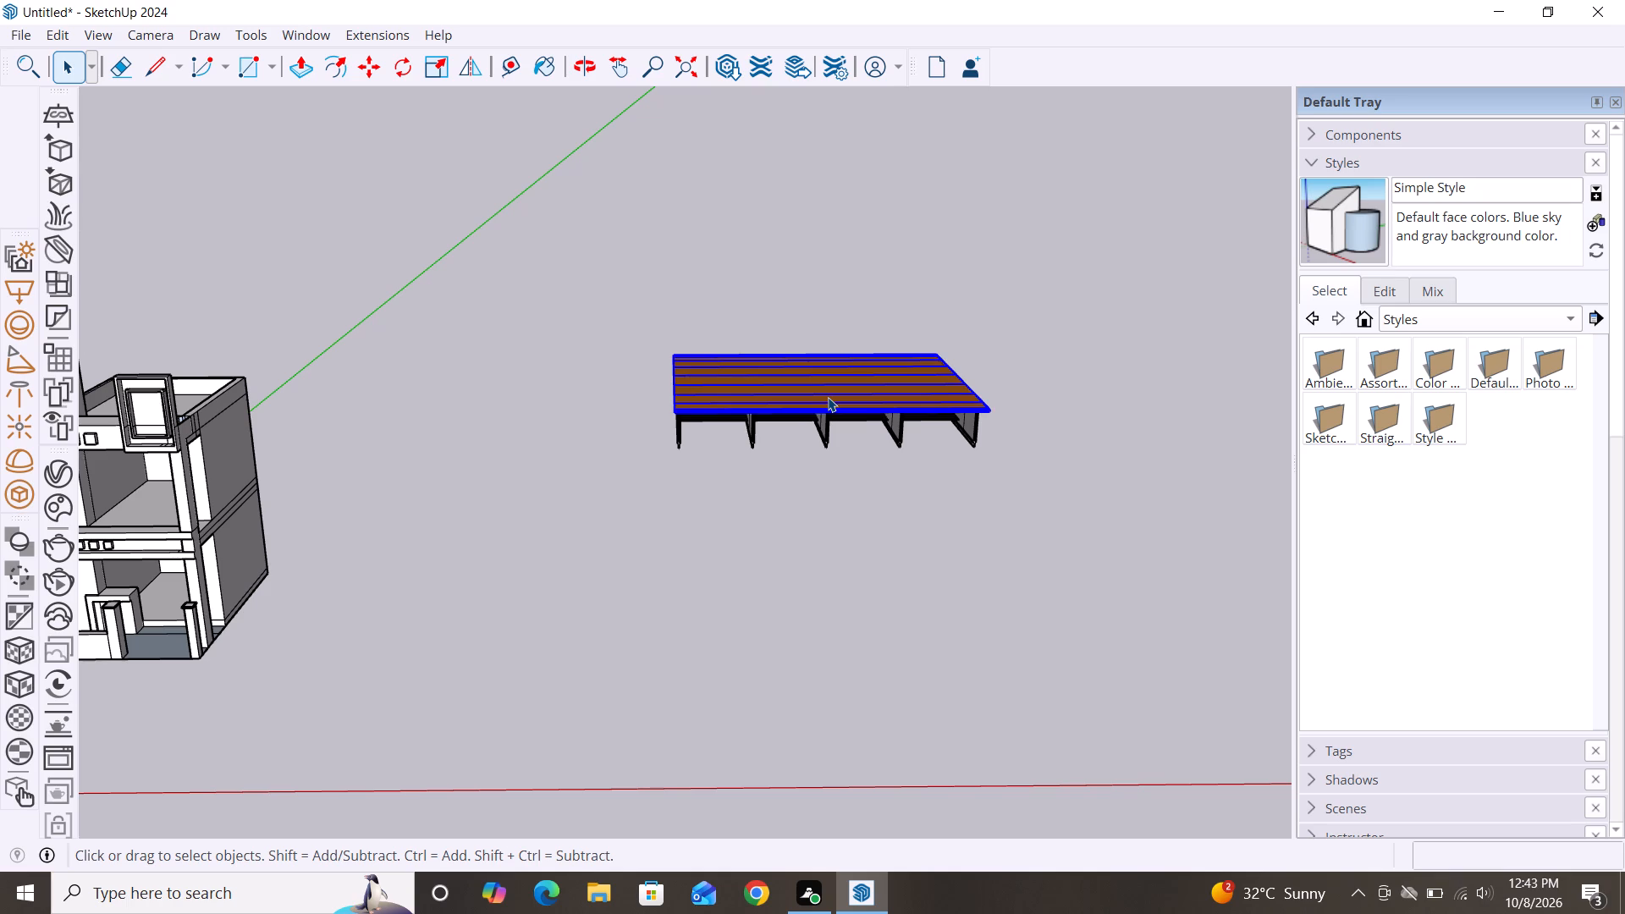
pyautogui.press('Delete')
# Scale the remaining posts and bars shorter, then reduce their depth and height by green and blue factors of 0.23 and 0.61.
pyautogui.scroll(-2, 812, 474)
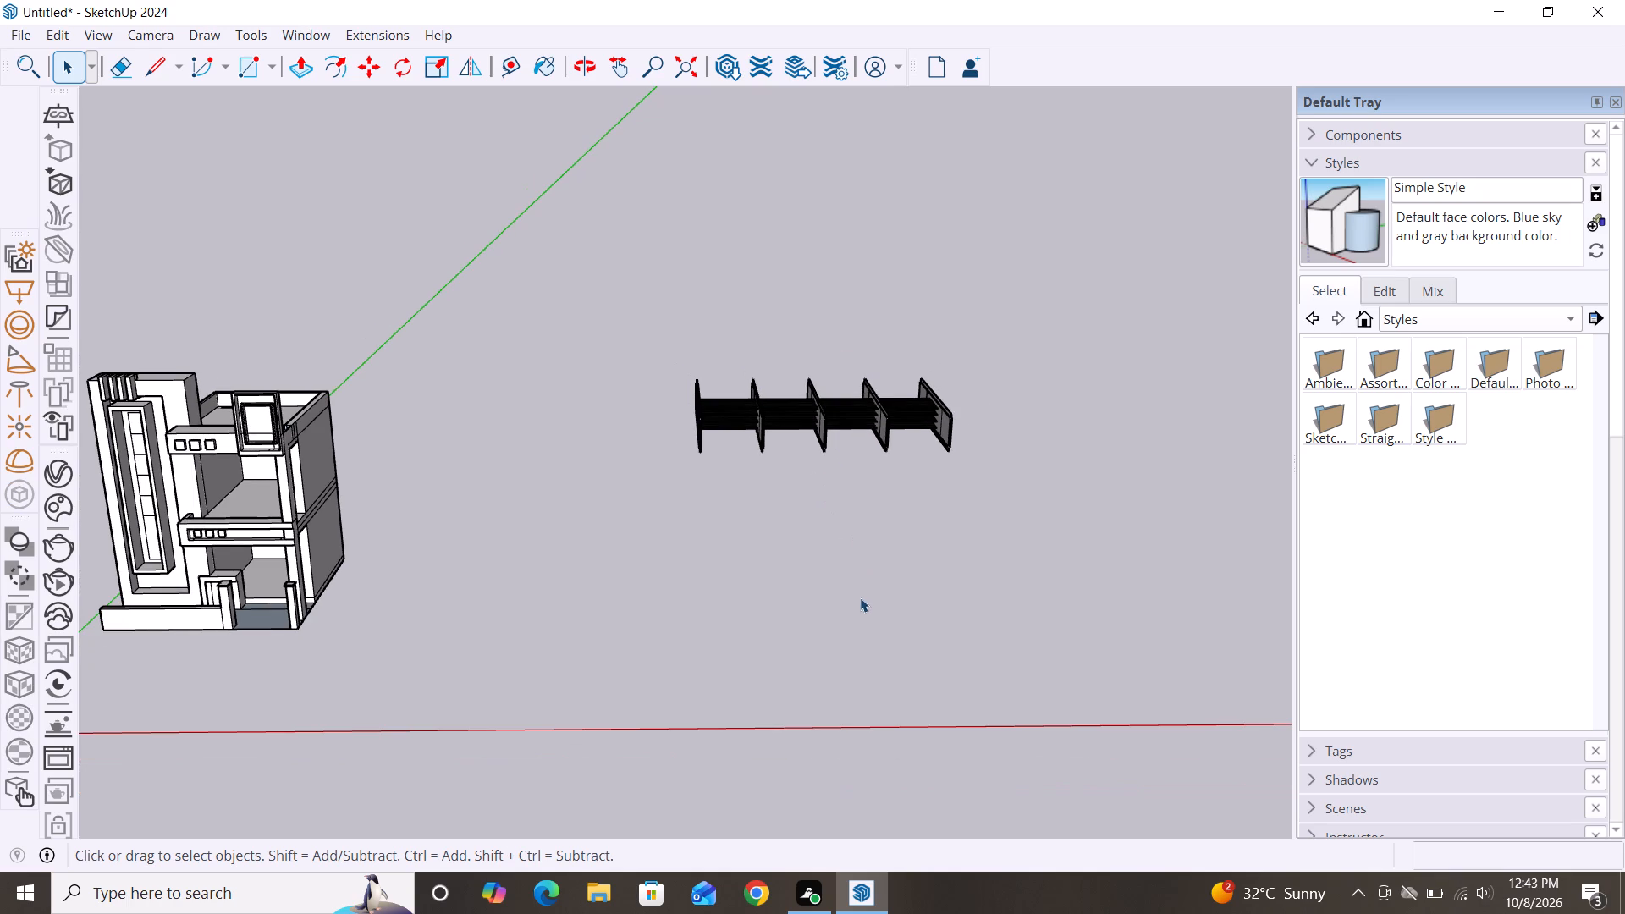
pyautogui.keyDown('alt'); pyautogui.moveTo(860, 597); pyautogui.dragTo(773, 465, button='middle'); pyautogui.keyUp('alt')
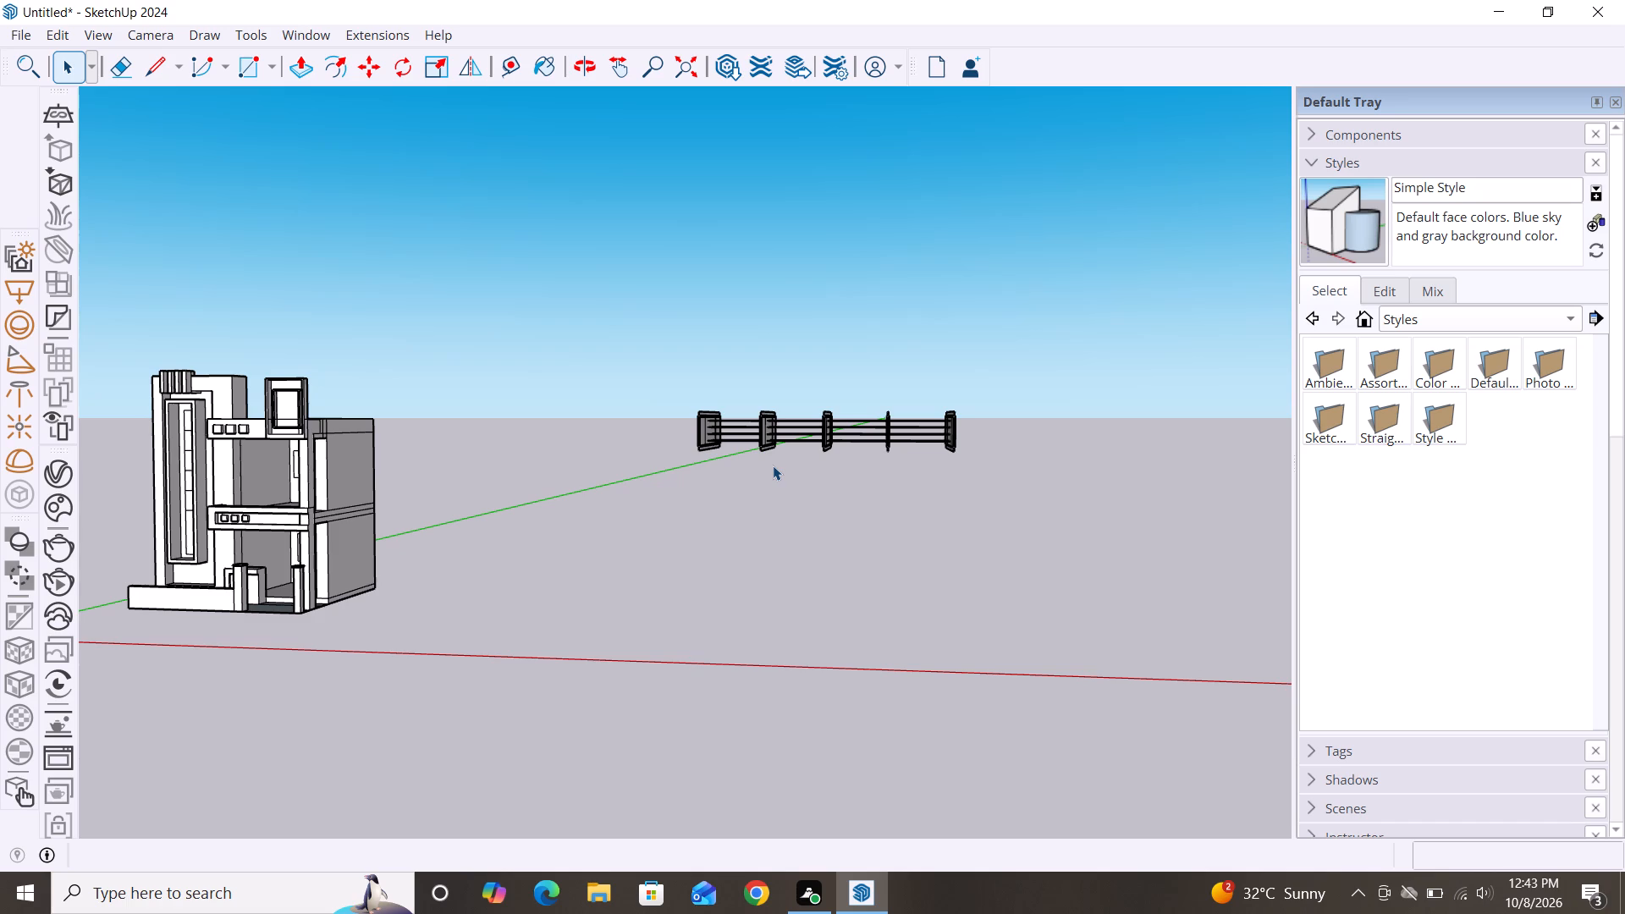
pyautogui.click(785, 409)
pyautogui.click(790, 432)
pyautogui.click(982, 487)
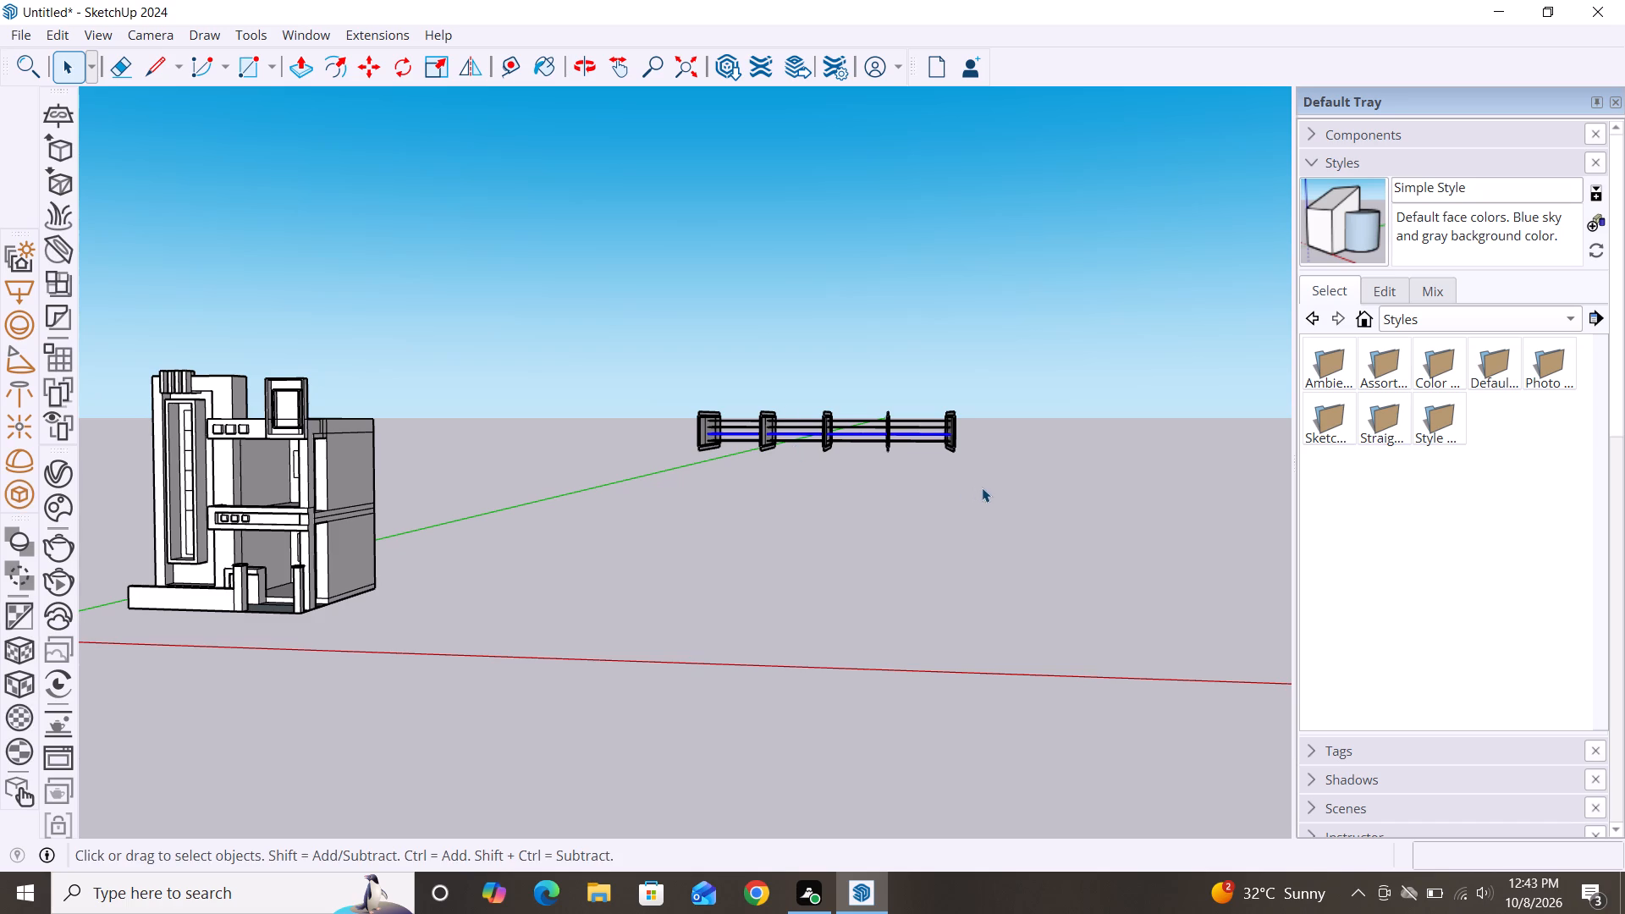
pyautogui.moveTo(995, 427); pyautogui.dragTo(655, 426)
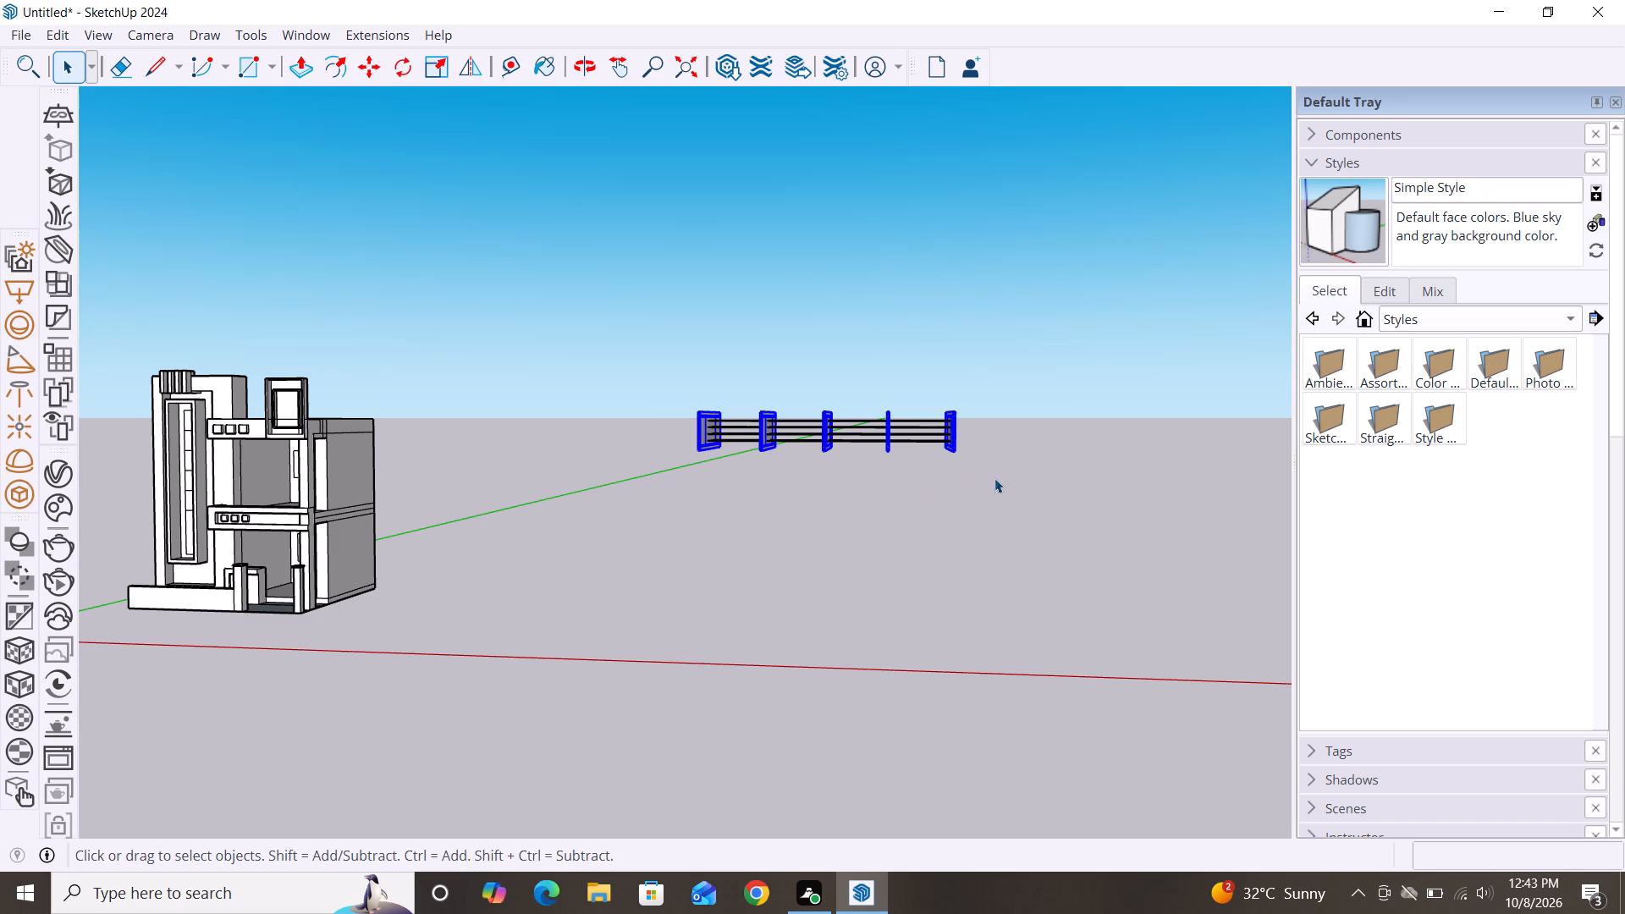
pyautogui.moveTo(998, 377); pyautogui.dragTo(554, 520)
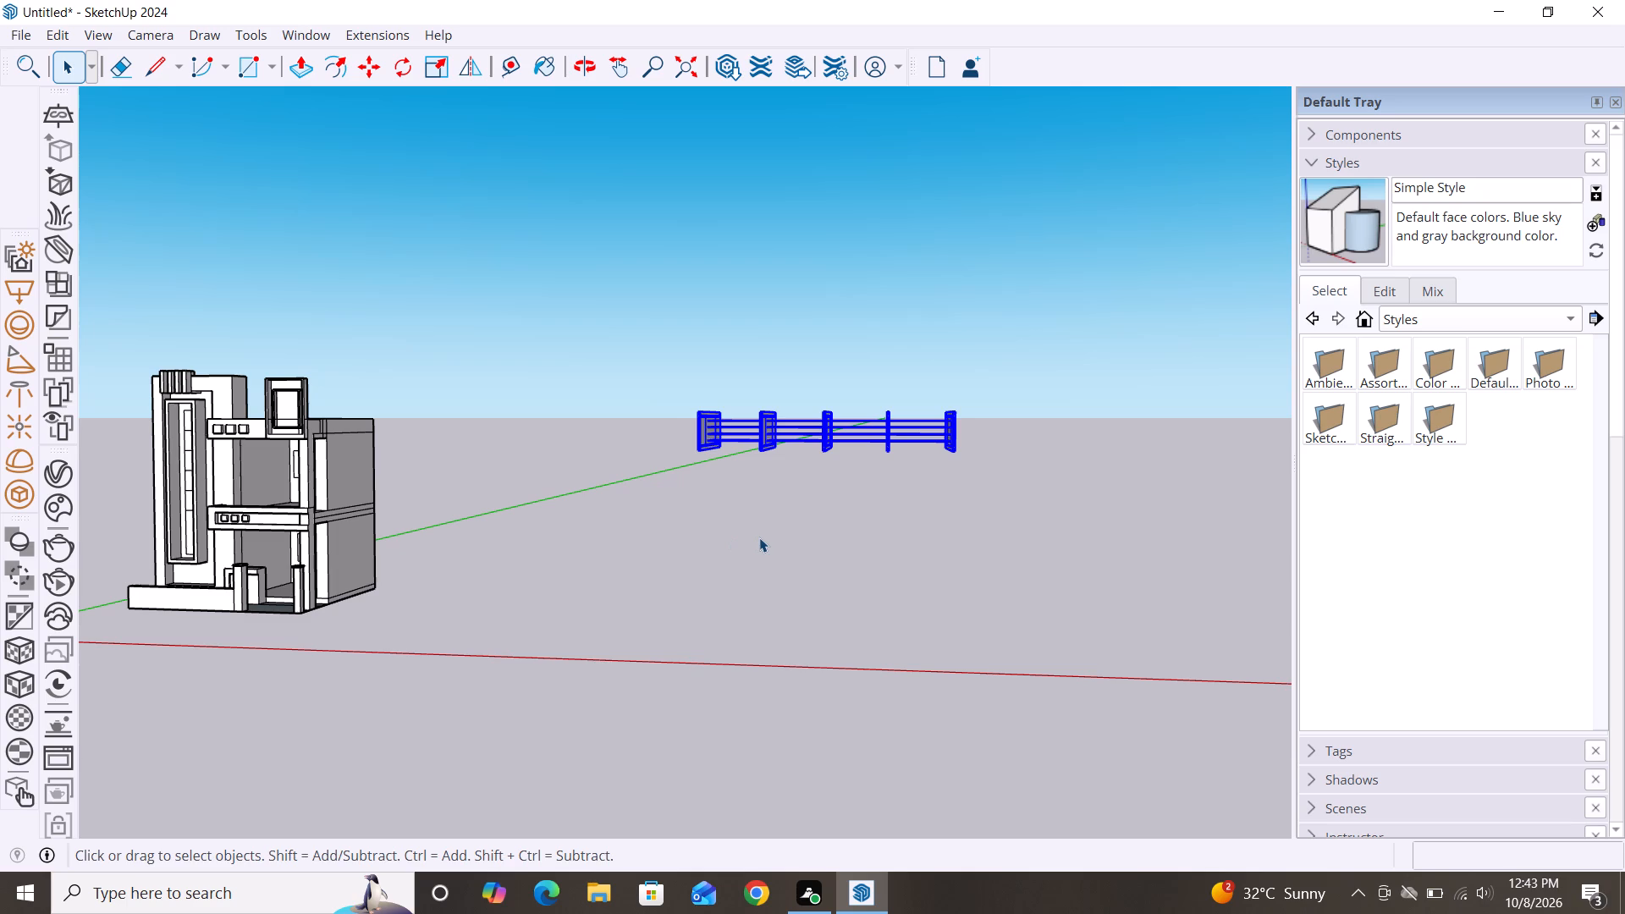
pyautogui.press('s')
pyautogui.moveTo(701, 434); pyautogui.dragTo(766, 427)
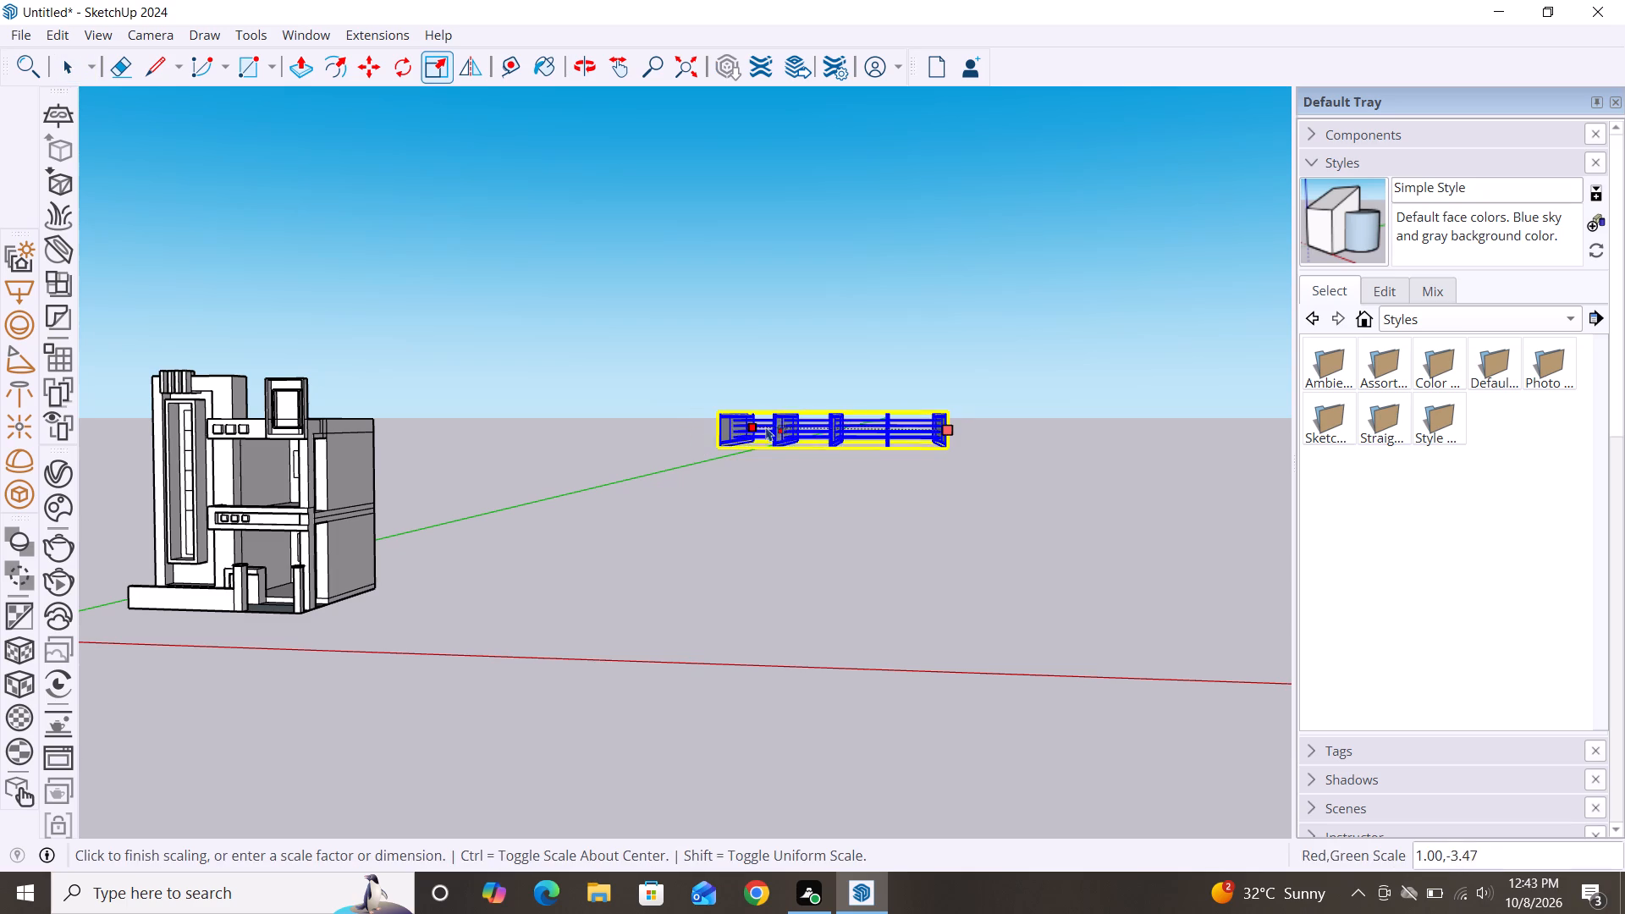
pyautogui.moveTo(766, 427); pyautogui.dragTo(796, 428)
pyautogui.moveTo(861, 412); pyautogui.dragTo(863, 425)
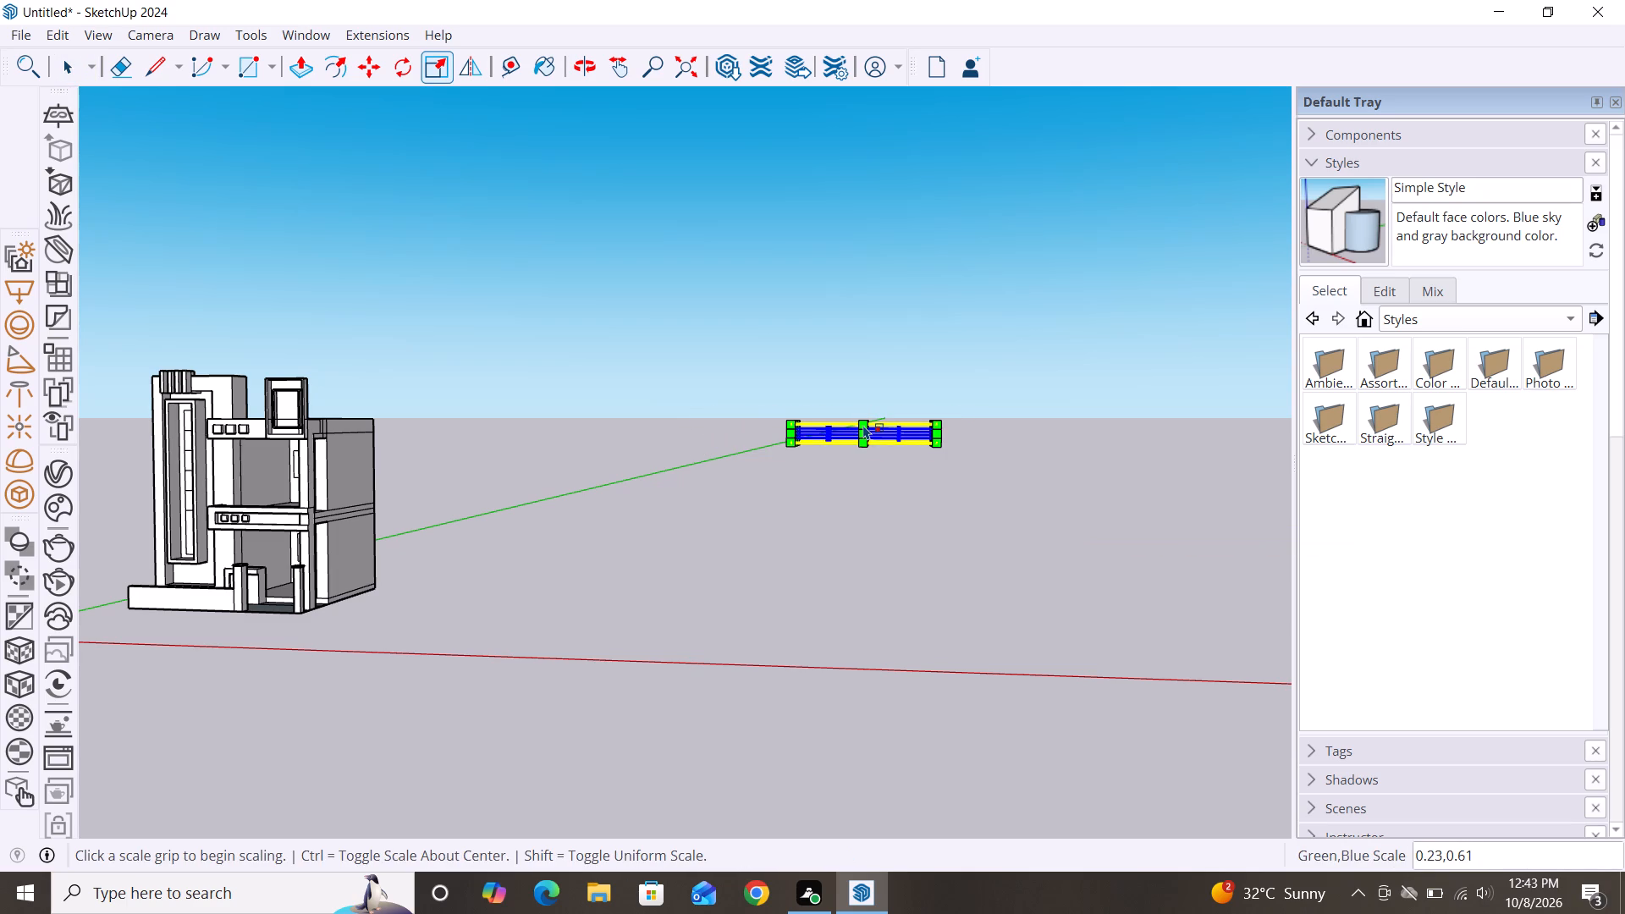
pyautogui.click(863, 425)
pyautogui.press('space')
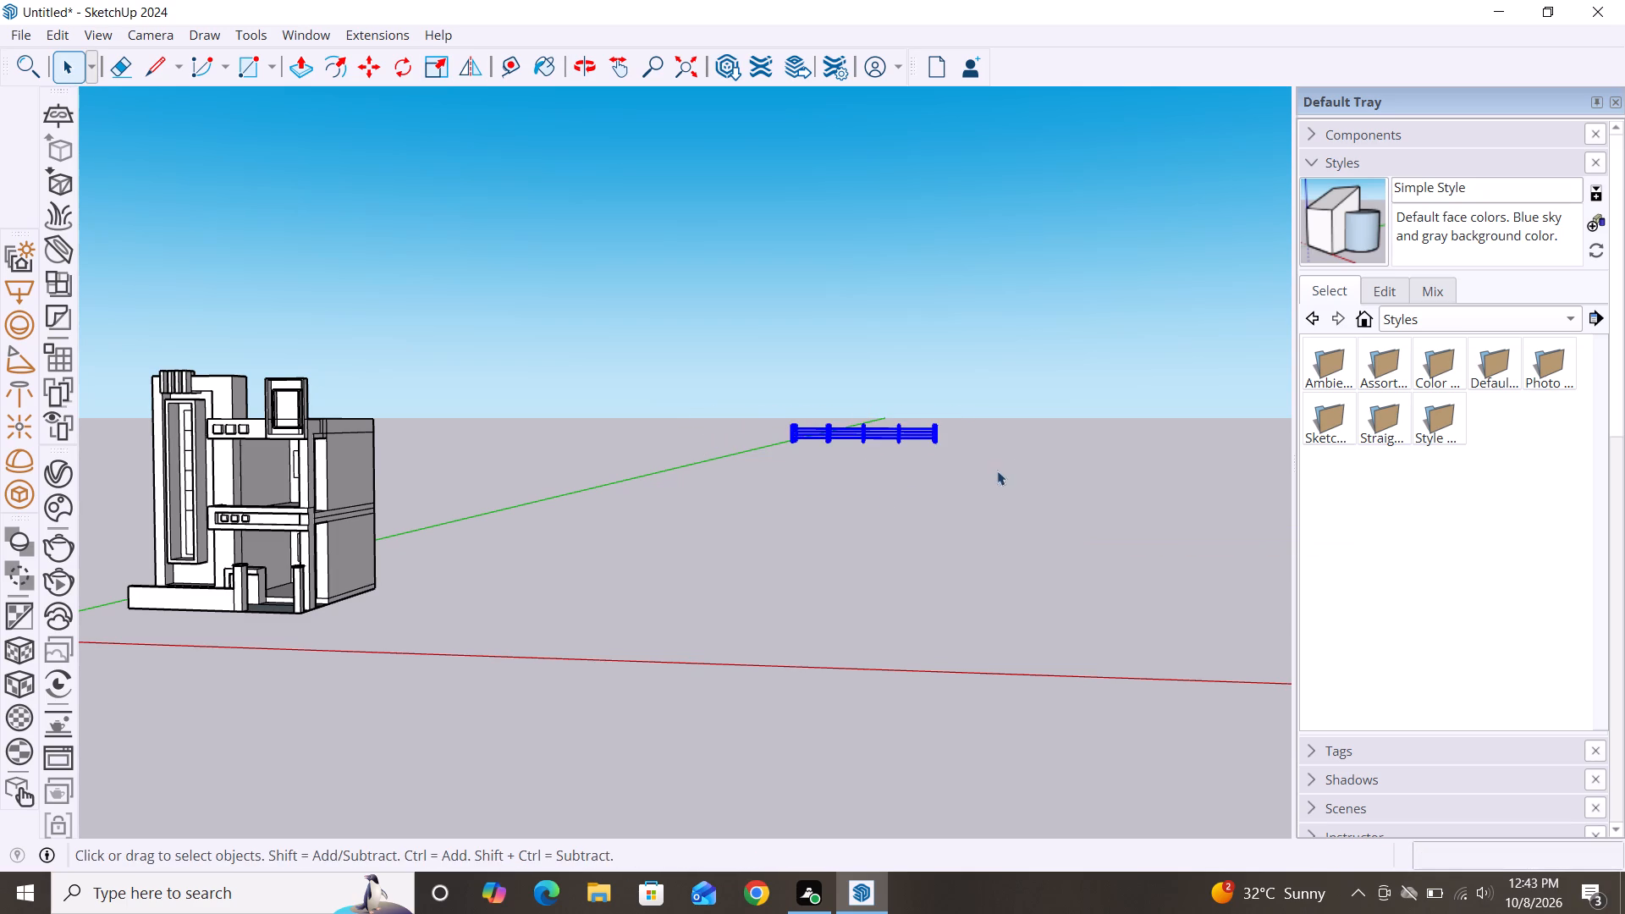
pyautogui.moveTo(838, 545); pyautogui.dragTo(1000, 568)
pyautogui.press('space')
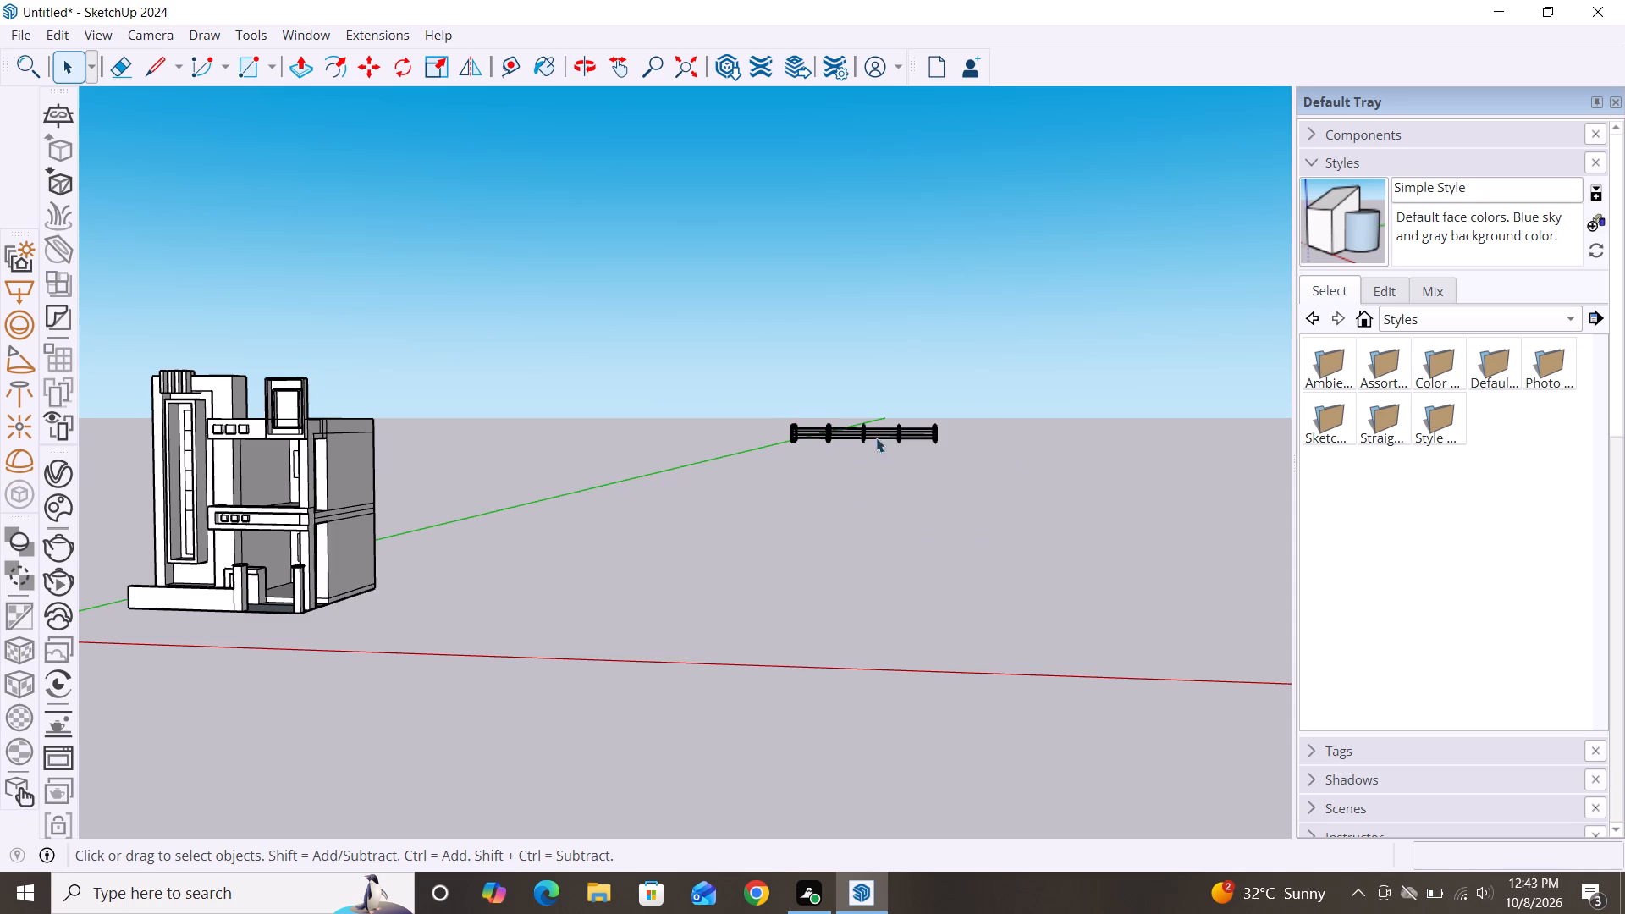
# Select all remaining railing parts and move them from the far background to open ground beside the house.
pyautogui.scroll(4, 844, 450)
pyautogui.scroll(-3, 822, 469)
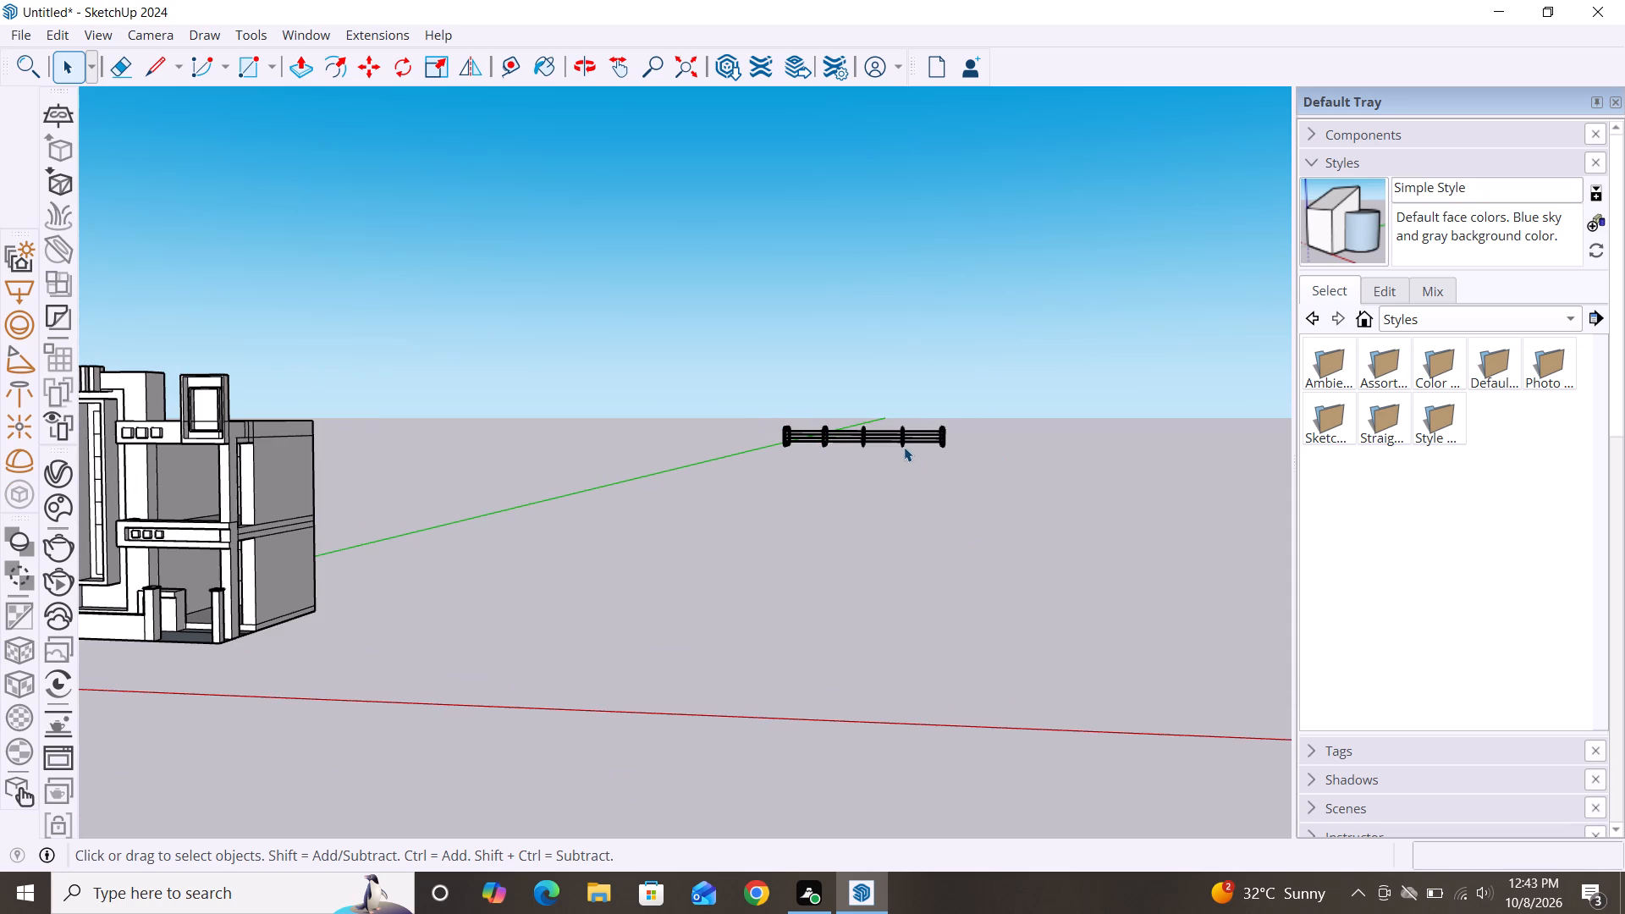
pyautogui.click(889, 433)
pyautogui.click(925, 476)
pyautogui.moveTo(975, 414); pyautogui.dragTo(703, 504)
pyautogui.press('m')
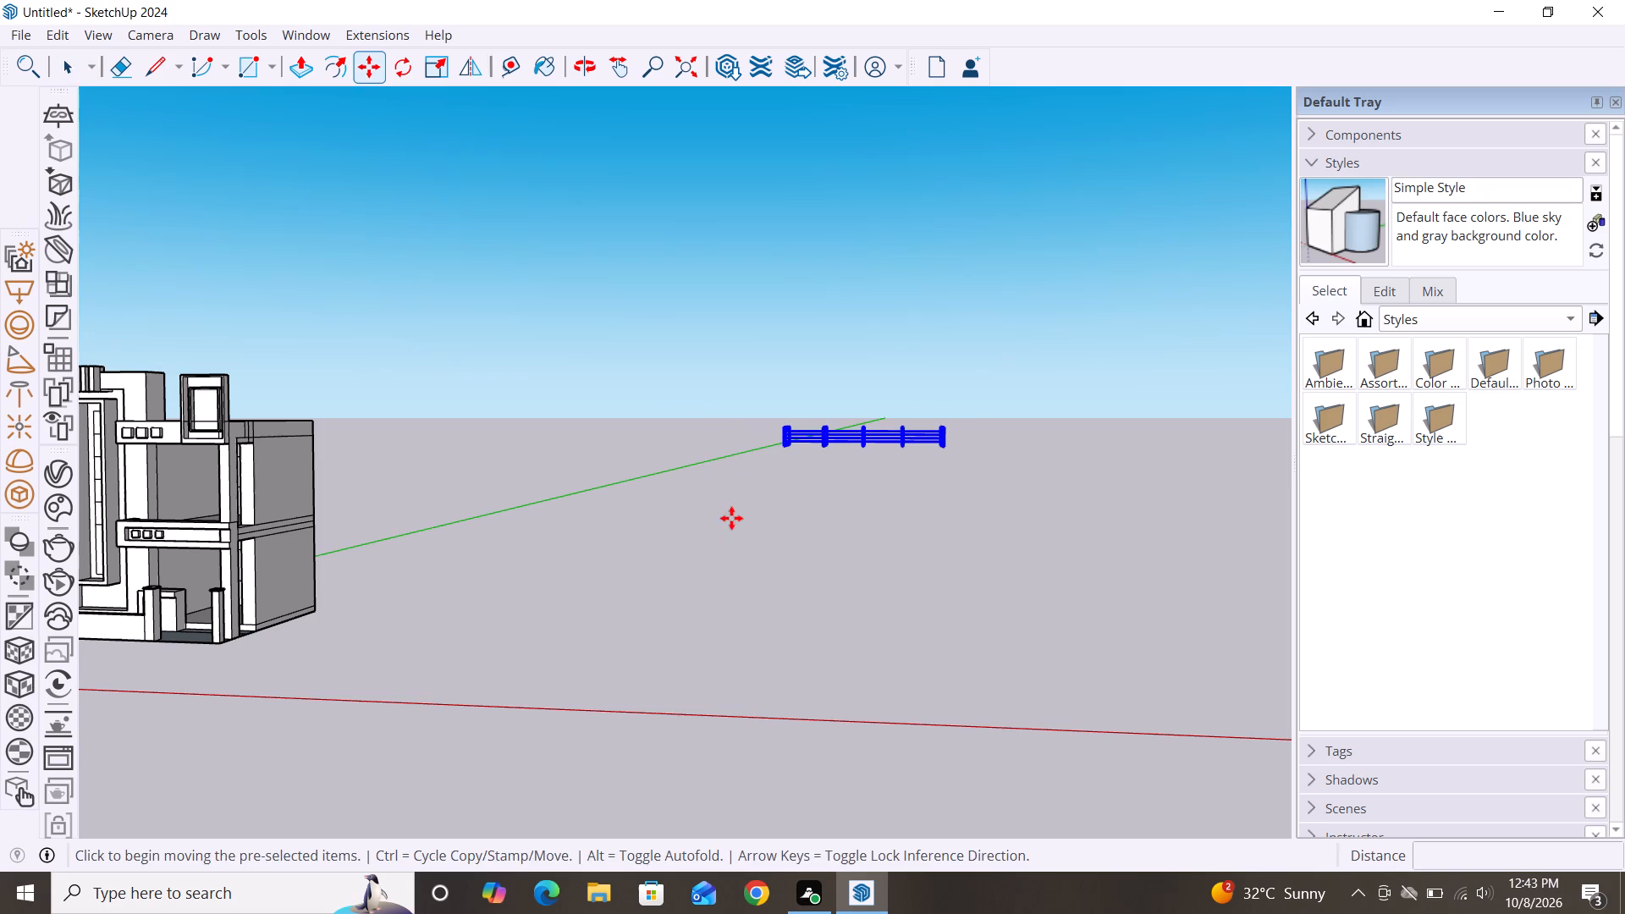
pyautogui.click(786, 443)
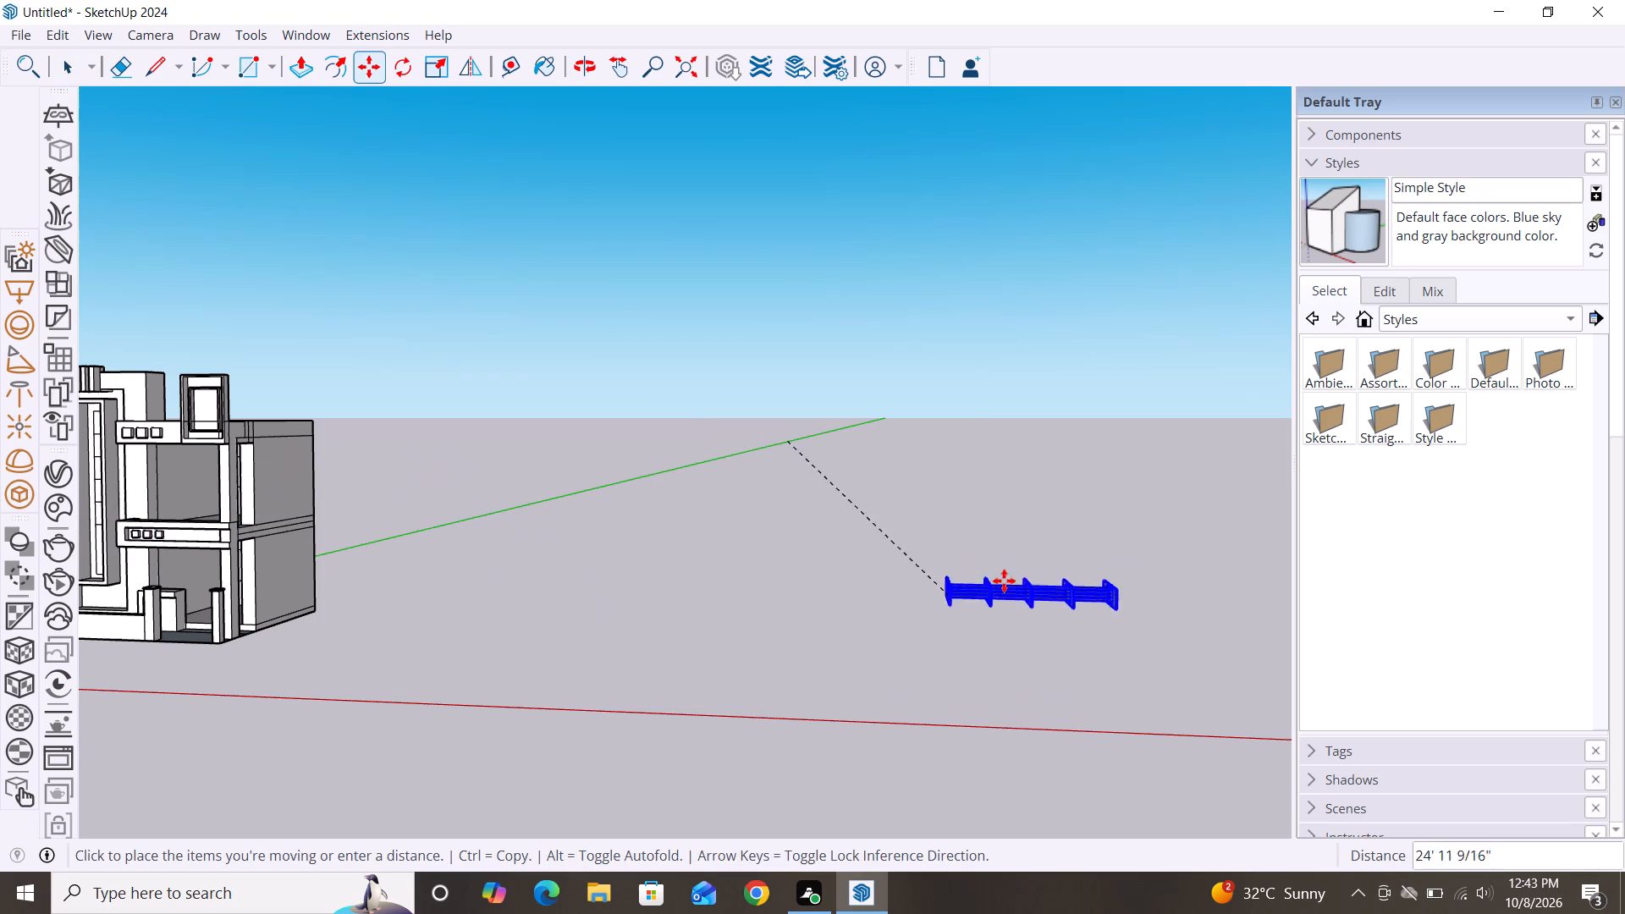
pyautogui.scroll(-5, 1043, 567)
pyautogui.scroll(5, 529, 543)
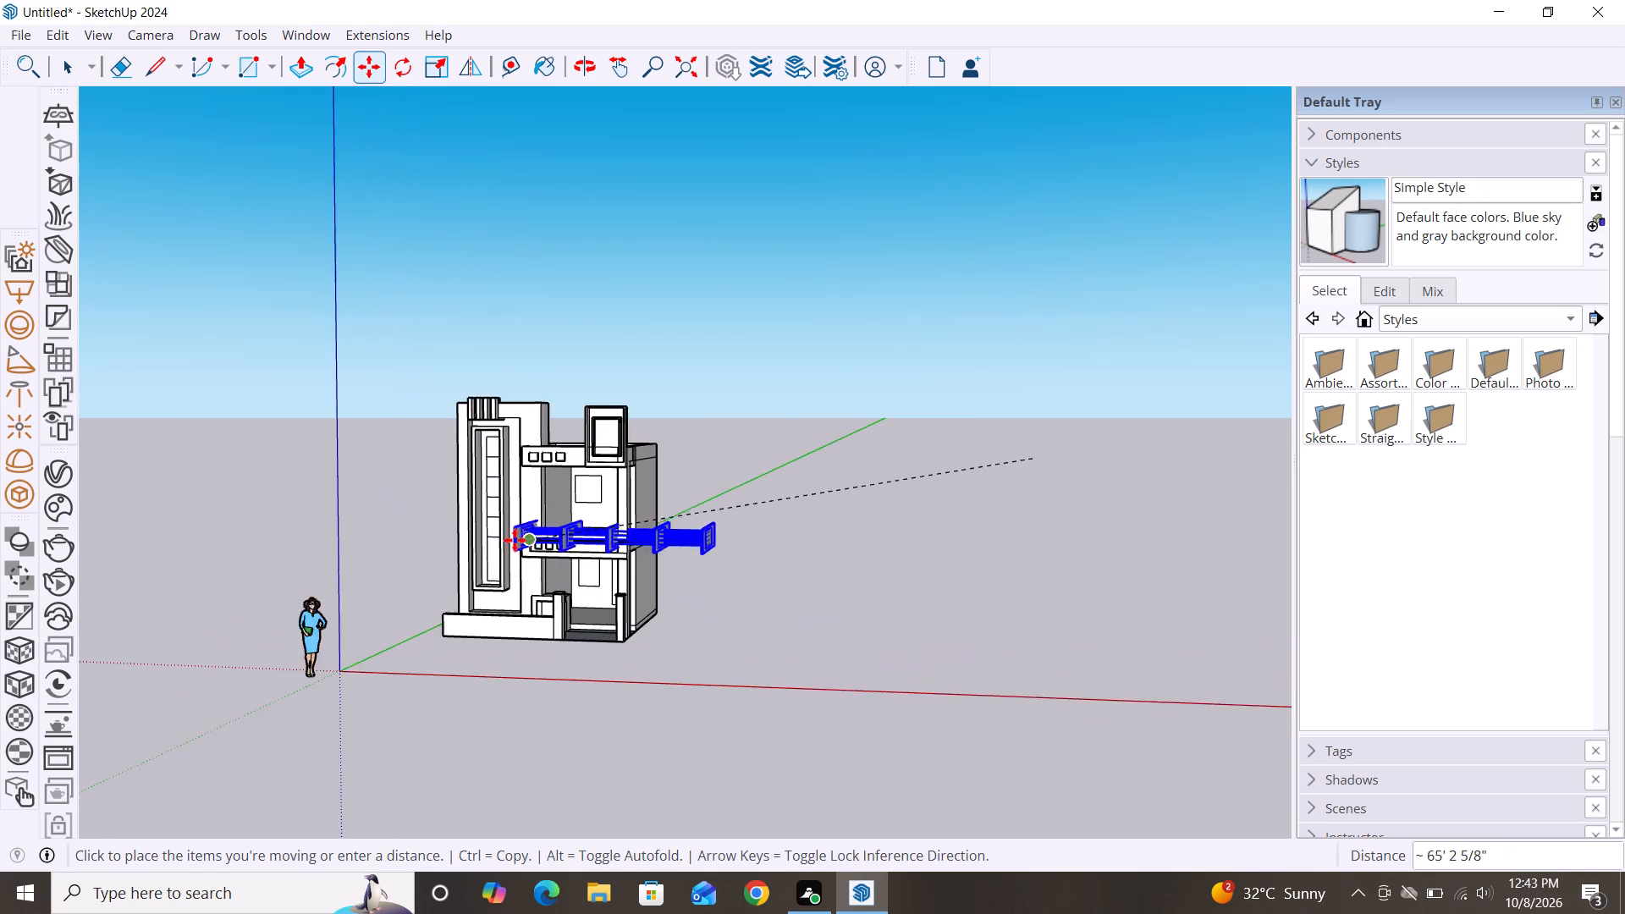
pyautogui.scroll(9, 515, 540)
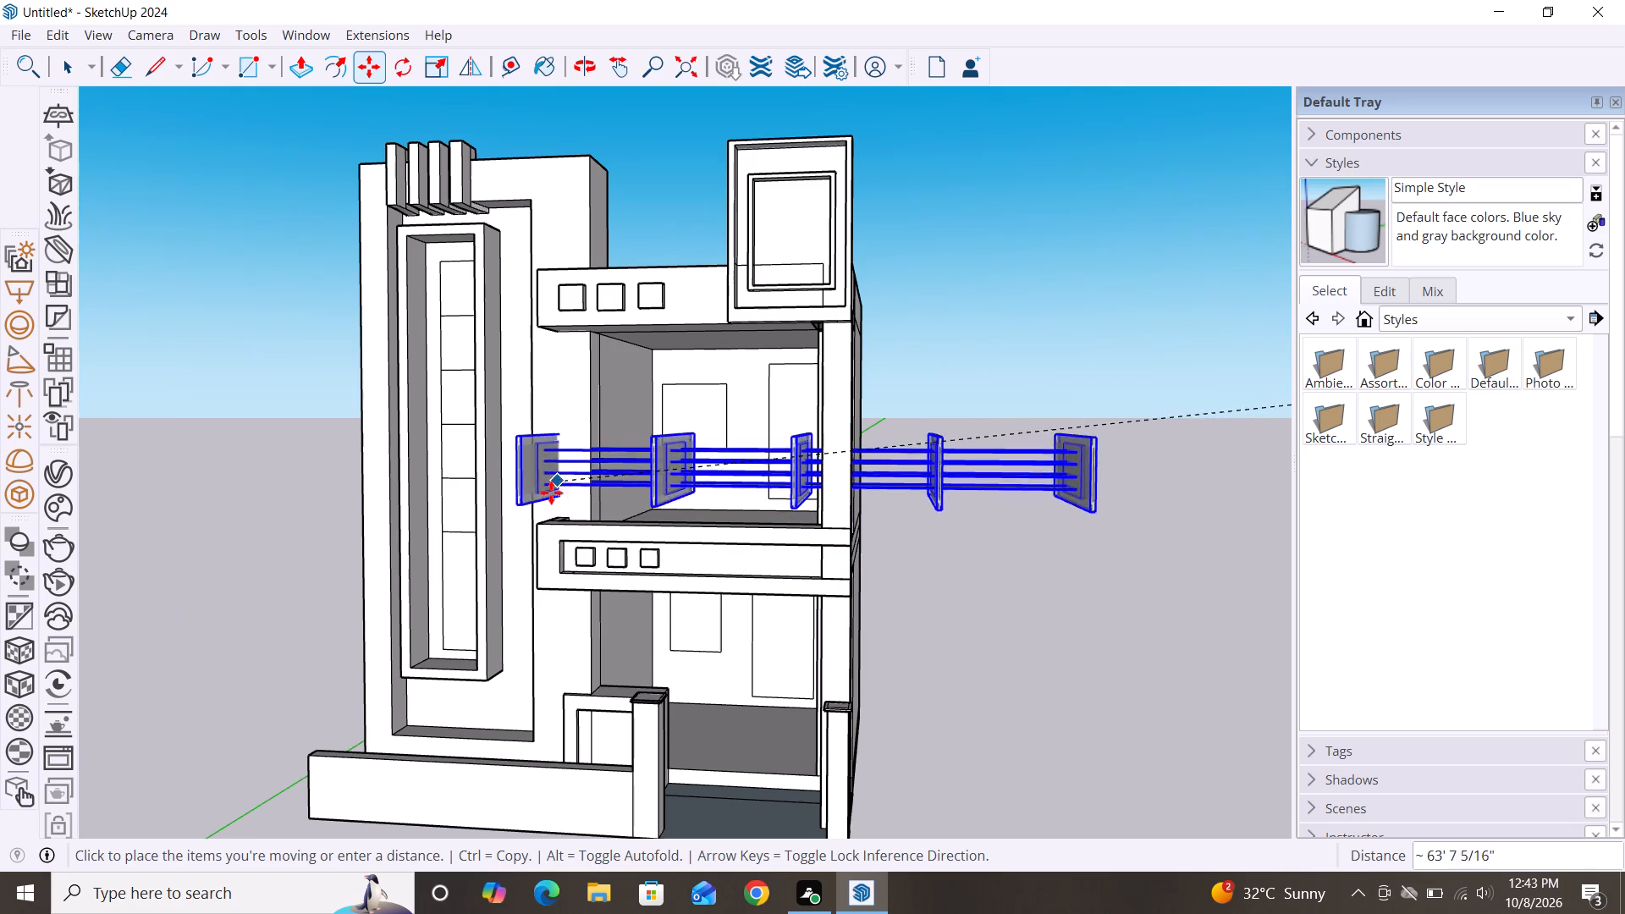
pyautogui.scroll(-3, 174, 460)
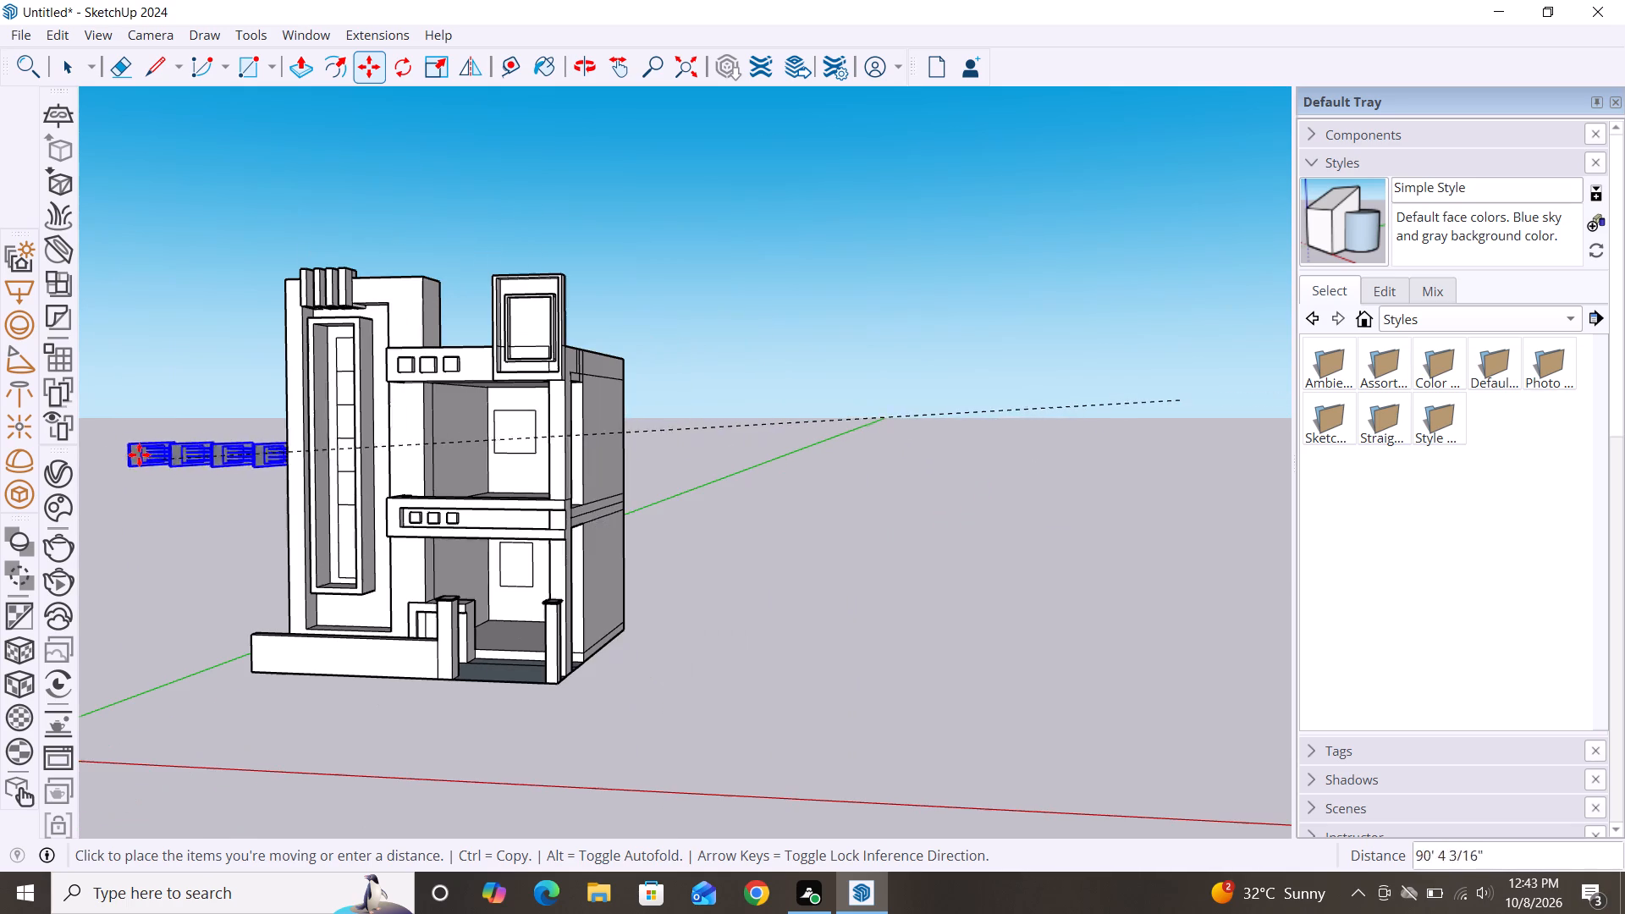
pyautogui.click(686, 536)
# Scale the whole railing down uniformly by a factor of 0.28.
pyautogui.press('s')
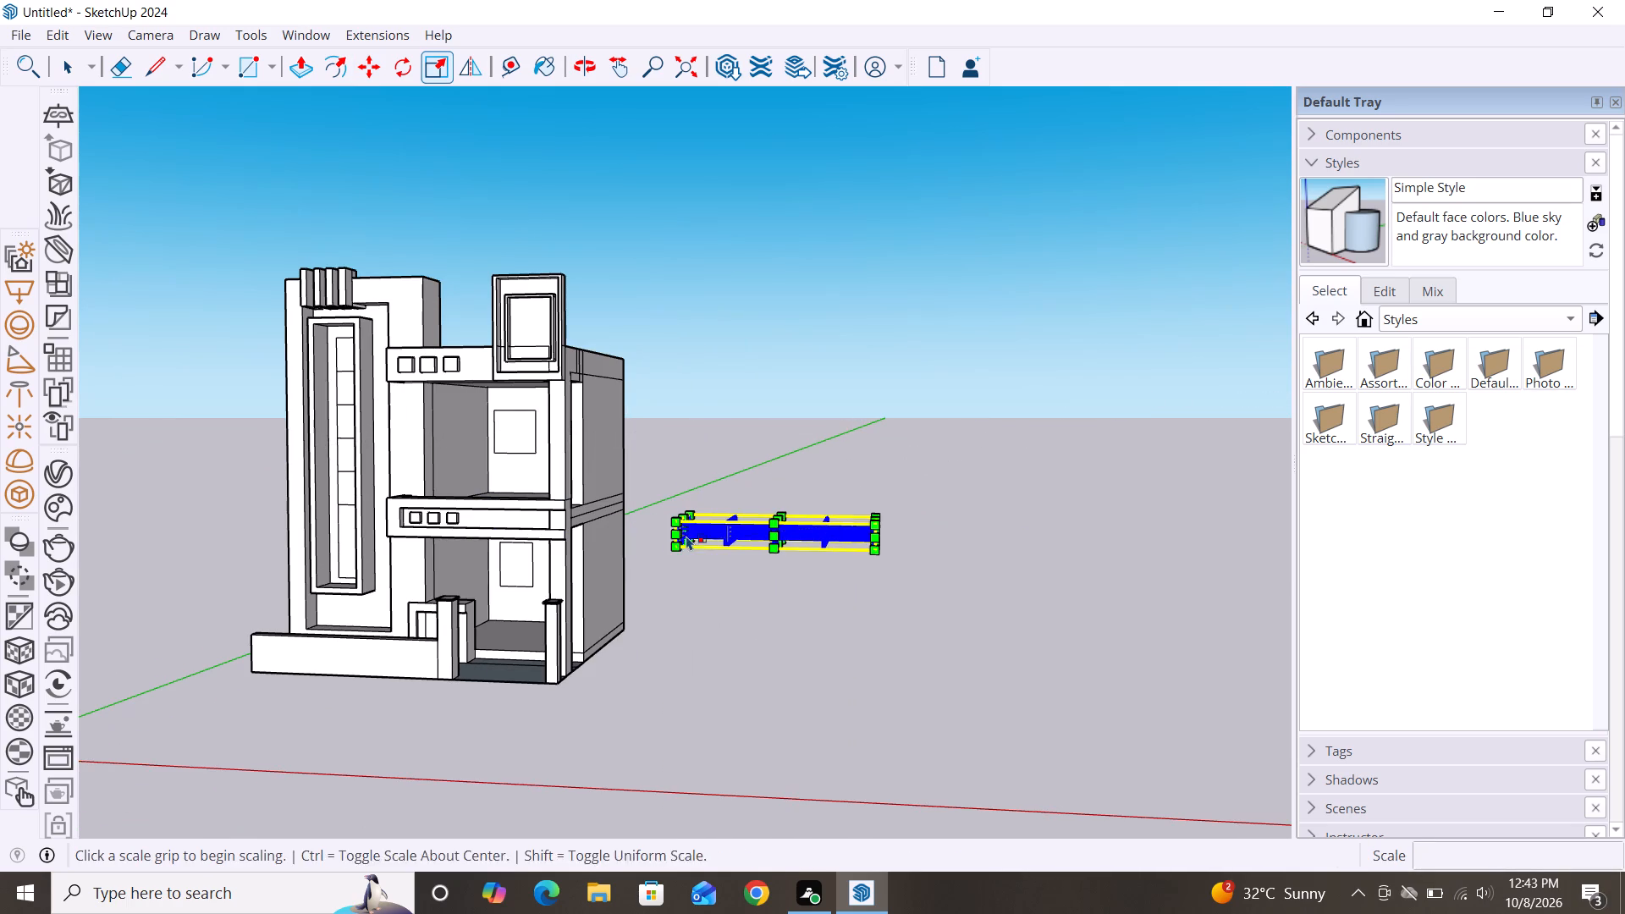
pyautogui.moveTo(665, 526); pyautogui.dragTo(796, 525)
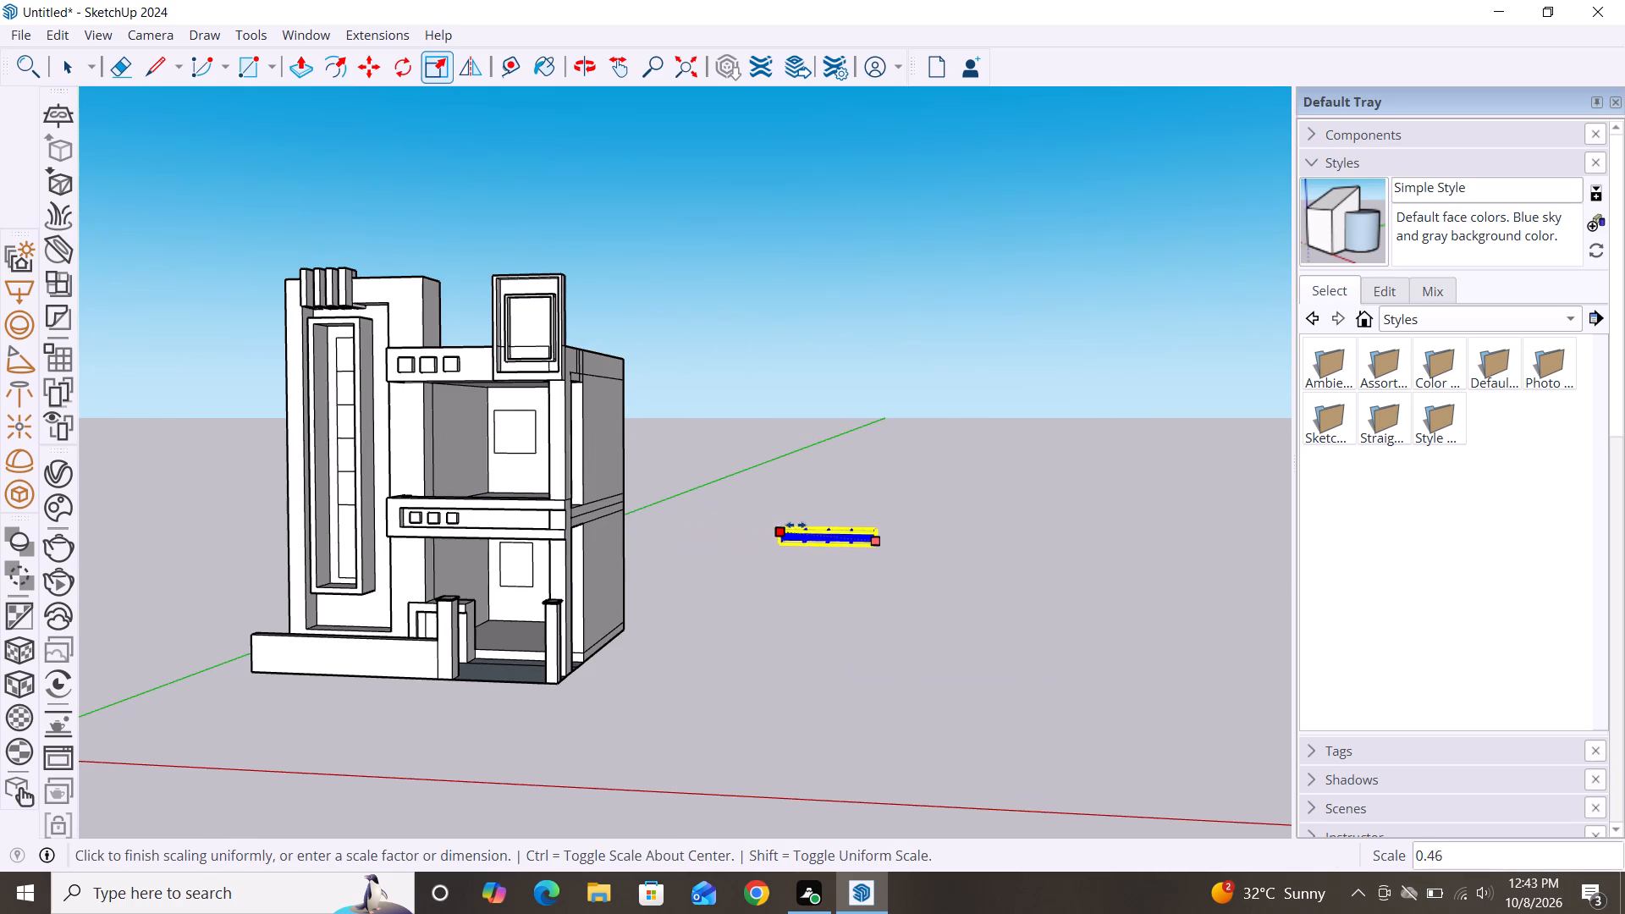
pyautogui.moveTo(796, 525); pyautogui.dragTo(821, 532)
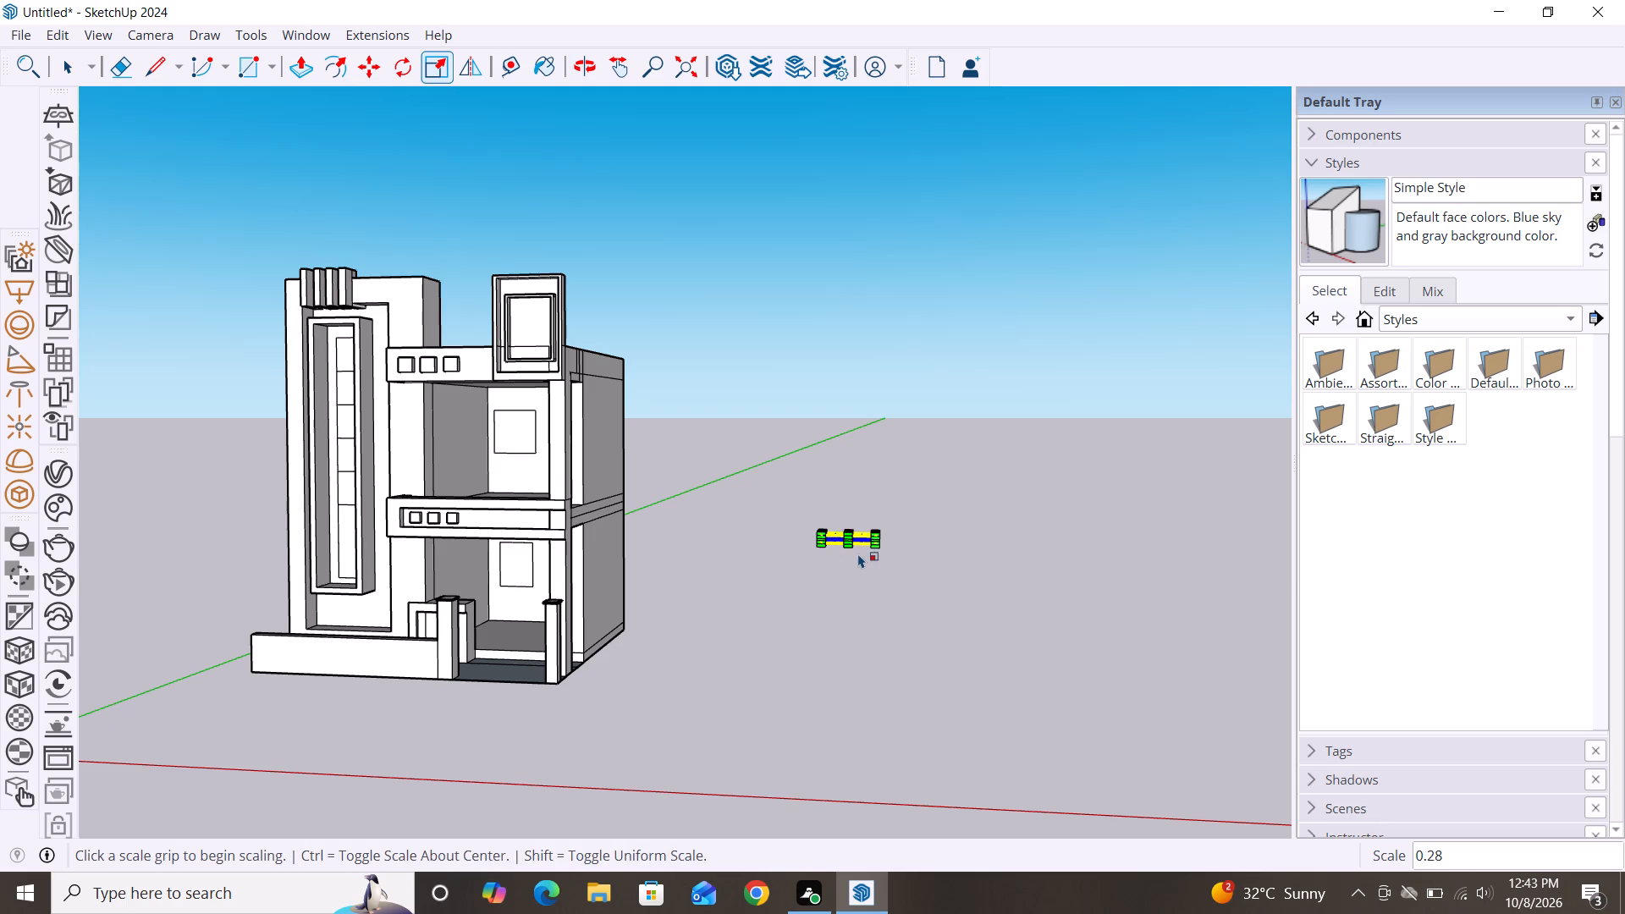
pyautogui.scroll(3, 848, 544)
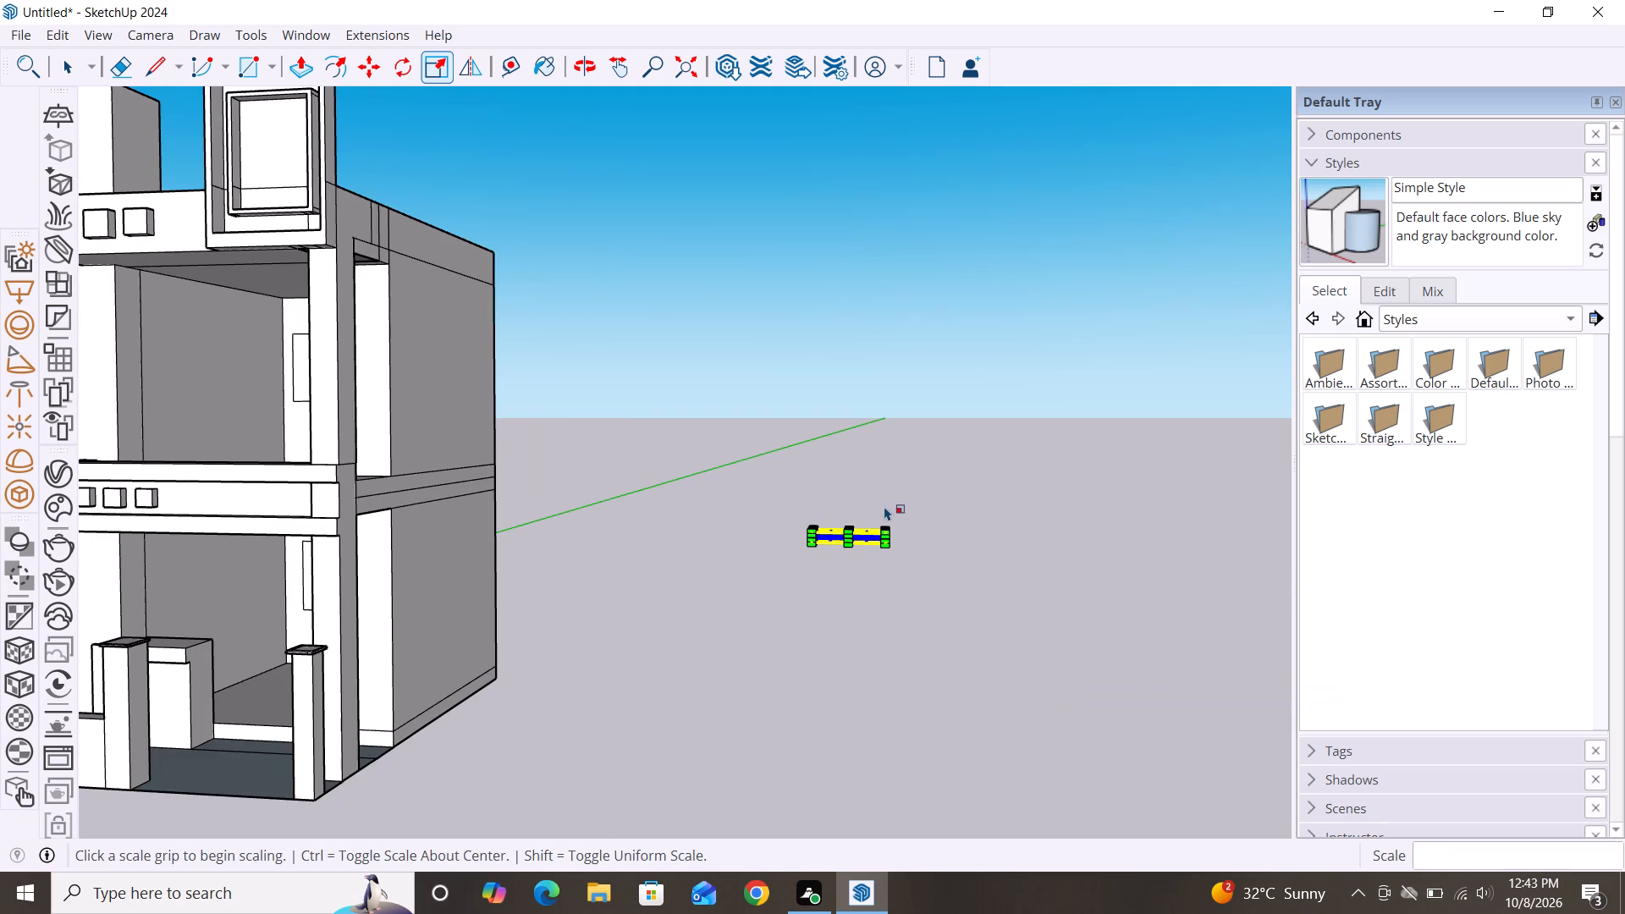
pyautogui.press('space')
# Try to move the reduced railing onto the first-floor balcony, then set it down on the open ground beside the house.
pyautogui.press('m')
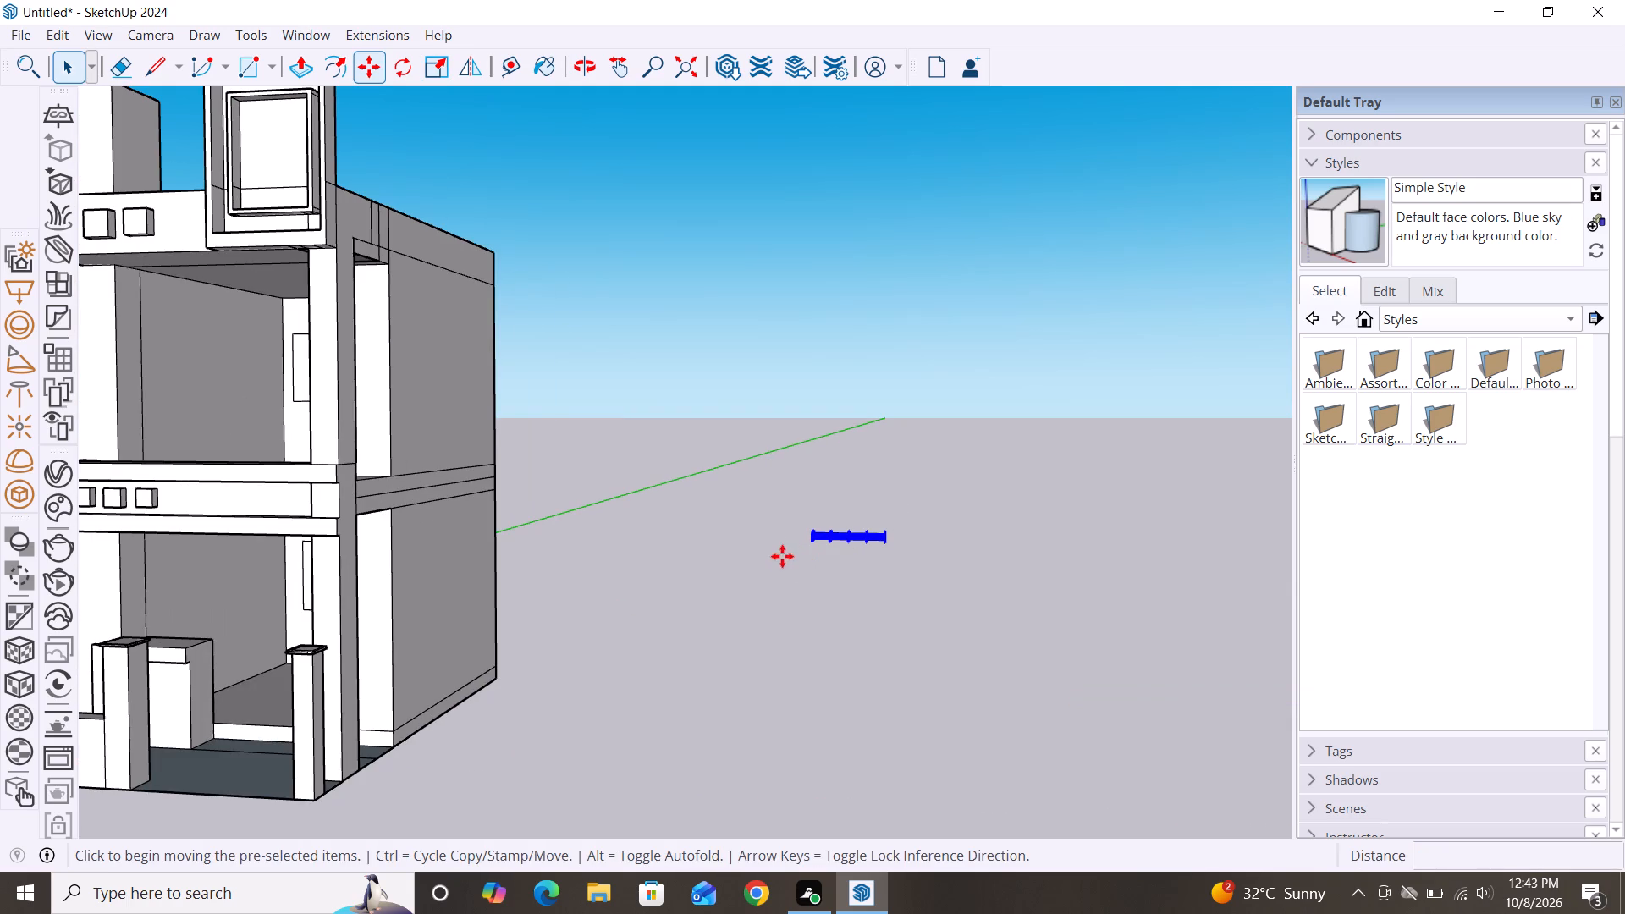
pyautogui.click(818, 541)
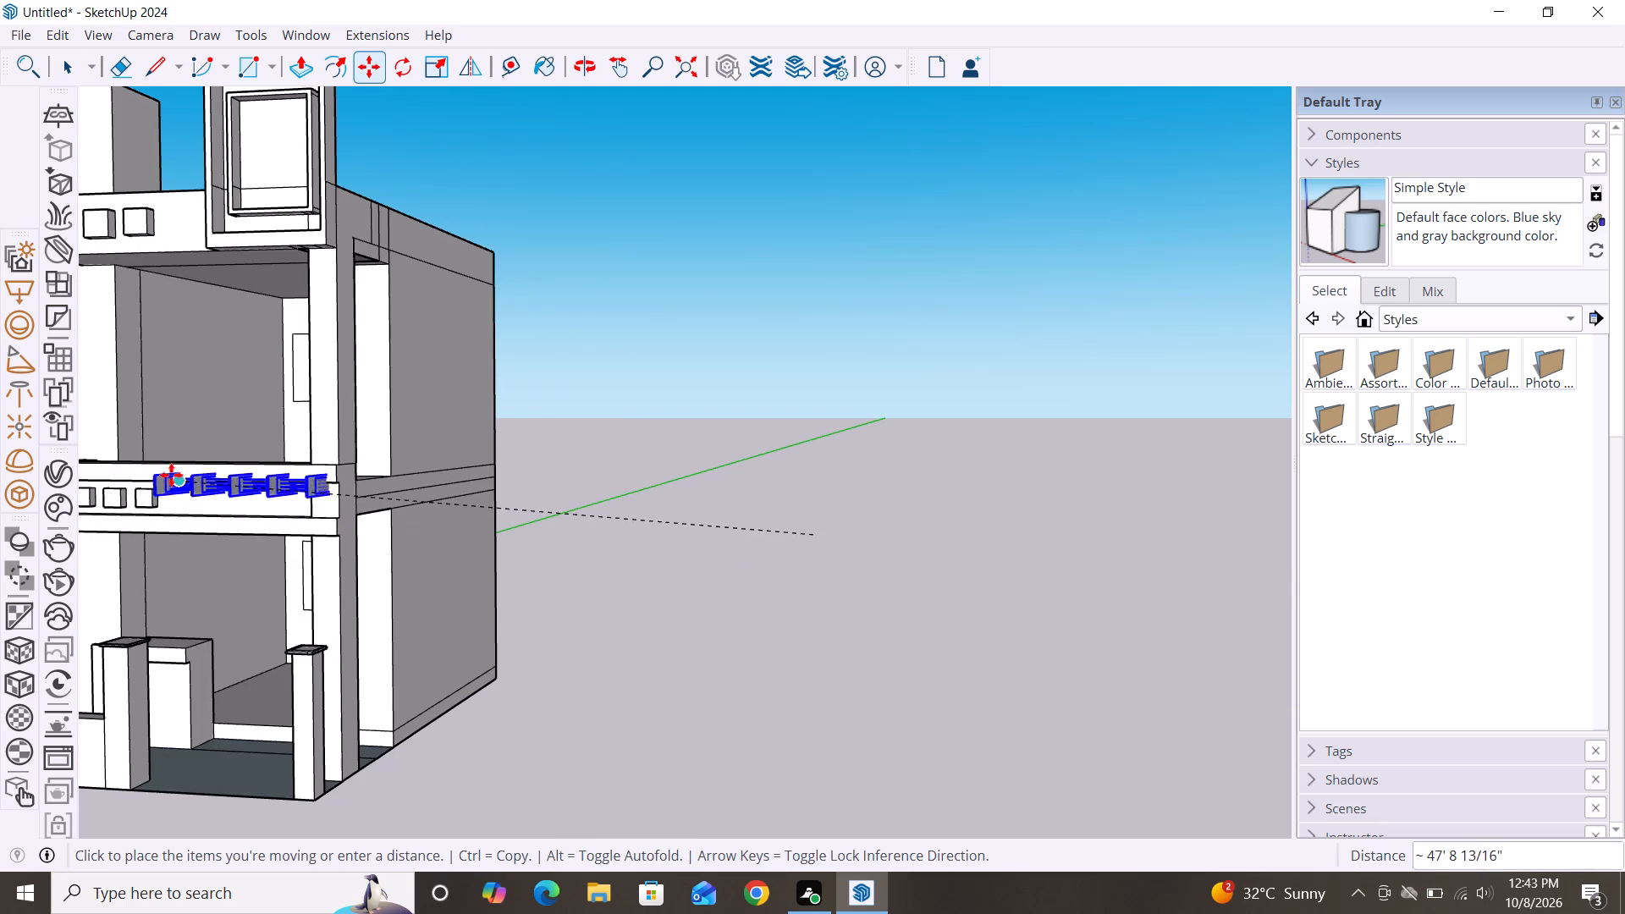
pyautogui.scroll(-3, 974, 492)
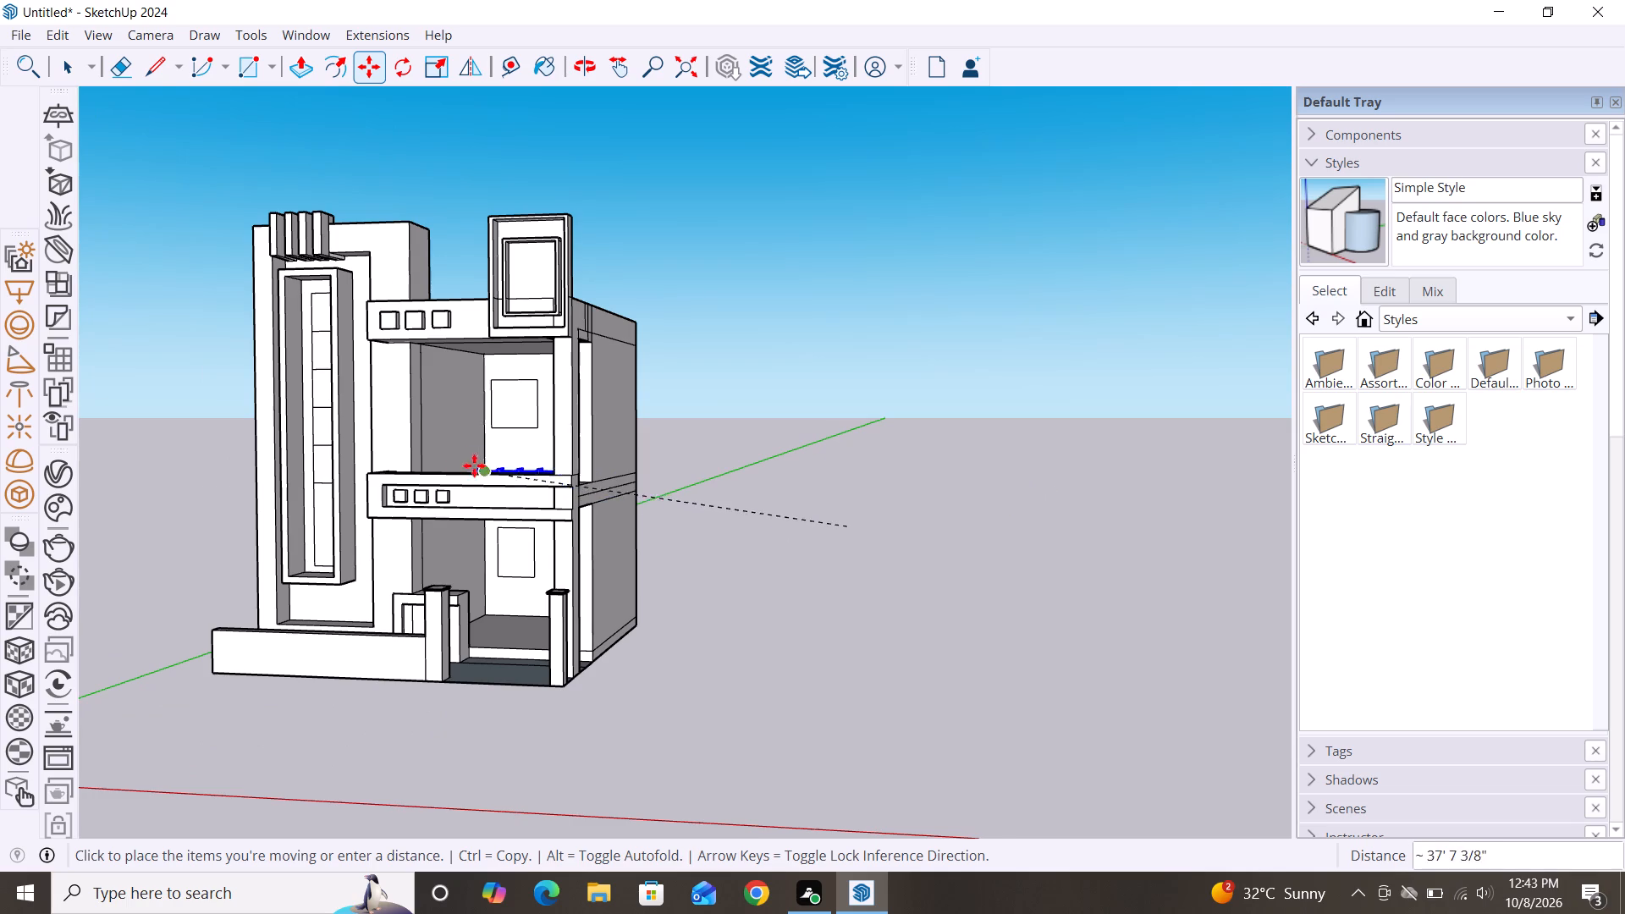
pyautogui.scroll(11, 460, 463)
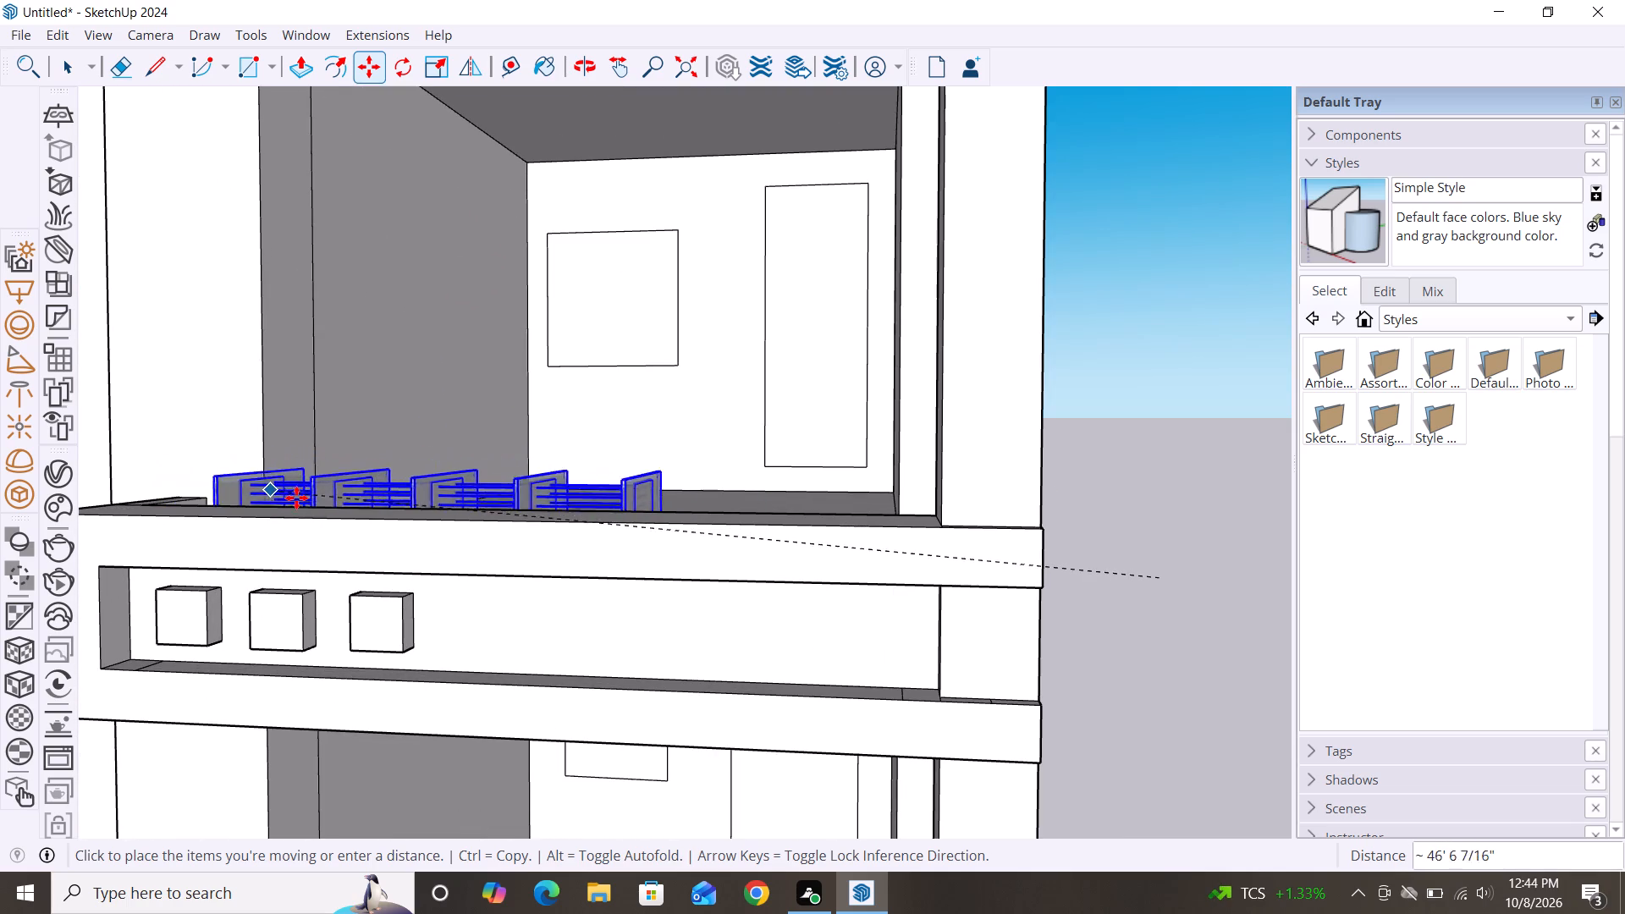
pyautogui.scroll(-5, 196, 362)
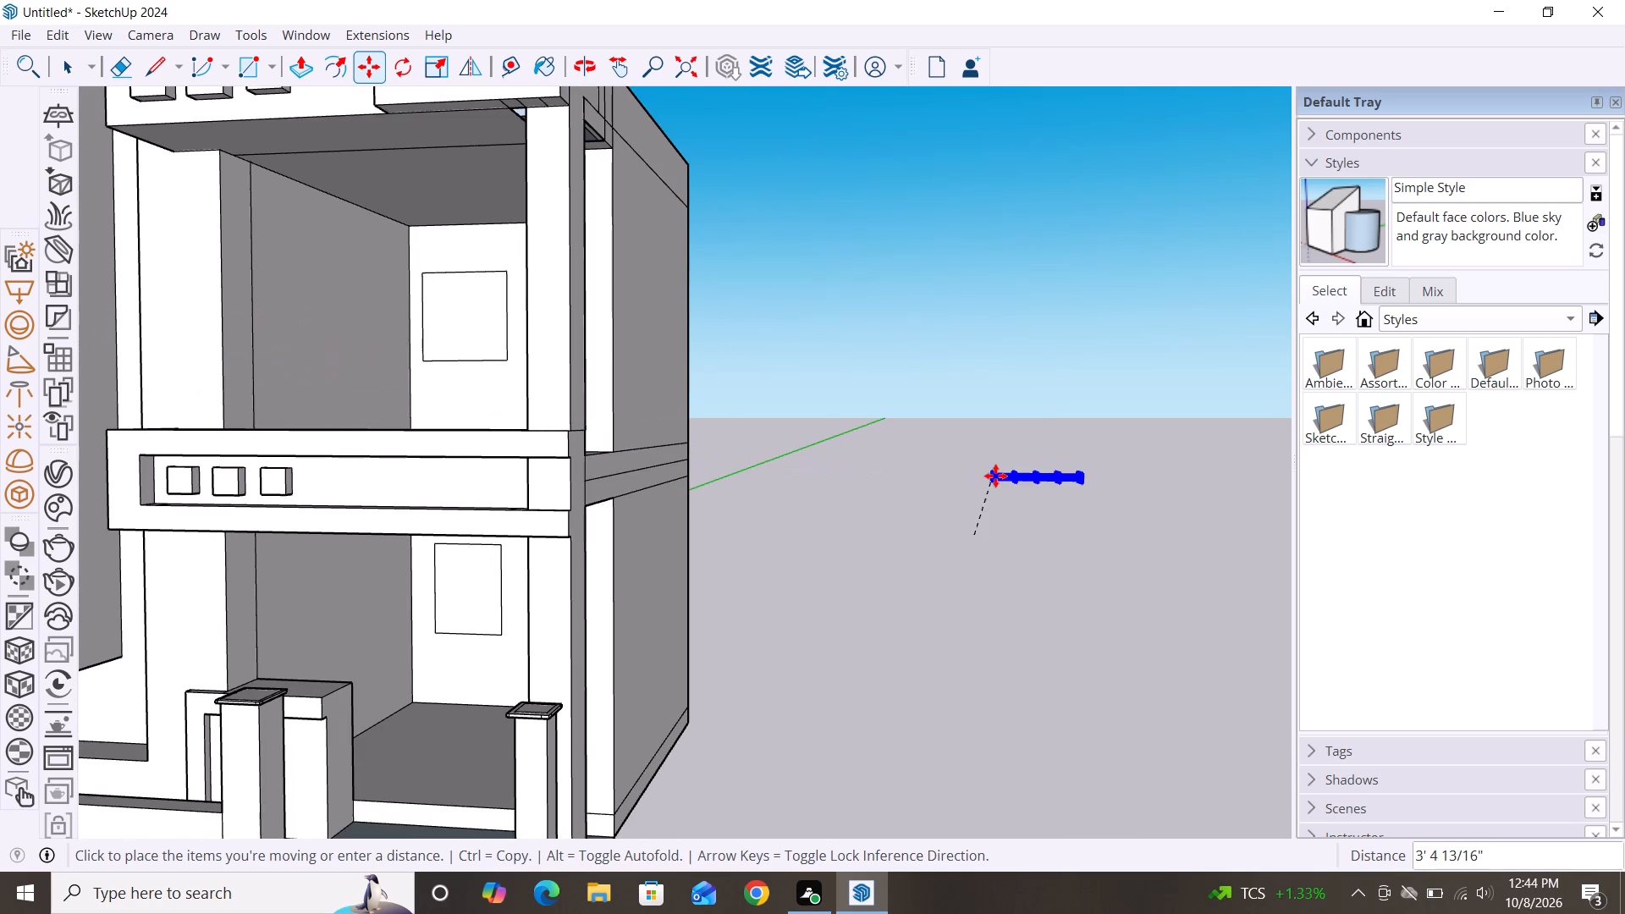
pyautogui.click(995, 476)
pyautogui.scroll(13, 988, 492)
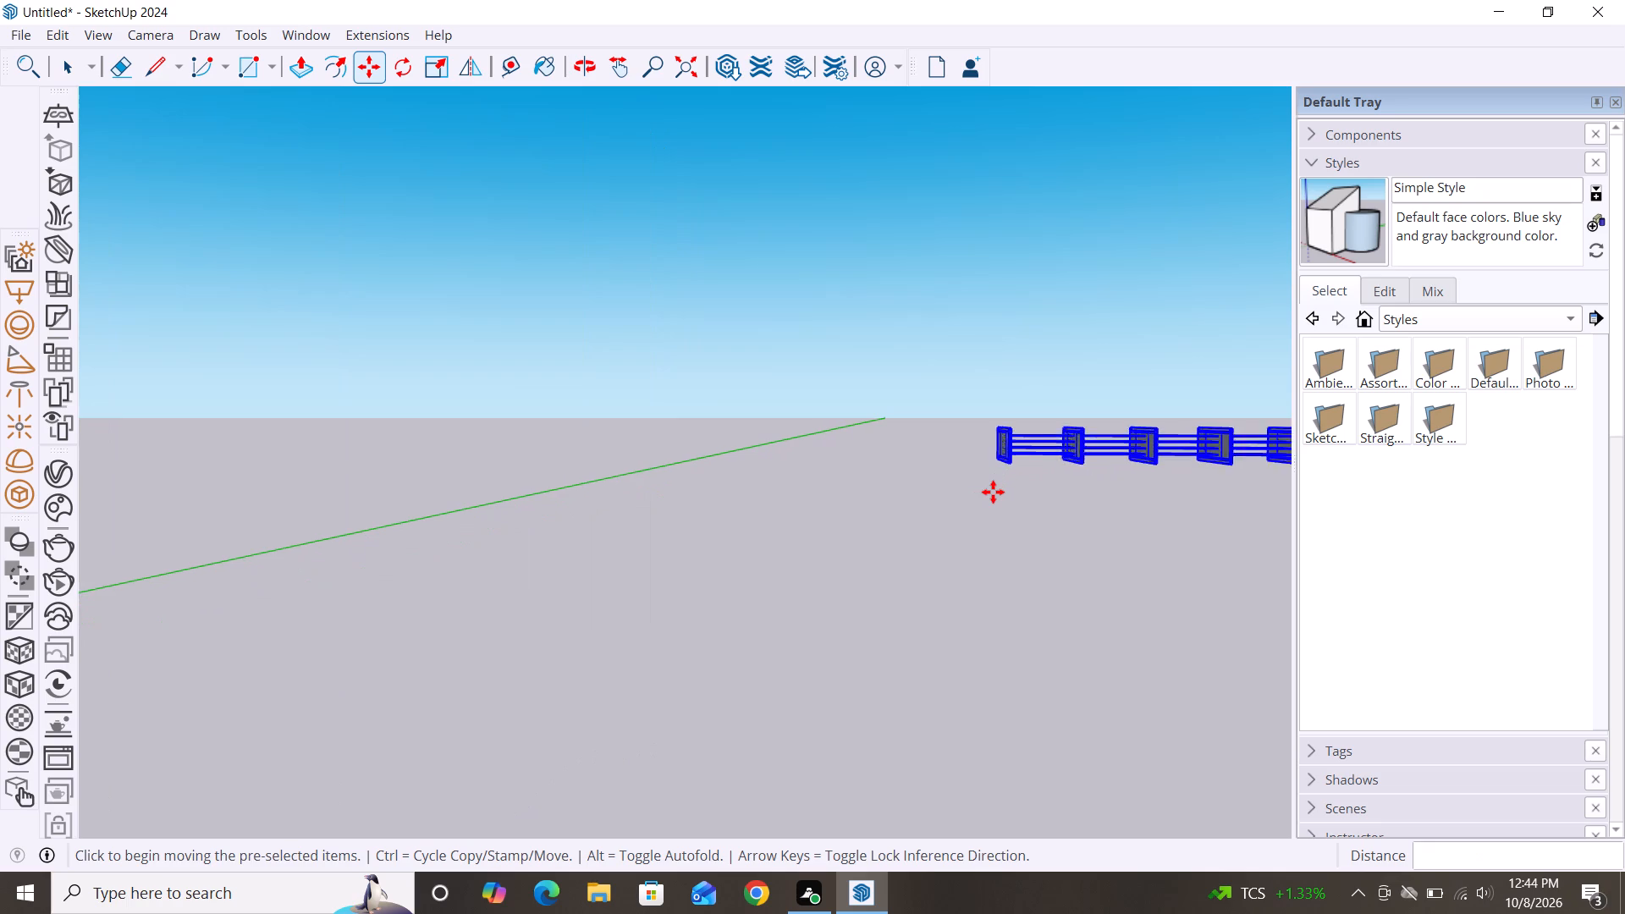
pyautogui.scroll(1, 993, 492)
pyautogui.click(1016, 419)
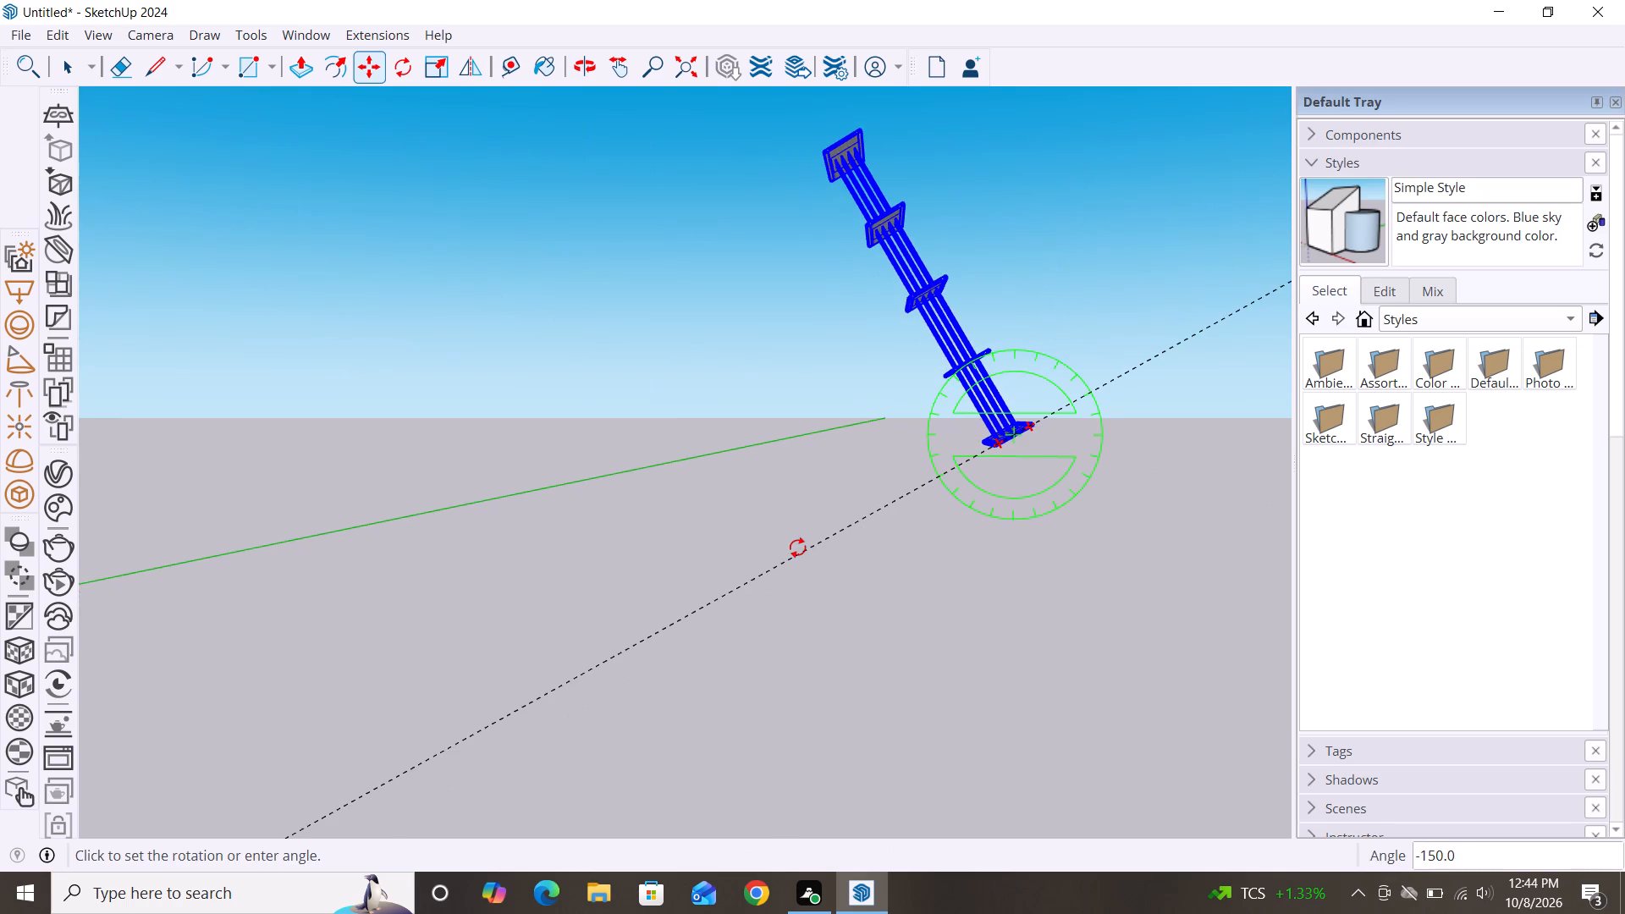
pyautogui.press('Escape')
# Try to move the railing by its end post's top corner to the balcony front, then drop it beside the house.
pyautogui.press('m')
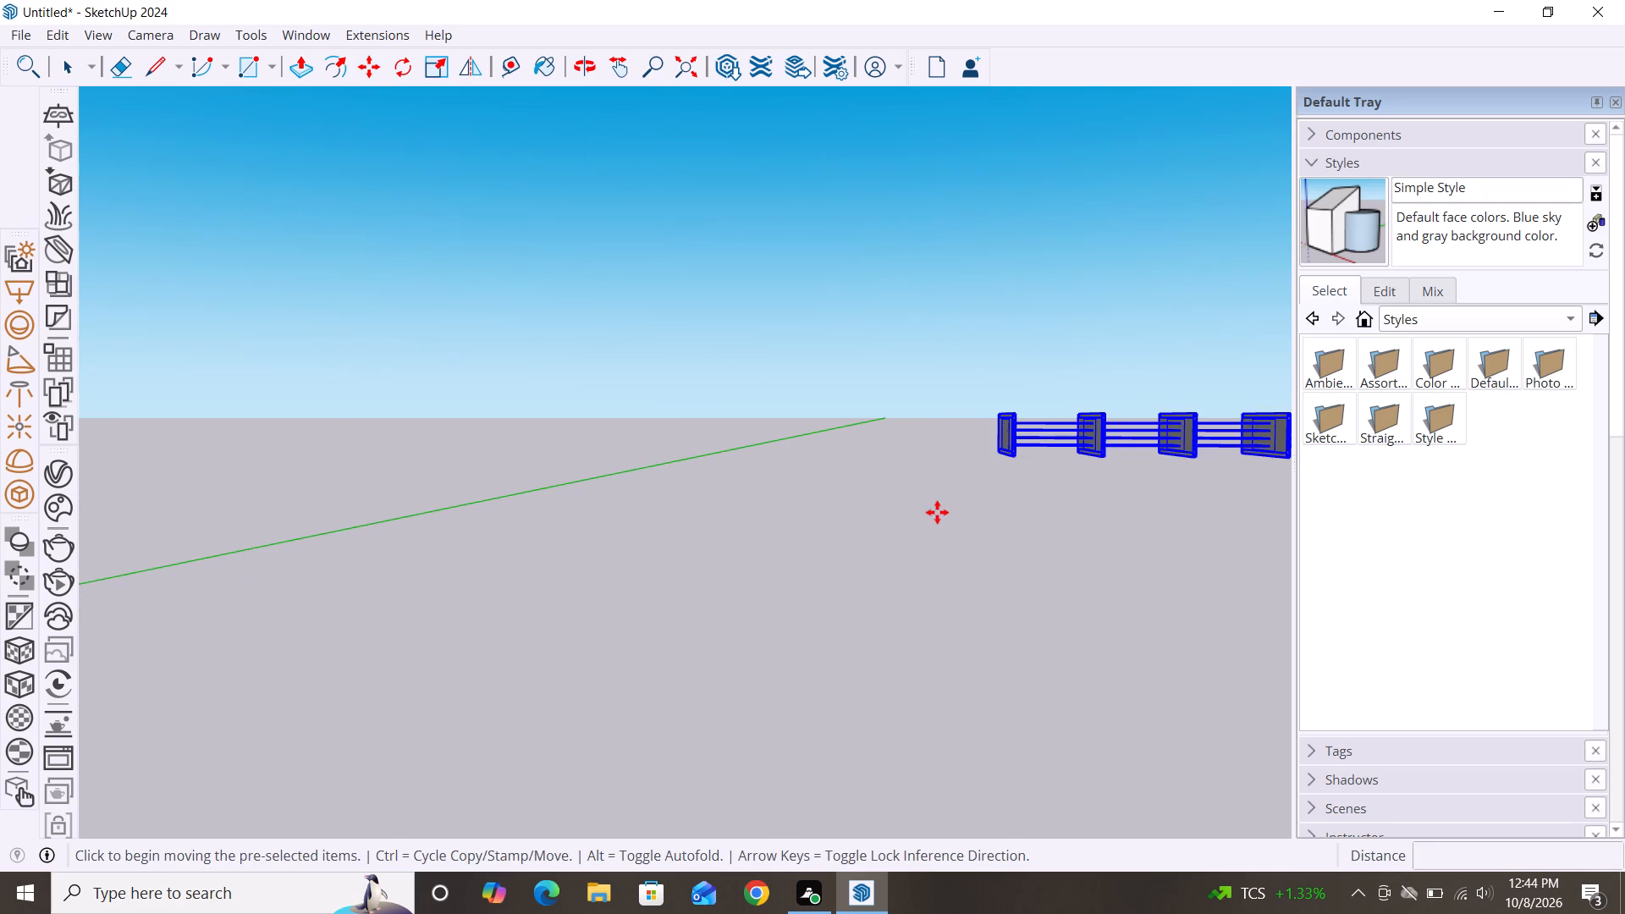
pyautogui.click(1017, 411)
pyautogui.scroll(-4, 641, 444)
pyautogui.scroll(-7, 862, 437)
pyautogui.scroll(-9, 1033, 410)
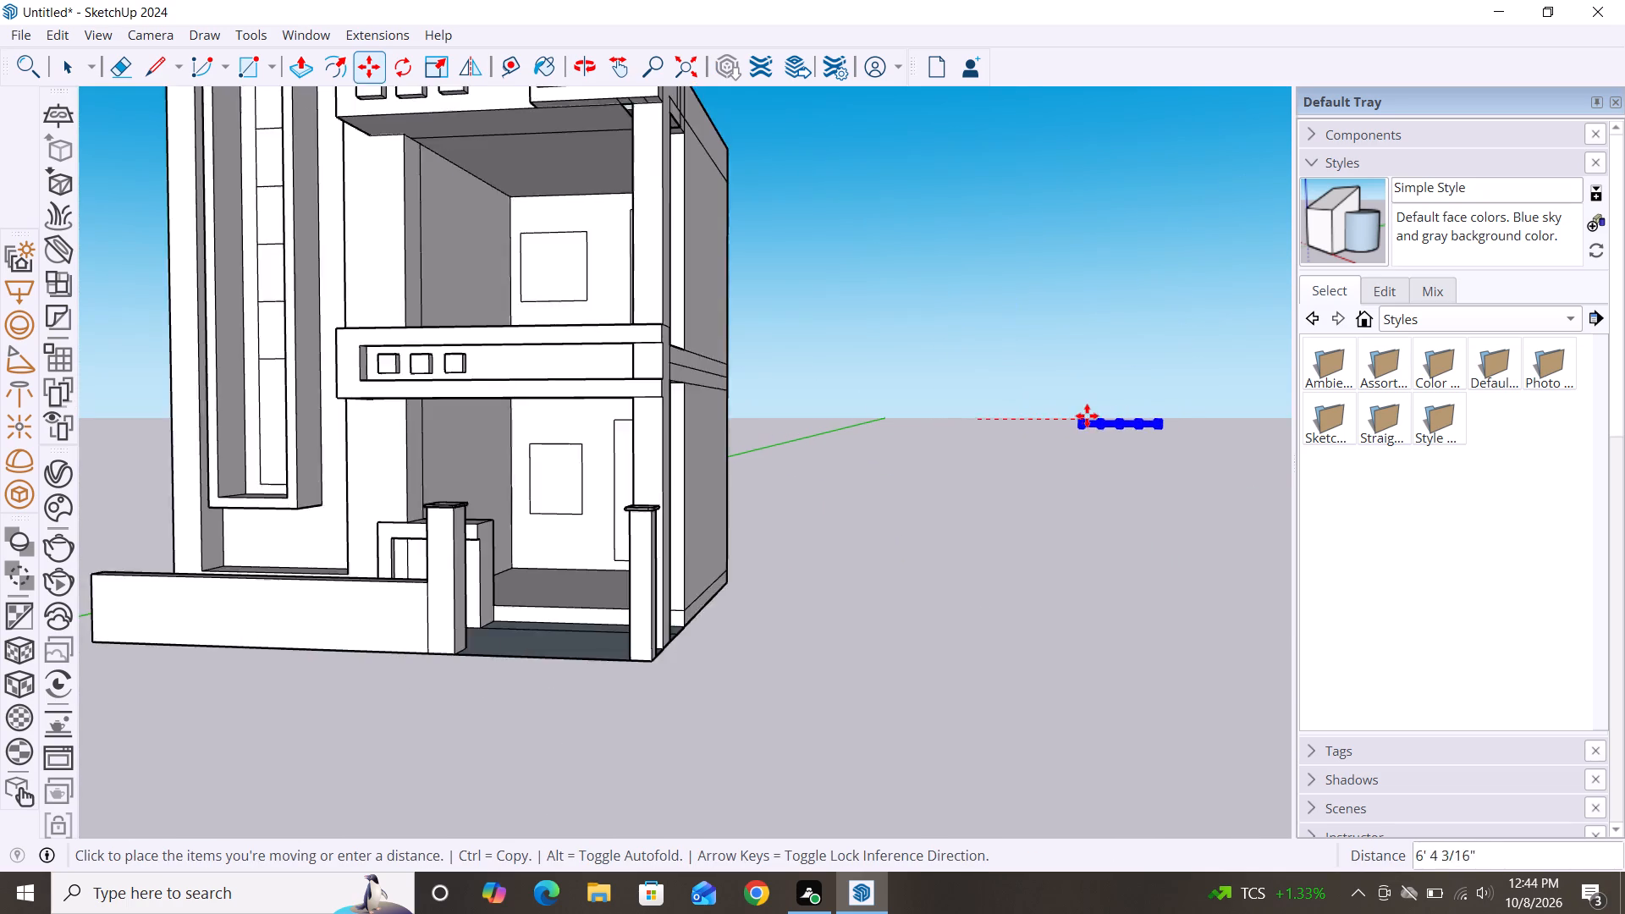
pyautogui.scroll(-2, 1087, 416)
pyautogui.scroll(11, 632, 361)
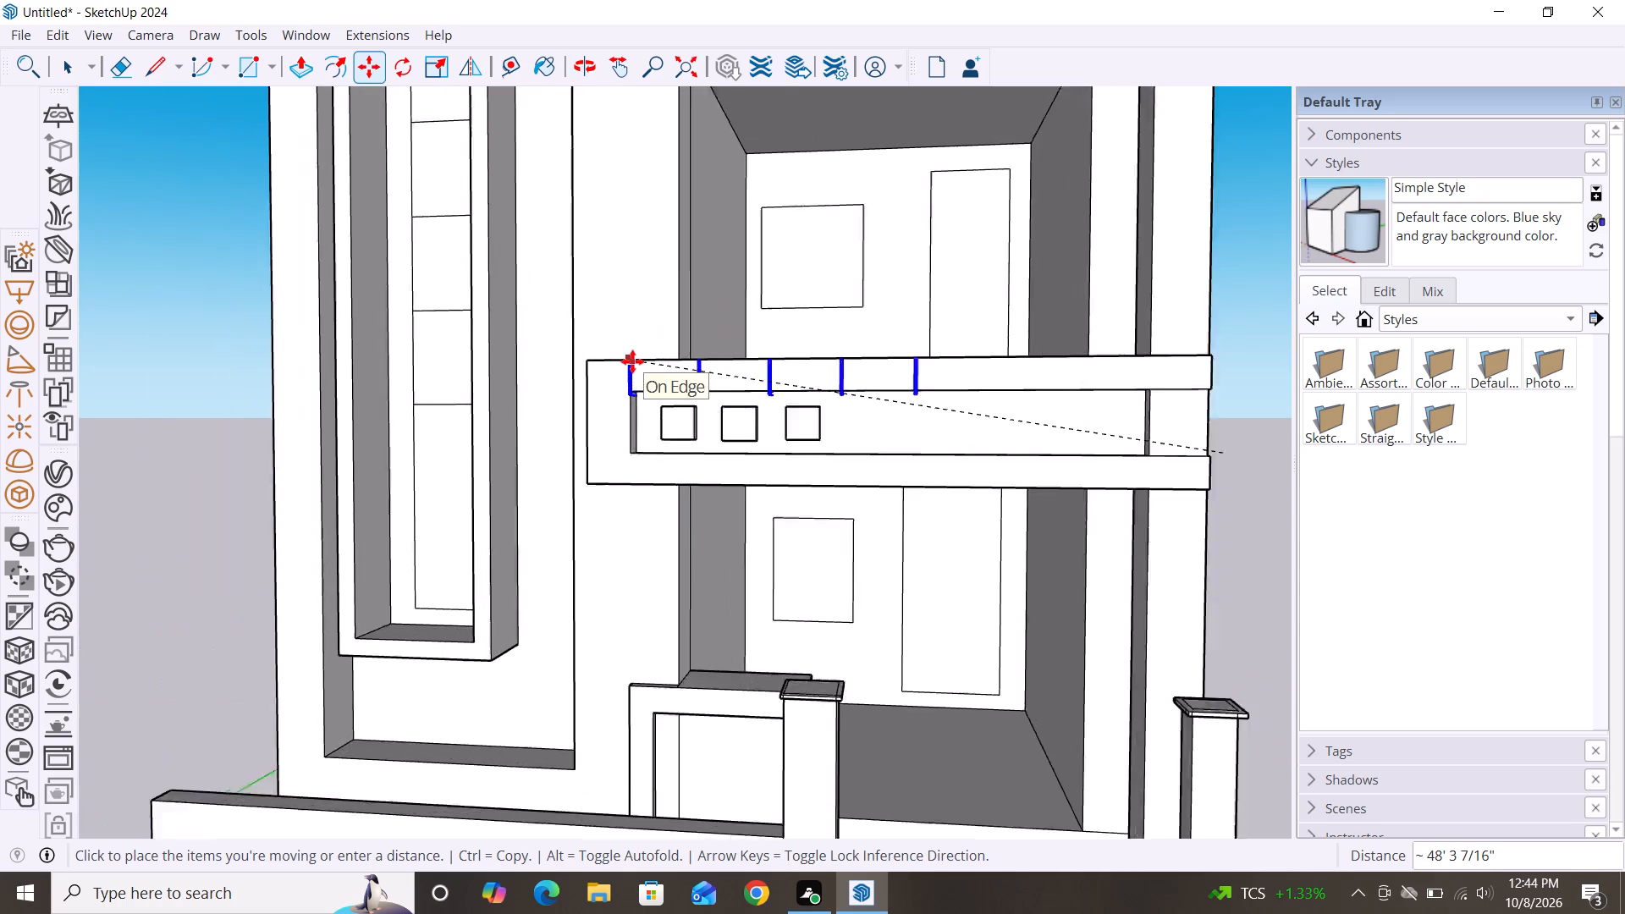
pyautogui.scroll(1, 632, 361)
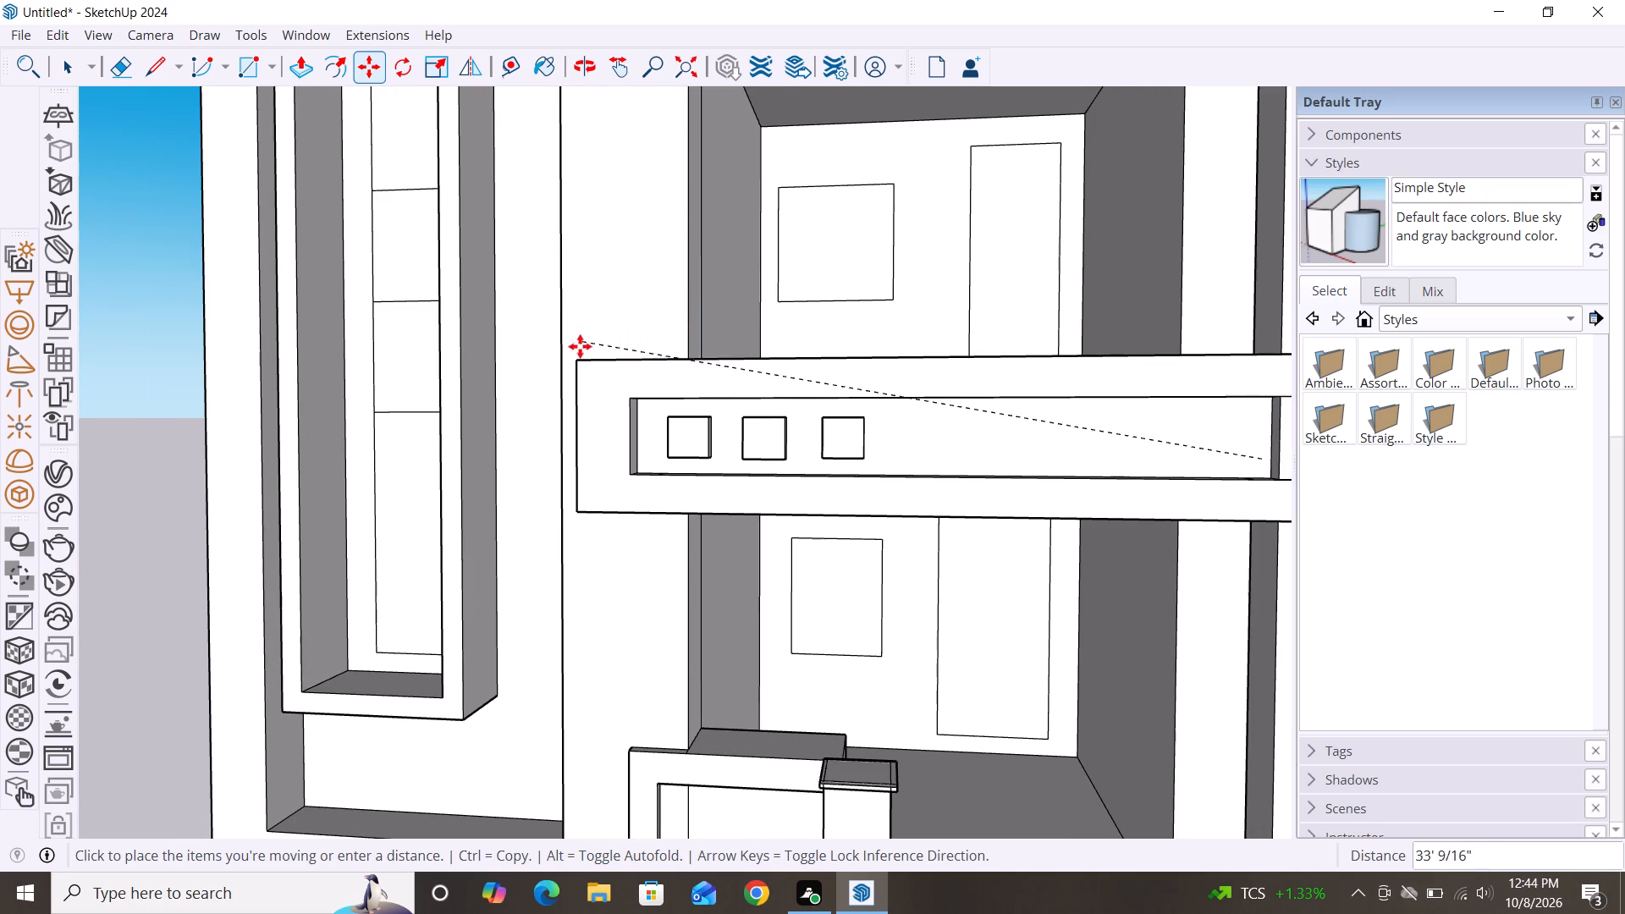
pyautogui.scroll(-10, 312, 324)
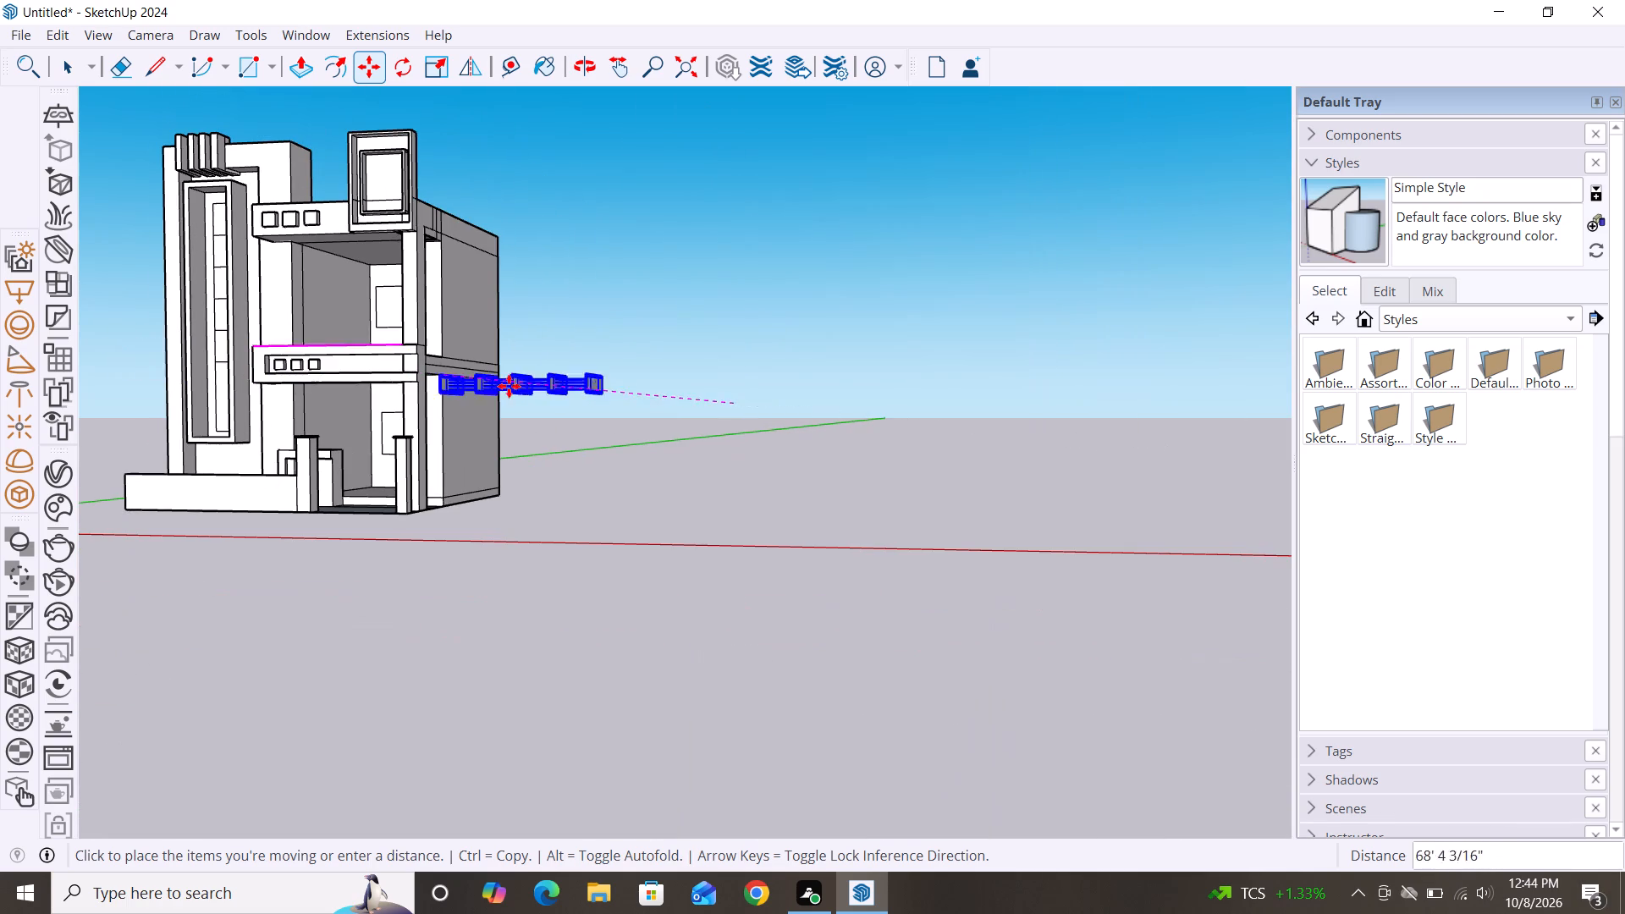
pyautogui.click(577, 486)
# Reselect all railing parts and move them by the end post's bottom corner onto the top edge of the first-floor balcony front.
pyautogui.scroll(2, 590, 512)
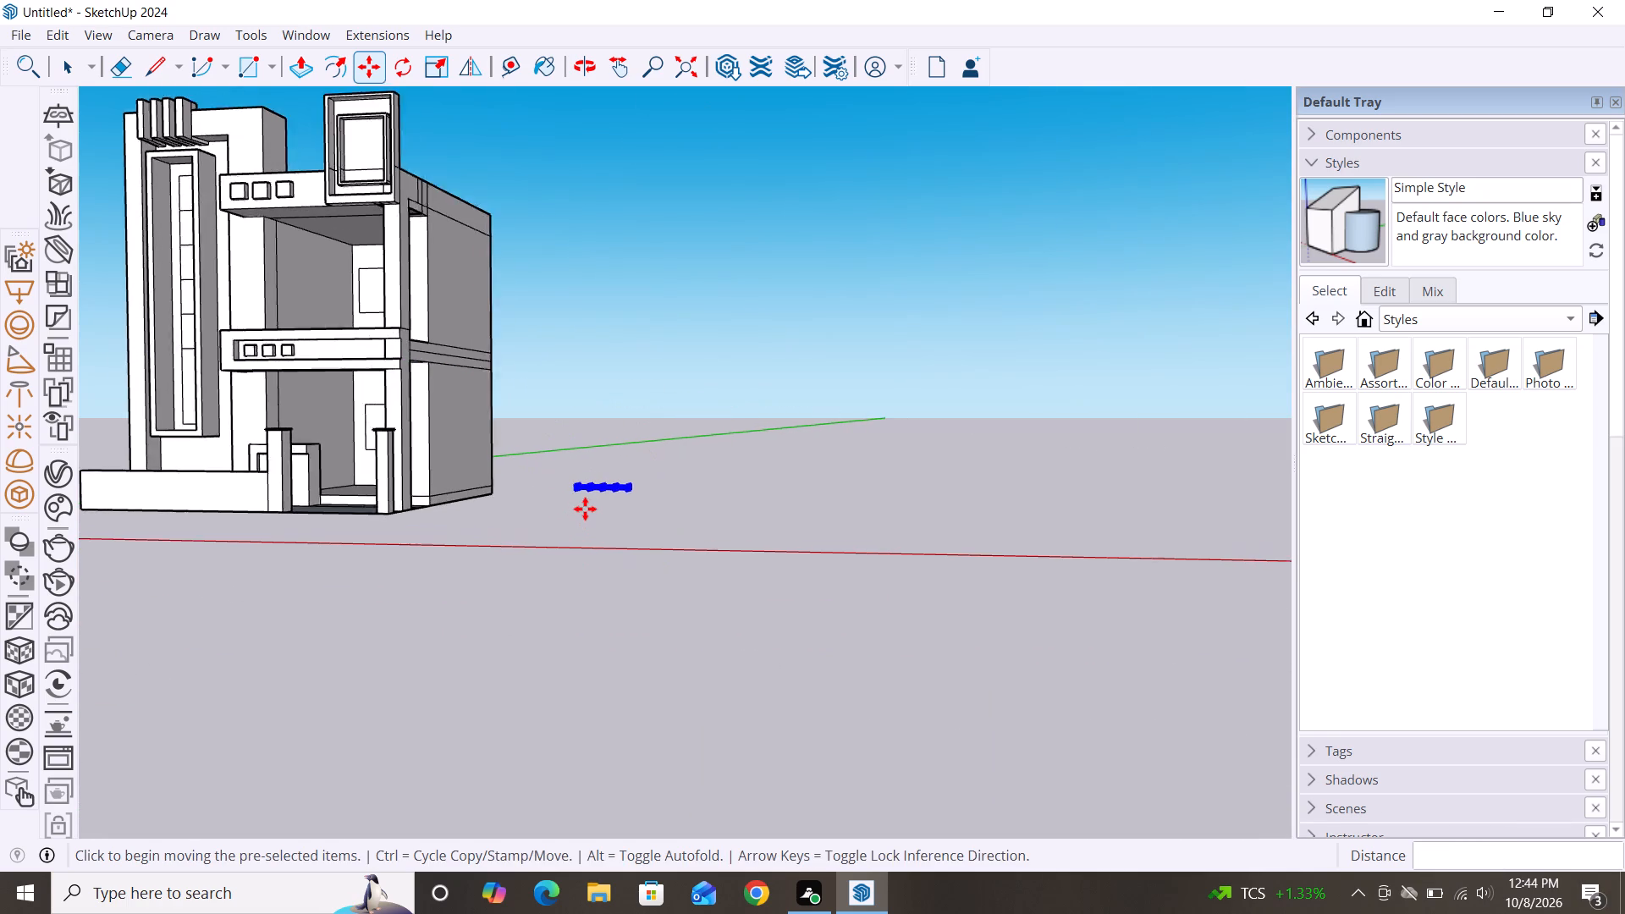
pyautogui.scroll(20, 585, 509)
pyautogui.scroll(2, 585, 509)
pyautogui.scroll(-3, 669, 447)
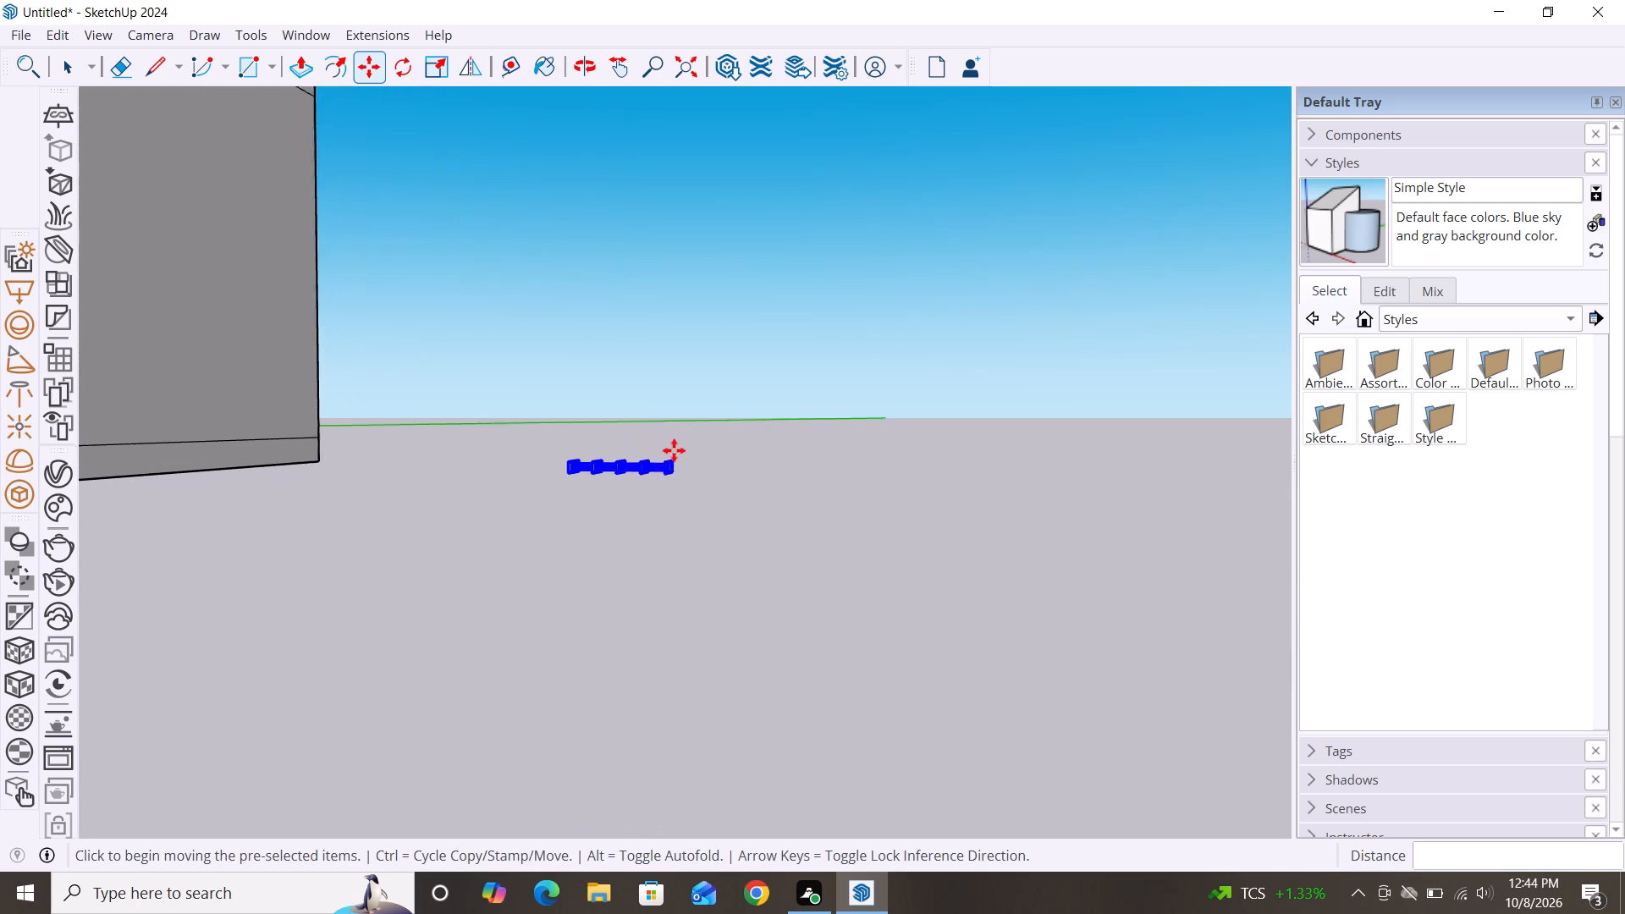
pyautogui.scroll(9, 562, 489)
pyautogui.press('space')
pyautogui.press('space')
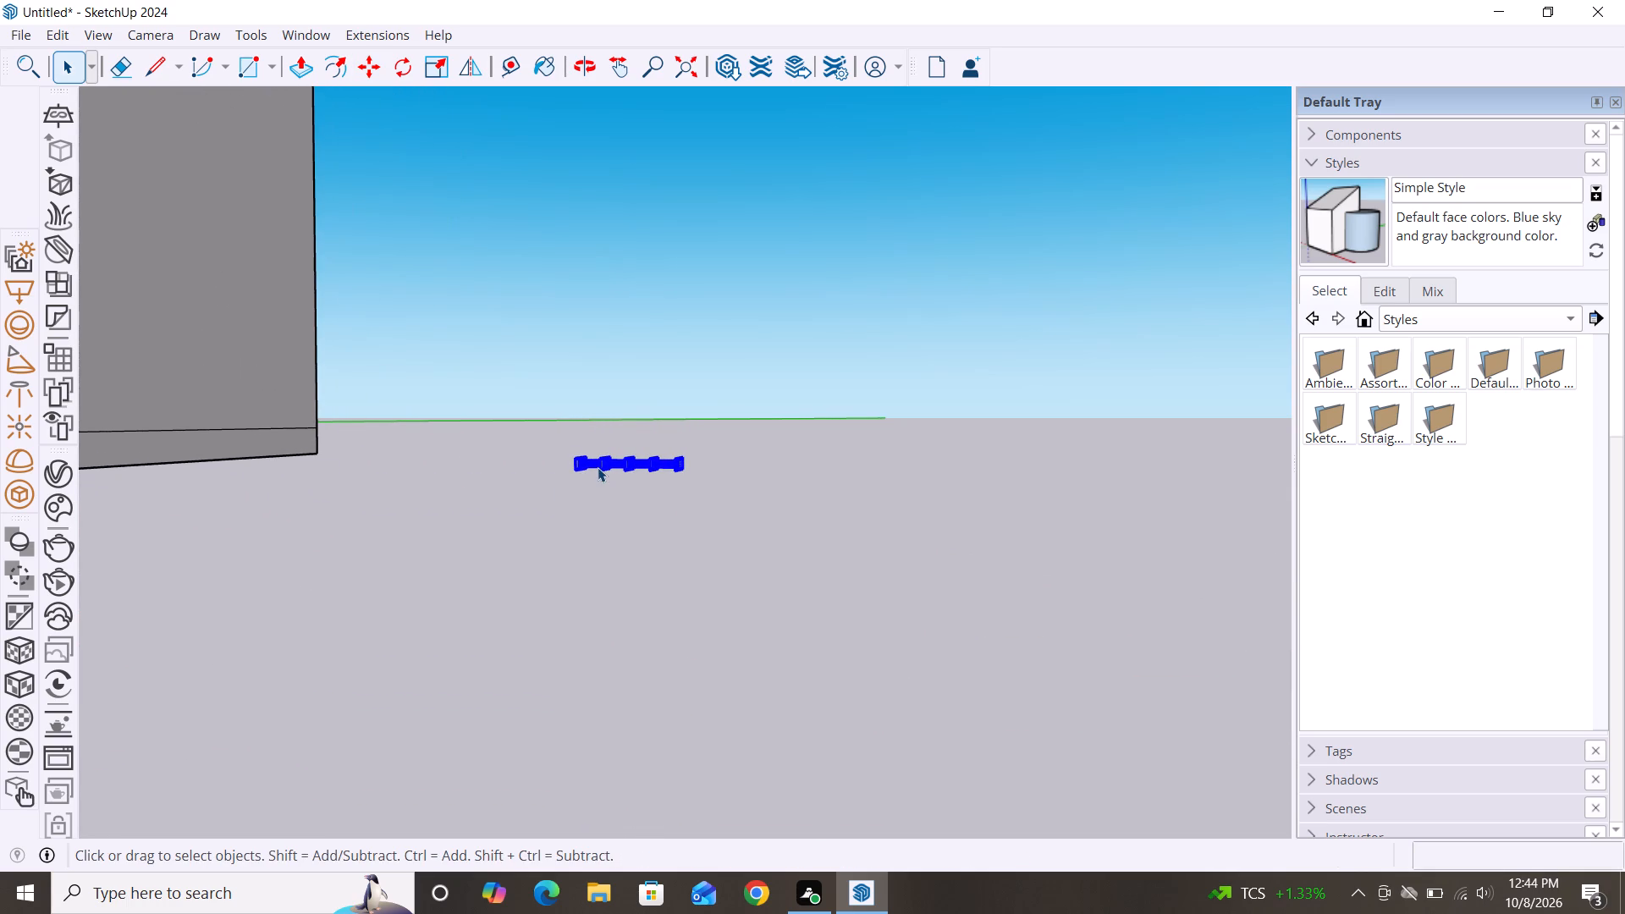
pyautogui.click(549, 589)
pyautogui.scroll(11, 574, 468)
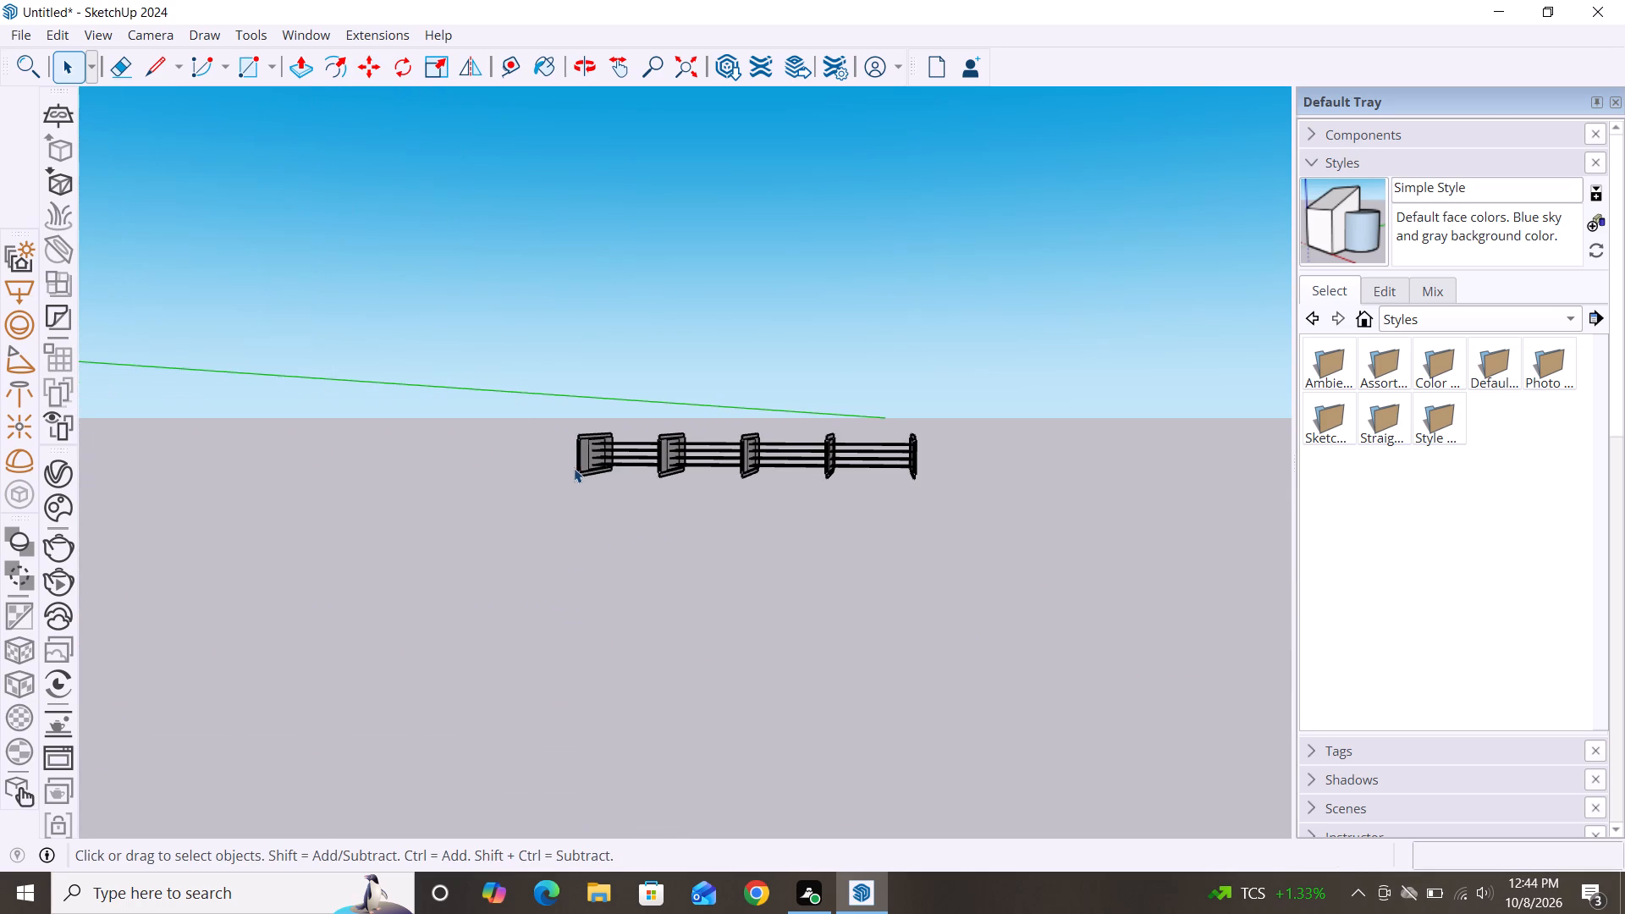
pyautogui.moveTo(1000, 401); pyautogui.dragTo(535, 527)
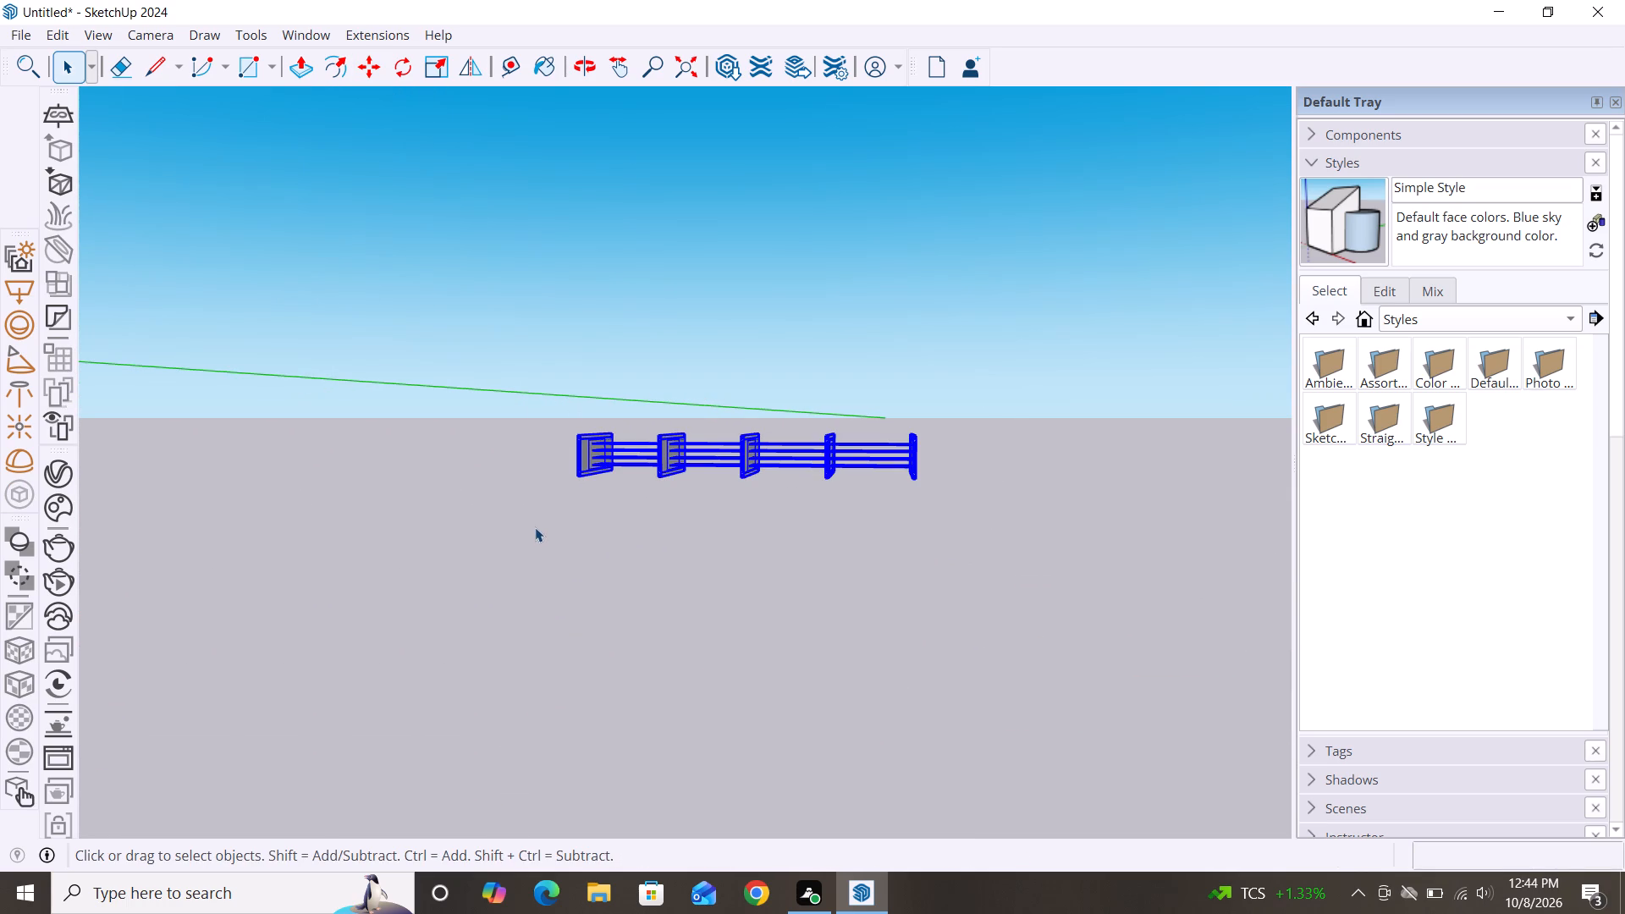
pyautogui.press('m')
pyautogui.click(584, 482)
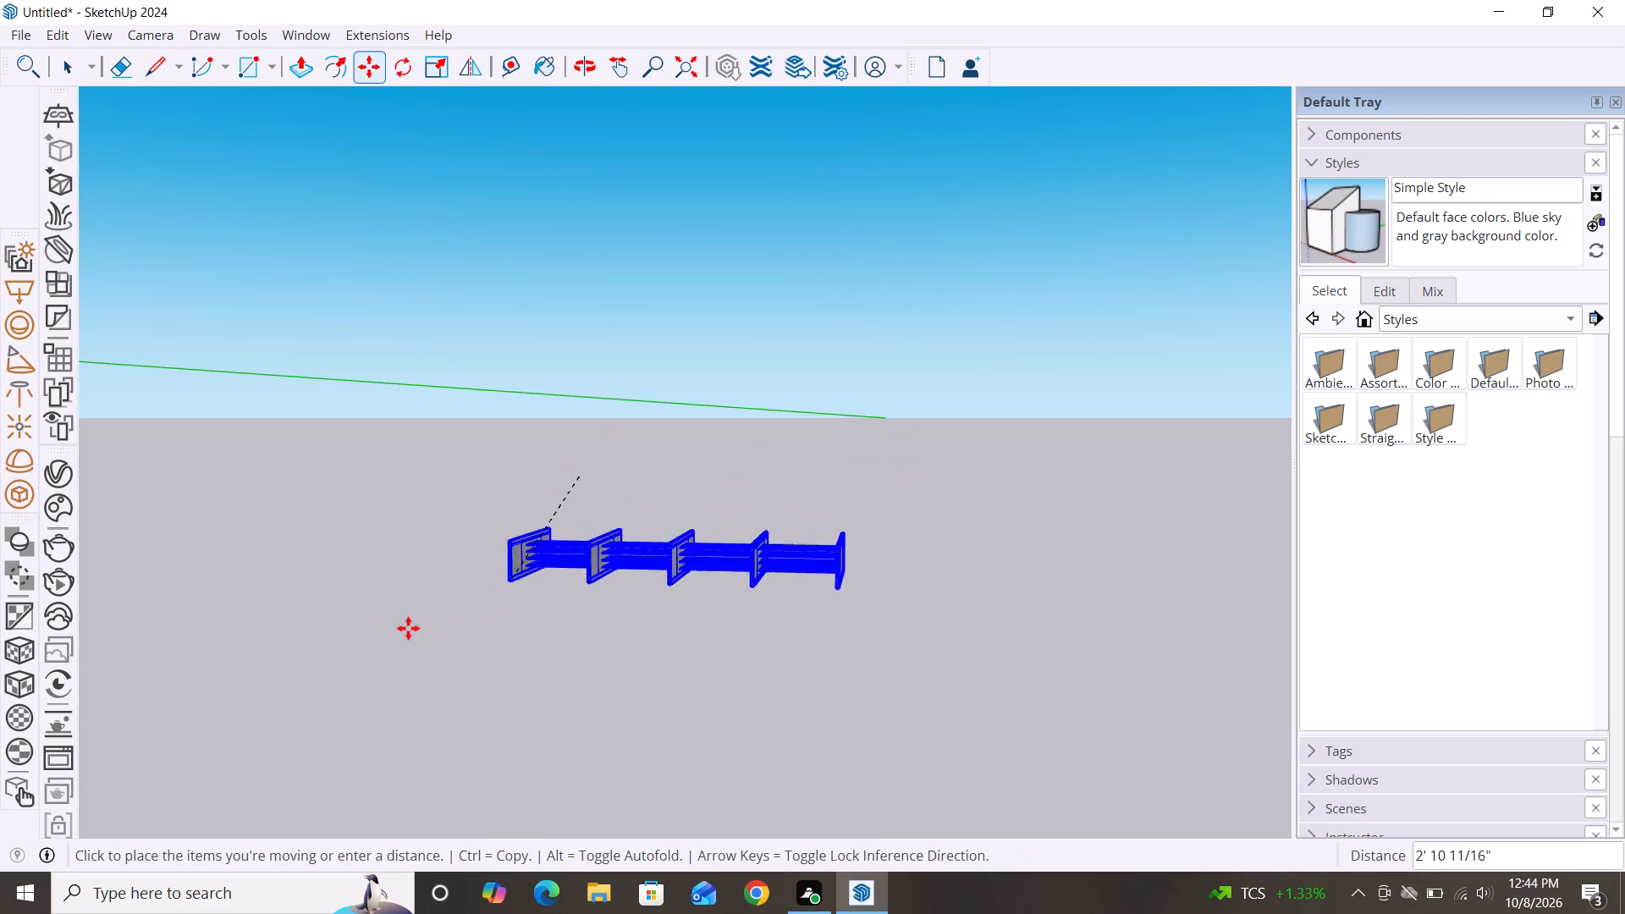
pyautogui.scroll(-19, 926, 302)
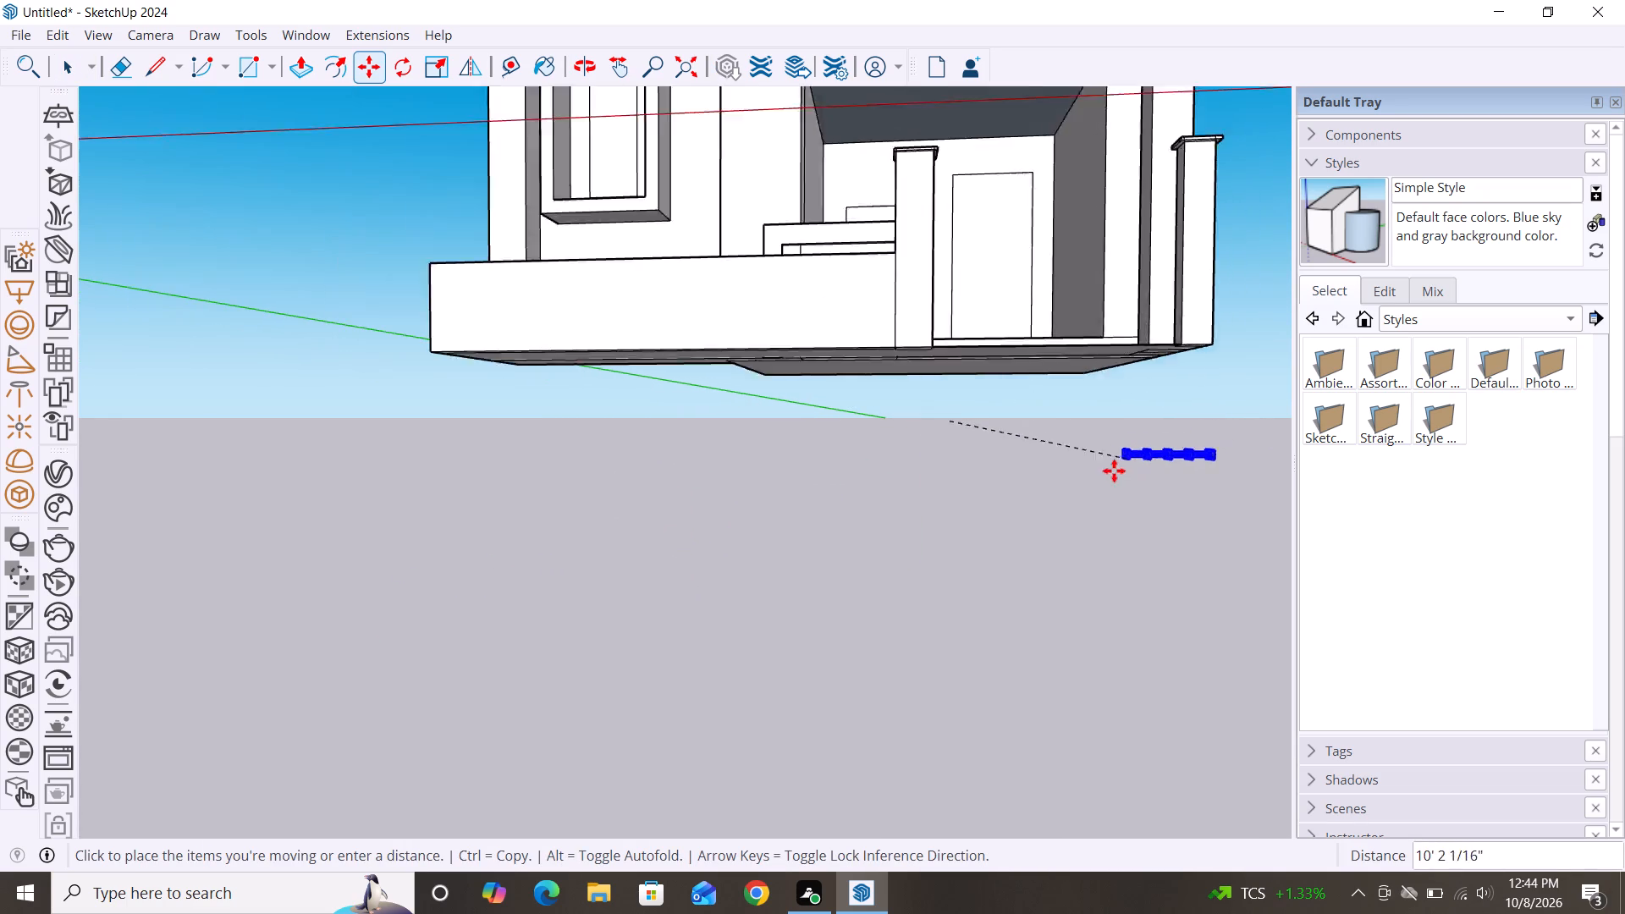
pyautogui.scroll(-7, 883, 324)
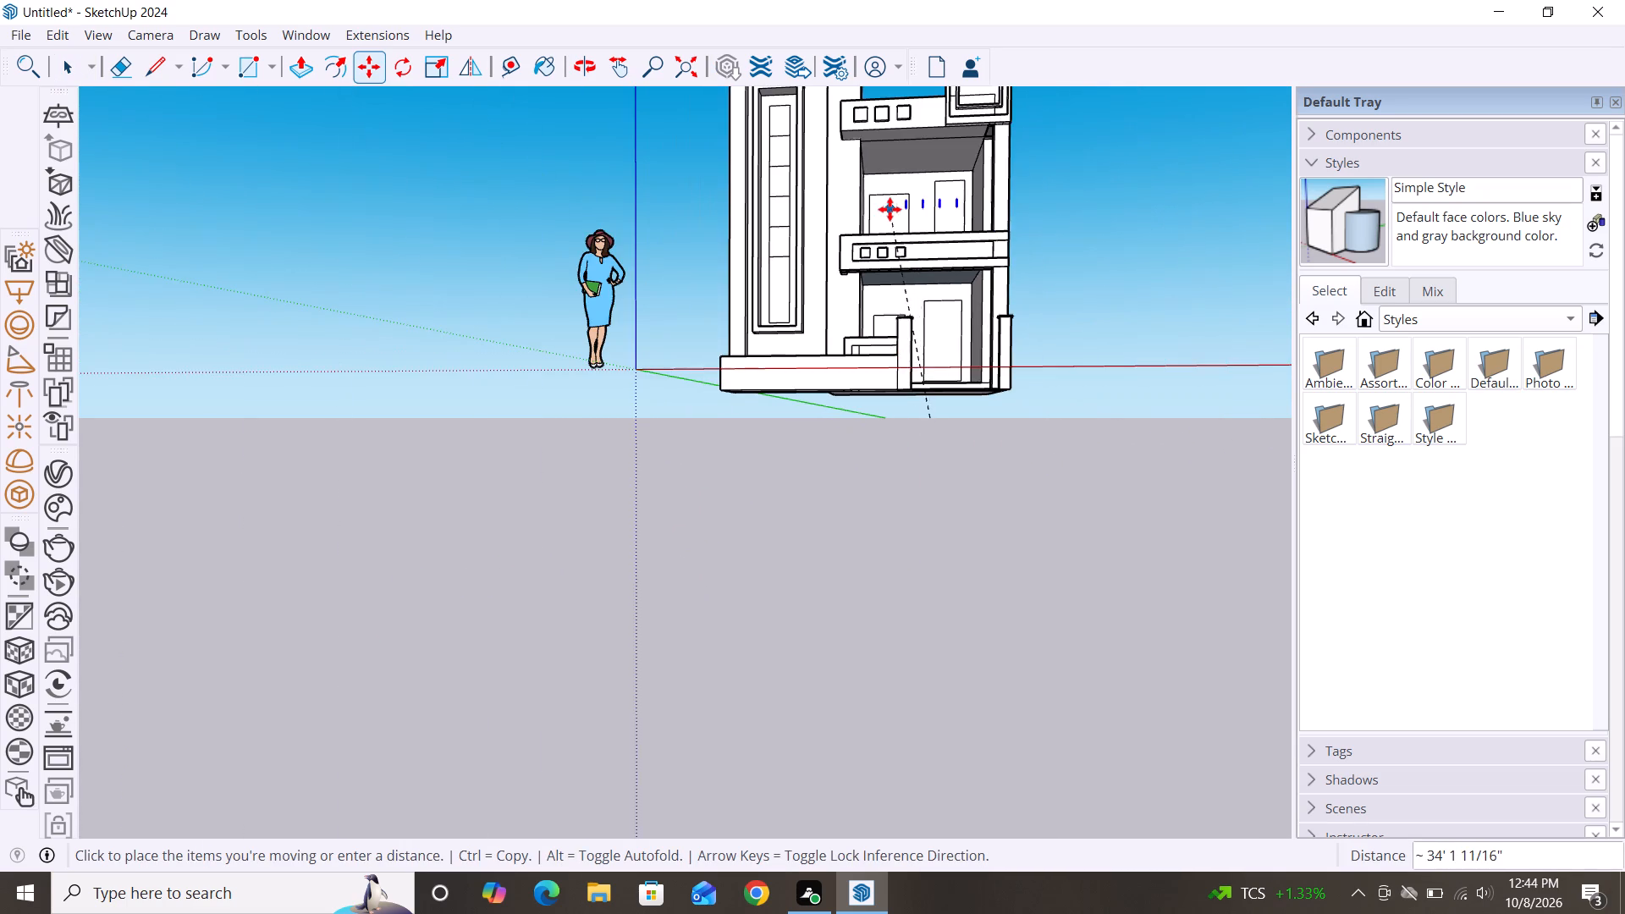
pyautogui.scroll(8, 890, 209)
pyautogui.scroll(5, 818, 283)
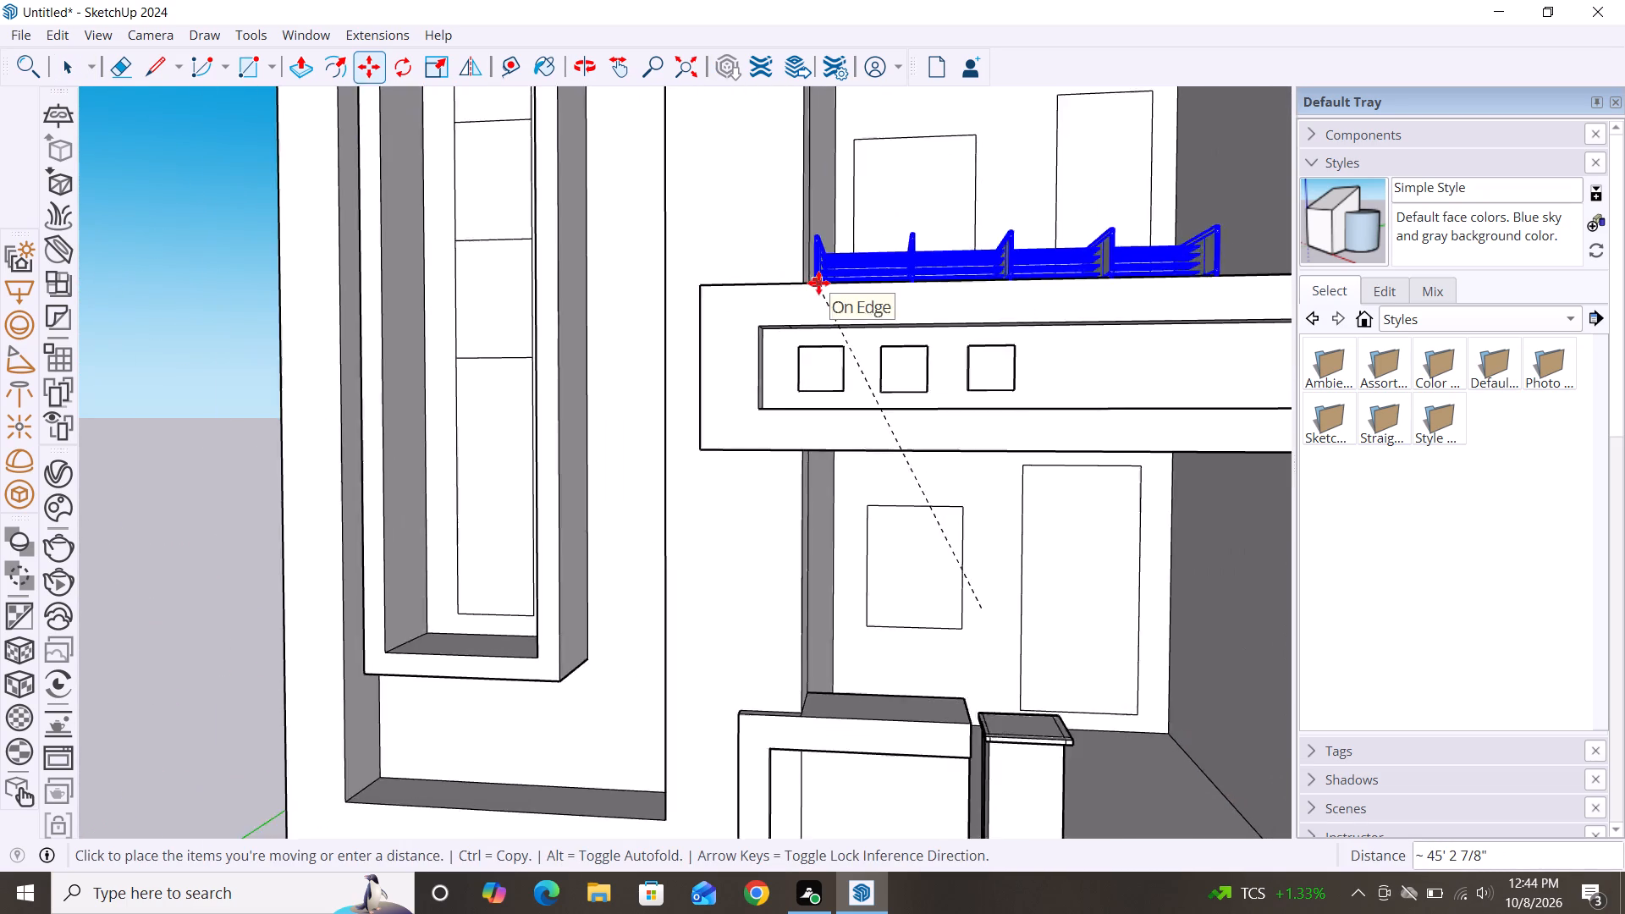
pyautogui.scroll(4, 818, 283)
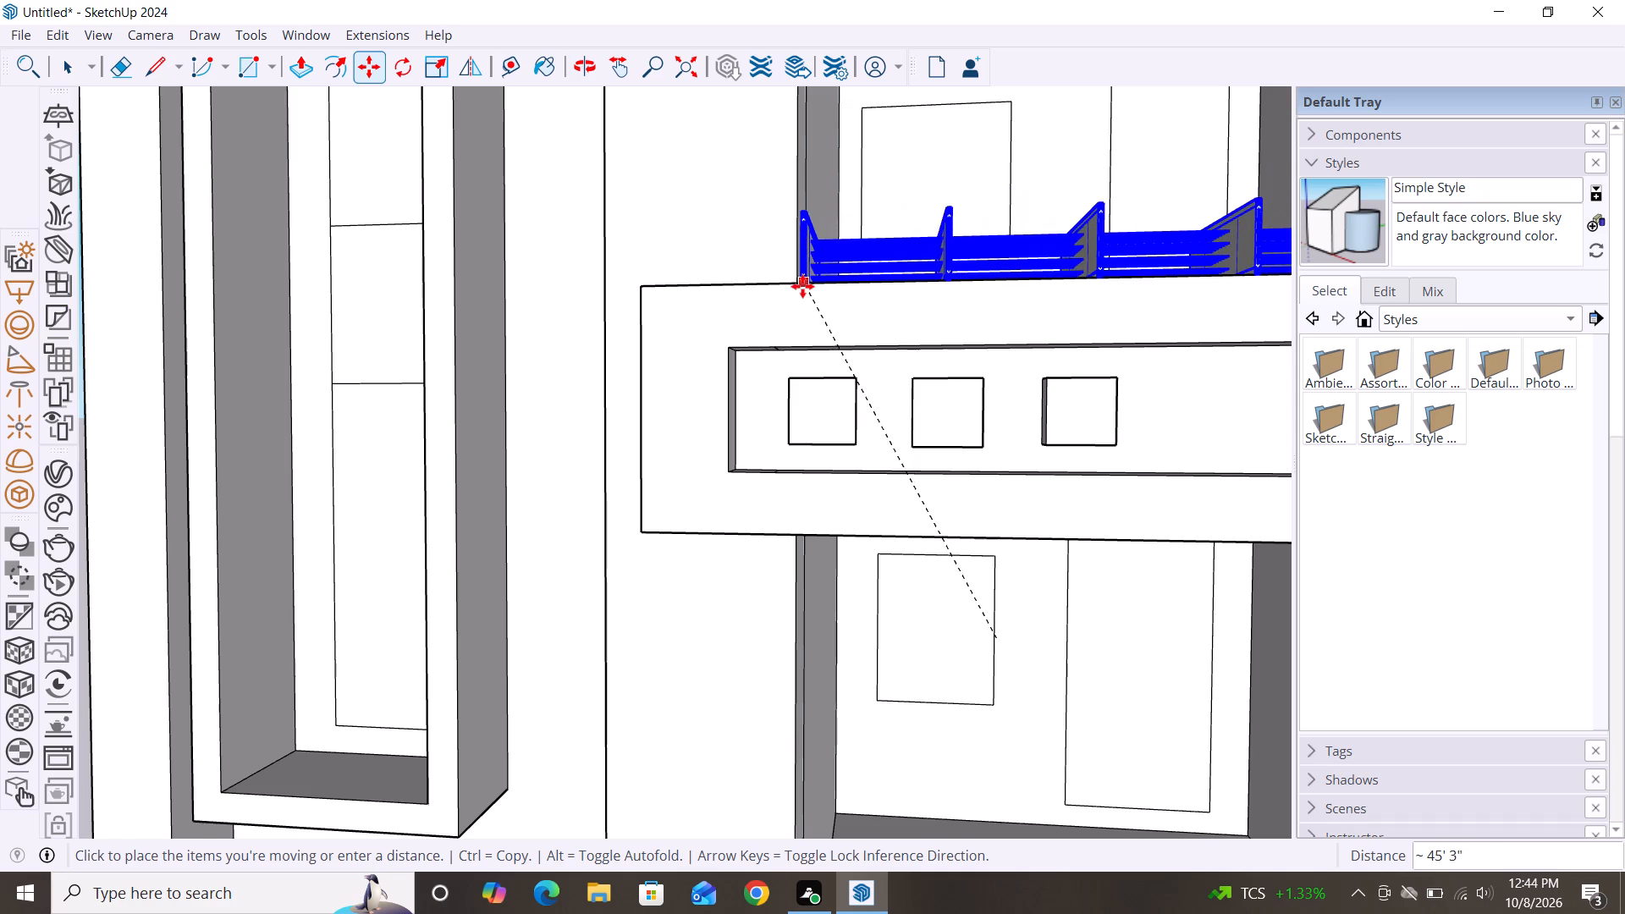
pyautogui.click(800, 284)
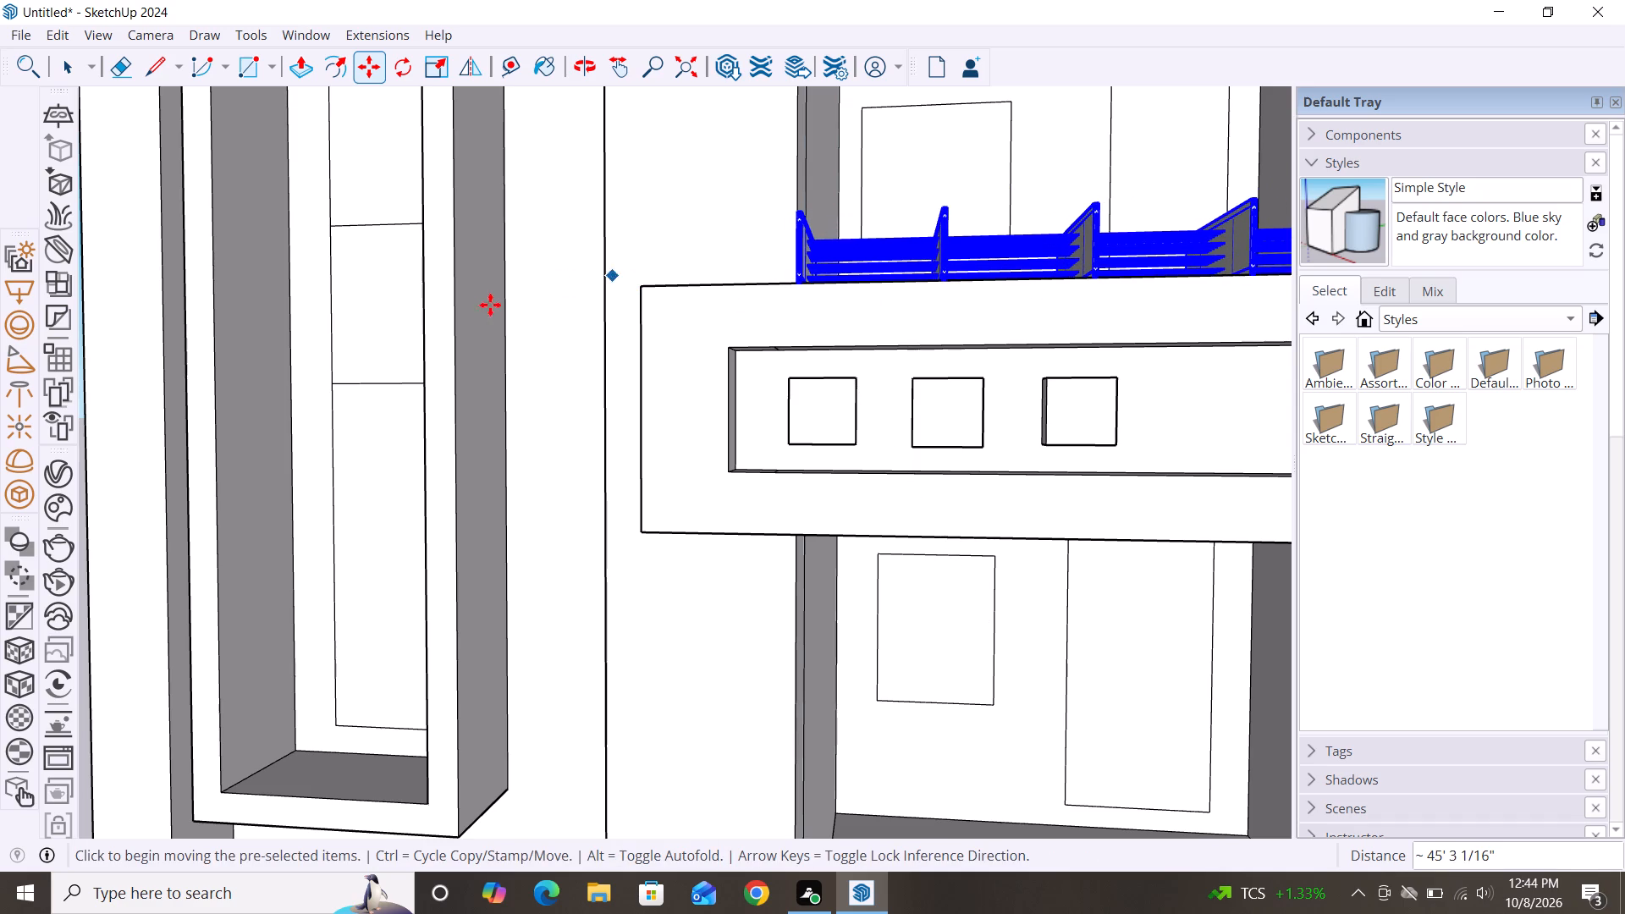
pyautogui.scroll(-9, 477, 312)
pyautogui.press('space')
pyautogui.click(1057, 378)
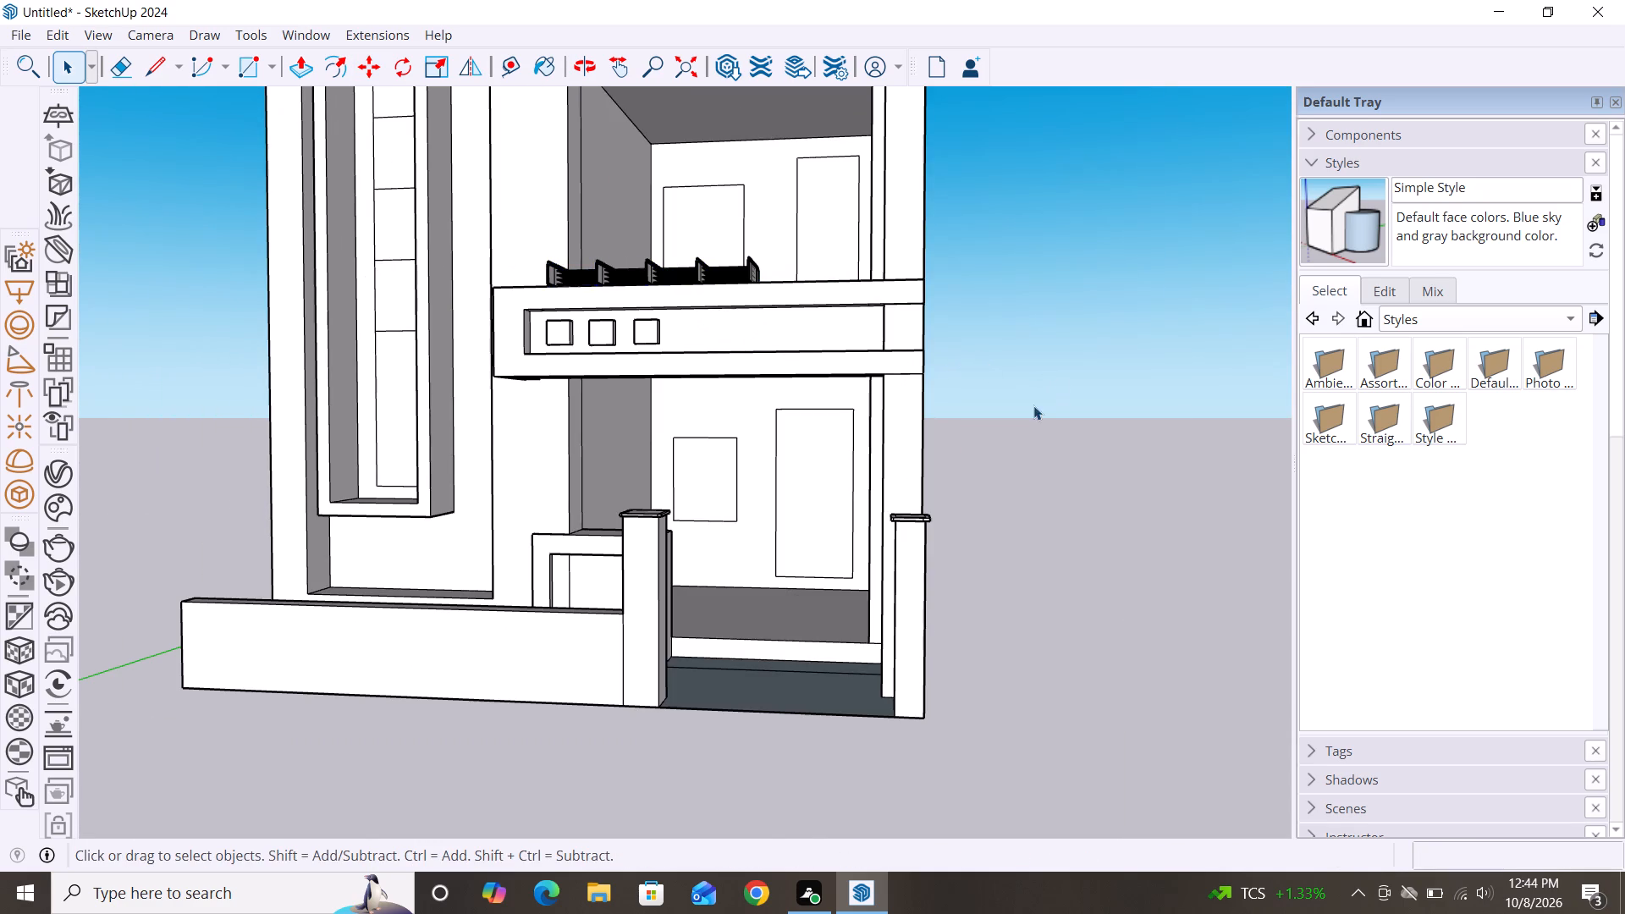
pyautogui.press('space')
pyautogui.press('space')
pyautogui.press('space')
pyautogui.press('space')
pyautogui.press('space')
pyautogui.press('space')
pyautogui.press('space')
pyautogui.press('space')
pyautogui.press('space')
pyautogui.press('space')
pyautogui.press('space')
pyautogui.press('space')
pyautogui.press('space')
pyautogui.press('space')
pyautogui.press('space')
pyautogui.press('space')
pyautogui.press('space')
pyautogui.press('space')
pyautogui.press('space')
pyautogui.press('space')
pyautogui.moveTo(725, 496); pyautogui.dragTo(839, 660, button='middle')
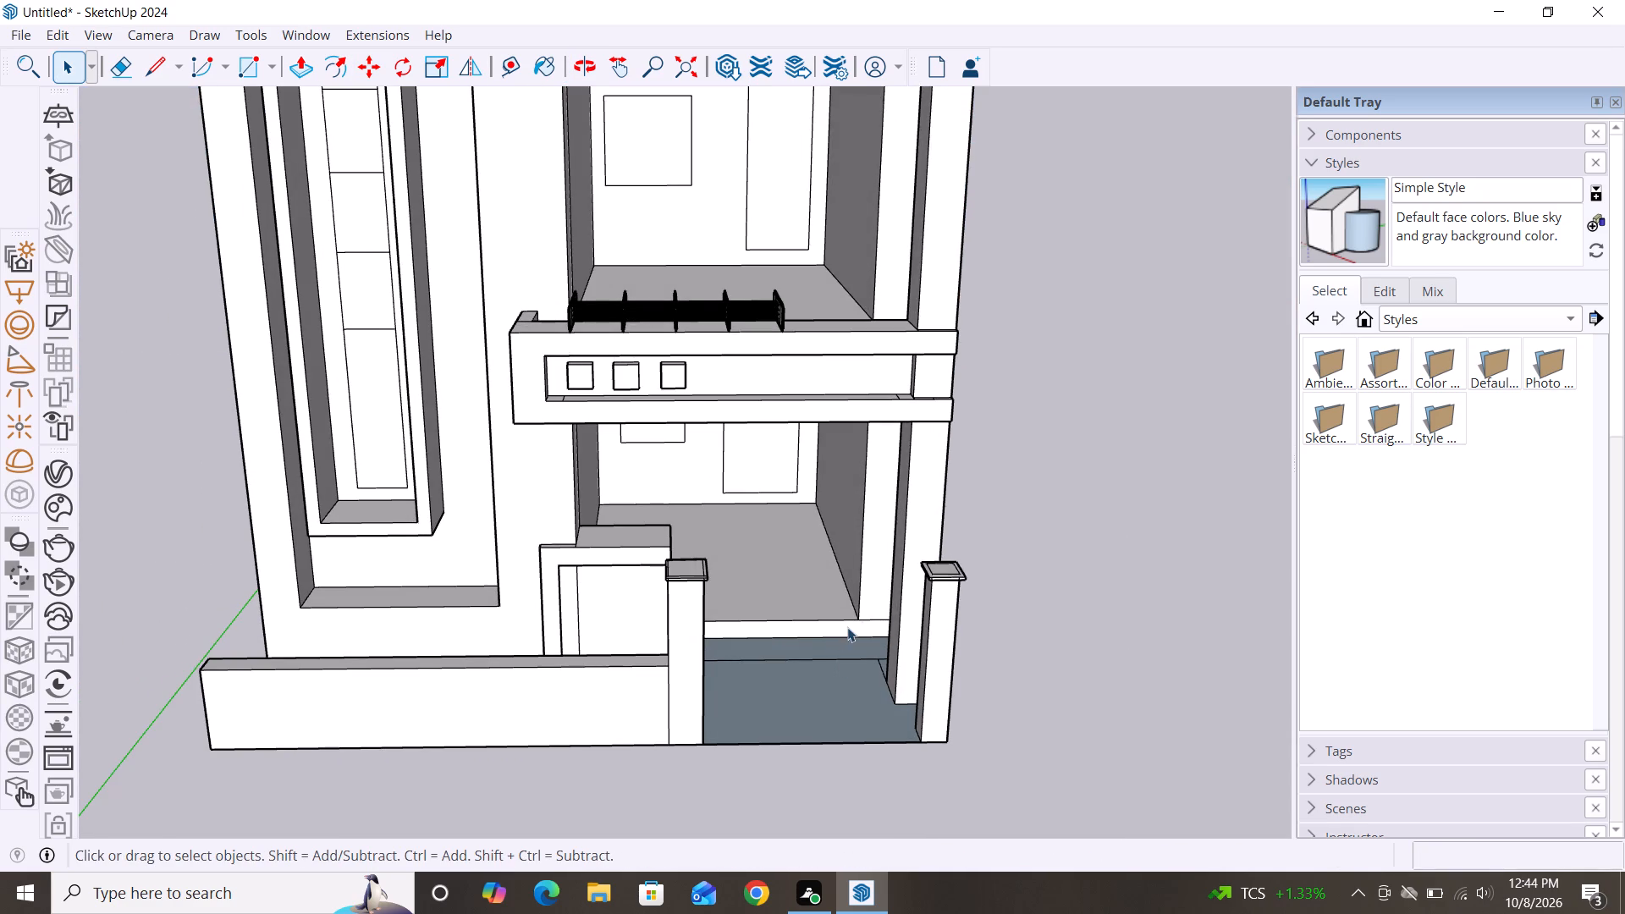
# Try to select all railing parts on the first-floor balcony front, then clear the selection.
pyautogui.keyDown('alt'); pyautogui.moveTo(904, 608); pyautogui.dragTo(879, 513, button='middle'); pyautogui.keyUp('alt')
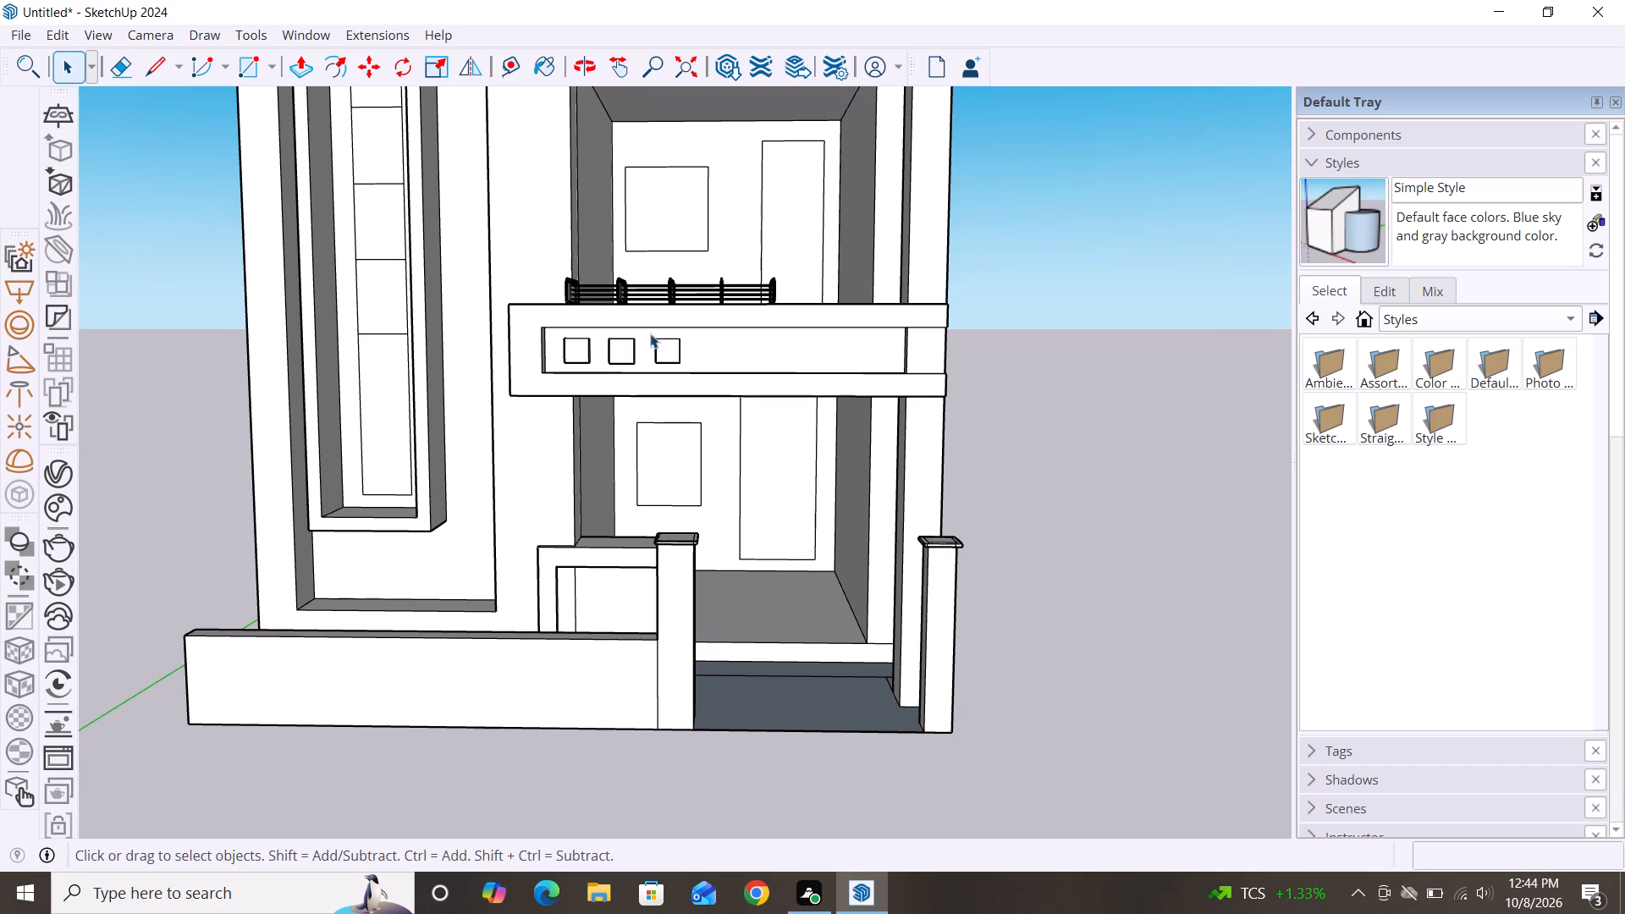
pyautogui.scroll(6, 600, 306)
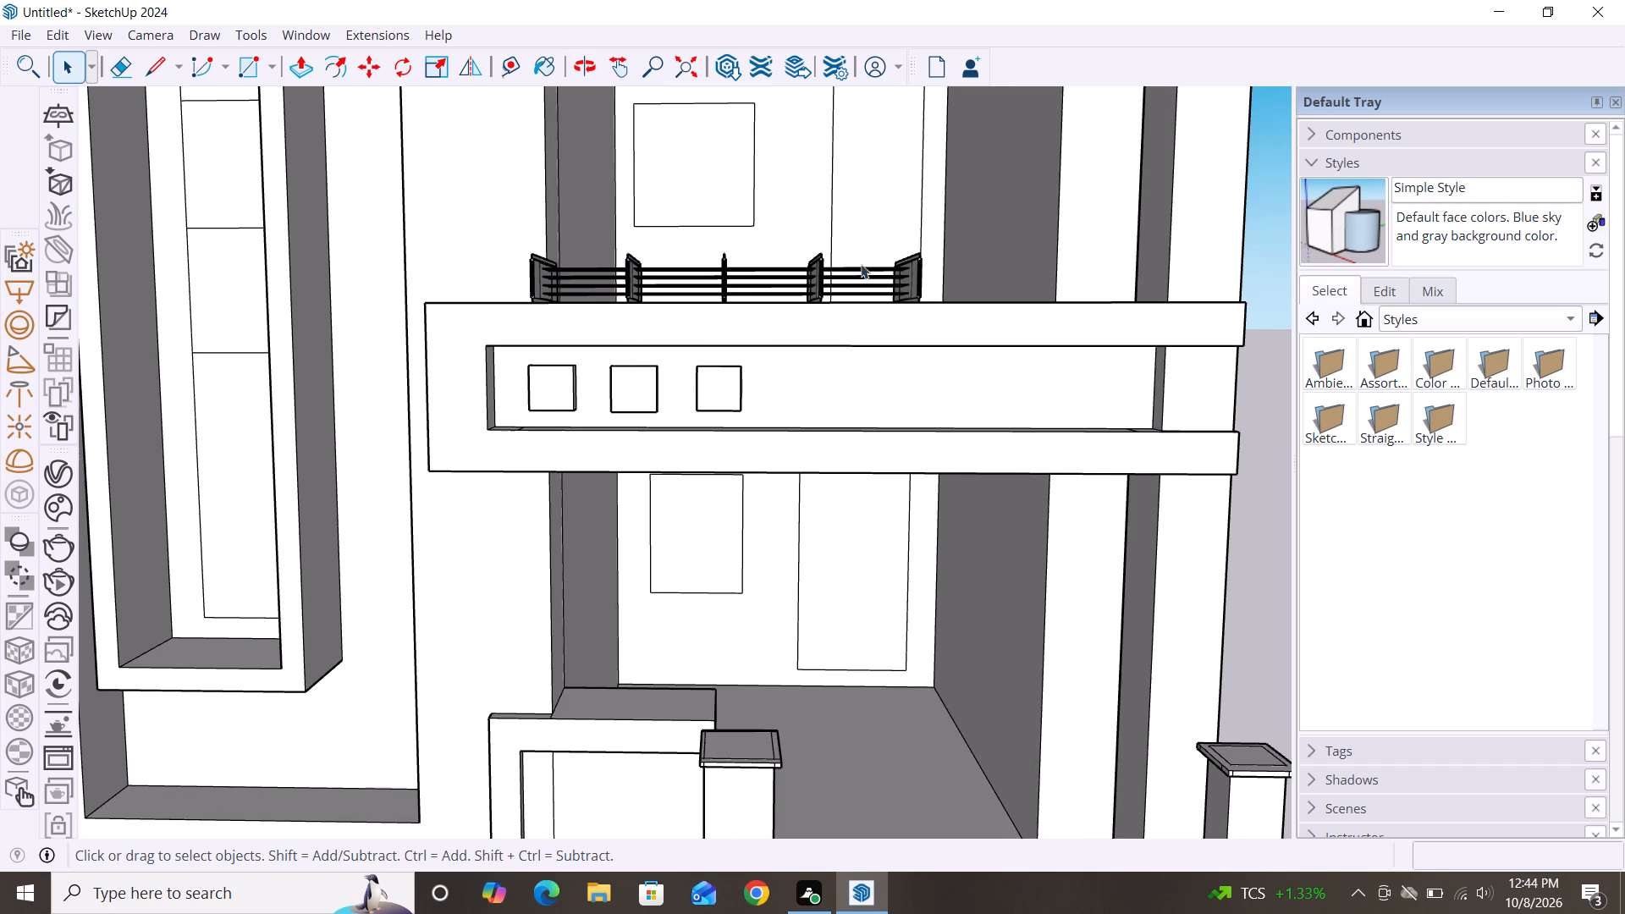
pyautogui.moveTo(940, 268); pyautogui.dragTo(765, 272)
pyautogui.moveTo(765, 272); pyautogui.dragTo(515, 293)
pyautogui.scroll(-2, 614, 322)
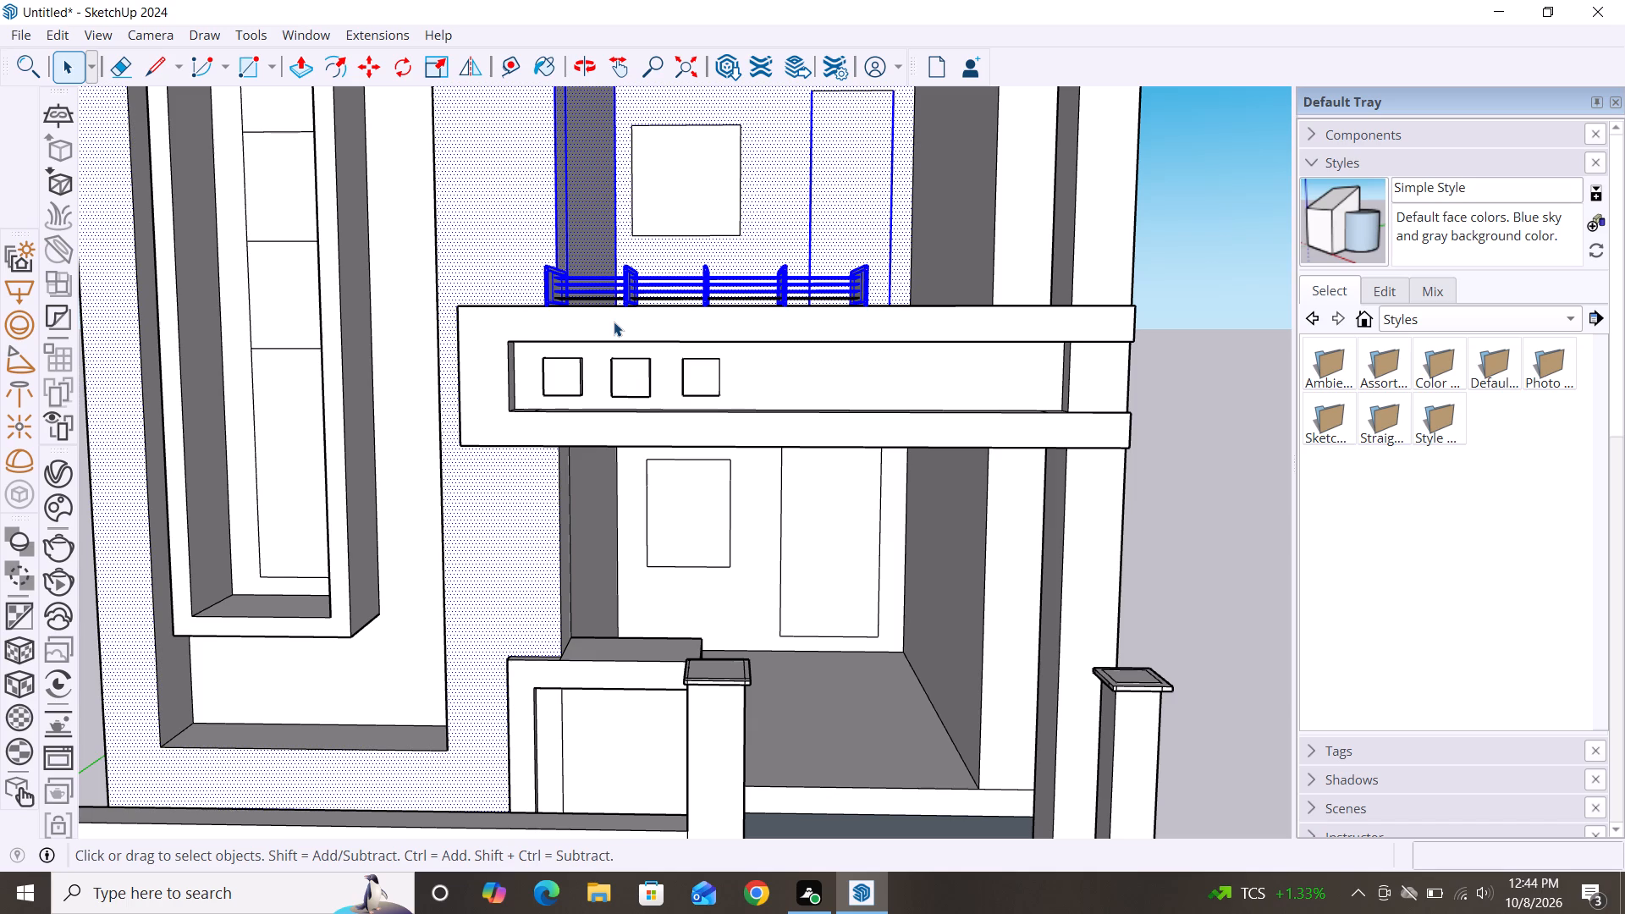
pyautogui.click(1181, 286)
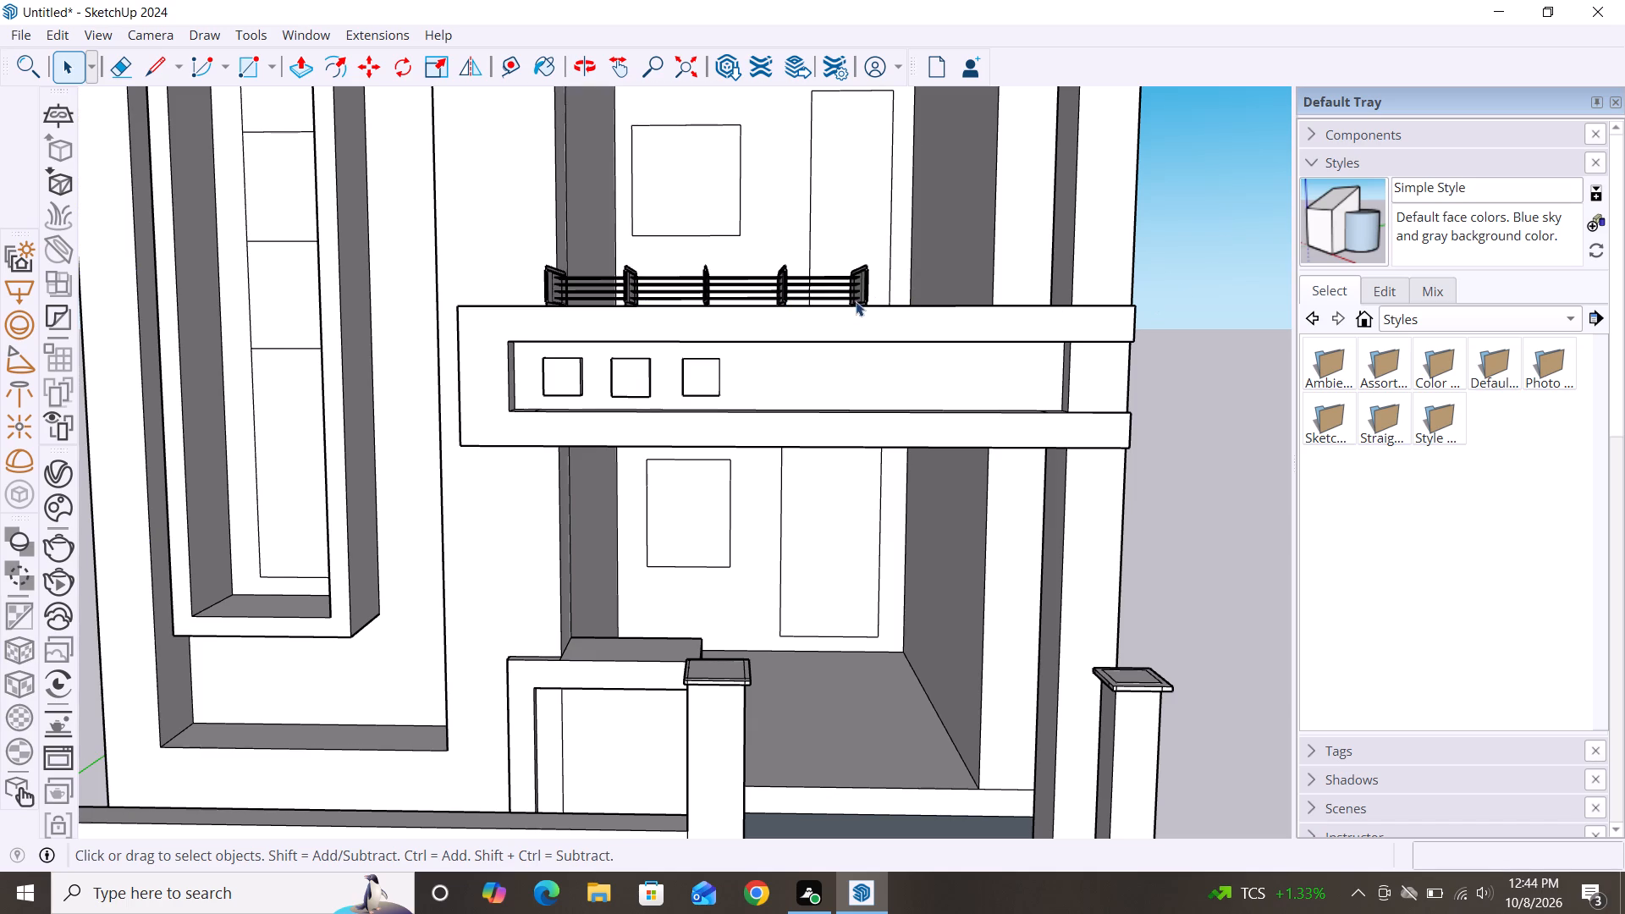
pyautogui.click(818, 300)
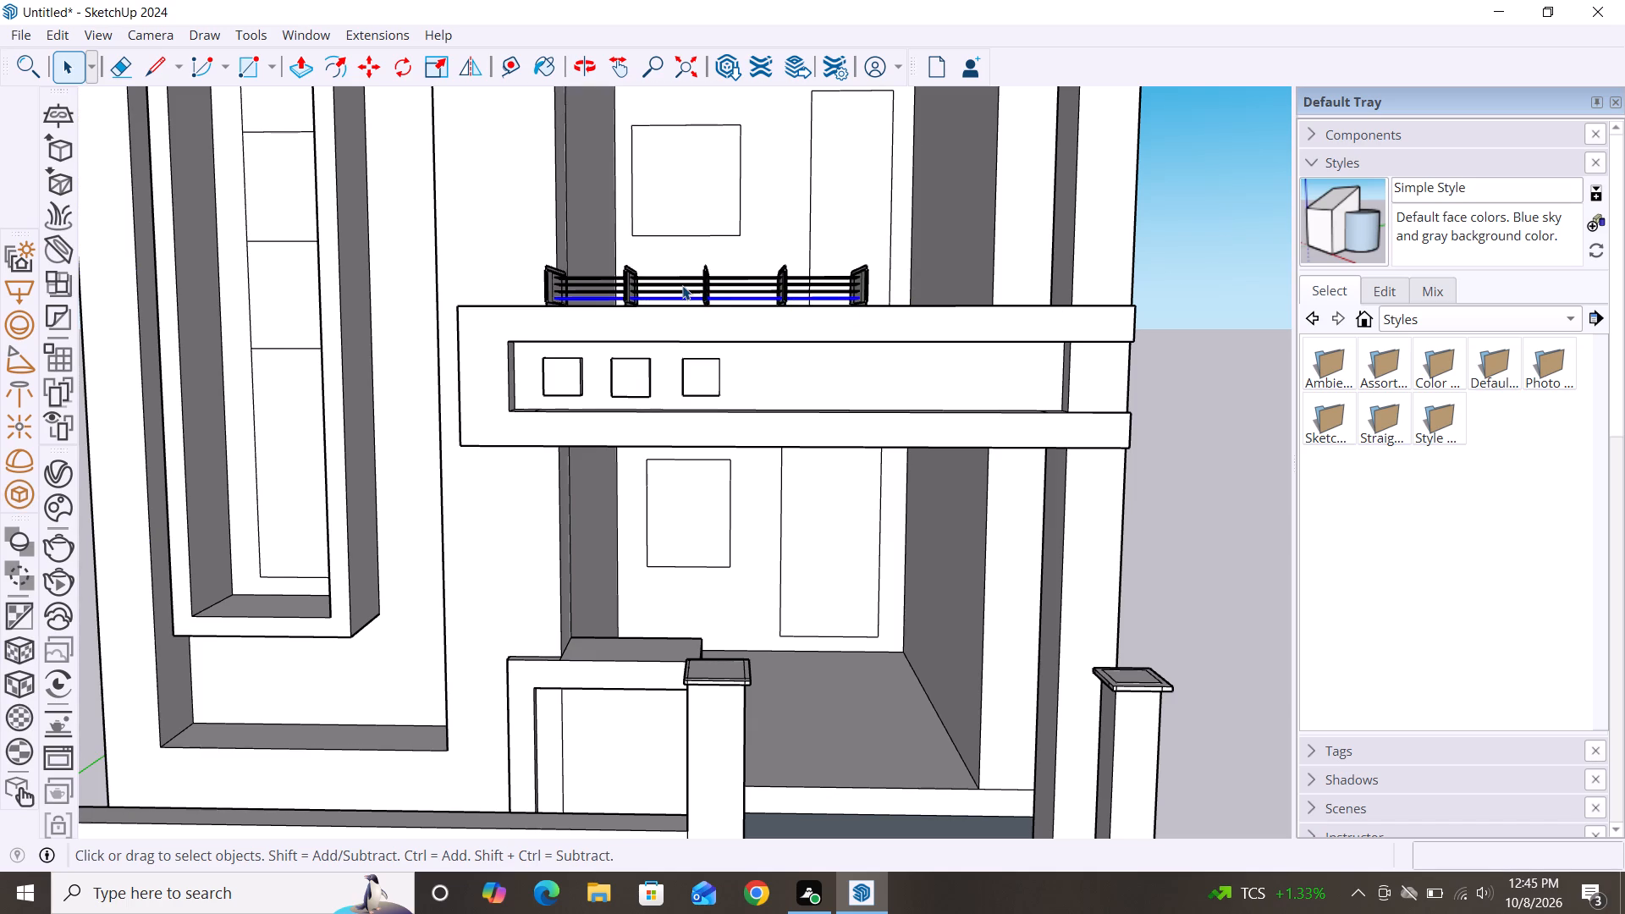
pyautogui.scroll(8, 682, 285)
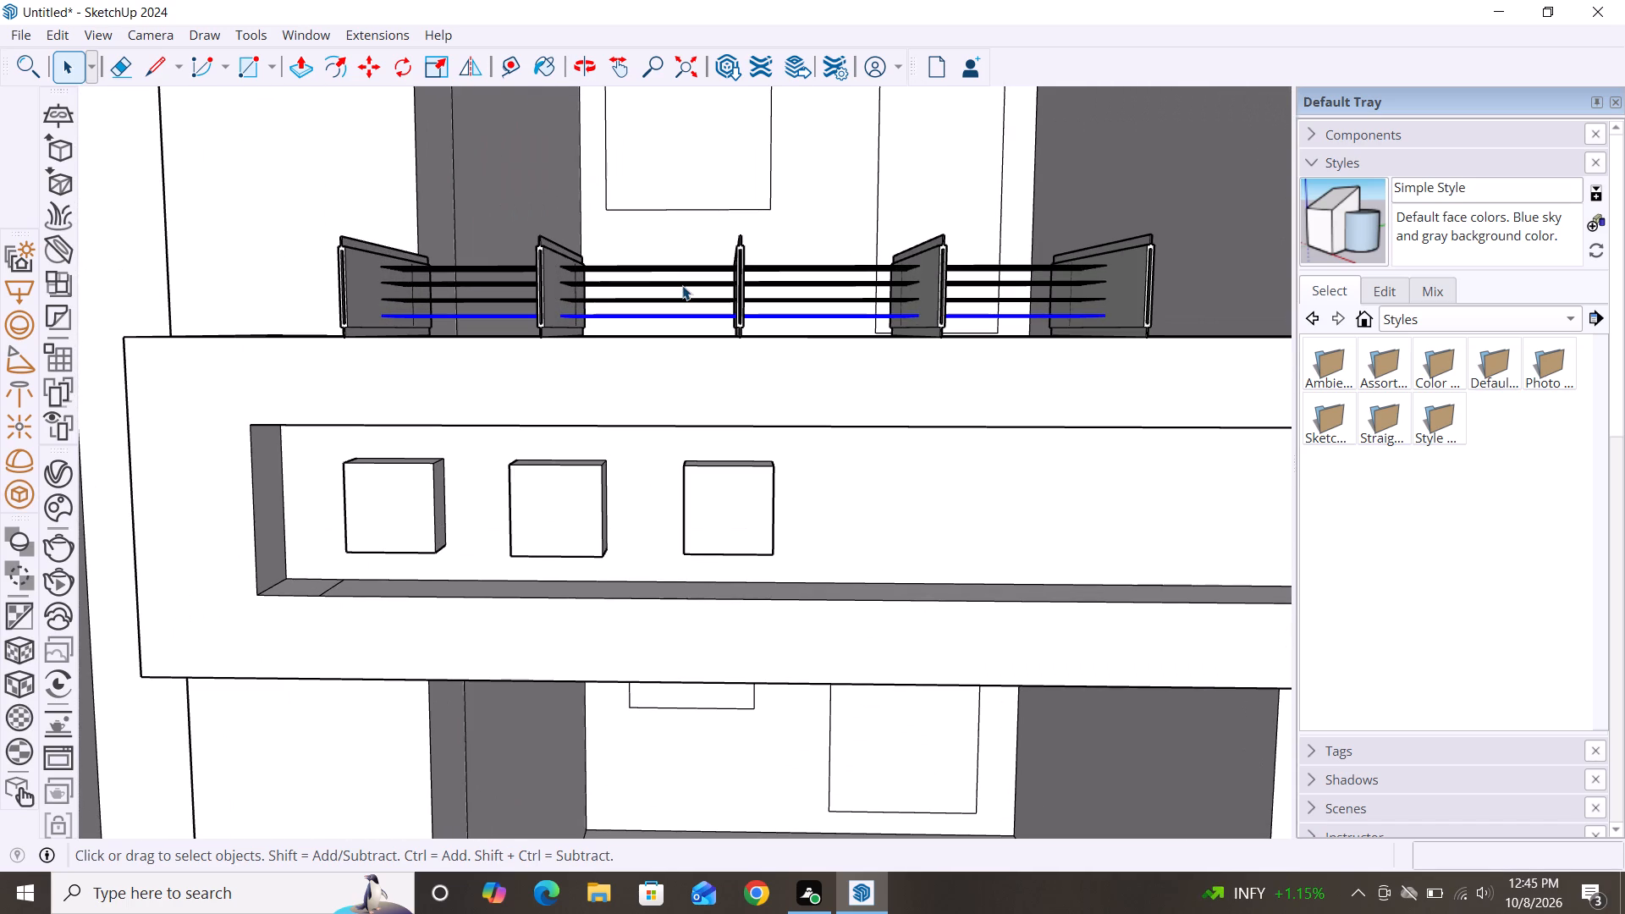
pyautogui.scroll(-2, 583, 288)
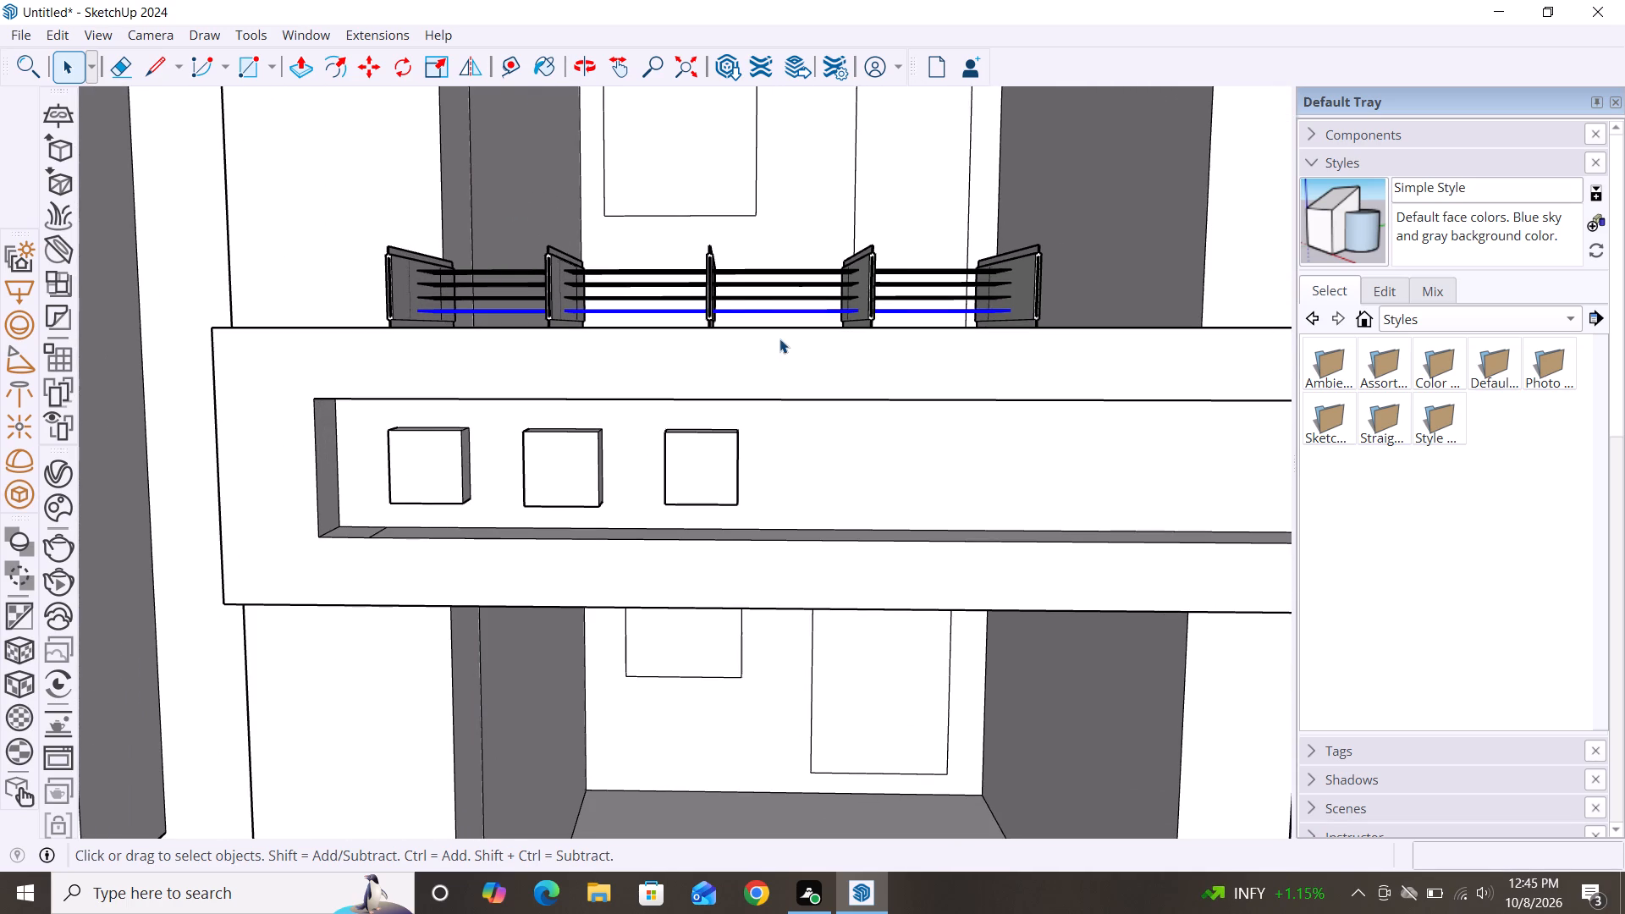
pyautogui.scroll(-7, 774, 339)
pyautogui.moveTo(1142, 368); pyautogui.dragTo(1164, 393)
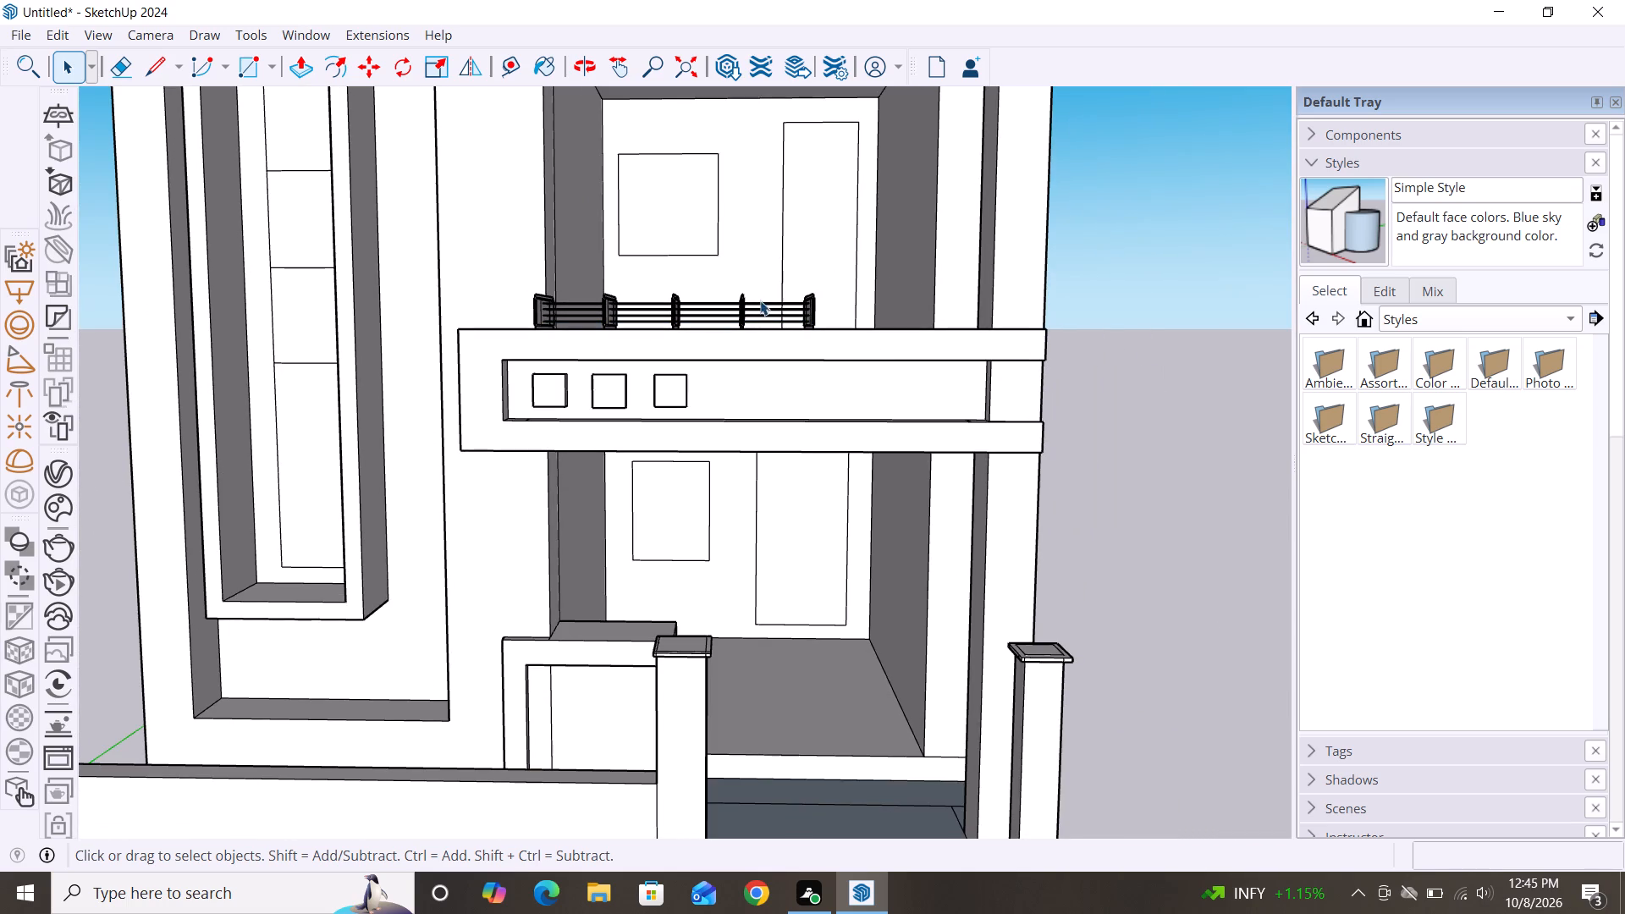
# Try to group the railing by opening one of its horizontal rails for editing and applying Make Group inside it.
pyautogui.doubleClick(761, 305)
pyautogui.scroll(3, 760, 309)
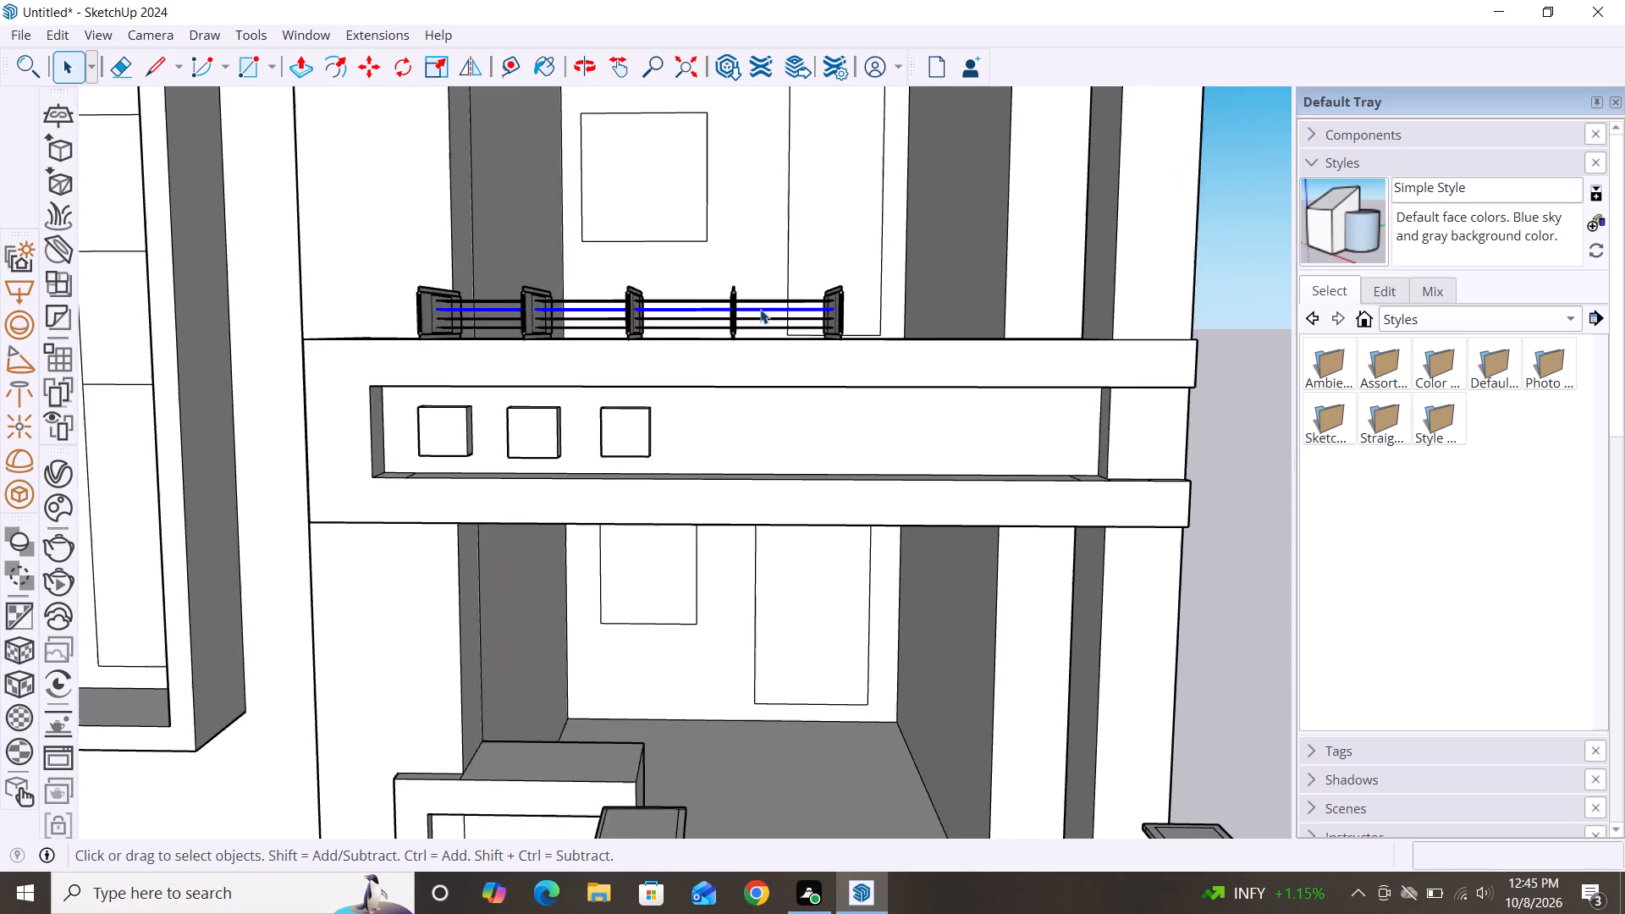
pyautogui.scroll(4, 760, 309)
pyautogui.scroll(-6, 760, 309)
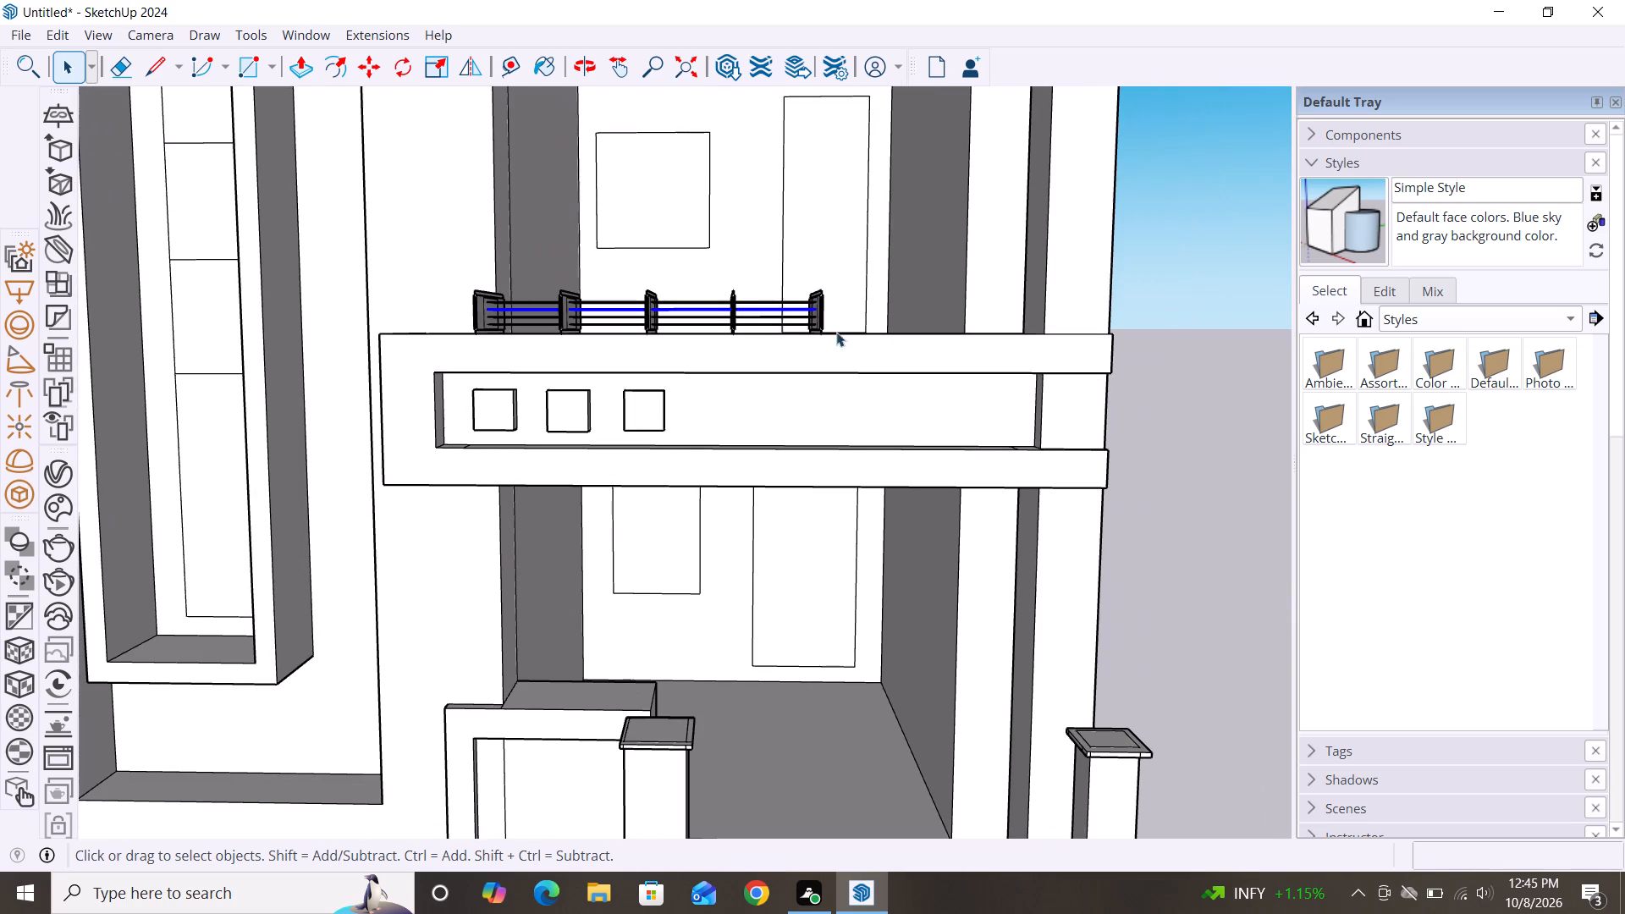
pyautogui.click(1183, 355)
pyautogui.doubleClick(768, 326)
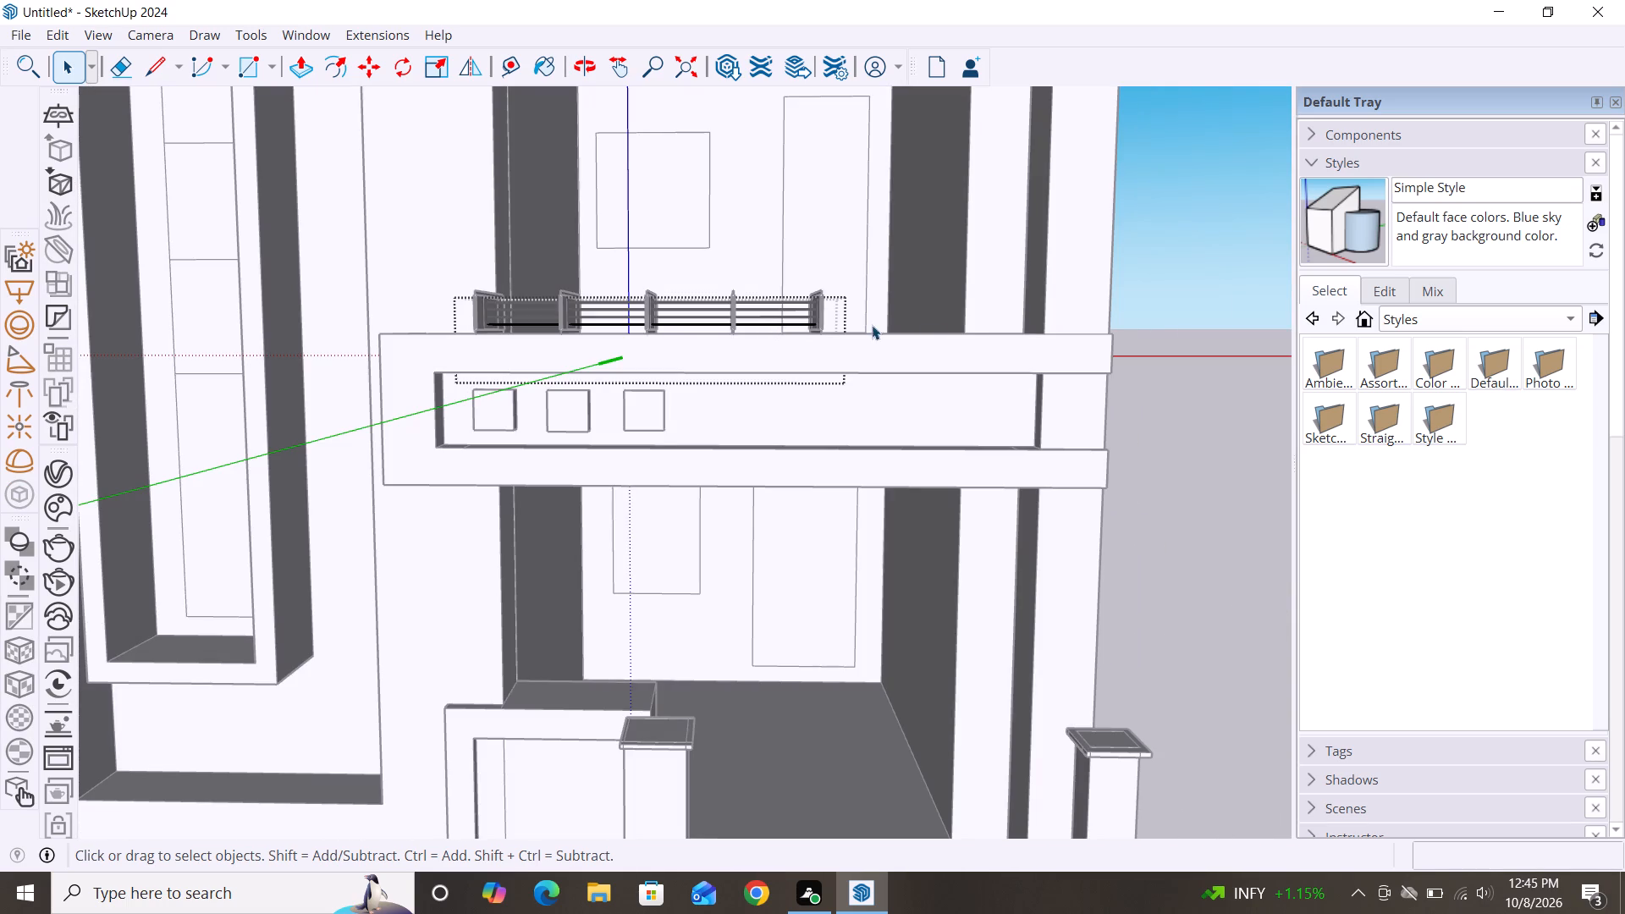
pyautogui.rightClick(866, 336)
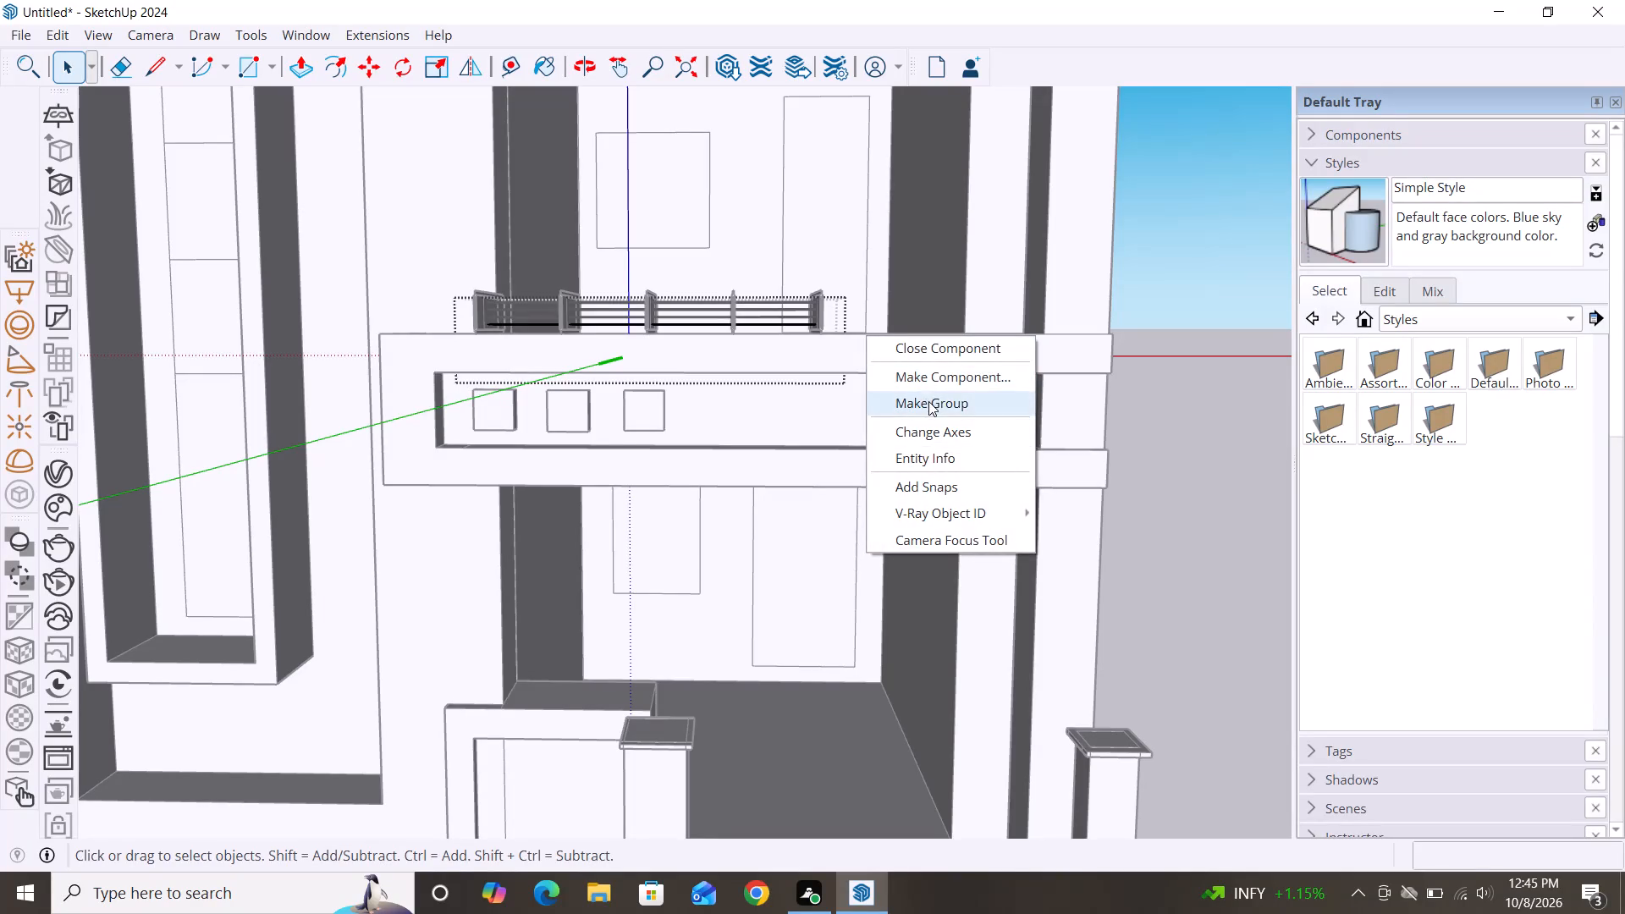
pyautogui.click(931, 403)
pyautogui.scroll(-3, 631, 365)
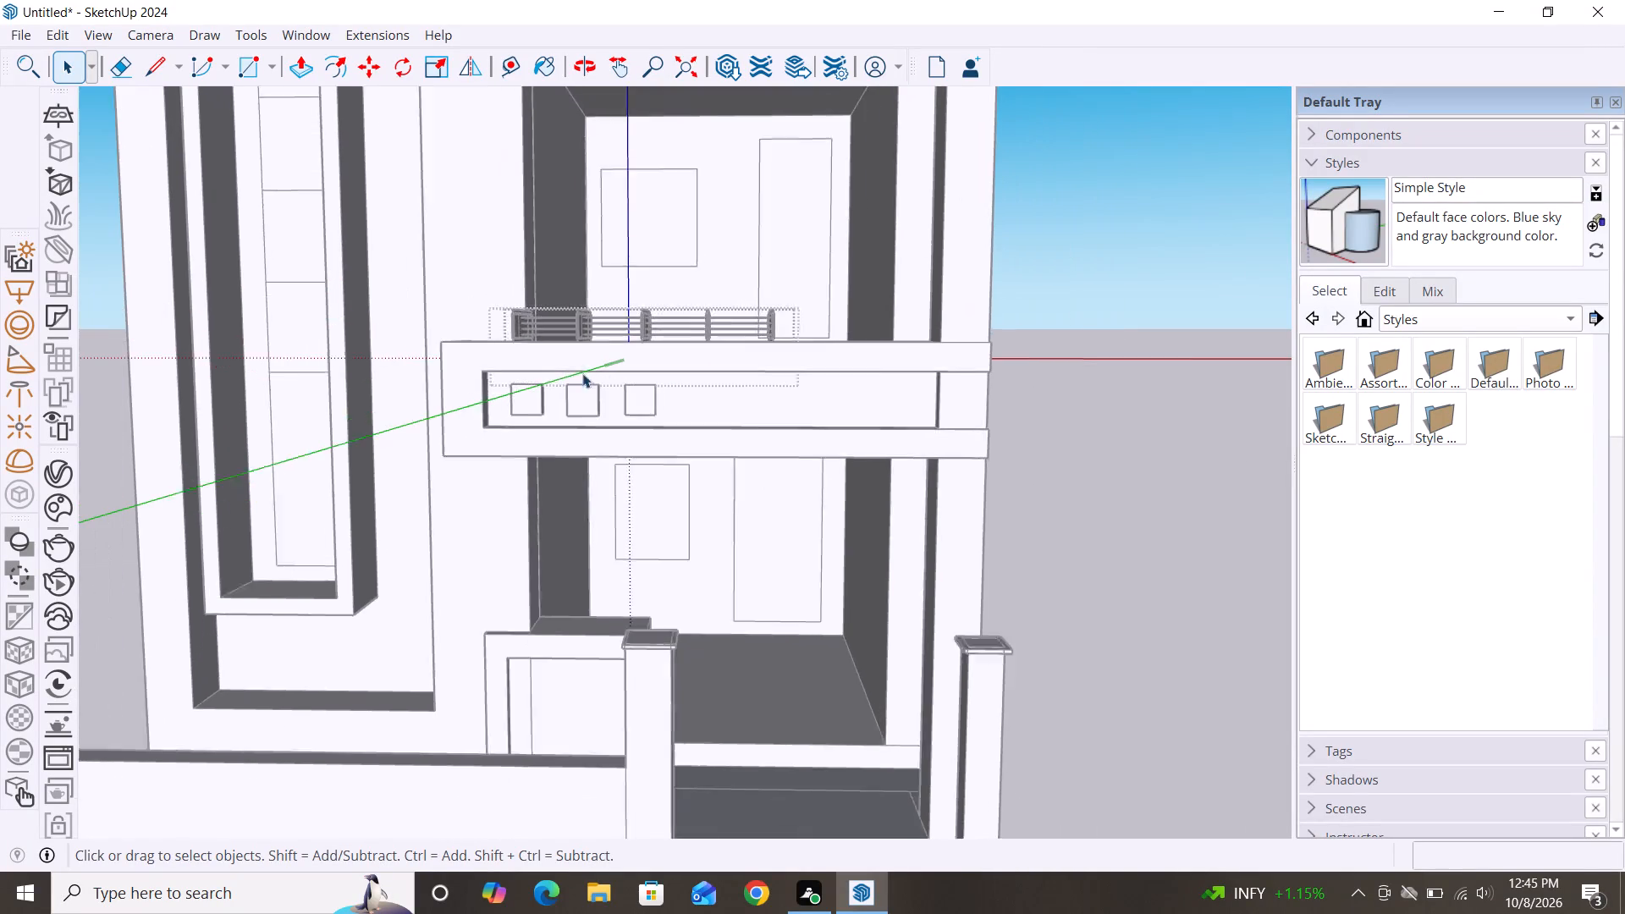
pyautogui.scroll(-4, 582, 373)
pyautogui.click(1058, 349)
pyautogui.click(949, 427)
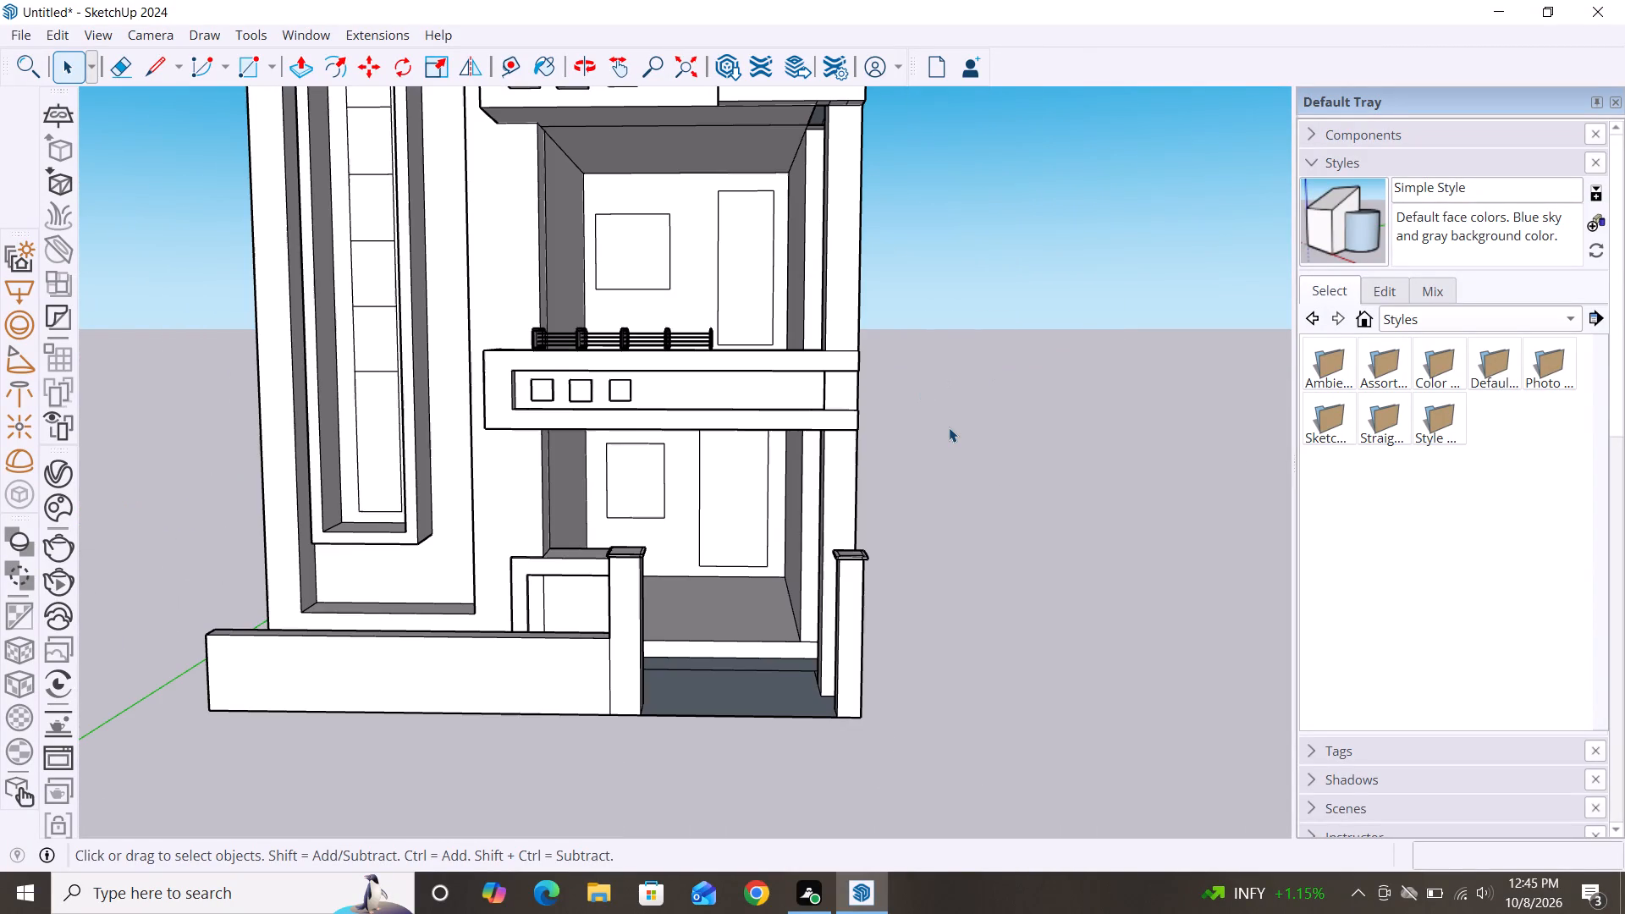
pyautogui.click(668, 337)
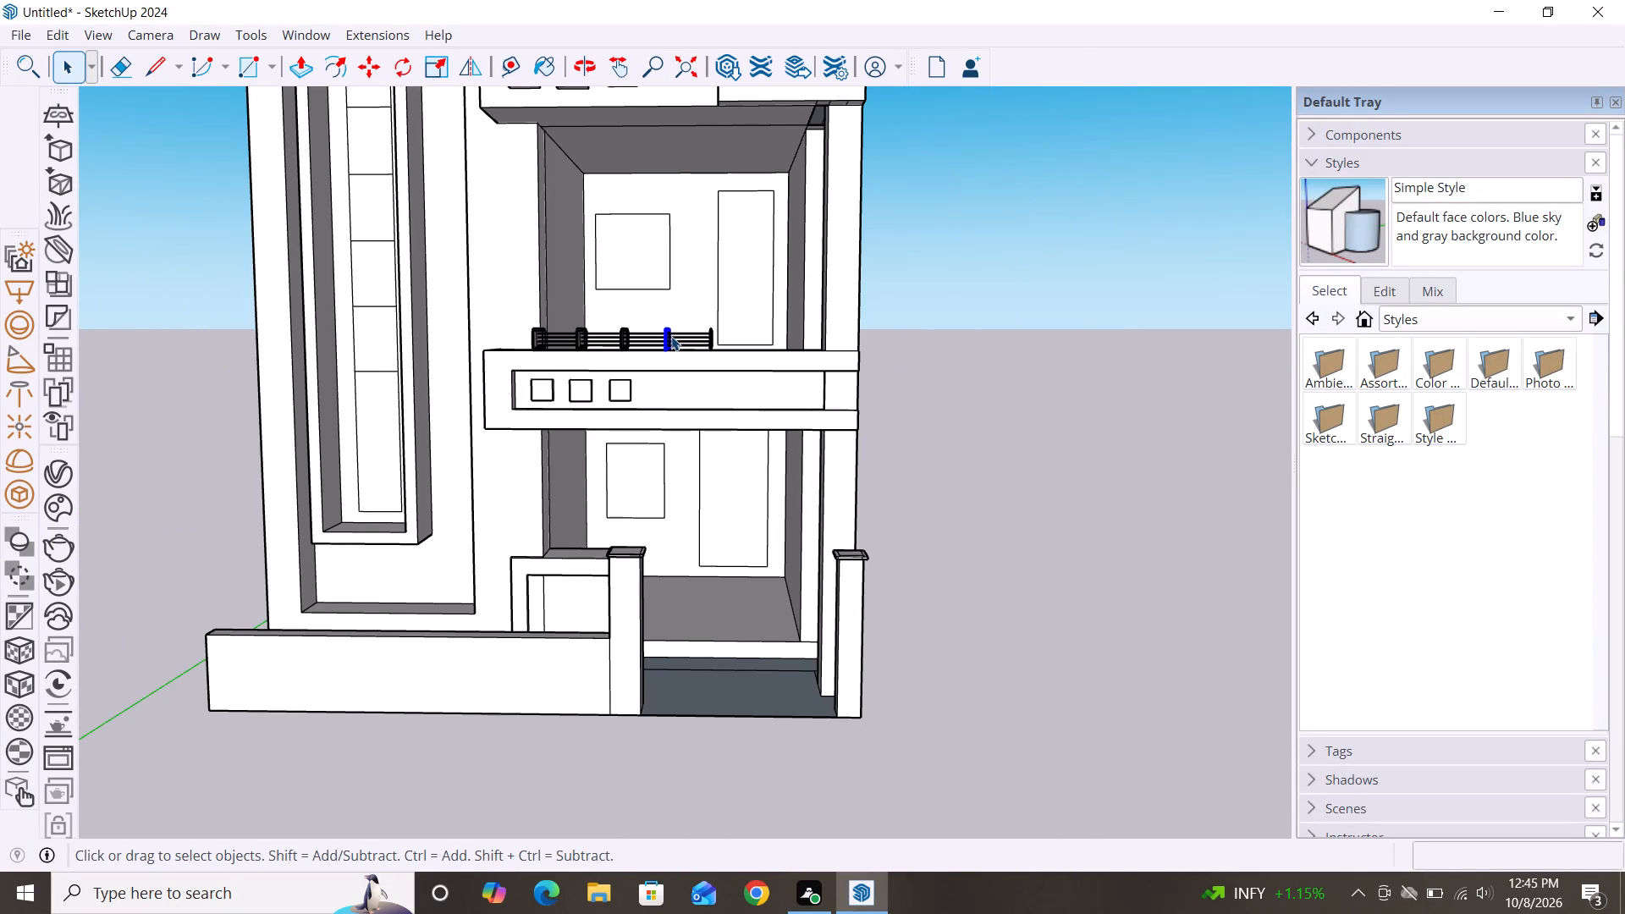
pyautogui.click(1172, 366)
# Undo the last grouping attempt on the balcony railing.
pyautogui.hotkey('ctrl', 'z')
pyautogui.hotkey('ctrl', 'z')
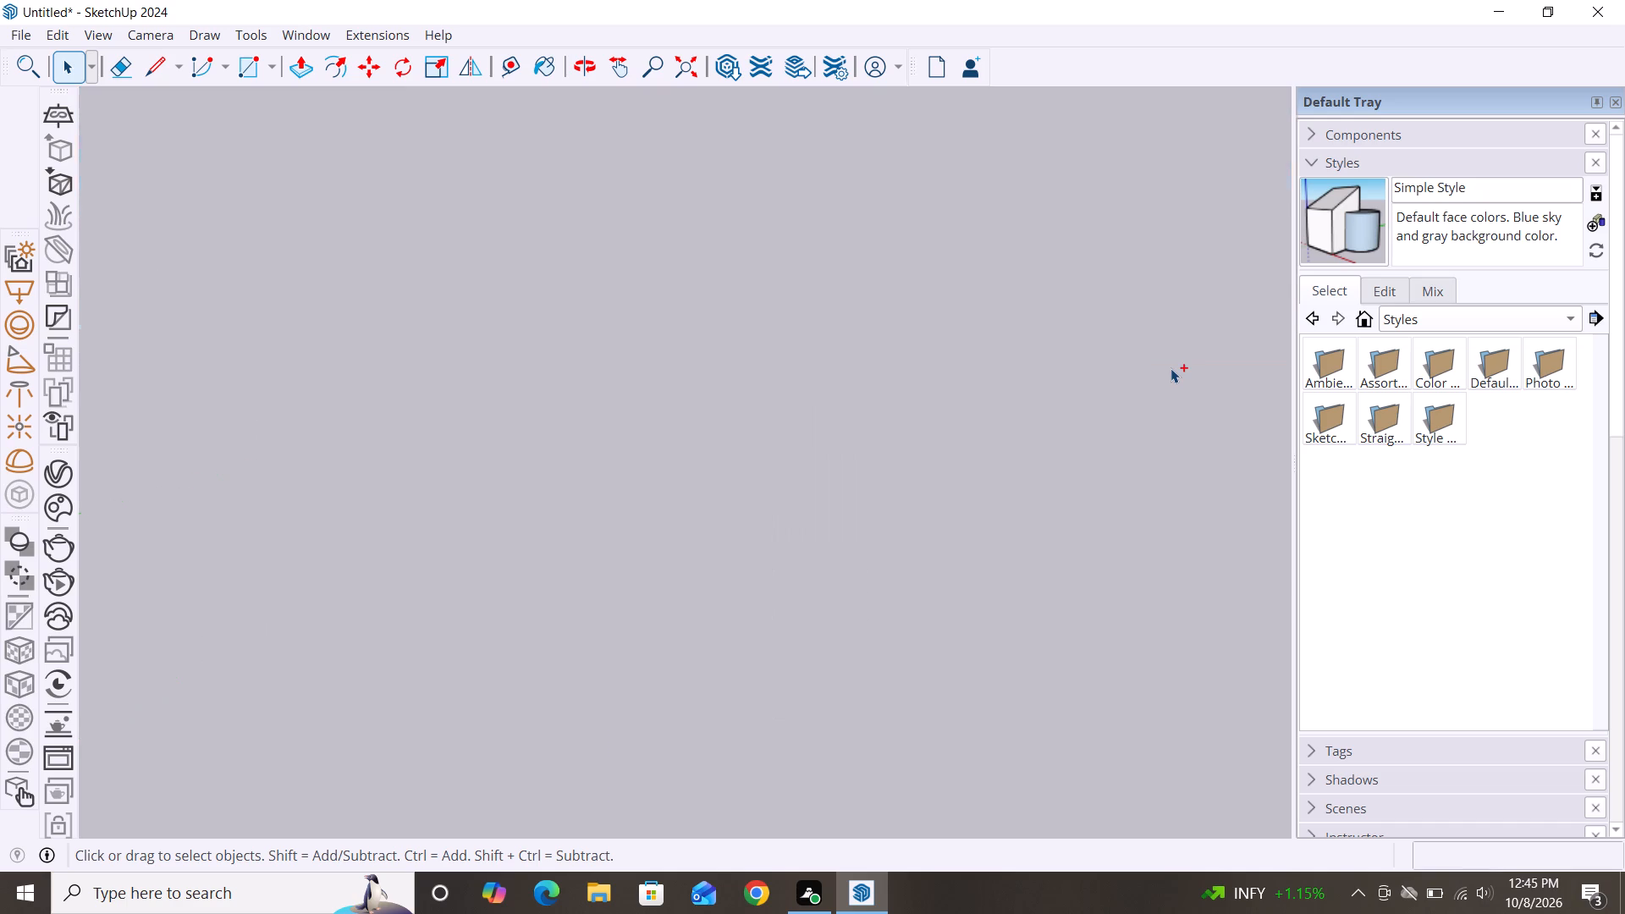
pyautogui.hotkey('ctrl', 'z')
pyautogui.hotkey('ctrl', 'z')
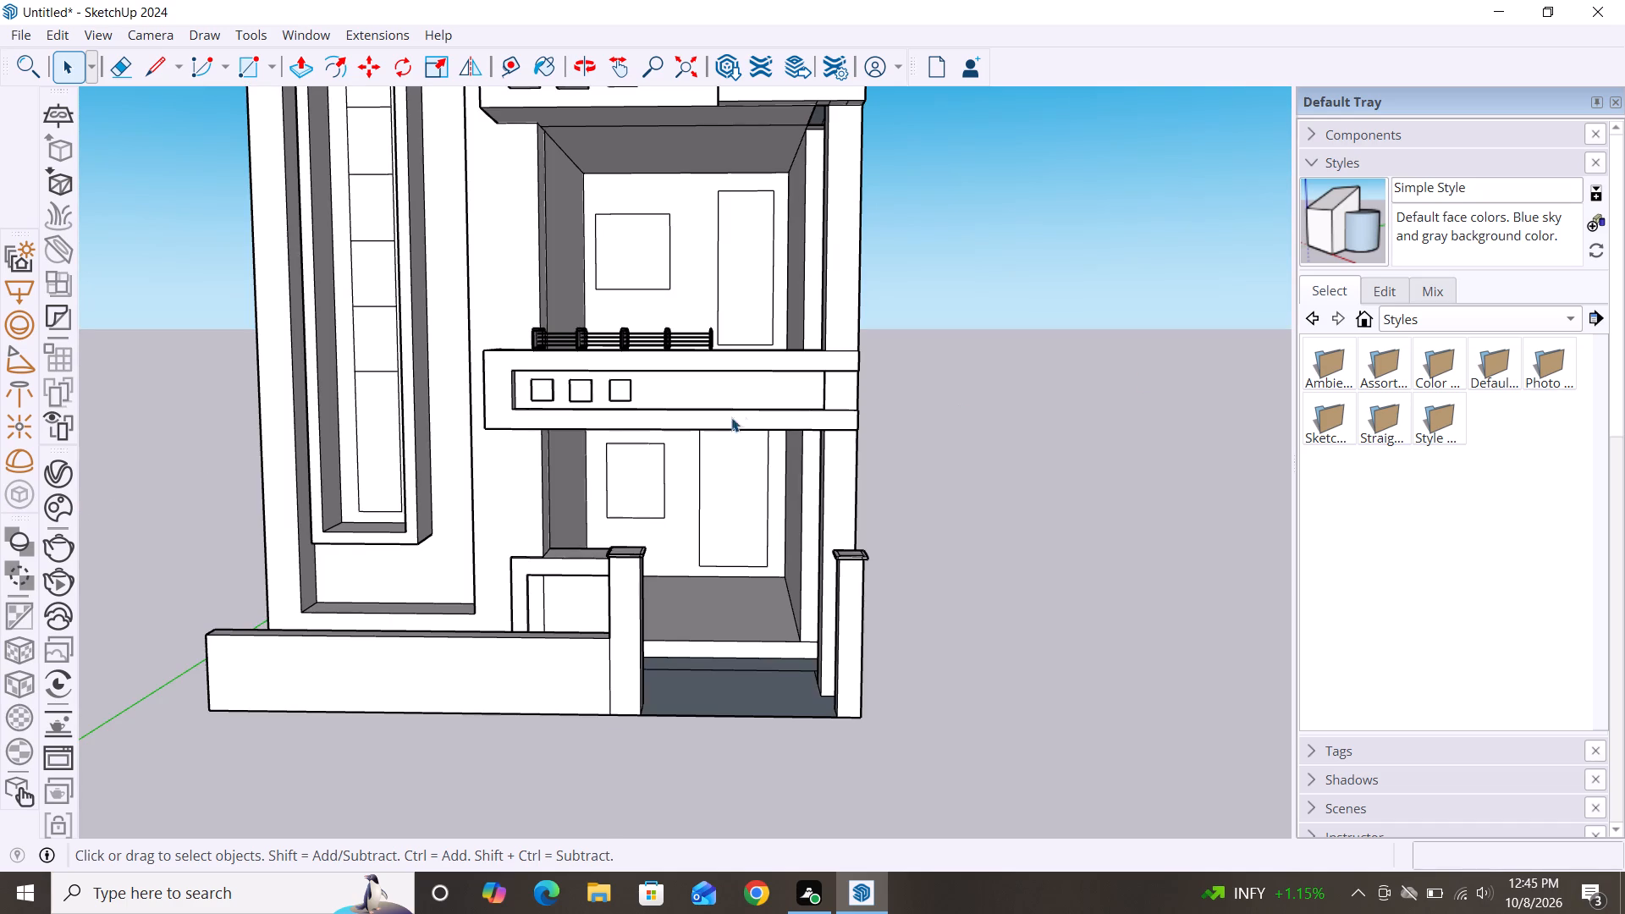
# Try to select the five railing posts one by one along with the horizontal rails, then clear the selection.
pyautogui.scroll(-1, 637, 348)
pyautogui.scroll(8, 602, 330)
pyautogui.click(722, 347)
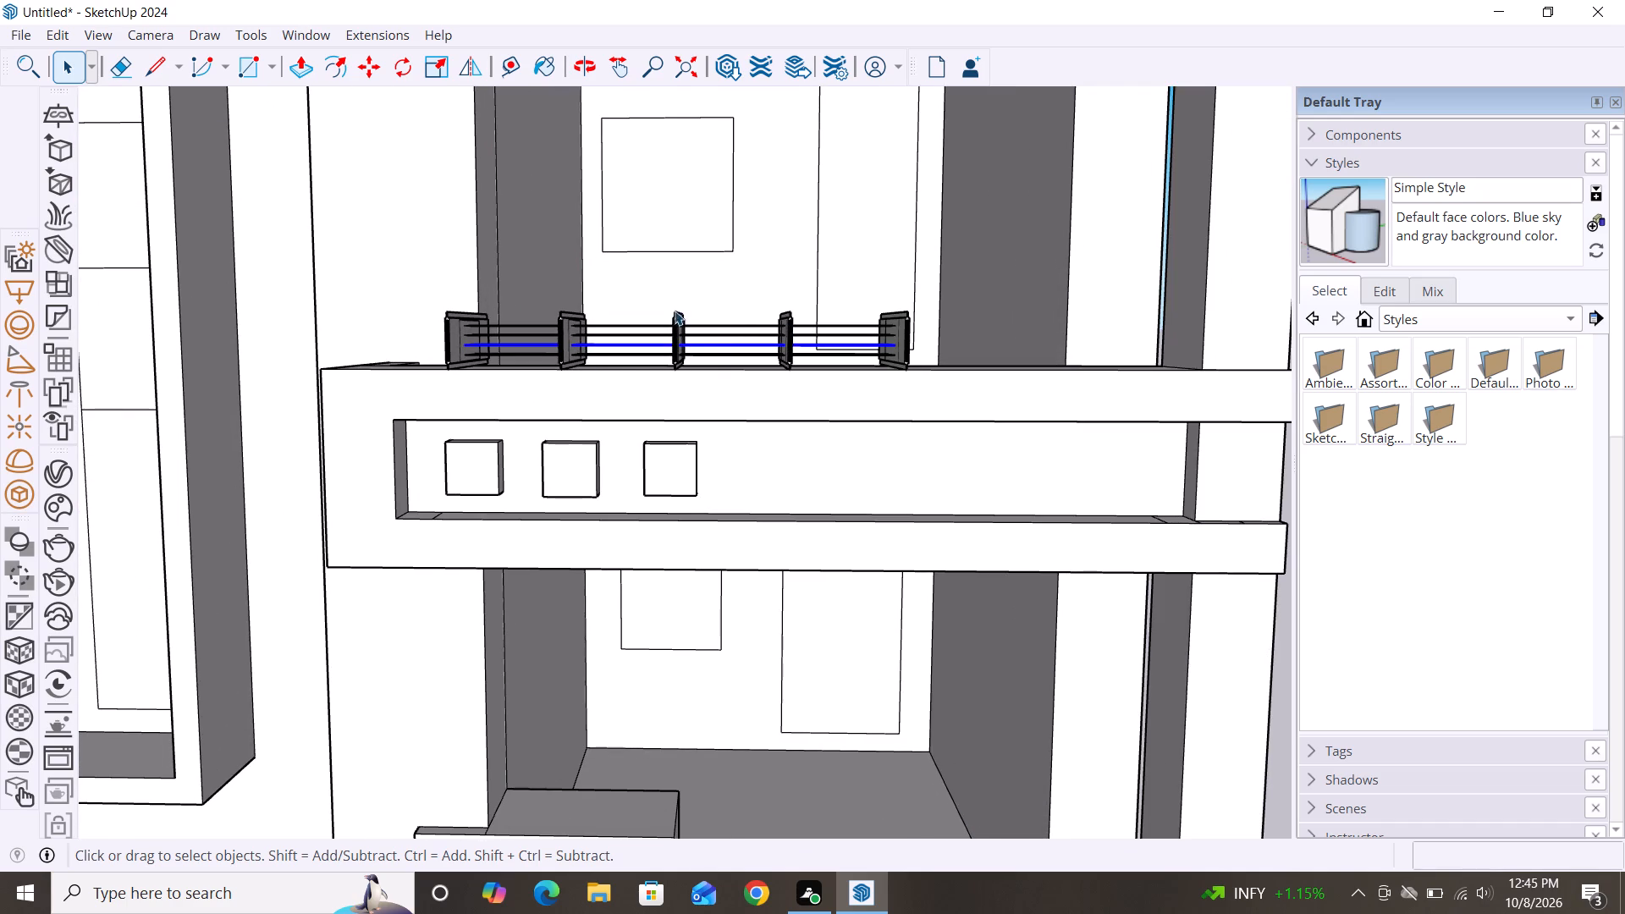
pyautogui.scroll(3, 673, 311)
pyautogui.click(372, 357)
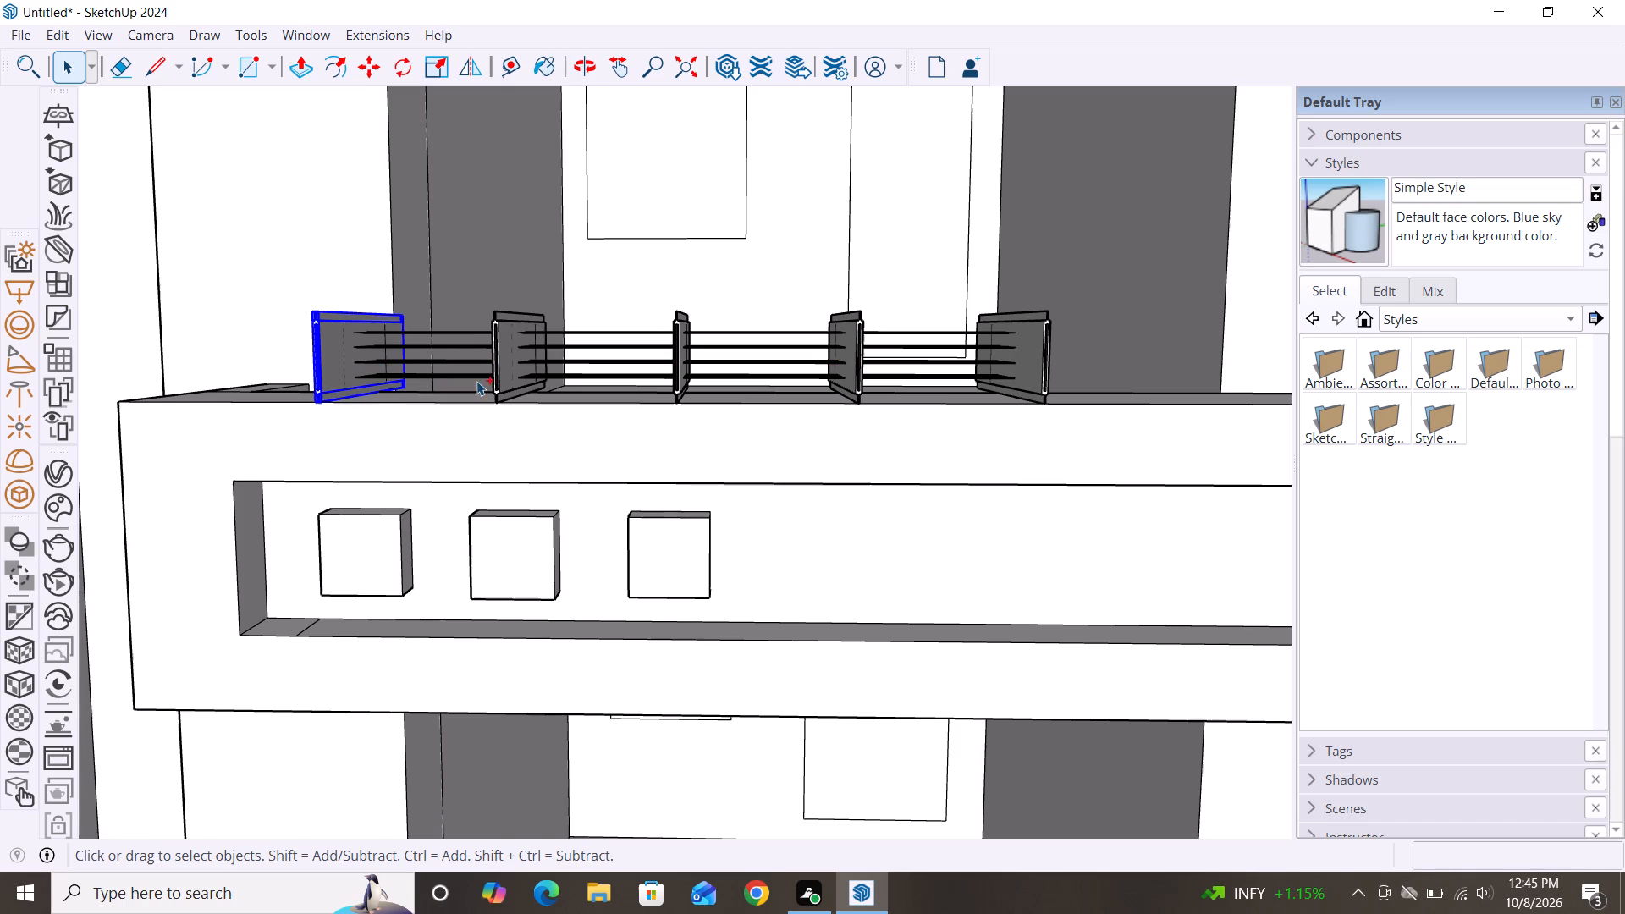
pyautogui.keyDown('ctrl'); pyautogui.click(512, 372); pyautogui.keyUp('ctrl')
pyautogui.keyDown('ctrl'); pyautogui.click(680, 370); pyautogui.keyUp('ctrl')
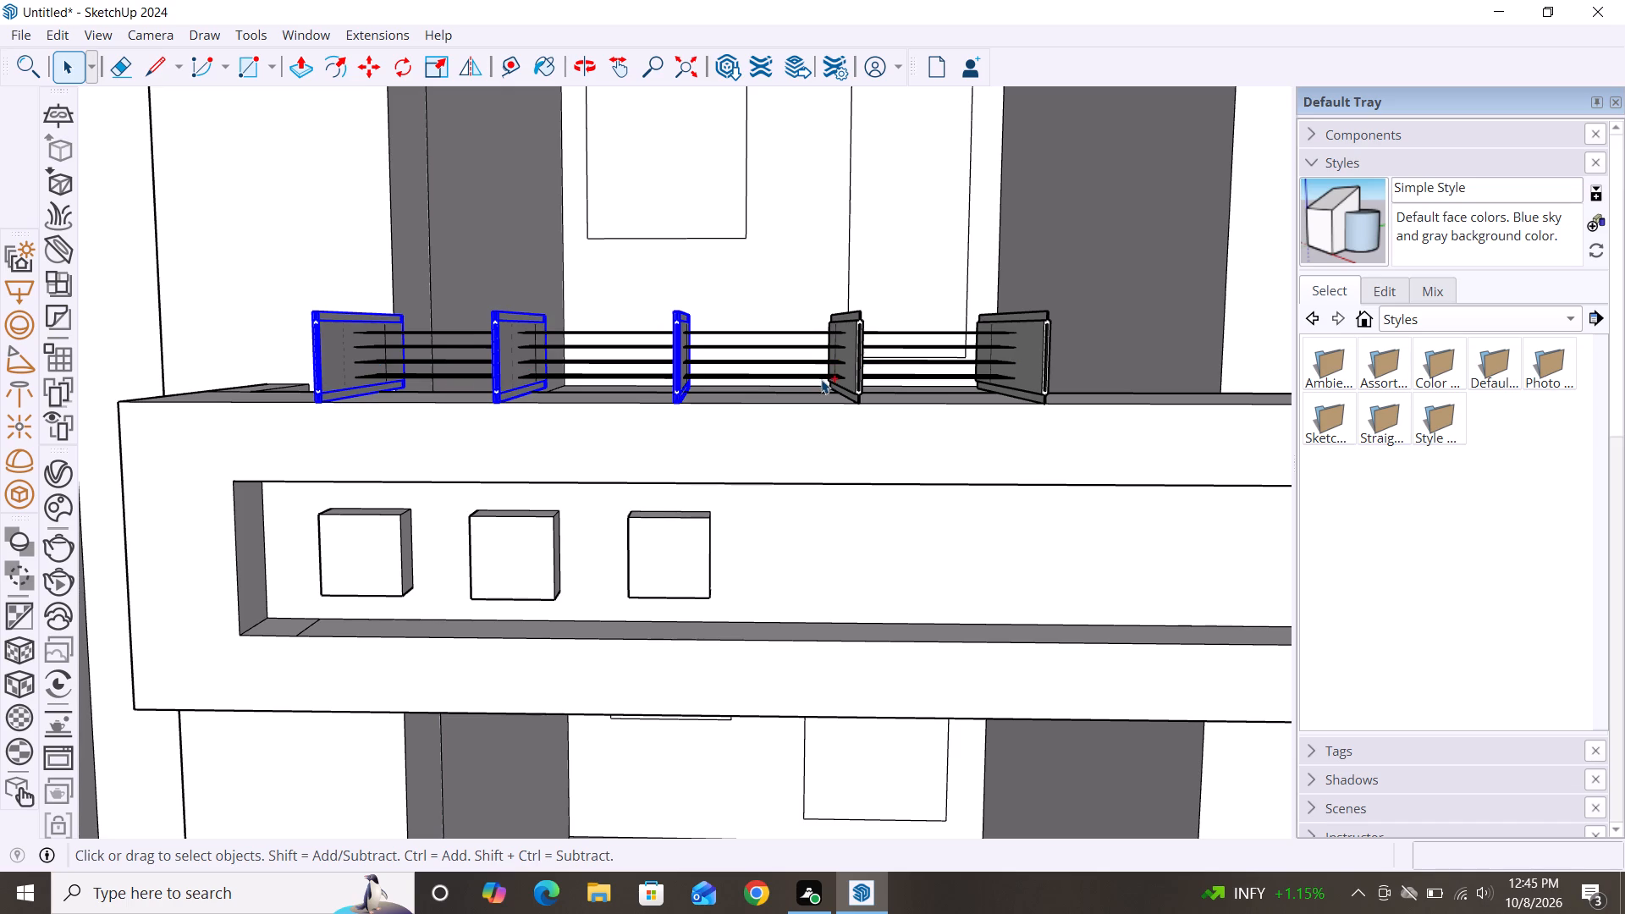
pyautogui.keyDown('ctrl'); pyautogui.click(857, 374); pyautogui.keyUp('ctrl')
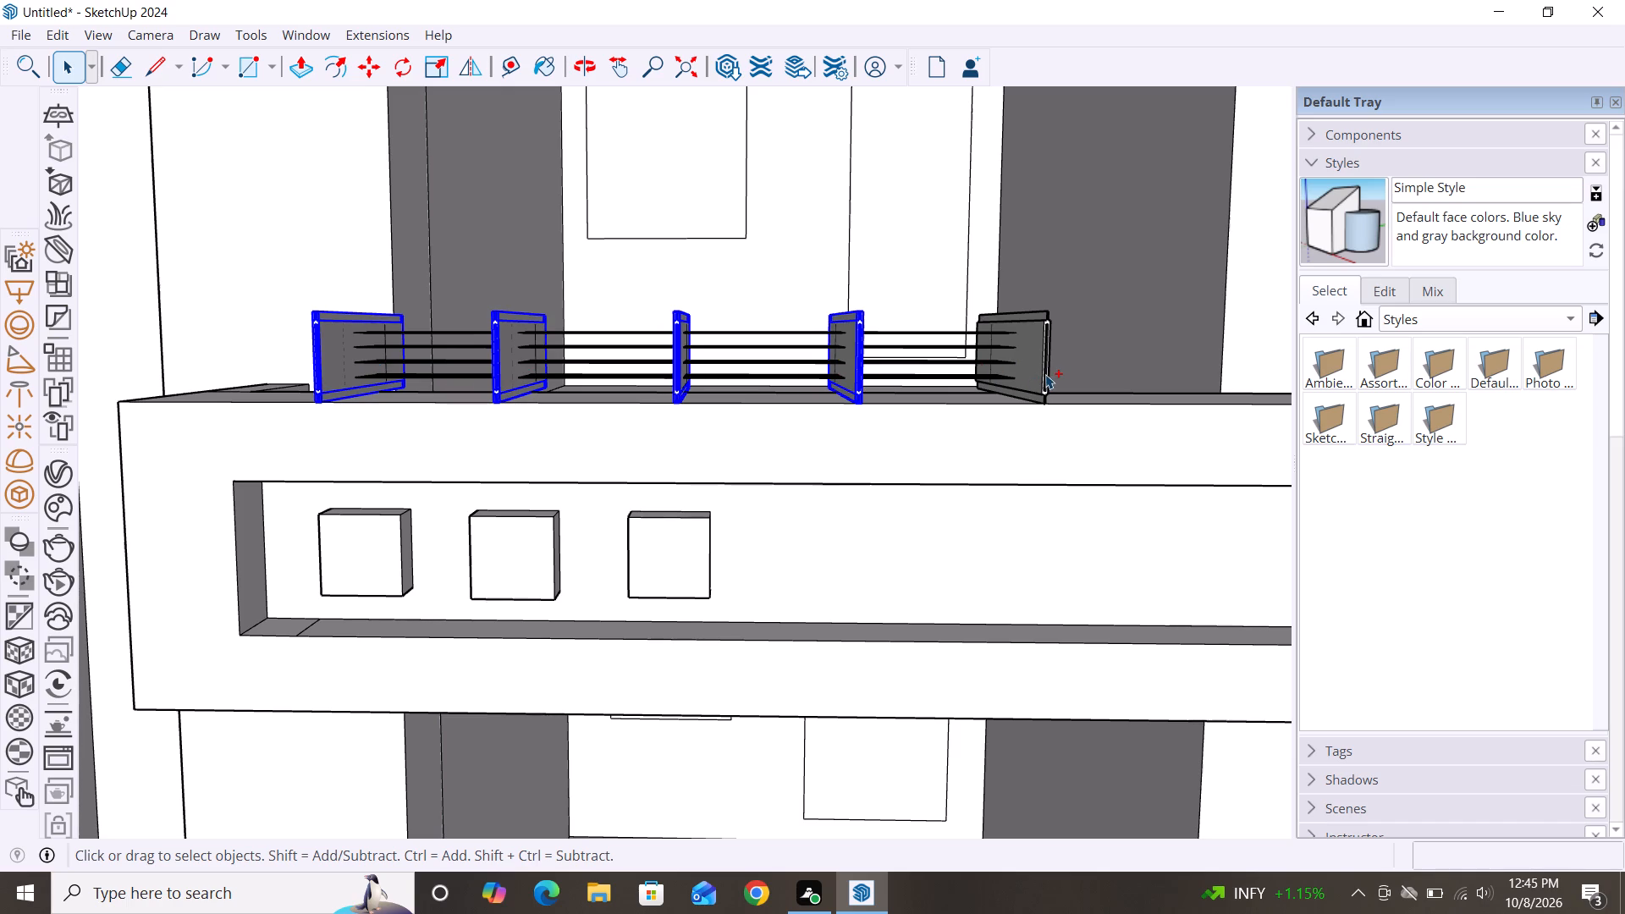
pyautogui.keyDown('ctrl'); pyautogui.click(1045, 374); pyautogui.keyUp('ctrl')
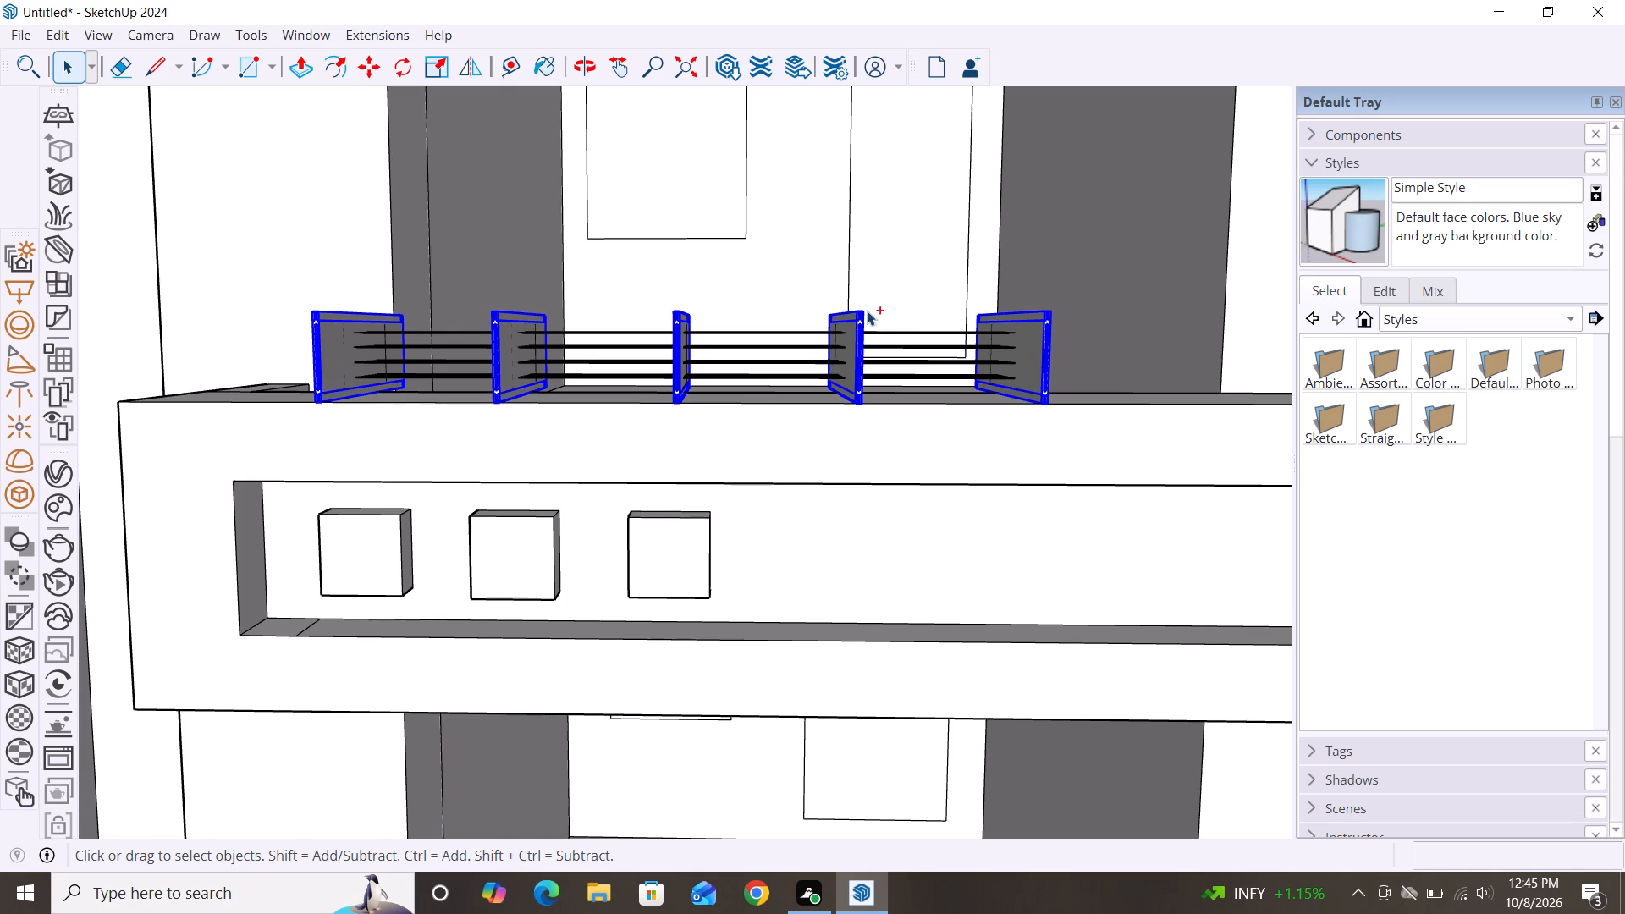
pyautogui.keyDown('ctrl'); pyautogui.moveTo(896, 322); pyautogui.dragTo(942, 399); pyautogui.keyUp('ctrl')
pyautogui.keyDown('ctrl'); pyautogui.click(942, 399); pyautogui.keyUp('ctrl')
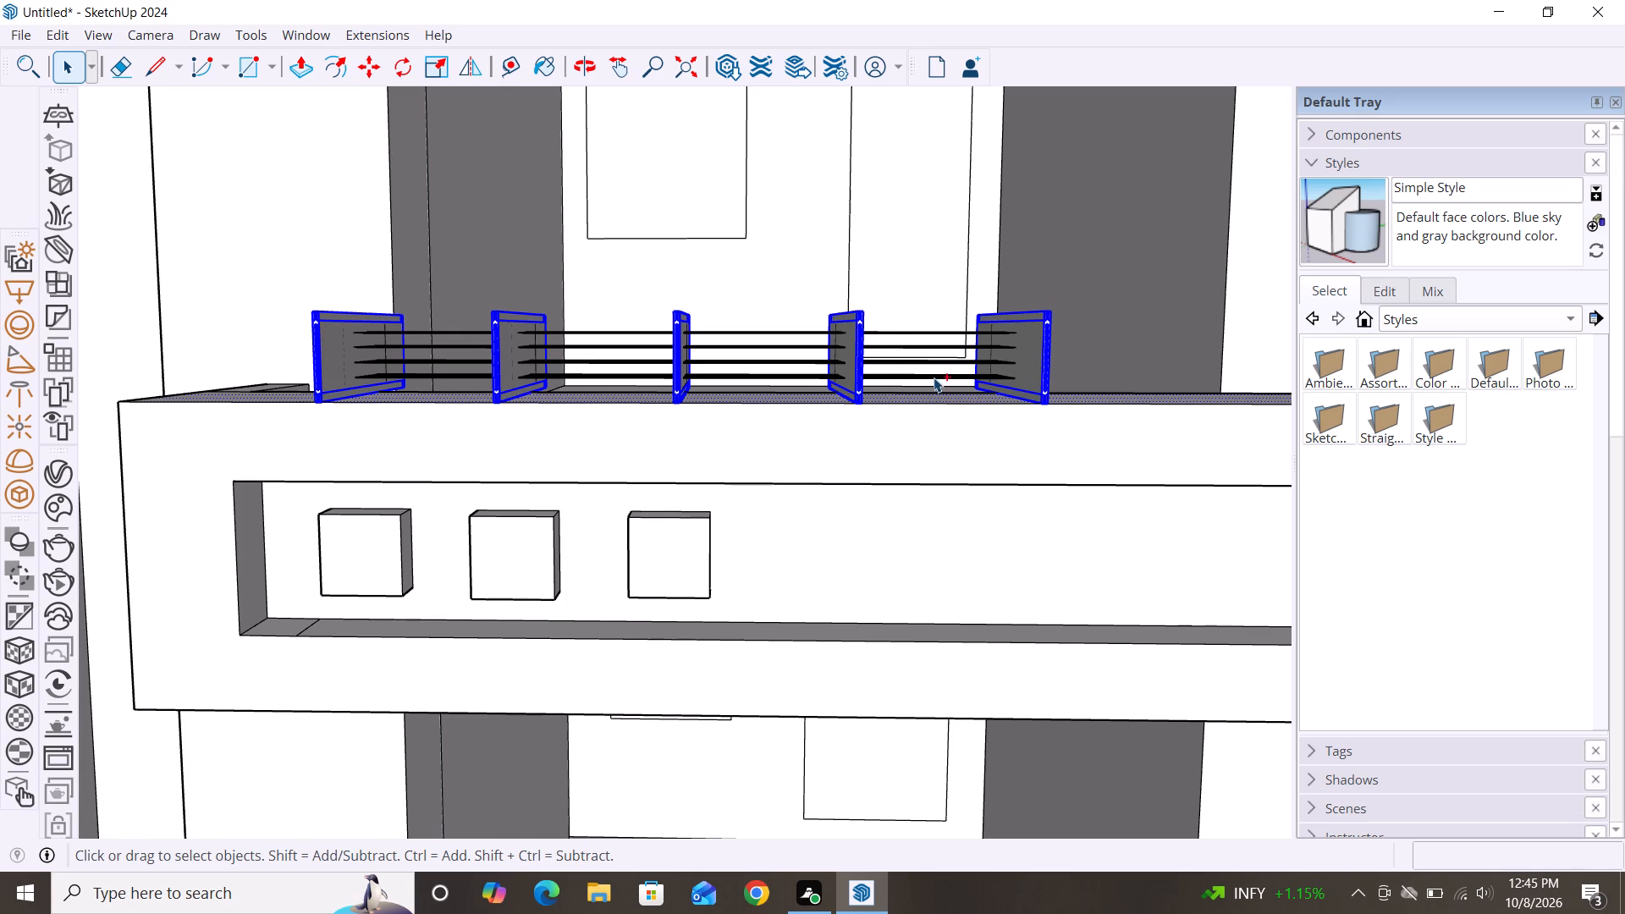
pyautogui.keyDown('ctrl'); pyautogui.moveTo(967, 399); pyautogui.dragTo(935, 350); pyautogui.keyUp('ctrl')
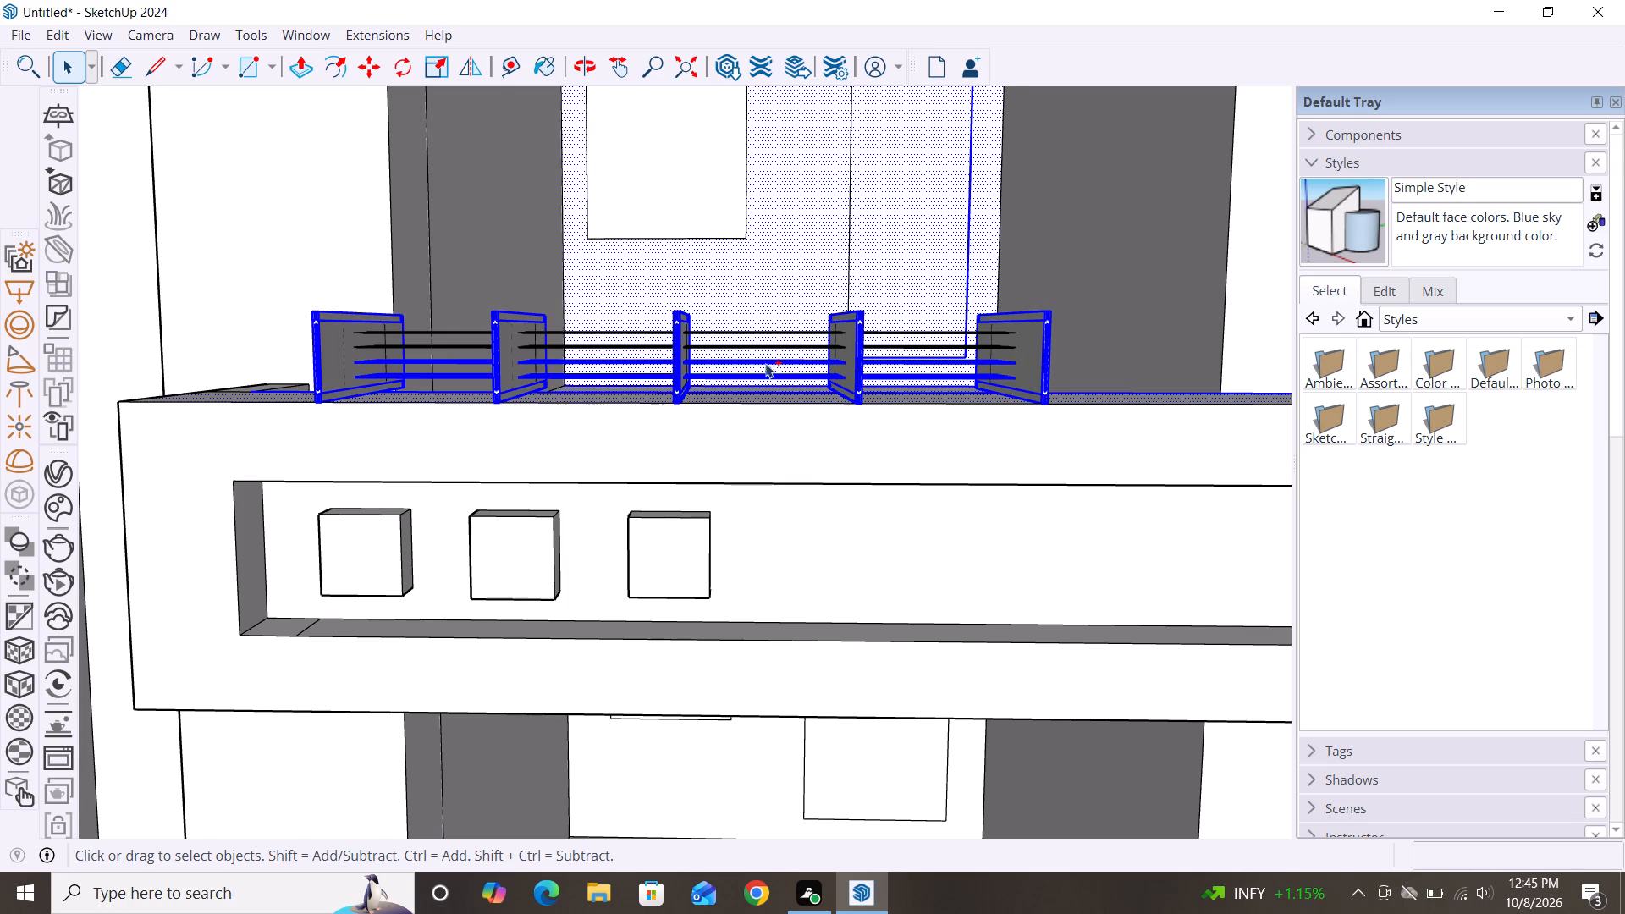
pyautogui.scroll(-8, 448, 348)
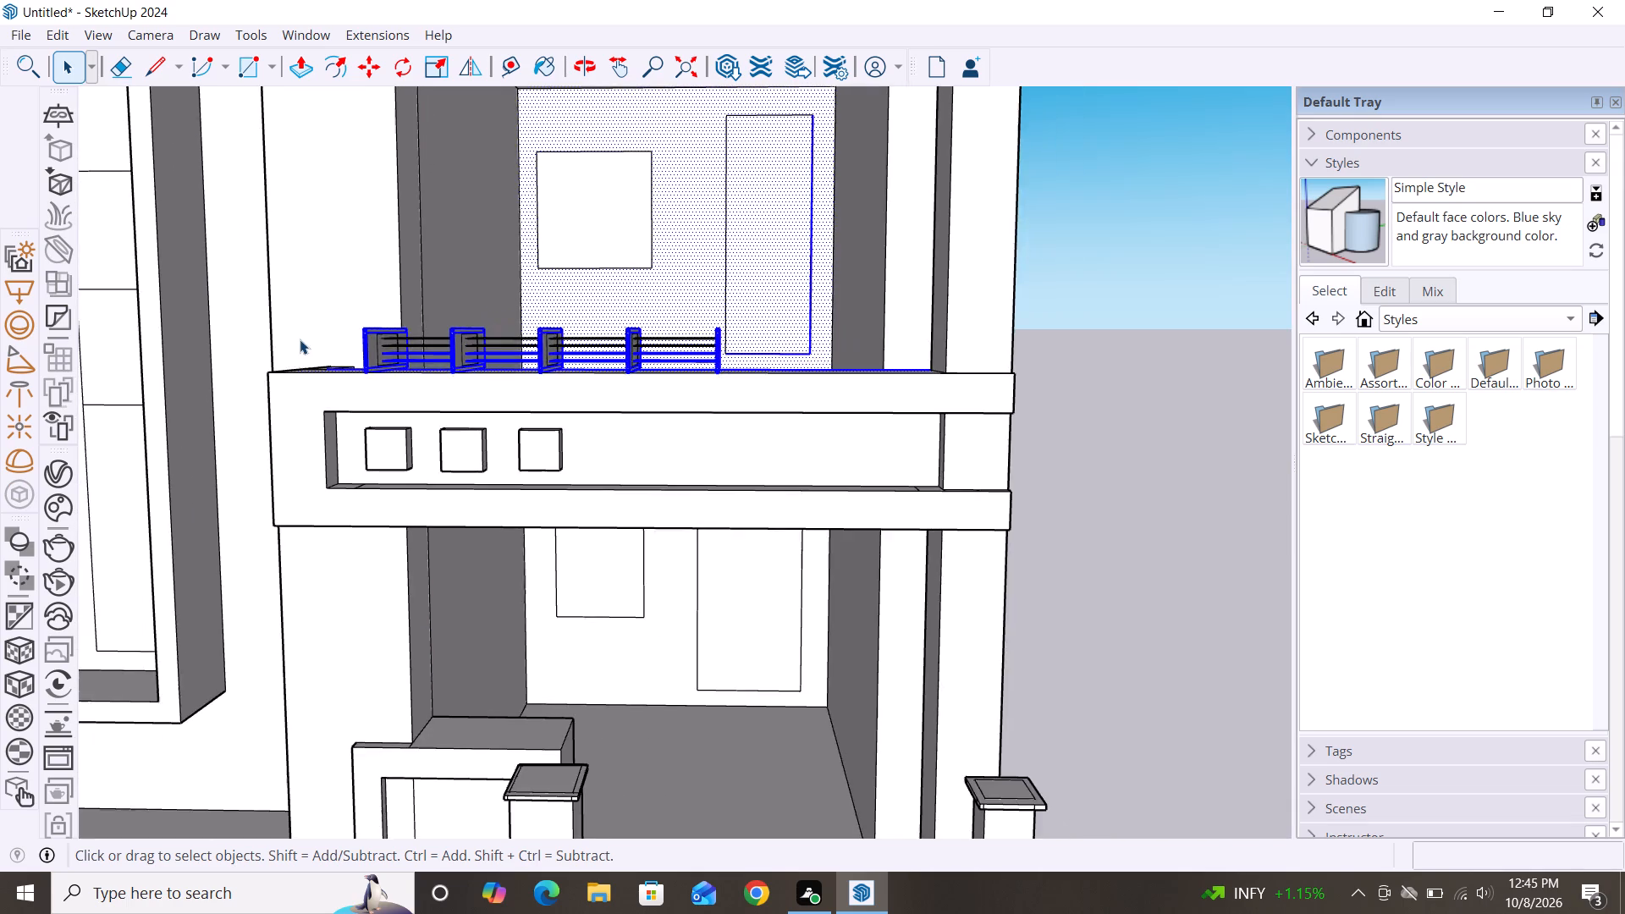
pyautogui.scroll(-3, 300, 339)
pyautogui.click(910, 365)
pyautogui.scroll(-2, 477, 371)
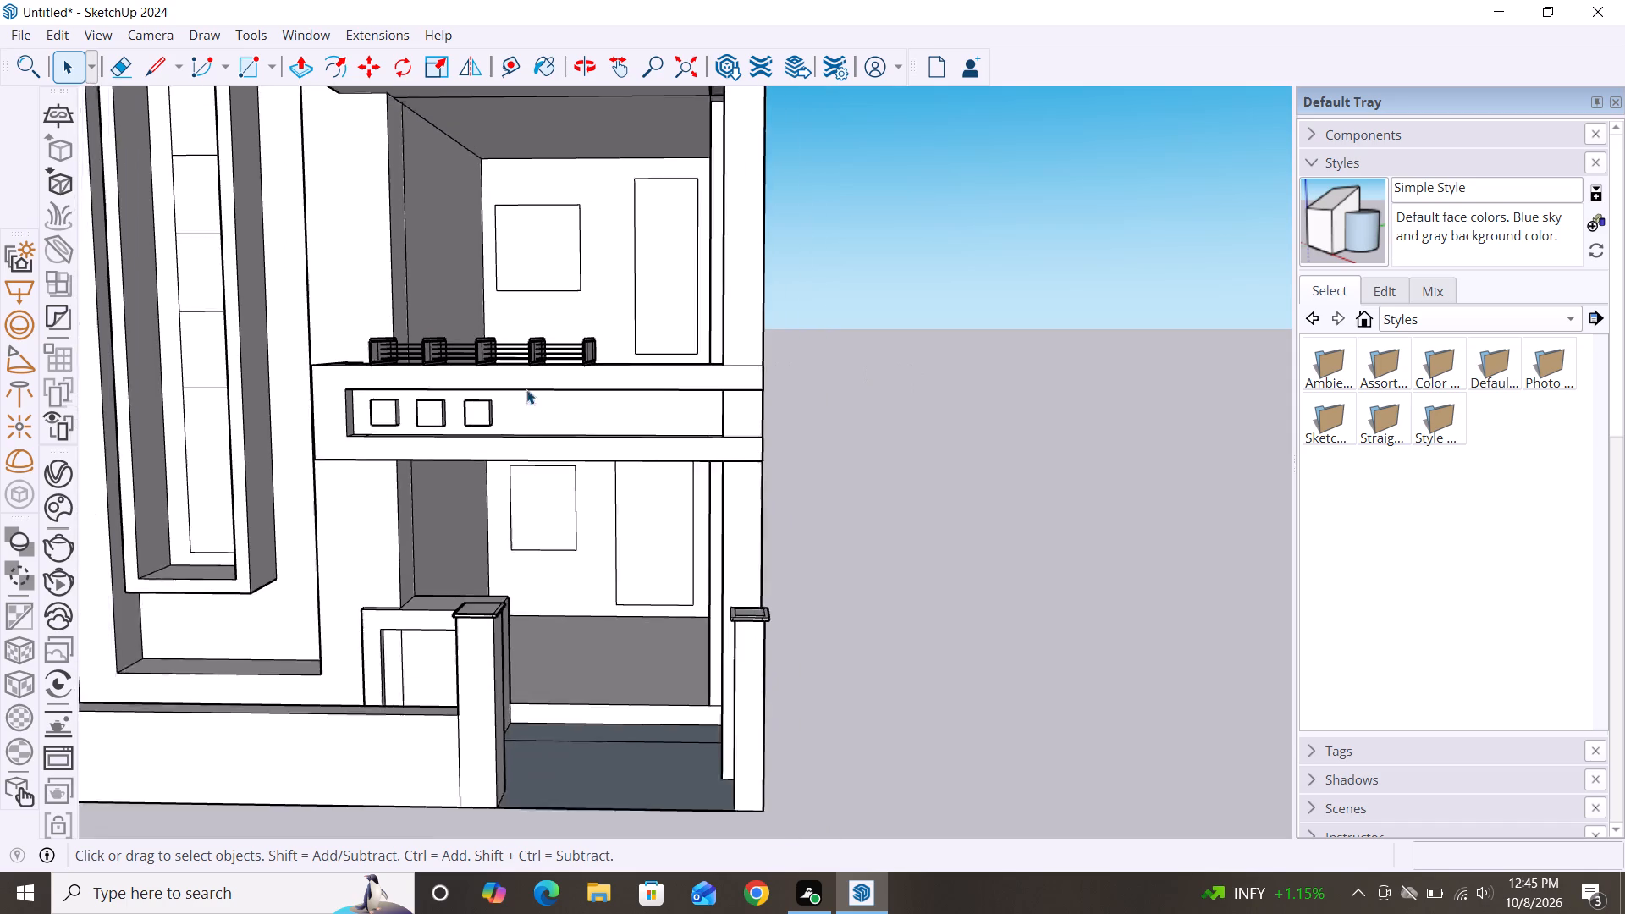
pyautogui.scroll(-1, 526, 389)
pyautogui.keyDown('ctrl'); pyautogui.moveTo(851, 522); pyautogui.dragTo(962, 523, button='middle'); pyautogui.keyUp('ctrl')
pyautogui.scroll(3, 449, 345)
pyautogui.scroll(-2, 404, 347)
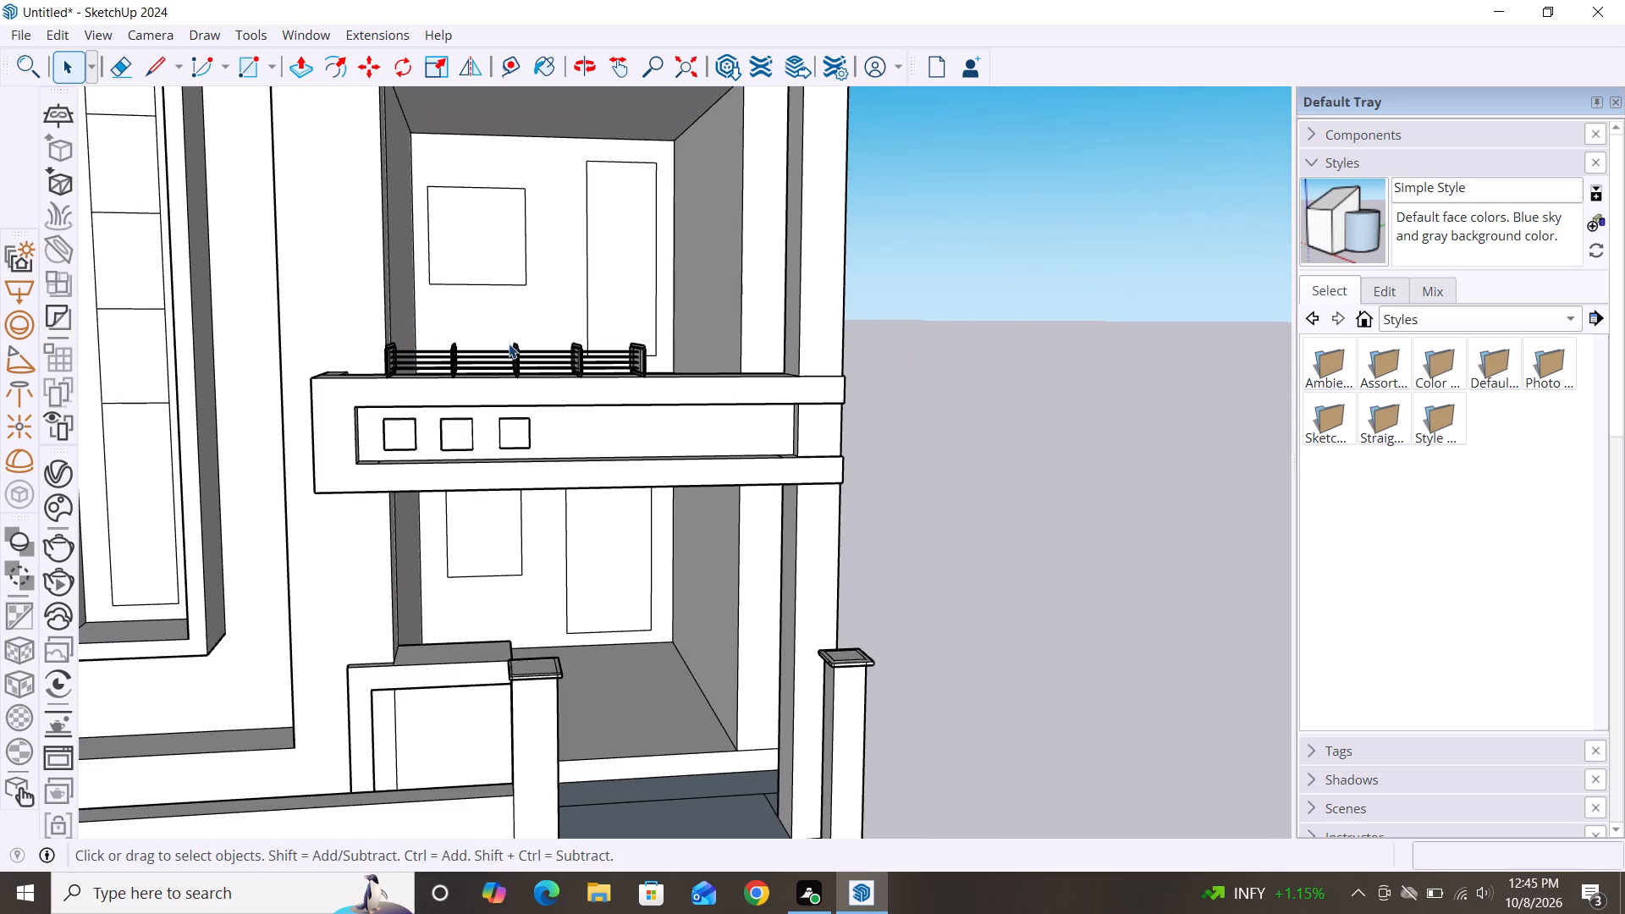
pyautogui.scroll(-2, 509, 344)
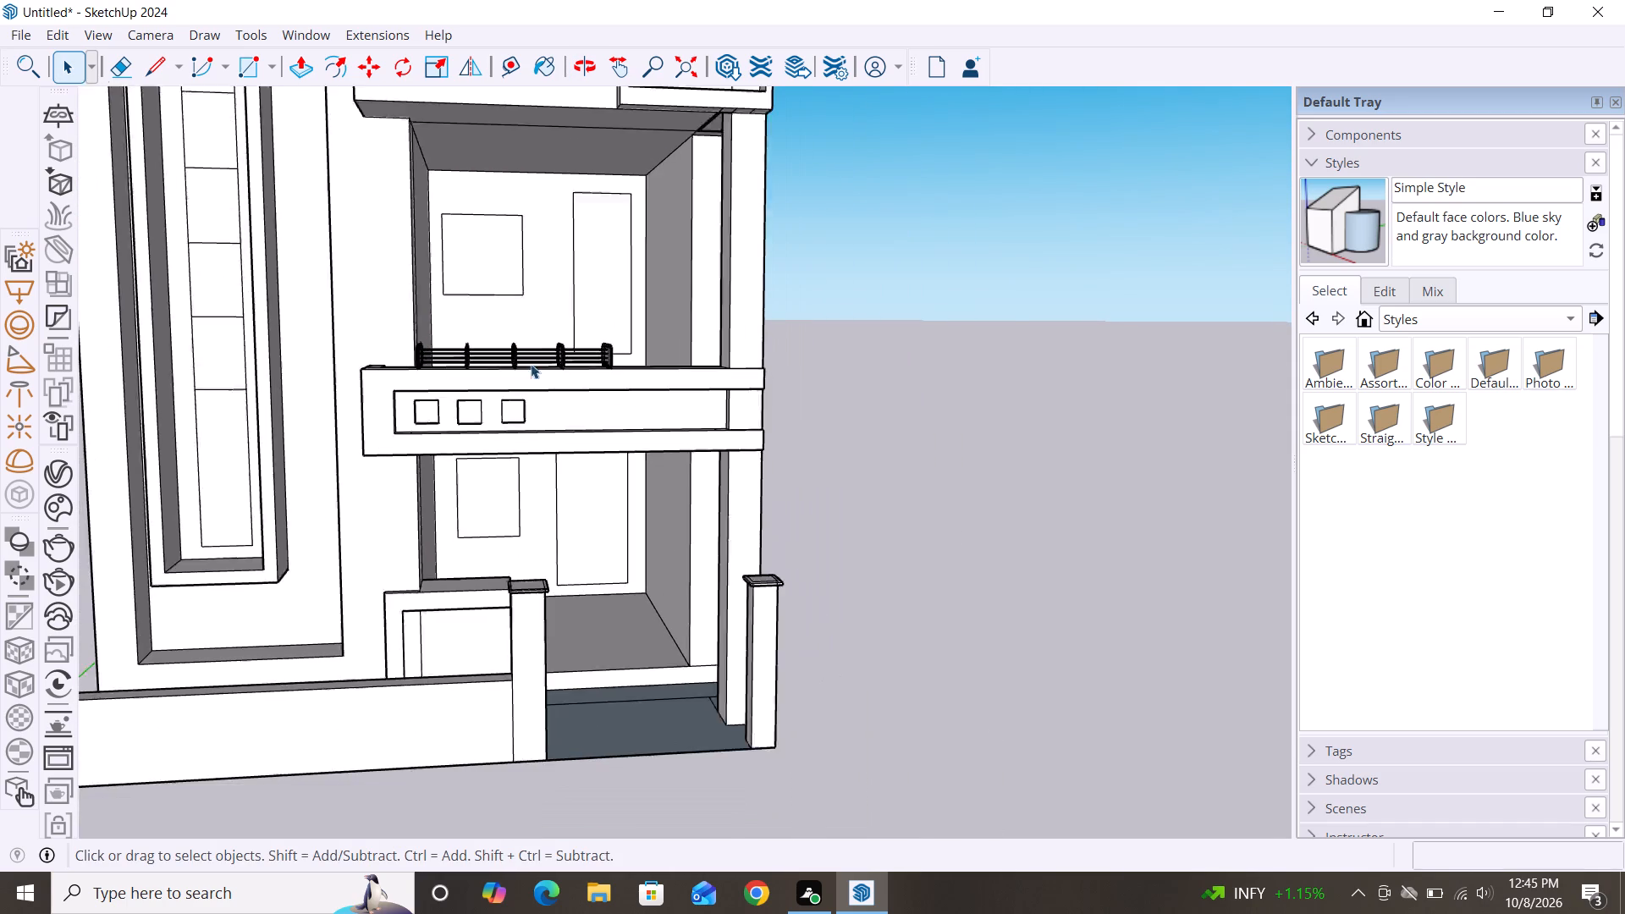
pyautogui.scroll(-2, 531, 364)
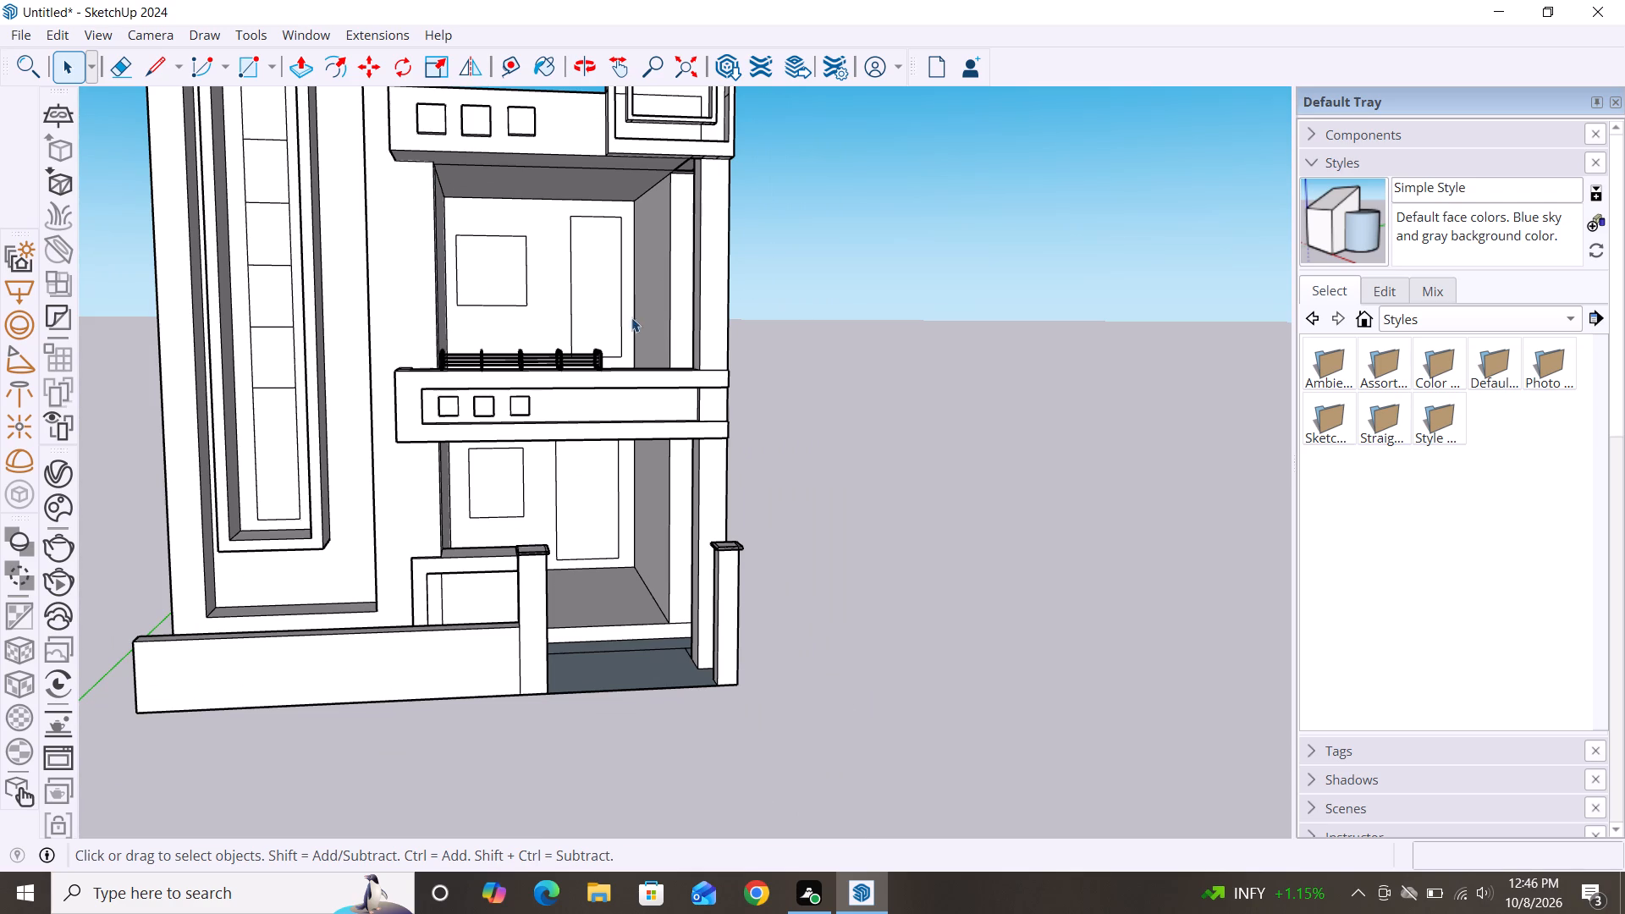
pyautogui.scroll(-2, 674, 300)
# Switch to Chrome, search for "3dwarehouse sketchup", open the 3D Warehouse site and browse its home page.
pyautogui.click(748, 896)
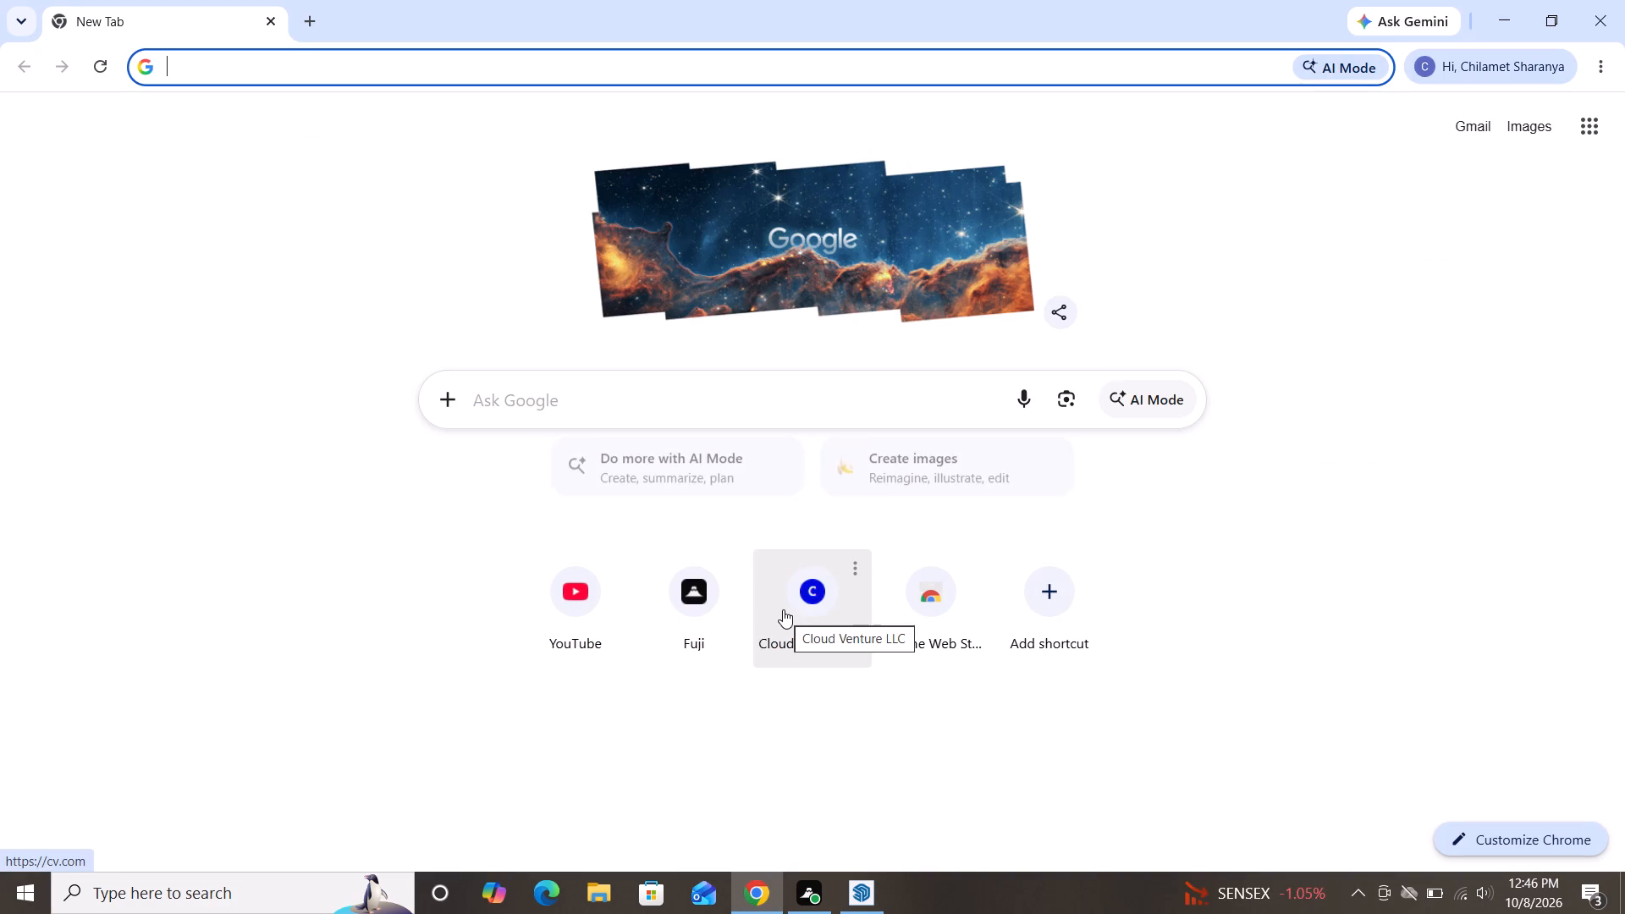
pyautogui.click(635, 402)
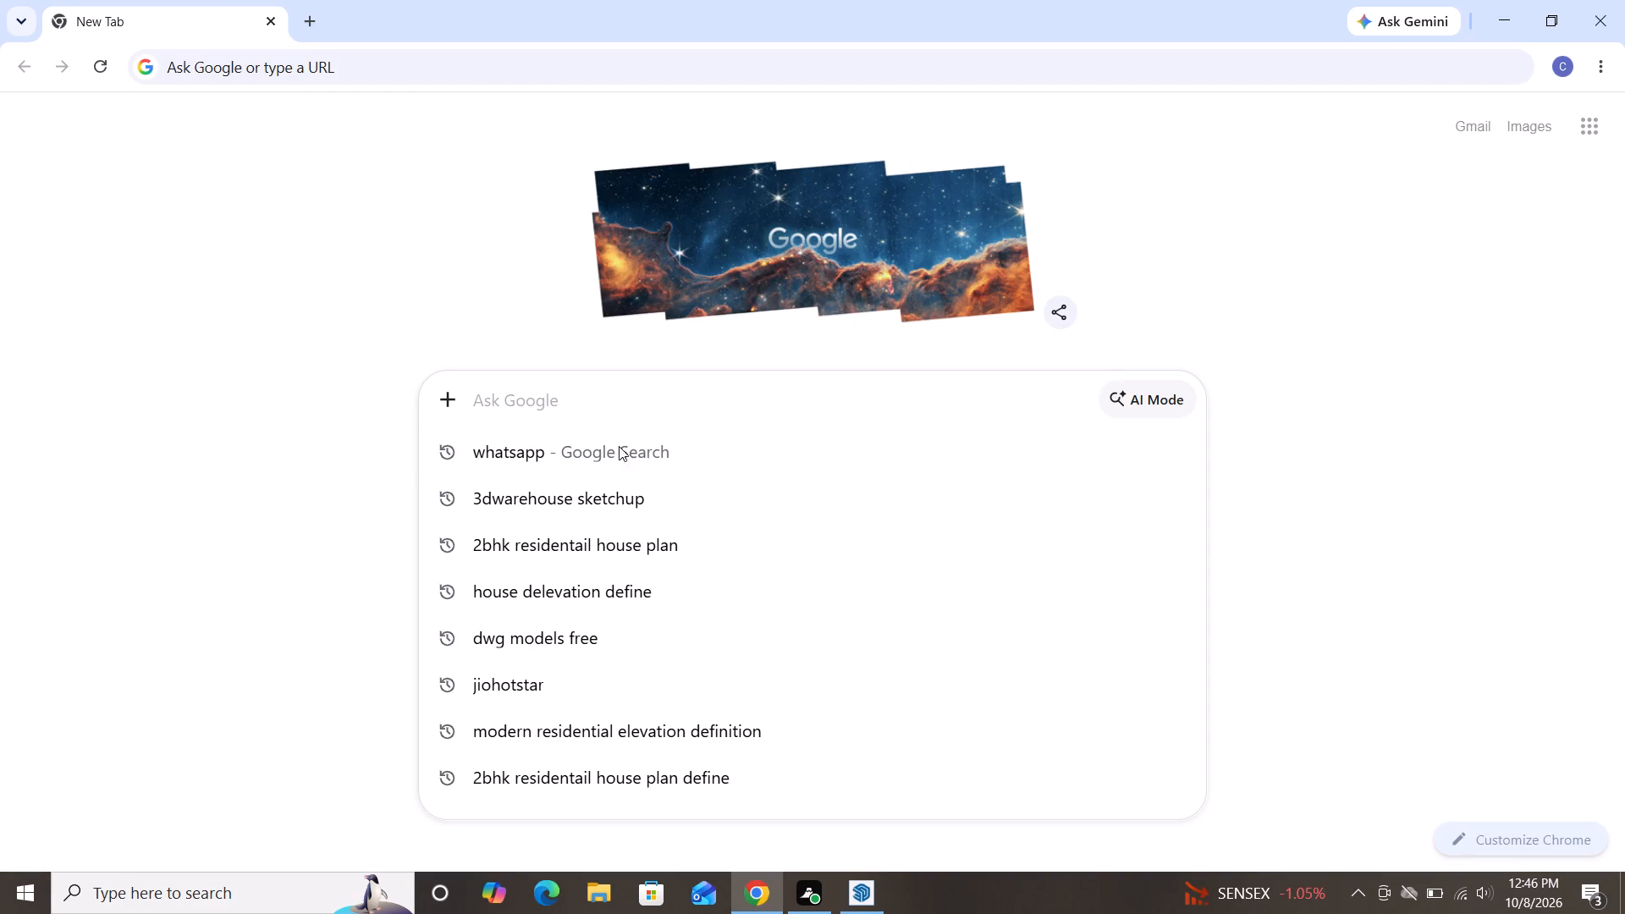
pyautogui.click(614, 502)
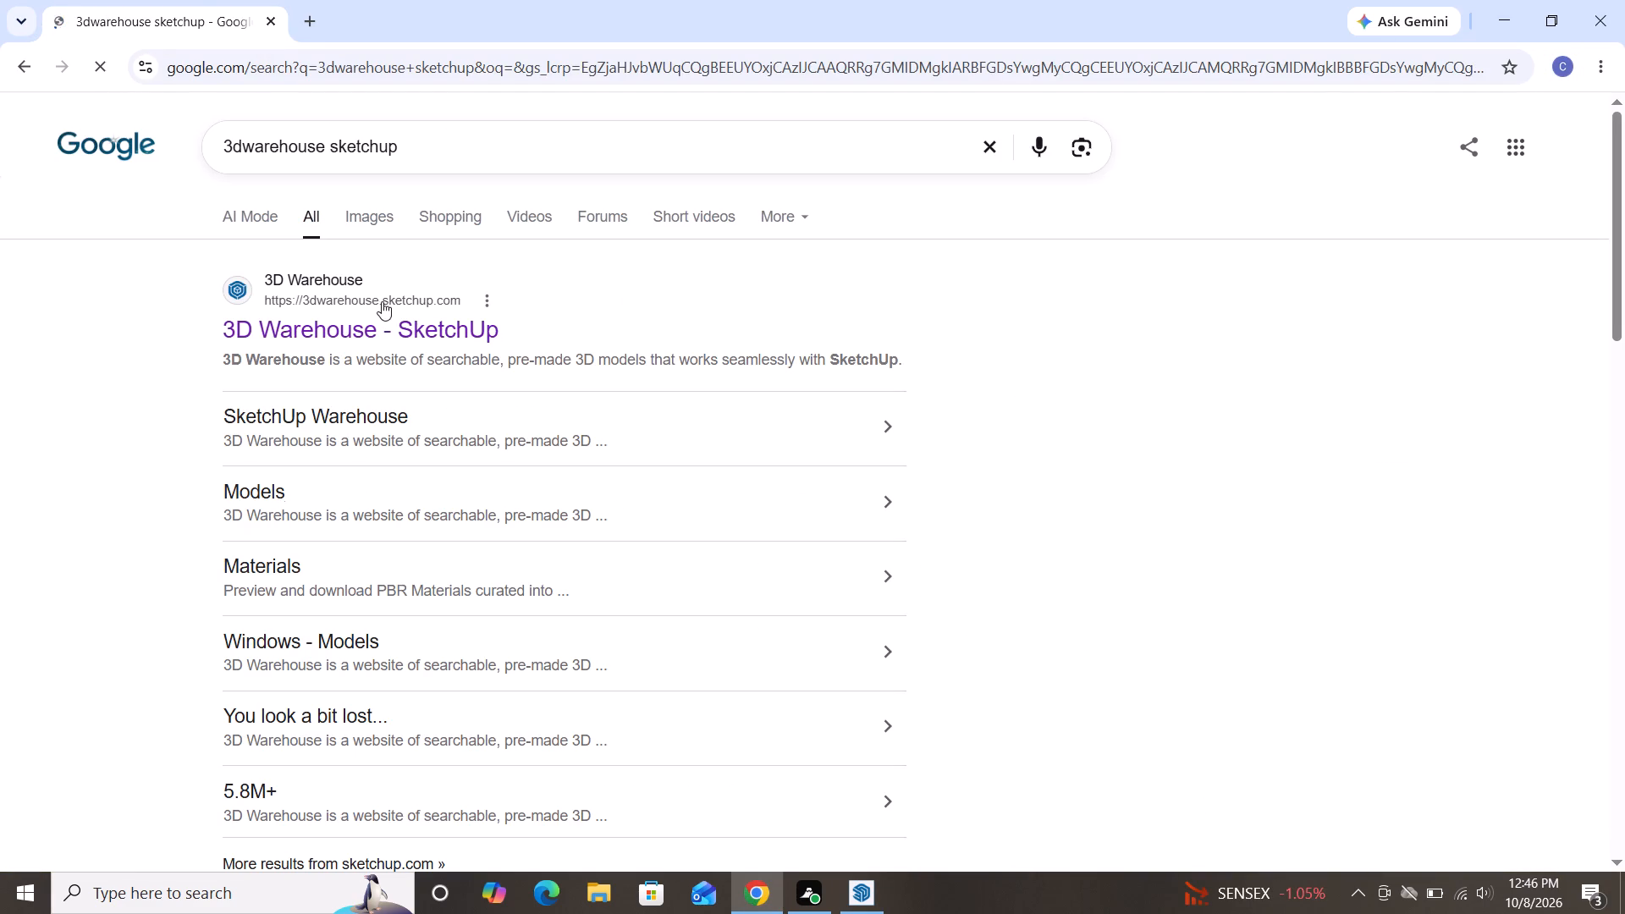
pyautogui.click(398, 340)
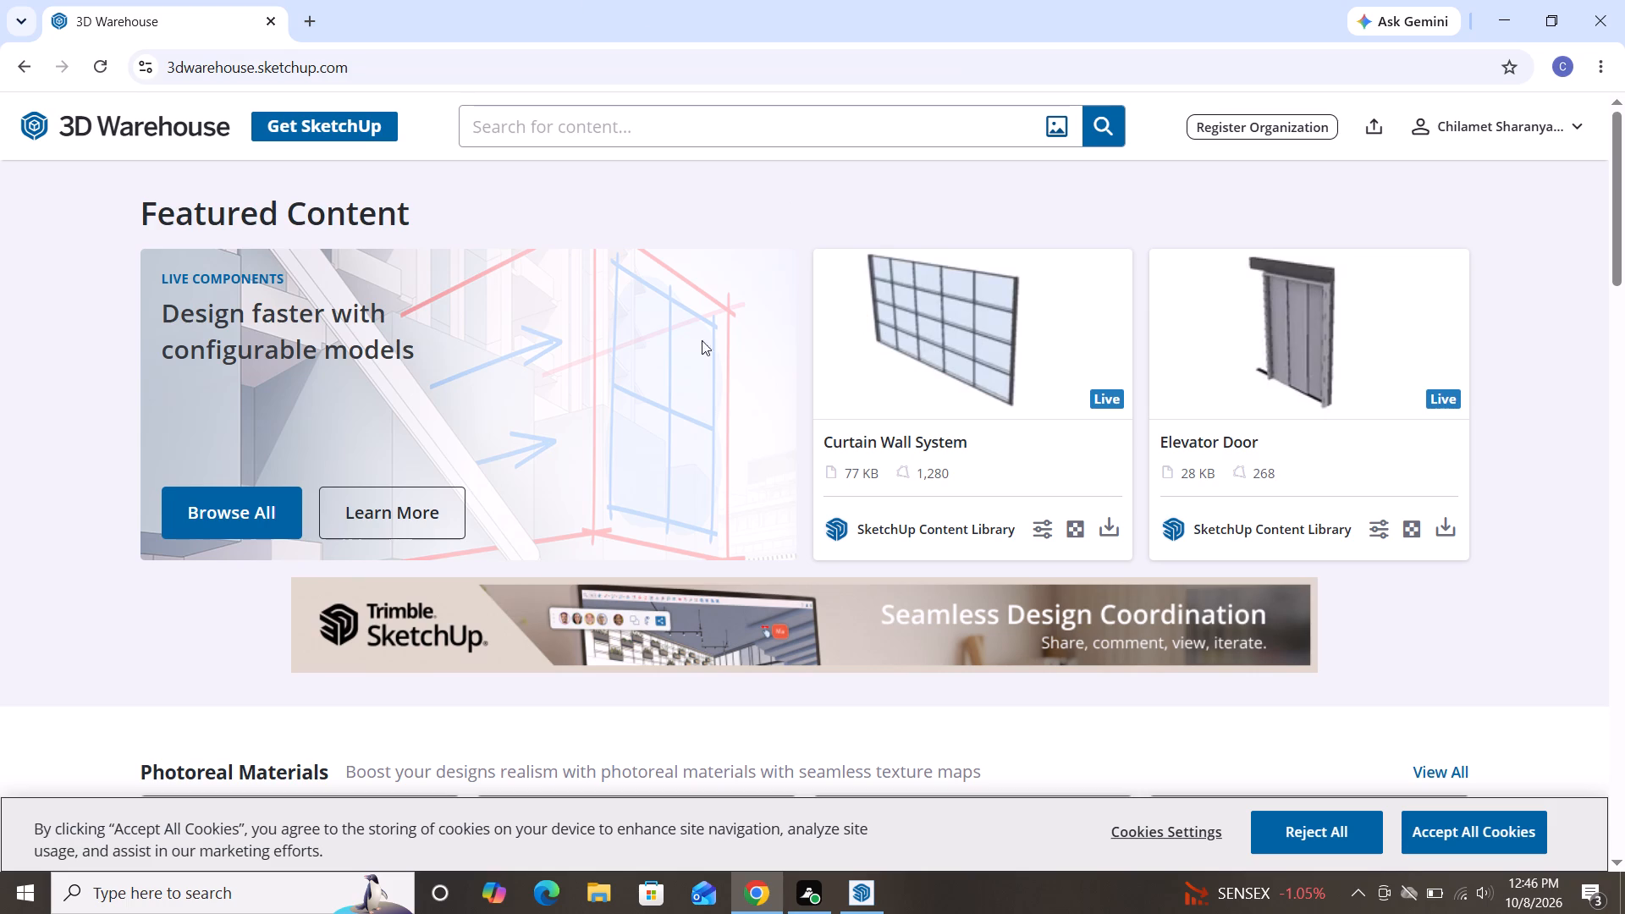
pyautogui.scroll(-3, 647, 115)
pyautogui.scroll(-2, 660, 225)
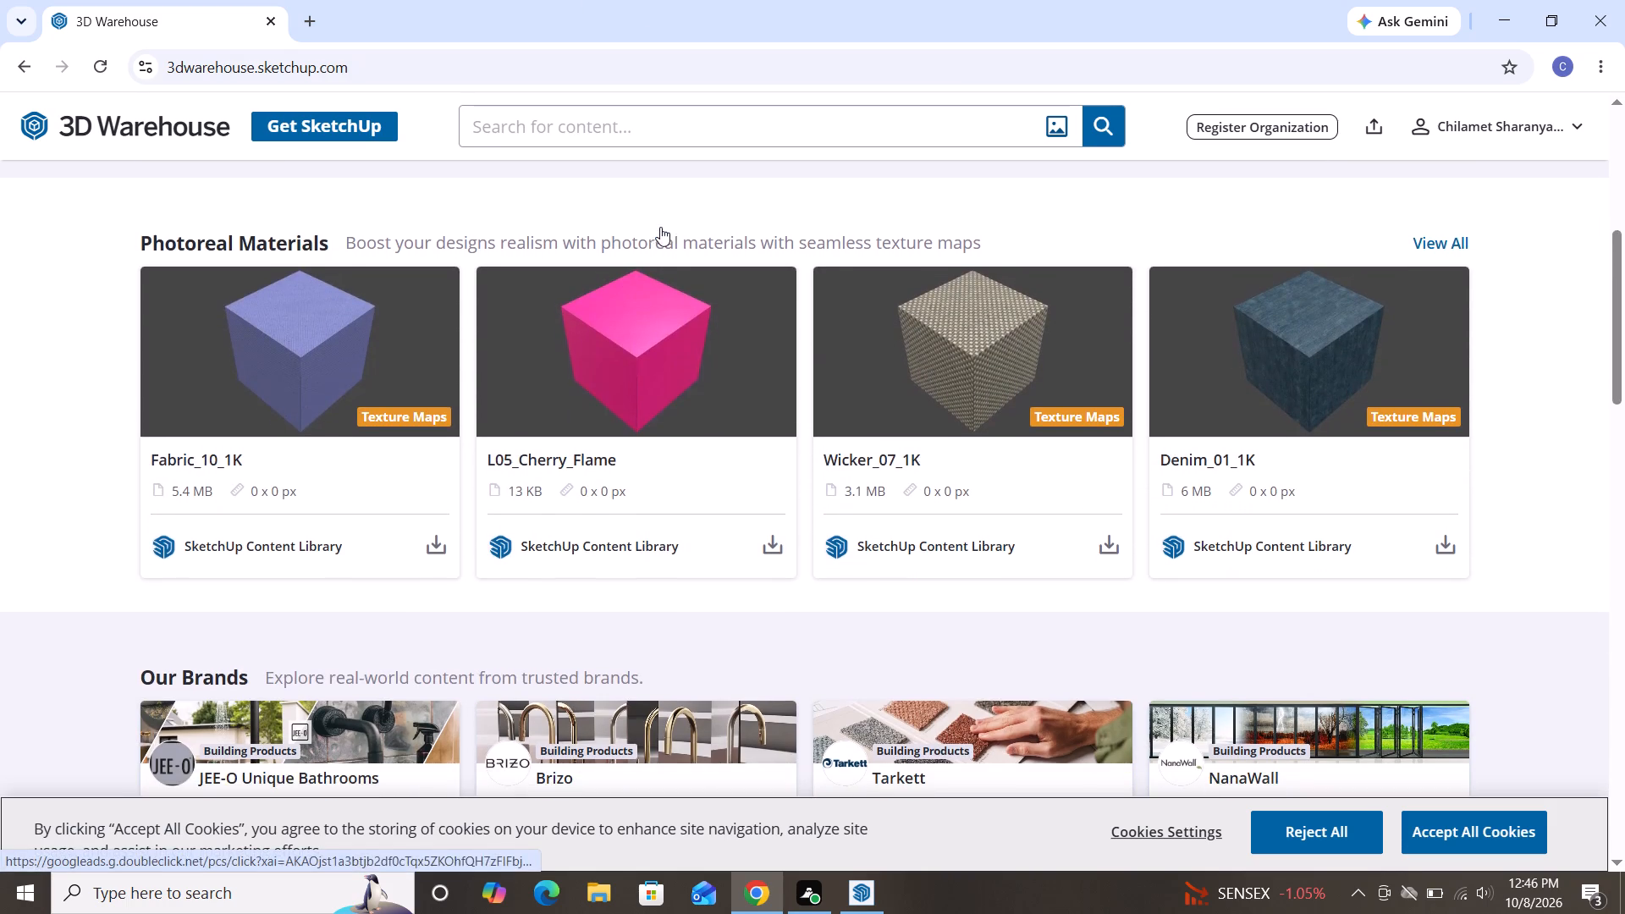
# Search the 3D Warehouse for "curtain wall".
pyautogui.scroll(-3, 673, 327)
pyautogui.scroll(4, 669, 376)
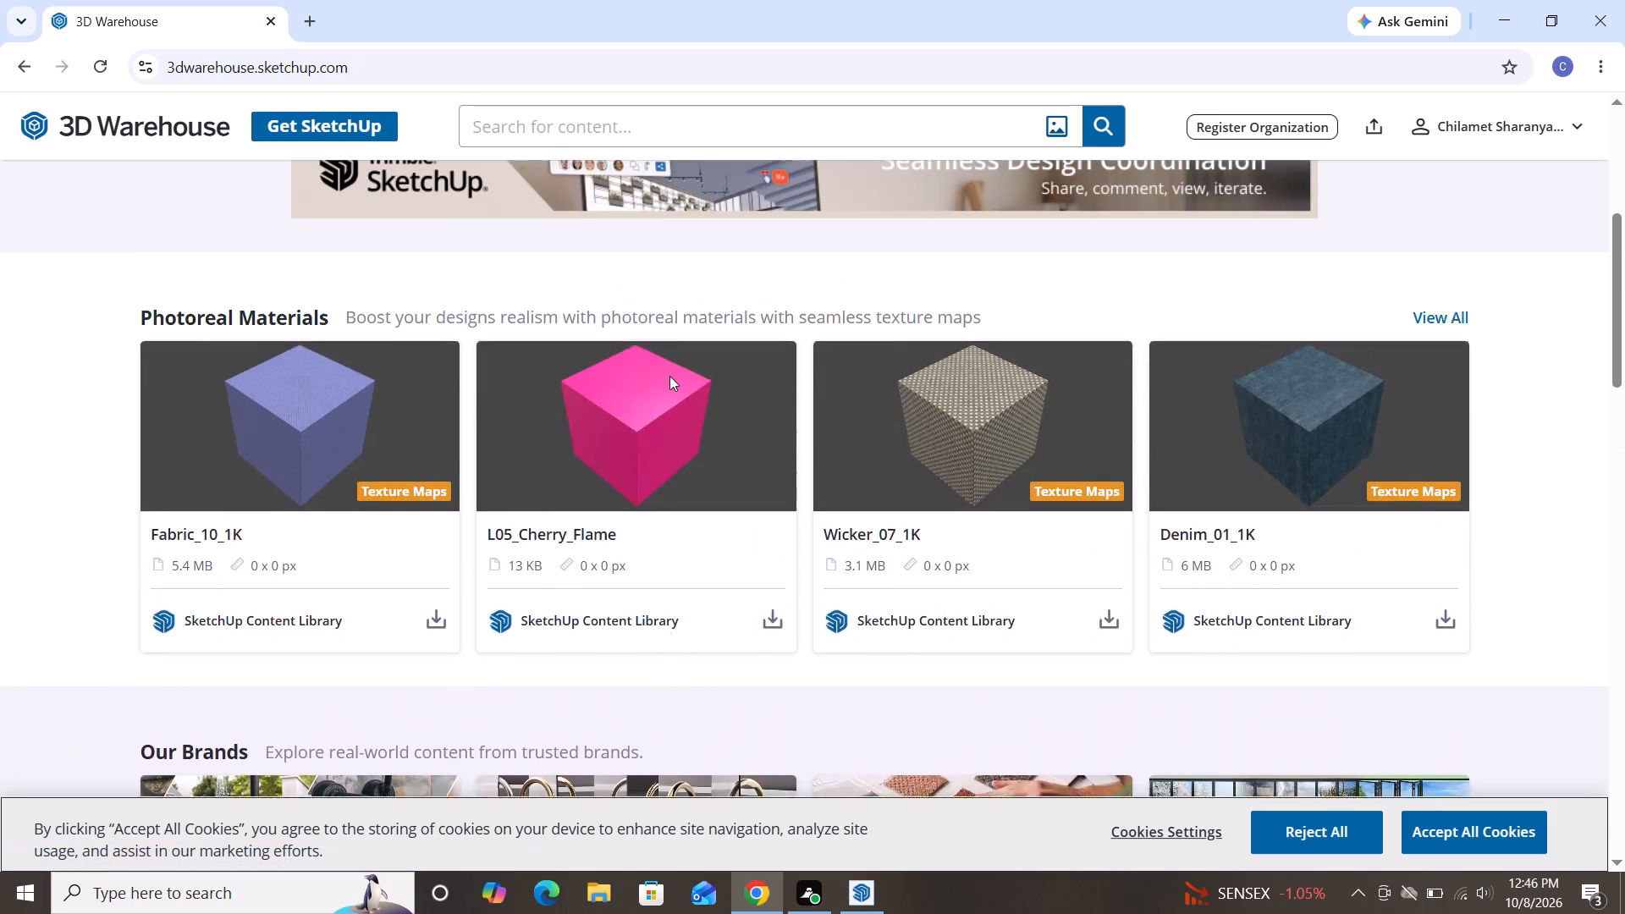
pyautogui.scroll(8, 669, 376)
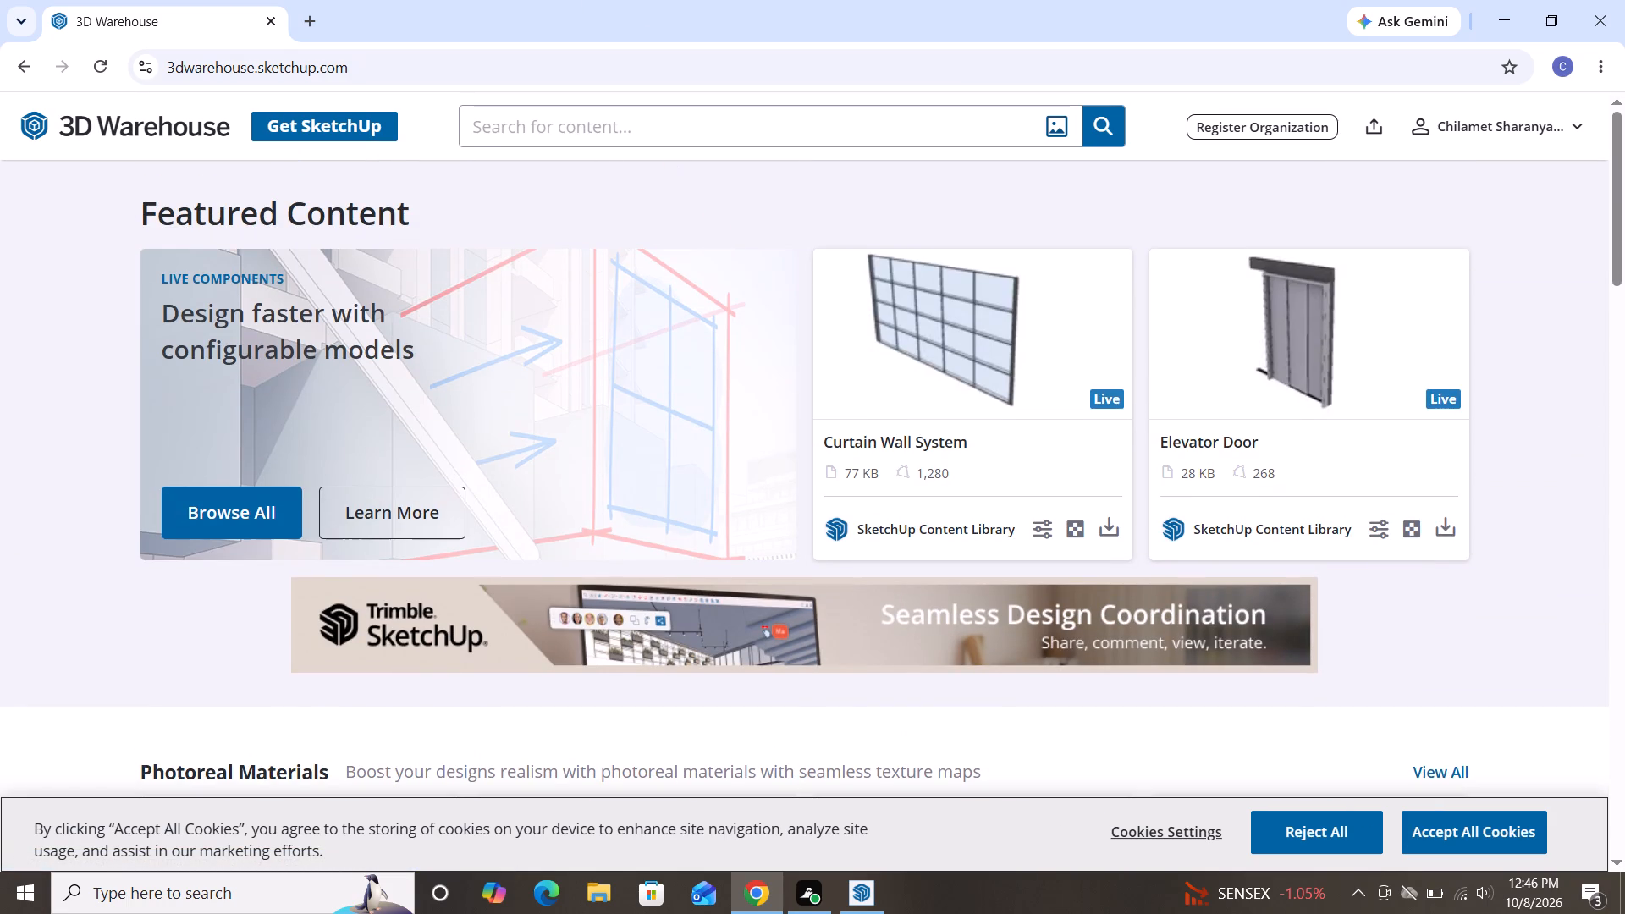
pyautogui.click(647, 122)
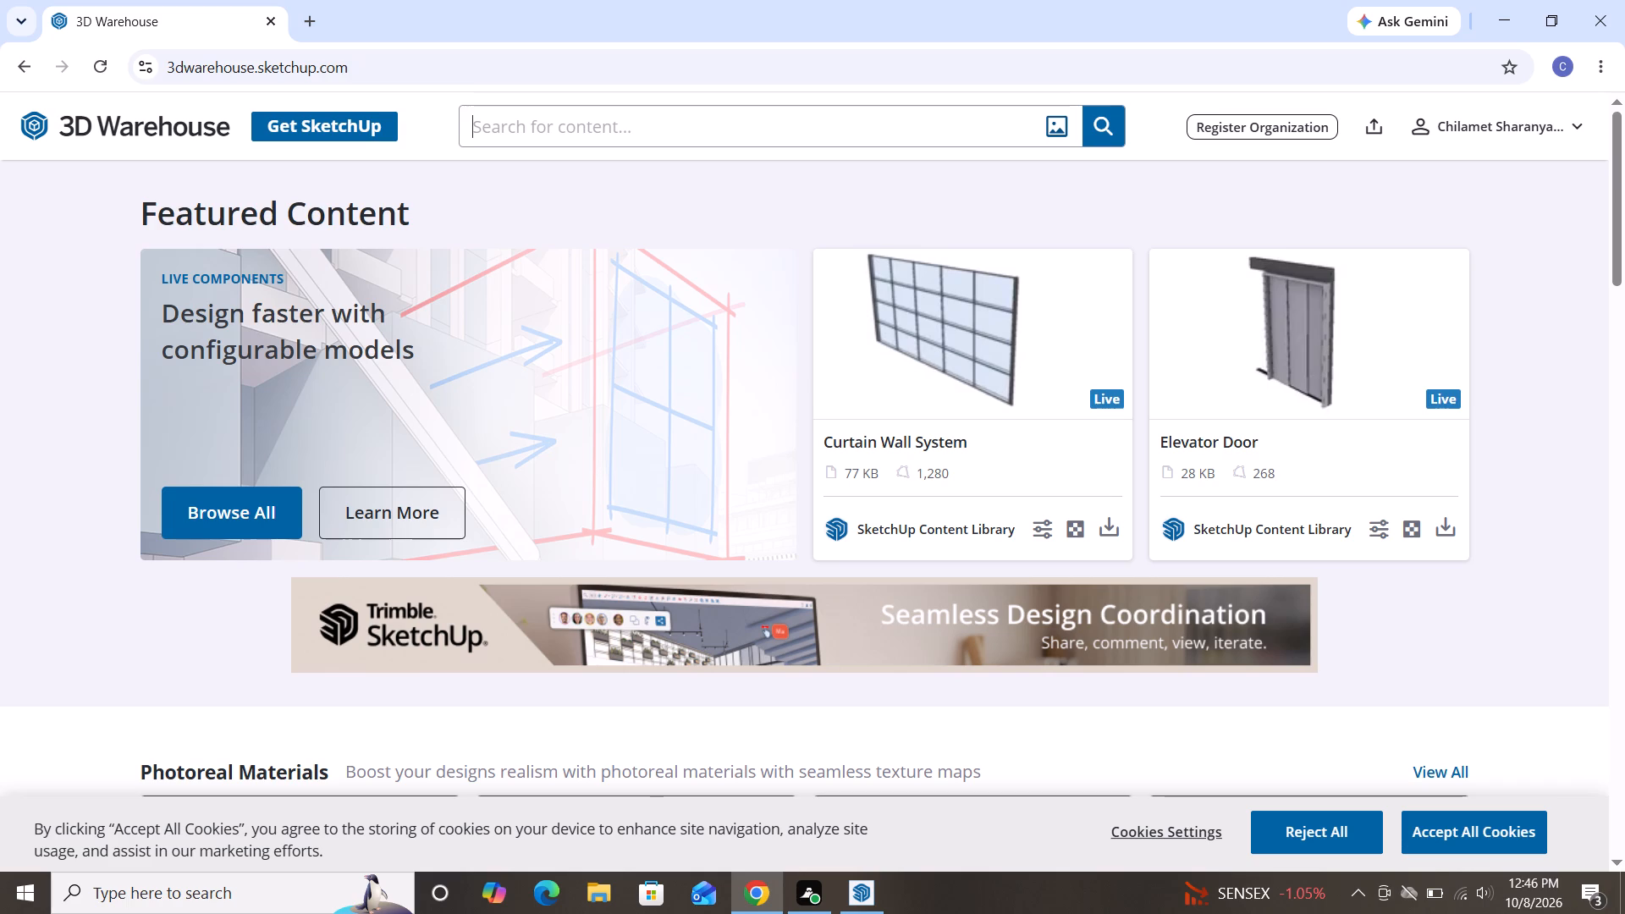
pyautogui.write('cu')
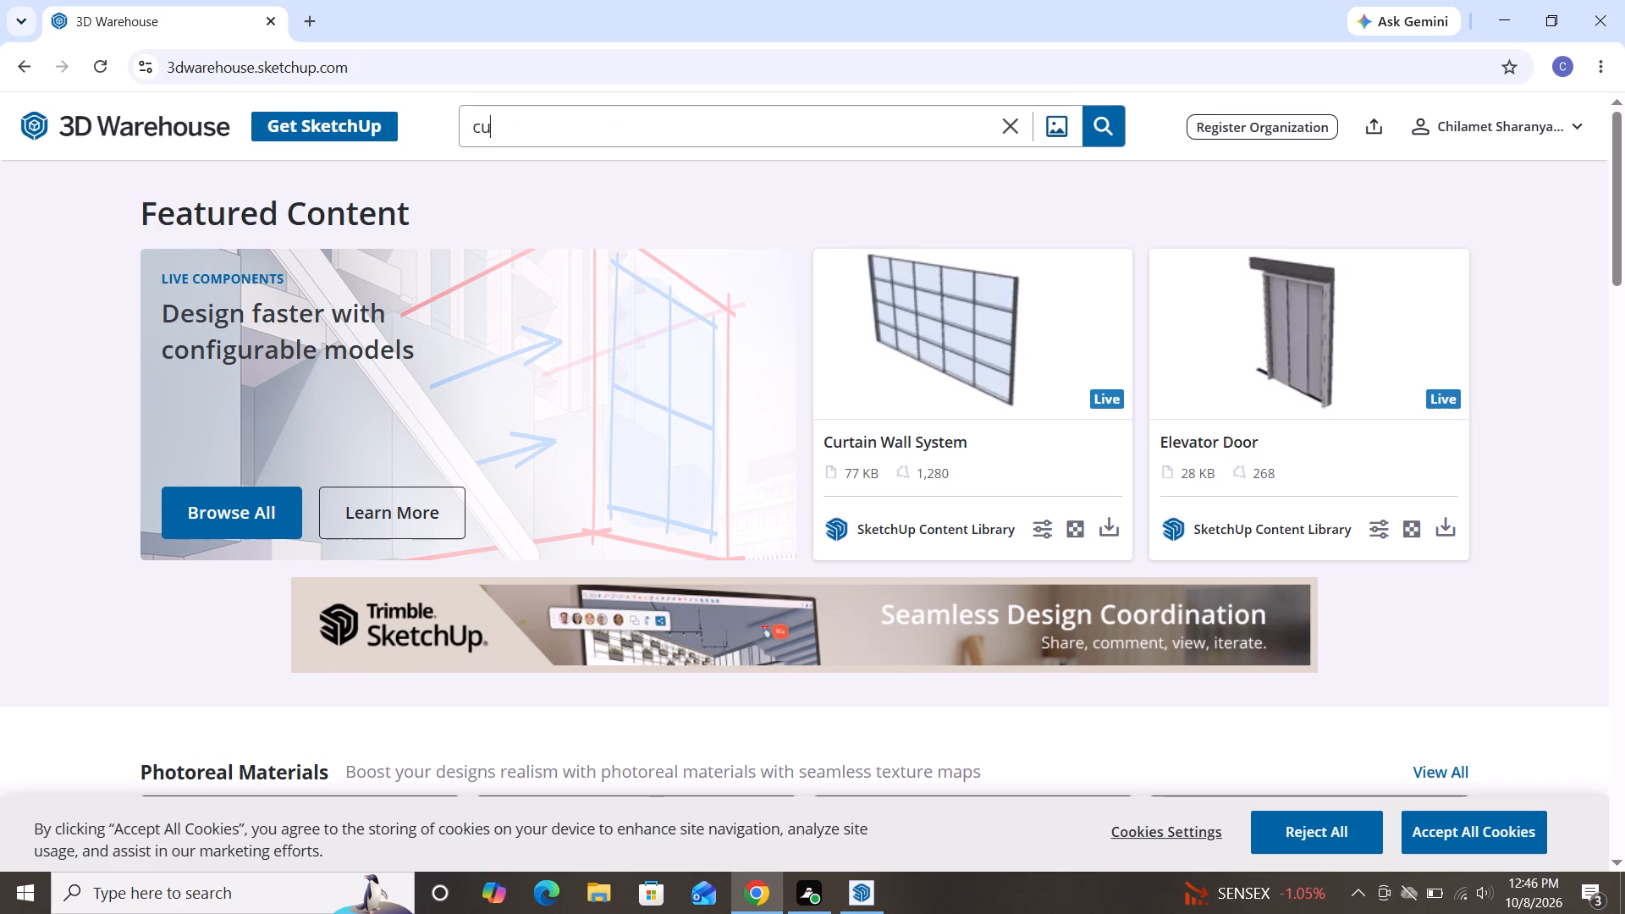
pyautogui.write('rtain wall')
pyautogui.press('Return')
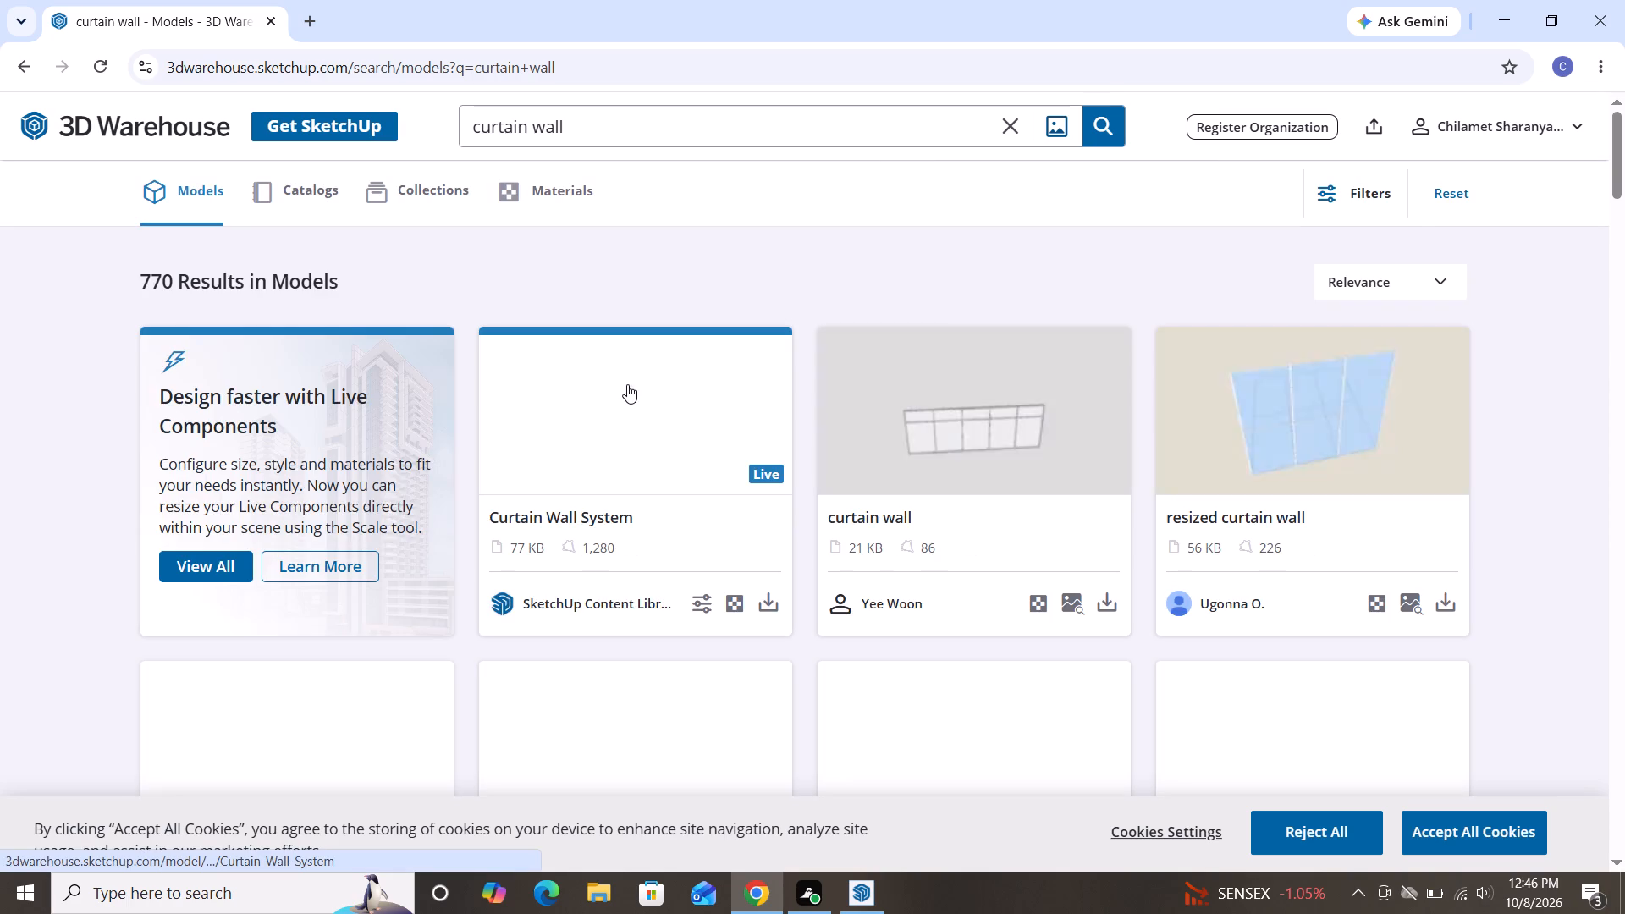
# Look through the curtain wall models in the search results, loading more results at the end of the list.
pyautogui.scroll(-4, 612, 416)
pyautogui.scroll(4, 584, 428)
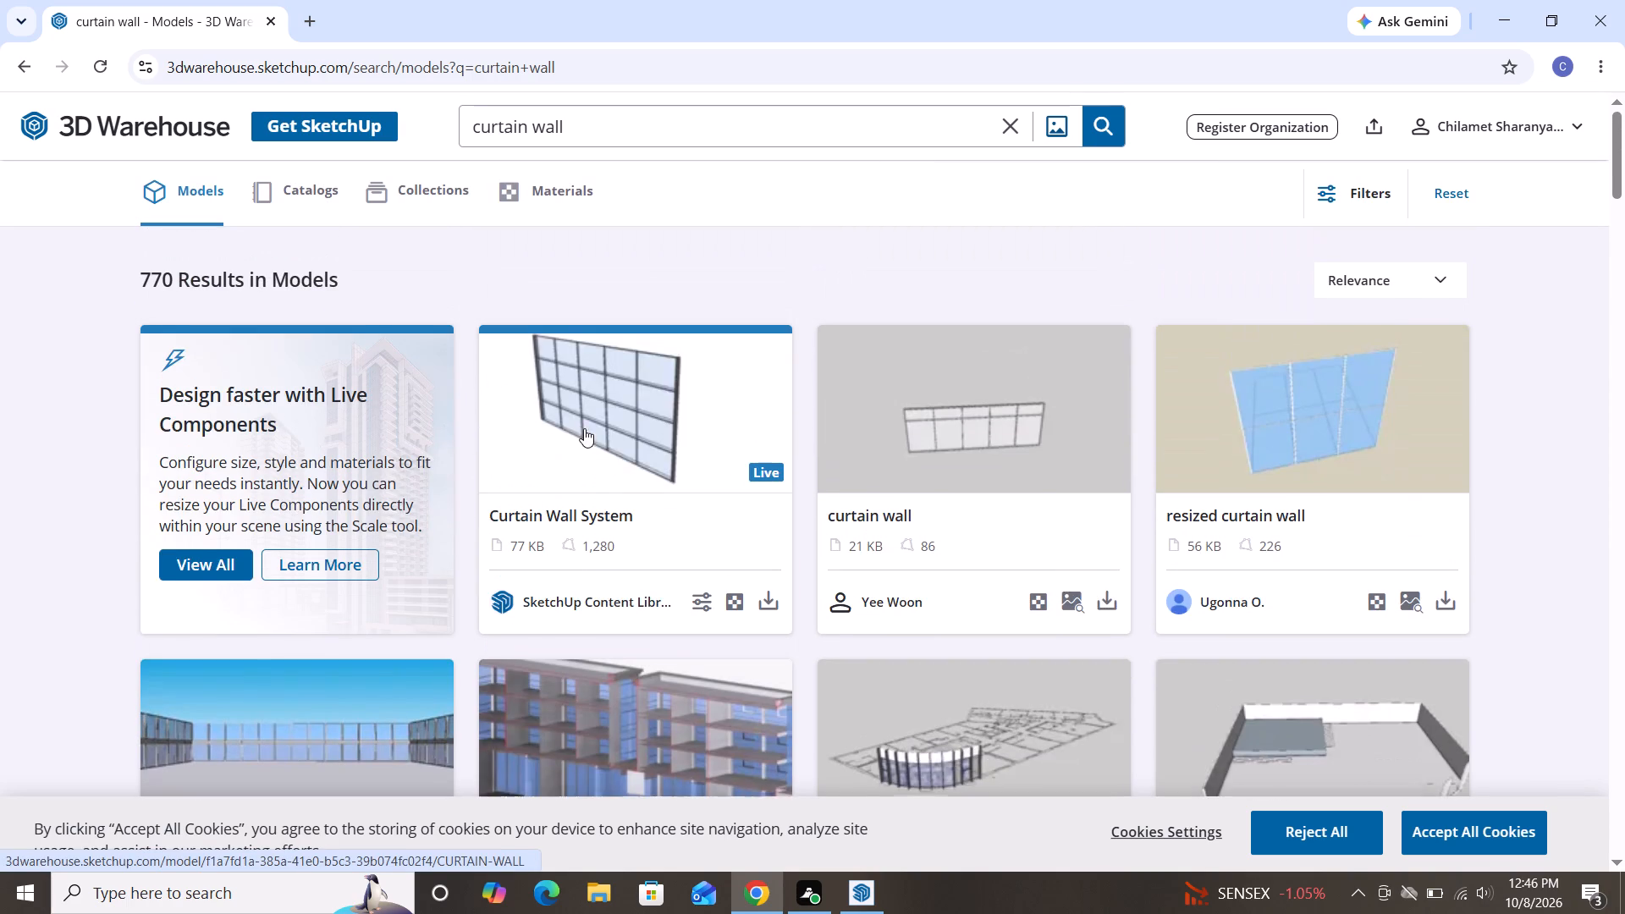
pyautogui.scroll(3, 582, 432)
pyautogui.scroll(-4, 586, 427)
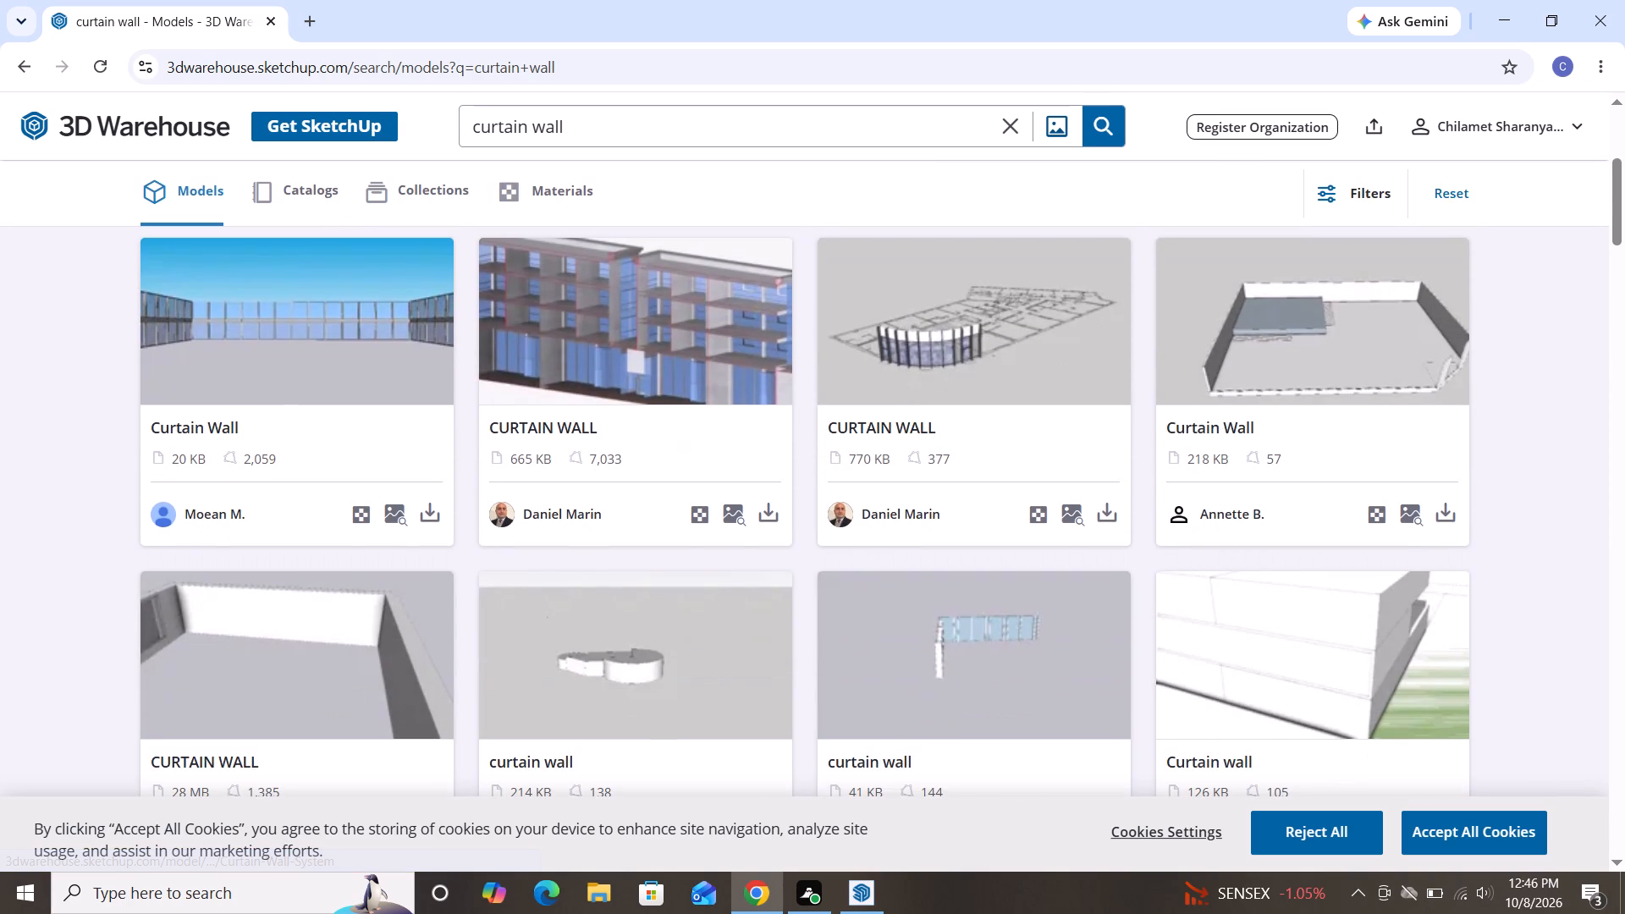
pyautogui.scroll(-5, 671, 456)
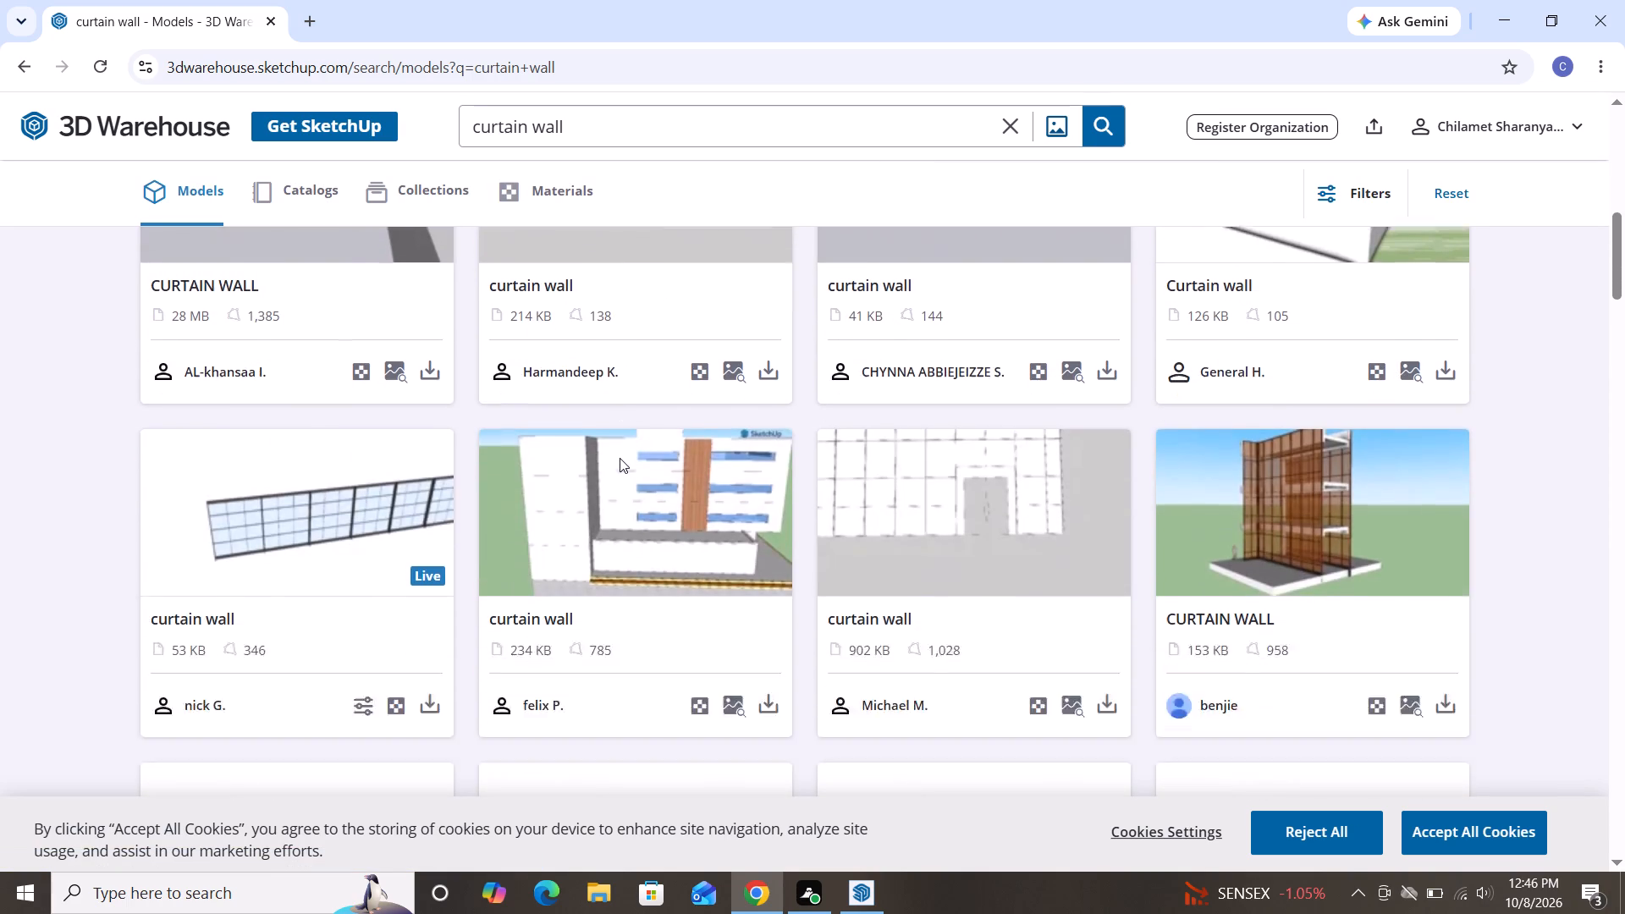
pyautogui.scroll(-5, 620, 458)
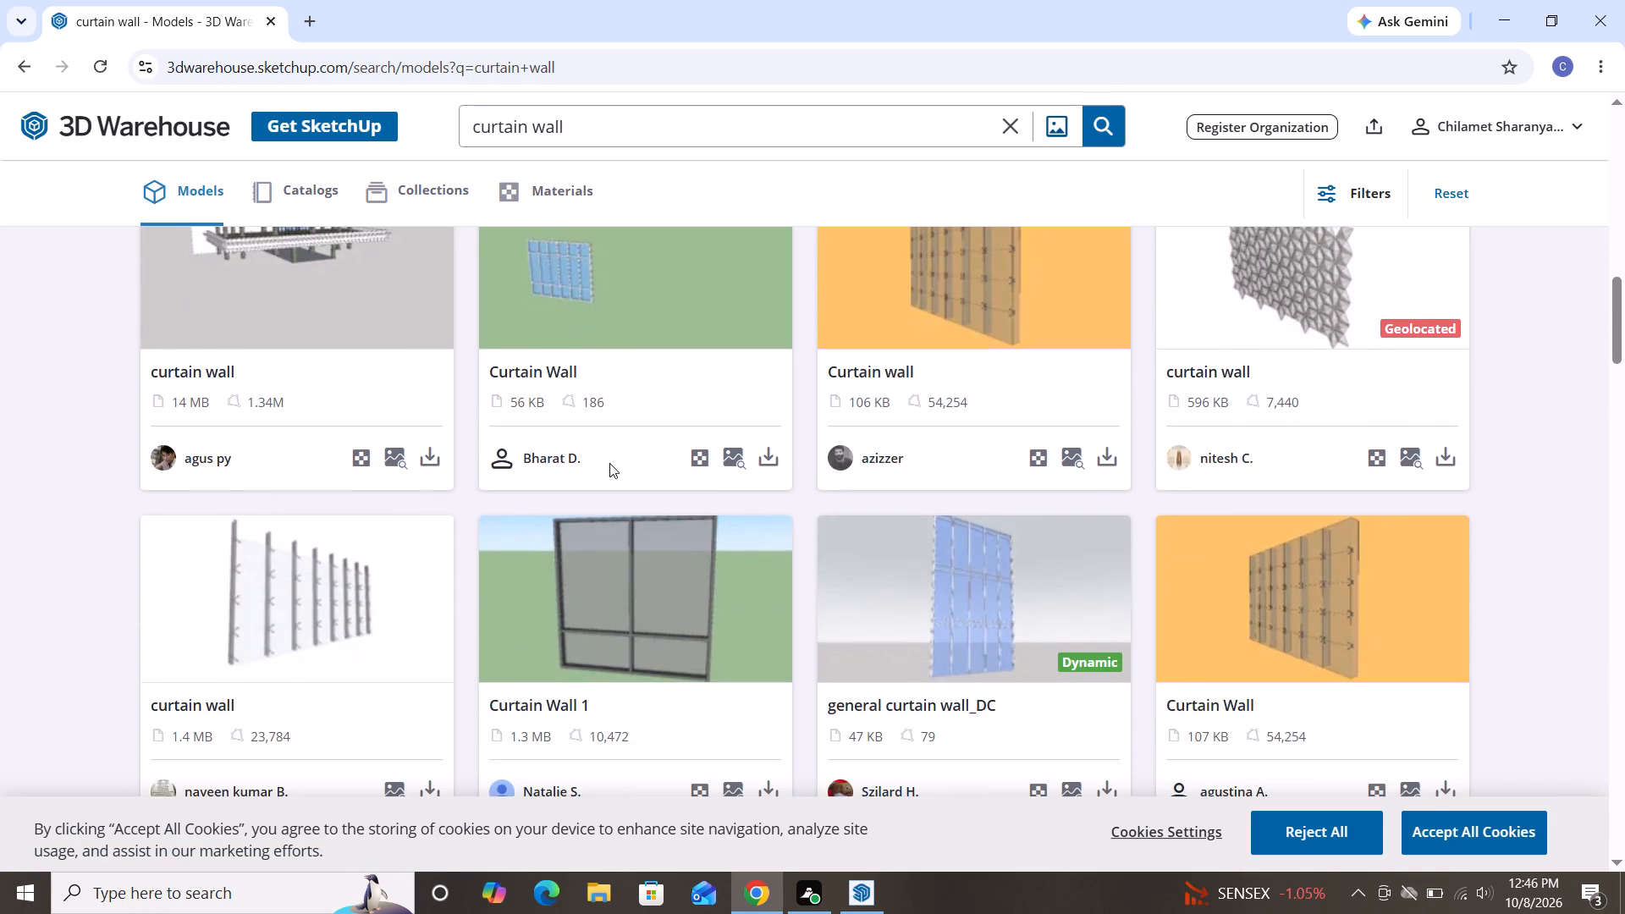
pyautogui.scroll(-7, 609, 463)
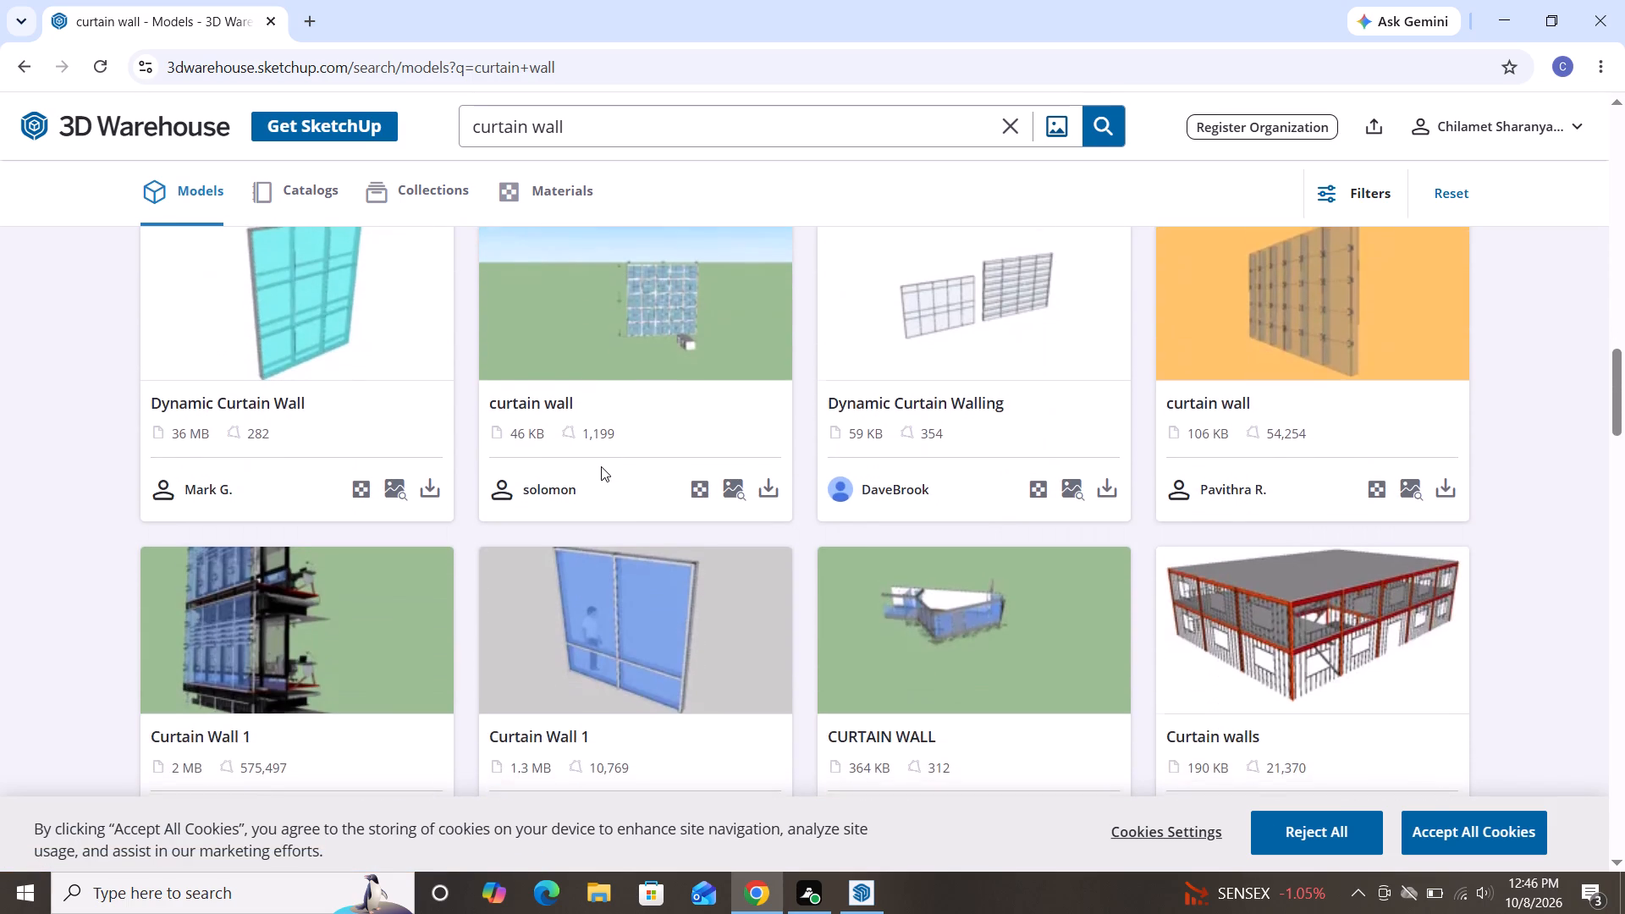
pyautogui.scroll(-7, 601, 466)
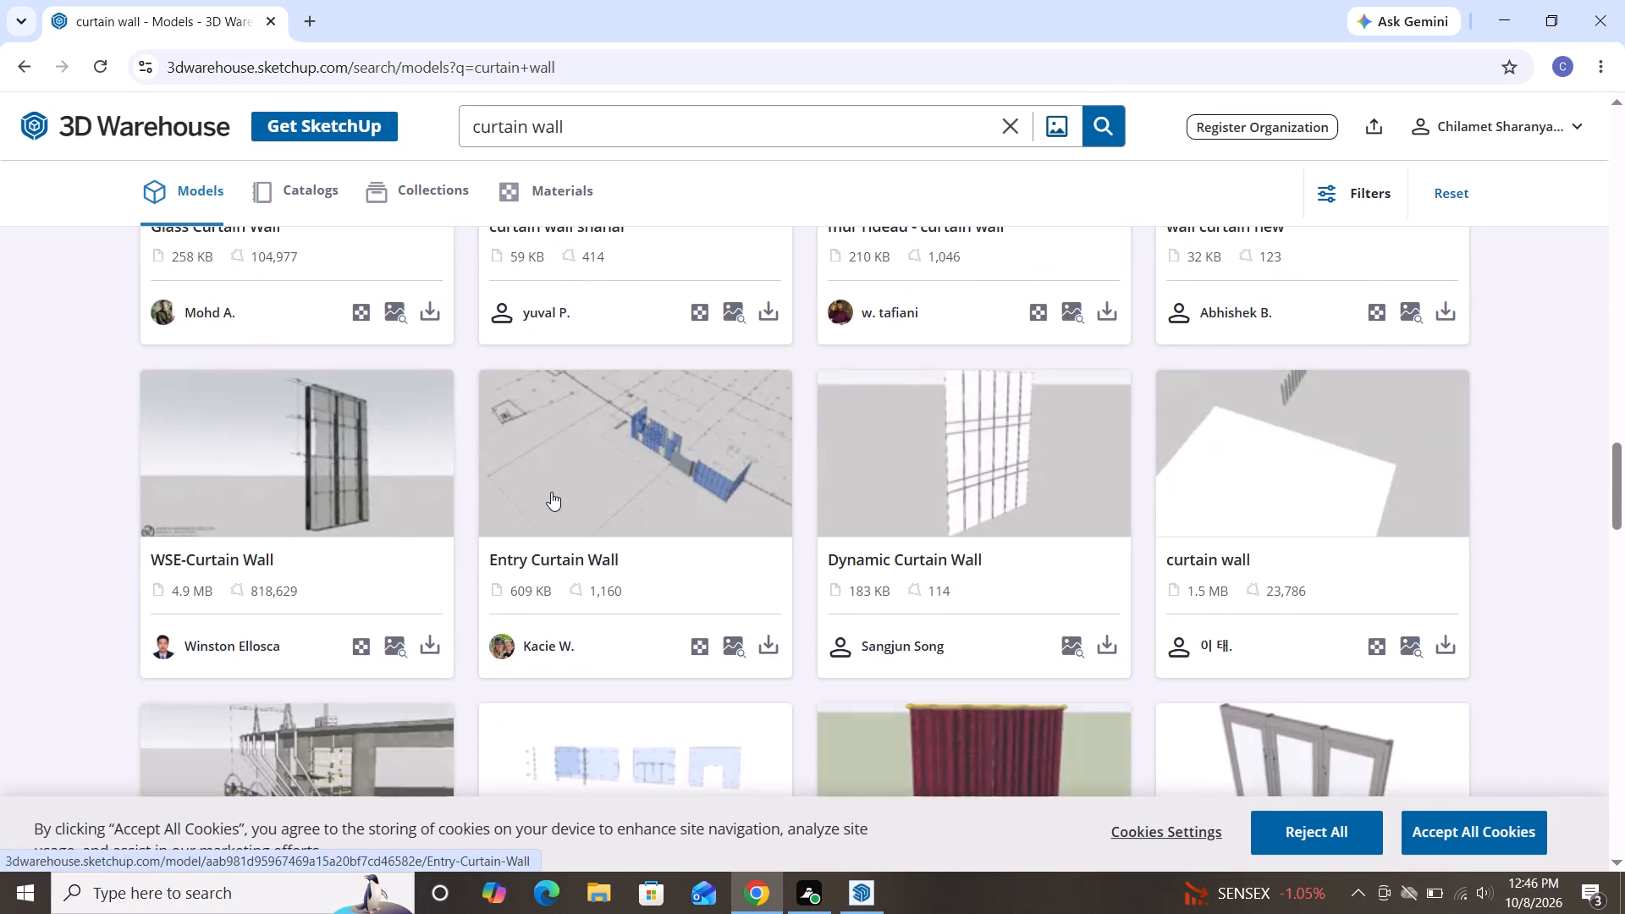
pyautogui.scroll(-7, 537, 497)
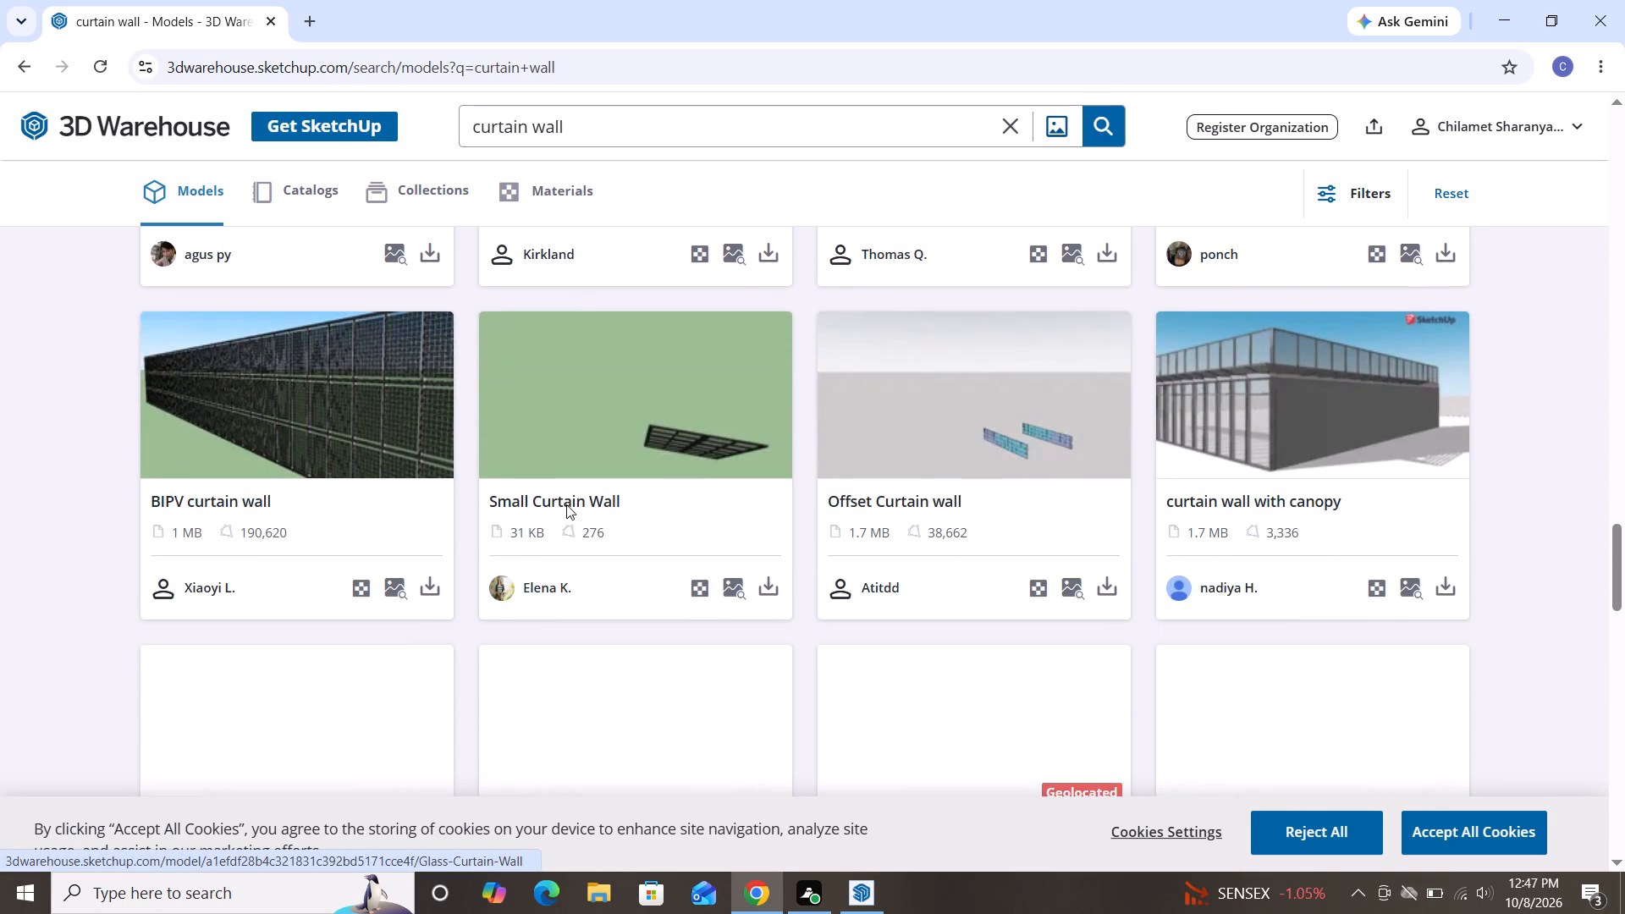
pyautogui.scroll(-3, 548, 499)
pyautogui.scroll(3, 548, 499)
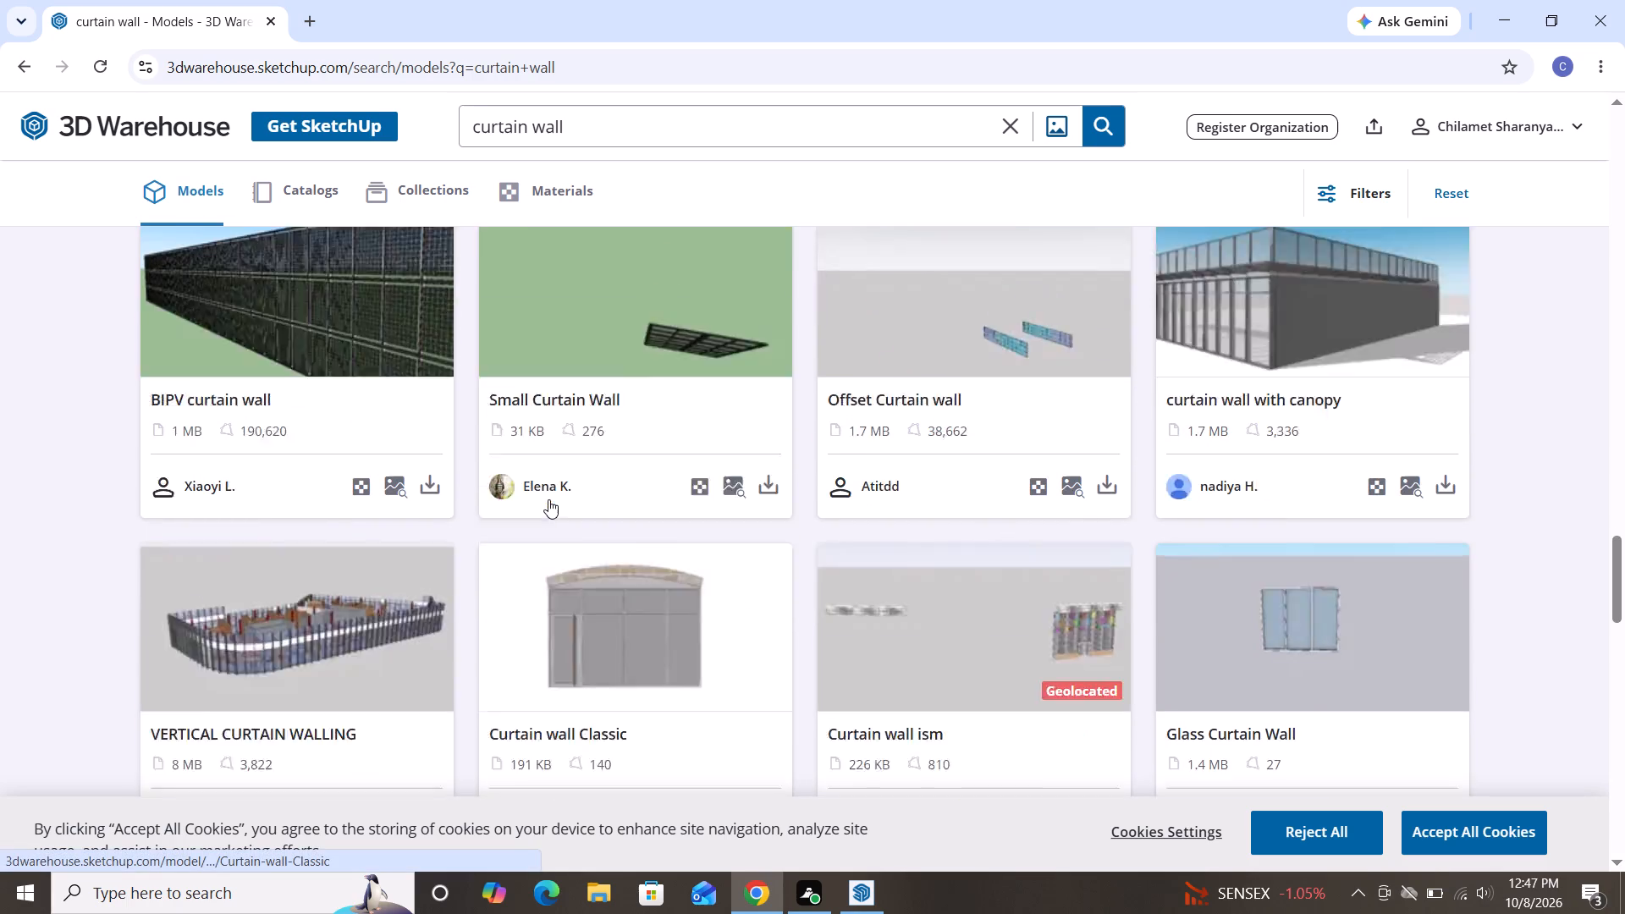
pyautogui.scroll(-5, 537, 476)
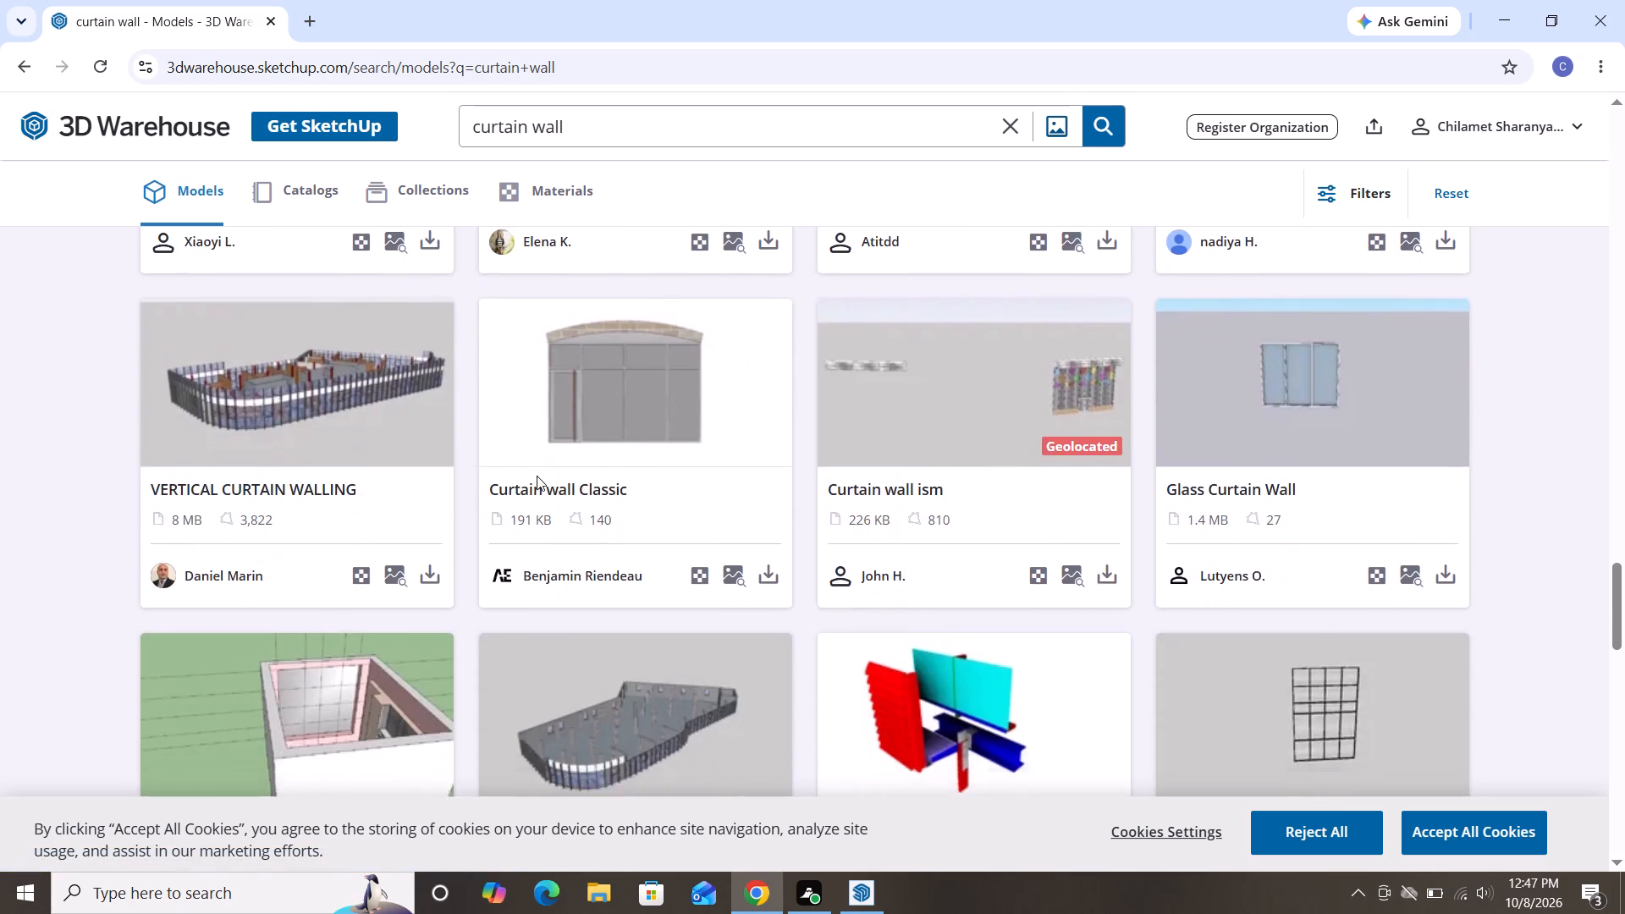
pyautogui.scroll(-4, 537, 476)
pyautogui.scroll(-3, 634, 528)
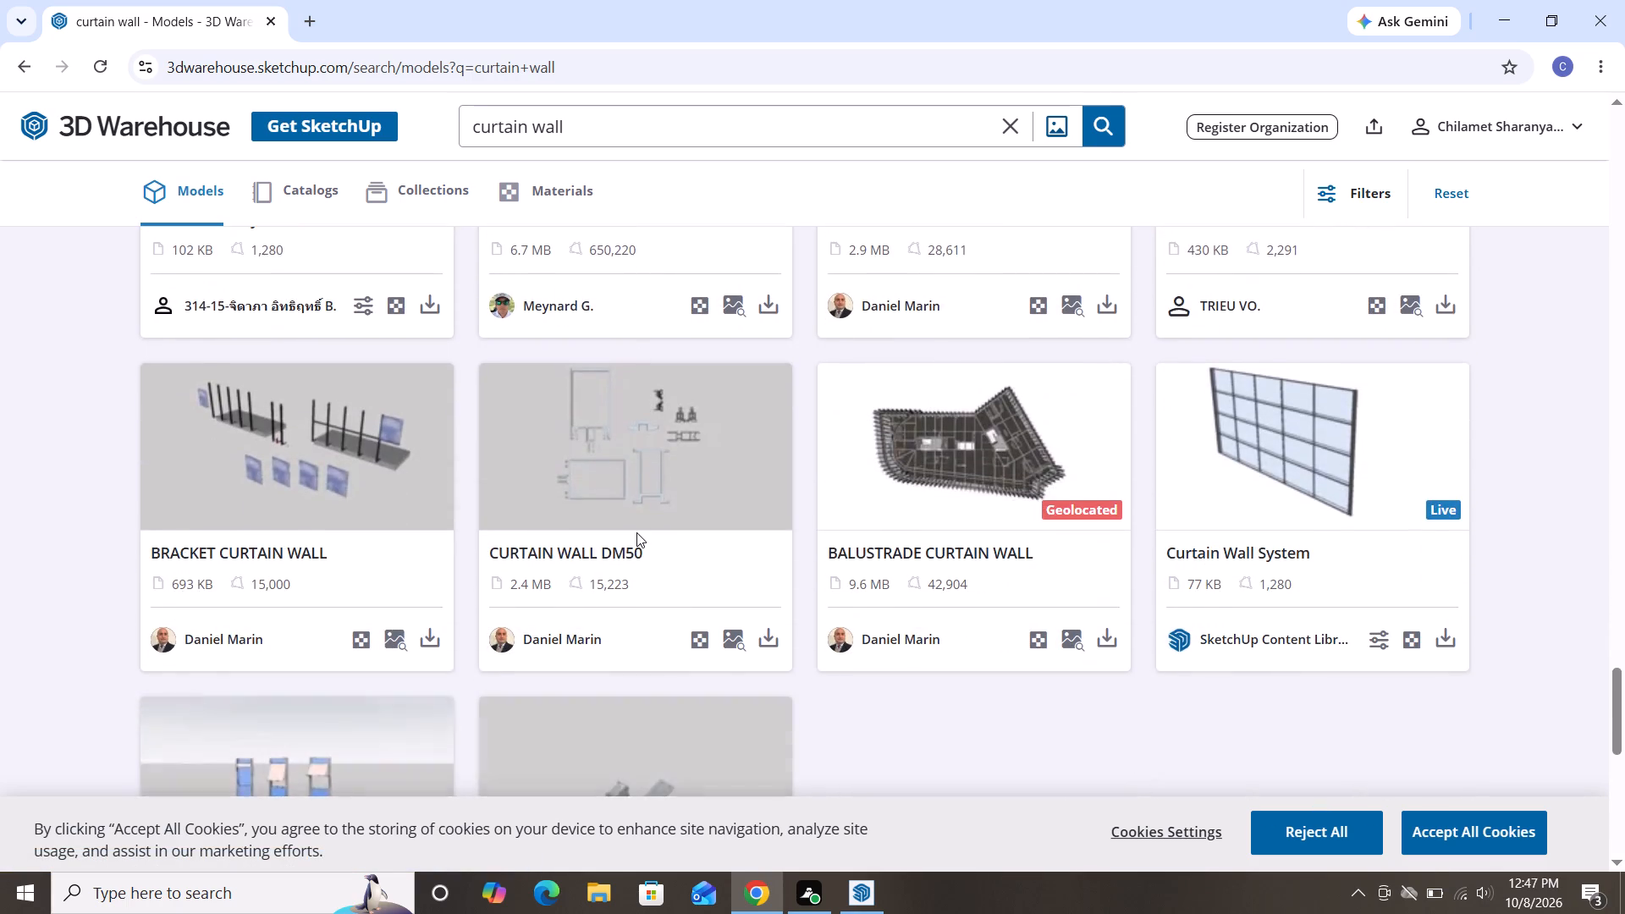
pyautogui.scroll(-6, 636, 532)
pyautogui.click(799, 494)
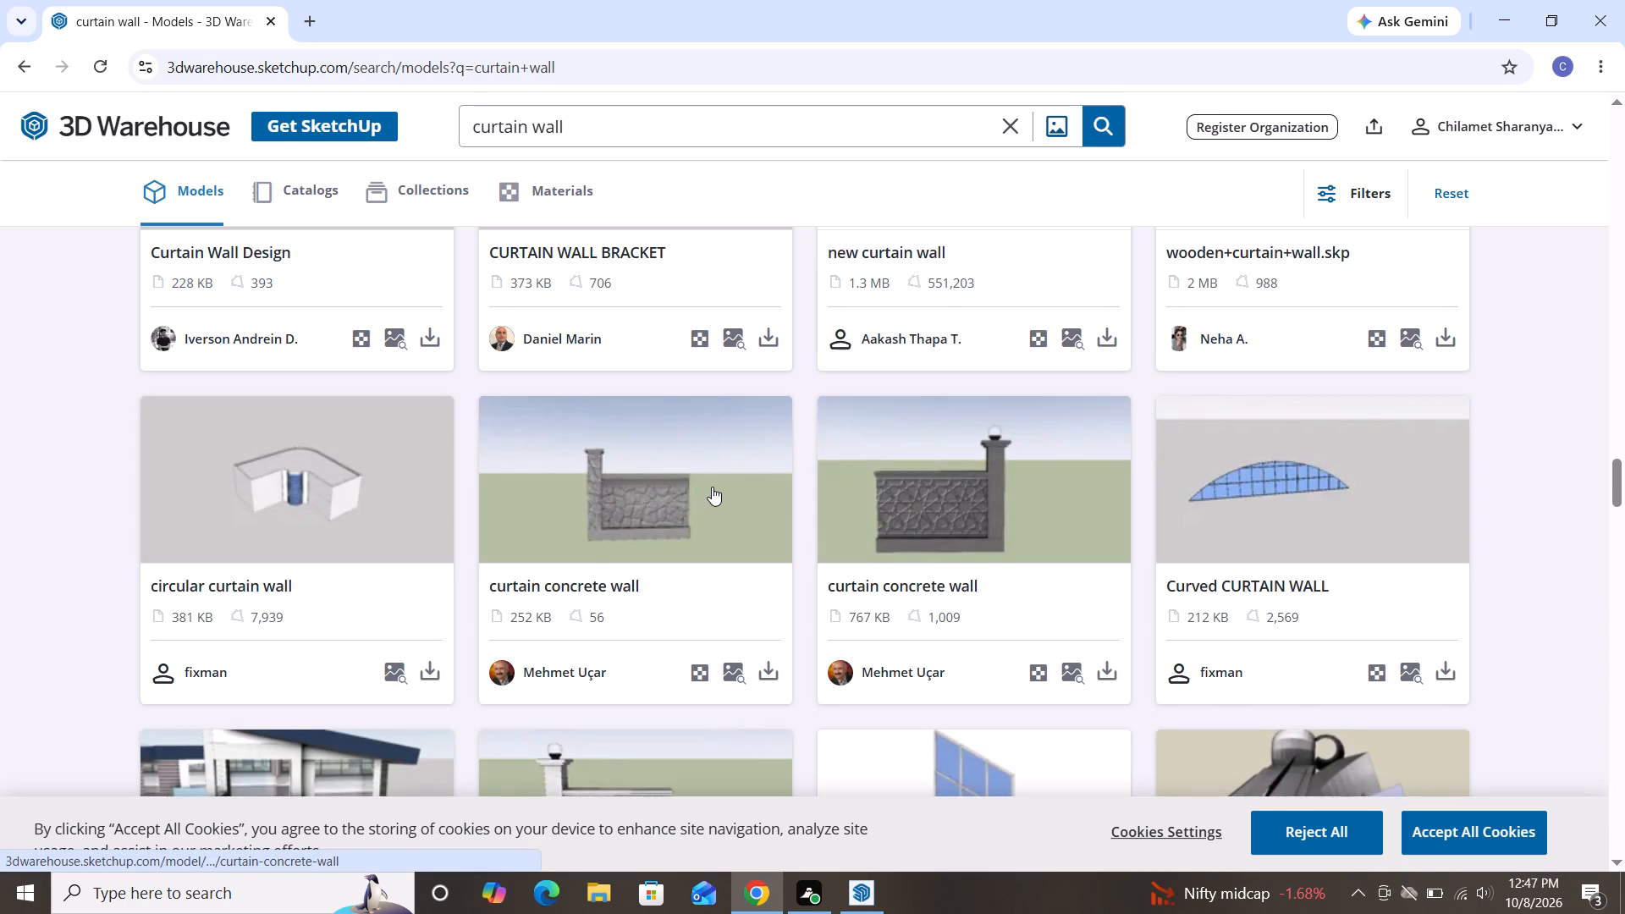
pyautogui.scroll(-1, 712, 487)
pyautogui.scroll(4, 712, 485)
pyautogui.scroll(-3, 712, 485)
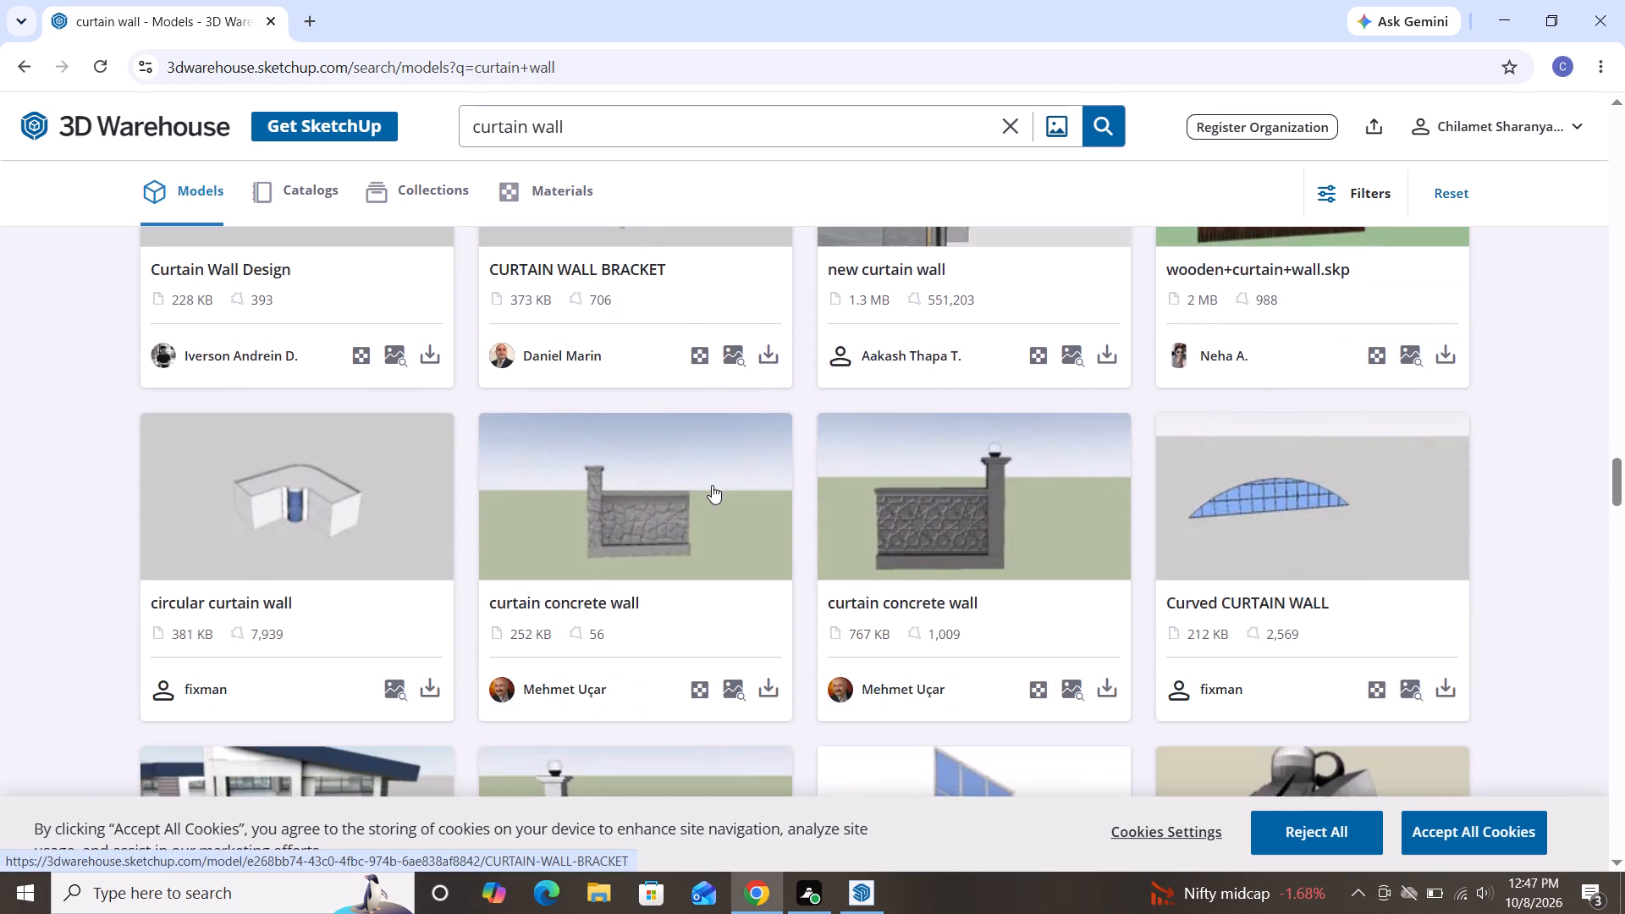
pyautogui.scroll(-8, 712, 485)
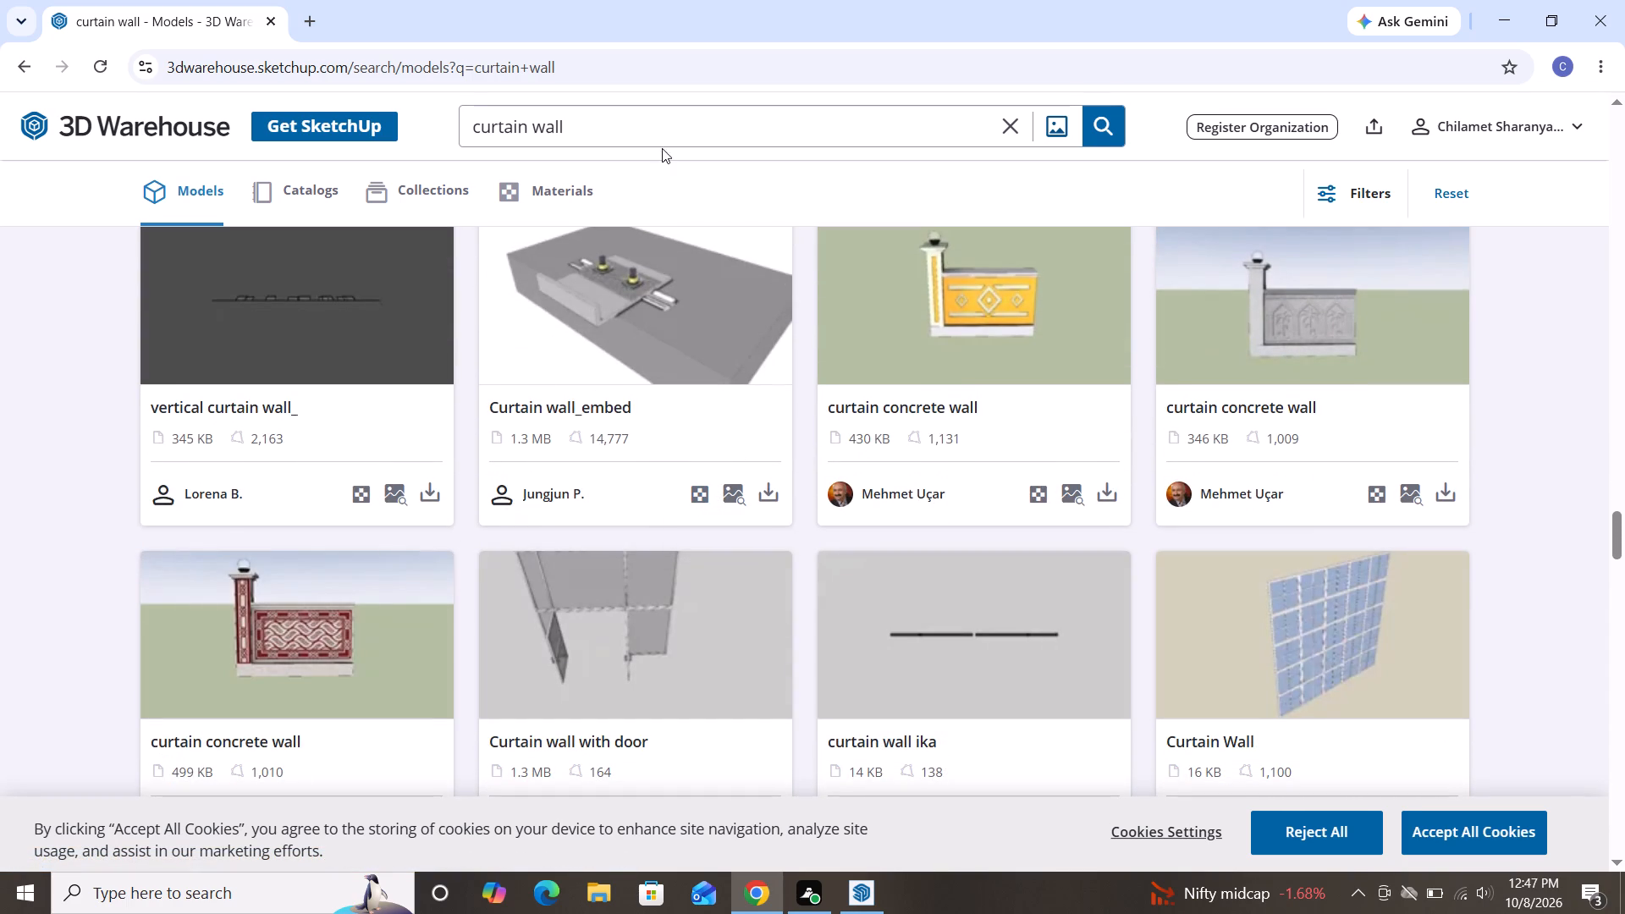
# Shorten the search term to "curtain", run the search, load more results and look through the curtain models.
pyautogui.click(569, 125)
pyautogui.press('Delete')
pyautogui.press('Delete')
pyautogui.press('Delete')
pyautogui.press('BackSpace')
pyautogui.press('BackSpace')
pyautogui.press('BackSpace')
pyautogui.press('BackSpace')
pyautogui.press('BackSpace')
pyautogui.press('Return')
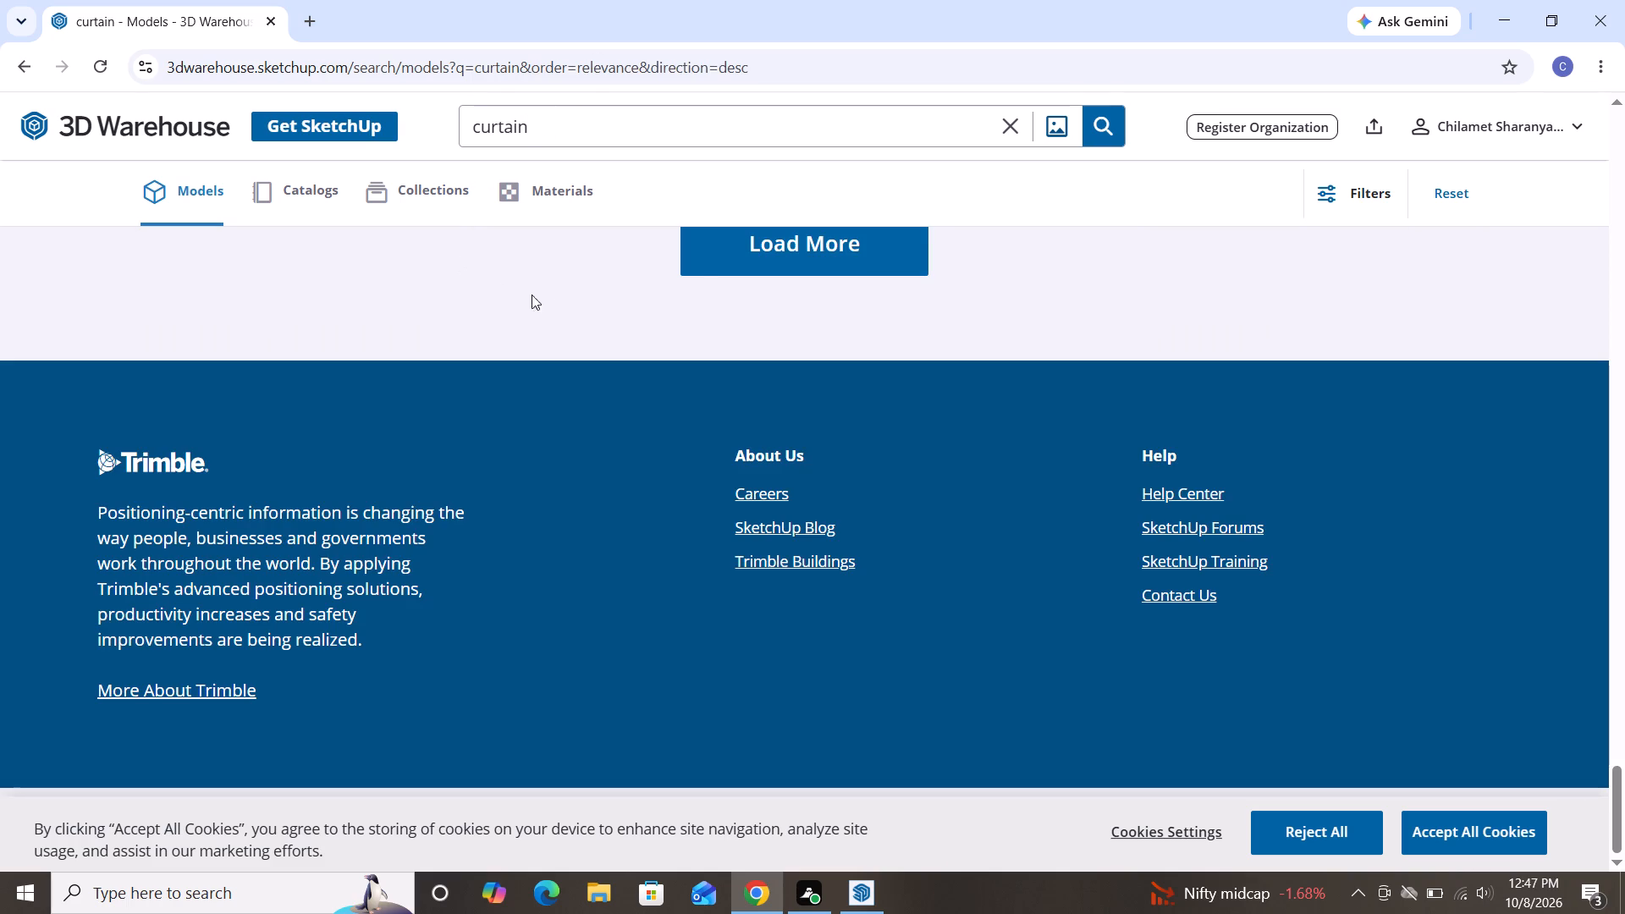
pyautogui.click(746, 259)
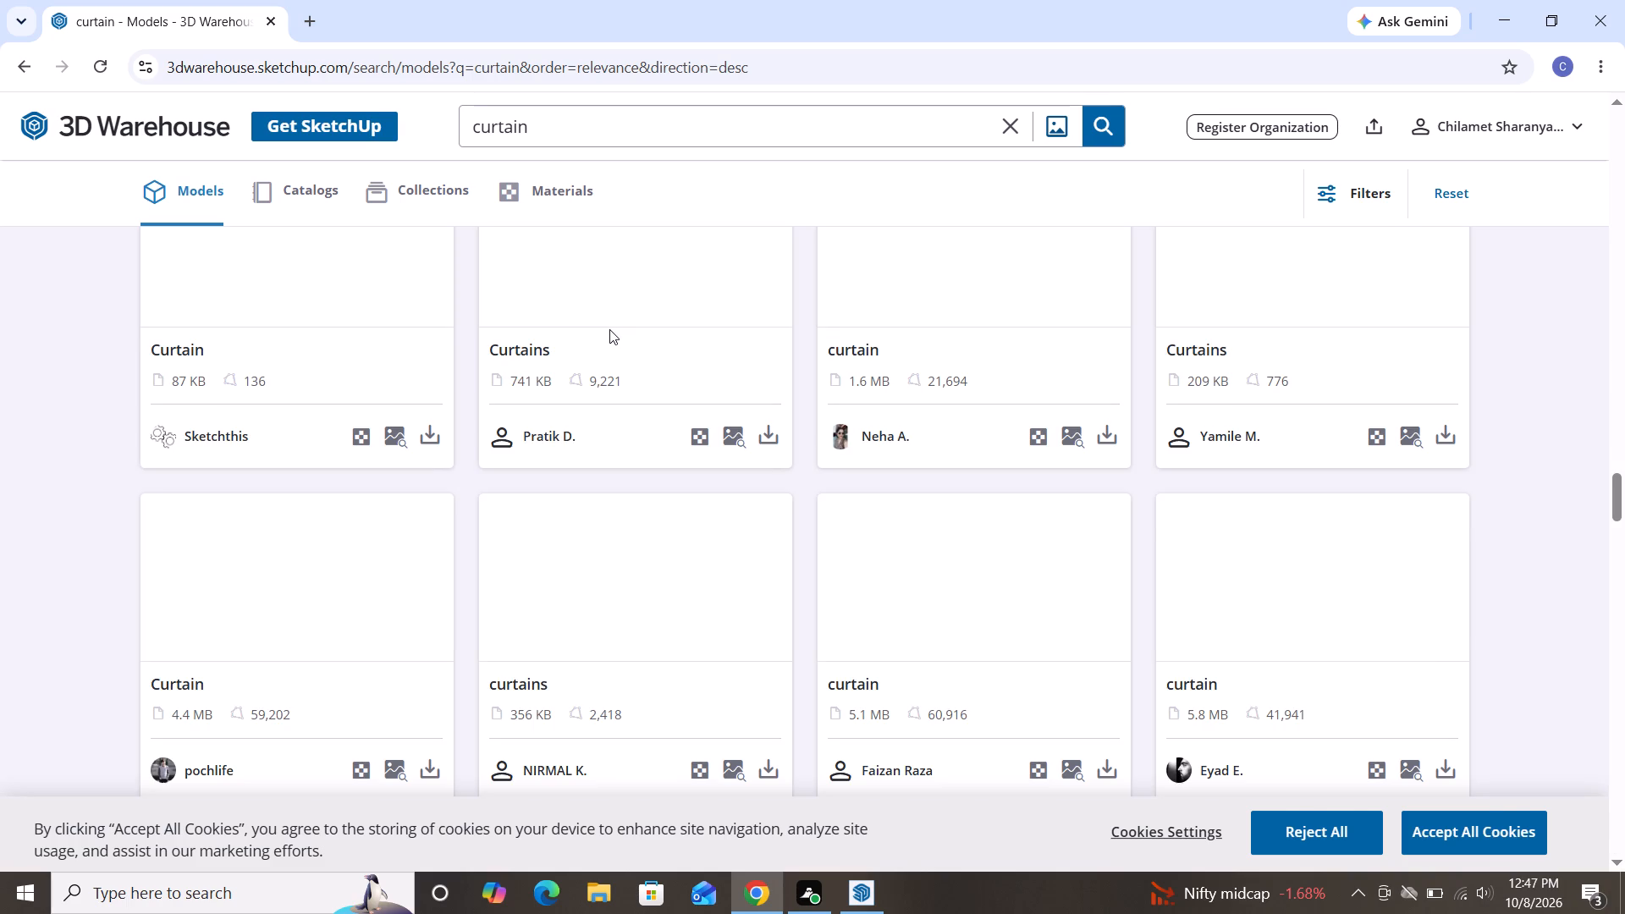
pyautogui.scroll(-2, 617, 487)
pyautogui.scroll(2, 635, 508)
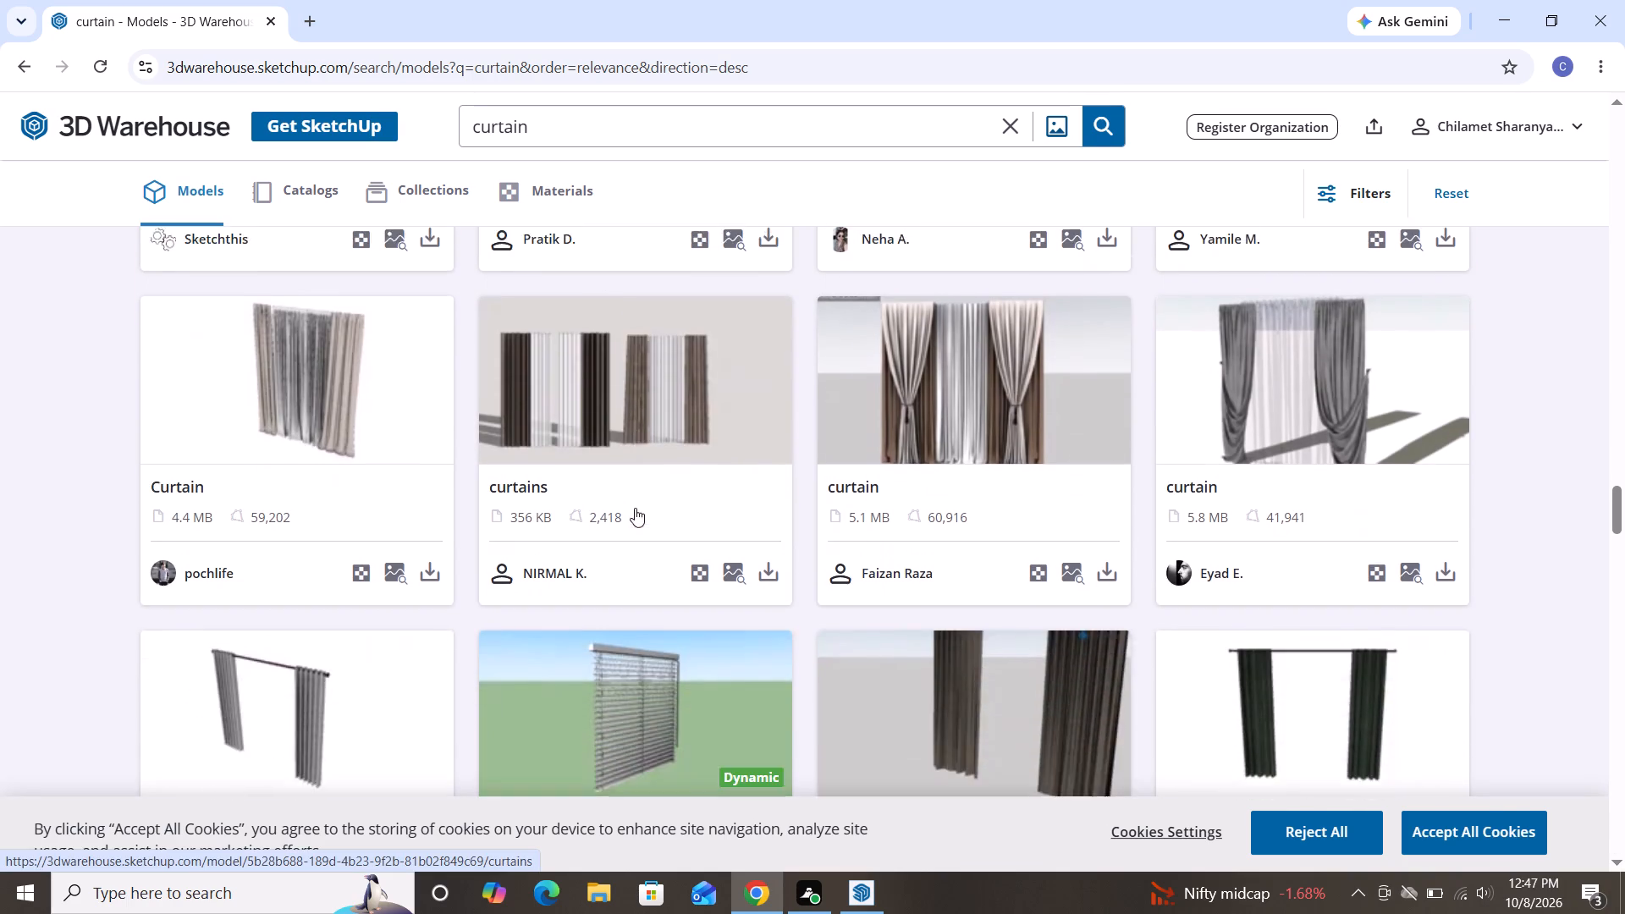
pyautogui.scroll(5, 635, 508)
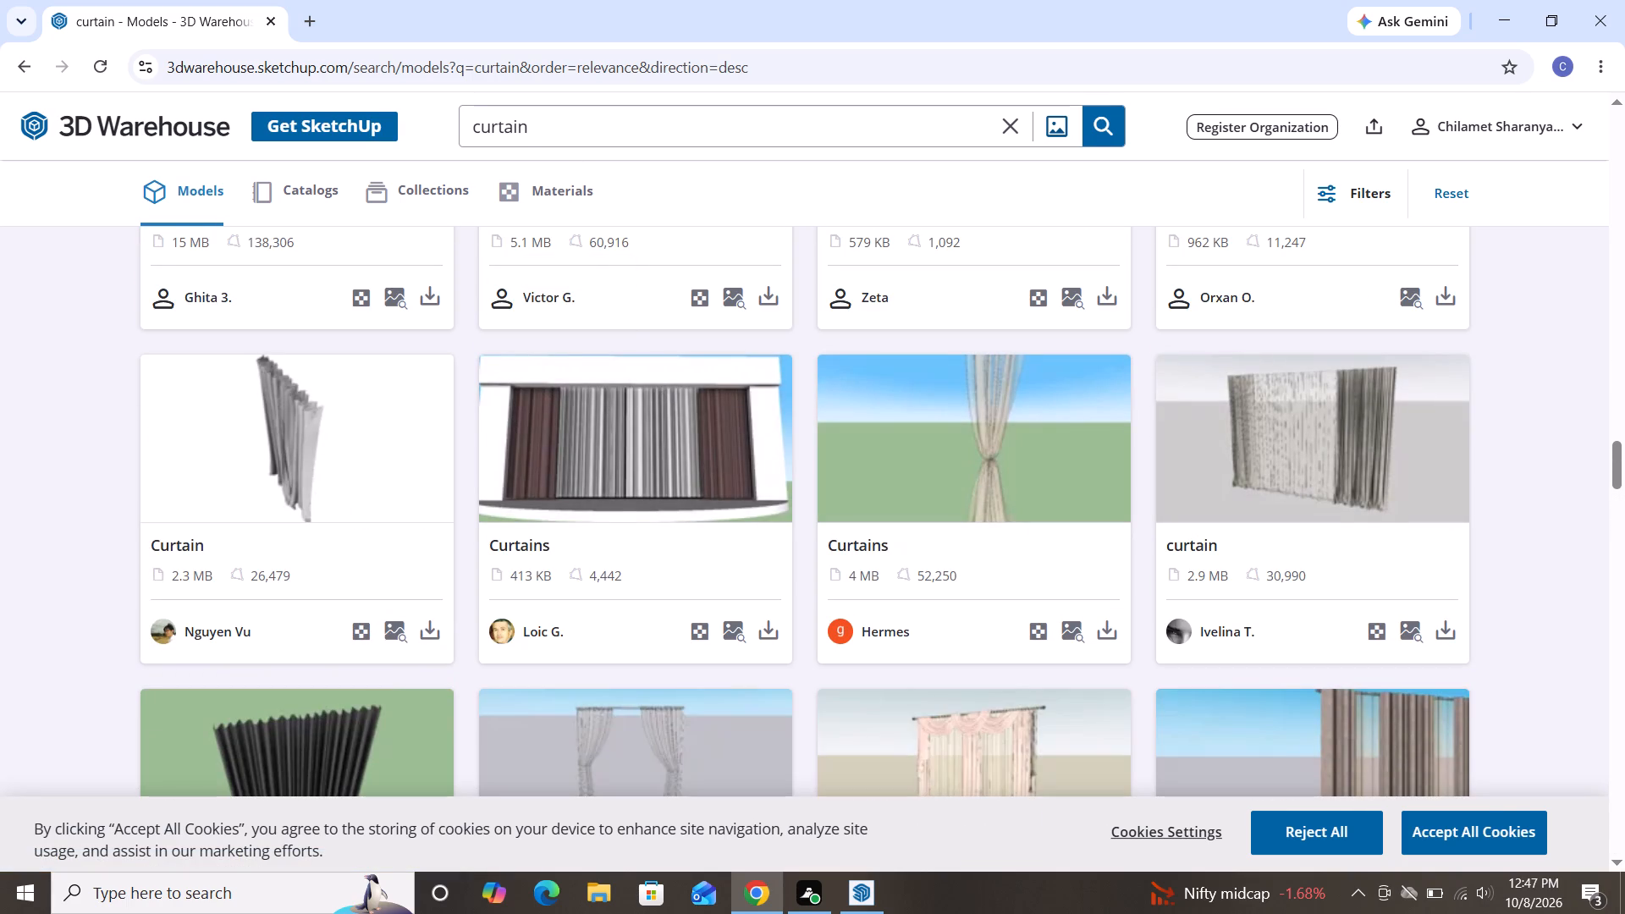
# Replace the search term with "curtain wall" and run the model search again.
pyautogui.click(545, 121)
pyautogui.press('BackSpace')
pyautogui.press('BackSpace')
pyautogui.press('BackSpace')
pyautogui.press('BackSpace')
pyautogui.press('BackSpace')
pyautogui.press('BackSpace')
pyautogui.press('BackSpace')
pyautogui.press('BackSpace')
pyautogui.press('BackSpace')
pyautogui.press('BackSpace')
pyautogui.press('BackSpace')
pyautogui.press('BackSpace')
pyautogui.press('BackSpace')
pyautogui.press('BackSpace')
pyautogui.press('BackSpace')
pyautogui.press('BackSpace')
pyautogui.press('BackSpace')
pyautogui.press('BackSpace')
pyautogui.press('BackSpace')
pyautogui.press('BackSpace')
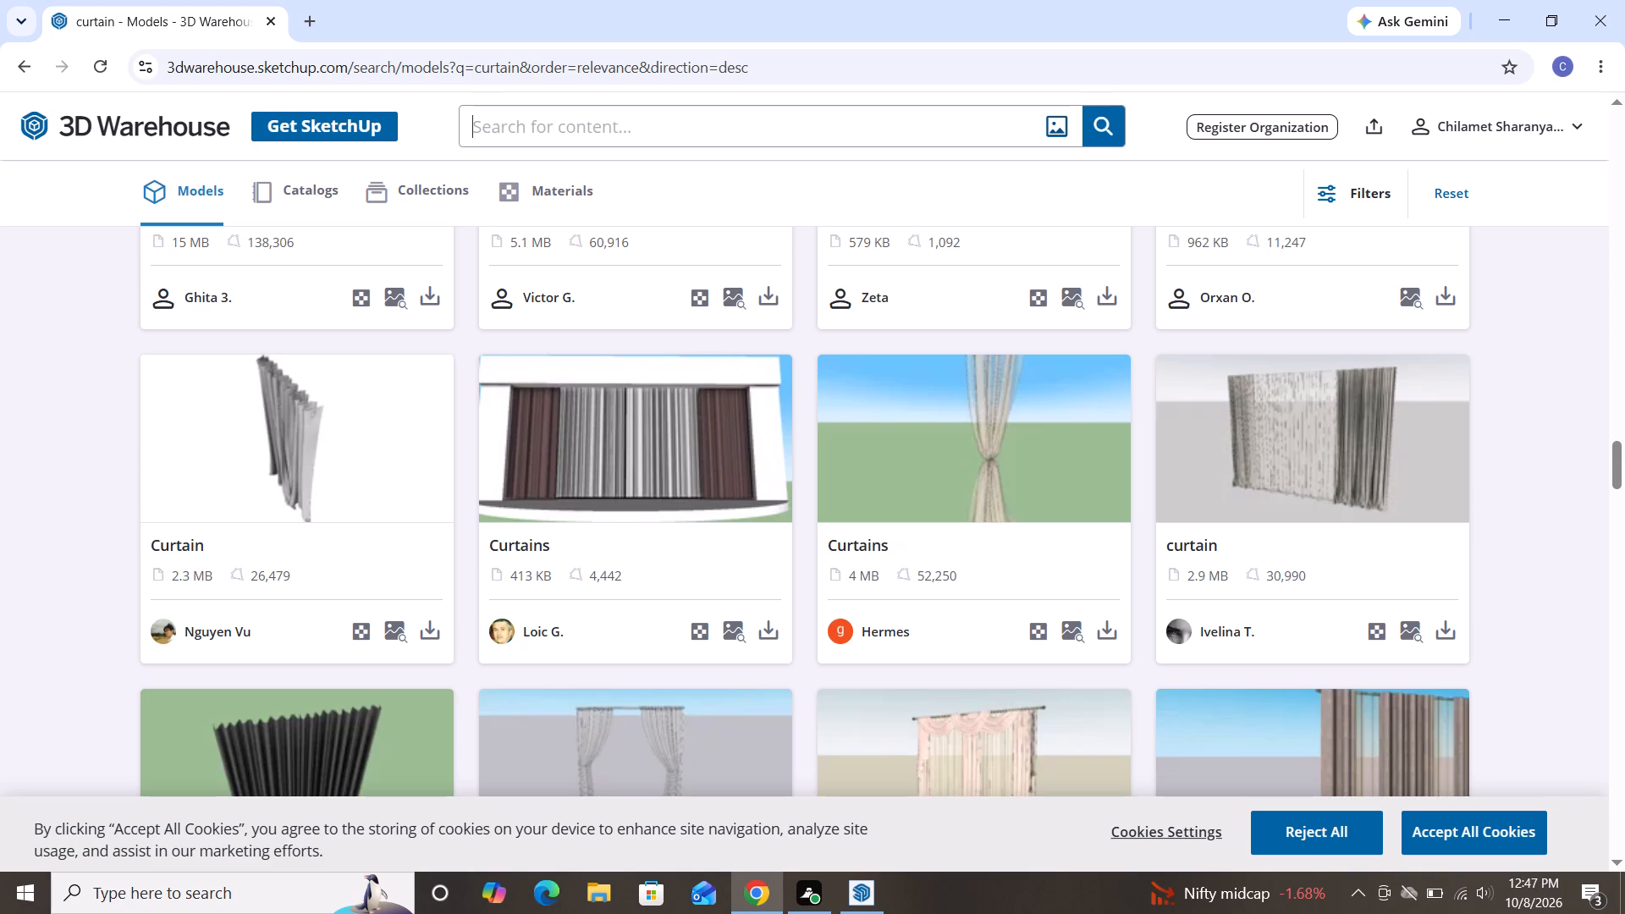
pyautogui.scroll(-2, 589, 310)
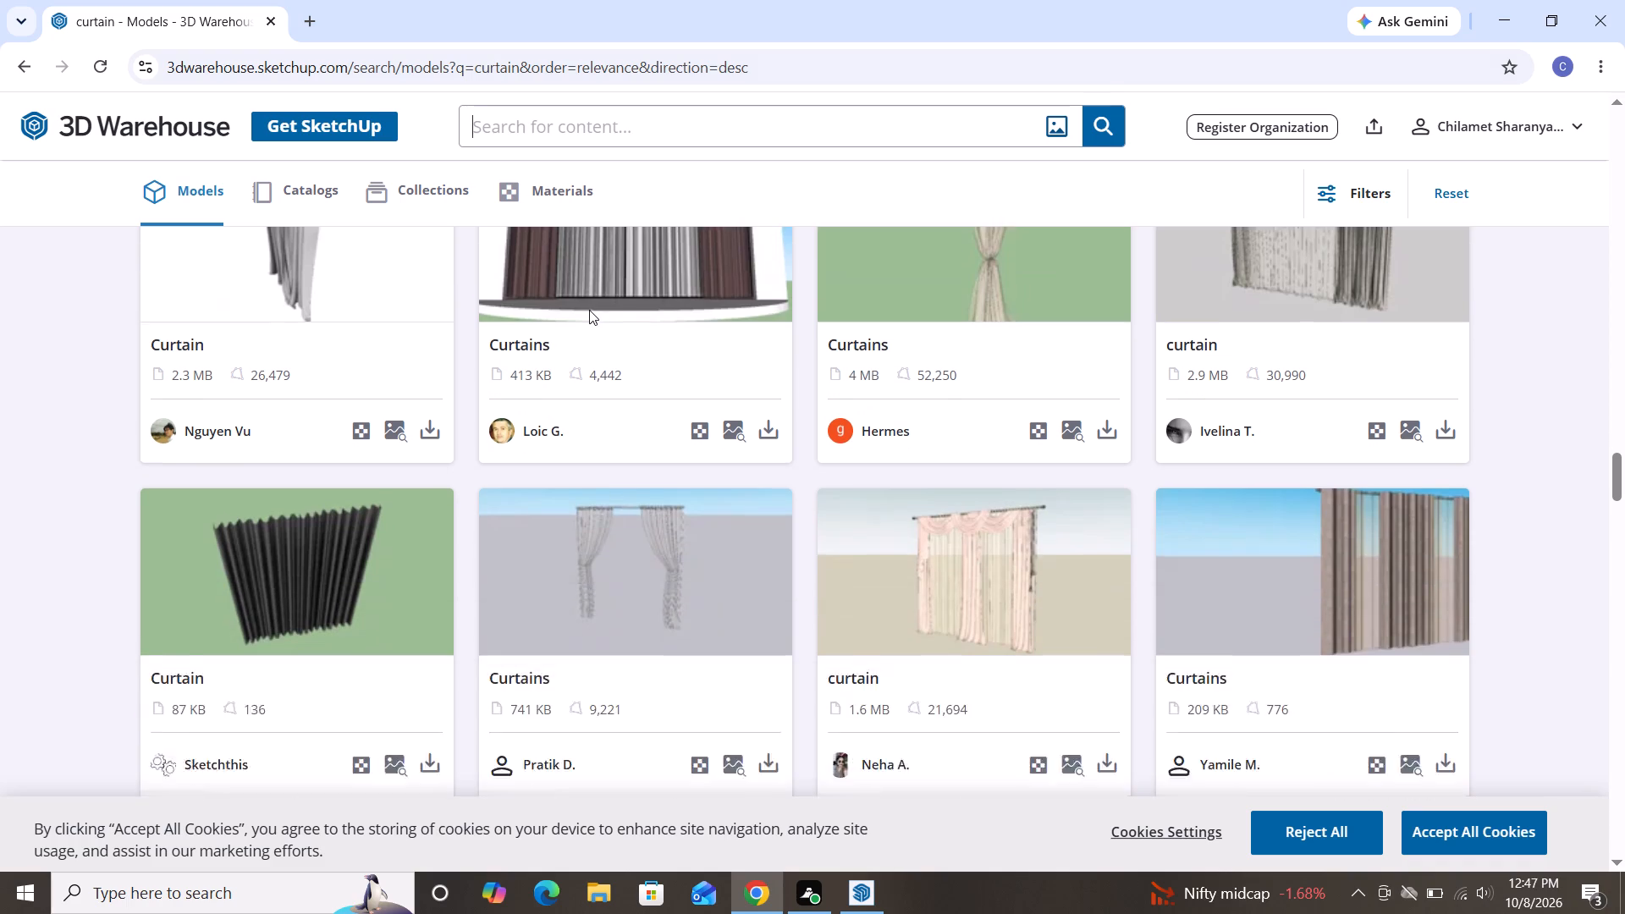
pyautogui.scroll(-1, 589, 310)
pyautogui.click(609, 129)
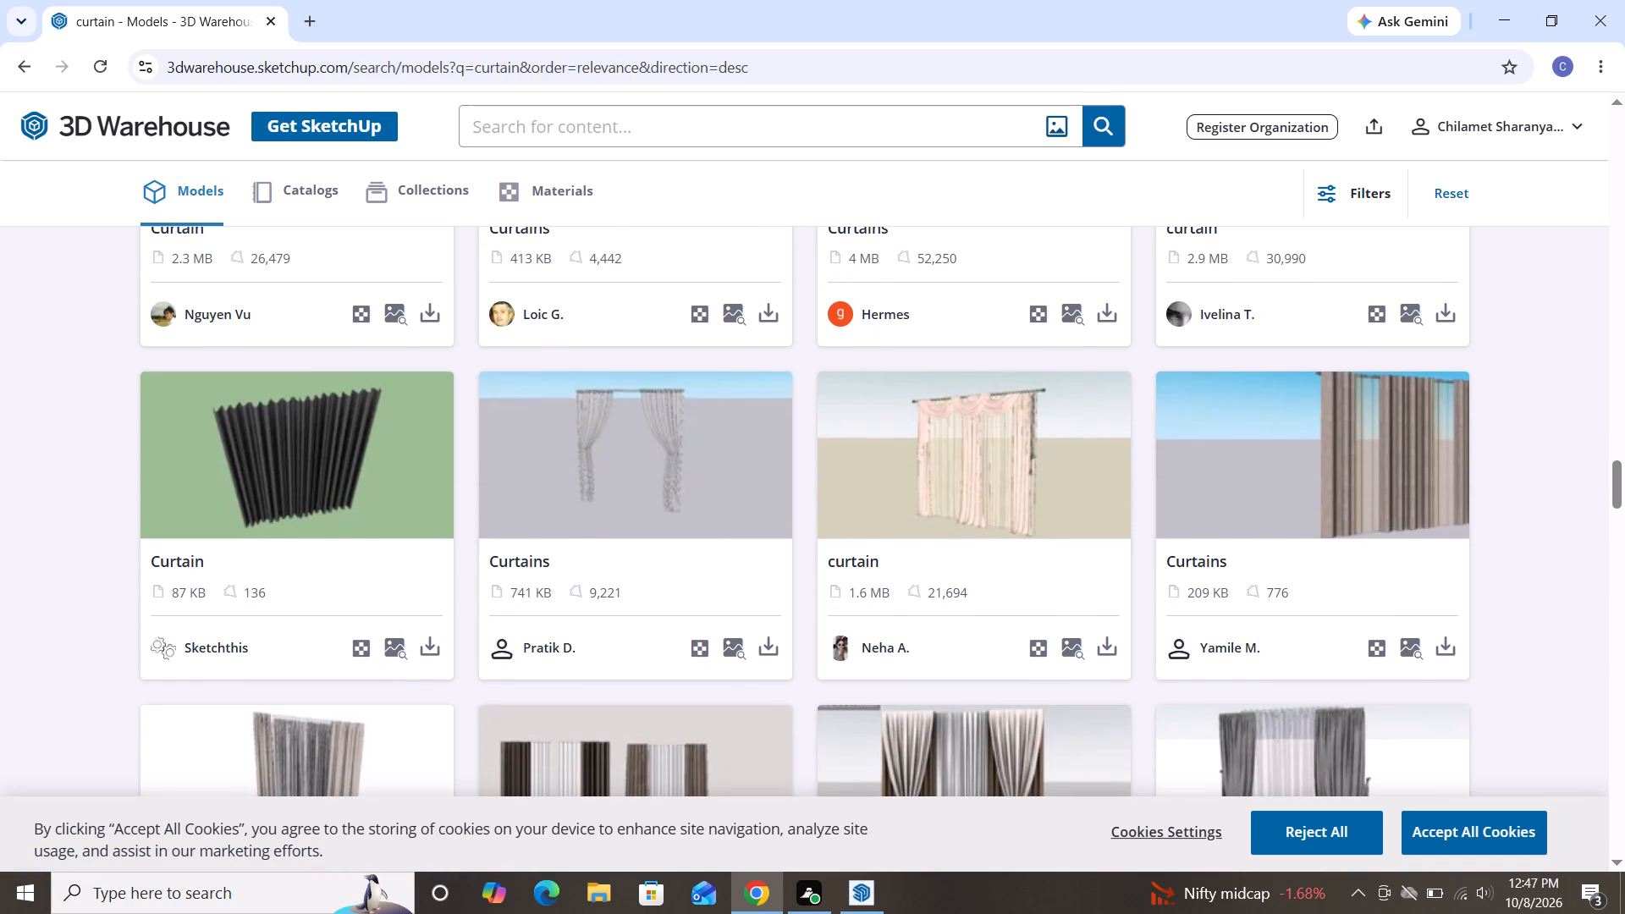
pyautogui.write('cur')
pyautogui.write('tain wall')
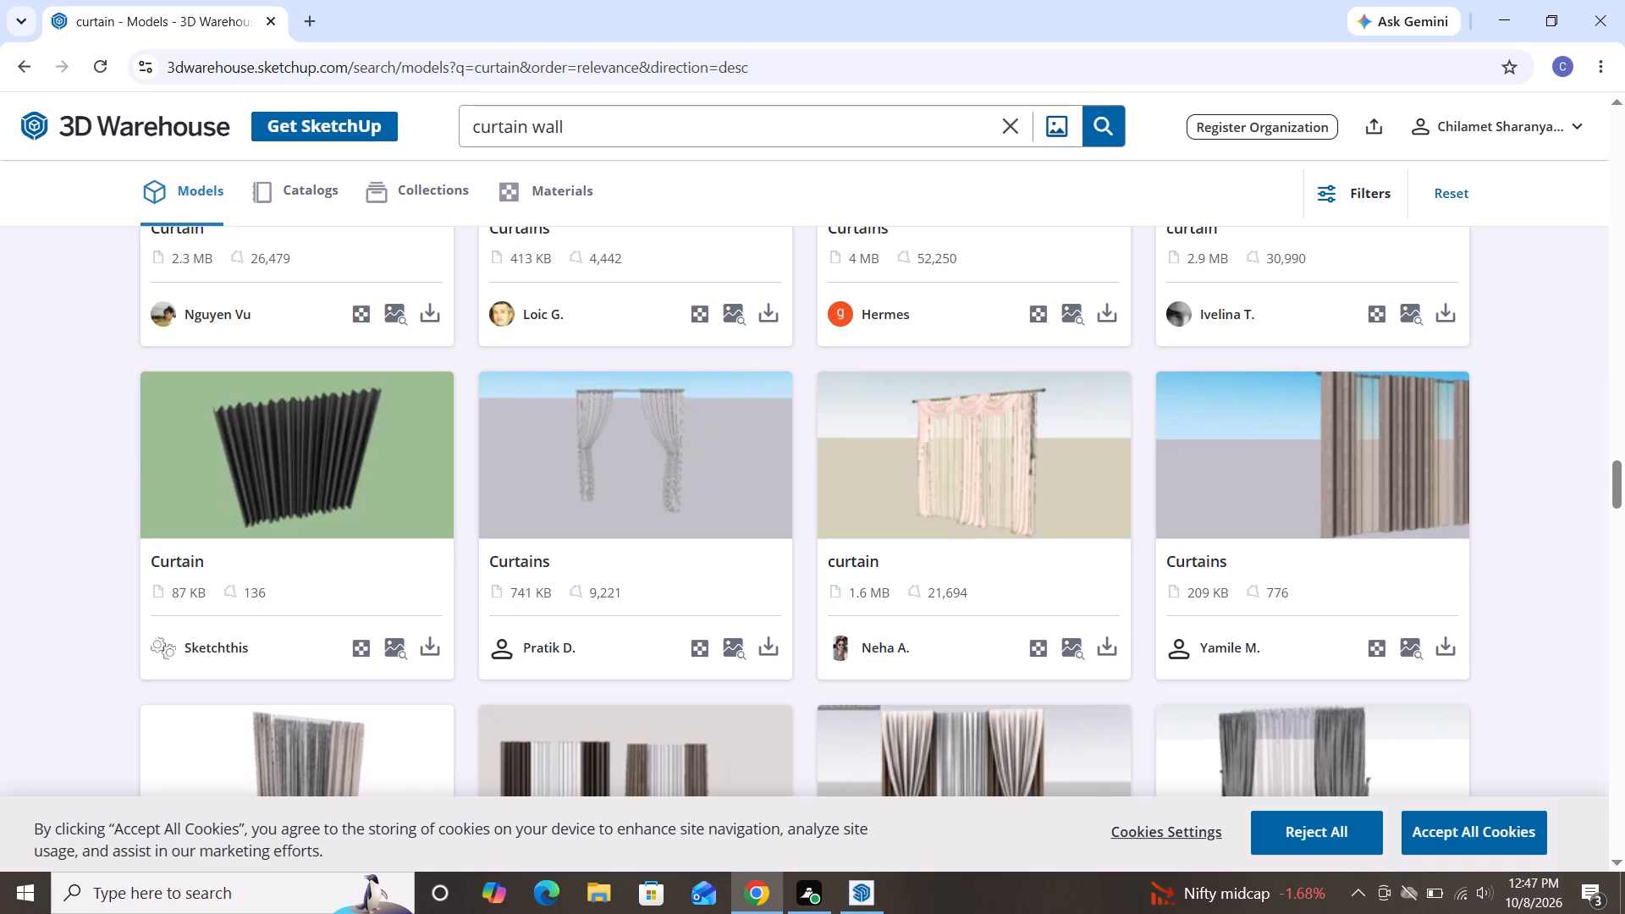
pyautogui.press('Return')
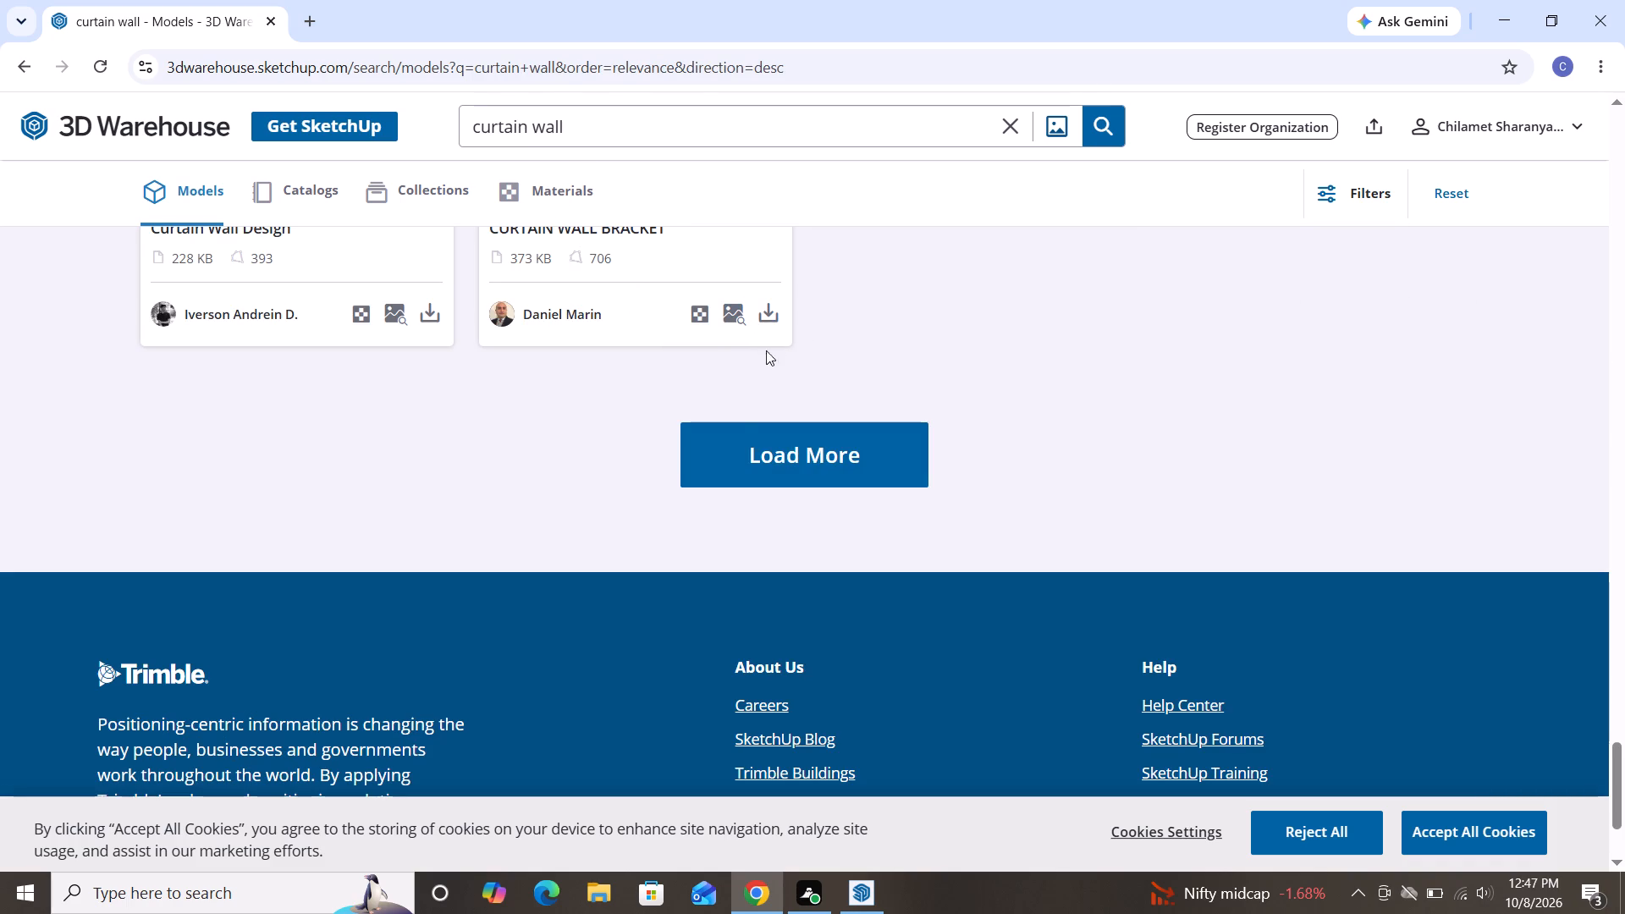
# Review the curtain wall results from the end of the list back to the first models, looking for a suitable one.
pyautogui.scroll(-2, 656, 481)
pyautogui.scroll(5, 644, 426)
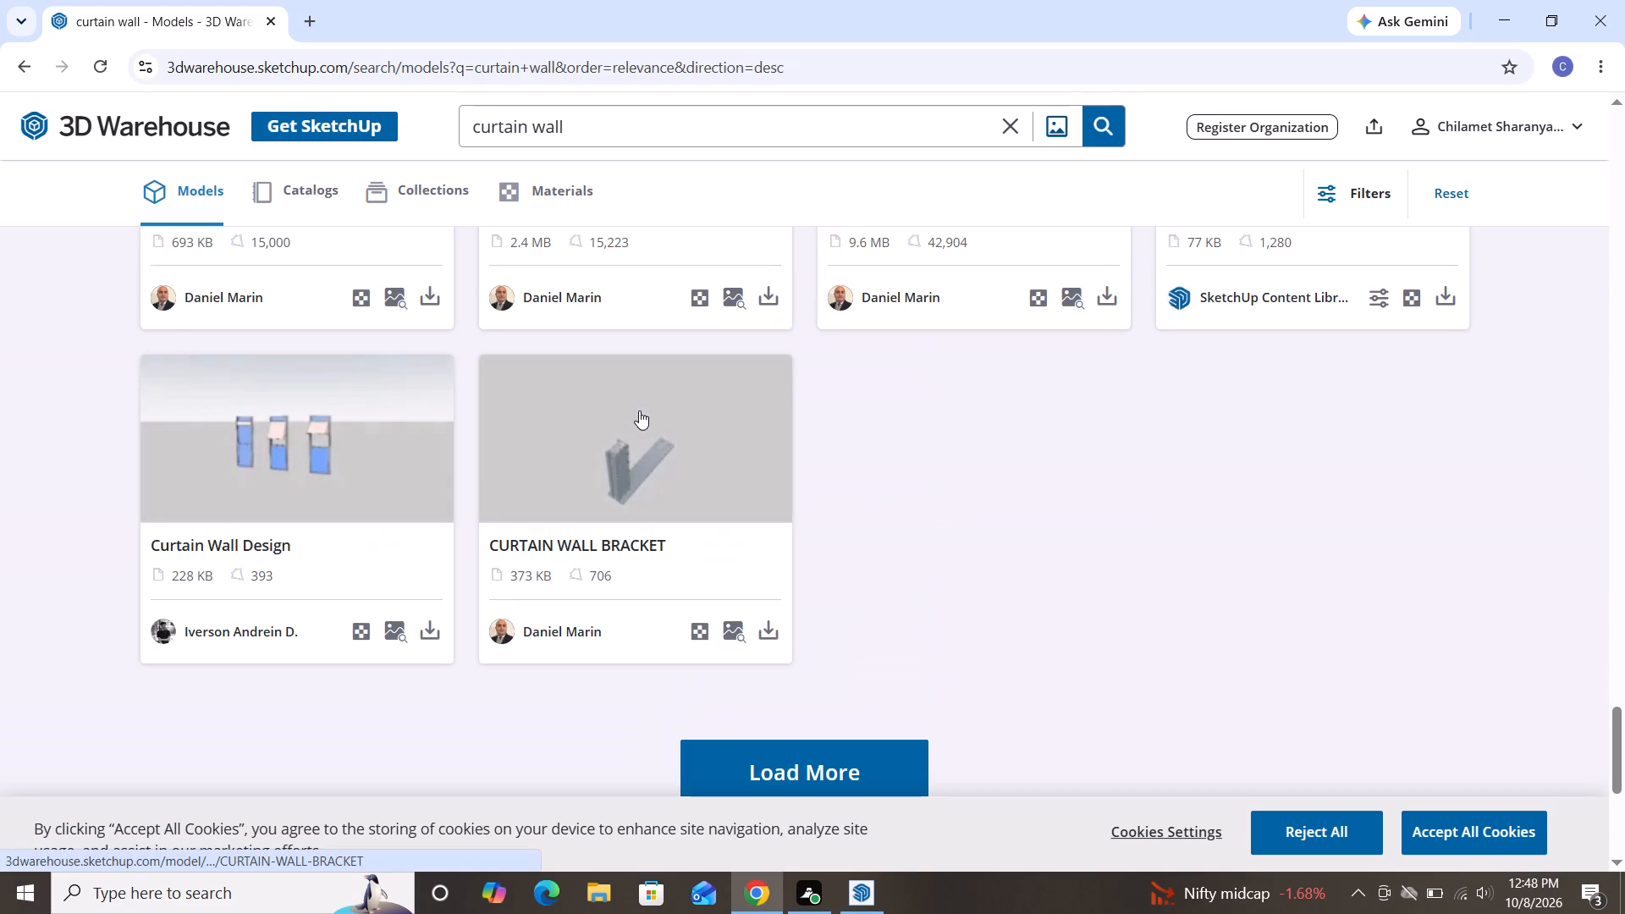
pyautogui.scroll(11, 639, 410)
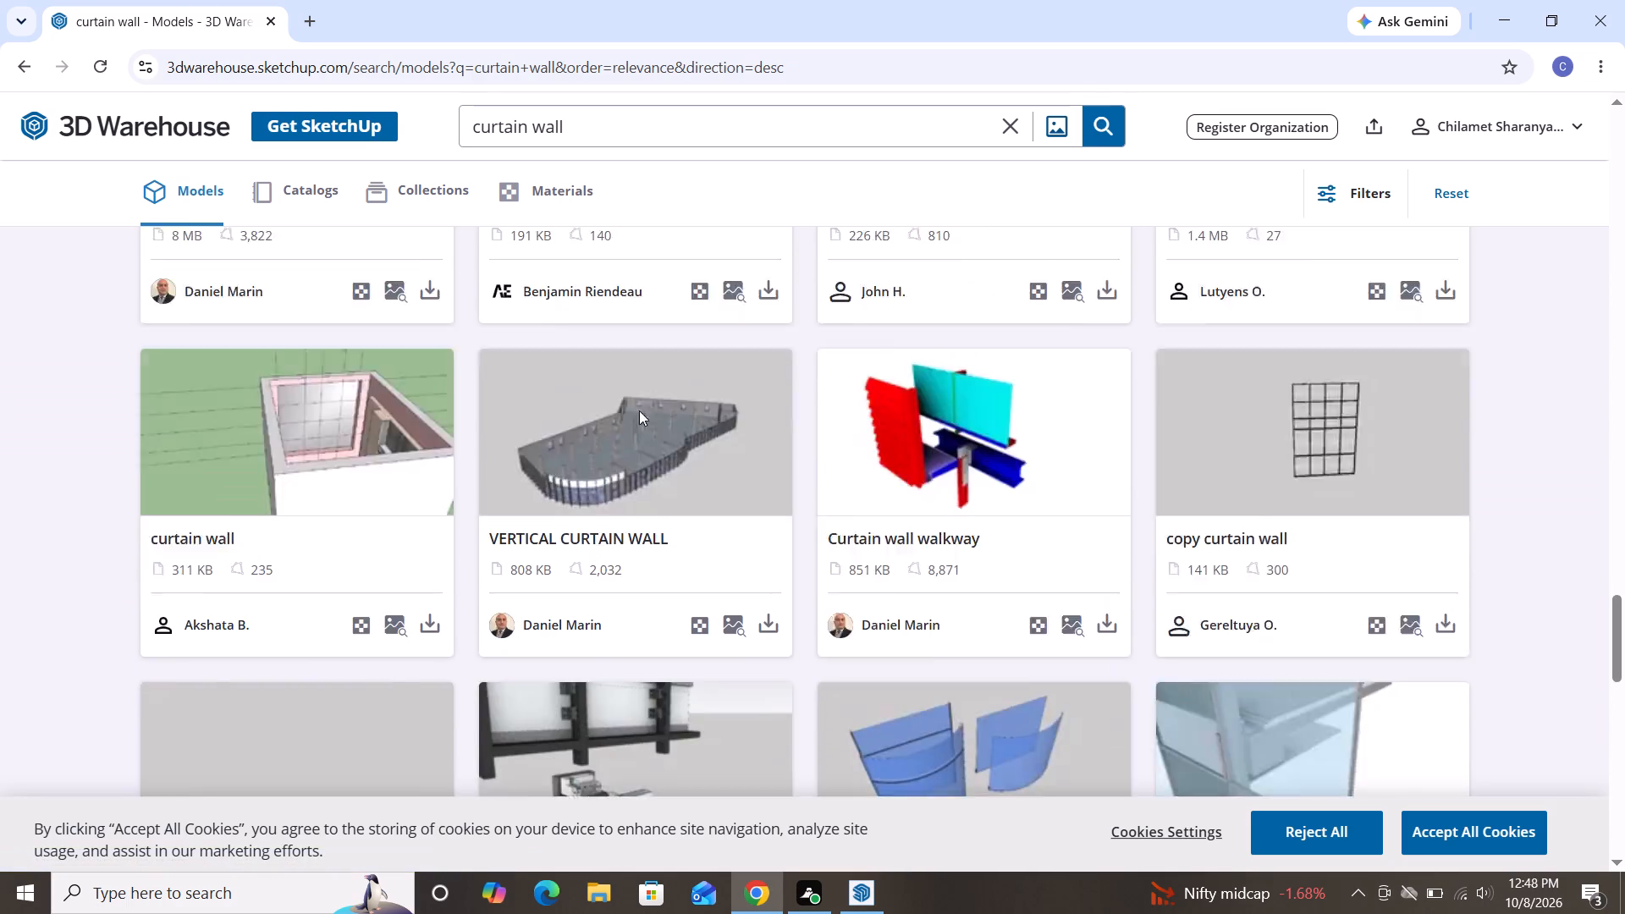
pyautogui.scroll(11, 639, 410)
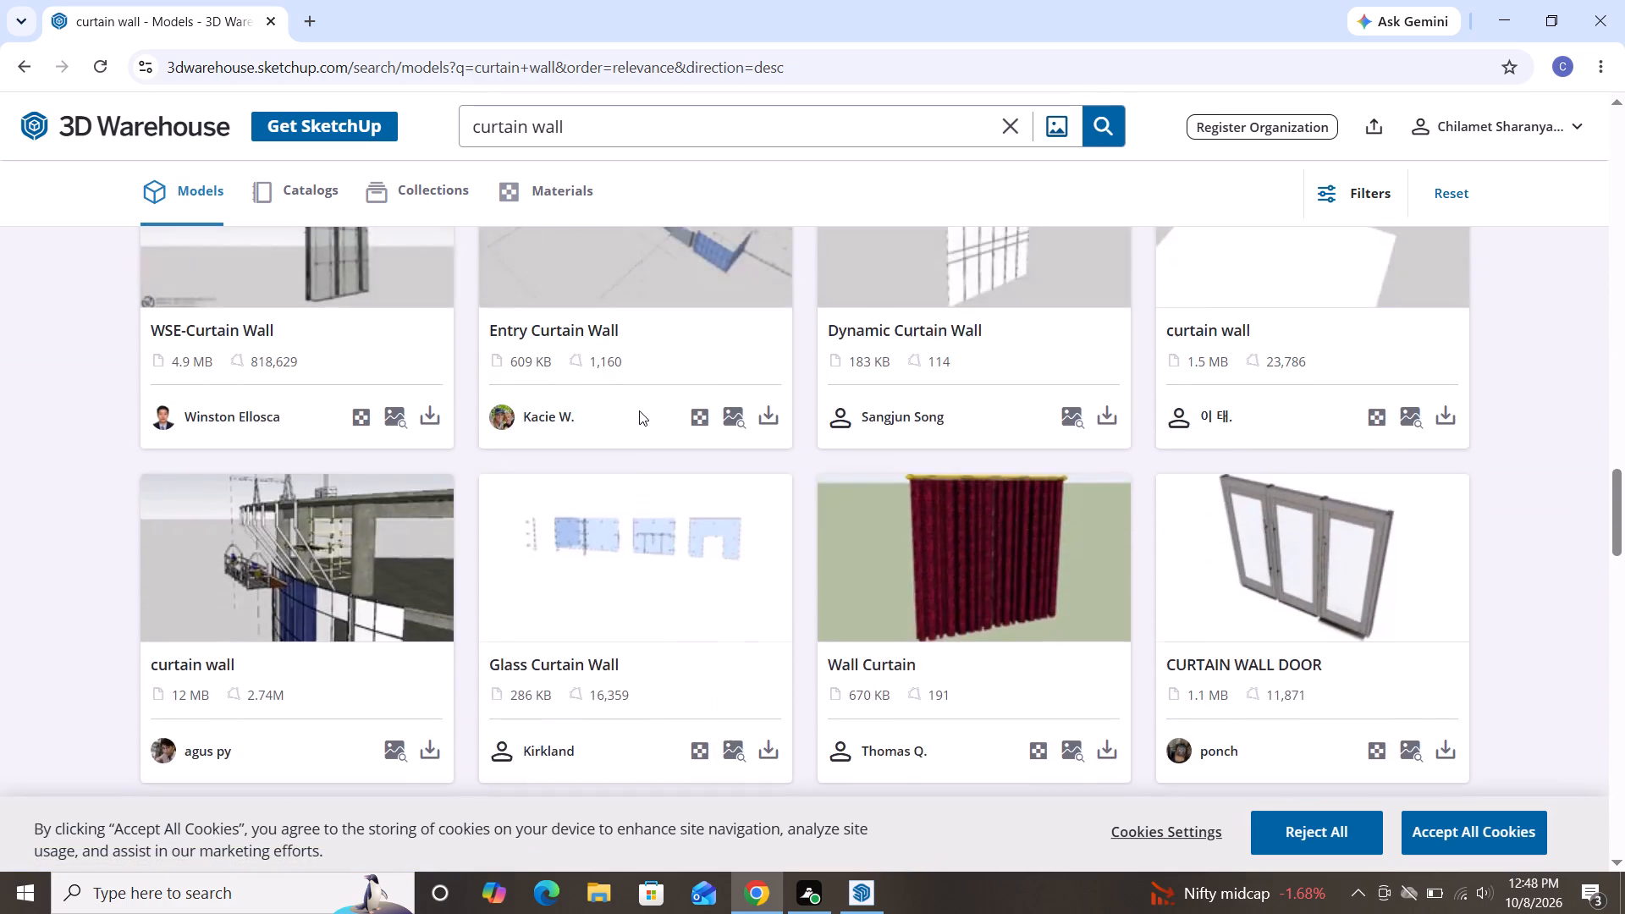
pyautogui.scroll(13, 639, 410)
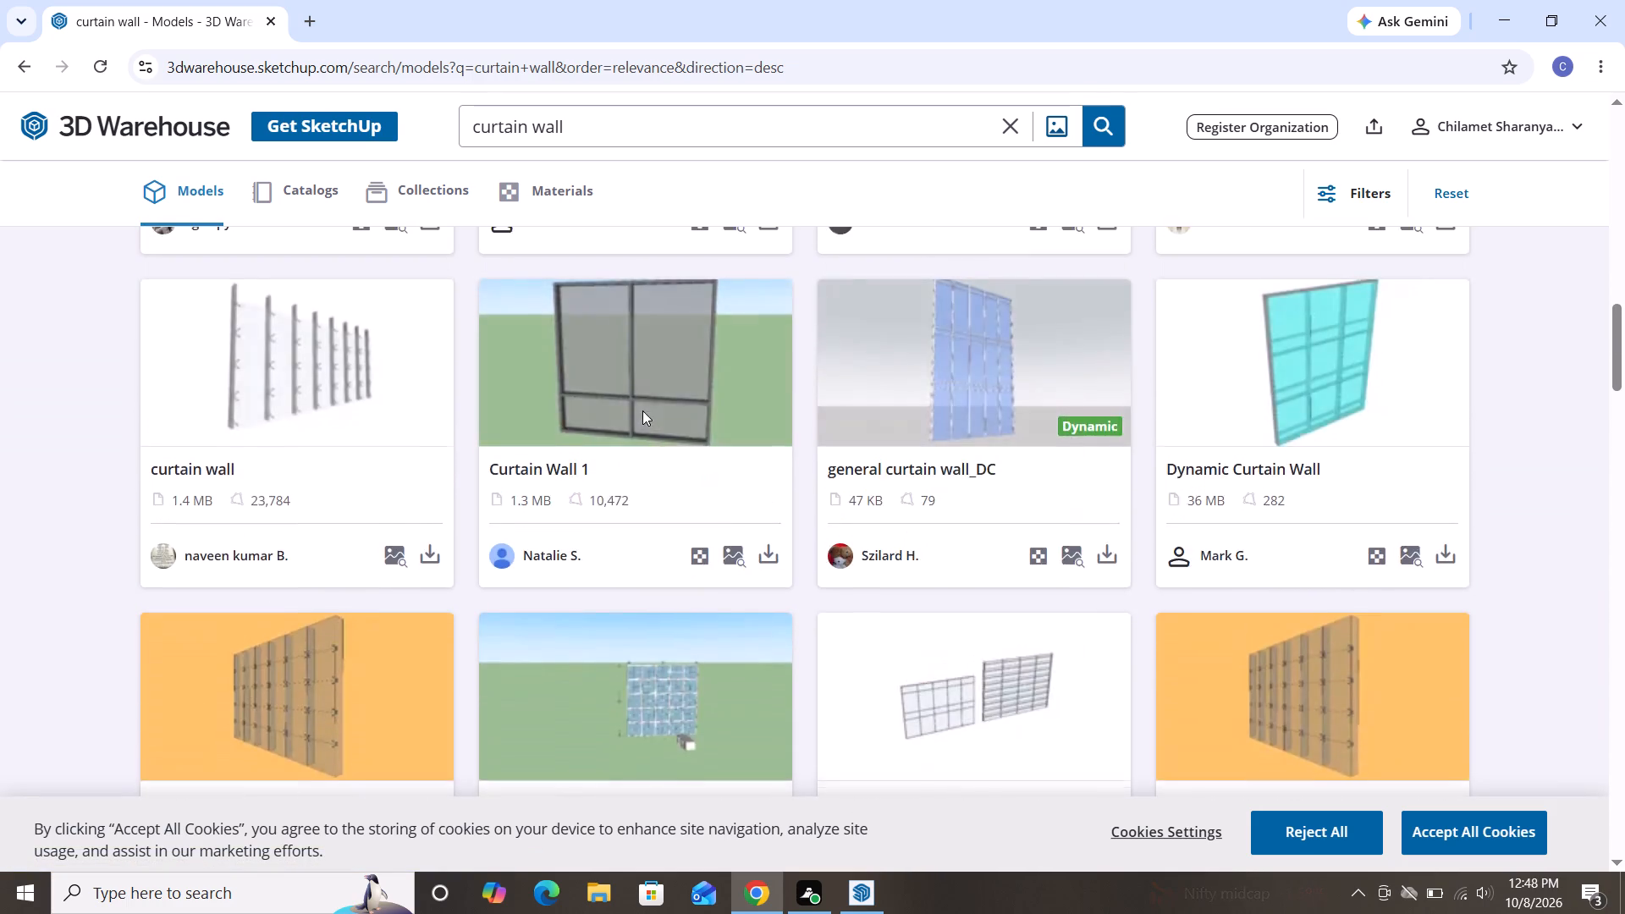
pyautogui.scroll(14, 642, 410)
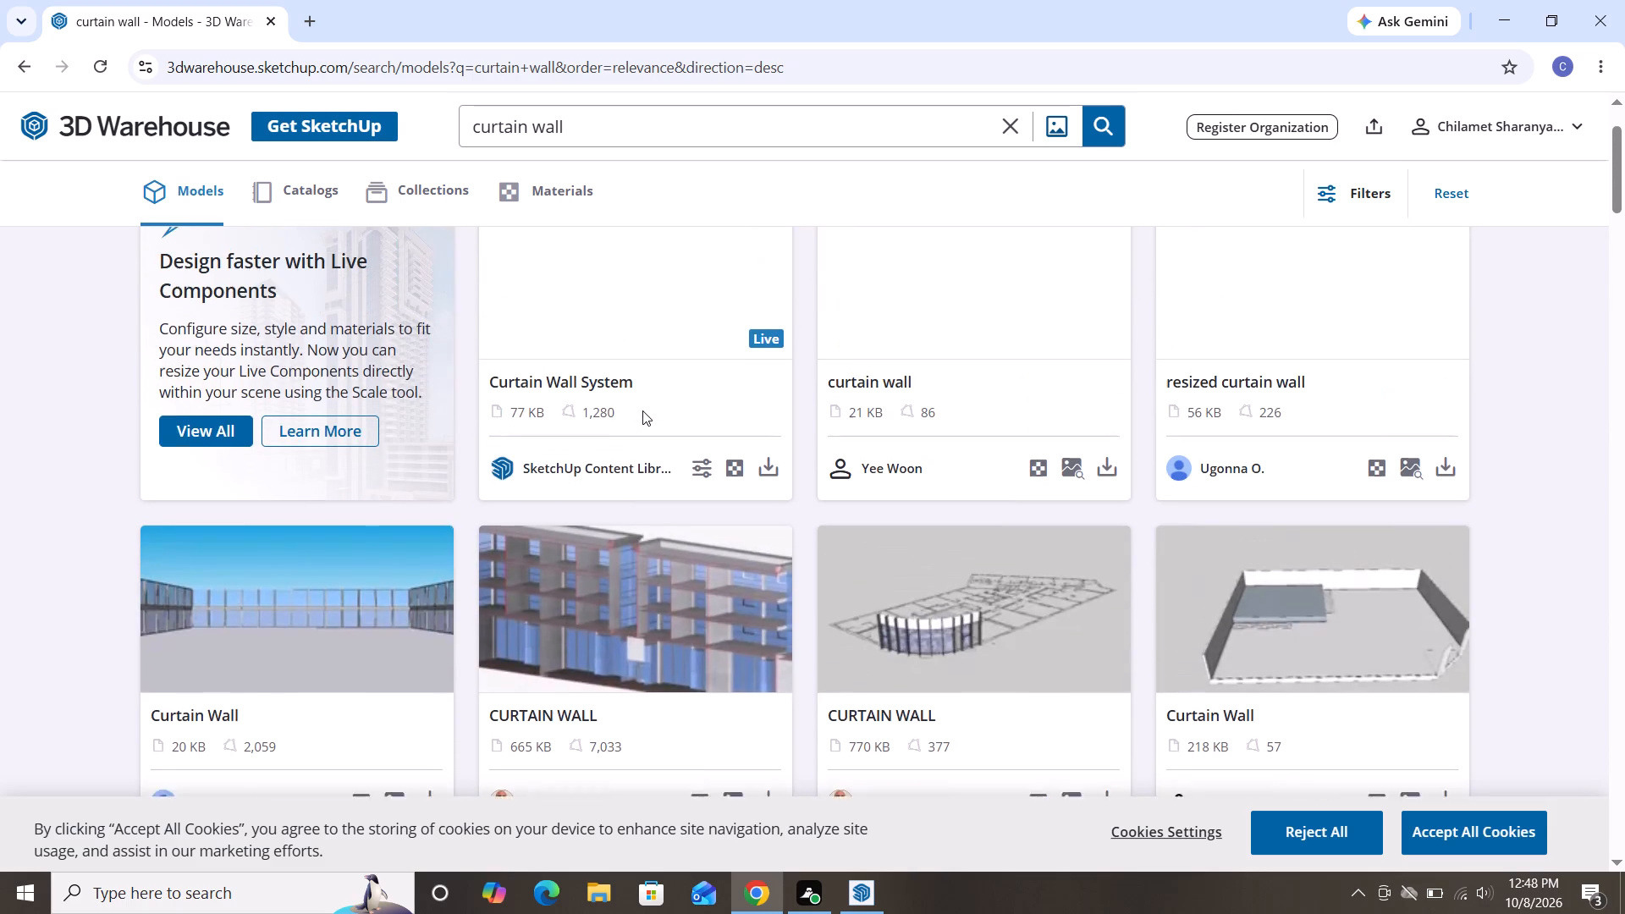
pyautogui.scroll(7, 642, 410)
pyautogui.scroll(-2, 642, 410)
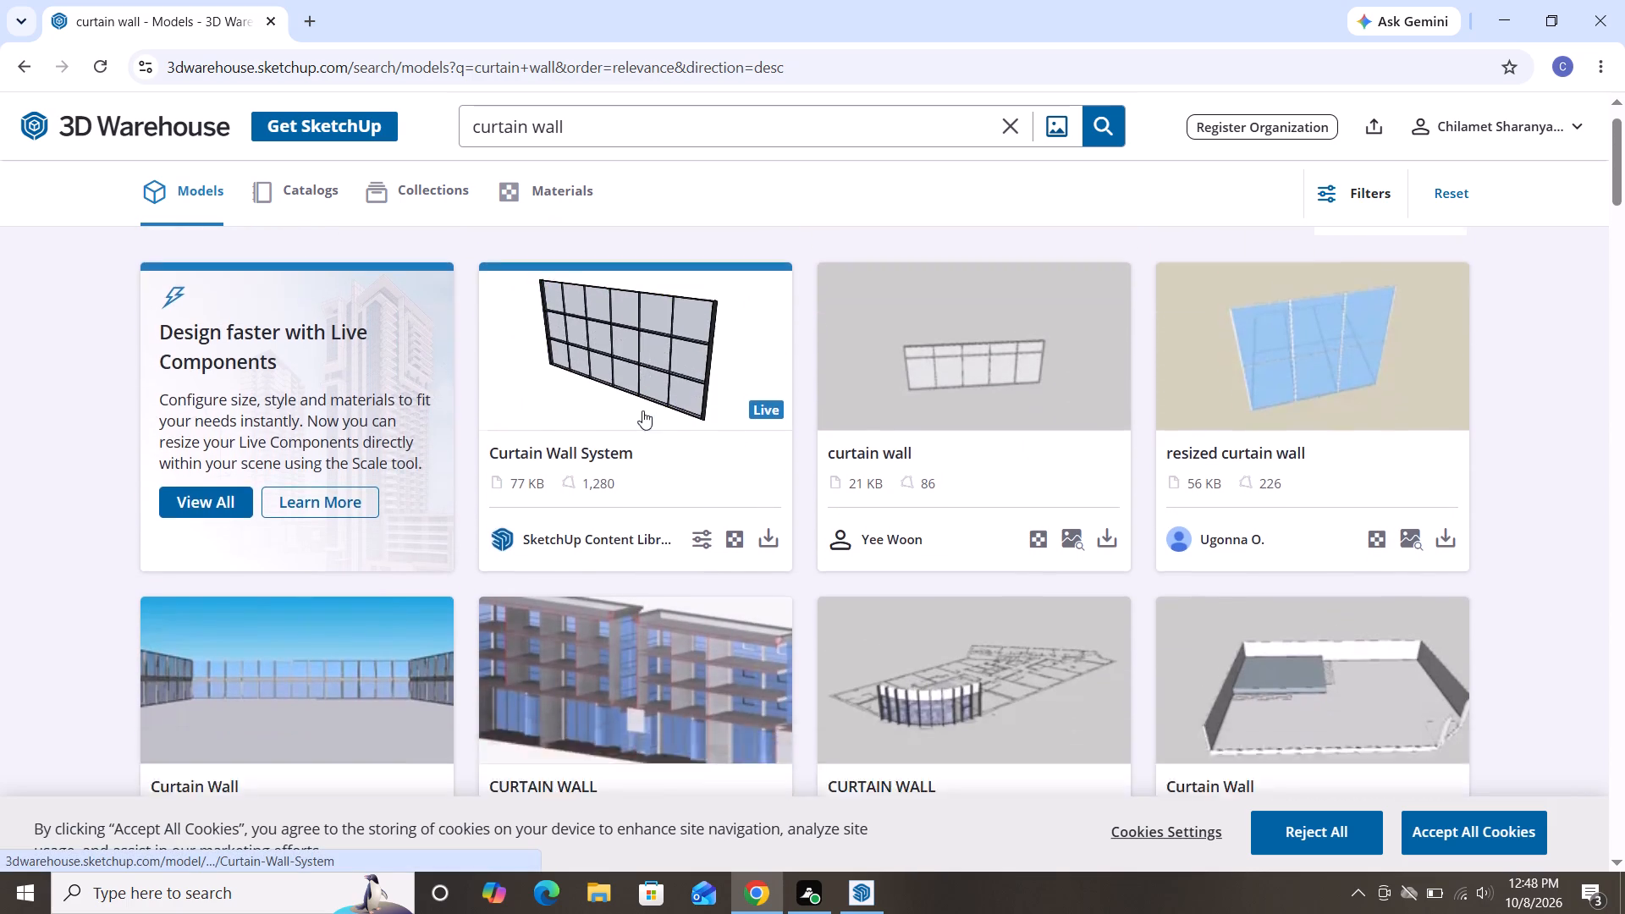
# Look through the curtain wall search results from the first models to the end of the list and load more.
pyautogui.scroll(-6, 642, 410)
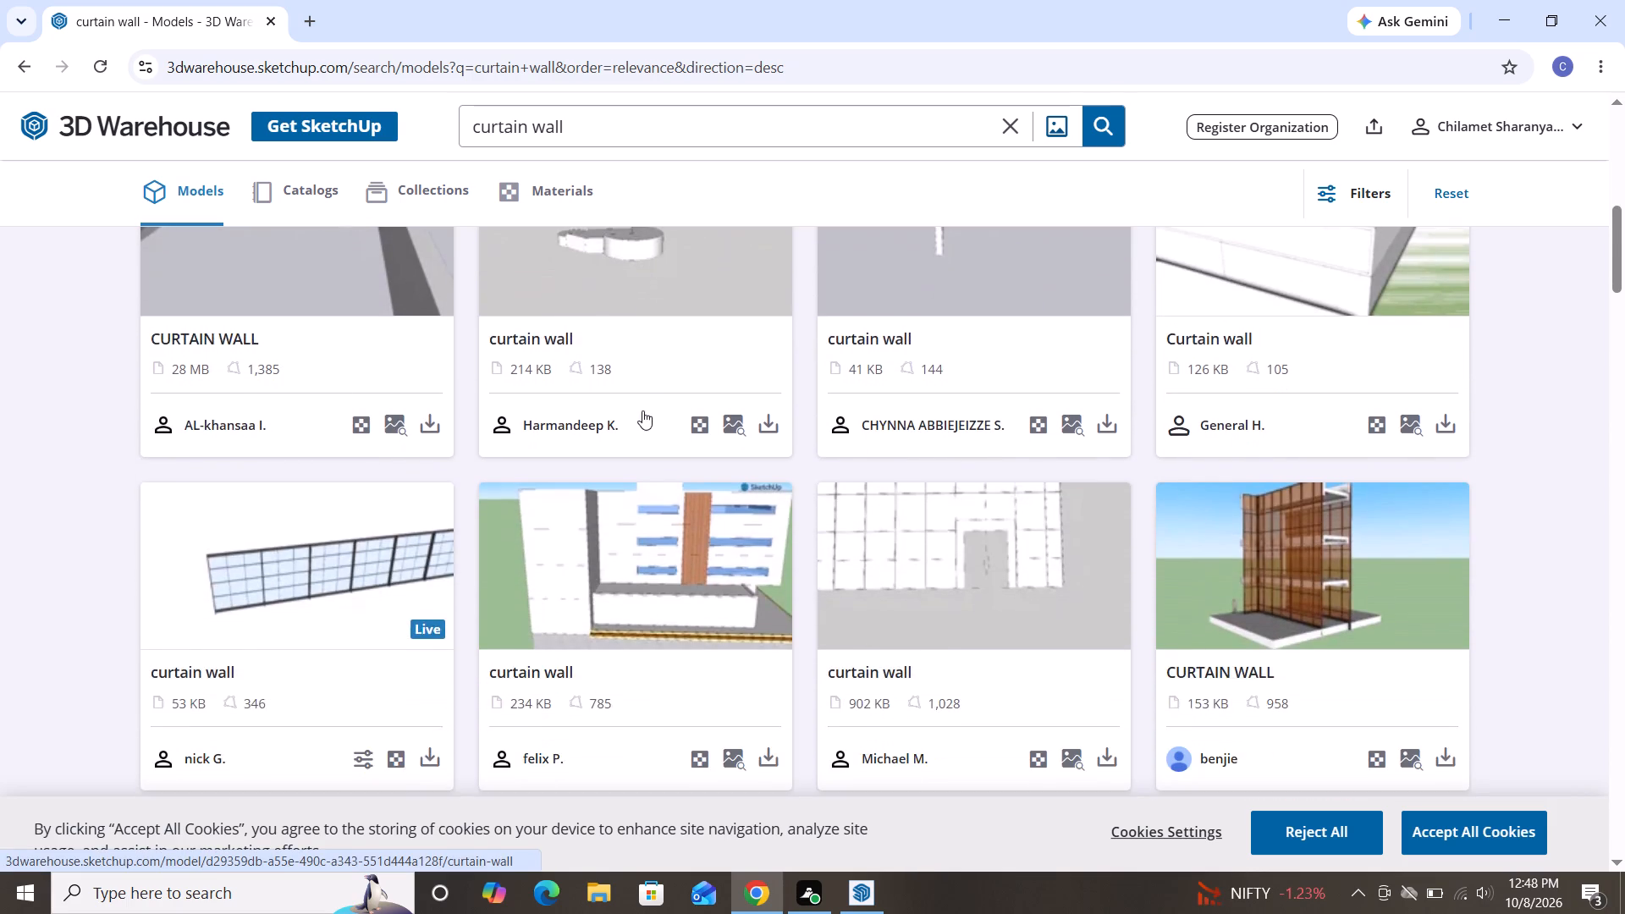
pyautogui.scroll(-12, 642, 410)
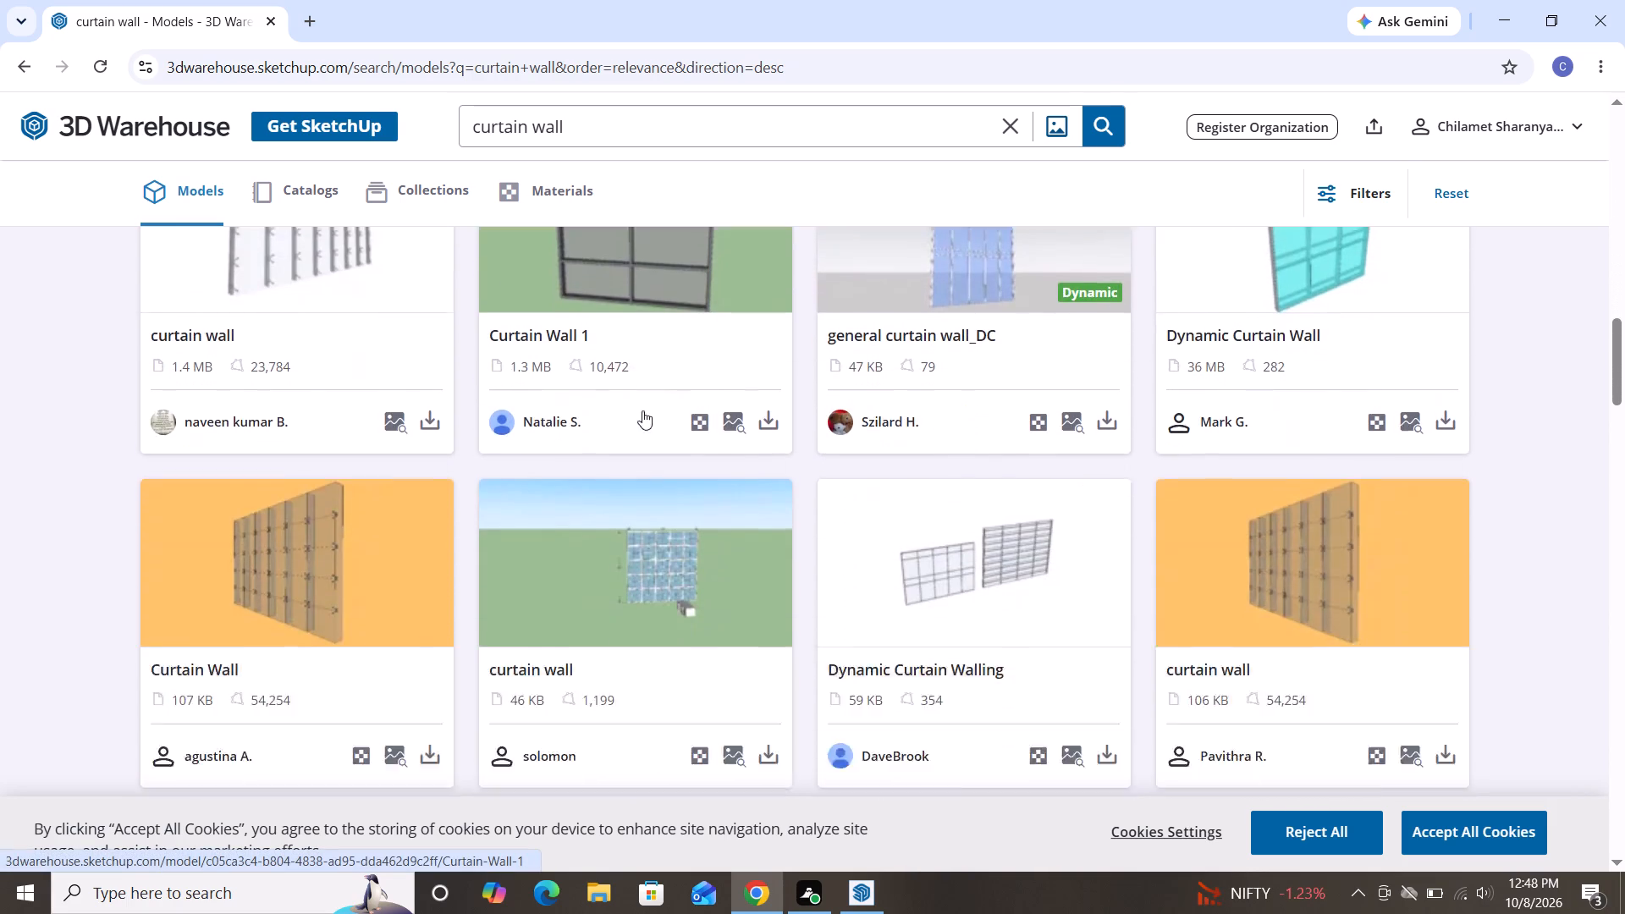
pyautogui.scroll(-18, 642, 410)
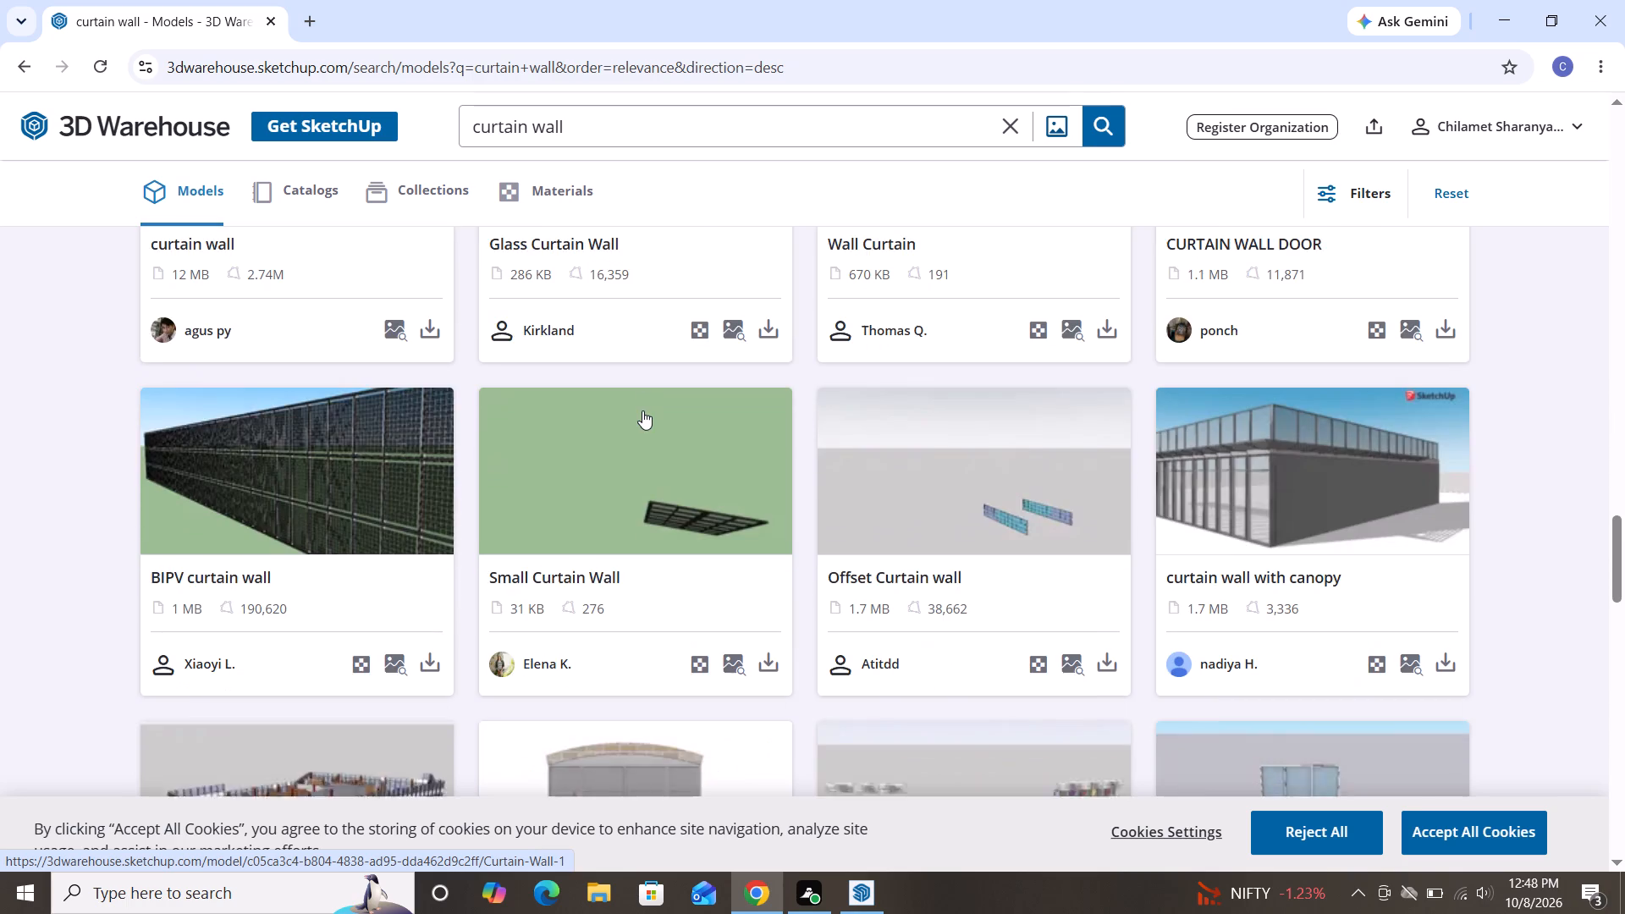
pyautogui.scroll(-12, 642, 410)
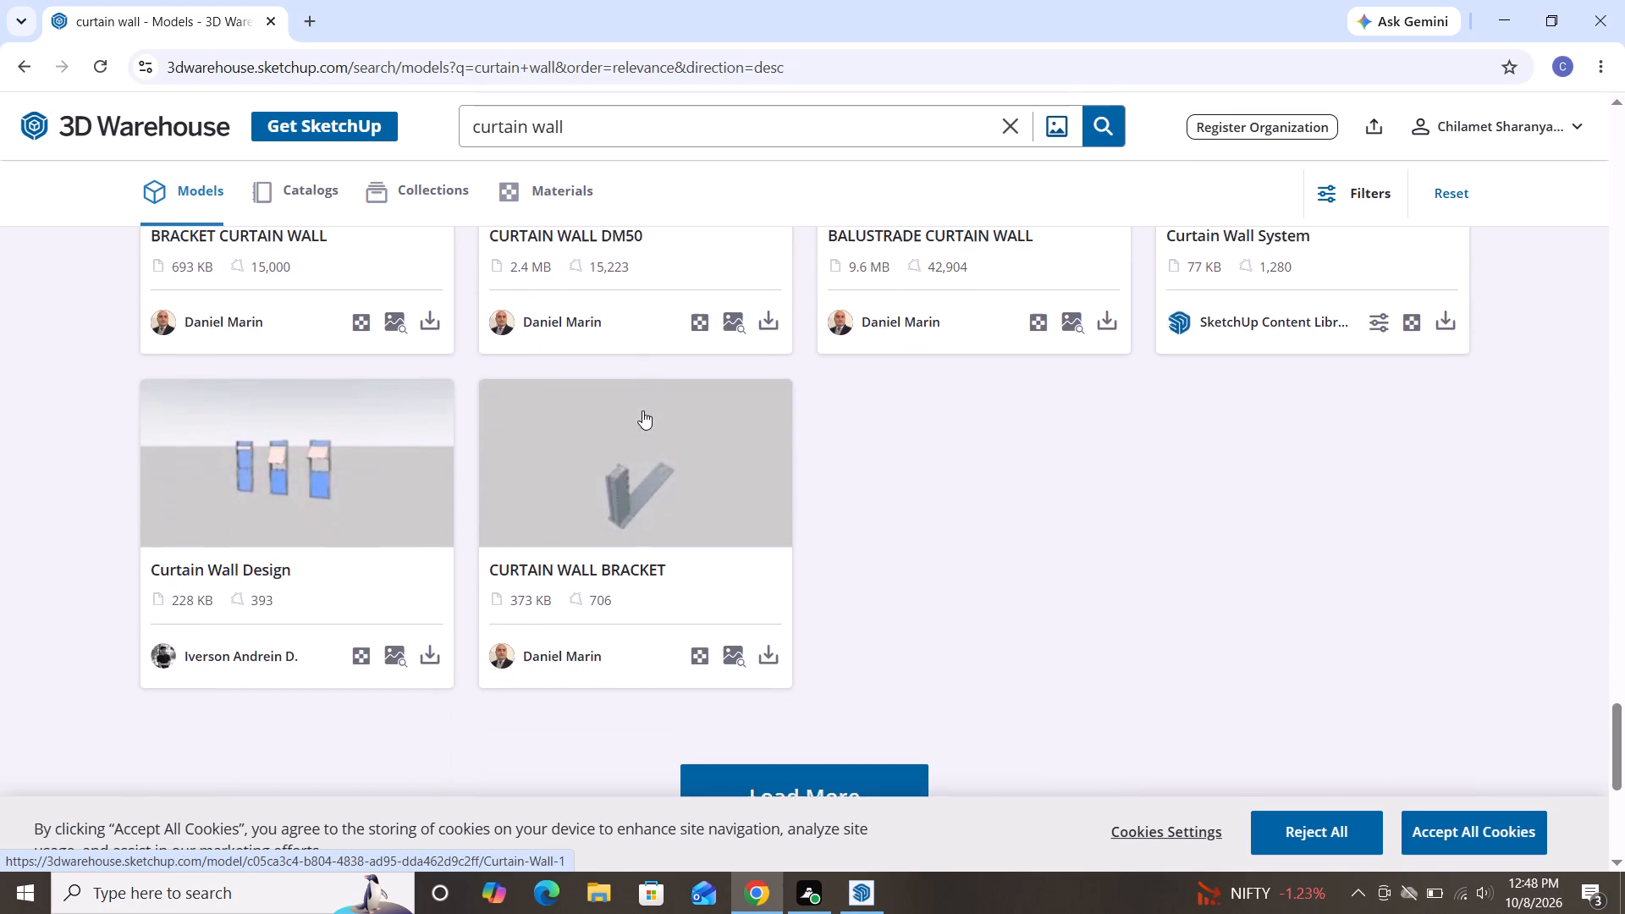
pyautogui.scroll(-4, 654, 427)
pyautogui.click(719, 388)
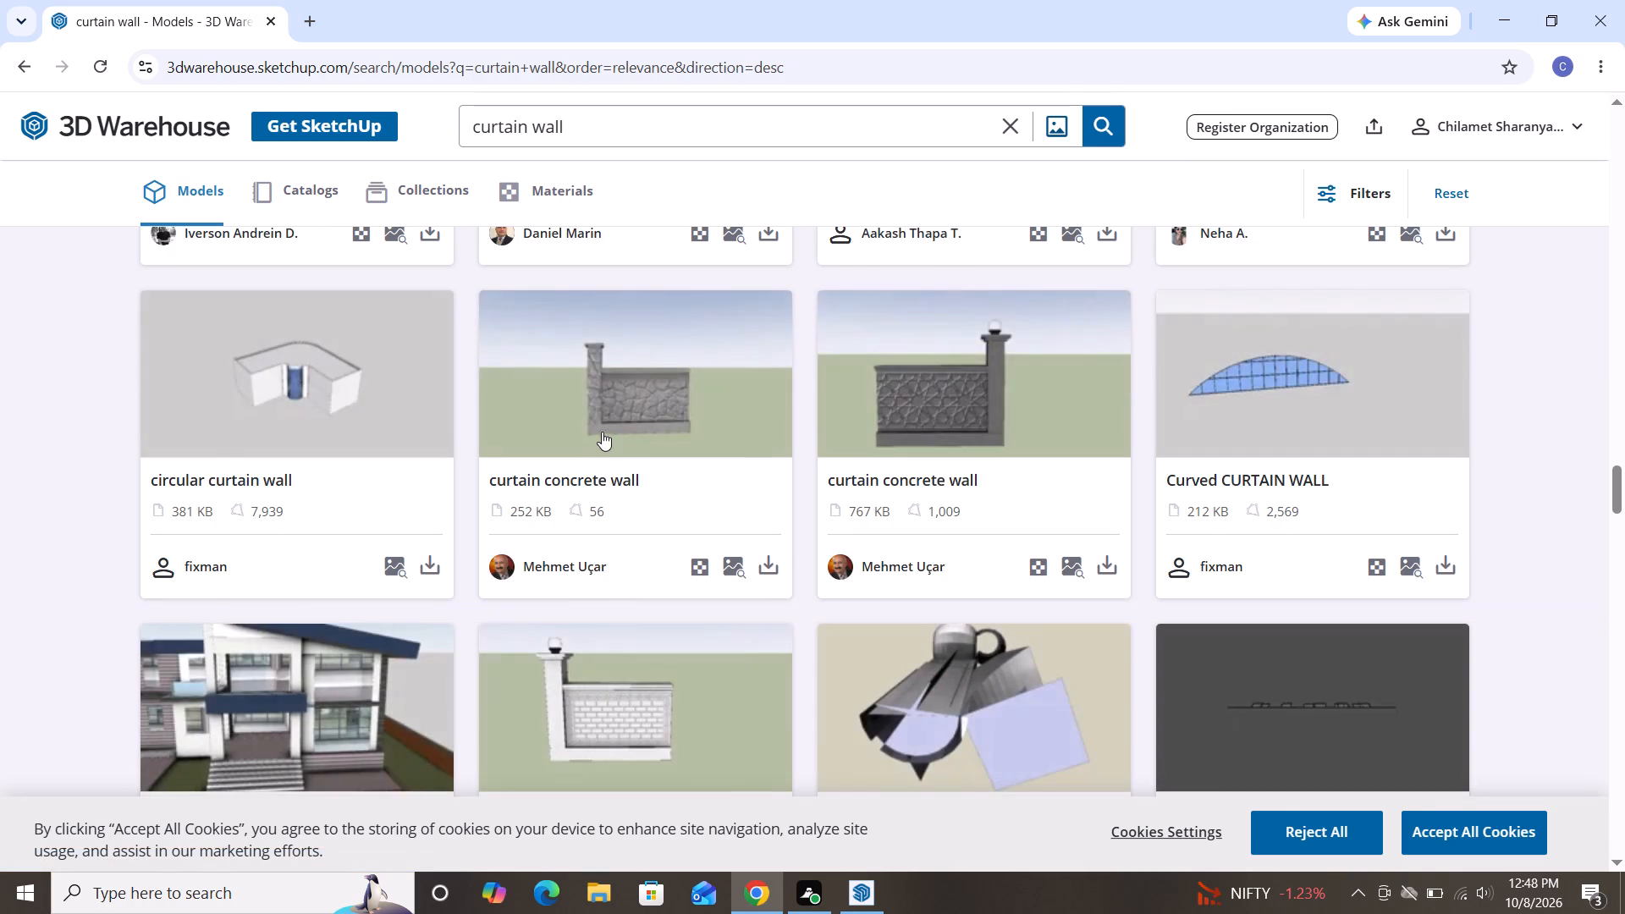
# Examine the additional curtain wall models down to the end of the list and load another batch.
pyautogui.scroll(-6, 597, 436)
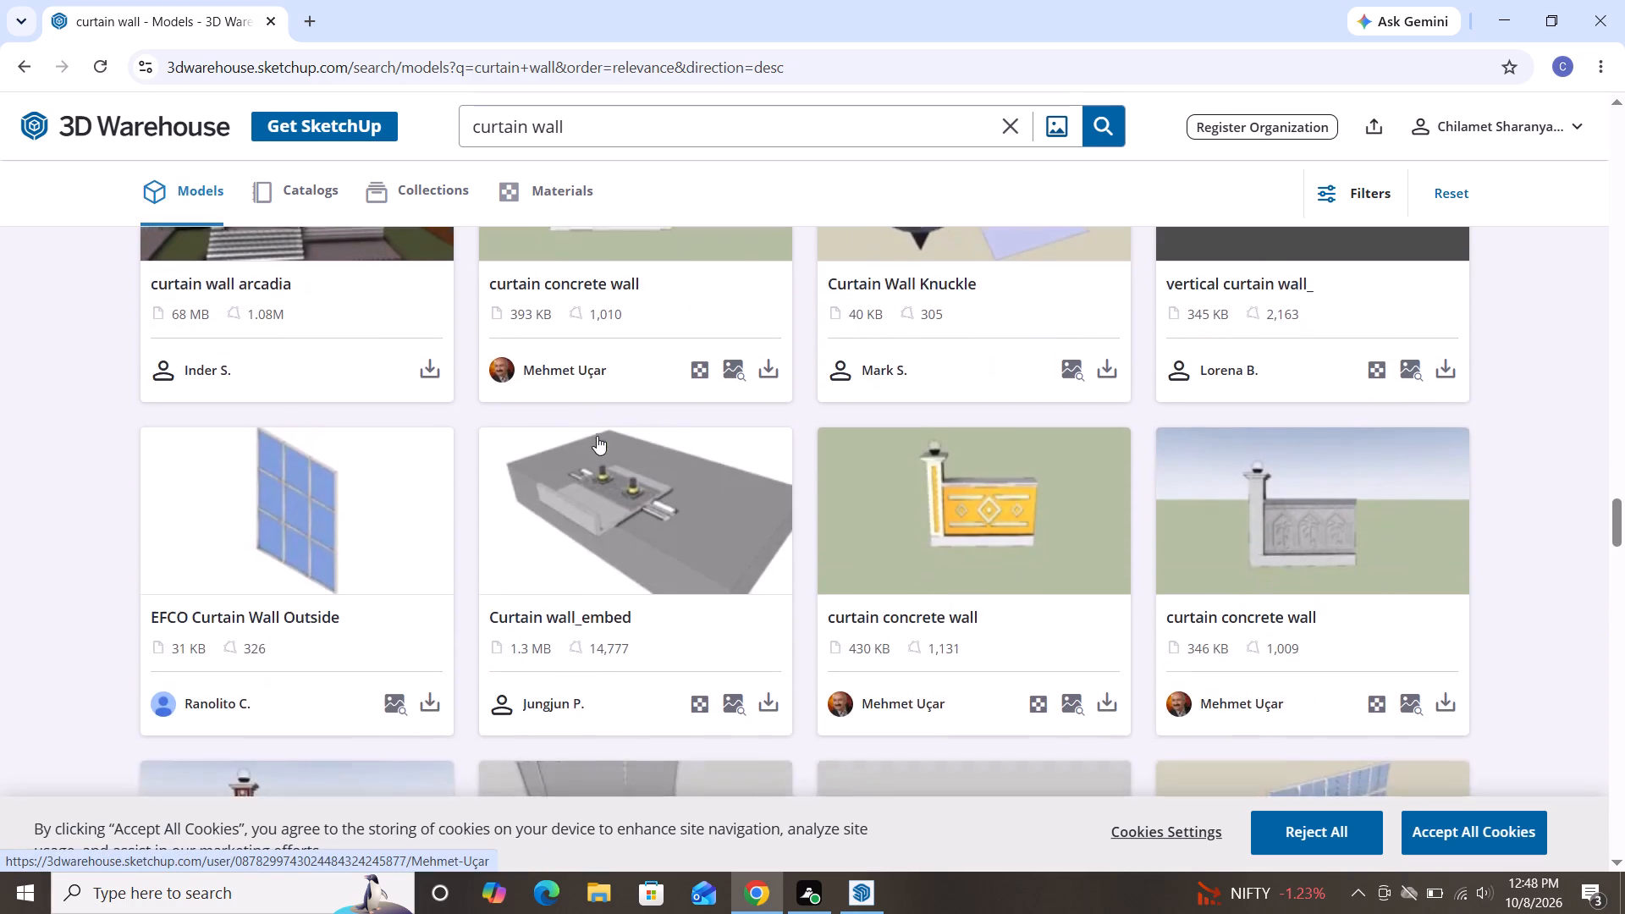
pyautogui.scroll(-5, 597, 436)
pyautogui.scroll(-3, 660, 482)
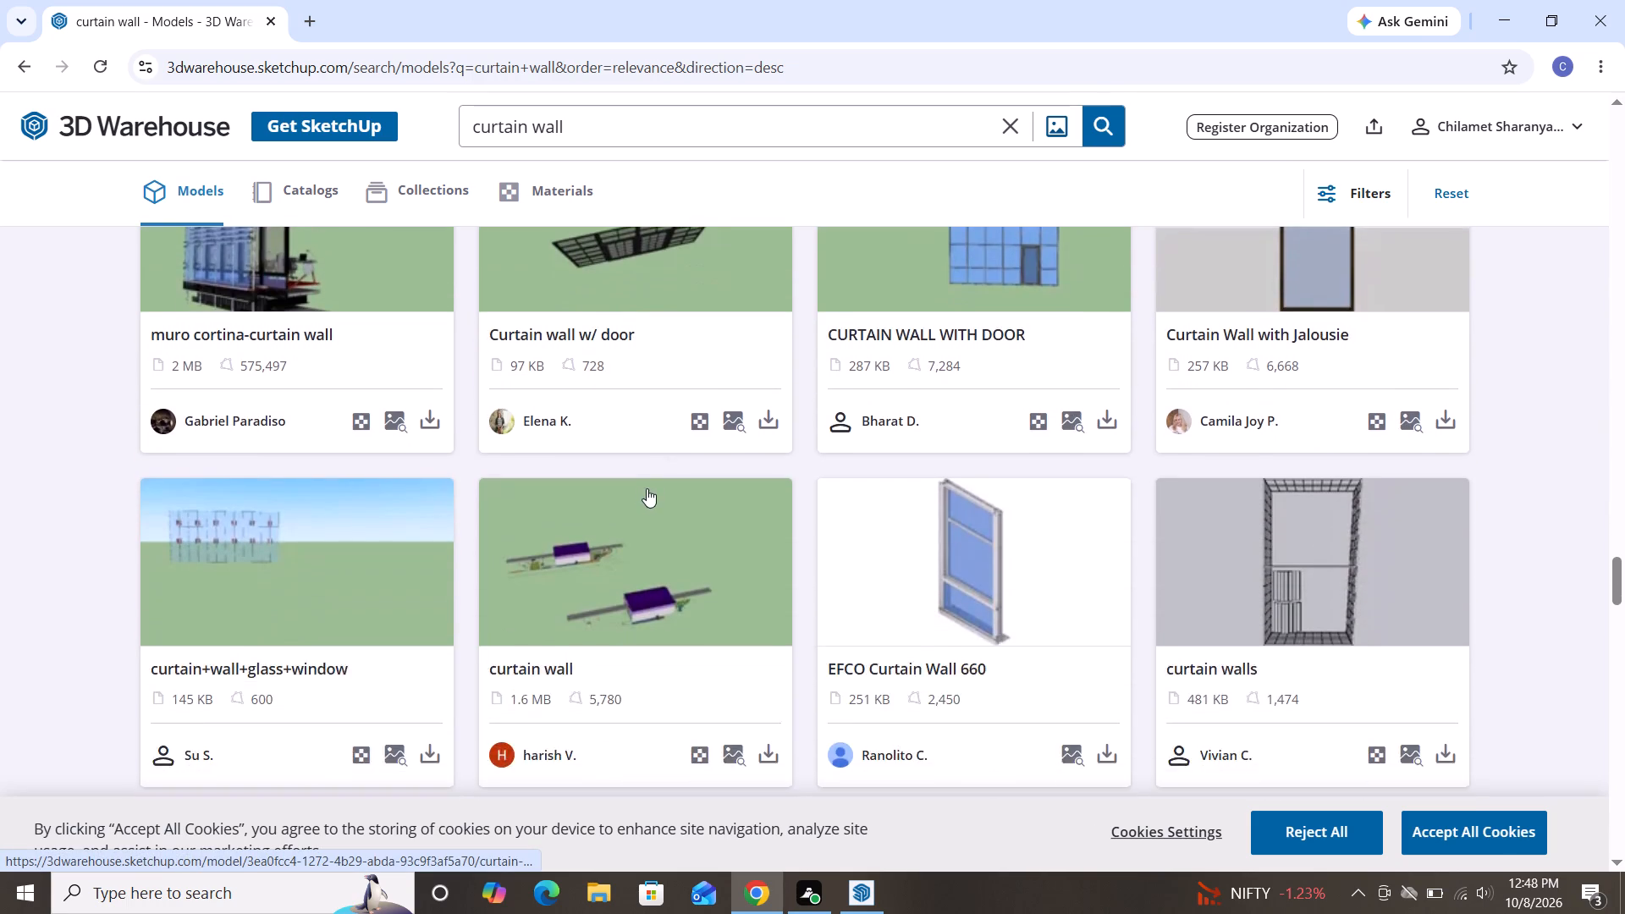
pyautogui.scroll(-3, 640, 492)
pyautogui.scroll(-5, 554, 497)
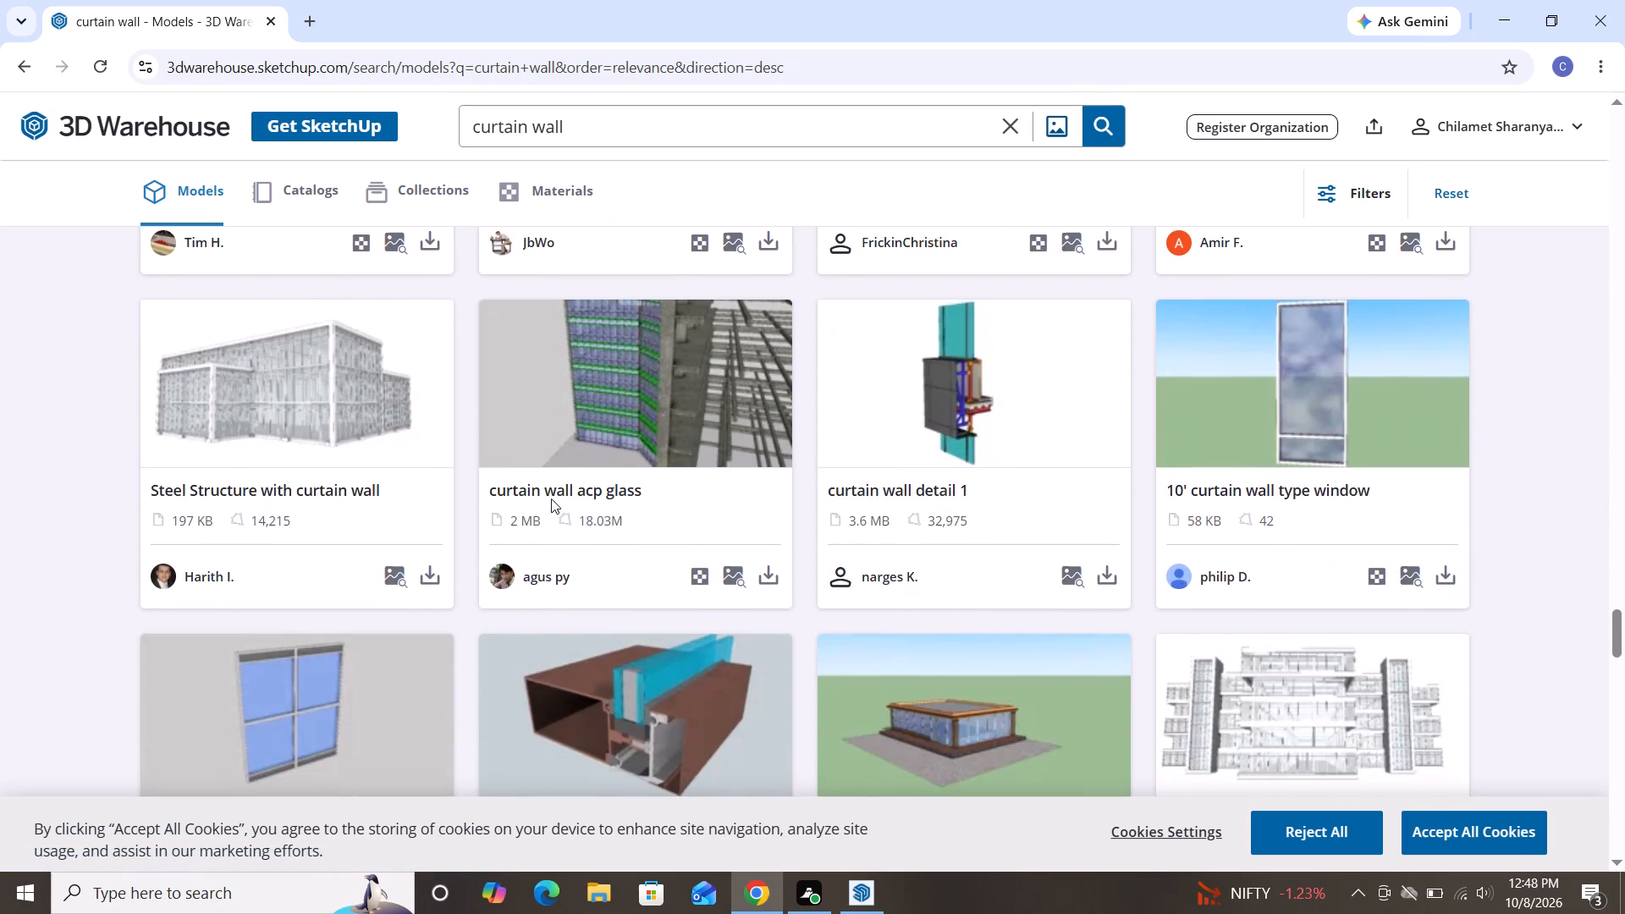
pyautogui.scroll(-6, 598, 521)
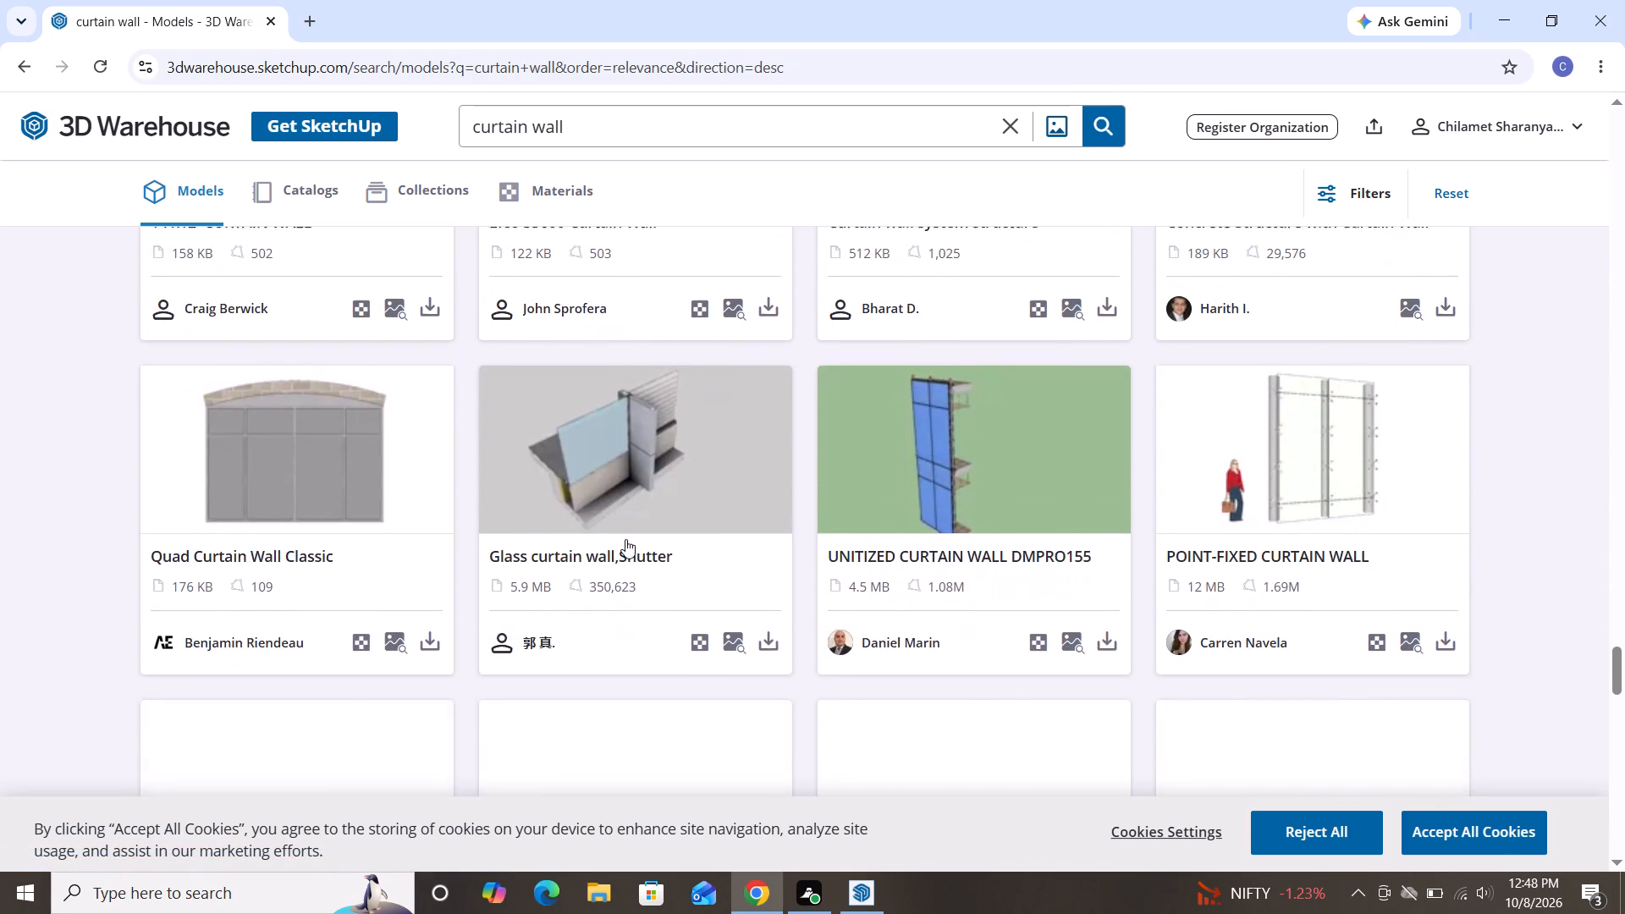
pyautogui.scroll(-7, 614, 545)
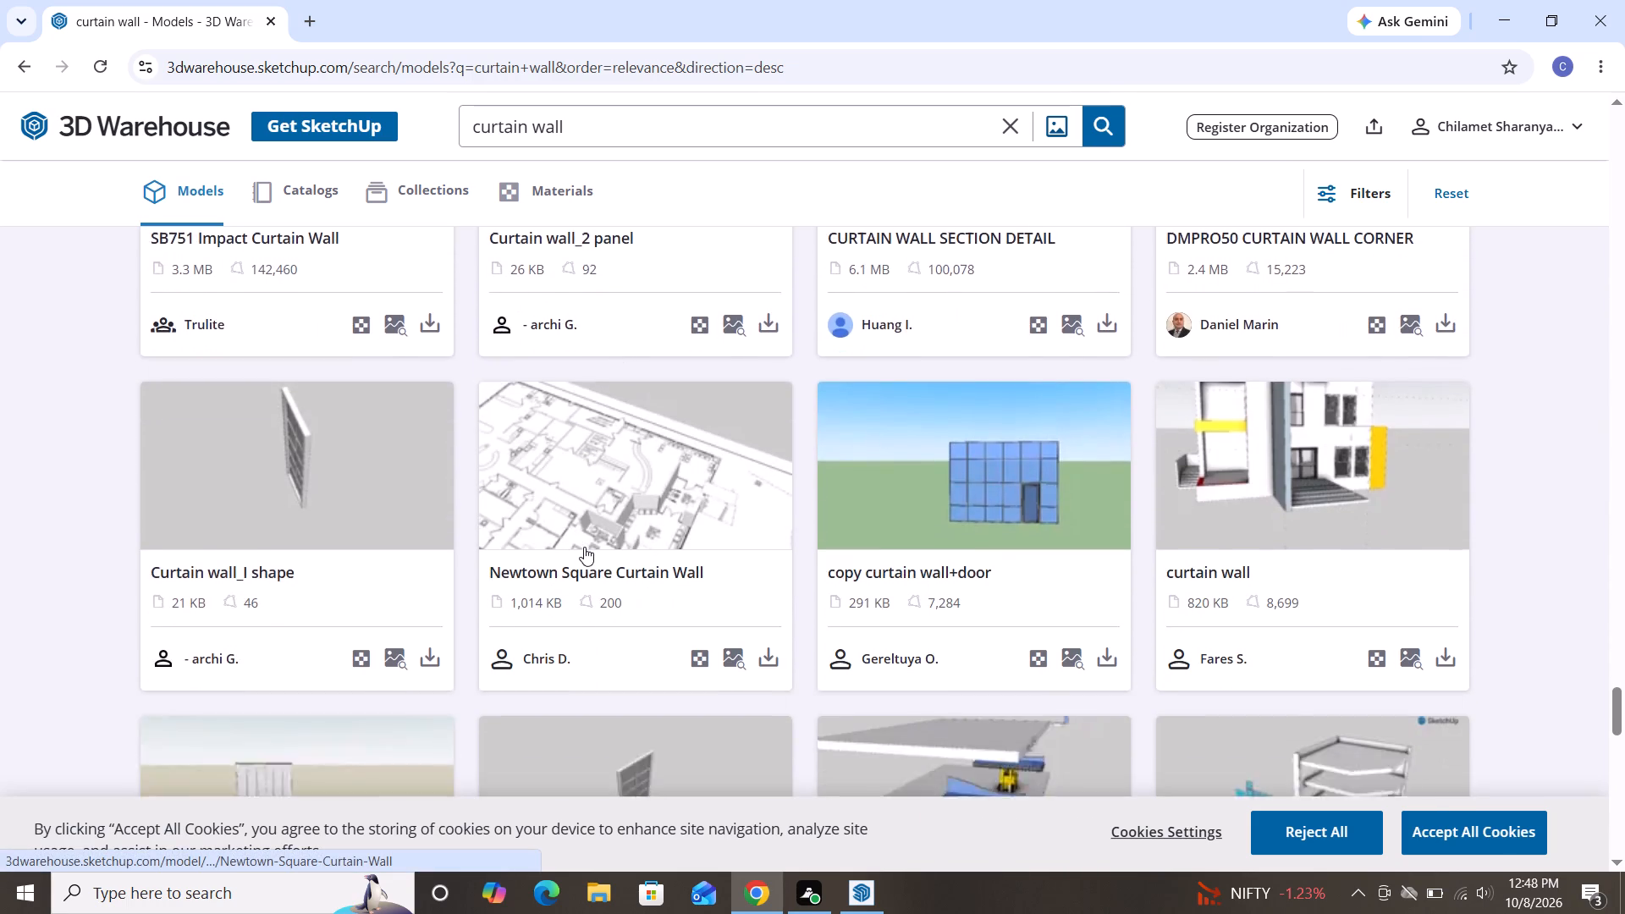
pyautogui.scroll(-6, 584, 547)
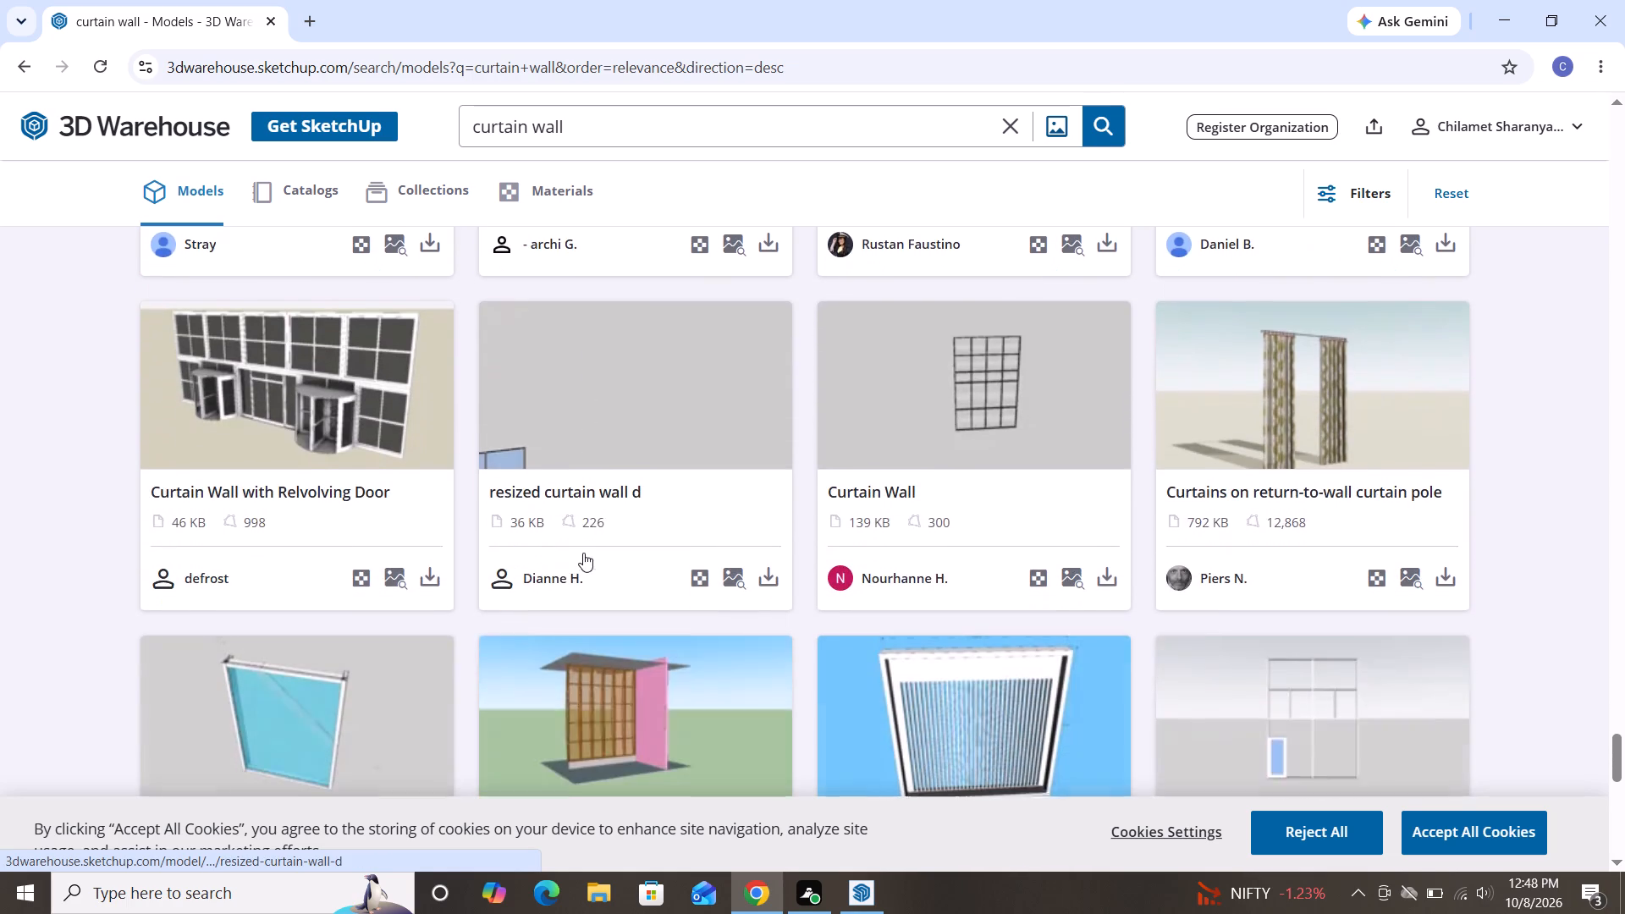
pyautogui.scroll(-8, 581, 553)
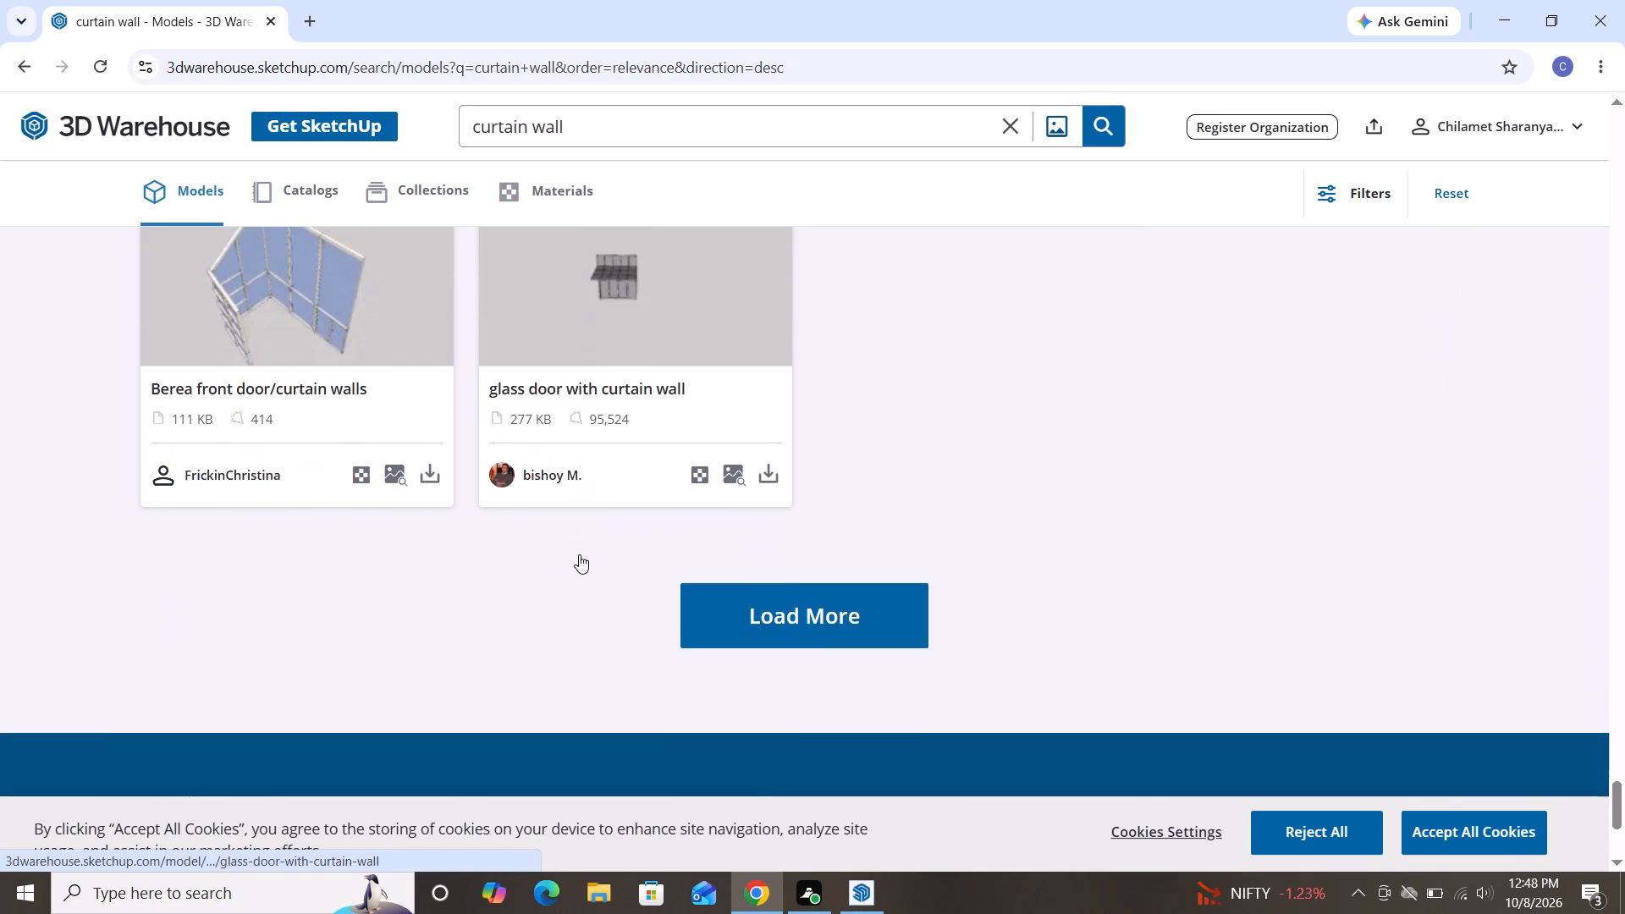
pyautogui.click(760, 512)
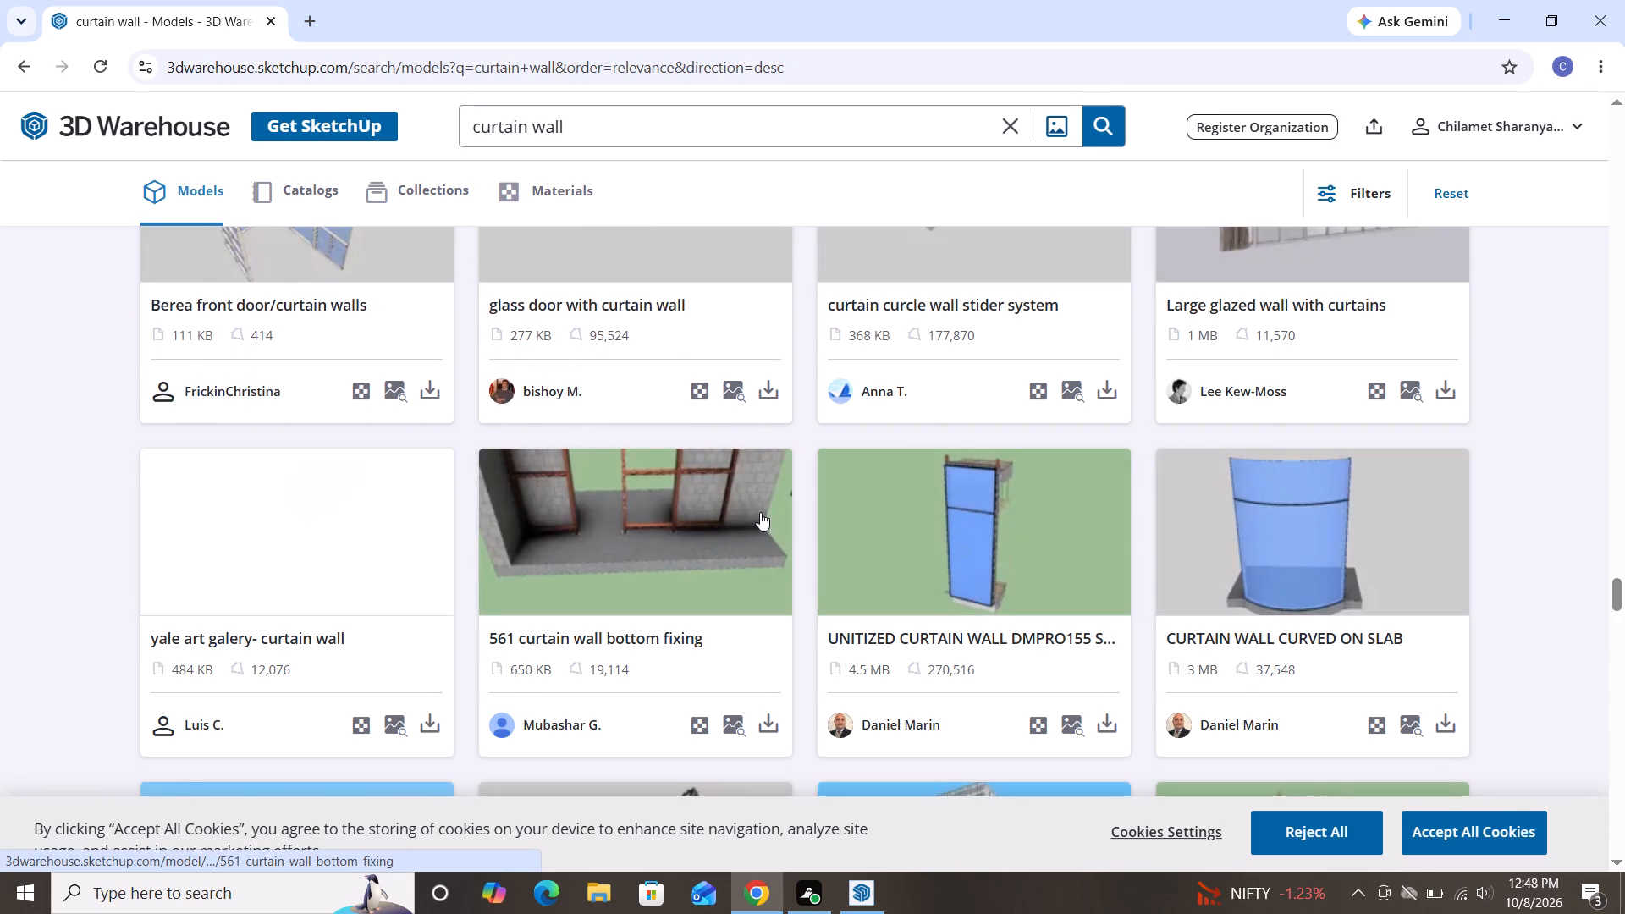
# Examine the latest batch of curtain wall models through to the last ones, looking for a suitable facade model.
pyautogui.scroll(-10, 757, 509)
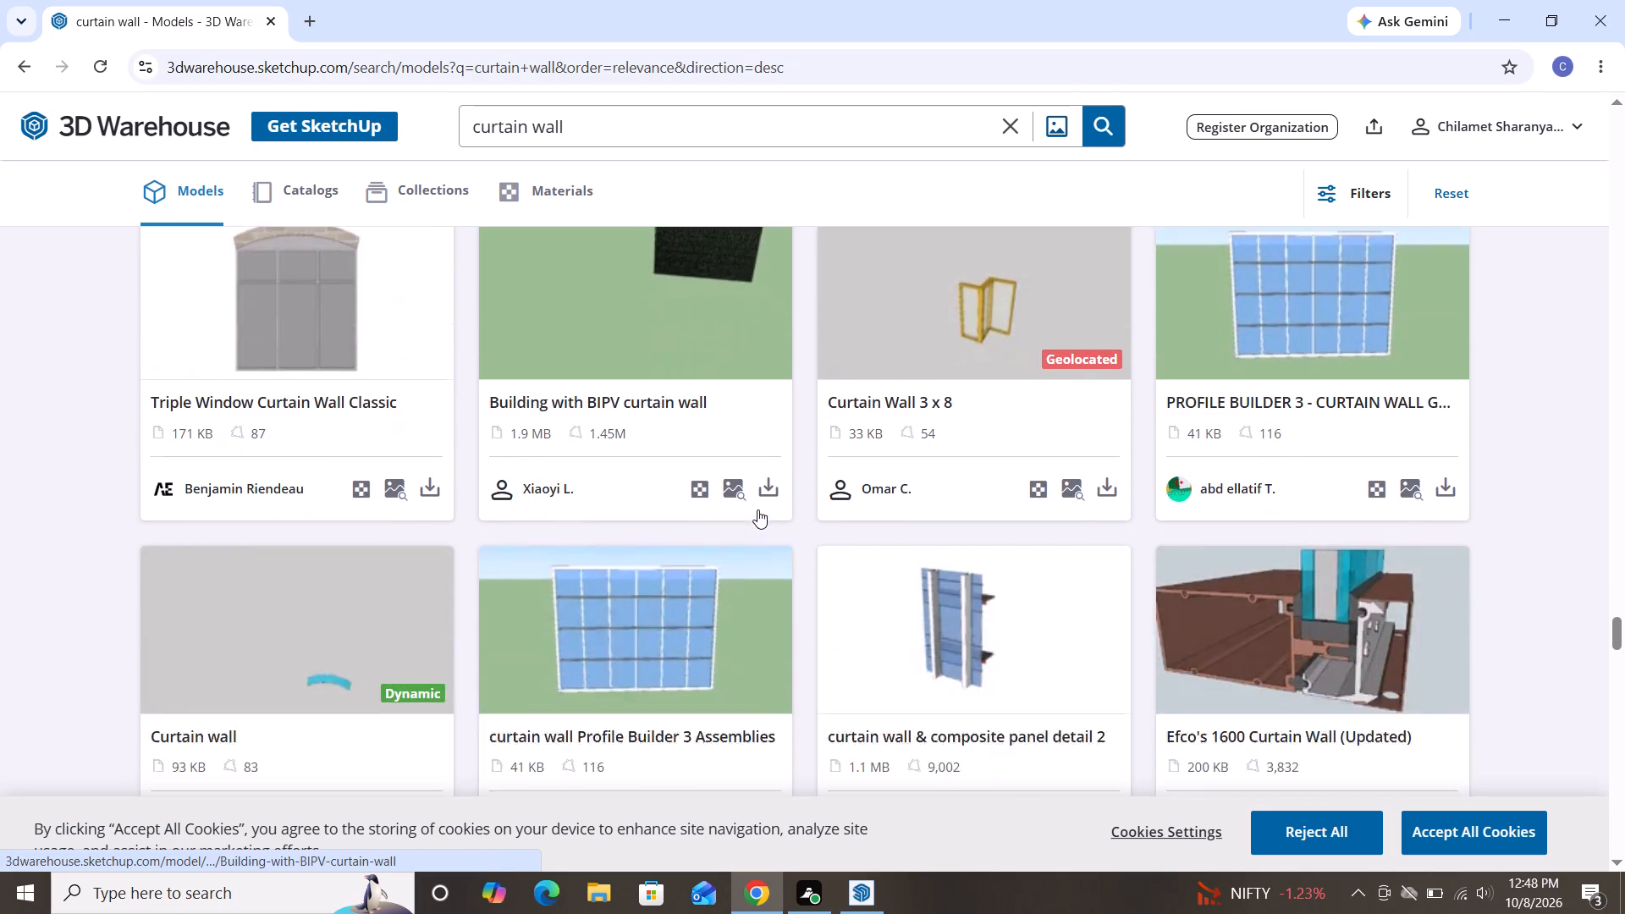
pyautogui.scroll(-7, 757, 509)
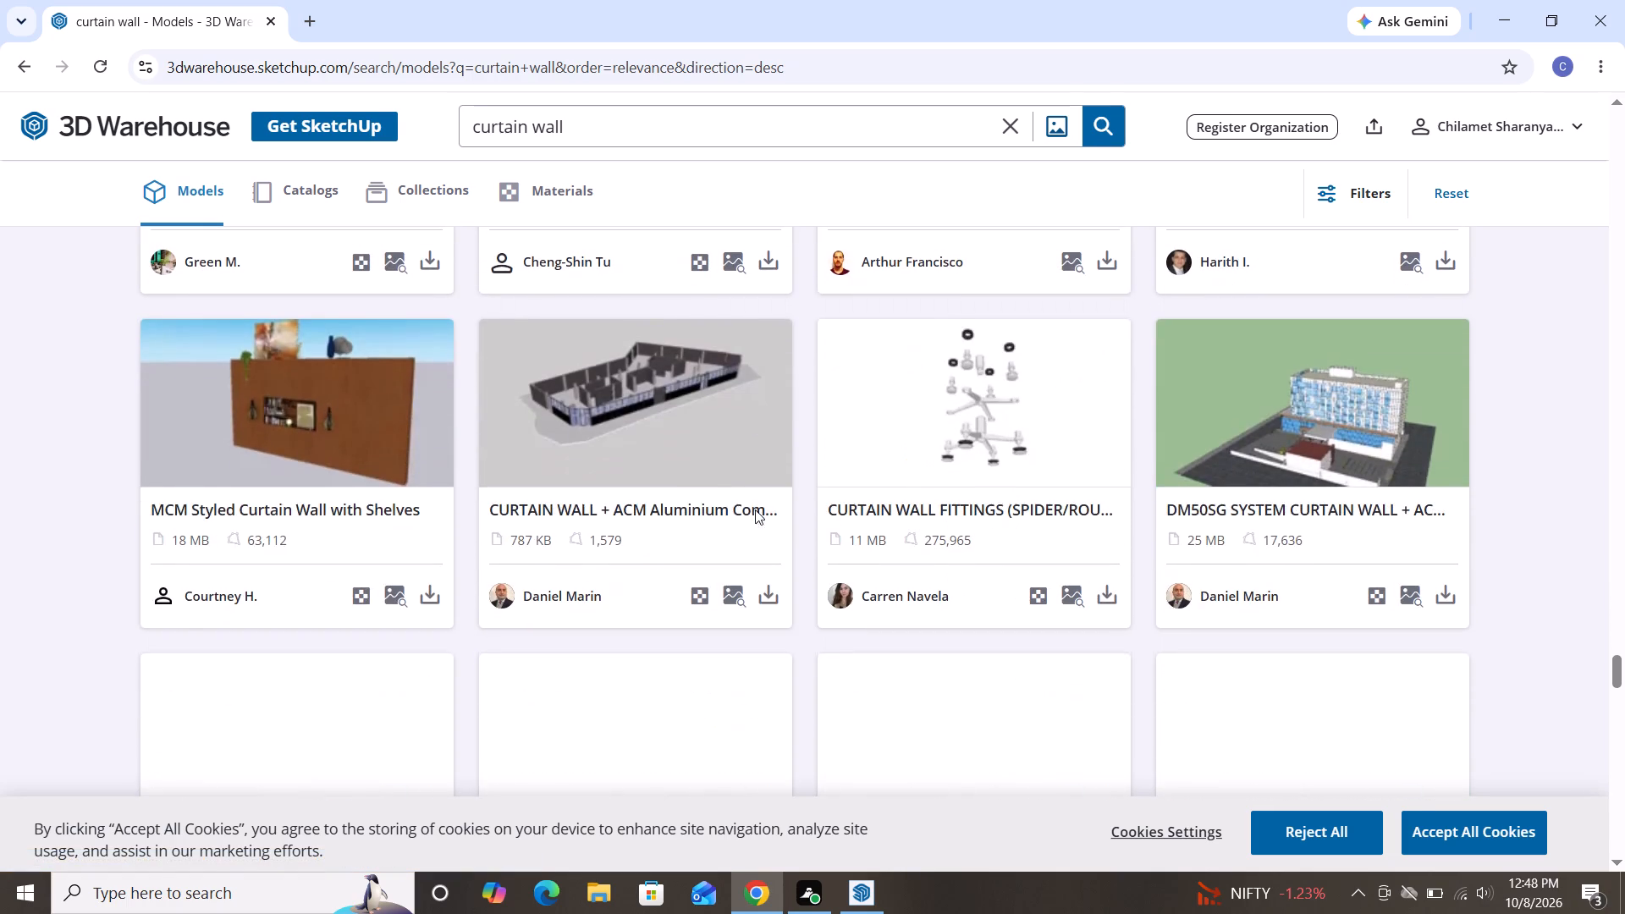
pyautogui.scroll(-7, 755, 509)
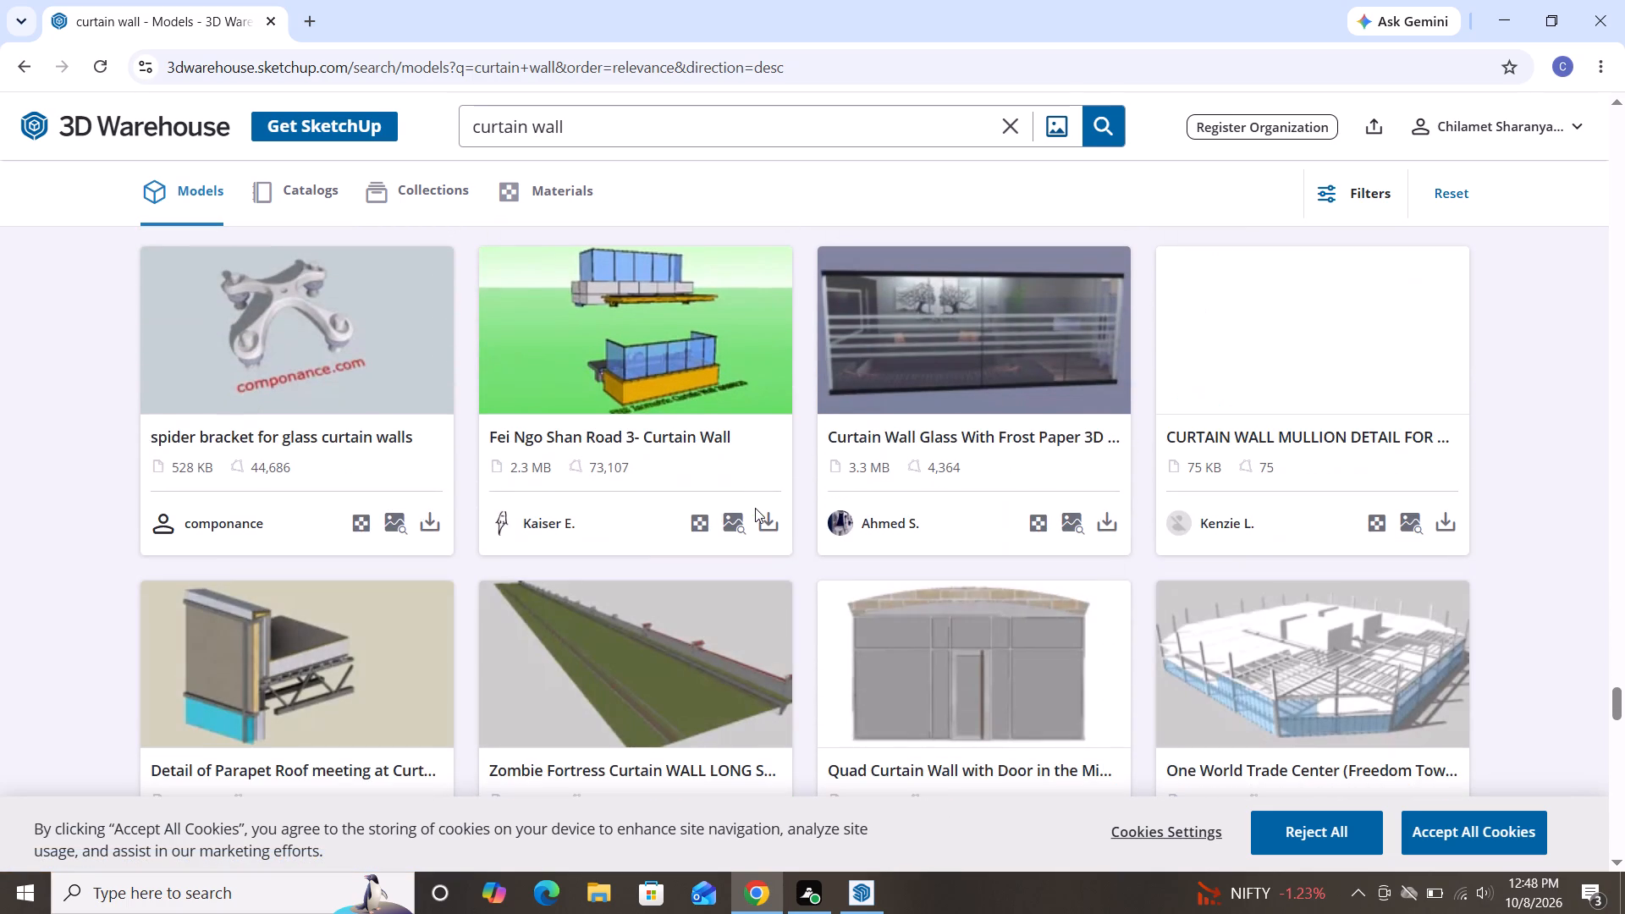
pyautogui.scroll(-2, 755, 508)
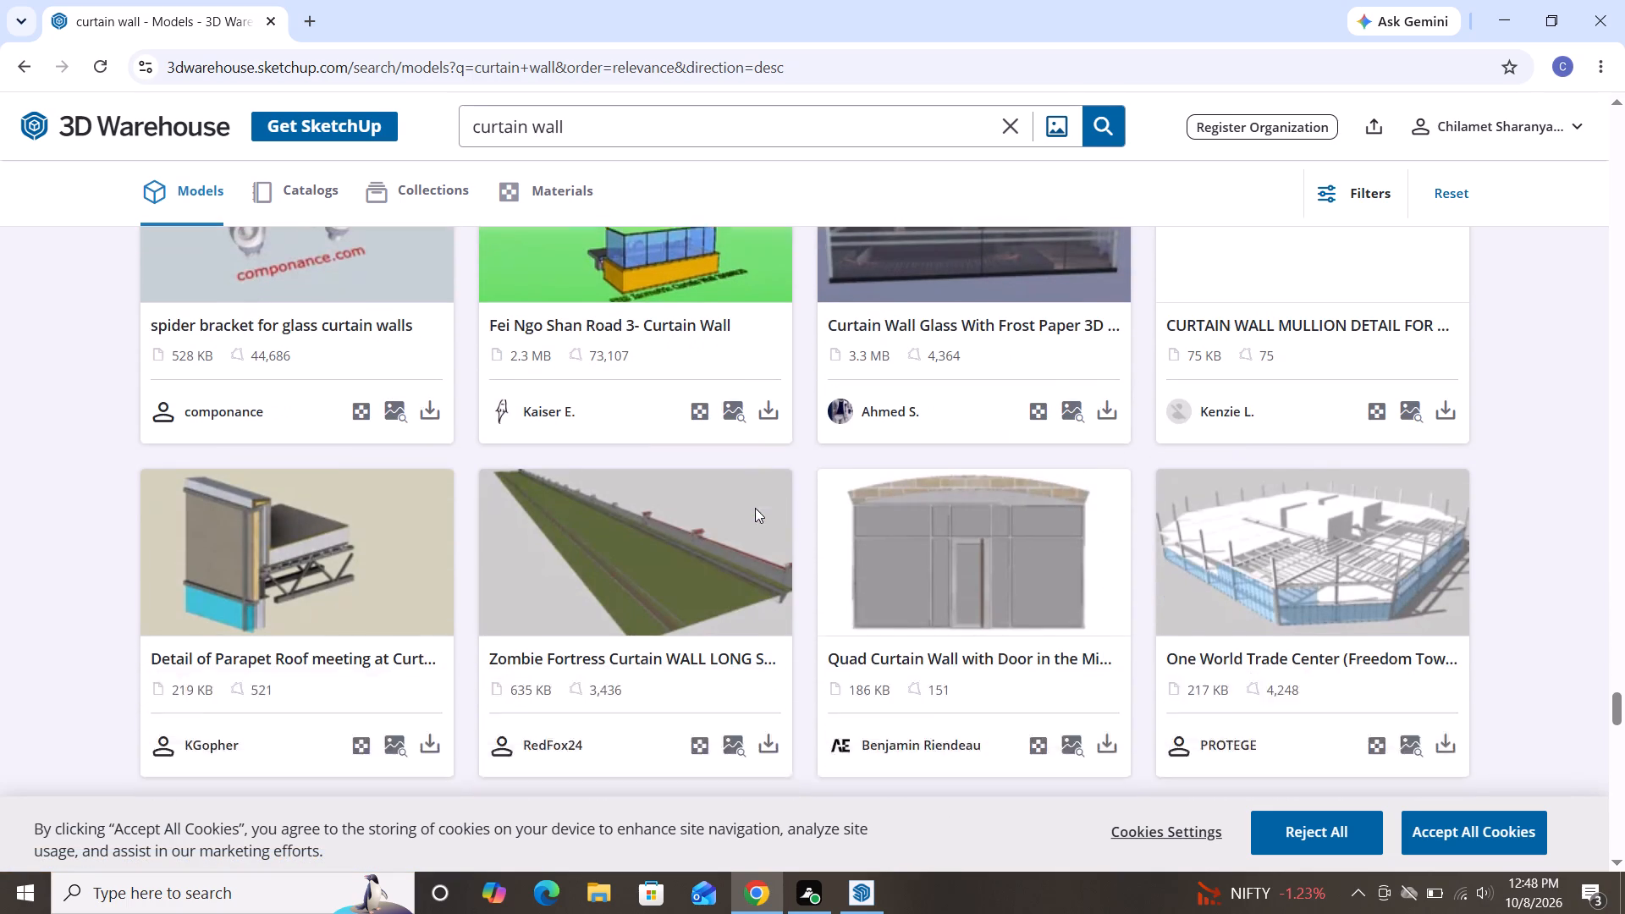
pyautogui.scroll(-6, 755, 508)
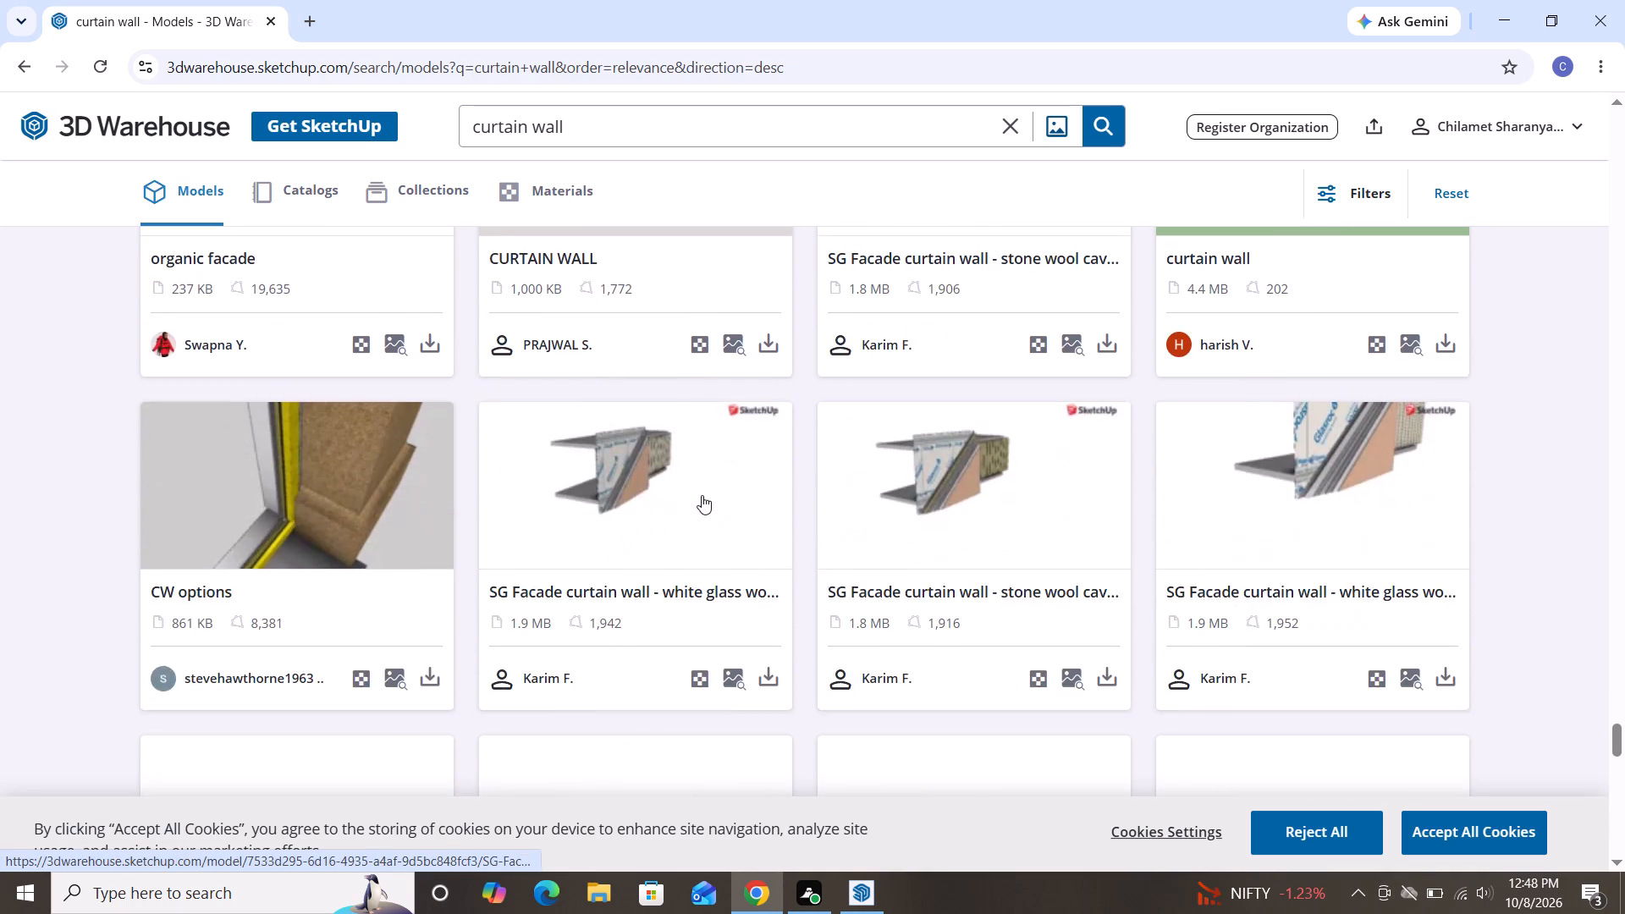
pyautogui.scroll(-7, 702, 495)
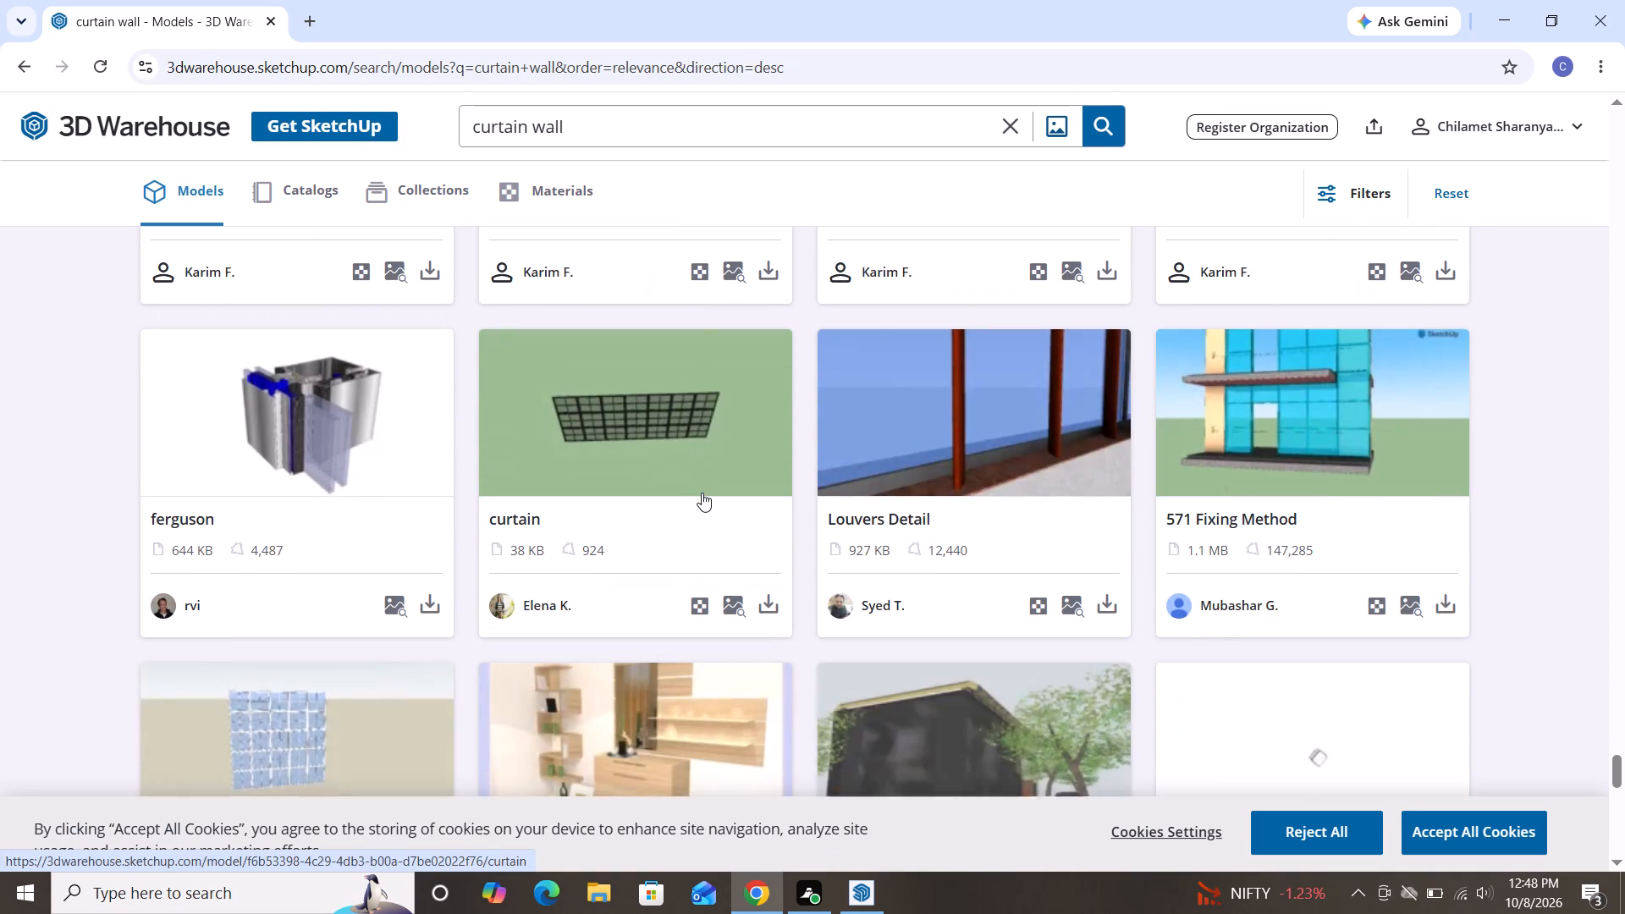
pyautogui.scroll(-8, 702, 493)
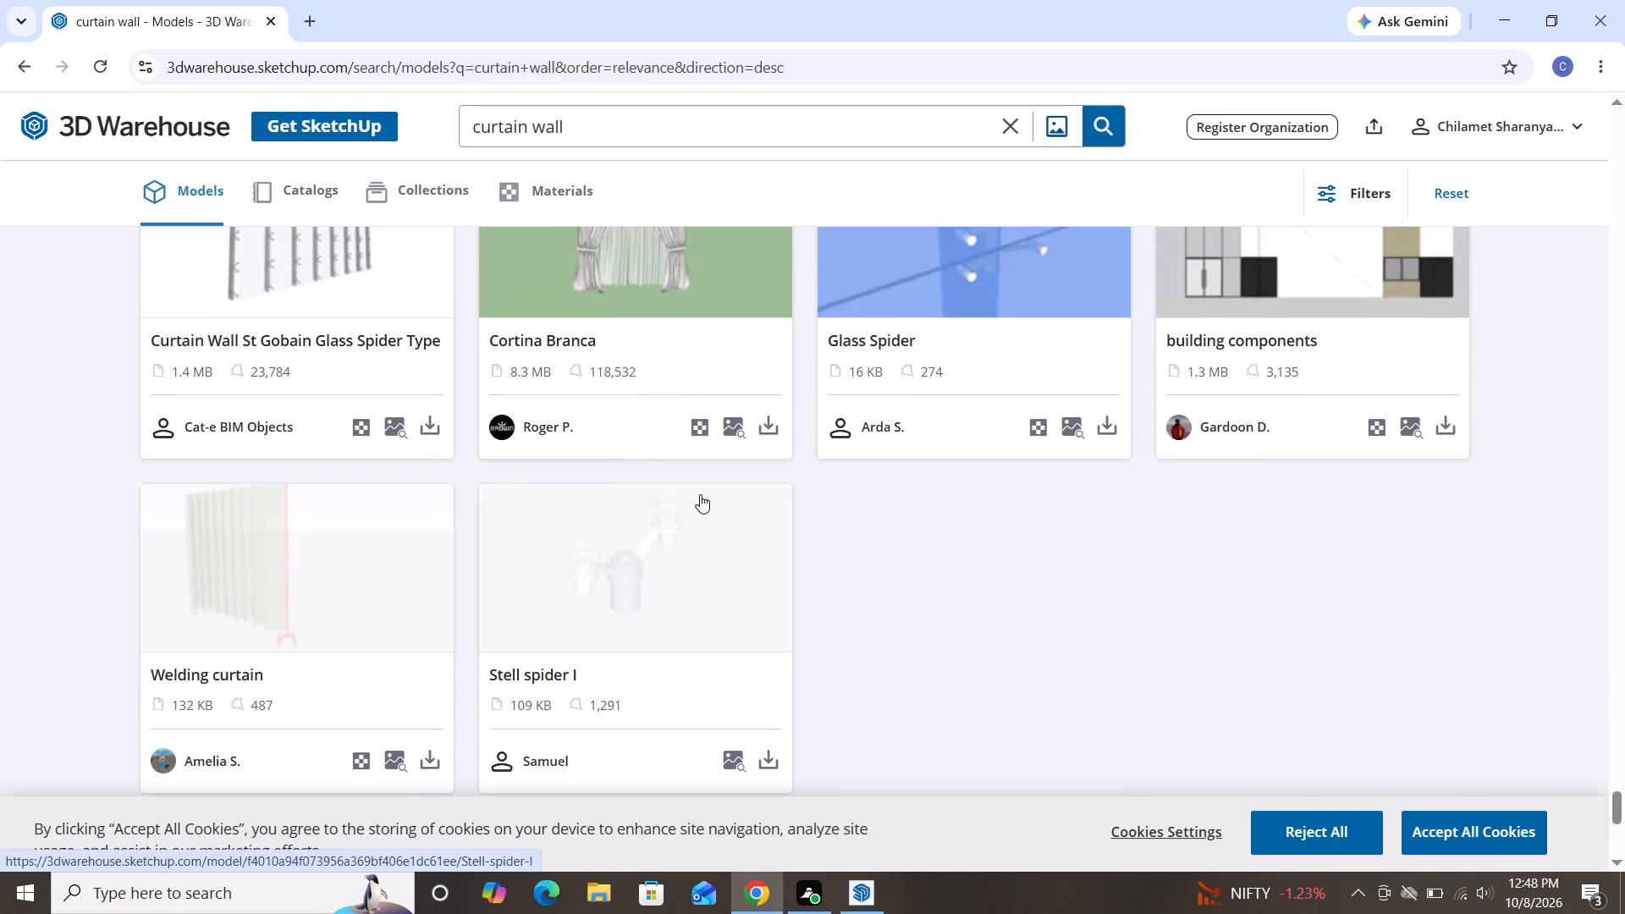
# Go back through the previous searches to the earlier curtain wall results page.
pyautogui.click(25, 63)
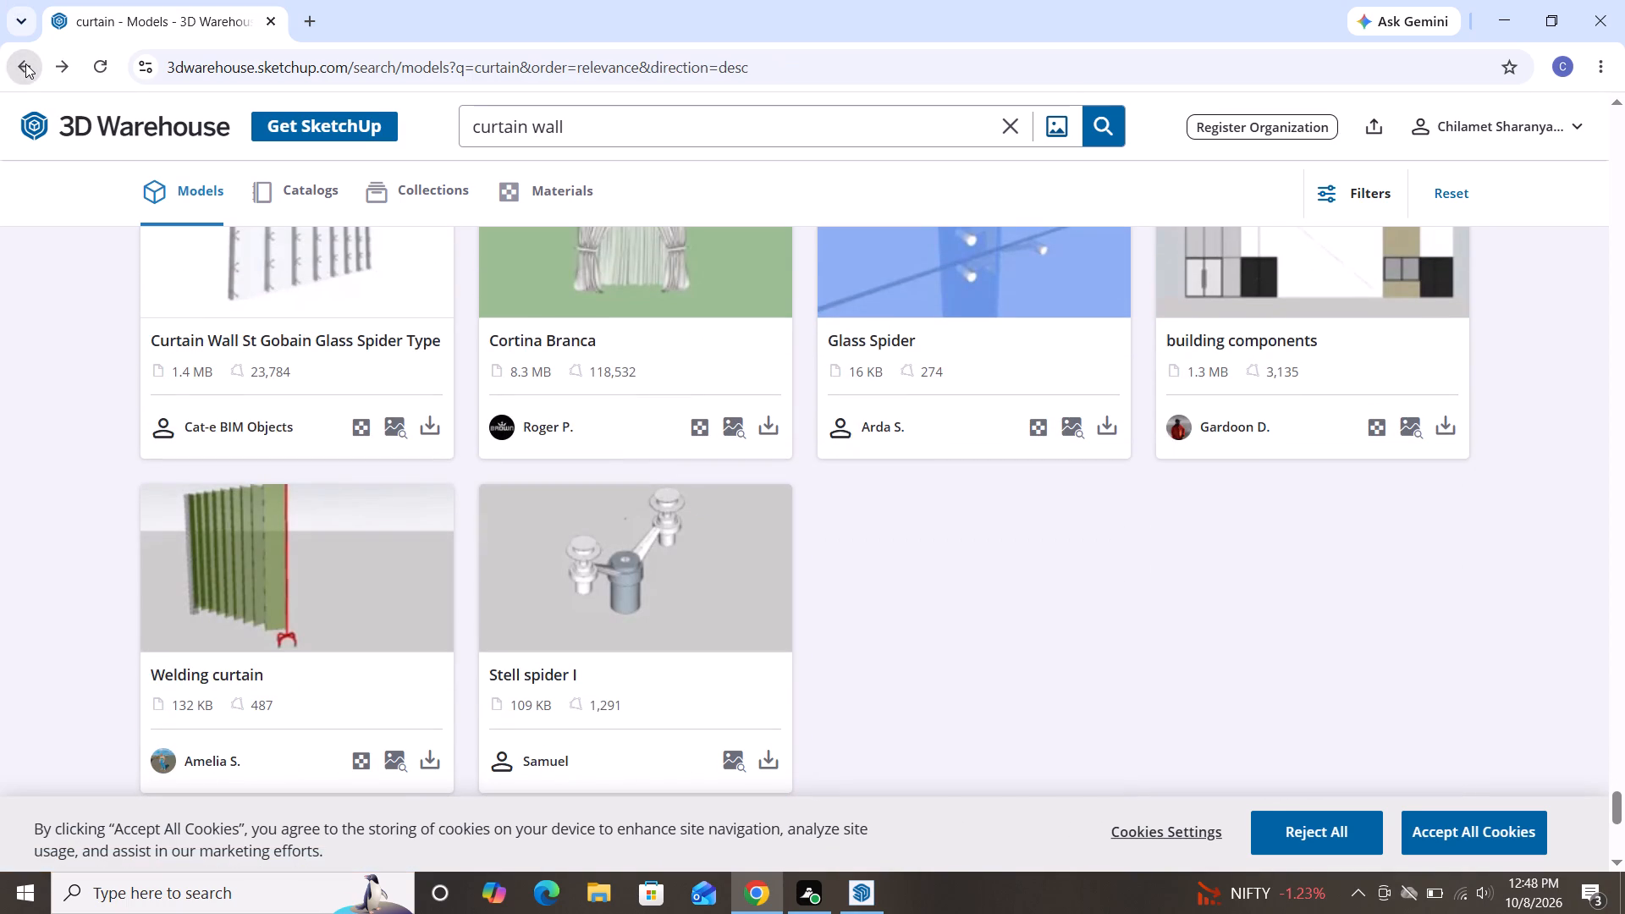
pyautogui.click(25, 63)
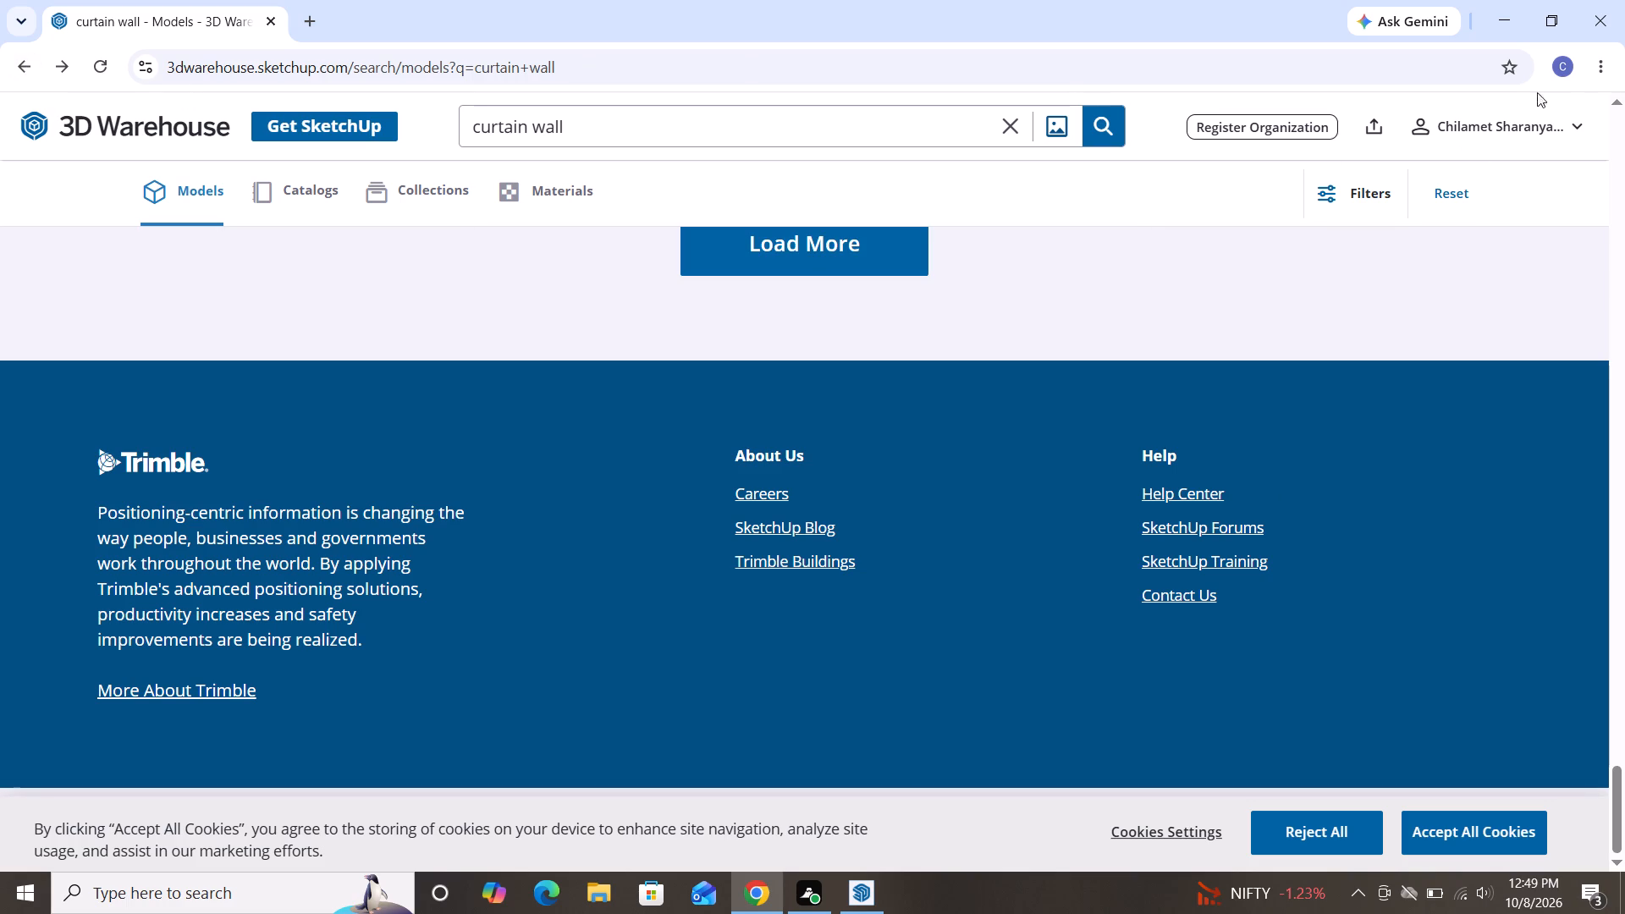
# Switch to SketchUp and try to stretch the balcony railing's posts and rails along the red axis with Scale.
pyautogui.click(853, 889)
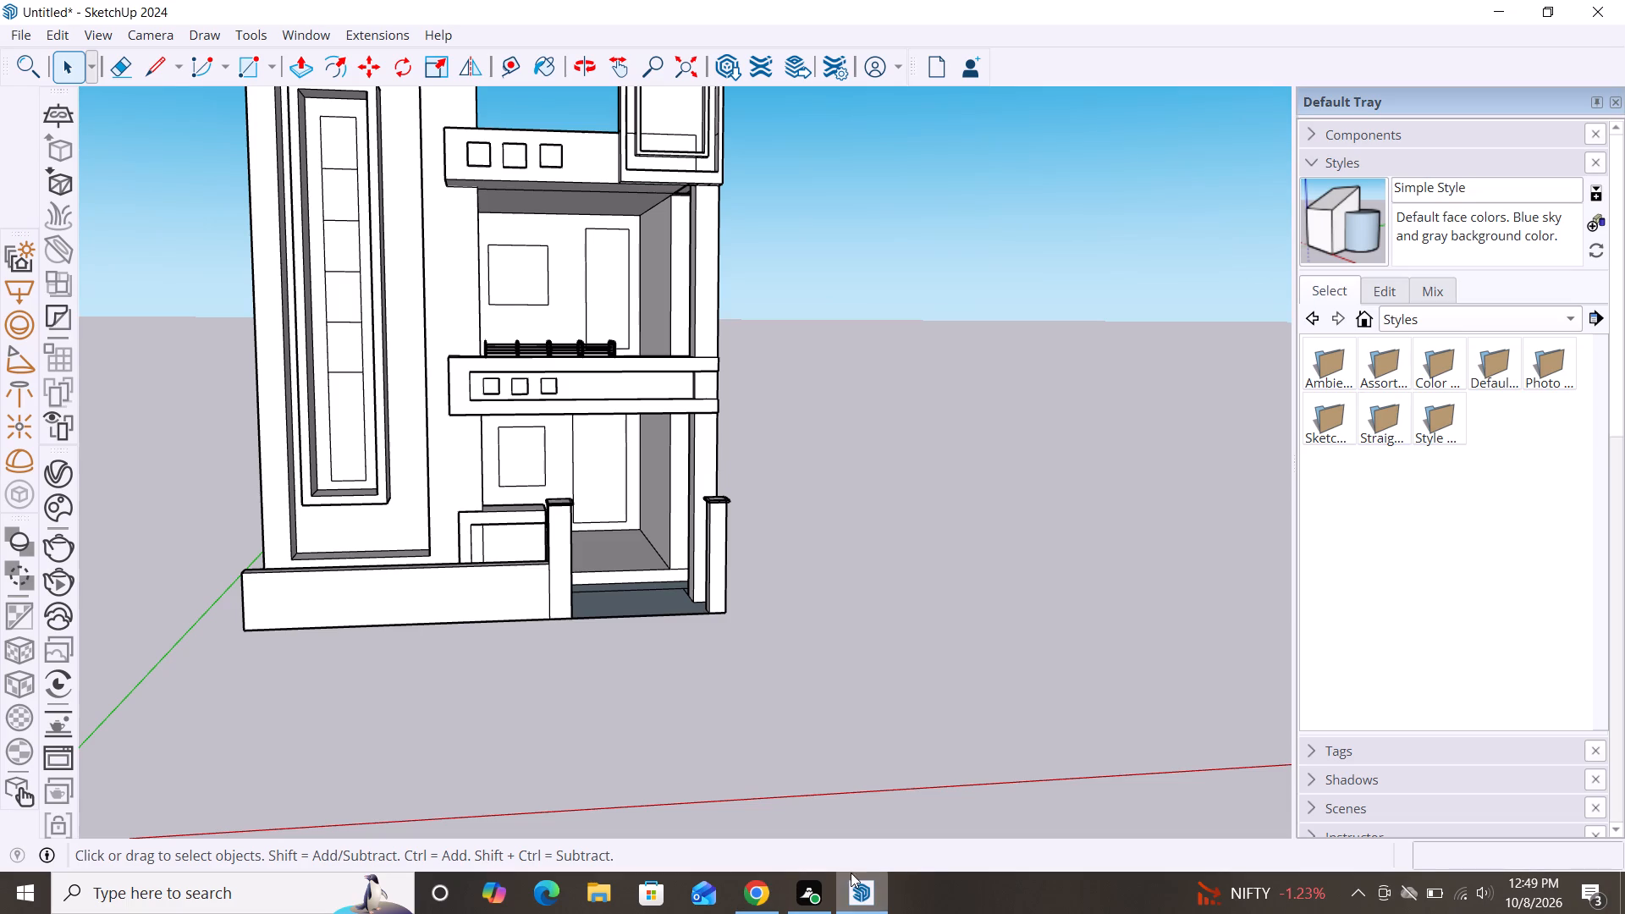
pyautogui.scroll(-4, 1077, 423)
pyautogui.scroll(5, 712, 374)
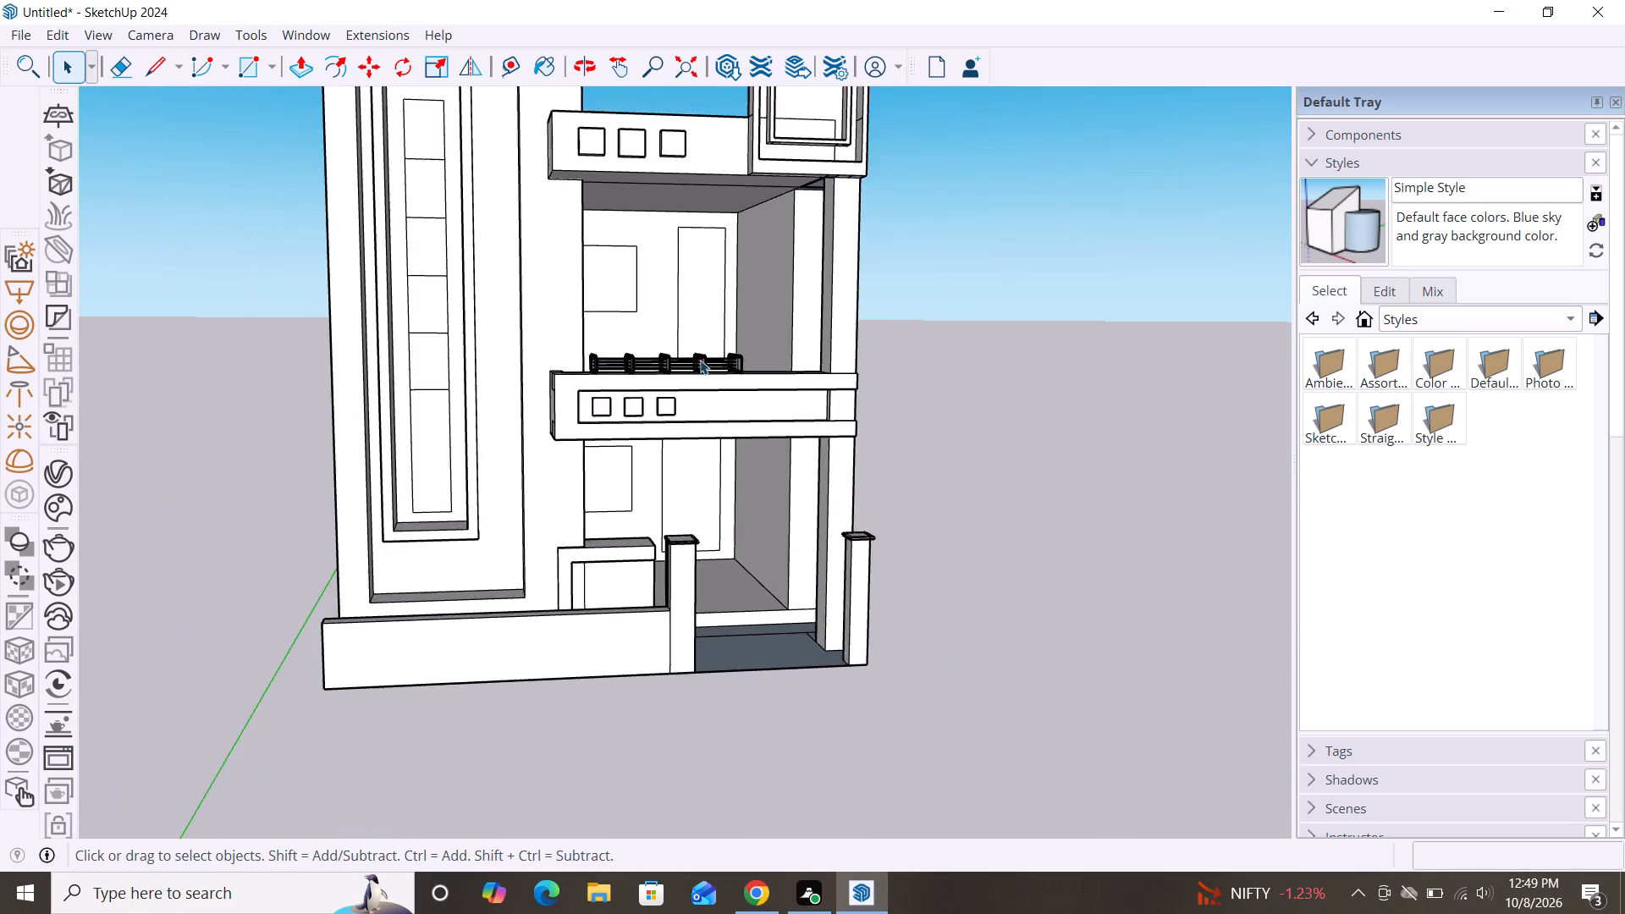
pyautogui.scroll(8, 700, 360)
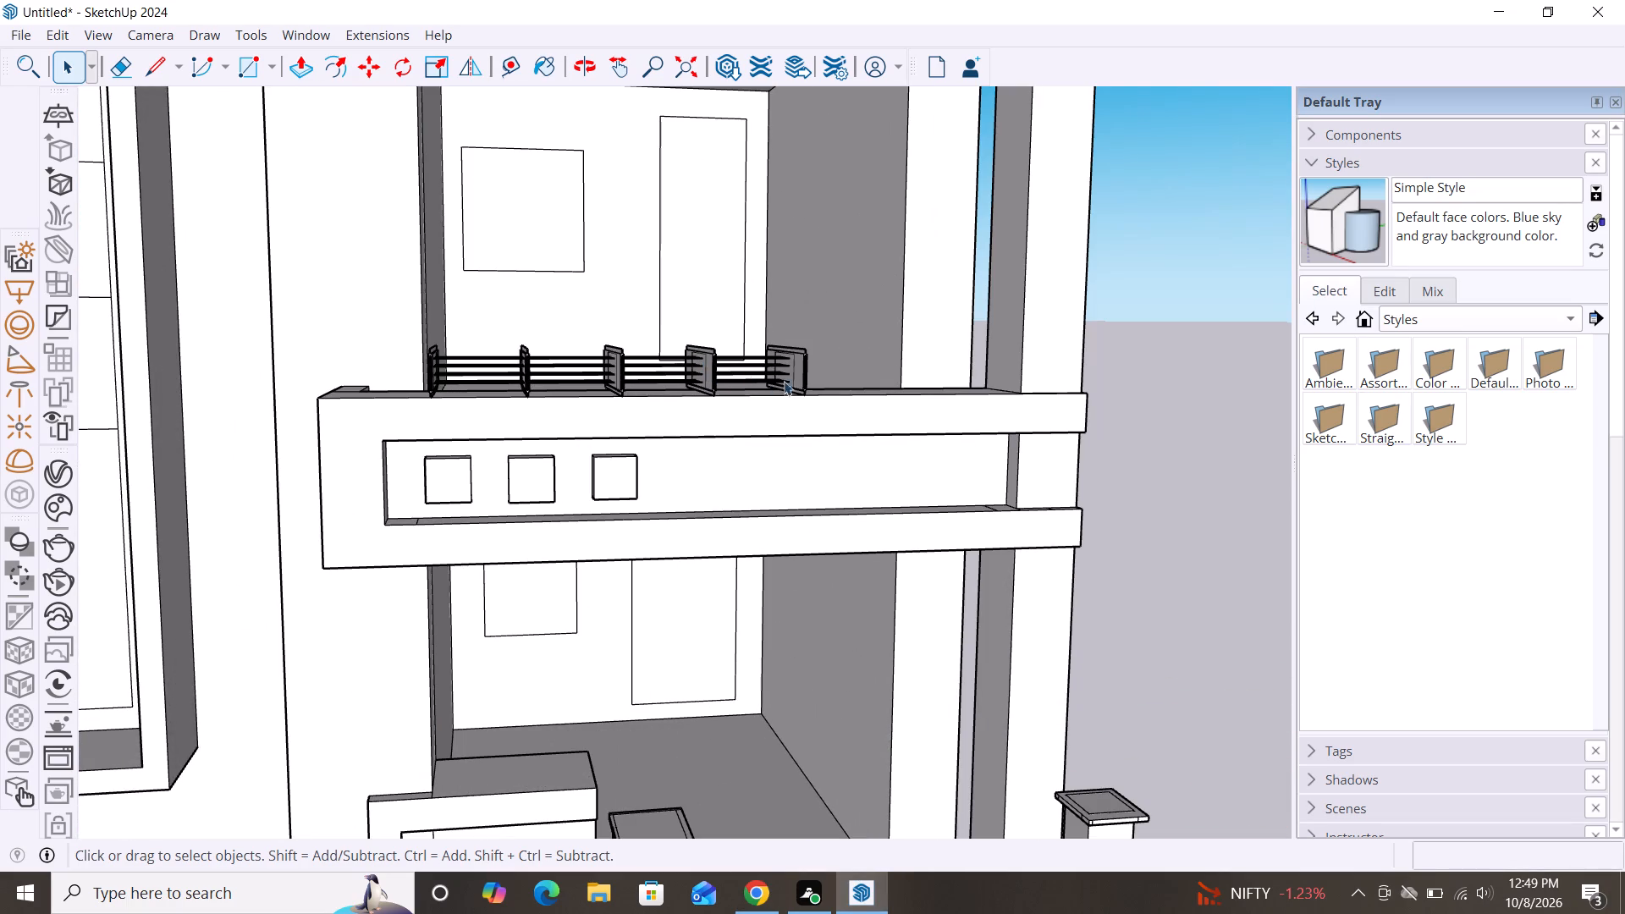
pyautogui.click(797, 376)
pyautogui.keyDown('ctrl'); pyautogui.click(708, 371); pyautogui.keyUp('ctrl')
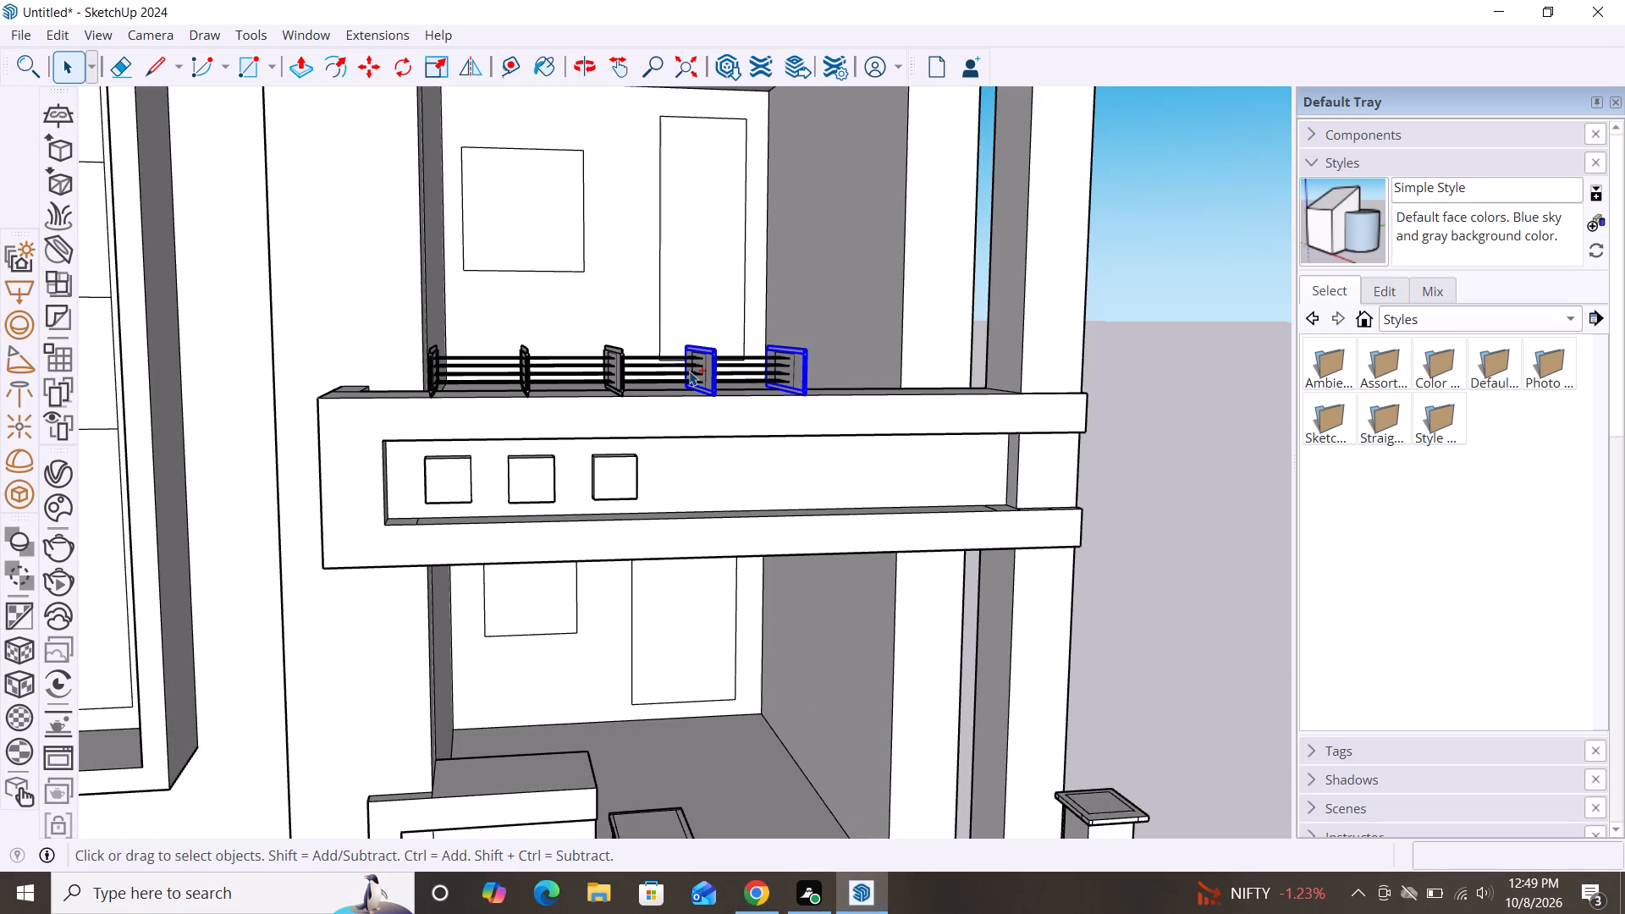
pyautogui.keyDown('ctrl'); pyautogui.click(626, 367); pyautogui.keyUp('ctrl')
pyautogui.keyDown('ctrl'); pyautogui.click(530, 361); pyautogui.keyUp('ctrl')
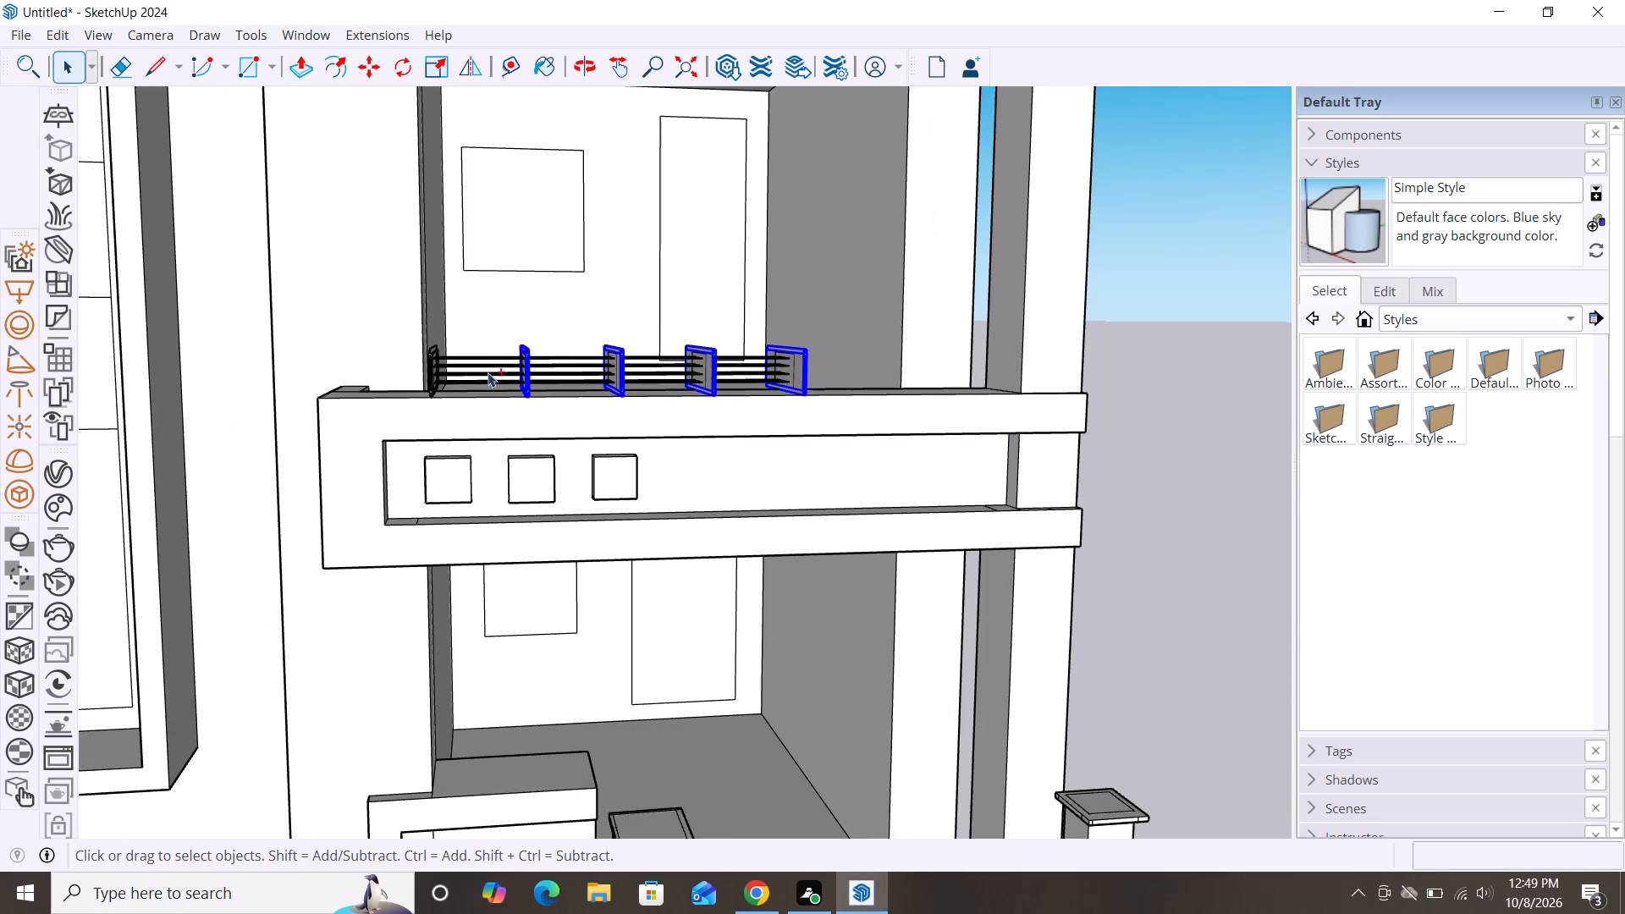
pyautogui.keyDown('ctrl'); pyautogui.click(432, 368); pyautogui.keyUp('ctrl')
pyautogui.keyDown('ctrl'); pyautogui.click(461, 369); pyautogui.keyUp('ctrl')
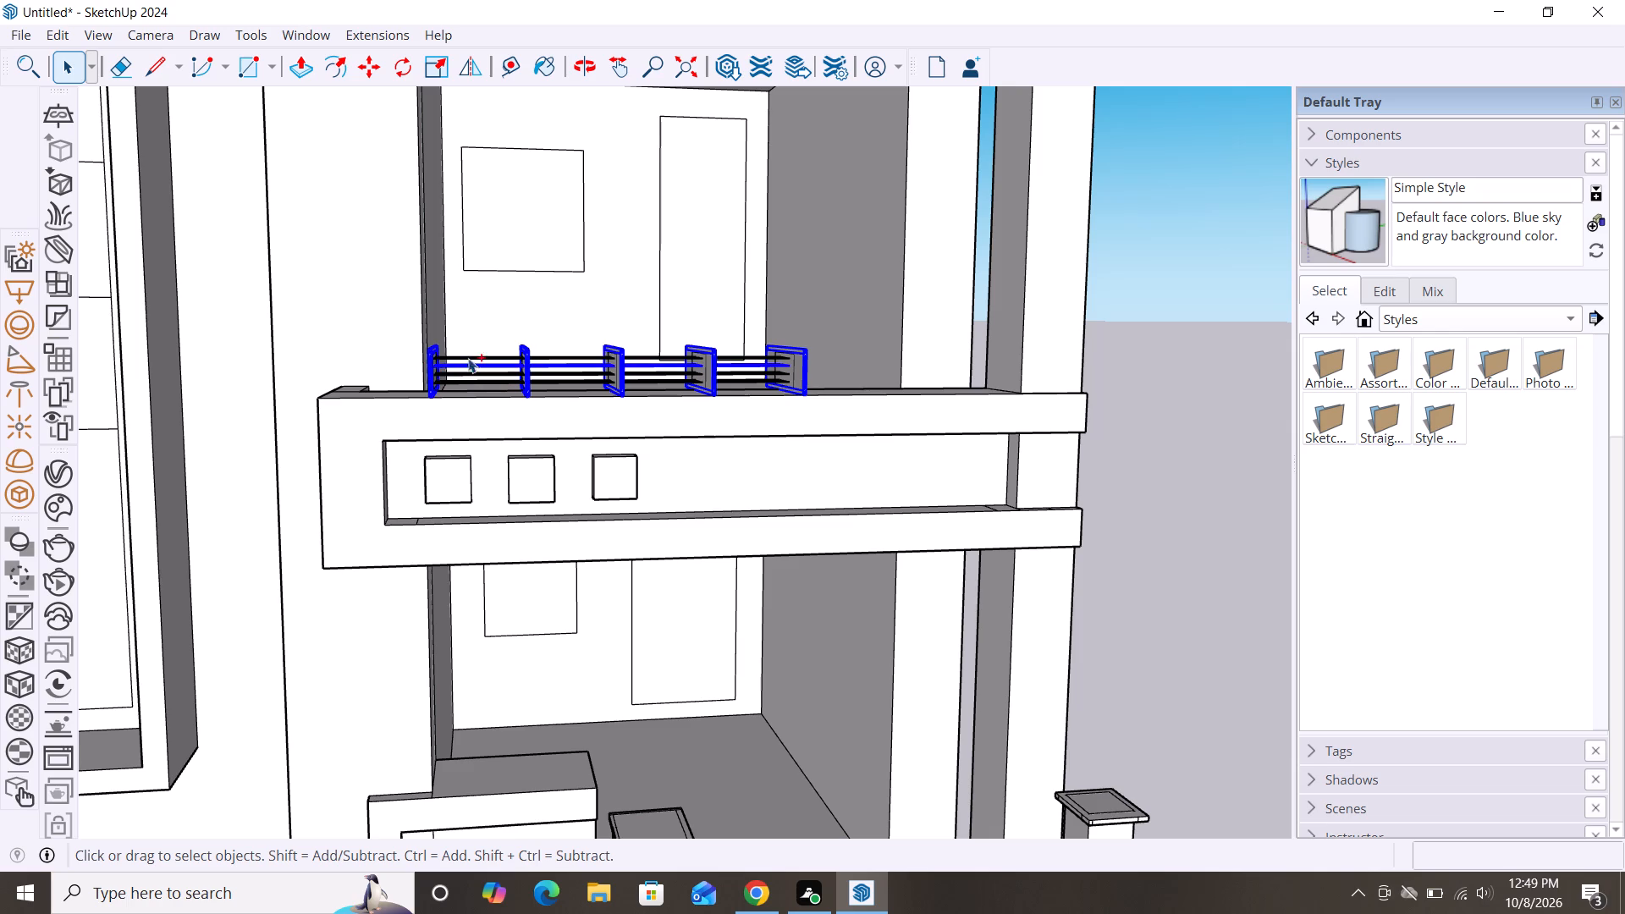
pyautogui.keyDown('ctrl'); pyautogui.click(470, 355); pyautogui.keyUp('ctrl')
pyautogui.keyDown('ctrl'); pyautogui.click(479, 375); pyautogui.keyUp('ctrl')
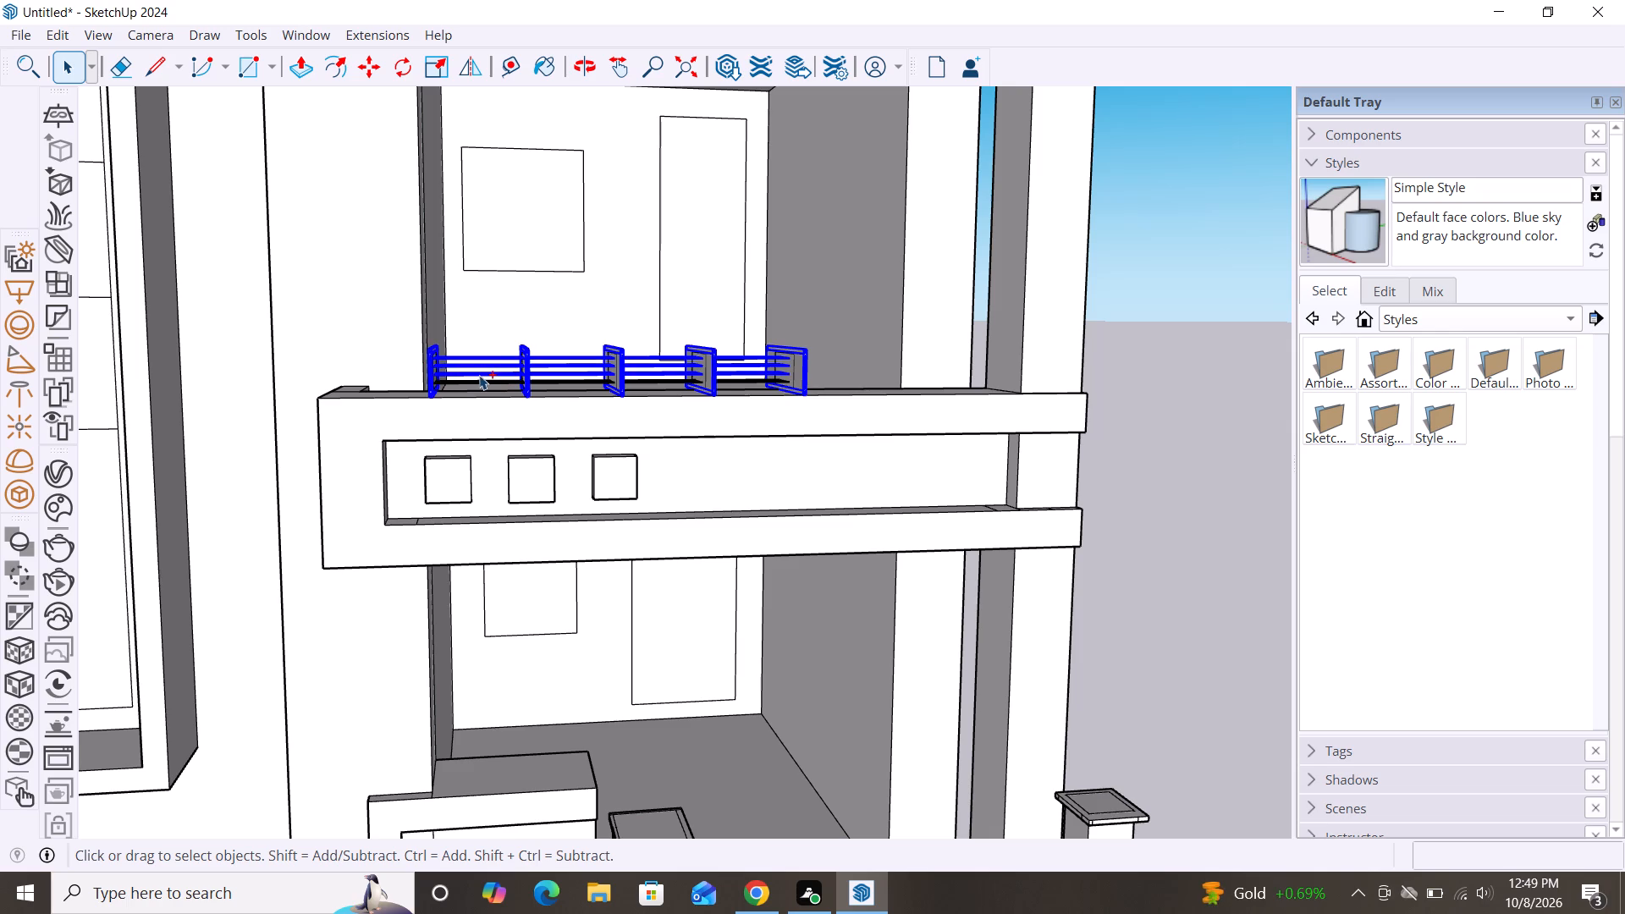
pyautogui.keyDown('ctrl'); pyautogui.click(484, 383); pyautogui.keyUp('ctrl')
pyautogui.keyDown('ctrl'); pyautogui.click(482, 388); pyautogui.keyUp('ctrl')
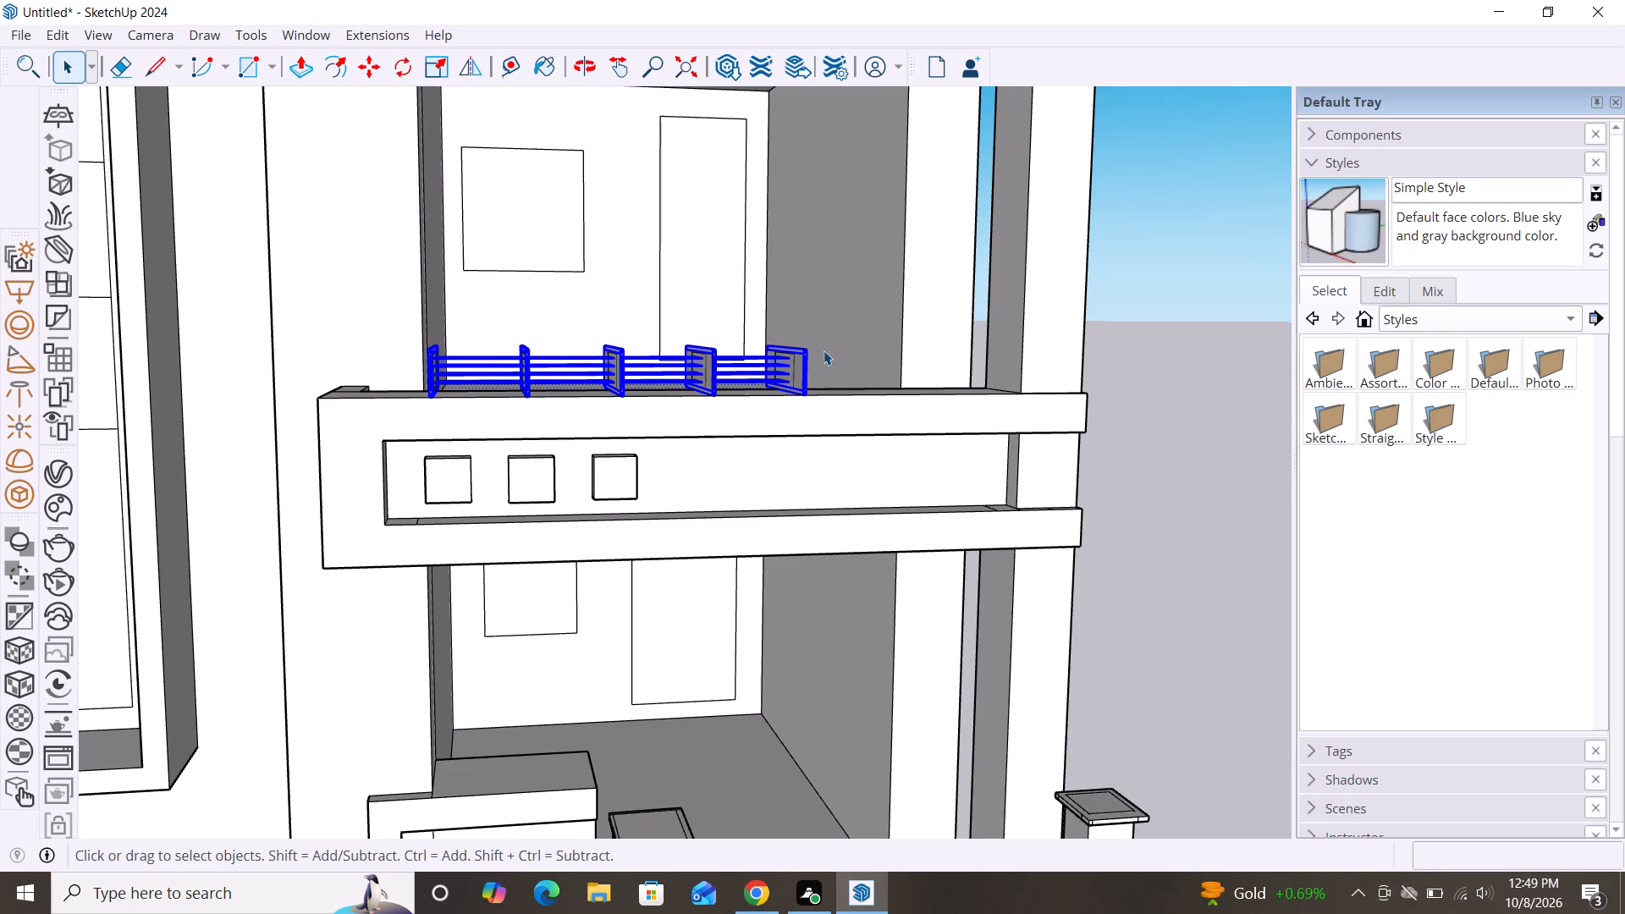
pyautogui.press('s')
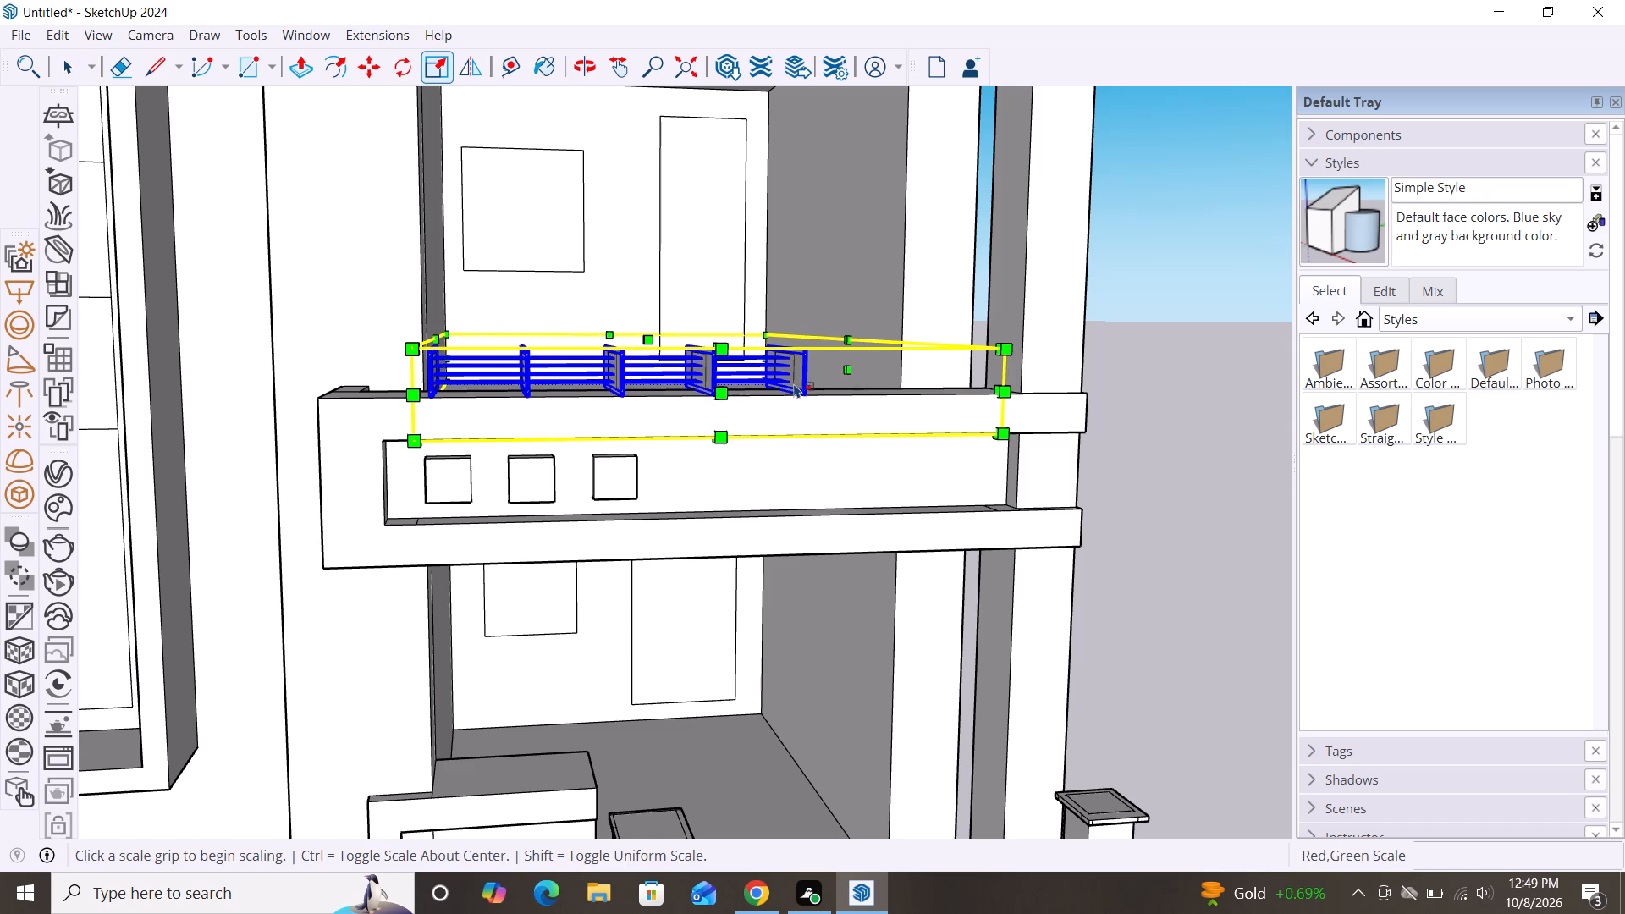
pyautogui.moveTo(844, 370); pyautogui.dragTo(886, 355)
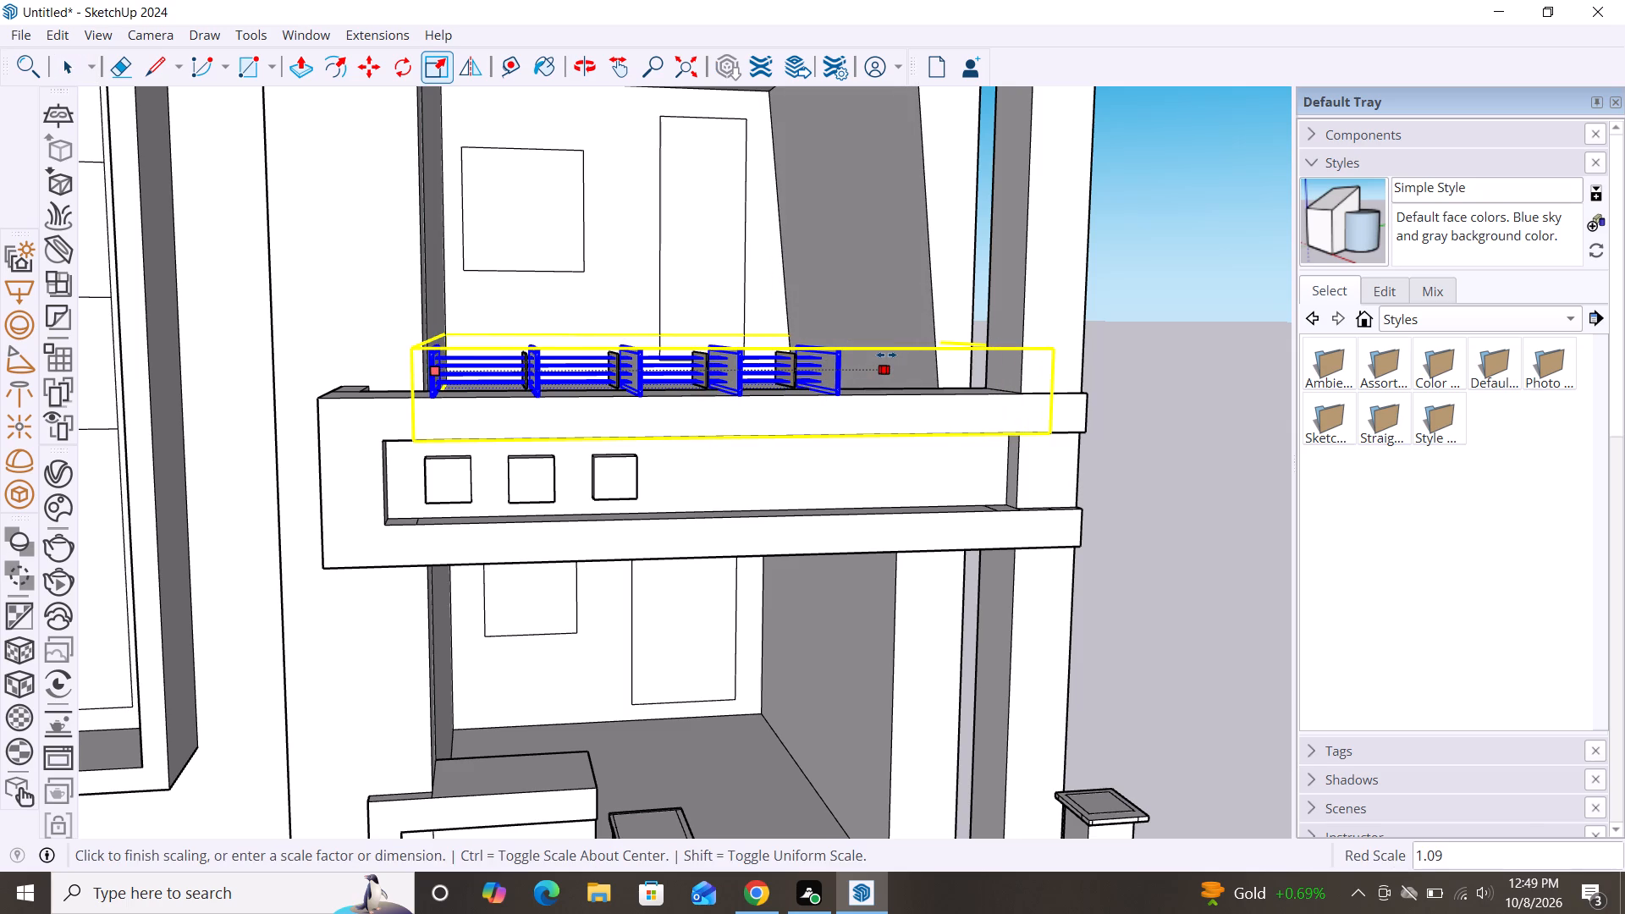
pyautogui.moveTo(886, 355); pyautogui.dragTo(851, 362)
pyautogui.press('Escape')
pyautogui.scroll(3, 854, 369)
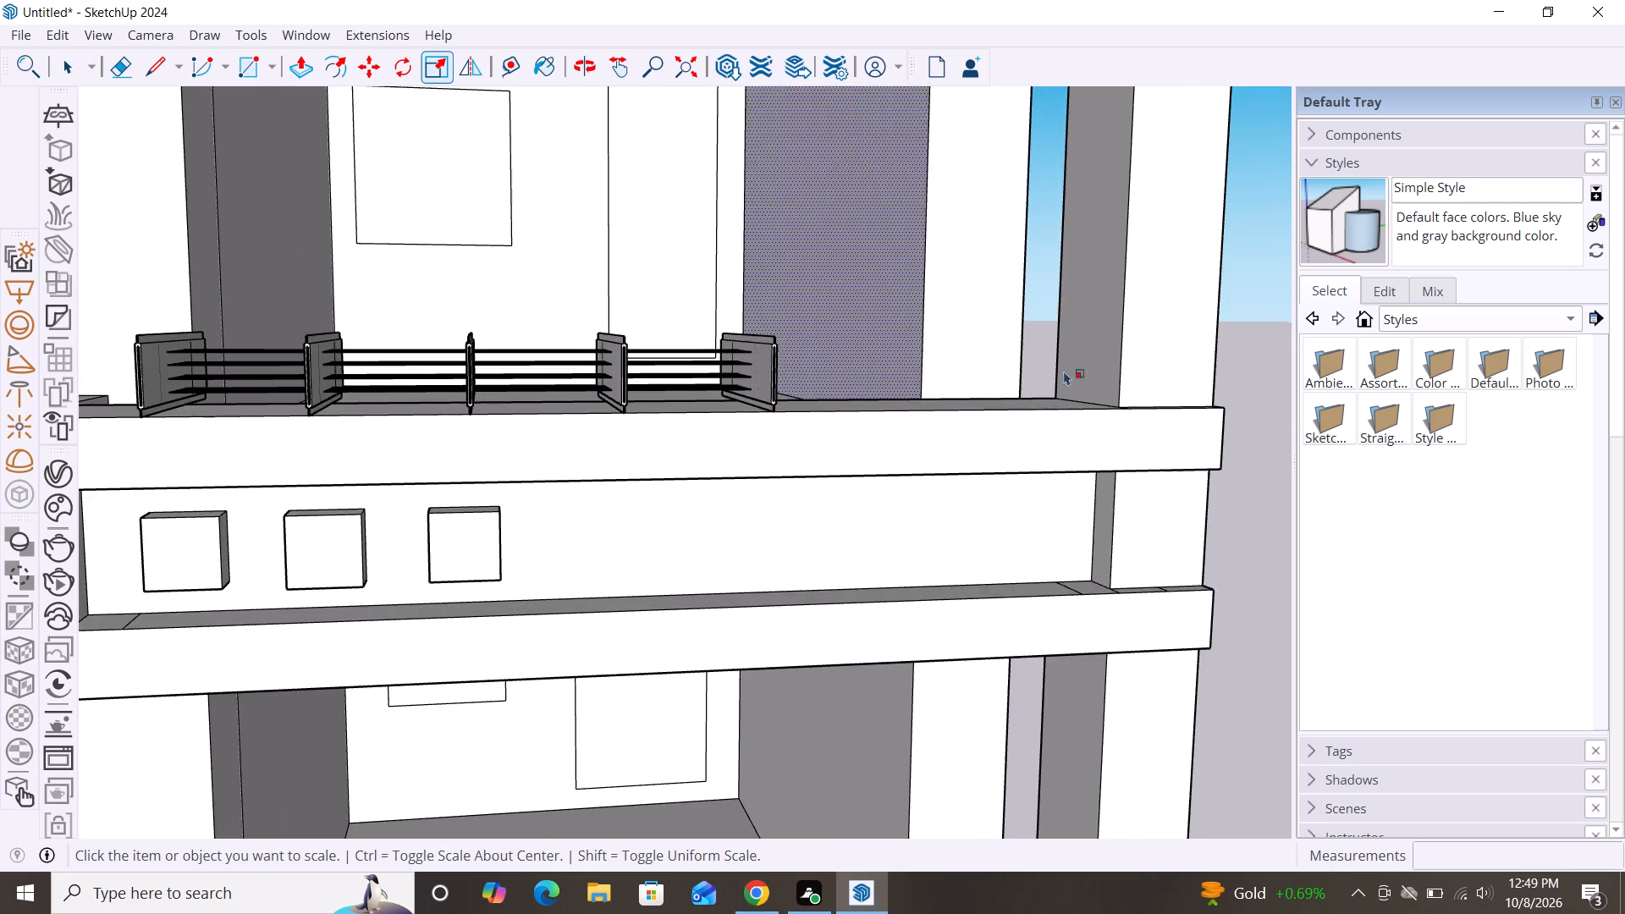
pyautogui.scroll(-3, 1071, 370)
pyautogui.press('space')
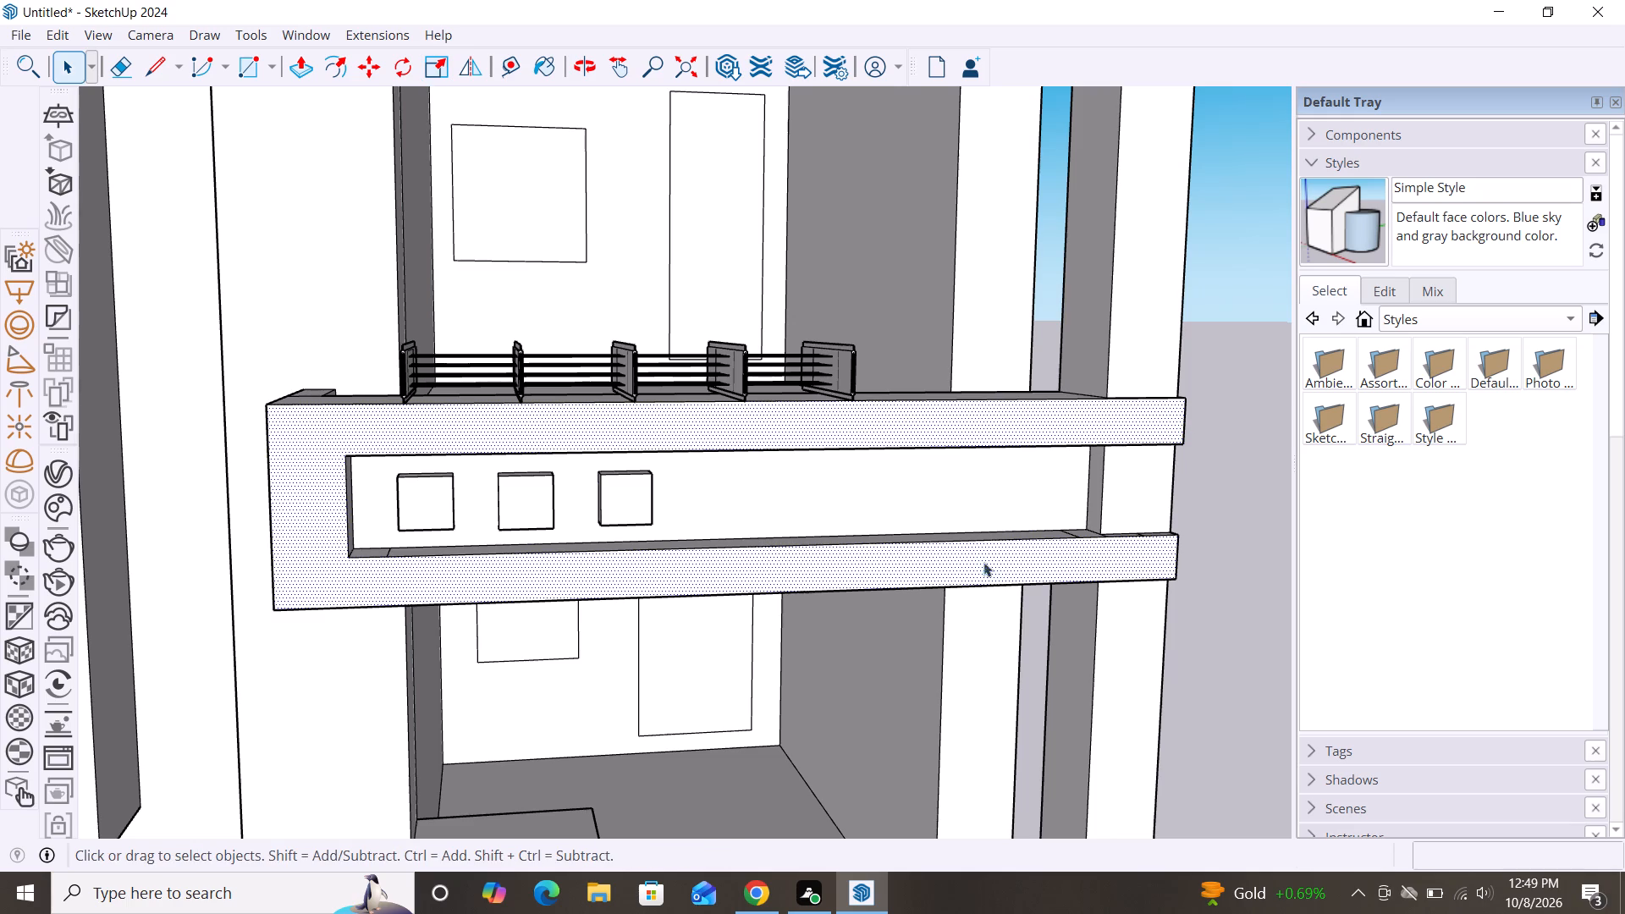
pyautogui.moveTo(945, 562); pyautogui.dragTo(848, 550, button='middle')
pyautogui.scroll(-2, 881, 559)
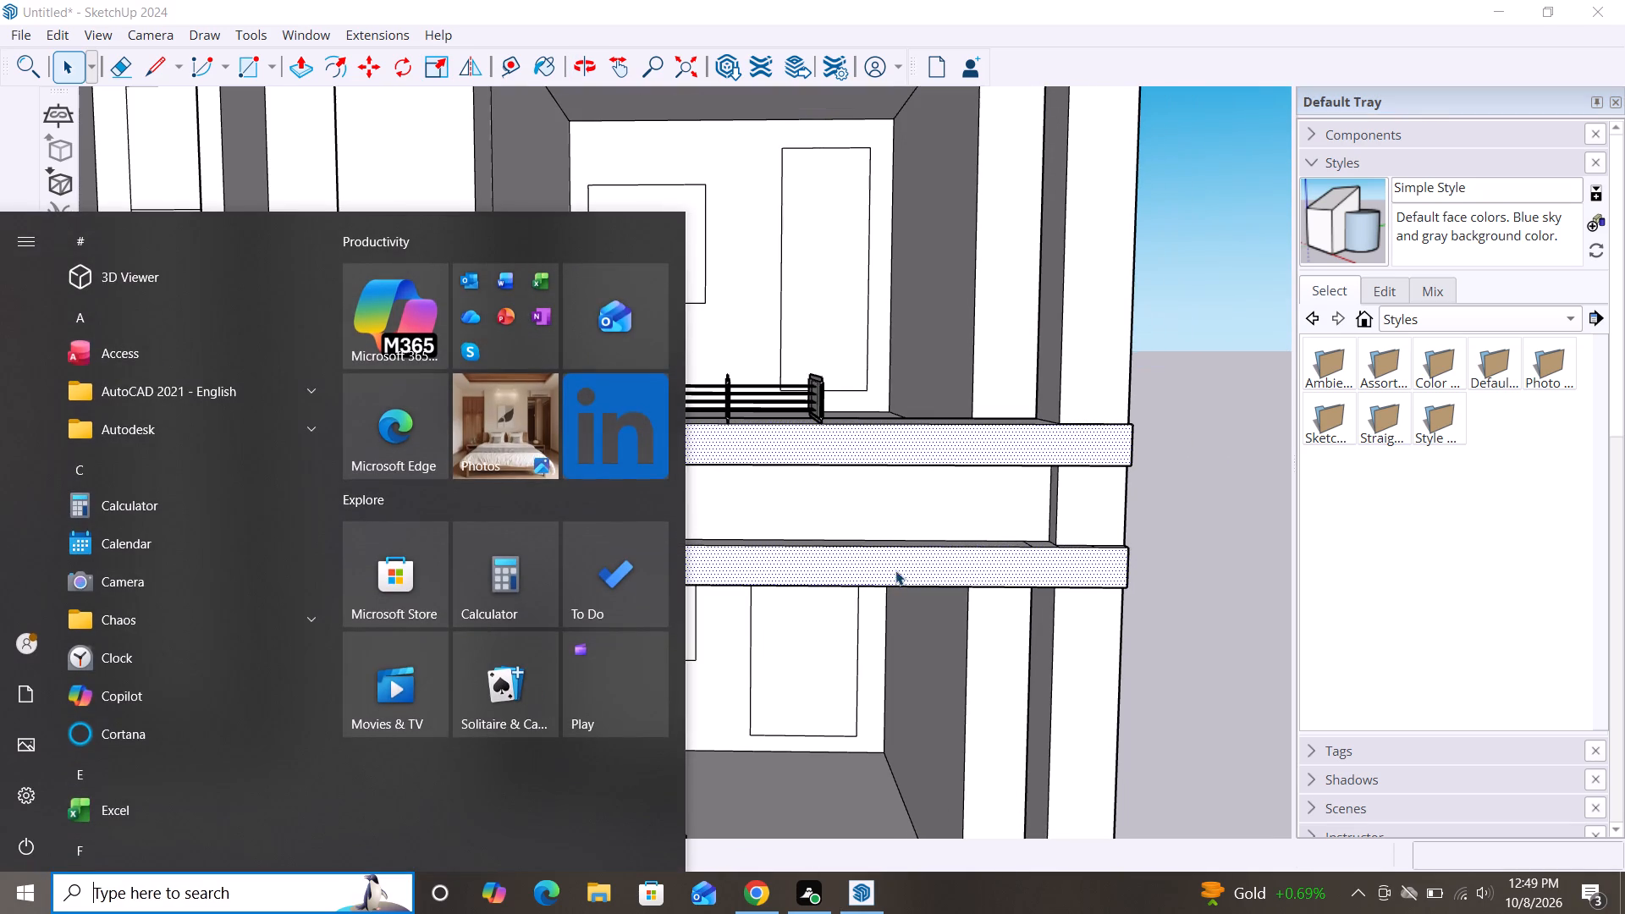
# Select the balcony railing's posts and rails and stretch them with Scale along the balcony's front towards the inner side wall.
pyautogui.click(1215, 475)
pyautogui.keyDown('alt'); pyautogui.moveTo(808, 576); pyautogui.dragTo(931, 618, button='middle'); pyautogui.keyUp('alt')
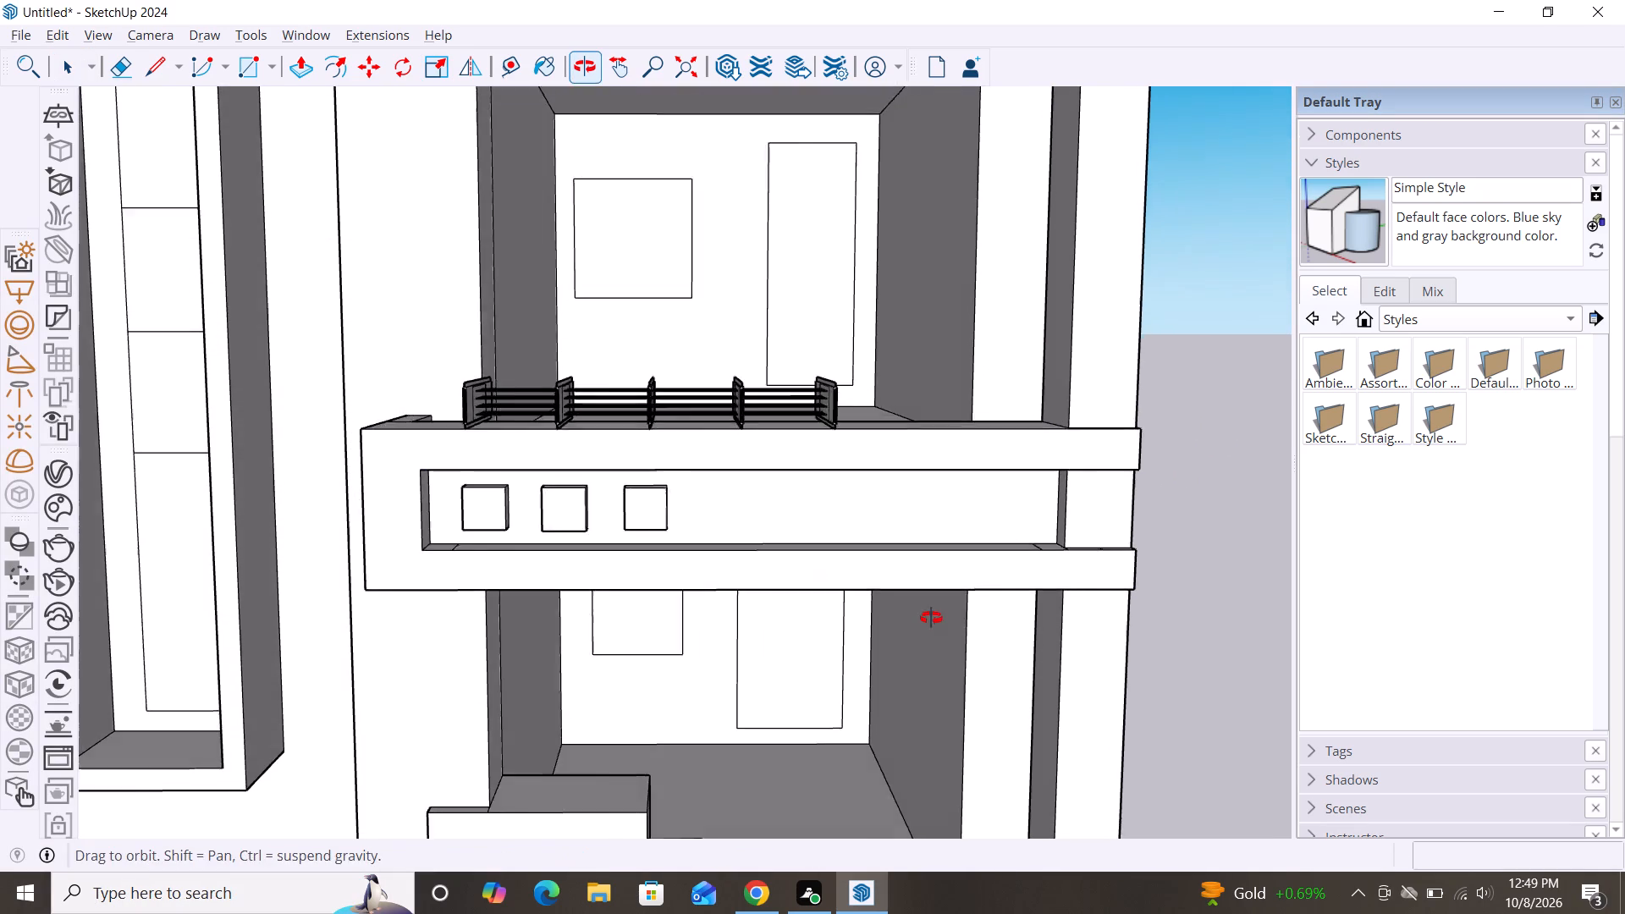
pyautogui.keyDown('alt'); pyautogui.moveTo(931, 618); pyautogui.dragTo(932, 619, button='middle'); pyautogui.keyUp('alt')
pyautogui.keyDown('alt'); pyautogui.moveTo(714, 513); pyautogui.dragTo(656, 515, button='middle'); pyautogui.keyUp('alt')
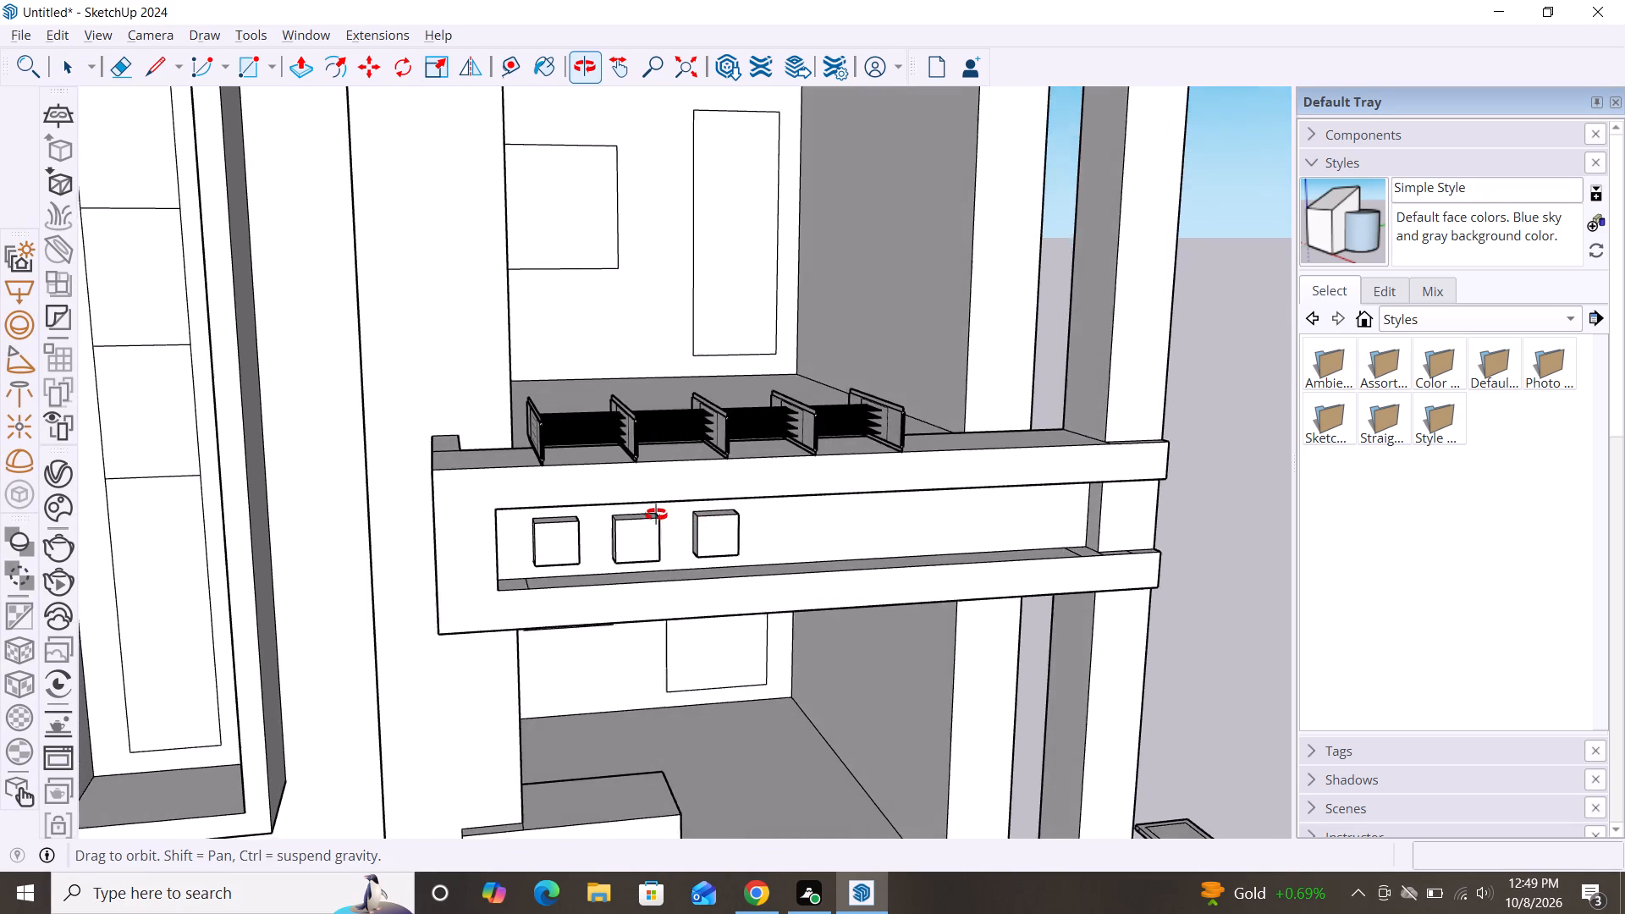
pyautogui.keyDown('alt'); pyautogui.moveTo(656, 515); pyautogui.dragTo(605, 511, button='middle'); pyautogui.keyUp('alt')
pyautogui.click(490, 432)
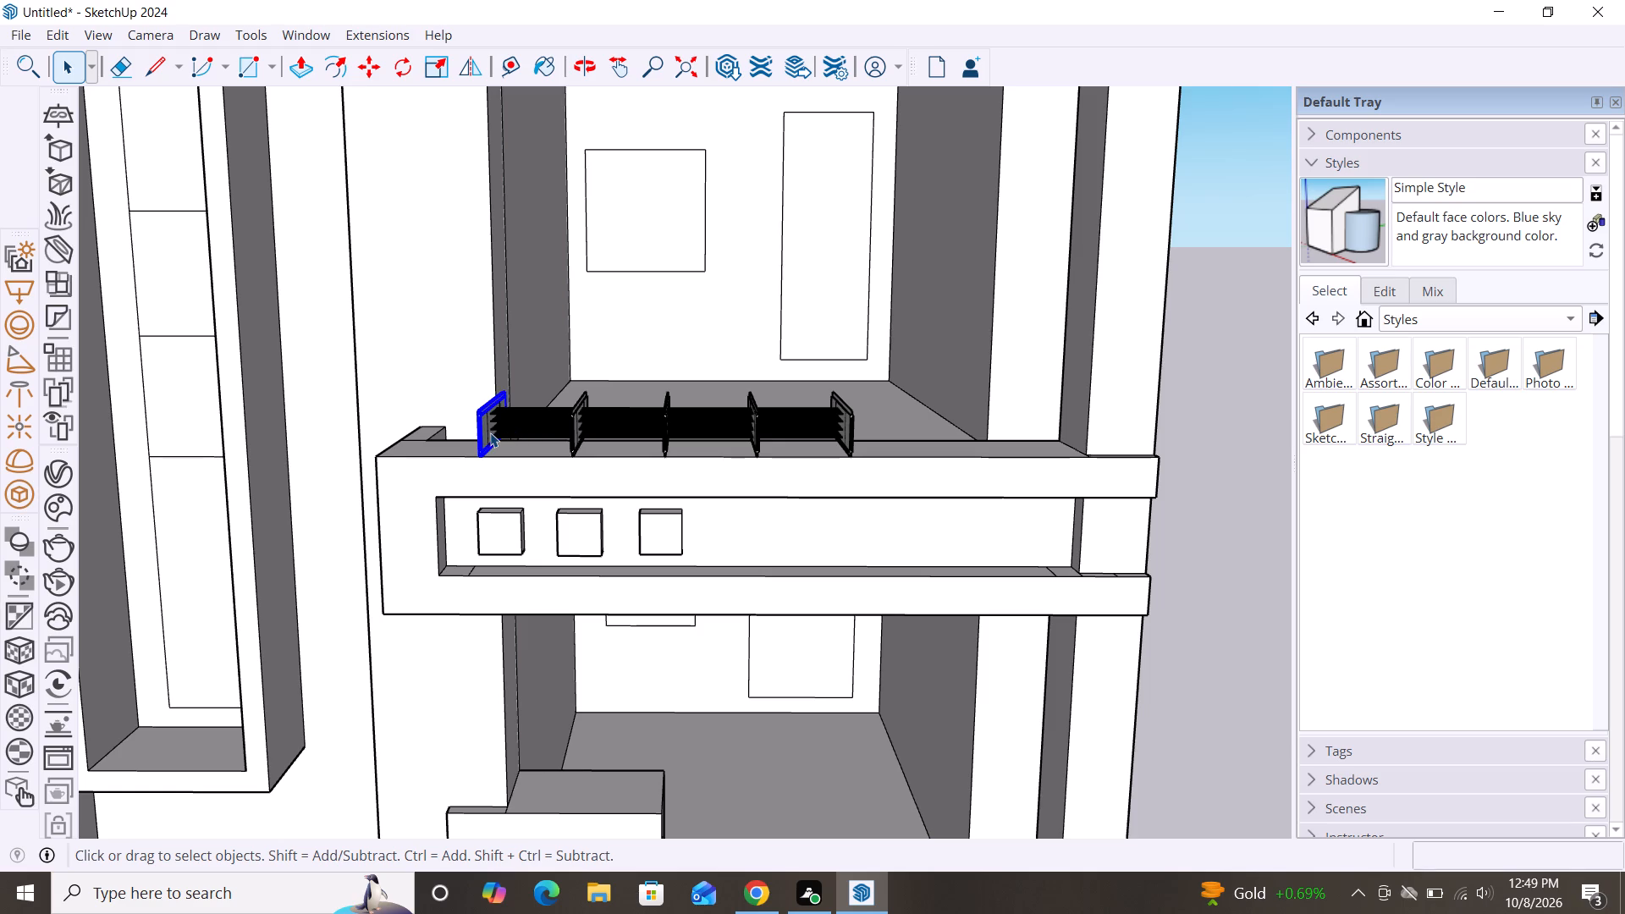
pyautogui.keyDown('ctrl'); pyautogui.click(576, 417); pyautogui.keyUp('ctrl')
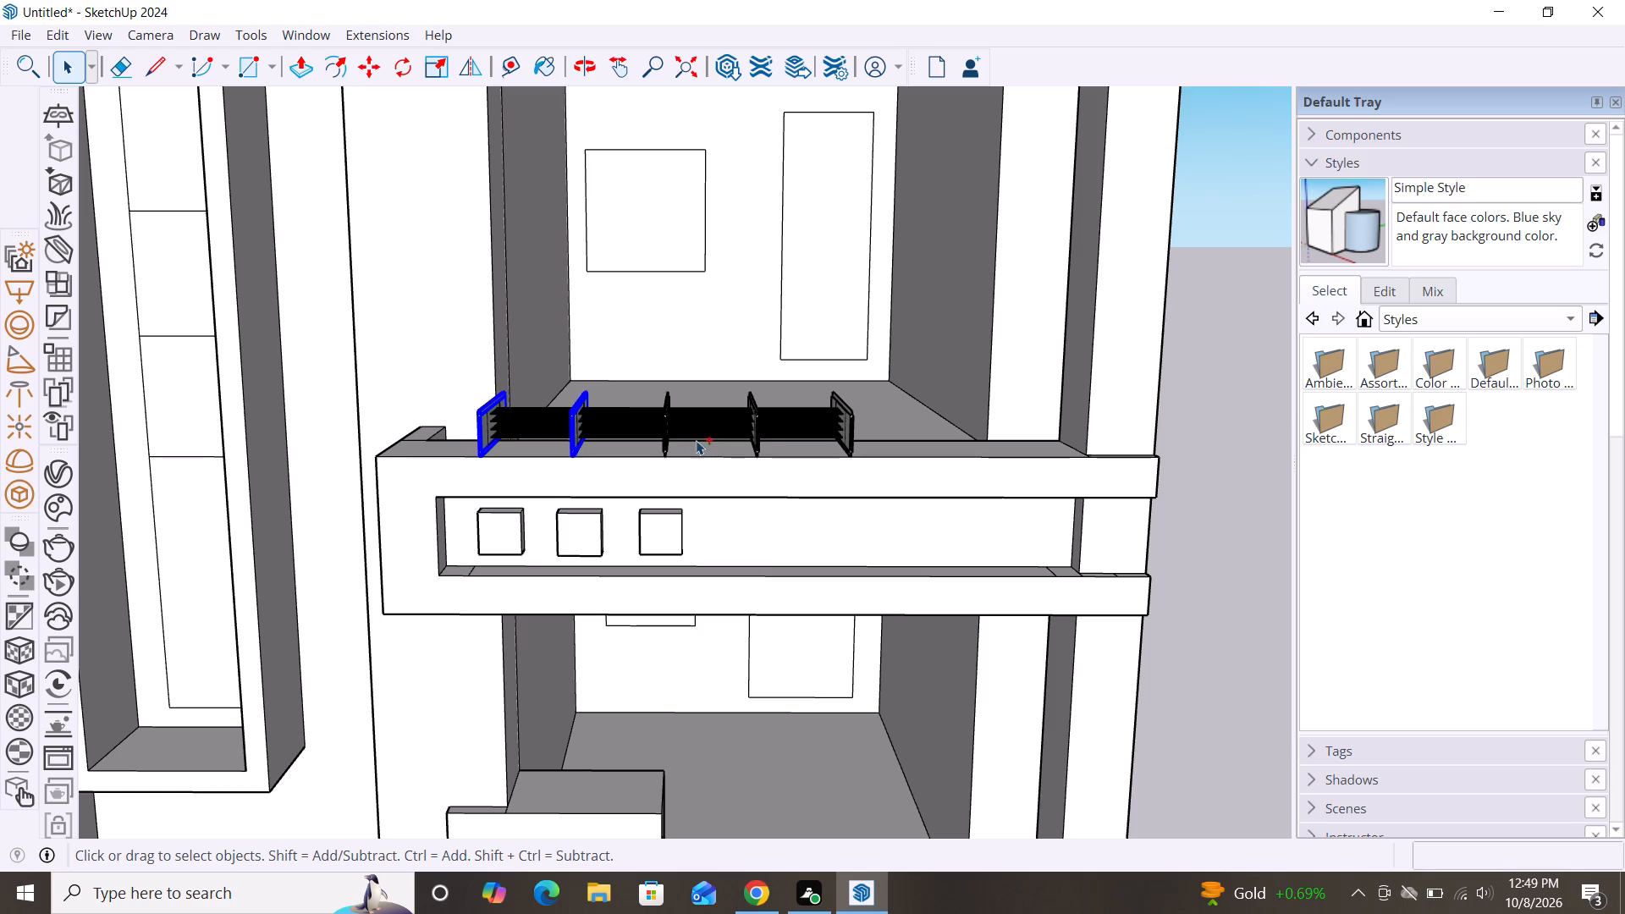
pyautogui.keyDown('ctrl'); pyautogui.click(659, 430); pyautogui.keyUp('ctrl')
pyautogui.keyDown('ctrl'); pyautogui.click(767, 434); pyautogui.keyUp('ctrl')
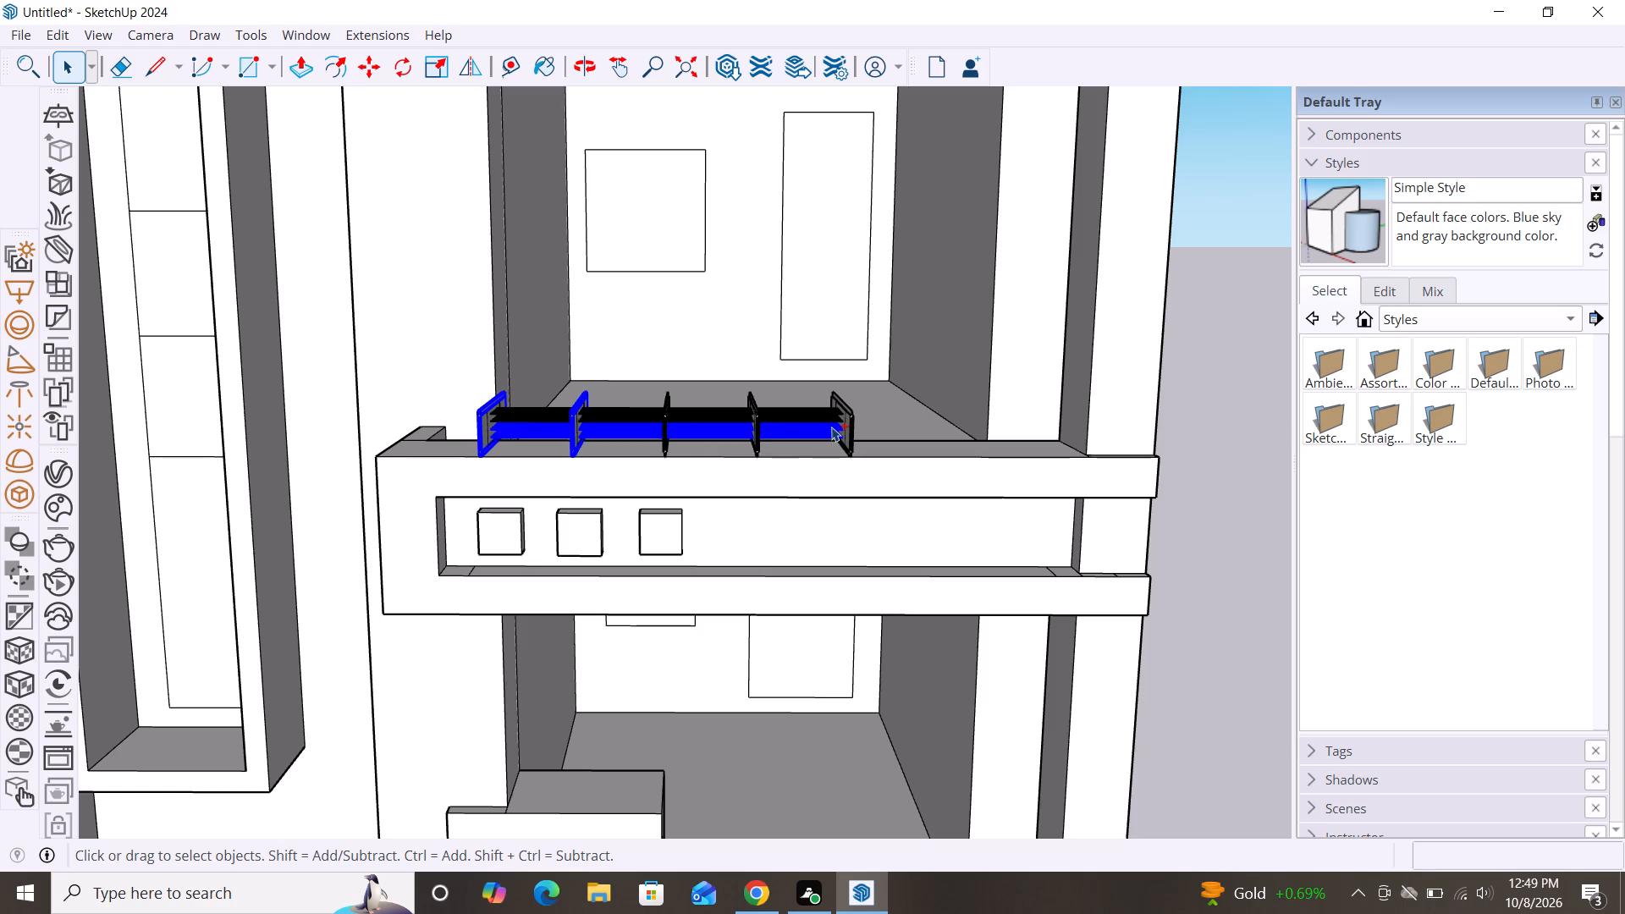
pyautogui.keyDown('ctrl'); pyautogui.click(845, 427); pyautogui.keyUp('ctrl')
pyautogui.keyDown('ctrl'); pyautogui.click(832, 414); pyautogui.keyUp('ctrl')
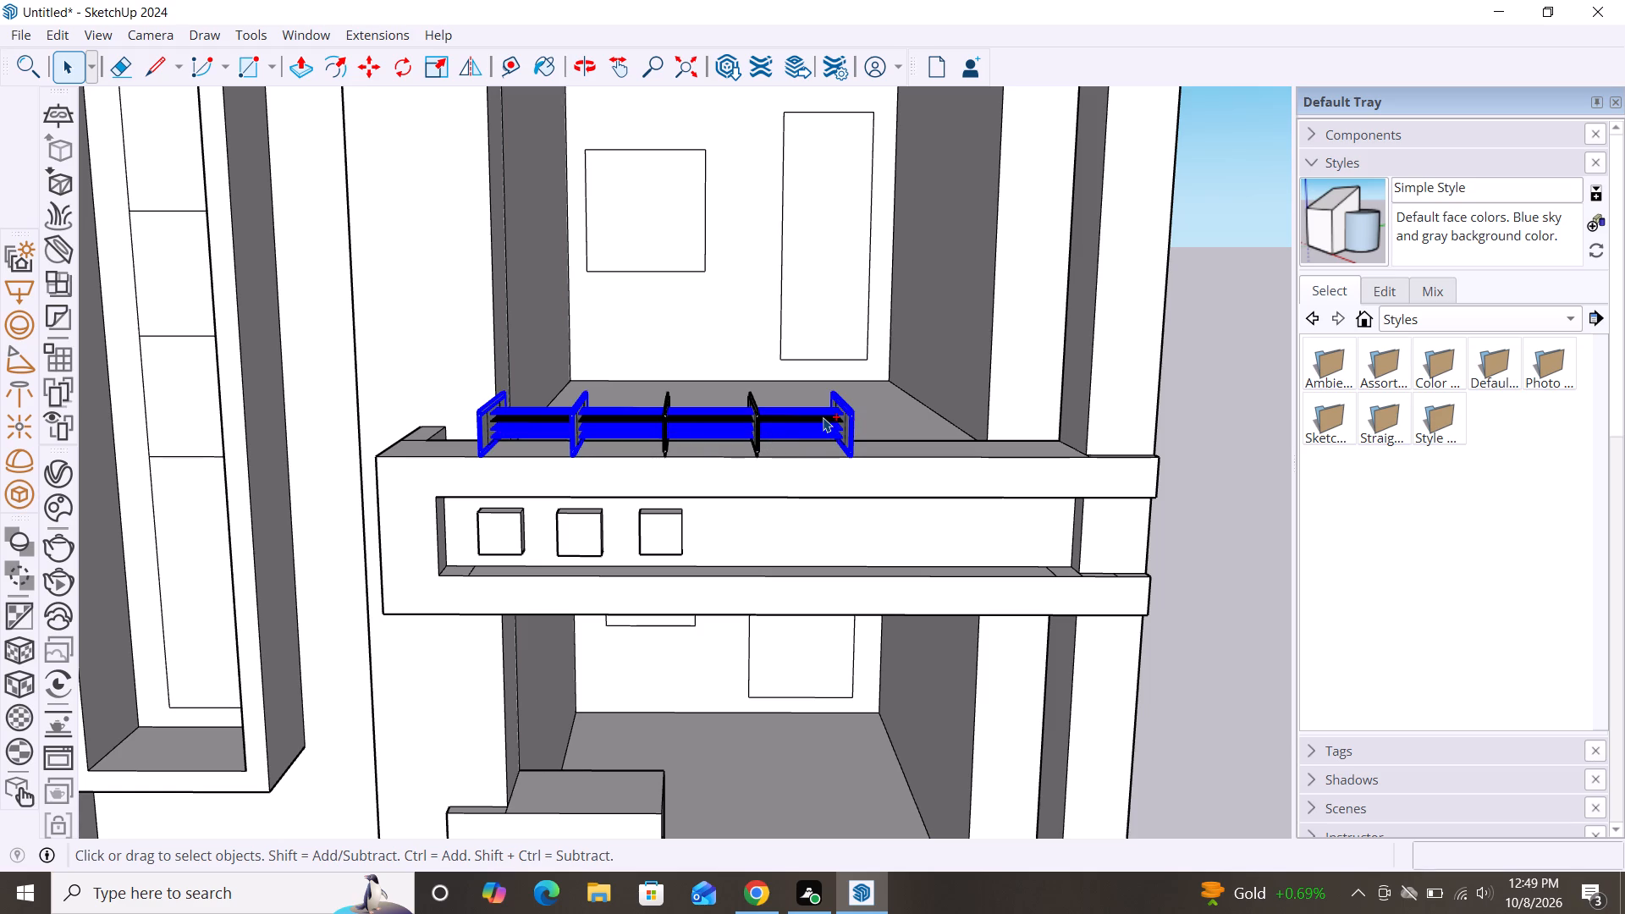
pyautogui.keyDown('ctrl'); pyautogui.click(823, 417); pyautogui.keyUp('ctrl')
pyautogui.keyDown('ctrl'); pyautogui.click(761, 443); pyautogui.keyUp('ctrl')
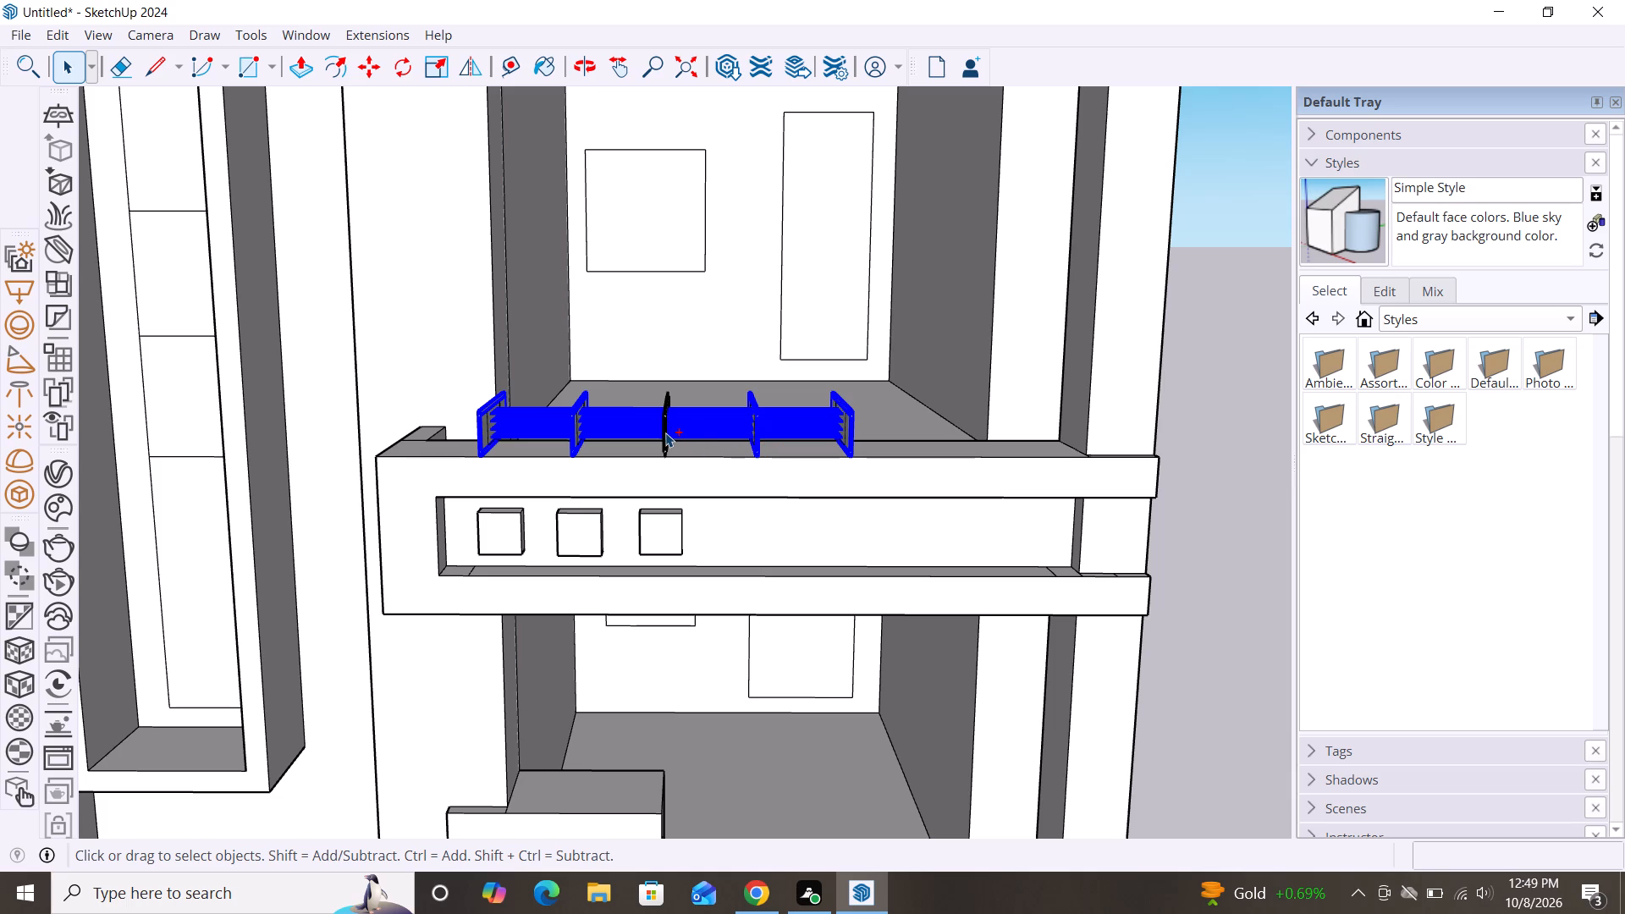
pyautogui.keyDown('ctrl'); pyautogui.click(665, 432); pyautogui.keyUp('ctrl')
pyautogui.press('s')
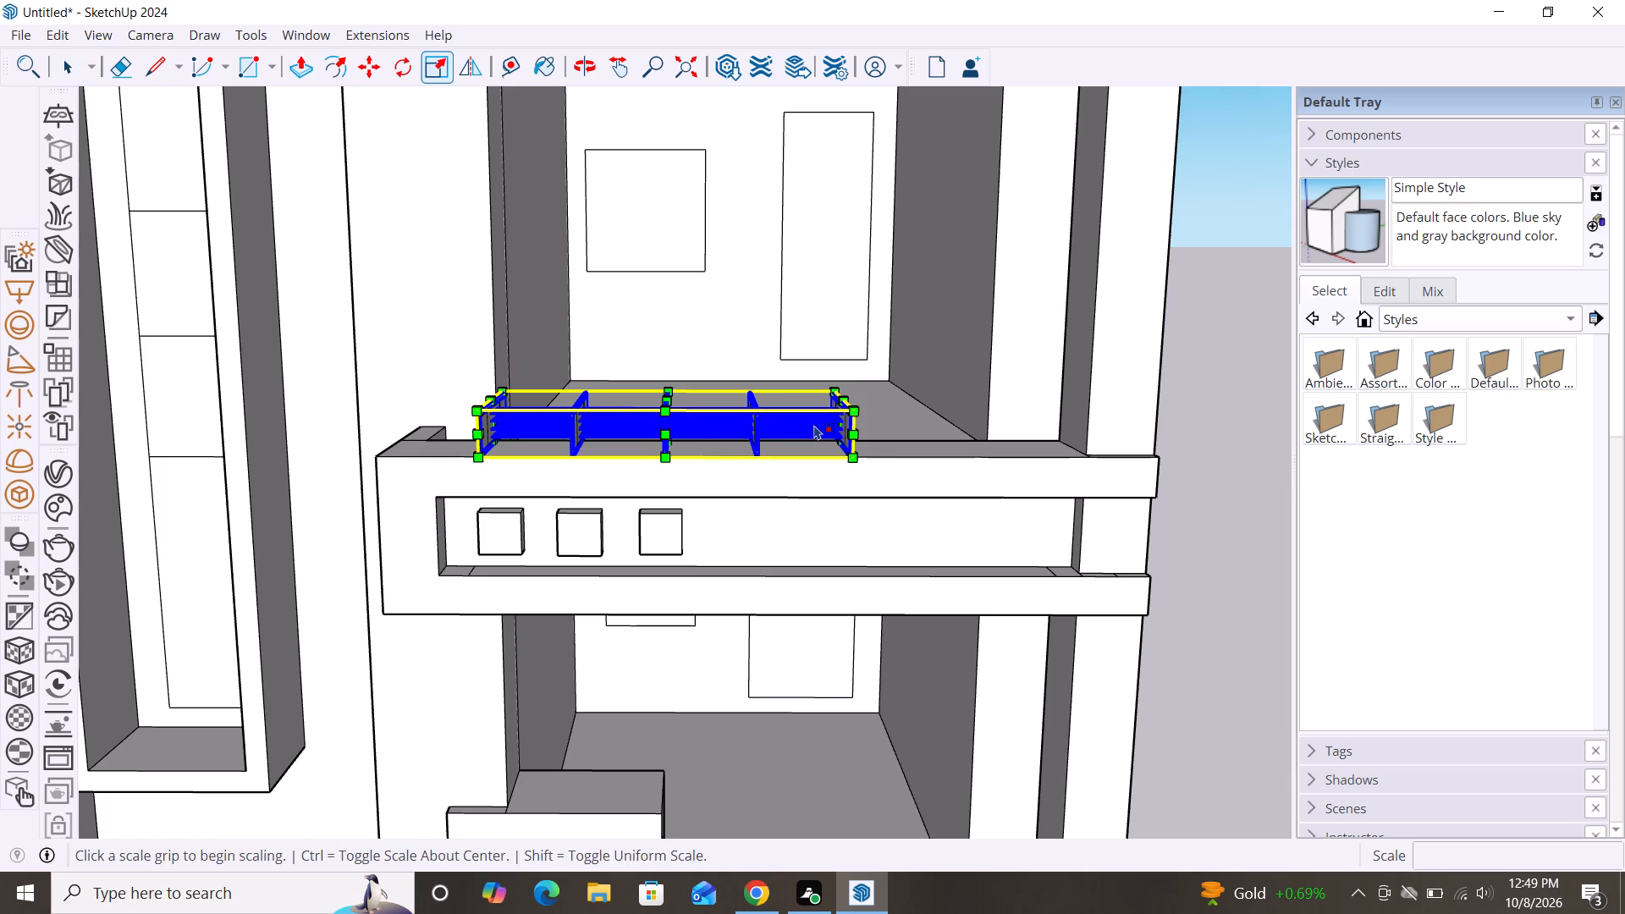
pyautogui.moveTo(849, 430); pyautogui.dragTo(857, 426)
pyautogui.moveTo(866, 424); pyautogui.dragTo(963, 429)
pyautogui.moveTo(843, 426); pyautogui.dragTo(885, 429)
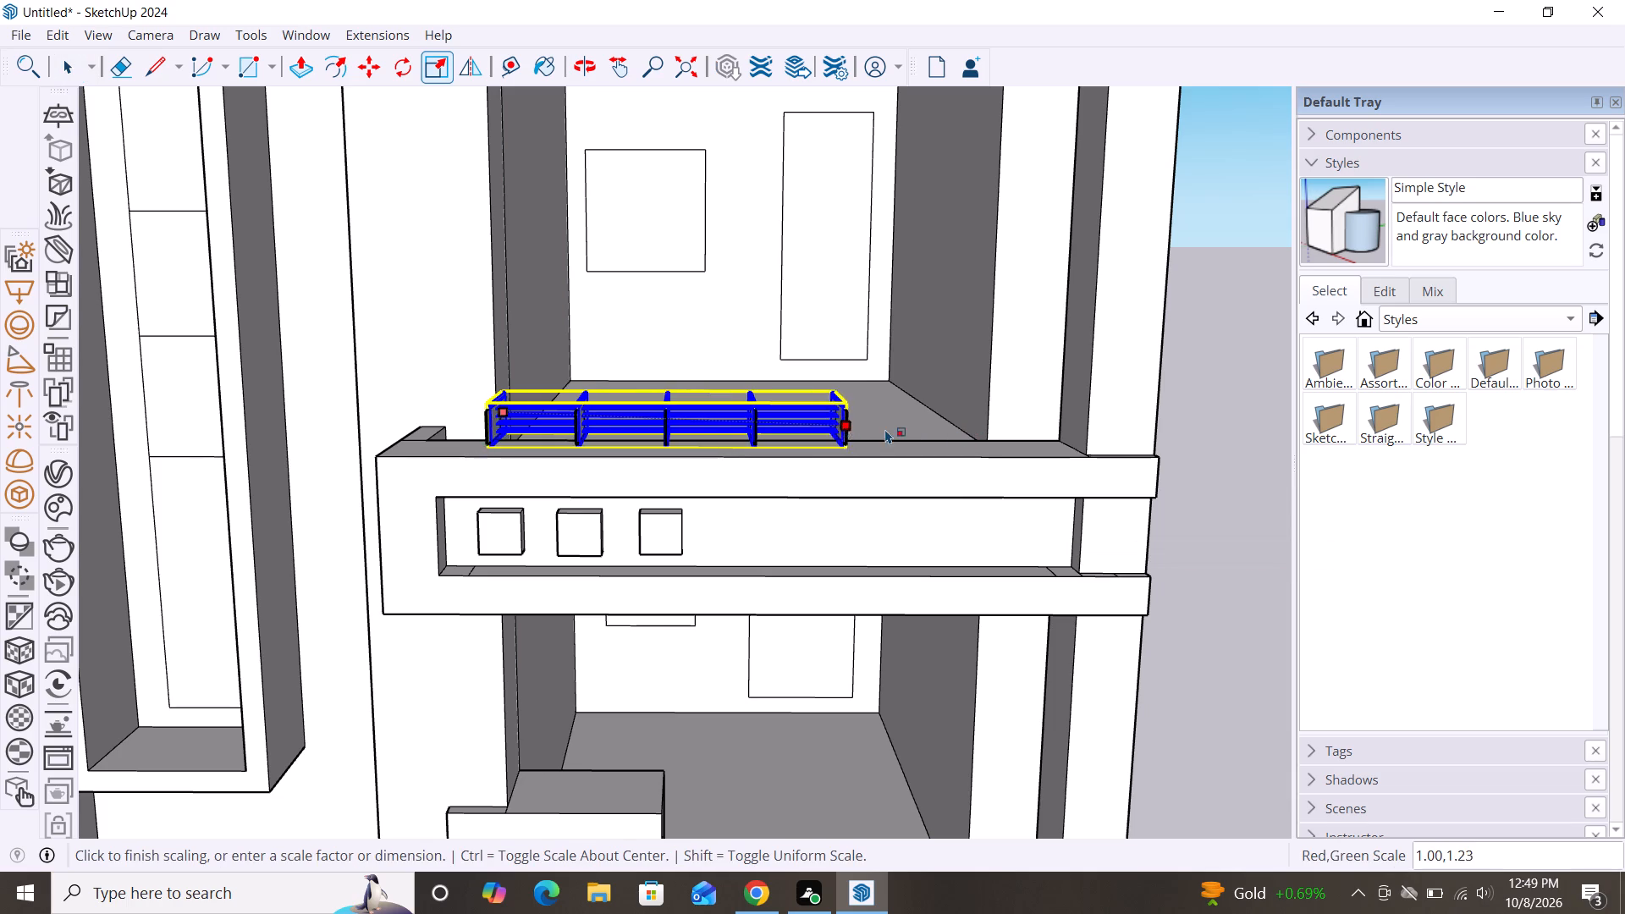
pyautogui.moveTo(885, 429); pyautogui.dragTo(955, 432)
pyautogui.moveTo(957, 432); pyautogui.dragTo(983, 435)
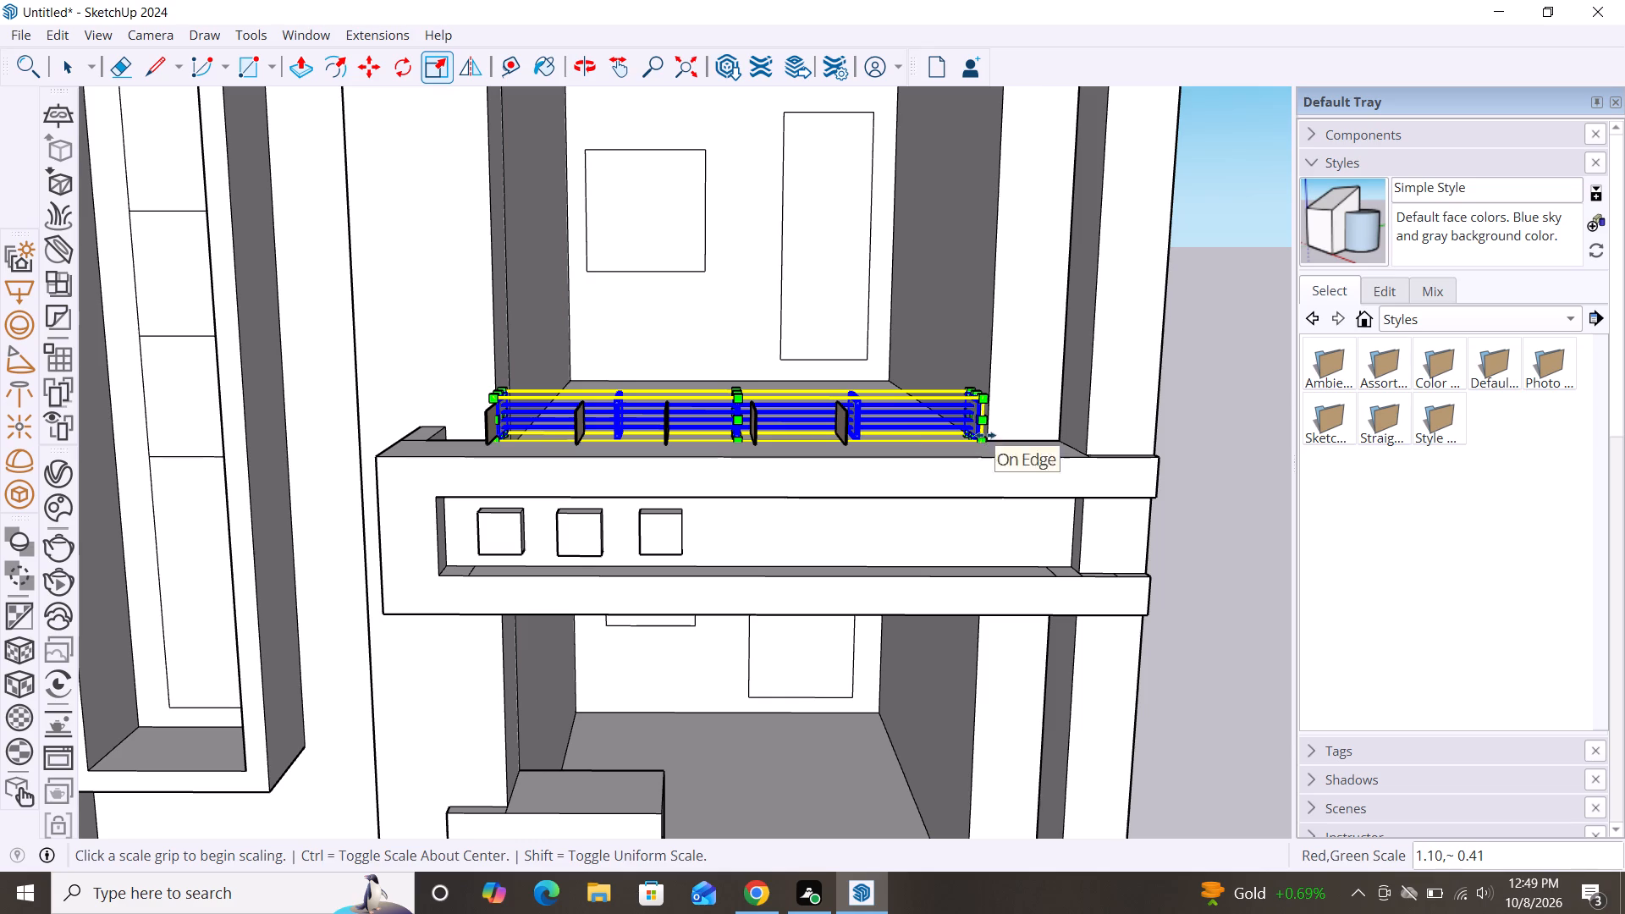
# Scale the stretched railing by about 1.01 from its lower end corner beside the side wall.
pyautogui.click(990, 434)
pyautogui.scroll(4, 979, 432)
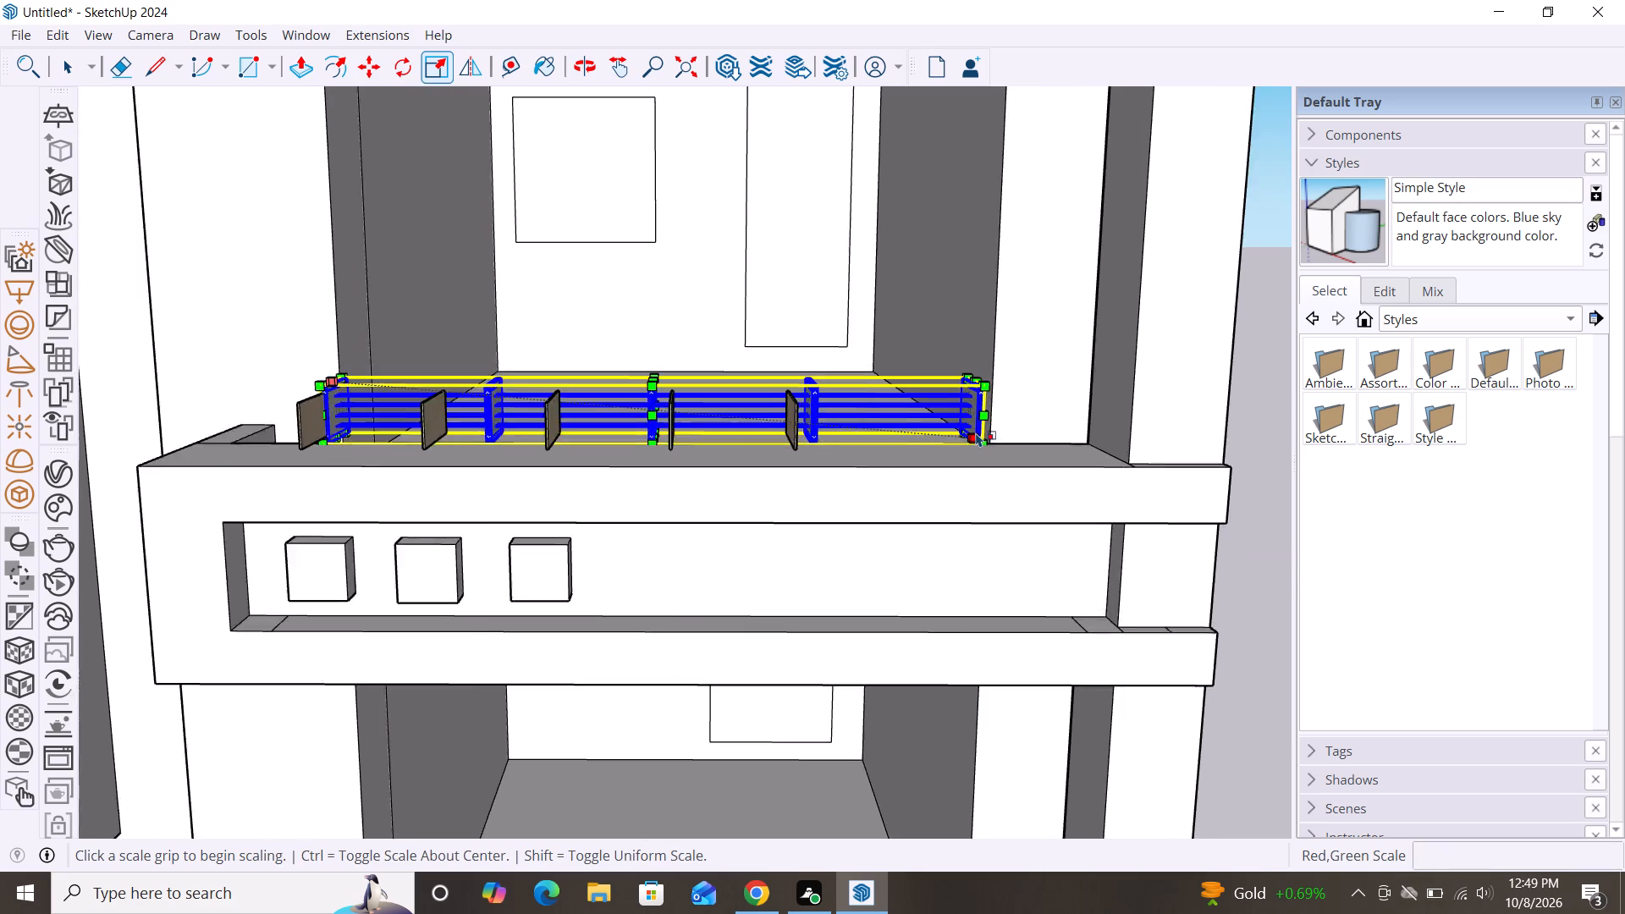
pyautogui.scroll(5, 976, 432)
pyautogui.moveTo(988, 449); pyautogui.dragTo(1002, 451)
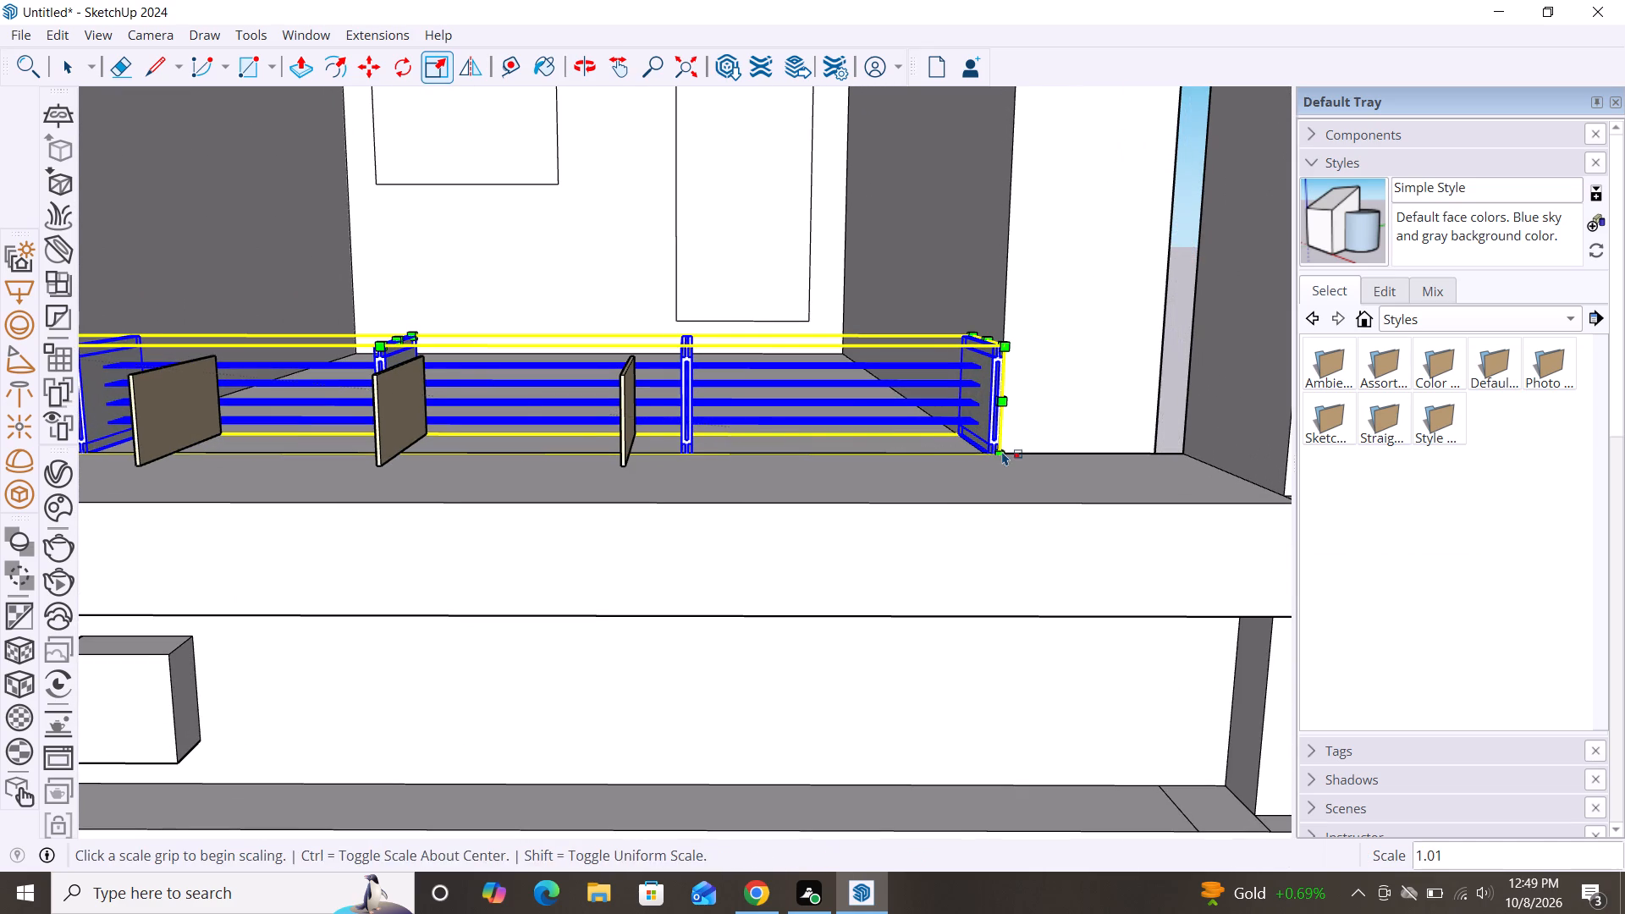
pyautogui.scroll(-5, 945, 388)
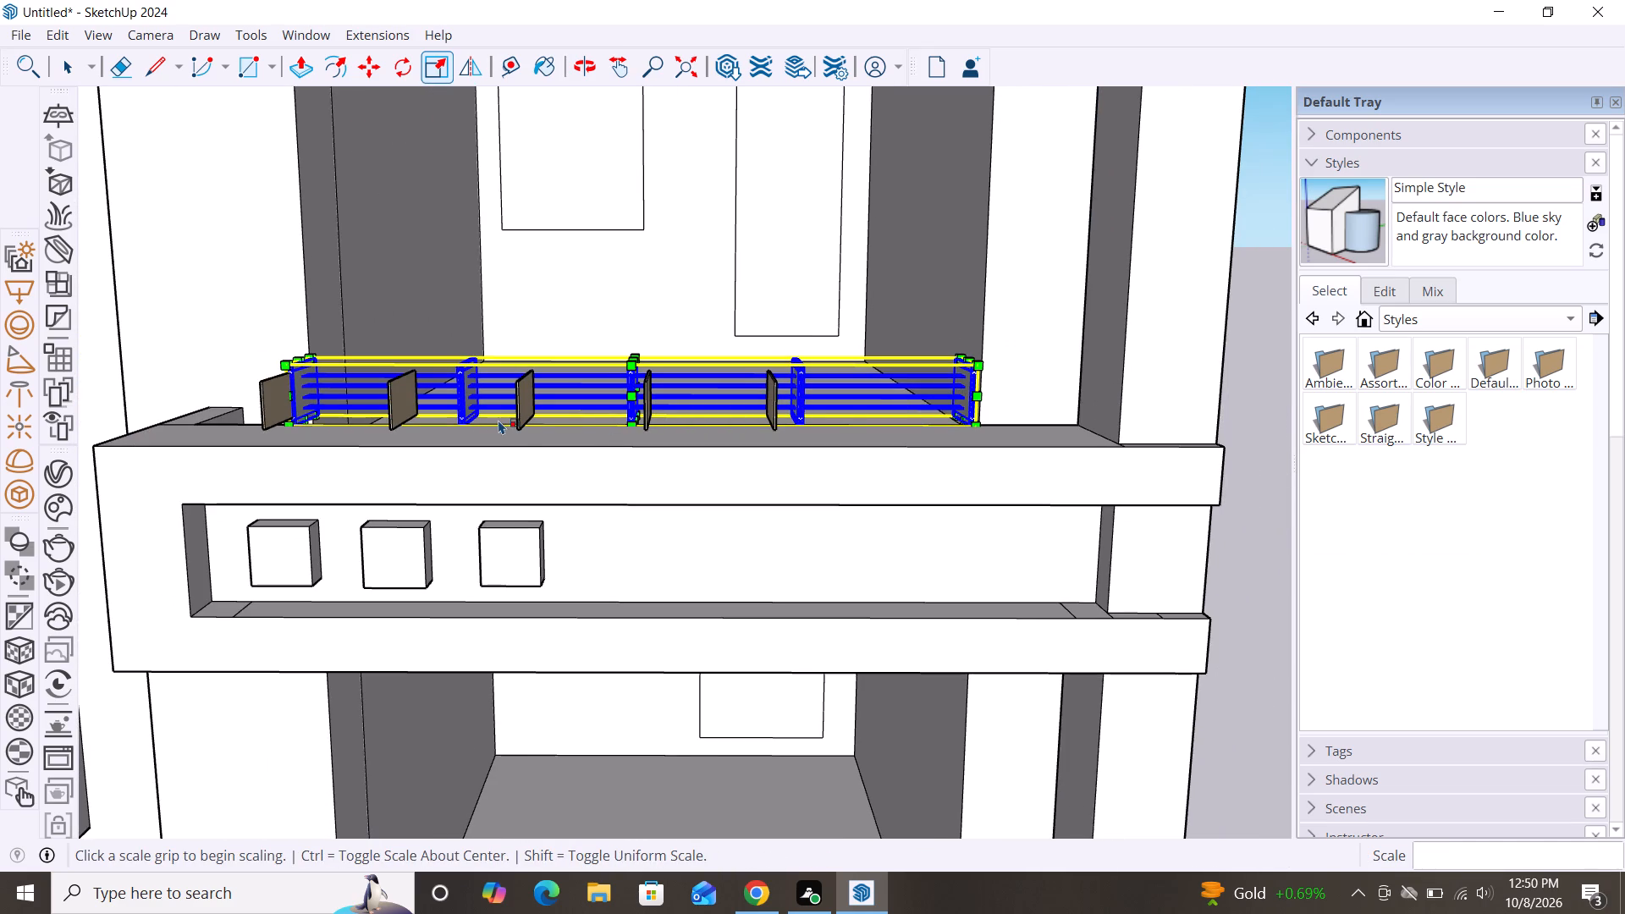
# Move the selected railing forward about 1' 3" onto the front edge of the balcony slab.
pyautogui.press('m')
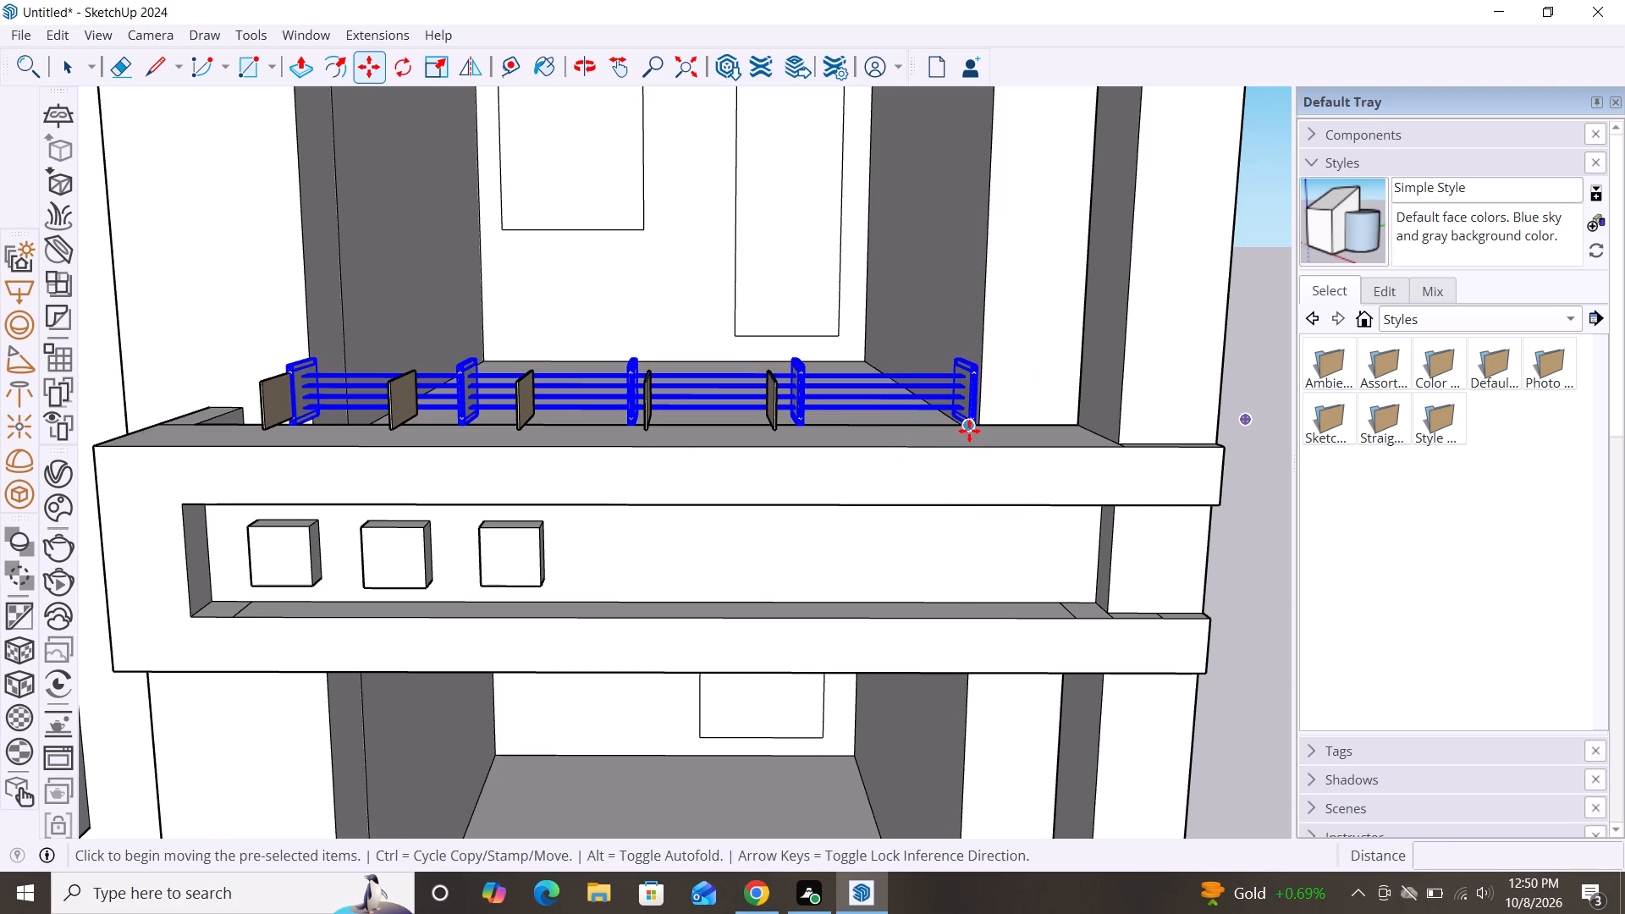
pyautogui.click(969, 431)
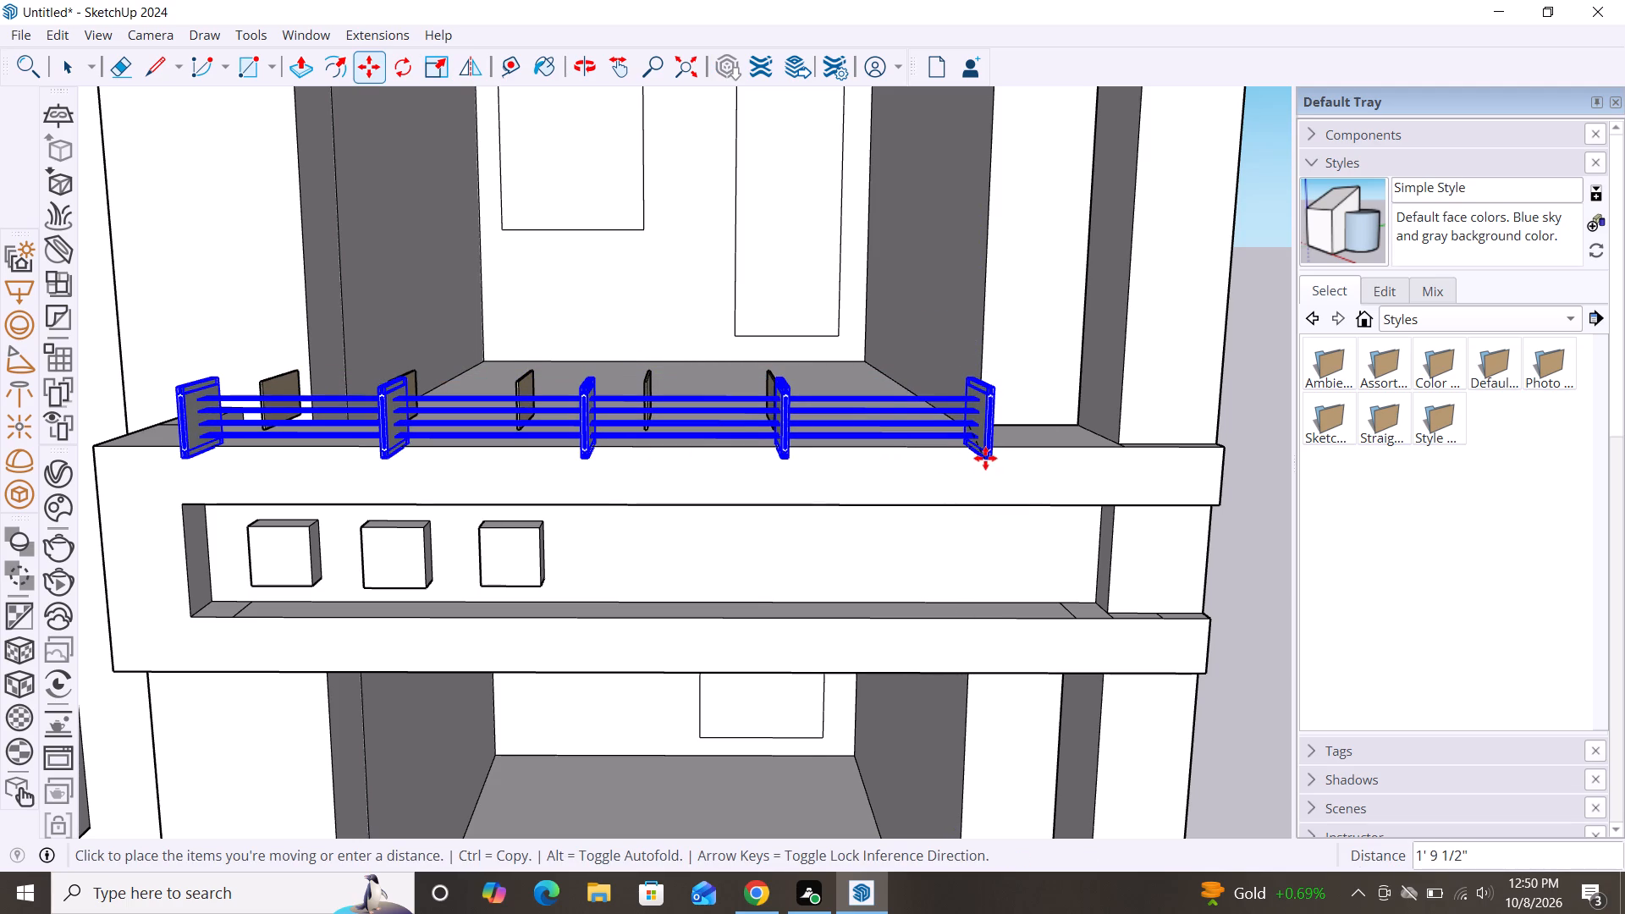
pyautogui.scroll(3, 984, 450)
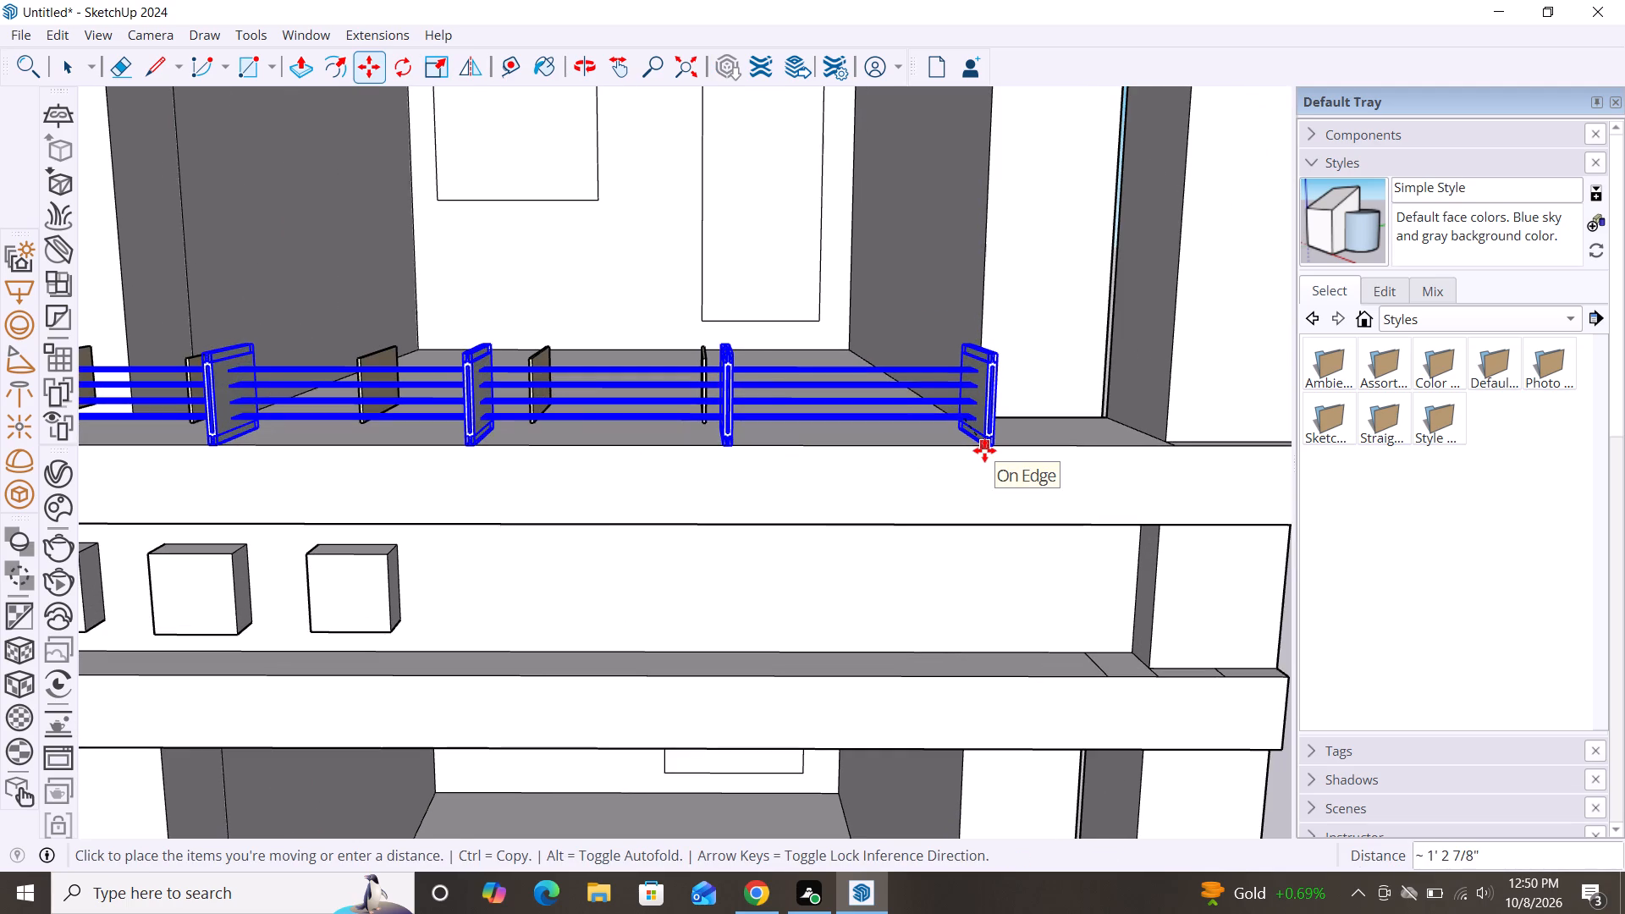
pyautogui.click(981, 446)
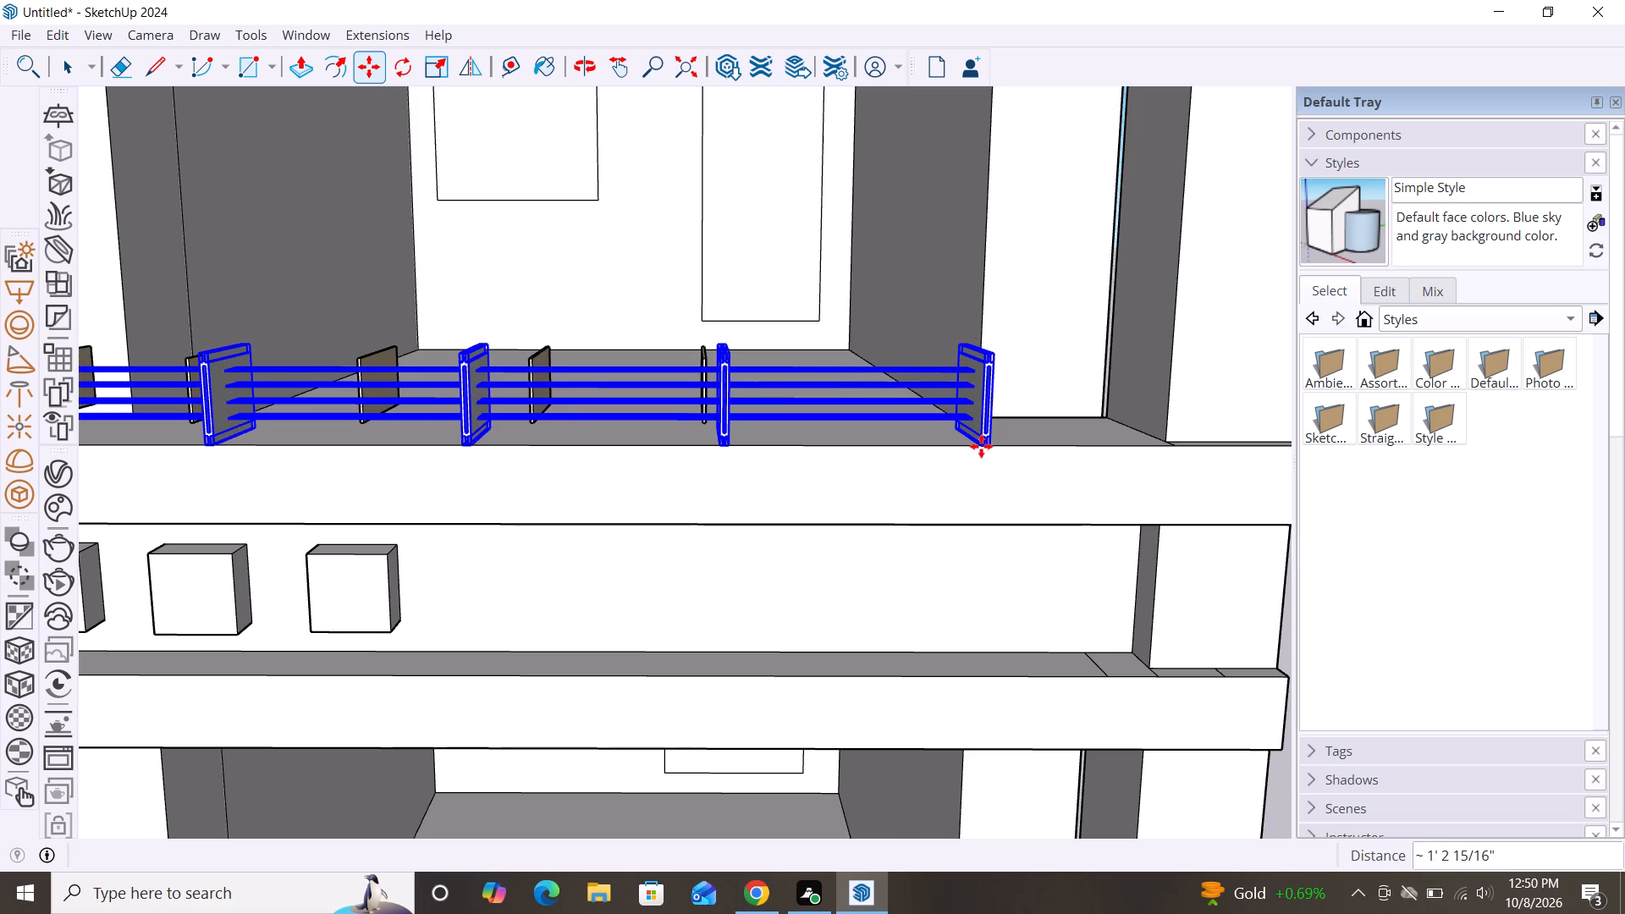
pyautogui.scroll(-7, 1003, 459)
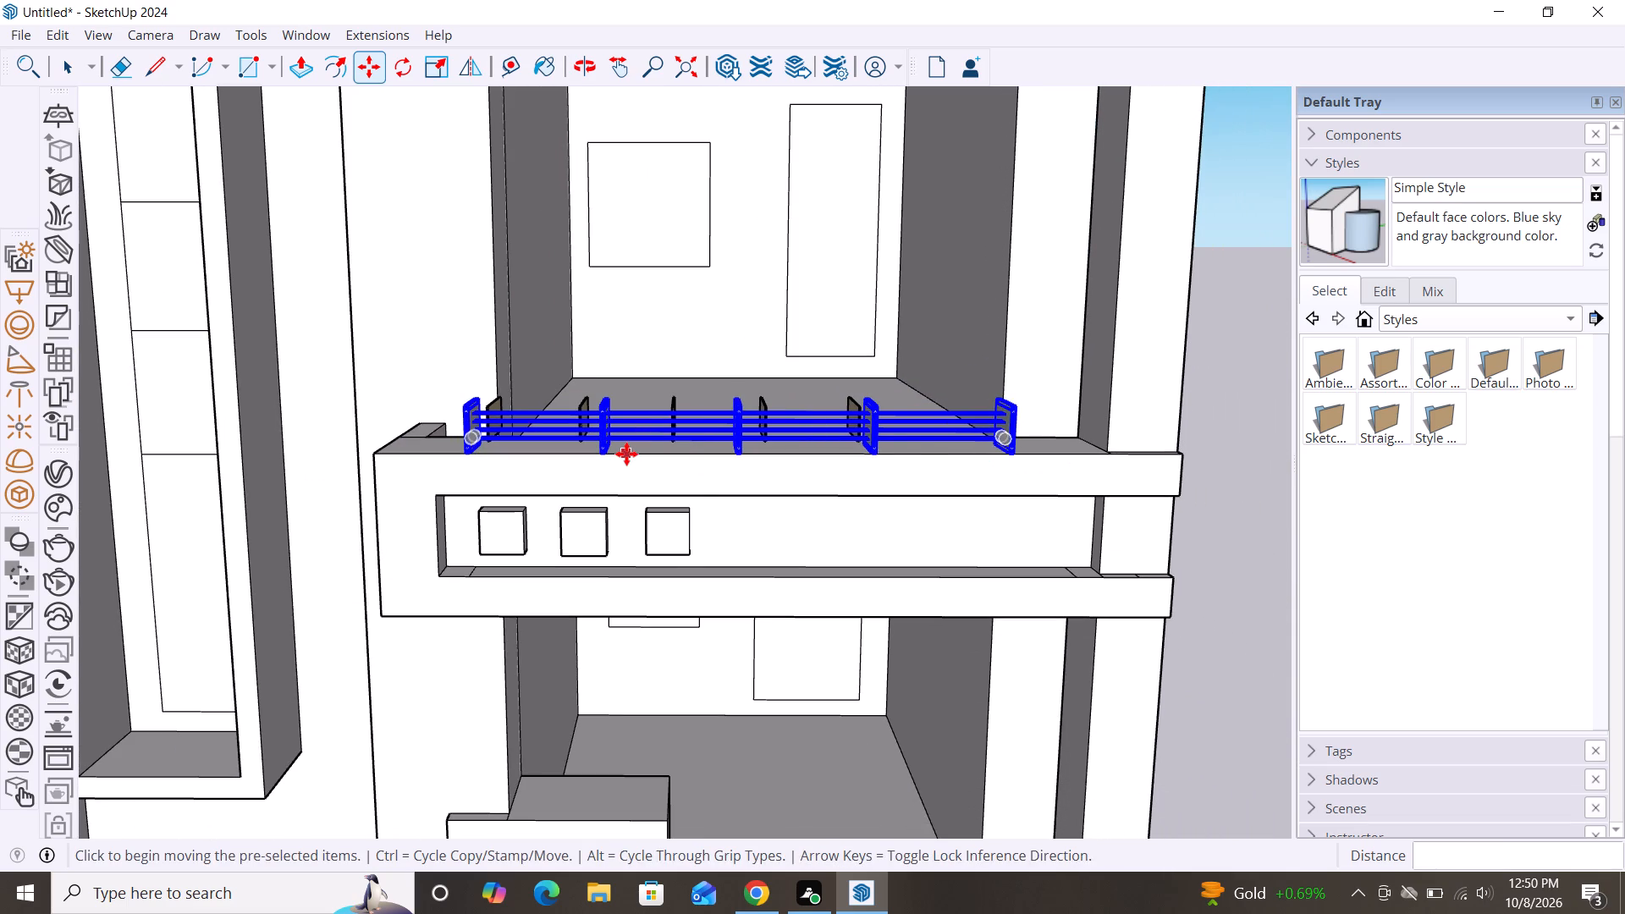
# Increase the balcony railing's height with Scale while keeping its depth slim, and clear the selection.
pyautogui.press('s')
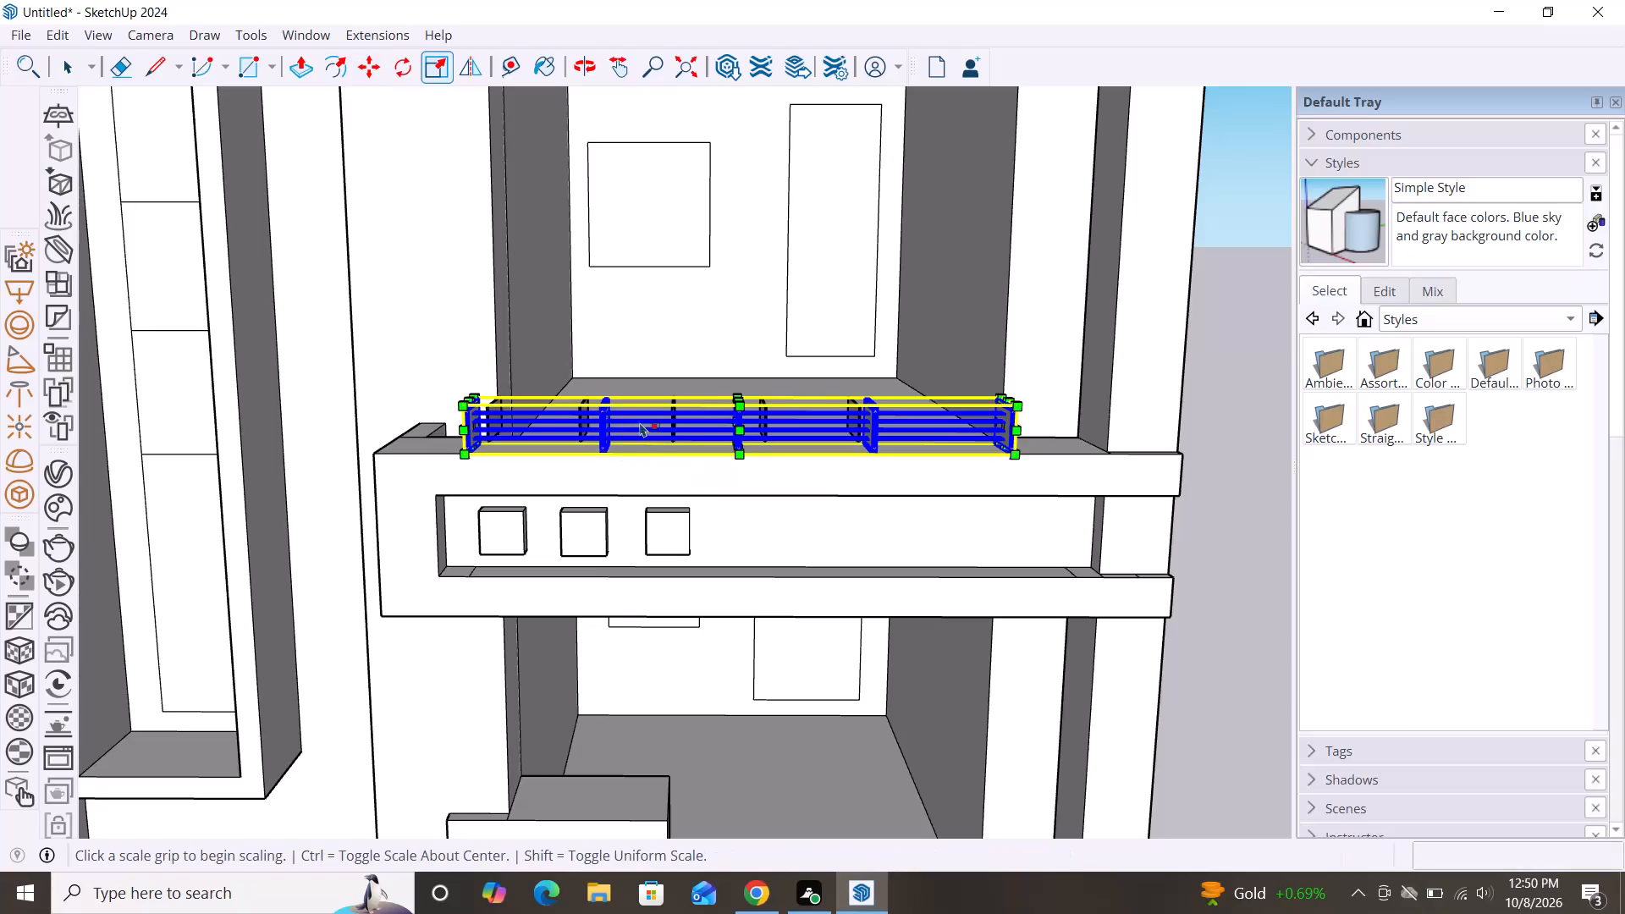
pyautogui.moveTo(738, 399); pyautogui.dragTo(743, 366)
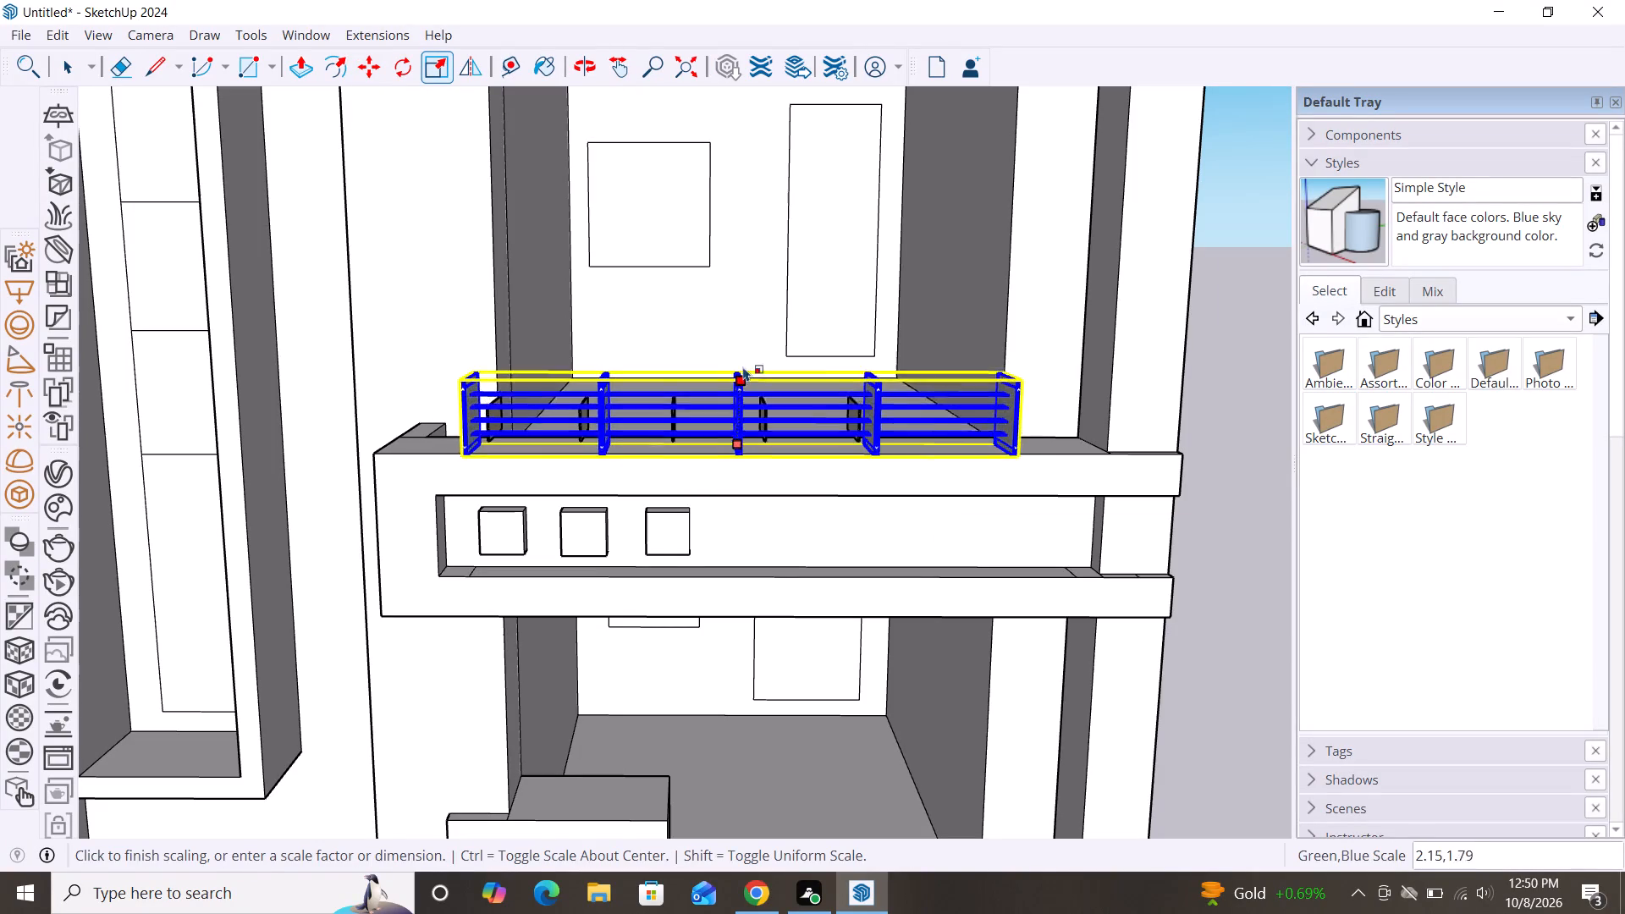
pyautogui.moveTo(743, 366); pyautogui.dragTo(748, 344)
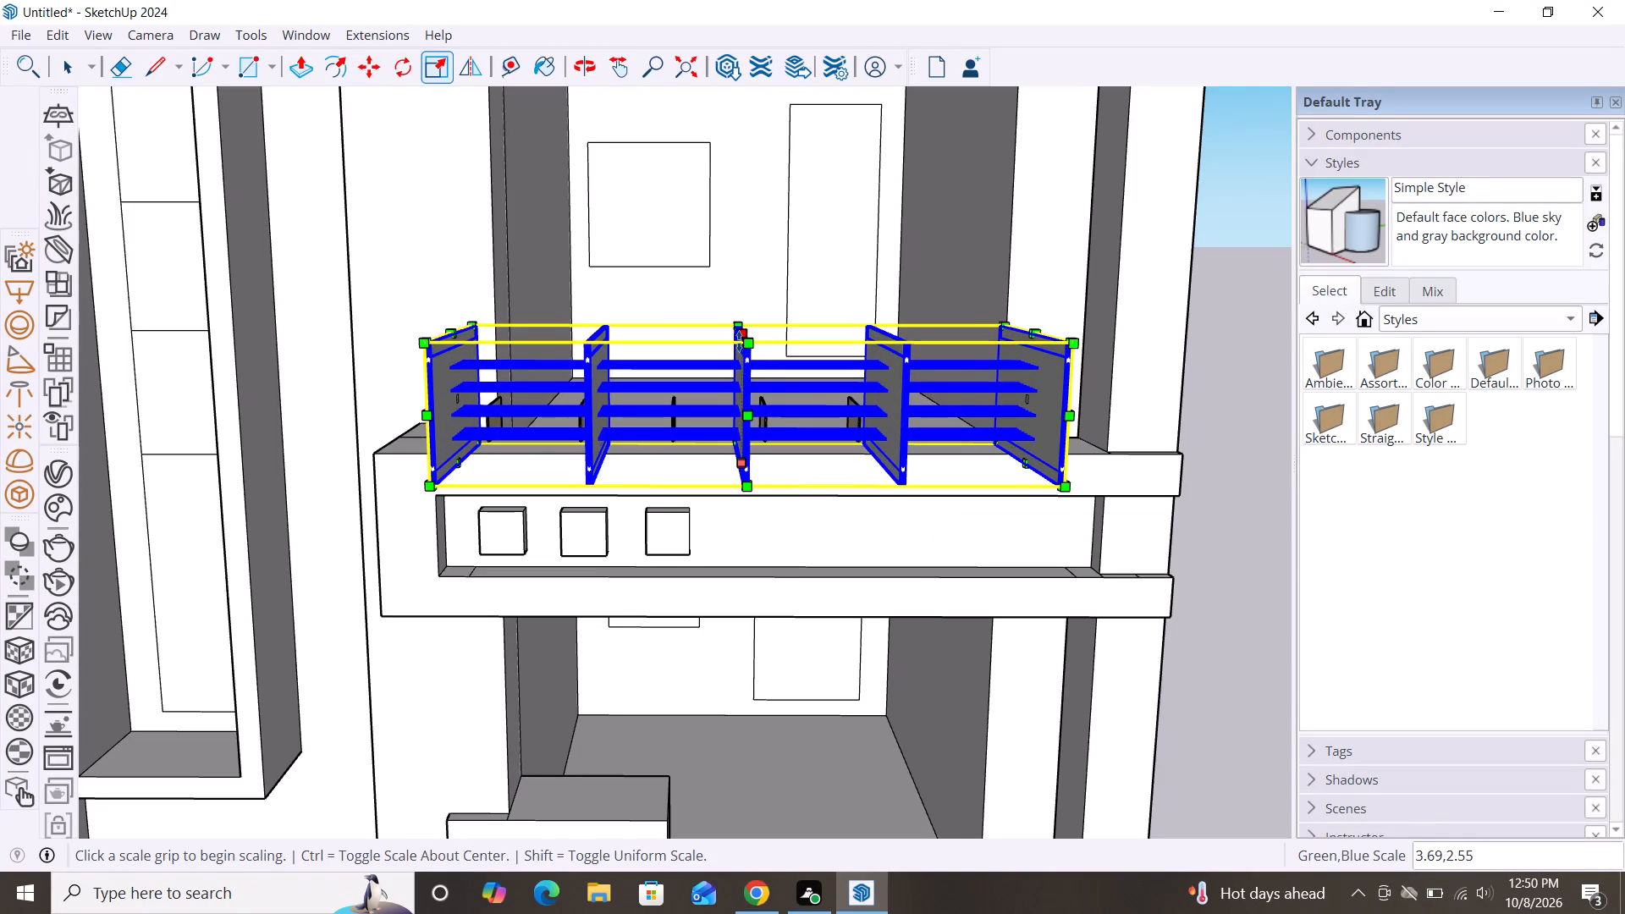
pyautogui.scroll(-6, 742, 333)
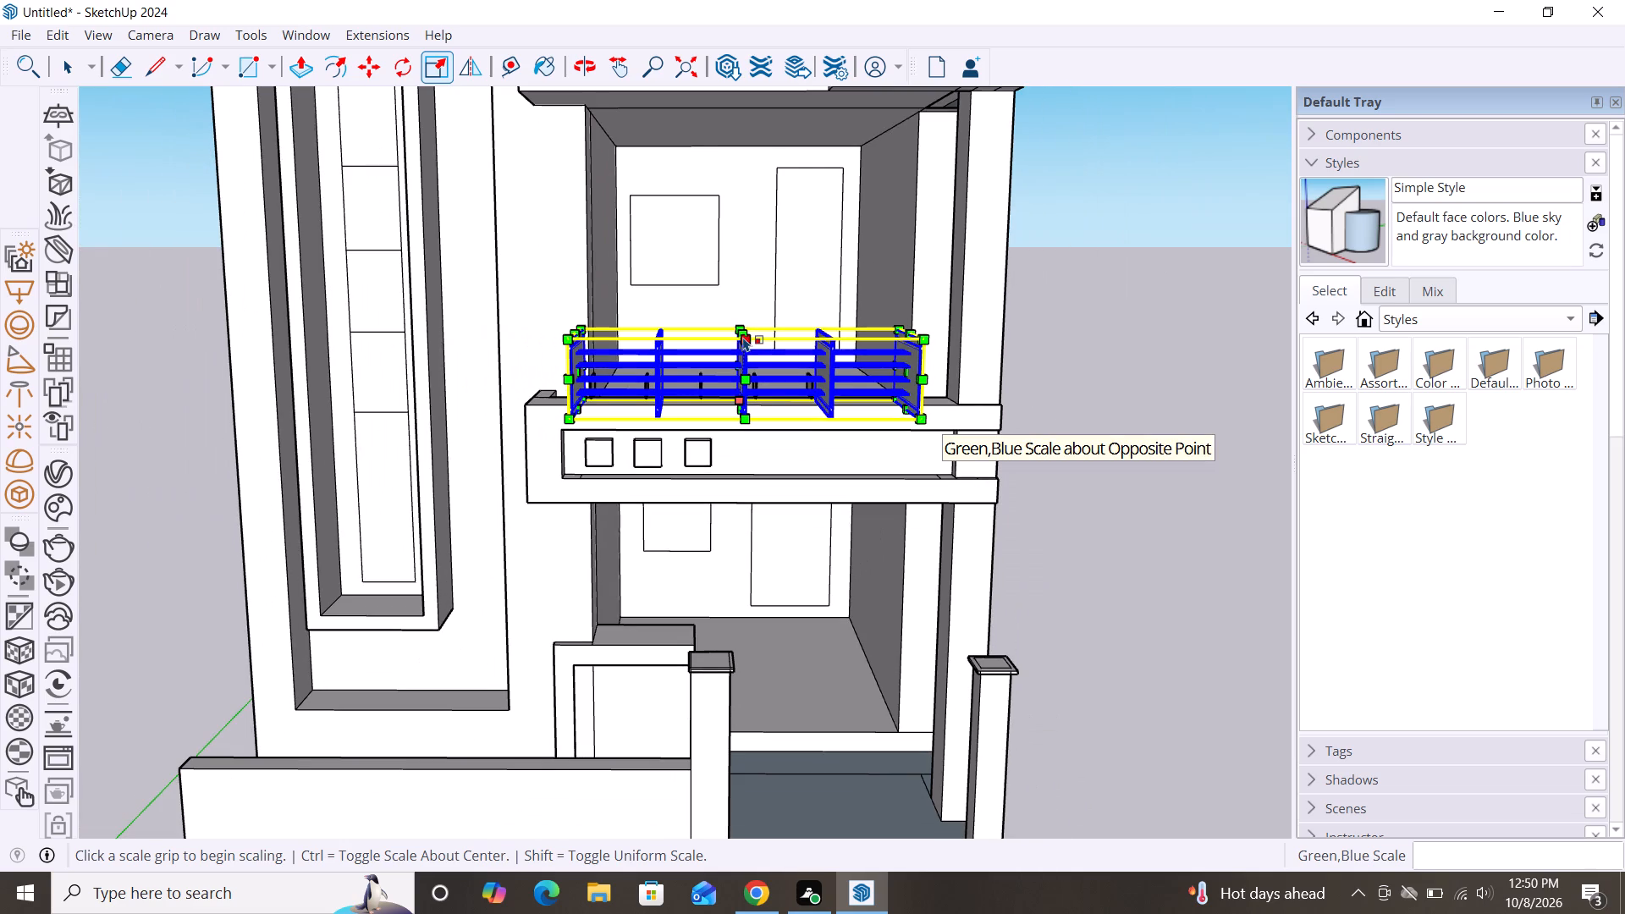
pyautogui.moveTo(743, 337); pyautogui.dragTo(741, 350)
pyautogui.click(741, 350)
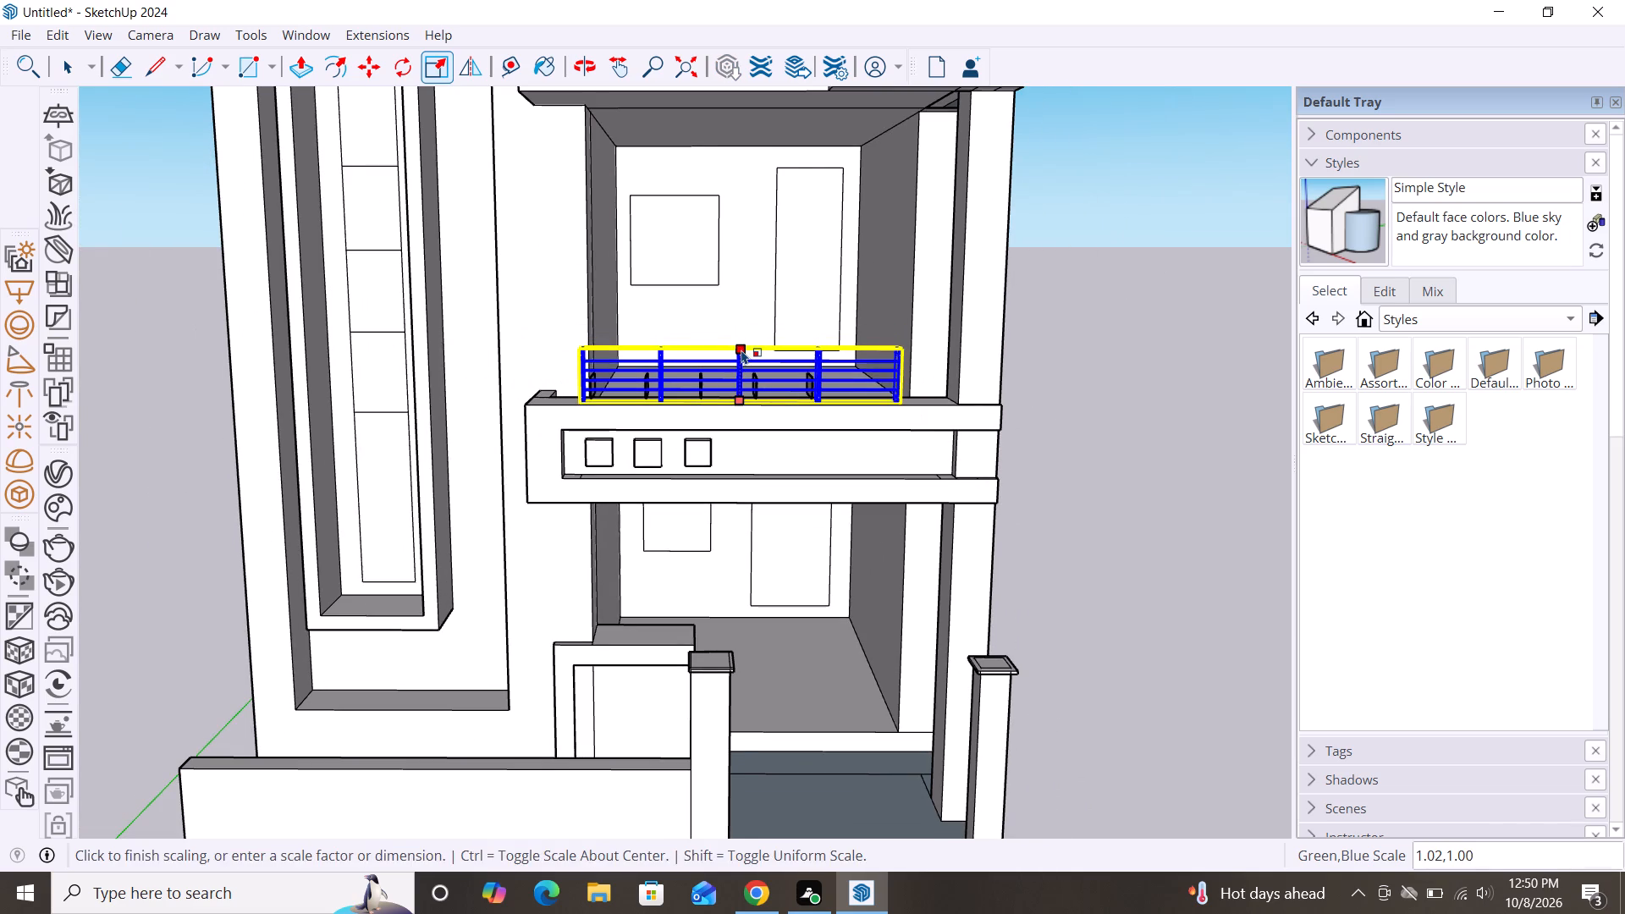
pyautogui.press('space')
pyautogui.click(1064, 429)
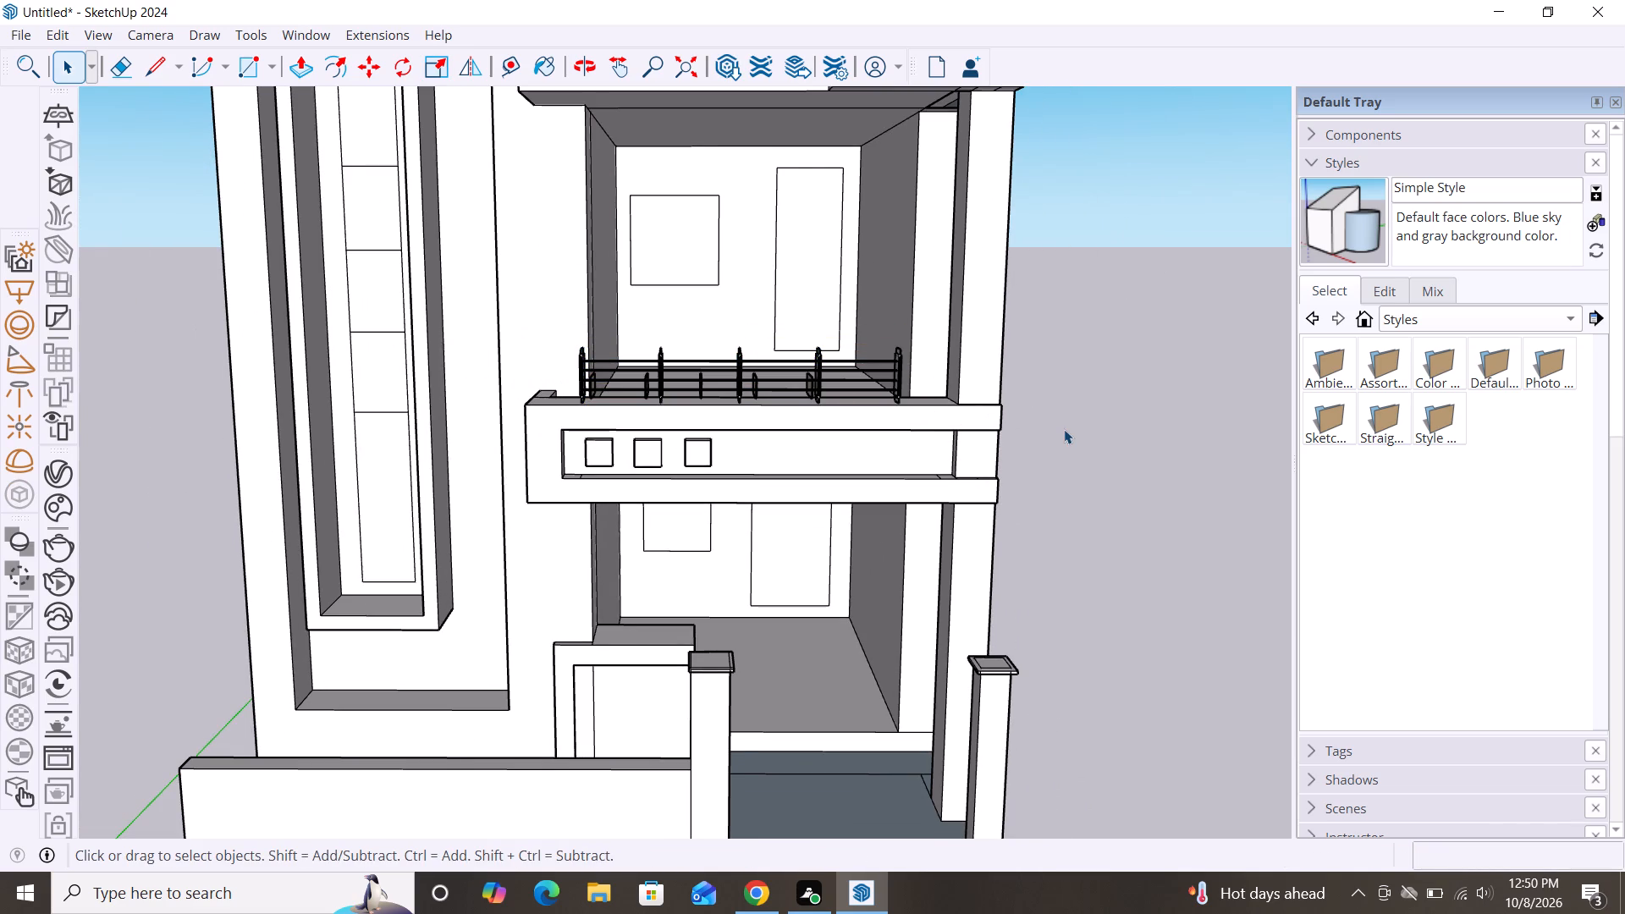
# Examine the taller balcony railing up close and against the whole front facade.
pyautogui.scroll(-3, 1064, 429)
pyautogui.scroll(-2, 595, 423)
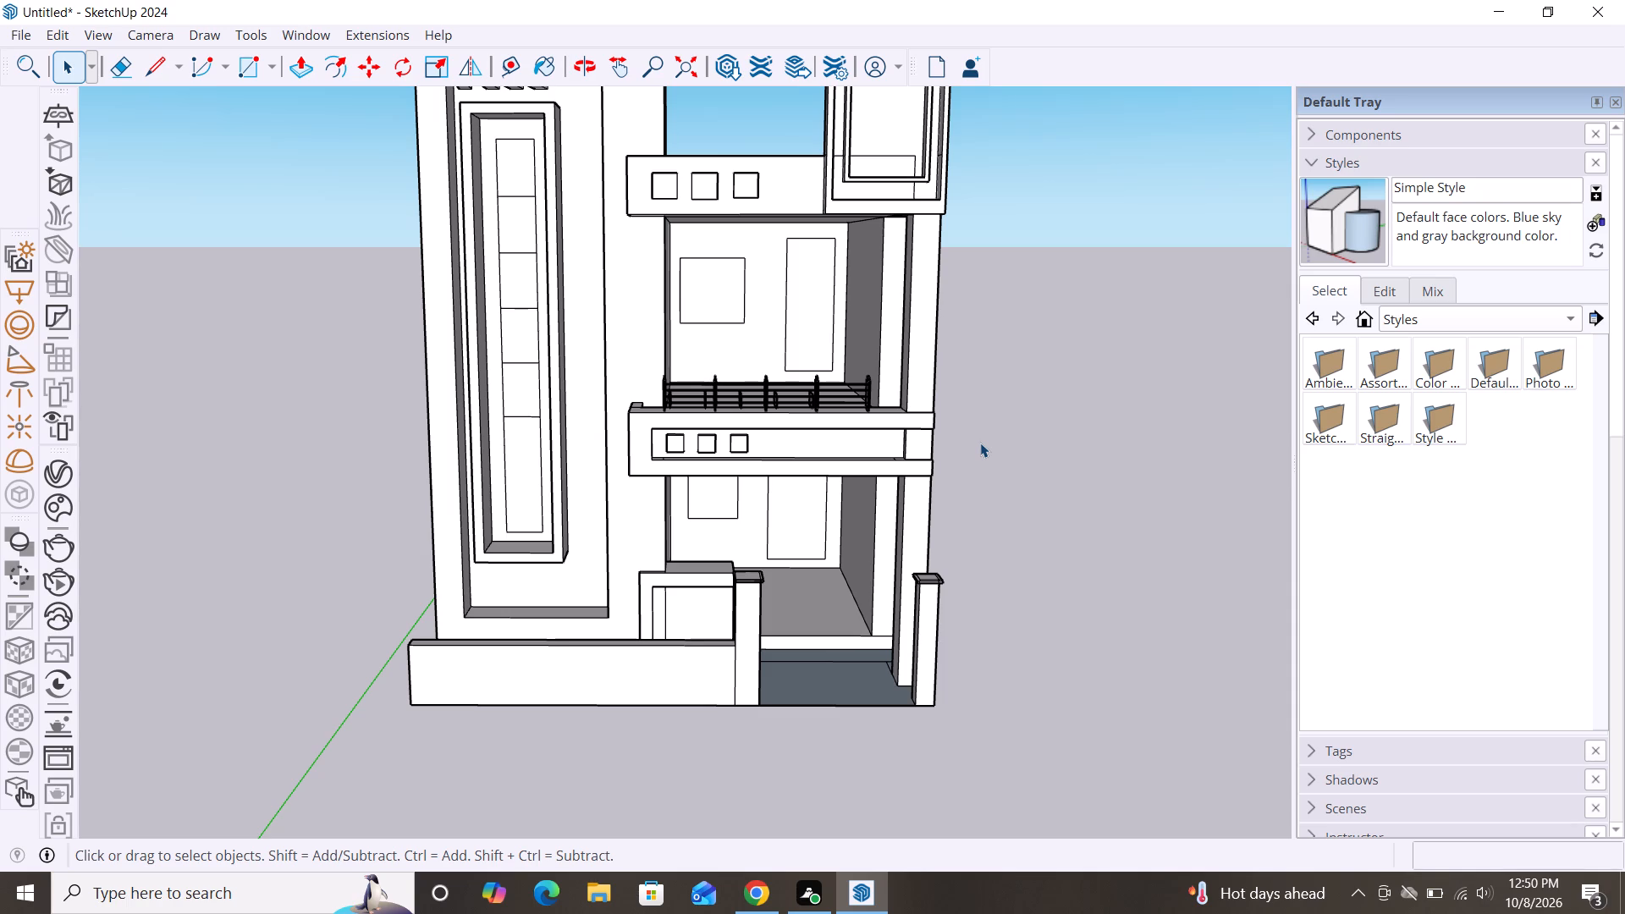
pyautogui.scroll(4, 719, 417)
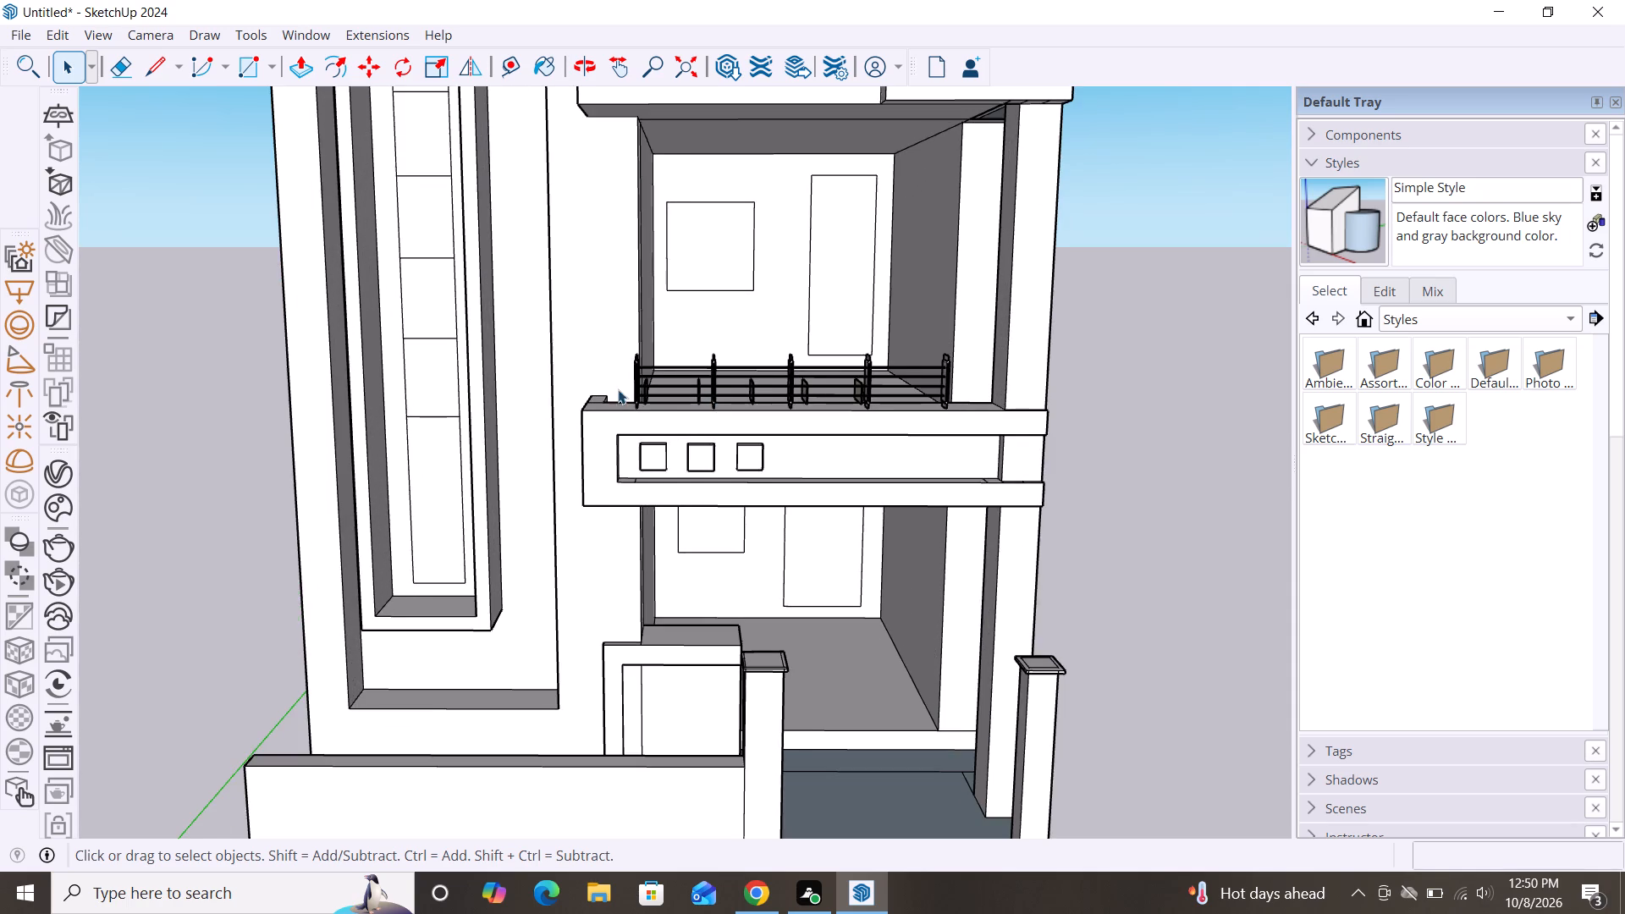
pyautogui.scroll(-1, 618, 389)
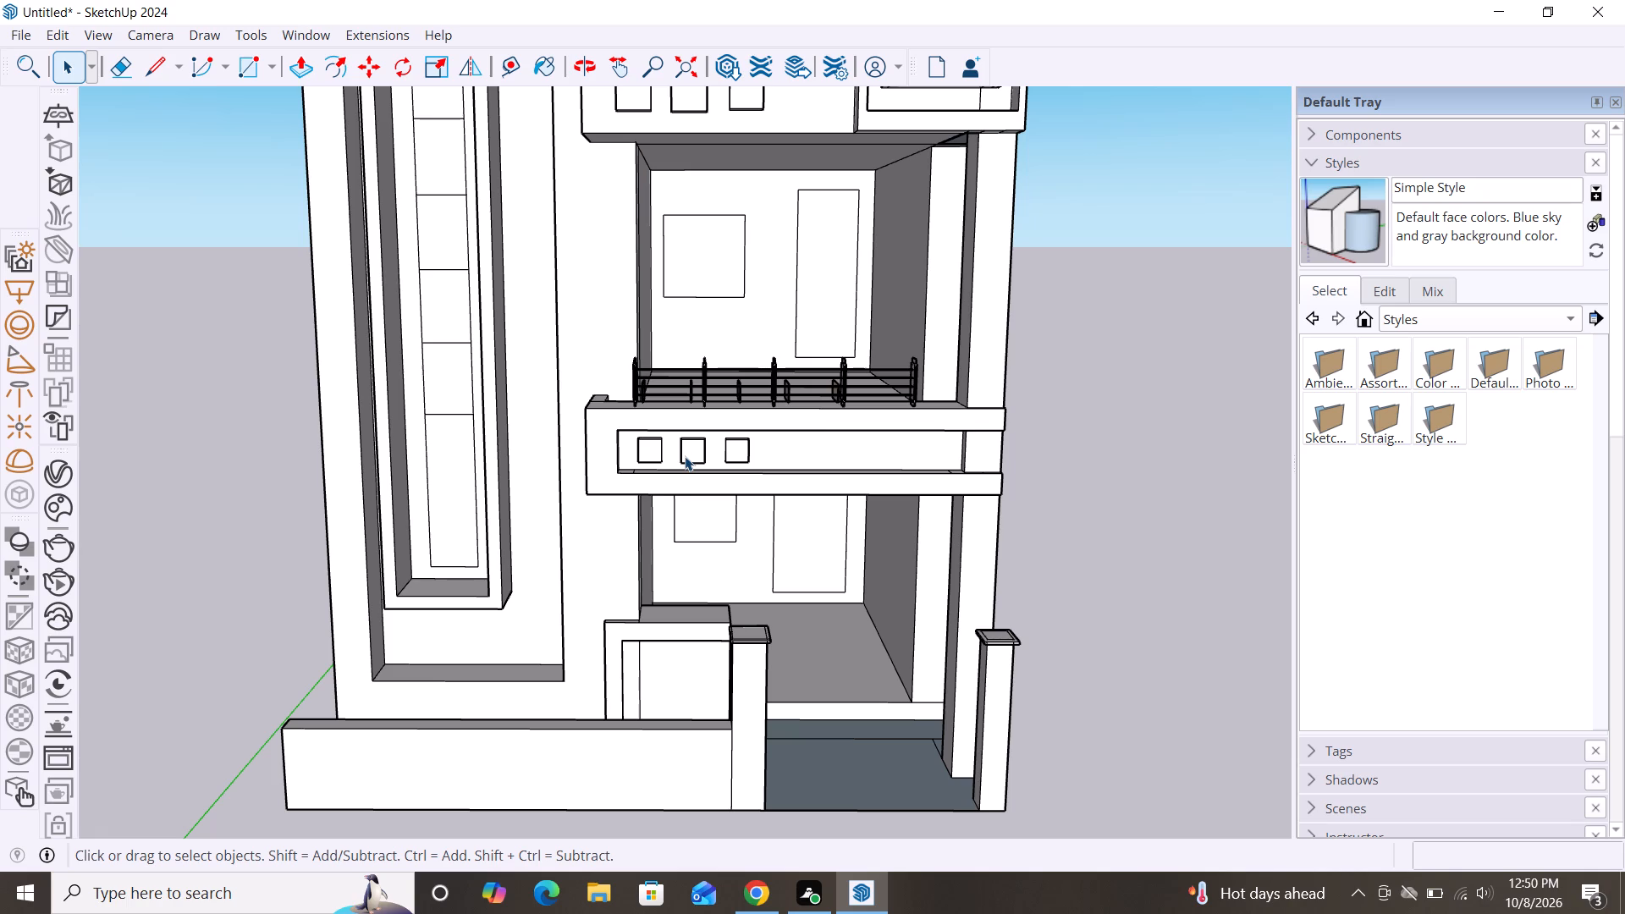
pyautogui.scroll(6, 822, 429)
pyautogui.scroll(-2, 822, 429)
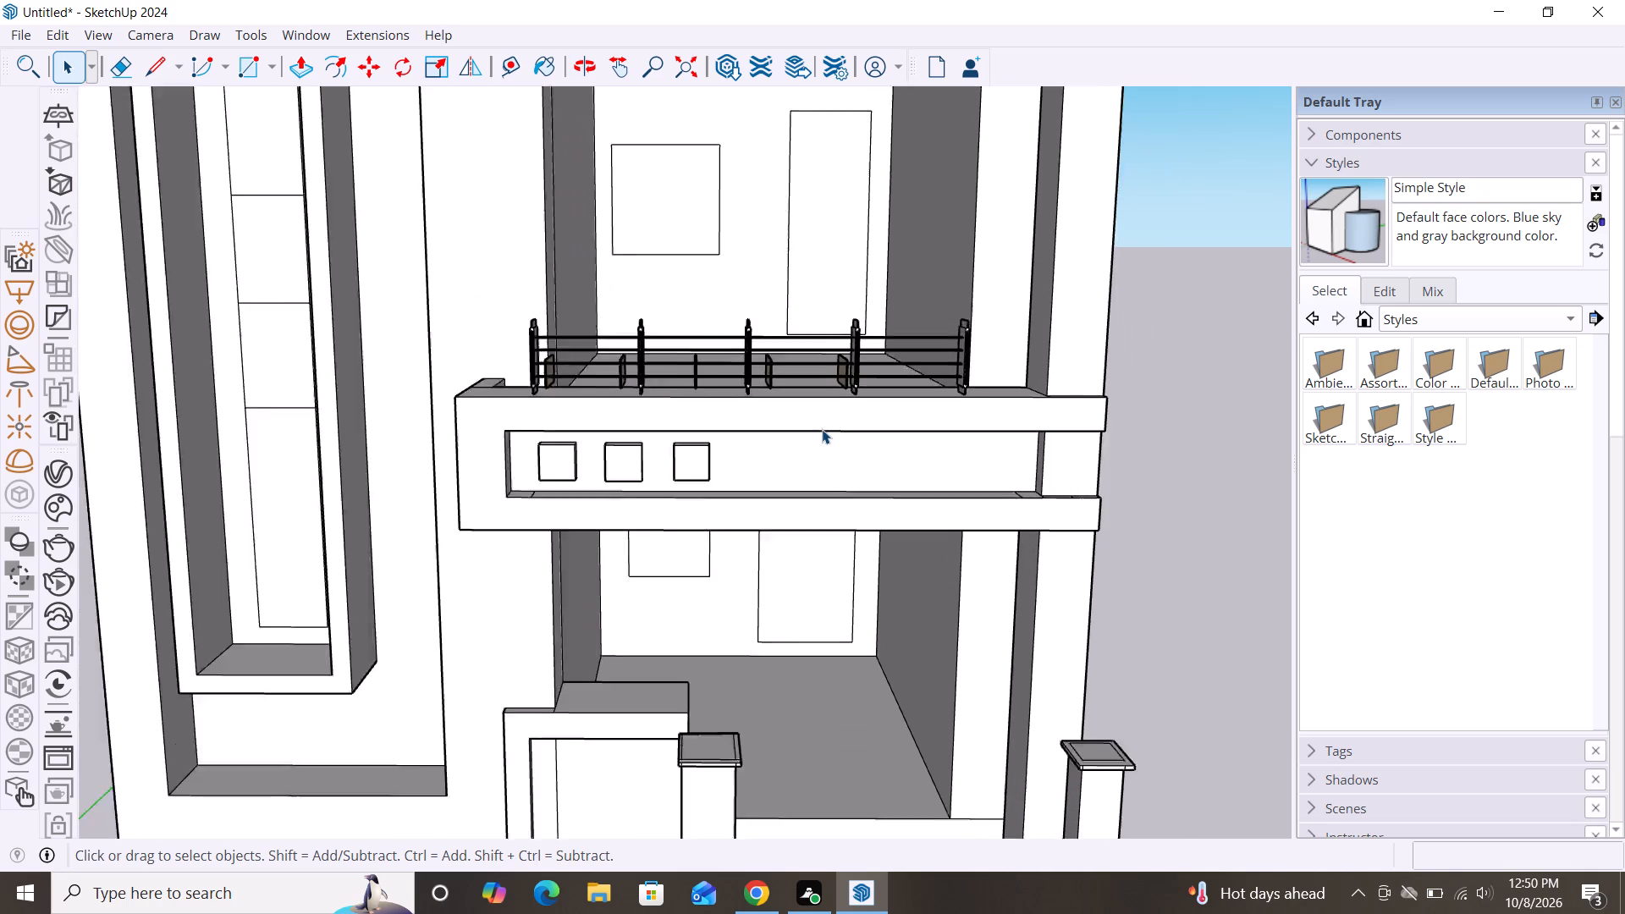
pyautogui.scroll(-6, 822, 429)
pyautogui.scroll(-2, 1112, 470)
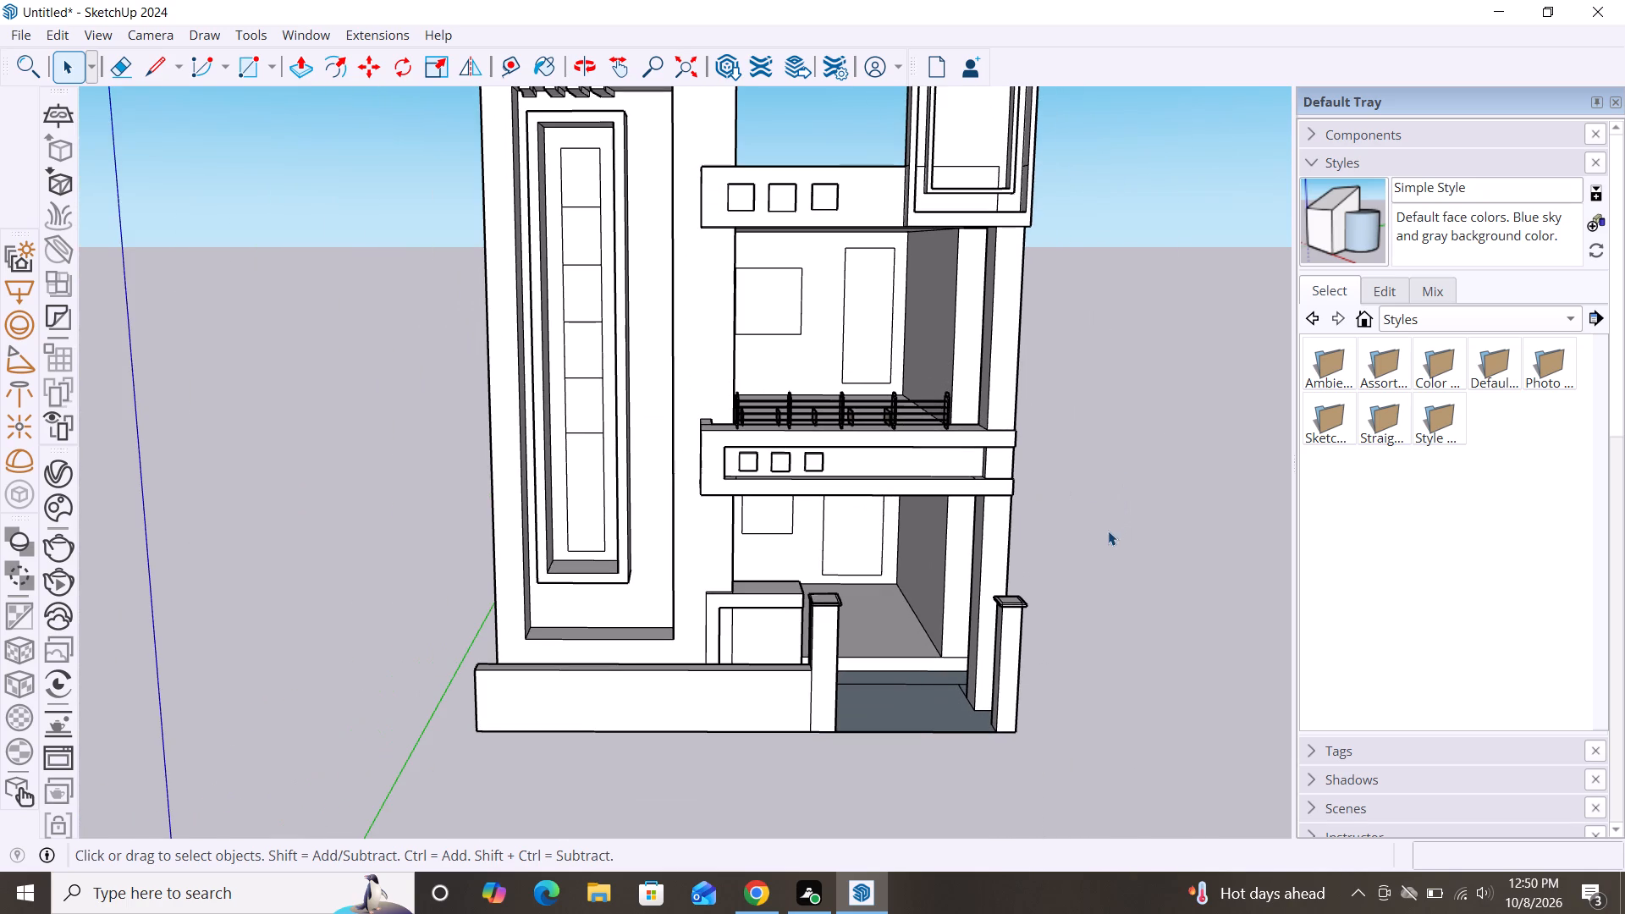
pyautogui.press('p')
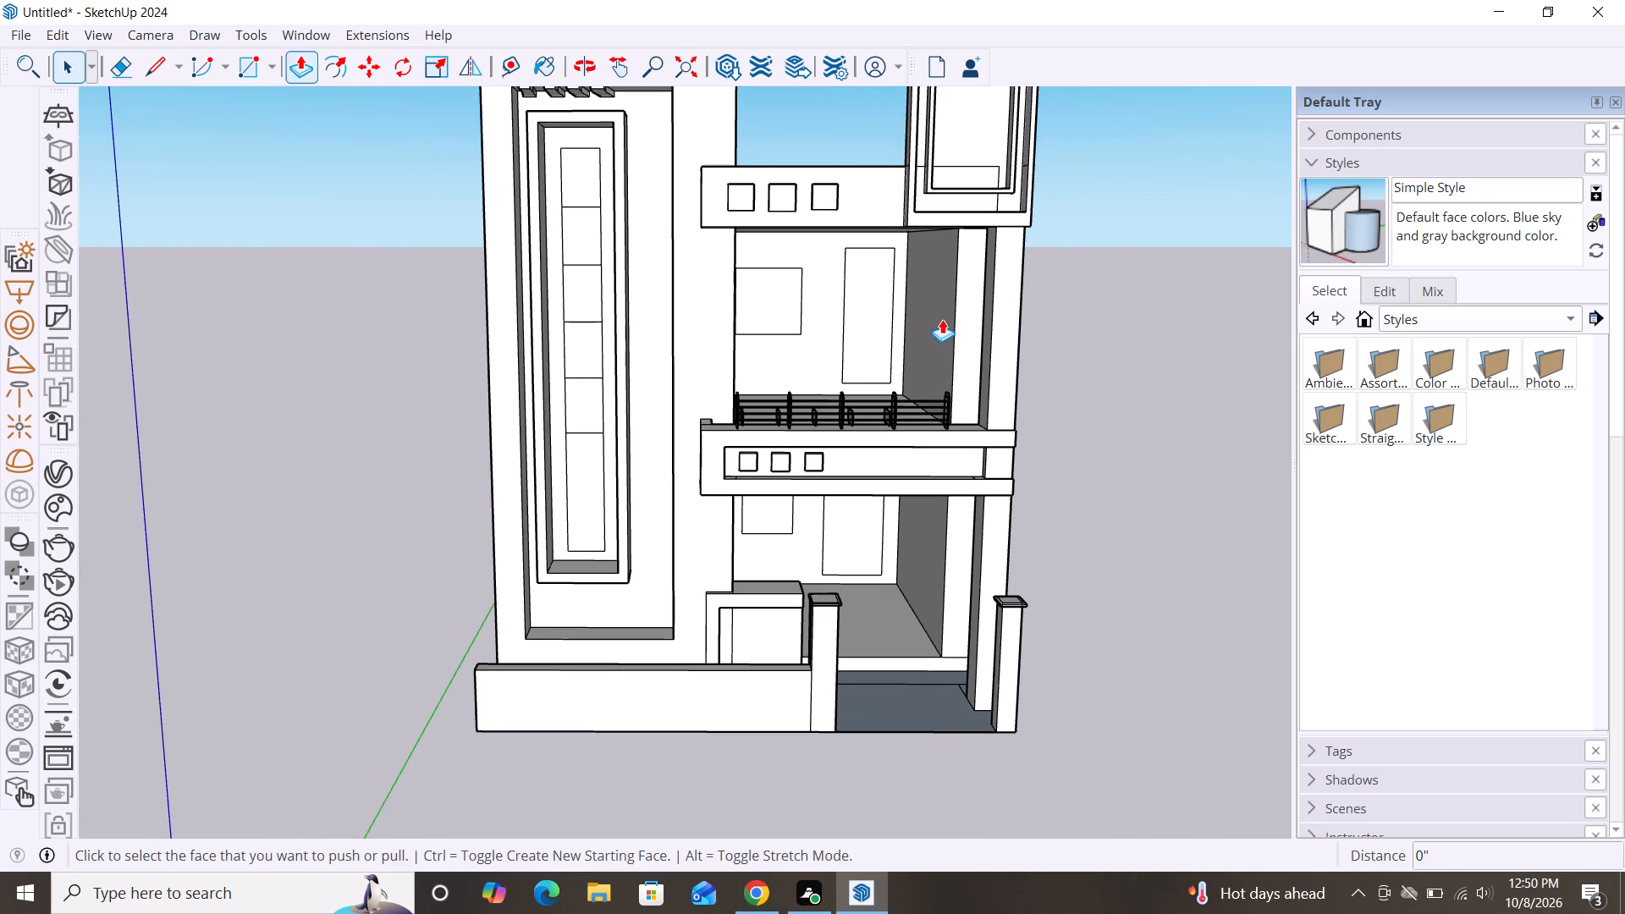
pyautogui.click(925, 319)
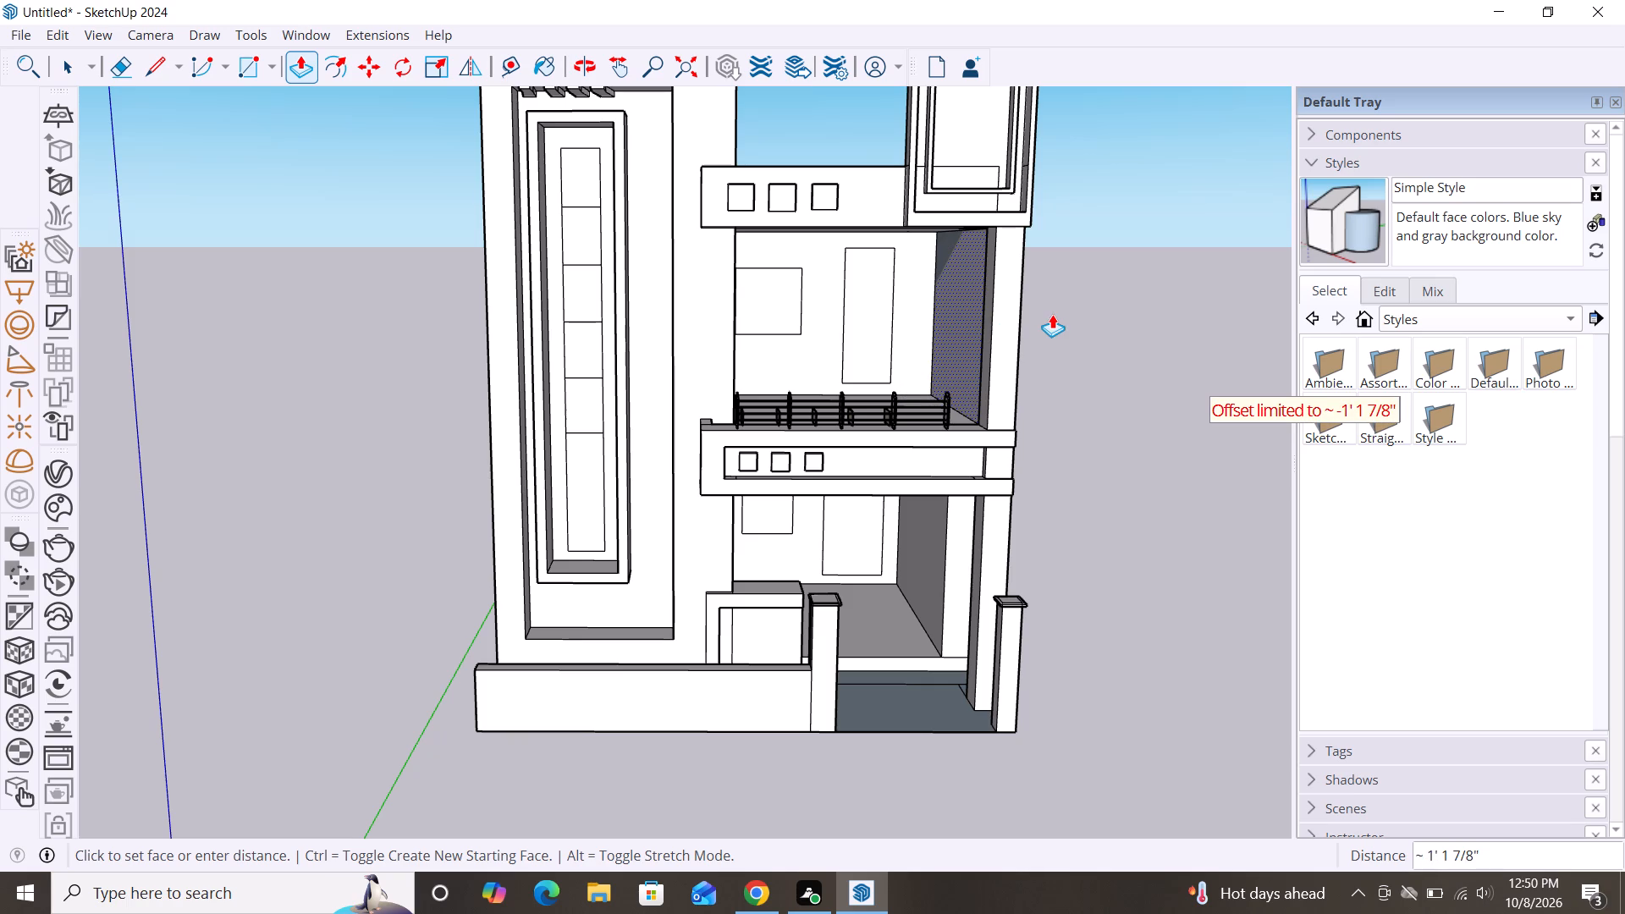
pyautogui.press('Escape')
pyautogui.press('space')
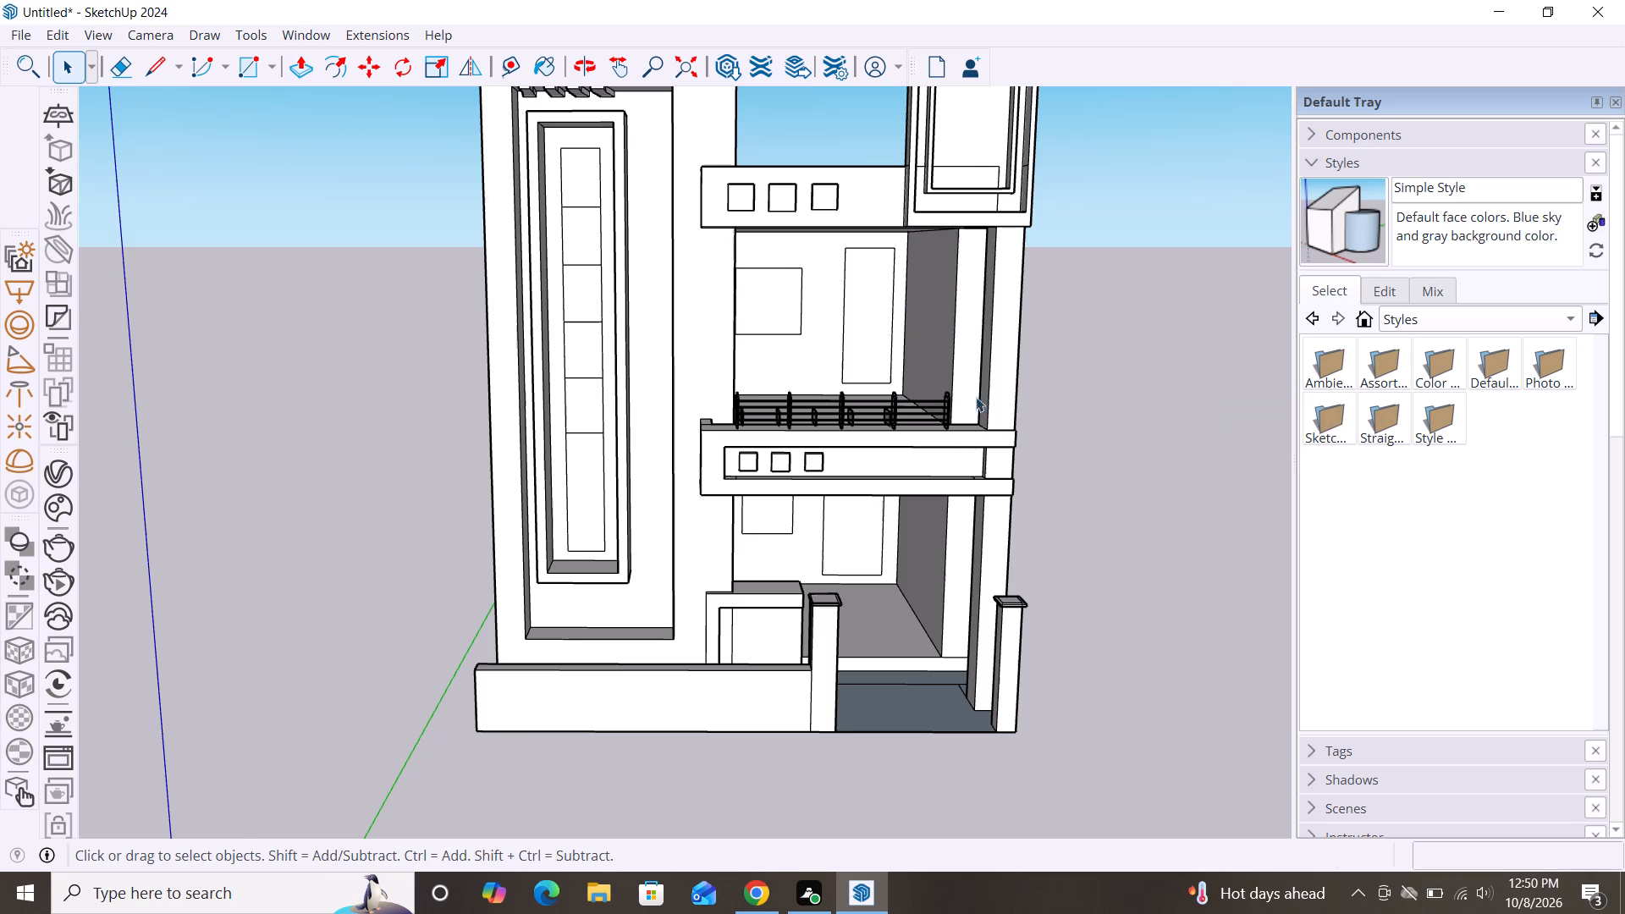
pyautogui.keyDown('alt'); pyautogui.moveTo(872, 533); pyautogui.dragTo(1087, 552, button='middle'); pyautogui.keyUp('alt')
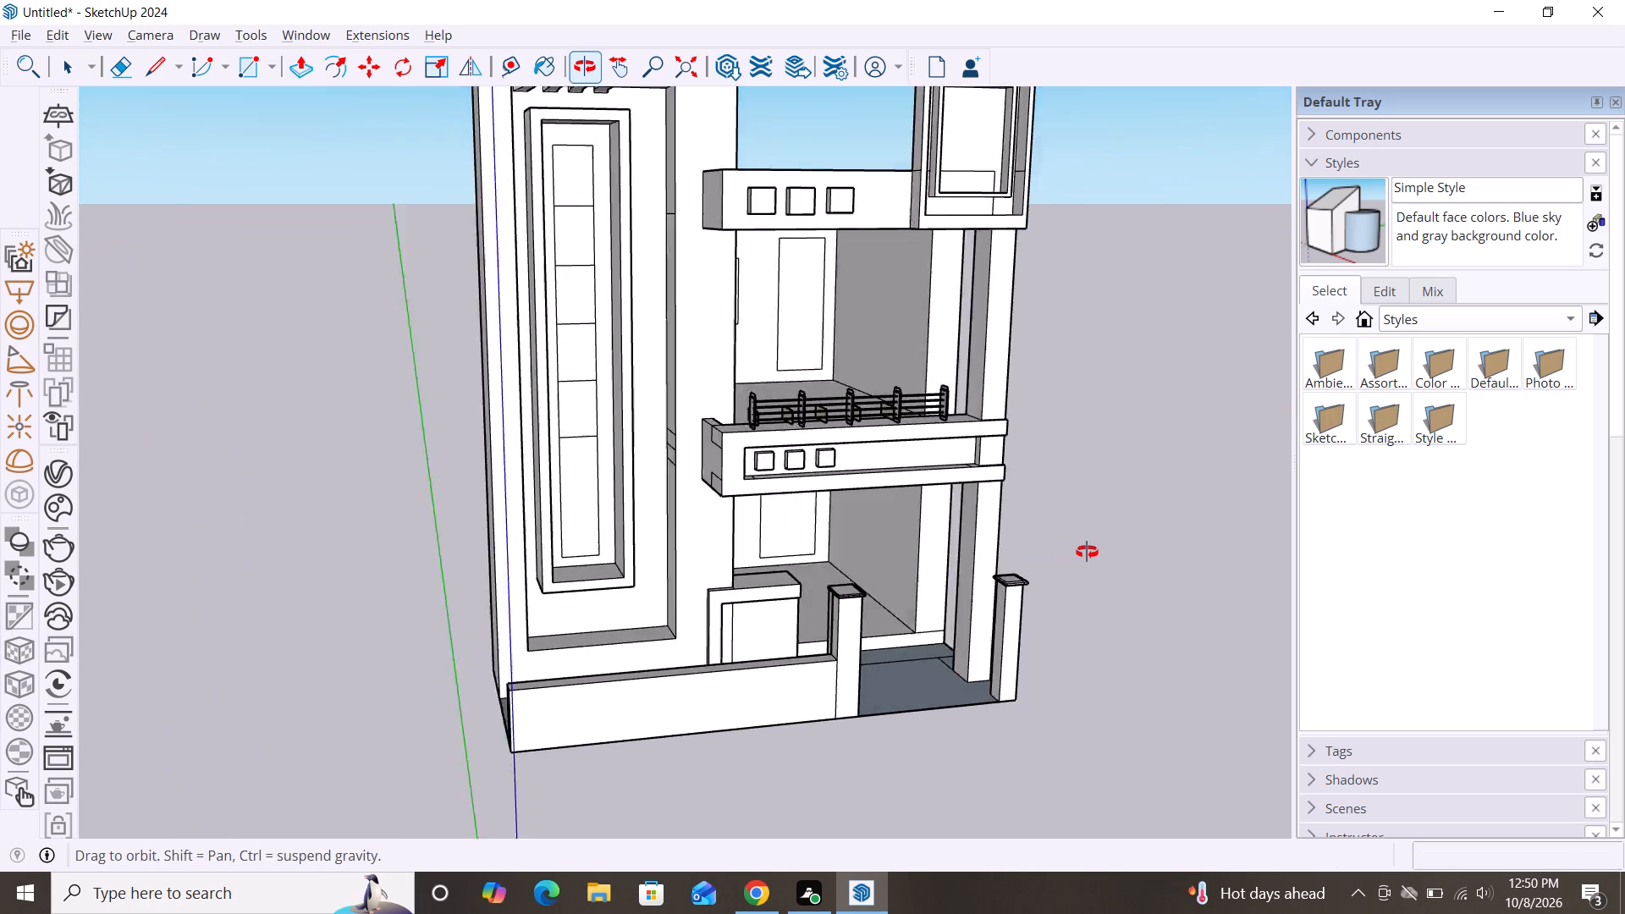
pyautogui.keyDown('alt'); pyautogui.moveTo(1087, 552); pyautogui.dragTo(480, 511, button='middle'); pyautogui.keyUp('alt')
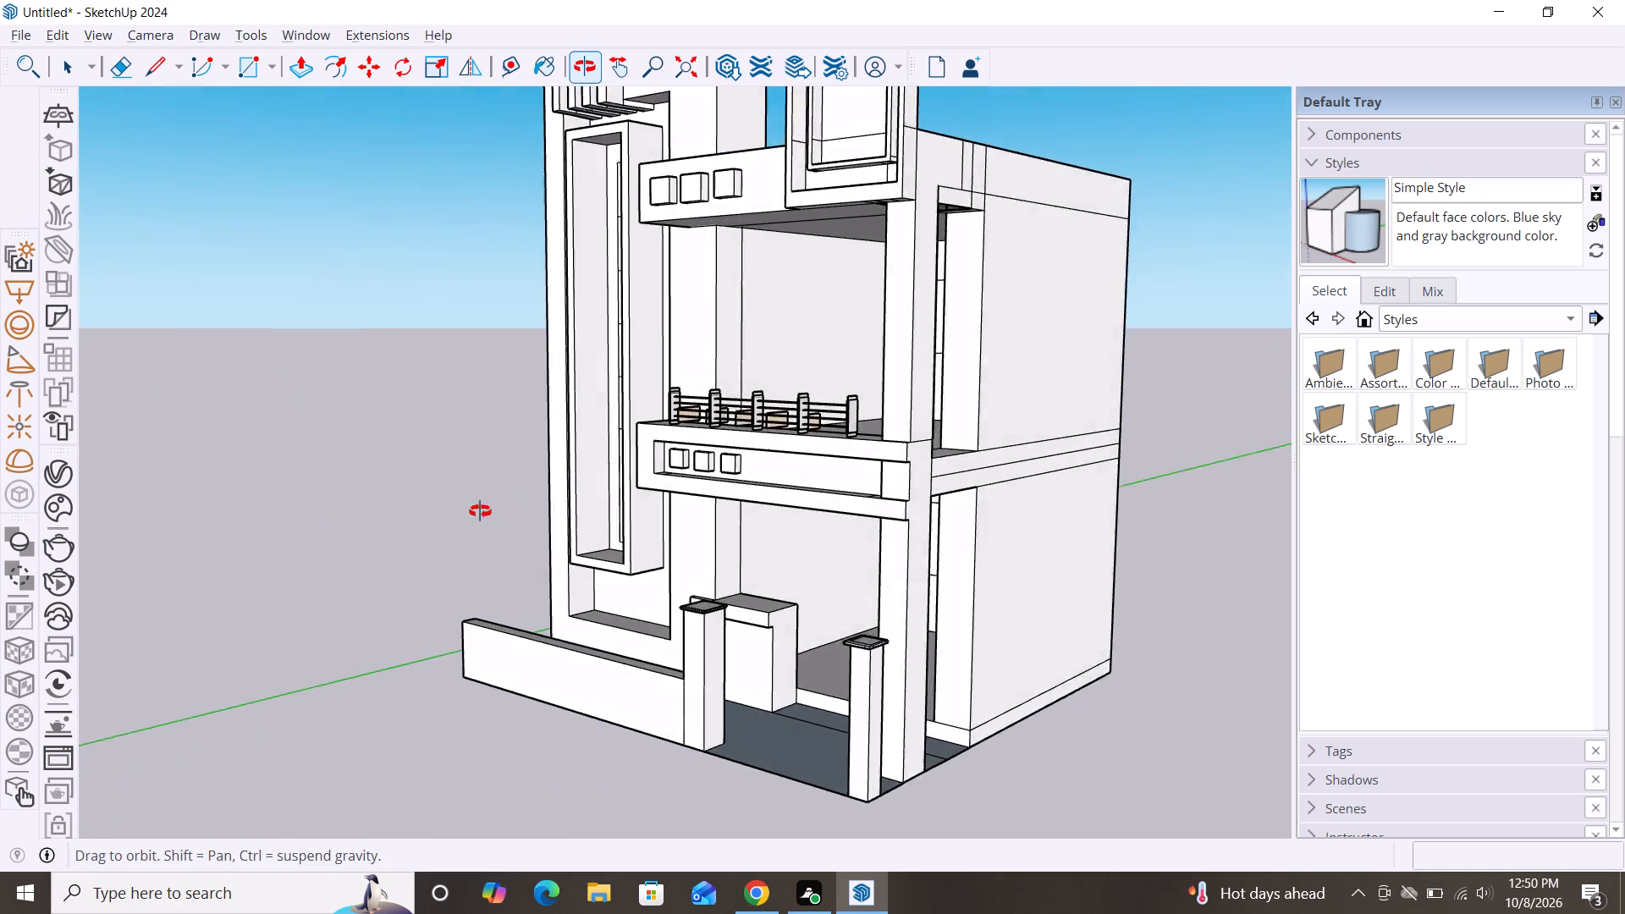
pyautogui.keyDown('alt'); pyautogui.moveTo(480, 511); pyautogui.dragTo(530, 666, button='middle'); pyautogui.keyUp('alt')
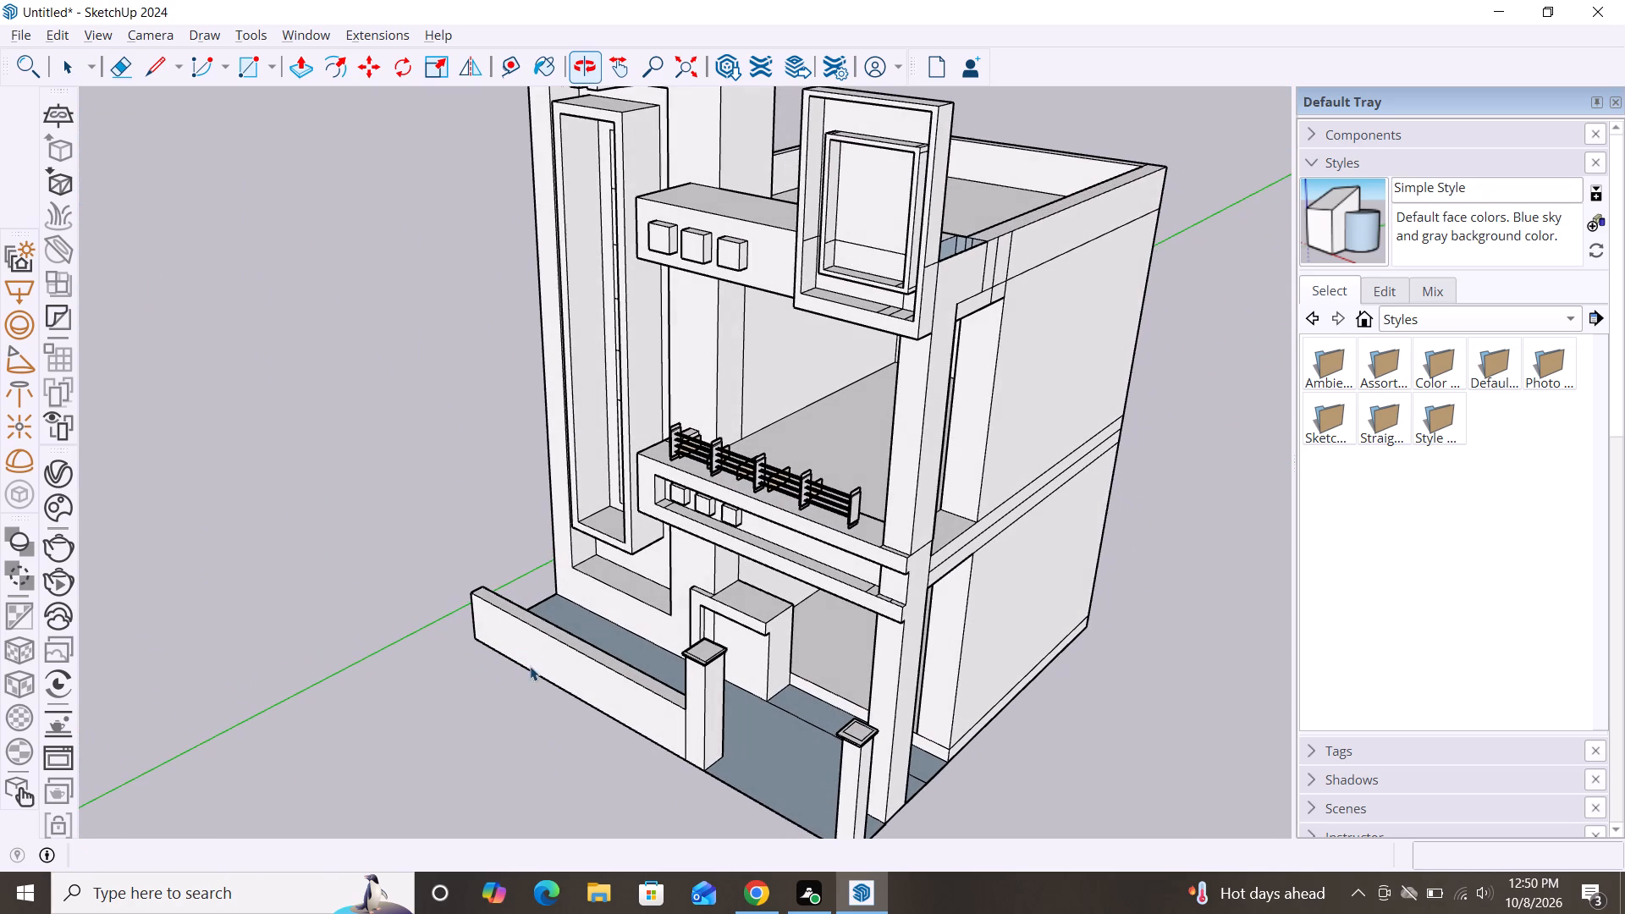
# Scale the balcony railing's rails and four of its posts uniformly by about 1.15, extending them to the side wall.
pyautogui.keyDown('alt'); pyautogui.moveTo(801, 529); pyautogui.dragTo(792, 667, button='middle'); pyautogui.keyUp('alt')
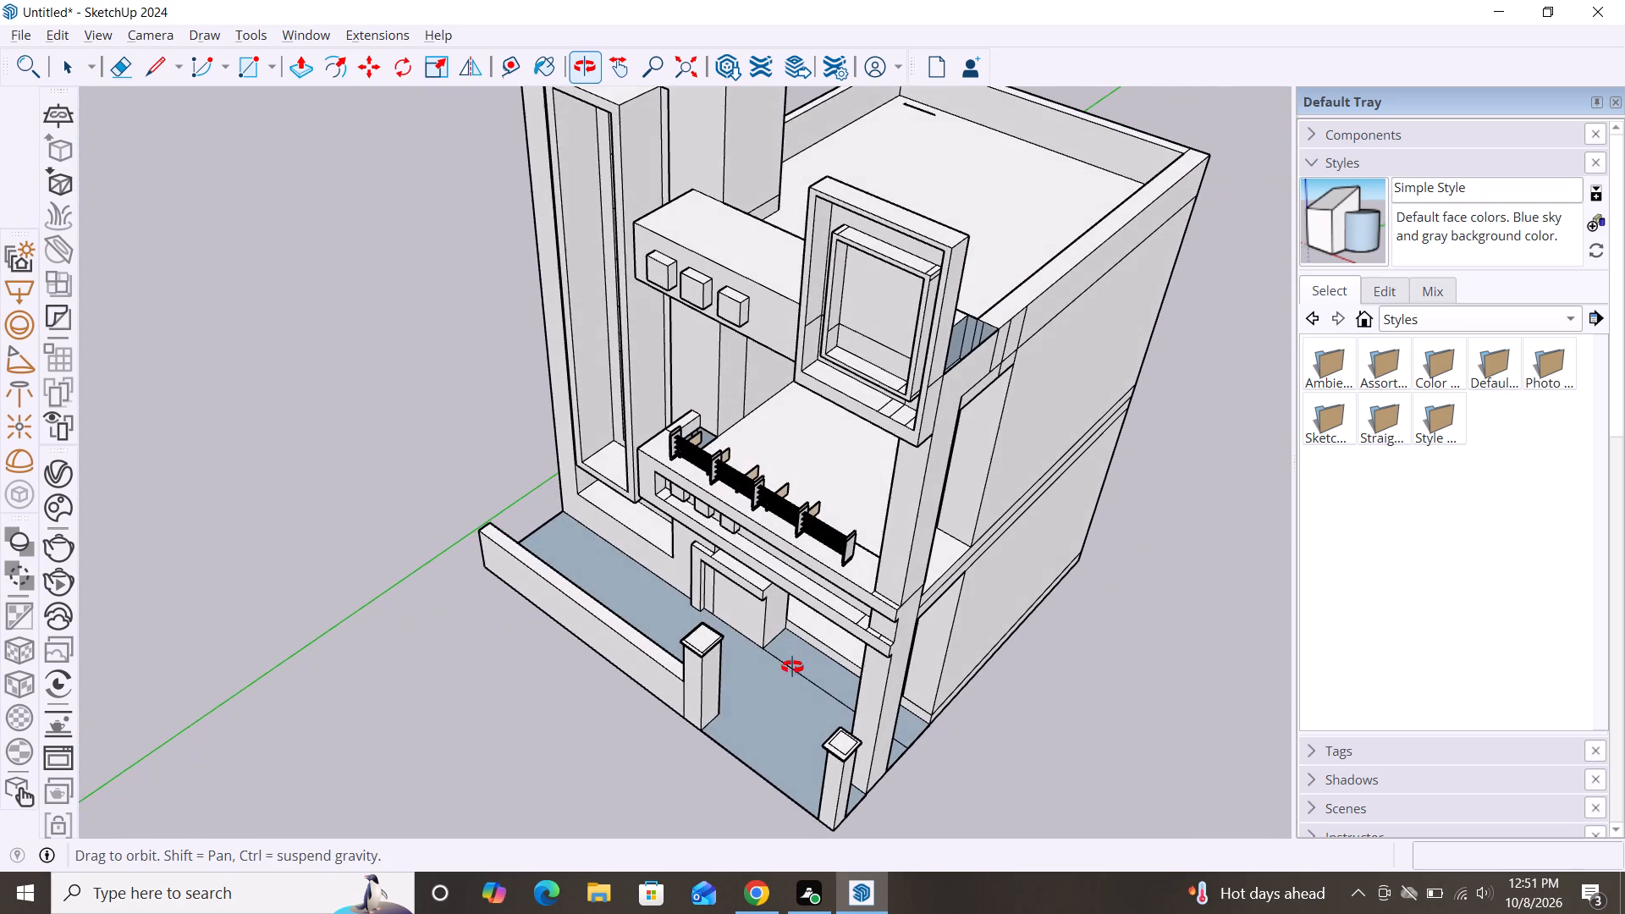
pyautogui.keyDown('alt'); pyautogui.moveTo(792, 667); pyautogui.dragTo(826, 593, button='middle'); pyautogui.keyUp('alt')
pyautogui.scroll(3, 823, 458)
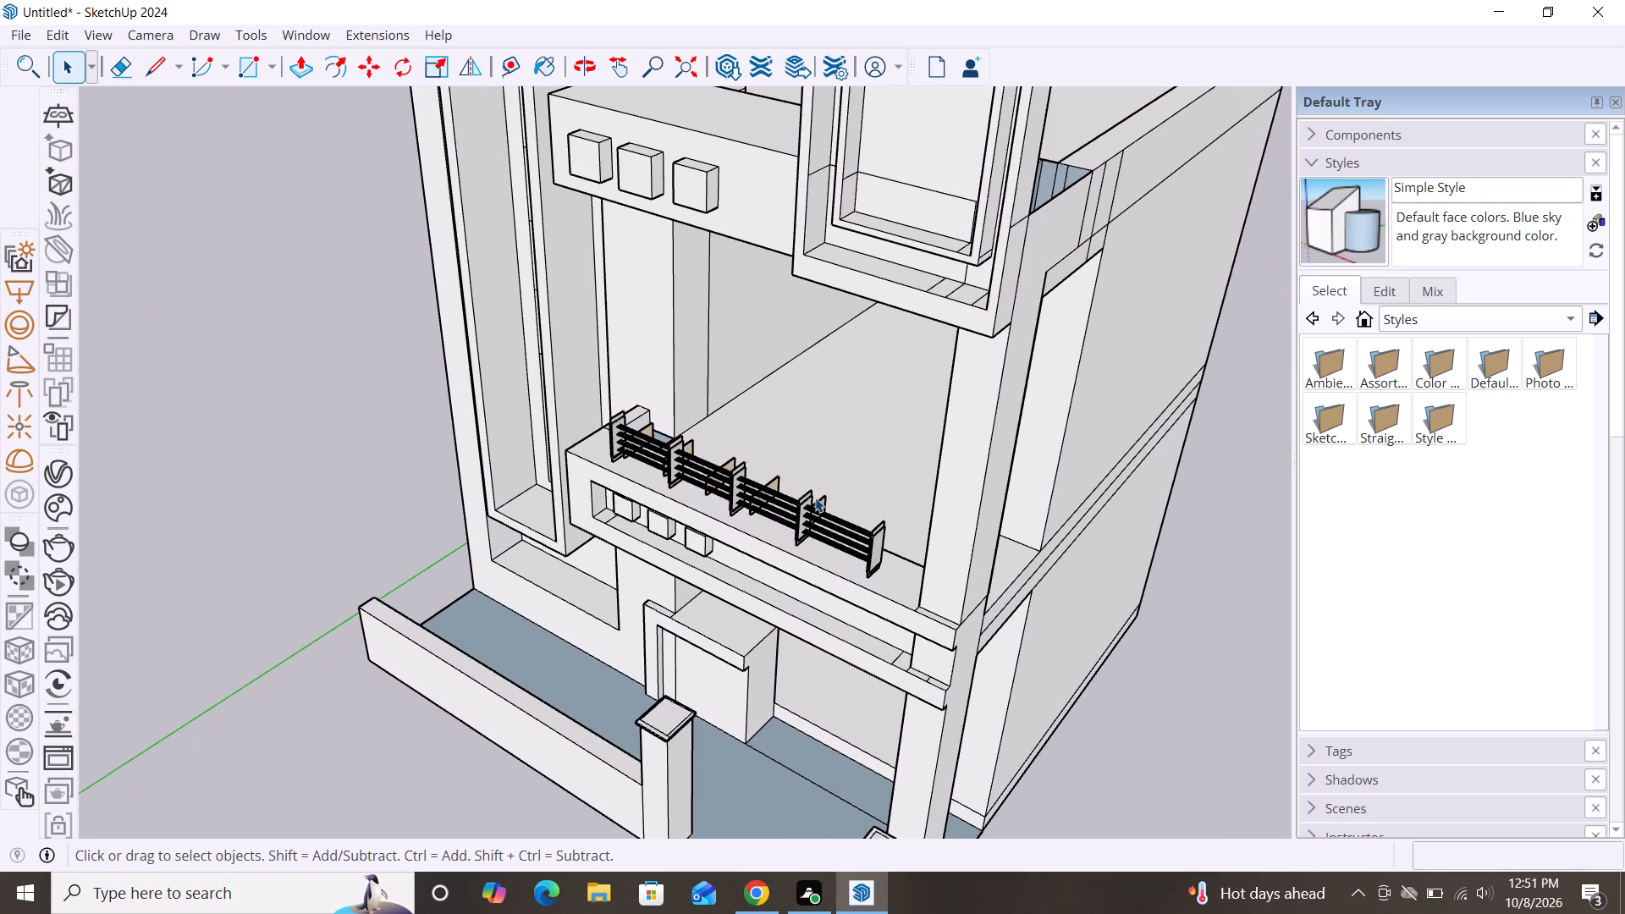
pyautogui.keyDown('ctrl'); pyautogui.click(872, 556); pyautogui.keyUp('ctrl')
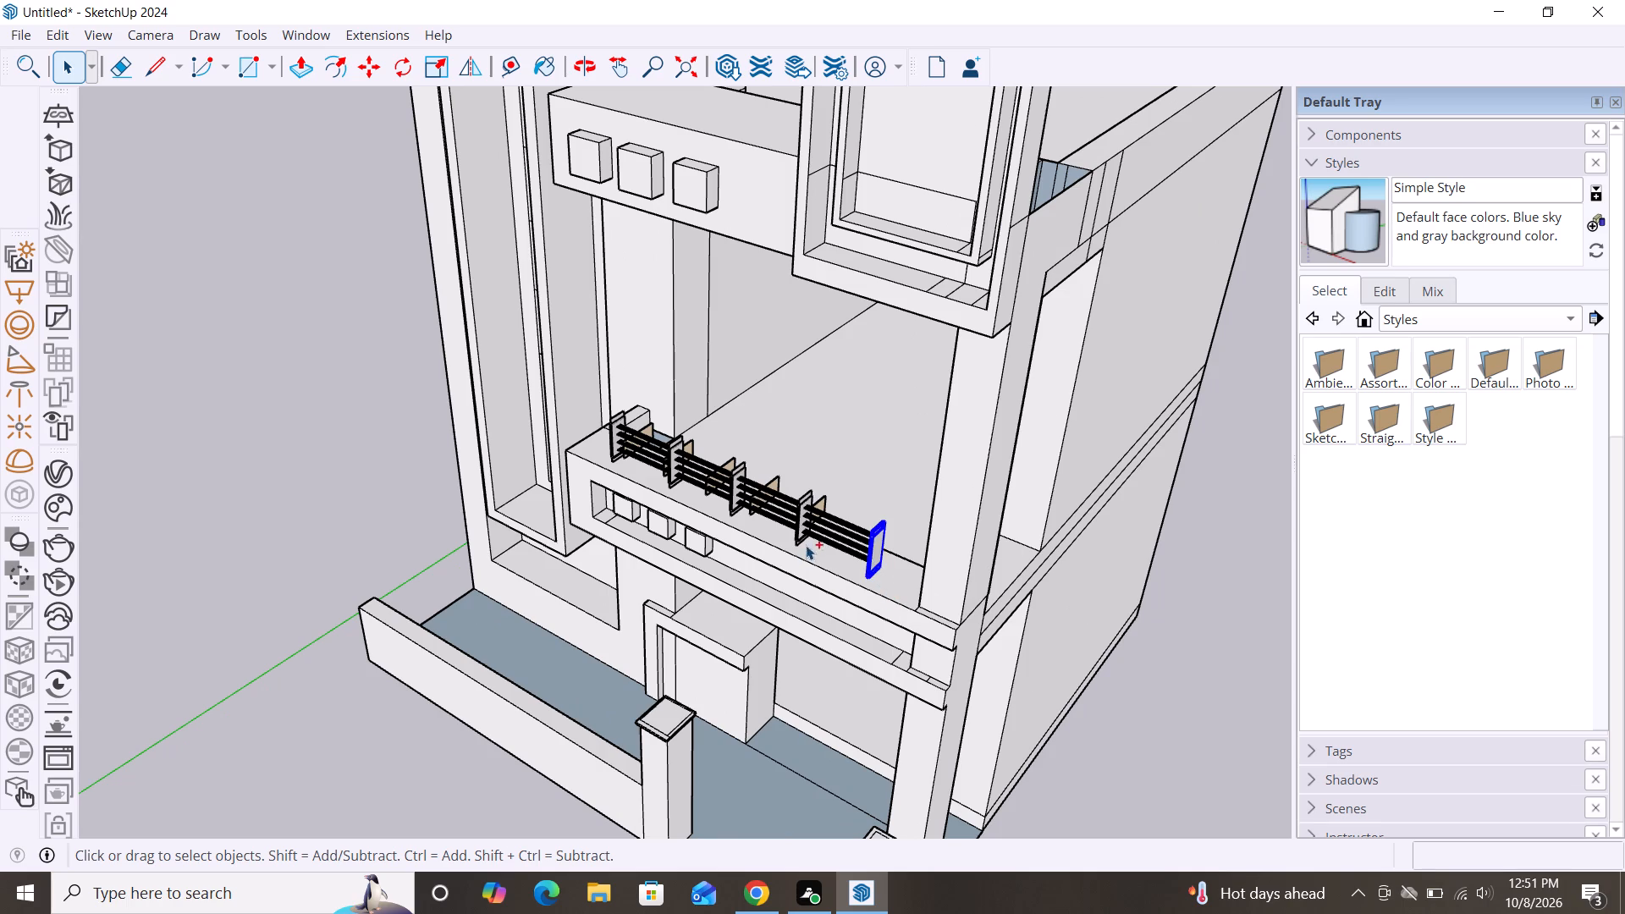
pyautogui.keyDown('ctrl'); pyautogui.click(821, 535); pyautogui.keyUp('ctrl')
pyautogui.keyDown('ctrl'); pyautogui.click(779, 496); pyautogui.keyUp('ctrl')
pyautogui.keyDown('ctrl'); pyautogui.click(779, 510); pyautogui.keyUp('ctrl')
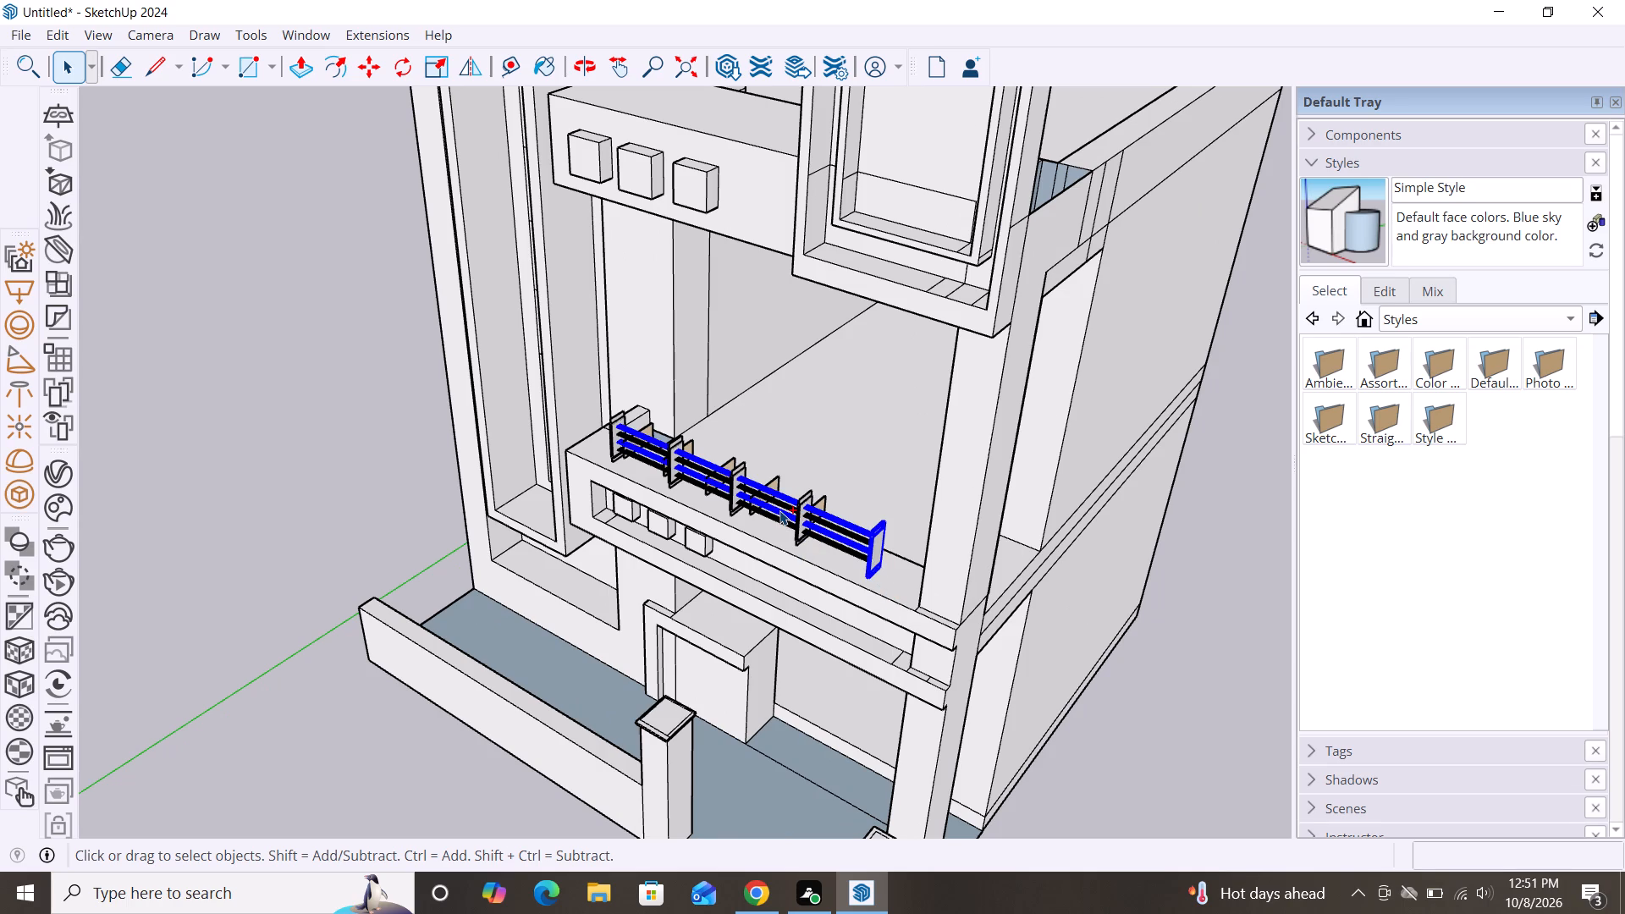
pyautogui.keyDown('ctrl'); pyautogui.click(780, 520); pyautogui.keyUp('ctrl')
pyautogui.keyDown('ctrl'); pyautogui.click(785, 508); pyautogui.keyUp('ctrl')
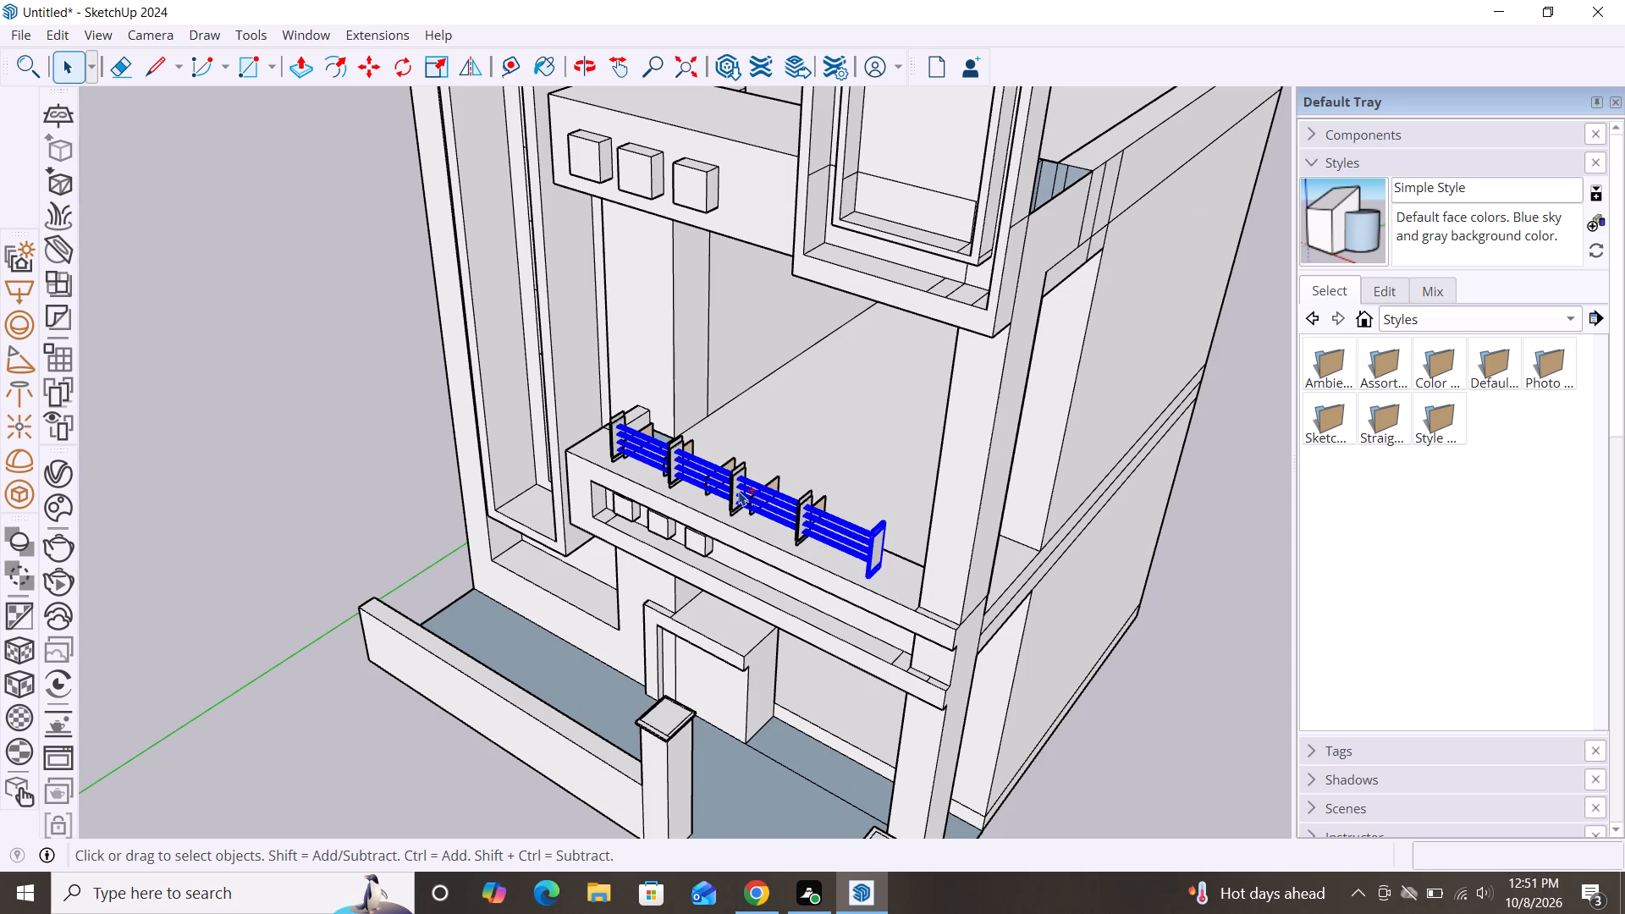
pyautogui.keyDown('ctrl'); pyautogui.click(738, 491); pyautogui.keyUp('ctrl')
pyautogui.keyDown('ctrl'); pyautogui.click(737, 482); pyautogui.keyUp('ctrl')
pyautogui.keyDown('ctrl'); pyautogui.scroll(8, 737, 483); pyautogui.keyUp('ctrl')
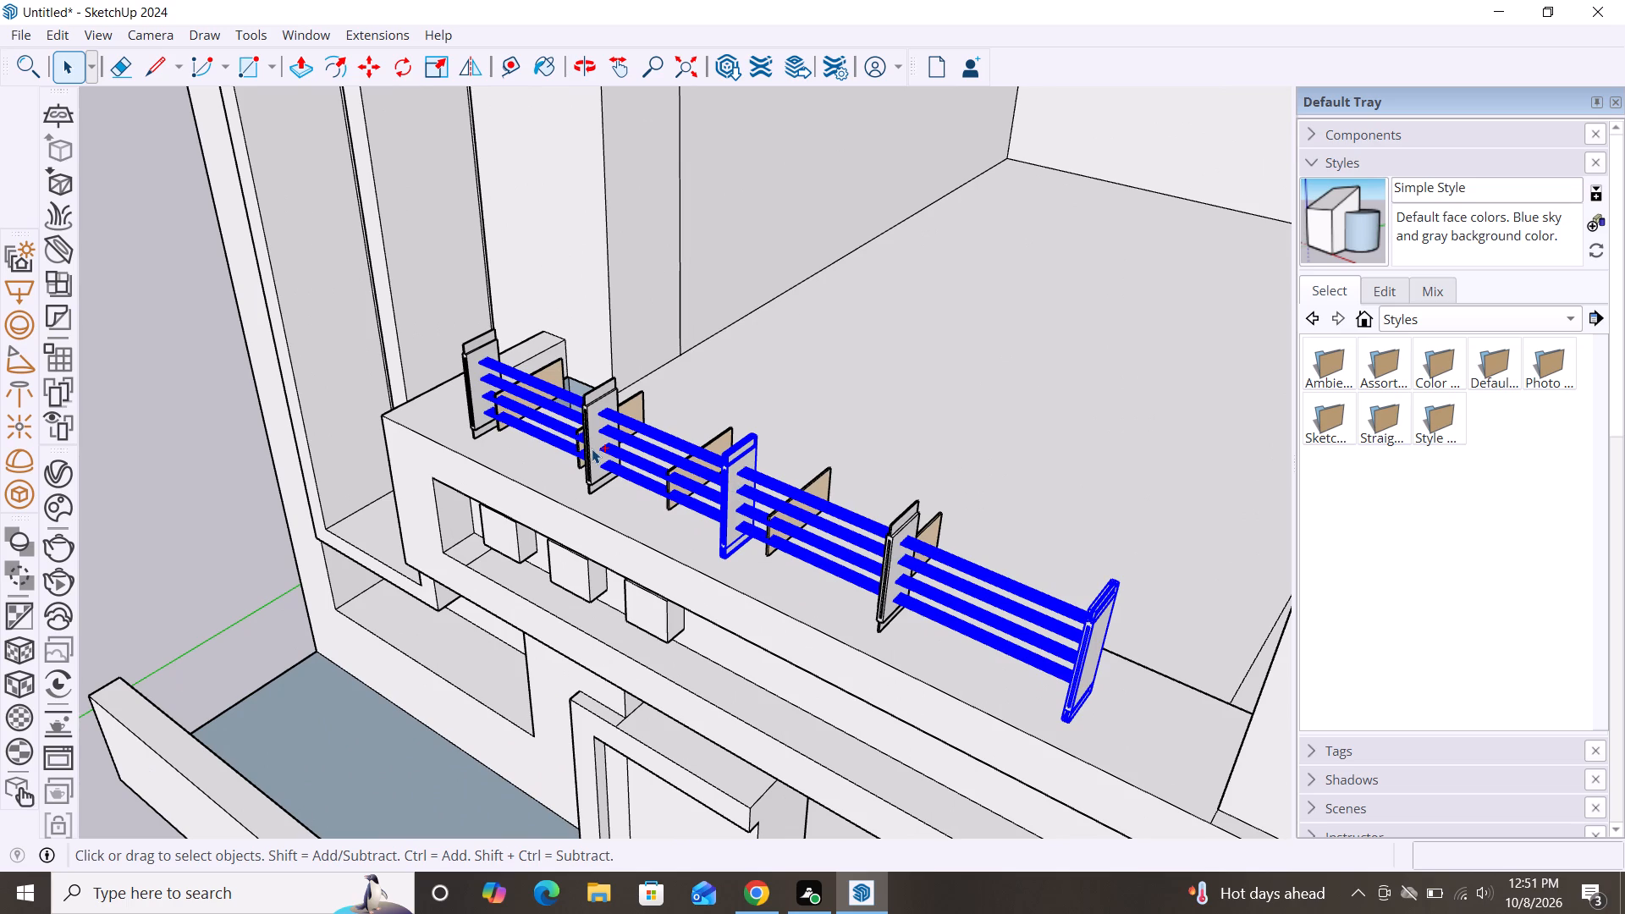
pyautogui.keyDown('ctrl'); pyautogui.click(592, 449); pyautogui.keyUp('ctrl')
pyautogui.keyDown('ctrl'); pyautogui.click(470, 366); pyautogui.keyUp('ctrl')
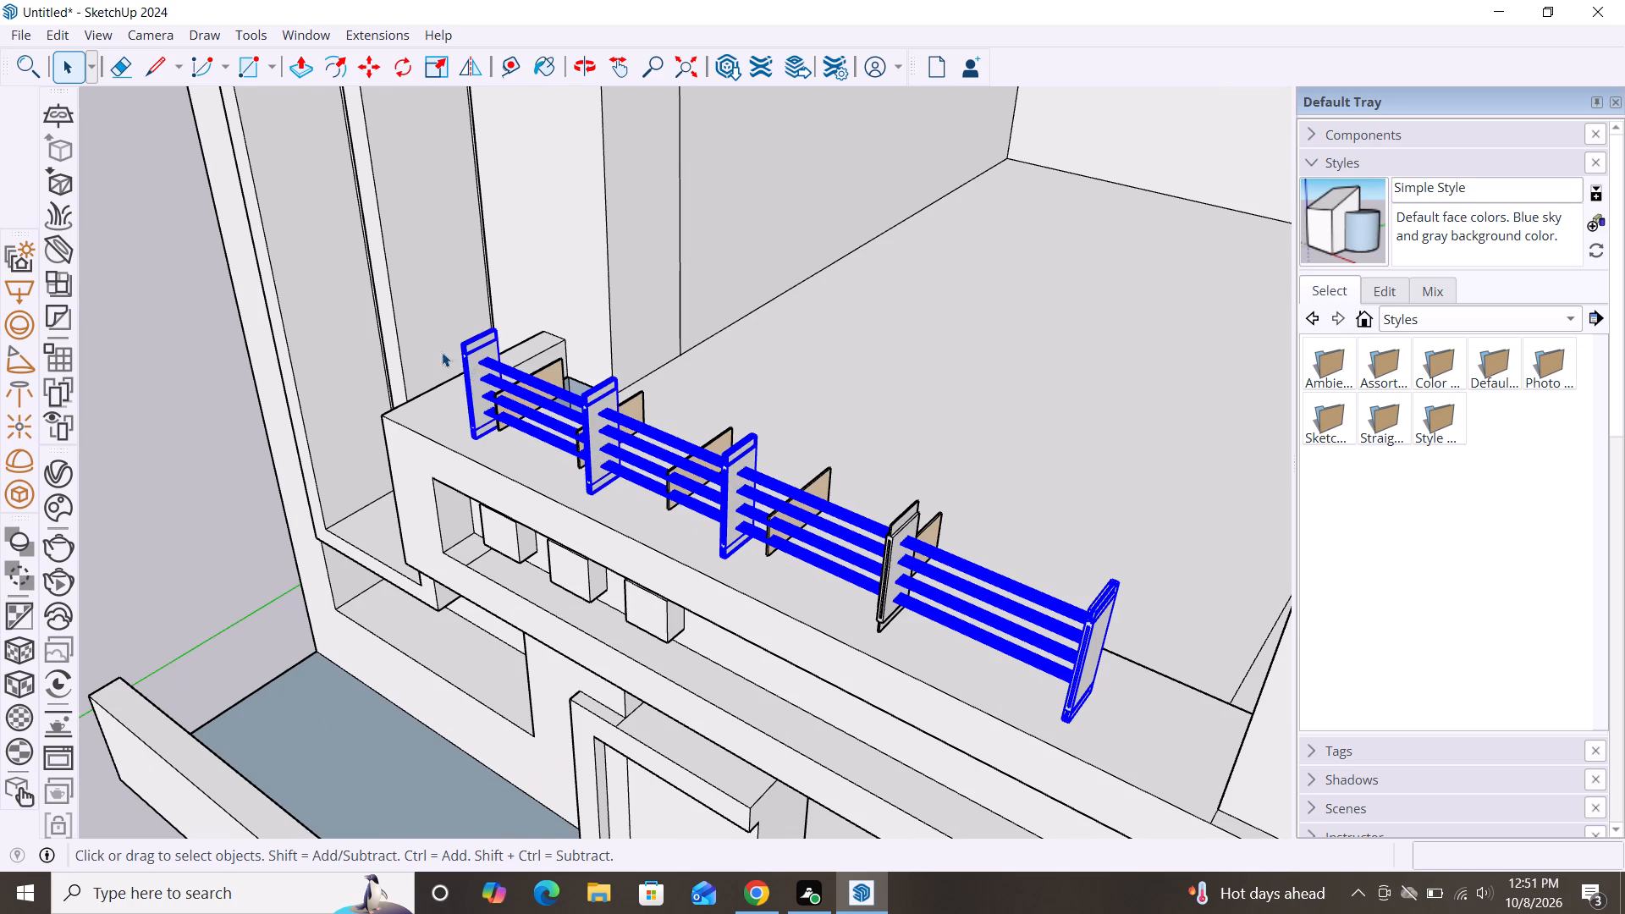
pyautogui.scroll(-7, 405, 337)
pyautogui.press('m')
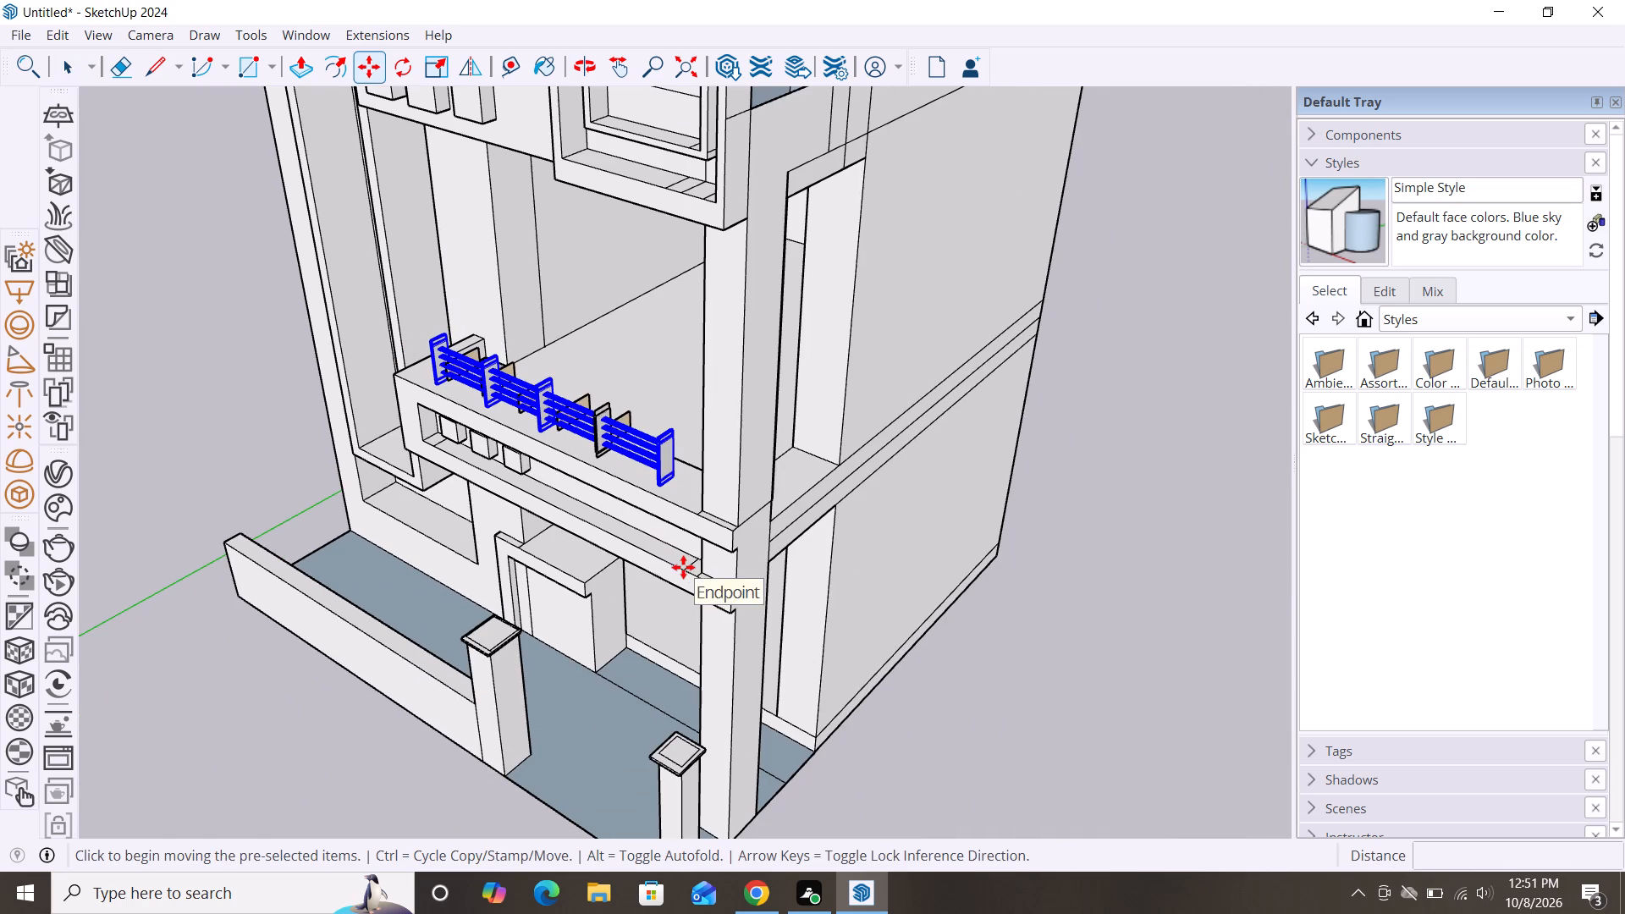
pyautogui.press('s')
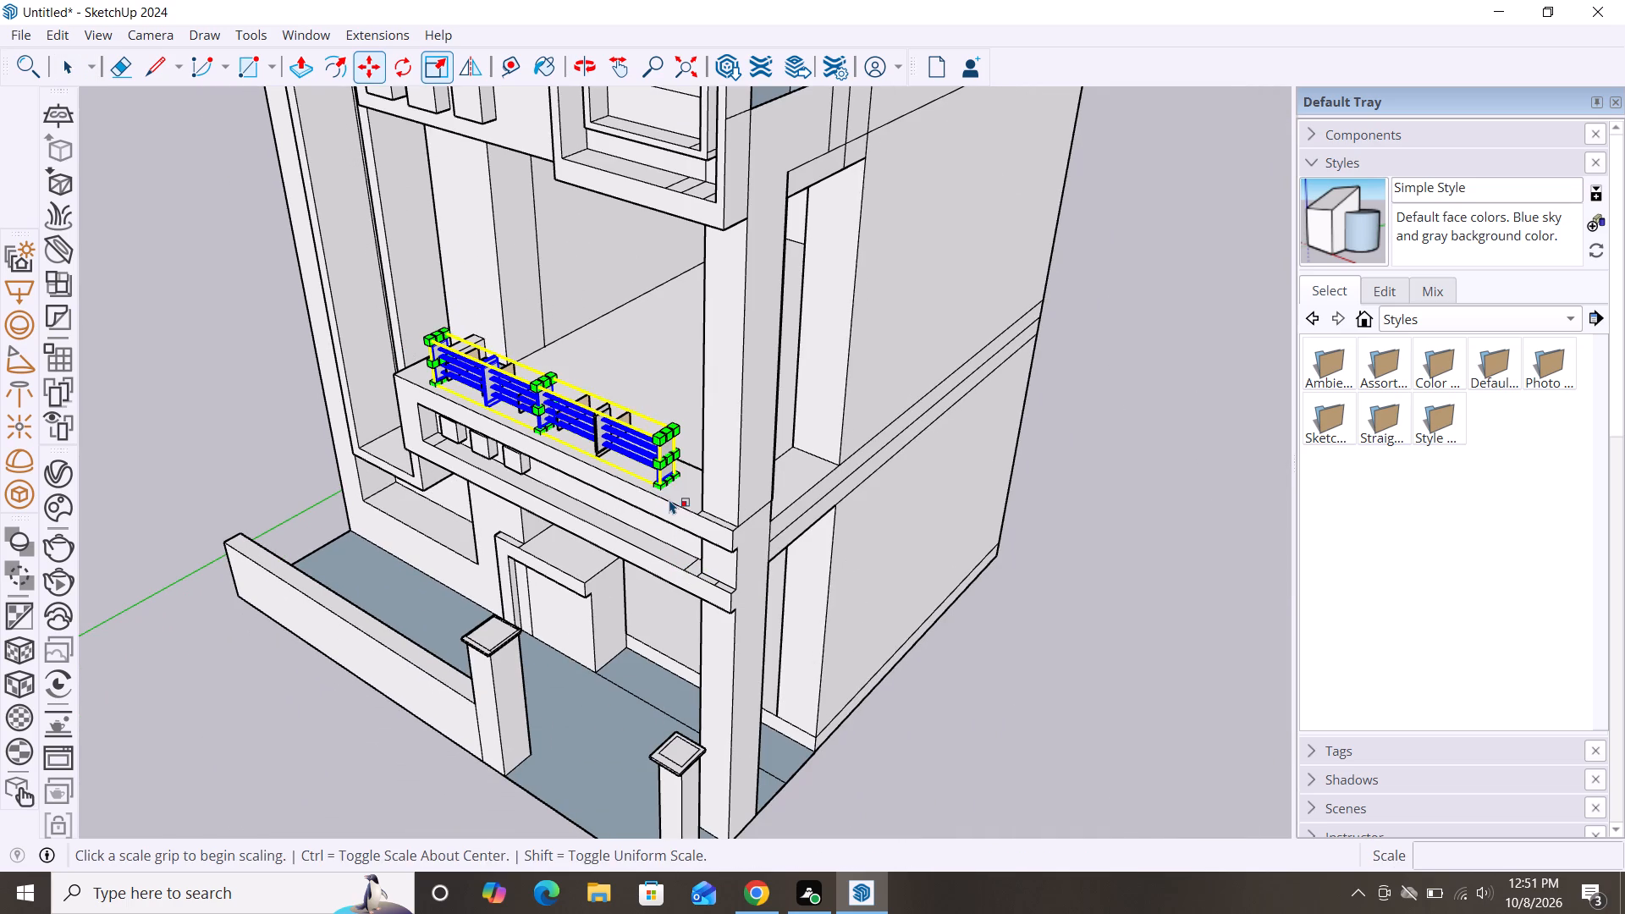
pyautogui.moveTo(658, 487); pyautogui.dragTo(693, 504)
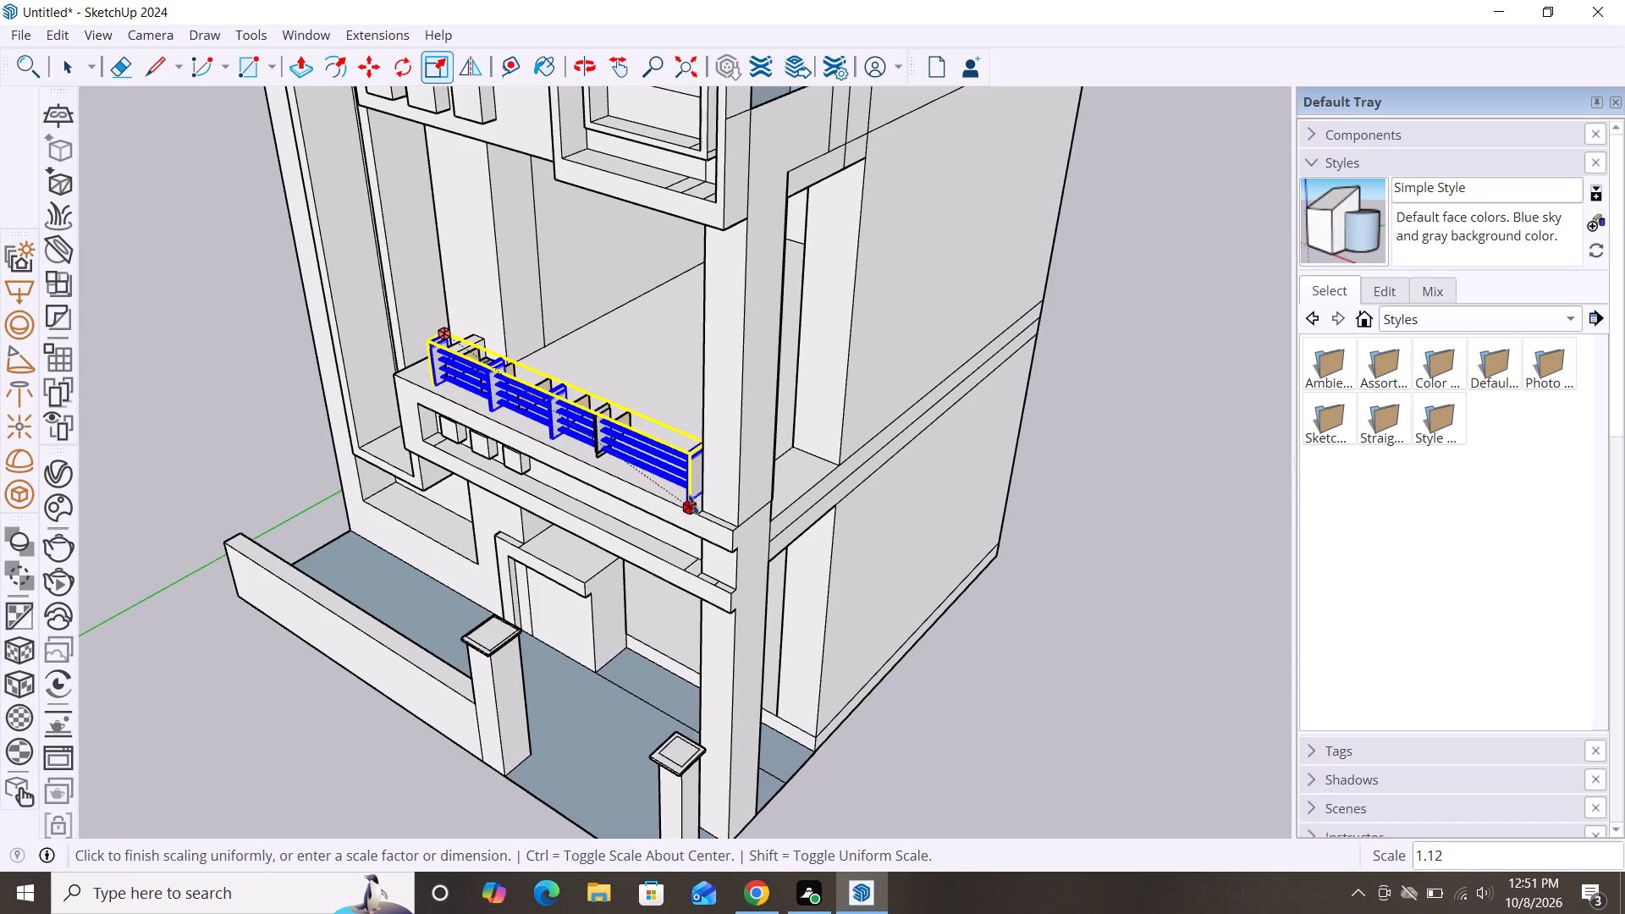
pyautogui.moveTo(693, 504); pyautogui.dragTo(701, 509)
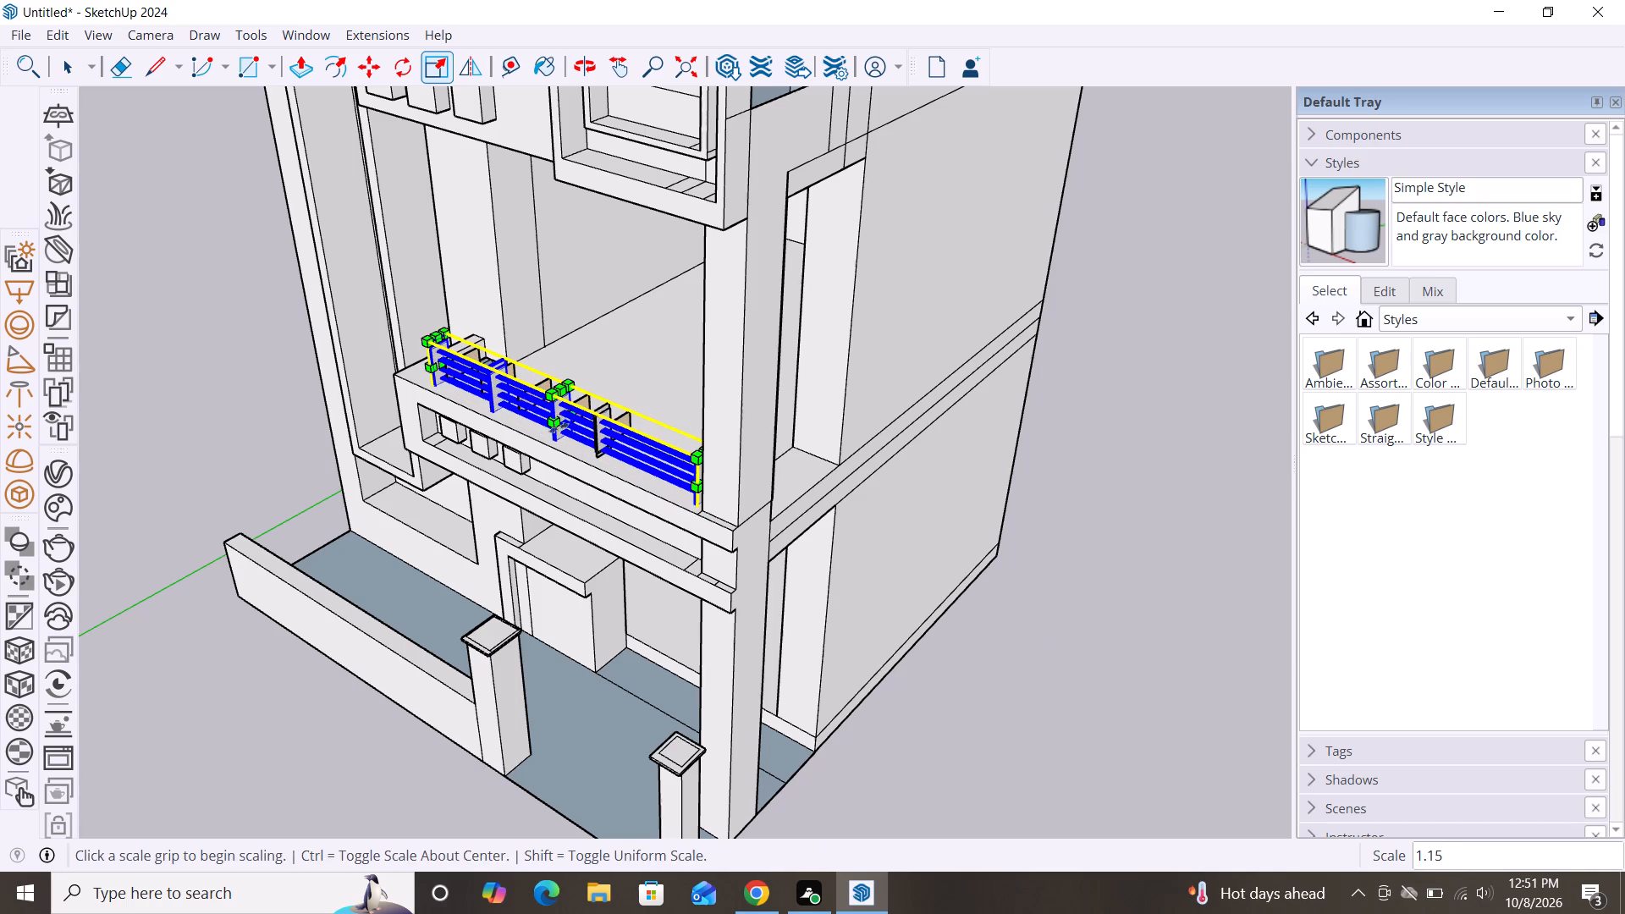
# Scale the selected railing parts outward along the green axis, ending with a factor of about 1.49.
pyautogui.moveTo(557, 424); pyautogui.dragTo(553, 427)
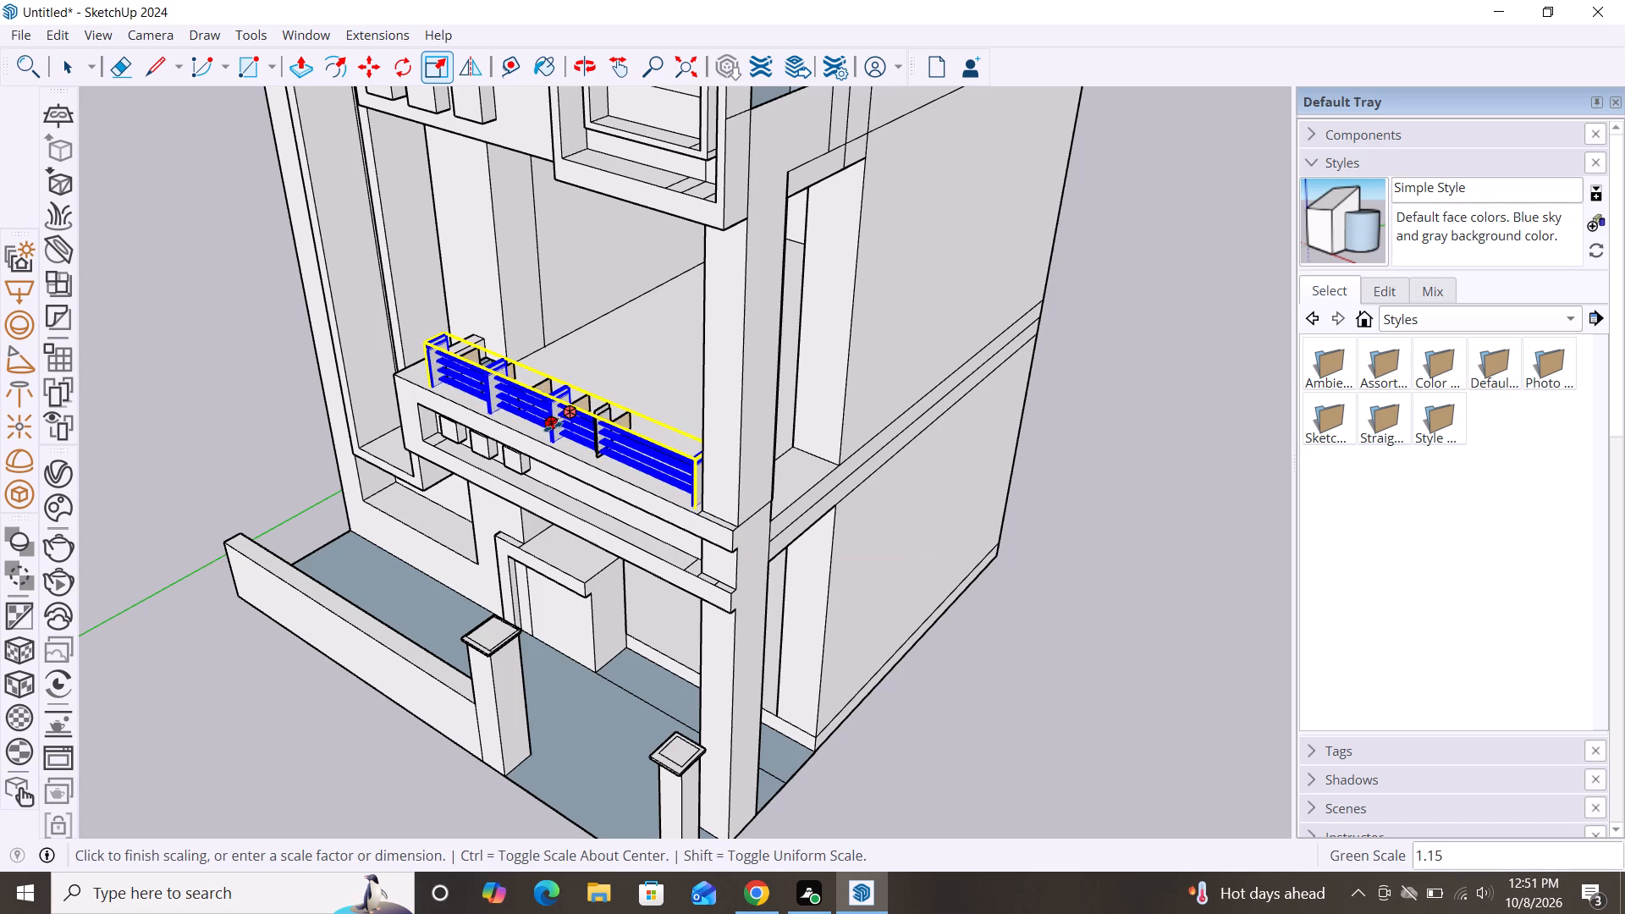
pyautogui.moveTo(553, 427); pyautogui.dragTo(546, 434)
pyautogui.doubleClick(542, 436)
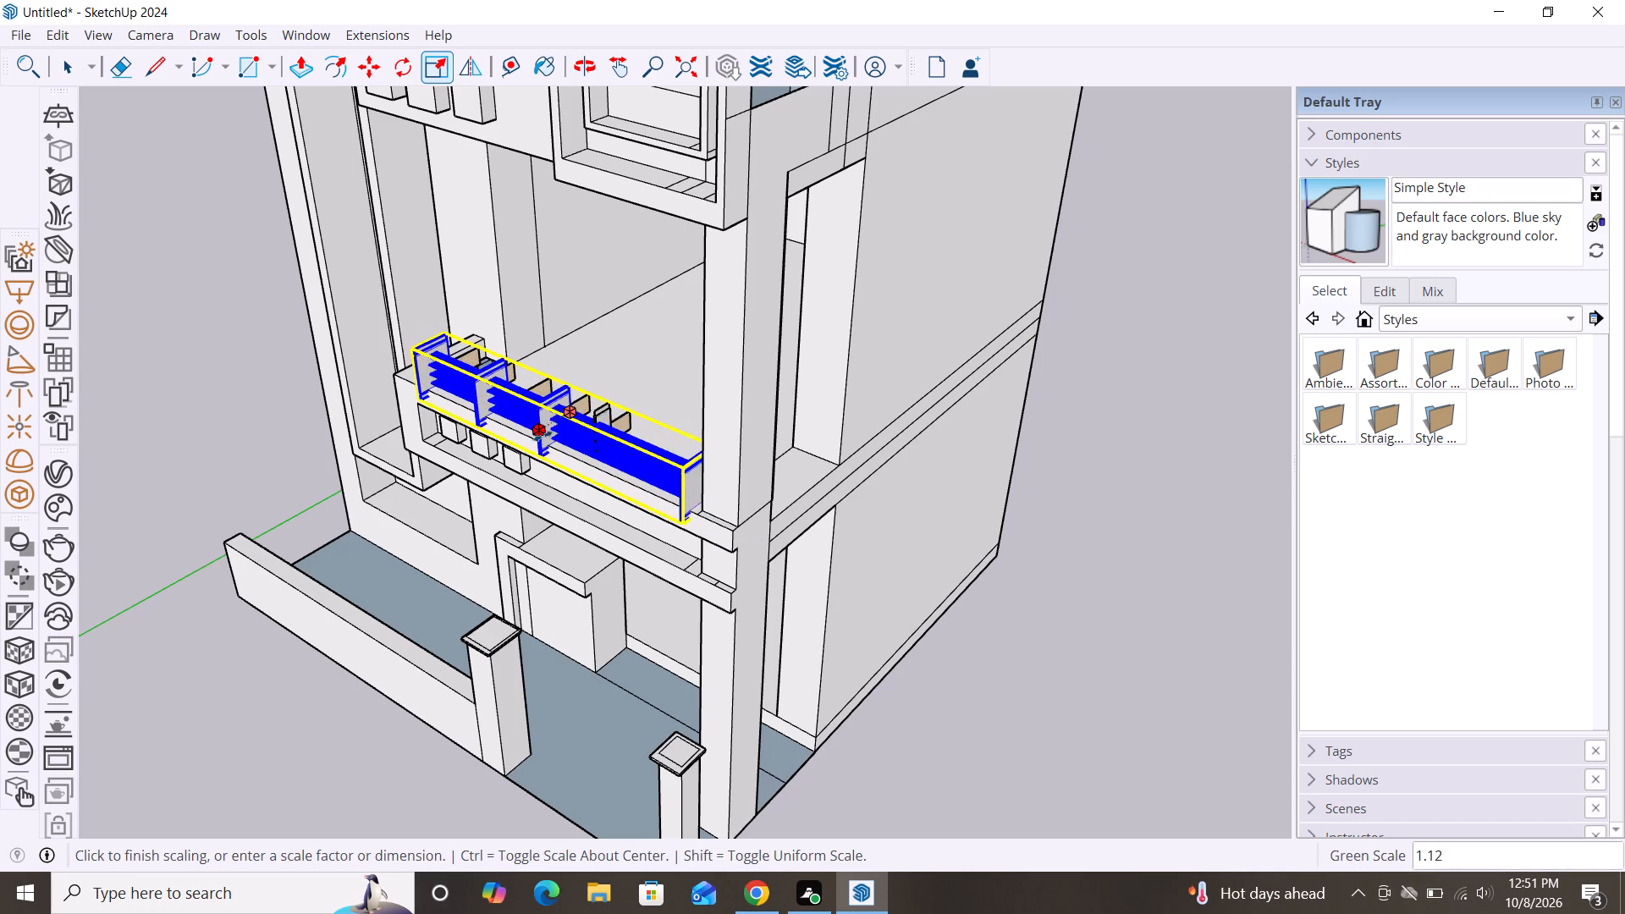
pyautogui.click(535, 446)
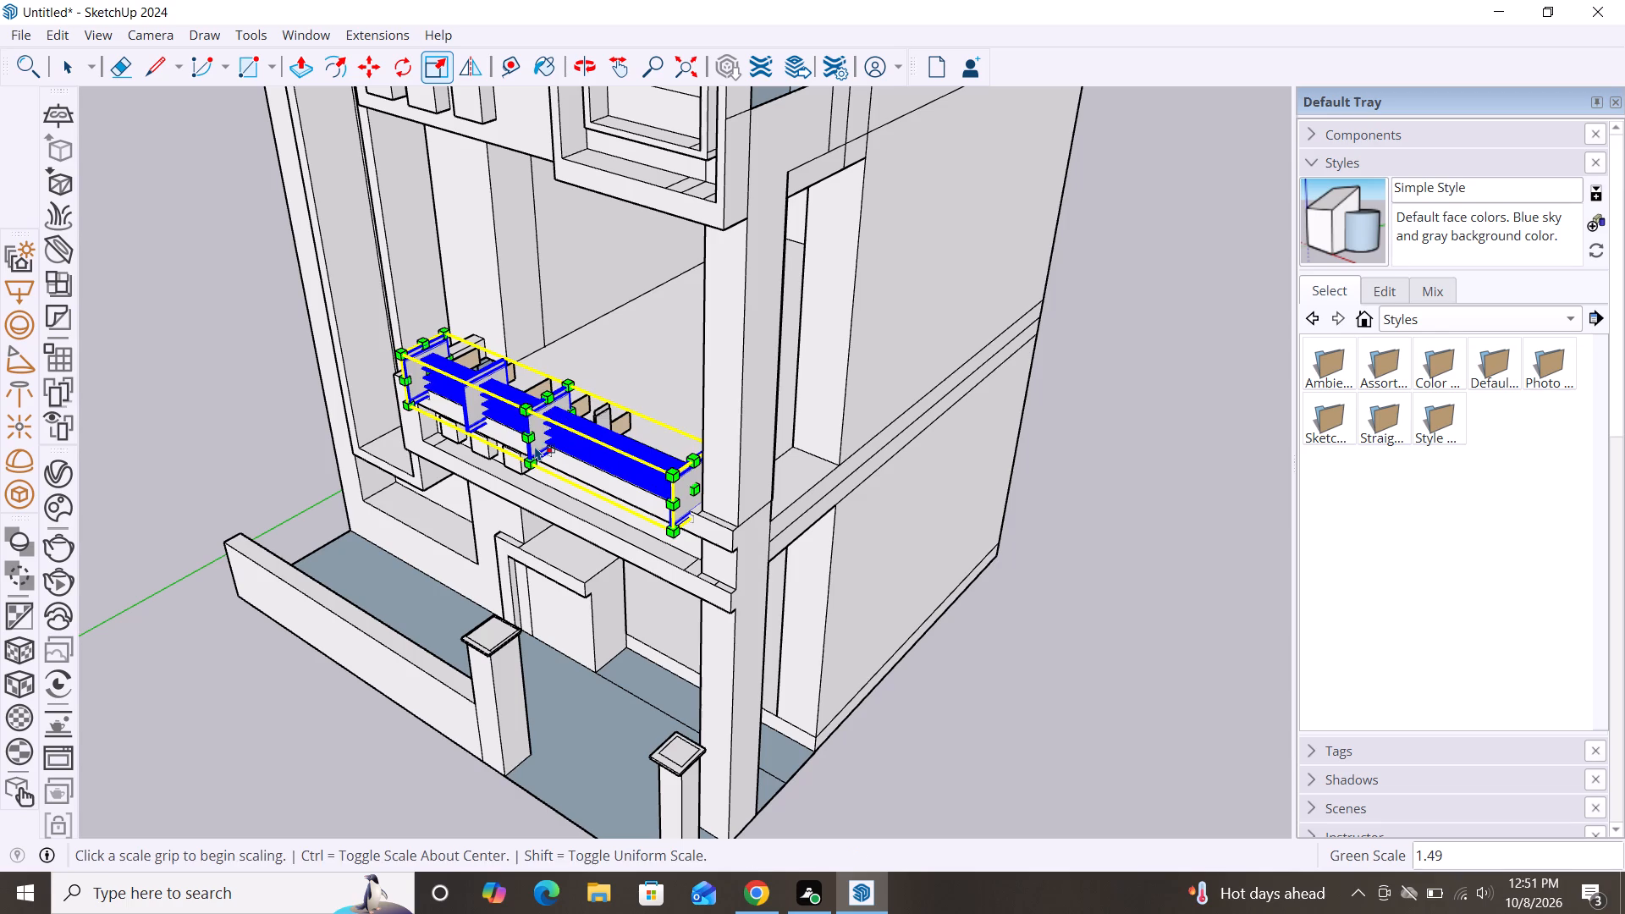
pyautogui.press('space')
# Stretch the selected railing lengthwise to the tower-side end of the balcony slab and clear the selection.
pyautogui.scroll(-2, 532, 477)
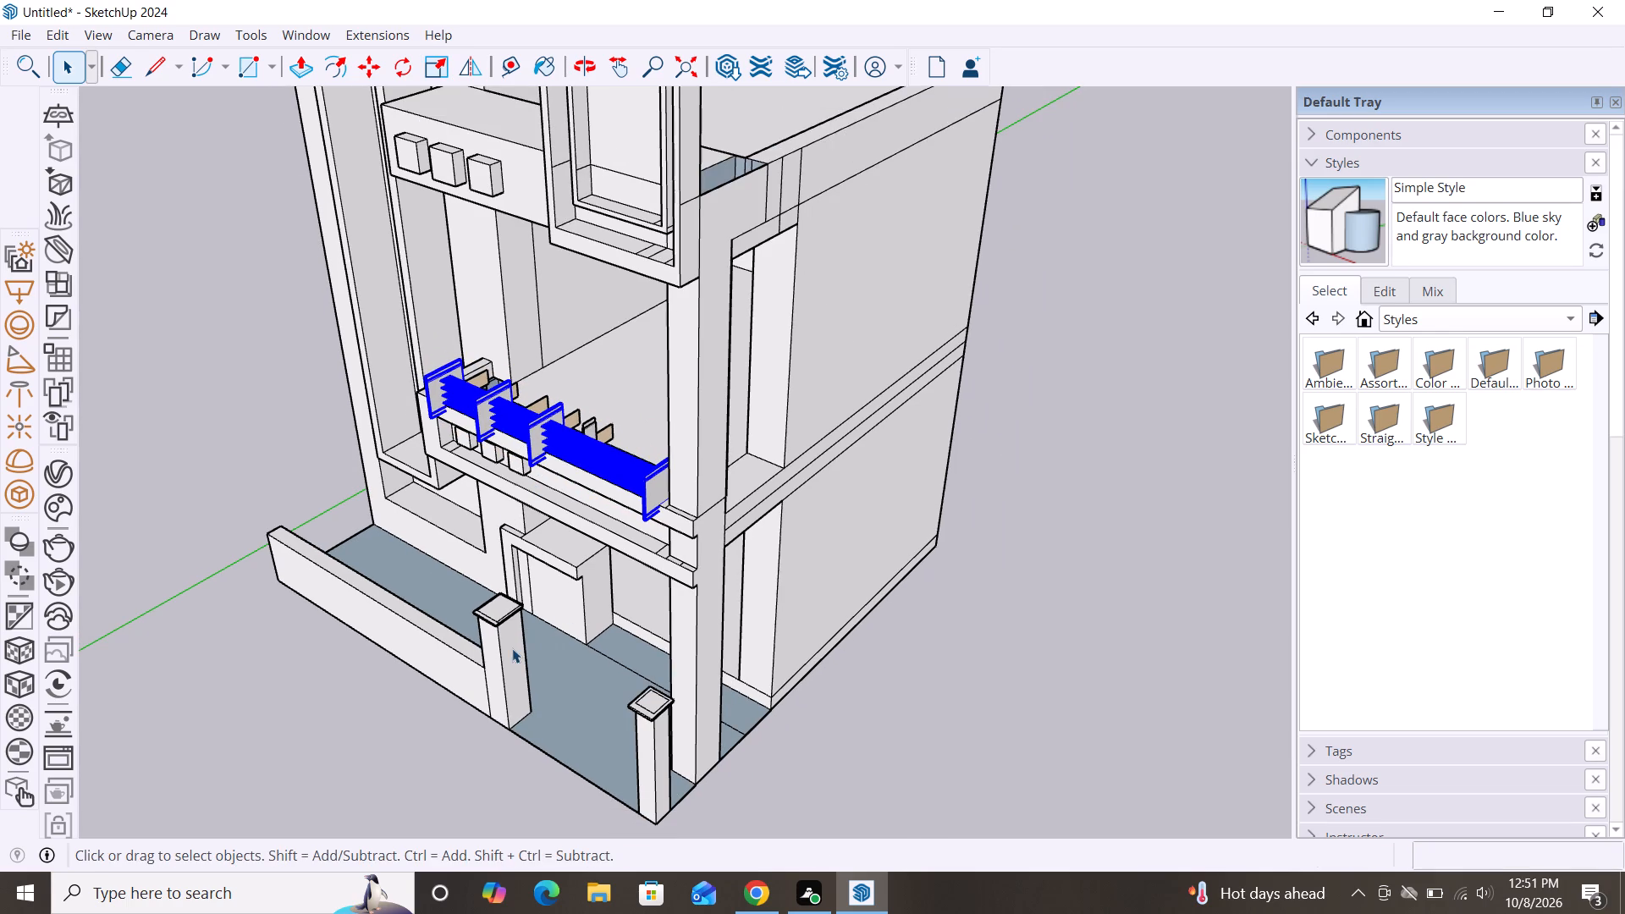
pyautogui.keyDown('alt'); pyautogui.moveTo(512, 648); pyautogui.dragTo(1072, 537, button='middle'); pyautogui.keyUp('alt')
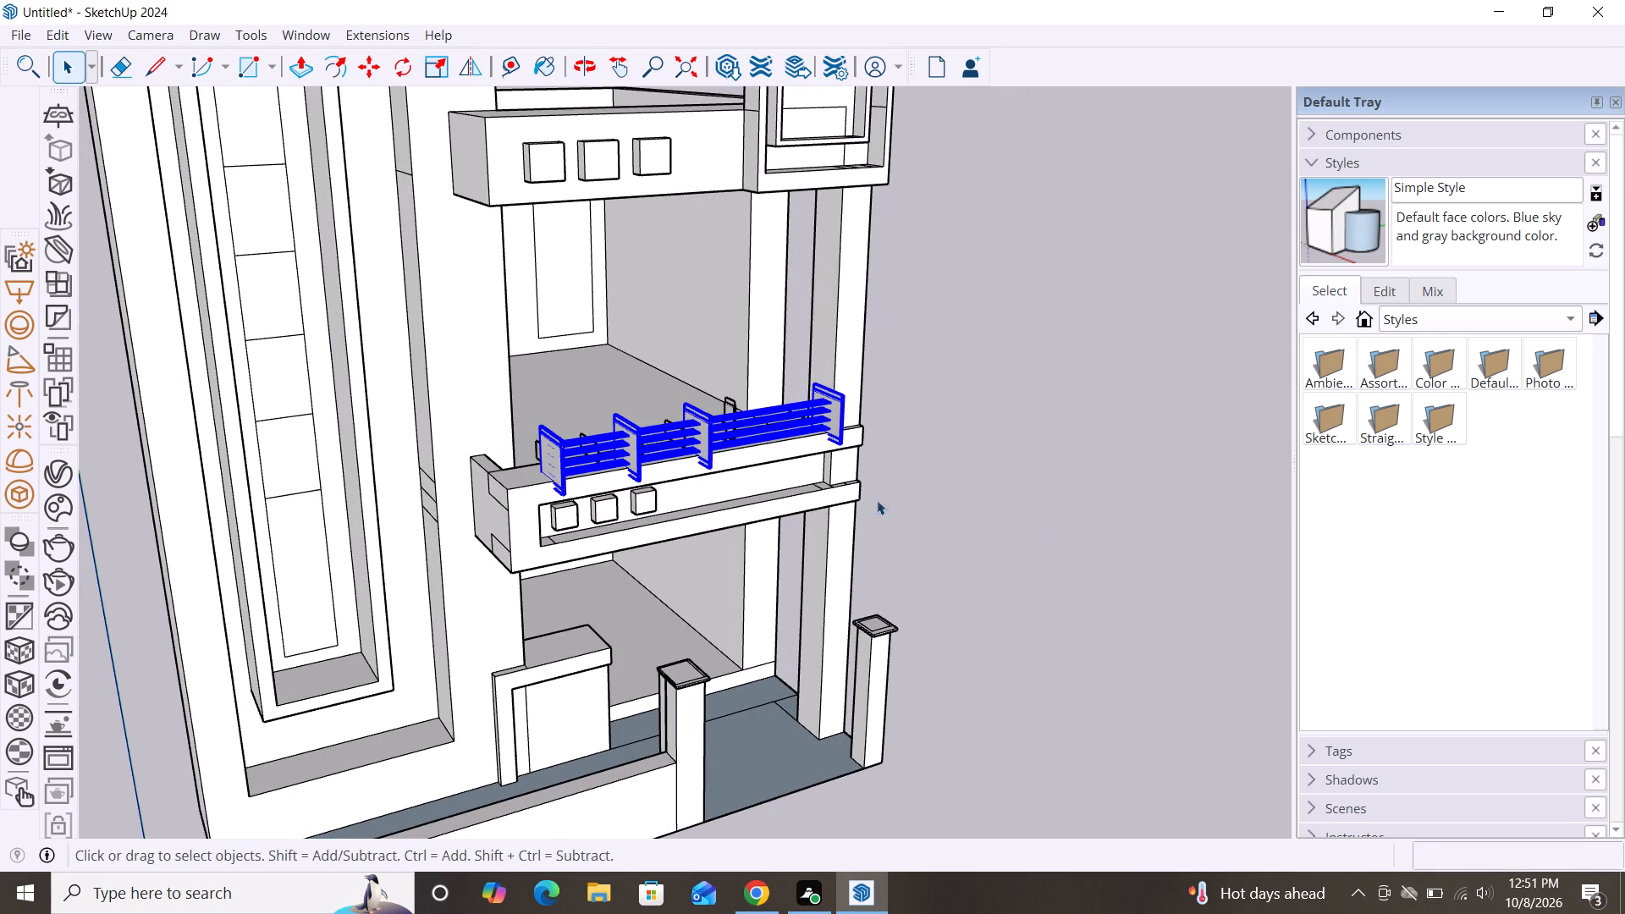
pyautogui.press('s')
pyautogui.moveTo(543, 463); pyautogui.dragTo(503, 476)
pyautogui.click(507, 477)
pyautogui.click(510, 477)
pyautogui.press('space')
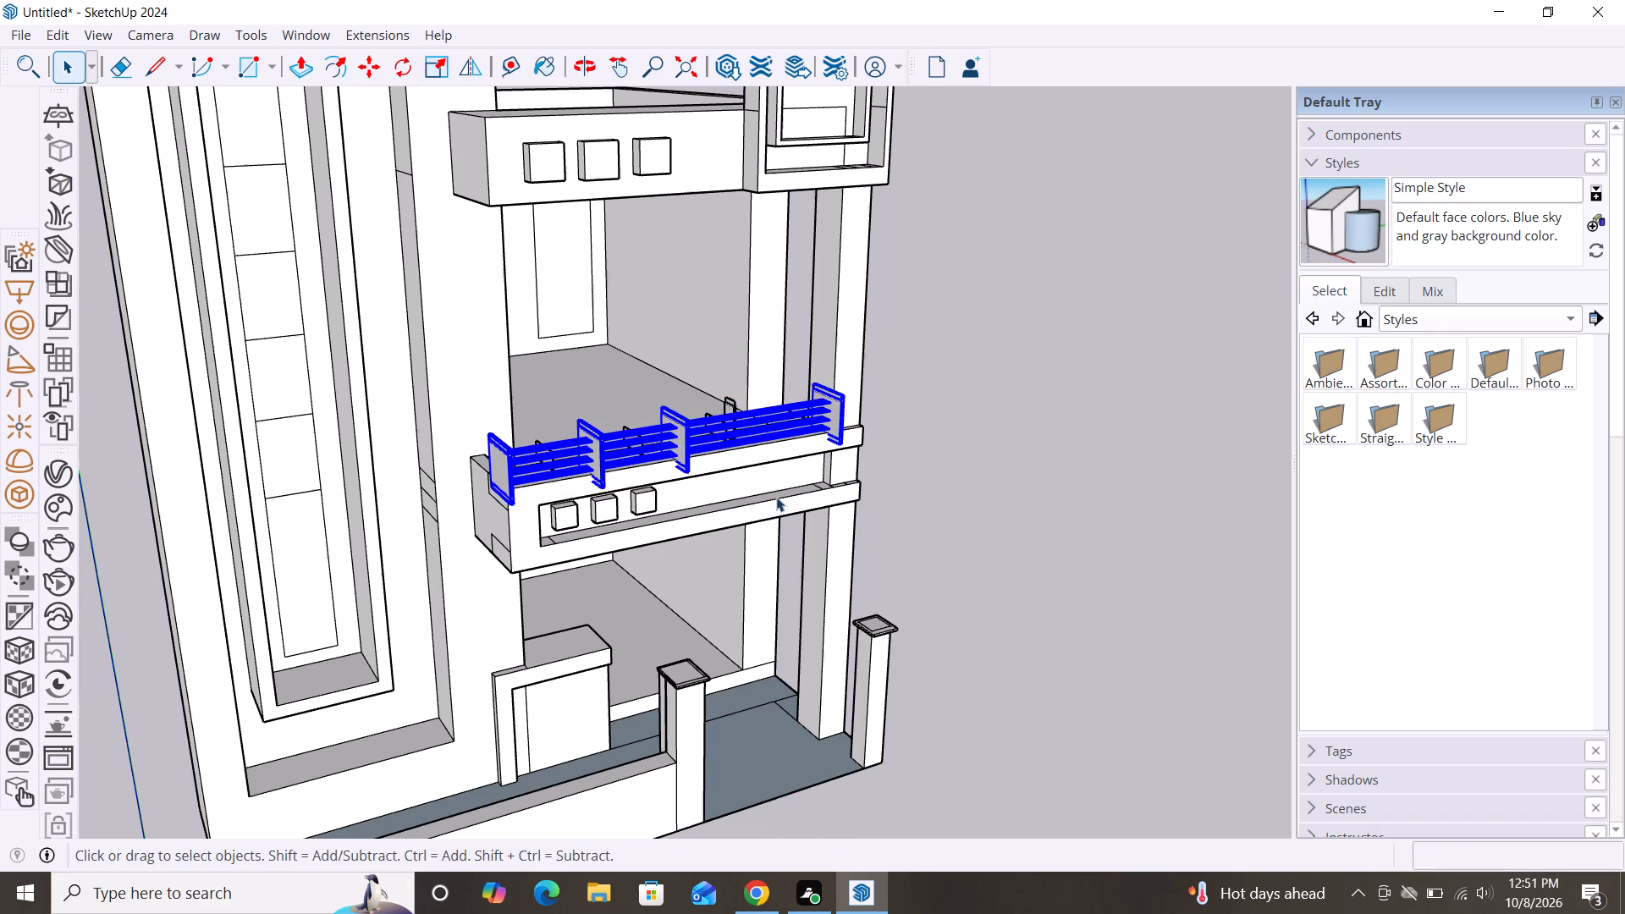
pyautogui.click(984, 514)
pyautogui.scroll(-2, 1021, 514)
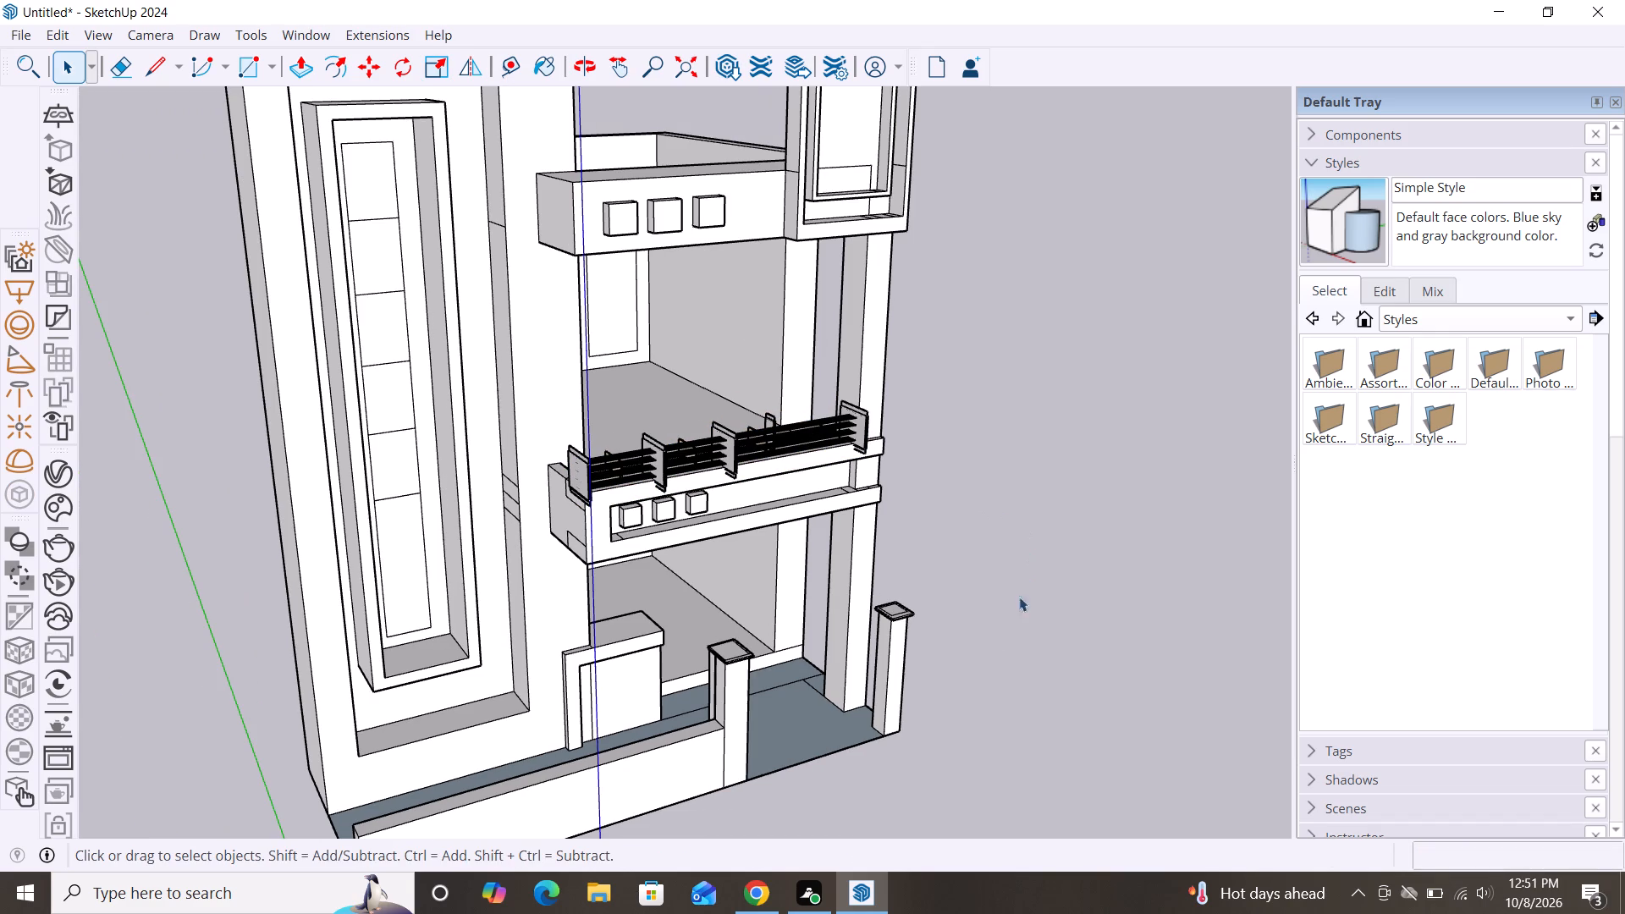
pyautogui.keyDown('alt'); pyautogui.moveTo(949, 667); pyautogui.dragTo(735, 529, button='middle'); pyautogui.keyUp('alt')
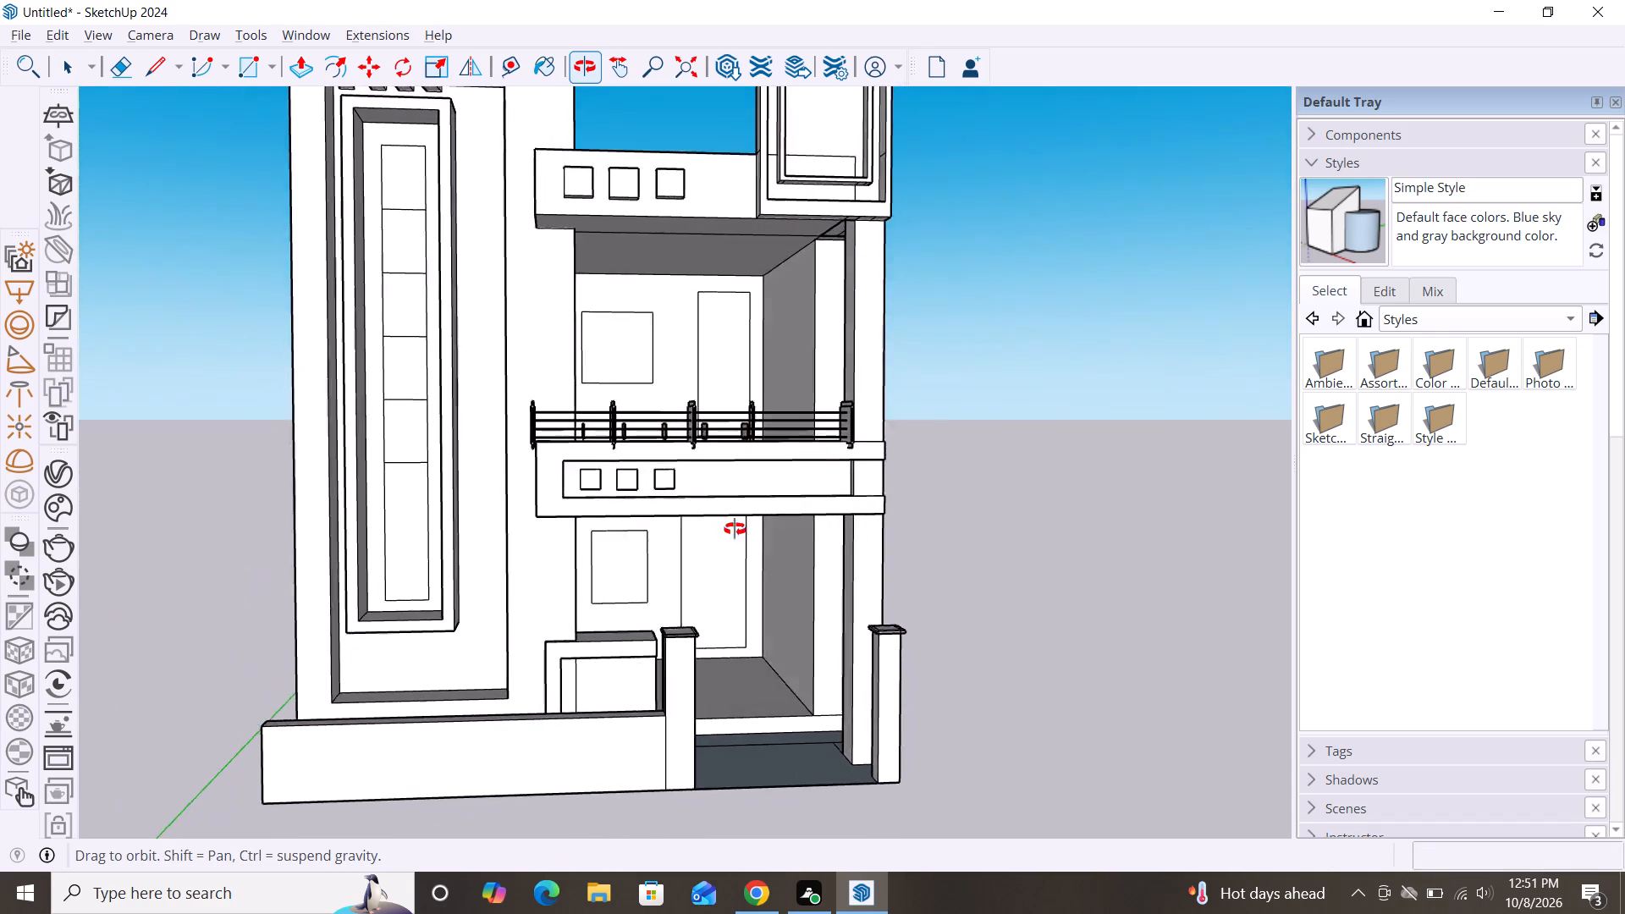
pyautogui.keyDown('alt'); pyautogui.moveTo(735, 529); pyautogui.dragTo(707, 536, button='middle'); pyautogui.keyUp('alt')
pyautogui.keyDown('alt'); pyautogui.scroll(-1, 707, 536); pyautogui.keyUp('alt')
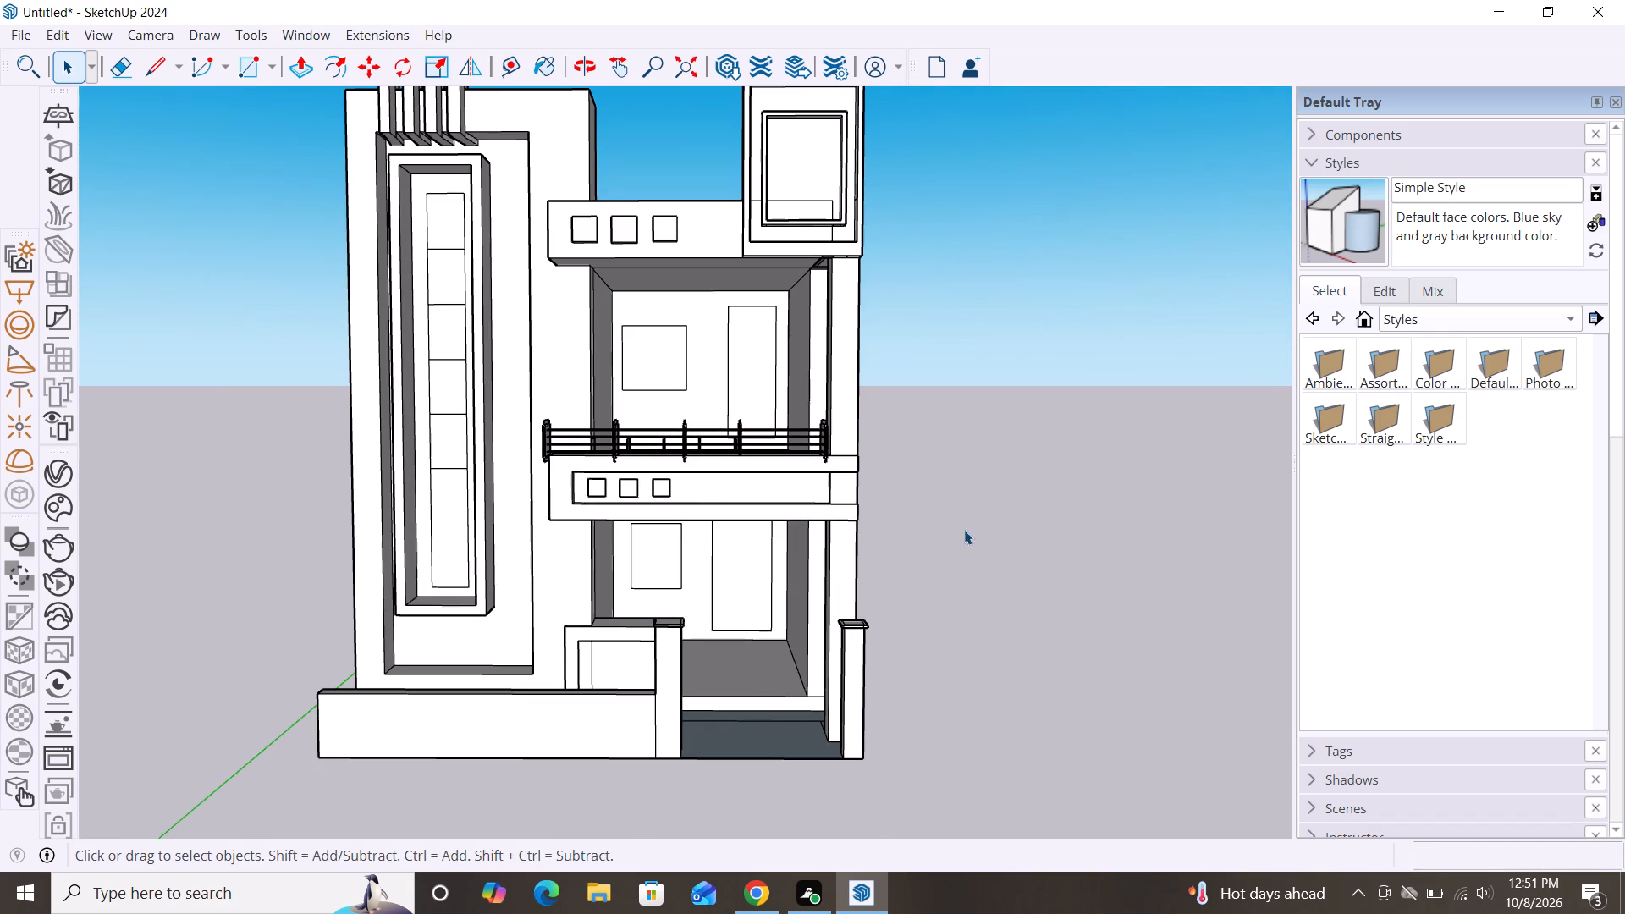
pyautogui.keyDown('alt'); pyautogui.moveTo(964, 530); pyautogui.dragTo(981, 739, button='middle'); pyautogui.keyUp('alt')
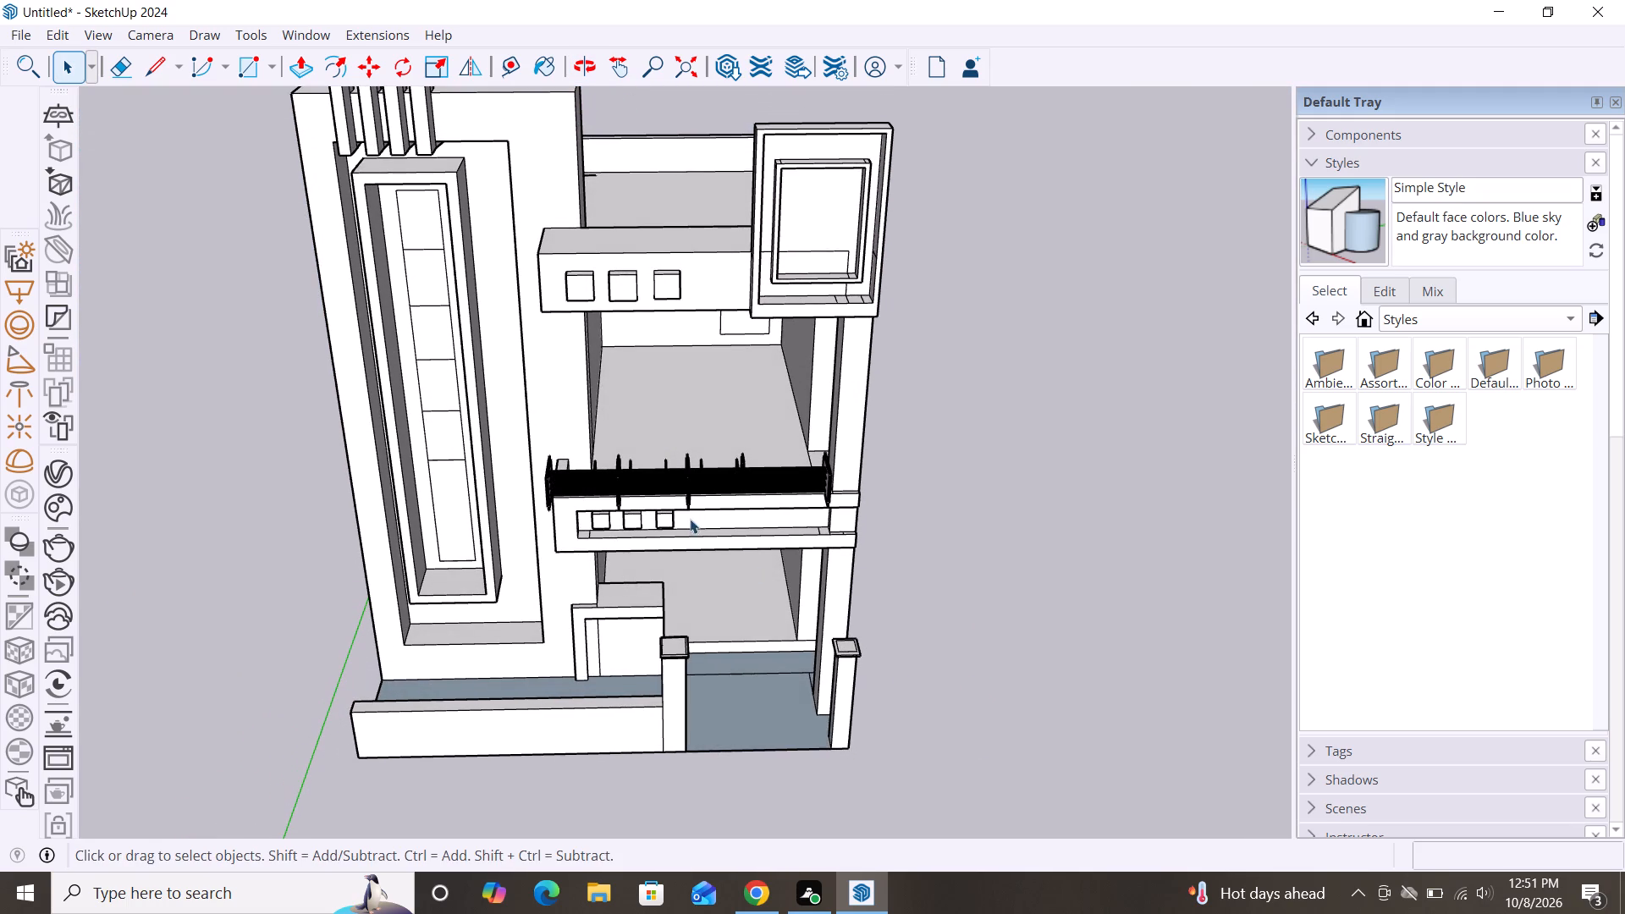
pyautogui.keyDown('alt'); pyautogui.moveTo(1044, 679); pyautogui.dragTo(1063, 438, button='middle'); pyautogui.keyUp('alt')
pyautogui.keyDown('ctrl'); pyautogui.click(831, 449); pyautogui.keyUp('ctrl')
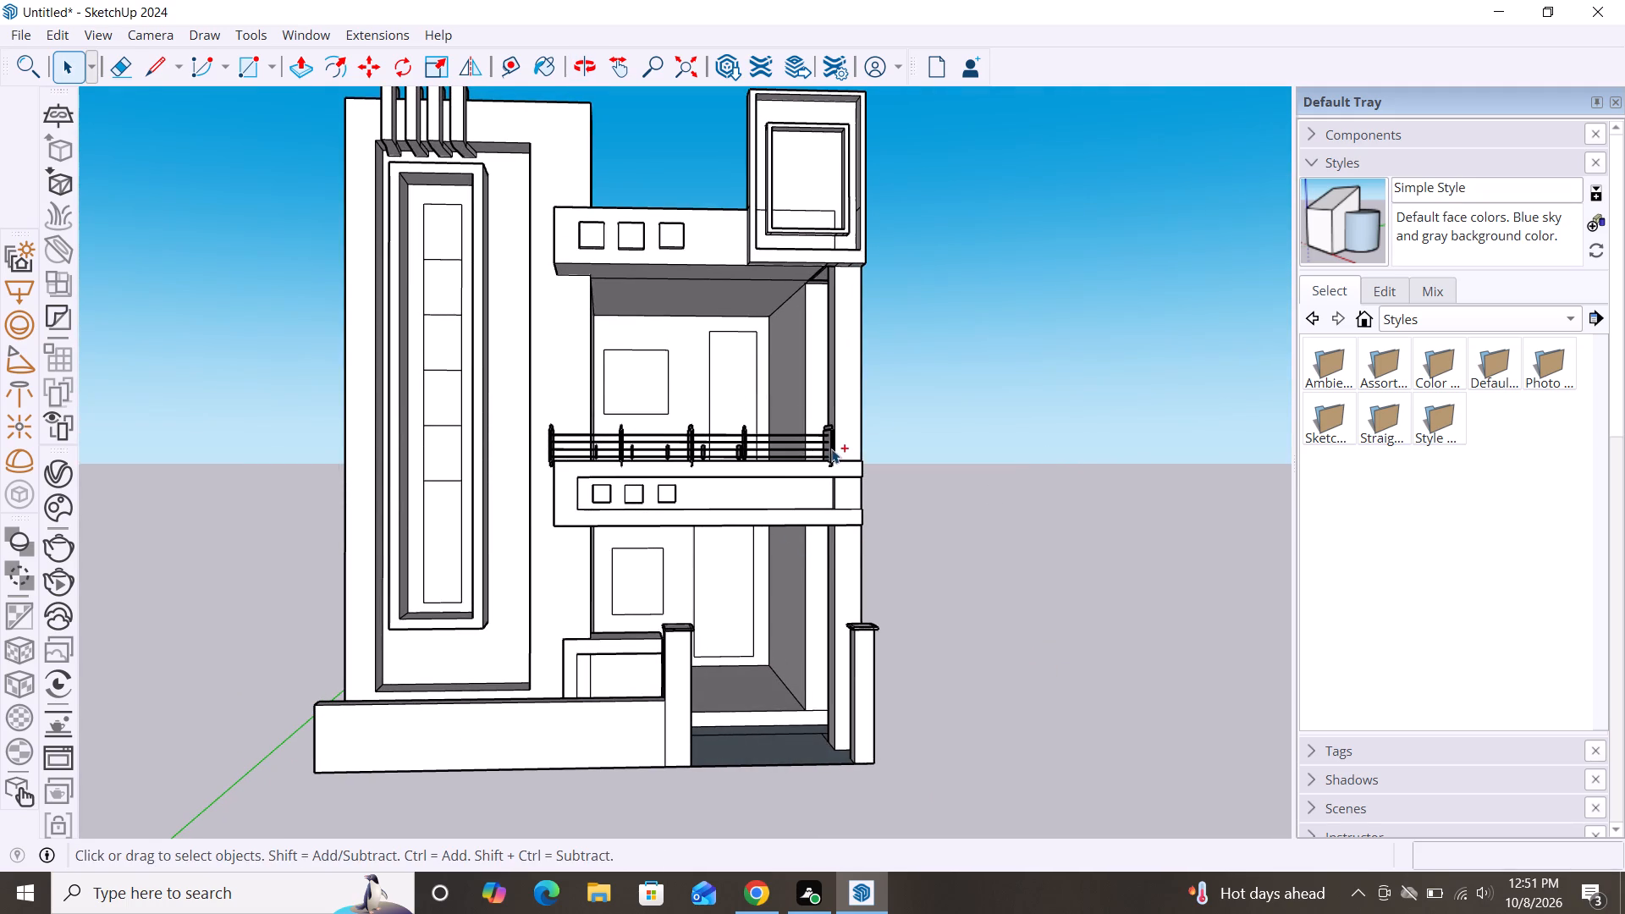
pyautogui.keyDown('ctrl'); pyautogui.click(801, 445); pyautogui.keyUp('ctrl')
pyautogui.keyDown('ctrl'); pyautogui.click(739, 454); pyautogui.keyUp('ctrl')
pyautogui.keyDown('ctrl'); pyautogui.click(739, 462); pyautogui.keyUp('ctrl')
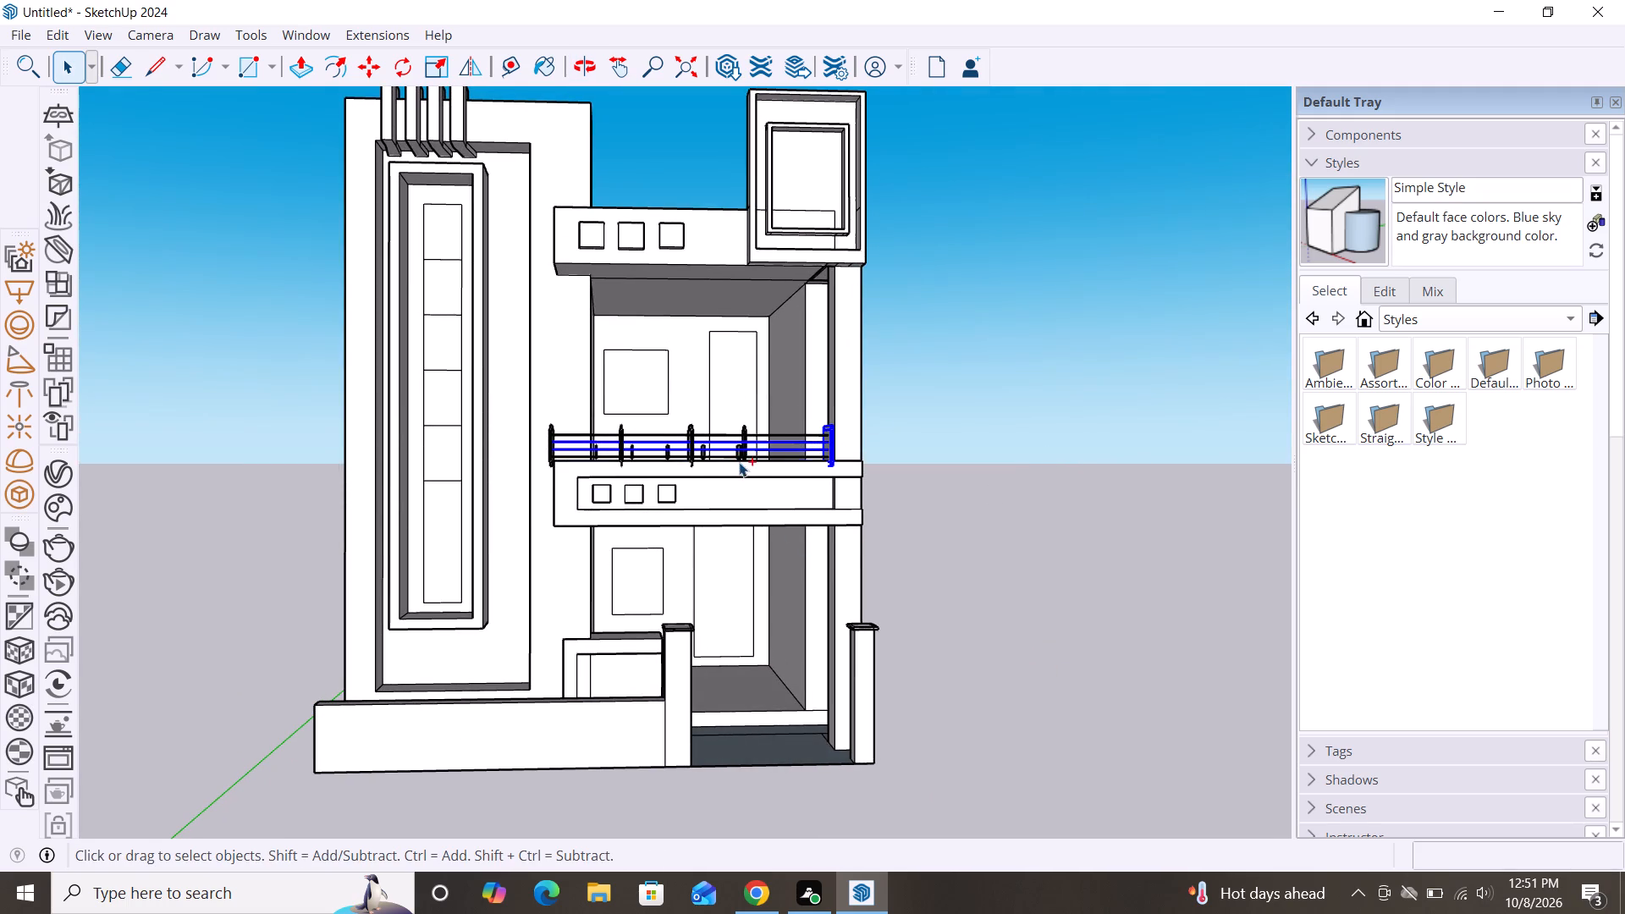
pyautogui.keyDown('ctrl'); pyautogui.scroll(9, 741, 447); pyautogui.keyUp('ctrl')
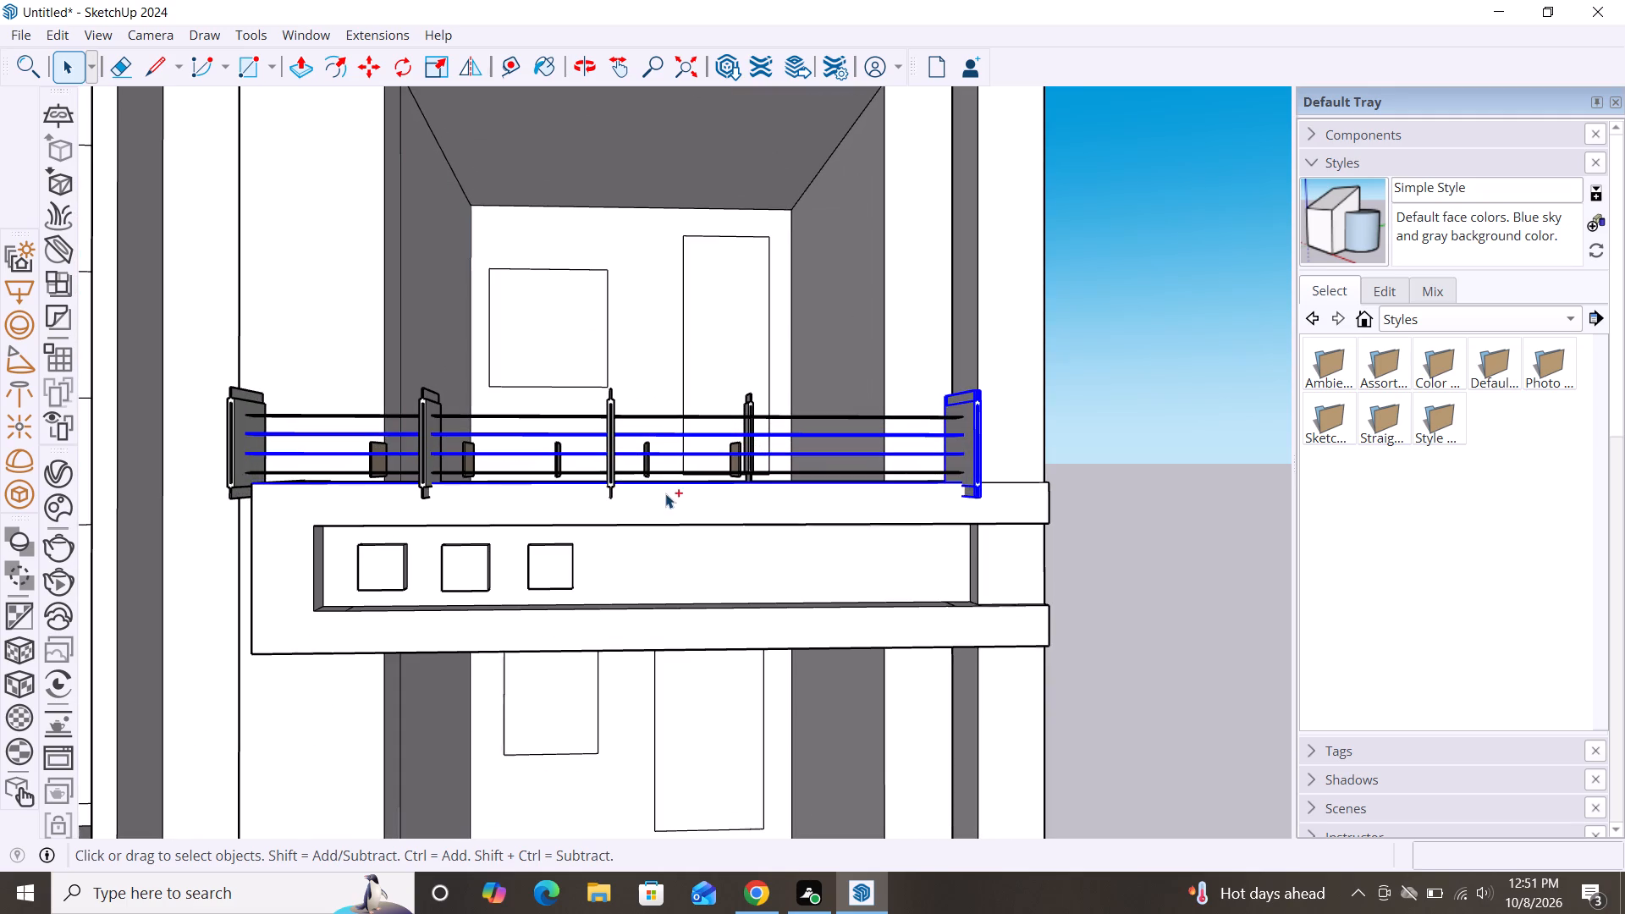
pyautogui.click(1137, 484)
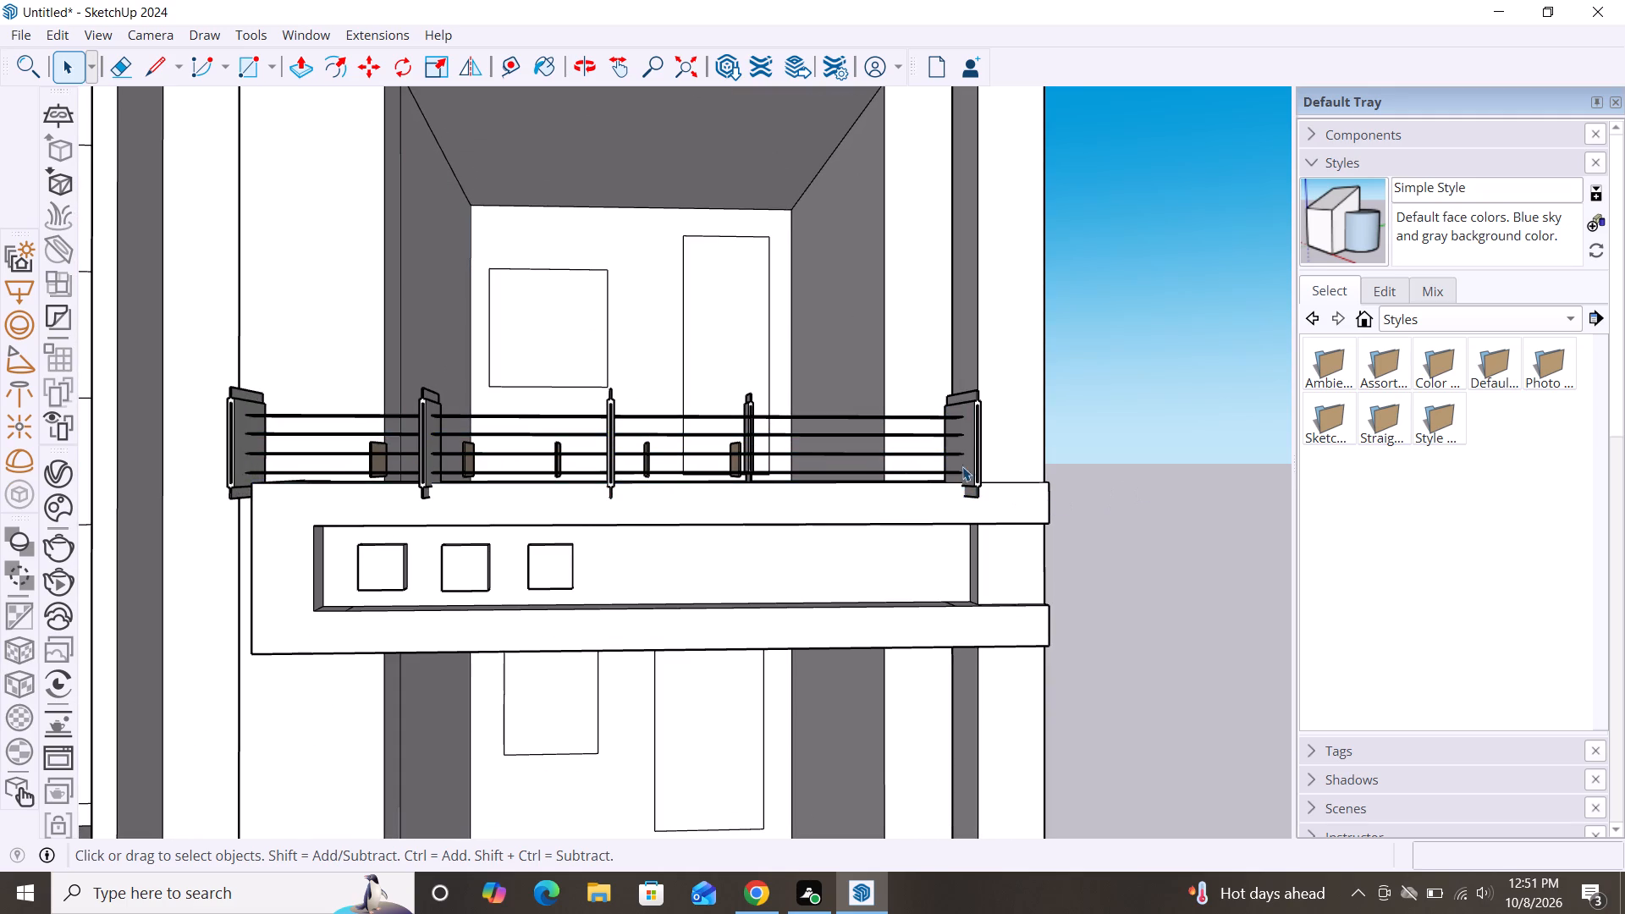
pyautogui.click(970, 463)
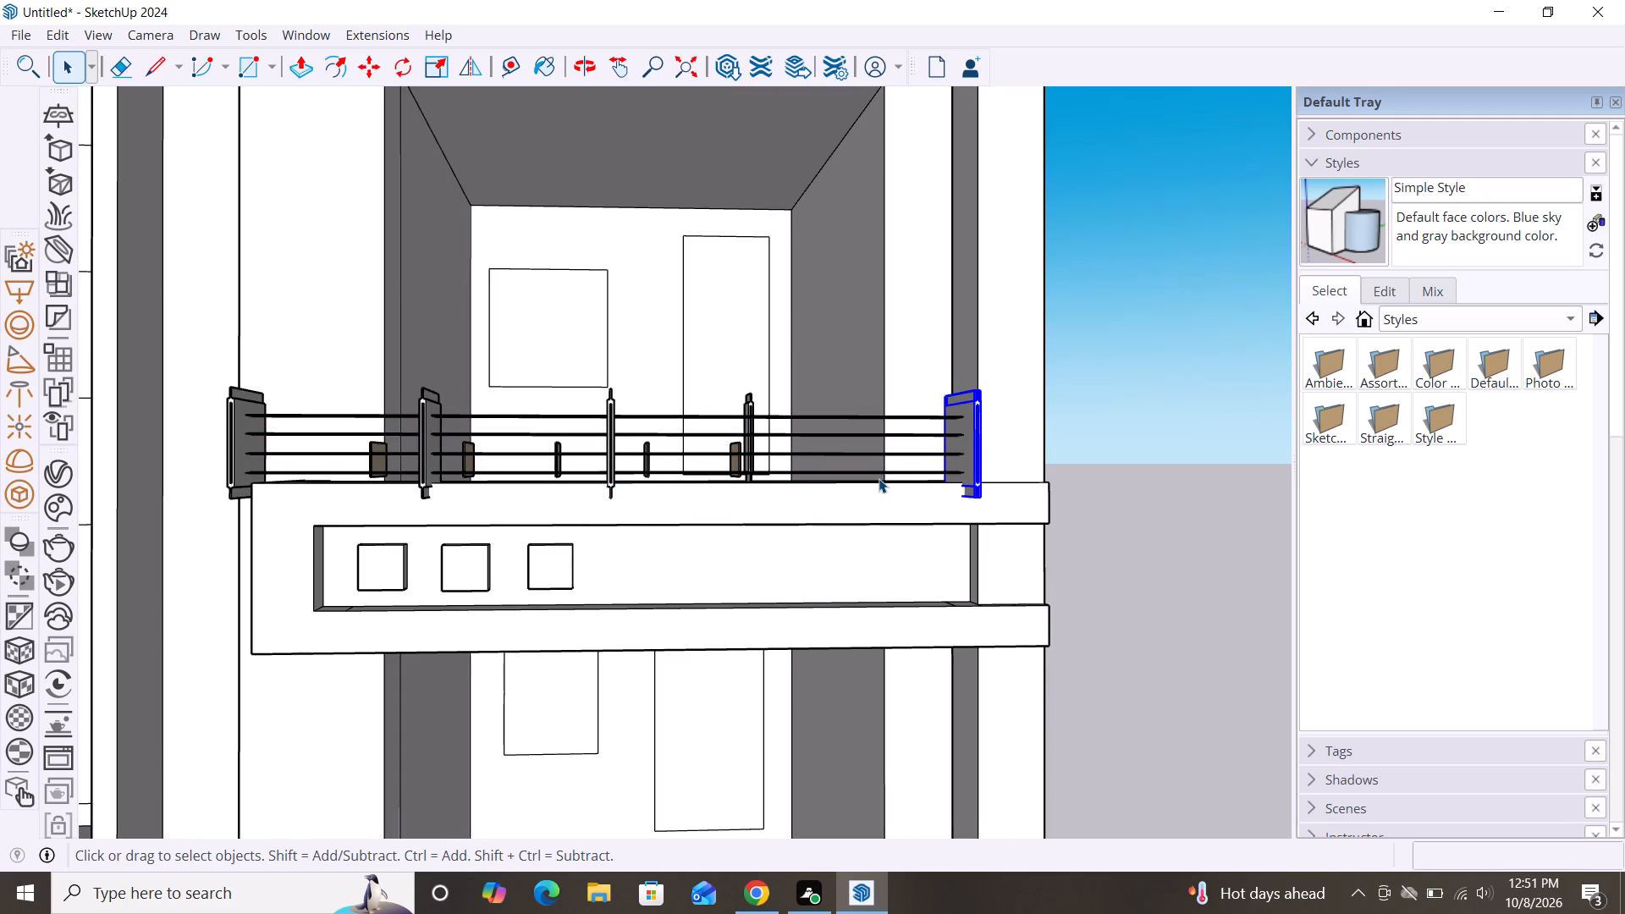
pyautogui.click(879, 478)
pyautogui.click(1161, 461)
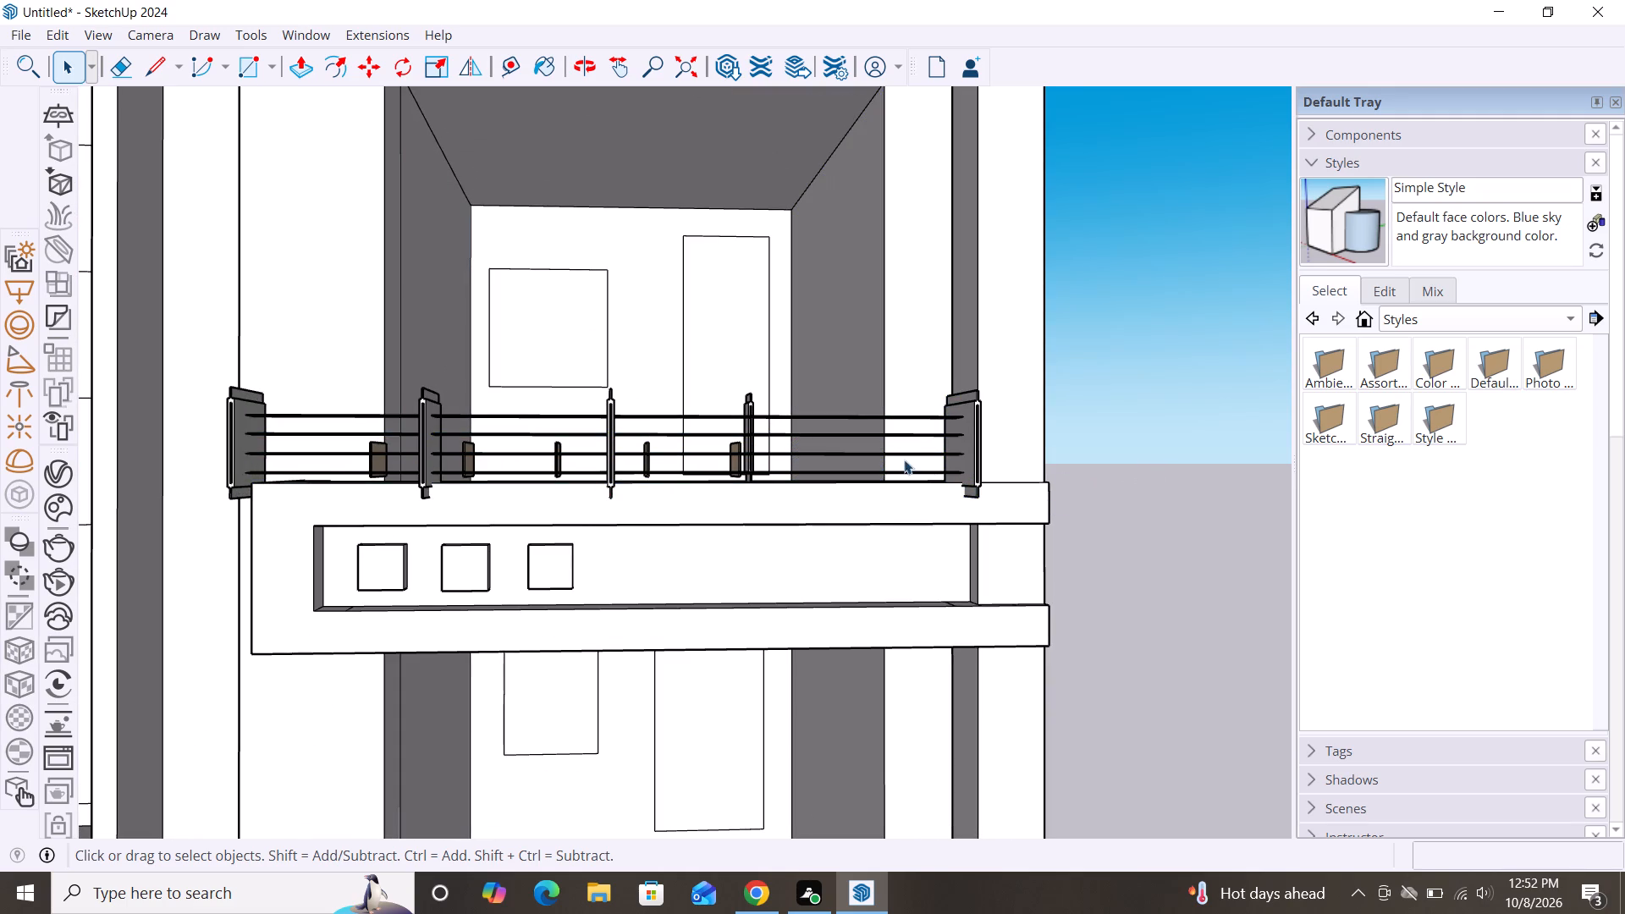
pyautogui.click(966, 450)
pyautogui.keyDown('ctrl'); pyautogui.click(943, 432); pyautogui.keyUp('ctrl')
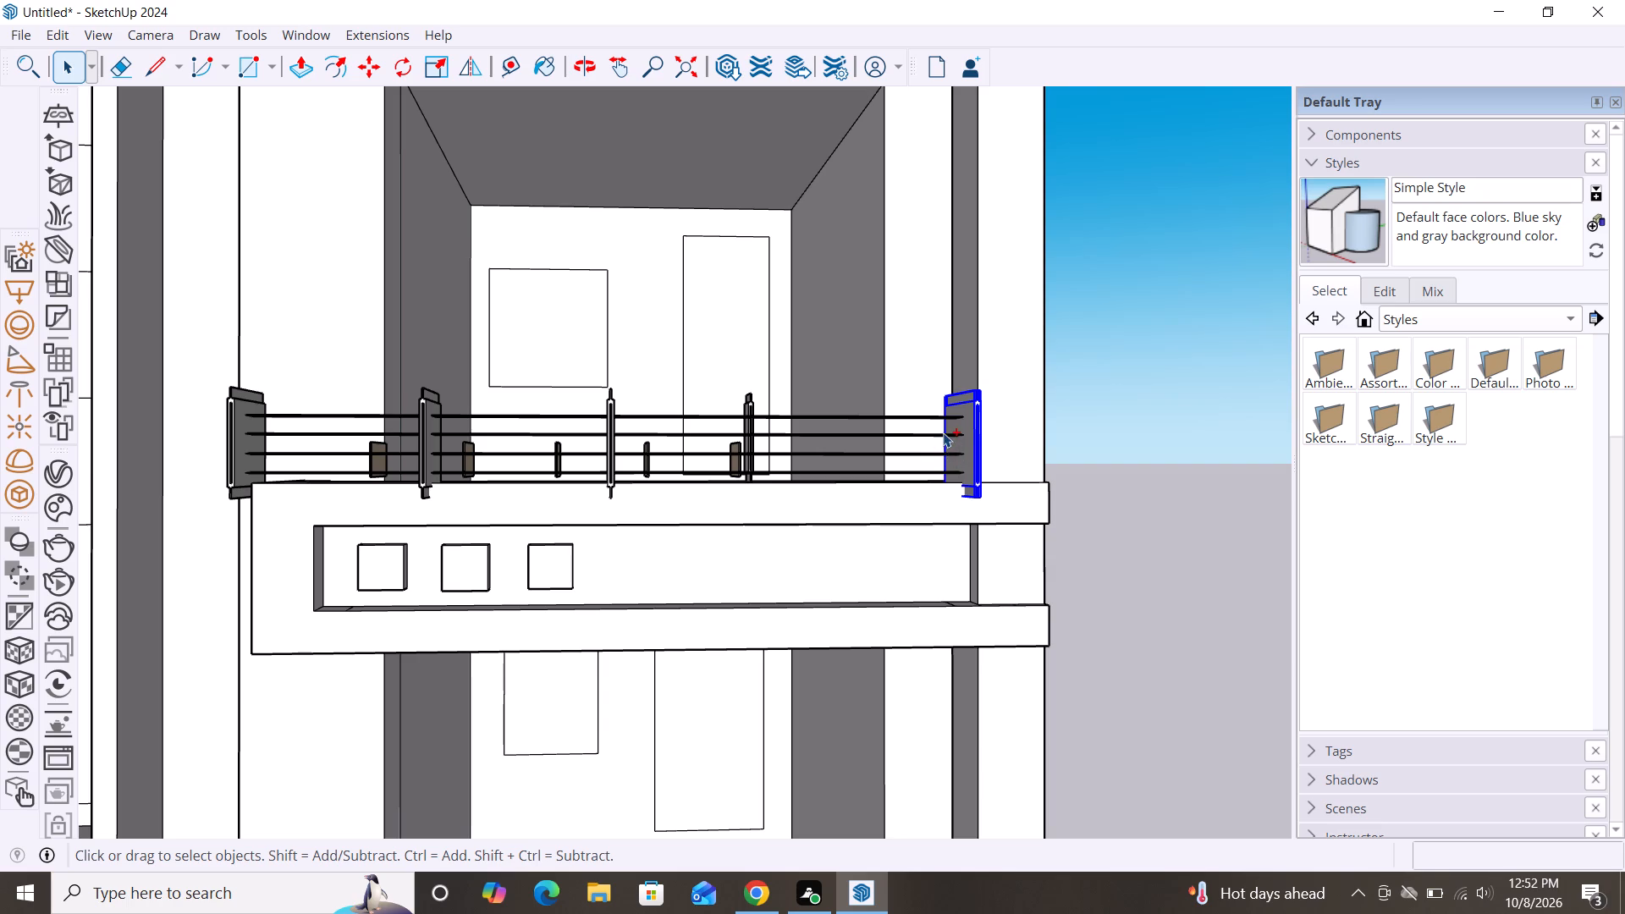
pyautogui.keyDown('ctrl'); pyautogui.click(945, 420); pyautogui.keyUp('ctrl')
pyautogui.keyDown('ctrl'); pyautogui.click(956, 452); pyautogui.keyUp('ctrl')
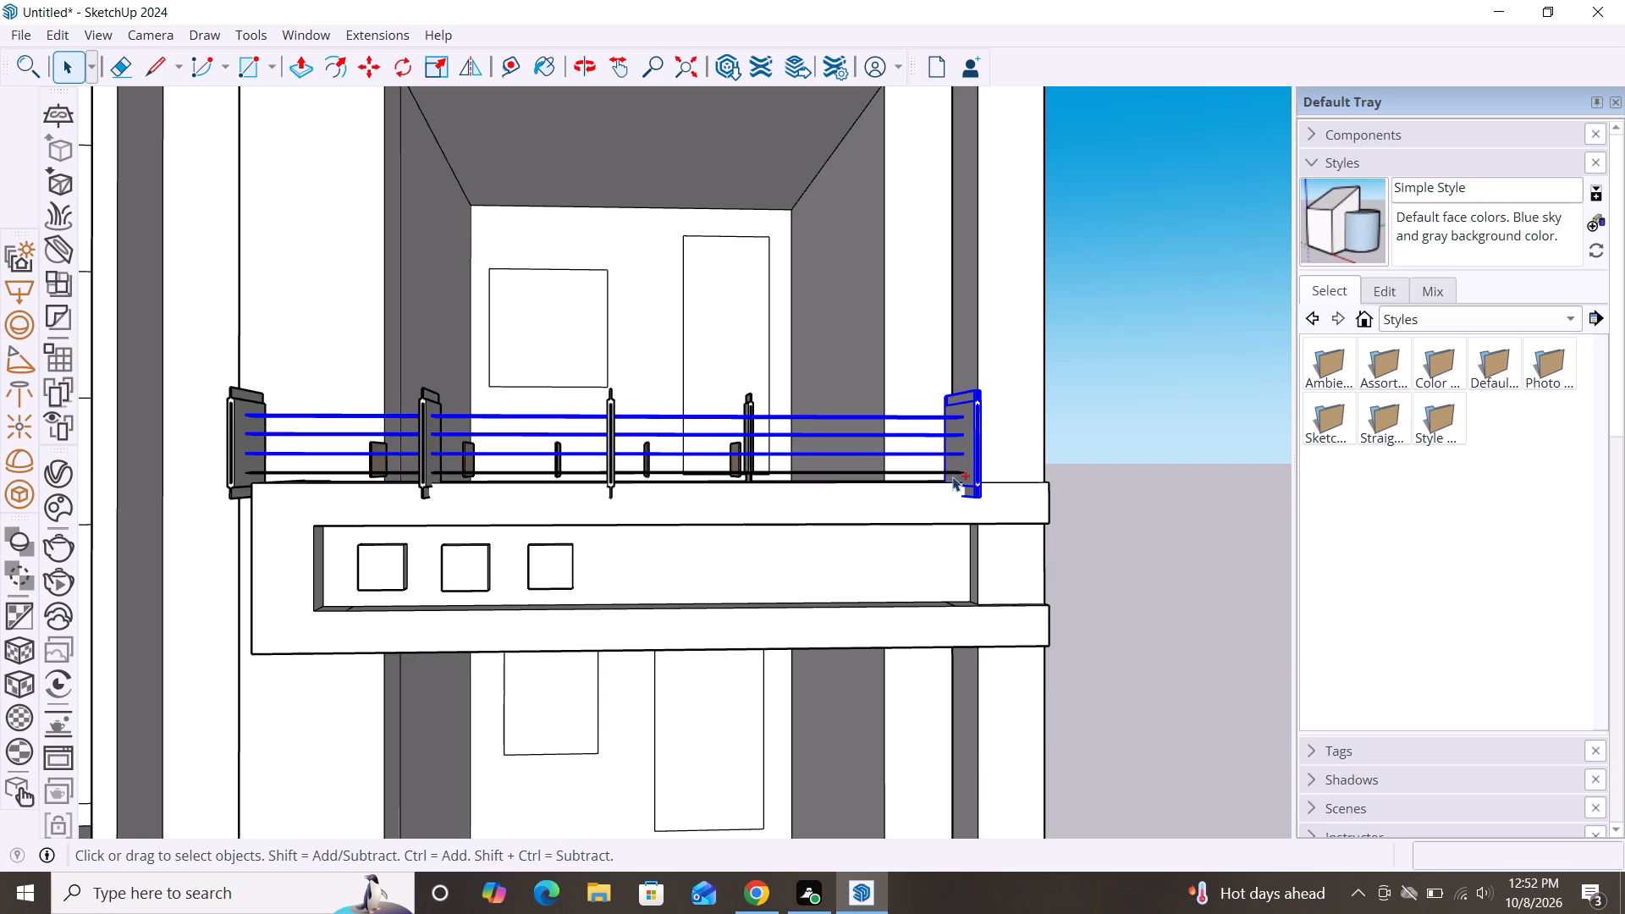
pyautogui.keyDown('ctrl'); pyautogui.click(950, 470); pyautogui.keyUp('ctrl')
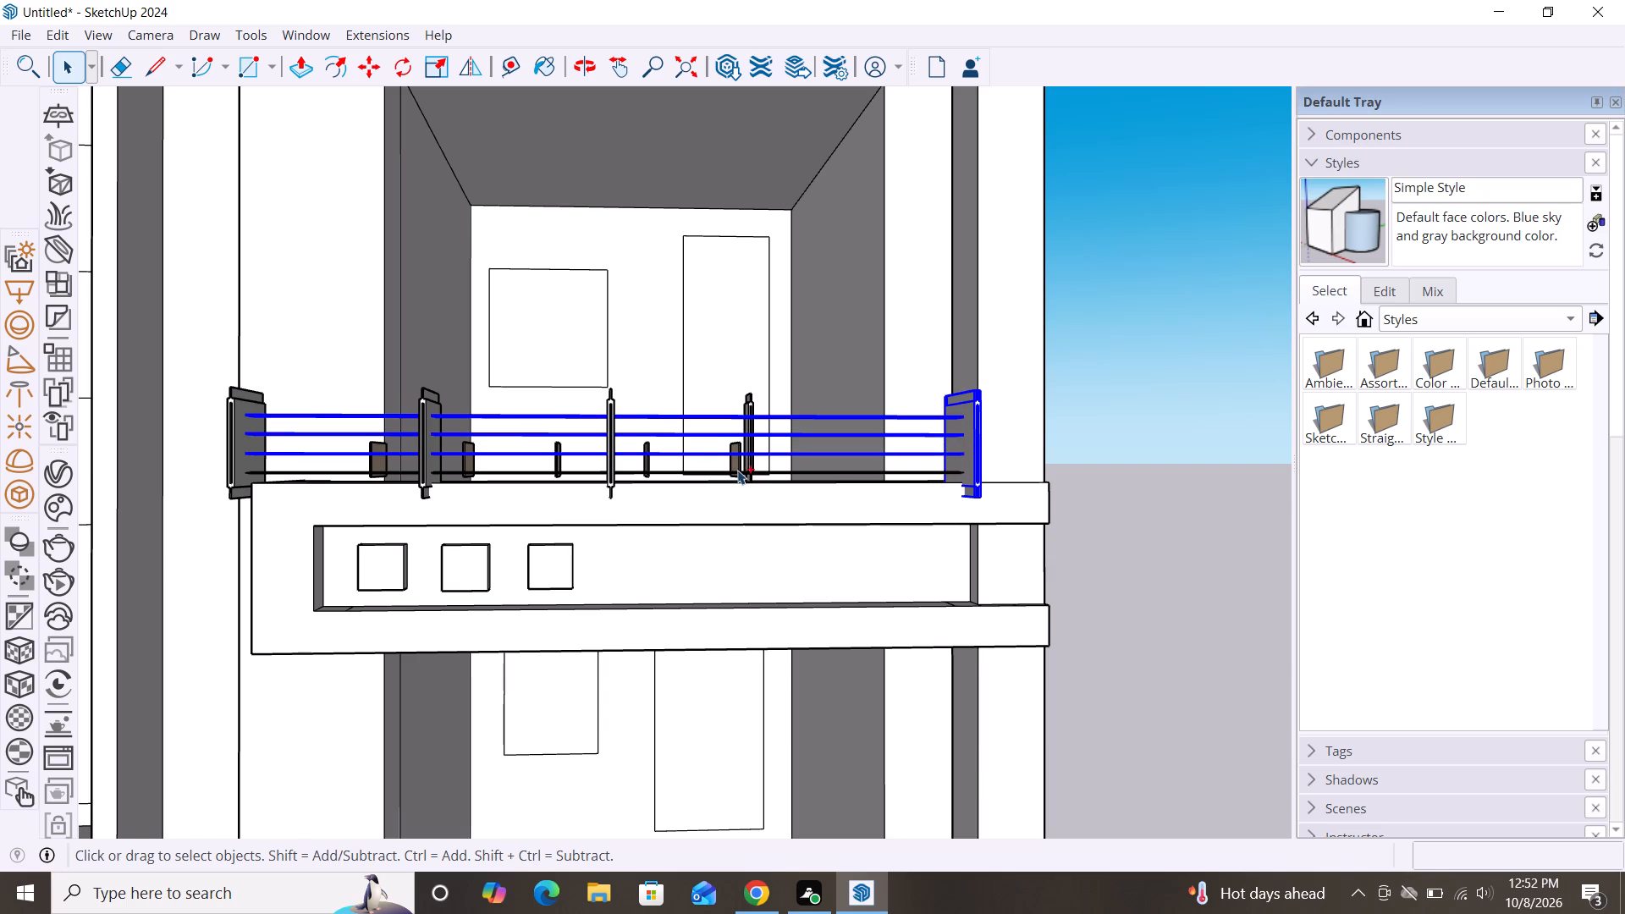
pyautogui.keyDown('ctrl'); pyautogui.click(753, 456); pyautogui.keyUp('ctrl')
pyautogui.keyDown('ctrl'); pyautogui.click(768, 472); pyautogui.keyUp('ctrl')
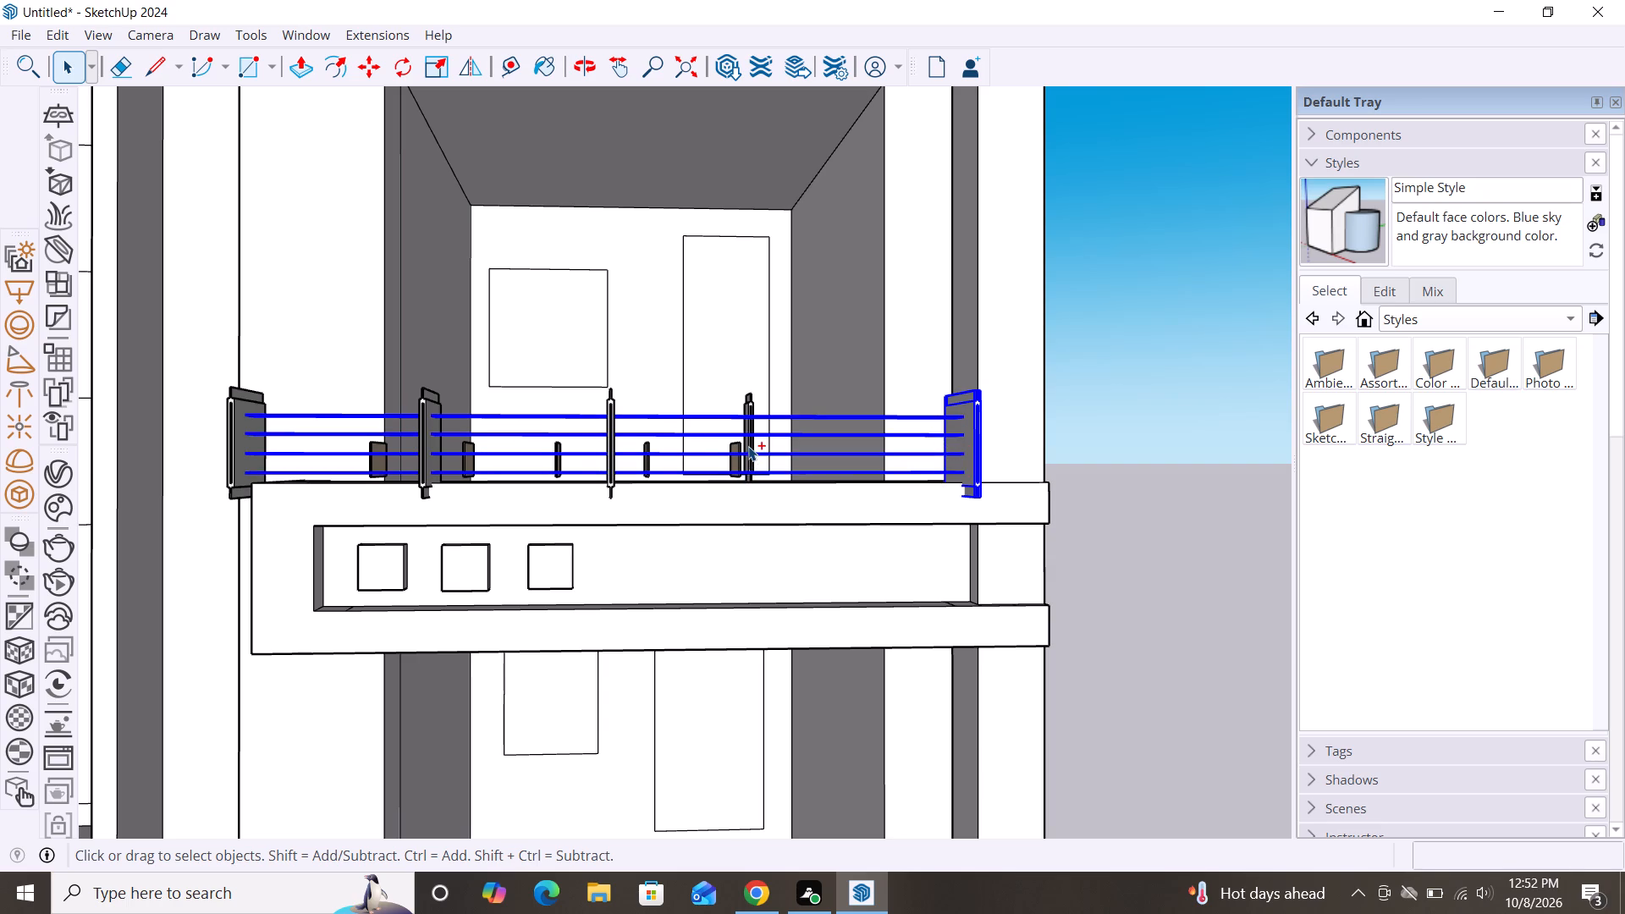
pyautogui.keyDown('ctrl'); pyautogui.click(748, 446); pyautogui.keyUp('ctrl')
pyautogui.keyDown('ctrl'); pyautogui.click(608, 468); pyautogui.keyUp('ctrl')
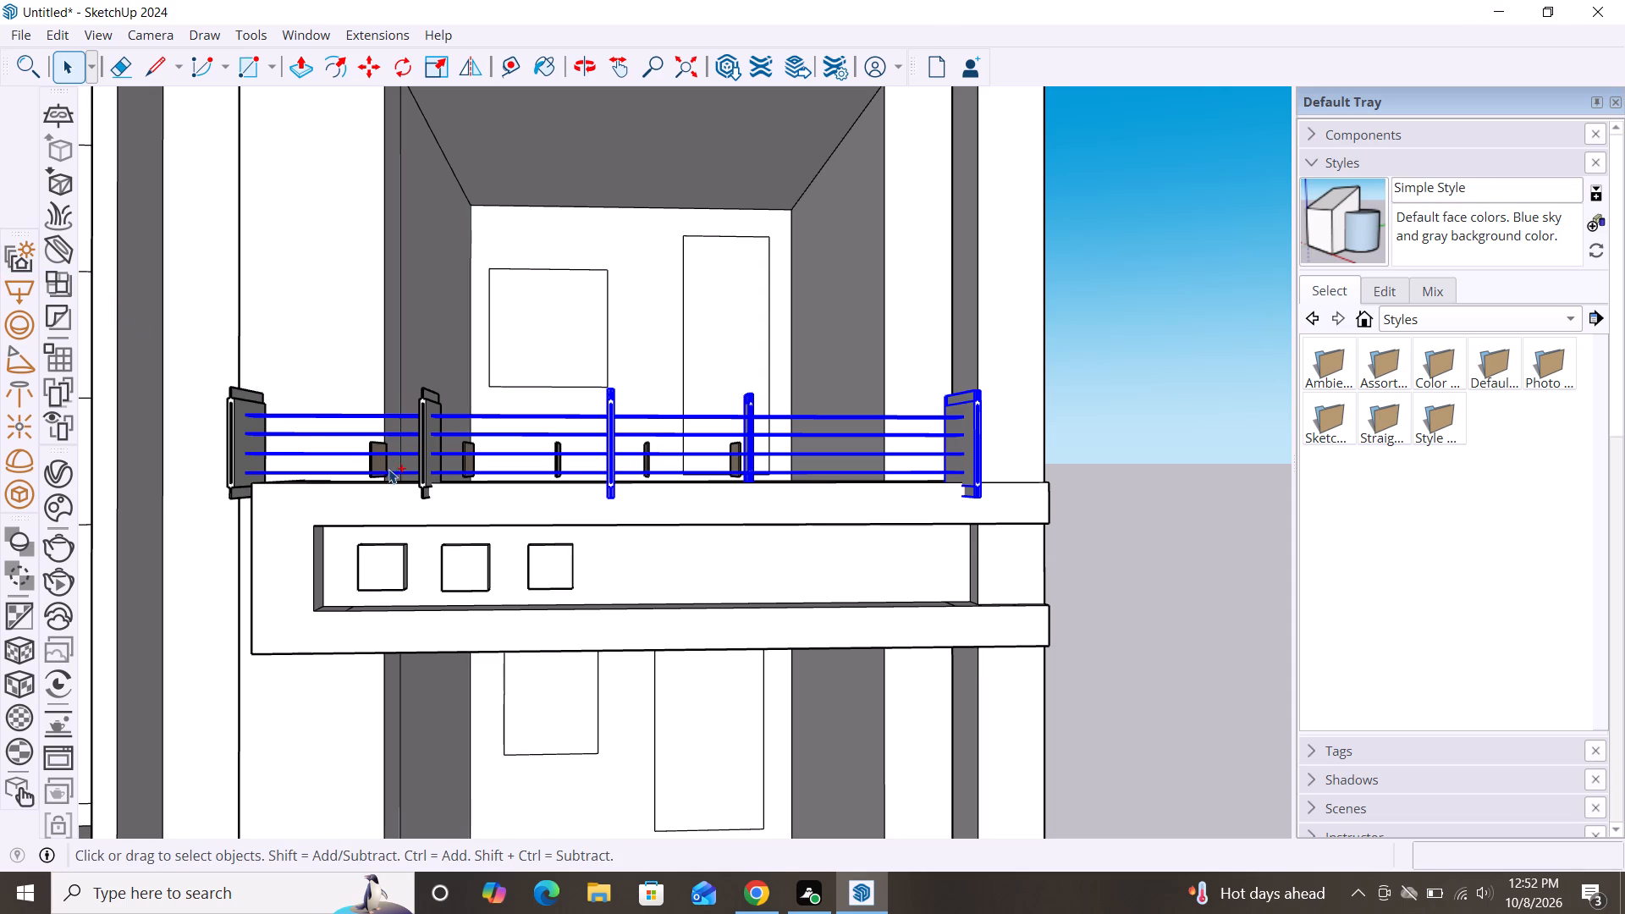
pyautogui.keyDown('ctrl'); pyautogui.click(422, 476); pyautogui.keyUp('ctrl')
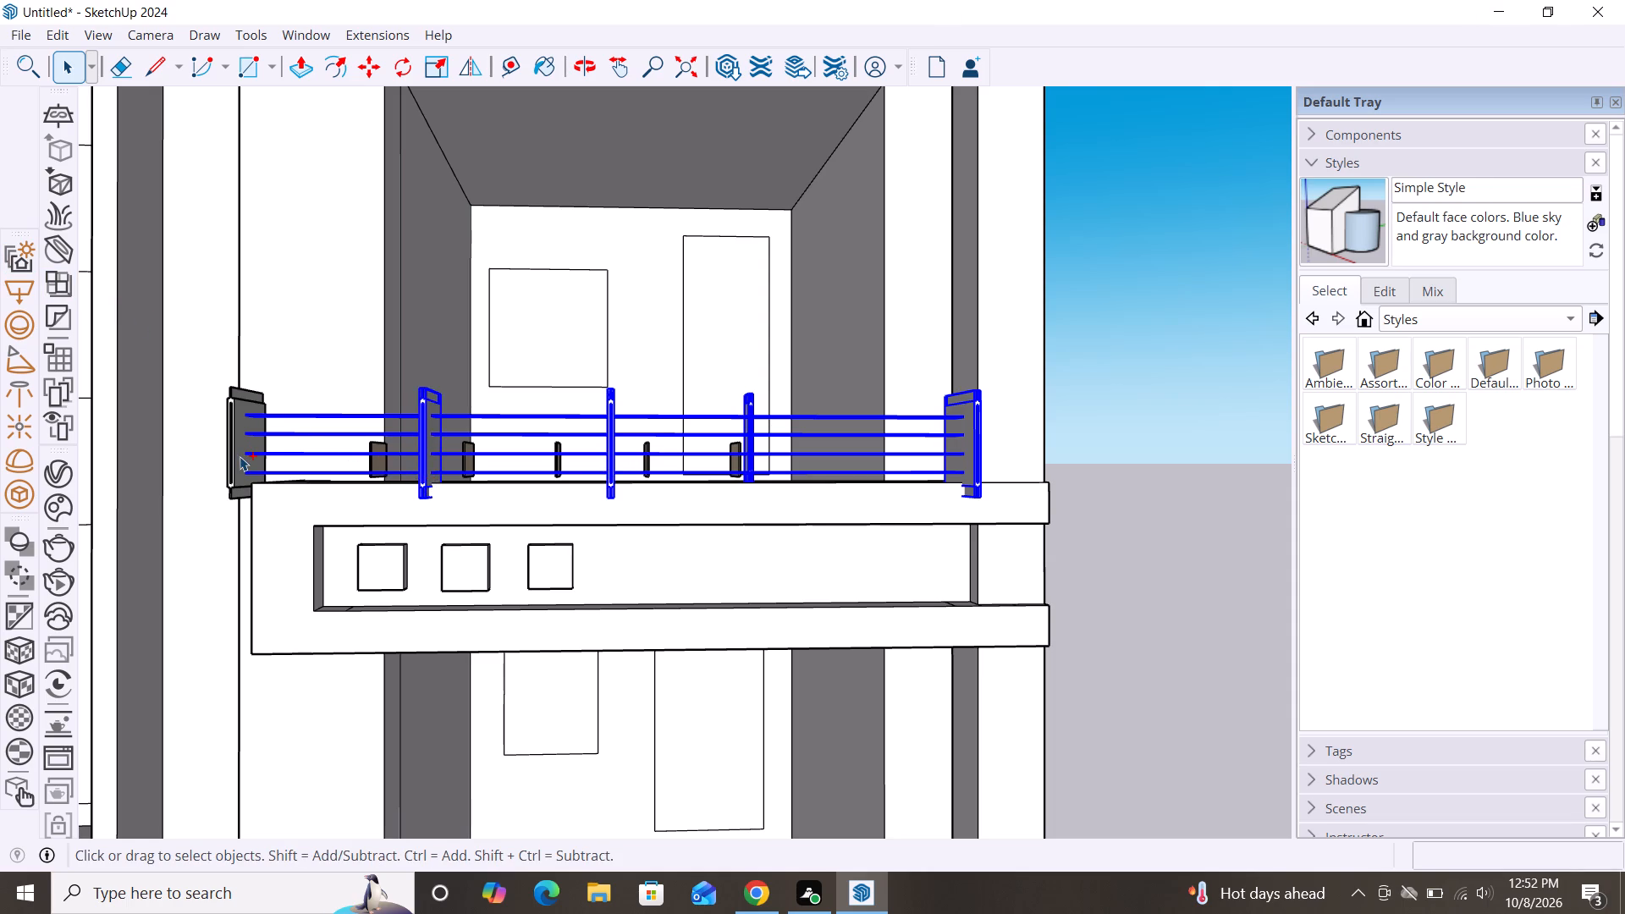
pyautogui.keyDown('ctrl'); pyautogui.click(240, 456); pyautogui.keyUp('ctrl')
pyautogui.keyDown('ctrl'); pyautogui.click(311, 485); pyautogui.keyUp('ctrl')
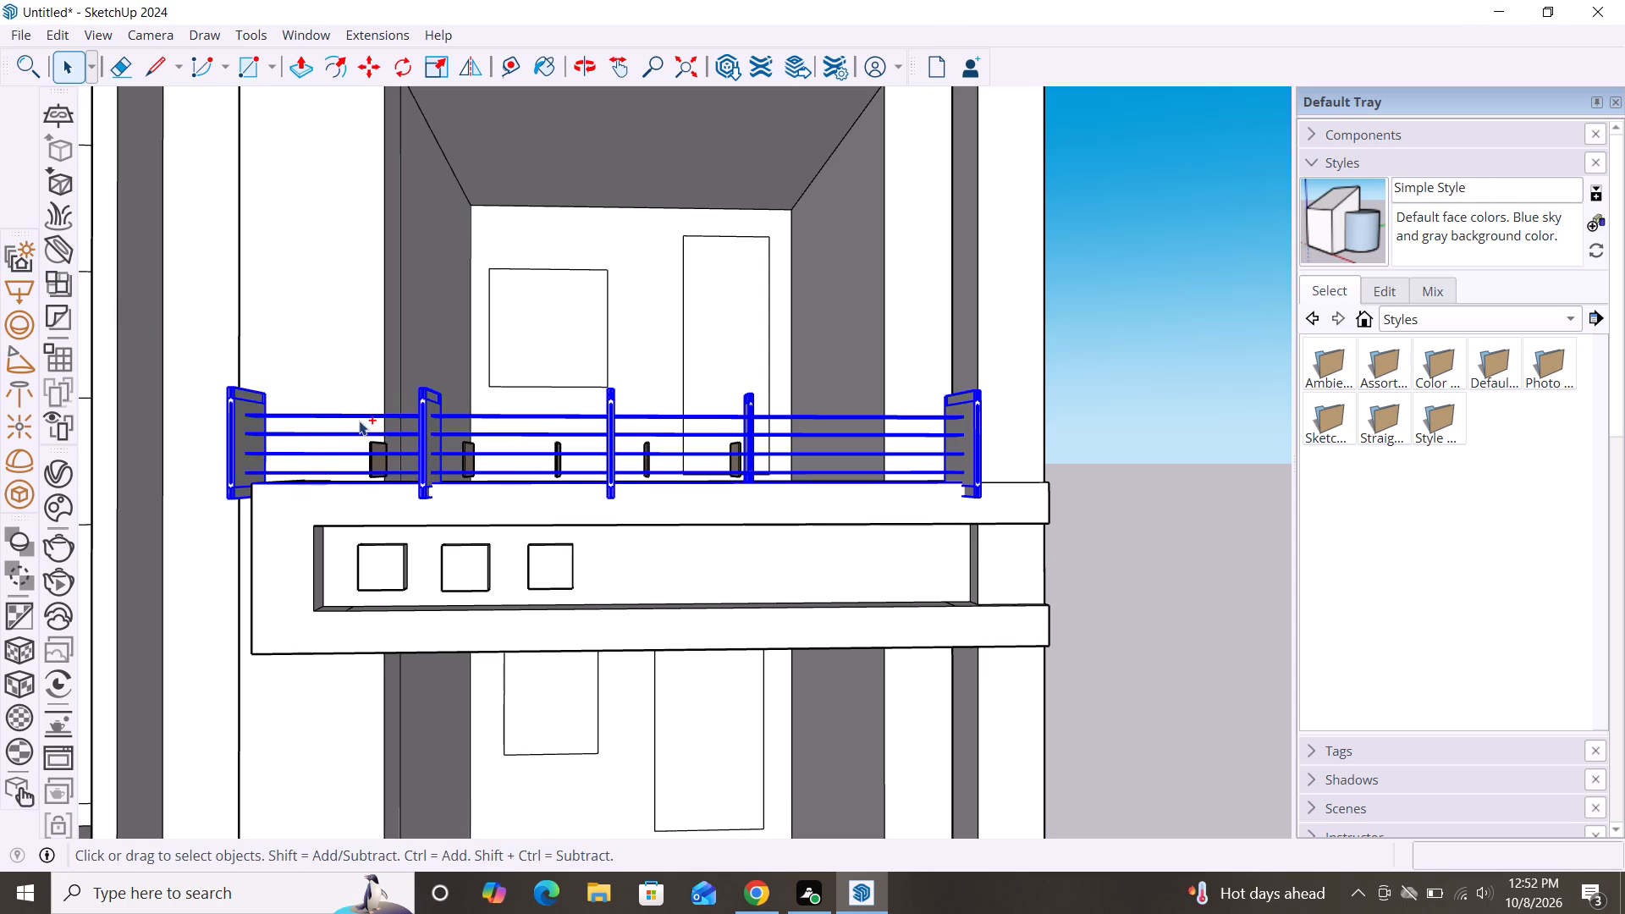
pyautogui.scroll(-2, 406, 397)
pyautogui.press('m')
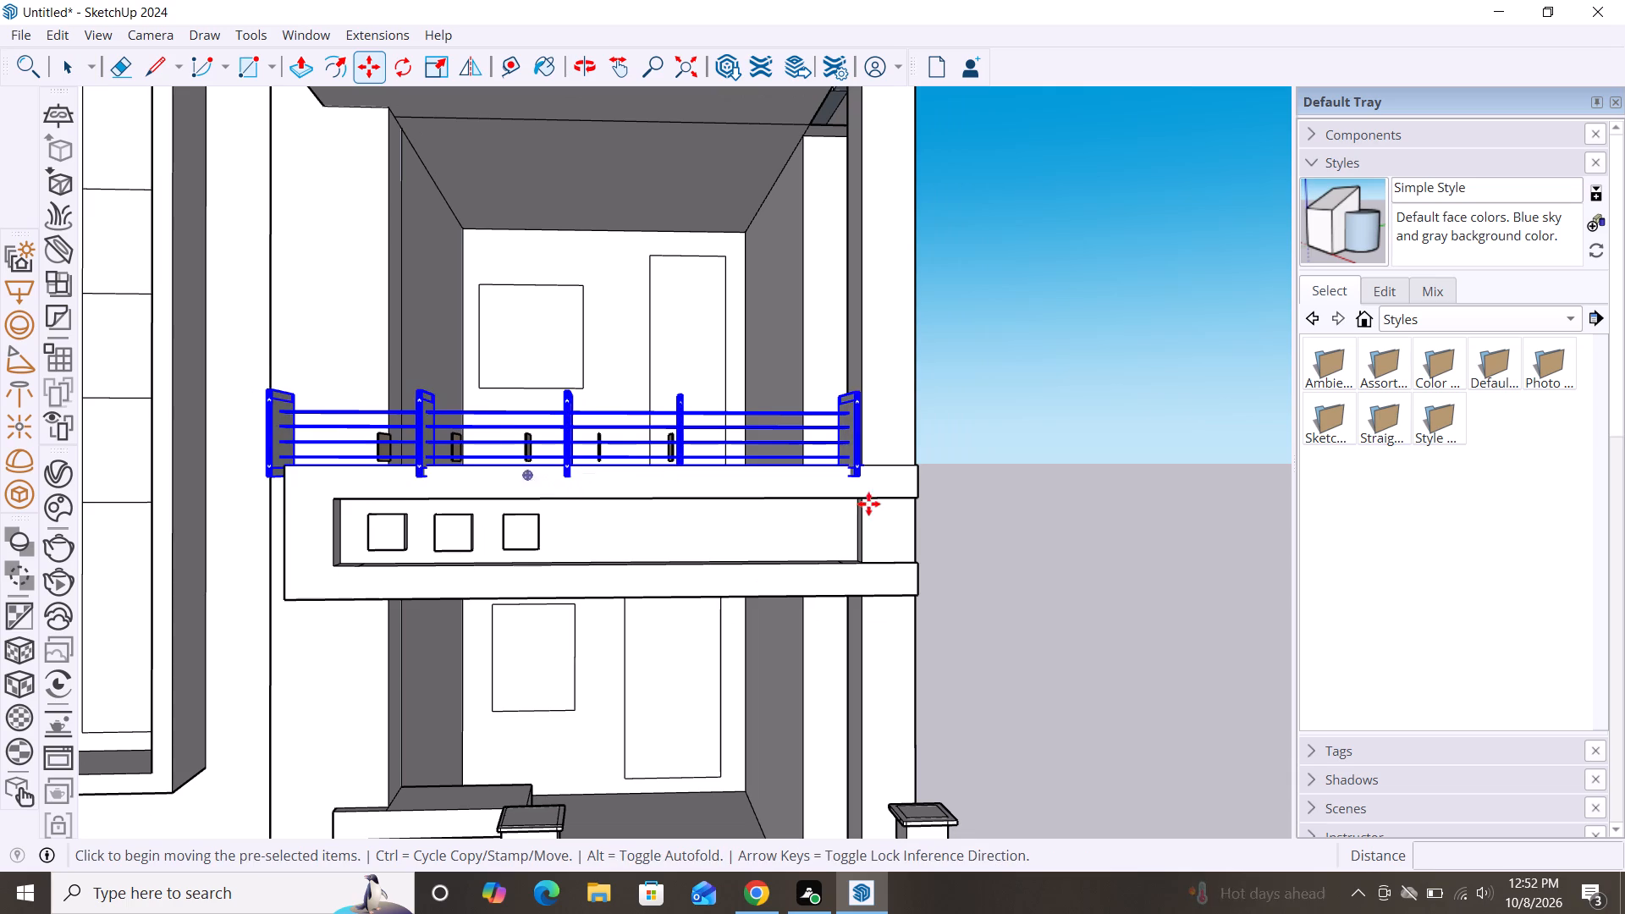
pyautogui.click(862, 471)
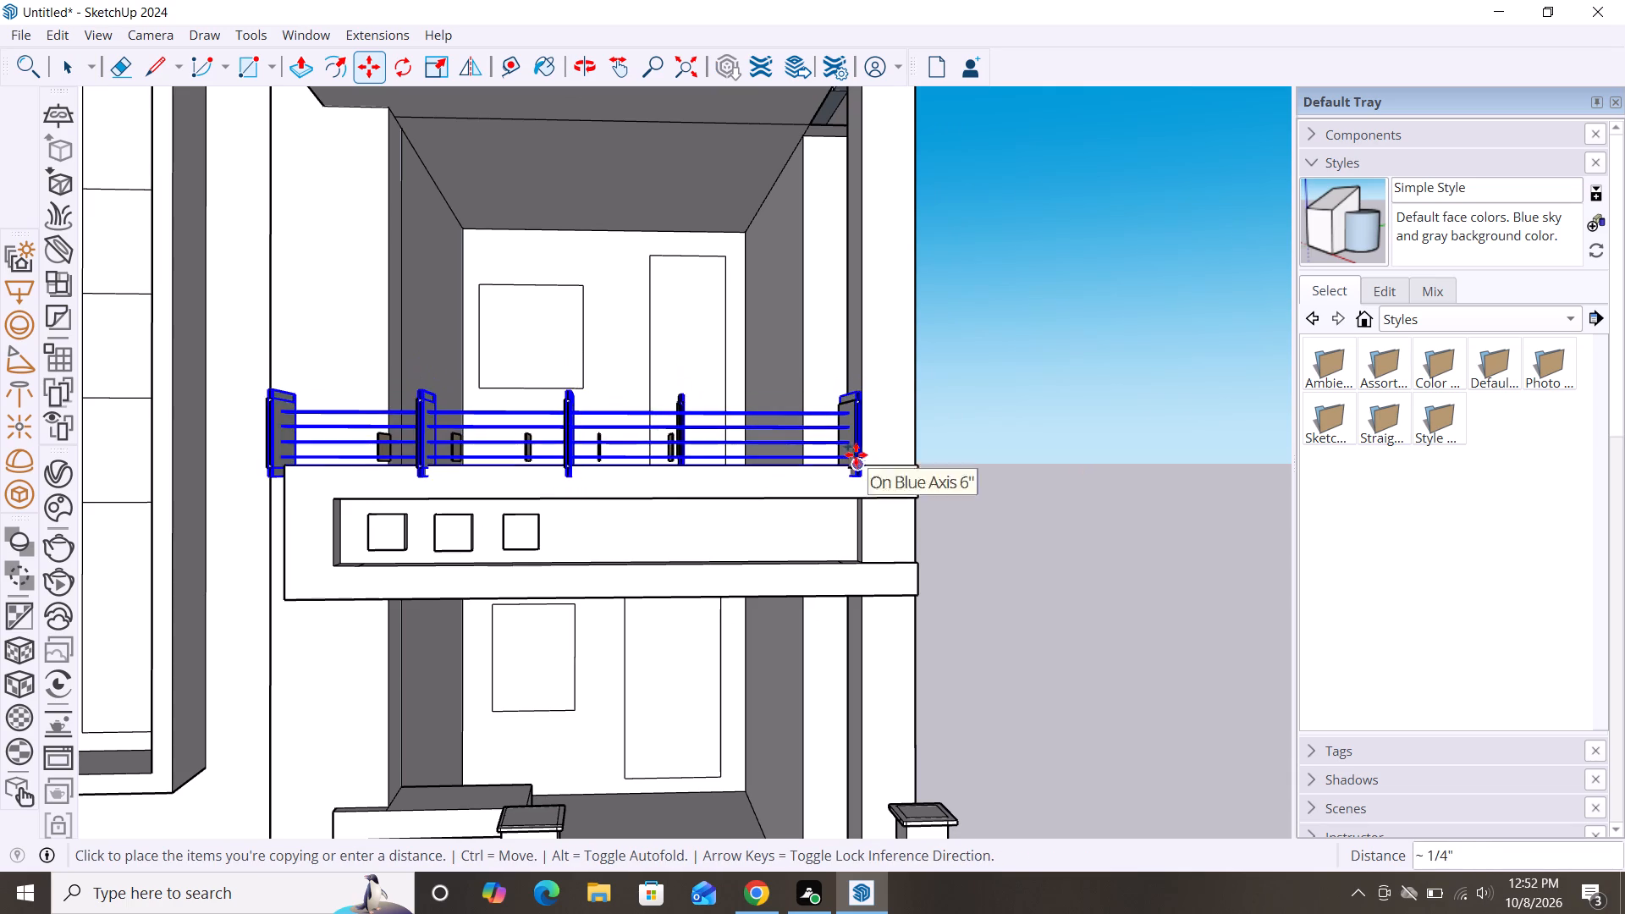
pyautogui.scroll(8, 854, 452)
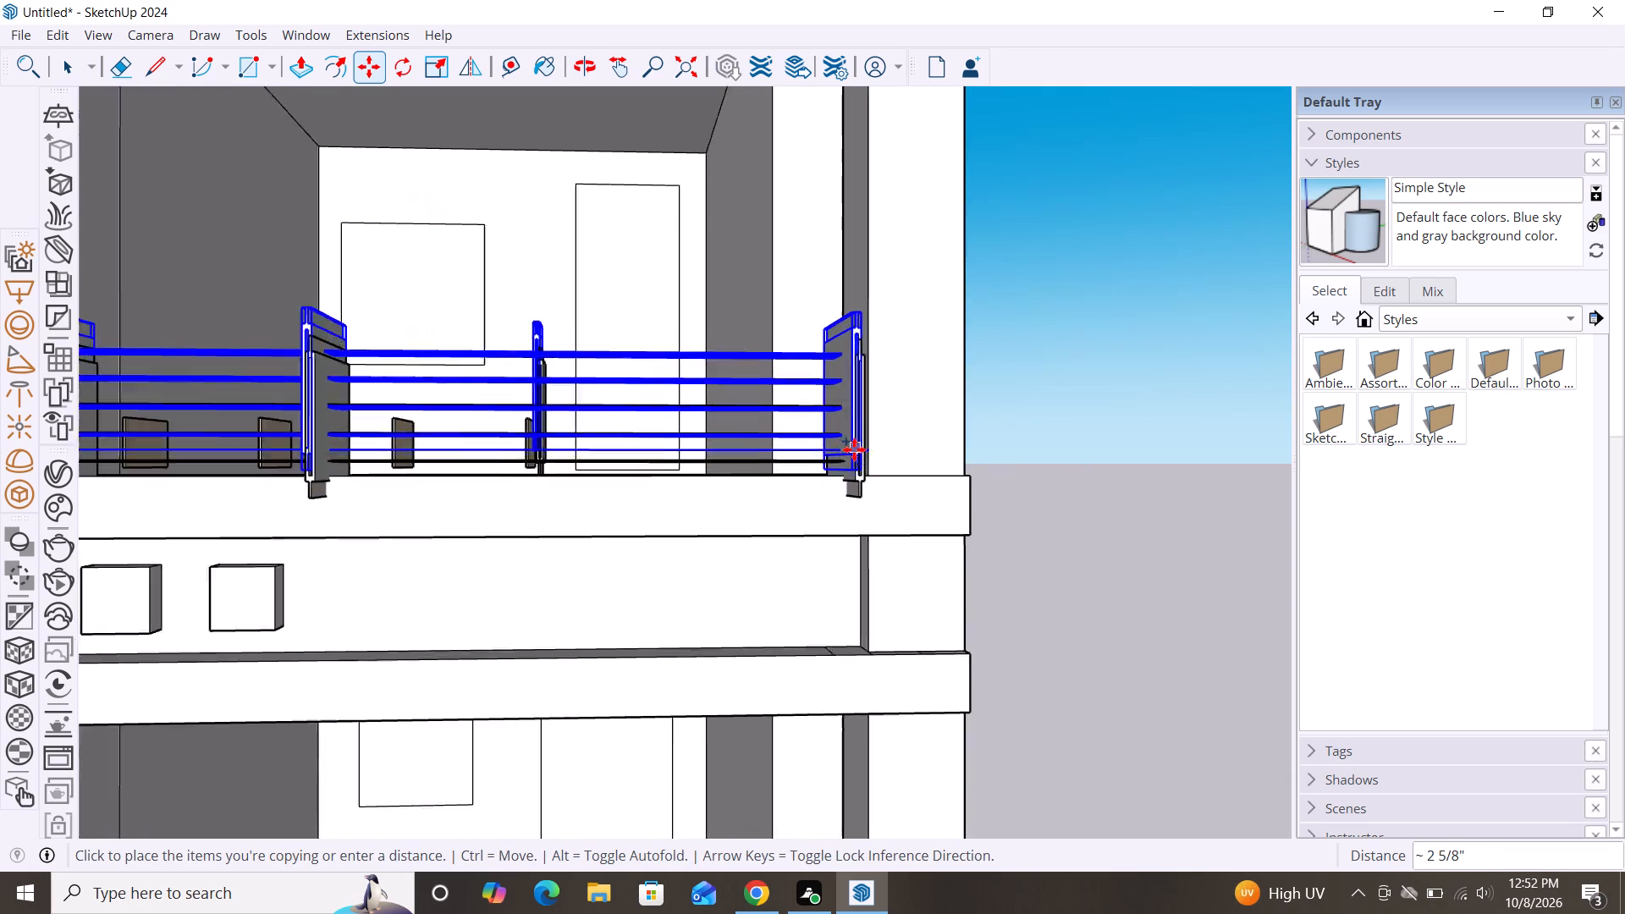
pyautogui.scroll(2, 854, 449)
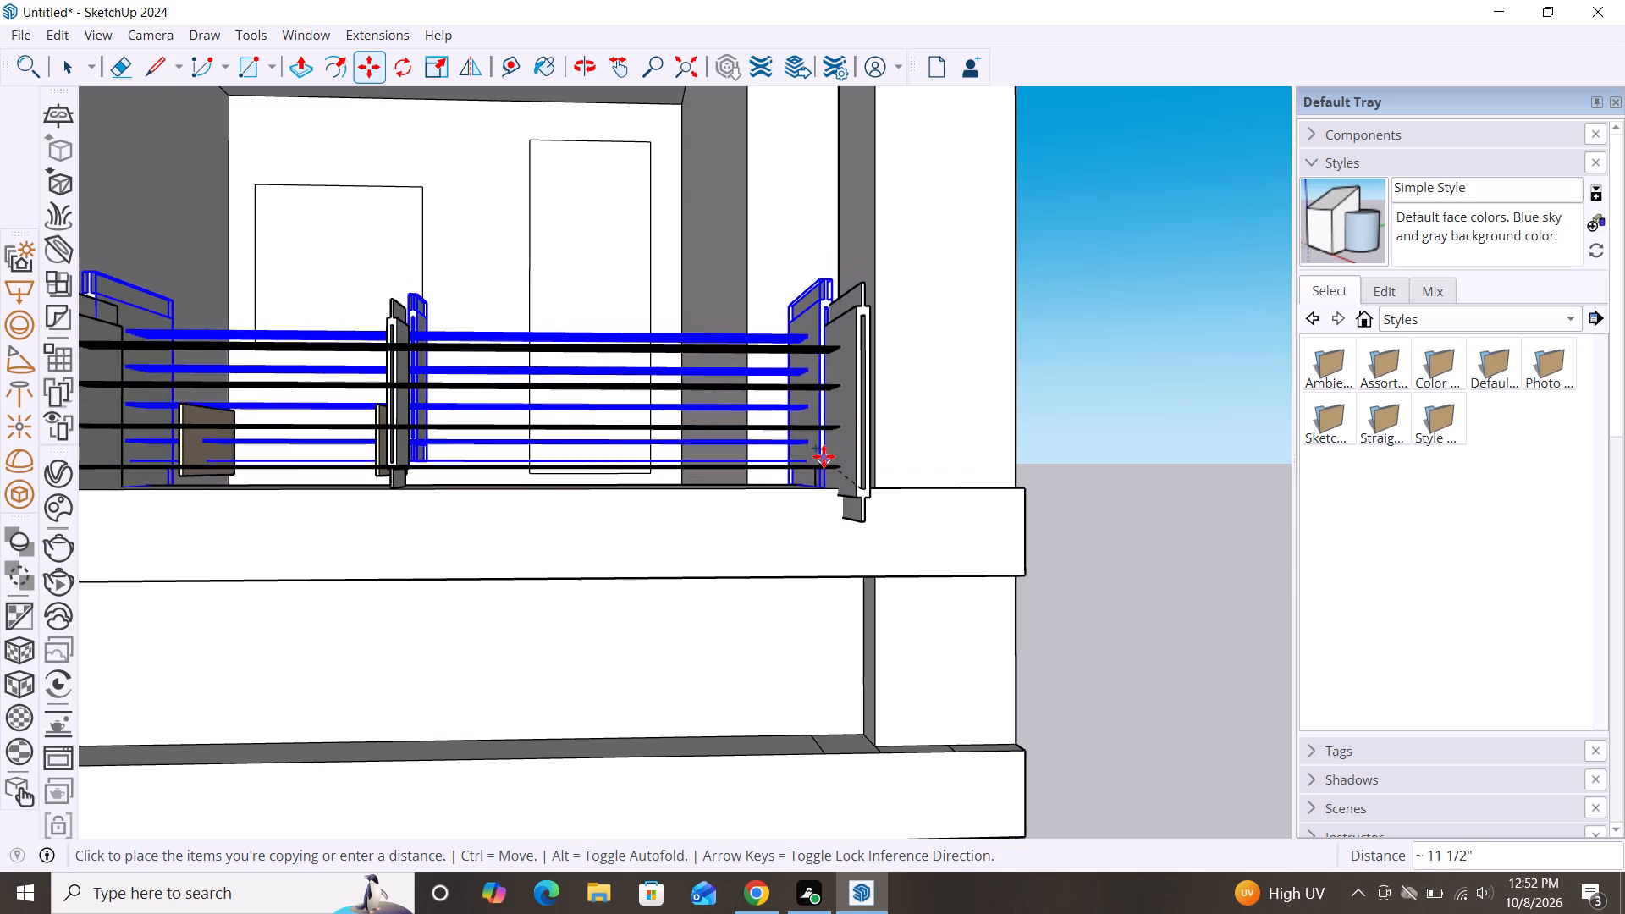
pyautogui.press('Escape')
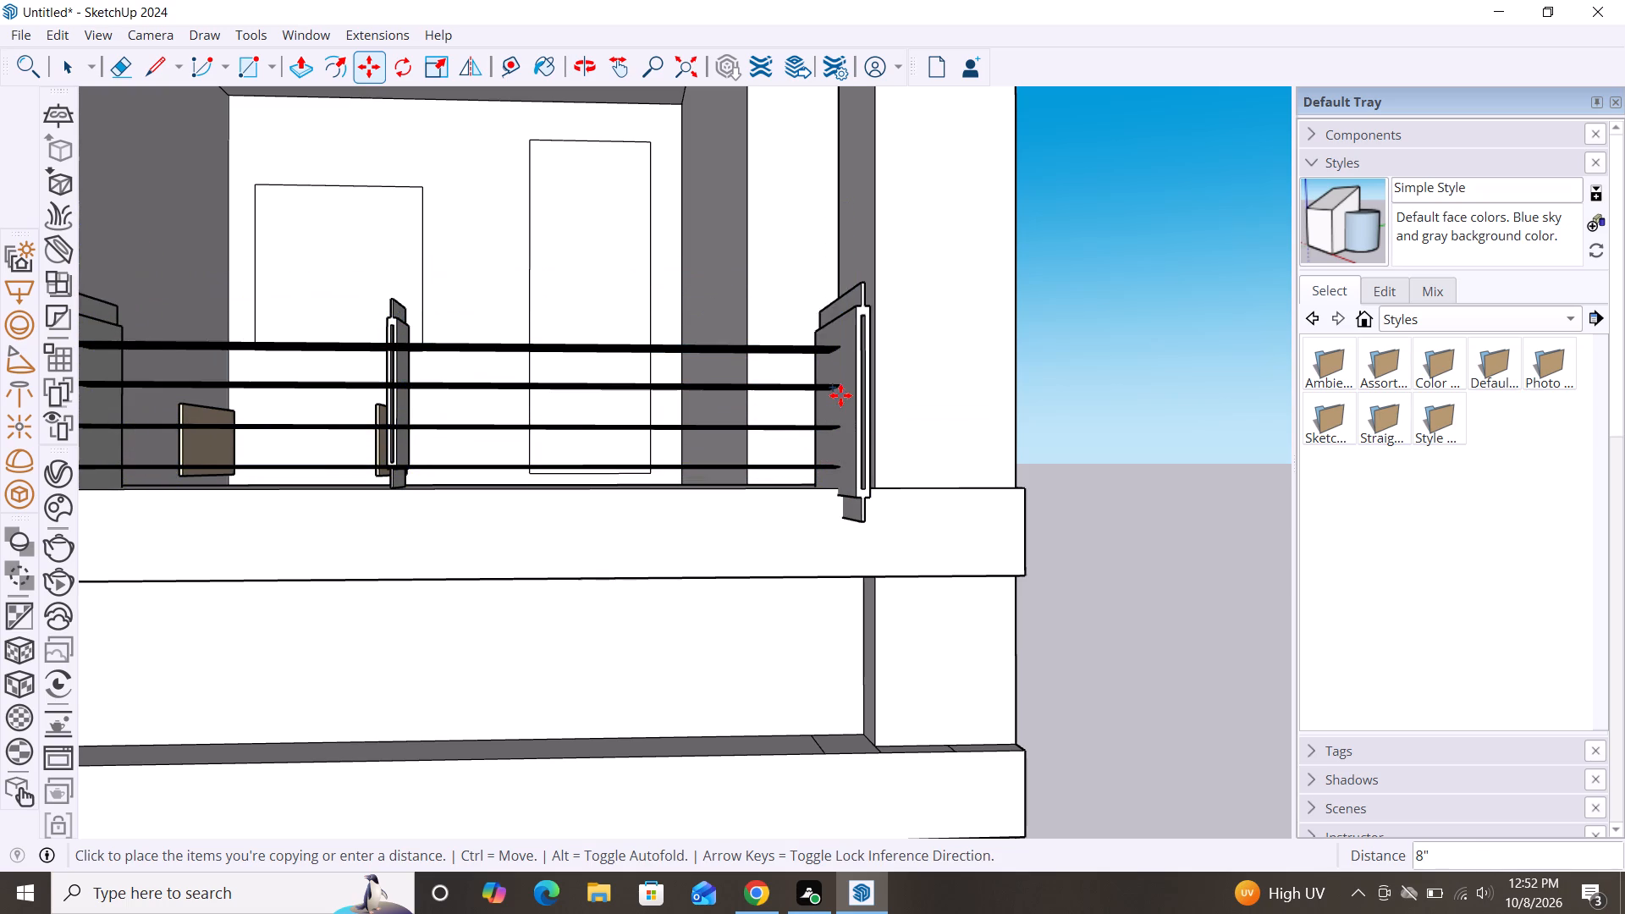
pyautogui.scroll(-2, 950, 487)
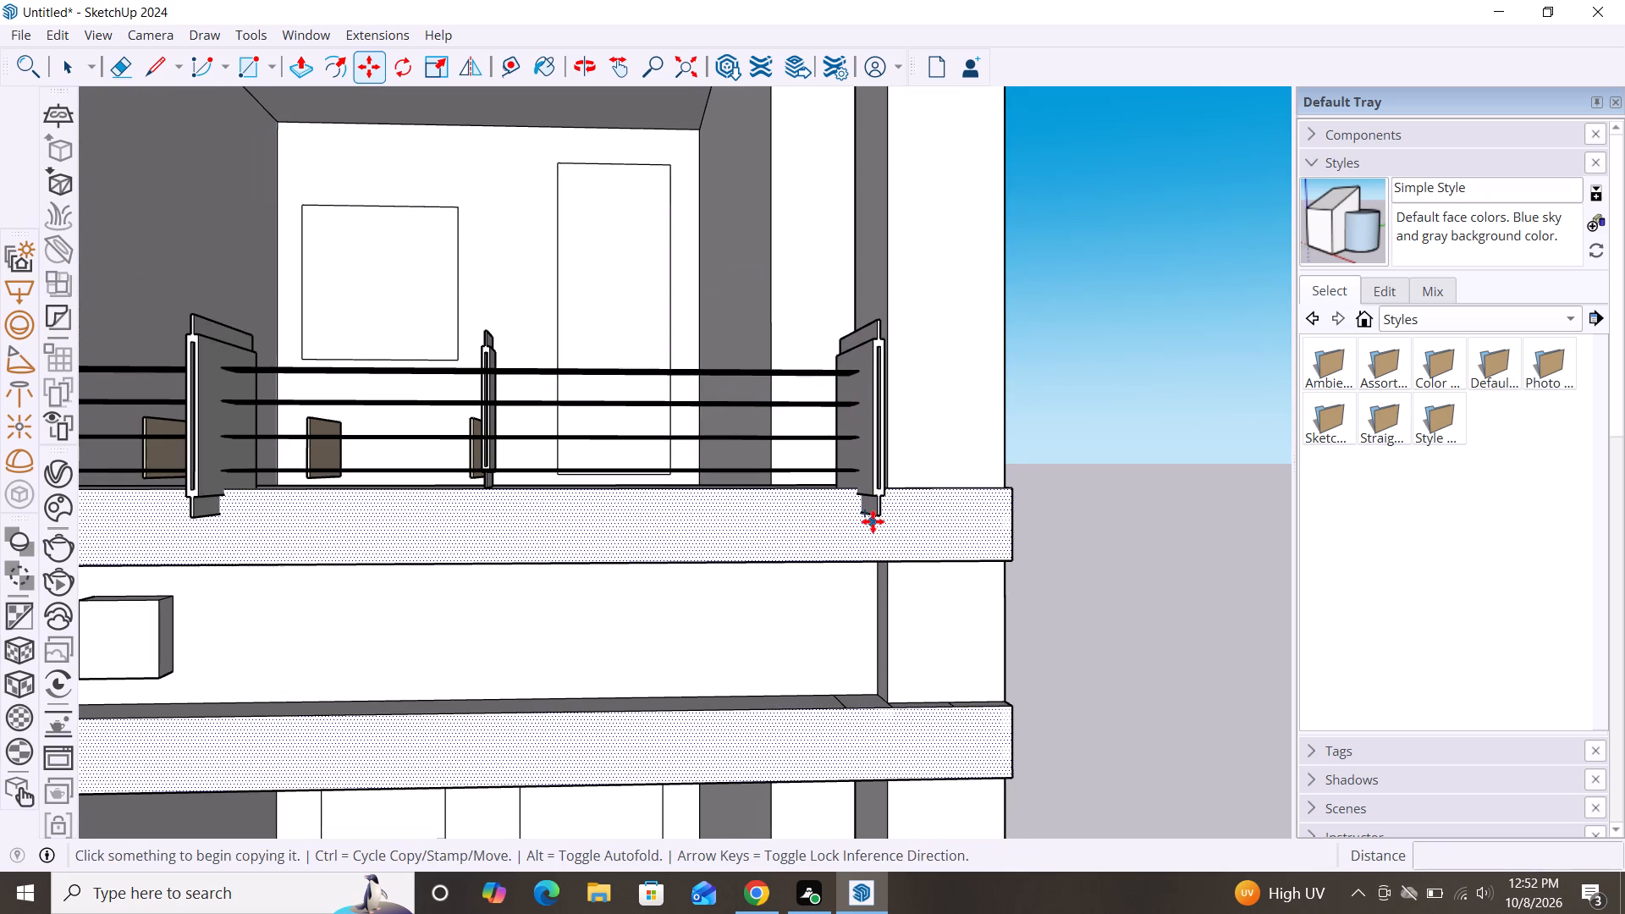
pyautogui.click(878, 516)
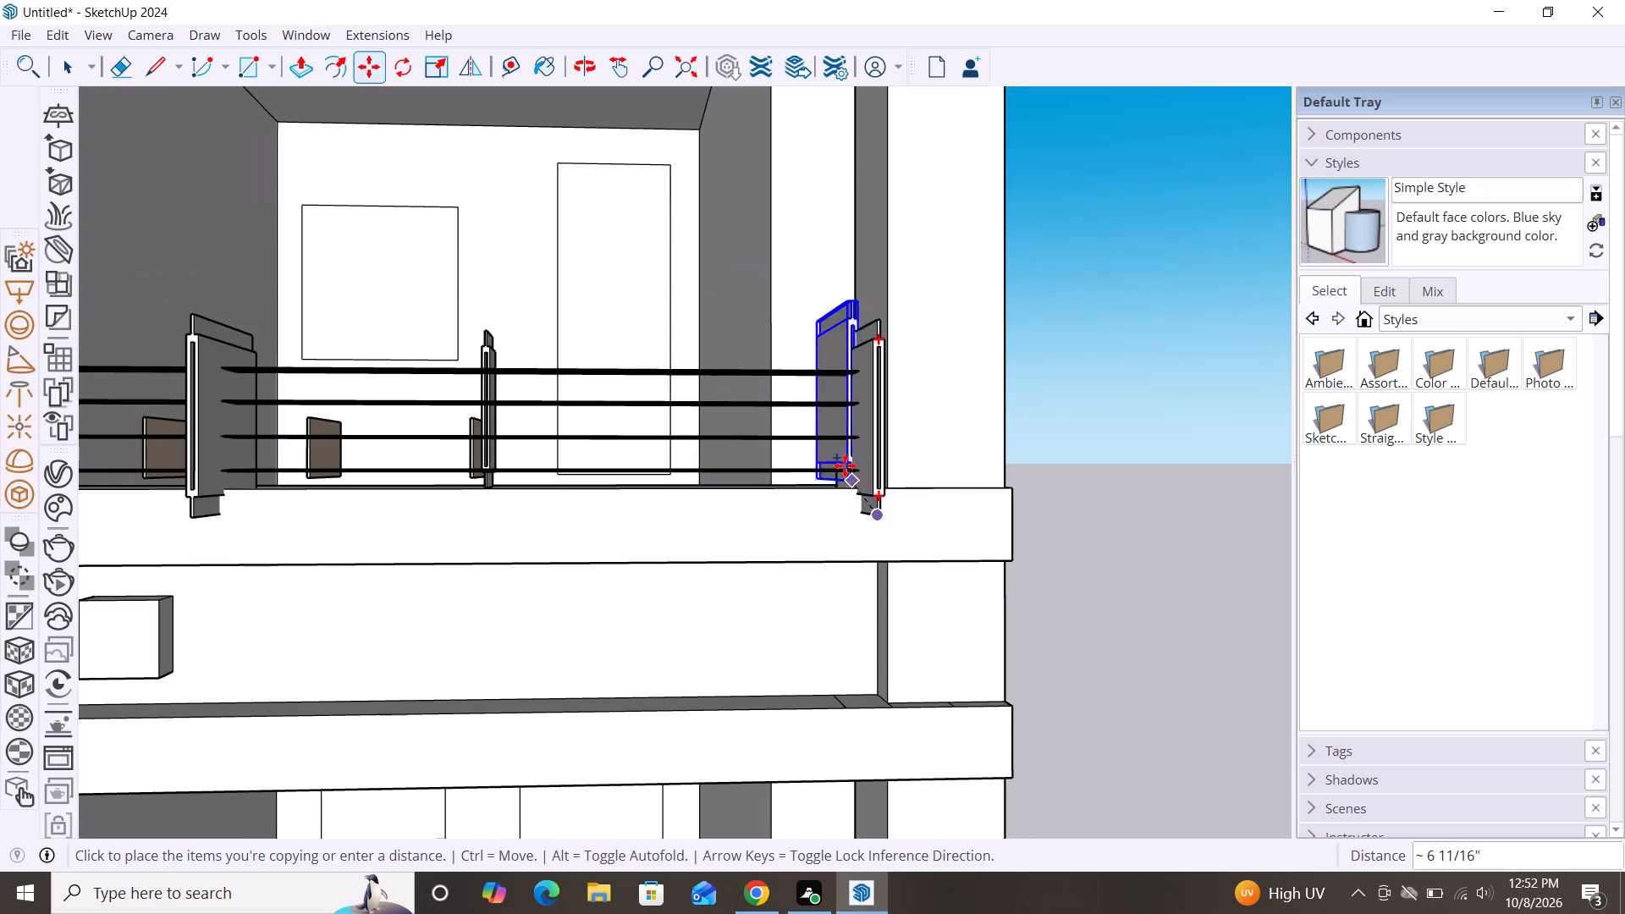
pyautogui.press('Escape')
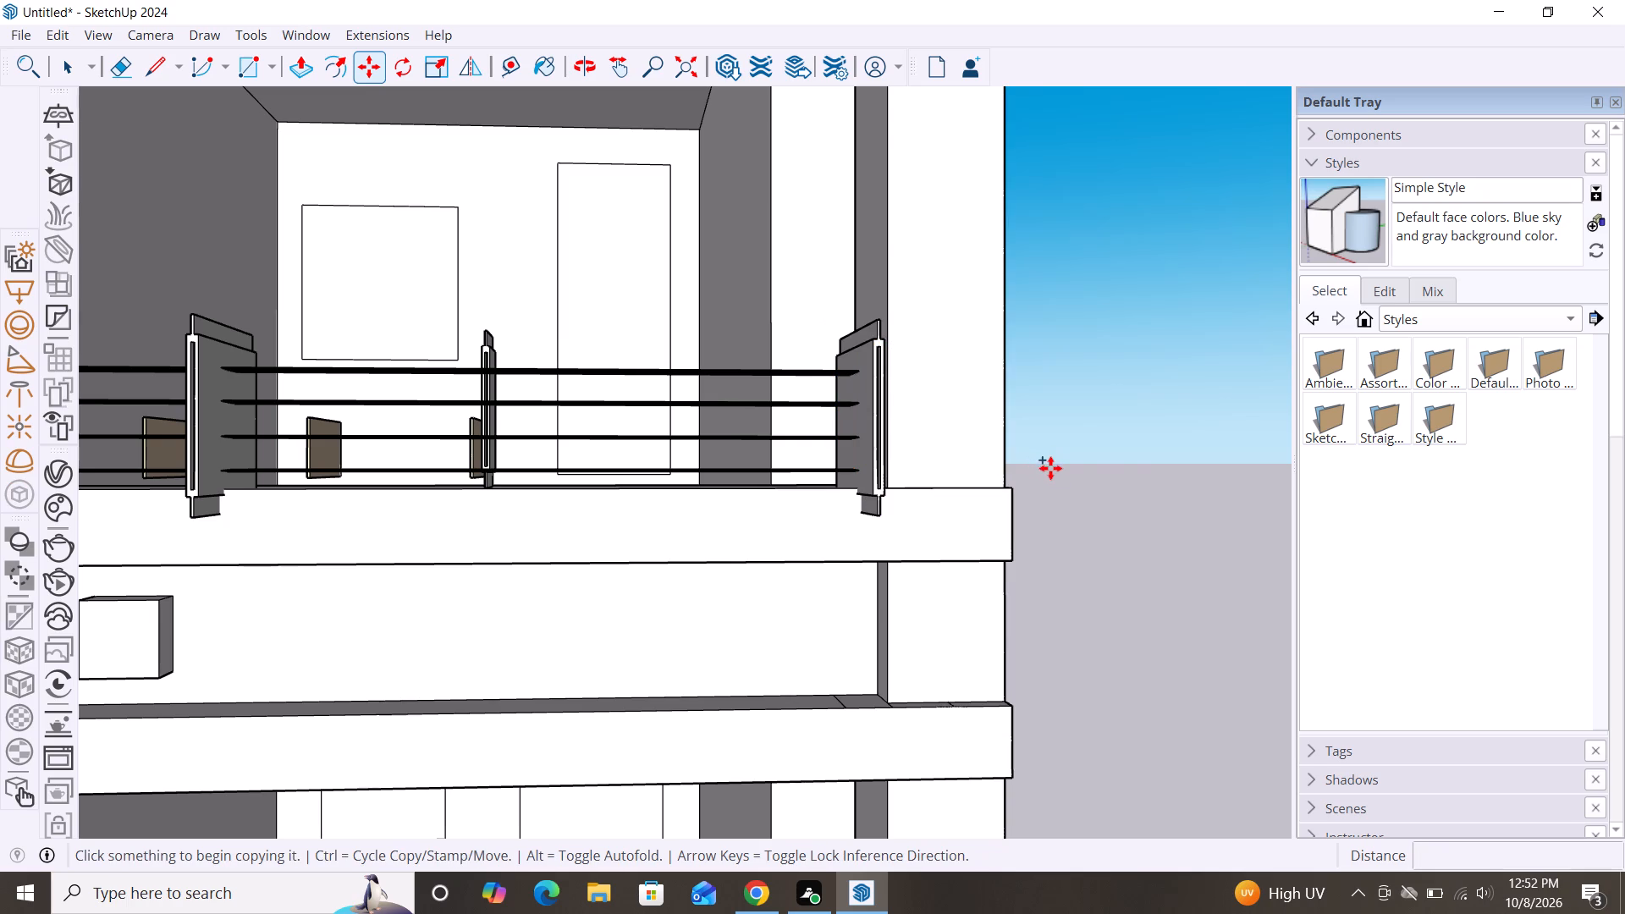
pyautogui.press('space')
# Move the balcony railing's four rails and five posts about 2 5/16" to raise the post bases onto the slab's top edge.
pyautogui.scroll(-3, 1213, 525)
pyautogui.scroll(-2, 980, 592)
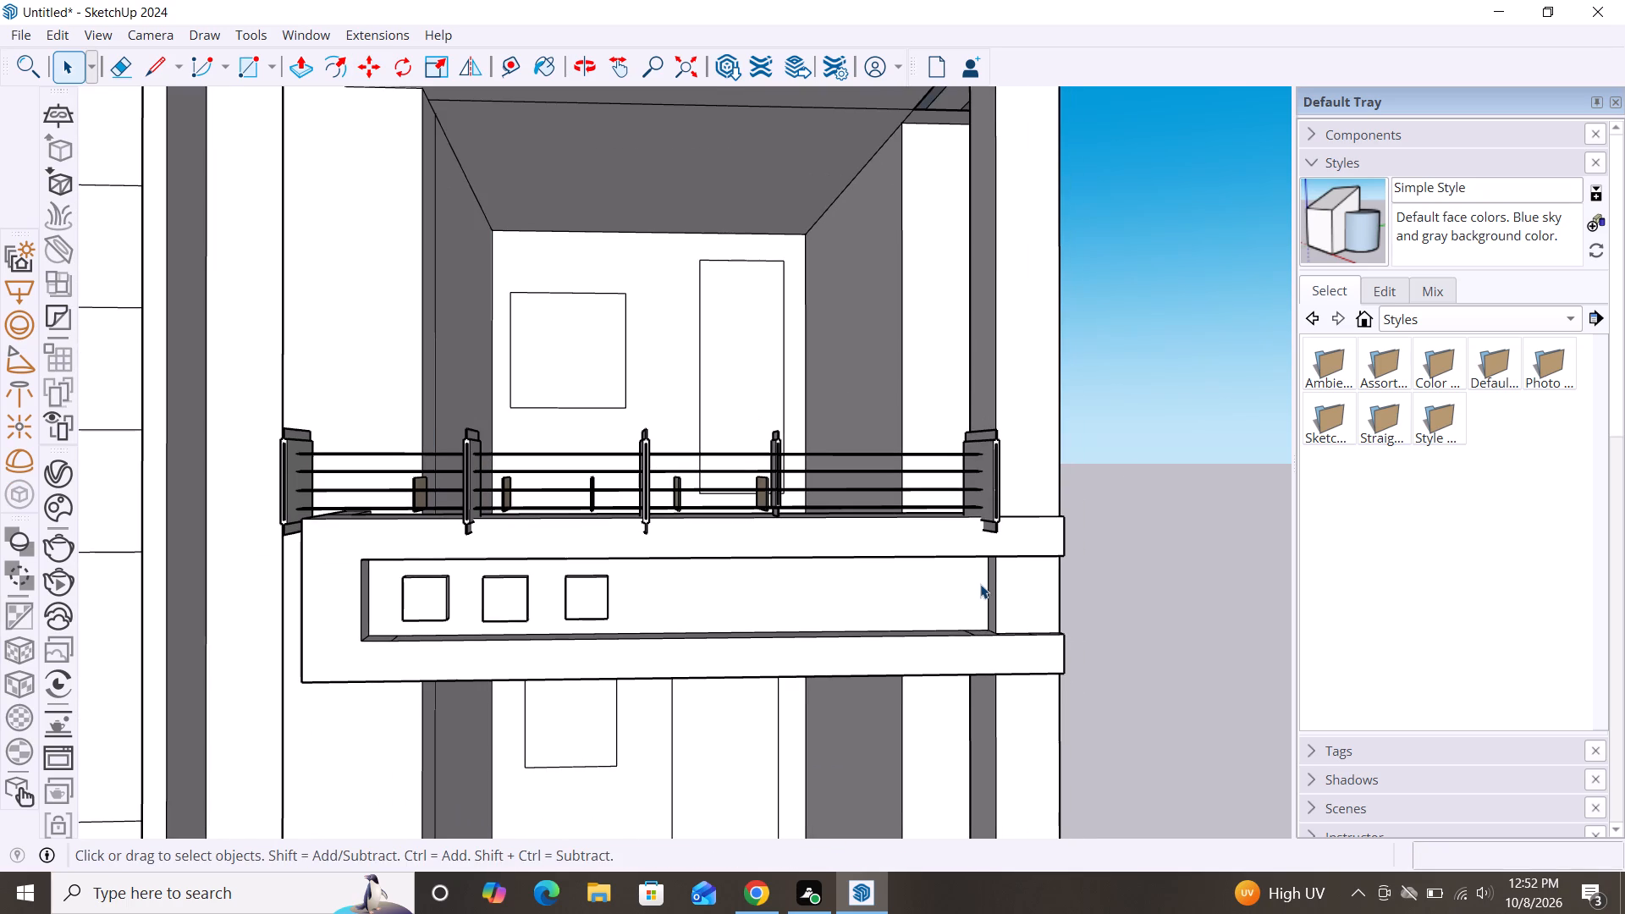
pyautogui.scroll(3, 958, 651)
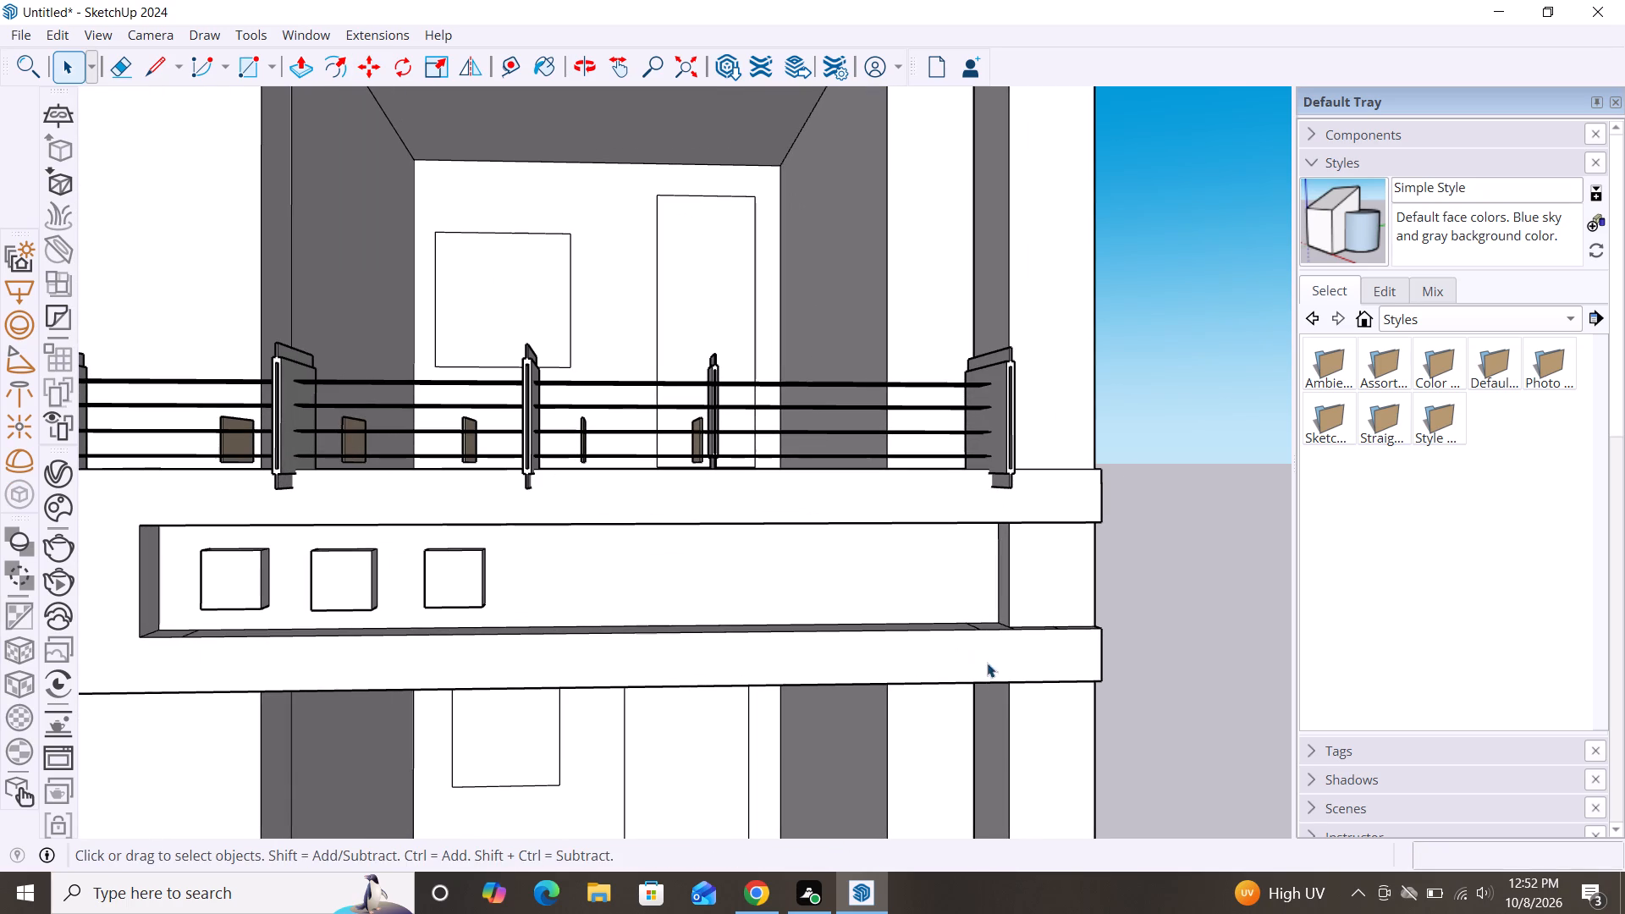
pyautogui.keyDown('ctrl'); pyautogui.click(1007, 443); pyautogui.keyUp('ctrl')
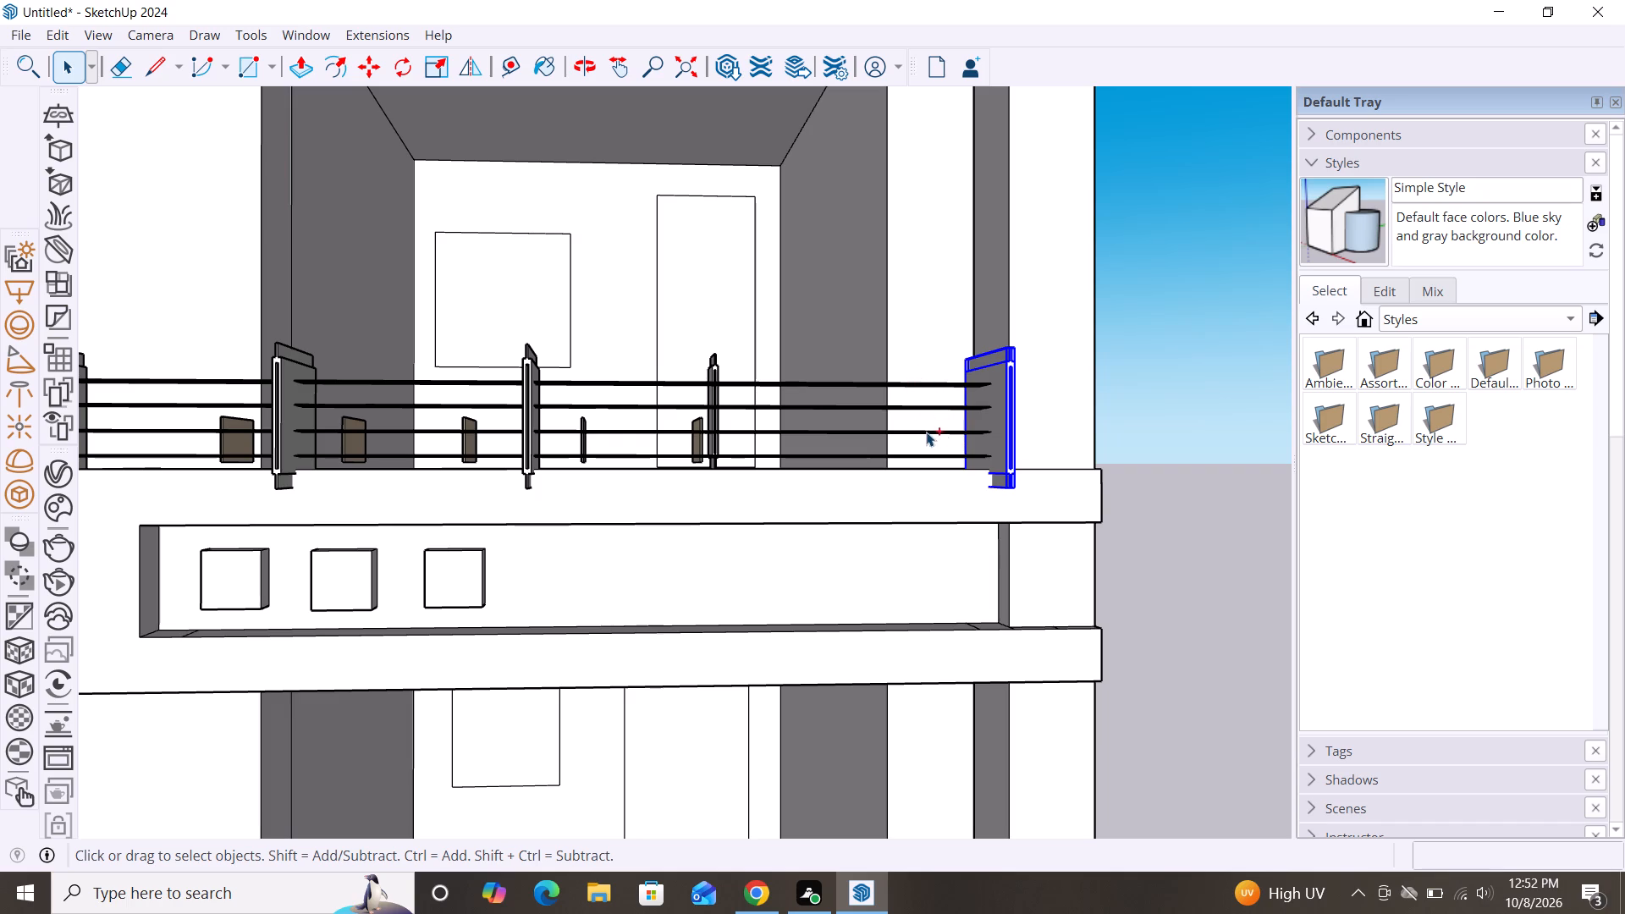
pyautogui.keyDown('ctrl'); pyautogui.click(915, 383); pyautogui.keyUp('ctrl')
pyautogui.keyDown('ctrl'); pyautogui.click(923, 408); pyautogui.keyUp('ctrl')
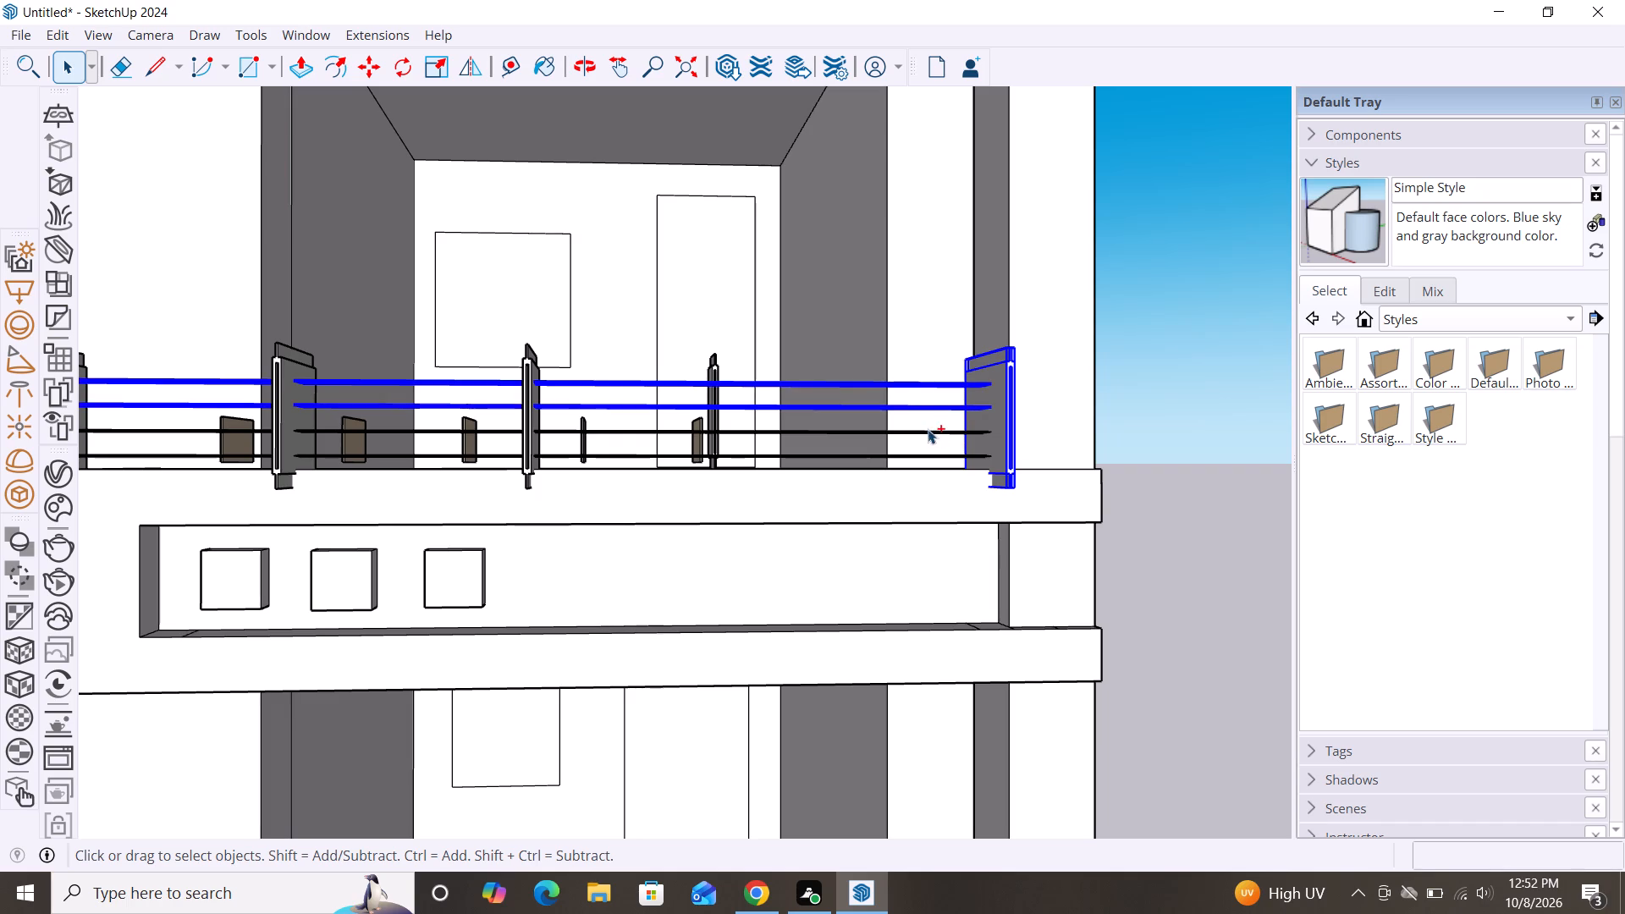
pyautogui.keyDown('ctrl'); pyautogui.click(929, 432); pyautogui.keyUp('ctrl')
pyautogui.keyDown('ctrl'); pyautogui.click(934, 456); pyautogui.keyUp('ctrl')
pyautogui.keyDown('ctrl'); pyautogui.moveTo(1013, 555); pyautogui.dragTo(1039, 669, button='middle'); pyautogui.keyUp('ctrl')
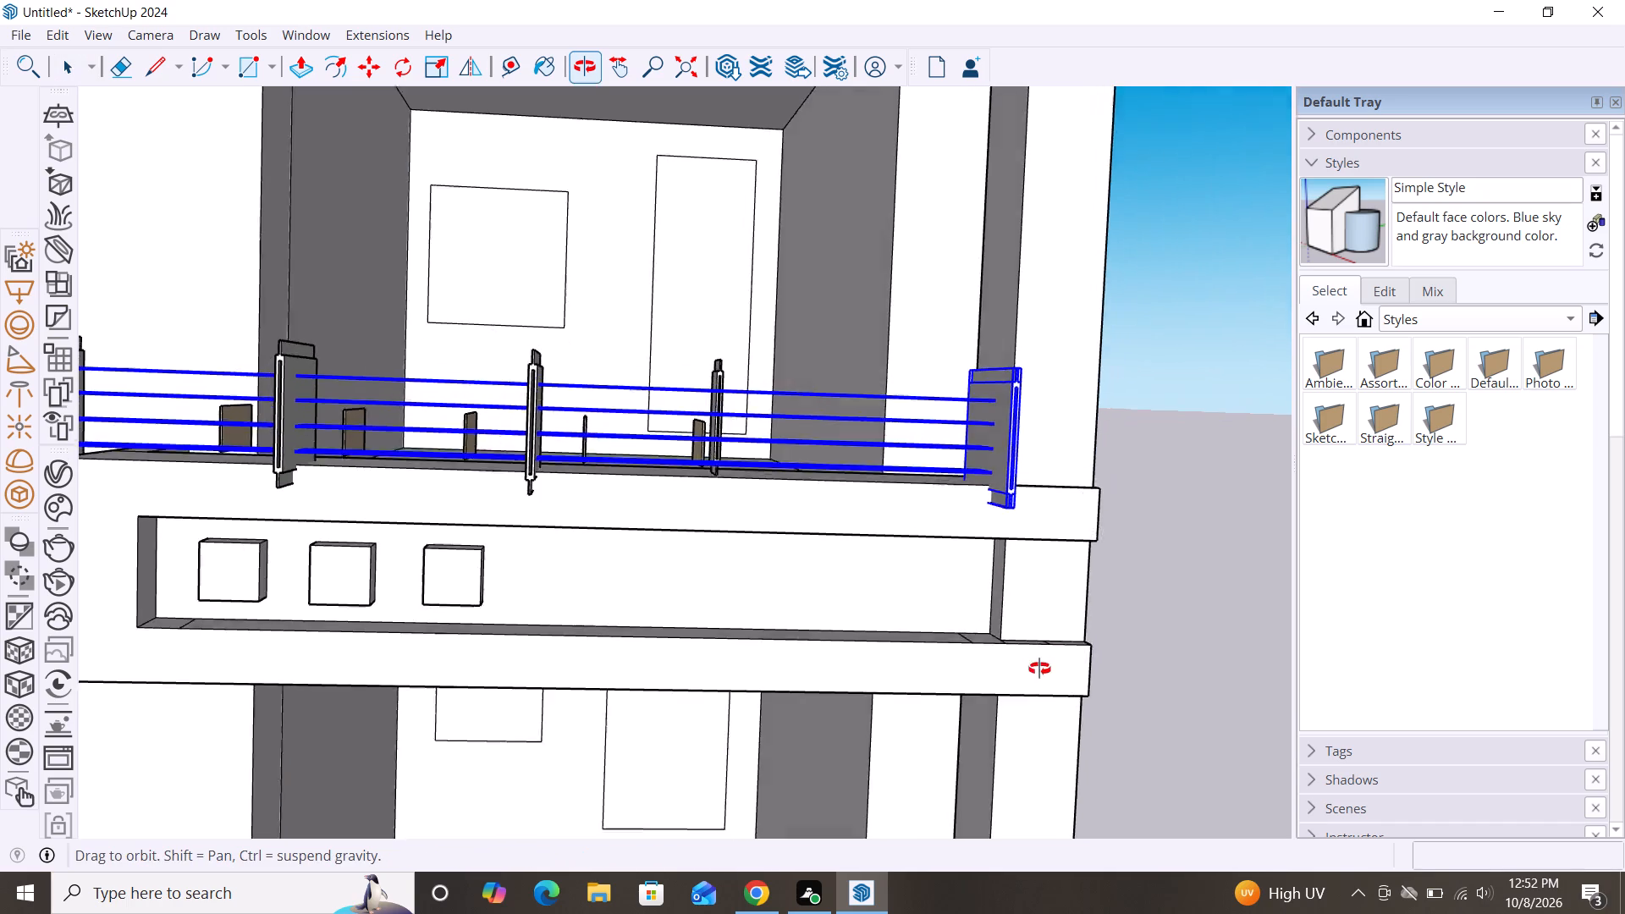
pyautogui.keyDown('ctrl'); pyautogui.moveTo(1039, 669); pyautogui.dragTo(942, 566, button='middle'); pyautogui.keyUp('ctrl')
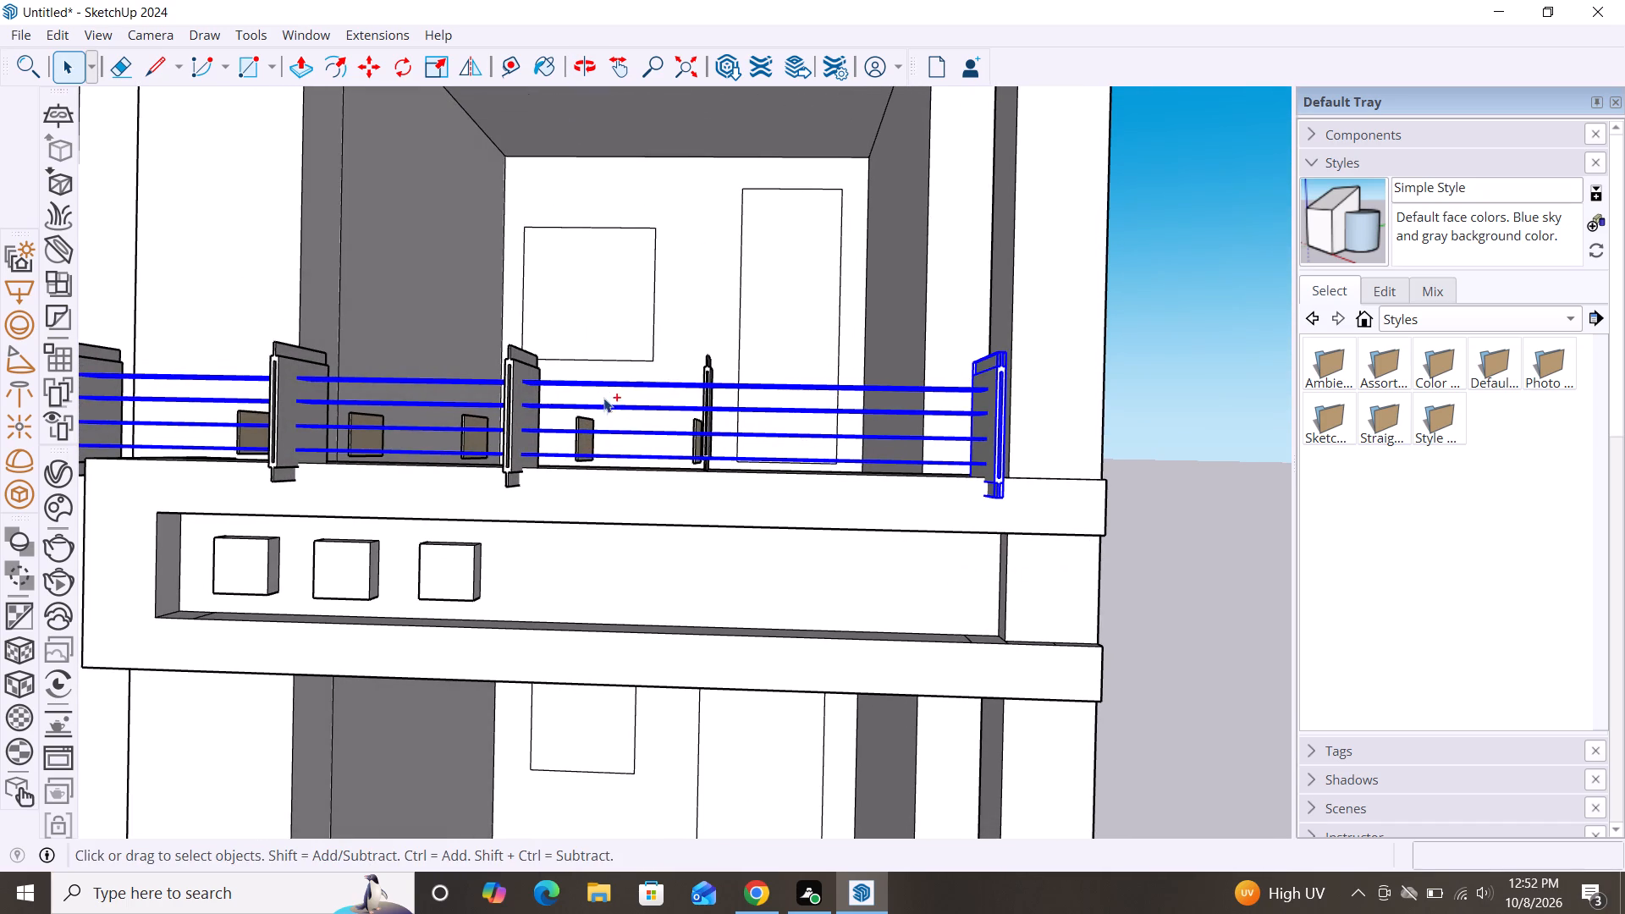
pyautogui.keyDown('ctrl'); pyautogui.click(709, 386); pyautogui.keyUp('ctrl')
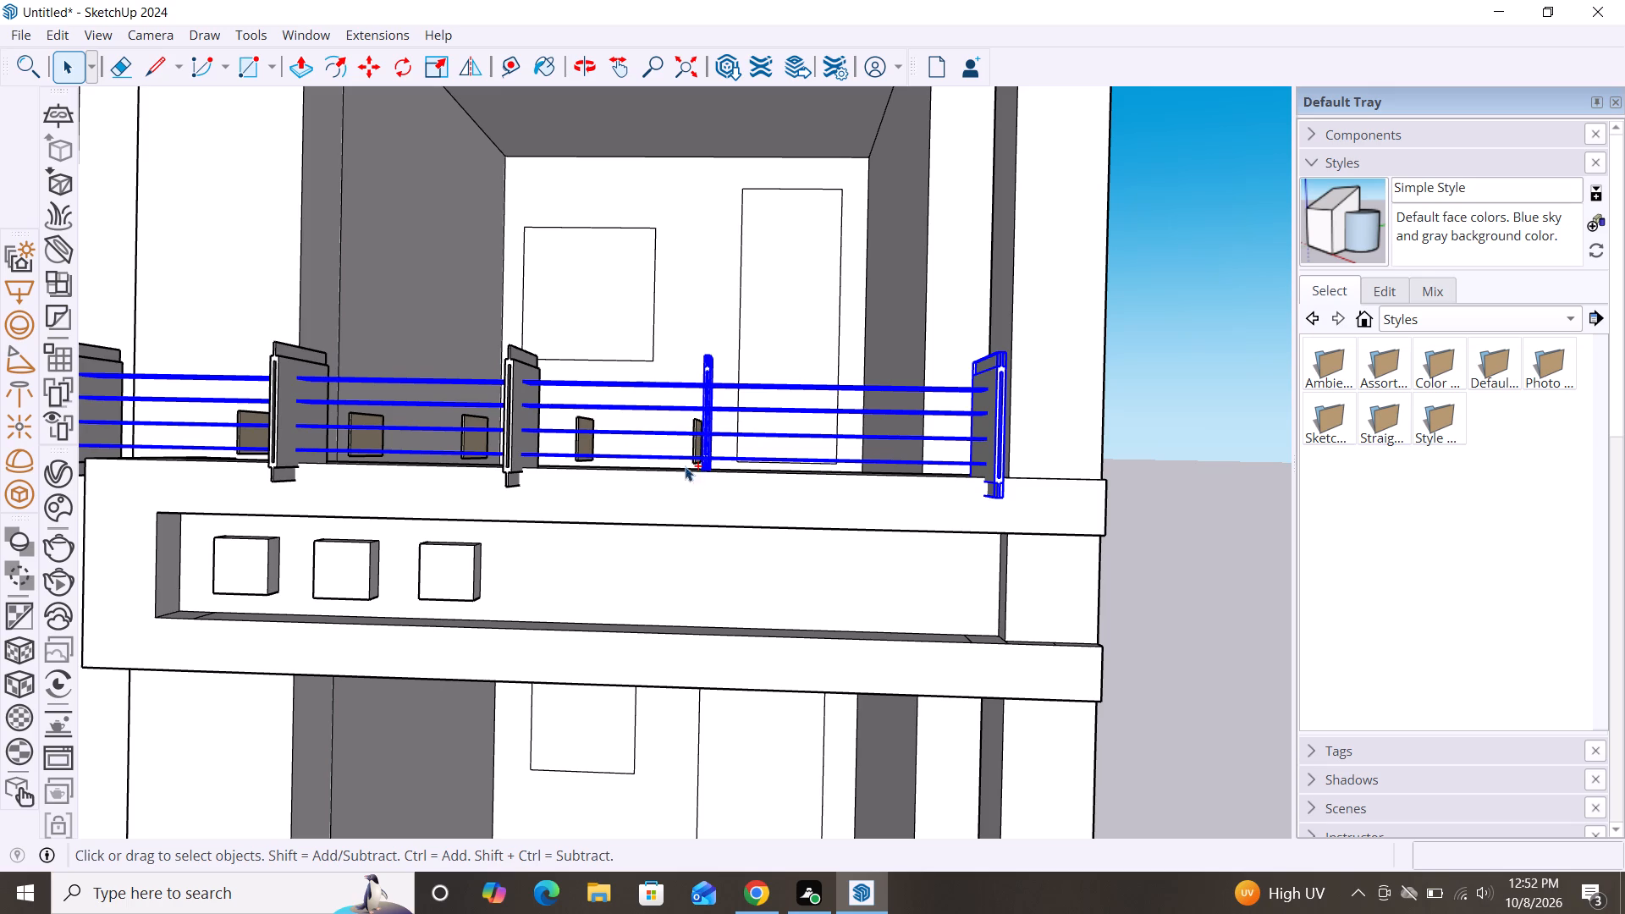
pyautogui.keyDown('ctrl'); pyautogui.click(525, 453); pyautogui.keyUp('ctrl')
pyautogui.keyDown('ctrl'); pyautogui.click(533, 428); pyautogui.keyUp('ctrl')
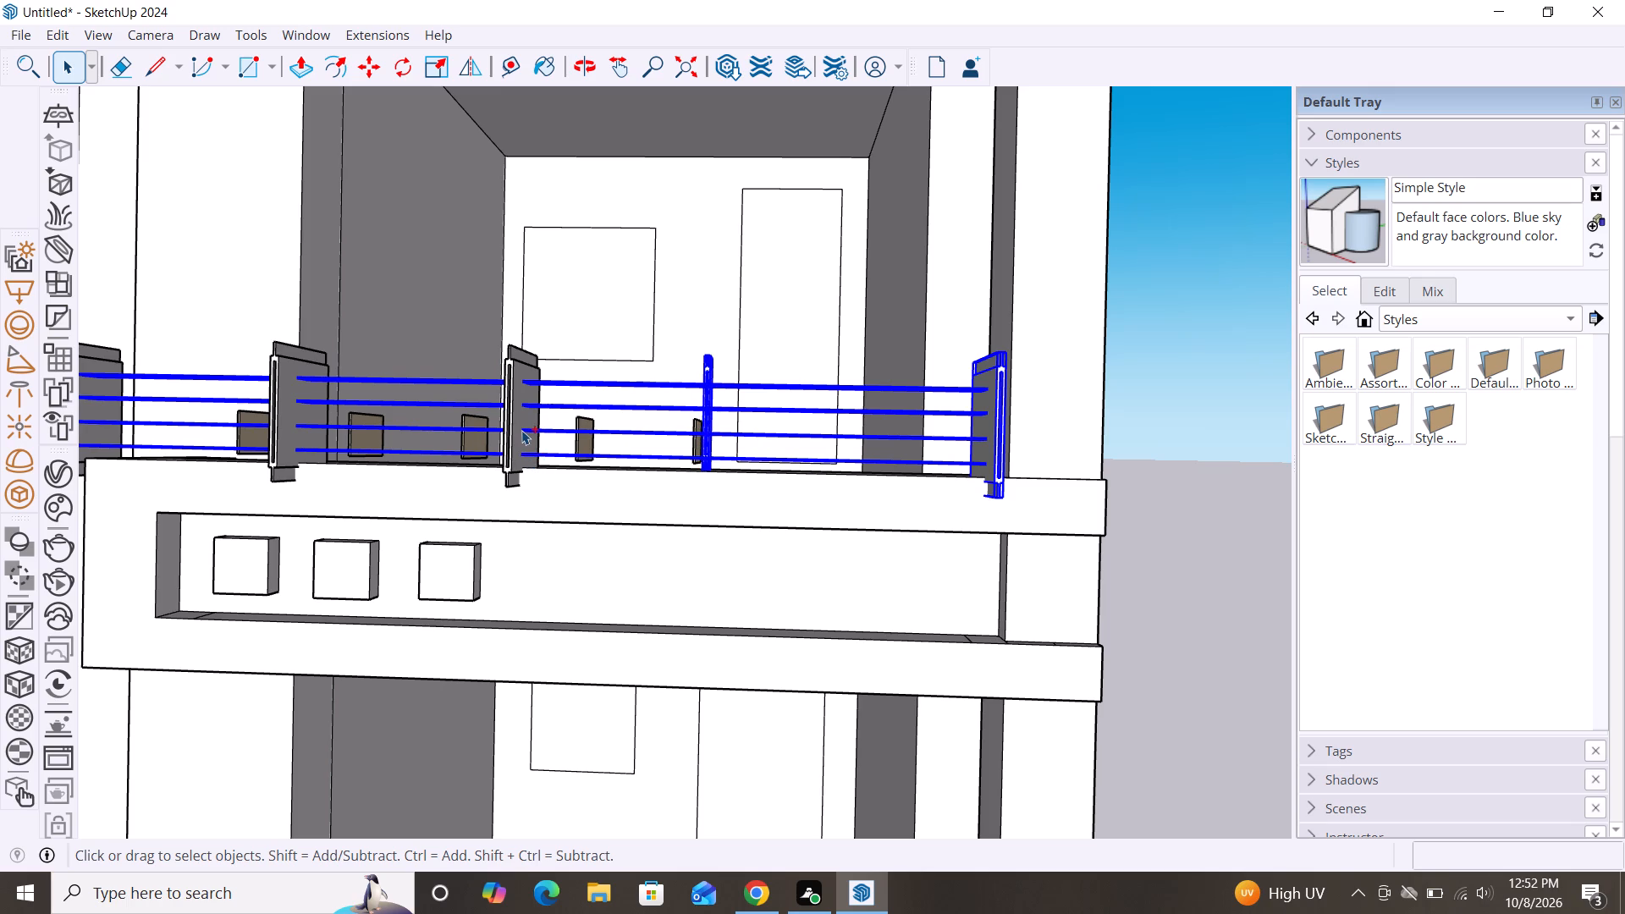
pyautogui.keyDown('ctrl'); pyautogui.click(518, 429); pyautogui.keyUp('ctrl')
pyautogui.keyDown('ctrl'); pyautogui.click(284, 430); pyautogui.keyUp('ctrl')
pyautogui.keyDown('ctrl'); pyautogui.scroll(-3, 416, 420); pyautogui.keyUp('ctrl')
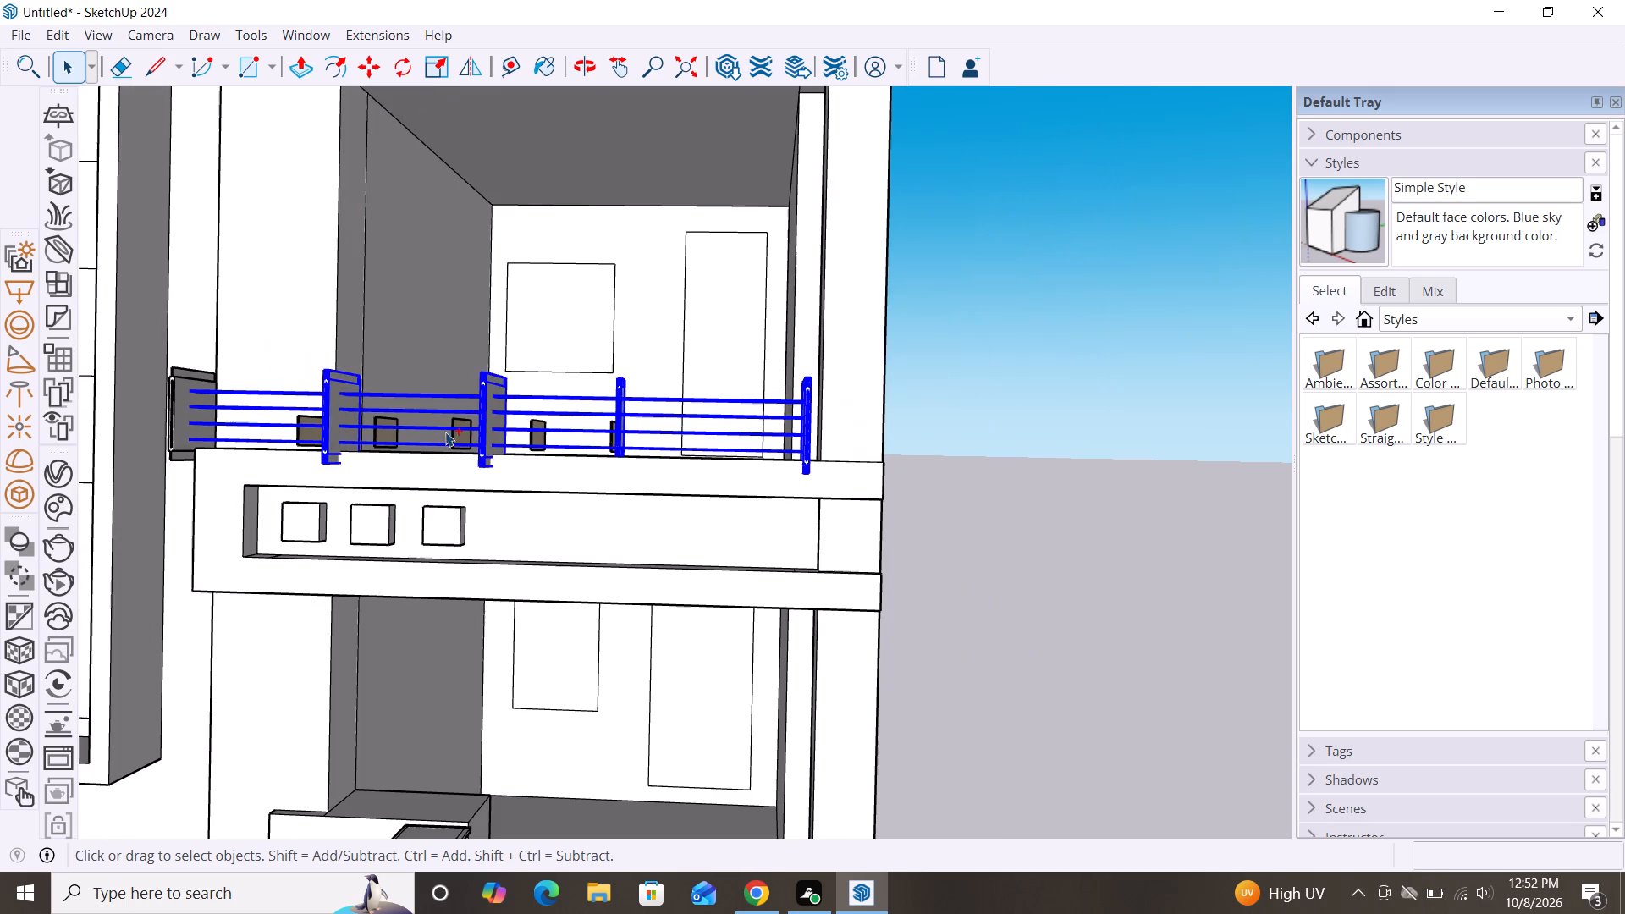
pyautogui.keyDown('ctrl'); pyautogui.click(169, 390); pyautogui.keyUp('ctrl')
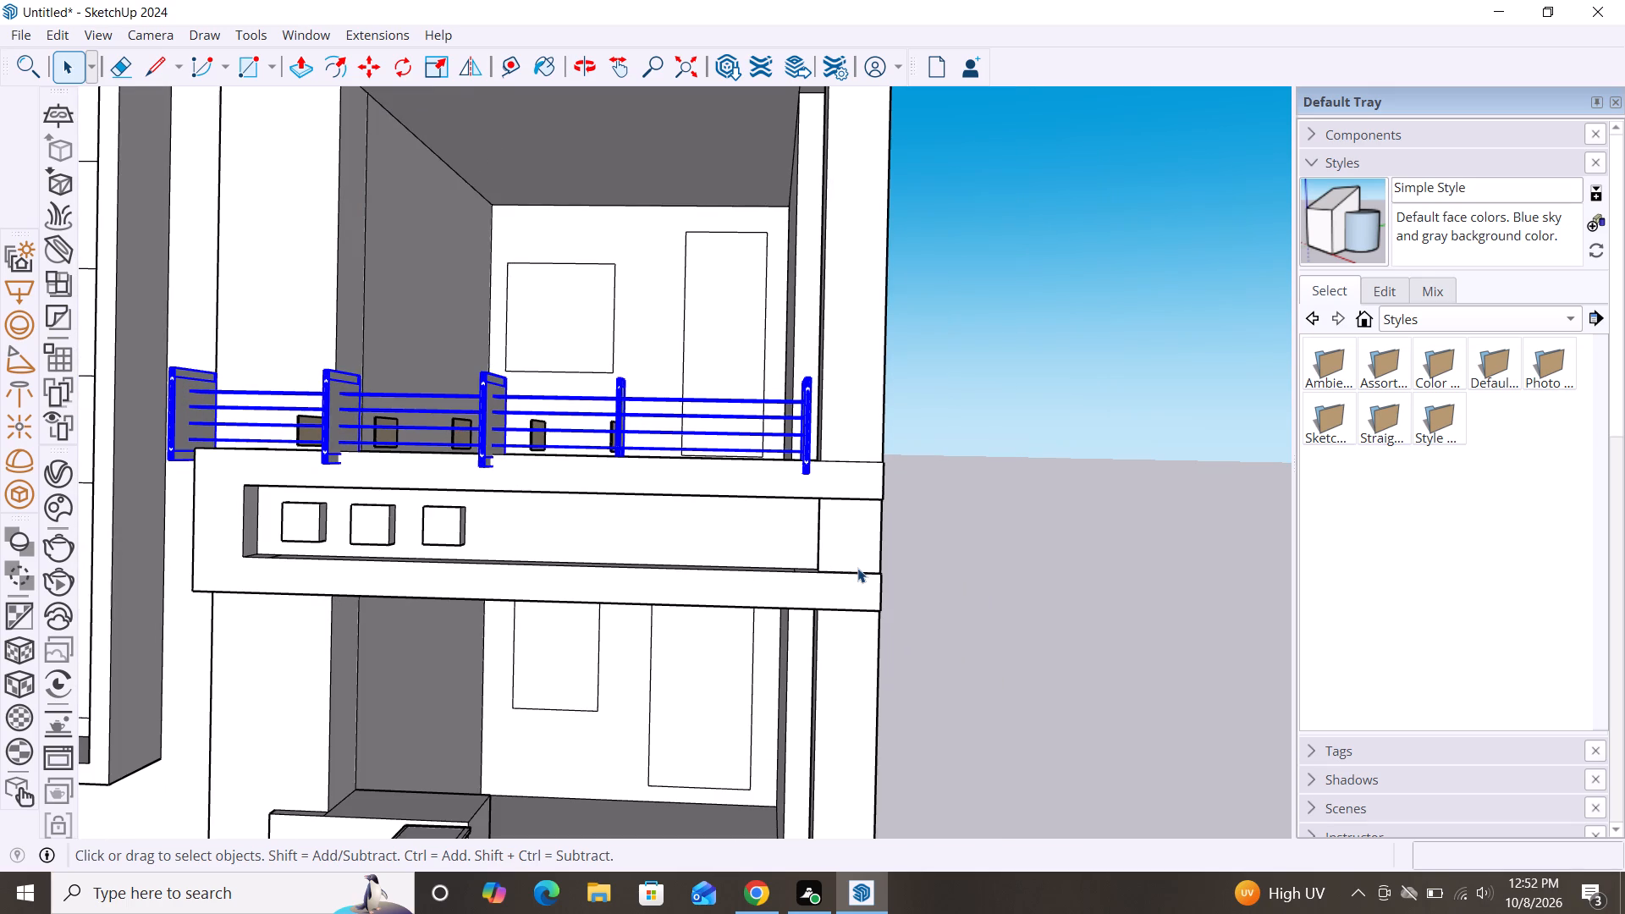
pyautogui.press('m')
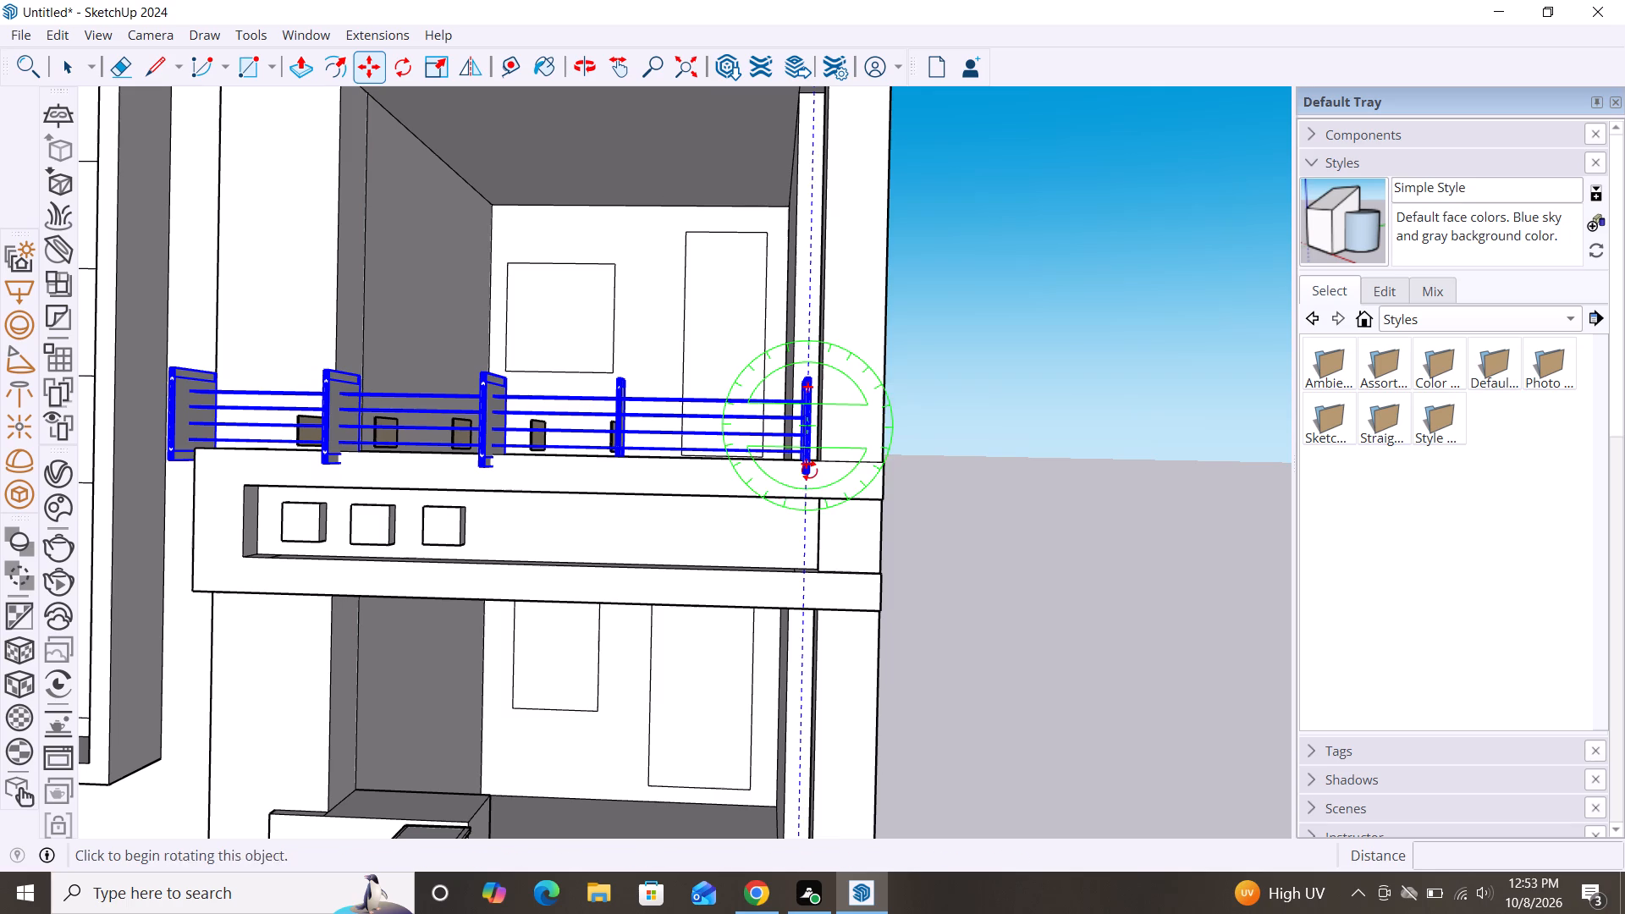
pyautogui.click(809, 471)
pyautogui.press('Escape')
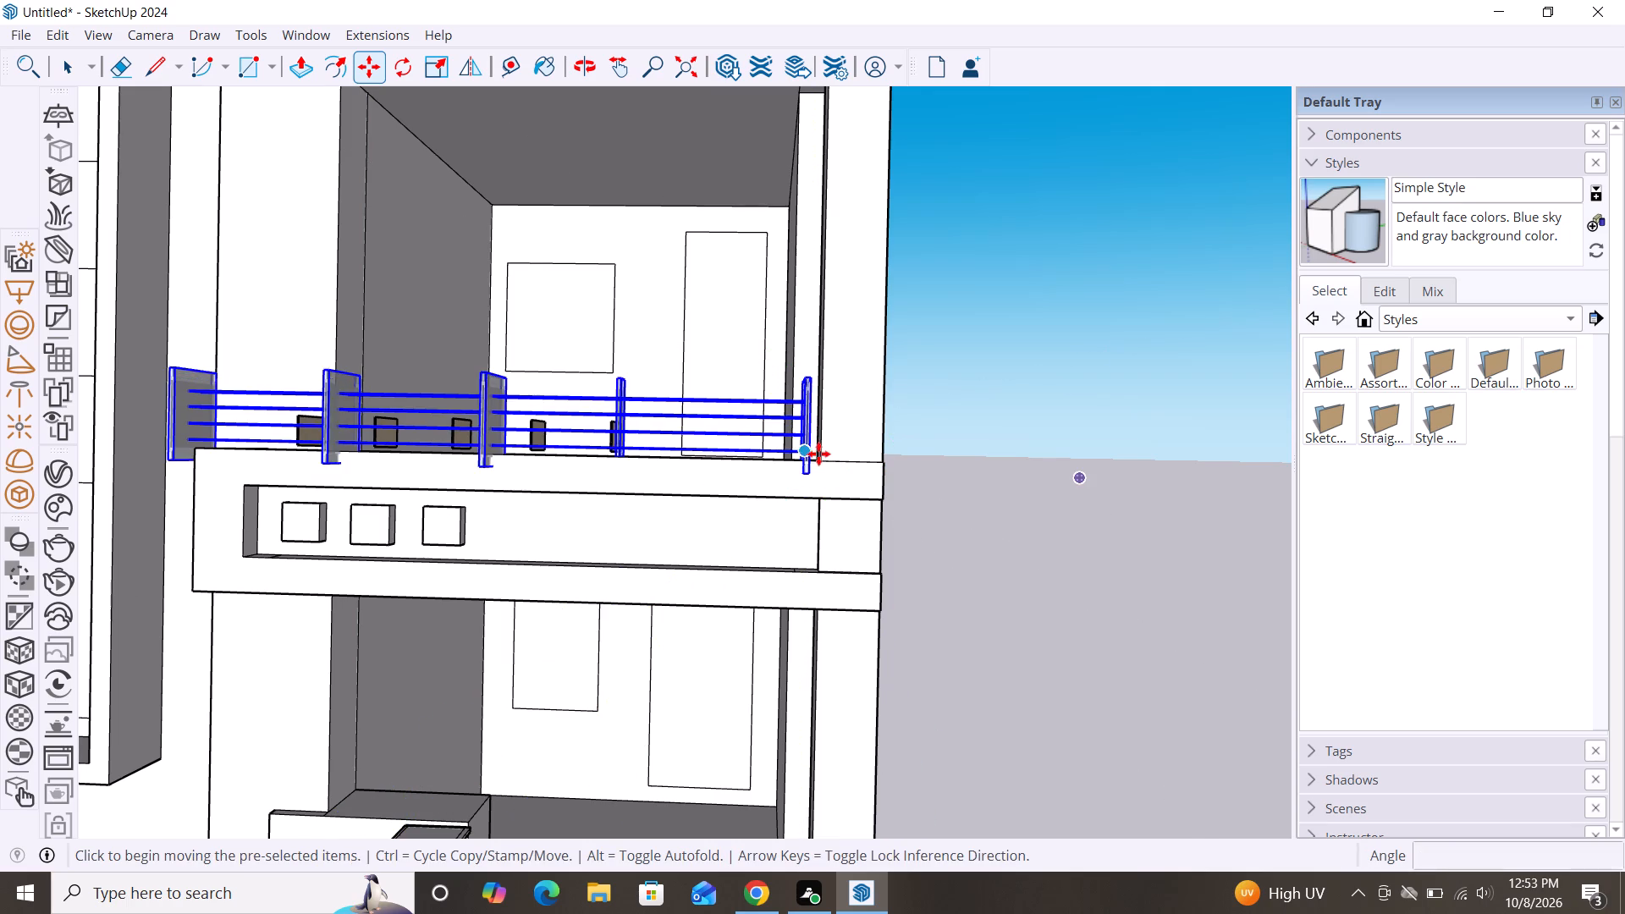
pyautogui.press('m')
pyautogui.click(807, 473)
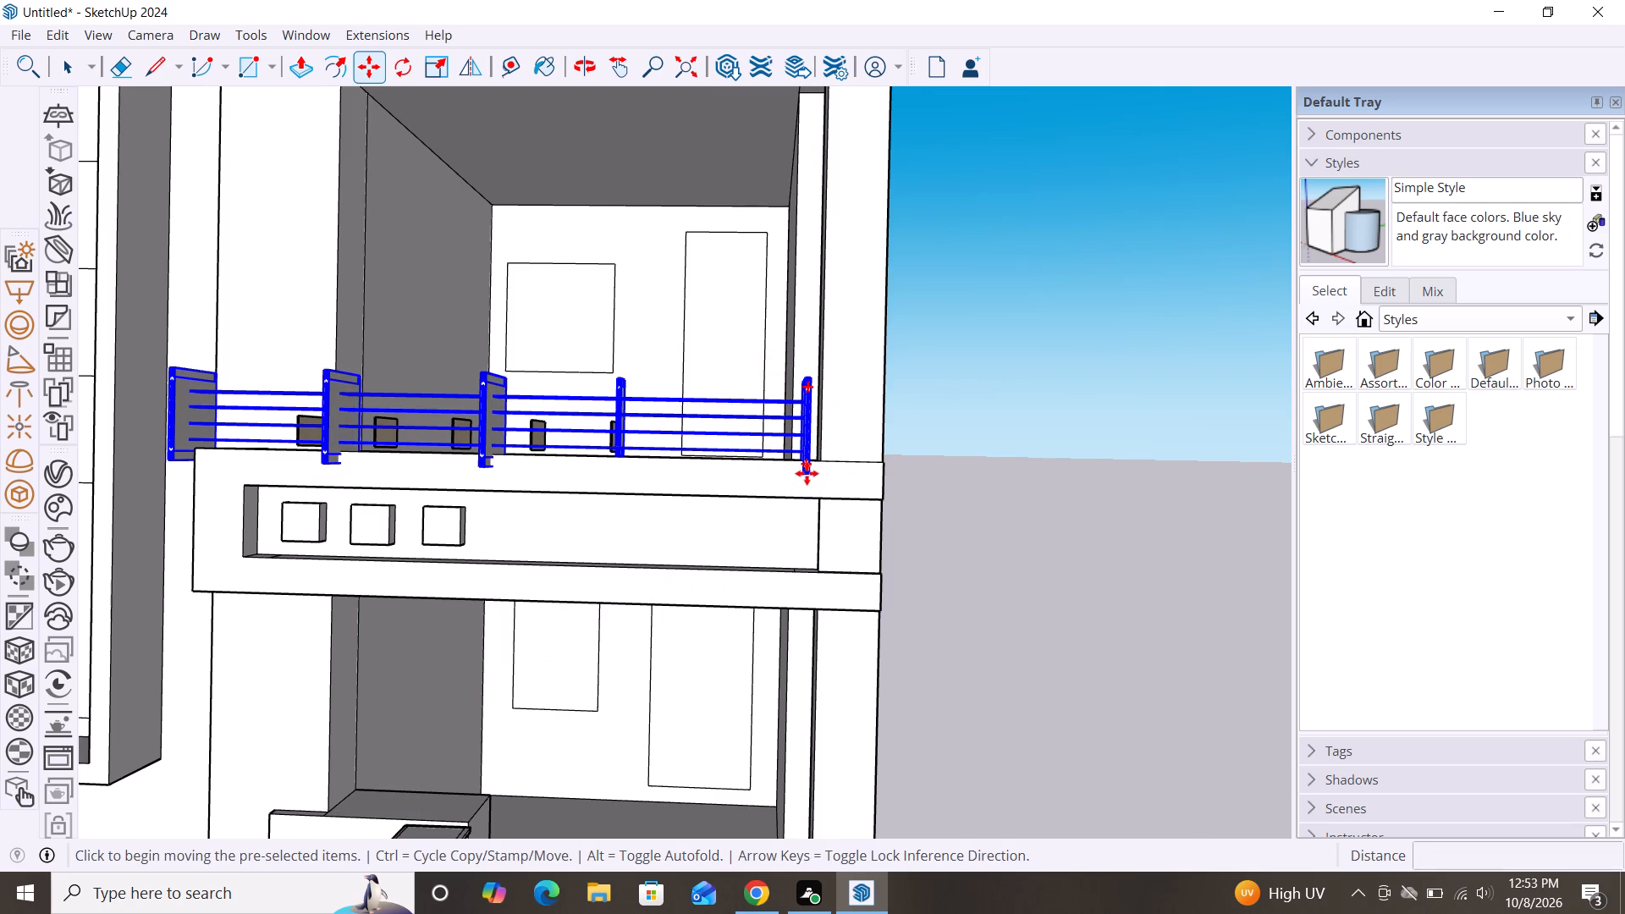
pyautogui.scroll(11, 750, 450)
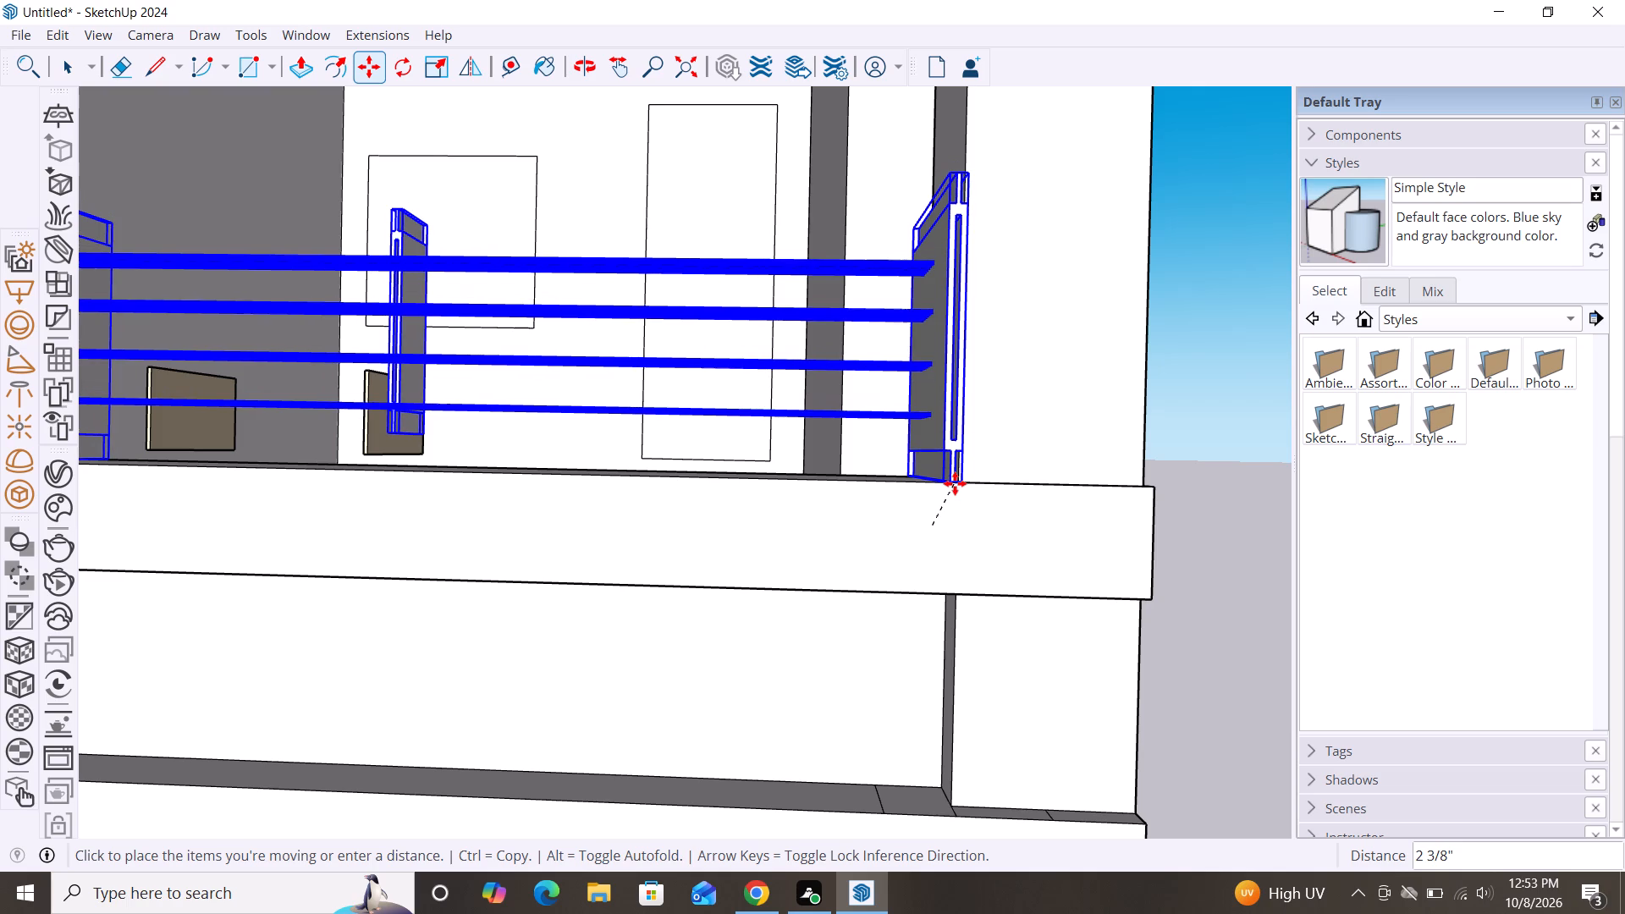
pyautogui.click(956, 484)
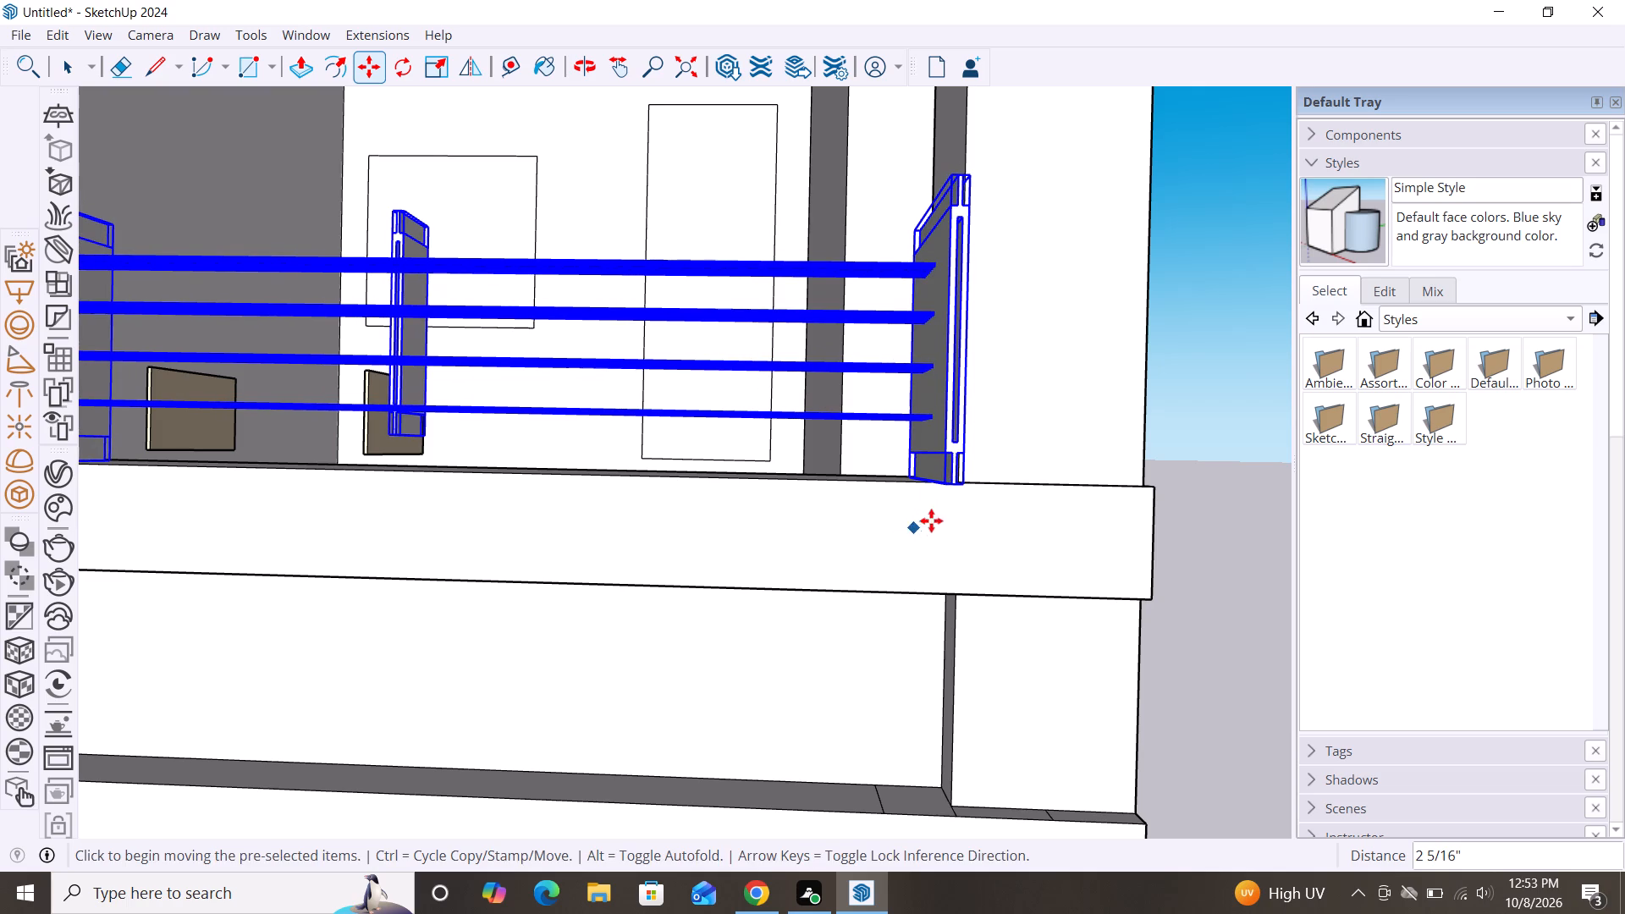
# Nudge the selected railing slightly so the end post's base sits on the balcony slab's top edge beside the side wall.
pyautogui.moveTo(962, 474); pyautogui.dragTo(962, 499)
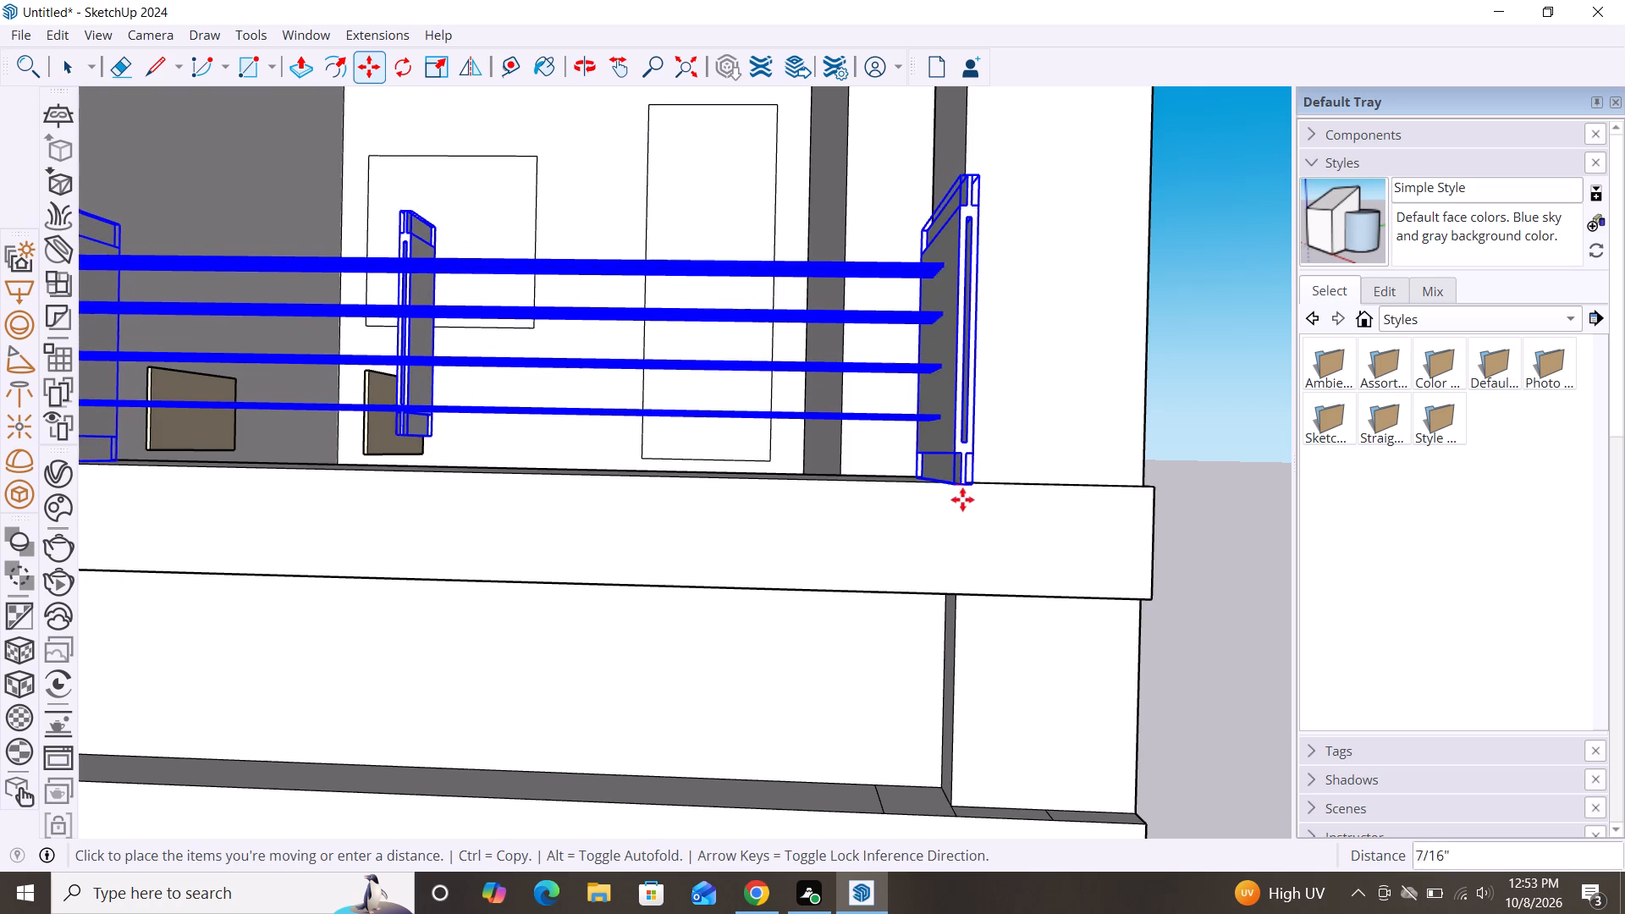
pyautogui.moveTo(962, 499); pyautogui.dragTo(939, 463)
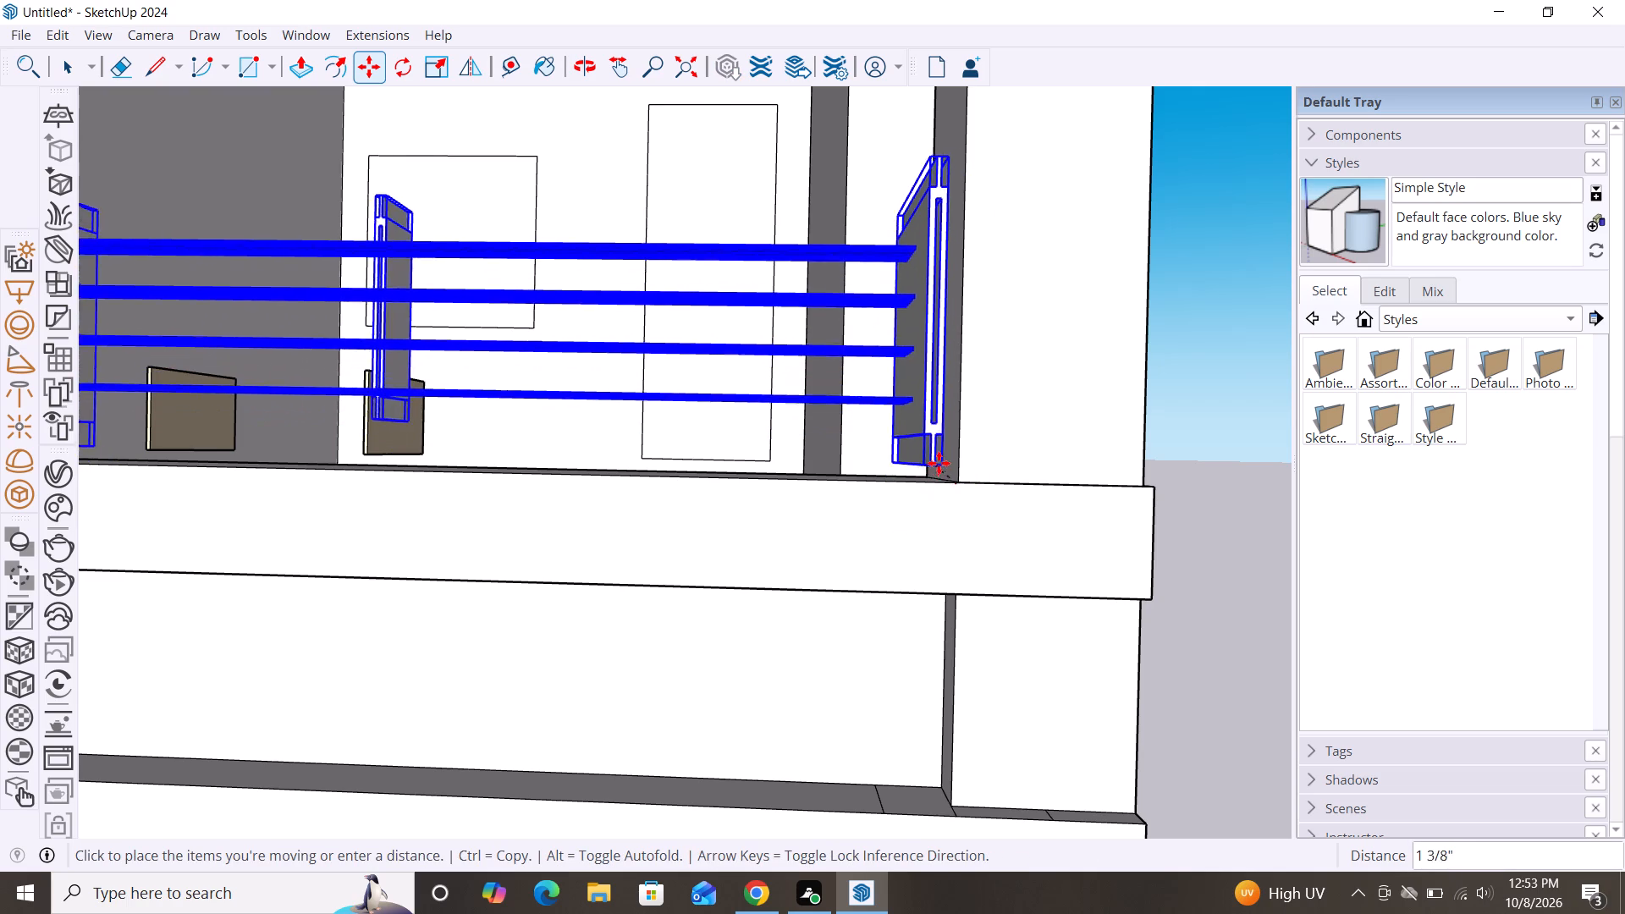
pyautogui.moveTo(939, 463); pyautogui.dragTo(954, 477)
pyautogui.press('space')
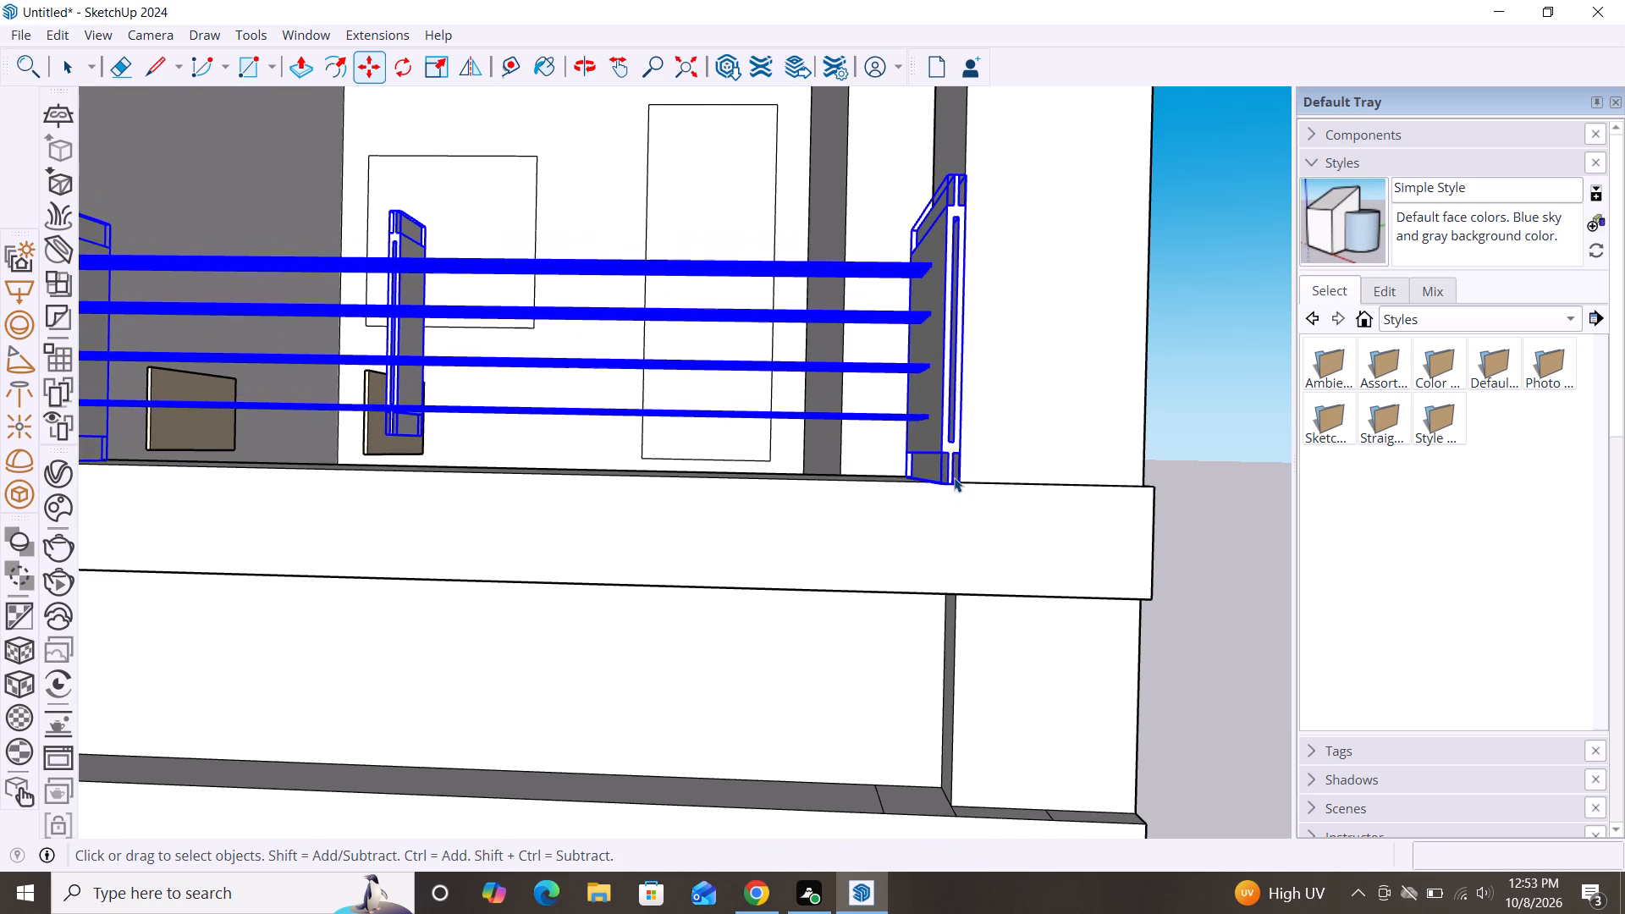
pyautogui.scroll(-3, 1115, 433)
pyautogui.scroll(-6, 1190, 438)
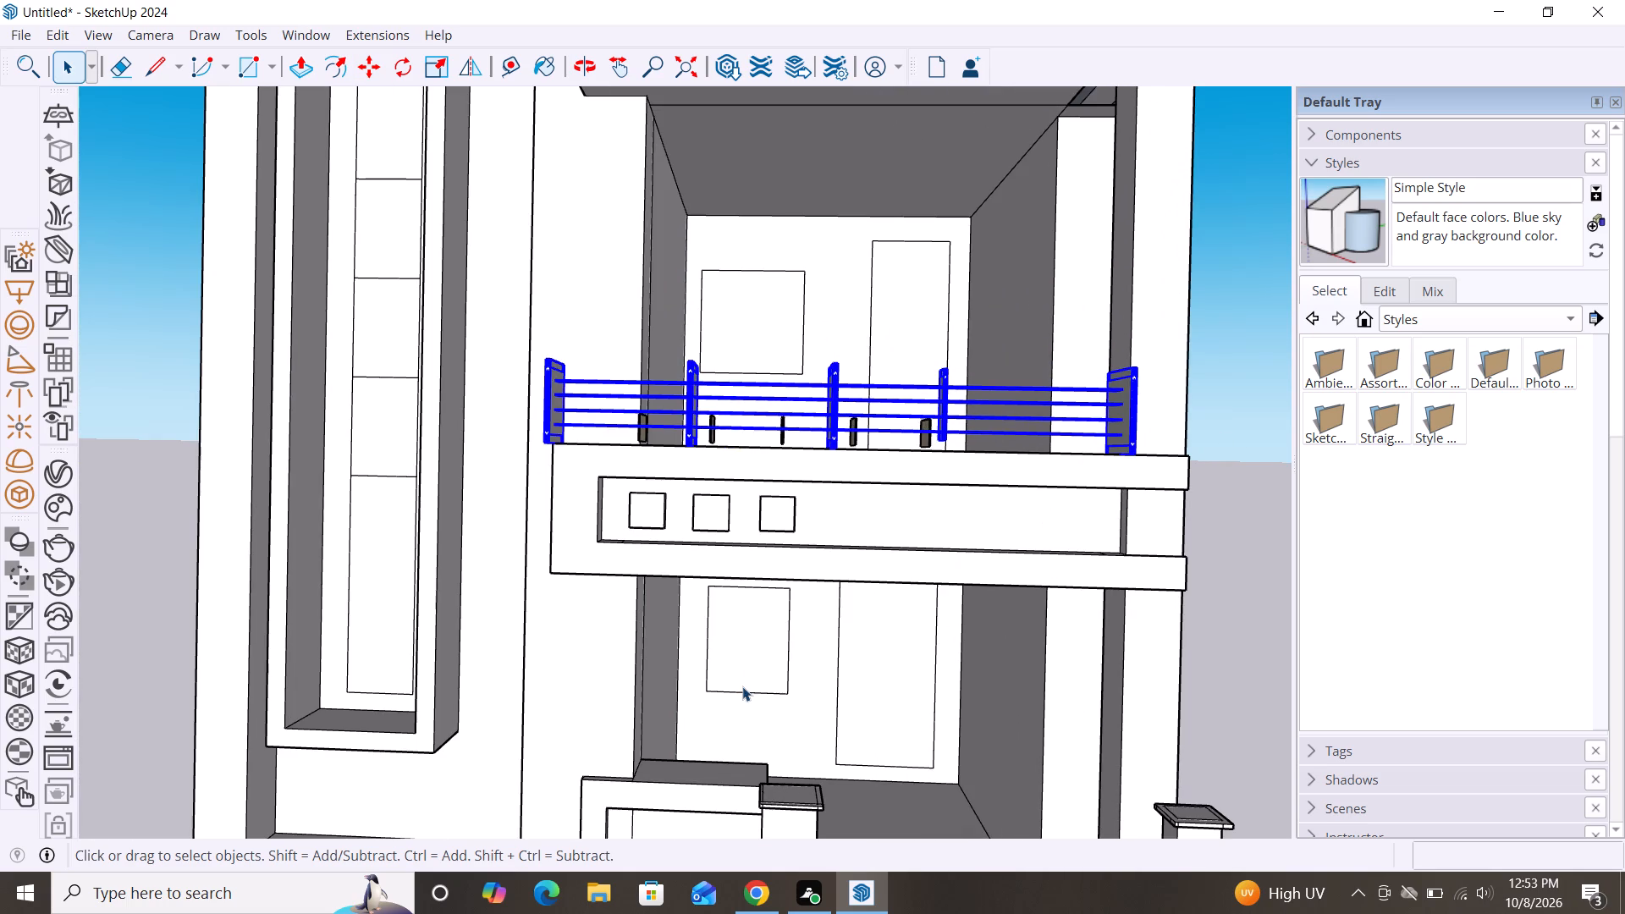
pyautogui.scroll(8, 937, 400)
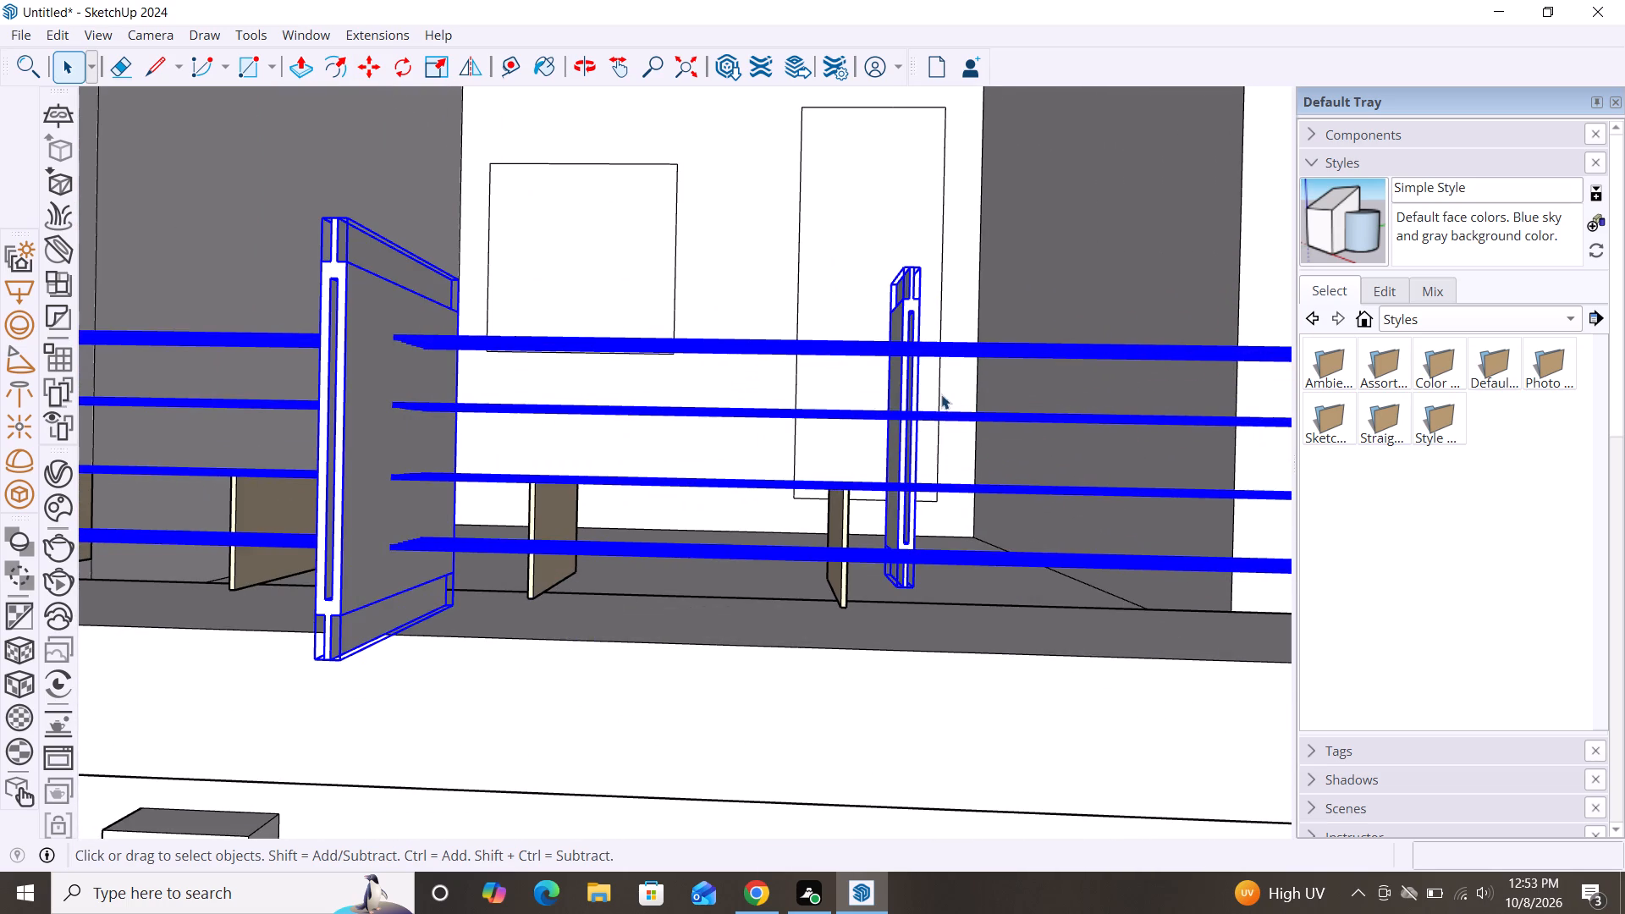
# Clear the selection of the balcony railing.
pyautogui.scroll(-3, 474, 548)
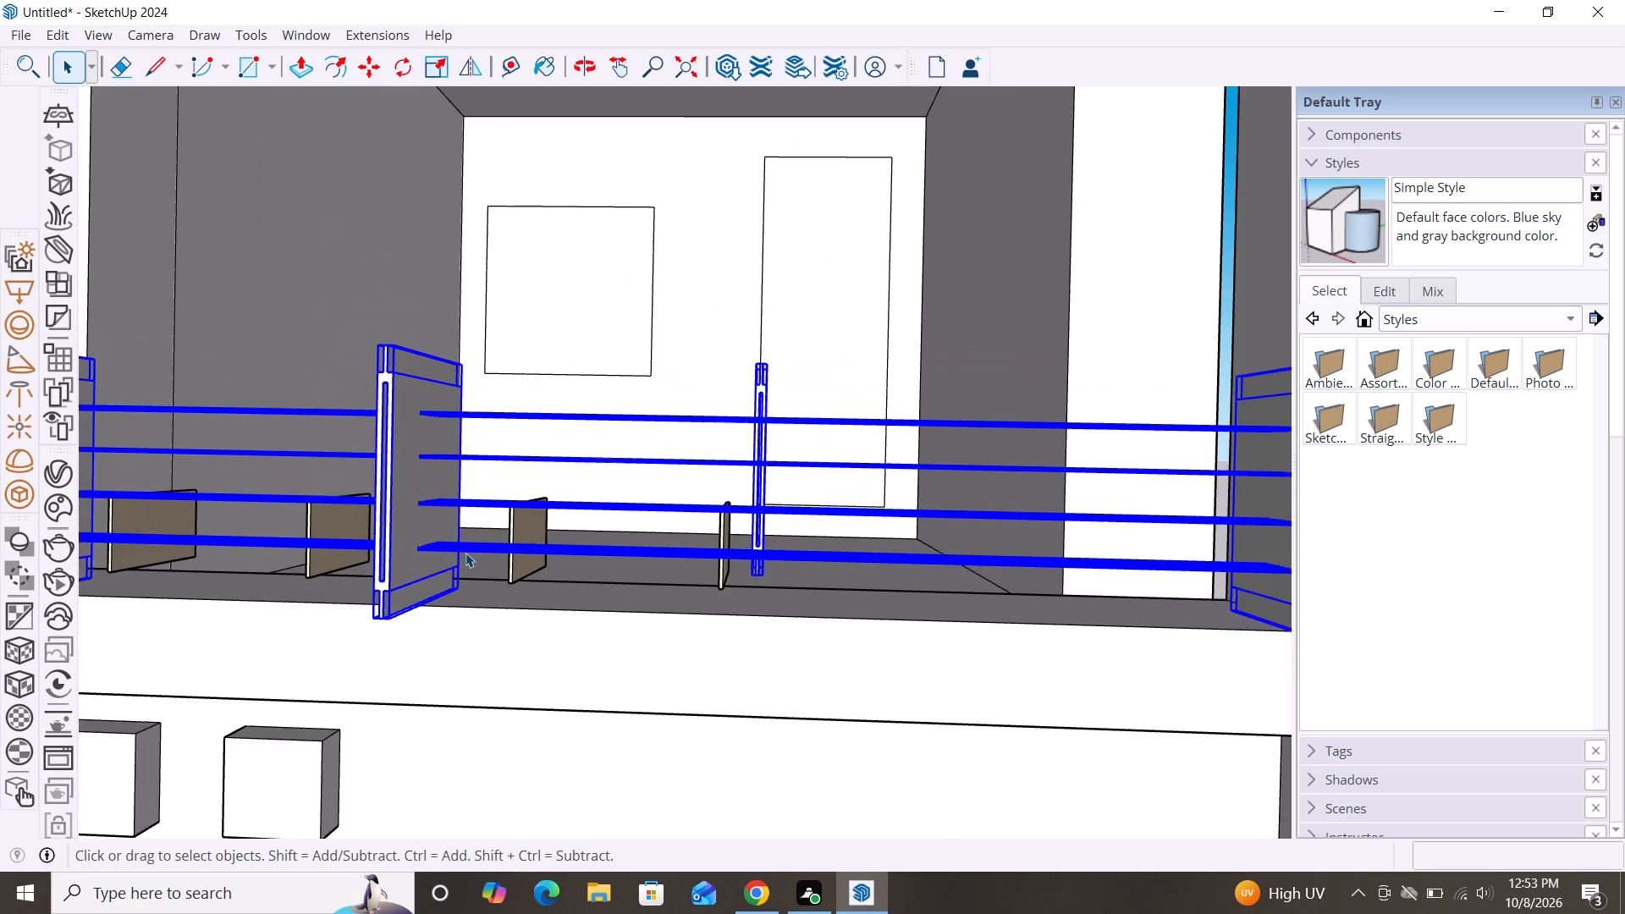
pyautogui.scroll(-3, 465, 553)
pyautogui.moveTo(943, 675); pyautogui.dragTo(1016, 636, button='middle')
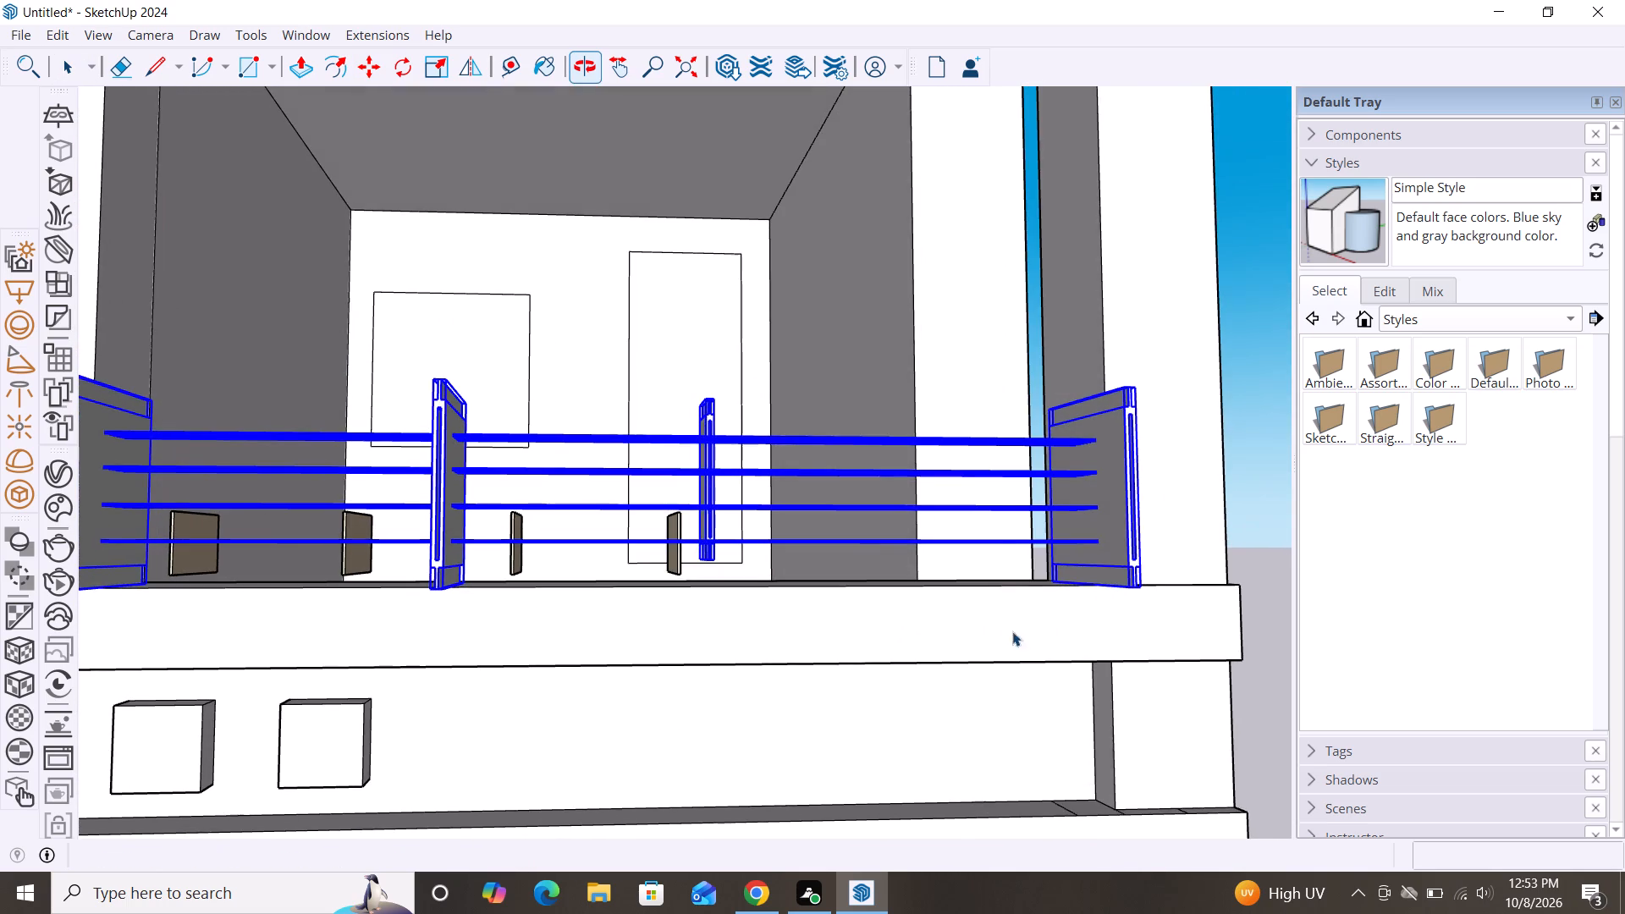
pyautogui.scroll(-6, 764, 438)
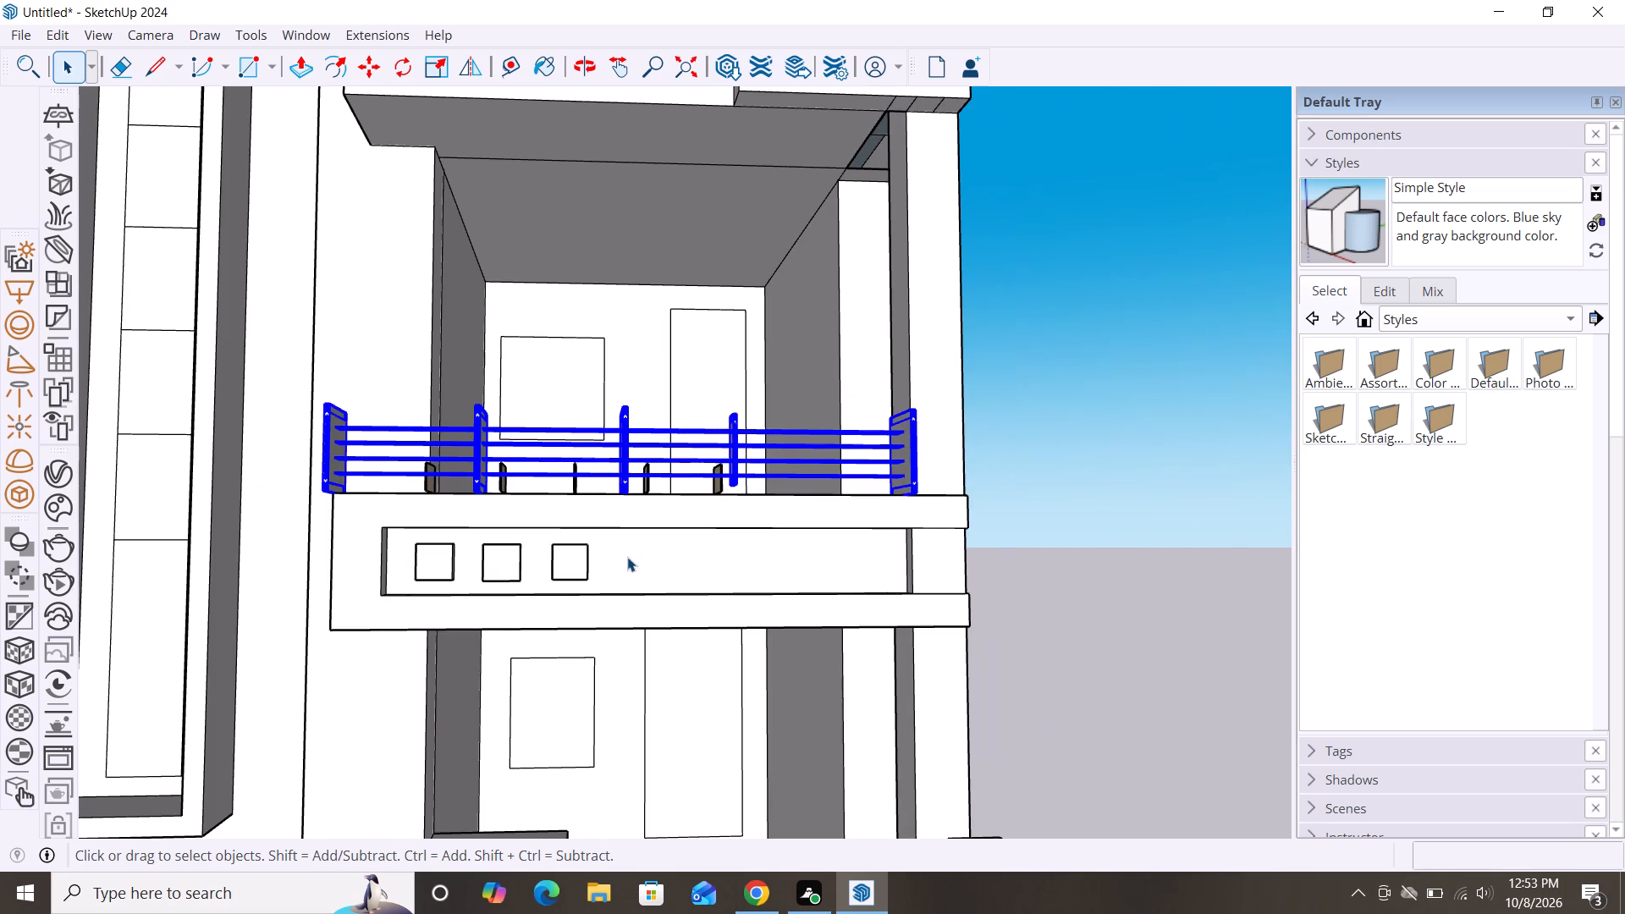
pyautogui.click(1096, 513)
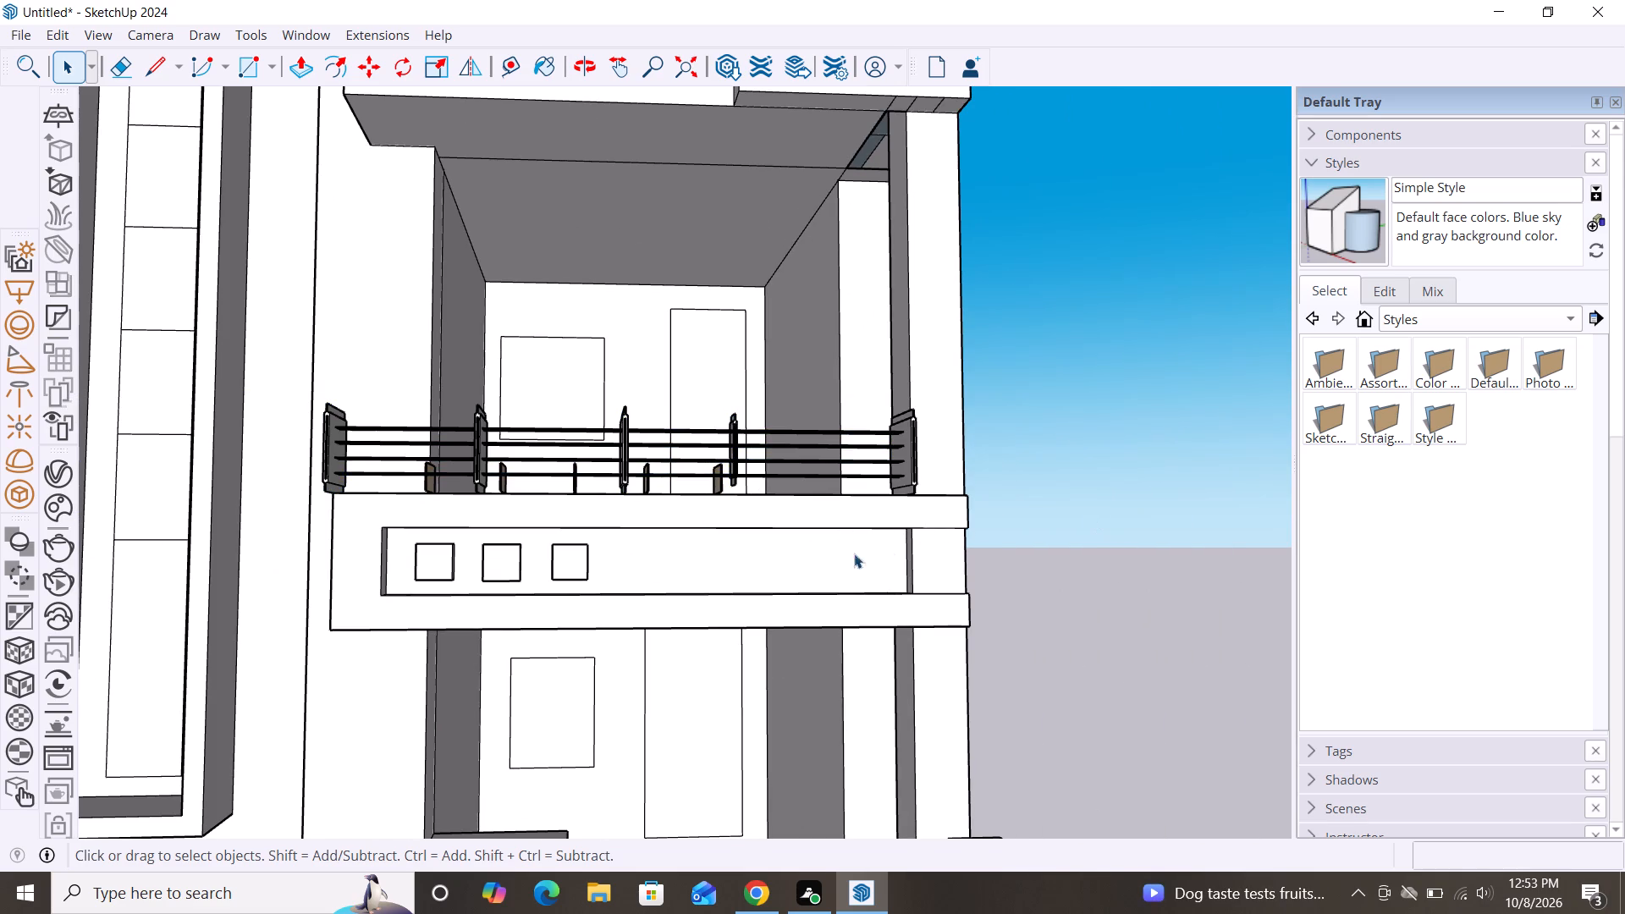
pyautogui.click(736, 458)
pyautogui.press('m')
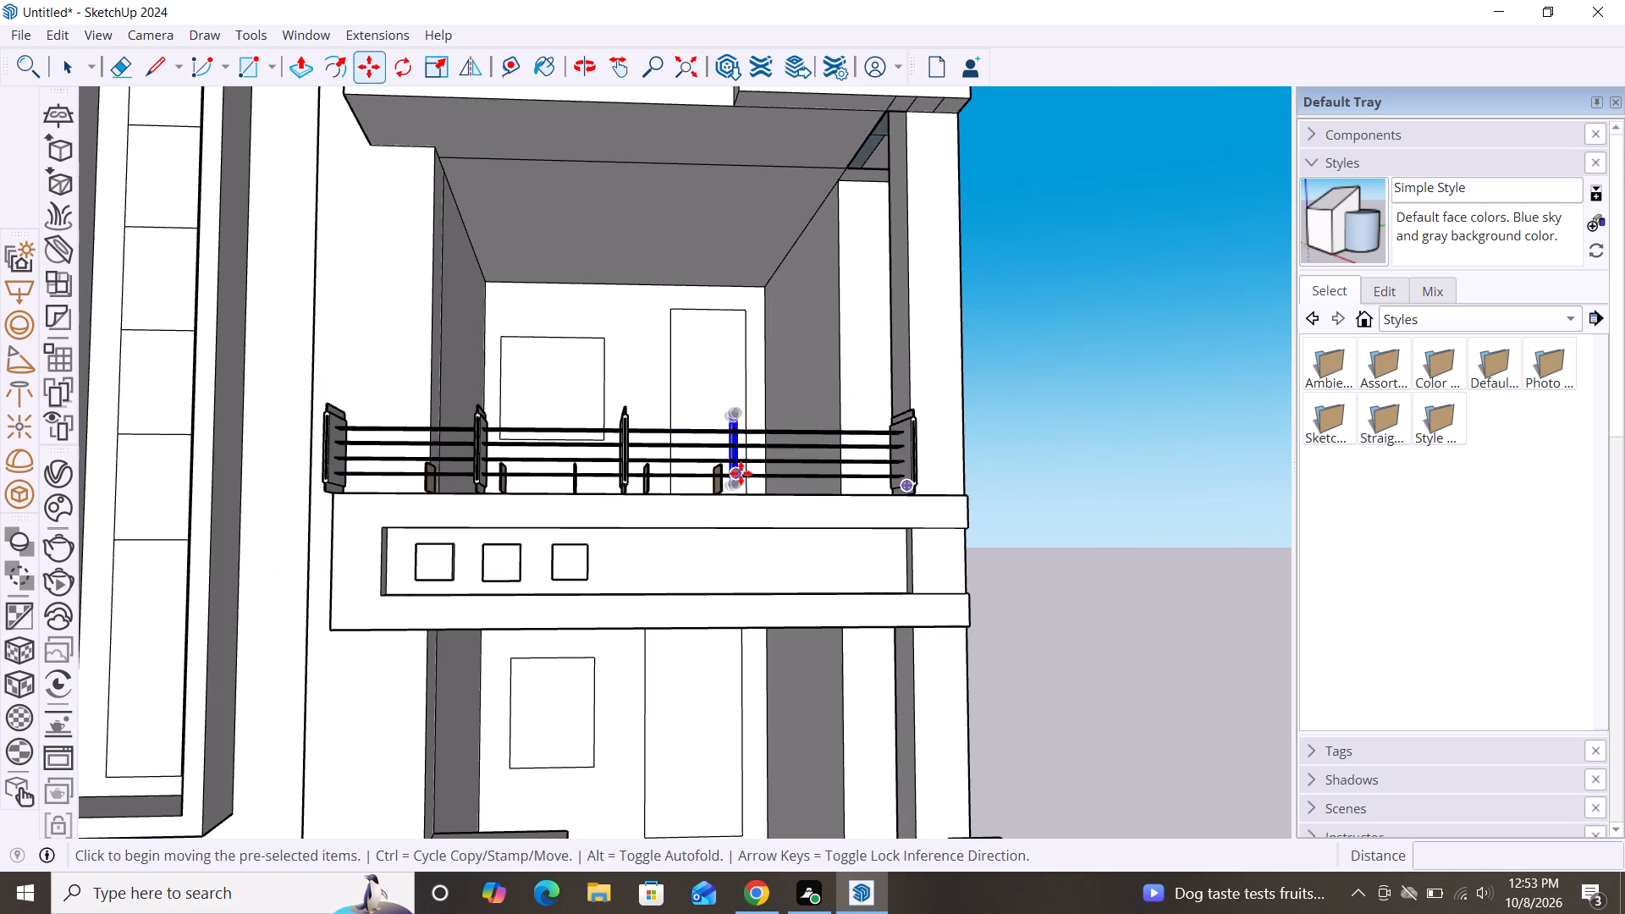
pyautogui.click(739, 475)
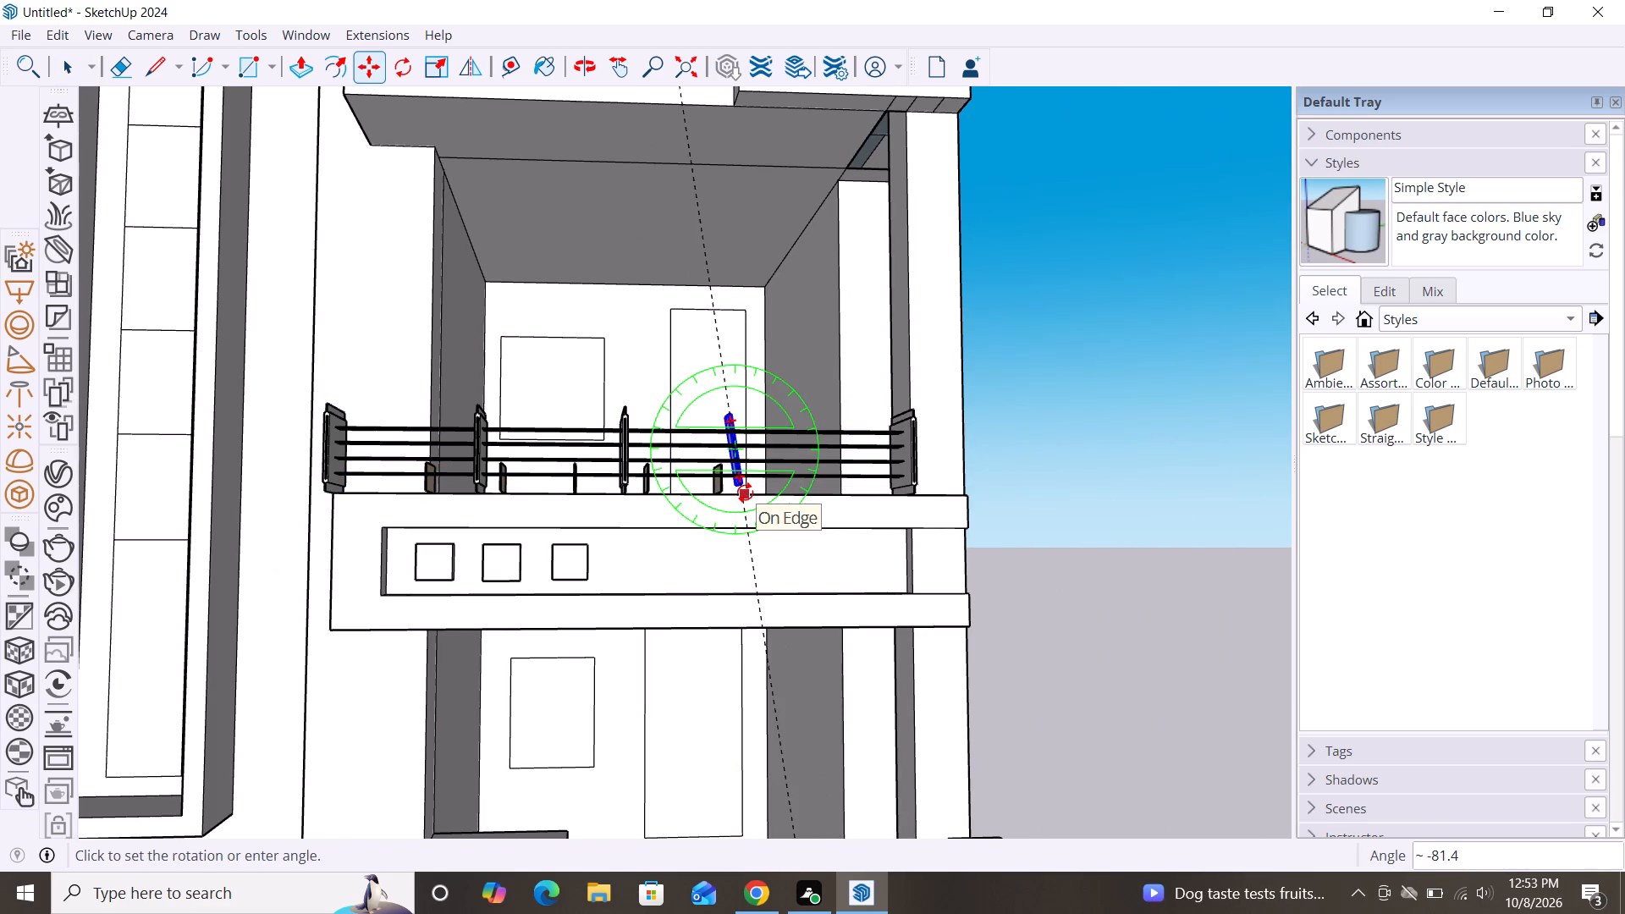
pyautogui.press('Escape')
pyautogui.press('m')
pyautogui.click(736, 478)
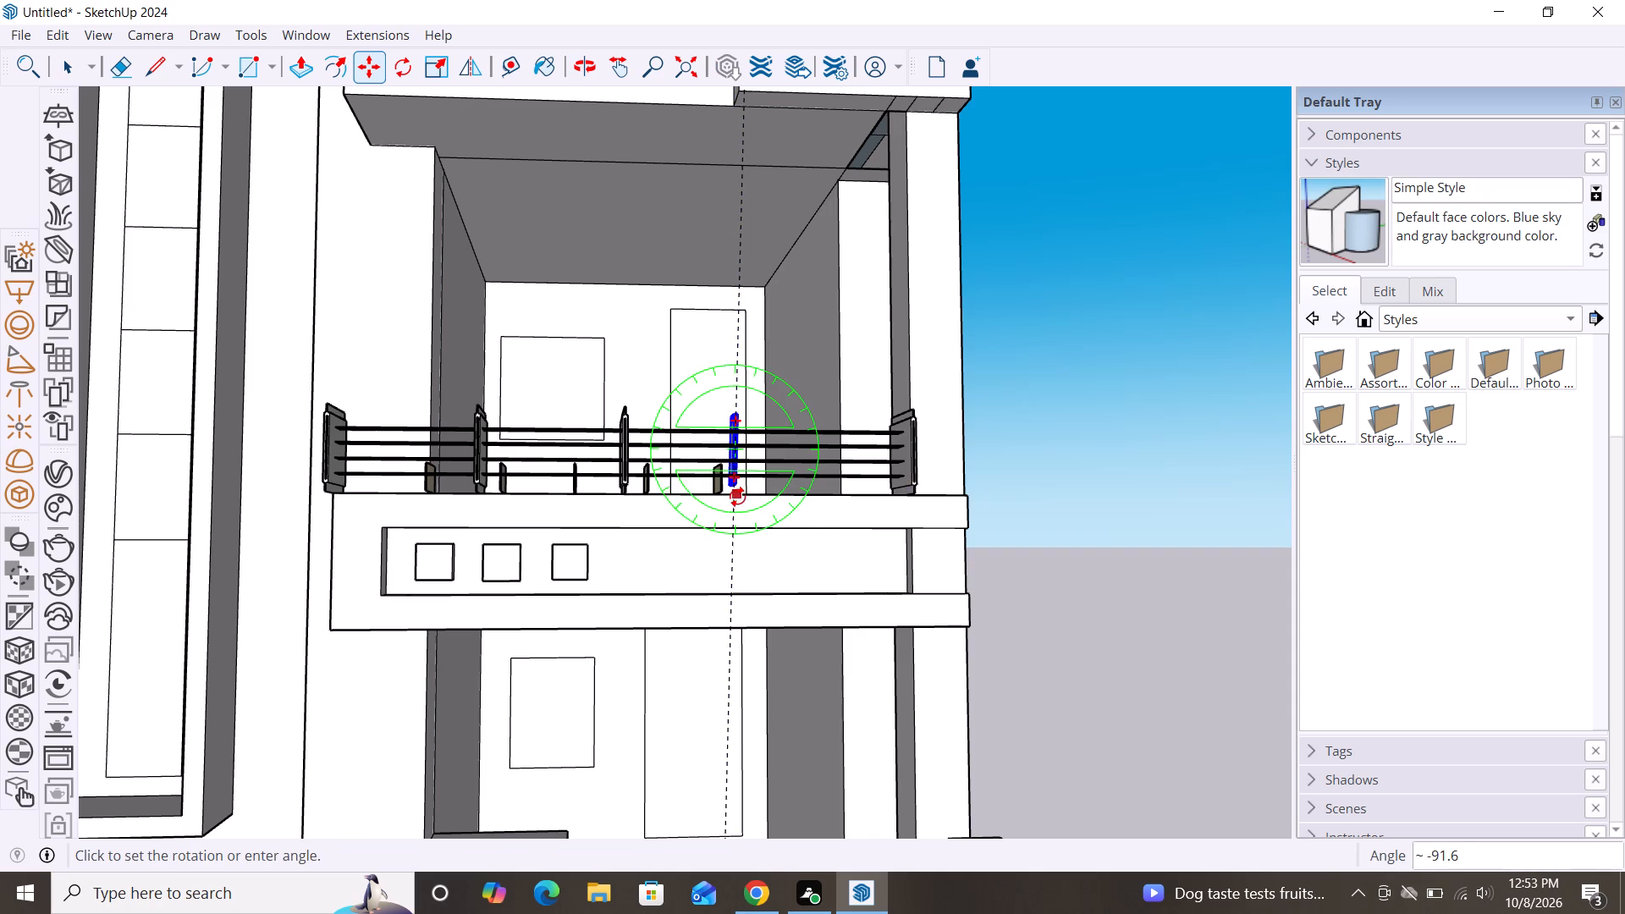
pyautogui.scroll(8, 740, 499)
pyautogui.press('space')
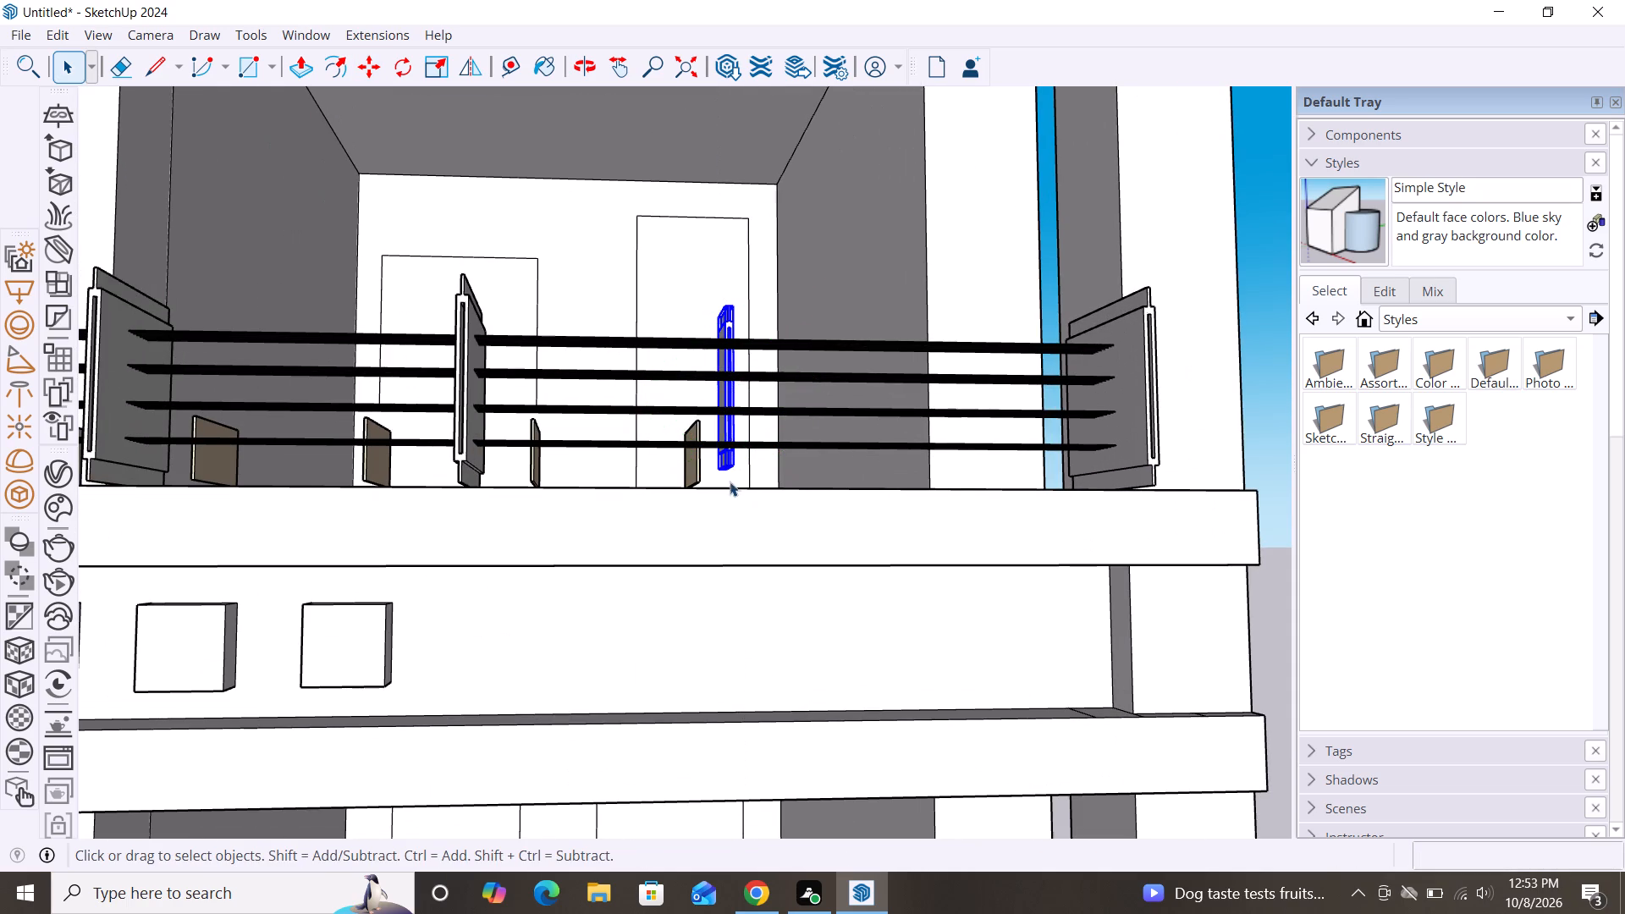
# Move the railing post second from the side wall about 4 1/16" so its base sits on the balcony slab's top edge.
pyautogui.click(725, 460)
pyautogui.press('m')
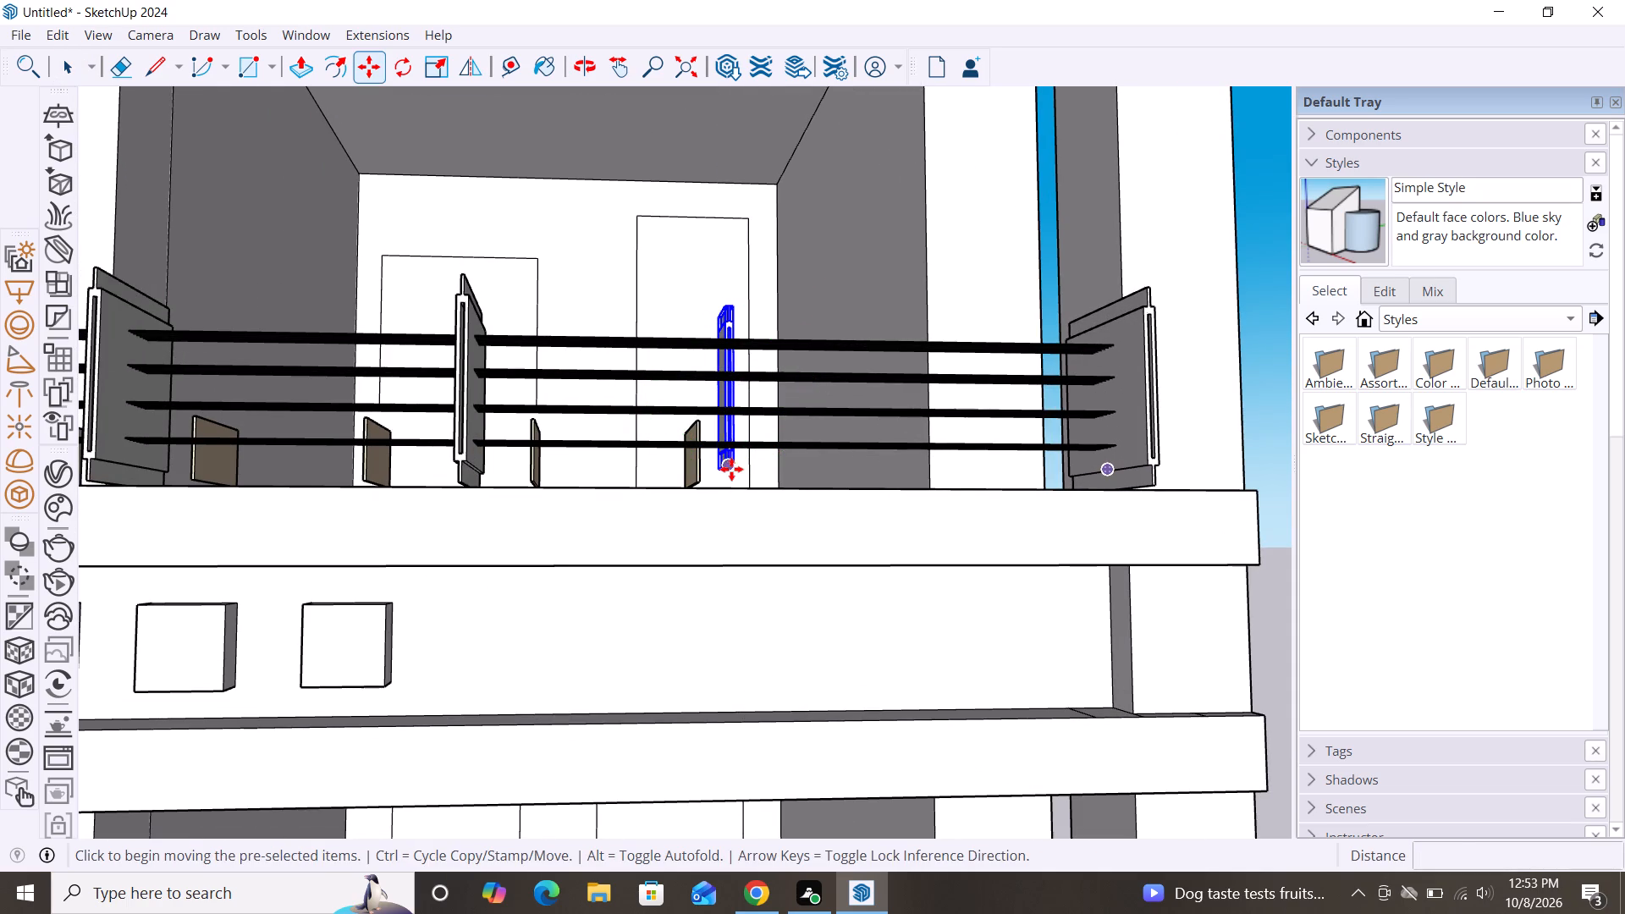
pyautogui.click(731, 469)
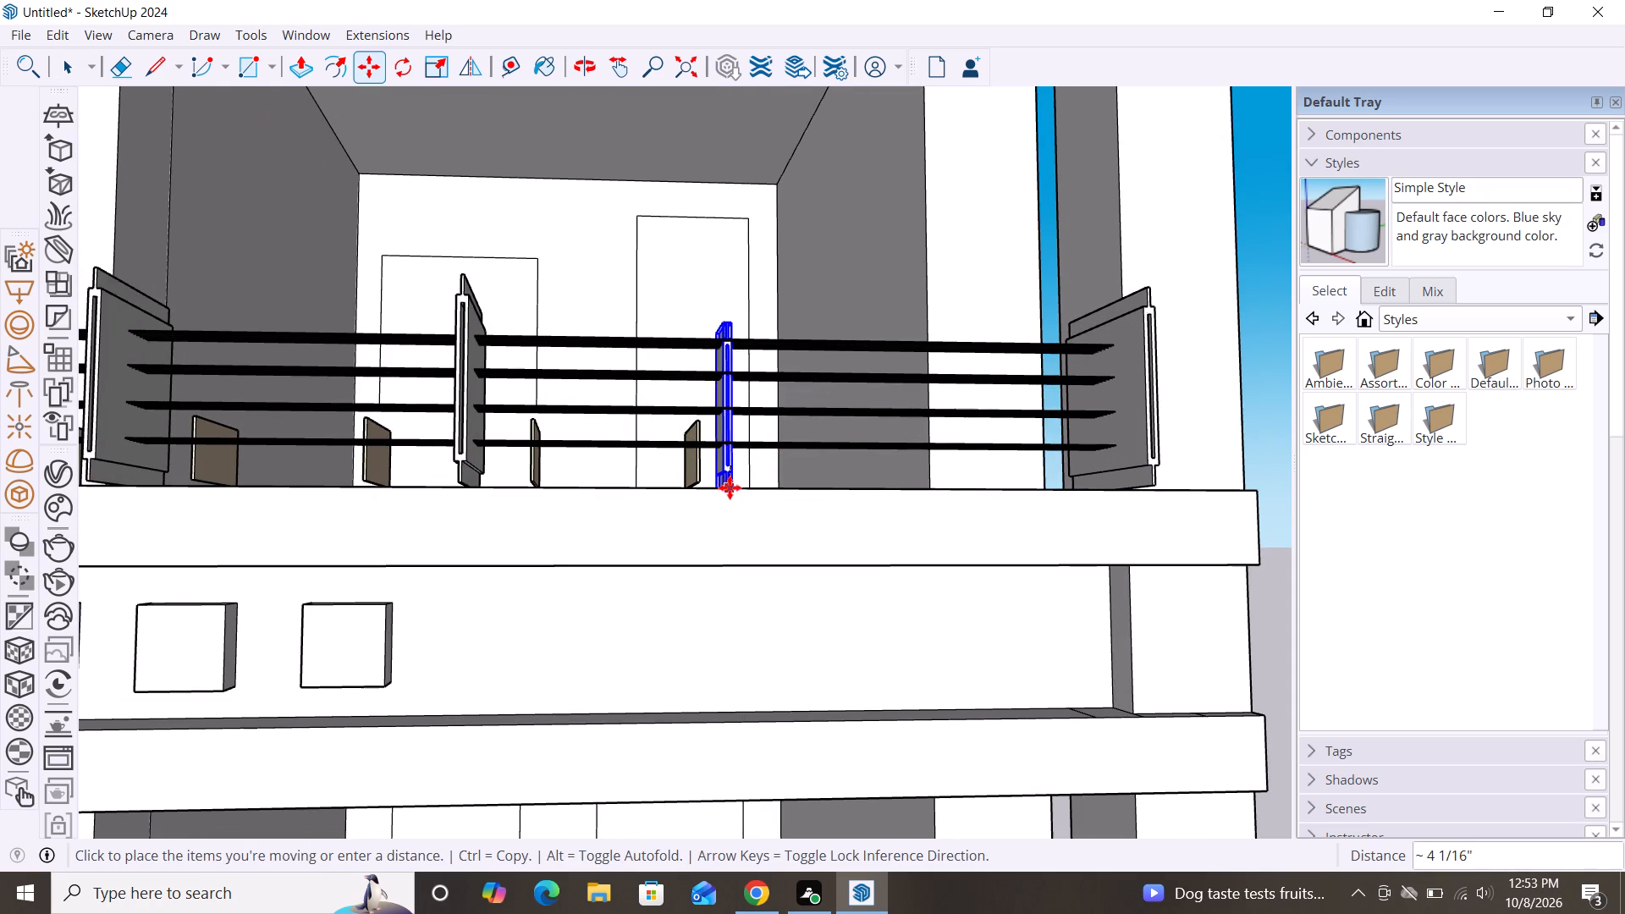
pyautogui.click(733, 488)
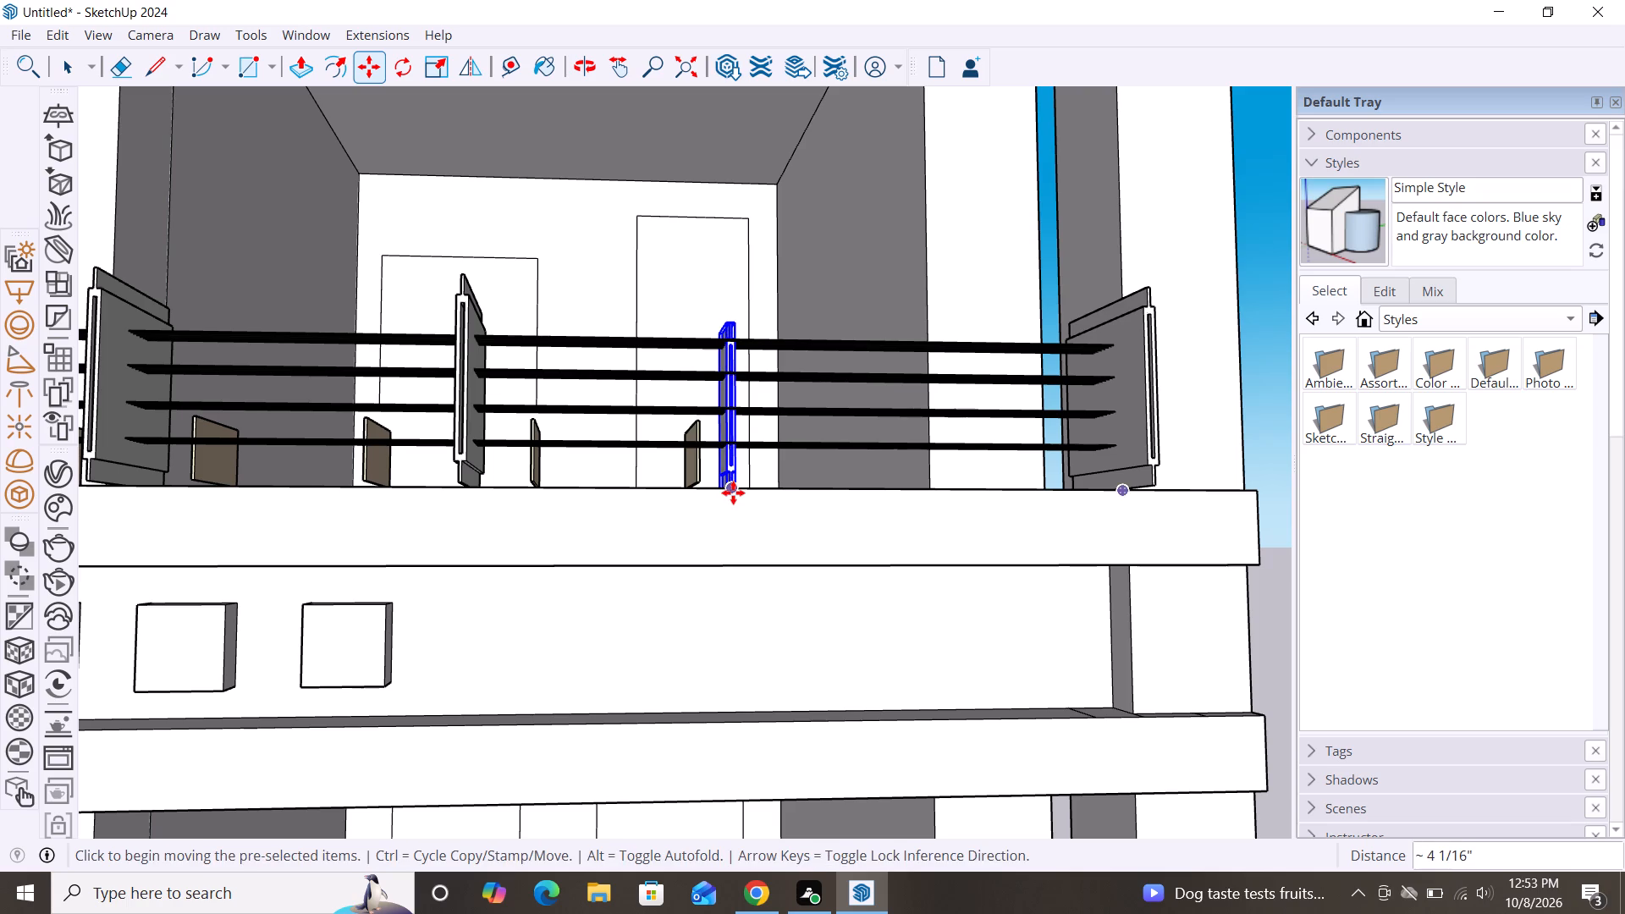
pyautogui.press('space')
pyautogui.scroll(-6, 586, 432)
pyautogui.click(927, 481)
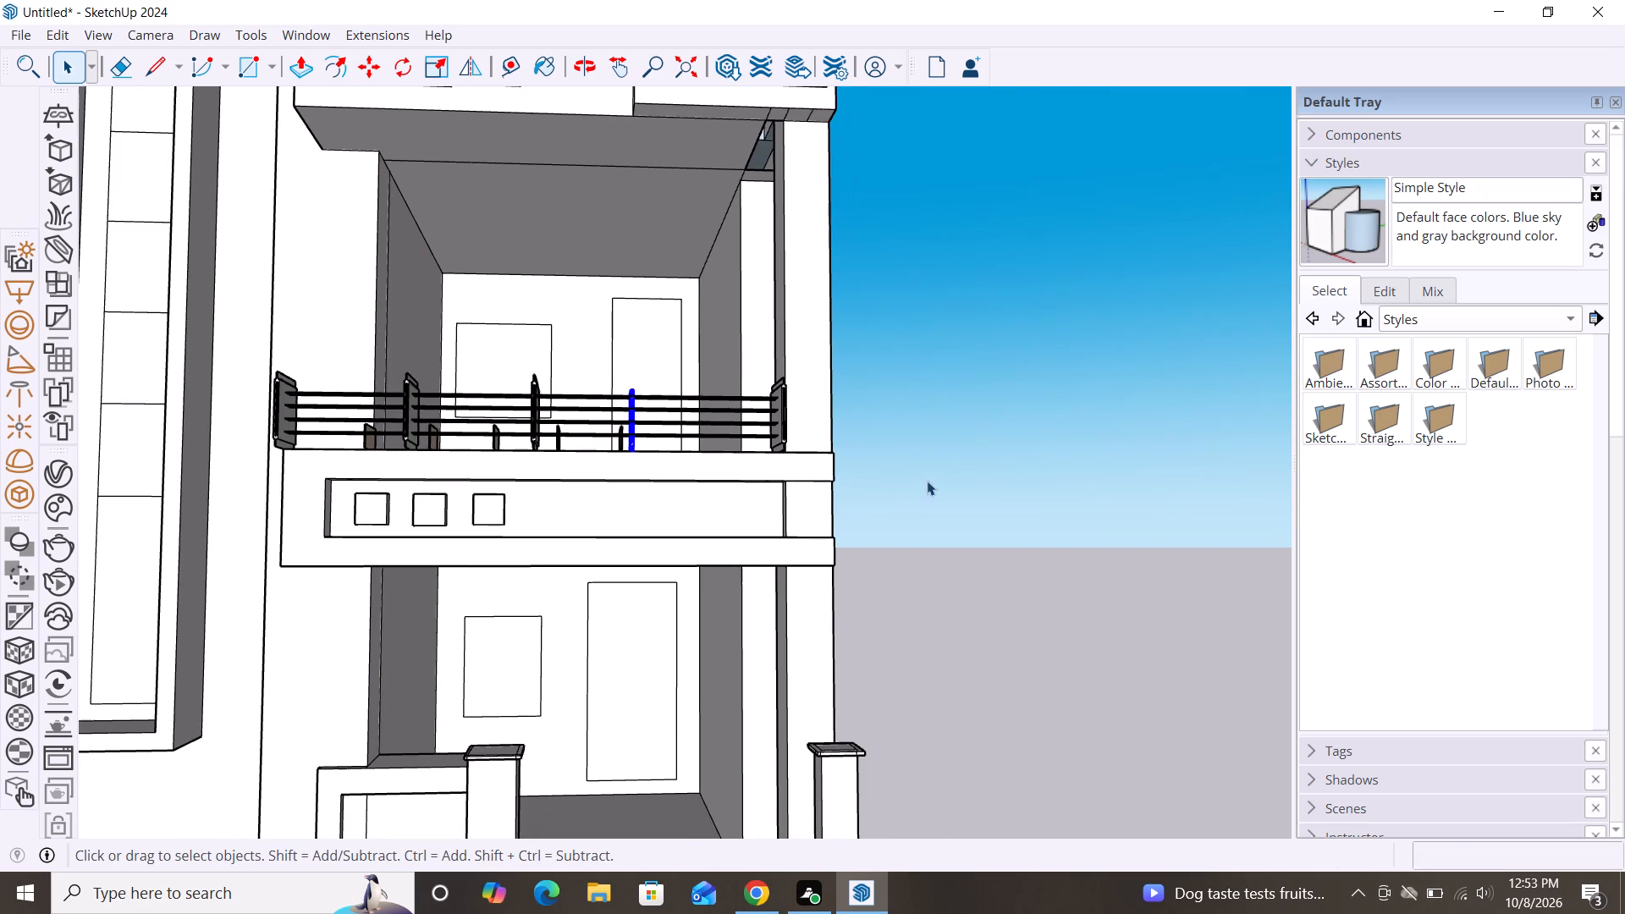
# Delete the five leftover short posts standing on the balcony slab behind the resized railing.
pyautogui.scroll(-6, 948, 382)
pyautogui.keyDown('alt'); pyautogui.moveTo(735, 652); pyautogui.dragTo(773, 790, button='middle'); pyautogui.keyUp('alt')
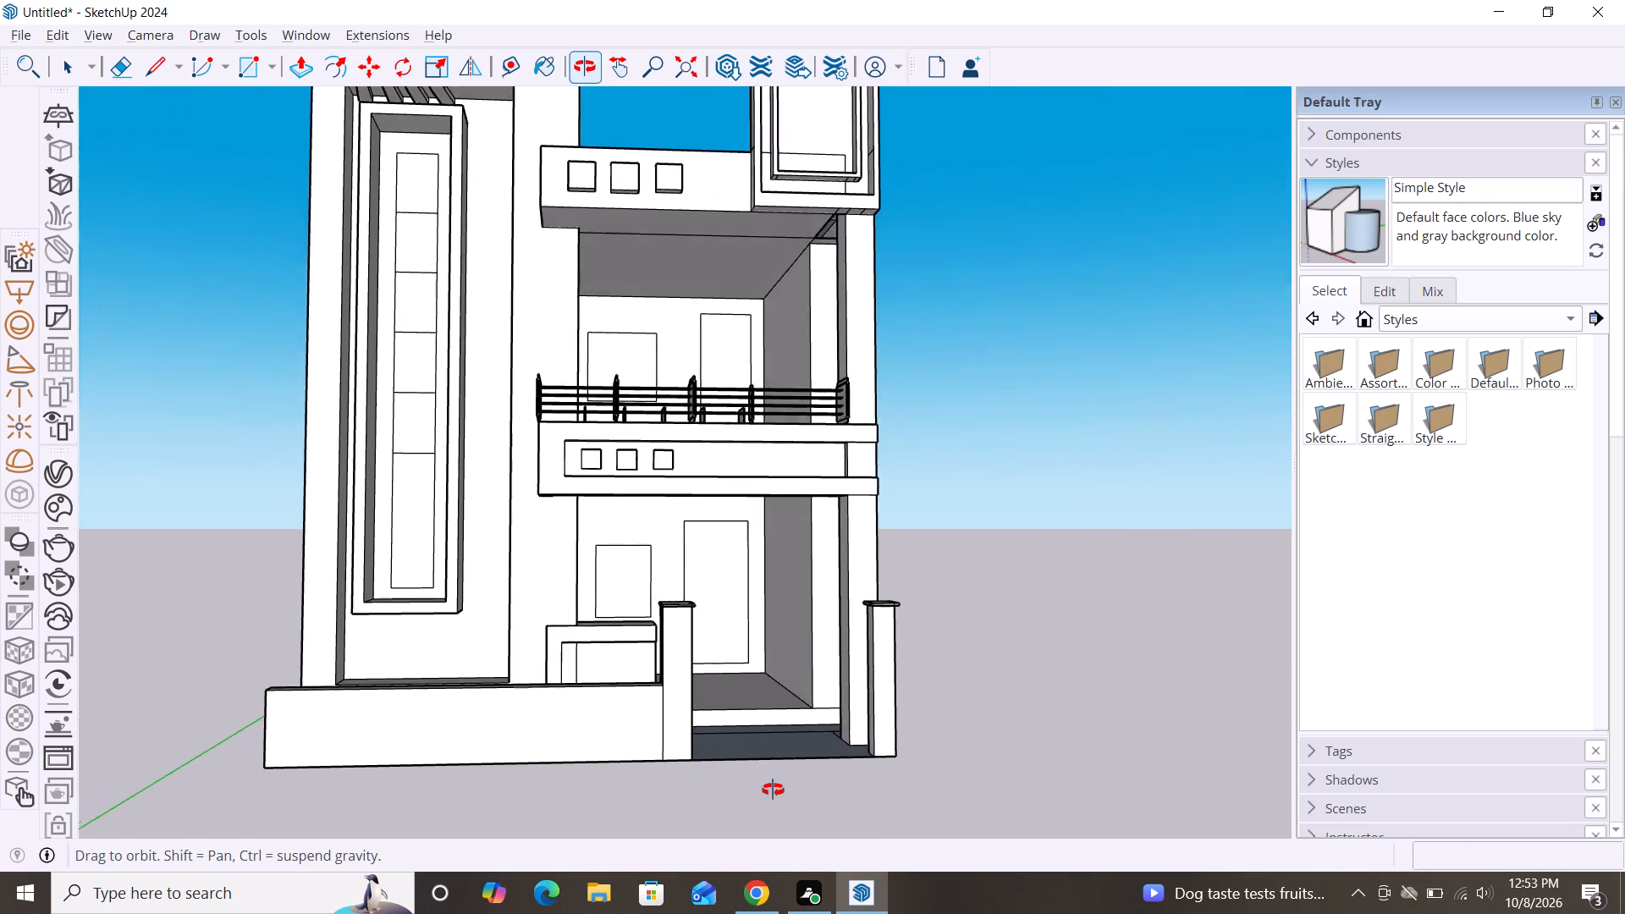
pyautogui.keyDown('alt'); pyautogui.moveTo(773, 790); pyautogui.dragTo(551, 823, button='middle'); pyautogui.keyUp('alt')
pyautogui.keyDown('alt'); pyautogui.moveTo(602, 518); pyautogui.dragTo(715, 785, button='middle'); pyautogui.keyUp('alt')
pyautogui.keyDown('alt'); pyautogui.moveTo(691, 497); pyautogui.dragTo(737, 694, button='middle'); pyautogui.keyUp('alt')
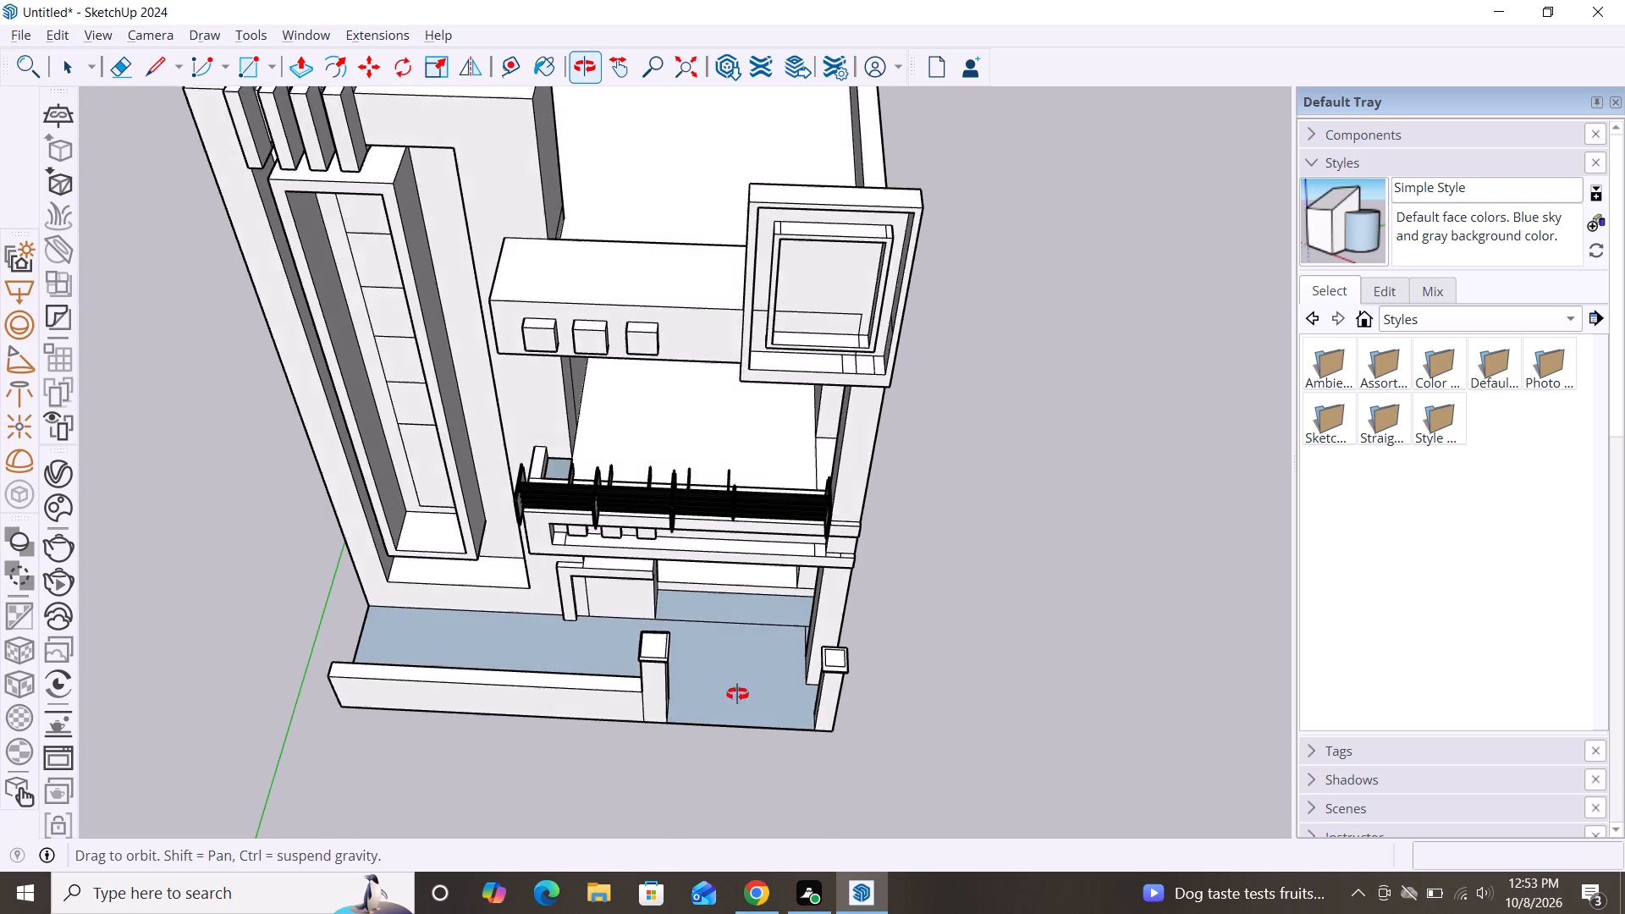
pyautogui.keyDown('alt'); pyautogui.moveTo(737, 694); pyautogui.dragTo(742, 713, button='middle'); pyautogui.keyUp('alt')
pyautogui.scroll(9, 652, 508)
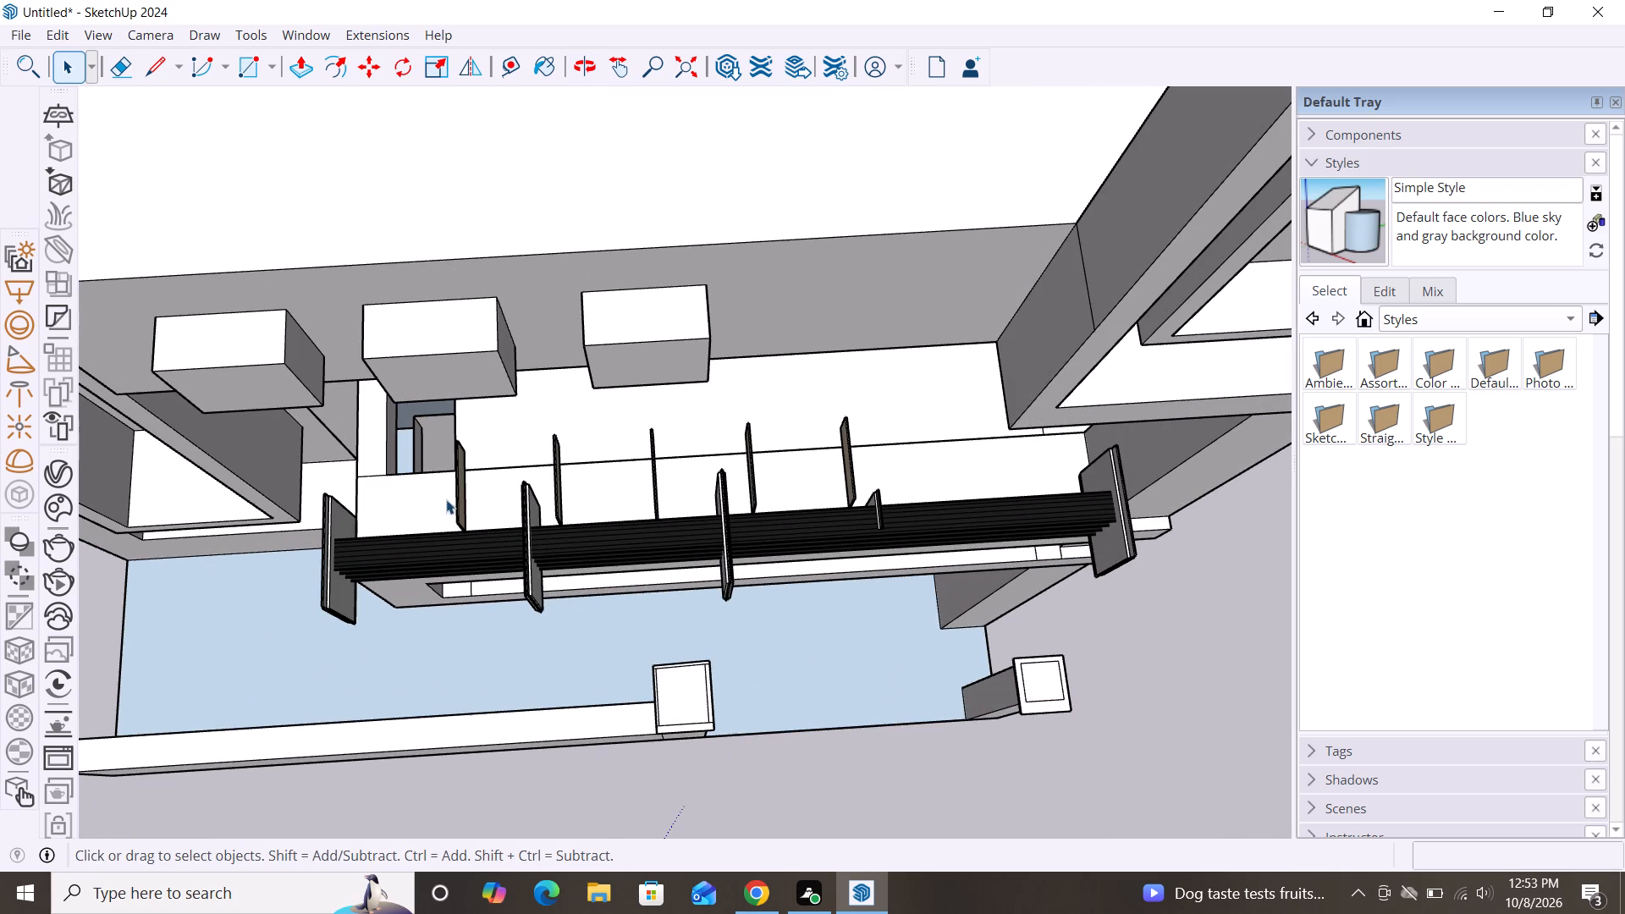
pyautogui.click(460, 498)
pyautogui.press('Delete')
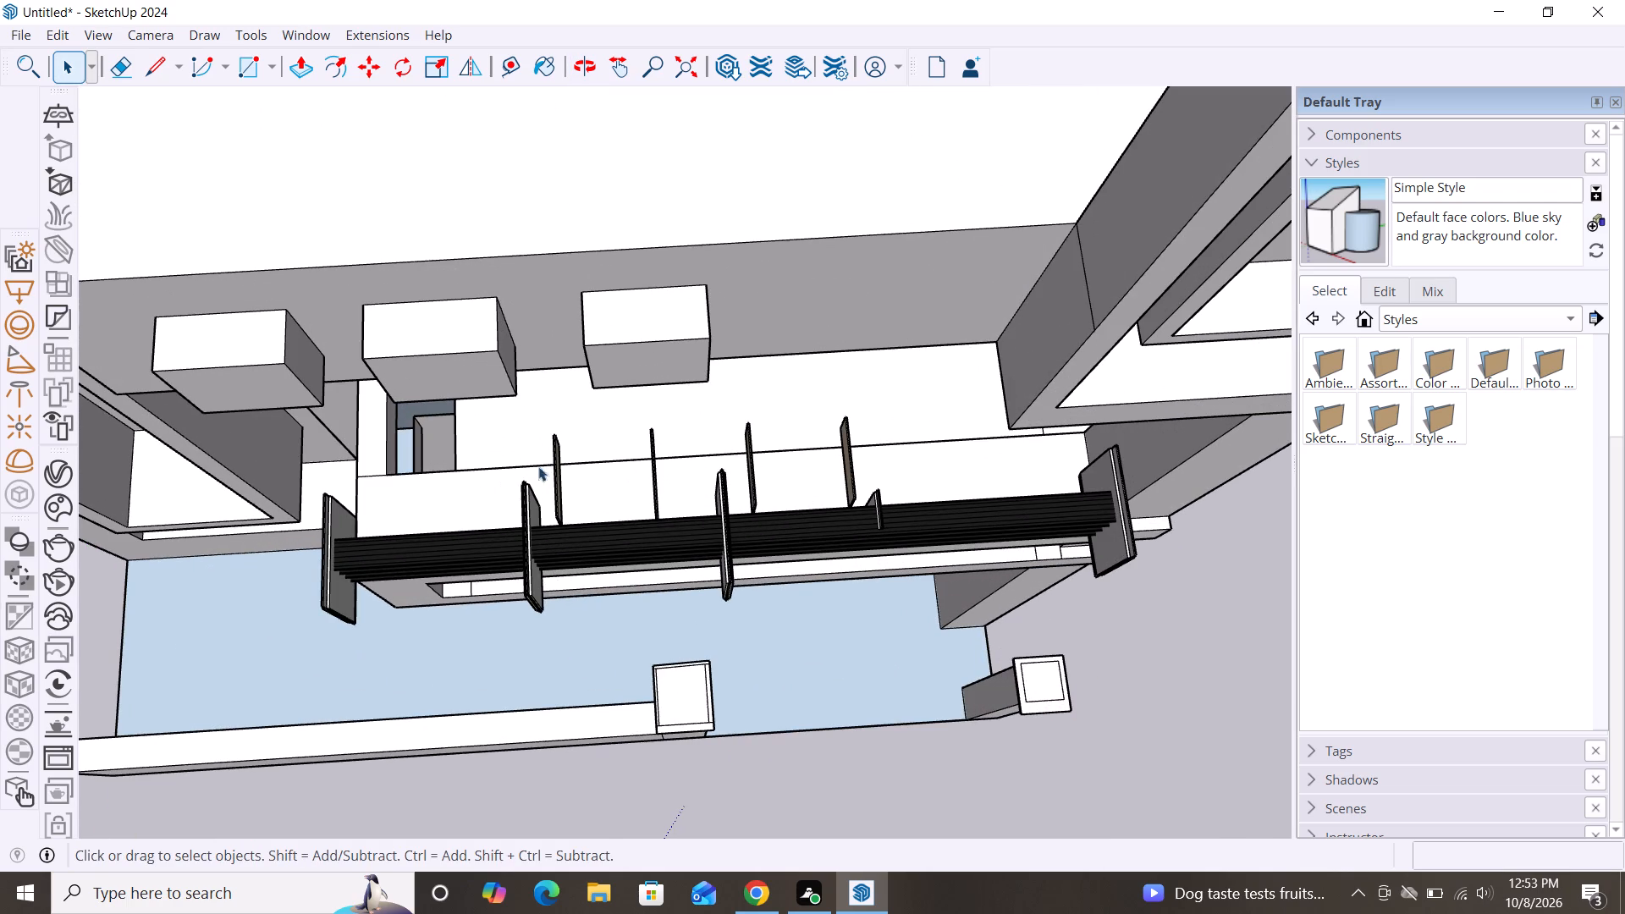
pyautogui.click(555, 470)
pyautogui.press('Delete')
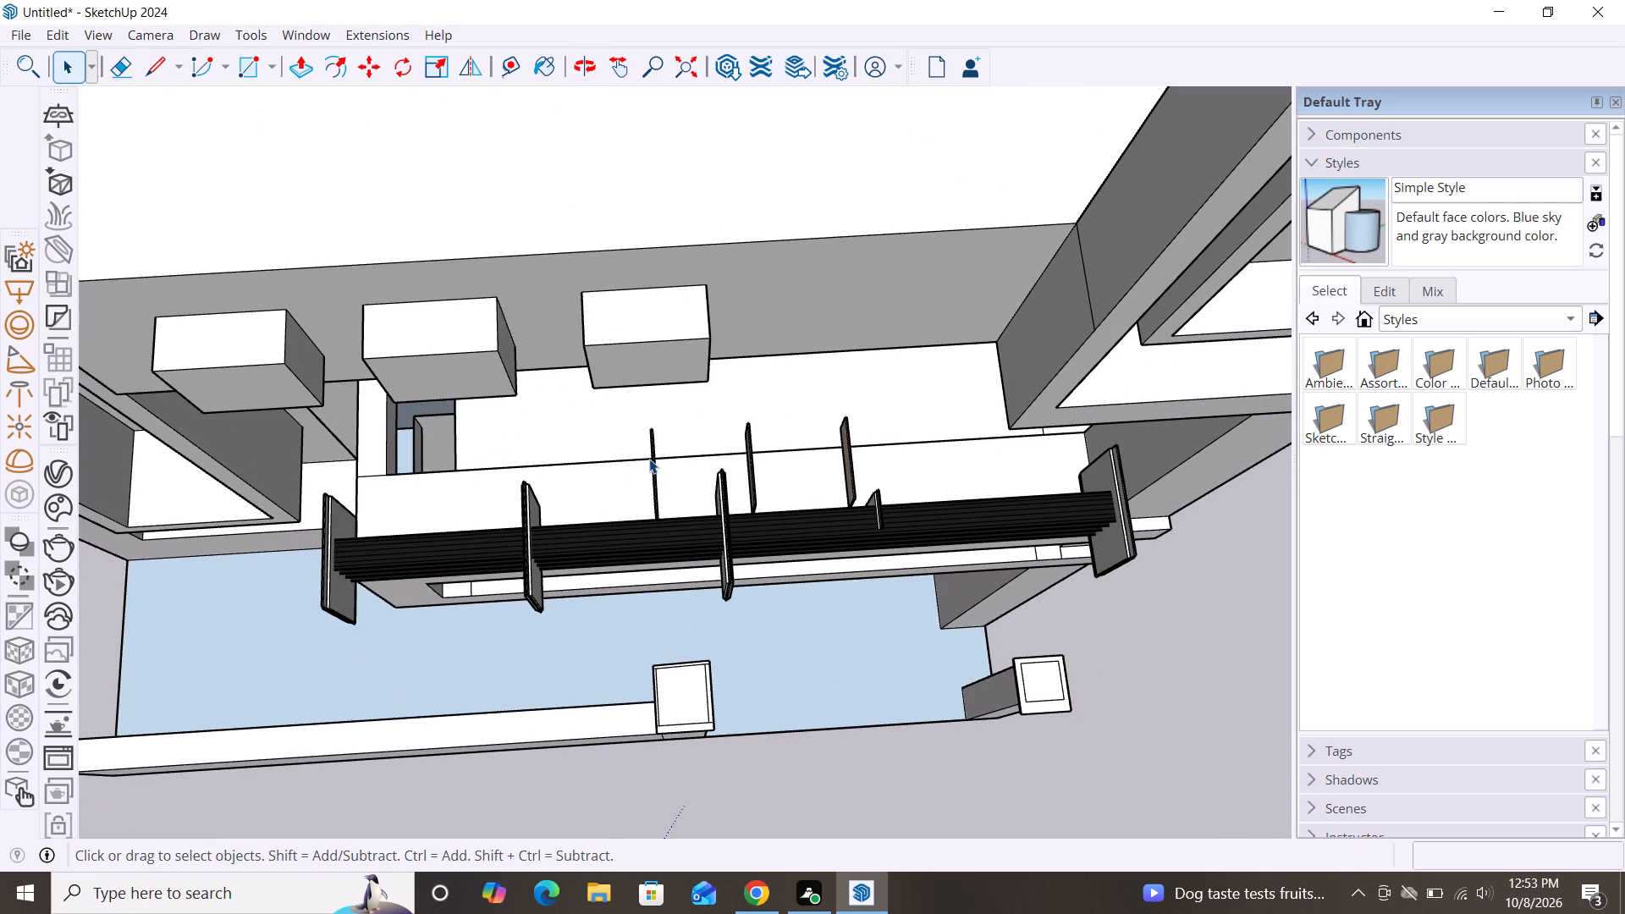
pyautogui.click(649, 459)
pyautogui.press('Delete')
pyautogui.hotkey('ctrl', 'z')
pyautogui.click(657, 486)
pyautogui.press('Delete')
pyautogui.click(751, 487)
pyautogui.press('Delete')
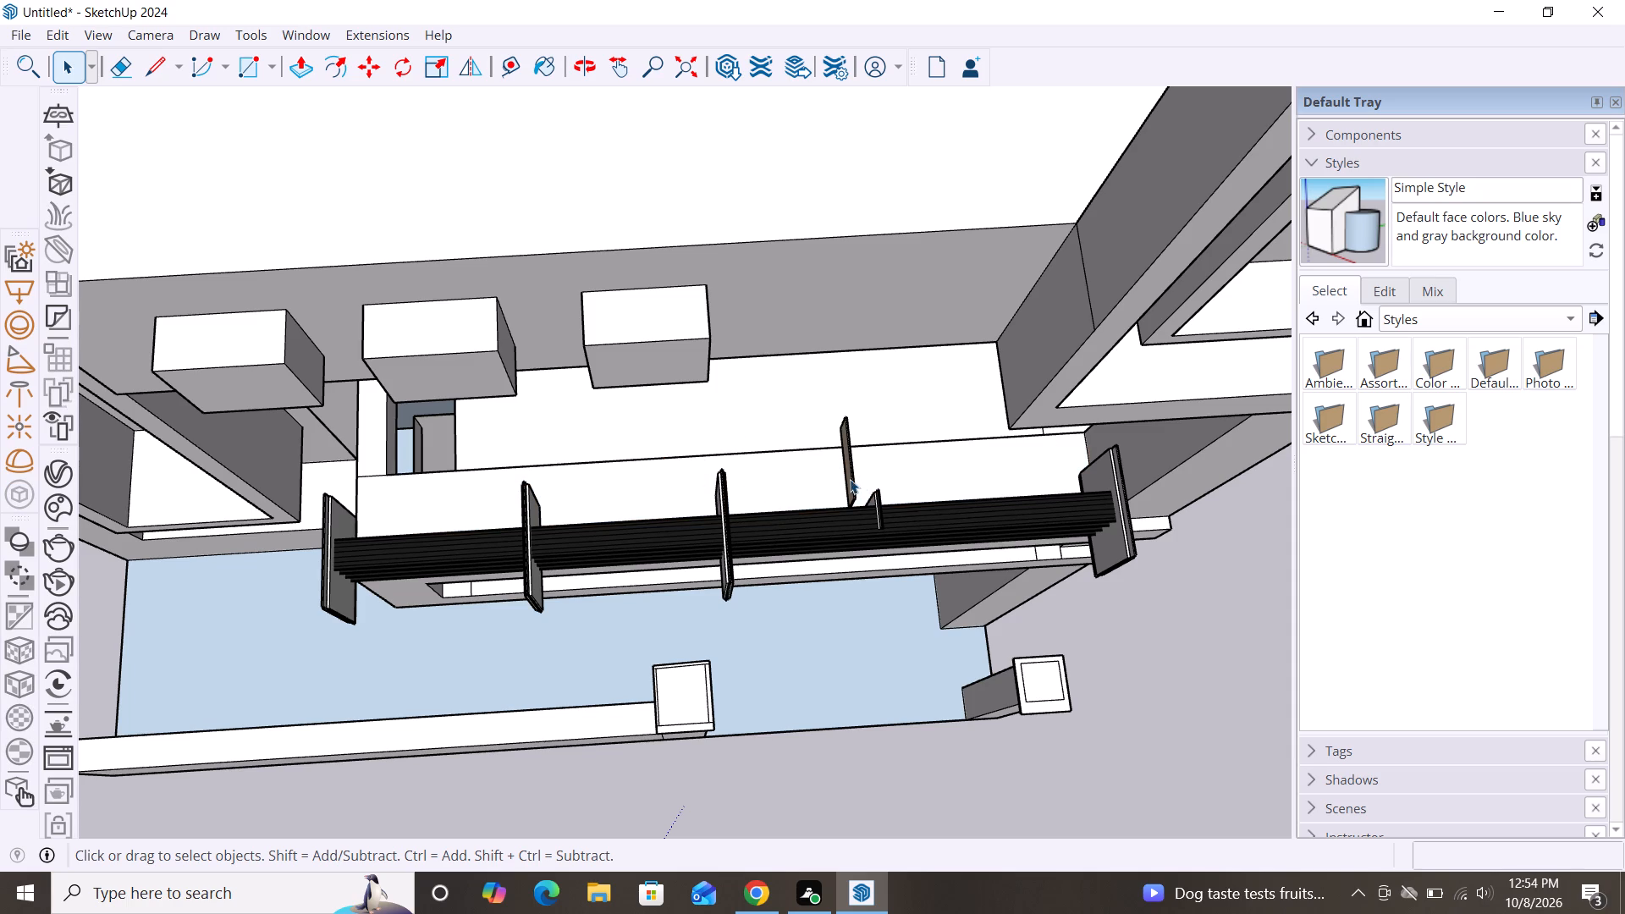
pyautogui.click(850, 479)
pyautogui.press('Delete')
# Scale the shorter railing post second from the side wall by about 1.14 to match the other posts' height.
pyautogui.scroll(-6, 865, 362)
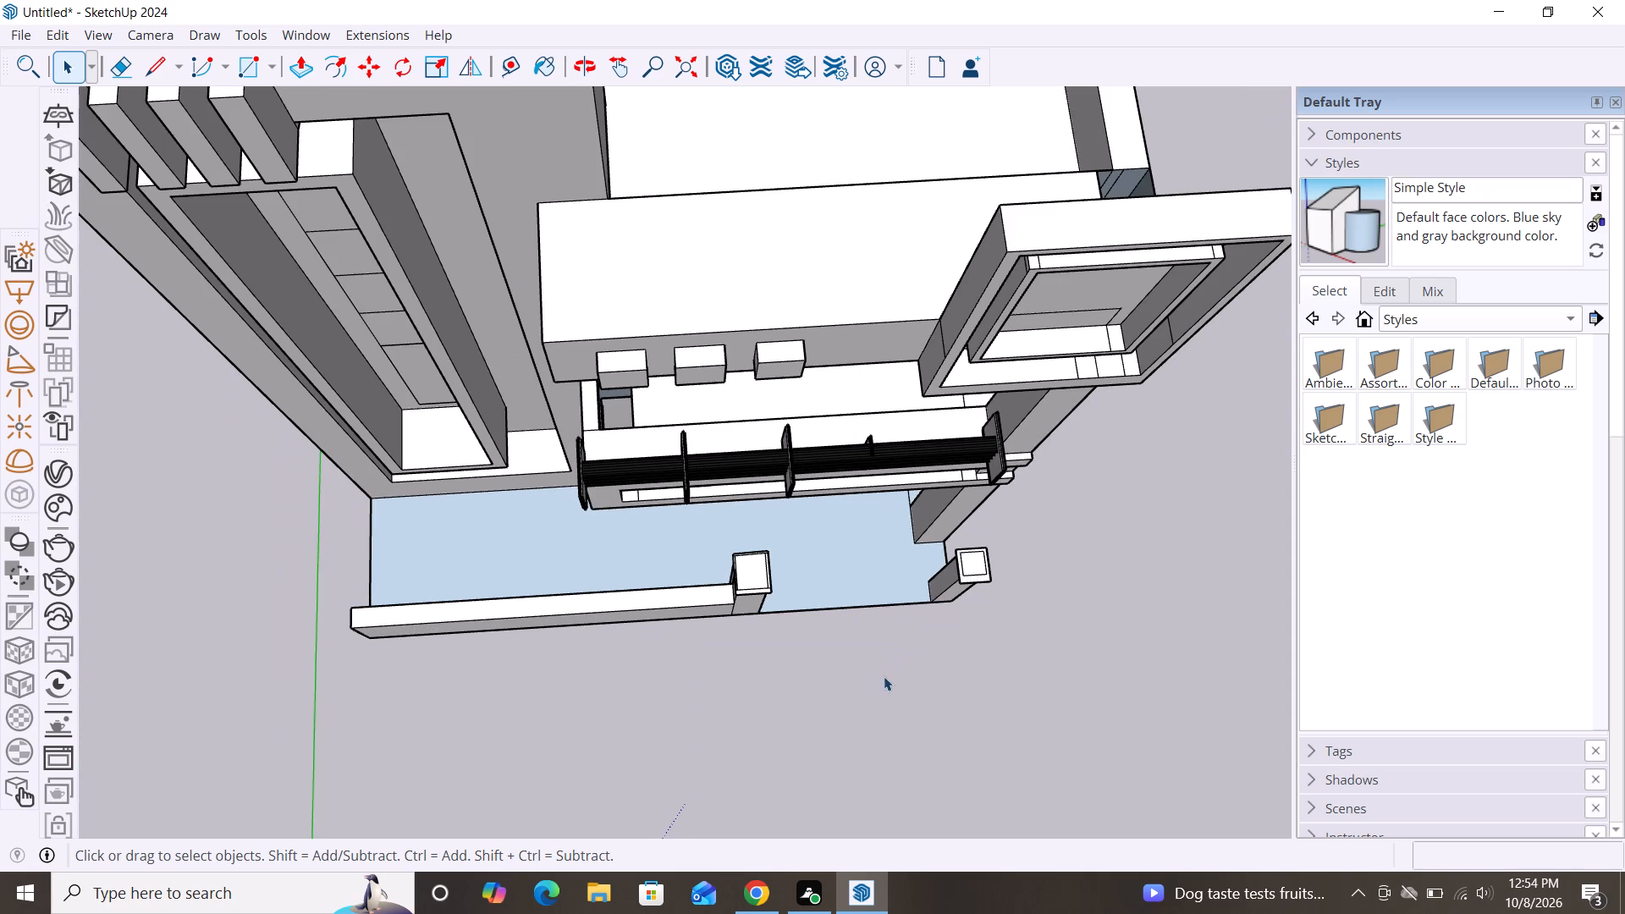
pyautogui.keyDown('alt'); pyautogui.moveTo(868, 692); pyautogui.dragTo(702, 394, button='middle'); pyautogui.keyUp('alt')
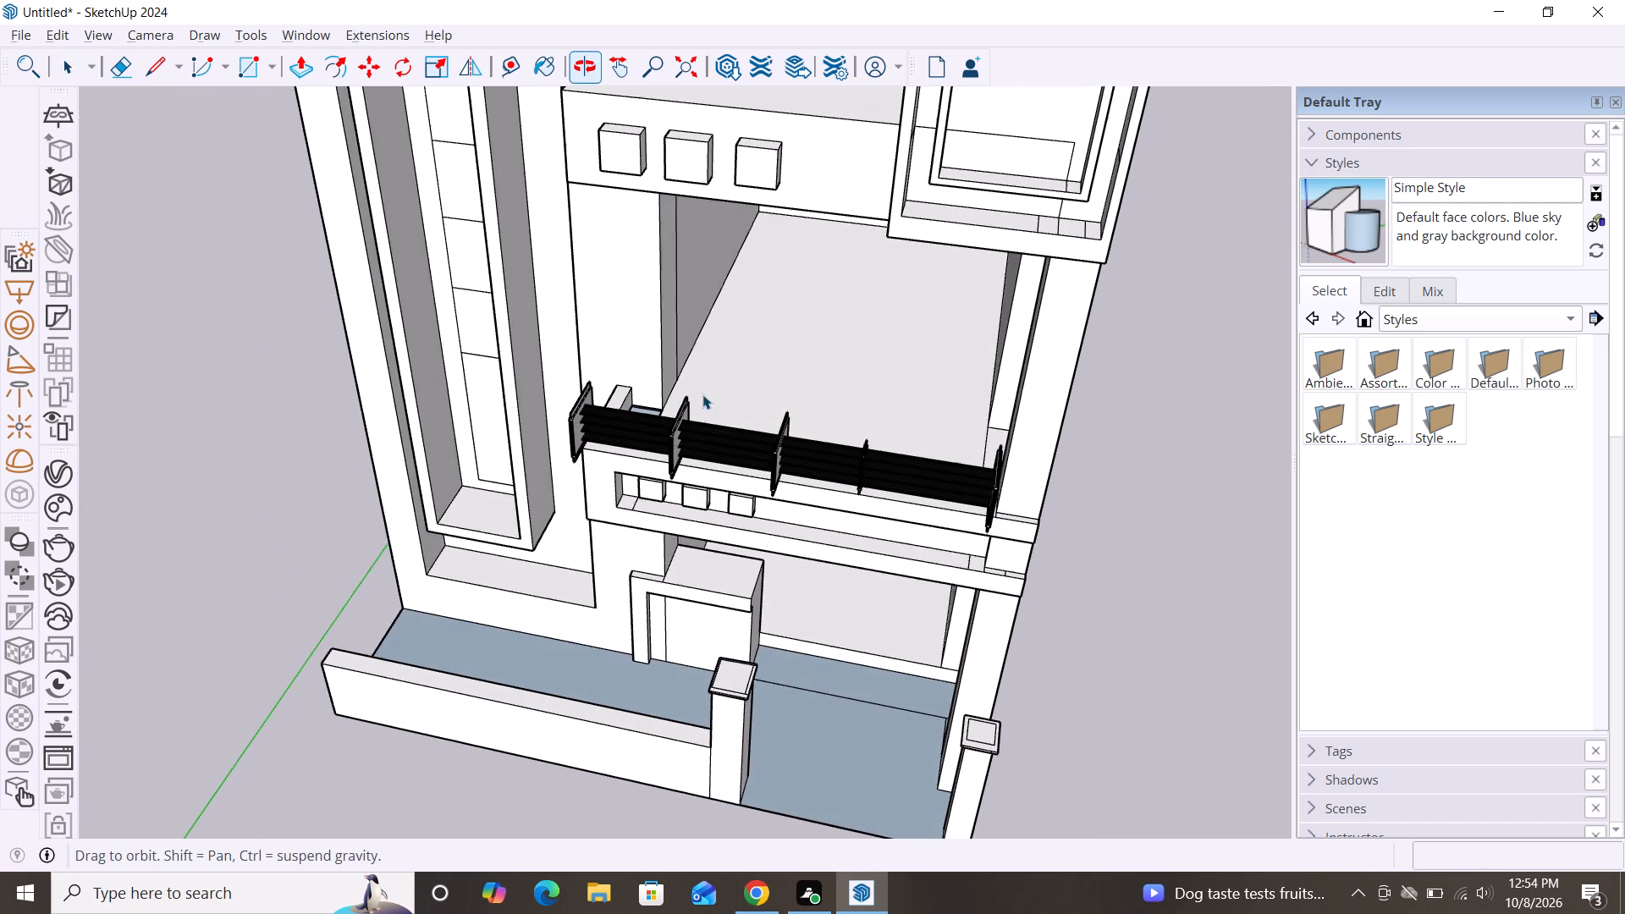
pyautogui.keyDown('alt'); pyautogui.moveTo(1086, 667); pyautogui.dragTo(1029, 338, button='middle'); pyautogui.keyUp('alt')
pyautogui.moveTo(854, 710); pyautogui.dragTo(908, 696, button='middle')
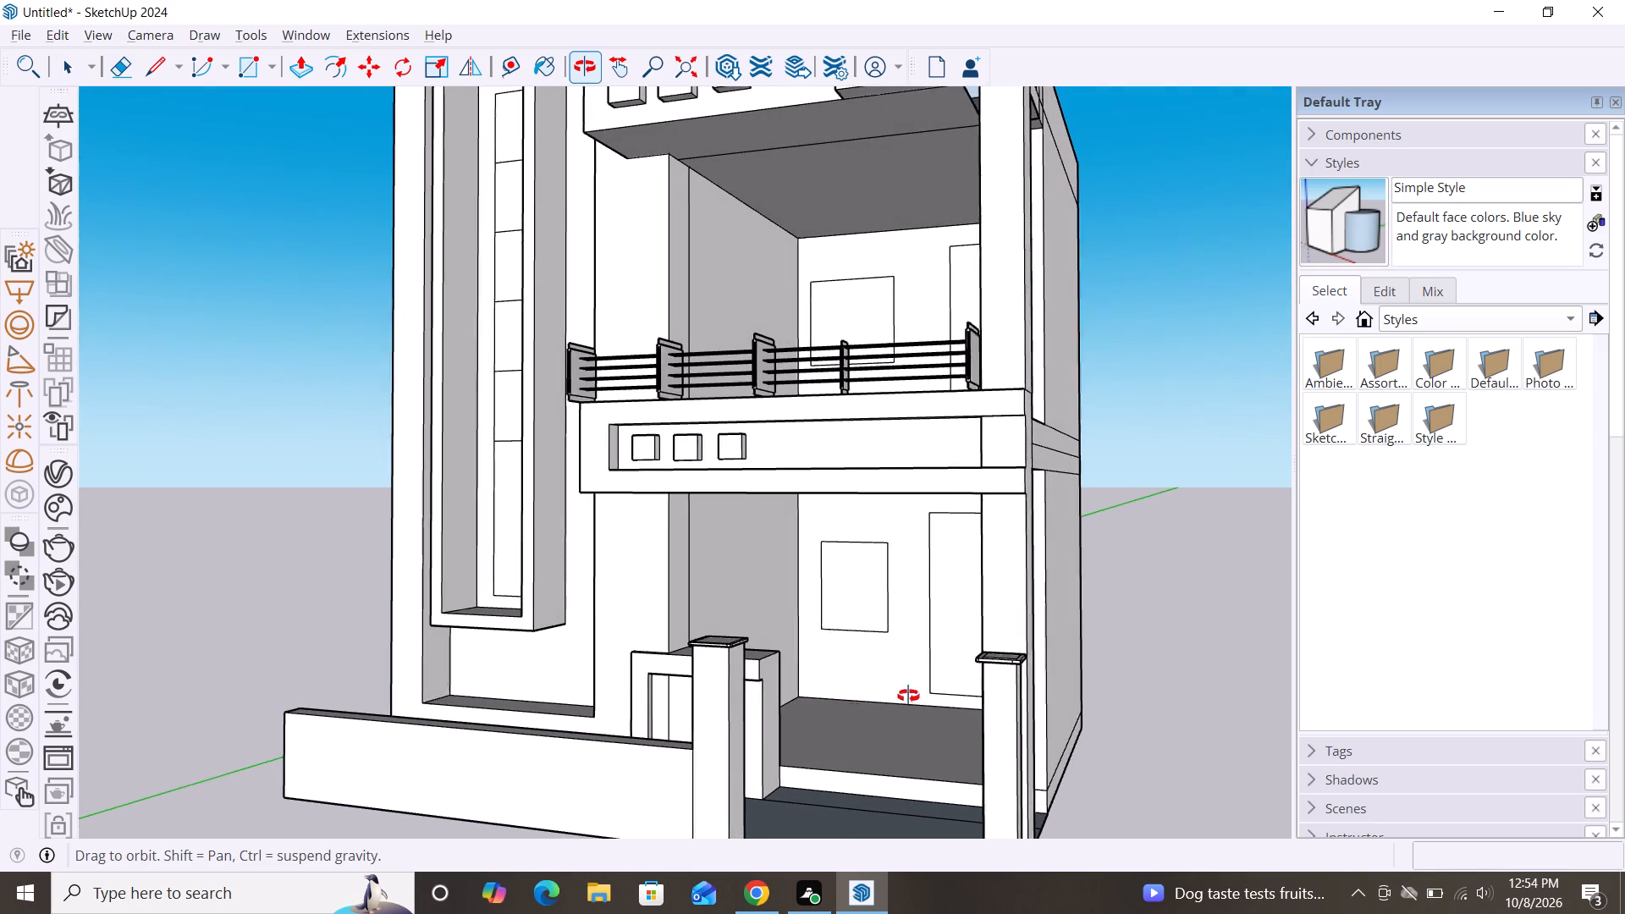
pyautogui.moveTo(908, 696); pyautogui.dragTo(1057, 768, button='middle')
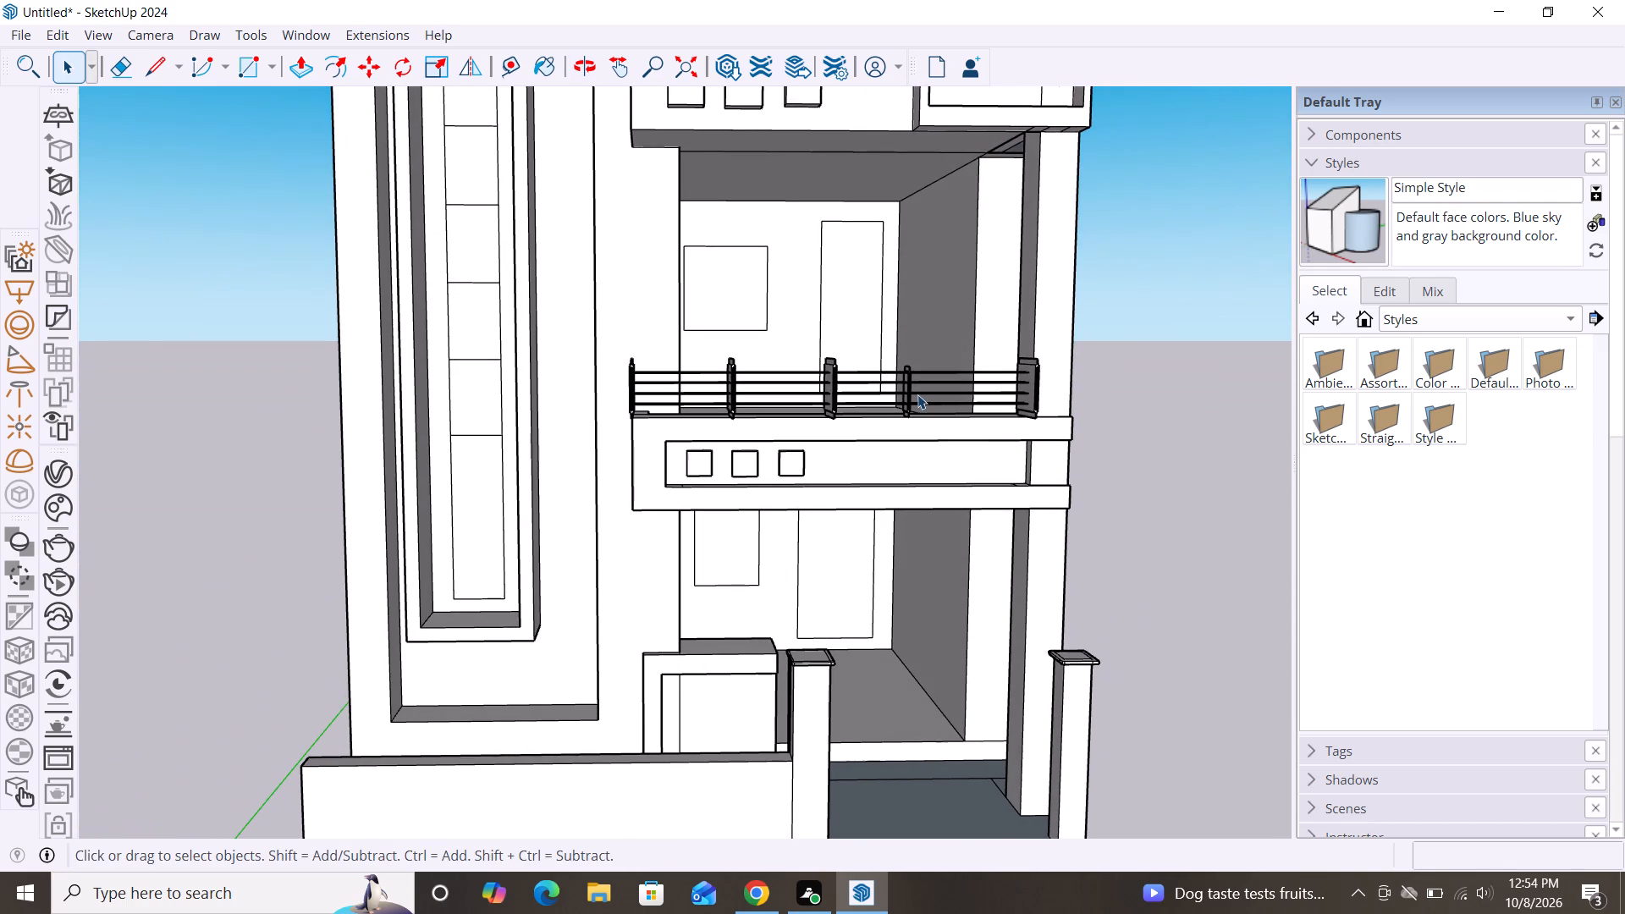
pyautogui.click(912, 394)
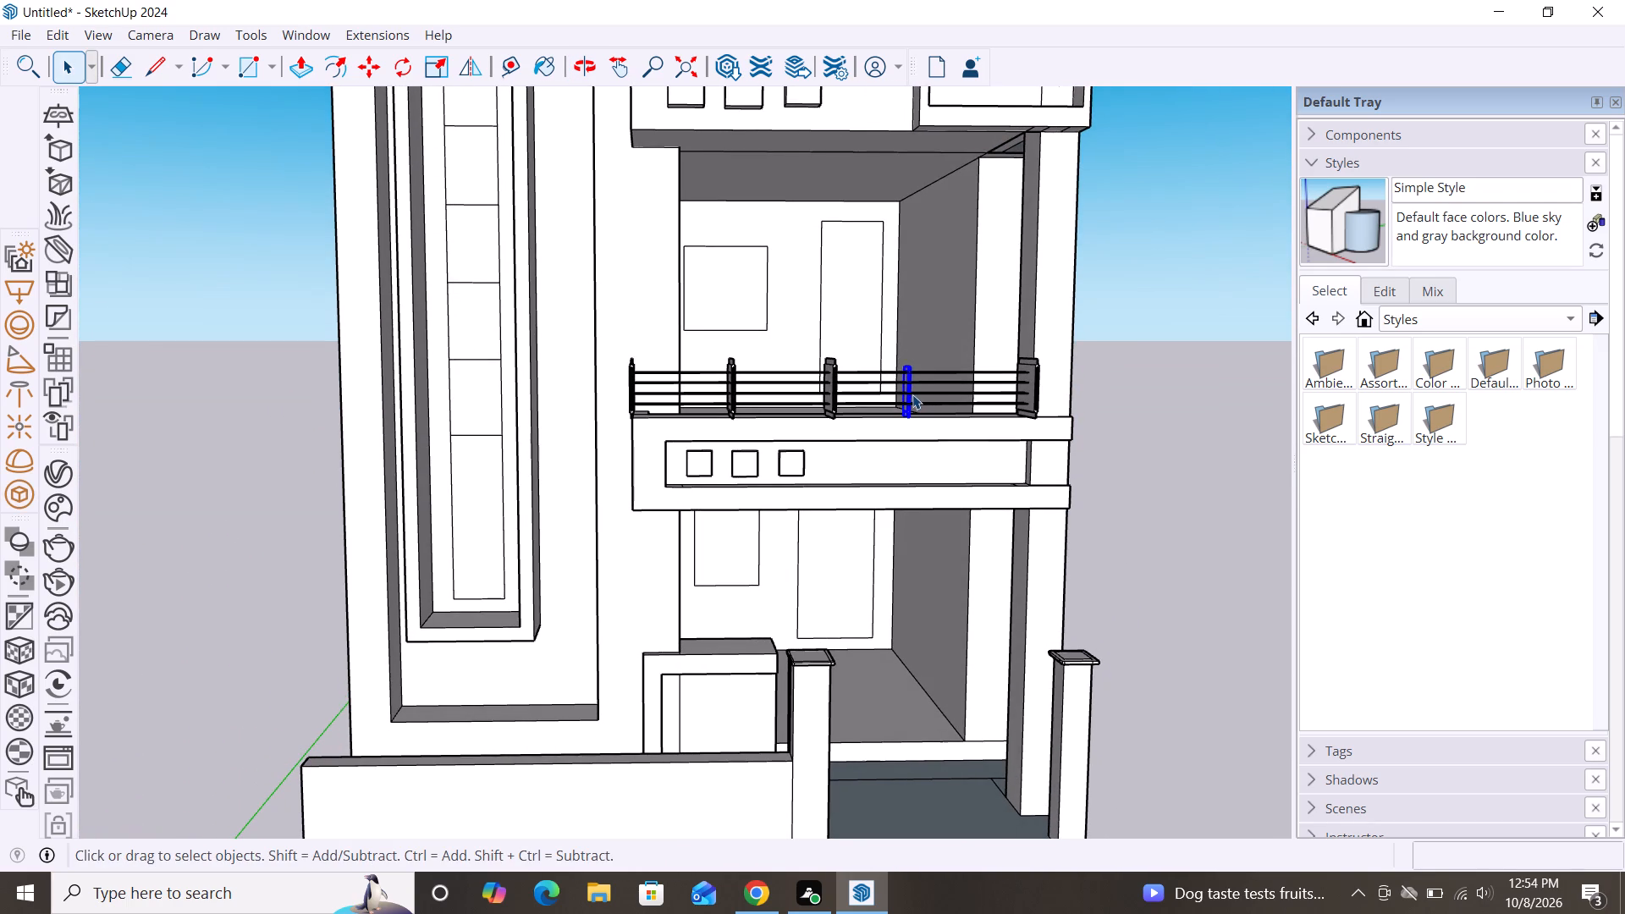
pyautogui.press('s')
pyautogui.moveTo(911, 368); pyautogui.dragTo(914, 349)
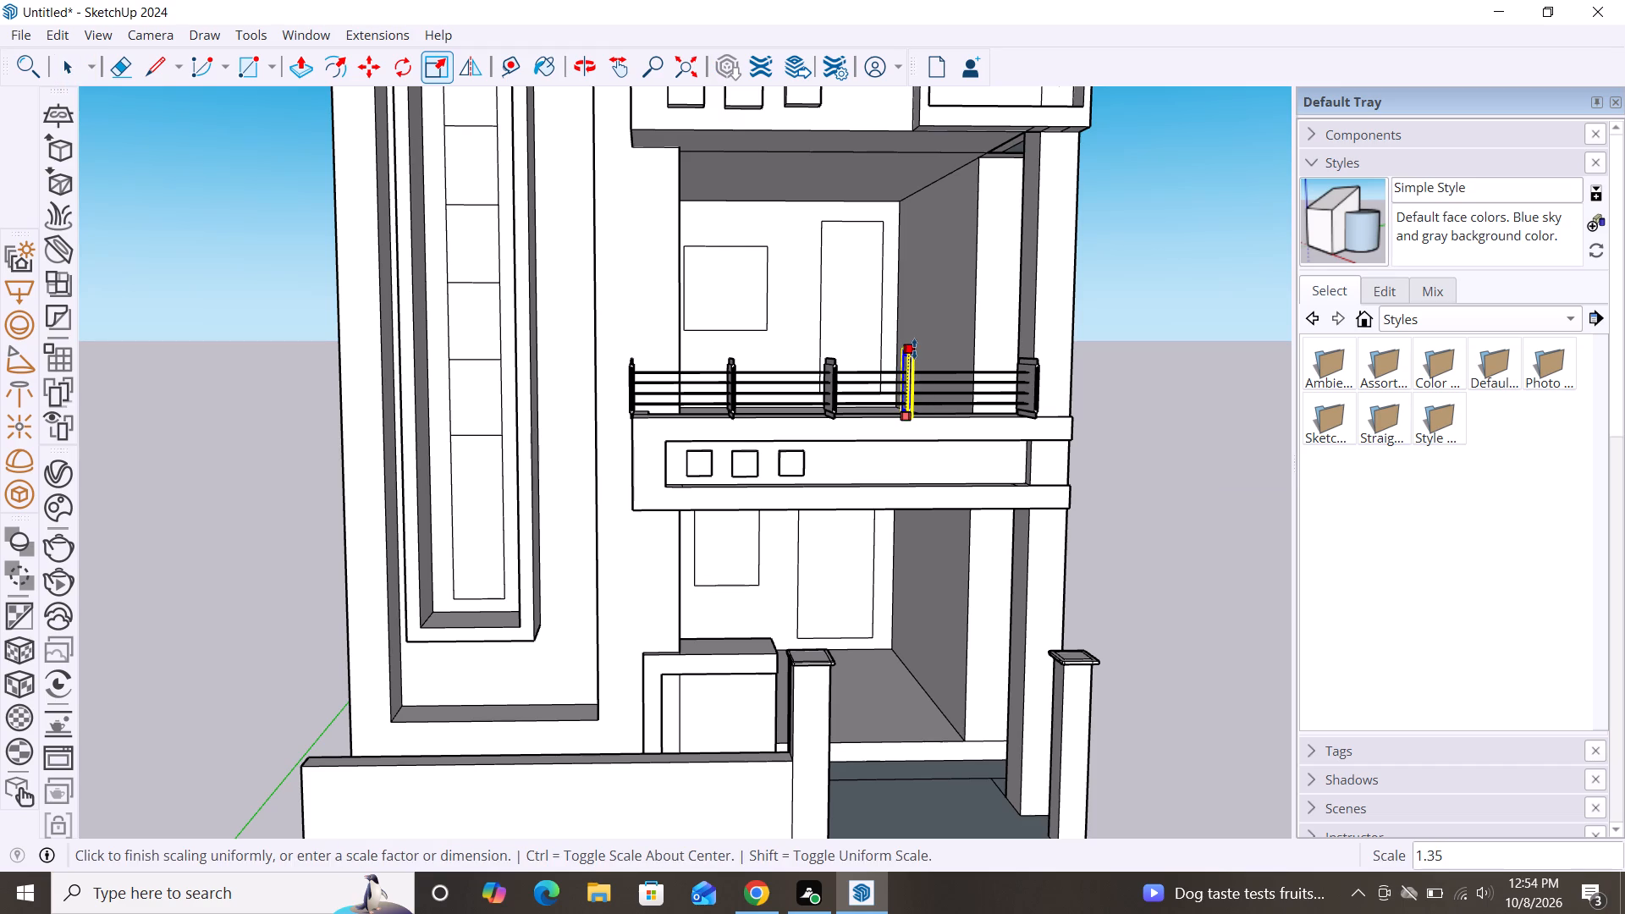
pyautogui.moveTo(914, 349); pyautogui.dragTo(913, 361)
pyautogui.moveTo(913, 361); pyautogui.dragTo(914, 361)
pyautogui.press('space')
pyautogui.click(1221, 501)
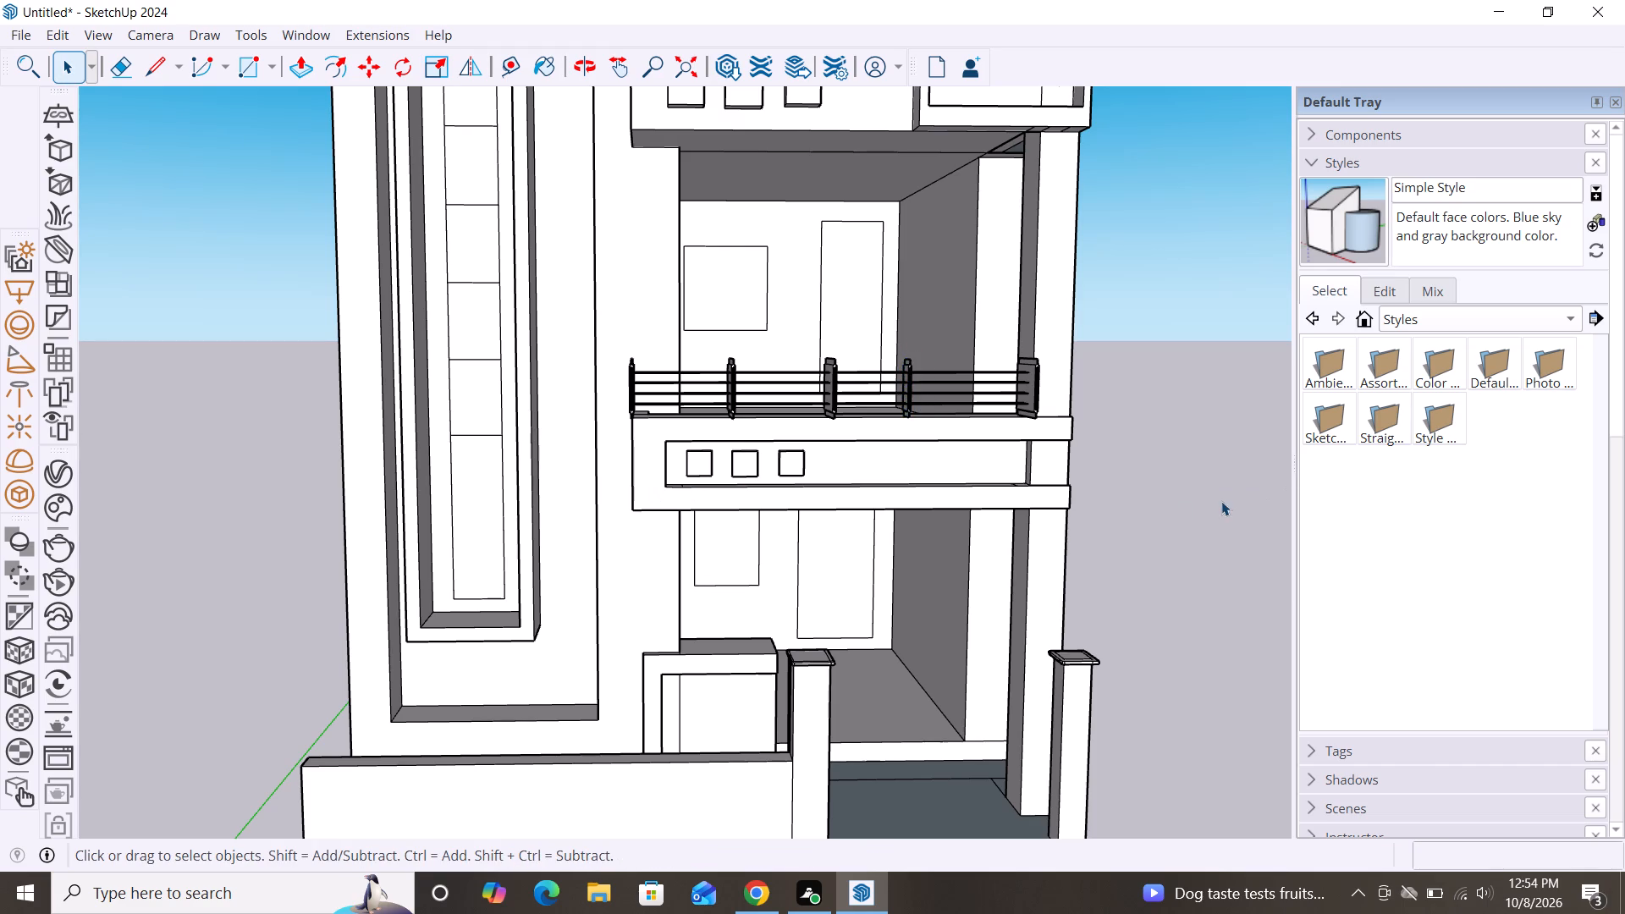
# Examine the whole house from the front facade around to its side wall.
pyautogui.scroll(-2, 816, 493)
pyautogui.scroll(-2, 745, 369)
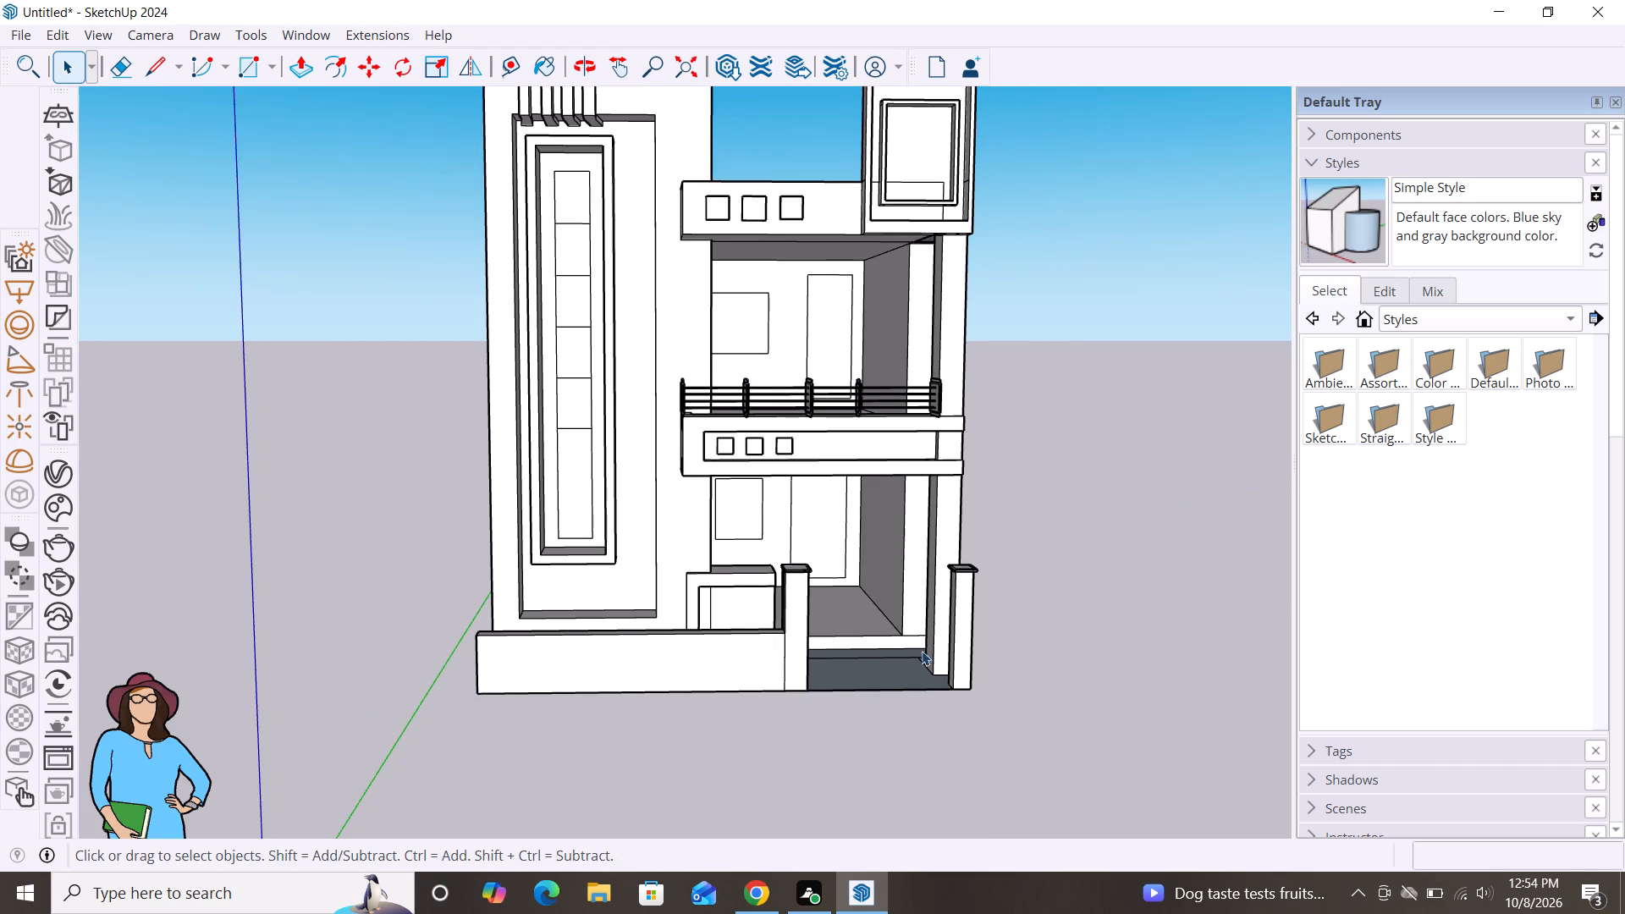
pyautogui.keyDown('alt'); pyautogui.moveTo(912, 691); pyautogui.dragTo(833, 671, button='middle'); pyautogui.keyUp('alt')
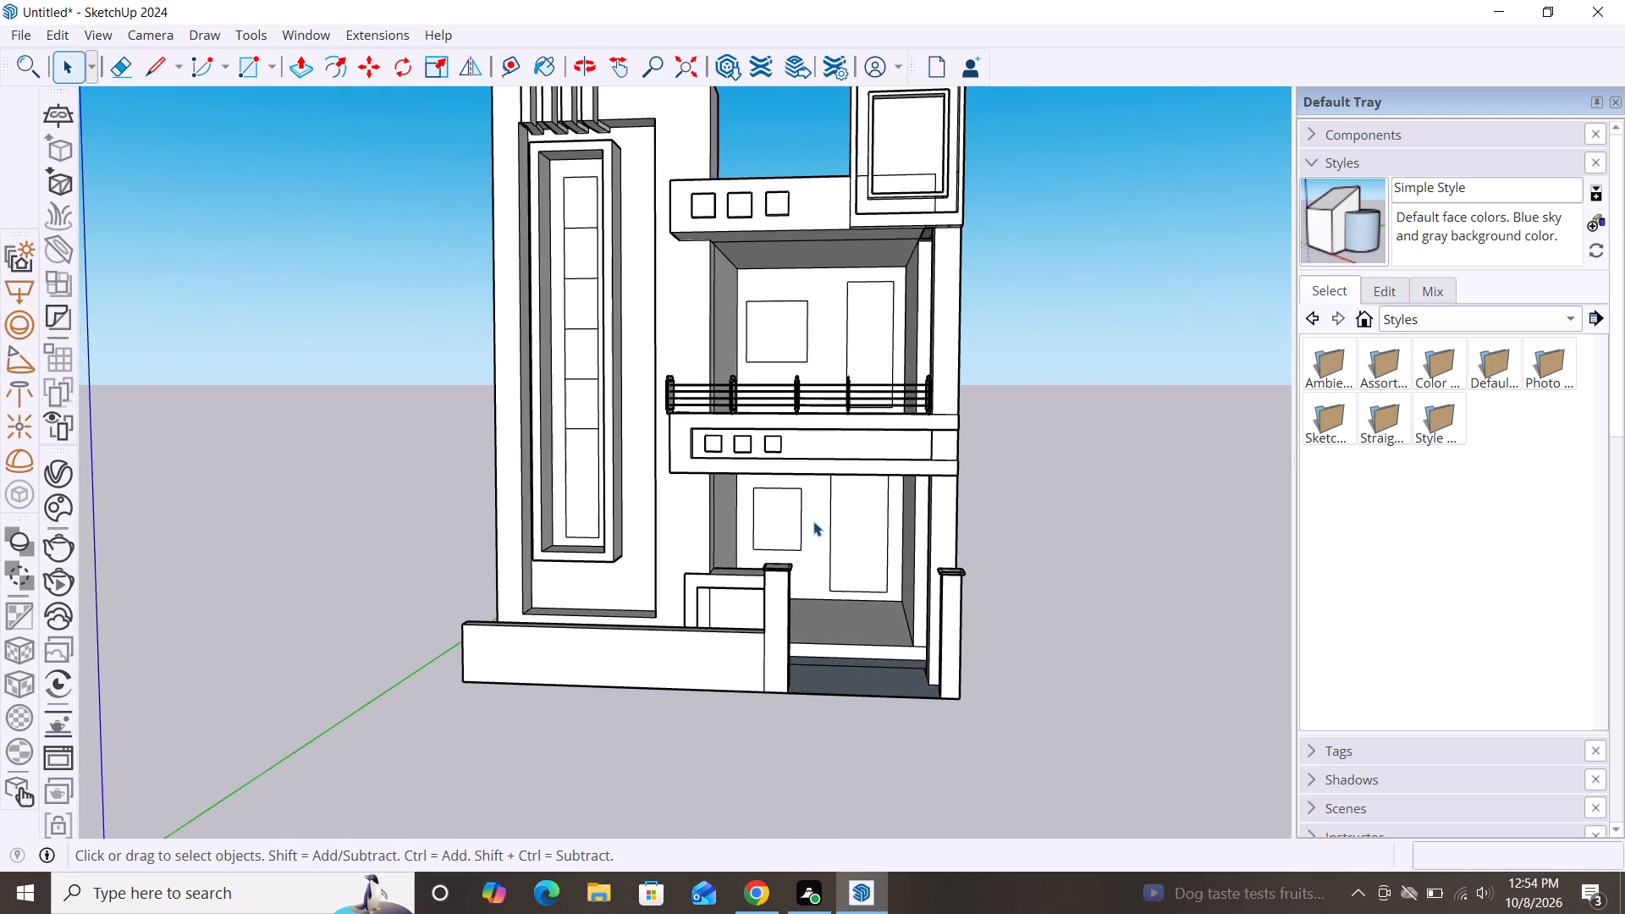
pyautogui.scroll(-5, 768, 432)
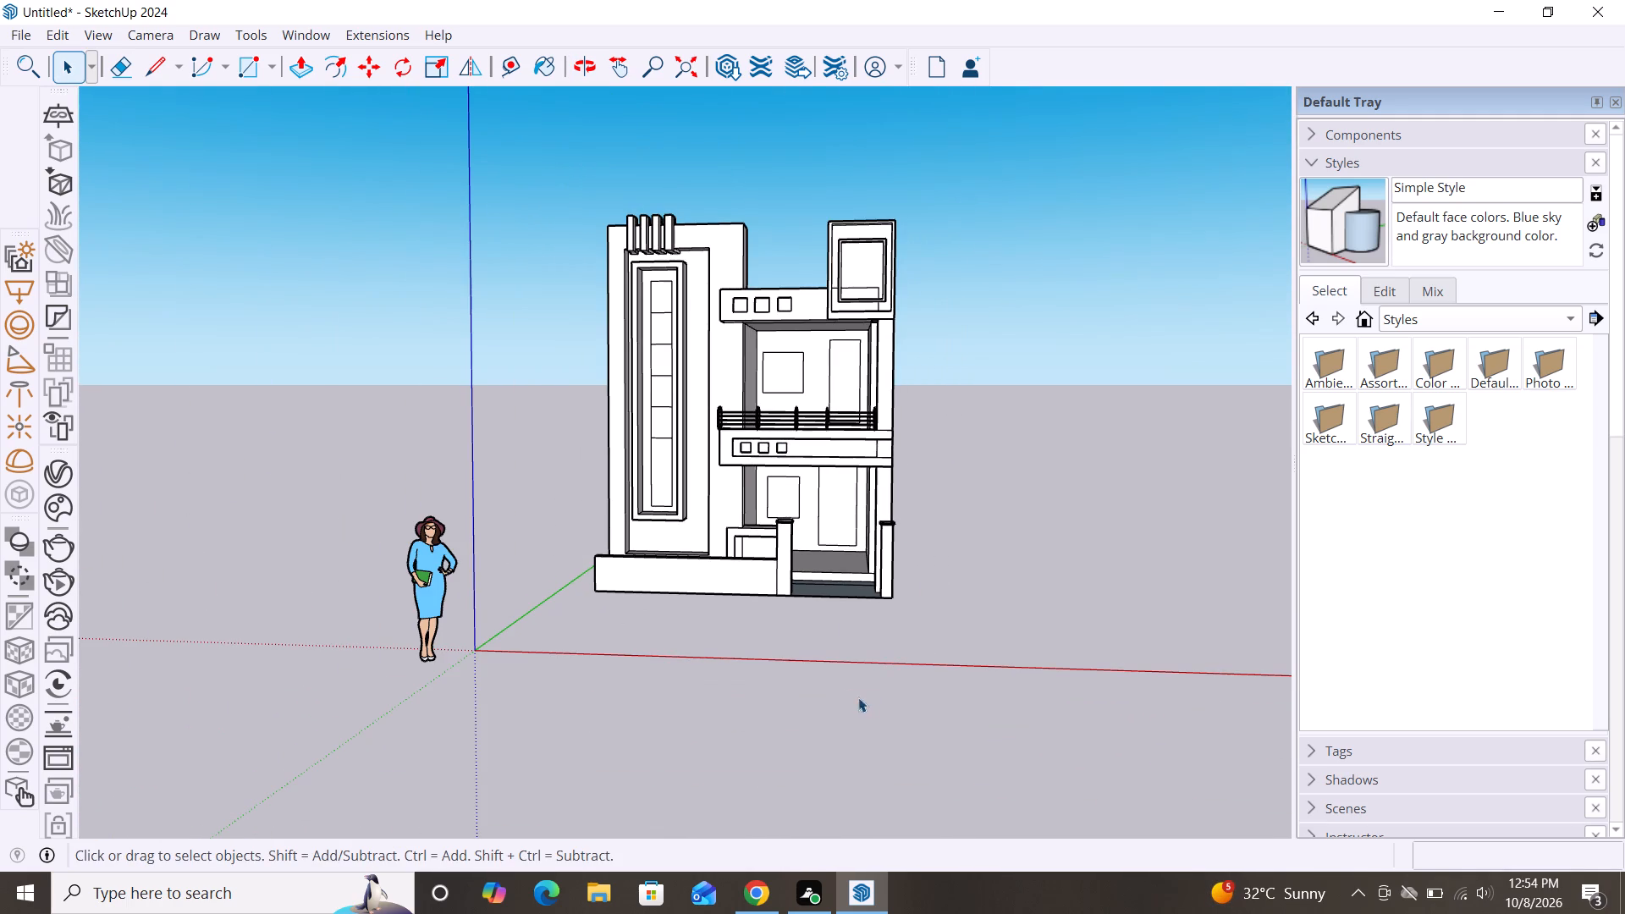
pyautogui.scroll(-2, 833, 535)
pyautogui.scroll(-2, 928, 507)
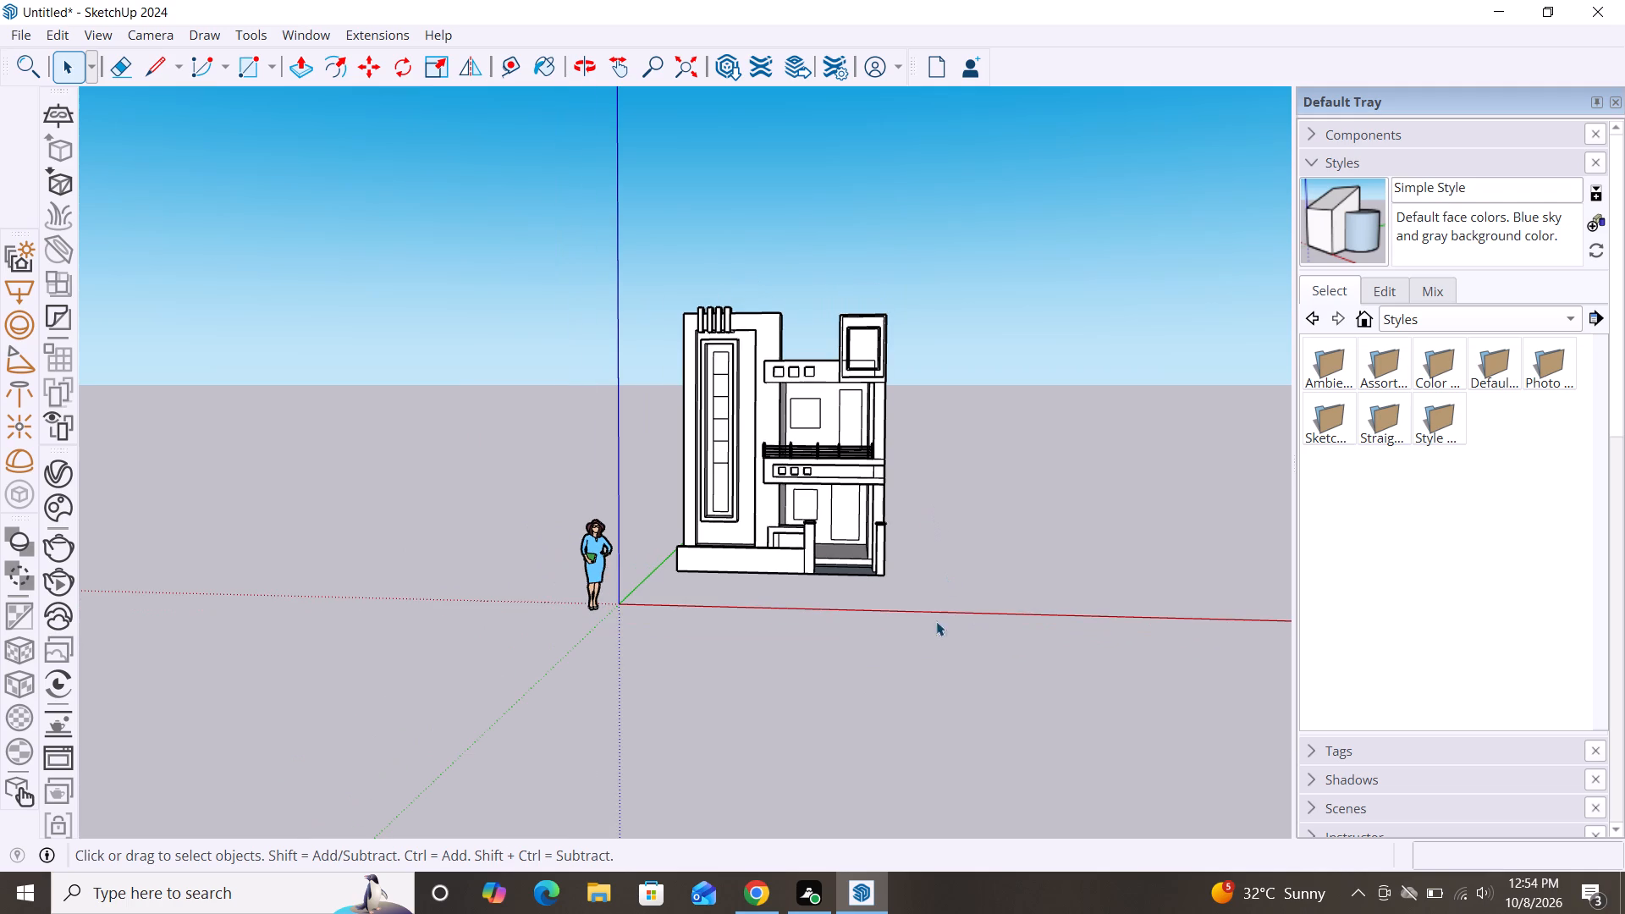
pyautogui.keyDown('alt'); pyautogui.moveTo(920, 652); pyautogui.dragTo(543, 658, button='middle'); pyautogui.keyUp('alt')
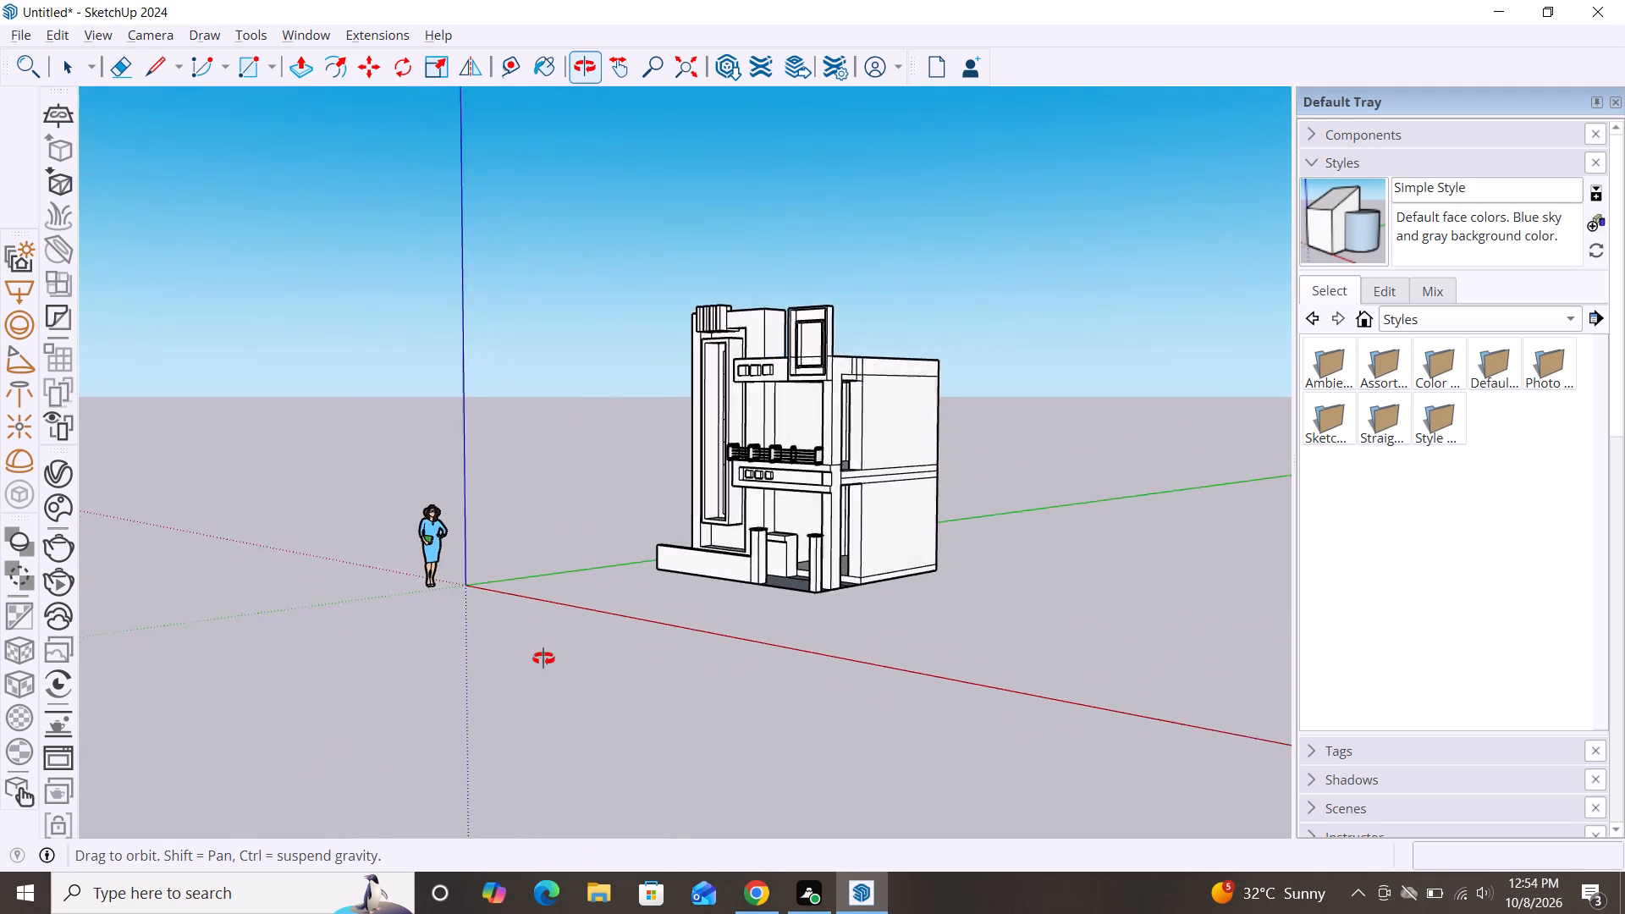
pyautogui.keyDown('alt'); pyautogui.moveTo(543, 658); pyautogui.dragTo(345, 677, button='middle'); pyautogui.keyUp('alt')
pyautogui.keyDown('alt'); pyautogui.click(802, 642); pyautogui.keyUp('alt')
pyautogui.keyDown('alt'); pyautogui.moveTo(802, 642); pyautogui.dragTo(614, 659, button='middle'); pyautogui.keyUp('alt')
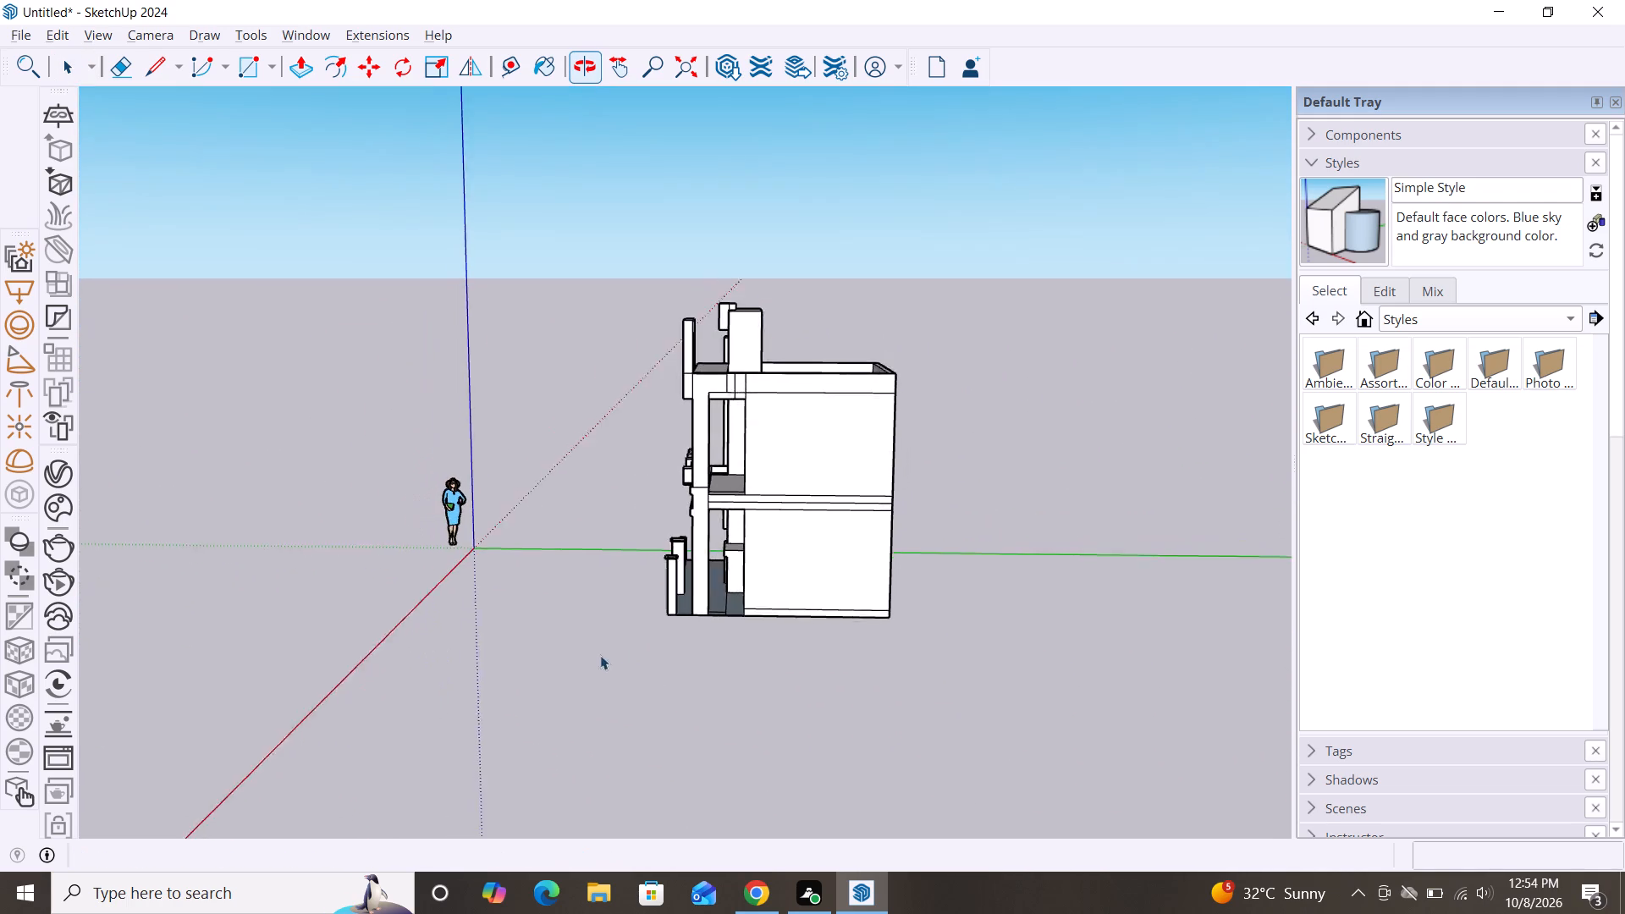
pyautogui.scroll(7, 708, 489)
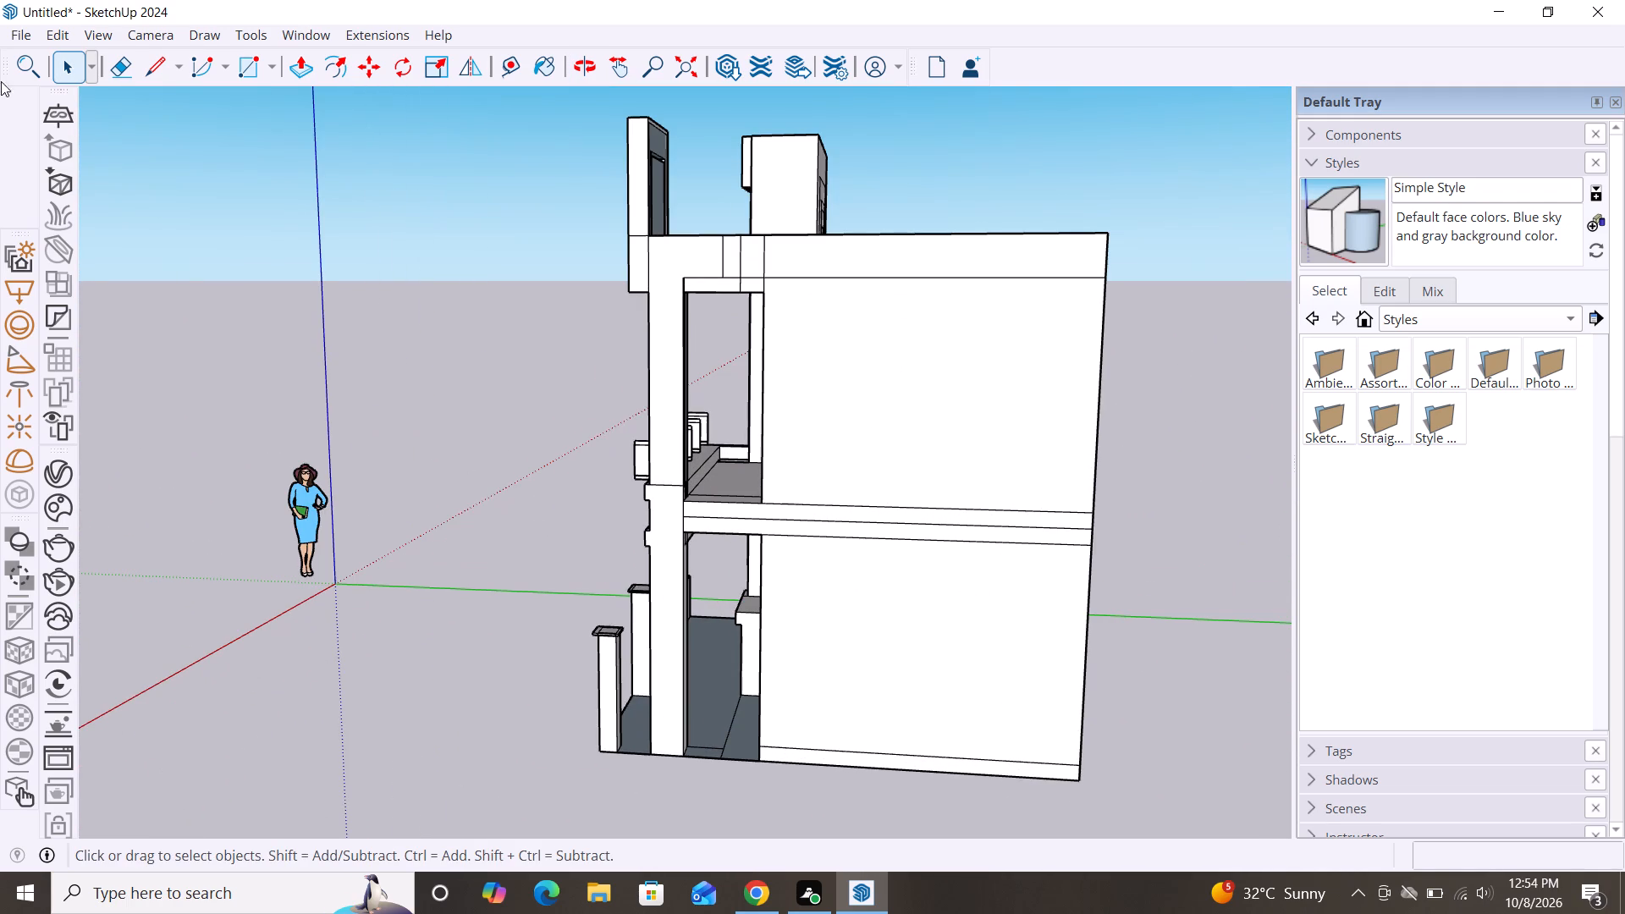
# Import the Railing1 model from the Downloads folder and place it on the ground beside the house.
pyautogui.click(15, 31)
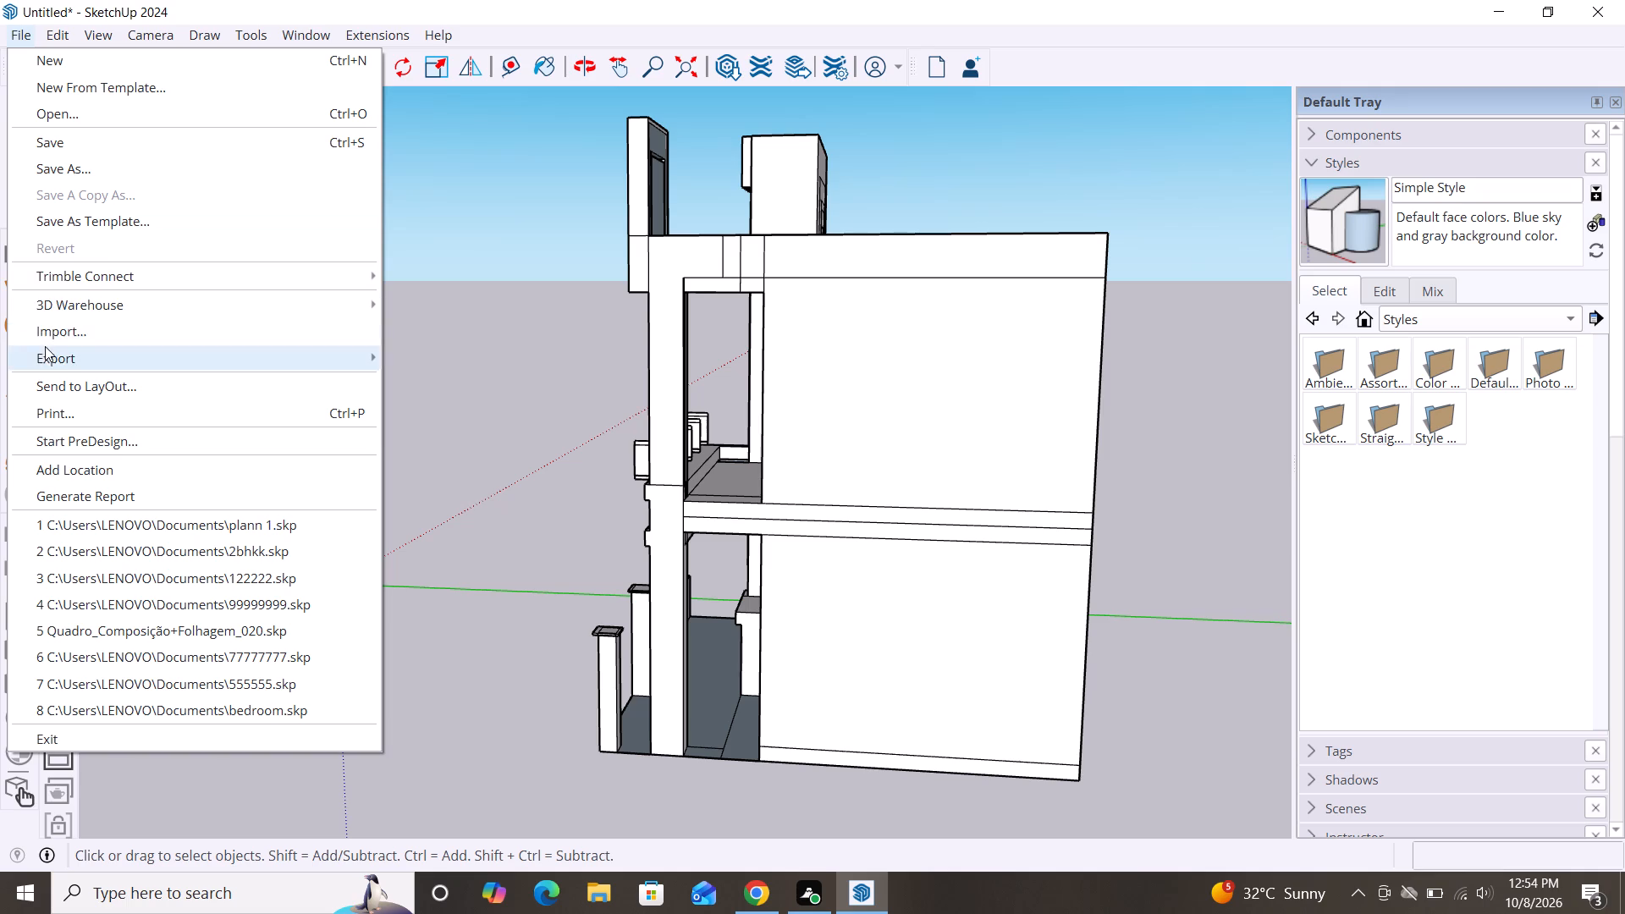
pyautogui.click(56, 332)
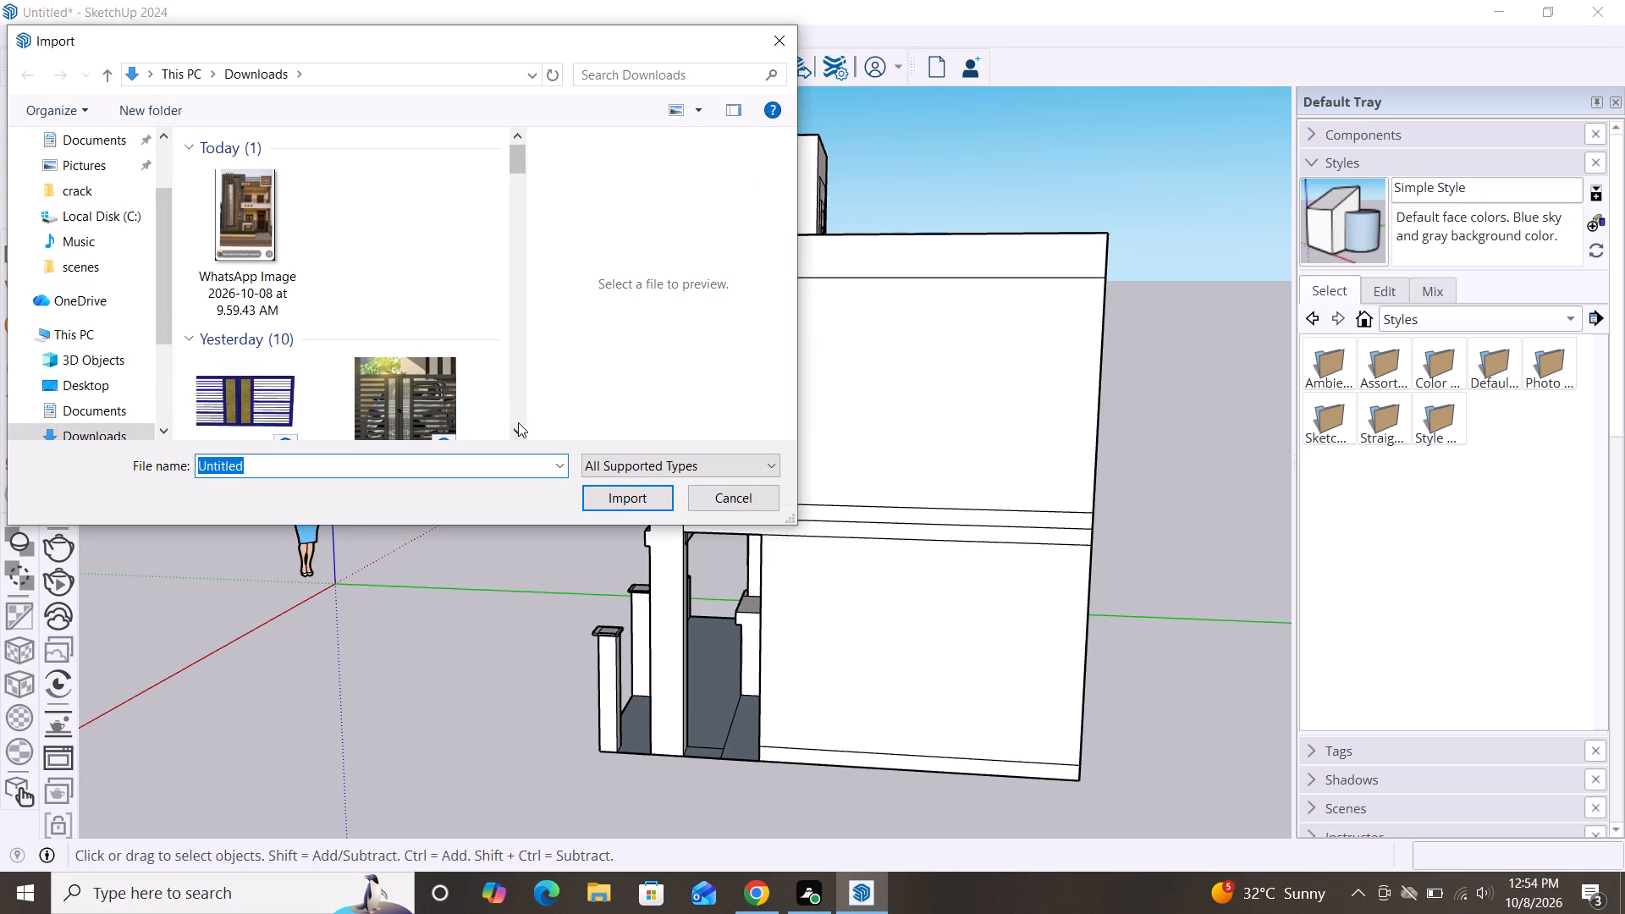
pyautogui.scroll(-2, 414, 289)
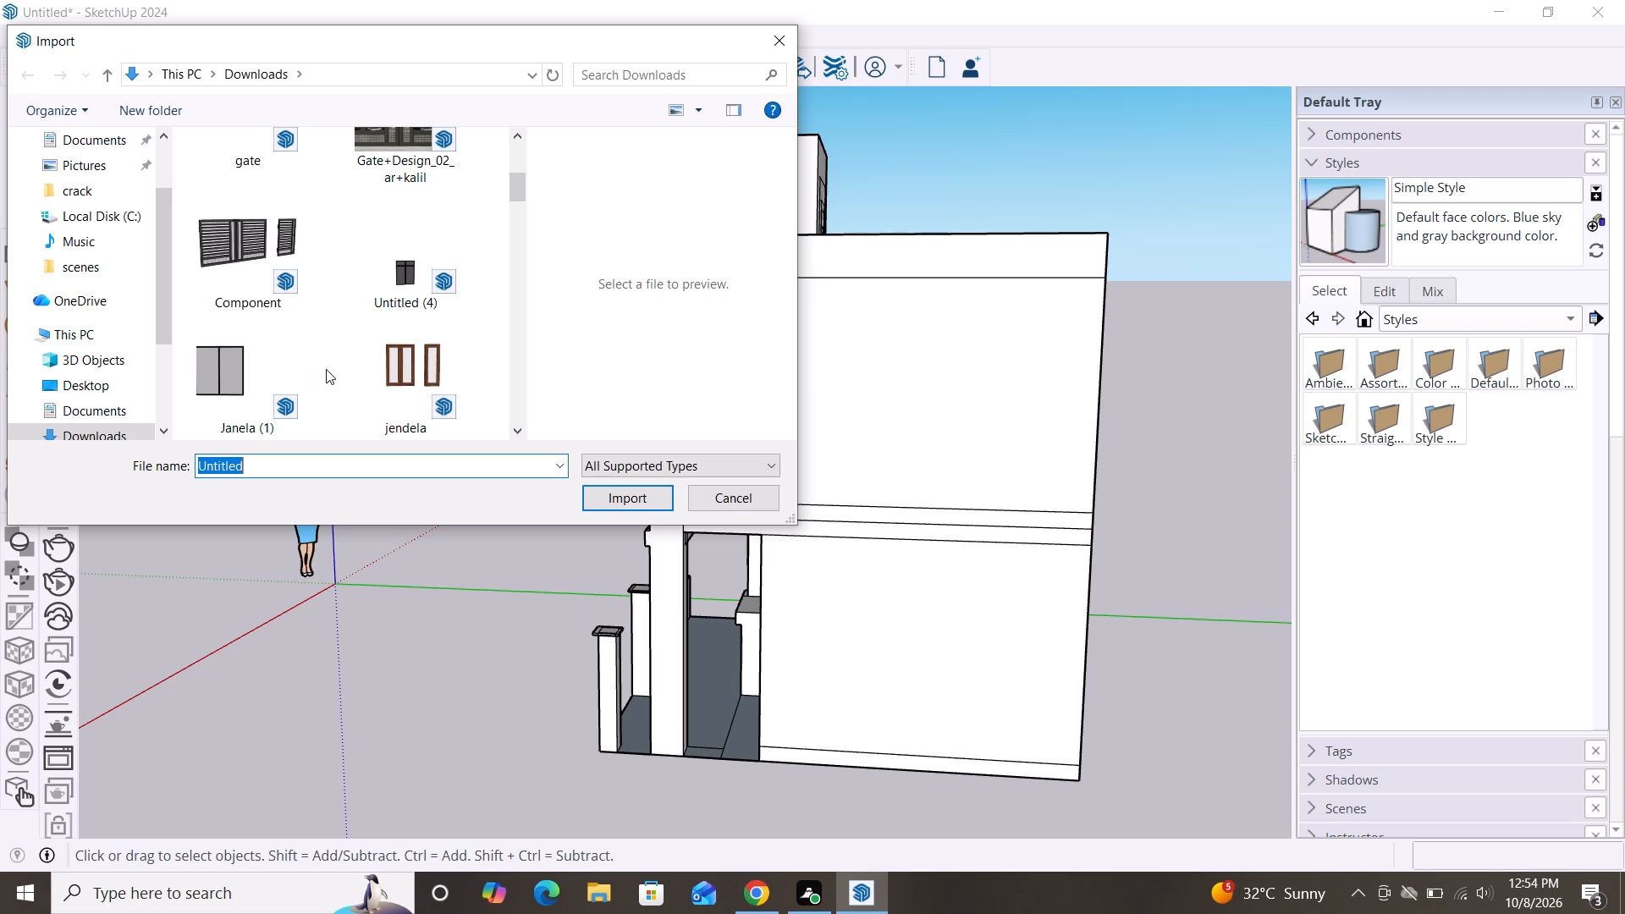
pyautogui.scroll(-9, 326, 369)
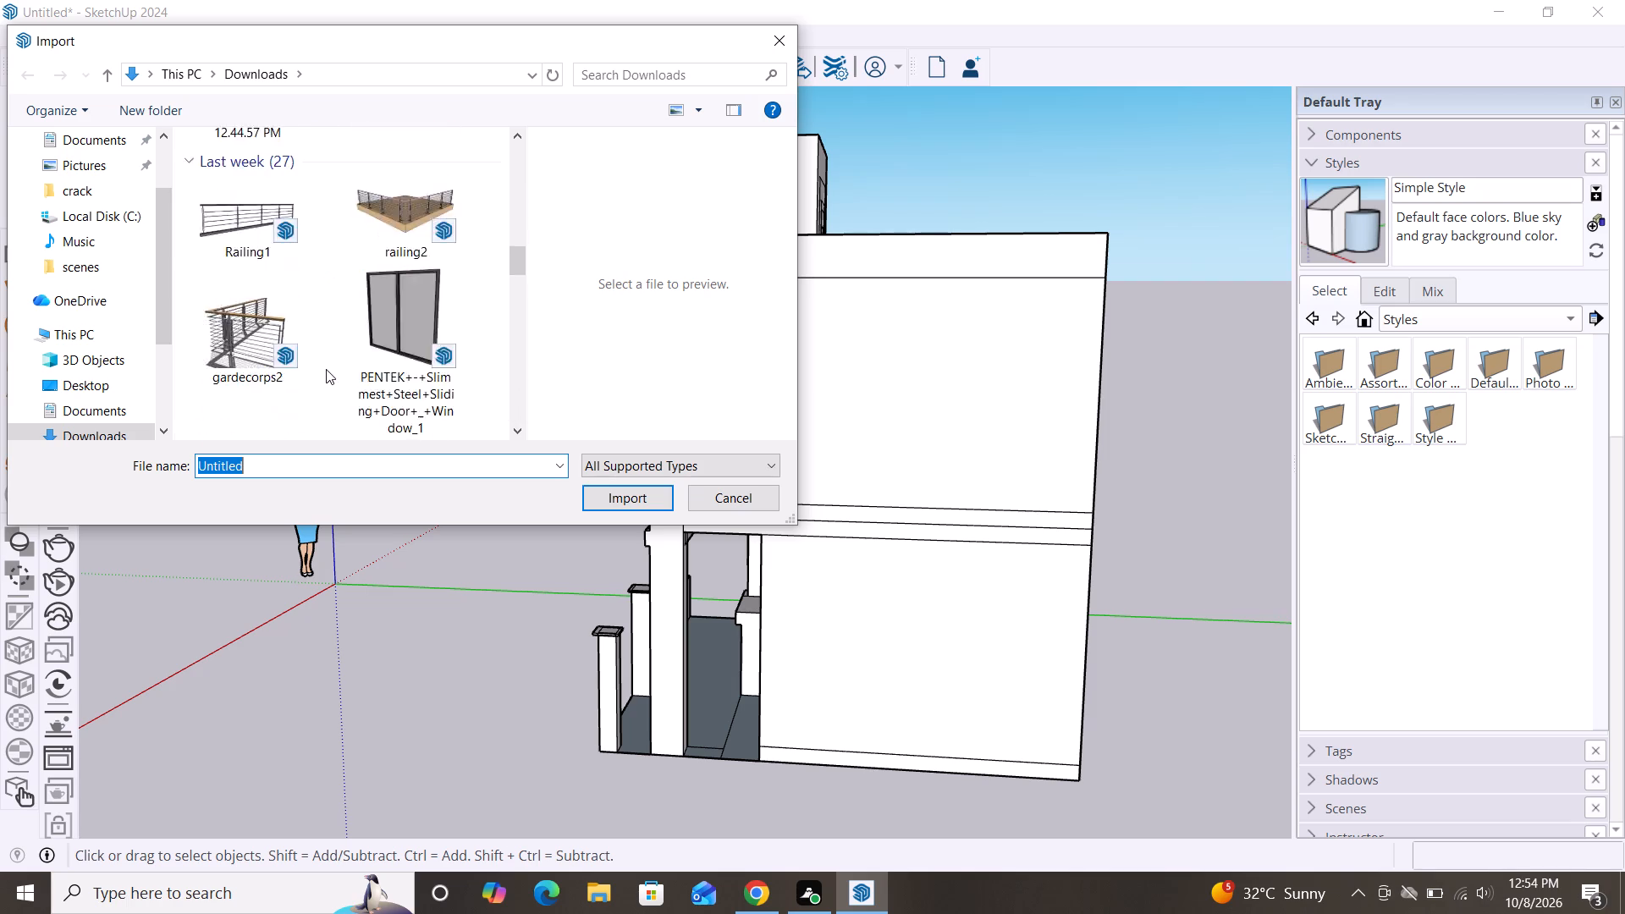
pyautogui.scroll(-1, 326, 369)
pyautogui.scroll(1, 326, 369)
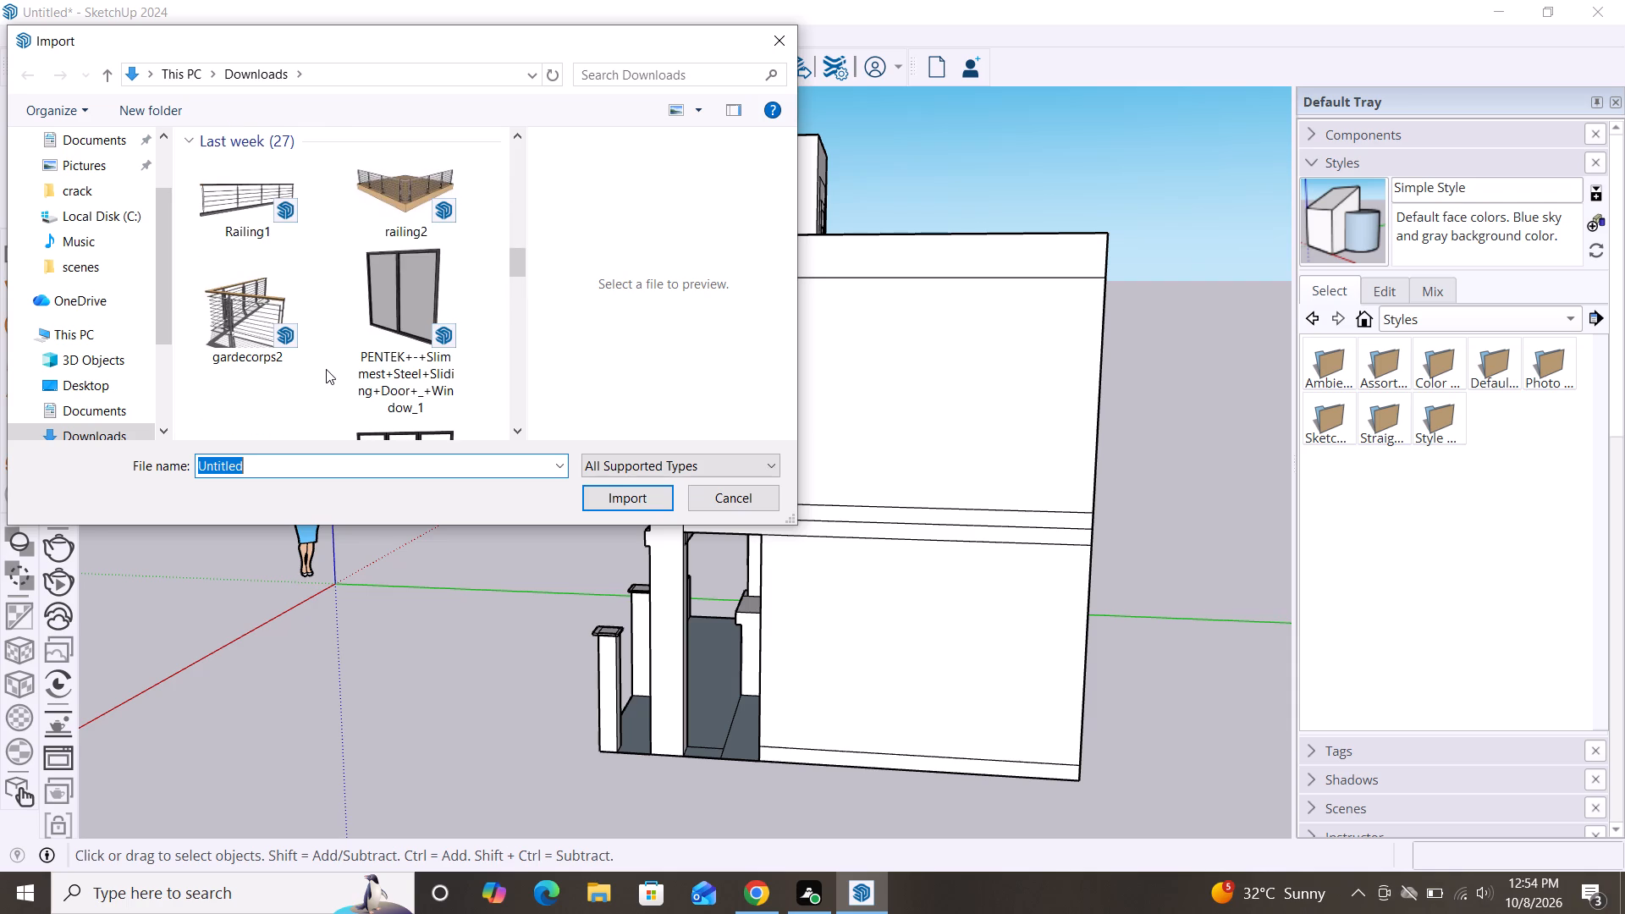
pyautogui.click(239, 228)
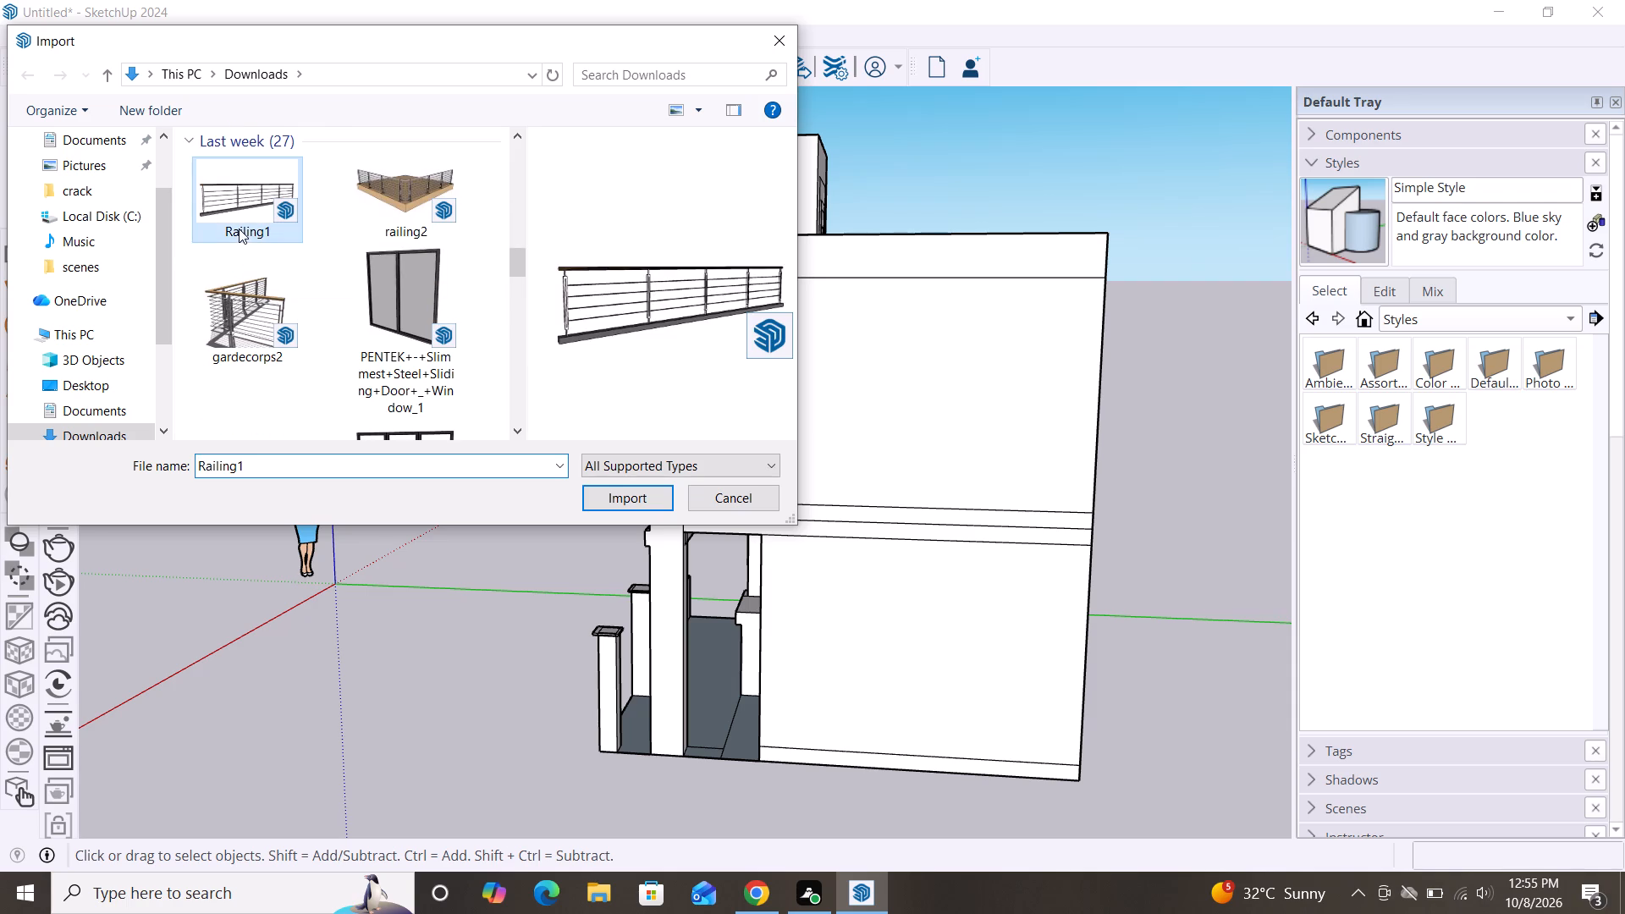
pyautogui.click(626, 508)
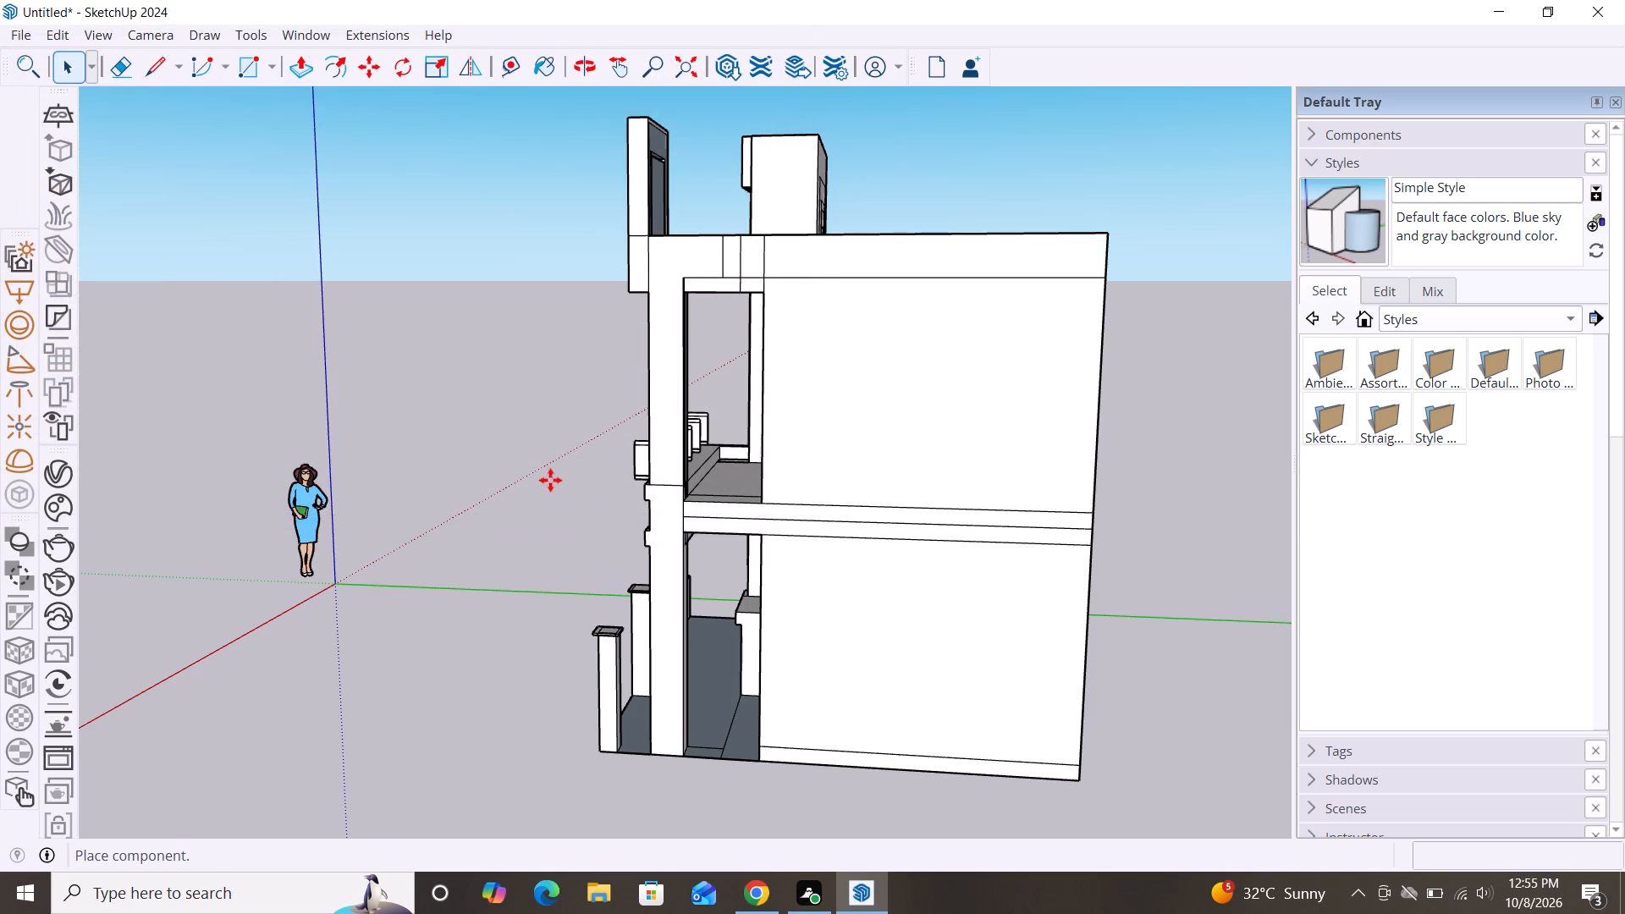
pyautogui.scroll(-3, 602, 521)
pyautogui.scroll(-2, 484, 424)
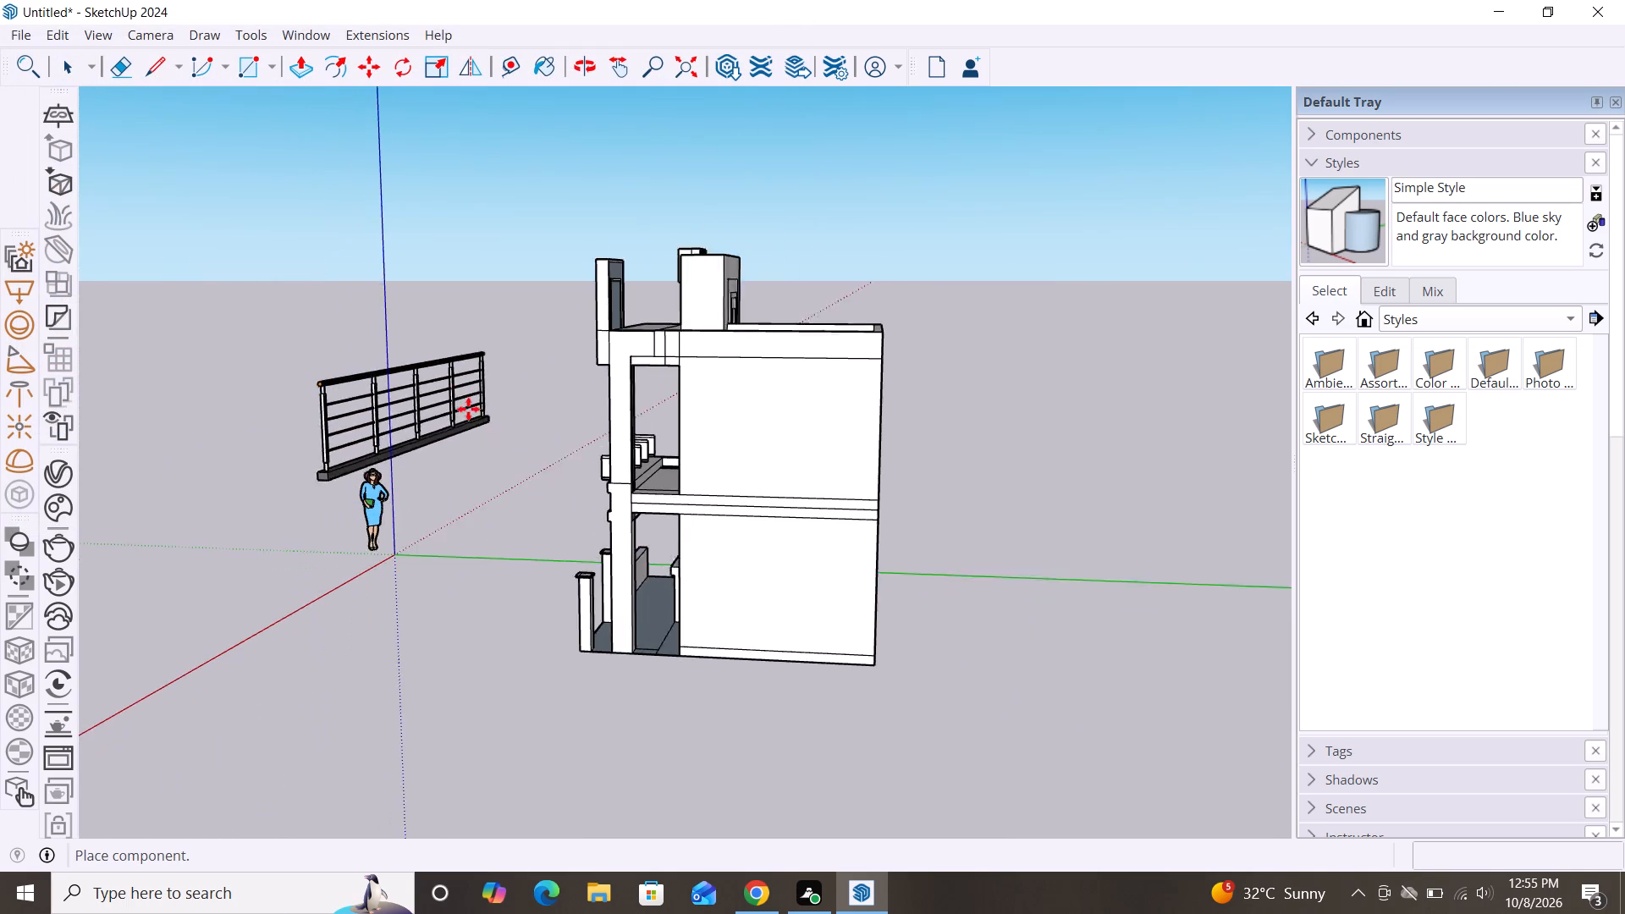
pyautogui.scroll(-3, 468, 409)
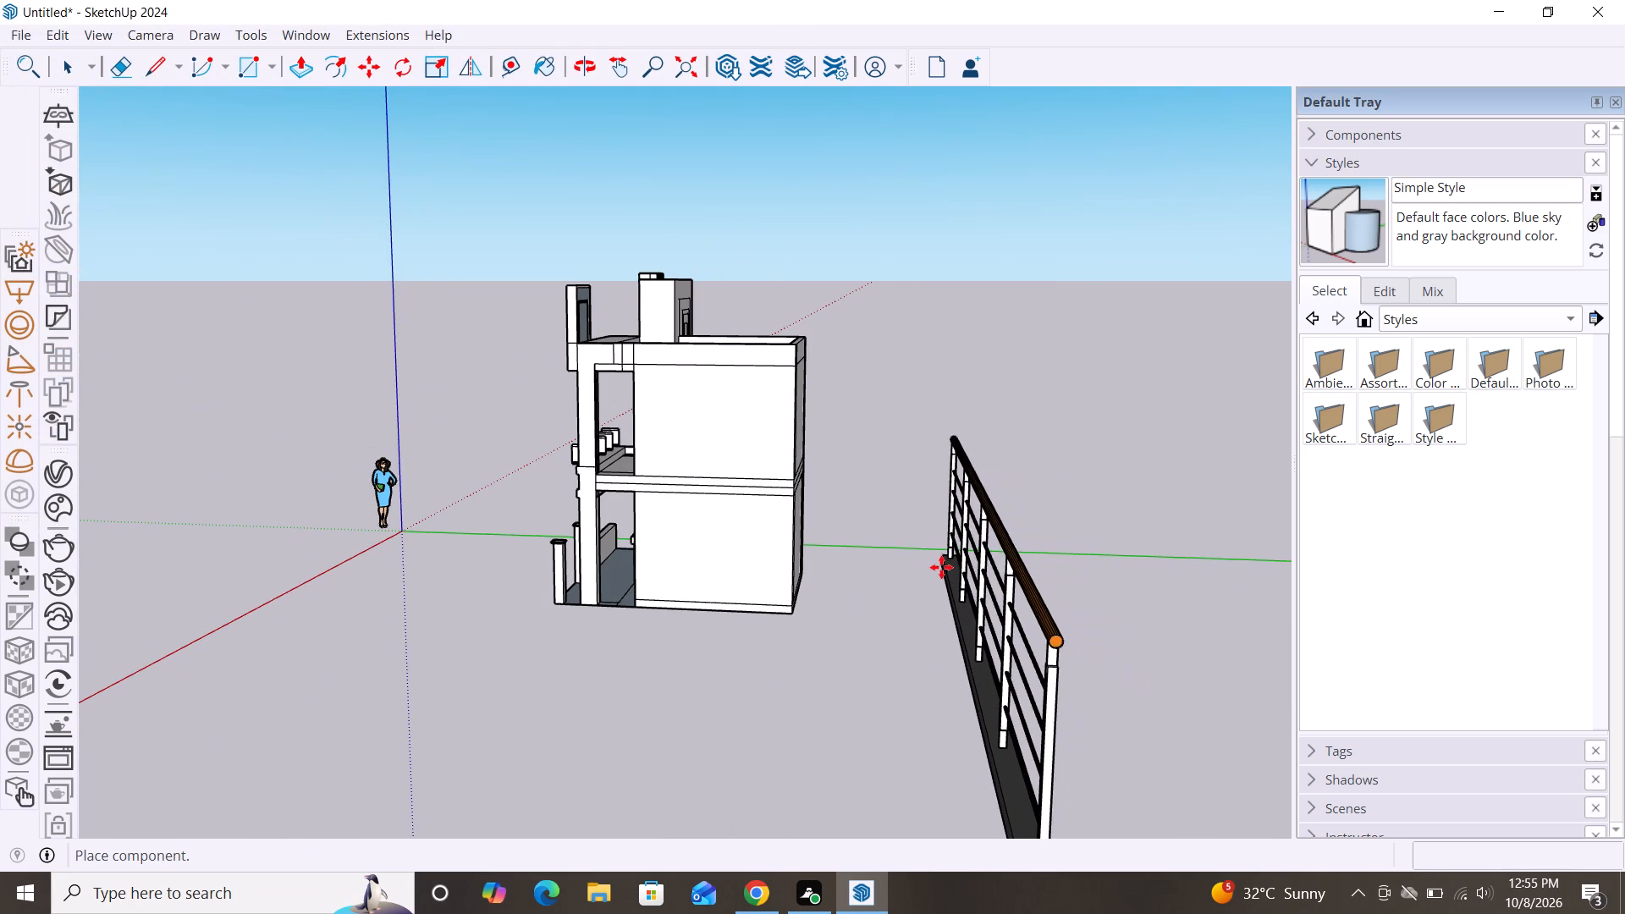
pyautogui.click(941, 570)
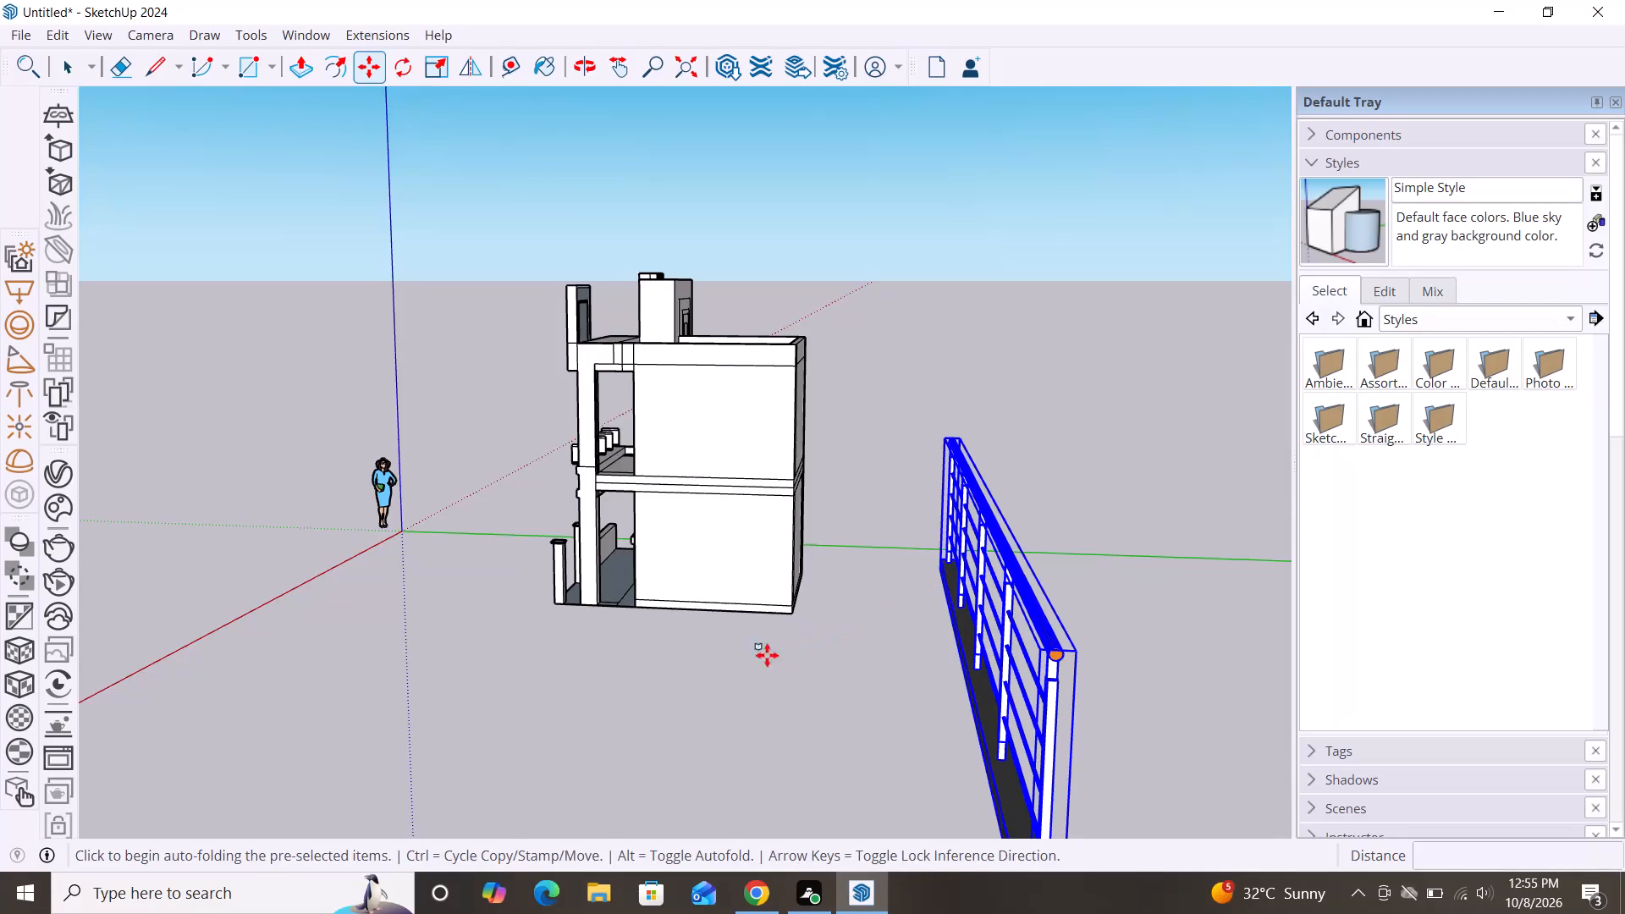
pyautogui.press('space')
# Move the imported railing about 16' 3/4" so it stands clear of the house's side wall.
pyautogui.keyDown('alt'); pyautogui.moveTo(535, 739); pyautogui.dragTo(1002, 757, button='middle'); pyautogui.keyUp('alt')
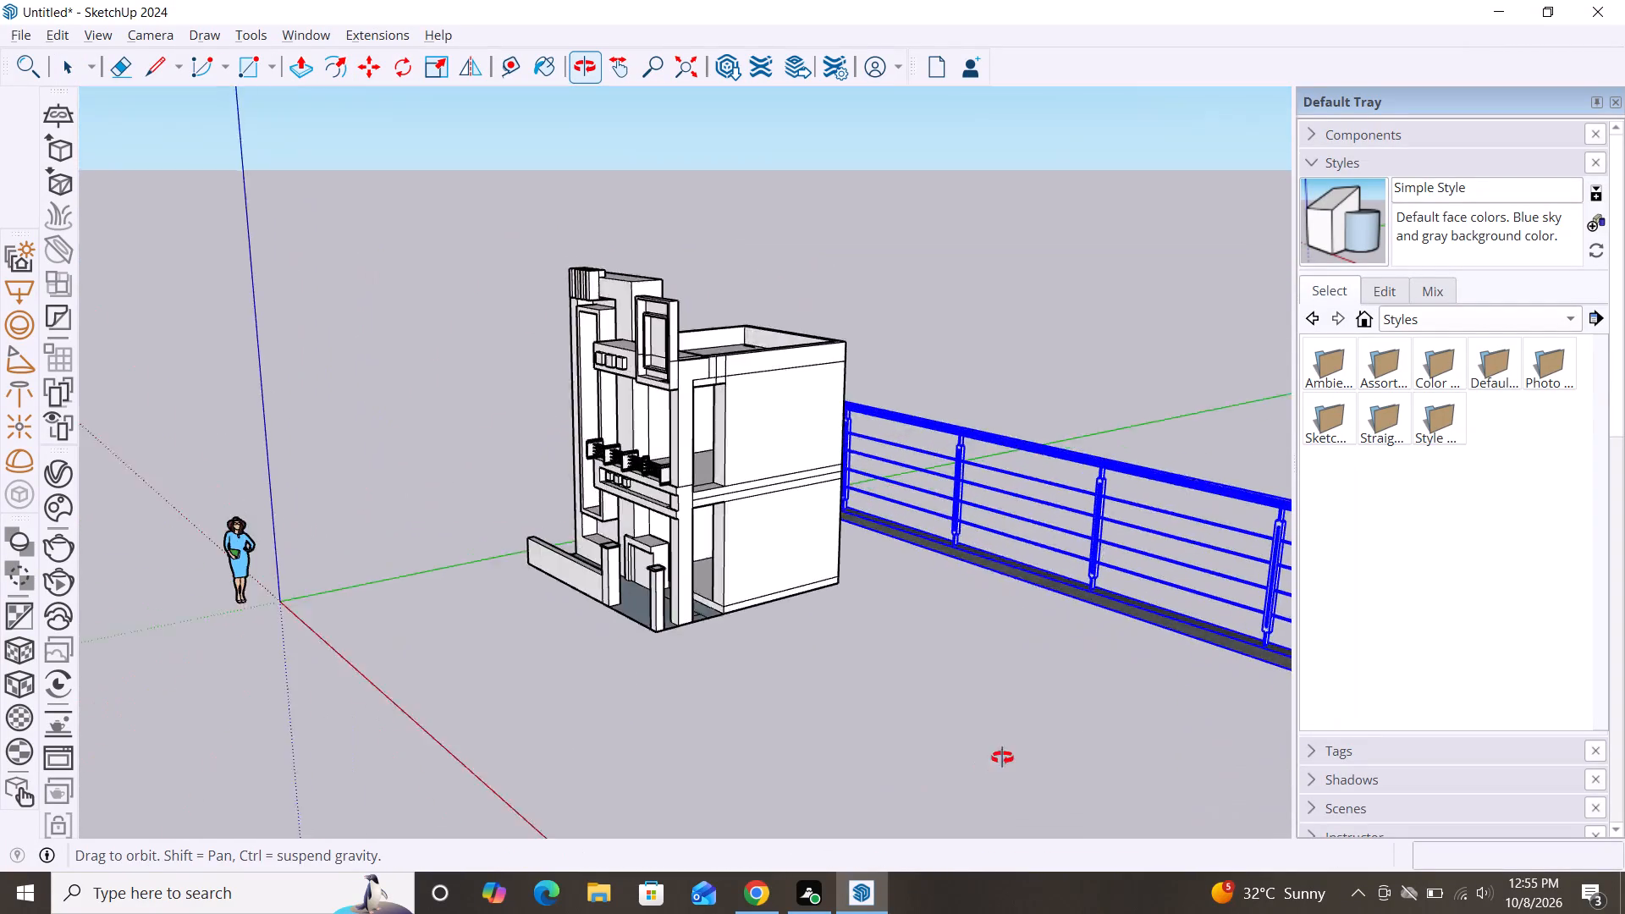
pyautogui.keyDown('alt'); pyautogui.moveTo(1002, 757); pyautogui.dragTo(1125, 640, button='middle'); pyautogui.keyUp('alt')
pyautogui.scroll(-3, 548, 507)
pyautogui.keyDown('alt'); pyautogui.moveTo(497, 693); pyautogui.dragTo(708, 747, button='middle'); pyautogui.keyUp('alt')
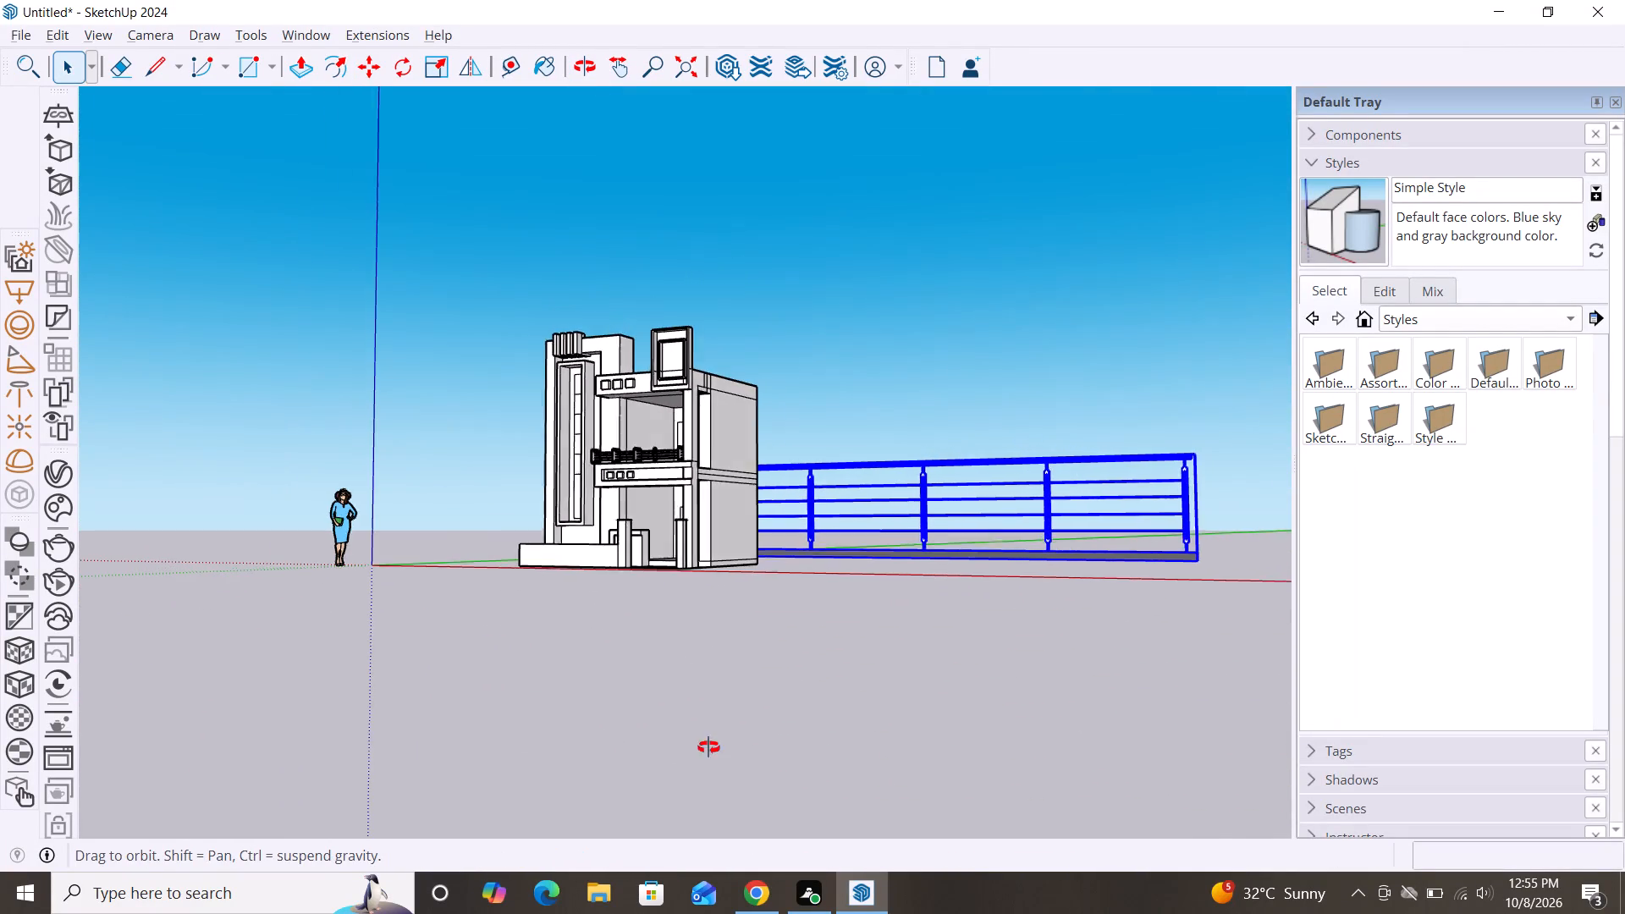
pyautogui.keyDown('alt'); pyautogui.moveTo(708, 747); pyautogui.dragTo(944, 803, button='middle'); pyautogui.keyUp('alt')
pyautogui.moveTo(886, 728); pyautogui.dragTo(658, 685, button='middle')
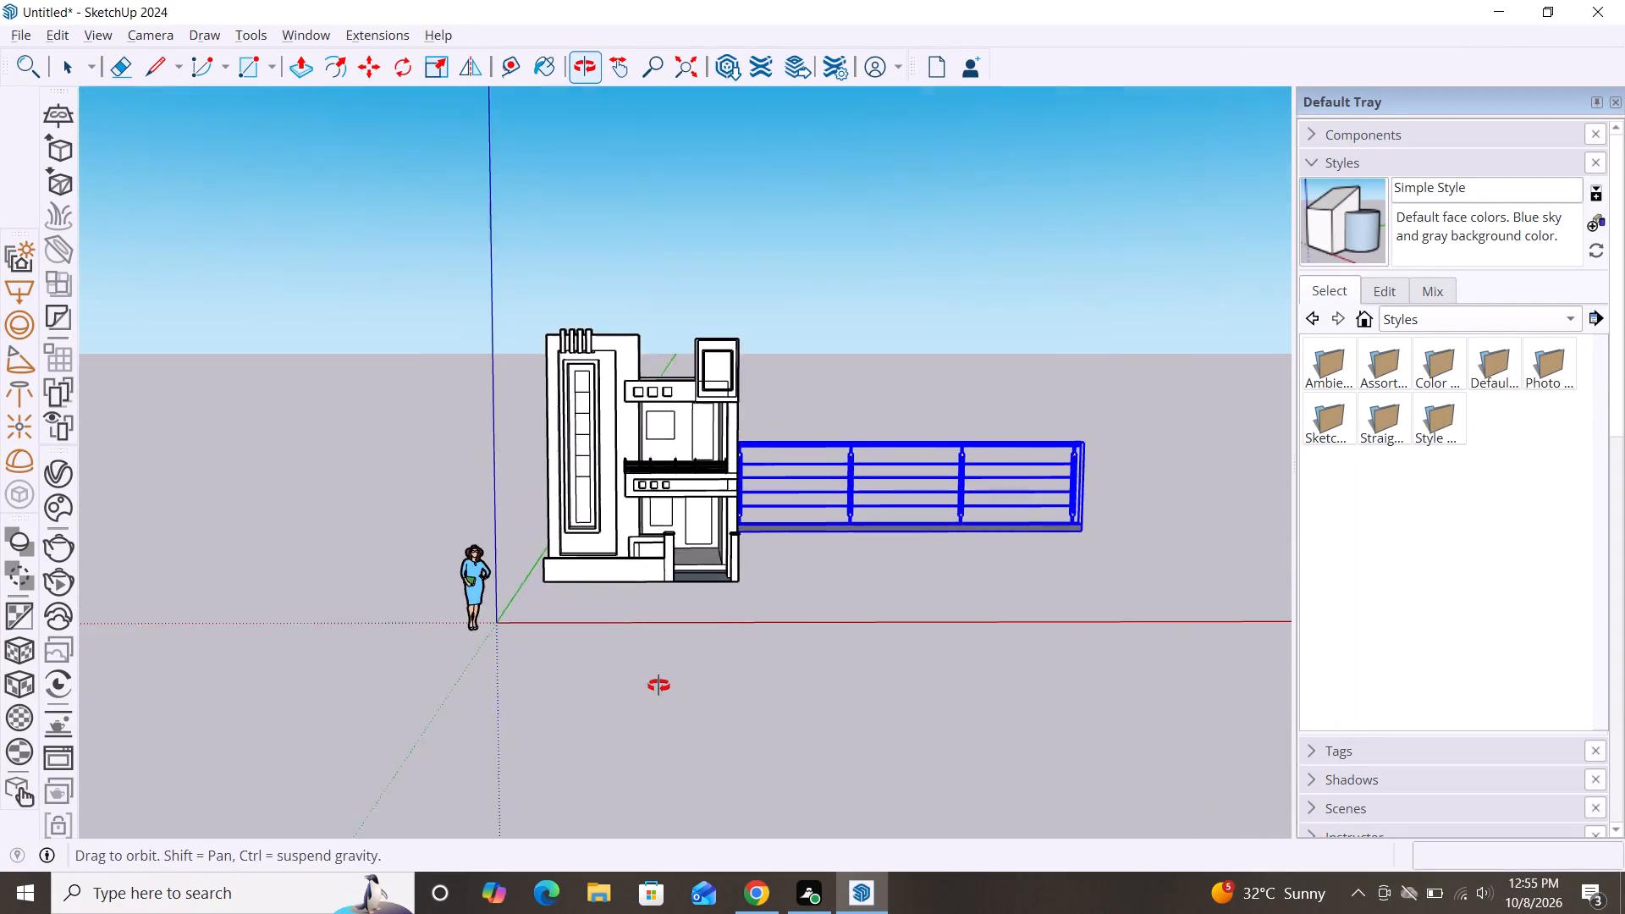
pyautogui.moveTo(658, 685); pyautogui.dragTo(649, 683, button='middle')
pyautogui.scroll(-2, 504, 487)
pyautogui.scroll(1, 975, 531)
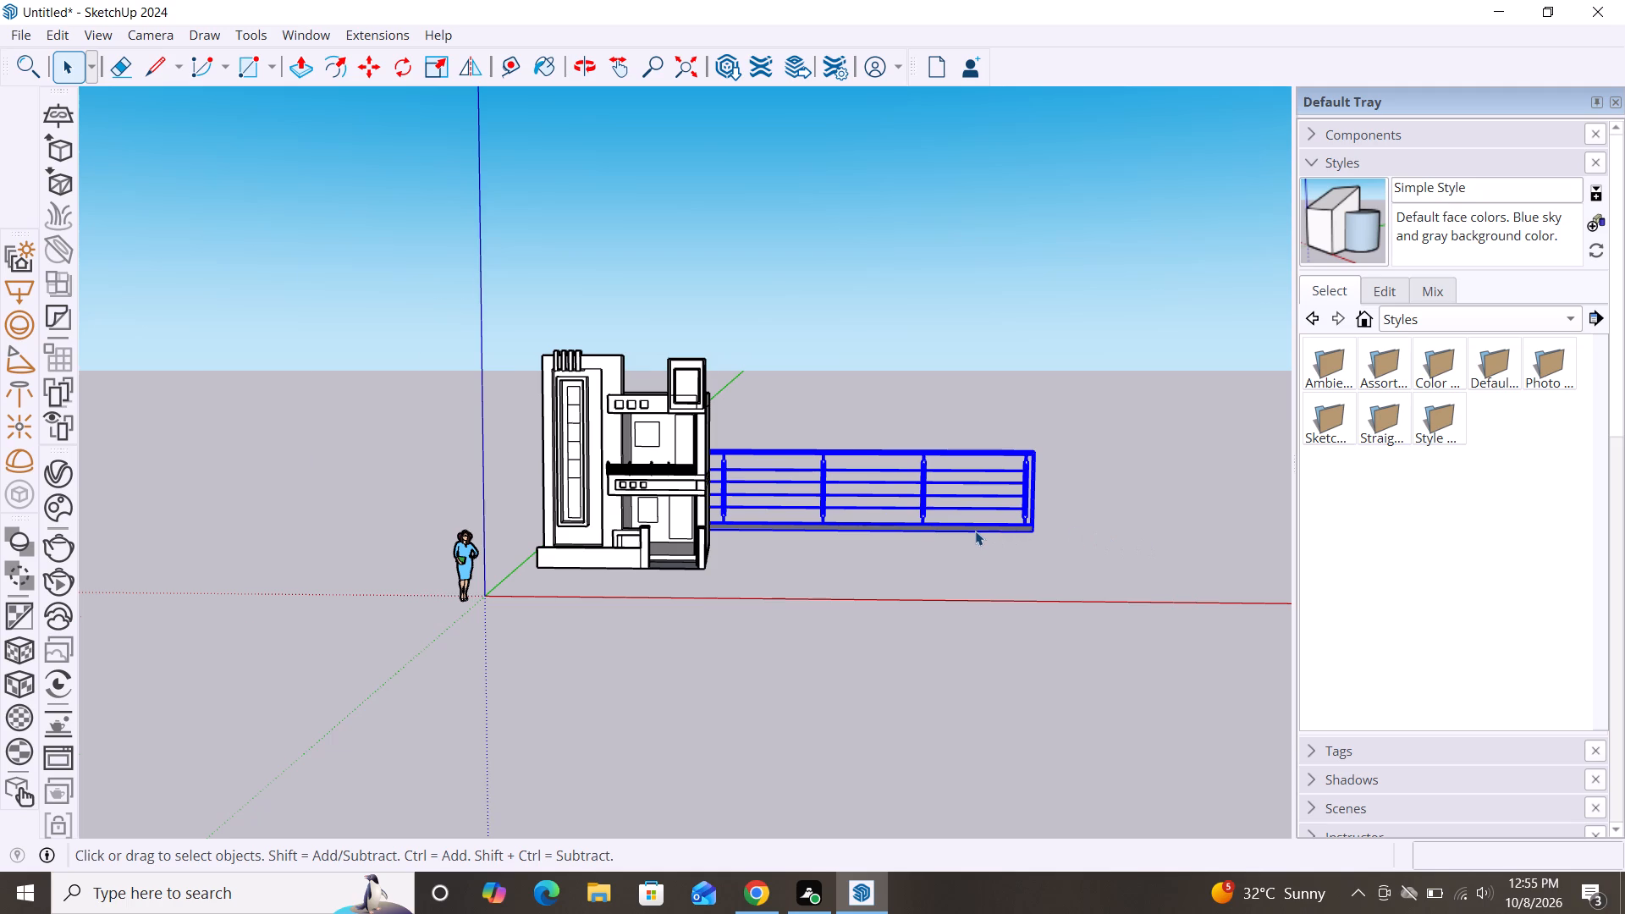
pyautogui.scroll(2, 975, 531)
pyautogui.scroll(7, 675, 611)
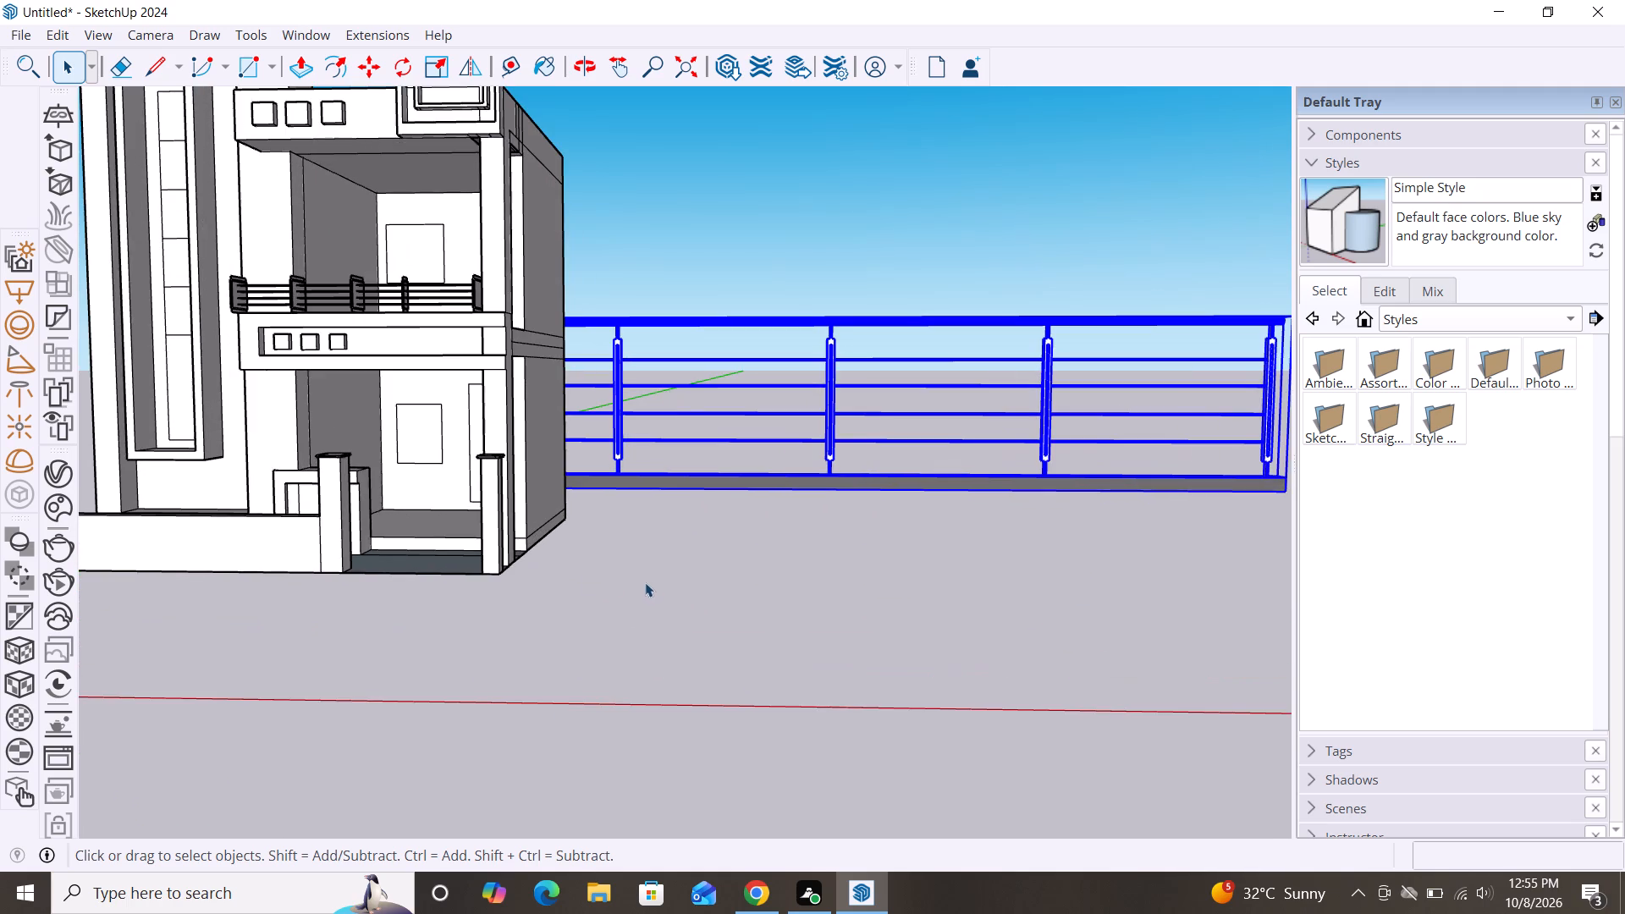
pyautogui.scroll(-2, 486, 565)
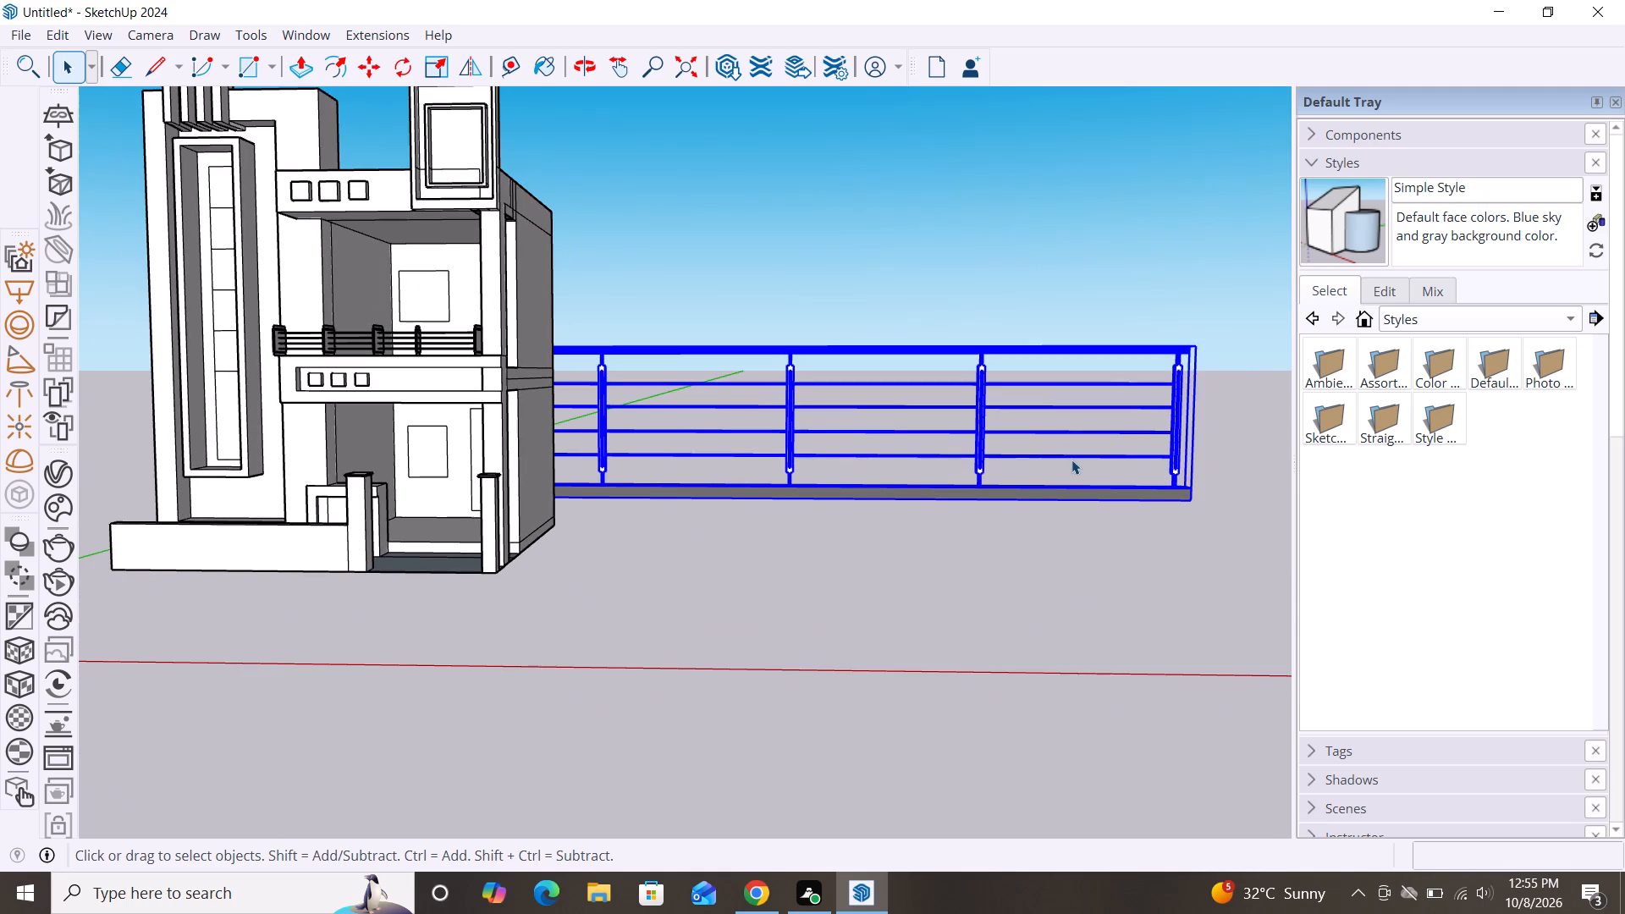
pyautogui.press('s')
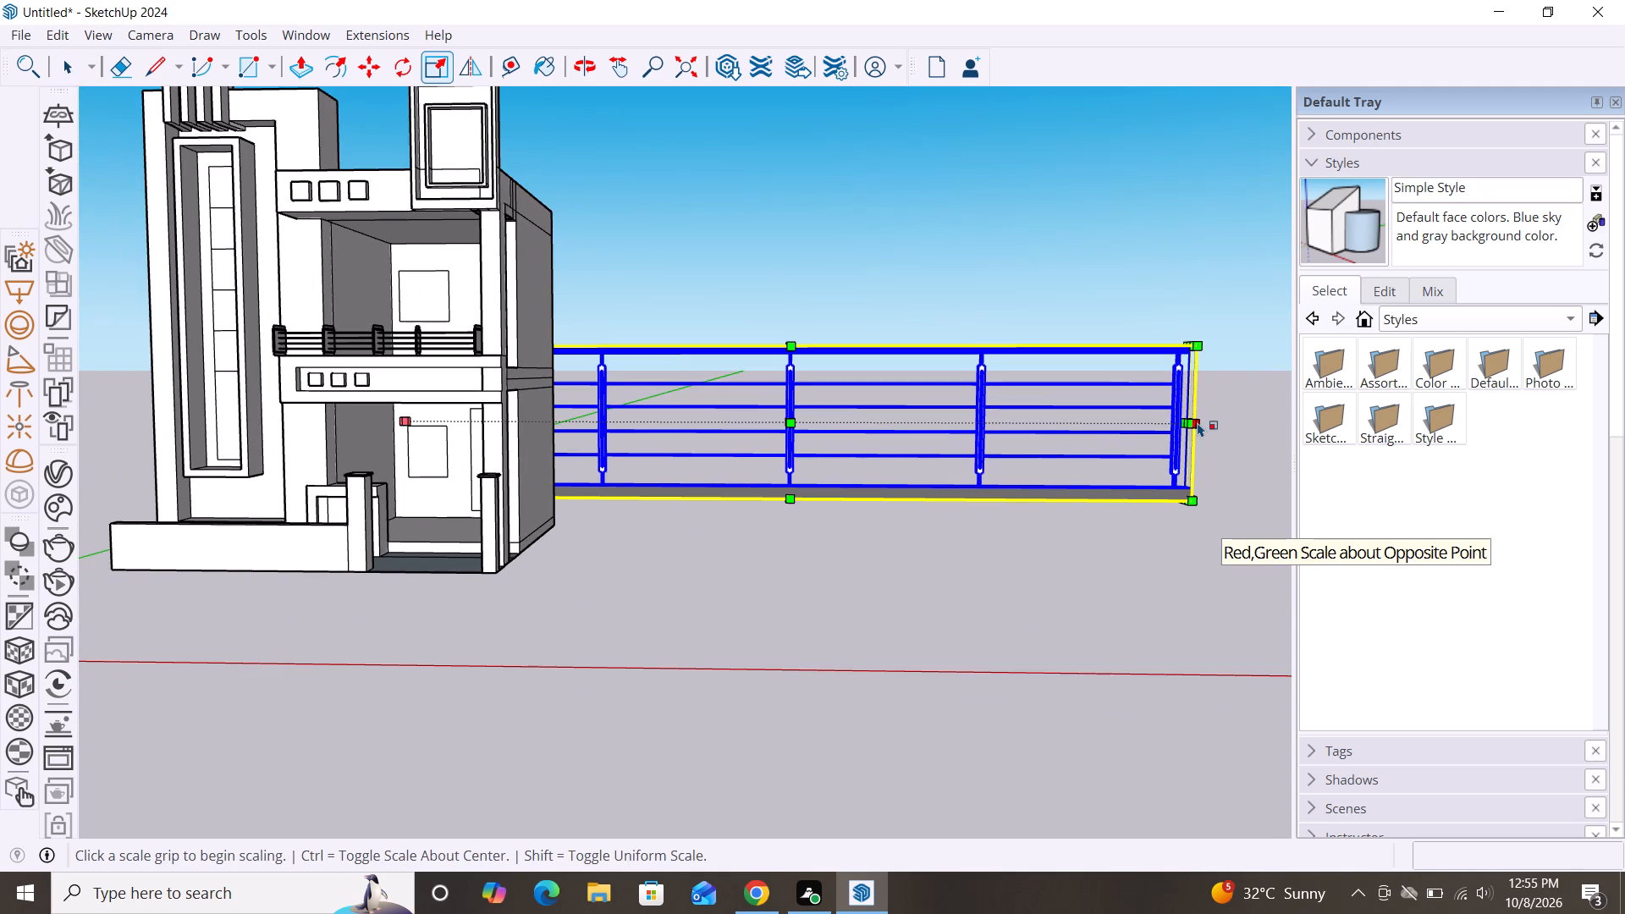
pyautogui.press('space')
pyautogui.press('m')
pyautogui.click(1170, 500)
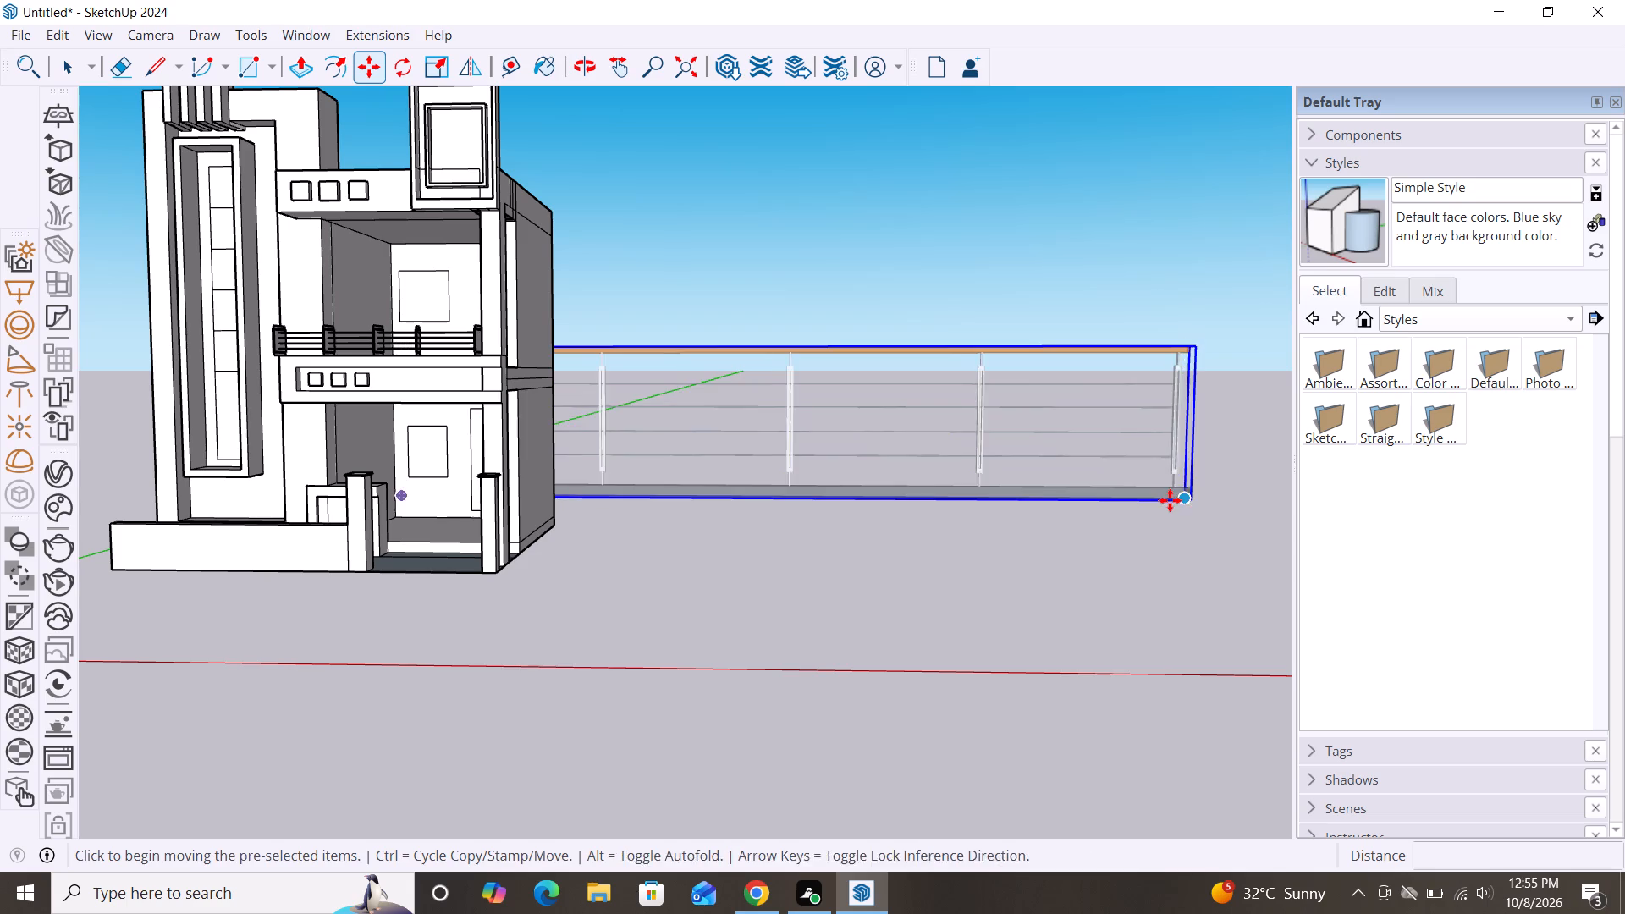
pyautogui.scroll(-7, 753, 443)
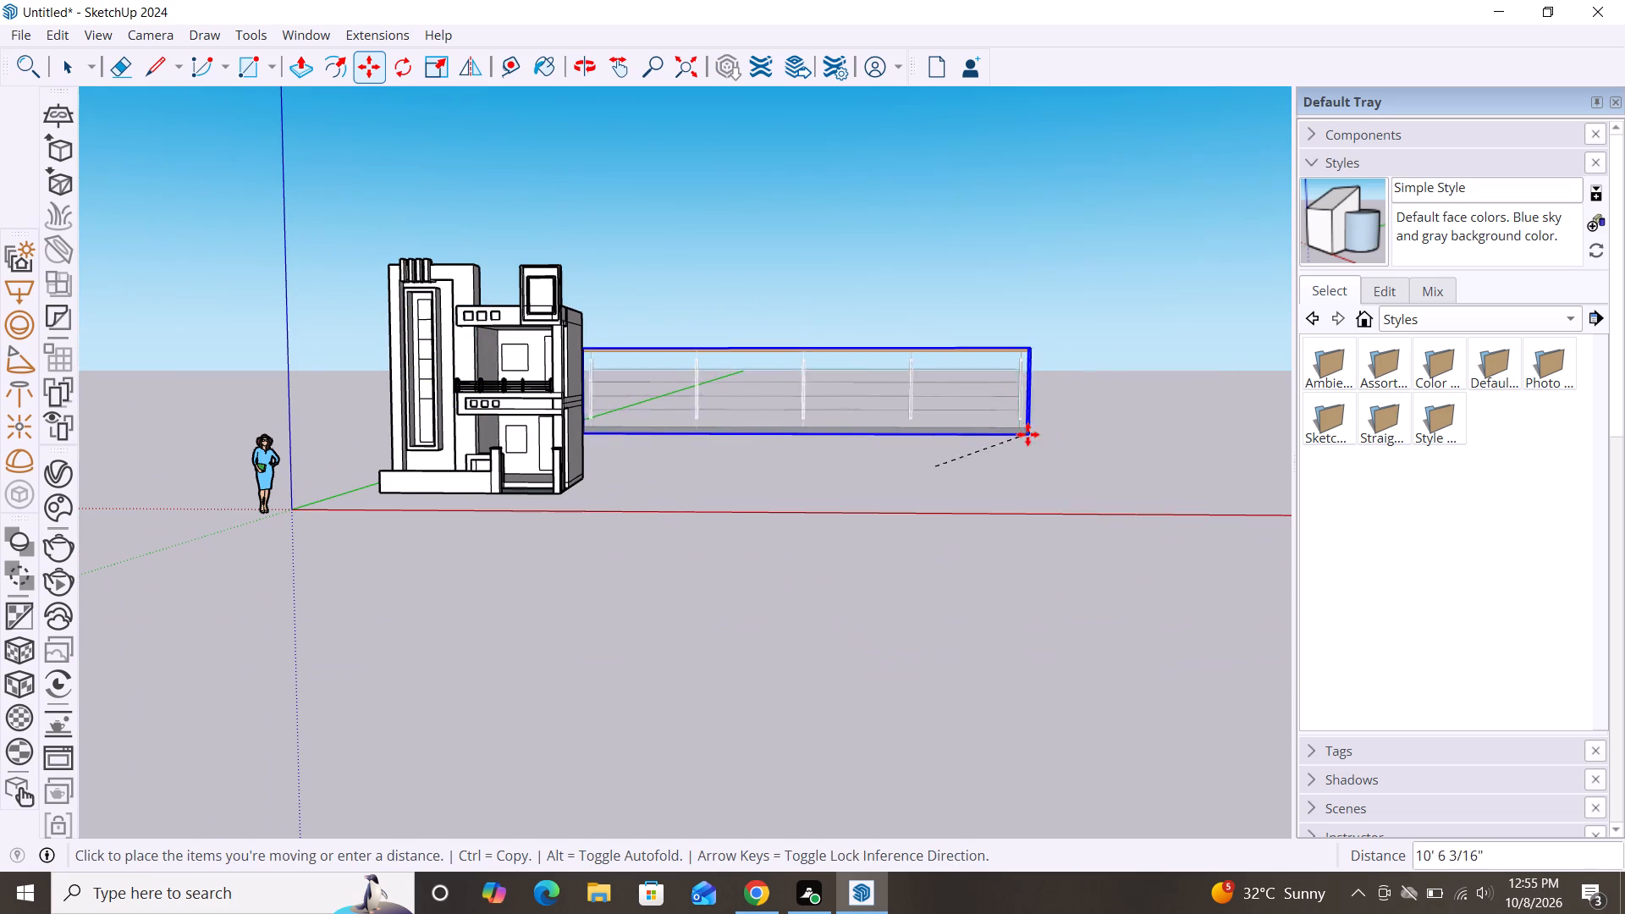
pyautogui.click(1085, 465)
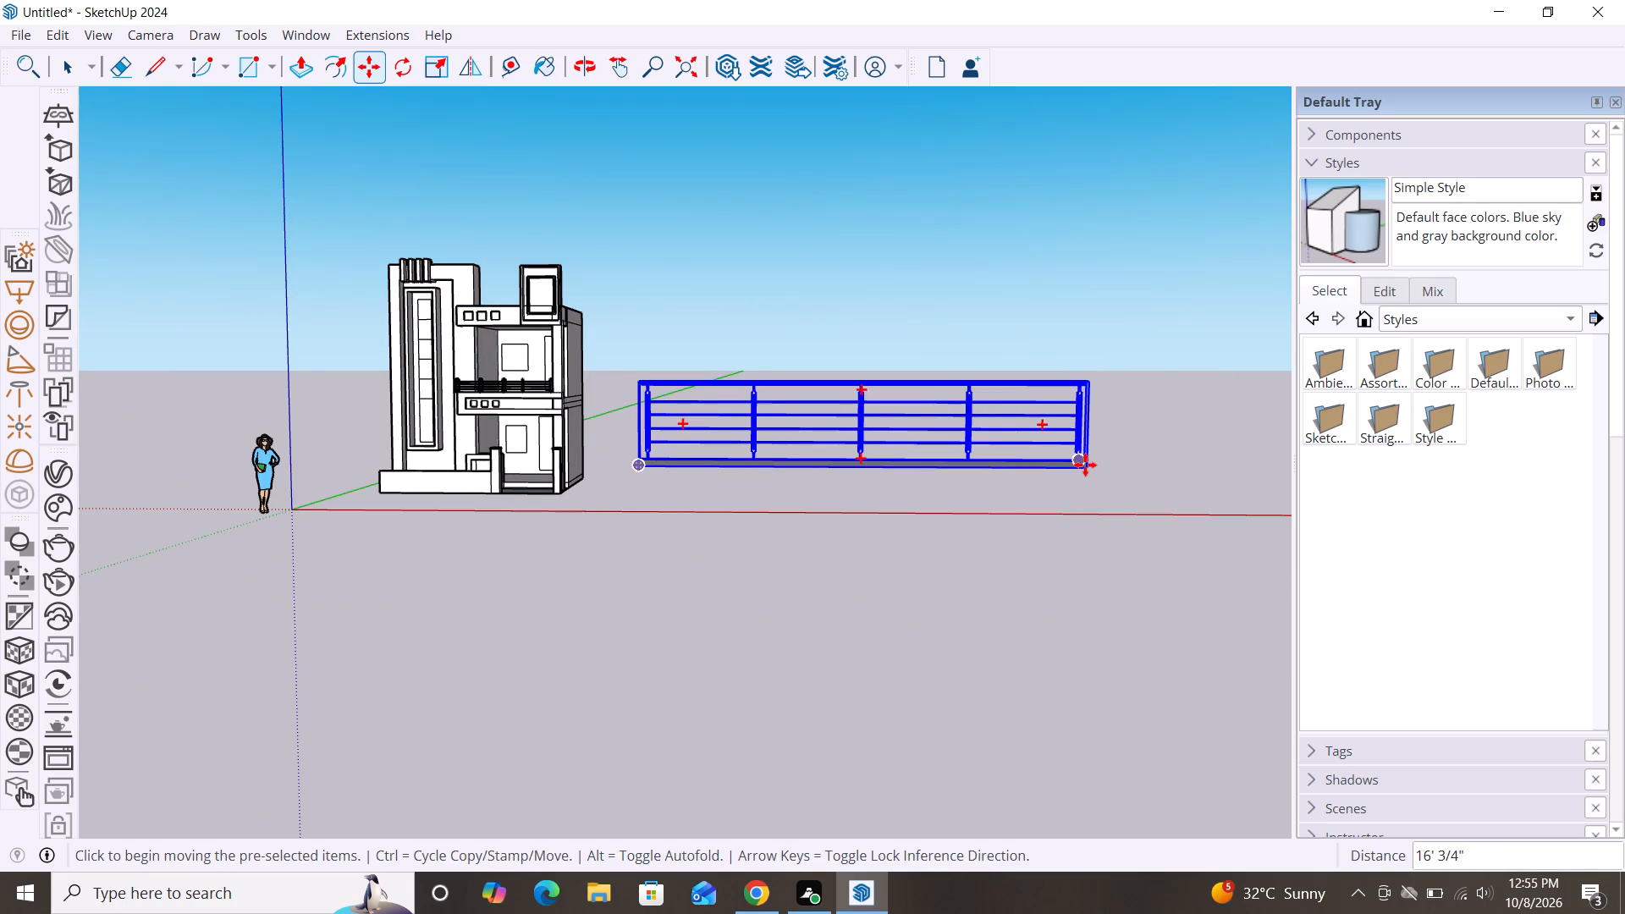
# Scale the imported railing down to about 0.39 of its length and reduce its height.
pyautogui.press('s')
pyautogui.moveTo(634, 422); pyautogui.dragTo(912, 423)
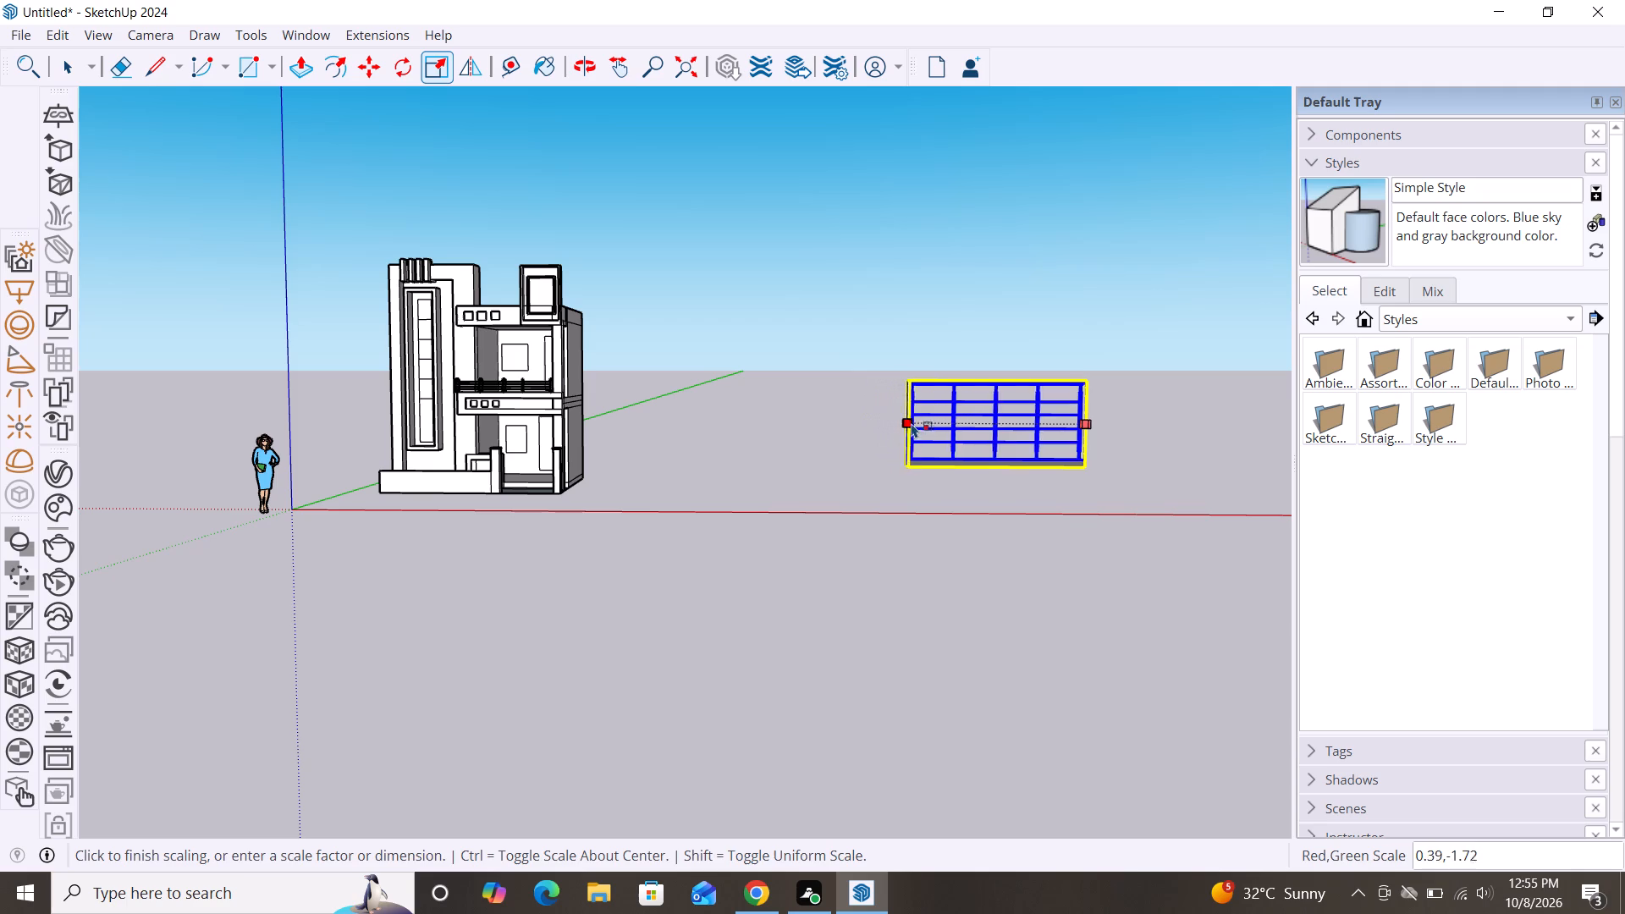
pyautogui.moveTo(912, 423); pyautogui.dragTo(916, 421)
pyautogui.moveTo(1010, 376); pyautogui.dragTo(1021, 420)
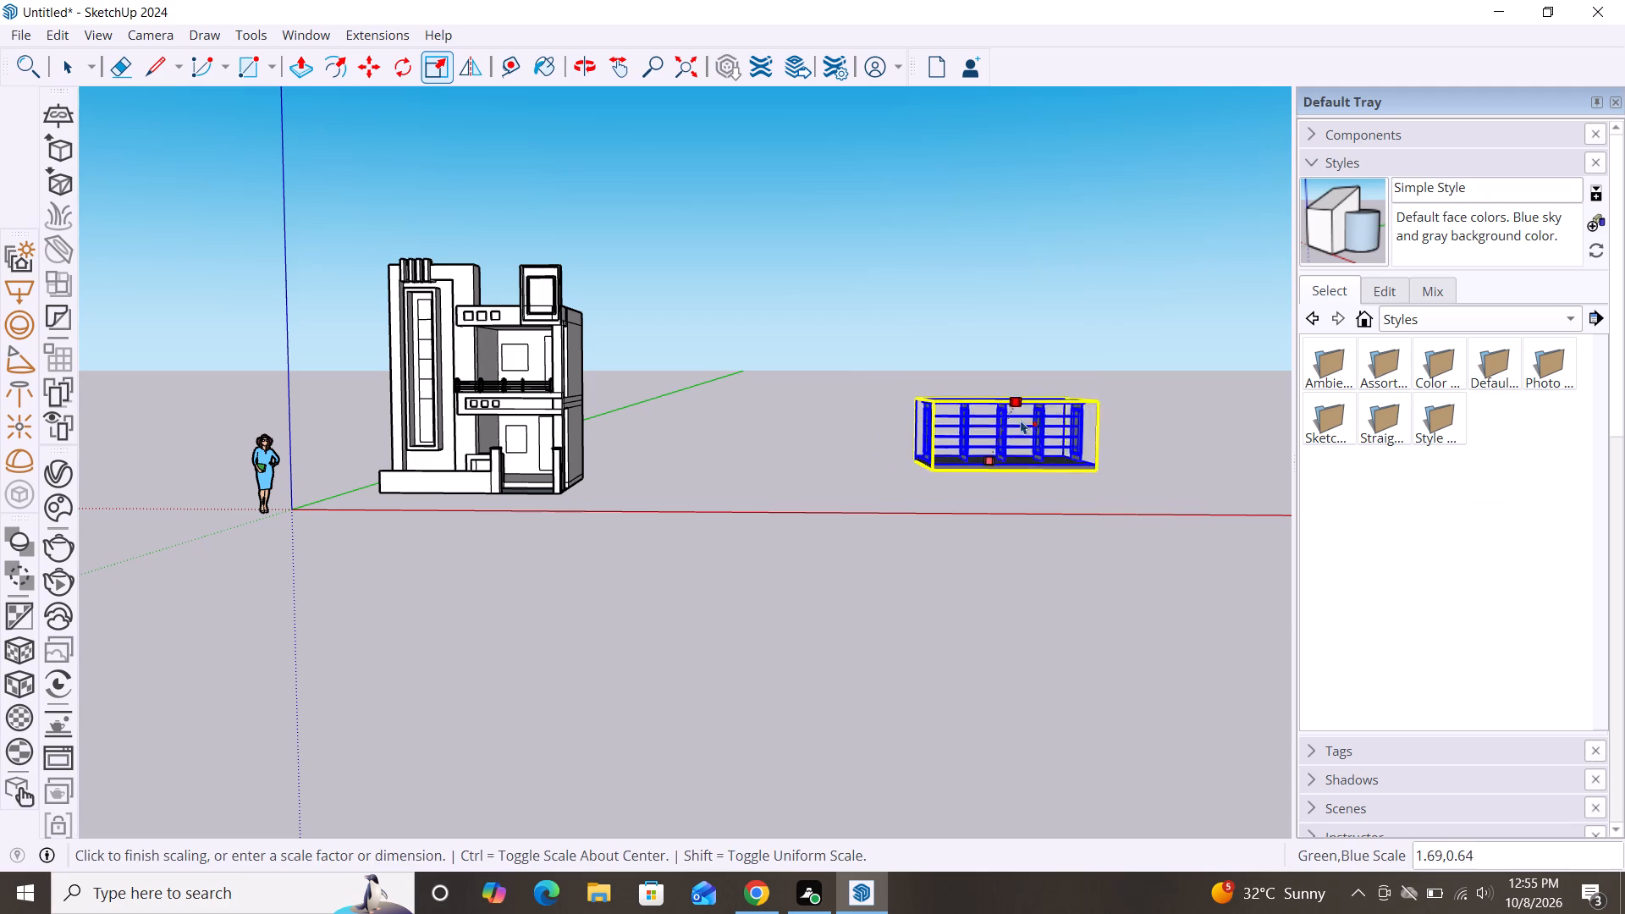
pyautogui.moveTo(1021, 420); pyautogui.dragTo(1021, 432)
pyautogui.click(1021, 432)
pyautogui.press('space')
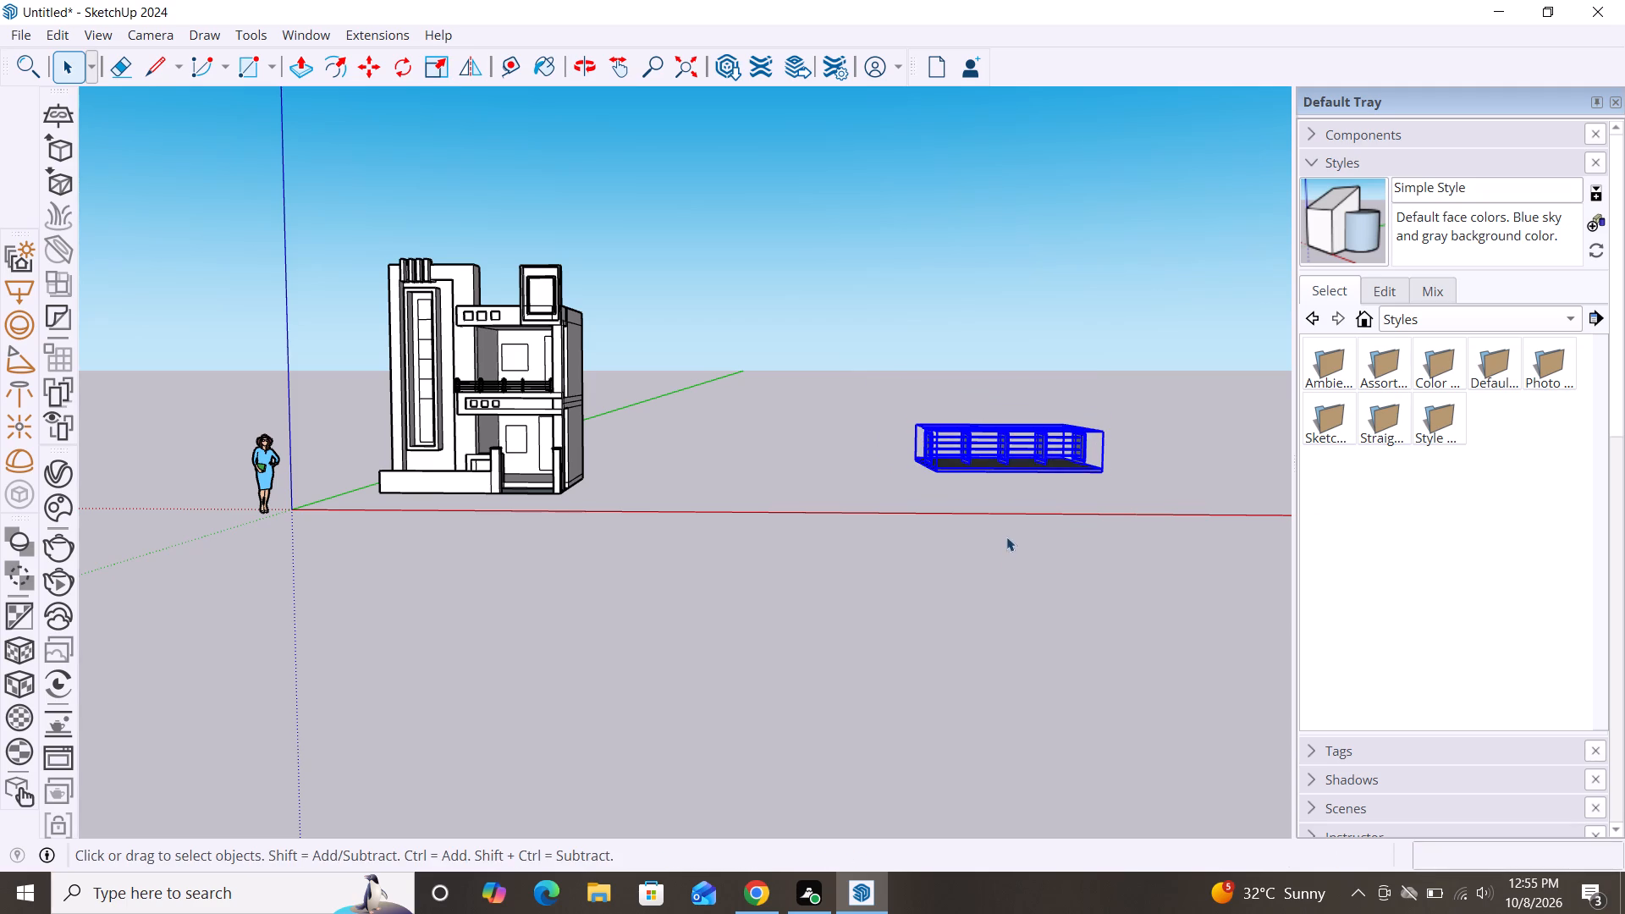
# Explode the scaled railing component.
pyautogui.click(1013, 559)
pyautogui.scroll(10, 1038, 439)
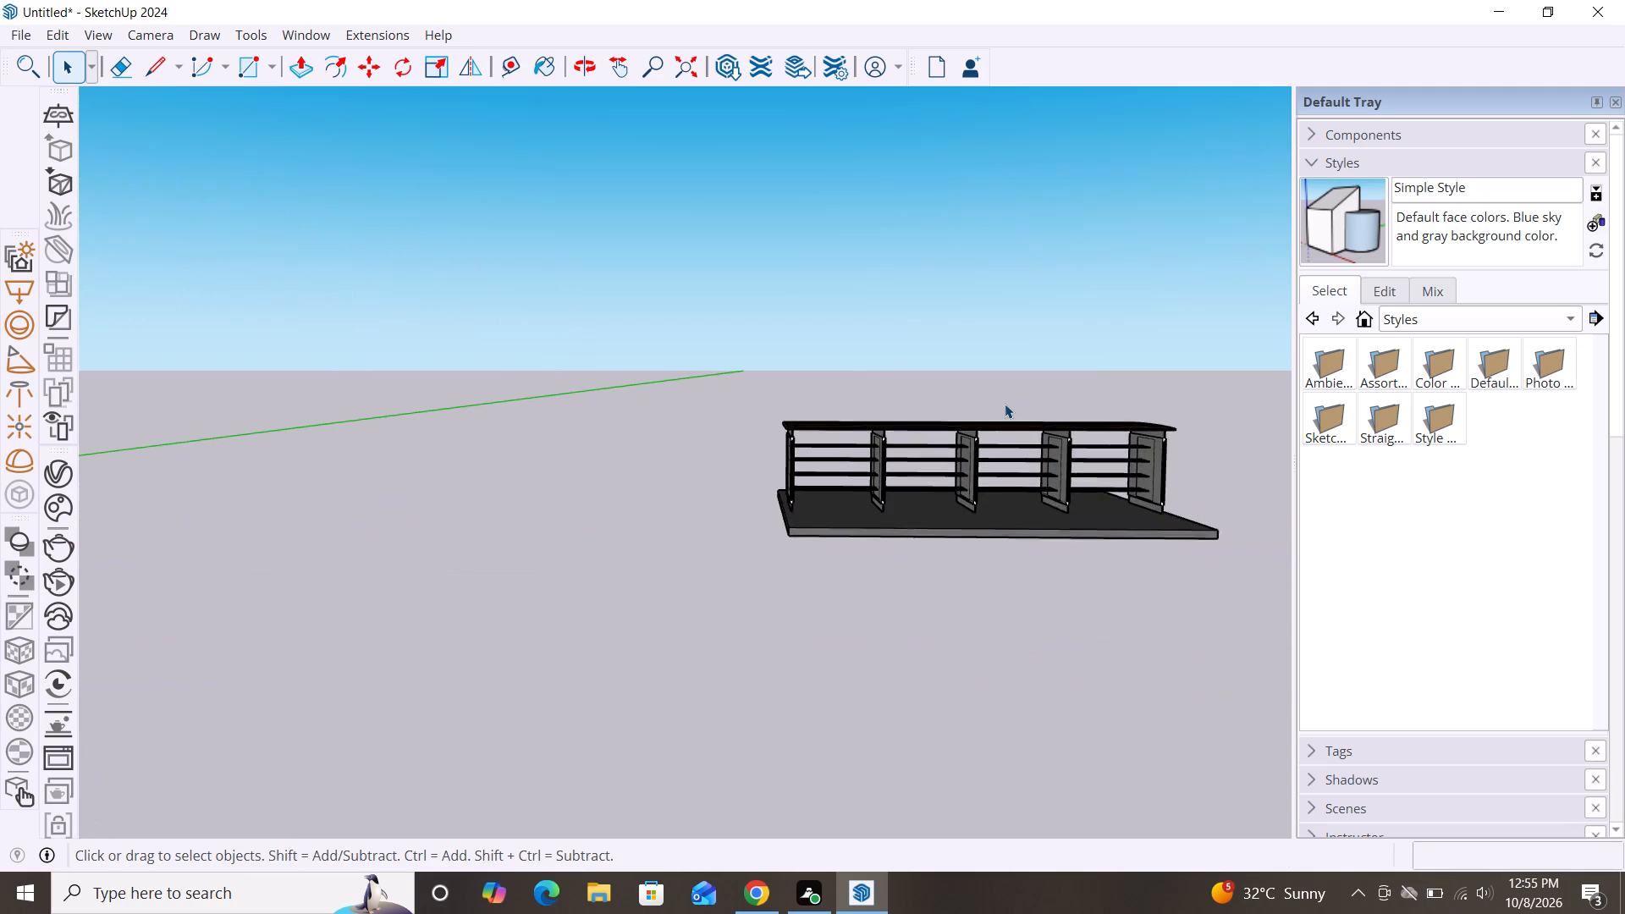
pyautogui.scroll(1, 1005, 404)
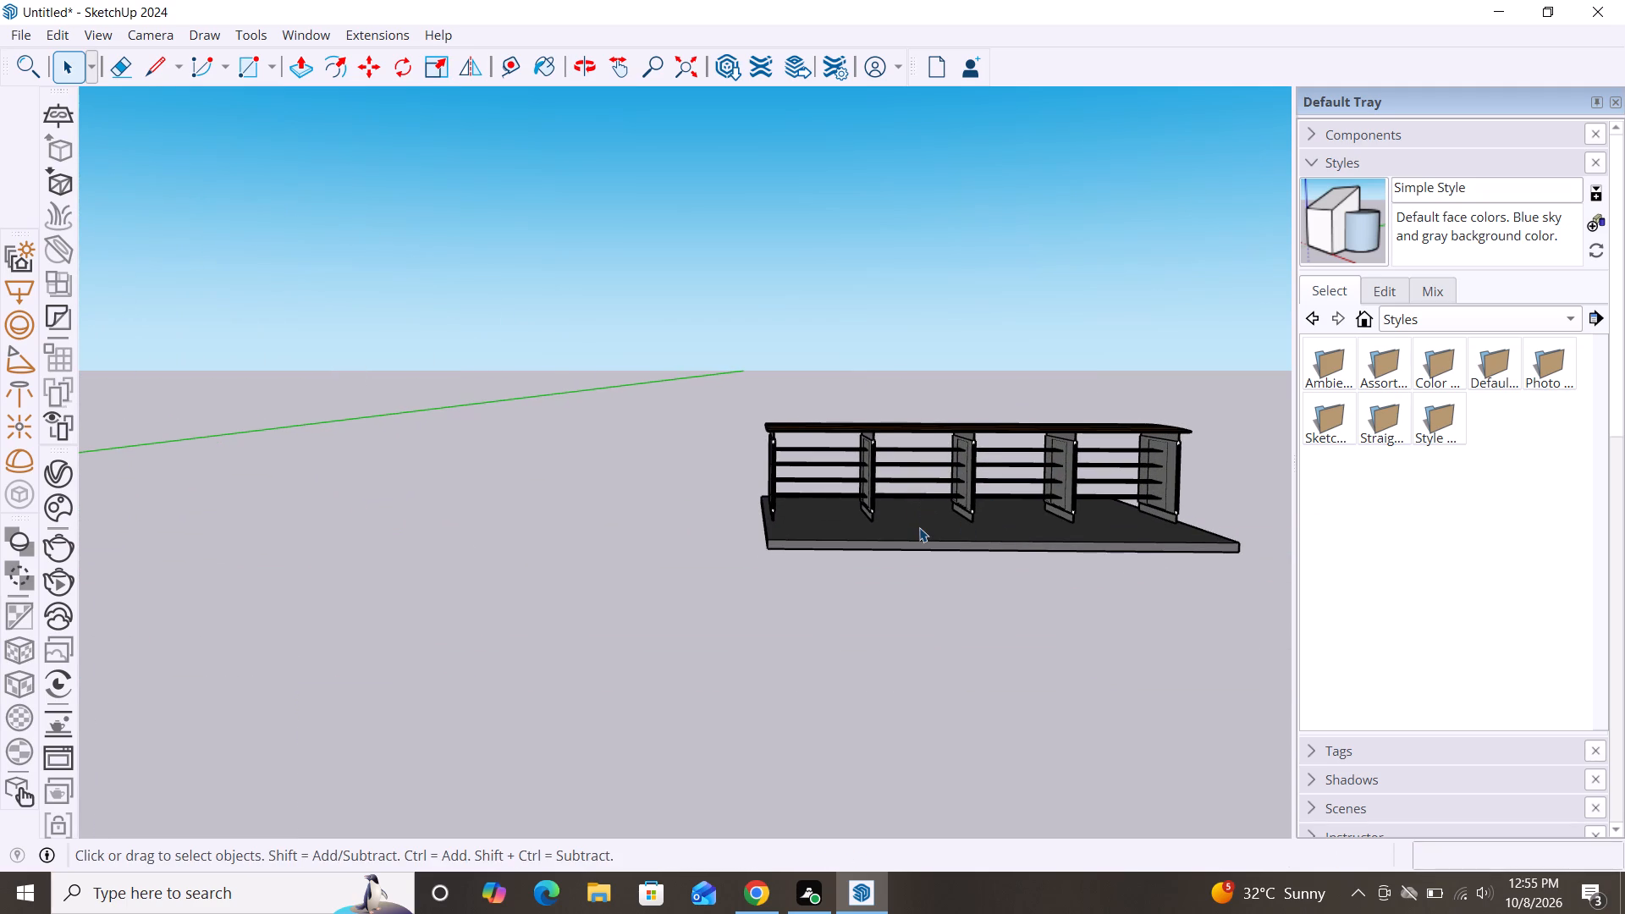
pyautogui.click(919, 527)
pyautogui.click(686, 565)
pyautogui.moveTo(706, 394); pyautogui.dragTo(1250, 669)
pyautogui.rightClick(975, 487)
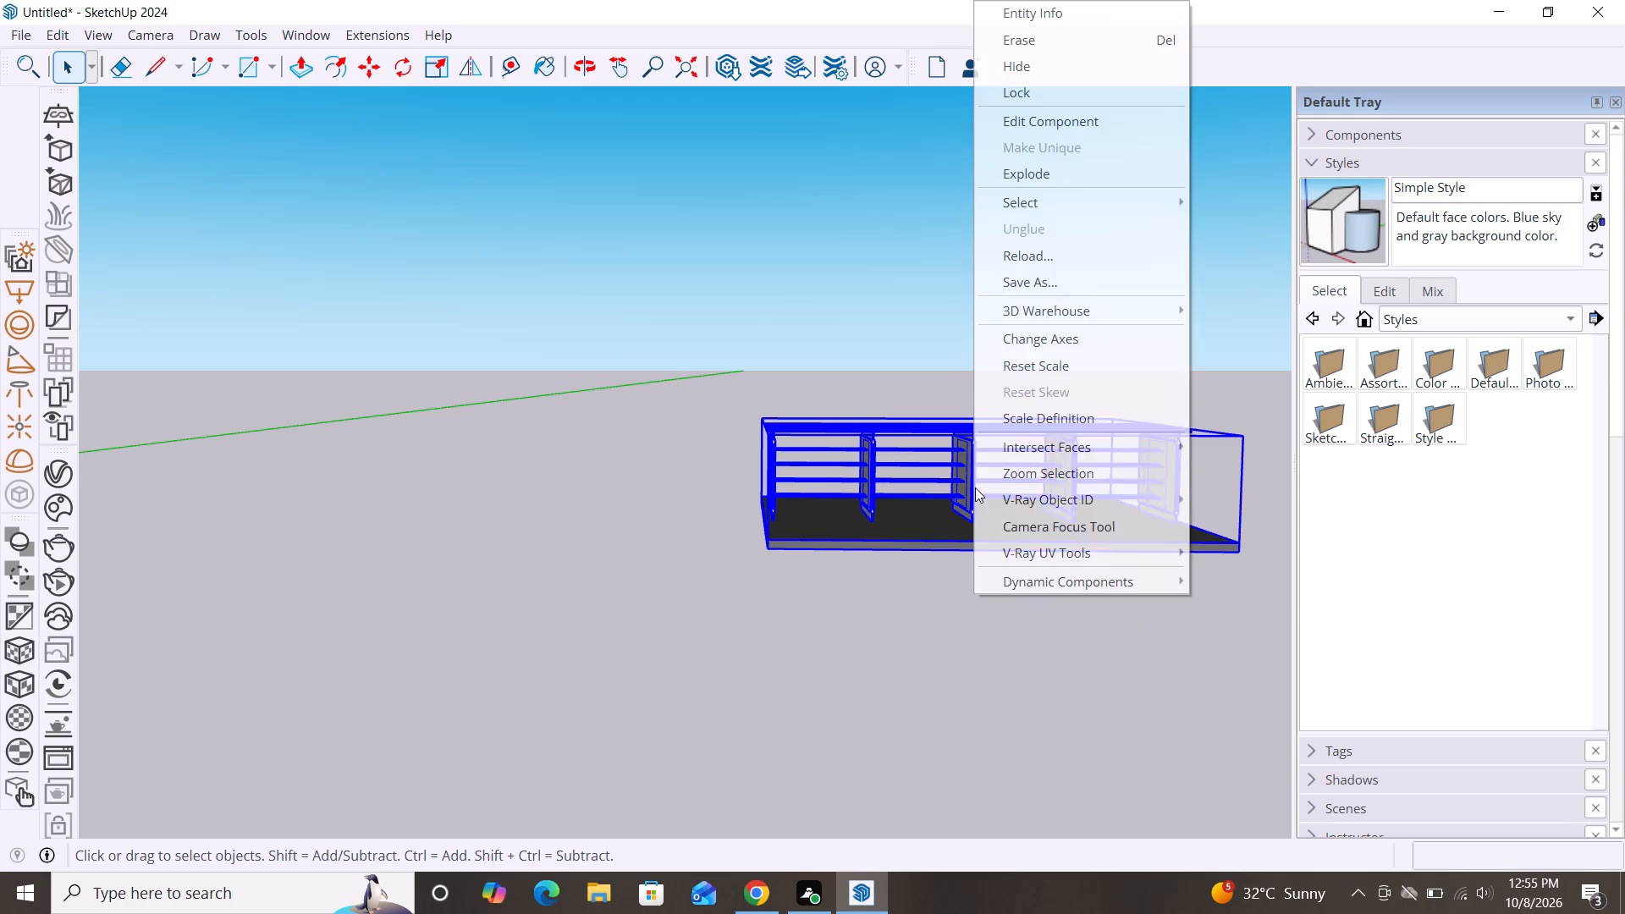
pyautogui.click(1063, 180)
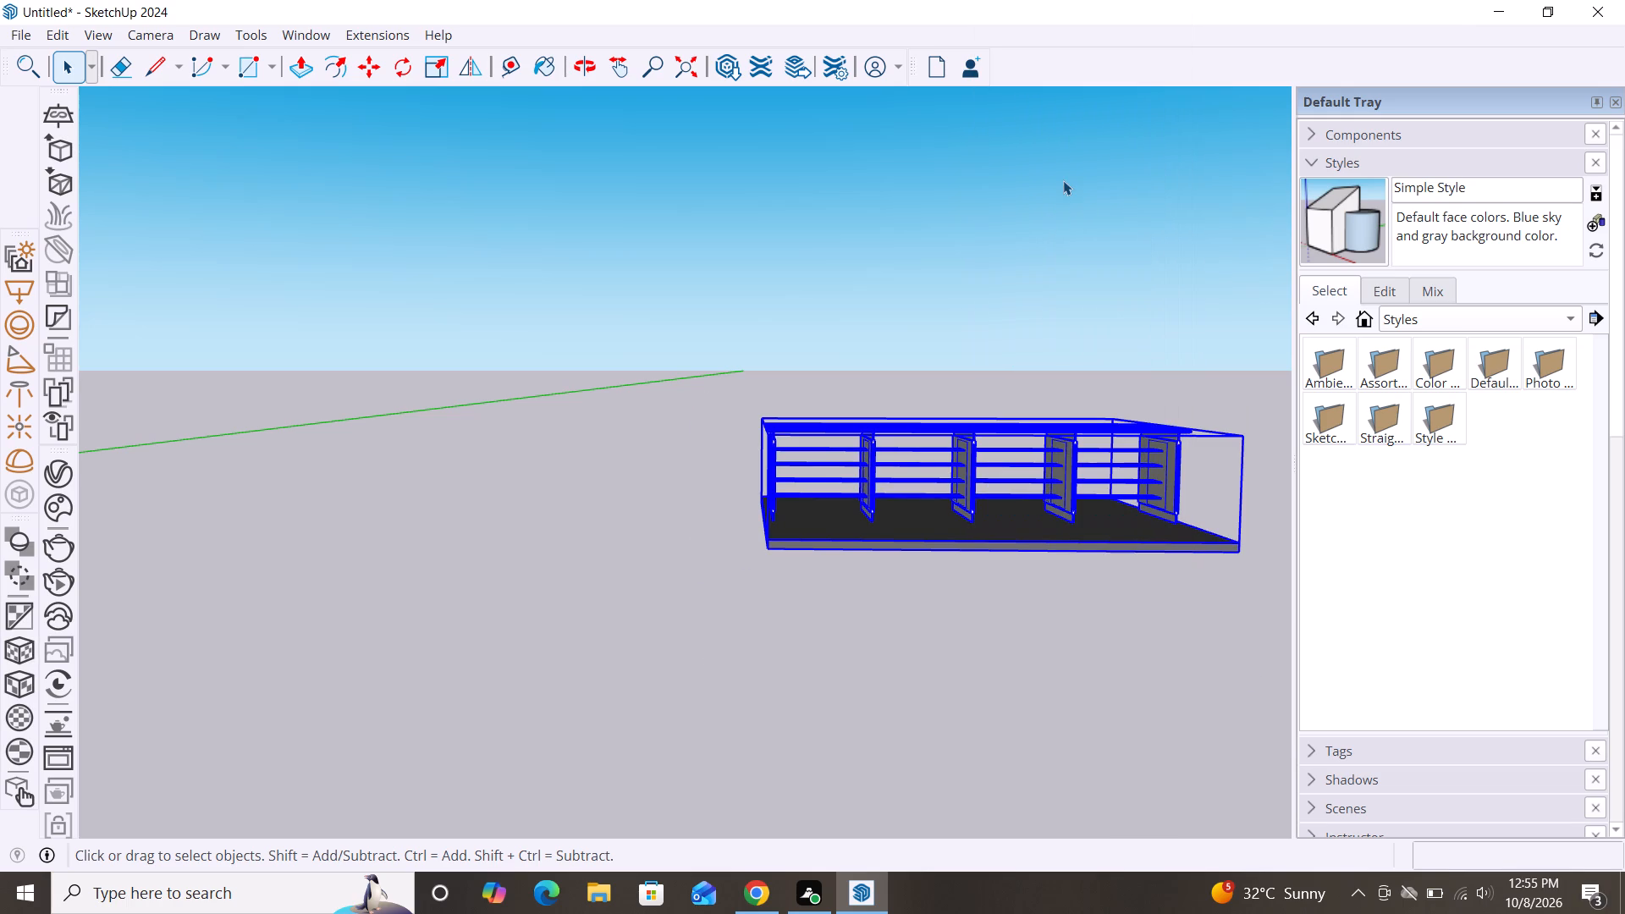
pyautogui.click(916, 635)
pyautogui.click(933, 551)
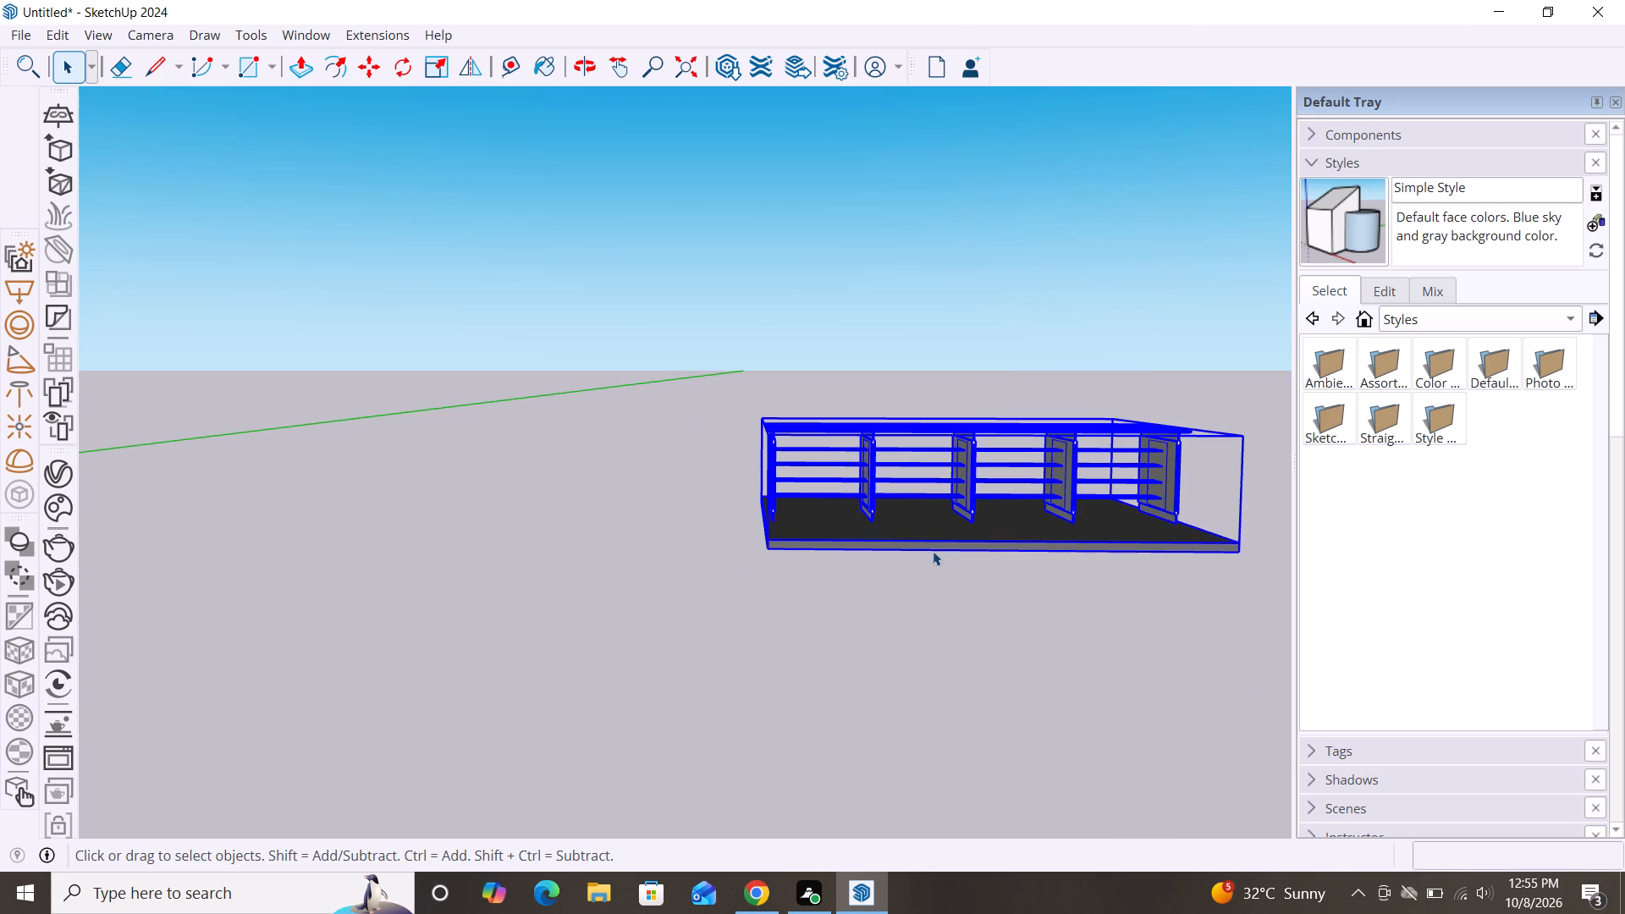
# Select the whole railing again and explode its nested component into separate parts.
pyautogui.rightClick(887, 435)
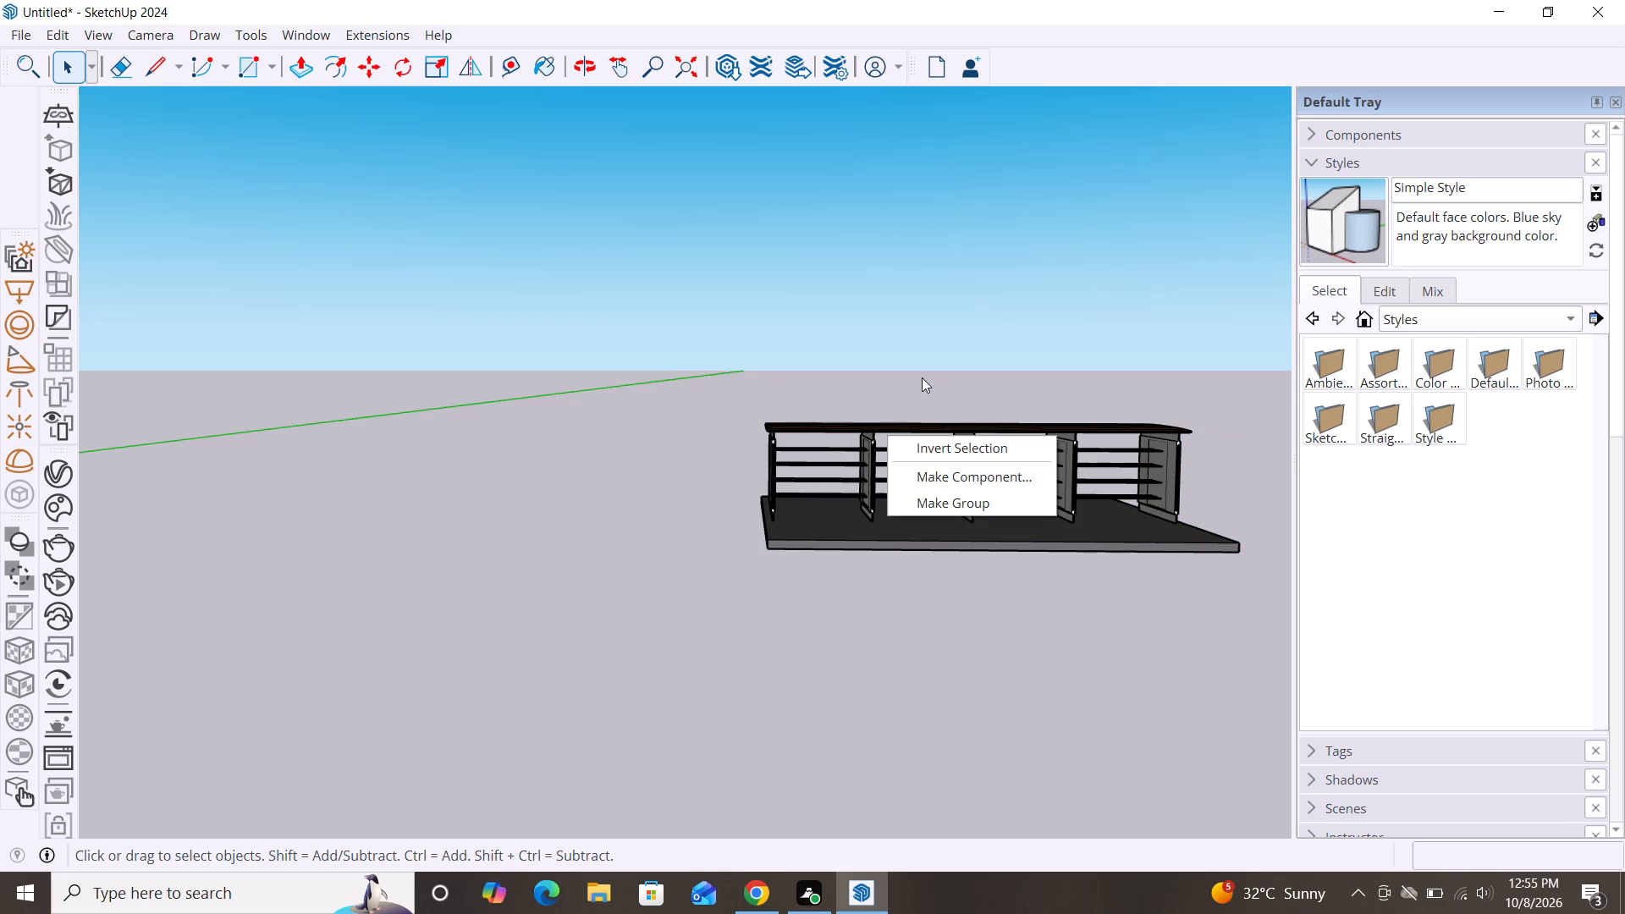
pyautogui.click(754, 651)
pyautogui.moveTo(721, 393); pyautogui.dragTo(1209, 674)
pyautogui.moveTo(654, 382); pyautogui.dragTo(1310, 731)
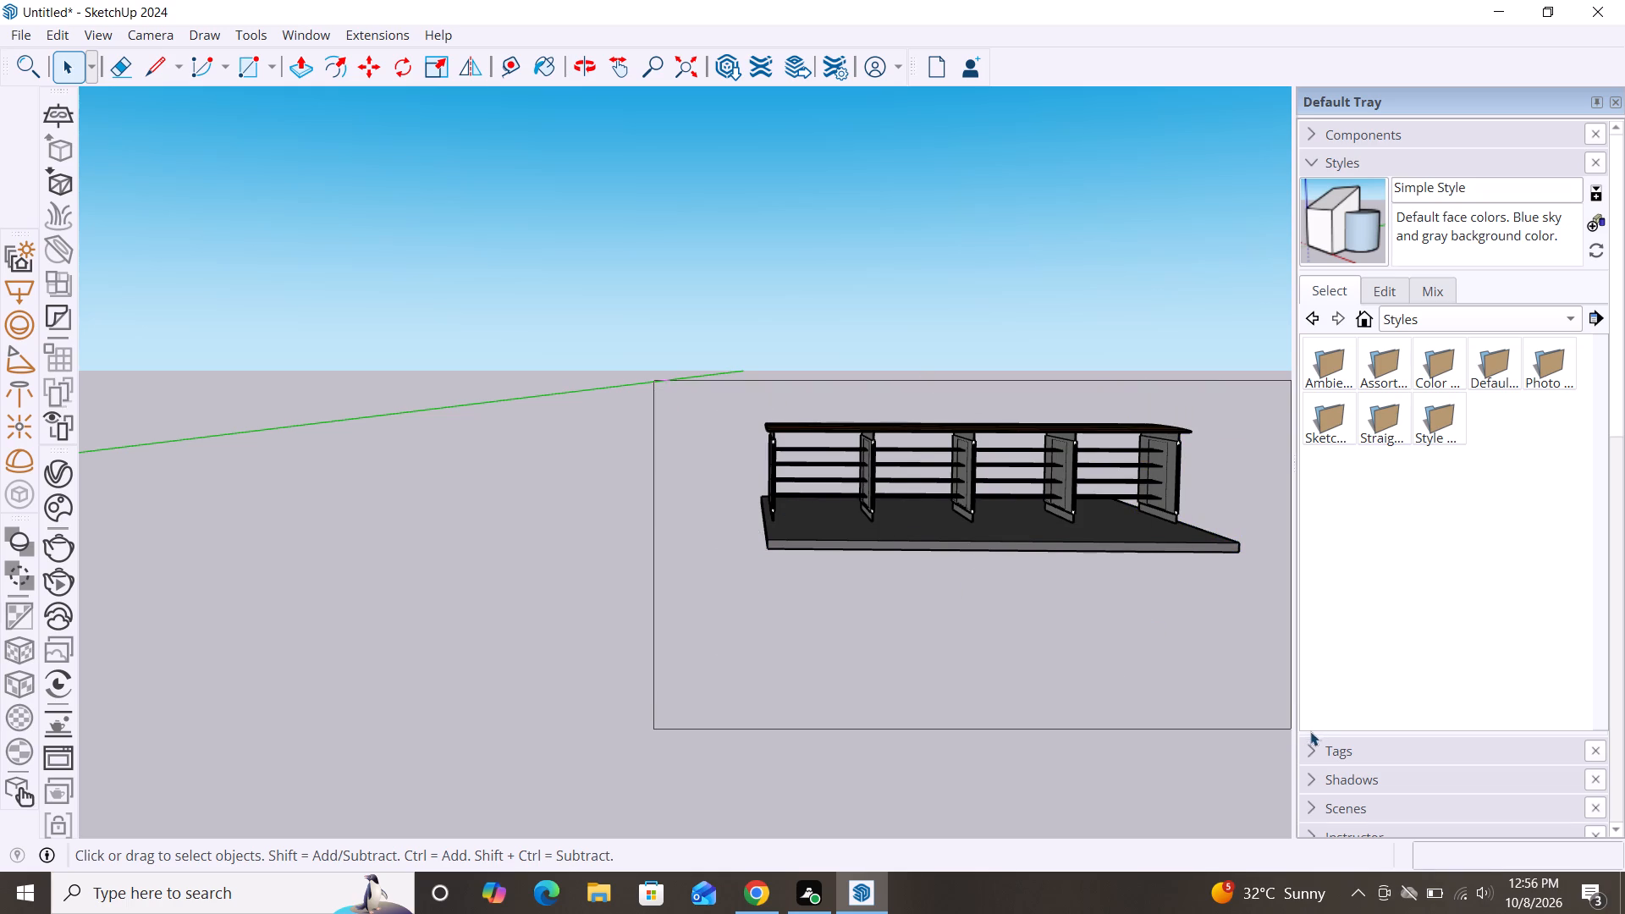
pyautogui.moveTo(1310, 731); pyautogui.dragTo(1306, 731)
pyautogui.scroll(-4, 1098, 557)
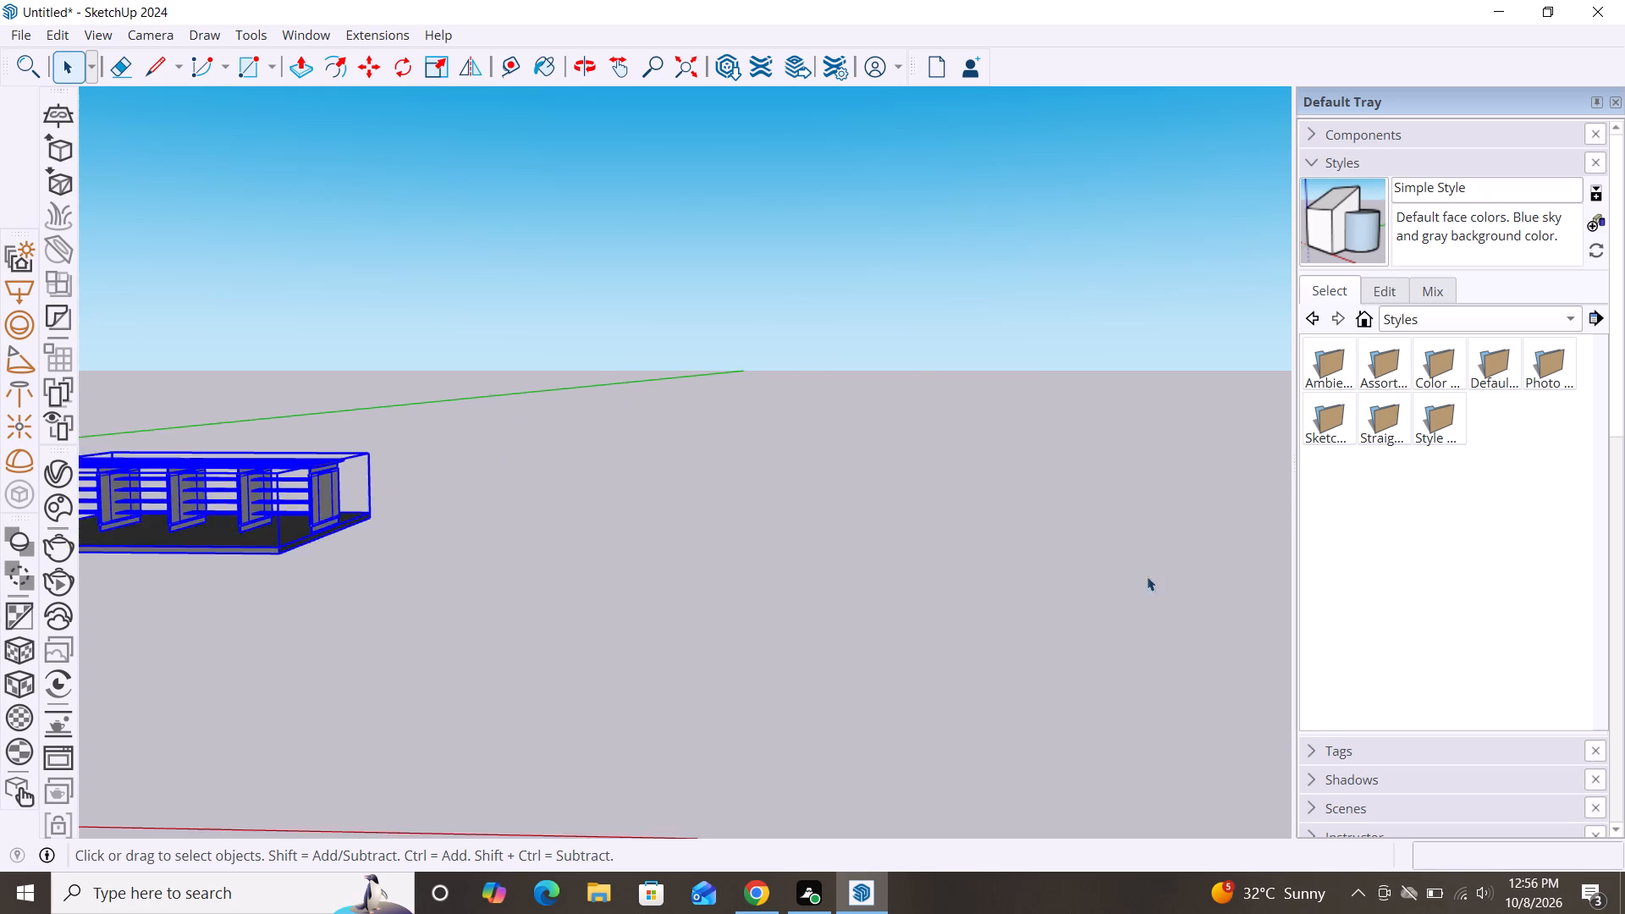
pyautogui.scroll(-7, 1200, 590)
pyautogui.rightClick(621, 552)
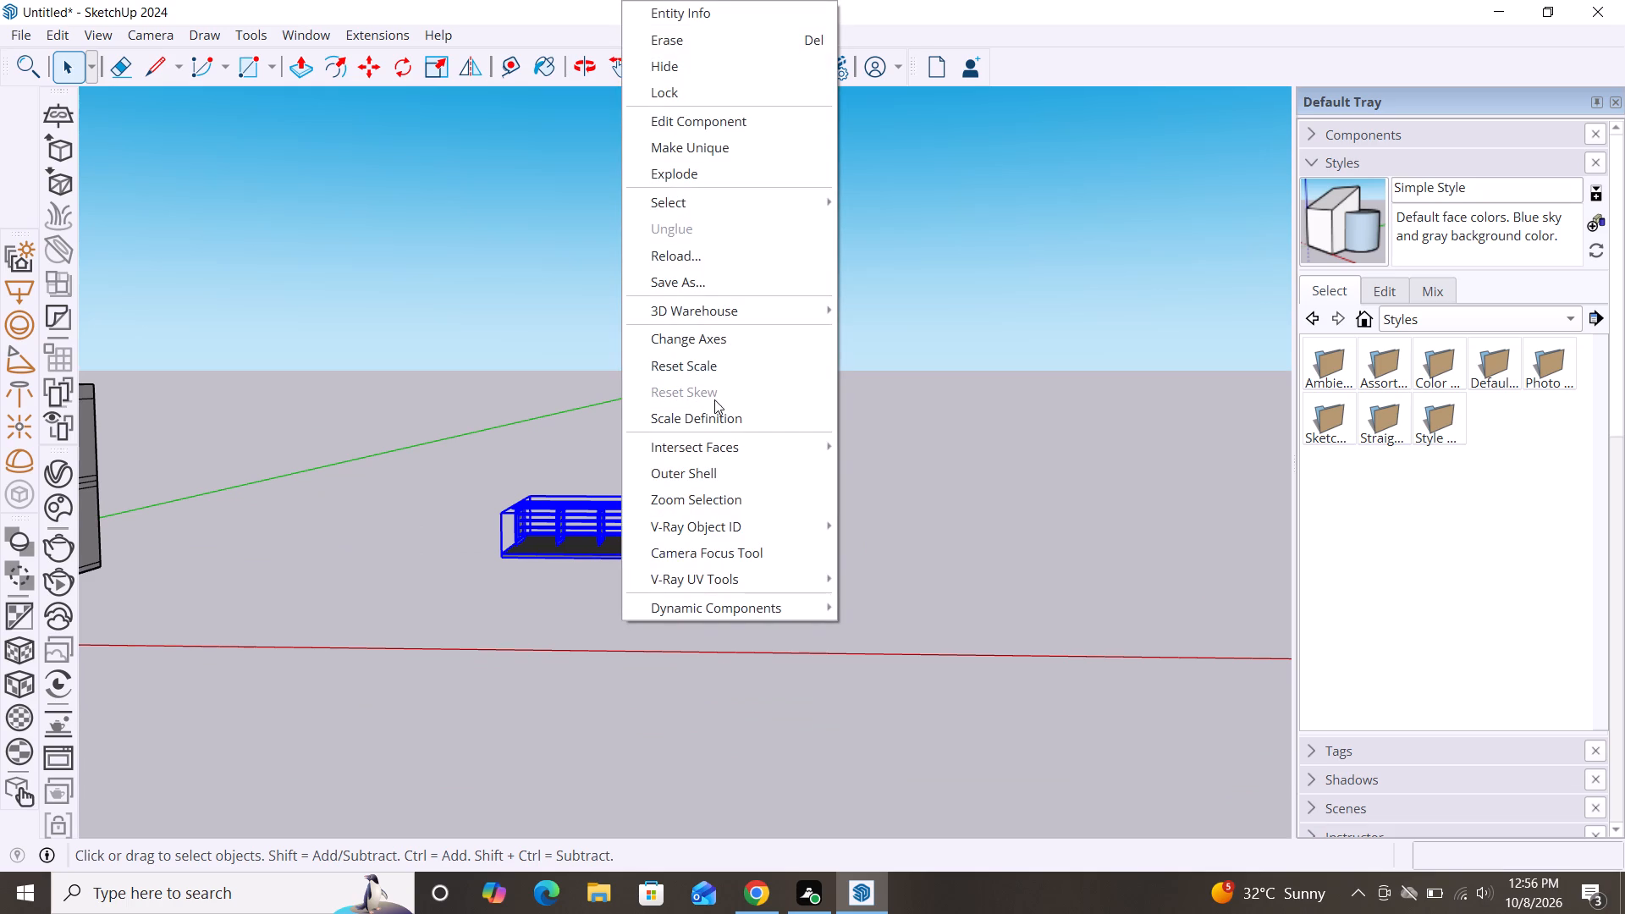
pyautogui.click(730, 170)
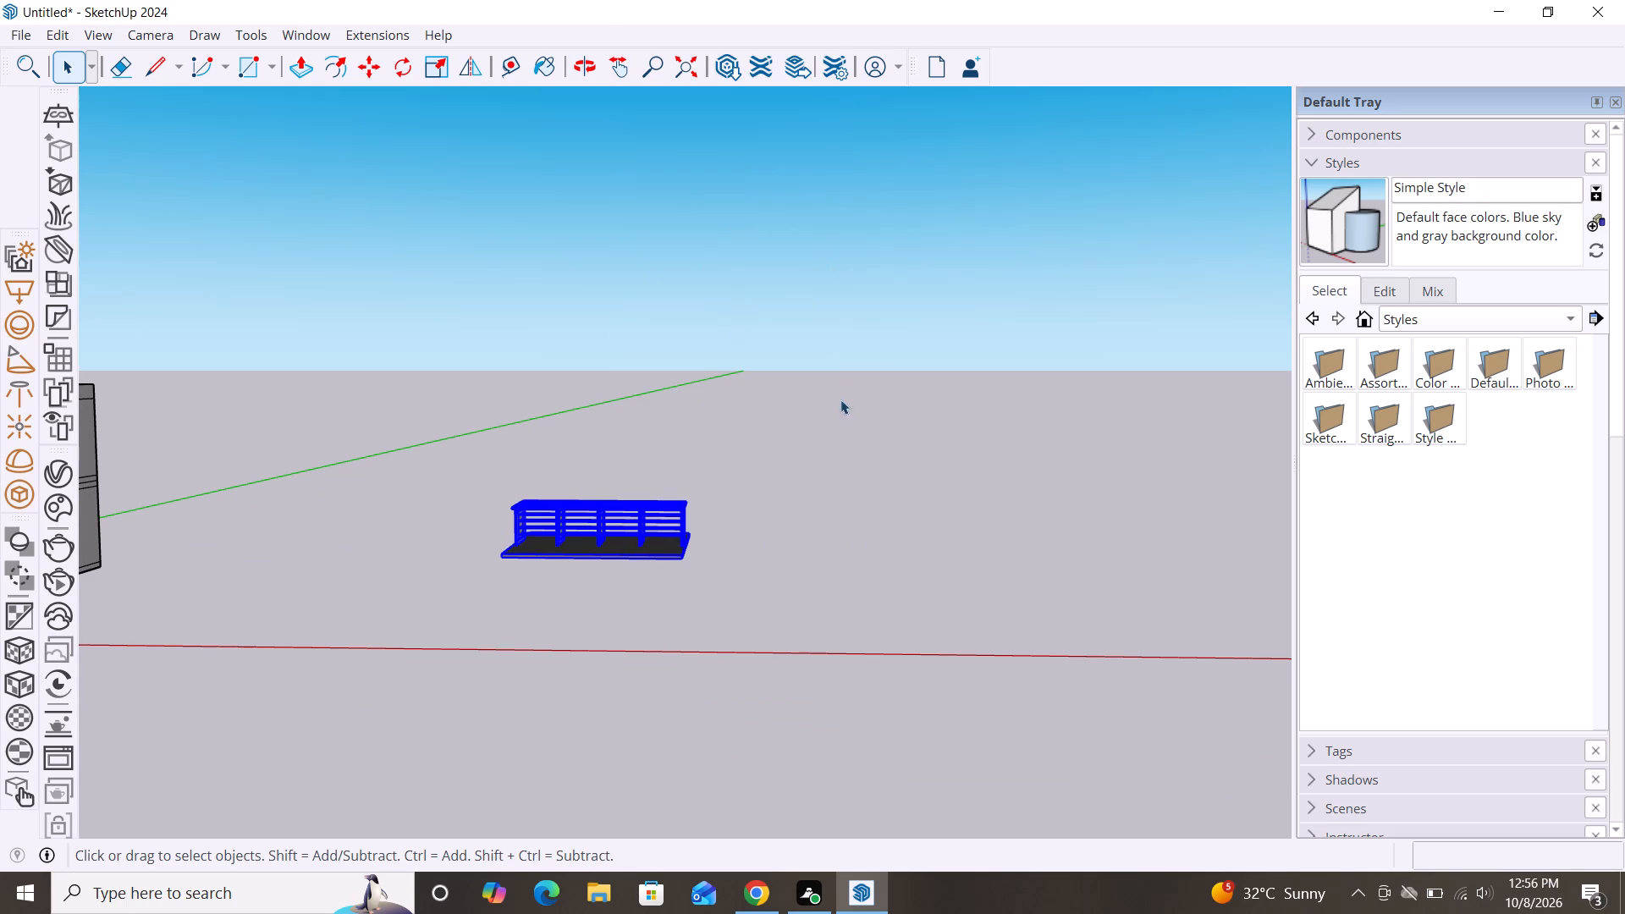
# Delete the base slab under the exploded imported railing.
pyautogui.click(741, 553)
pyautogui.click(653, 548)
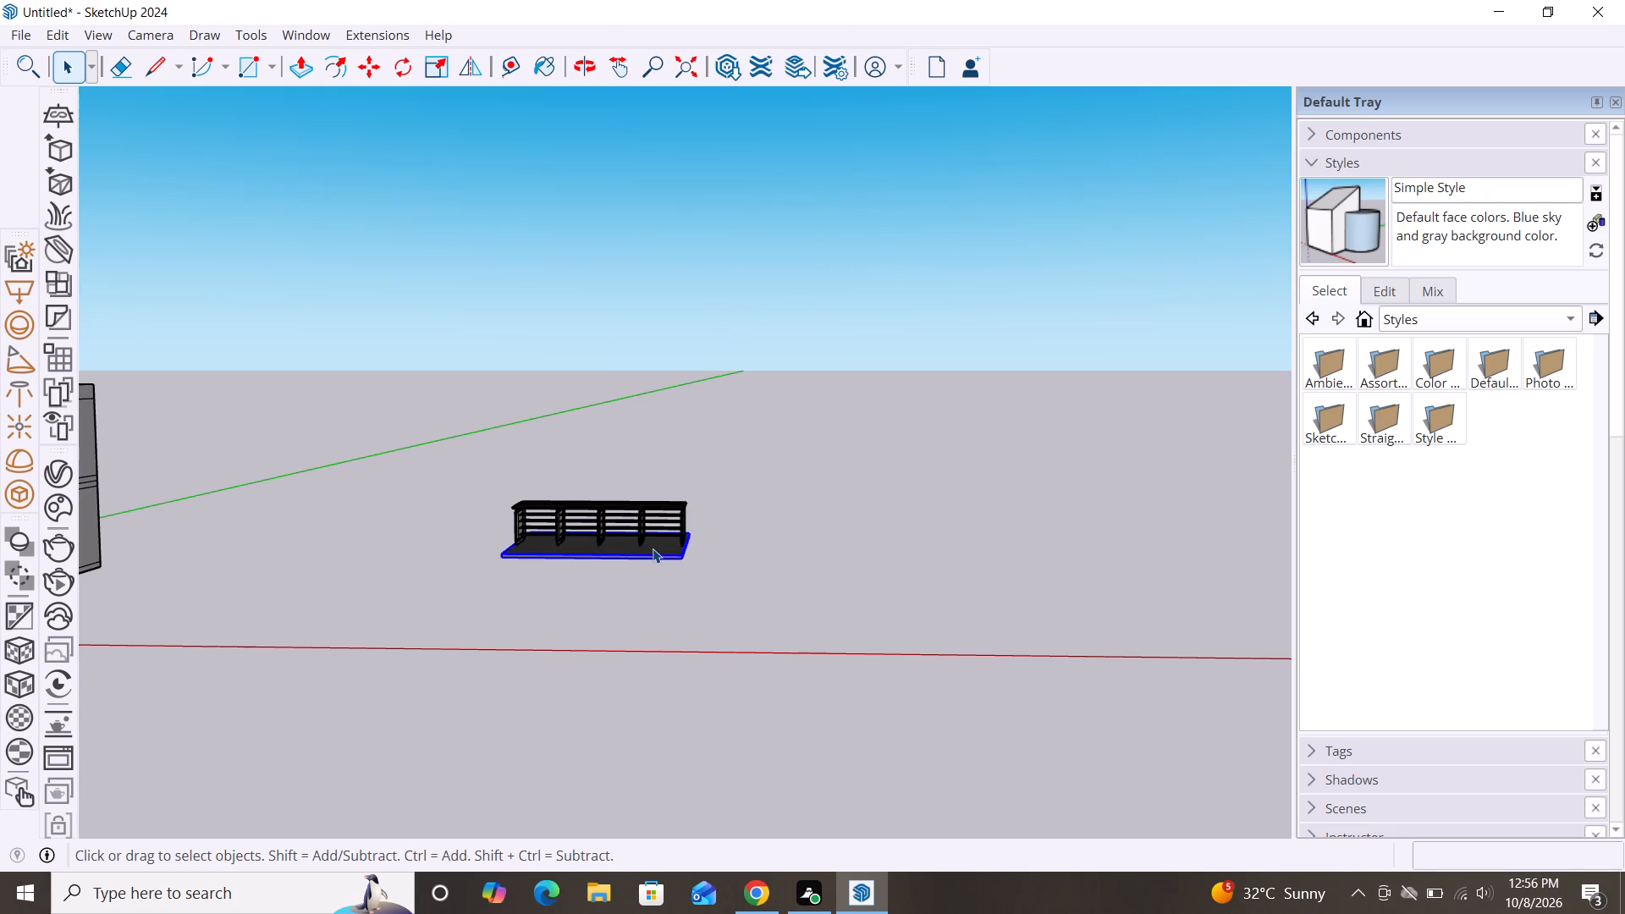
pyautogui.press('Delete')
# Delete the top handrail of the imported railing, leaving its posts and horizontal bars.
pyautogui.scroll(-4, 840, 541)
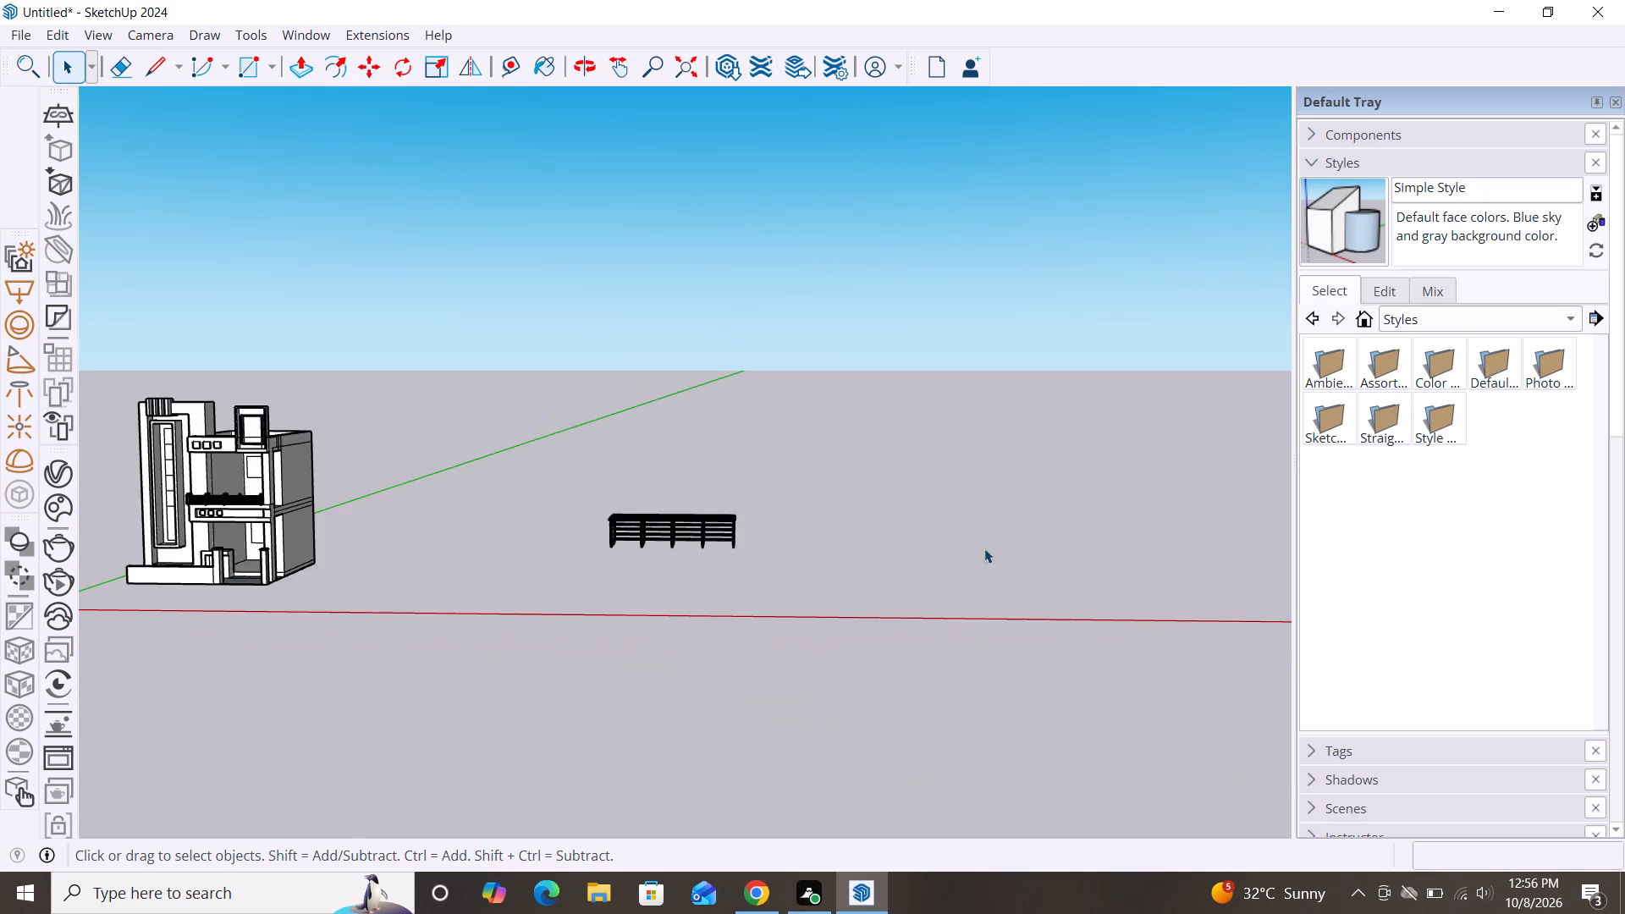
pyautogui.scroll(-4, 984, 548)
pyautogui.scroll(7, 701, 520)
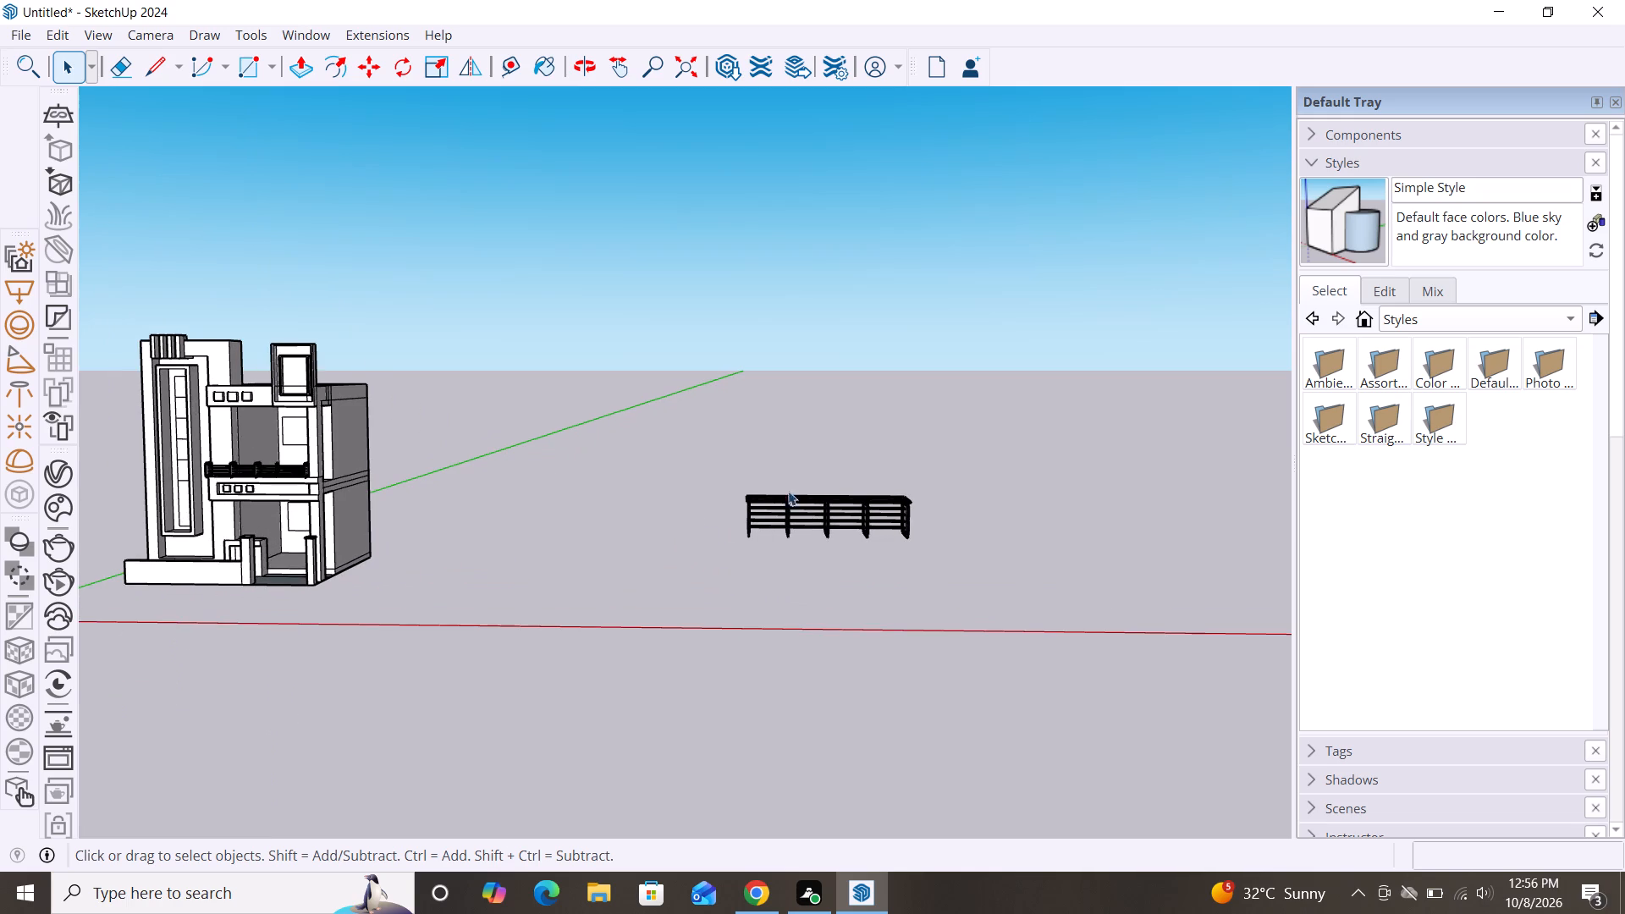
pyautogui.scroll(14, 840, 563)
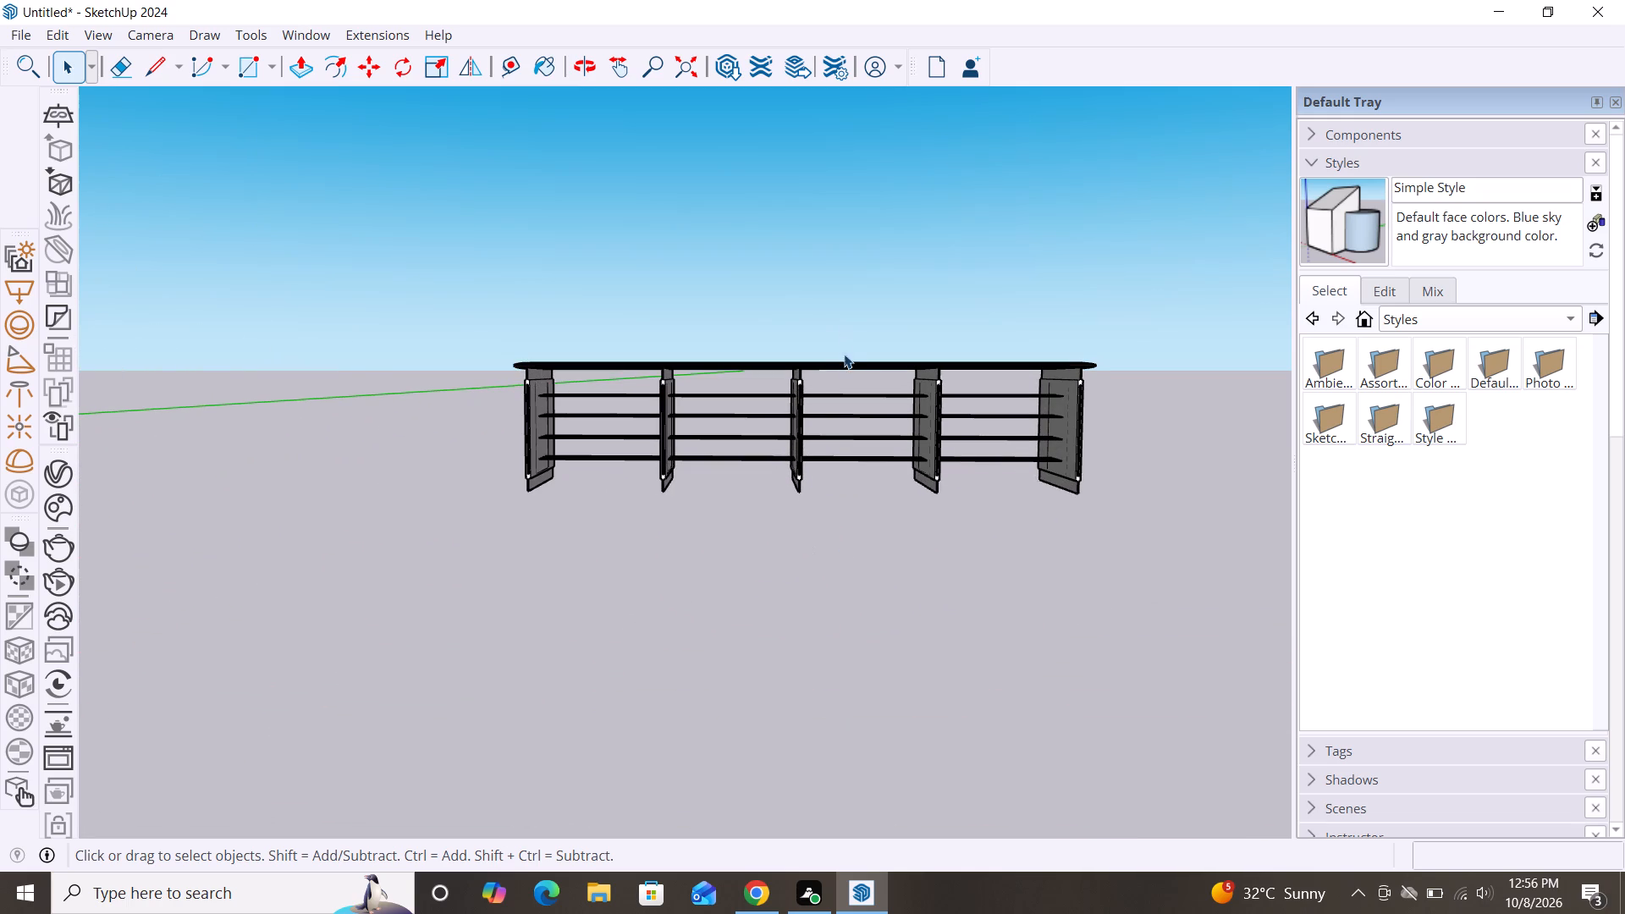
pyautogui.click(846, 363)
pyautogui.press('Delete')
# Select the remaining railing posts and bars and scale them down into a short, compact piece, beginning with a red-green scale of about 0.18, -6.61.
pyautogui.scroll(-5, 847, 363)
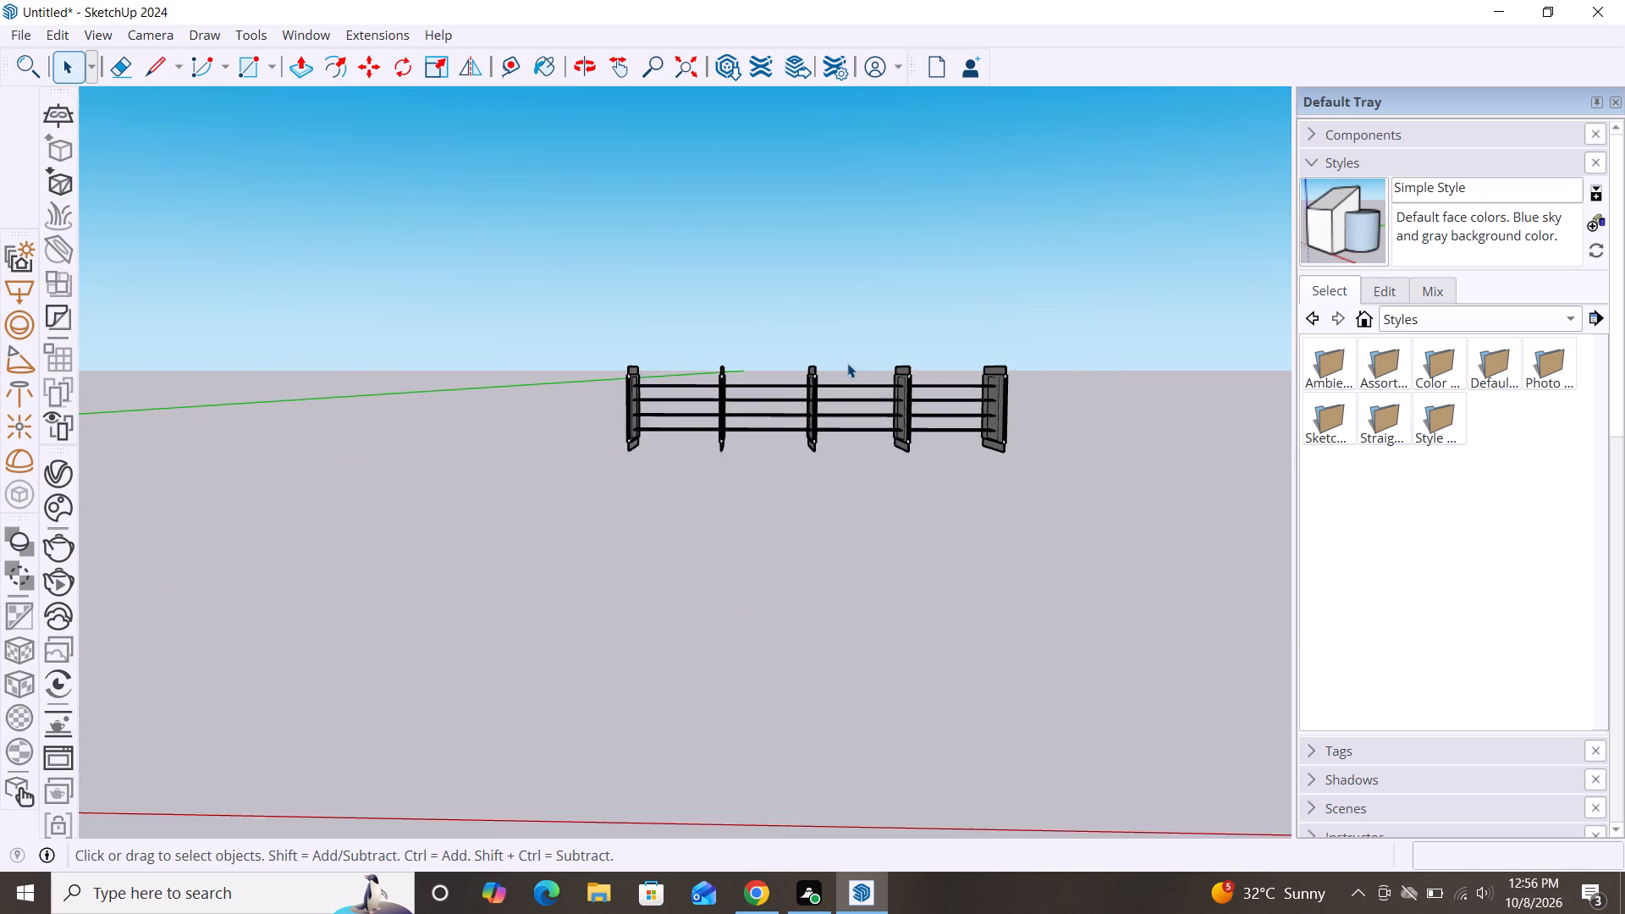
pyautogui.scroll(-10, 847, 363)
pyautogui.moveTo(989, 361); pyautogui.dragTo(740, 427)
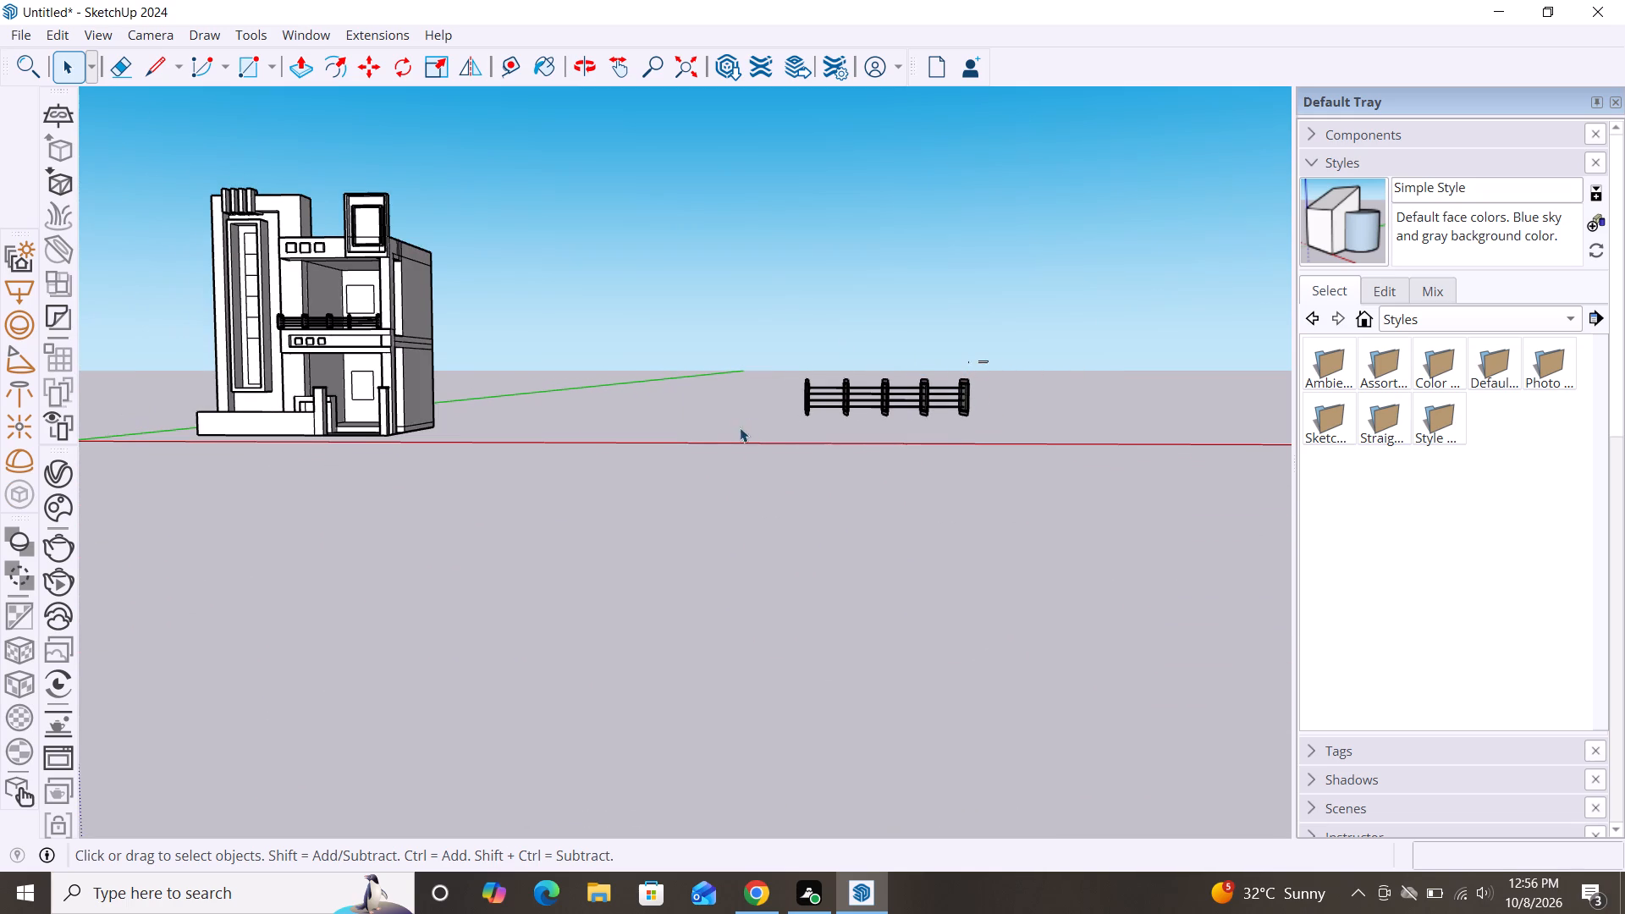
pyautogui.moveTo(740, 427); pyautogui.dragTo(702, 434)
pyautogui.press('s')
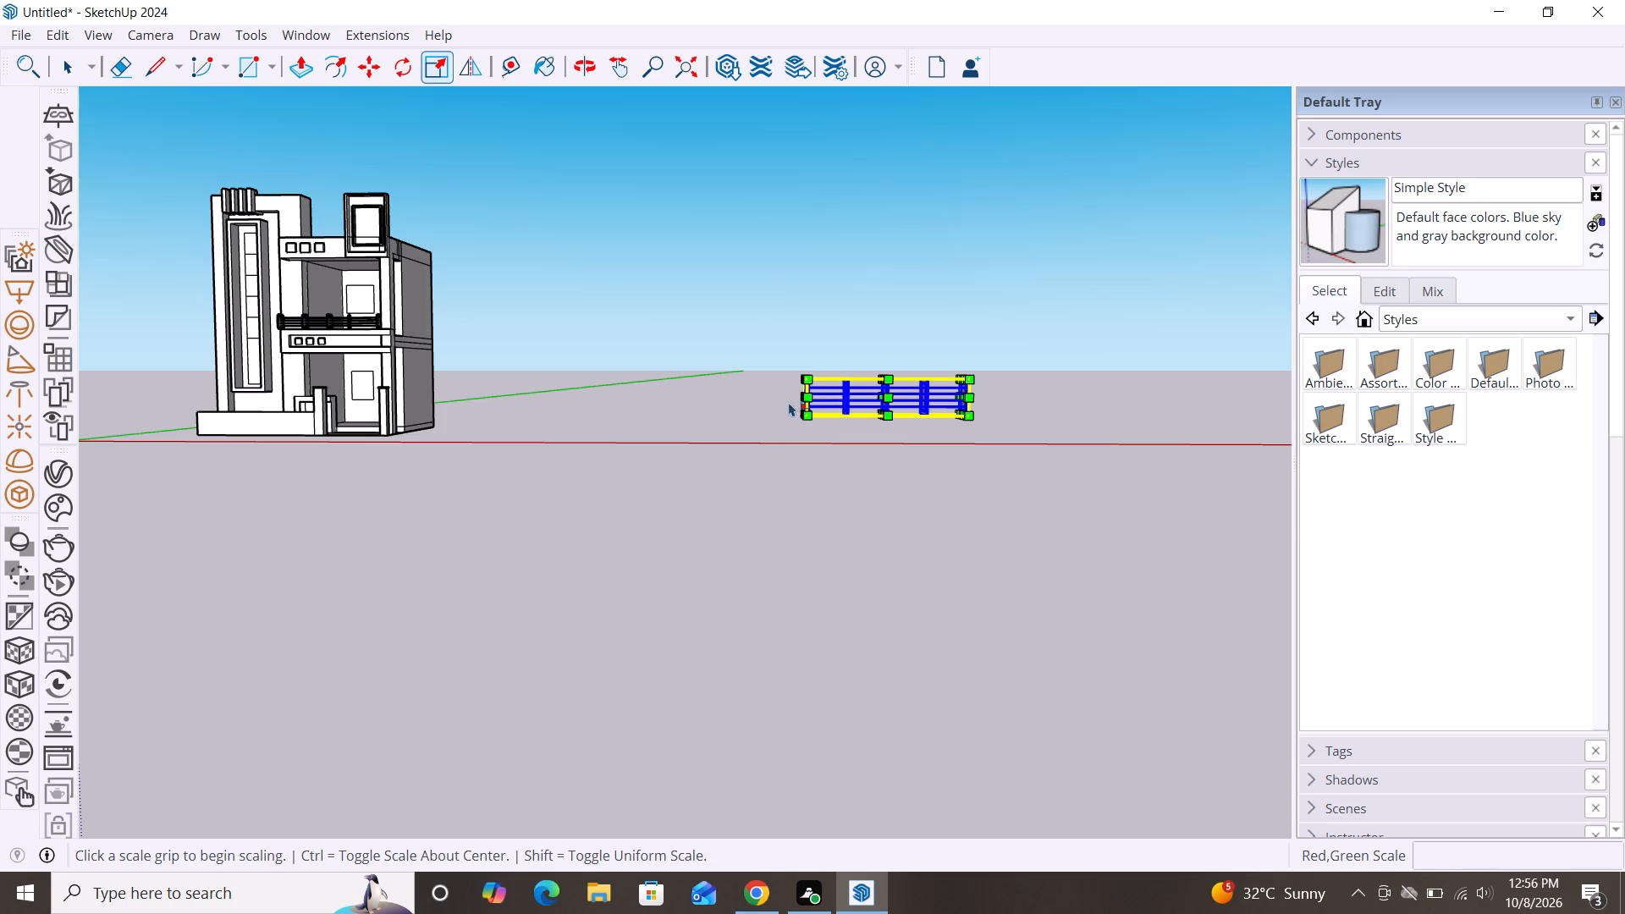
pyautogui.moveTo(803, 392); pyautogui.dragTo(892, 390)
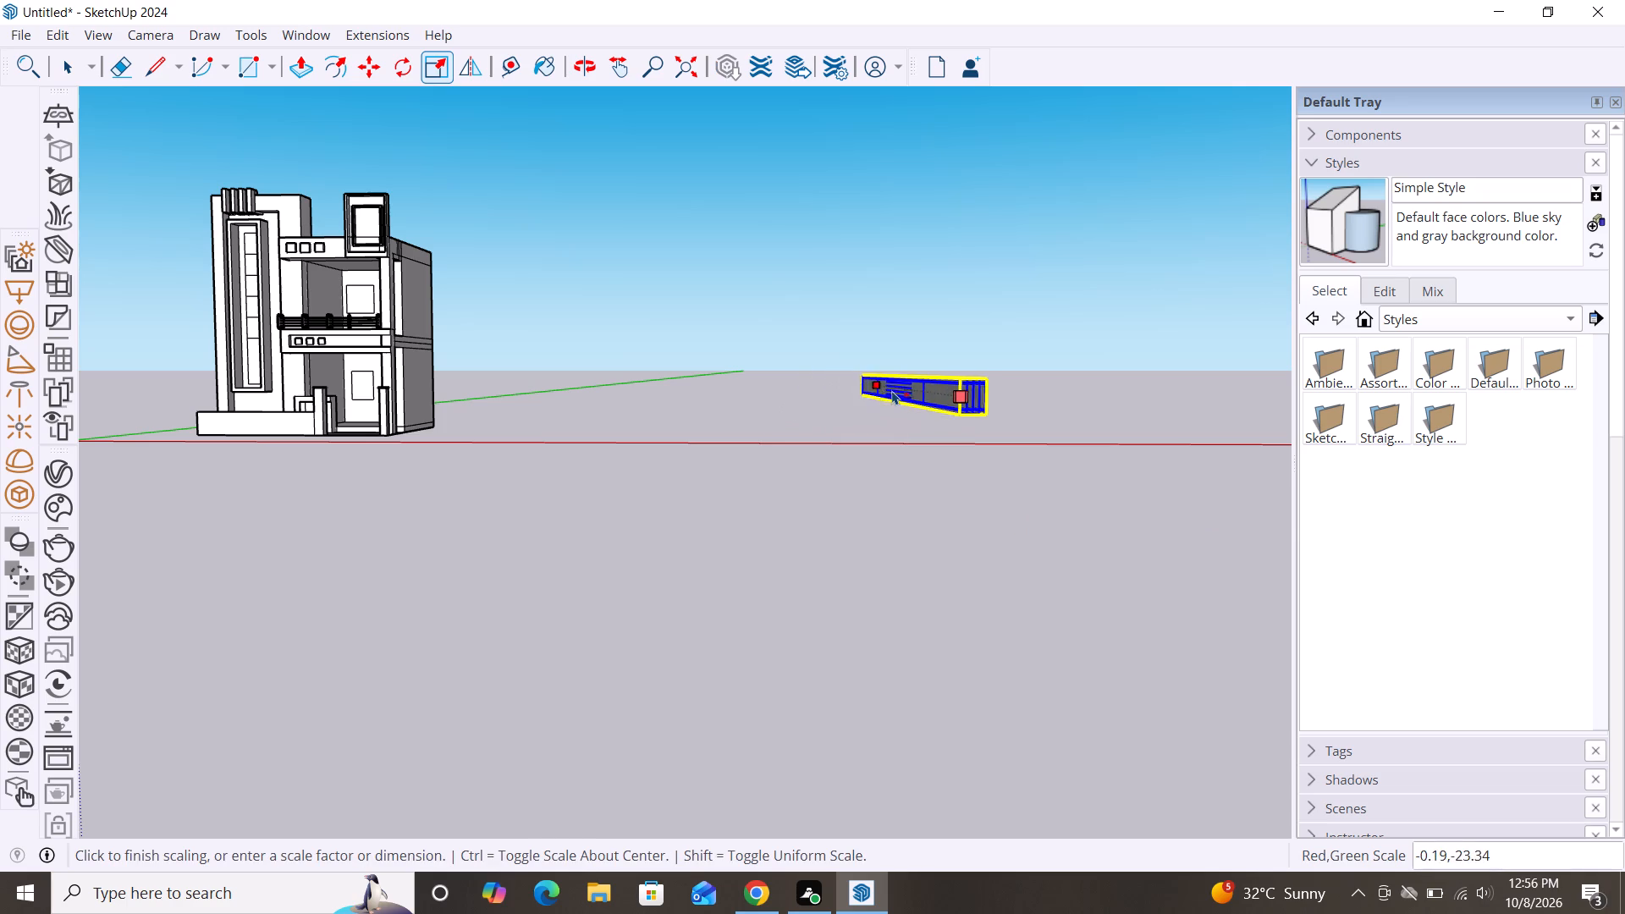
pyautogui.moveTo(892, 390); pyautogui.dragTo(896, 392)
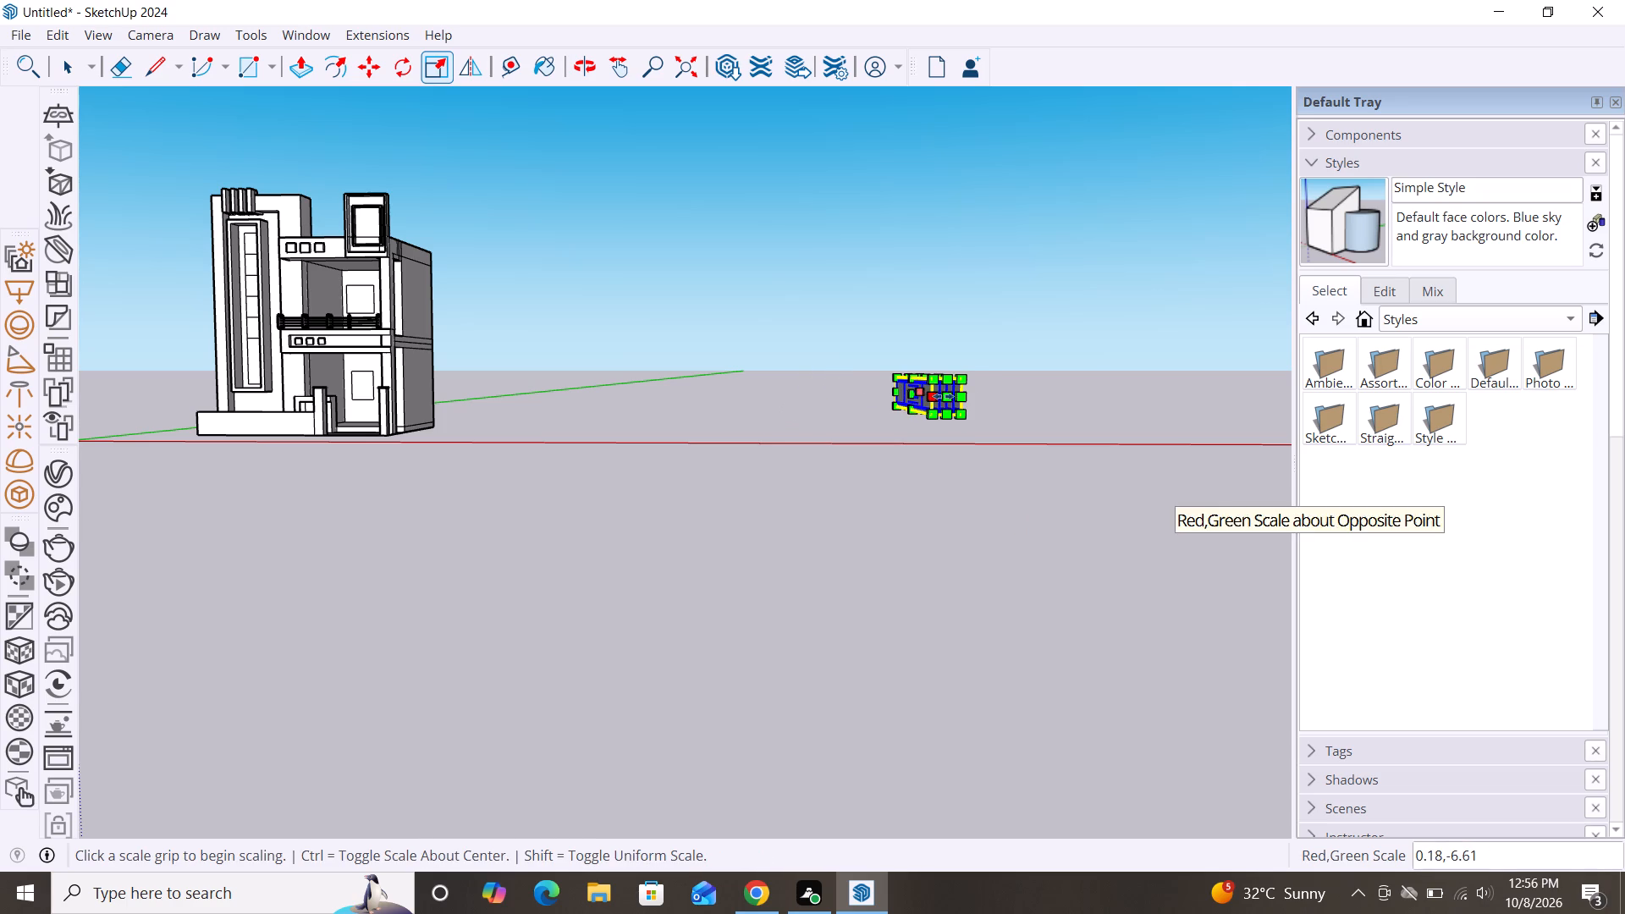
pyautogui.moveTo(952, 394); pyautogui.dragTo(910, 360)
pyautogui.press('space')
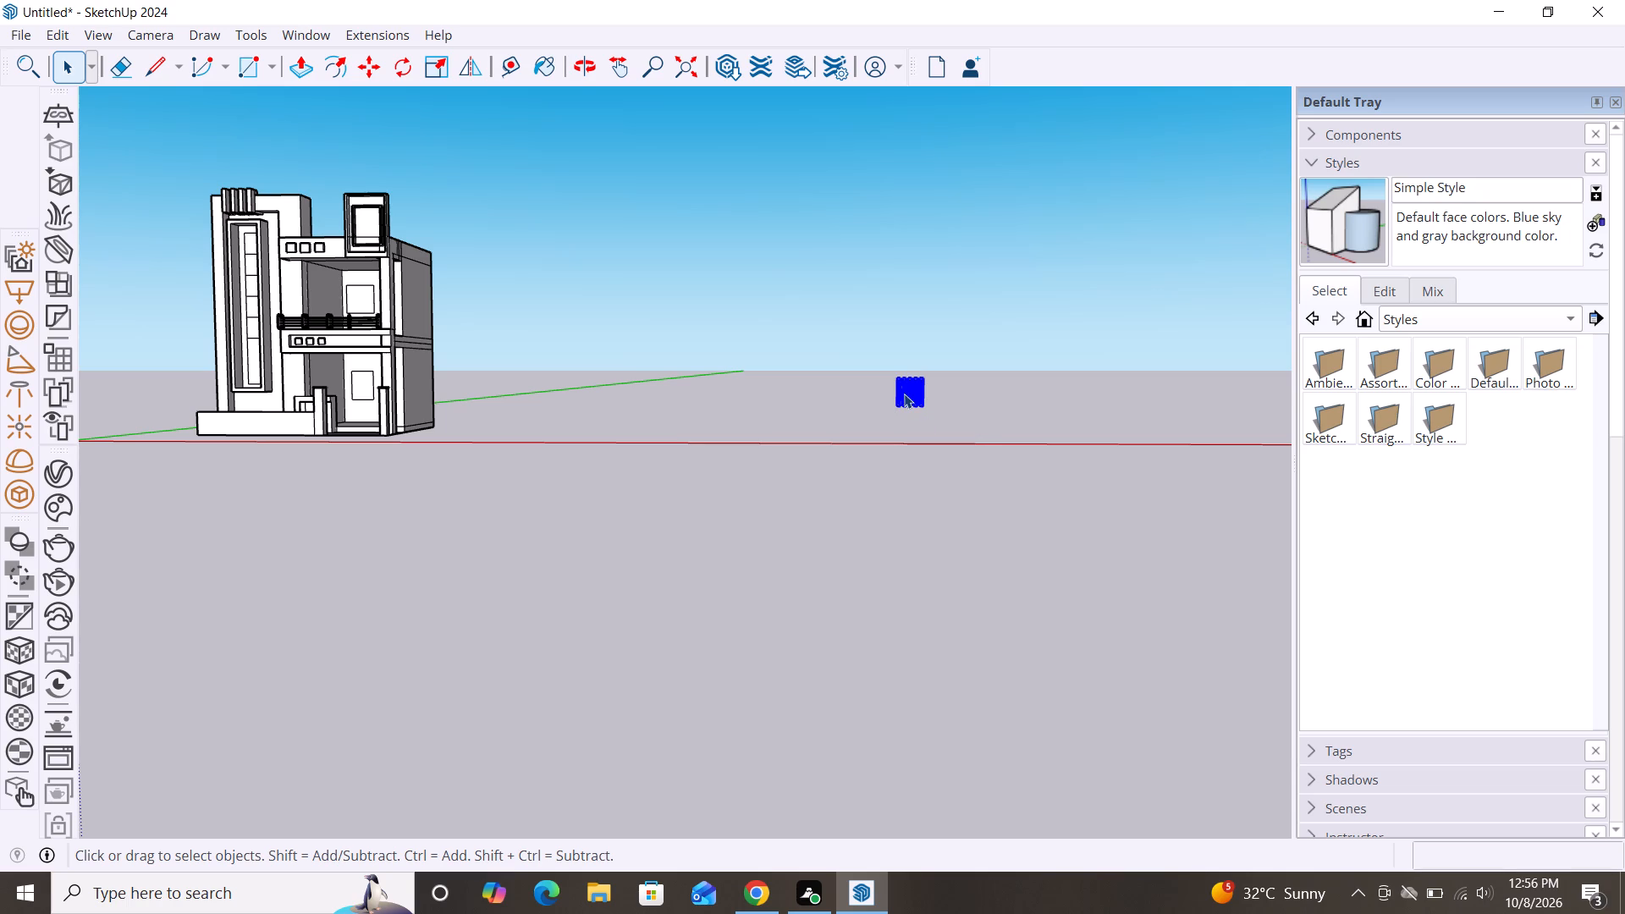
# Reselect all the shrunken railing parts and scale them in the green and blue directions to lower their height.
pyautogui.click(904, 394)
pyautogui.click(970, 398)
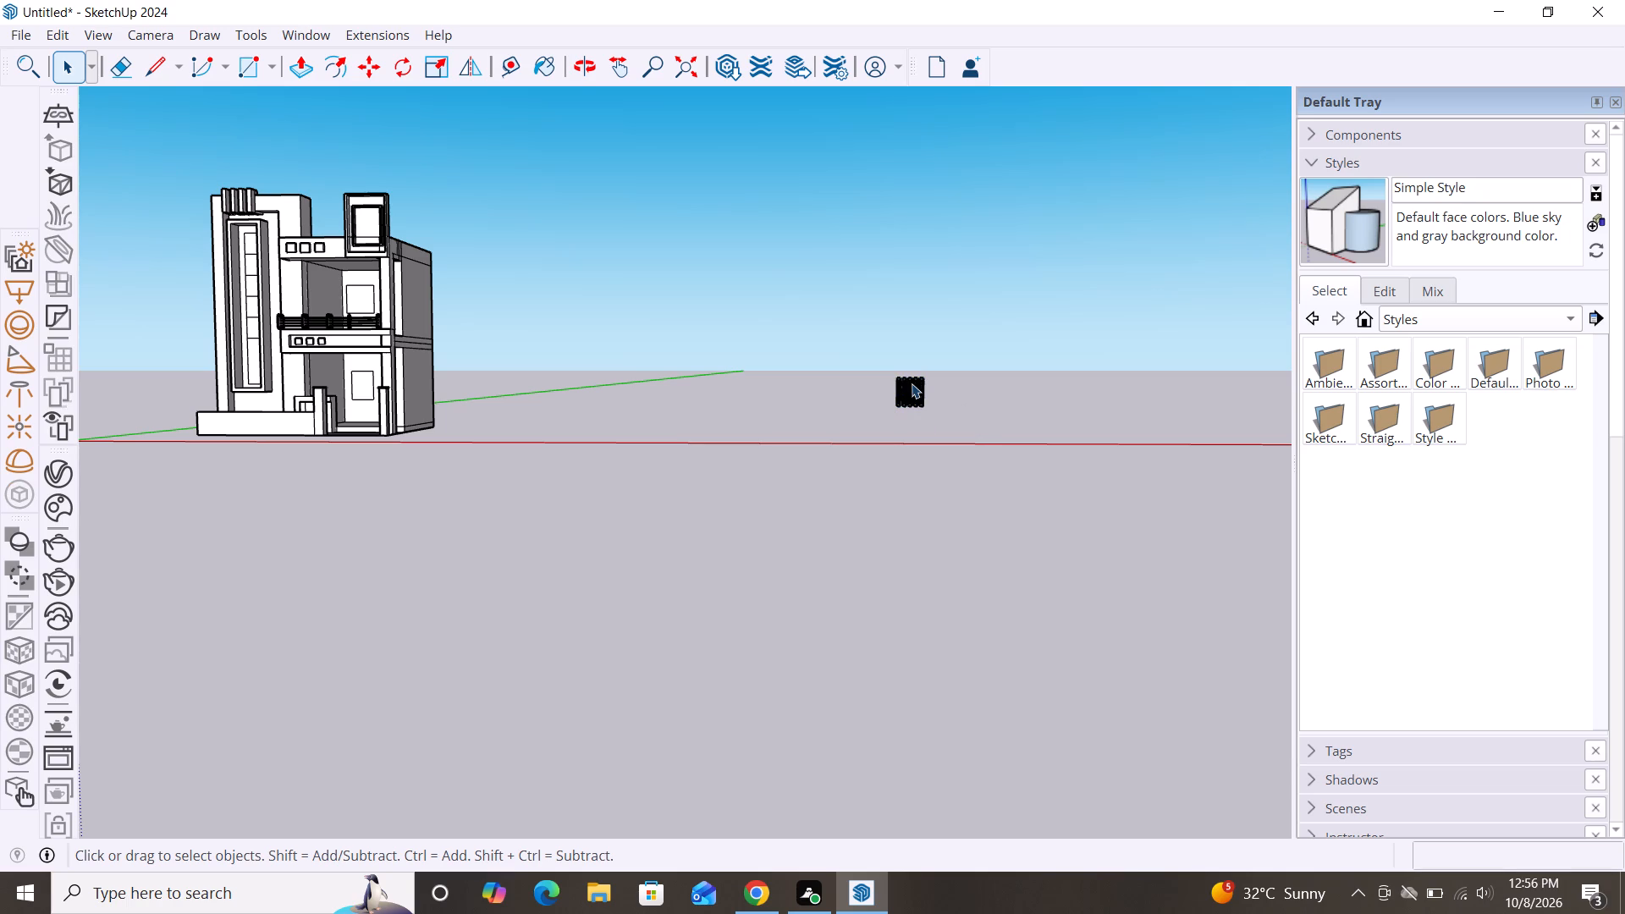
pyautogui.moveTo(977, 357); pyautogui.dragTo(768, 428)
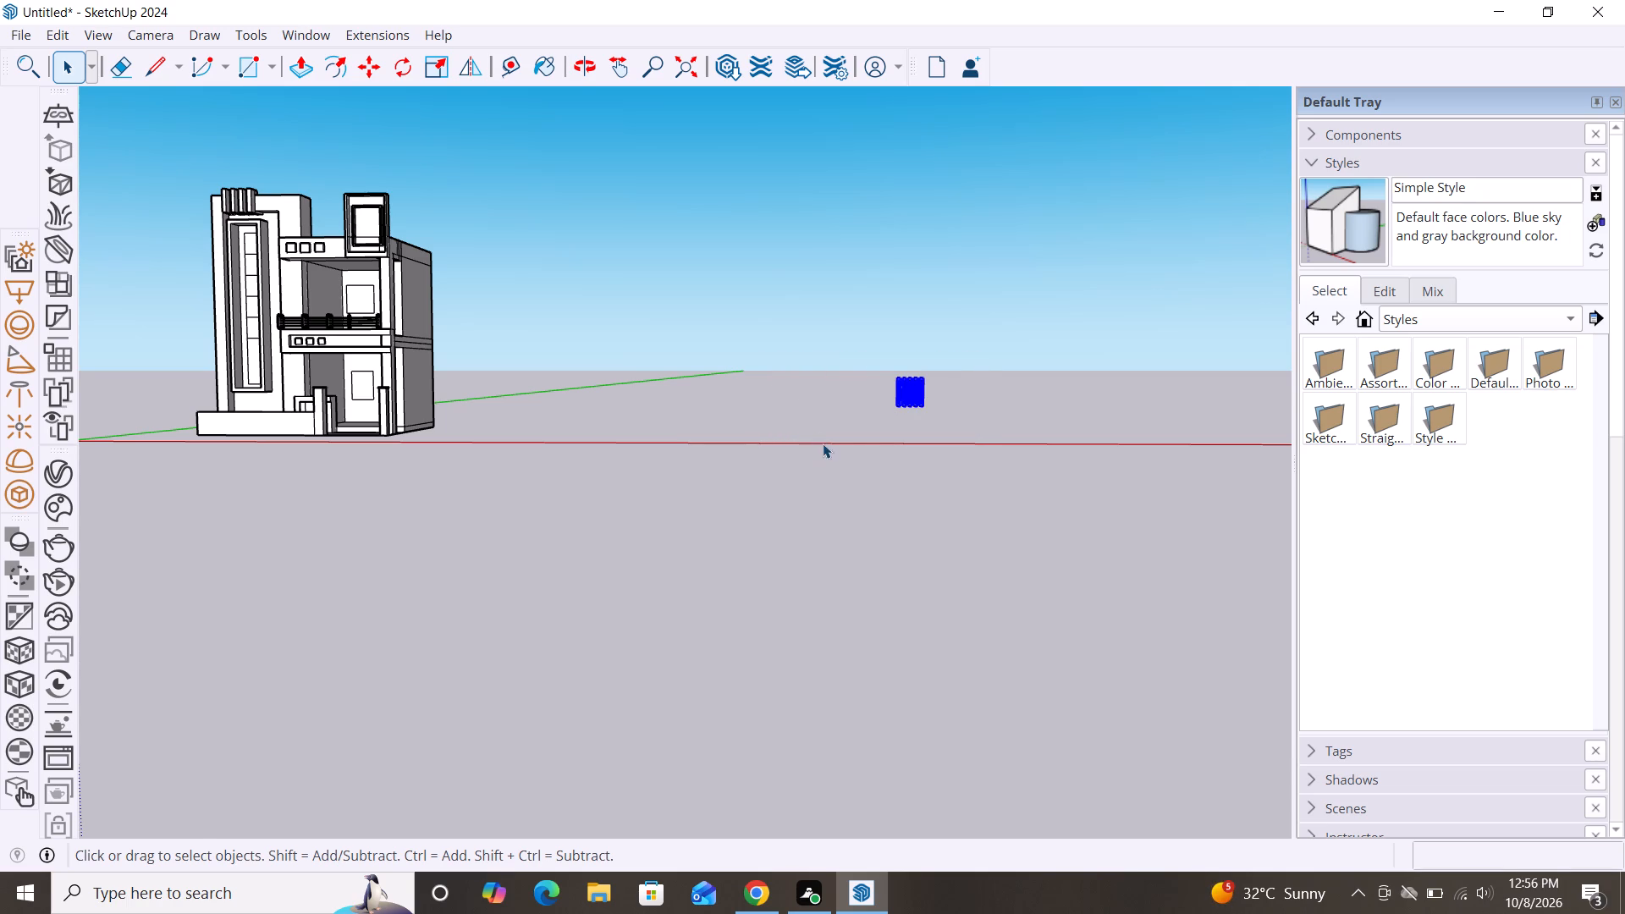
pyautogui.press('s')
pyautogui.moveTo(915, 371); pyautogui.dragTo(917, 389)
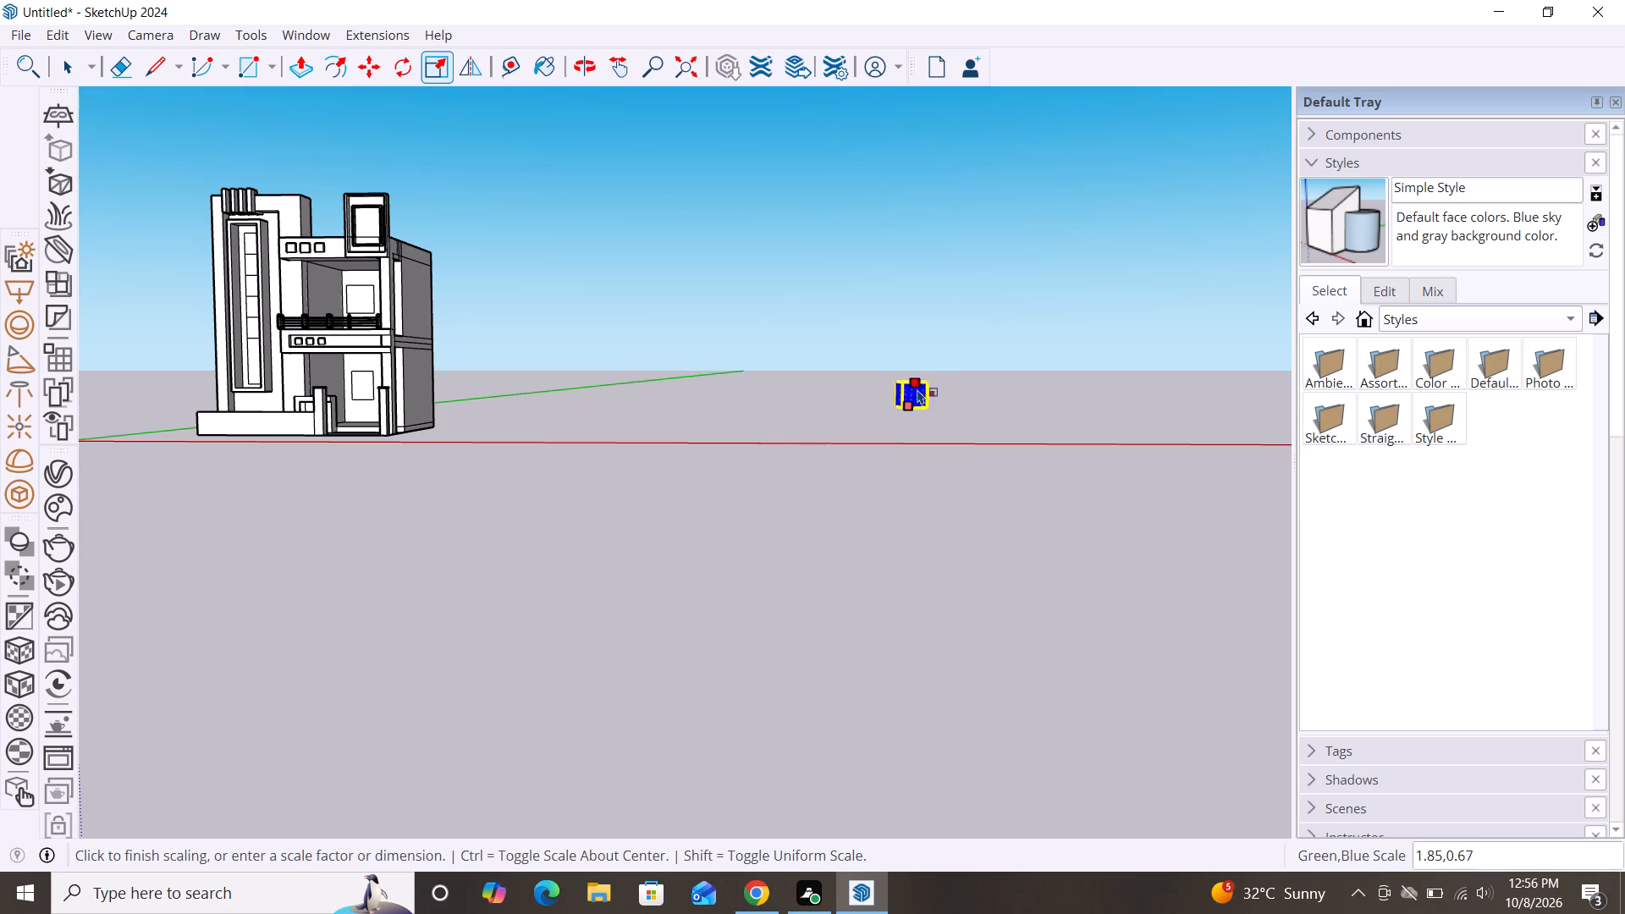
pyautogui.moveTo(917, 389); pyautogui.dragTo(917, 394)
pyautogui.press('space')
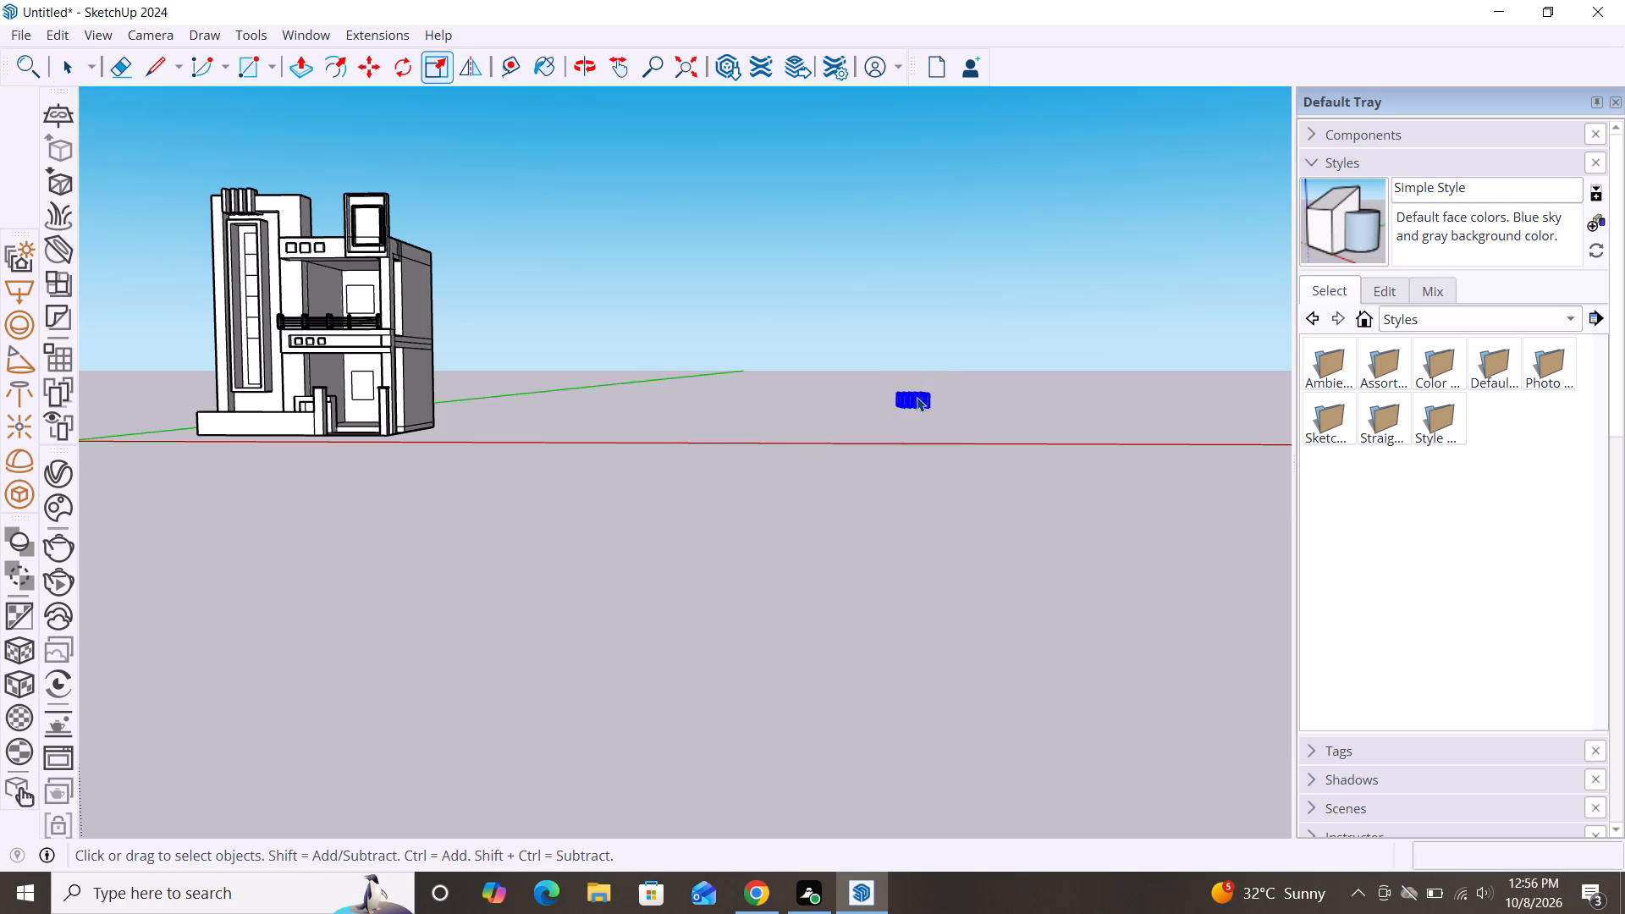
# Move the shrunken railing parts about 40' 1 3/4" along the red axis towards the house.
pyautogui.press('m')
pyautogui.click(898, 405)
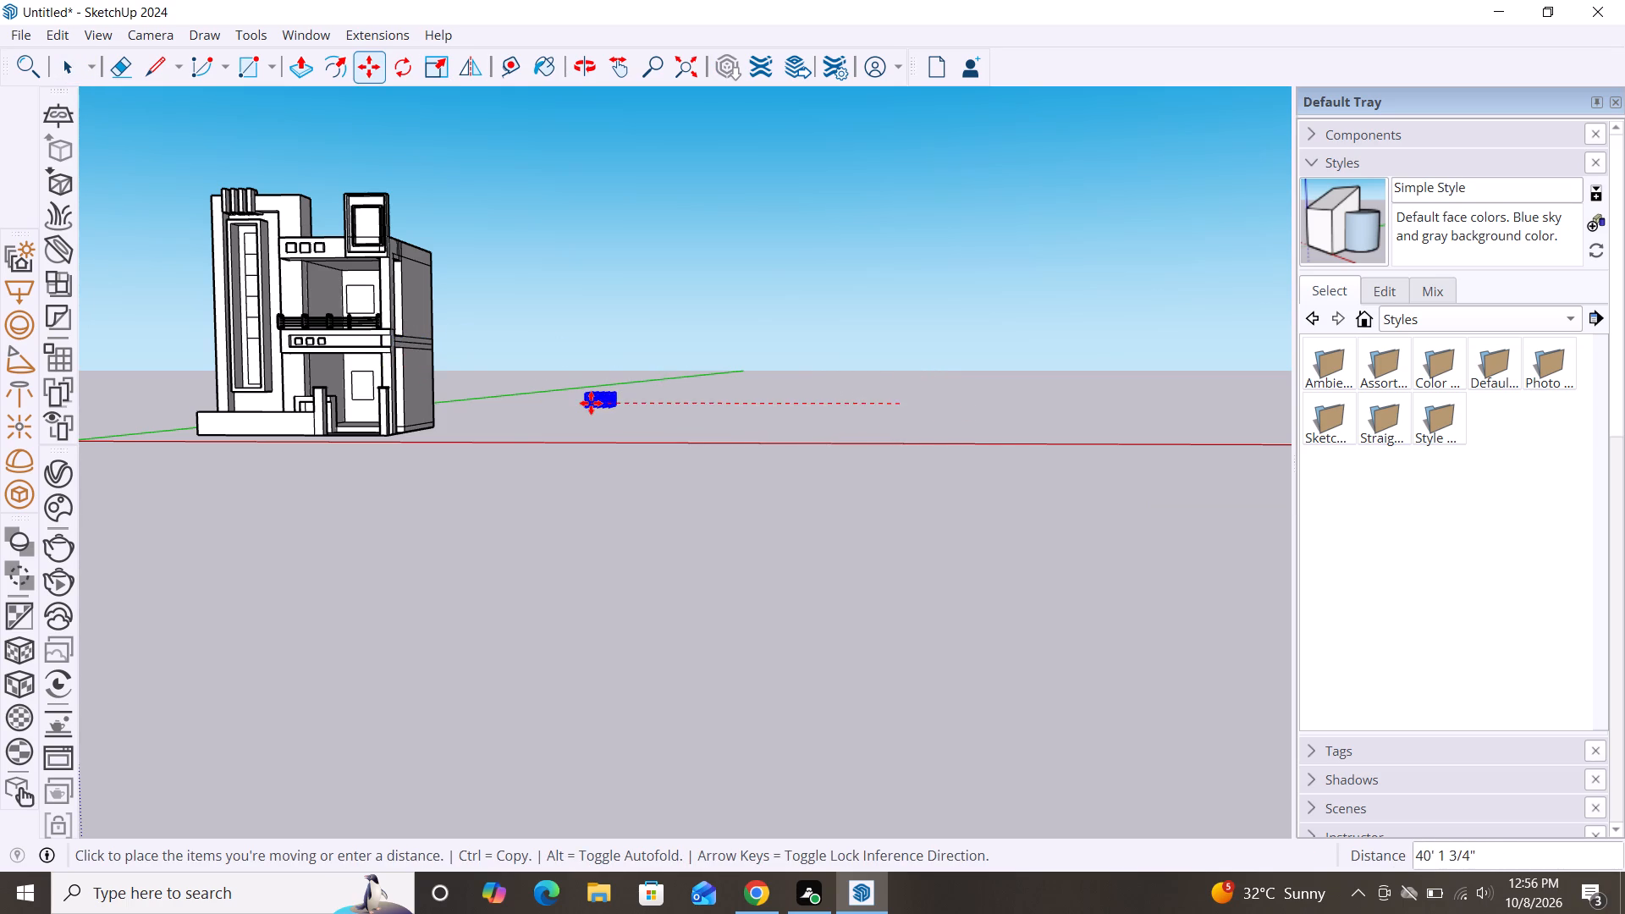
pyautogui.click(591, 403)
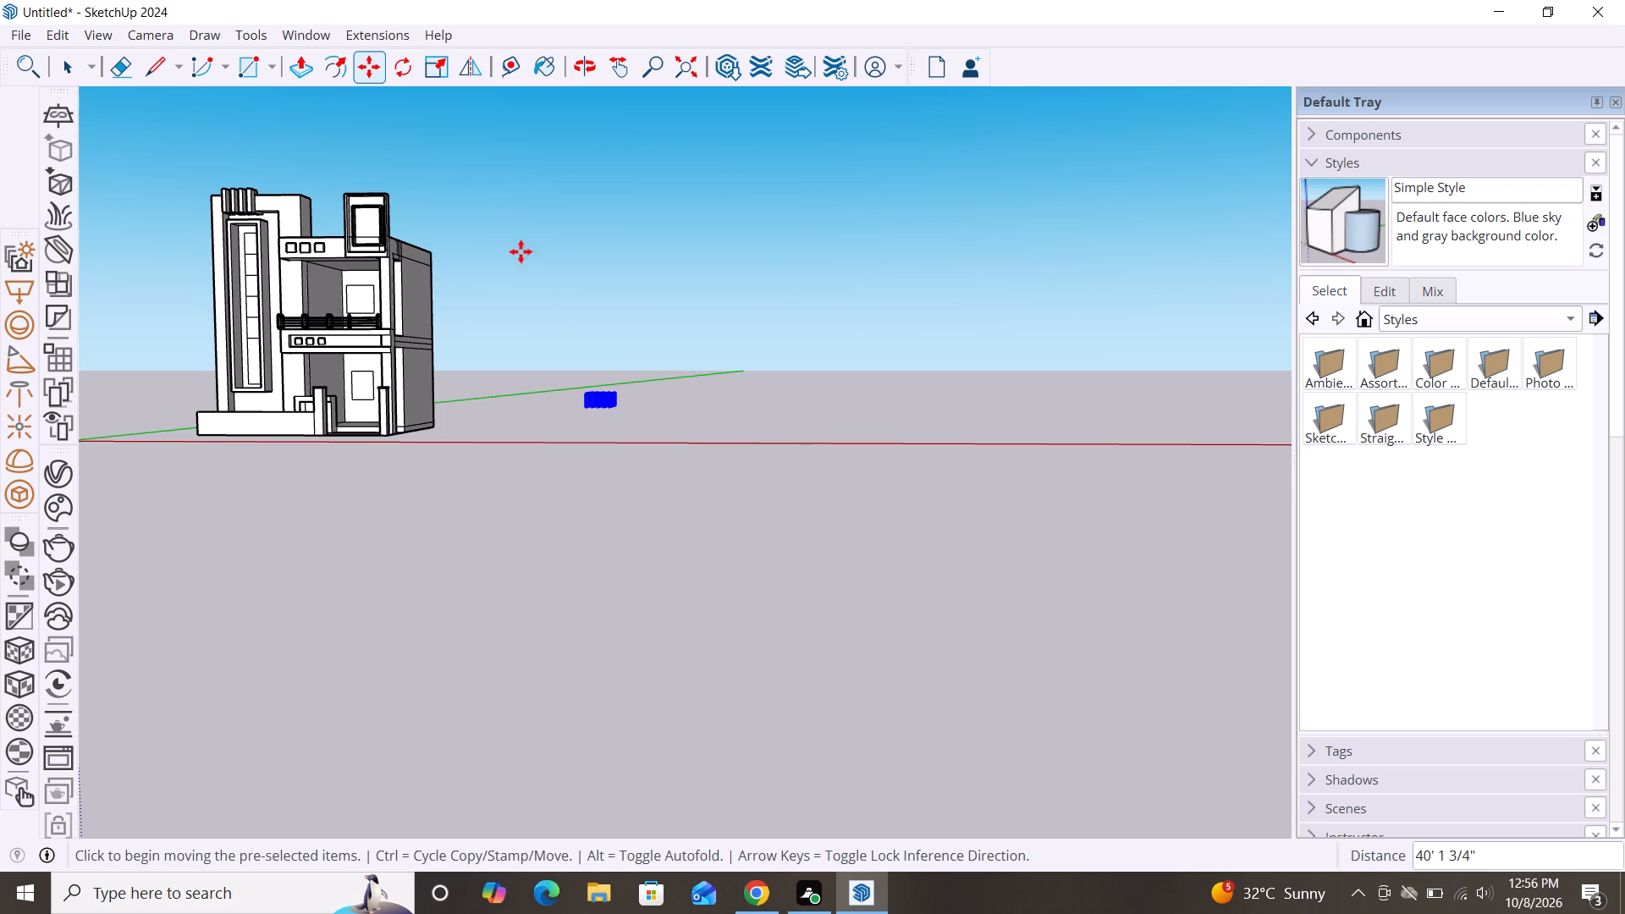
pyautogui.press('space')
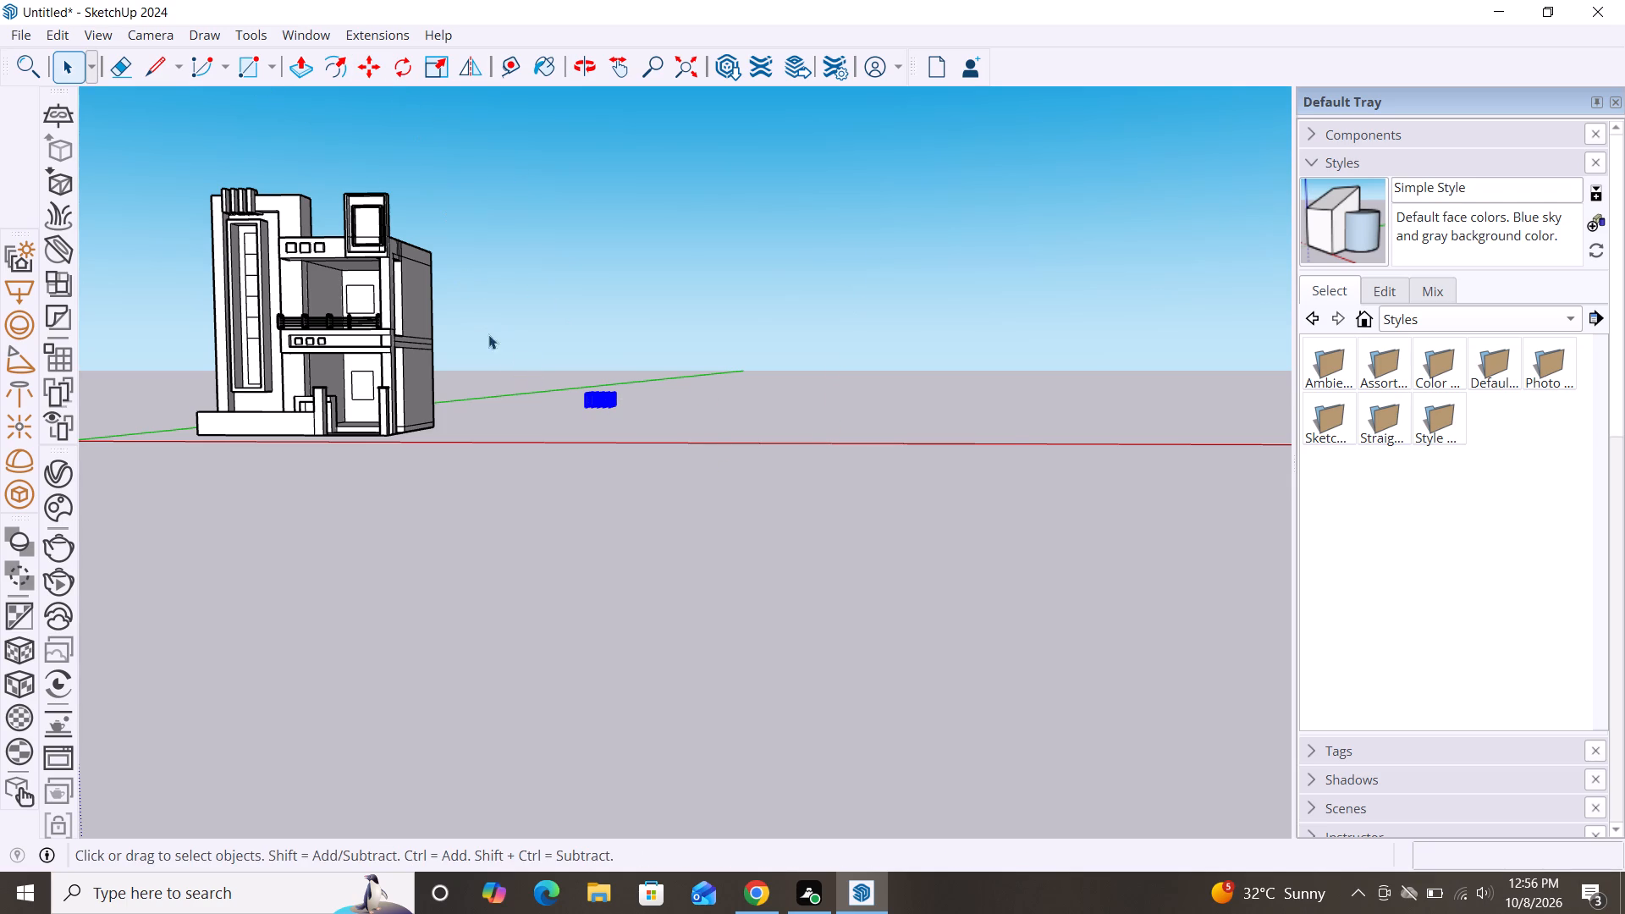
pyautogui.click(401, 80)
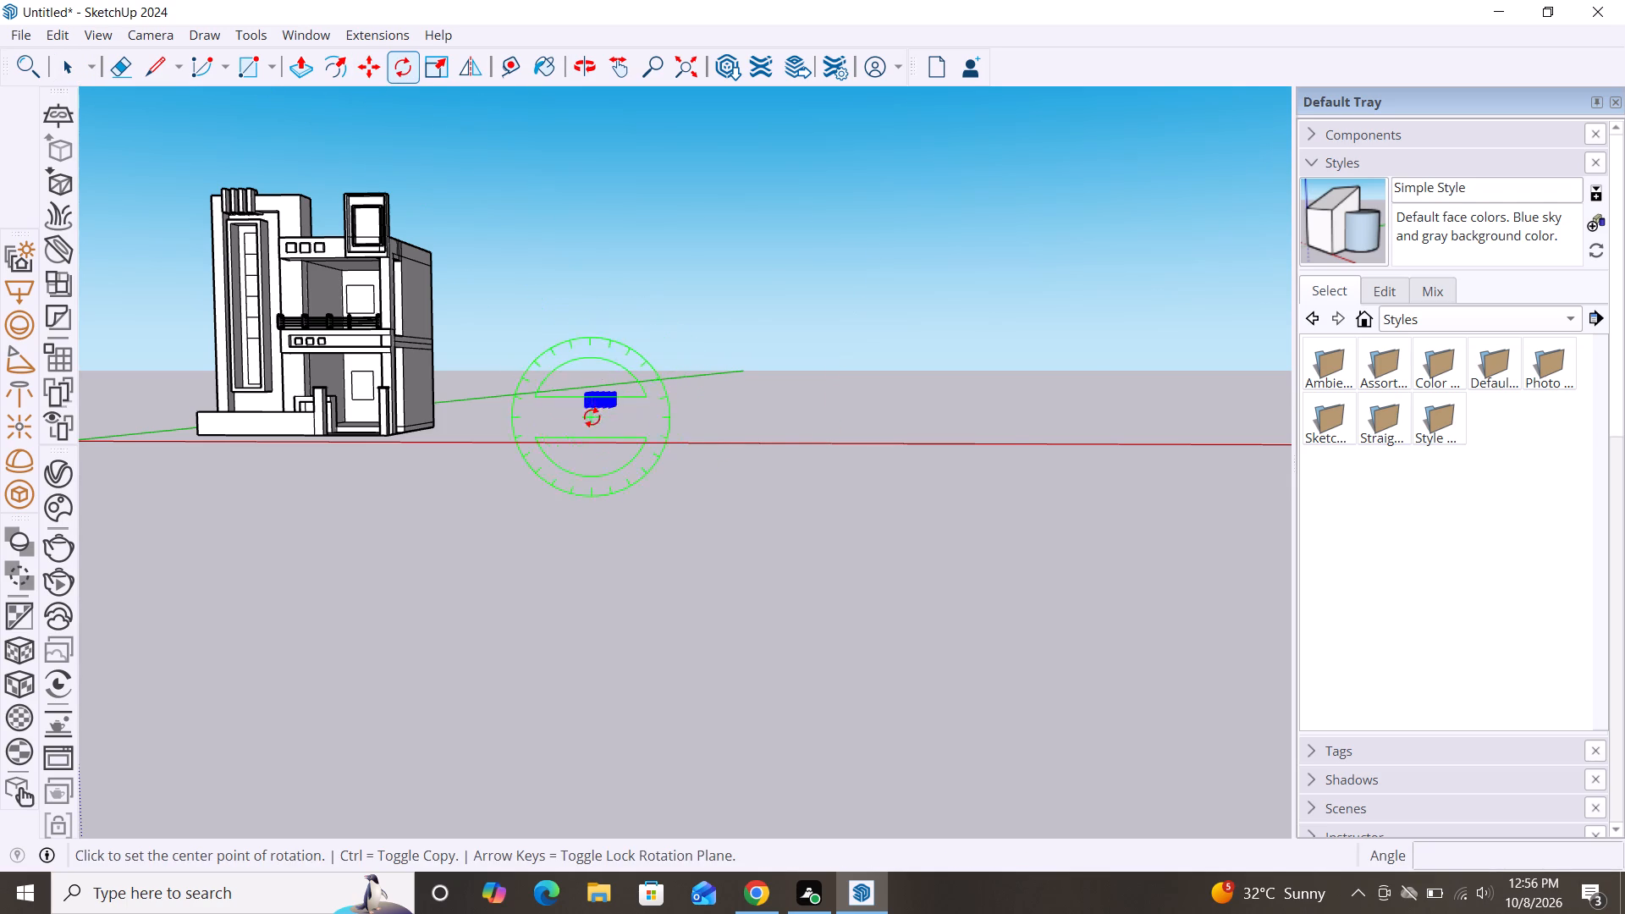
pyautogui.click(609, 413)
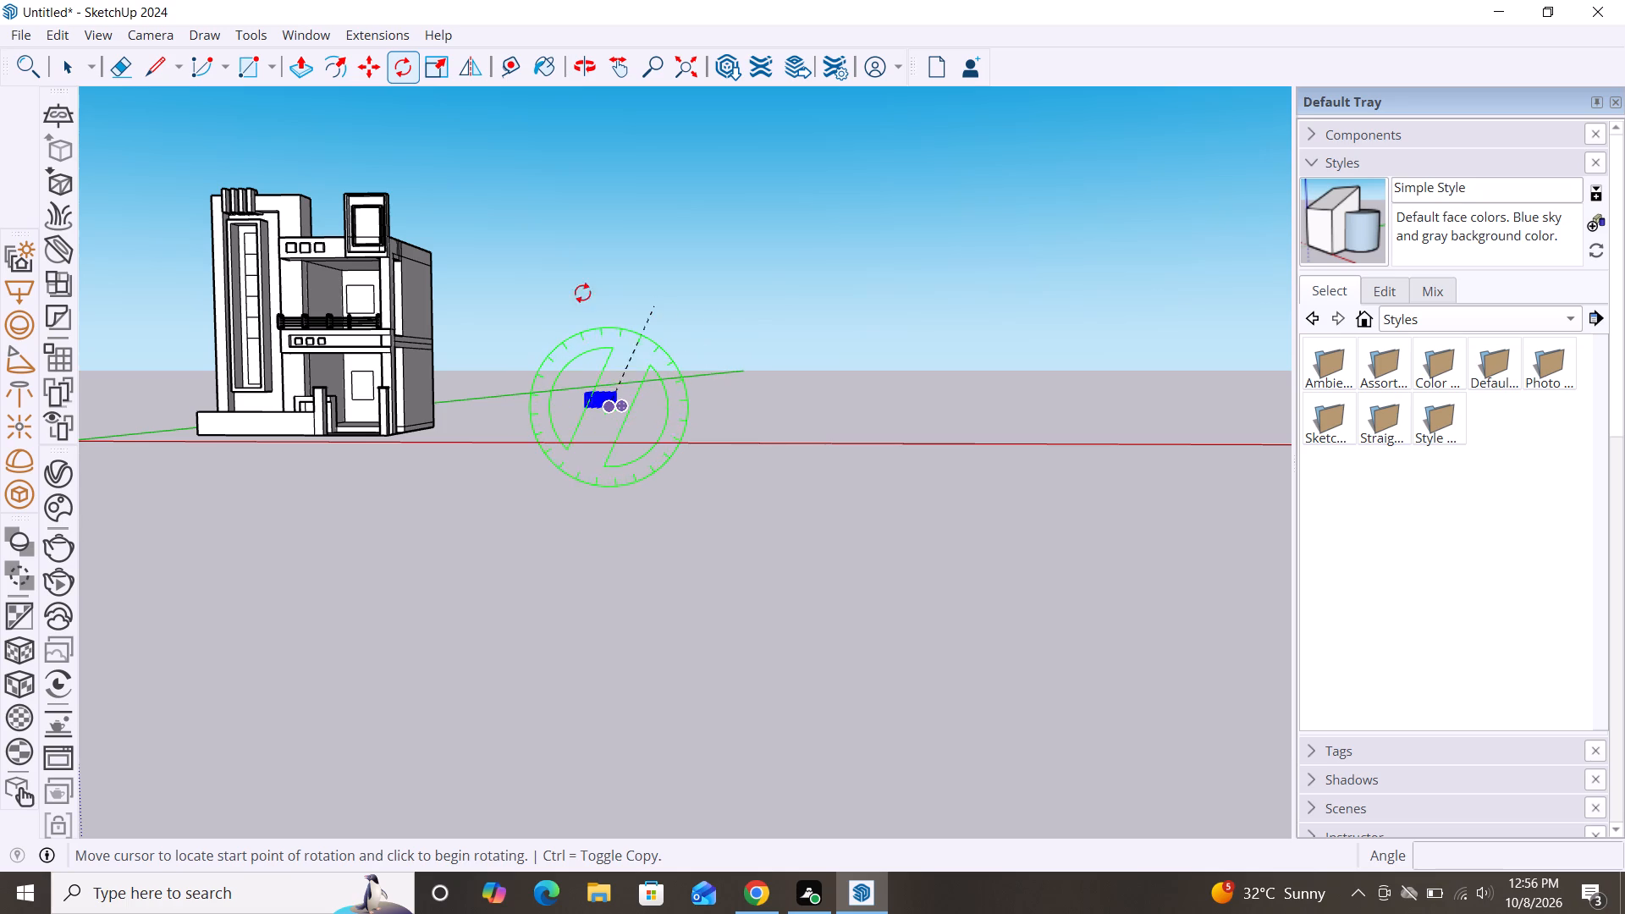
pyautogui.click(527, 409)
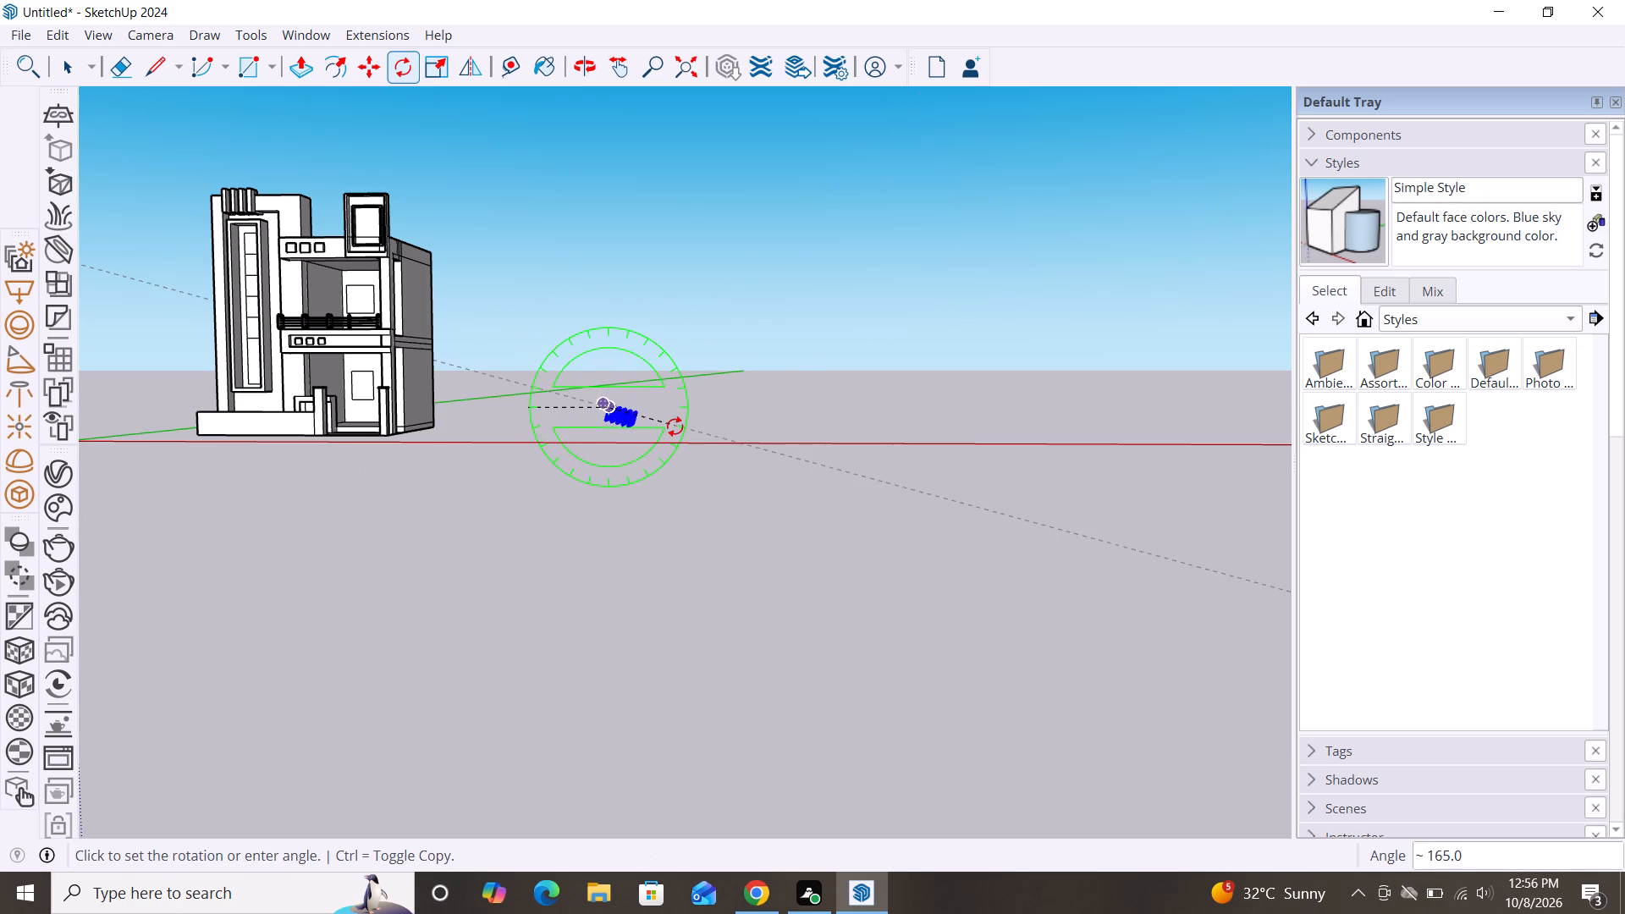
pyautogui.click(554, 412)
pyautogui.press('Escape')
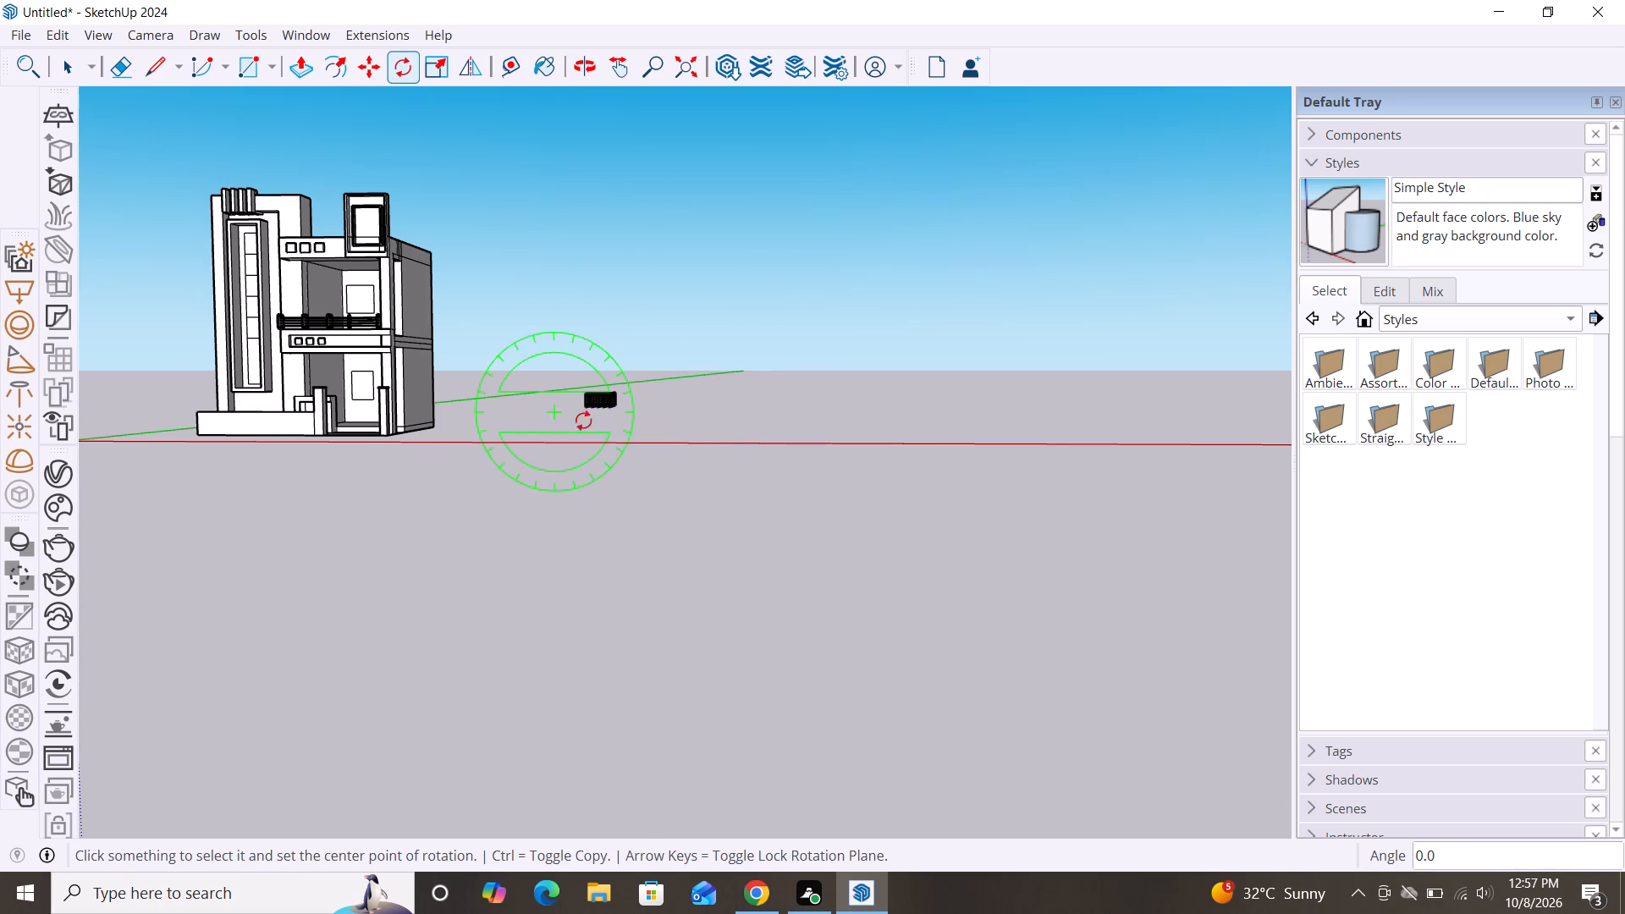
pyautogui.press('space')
# Select all the shrunken railing parts beside the house and delete them.
pyautogui.scroll(8, 565, 387)
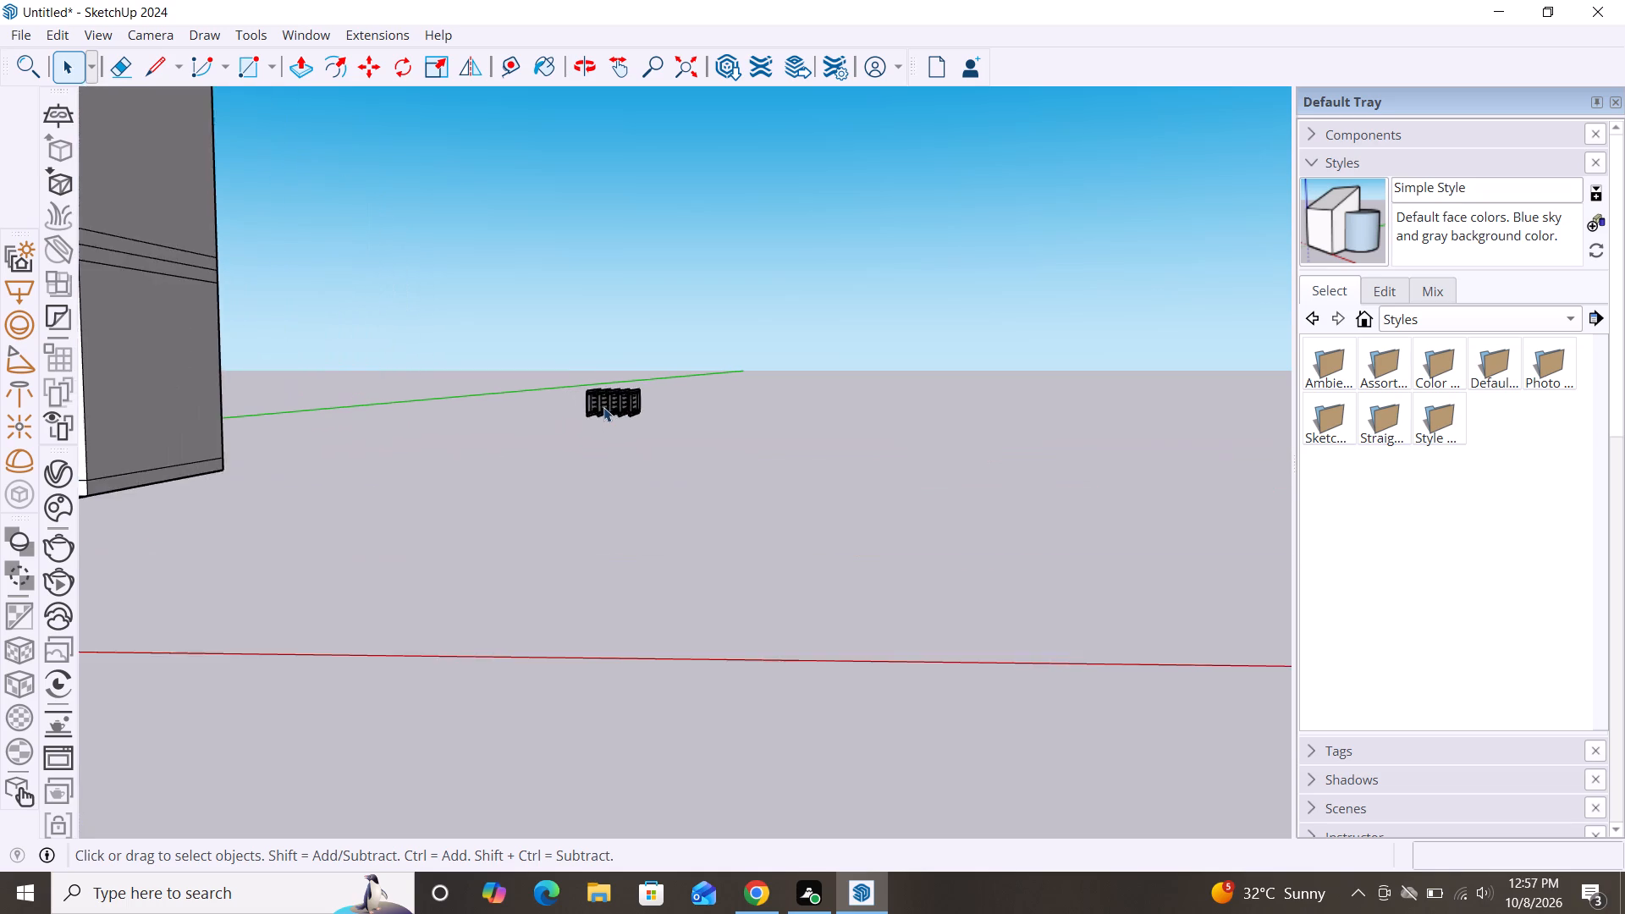
pyautogui.scroll(3, 603, 407)
pyautogui.scroll(-8, 667, 405)
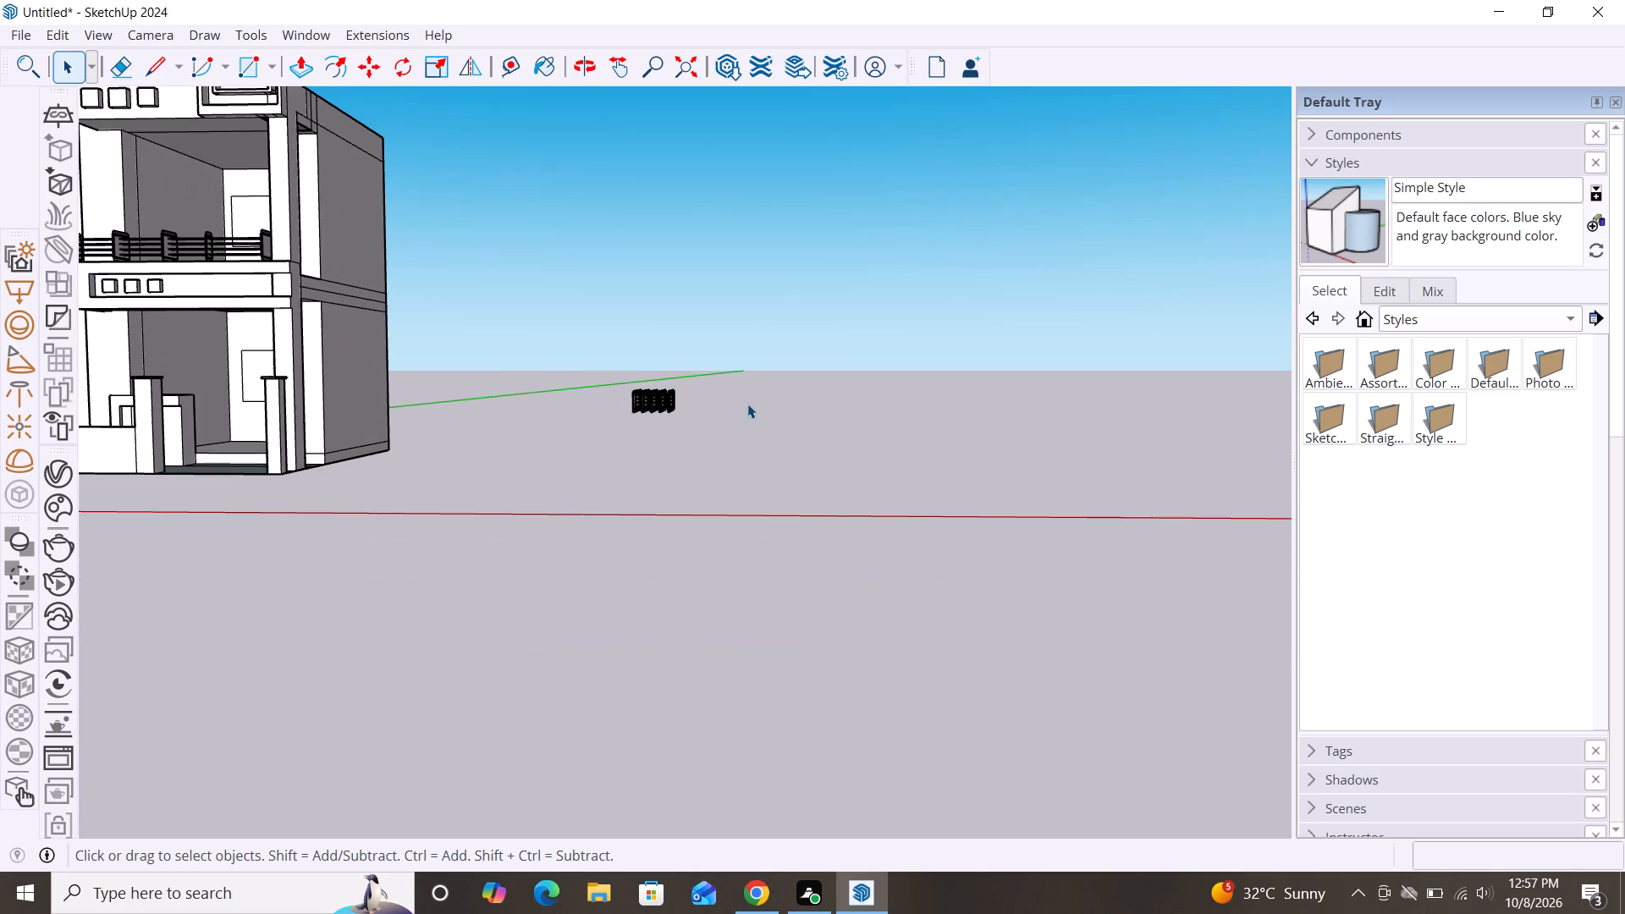
pyautogui.moveTo(723, 388); pyautogui.dragTo(576, 437)
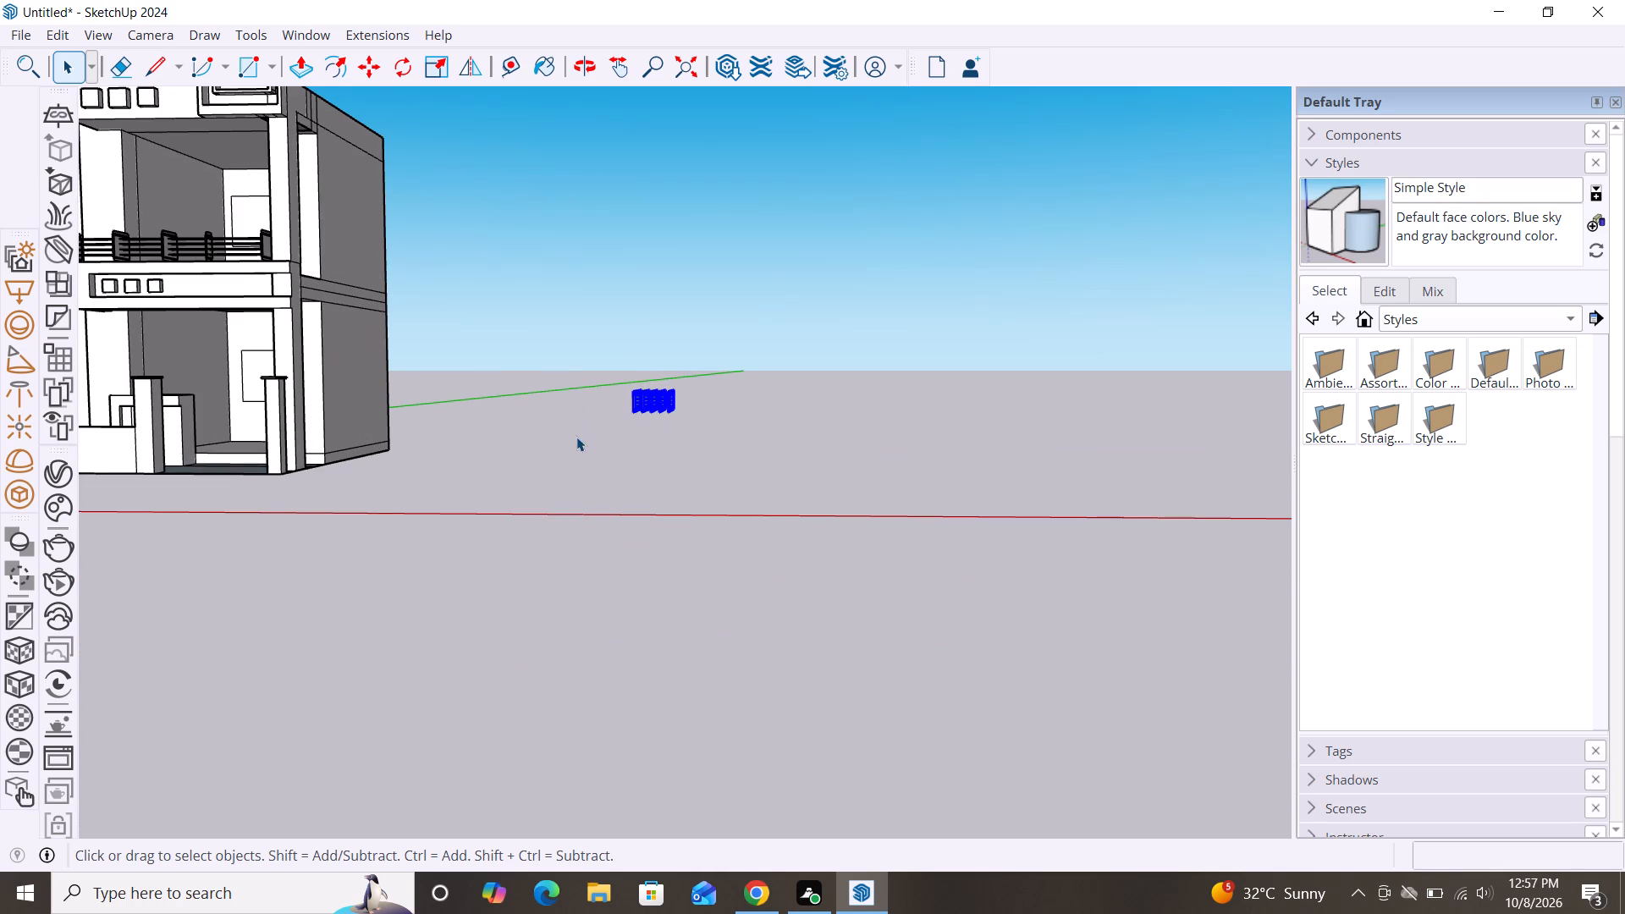
pyautogui.press('m')
pyautogui.click(642, 410)
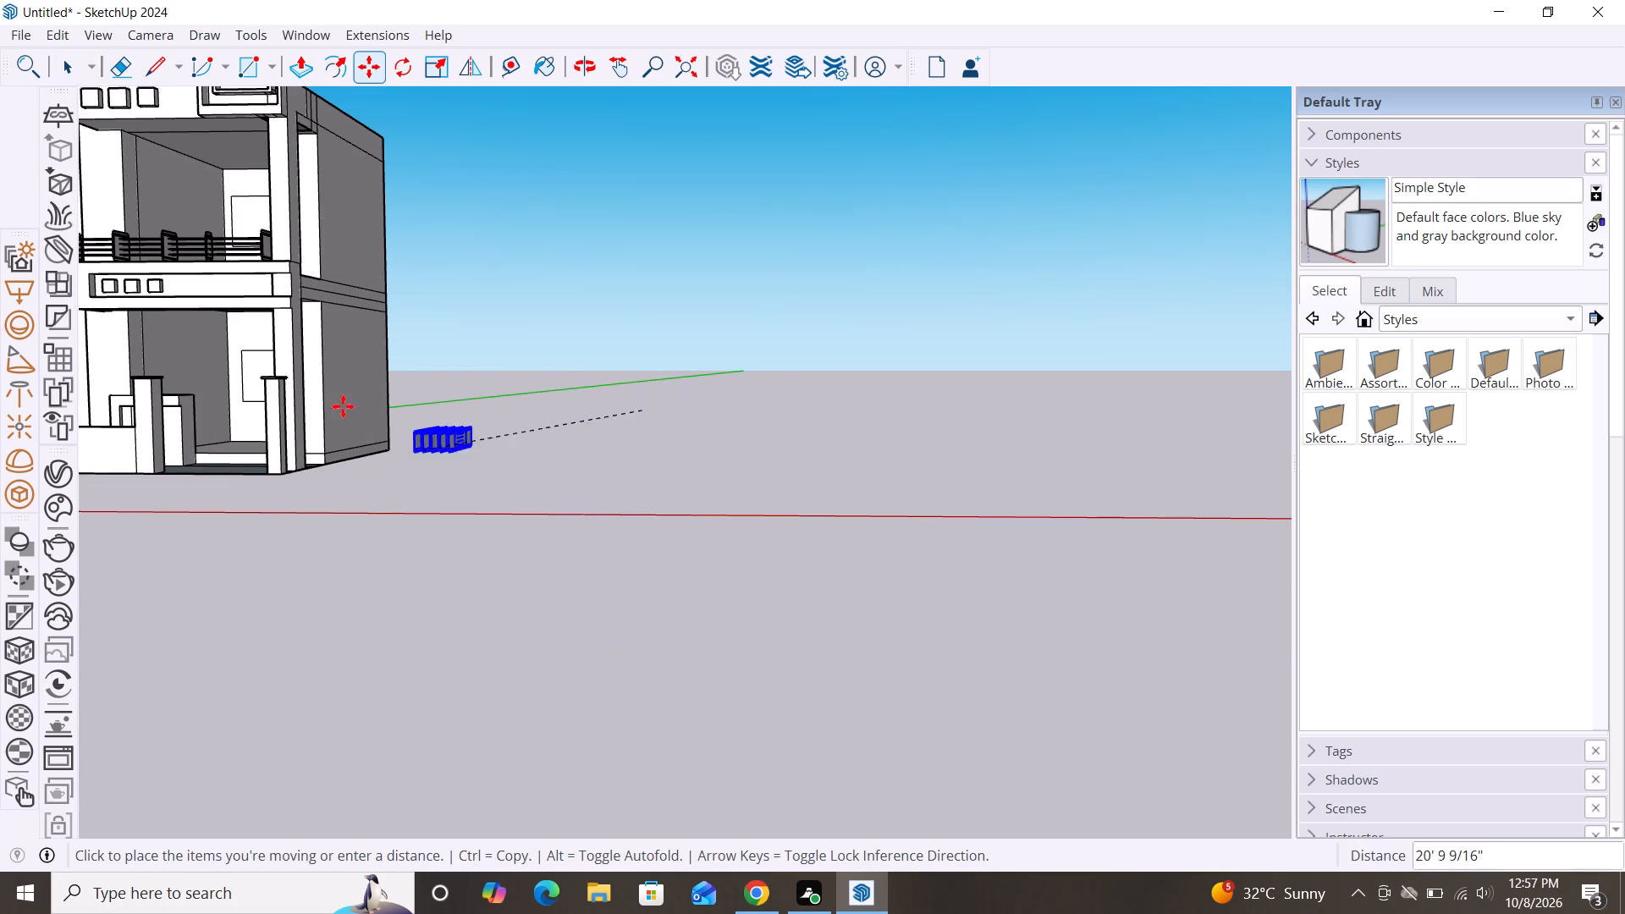
pyautogui.scroll(12, 305, 278)
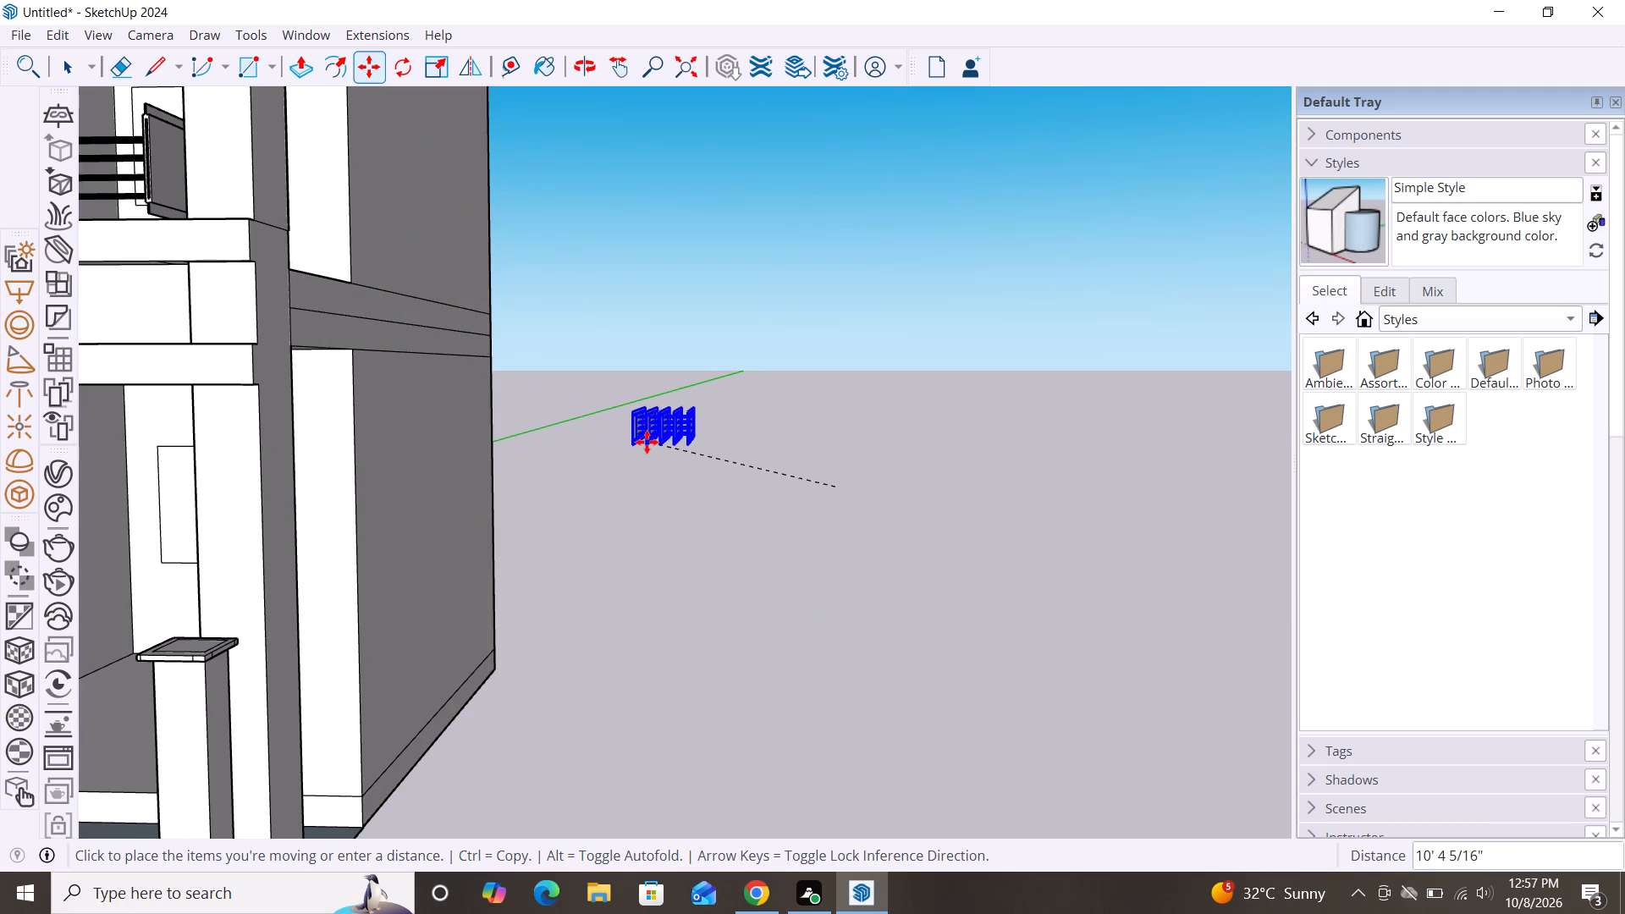
pyautogui.press('Delete')
pyautogui.scroll(-12, 699, 460)
pyautogui.scroll(-2, 812, 481)
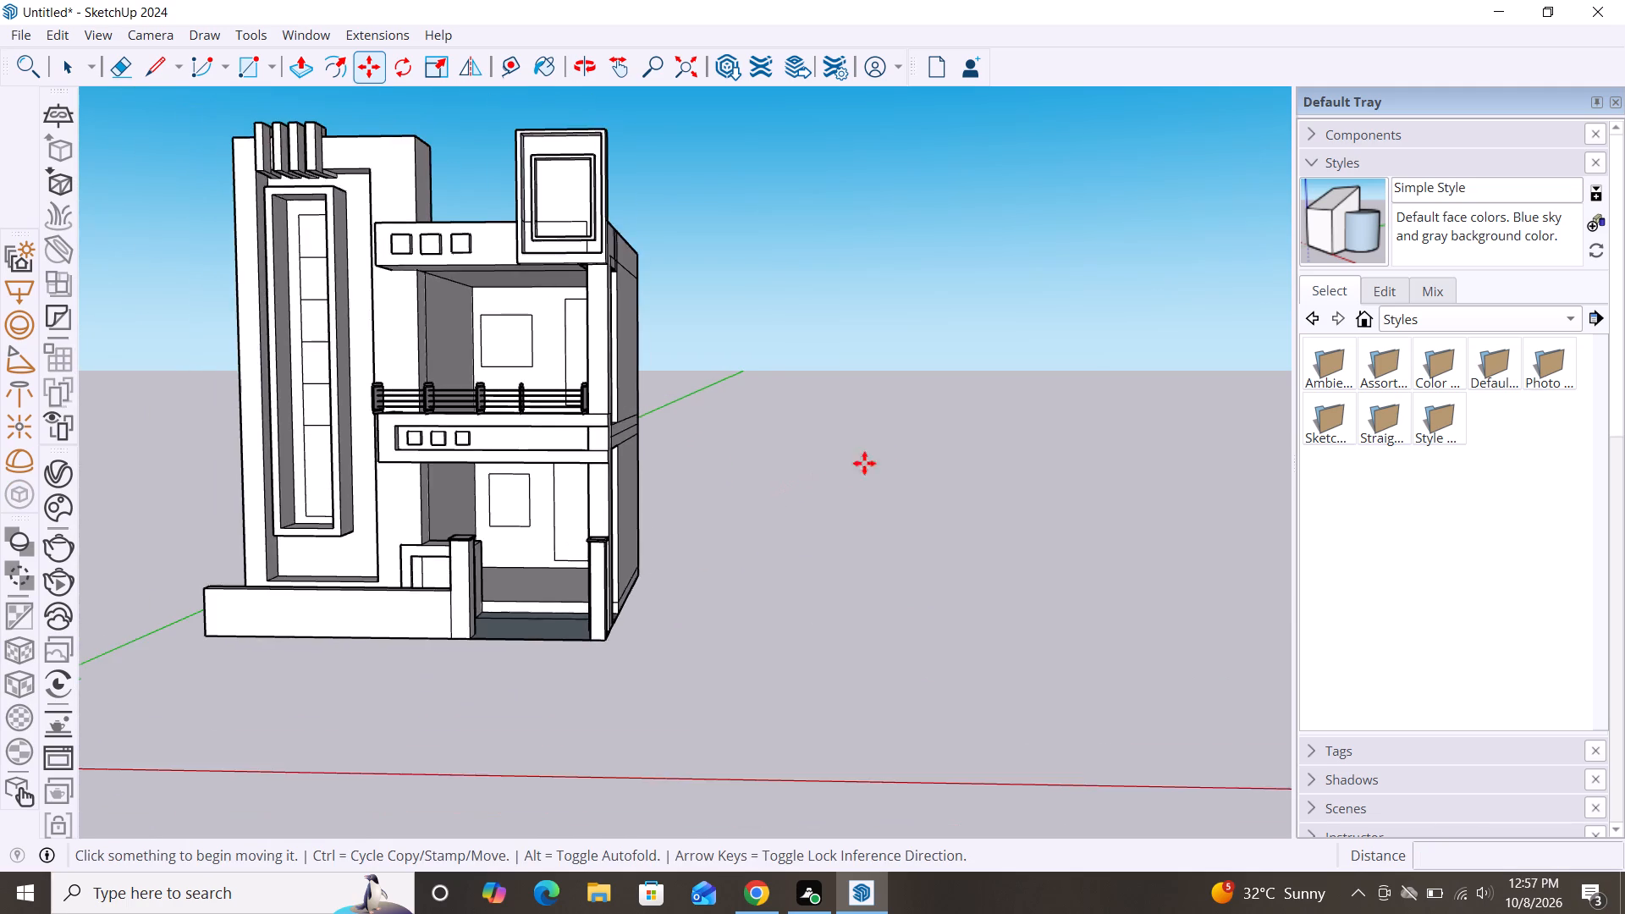
pyautogui.scroll(-5, 864, 463)
pyautogui.press('space')
# Examine the house's front facade and its balcony from several angles.
pyautogui.scroll(-3, 637, 471)
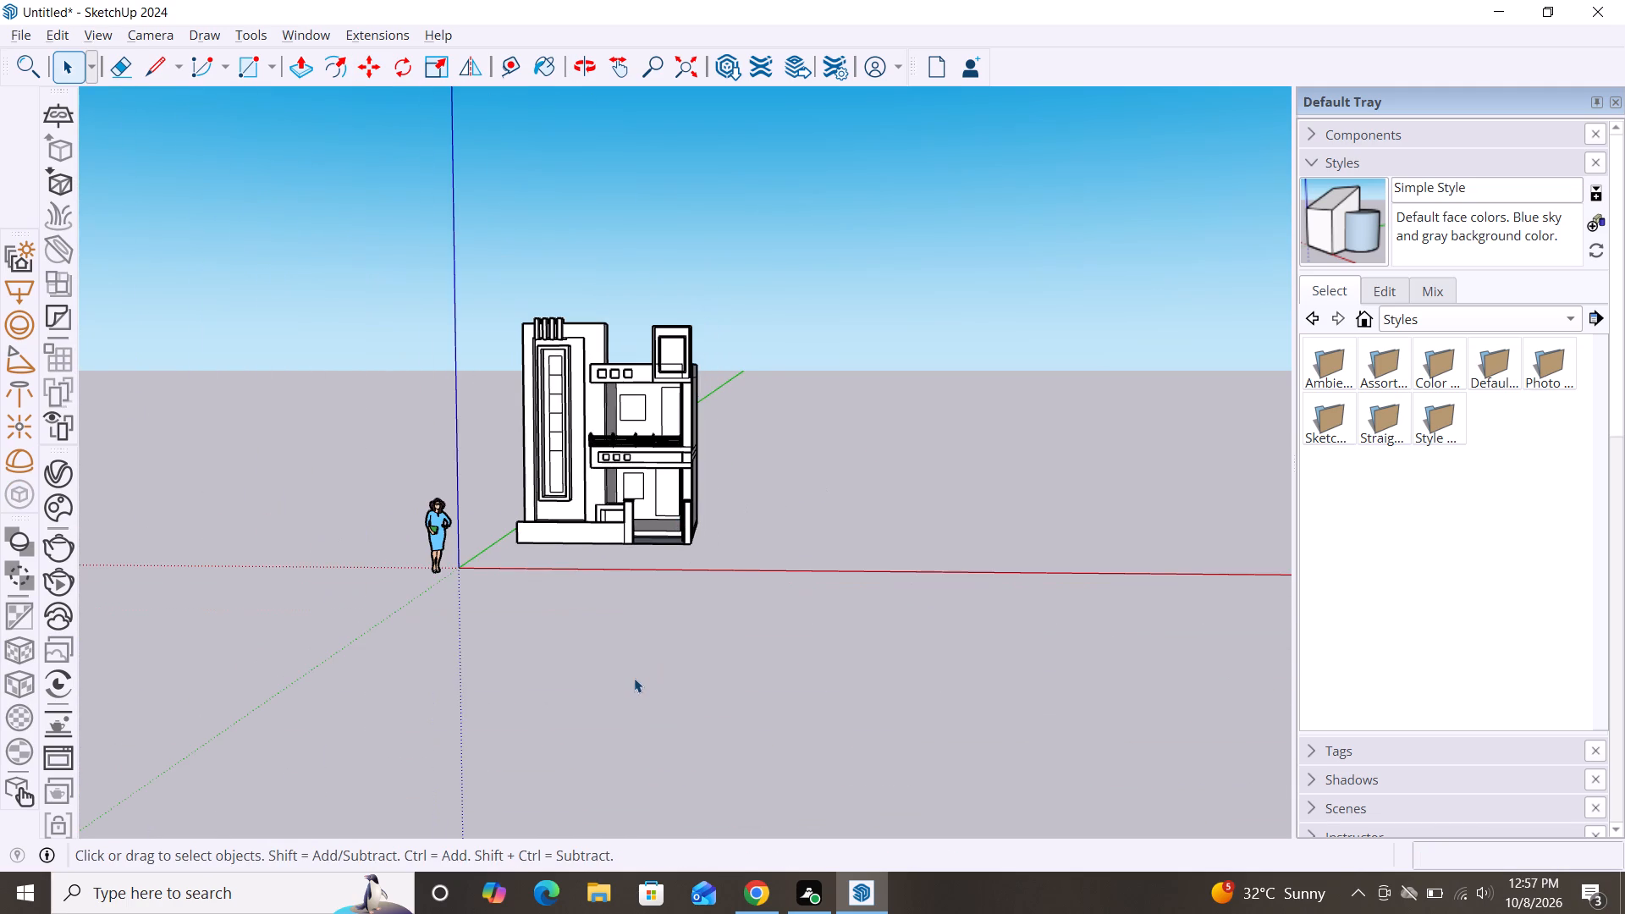
pyautogui.keyDown('alt'); pyautogui.moveTo(634, 678); pyautogui.dragTo(778, 652, button='middle'); pyautogui.keyUp('alt')
pyautogui.keyDown('alt'); pyautogui.scroll(-1, 741, 554); pyautogui.keyUp('alt')
pyautogui.scroll(8, 605, 424)
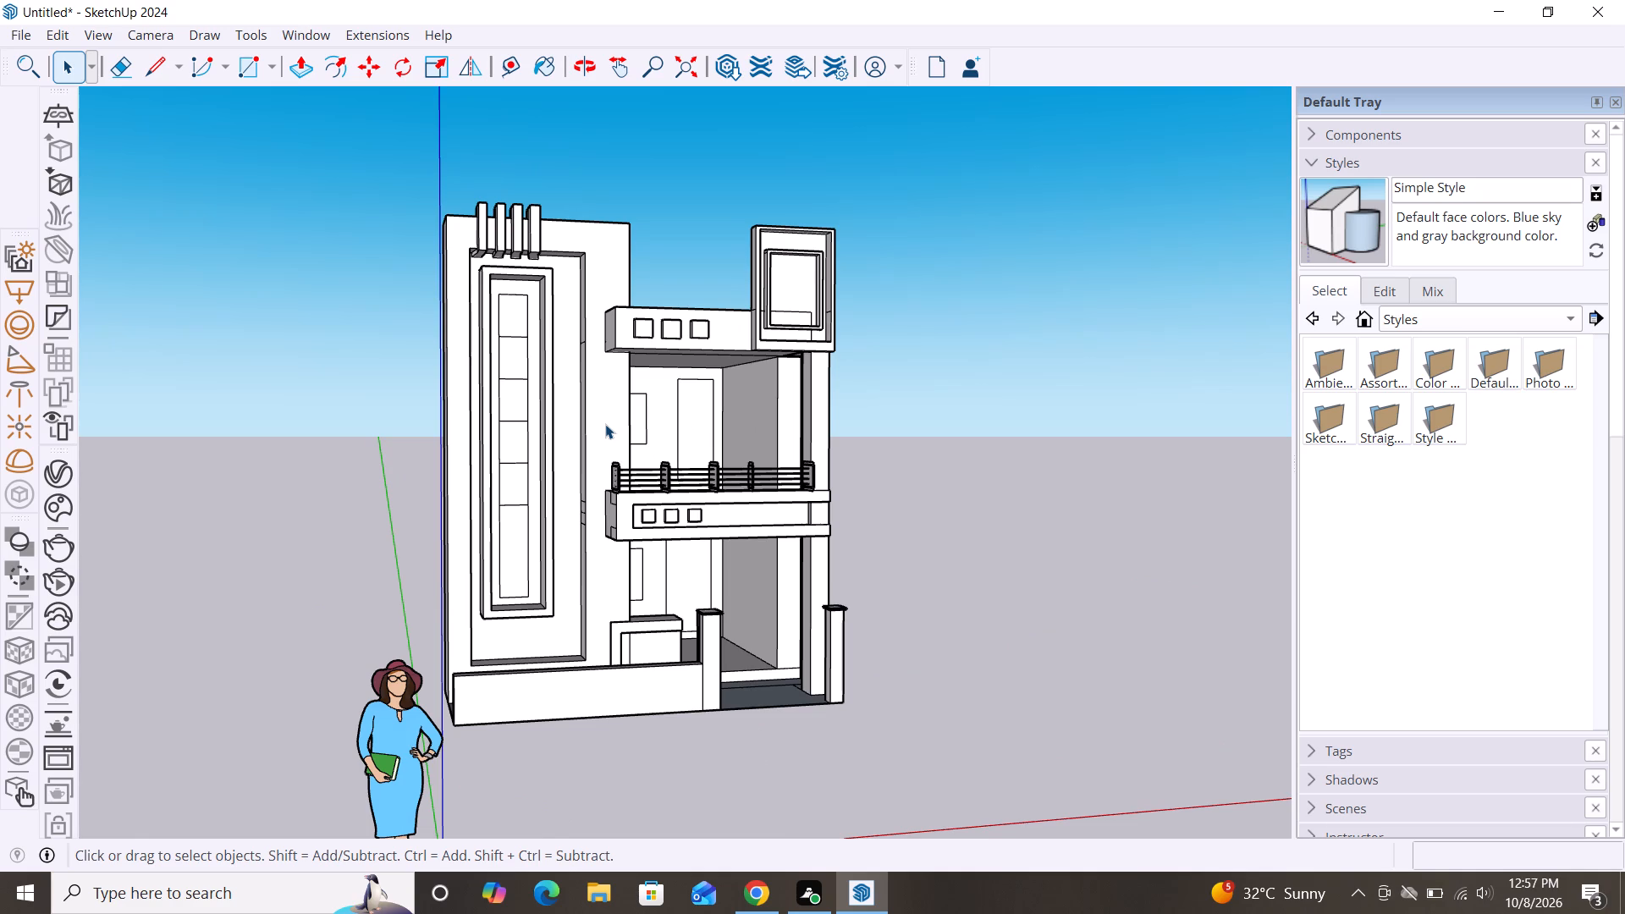
pyautogui.scroll(-6, 538, 373)
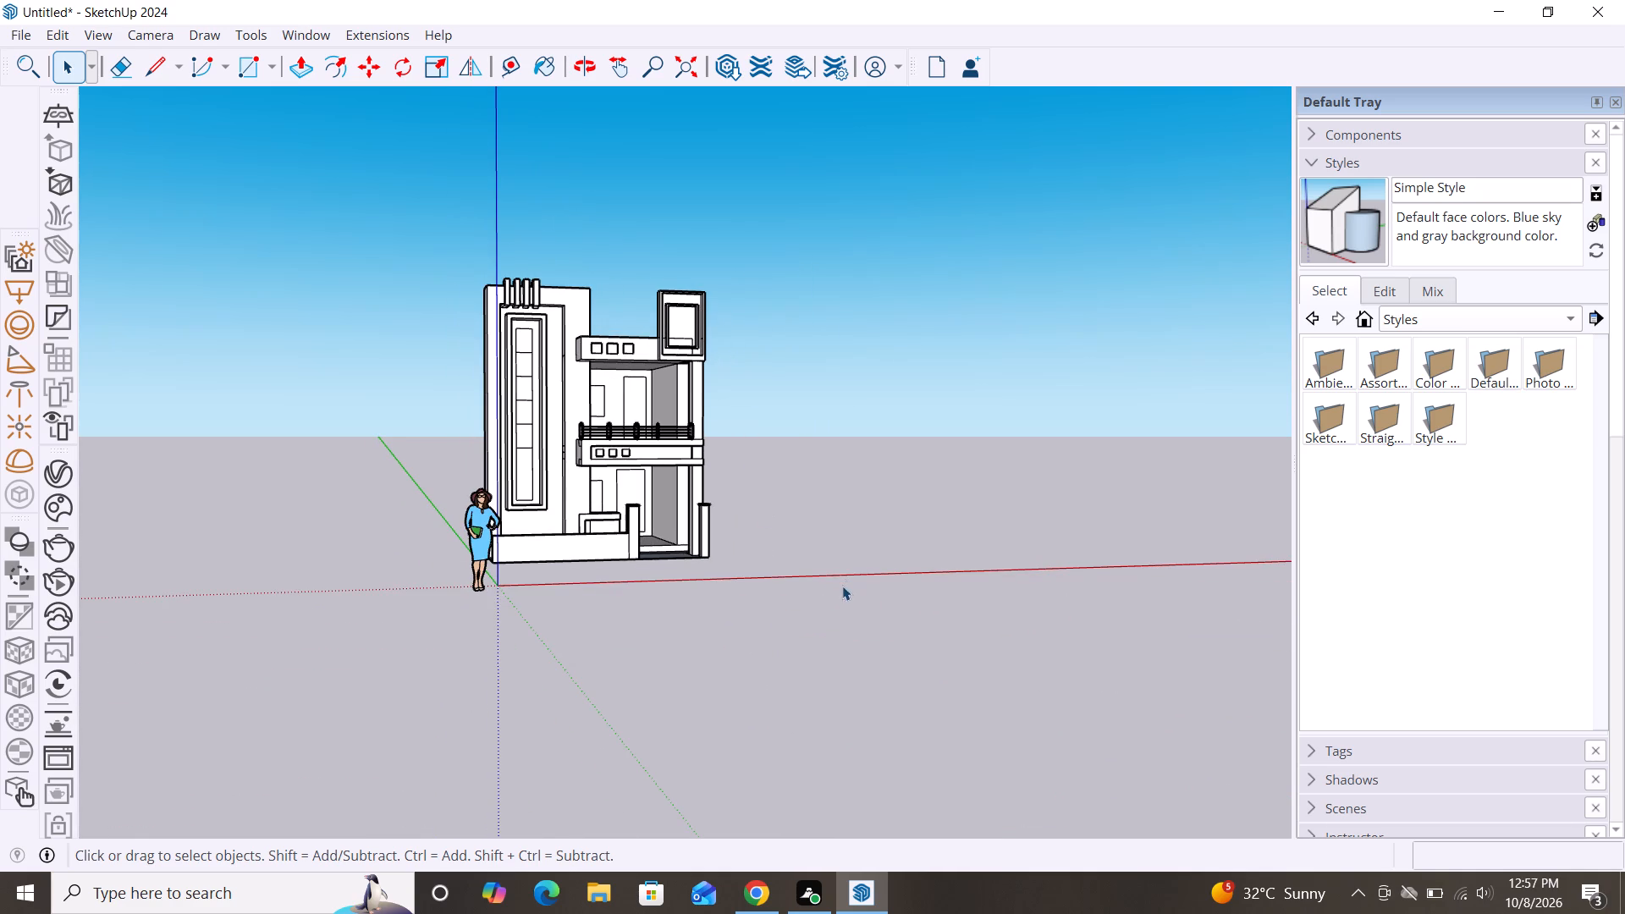
pyautogui.keyDown('alt'); pyautogui.moveTo(790, 607); pyautogui.dragTo(650, 625, button='middle'); pyautogui.keyUp('alt')
pyautogui.keyDown('alt'); pyautogui.moveTo(650, 625); pyautogui.dragTo(756, 624, button='middle'); pyautogui.keyUp('alt')
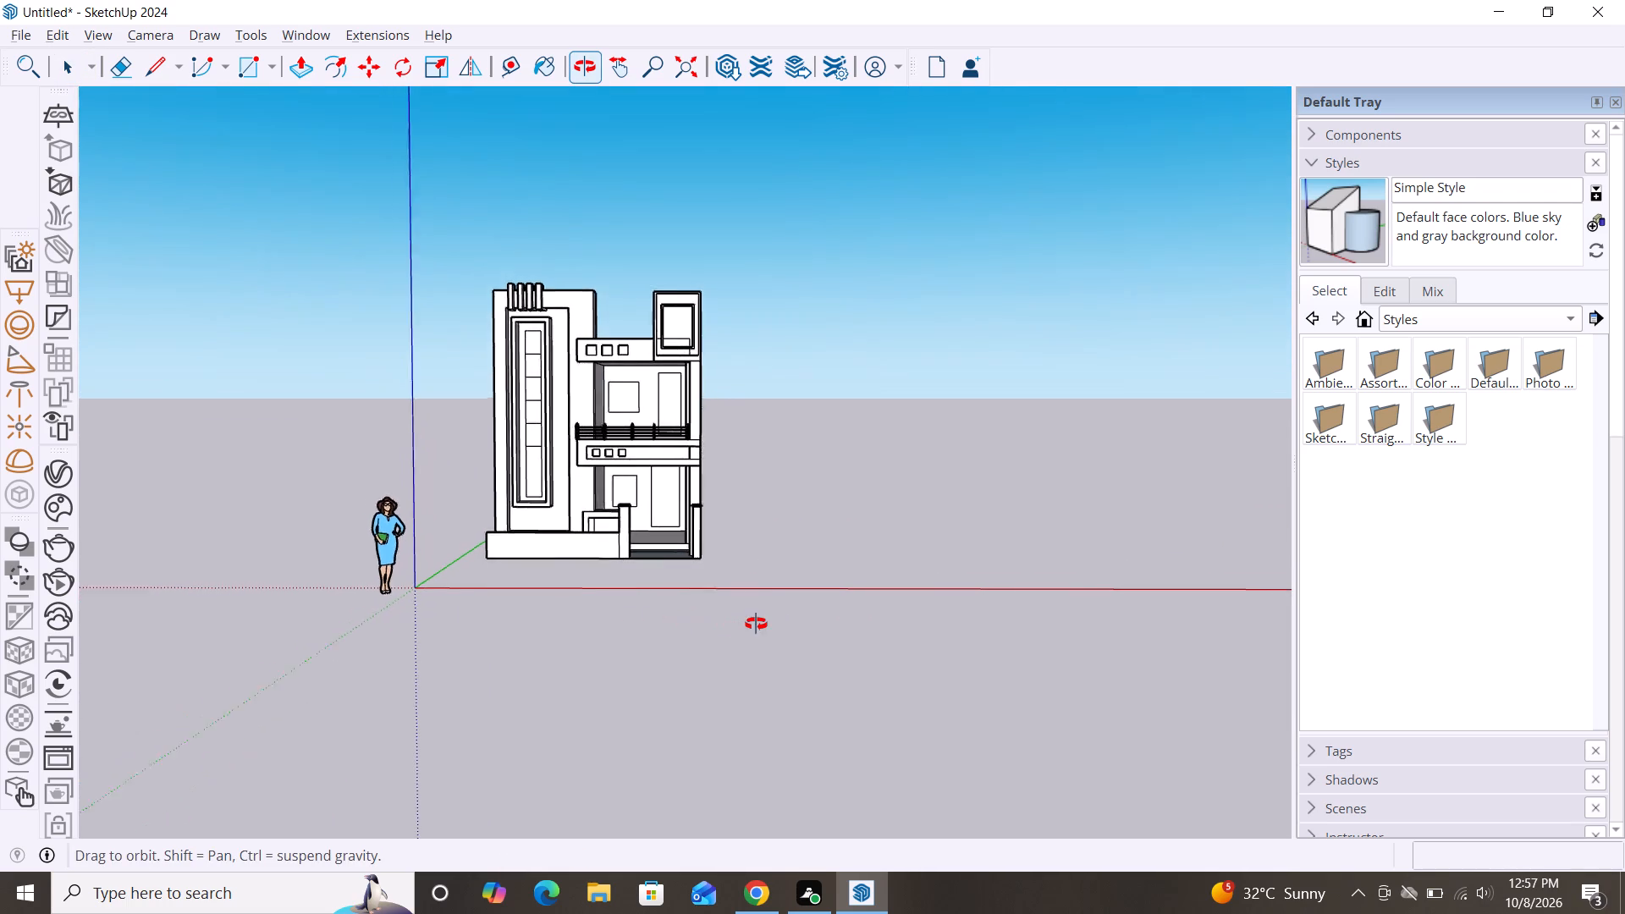
pyautogui.keyDown('alt'); pyautogui.moveTo(756, 624); pyautogui.dragTo(779, 625, button='middle'); pyautogui.keyUp('alt')
# Select every post and rail of the first-floor balcony railing and copy them straight up onto the roof parapet above.
pyautogui.scroll(5, 678, 499)
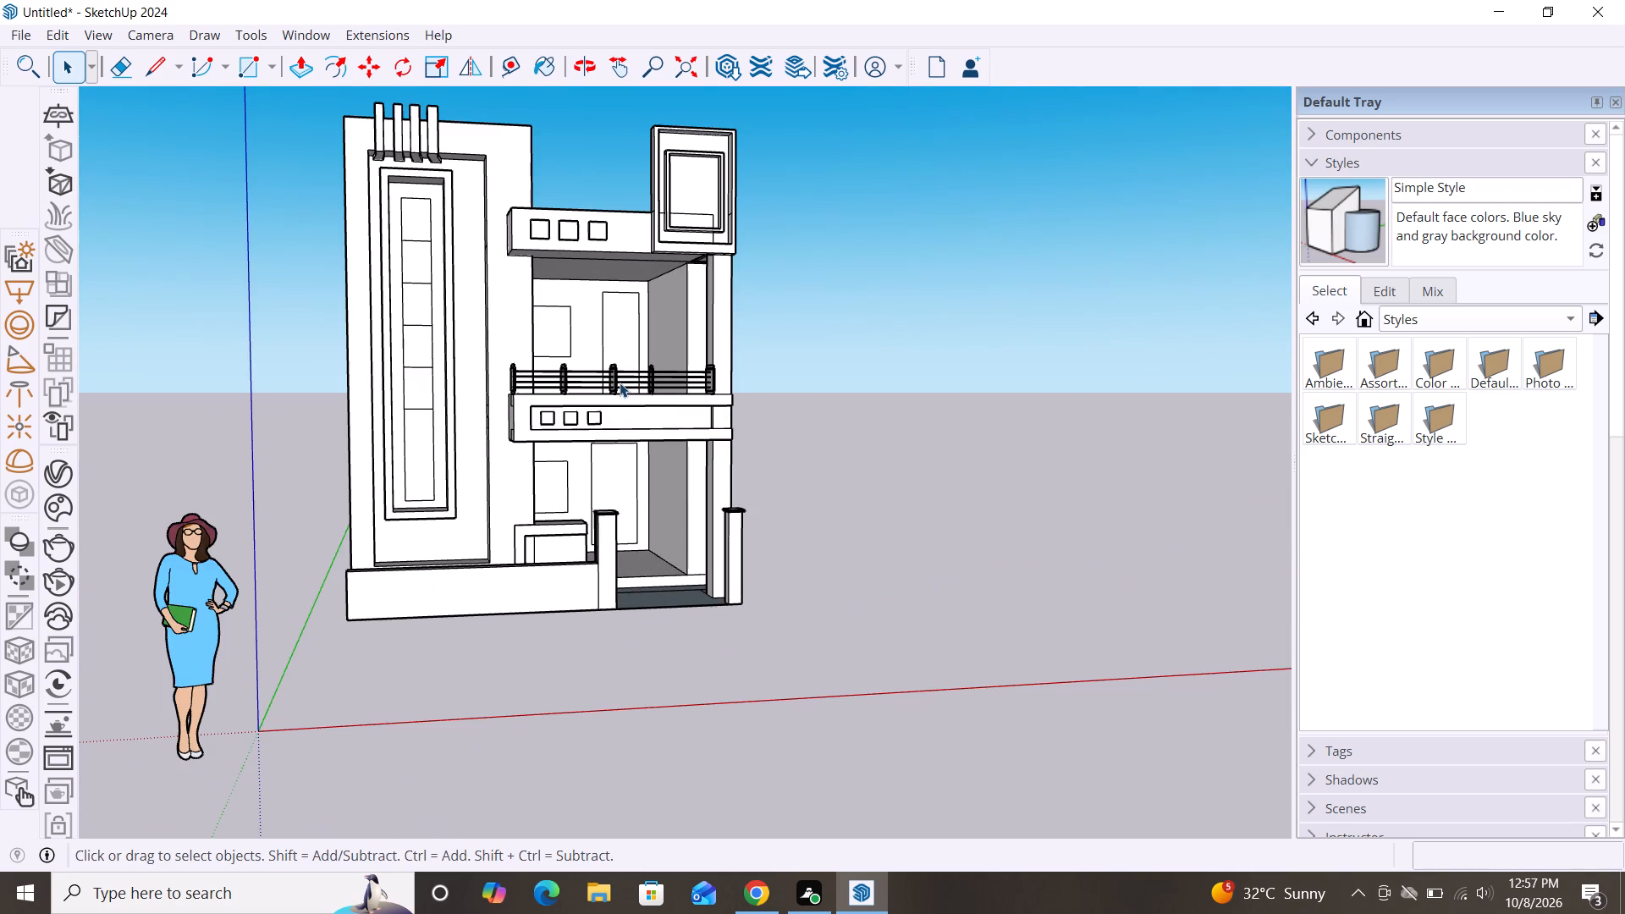
pyautogui.scroll(5, 620, 383)
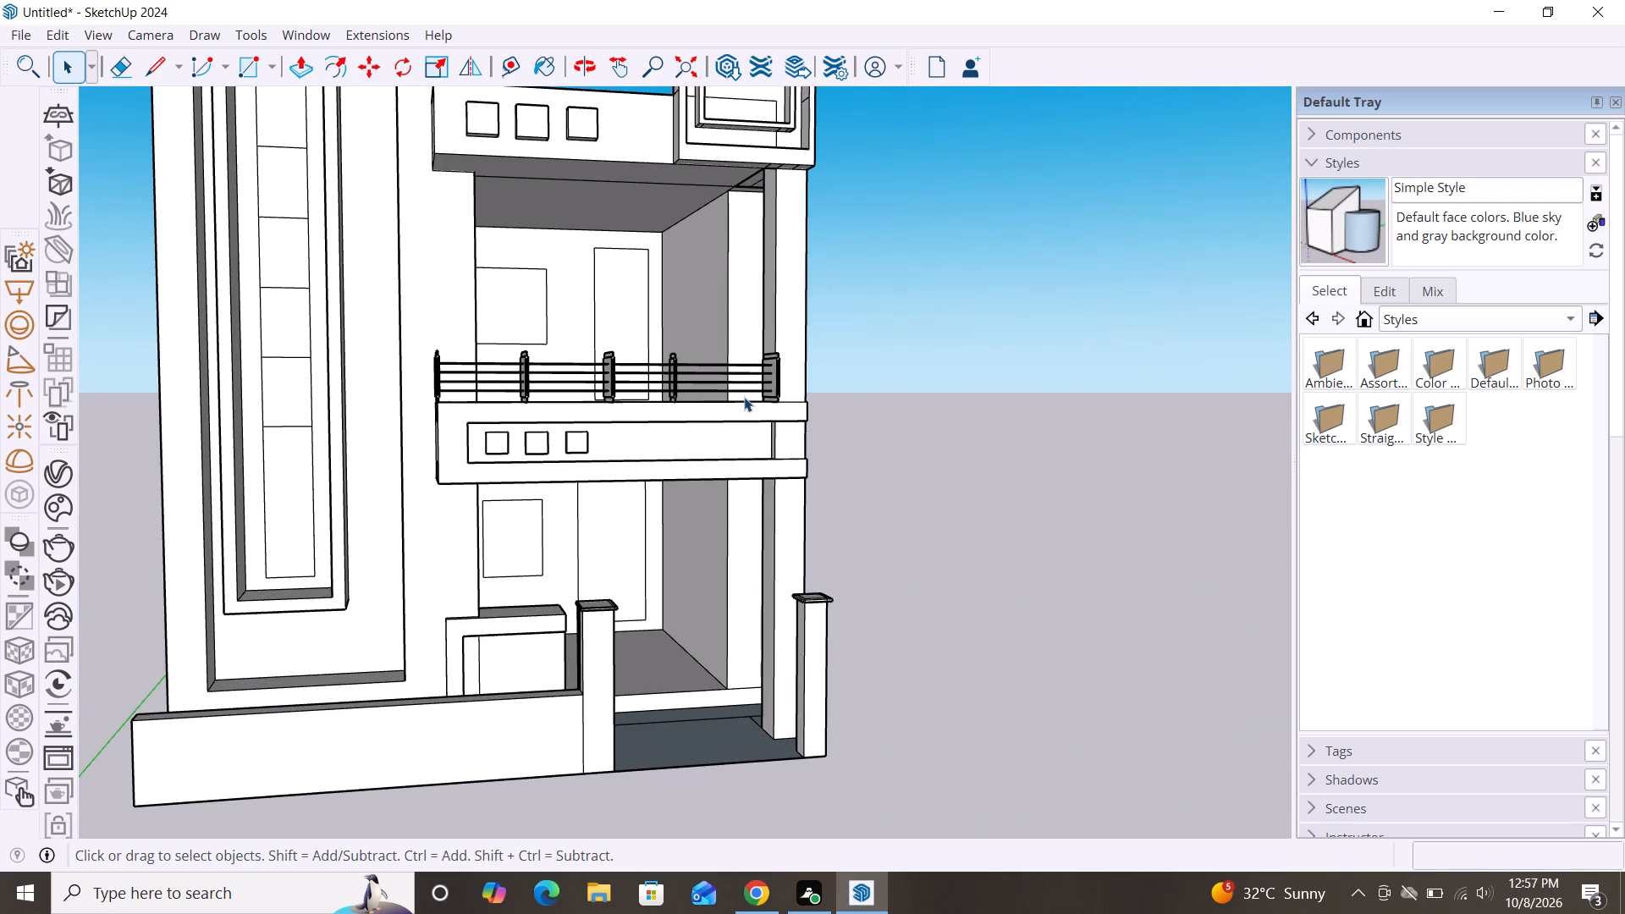
pyautogui.keyDown('alt'); pyautogui.click(774, 387); pyautogui.keyUp('alt')
pyautogui.keyDown('alt'); pyautogui.click(750, 394); pyautogui.keyUp('alt')
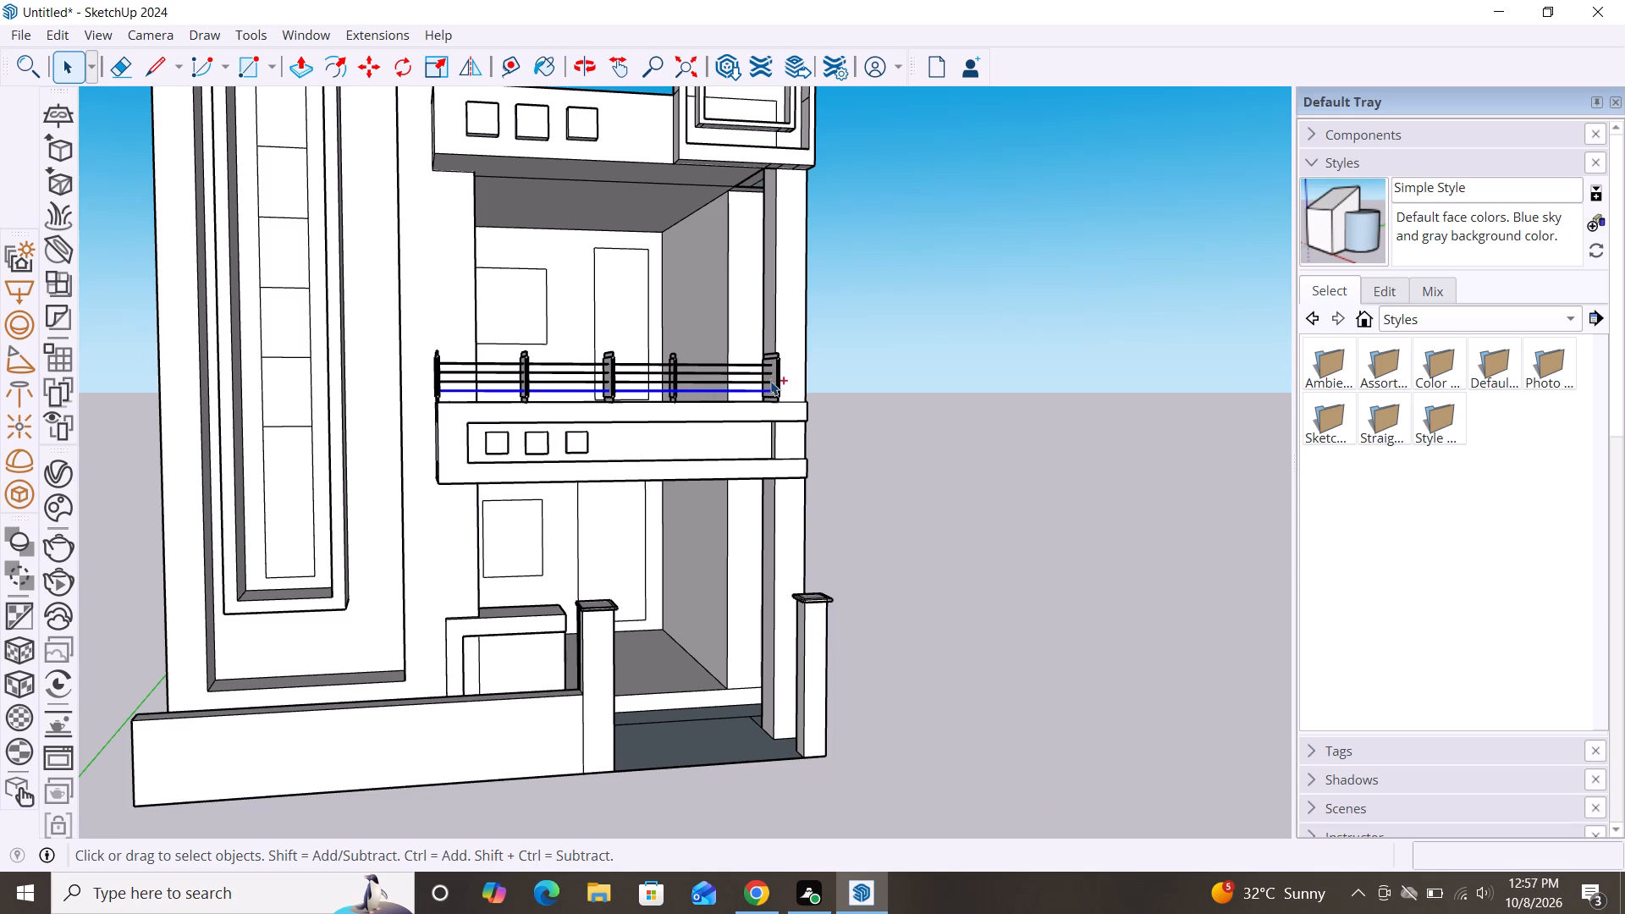
pyautogui.keyDown('ctrl'); pyautogui.click(770, 381); pyautogui.keyUp('ctrl')
pyautogui.keyDown('ctrl'); pyautogui.click(737, 383); pyautogui.keyUp('ctrl')
pyautogui.keyDown('ctrl'); pyautogui.click(741, 367); pyautogui.keyUp('ctrl')
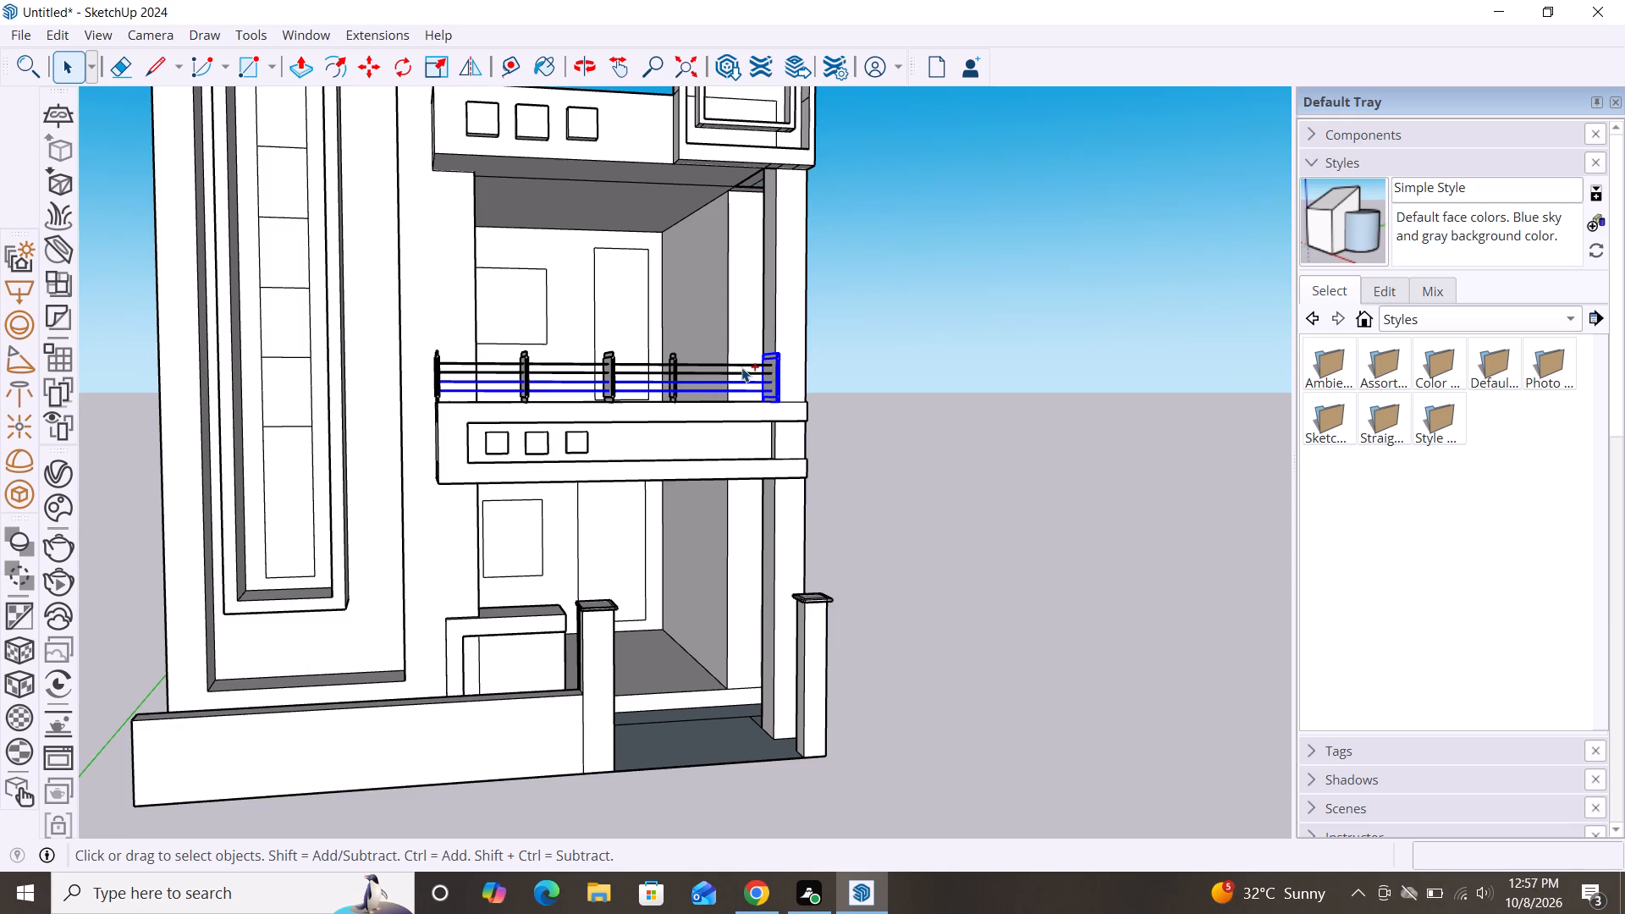
pyautogui.keyDown('ctrl'); pyautogui.click(747, 371); pyautogui.keyUp('ctrl')
pyautogui.keyDown('ctrl'); pyautogui.click(675, 386); pyautogui.keyUp('ctrl')
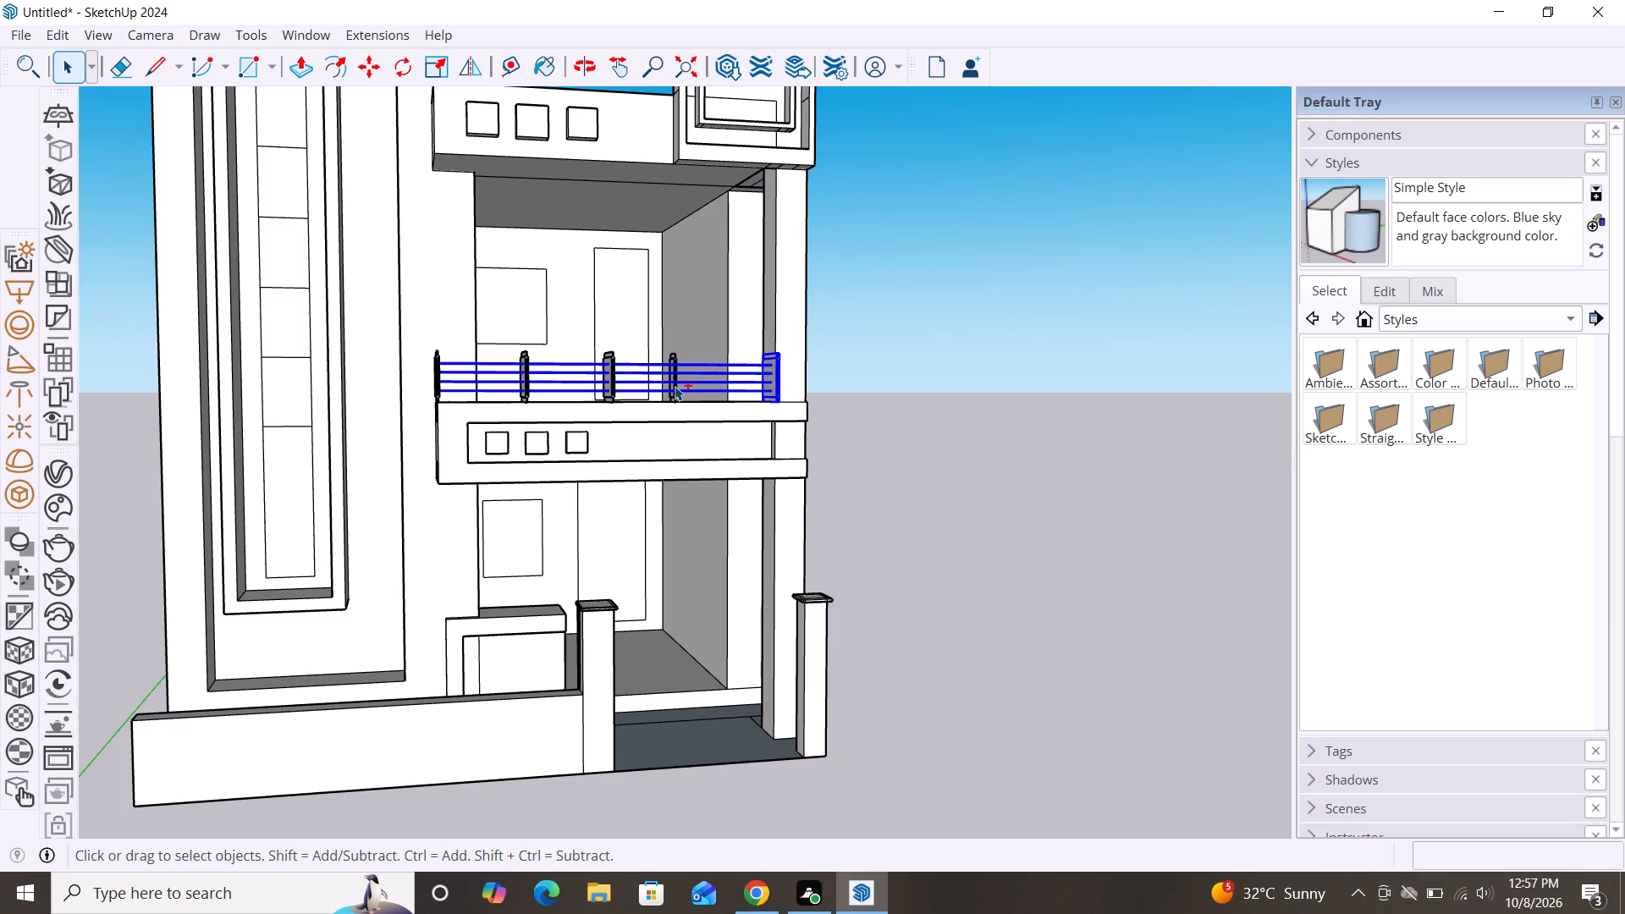
pyautogui.keyDown('ctrl'); pyautogui.click(615, 389); pyautogui.keyUp('ctrl')
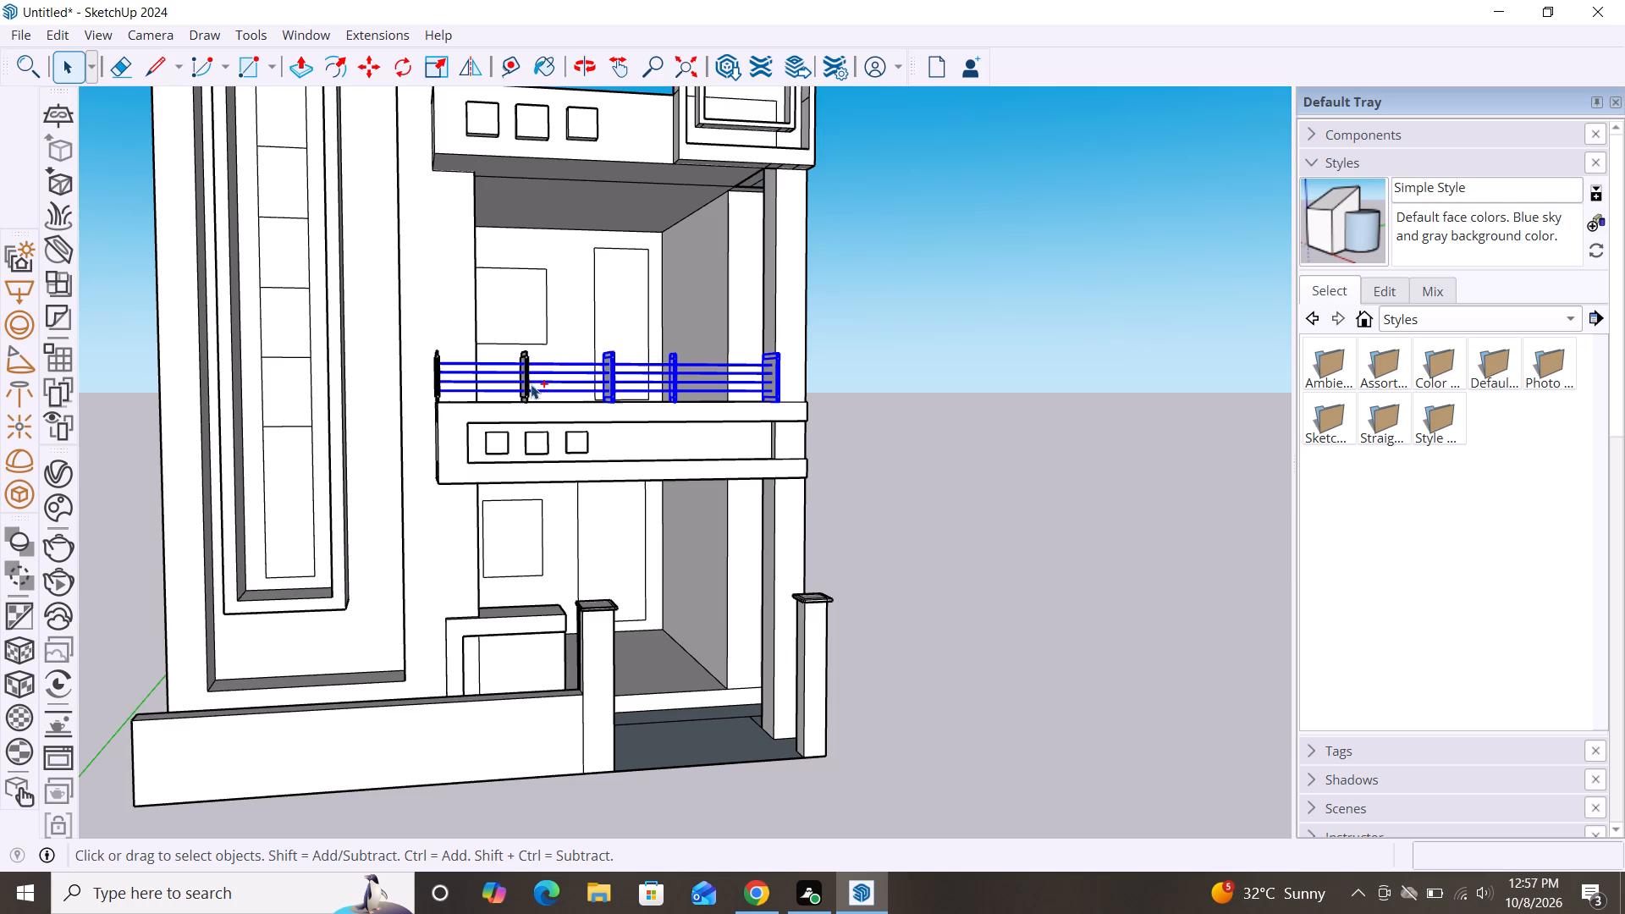
pyautogui.keyDown('ctrl'); pyautogui.click(531, 384); pyautogui.keyUp('ctrl')
pyautogui.keyDown('ctrl'); pyautogui.click(437, 385); pyautogui.keyUp('ctrl')
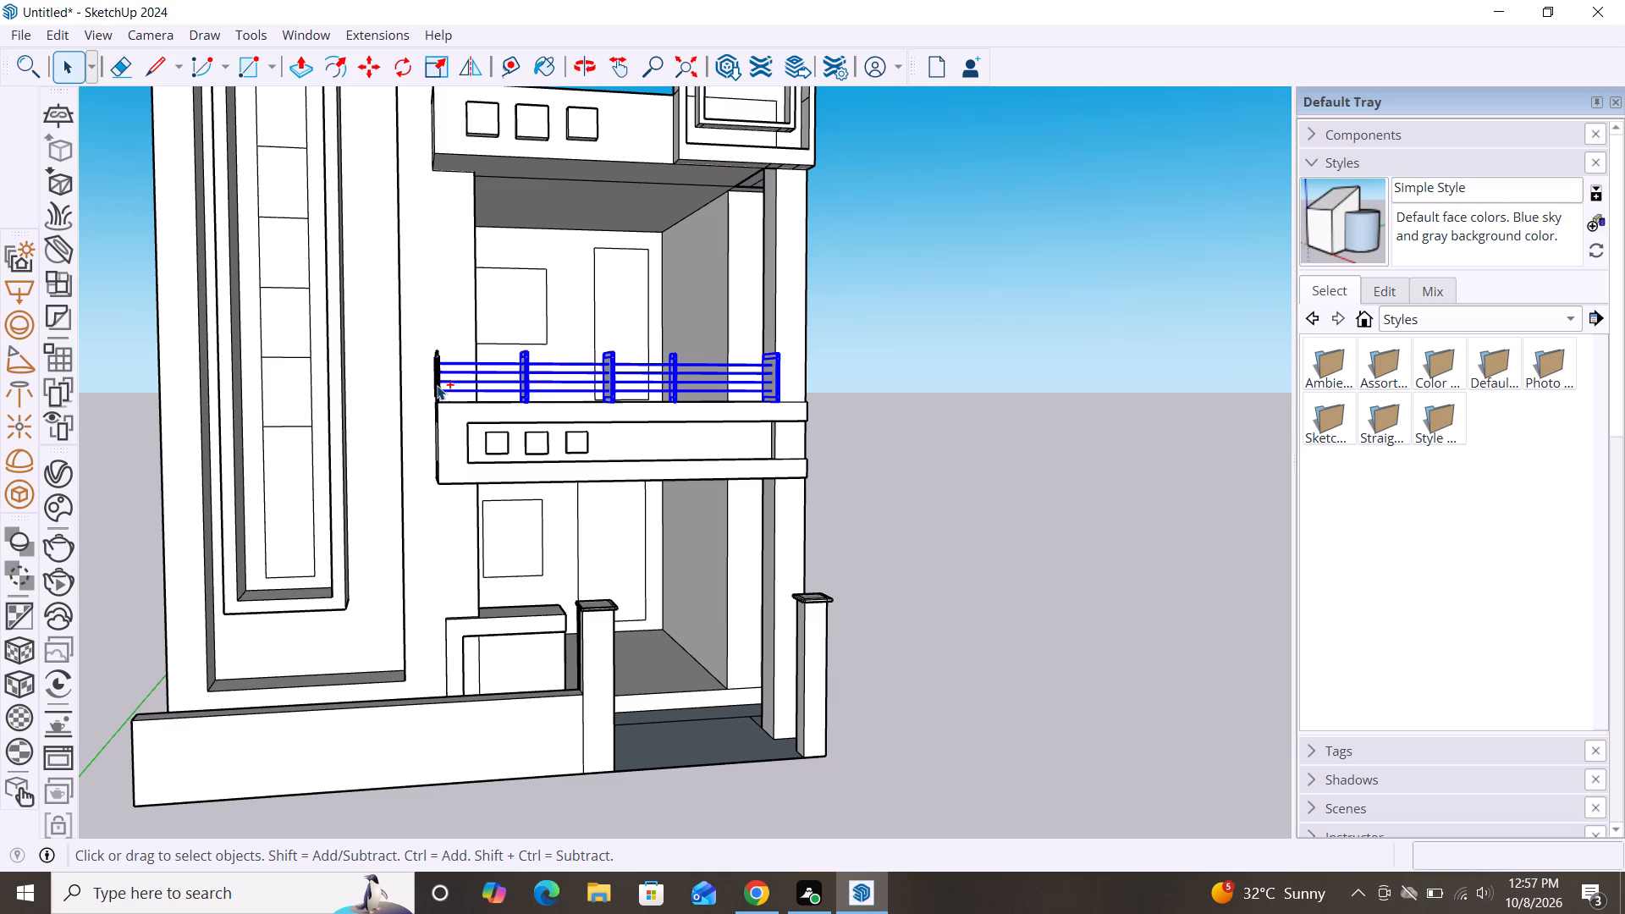
pyautogui.keyDown('ctrl'); pyautogui.click(437, 385); pyautogui.keyUp('ctrl')
pyautogui.keyDown('ctrl'); pyautogui.scroll(9, 437, 385); pyautogui.keyUp('ctrl')
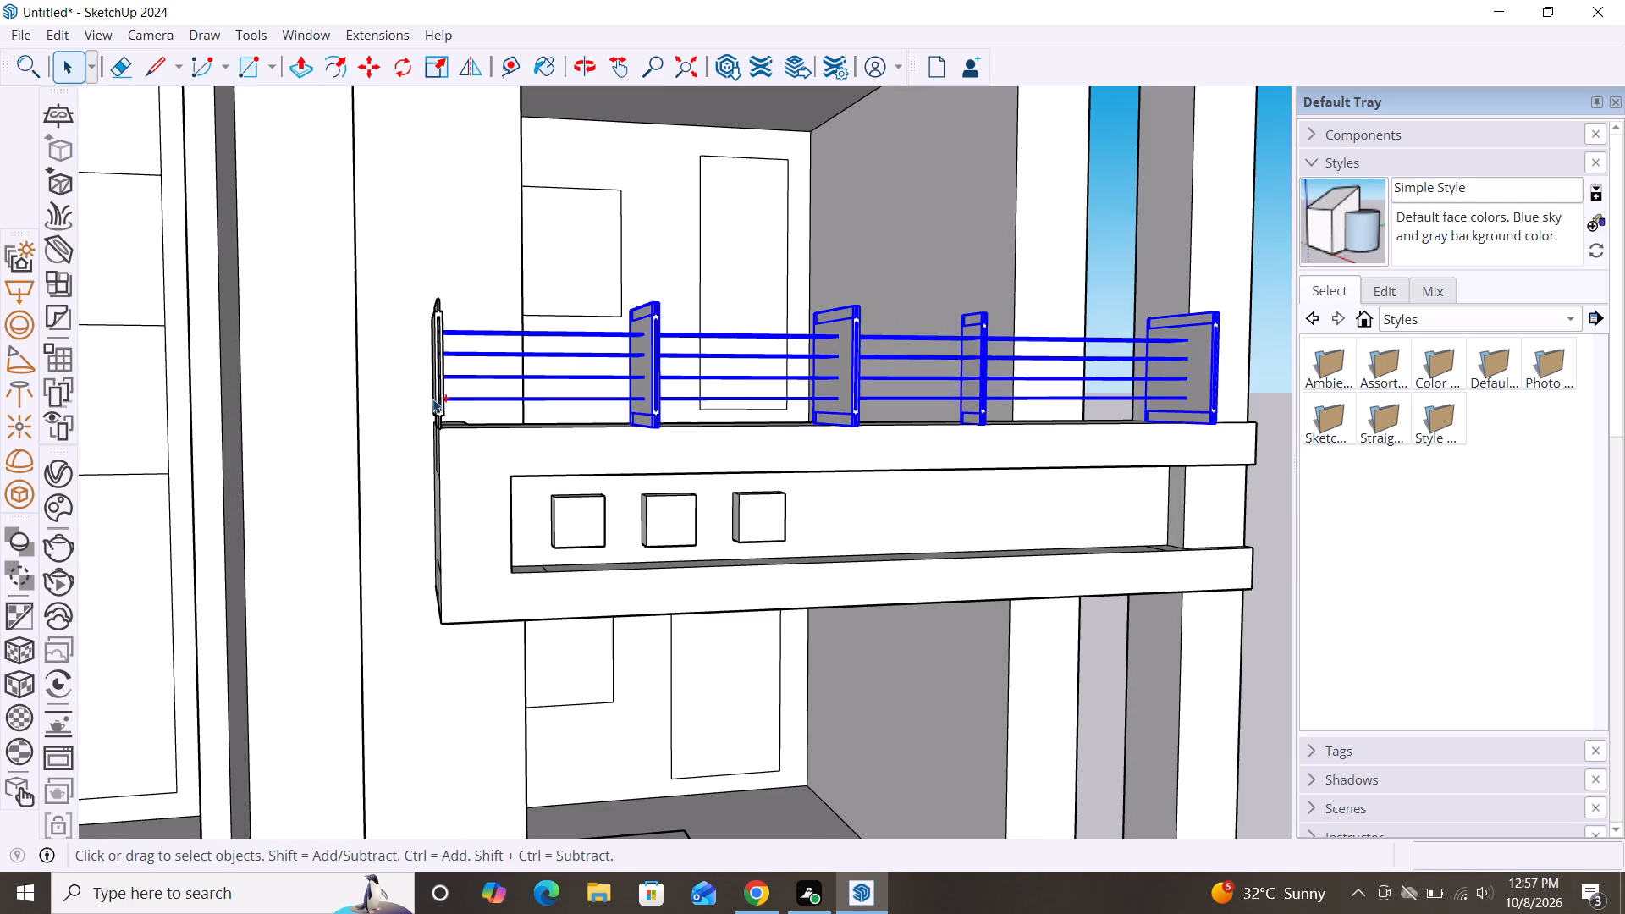
pyautogui.keyDown('ctrl'); pyautogui.click(441, 413); pyautogui.keyUp('ctrl')
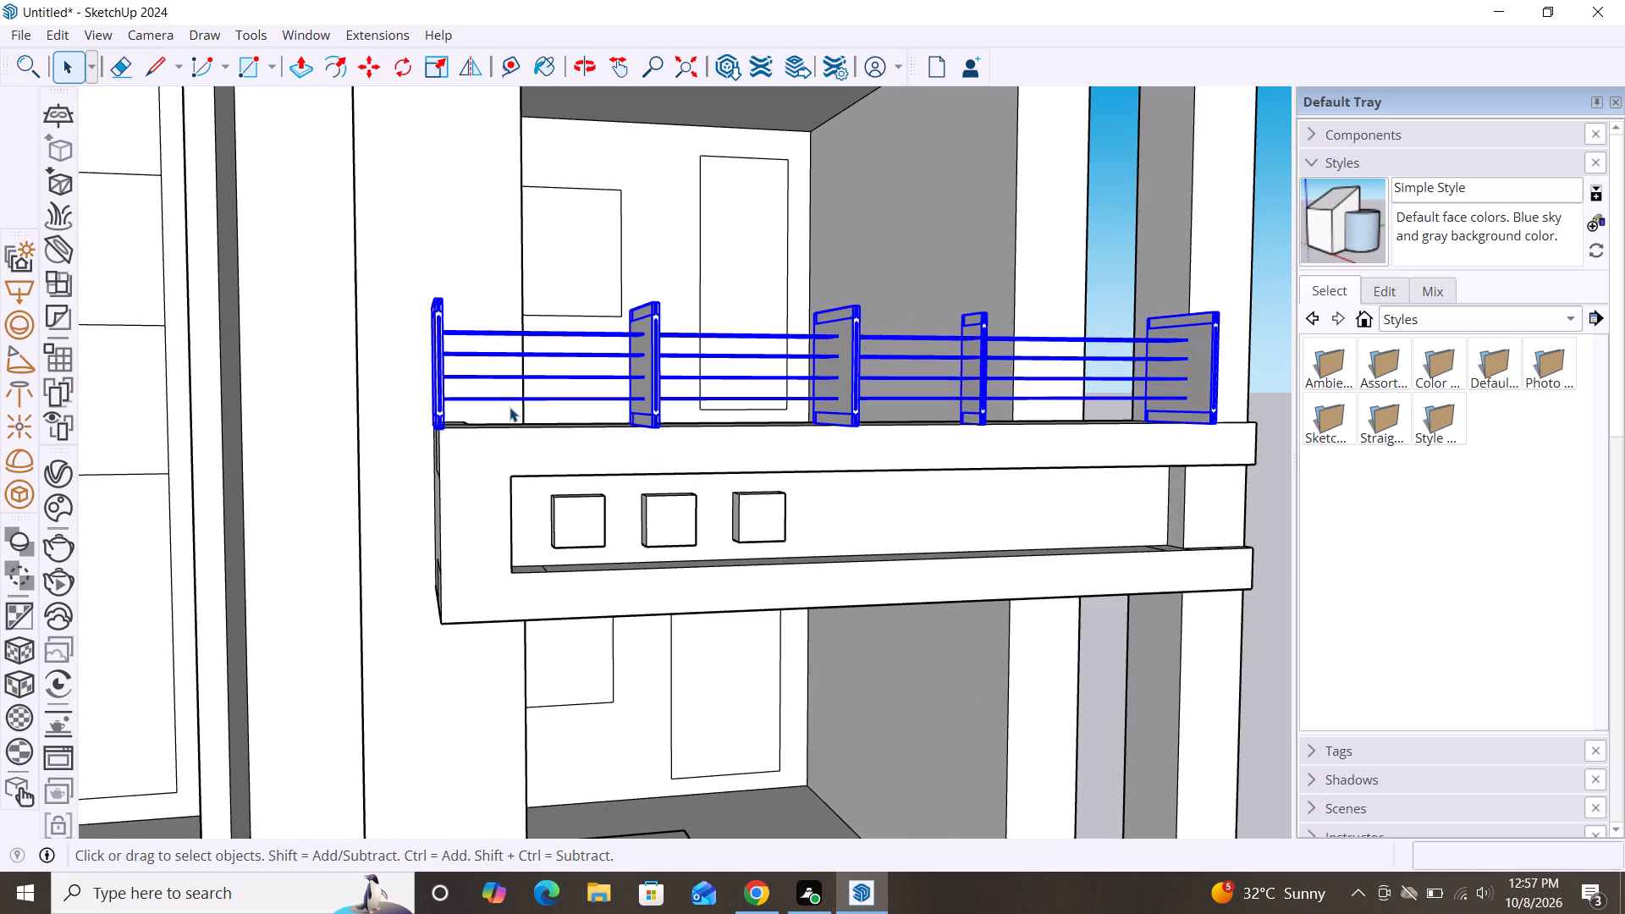
pyautogui.press('m')
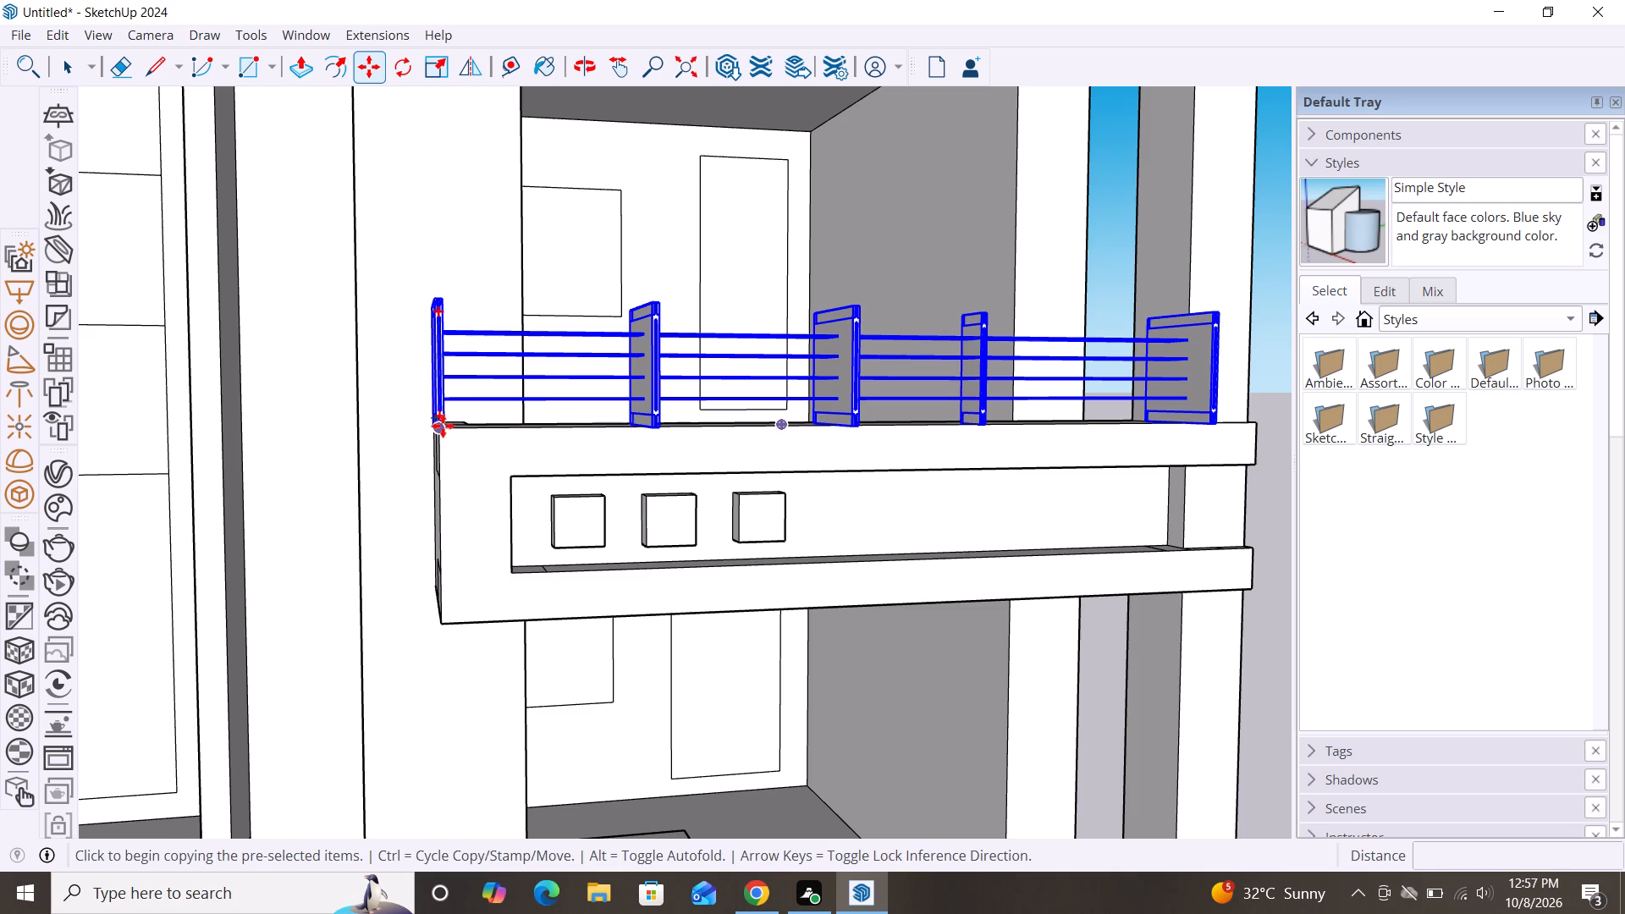
pyautogui.click(443, 426)
pyautogui.scroll(-6, 427, 344)
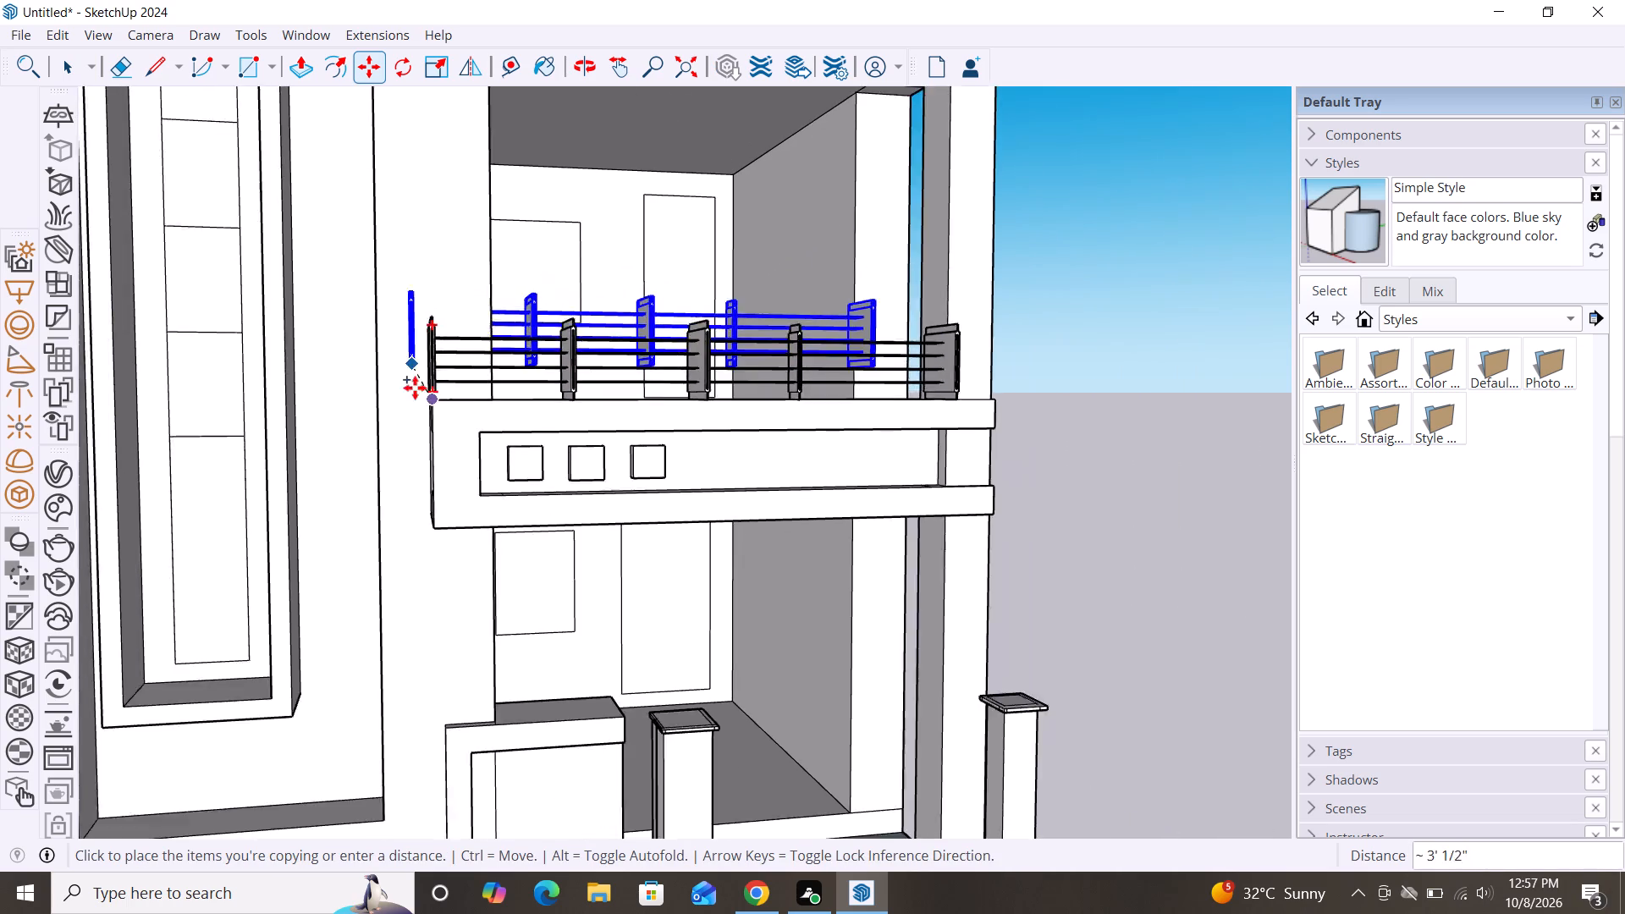
pyautogui.scroll(-5, 415, 388)
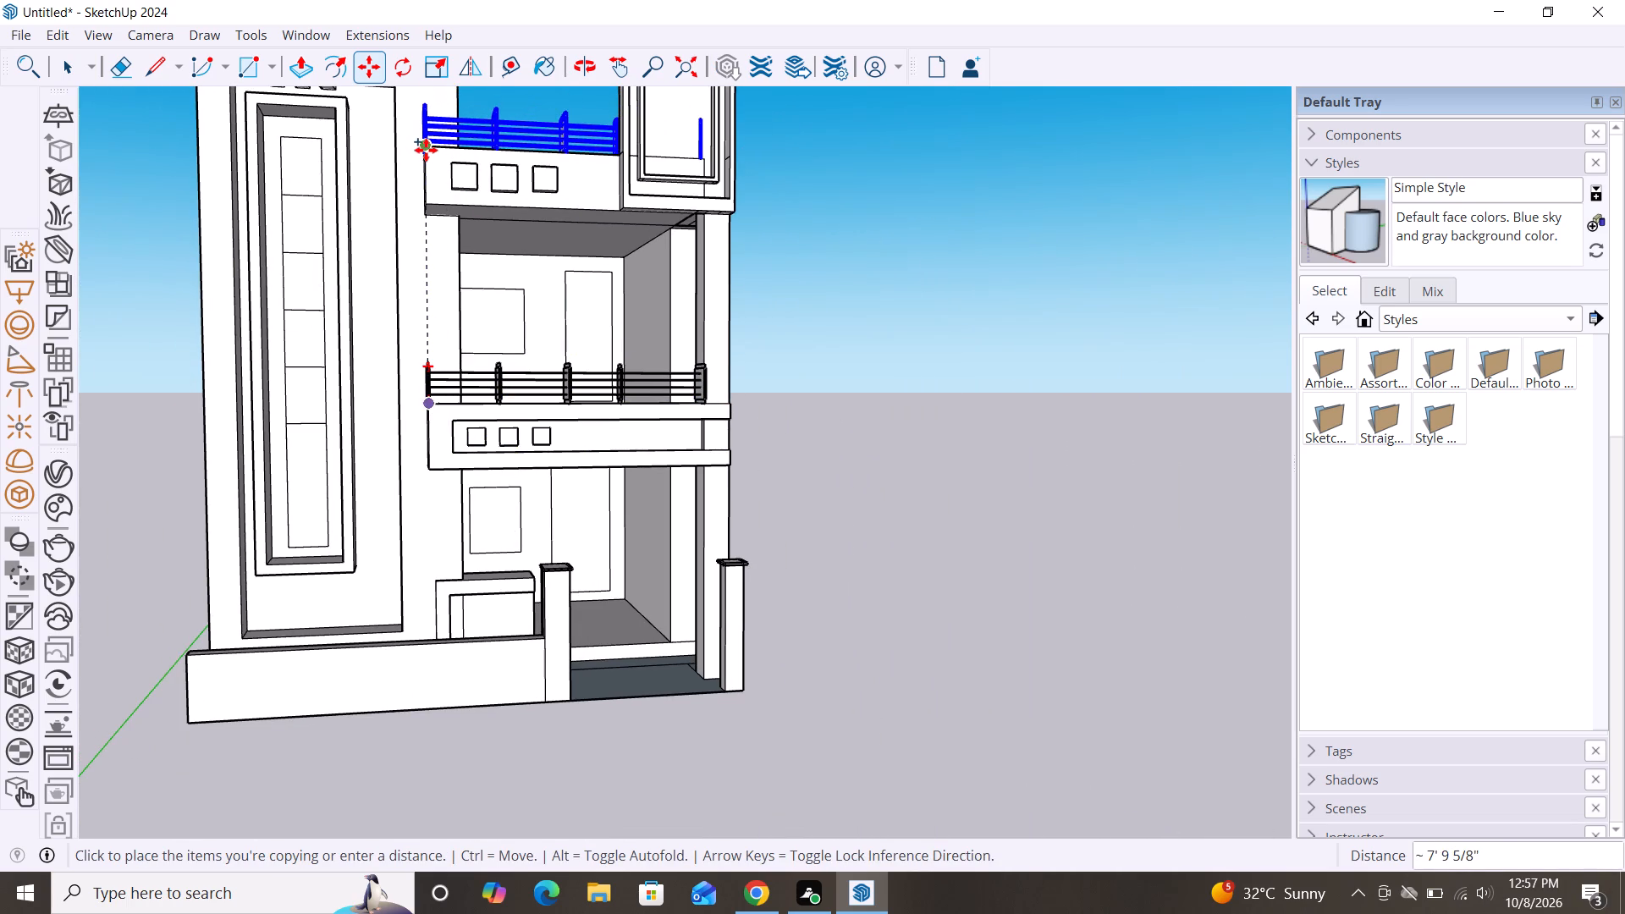
pyautogui.scroll(10, 426, 150)
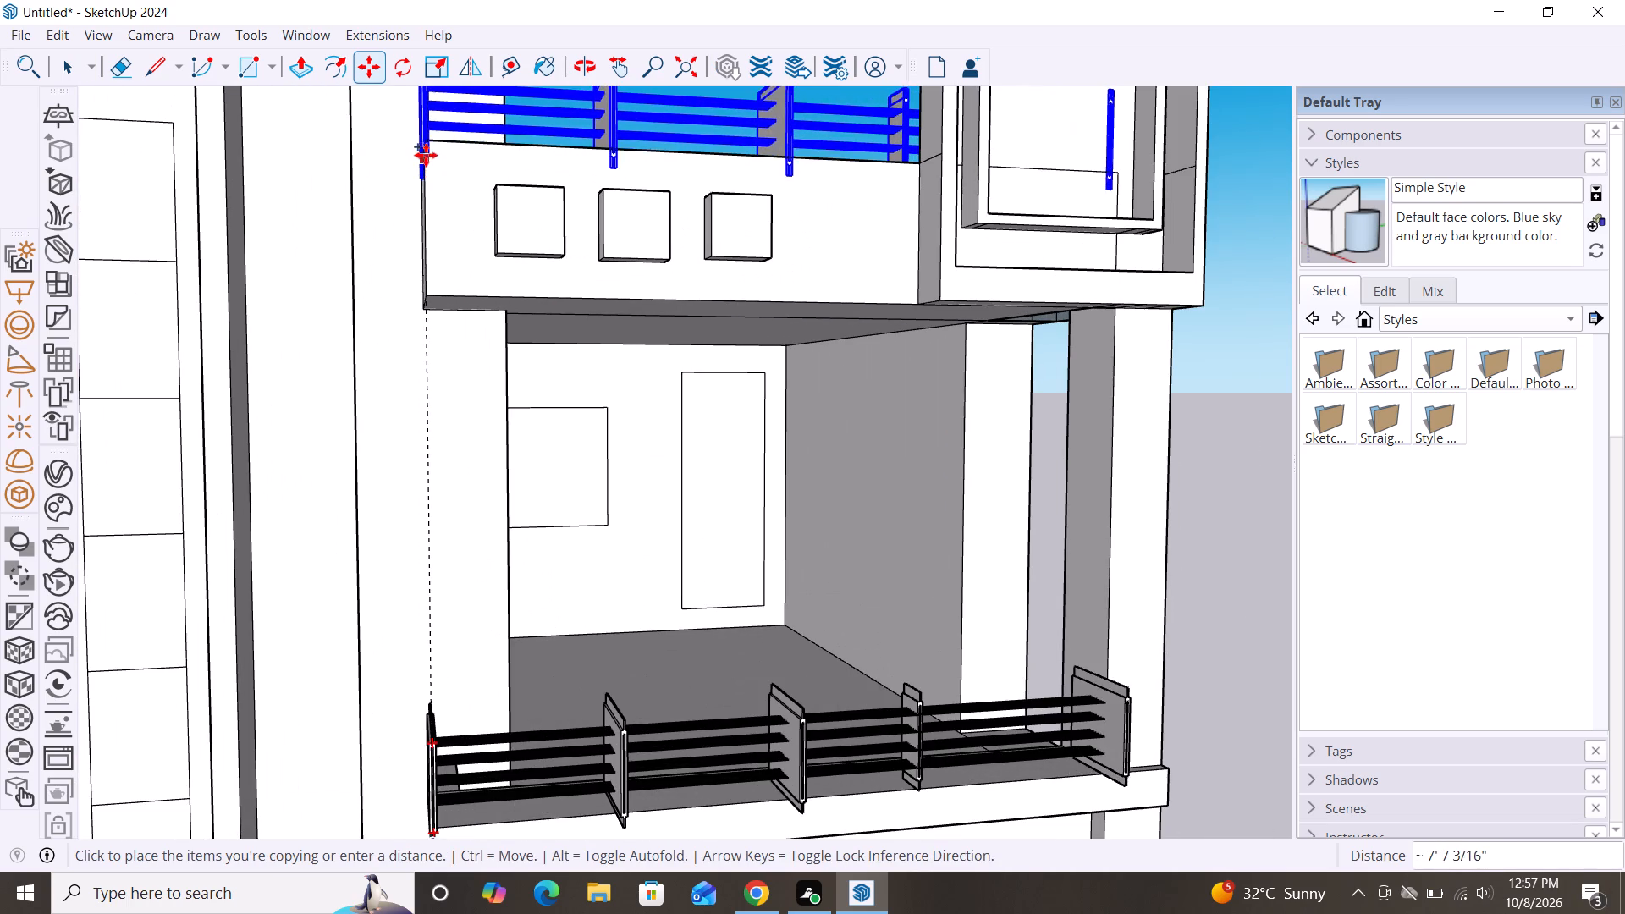
pyautogui.click(431, 131)
pyautogui.scroll(-3, 295, 284)
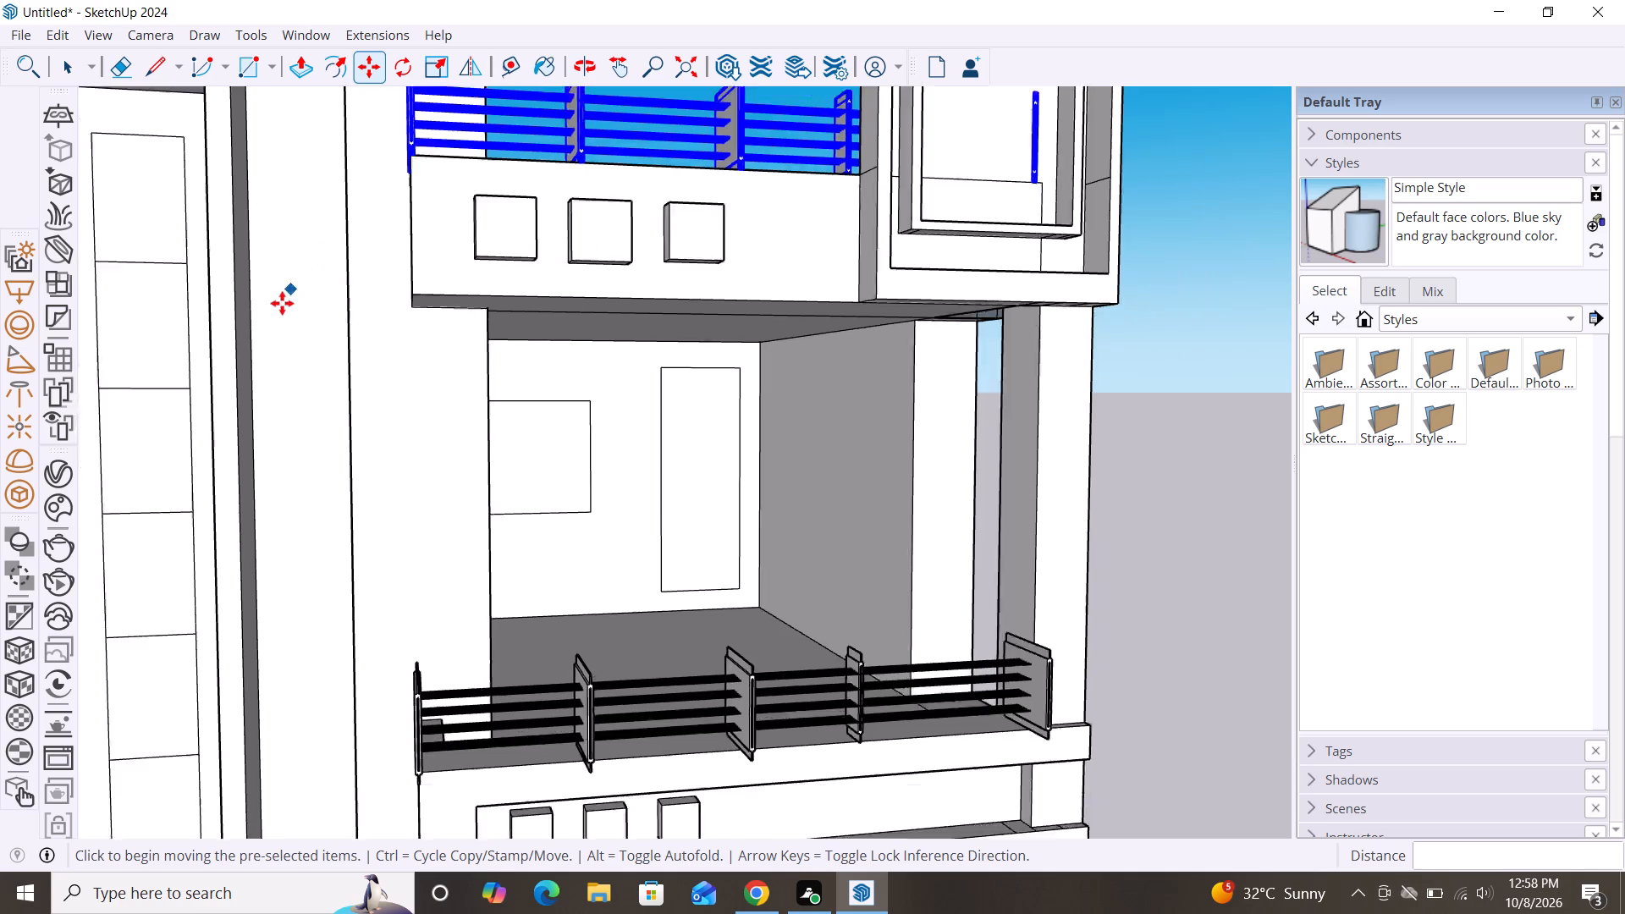
# Scale the copied roof railing in the red and green directions so it spans the parapet up to the square framed box.
pyautogui.scroll(-6, 282, 303)
pyautogui.press('s')
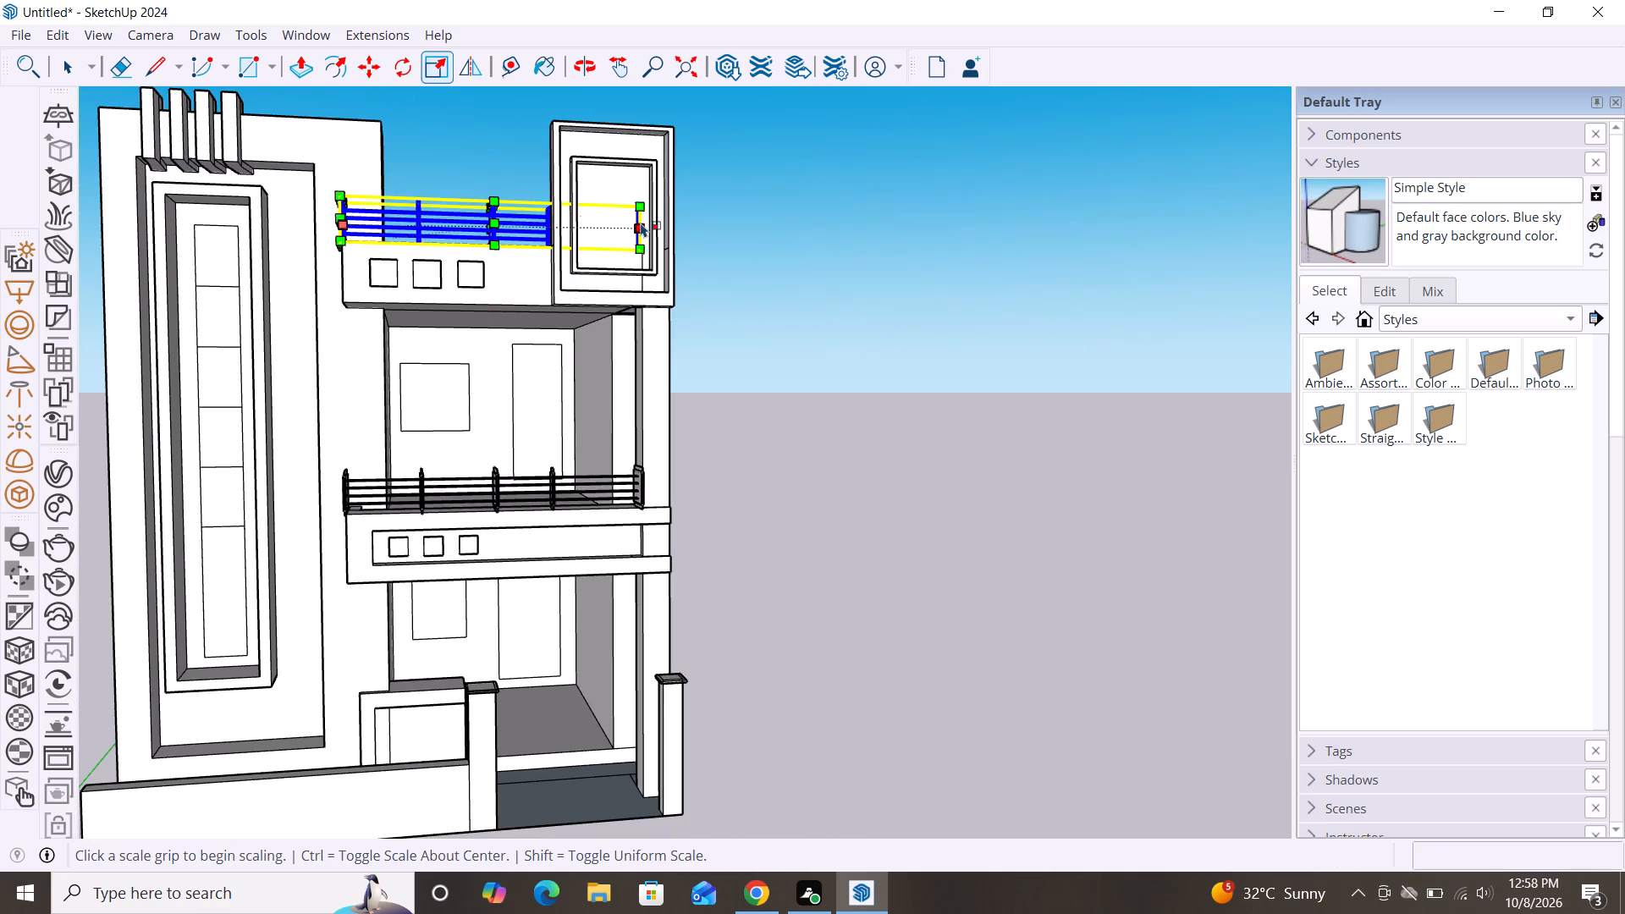
pyautogui.moveTo(643, 226); pyautogui.dragTo(541, 234)
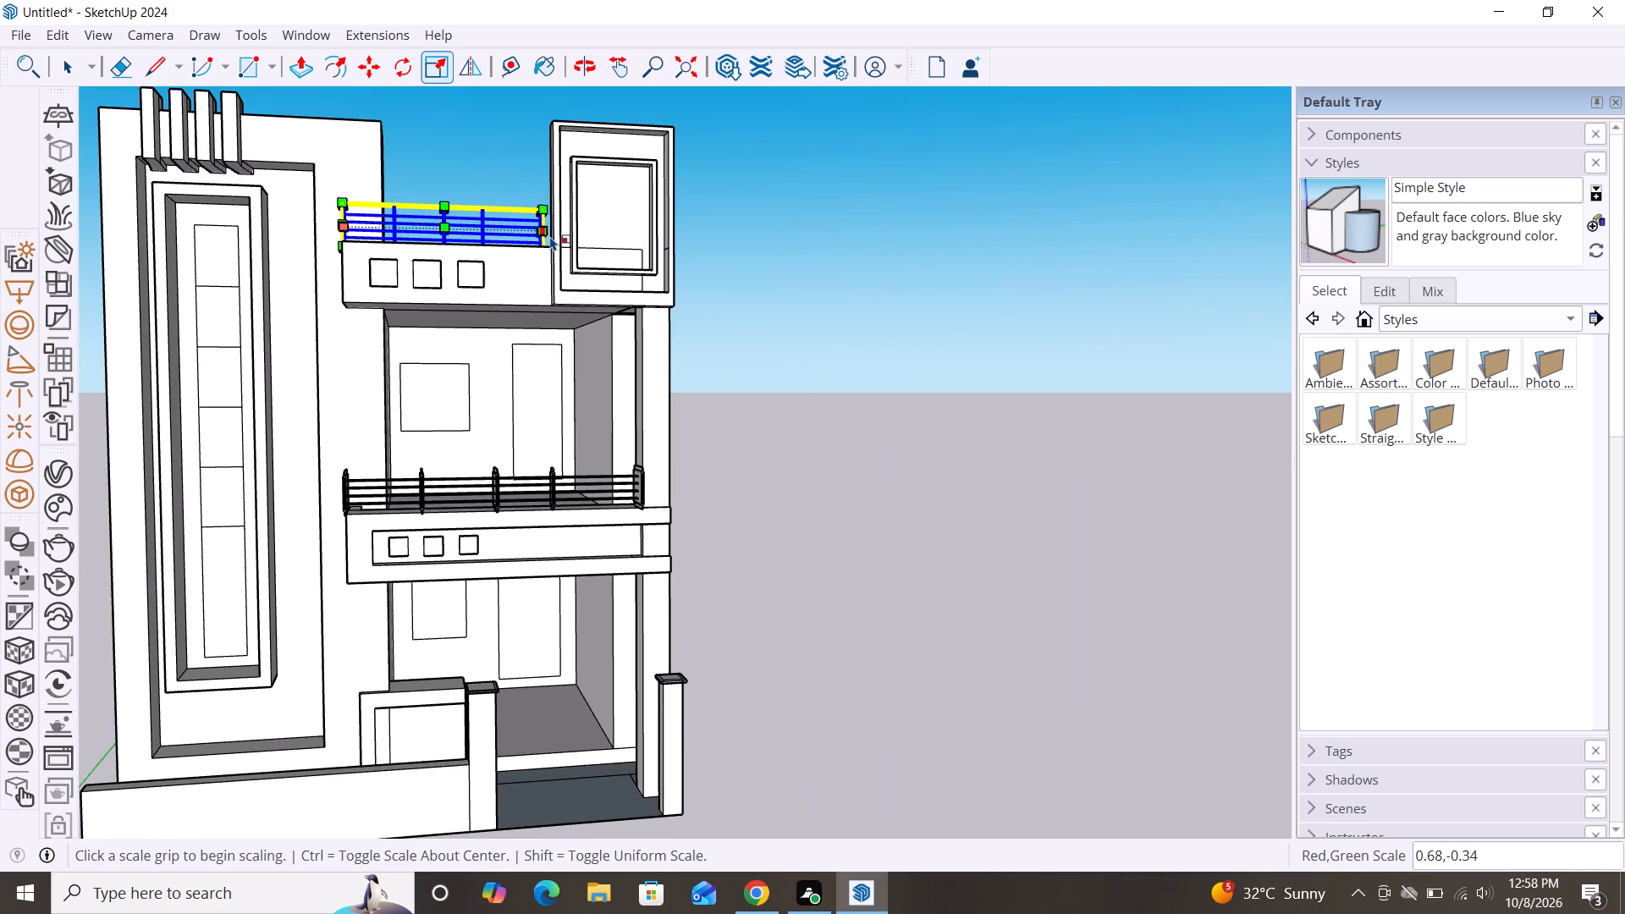
pyautogui.scroll(16, 552, 251)
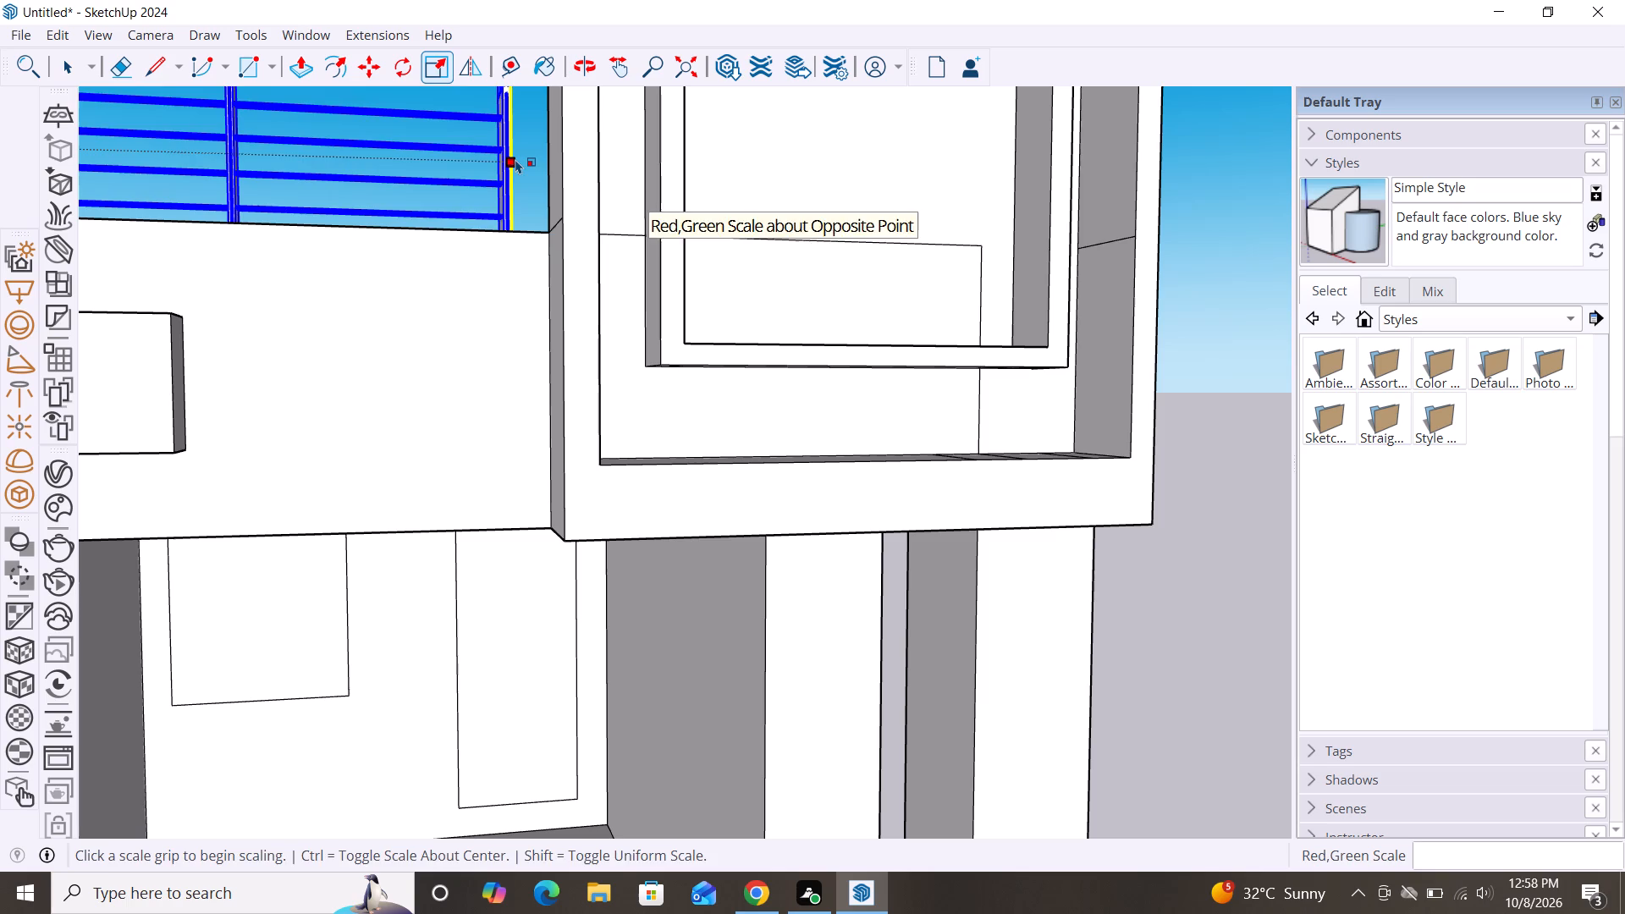
pyautogui.click(515, 159)
pyautogui.click(549, 162)
pyautogui.scroll(-4, 659, 227)
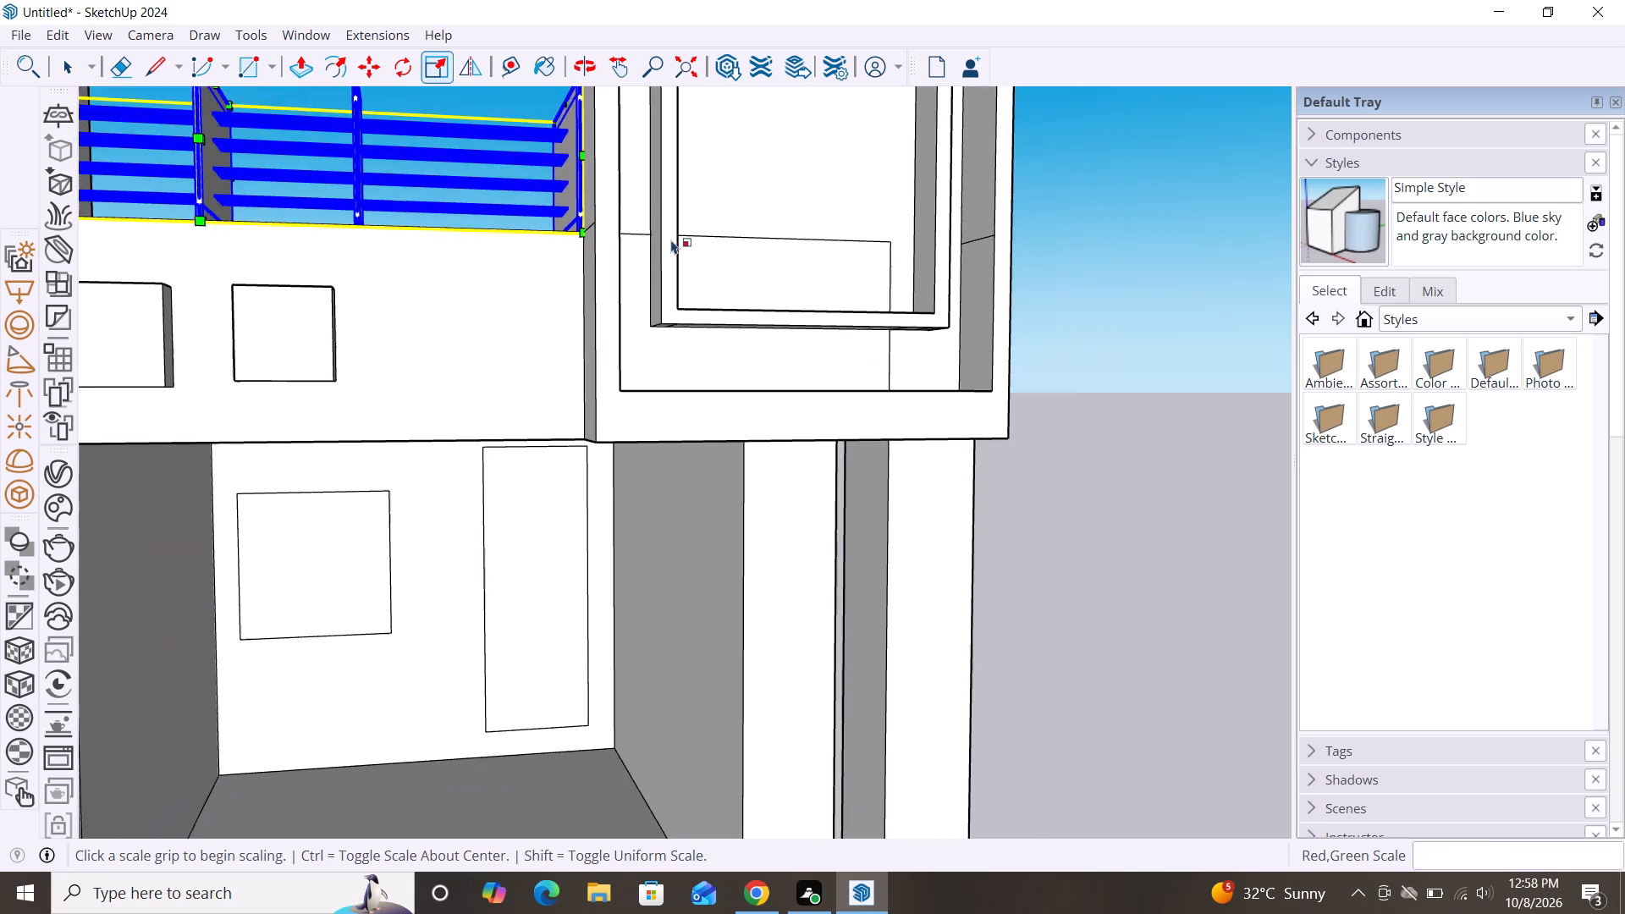
pyautogui.scroll(-9, 673, 259)
pyautogui.press('space')
pyautogui.click(1016, 336)
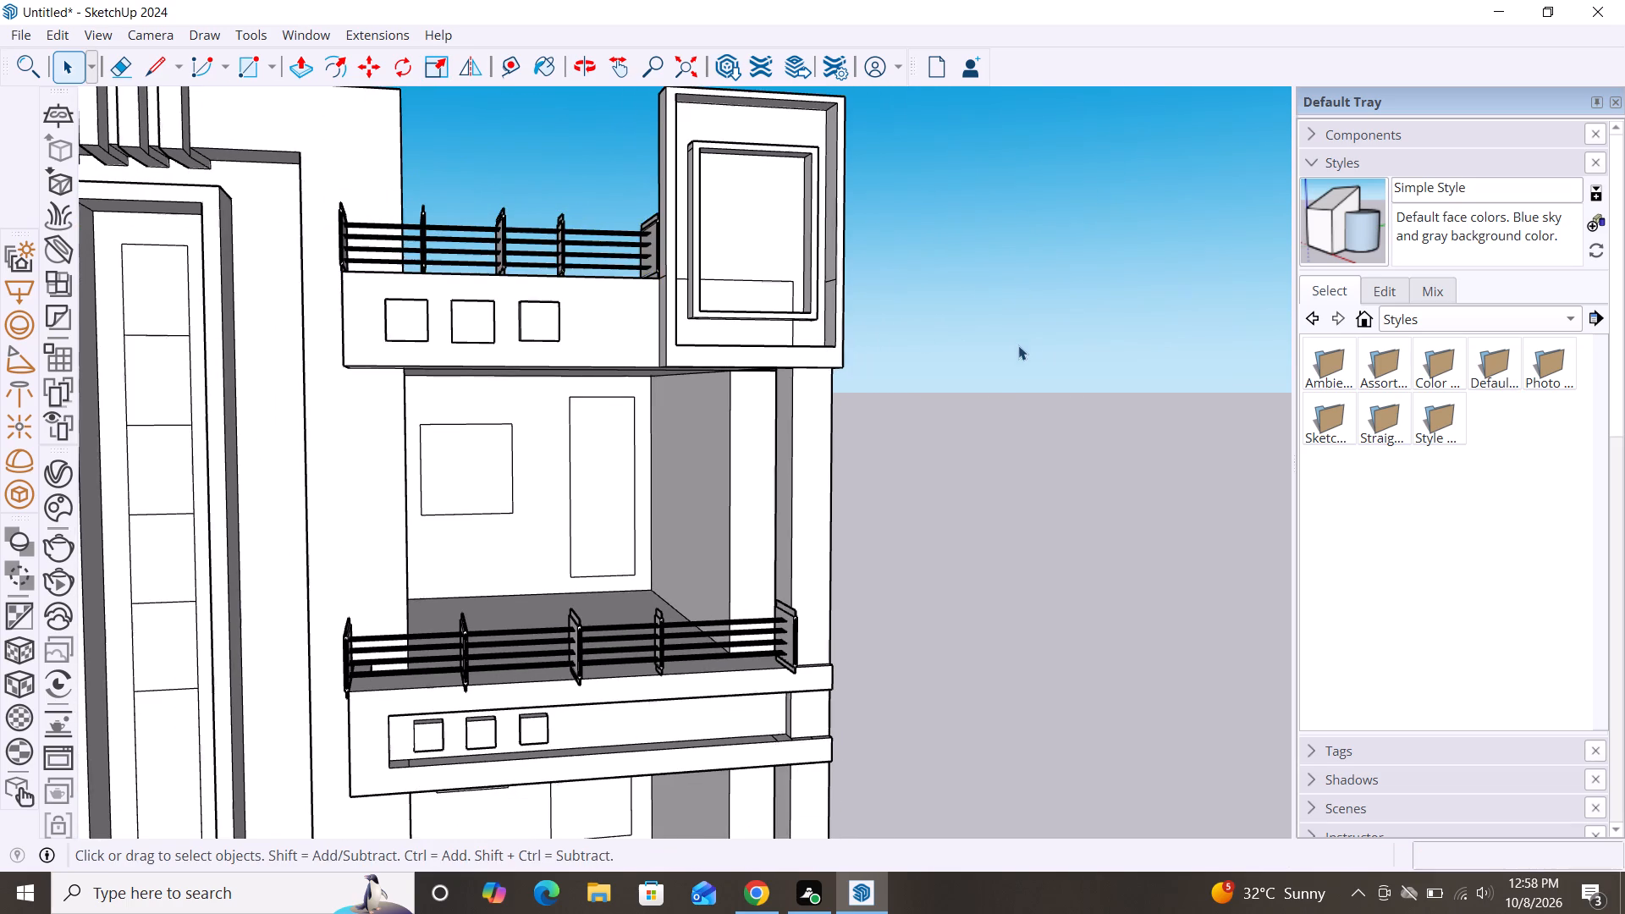
# Examine the front facade with its balcony and roof railings from higher and lower angles.
pyautogui.scroll(-5, 851, 405)
pyautogui.scroll(-2, 906, 262)
pyautogui.keyDown('alt'); pyautogui.moveTo(766, 535); pyautogui.dragTo(638, 637, button='middle'); pyautogui.keyUp('alt')
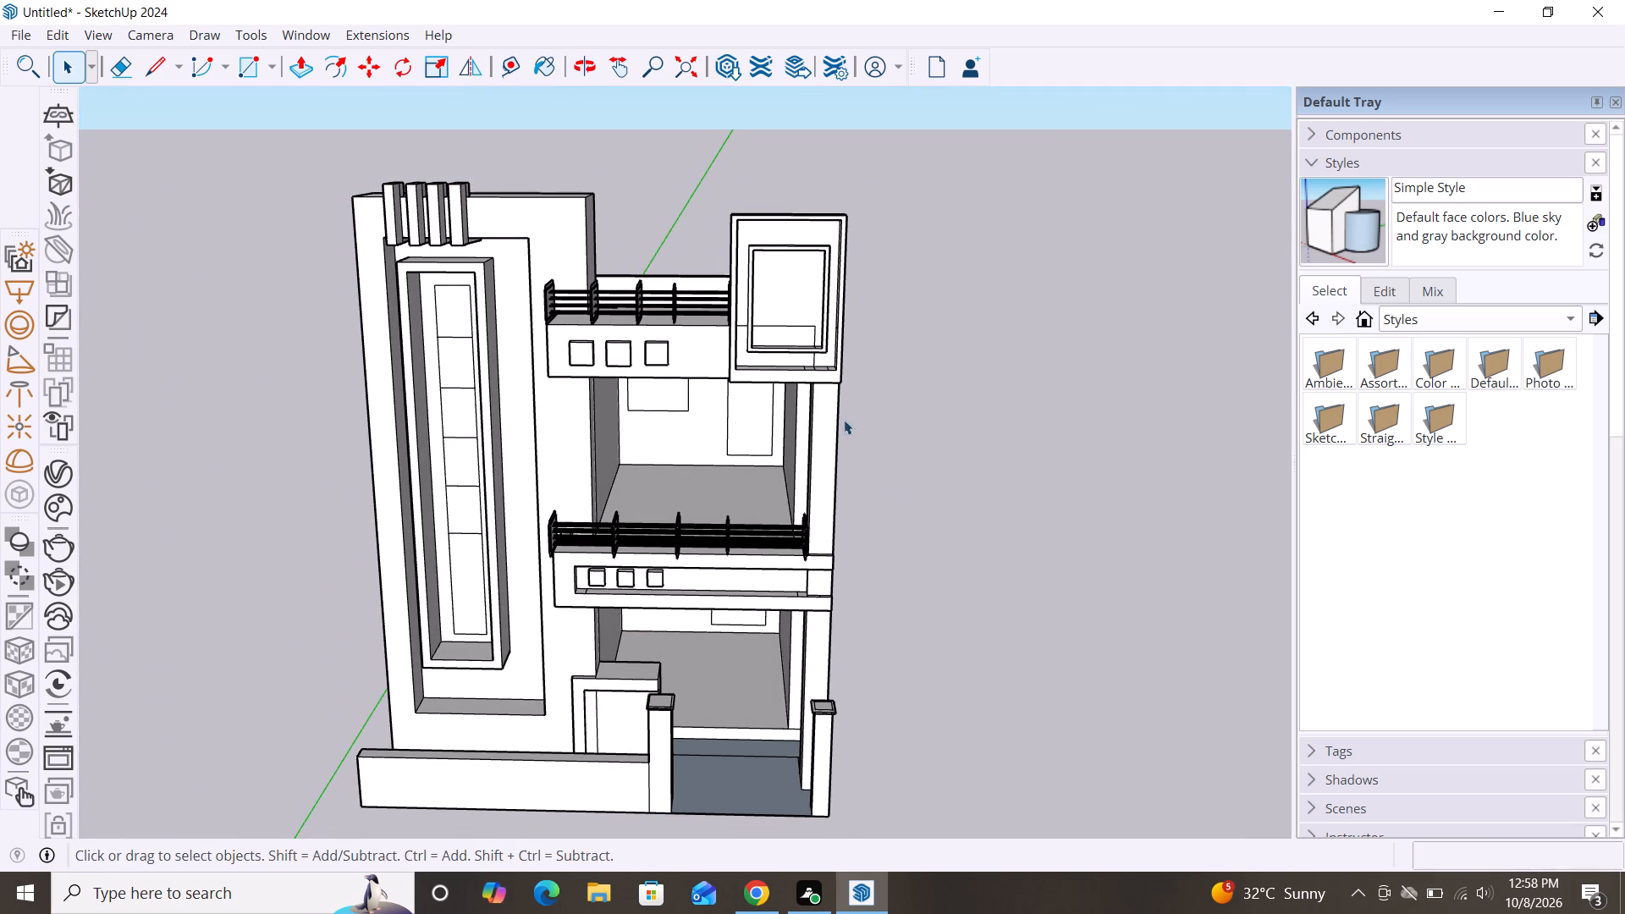
pyautogui.keyDown('alt'); pyautogui.moveTo(862, 509); pyautogui.dragTo(870, 340, button='middle'); pyautogui.keyUp('alt')
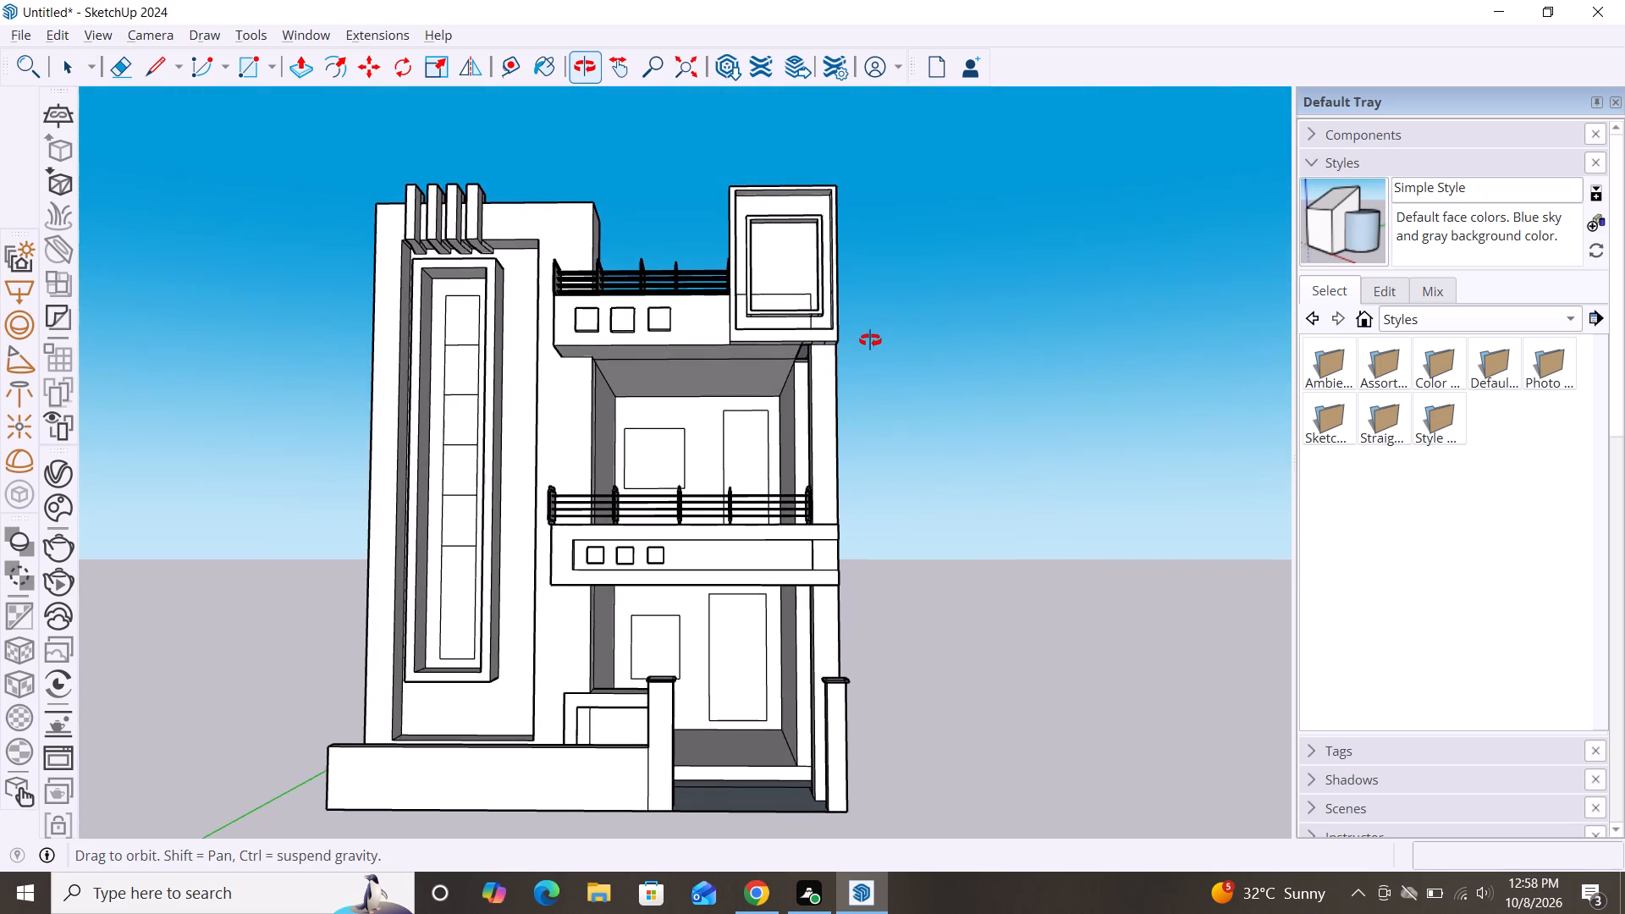
pyautogui.keyDown('alt'); pyautogui.moveTo(870, 340); pyautogui.dragTo(917, 548, button='middle'); pyautogui.keyUp('alt')
pyautogui.keyDown('alt'); pyautogui.moveTo(917, 548); pyautogui.dragTo(914, 477, button='middle'); pyautogui.keyUp('alt')
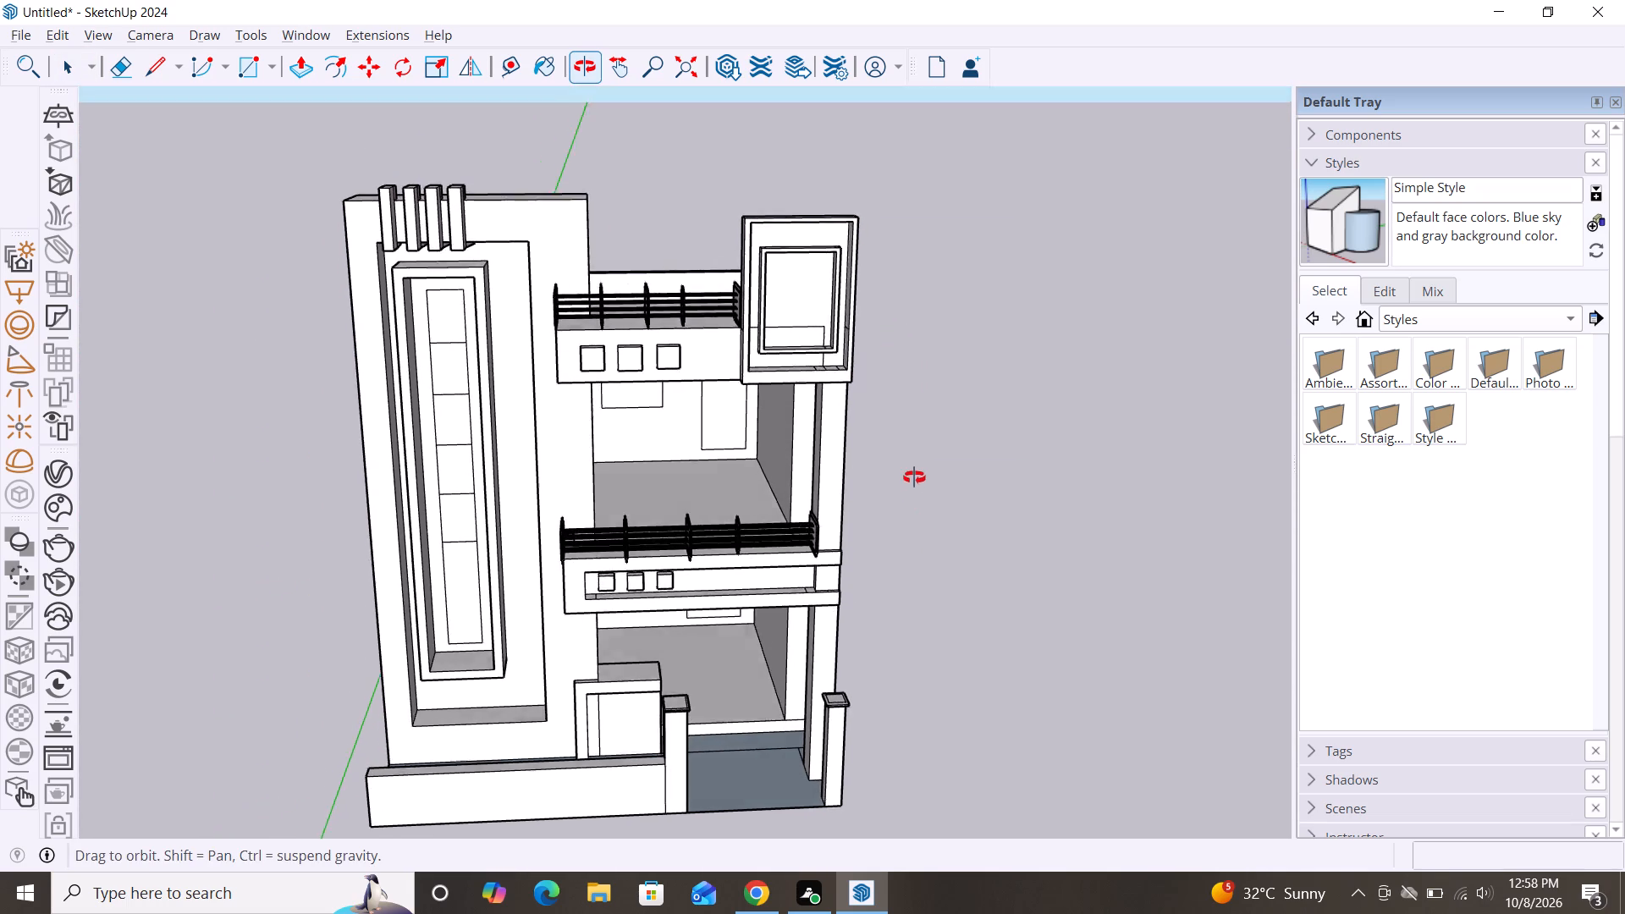
pyautogui.keyDown('alt'); pyautogui.moveTo(914, 477); pyautogui.dragTo(917, 454, button='middle'); pyautogui.keyUp('alt')
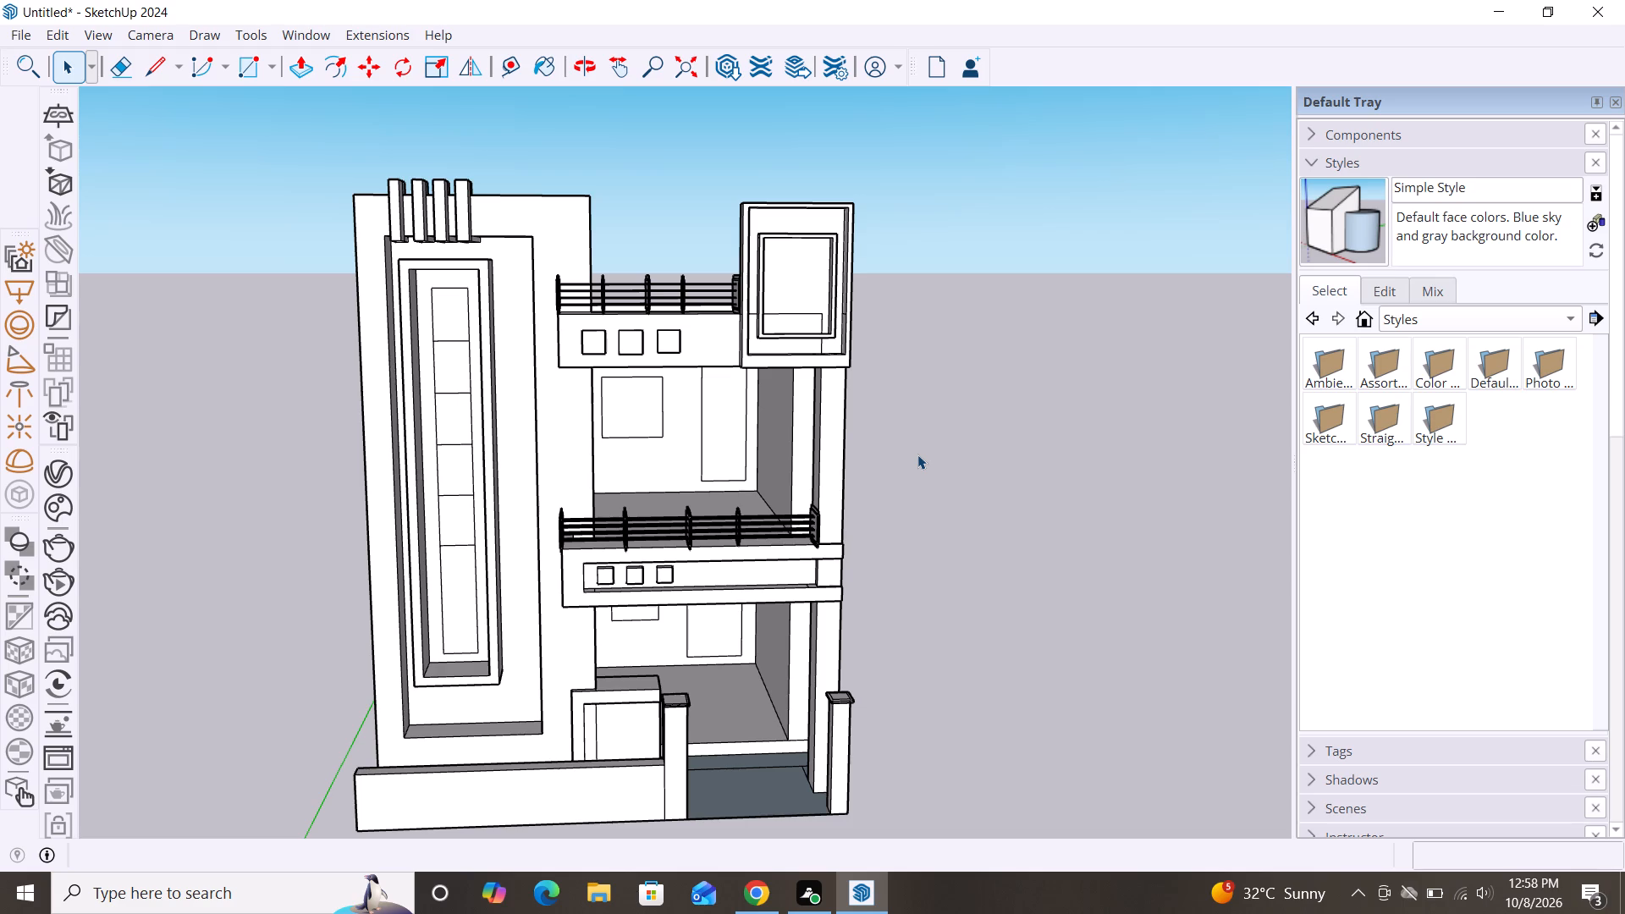
# Select all the roof railing's posts and rails and move them 1' 2 1/2" along the parapet towards the square framed box.
pyautogui.scroll(9, 655, 317)
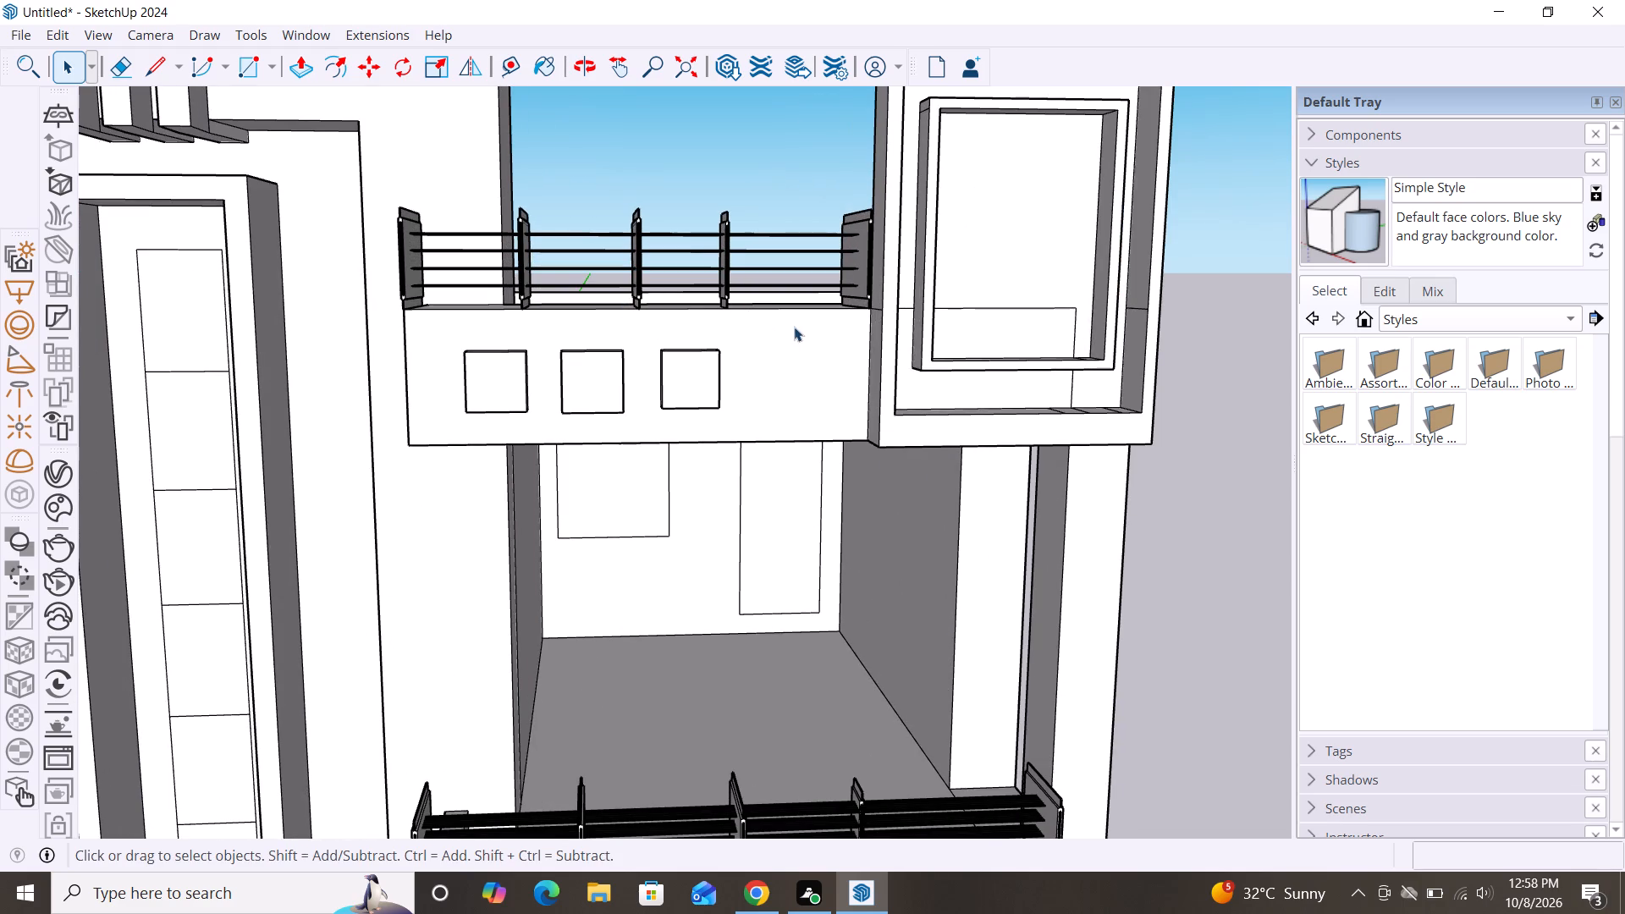
pyautogui.click(864, 289)
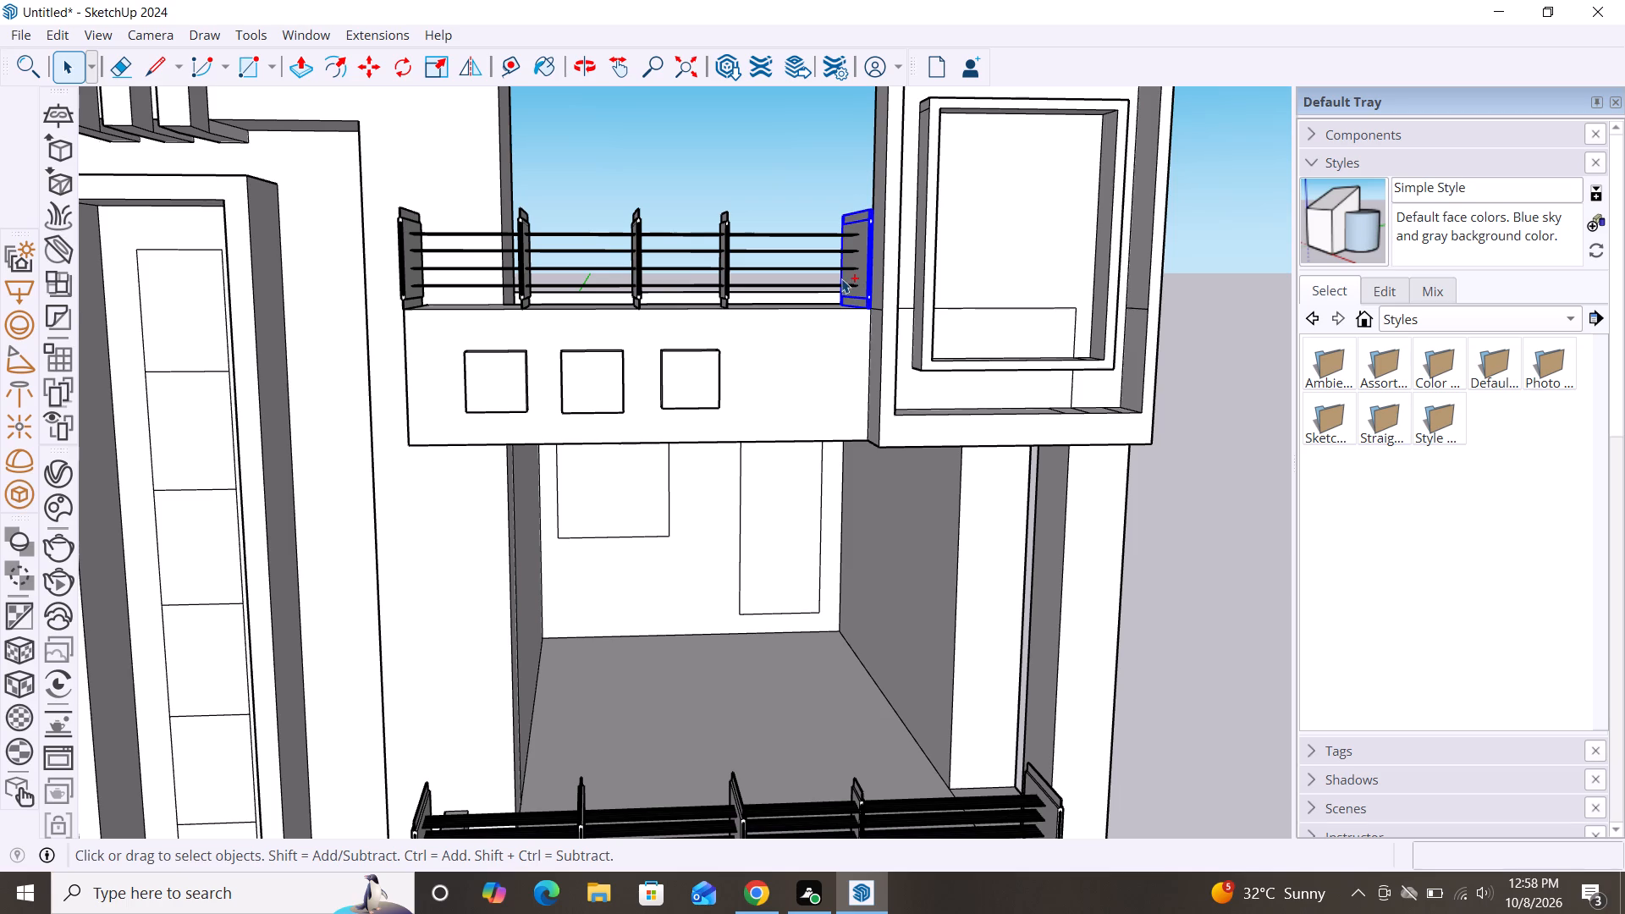
pyautogui.keyDown('ctrl'); pyautogui.click(838, 287); pyautogui.keyUp('ctrl')
pyautogui.keyDown('ctrl'); pyautogui.click(845, 268); pyautogui.keyUp('ctrl')
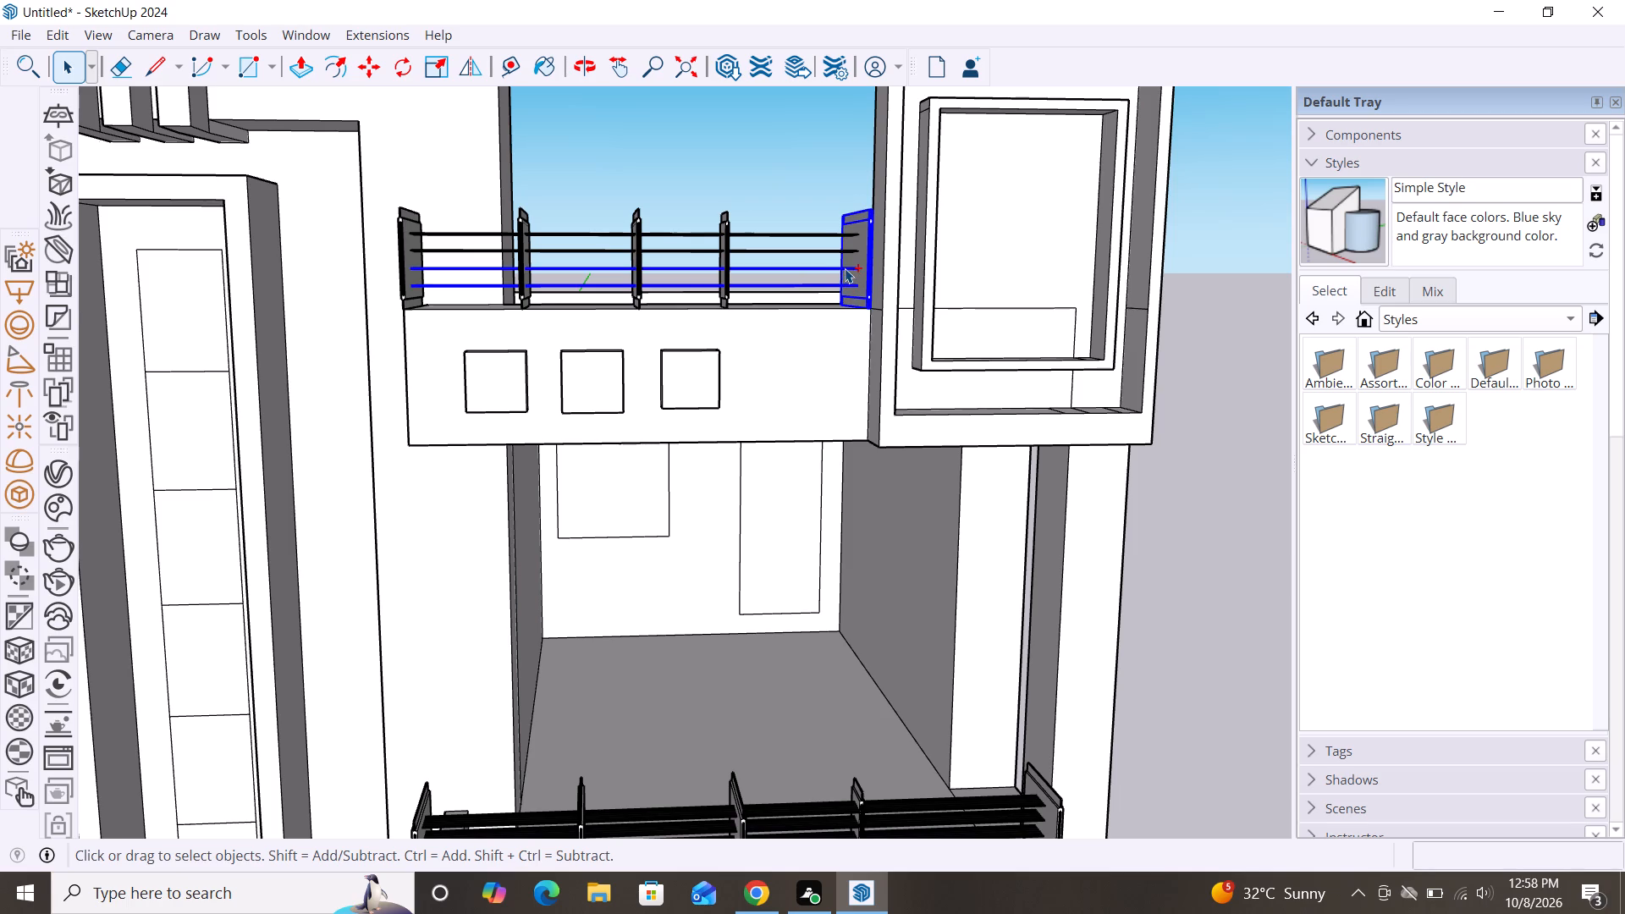
pyautogui.keyDown('ctrl'); pyautogui.click(846, 254); pyautogui.keyUp('ctrl')
pyautogui.keyDown('ctrl'); pyautogui.click(839, 234); pyautogui.keyUp('ctrl')
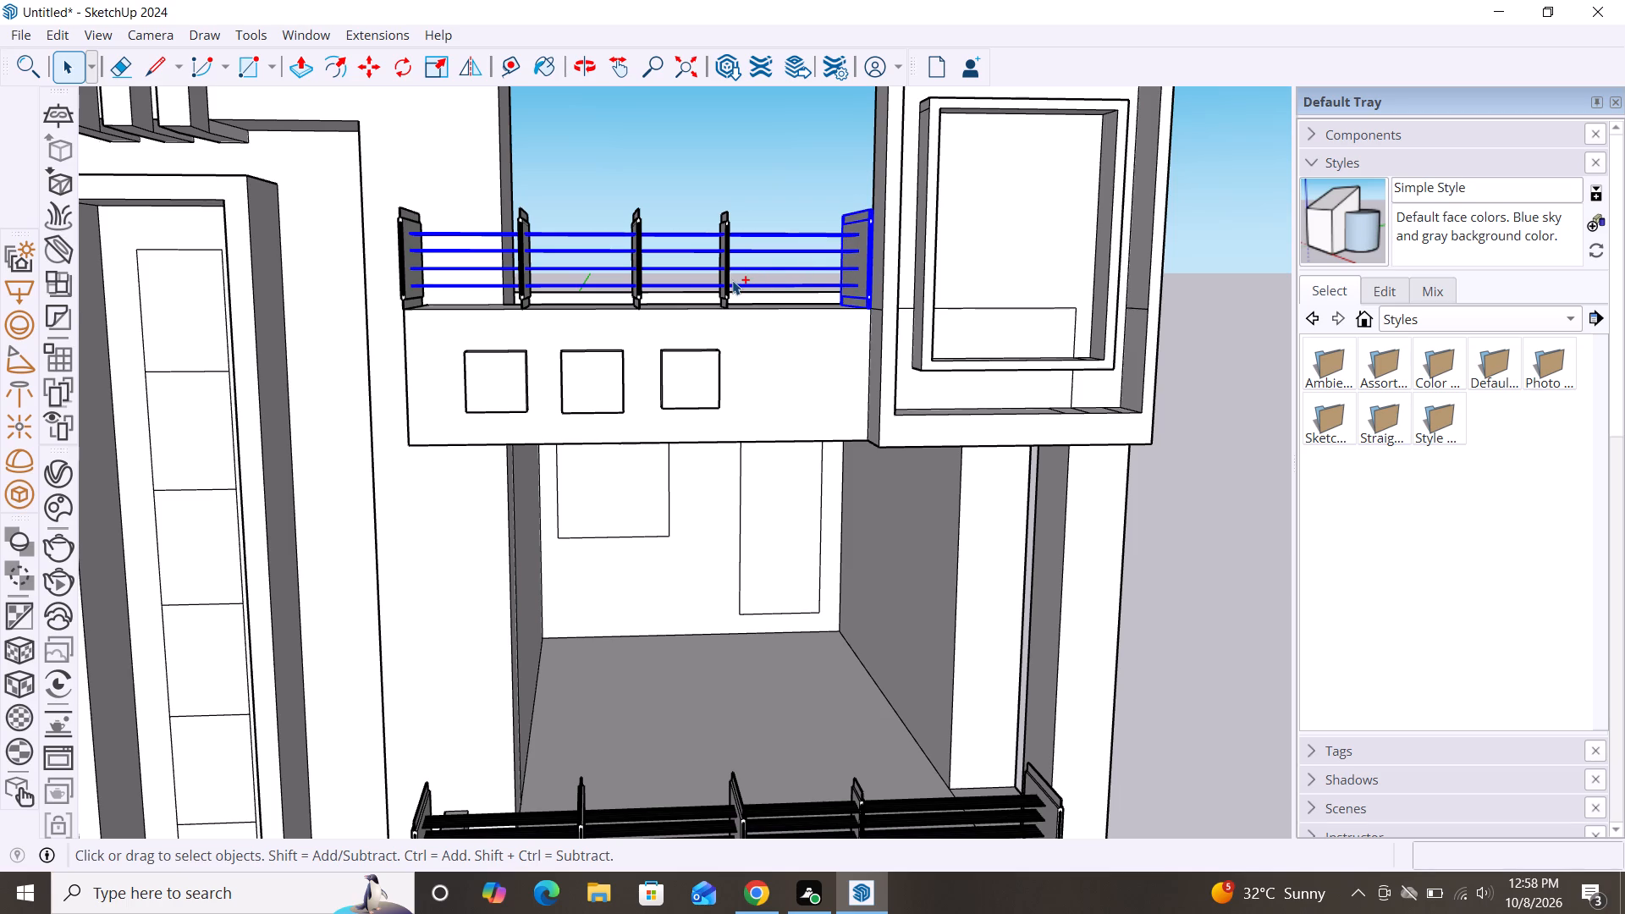
pyautogui.keyDown('ctrl'); pyautogui.click(732, 280); pyautogui.keyUp('ctrl')
pyautogui.keyDown('ctrl'); pyautogui.click(723, 287); pyautogui.keyUp('ctrl')
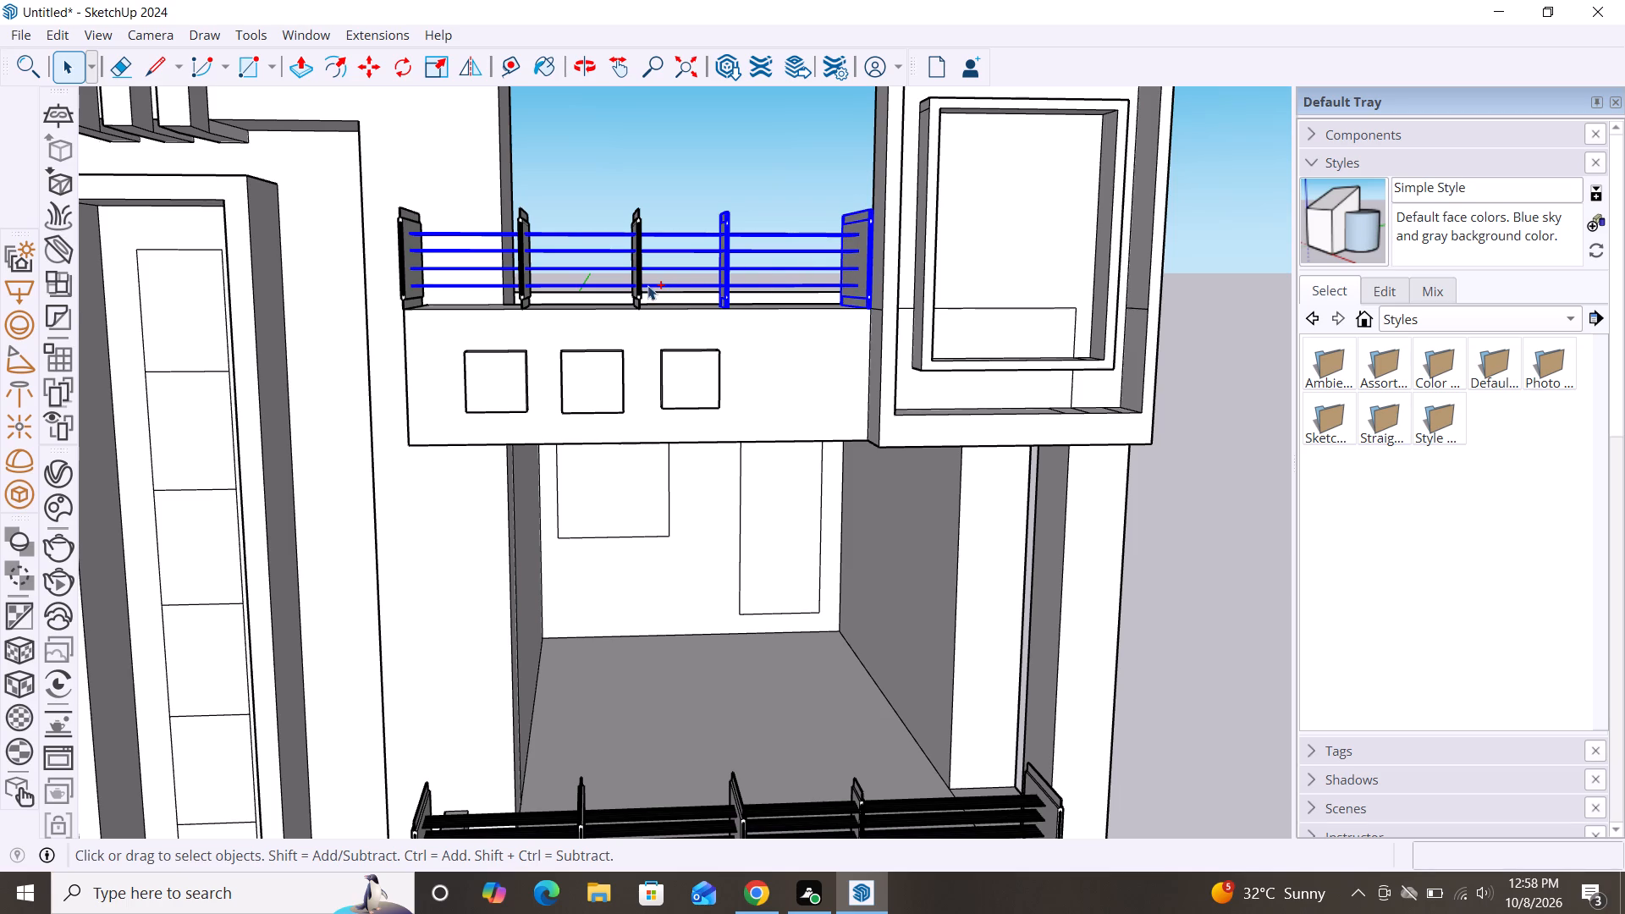
pyautogui.keyDown('ctrl'); pyautogui.click(639, 286); pyautogui.keyUp('ctrl')
pyautogui.keyDown('ctrl'); pyautogui.click(524, 274); pyautogui.keyUp('ctrl')
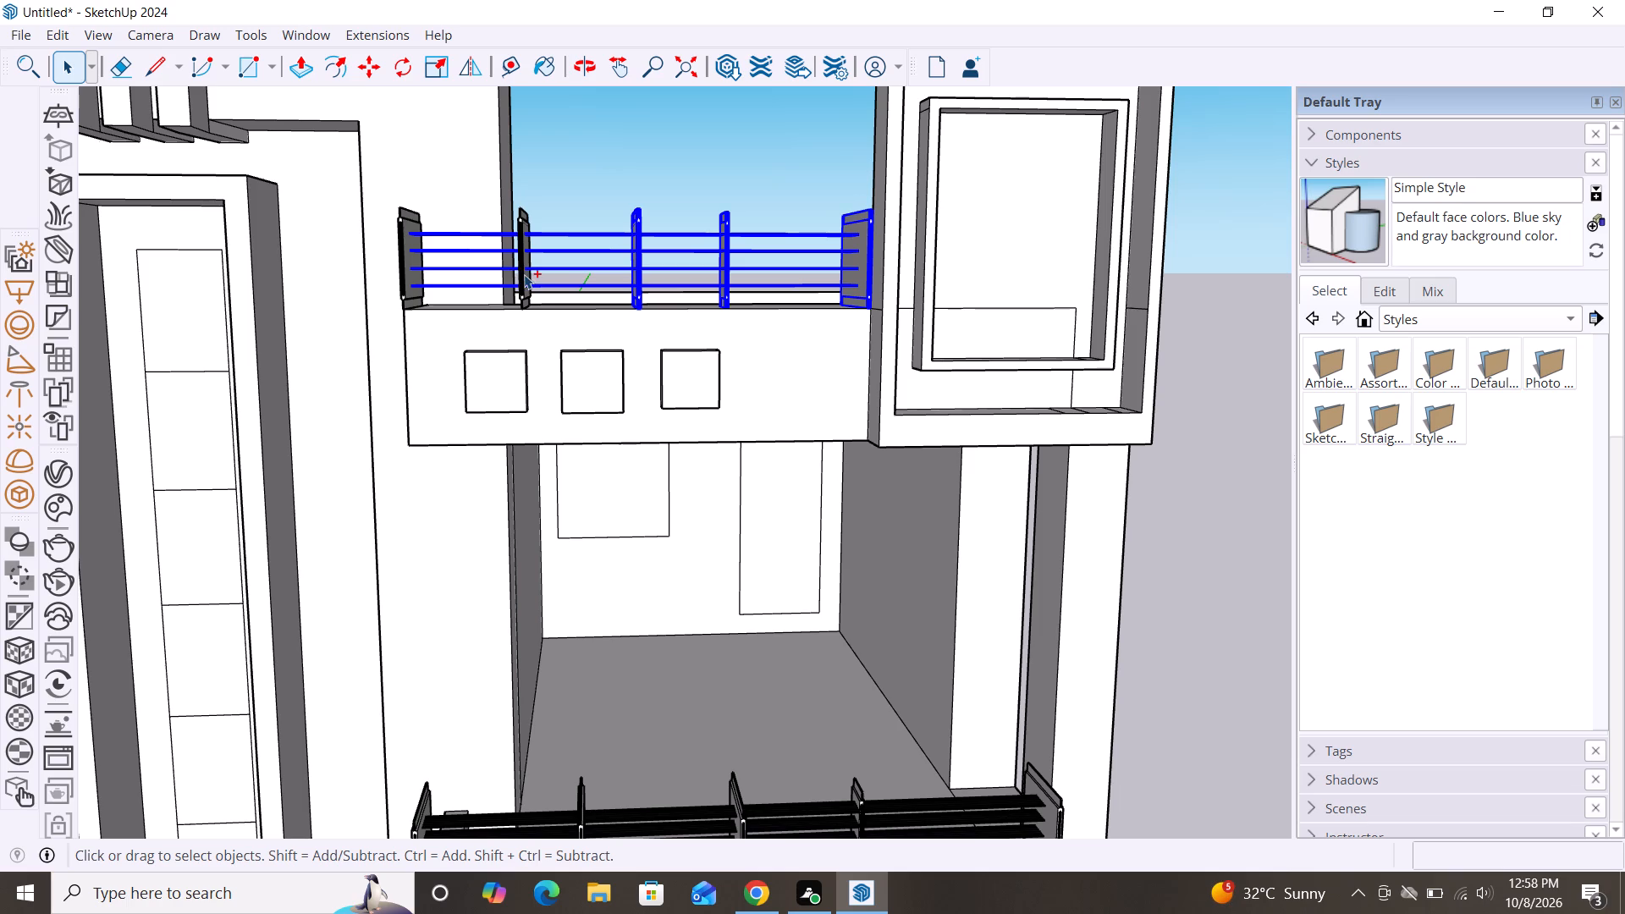
pyautogui.keyDown('ctrl'); pyautogui.click(405, 279); pyautogui.keyUp('ctrl')
pyautogui.scroll(-3, 464, 329)
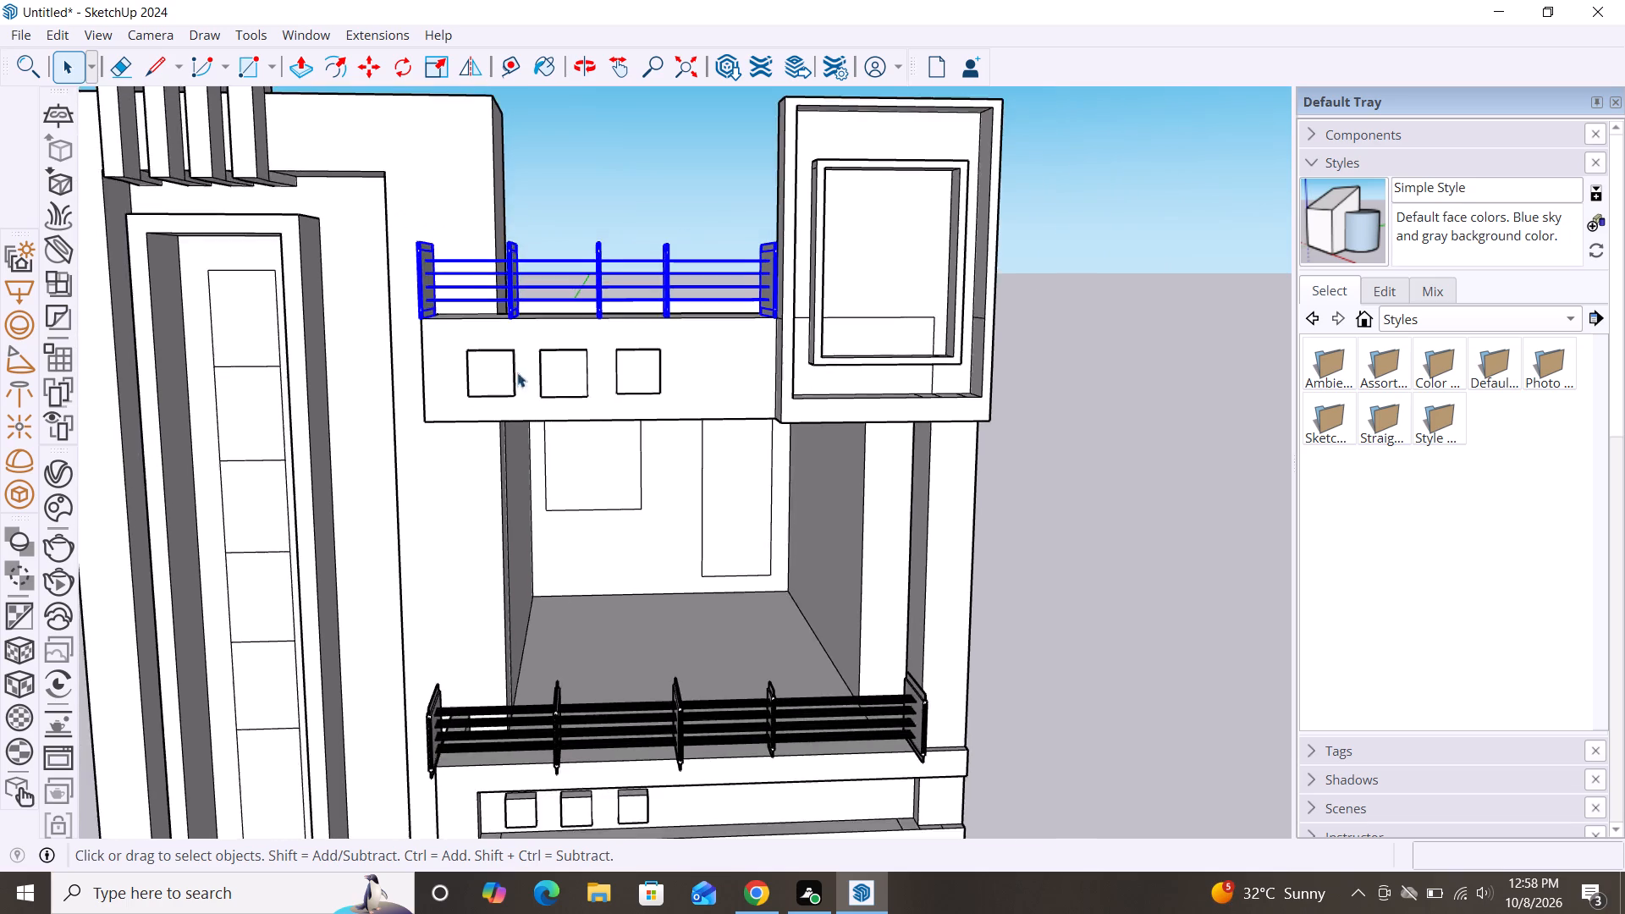
pyautogui.scroll(-4, 529, 380)
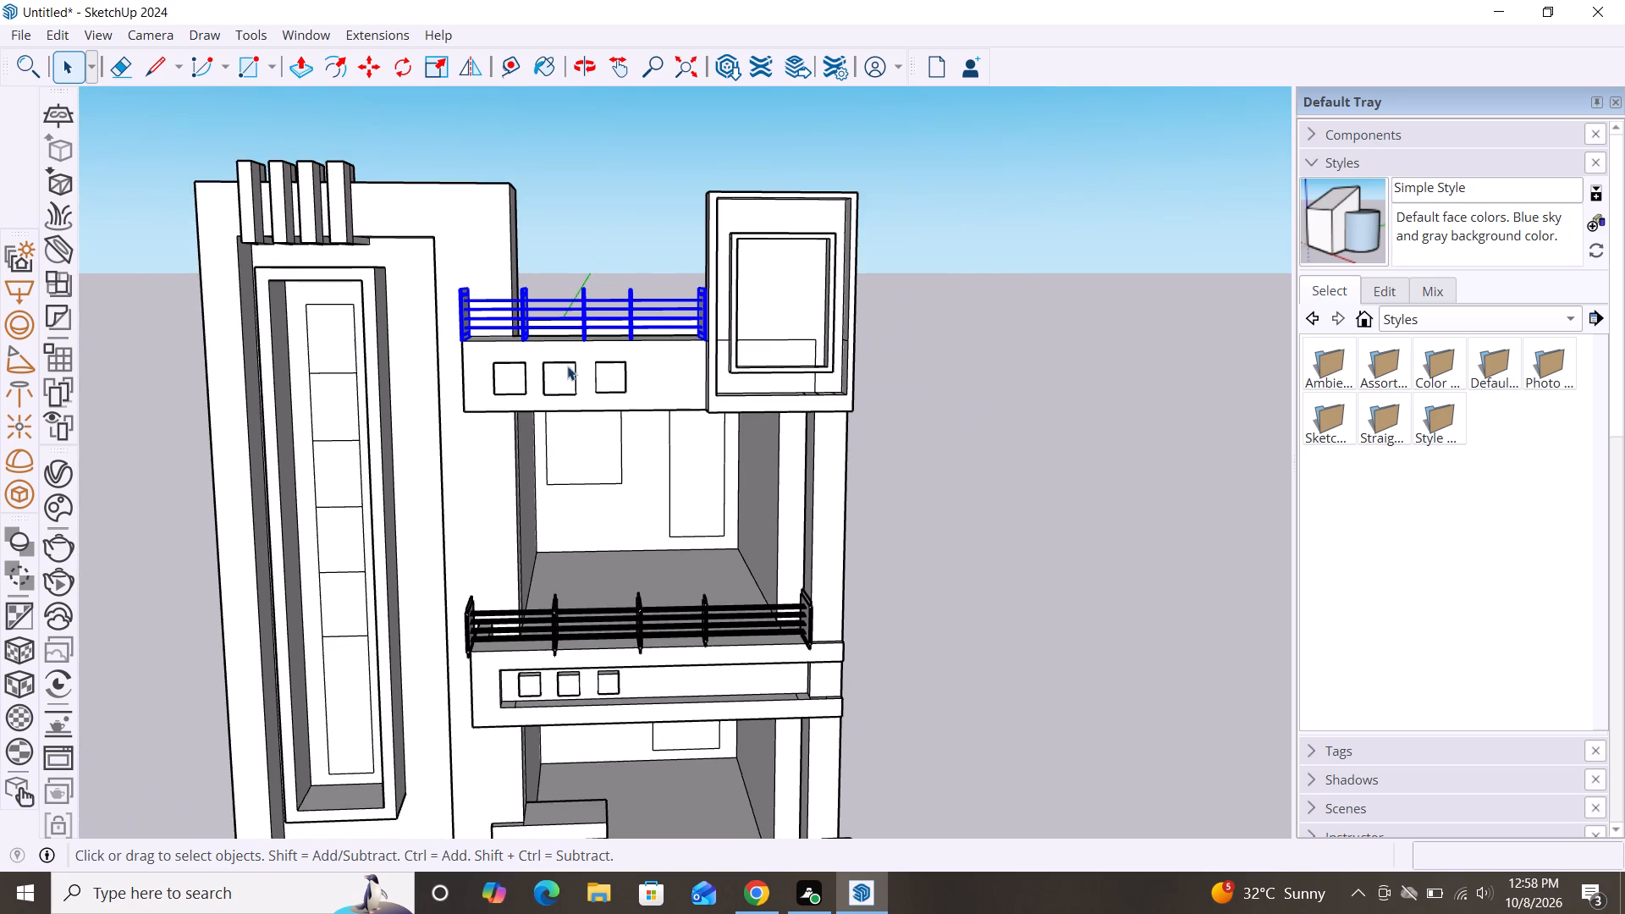
pyautogui.press('m')
pyautogui.click(469, 339)
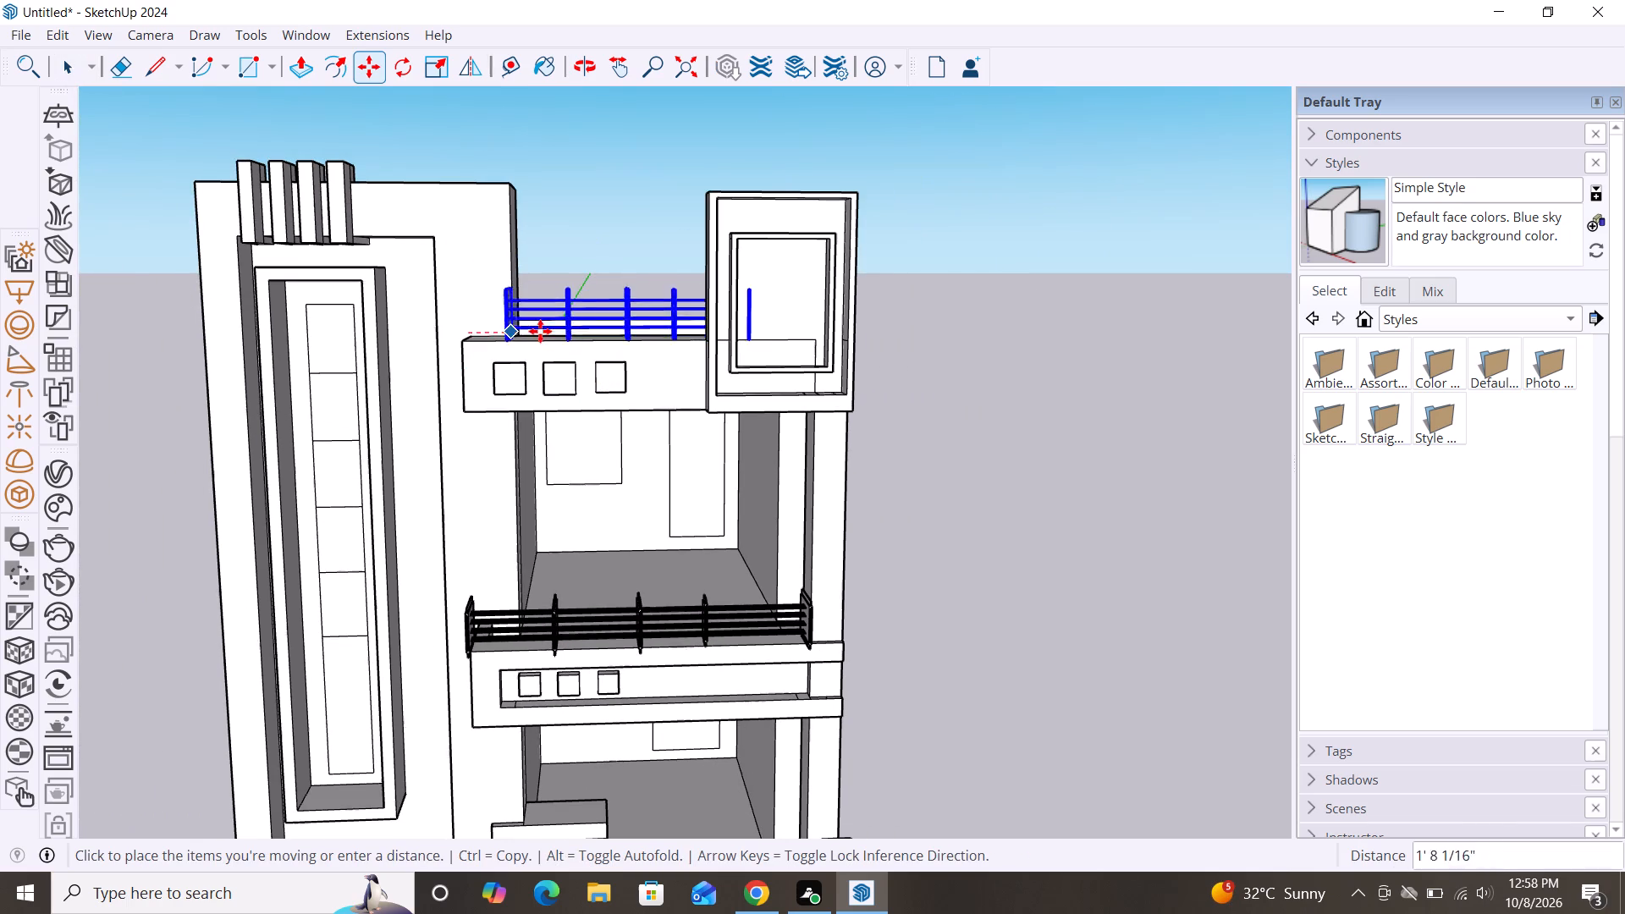
pyautogui.scroll(13, 520, 331)
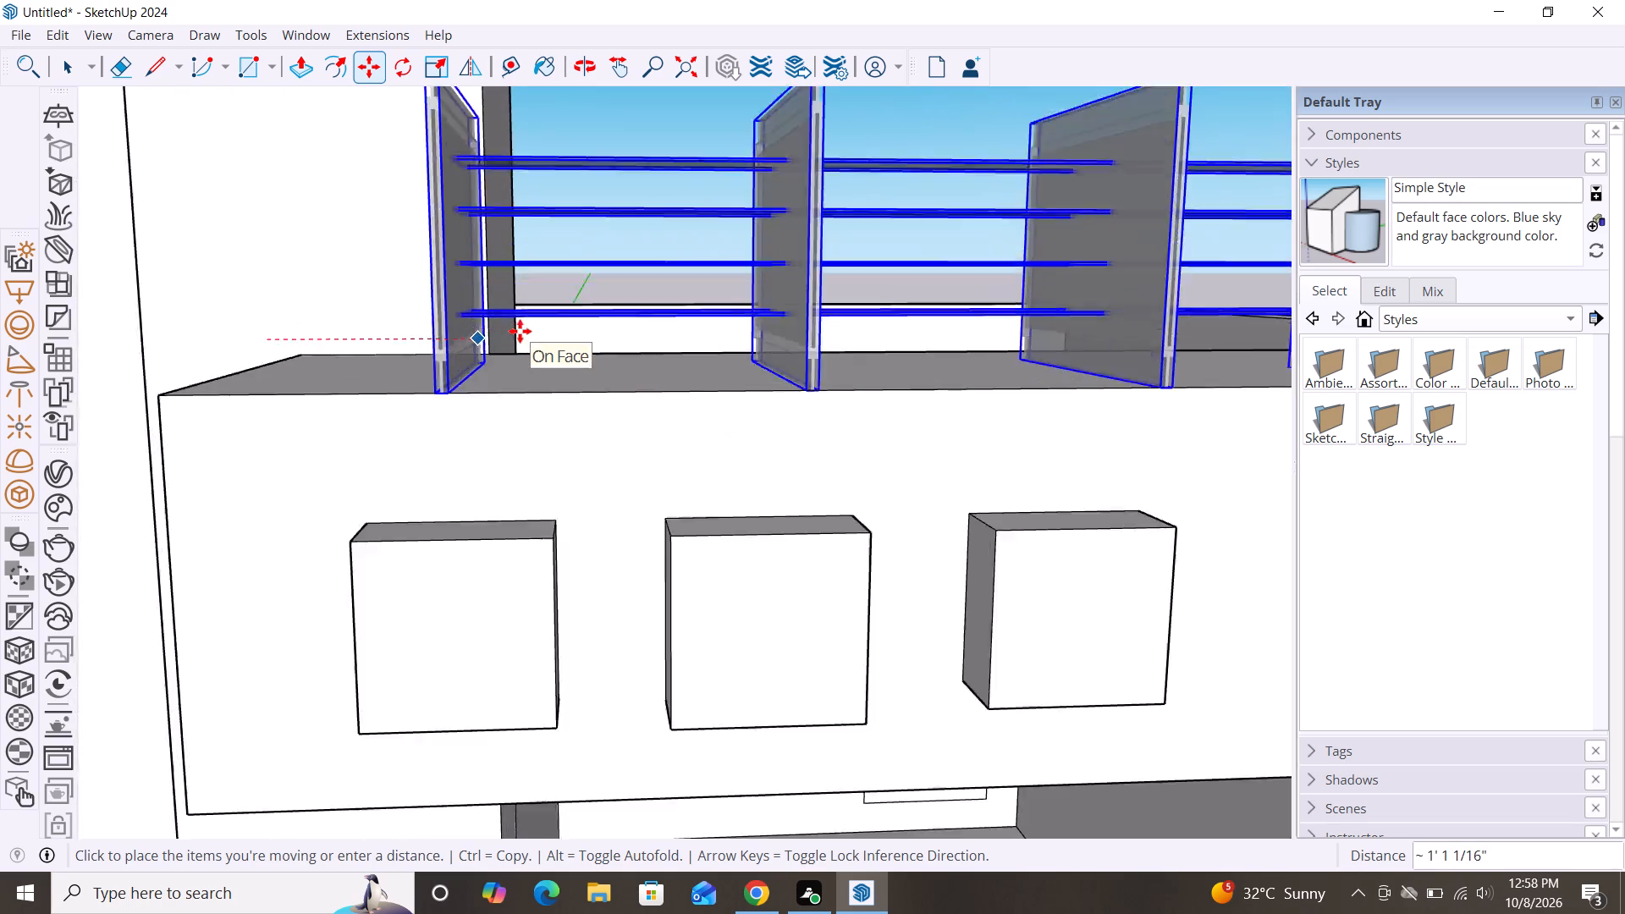
pyautogui.scroll(2, 520, 331)
pyautogui.scroll(-4, 535, 357)
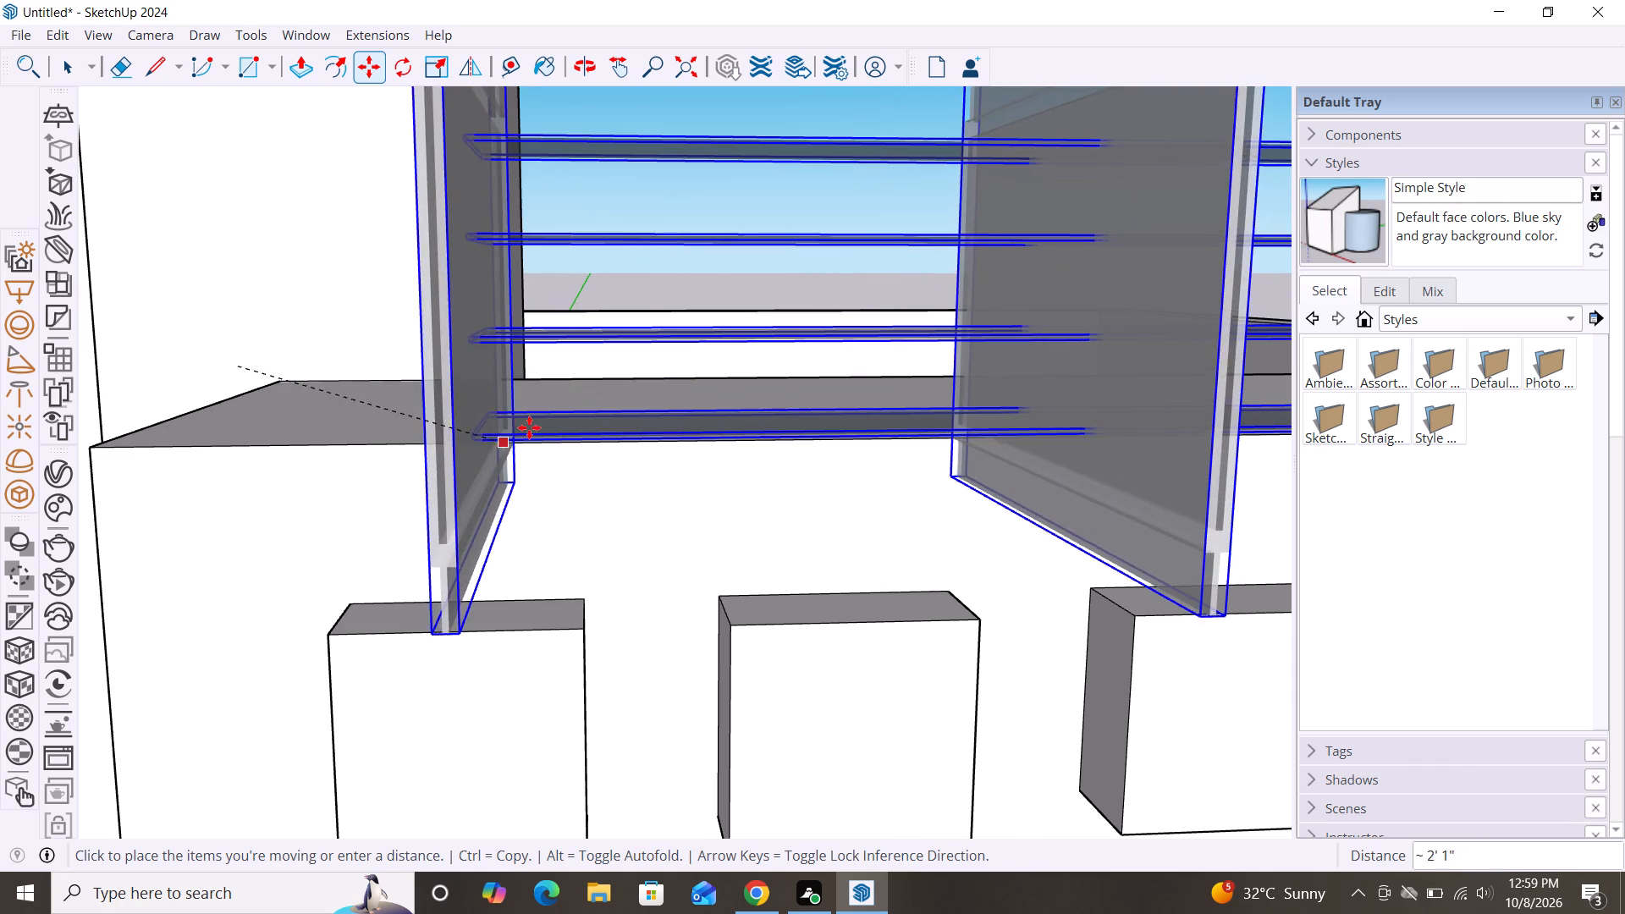
pyautogui.click(513, 372)
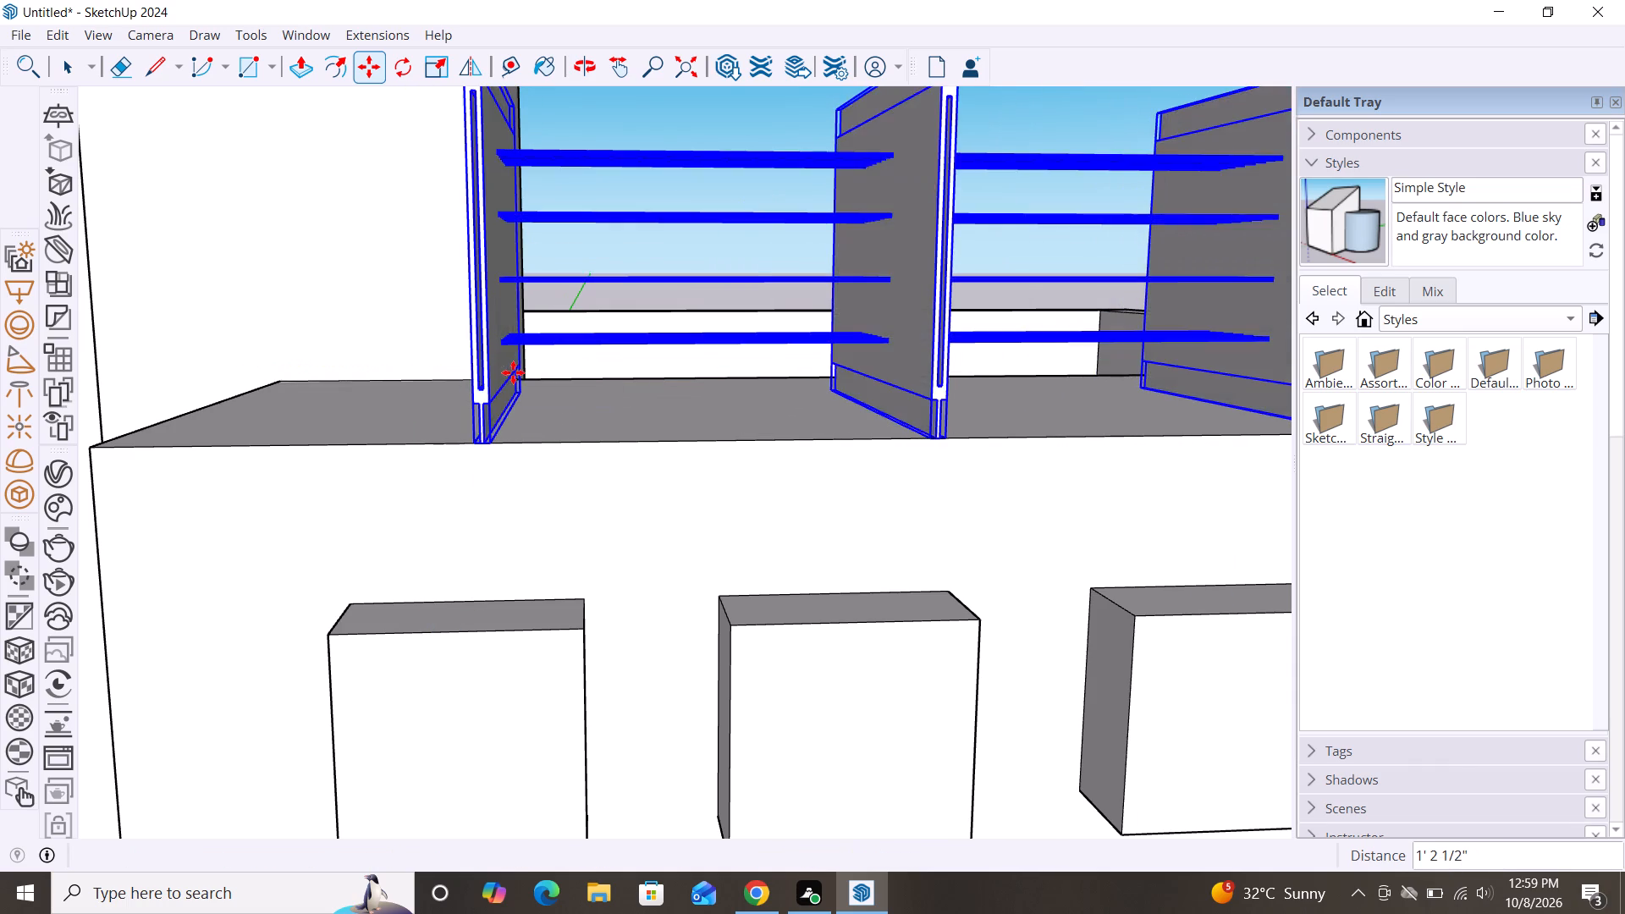
# Move the selected roof railing 3 5/16" along the parapet towards the square framed box.
pyautogui.scroll(-8, 429, 443)
pyautogui.scroll(-5, 334, 395)
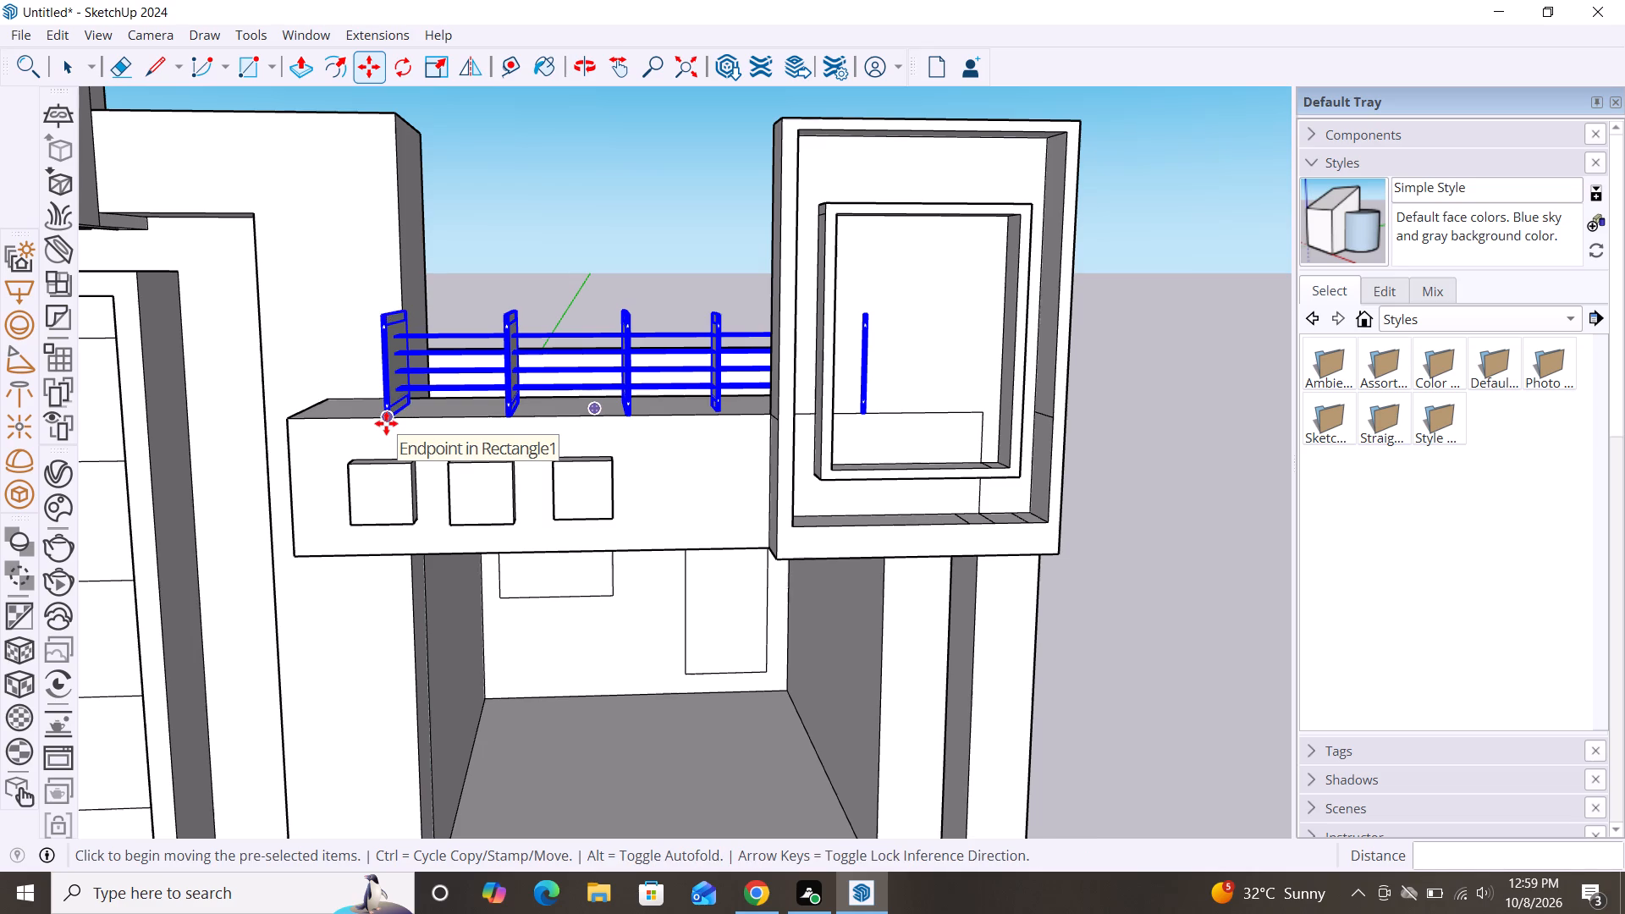
pyautogui.click(386, 423)
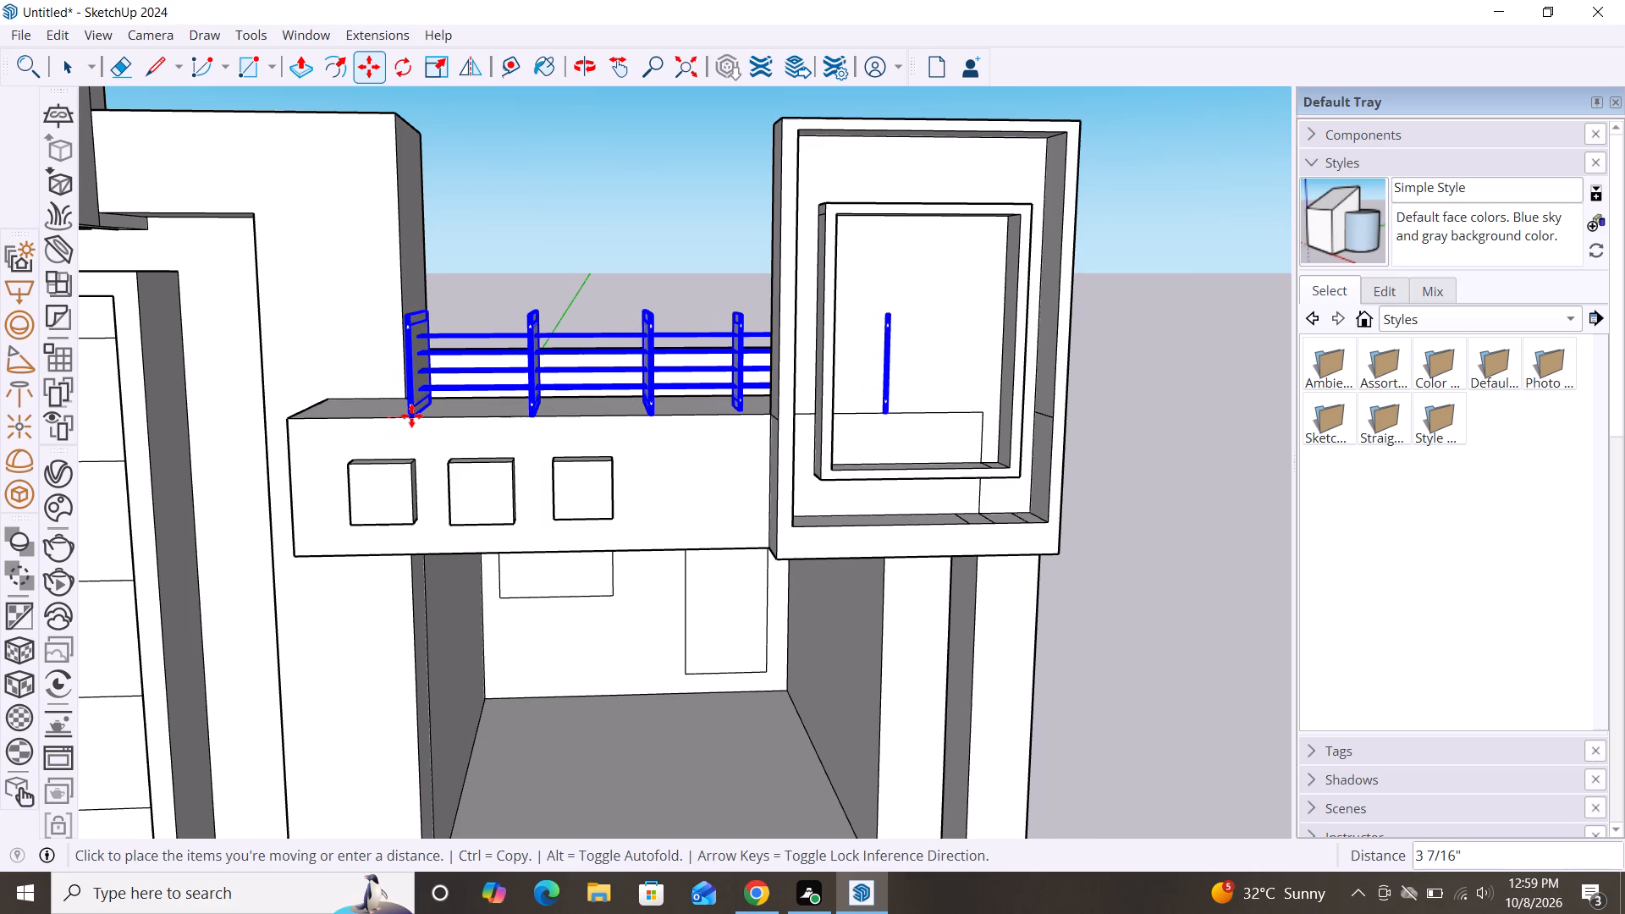
pyautogui.click(410, 416)
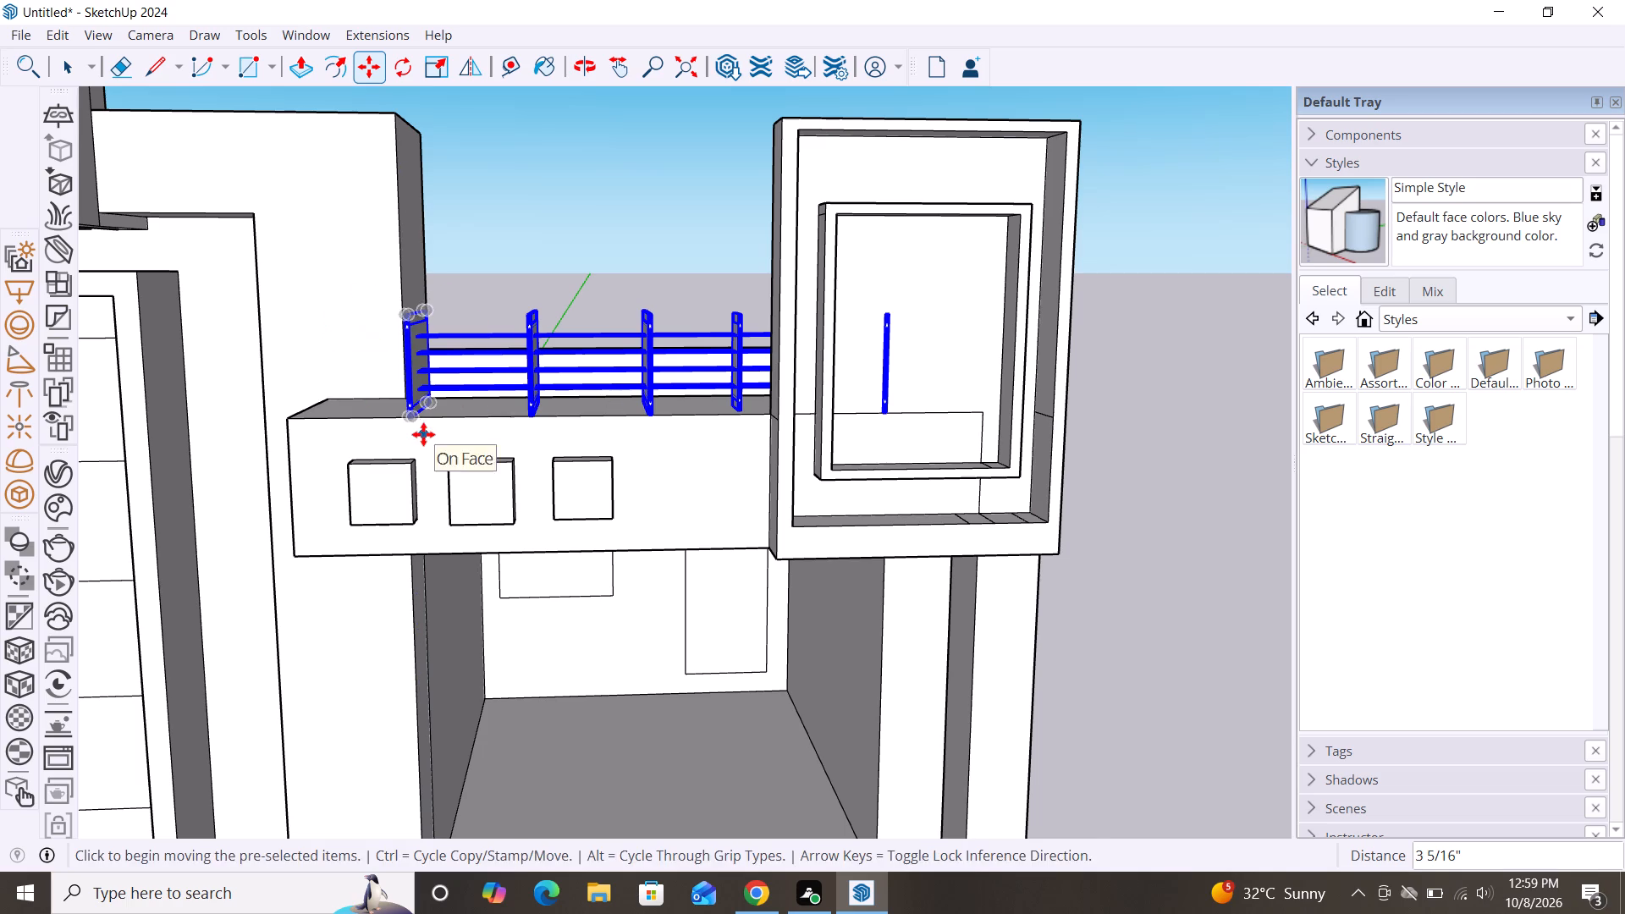
pyautogui.press('space')
# Scale the roof railing in red by 1.10 towards the parapet's open end, and shorten its other end to the square framed box's side.
pyautogui.keyDown('alt'); pyautogui.moveTo(428, 506); pyautogui.dragTo(646, 537, button='middle'); pyautogui.keyUp('alt')
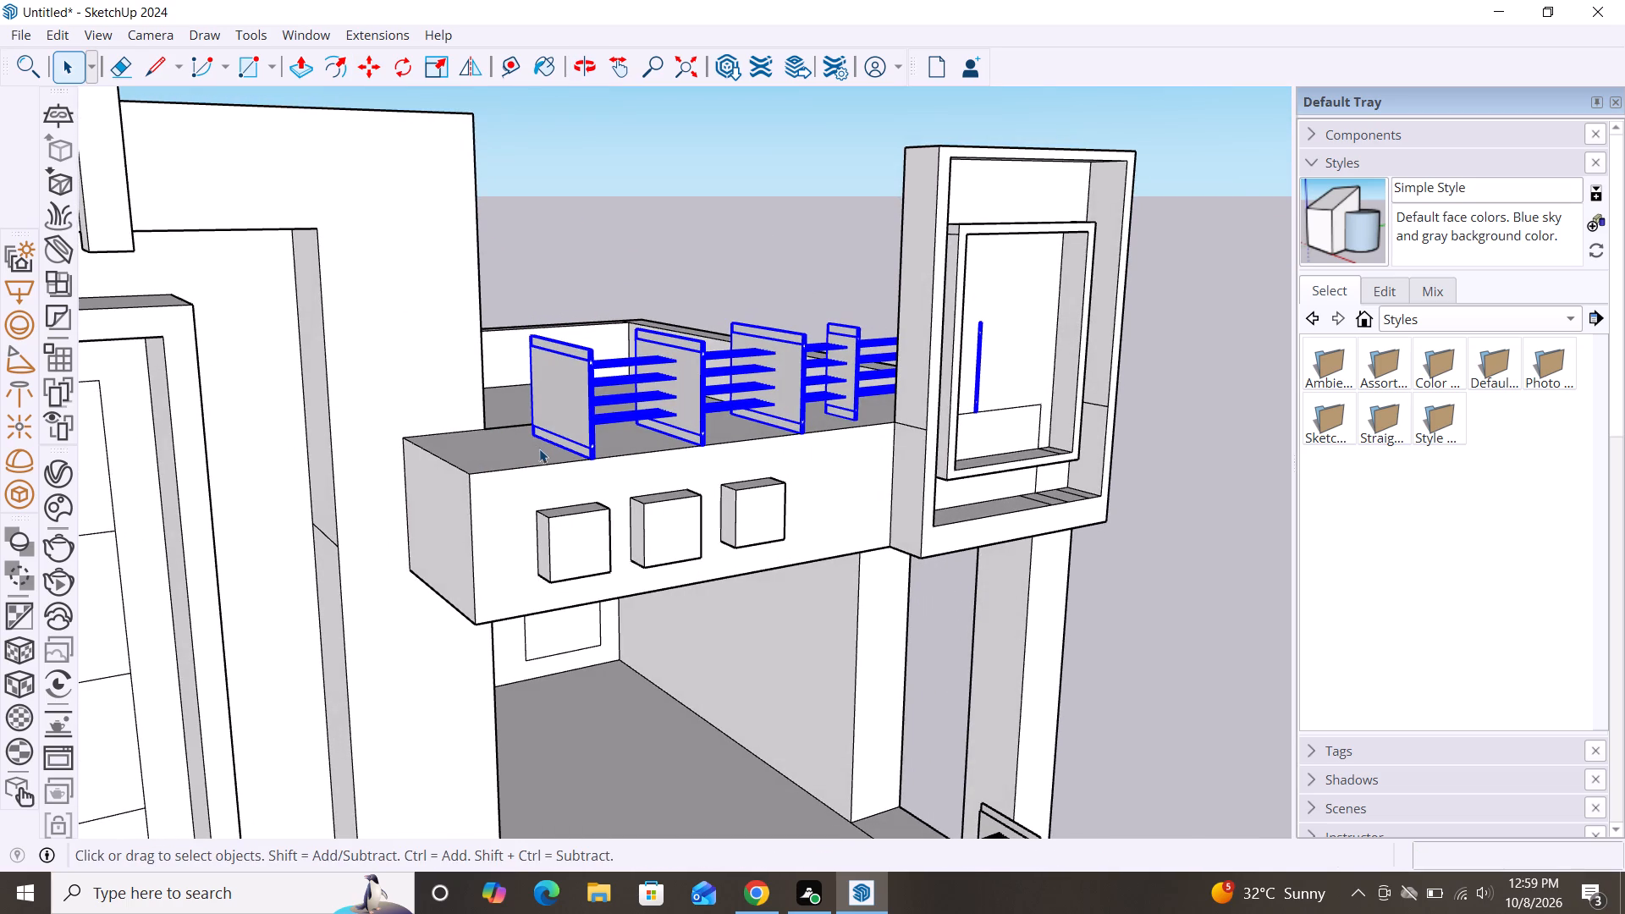
pyautogui.scroll(3, 536, 446)
pyautogui.press('s')
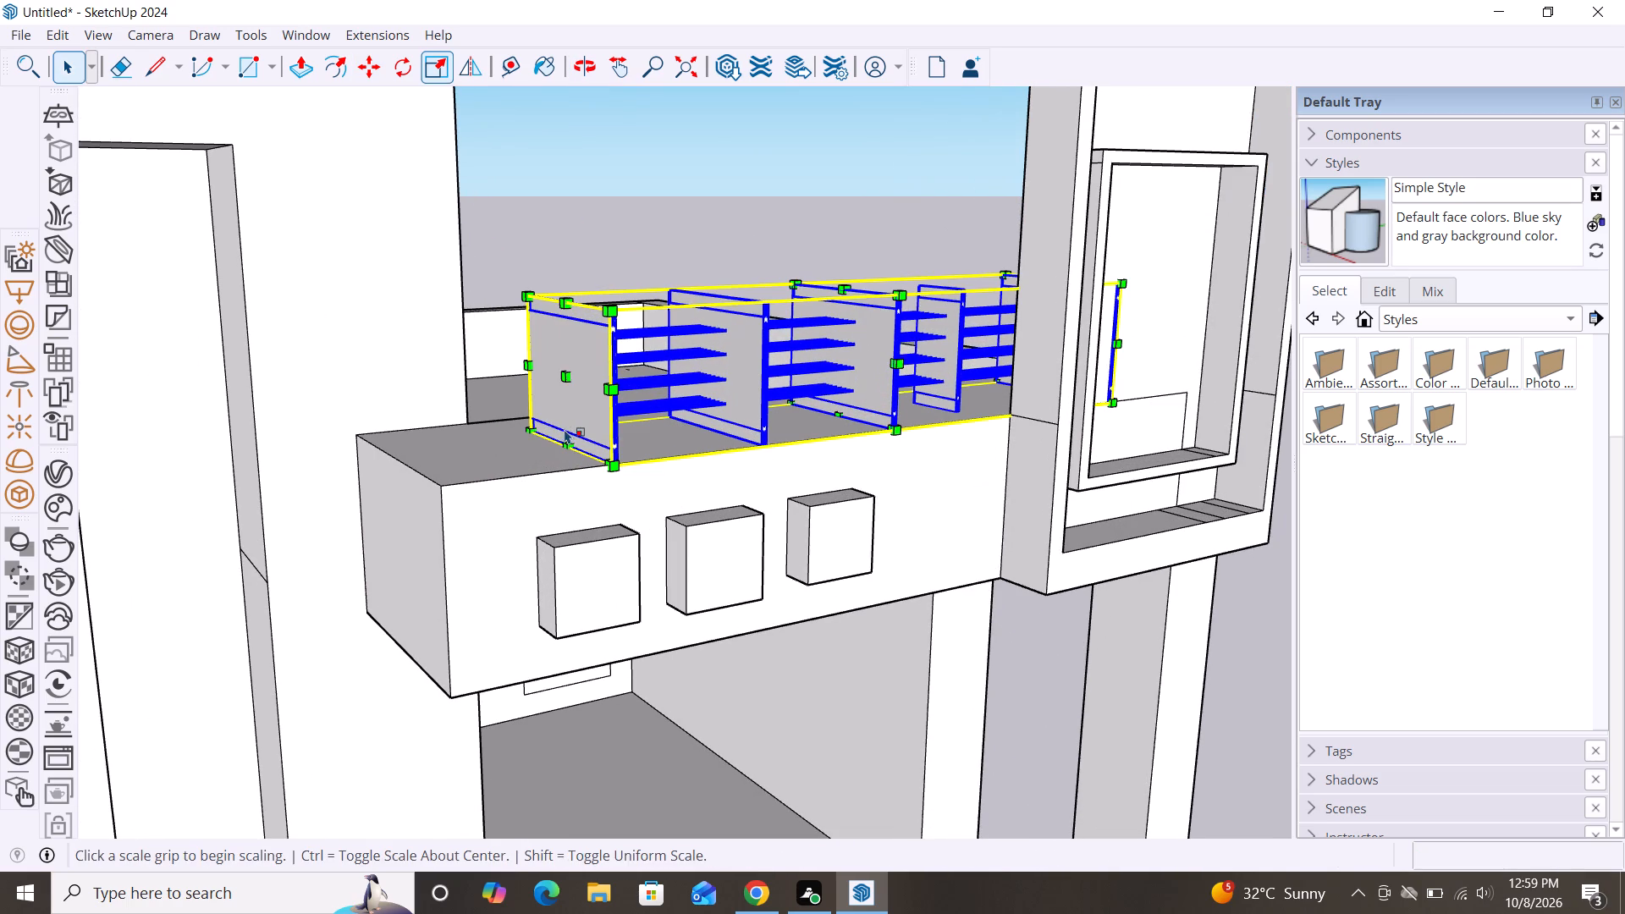
pyautogui.click(561, 377)
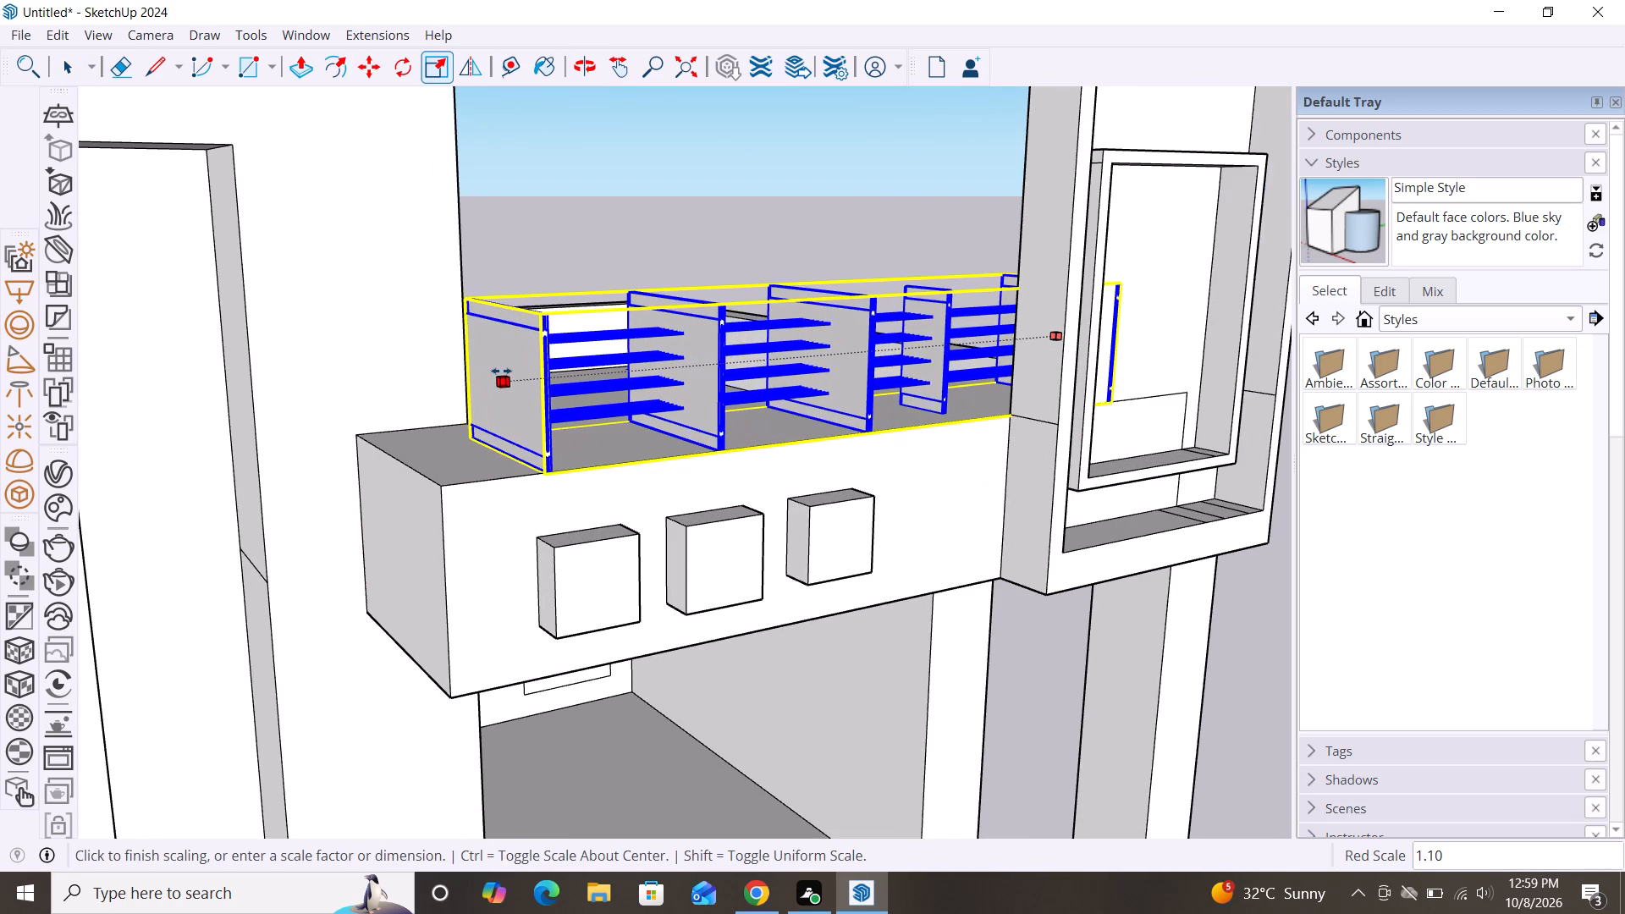
pyautogui.click(501, 371)
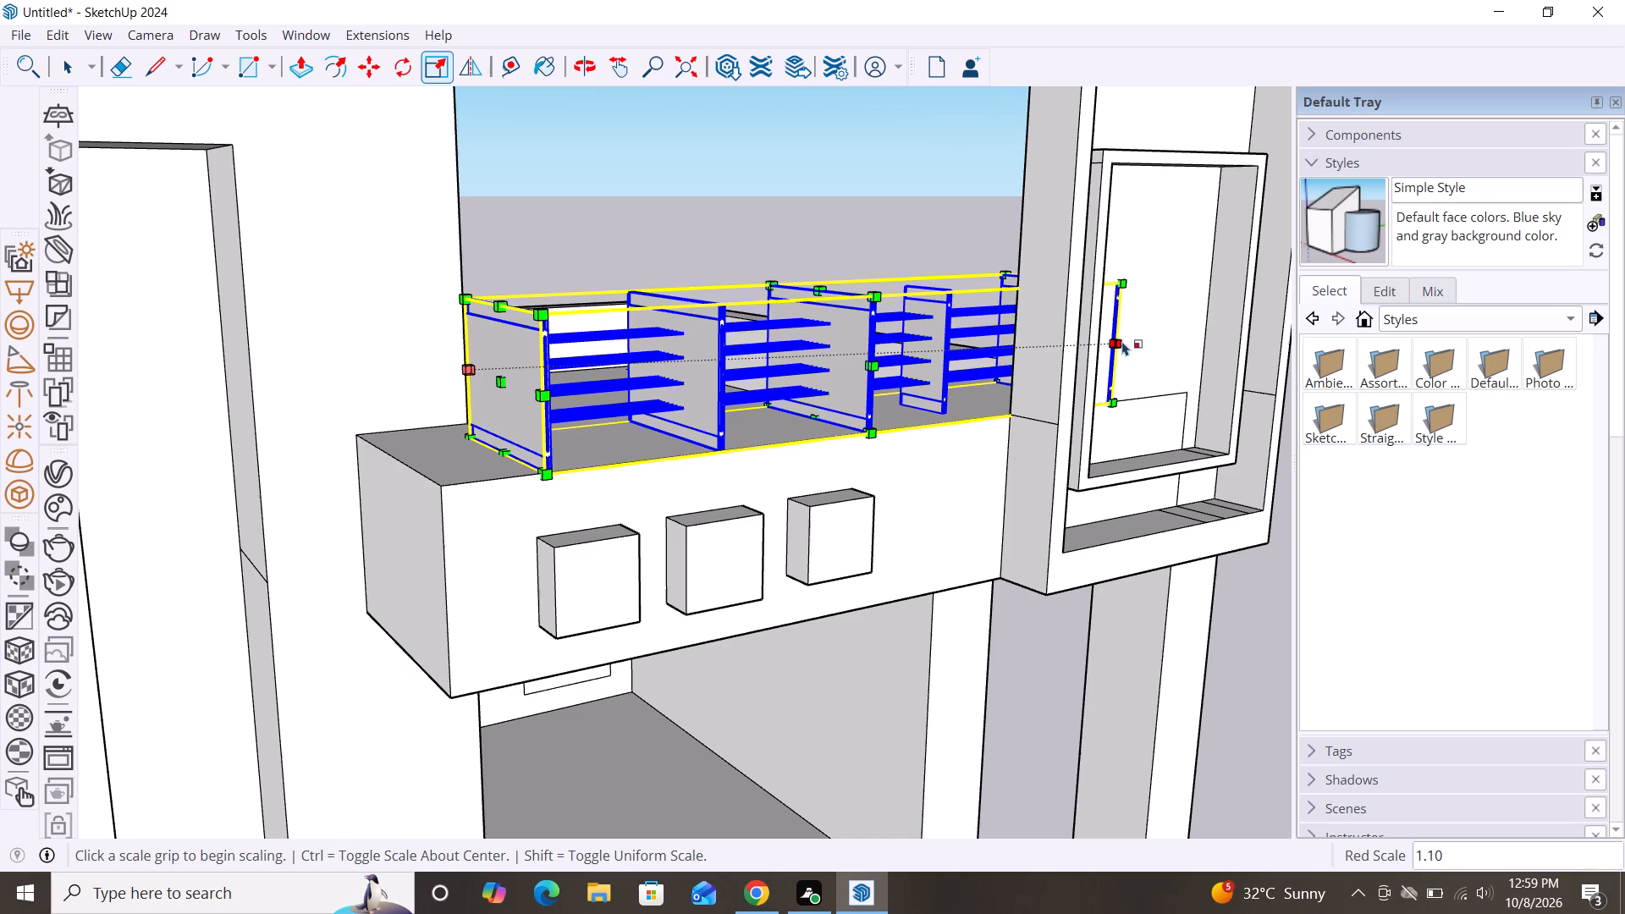
pyautogui.moveTo(1126, 339); pyautogui.dragTo(1016, 354)
pyautogui.press('space')
pyautogui.scroll(-3, 826, 378)
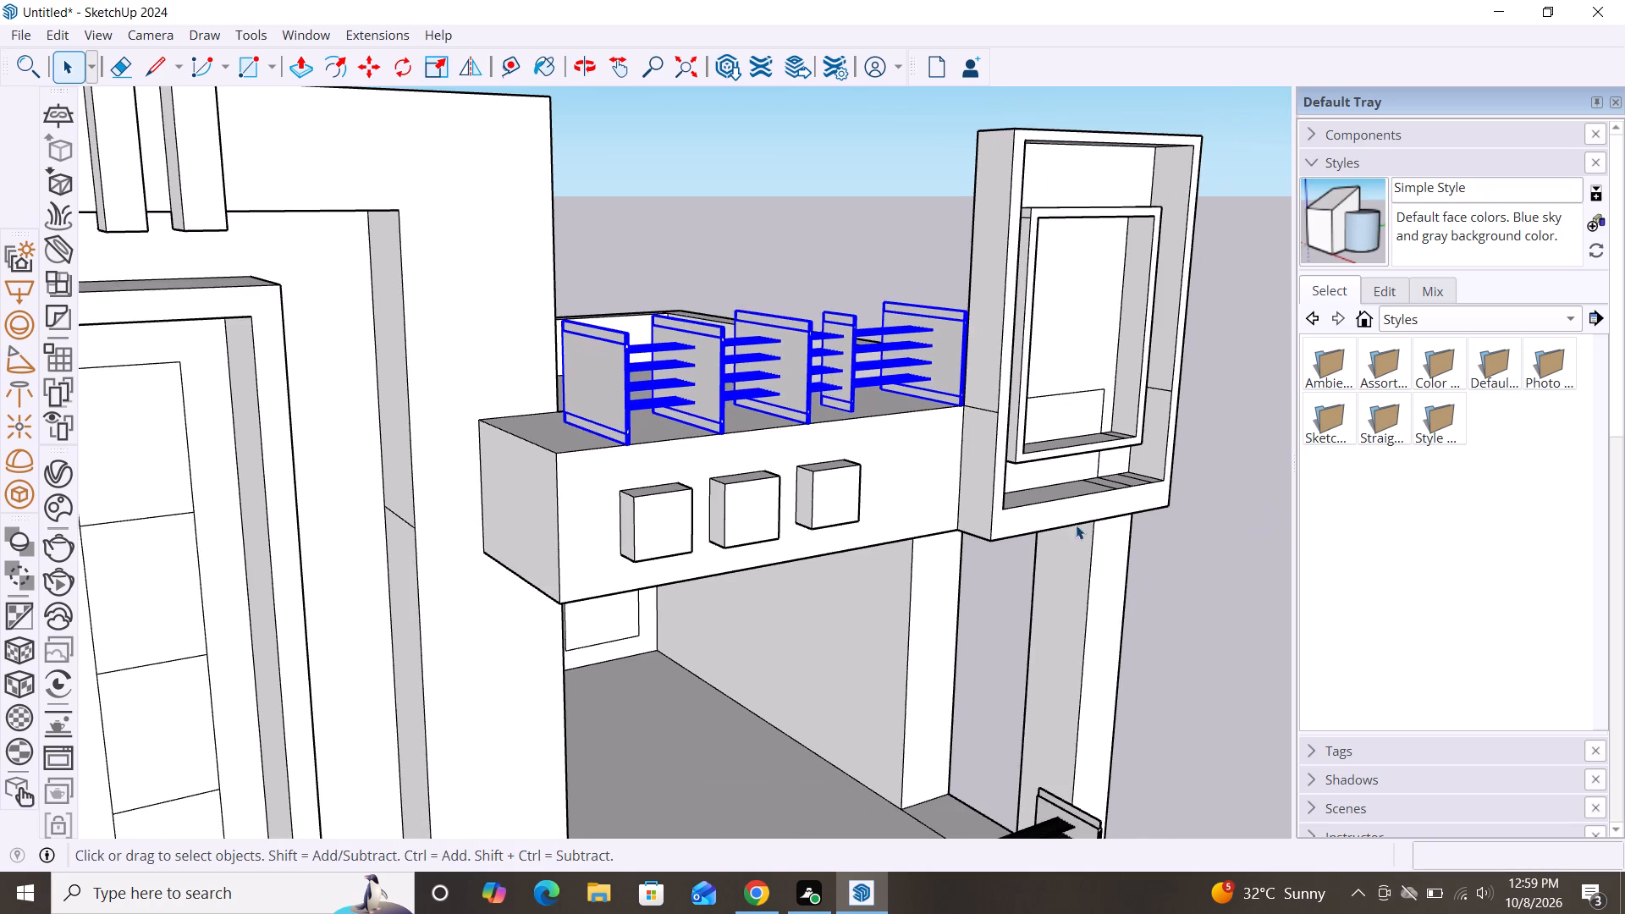
# Scale the roof railing upward from its top to make it taller, and clear the selection.
pyautogui.keyDown('alt'); pyautogui.moveTo(1270, 659); pyautogui.dragTo(966, 663, button='middle'); pyautogui.keyUp('alt')
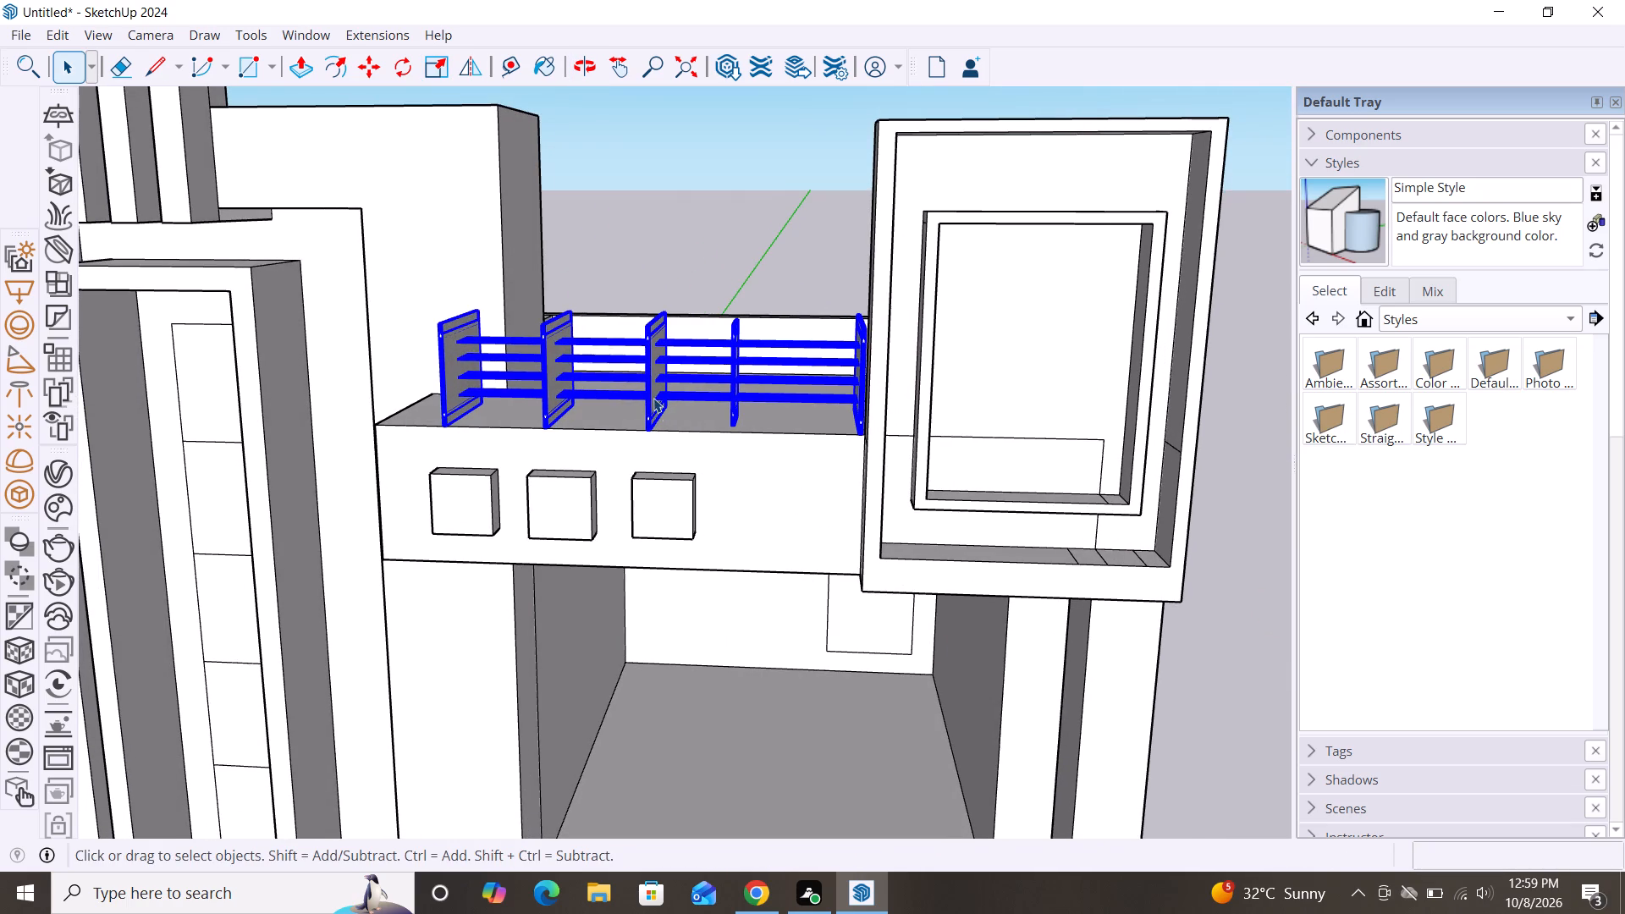
pyautogui.press('s')
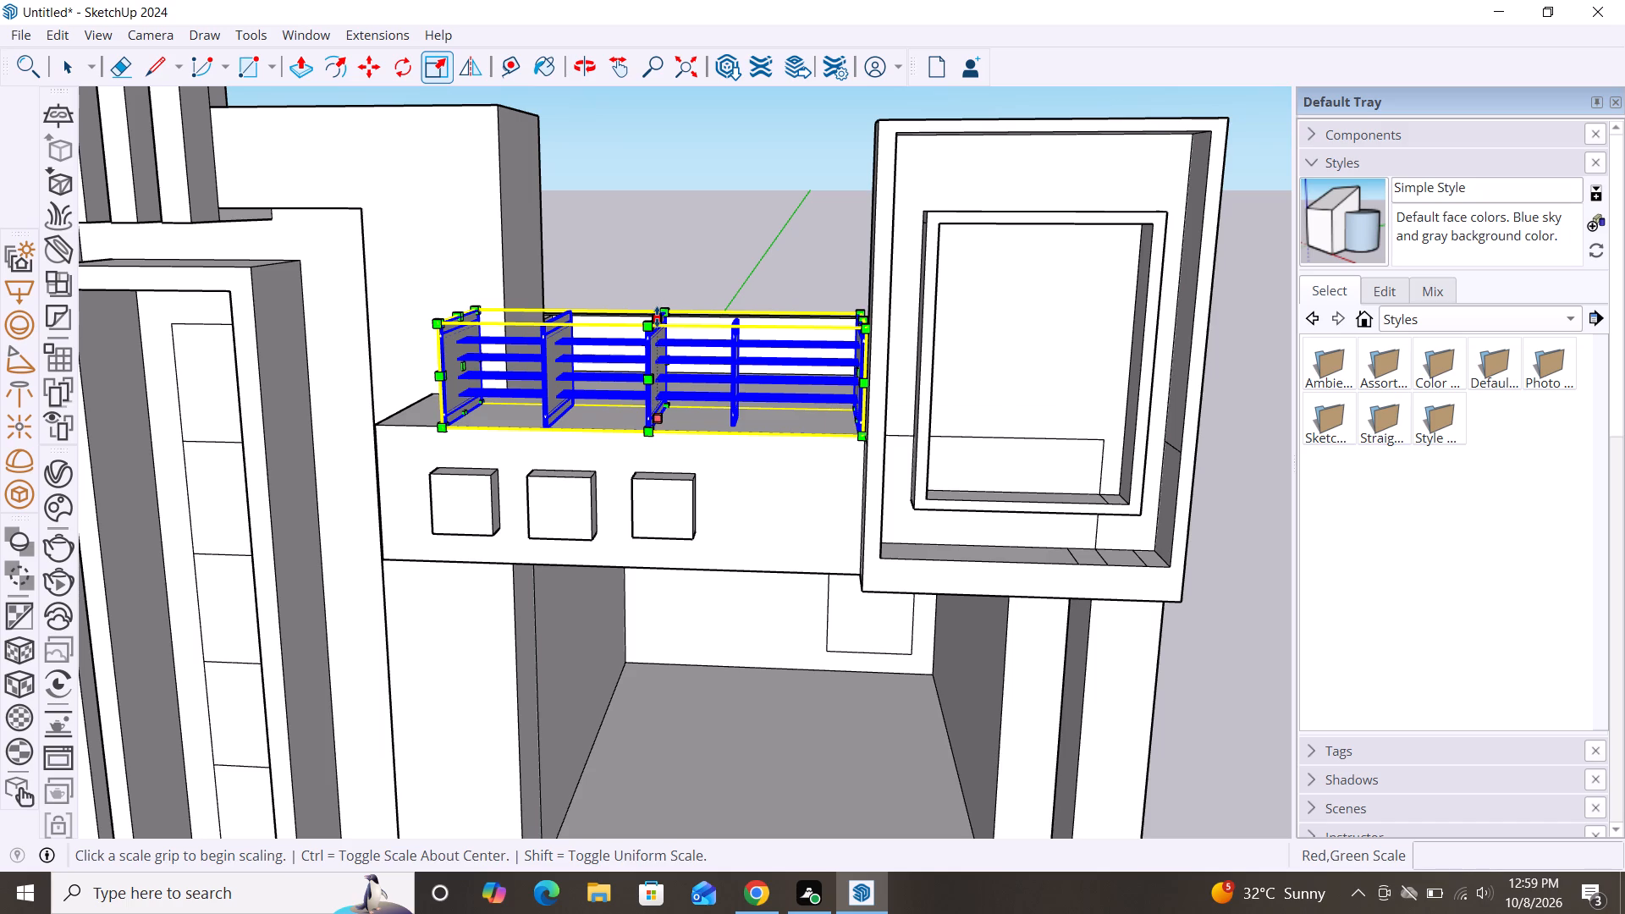
pyautogui.moveTo(657, 317); pyautogui.dragTo(650, 253)
pyautogui.press('space')
pyautogui.scroll(-7, 550, 364)
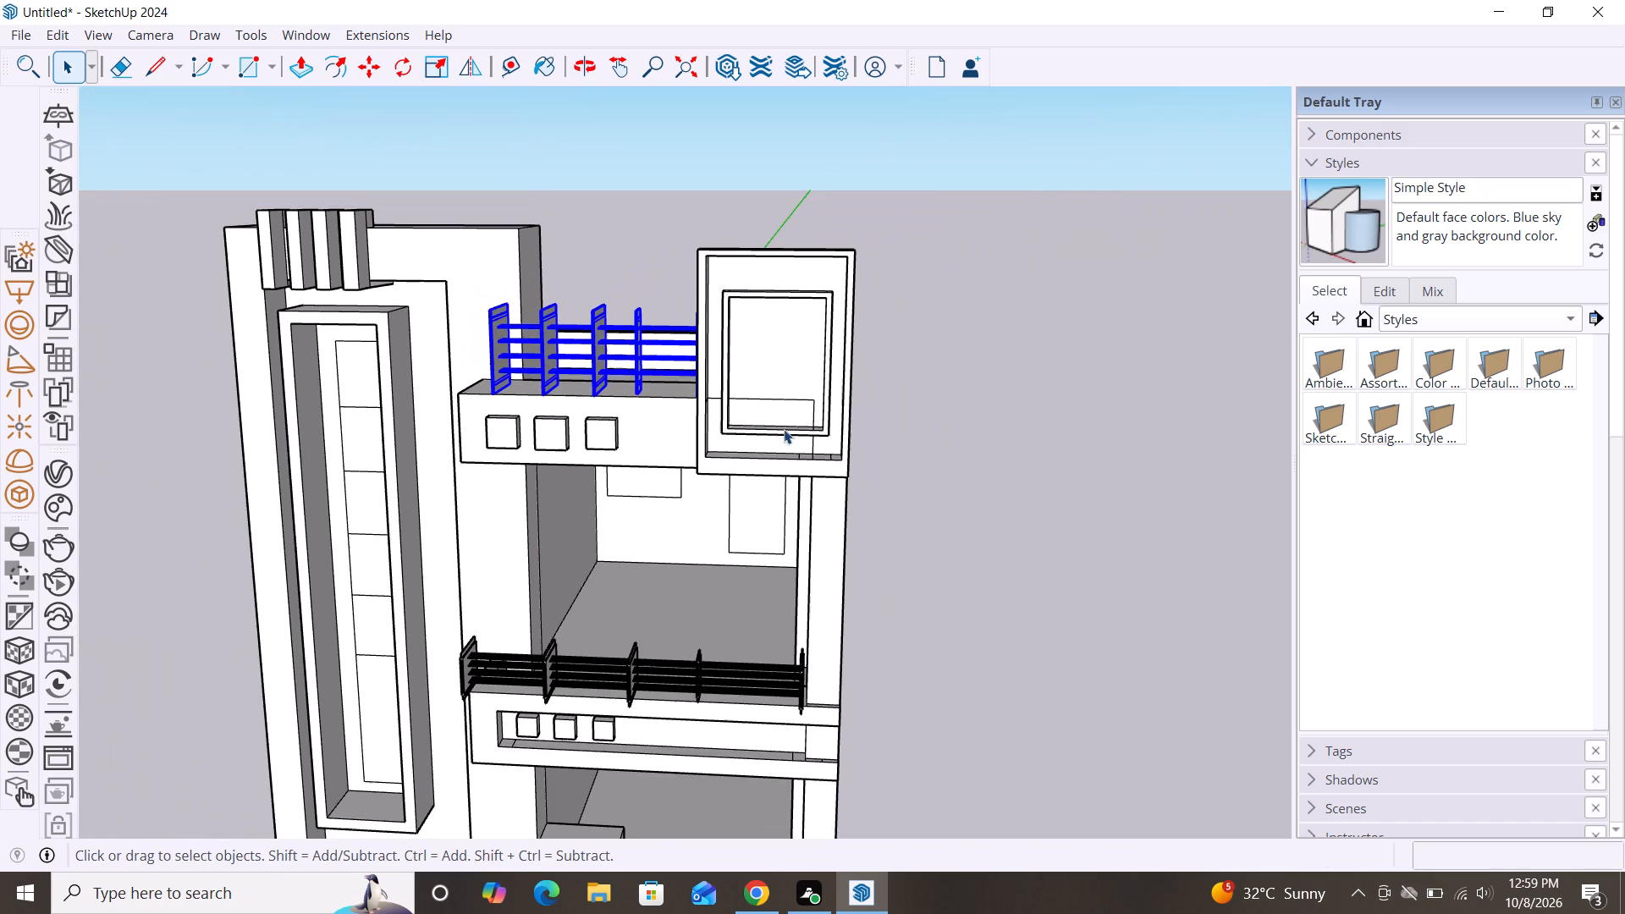
pyautogui.click(990, 474)
pyautogui.scroll(-4, 915, 387)
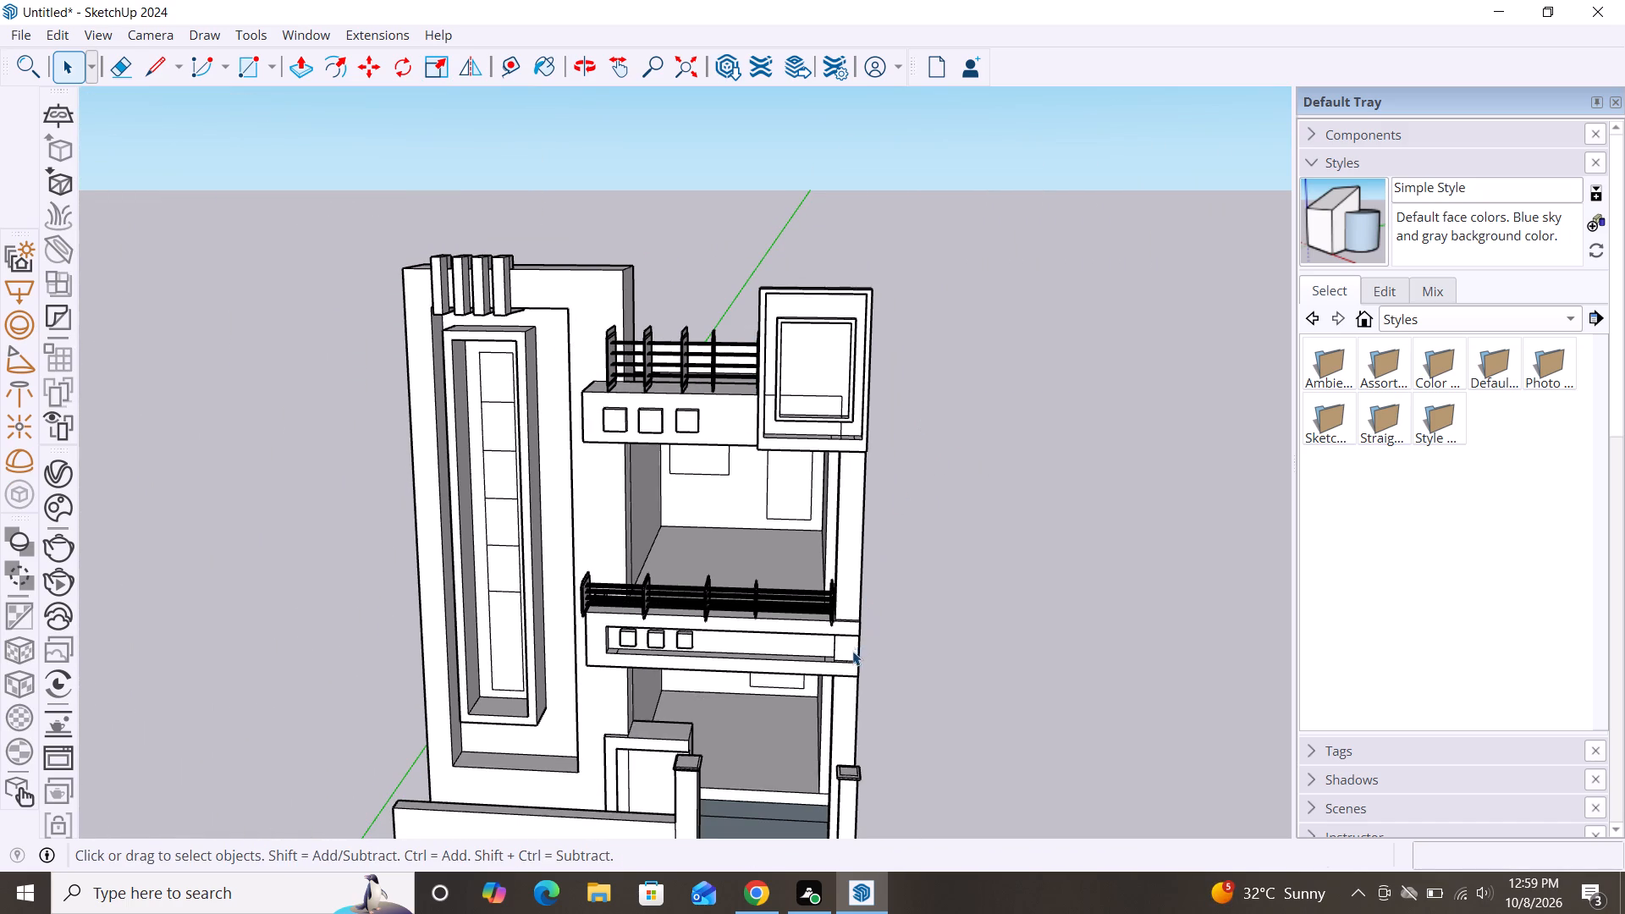
pyautogui.keyDown('alt'); pyautogui.moveTo(852, 651); pyautogui.dragTo(921, 625, button='middle'); pyautogui.keyUp('alt')
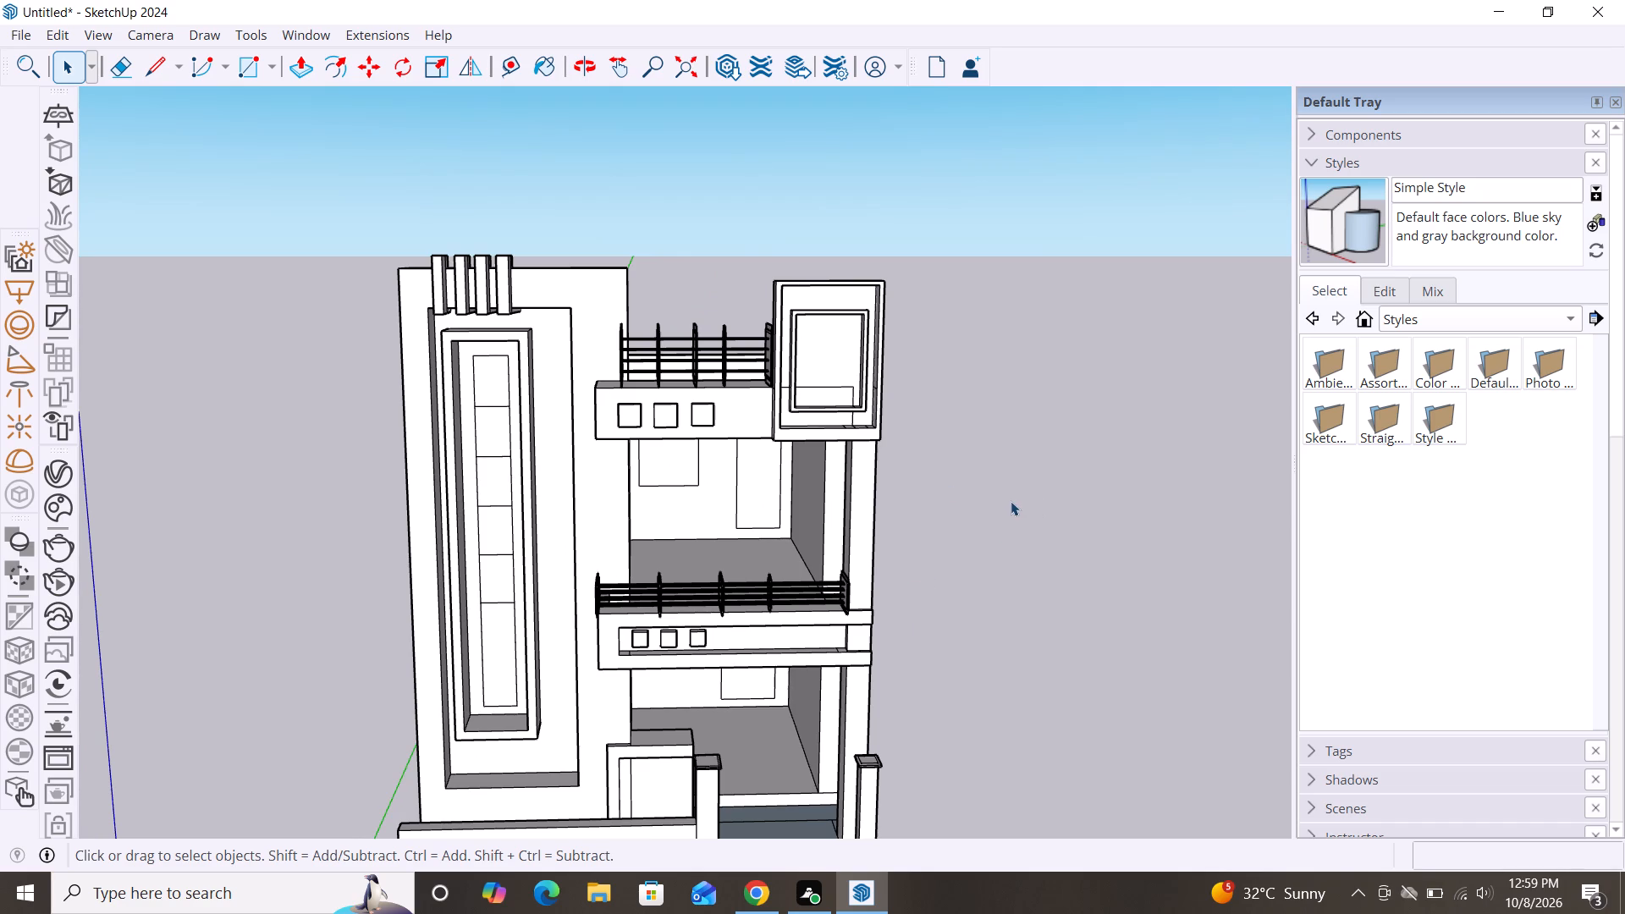
# Switch to 3D Warehouse in Chrome and search the models for "railing".
pyautogui.click(750, 896)
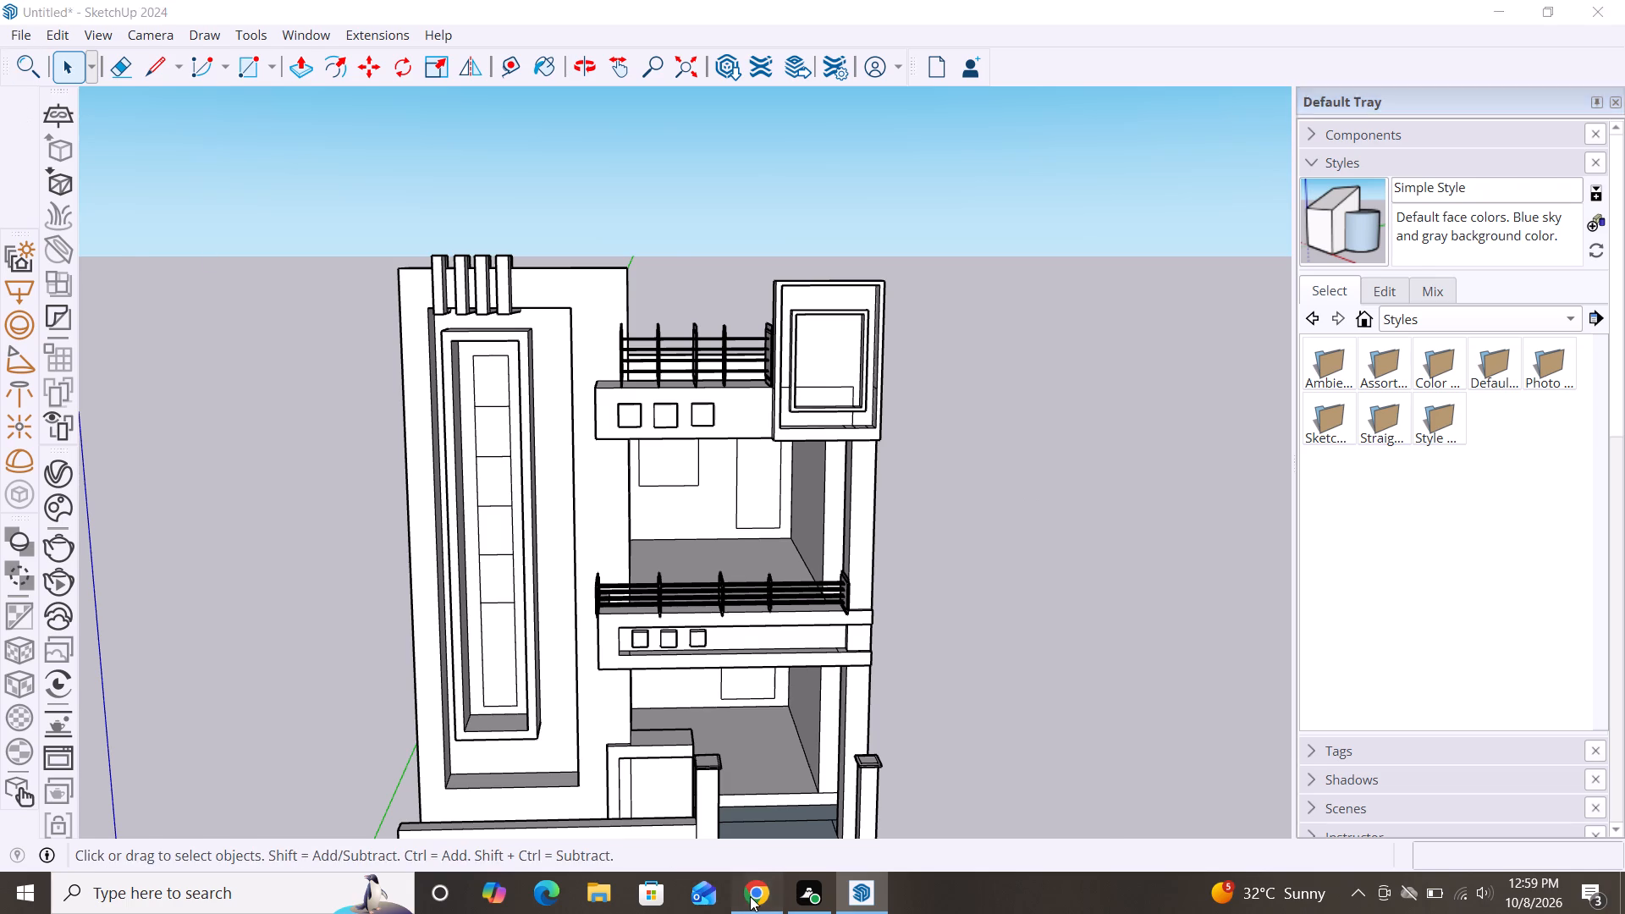
pyautogui.click(747, 135)
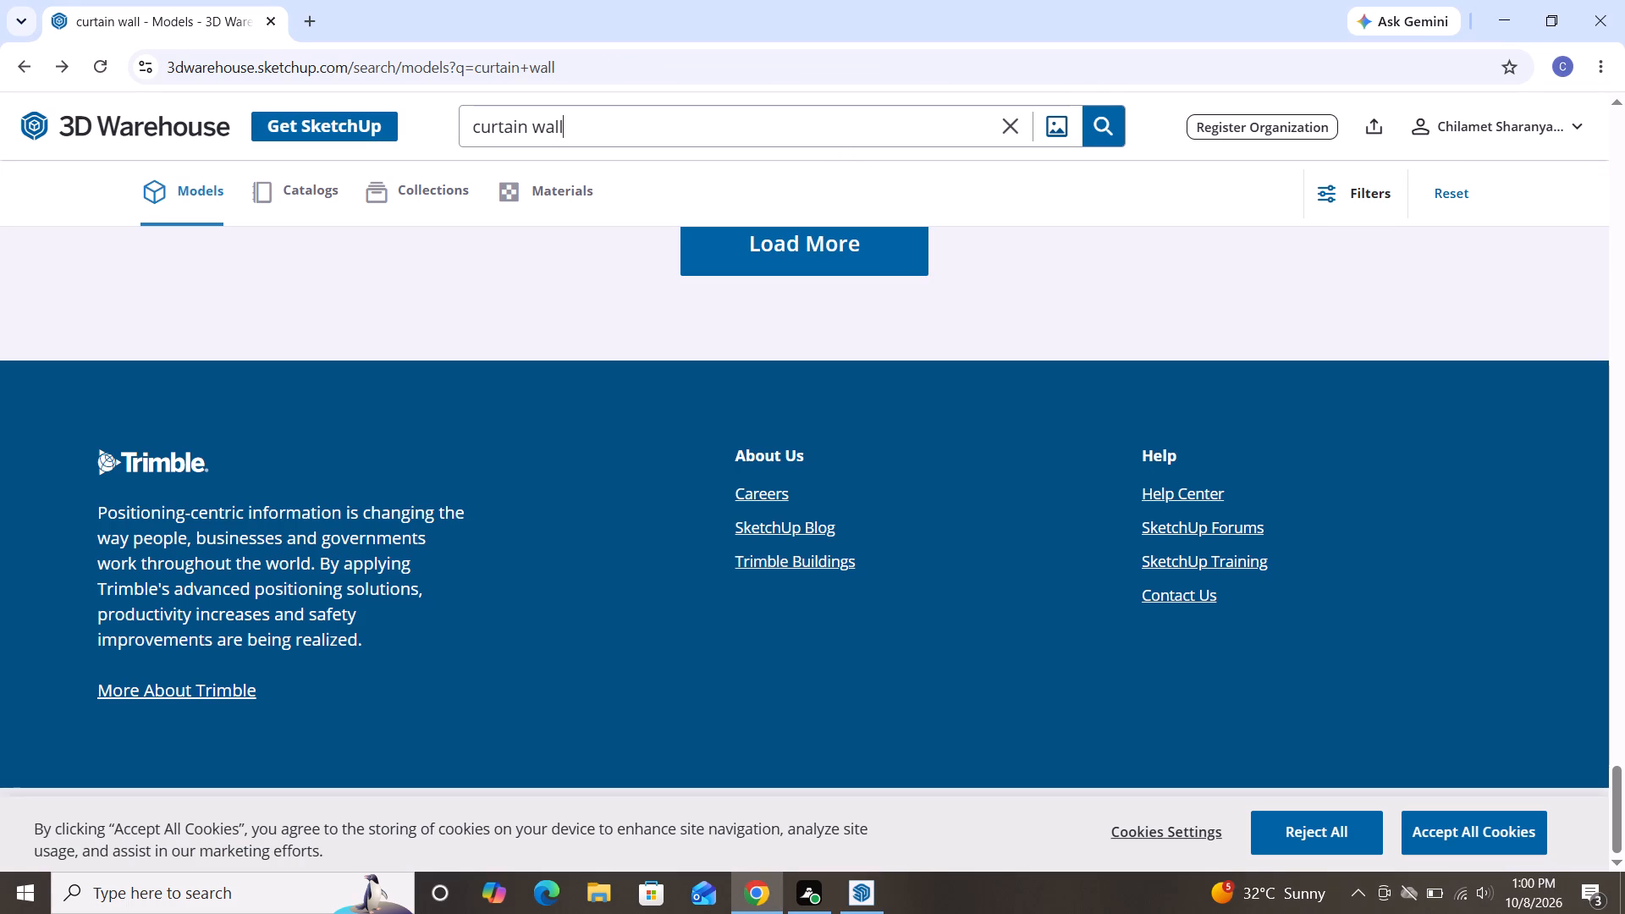
pyautogui.press('Delete')
pyautogui.press('Delete')
pyautogui.press('Delete')
pyautogui.press('Delete')
pyautogui.press('Delete')
pyautogui.press('Delete')
pyautogui.press('Delete')
pyautogui.press('Delete')
pyautogui.press('Delete')
pyautogui.press('Delete')
pyautogui.press('Delete')
pyautogui.press('Delete')
pyautogui.press('Delete')
pyautogui.press('Delete')
pyautogui.press('Delete')
pyautogui.press('Delete')
pyautogui.press('Delete')
pyautogui.press('Delete')
pyautogui.press('Delete')
pyautogui.press('Delete')
pyautogui.press('BackSpace')
pyautogui.press('BackSpace')
pyautogui.press('BackSpace')
pyautogui.press('BackSpace')
pyautogui.press('BackSpace')
pyautogui.press('BackSpace')
pyautogui.press('BackSpace')
pyautogui.press('BackSpace')
pyautogui.press('BackSpace')
pyautogui.press('BackSpace')
pyautogui.press('BackSpace')
pyautogui.press('BackSpace')
pyautogui.press('BackSpace')
pyautogui.press('BackSpace')
pyautogui.press('BackSpace')
pyautogui.press('BackSpace')
pyautogui.press('BackSpace')
pyautogui.press('BackSpace')
pyautogui.press('BackSpace')
pyautogui.press('BackSpace')
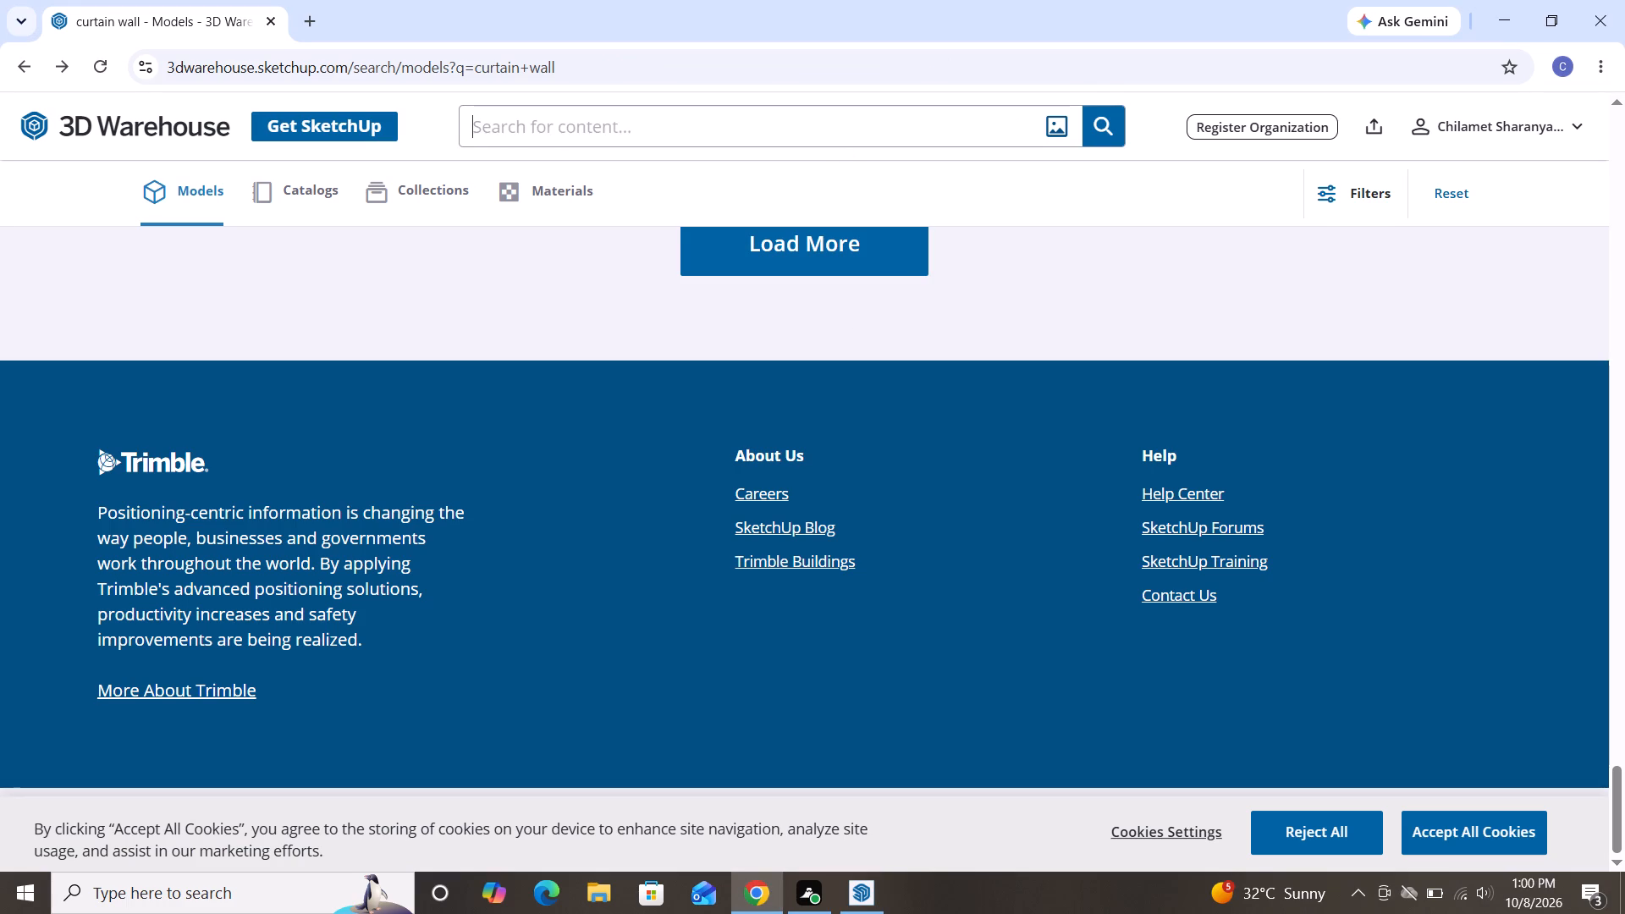
pyautogui.write('raili')
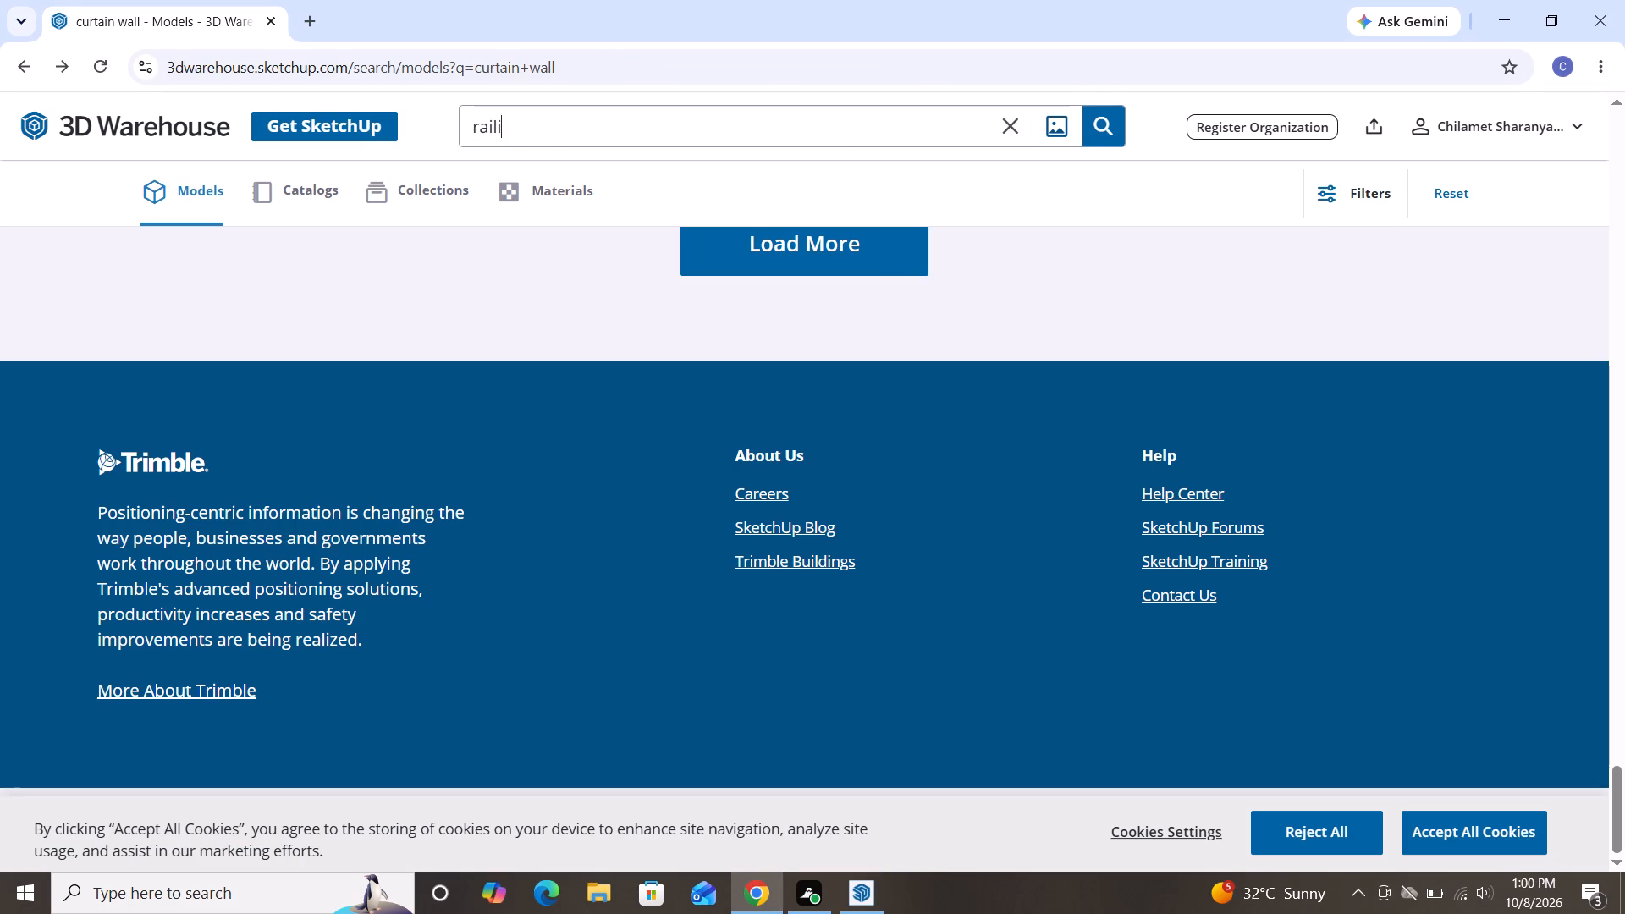
pyautogui.write('ng')
pyautogui.press('Return')
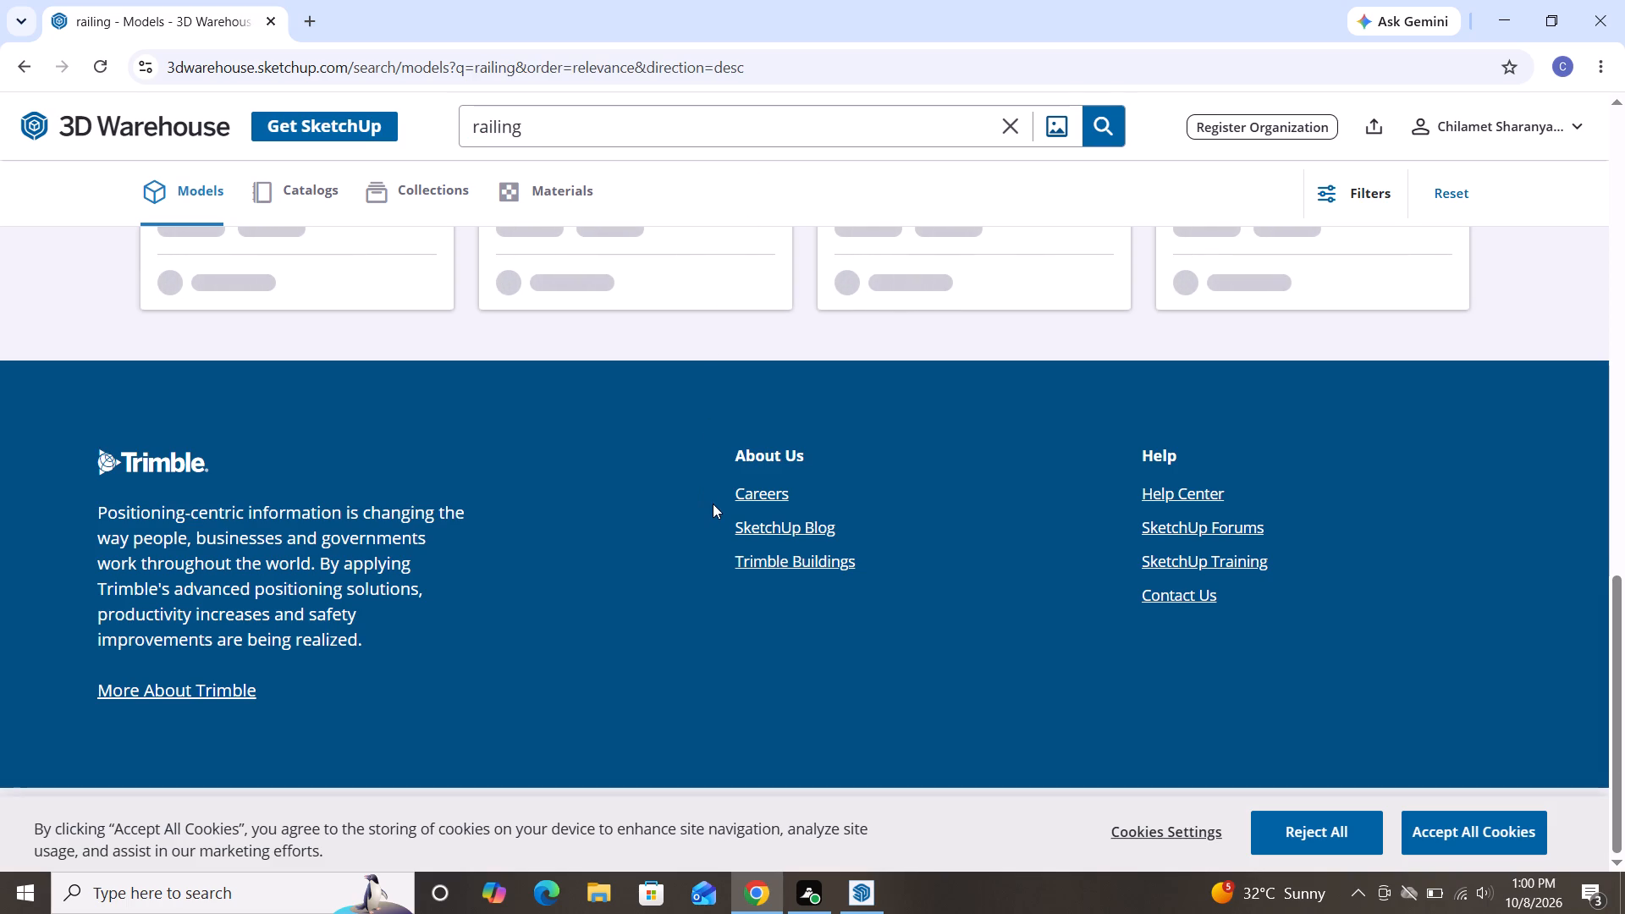
# Load more railing search results and examine the model thumbnails for a railing that suits the house.
pyautogui.scroll(-2, 813, 369)
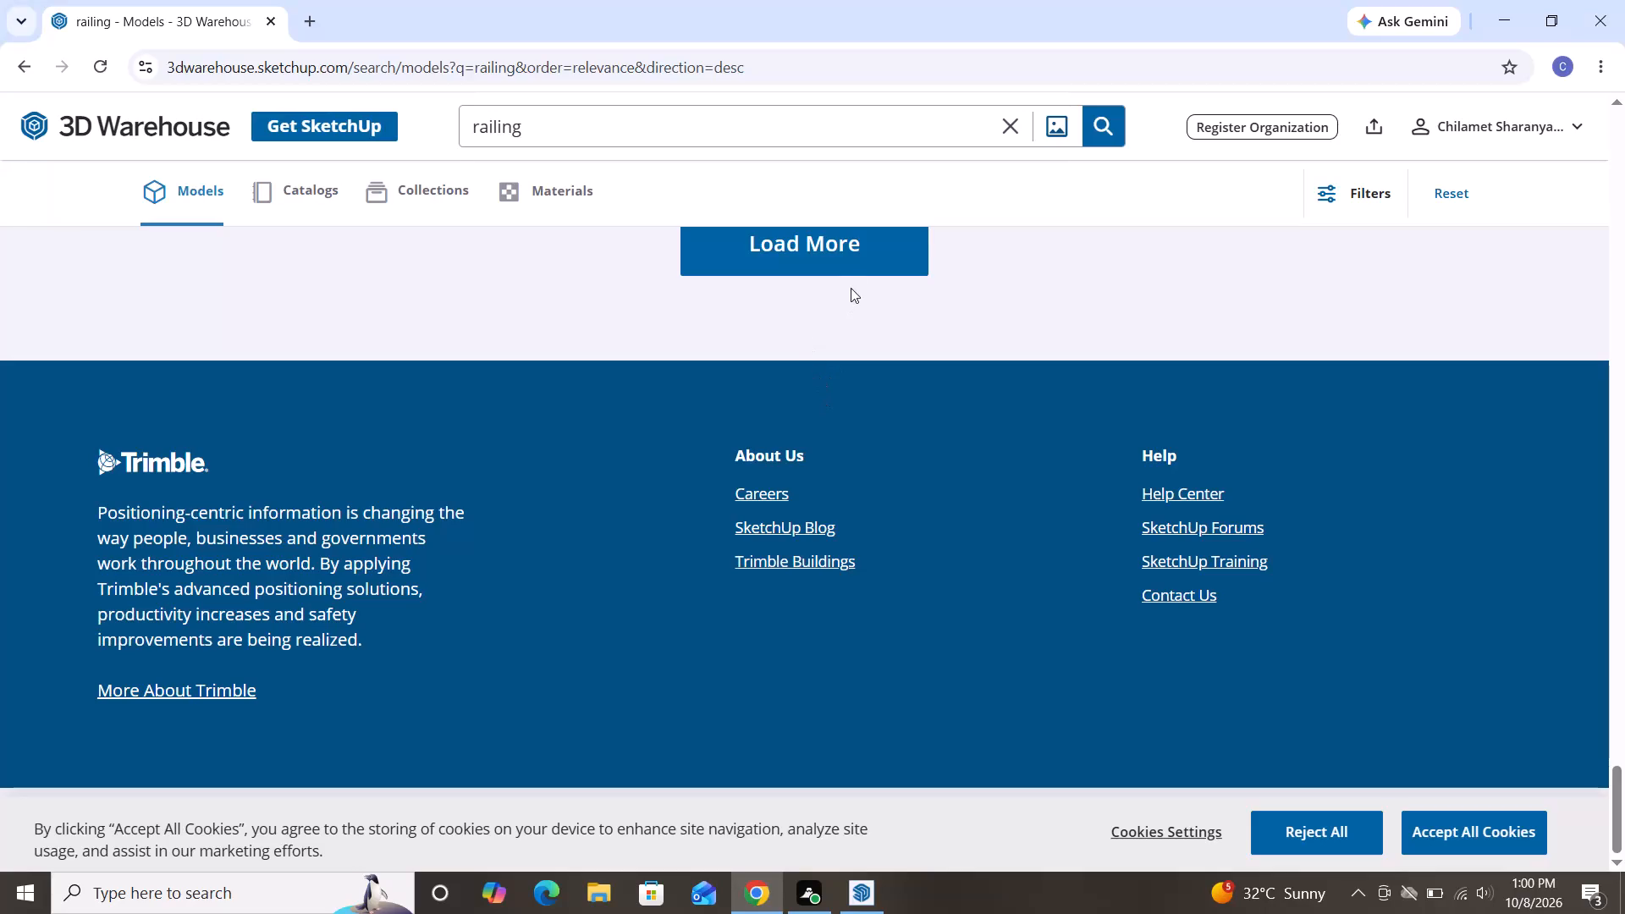
pyautogui.click(849, 273)
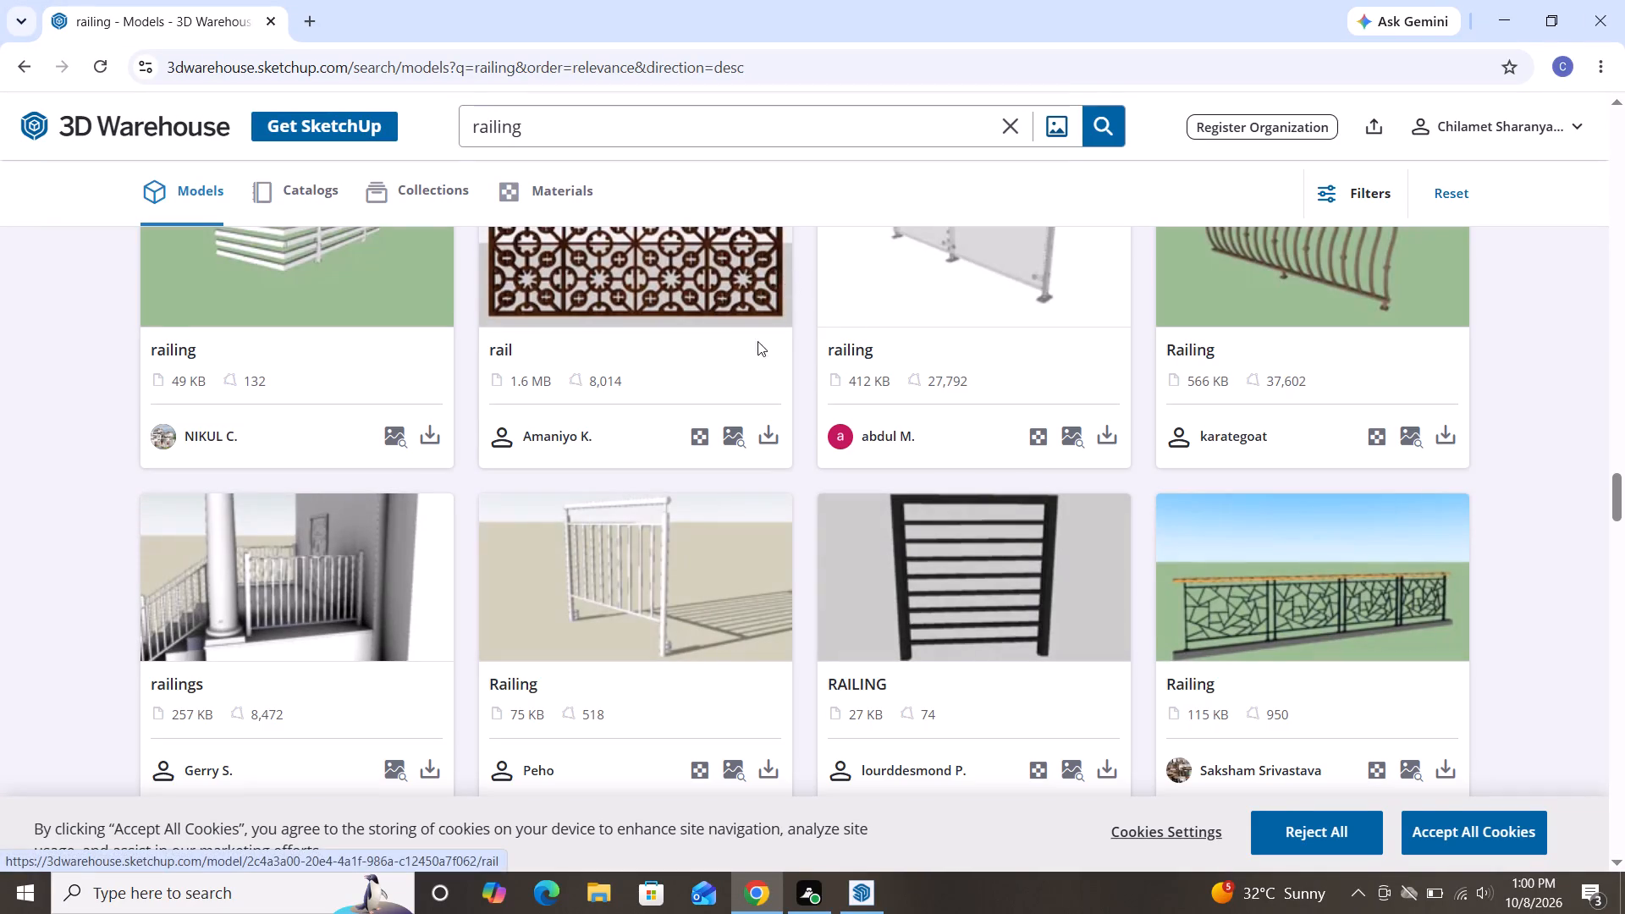
pyautogui.scroll(-2, 643, 506)
pyautogui.scroll(7, 647, 520)
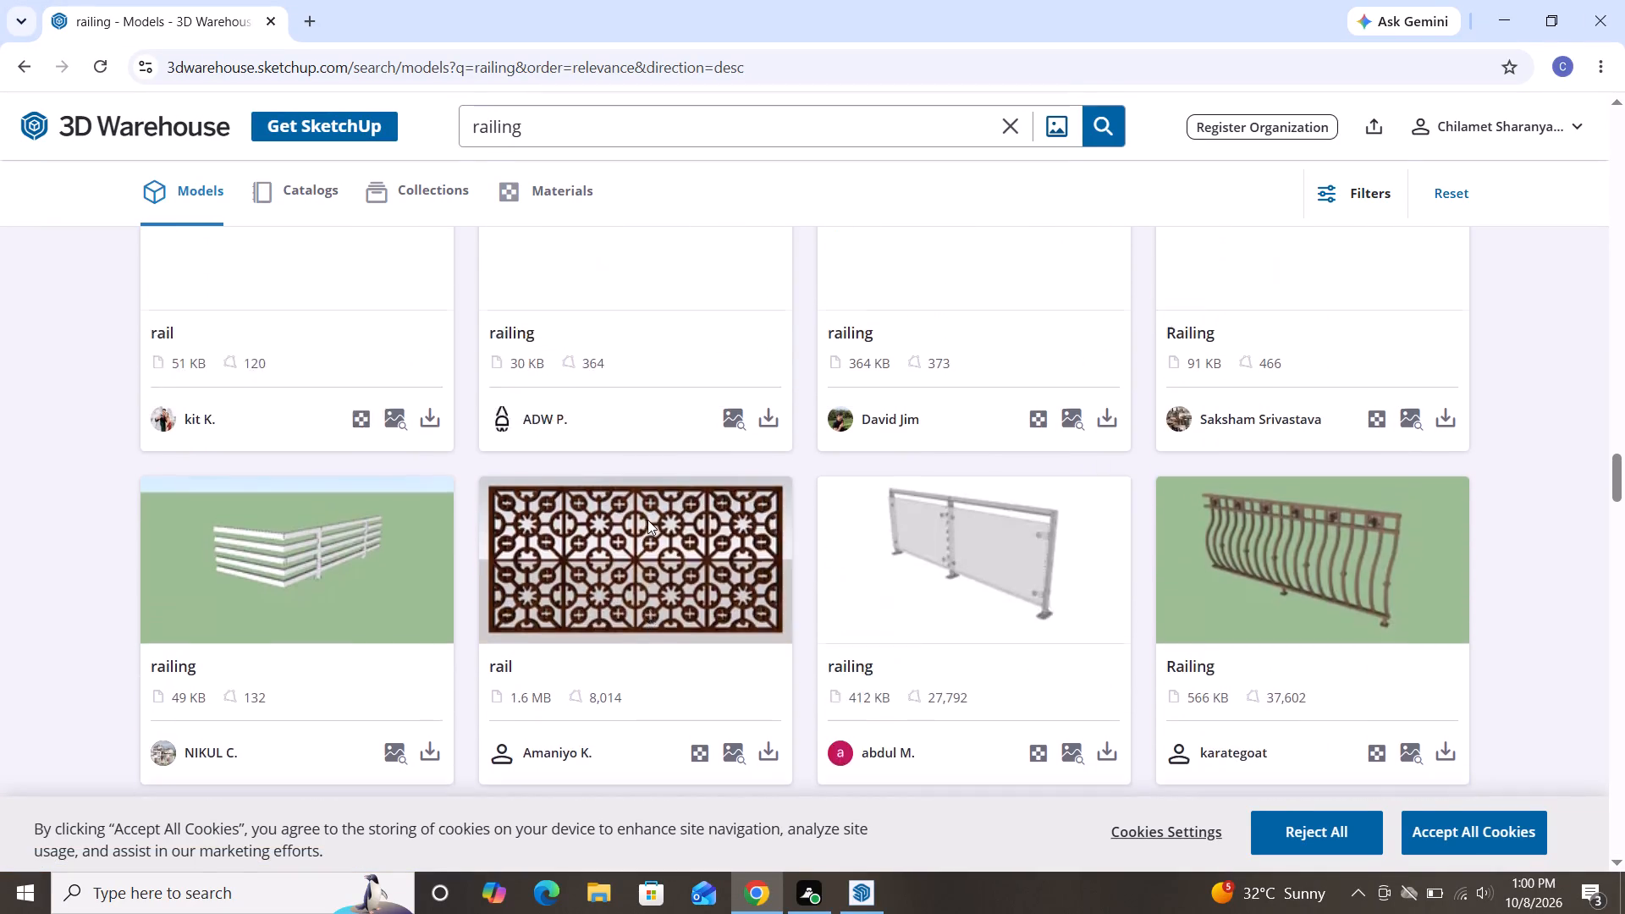
pyautogui.scroll(4, 647, 520)
pyautogui.scroll(-2, 675, 472)
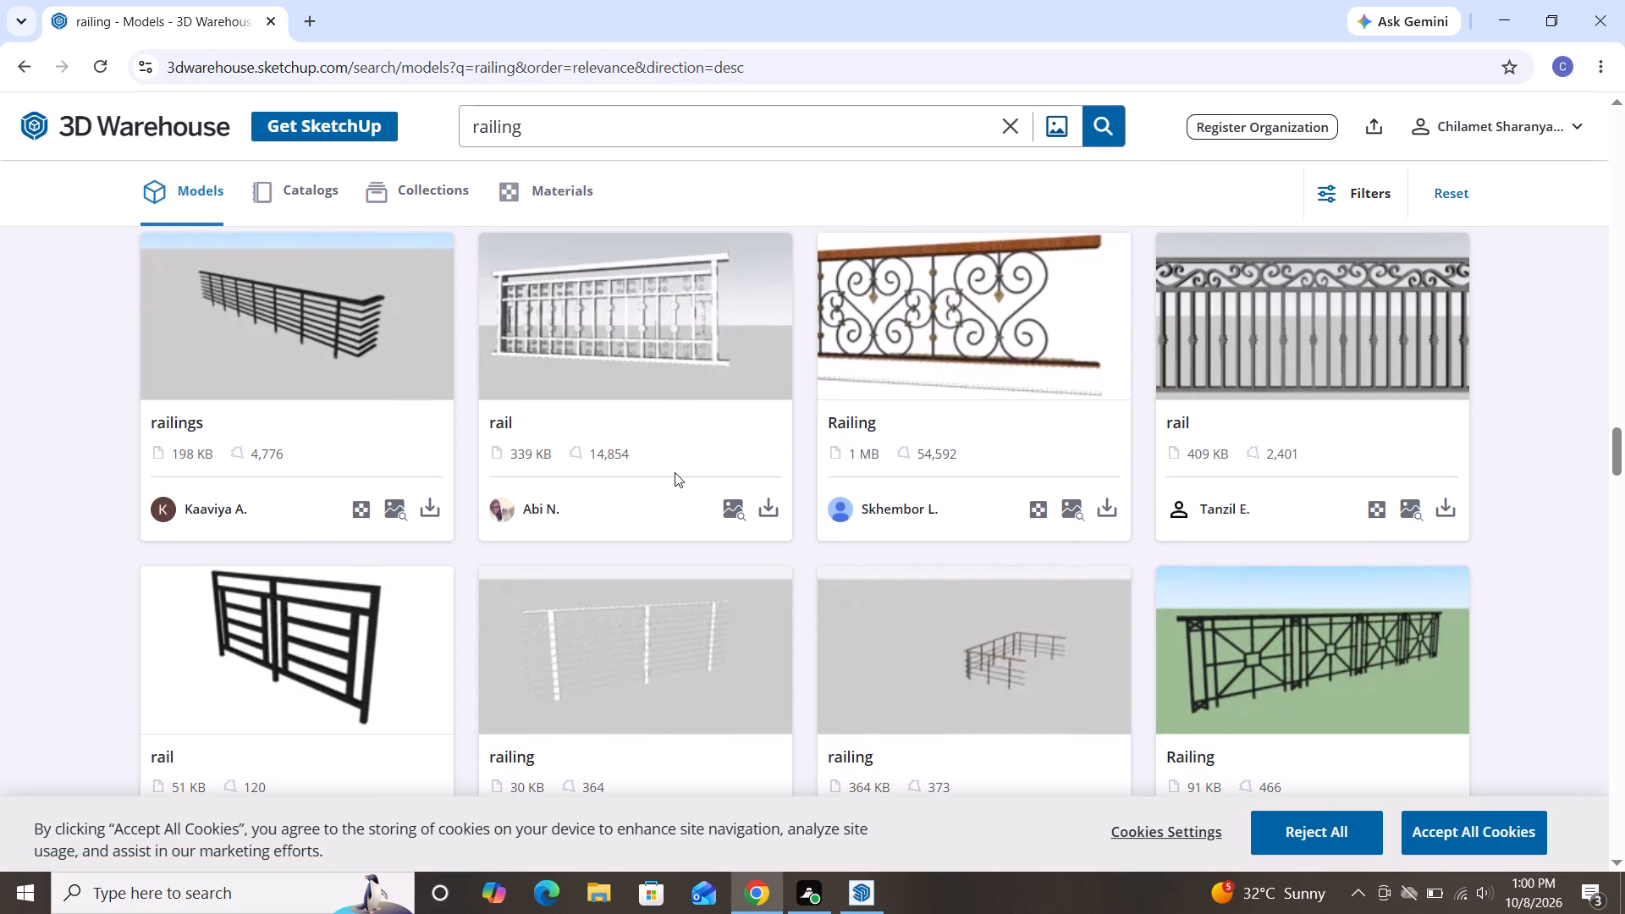
pyautogui.scroll(-1, 689, 493)
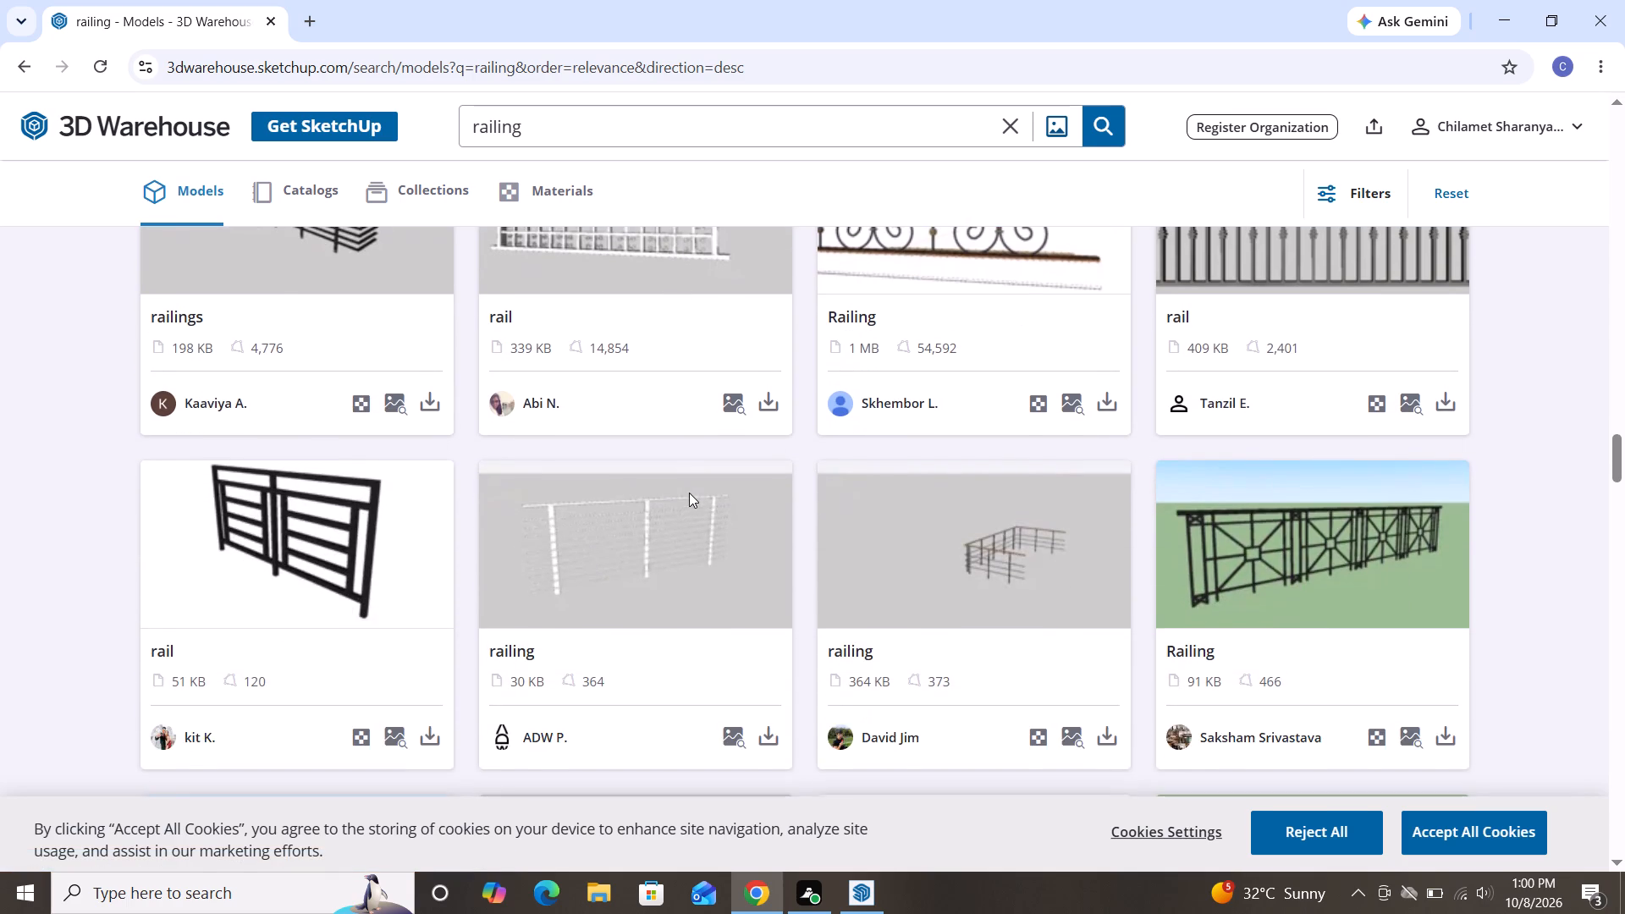
pyautogui.scroll(11, 689, 493)
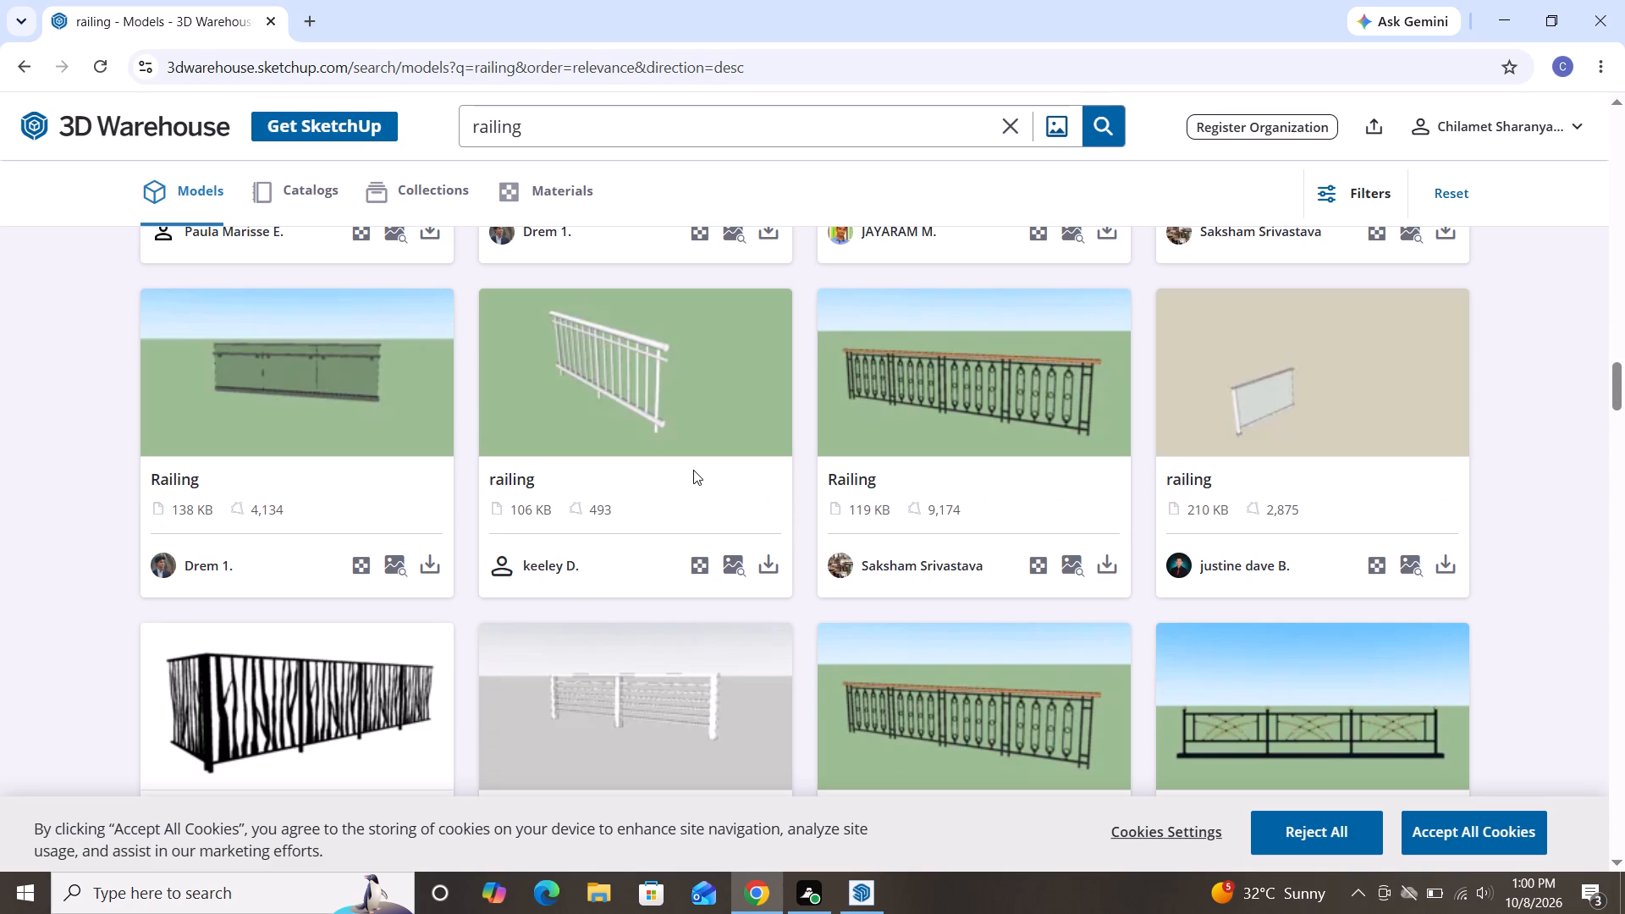
pyautogui.scroll(4, 693, 470)
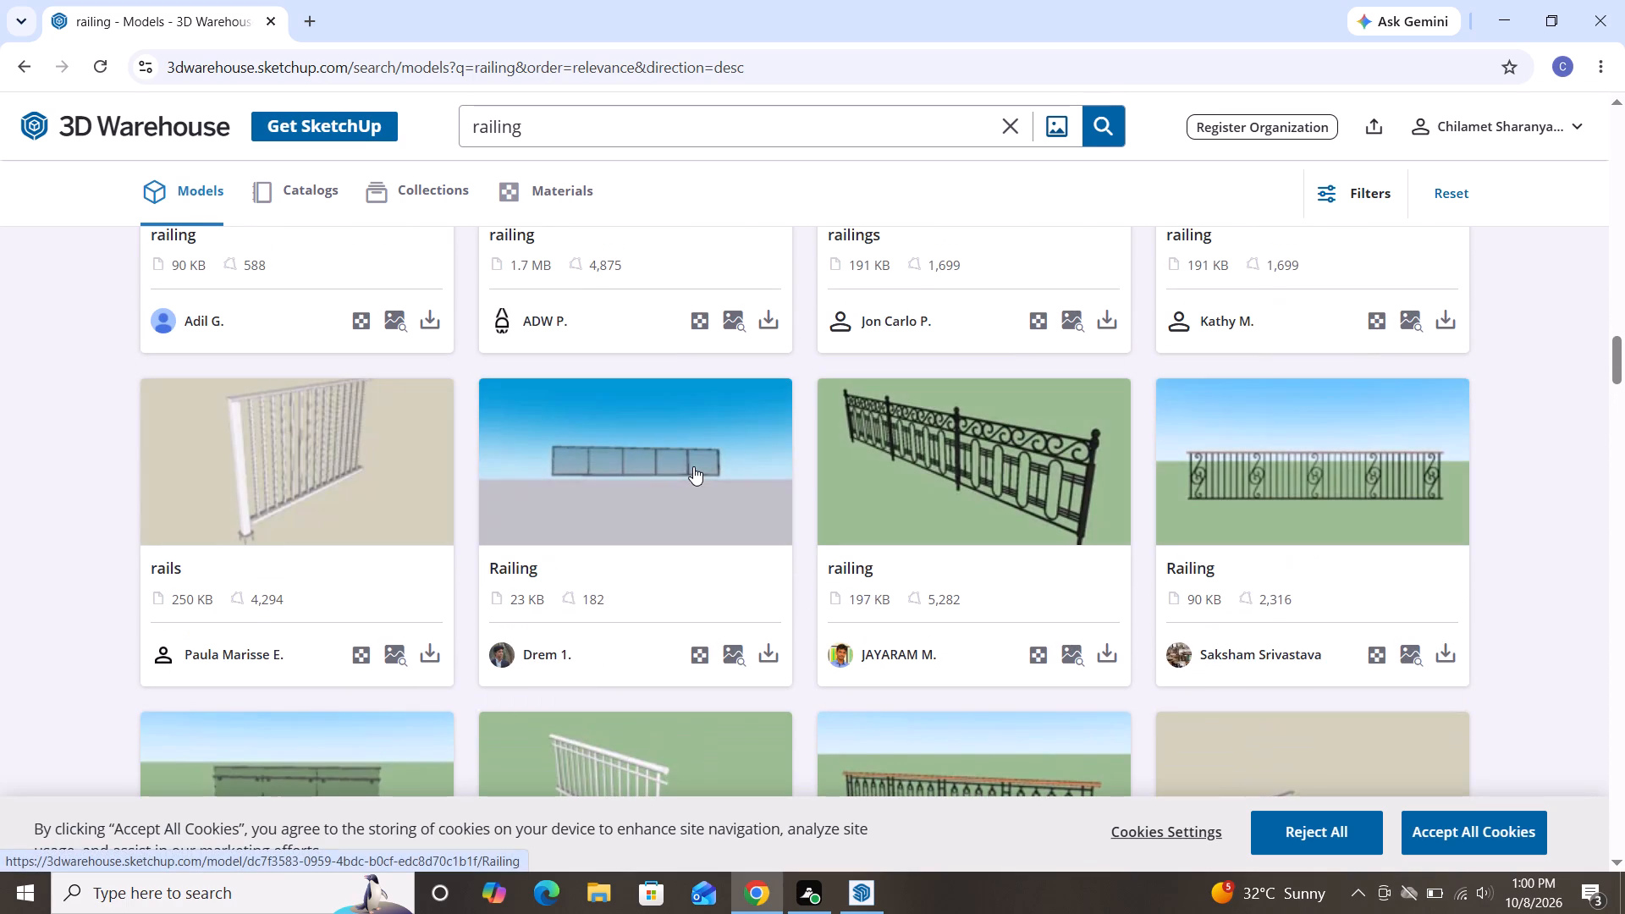
pyautogui.scroll(-3, 531, 421)
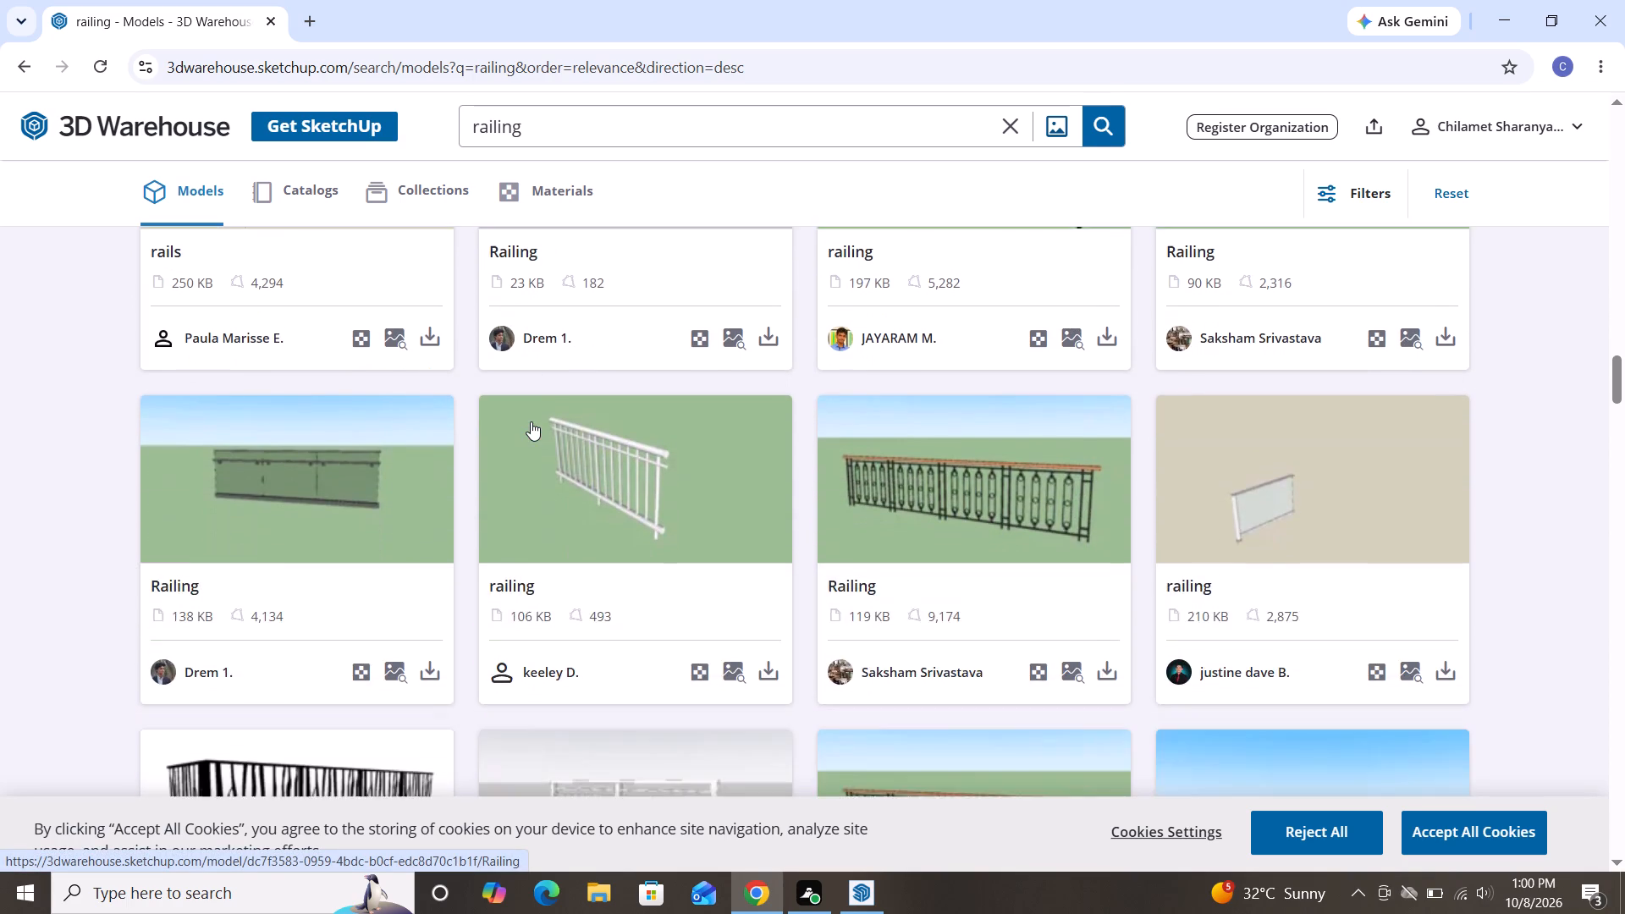
pyautogui.scroll(-8, 531, 421)
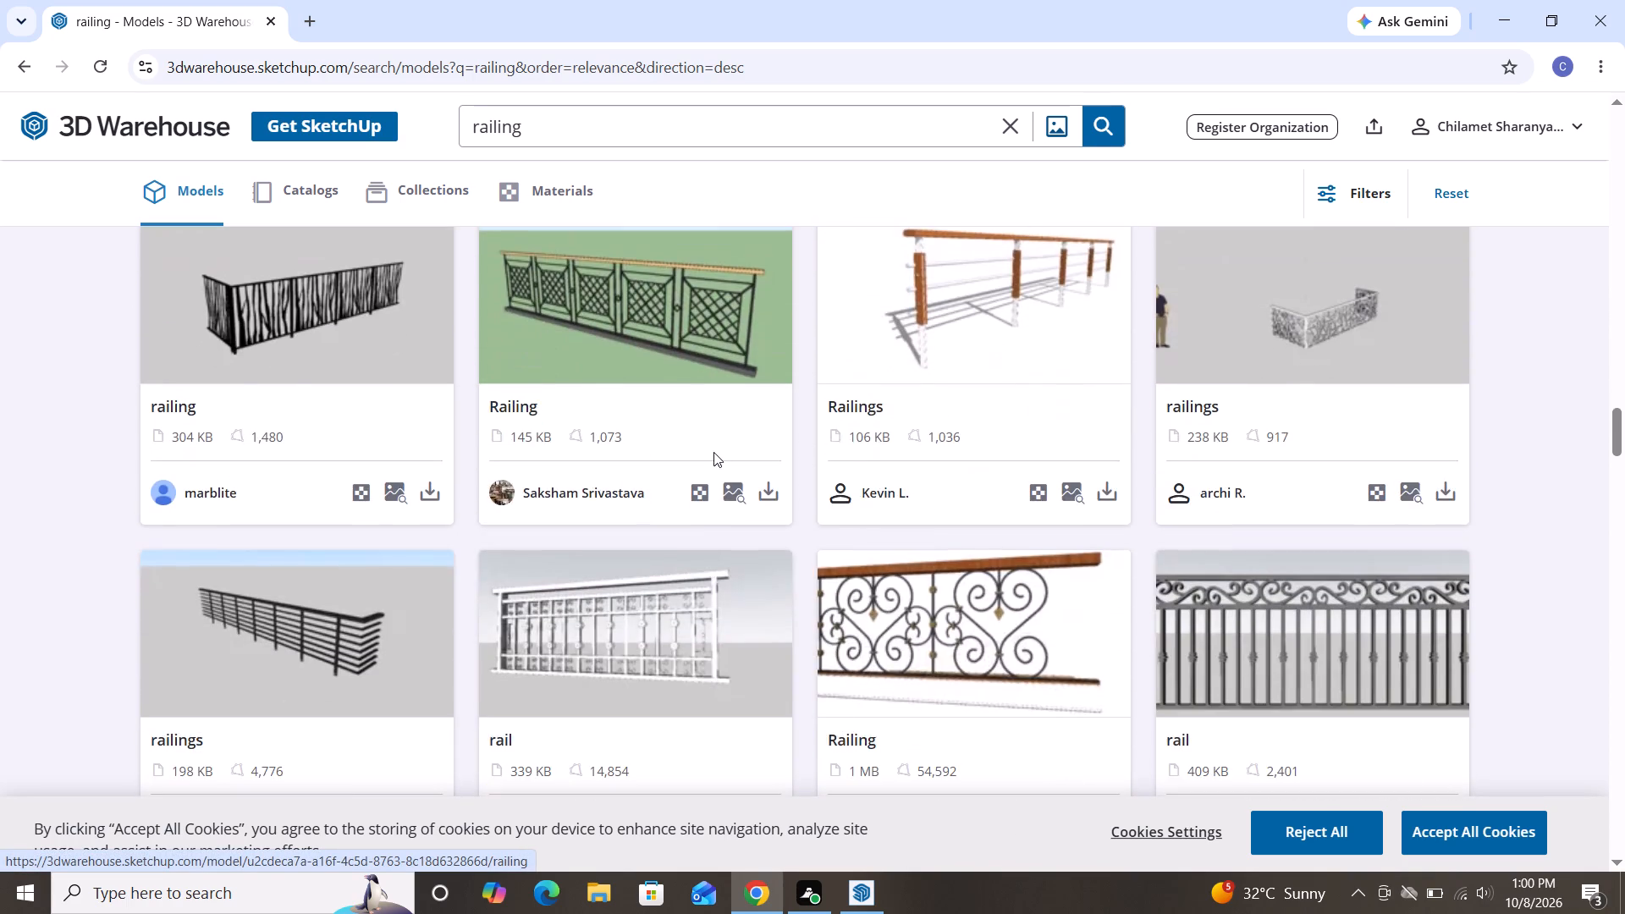
pyautogui.scroll(-7, 715, 452)
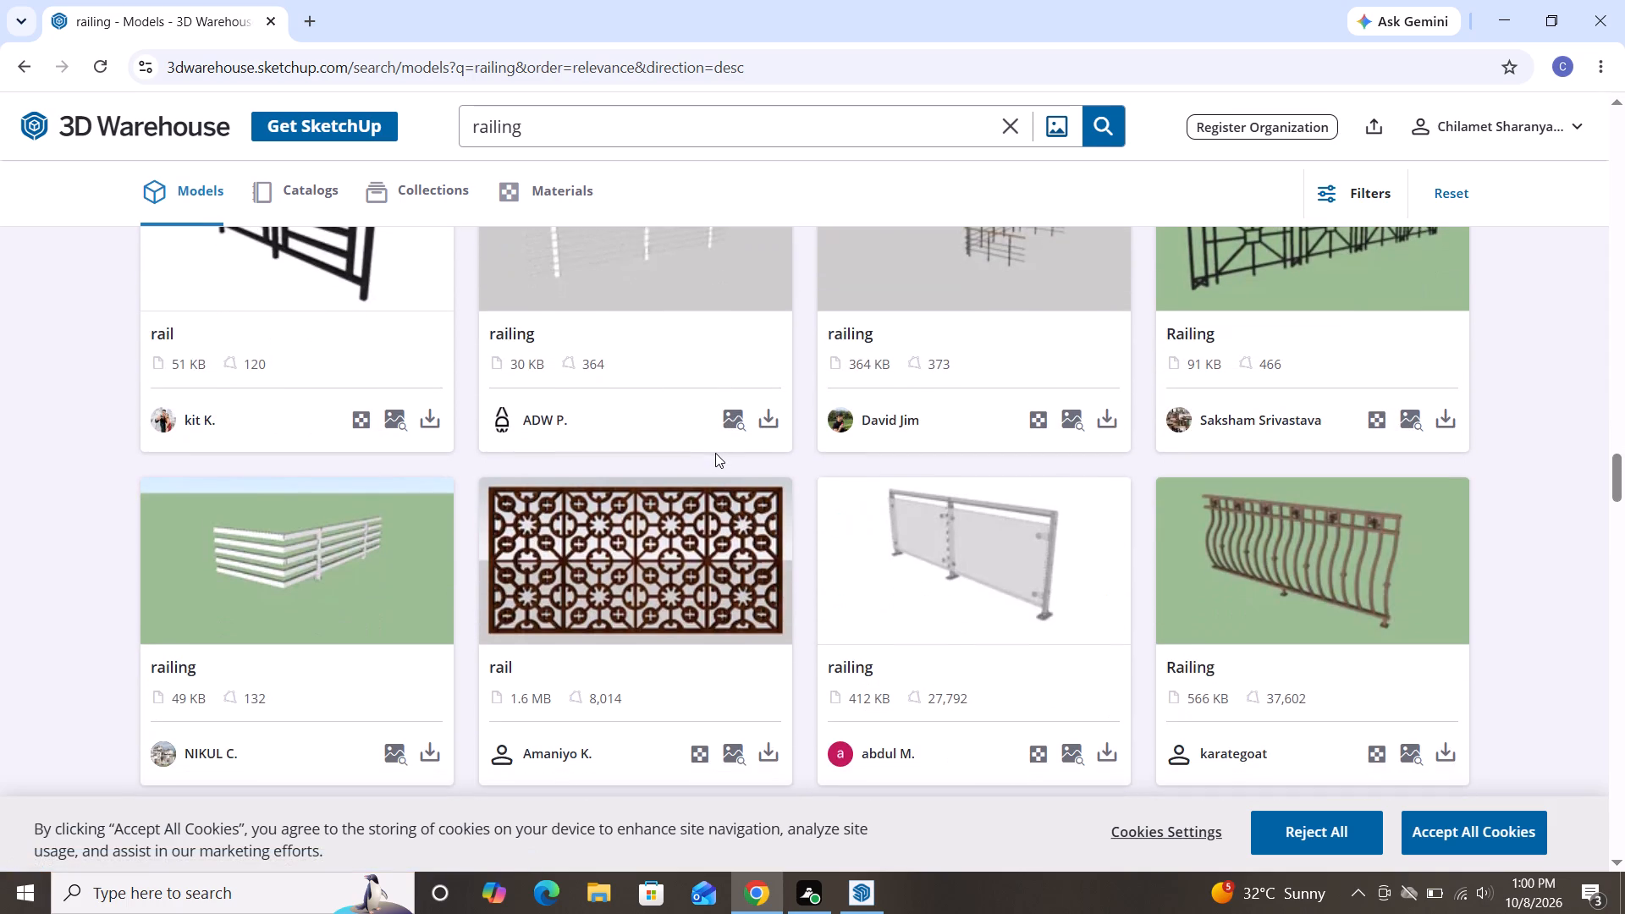
pyautogui.scroll(3, 715, 453)
pyautogui.scroll(-2, 715, 453)
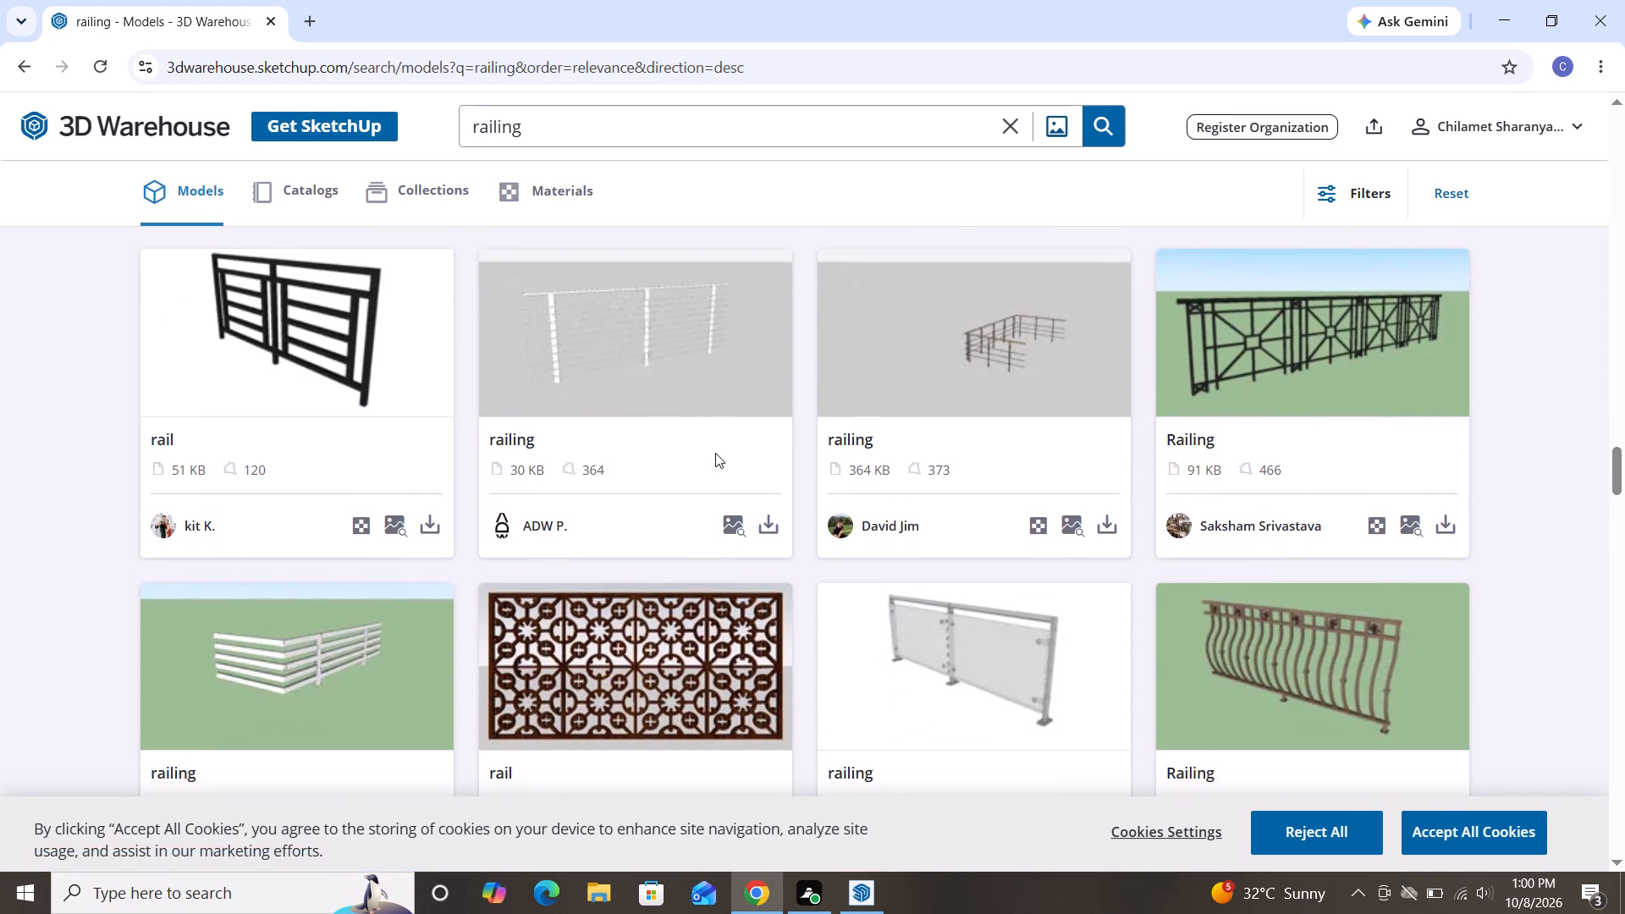
pyautogui.scroll(-3, 698, 438)
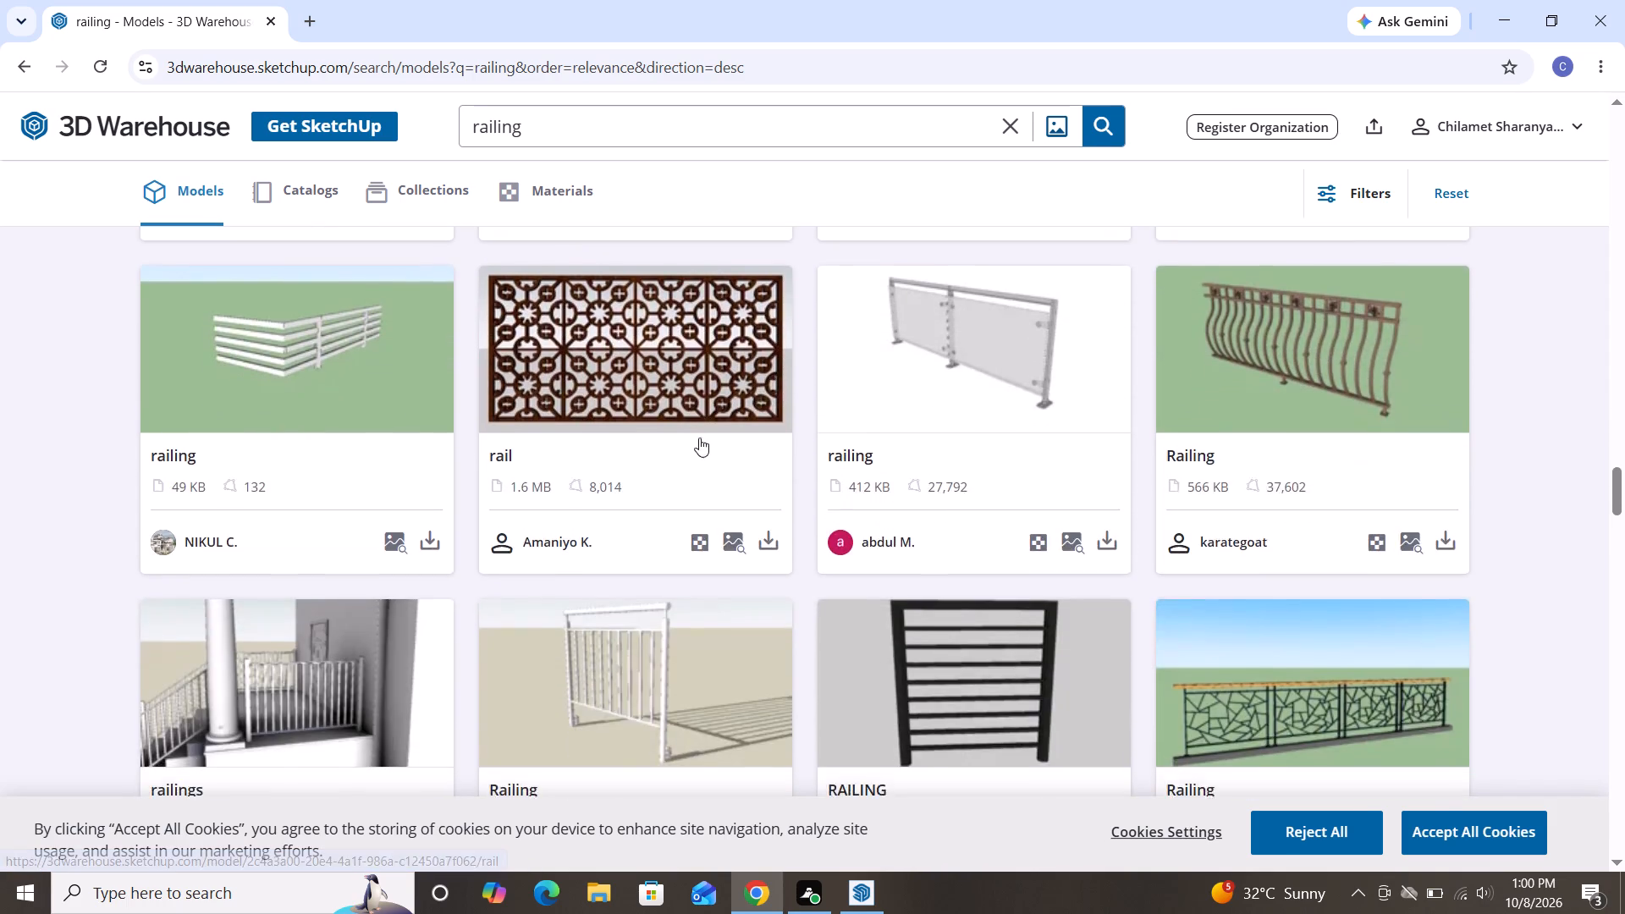
pyautogui.scroll(-7, 699, 442)
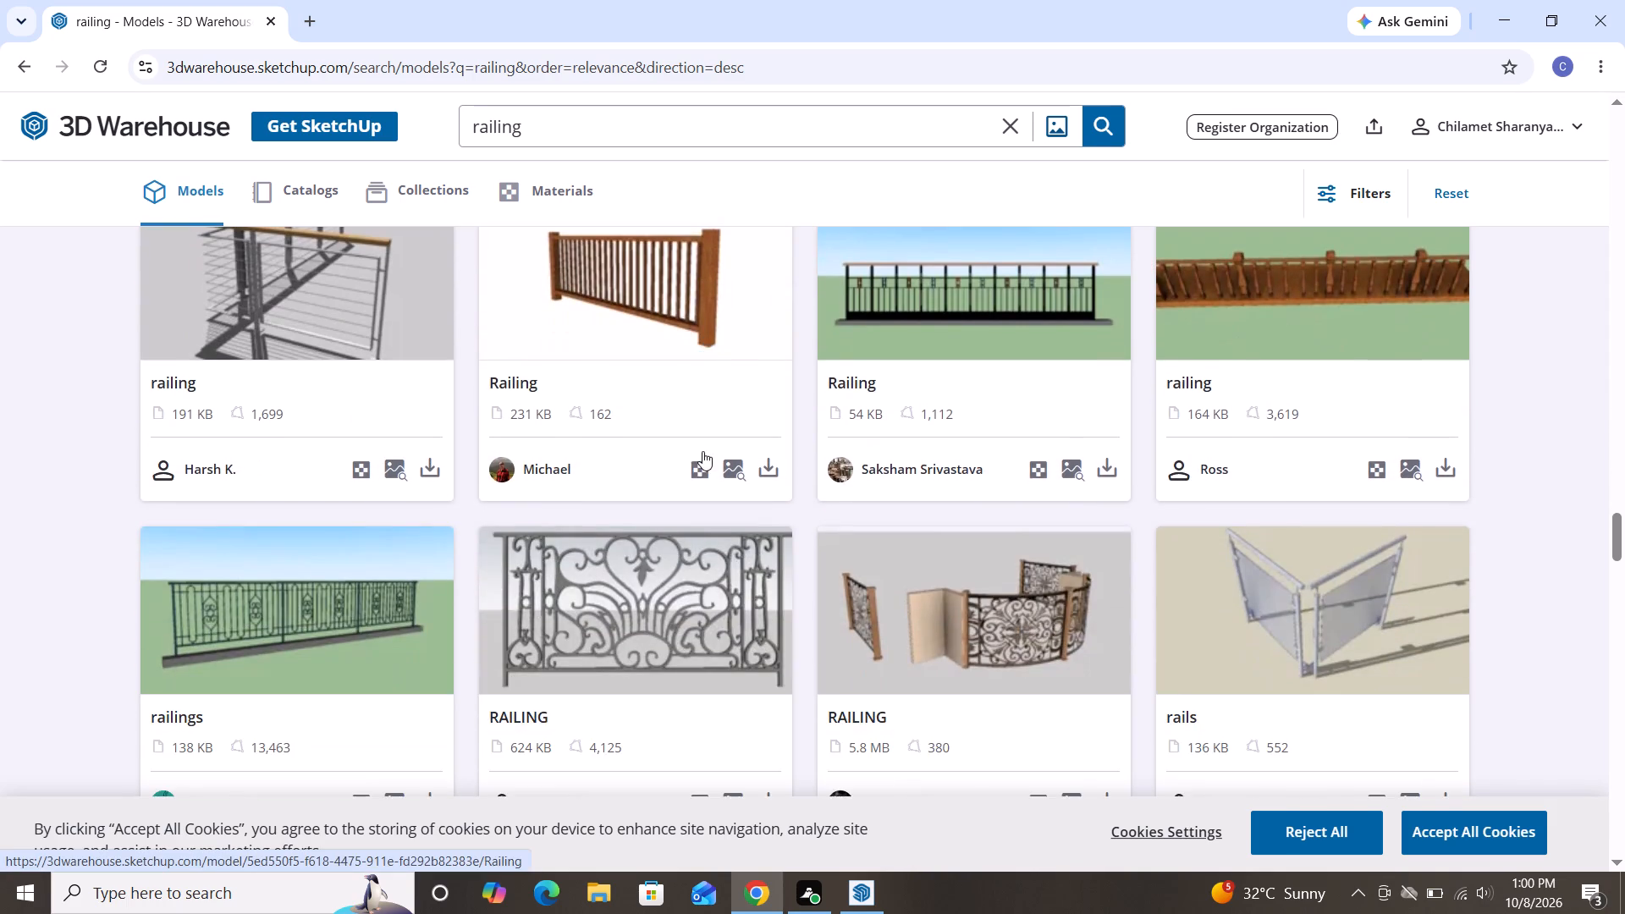
pyautogui.scroll(-3, 702, 451)
pyautogui.scroll(-2, 724, 629)
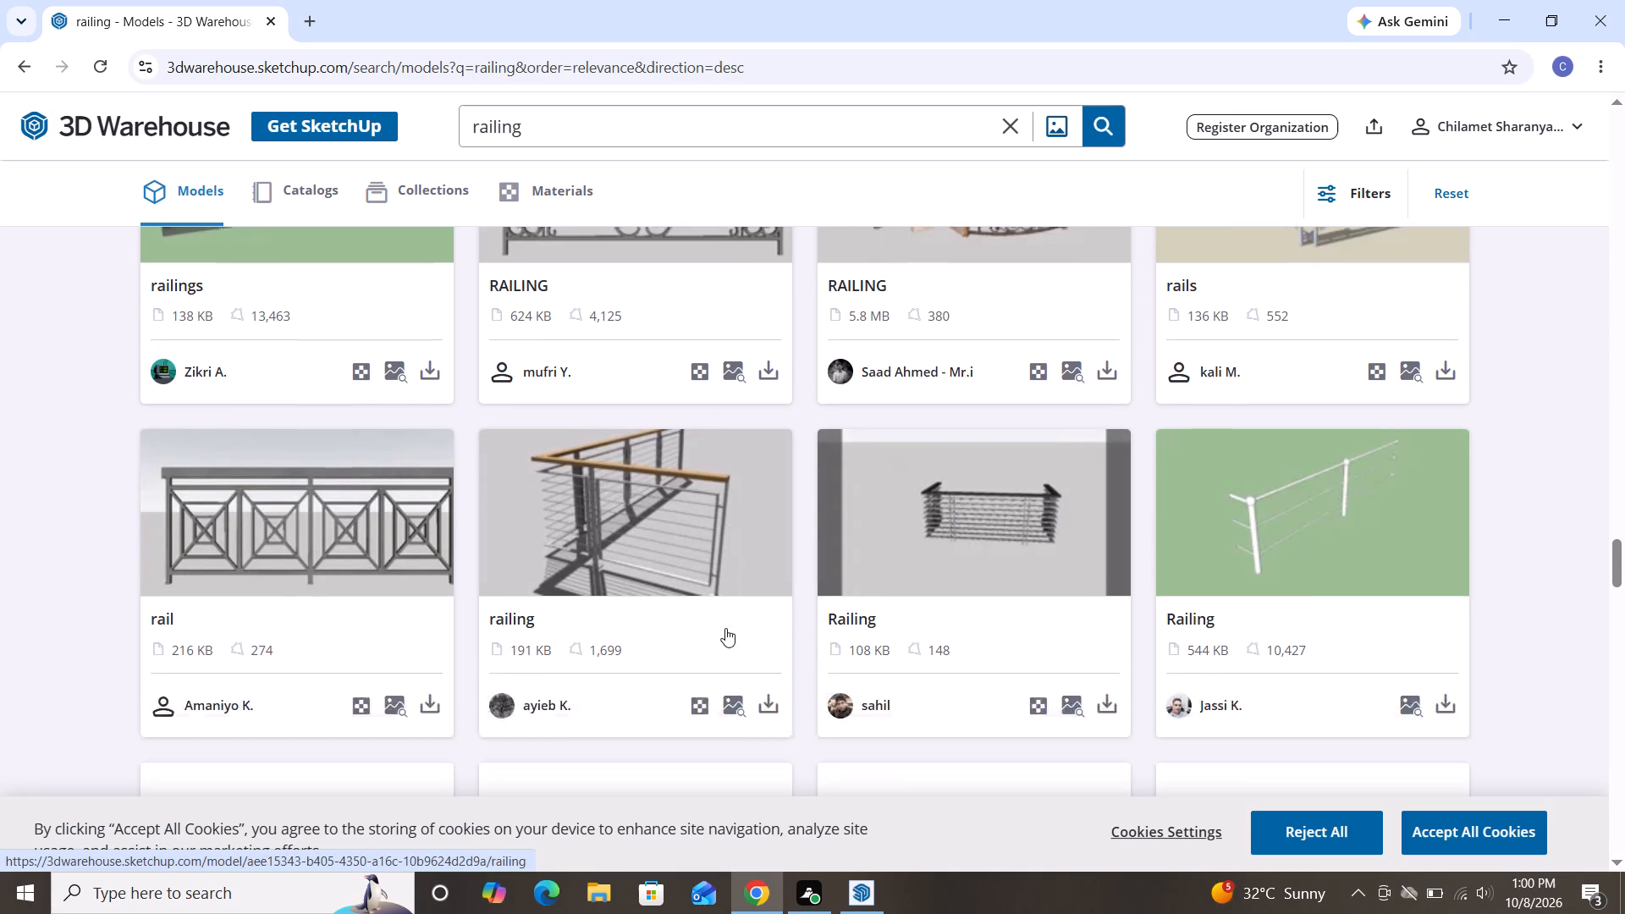
pyautogui.scroll(-2, 726, 623)
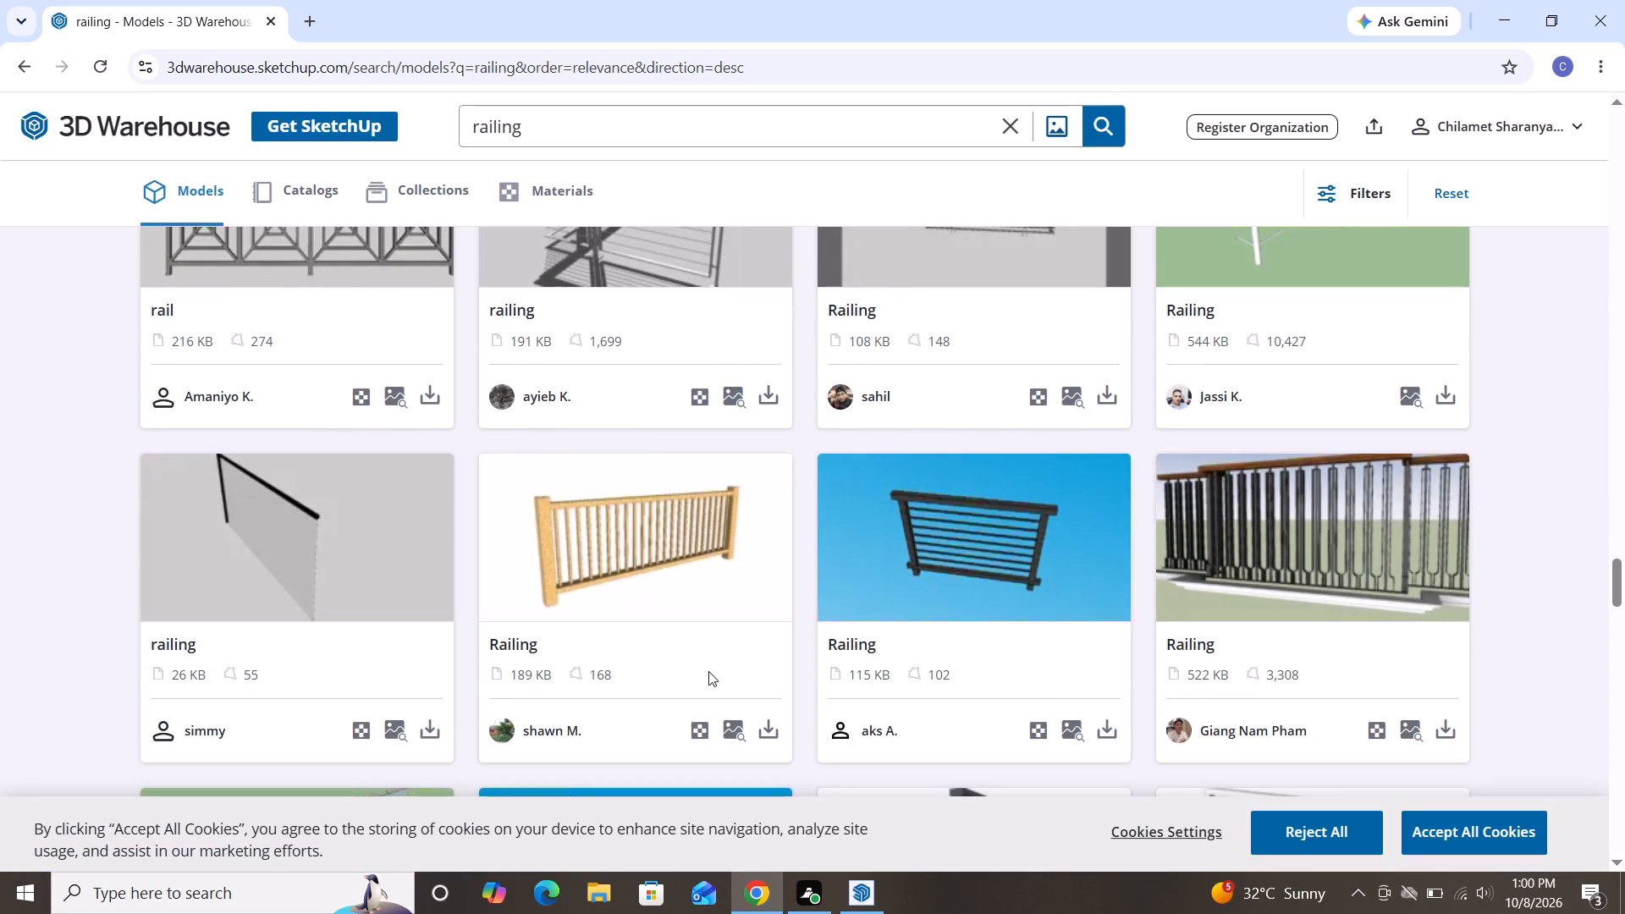
pyautogui.scroll(-1, 793, 510)
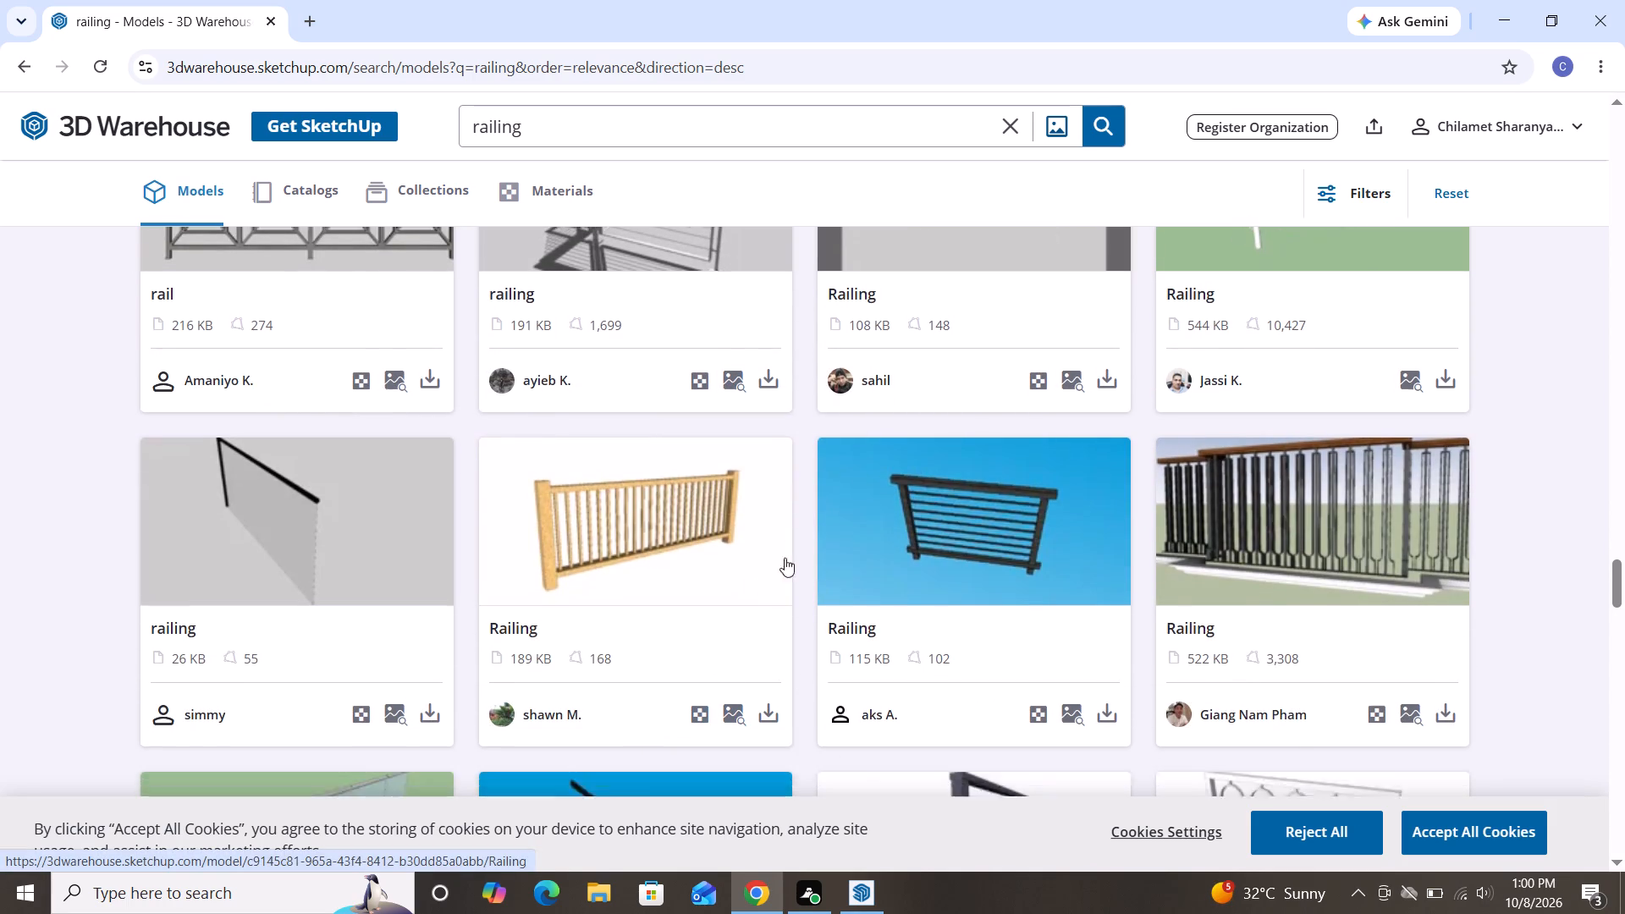
pyautogui.scroll(-1, 785, 558)
pyautogui.scroll(-4, 757, 627)
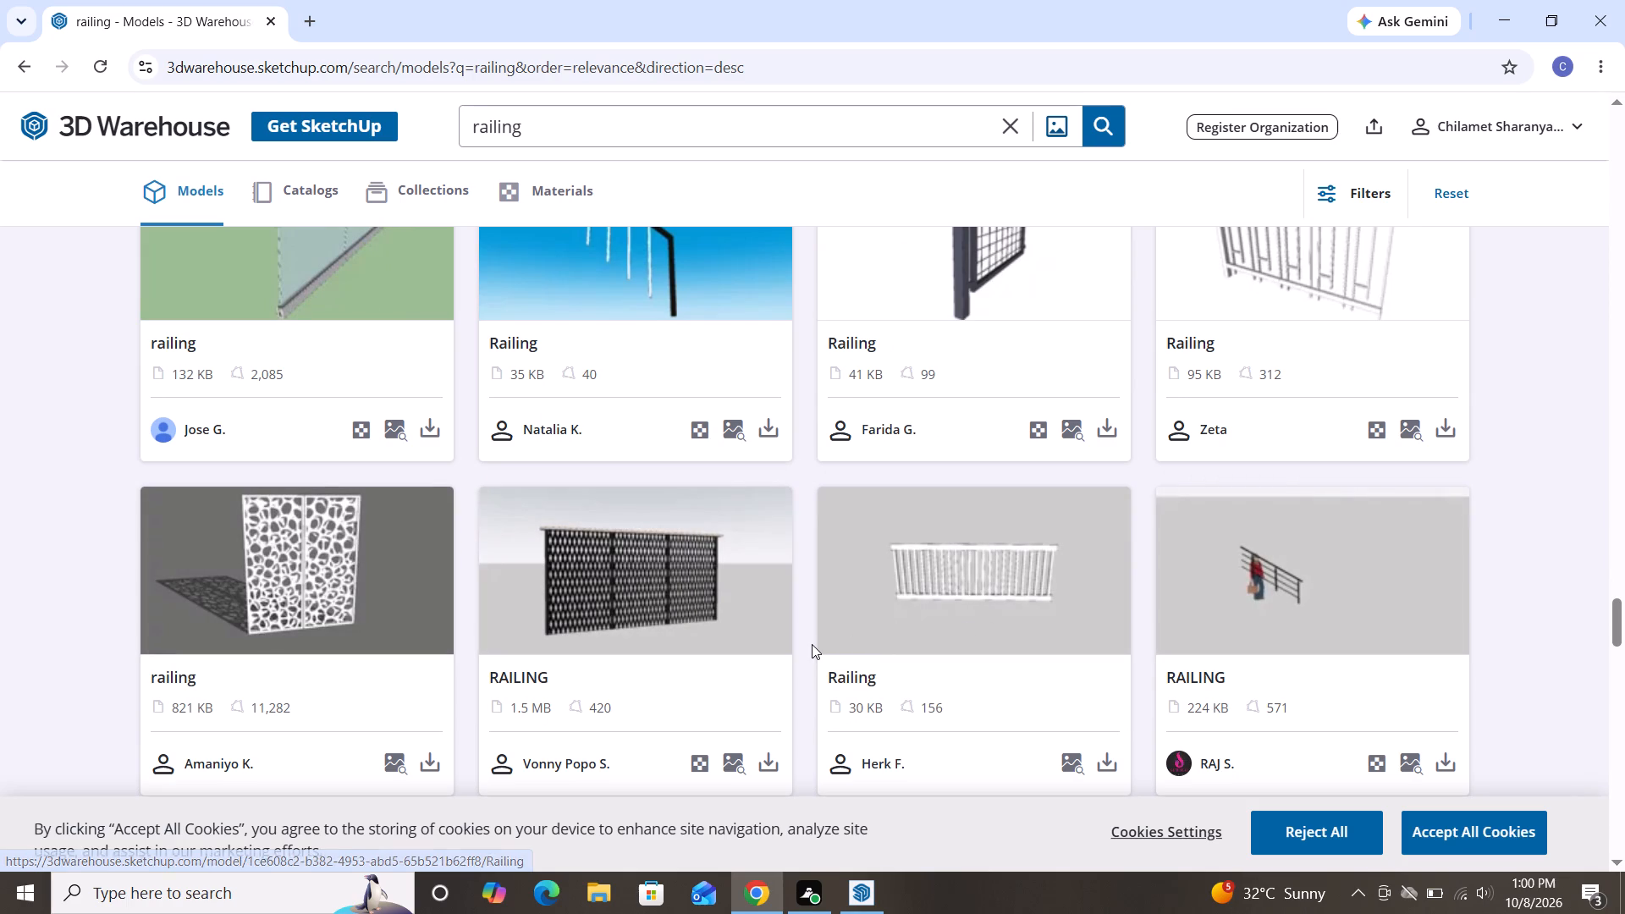
pyautogui.scroll(-5, 812, 644)
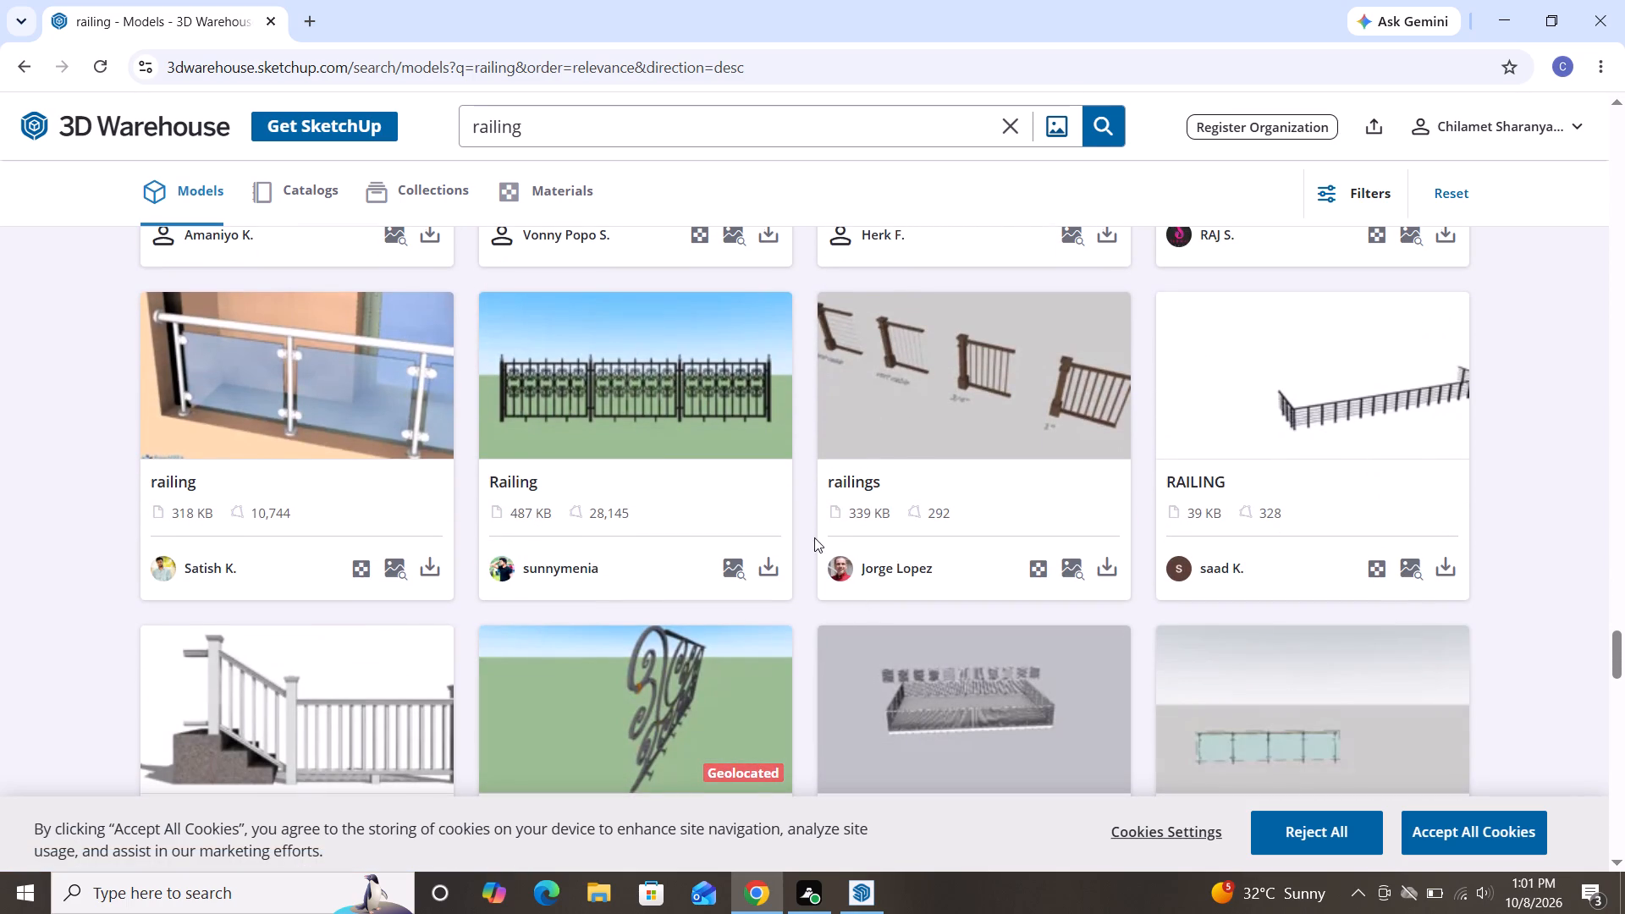
pyautogui.scroll(-5, 814, 537)
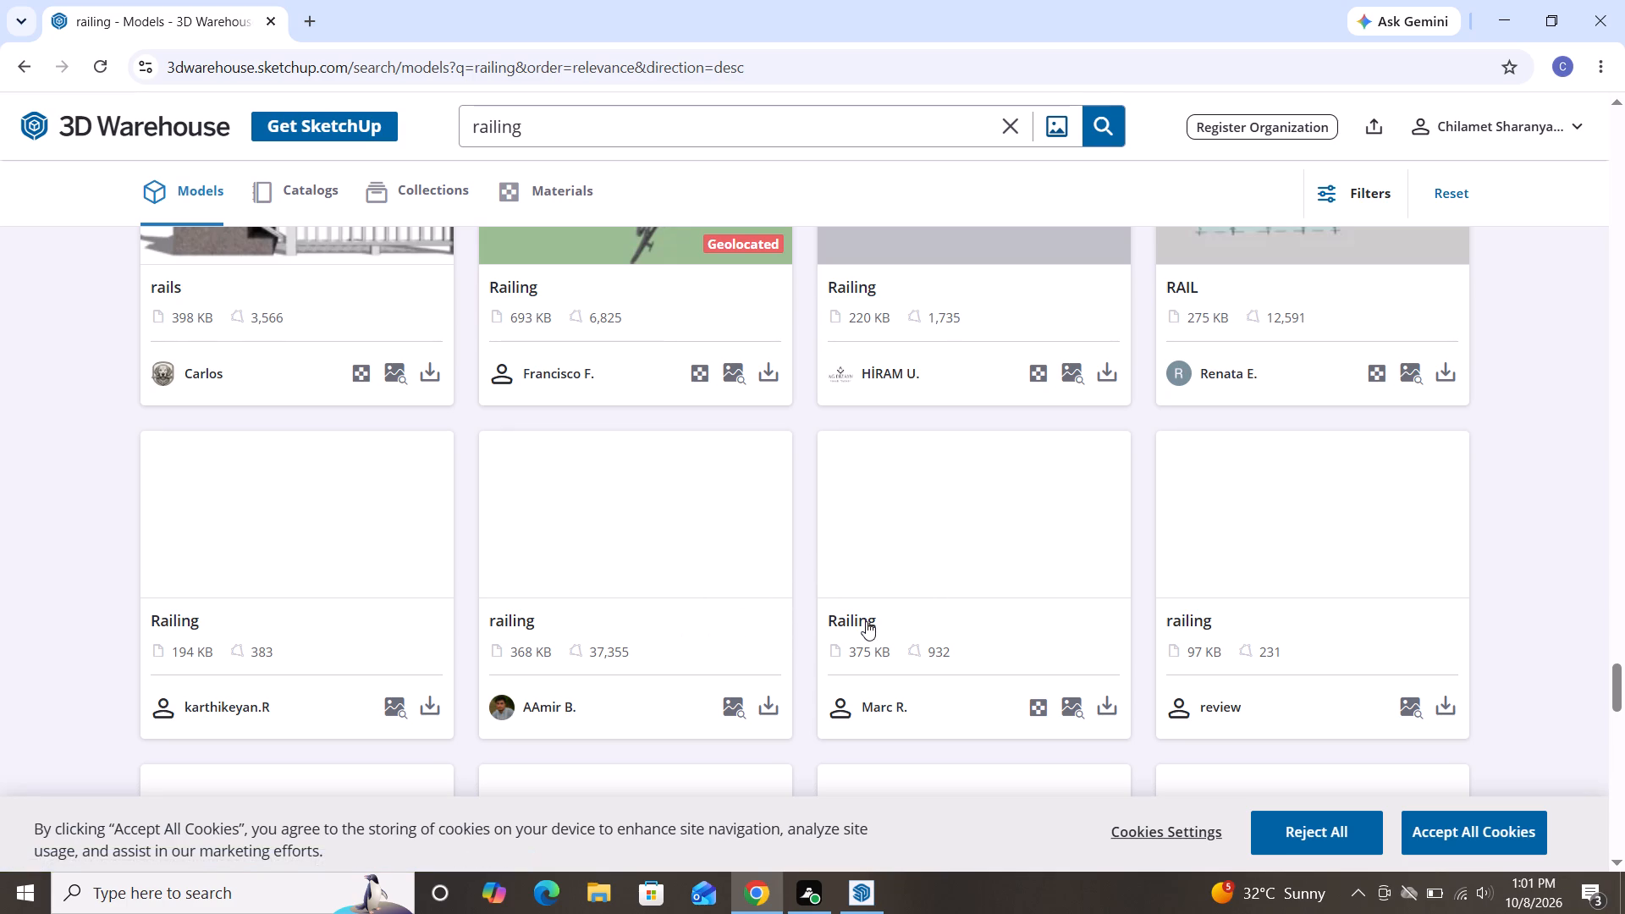
pyautogui.scroll(-3, 615, 520)
pyautogui.scroll(2, 619, 530)
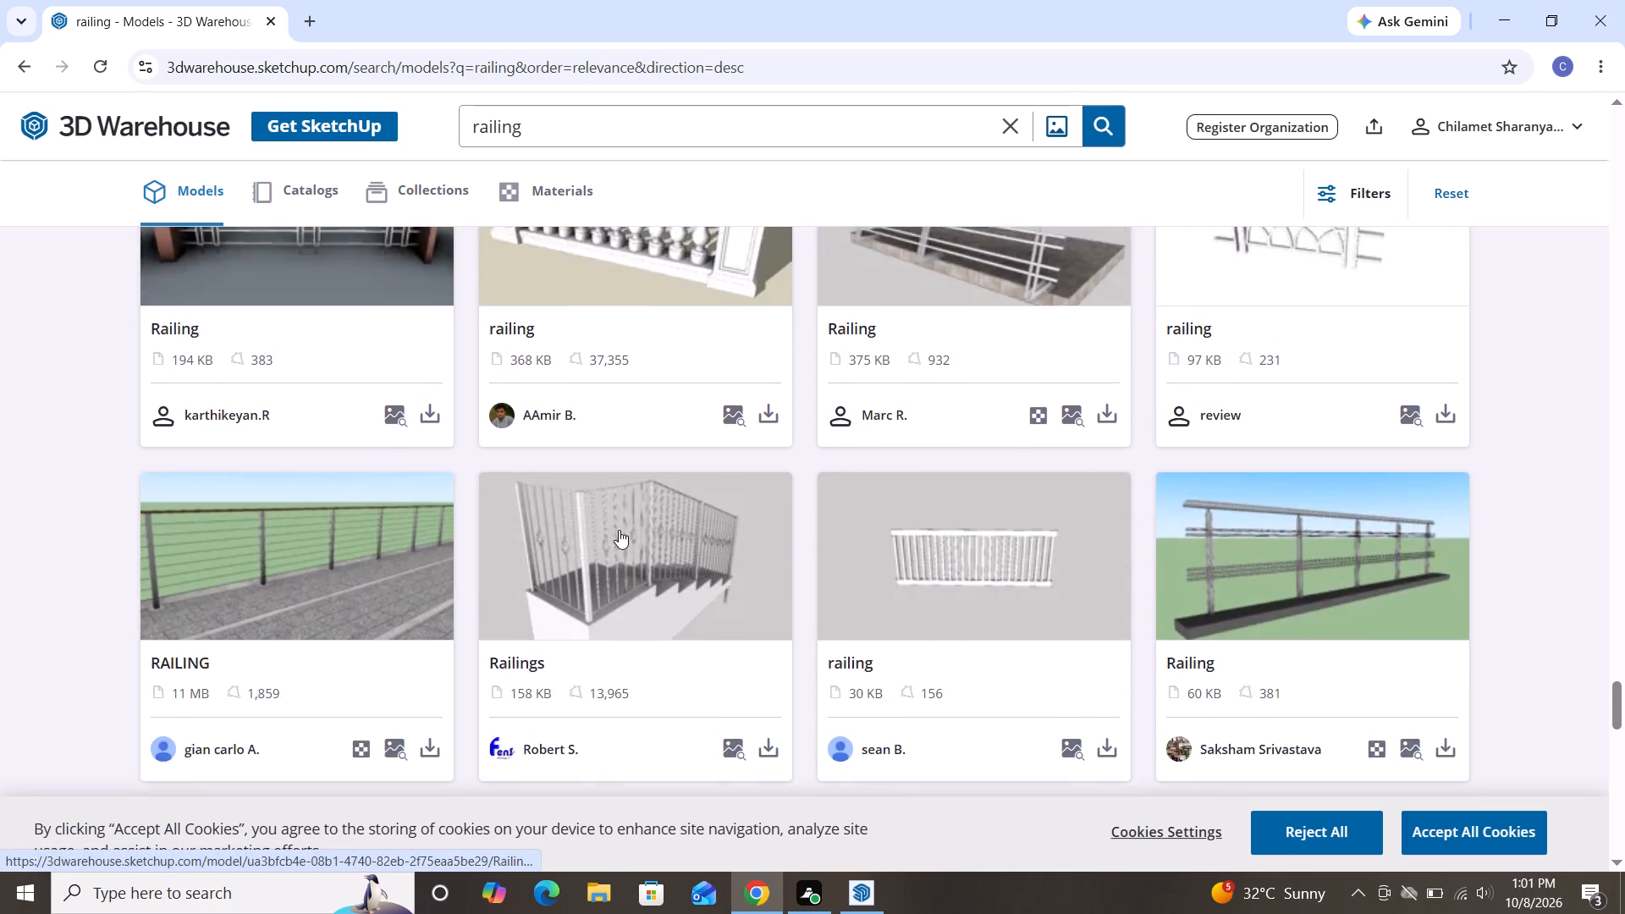
pyautogui.scroll(1, 619, 530)
pyautogui.scroll(-4, 619, 530)
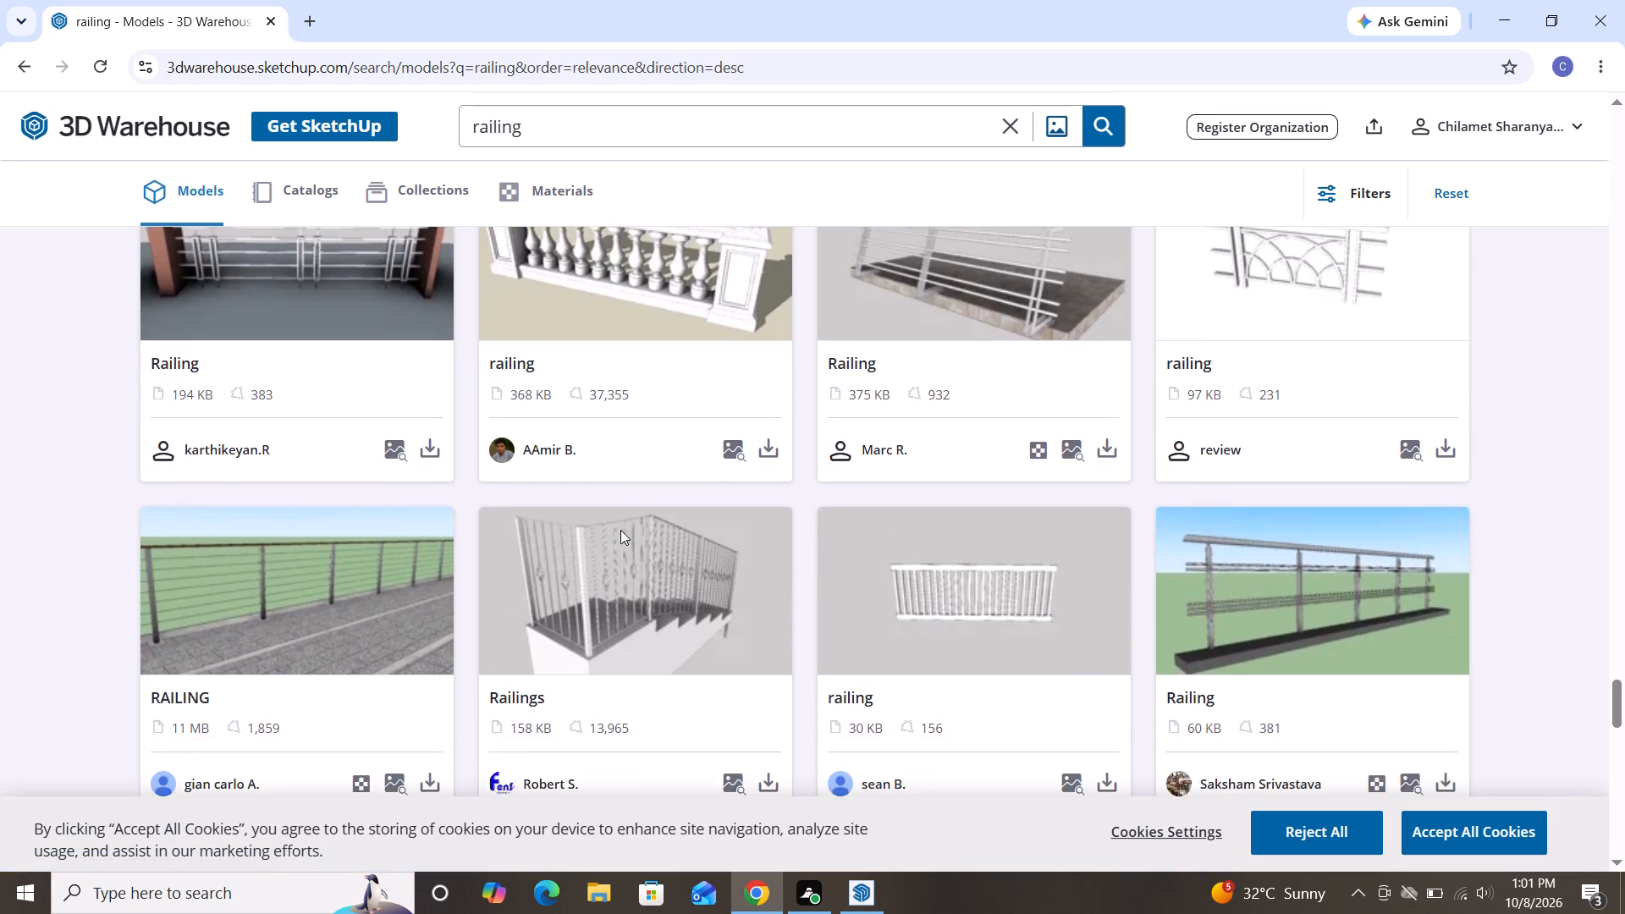
pyautogui.scroll(-3, 608, 584)
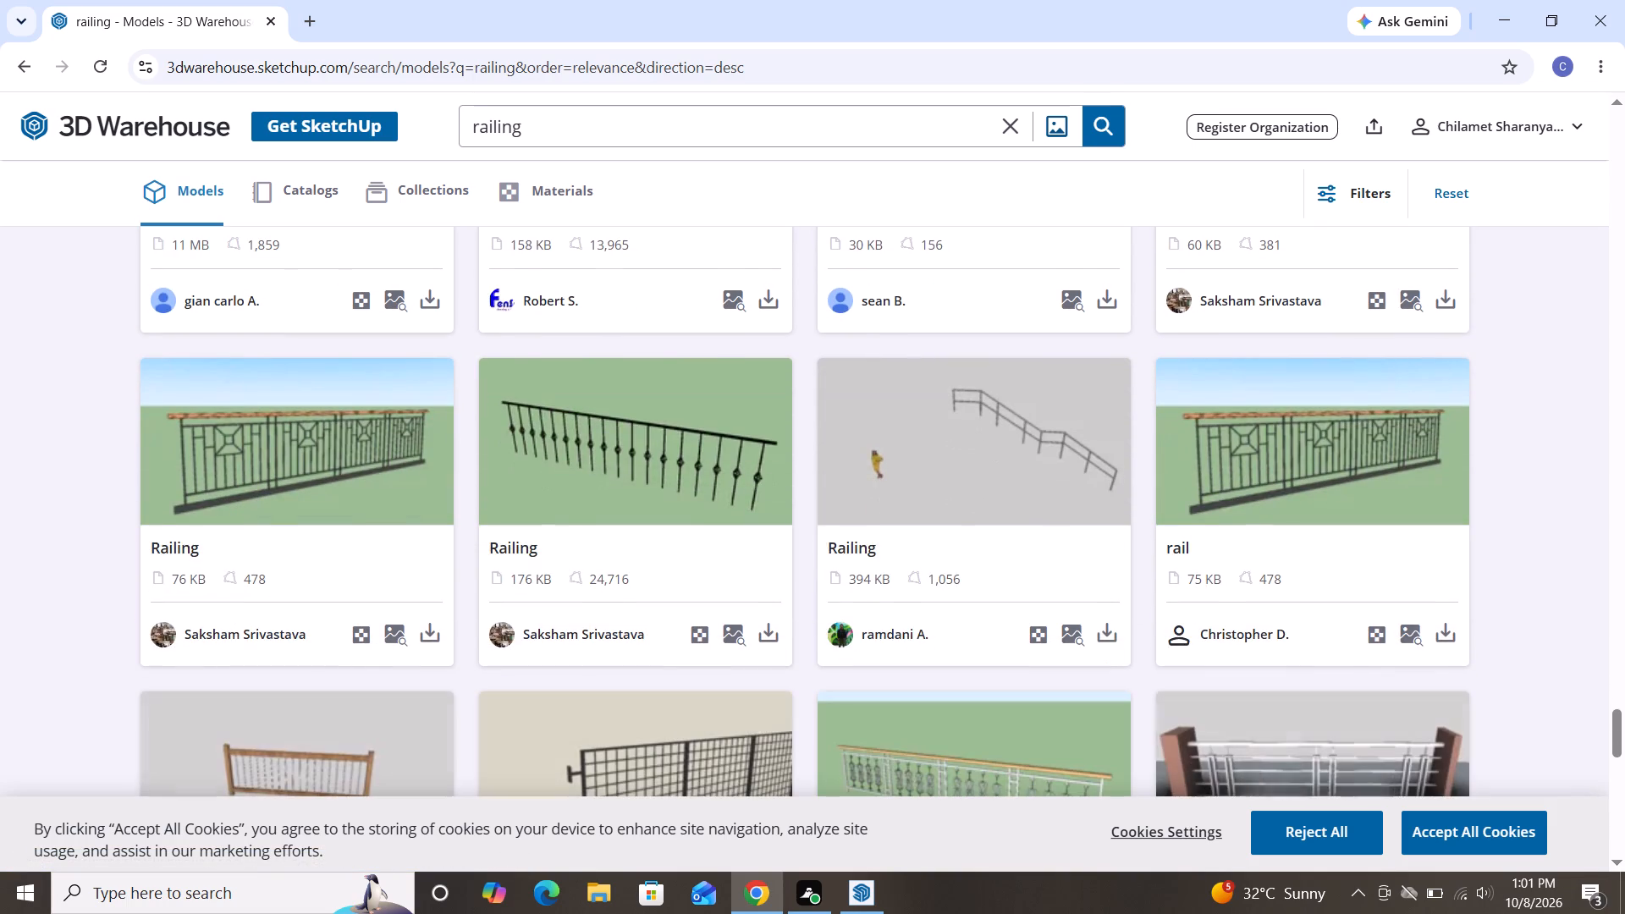
pyautogui.scroll(-5, 606, 586)
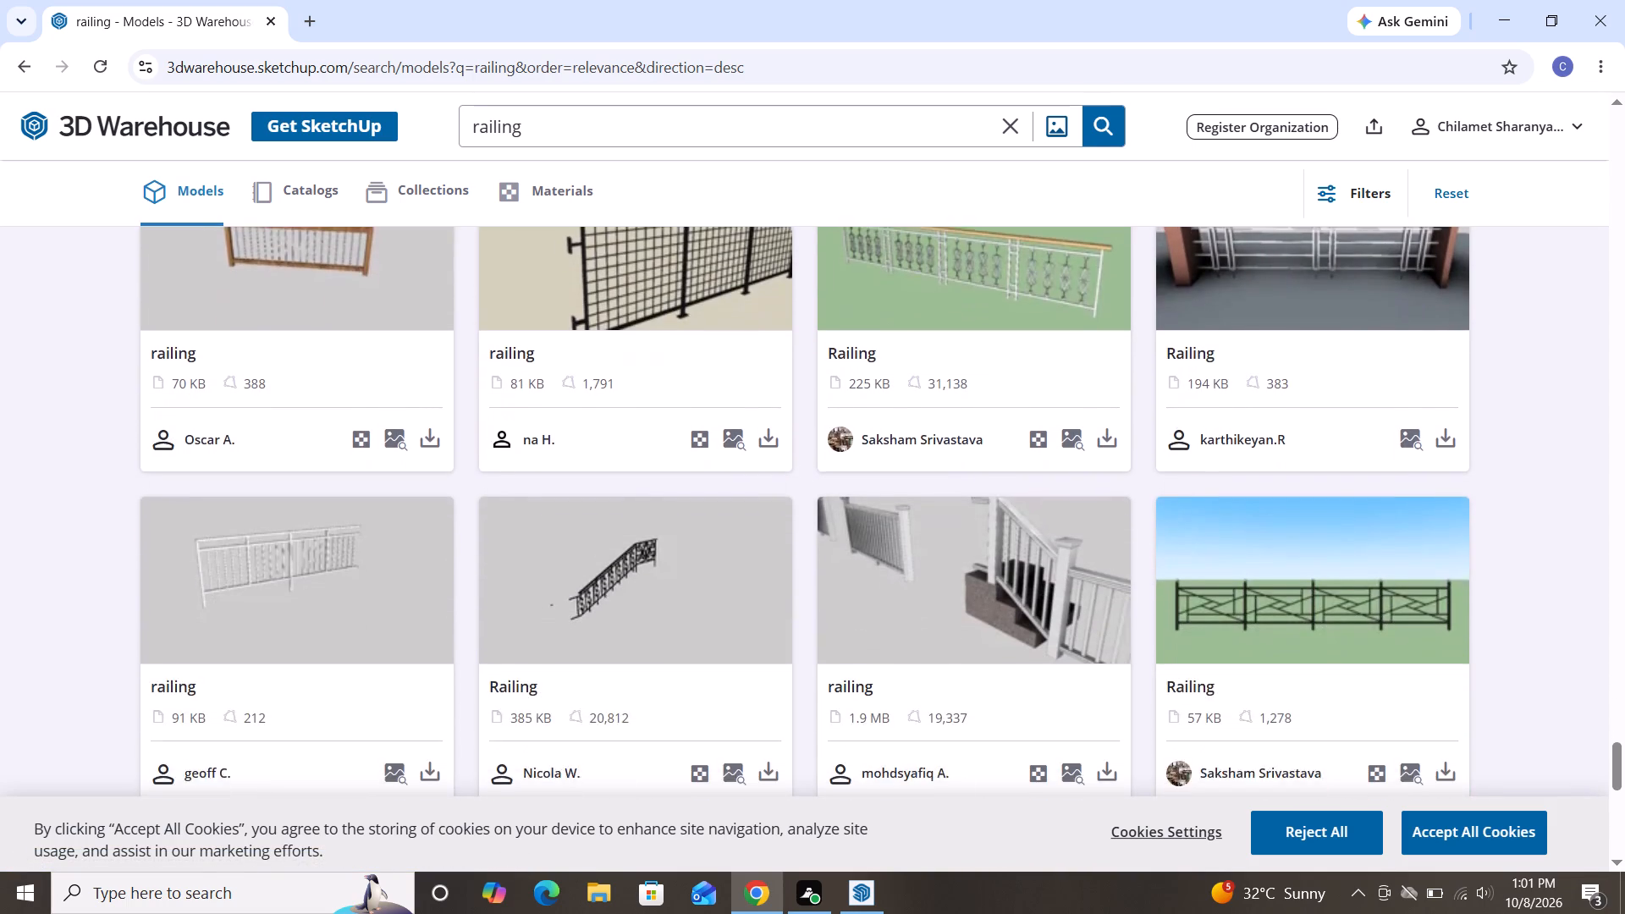
pyautogui.scroll(-3, 606, 586)
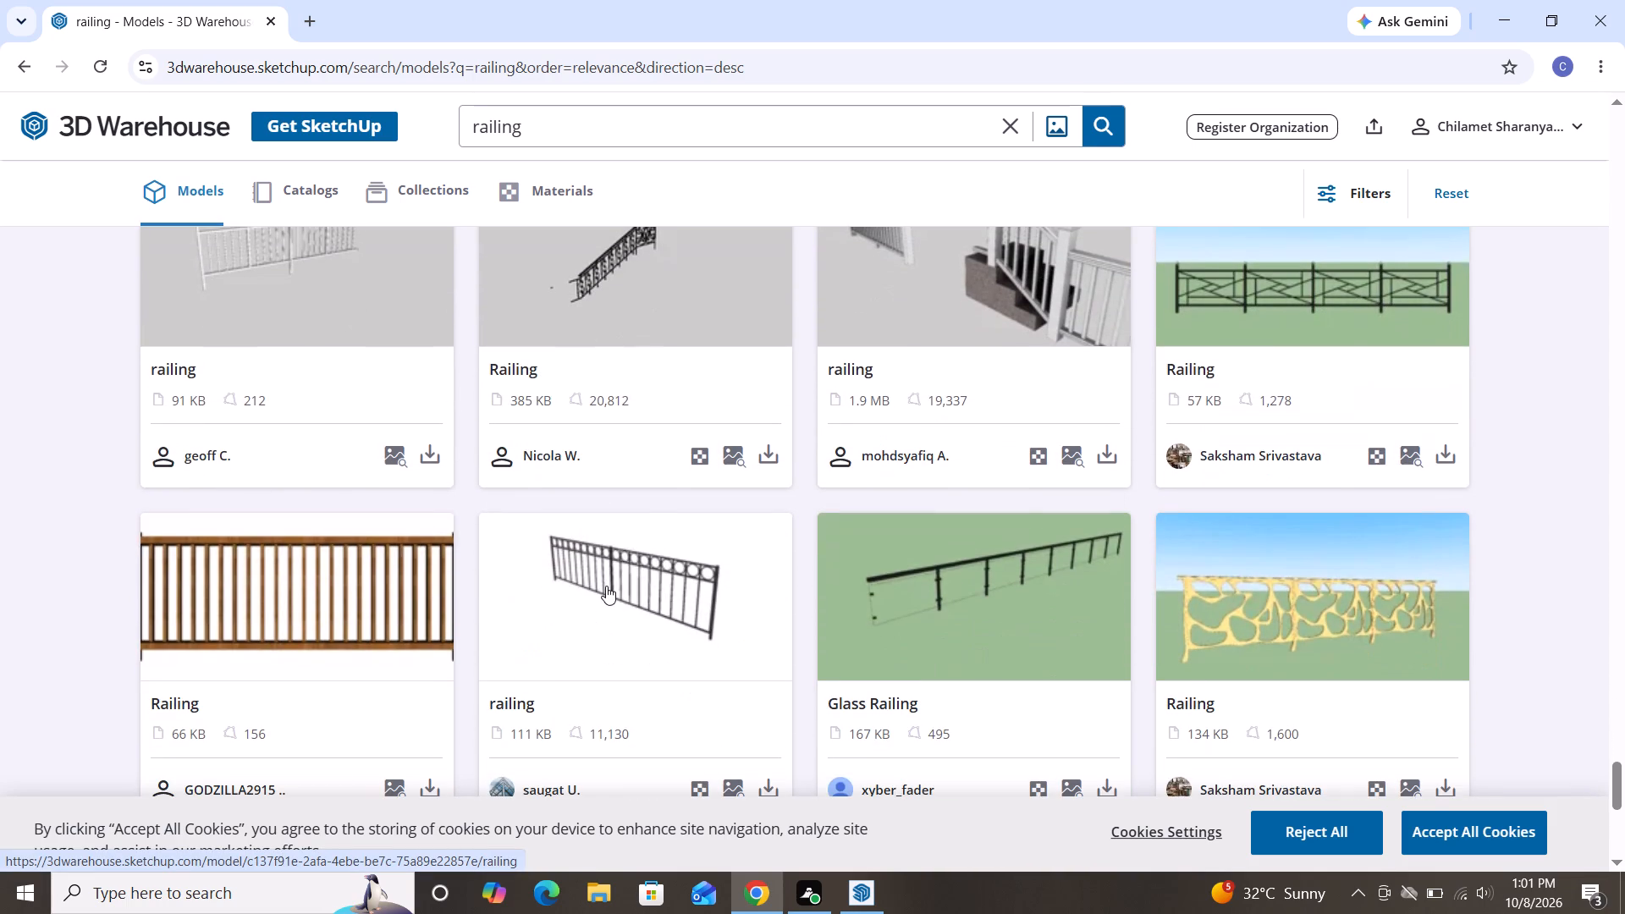
pyautogui.scroll(-2, 606, 586)
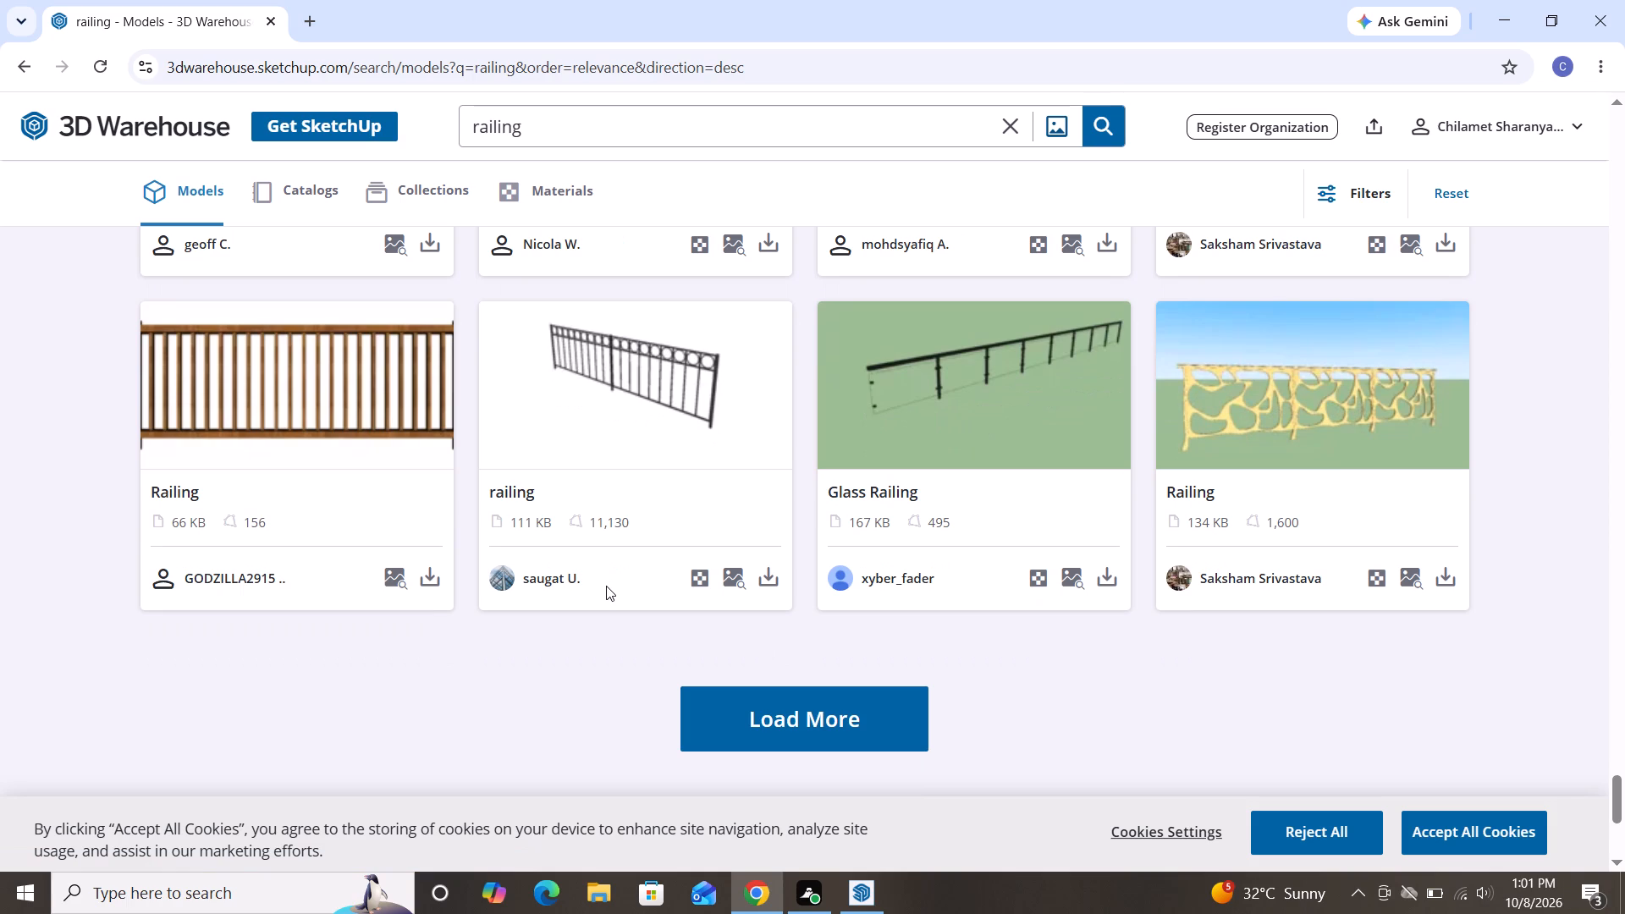
pyautogui.scroll(2, 606, 586)
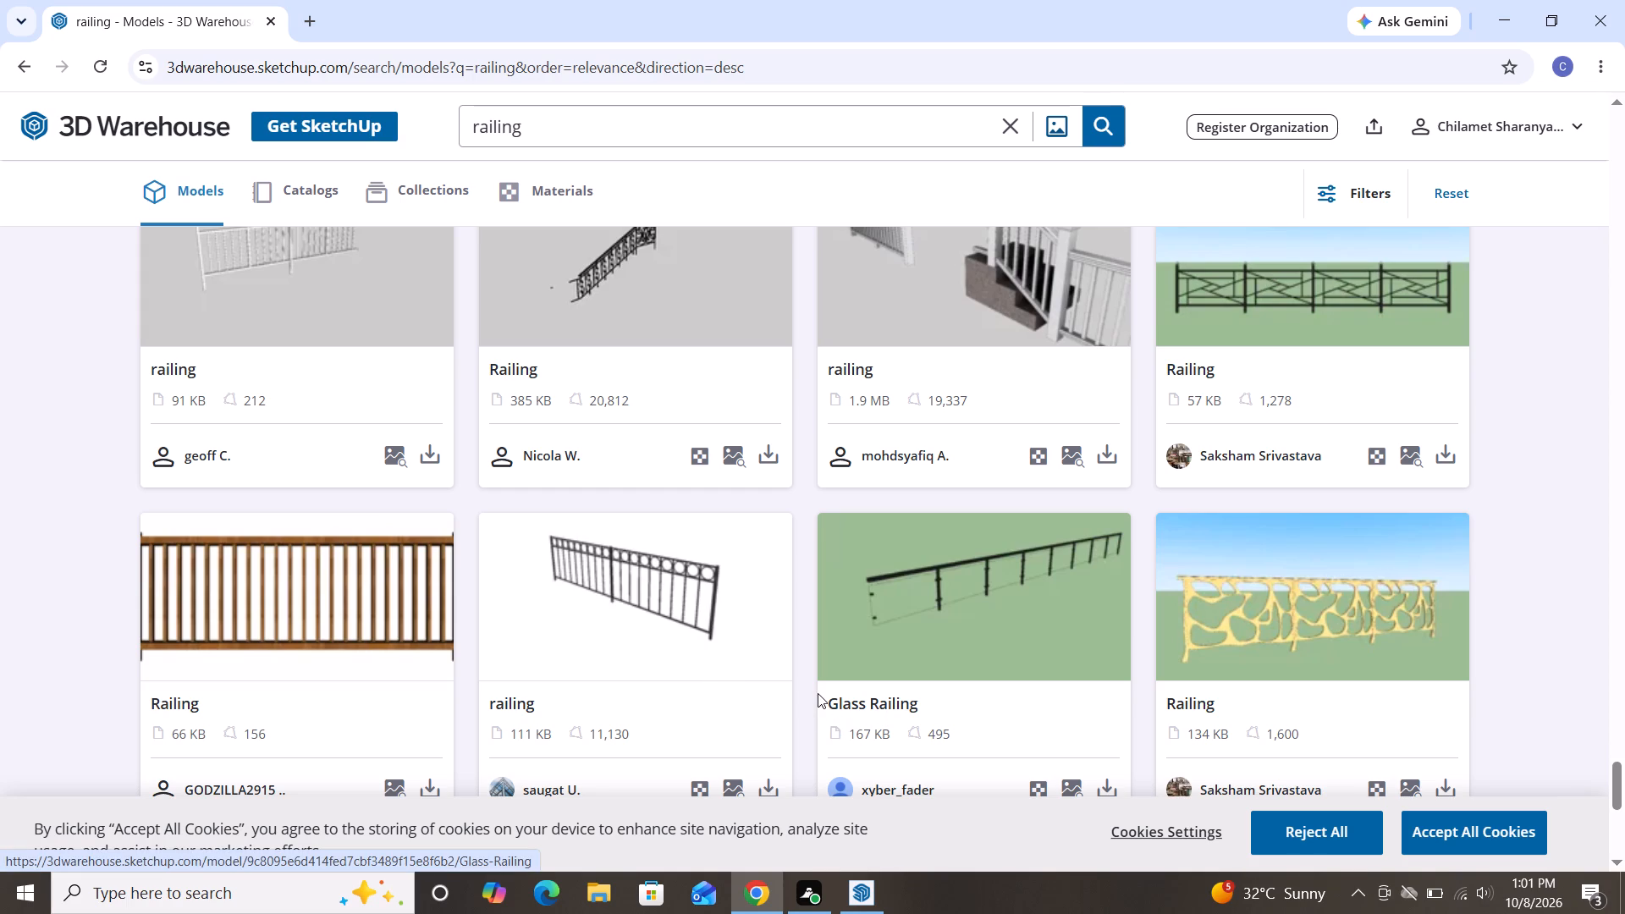
# Load more railing search results and examine the thumbnails for a simple railing with horizontal bars.
pyautogui.scroll(-6, 802, 661)
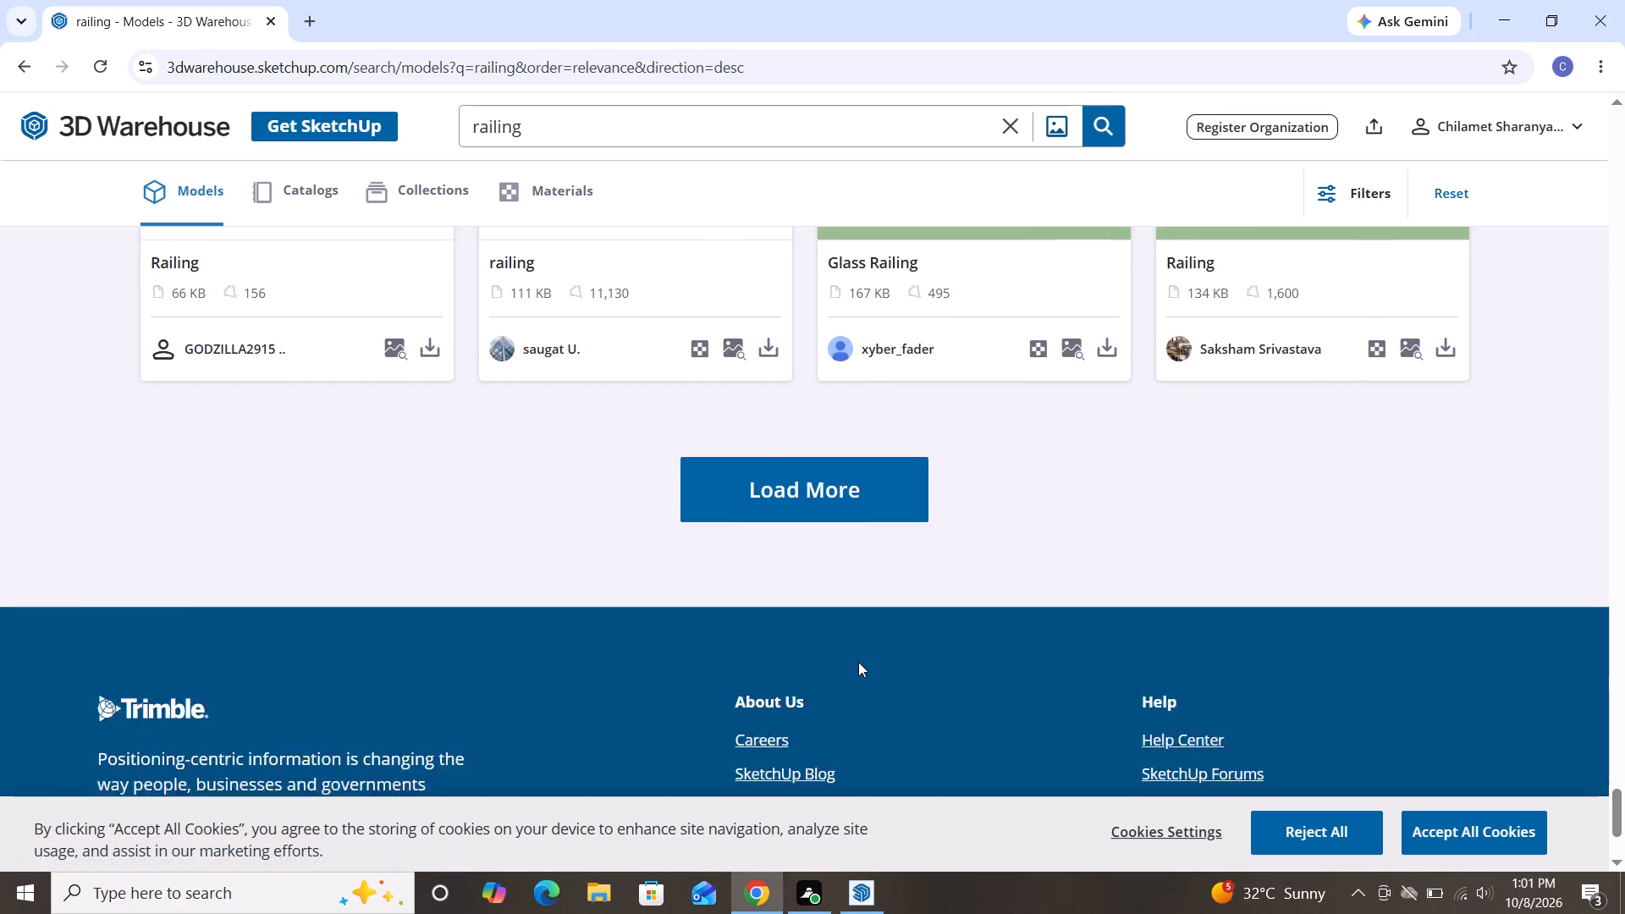
pyautogui.scroll(-2, 858, 662)
pyautogui.scroll(4, 858, 662)
pyautogui.click(858, 662)
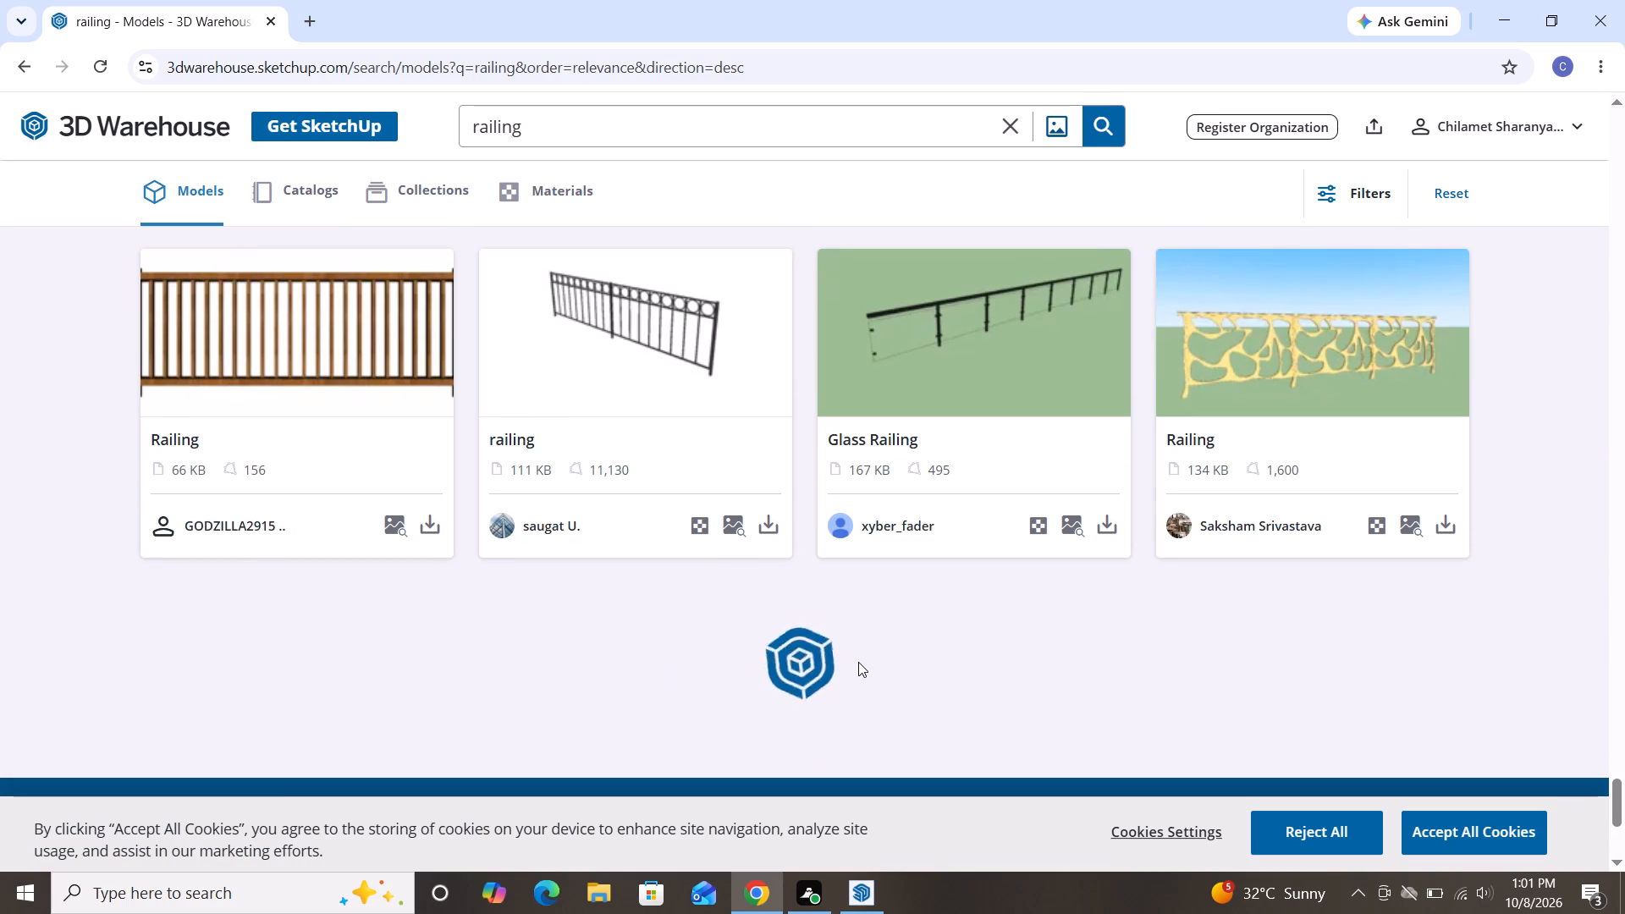
pyautogui.scroll(-4, 862, 579)
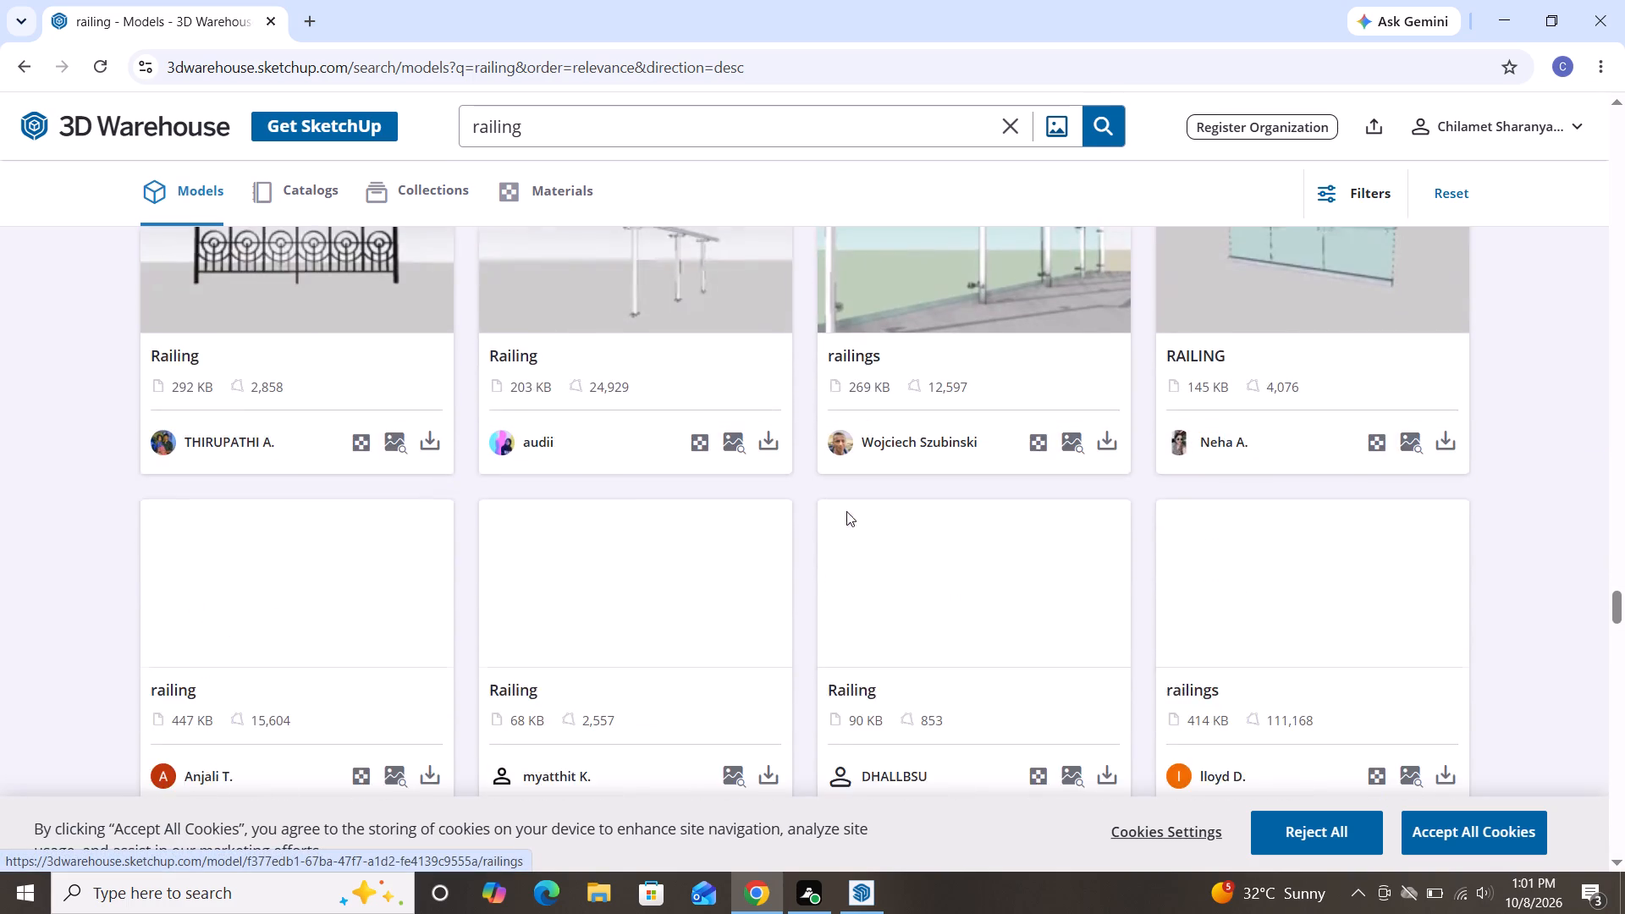
pyautogui.scroll(-5, 846, 510)
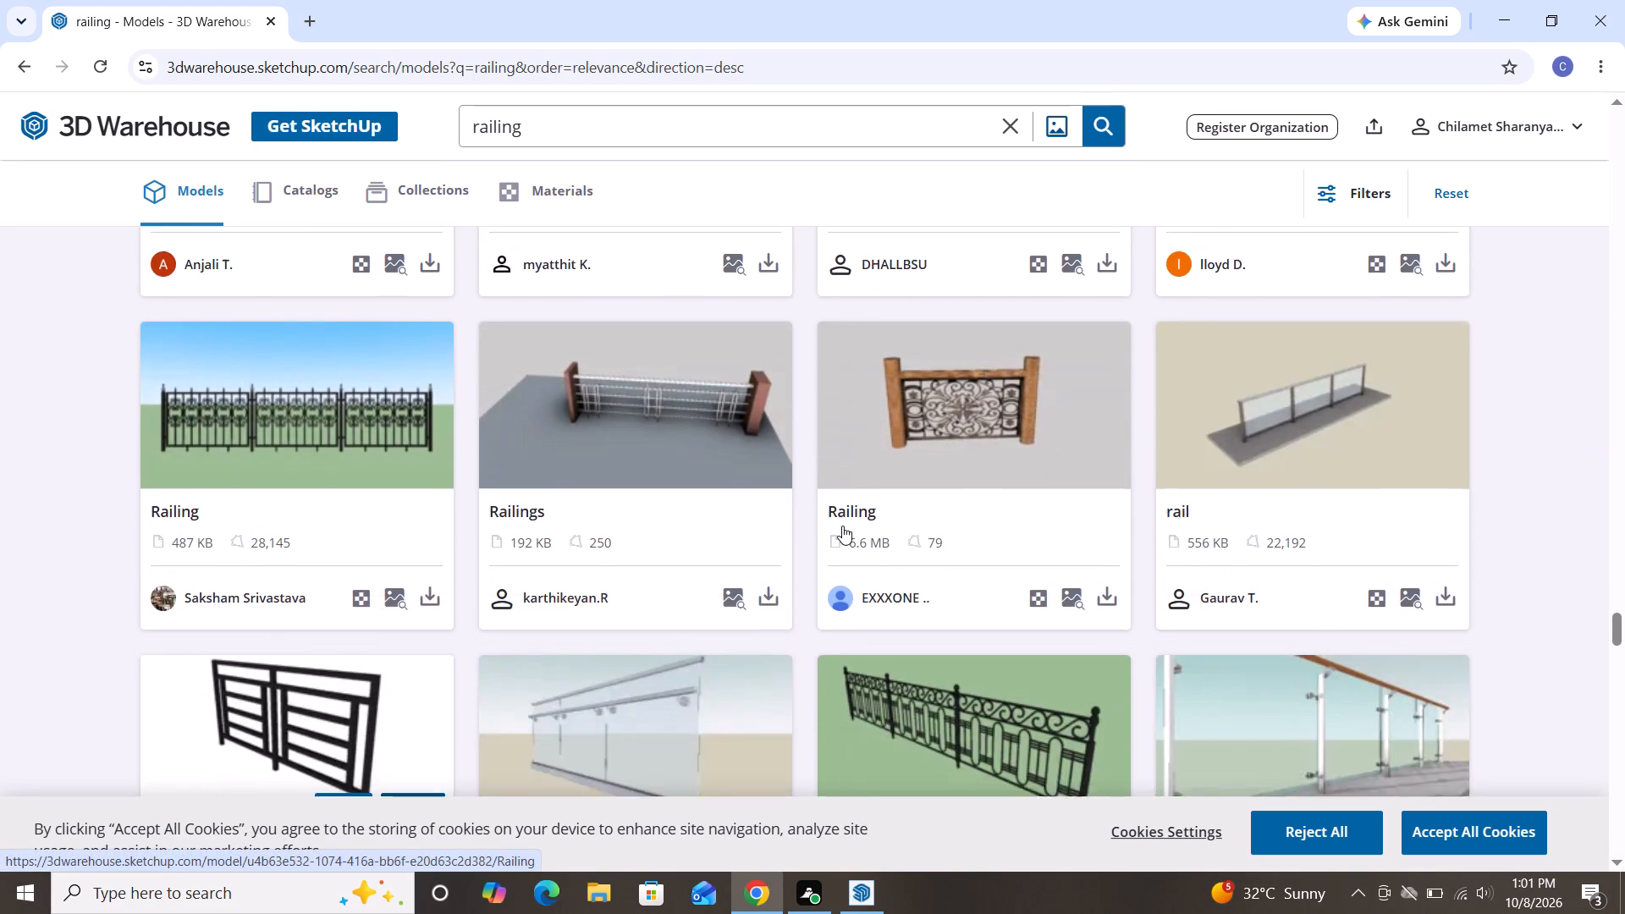
pyautogui.scroll(-3, 842, 526)
pyautogui.scroll(-3, 701, 539)
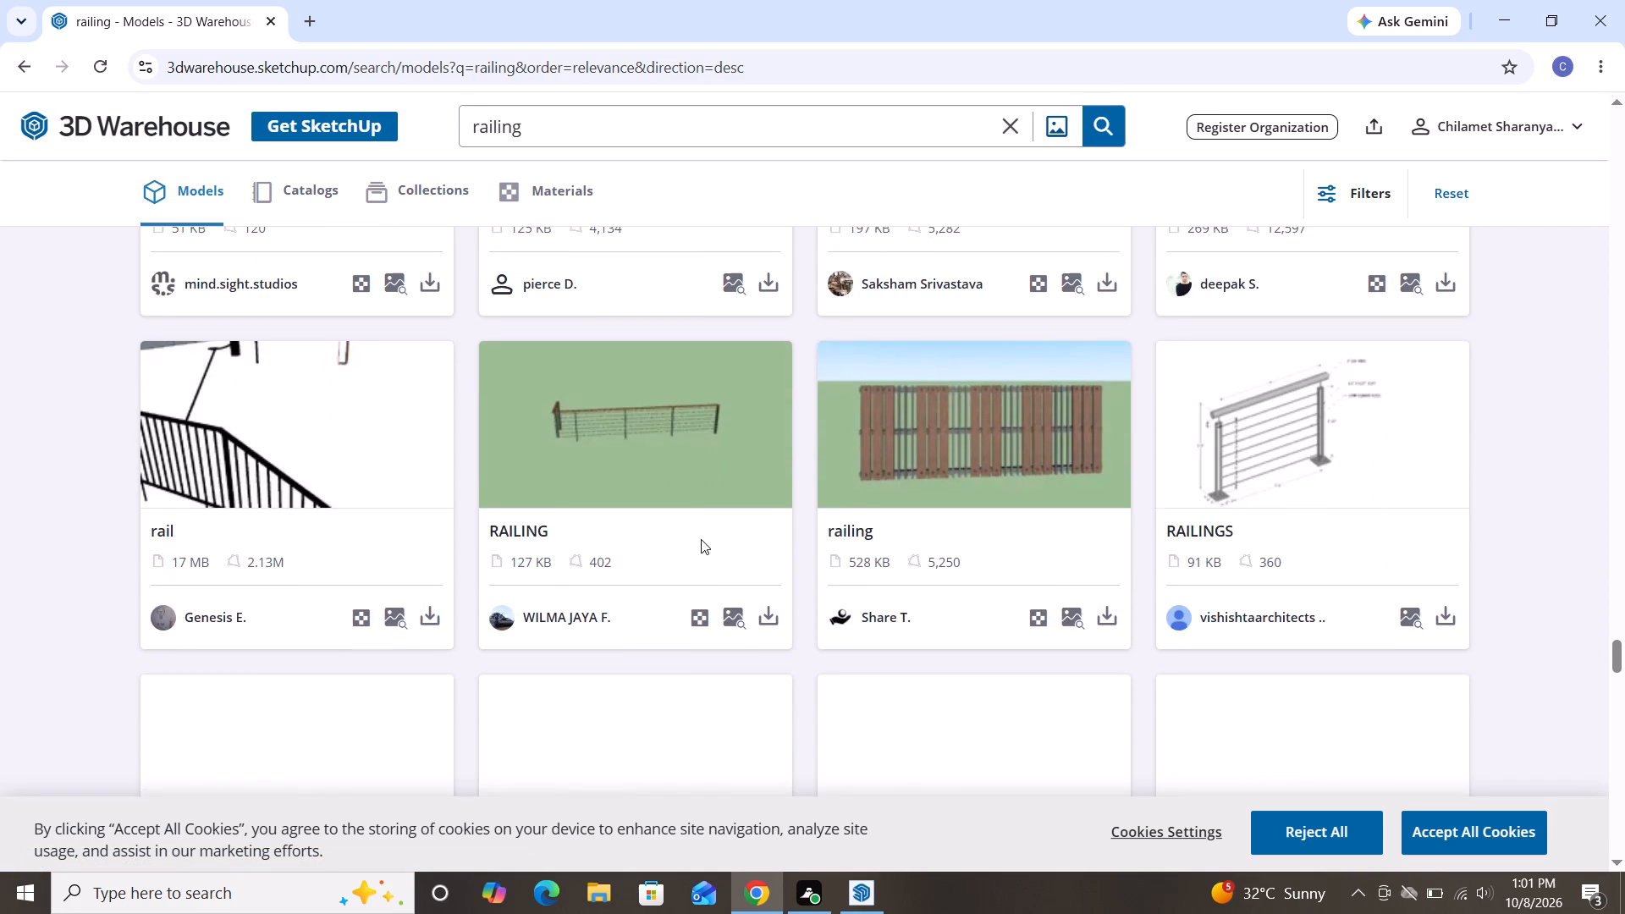
pyautogui.scroll(-6, 703, 536)
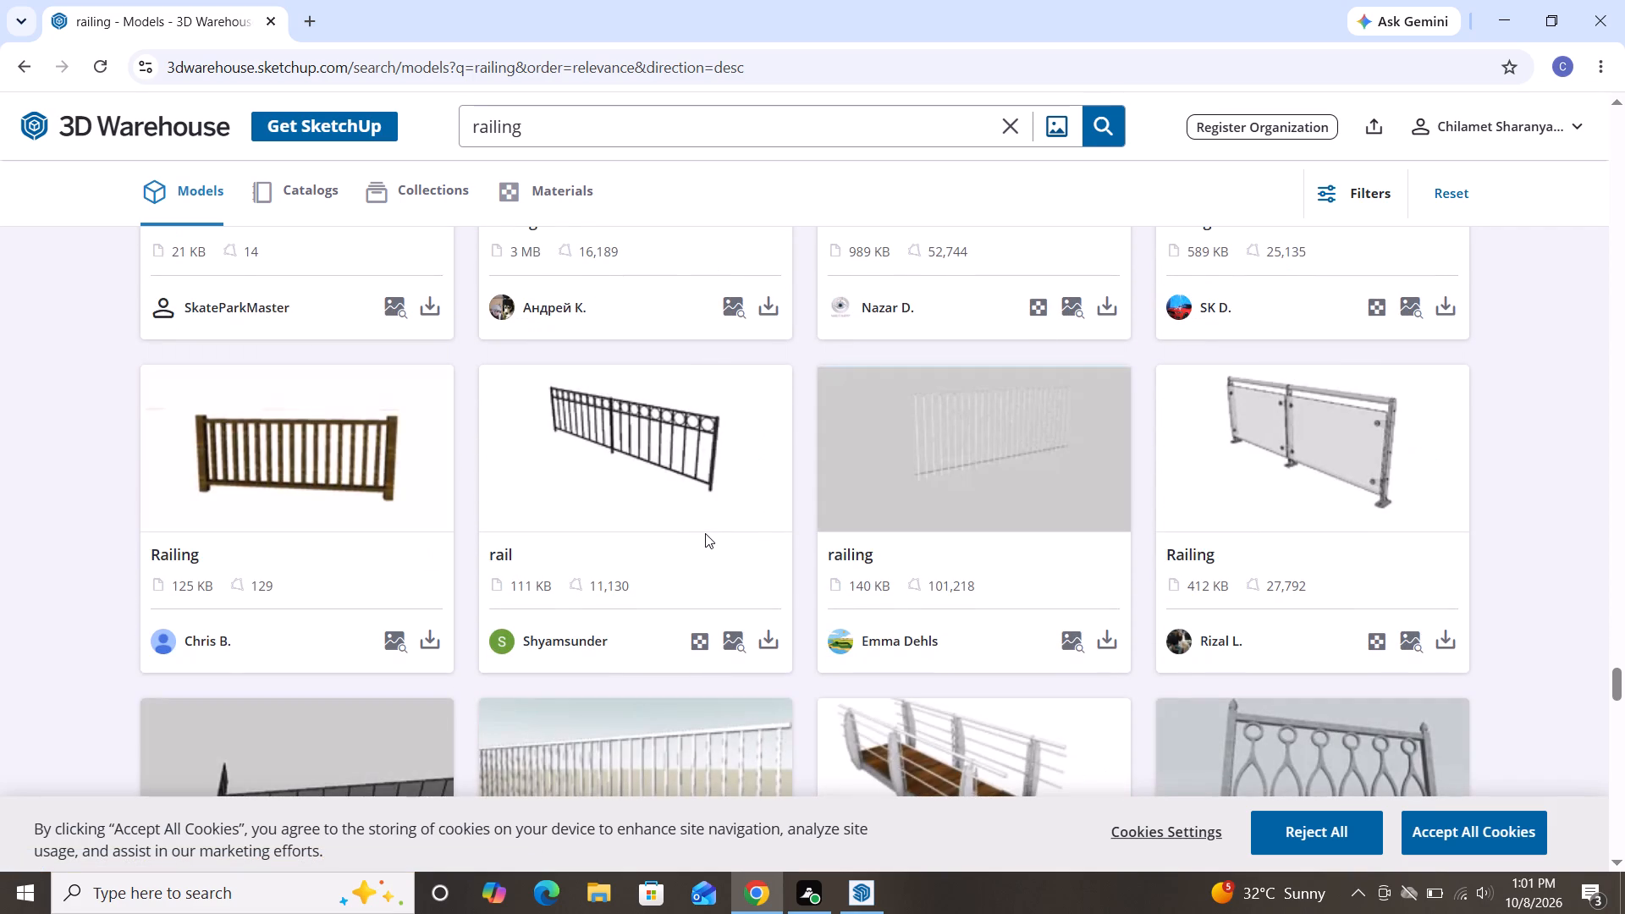
pyautogui.scroll(-1, 705, 533)
pyautogui.scroll(-3, 604, 542)
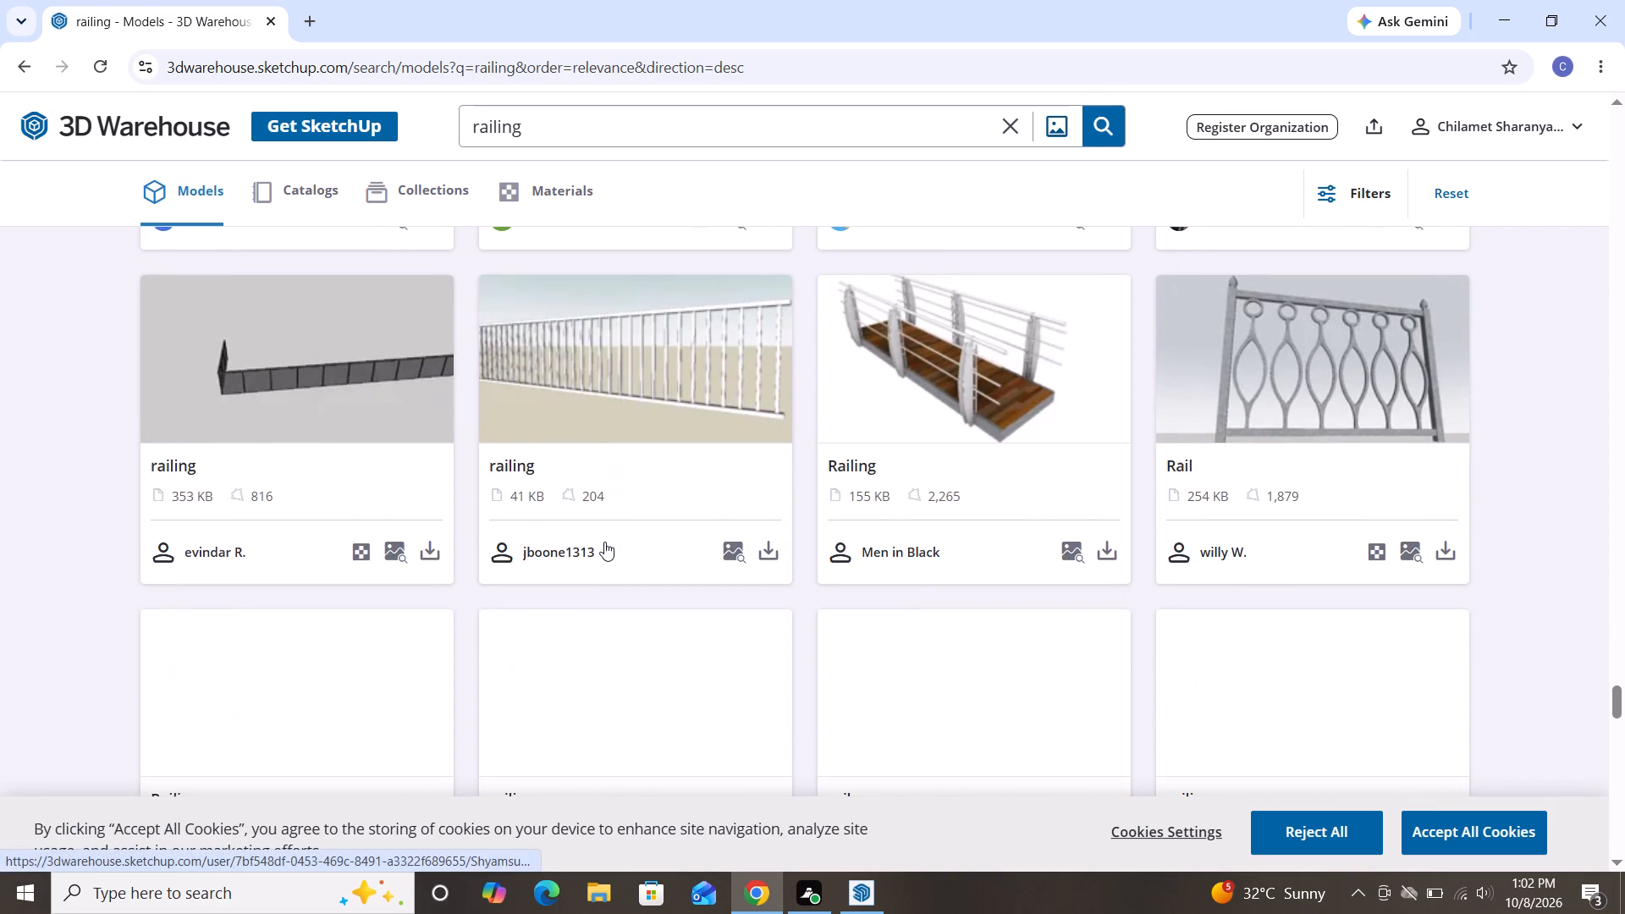
pyautogui.scroll(-2, 549, 552)
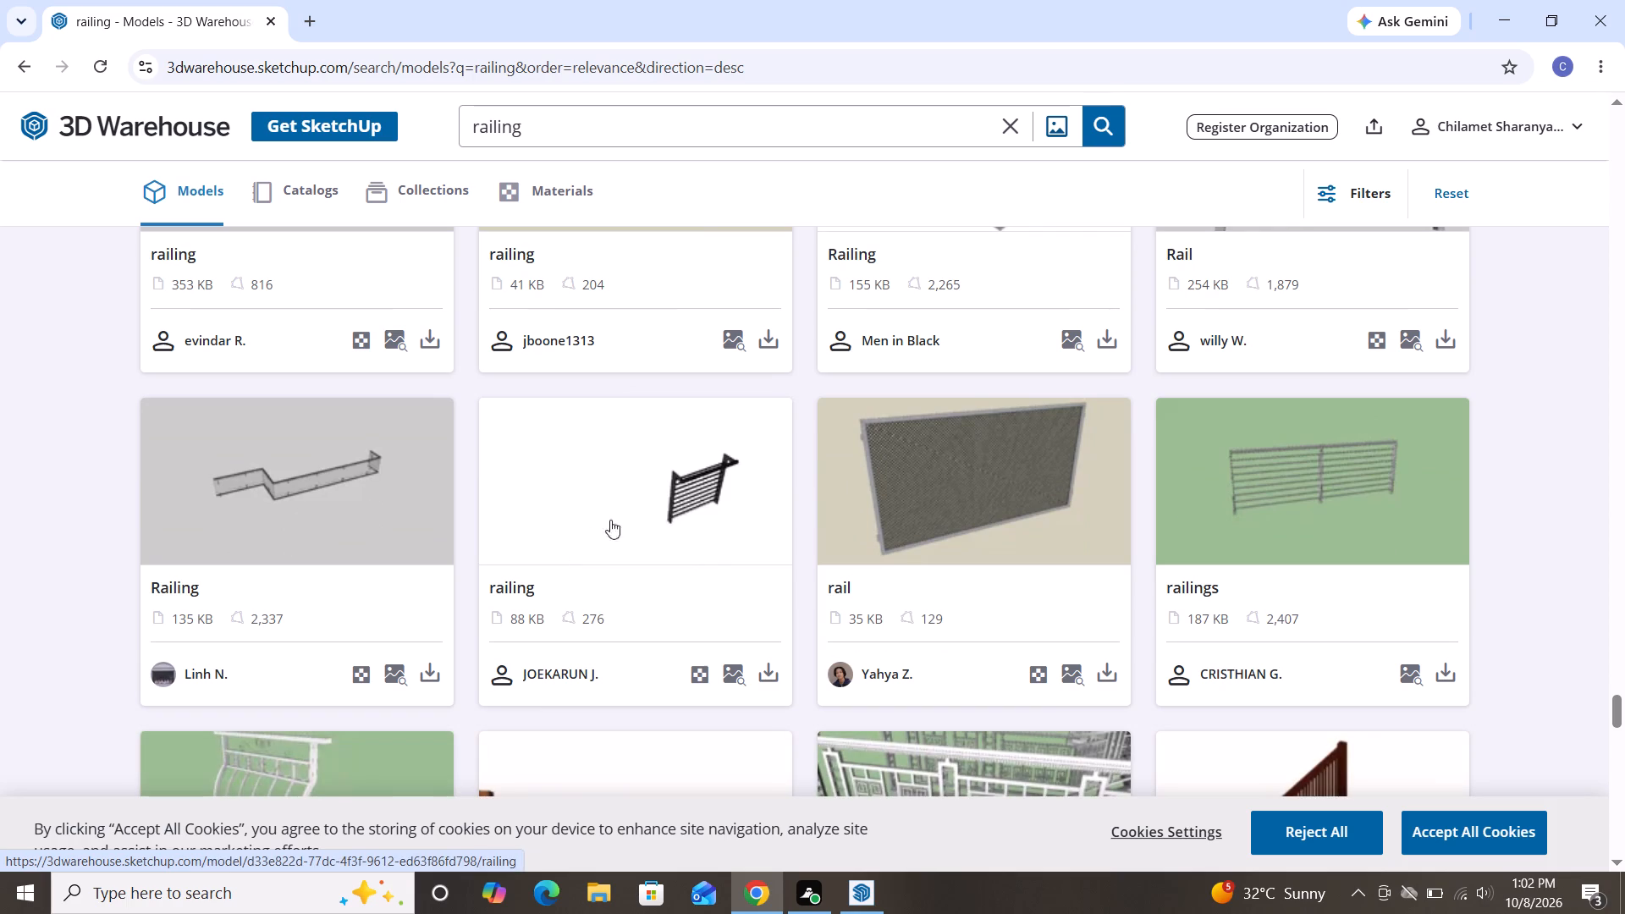
pyautogui.scroll(-2, 692, 485)
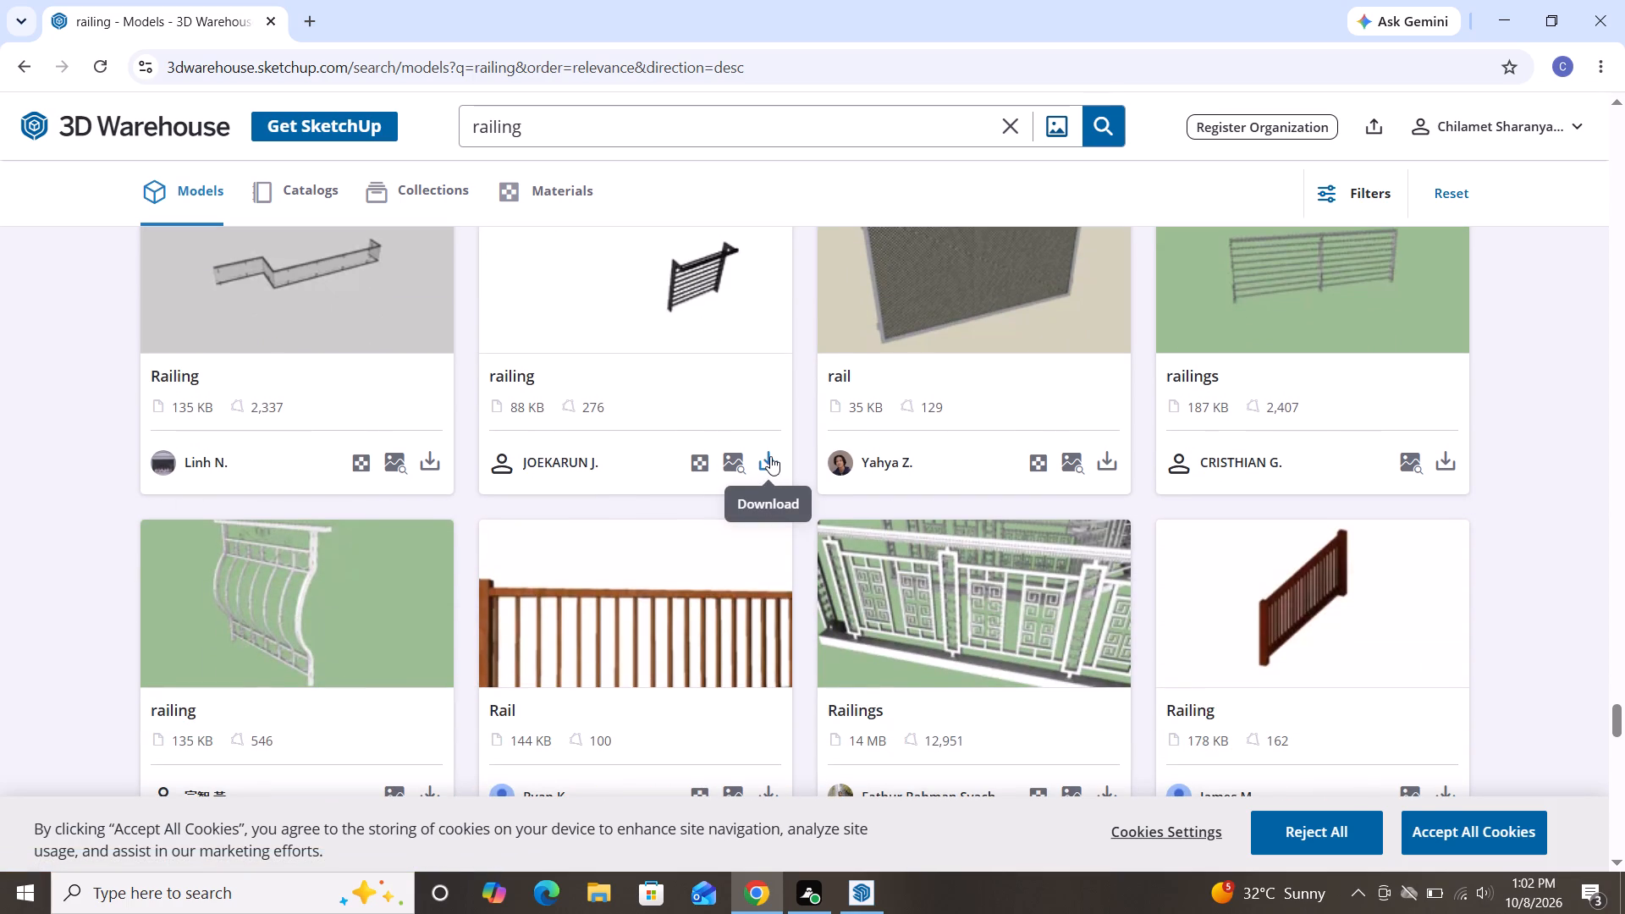
# Download the 88 KB black railing model with horizontal bars as a SketchUp file.
pyautogui.click(770, 456)
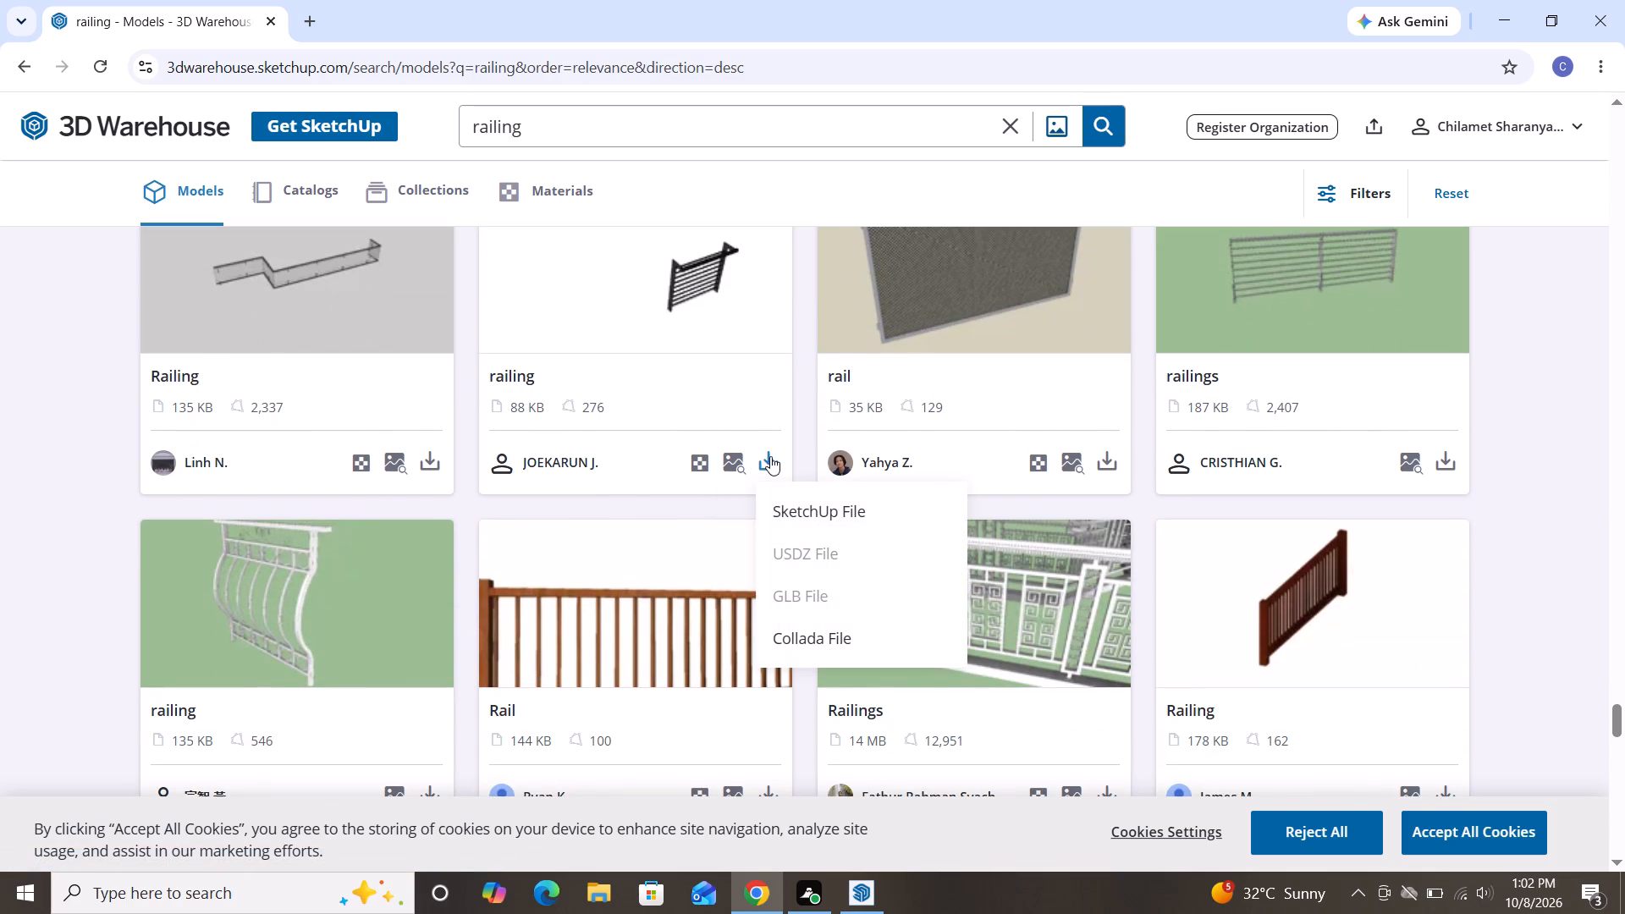
pyautogui.click(820, 509)
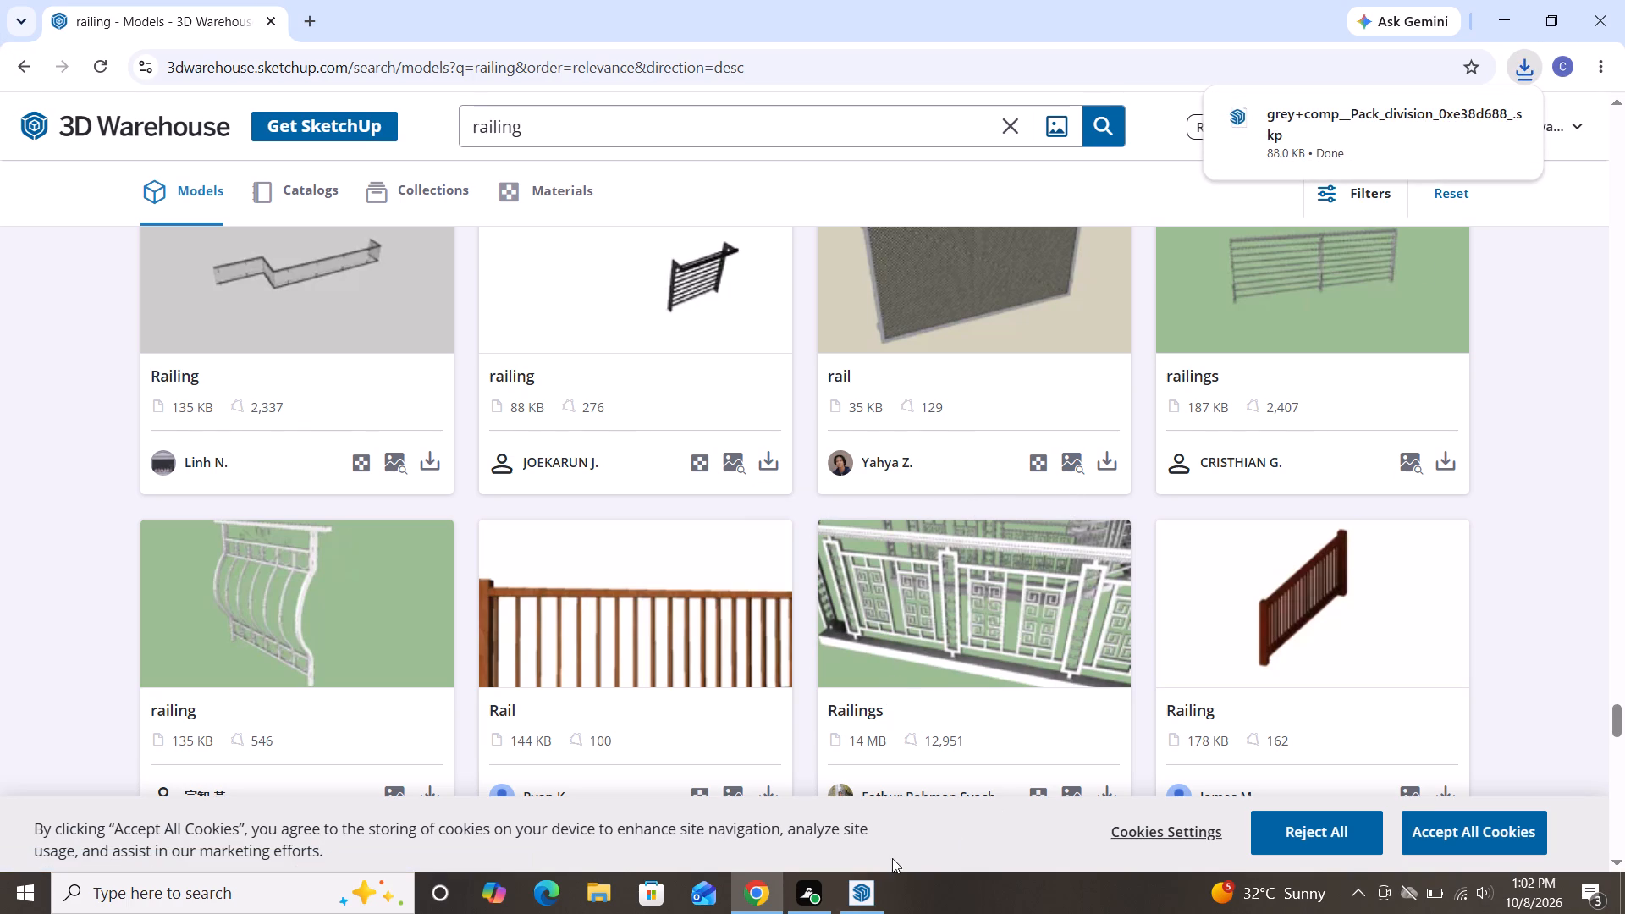
# Switch to SketchUp, import grey+comp__Pack_division_0xe38d688_ from Downloads, and place it on the open ground beside the house.
pyautogui.click(857, 889)
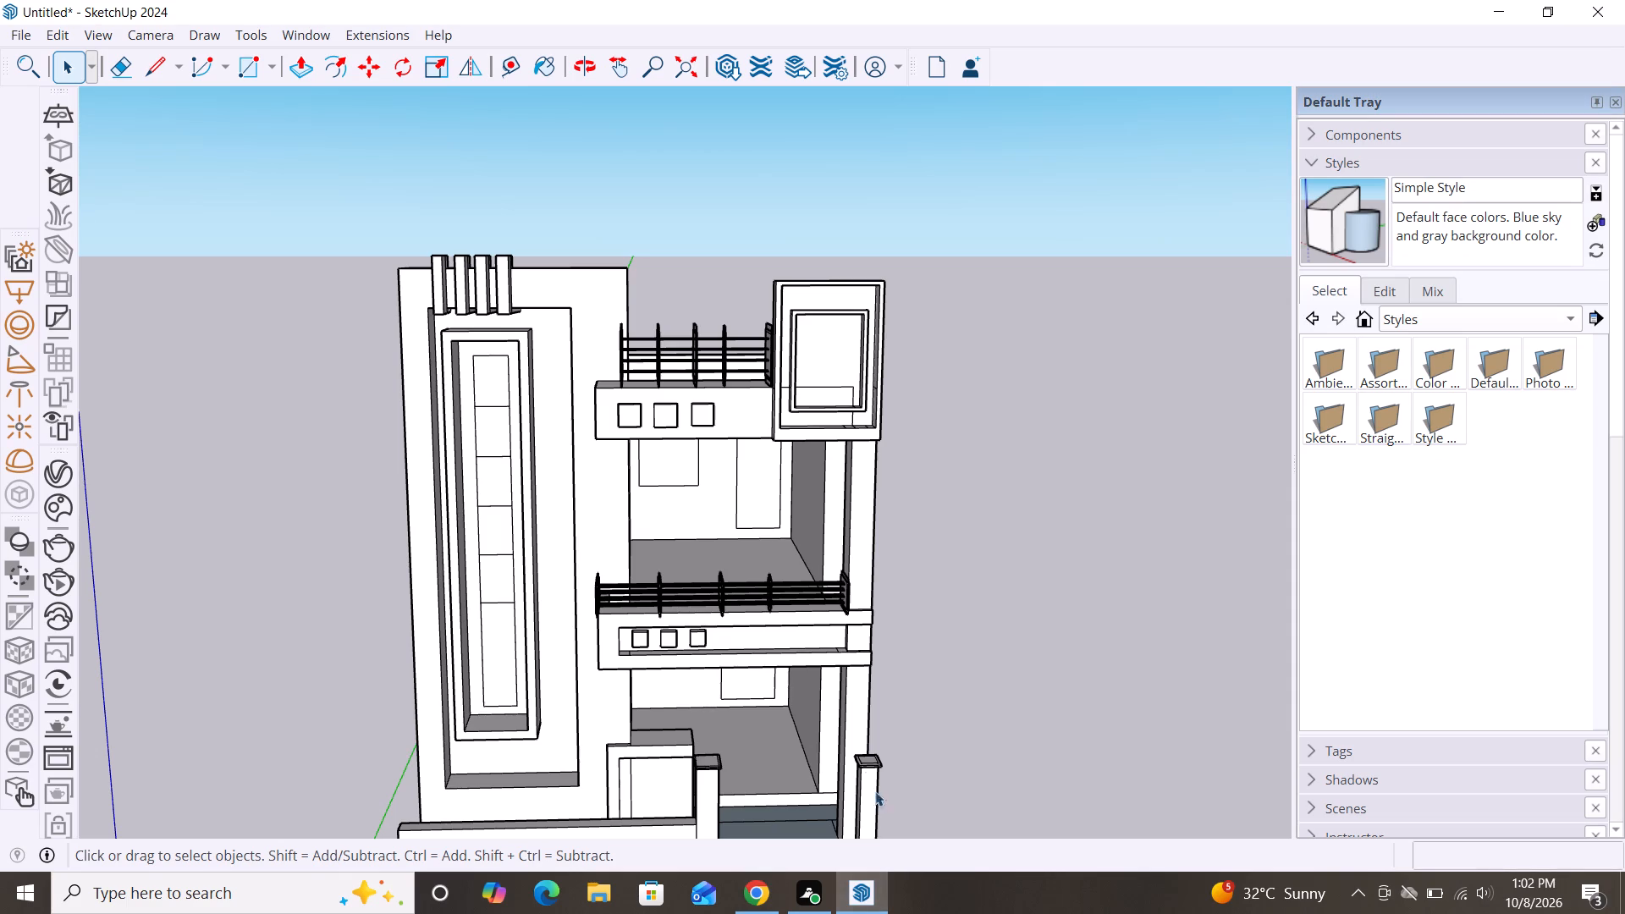
pyautogui.click(16, 40)
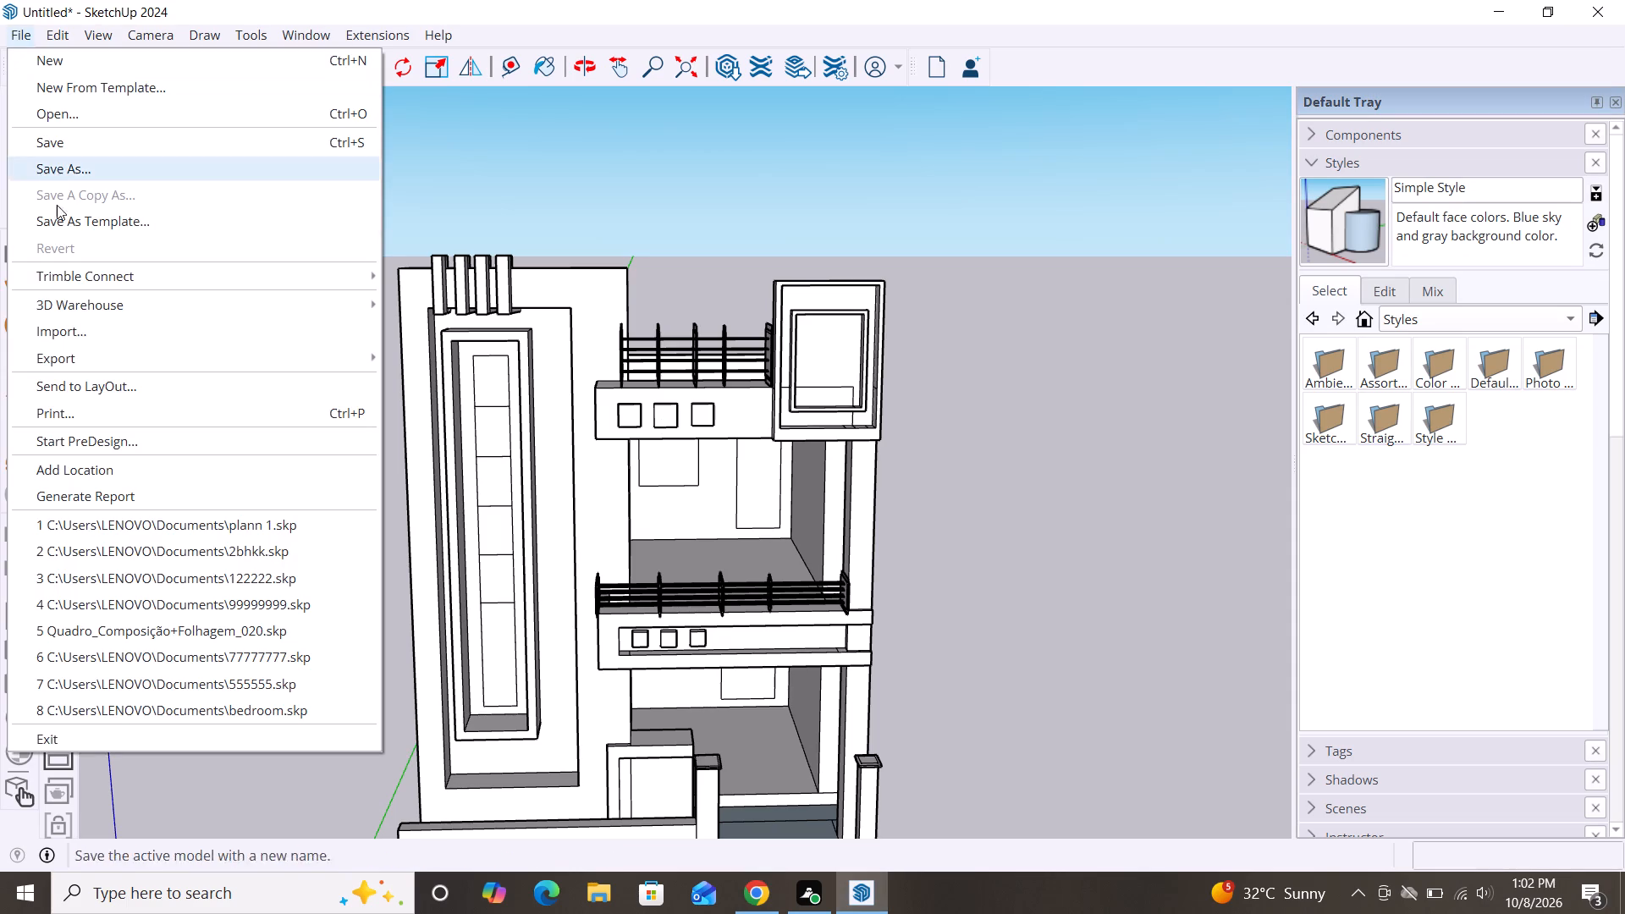
pyautogui.click(94, 333)
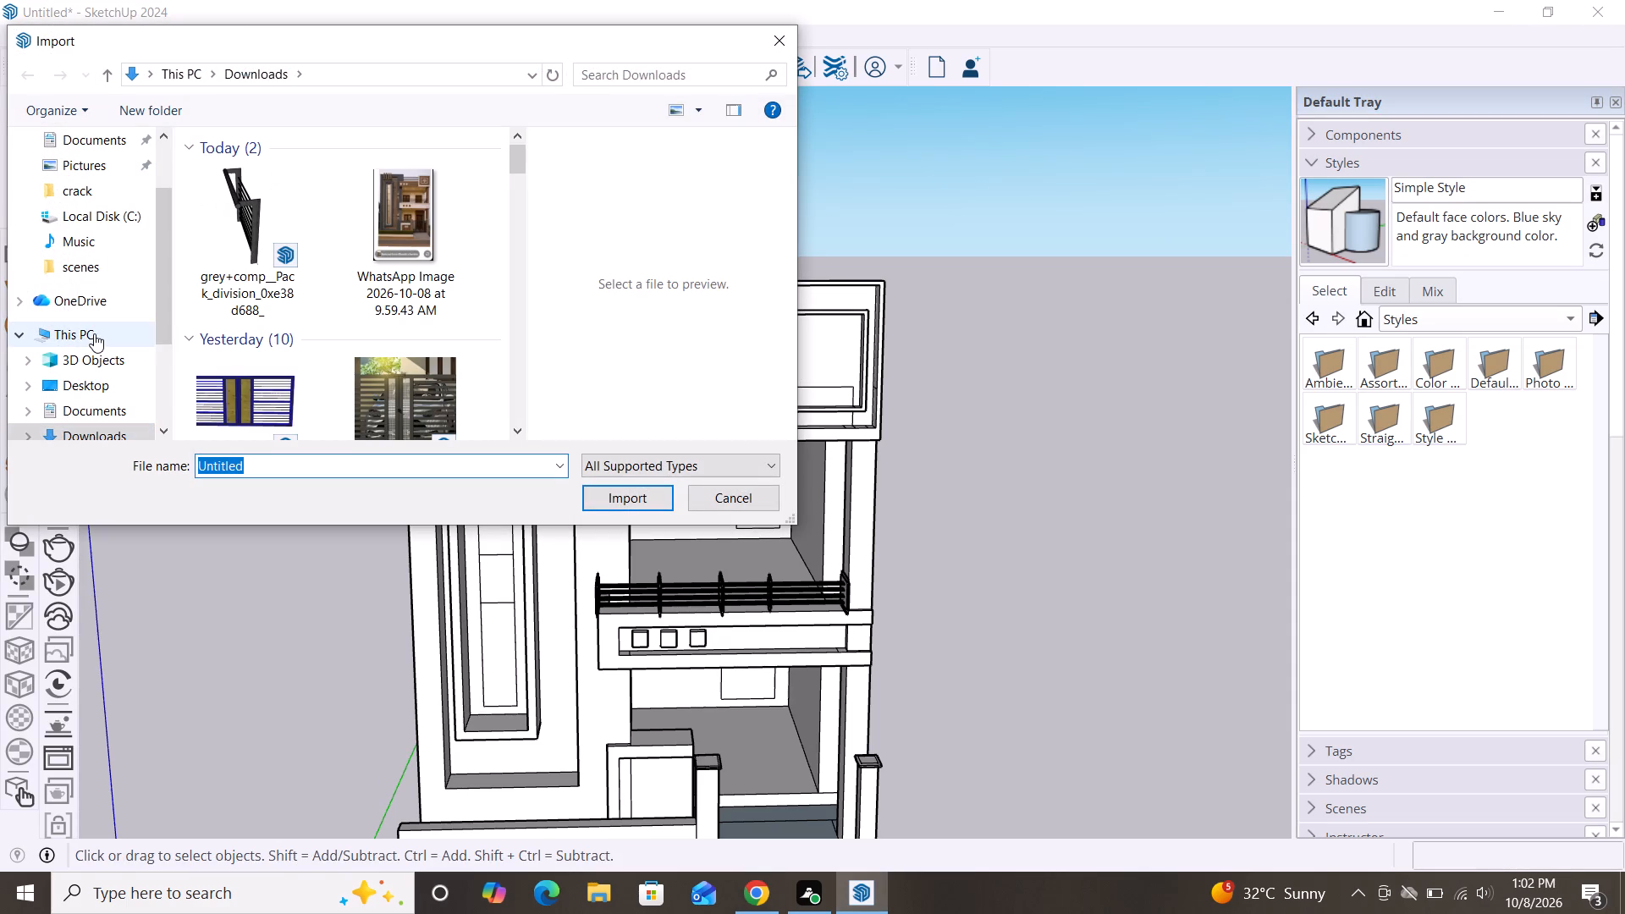
pyautogui.click(228, 229)
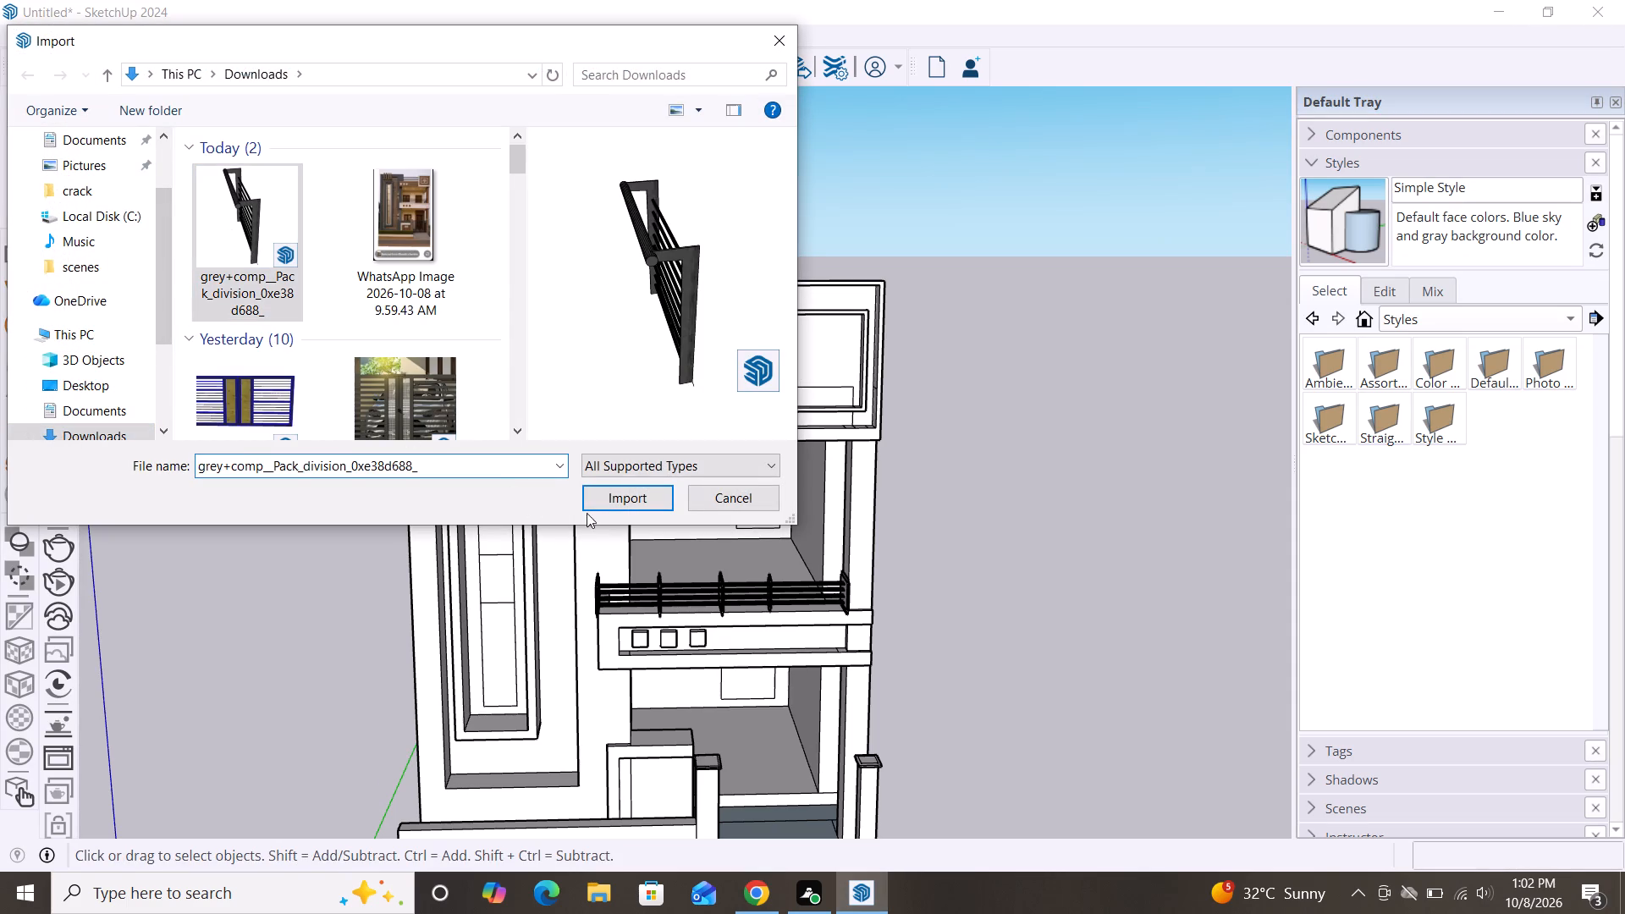
pyautogui.click(642, 491)
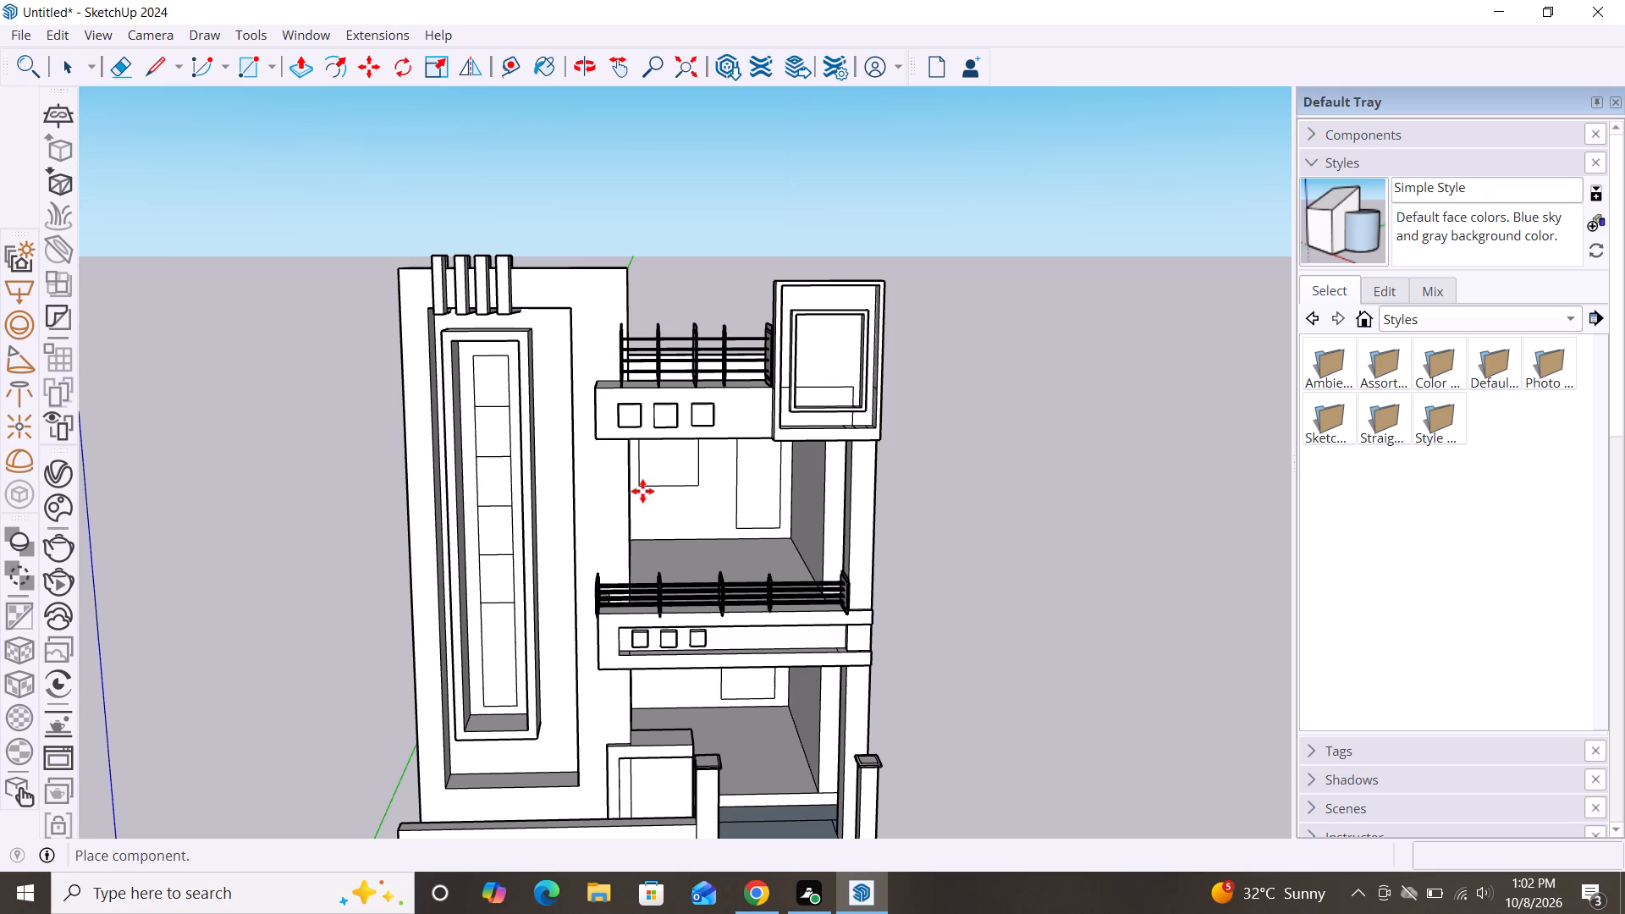
pyautogui.scroll(-2, 560, 433)
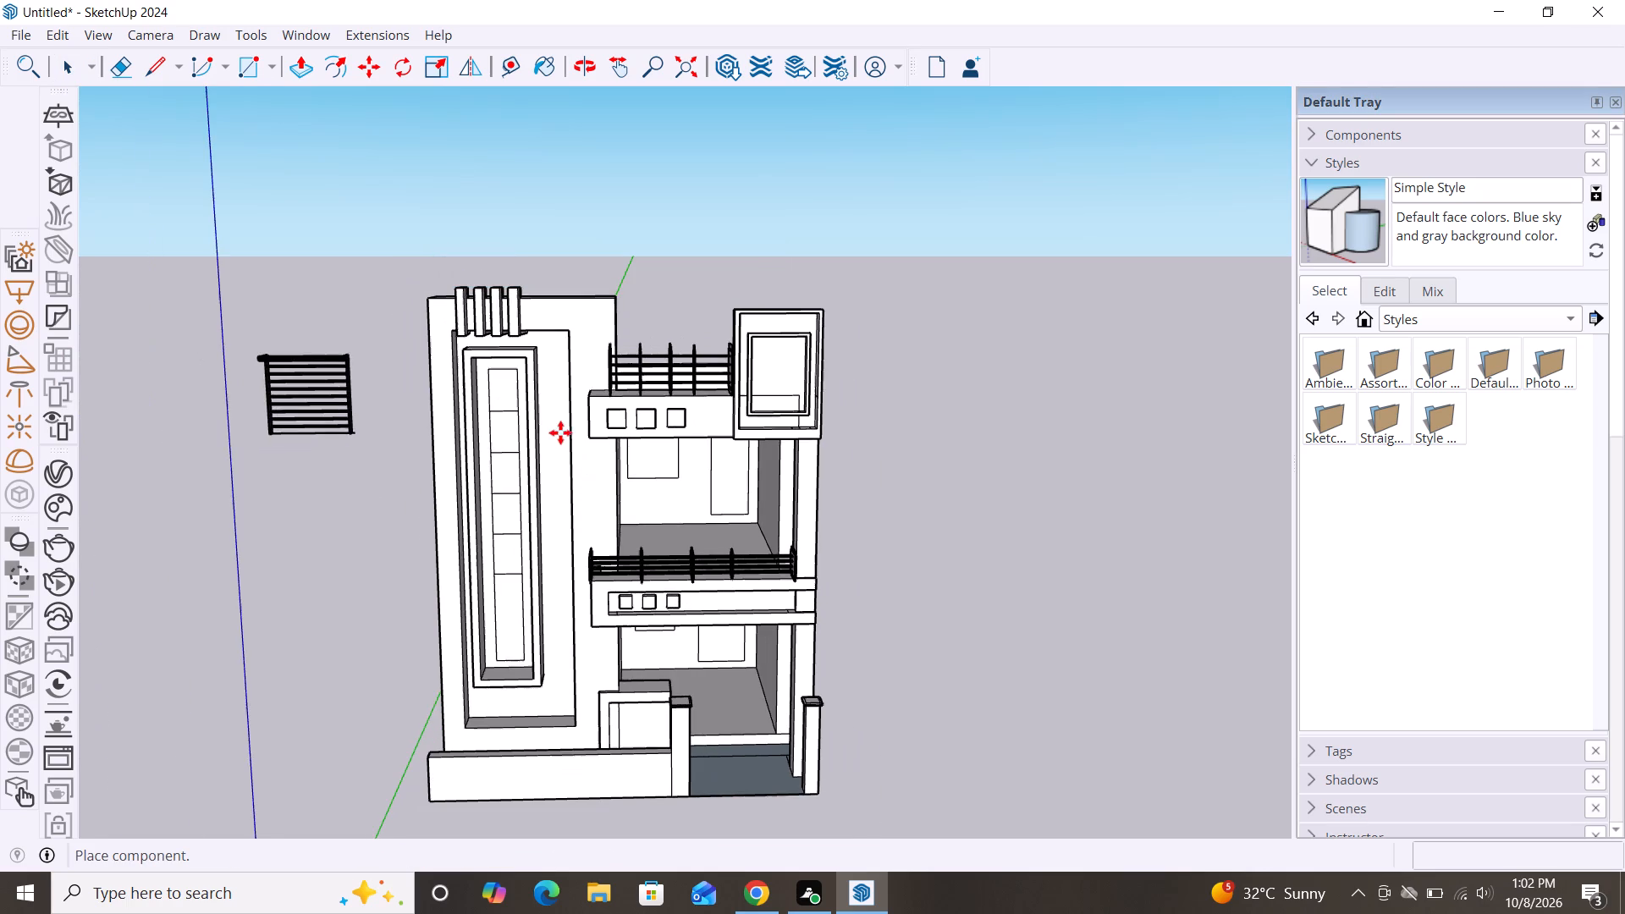
pyautogui.scroll(-3, 400, 449)
pyautogui.scroll(-2, 274, 458)
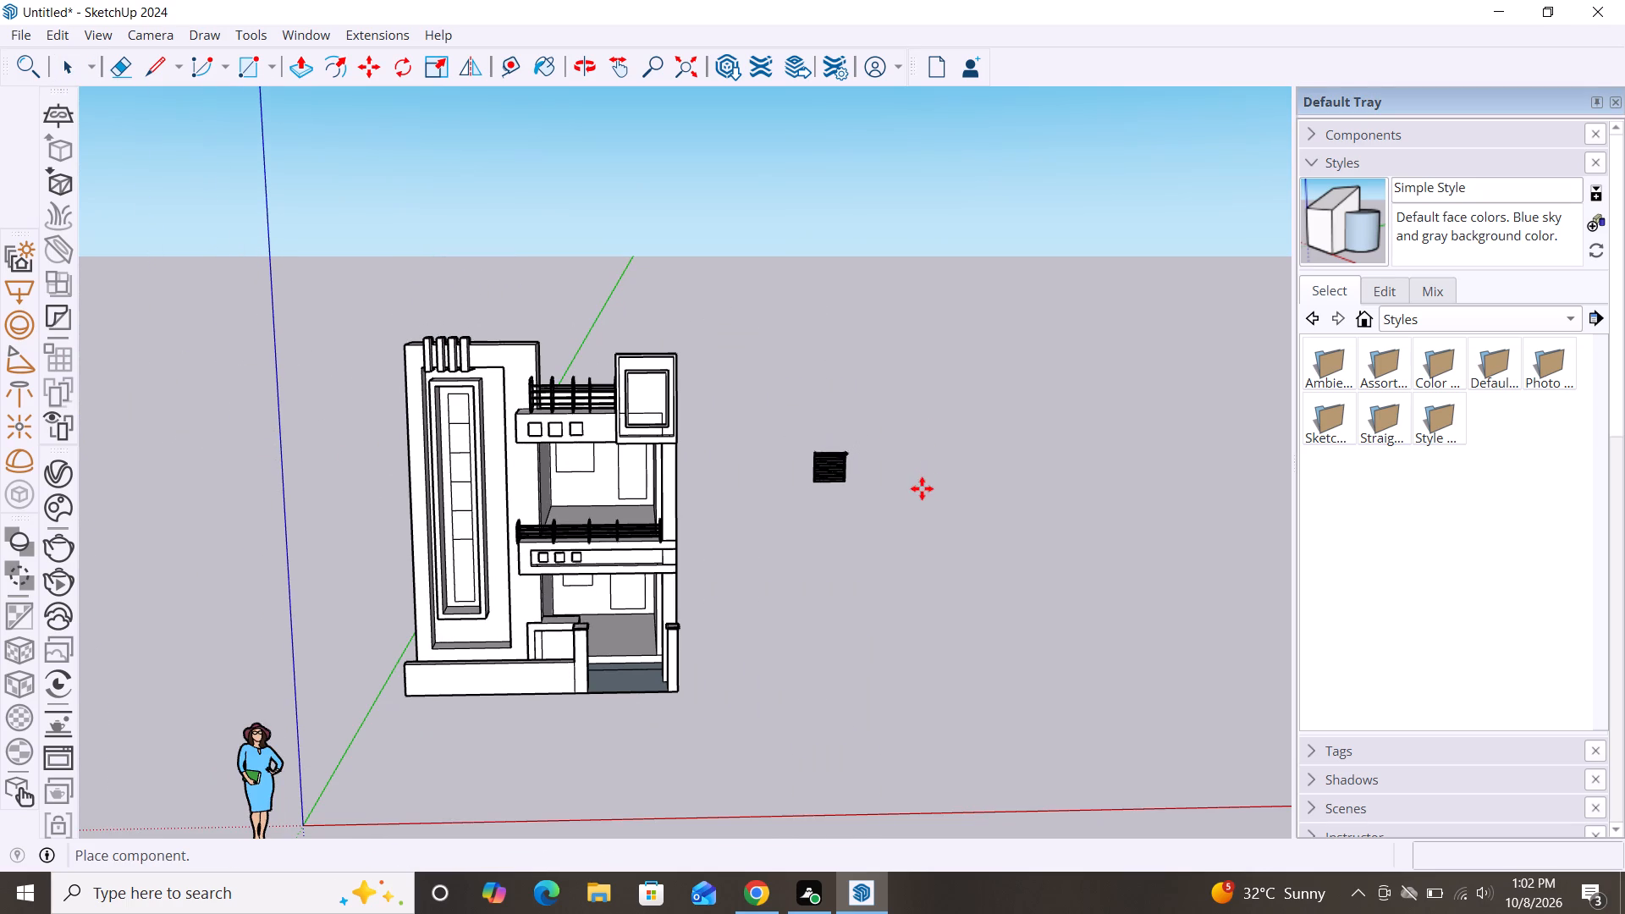
pyautogui.click(995, 479)
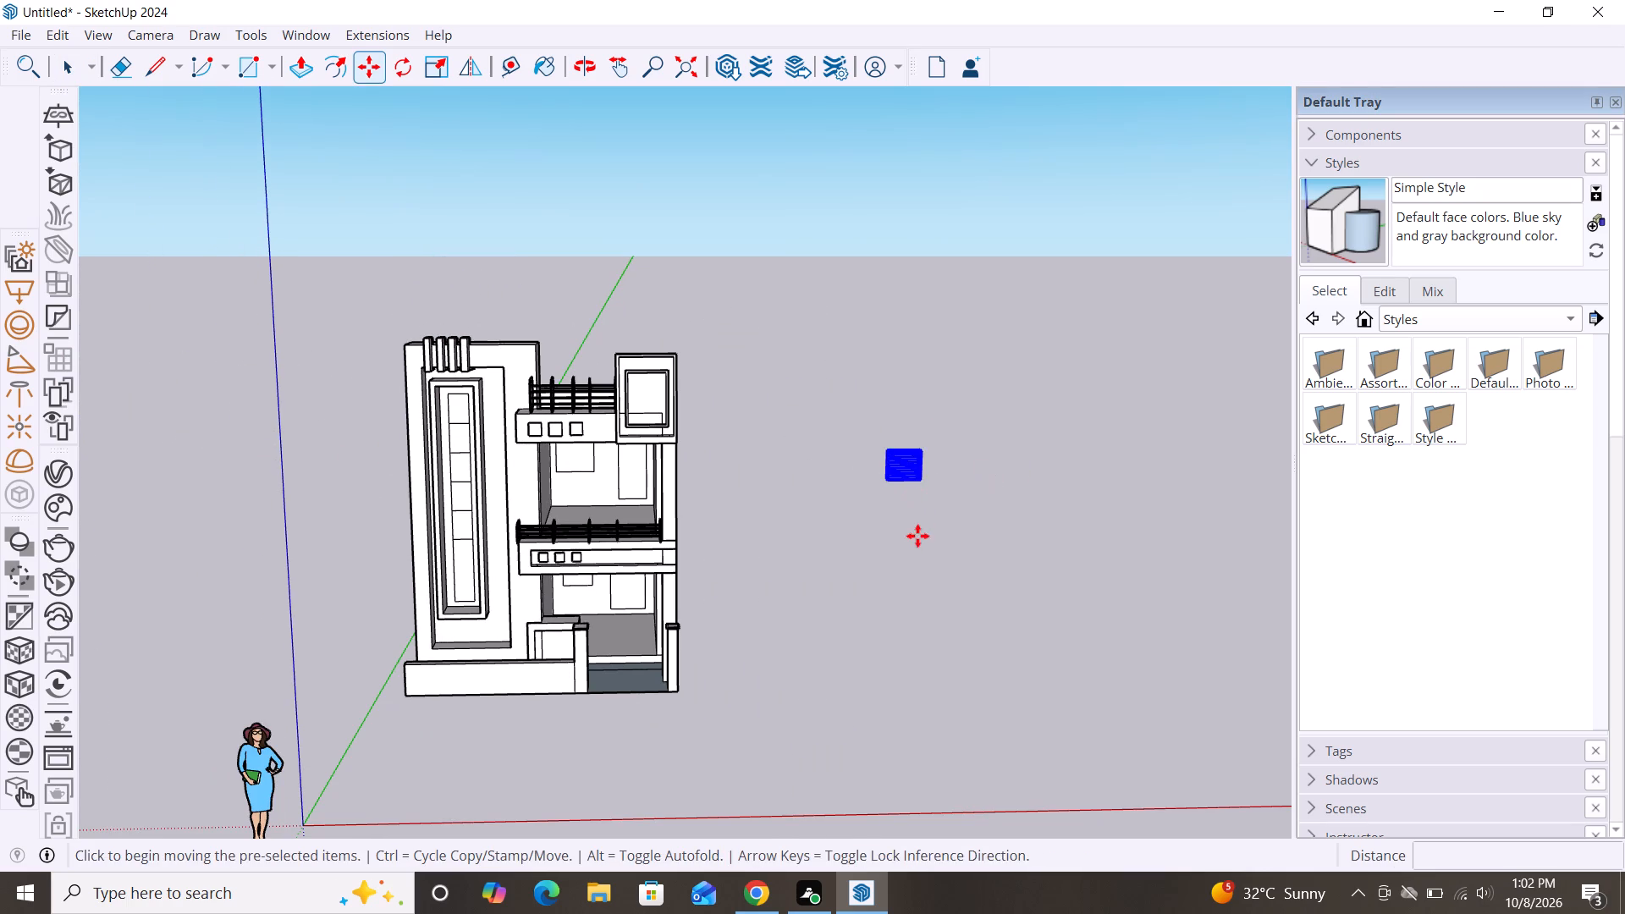
# Explode the imported railing component beside the house into its separate parts and clear the selection.
pyautogui.scroll(12, 874, 460)
pyautogui.scroll(-2, 907, 476)
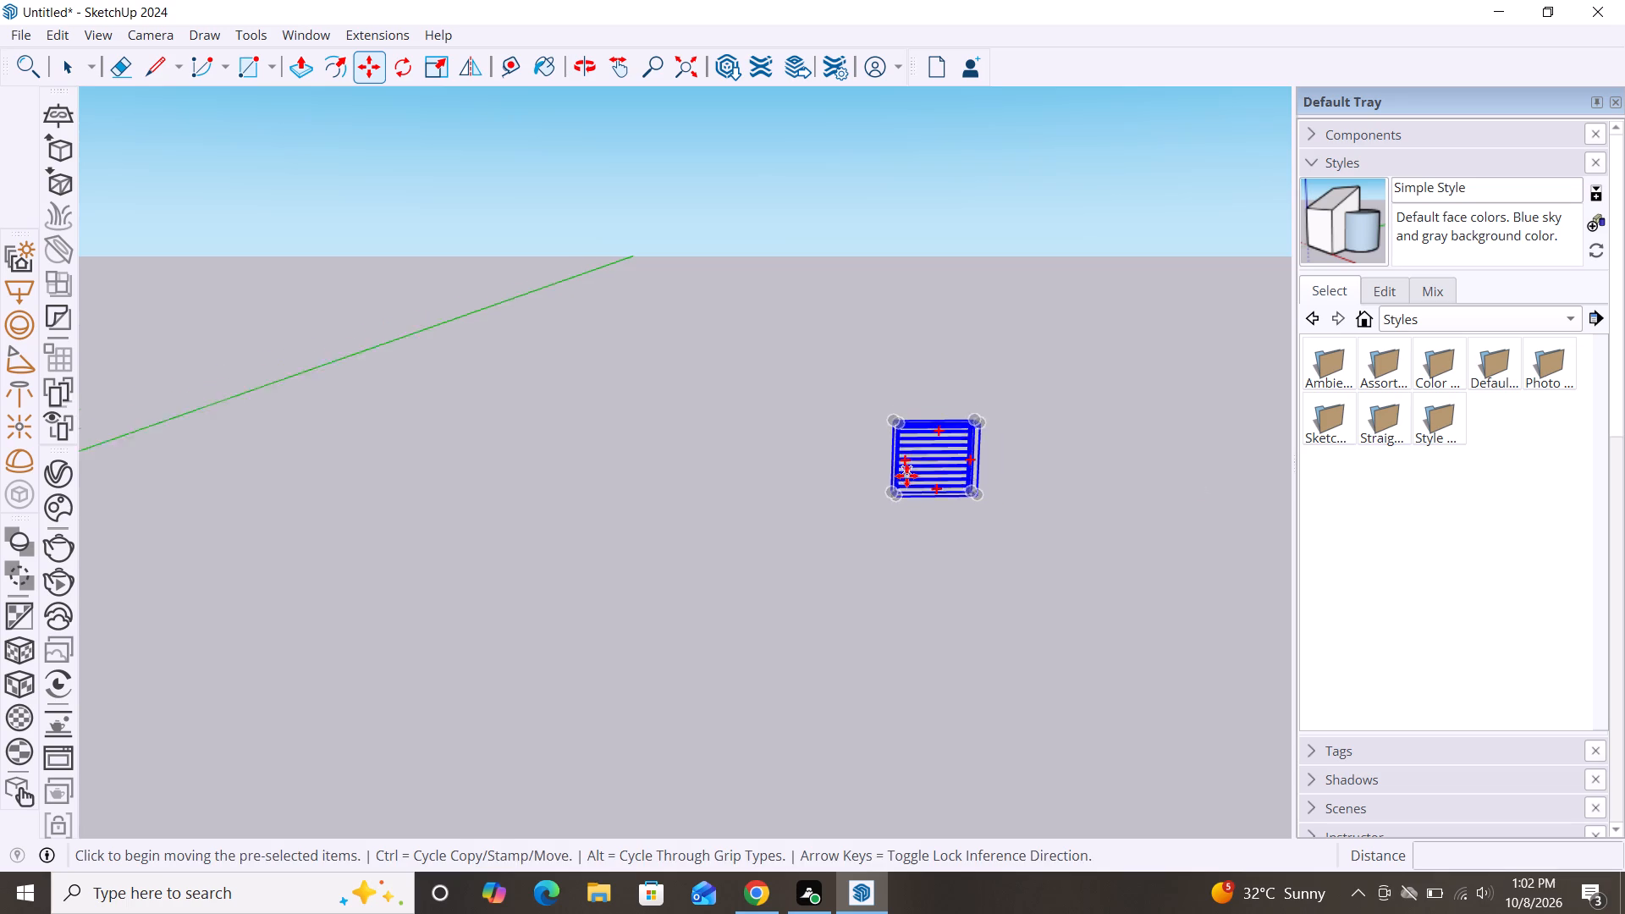
pyautogui.scroll(-10, 906, 476)
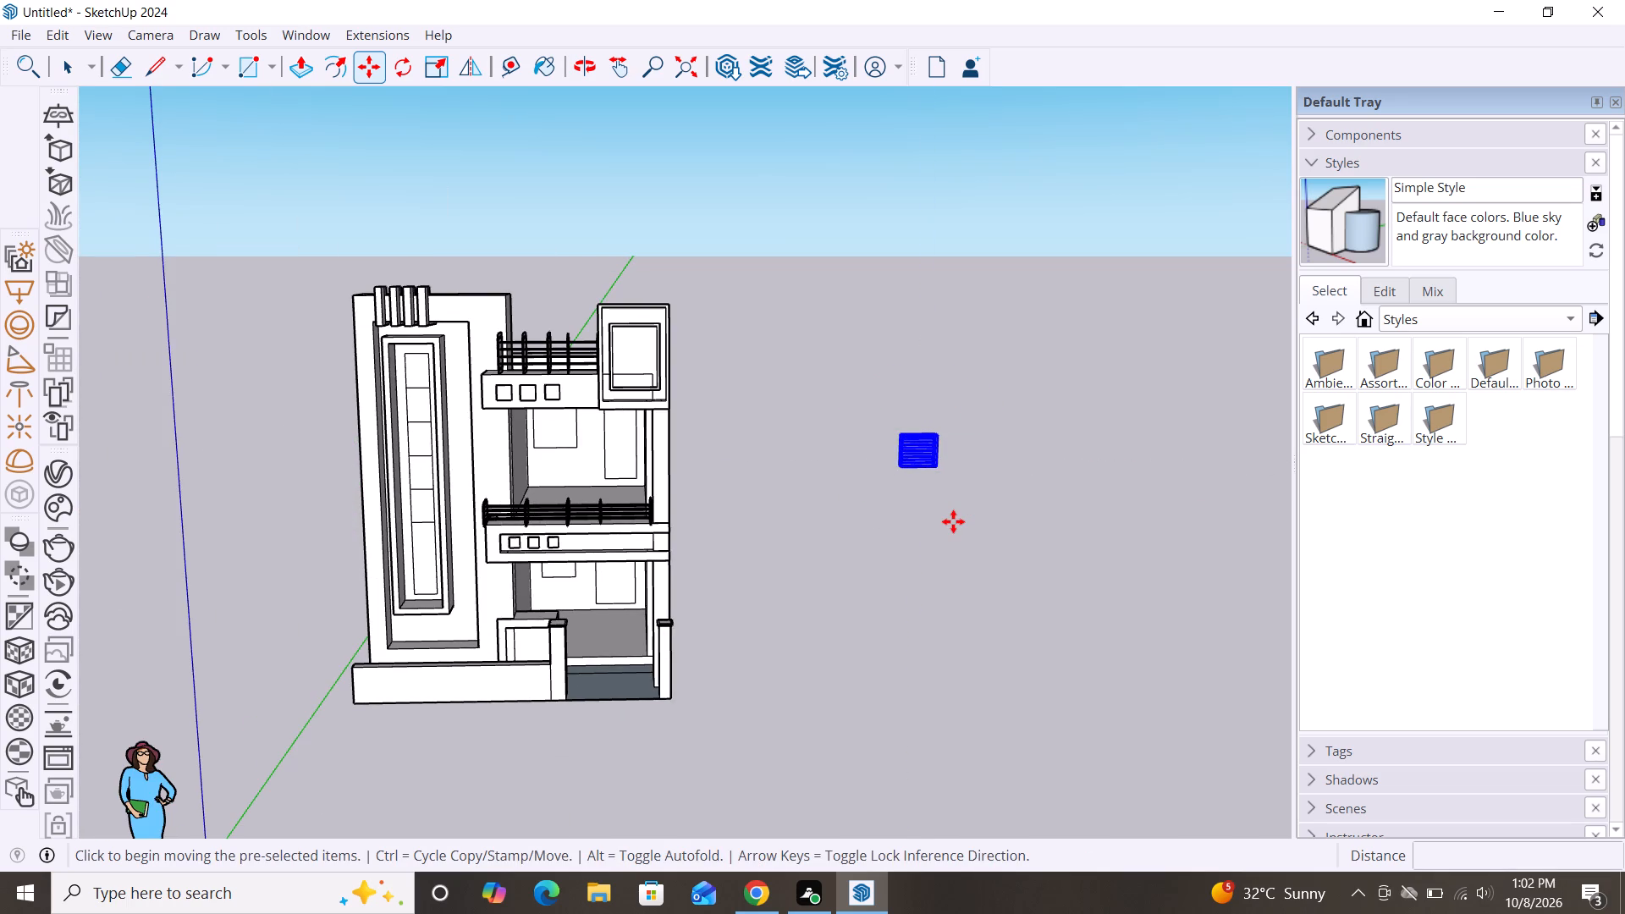
pyautogui.press('space')
pyautogui.rightClick(927, 454)
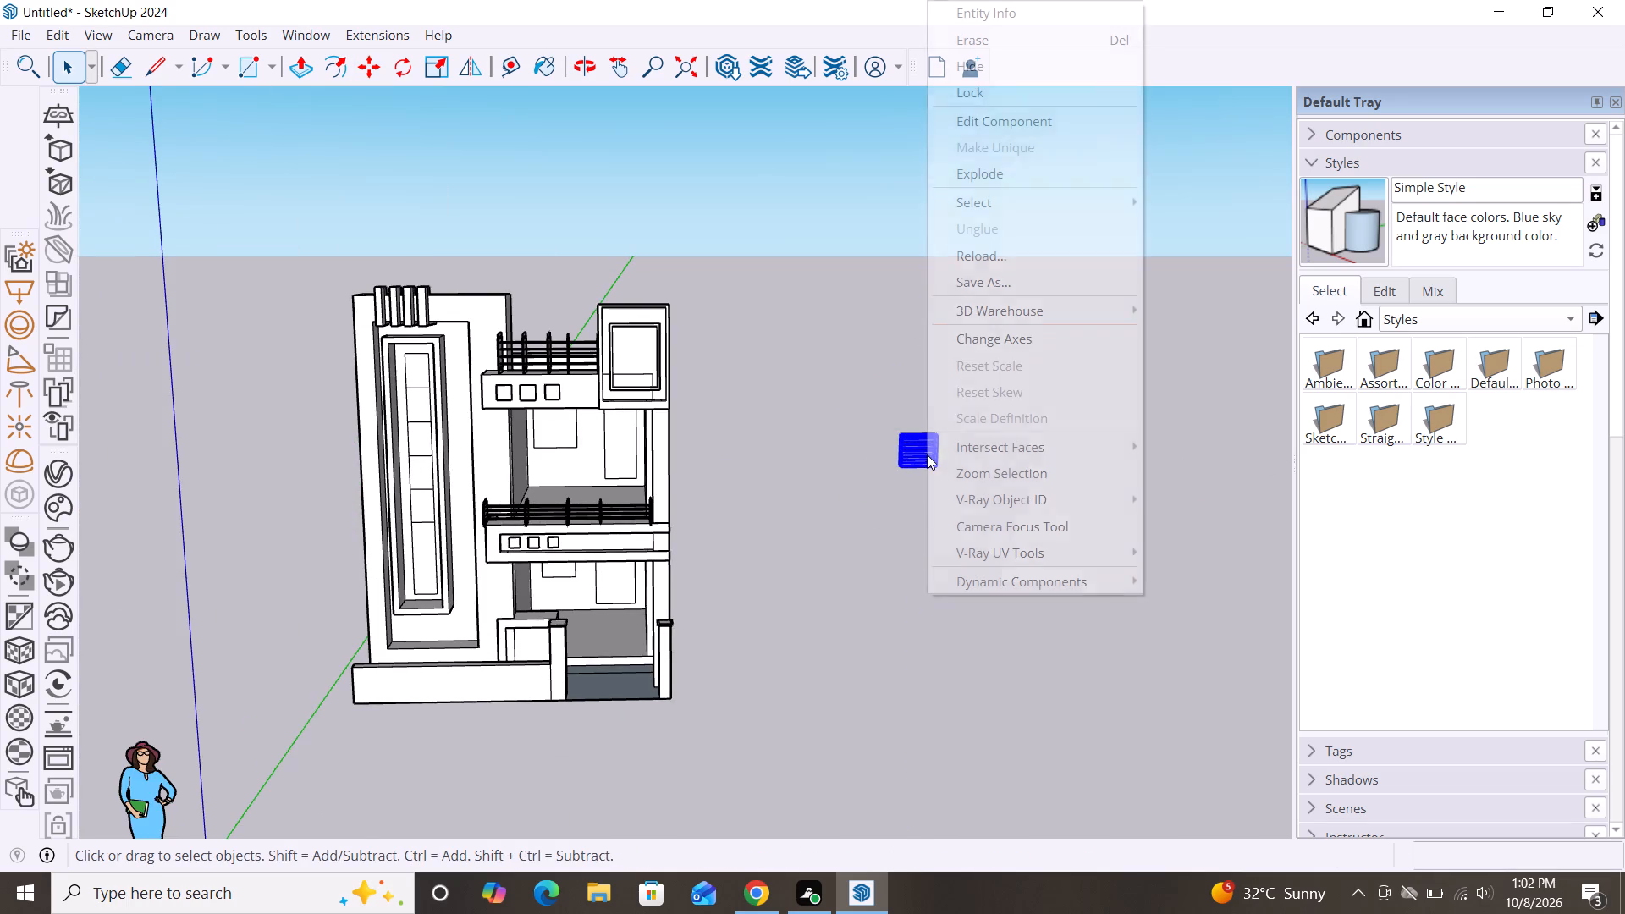
pyautogui.click(983, 177)
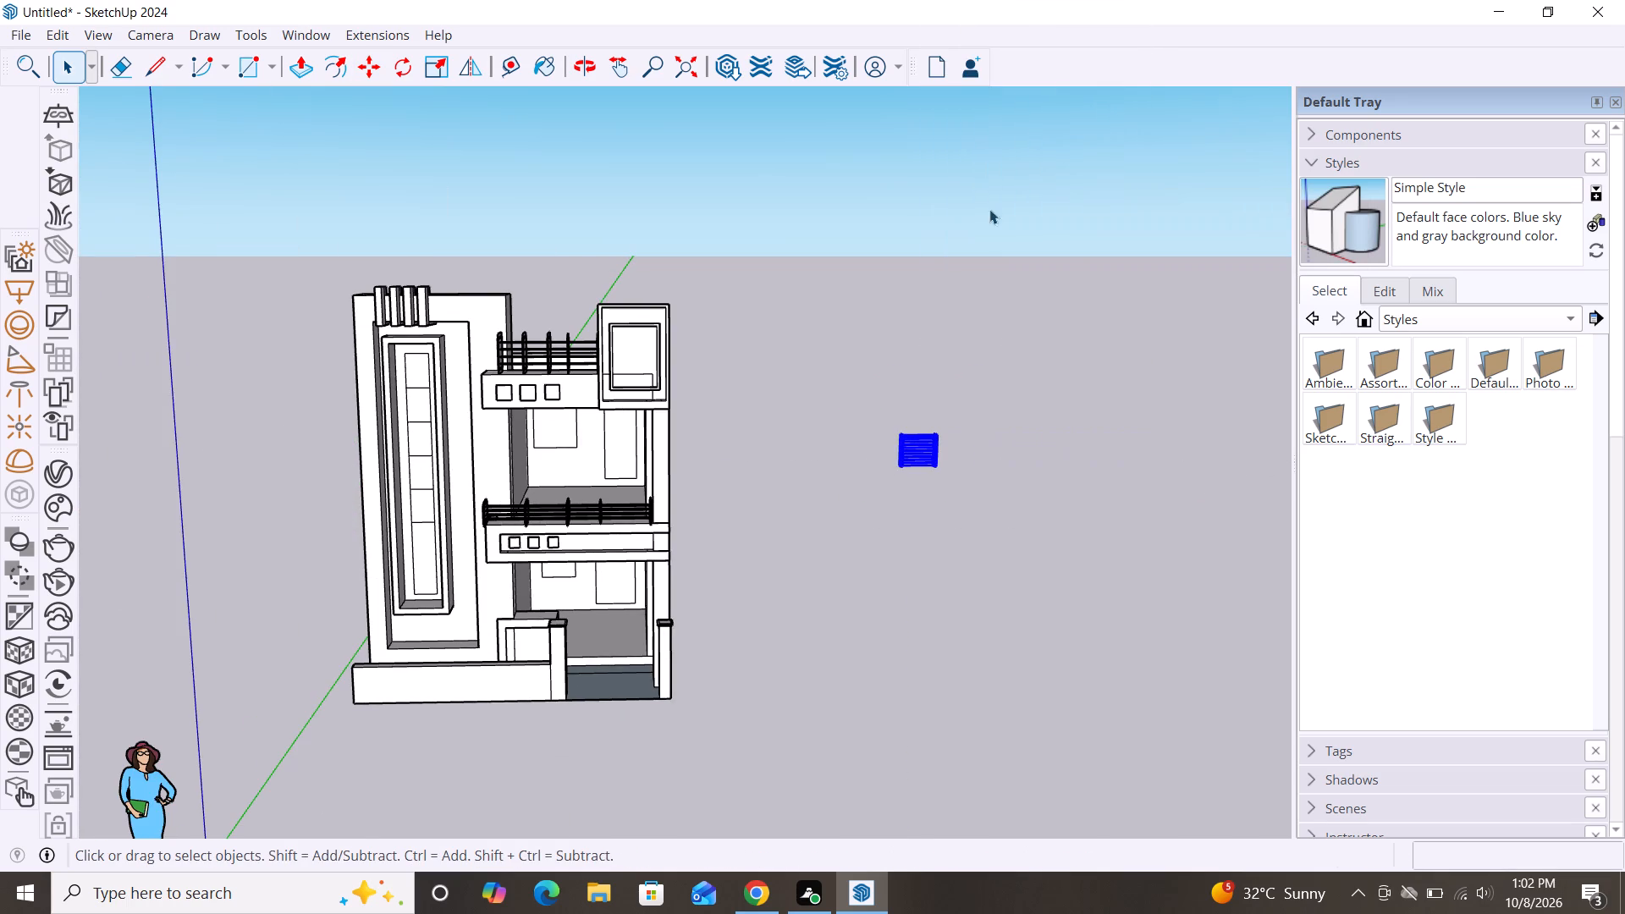
pyautogui.click(1038, 494)
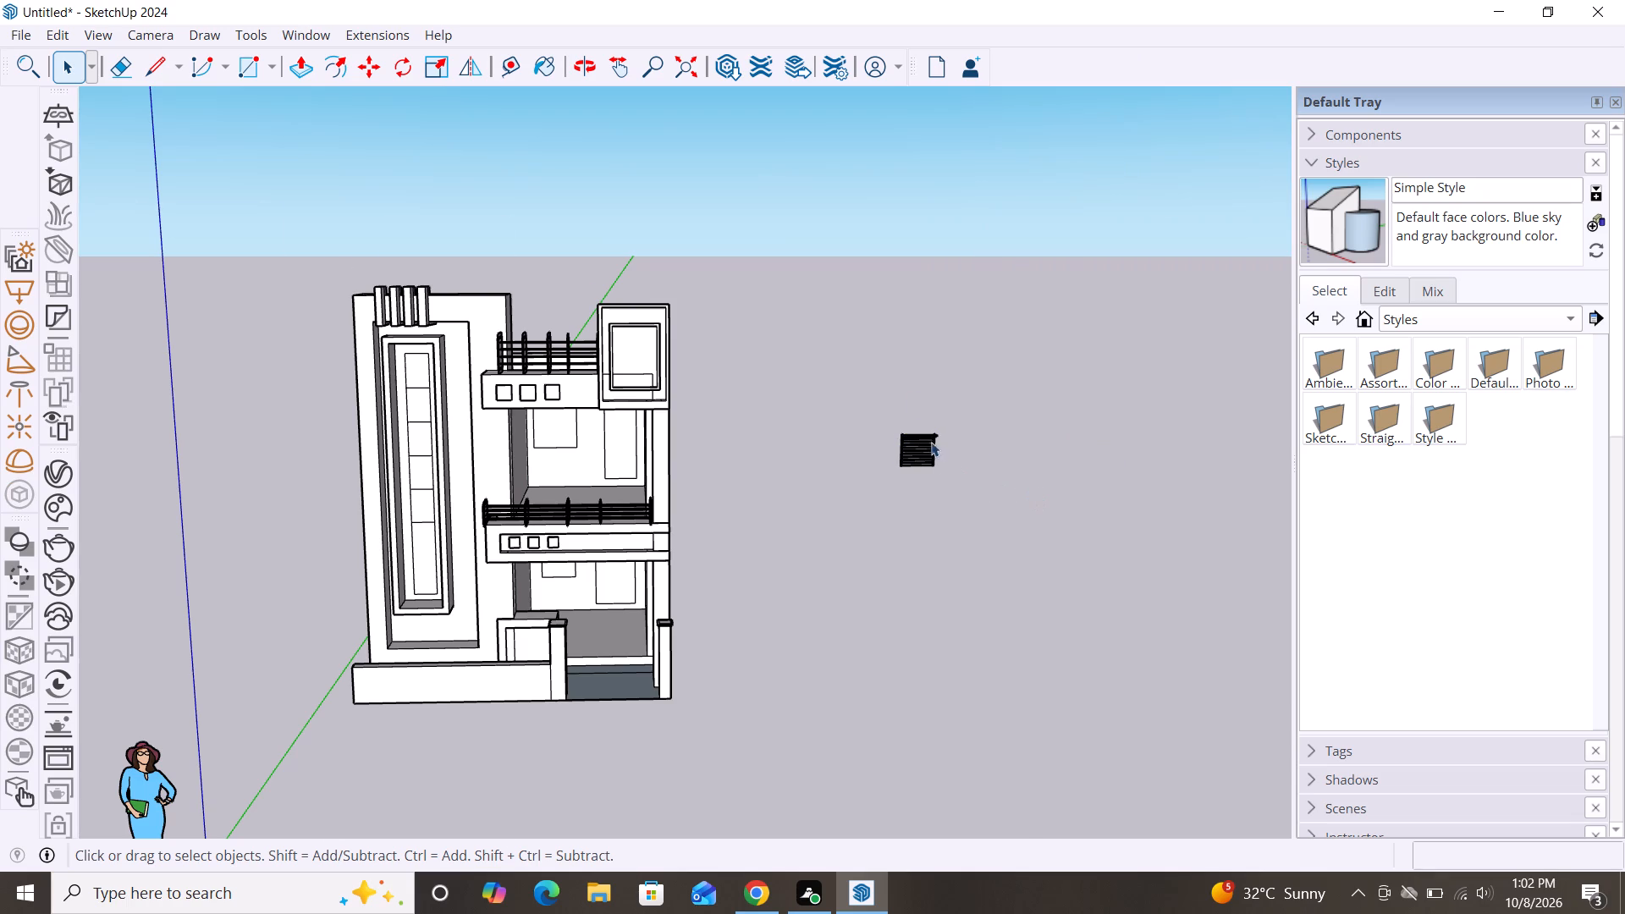
# Delete the thick top handrail from the exploded railing.
pyautogui.scroll(19, 919, 436)
pyautogui.click(915, 436)
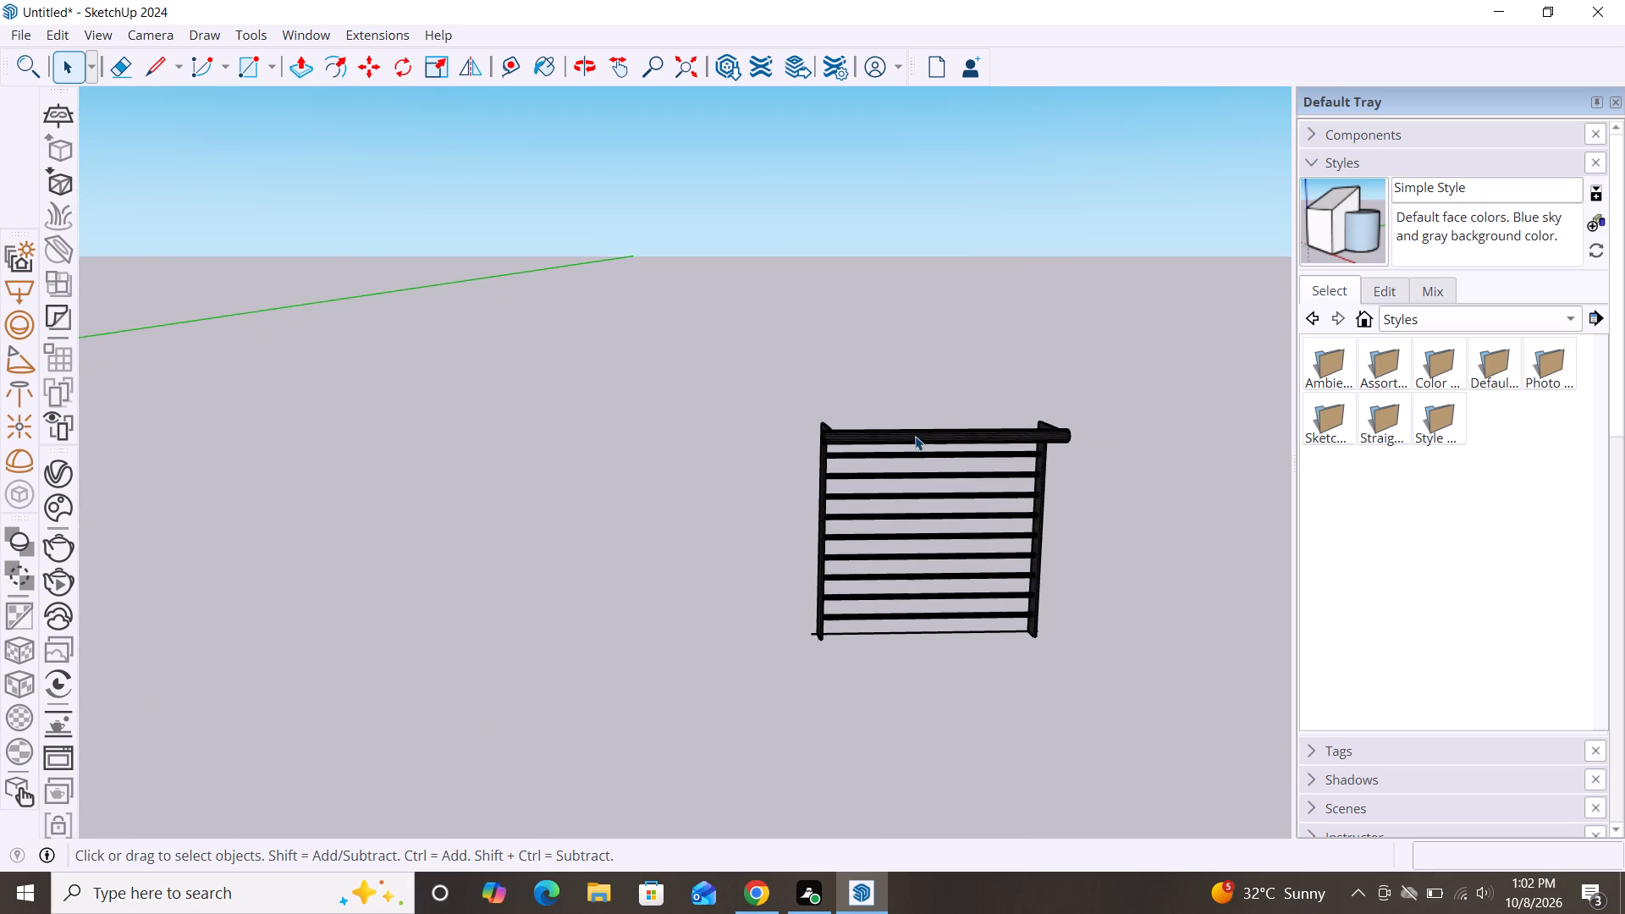
pyautogui.press('Delete')
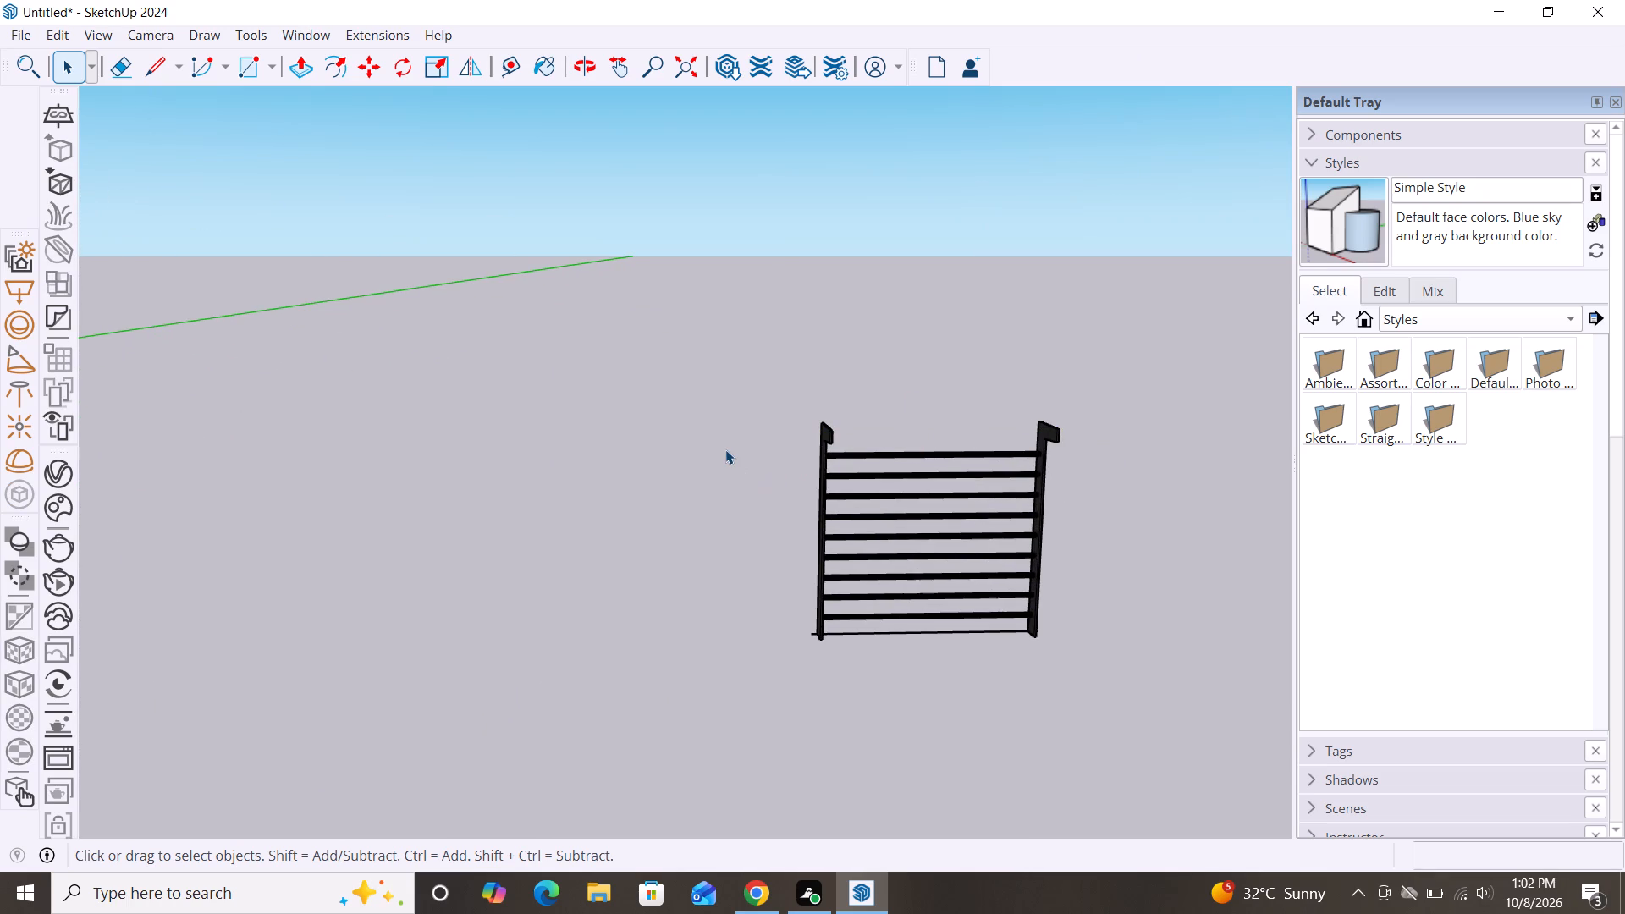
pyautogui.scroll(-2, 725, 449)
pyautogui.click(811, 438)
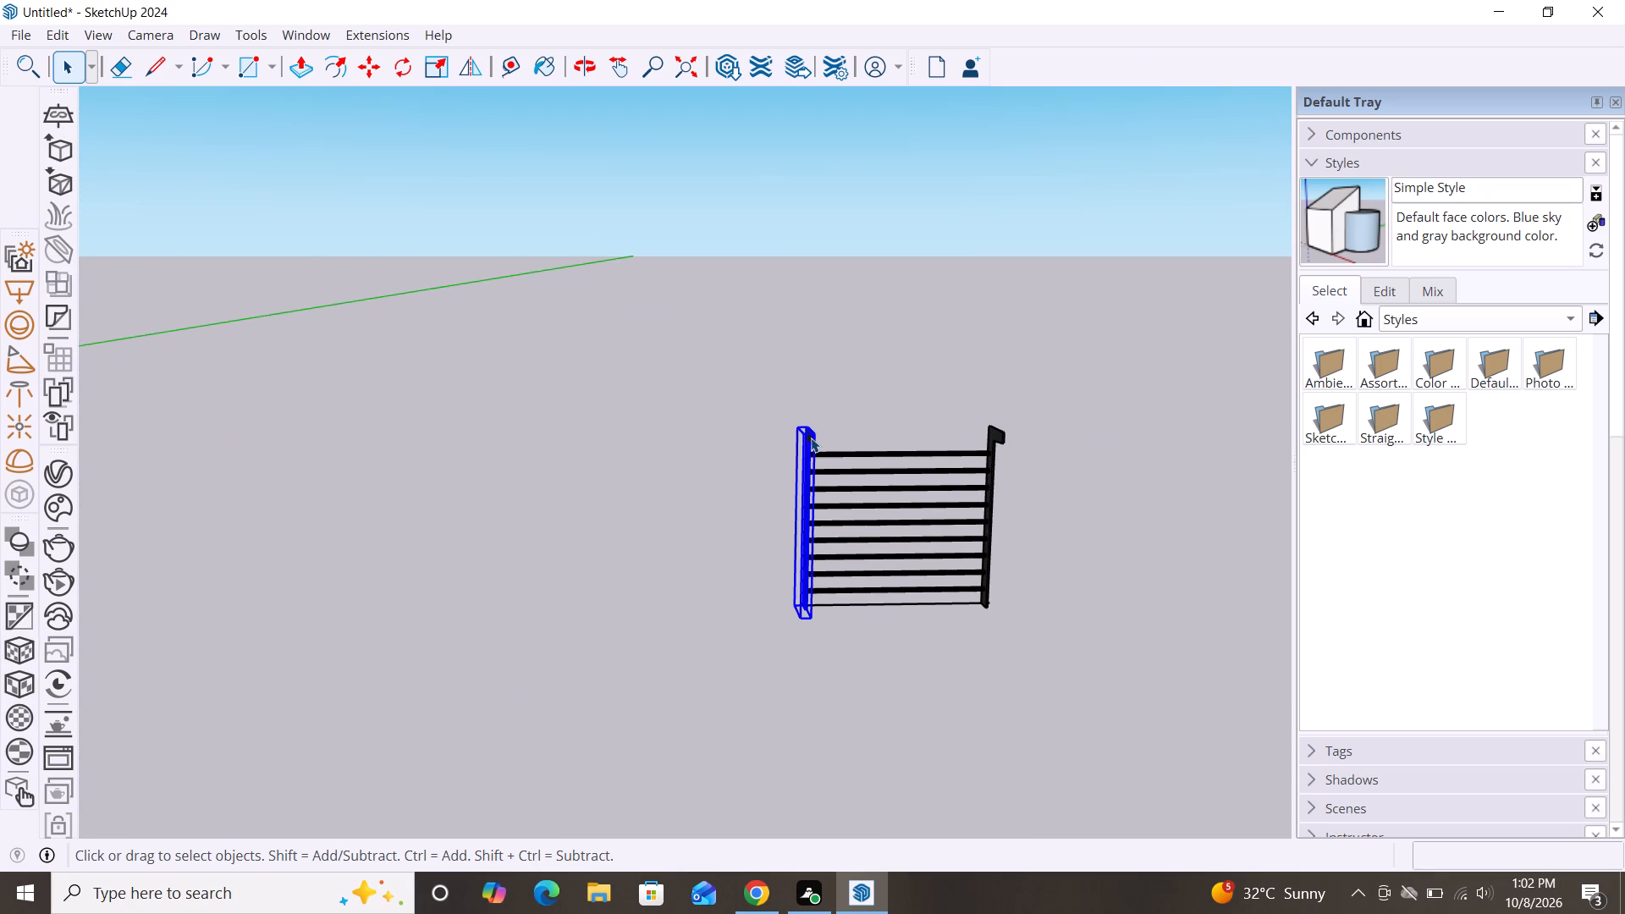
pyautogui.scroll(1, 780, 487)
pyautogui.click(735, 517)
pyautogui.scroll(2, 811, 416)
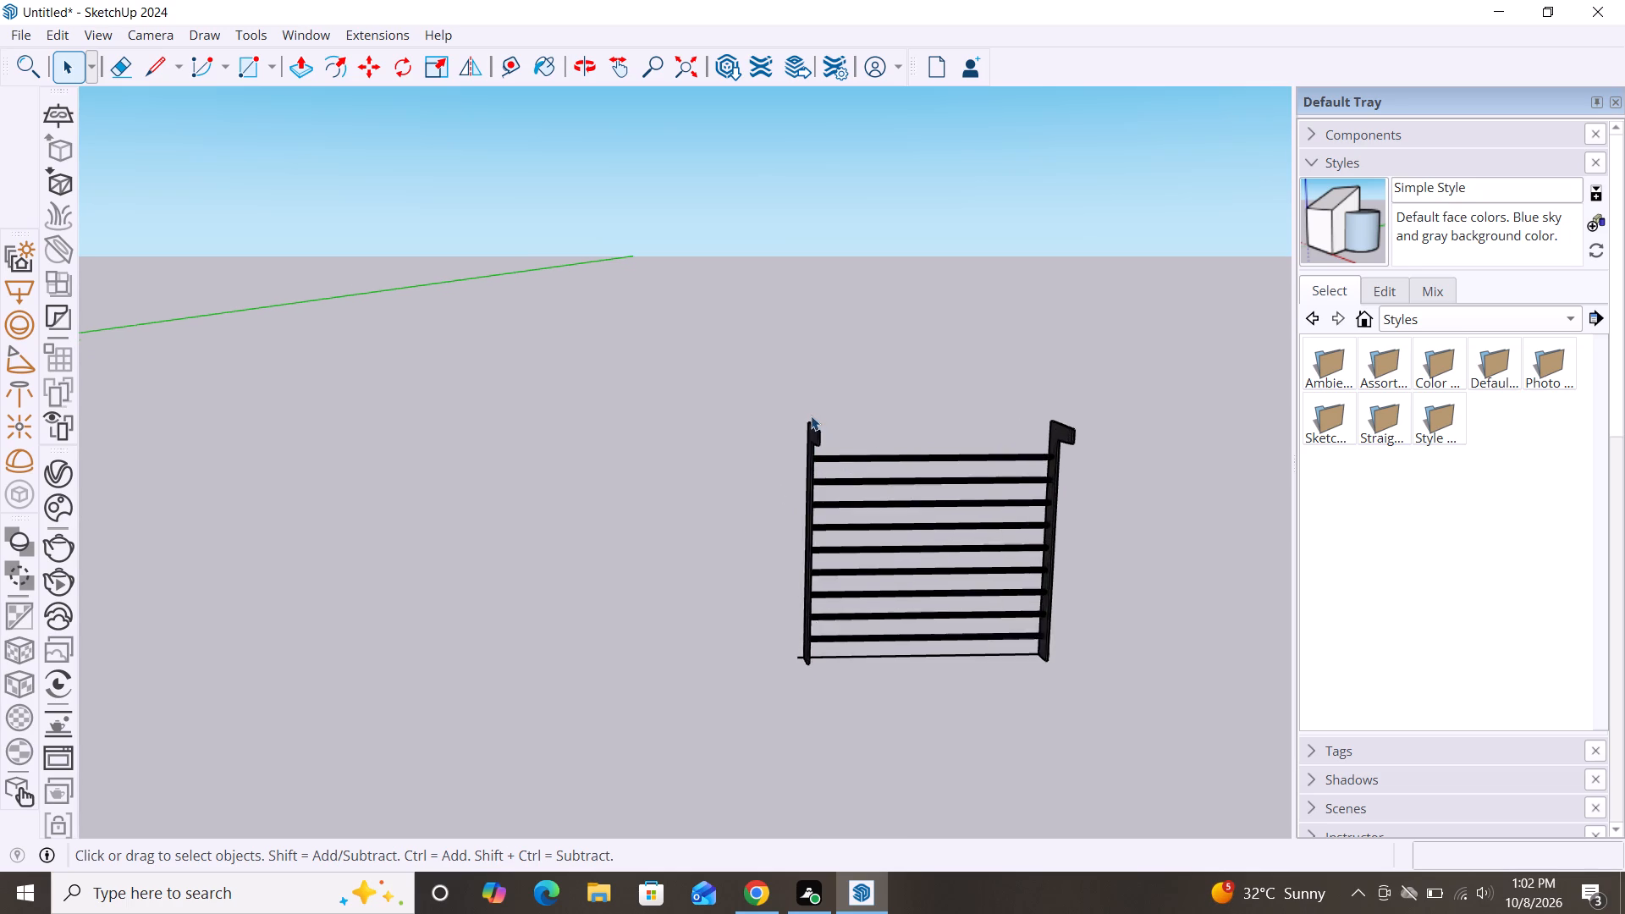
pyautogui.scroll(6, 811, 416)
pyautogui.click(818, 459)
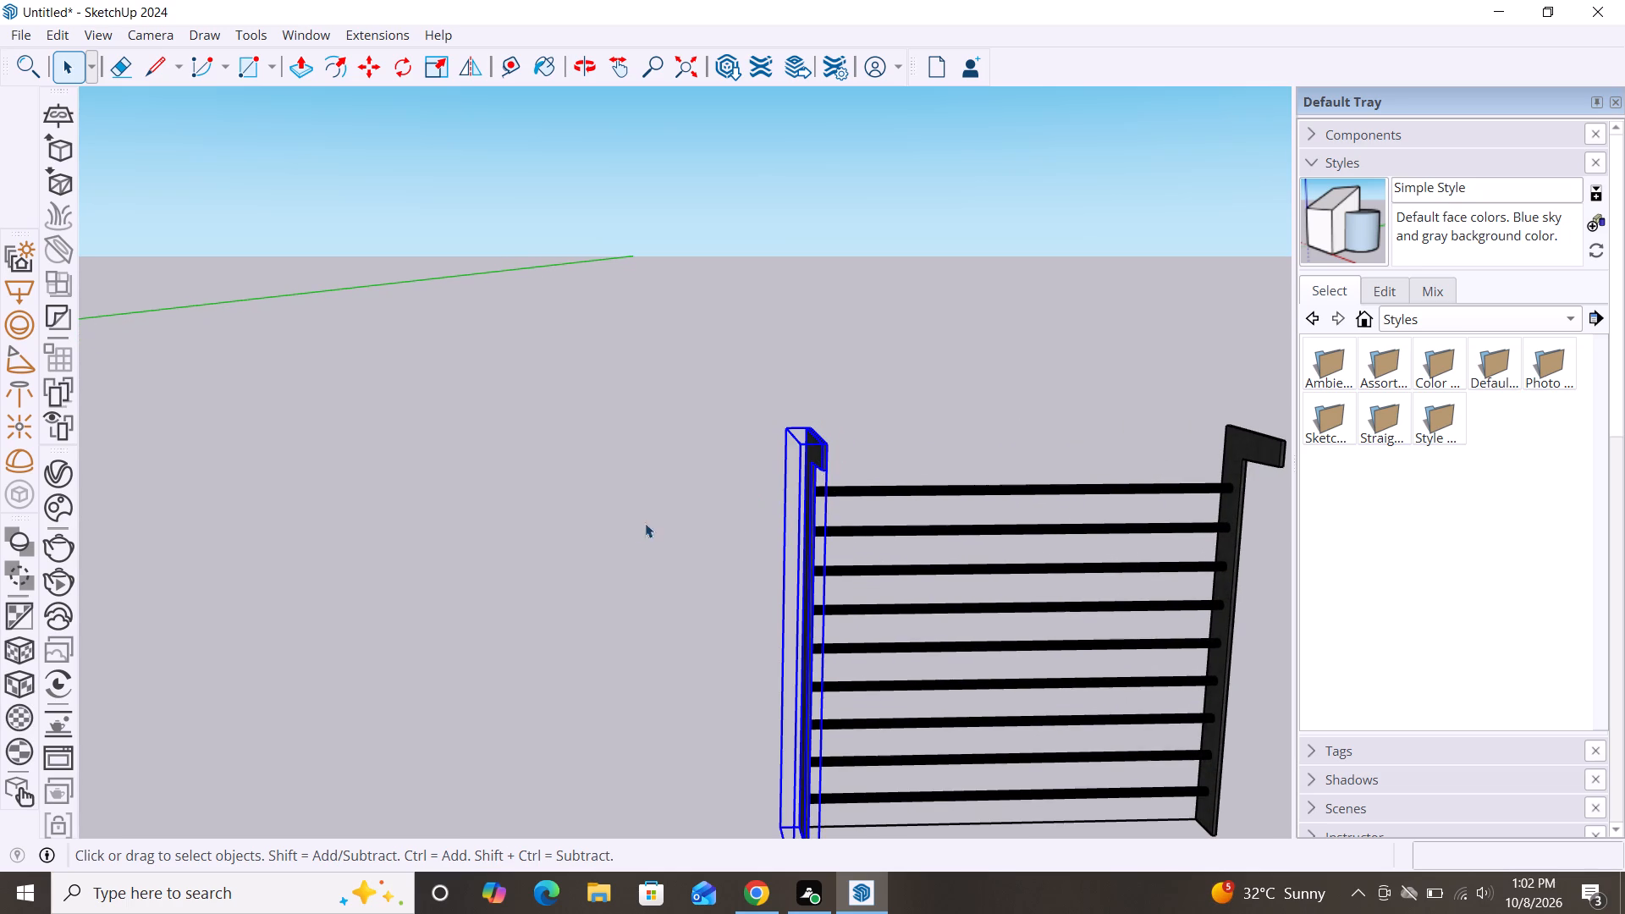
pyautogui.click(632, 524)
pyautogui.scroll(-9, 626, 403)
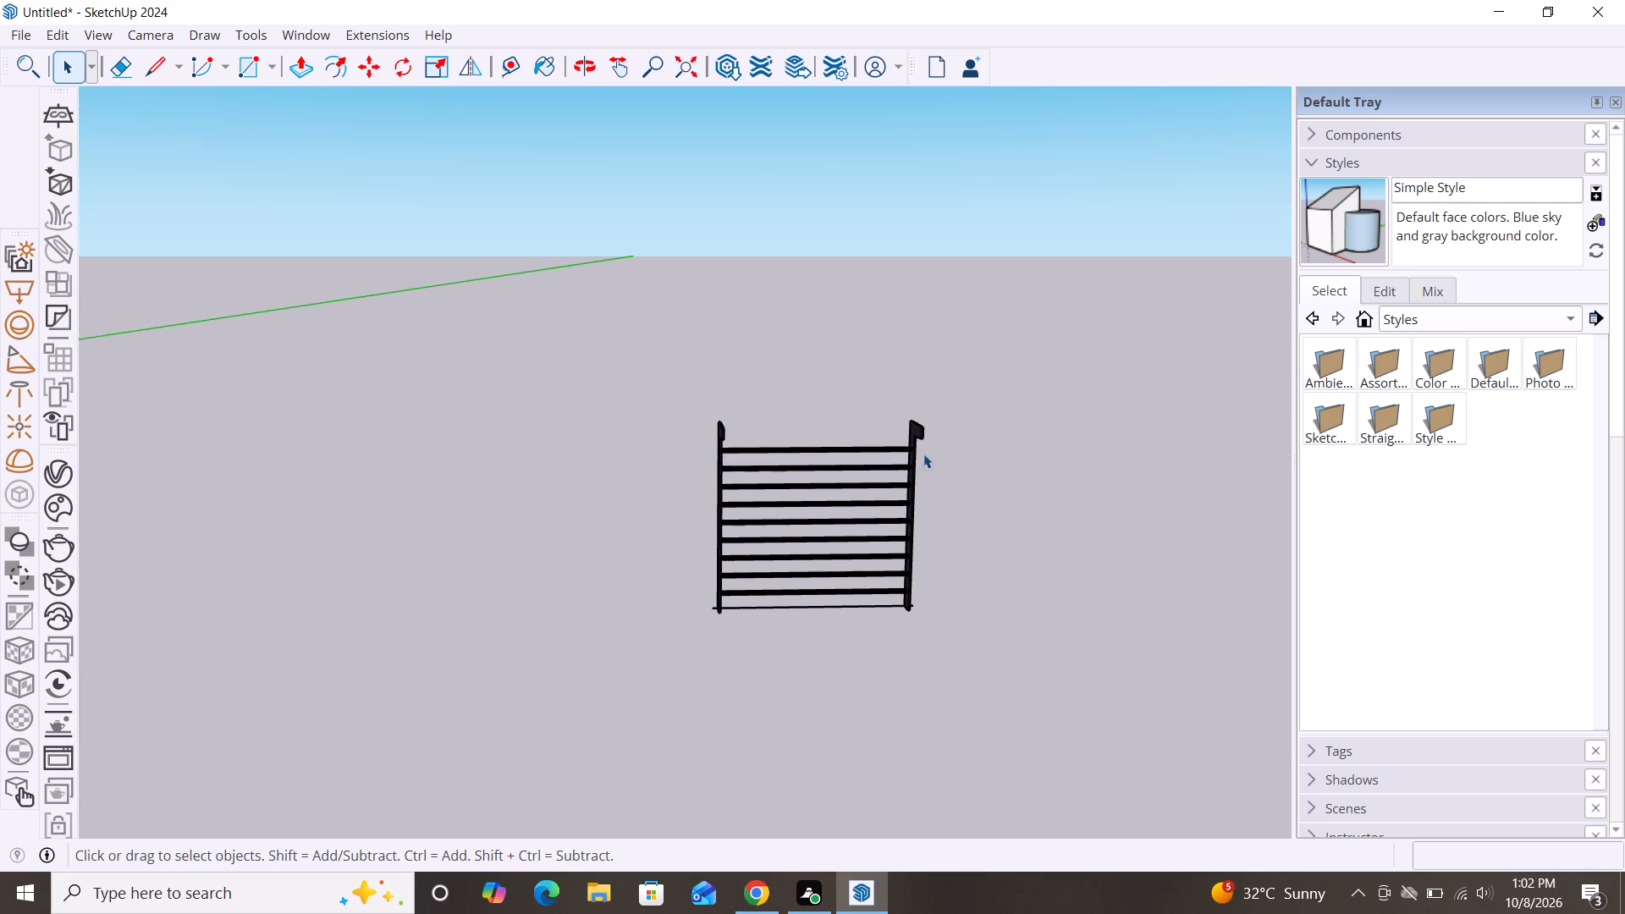
# Move all remaining parts of the new black railing about 74' 6" to the open ground beside the tower side of the house.
pyautogui.scroll(-3, 1026, 460)
pyautogui.moveTo(1058, 411); pyautogui.dragTo(639, 652)
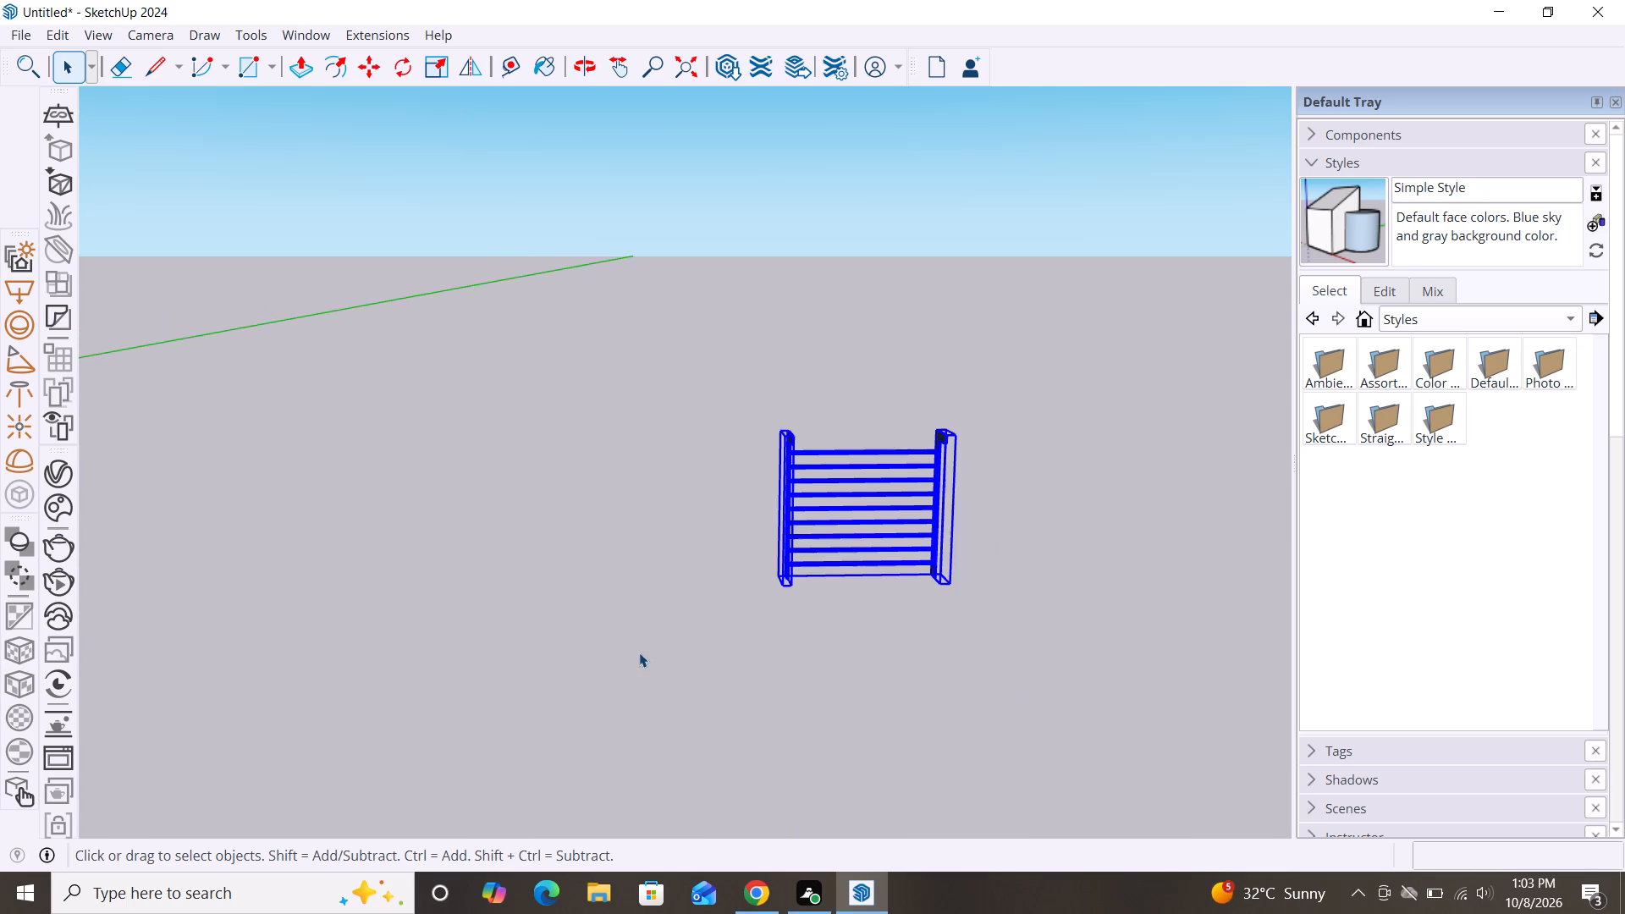
pyautogui.click(939, 438)
pyautogui.moveTo(1039, 407); pyautogui.dragTo(760, 425)
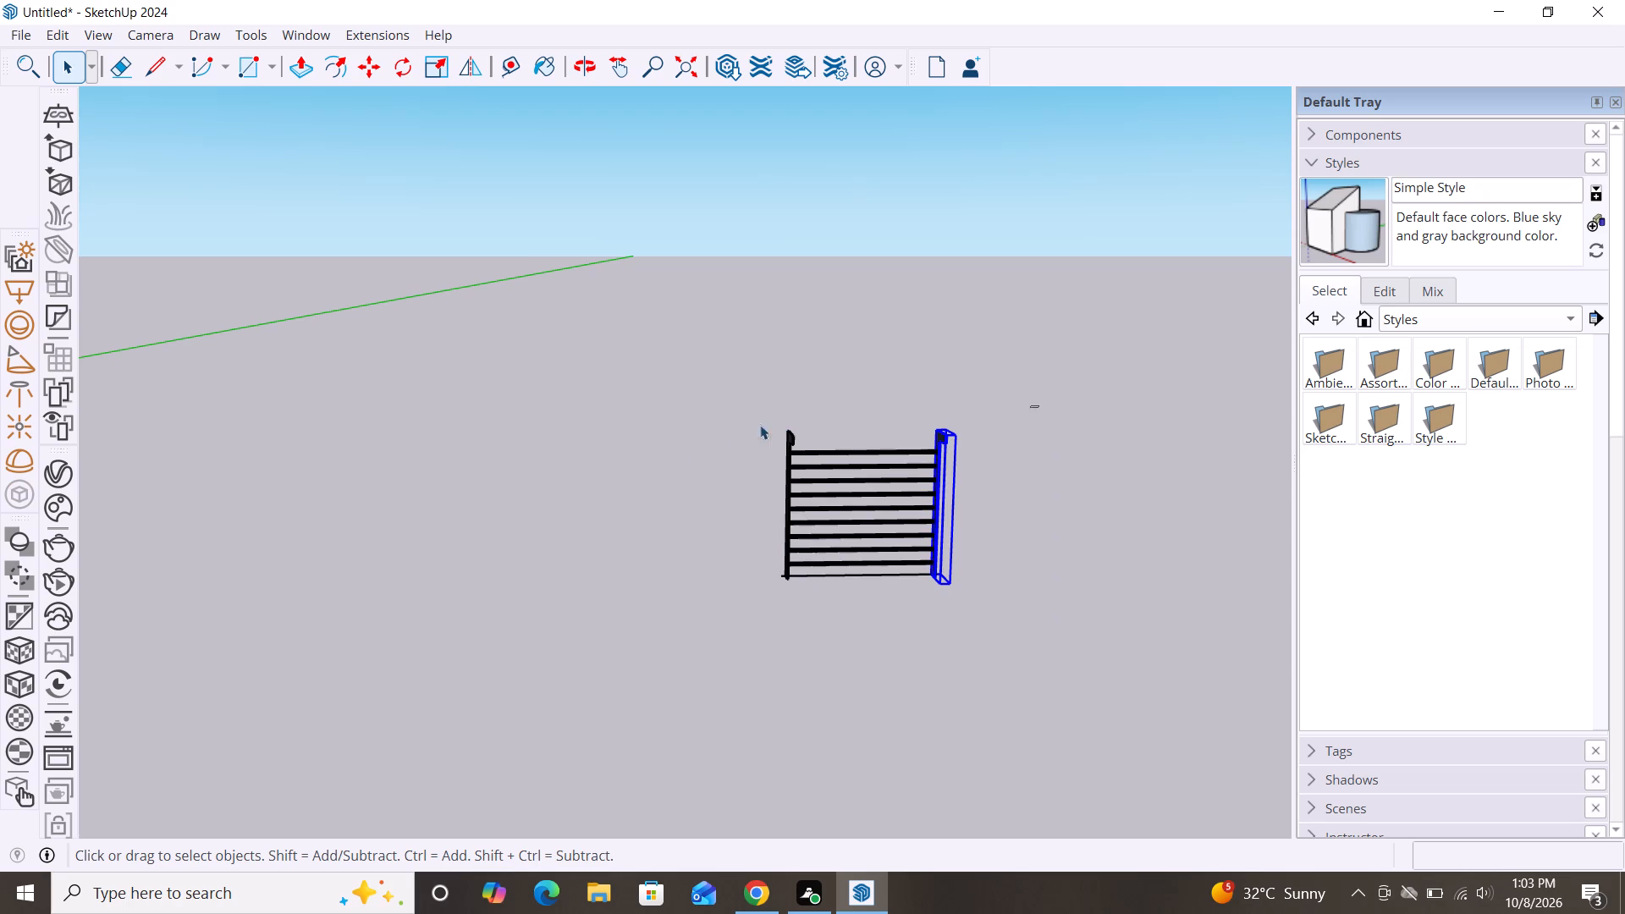
pyautogui.moveTo(760, 425); pyautogui.dragTo(600, 652)
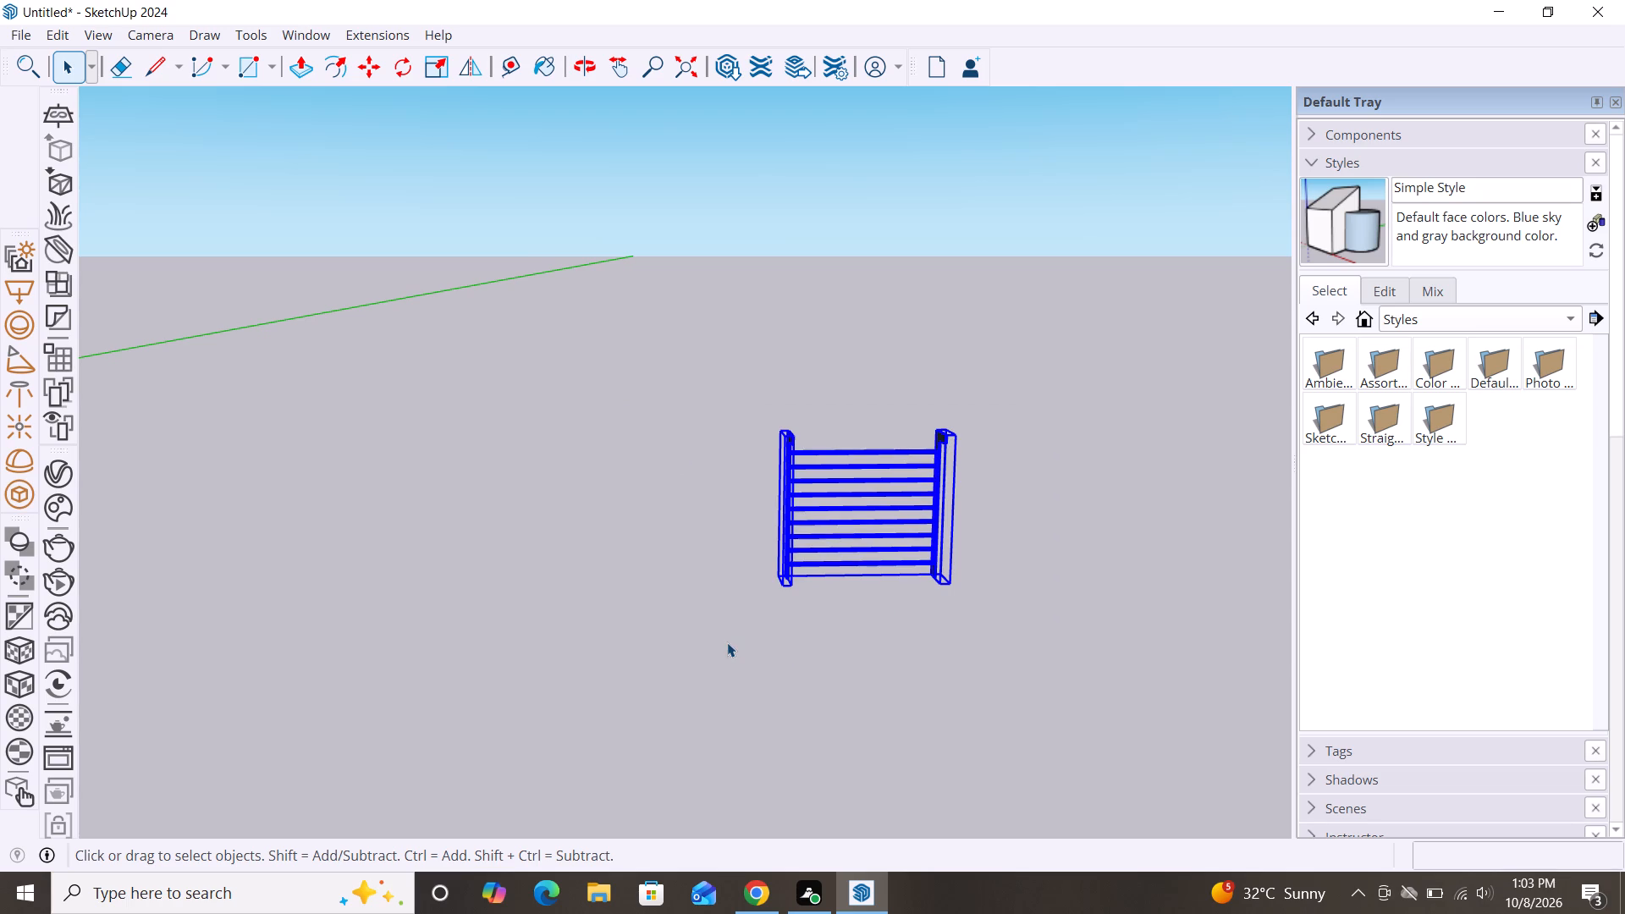
pyautogui.press('m')
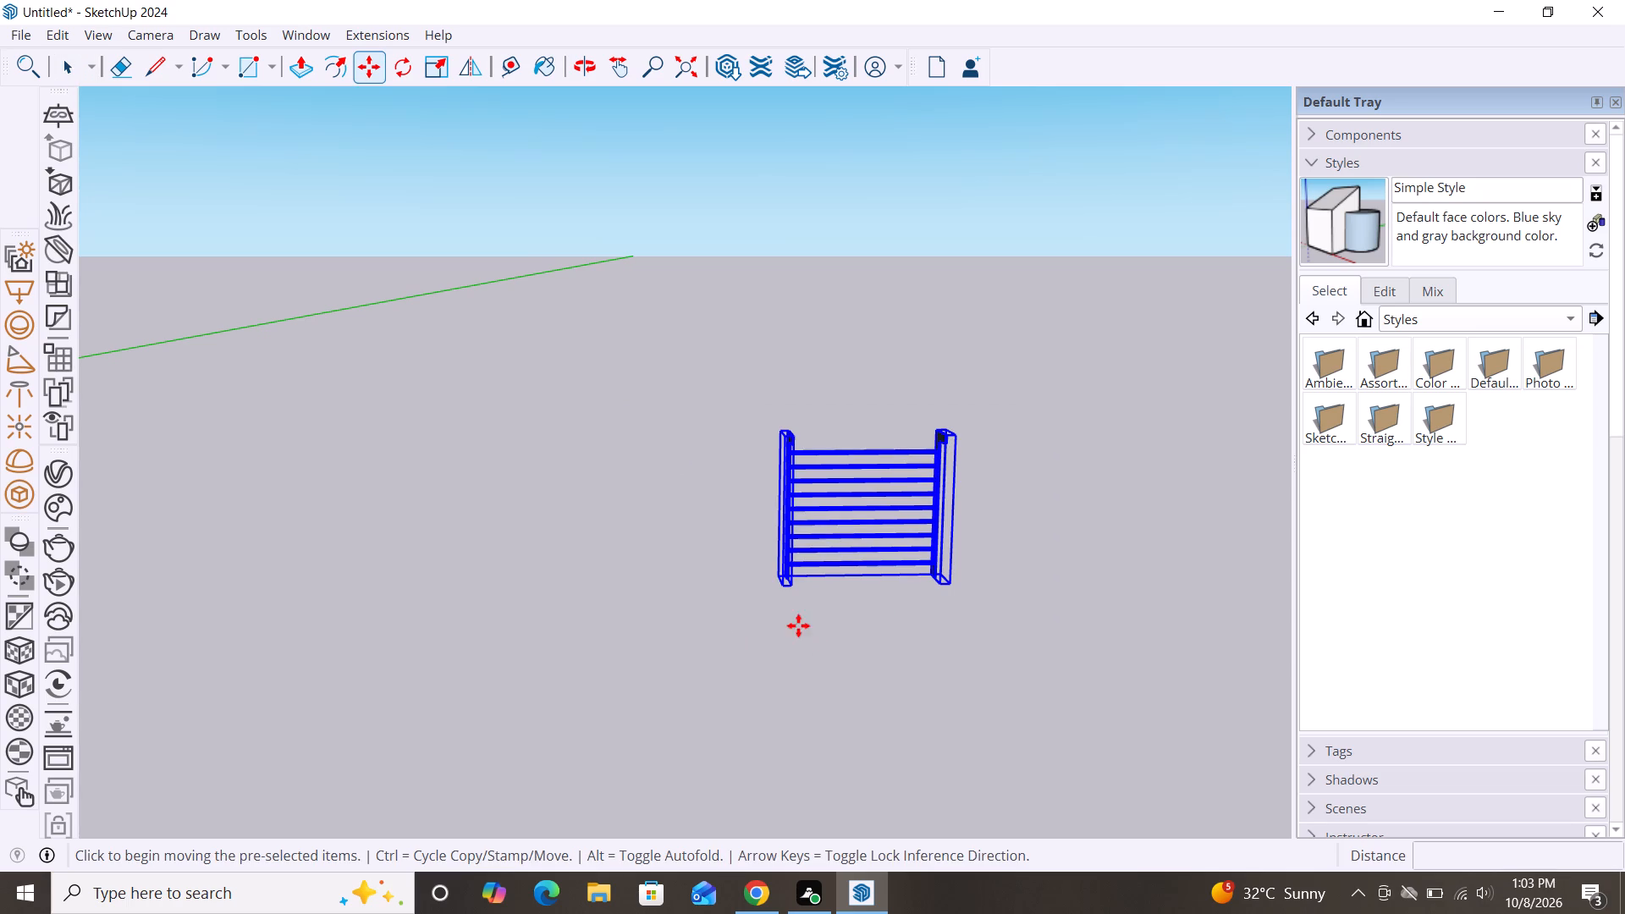
pyautogui.moveTo(794, 586); pyautogui.dragTo(786, 593)
pyautogui.scroll(-7, 954, 538)
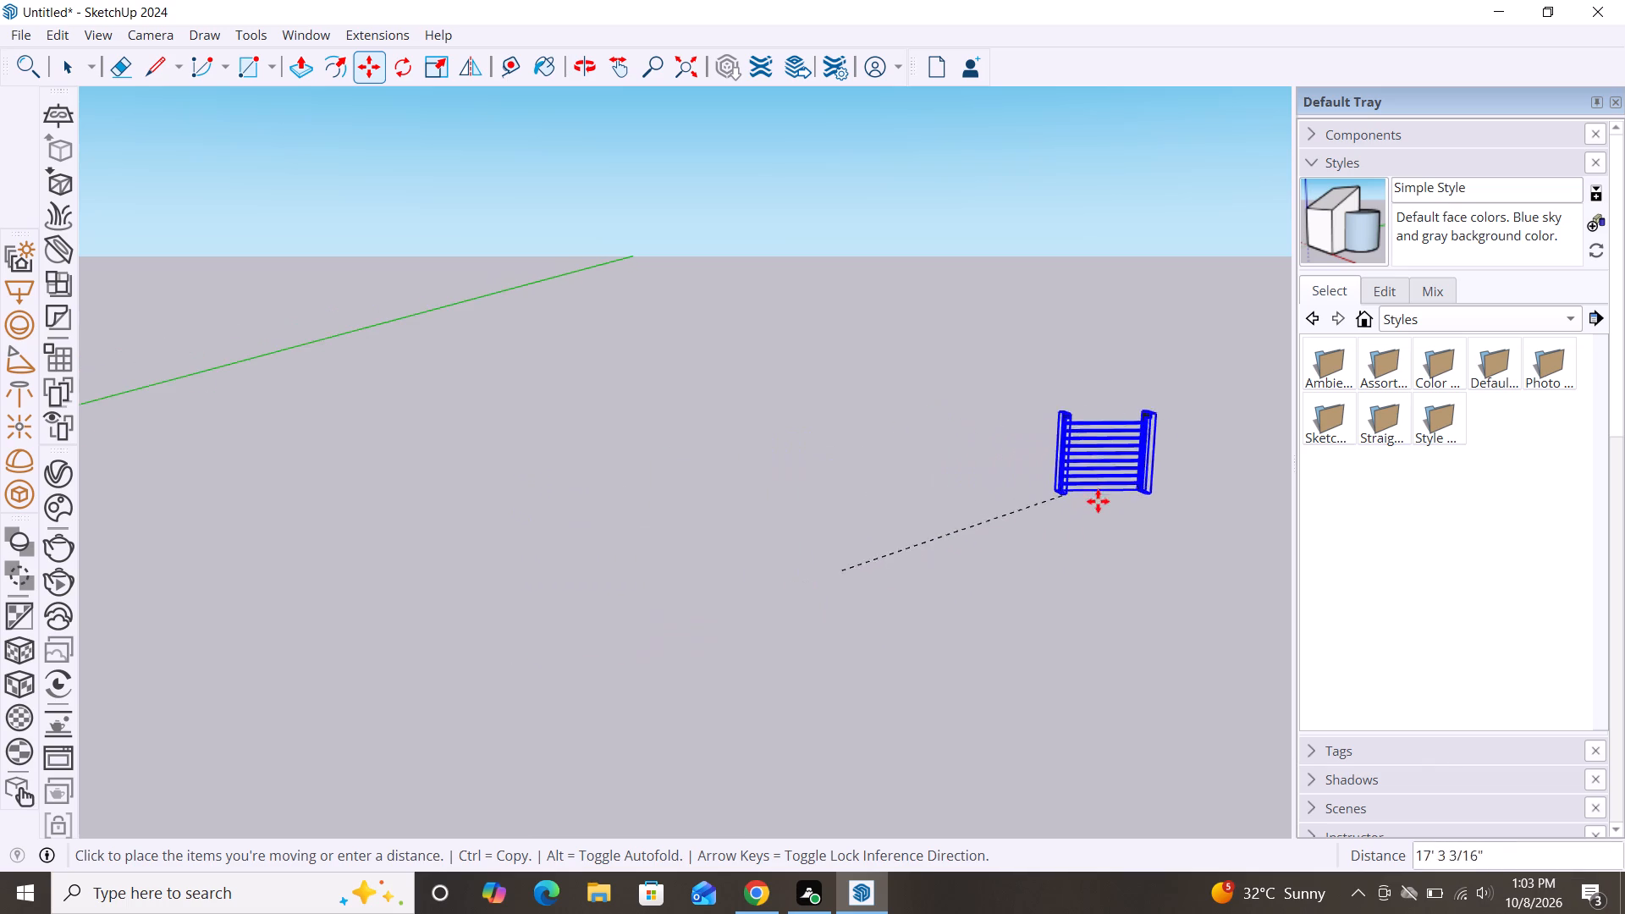
pyautogui.scroll(-6, 1098, 501)
pyautogui.scroll(-7, 1198, 496)
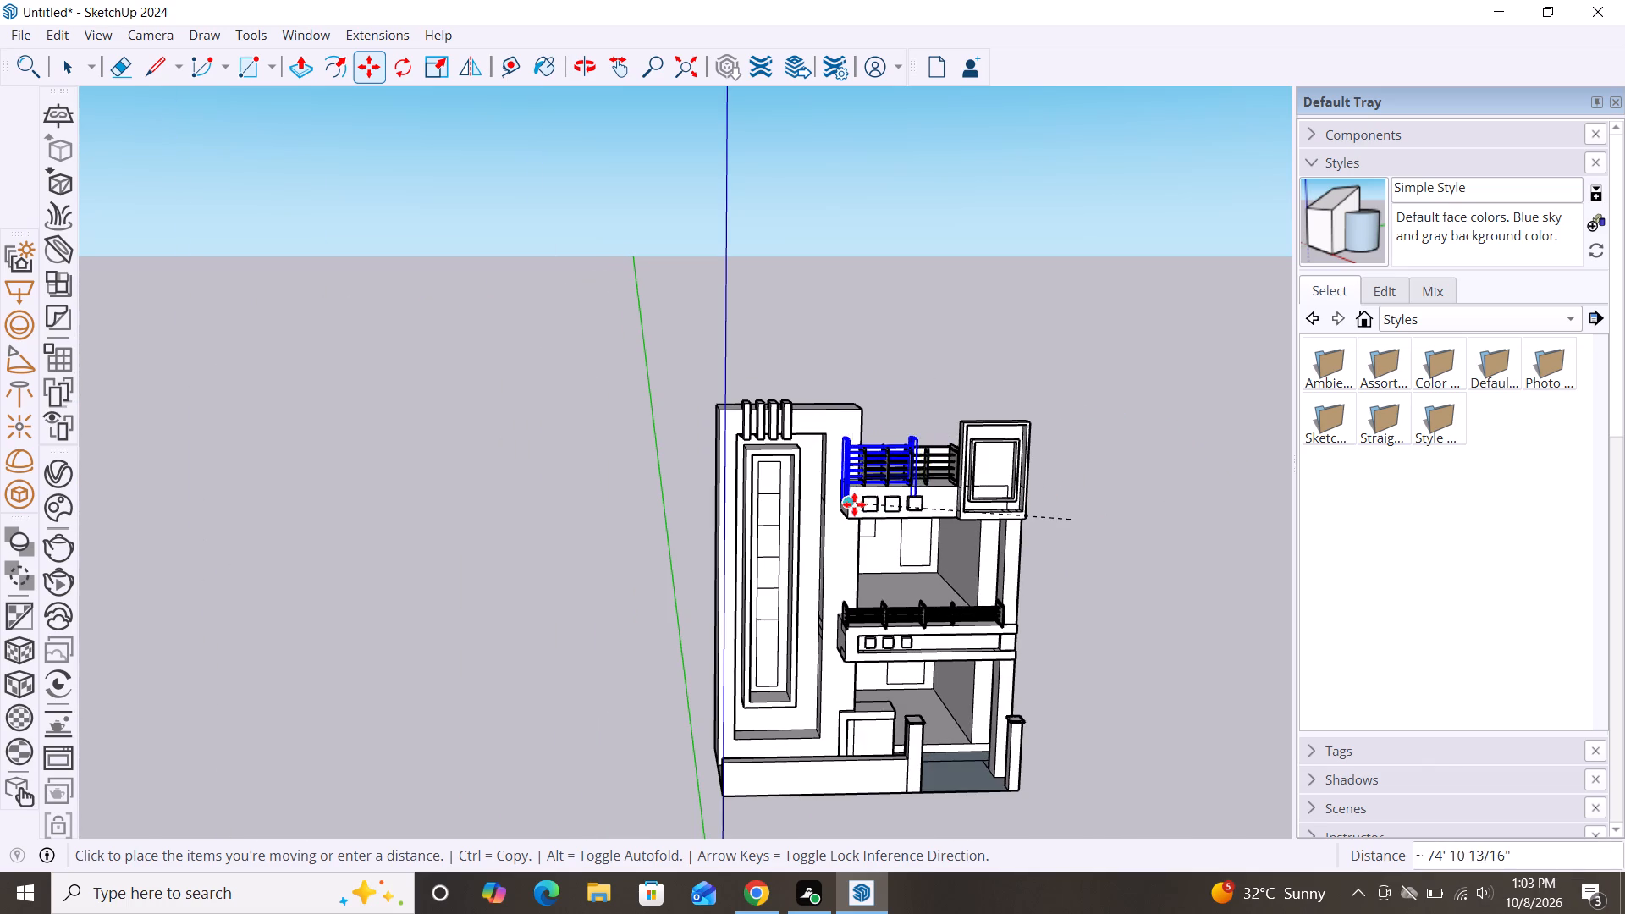
pyautogui.click(449, 487)
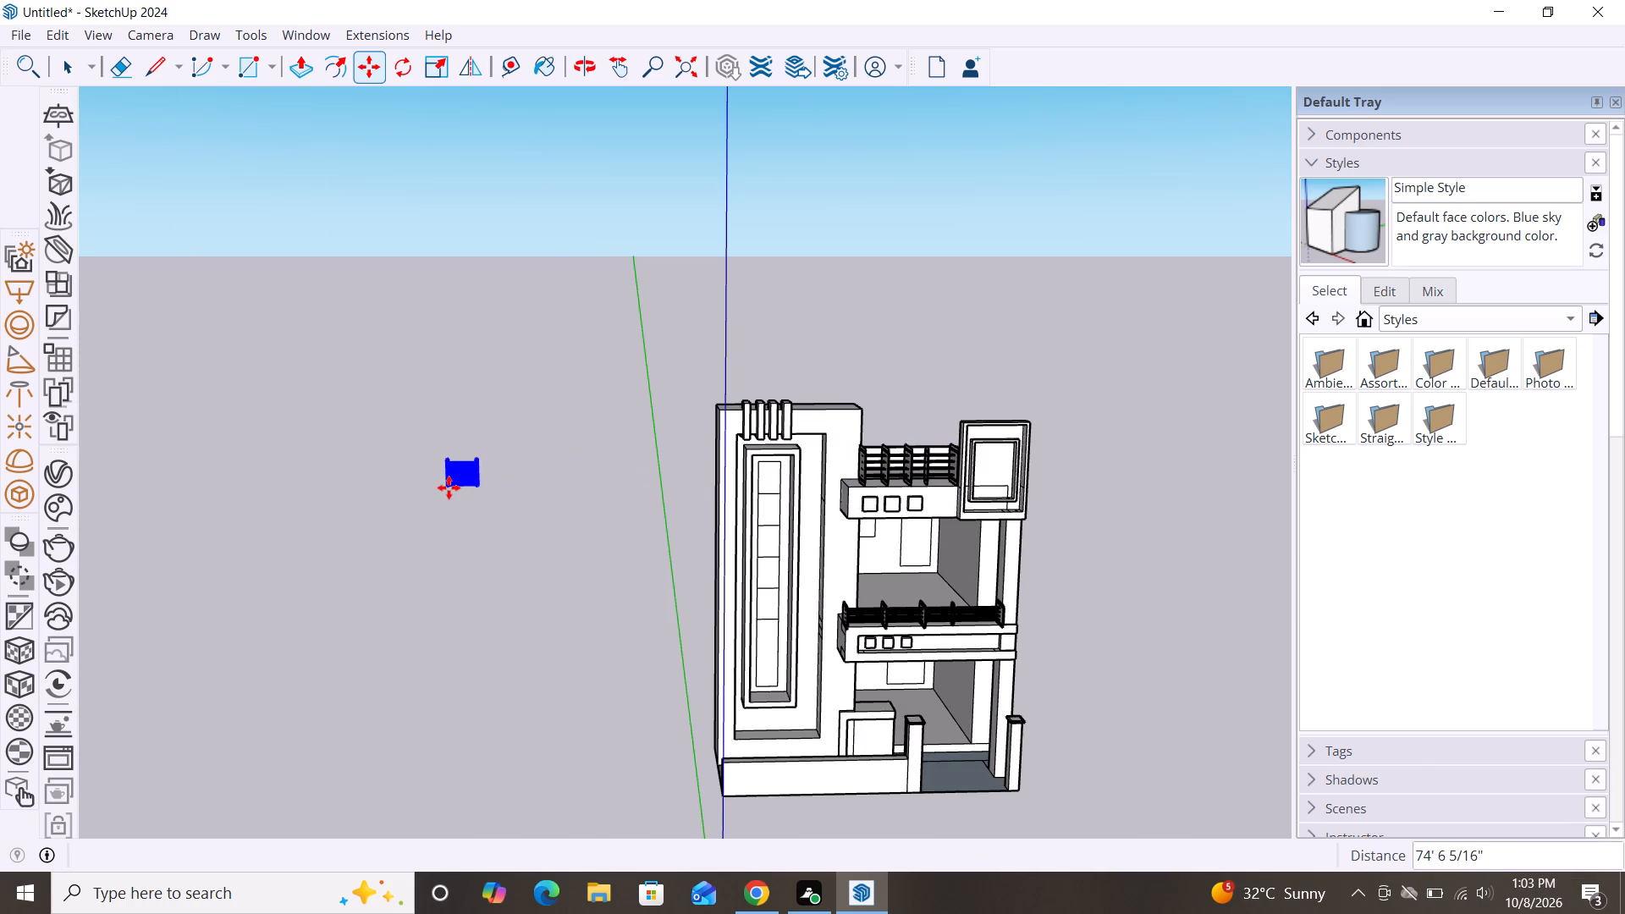
pyautogui.press('space')
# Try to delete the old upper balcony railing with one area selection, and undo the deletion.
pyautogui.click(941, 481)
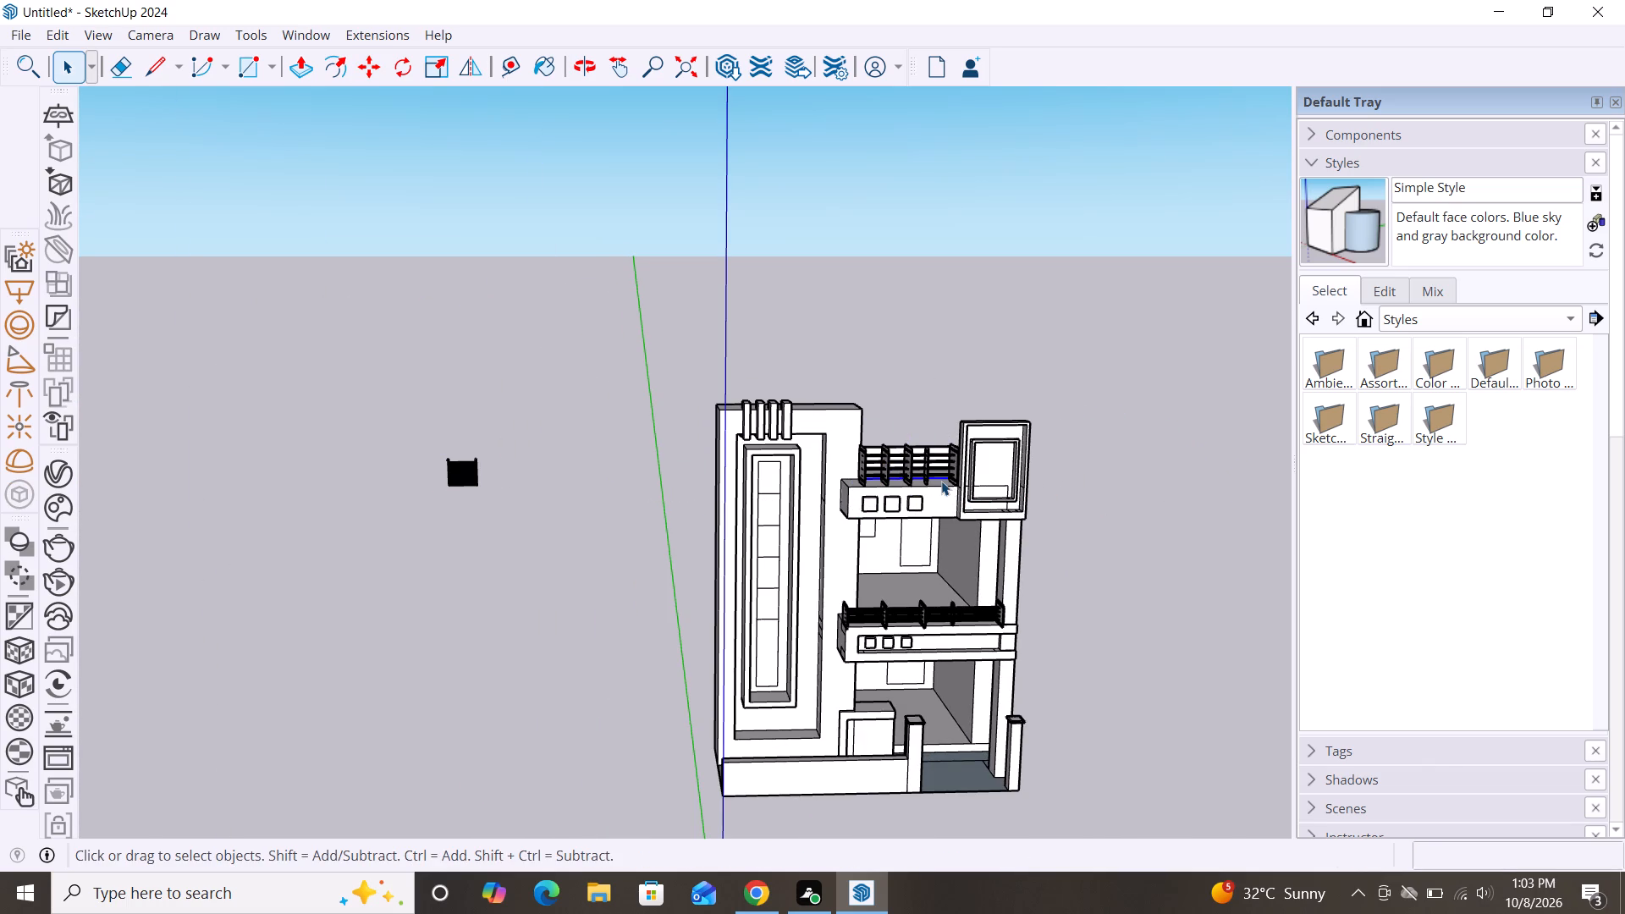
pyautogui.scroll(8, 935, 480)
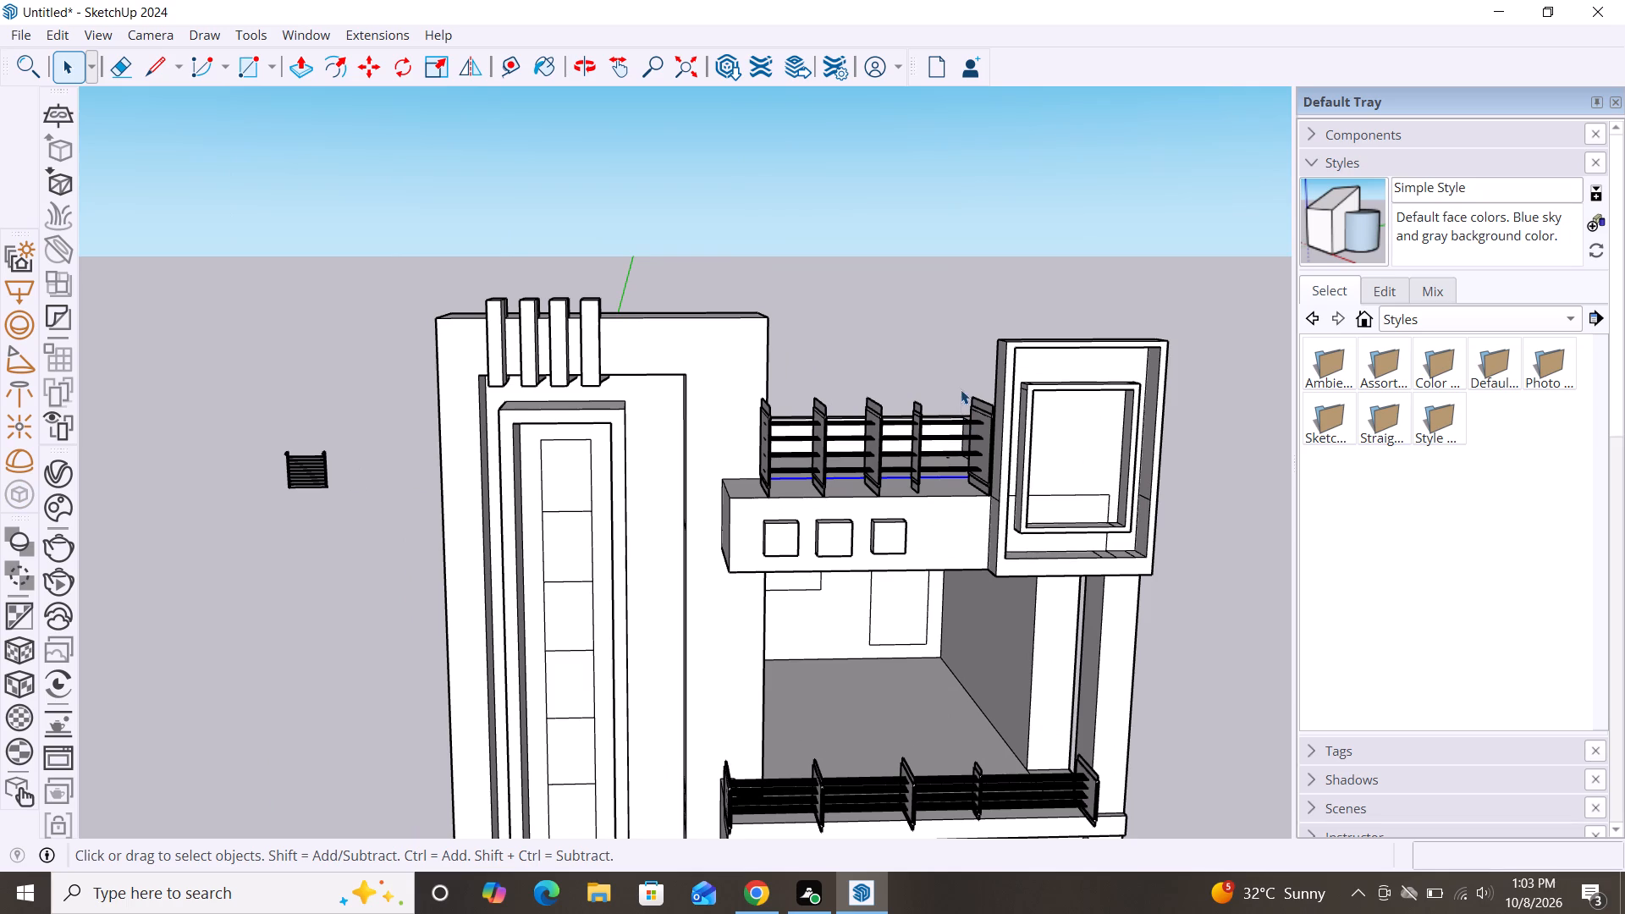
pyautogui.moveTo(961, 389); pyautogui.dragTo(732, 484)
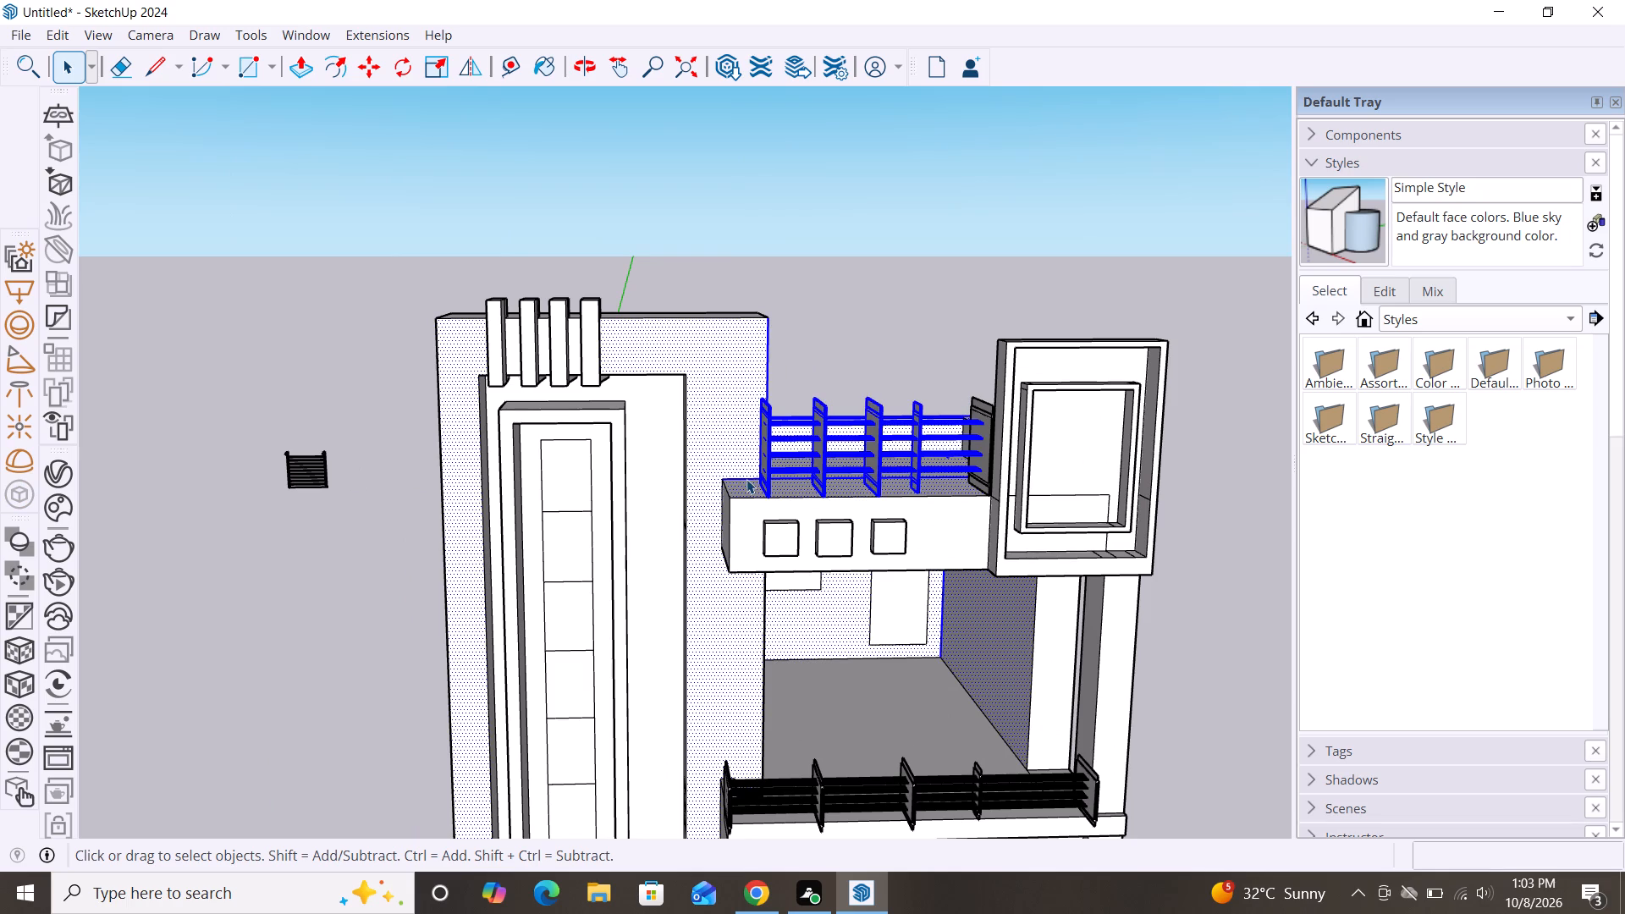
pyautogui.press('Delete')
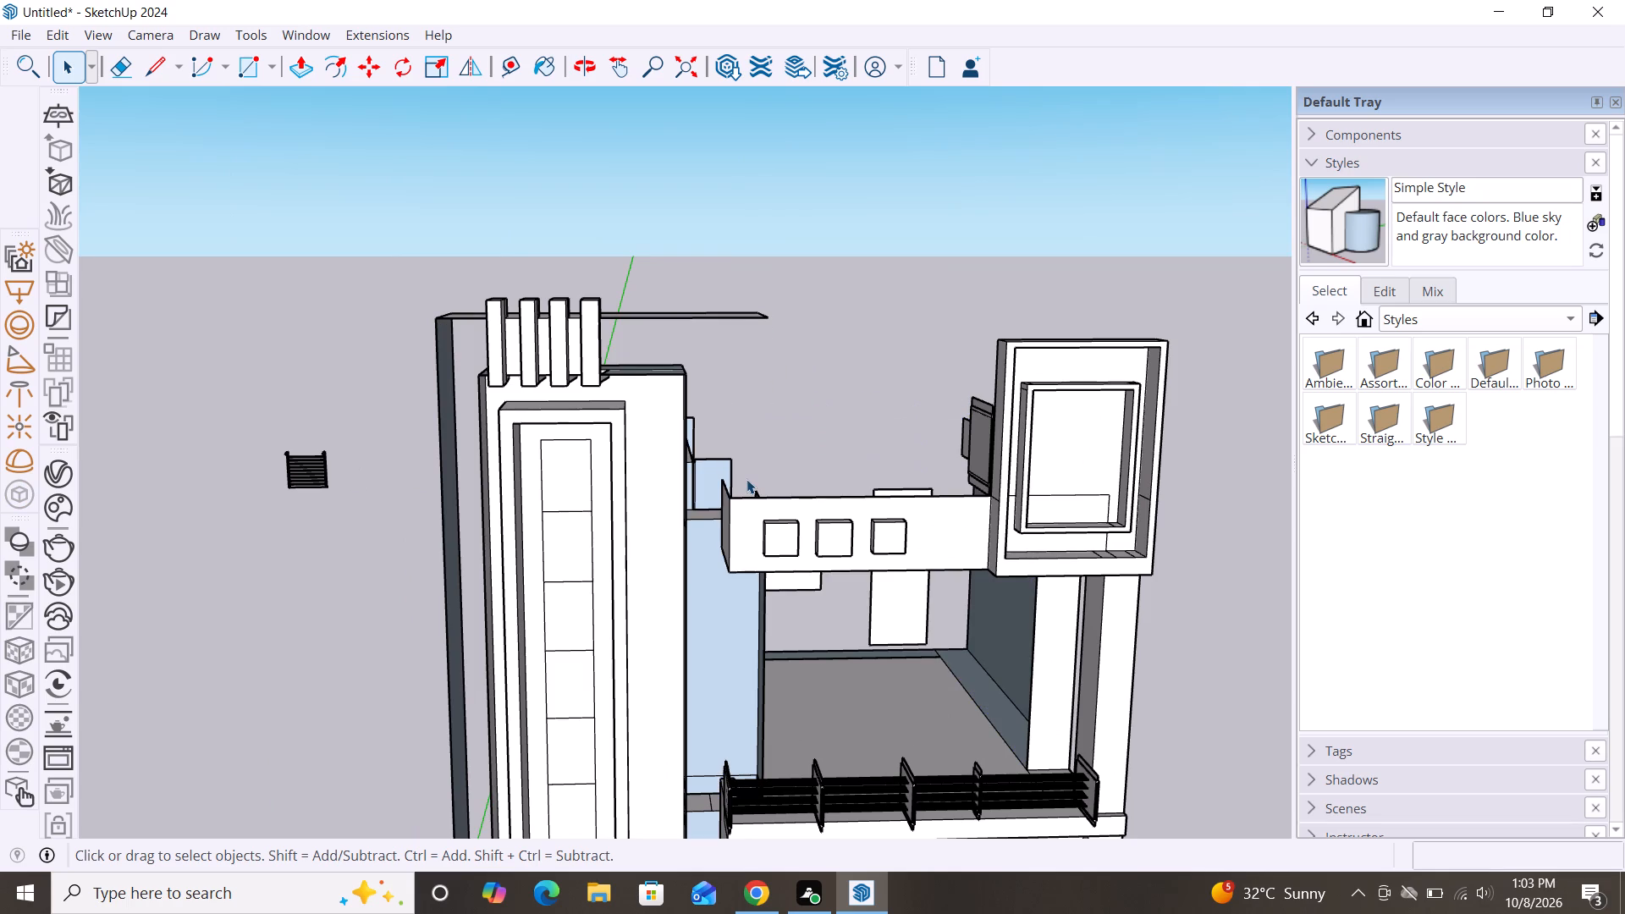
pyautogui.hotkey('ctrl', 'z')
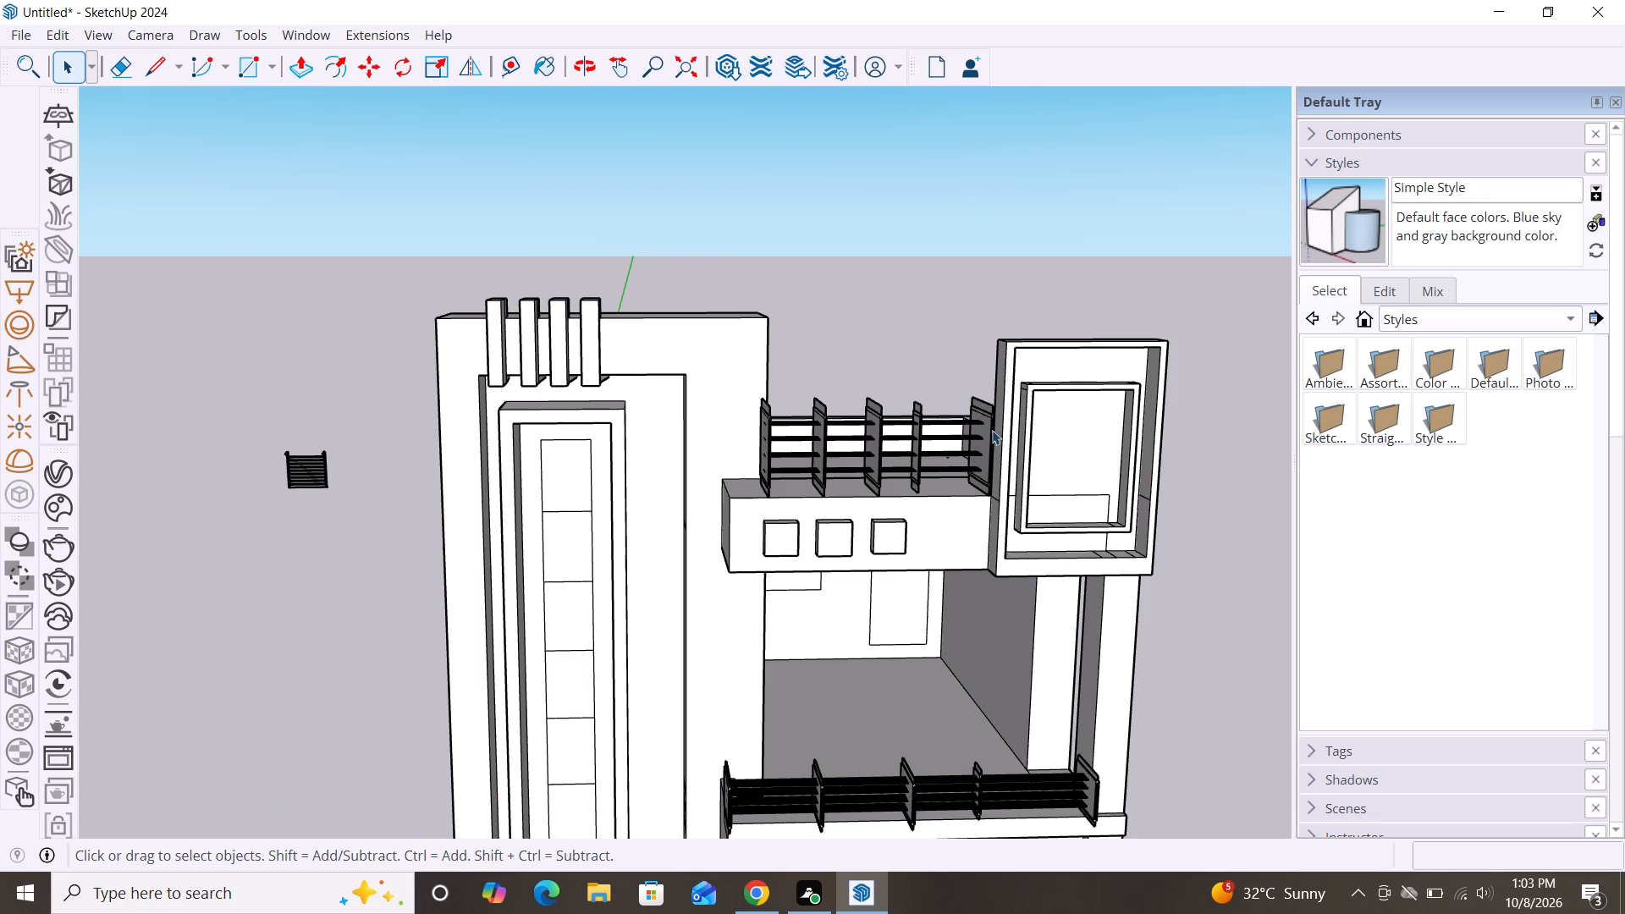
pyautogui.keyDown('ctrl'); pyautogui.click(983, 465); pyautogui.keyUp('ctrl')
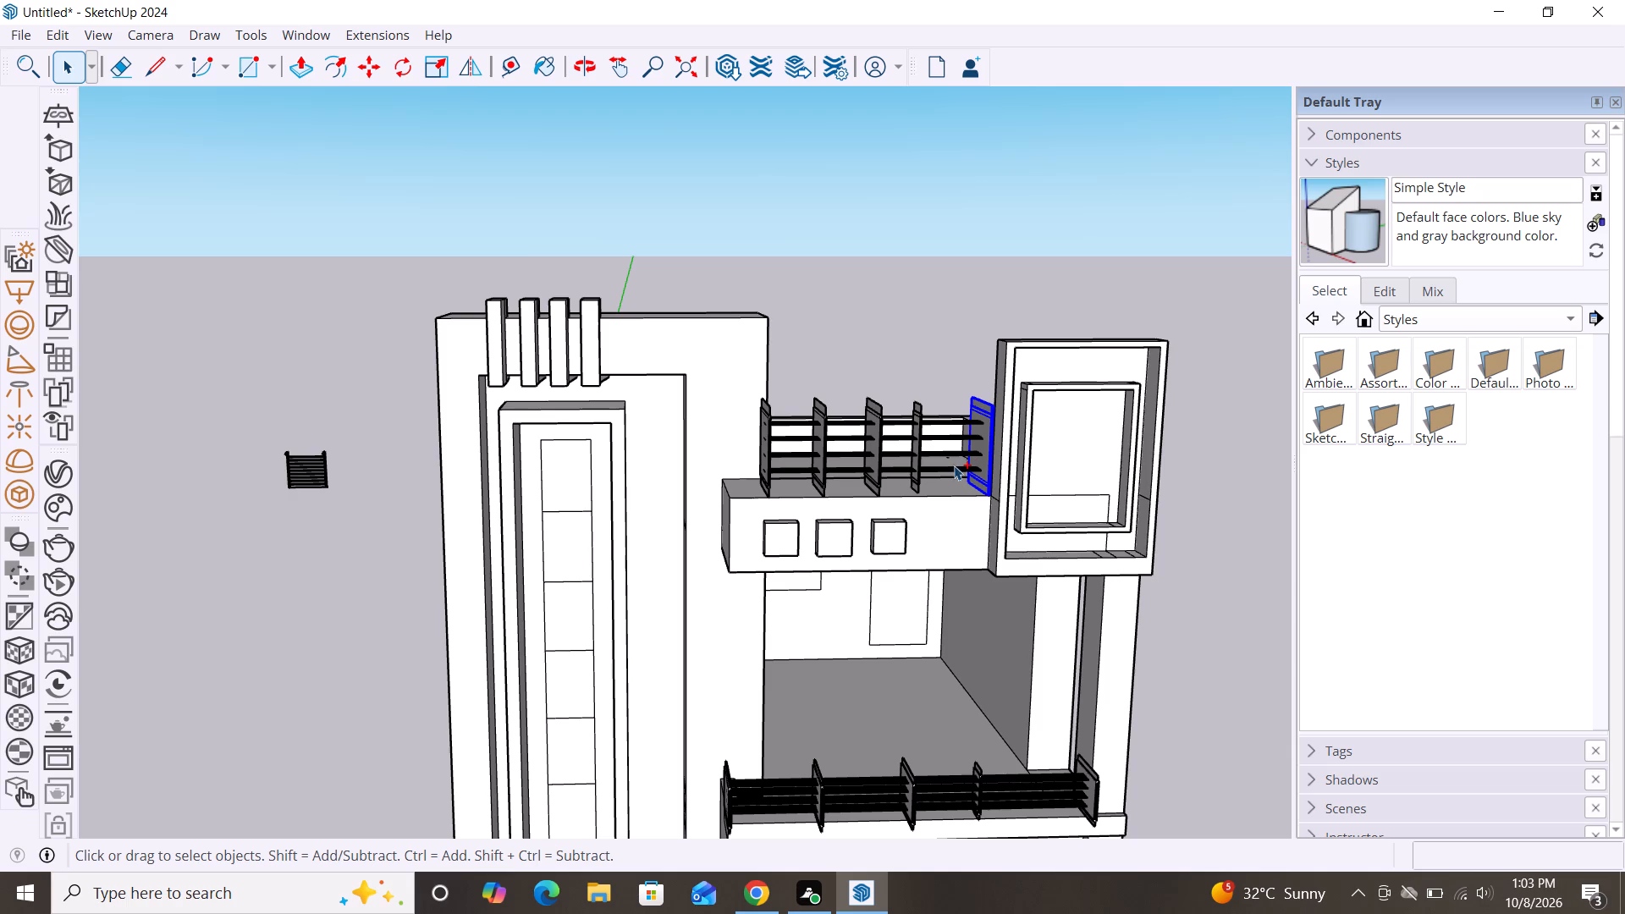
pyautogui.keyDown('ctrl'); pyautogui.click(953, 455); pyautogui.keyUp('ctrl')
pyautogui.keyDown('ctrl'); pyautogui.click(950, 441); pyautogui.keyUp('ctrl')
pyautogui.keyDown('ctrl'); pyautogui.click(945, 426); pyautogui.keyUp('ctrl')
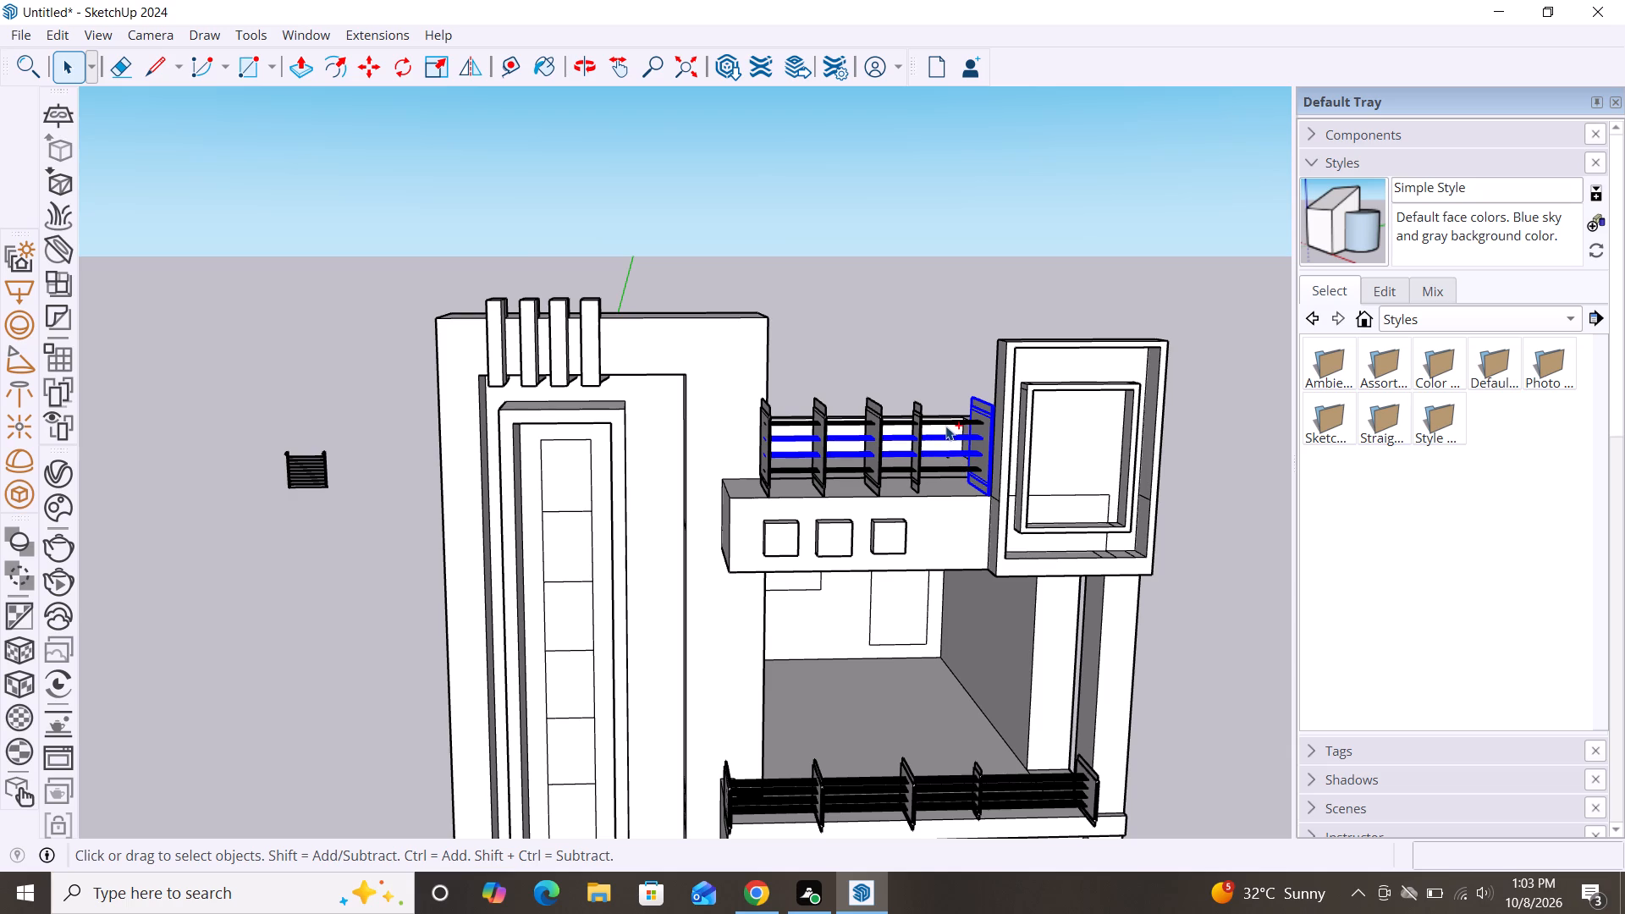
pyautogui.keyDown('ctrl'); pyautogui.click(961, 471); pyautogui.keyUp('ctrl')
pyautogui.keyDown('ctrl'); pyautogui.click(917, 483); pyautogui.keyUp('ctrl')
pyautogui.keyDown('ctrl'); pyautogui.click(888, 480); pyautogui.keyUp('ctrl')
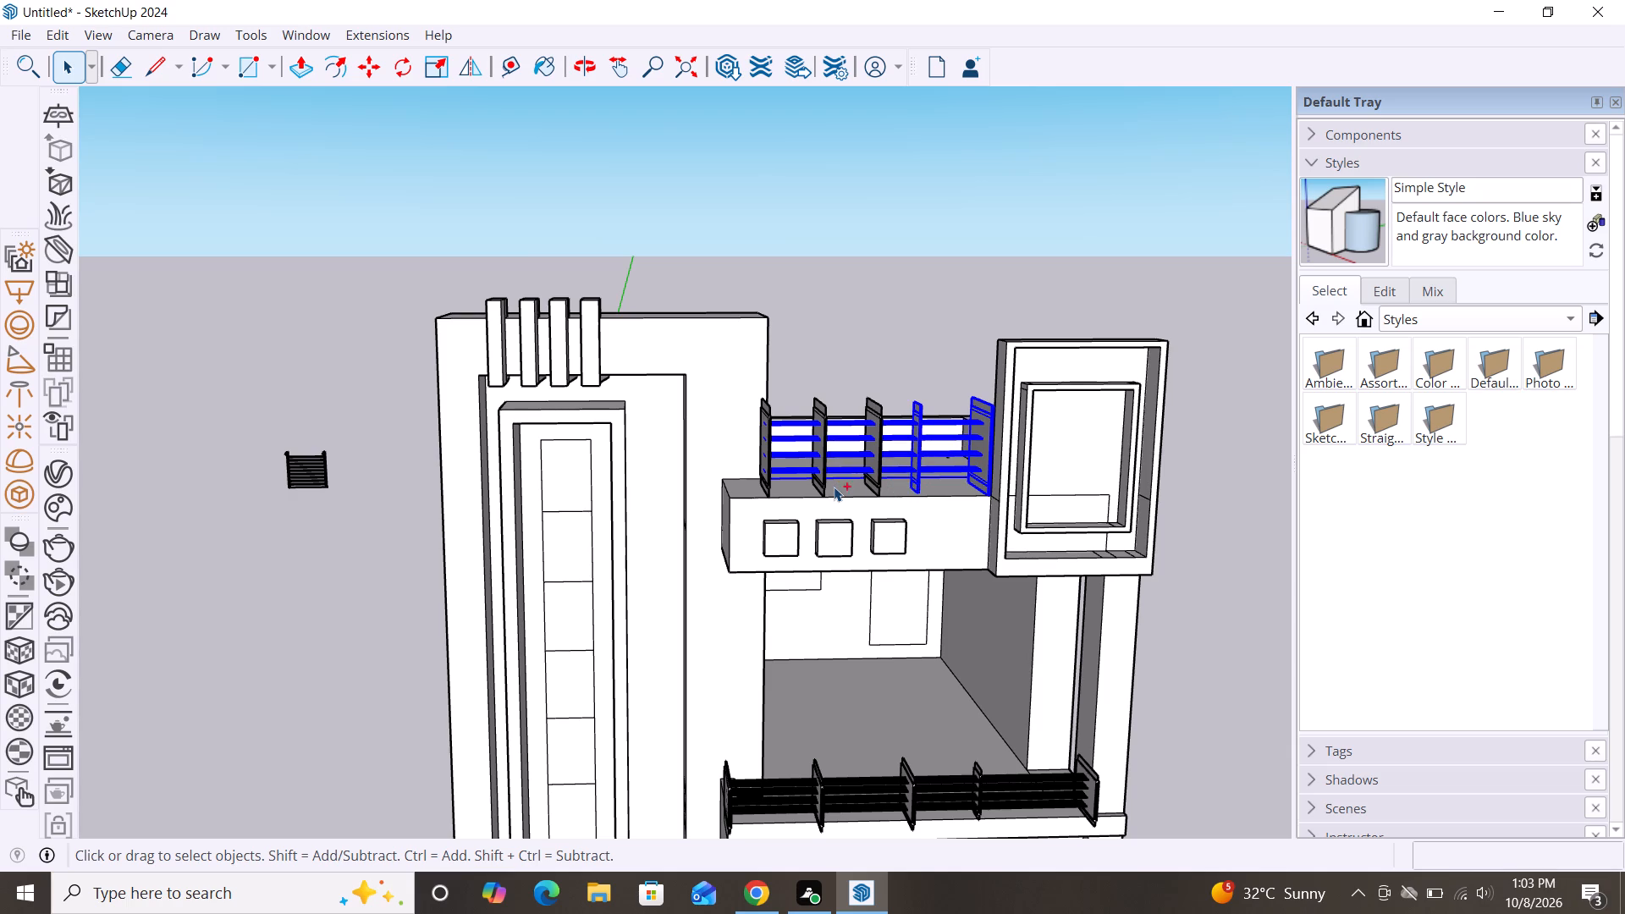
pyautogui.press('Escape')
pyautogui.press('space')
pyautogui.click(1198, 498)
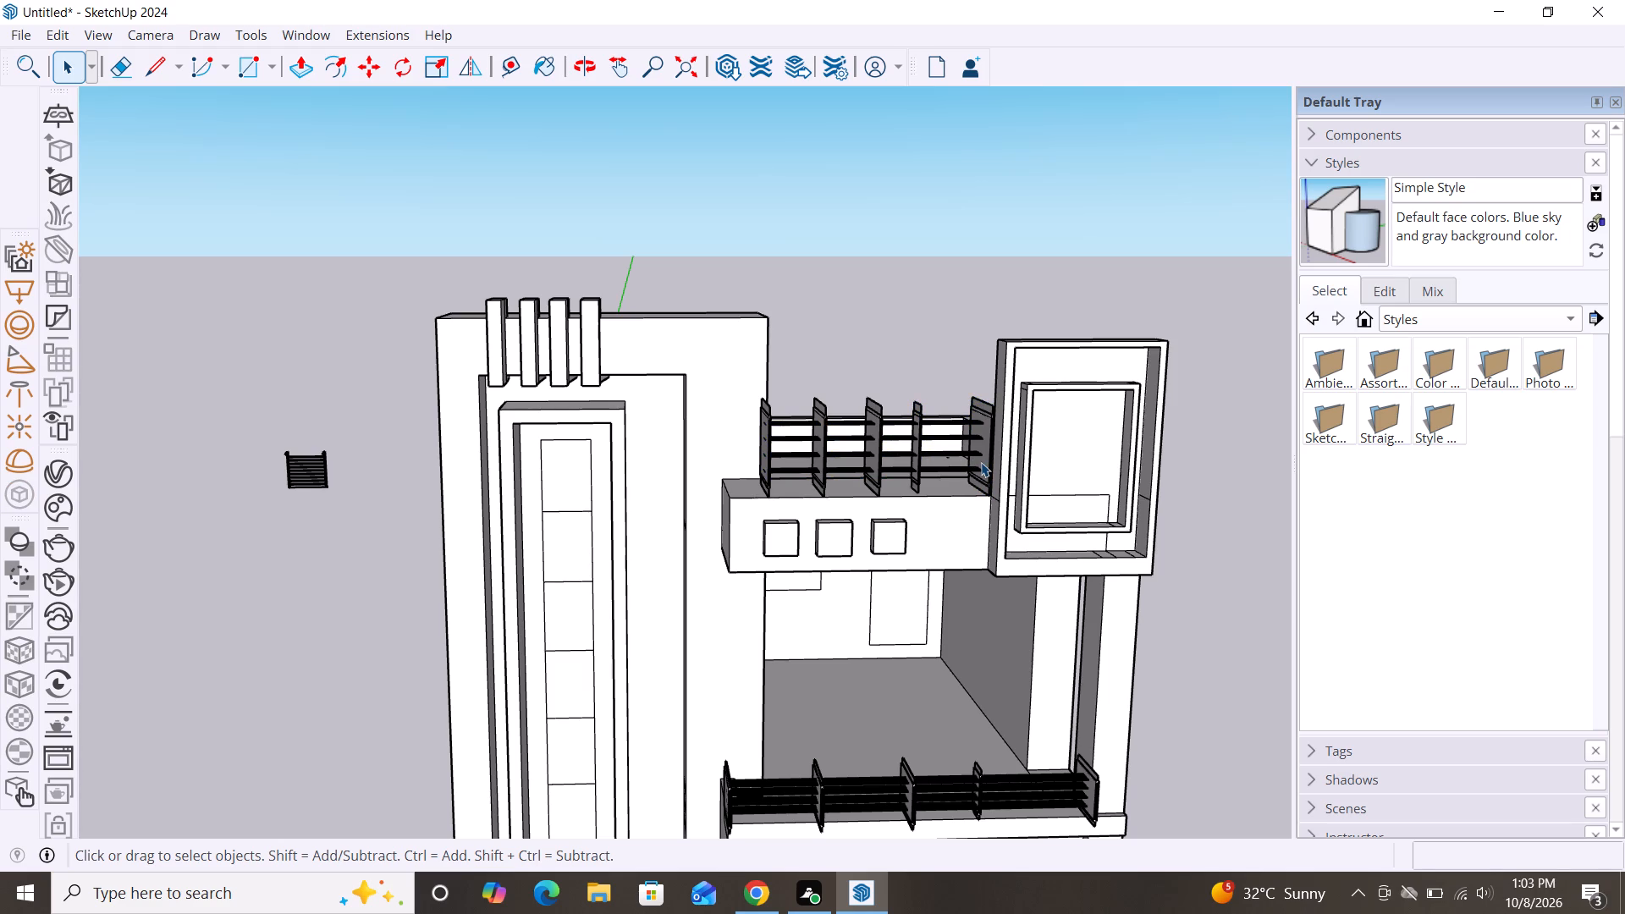
# Delete the old upper balcony railing by selecting only its five posts and four horizontal bars.
pyautogui.click(981, 462)
pyautogui.keyDown('ctrl'); pyautogui.click(951, 454); pyautogui.keyUp('ctrl')
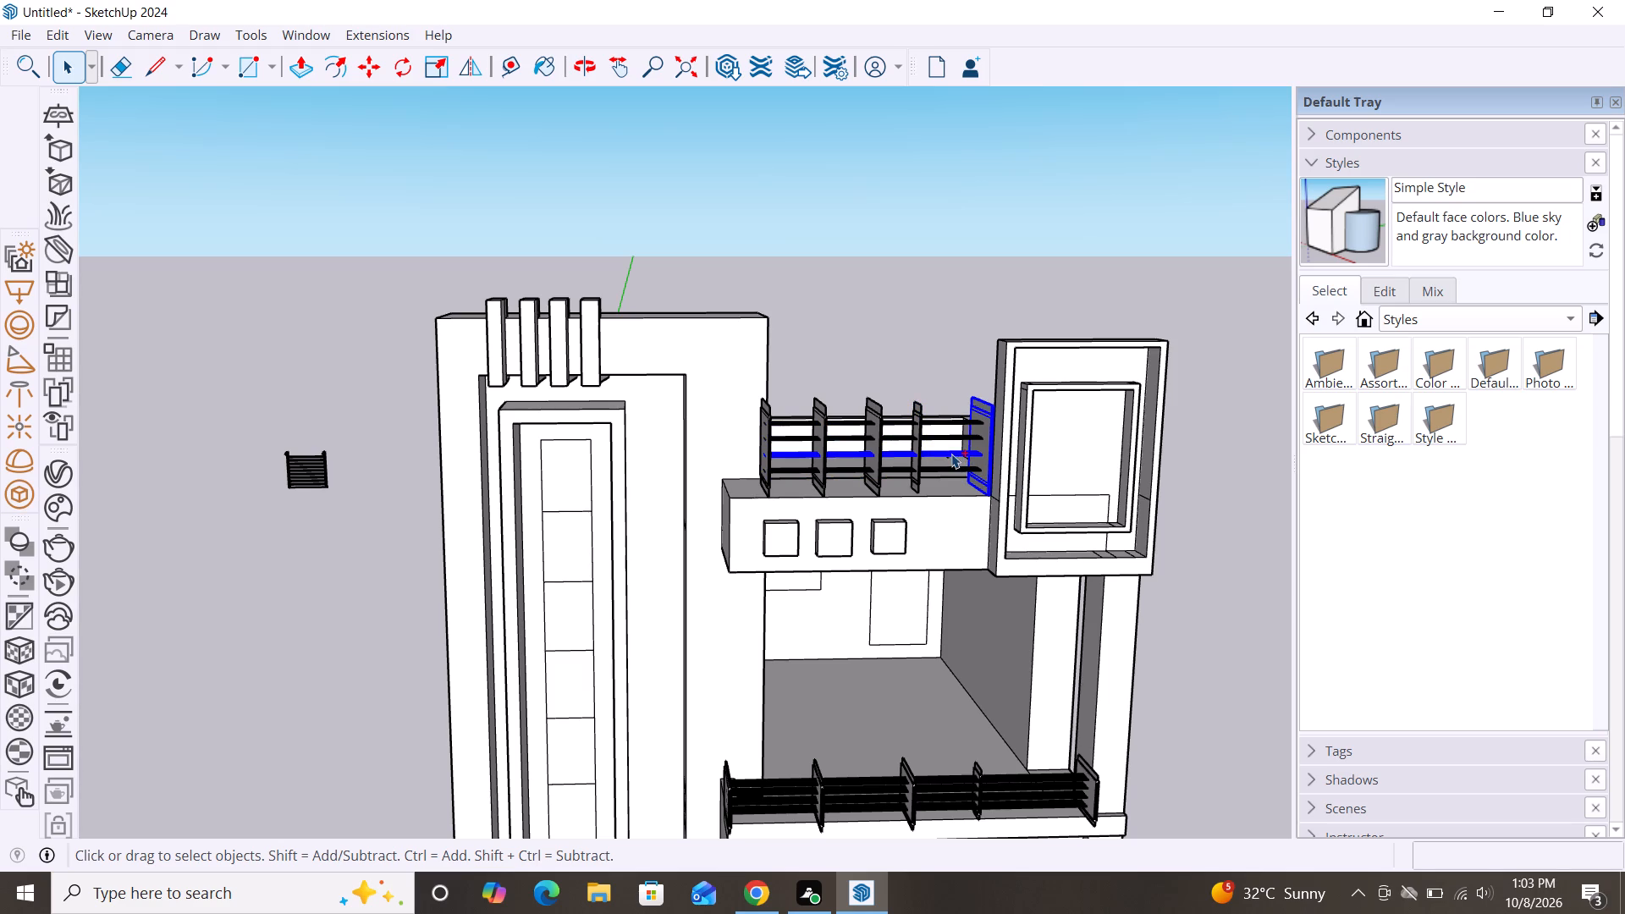
pyautogui.keyDown('ctrl'); pyautogui.click(954, 440); pyautogui.keyUp('ctrl')
pyautogui.keyDown('ctrl'); pyautogui.click(954, 418); pyautogui.keyUp('ctrl')
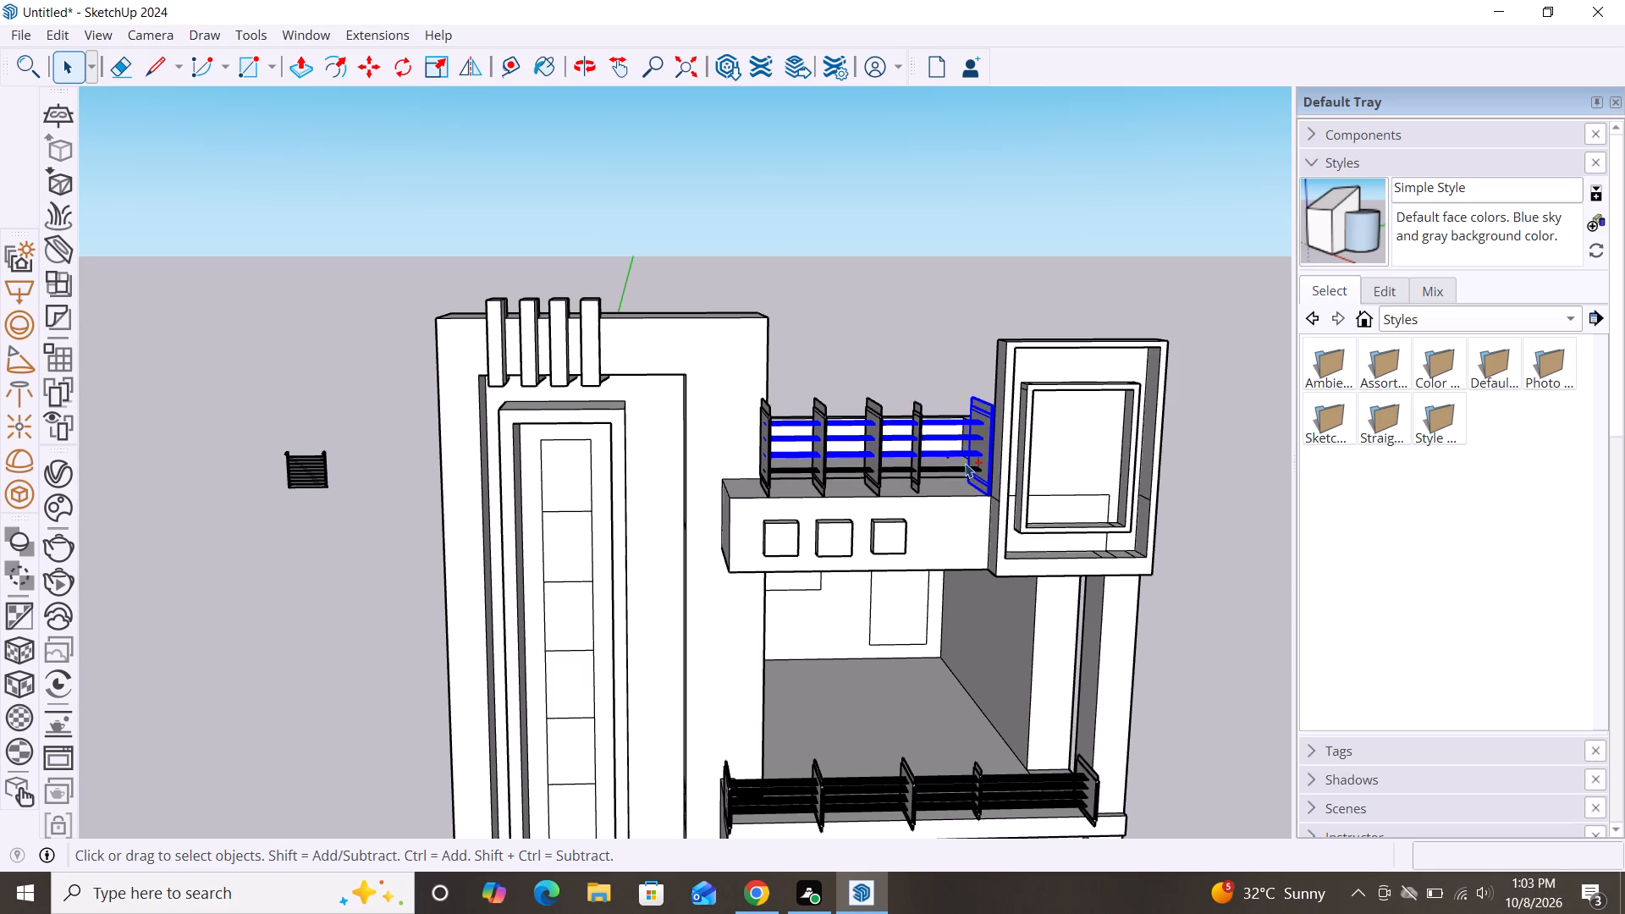
pyautogui.keyDown('ctrl'); pyautogui.click(966, 469); pyautogui.keyUp('ctrl')
pyautogui.keyDown('ctrl'); pyautogui.click(917, 452); pyautogui.keyUp('ctrl')
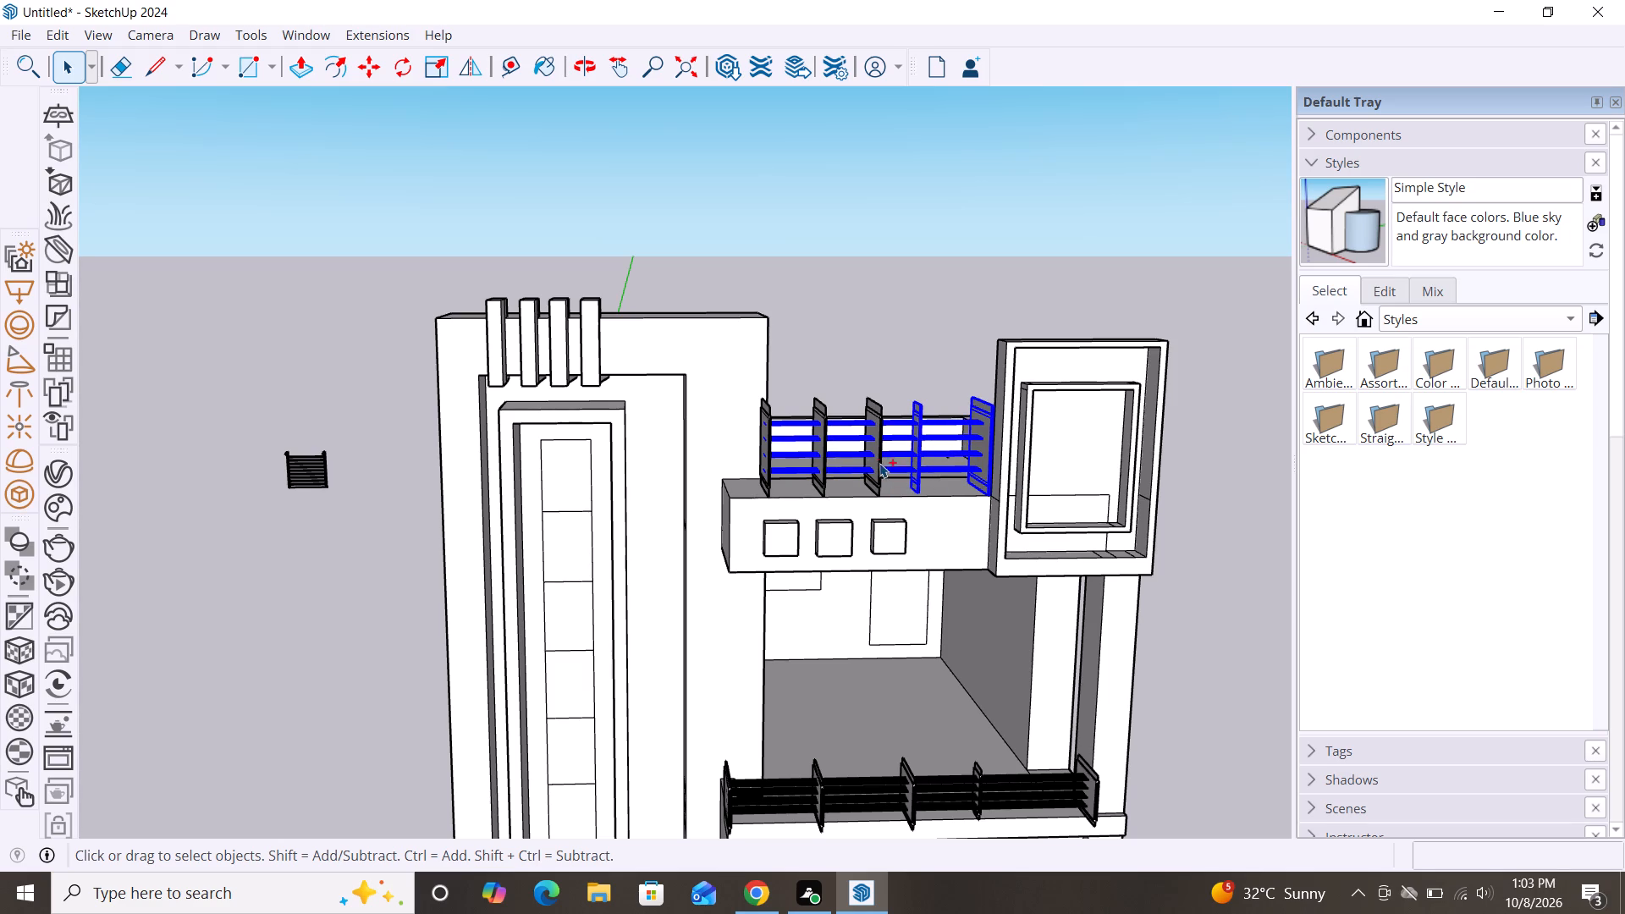
pyautogui.keyDown('ctrl'); pyautogui.click(874, 437); pyautogui.keyUp('ctrl')
pyautogui.keyDown('ctrl'); pyautogui.click(823, 432); pyautogui.keyUp('ctrl')
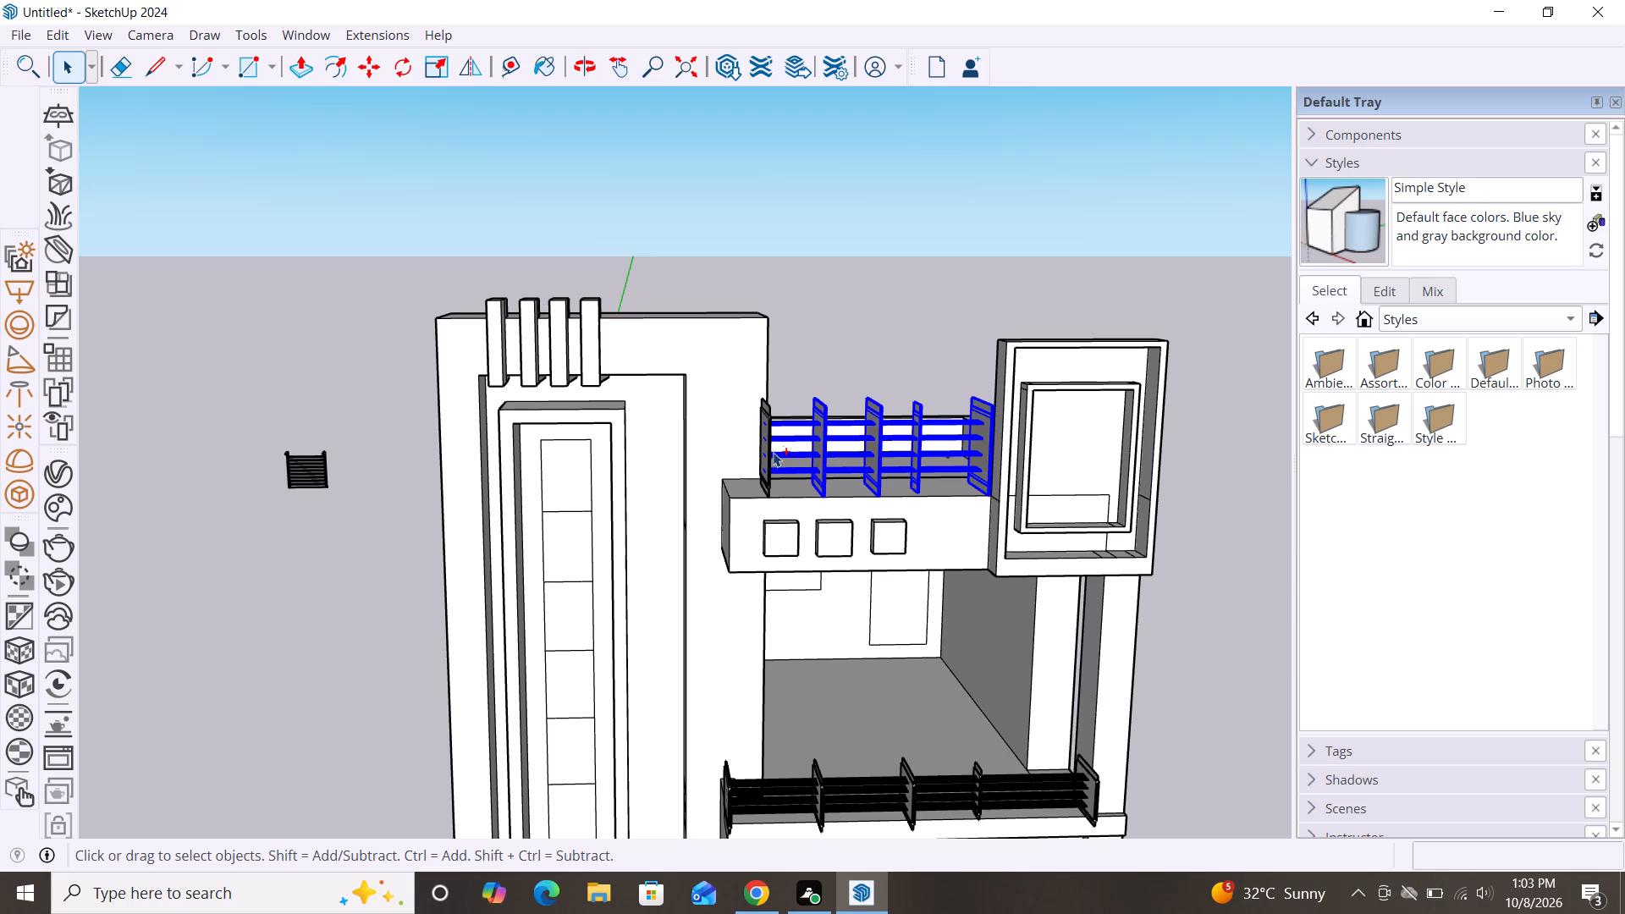
pyautogui.keyDown('ctrl'); pyautogui.click(766, 447); pyautogui.keyUp('ctrl')
pyautogui.press('Delete')
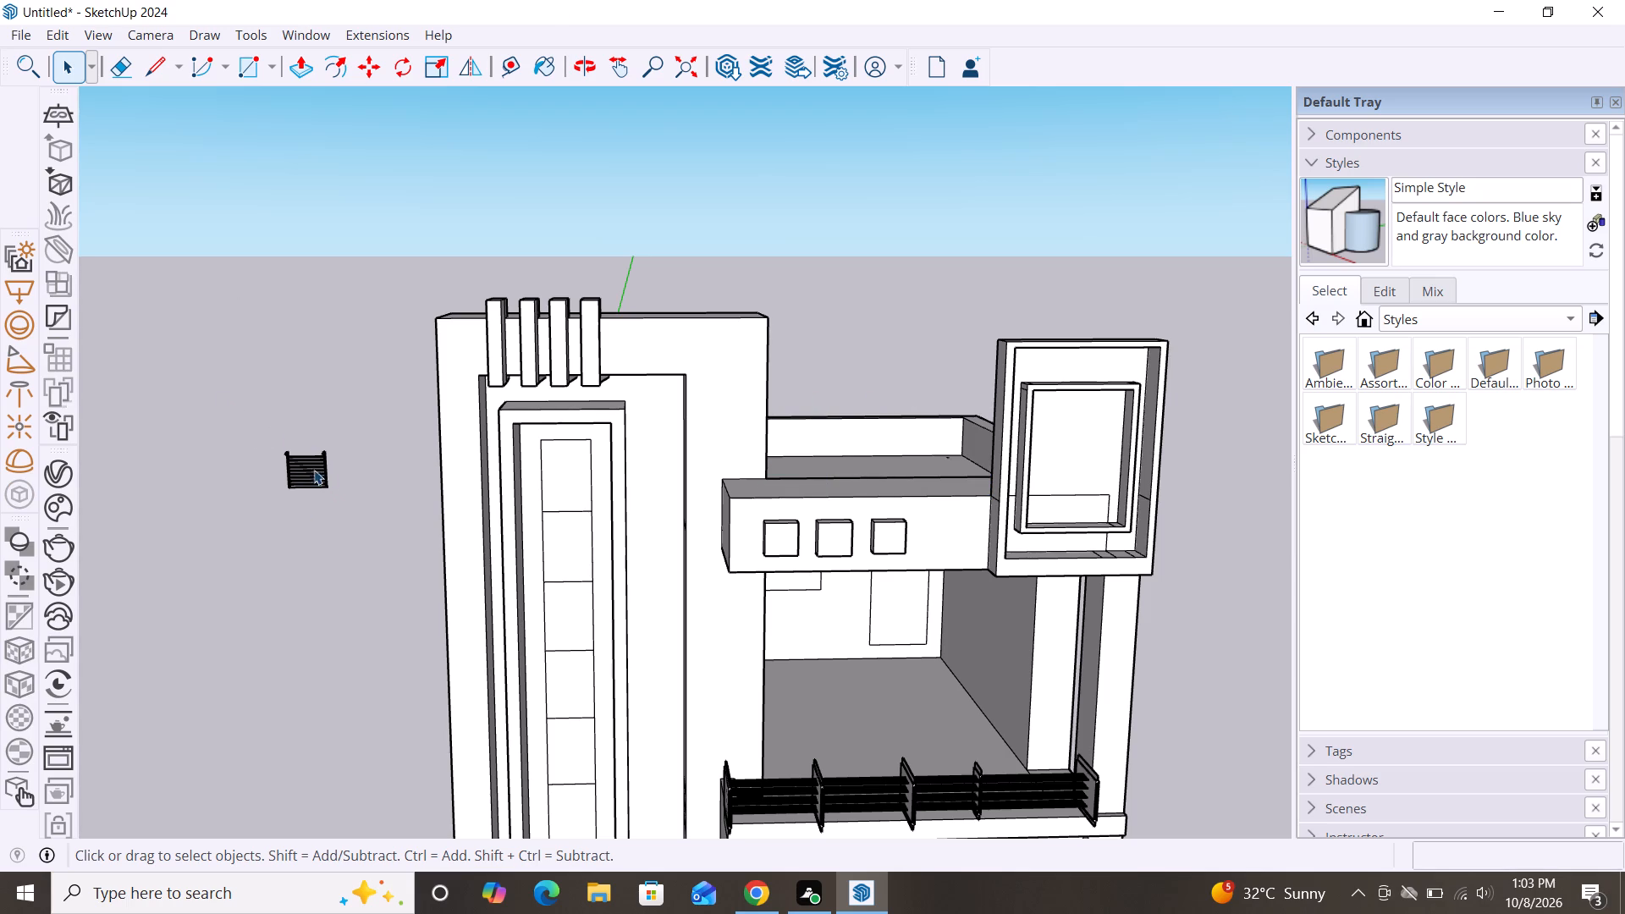
# Move the new railing by its bottom corner onto the upper balcony ledge, at the endpoint where the ledge meets the framed box.
pyautogui.moveTo(368, 439); pyautogui.dragTo(232, 546)
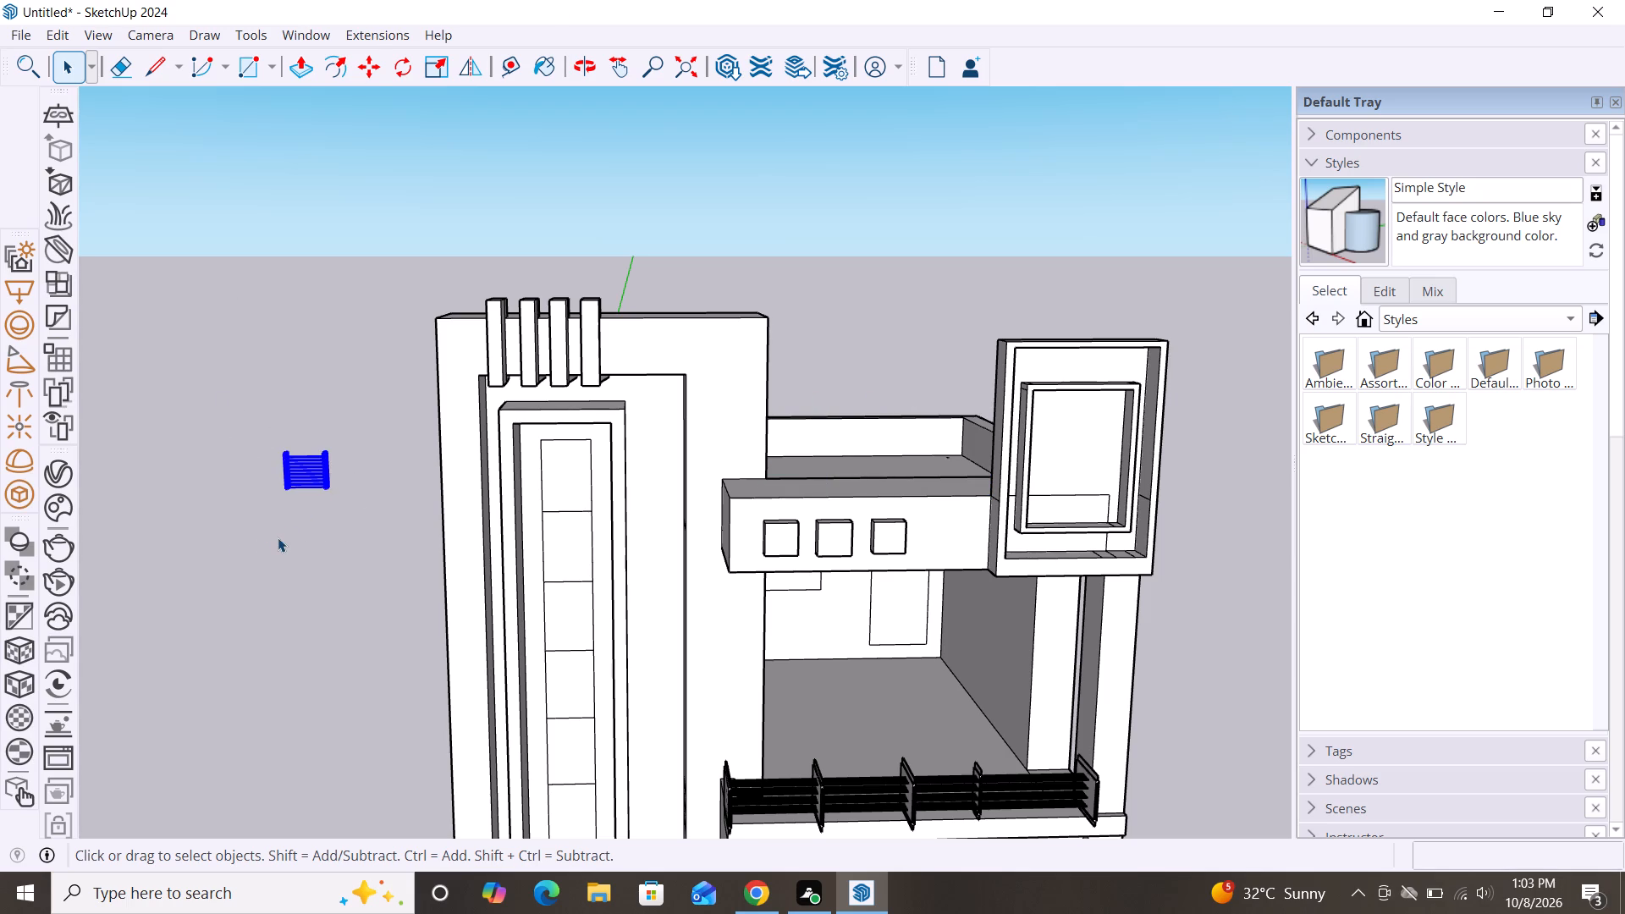
pyautogui.press('m')
pyautogui.click(325, 488)
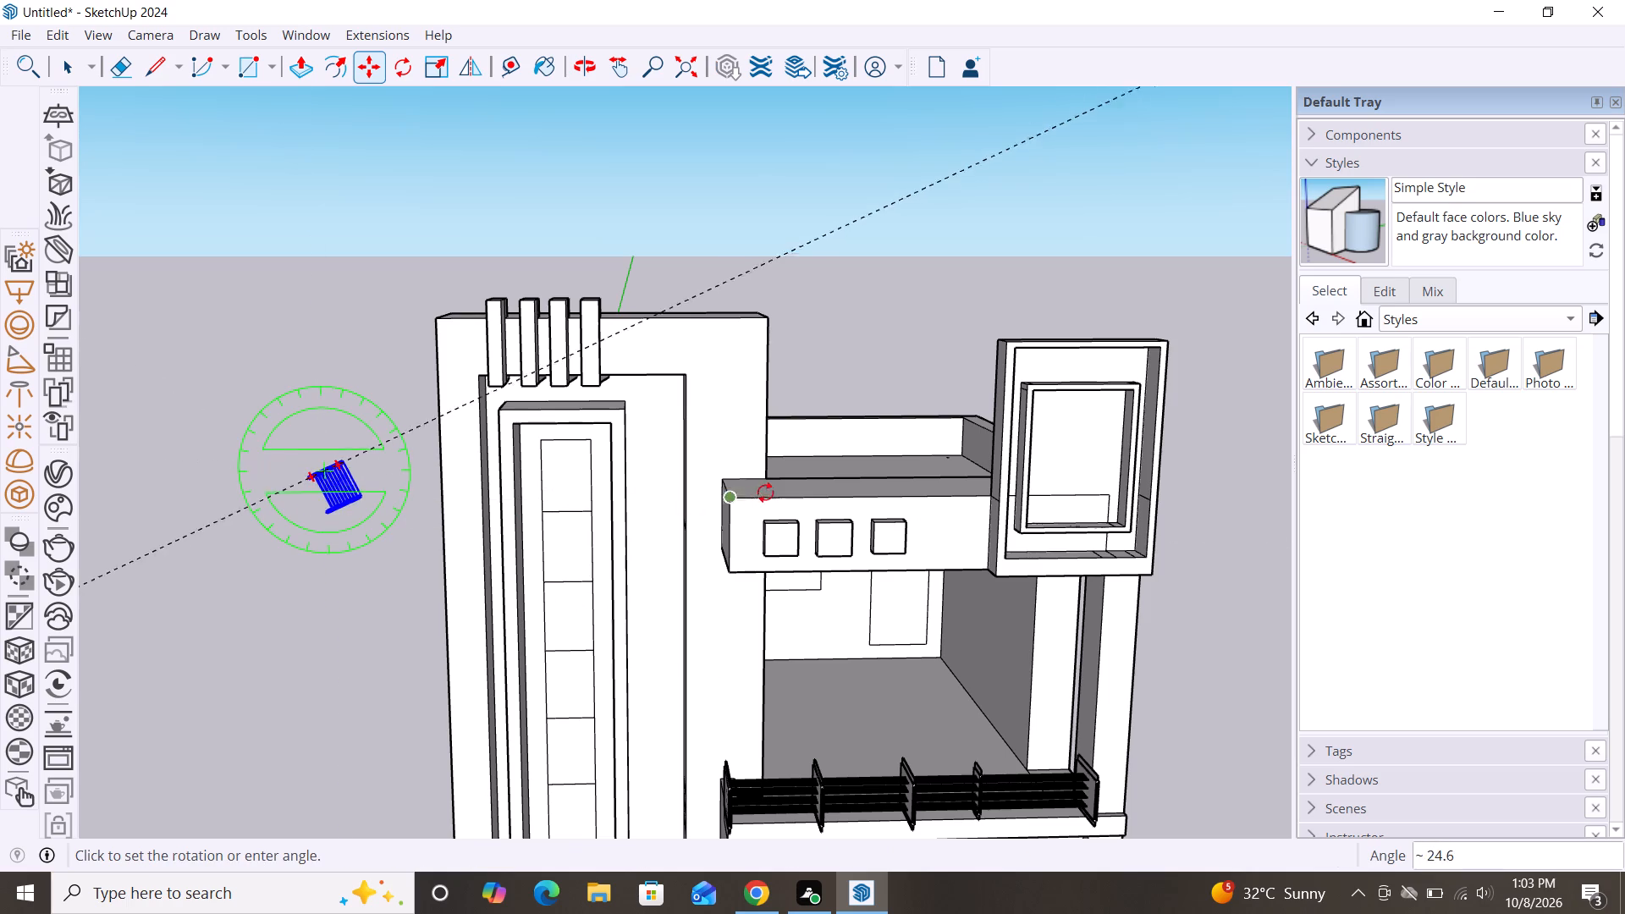
pyautogui.press('Escape')
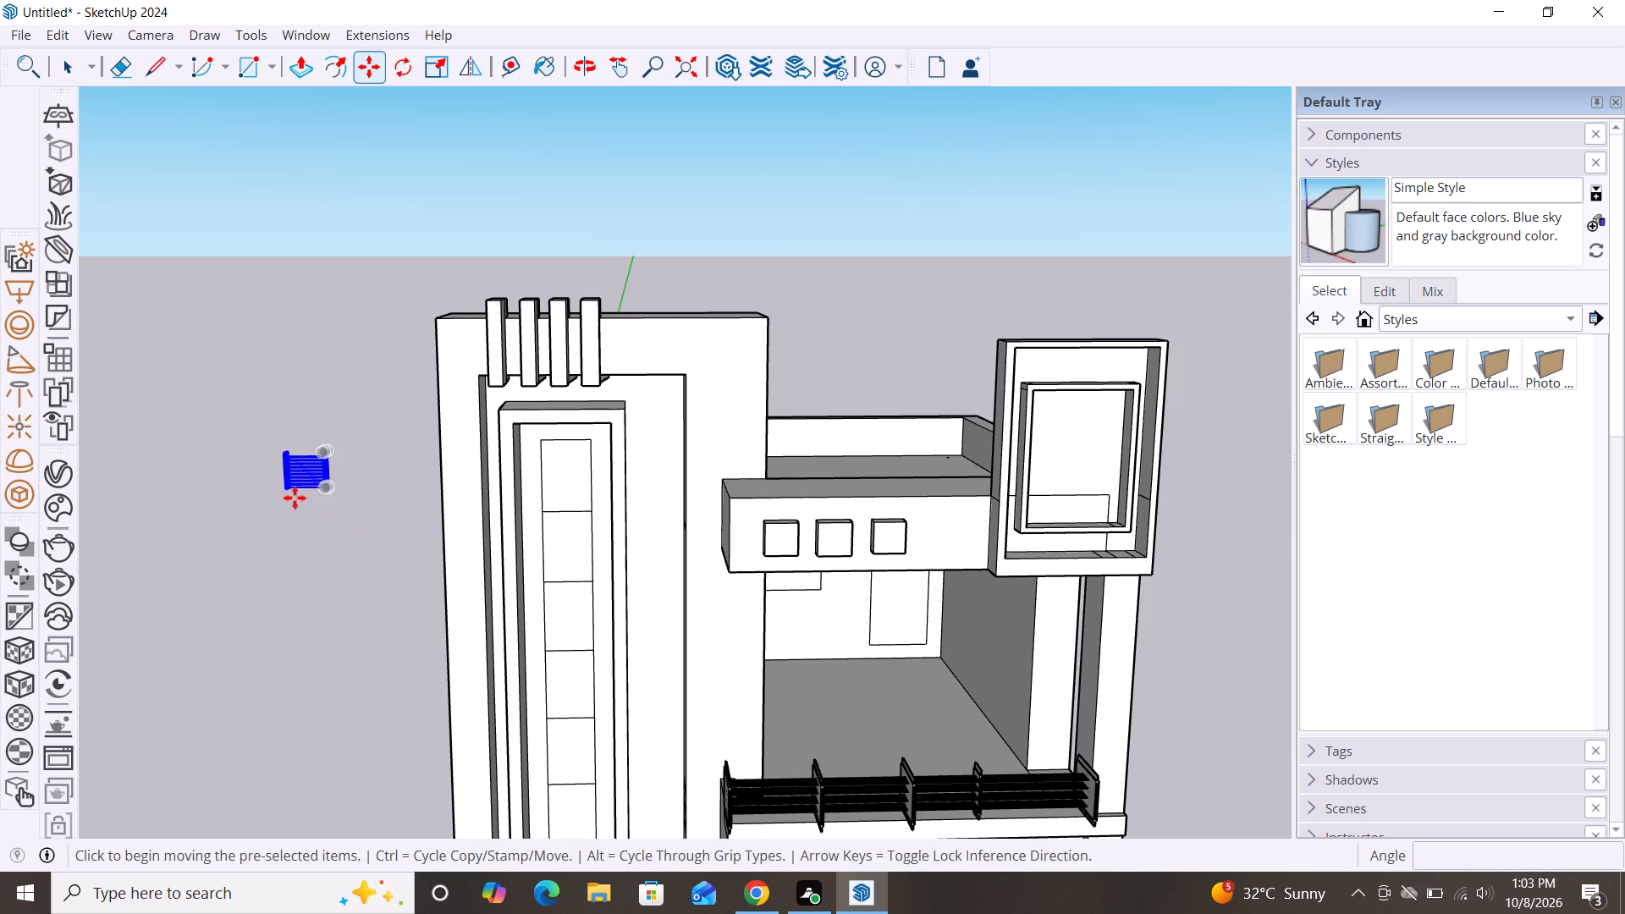
pyautogui.press('m')
pyautogui.click(328, 492)
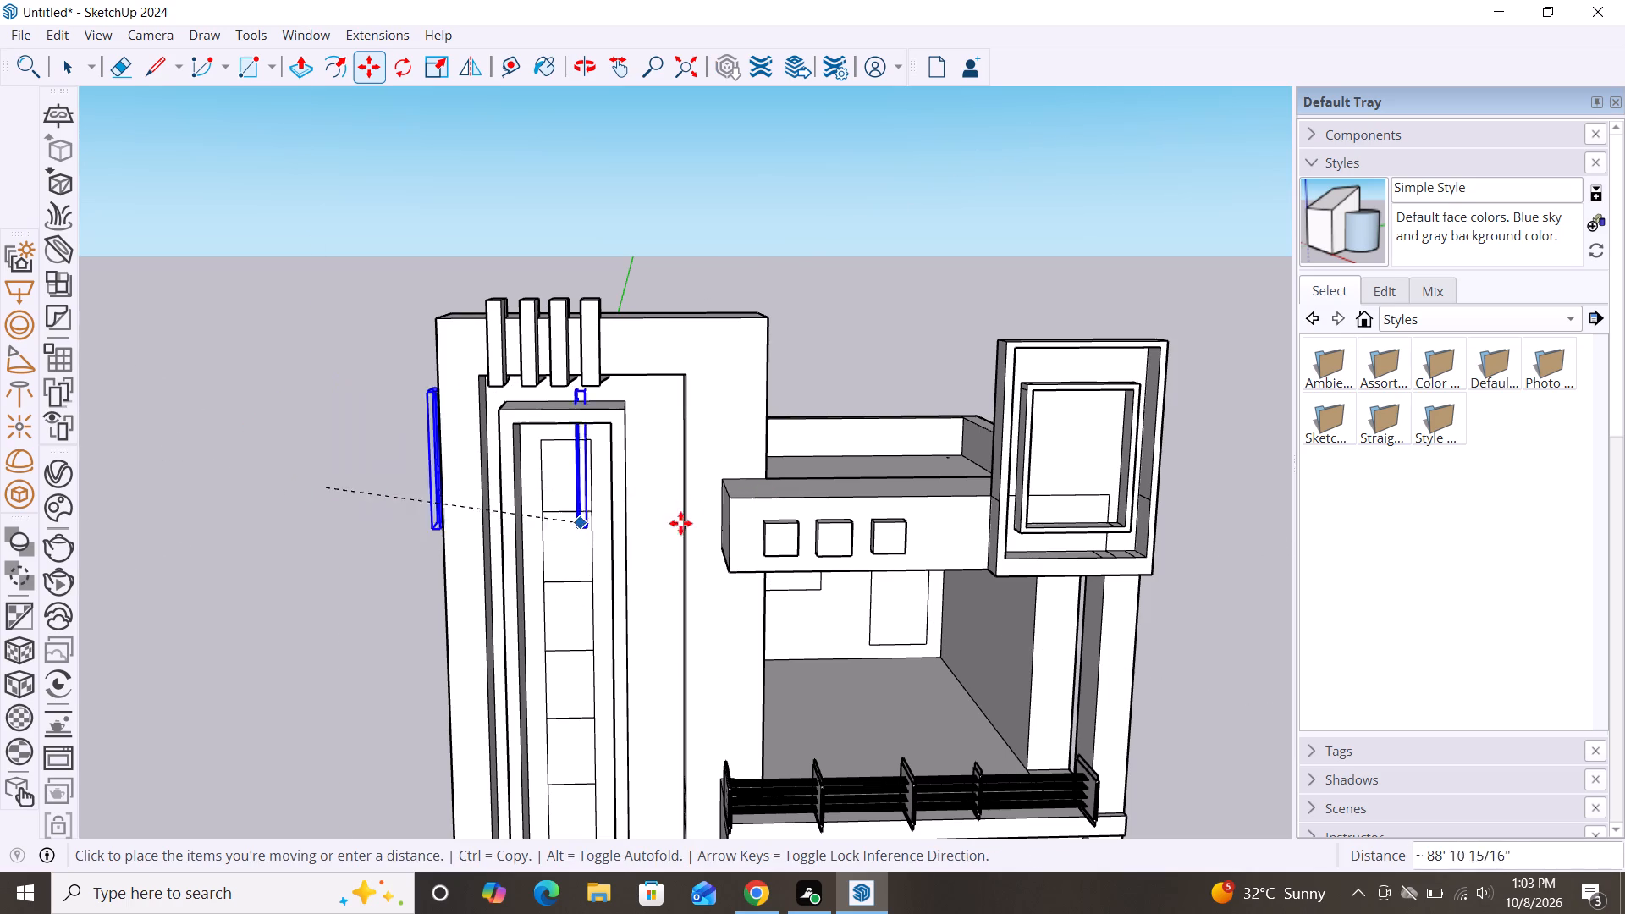
pyautogui.scroll(5, 939, 498)
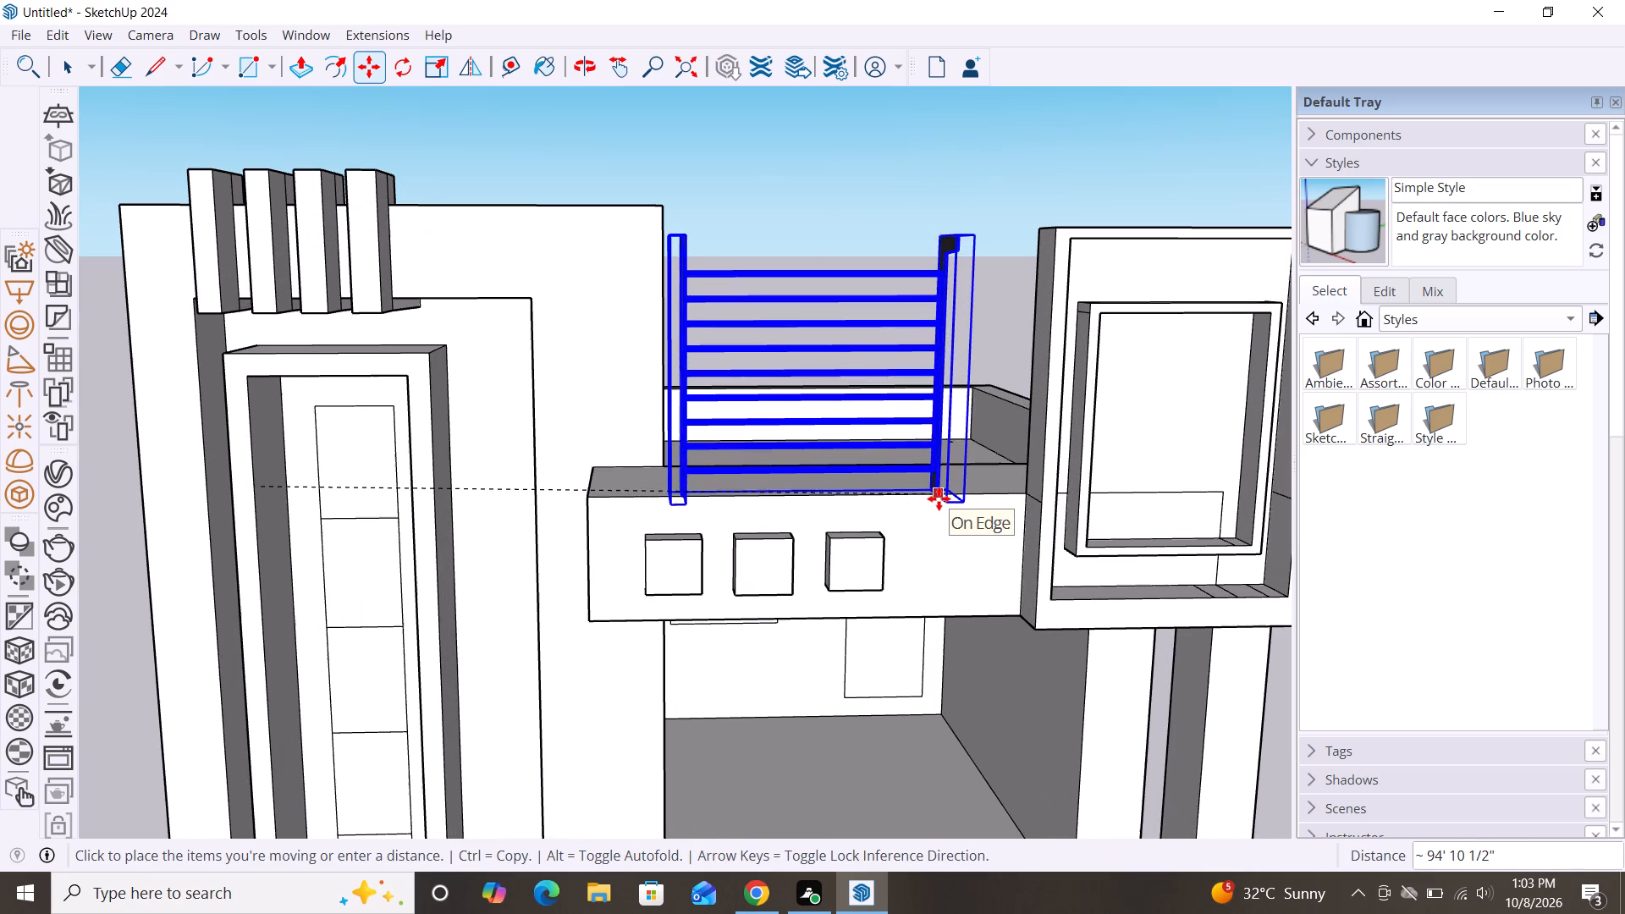
pyautogui.click(1016, 490)
pyautogui.press('space')
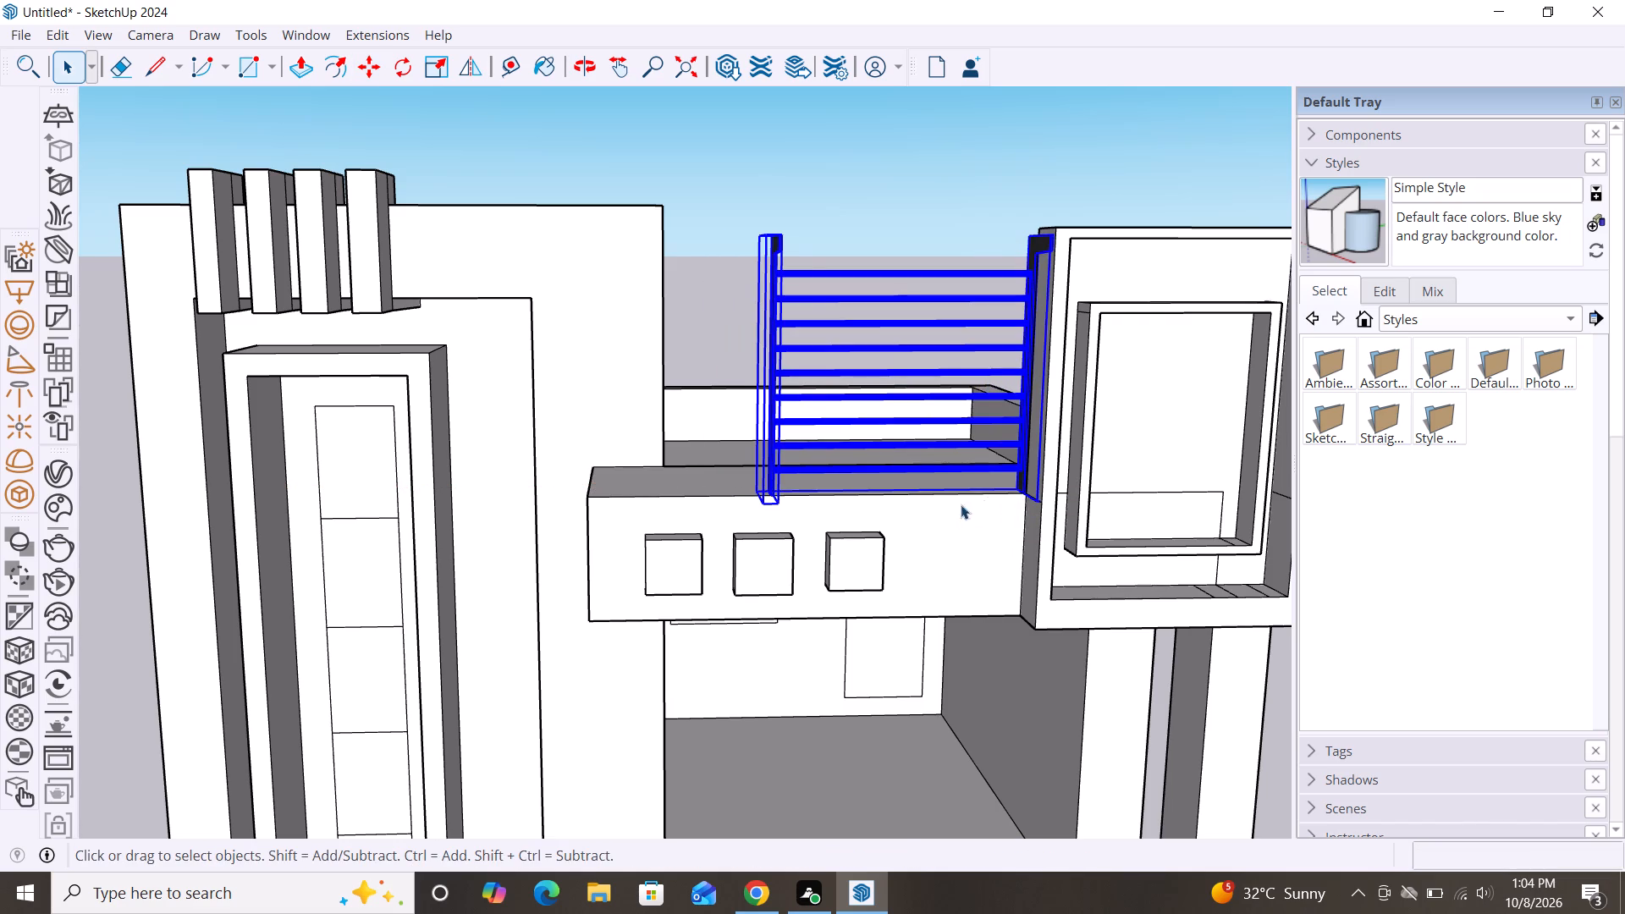
# Scale the new railing by 1.37 in red and about -2.41 in green, stretching it along the ledge towards the tower.
pyautogui.scroll(-2, 669, 513)
pyautogui.press('s')
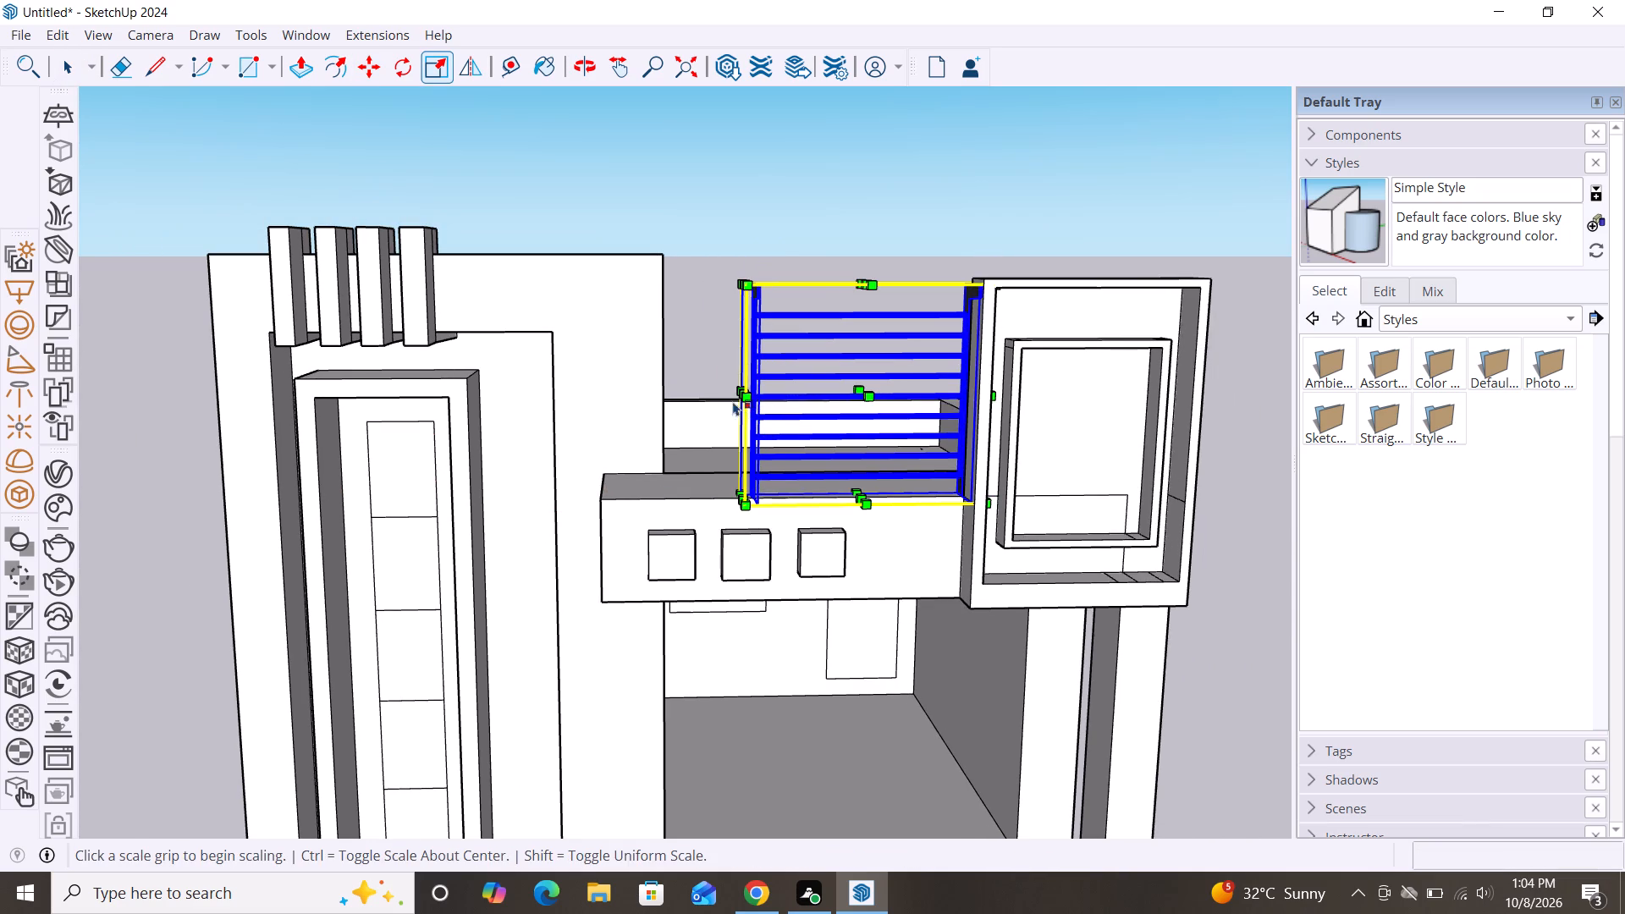
pyautogui.click(741, 396)
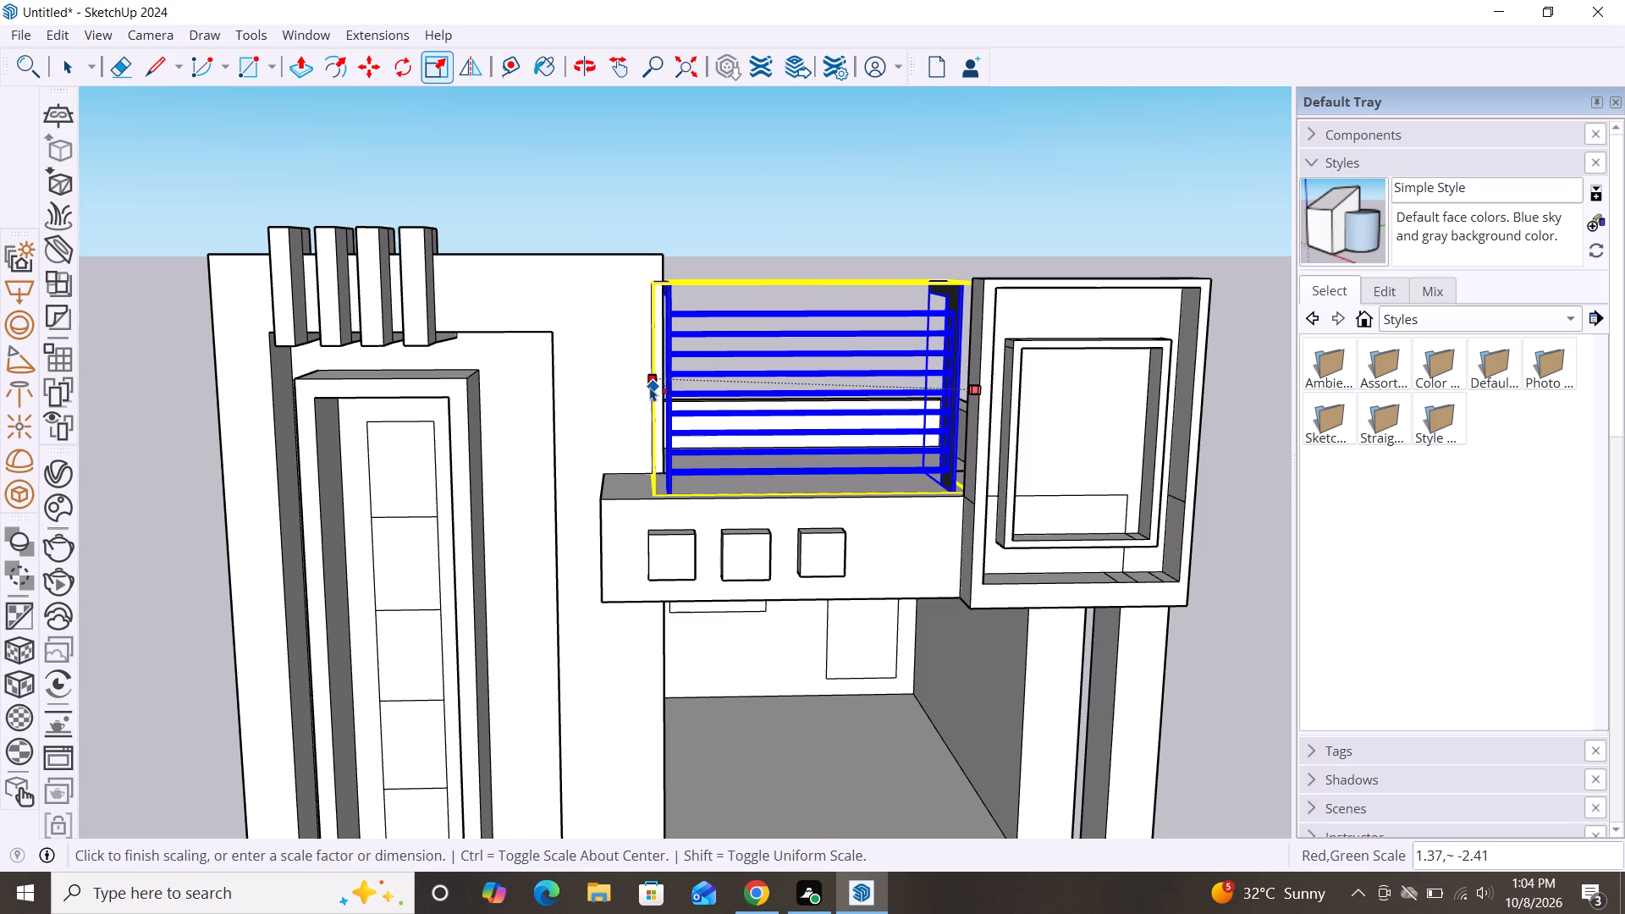
pyautogui.scroll(5, 652, 387)
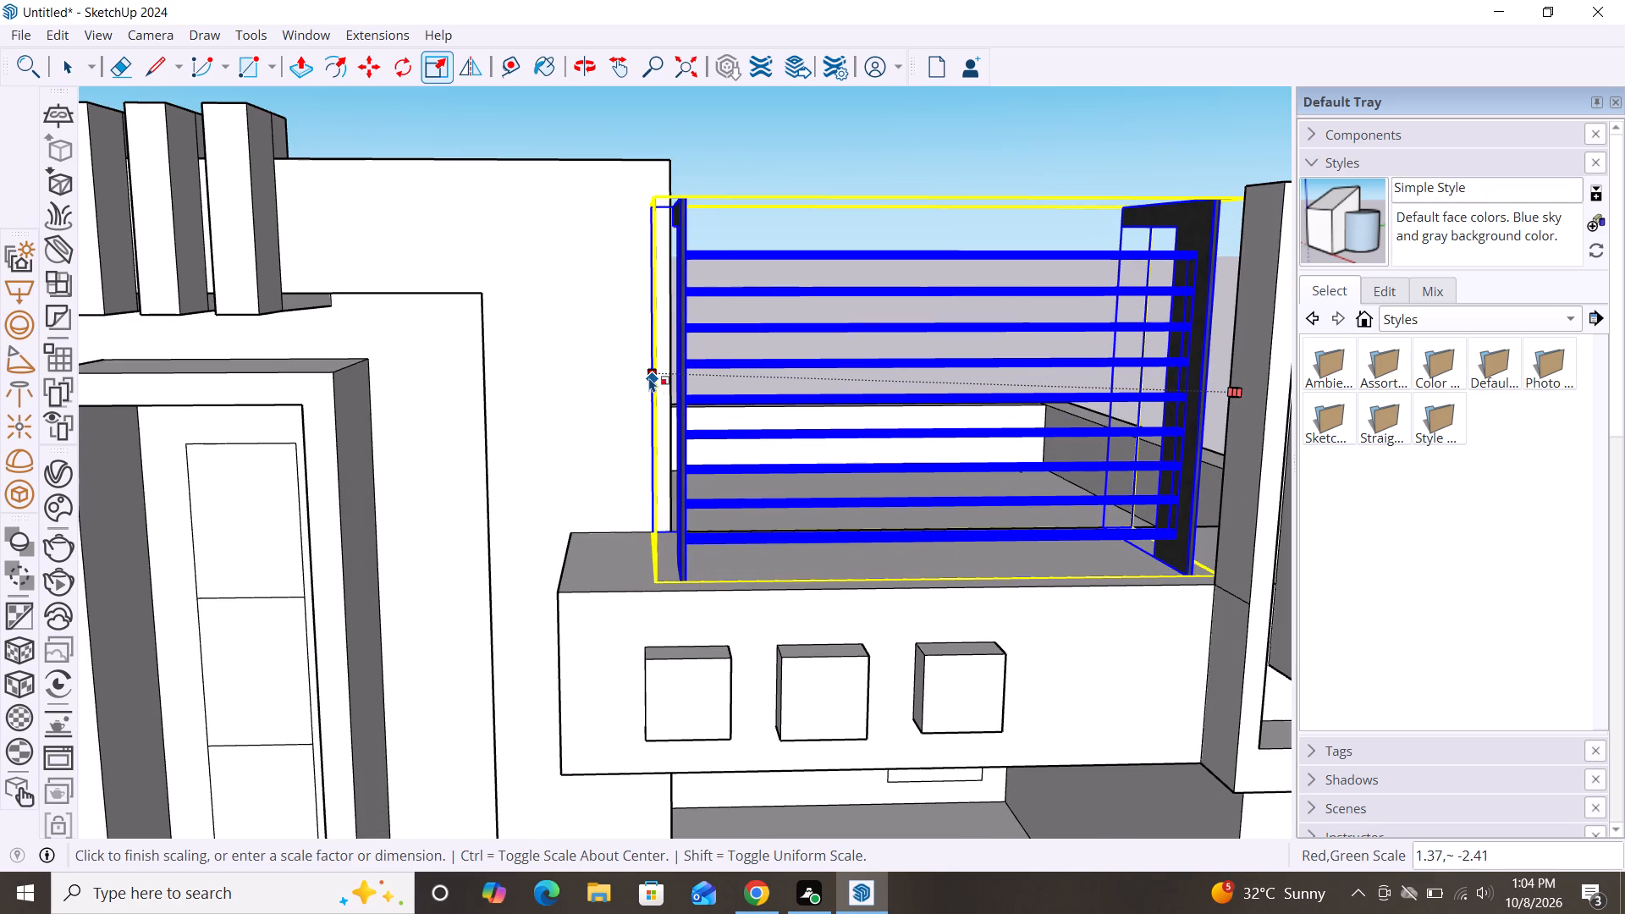
pyautogui.click(645, 377)
pyautogui.press('space')
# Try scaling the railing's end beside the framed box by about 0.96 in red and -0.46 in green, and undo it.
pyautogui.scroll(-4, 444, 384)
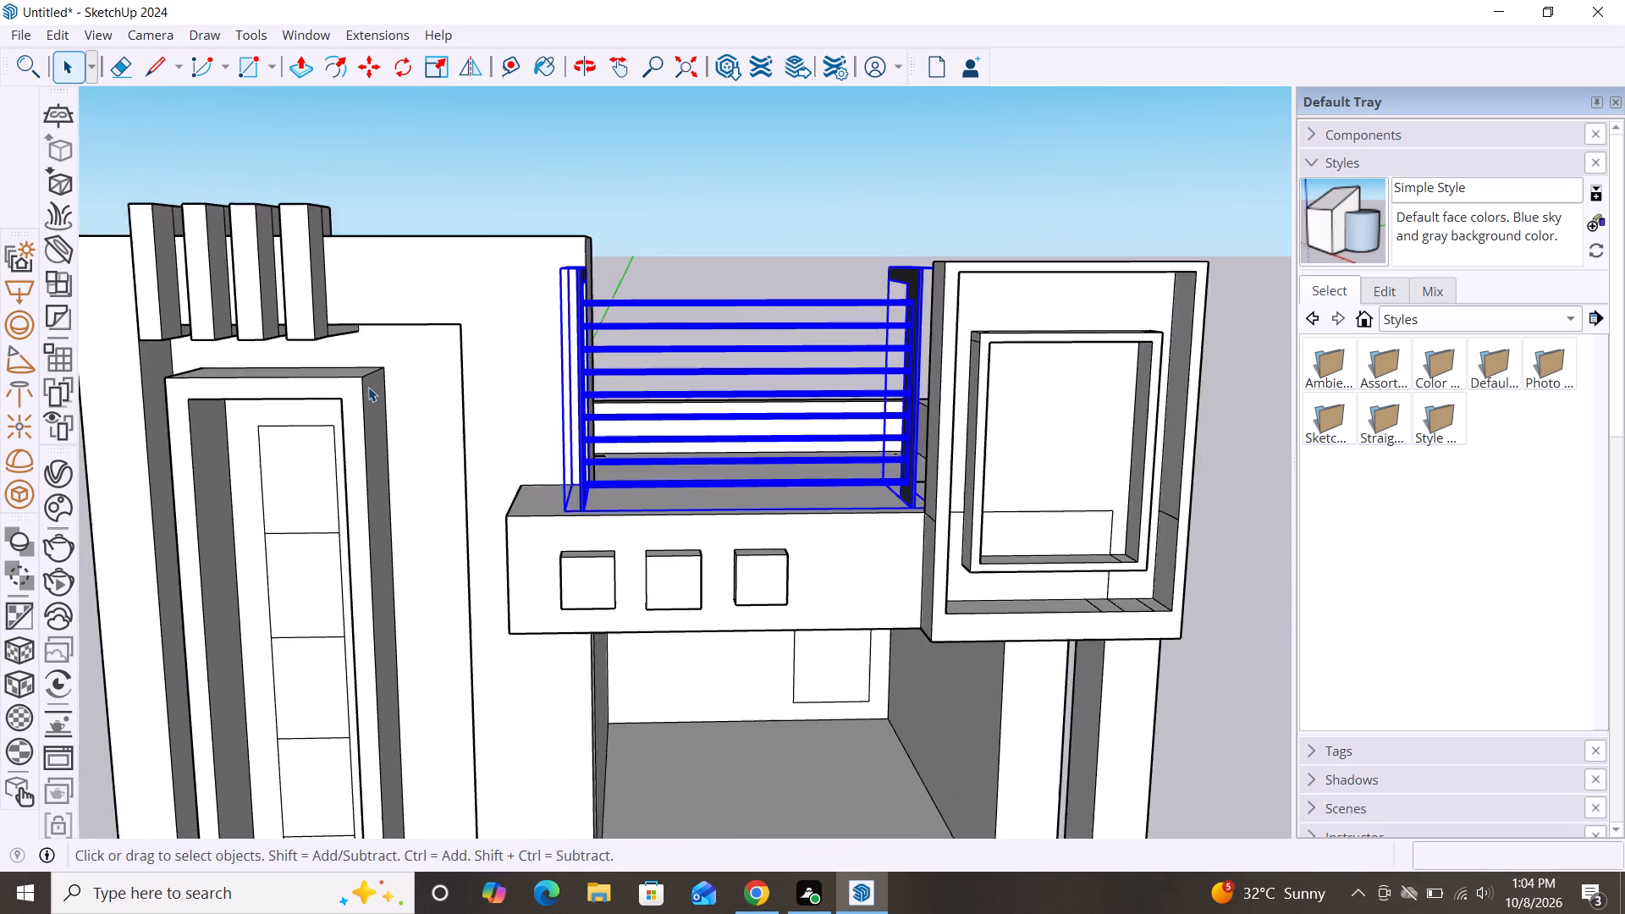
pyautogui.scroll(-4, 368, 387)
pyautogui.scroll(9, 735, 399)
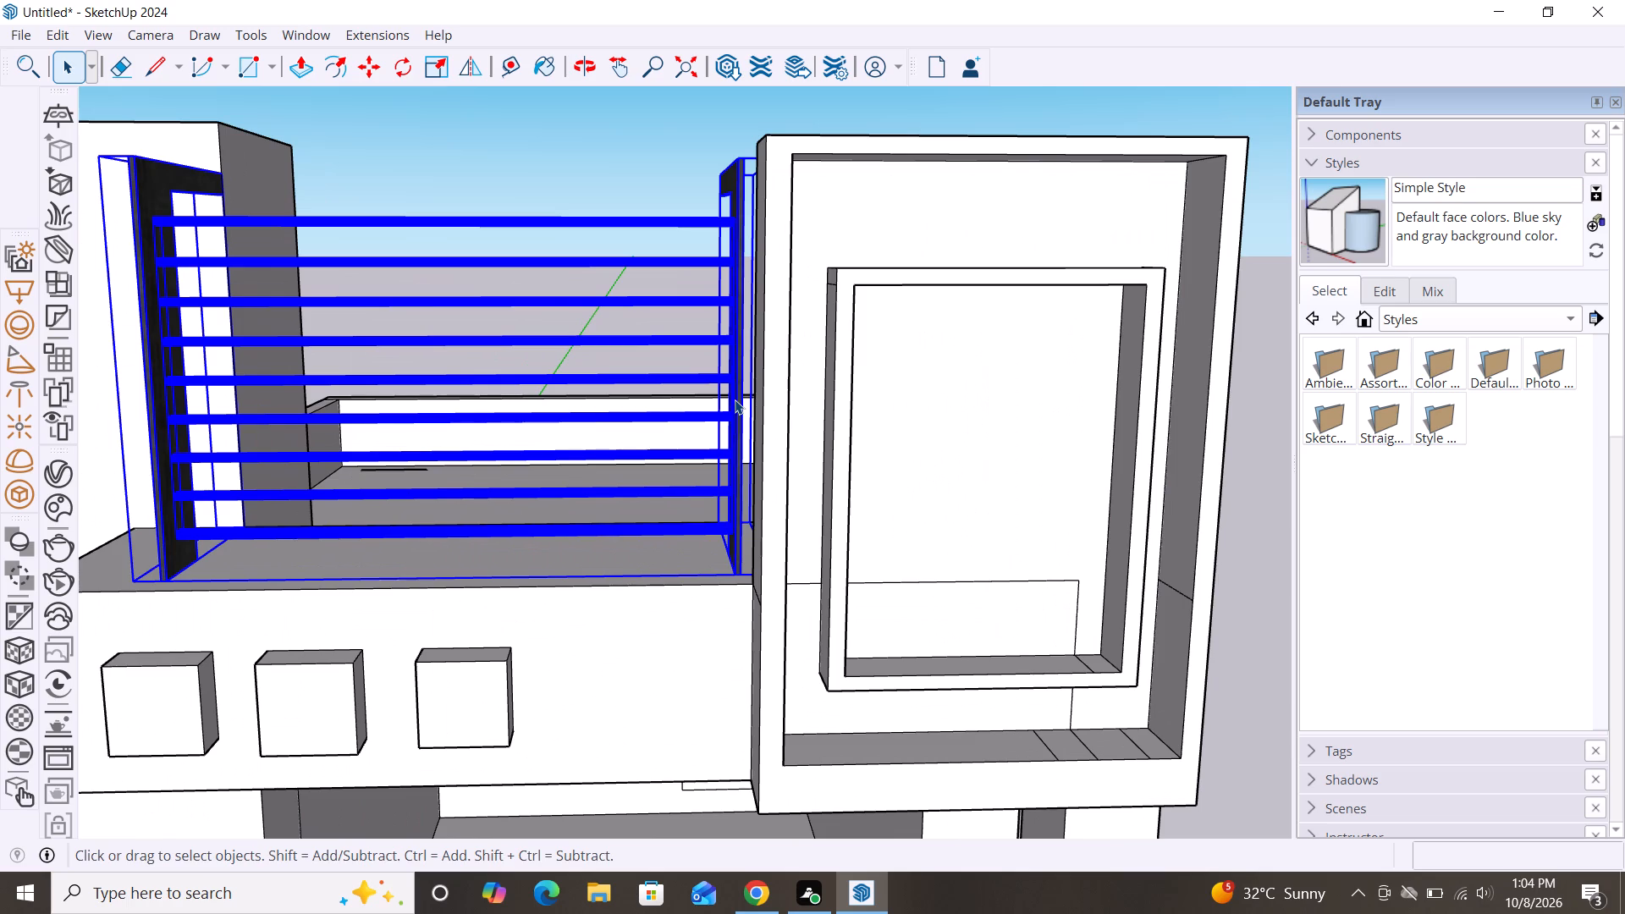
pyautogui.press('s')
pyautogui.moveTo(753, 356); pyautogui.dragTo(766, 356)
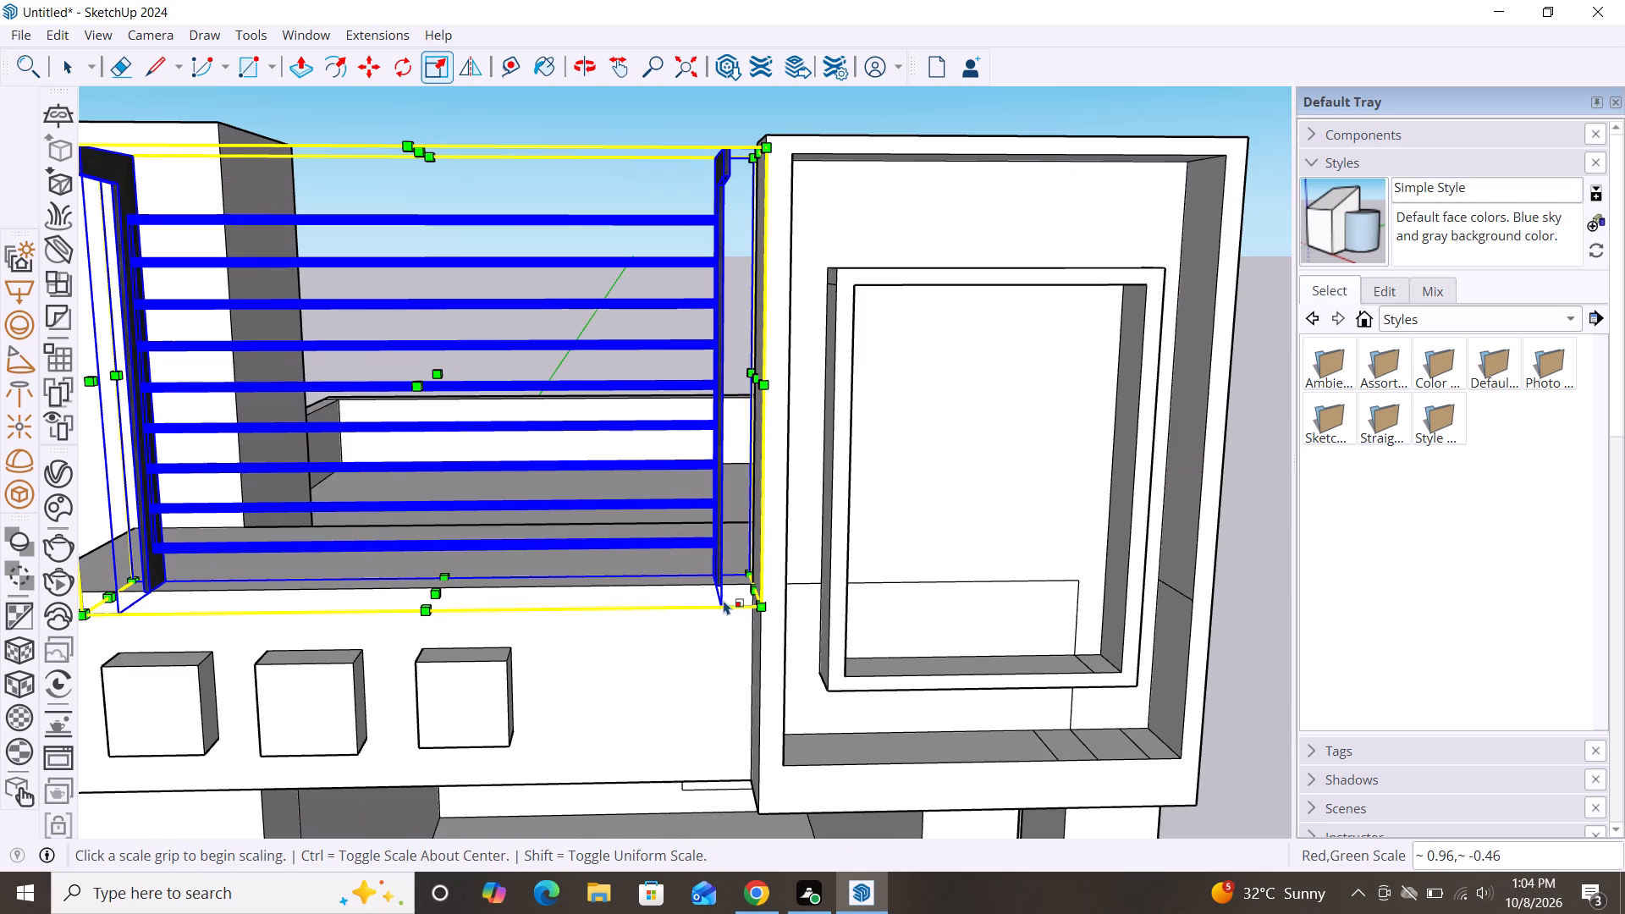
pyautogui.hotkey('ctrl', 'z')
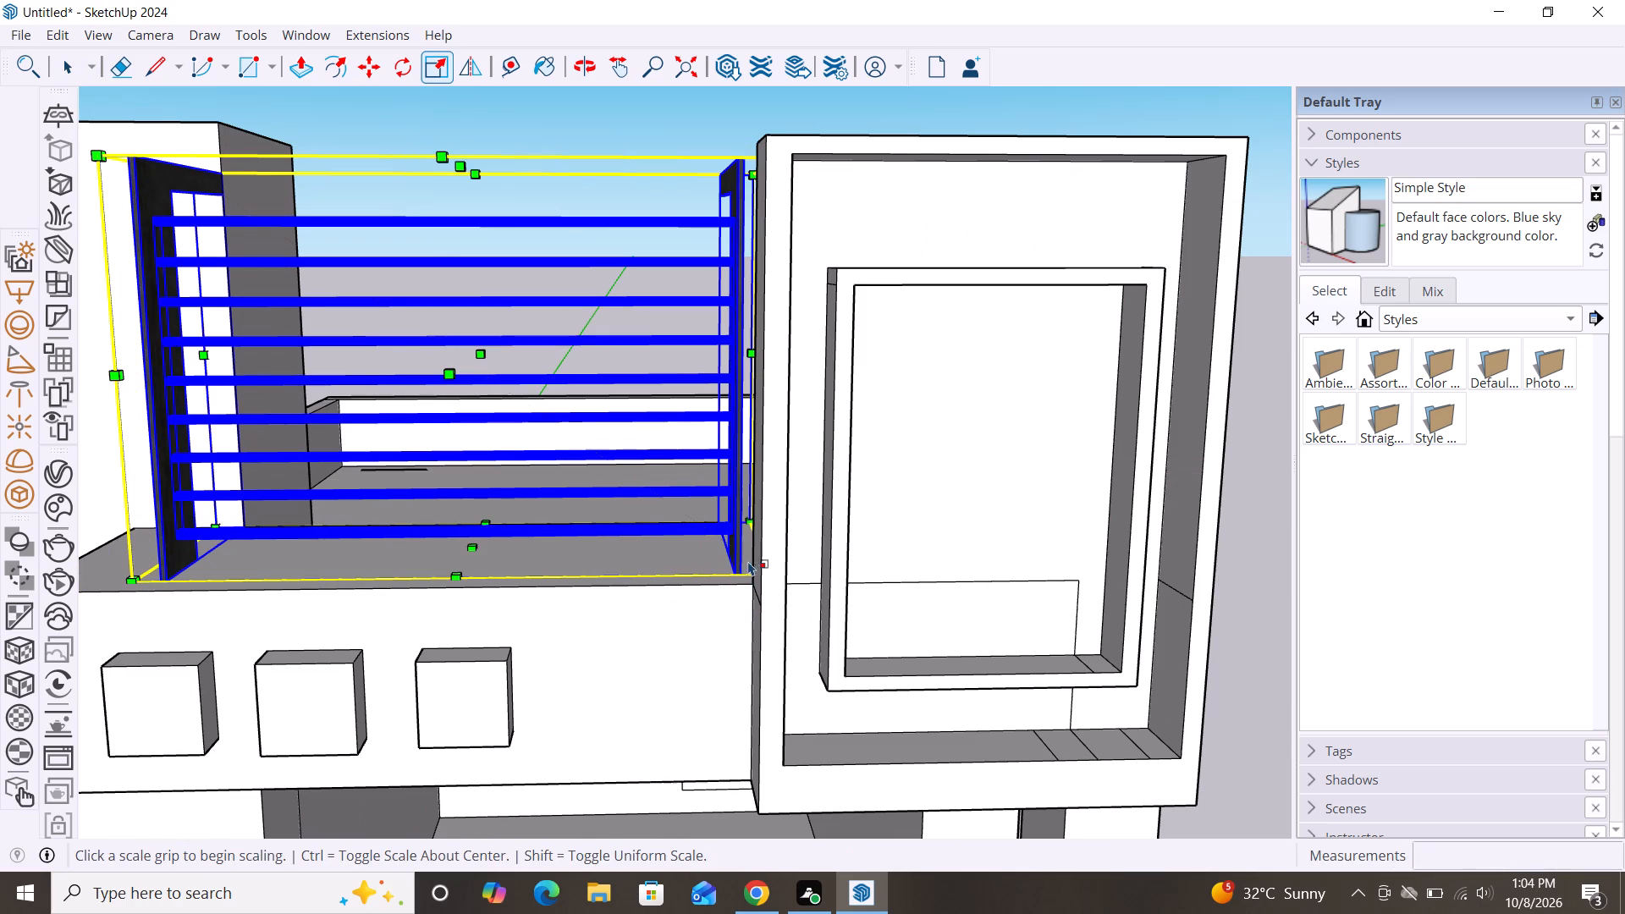
# Move the new railing by its bottom front corner onto the upper ledge's endpoint at the framed box.
pyautogui.press('m')
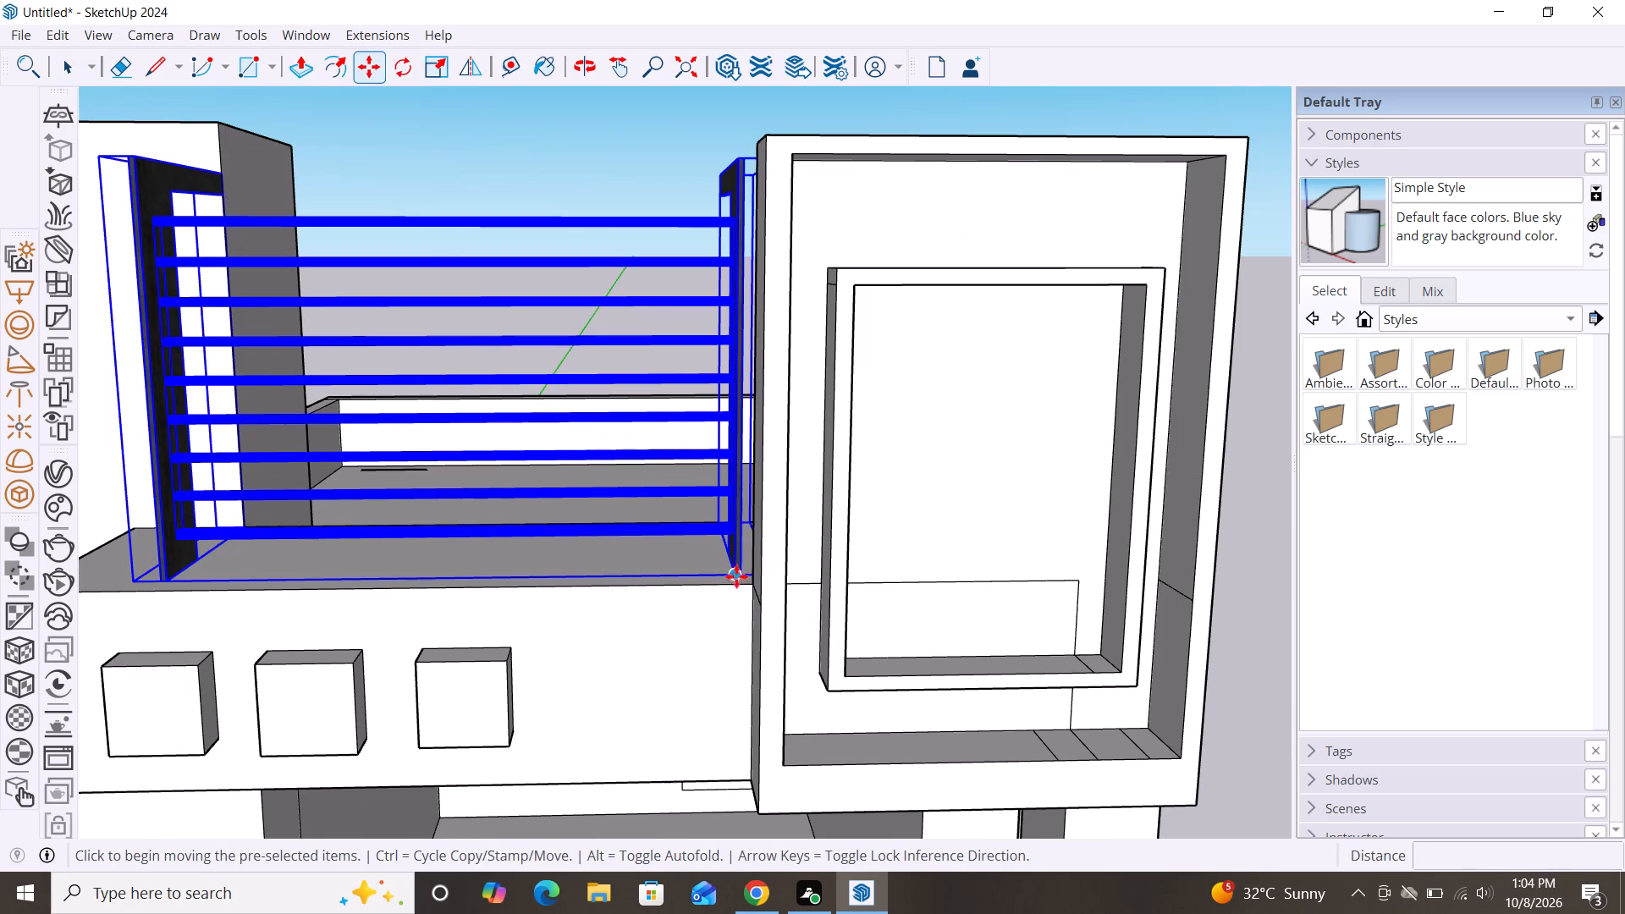
pyautogui.click(738, 571)
pyautogui.click(753, 581)
pyautogui.press('space')
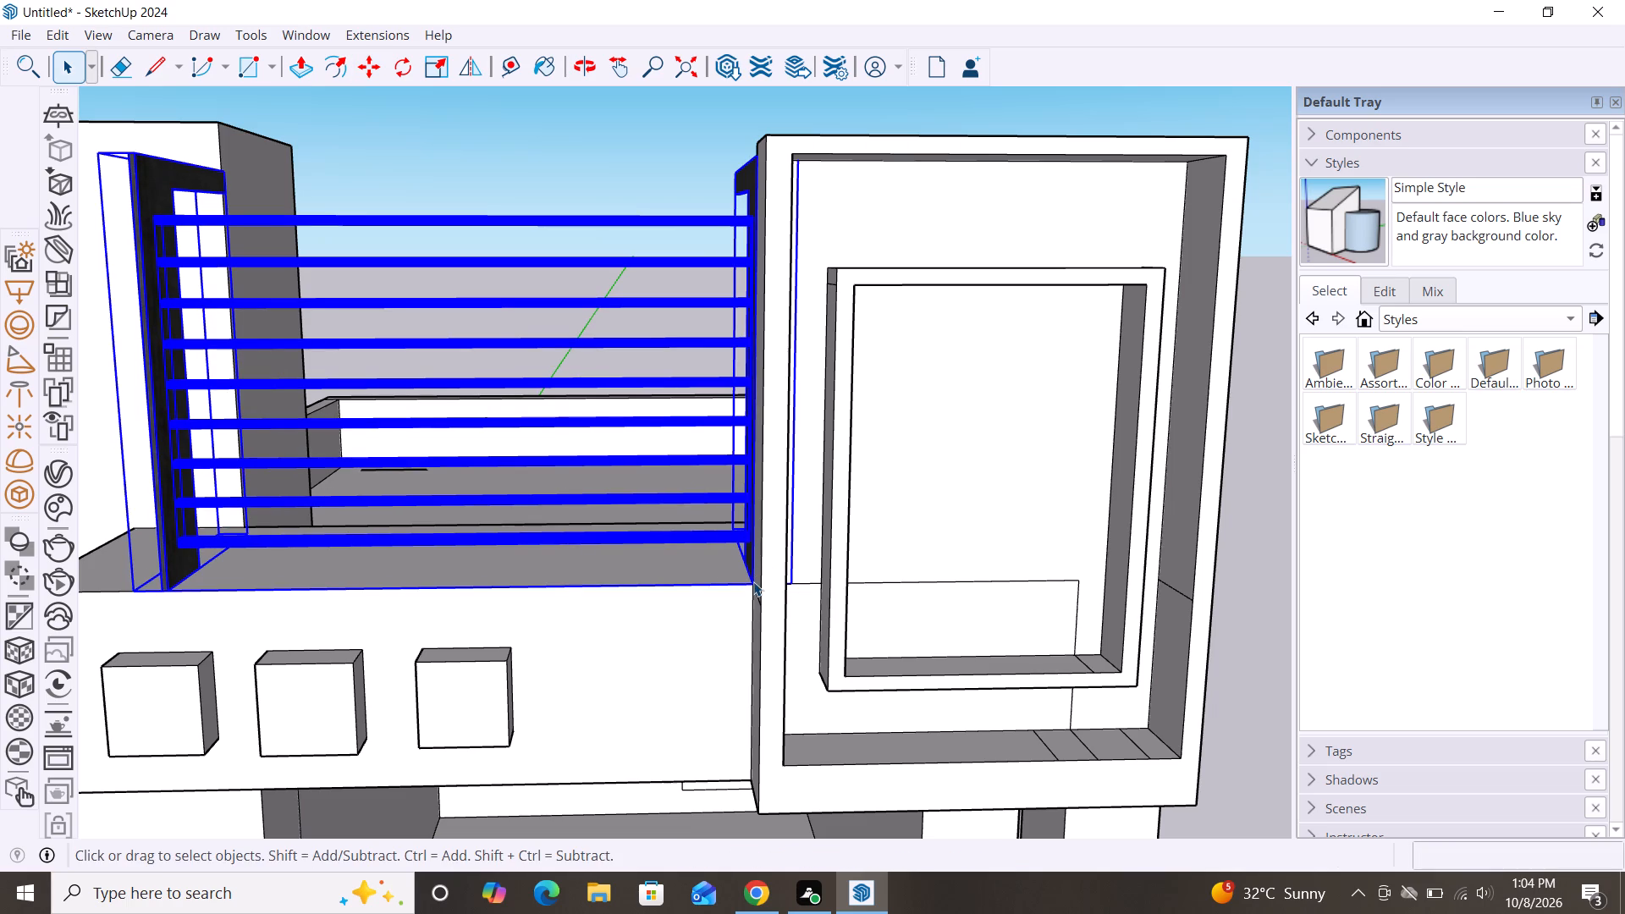
pyautogui.press('space')
# Examine the new railing's fit on the upper balcony from the side, the front and above.
pyautogui.scroll(-8, 531, 471)
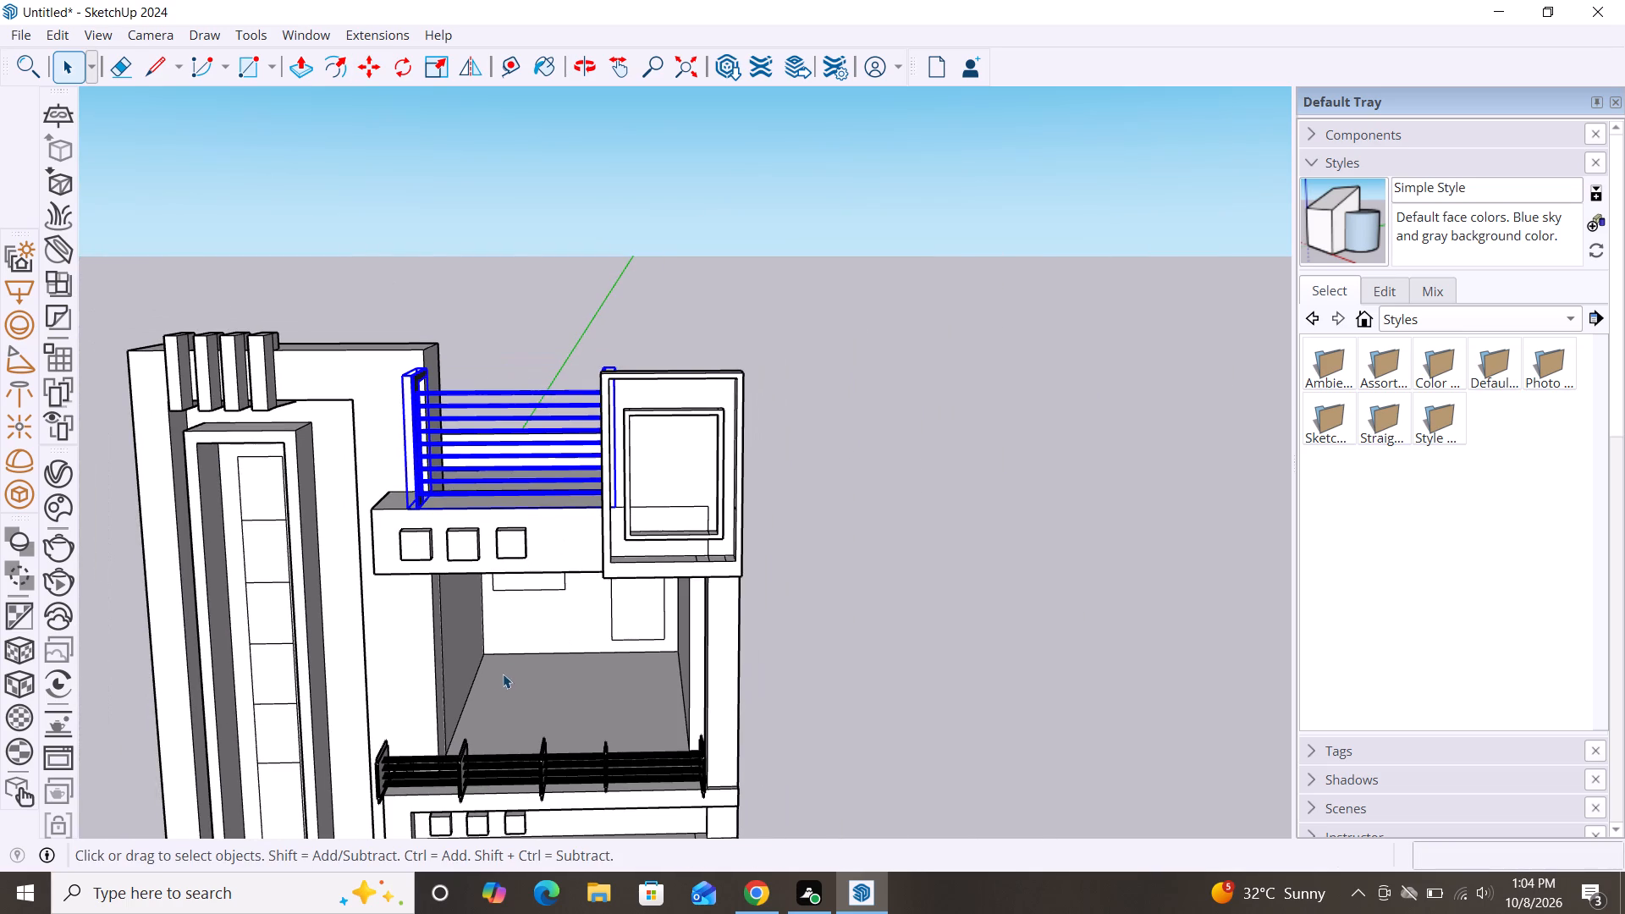
pyautogui.keyDown('alt'); pyautogui.moveTo(499, 676); pyautogui.dragTo(882, 657, button='middle'); pyautogui.keyUp('alt')
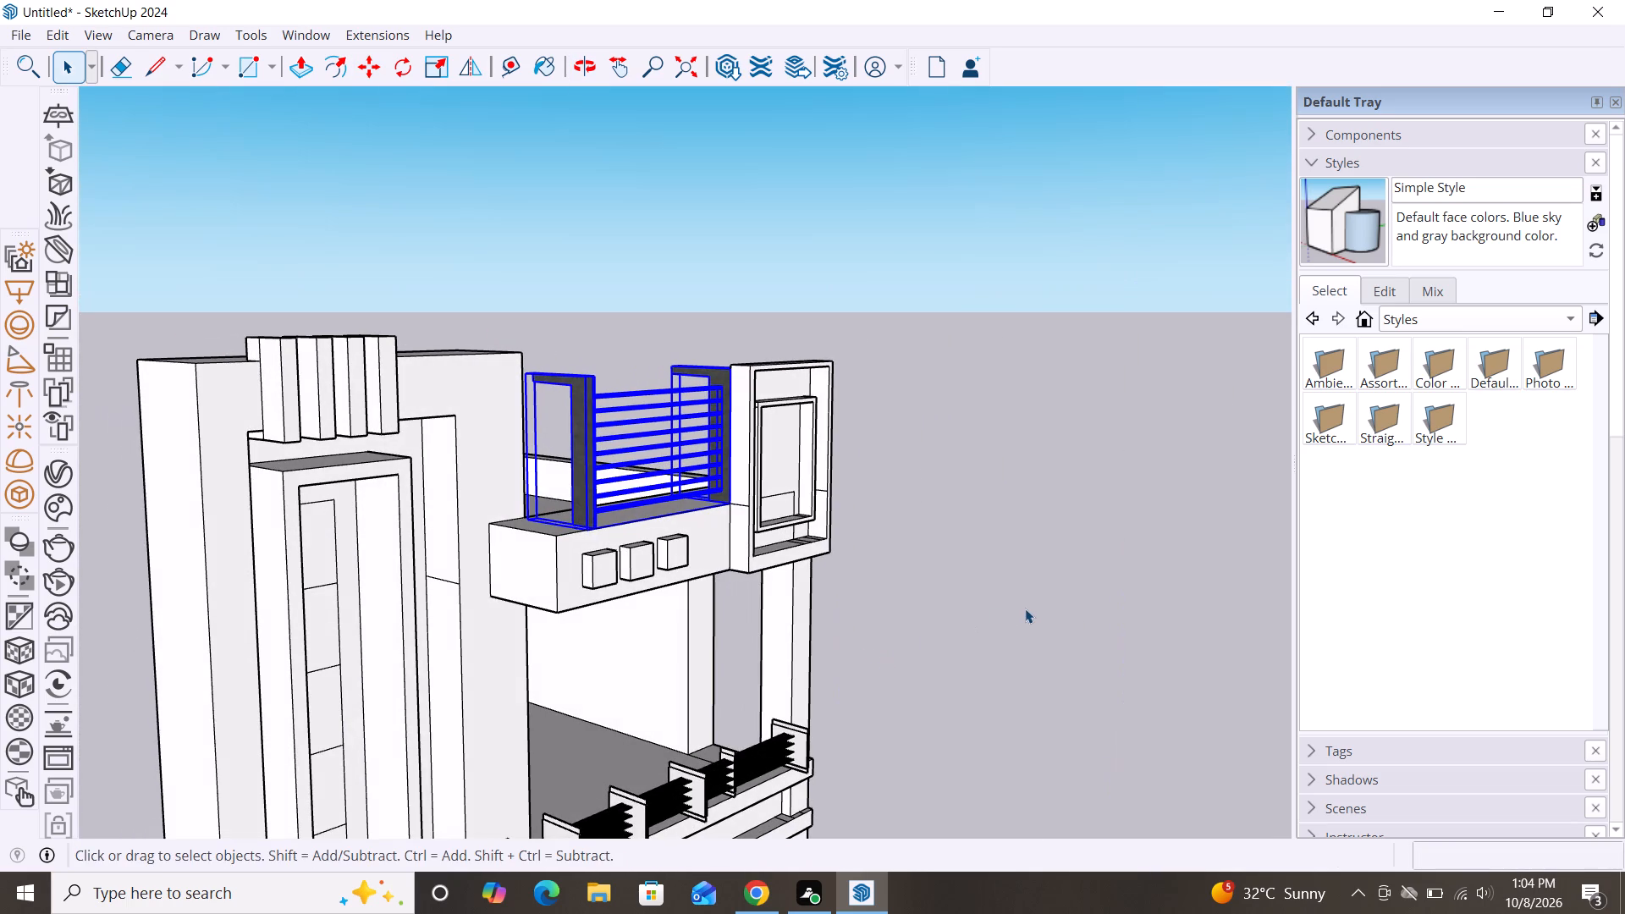
pyautogui.click(1016, 606)
pyautogui.scroll(-2, 1036, 486)
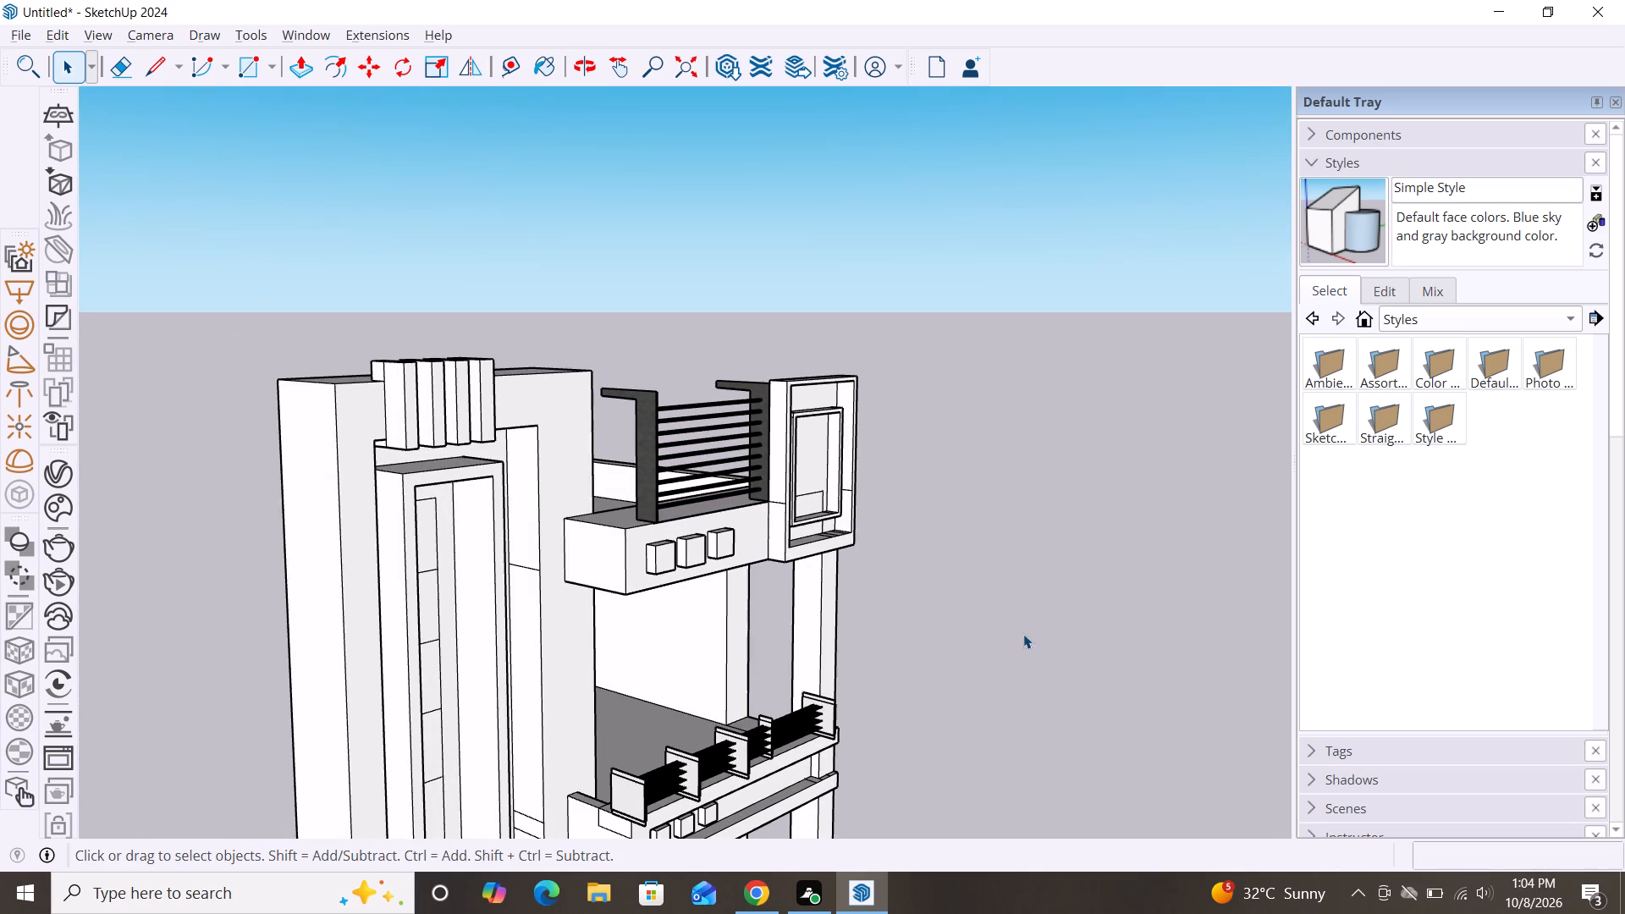
pyautogui.keyDown('alt'); pyautogui.scroll(-1, 1023, 634); pyautogui.keyUp('alt')
pyautogui.keyDown('alt'); pyautogui.moveTo(1023, 634); pyautogui.dragTo(573, 564, button='middle'); pyautogui.keyUp('alt')
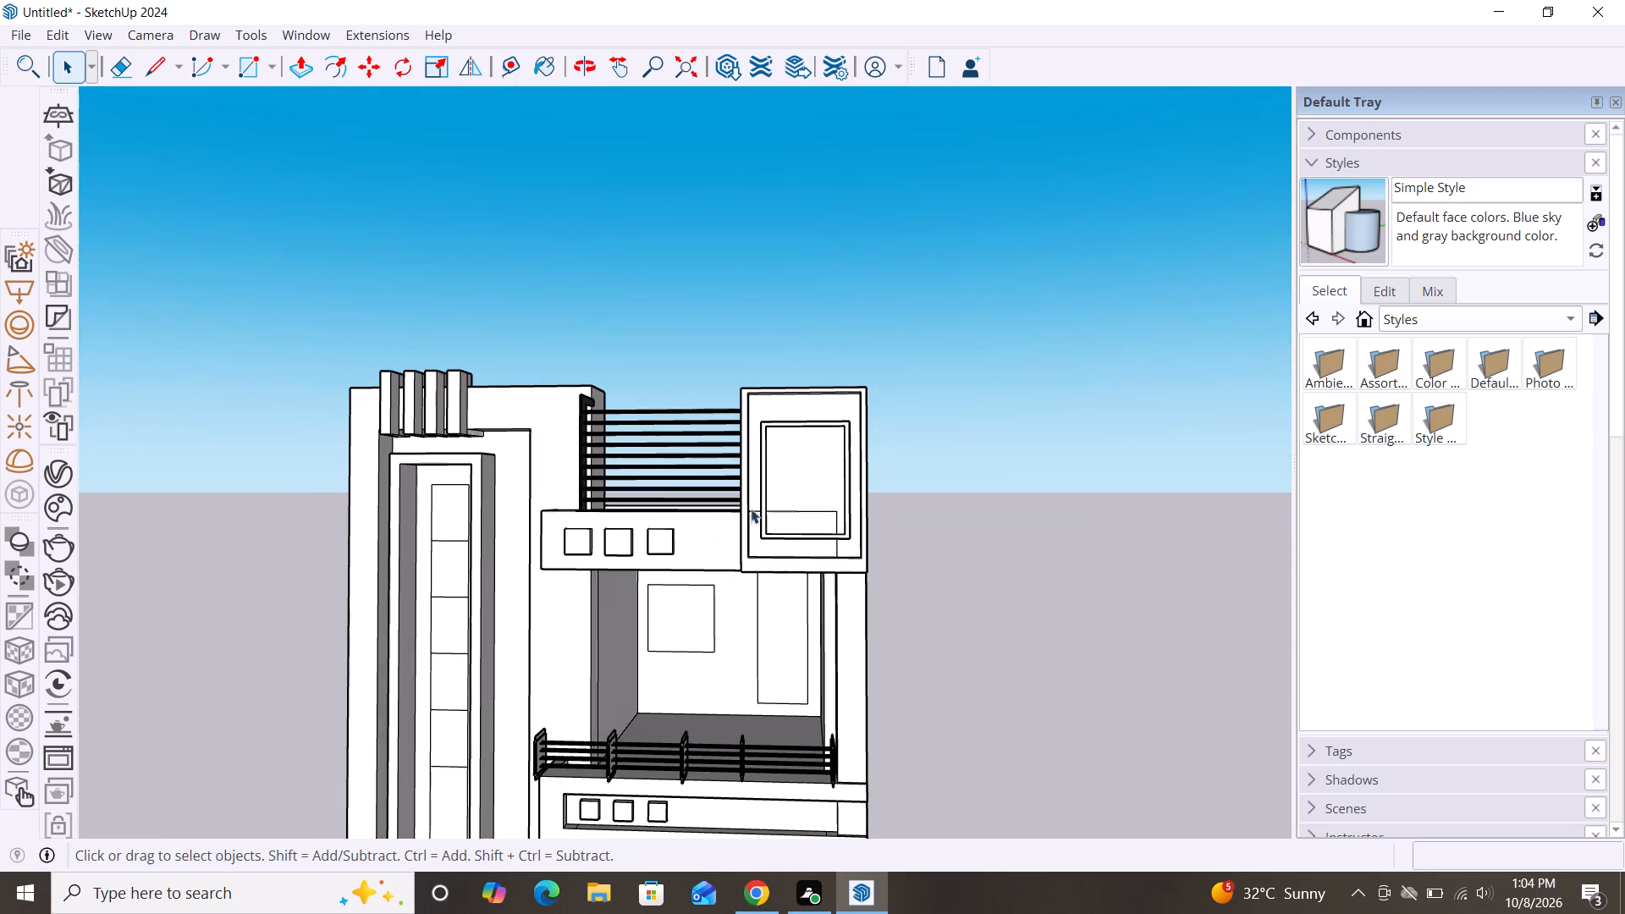
pyautogui.scroll(-2, 911, 458)
pyautogui.keyDown('alt'); pyautogui.moveTo(944, 581); pyautogui.dragTo(972, 718, button='middle'); pyautogui.keyUp('alt')
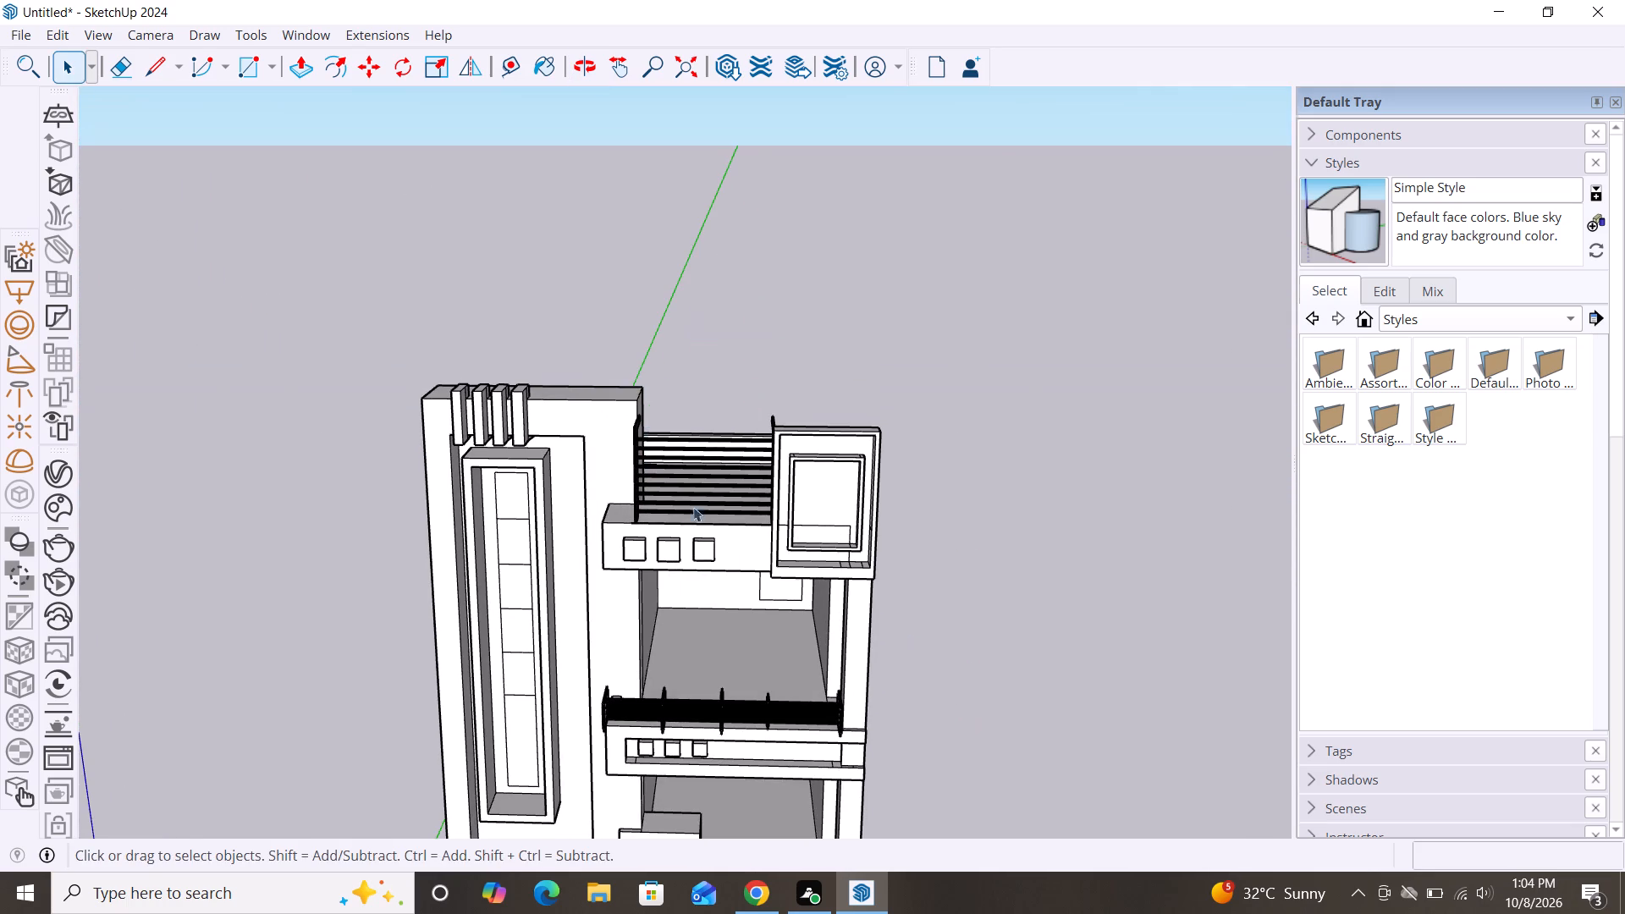
pyautogui.keyDown('alt'); pyautogui.moveTo(1026, 673); pyautogui.dragTo(1032, 586, button='middle'); pyautogui.keyUp('alt')
# Select the new railing's bars and both end posts and move them 6" along the ledge towards the tower.
pyautogui.click(710, 471)
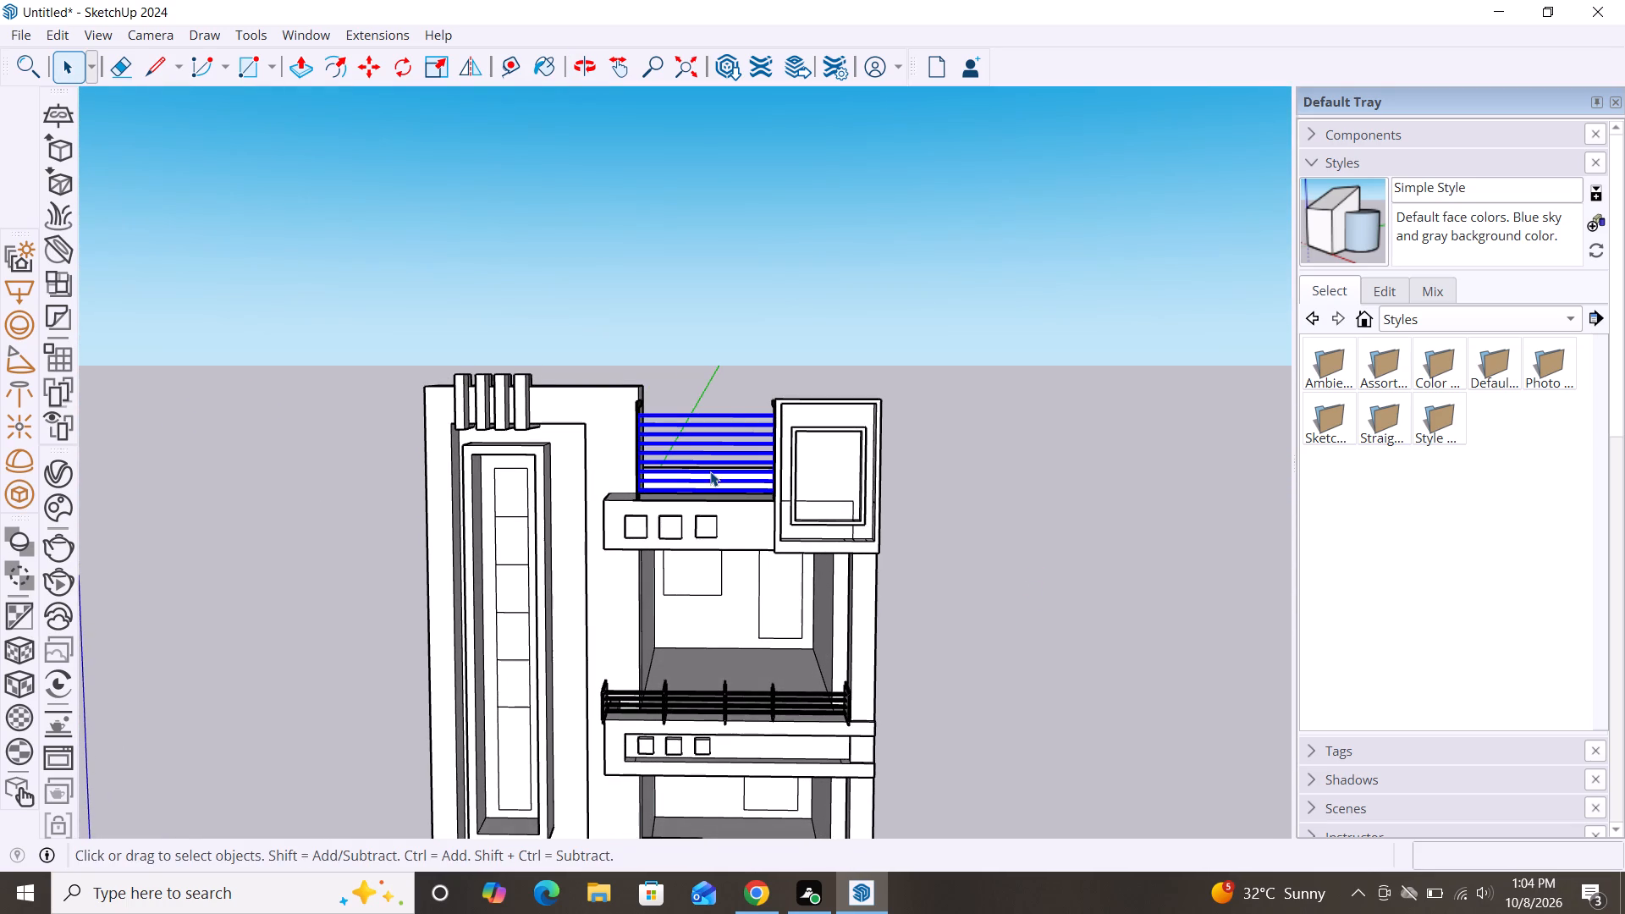
pyautogui.scroll(8, 687, 463)
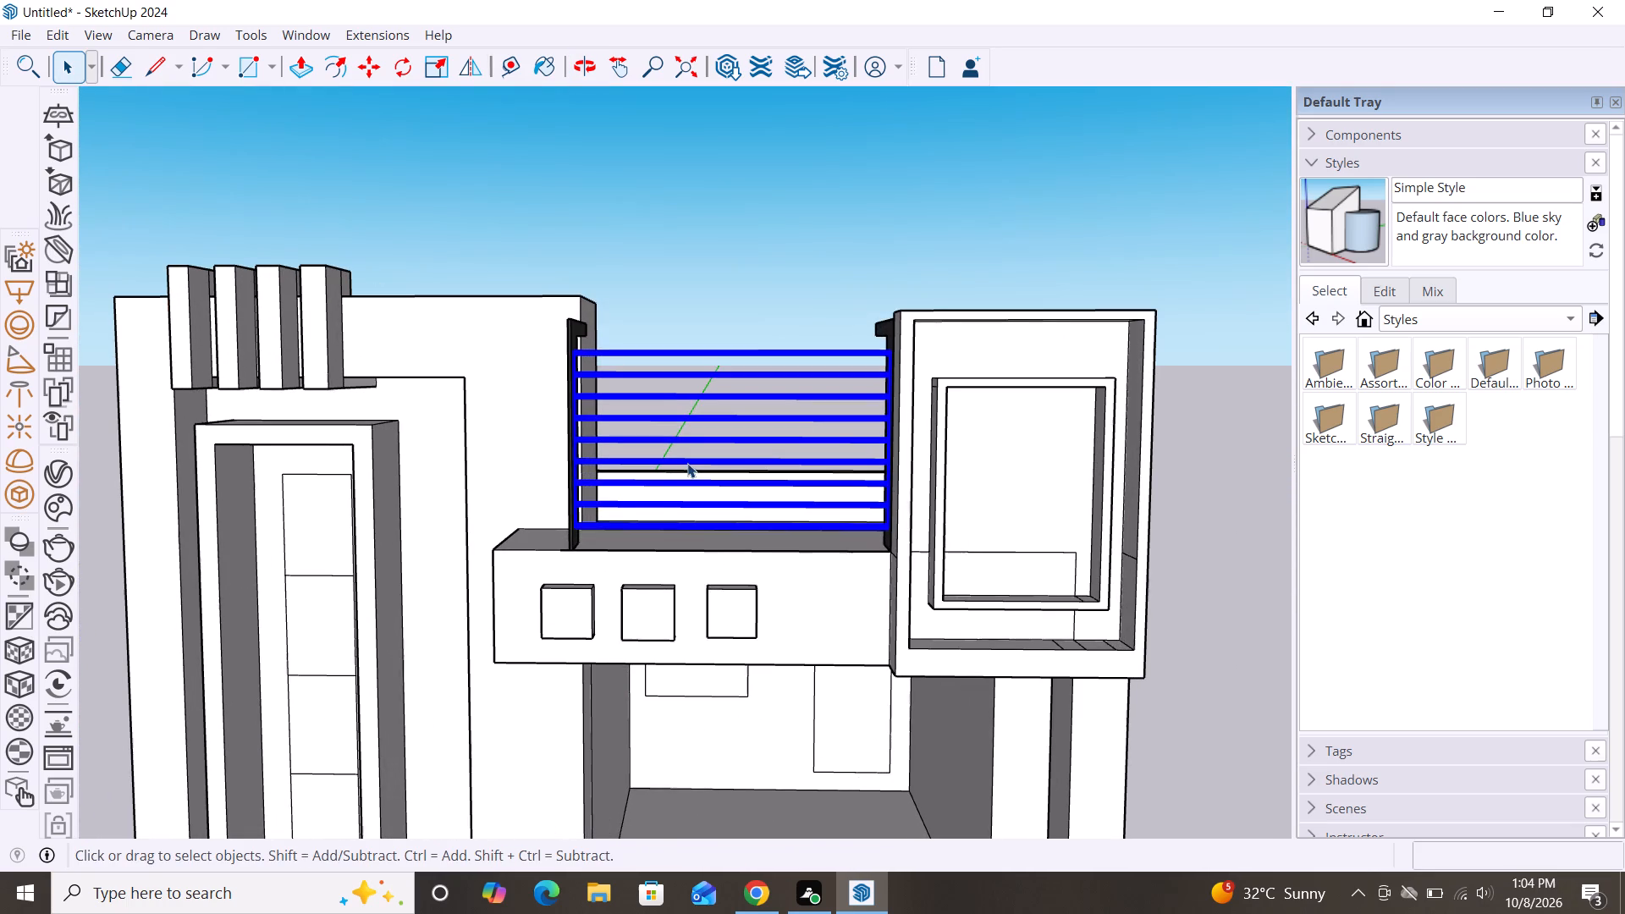
pyautogui.keyDown('ctrl'); pyautogui.click(571, 495); pyautogui.keyUp('ctrl')
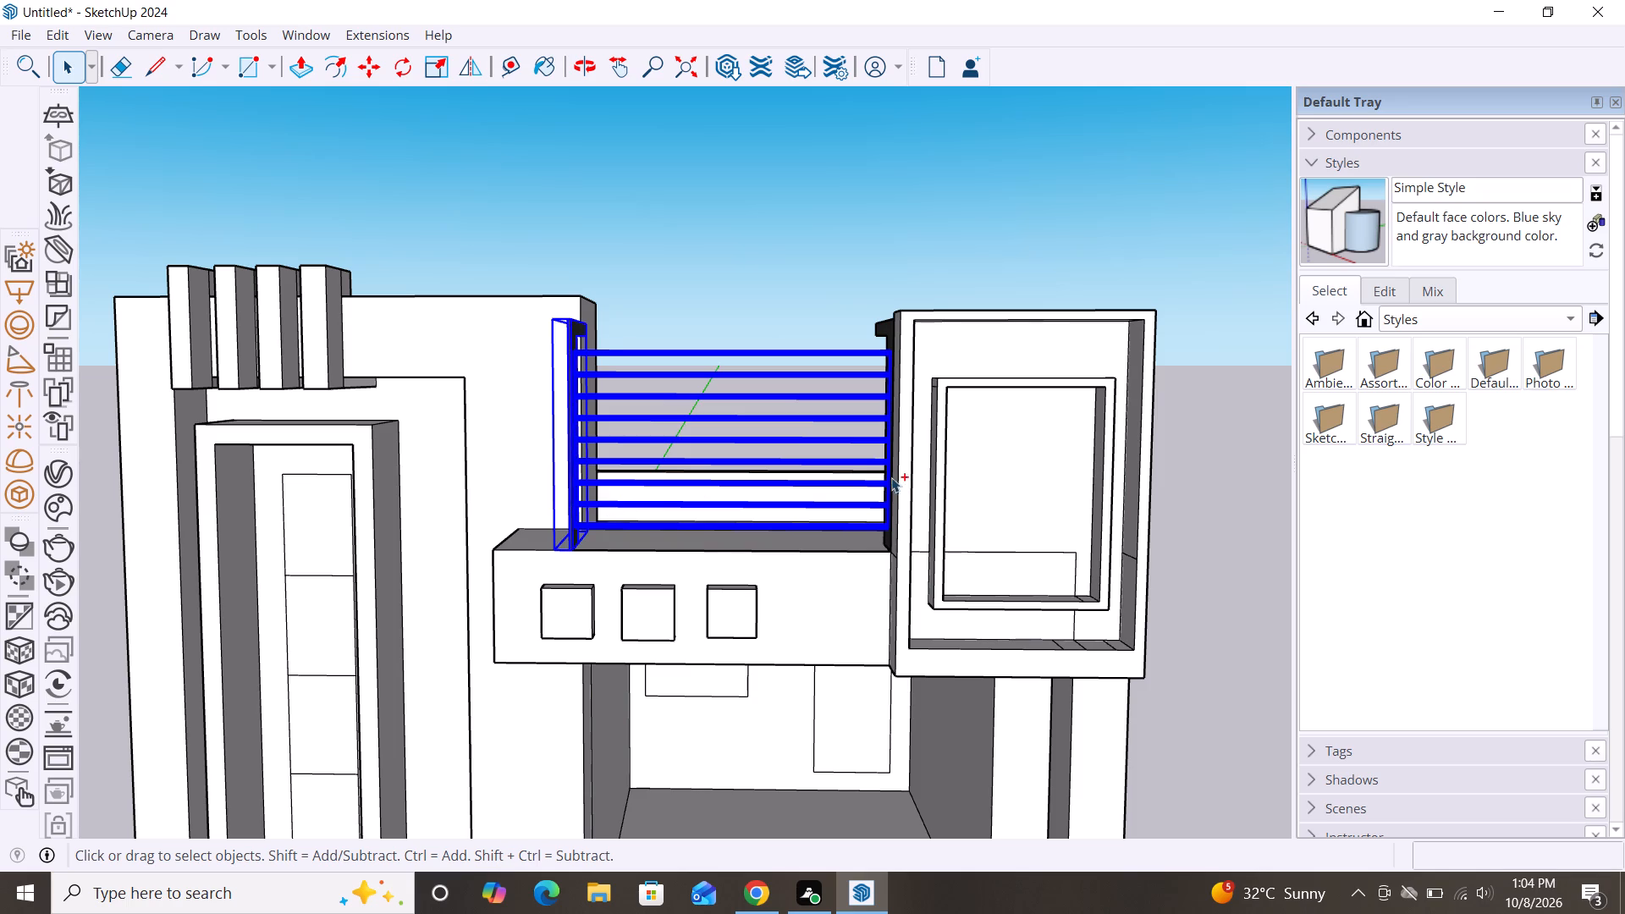
pyautogui.keyDown('ctrl'); pyautogui.click(887, 333); pyautogui.keyUp('ctrl')
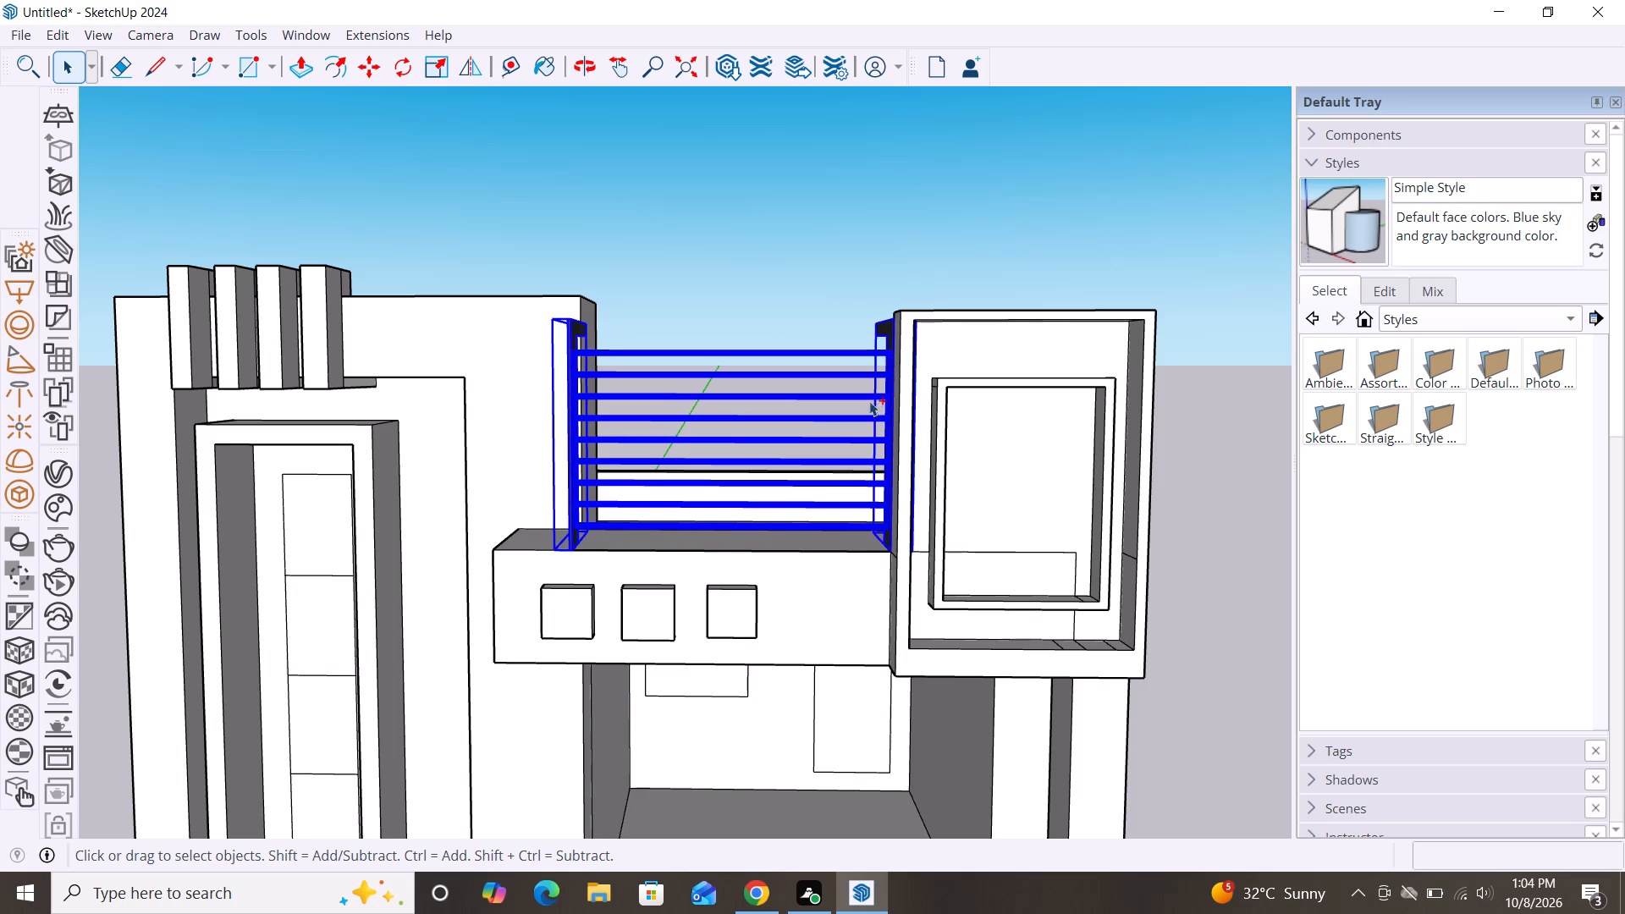
pyautogui.press('m')
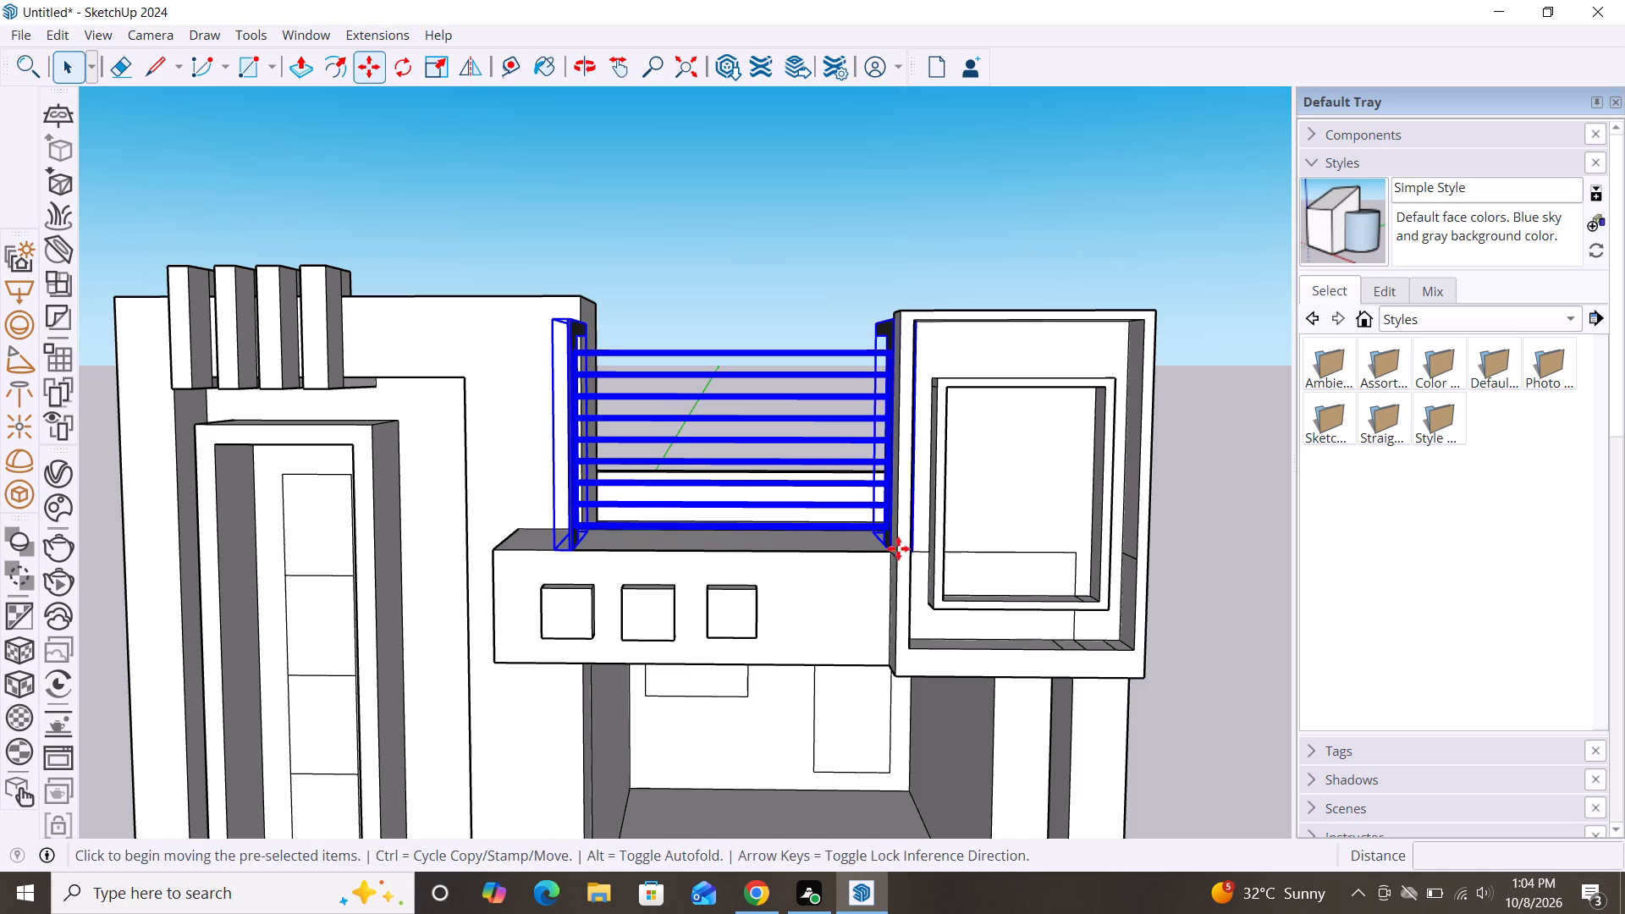
pyautogui.click(892, 547)
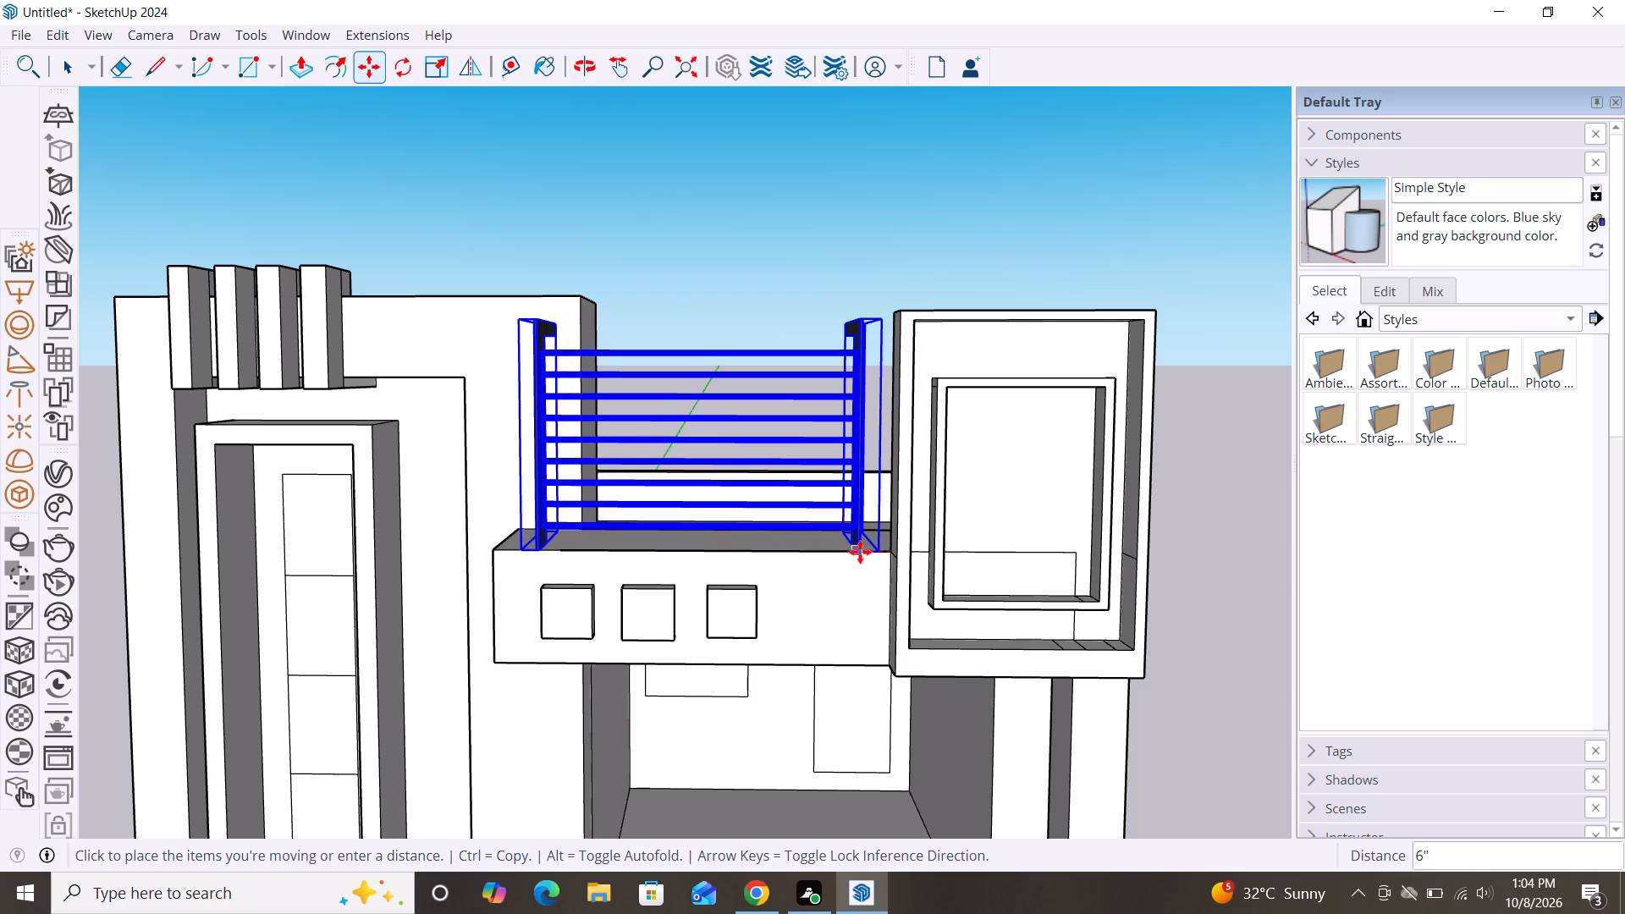
pyautogui.click(860, 552)
pyautogui.middleClick(860, 552)
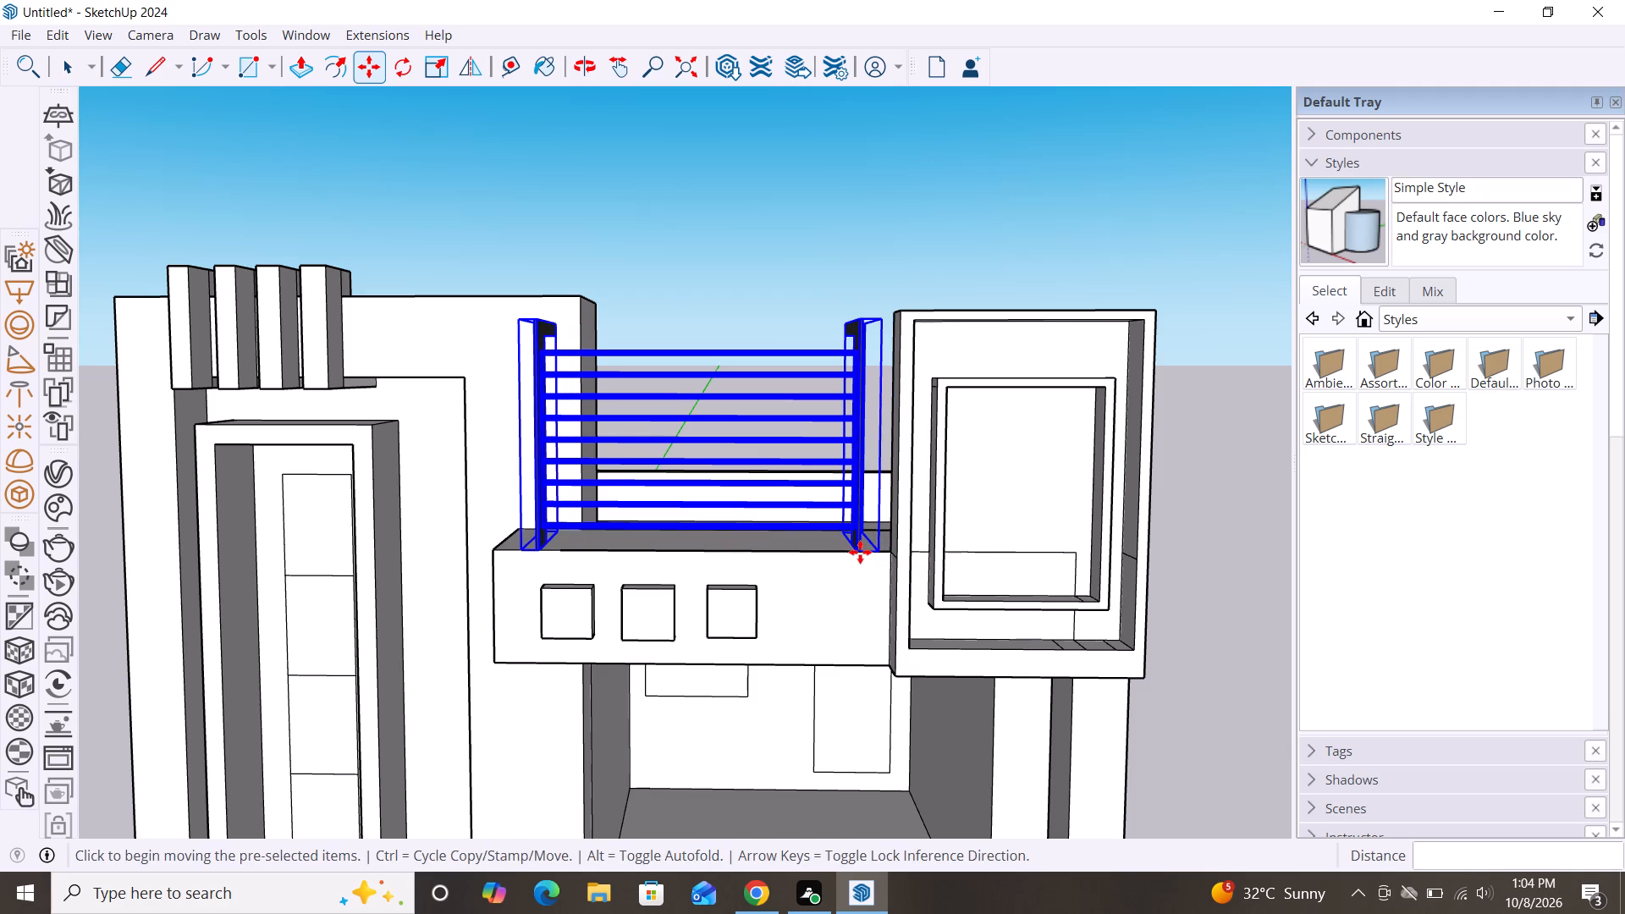
pyautogui.press('space')
pyautogui.click(1249, 506)
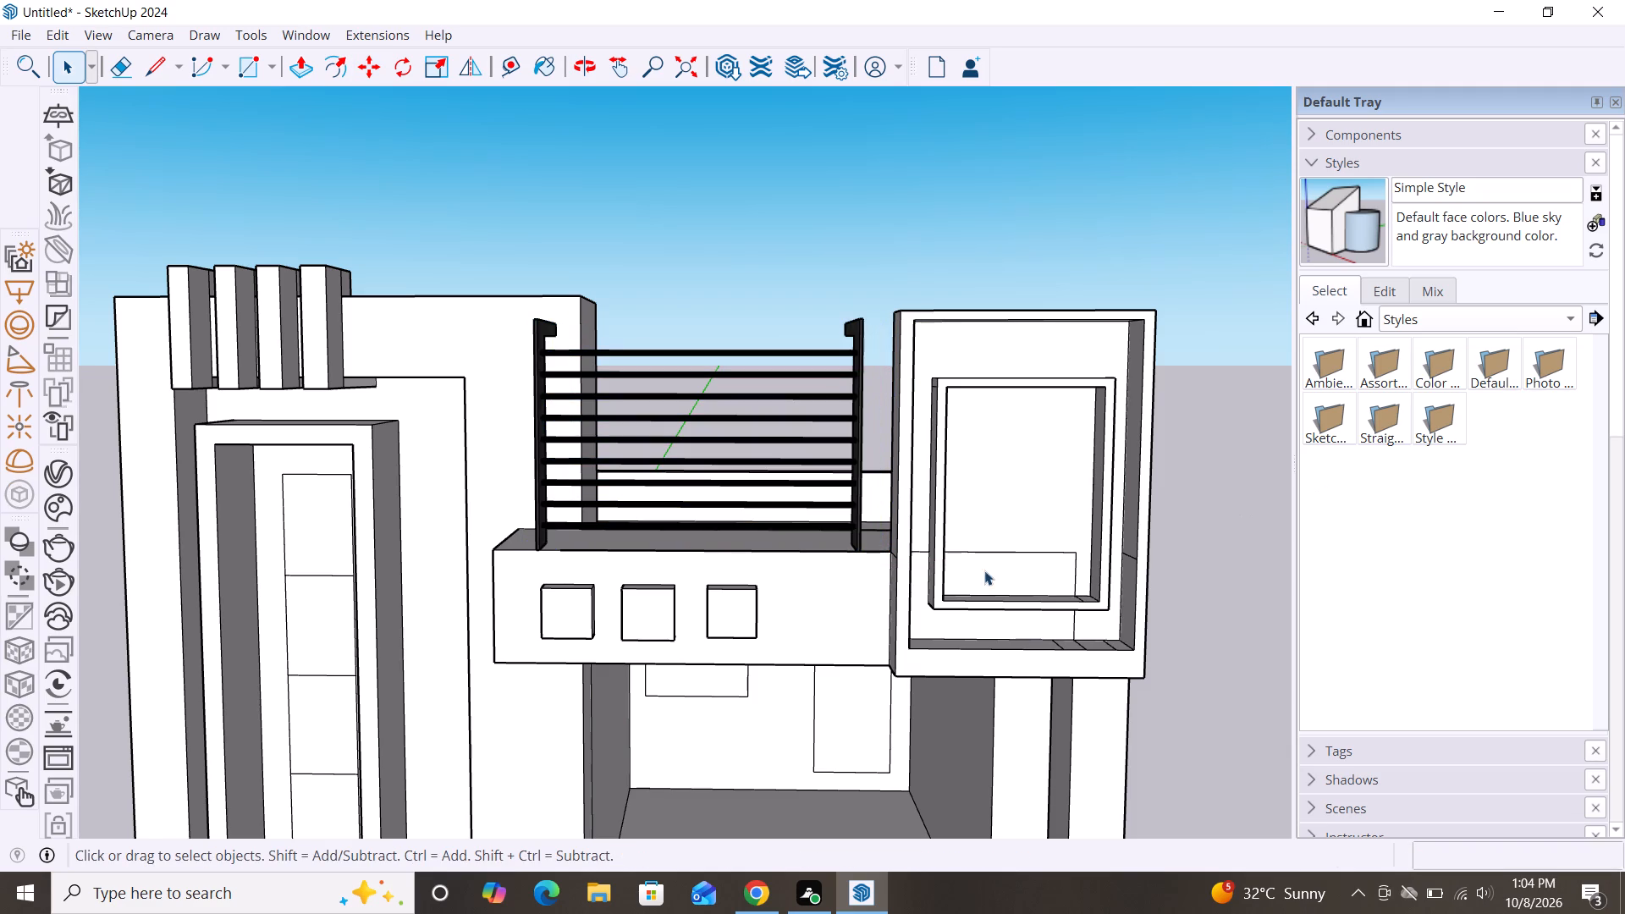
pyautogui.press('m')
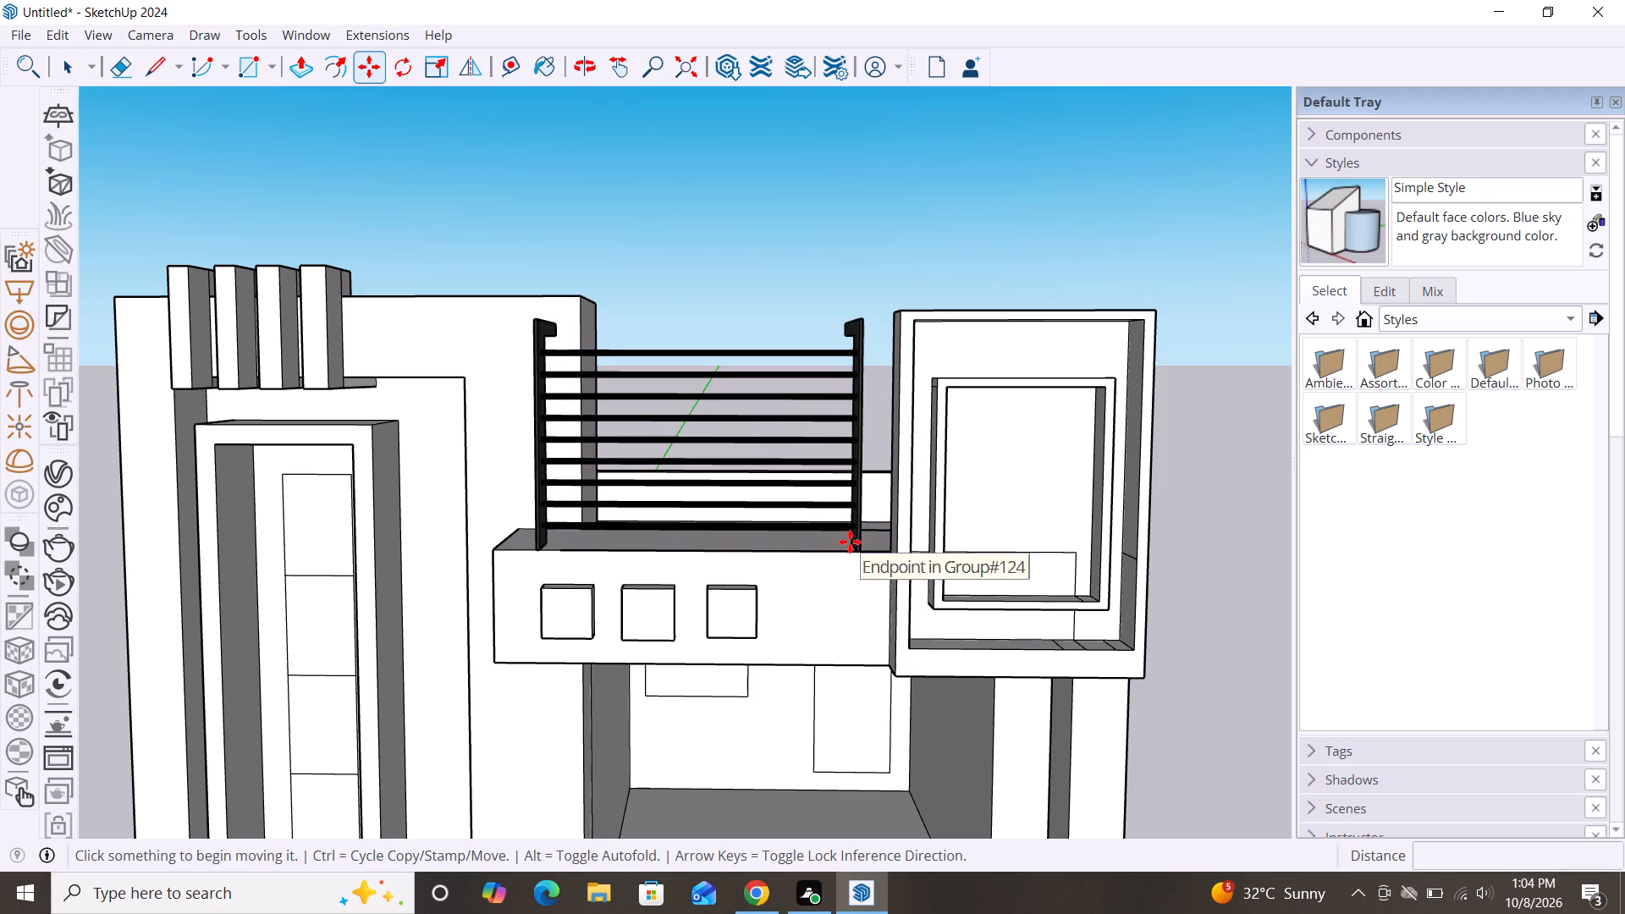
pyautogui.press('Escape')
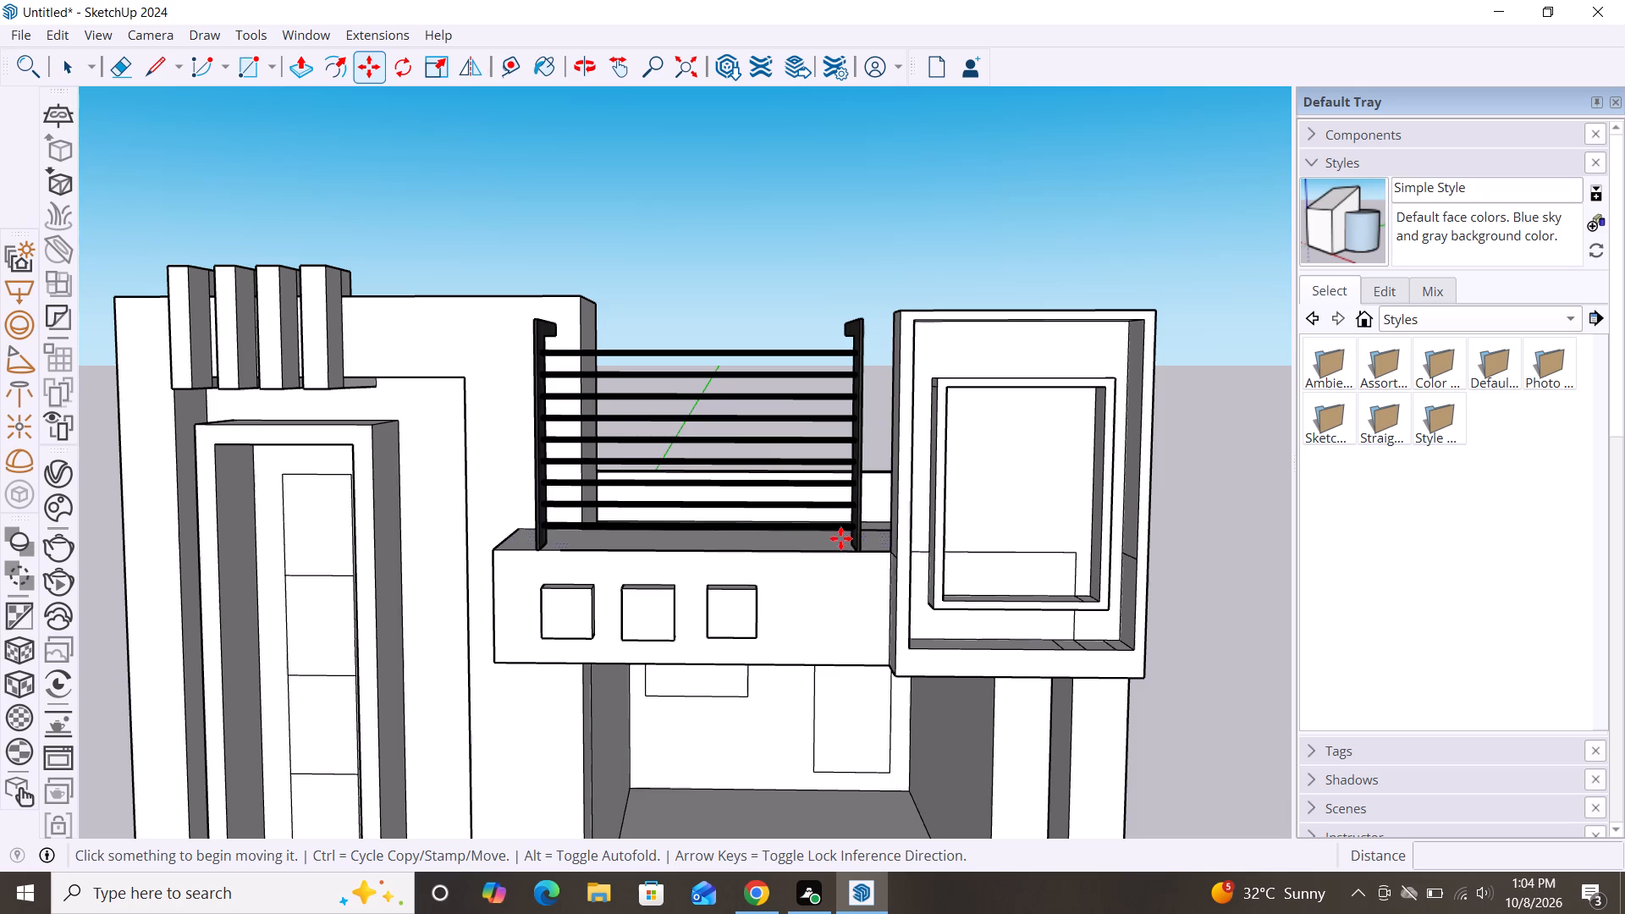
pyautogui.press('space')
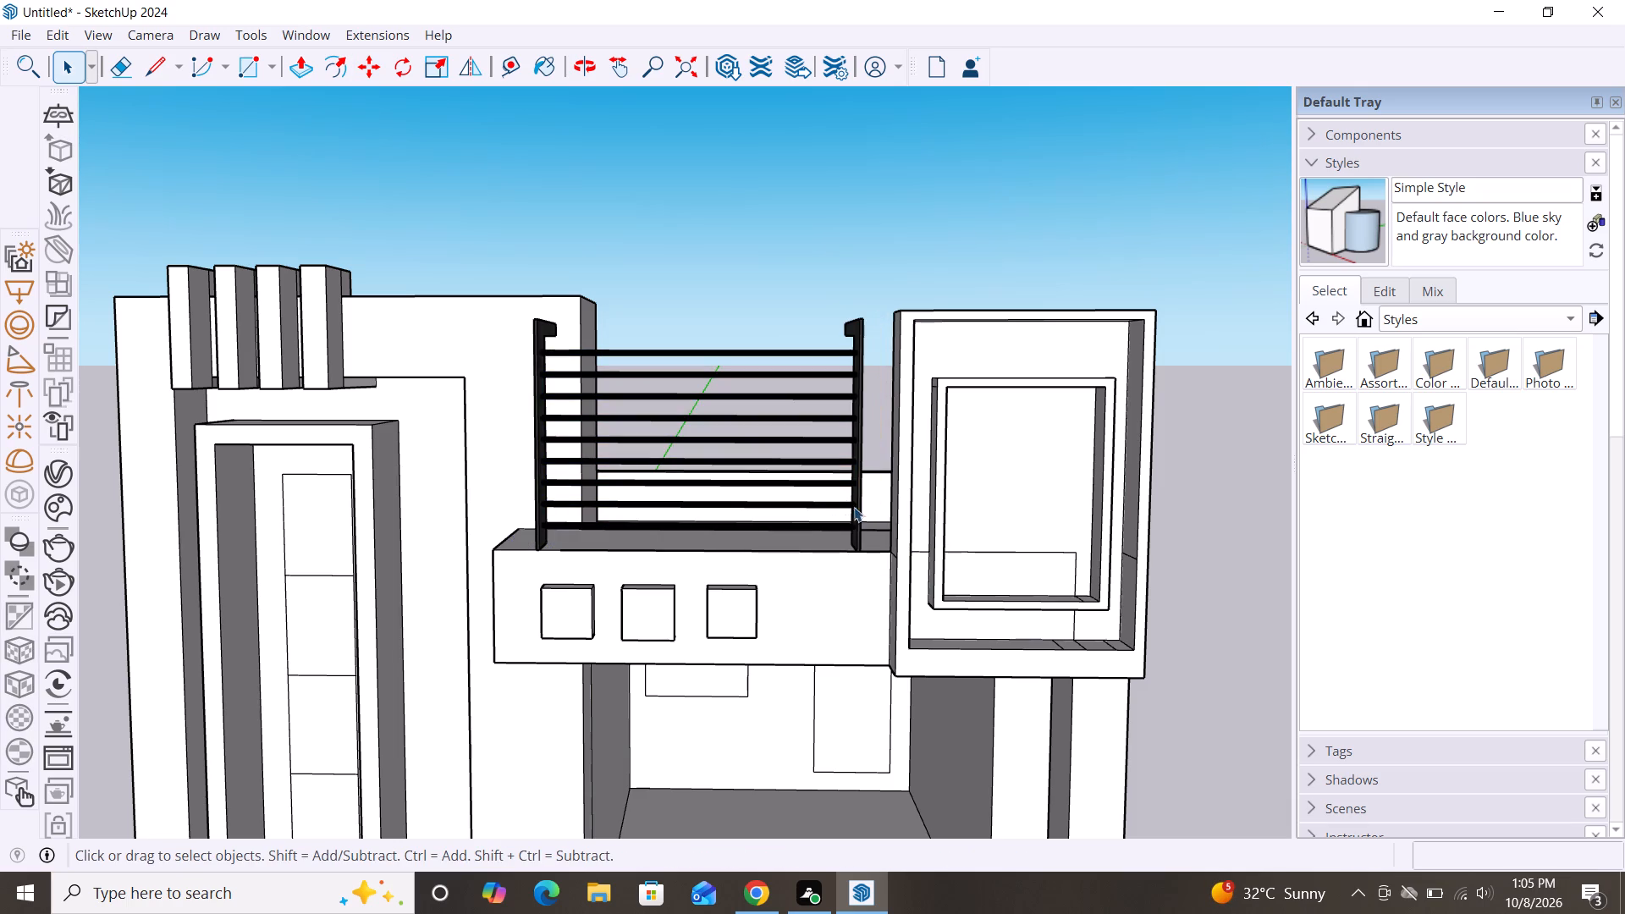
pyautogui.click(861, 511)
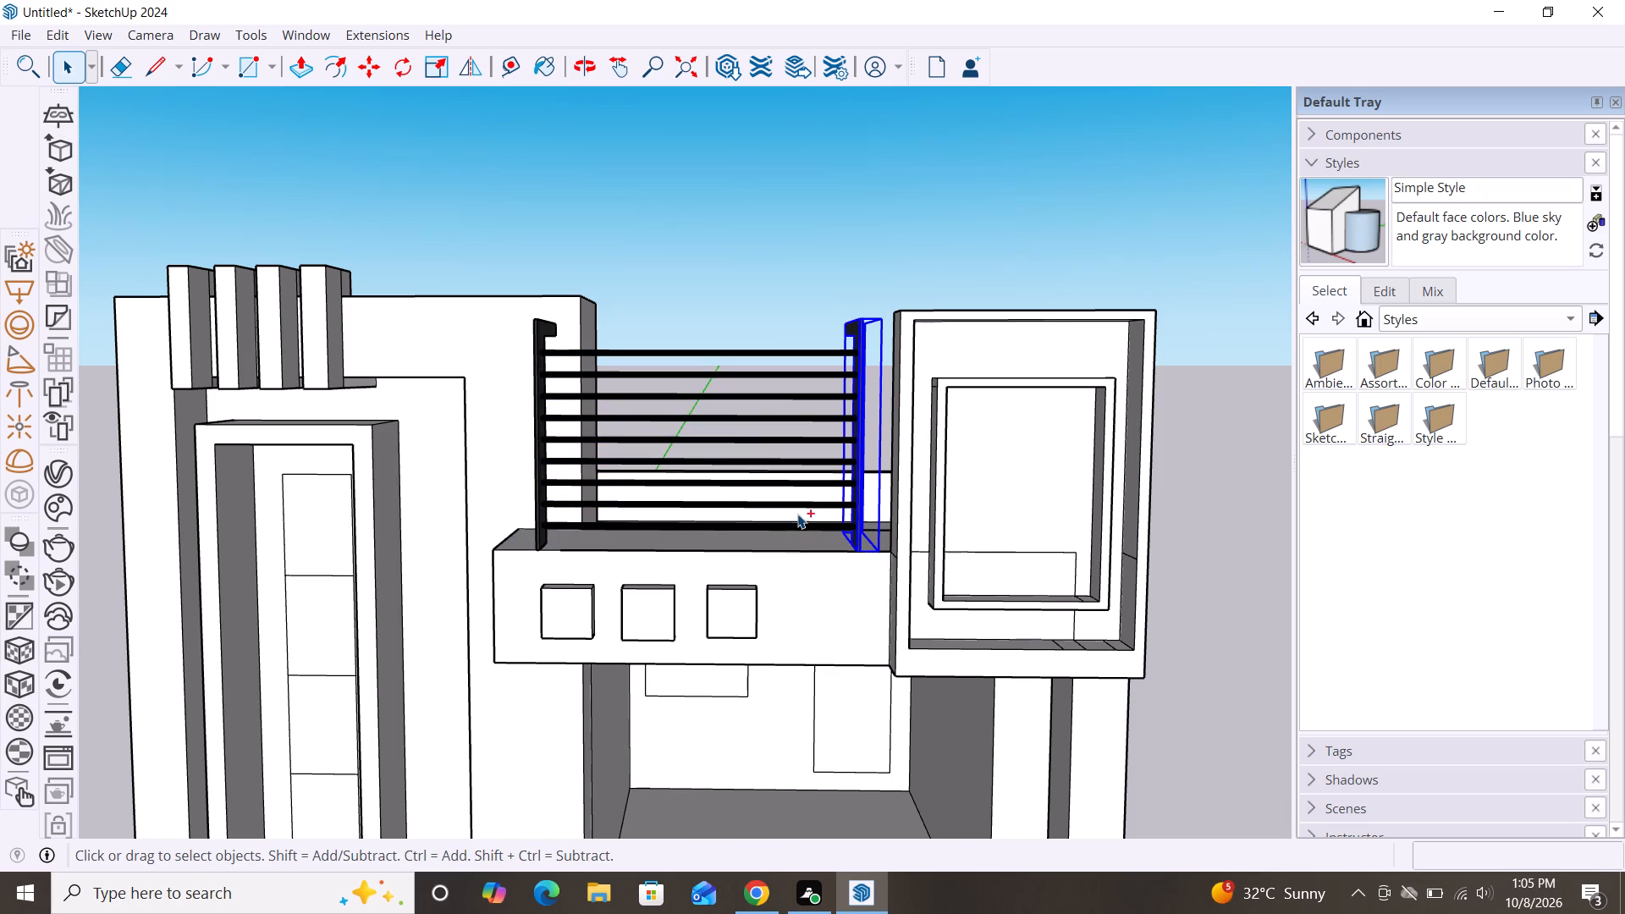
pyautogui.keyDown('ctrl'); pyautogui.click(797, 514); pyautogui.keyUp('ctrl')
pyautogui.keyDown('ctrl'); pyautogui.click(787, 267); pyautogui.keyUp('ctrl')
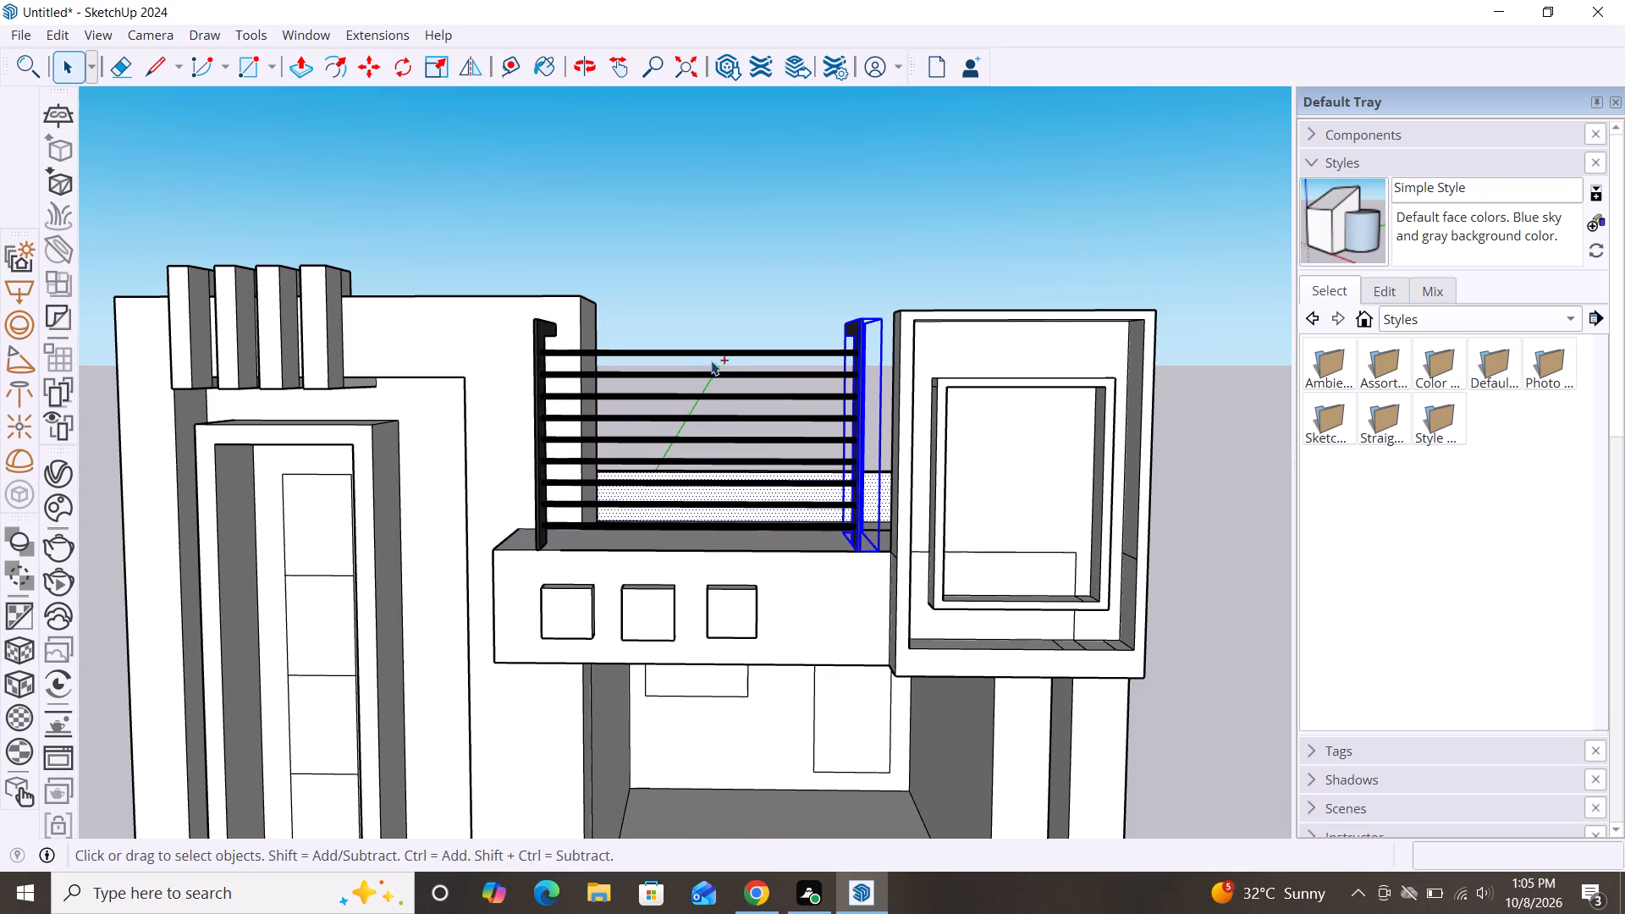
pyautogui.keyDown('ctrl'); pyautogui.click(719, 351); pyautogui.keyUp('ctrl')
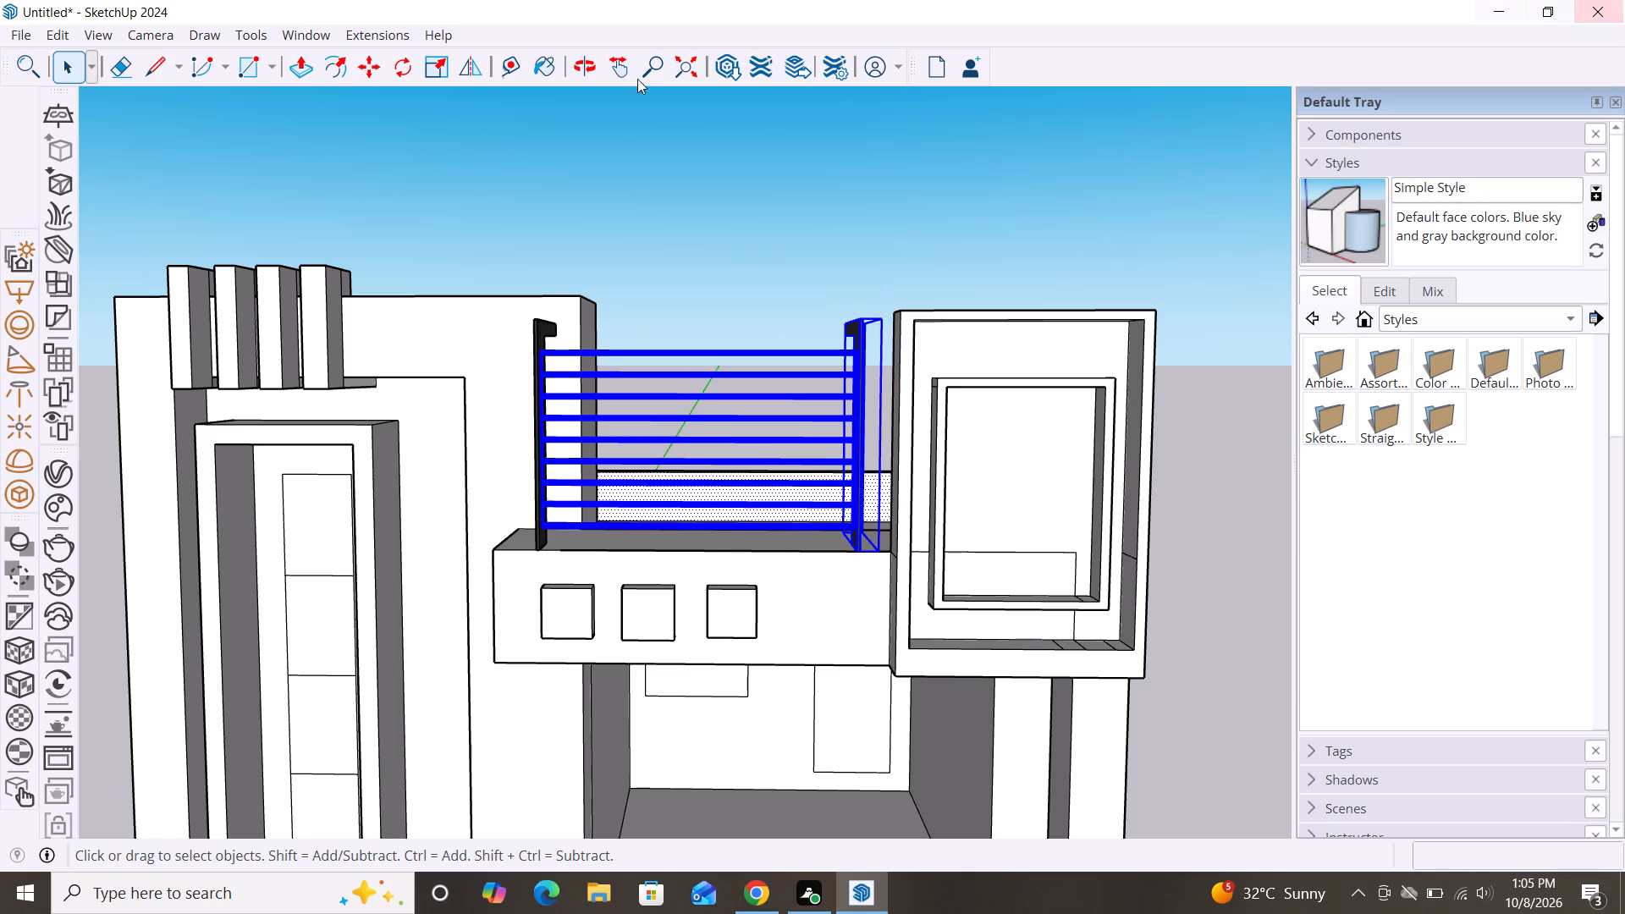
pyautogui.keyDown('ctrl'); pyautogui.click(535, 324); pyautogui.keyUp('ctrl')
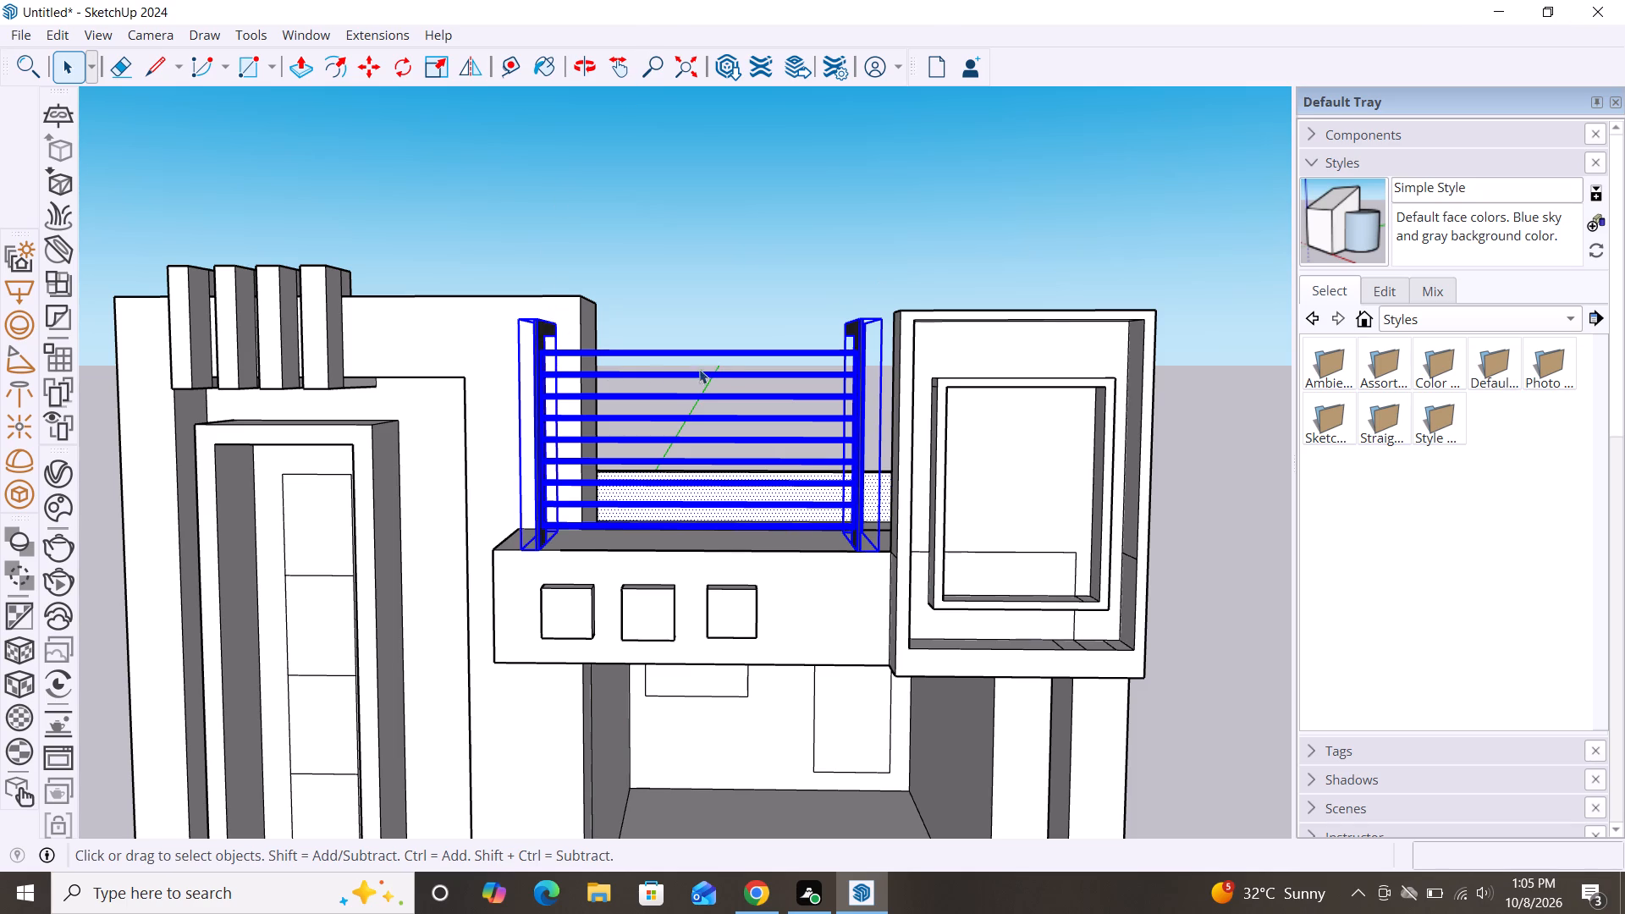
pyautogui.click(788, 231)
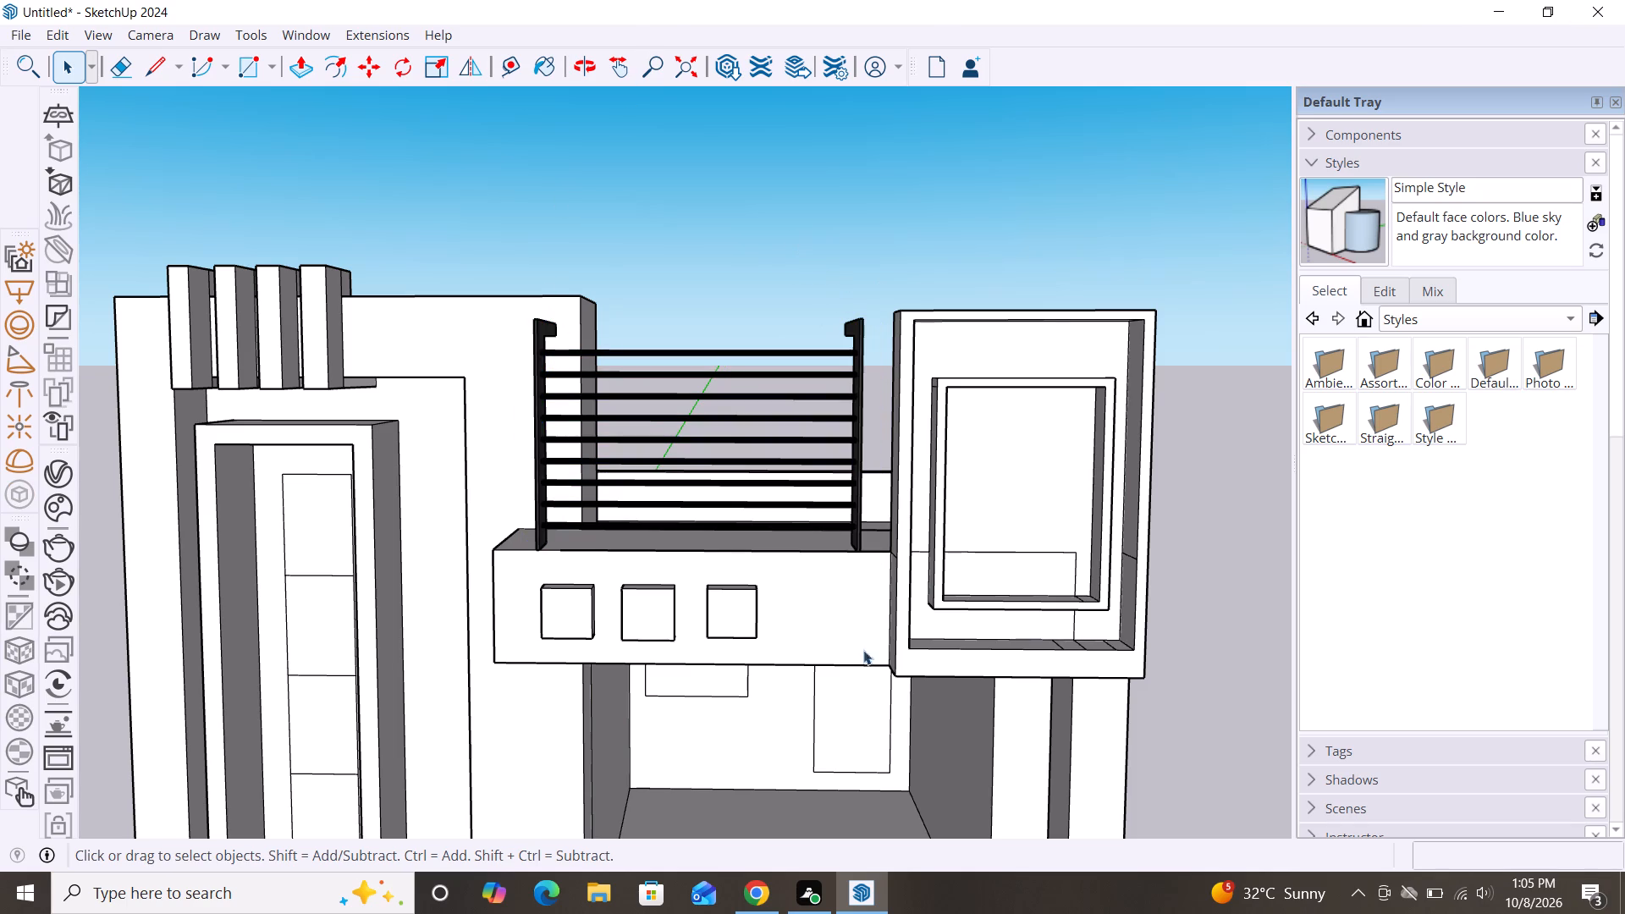
# Select only the railing's two posts and its bars and move them 5 1/16" along the red axis towards the framed box.
pyautogui.click(856, 319)
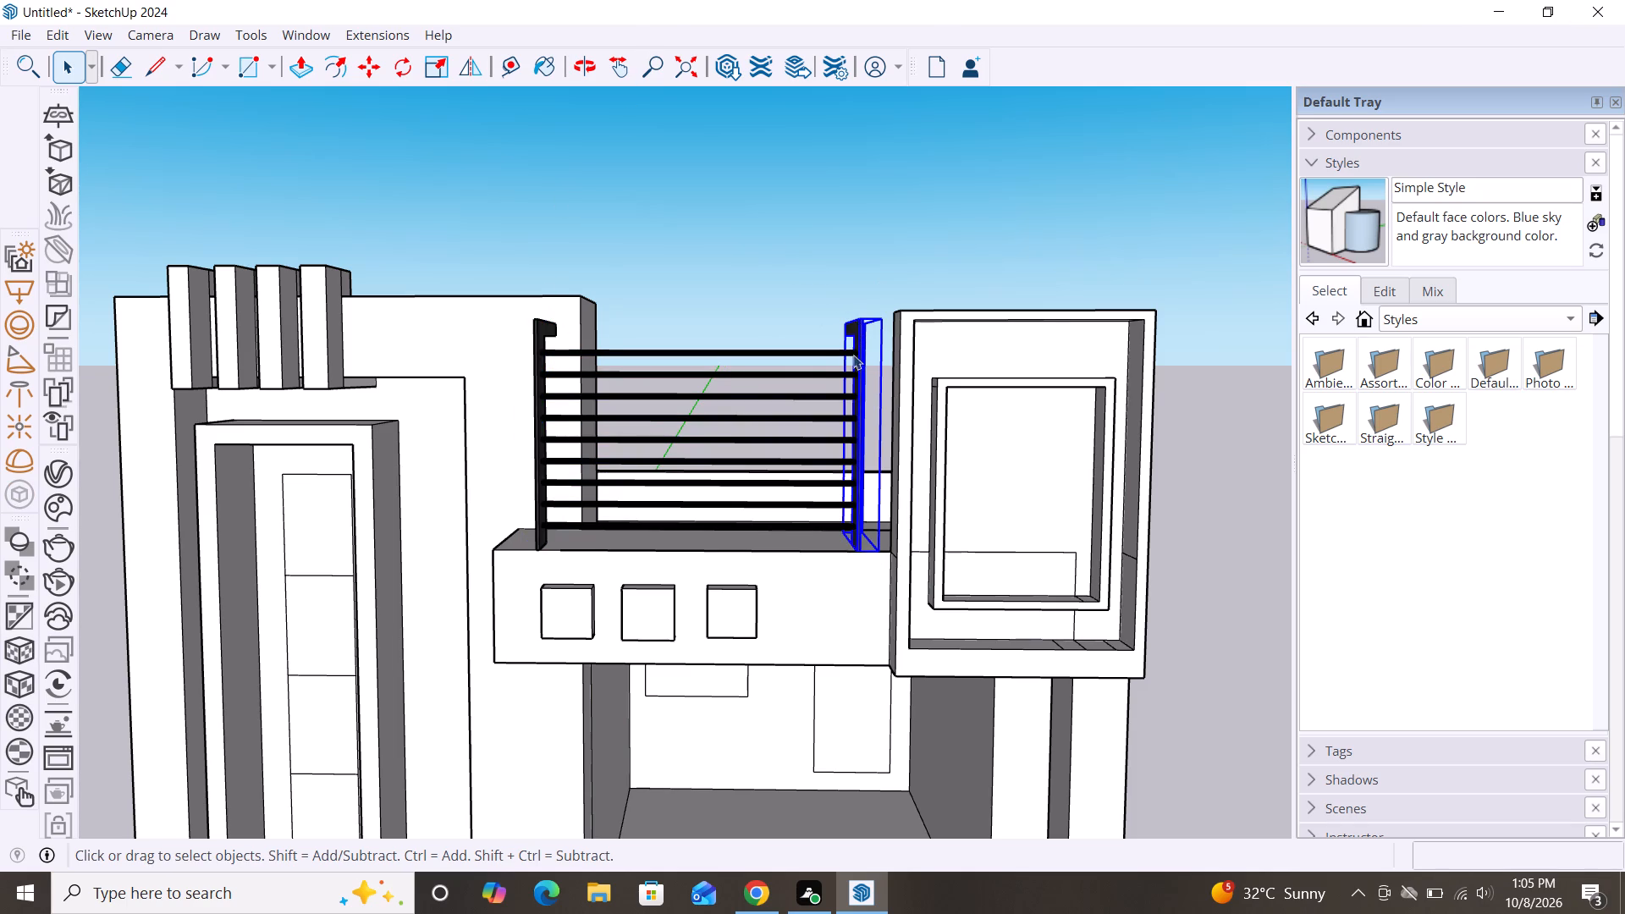
pyautogui.keyDown('ctrl'); pyautogui.click(701, 355); pyautogui.keyUp('ctrl')
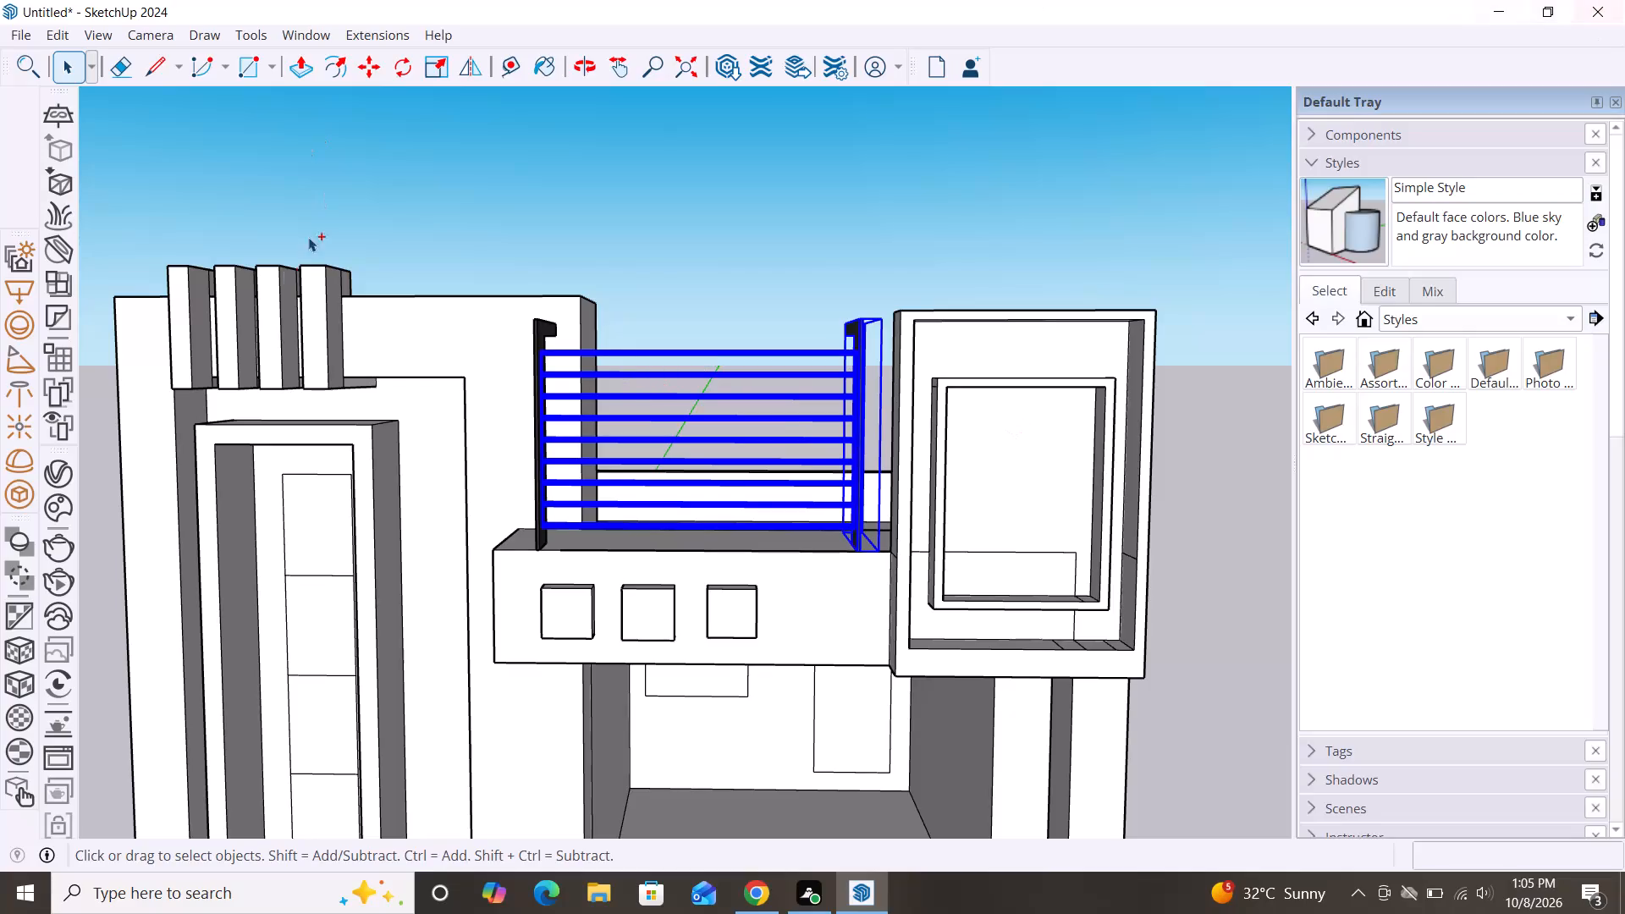
pyautogui.keyDown('ctrl'); pyautogui.click(547, 331); pyautogui.keyUp('ctrl')
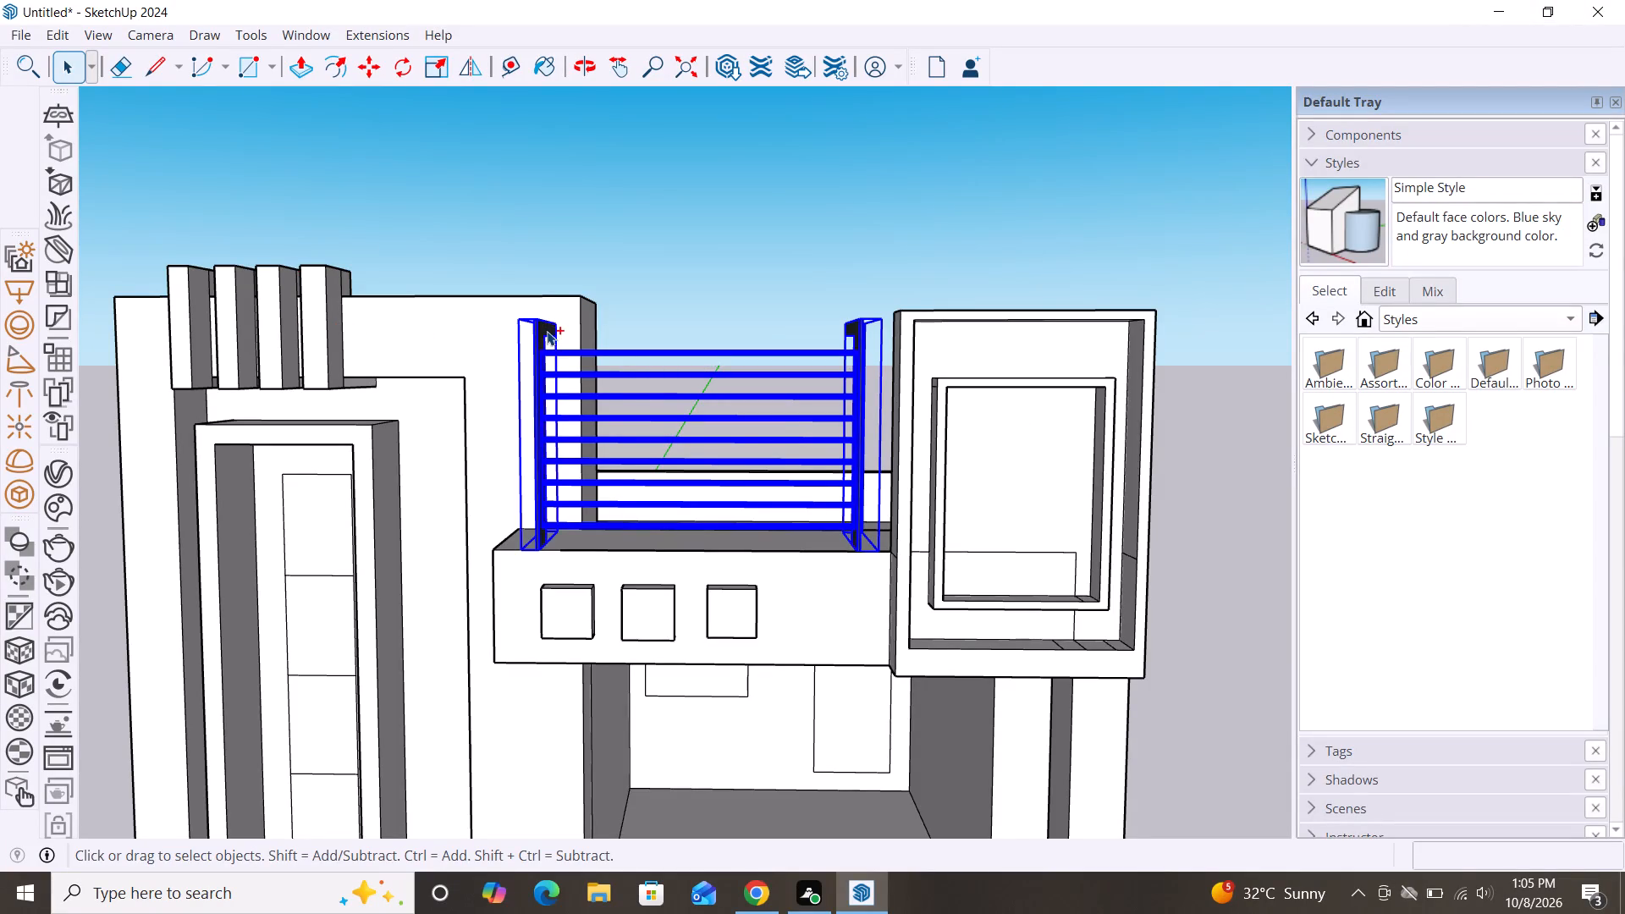
pyautogui.press('m')
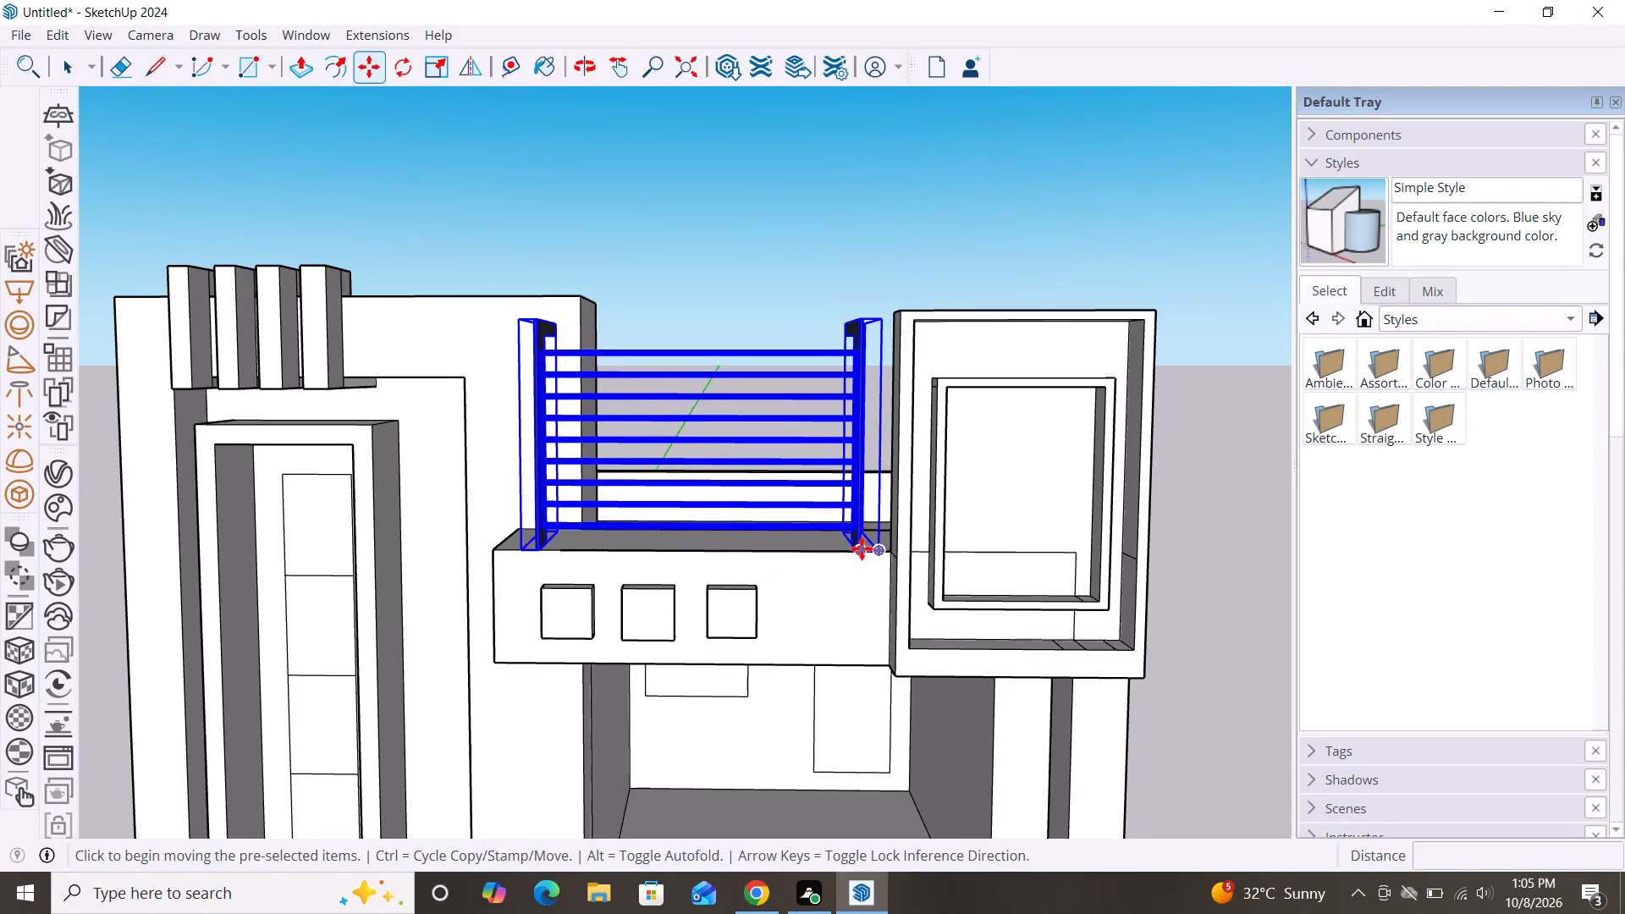
pyautogui.click(879, 550)
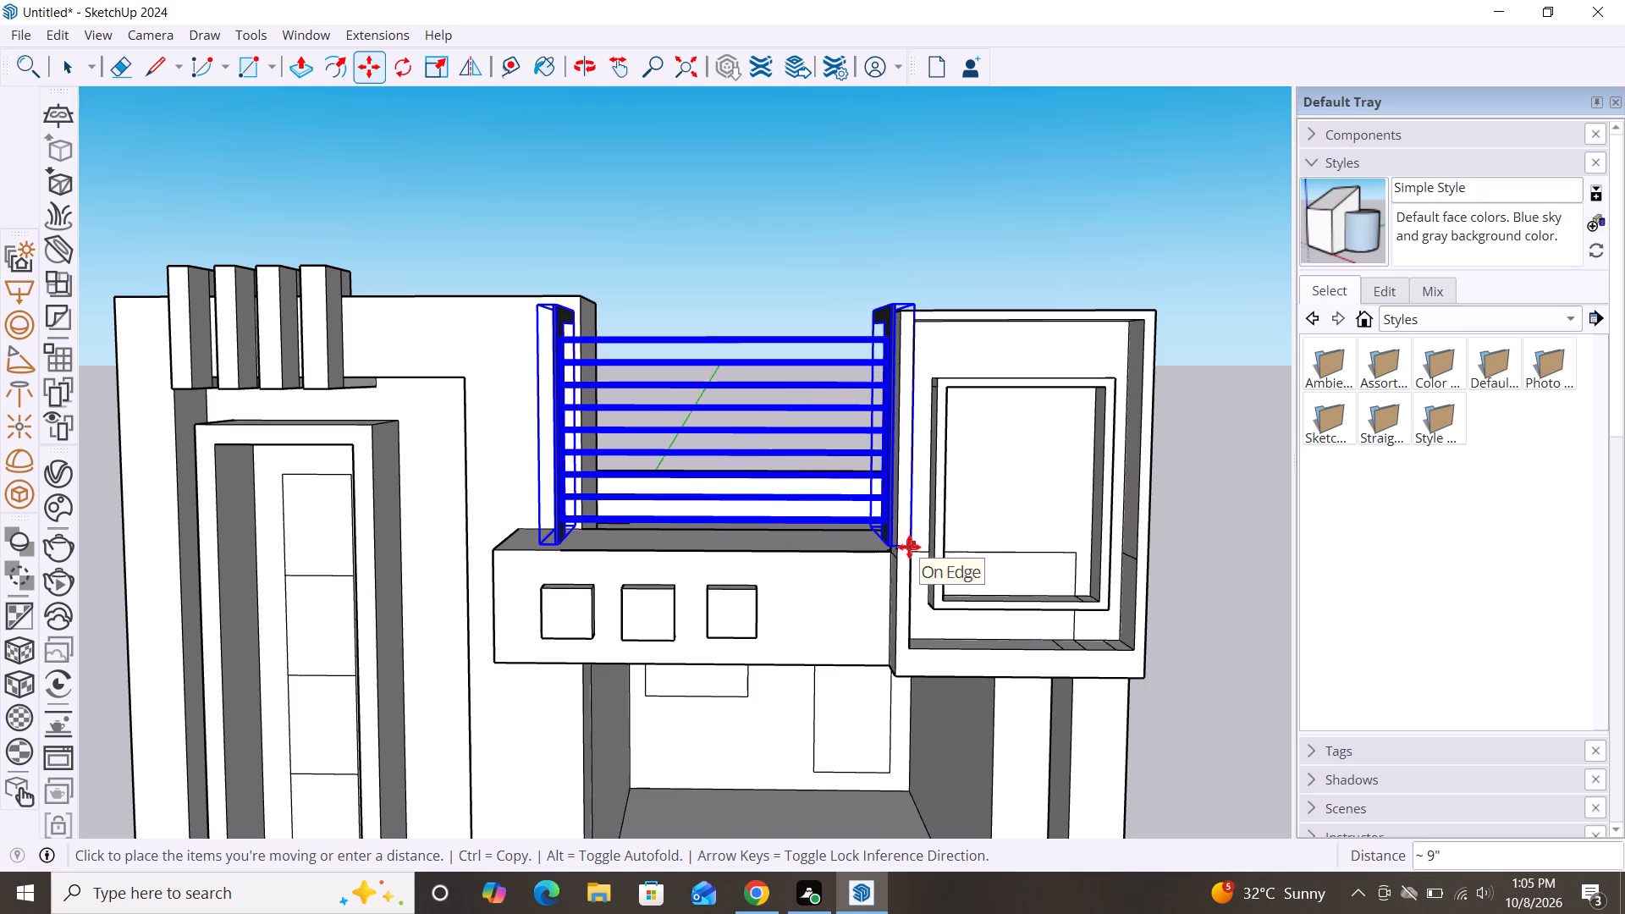
pyautogui.scroll(5, 908, 552)
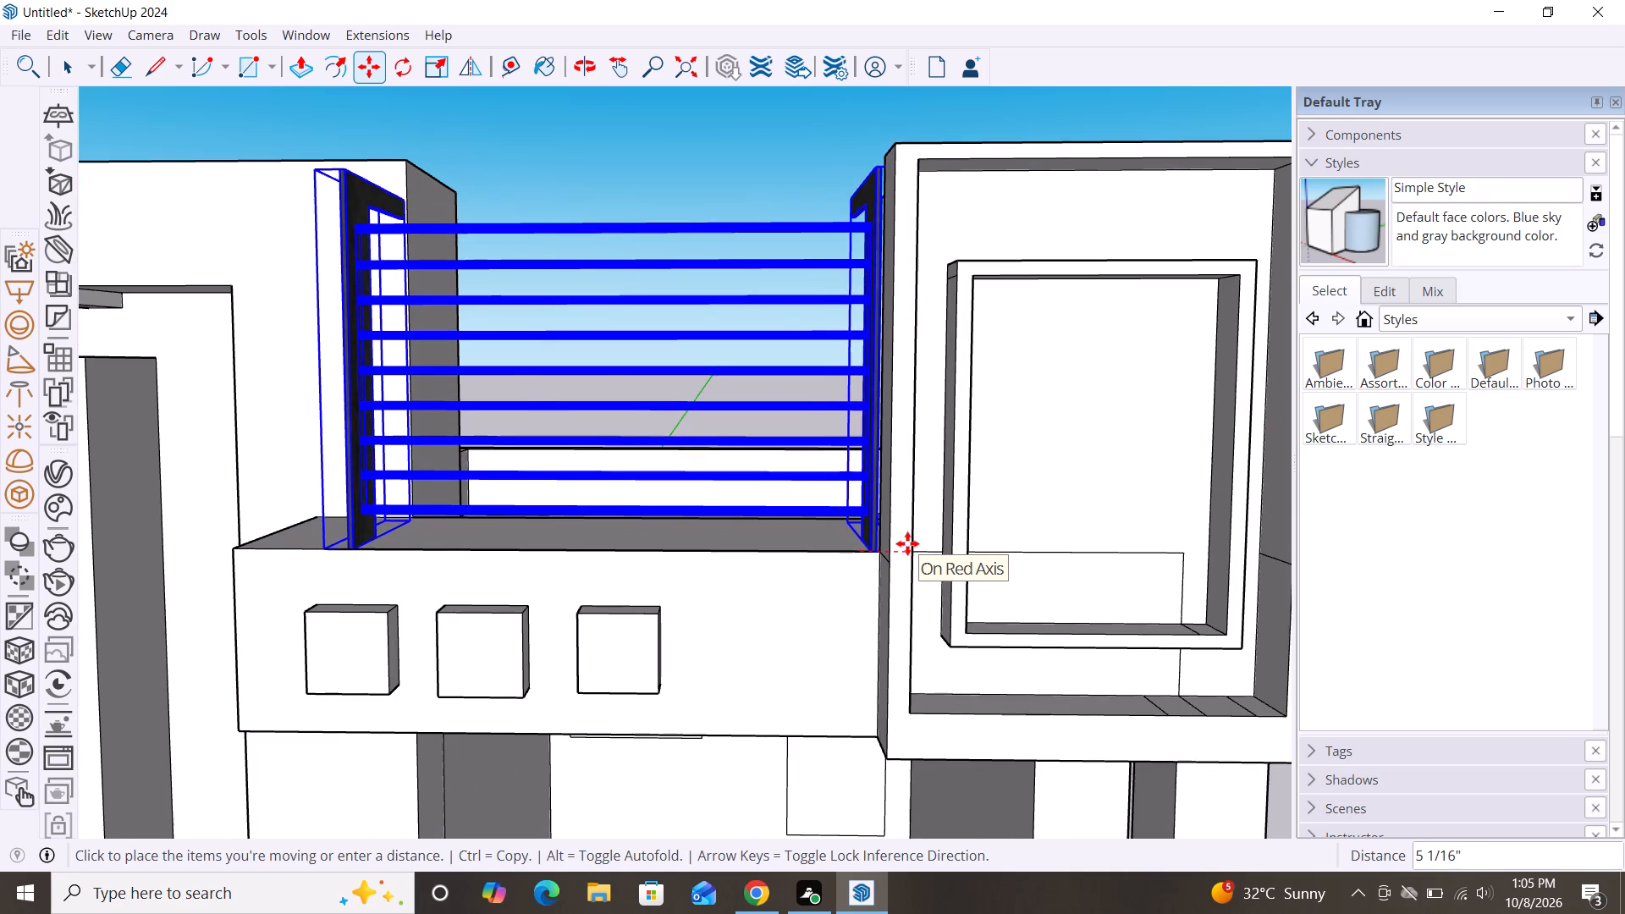
pyautogui.click(906, 549)
pyautogui.press('space')
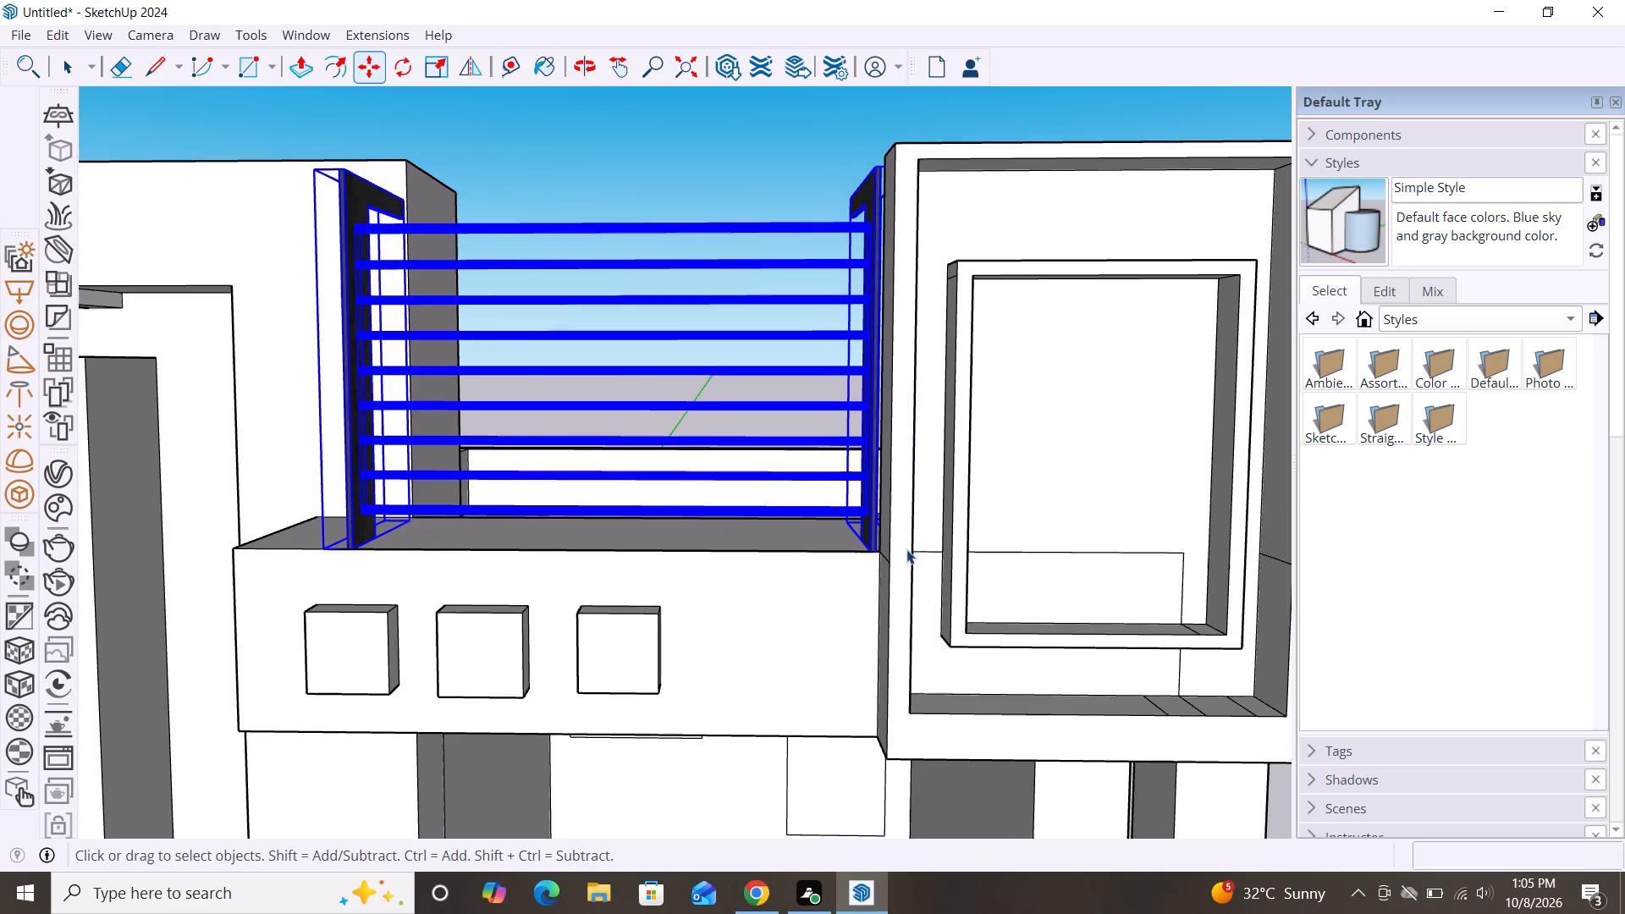
# Scale the upper railing in green and blue from its top edge, lowering its height and deepening it.
pyautogui.scroll(-4, 766, 455)
pyautogui.press('s')
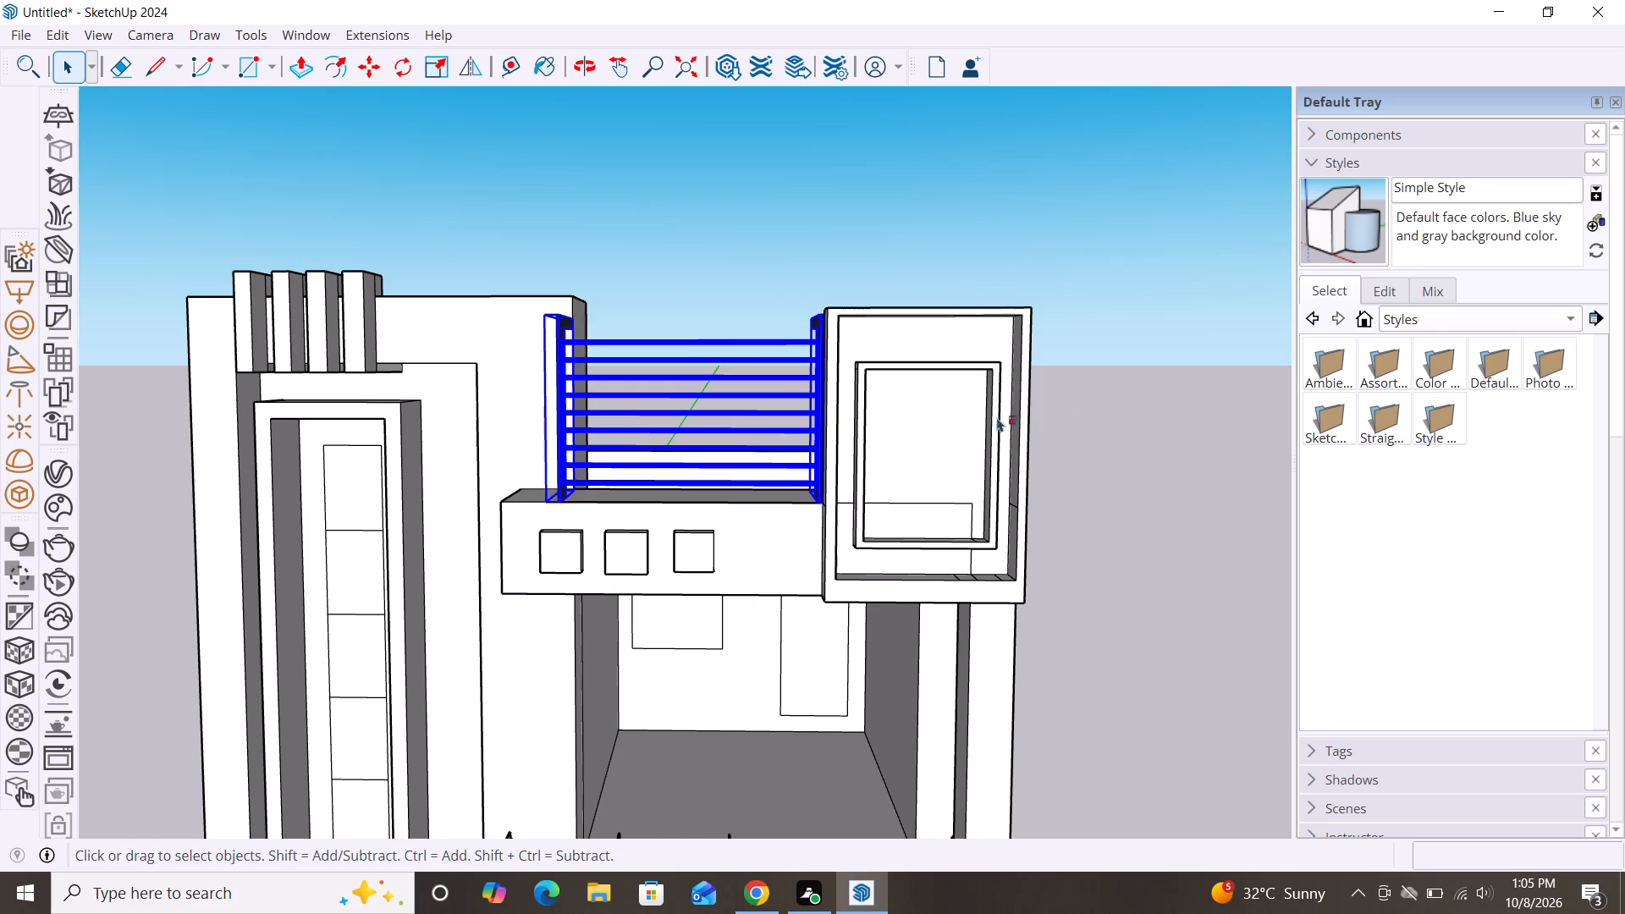
pyautogui.moveTo(686, 312); pyautogui.dragTo(685, 355)
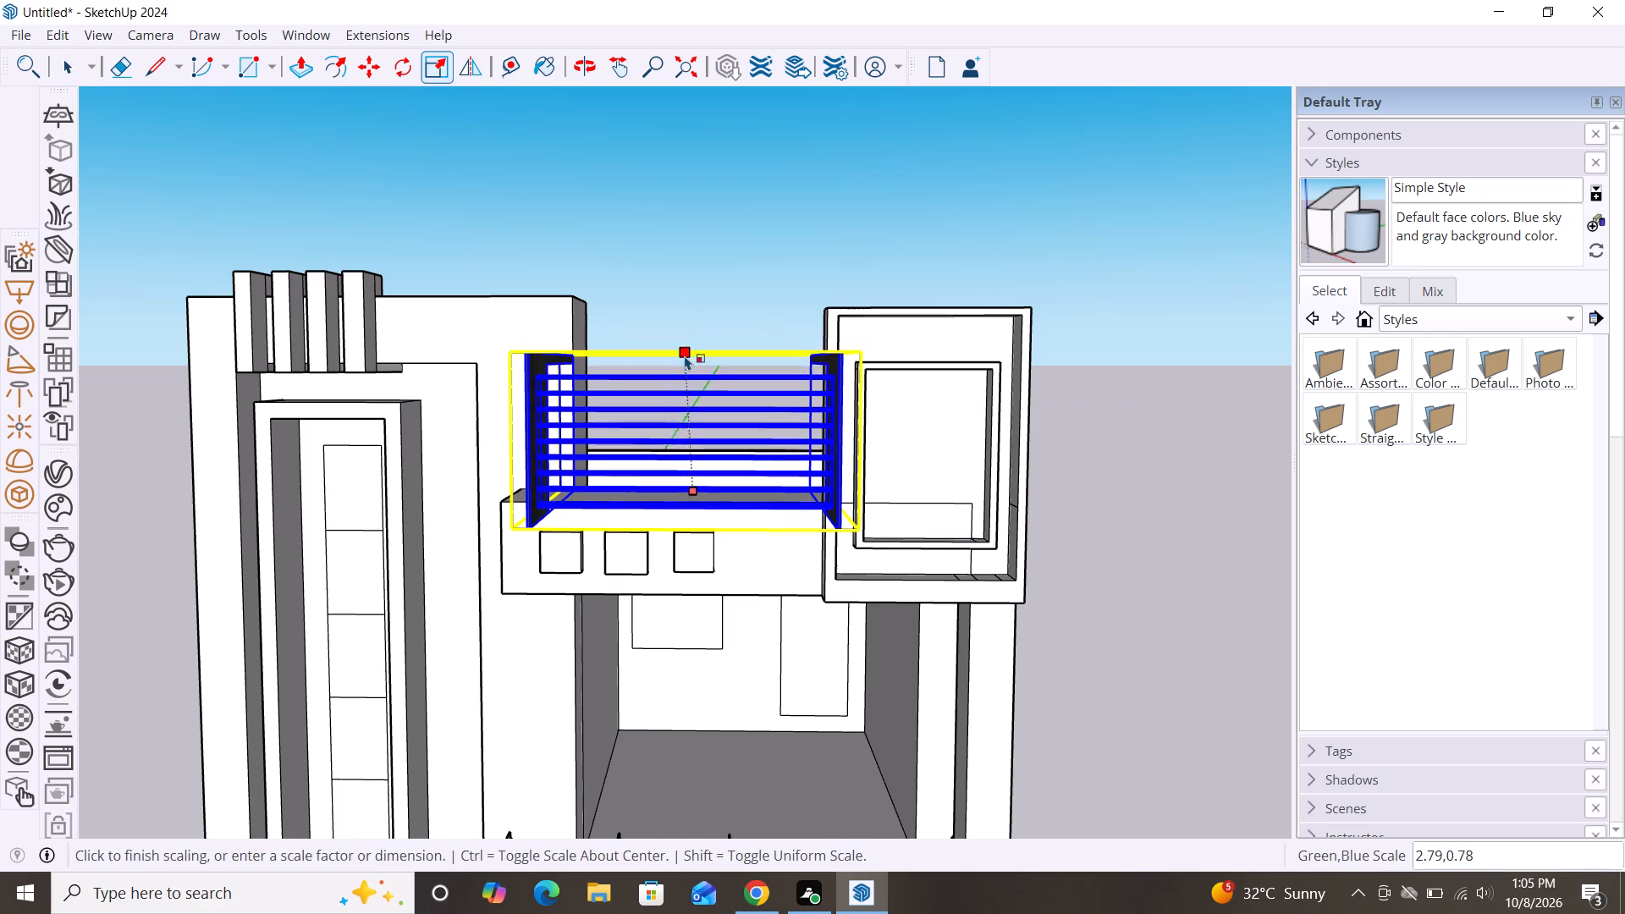
pyautogui.moveTo(685, 355); pyautogui.dragTo(687, 377)
pyautogui.press('space')
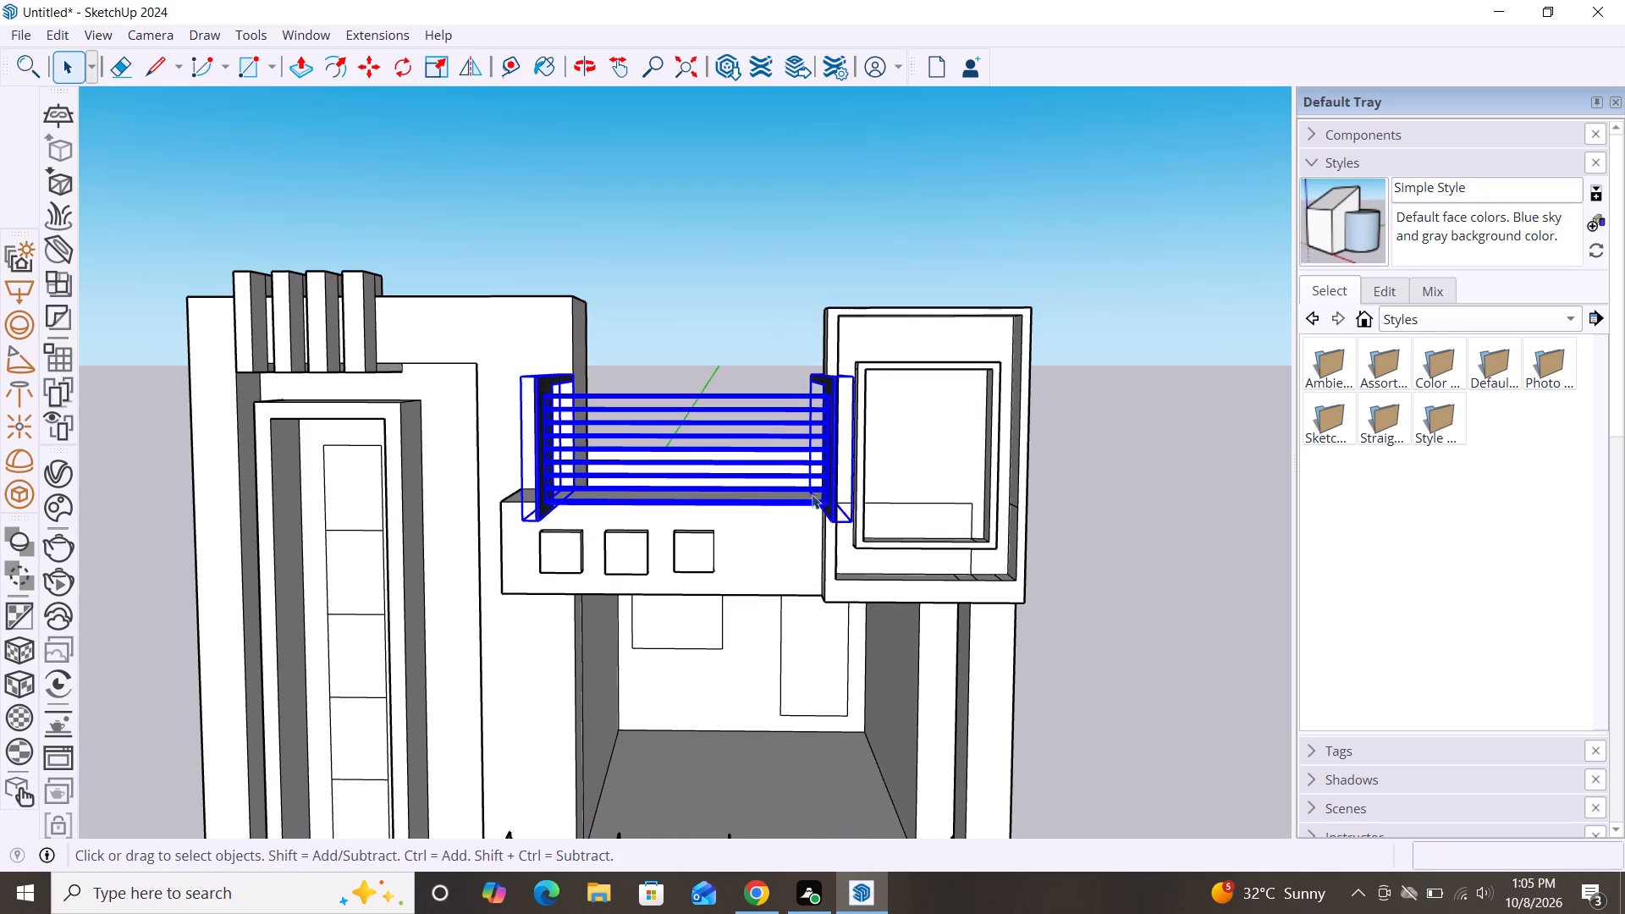
# Move the selected upper railing about 2' 8 3/8" back onto the front edge of the upper balcony ledge.
pyautogui.press('m')
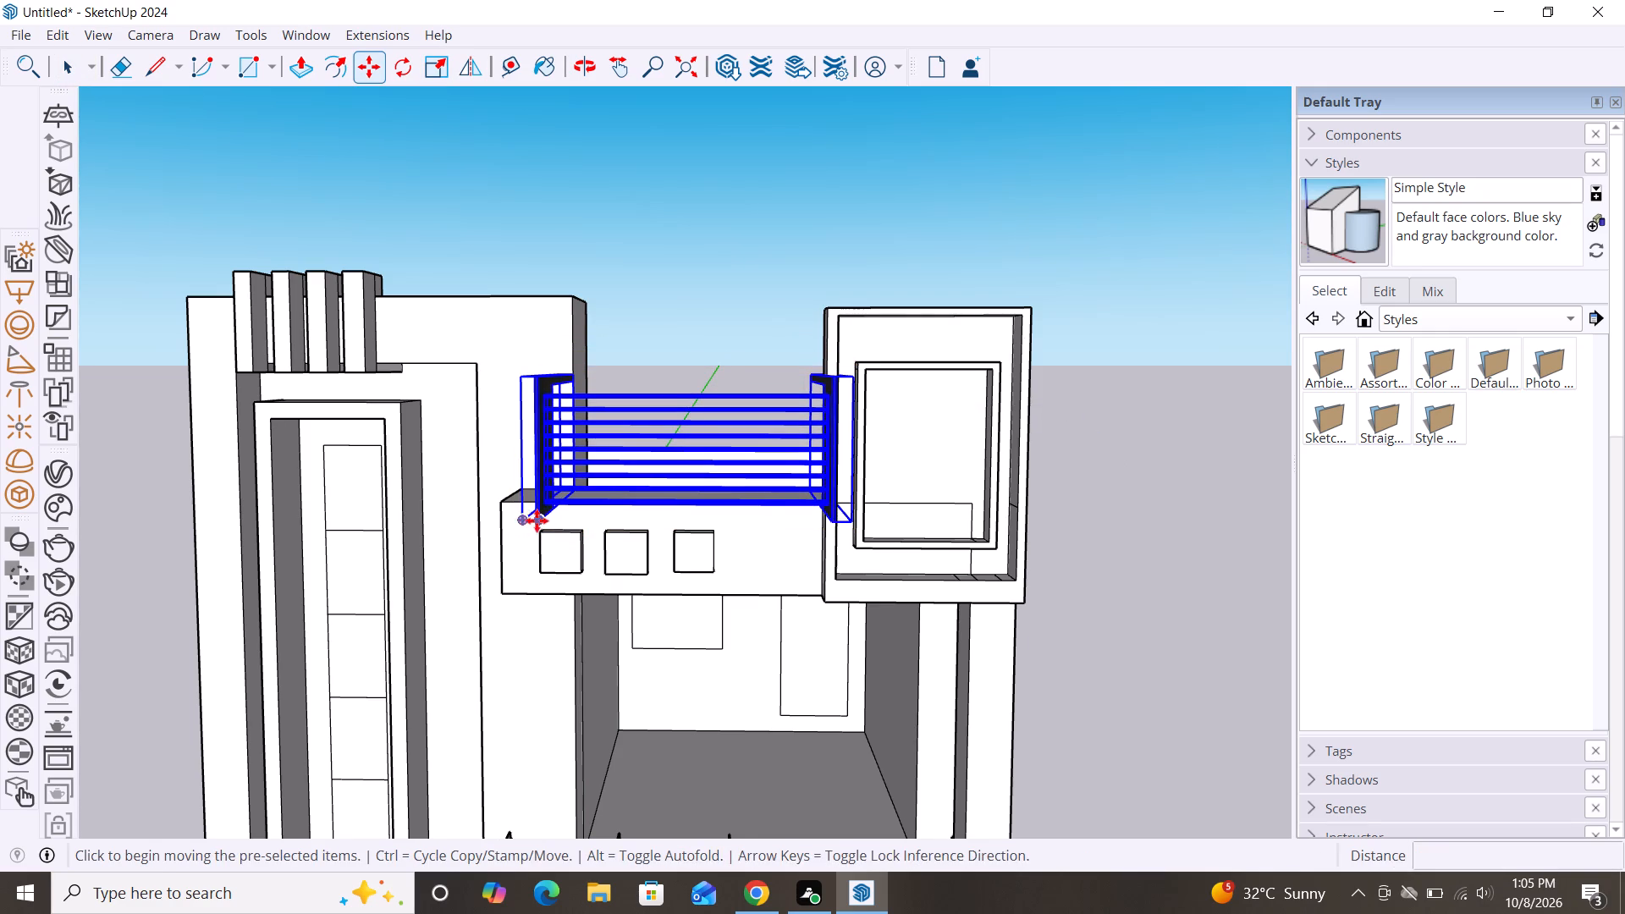
pyautogui.moveTo(540, 518); pyautogui.dragTo(542, 507)
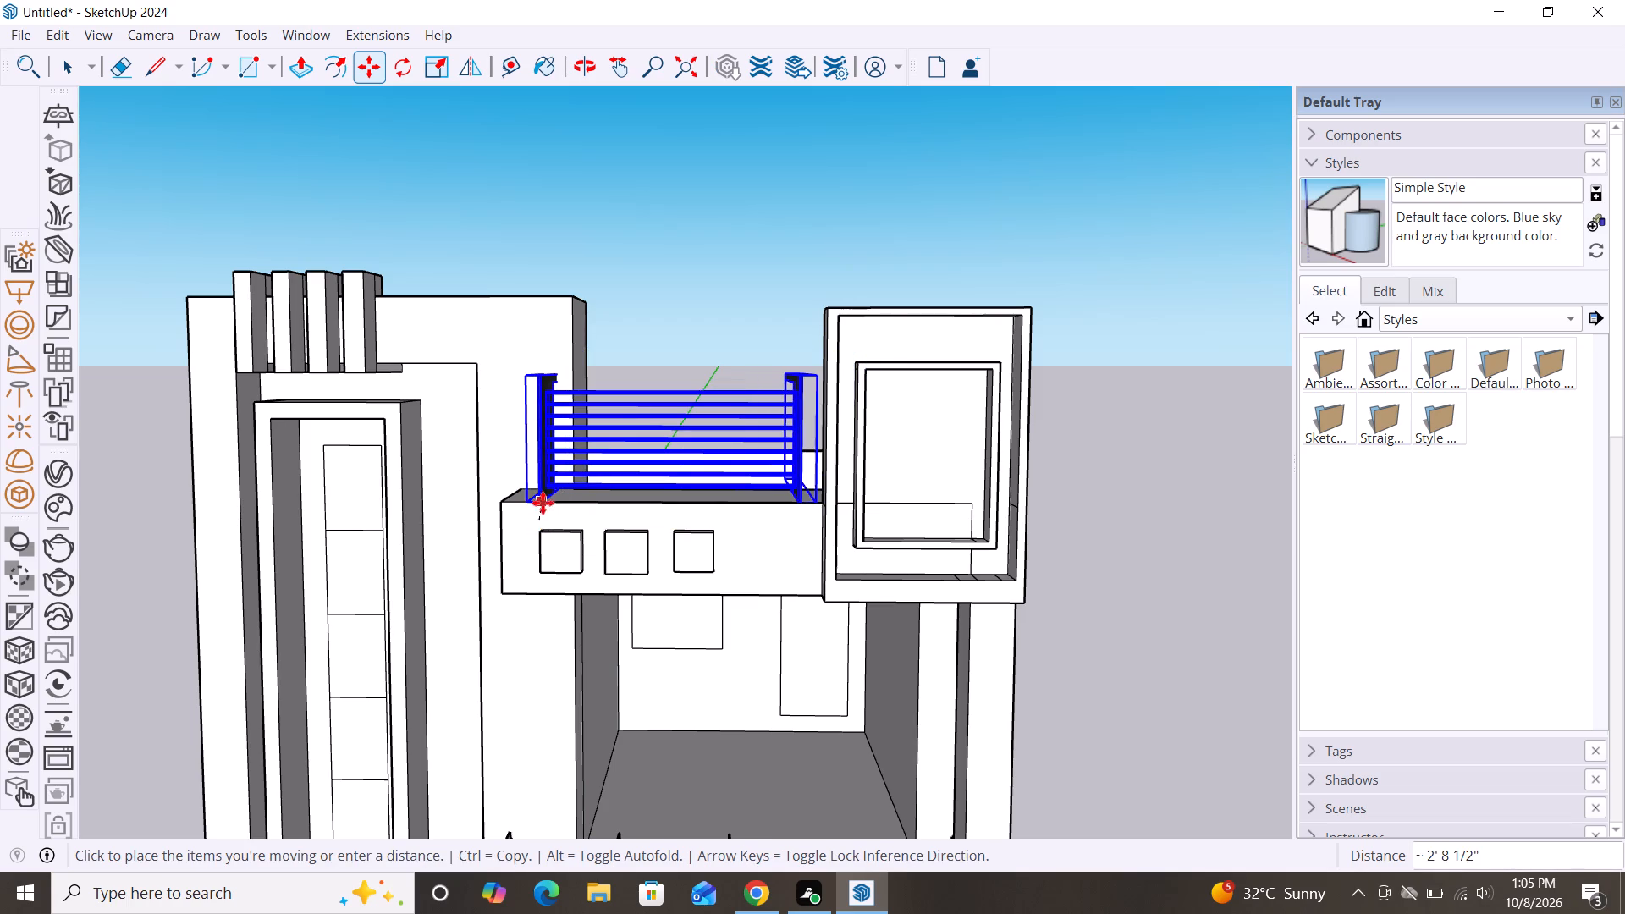
pyautogui.click(547, 505)
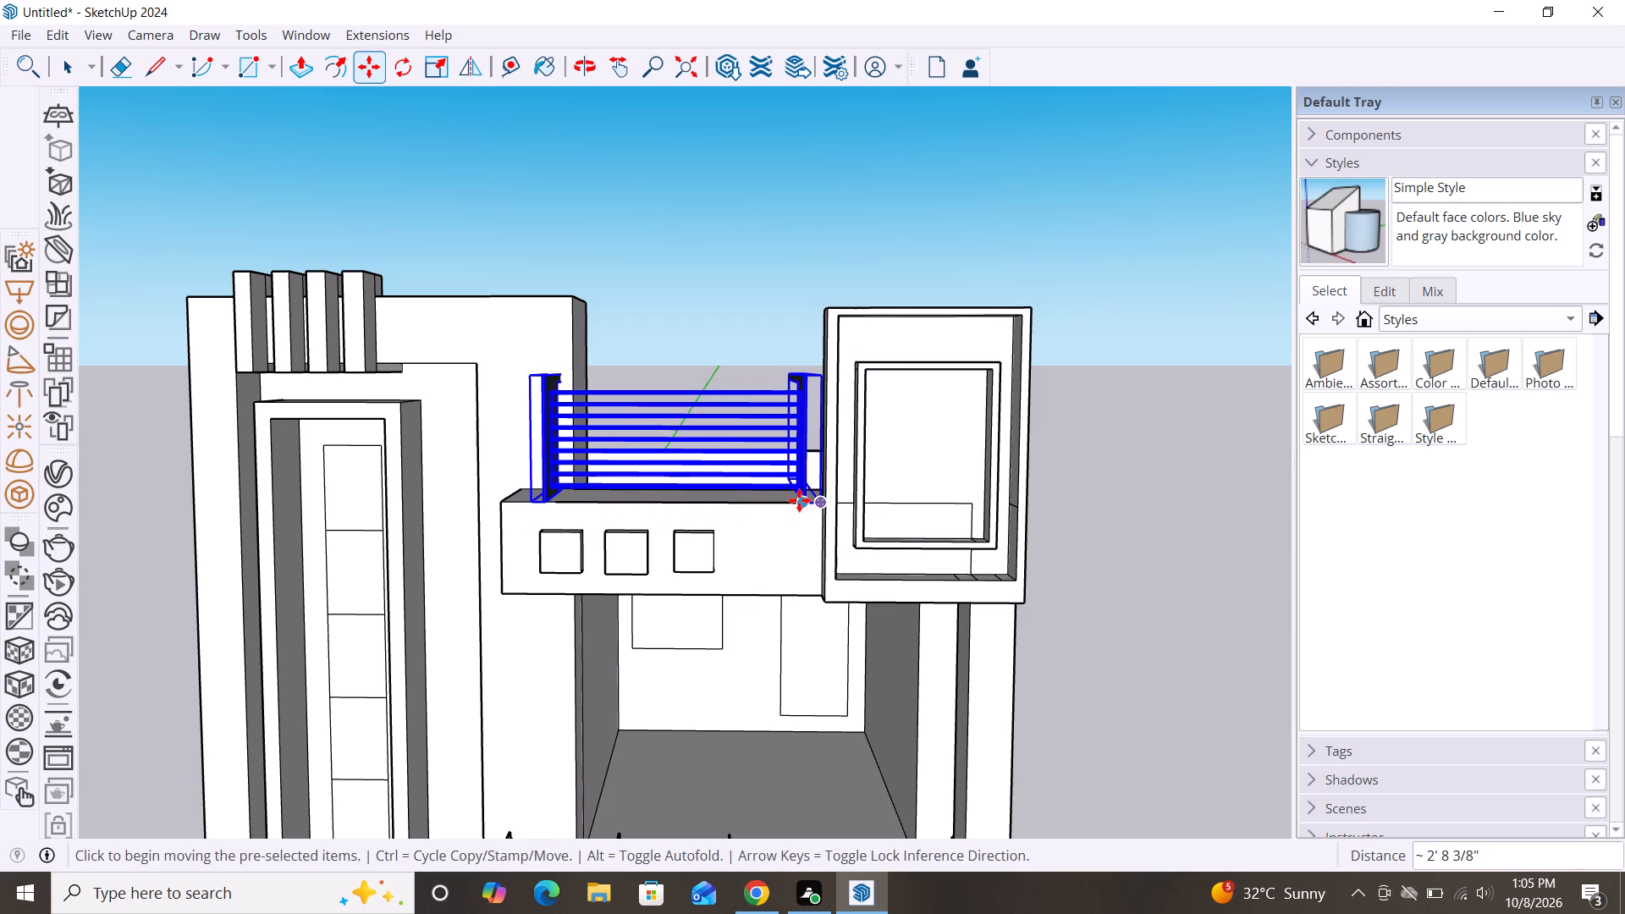
# Move the railing about 4 5/16" along the ledge so its end post reaches the framed box.
pyautogui.scroll(9, 821, 471)
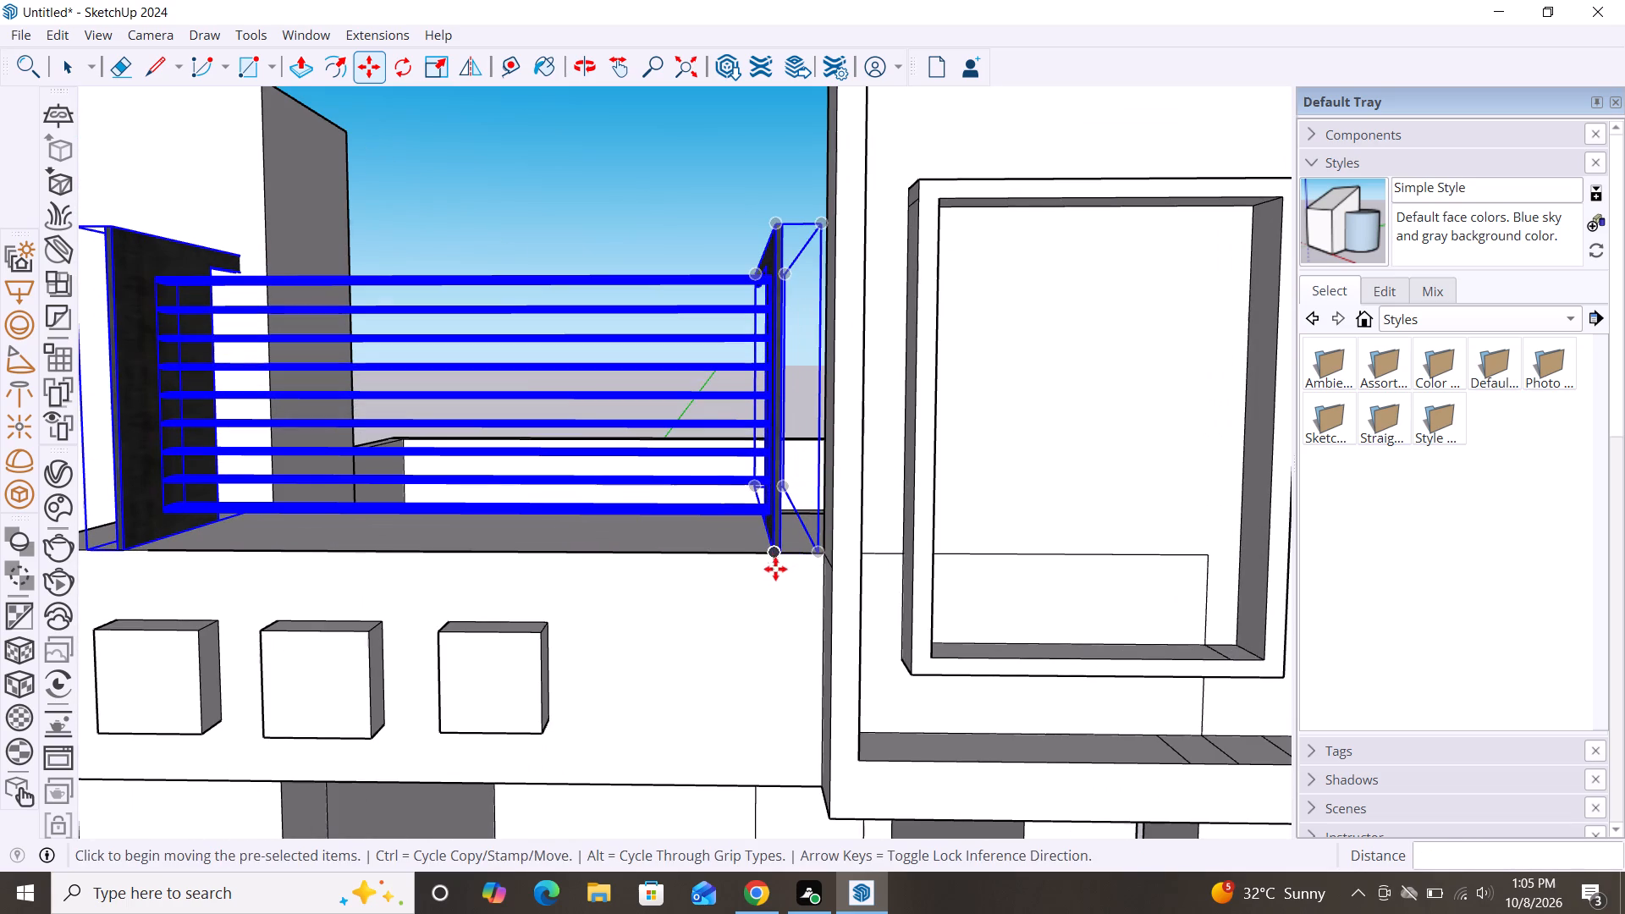
pyautogui.click(778, 553)
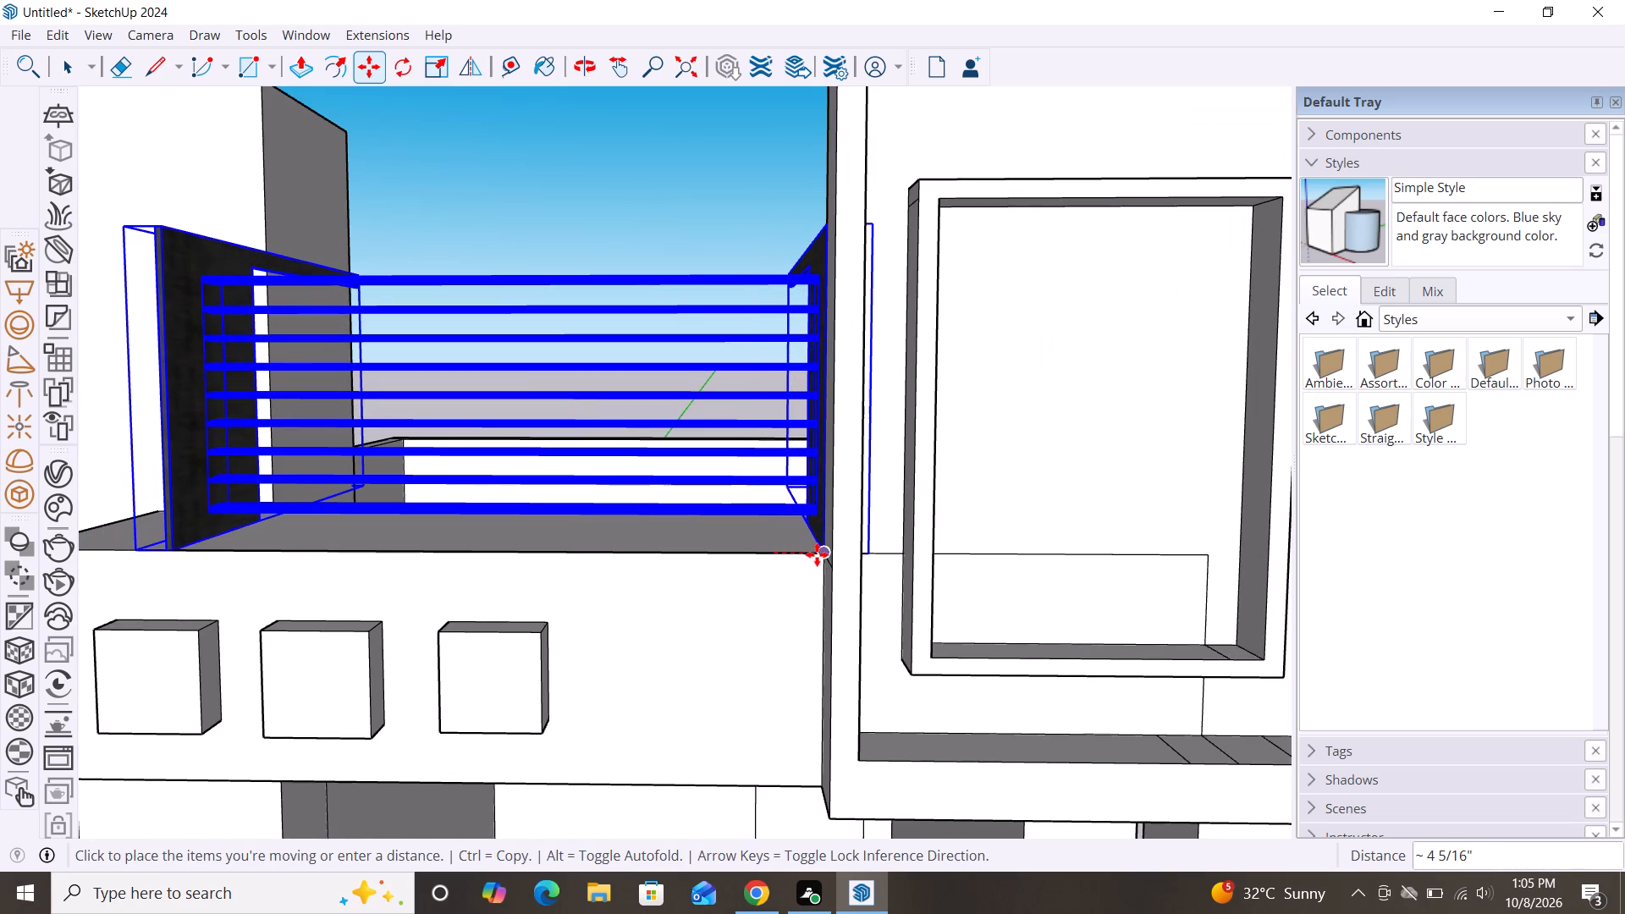
pyautogui.click(817, 554)
pyautogui.press('space')
pyautogui.scroll(-3, 480, 450)
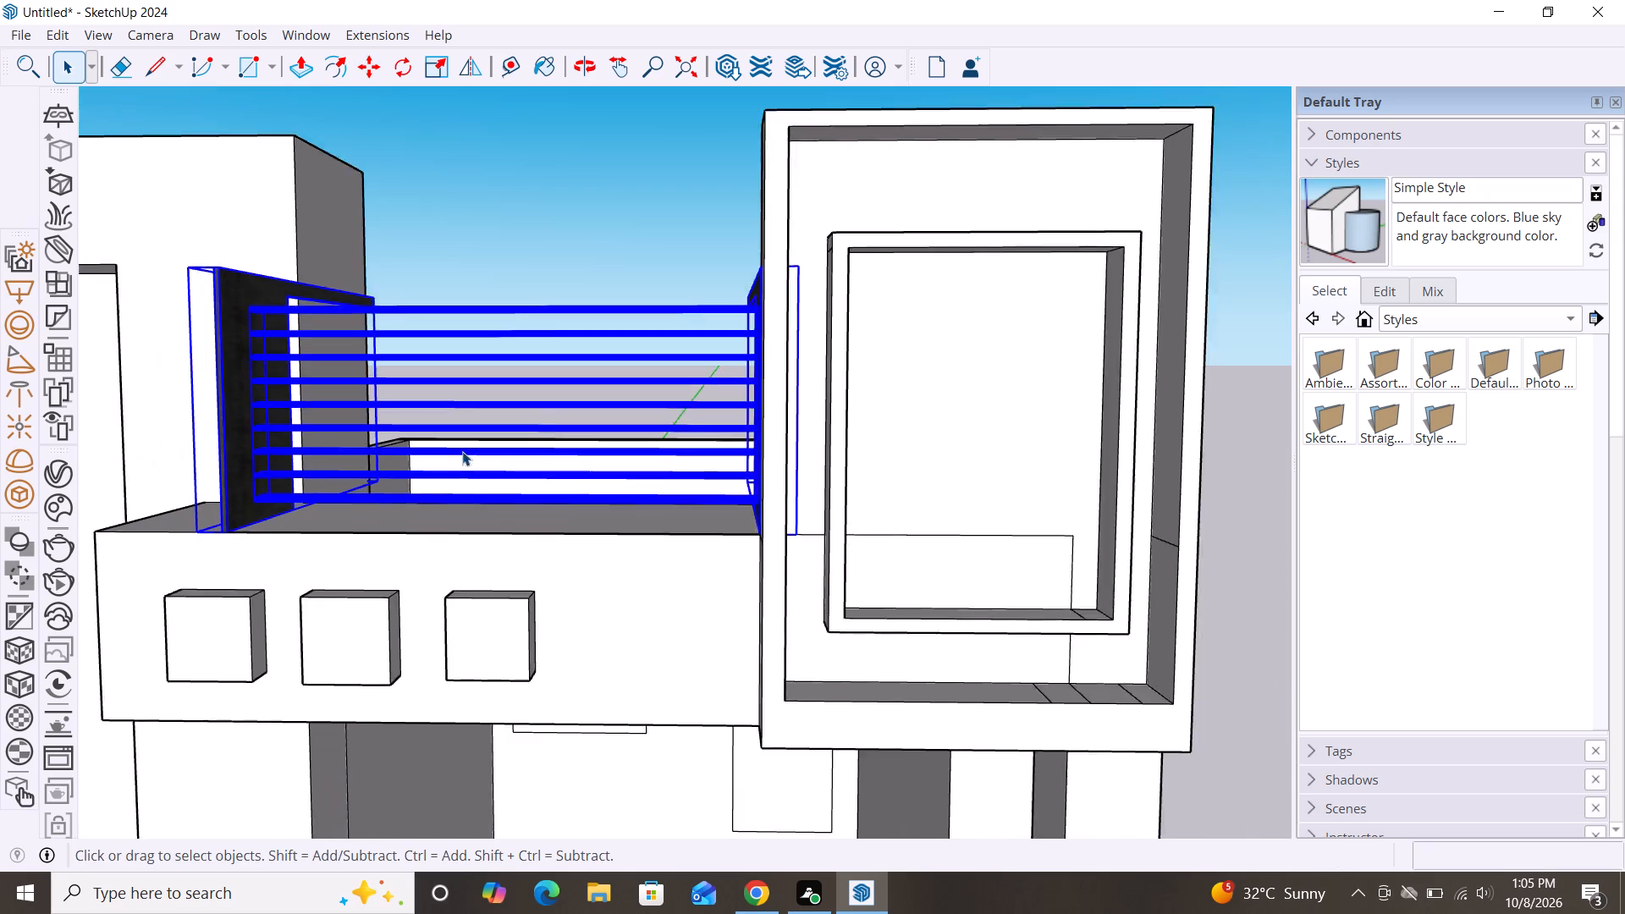
pyautogui.scroll(-1, 462, 451)
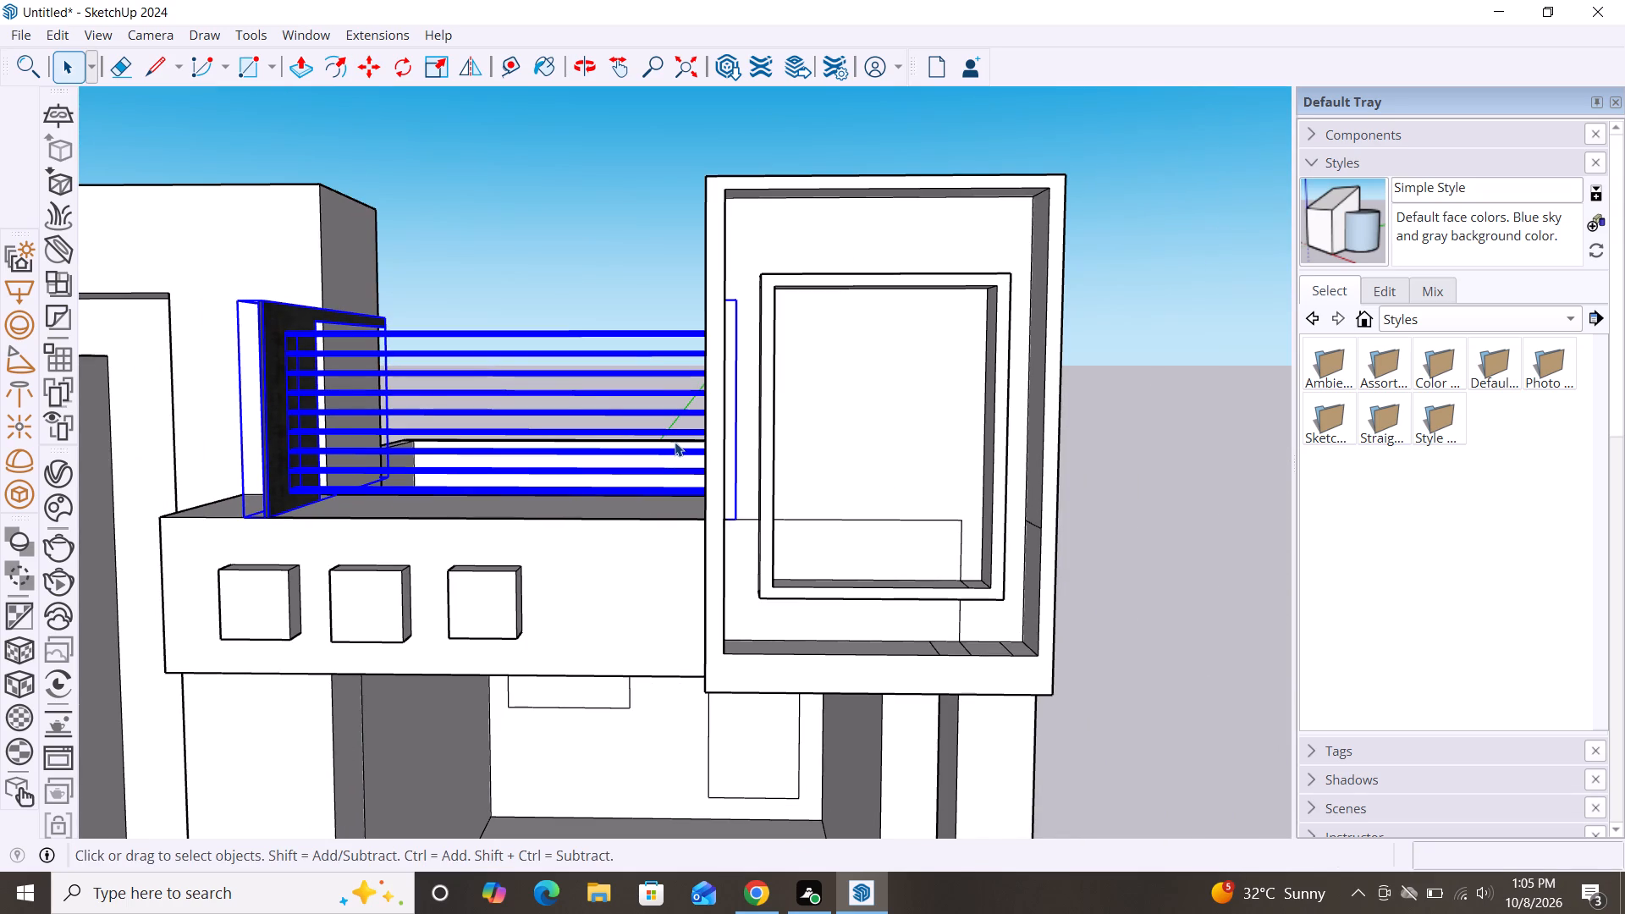
# Fine-tune the railing's position by moving it 2 1/16" towards the tower and about 1 1/2" back to the framed box, and deselect it.
pyautogui.press('m')
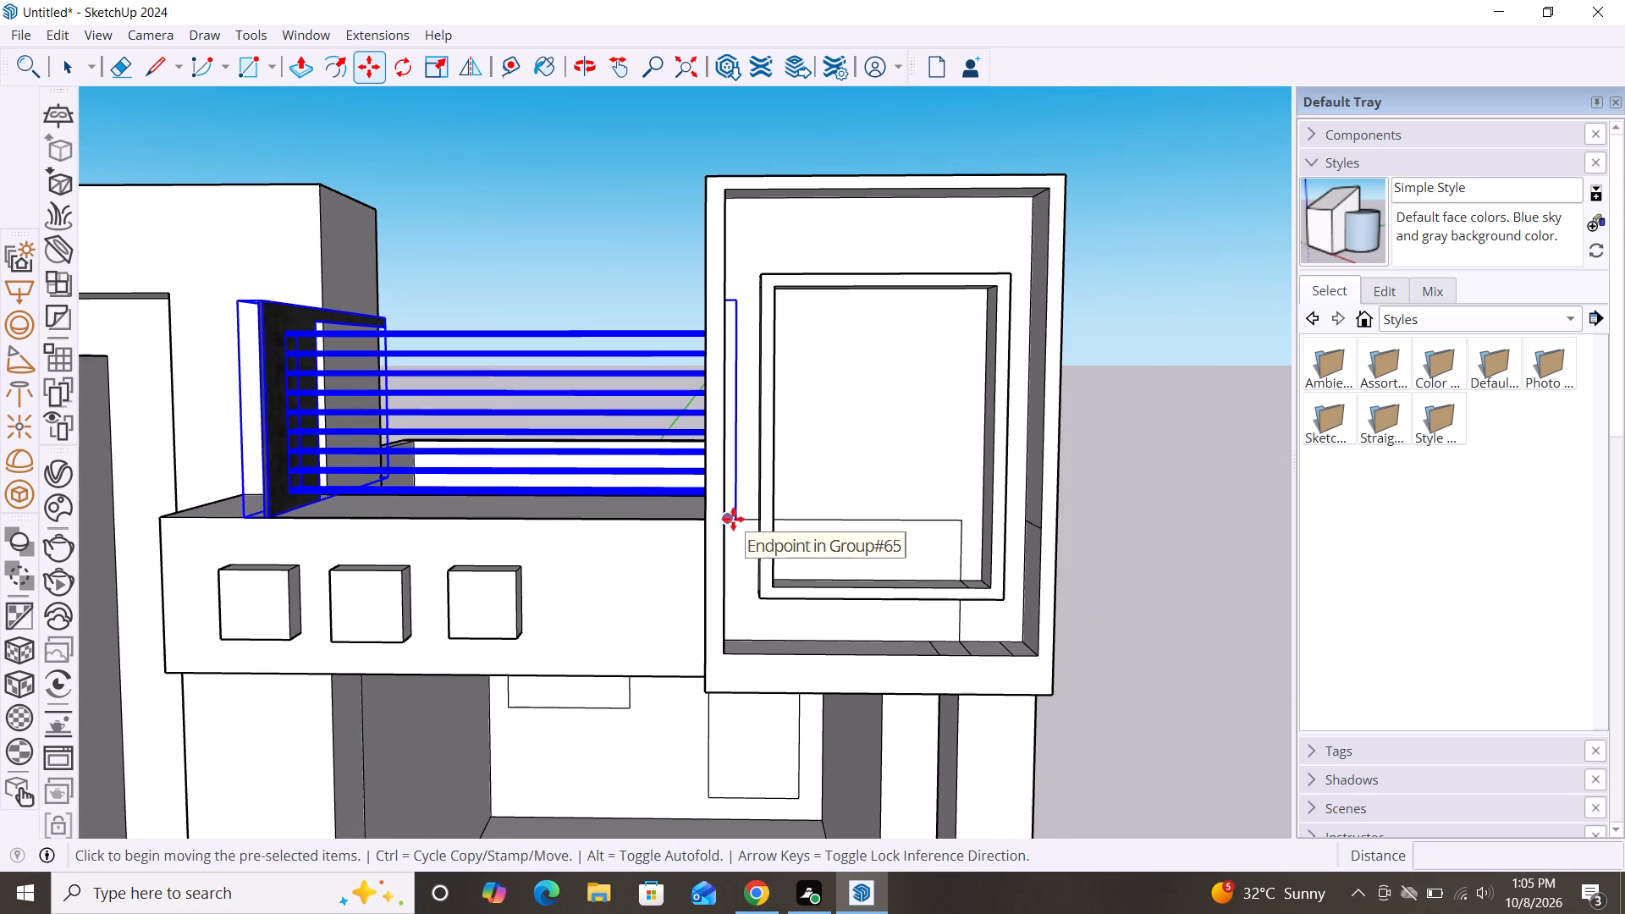
pyautogui.click(702, 521)
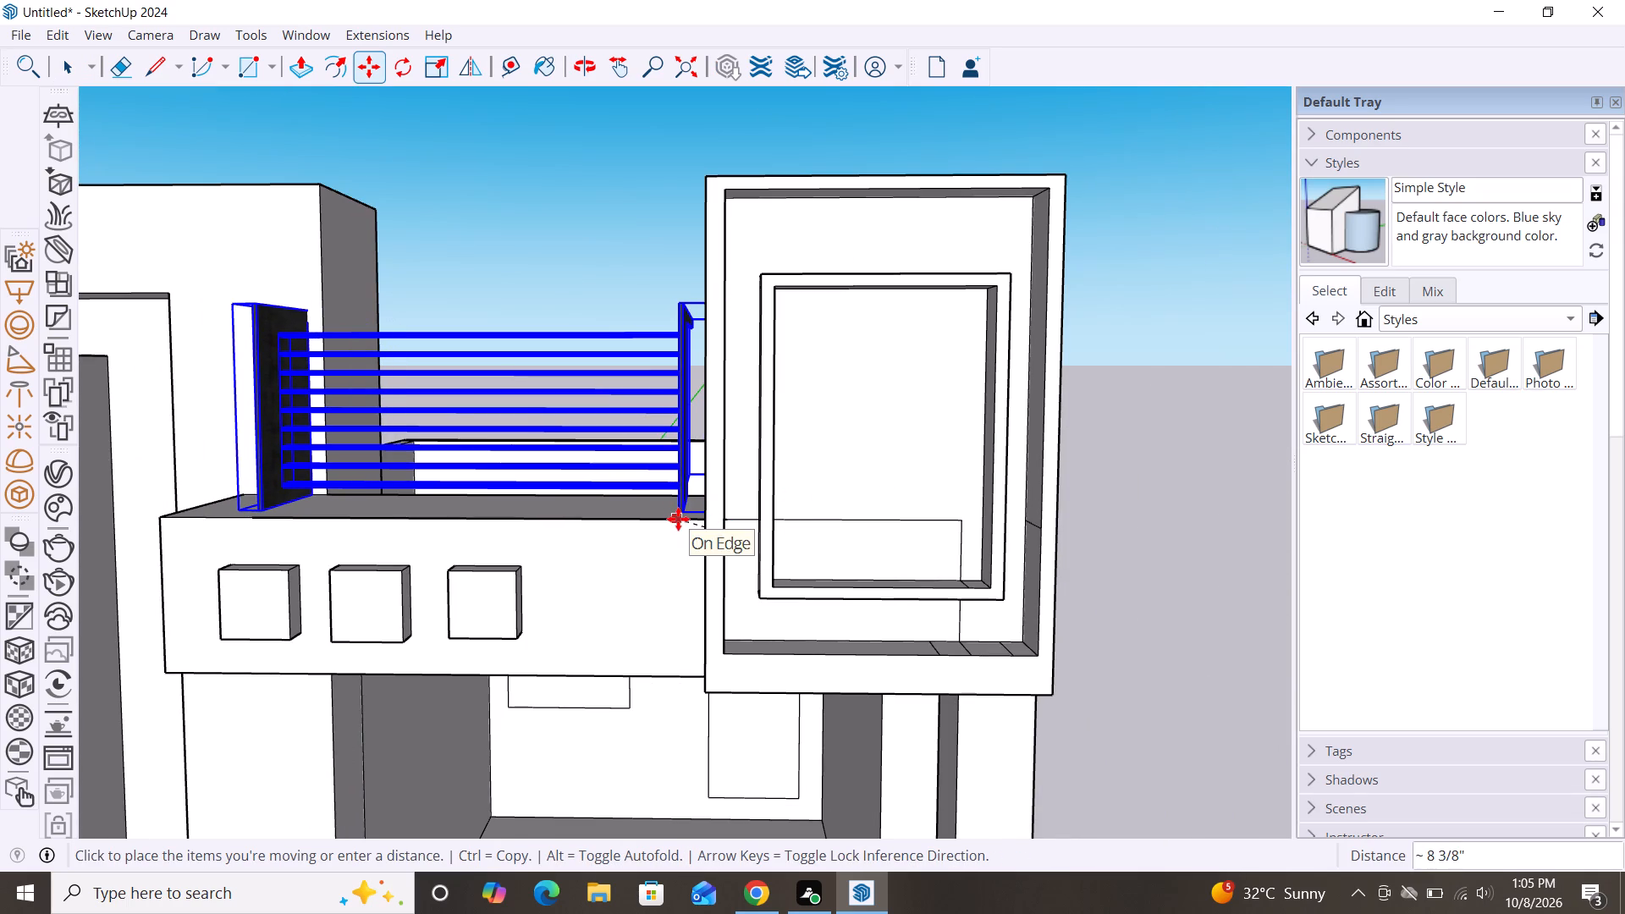
pyautogui.scroll(3, 702, 510)
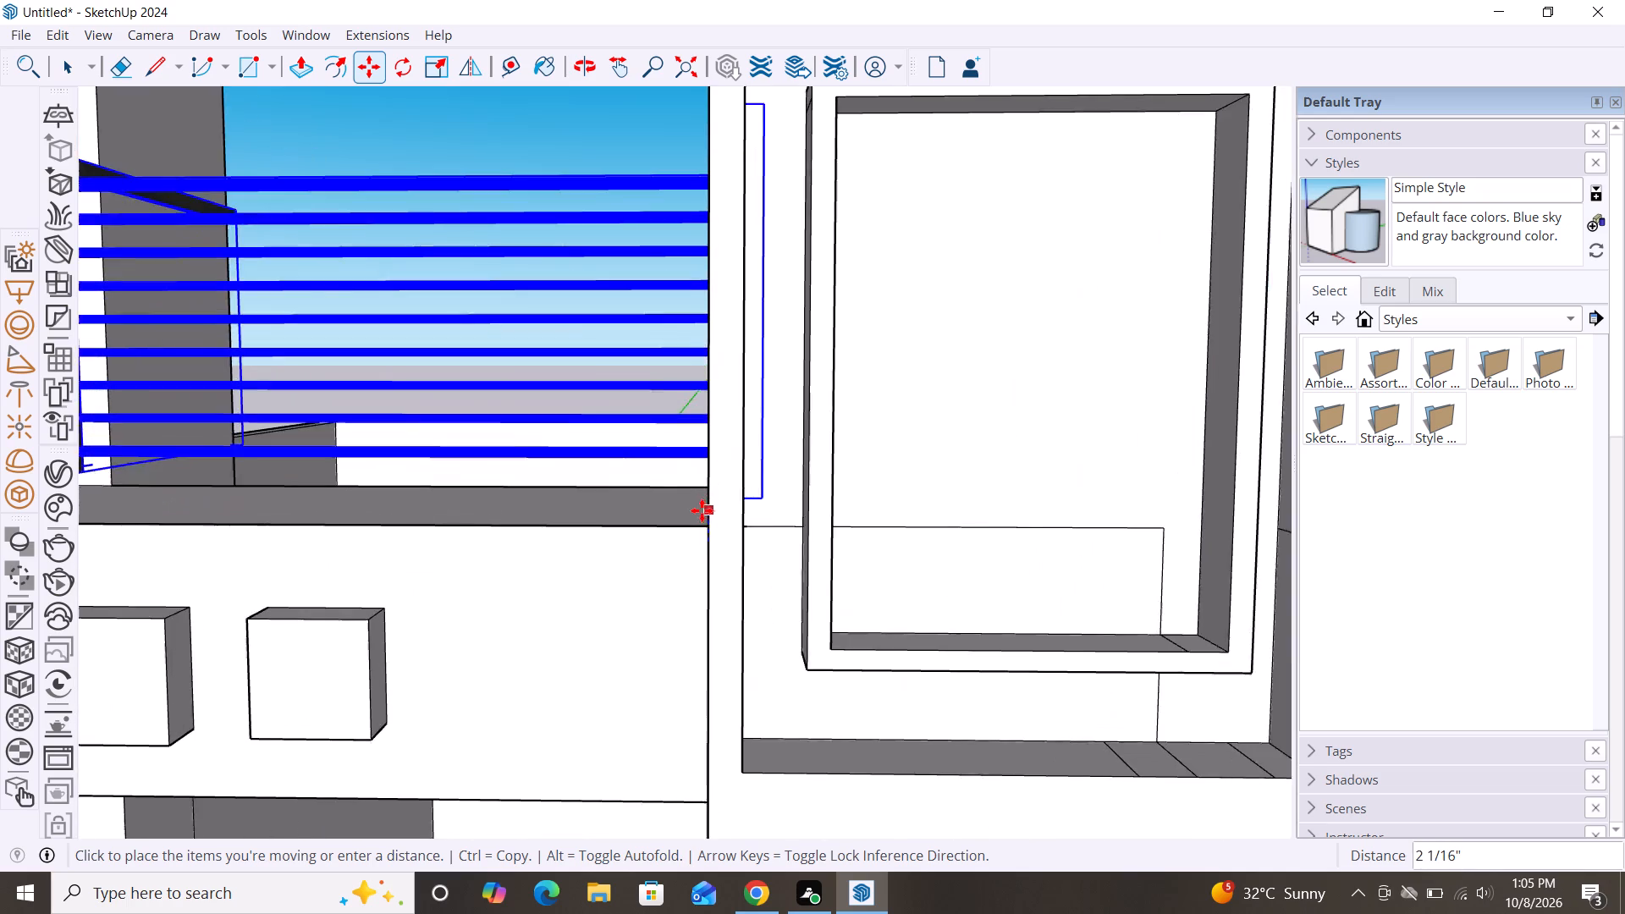
pyautogui.scroll(6, 702, 510)
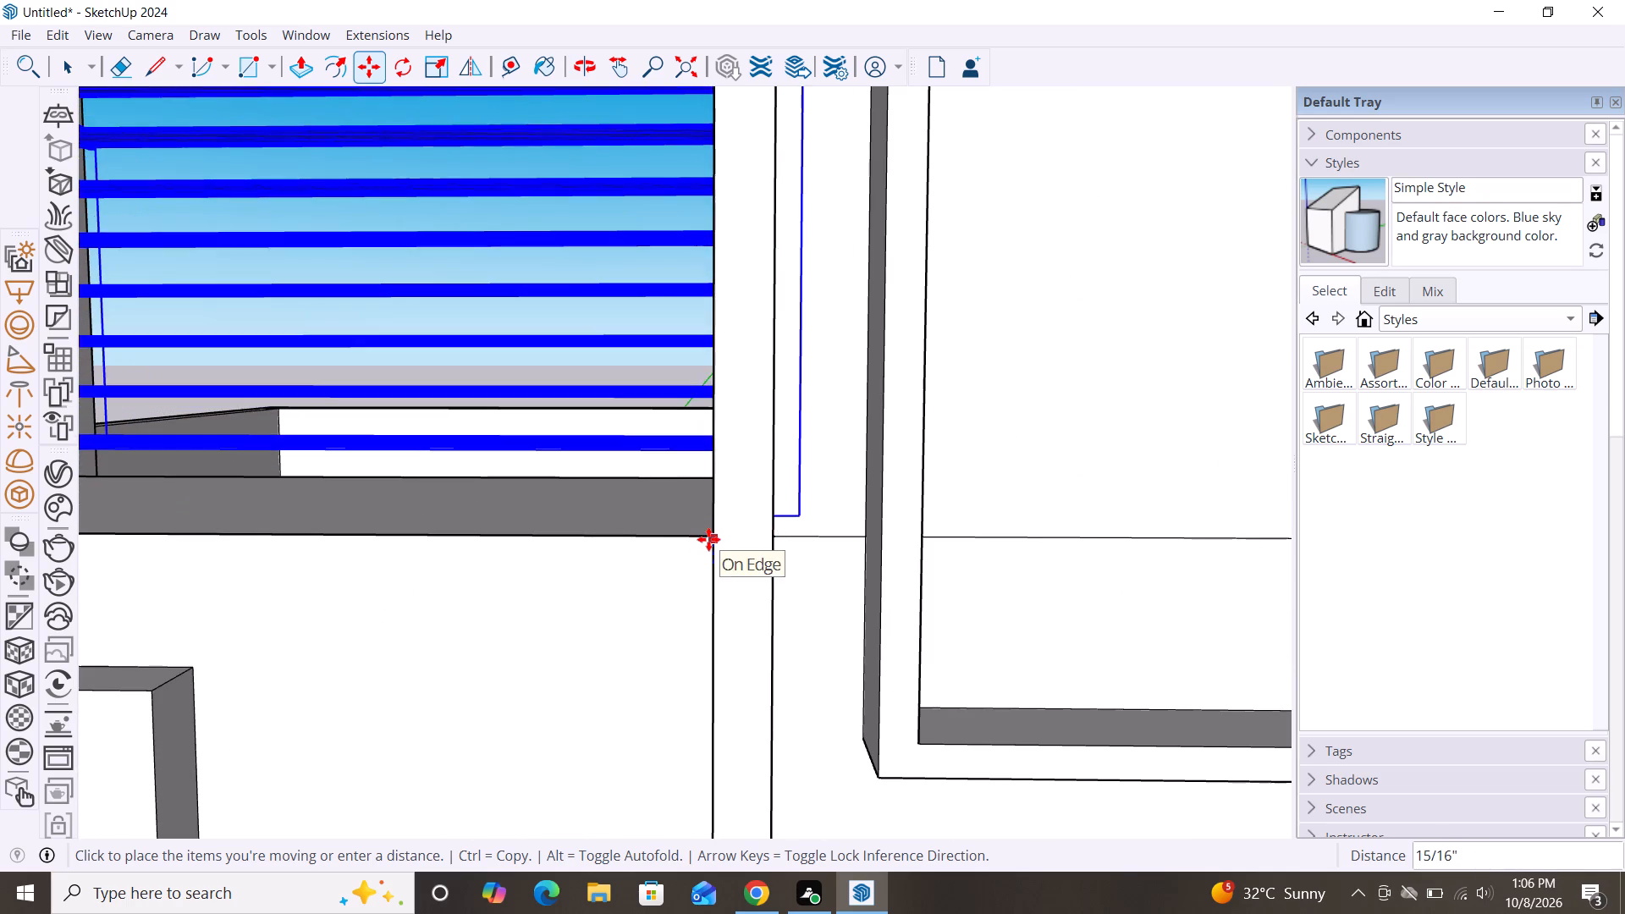
pyautogui.click(662, 564)
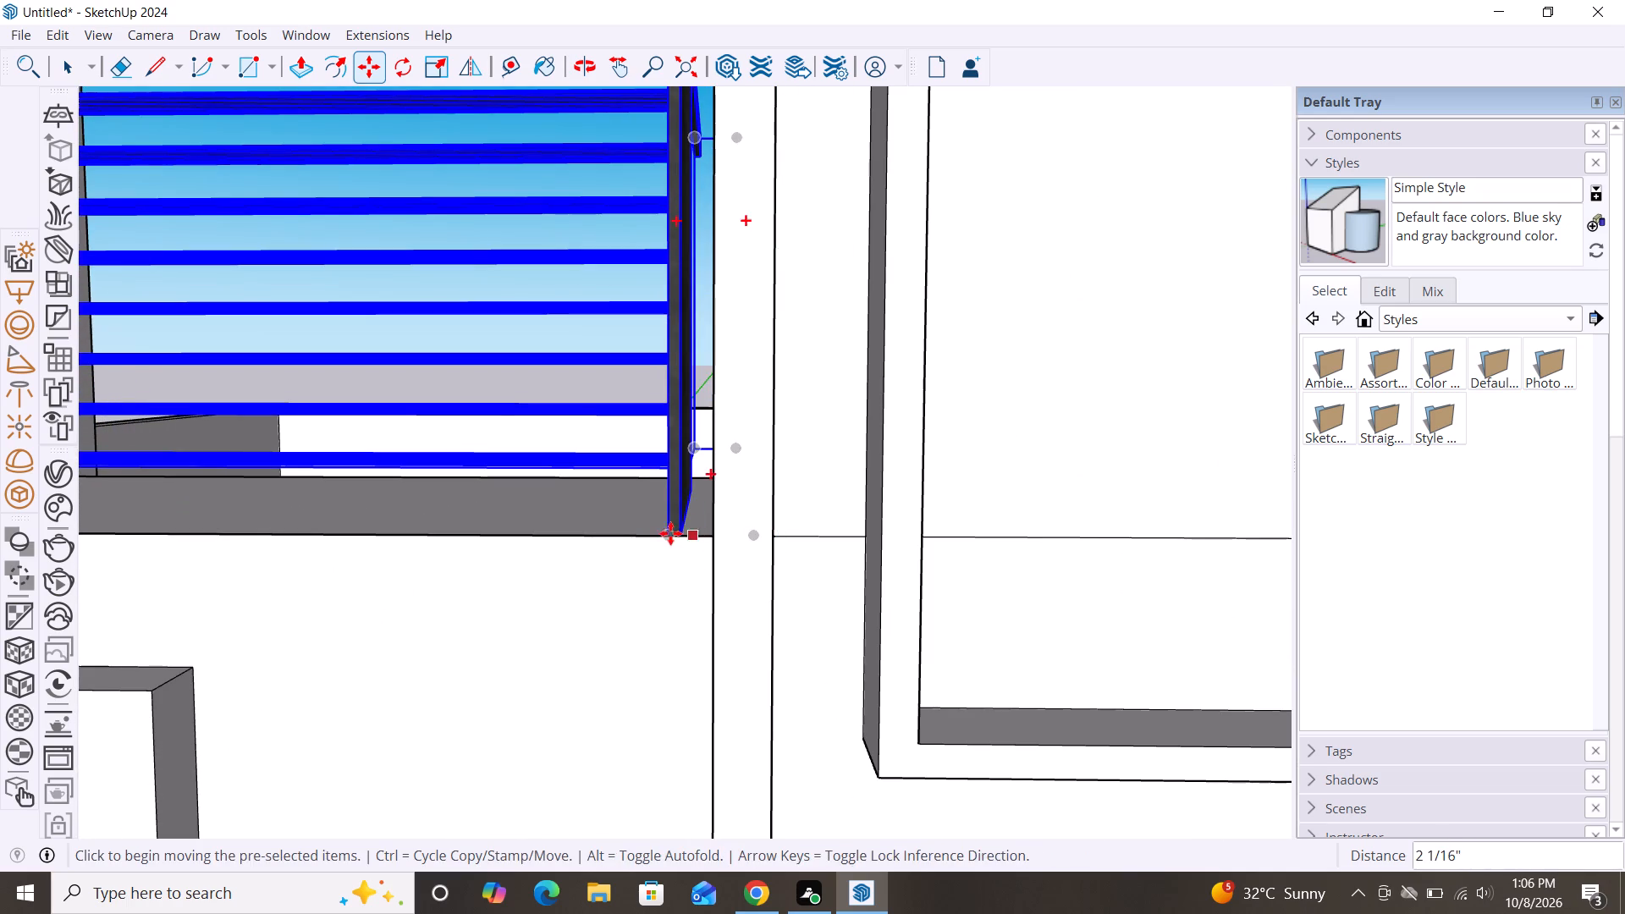
pyautogui.click(677, 532)
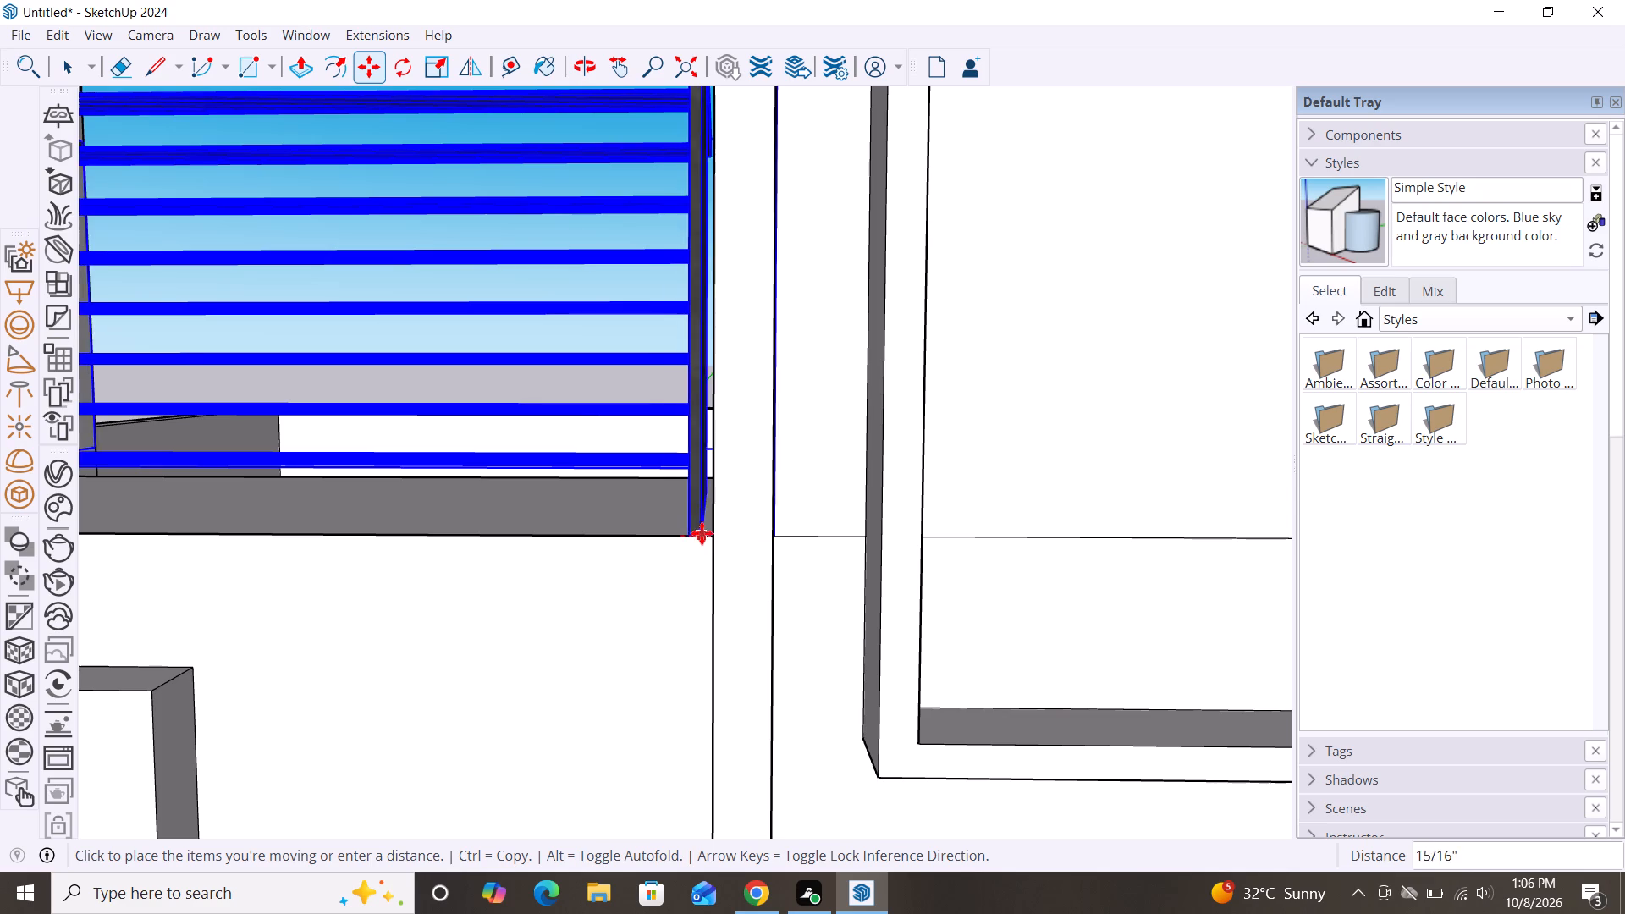
pyautogui.click(706, 537)
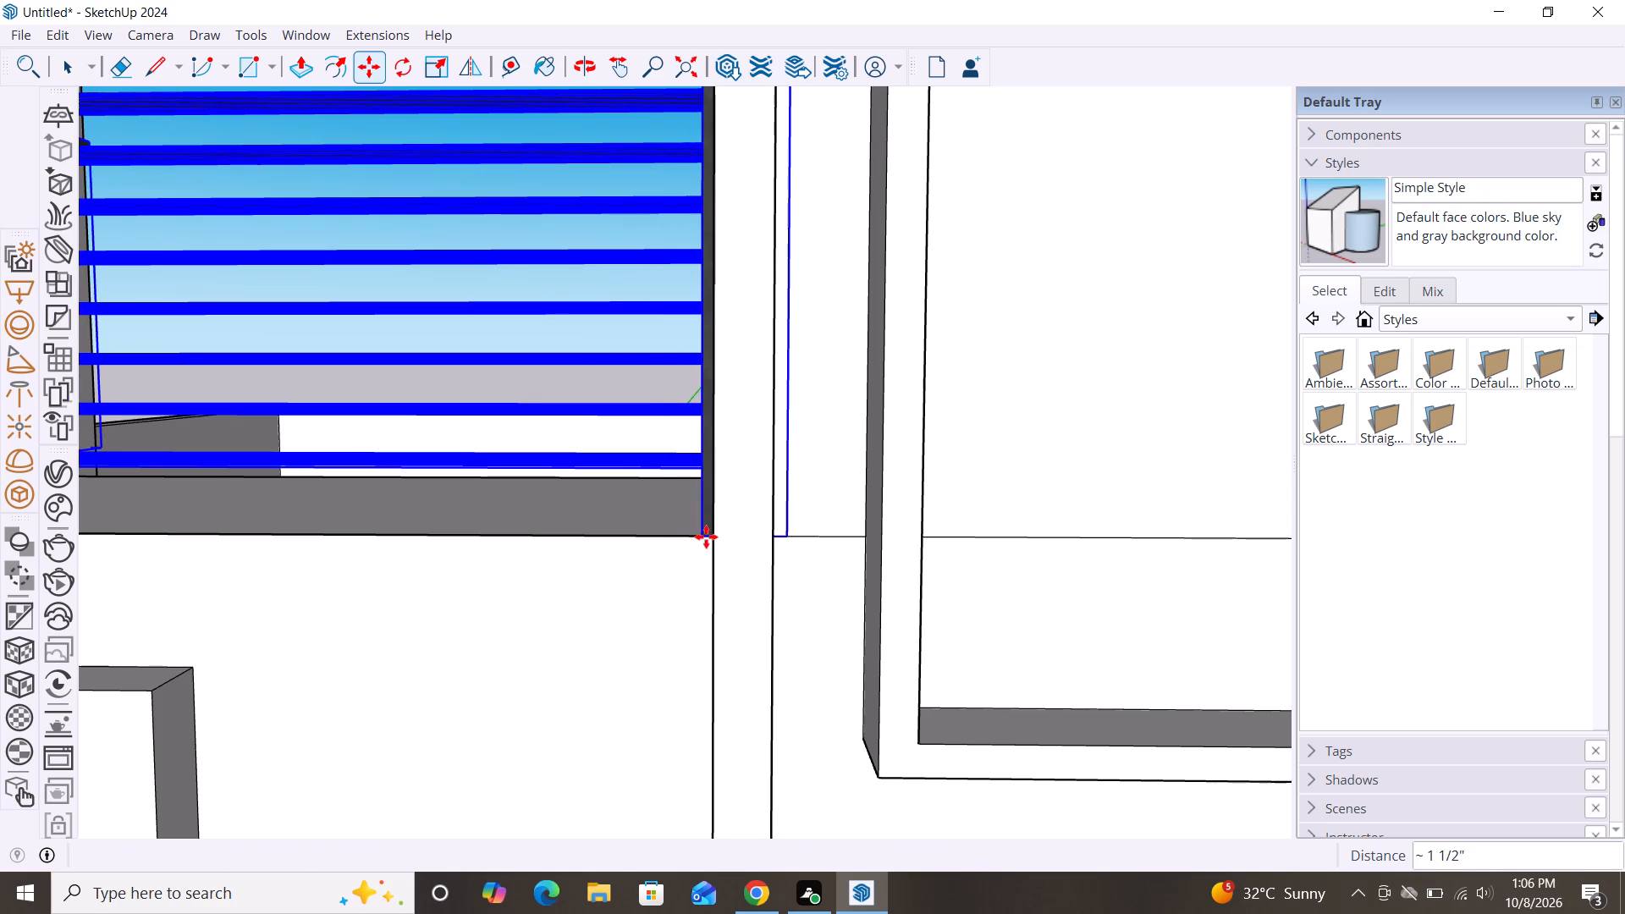
pyautogui.press('space')
pyautogui.scroll(-8, 500, 478)
pyautogui.click(1020, 459)
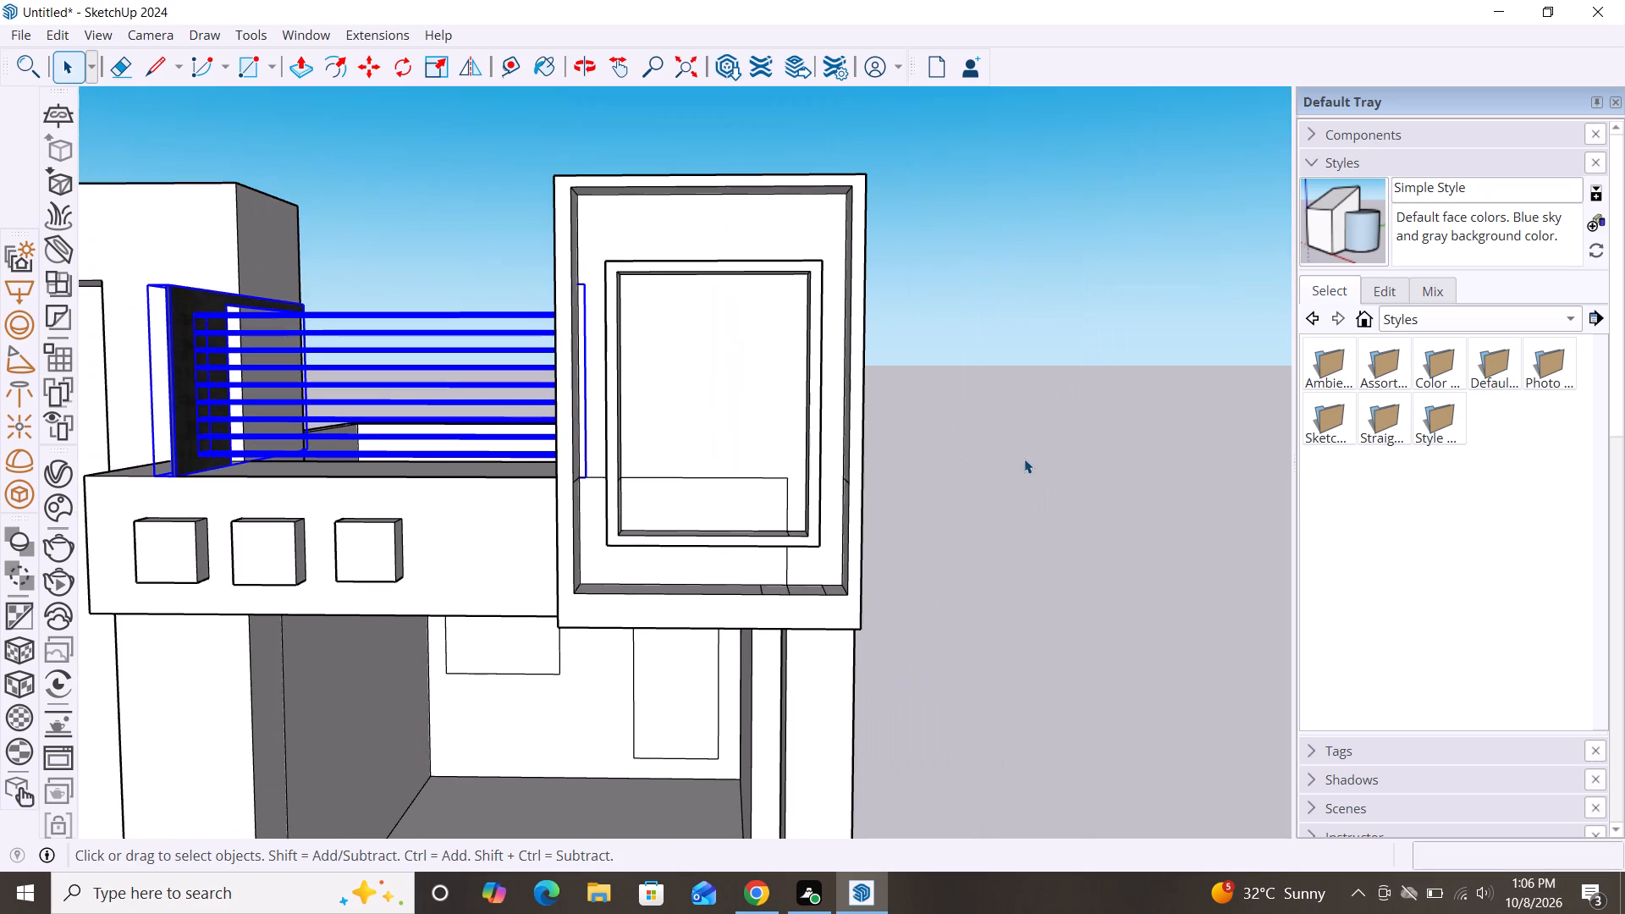
# Examine the repositioned upper railing against the whole front facade.
pyautogui.scroll(-8, 1060, 379)
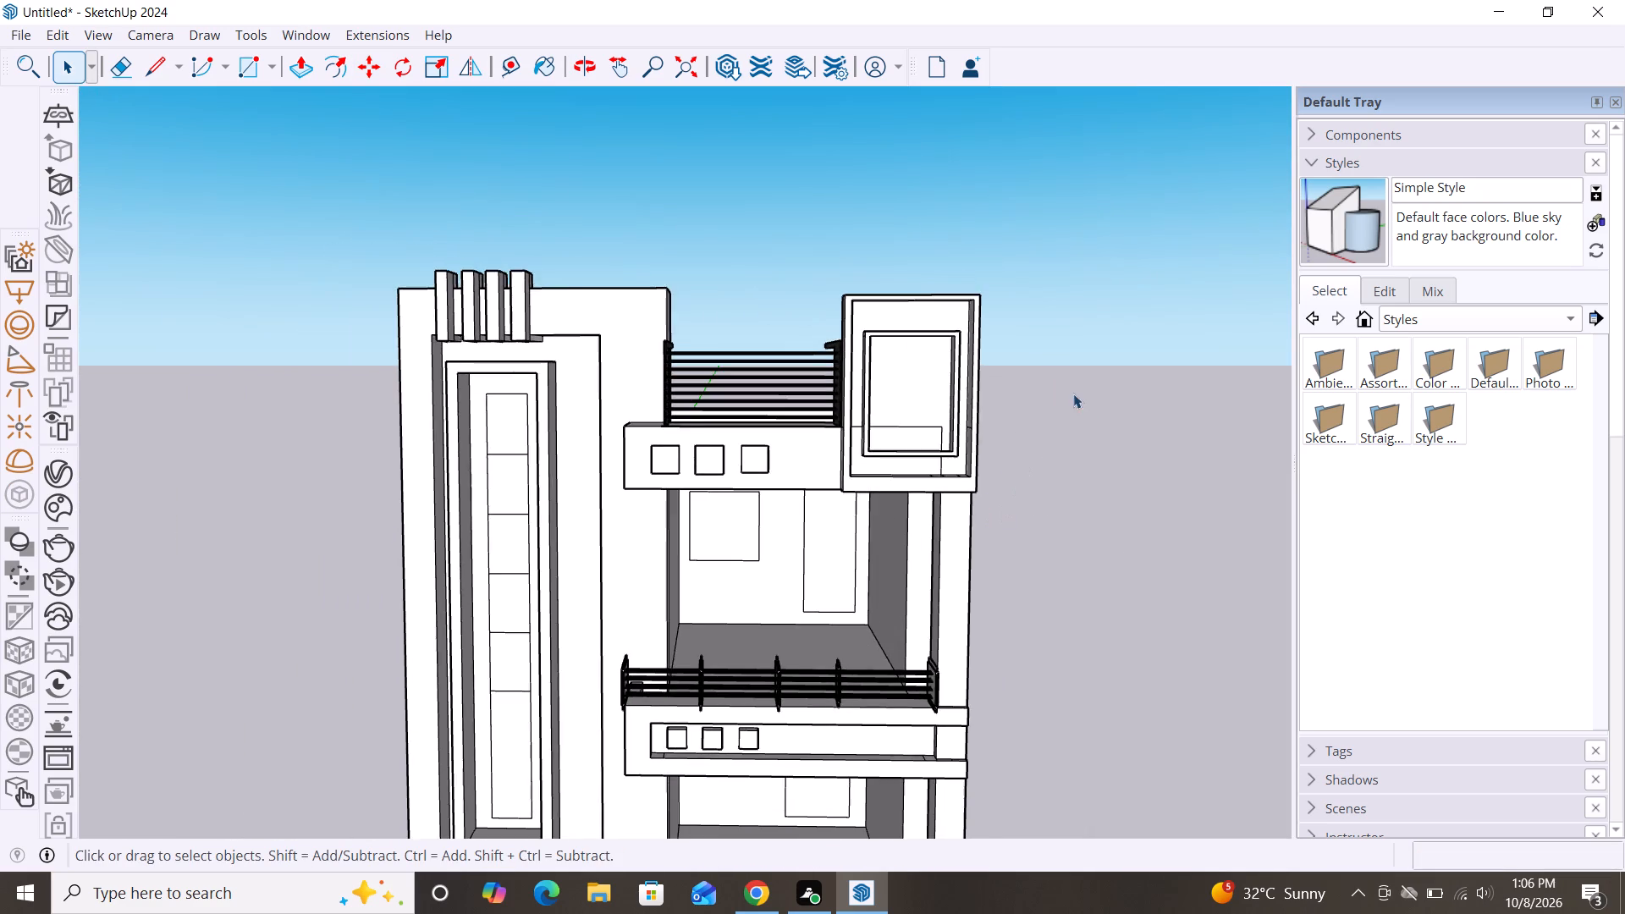
pyautogui.scroll(-3, 1071, 392)
pyautogui.scroll(-3, 810, 294)
pyautogui.scroll(3, 810, 380)
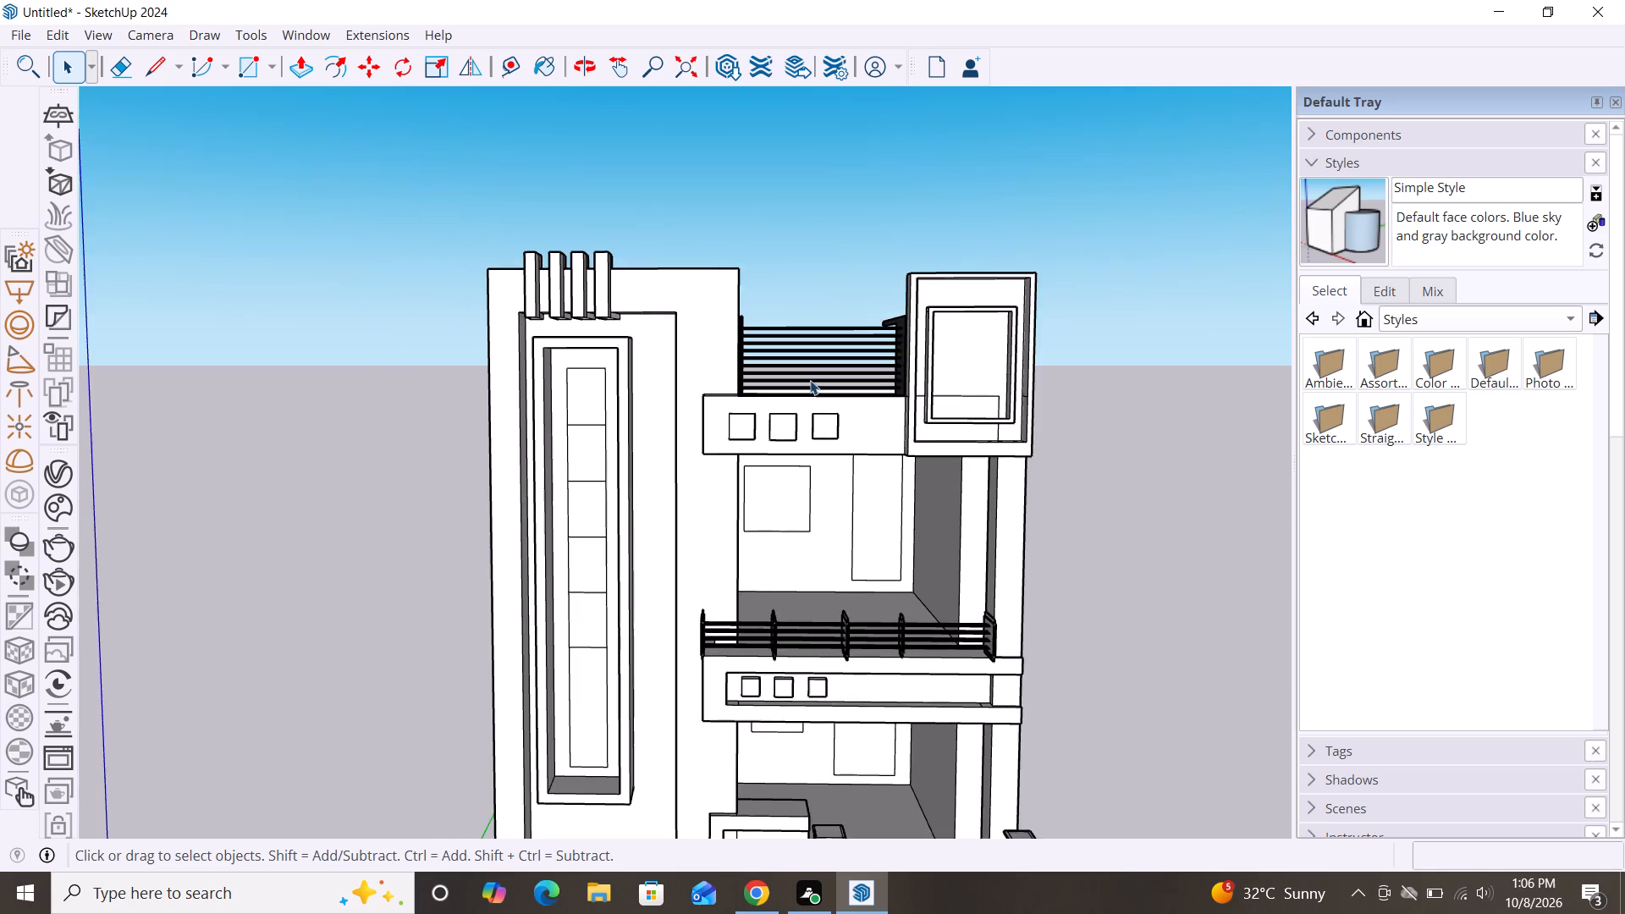
pyautogui.scroll(2, 810, 380)
pyautogui.scroll(-5, 466, 374)
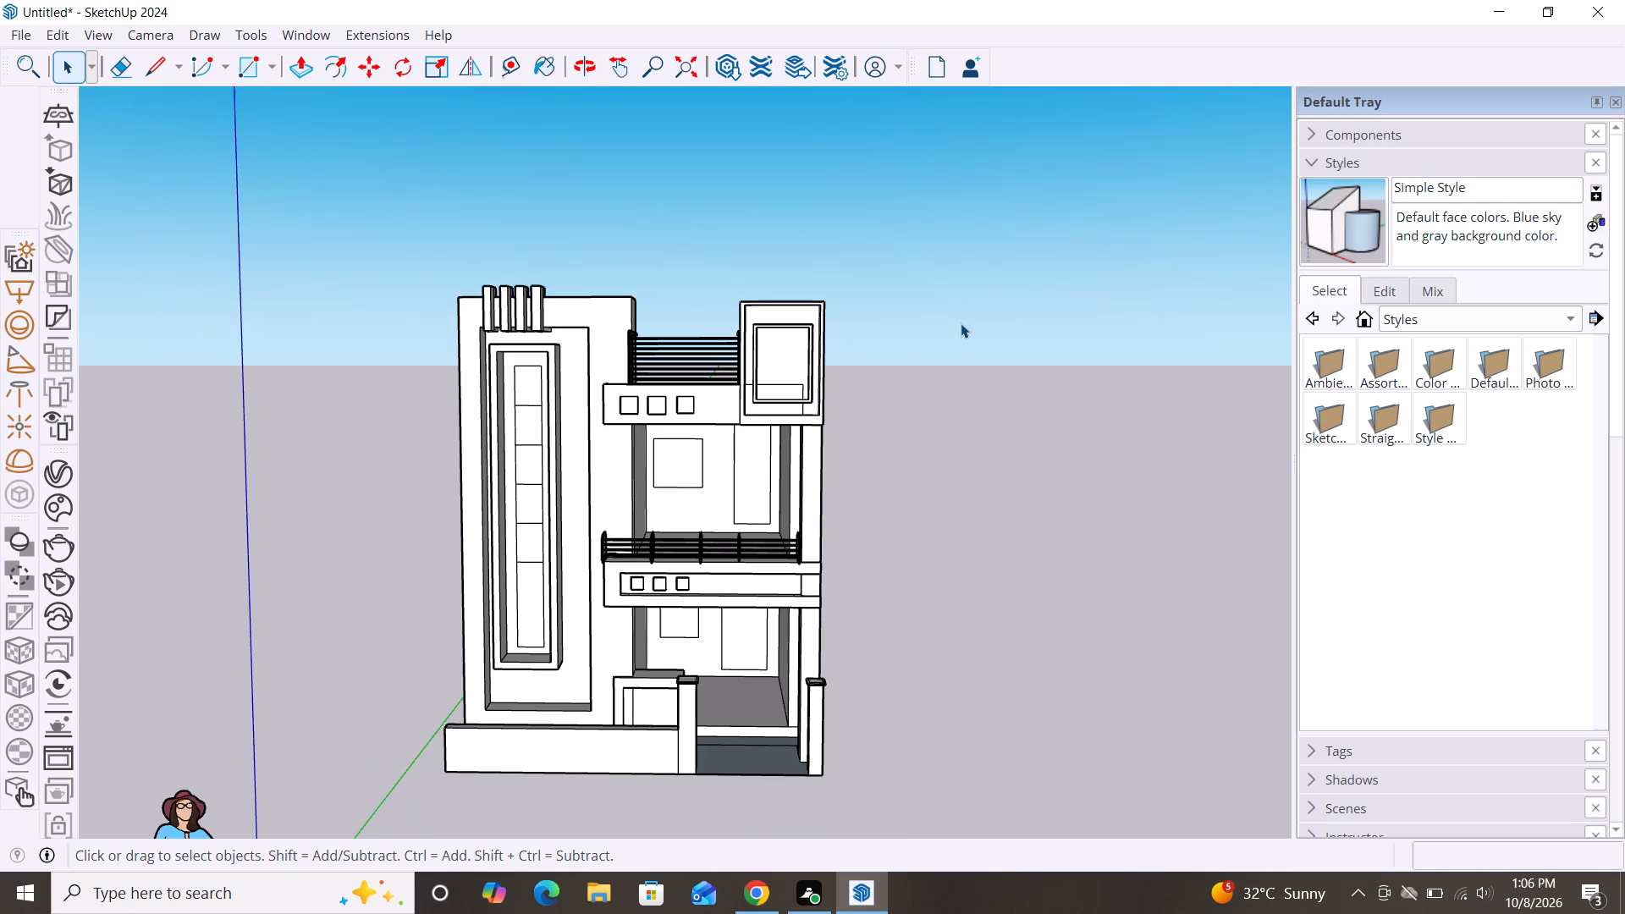
pyautogui.click(664, 367)
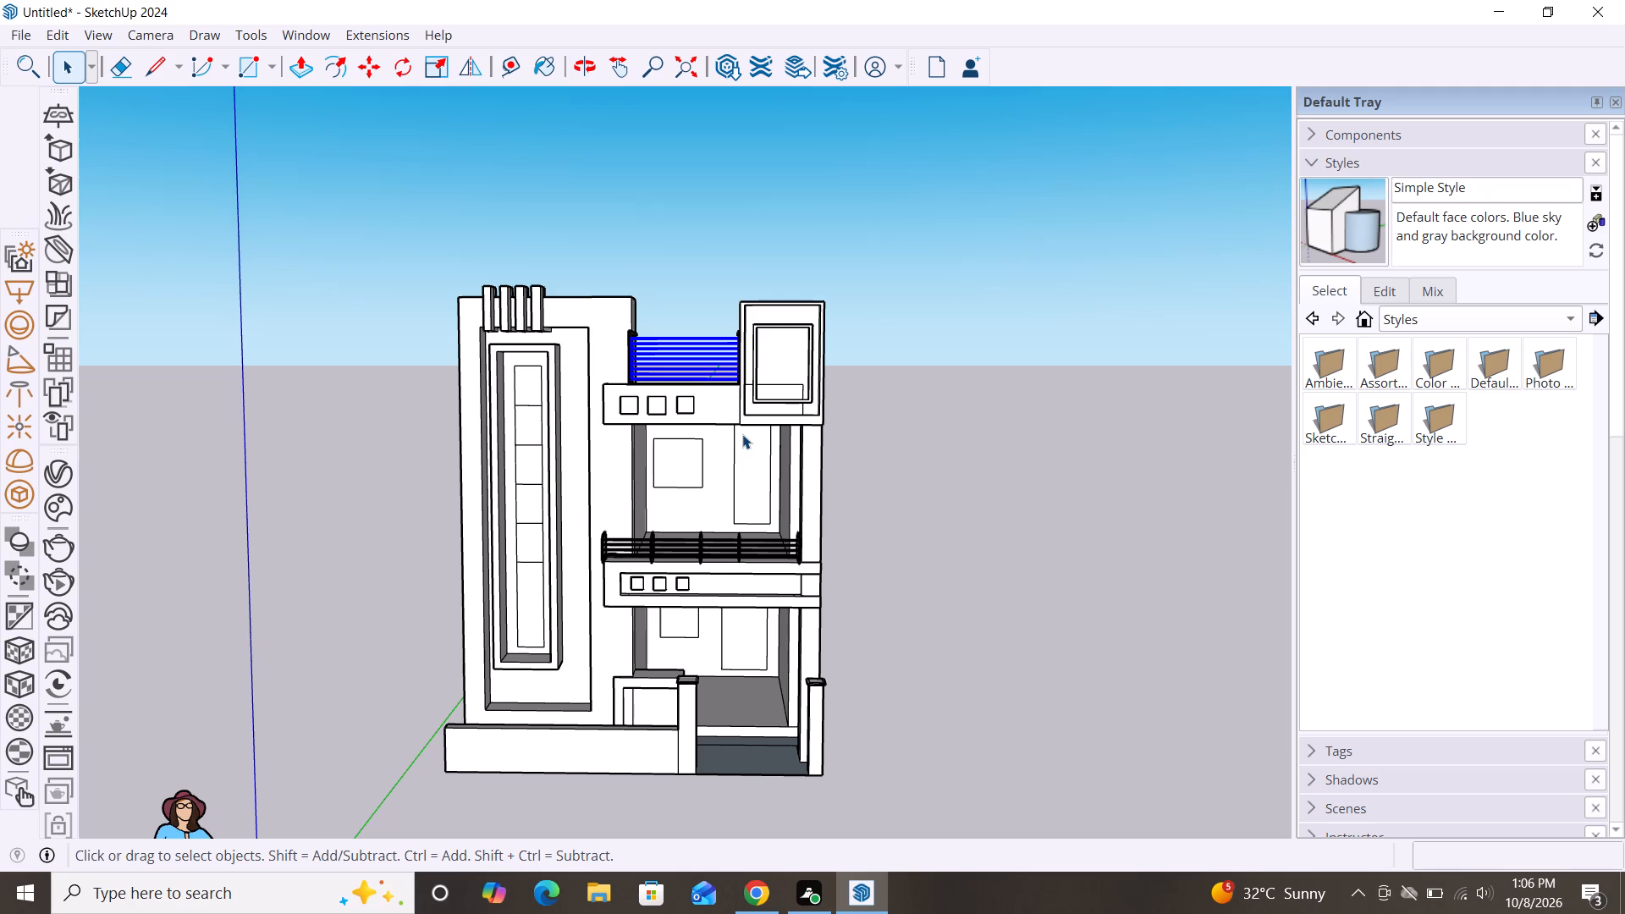
pyautogui.click(981, 511)
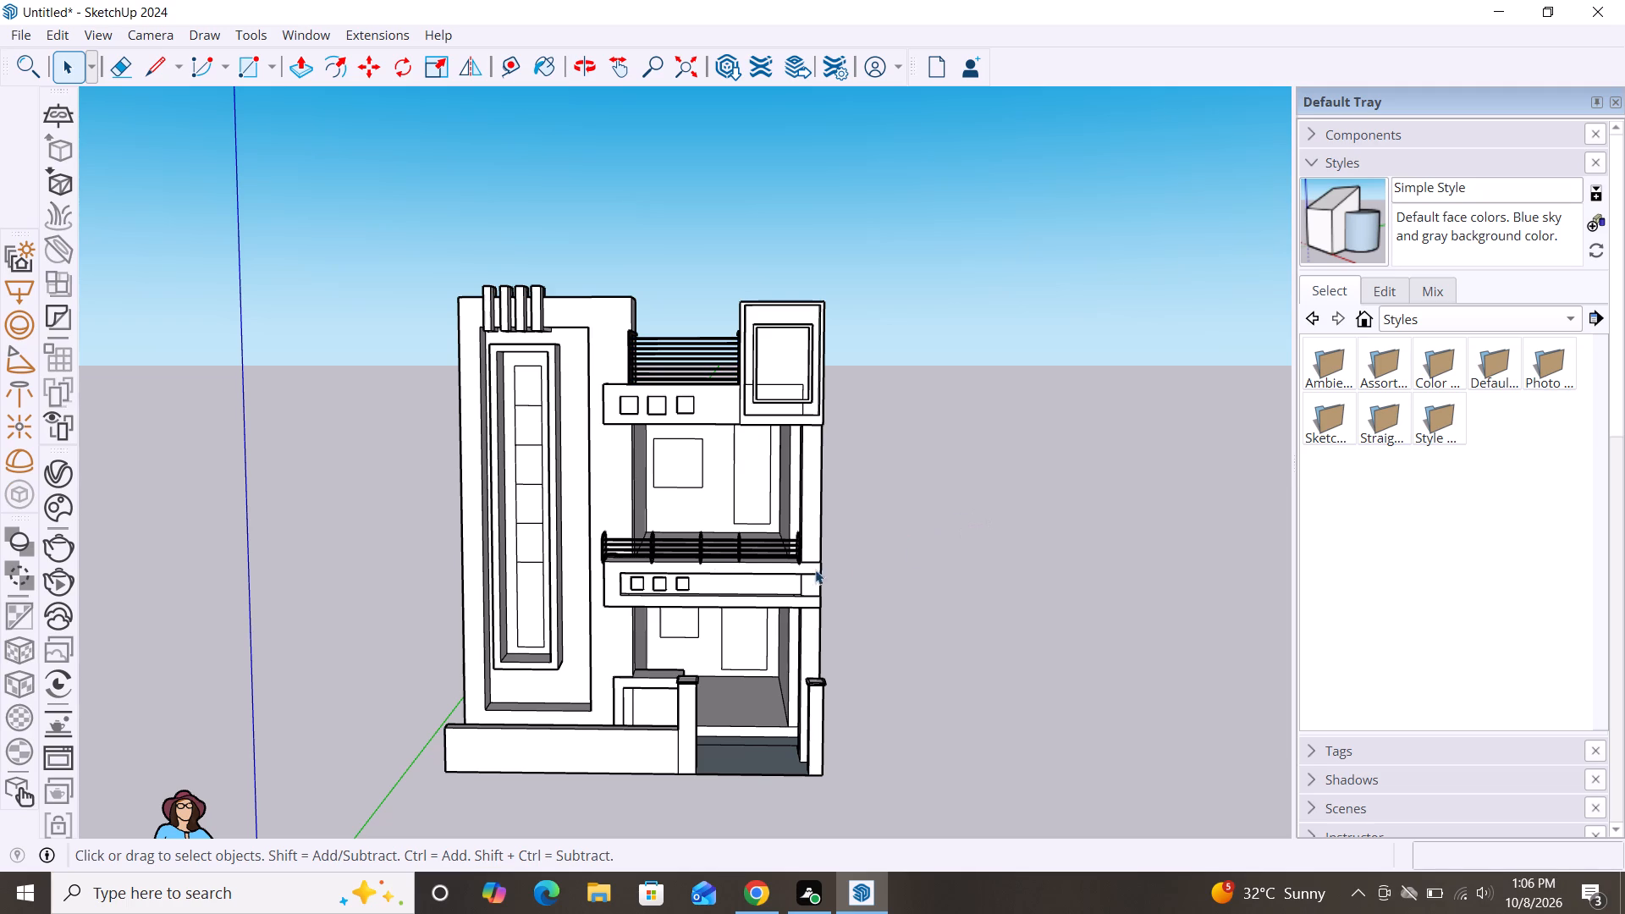
# Select all bars and all five posts of the lower balcony's railing and delete them.
pyautogui.keyDown('ctrl'); pyautogui.click(799, 549); pyautogui.keyUp('ctrl')
pyautogui.keyDown('ctrl'); pyautogui.click(777, 551); pyautogui.keyUp('ctrl')
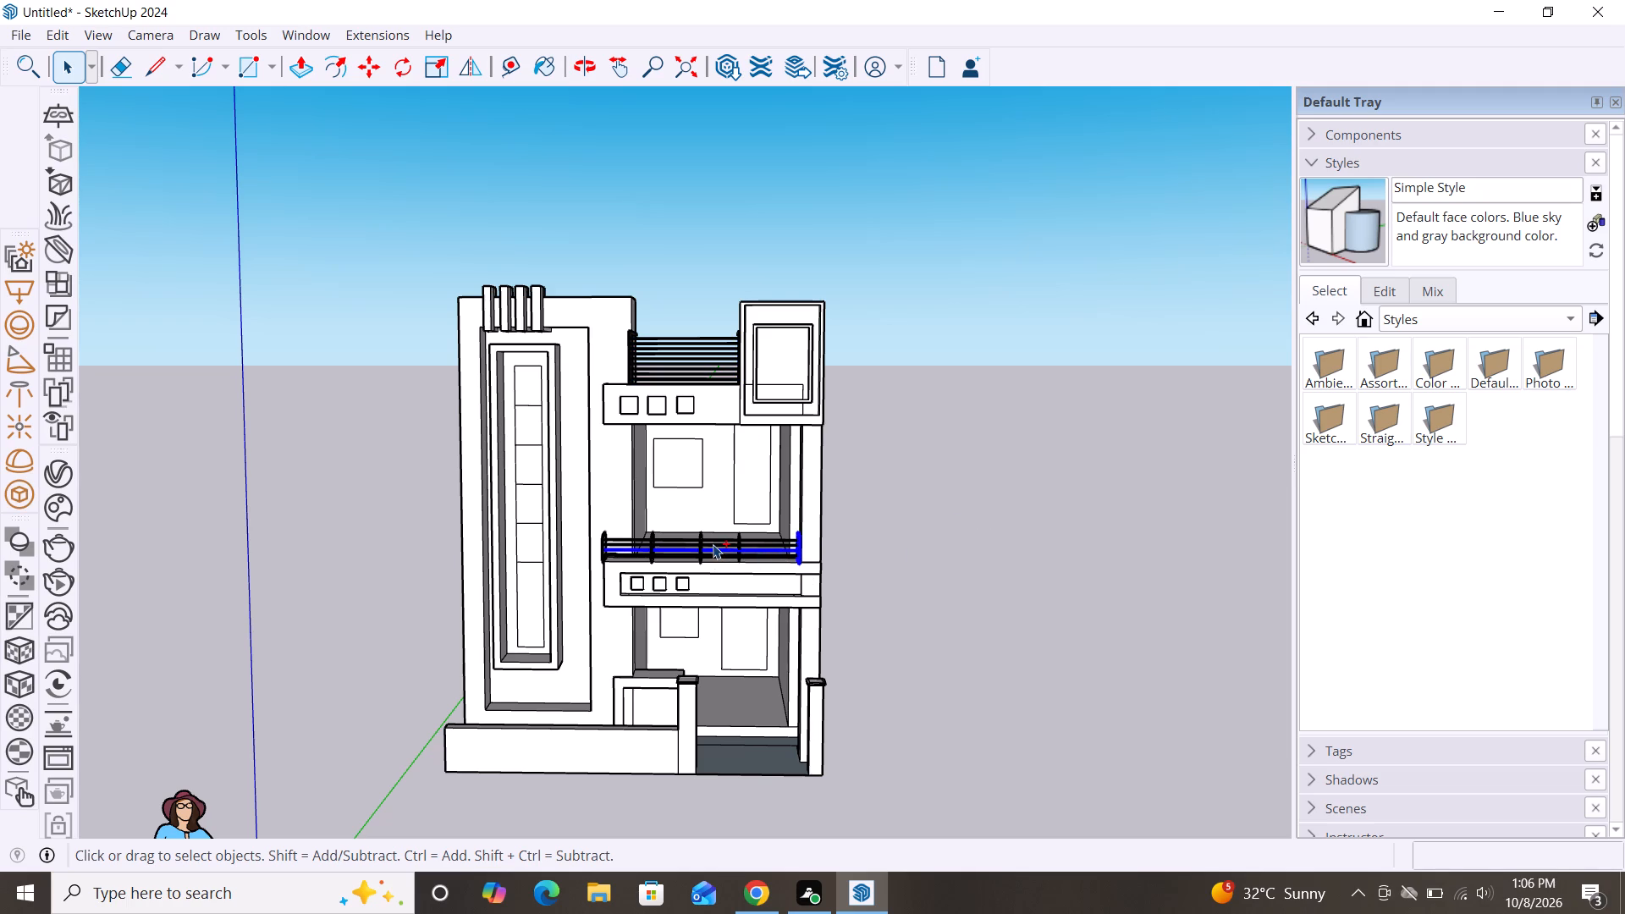
pyautogui.keyDown('ctrl'); pyautogui.click(713, 544); pyautogui.keyUp('ctrl')
pyautogui.keyDown('ctrl'); pyautogui.click(715, 538); pyautogui.keyUp('ctrl')
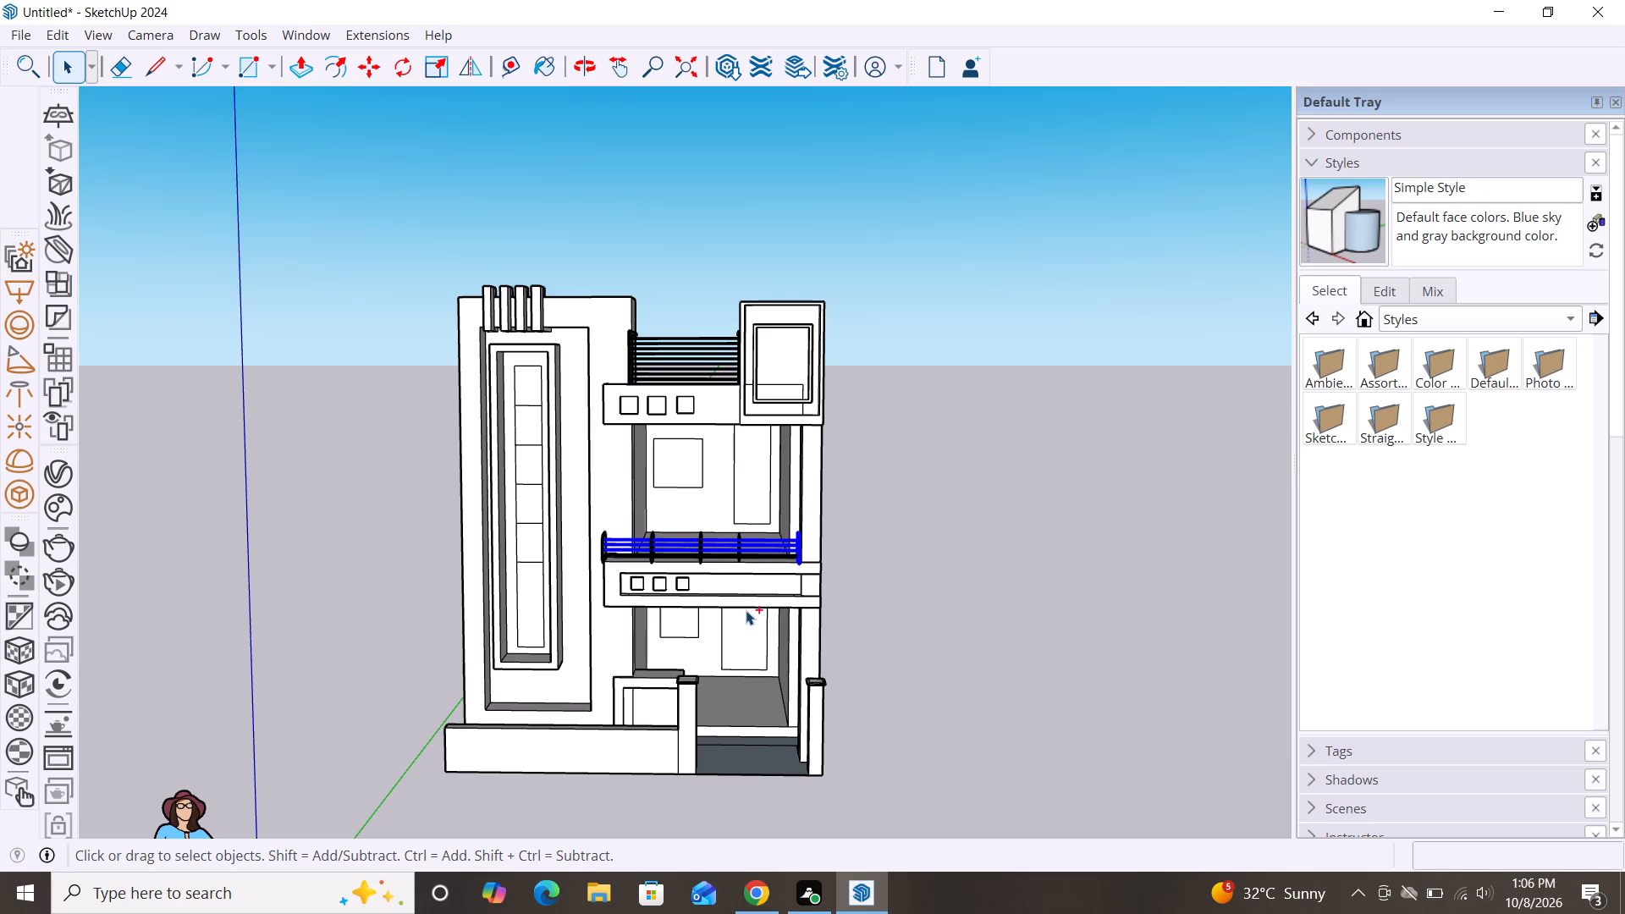
pyautogui.keyDown('ctrl'); pyautogui.scroll(11, 746, 610); pyautogui.keyUp('ctrl')
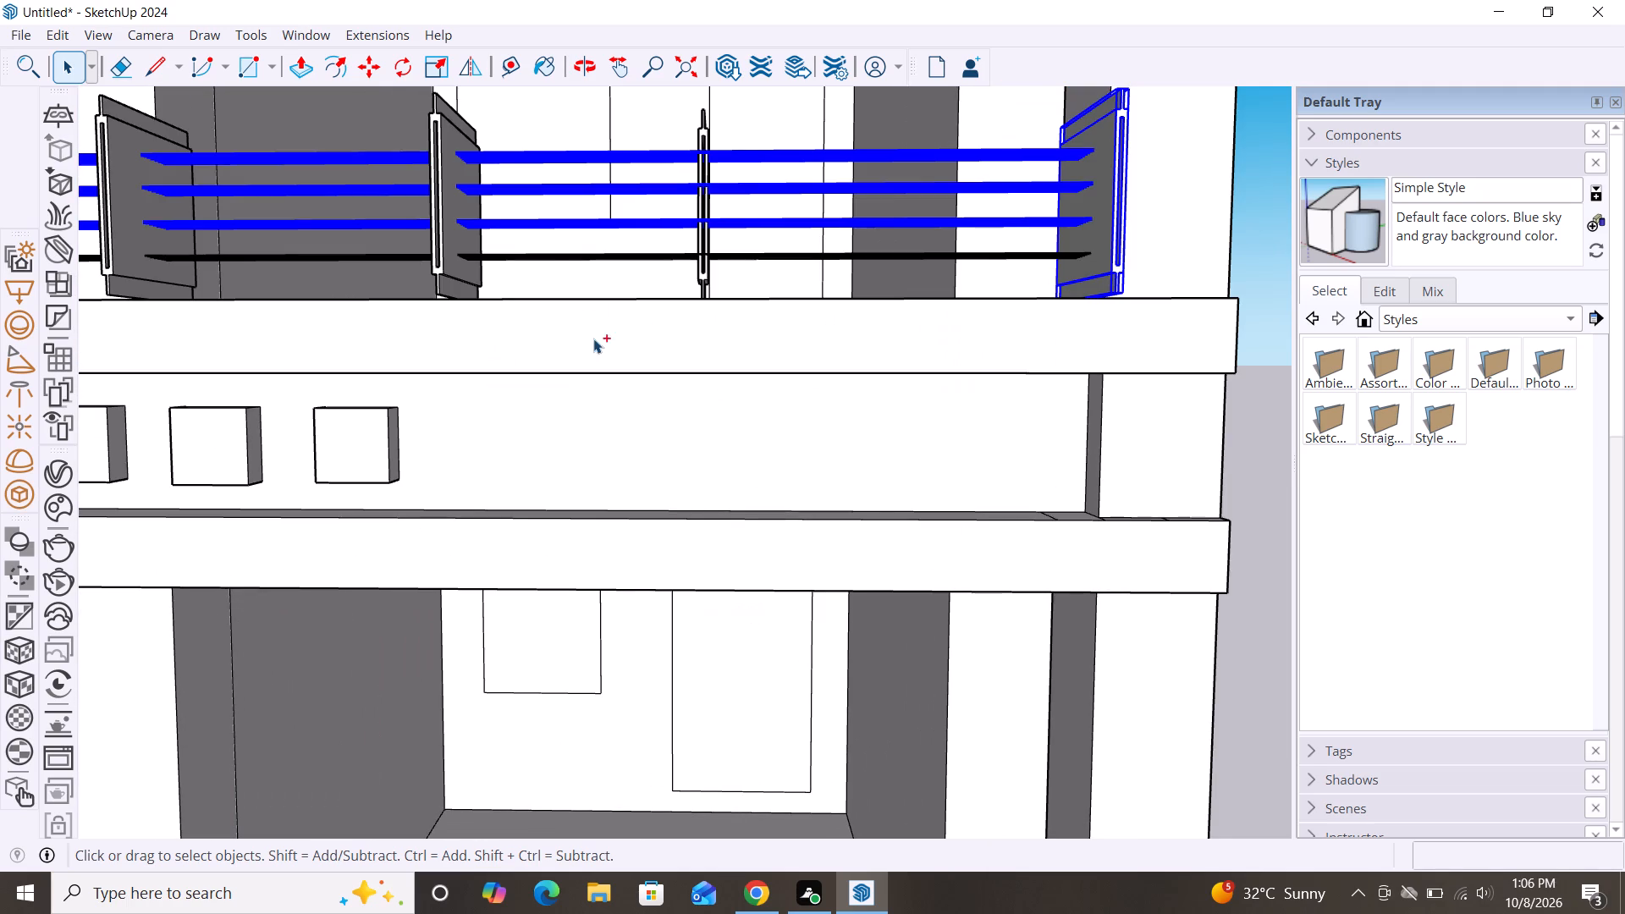
pyautogui.keyDown('ctrl'); pyautogui.click(576, 254); pyautogui.keyUp('ctrl')
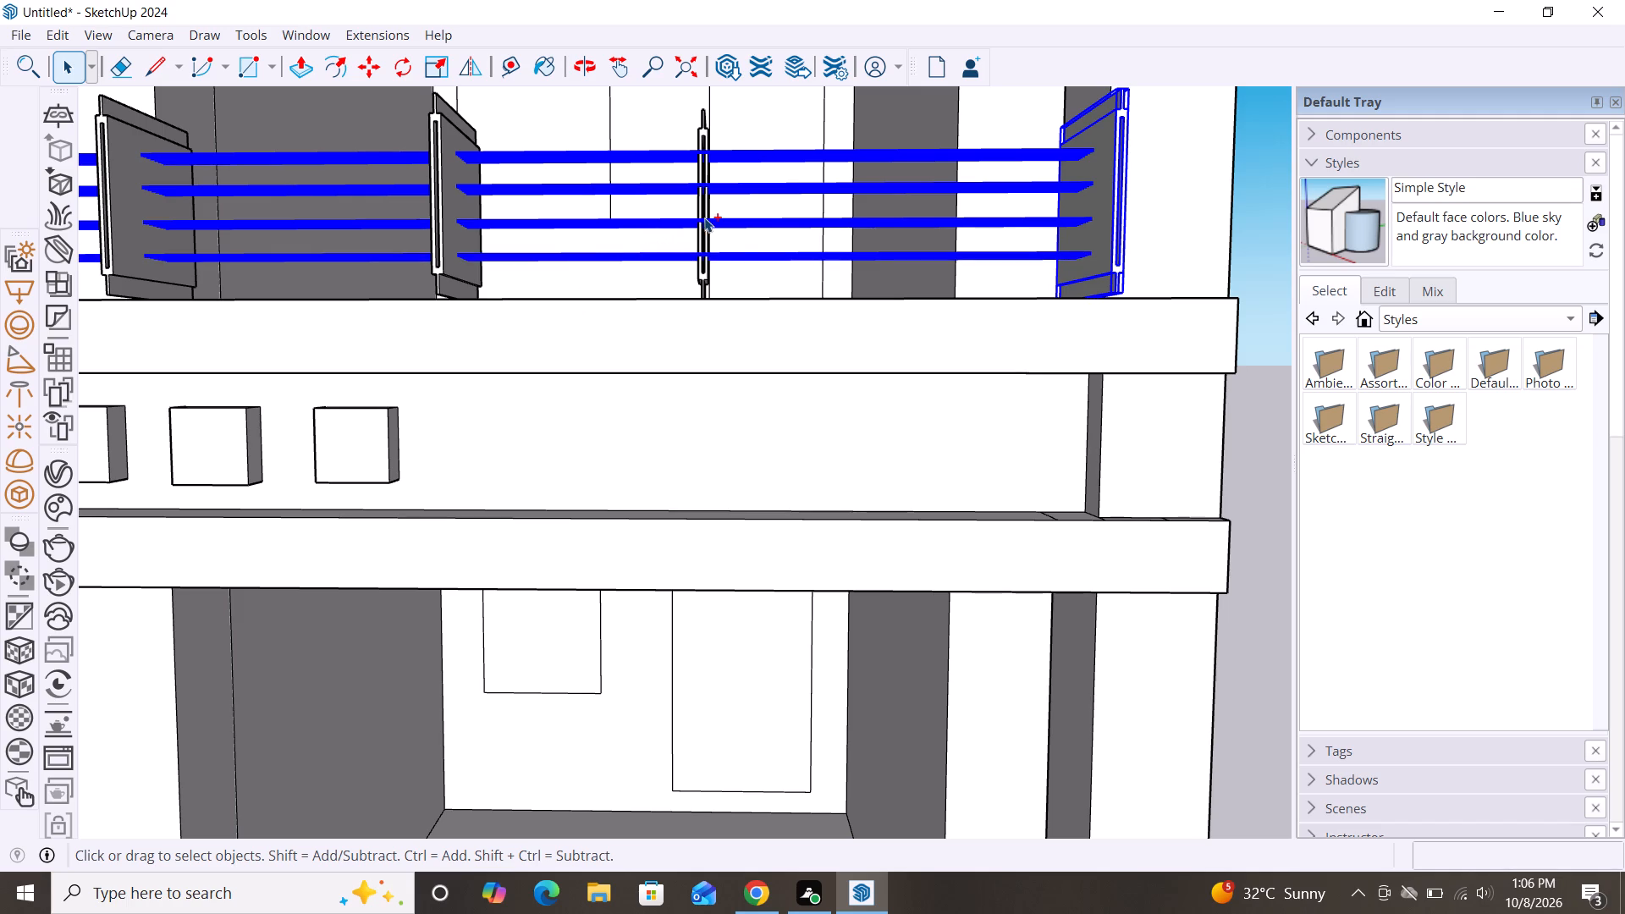
pyautogui.keyDown('ctrl'); pyautogui.click(704, 217); pyautogui.keyUp('ctrl')
pyautogui.keyDown('ctrl'); pyautogui.scroll(-4, 809, 288); pyautogui.keyUp('ctrl')
pyautogui.keyDown('ctrl'); pyautogui.scroll(-5, 877, 344); pyautogui.keyUp('ctrl')
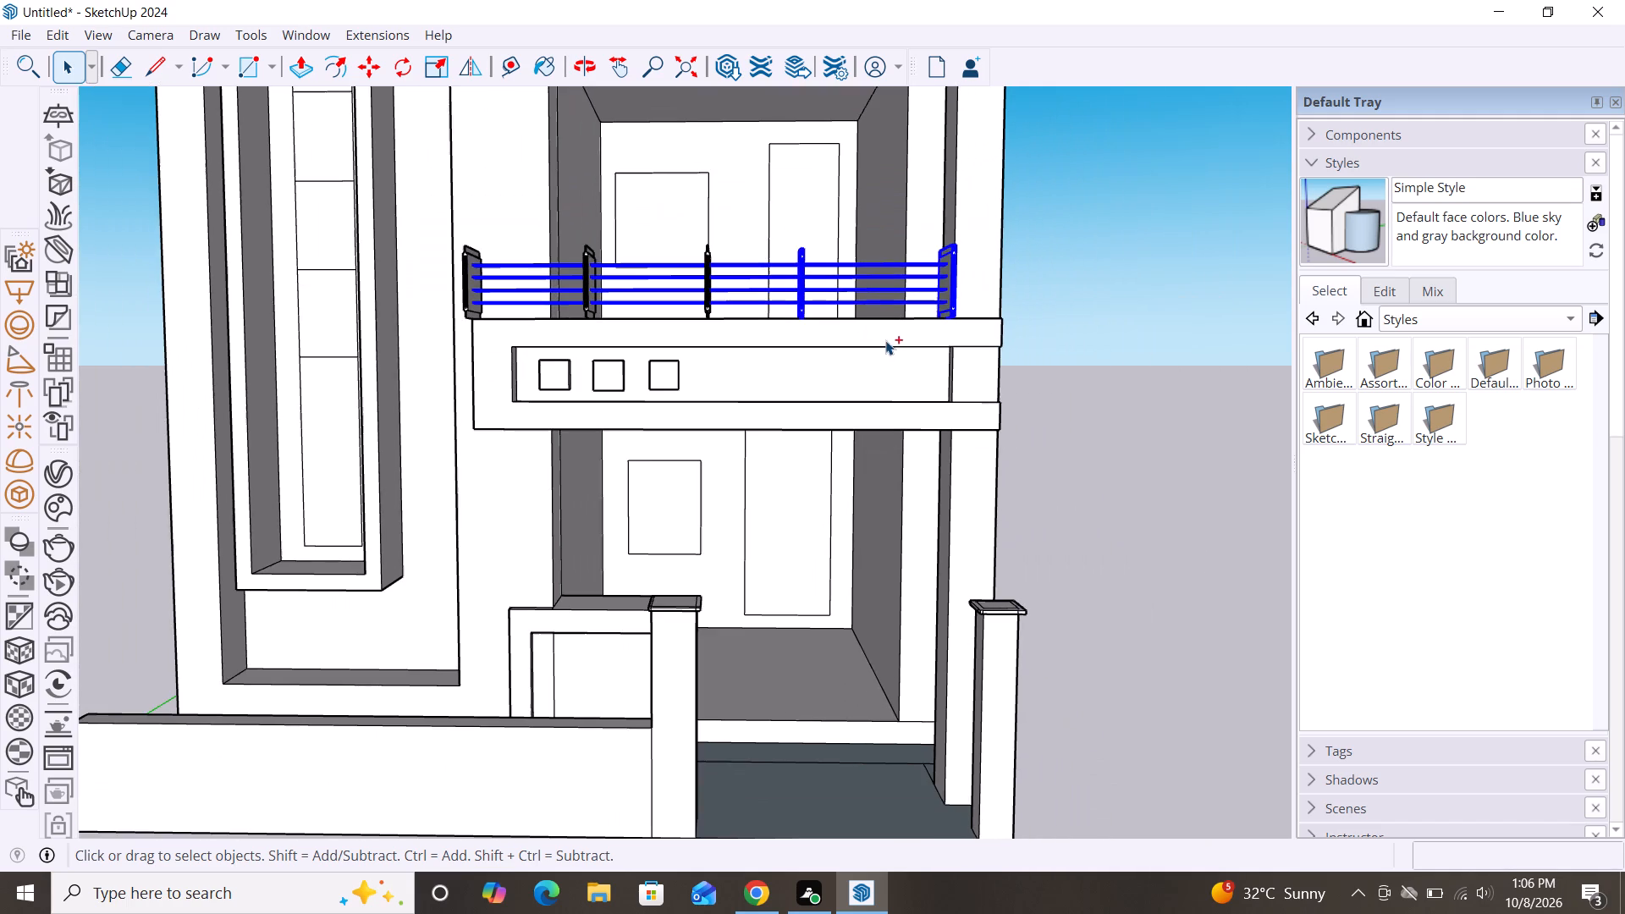
pyautogui.keyDown('ctrl'); pyautogui.scroll(7, 566, 328); pyautogui.keyUp('ctrl')
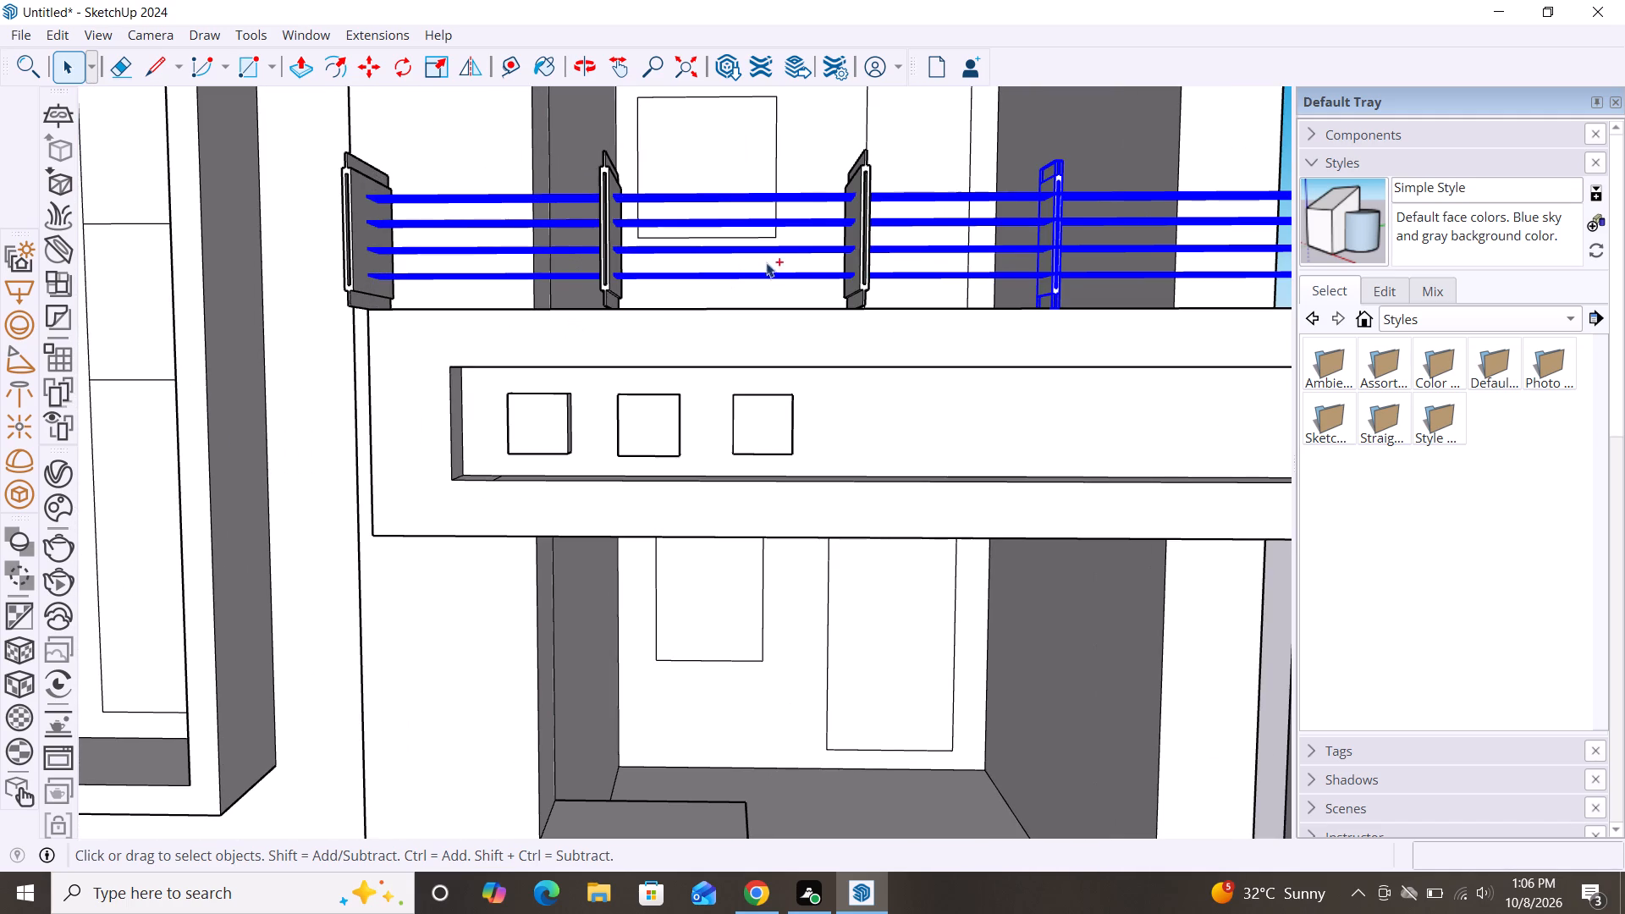
pyautogui.keyDown('ctrl'); pyautogui.click(851, 257); pyautogui.keyUp('ctrl')
pyautogui.keyDown('ctrl'); pyautogui.click(610, 226); pyautogui.keyUp('ctrl')
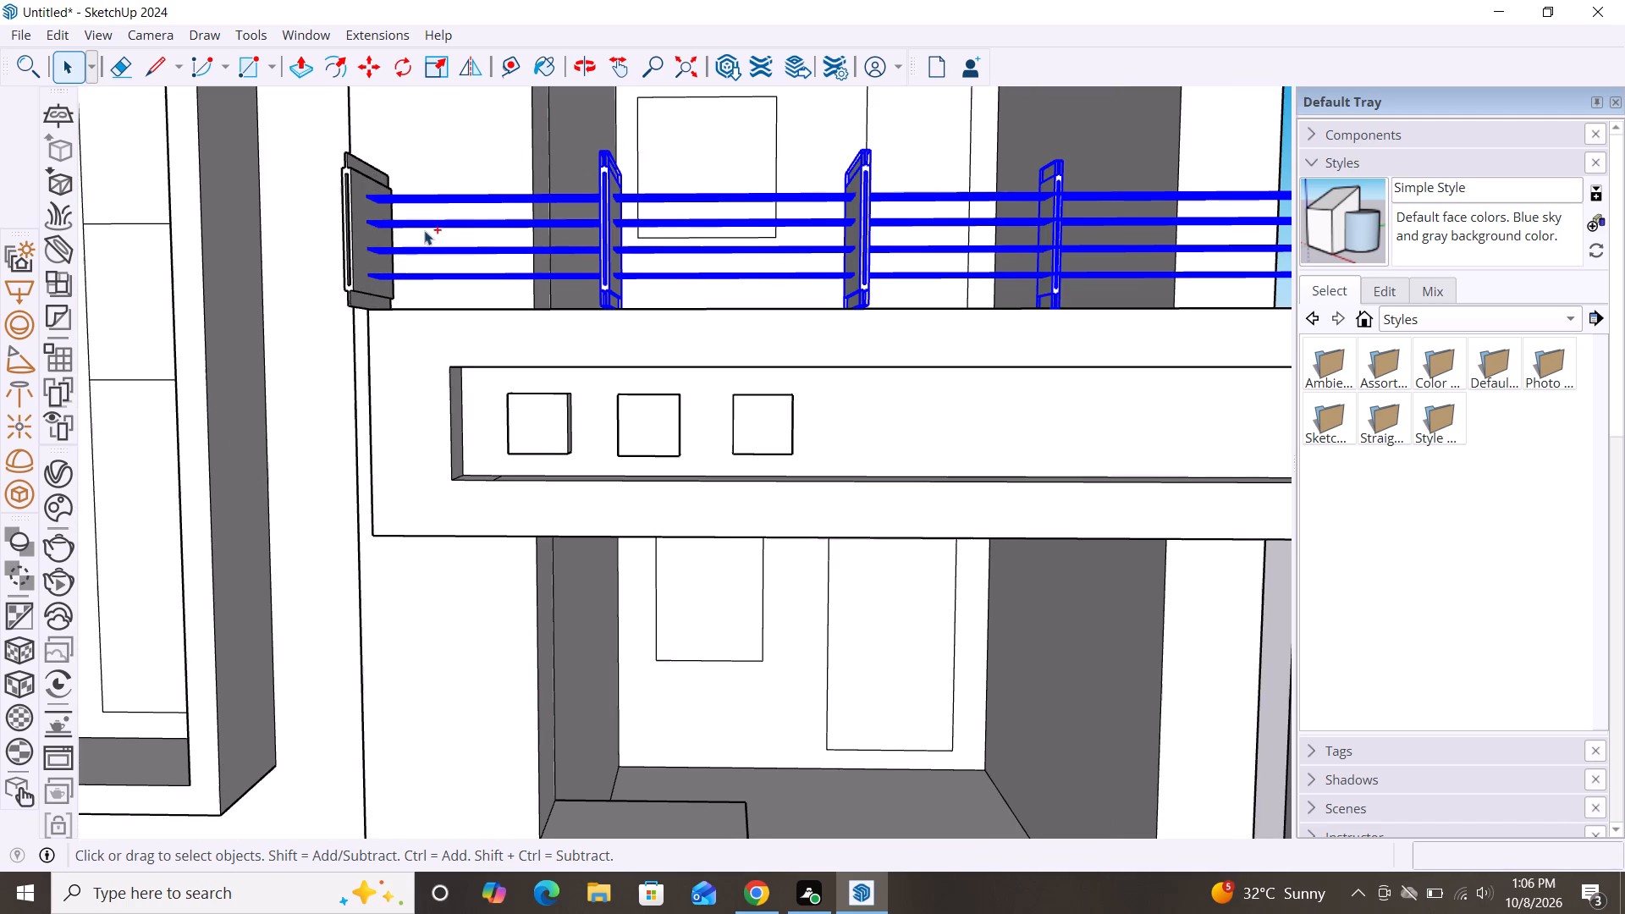
pyautogui.keyDown('ctrl'); pyautogui.click(366, 239); pyautogui.keyUp('ctrl')
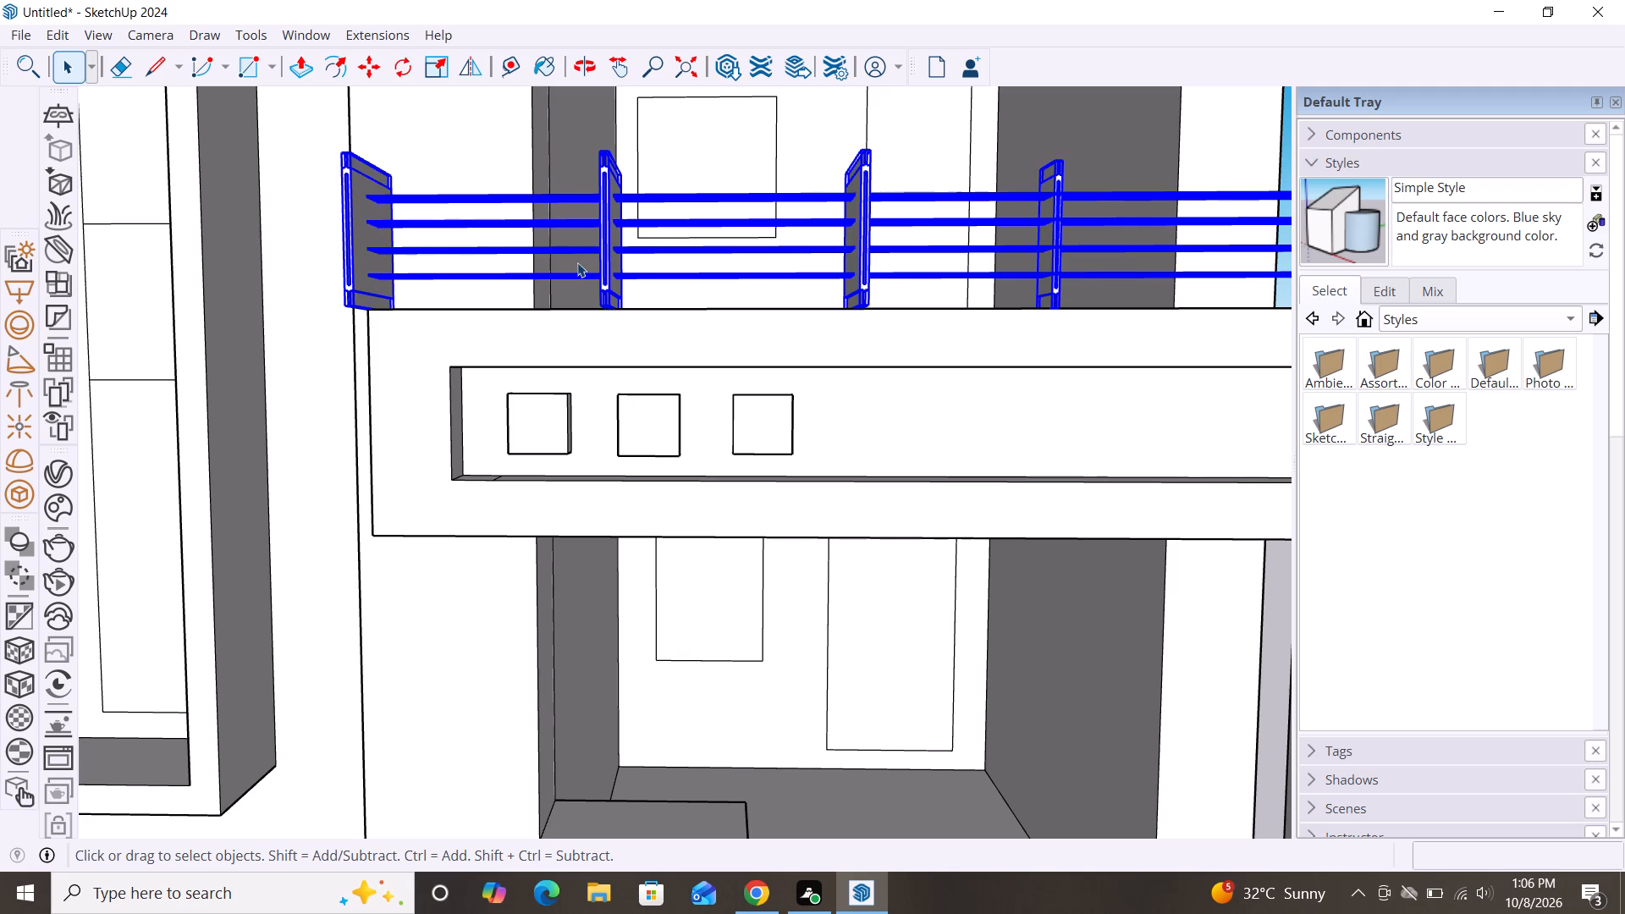
pyautogui.press('Delete')
# Copy the upper balcony's front railing with both side pieces about 8' 3" down onto the lower balcony's ledge, near its outer end.
pyautogui.scroll(-10, 335, 325)
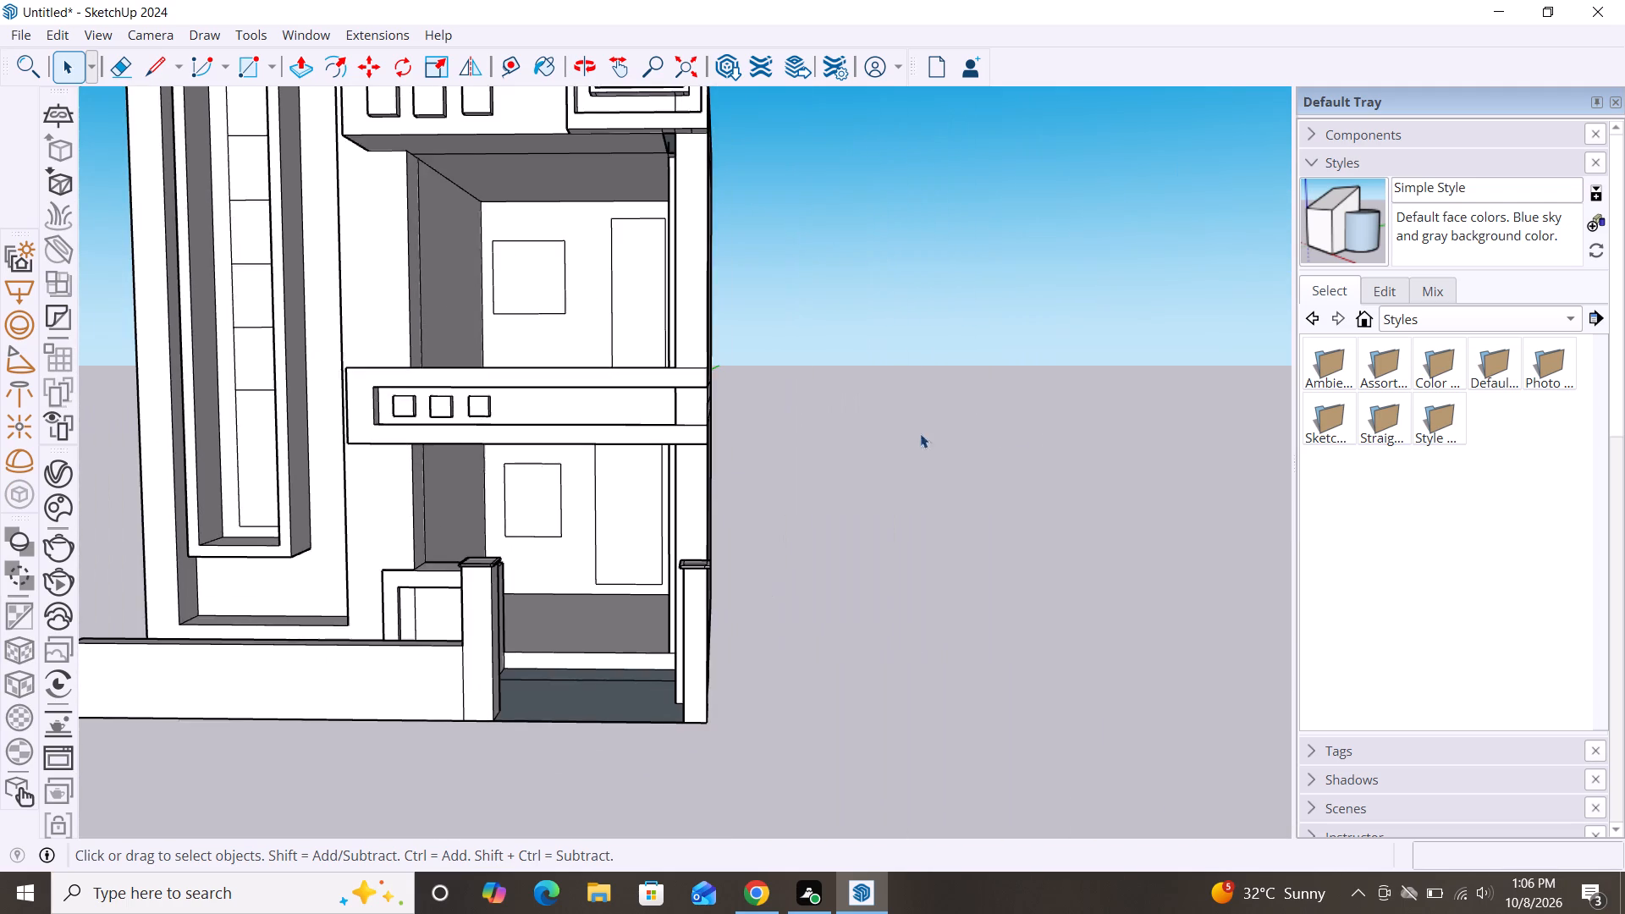
pyautogui.scroll(-5, 990, 426)
pyautogui.click(643, 173)
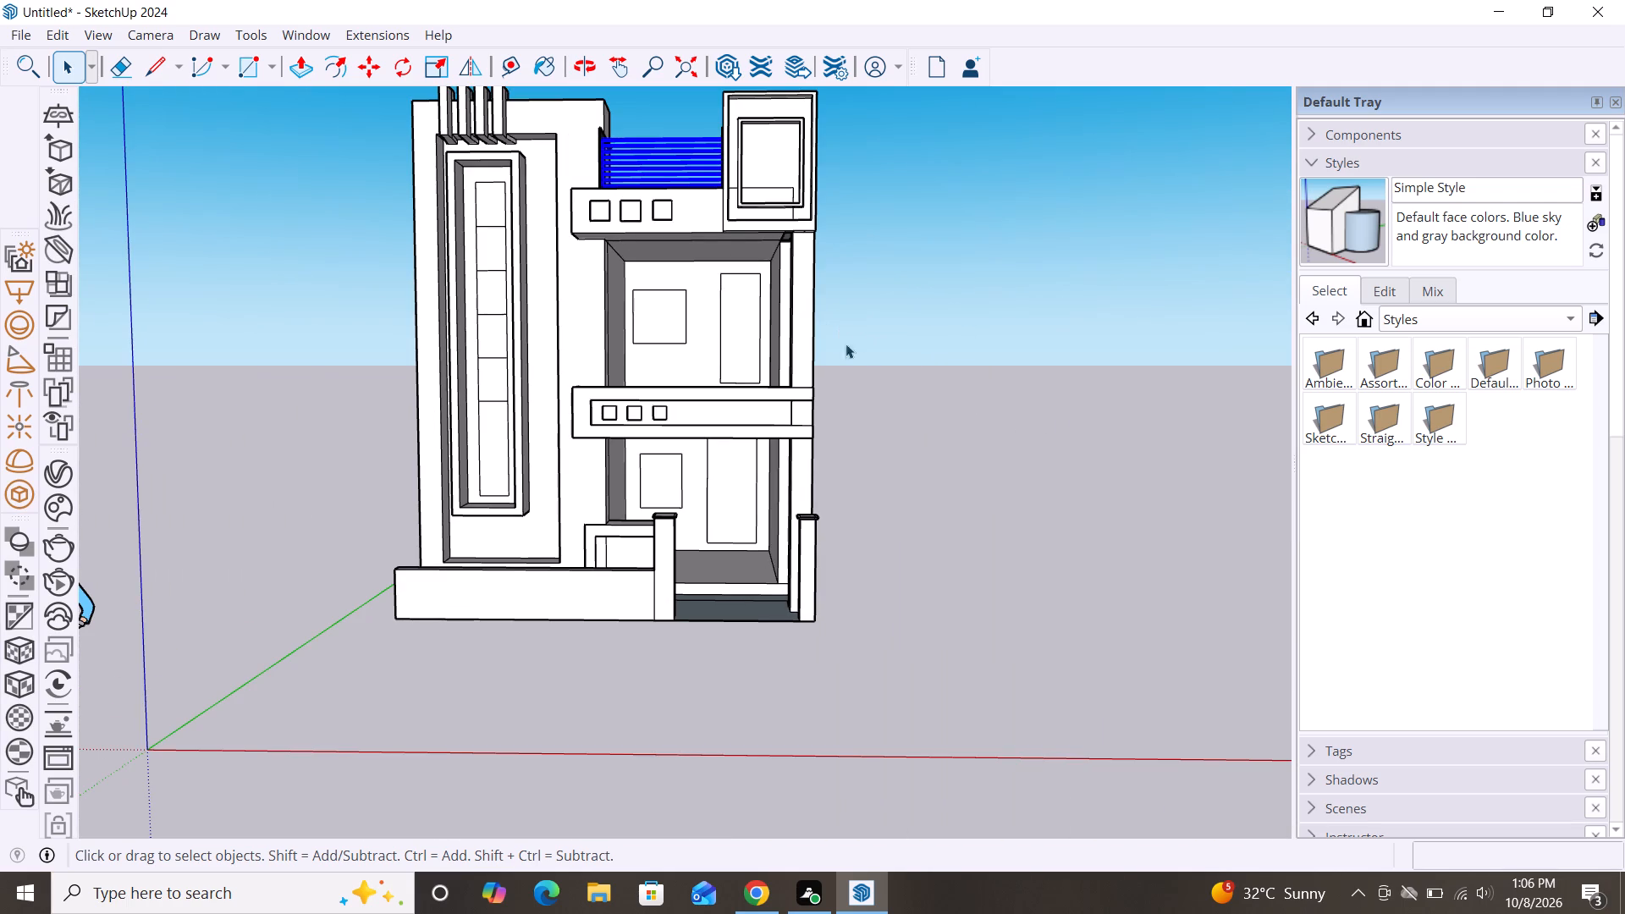
pyautogui.keyDown('alt'); pyautogui.moveTo(863, 381); pyautogui.dragTo(967, 512, button='middle'); pyautogui.keyUp('alt')
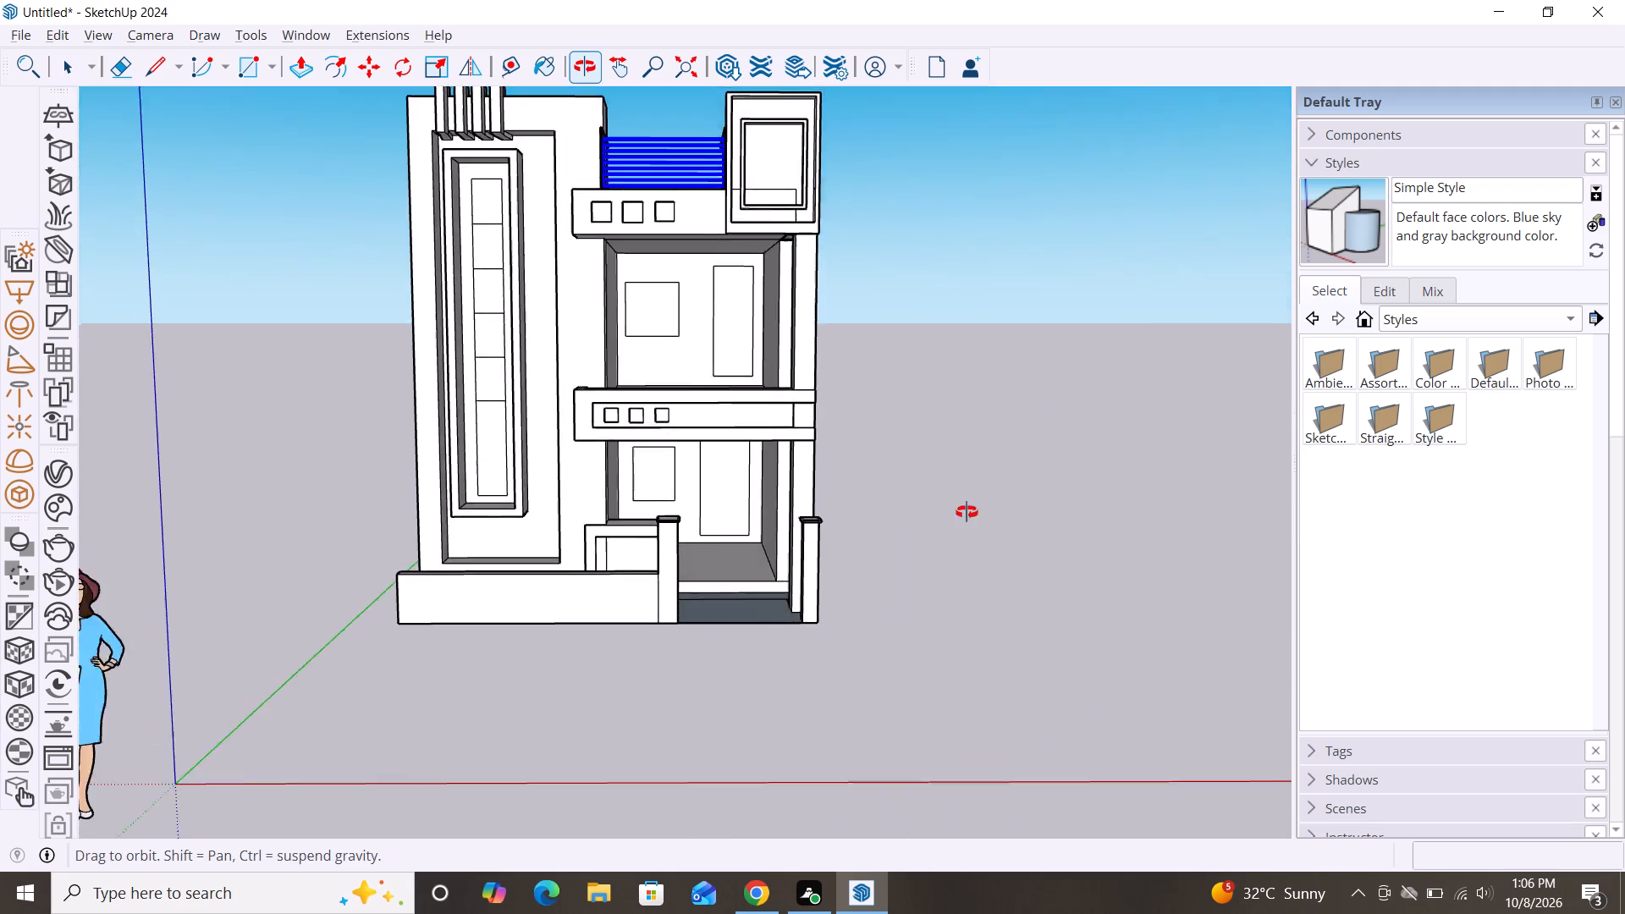
pyautogui.keyDown('alt'); pyautogui.moveTo(967, 512); pyautogui.dragTo(977, 538, button='middle'); pyautogui.keyUp('alt')
pyautogui.keyDown('alt'); pyautogui.scroll(-1, 976, 522); pyautogui.keyUp('alt')
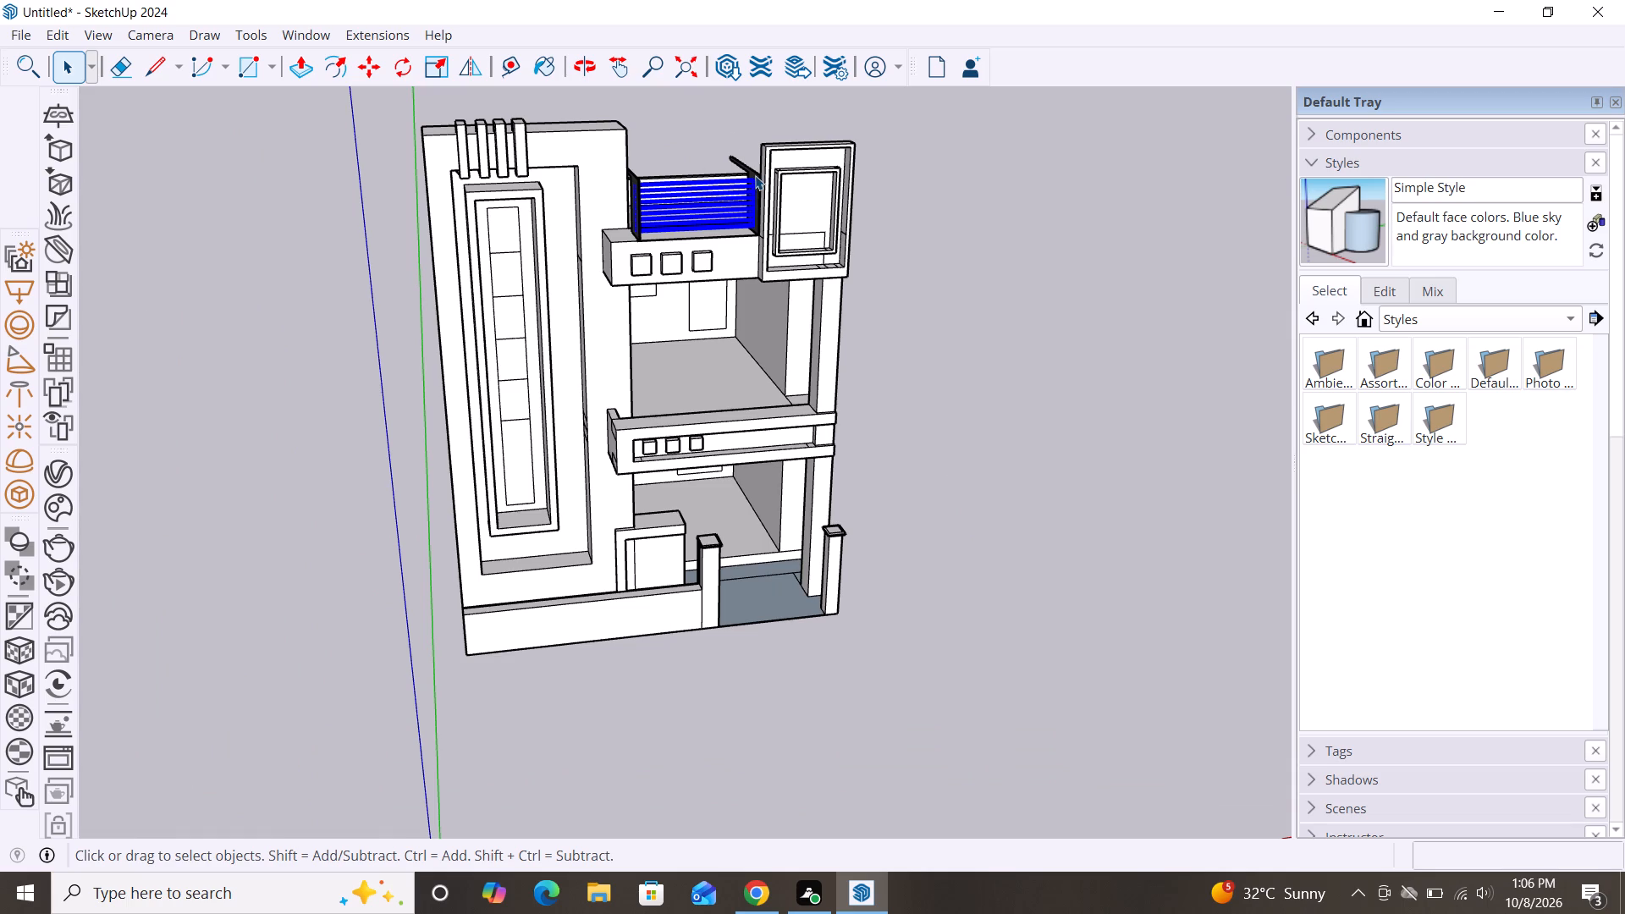
pyautogui.click(755, 175)
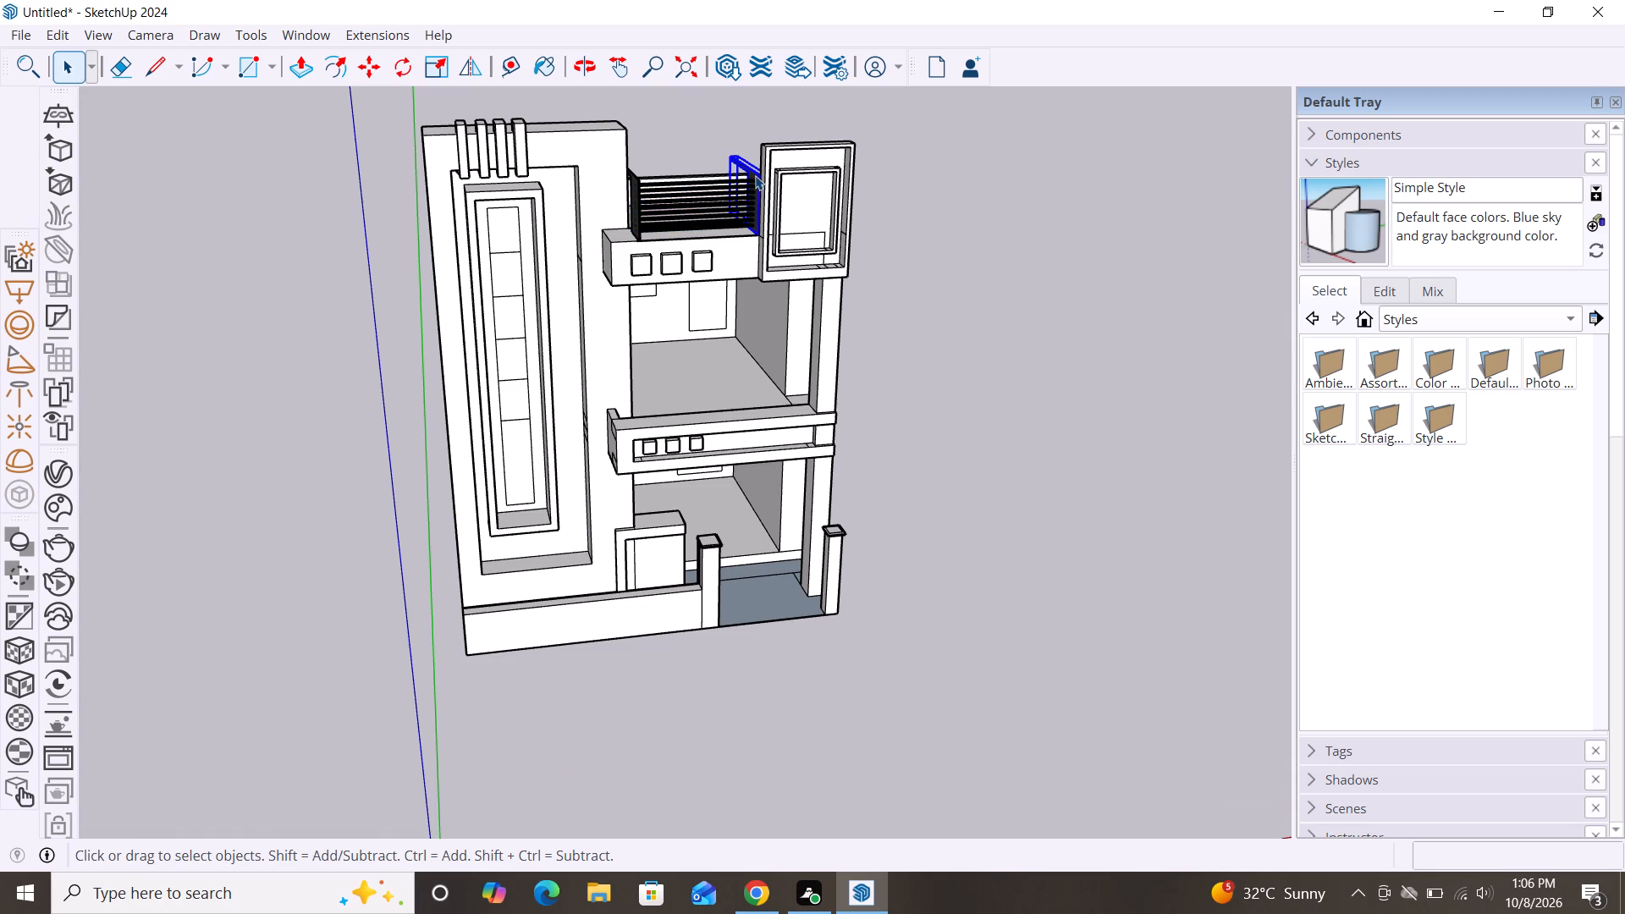
pyautogui.click(669, 210)
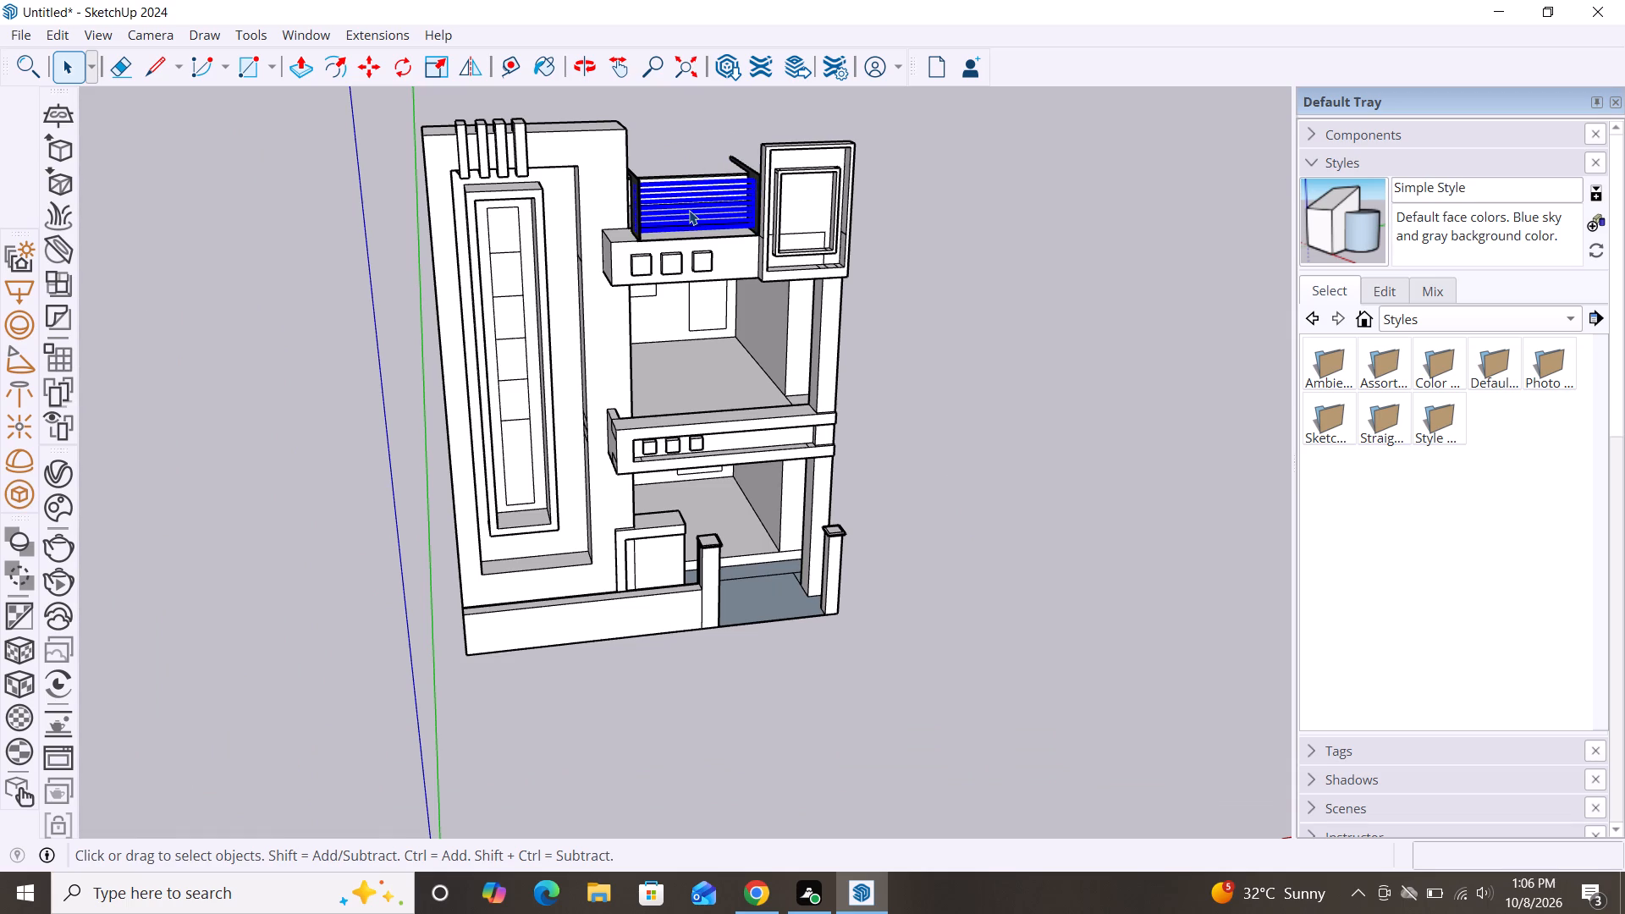
pyautogui.keyDown('ctrl'); pyautogui.click(744, 167); pyautogui.keyUp('ctrl')
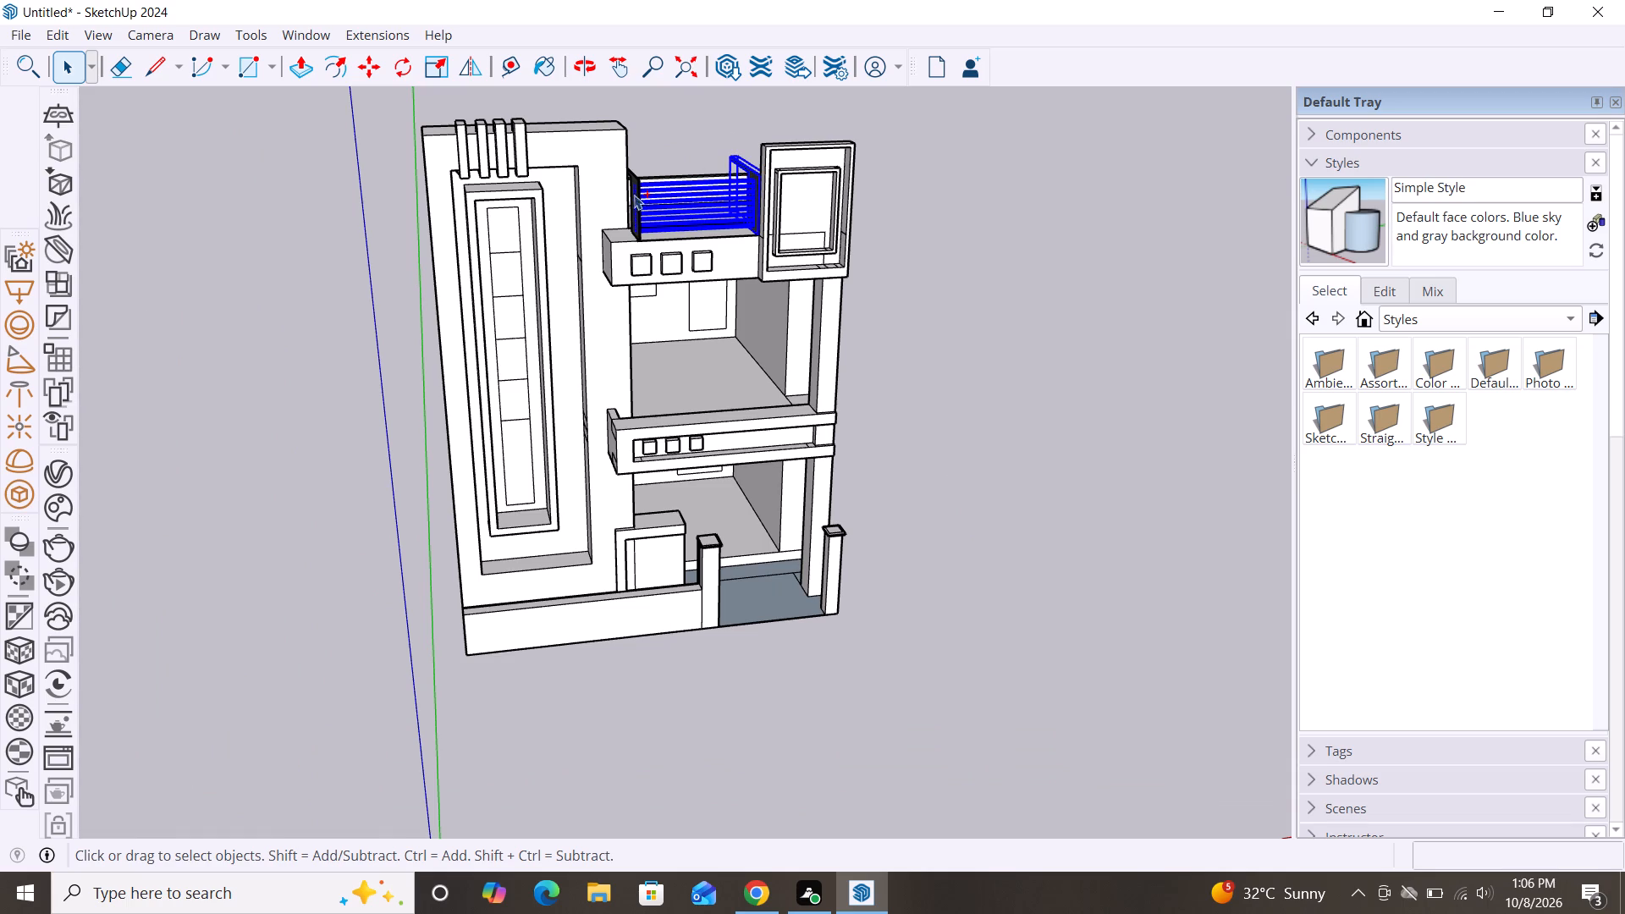
pyautogui.keyDown('ctrl'); pyautogui.click(636, 180); pyautogui.keyUp('ctrl')
pyautogui.press('m')
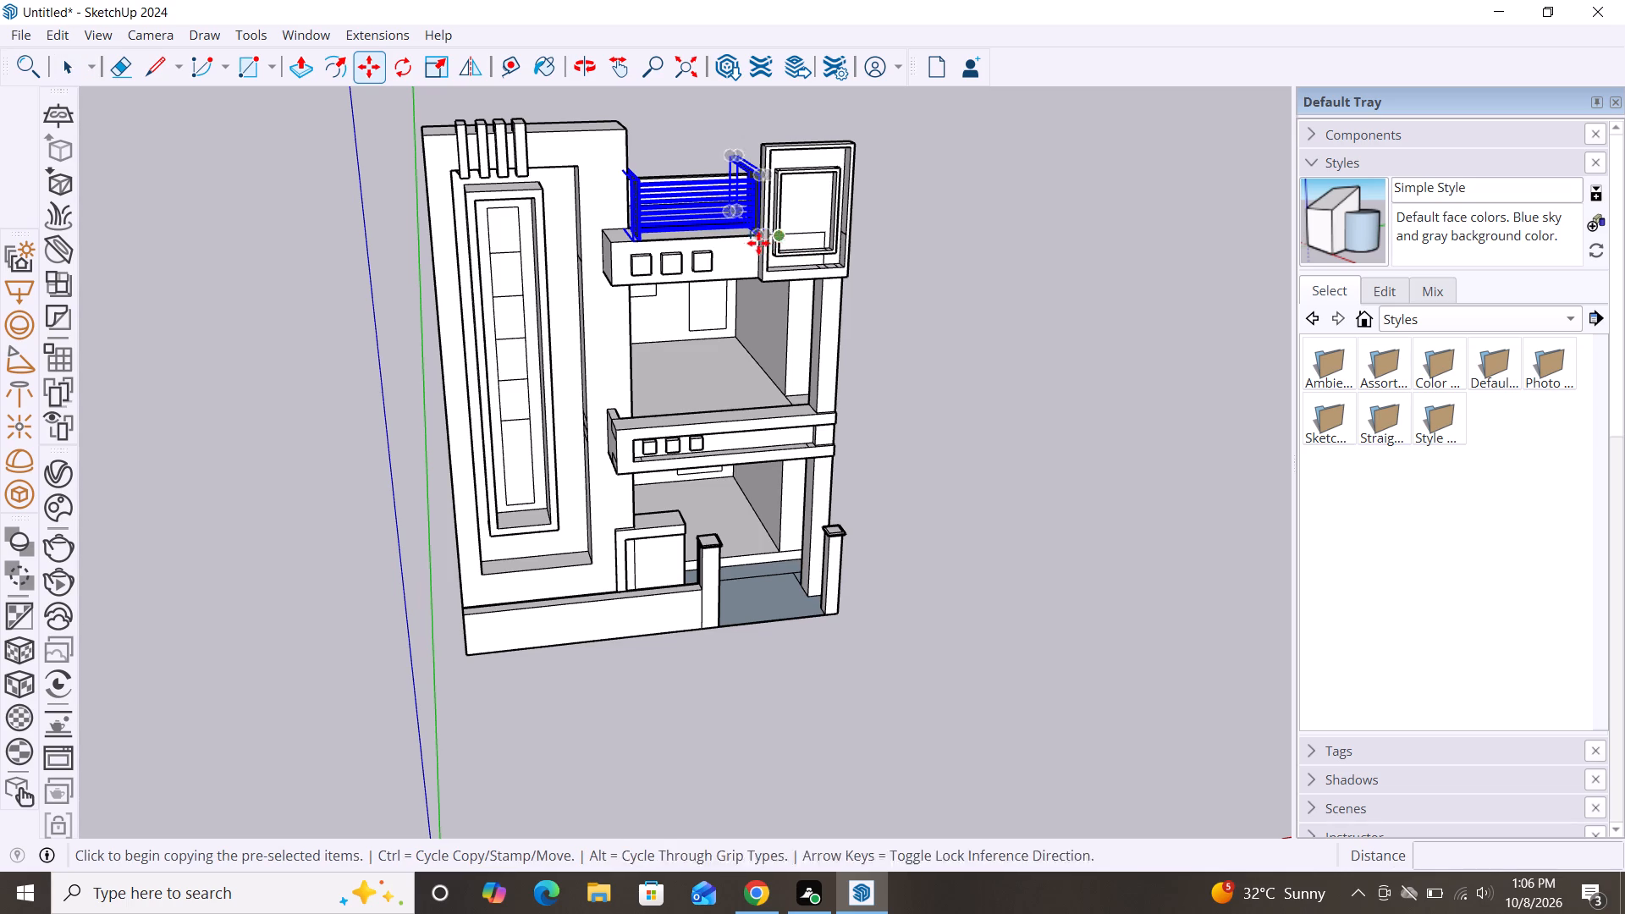
pyautogui.click(751, 240)
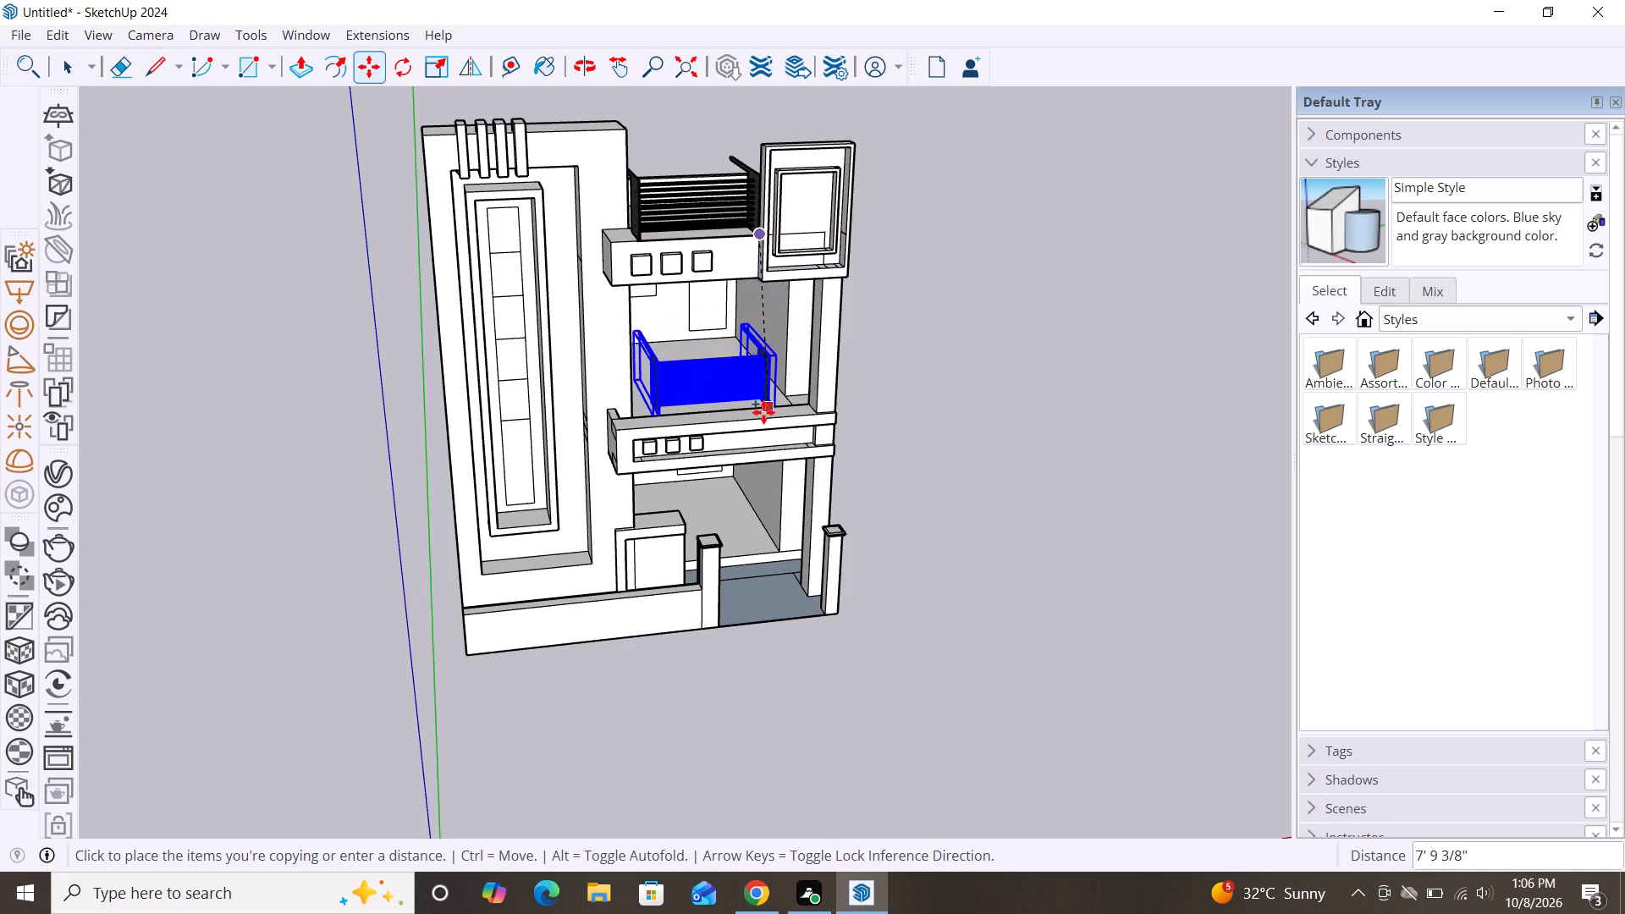
pyautogui.scroll(11, 763, 412)
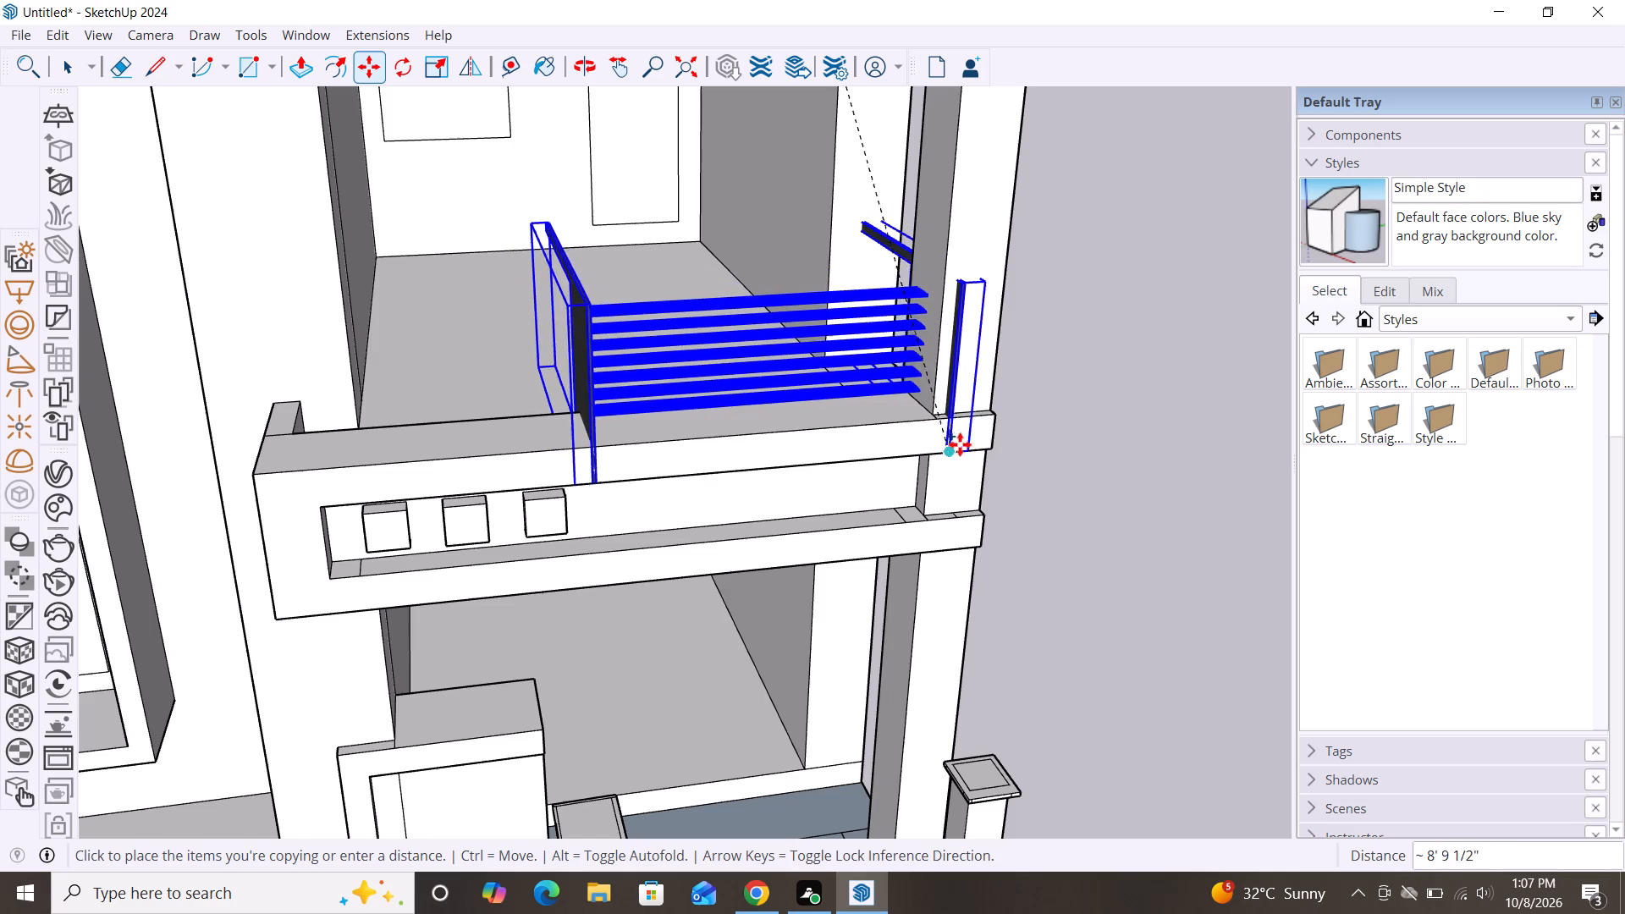
pyautogui.click(938, 422)
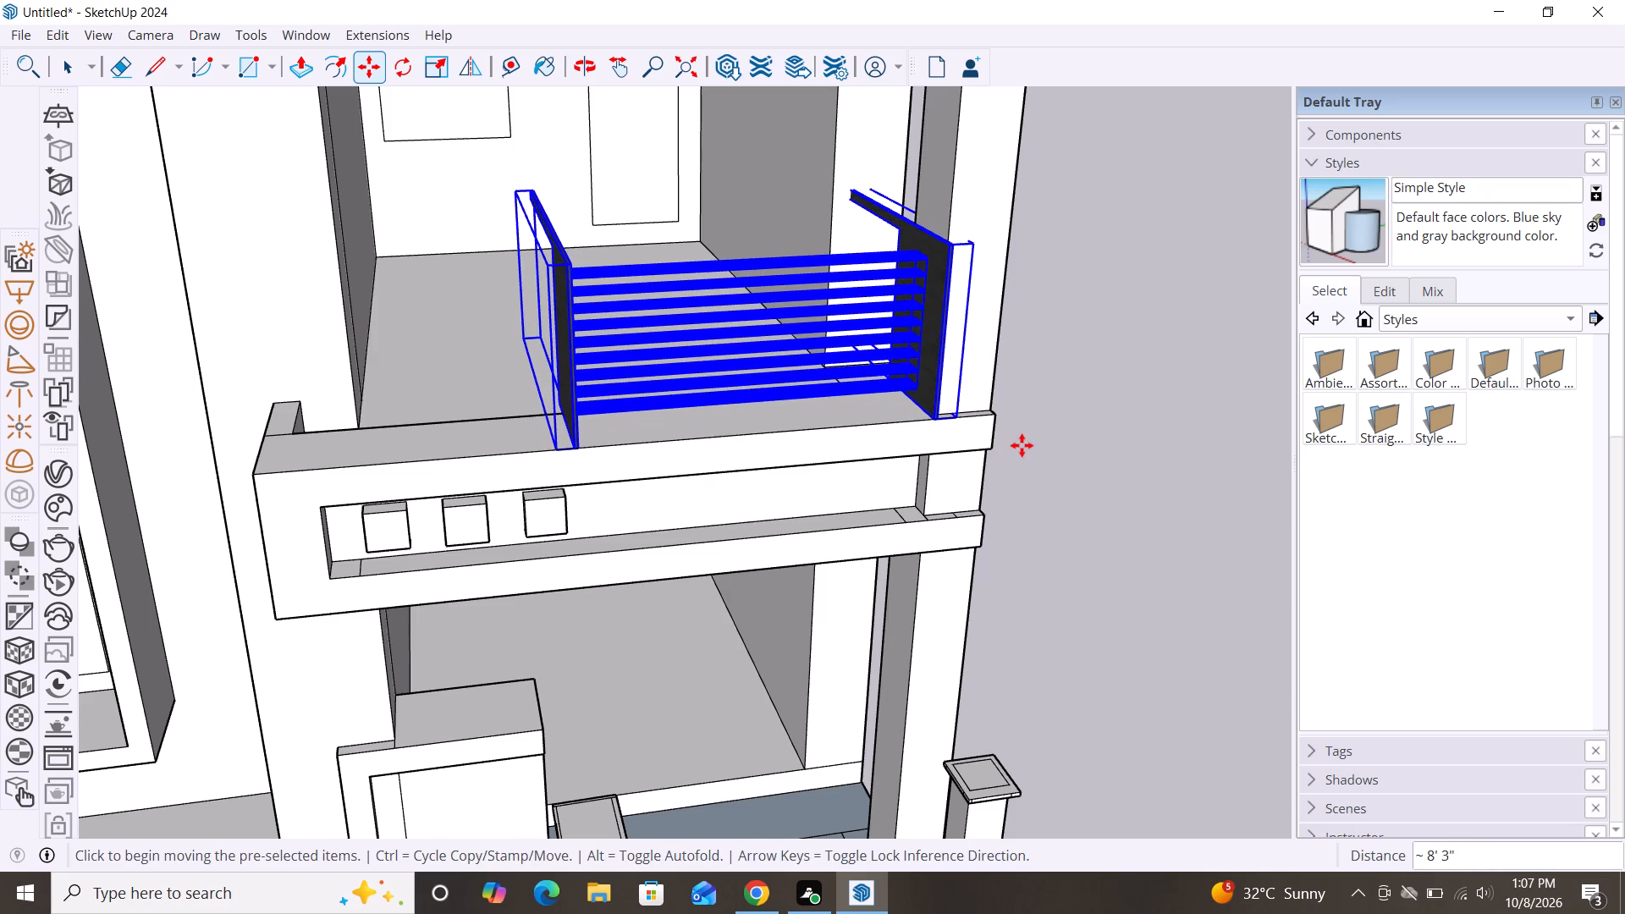
# Scale the copied lower railing along the red axis by 1.76 towards the tower, and deselect it.
pyautogui.press('space')
pyautogui.press('s')
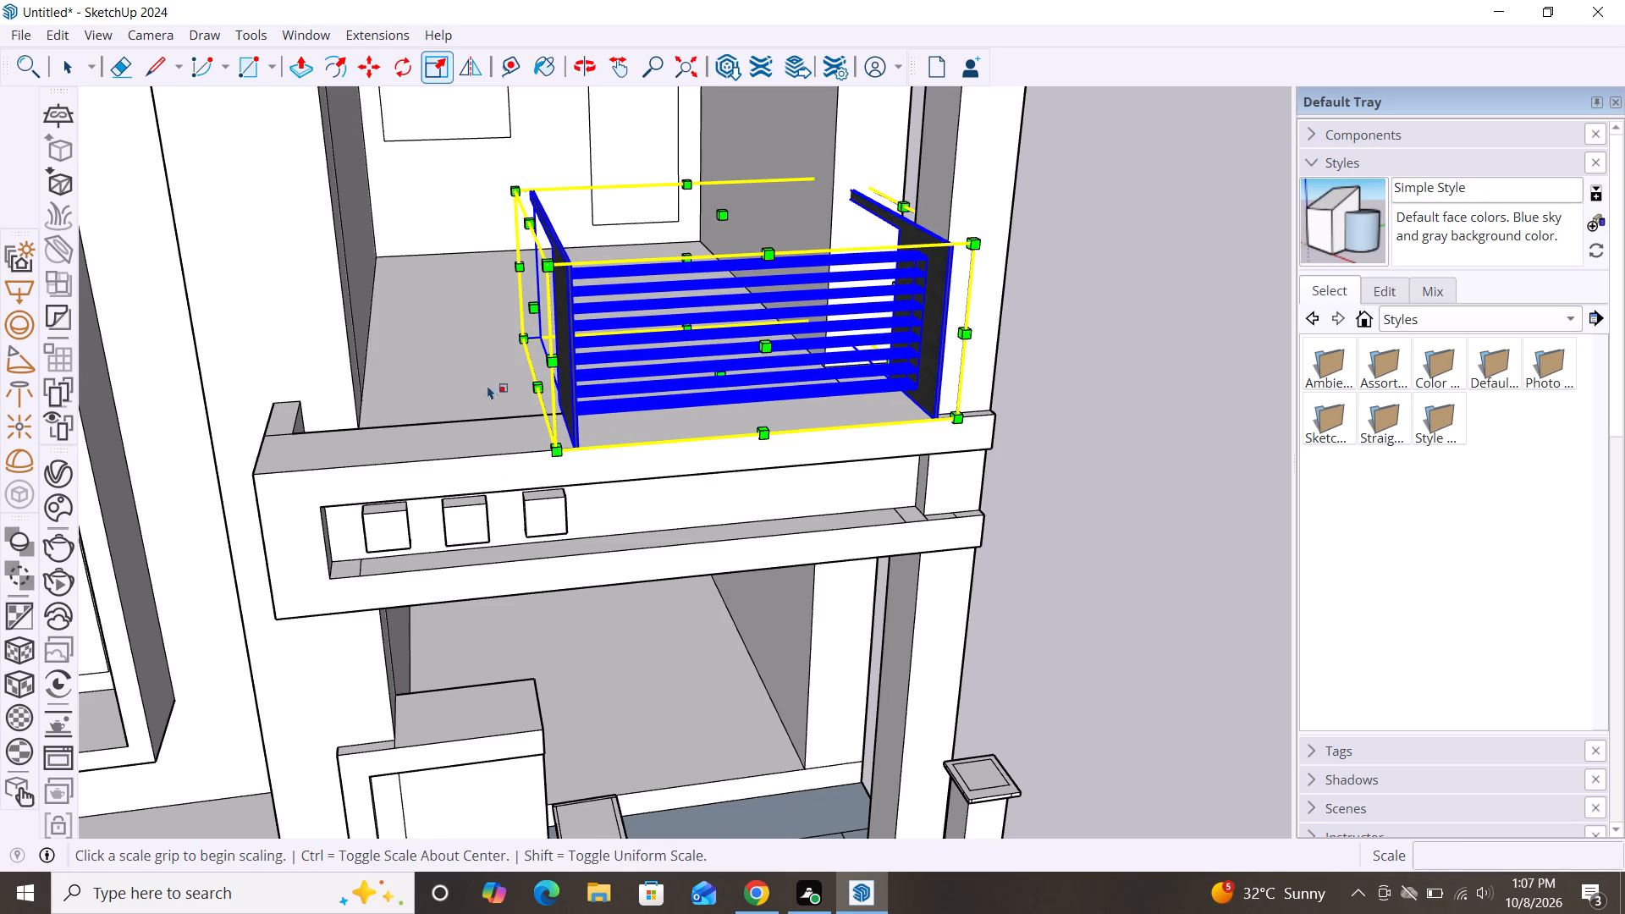
pyautogui.click(534, 308)
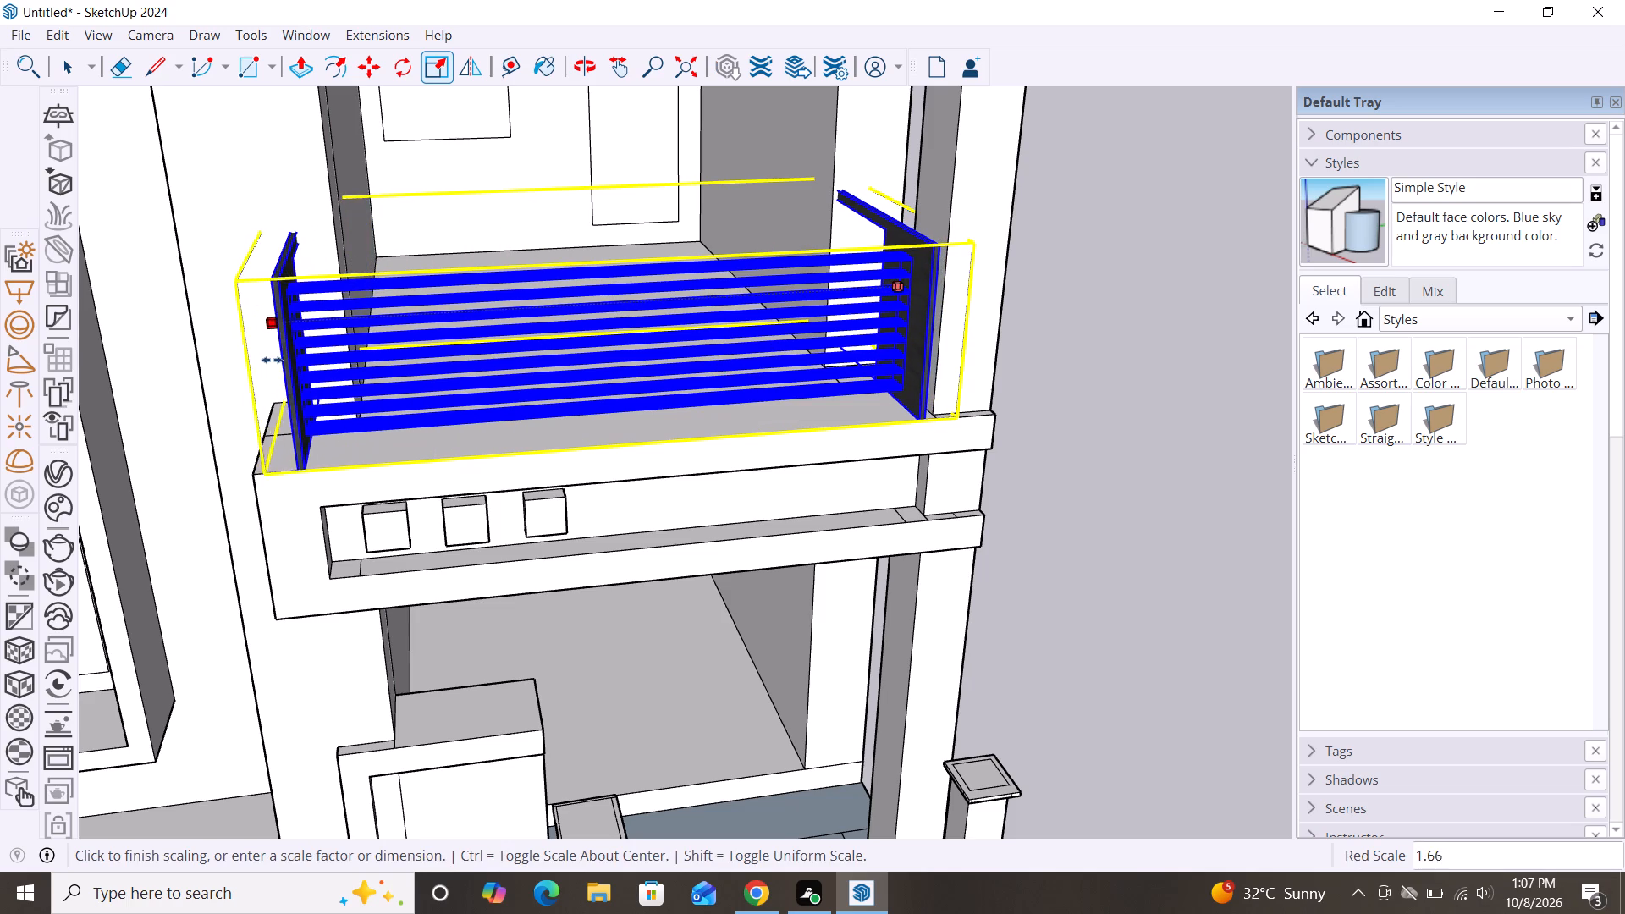
pyautogui.click(229, 365)
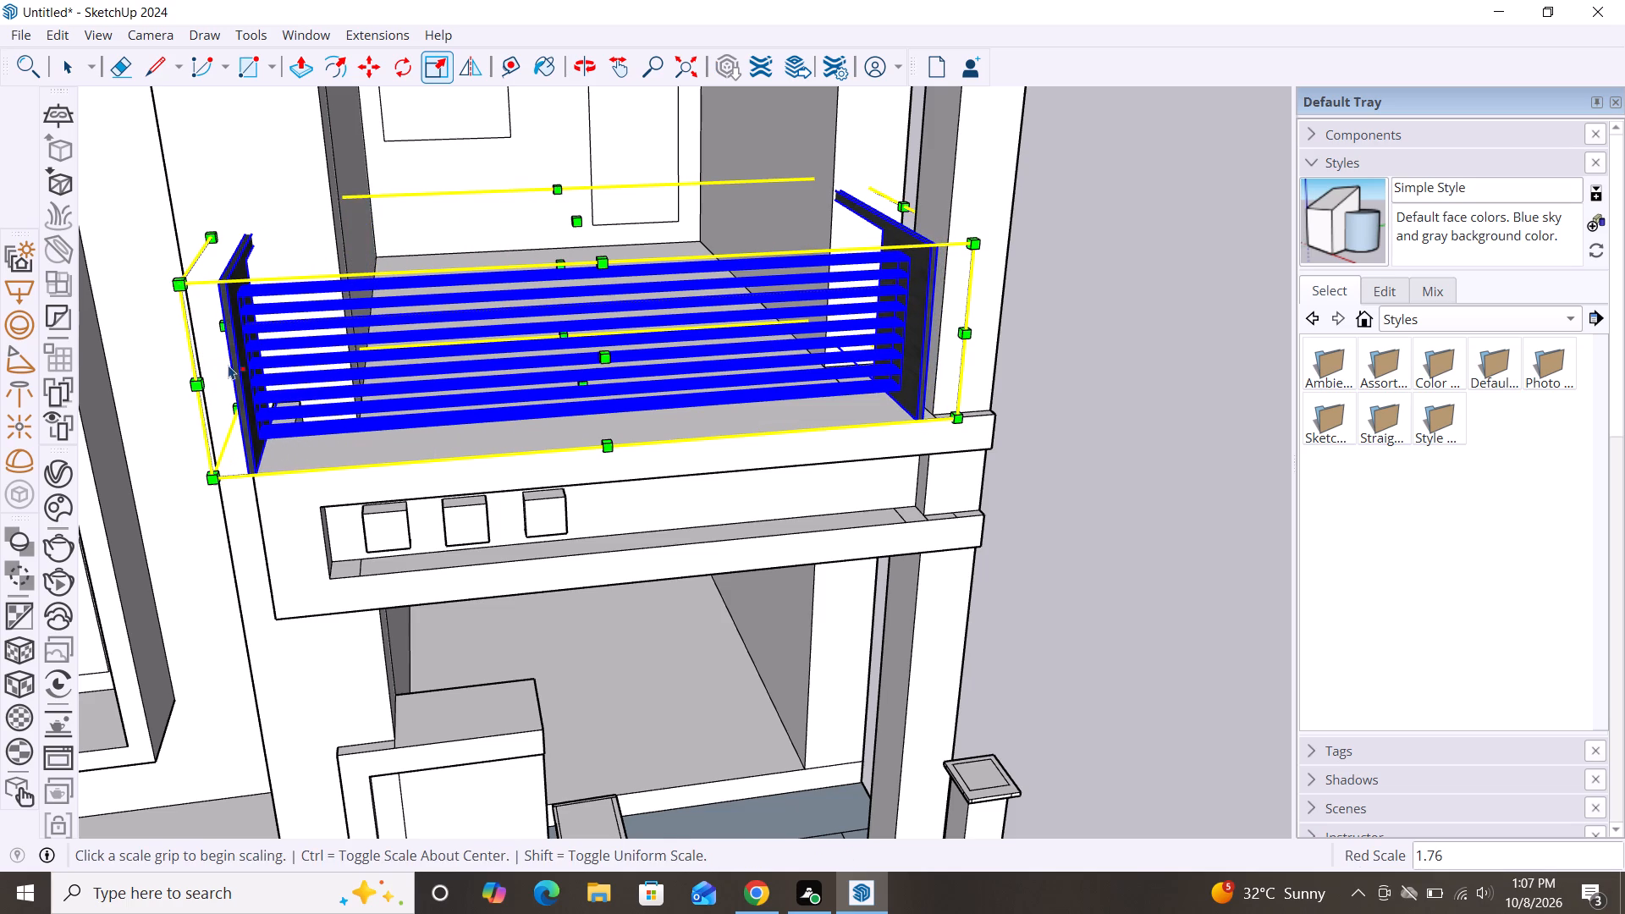
pyautogui.press('space')
pyautogui.scroll(-8, 200, 336)
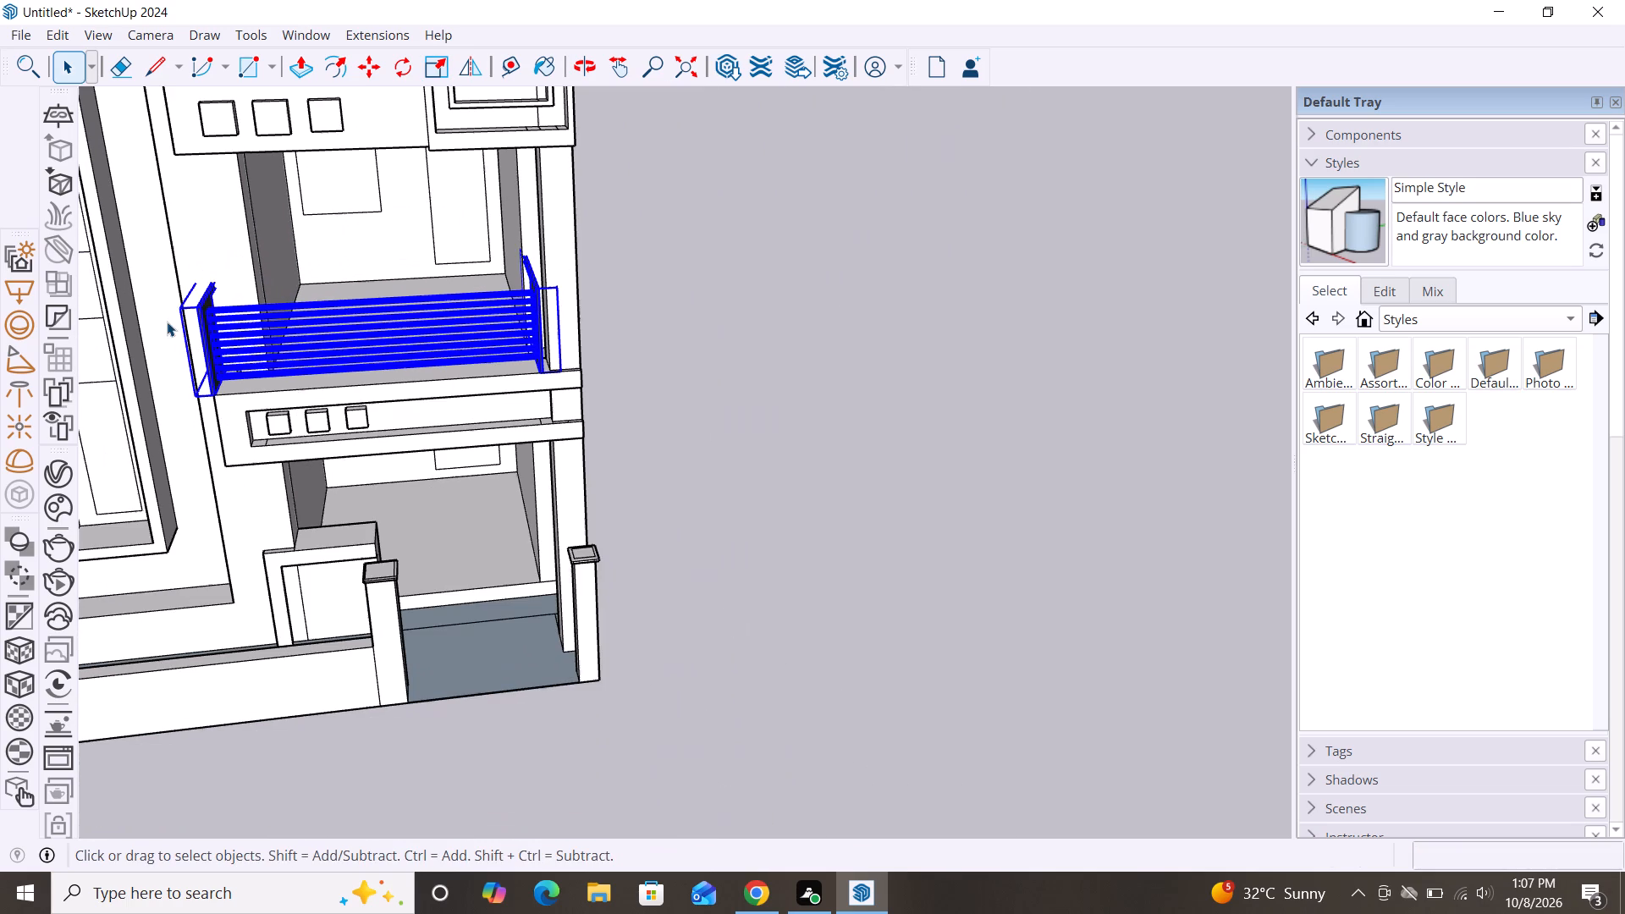
pyautogui.click(841, 416)
# Examine both balcony railings against the whole house facade from several angles and distances.
pyautogui.scroll(-3, 1056, 343)
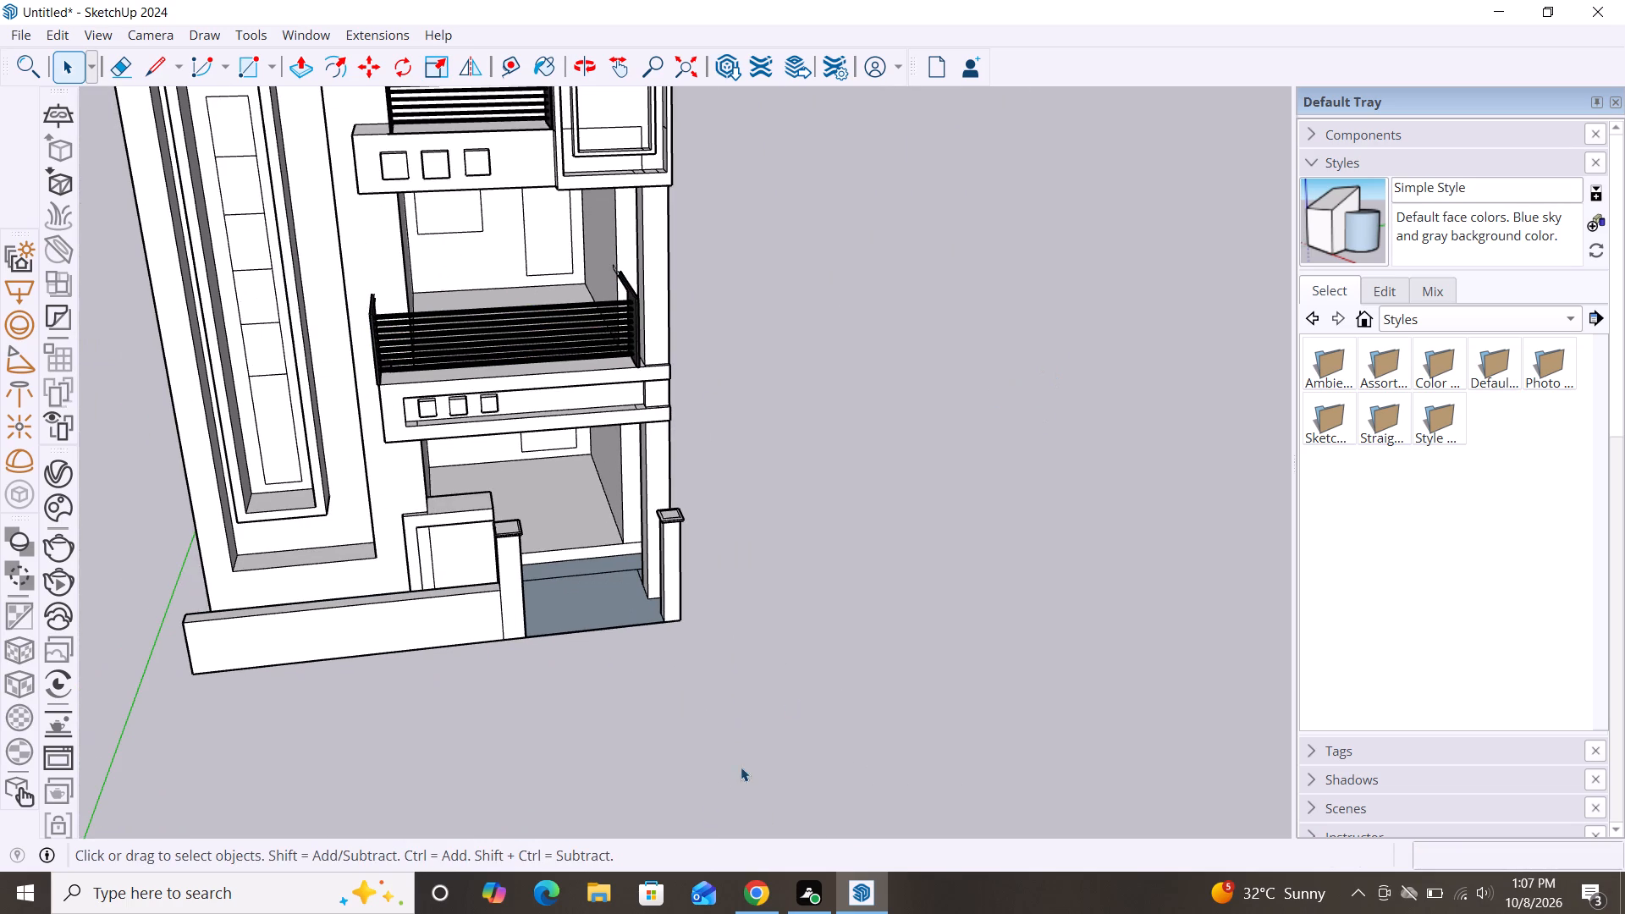
pyautogui.keyDown('alt'); pyautogui.moveTo(664, 817); pyautogui.dragTo(507, 643, button='middle'); pyautogui.keyUp('alt')
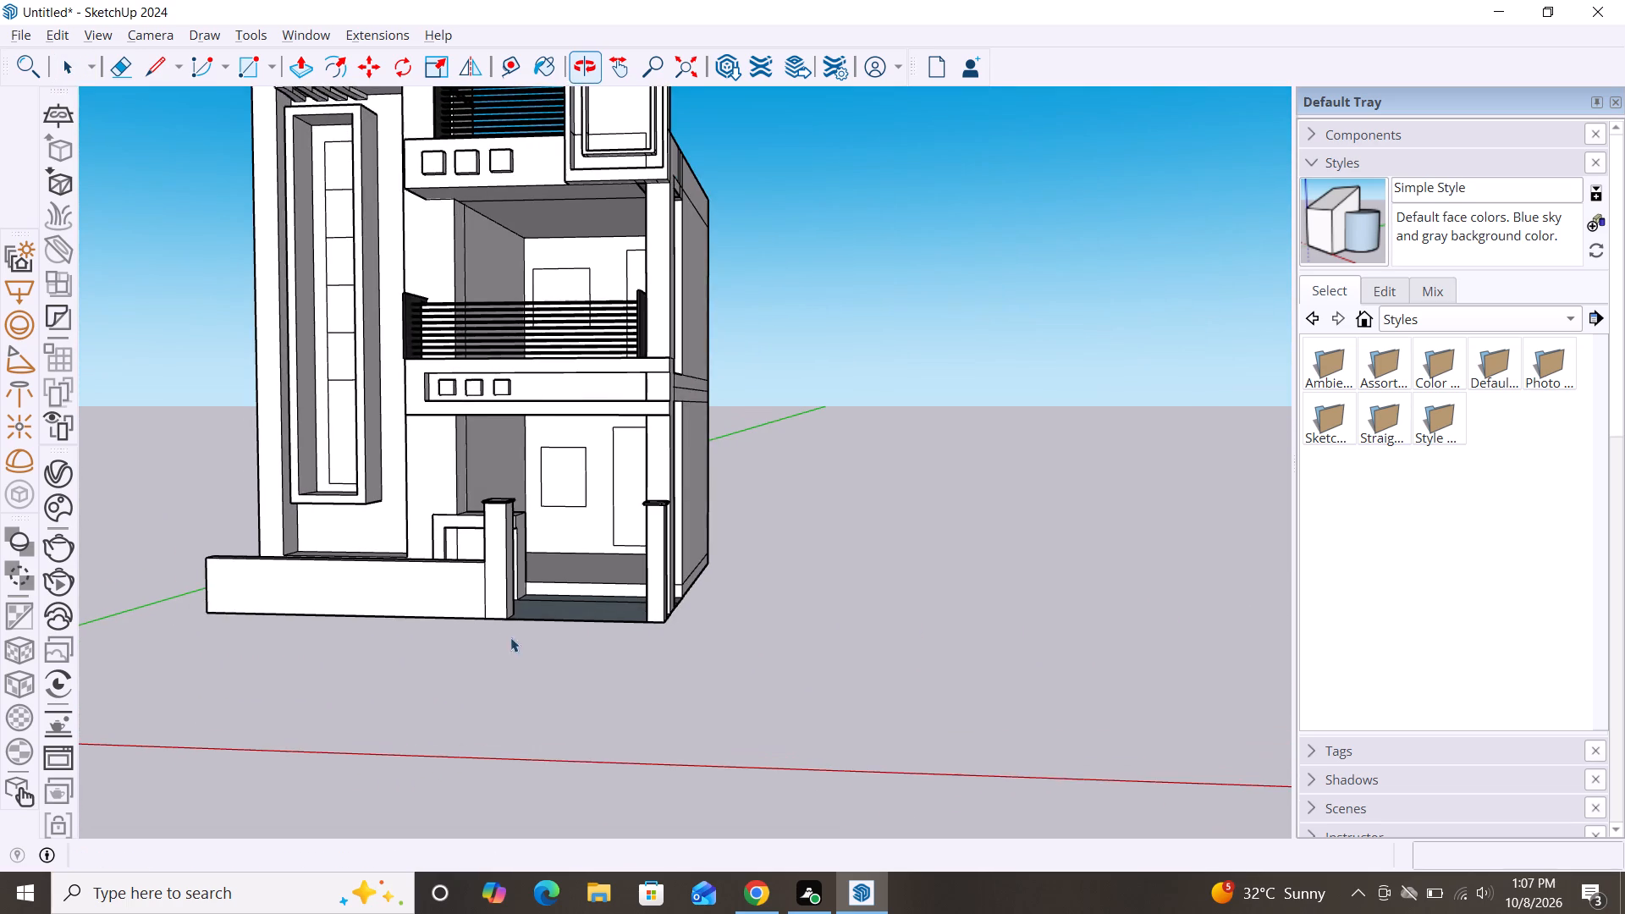
pyautogui.scroll(-5, 873, 401)
pyautogui.keyDown('alt'); pyautogui.moveTo(805, 581); pyautogui.dragTo(937, 570, button='middle'); pyautogui.keyUp('alt')
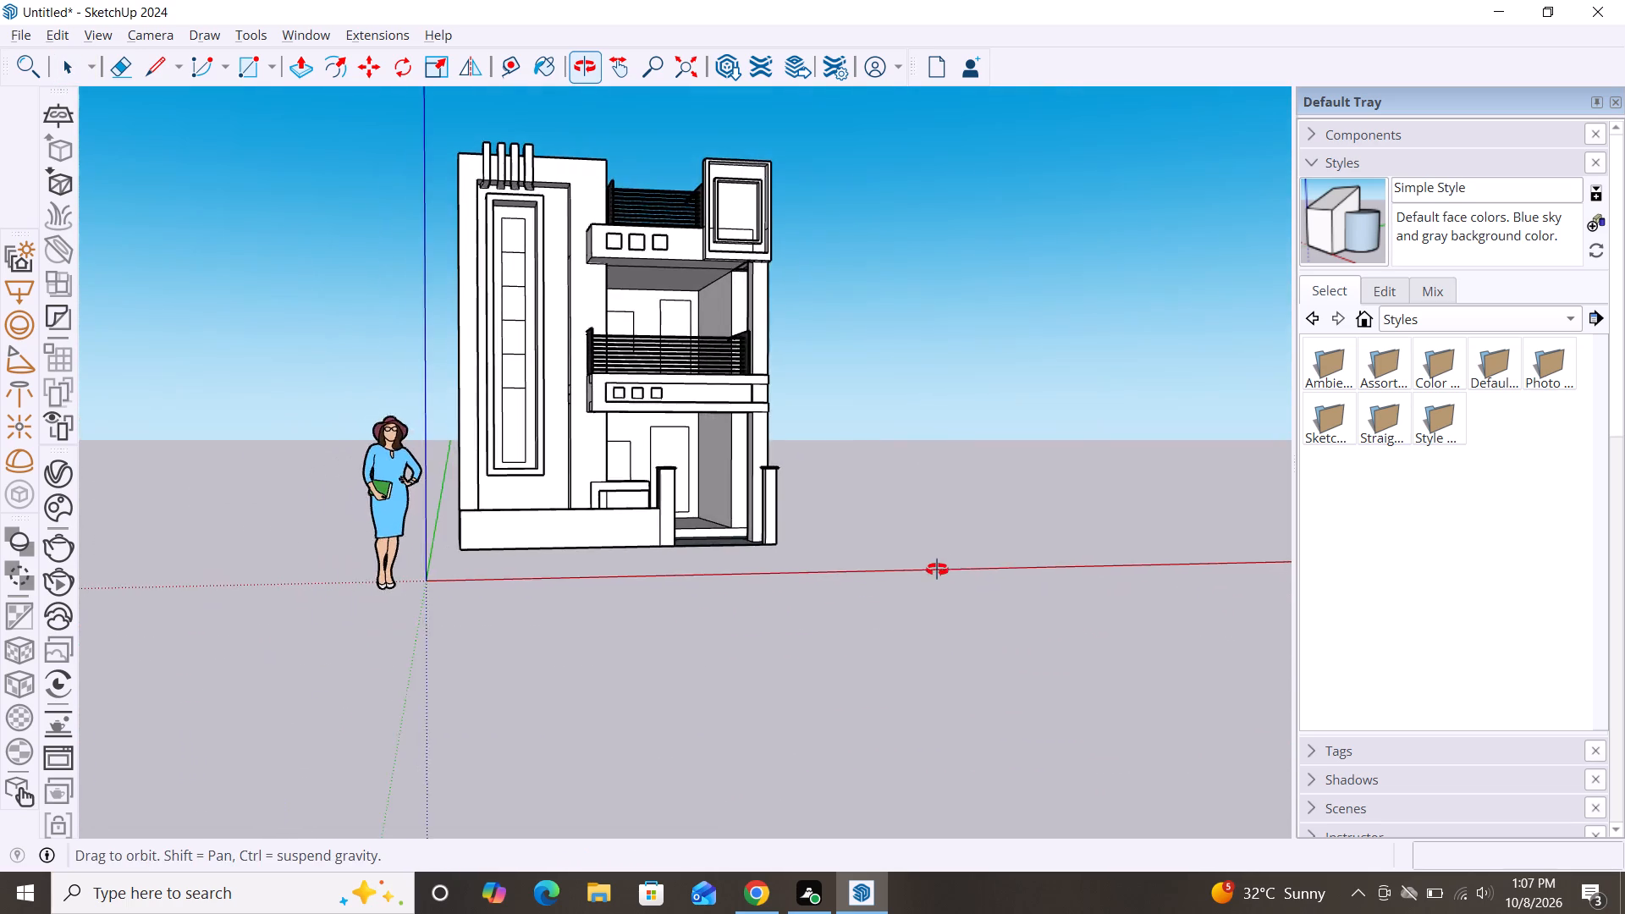
pyautogui.keyDown('alt'); pyautogui.moveTo(937, 570); pyautogui.dragTo(868, 590, button='middle'); pyautogui.keyUp('alt')
pyautogui.scroll(6, 599, 348)
pyautogui.scroll(-3, 602, 353)
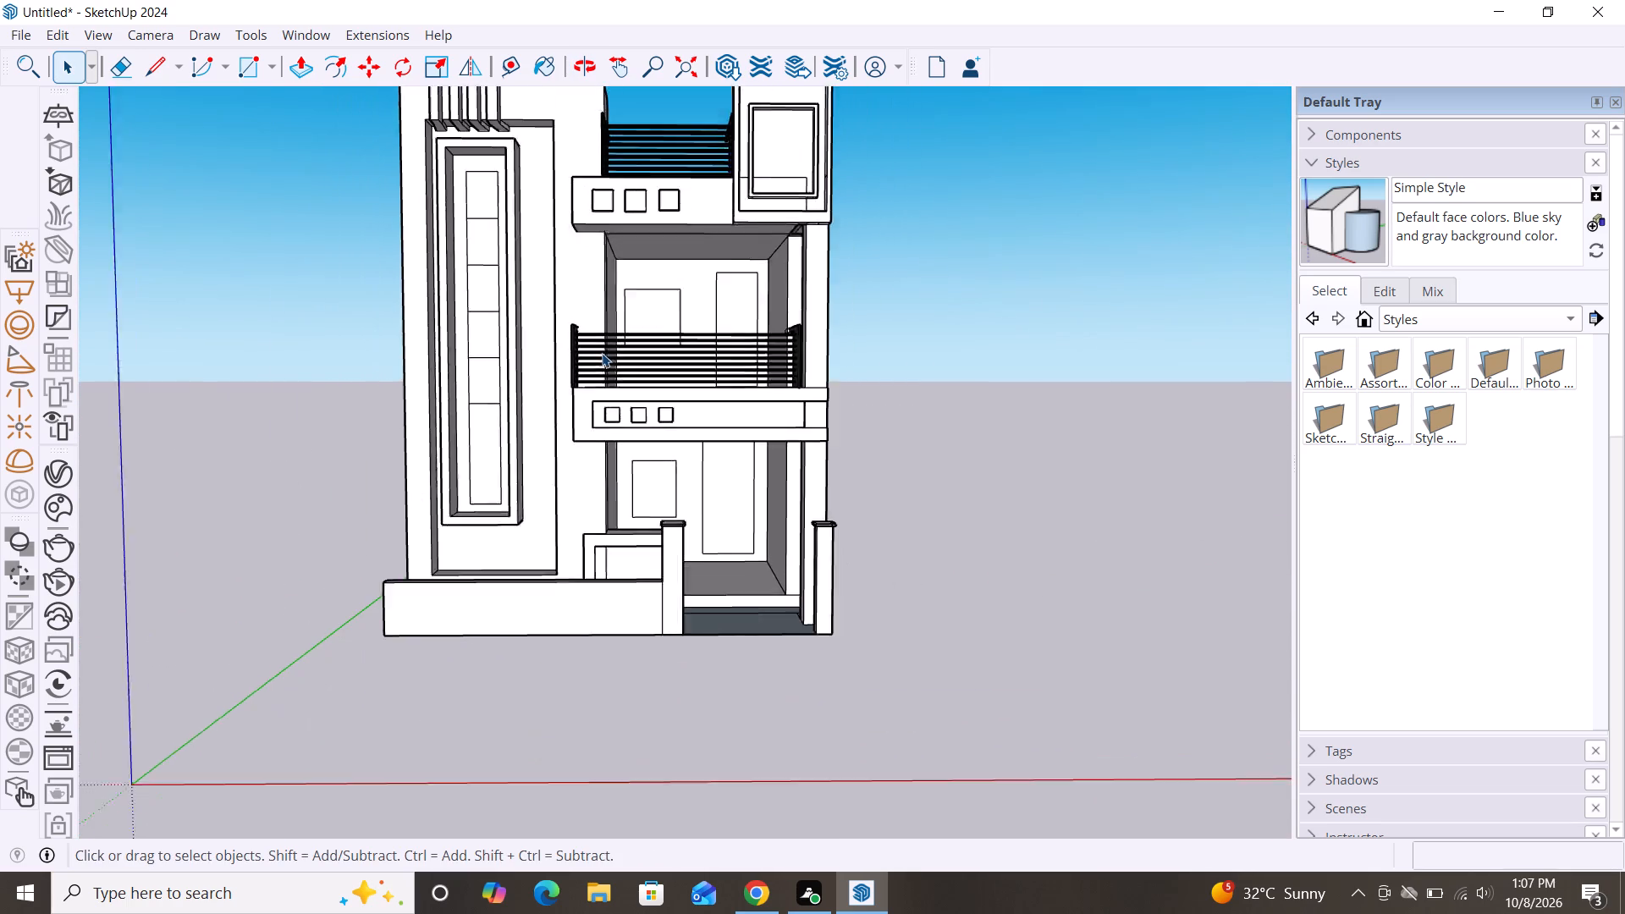
pyautogui.scroll(-3, 602, 353)
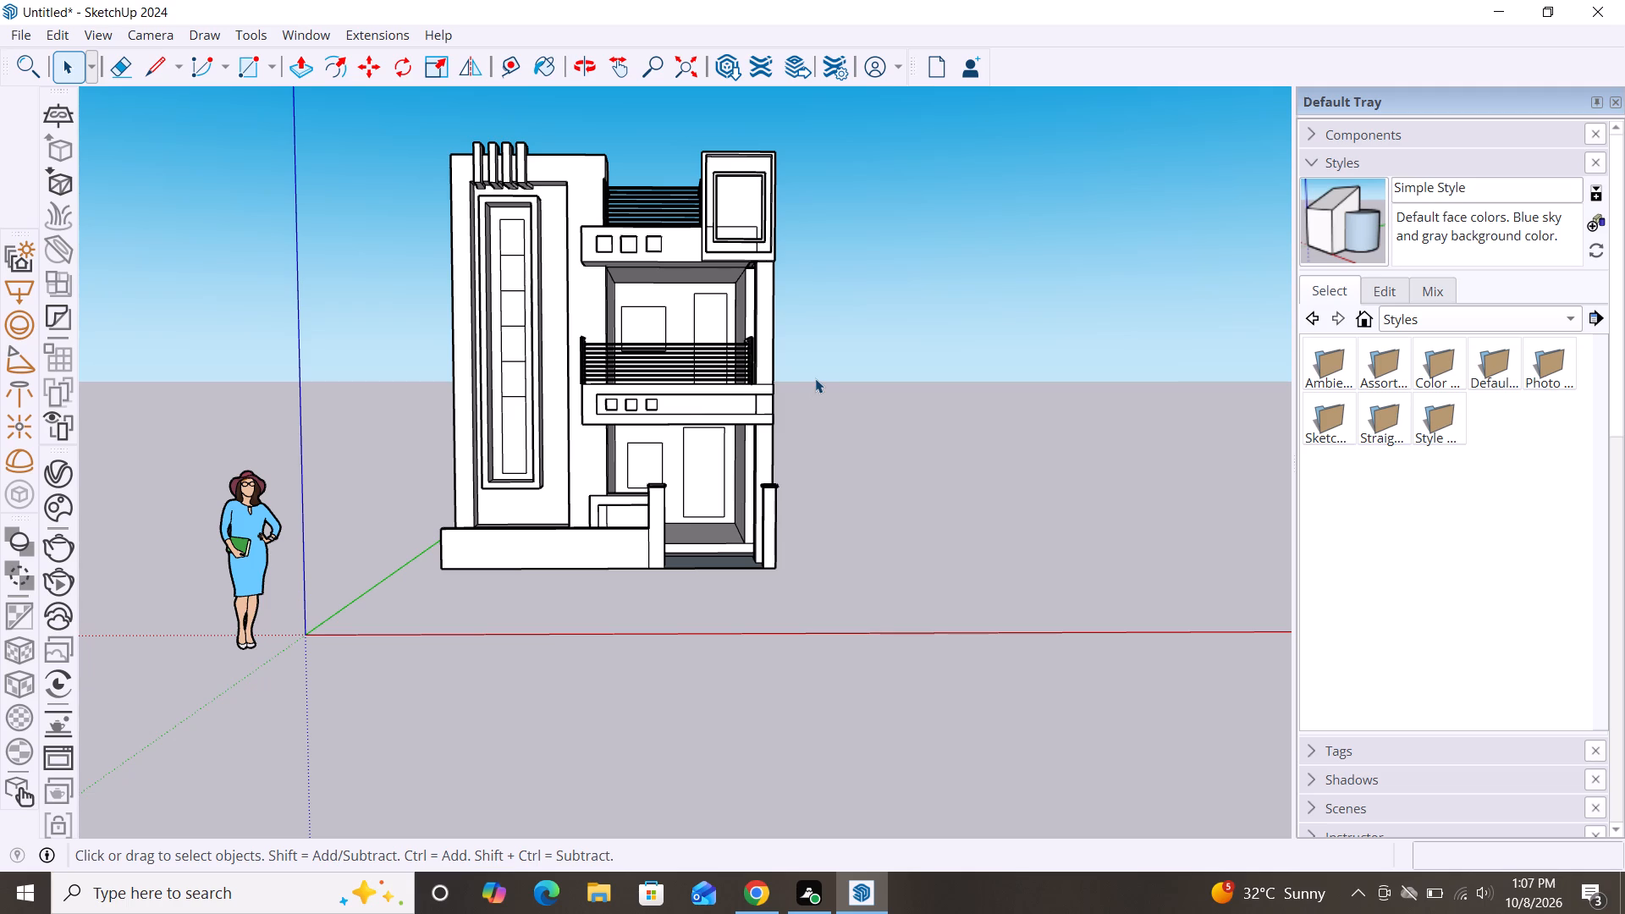
pyautogui.scroll(-2, 819, 365)
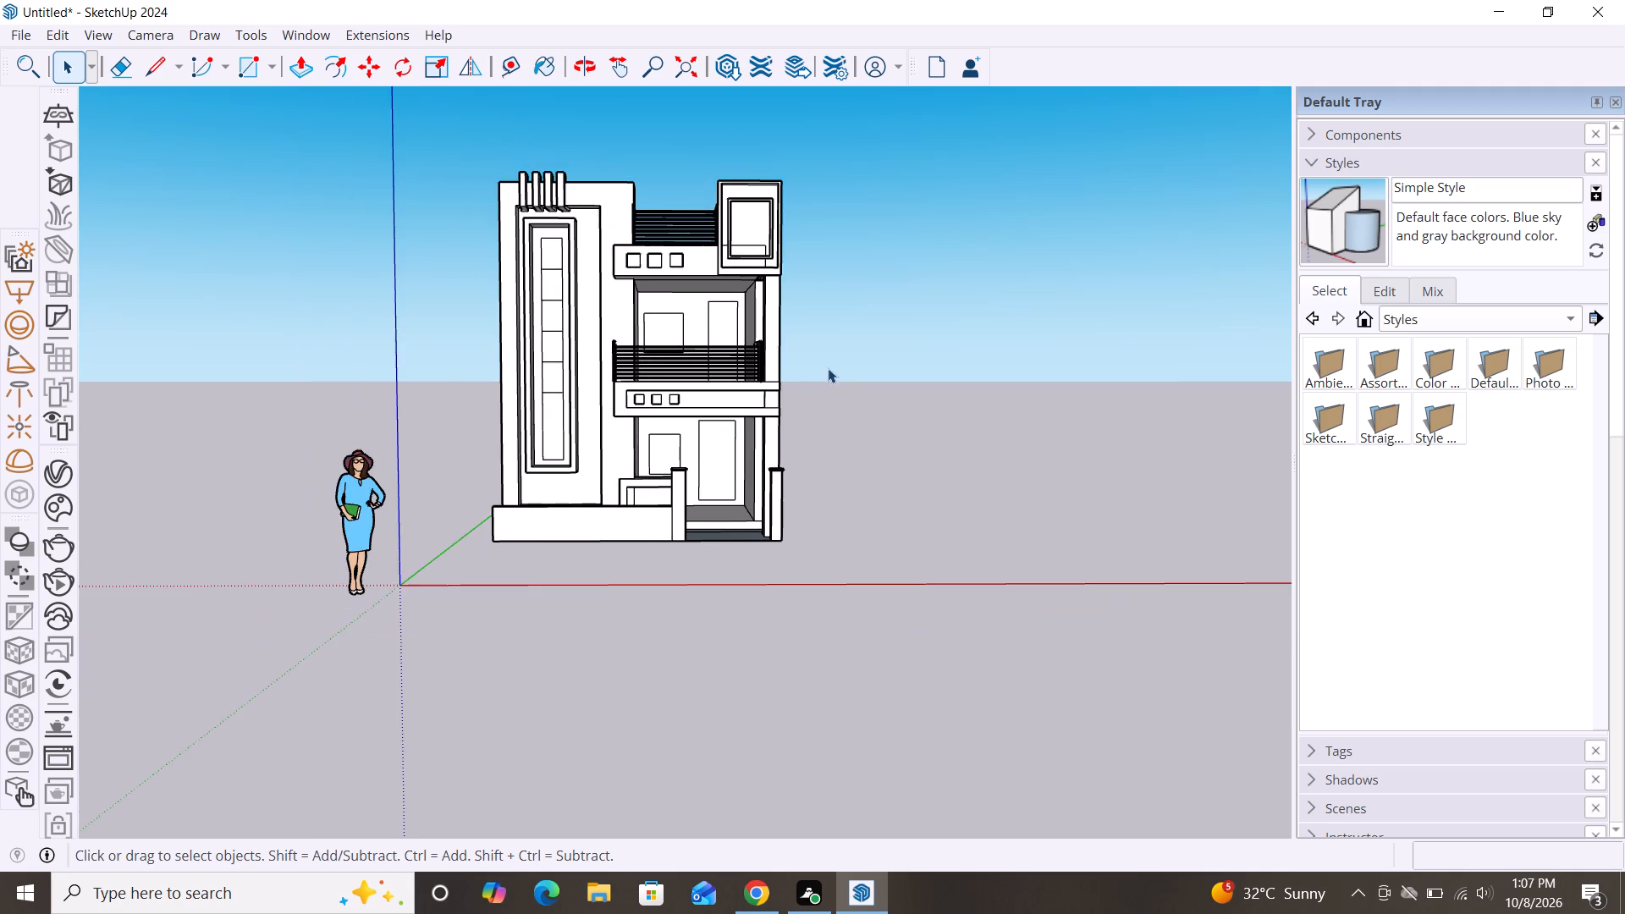
pyautogui.scroll(-2, 839, 392)
pyautogui.keyDown('alt'); pyautogui.moveTo(811, 660); pyautogui.dragTo(832, 735, button='middle'); pyautogui.keyUp('alt')
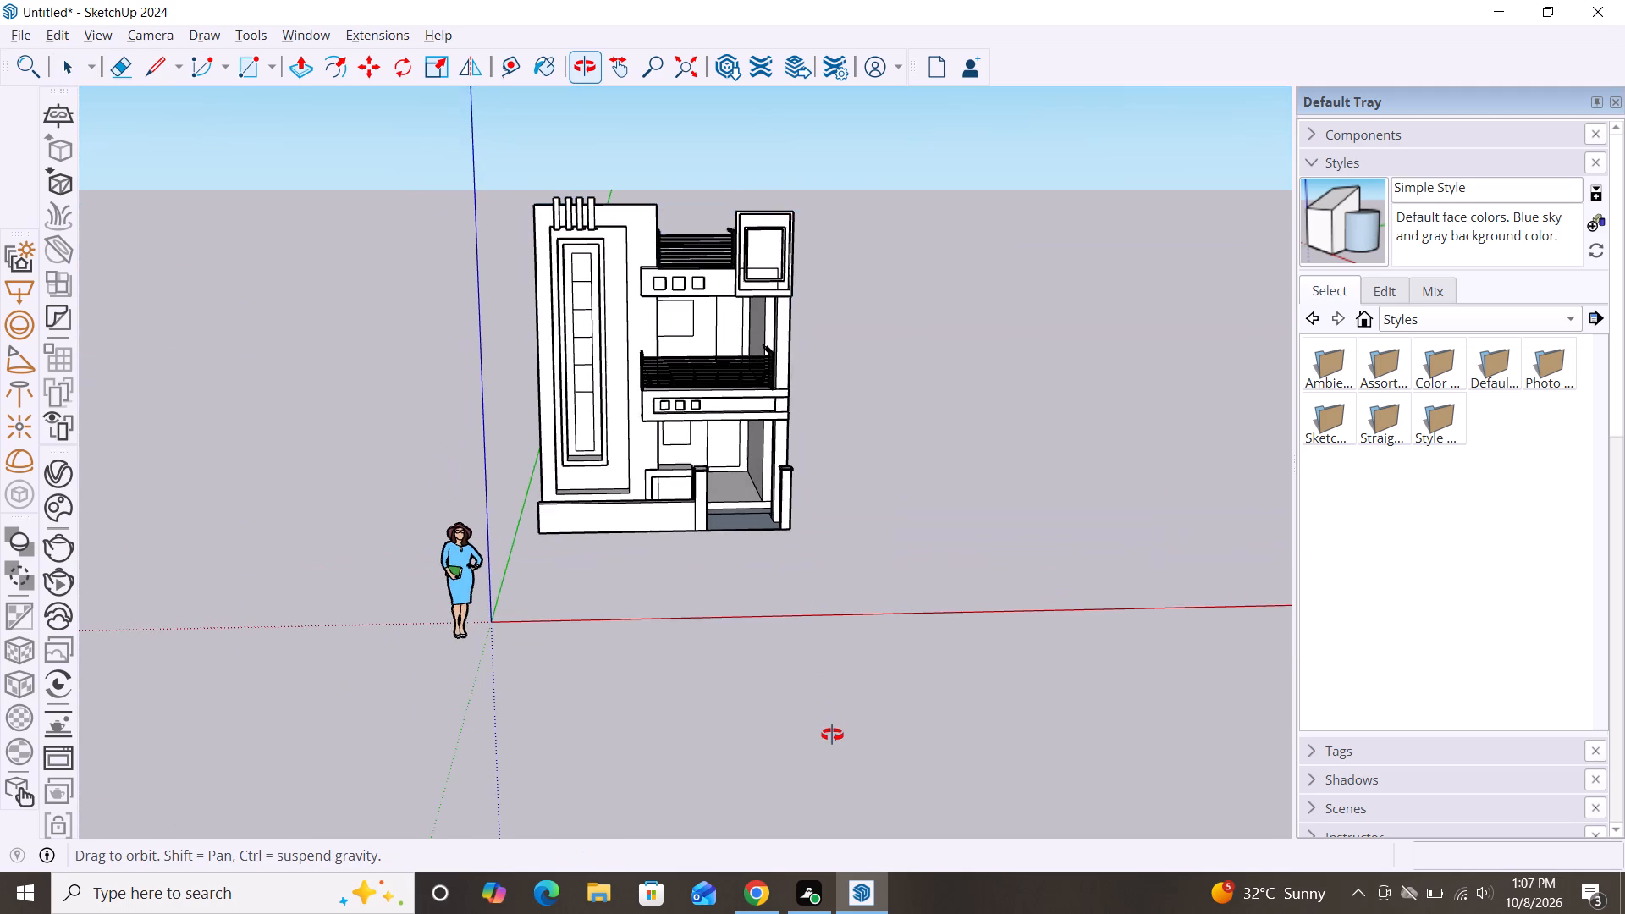
pyautogui.keyDown('alt'); pyautogui.moveTo(832, 735); pyautogui.dragTo(752, 619, button='middle'); pyautogui.keyUp('alt')
pyautogui.scroll(3, 676, 460)
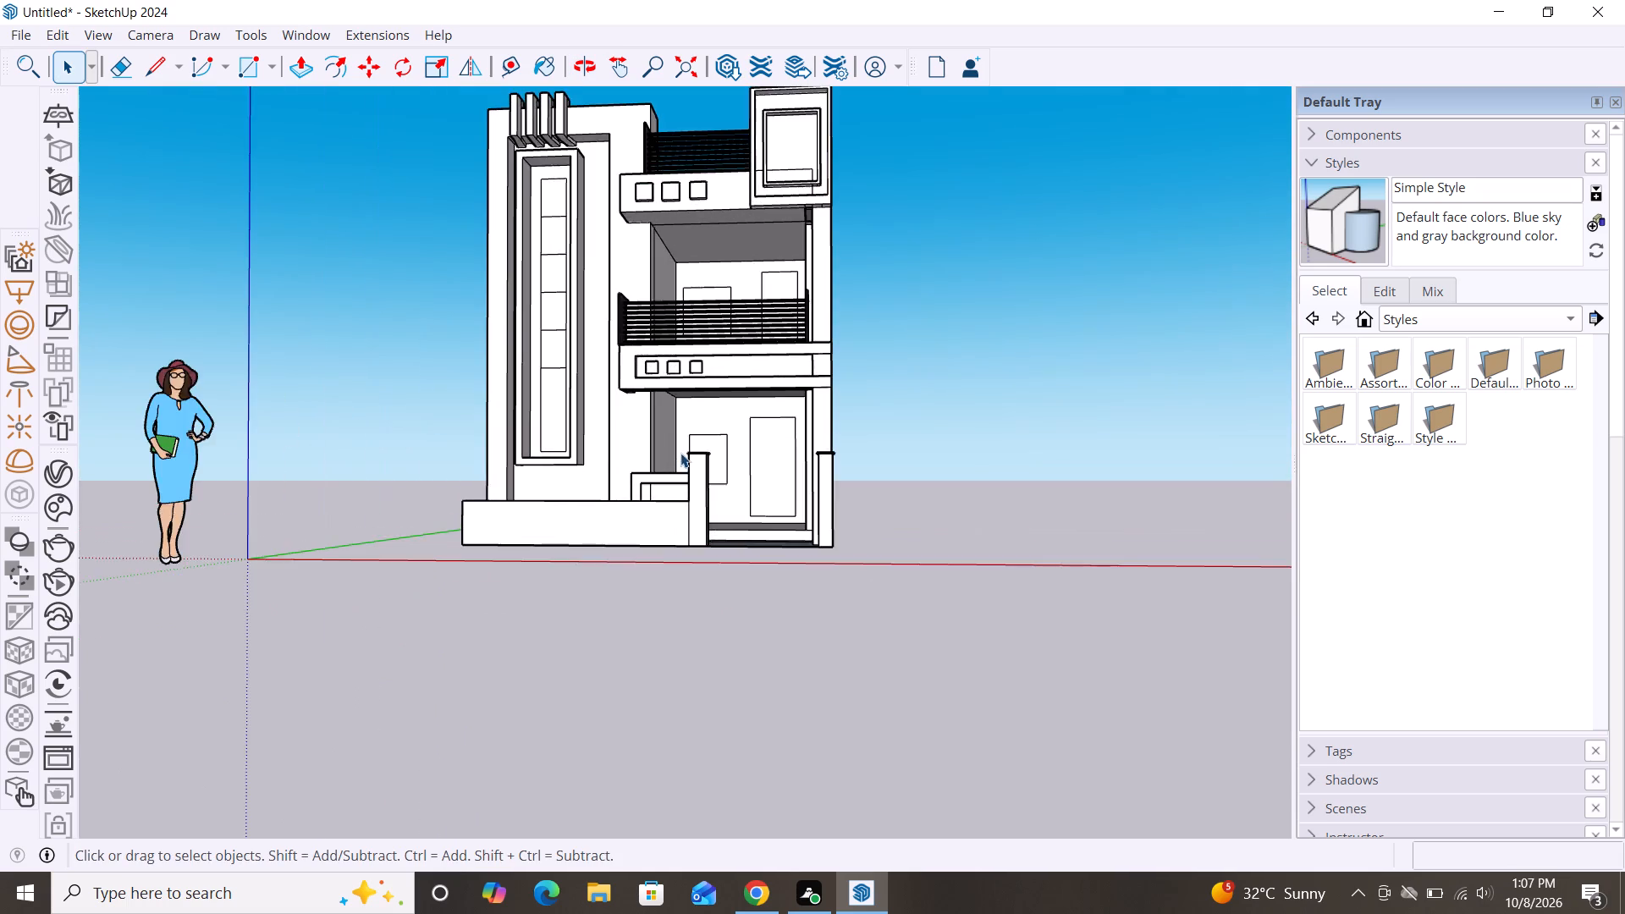
pyautogui.scroll(-3, 675, 453)
pyautogui.keyDown('alt'); pyautogui.moveTo(705, 674); pyautogui.dragTo(812, 734, button='middle'); pyautogui.keyUp('alt')
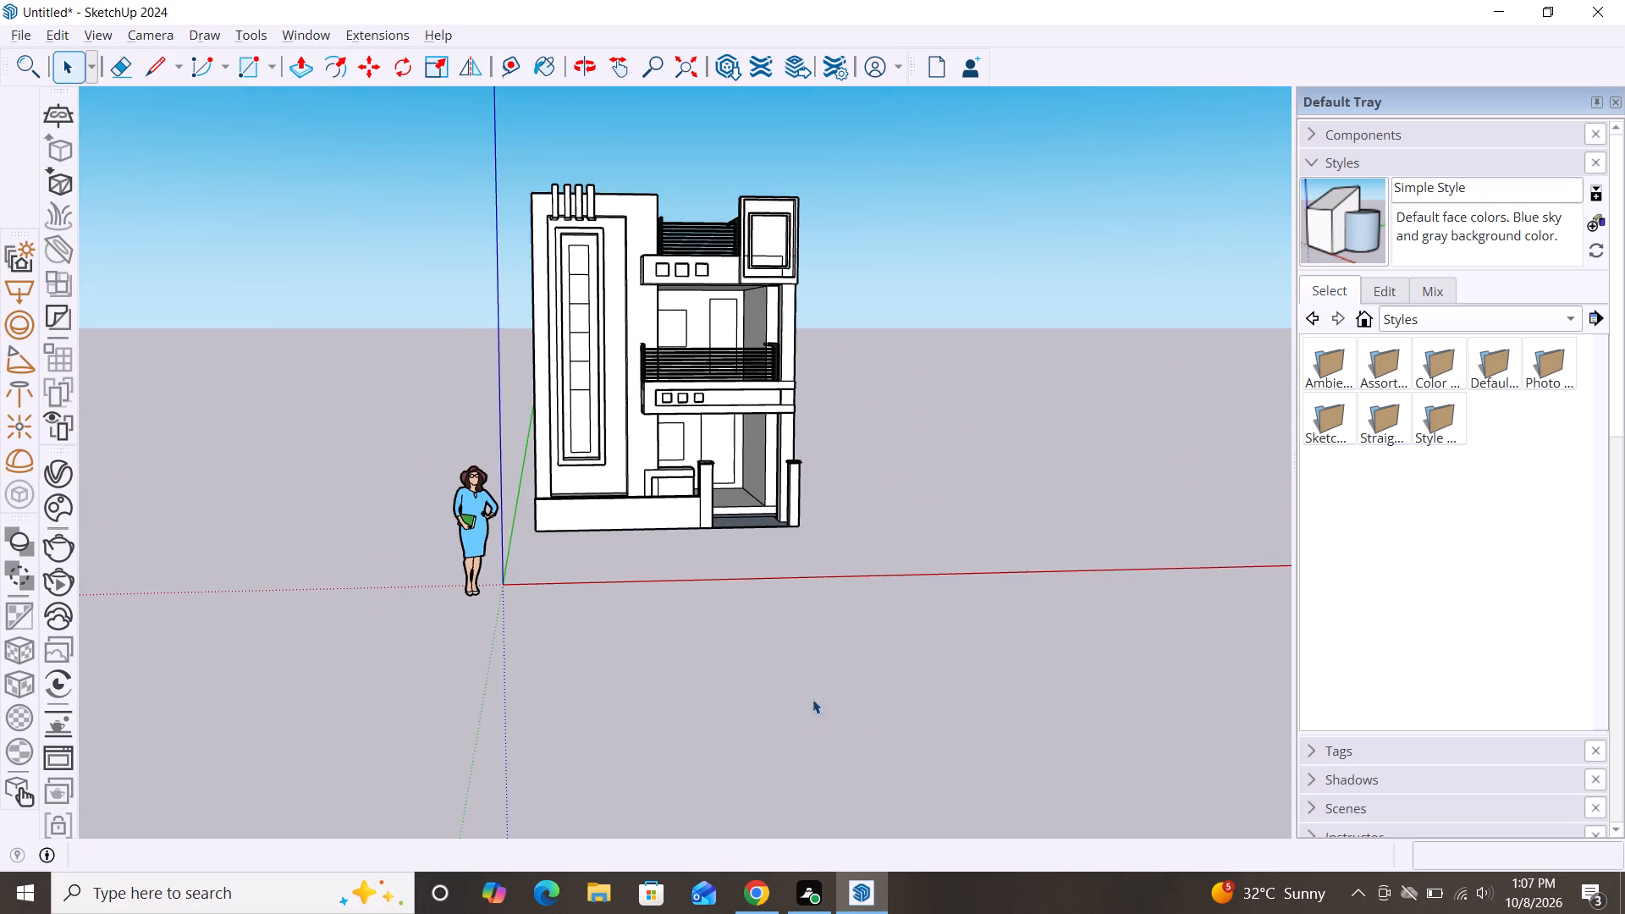
pyautogui.scroll(6, 743, 478)
pyautogui.scroll(-1, 840, 519)
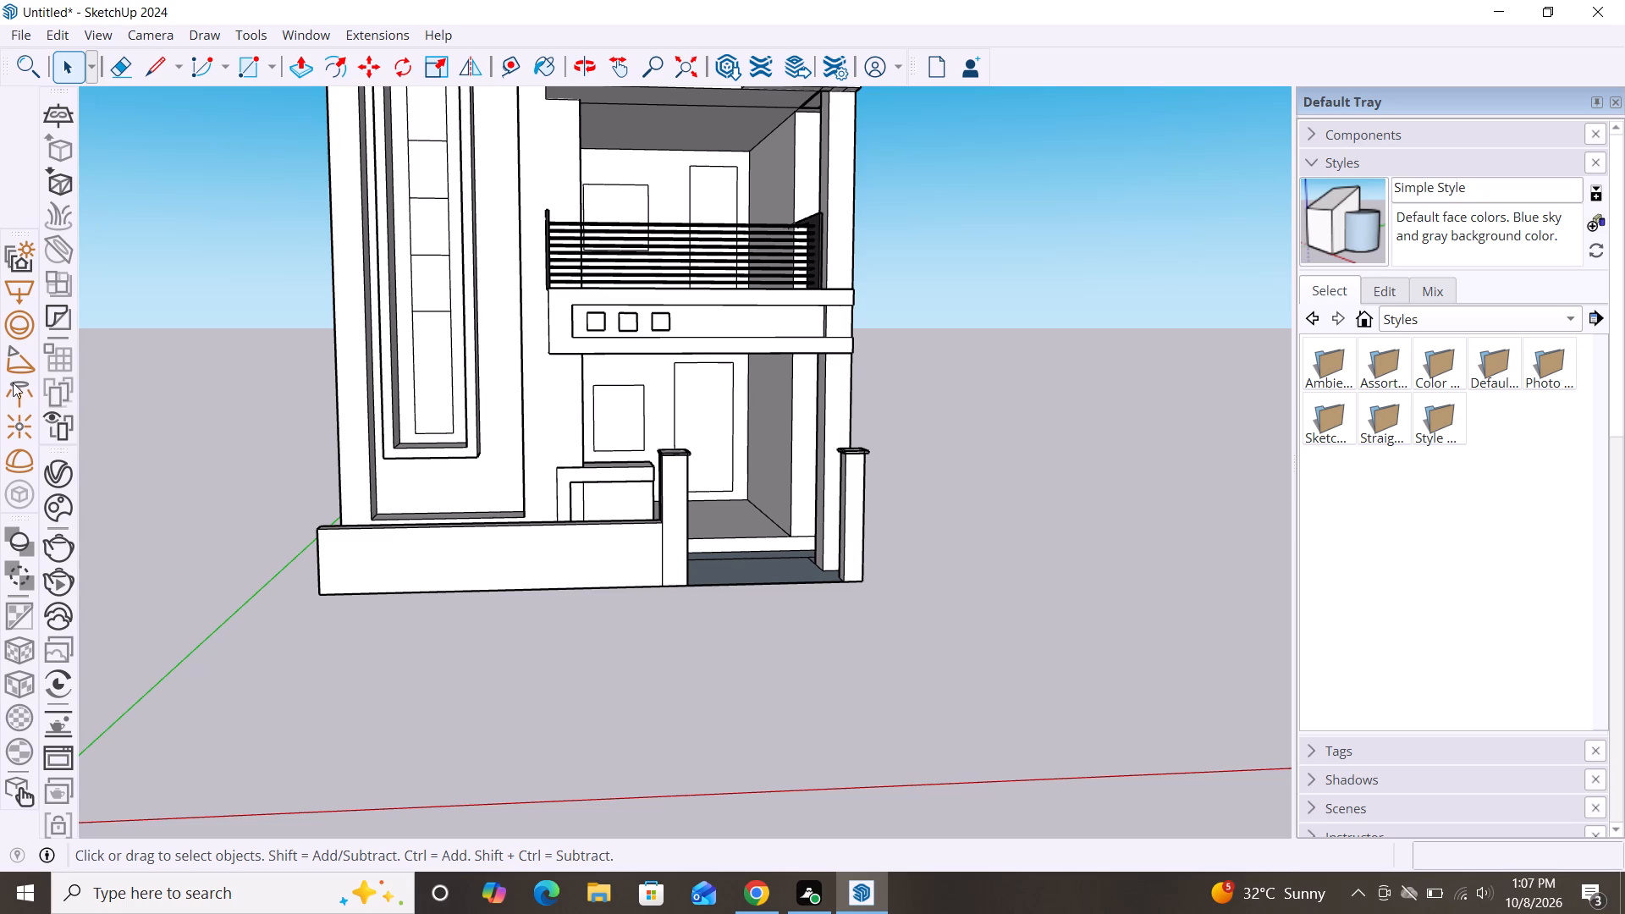
# Import the "jendela" window model from Downloads and place it beside the house's ground floor.
pyautogui.click(14, 36)
pyautogui.click(88, 339)
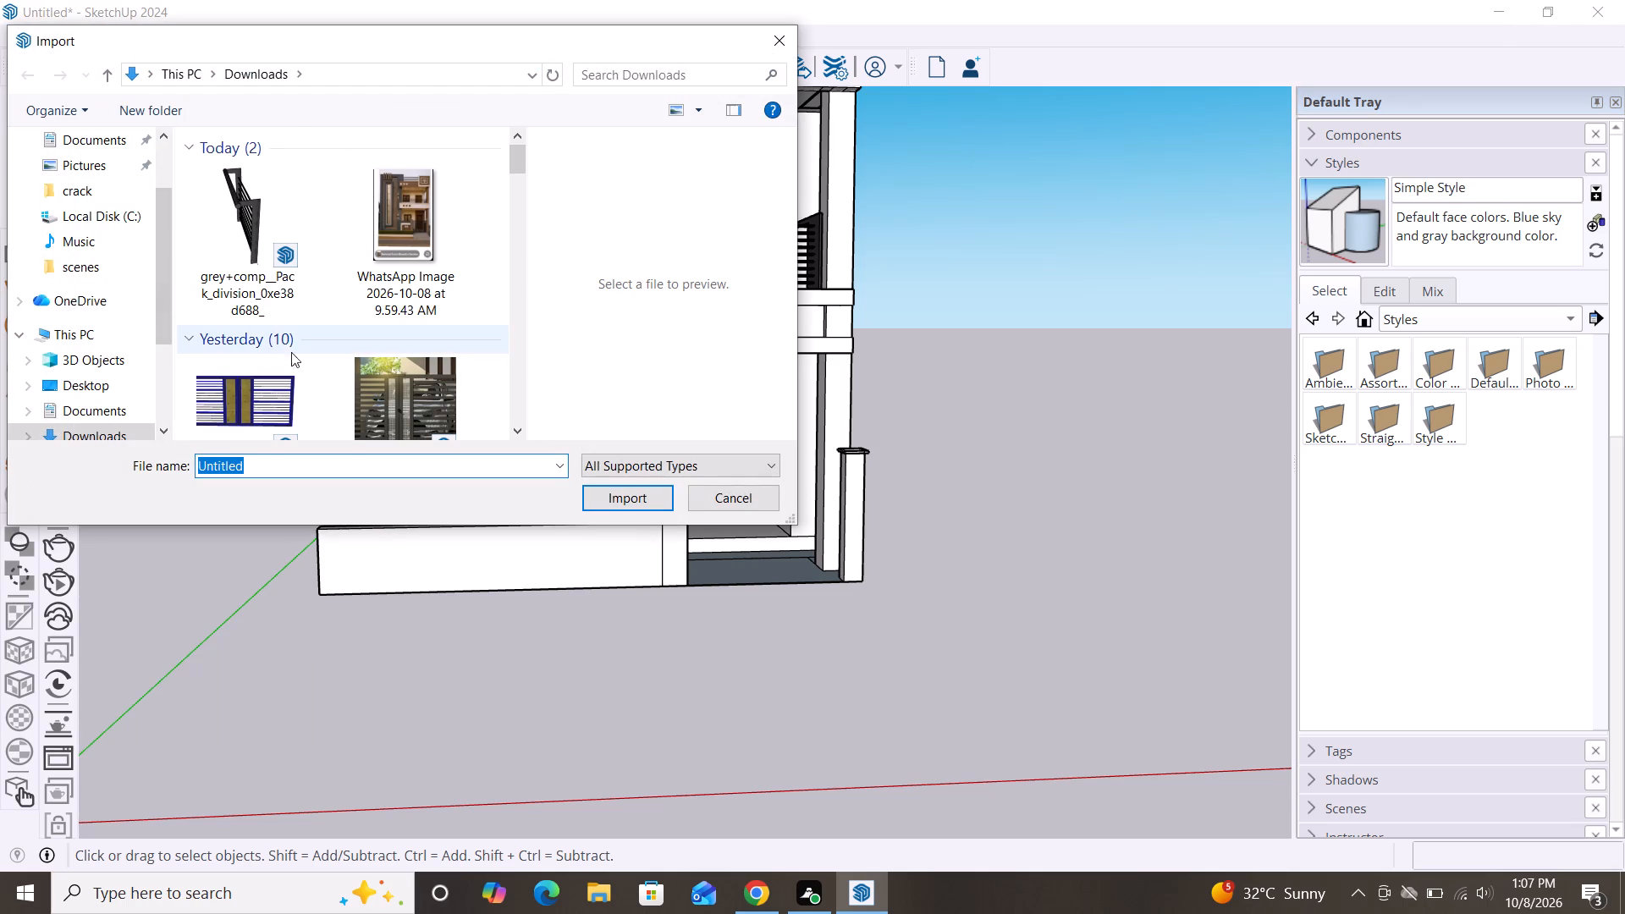
pyautogui.scroll(-2, 328, 368)
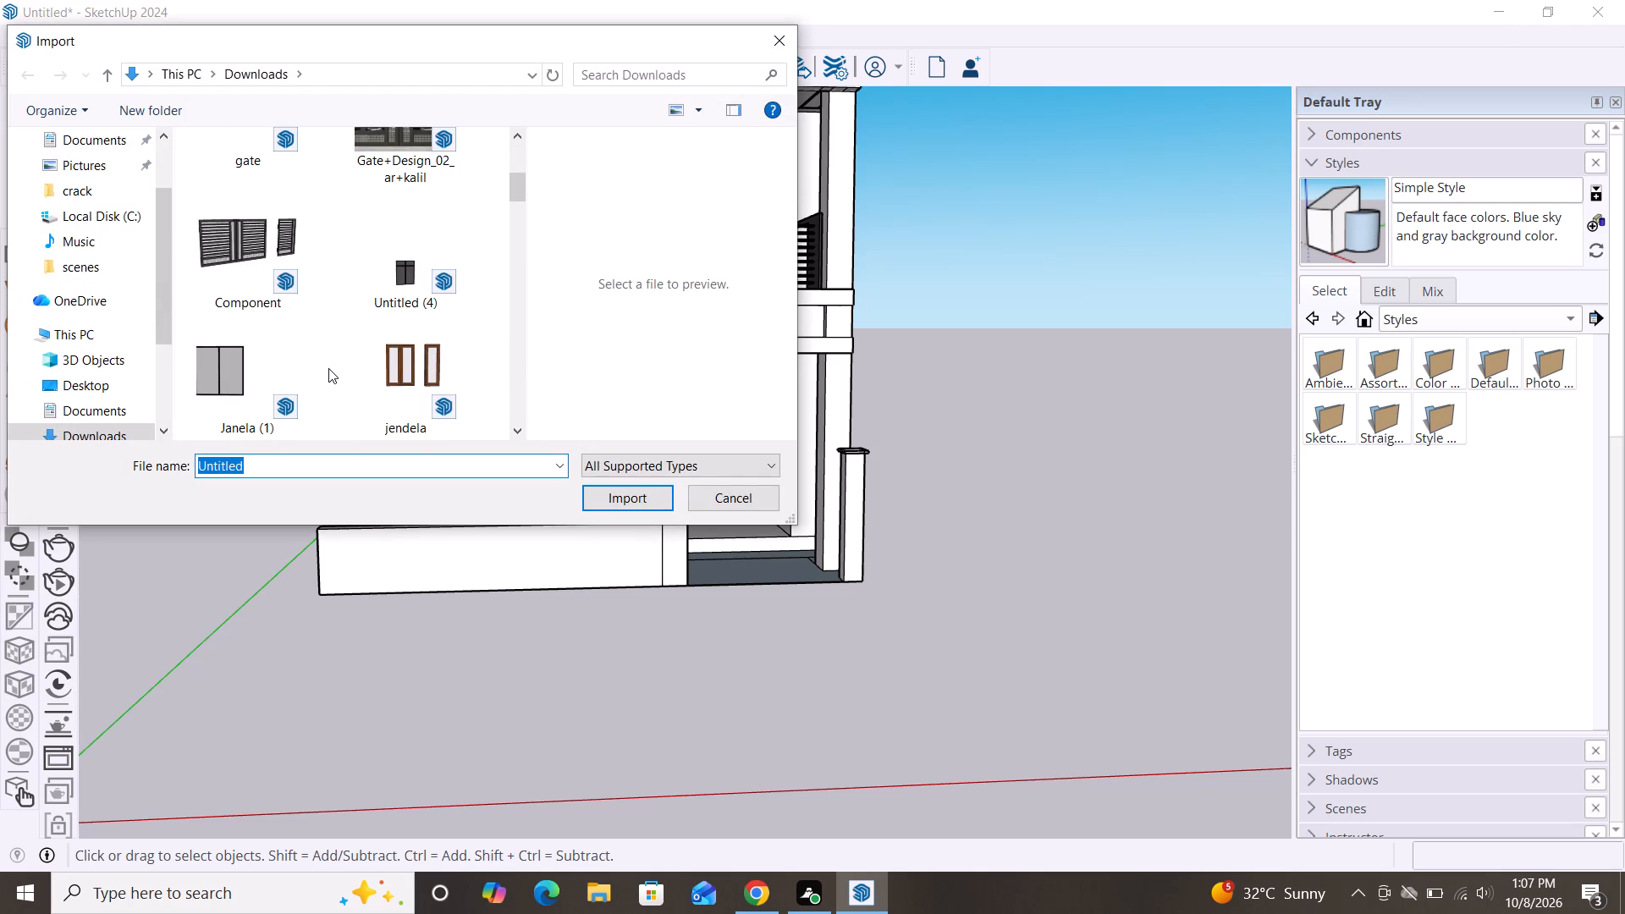
pyautogui.click(381, 382)
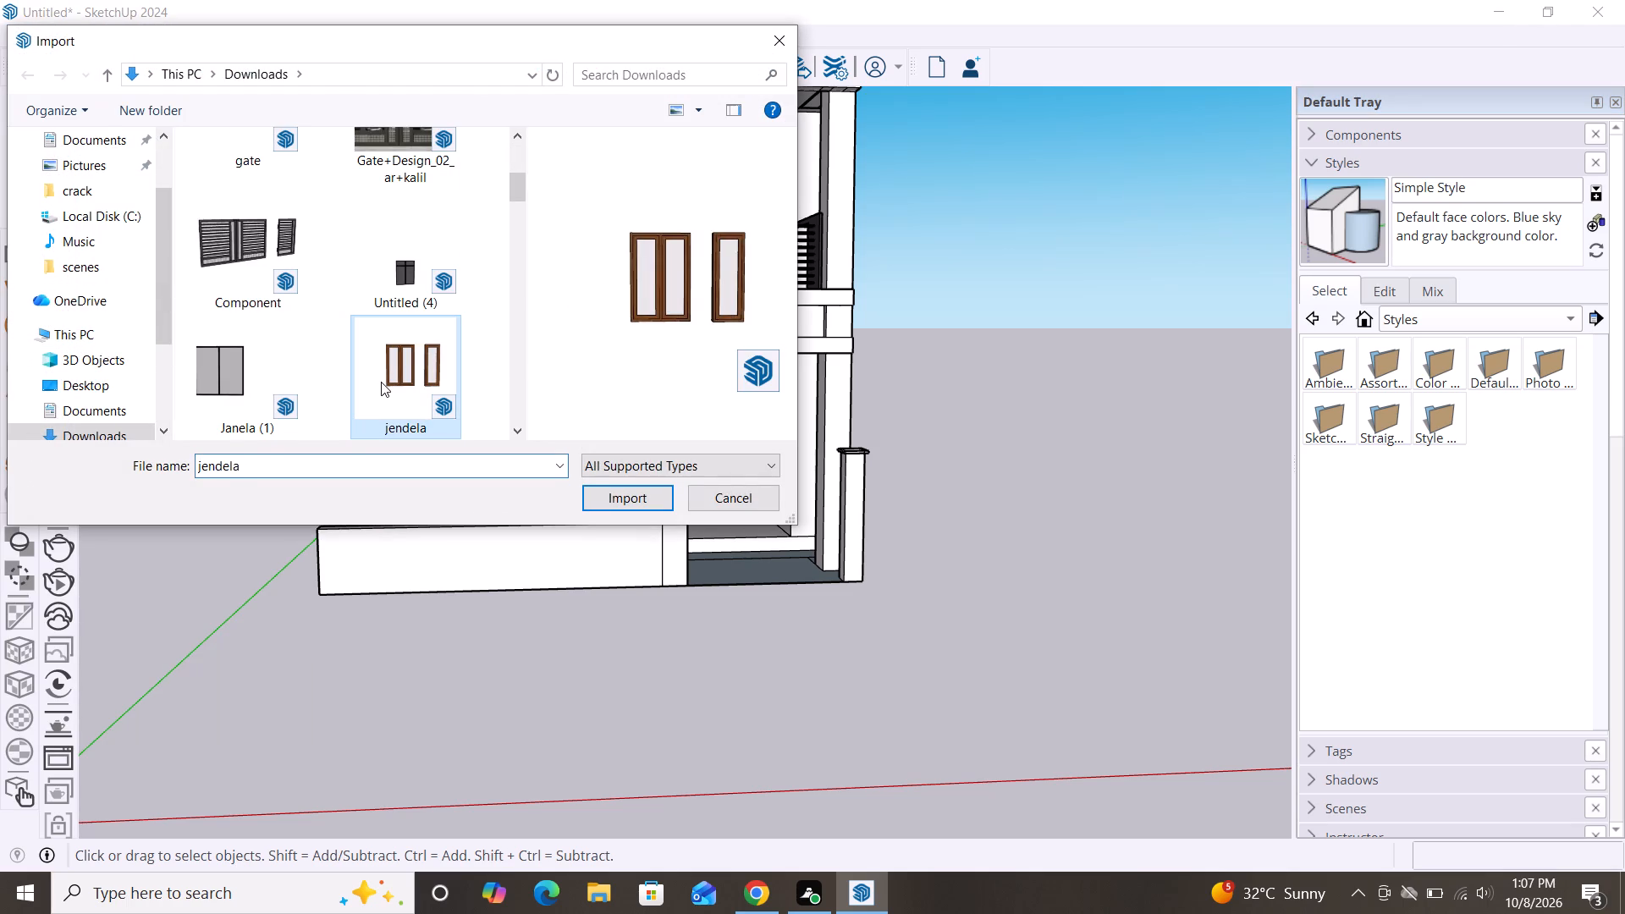
pyautogui.click(631, 492)
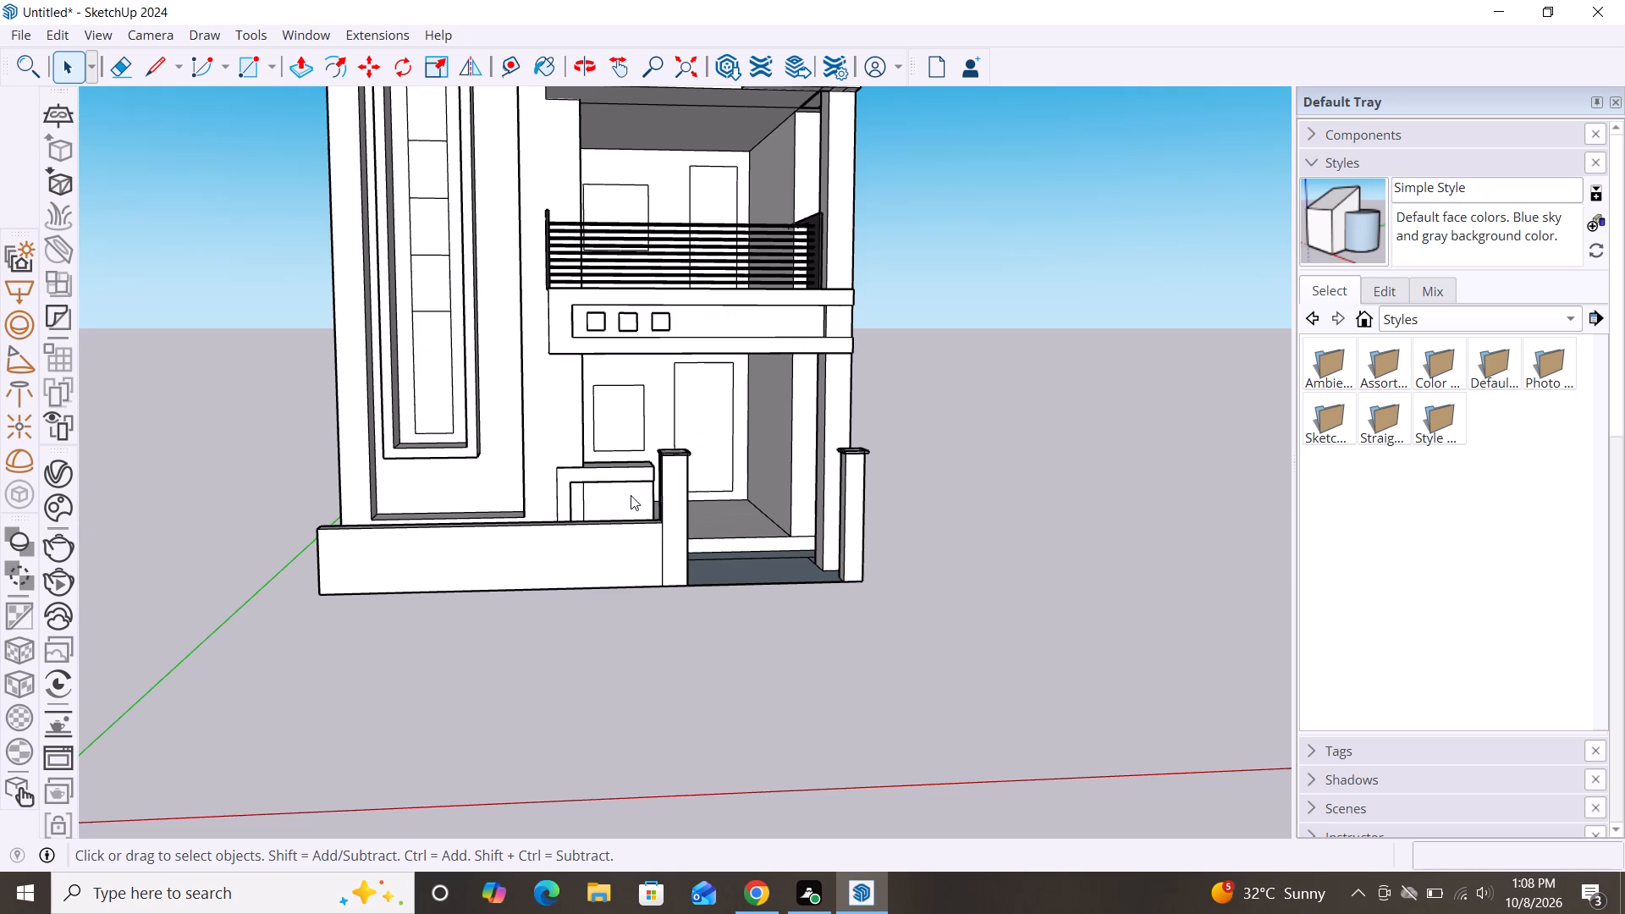
pyautogui.click(740, 506)
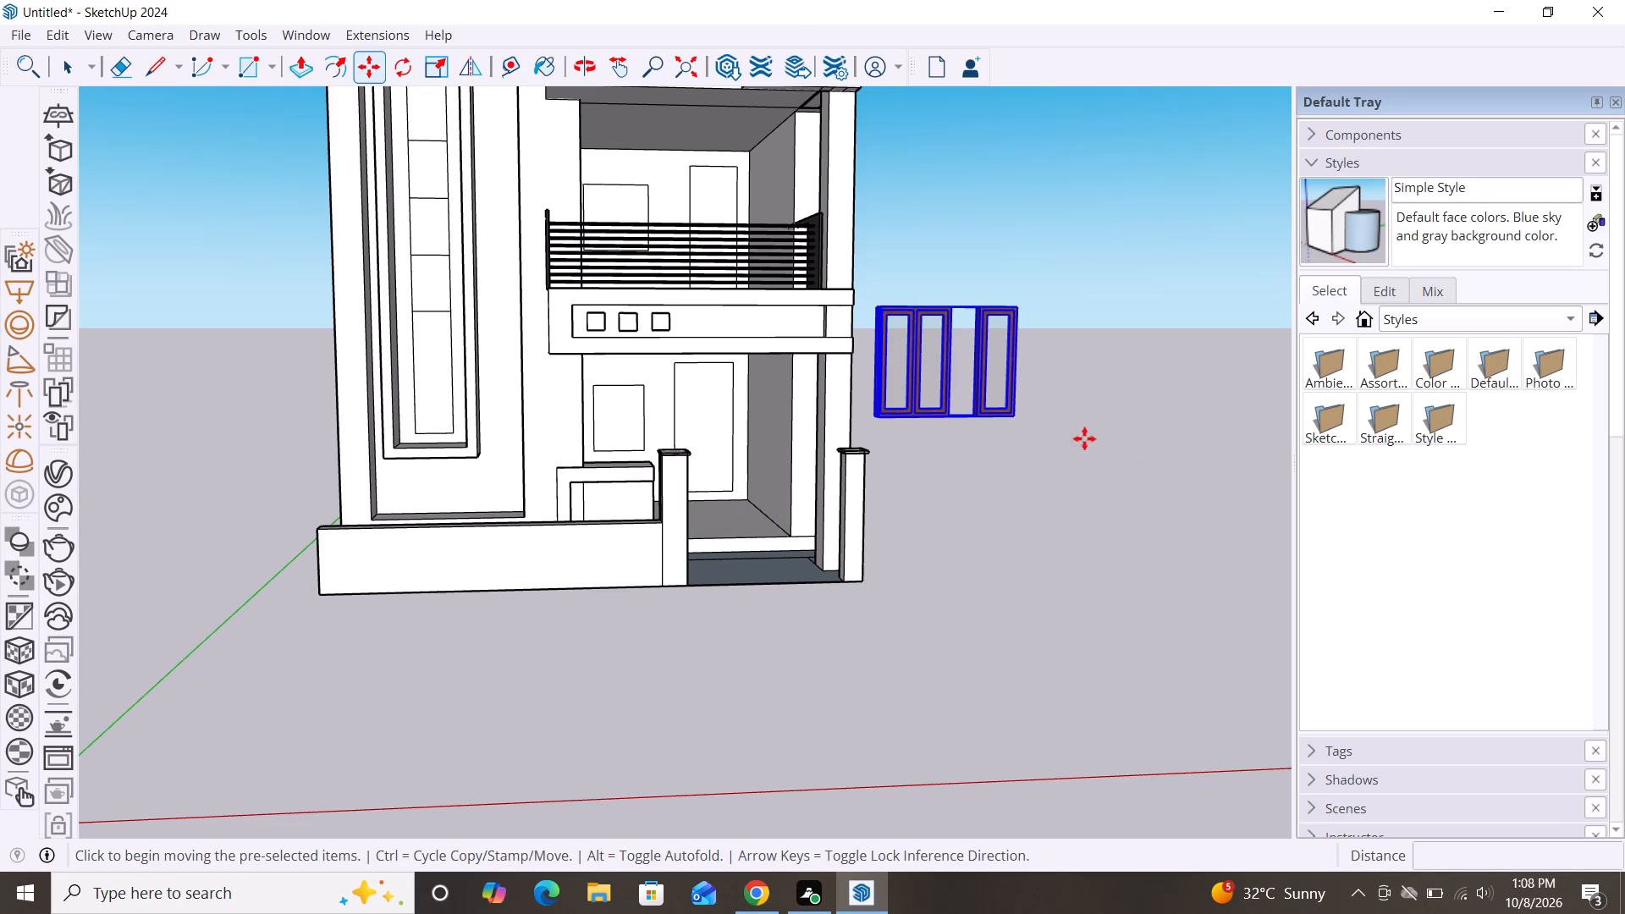
# Explode the imported window component and delete its separate single-pane window.
pyautogui.rightClick(1009, 388)
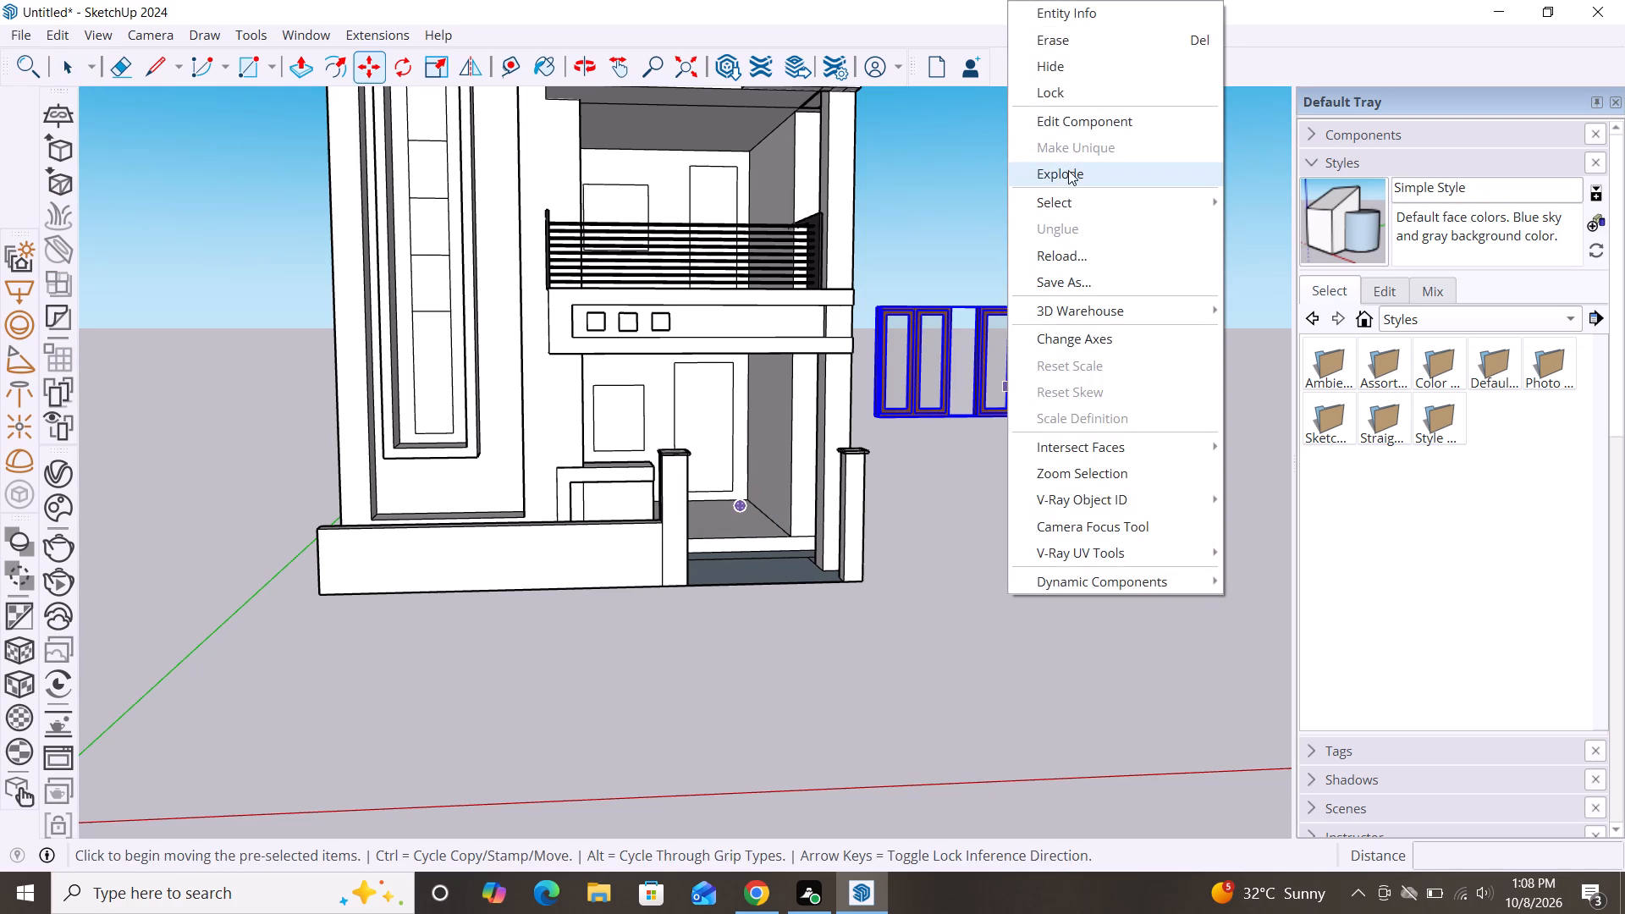
pyautogui.click(1071, 174)
pyautogui.press('space')
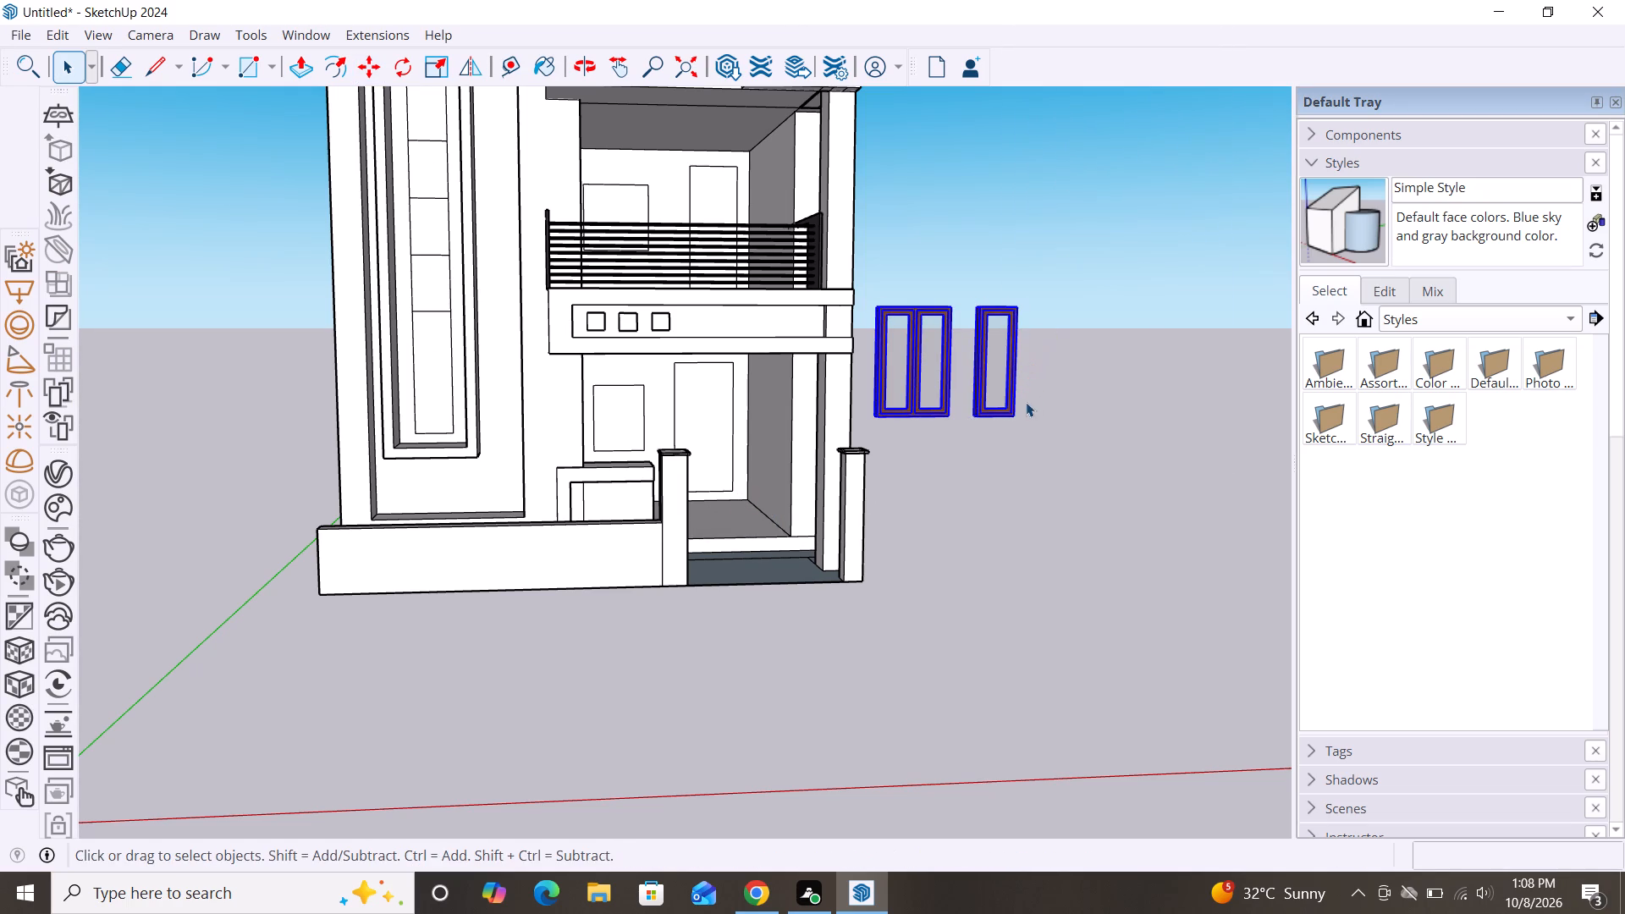
pyautogui.click(1087, 487)
pyautogui.click(976, 391)
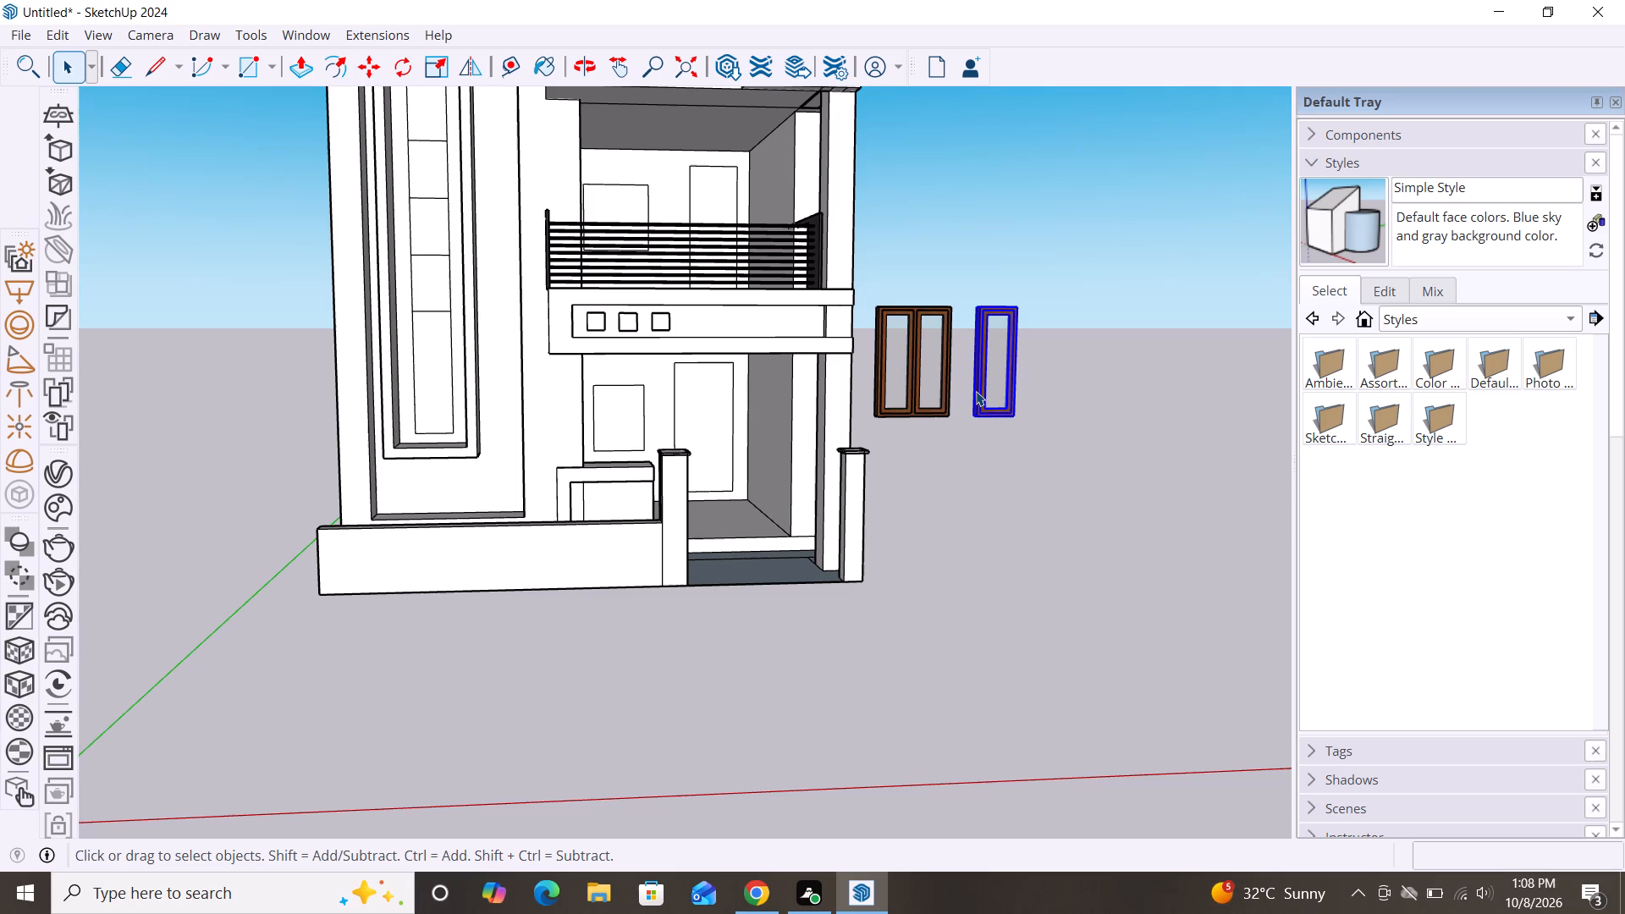
pyautogui.press('Delete')
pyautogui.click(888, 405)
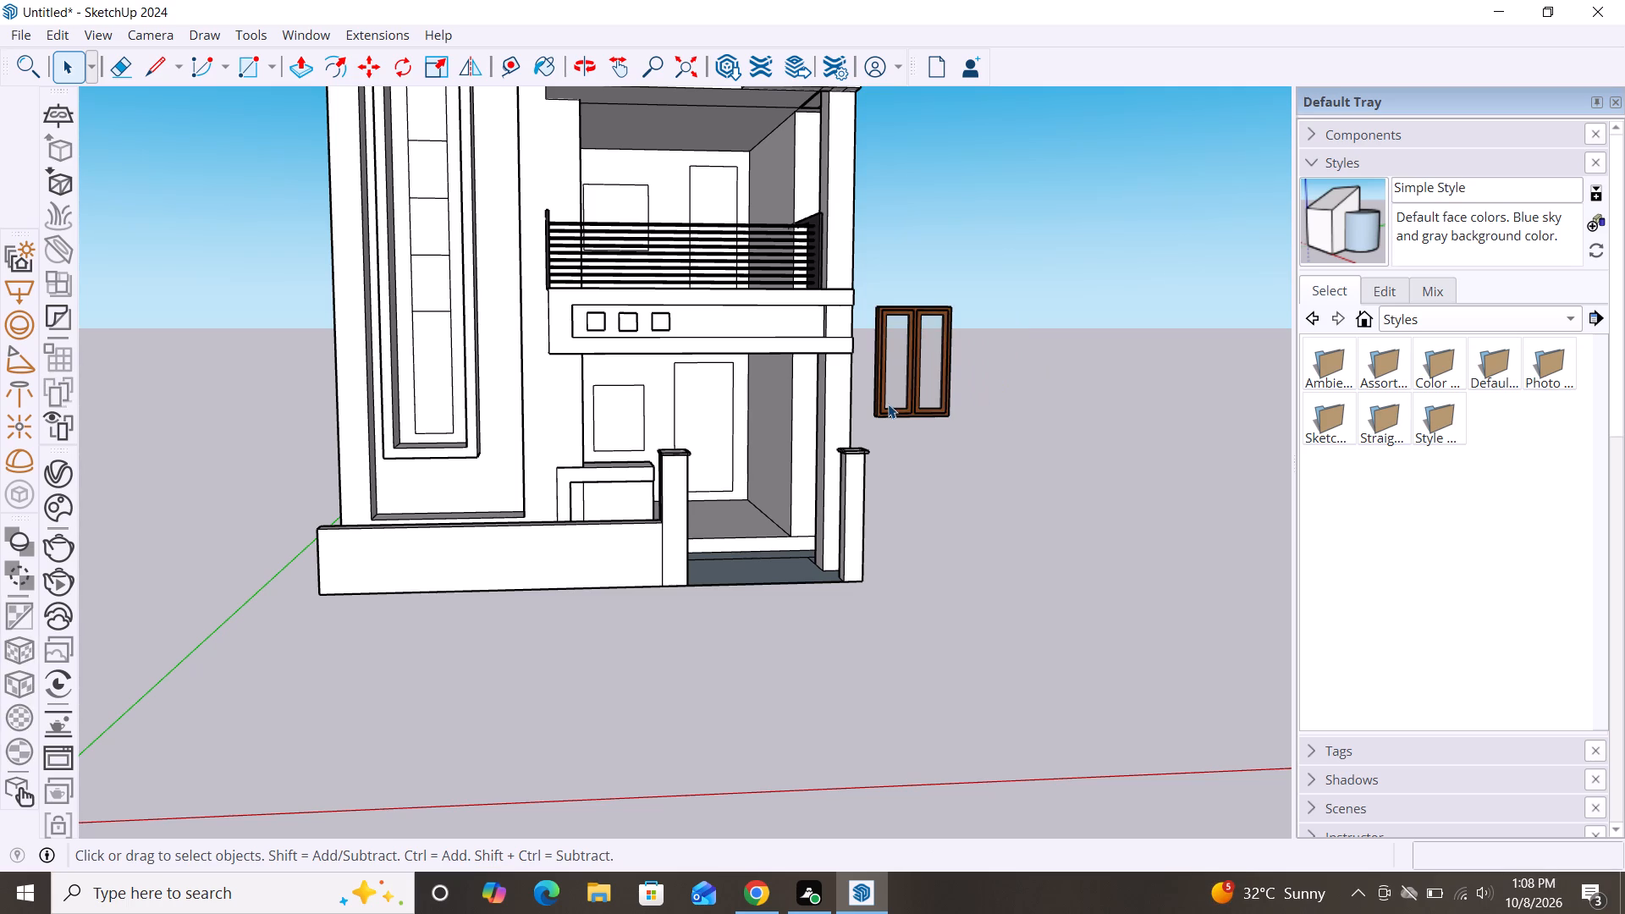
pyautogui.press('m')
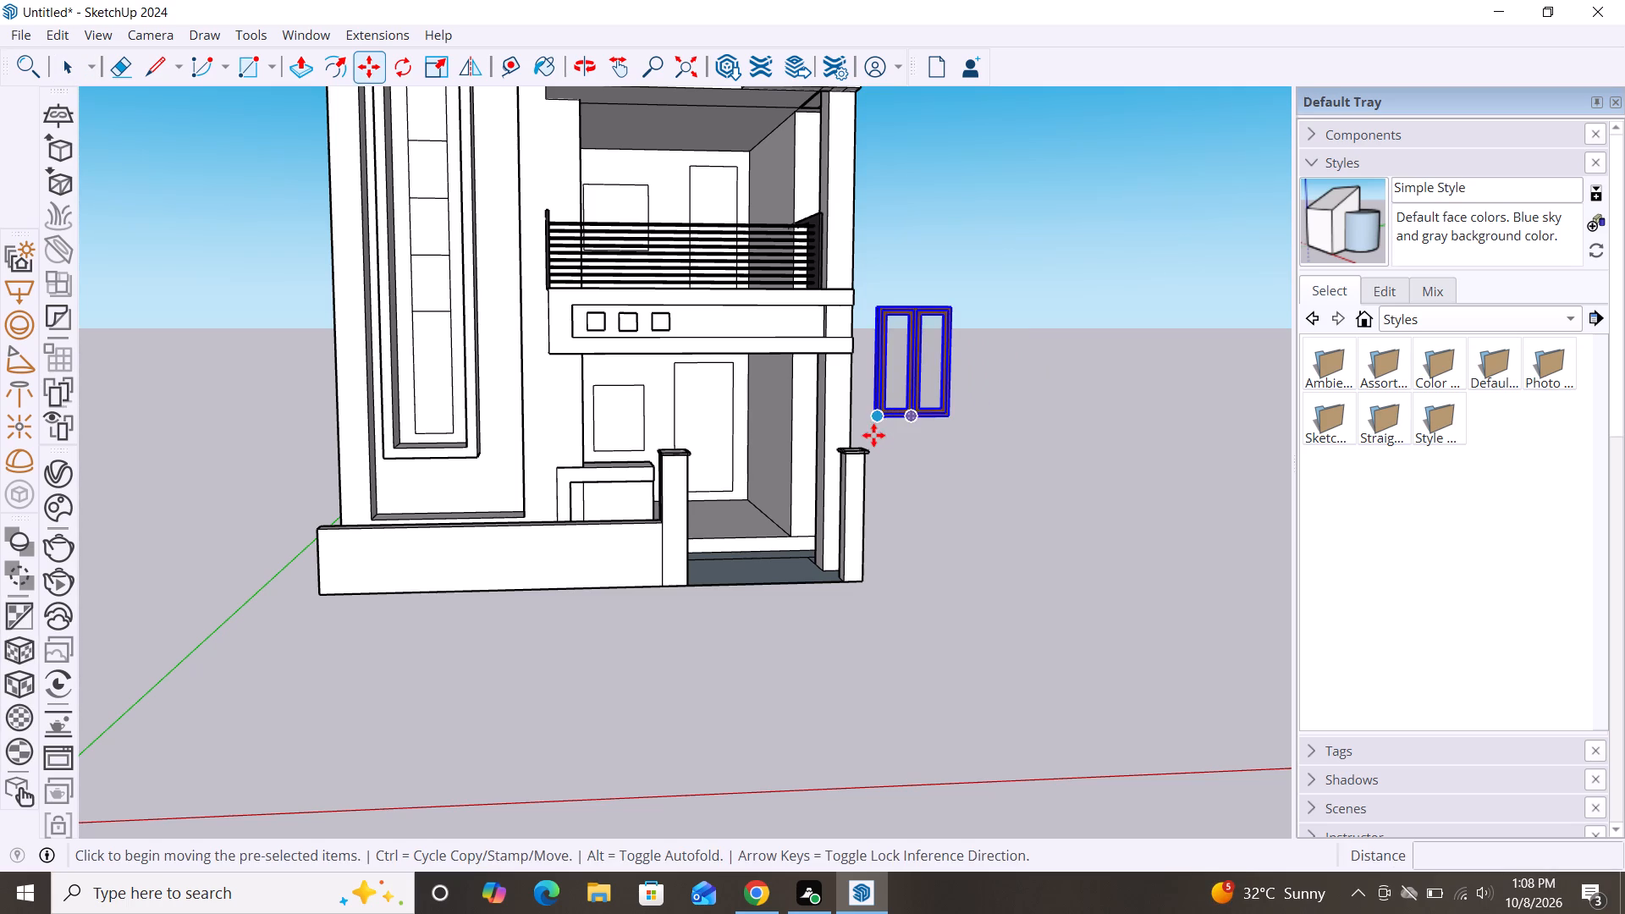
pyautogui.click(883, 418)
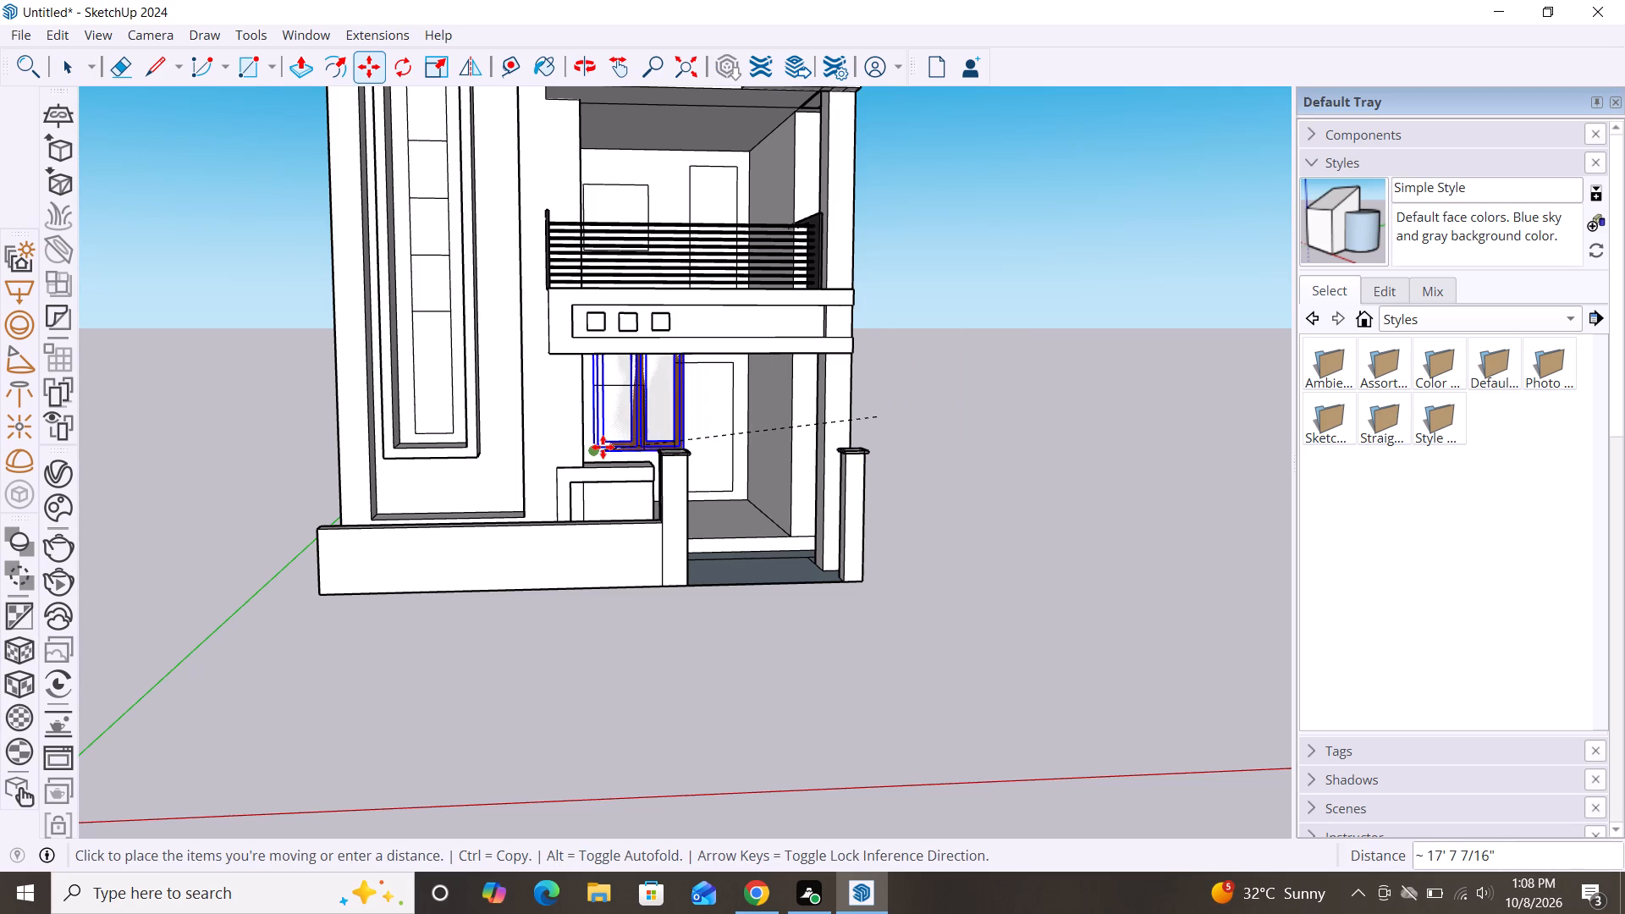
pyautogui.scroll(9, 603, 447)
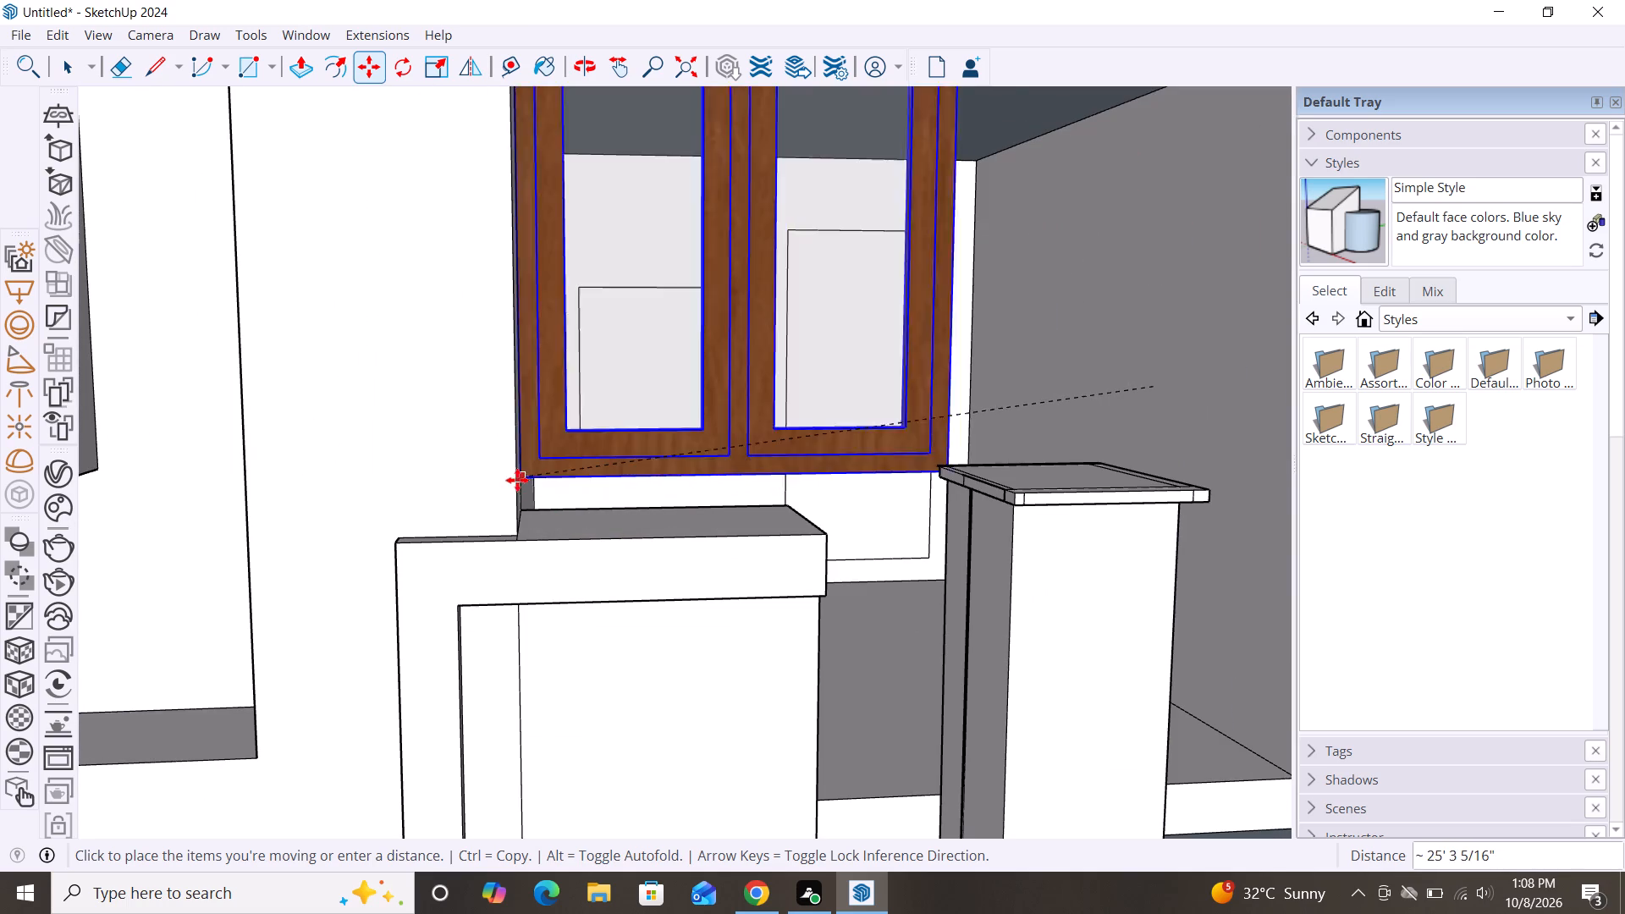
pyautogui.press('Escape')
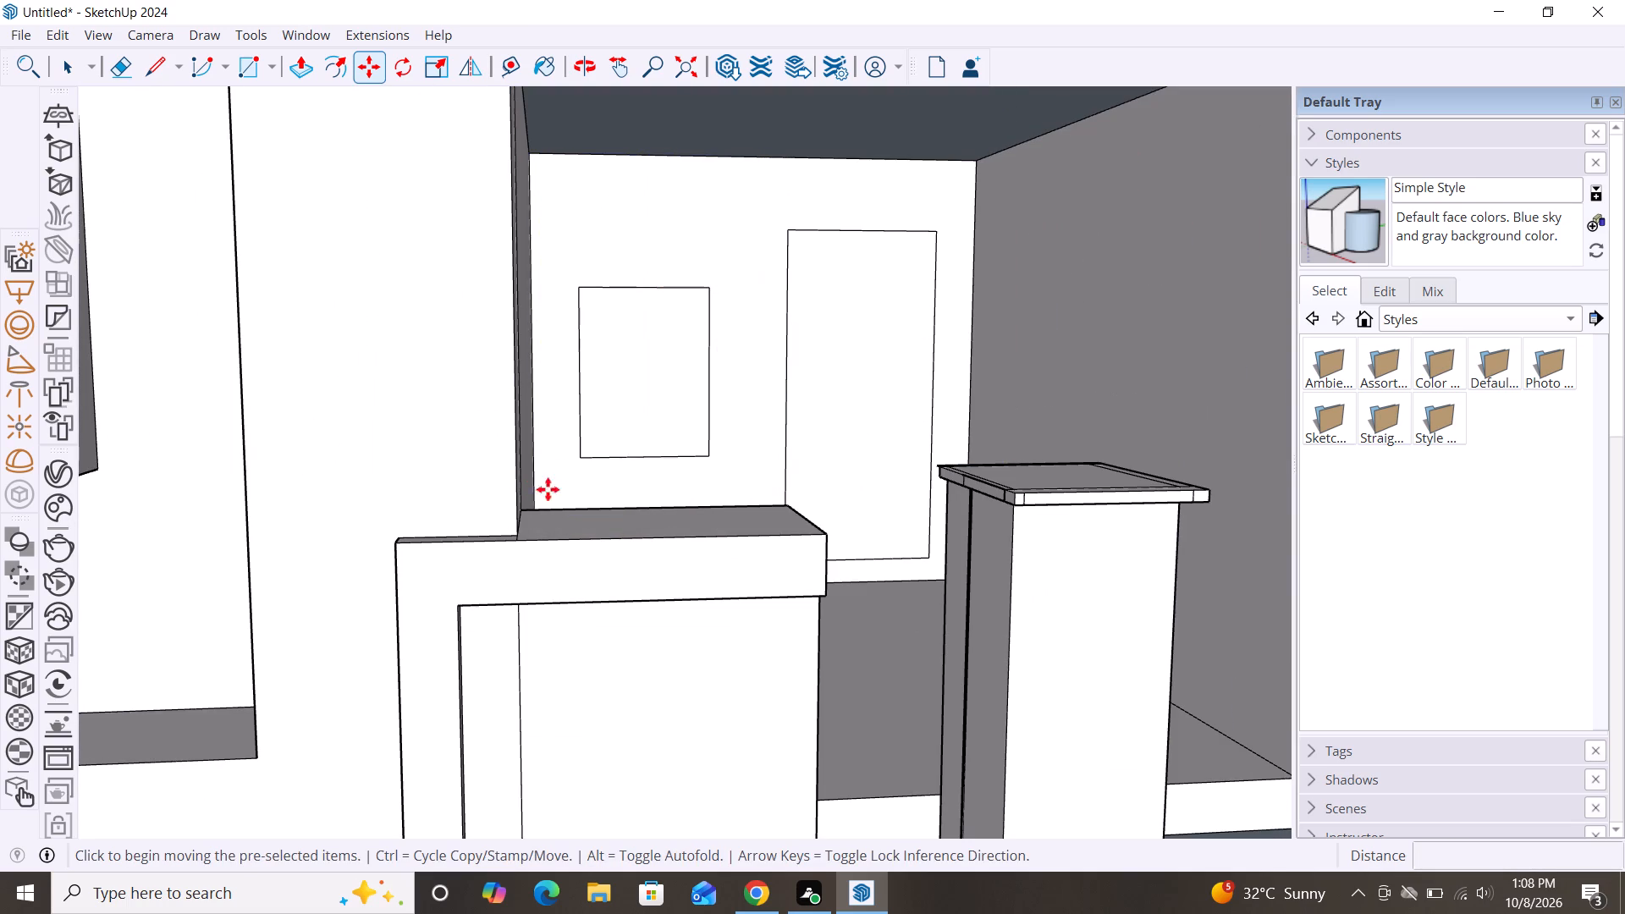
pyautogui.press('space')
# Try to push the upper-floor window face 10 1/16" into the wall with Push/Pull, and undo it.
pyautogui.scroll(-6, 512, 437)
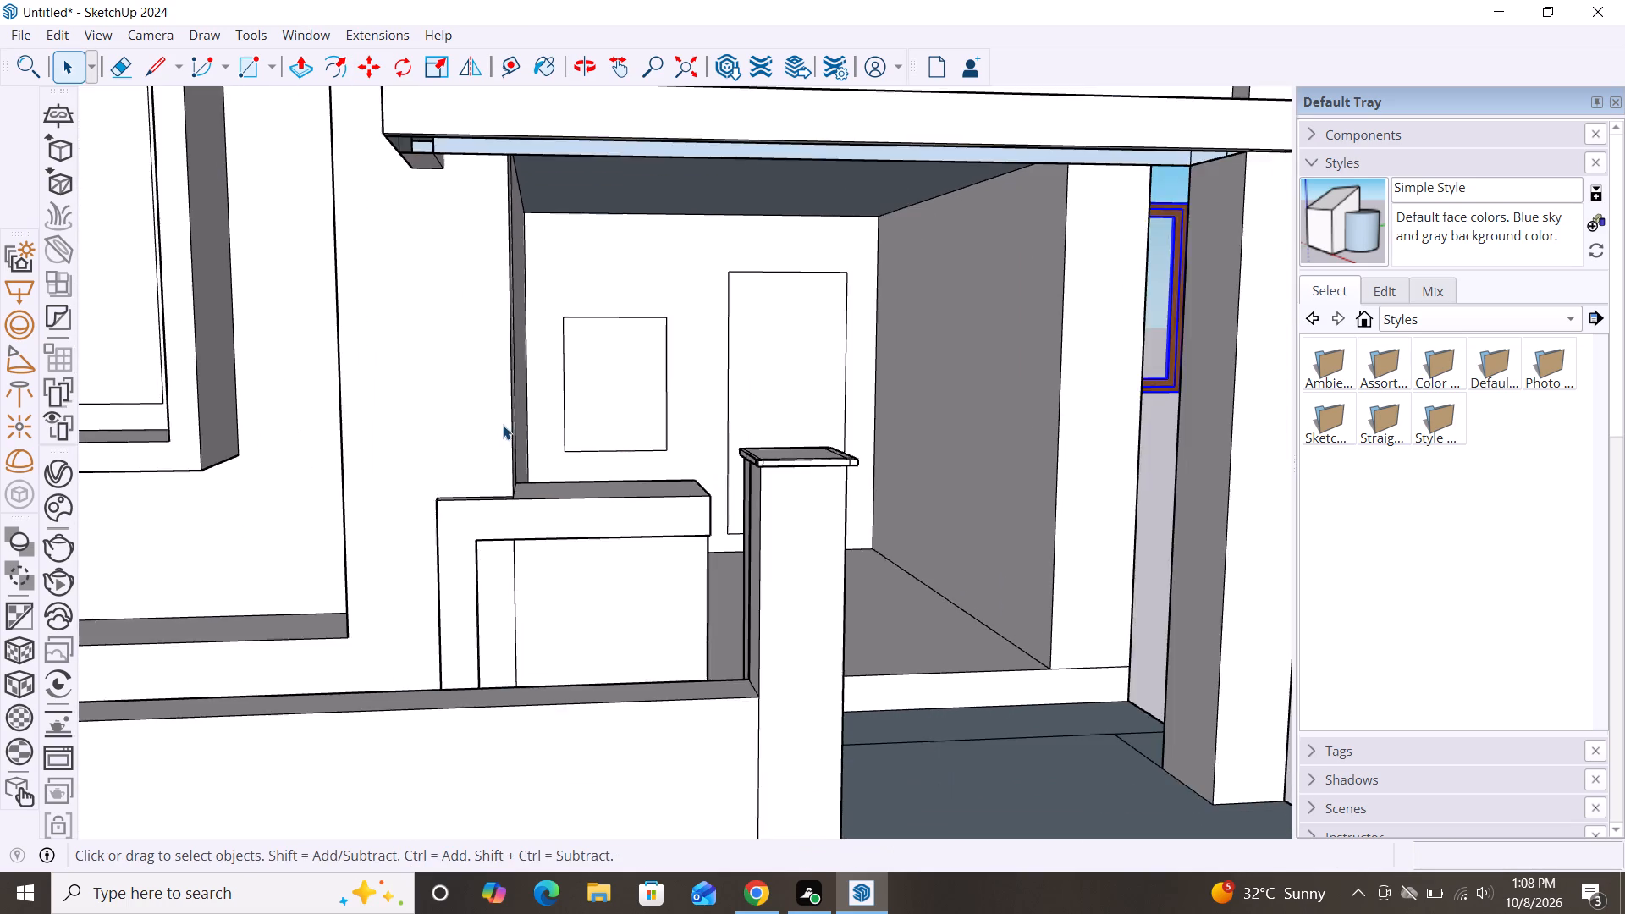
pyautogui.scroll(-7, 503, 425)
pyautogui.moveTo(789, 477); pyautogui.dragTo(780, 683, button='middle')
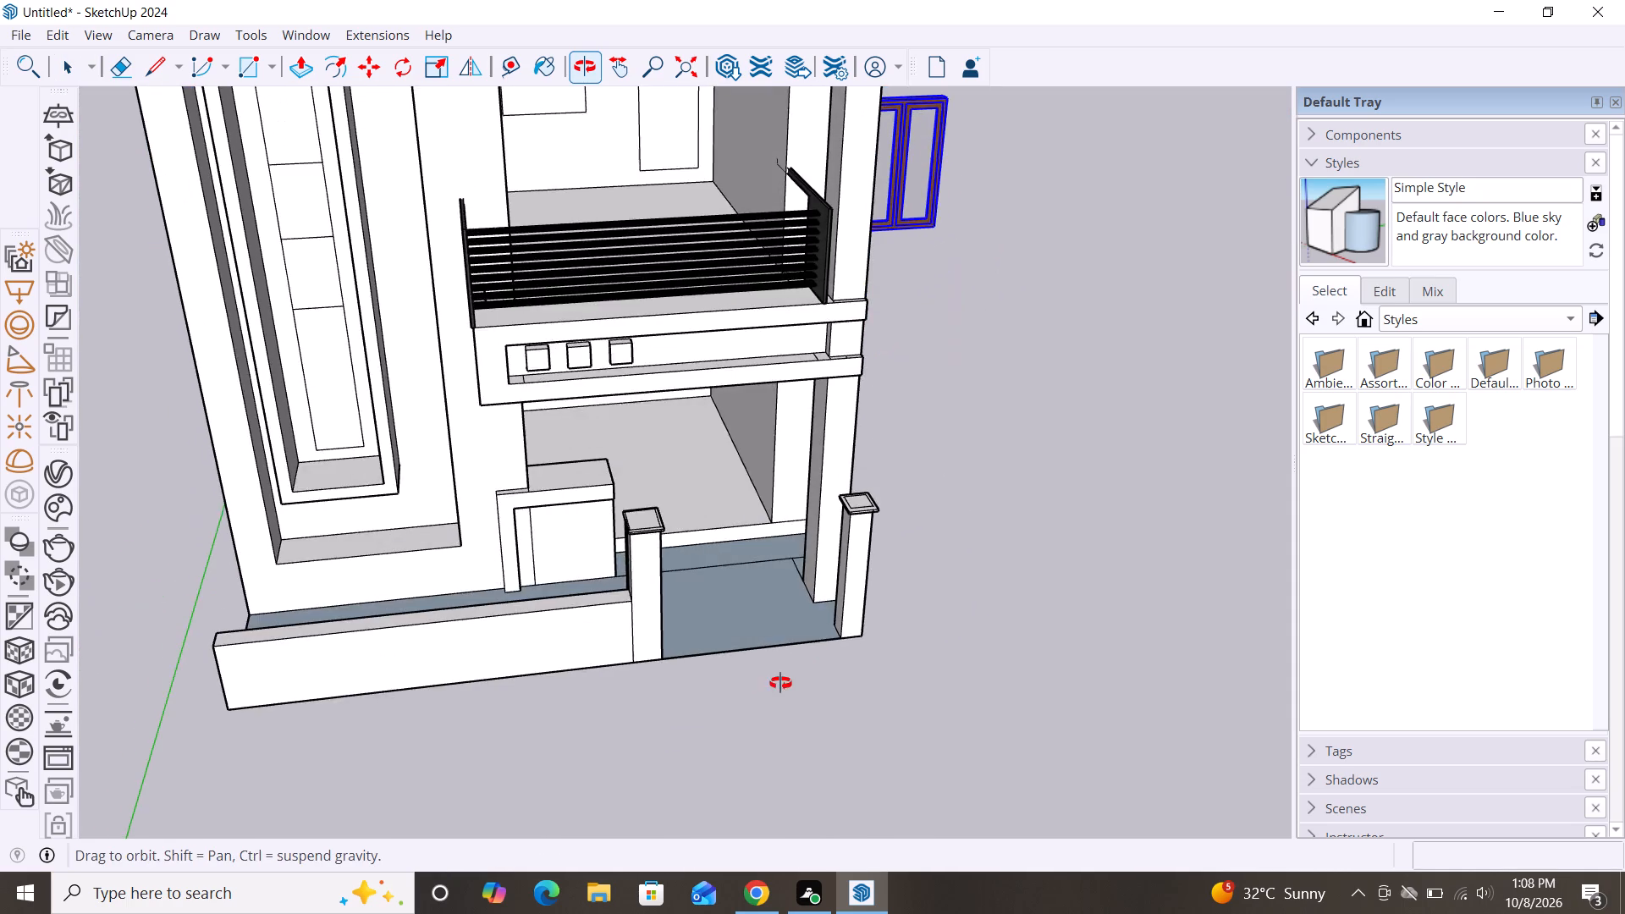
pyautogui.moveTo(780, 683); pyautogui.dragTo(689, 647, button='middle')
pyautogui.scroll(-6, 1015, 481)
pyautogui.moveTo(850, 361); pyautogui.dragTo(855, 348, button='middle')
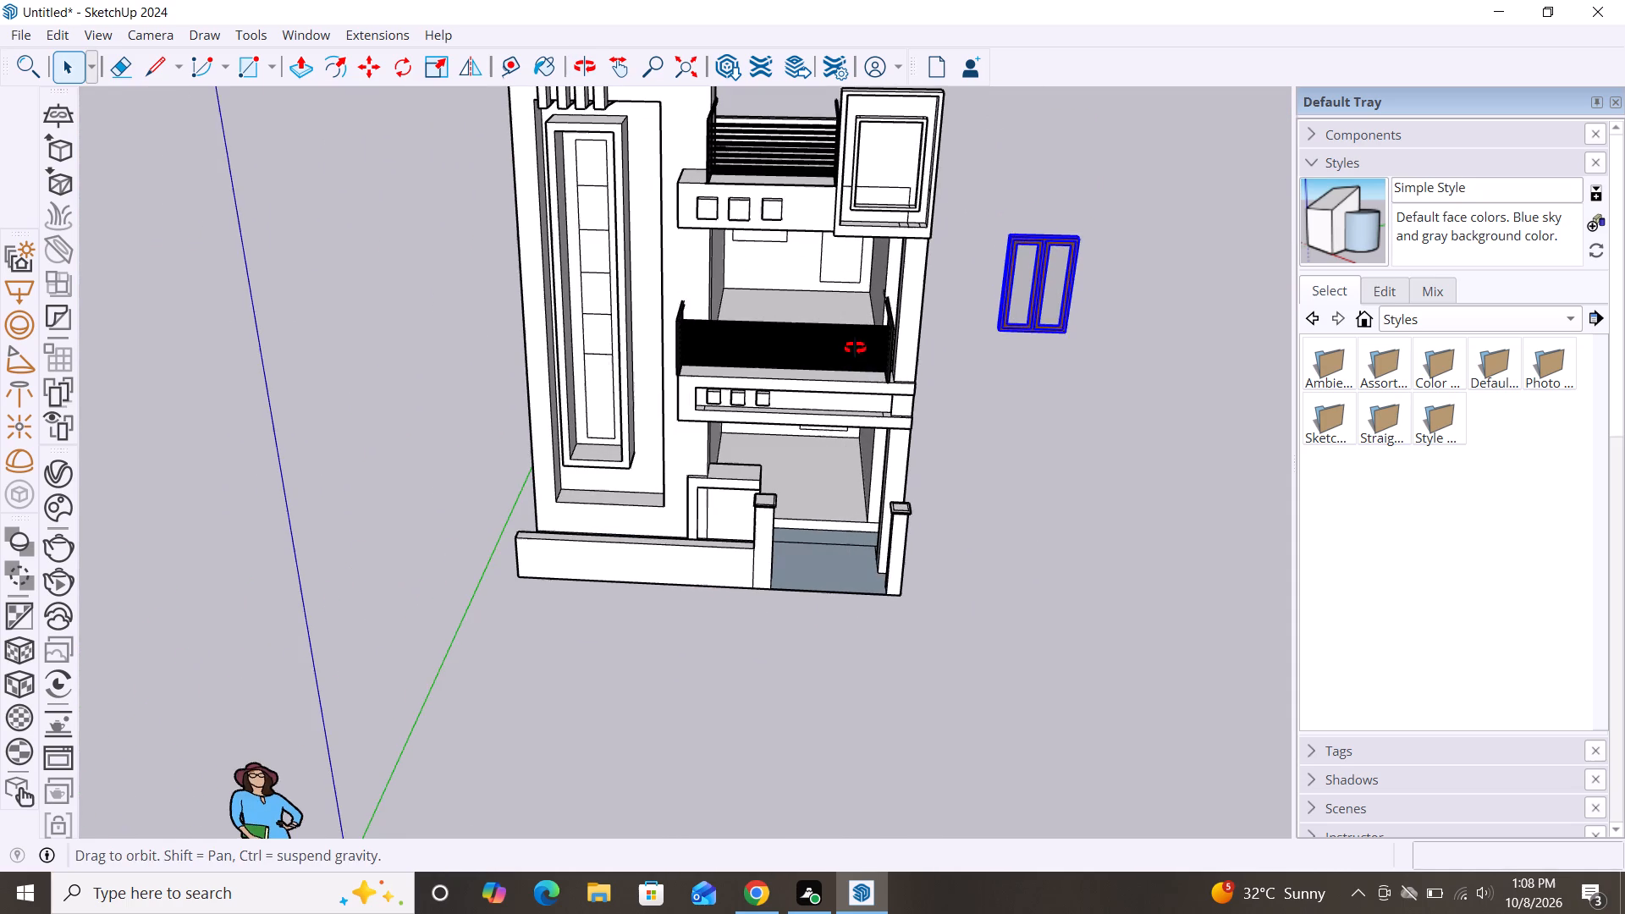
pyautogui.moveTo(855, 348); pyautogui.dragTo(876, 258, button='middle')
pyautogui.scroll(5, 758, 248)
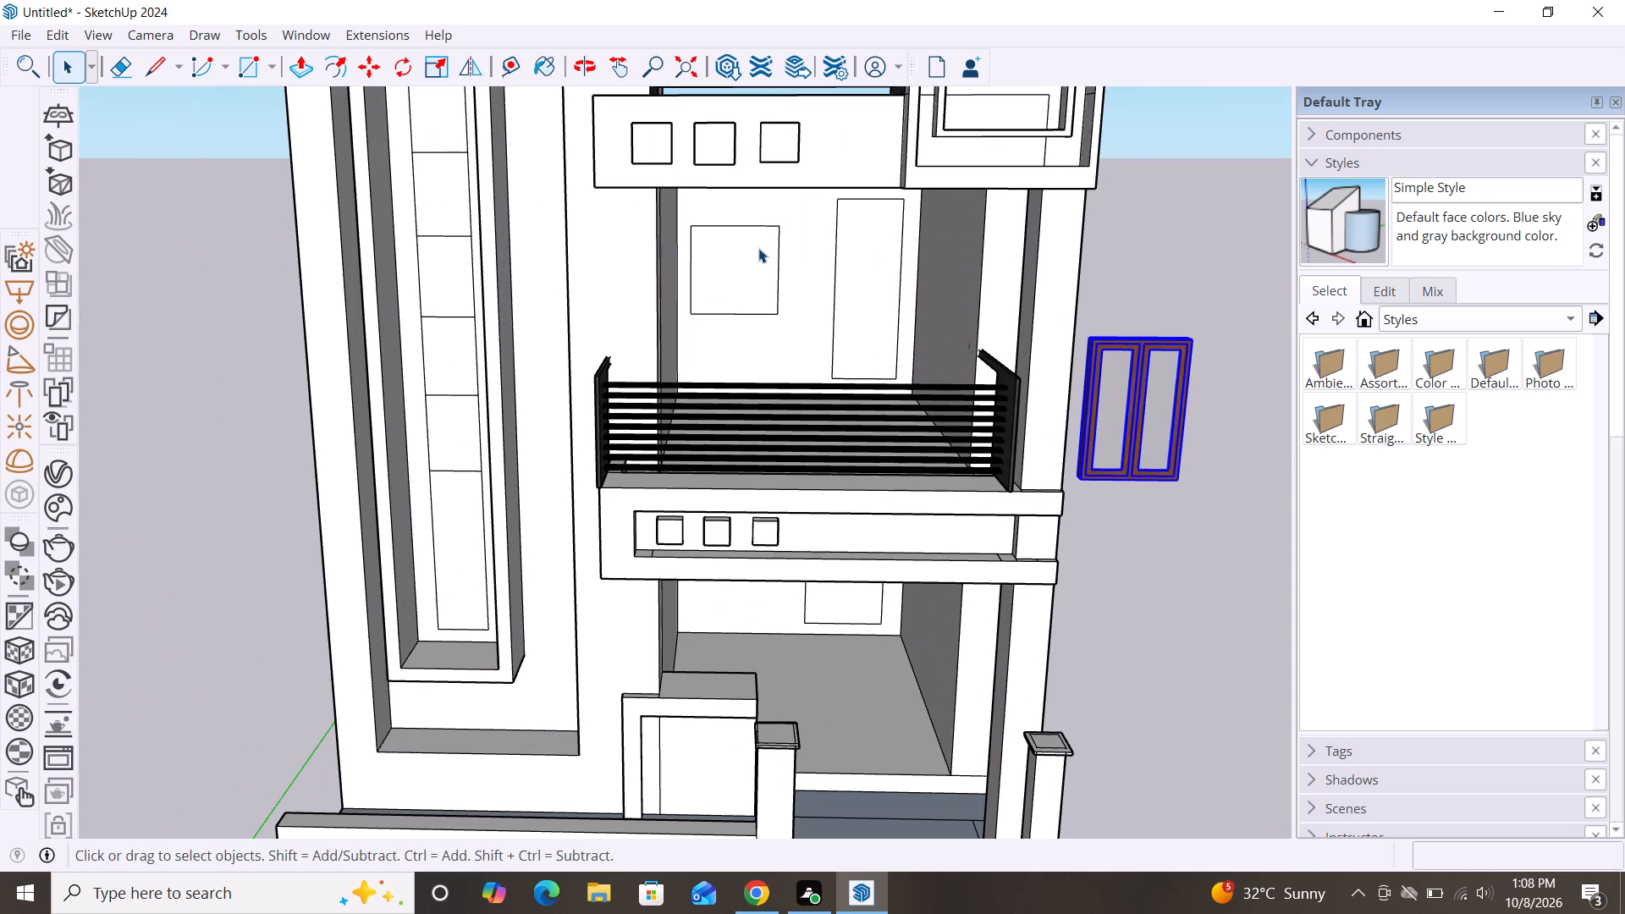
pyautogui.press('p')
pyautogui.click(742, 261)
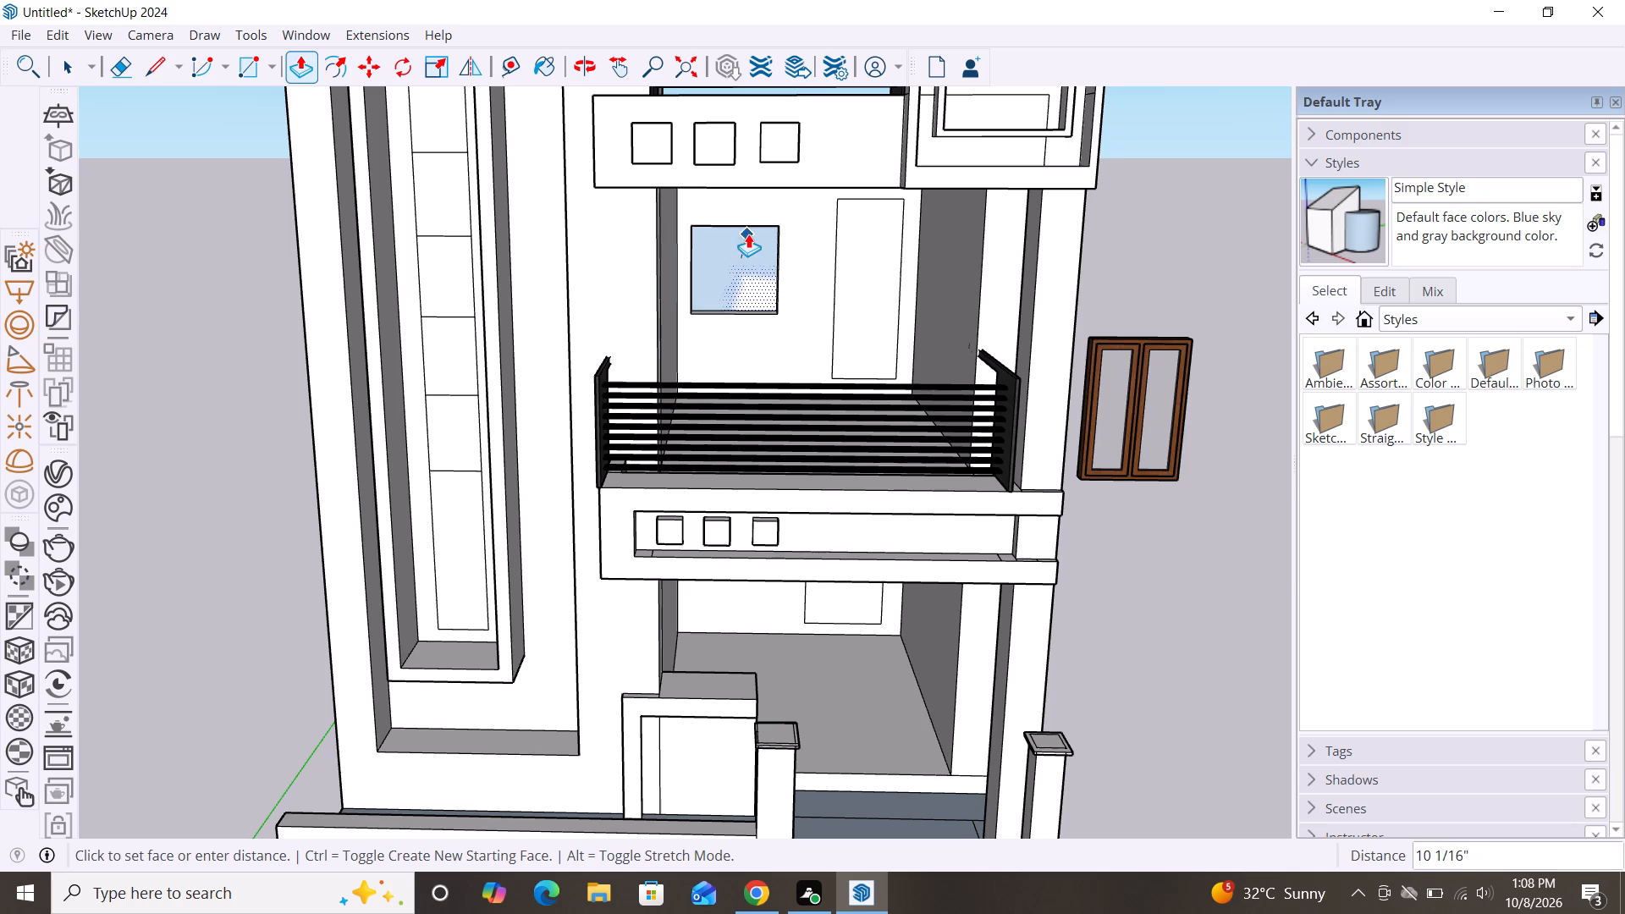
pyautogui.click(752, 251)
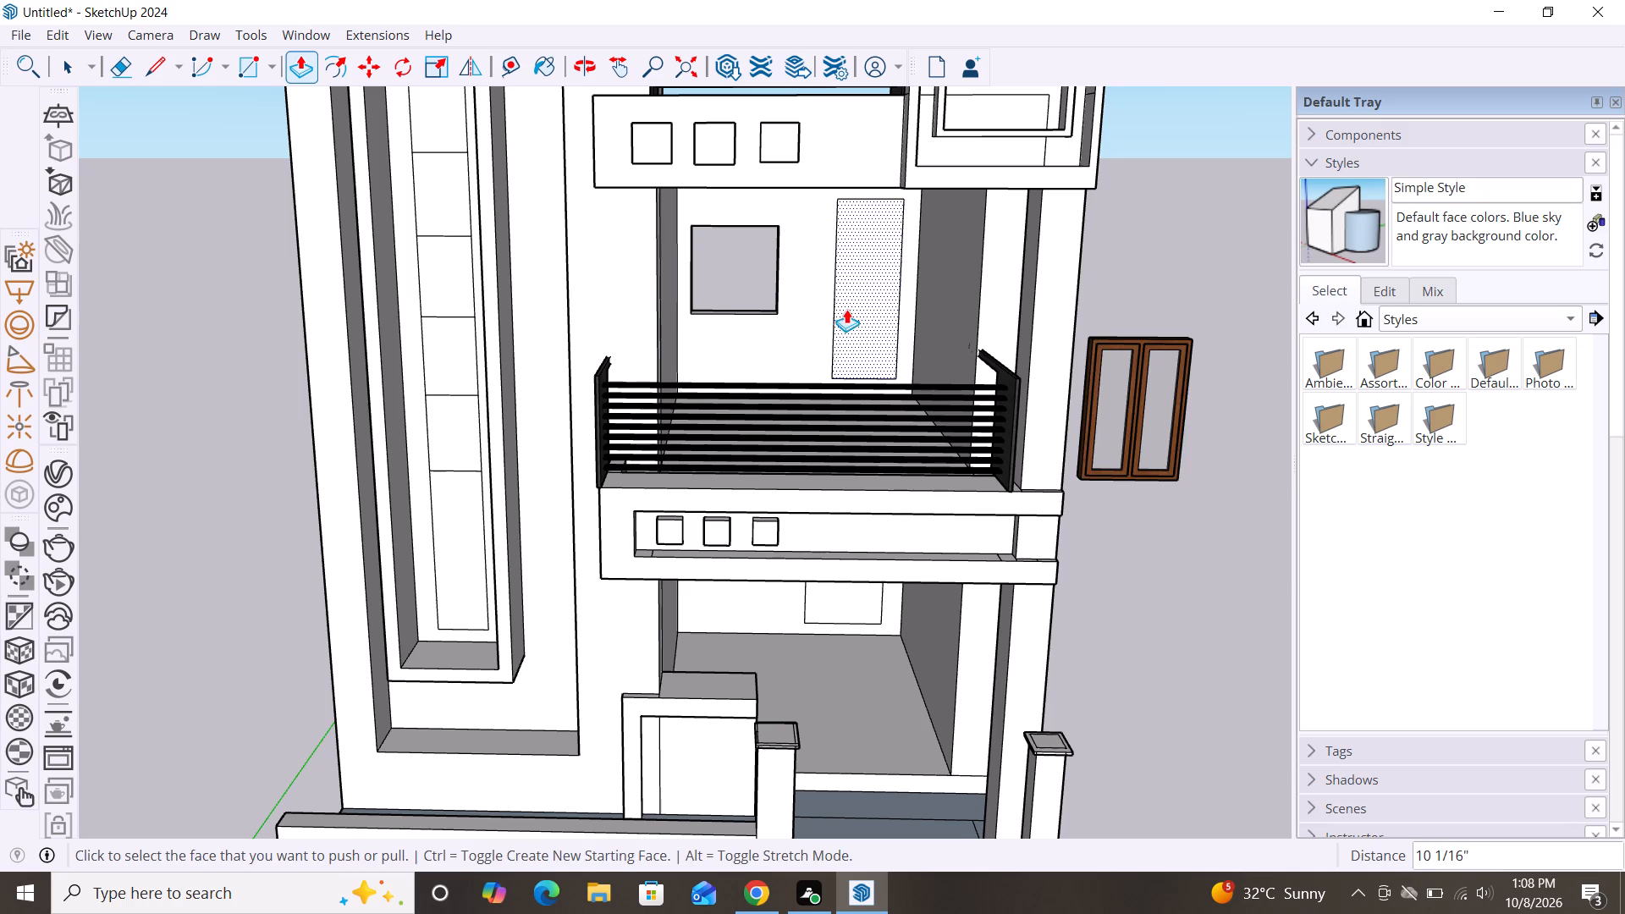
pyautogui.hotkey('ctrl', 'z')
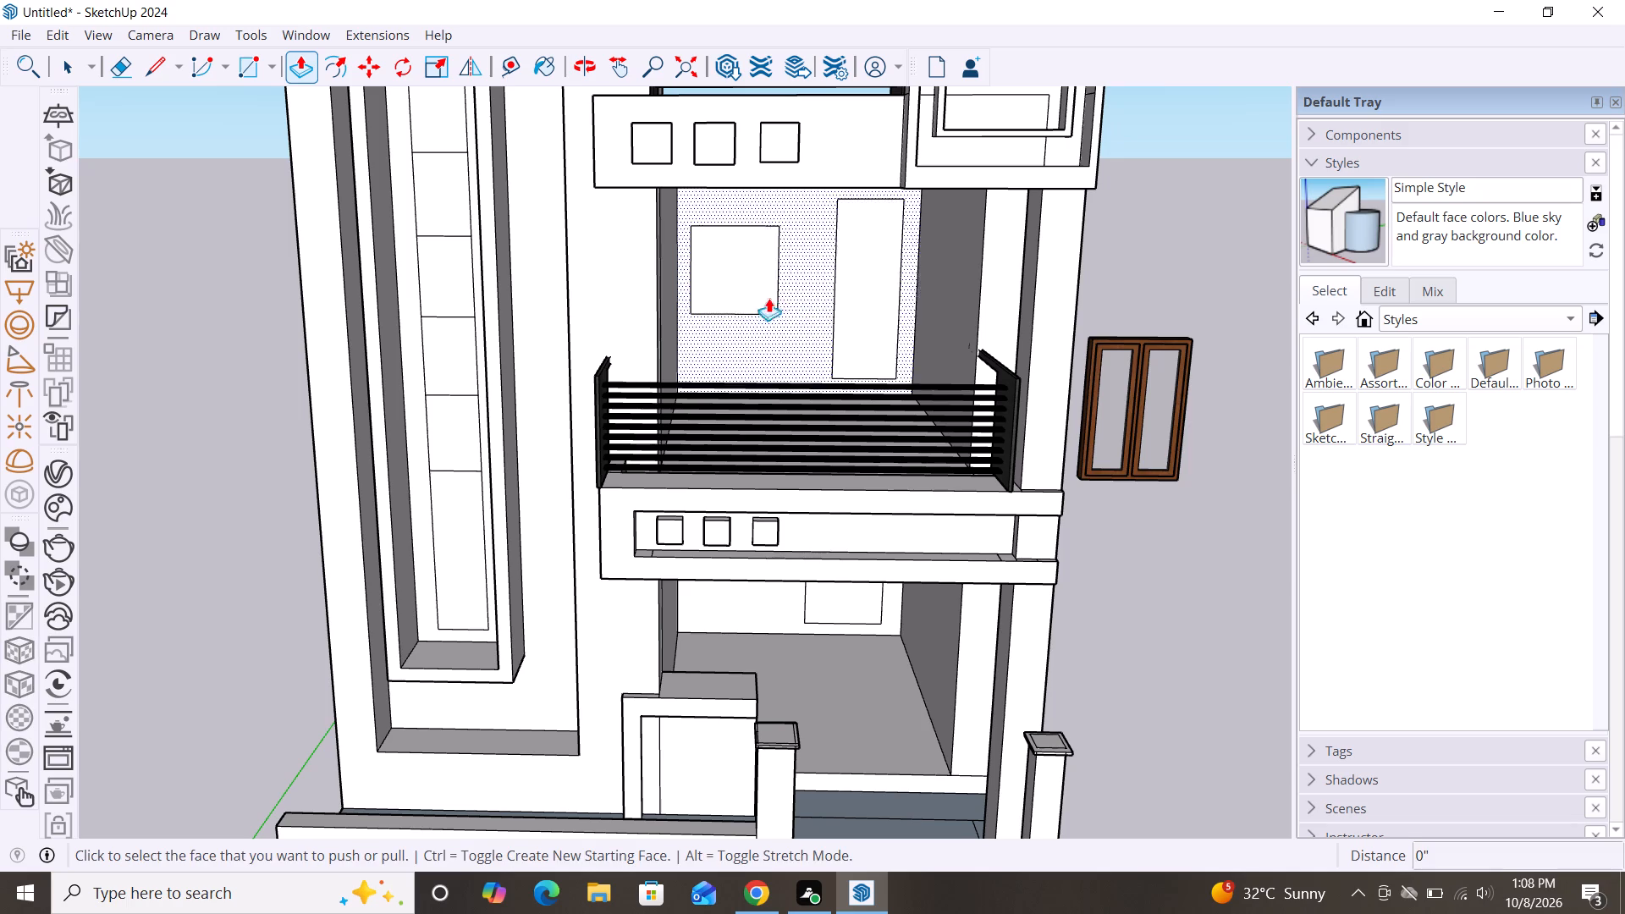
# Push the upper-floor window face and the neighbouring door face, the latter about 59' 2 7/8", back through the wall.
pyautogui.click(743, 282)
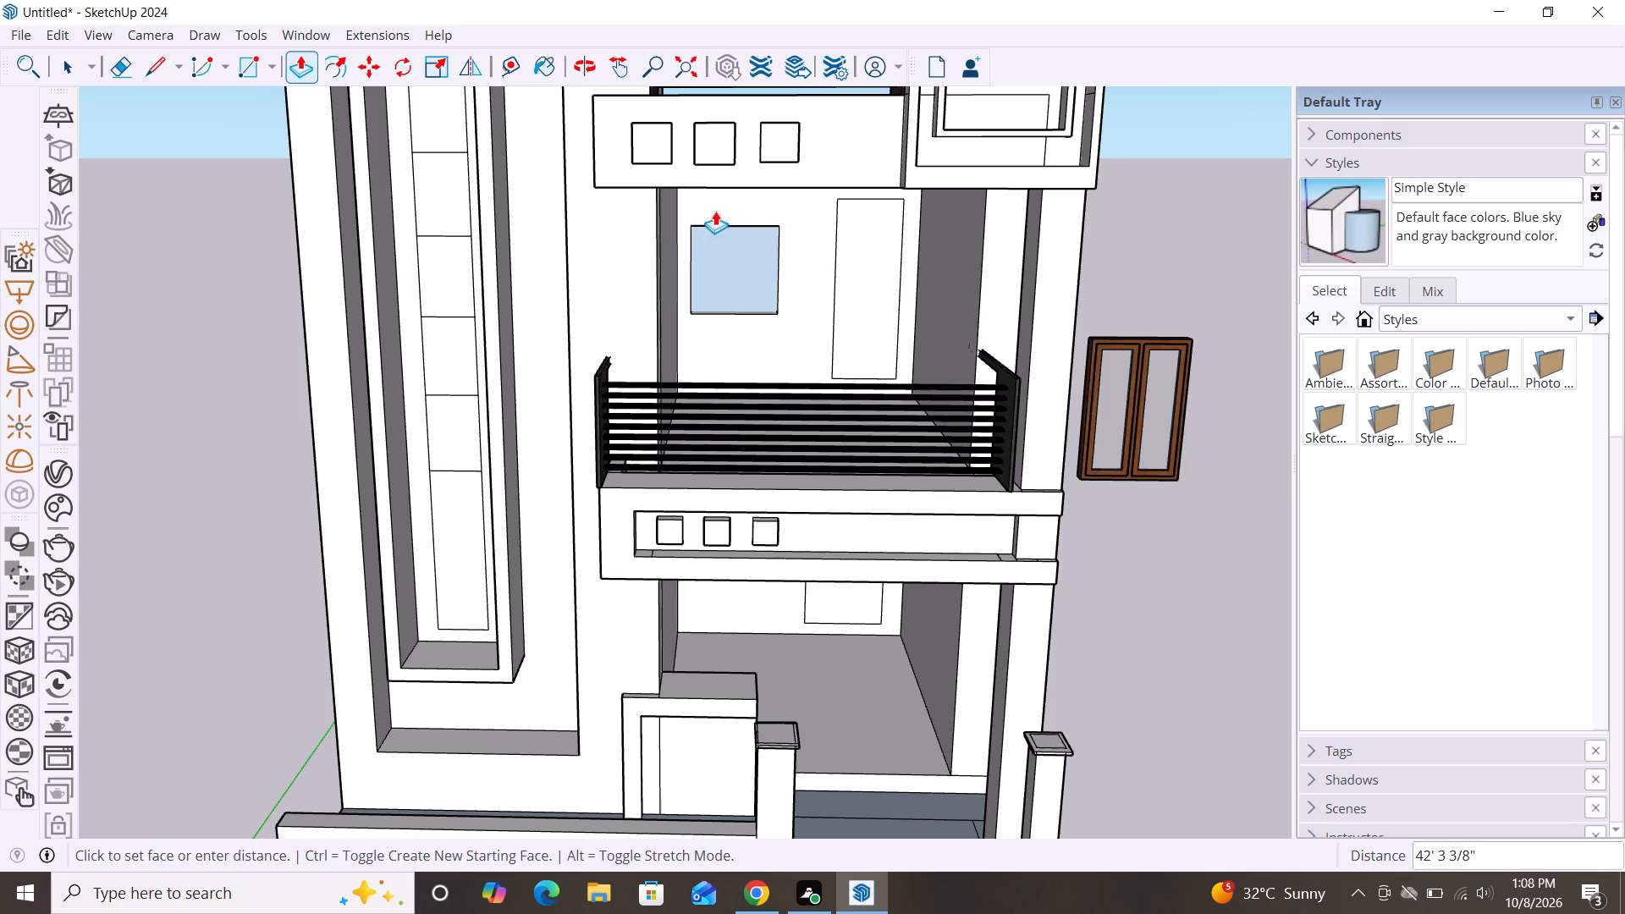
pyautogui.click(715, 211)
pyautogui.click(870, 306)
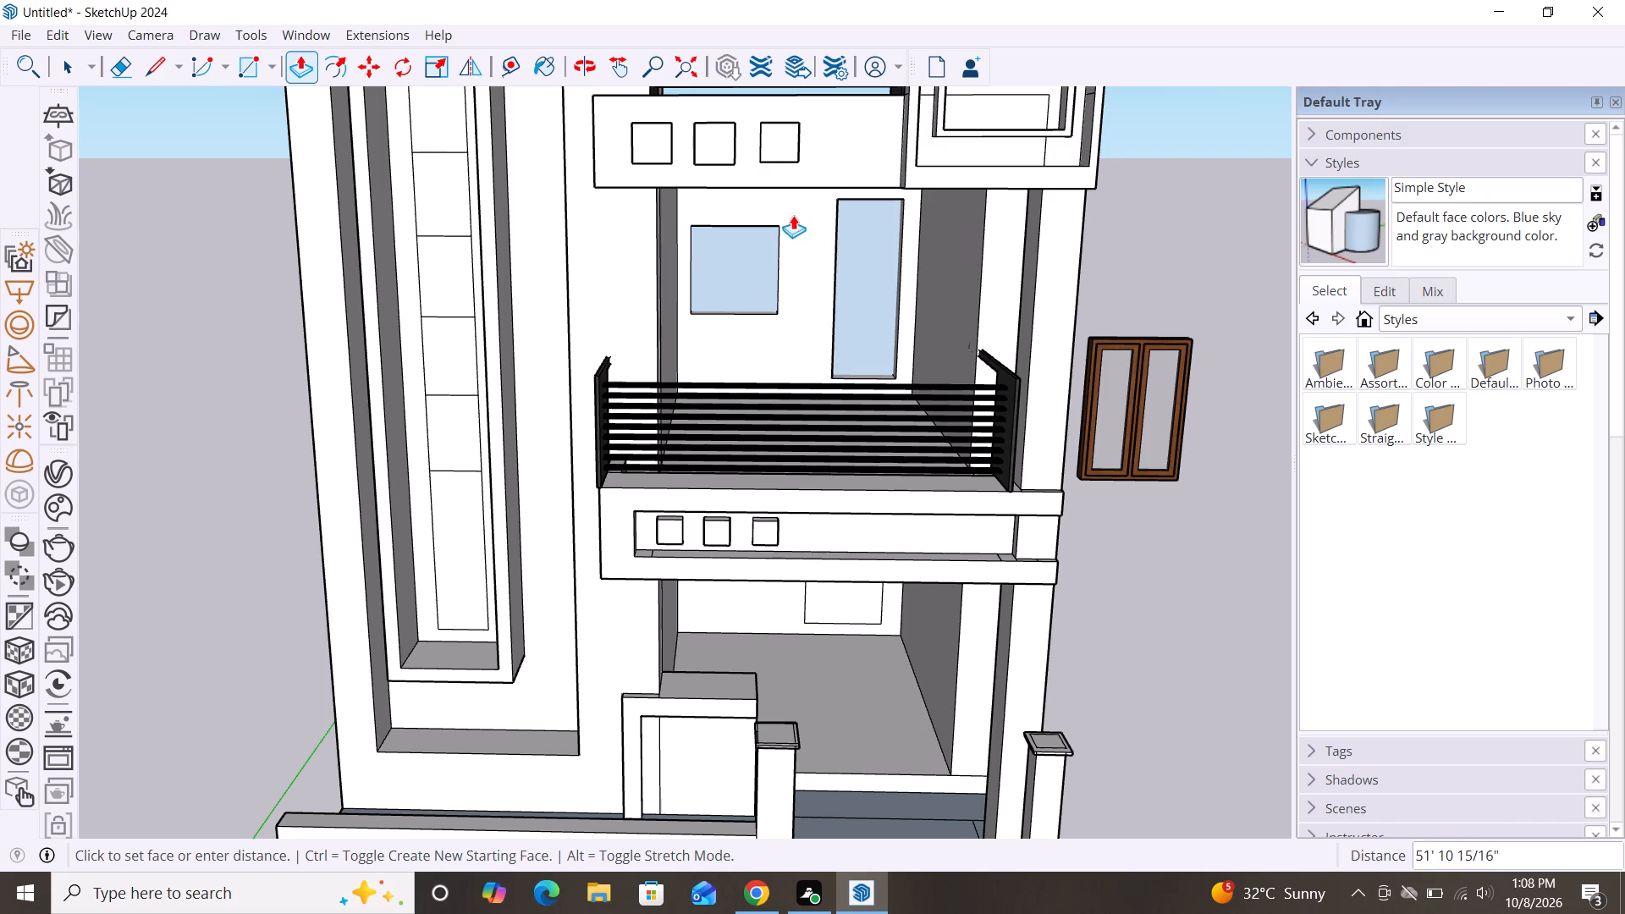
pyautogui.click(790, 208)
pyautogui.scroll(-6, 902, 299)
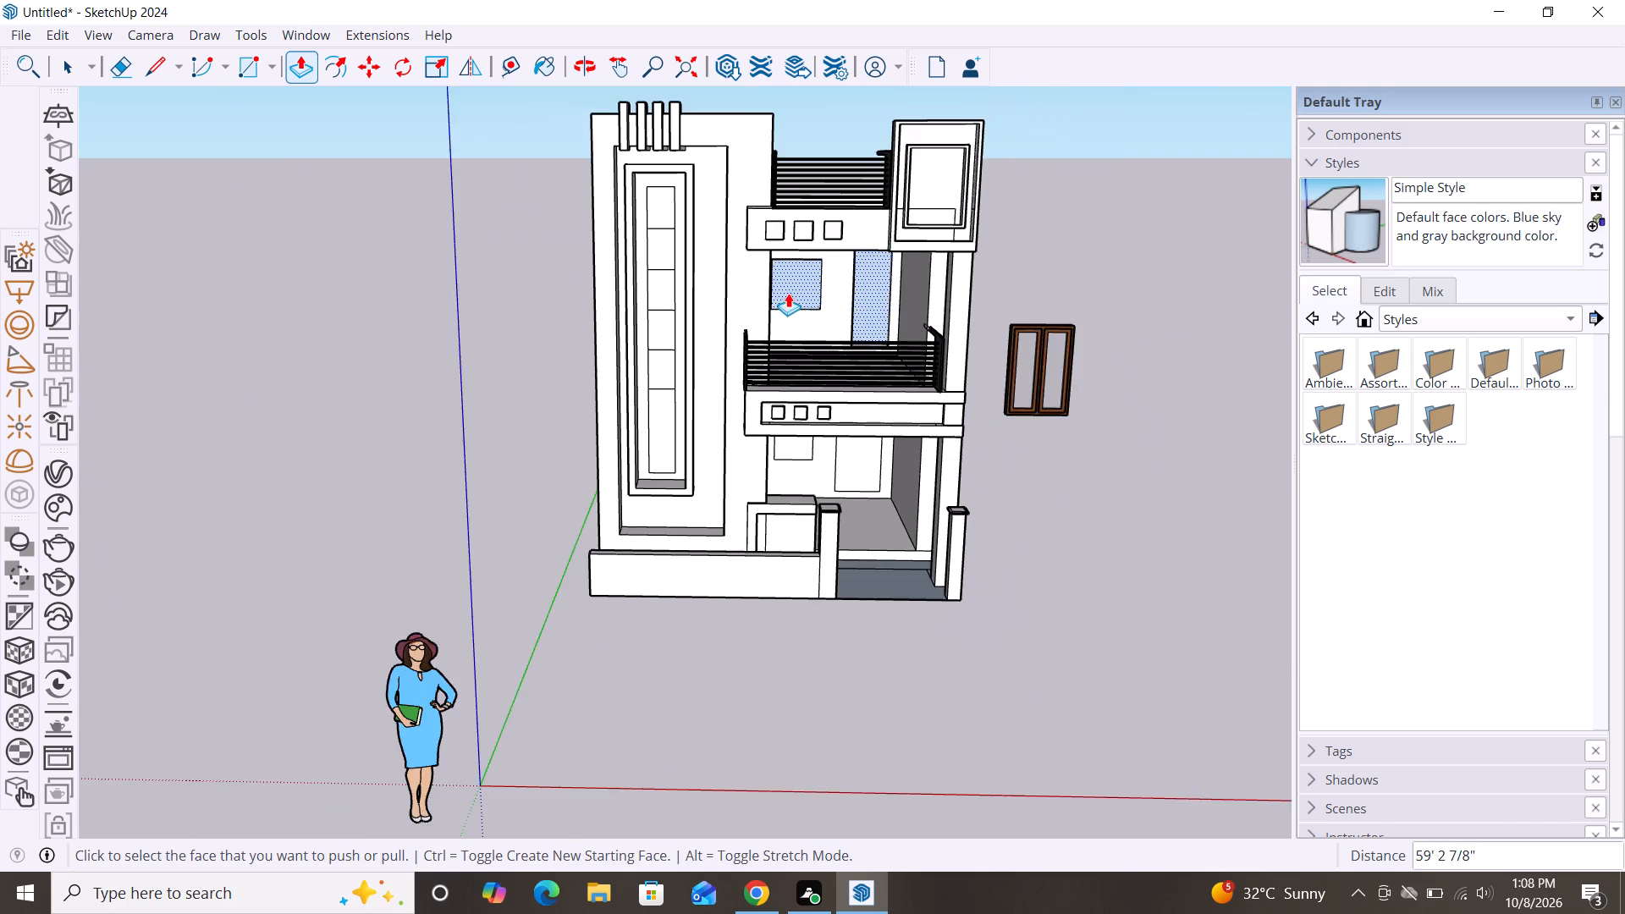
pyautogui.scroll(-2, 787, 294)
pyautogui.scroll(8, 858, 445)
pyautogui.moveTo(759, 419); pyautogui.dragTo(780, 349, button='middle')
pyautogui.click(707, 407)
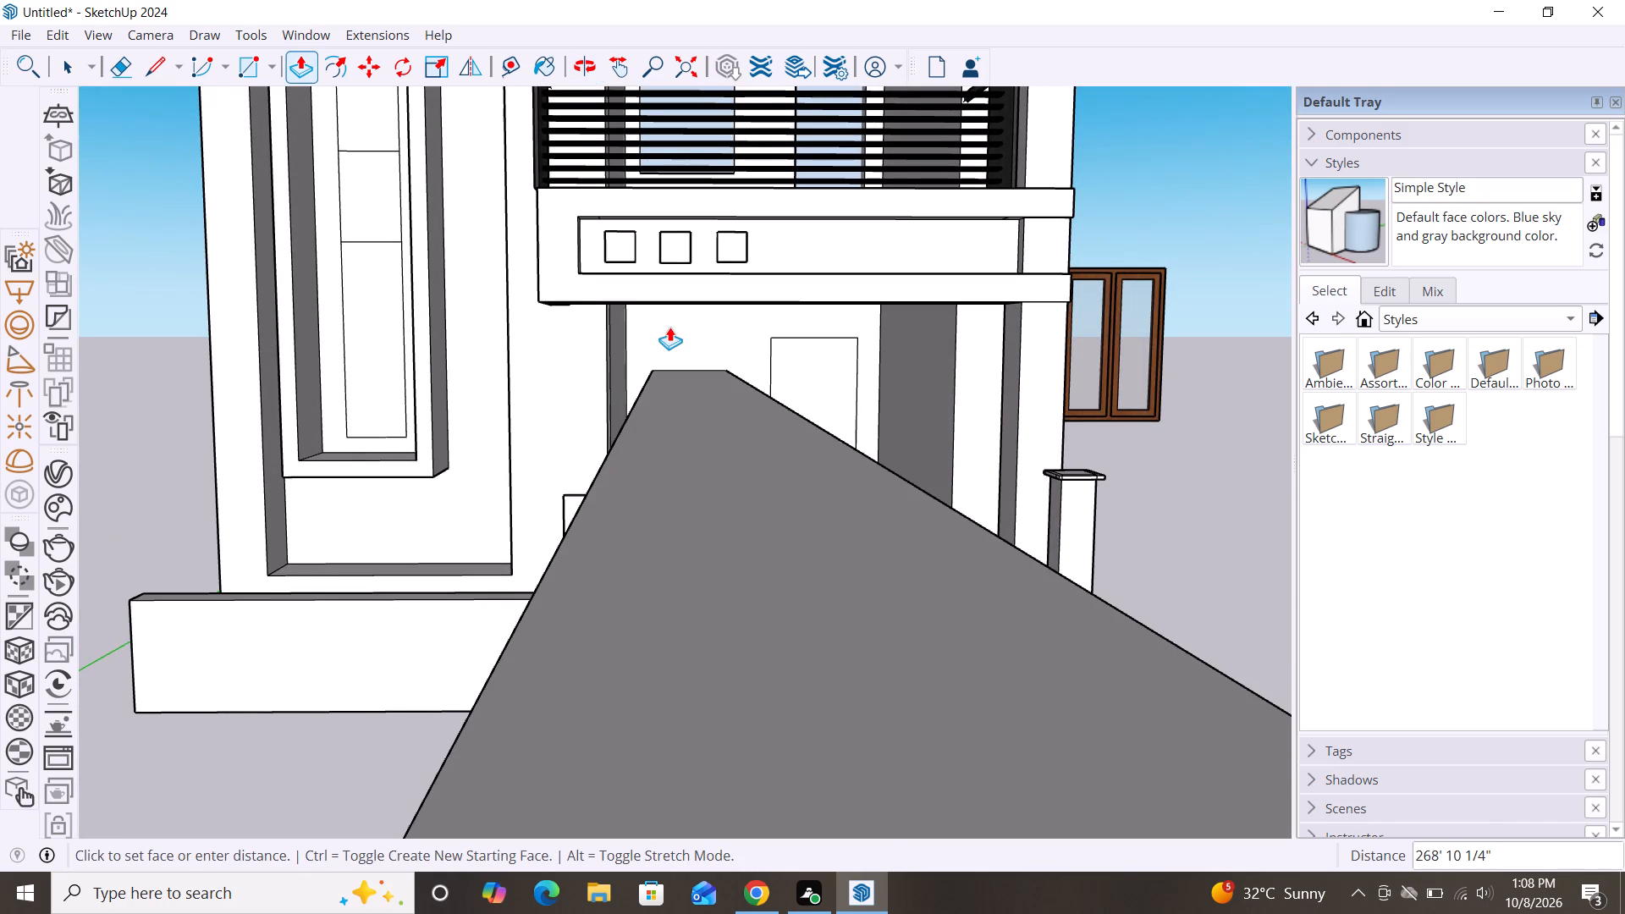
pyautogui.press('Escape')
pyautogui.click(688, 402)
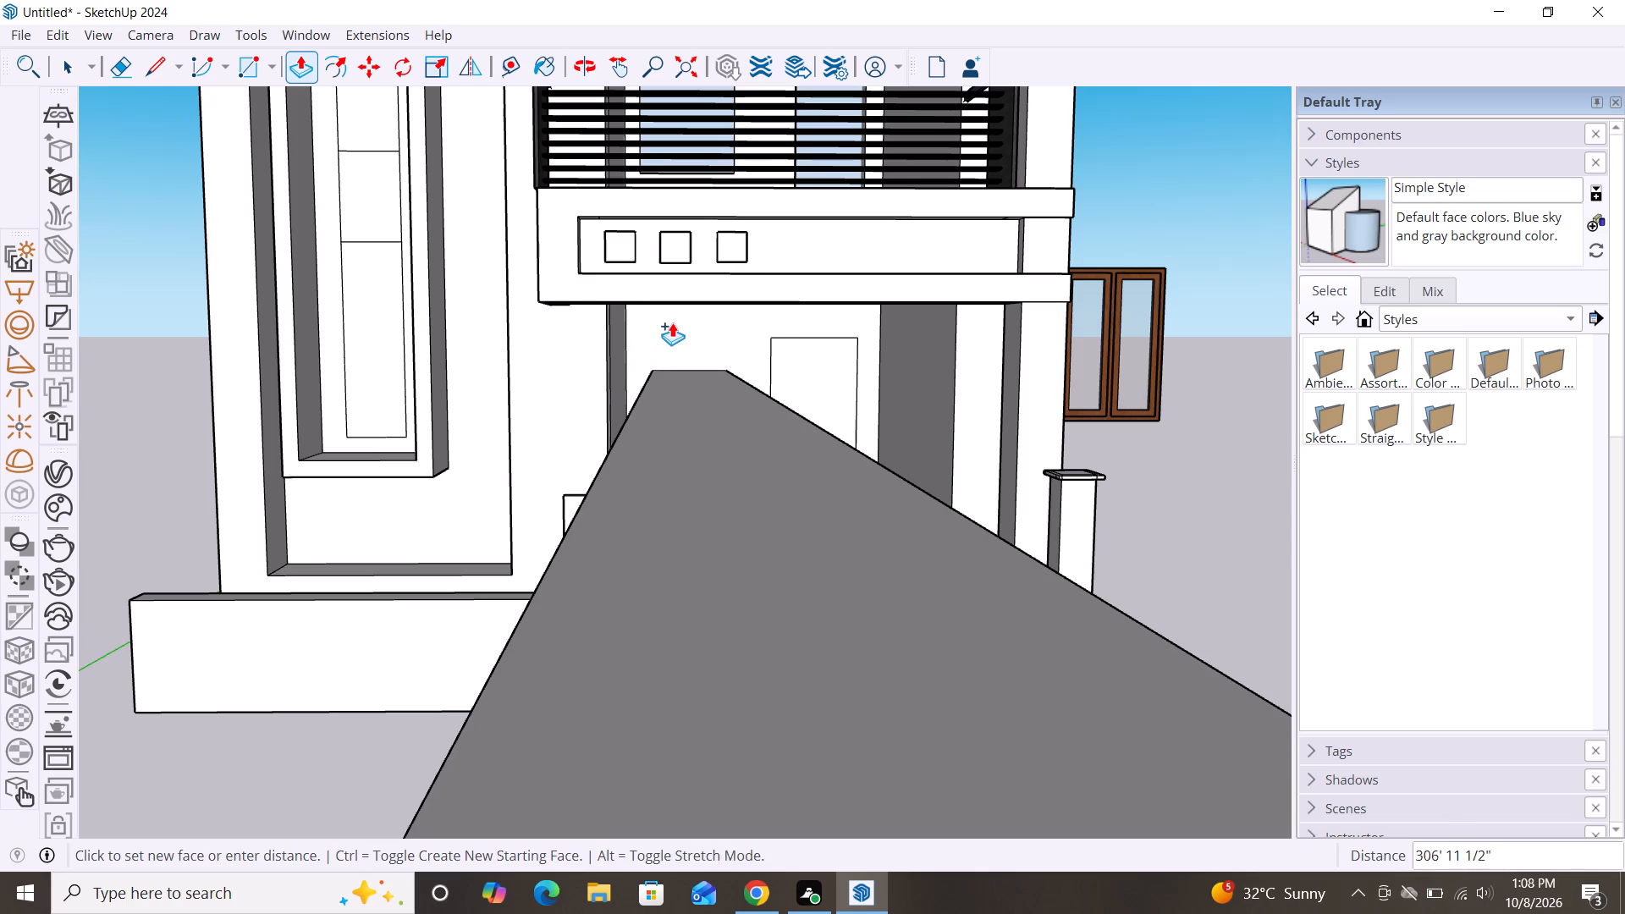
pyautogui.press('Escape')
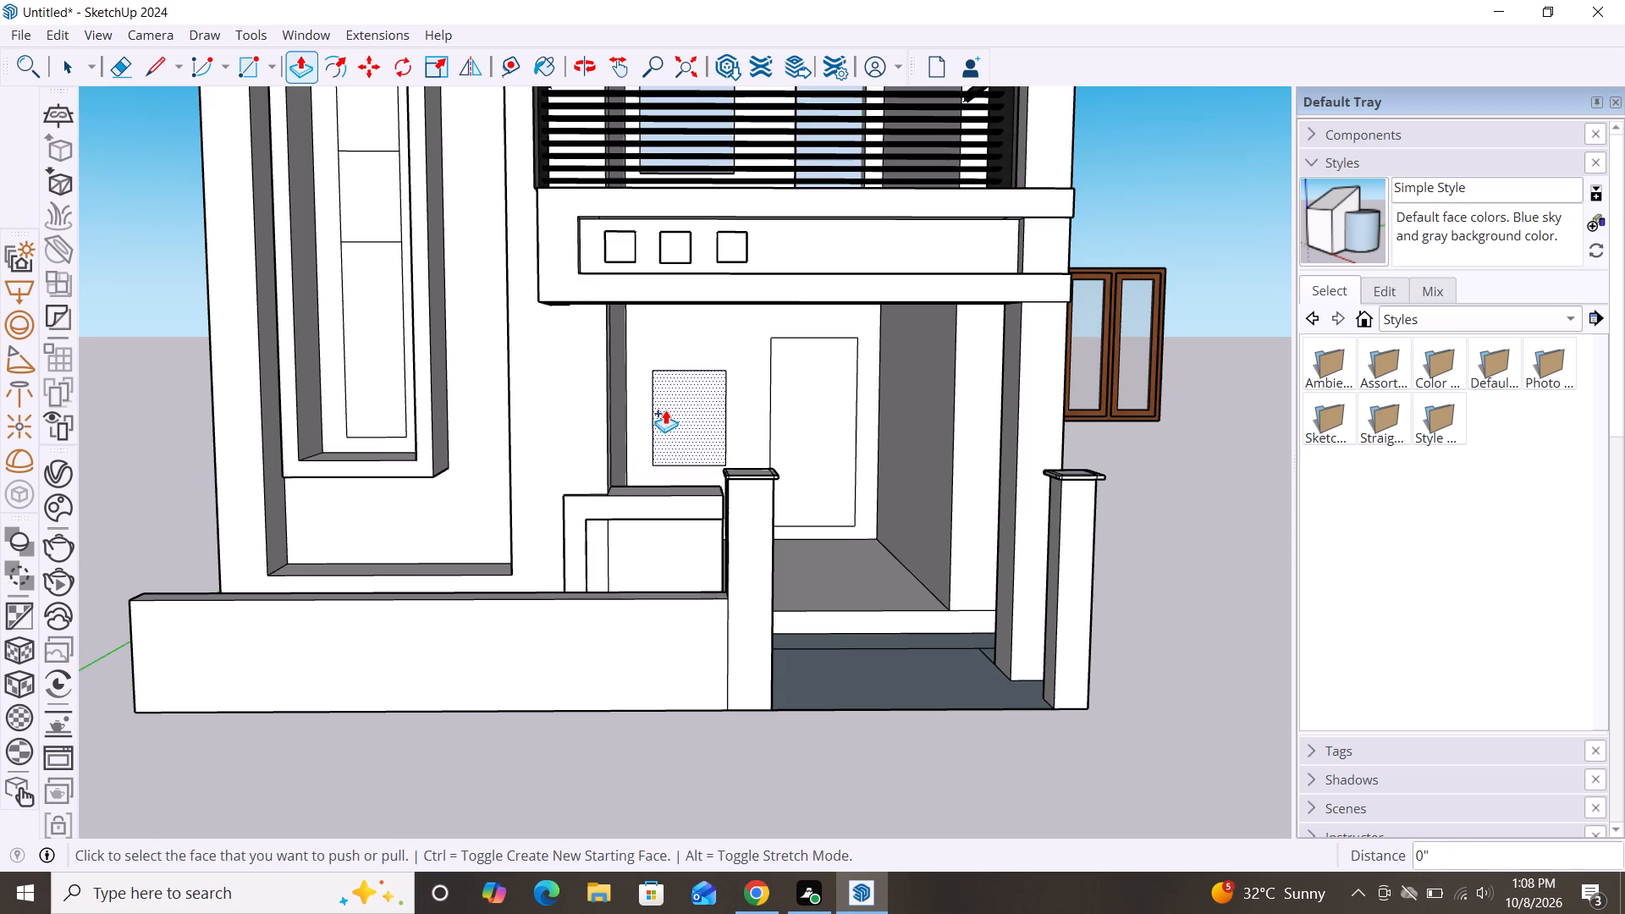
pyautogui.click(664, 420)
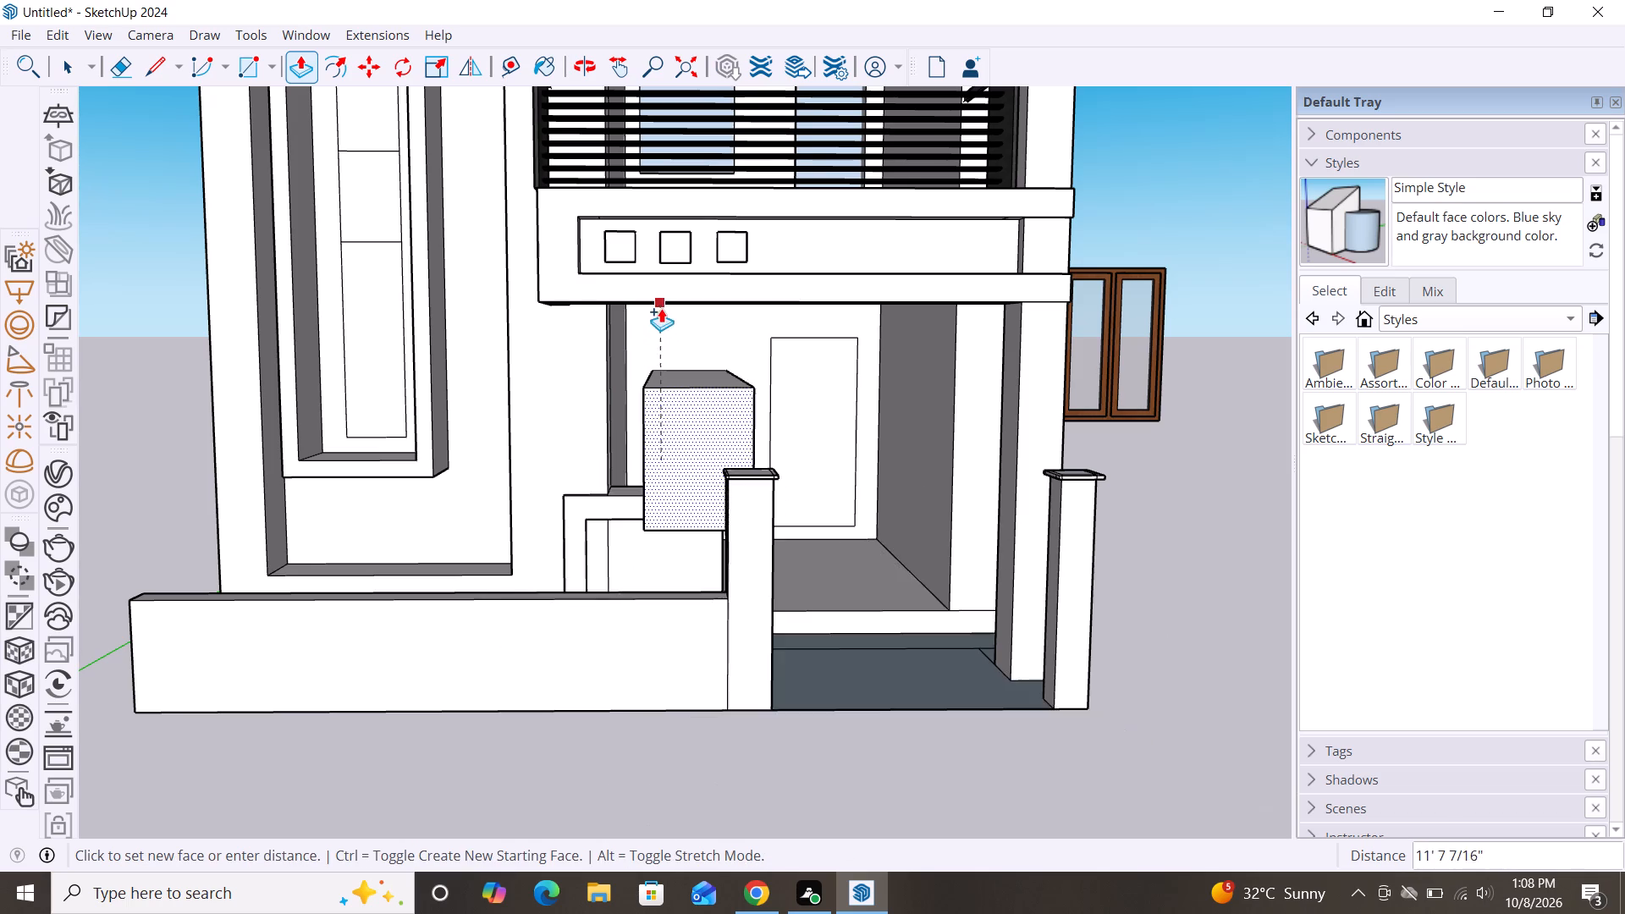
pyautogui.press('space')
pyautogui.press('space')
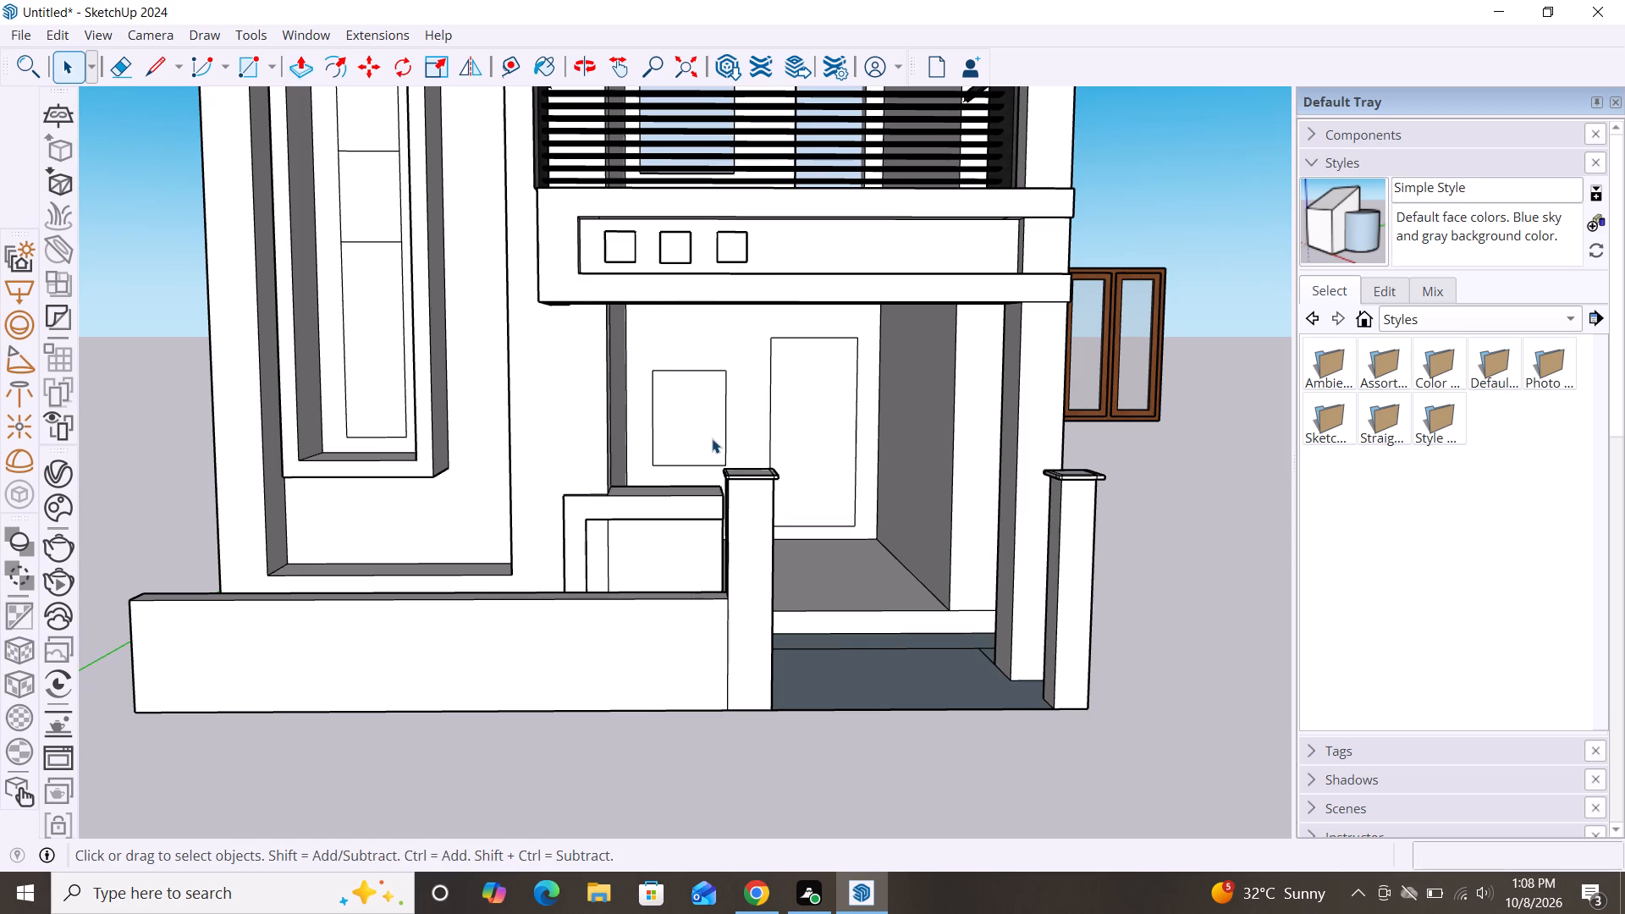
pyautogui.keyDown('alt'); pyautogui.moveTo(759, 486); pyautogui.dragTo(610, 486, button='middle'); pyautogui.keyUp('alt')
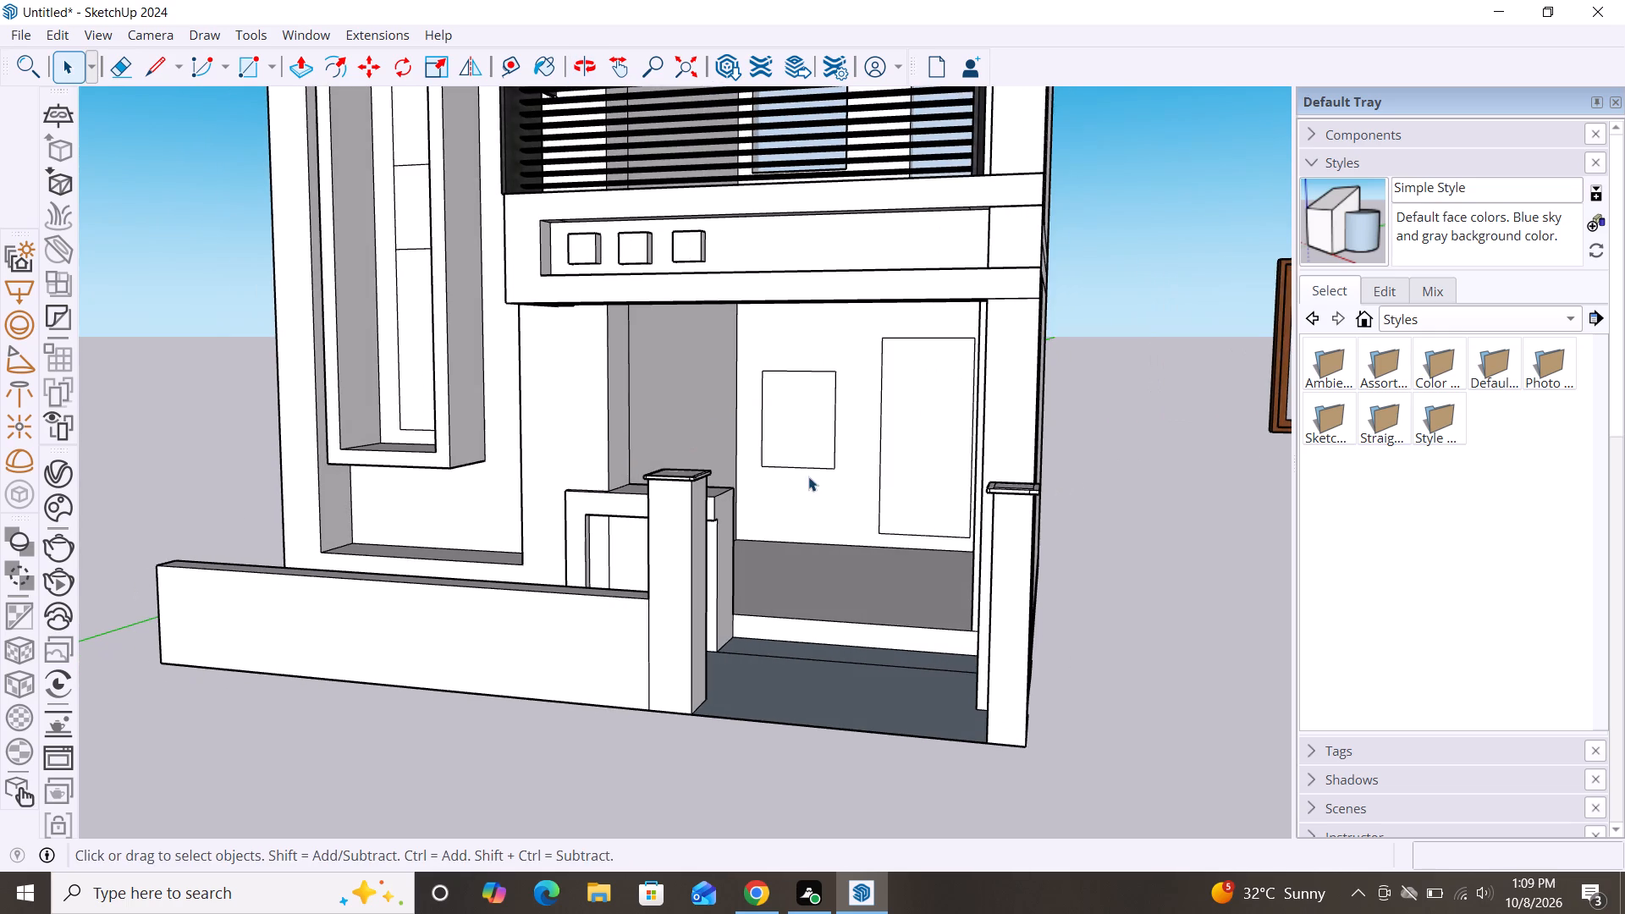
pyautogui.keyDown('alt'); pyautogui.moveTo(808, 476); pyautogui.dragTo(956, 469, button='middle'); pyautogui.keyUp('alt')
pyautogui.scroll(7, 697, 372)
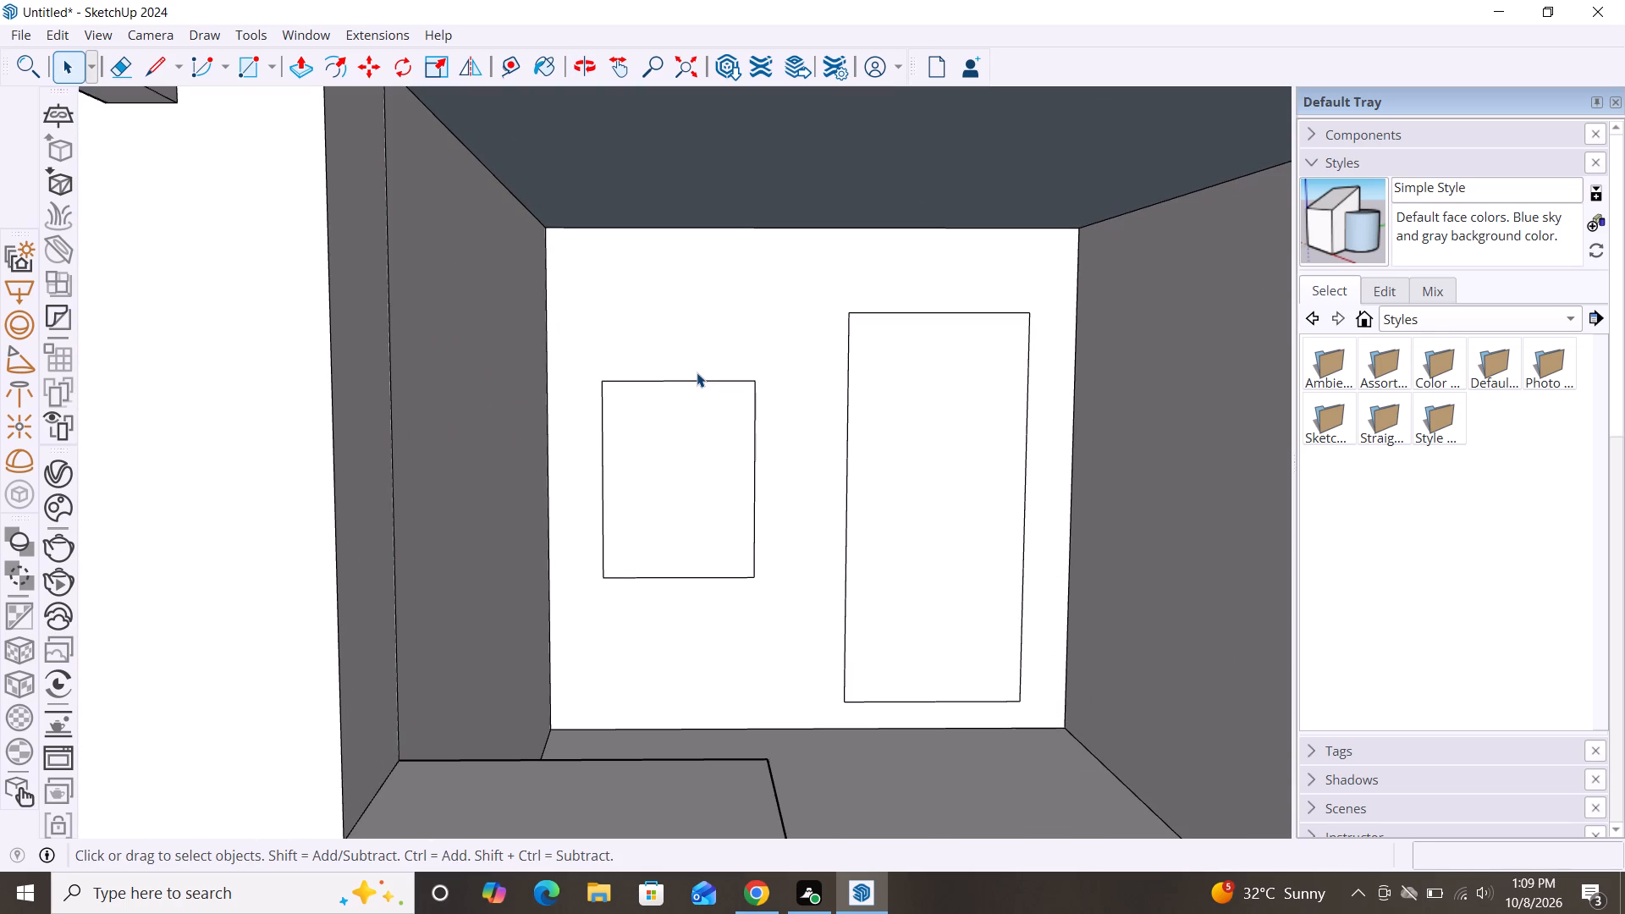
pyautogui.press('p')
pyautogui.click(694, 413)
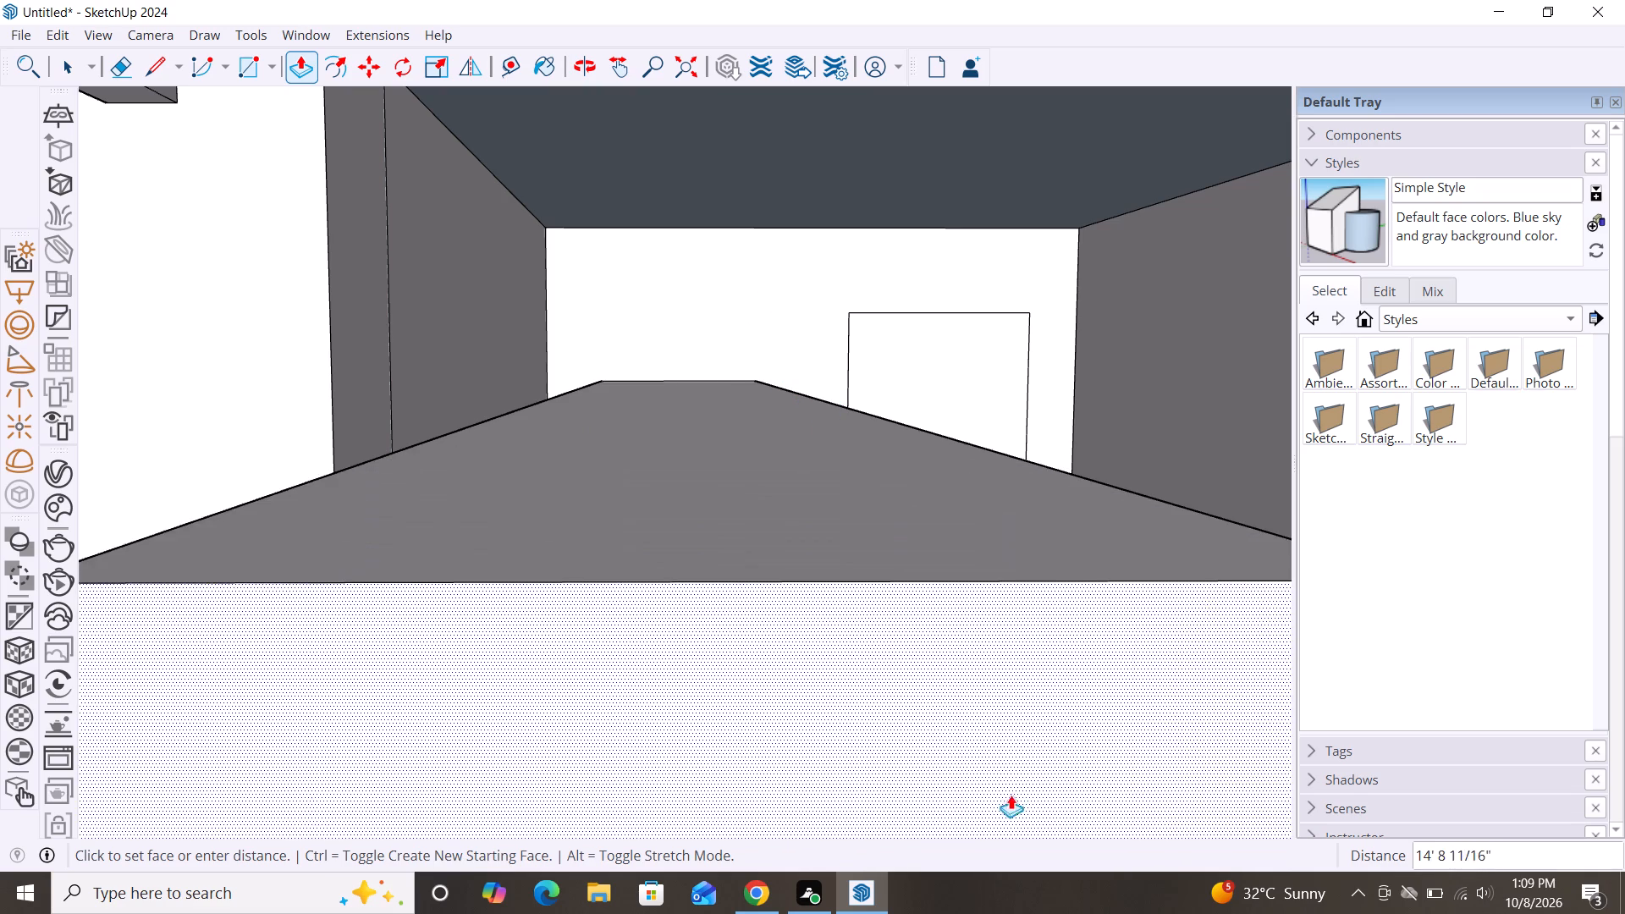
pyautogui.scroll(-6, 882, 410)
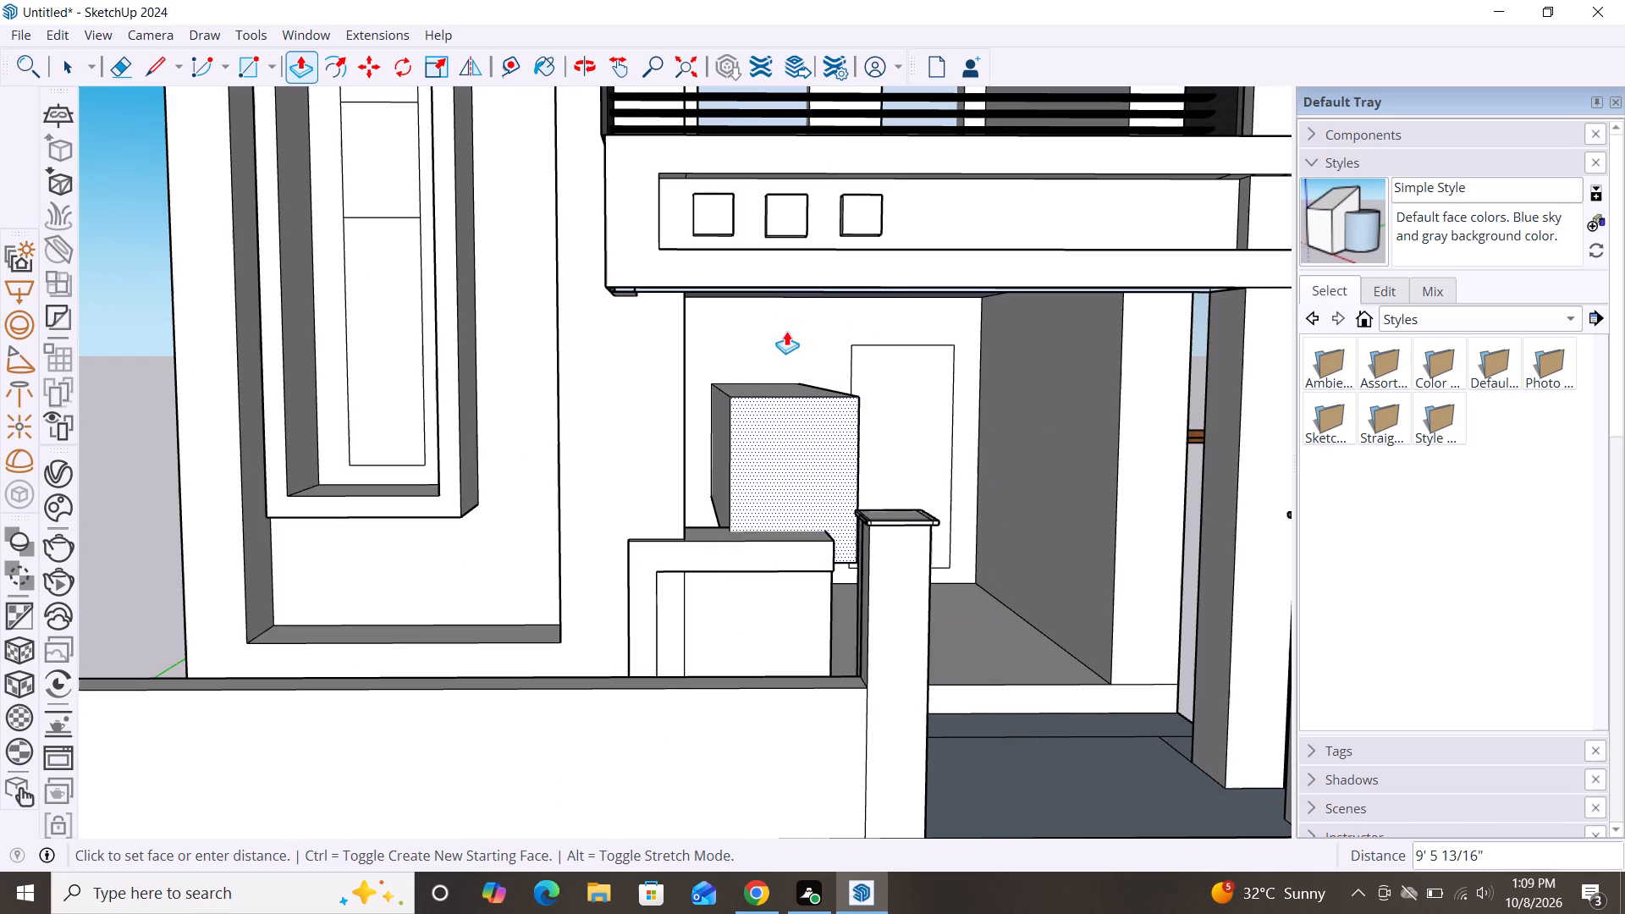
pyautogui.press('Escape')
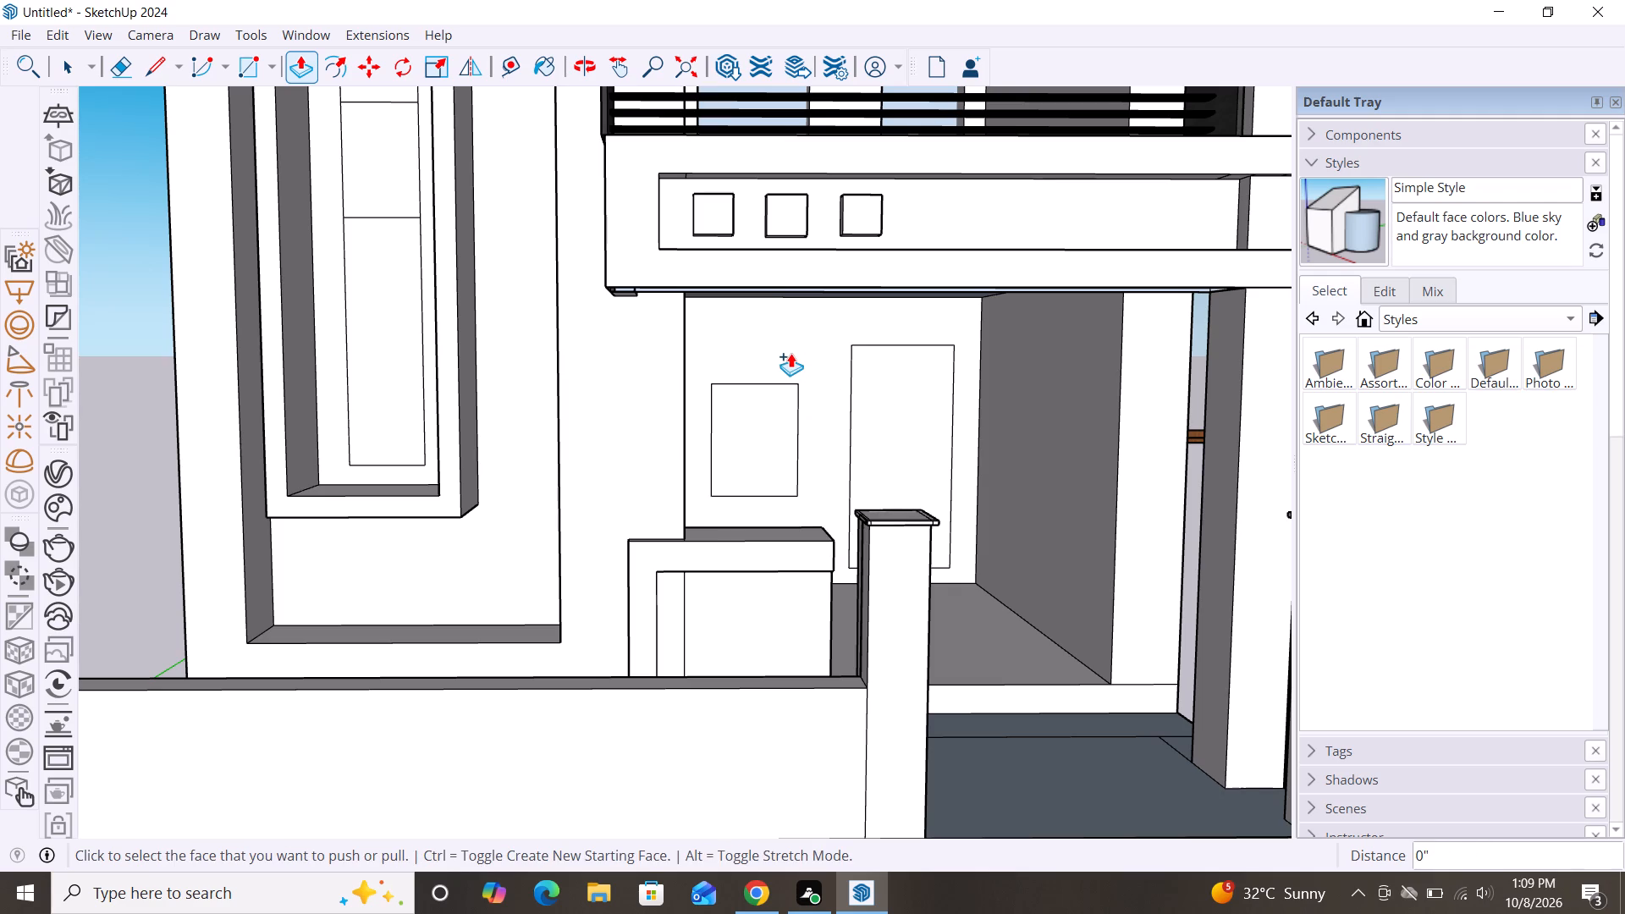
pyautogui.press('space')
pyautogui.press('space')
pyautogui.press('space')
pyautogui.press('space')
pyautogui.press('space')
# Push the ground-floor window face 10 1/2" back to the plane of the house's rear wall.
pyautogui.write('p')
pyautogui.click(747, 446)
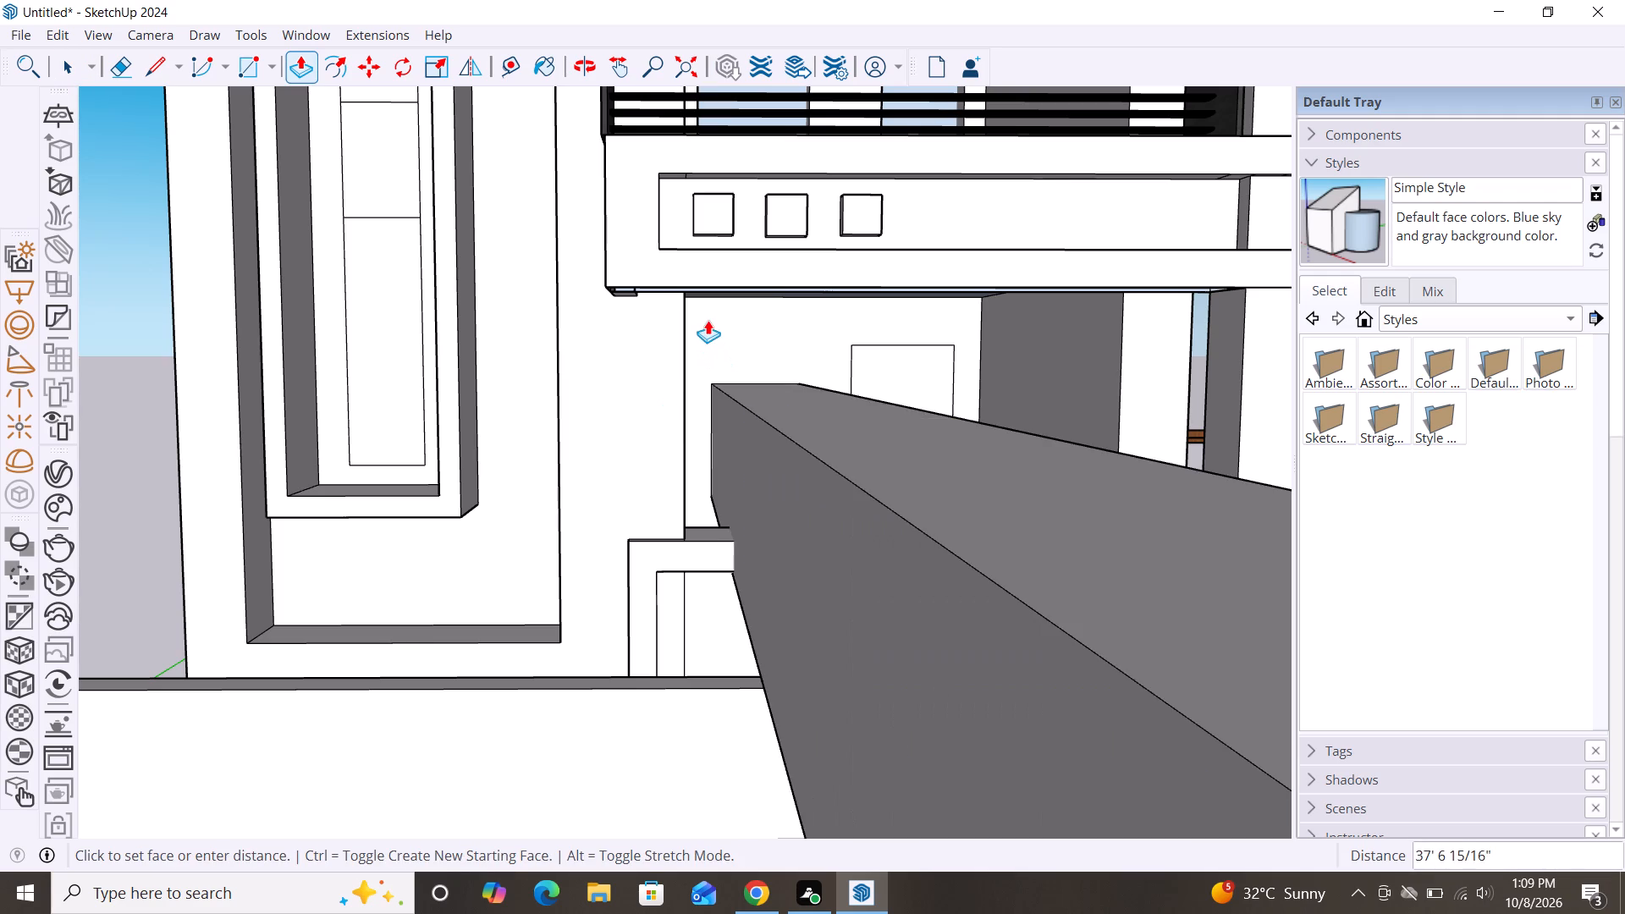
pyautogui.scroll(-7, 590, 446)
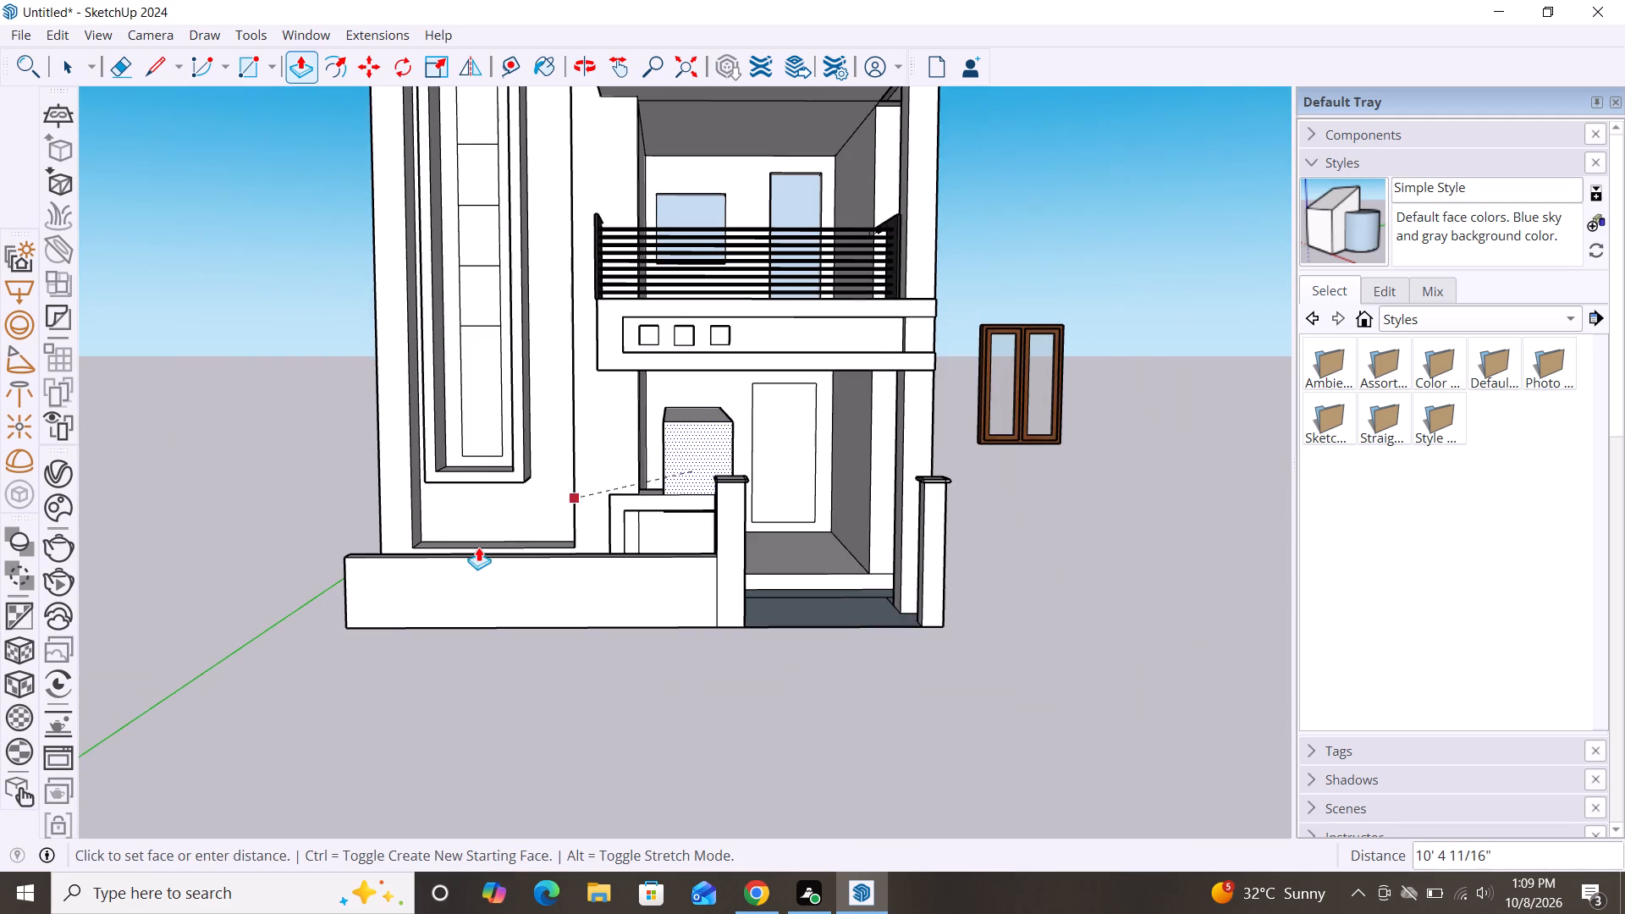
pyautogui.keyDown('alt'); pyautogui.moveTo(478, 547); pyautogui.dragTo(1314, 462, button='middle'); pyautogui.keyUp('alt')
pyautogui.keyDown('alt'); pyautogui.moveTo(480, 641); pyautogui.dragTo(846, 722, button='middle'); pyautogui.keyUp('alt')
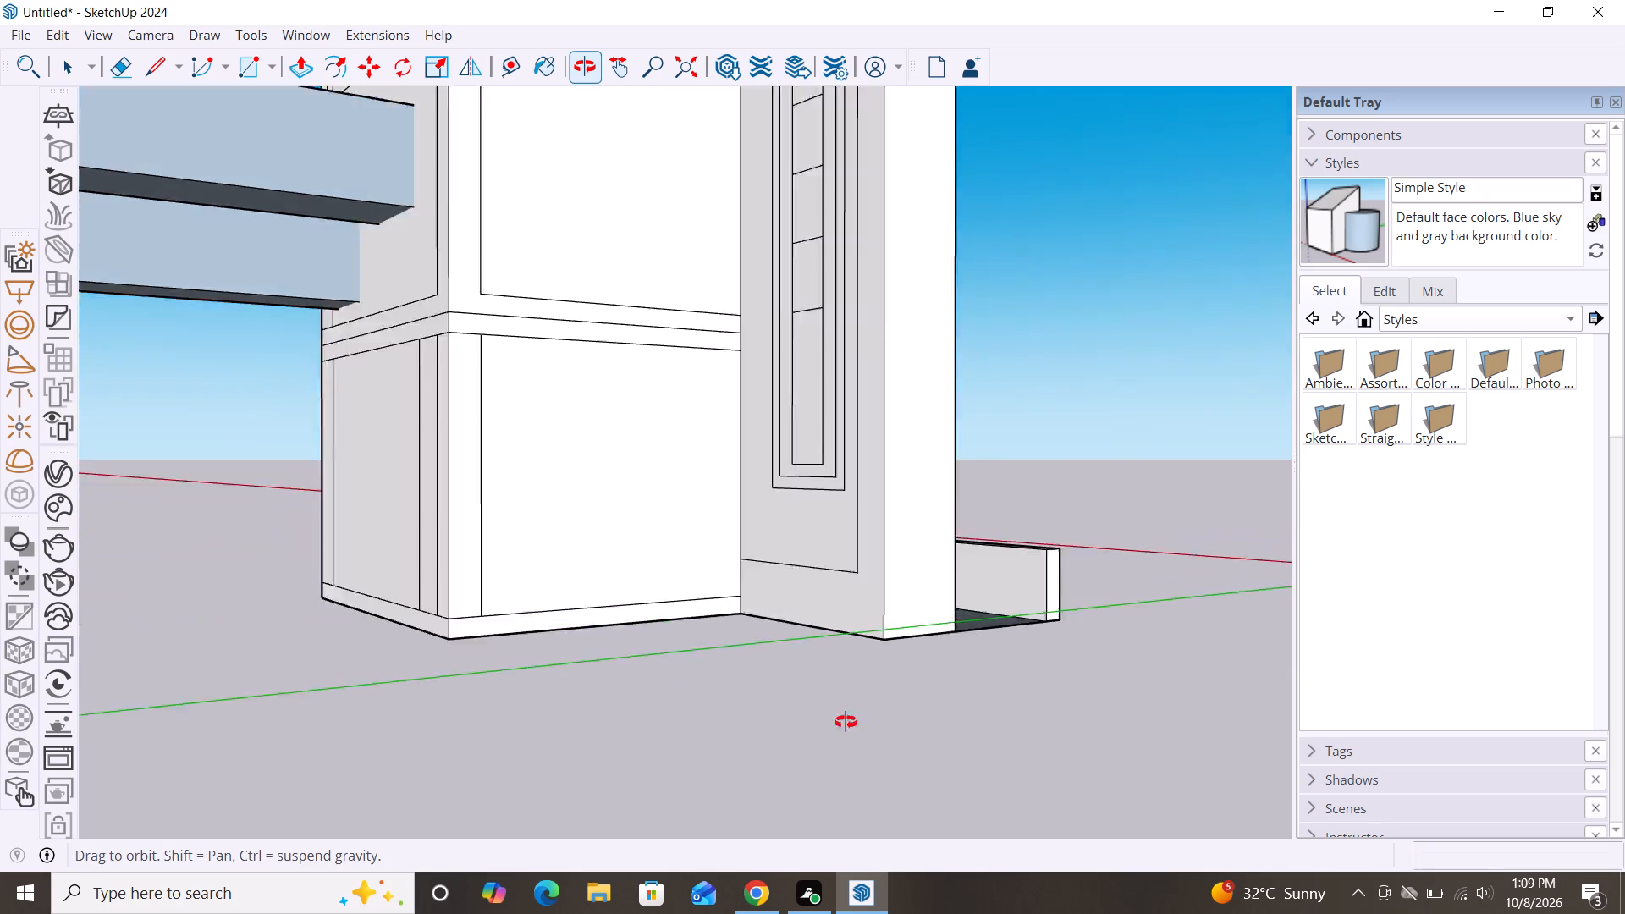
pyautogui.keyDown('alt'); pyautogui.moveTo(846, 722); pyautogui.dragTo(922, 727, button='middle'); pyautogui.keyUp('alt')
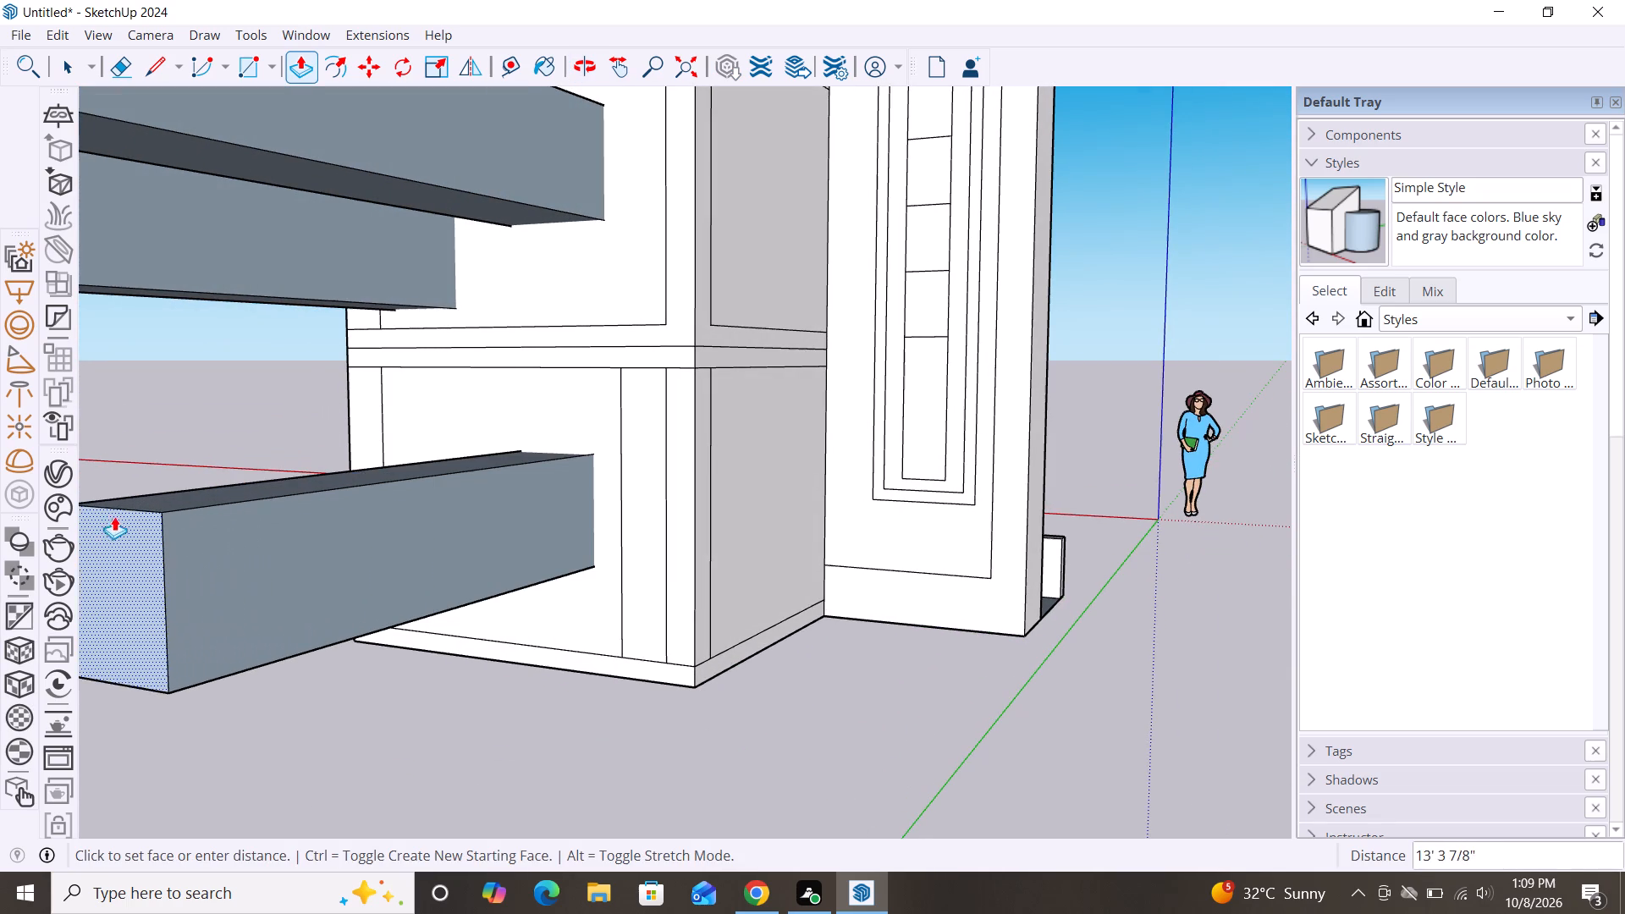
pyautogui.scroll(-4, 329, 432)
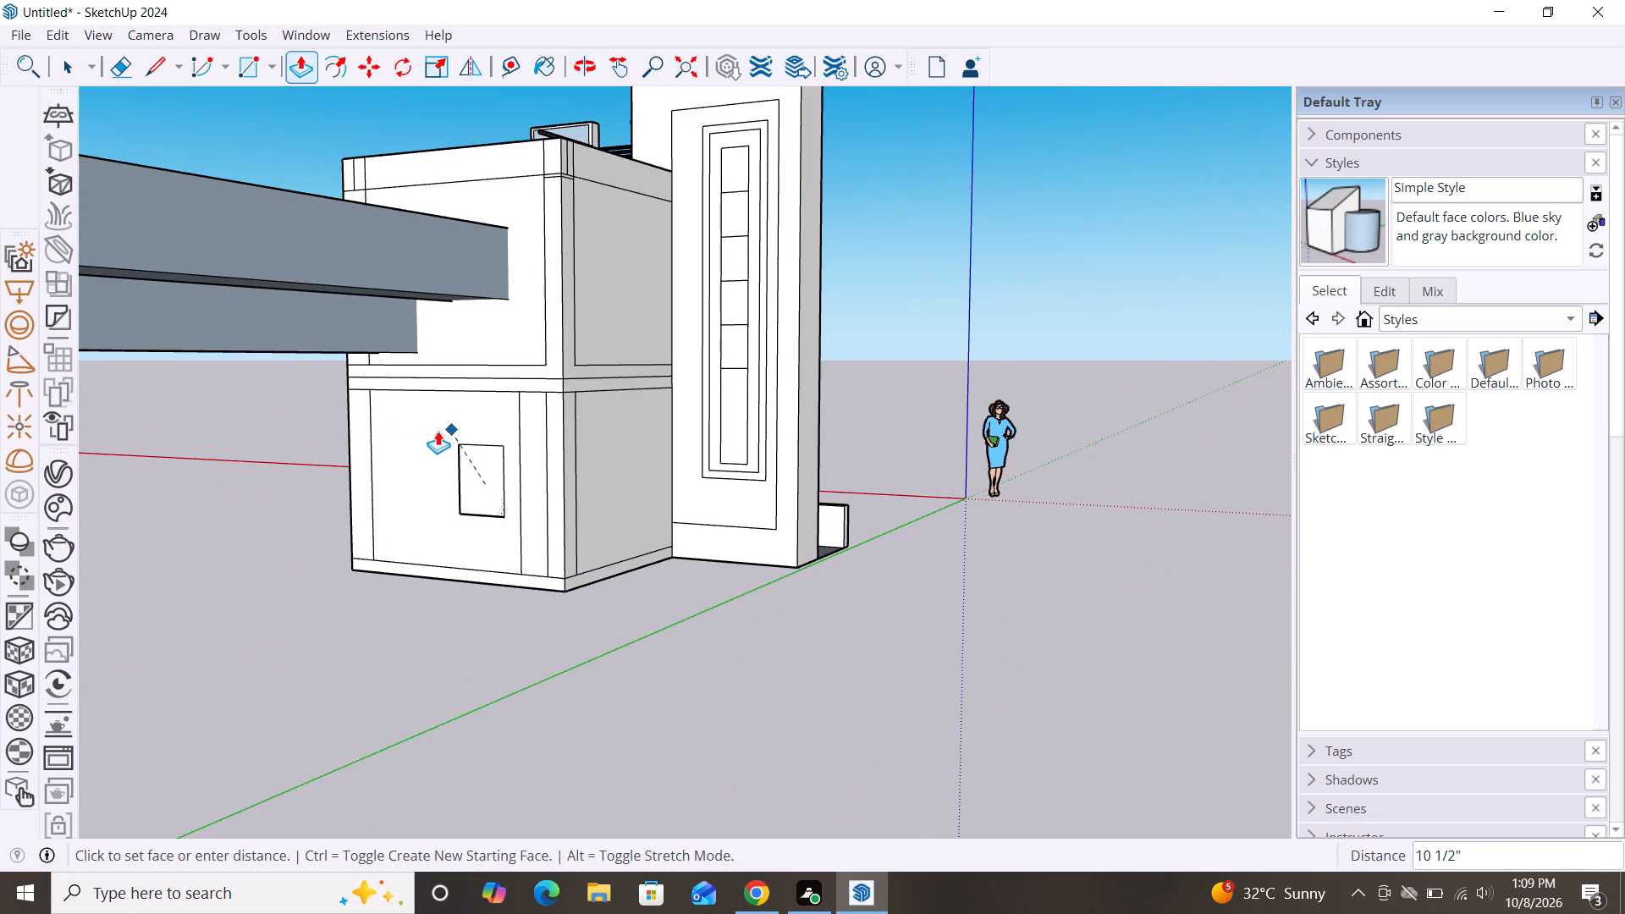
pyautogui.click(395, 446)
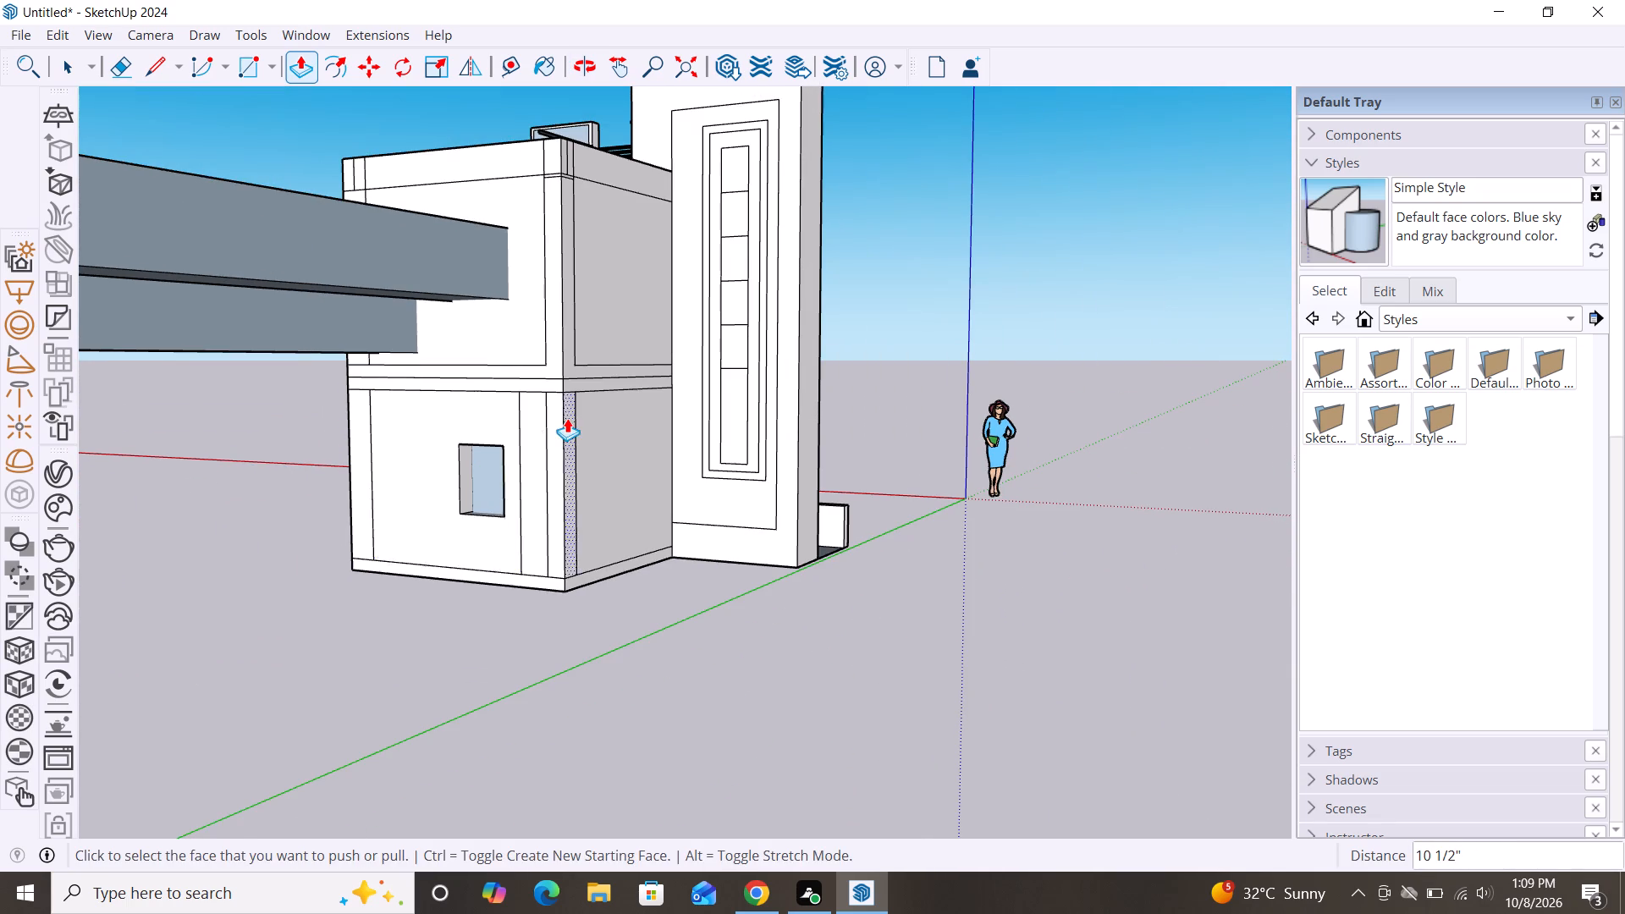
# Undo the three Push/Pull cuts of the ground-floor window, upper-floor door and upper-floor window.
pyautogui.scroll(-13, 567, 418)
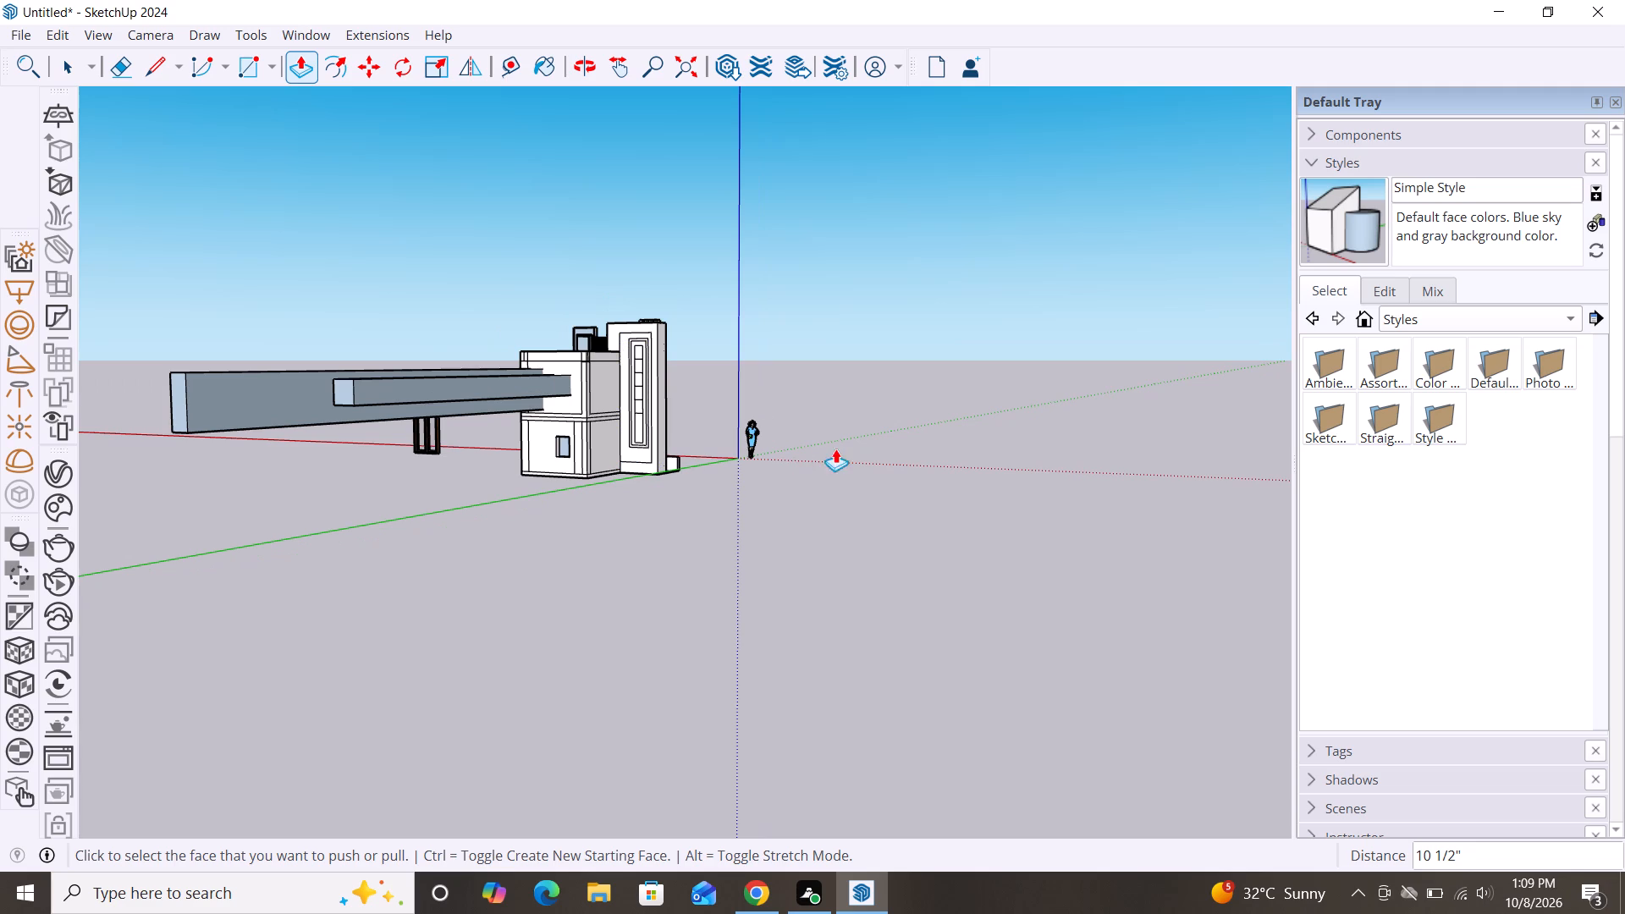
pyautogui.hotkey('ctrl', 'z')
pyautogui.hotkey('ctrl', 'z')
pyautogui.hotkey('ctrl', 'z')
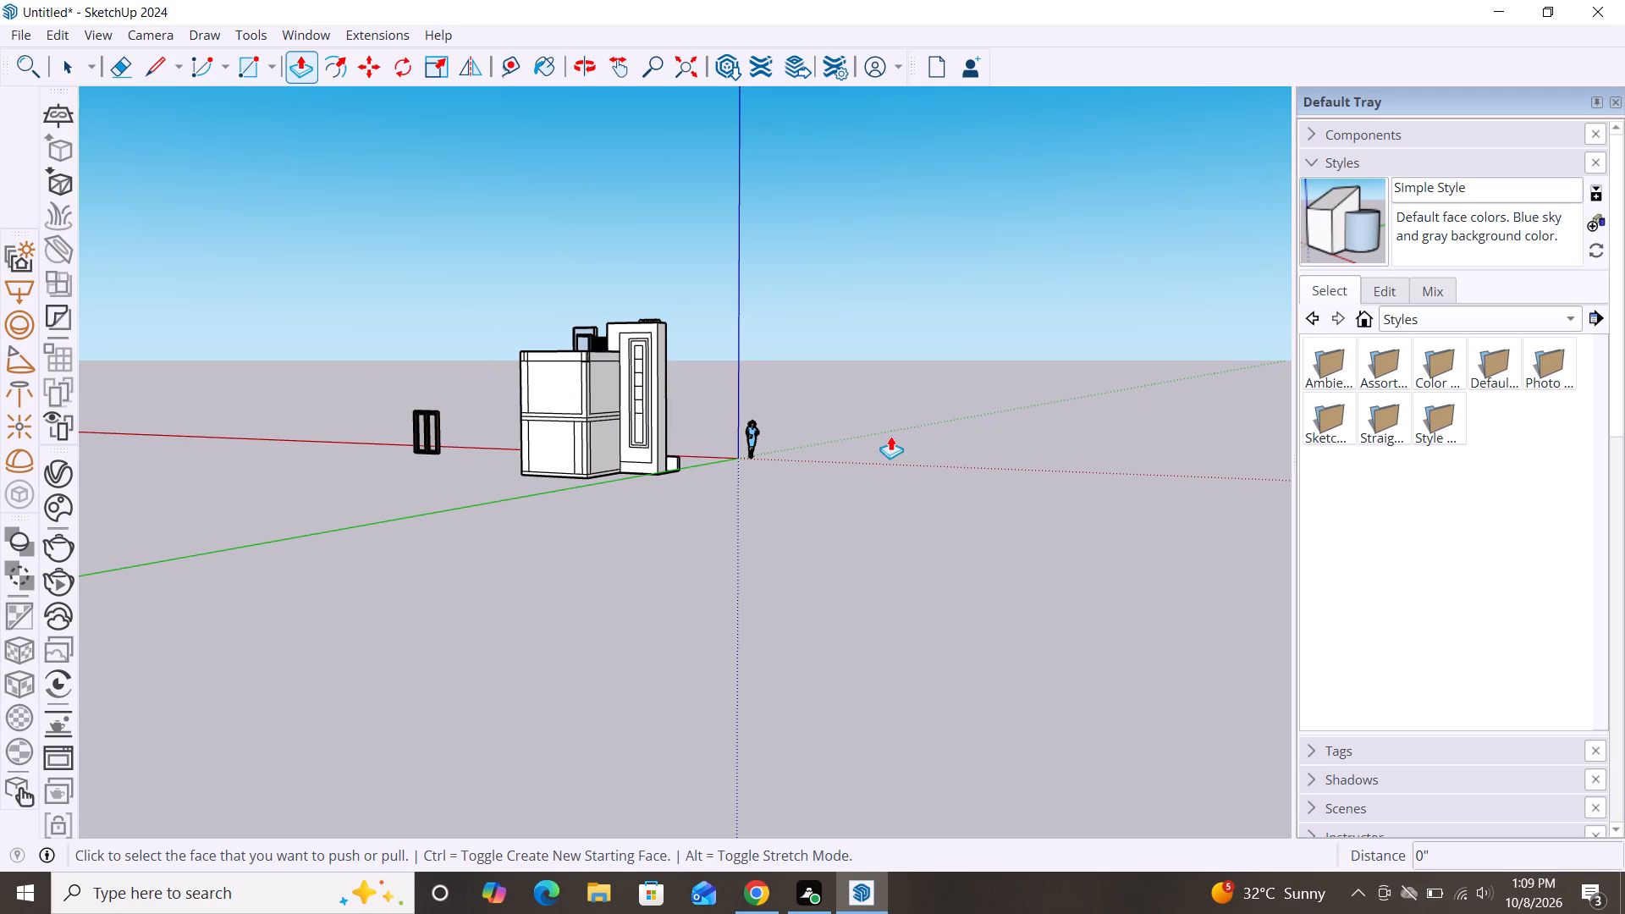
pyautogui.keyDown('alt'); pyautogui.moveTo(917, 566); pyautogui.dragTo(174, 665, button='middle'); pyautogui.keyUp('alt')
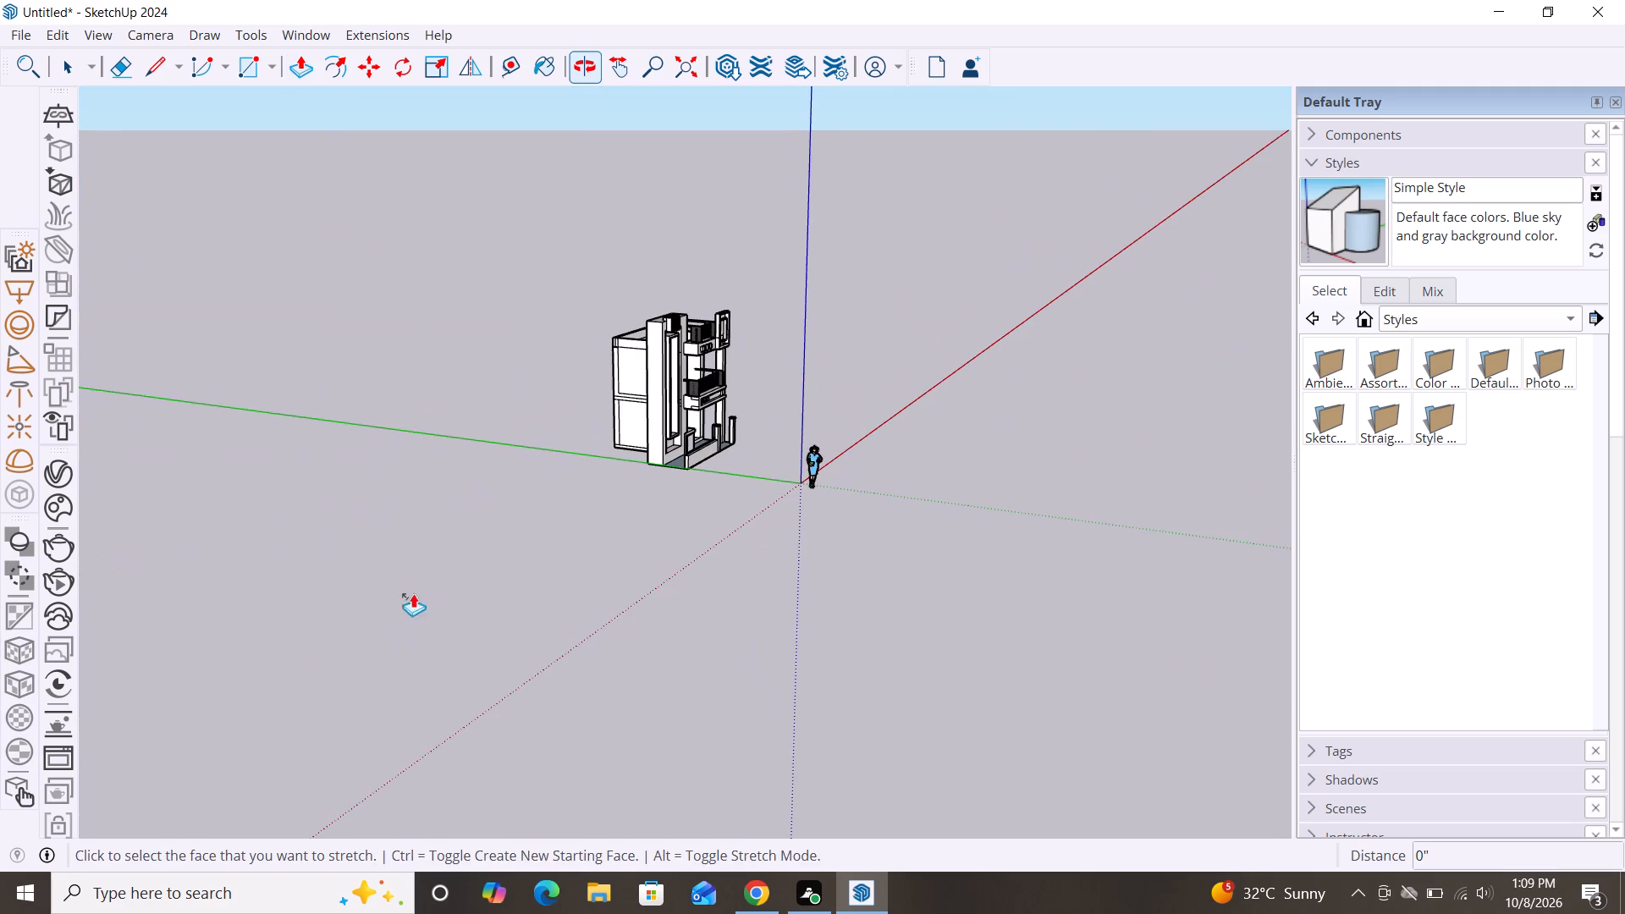
# Push the upper-floor window face 10 1/16" back through the house's rear wall with Push/Pull.
pyautogui.keyDown('alt'); pyautogui.moveTo(957, 589); pyautogui.dragTo(242, 563, button='middle'); pyautogui.keyUp('alt')
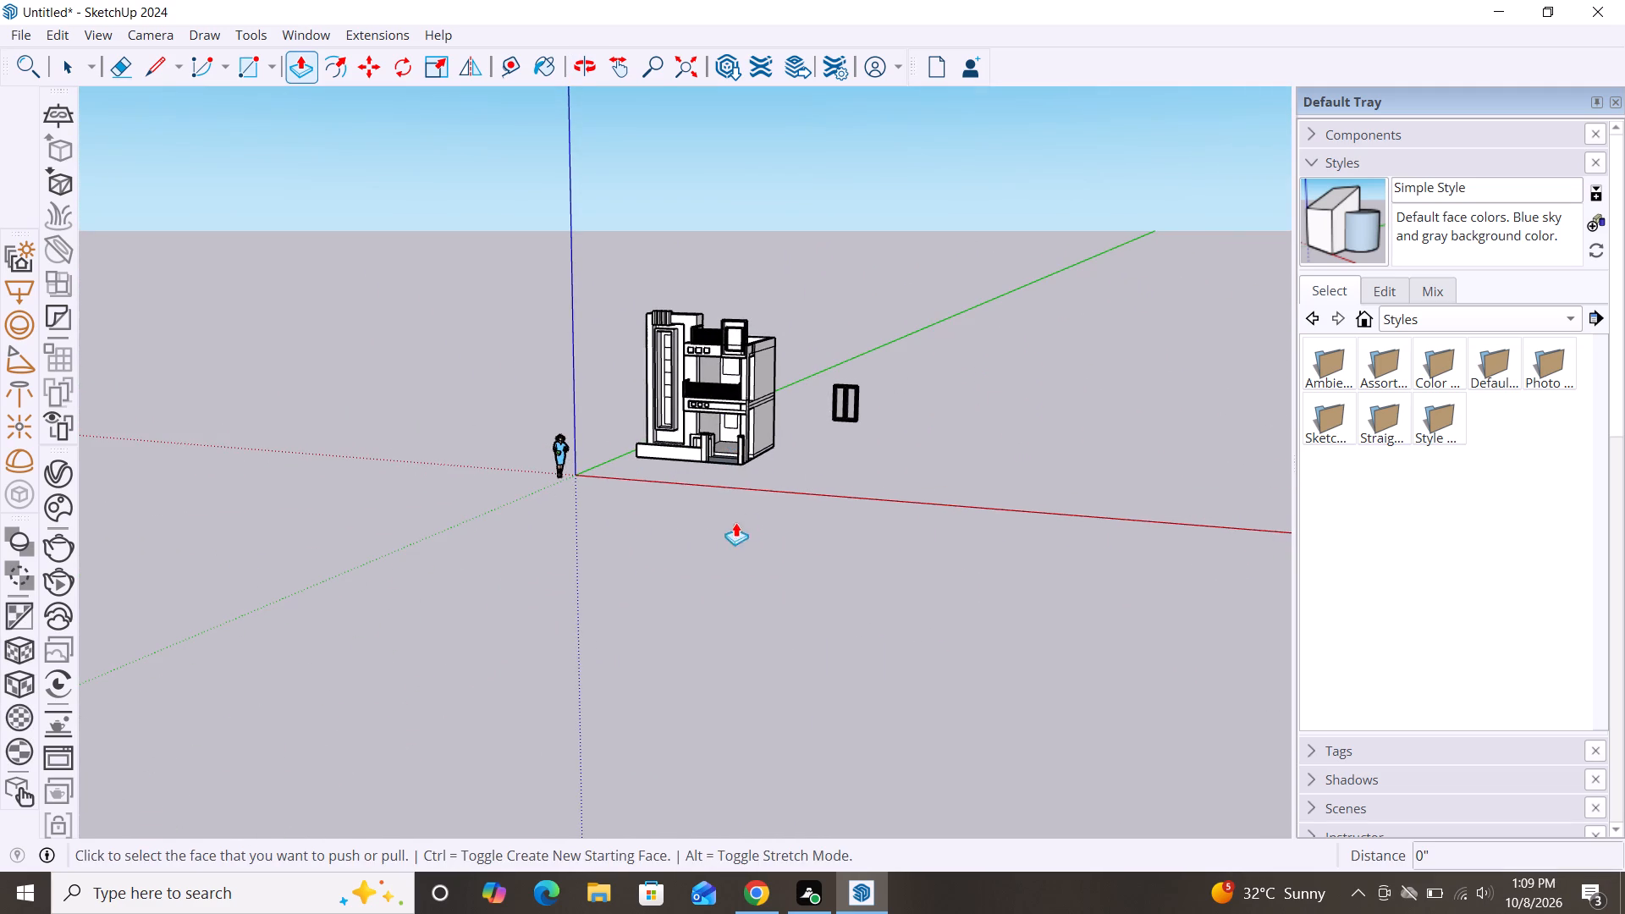
pyautogui.keyDown('alt'); pyautogui.moveTo(735, 522); pyautogui.dragTo(840, 526, button='middle'); pyautogui.keyUp('alt')
pyautogui.keyDown('alt'); pyautogui.scroll(-1, 840, 526); pyautogui.keyUp('alt')
pyautogui.scroll(11, 710, 378)
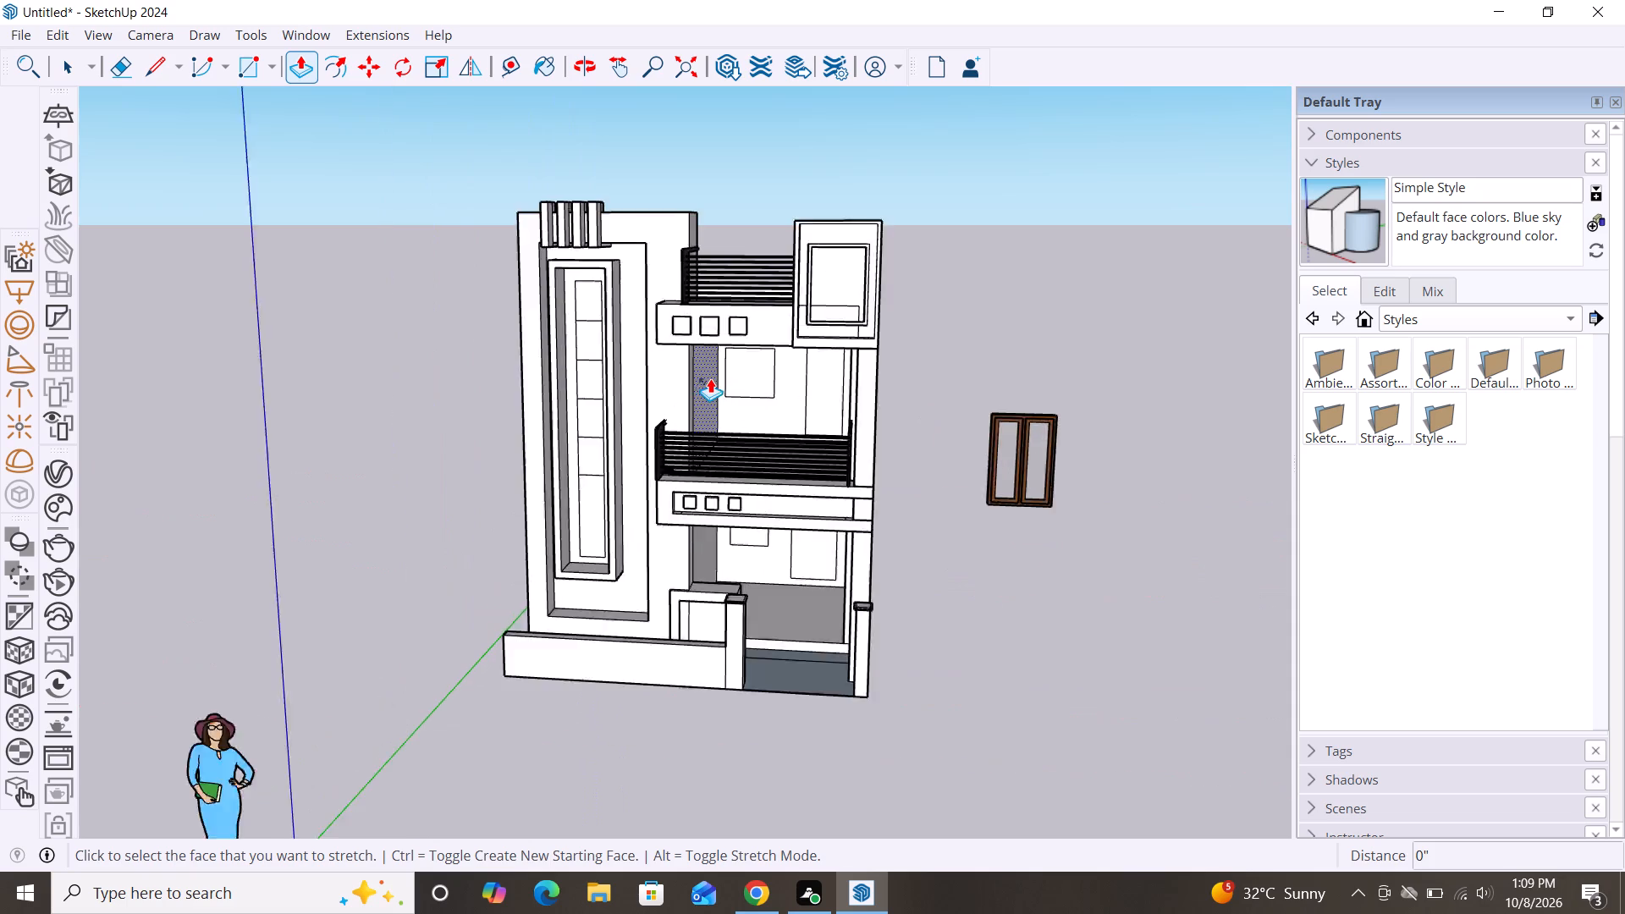
pyautogui.scroll(5, 710, 378)
pyautogui.click(774, 389)
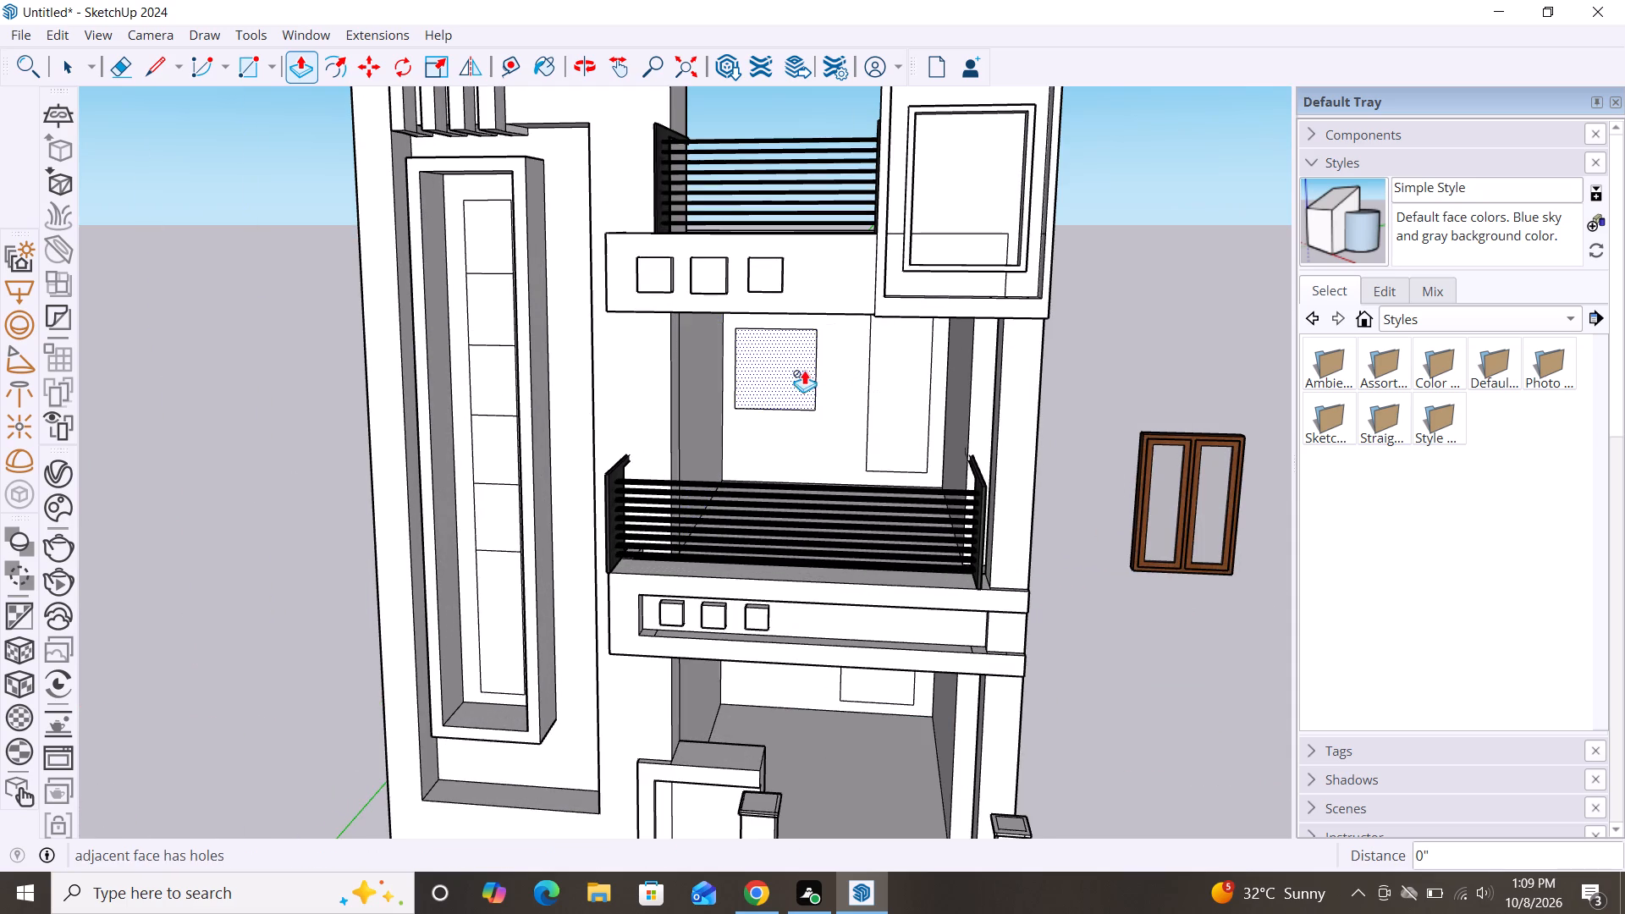
pyautogui.click(791, 367)
pyautogui.press('space')
pyautogui.press('space')
pyautogui.press('space')
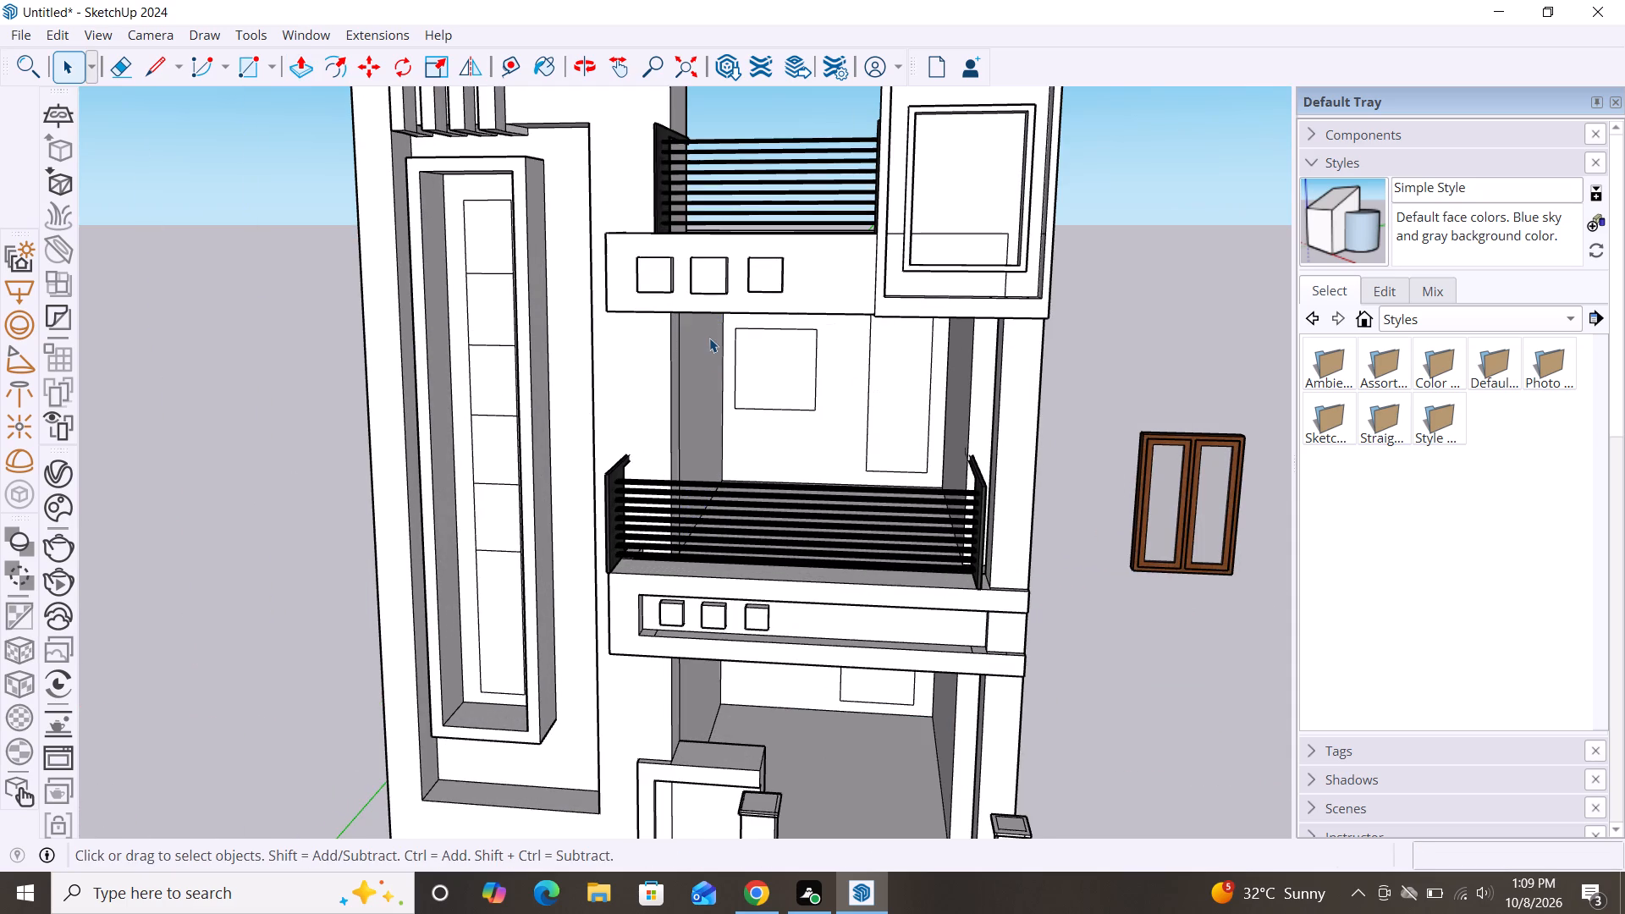
pyautogui.press('p')
pyautogui.click(755, 376)
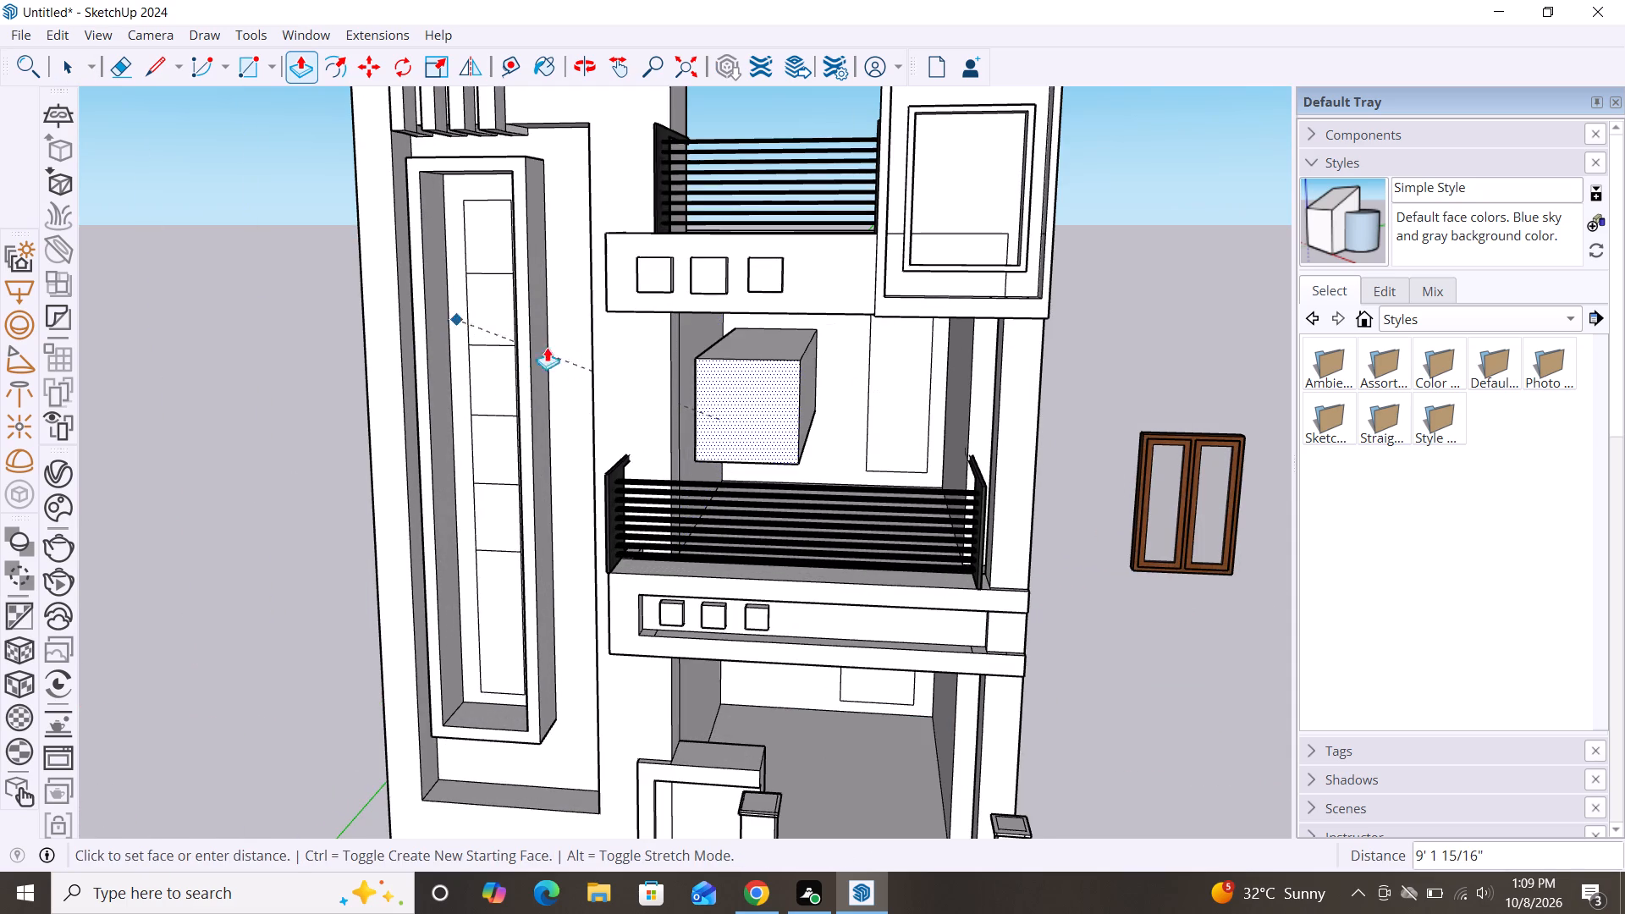
pyautogui.keyDown('alt'); pyautogui.moveTo(1121, 395); pyautogui.dragTo(393, 442, button='middle'); pyautogui.keyUp('alt')
pyautogui.scroll(-7, 247, 370)
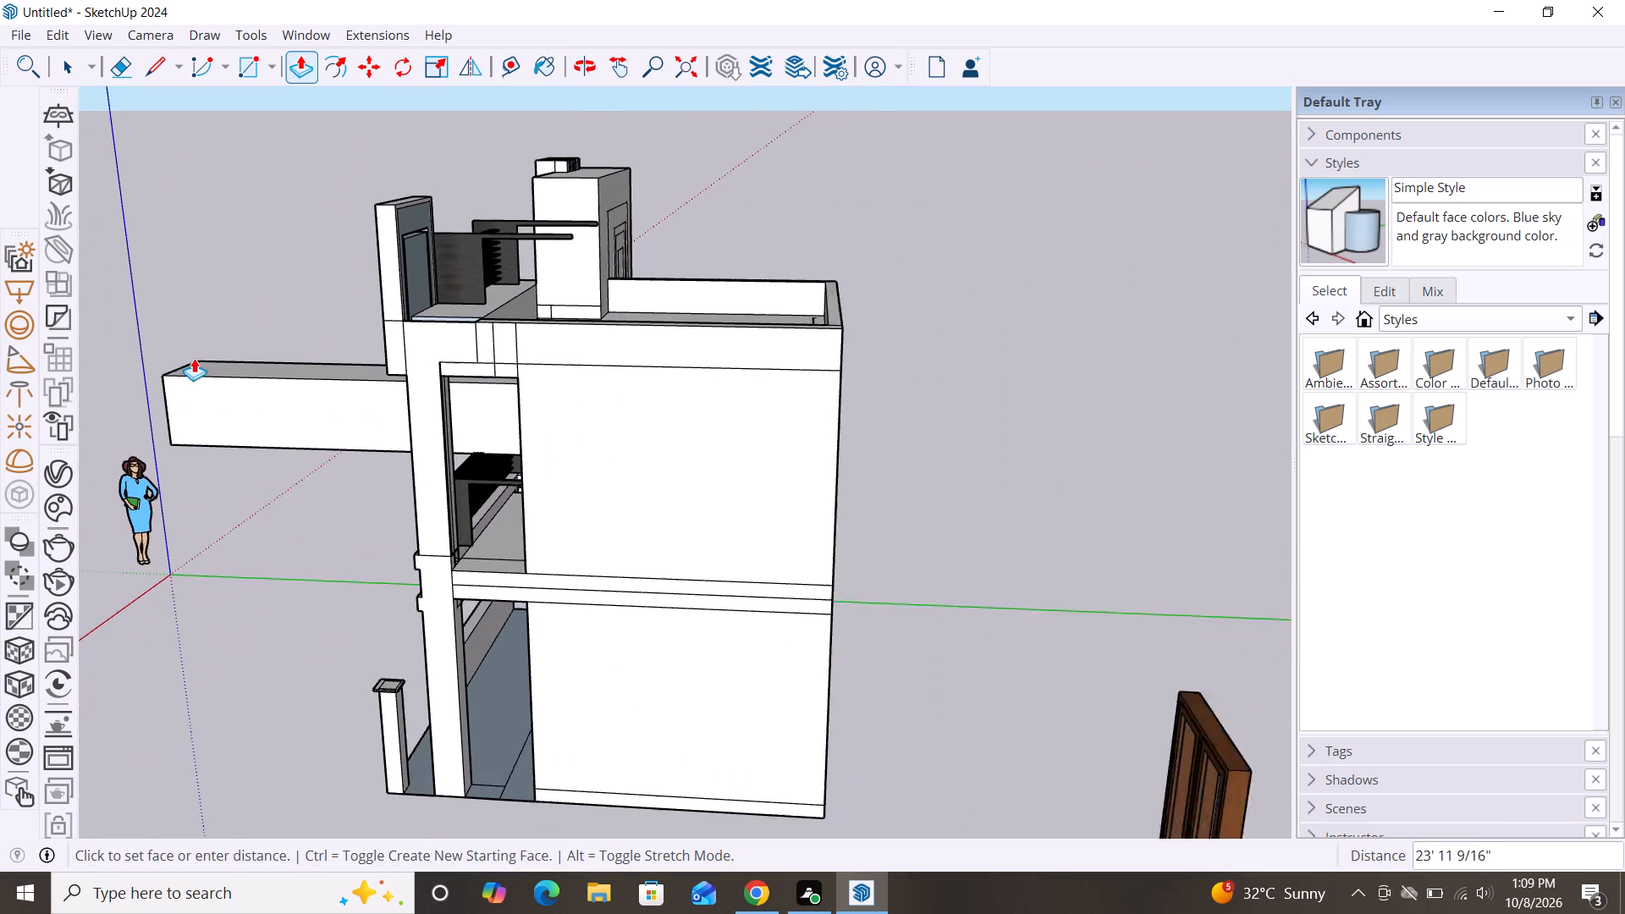
pyautogui.scroll(8, 888, 447)
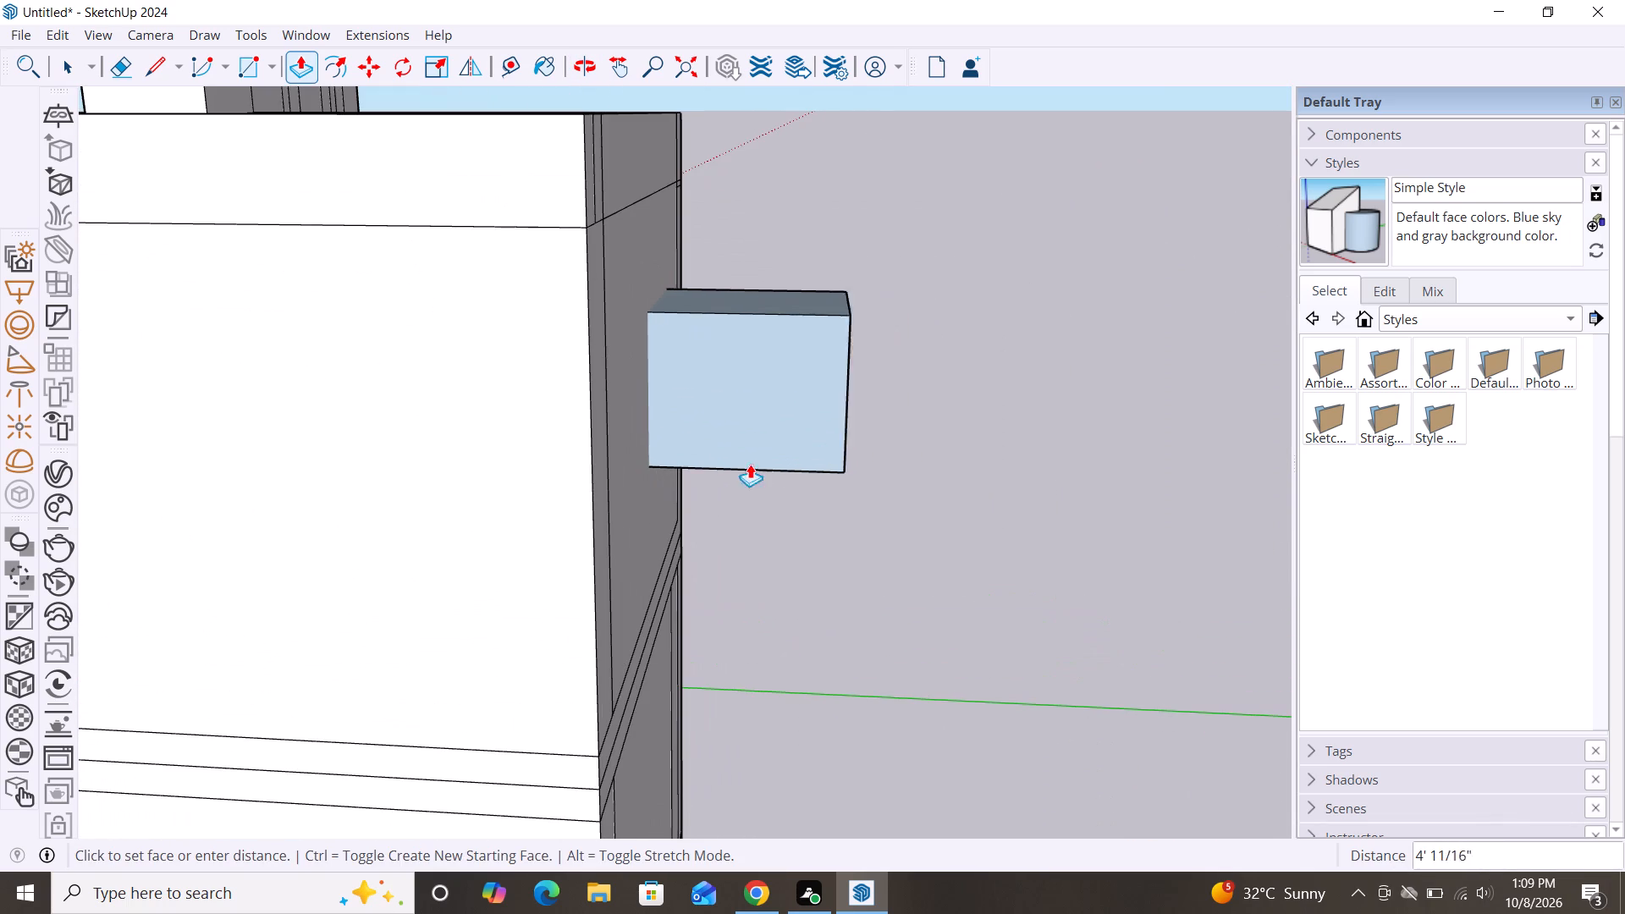
pyautogui.click(614, 506)
pyautogui.scroll(-5, 778, 516)
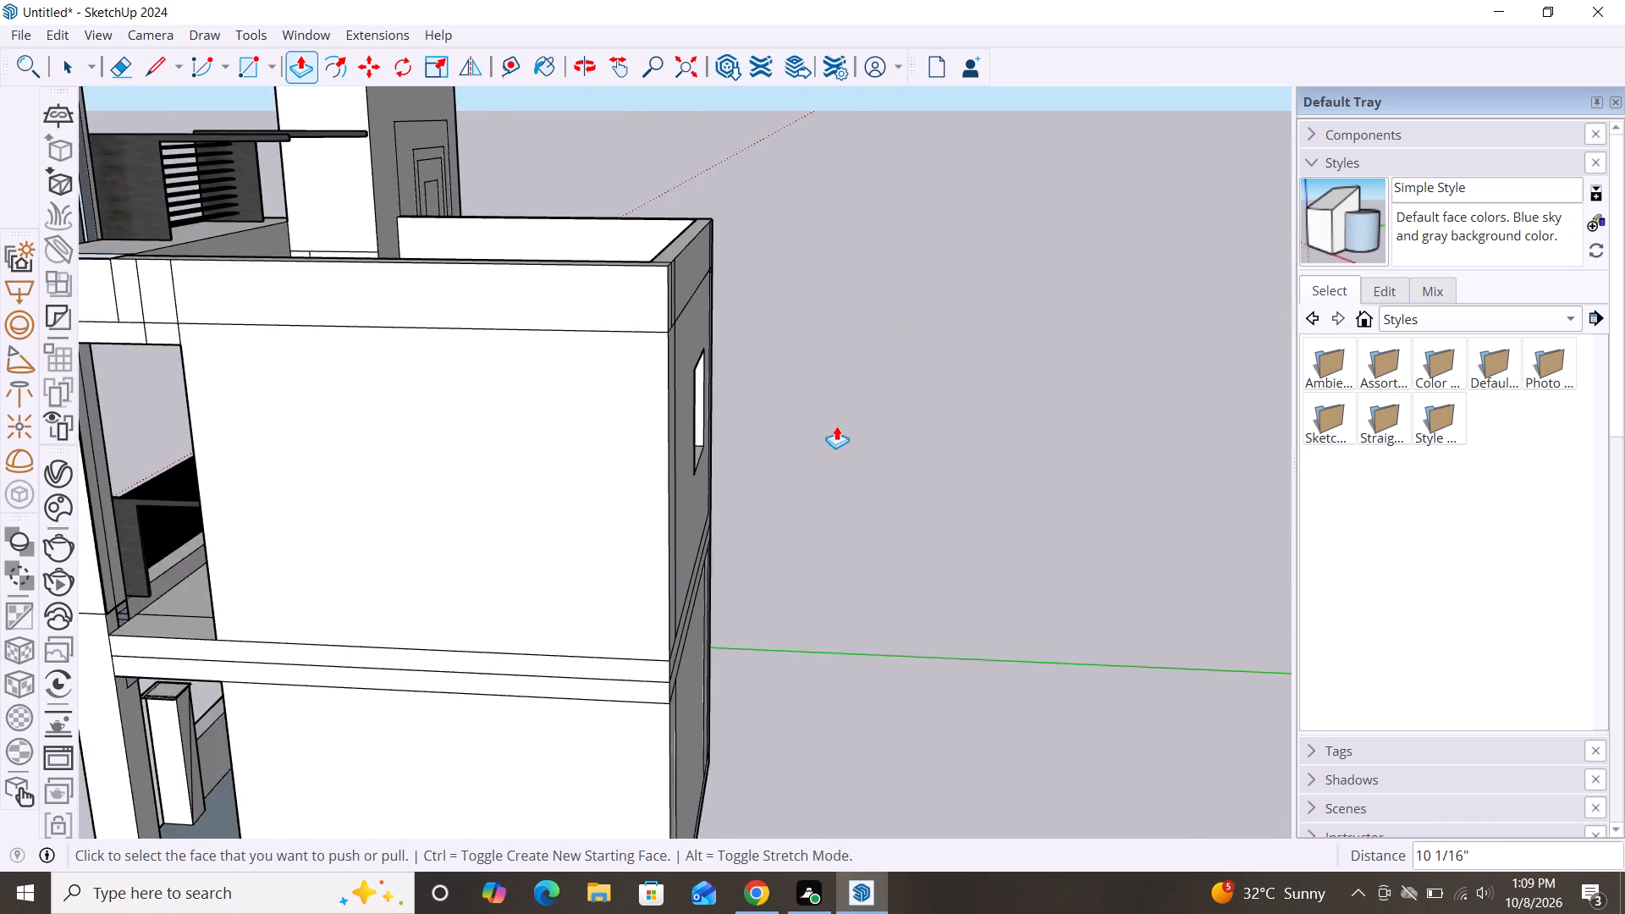
pyautogui.scroll(-2, 836, 426)
# Push the upper-floor door face beside the window opening about 16' 8 3/8" back, past the rear wall.
pyautogui.keyDown('alt'); pyautogui.moveTo(371, 703); pyautogui.dragTo(895, 667, button='middle'); pyautogui.keyUp('alt')
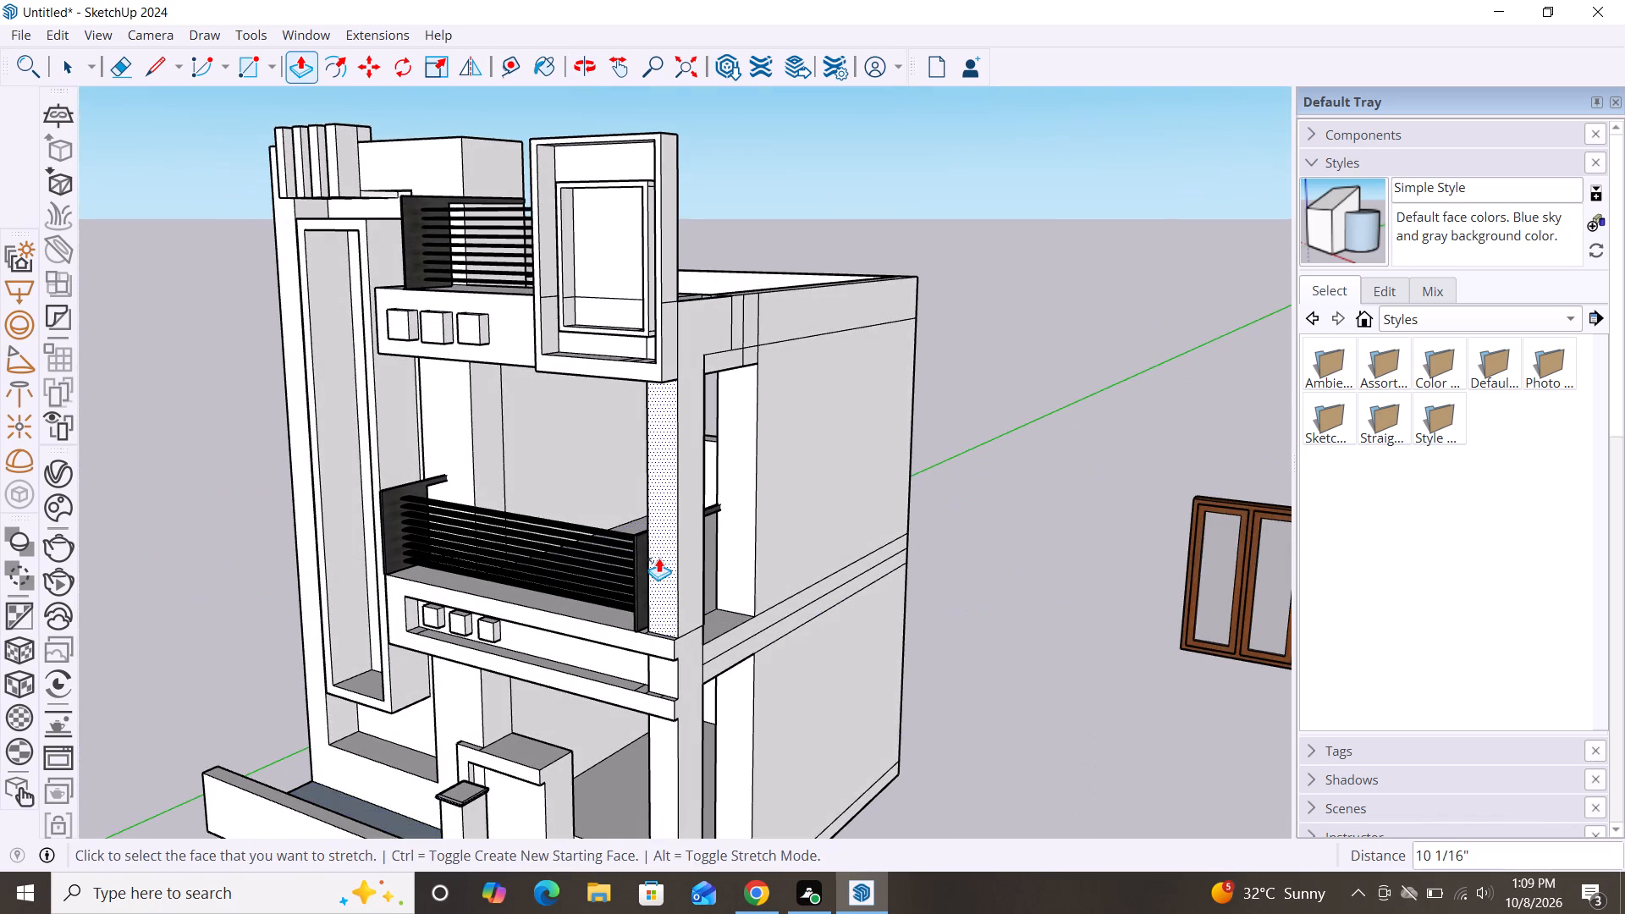
pyautogui.keyDown('alt'); pyautogui.moveTo(658, 558); pyautogui.dragTo(863, 555, button='middle'); pyautogui.keyUp('alt')
pyautogui.click(732, 450)
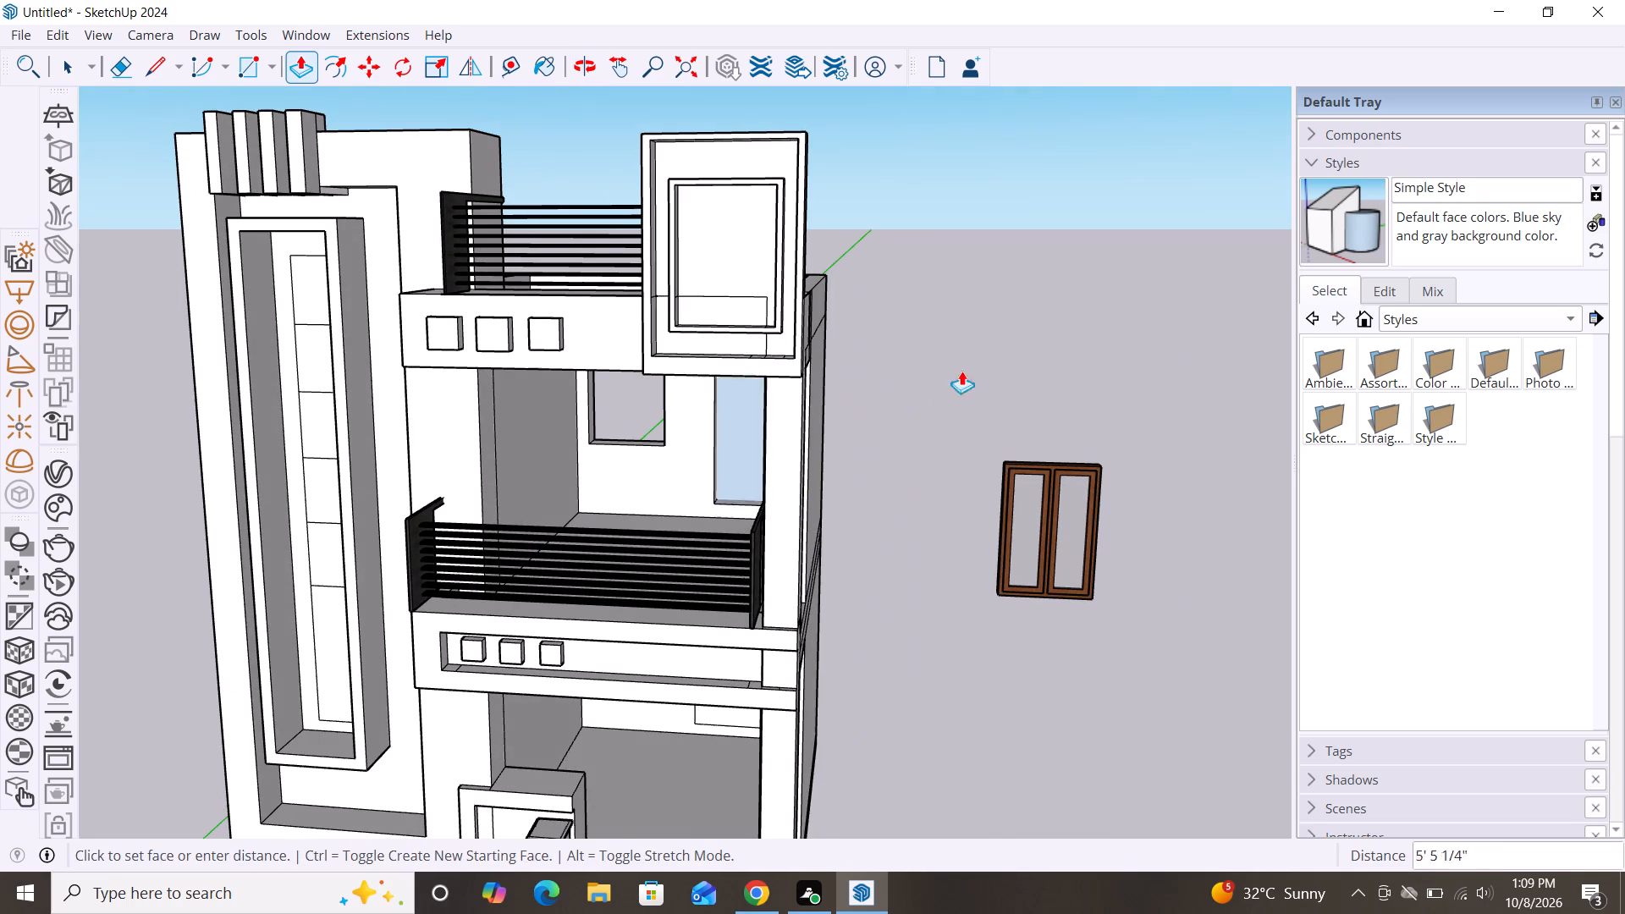
pyautogui.scroll(-4, 1033, 328)
pyautogui.keyDown('alt'); pyautogui.moveTo(994, 464); pyautogui.dragTo(384, 569, button='middle'); pyautogui.keyUp('alt')
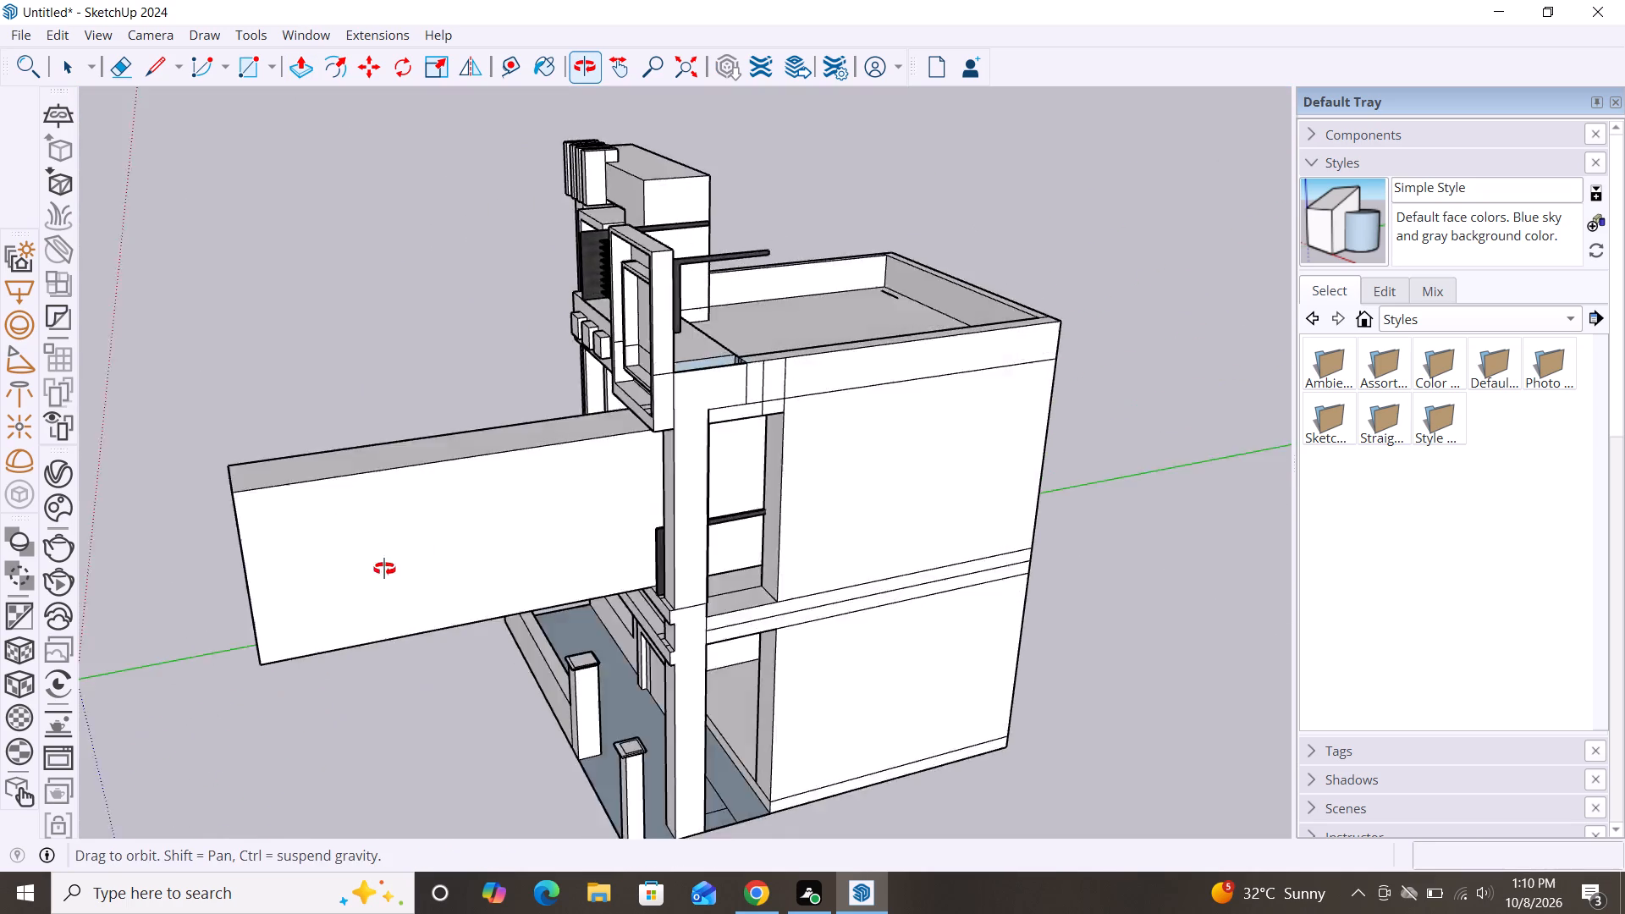
pyautogui.keyDown('alt'); pyautogui.moveTo(384, 569); pyautogui.dragTo(118, 566, button='middle'); pyautogui.keyUp('alt')
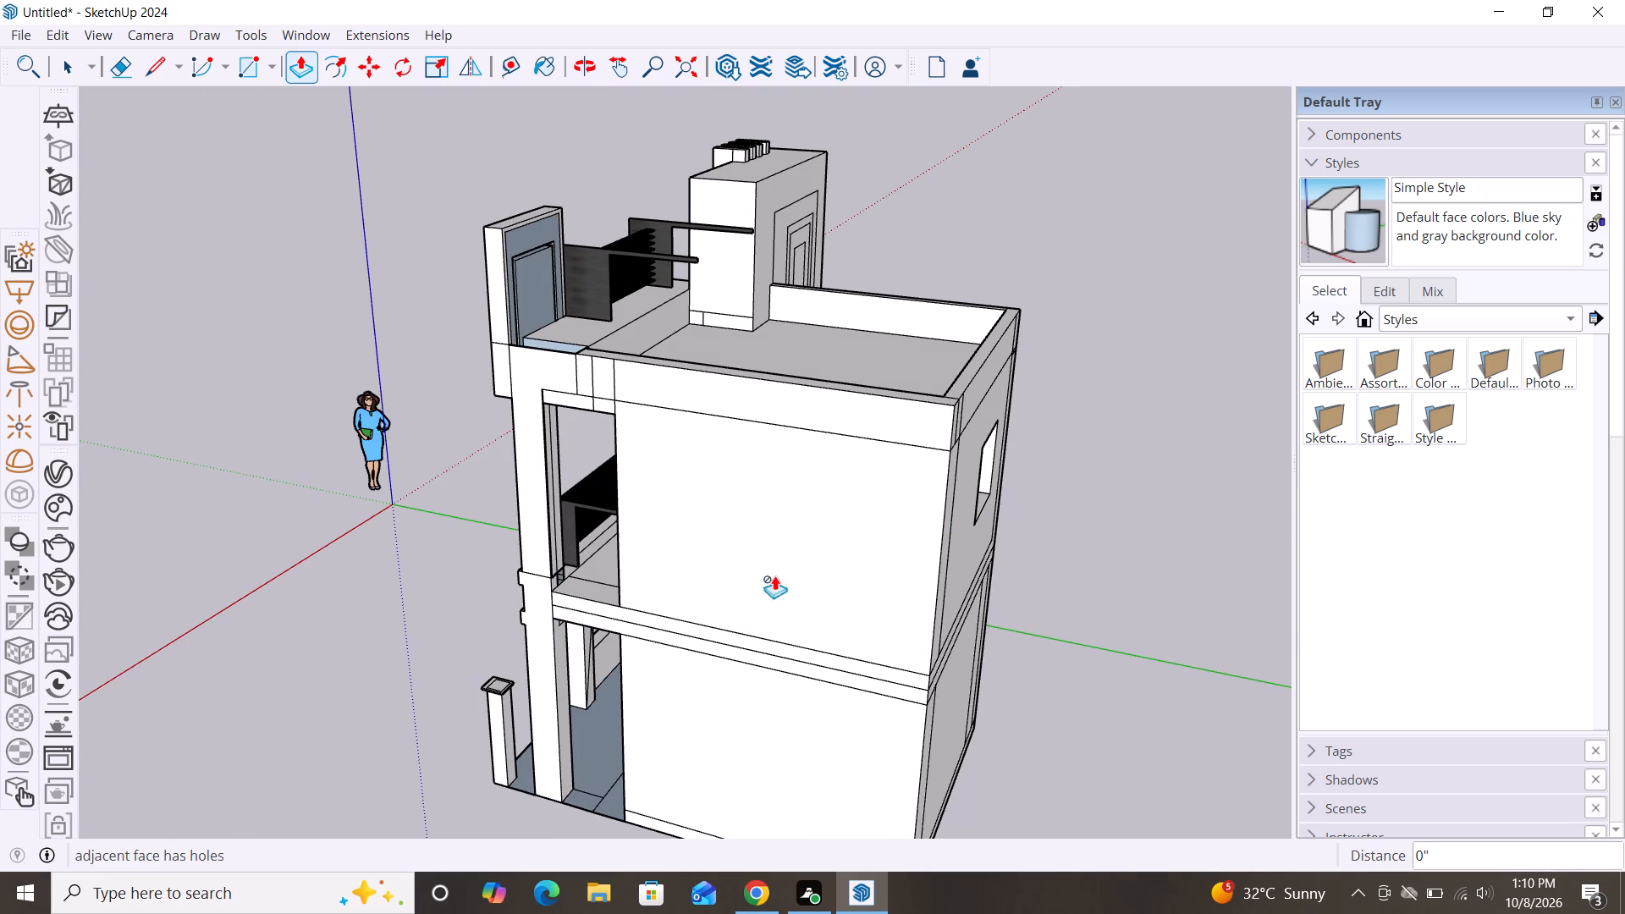
pyautogui.keyDown('alt'); pyautogui.moveTo(504, 583); pyautogui.dragTo(1485, 446, button='middle'); pyautogui.keyUp('alt')
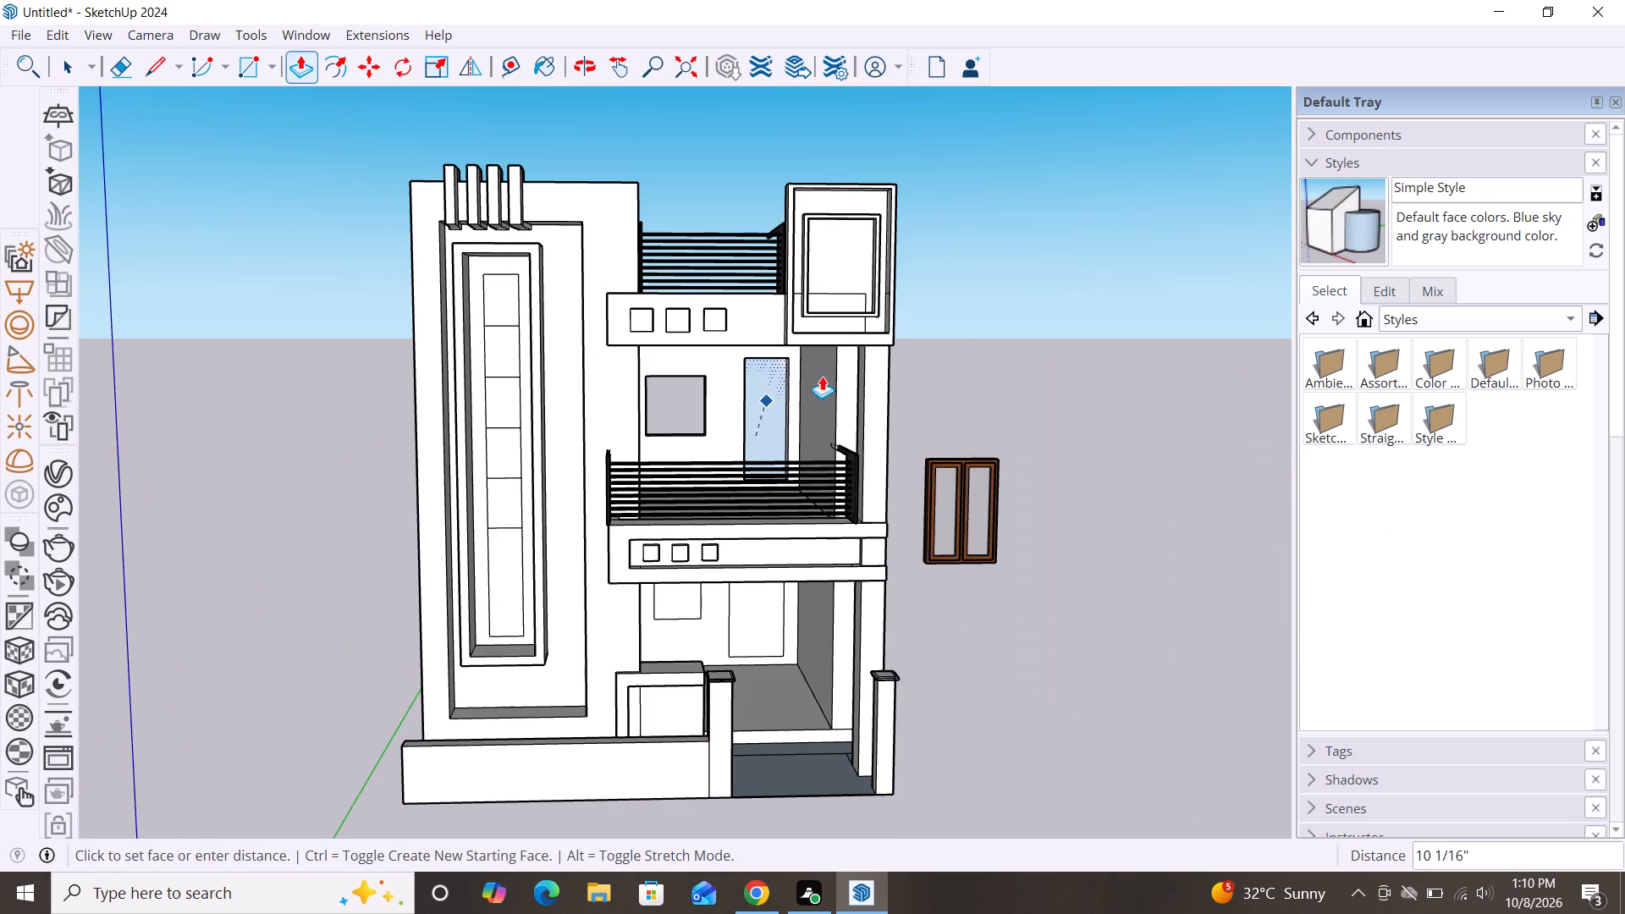
pyautogui.scroll(-2, 865, 360)
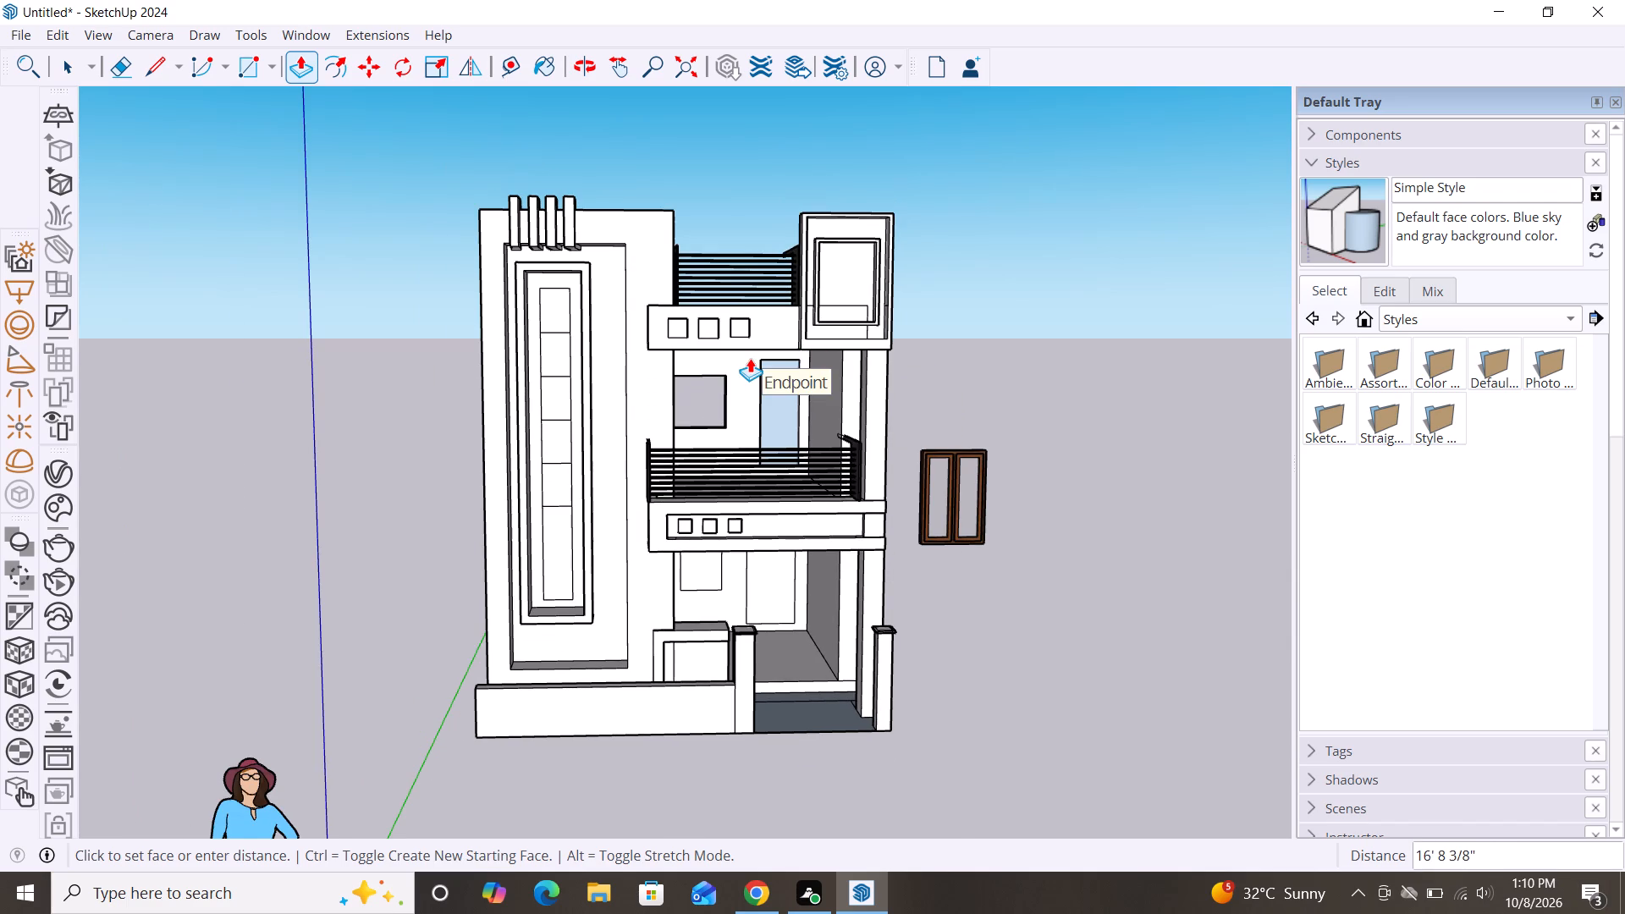
pyautogui.click(750, 358)
# Push the end of the protruding door block 15' 10 5/16" back to the rear wall plane.
pyautogui.keyDown('alt'); pyautogui.moveTo(1064, 564); pyautogui.dragTo(383, 674, button='middle'); pyautogui.keyUp('alt')
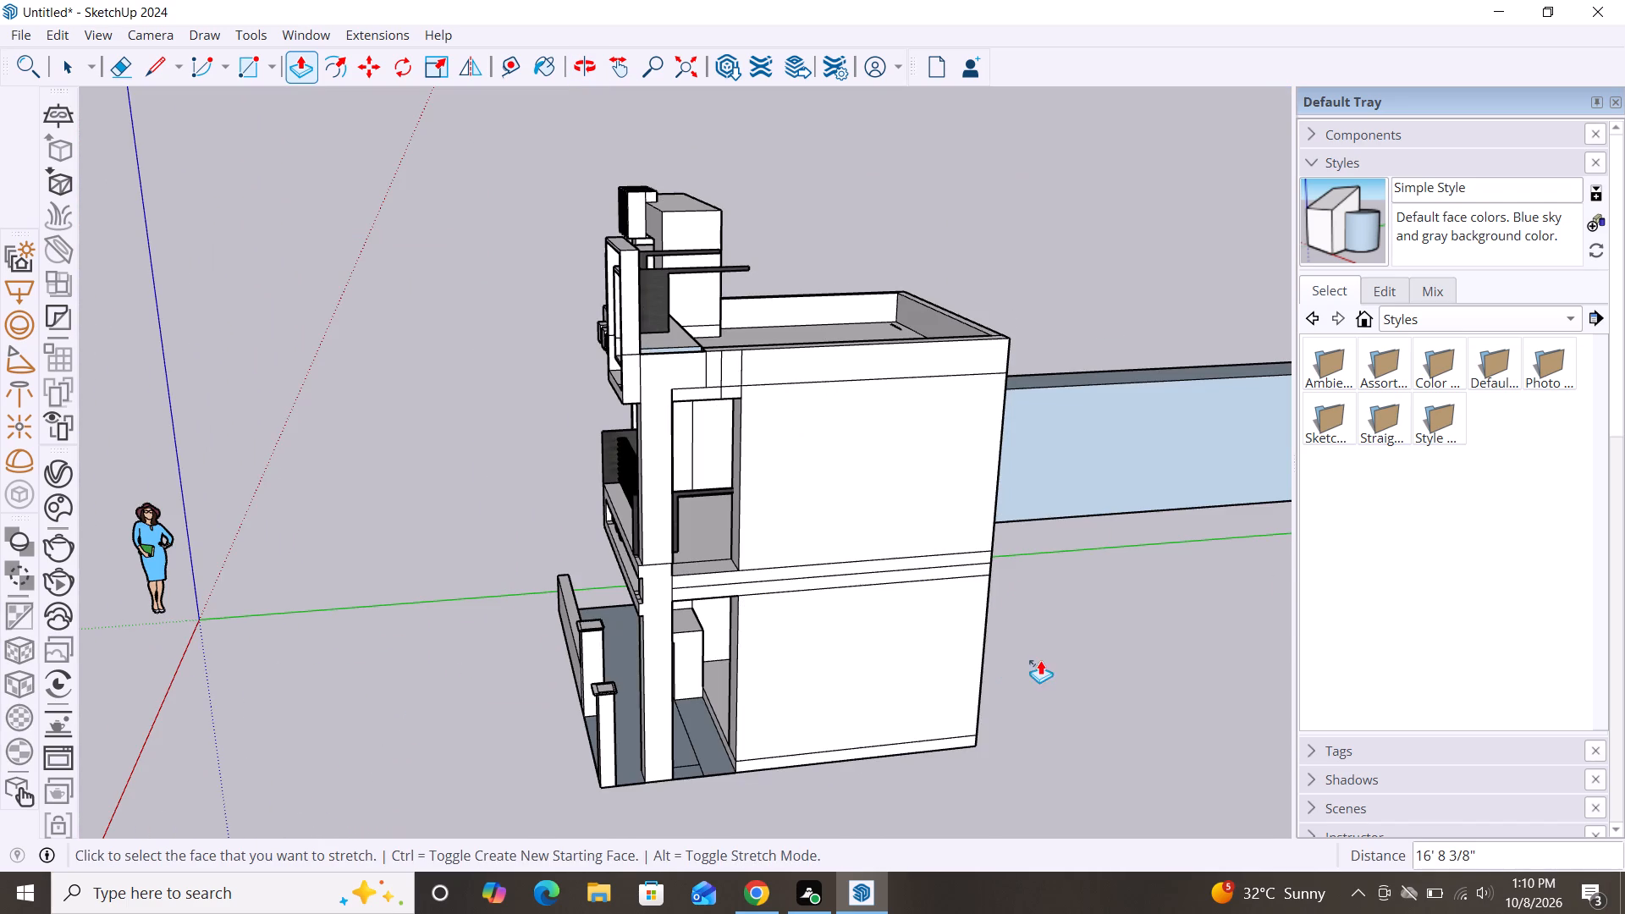
pyautogui.scroll(-6, 665, 509)
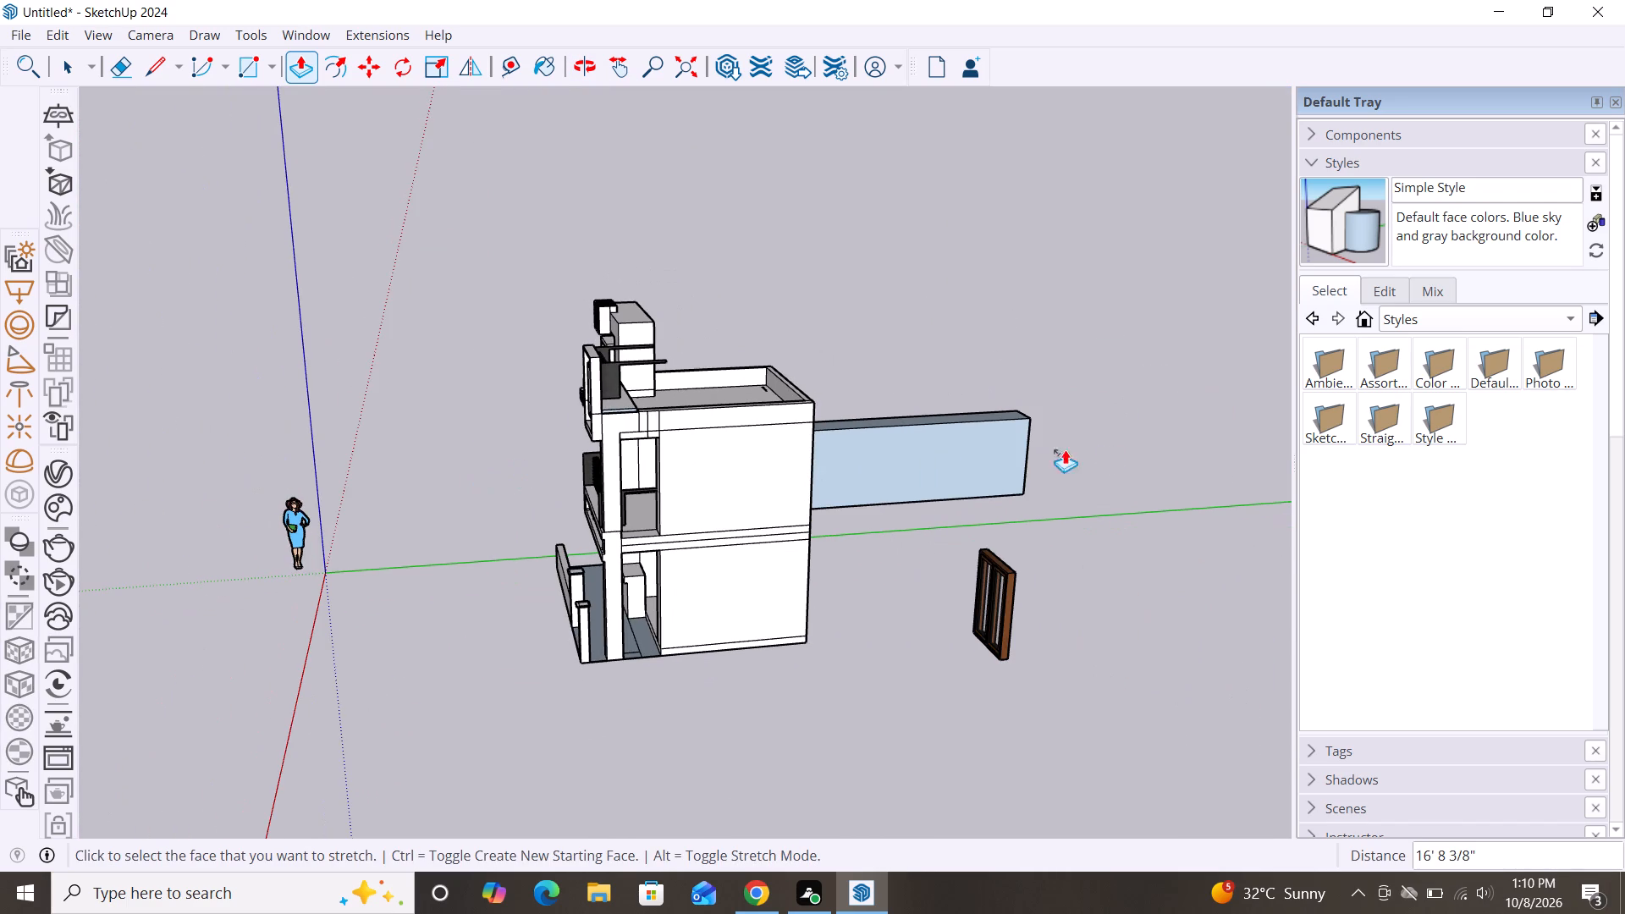
pyautogui.keyDown('alt'); pyautogui.moveTo(1117, 503); pyautogui.dragTo(892, 584, button='middle'); pyautogui.keyUp('alt')
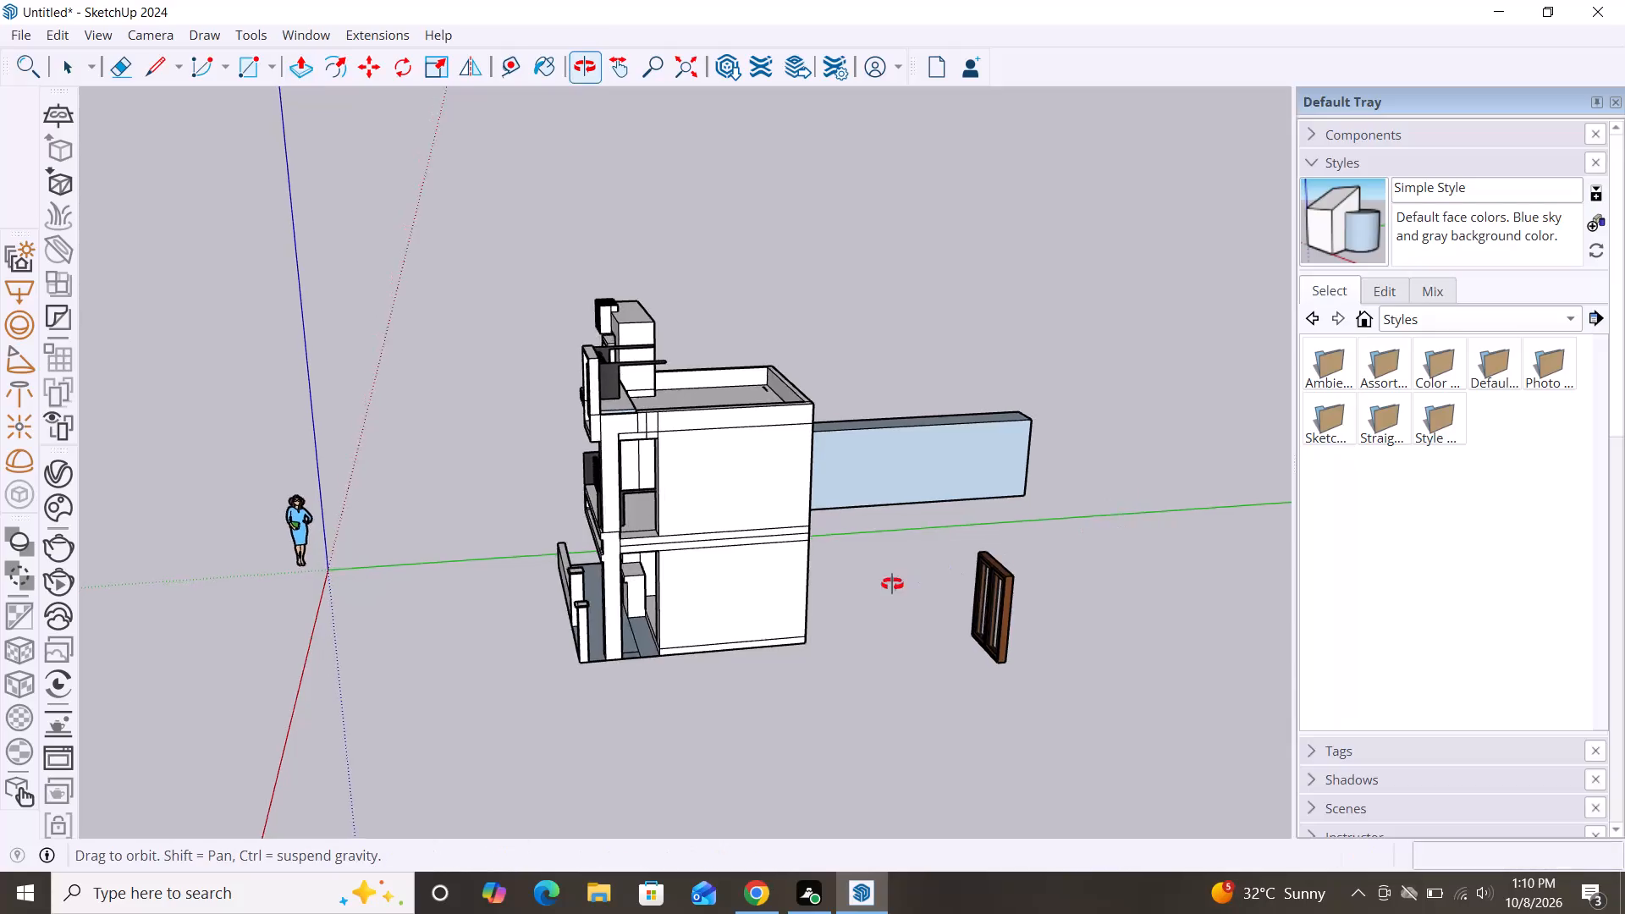
pyautogui.keyDown('alt'); pyautogui.moveTo(892, 584); pyautogui.dragTo(773, 583, button='middle'); pyautogui.keyUp('alt')
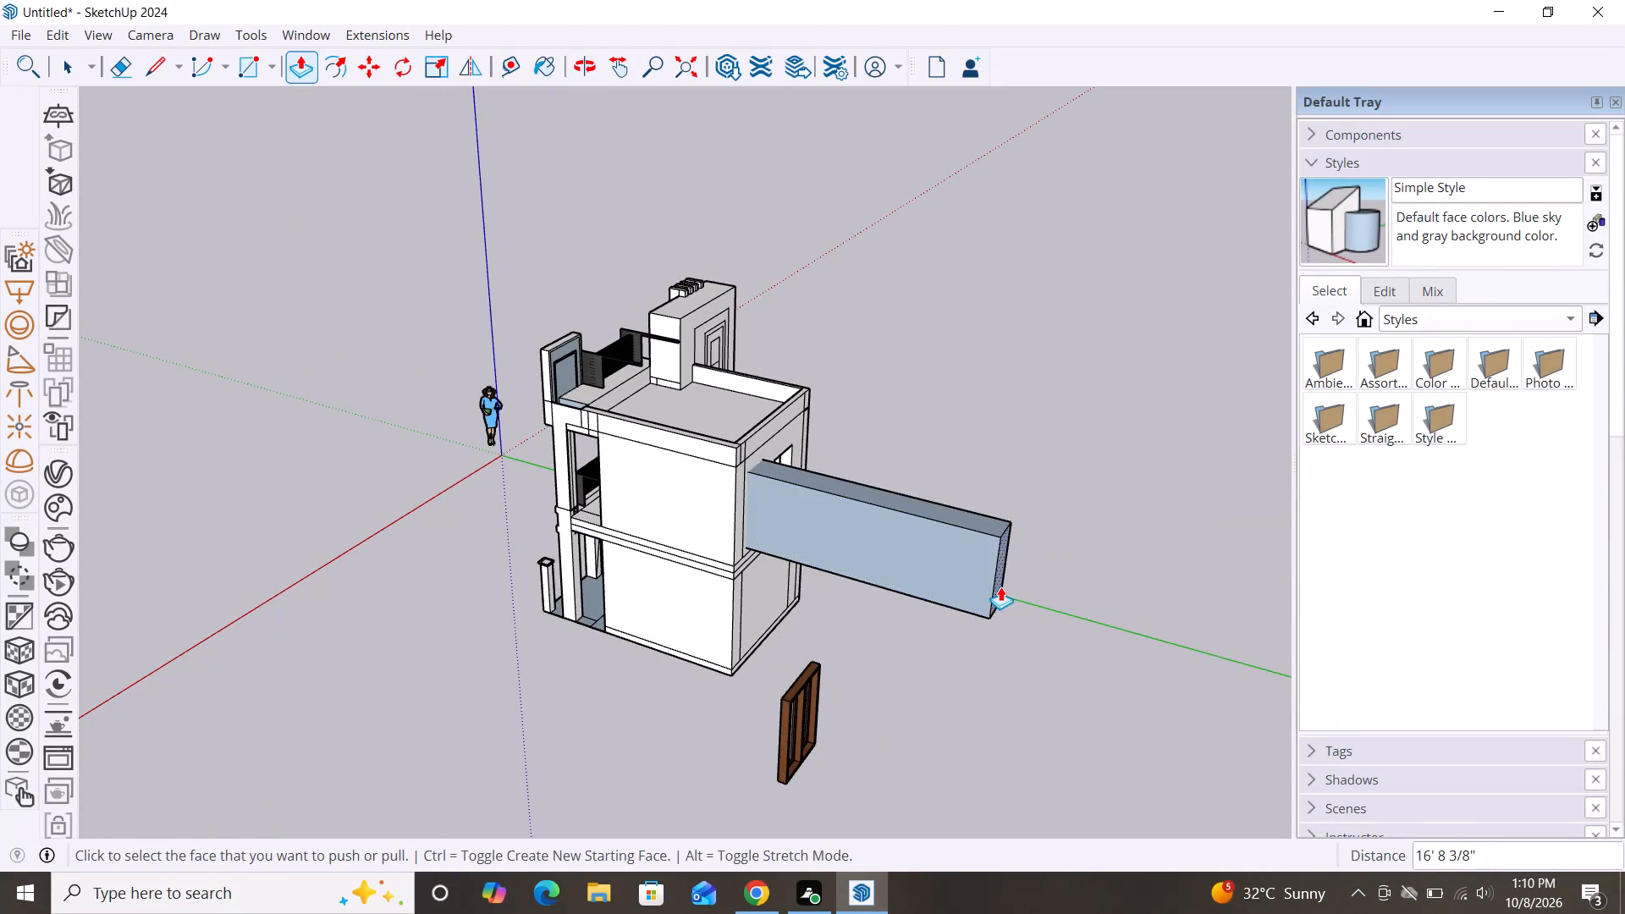
pyautogui.click(1000, 586)
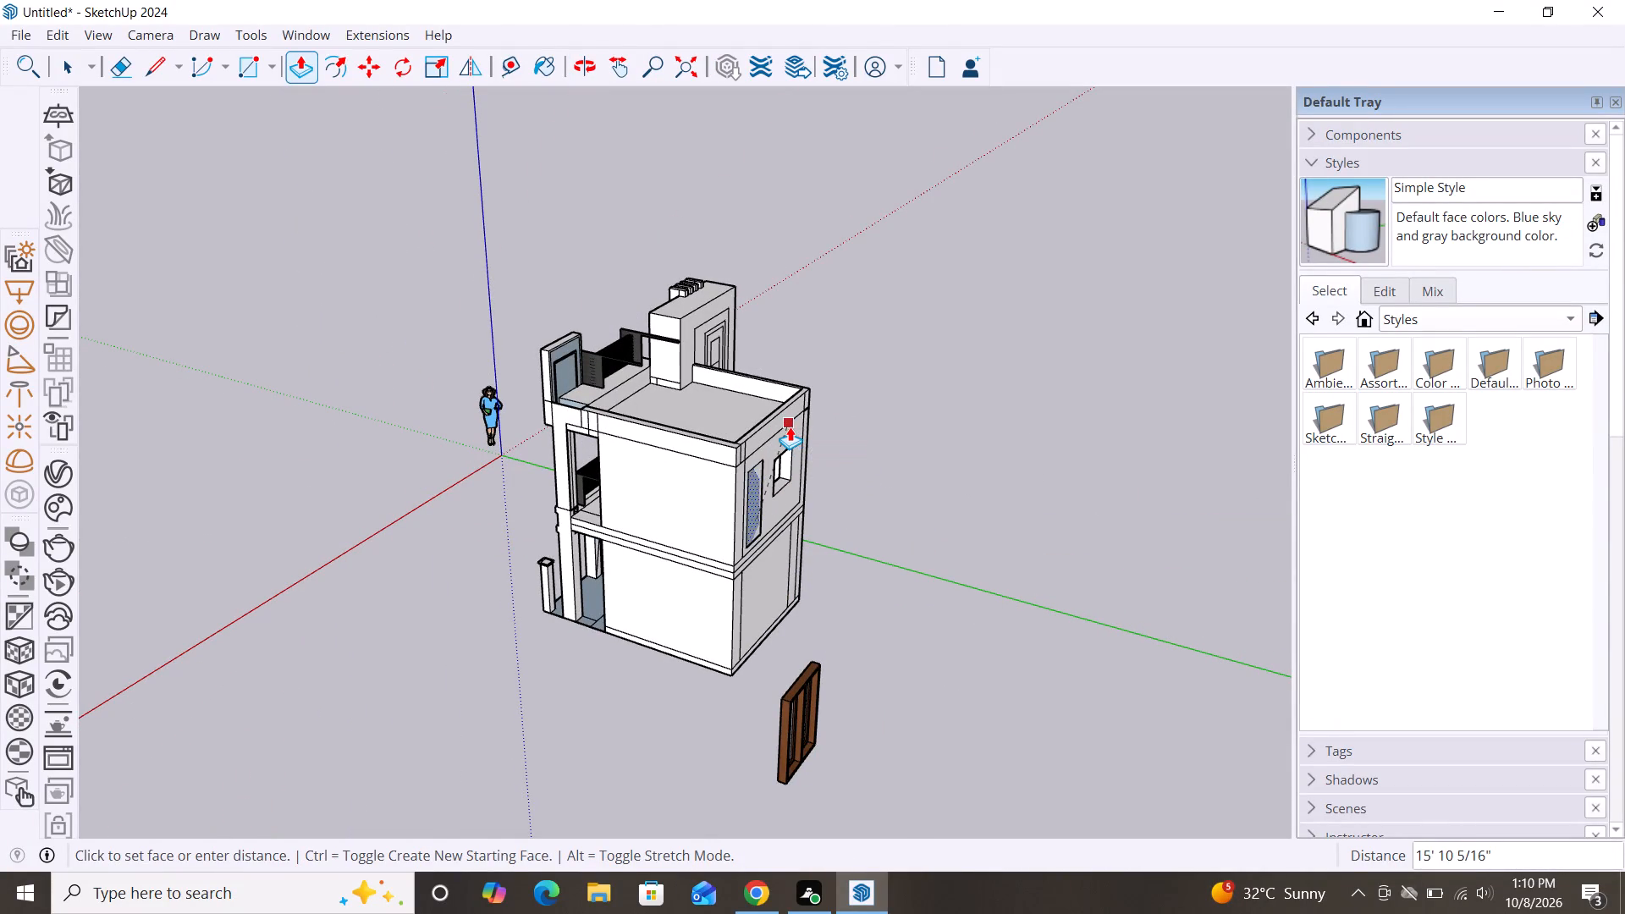
pyautogui.scroll(6, 790, 427)
pyautogui.click(790, 427)
pyautogui.scroll(-1, 598, 703)
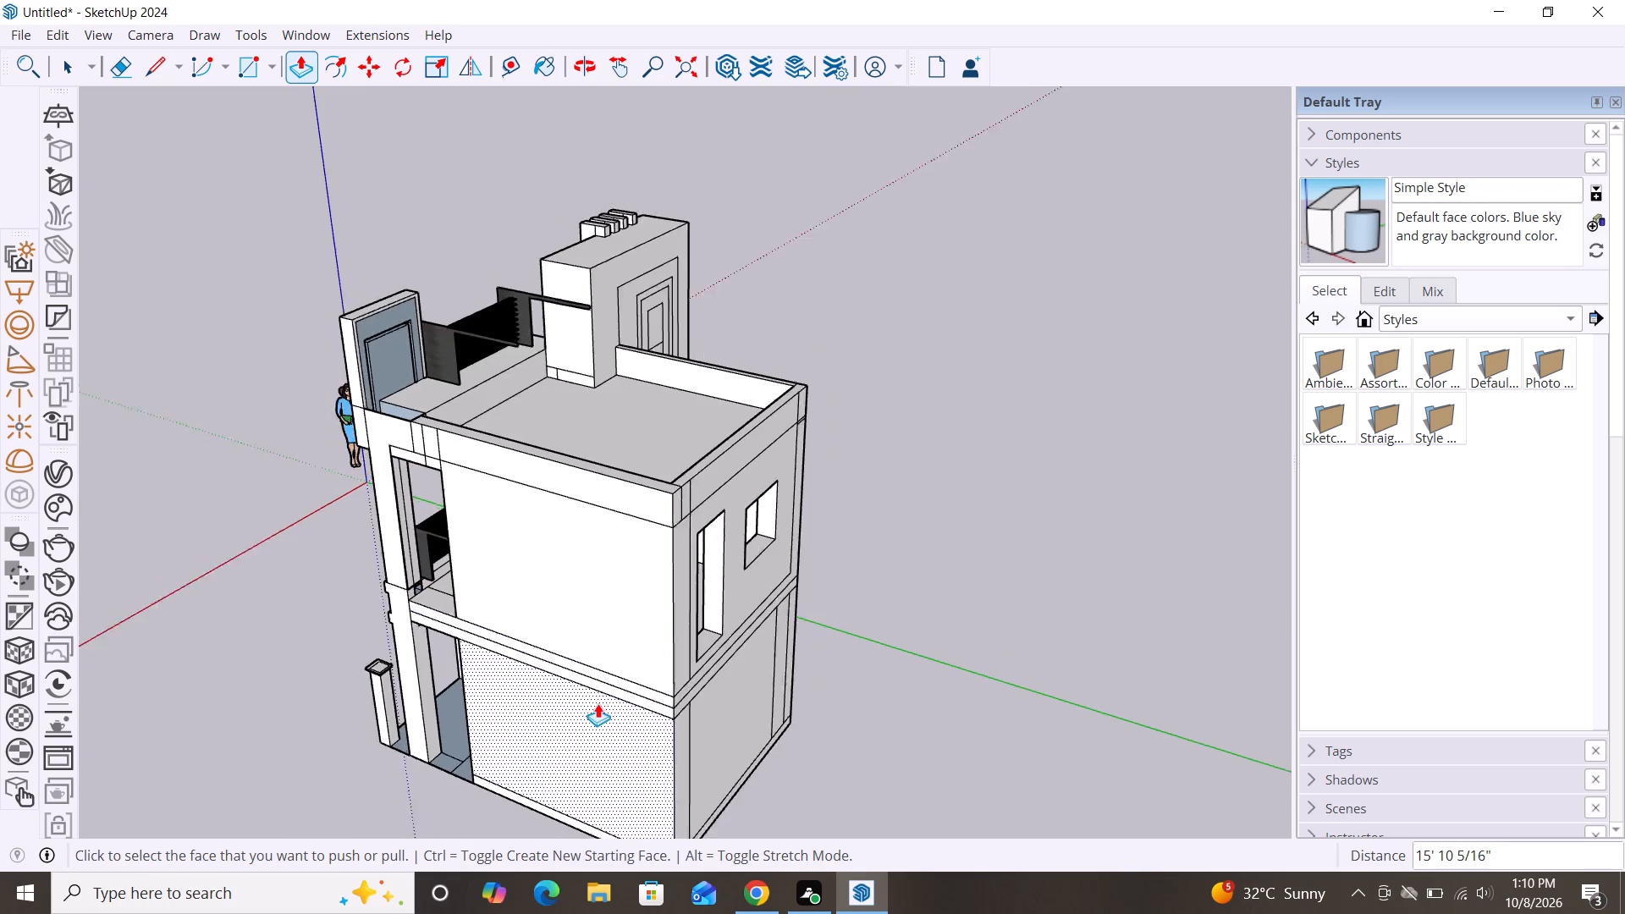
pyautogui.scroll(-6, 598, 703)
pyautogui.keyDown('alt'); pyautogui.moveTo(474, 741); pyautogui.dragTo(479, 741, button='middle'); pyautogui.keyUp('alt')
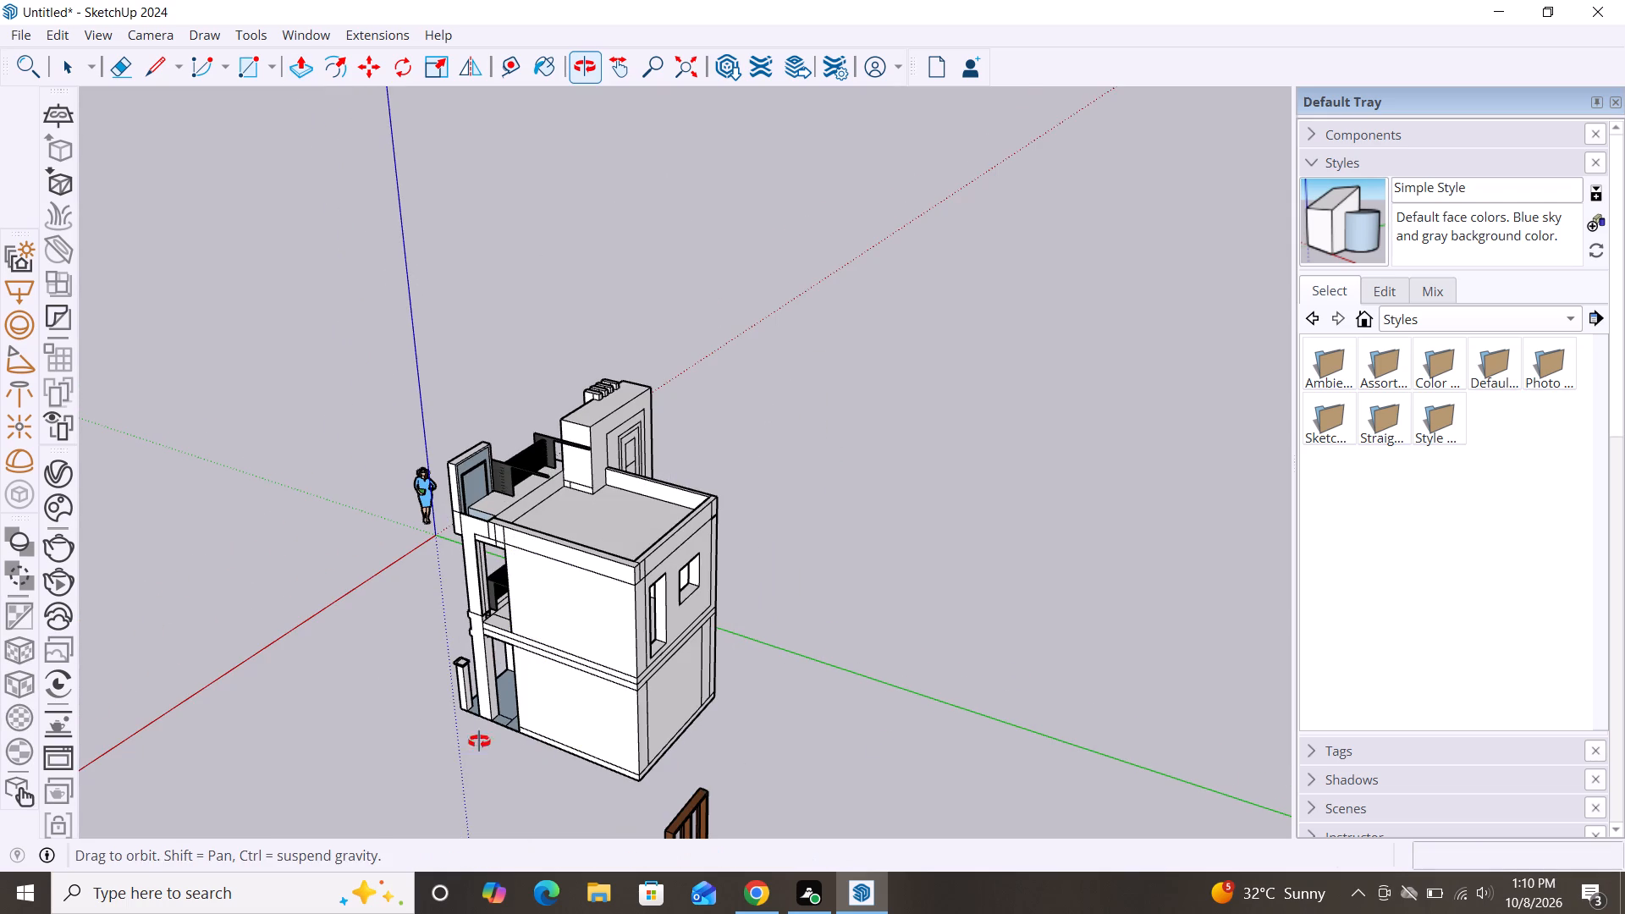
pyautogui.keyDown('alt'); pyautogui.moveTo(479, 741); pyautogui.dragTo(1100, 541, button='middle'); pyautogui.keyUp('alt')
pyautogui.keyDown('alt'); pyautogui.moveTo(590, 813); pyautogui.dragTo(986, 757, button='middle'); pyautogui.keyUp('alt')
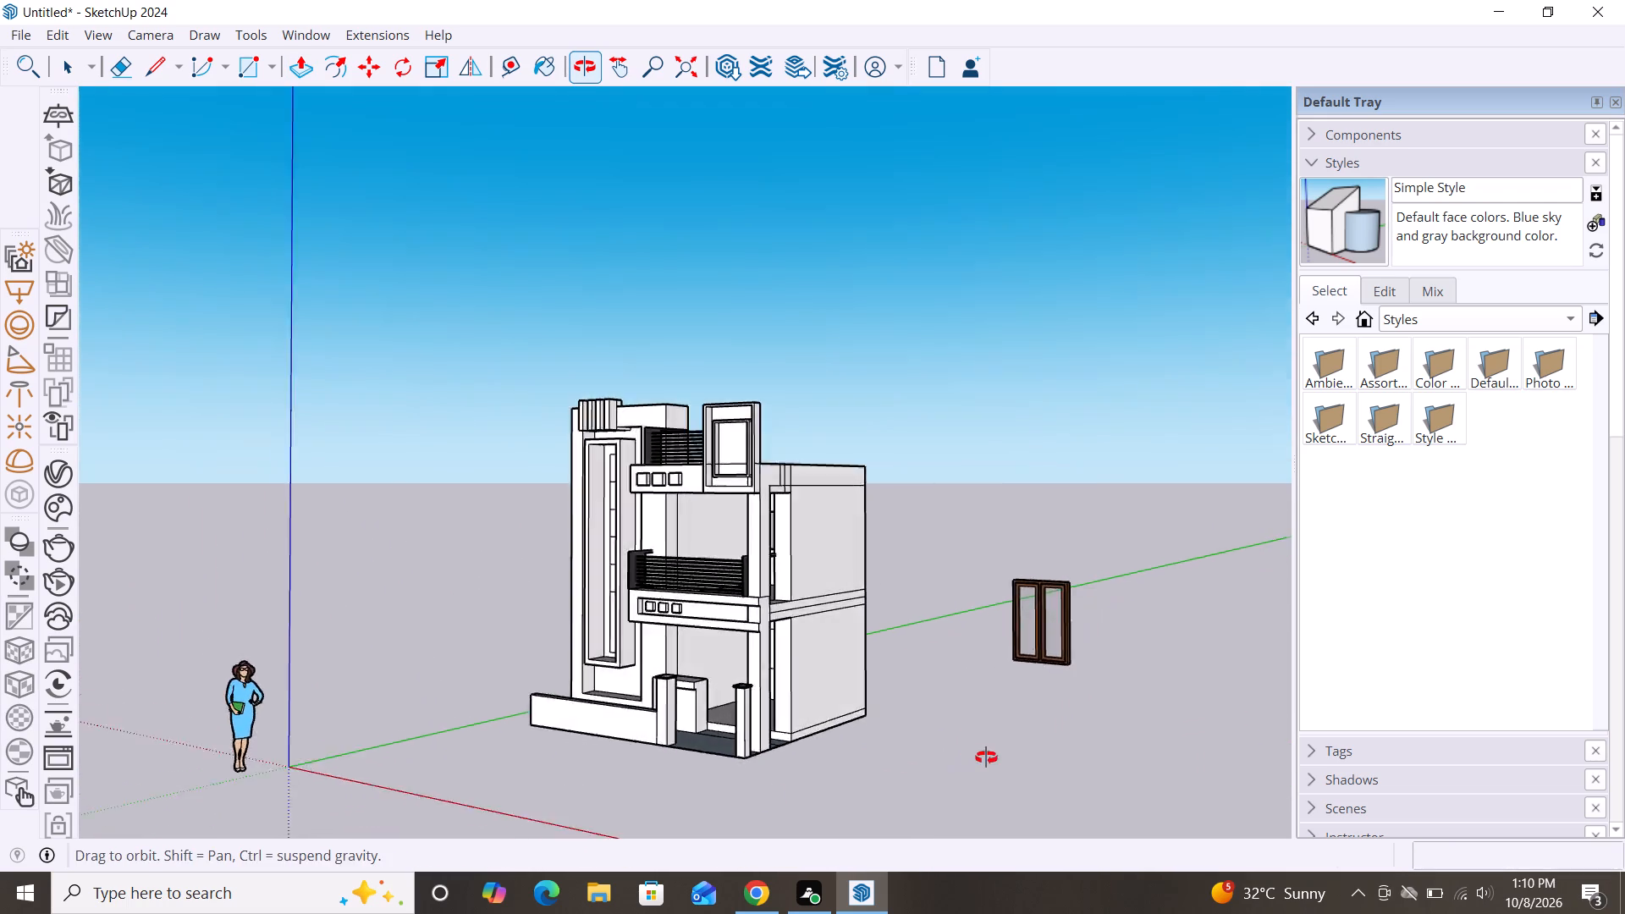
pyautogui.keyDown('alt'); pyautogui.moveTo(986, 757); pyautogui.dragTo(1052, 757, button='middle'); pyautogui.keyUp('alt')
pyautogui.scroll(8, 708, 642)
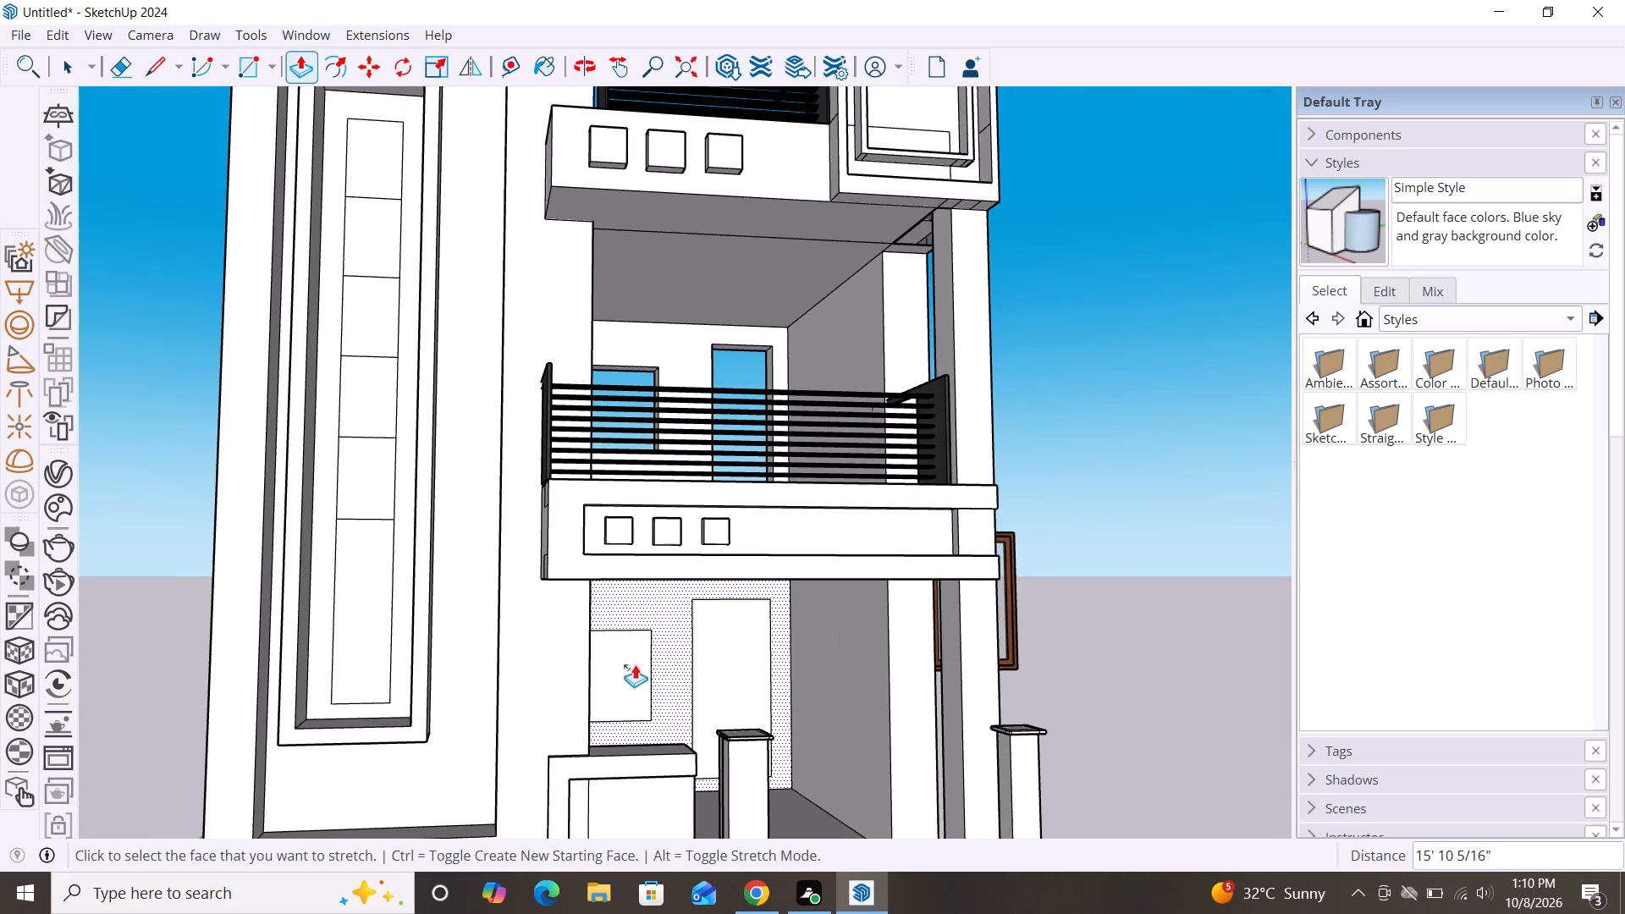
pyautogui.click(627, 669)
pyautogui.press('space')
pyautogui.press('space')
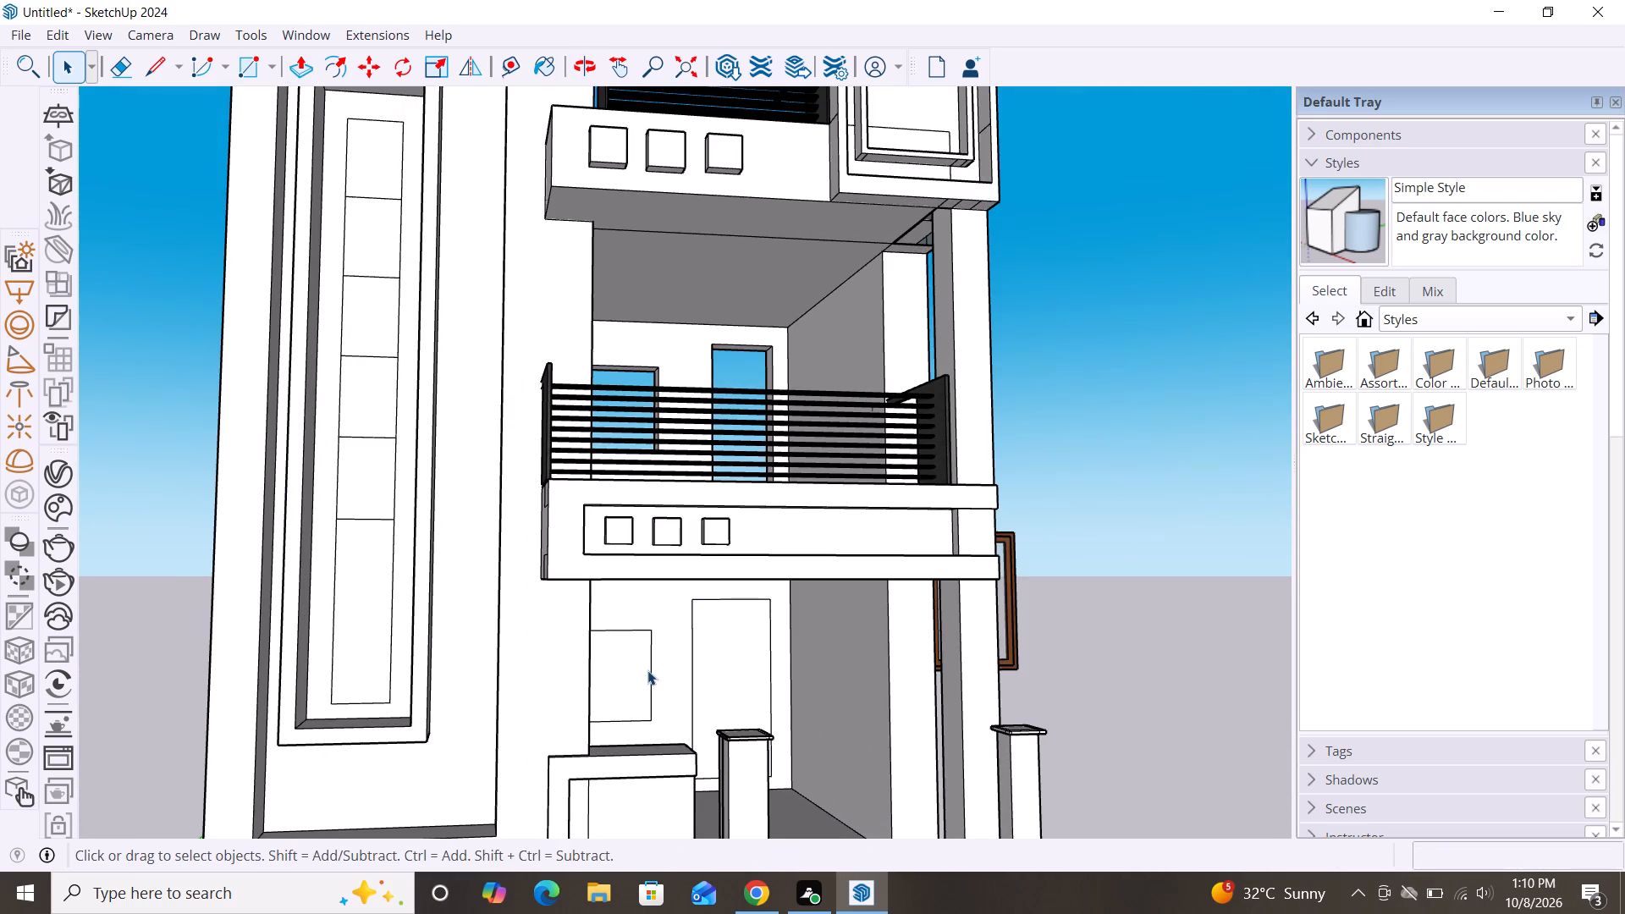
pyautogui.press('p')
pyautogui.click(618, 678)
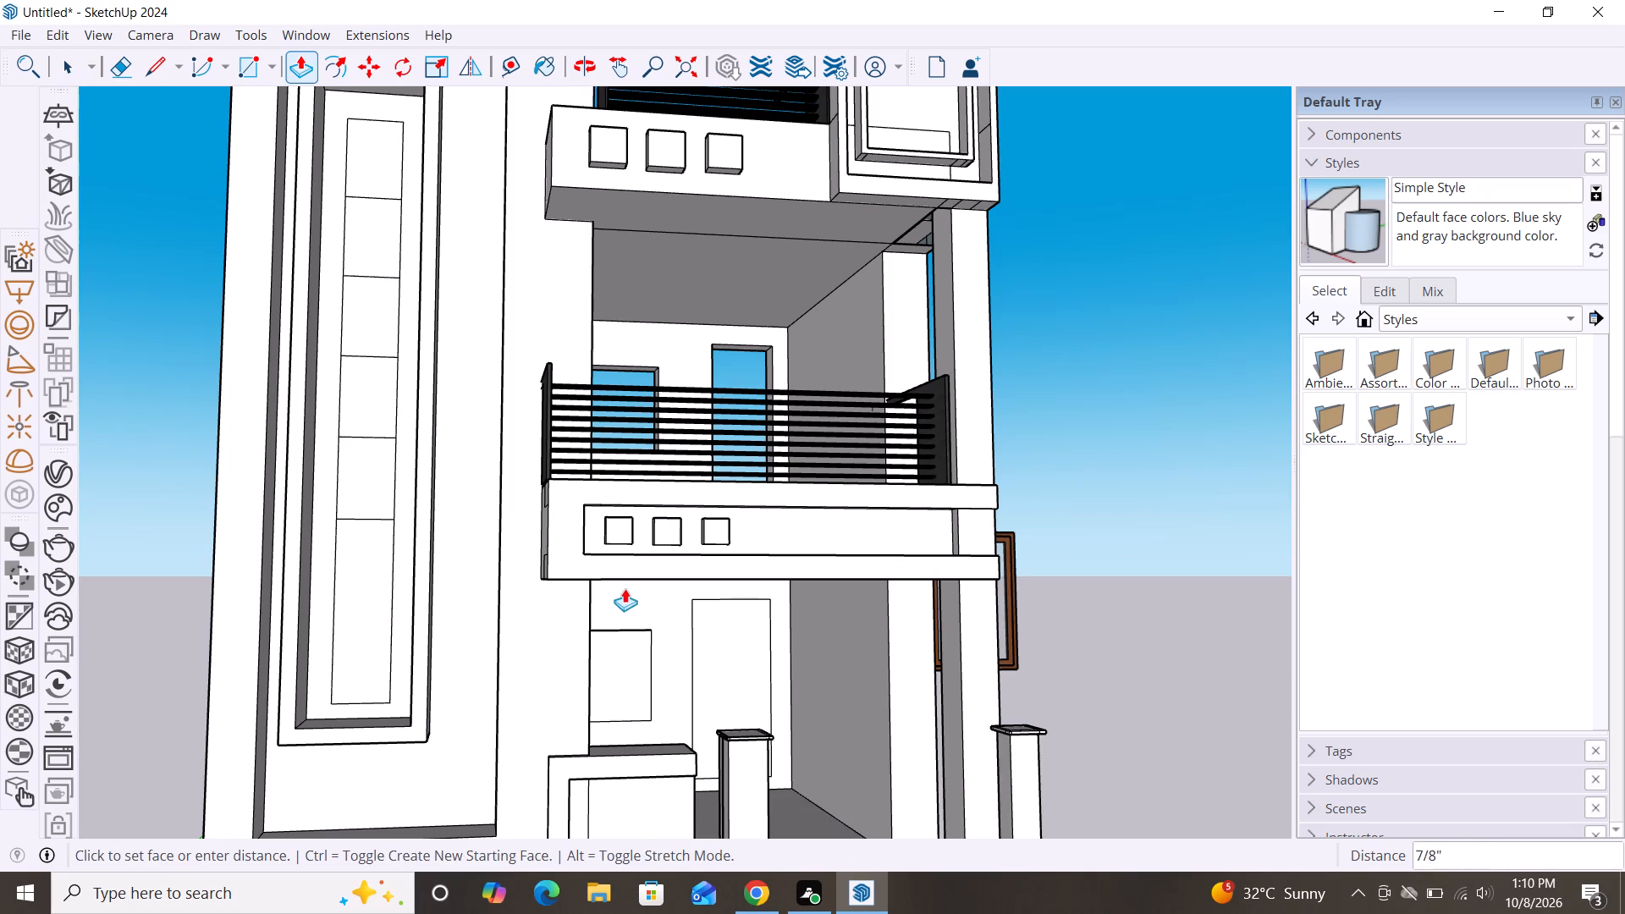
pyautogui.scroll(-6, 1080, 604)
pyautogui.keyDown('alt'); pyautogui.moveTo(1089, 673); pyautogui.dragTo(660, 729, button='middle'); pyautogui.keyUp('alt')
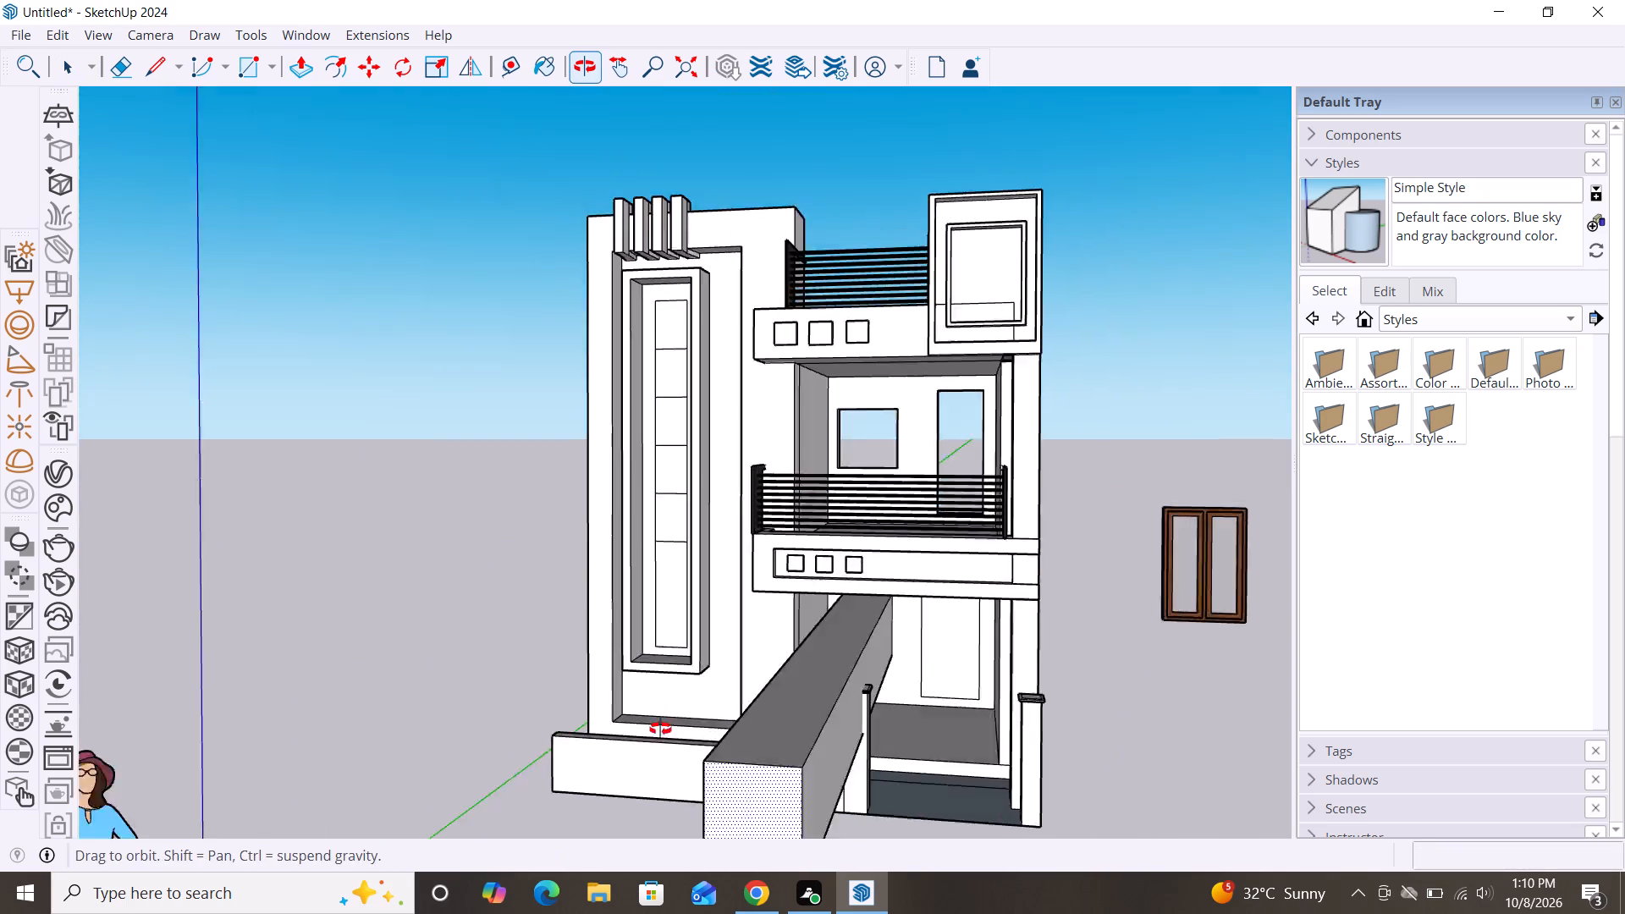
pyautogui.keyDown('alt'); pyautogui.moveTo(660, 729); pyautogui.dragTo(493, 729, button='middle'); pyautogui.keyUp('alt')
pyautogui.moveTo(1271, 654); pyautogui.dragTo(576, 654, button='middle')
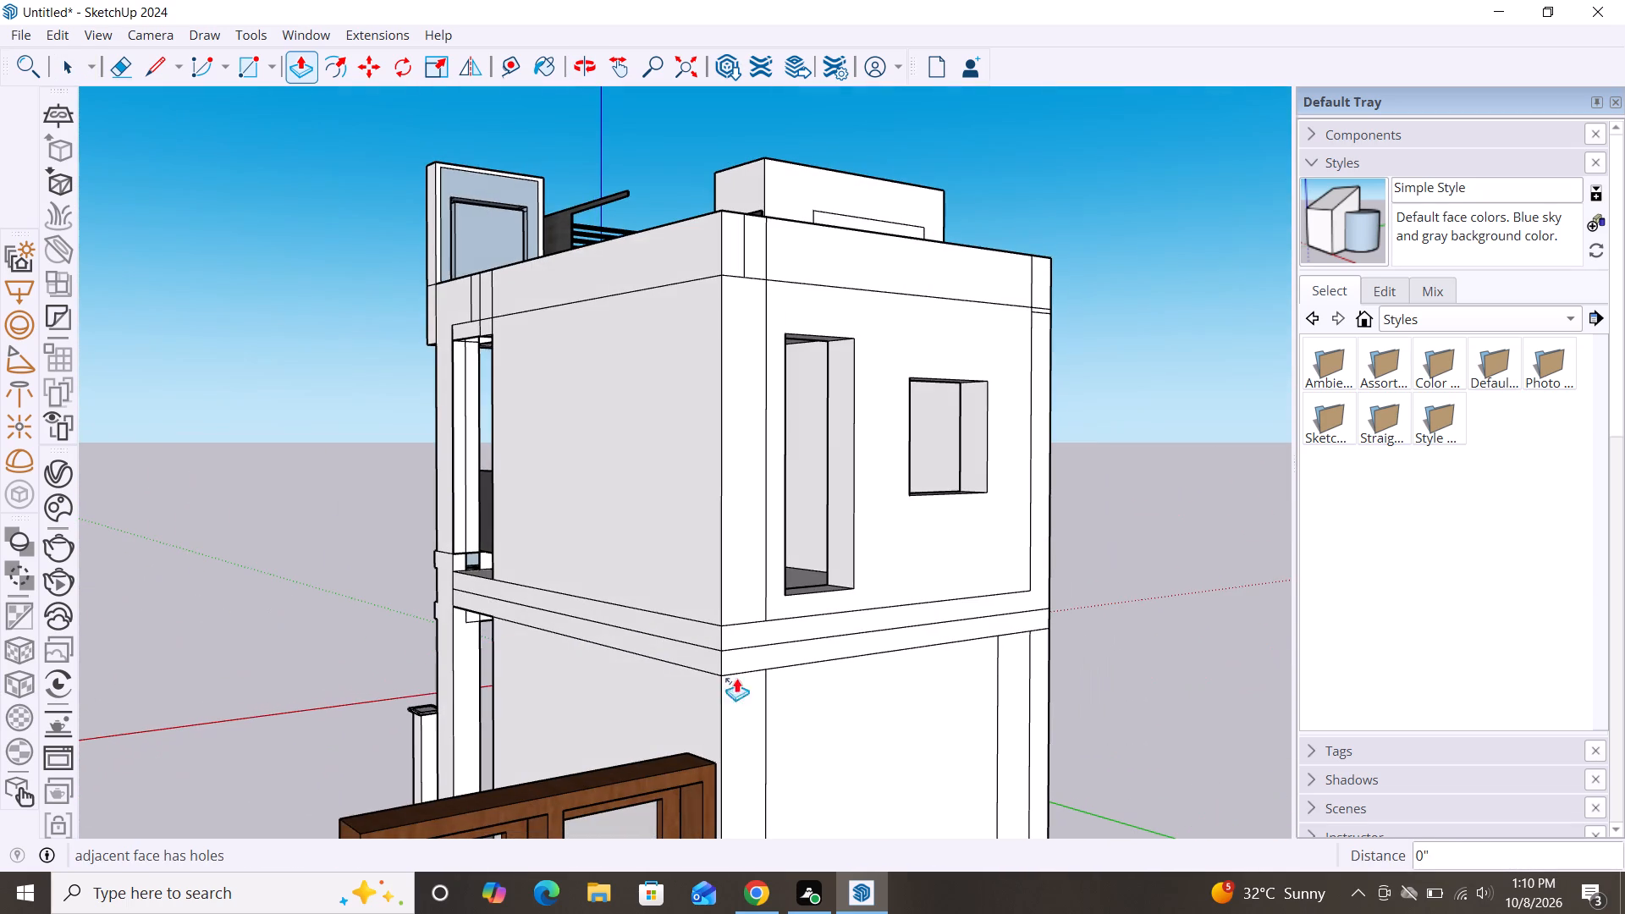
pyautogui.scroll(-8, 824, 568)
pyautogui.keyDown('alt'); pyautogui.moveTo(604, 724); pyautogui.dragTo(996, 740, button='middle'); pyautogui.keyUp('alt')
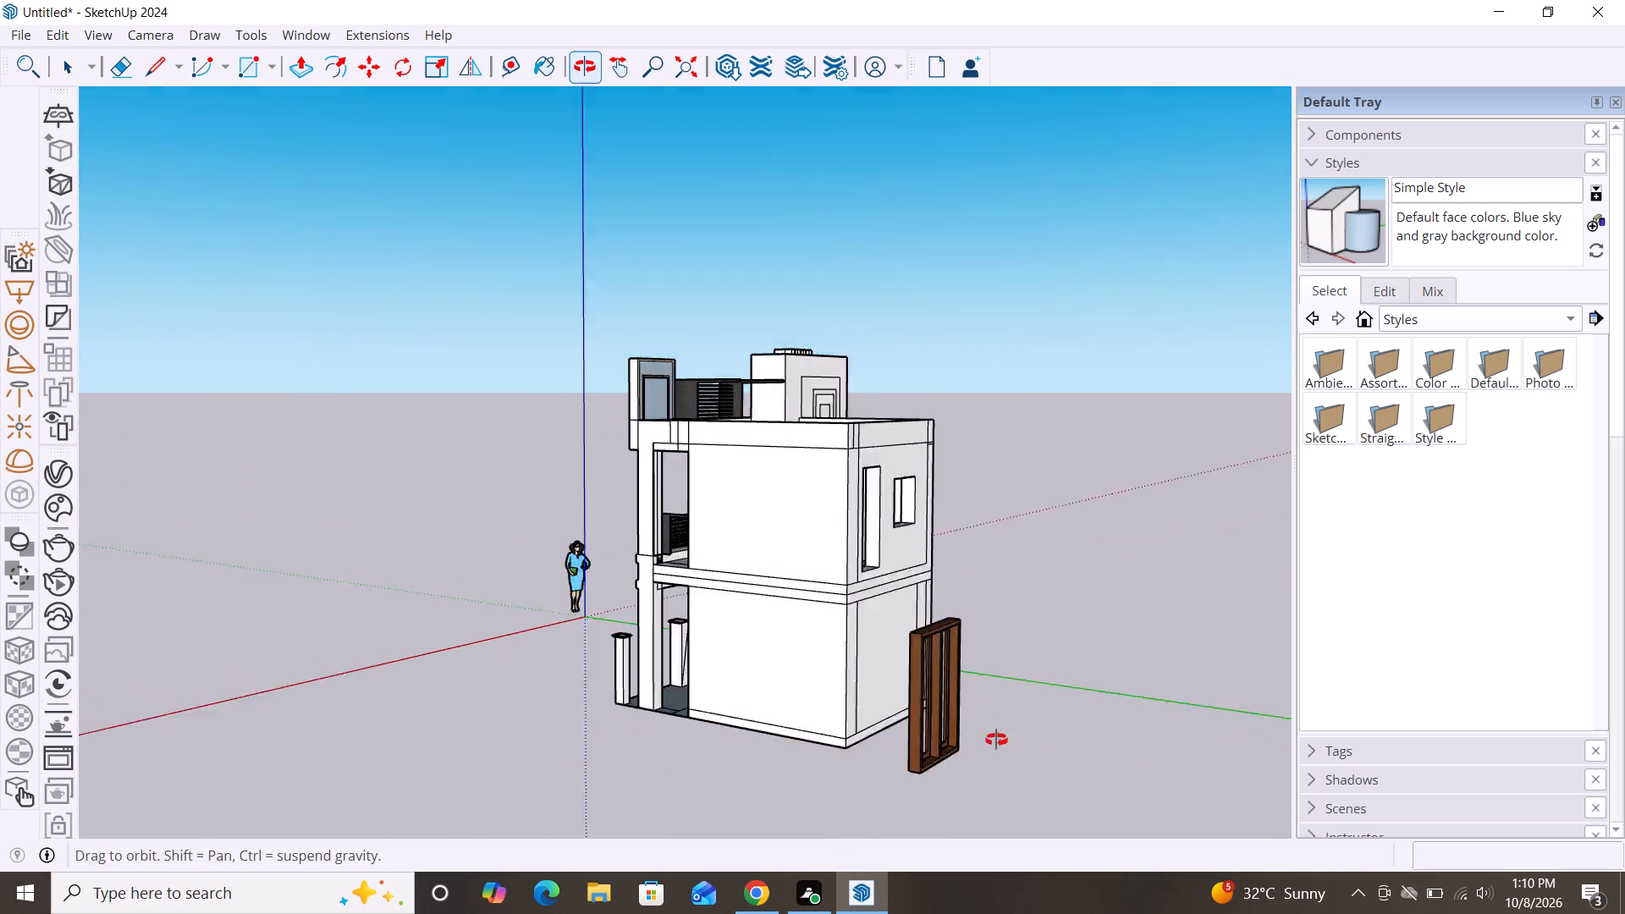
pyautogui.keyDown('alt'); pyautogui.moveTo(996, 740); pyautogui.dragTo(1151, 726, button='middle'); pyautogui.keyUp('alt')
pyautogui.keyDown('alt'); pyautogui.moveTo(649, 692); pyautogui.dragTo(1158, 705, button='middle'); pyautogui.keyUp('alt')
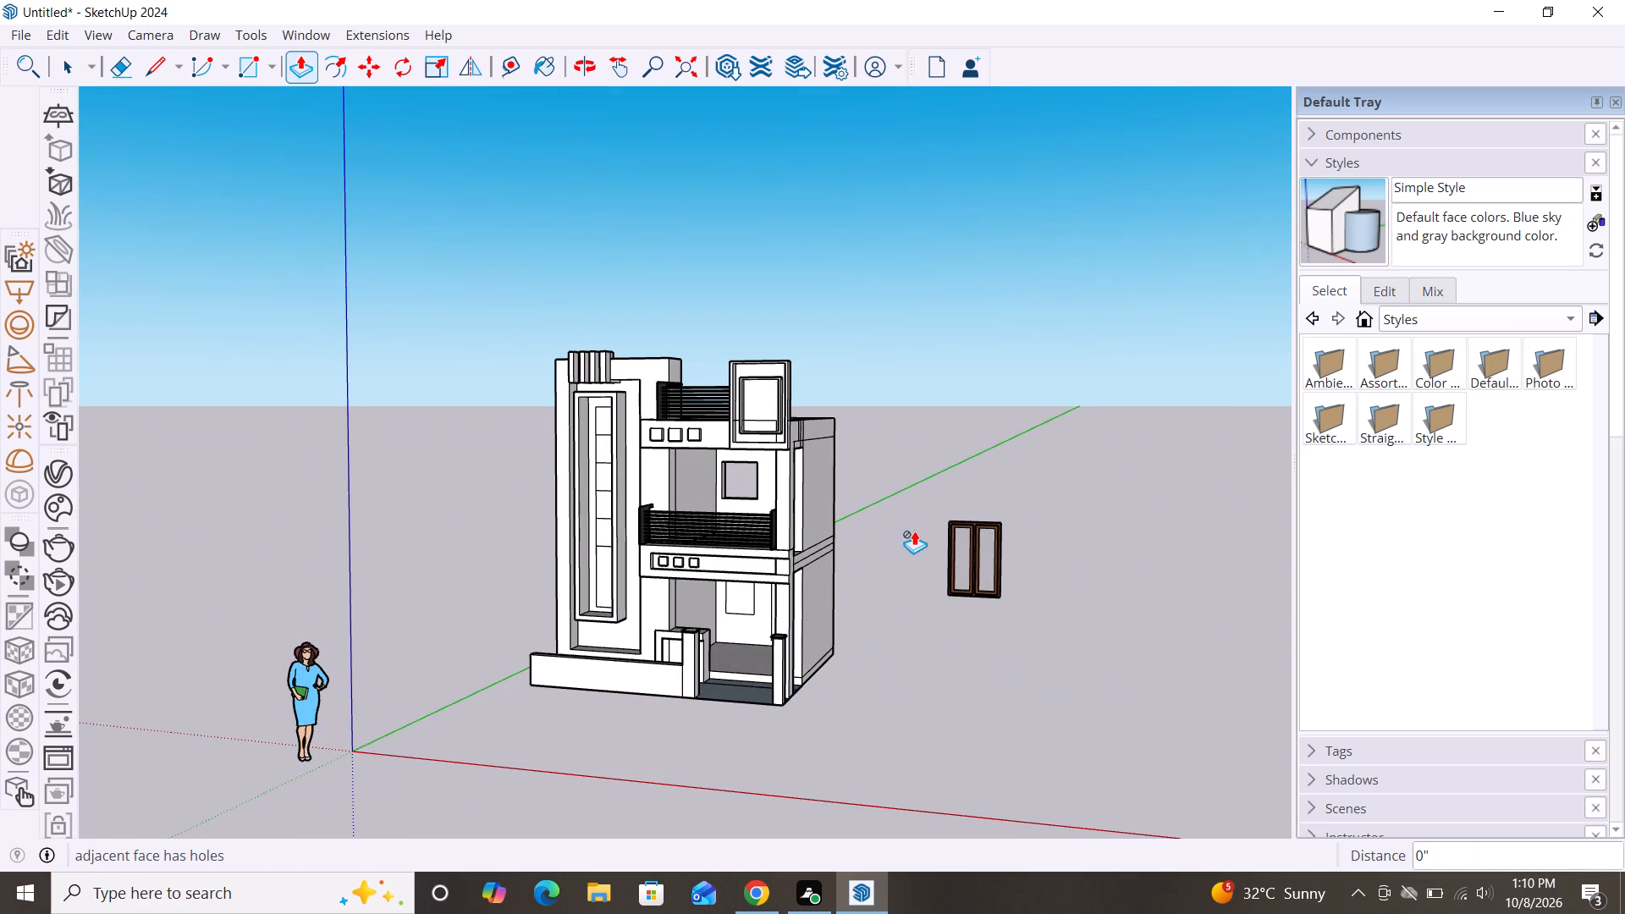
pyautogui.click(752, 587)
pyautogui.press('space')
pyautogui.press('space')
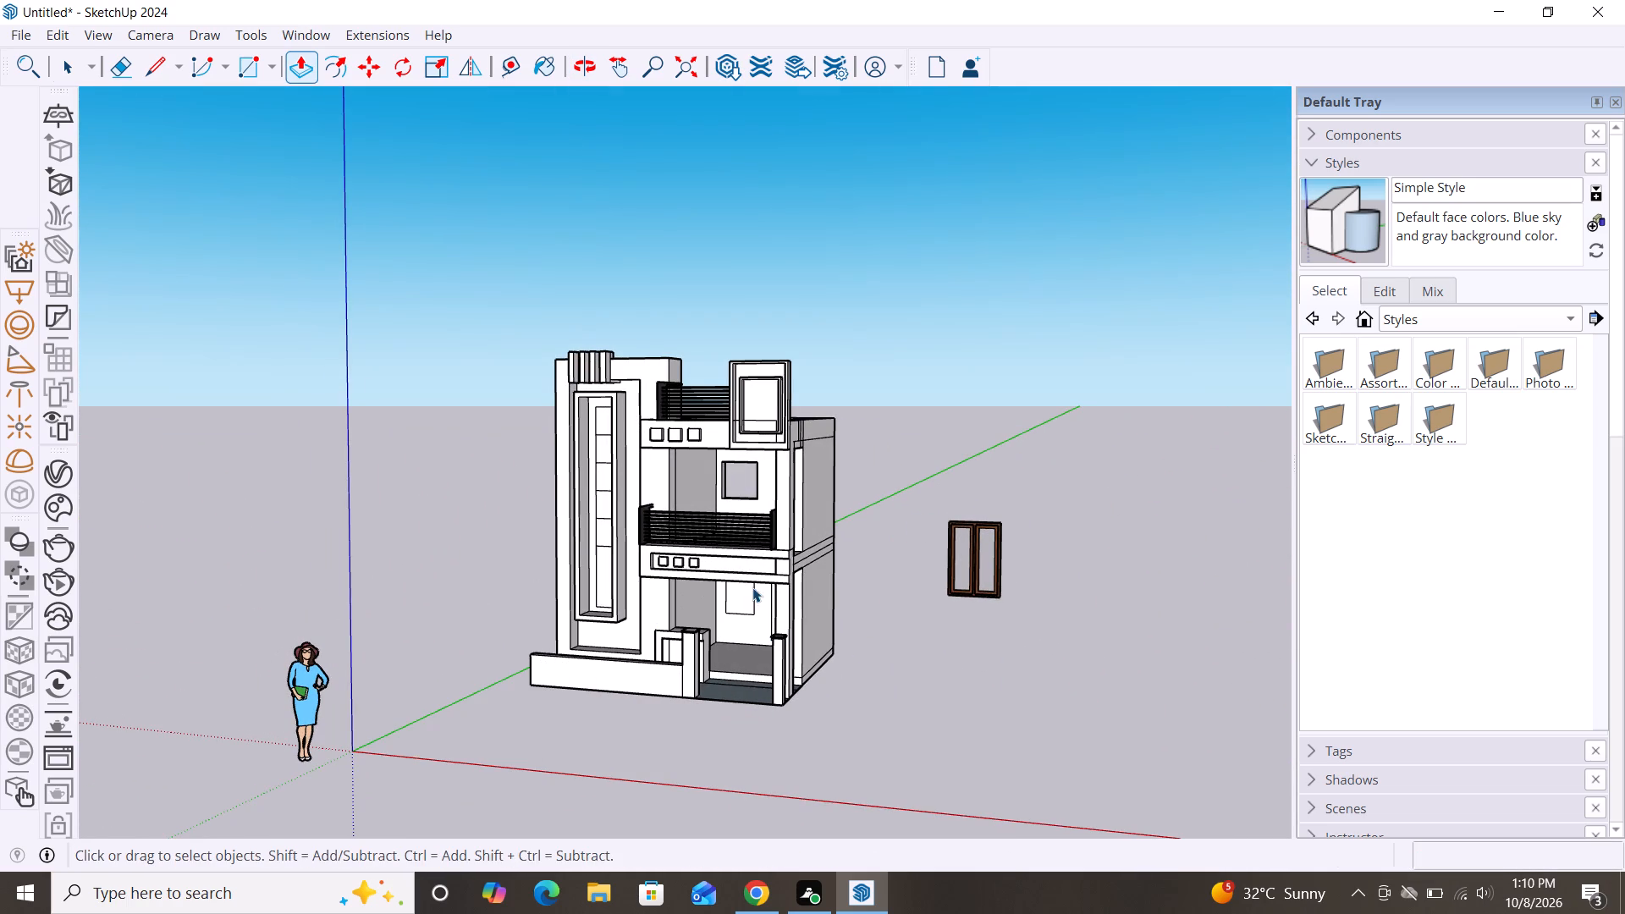
# Push the ground-floor window face back through the wall so it extends well behind the house.
pyautogui.press('p')
pyautogui.click(736, 599)
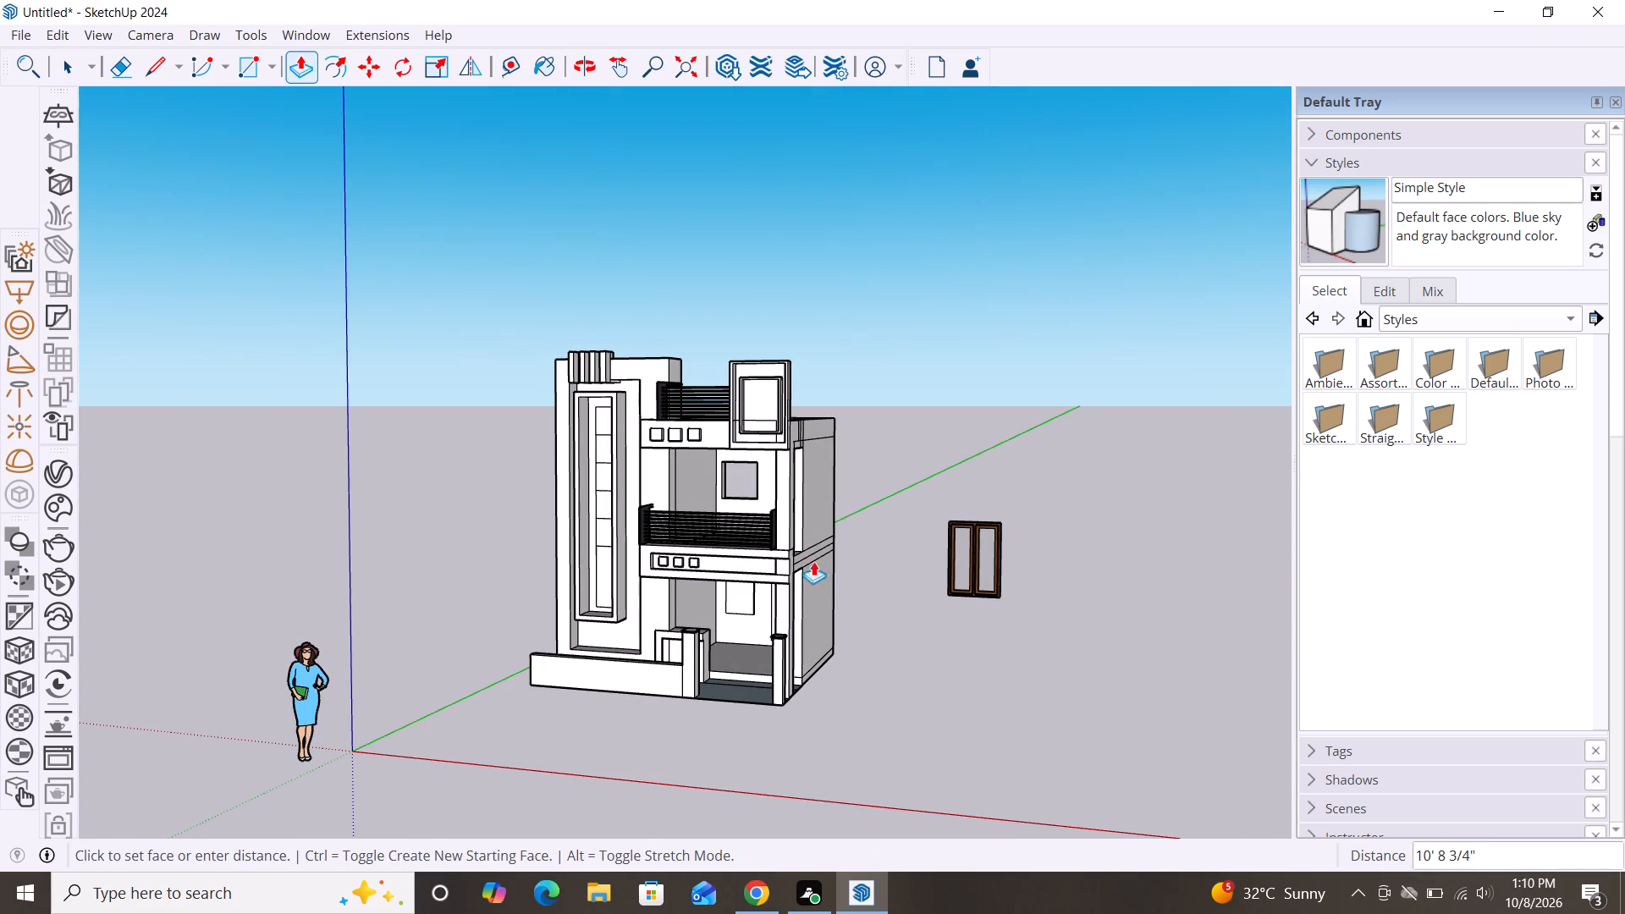
pyautogui.click(928, 498)
pyautogui.press('space')
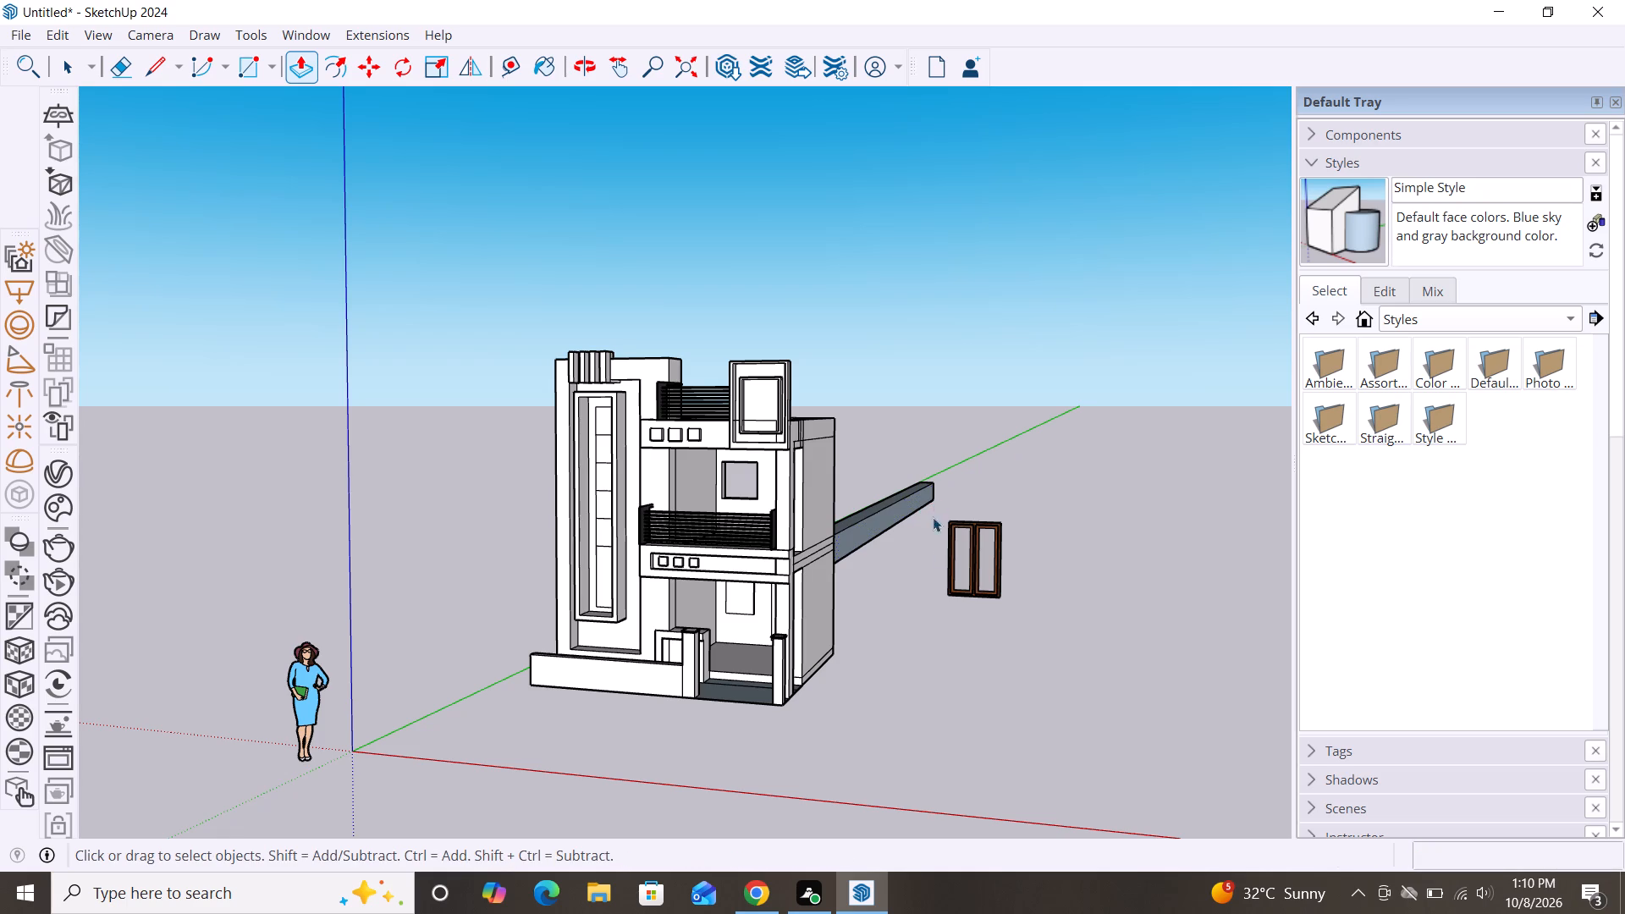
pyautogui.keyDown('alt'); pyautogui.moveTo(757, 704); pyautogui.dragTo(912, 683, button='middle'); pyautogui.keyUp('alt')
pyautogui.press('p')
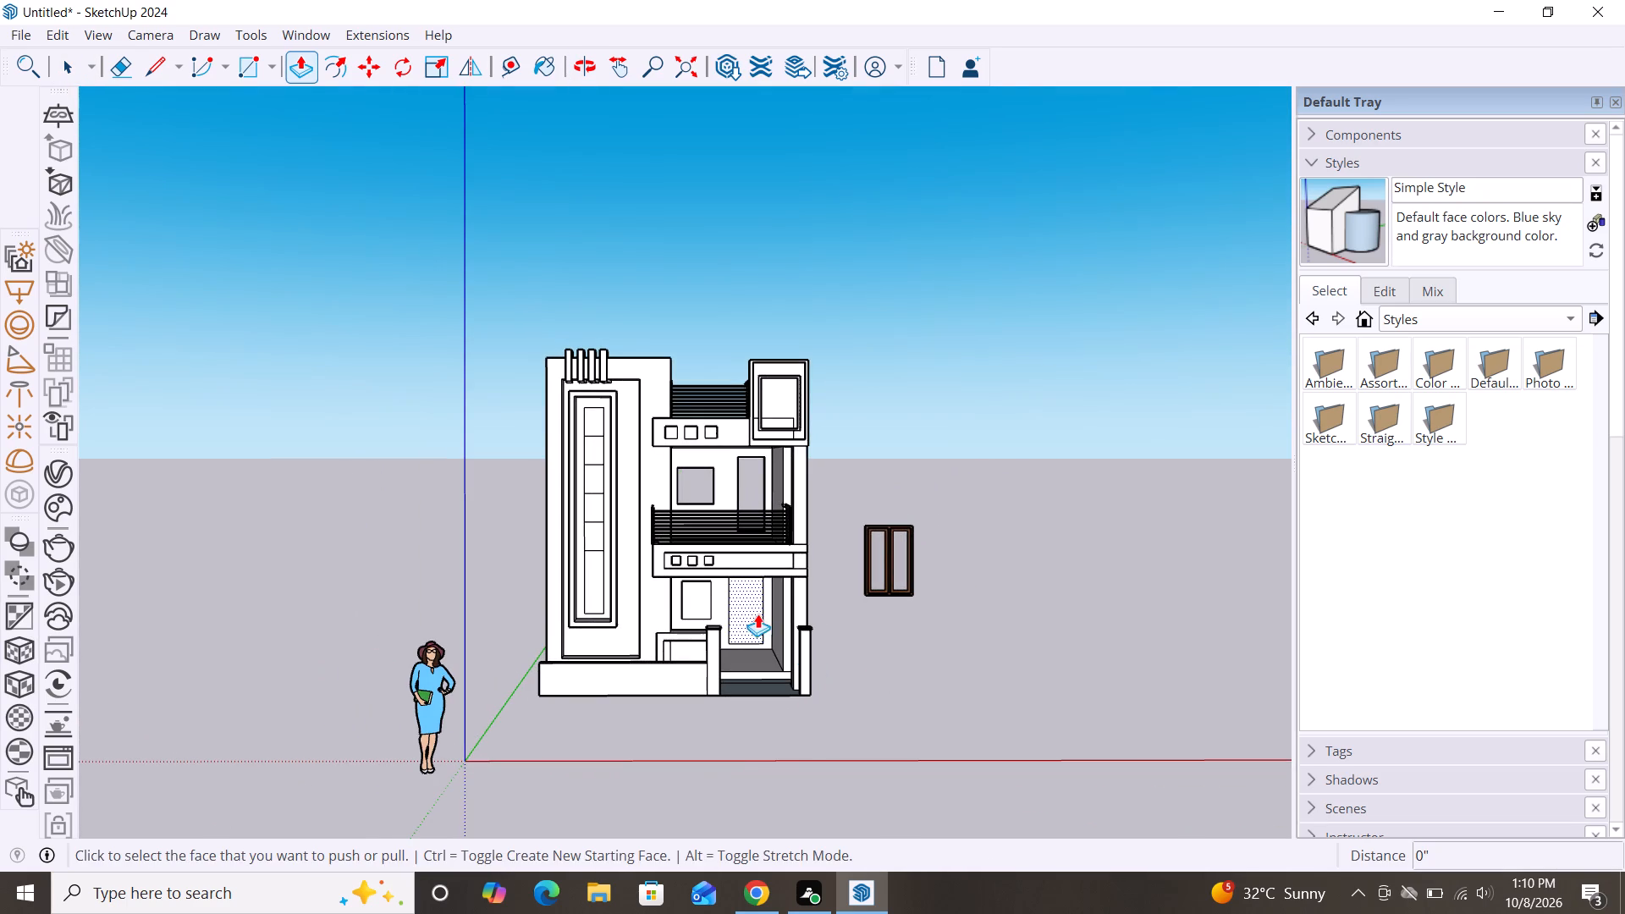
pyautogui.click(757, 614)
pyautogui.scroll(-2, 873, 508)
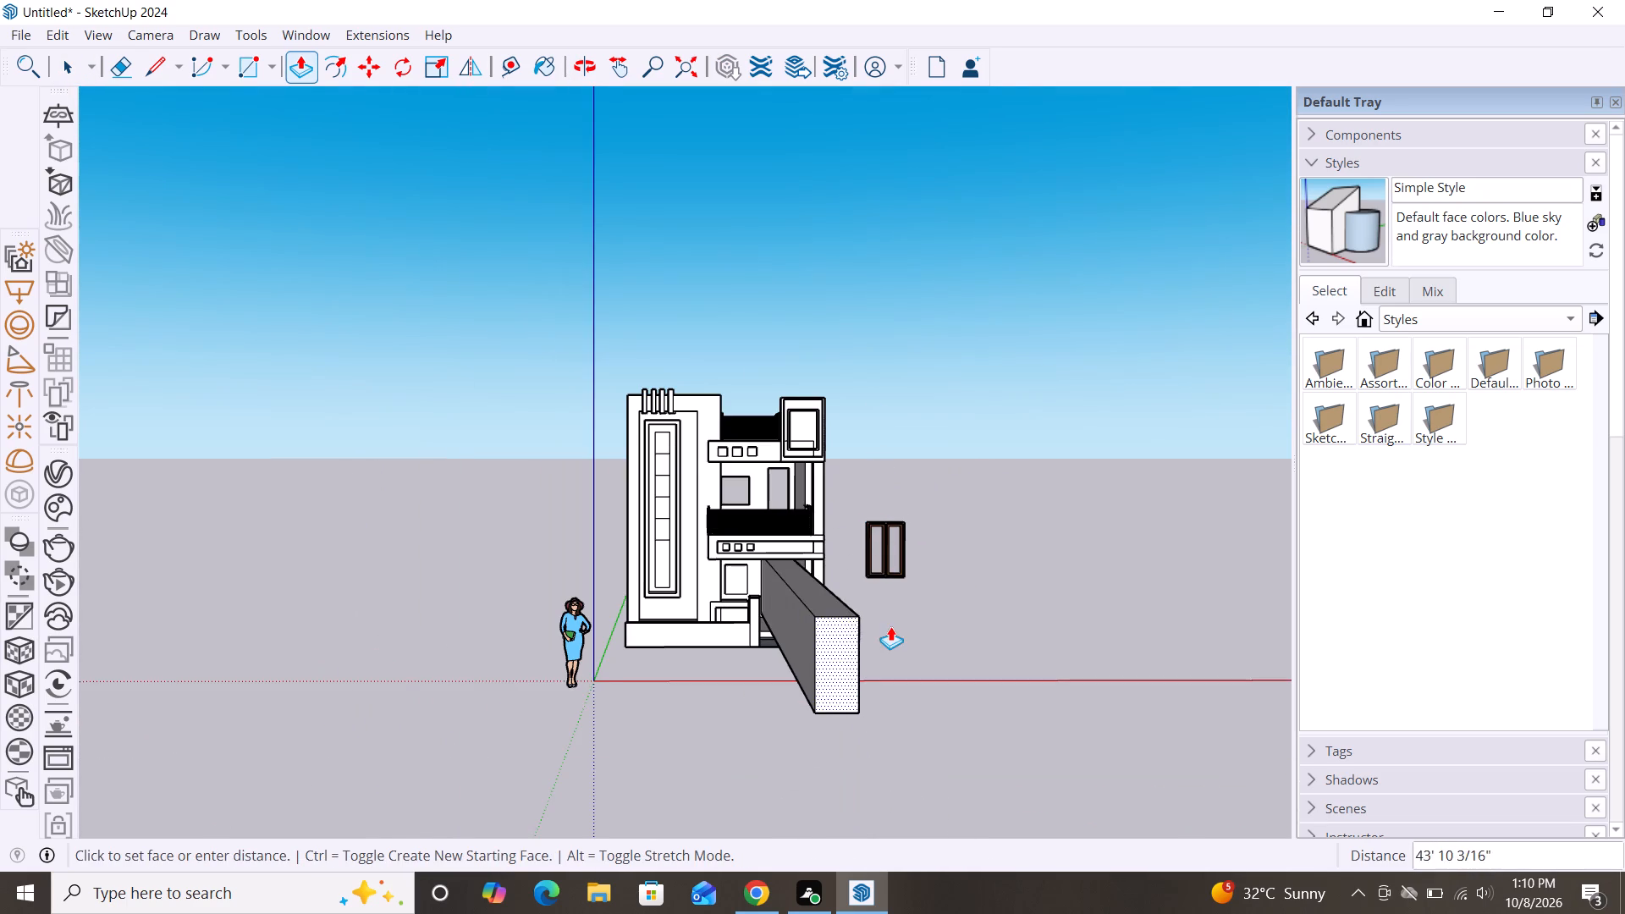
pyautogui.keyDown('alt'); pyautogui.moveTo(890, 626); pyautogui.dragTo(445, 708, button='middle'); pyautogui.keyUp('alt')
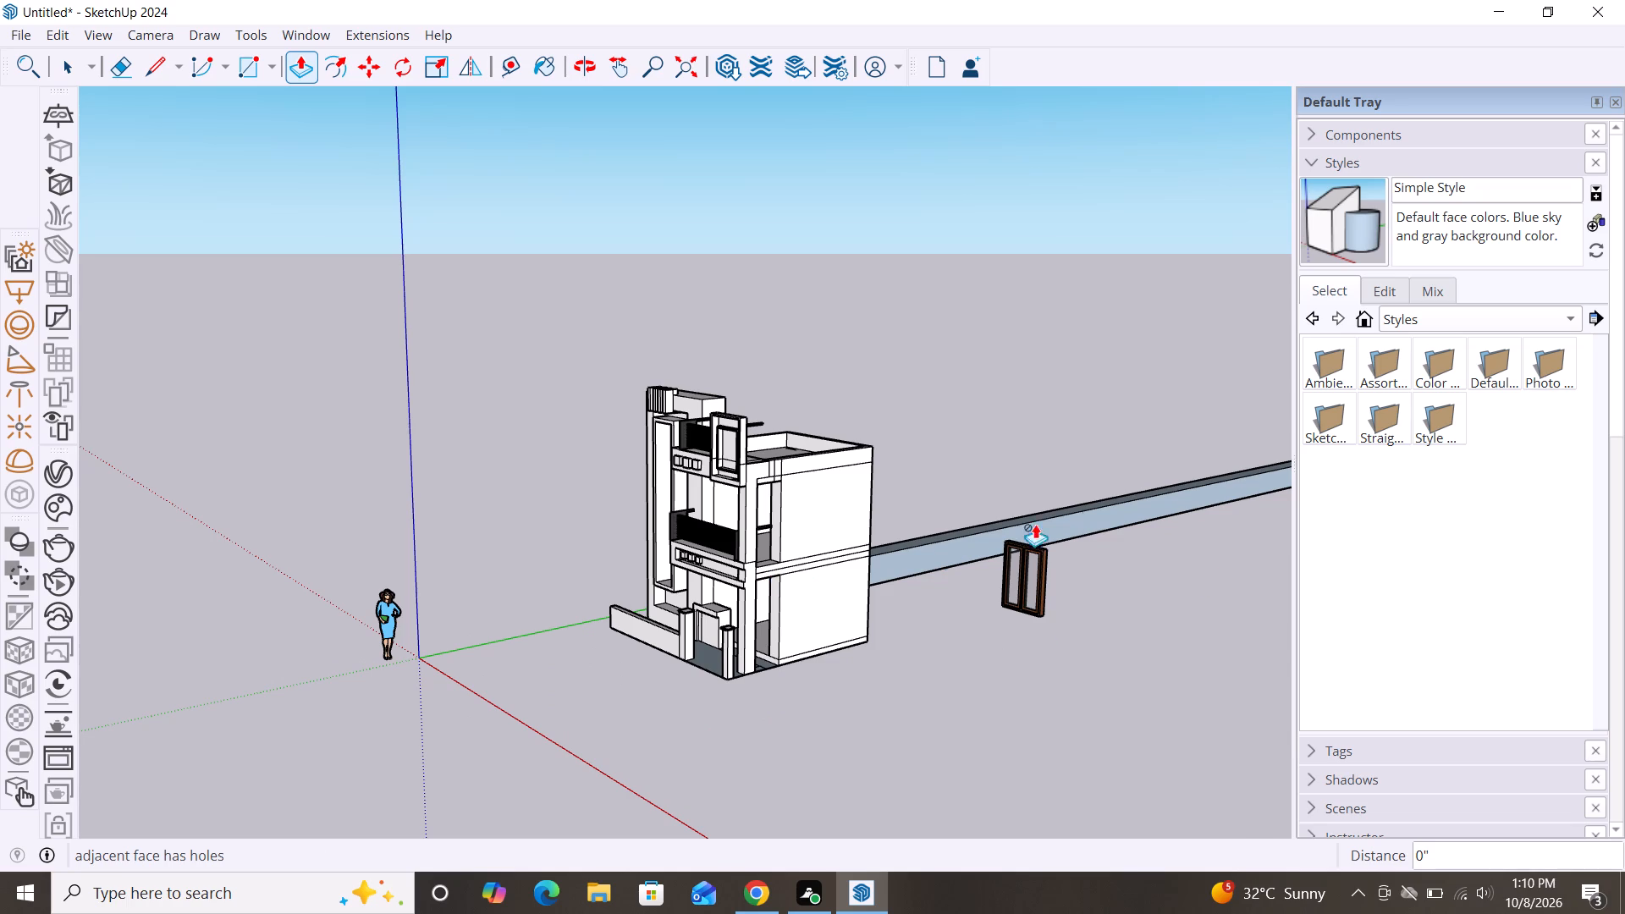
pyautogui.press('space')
# Push the ground-floor door face beside the window about 119' 11 1/8" back, past the house's rear wall.
pyautogui.keyDown('alt'); pyautogui.moveTo(657, 688); pyautogui.dragTo(705, 704, button='middle'); pyautogui.keyUp('alt')
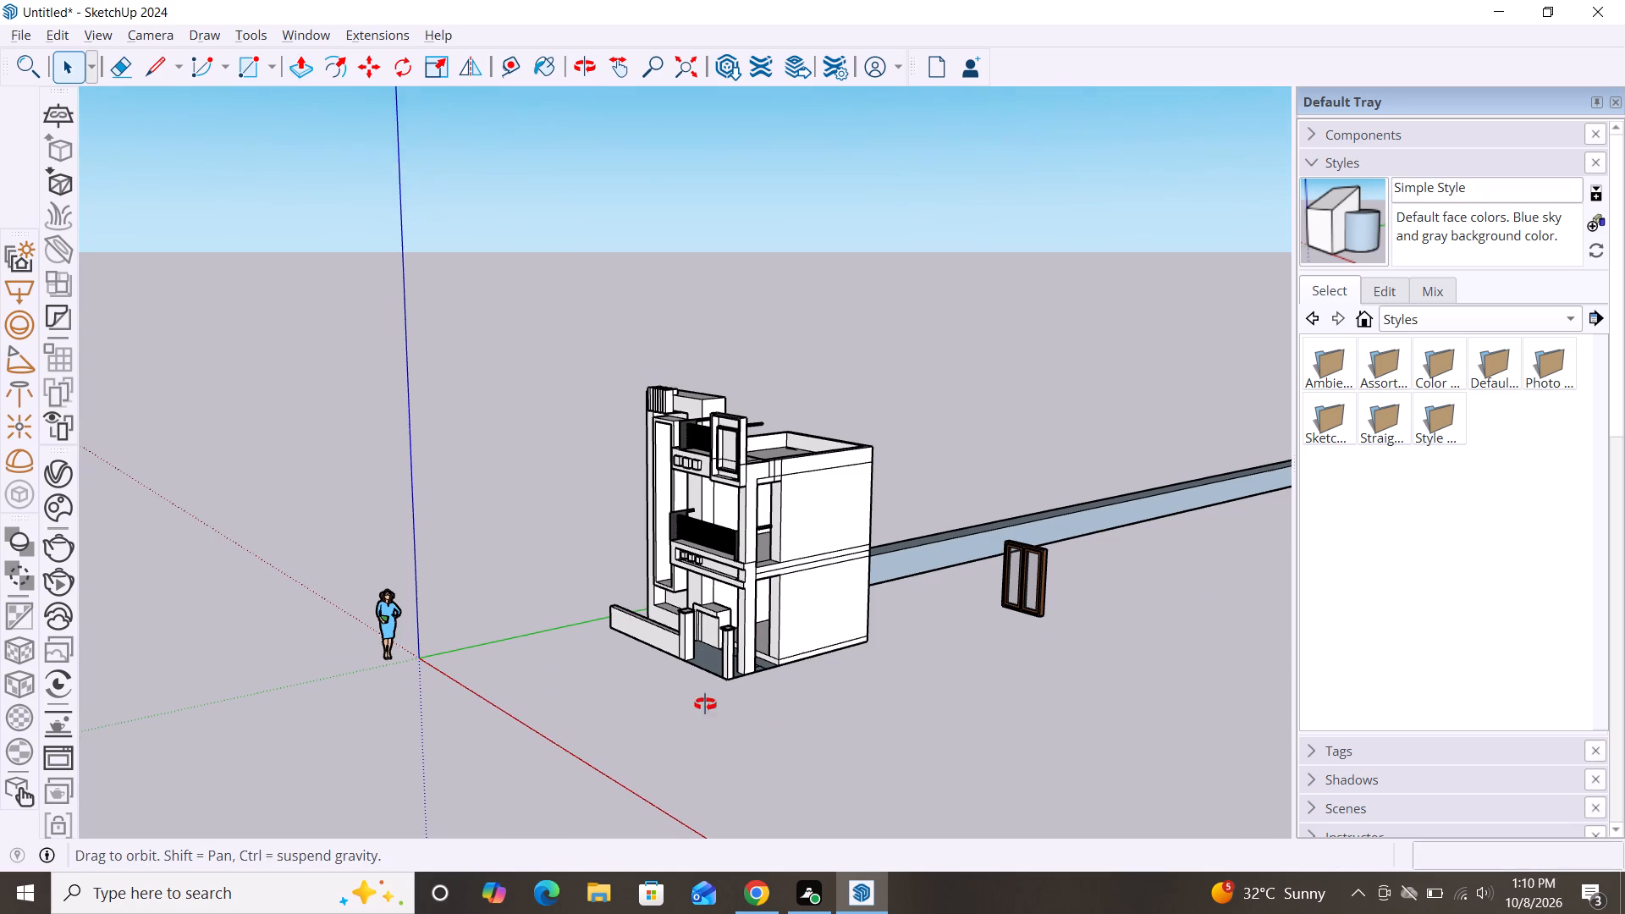
pyautogui.keyDown('alt'); pyautogui.moveTo(705, 704); pyautogui.dragTo(1029, 697, button='middle'); pyautogui.keyUp('alt')
pyautogui.press('p')
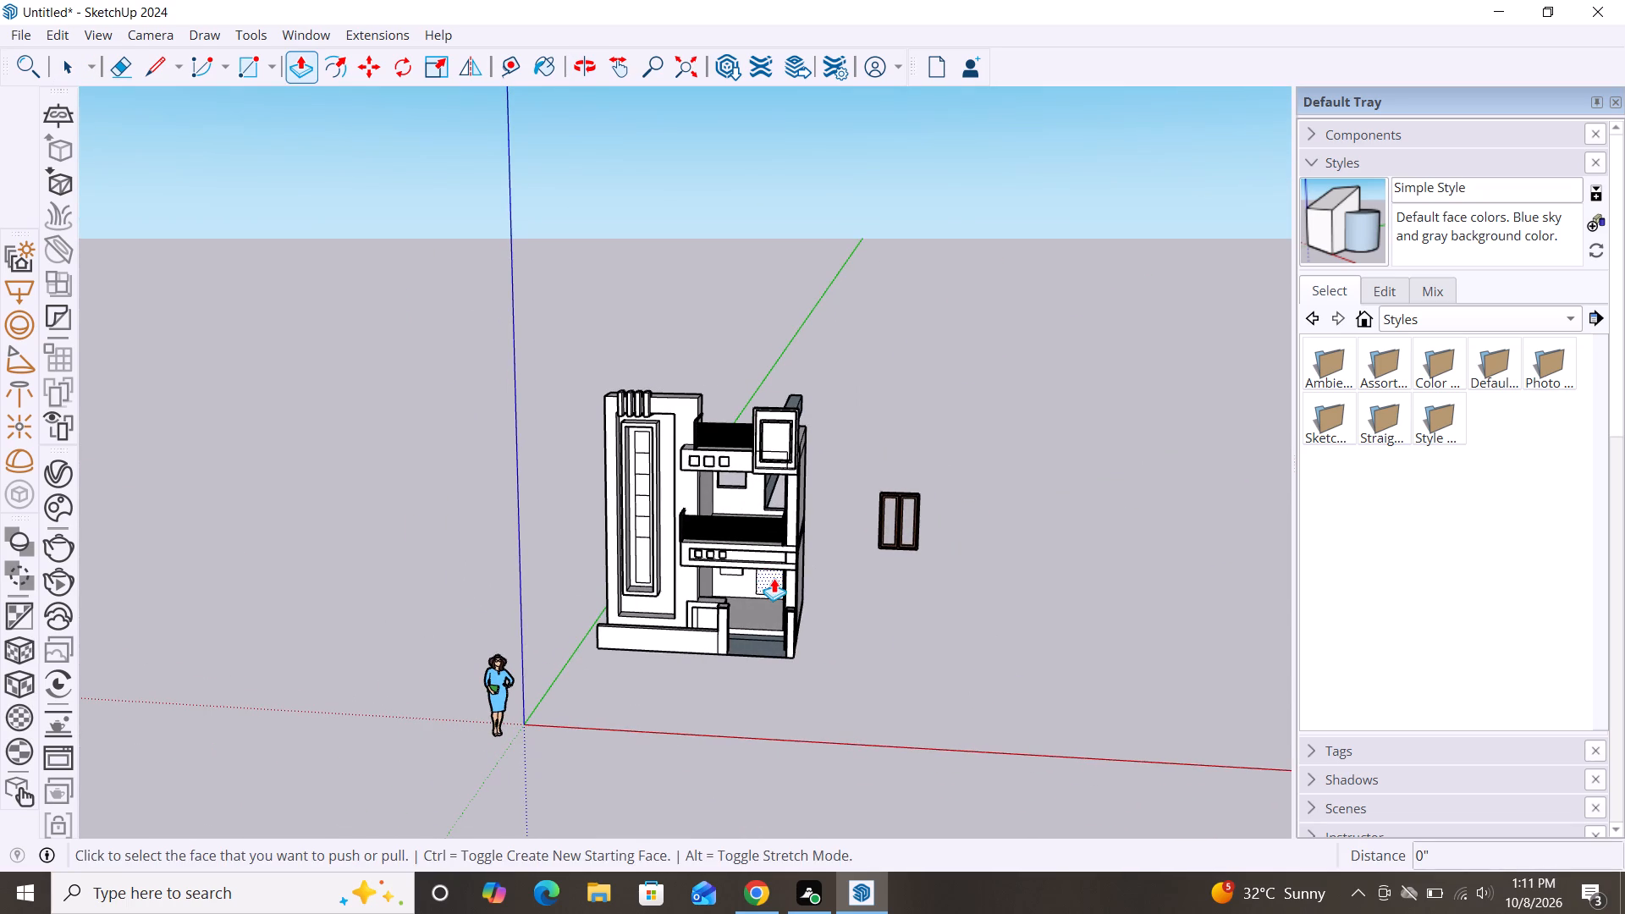
pyautogui.click(774, 578)
pyautogui.click(921, 353)
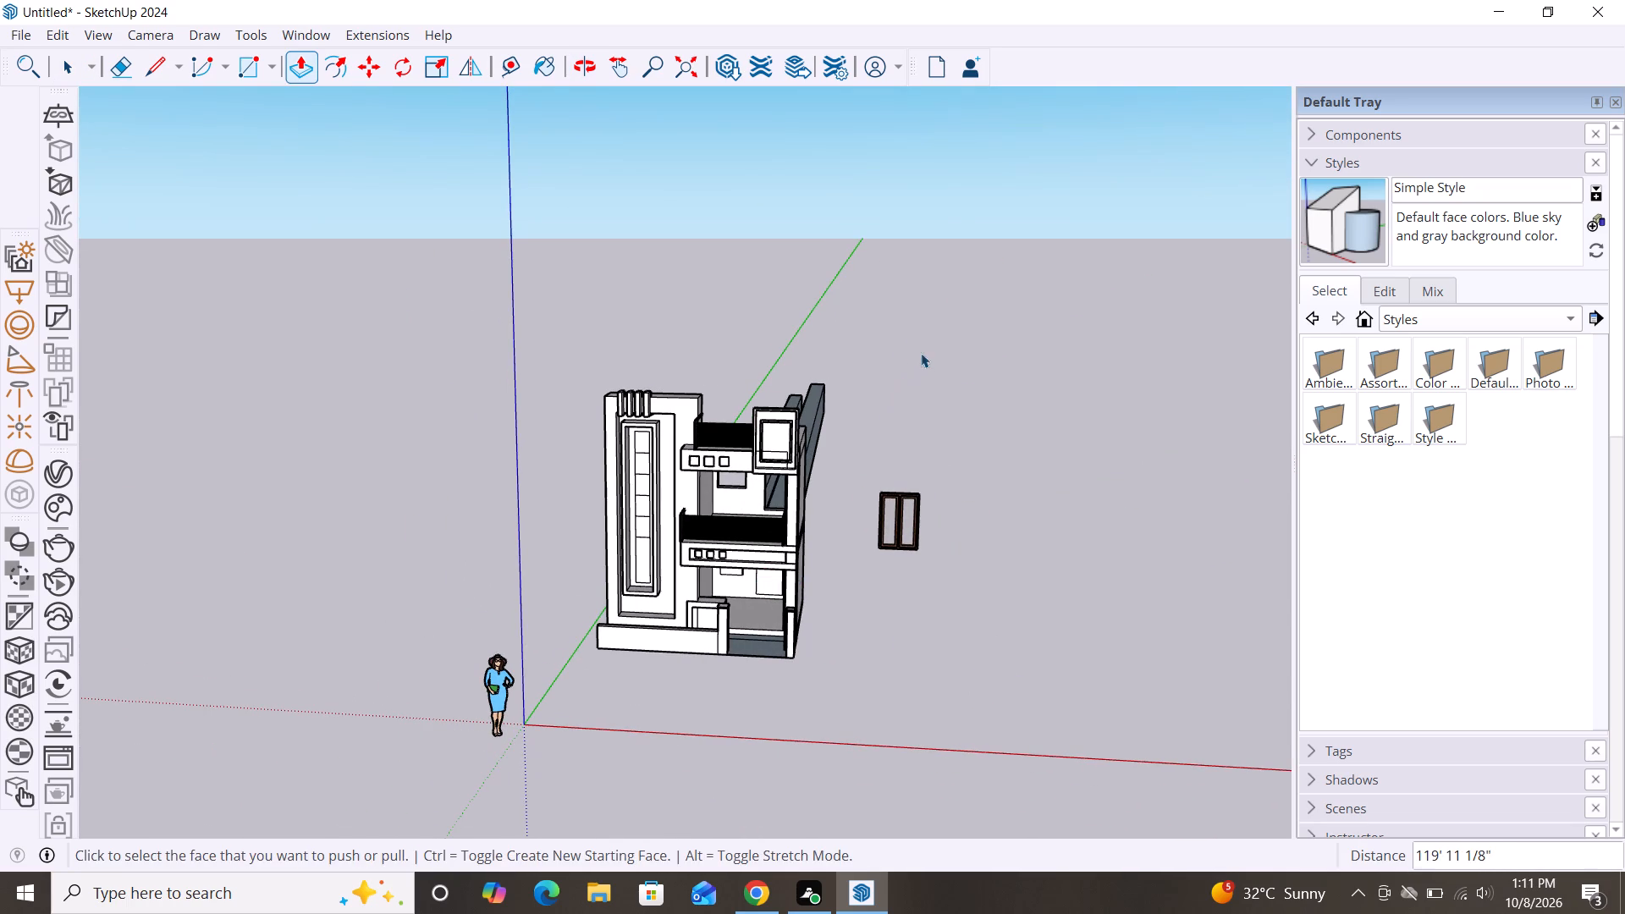
pyautogui.press('space')
# Push the end of the protruding ground-floor door block 119' 5/8" back to the rear wall plane with Push/Pull.
pyautogui.scroll(-3, 901, 614)
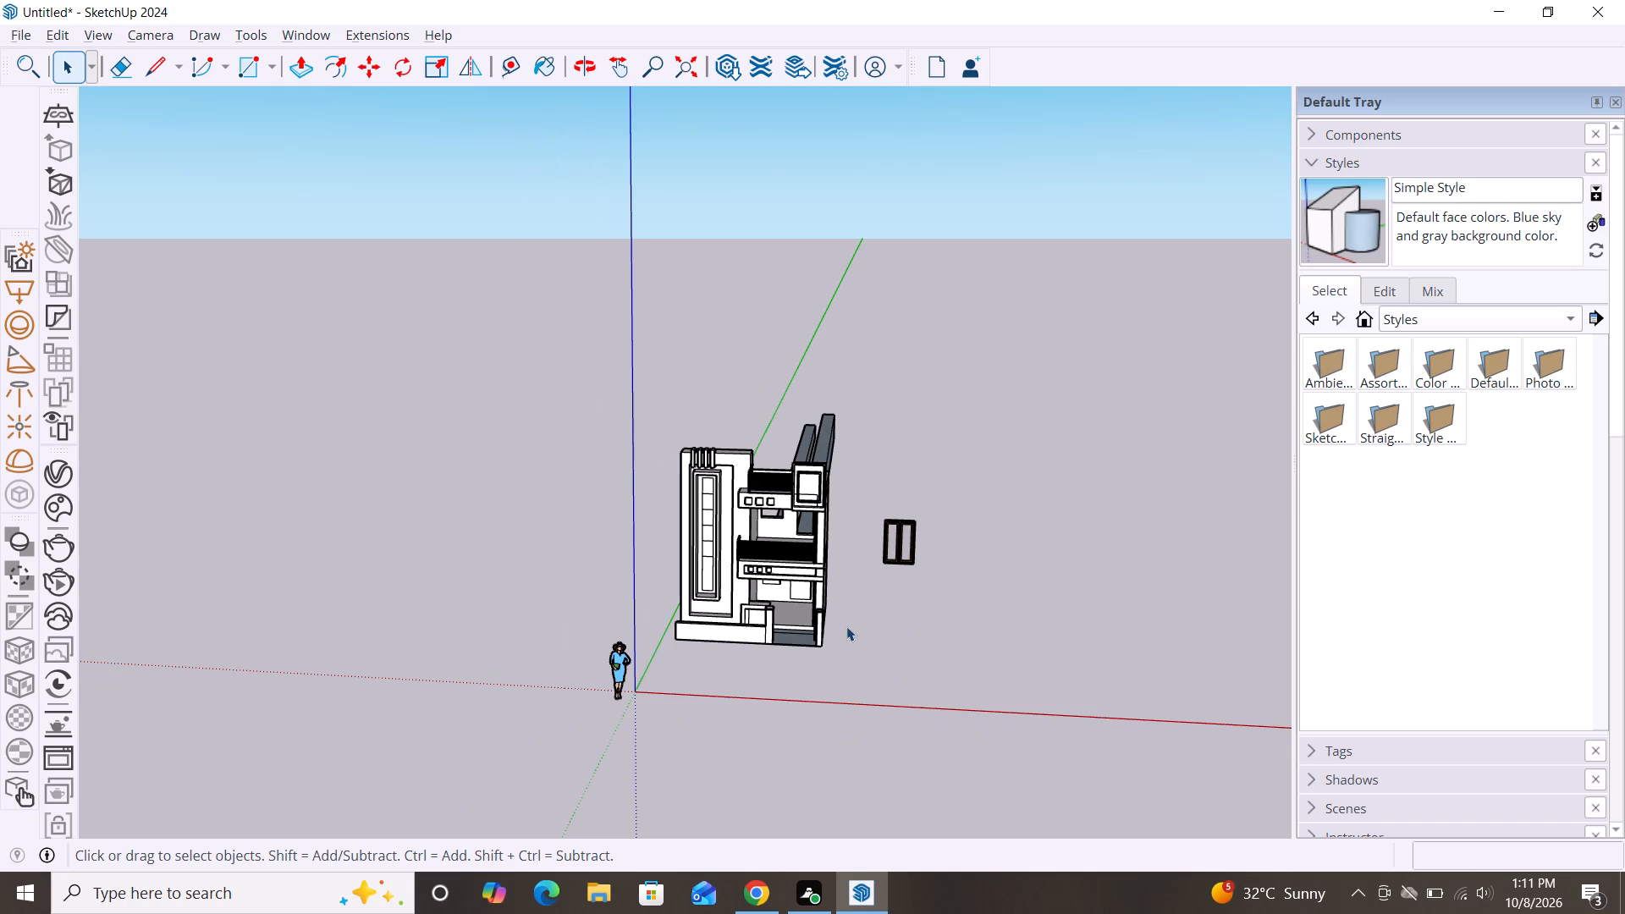
pyautogui.moveTo(798, 629); pyautogui.dragTo(812, 488, button='middle')
pyautogui.moveTo(908, 685); pyautogui.dragTo(430, 685, button='middle')
pyautogui.scroll(-9, 406, 655)
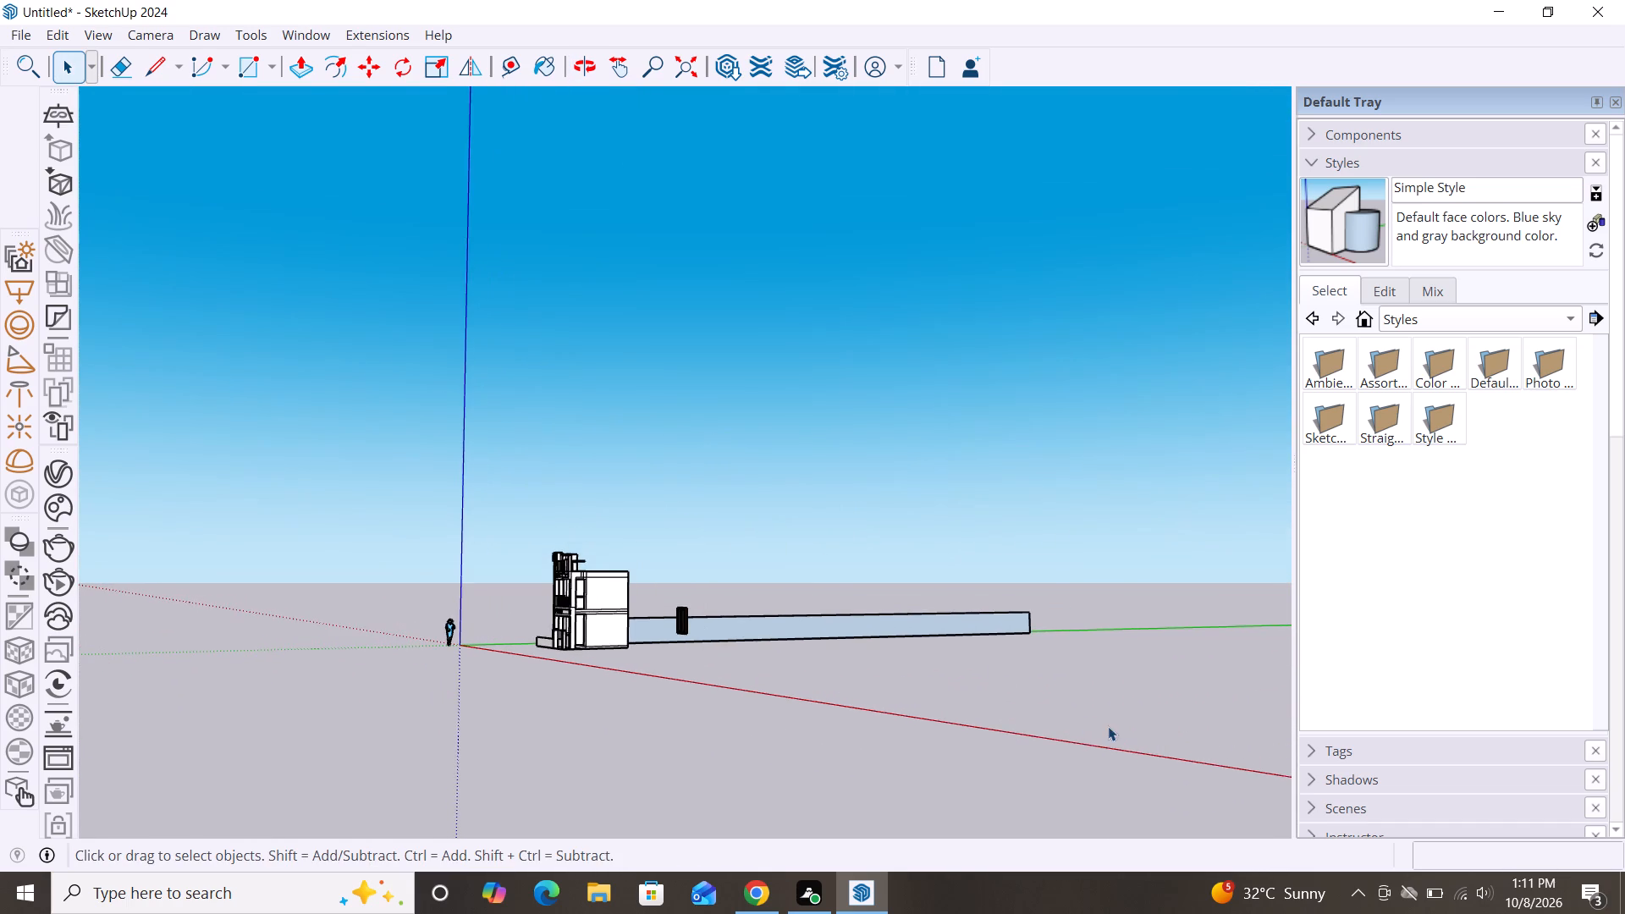
pyautogui.keyDown('alt'); pyautogui.moveTo(1108, 726); pyautogui.dragTo(663, 831, button='middle'); pyautogui.keyUp('alt')
pyautogui.scroll(-2, 601, 741)
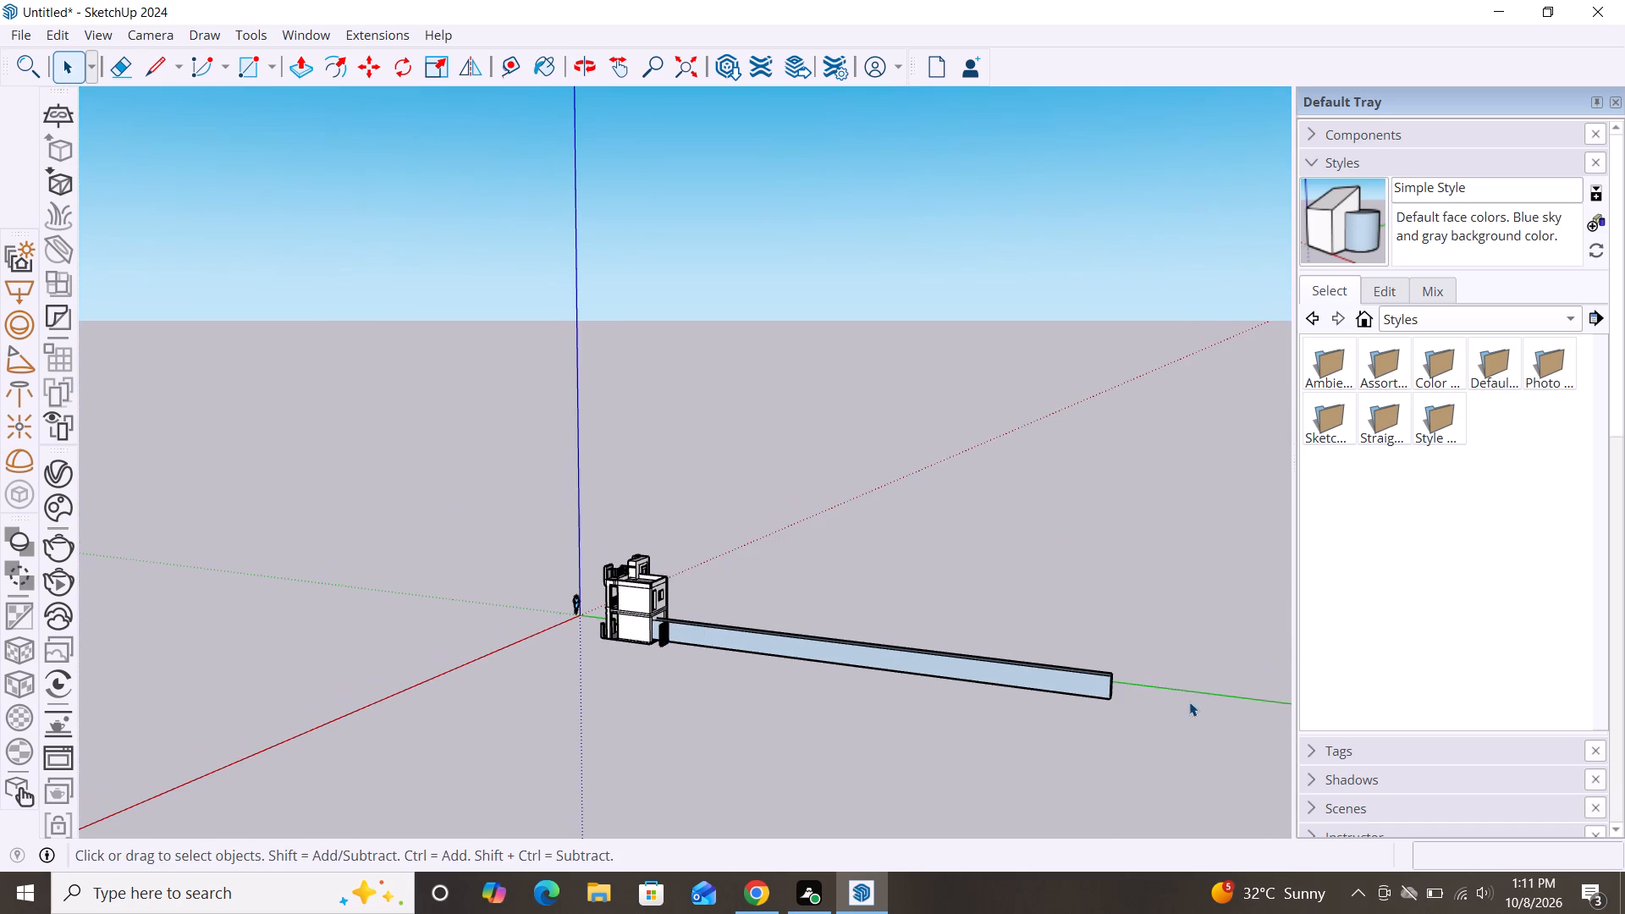
pyautogui.press('p')
pyautogui.click(1112, 683)
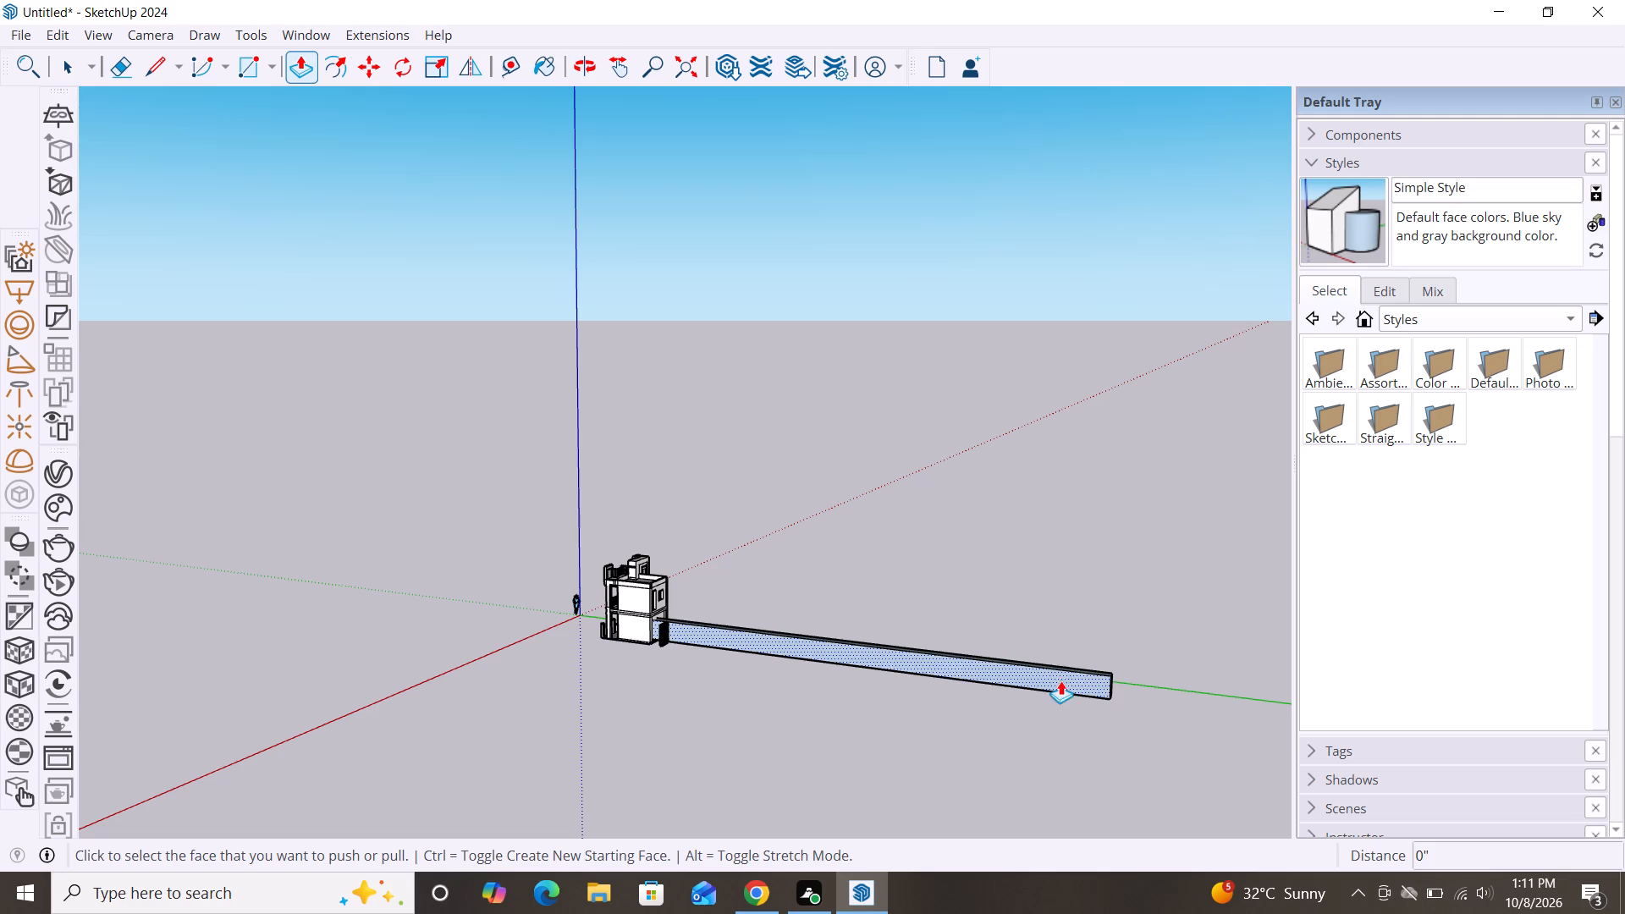
pyautogui.press('space')
pyautogui.scroll(3, 1120, 699)
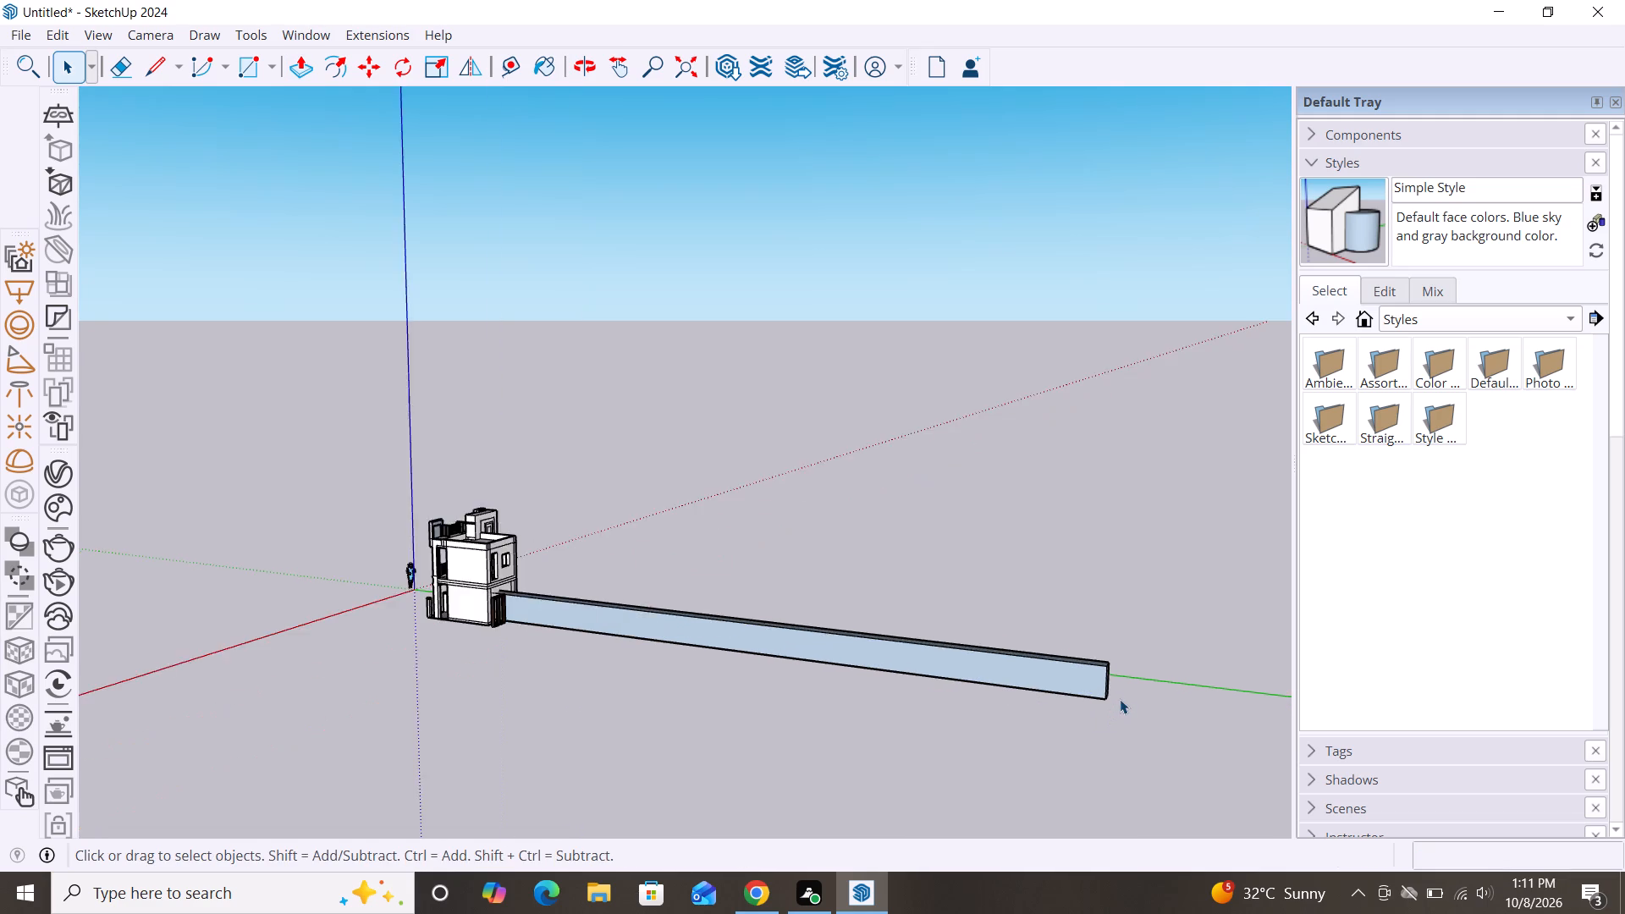
pyautogui.scroll(6, 1120, 699)
pyautogui.press('p')
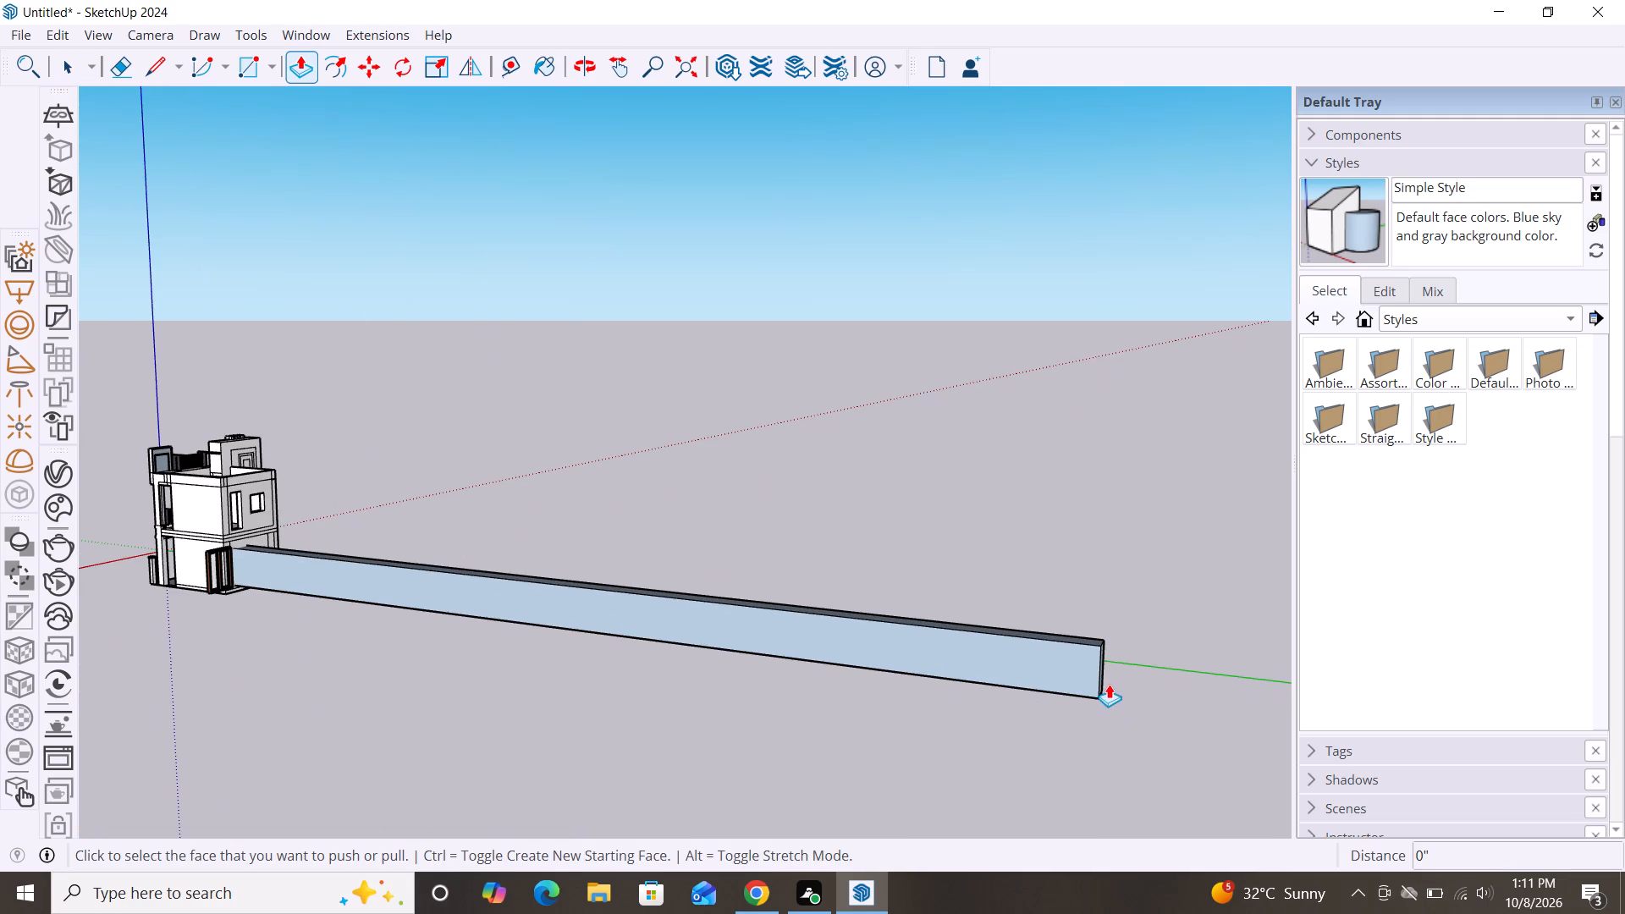
pyautogui.click(1104, 679)
pyautogui.scroll(2, 1086, 693)
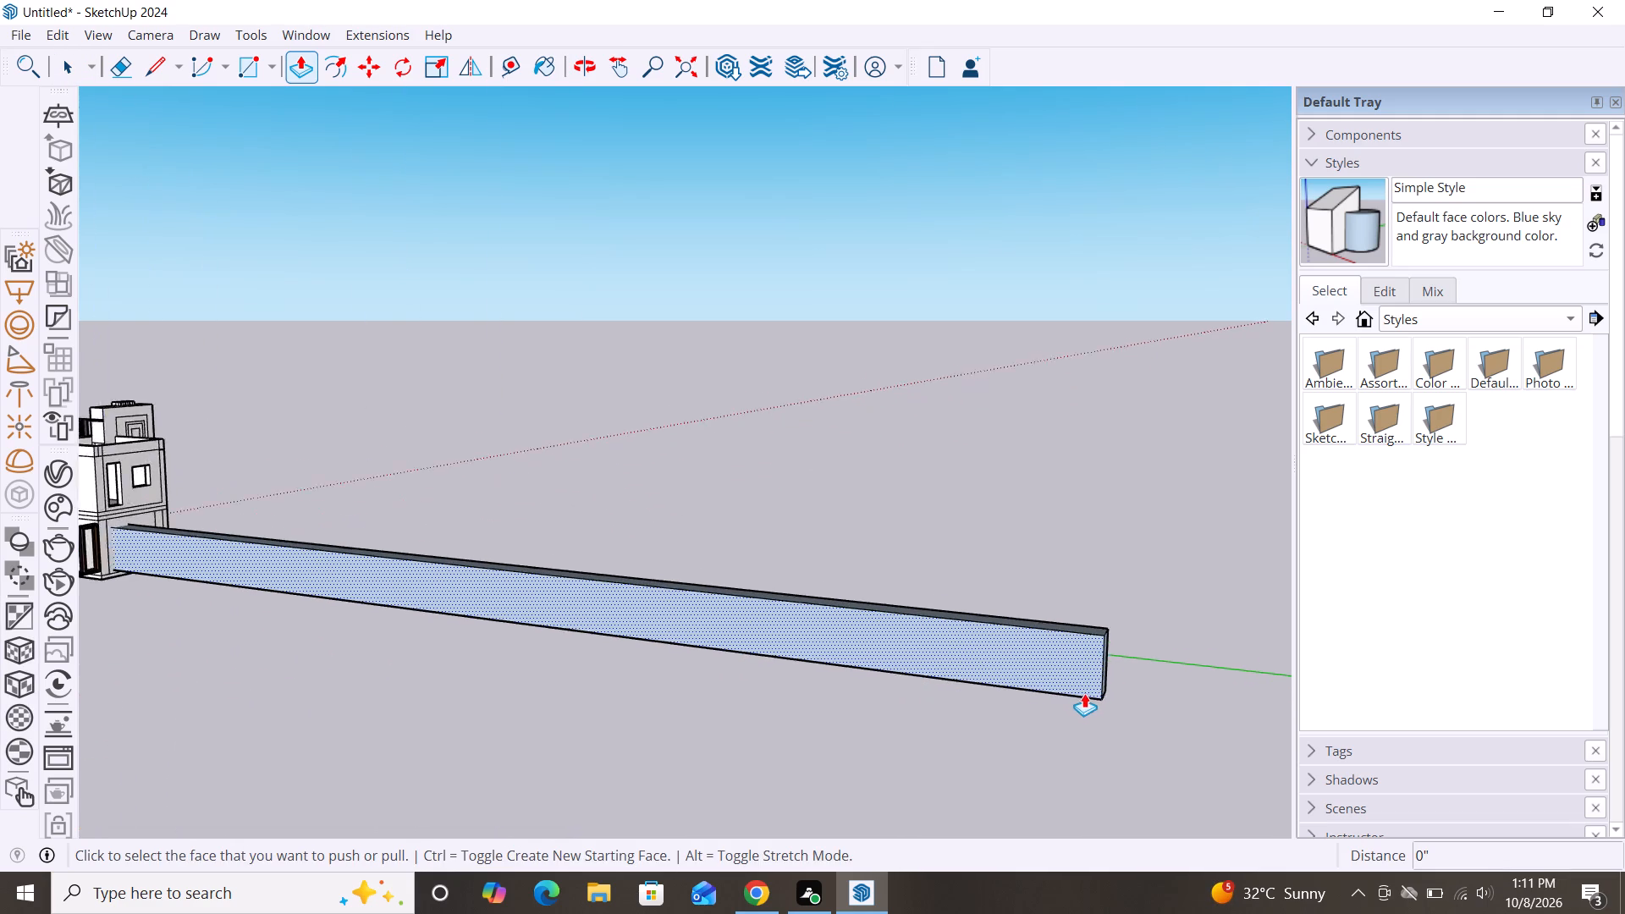
pyautogui.scroll(5, 1084, 693)
pyautogui.click(1119, 680)
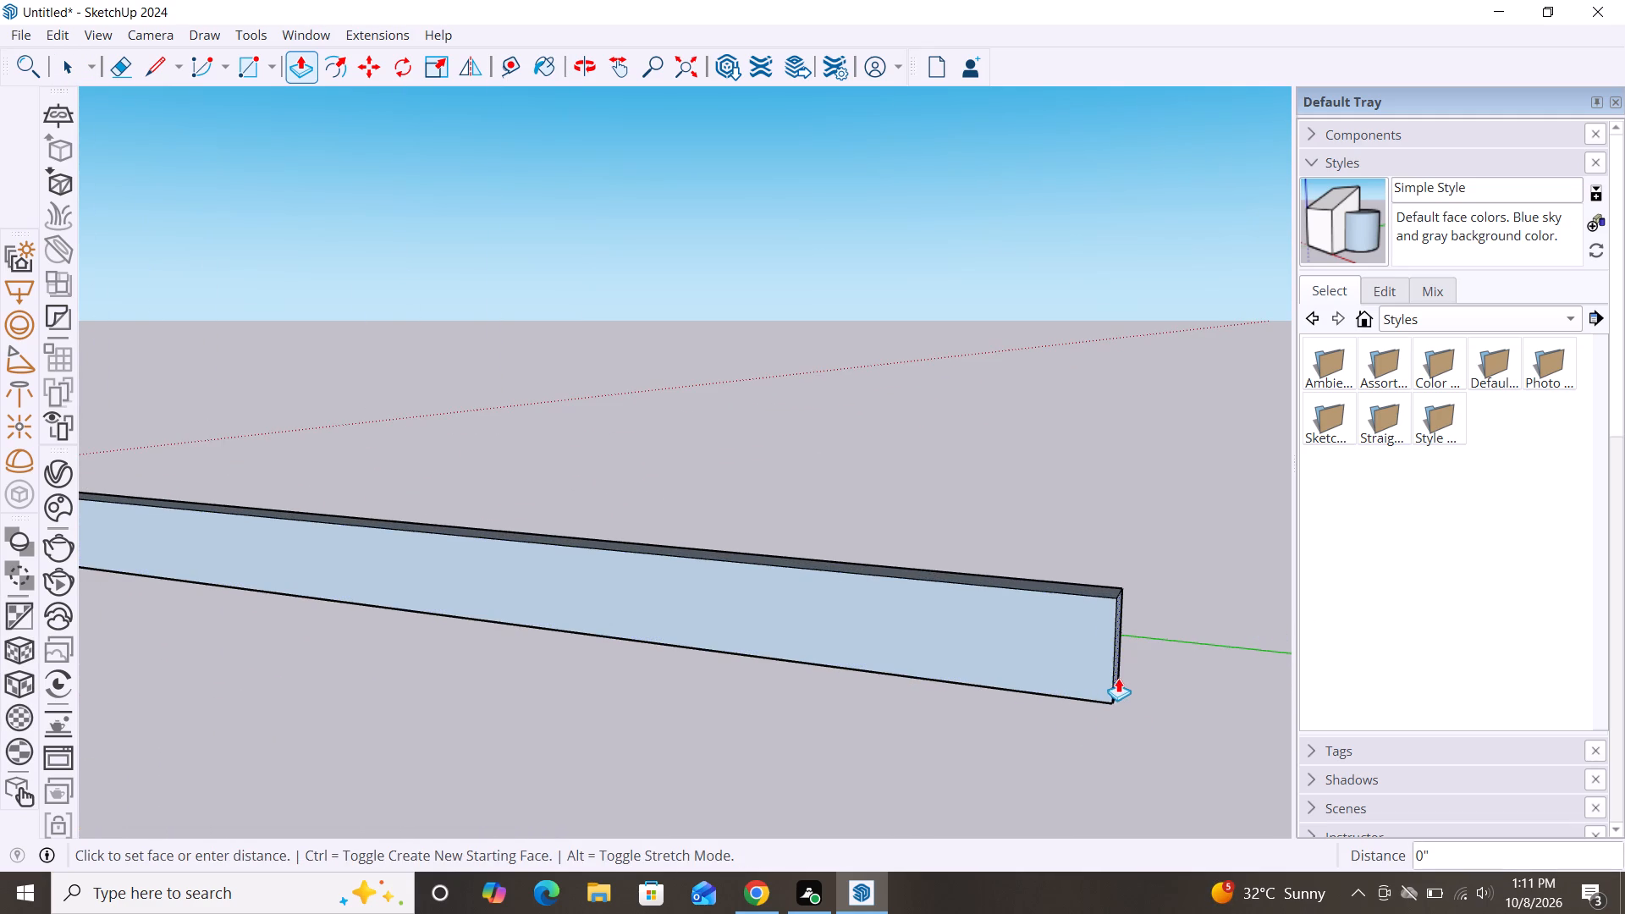
pyautogui.scroll(-13, 1004, 608)
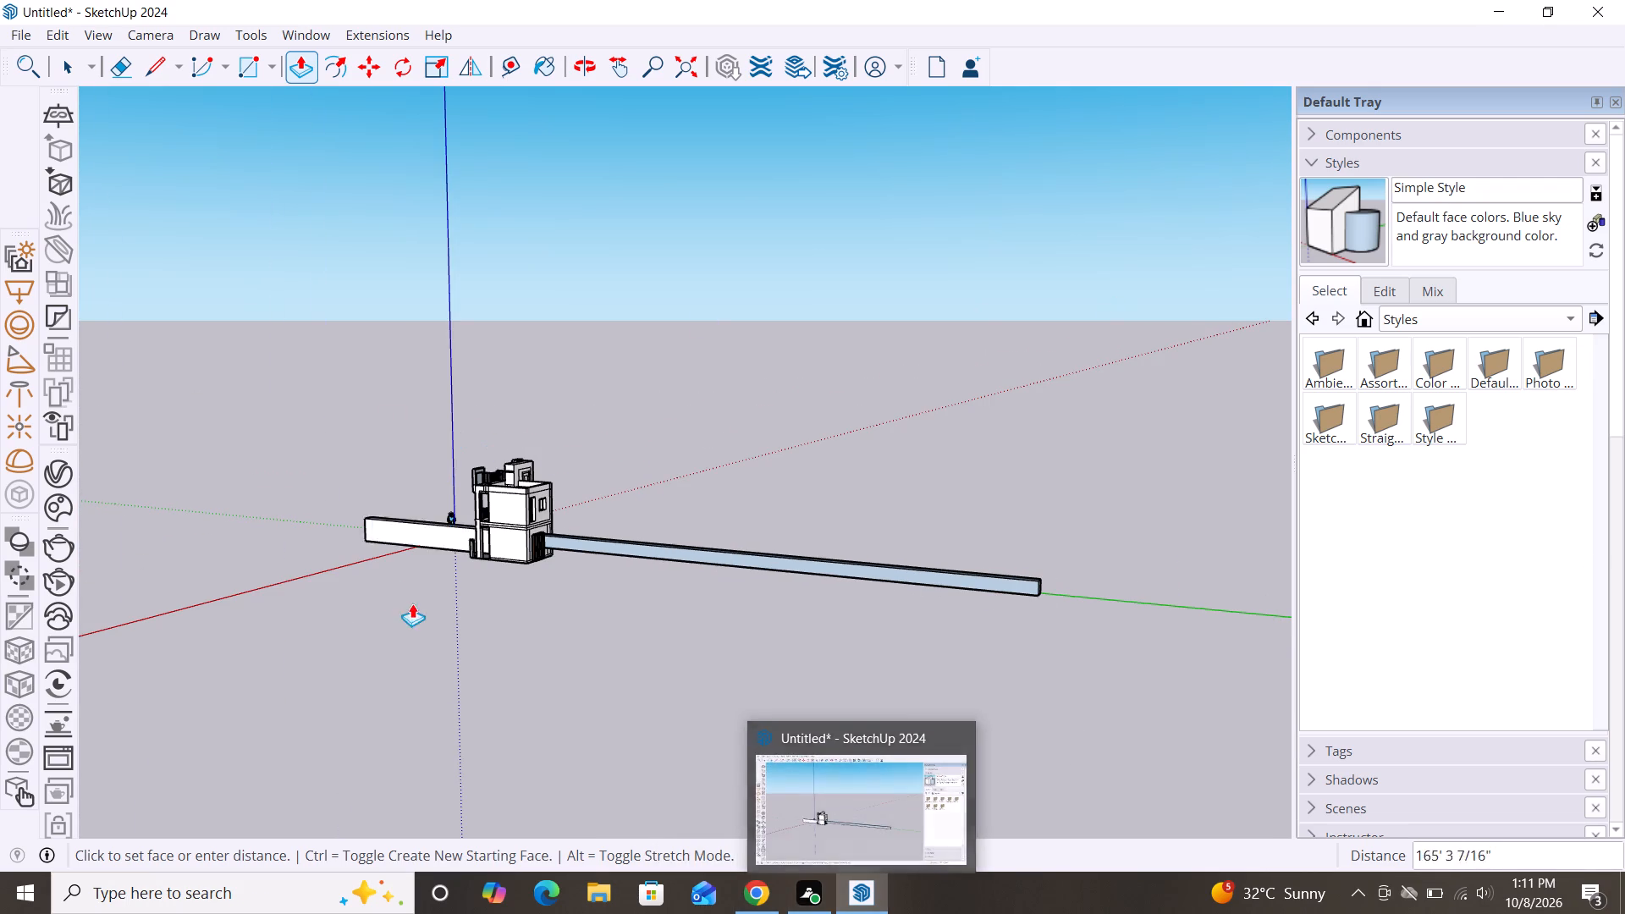
pyautogui.scroll(20, 555, 537)
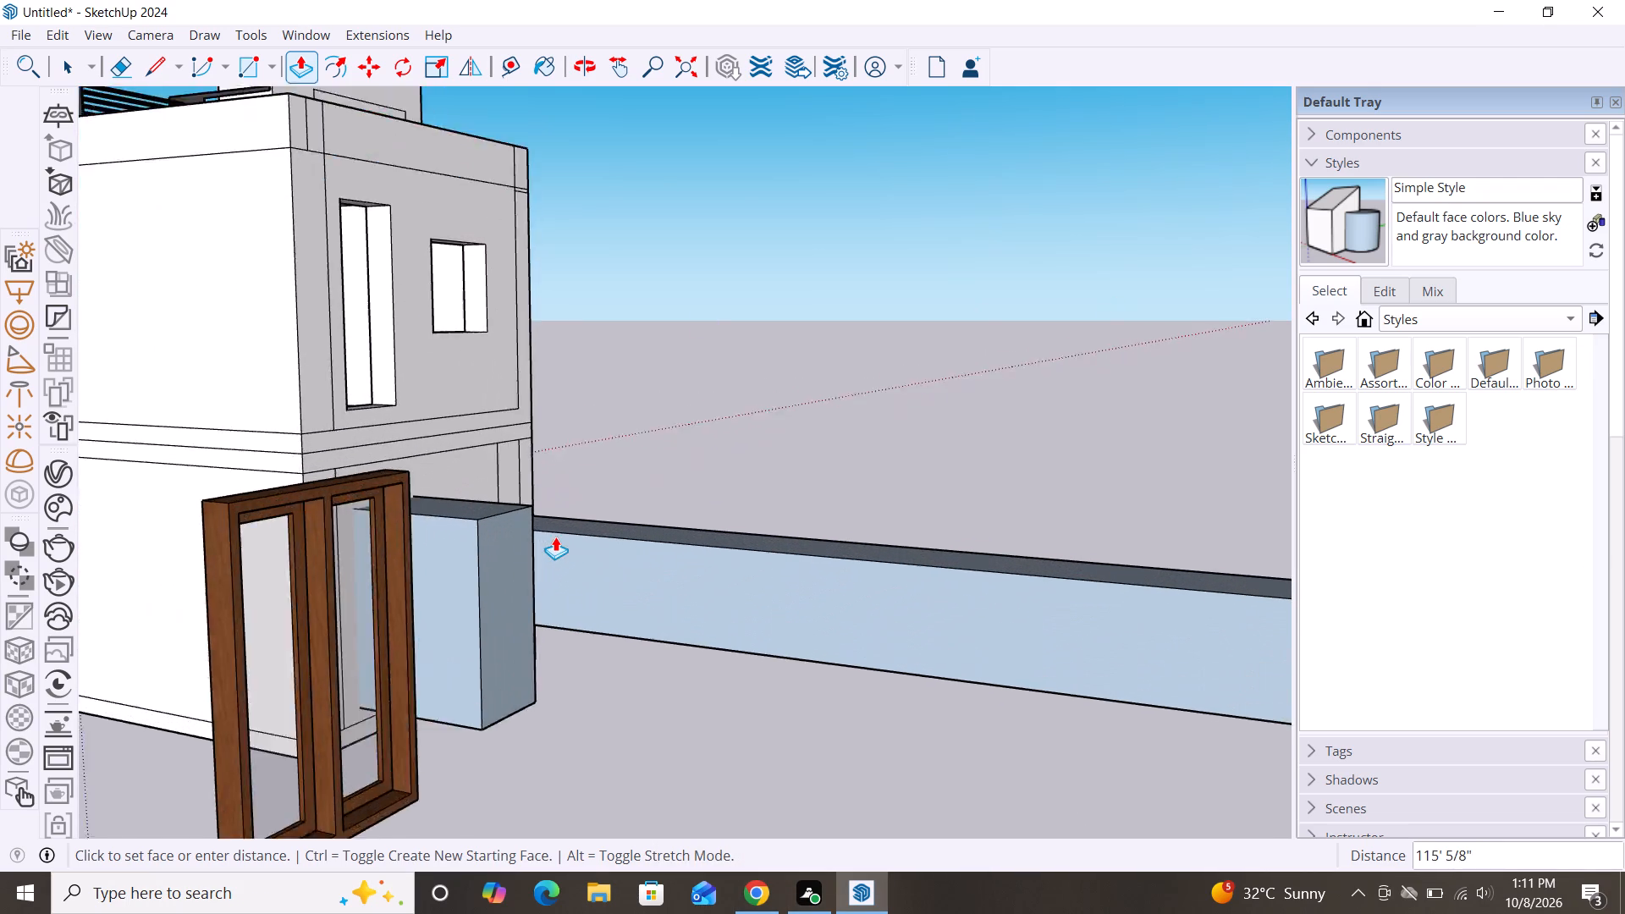
pyautogui.scroll(6, 555, 537)
pyautogui.click(326, 395)
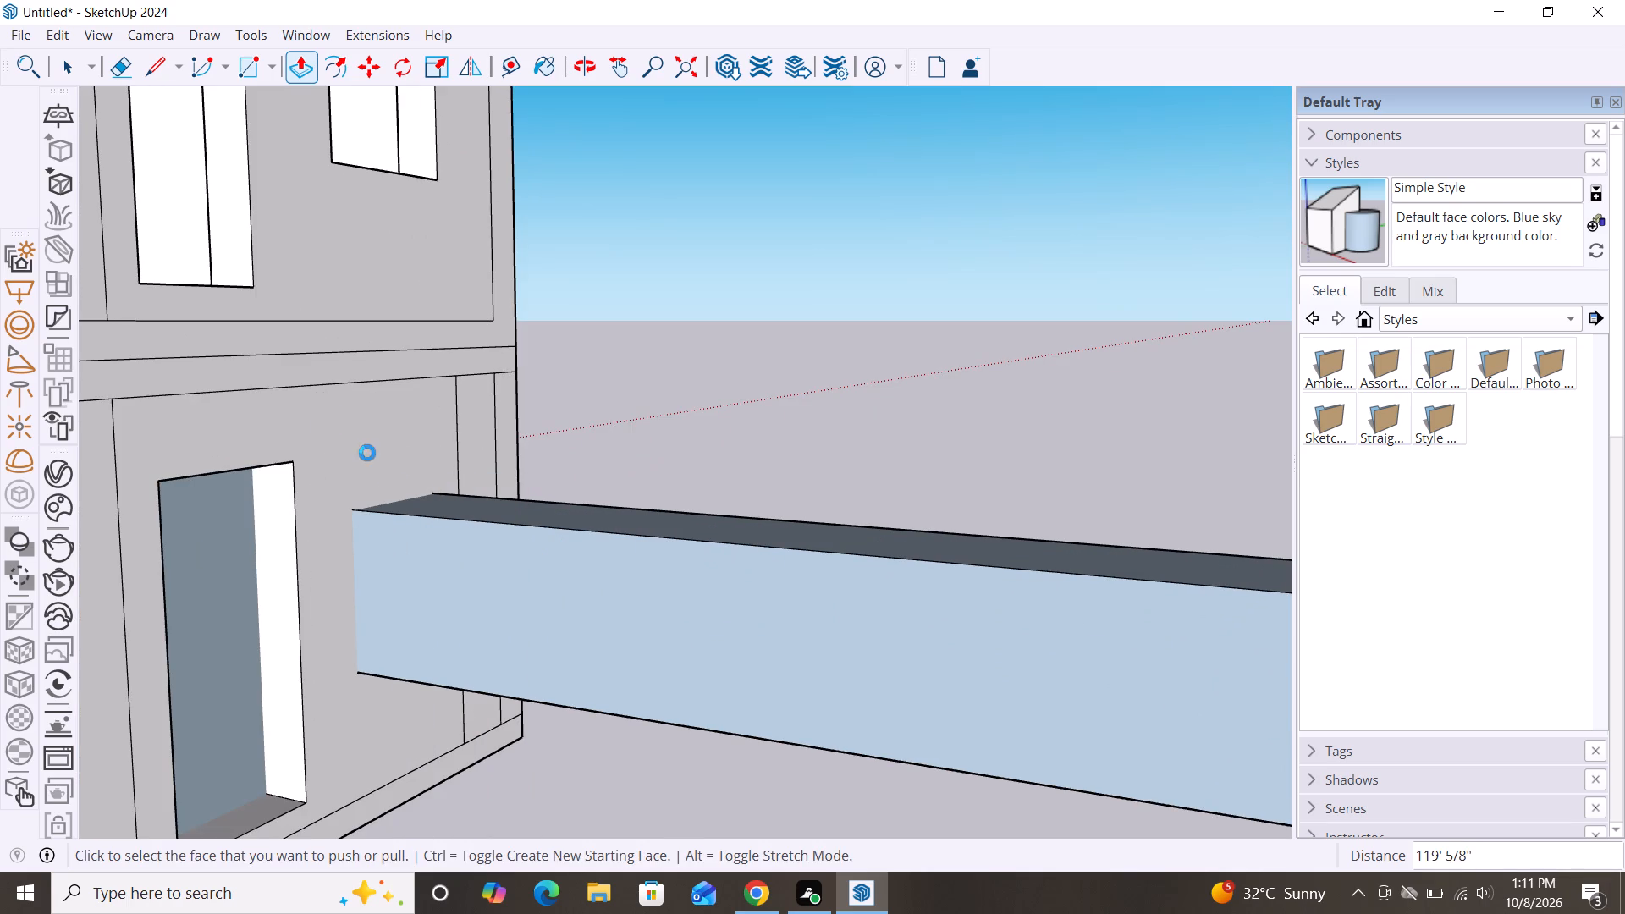
# Push the end of the remaining ground-floor window block back to the house's rear wall.
pyautogui.scroll(-20, 385, 504)
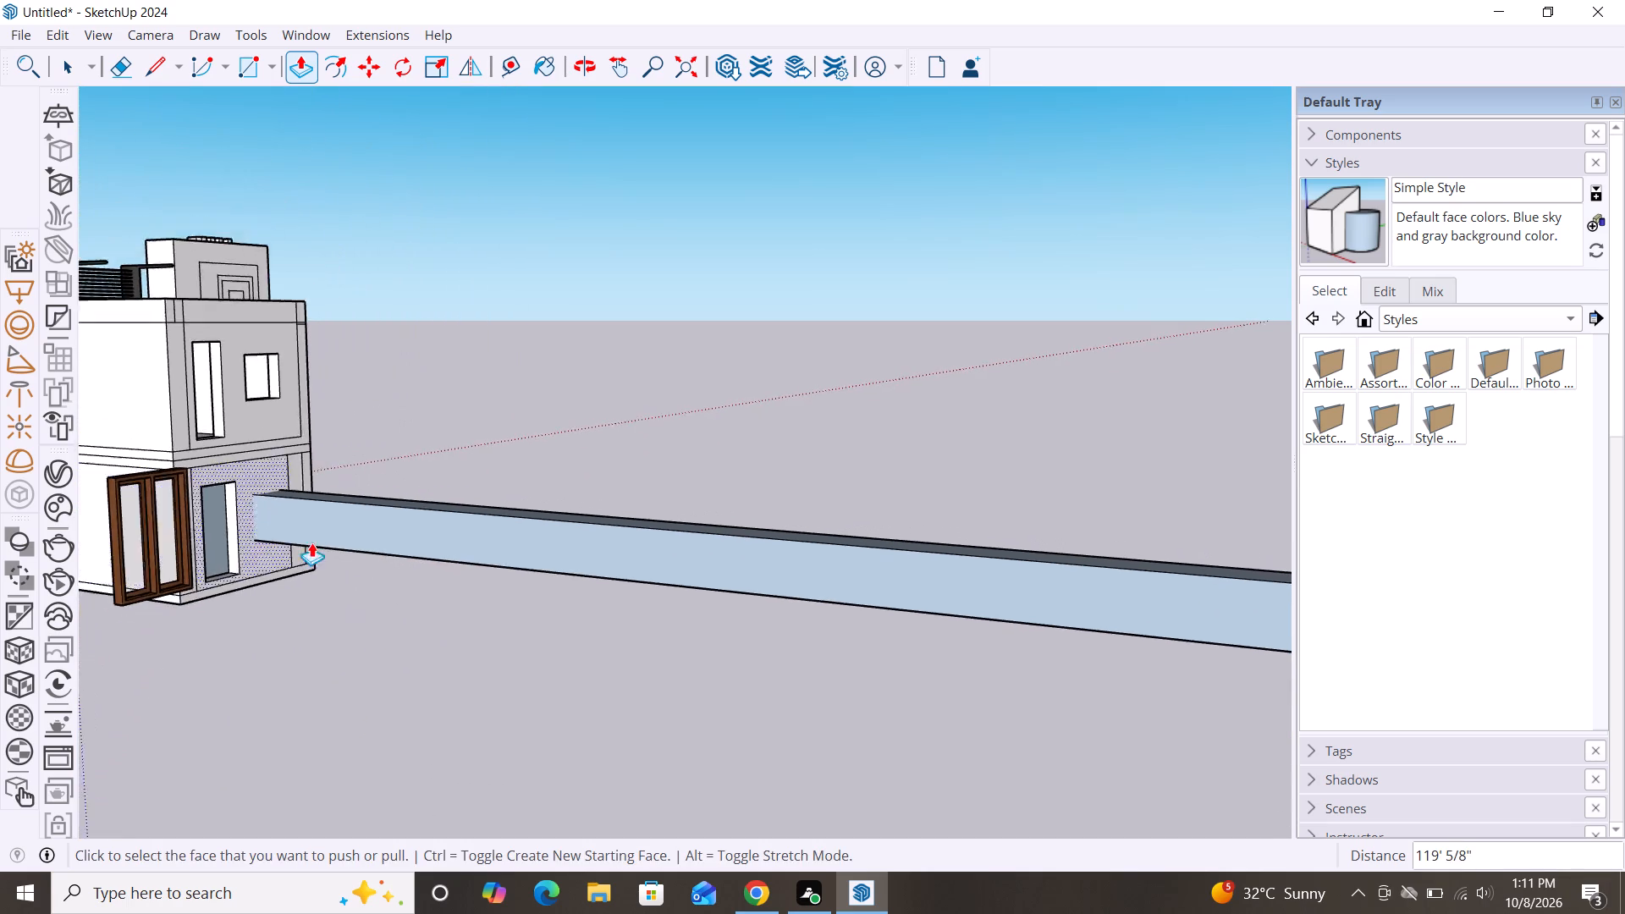
pyautogui.scroll(-6, 311, 542)
pyautogui.scroll(-6, 505, 531)
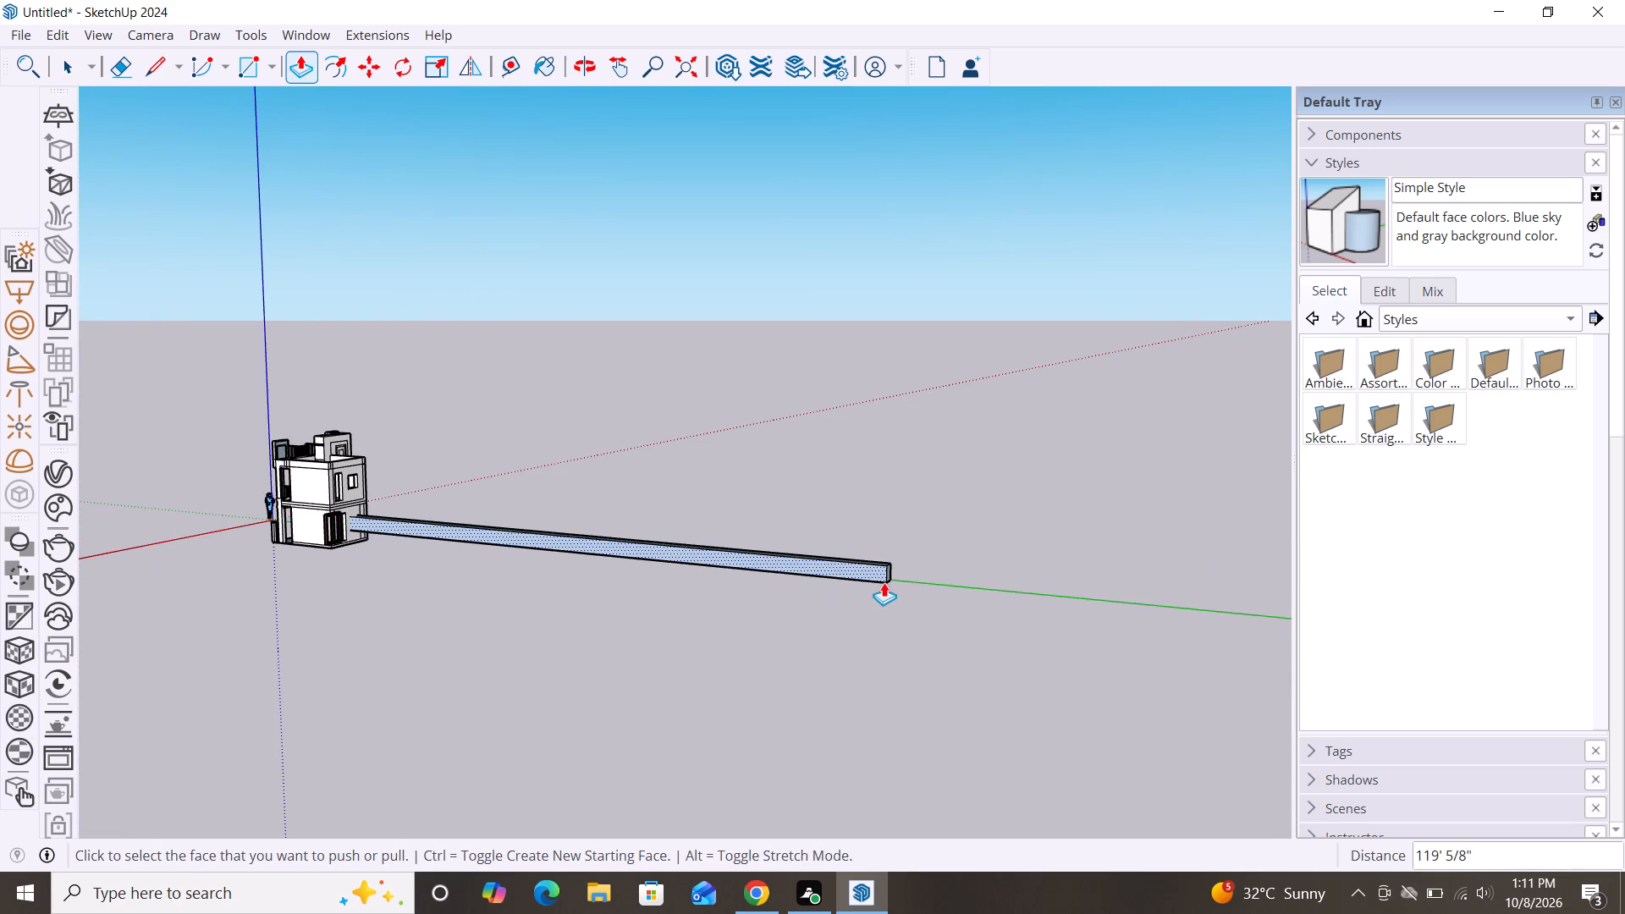
pyautogui.click(895, 570)
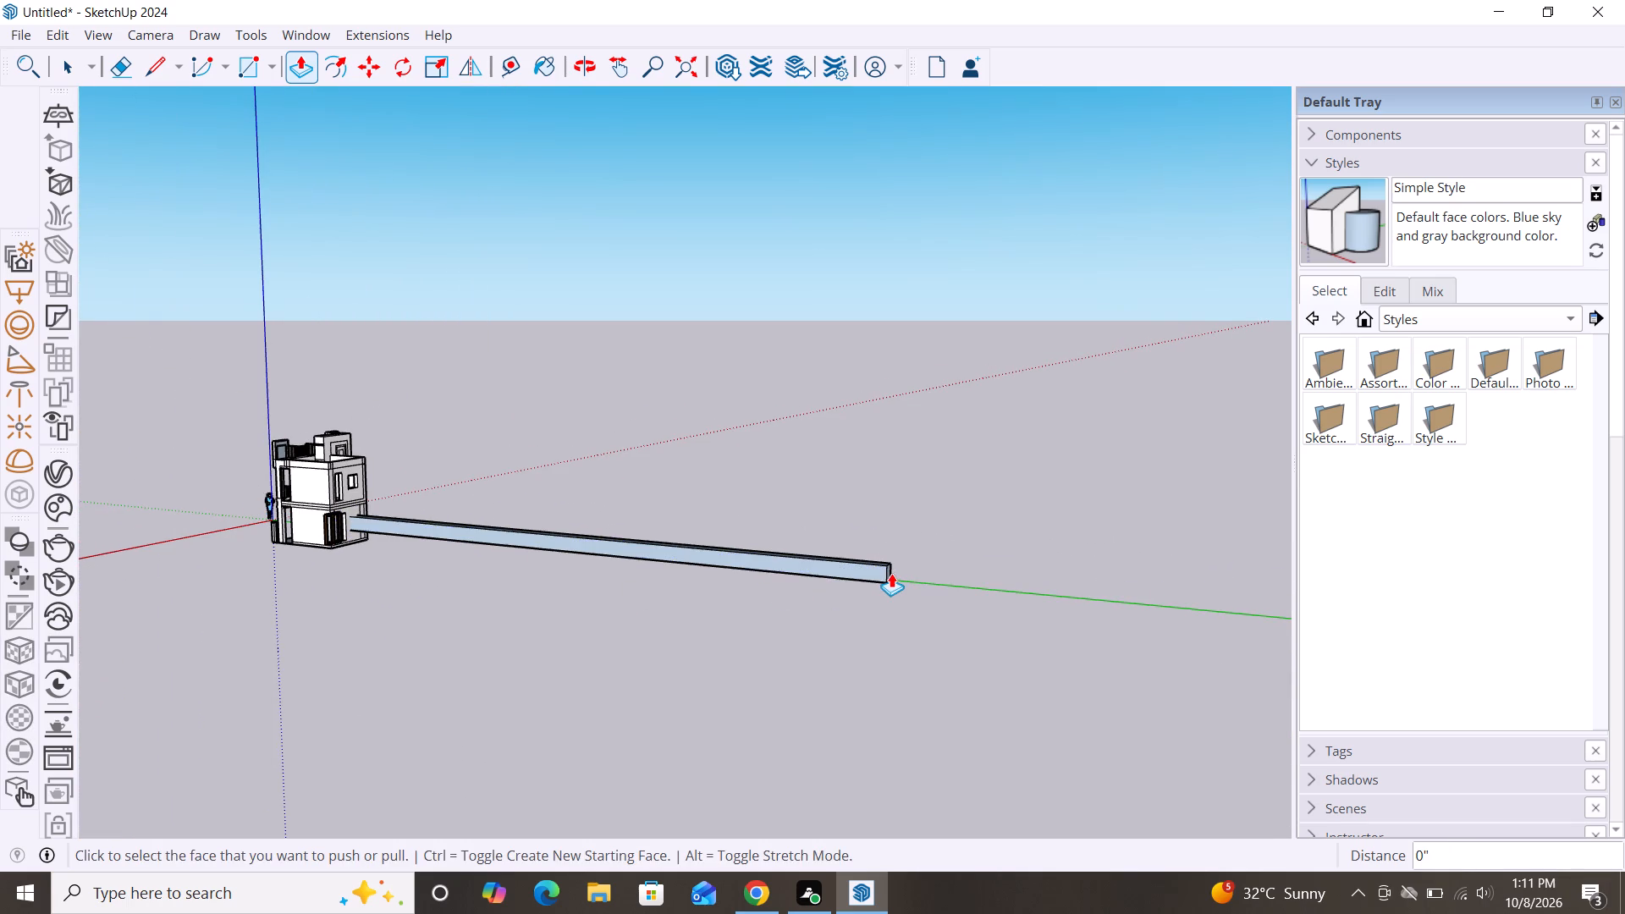